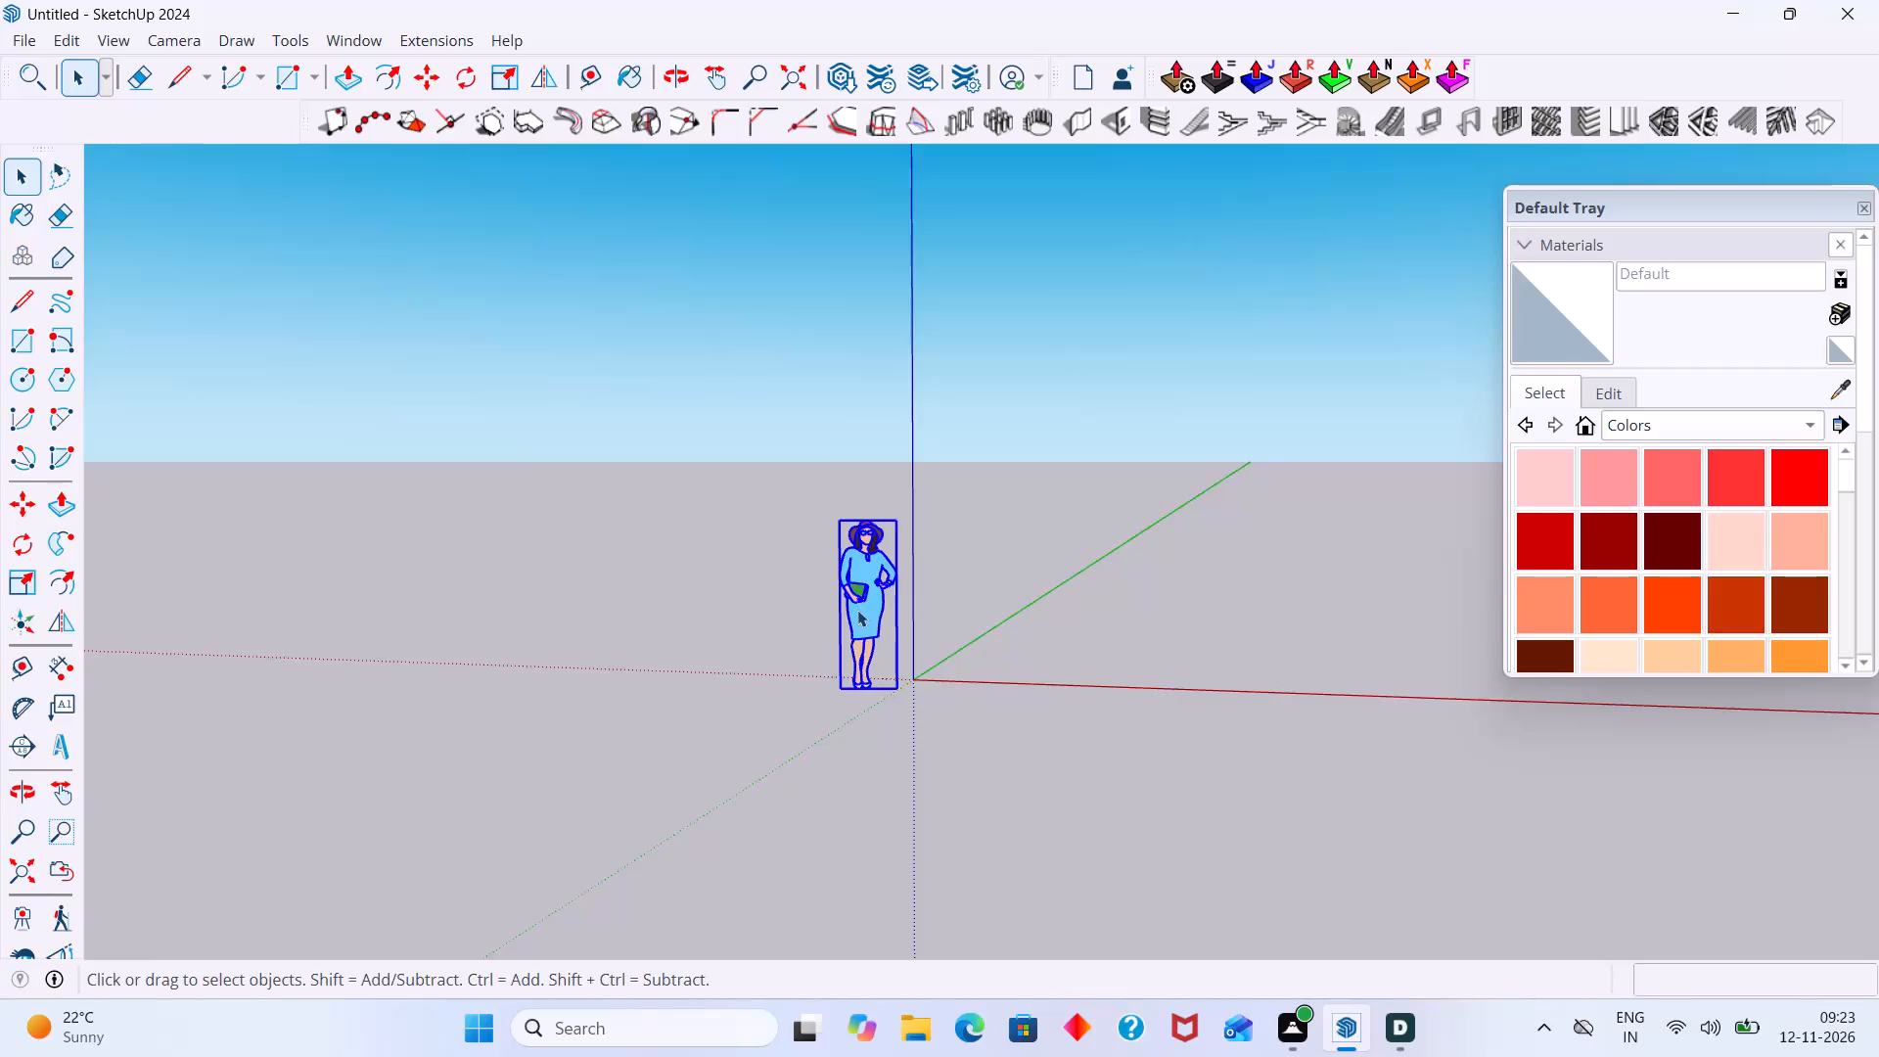
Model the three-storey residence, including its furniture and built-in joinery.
Delete the default human scale figure from the model.
{"action": "key", "text": "Delete"}
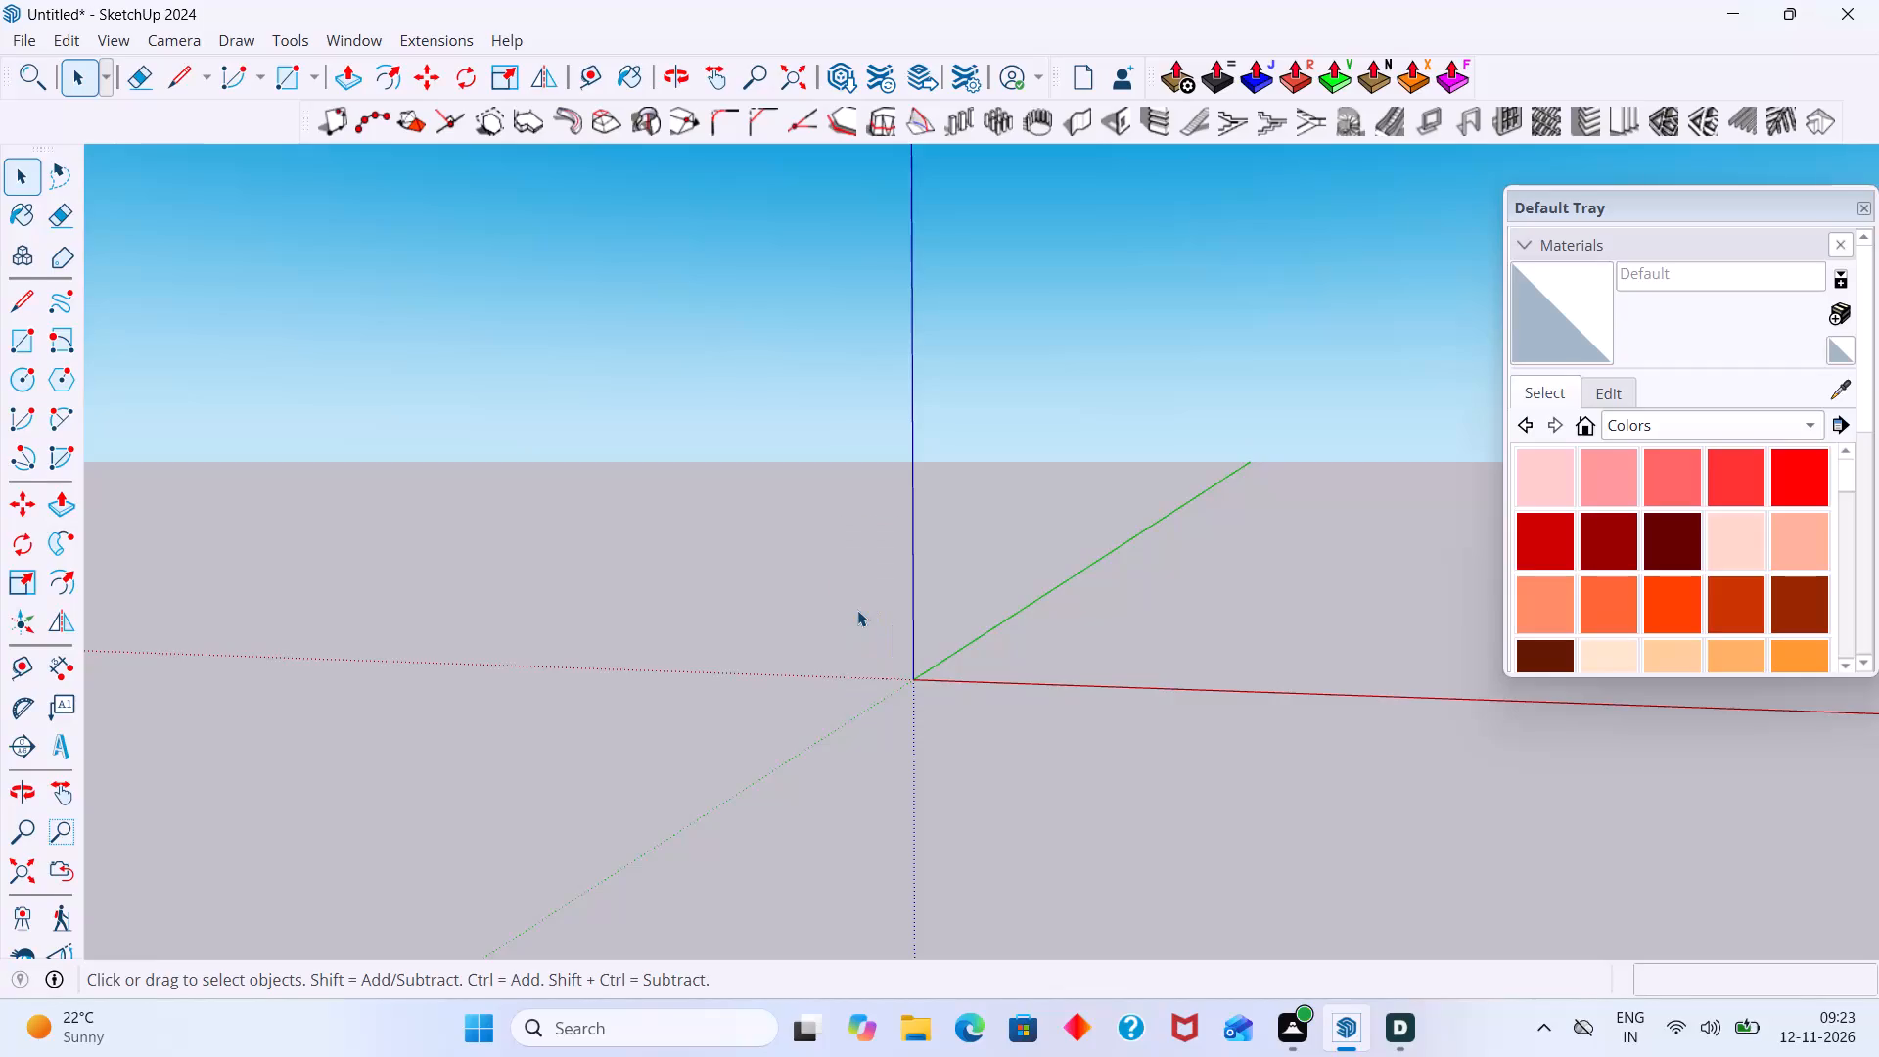
Import the DWG file "29-10-26 GROUND FLOOR ,FRIST FLOOR" from the Documents folder.
{"action": "left_click", "coordinate": [16, 32]}
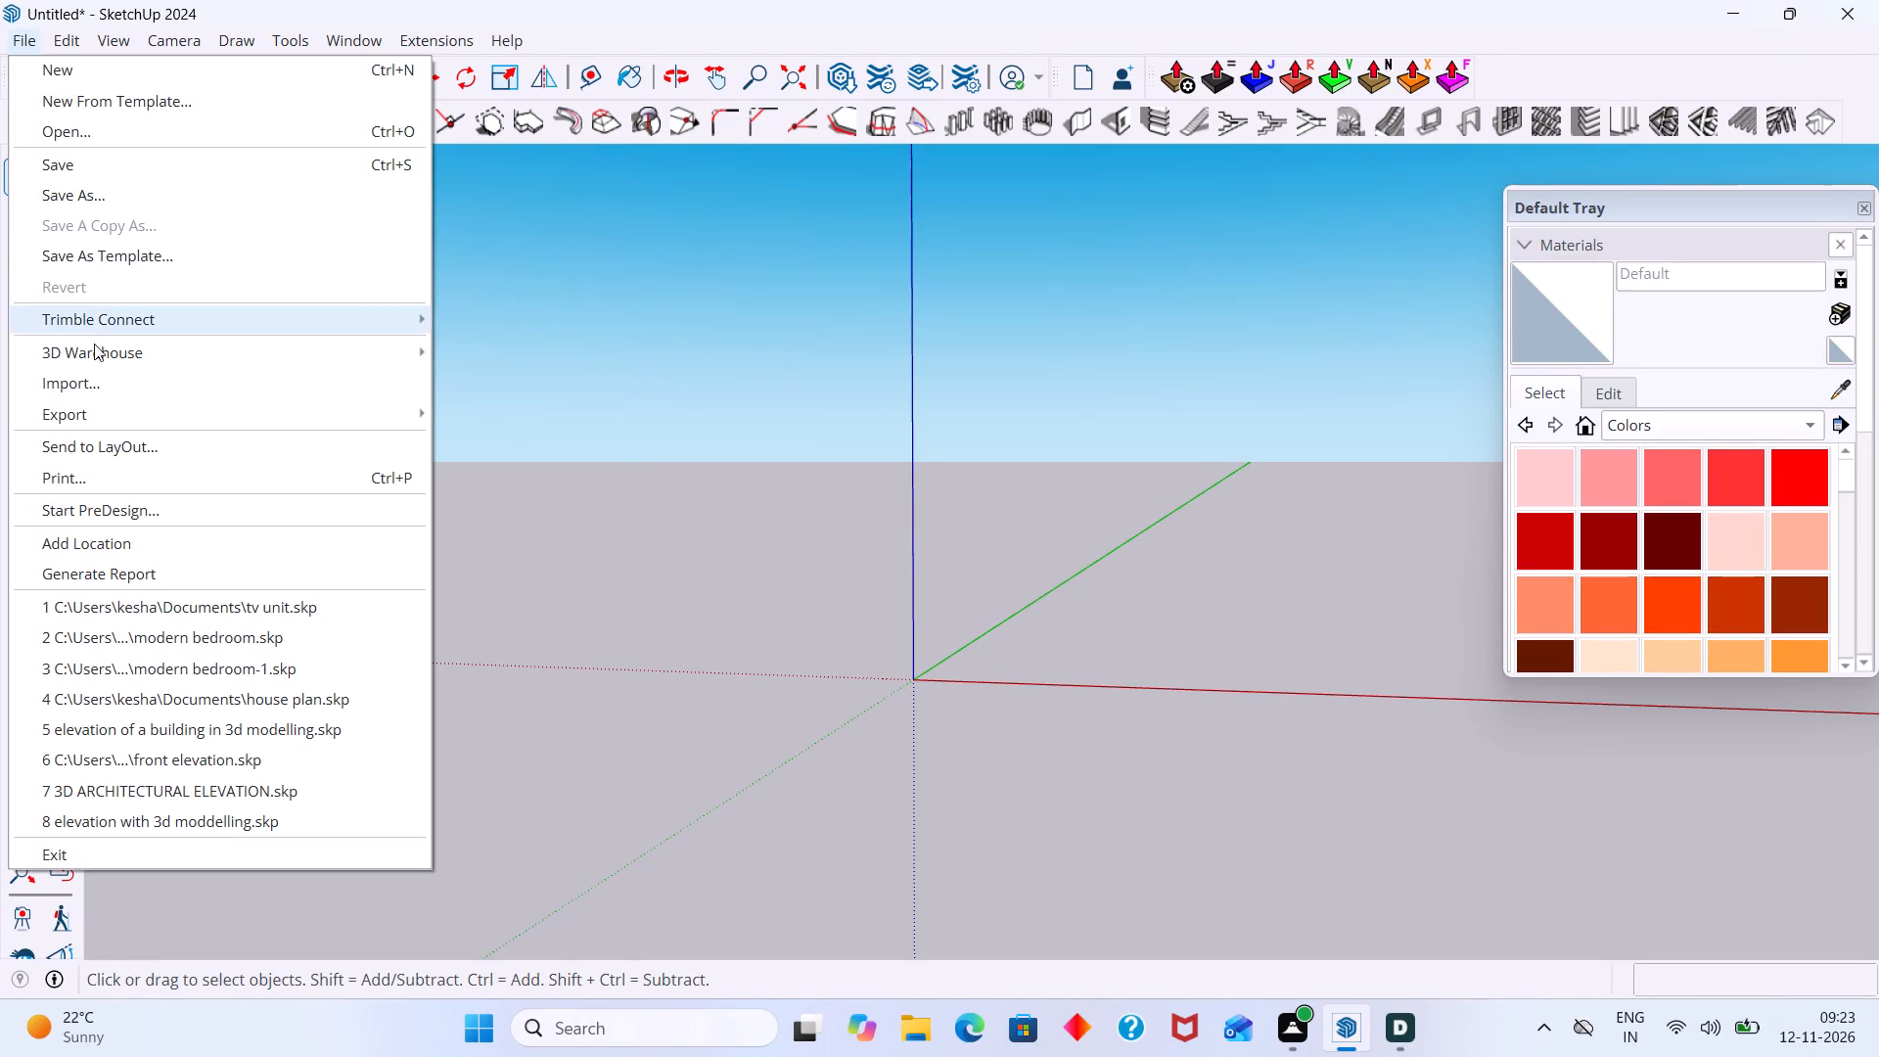
{"action": "left_click", "coordinate": [76, 374]}
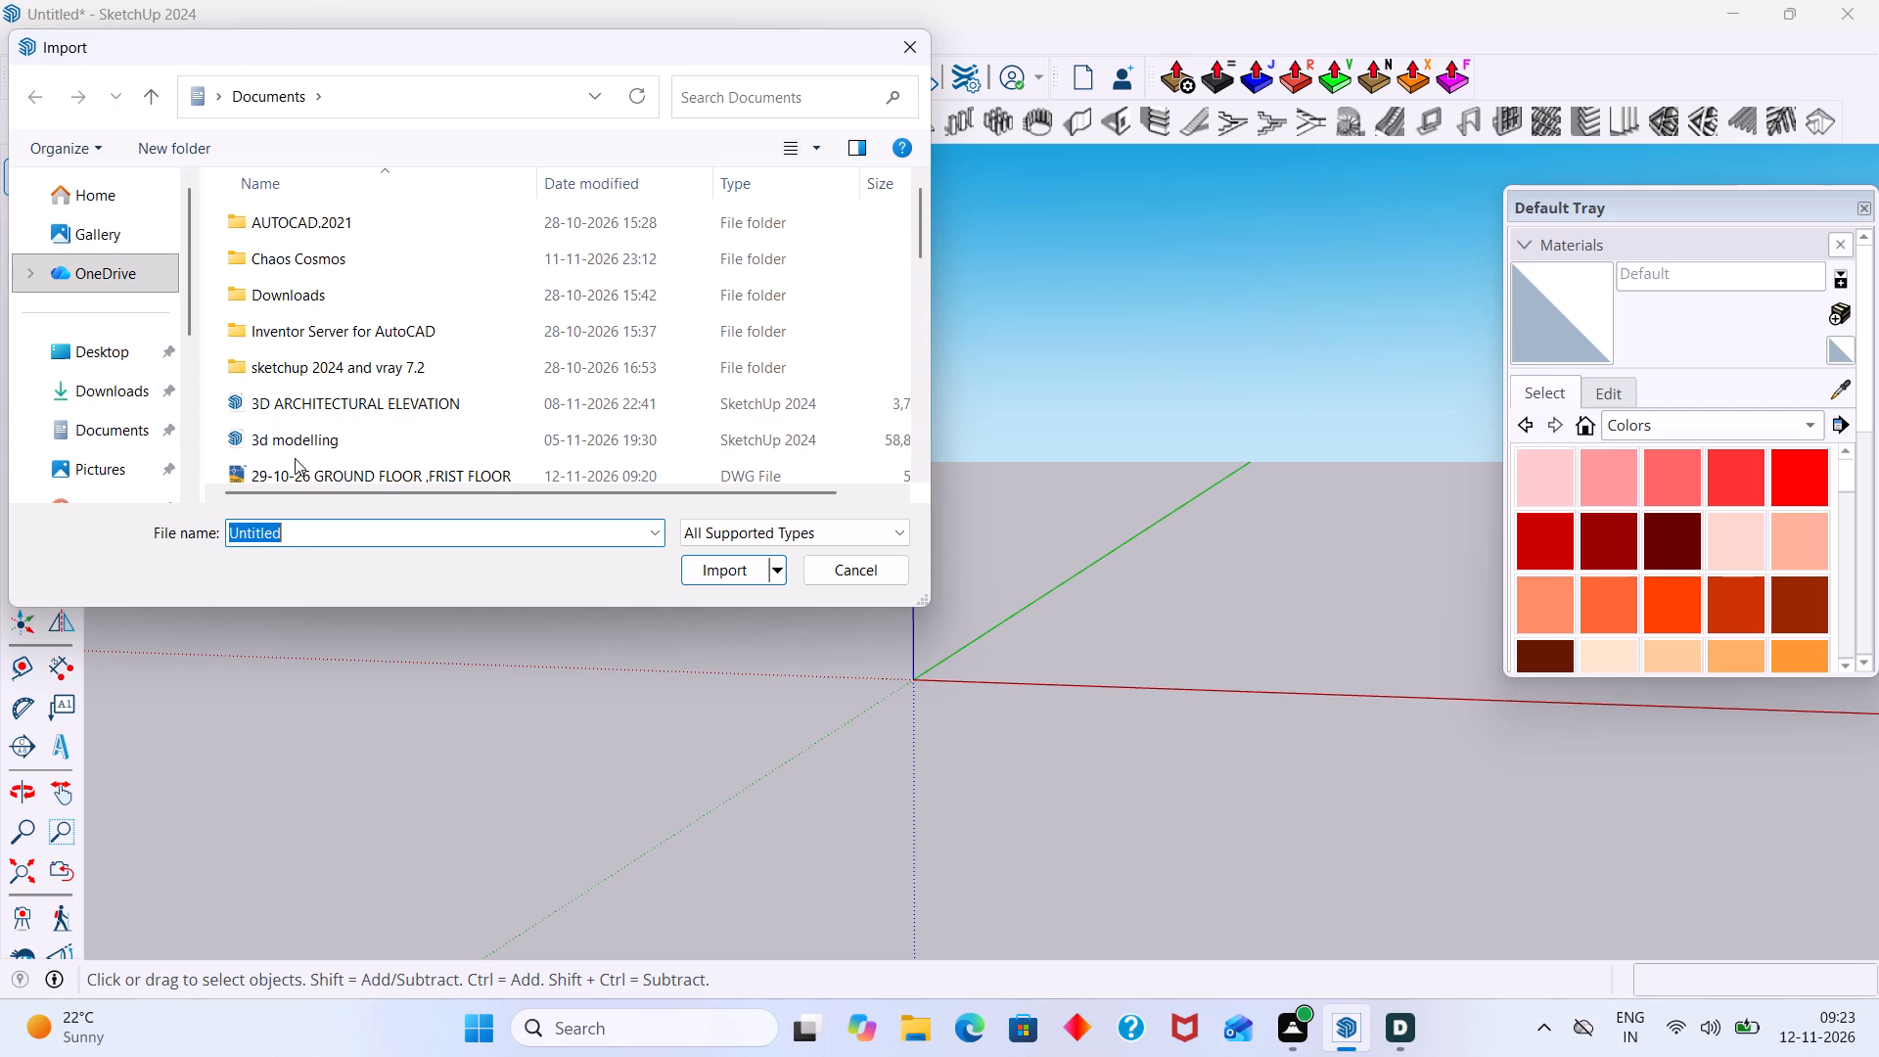
{"action": "left_click", "coordinate": [115, 434]}
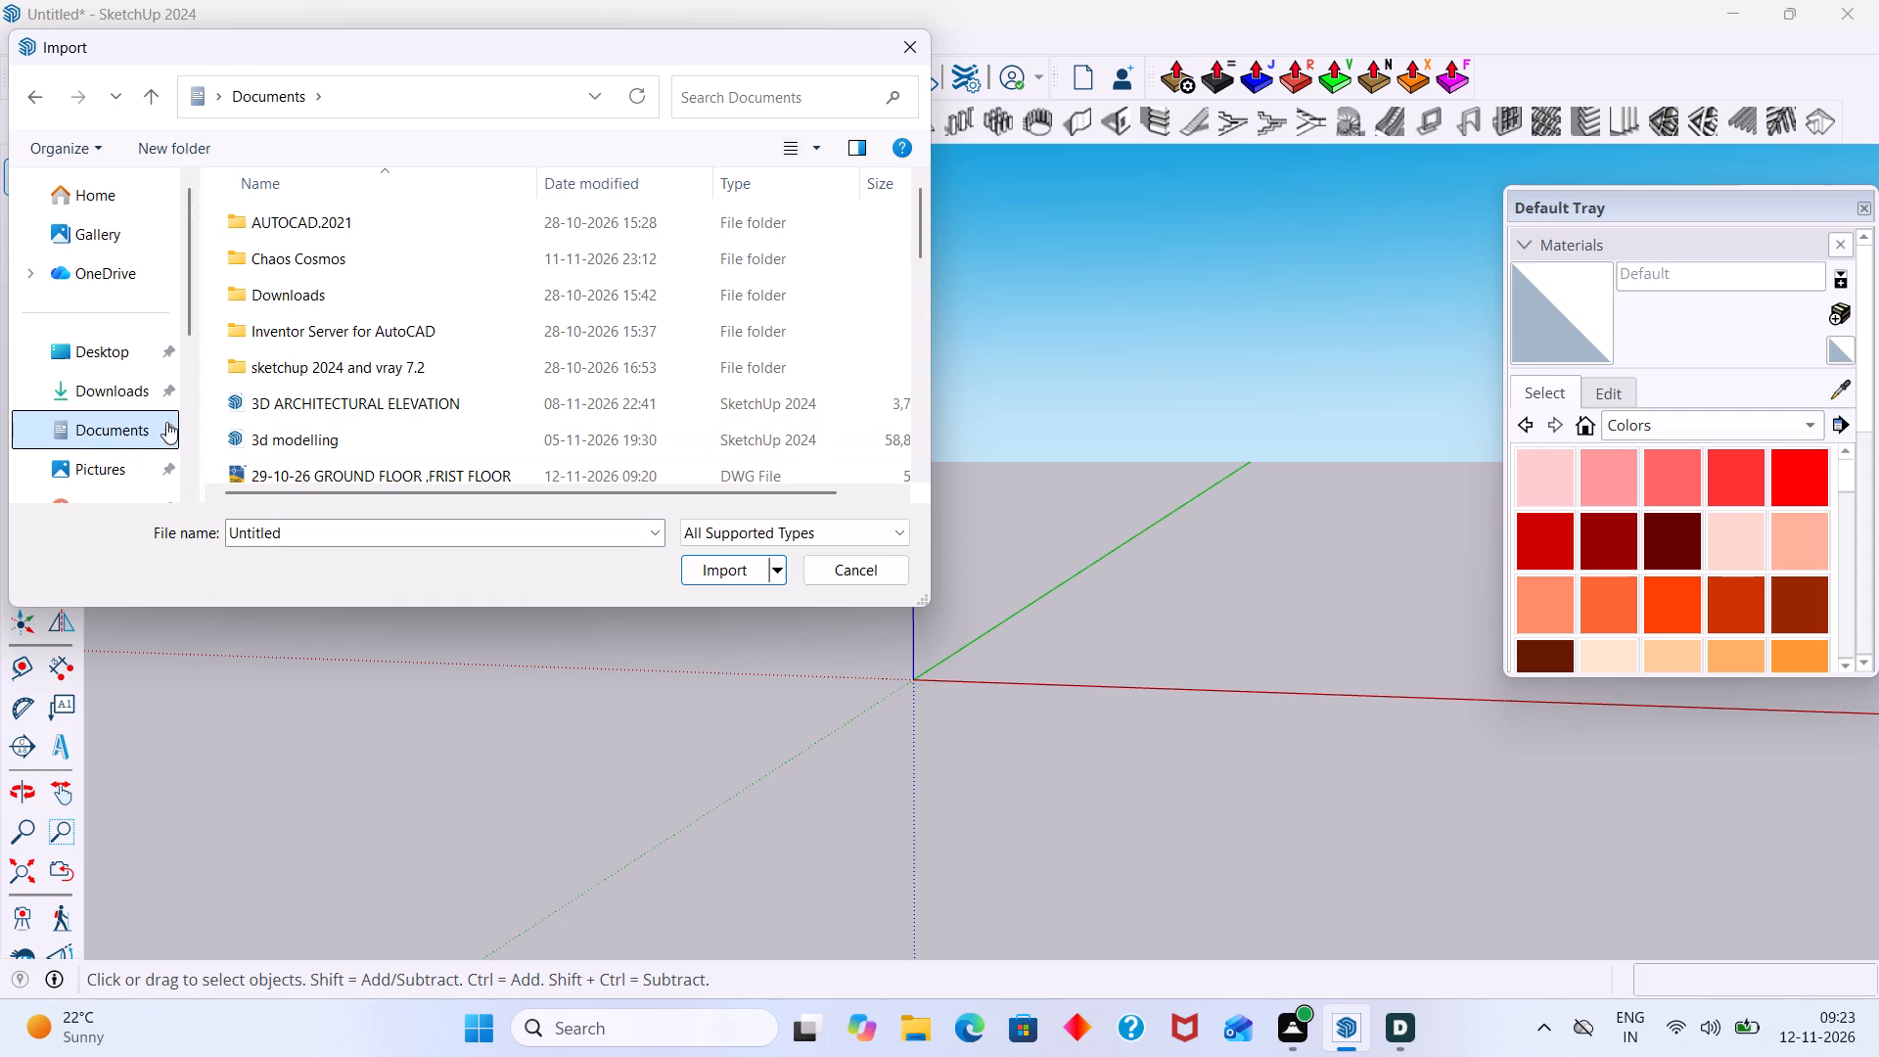
{"action": "left_click", "coordinate": [268, 480]}
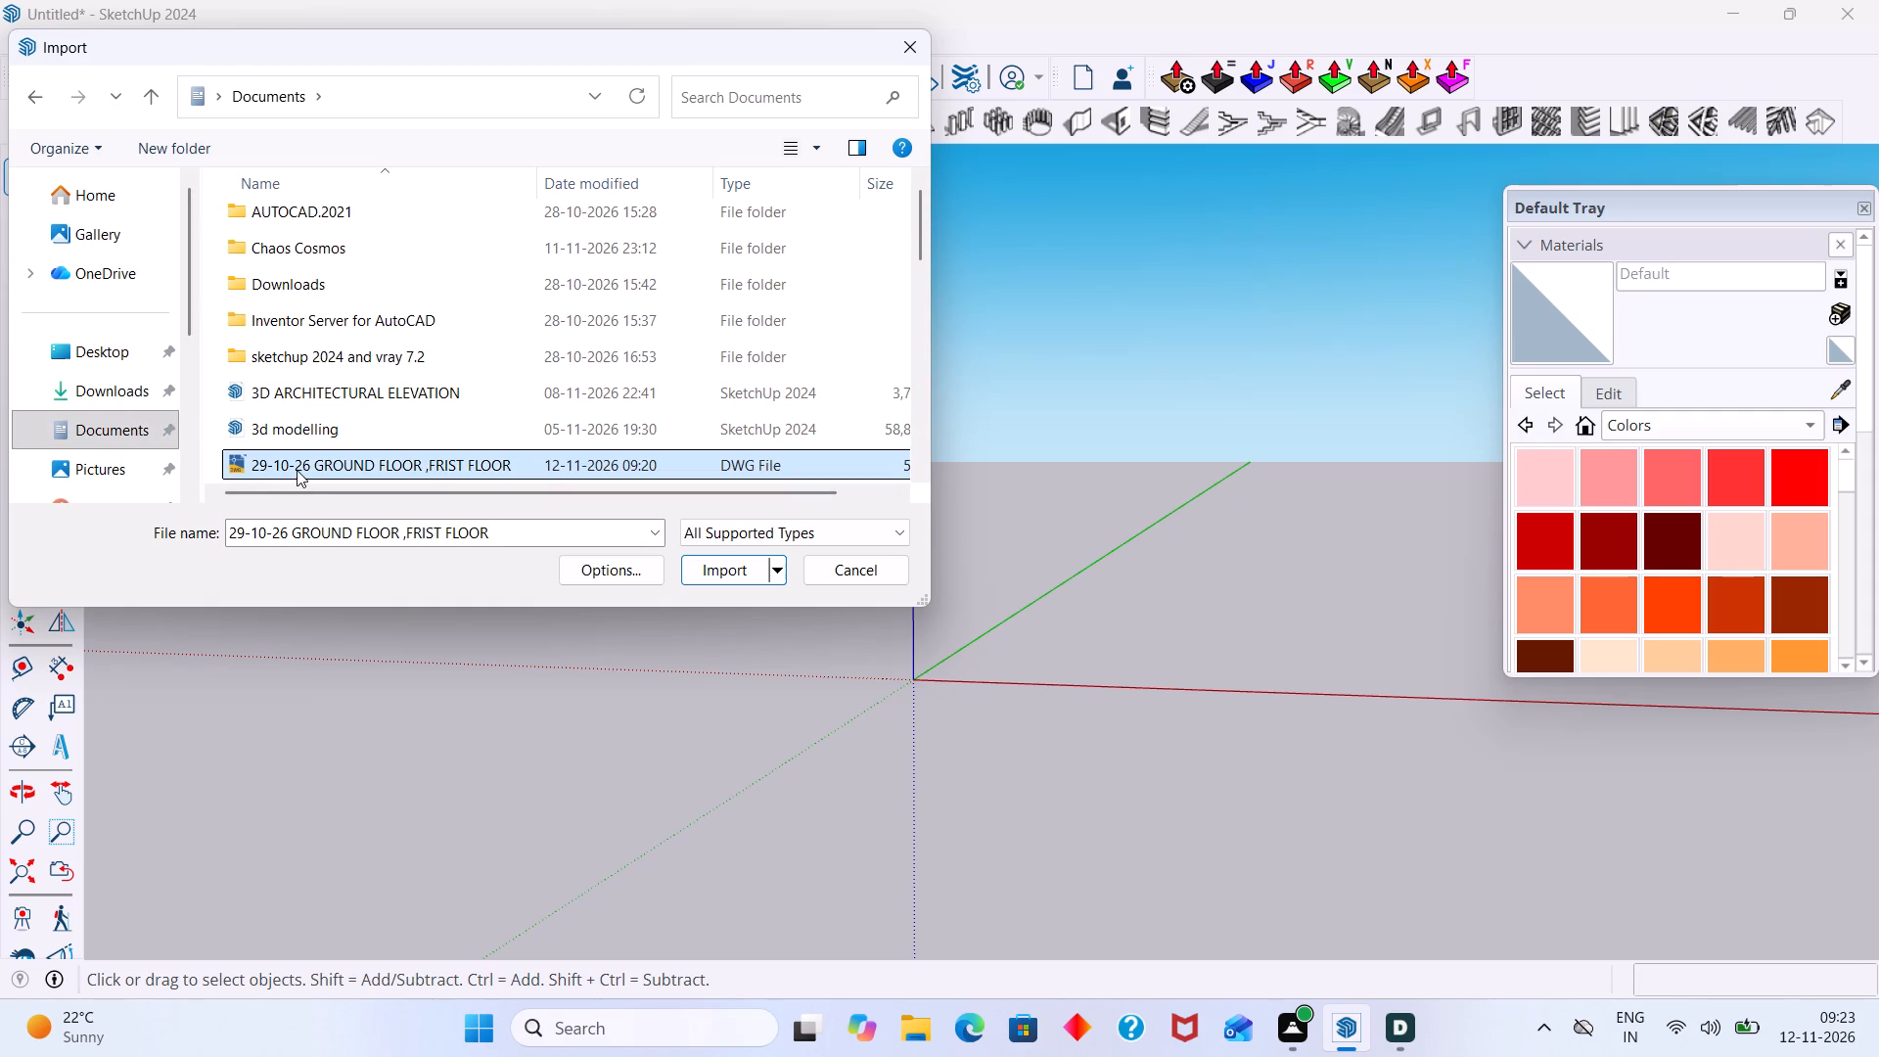
{"action": "left_click", "coordinate": [713, 567]}
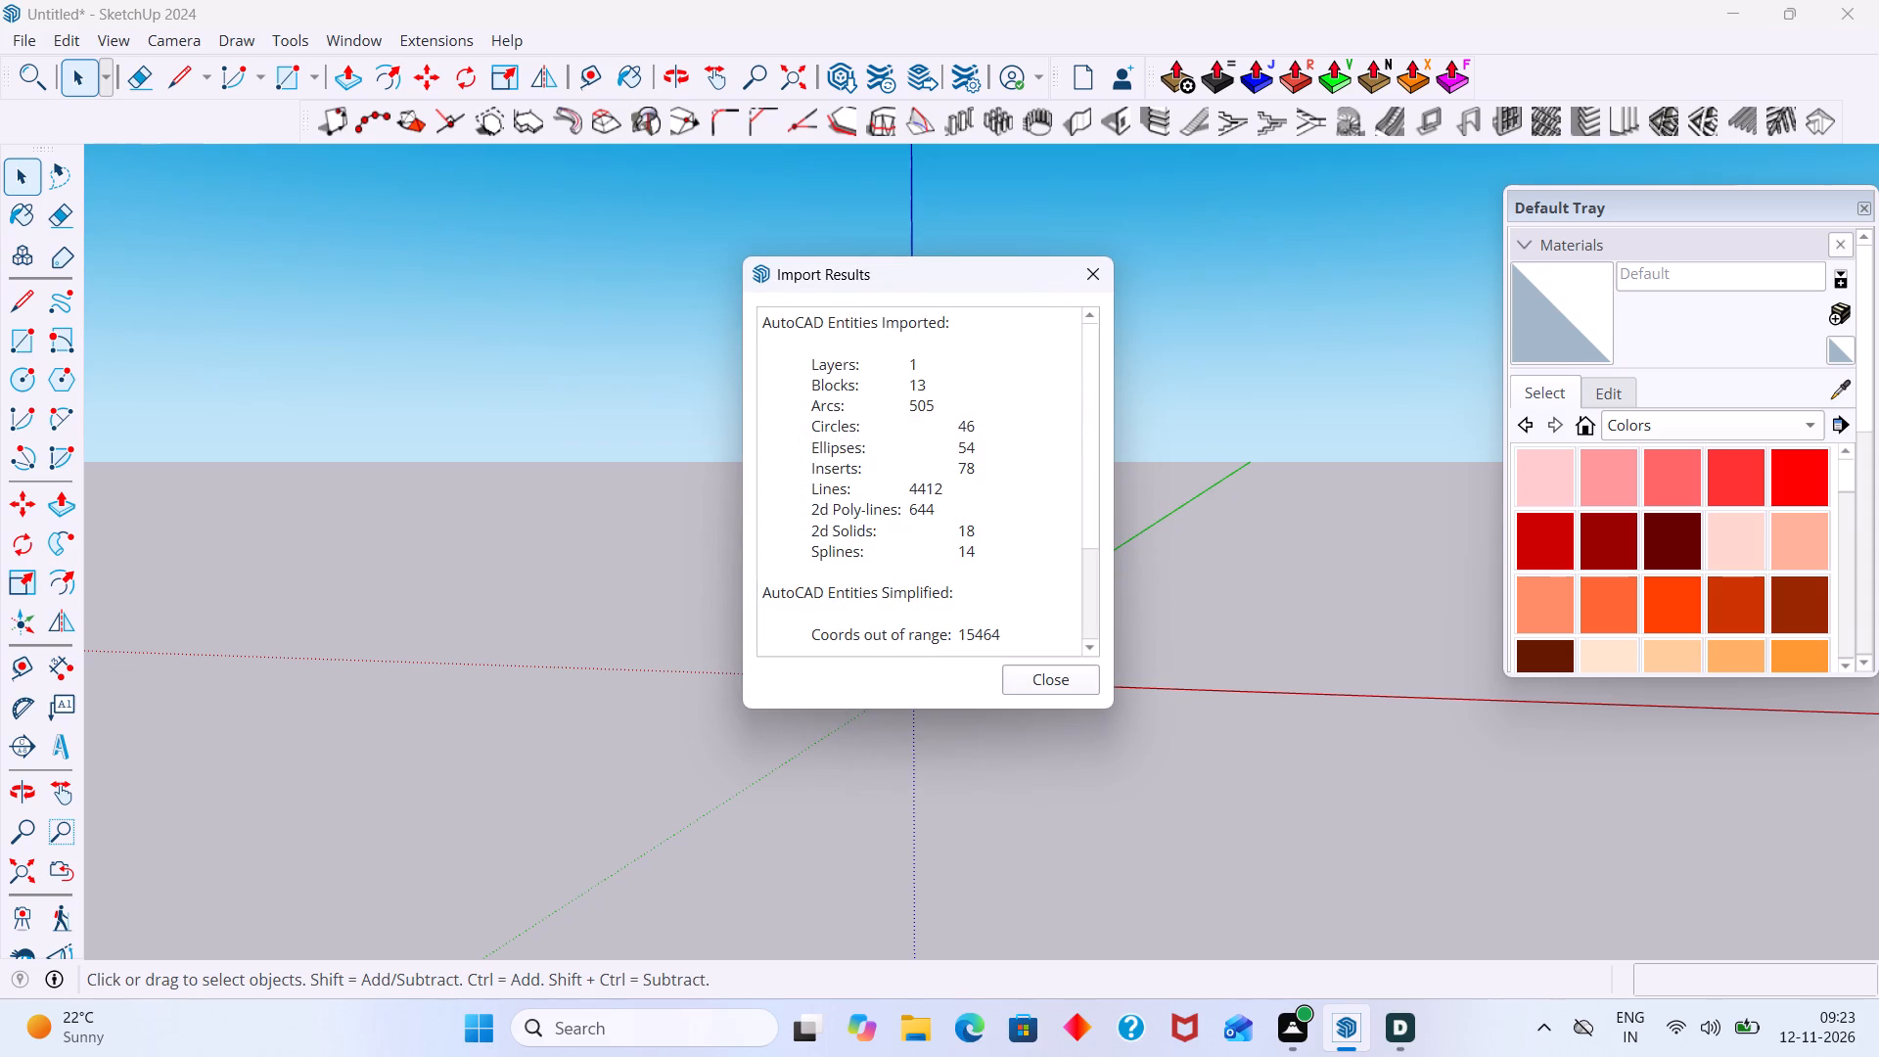
{"action": "left_click", "coordinate": [1051, 685]}
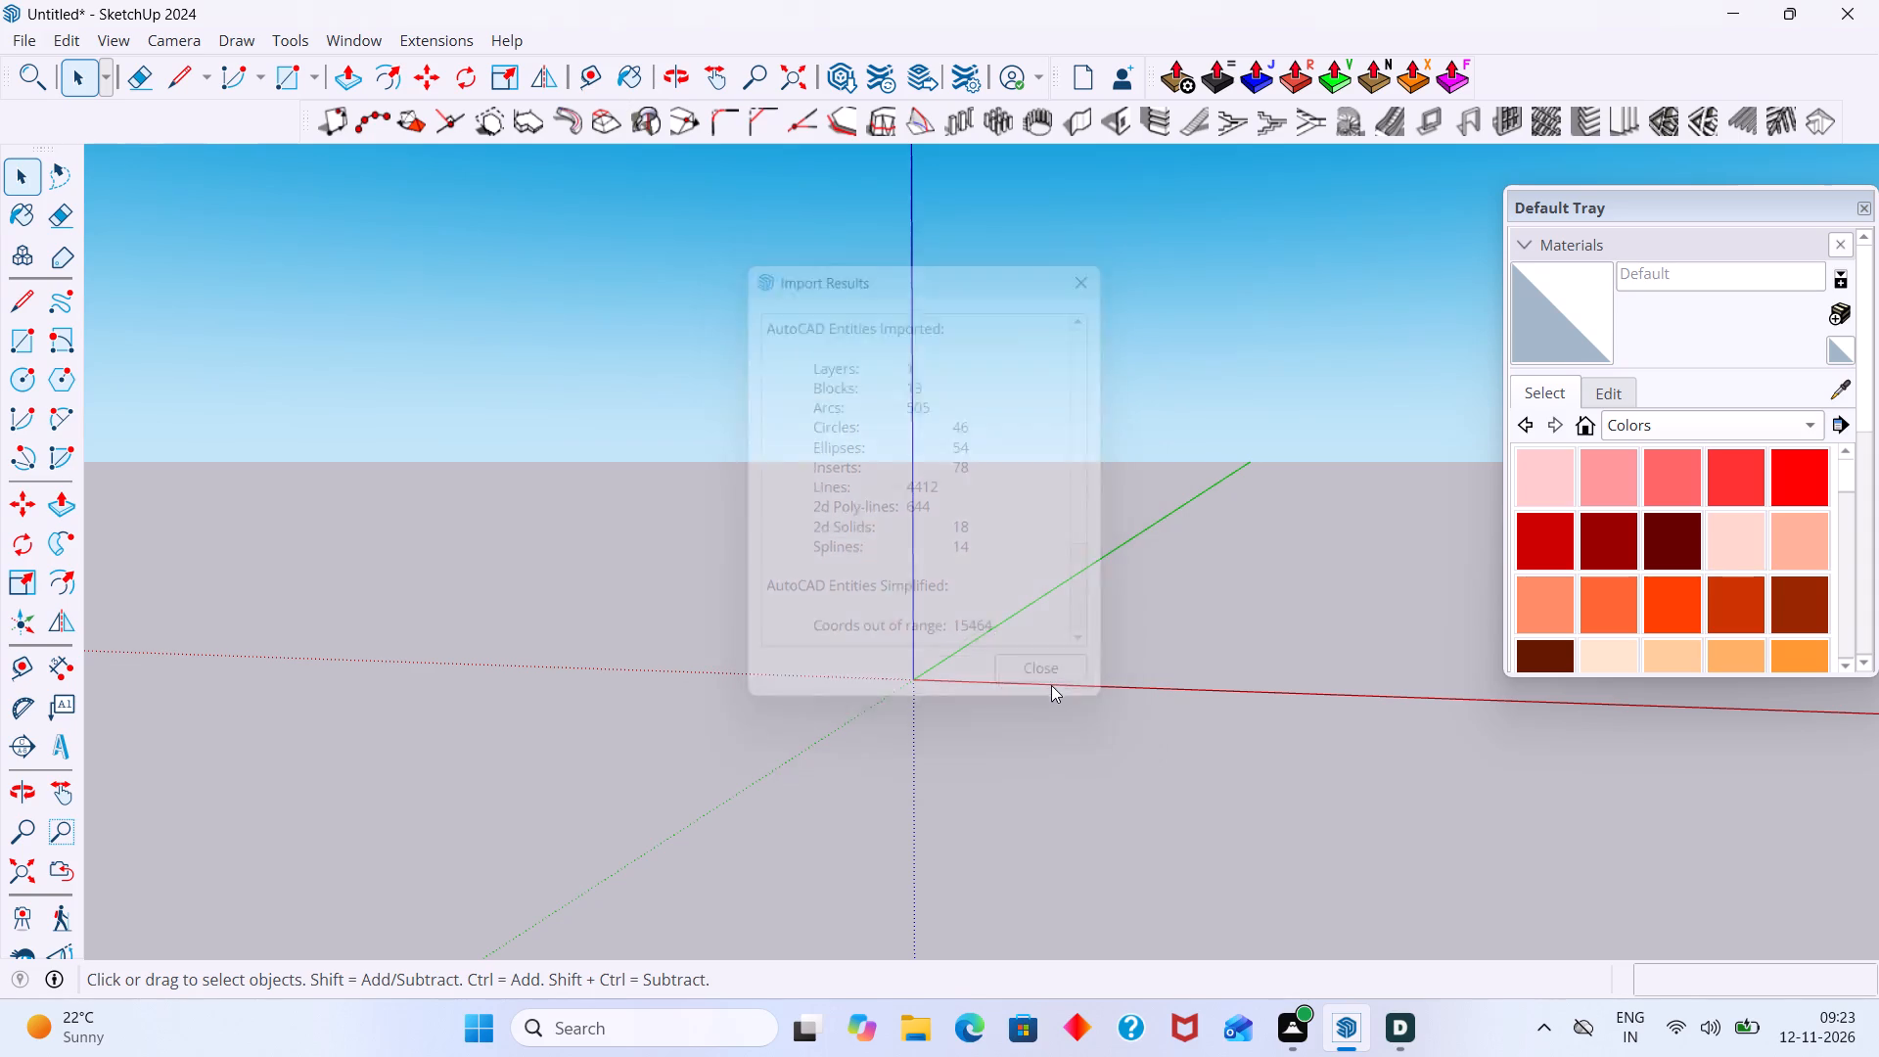
Examine the two imported floor plans, looking closely at the room layout of the larger plan with the car parking.
{"action": "scroll", "coordinate": [1149, 515], "scroll_direction": "down", "scroll_amount": 9}
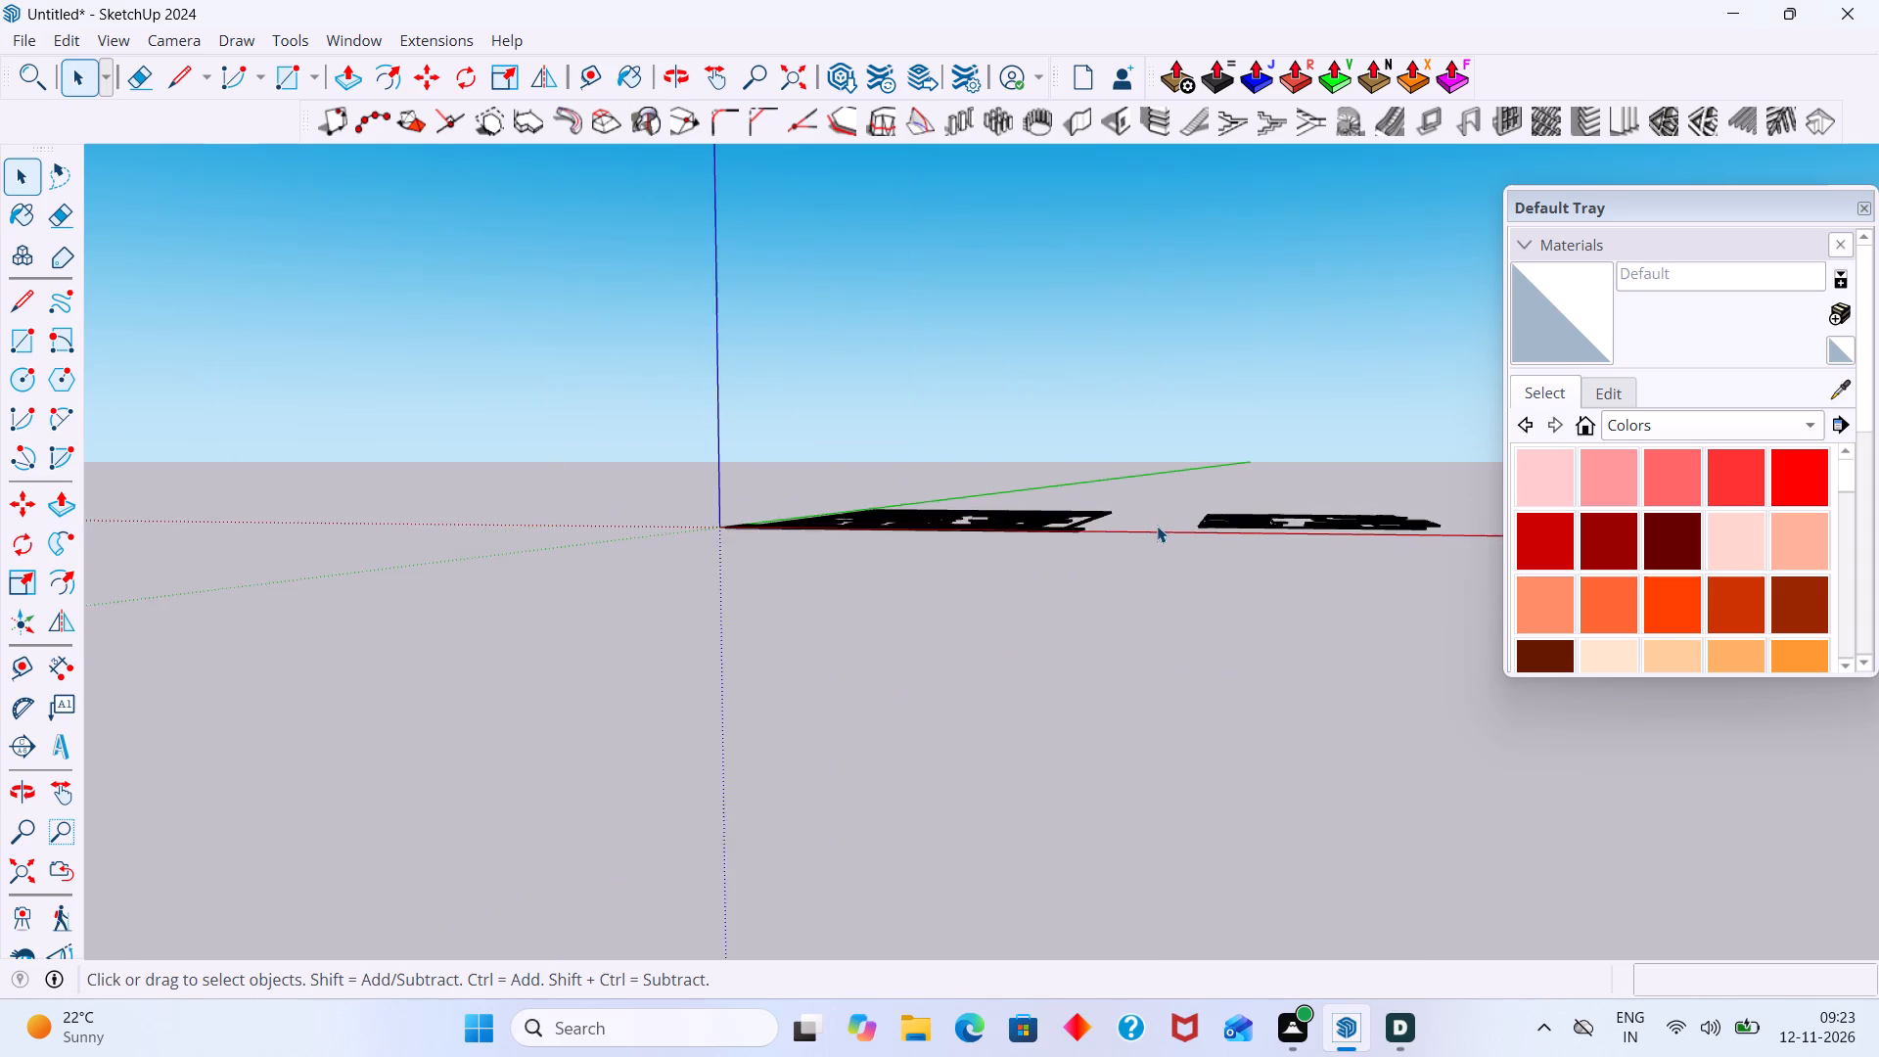
{"action": "scroll", "coordinate": [1157, 526], "scroll_direction": "down", "scroll_amount": 4}
{"action": "middle_click_drag", "start_coordinate": [1214, 613], "coordinate": [1356, 758]}
{"action": "middle_click_drag", "start_coordinate": [1357, 756], "coordinate": [1197, 730], "text": "shift"}
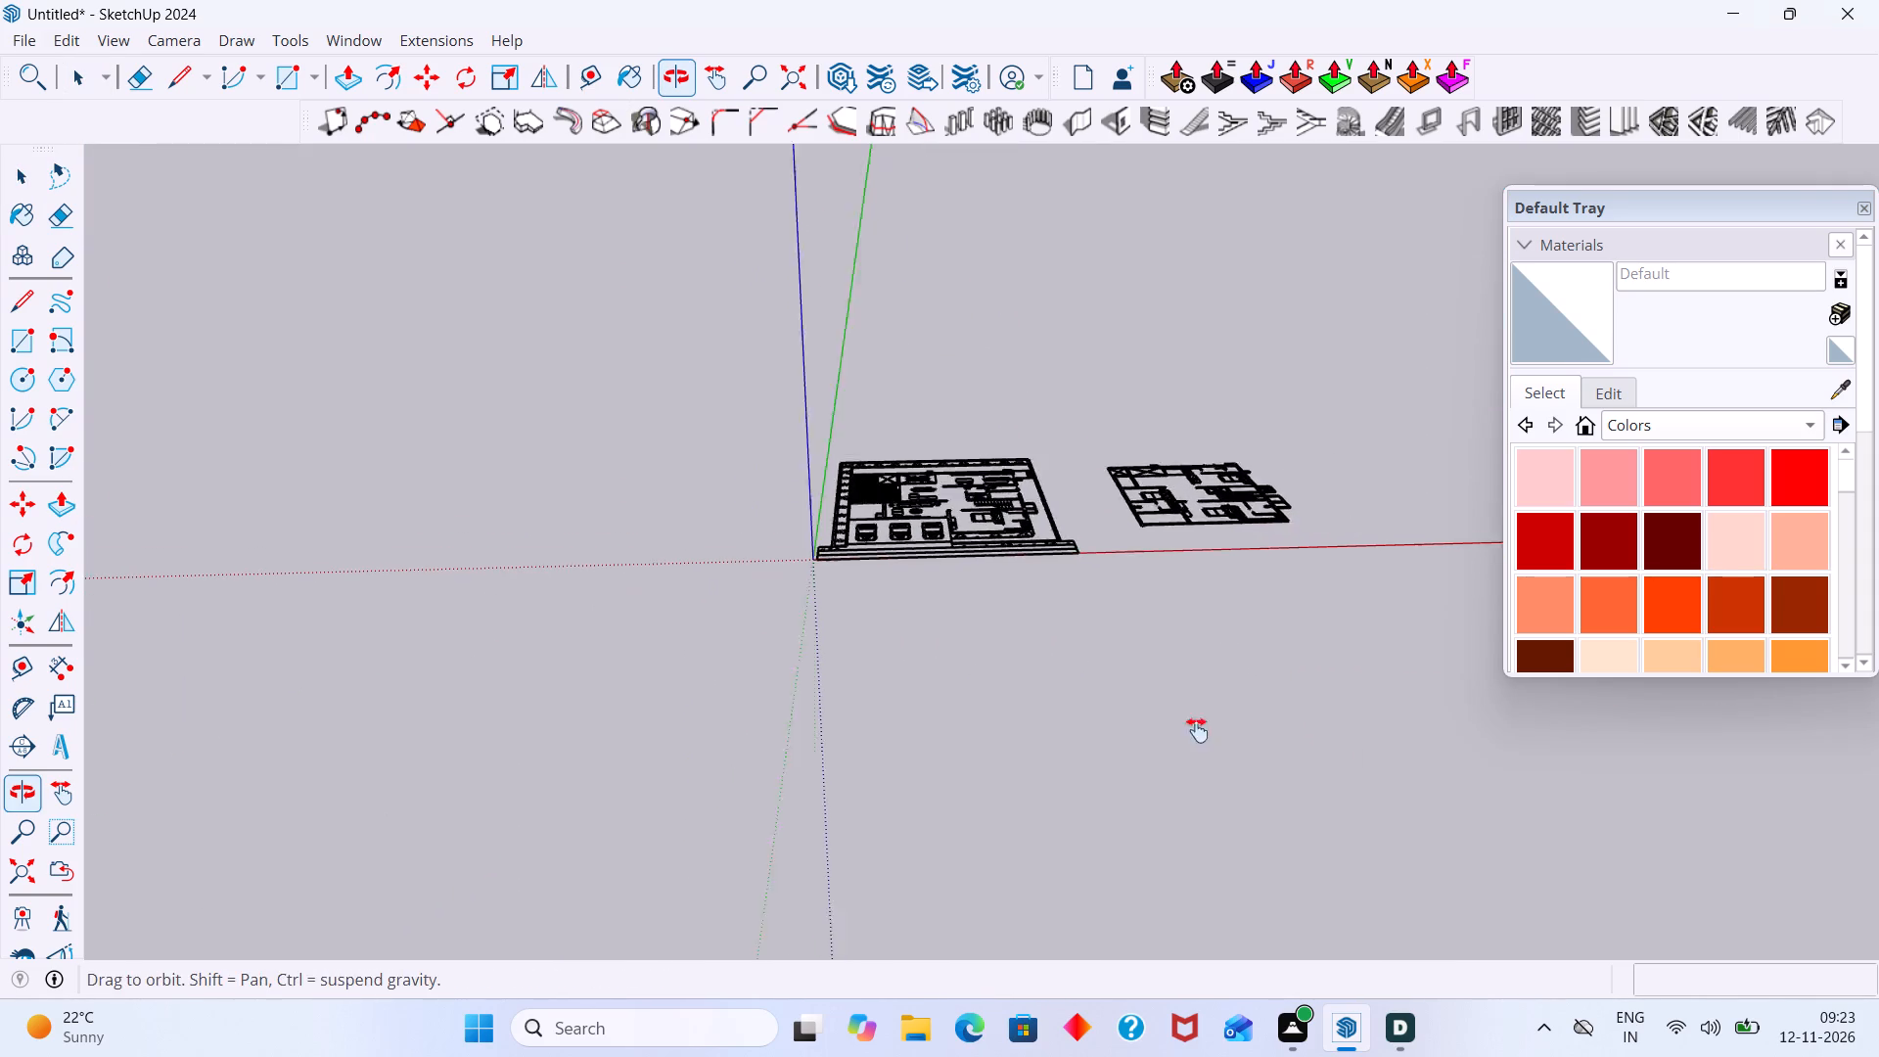
{"action": "middle_click_drag", "start_coordinate": [1197, 730], "coordinate": [599, 718], "text": "shift"}
{"action": "middle_click_drag", "start_coordinate": [598, 732], "coordinate": [1284, 926]}
{"action": "middle_click_drag", "start_coordinate": [1082, 760], "coordinate": [859, 735]}
{"action": "scroll", "coordinate": [1150, 642], "scroll_direction": "up", "scroll_amount": 3}
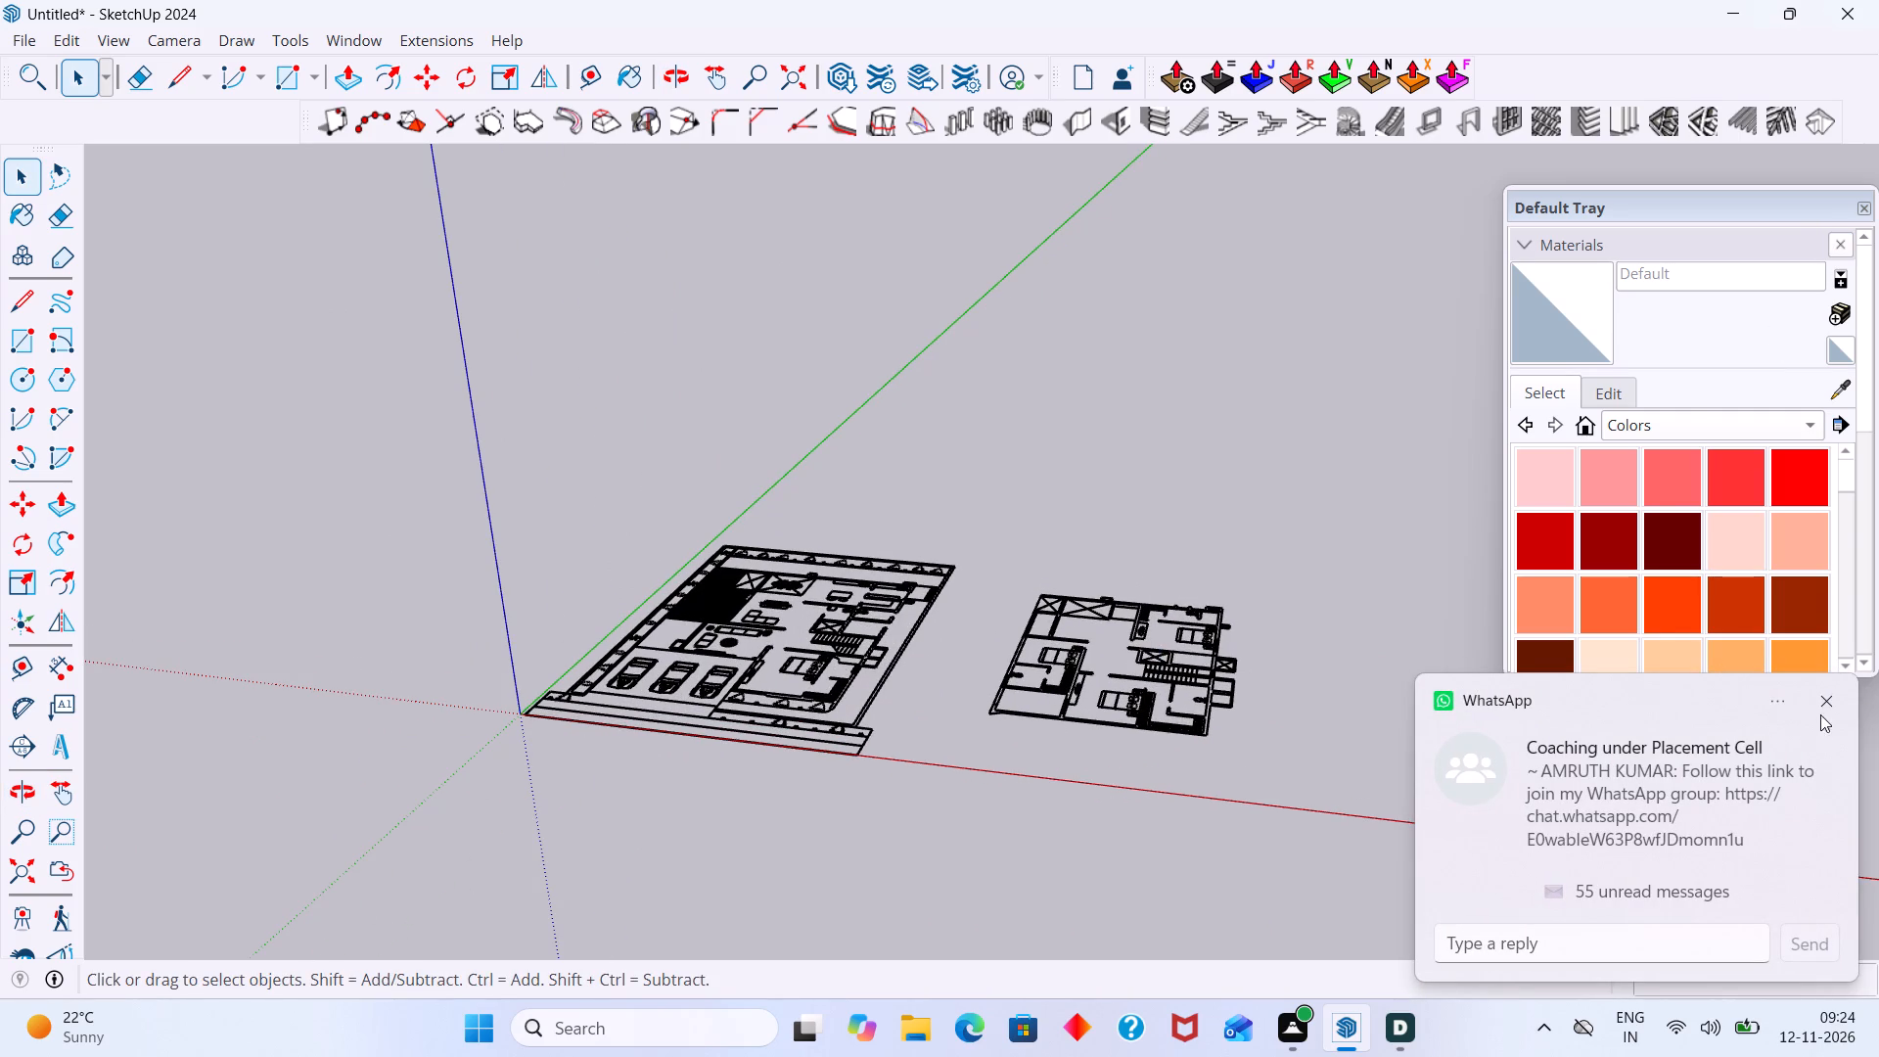
{"action": "left_click", "coordinate": [1828, 705]}
{"action": "scroll", "coordinate": [1130, 668], "scroll_direction": "down", "scroll_amount": 4}
{"action": "middle_click_drag", "start_coordinate": [1123, 715], "coordinate": [1241, 843]}
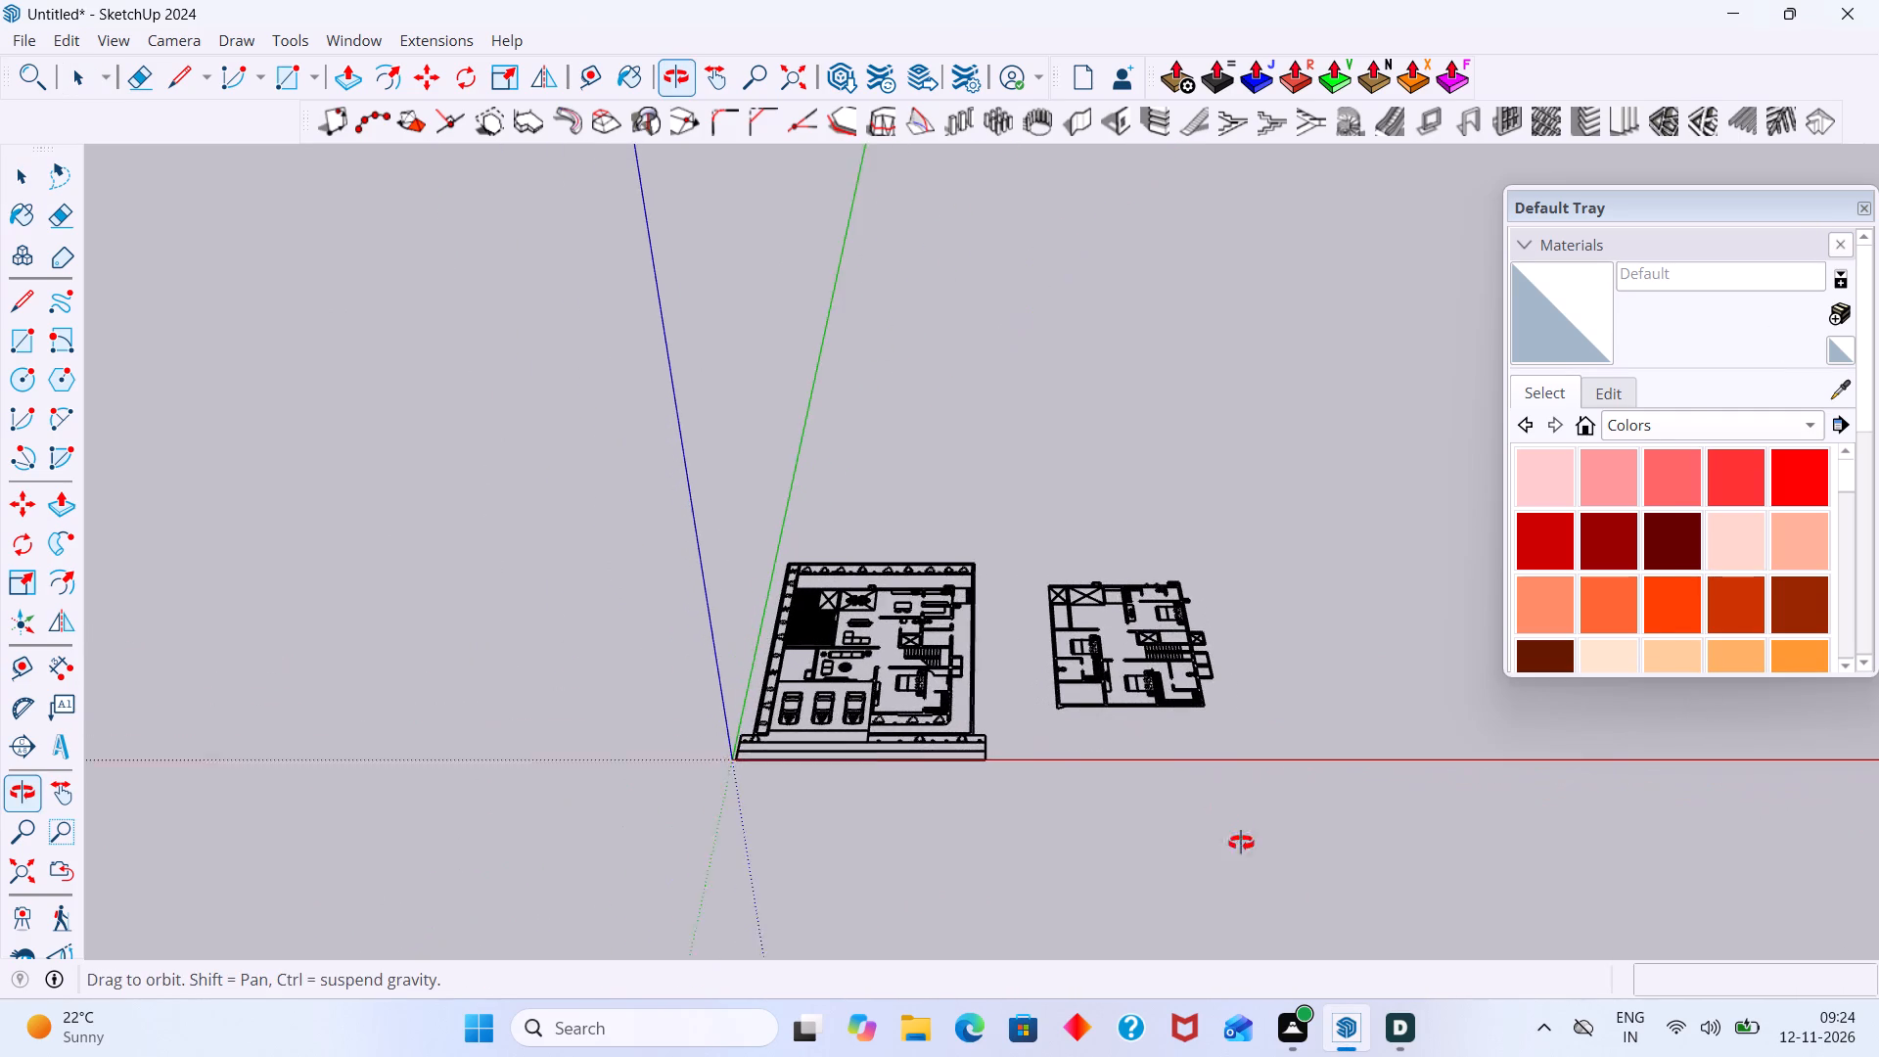
{"action": "middle_click_drag", "start_coordinate": [1241, 843], "coordinate": [1256, 860]}
{"action": "scroll", "coordinate": [777, 662], "scroll_direction": "up", "scroll_amount": 2}
{"action": "scroll", "coordinate": [866, 712], "scroll_direction": "up", "scroll_amount": 3}
{"action": "middle_click_drag", "start_coordinate": [858, 720], "coordinate": [798, 709]}
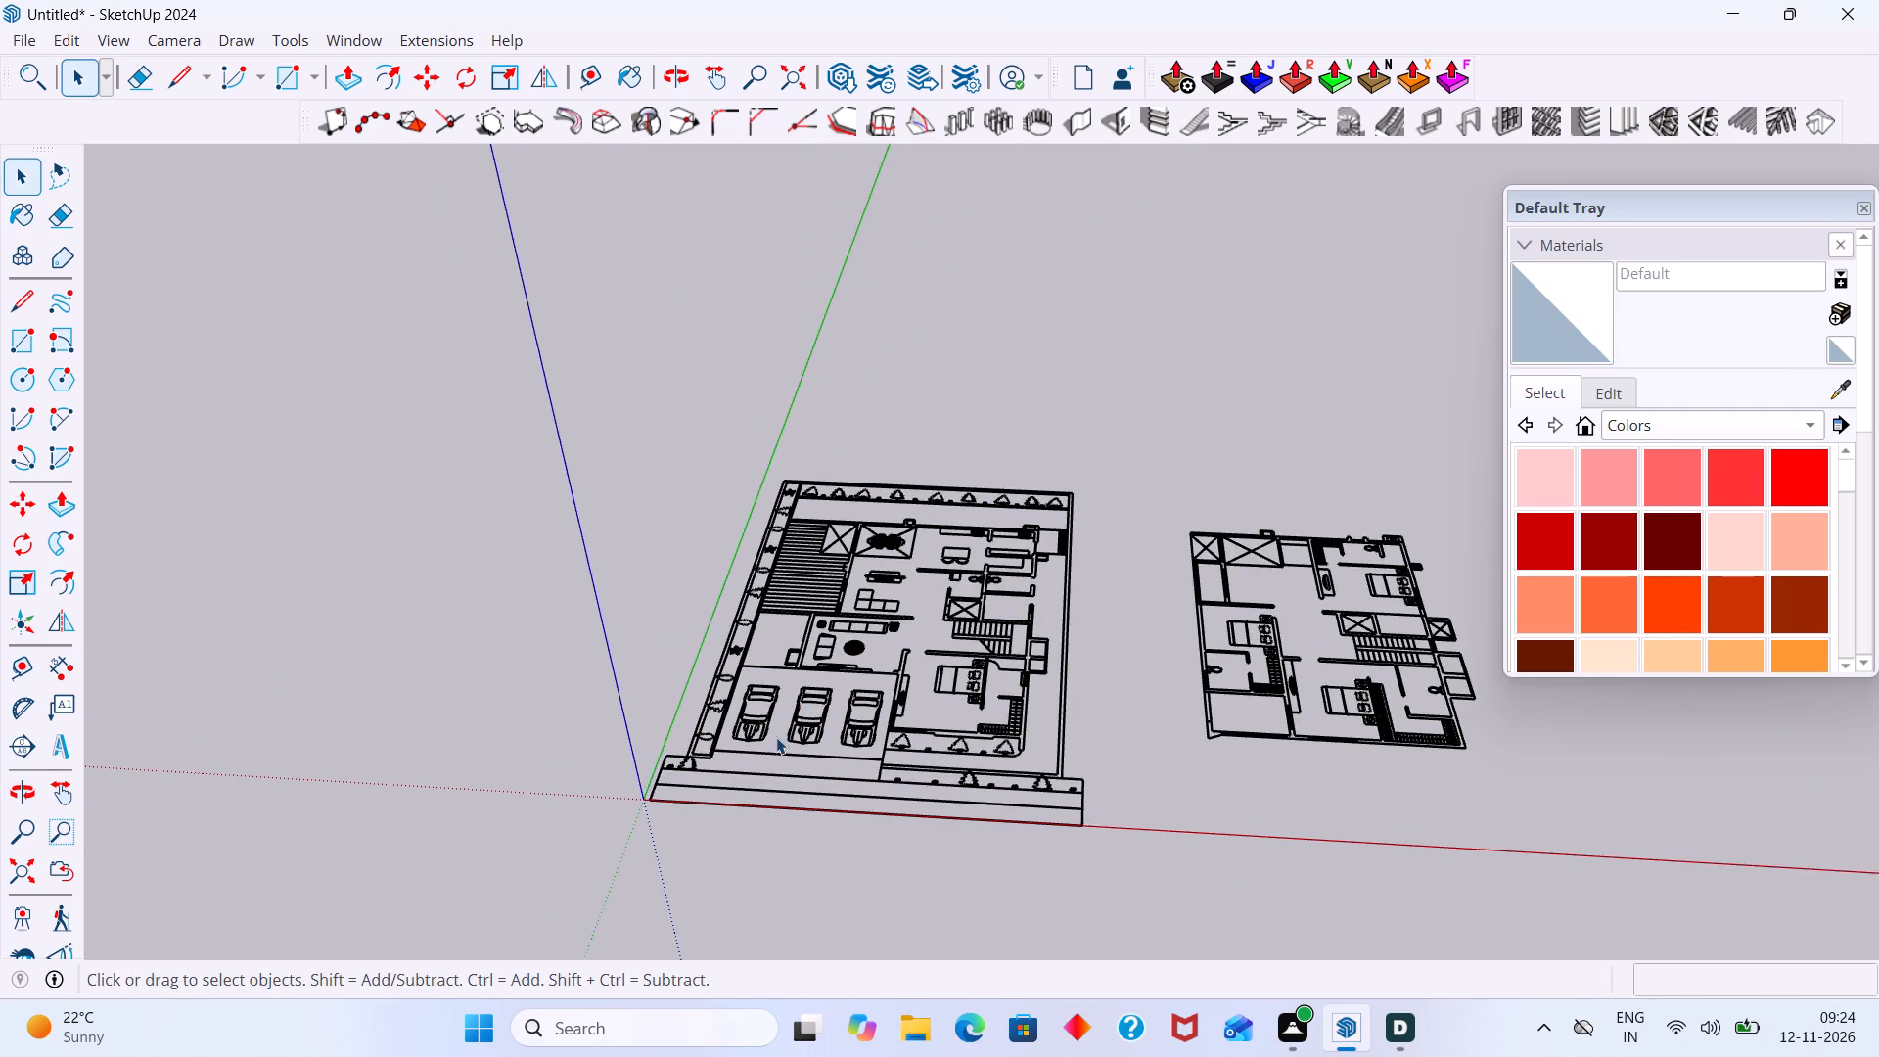
{"action": "scroll", "coordinate": [776, 737], "scroll_direction": "up", "scroll_amount": 5}
{"action": "scroll", "coordinate": [933, 770], "scroll_direction": "up", "scroll_amount": 2}
{"action": "middle_click_drag", "start_coordinate": [981, 785], "coordinate": [984, 843]}
{"action": "scroll", "coordinate": [984, 843], "scroll_direction": "up", "scroll_amount": 1}
{"action": "scroll", "coordinate": [783, 494], "scroll_direction": "up", "scroll_amount": 2}
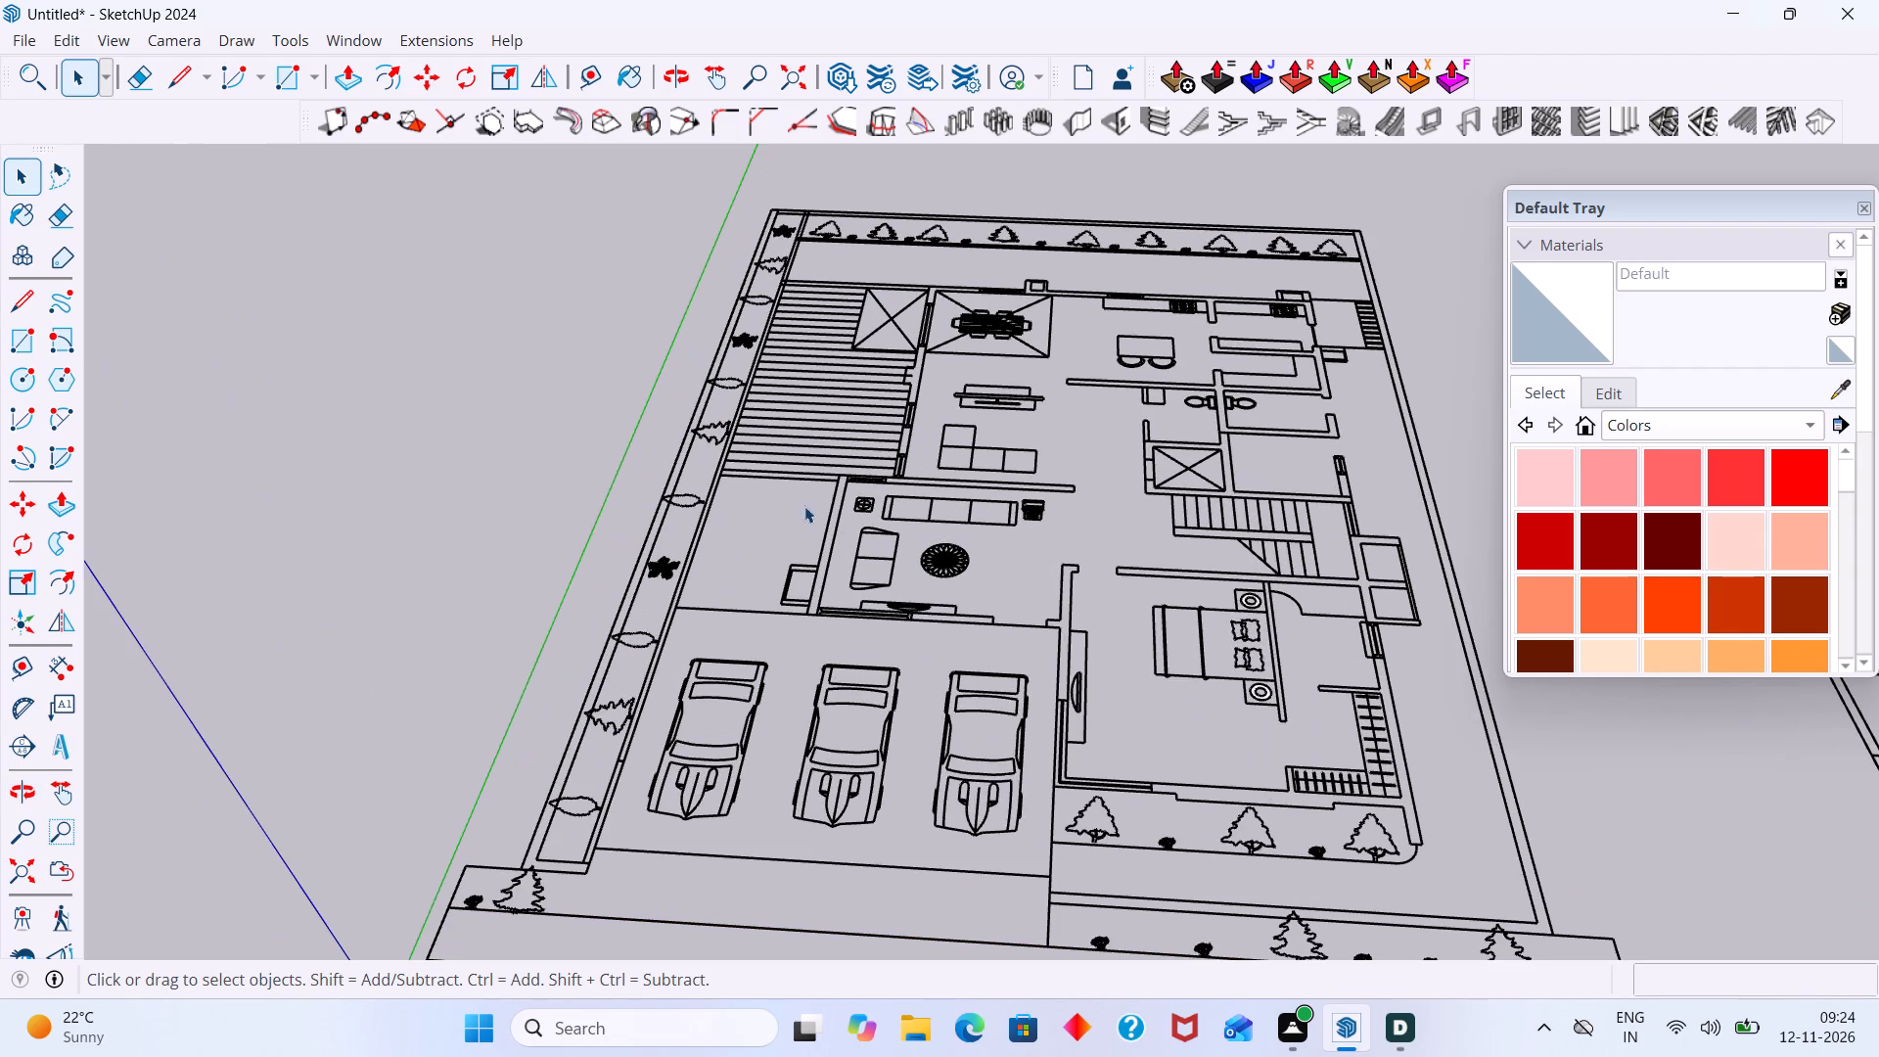
{"action": "scroll", "coordinate": [735, 403], "scroll_direction": "up", "scroll_amount": 3}
{"action": "middle_click_drag", "start_coordinate": [932, 464], "coordinate": [932, 446]}
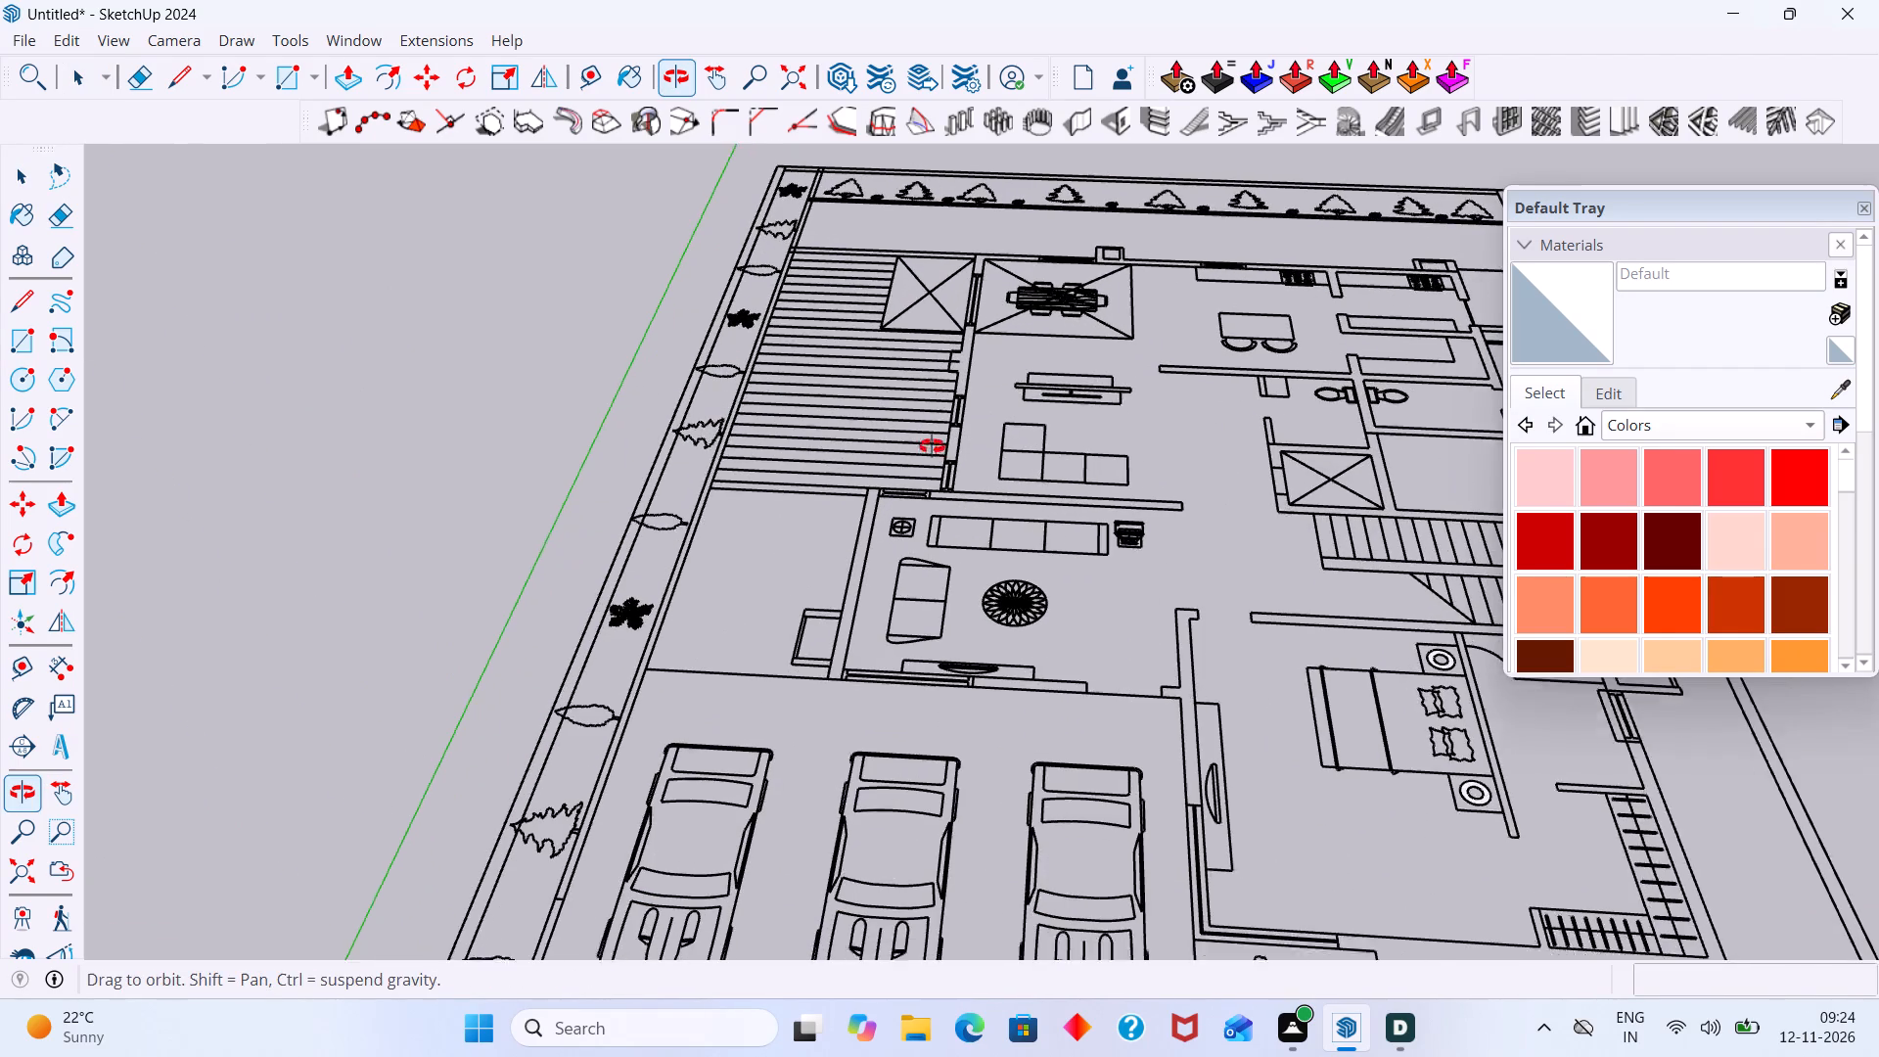
{"action": "middle_click_drag", "start_coordinate": [932, 446], "coordinate": [958, 428]}
{"action": "scroll", "coordinate": [781, 458], "scroll_direction": "down", "scroll_amount": 2}
{"action": "middle_click_drag", "start_coordinate": [768, 476], "coordinate": [653, 478]}
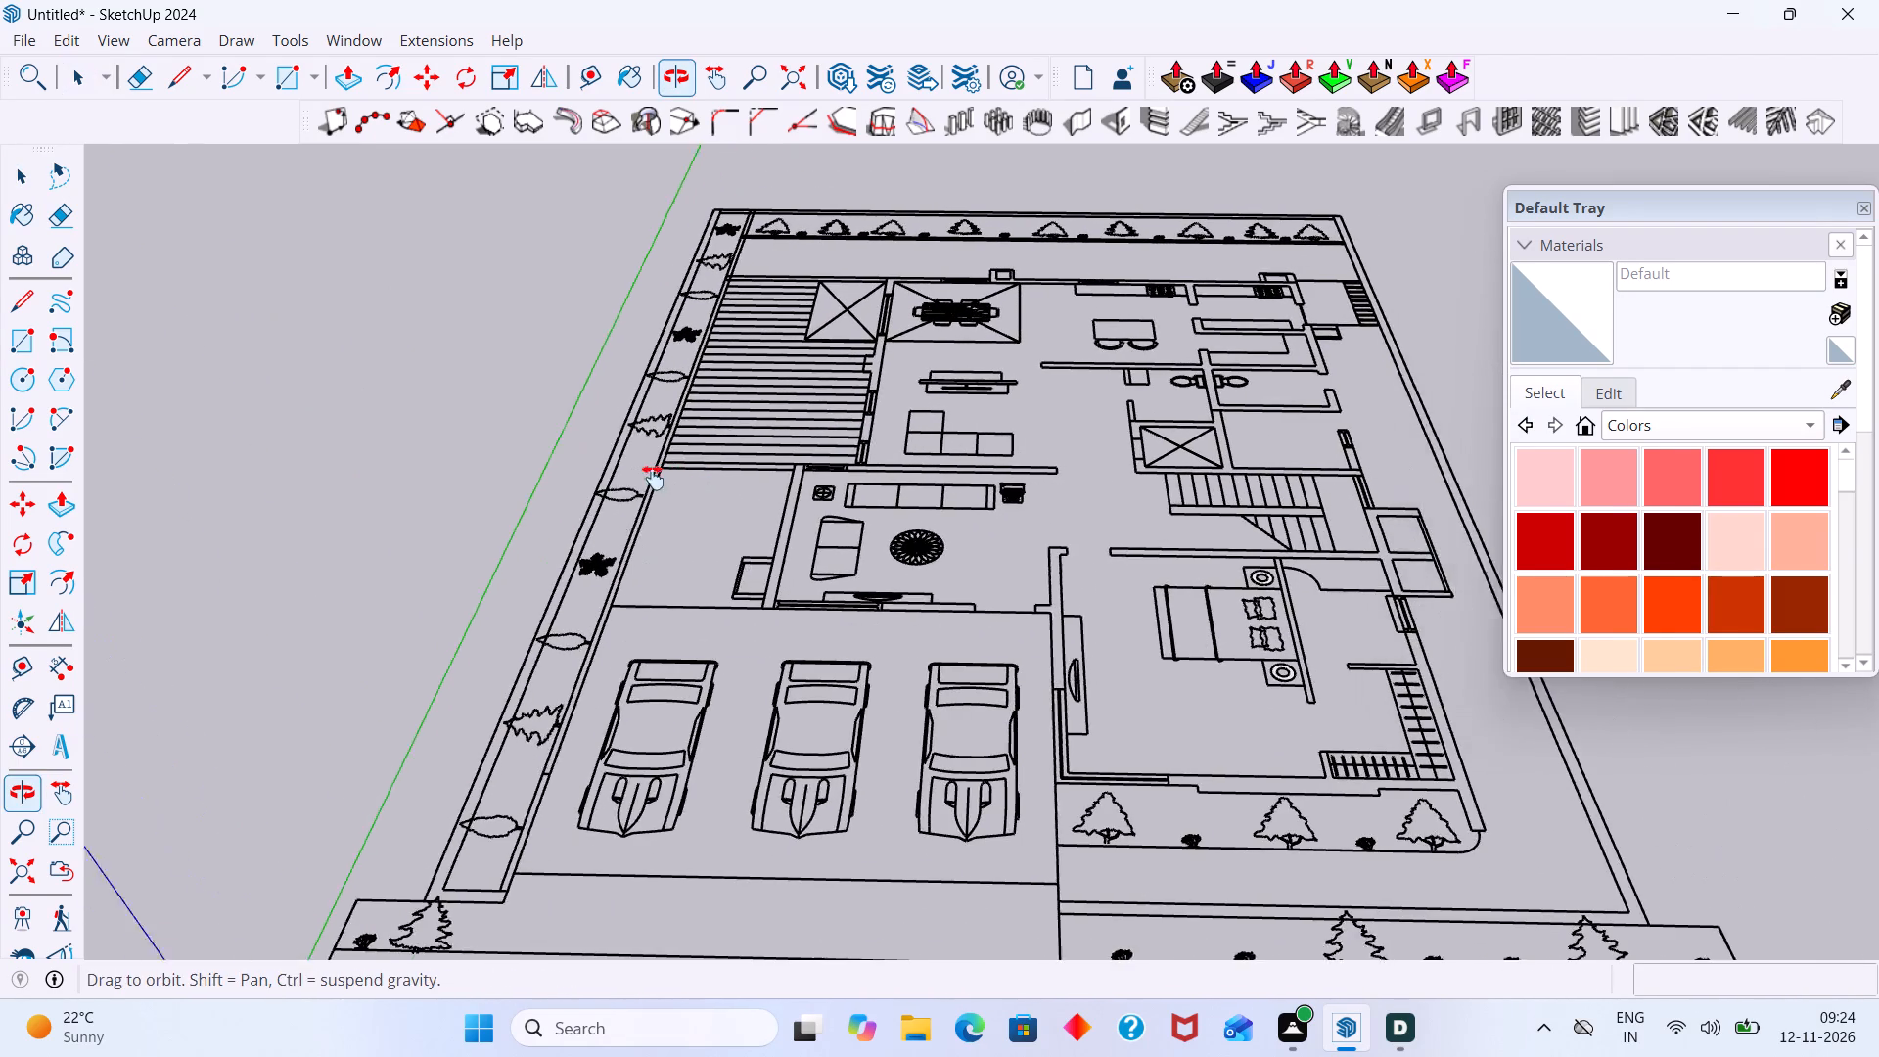
{"action": "middle_click_drag", "start_coordinate": [653, 478], "coordinate": [623, 488]}
{"action": "middle_click_drag", "start_coordinate": [716, 392], "coordinate": [728, 558], "text": "shift"}
{"action": "middle_click_drag", "start_coordinate": [700, 440], "coordinate": [622, 336], "text": "shift"}
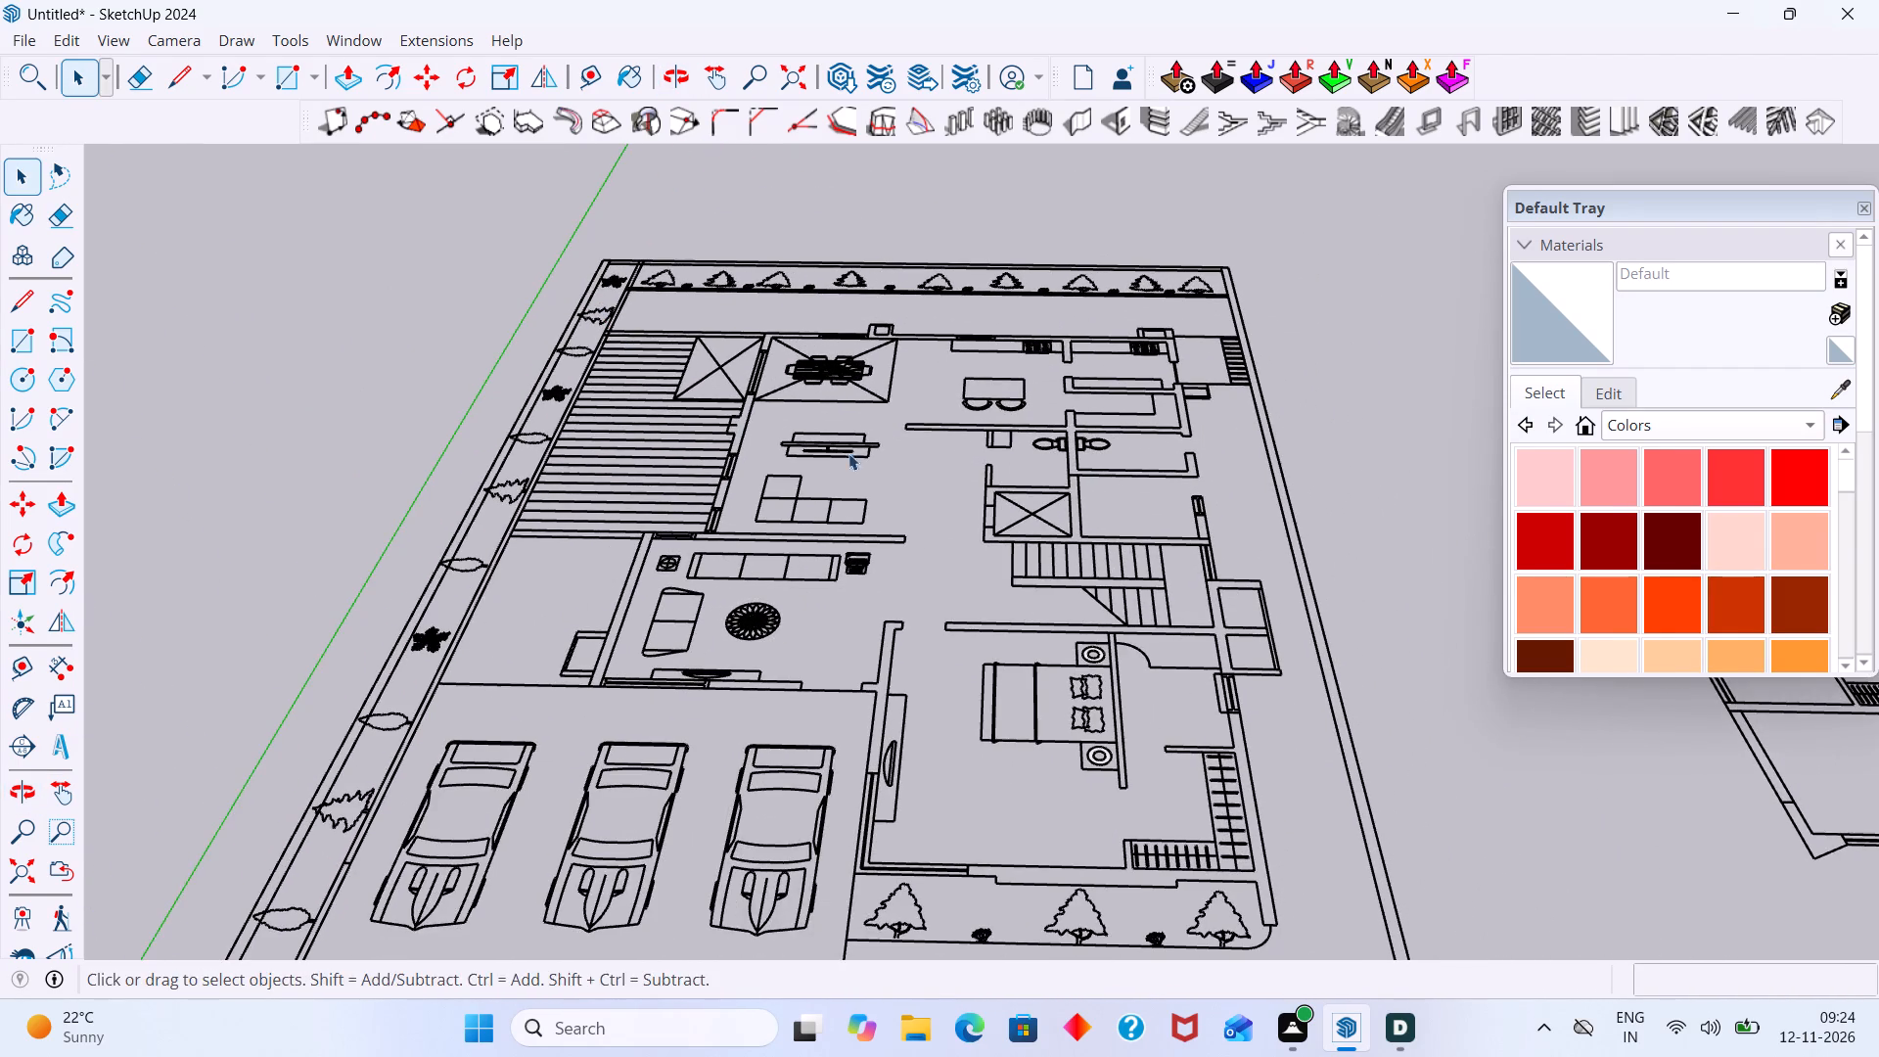
{"action": "middle_click_drag", "start_coordinate": [1076, 465], "coordinate": [1080, 588]}
{"action": "middle_click_drag", "start_coordinate": [619, 412], "coordinate": [666, 254], "text": "shift"}
{"action": "middle_click_drag", "start_coordinate": [738, 528], "coordinate": [788, 607]}
{"action": "middle_click_drag", "start_coordinate": [890, 701], "coordinate": [891, 695]}
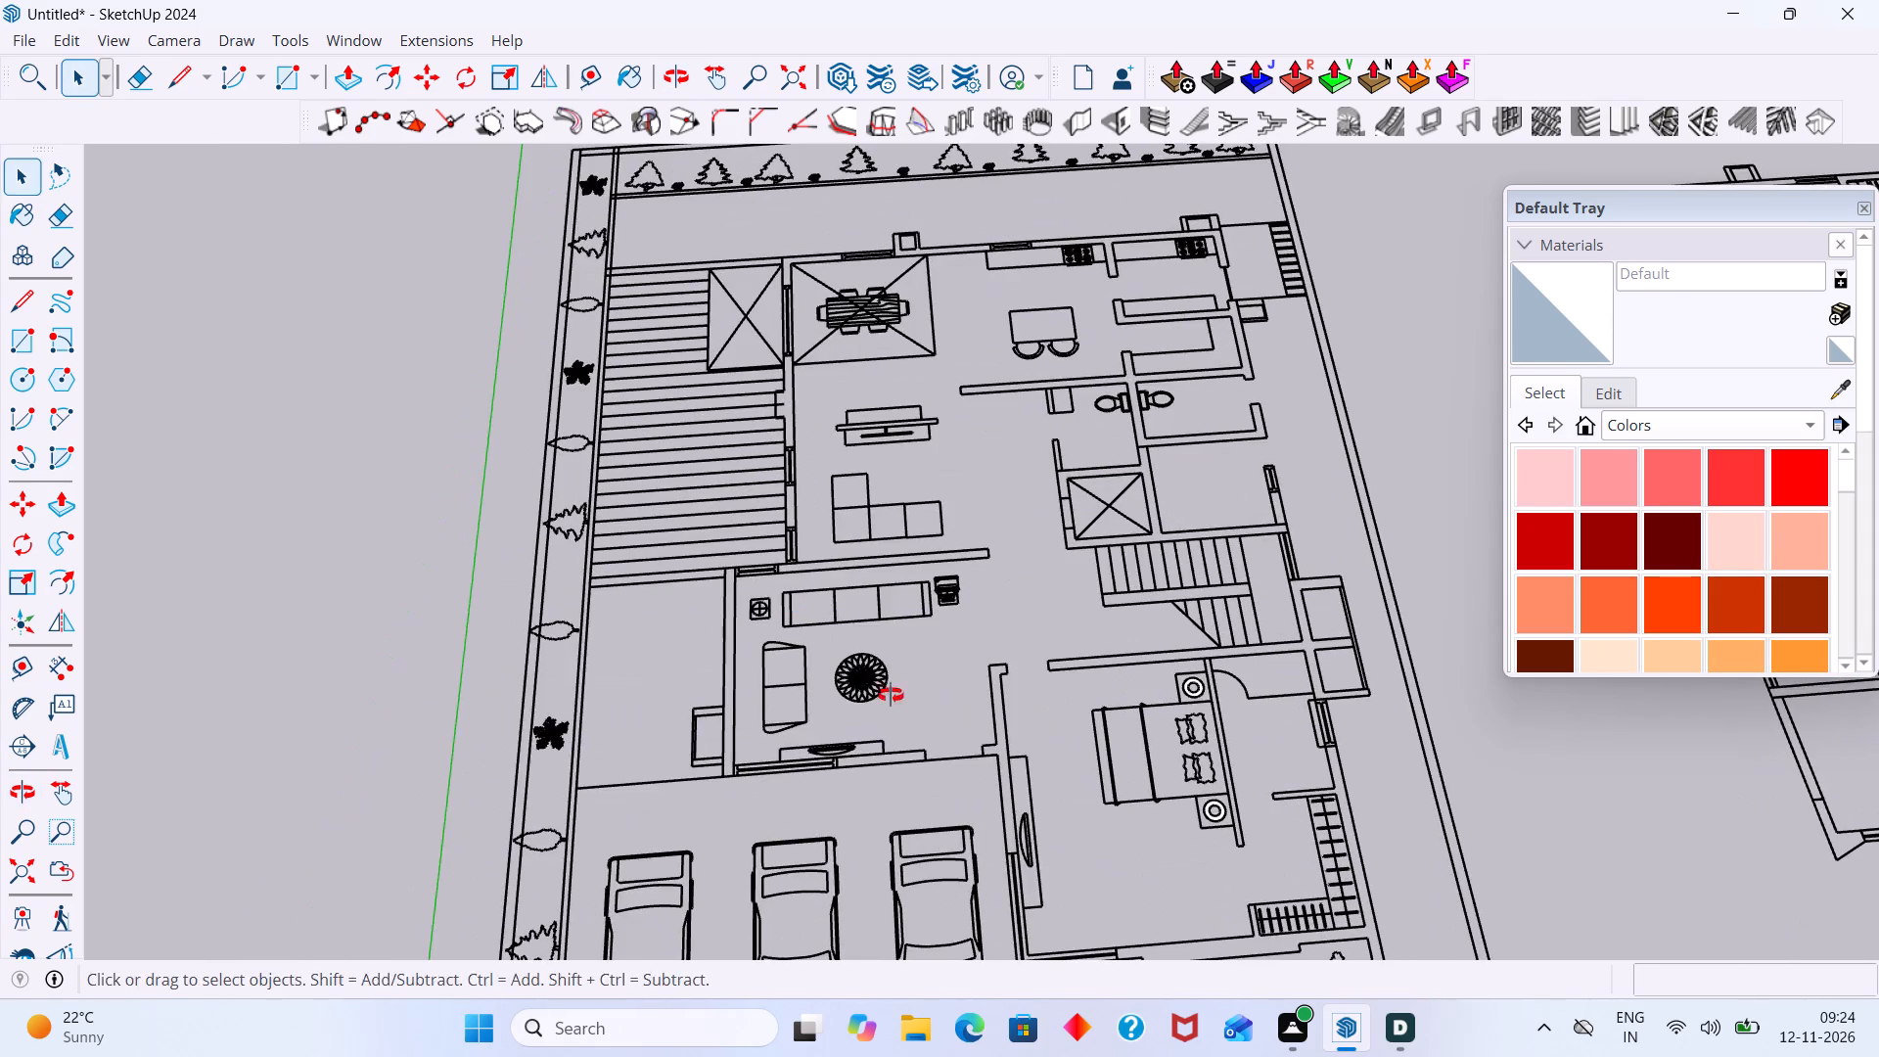
{"action": "middle_click_drag", "start_coordinate": [891, 695], "coordinate": [819, 508]}
Measure the wall thickness beside the staircase in the larger plan with the Tape Measure tool.
{"action": "key", "text": "t"}
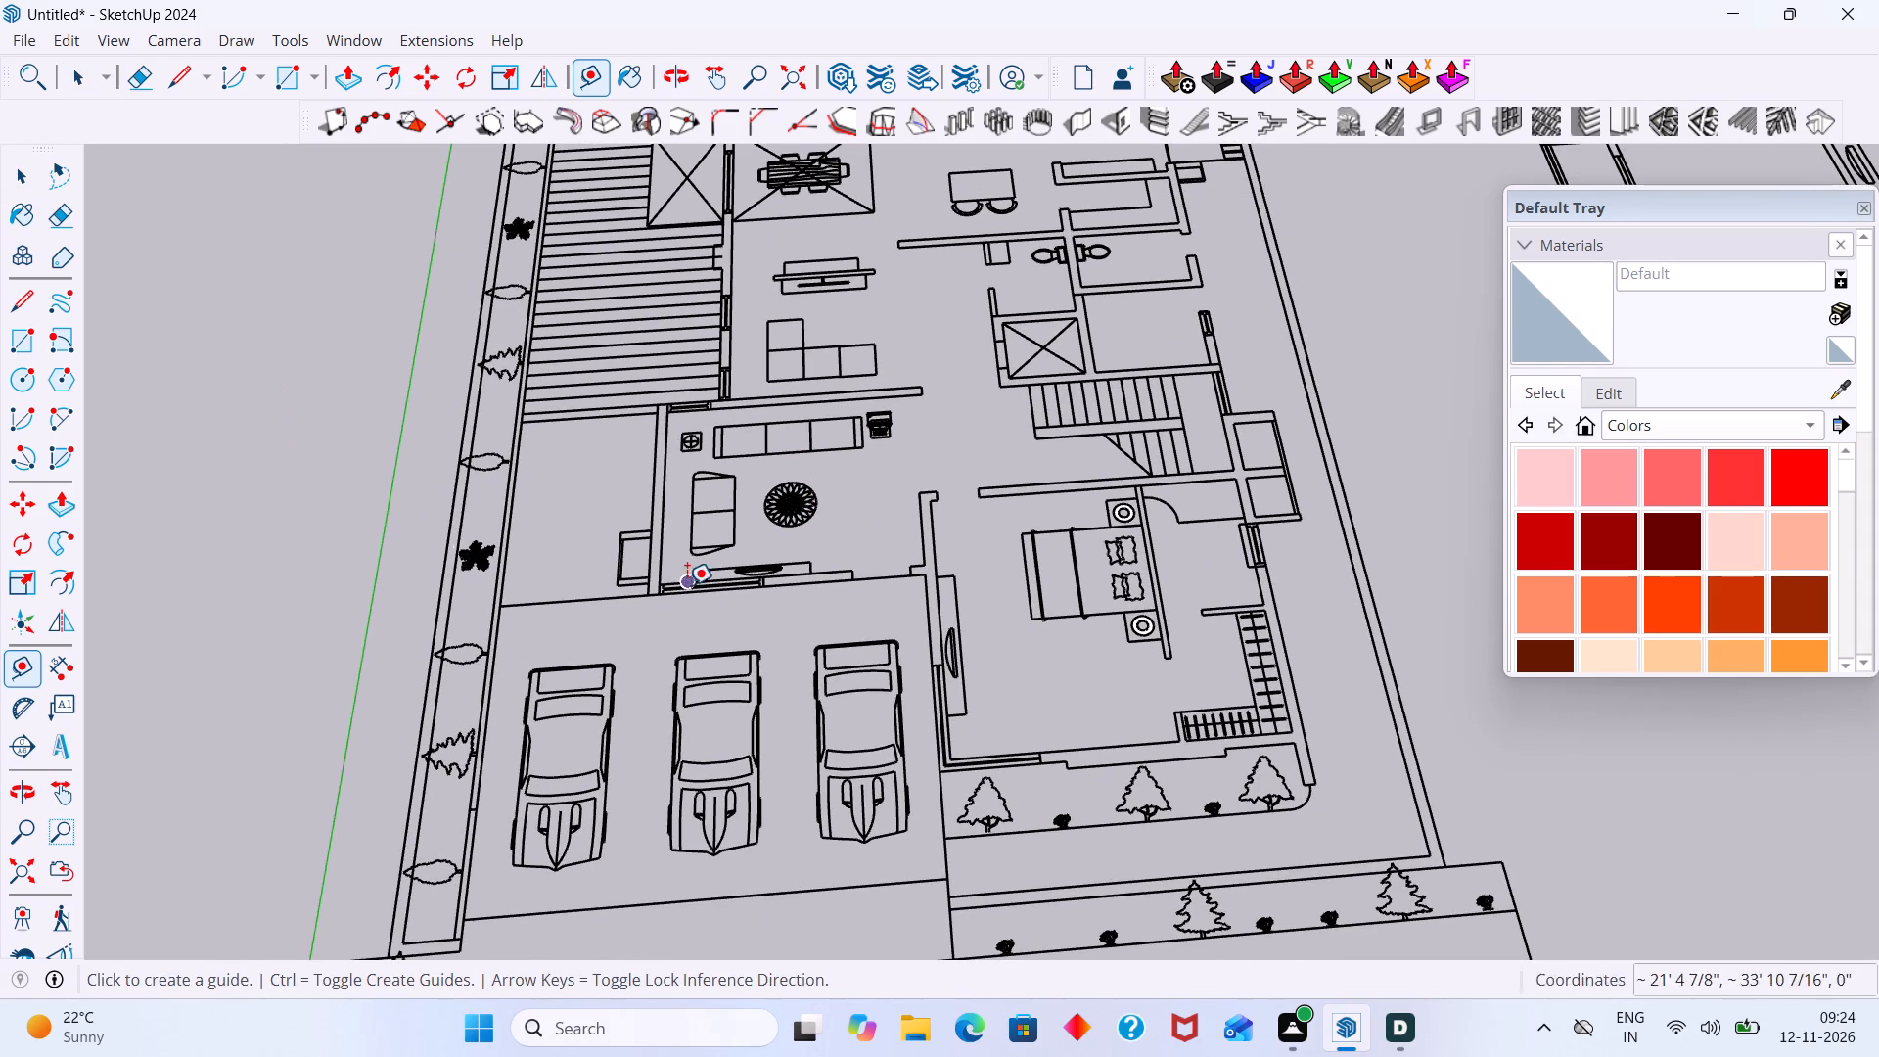
{"action": "middle_click_drag", "start_coordinate": [674, 577], "coordinate": [593, 554]}
{"action": "scroll", "coordinate": [1042, 353], "scroll_direction": "up", "scroll_amount": 8}
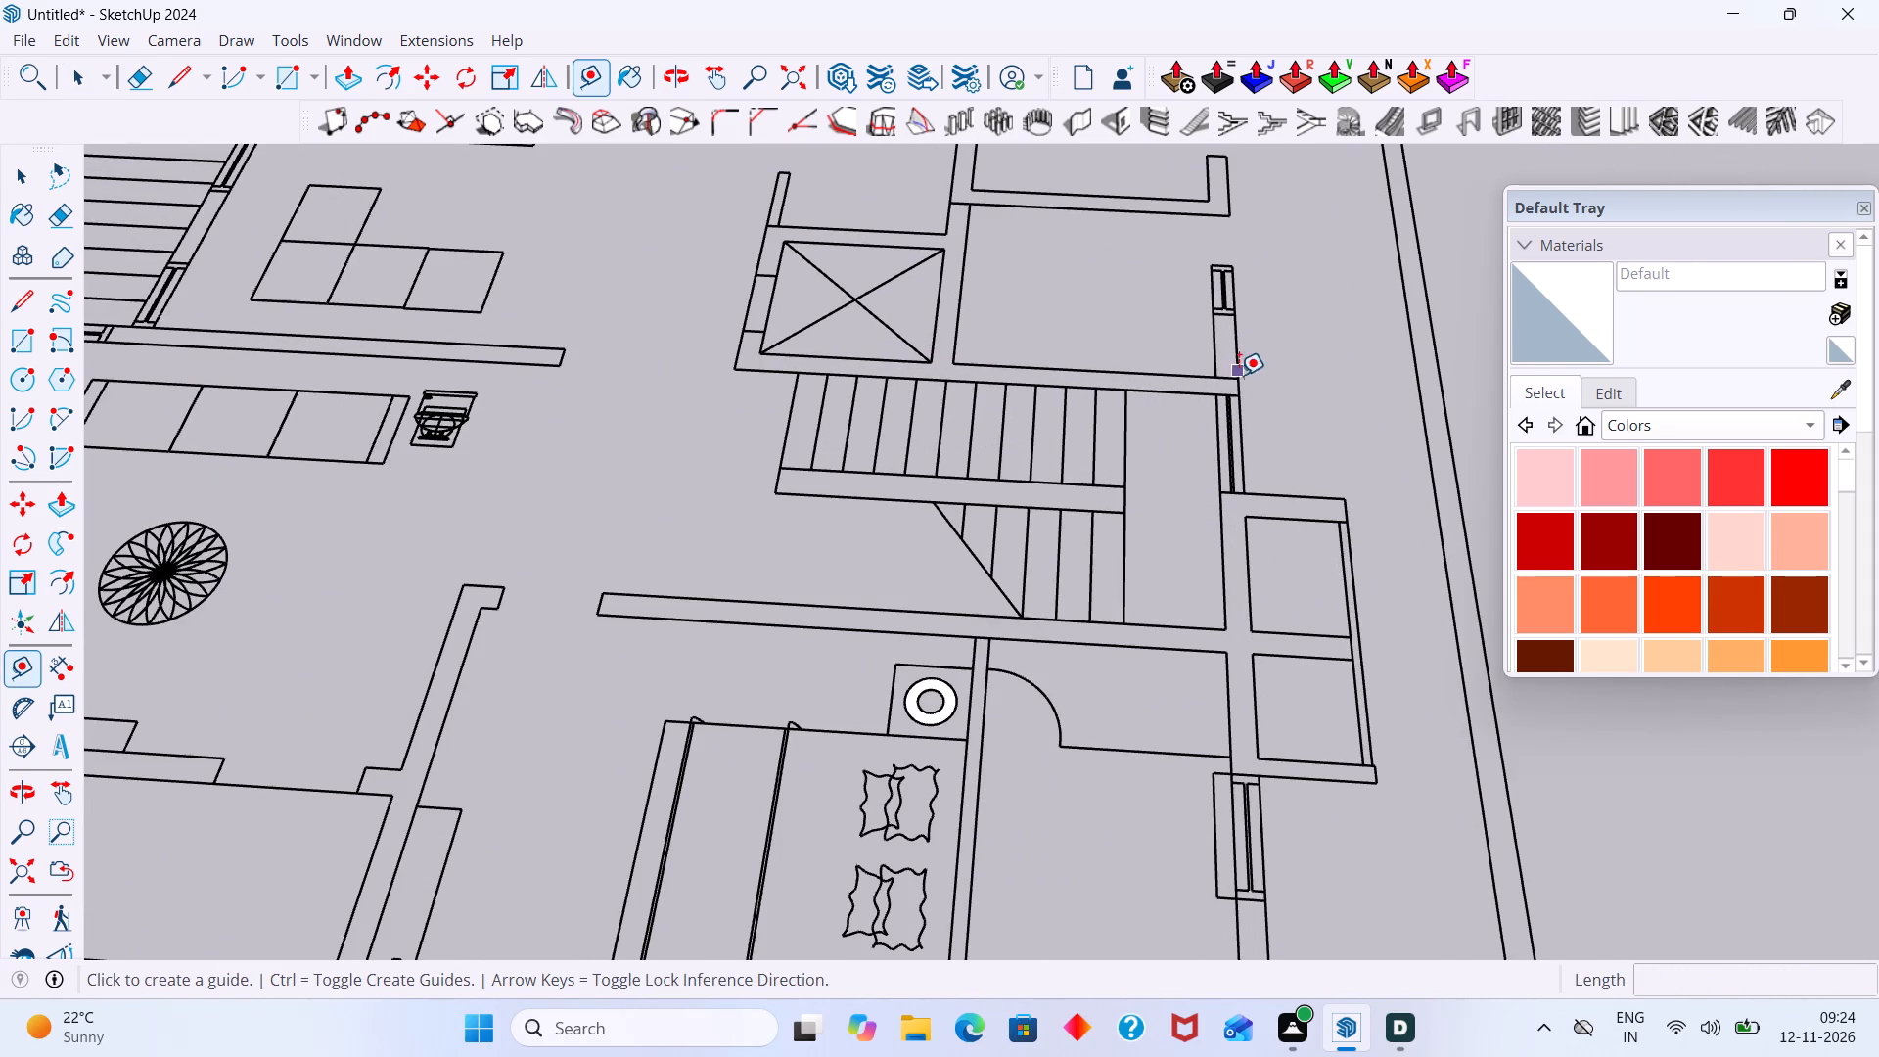
{"action": "left_click", "coordinate": [1216, 377]}
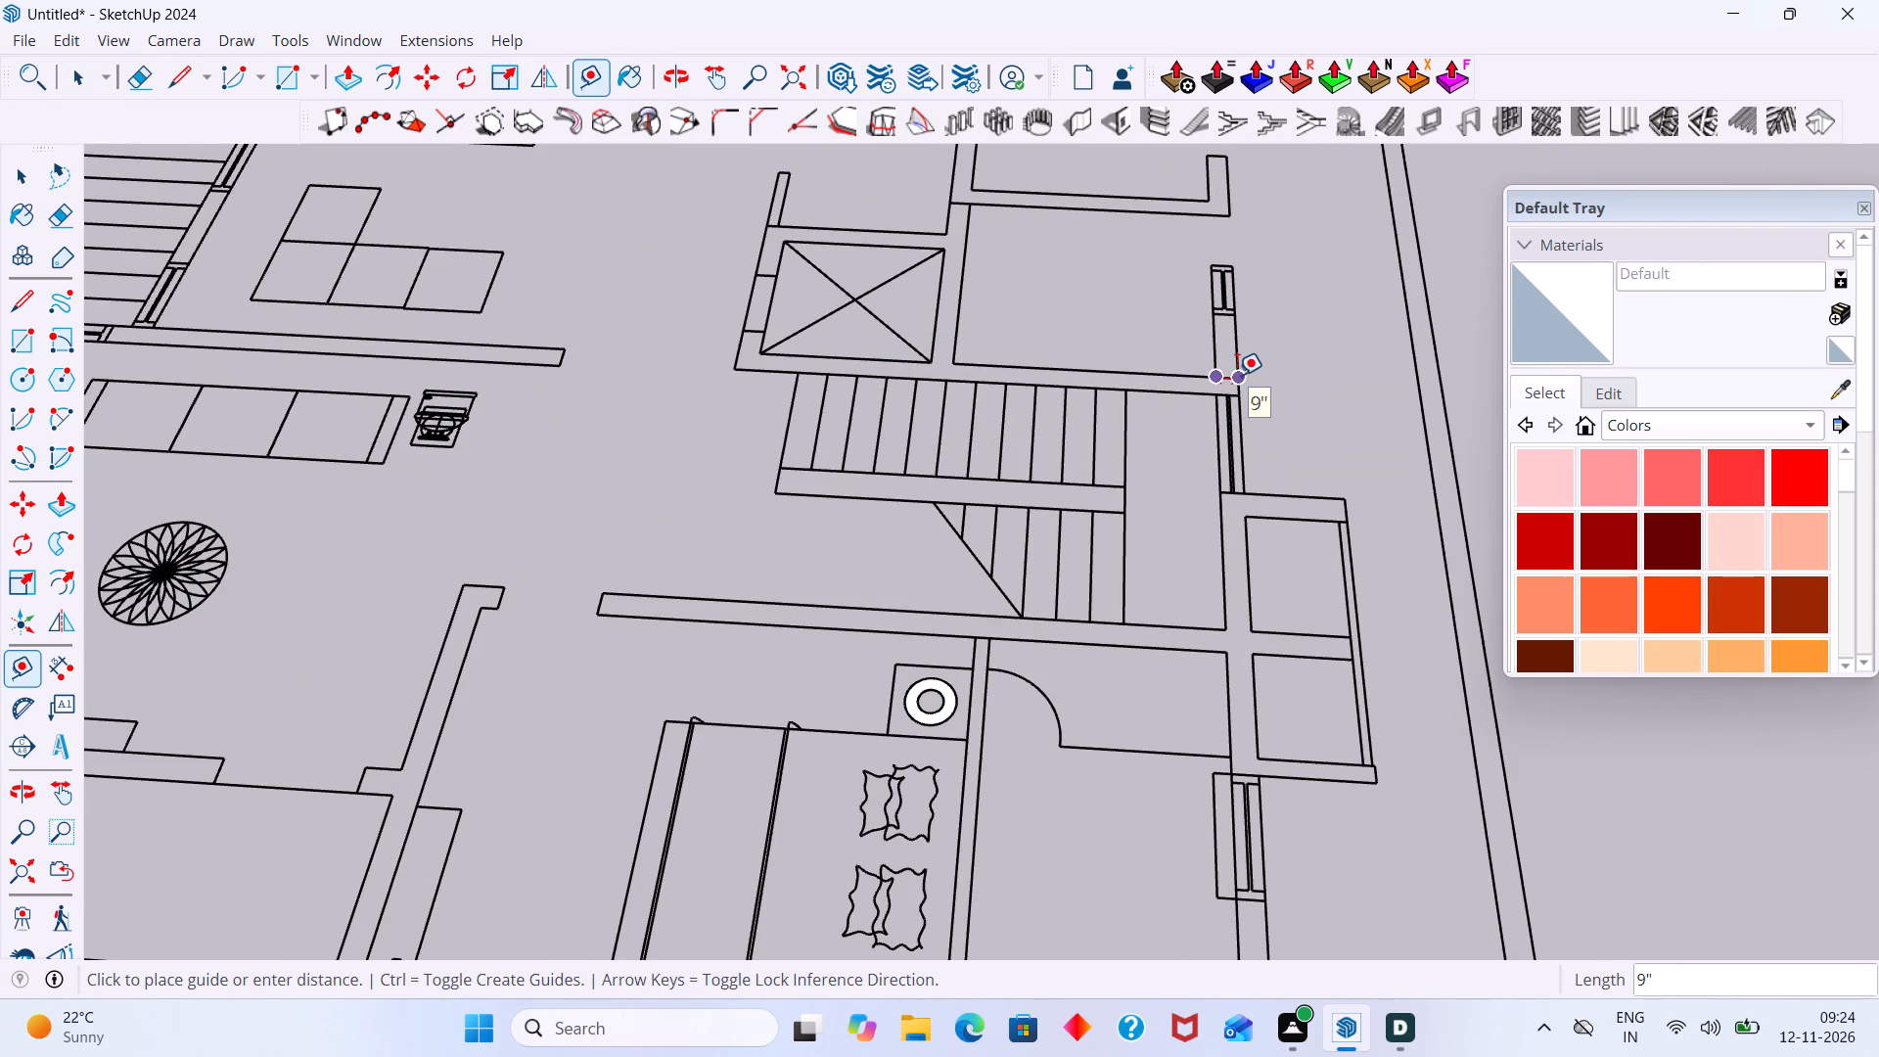
{"action": "key", "text": "Escape"}
{"action": "scroll", "coordinate": [1266, 424], "scroll_direction": "down", "scroll_amount": 3}
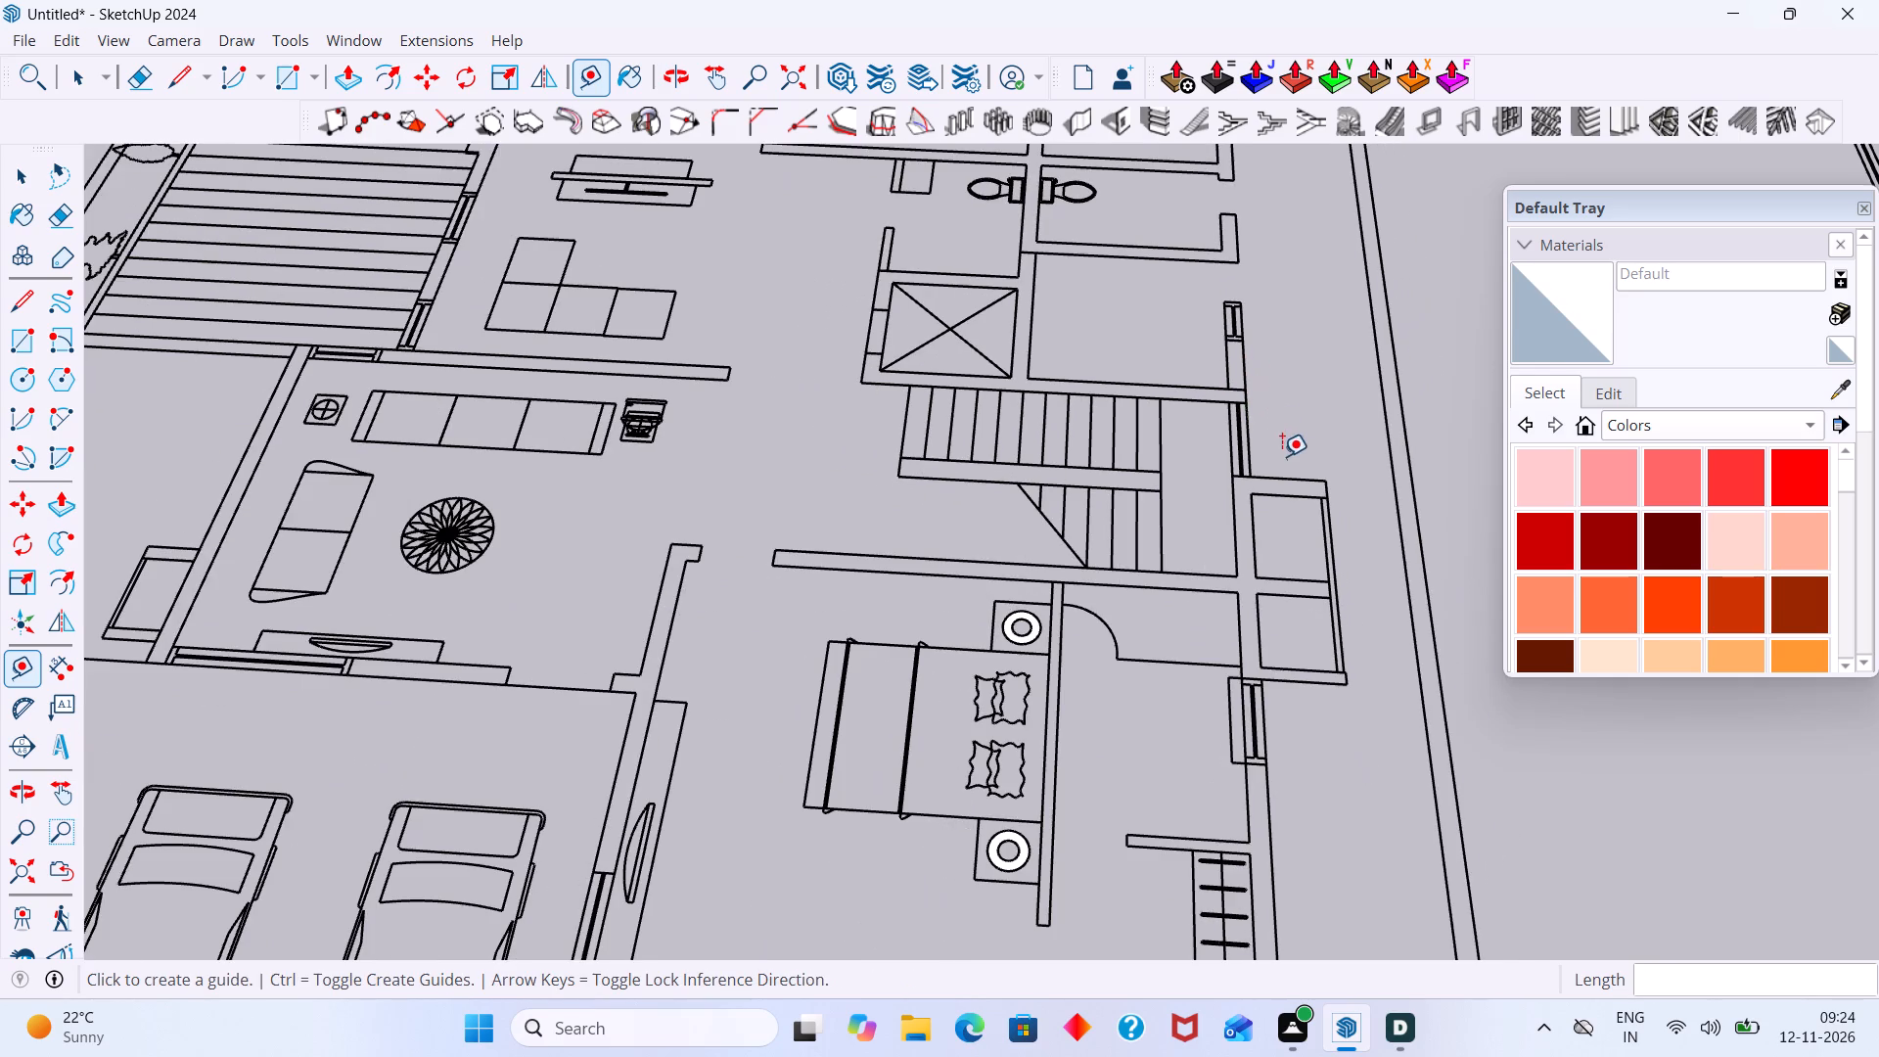
{"action": "key", "text": "space"}
Check how the imported linework is grouped by selecting the bedside lamp, and review both plans together.
{"action": "scroll", "coordinate": [1284, 479], "scroll_direction": "down", "scroll_amount": 18}
{"action": "scroll", "coordinate": [1233, 526], "scroll_direction": "up", "scroll_amount": 8}
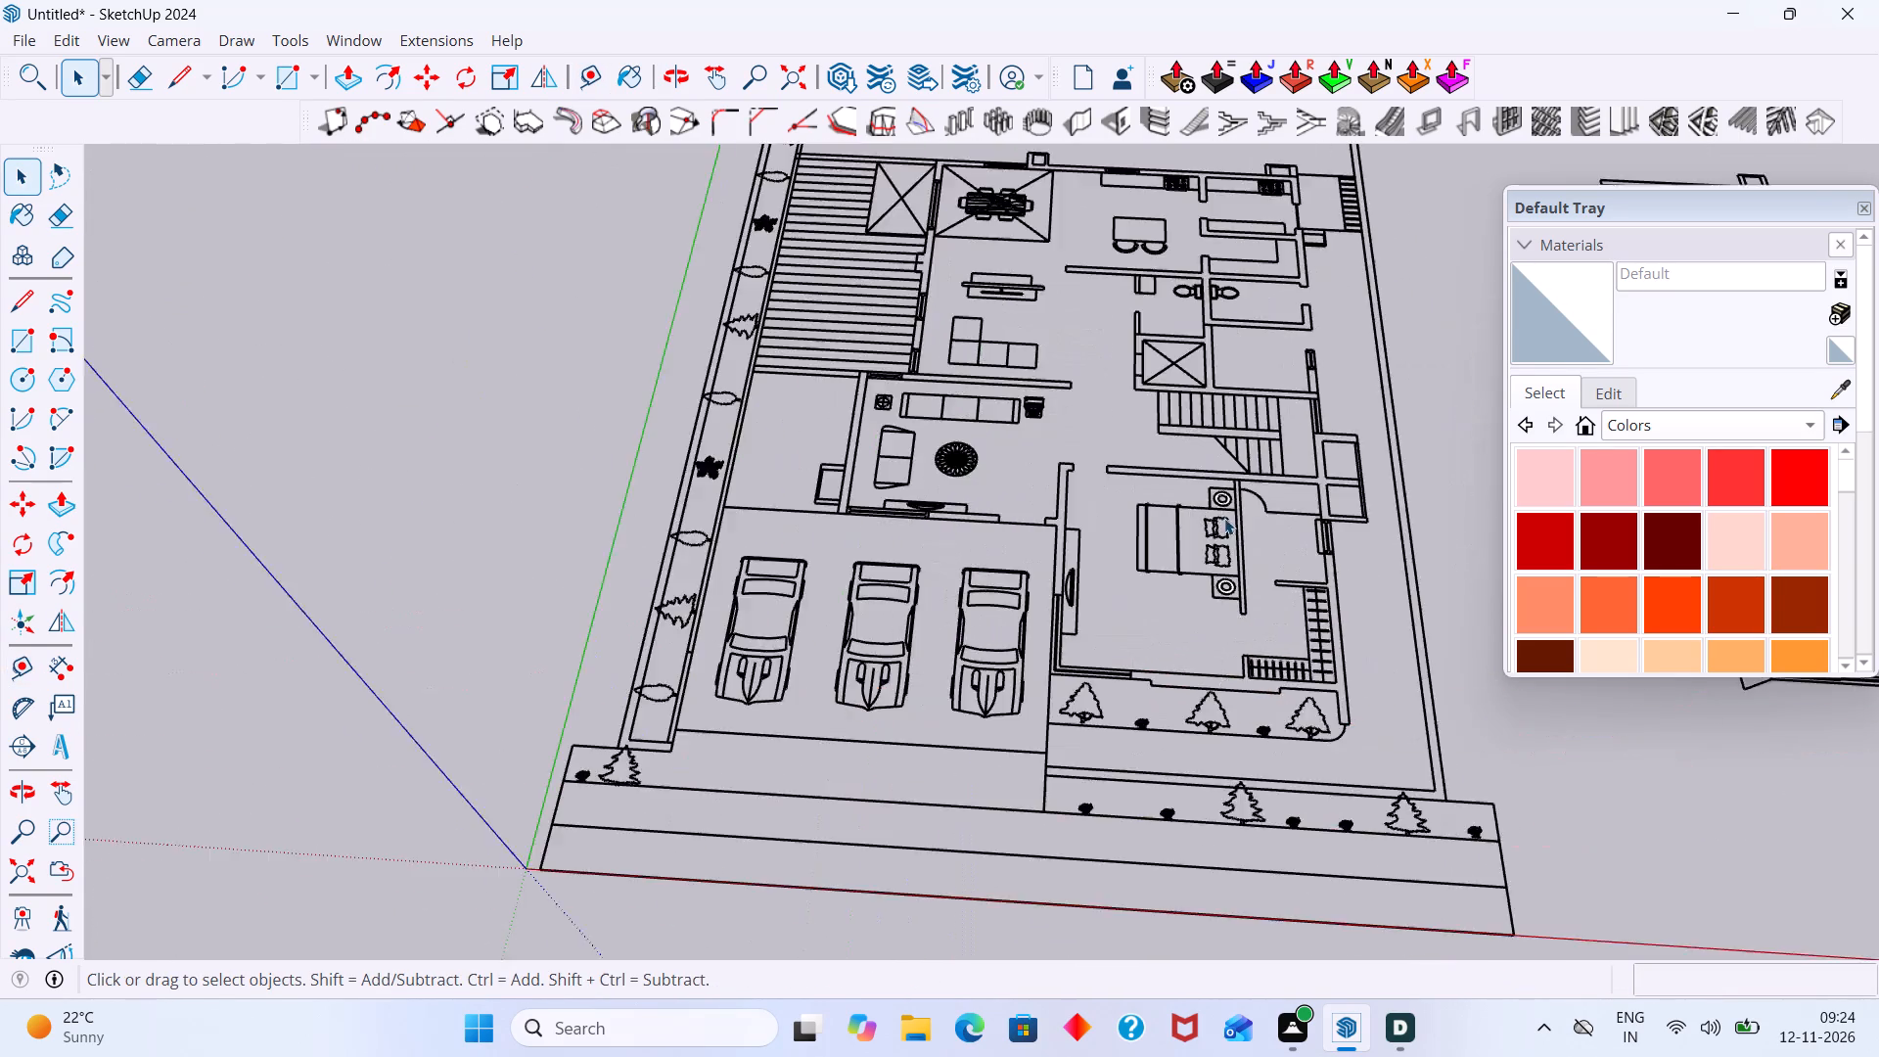
{"action": "scroll", "coordinate": [1224, 518], "scroll_direction": "up", "scroll_amount": 20}
{"action": "scroll", "coordinate": [1224, 518], "scroll_direction": "up", "scroll_amount": 3}
{"action": "left_click", "coordinate": [1233, 480]}
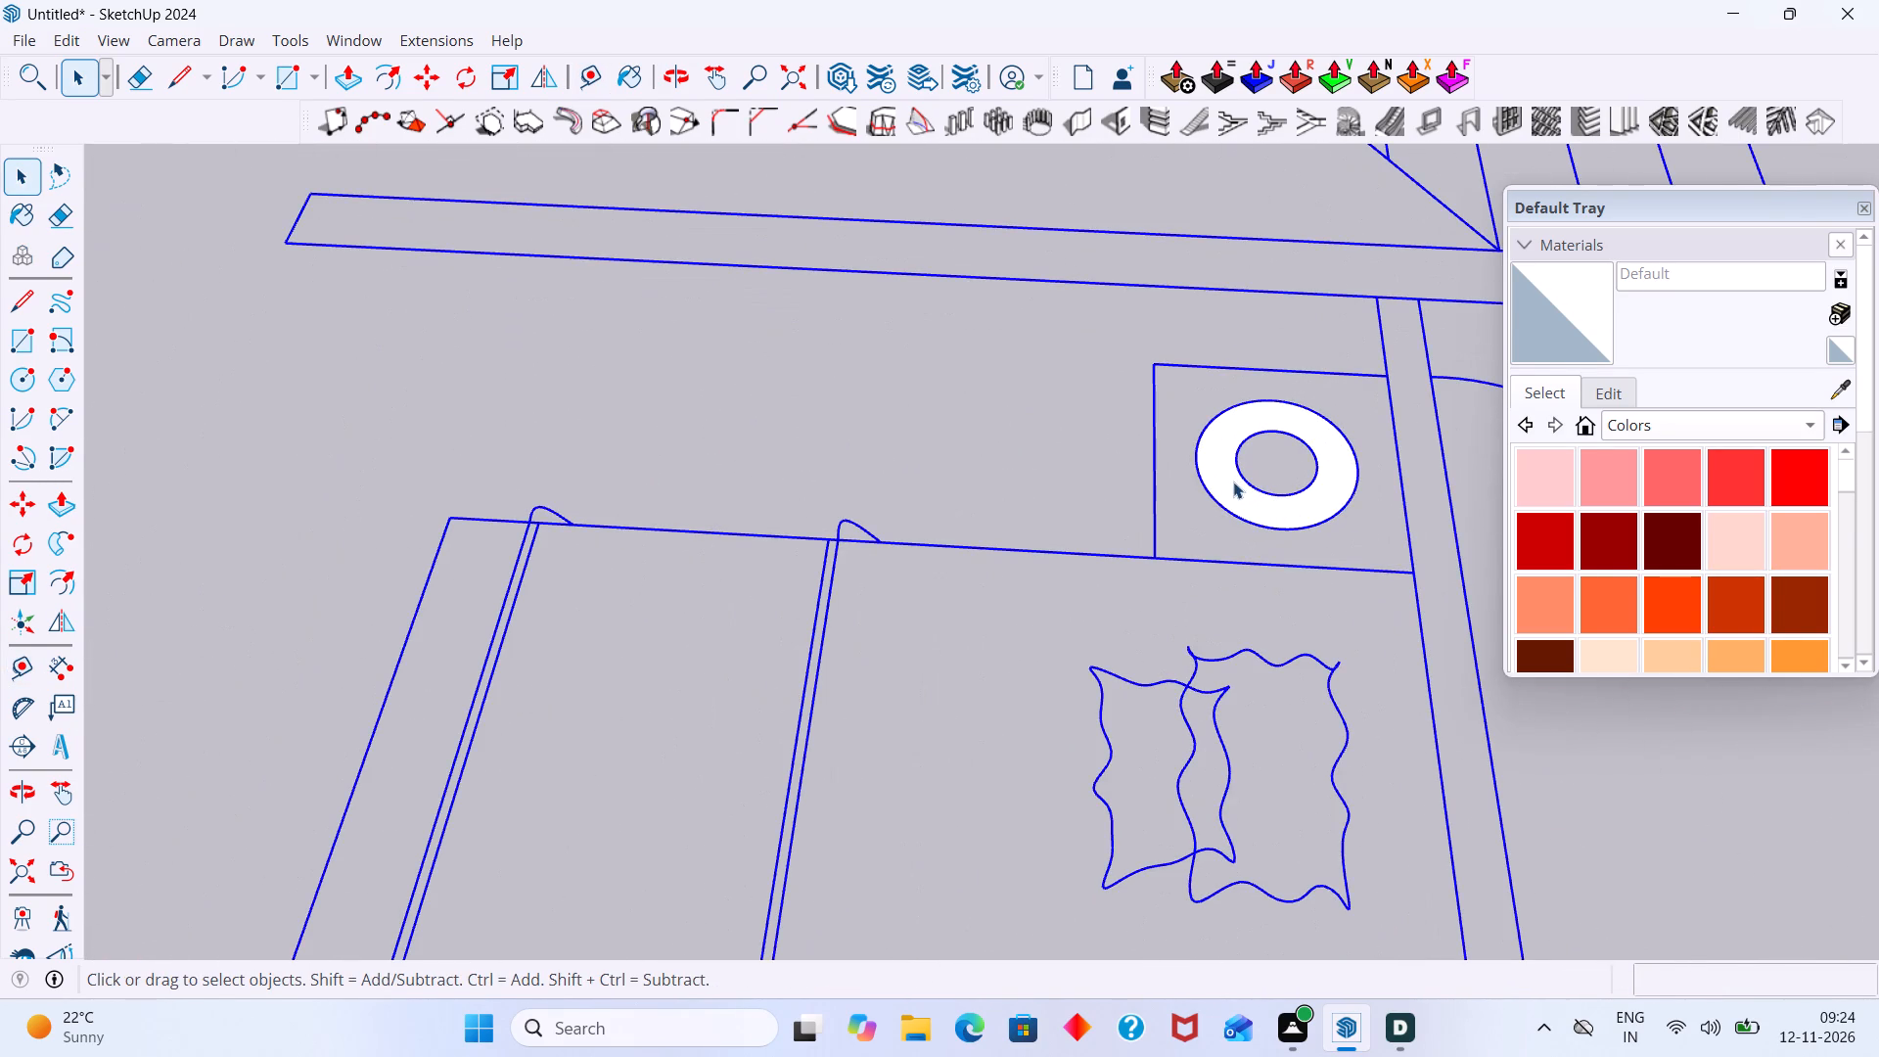
{"action": "left_click", "coordinate": [1475, 528]}
{"action": "scroll", "coordinate": [1381, 493], "scroll_direction": "down", "scroll_amount": 9}
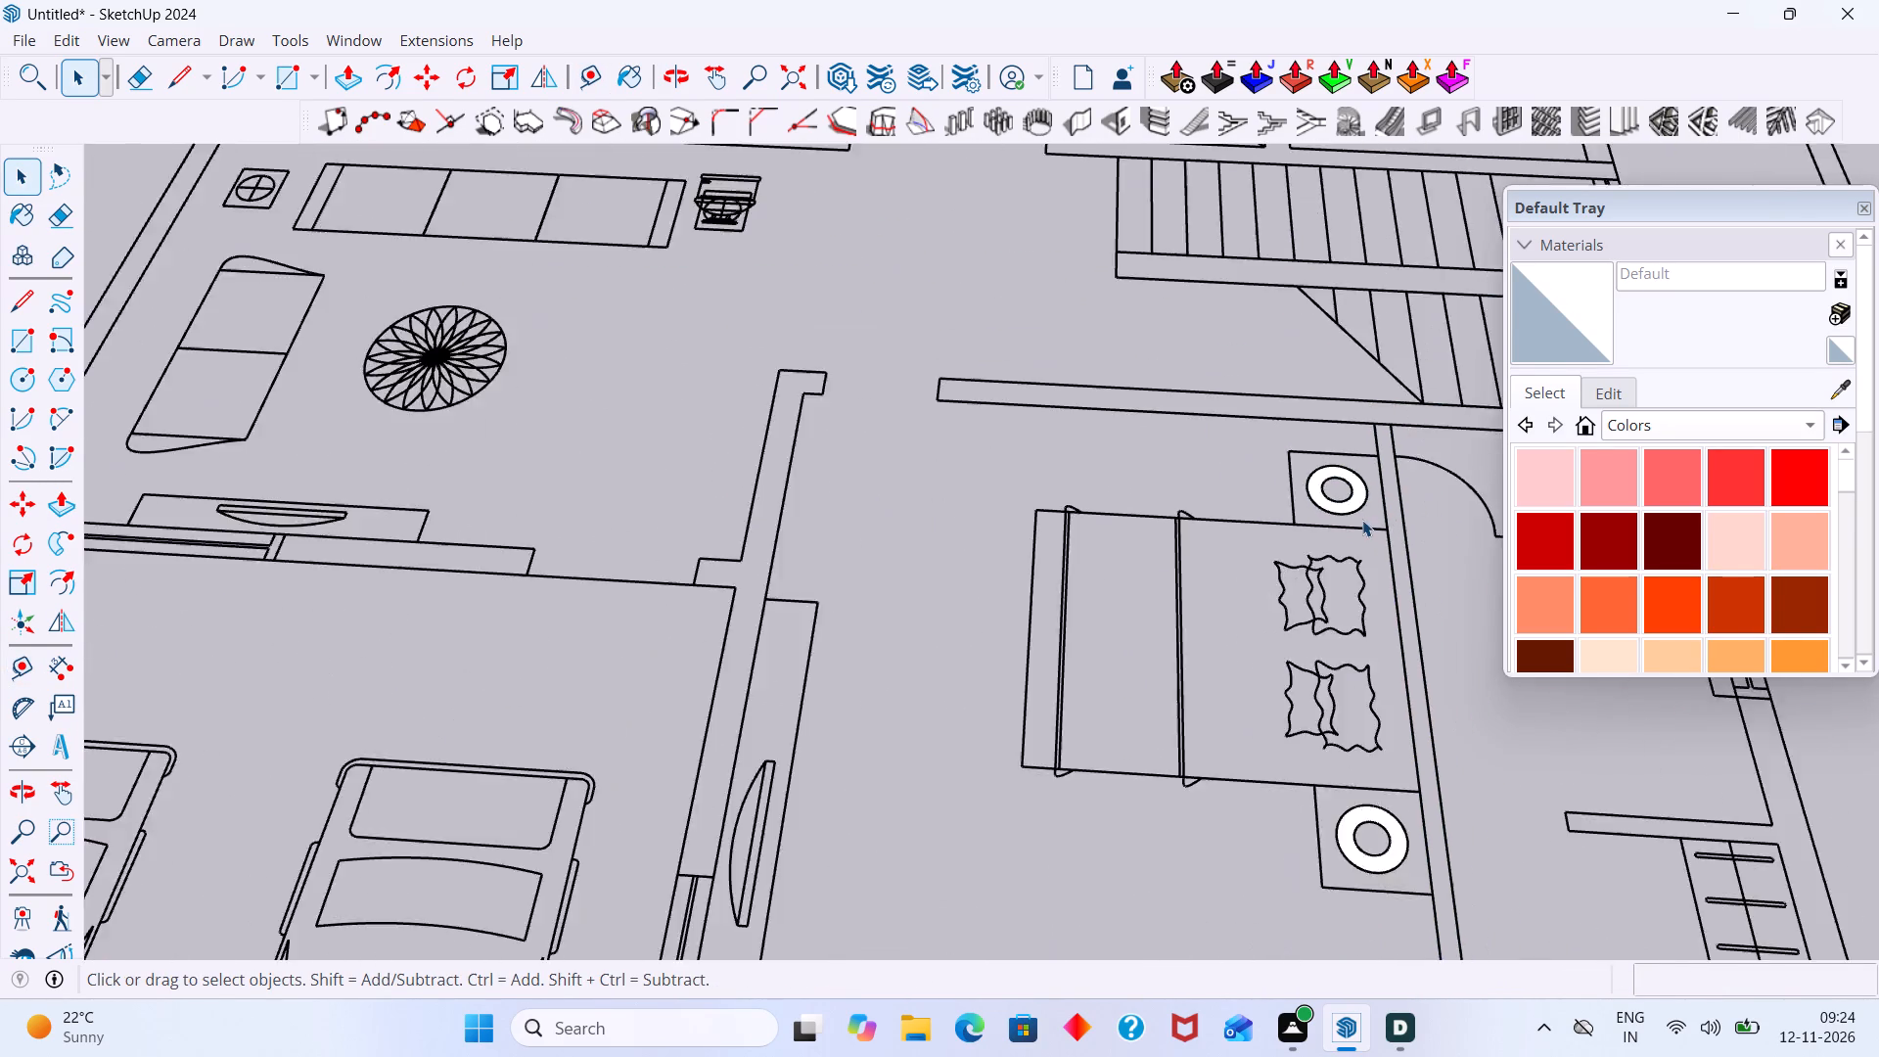
{"action": "scroll", "coordinate": [1362, 520], "scroll_direction": "down", "scroll_amount": 8}
{"action": "middle_click_drag", "start_coordinate": [1344, 515], "coordinate": [1048, 387]}
{"action": "scroll", "coordinate": [1047, 388], "scroll_direction": "down", "scroll_amount": 12}
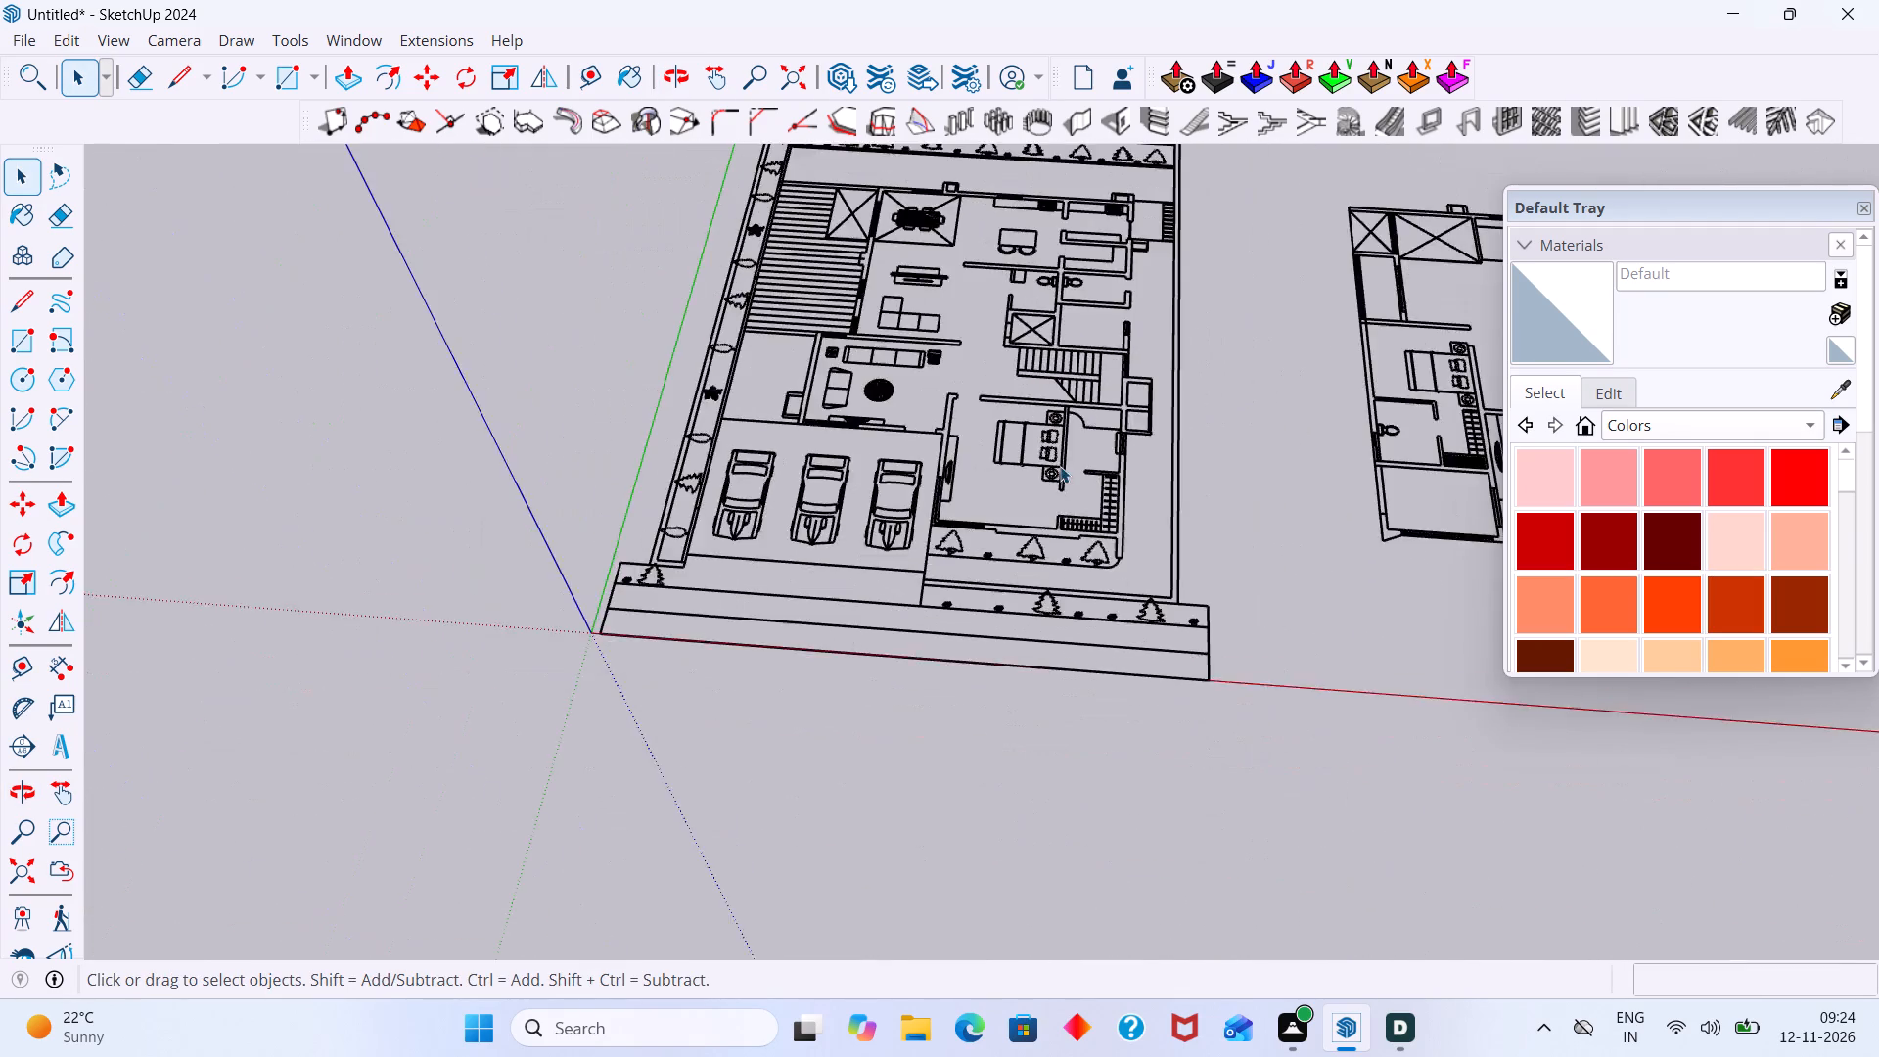
{"action": "scroll", "coordinate": [1060, 466], "scroll_direction": "down", "scroll_amount": 3}
{"action": "middle_click_drag", "start_coordinate": [1085, 498], "coordinate": [859, 475], "text": "shift"}
{"action": "scroll", "coordinate": [931, 488], "scroll_direction": "down", "scroll_amount": 7}
{"action": "middle_click_drag", "start_coordinate": [966, 532], "coordinate": [1067, 586]}
{"action": "scroll", "coordinate": [1167, 570], "scroll_direction": "up", "scroll_amount": 3}
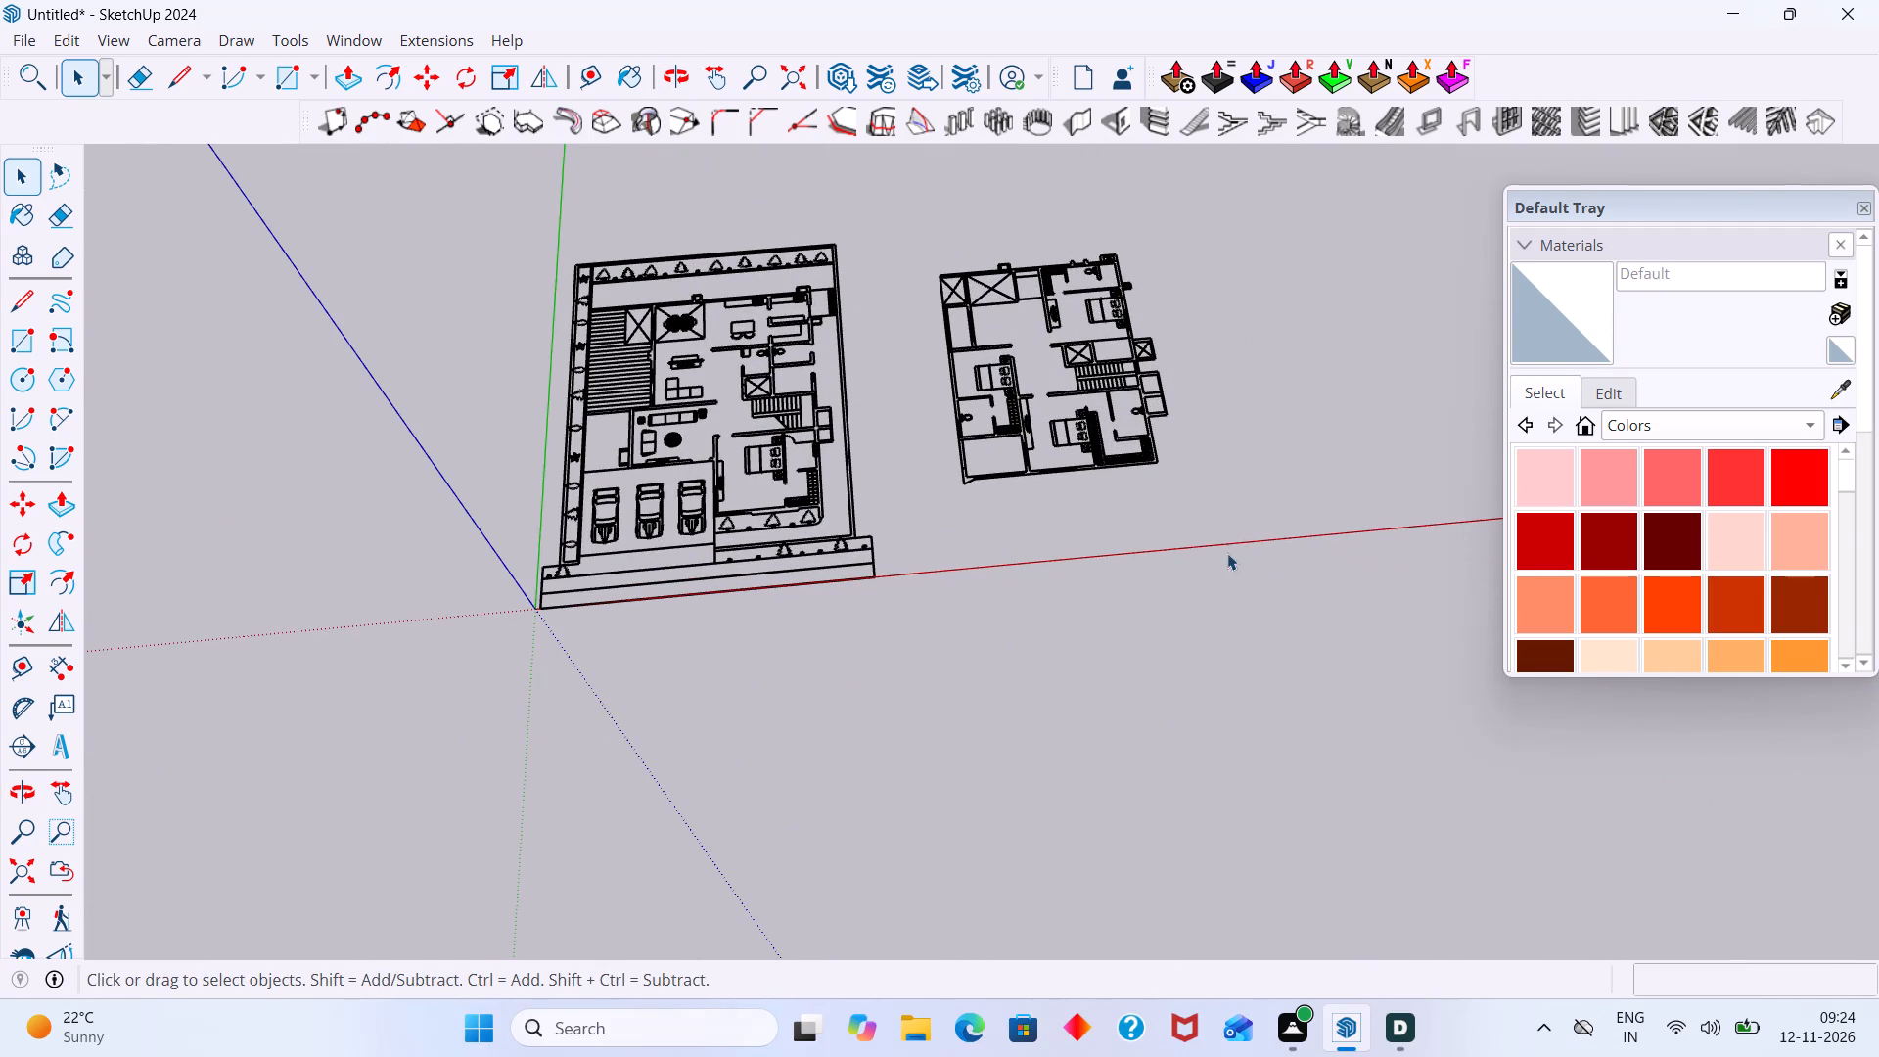
Explode the imported component that holds both floor plans.
{"action": "left_click", "coordinate": [1260, 577]}
{"action": "key", "text": "ctrl+a"}
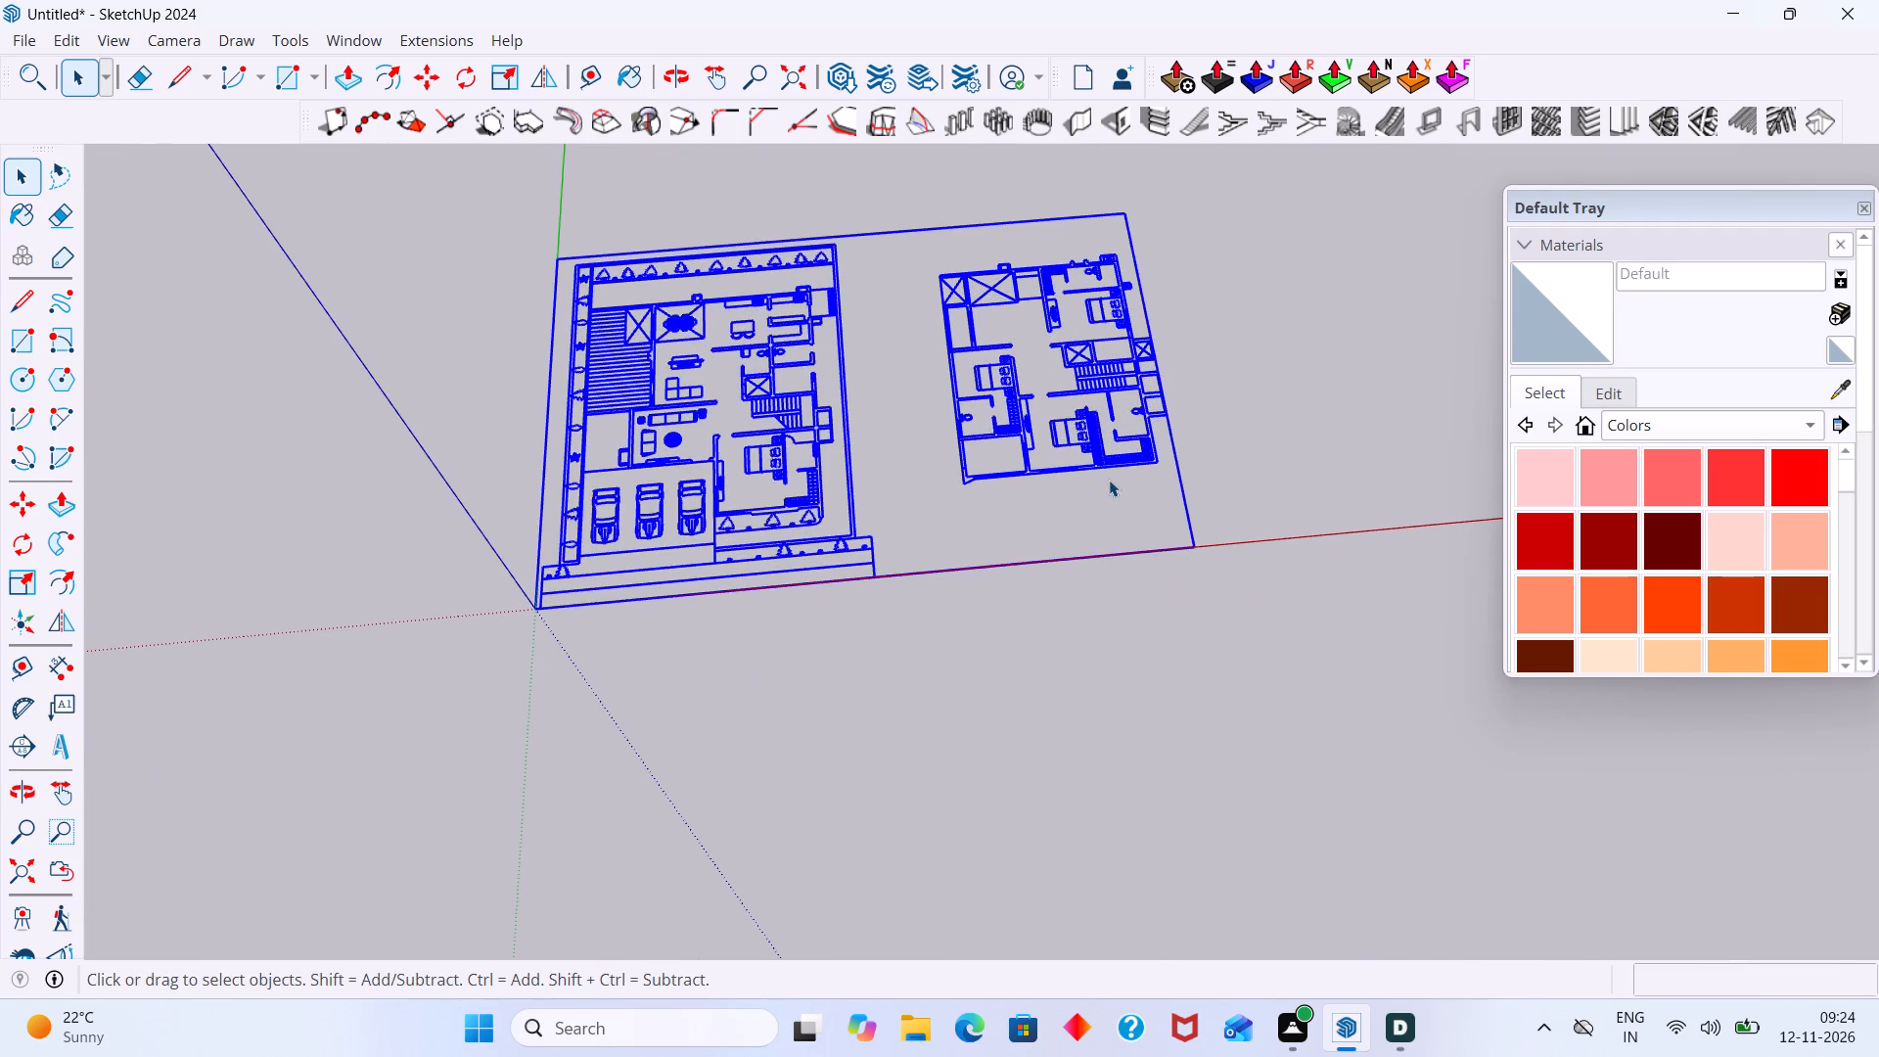
{"action": "right_click", "coordinate": [1109, 480]}
{"action": "key", "text": "ctrl+a"}
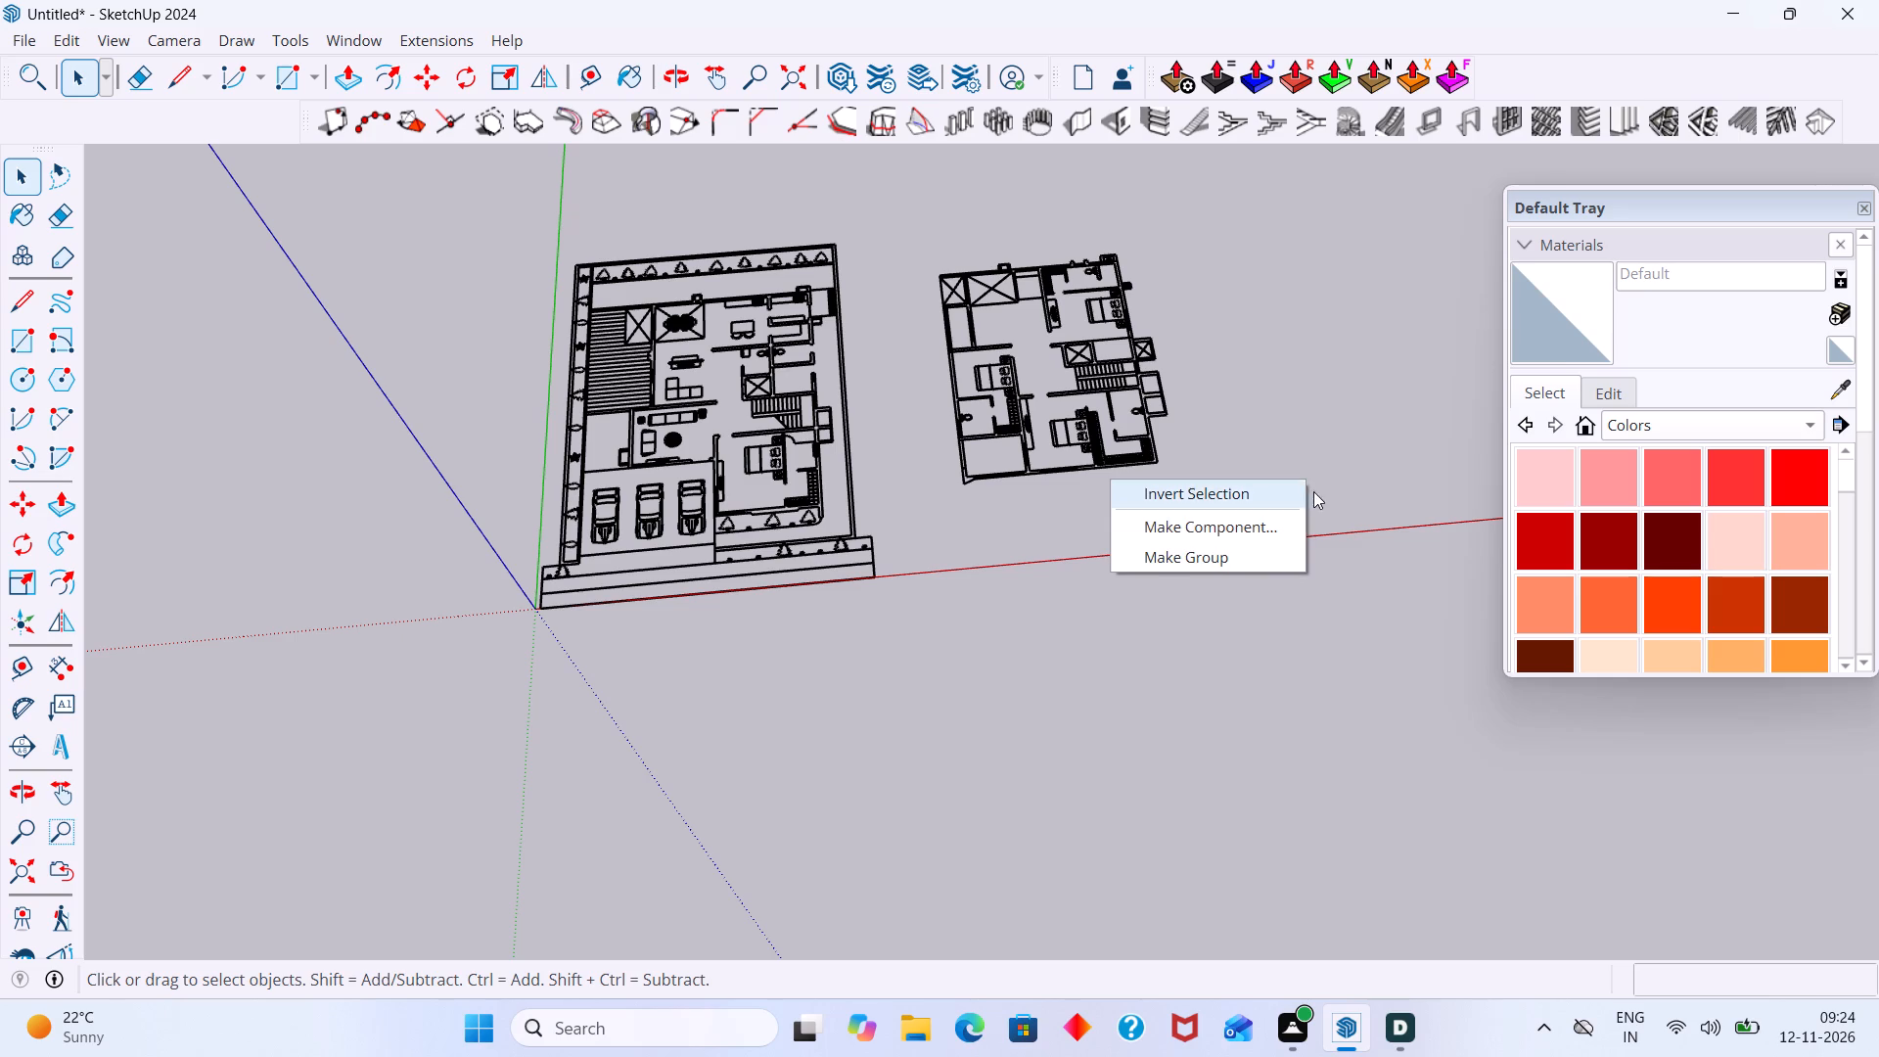
{"action": "left_click", "coordinate": [1300, 400]}
{"action": "key", "text": "ctrl+a"}
{"action": "right_click", "coordinate": [1110, 449]}
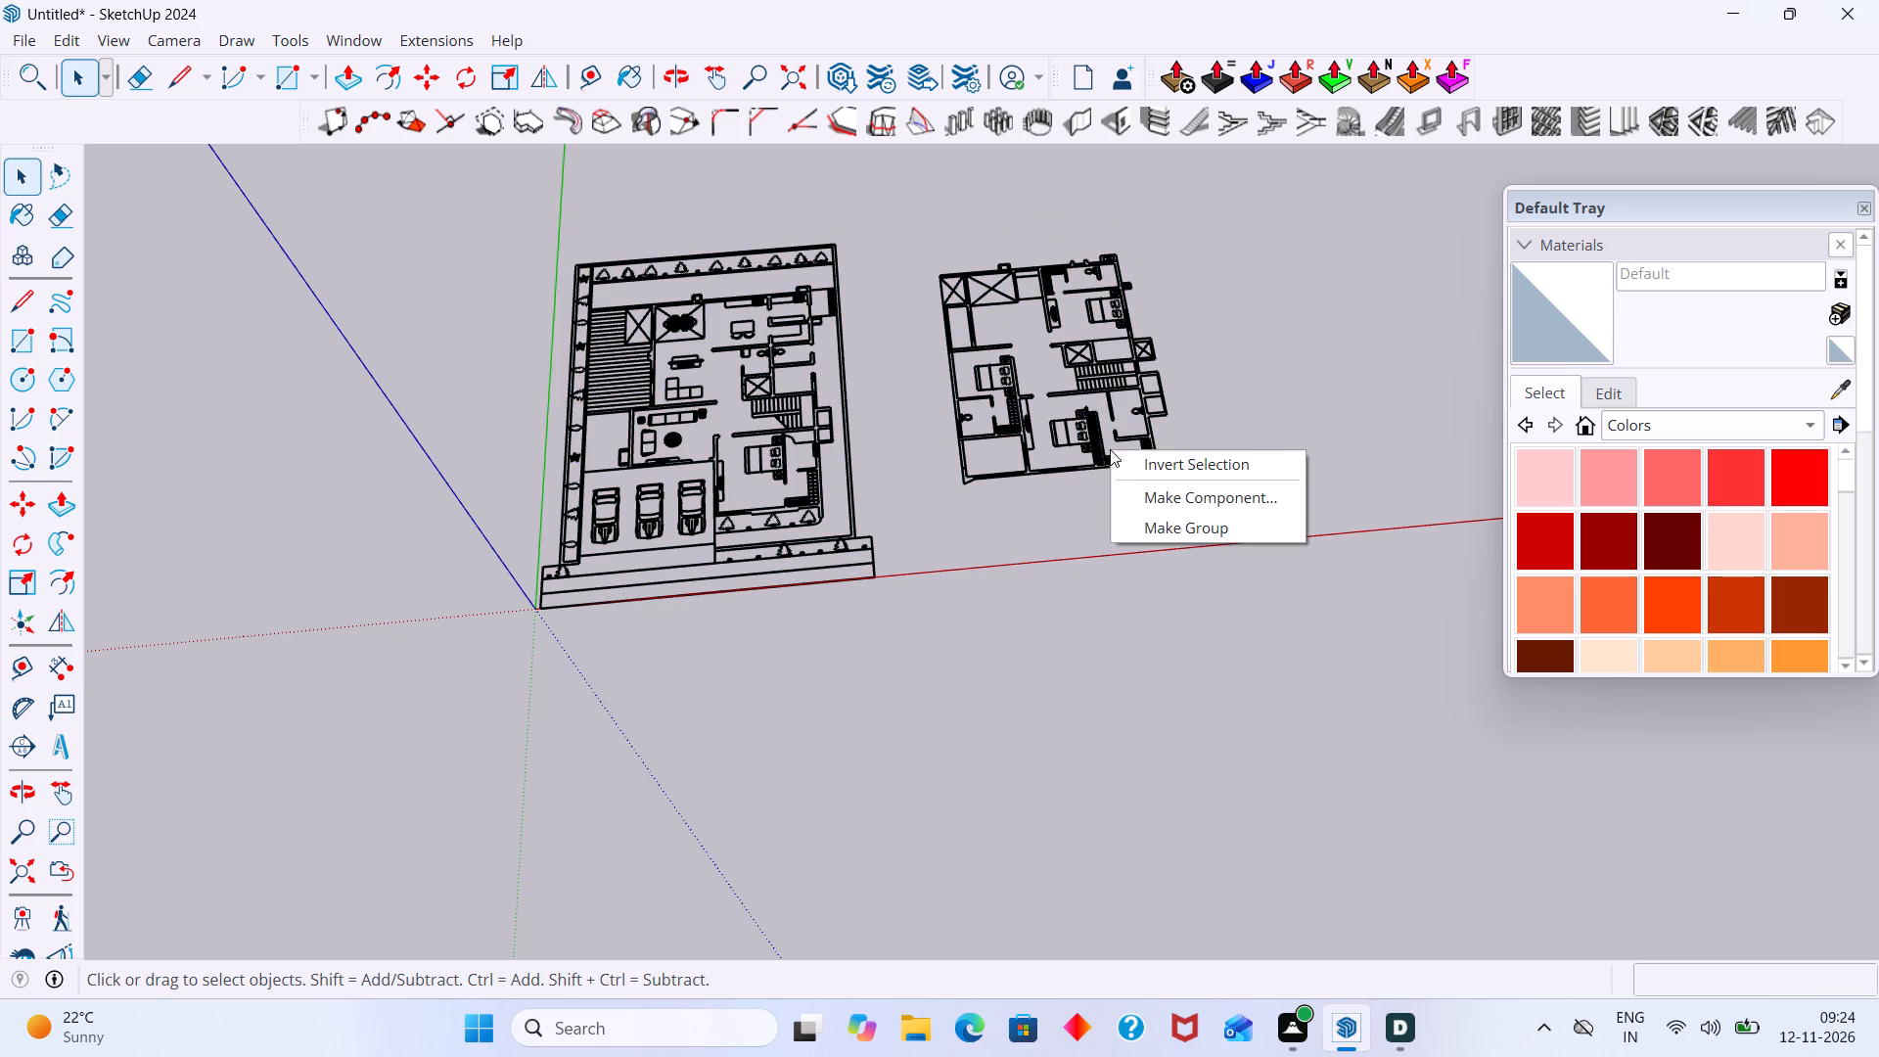
{"action": "left_click", "coordinate": [1152, 431]}
{"action": "right_click", "coordinate": [1152, 431]}
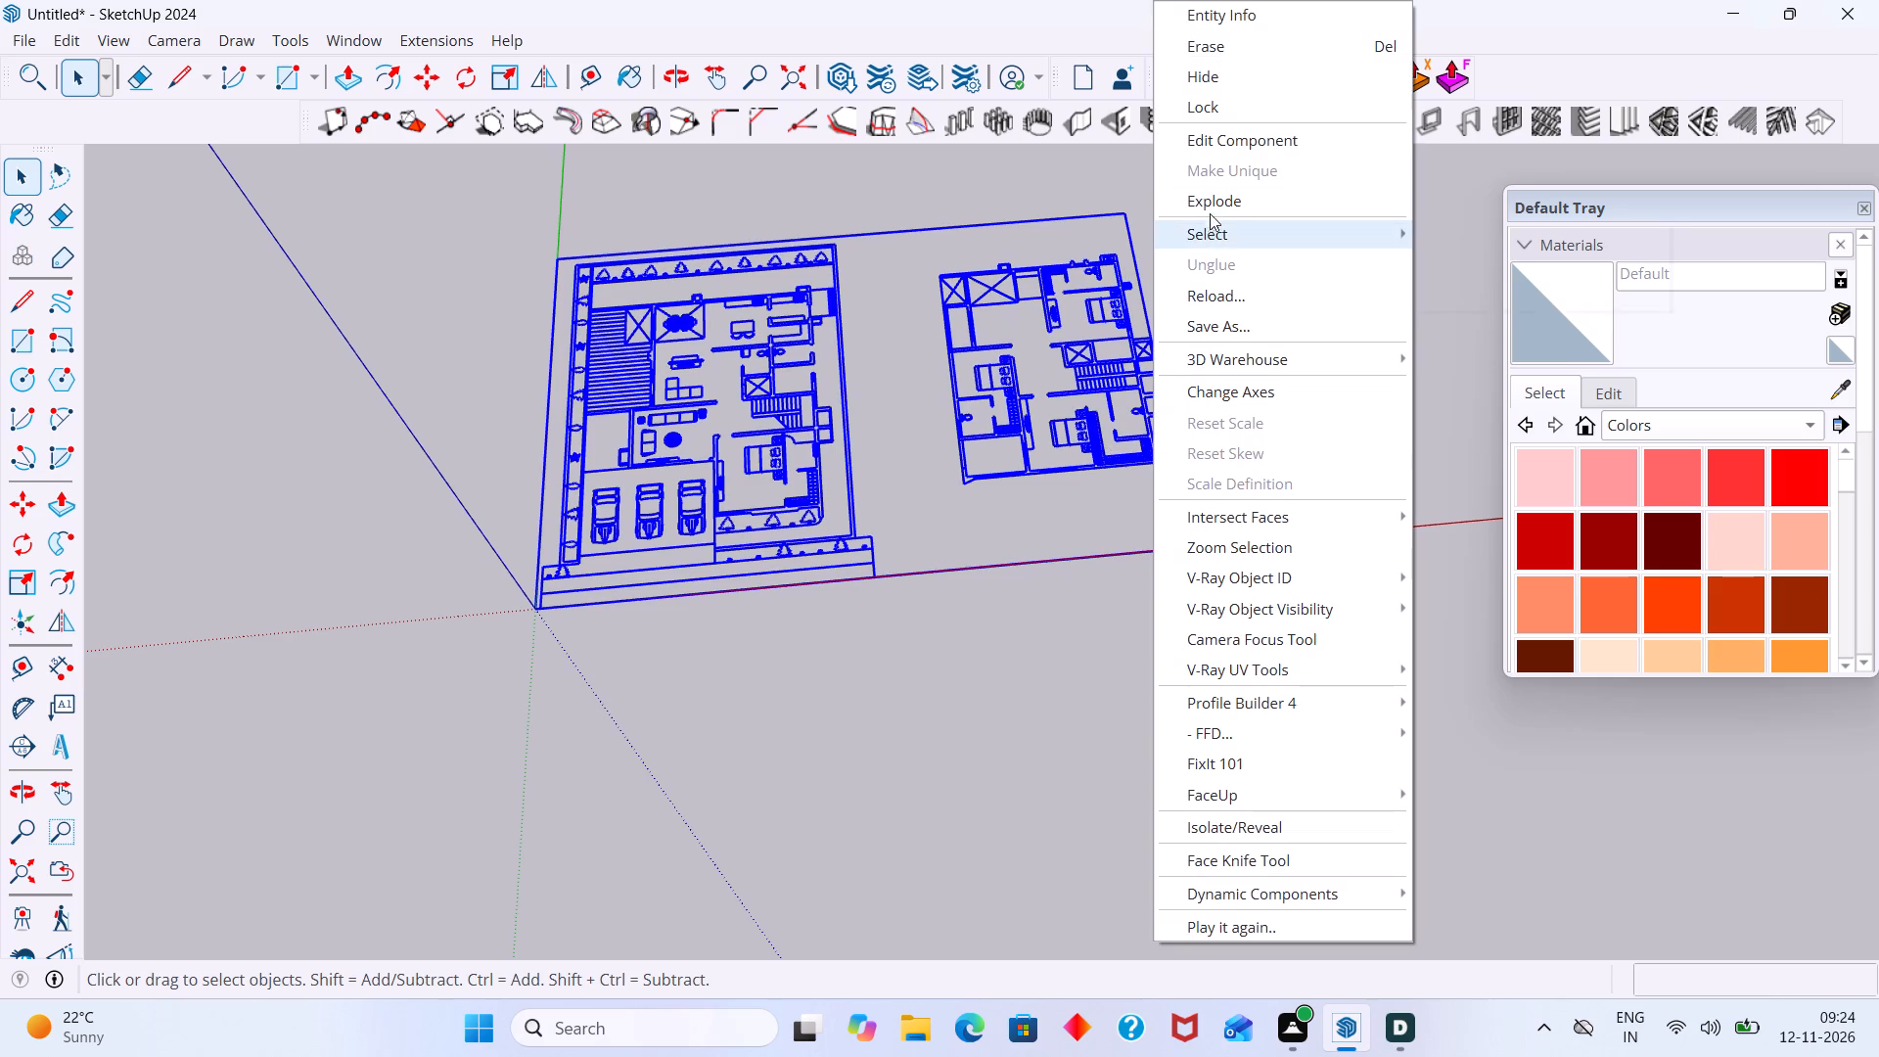
{"action": "left_click", "coordinate": [1212, 198]}
{"action": "left_click", "coordinate": [1287, 225]}
{"action": "left_click", "coordinate": [1253, 368]}
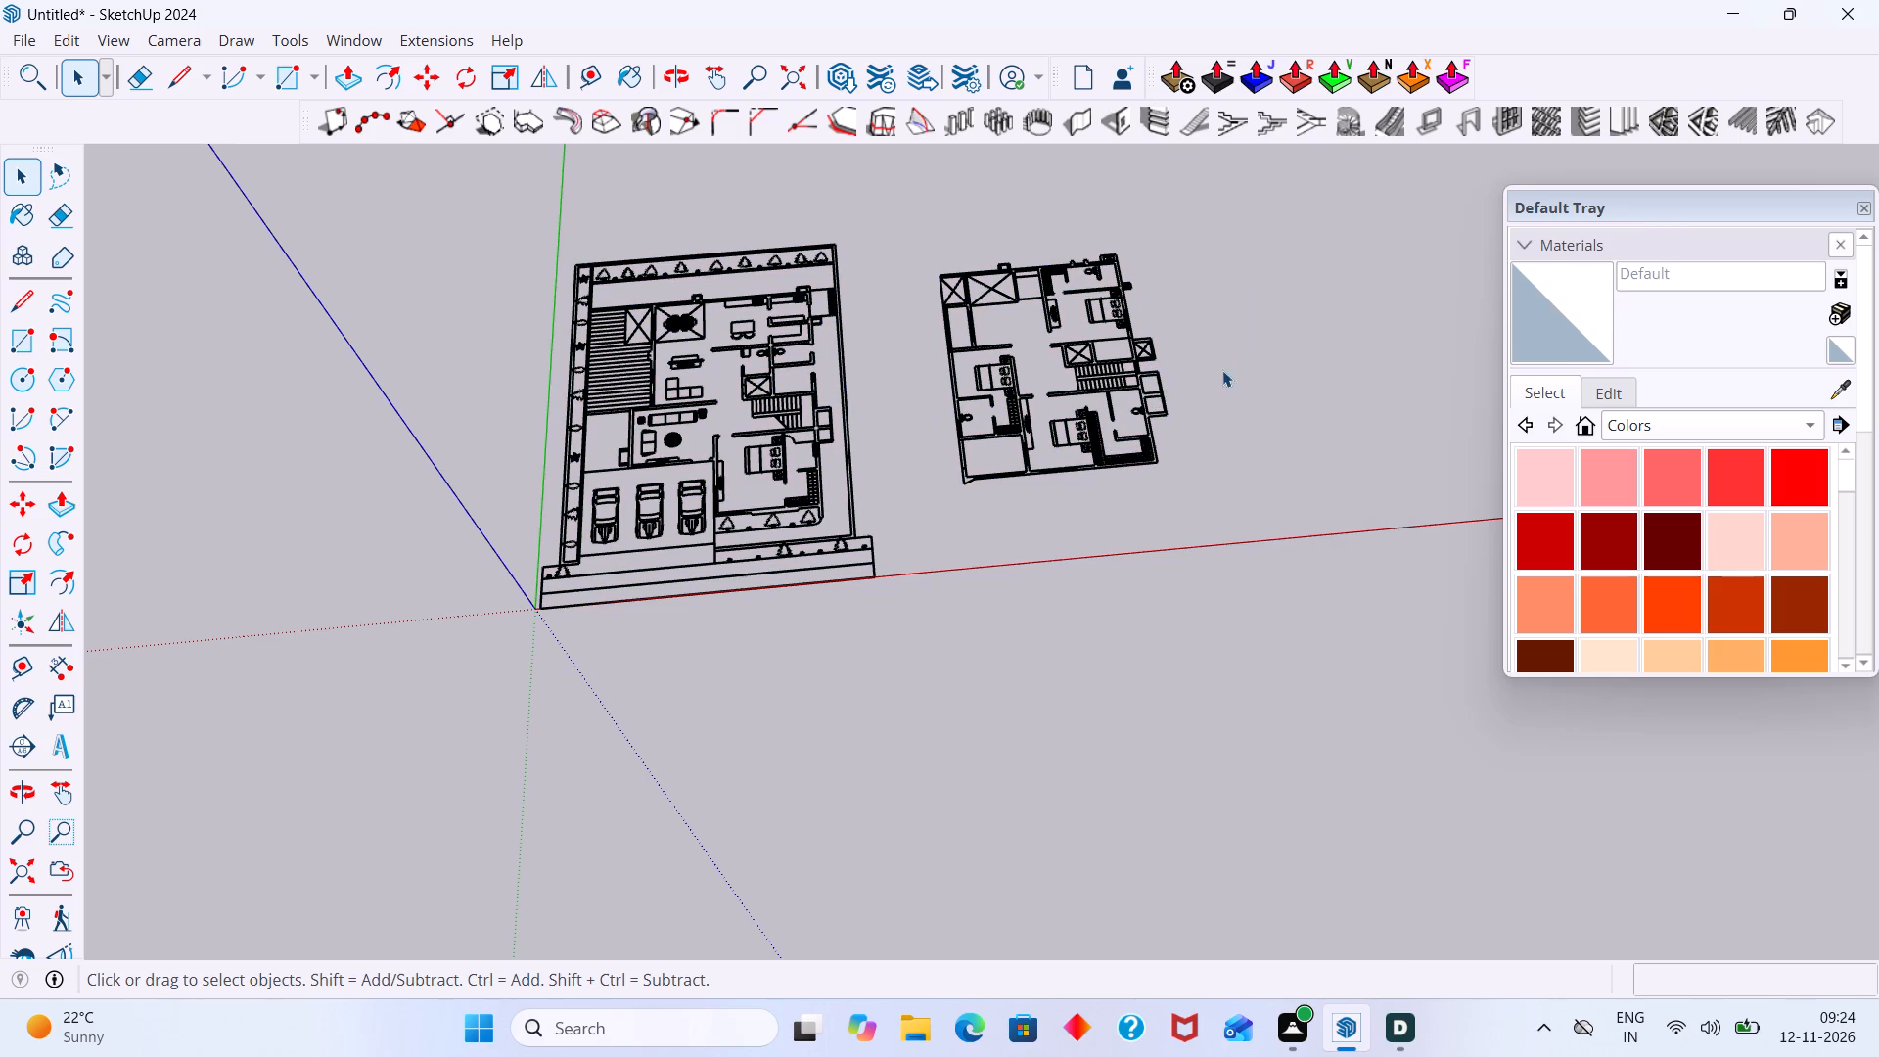
Select the larger floor plan to check its separate entities, and inspect its walls and rooms.
{"action": "left_click_drag", "start_coordinate": [902, 628], "coordinate": [439, 207]}
{"action": "scroll", "coordinate": [817, 271], "scroll_direction": "up", "scroll_amount": 14}
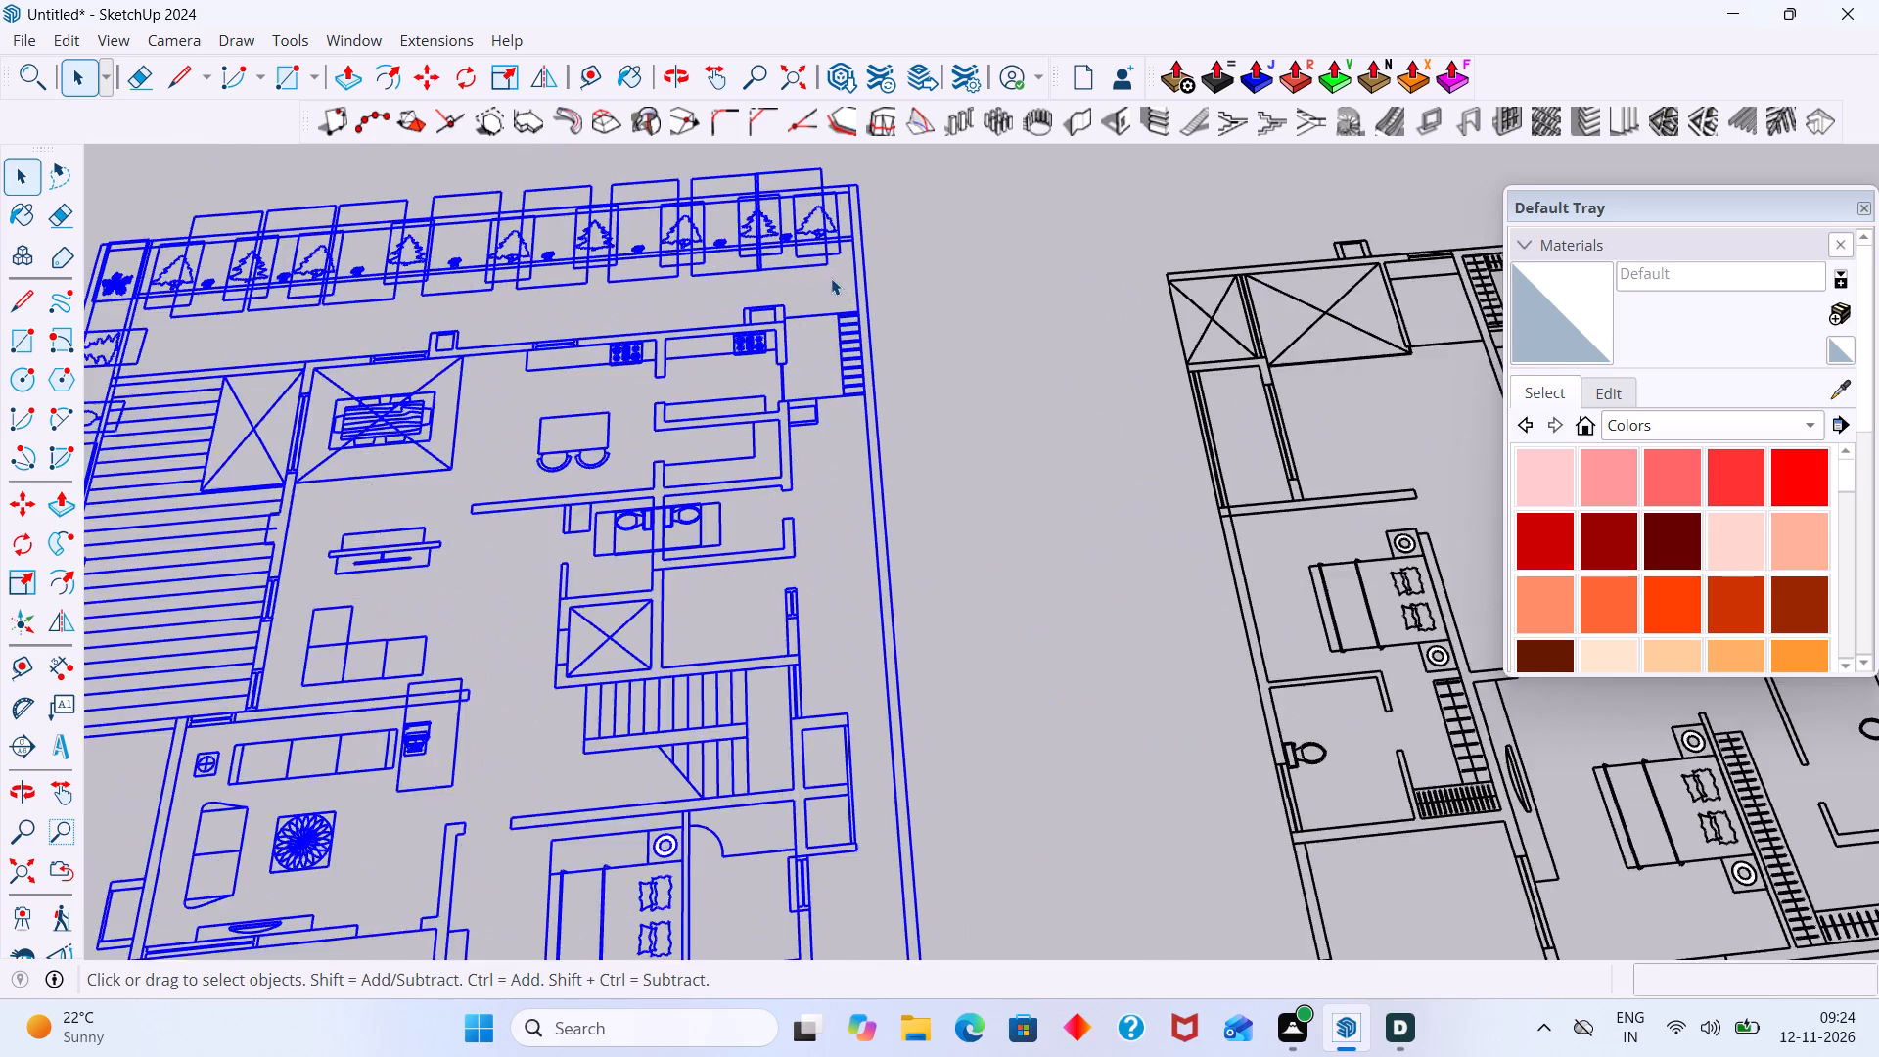
{"action": "scroll", "coordinate": [831, 278], "scroll_direction": "up", "scroll_amount": 1}
{"action": "left_click", "coordinate": [964, 317]}
{"action": "scroll", "coordinate": [894, 319], "scroll_direction": "down", "scroll_amount": 6}
{"action": "middle_click_drag", "start_coordinate": [891, 323], "coordinate": [1075, 274]}
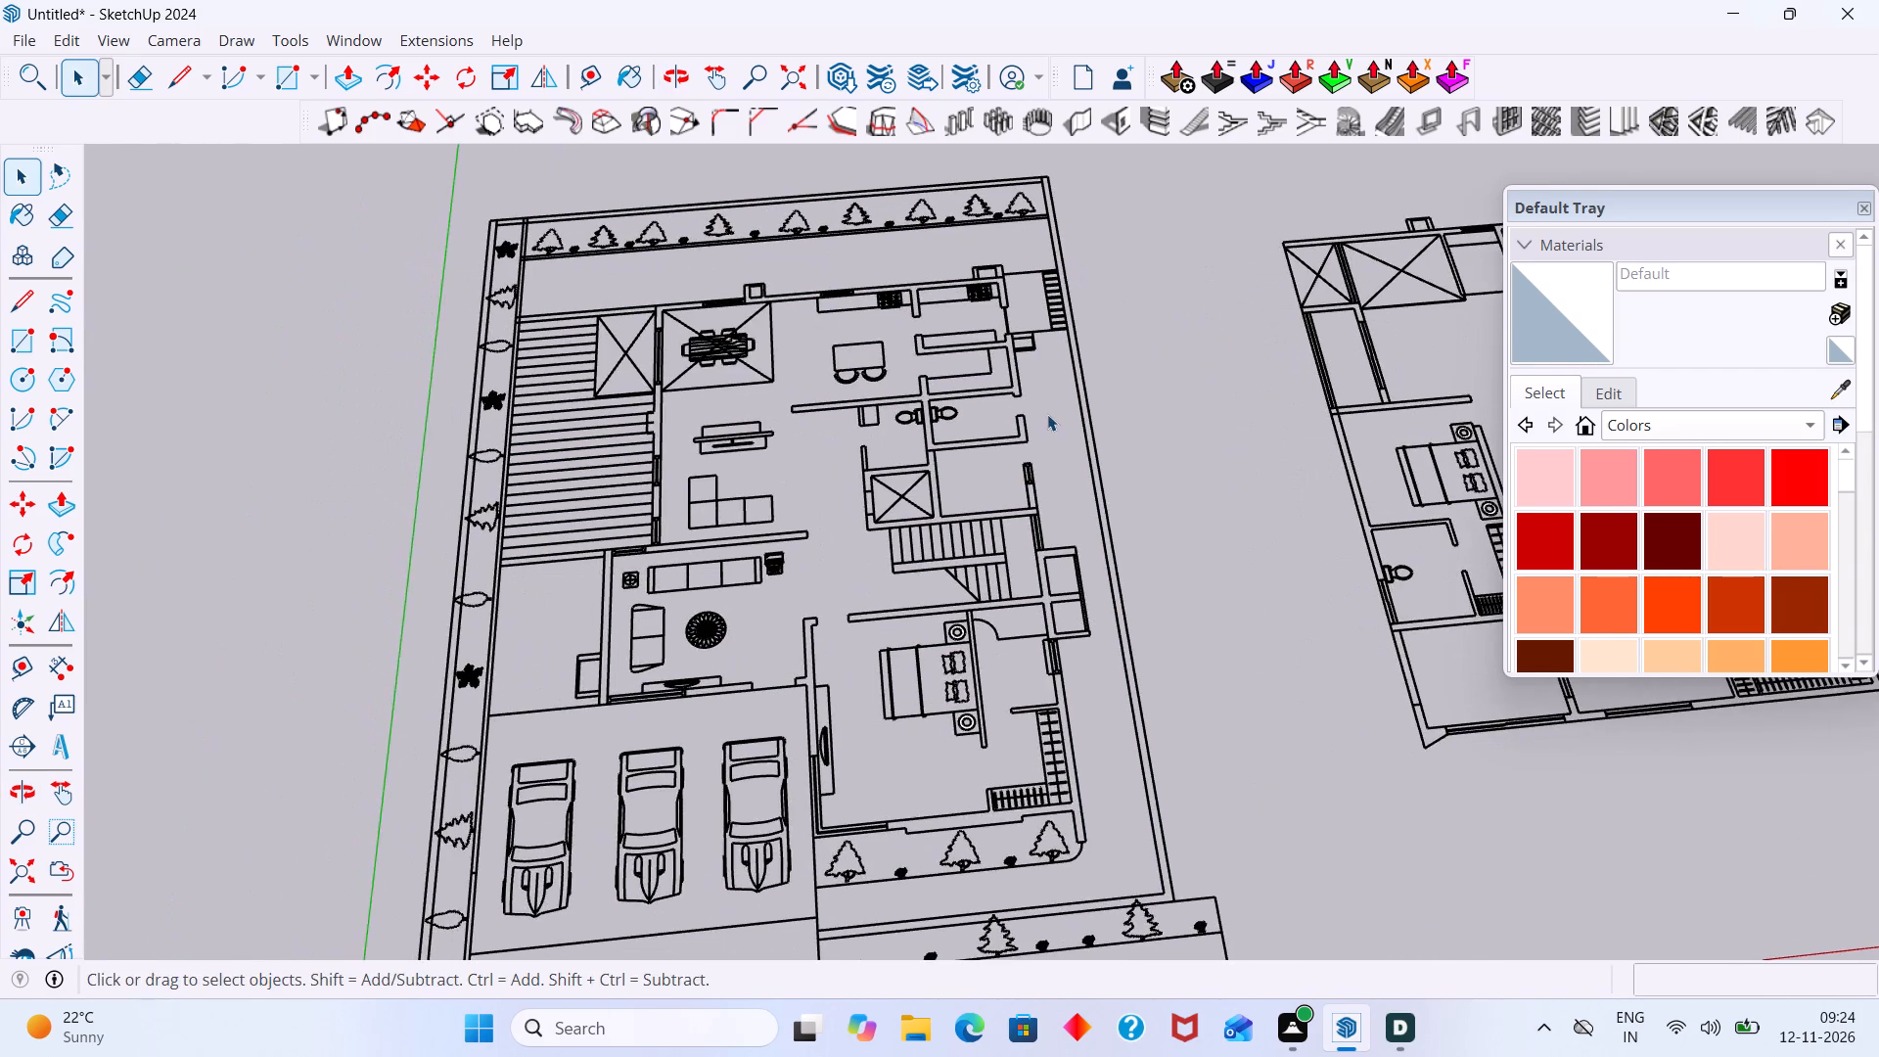
{"action": "scroll", "coordinate": [1047, 414], "scroll_direction": "down", "scroll_amount": 1}
{"action": "middle_click_drag", "start_coordinate": [1059, 339], "coordinate": [1077, 256], "text": "shift"}
{"action": "scroll", "coordinate": [867, 221], "scroll_direction": "up", "scroll_amount": 3}
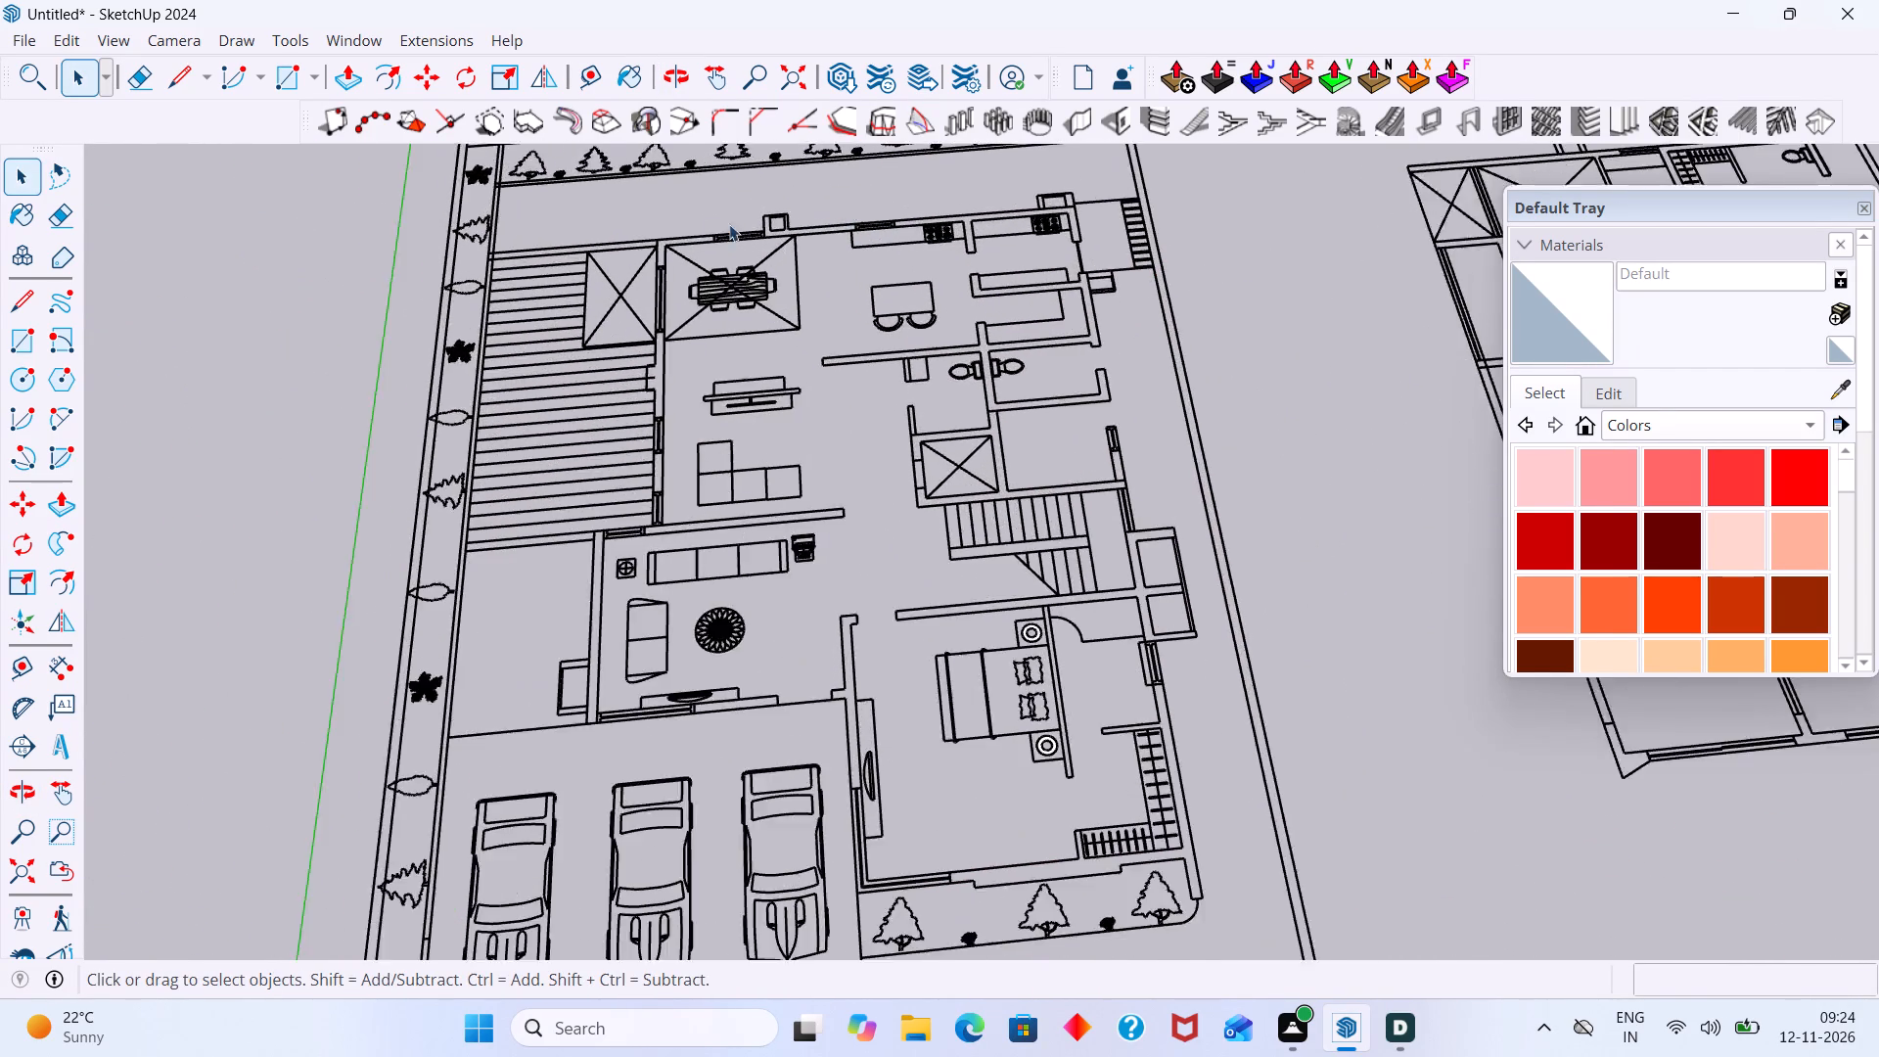
Examine the larger floor plan around the dining area, the striped deck and the adjoining living-room walls.
{"action": "scroll", "coordinate": [729, 224], "scroll_direction": "up", "scroll_amount": 5}
{"action": "scroll", "coordinate": [646, 272], "scroll_direction": "up", "scroll_amount": 5}
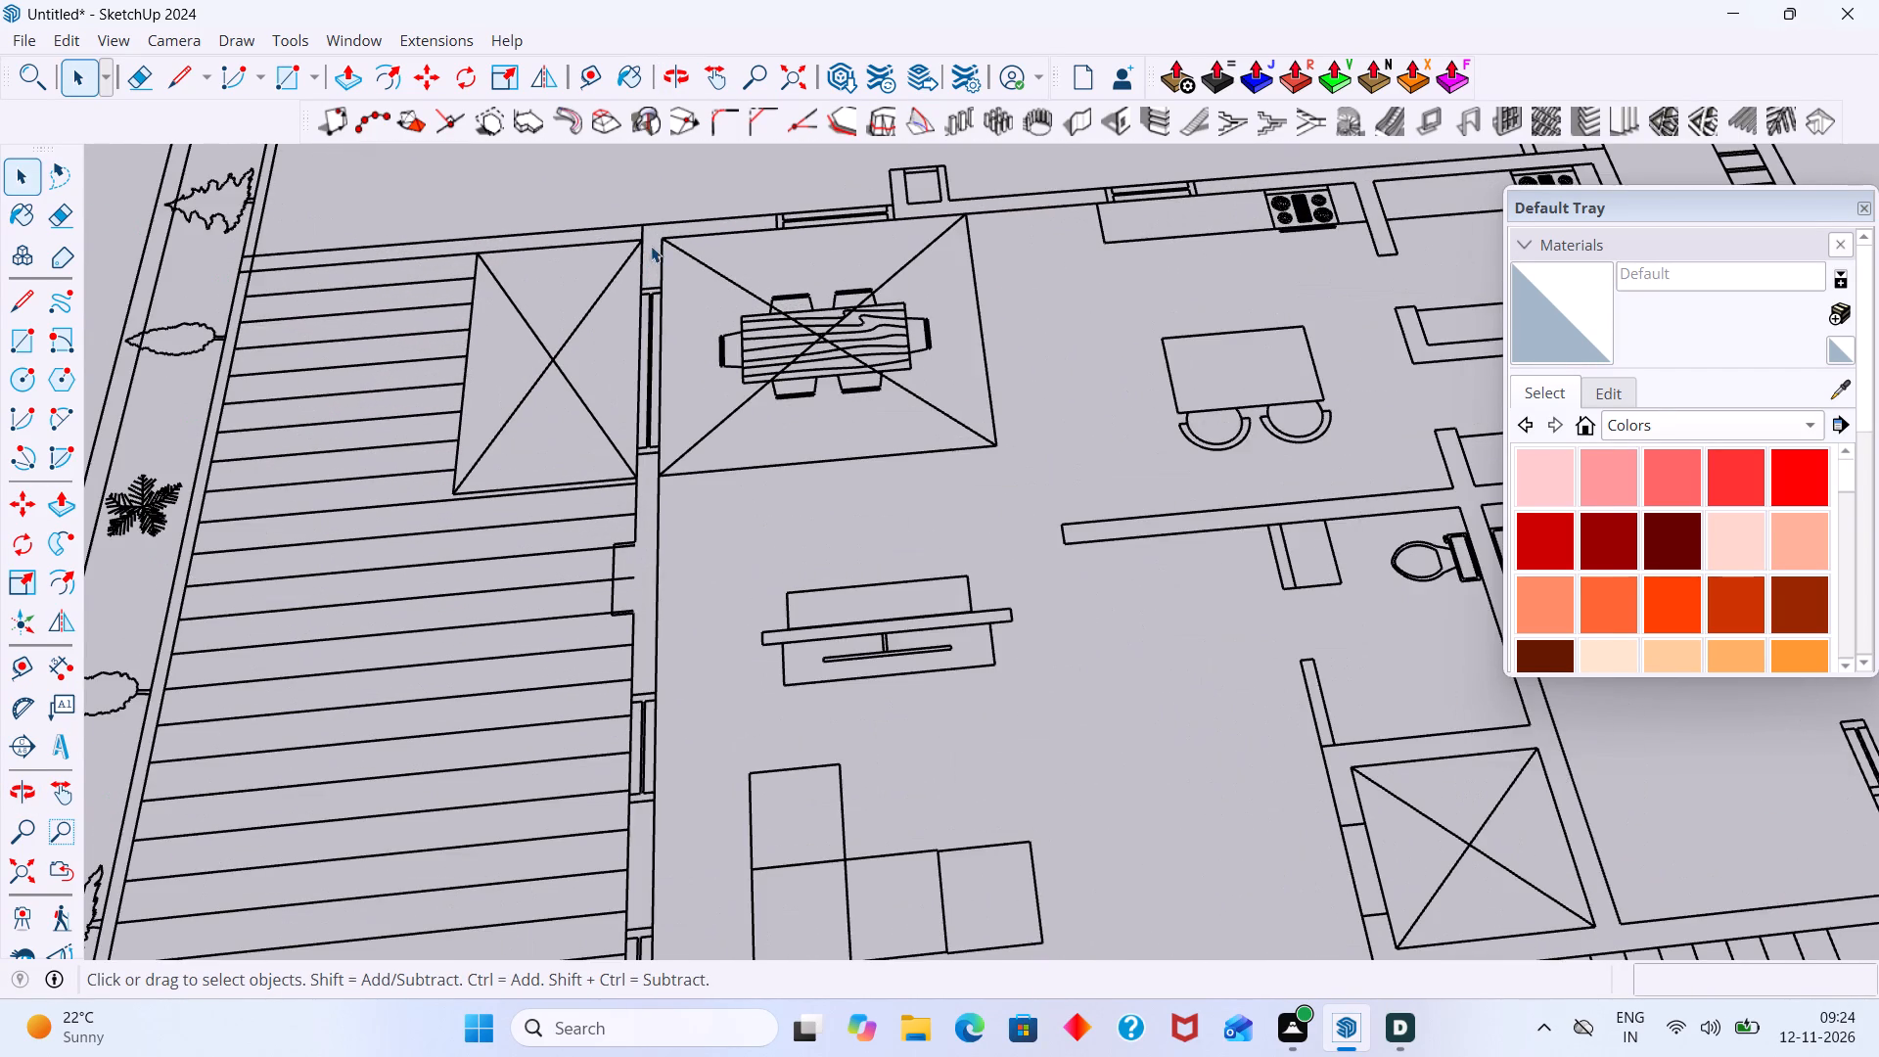
{"action": "scroll", "coordinate": [651, 246], "scroll_direction": "down", "scroll_amount": 7}
{"action": "scroll", "coordinate": [595, 566], "scroll_direction": "down", "scroll_amount": 3}
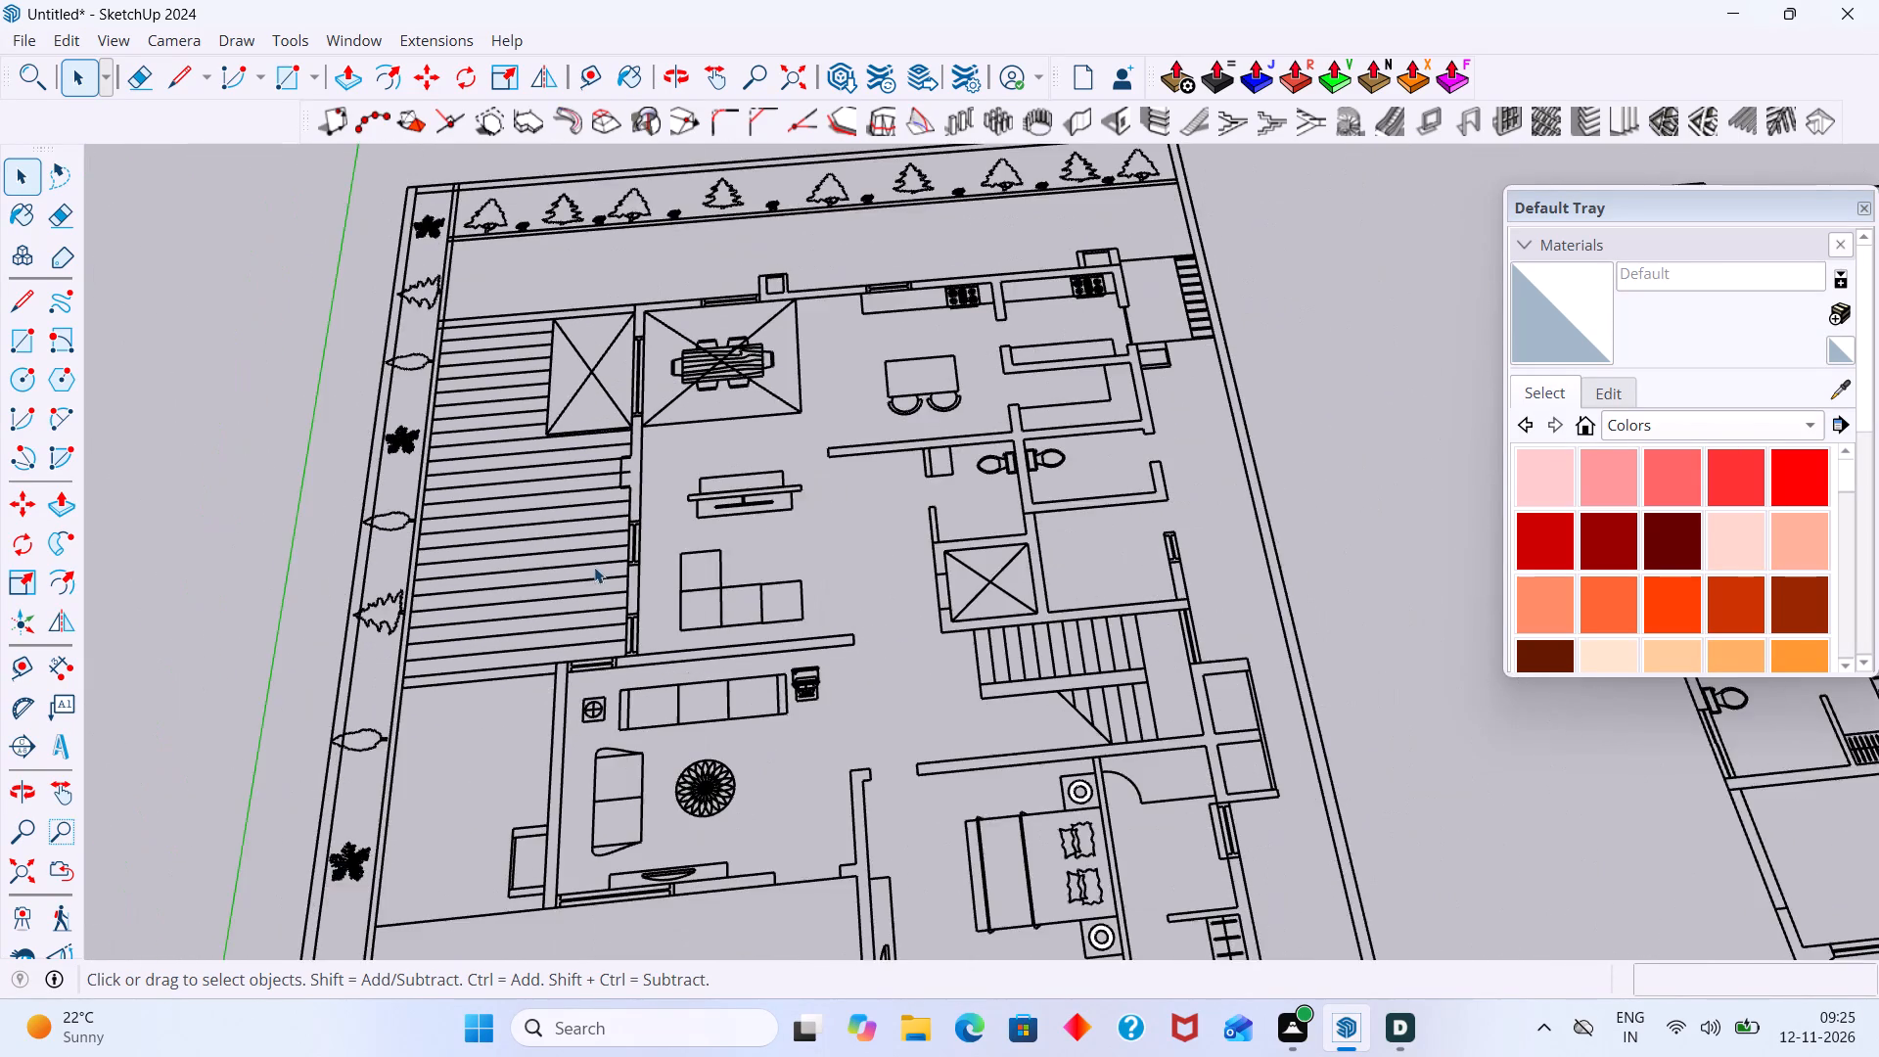
{"action": "scroll", "coordinate": [594, 567], "scroll_direction": "down", "scroll_amount": 2}
{"action": "middle_click_drag", "start_coordinate": [597, 629], "coordinate": [552, 584]}
{"action": "scroll", "coordinate": [537, 639], "scroll_direction": "up", "scroll_amount": 2}
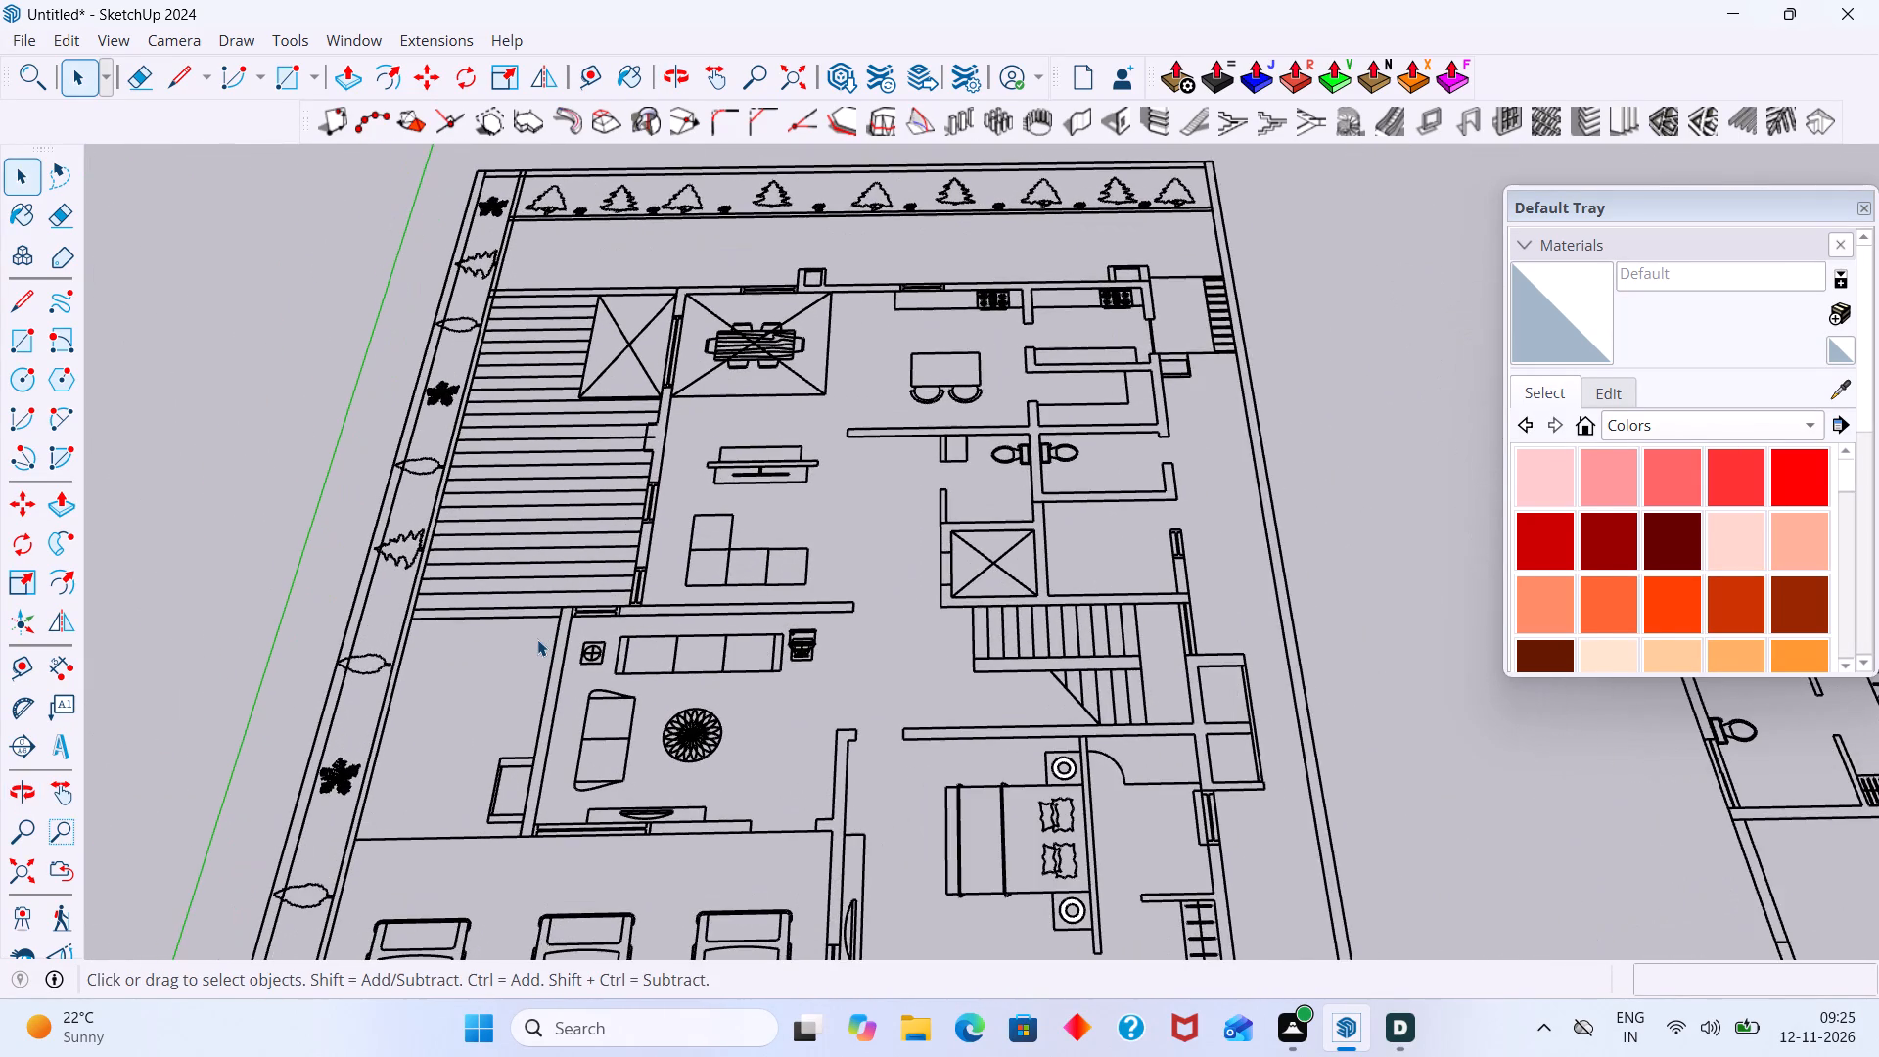
{"action": "scroll", "coordinate": [549, 621], "scroll_direction": "up", "scroll_amount": 2}
{"action": "scroll", "coordinate": [551, 621], "scroll_direction": "down", "scroll_amount": 3}
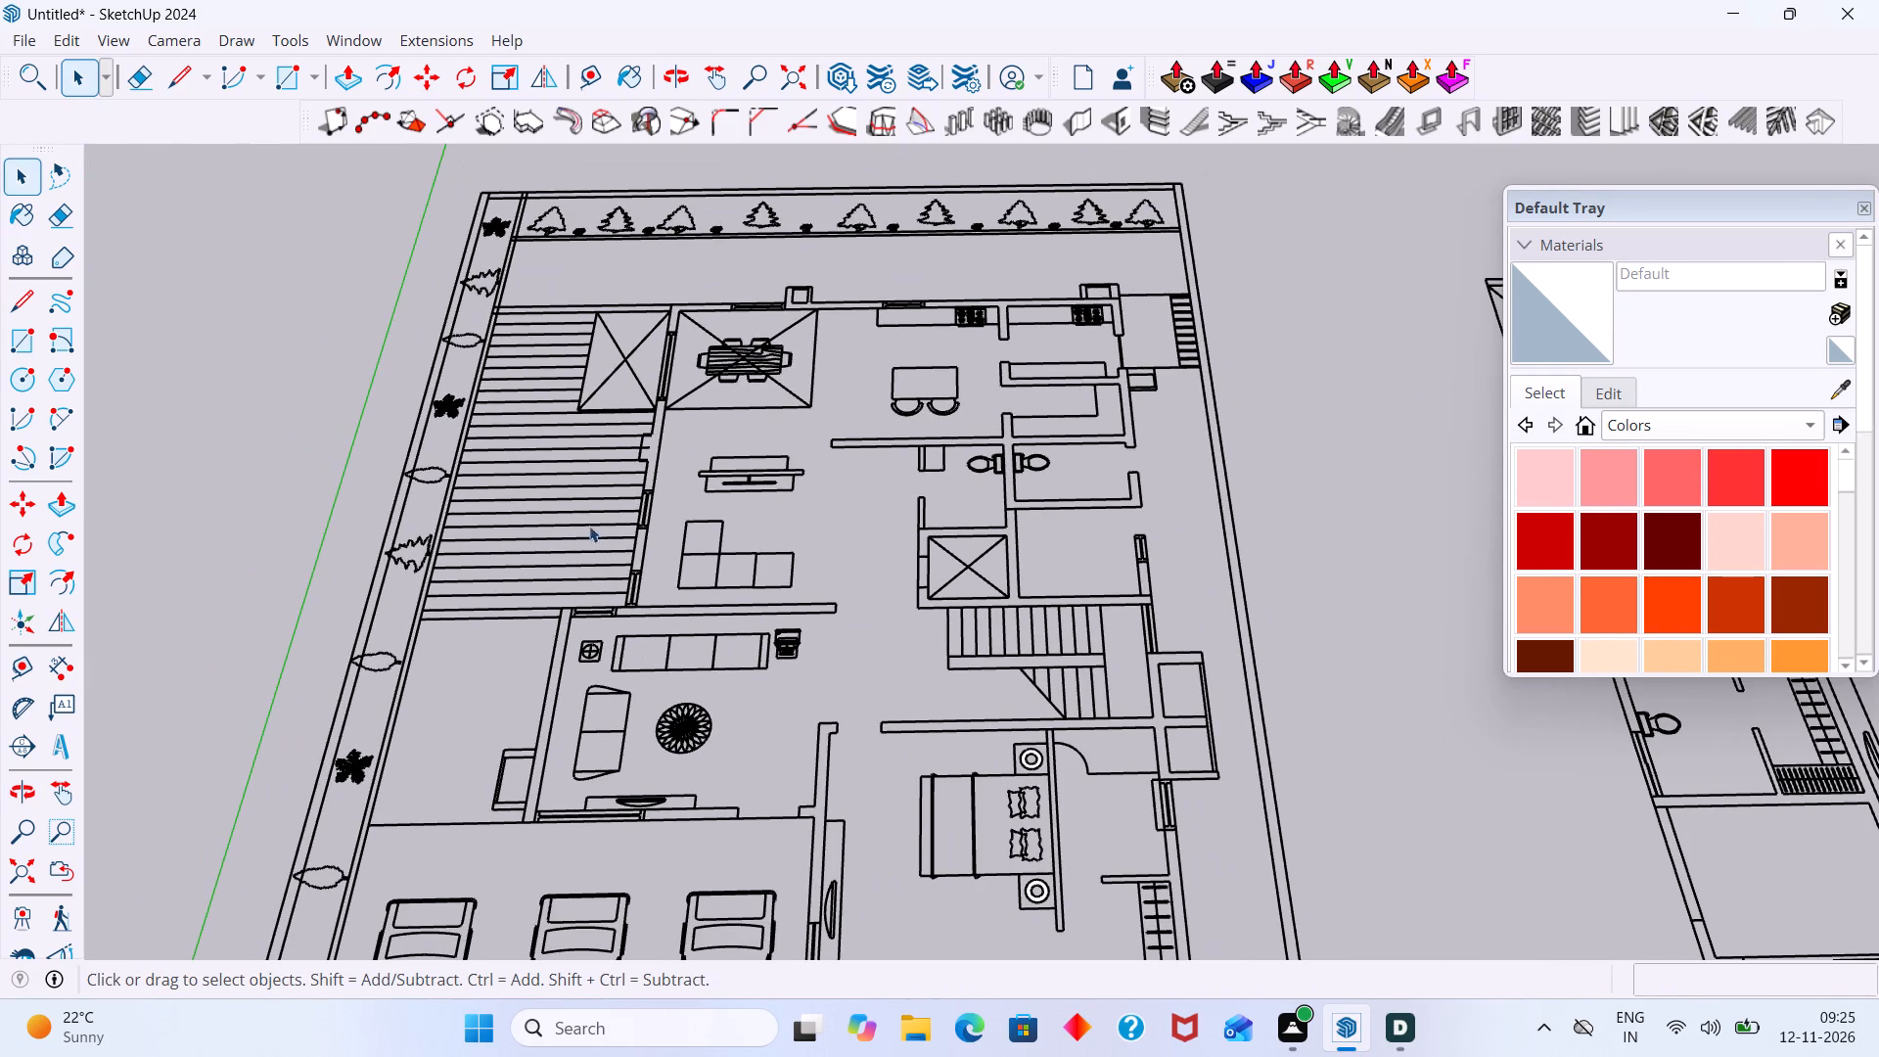
{"action": "middle_click_drag", "start_coordinate": [585, 497], "coordinate": [636, 584], "text": "shift"}
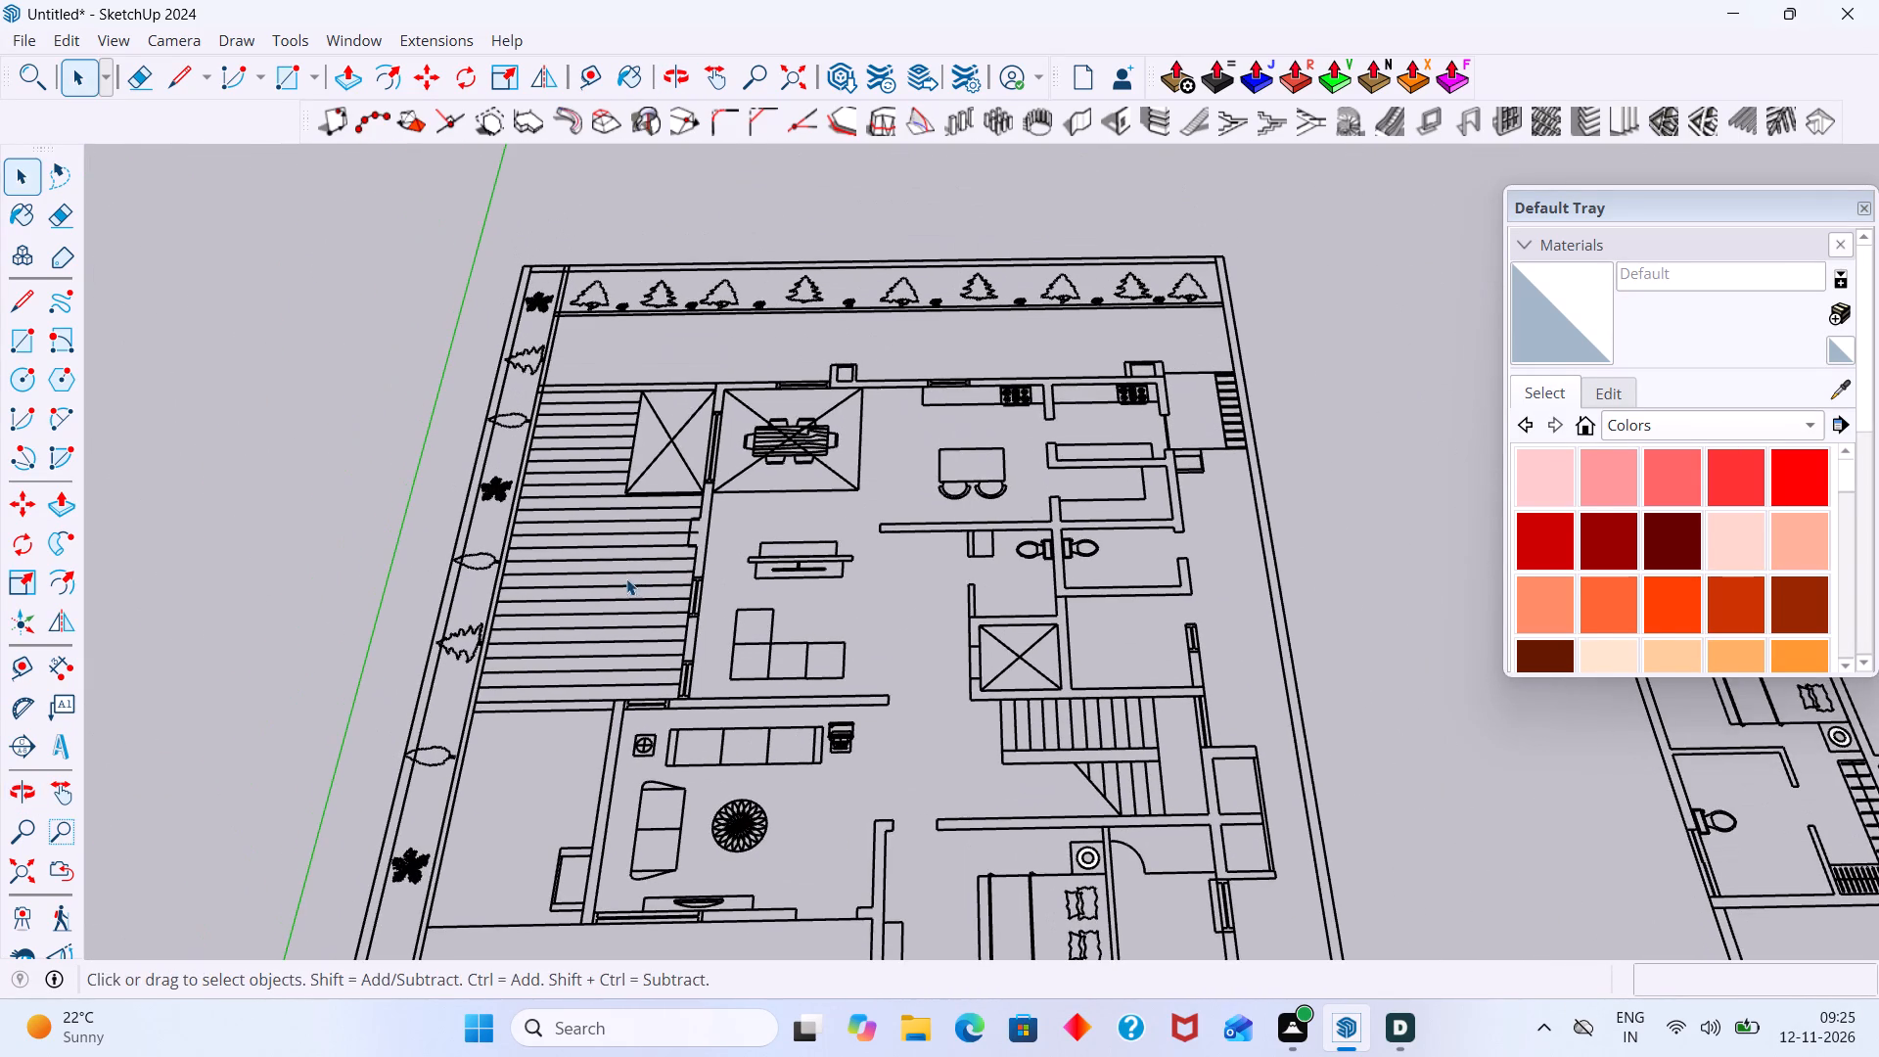
{"action": "middle_click_drag", "start_coordinate": [588, 595], "coordinate": [668, 453], "text": "shift"}
{"action": "scroll", "coordinate": [726, 338], "scroll_direction": "up", "scroll_amount": 2}
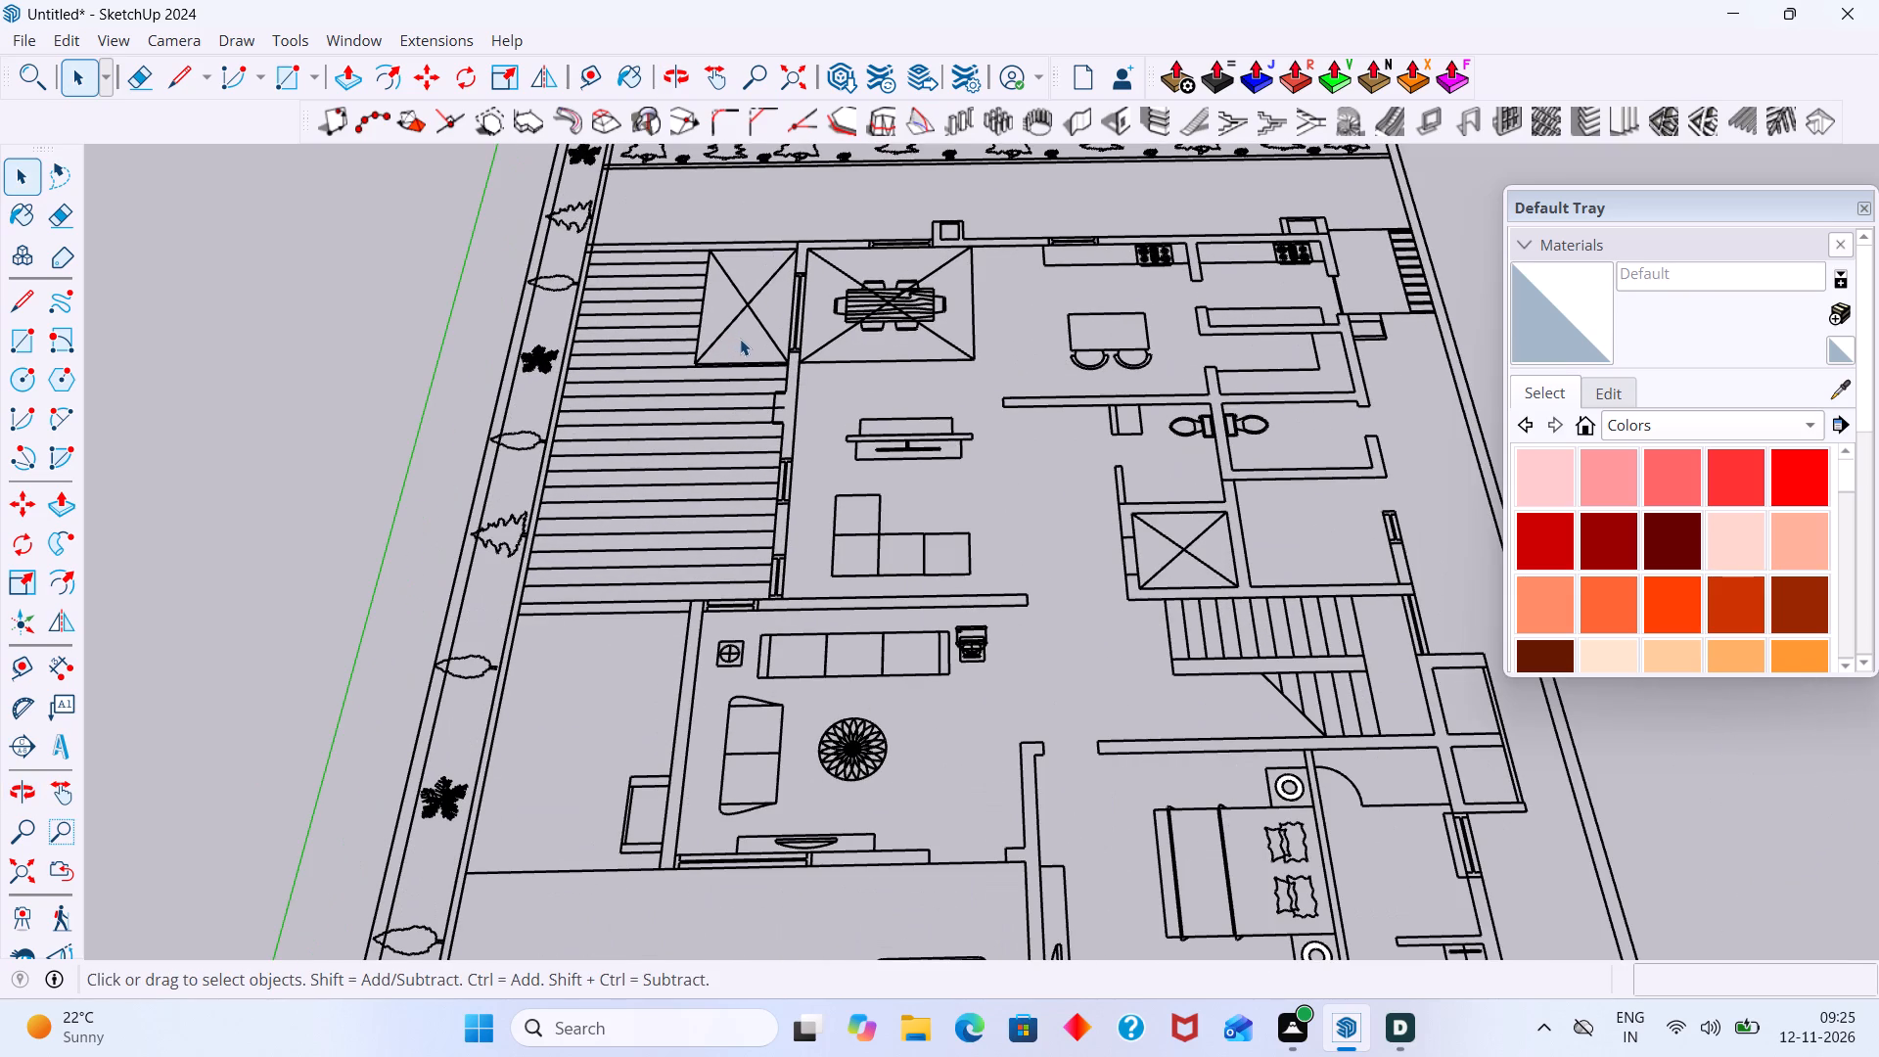
{"action": "middle_click_drag", "start_coordinate": [759, 686], "coordinate": [903, 476]}
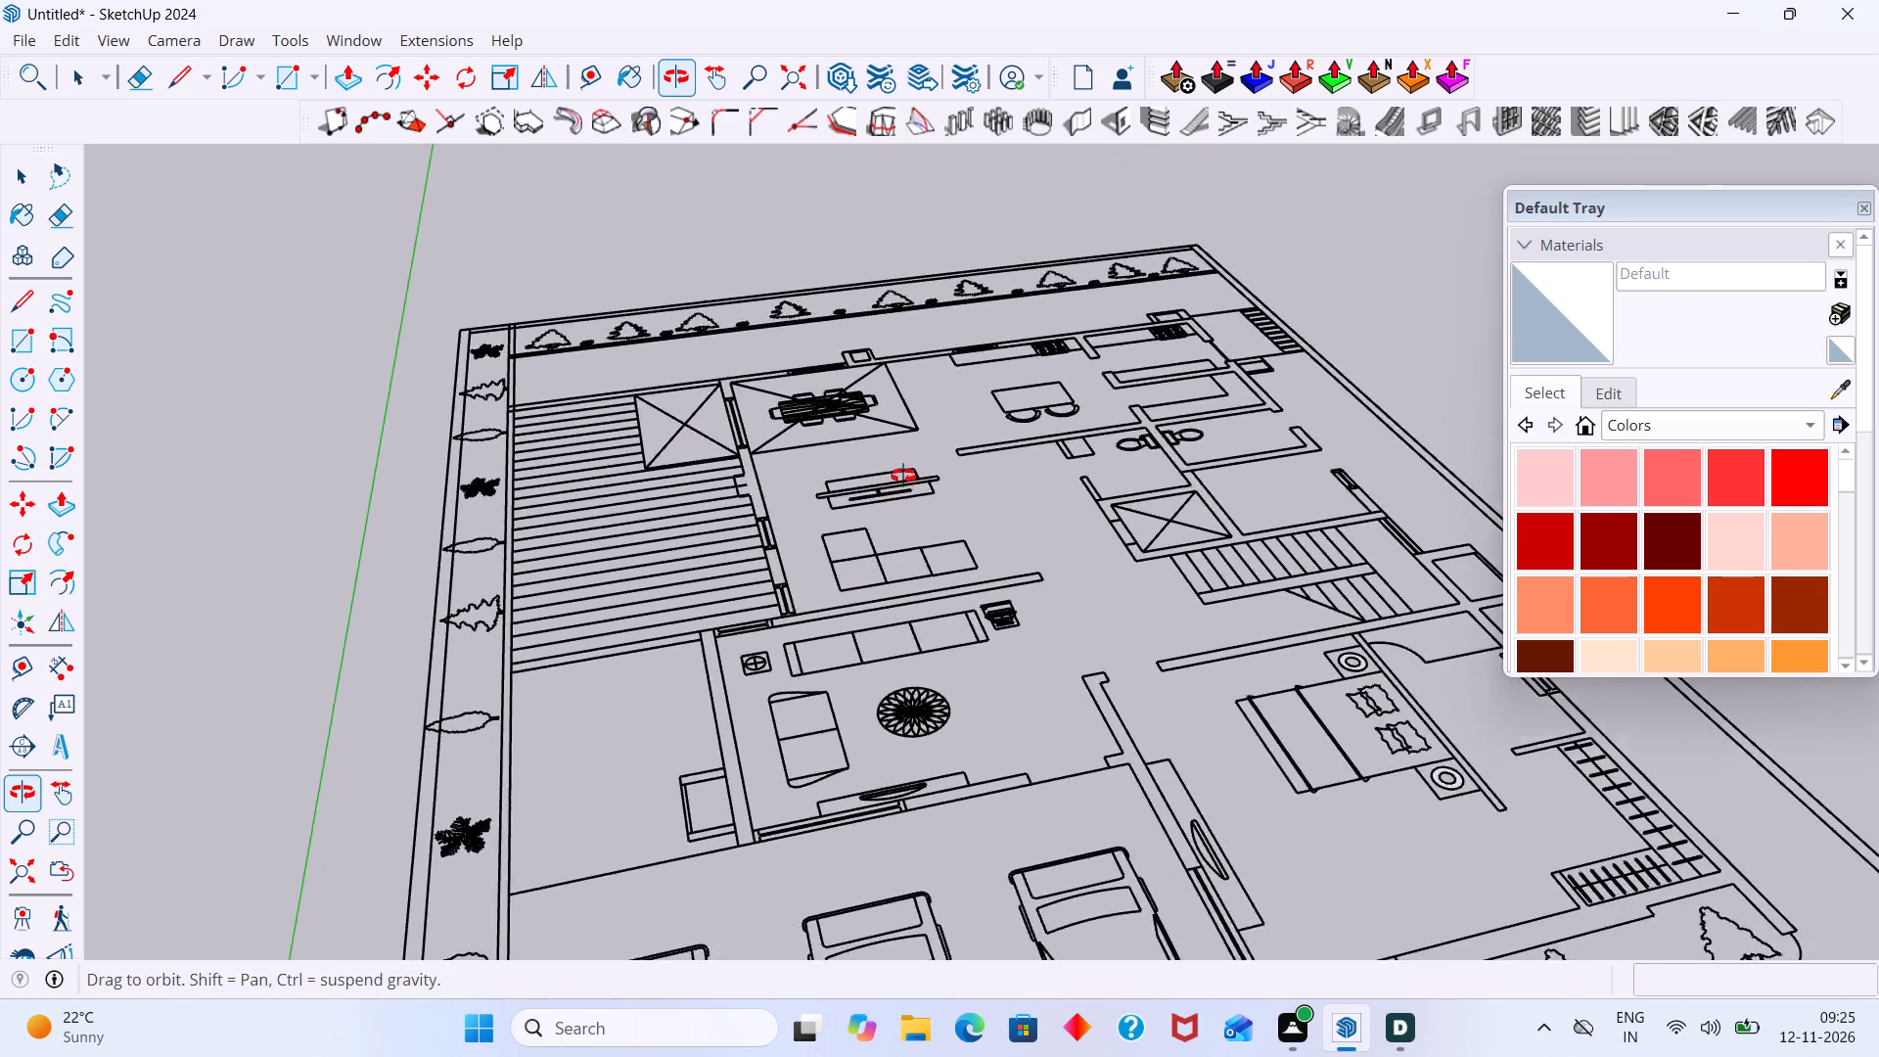
{"action": "middle_click_drag", "start_coordinate": [903, 476], "coordinate": [727, 493]}
Examine the larger plan's kitchen and toilet walls, side entrance steps and front car parking area.
{"action": "scroll", "coordinate": [728, 478], "scroll_direction": "down", "scroll_amount": 11}
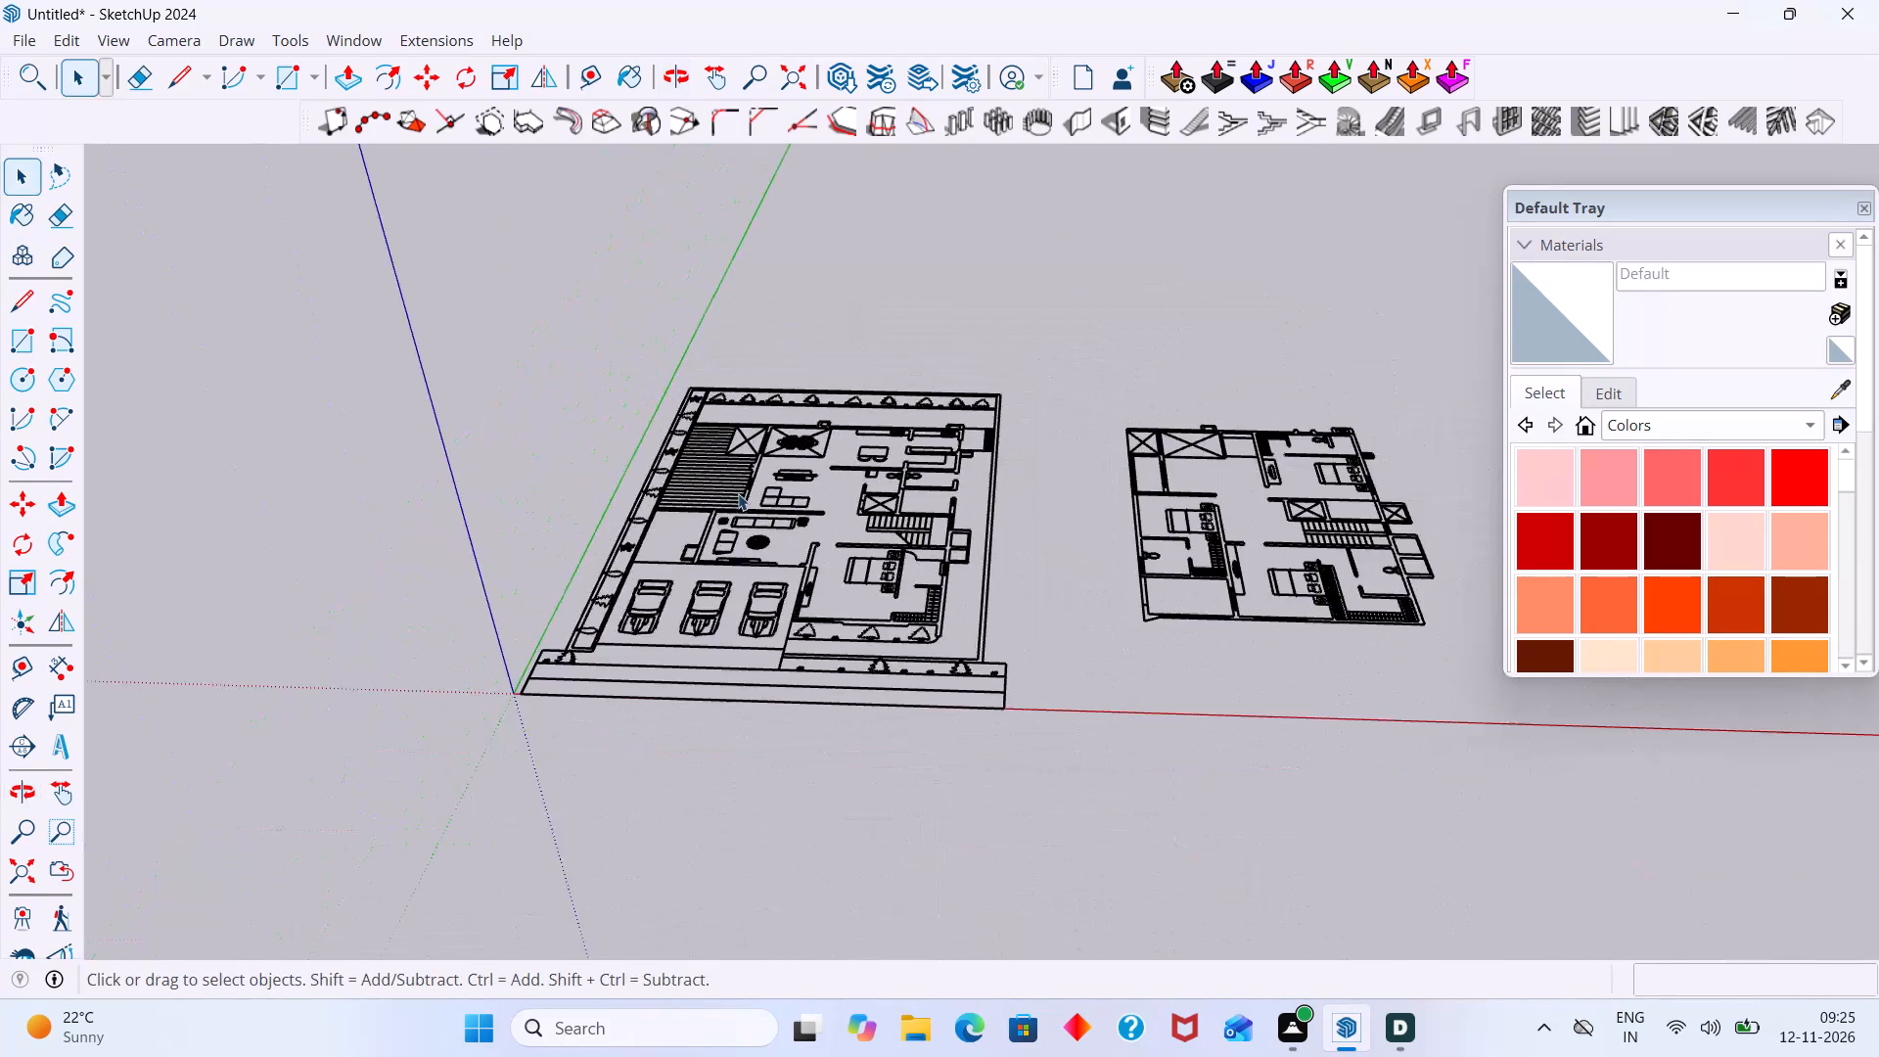
{"action": "middle_click_drag", "start_coordinate": [760, 547], "coordinate": [804, 735]}
{"action": "scroll", "coordinate": [836, 465], "scroll_direction": "up", "scroll_amount": 11}
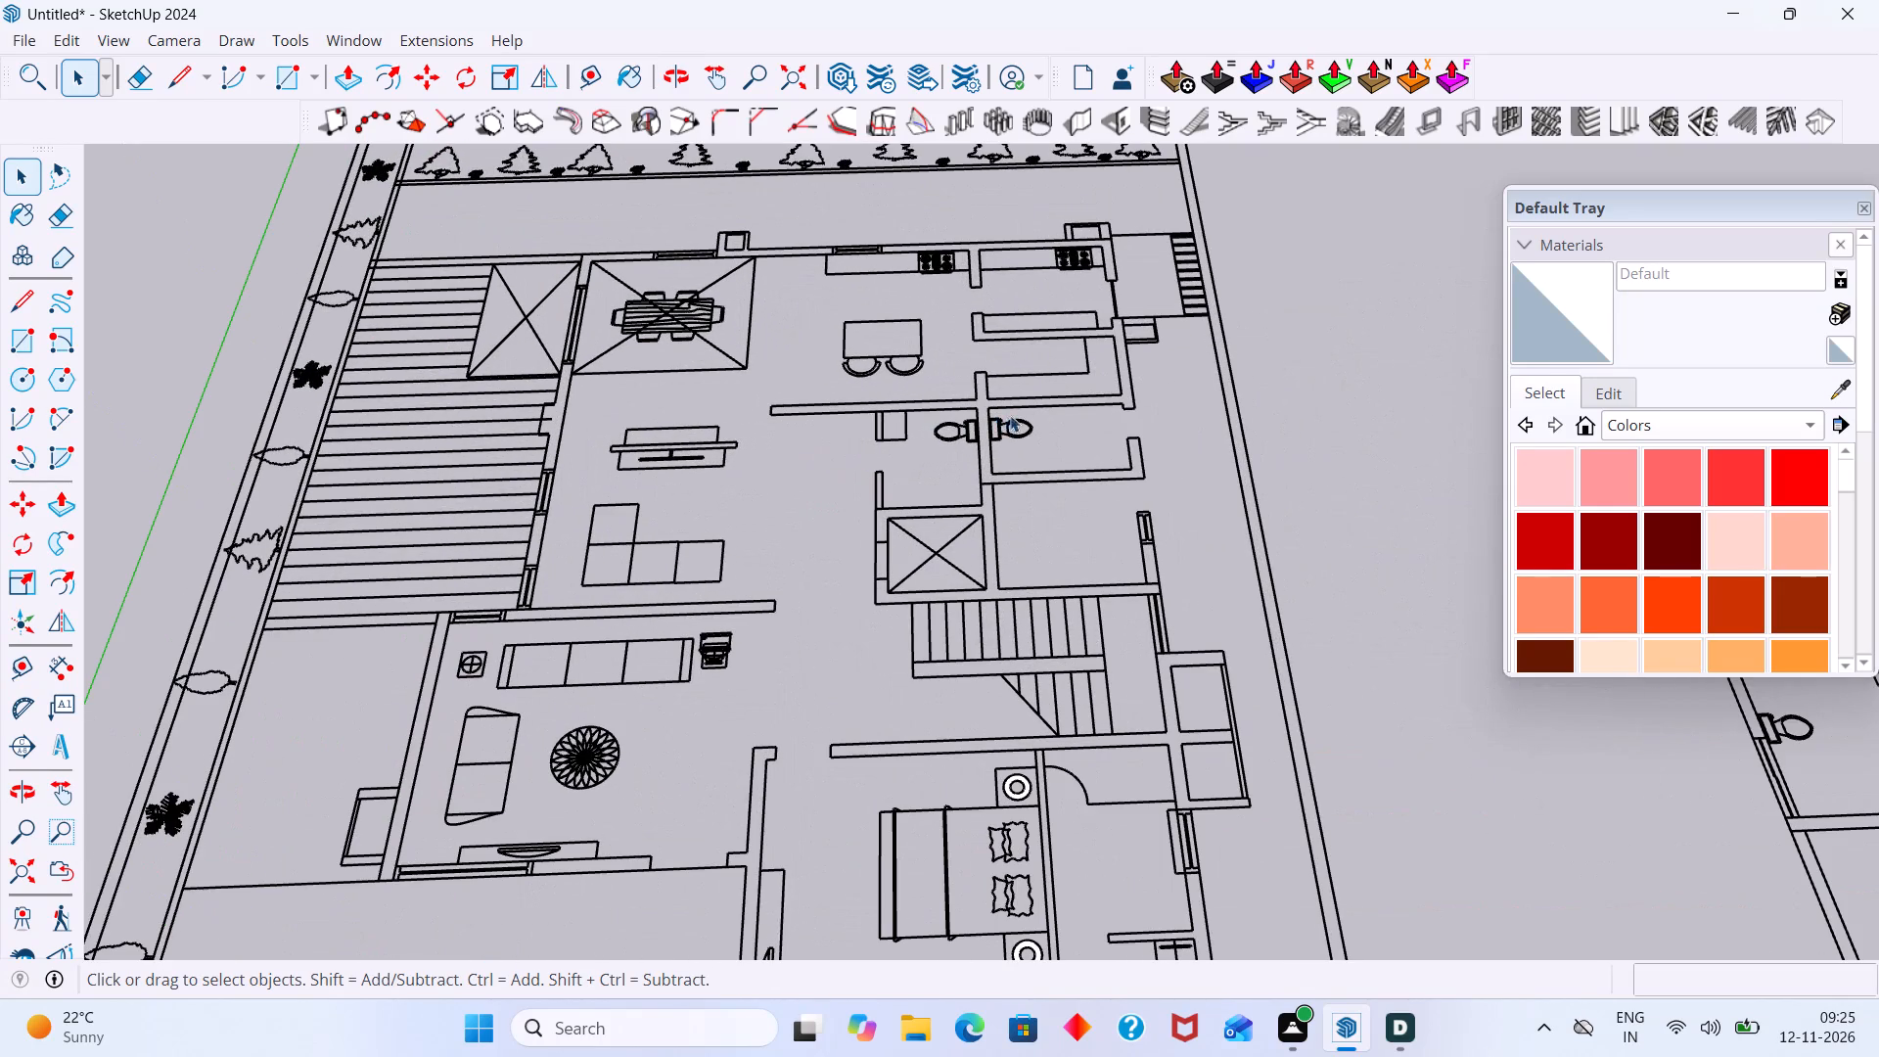
{"action": "scroll", "coordinate": [1050, 442], "scroll_direction": "down", "scroll_amount": 3}
{"action": "scroll", "coordinate": [1196, 330], "scroll_direction": "down", "scroll_amount": 1}
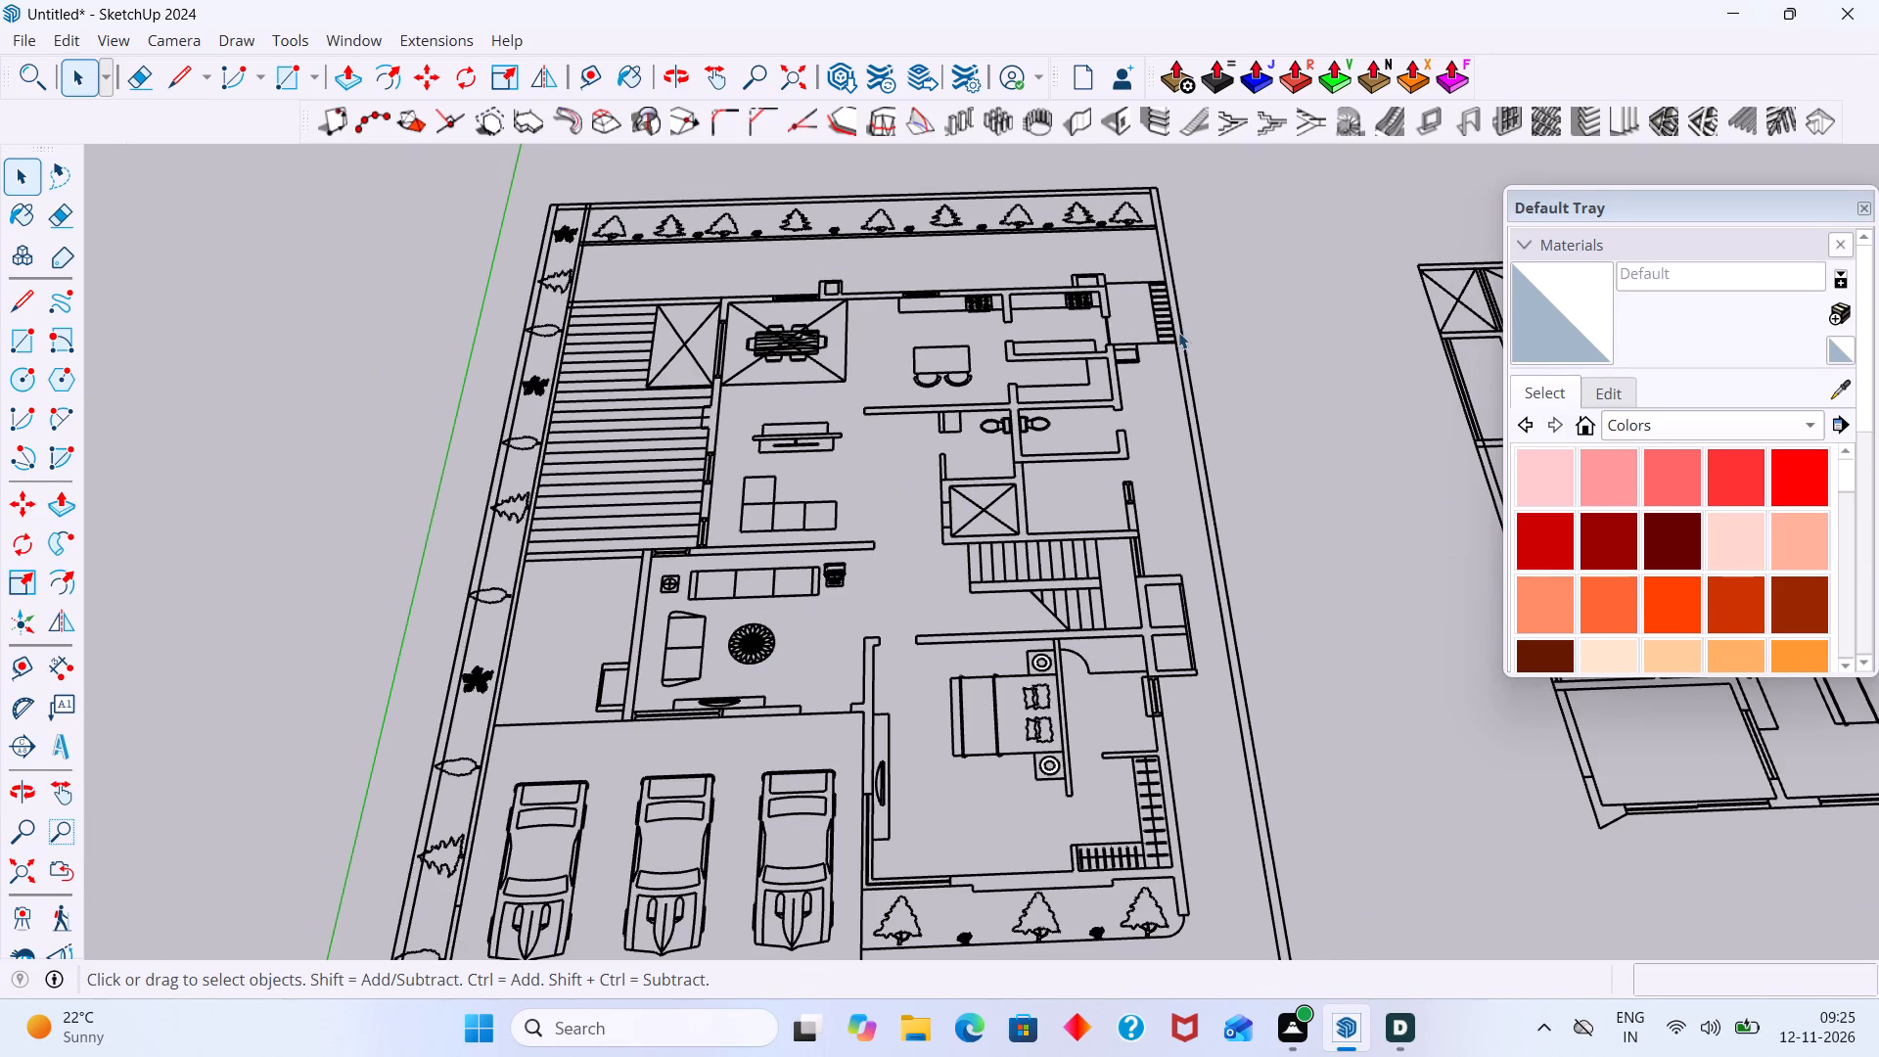
{"action": "scroll", "coordinate": [1122, 424], "scroll_direction": "up", "scroll_amount": 4}
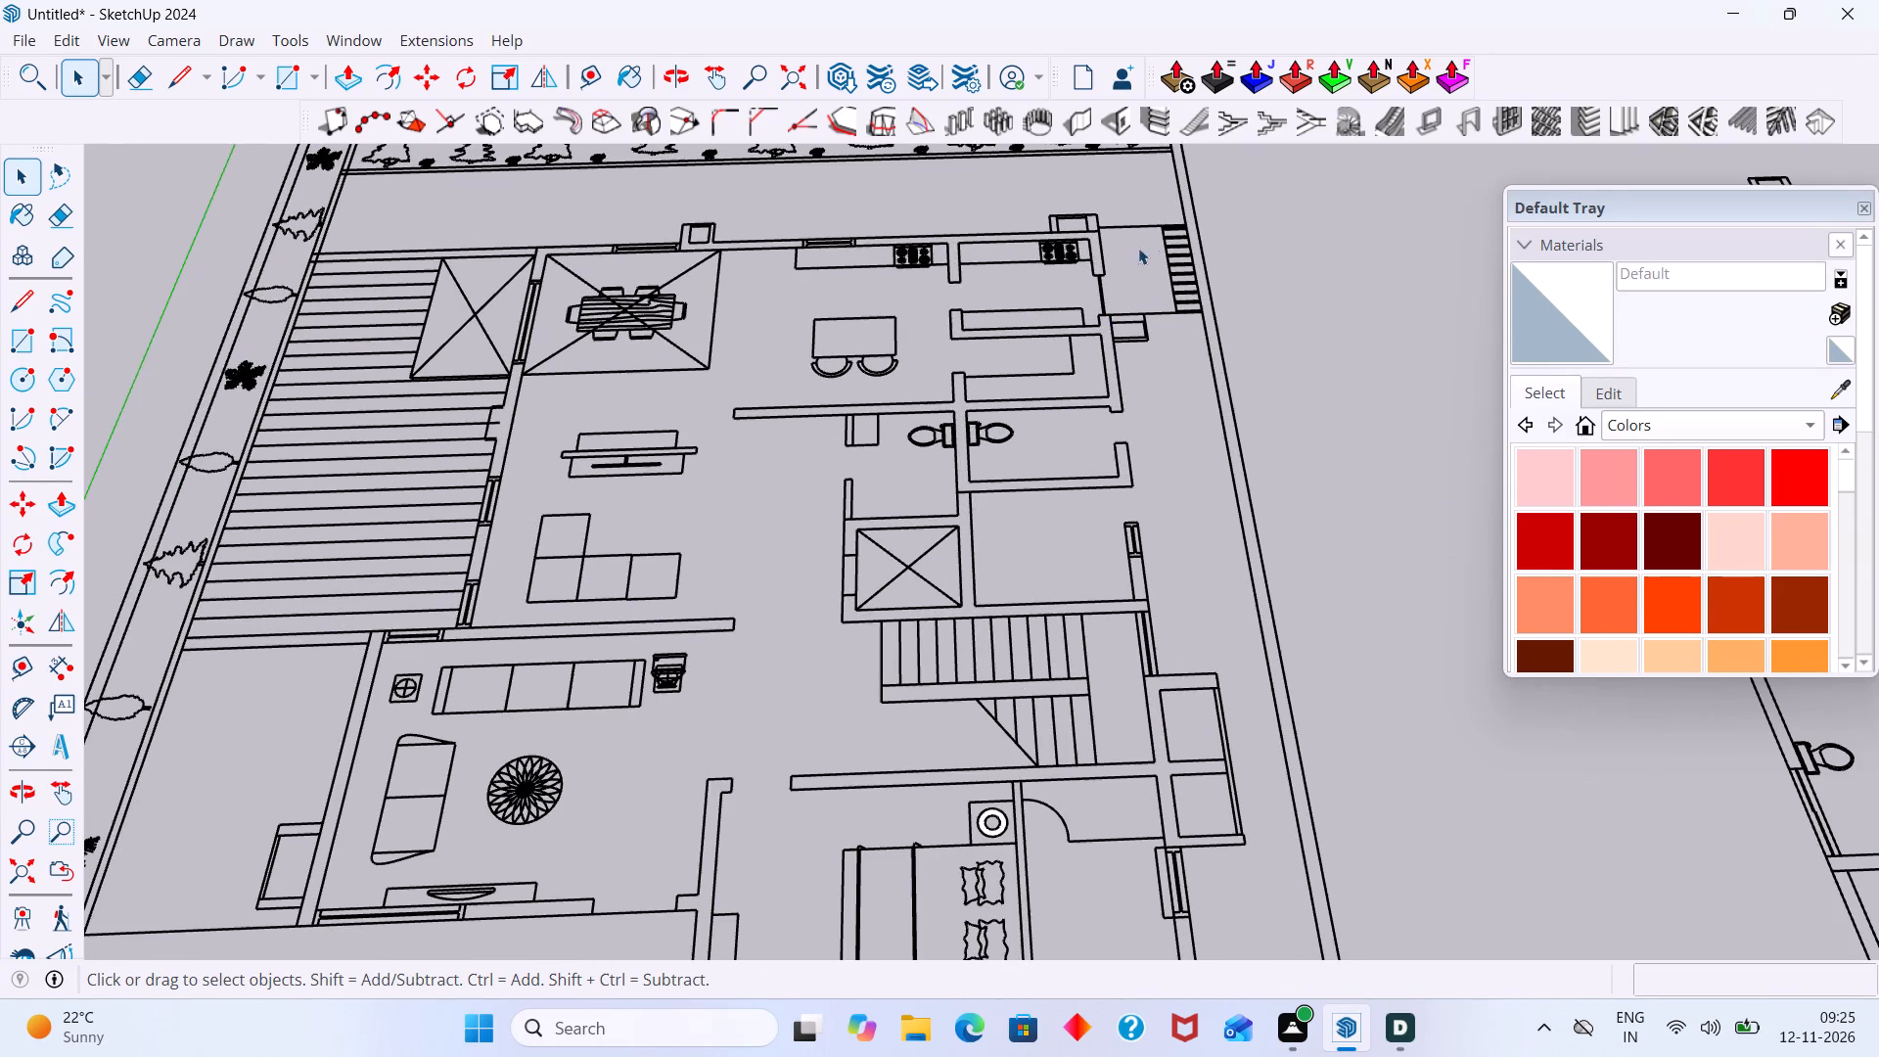
{"action": "scroll", "coordinate": [1162, 234], "scroll_direction": "up", "scroll_amount": 6}
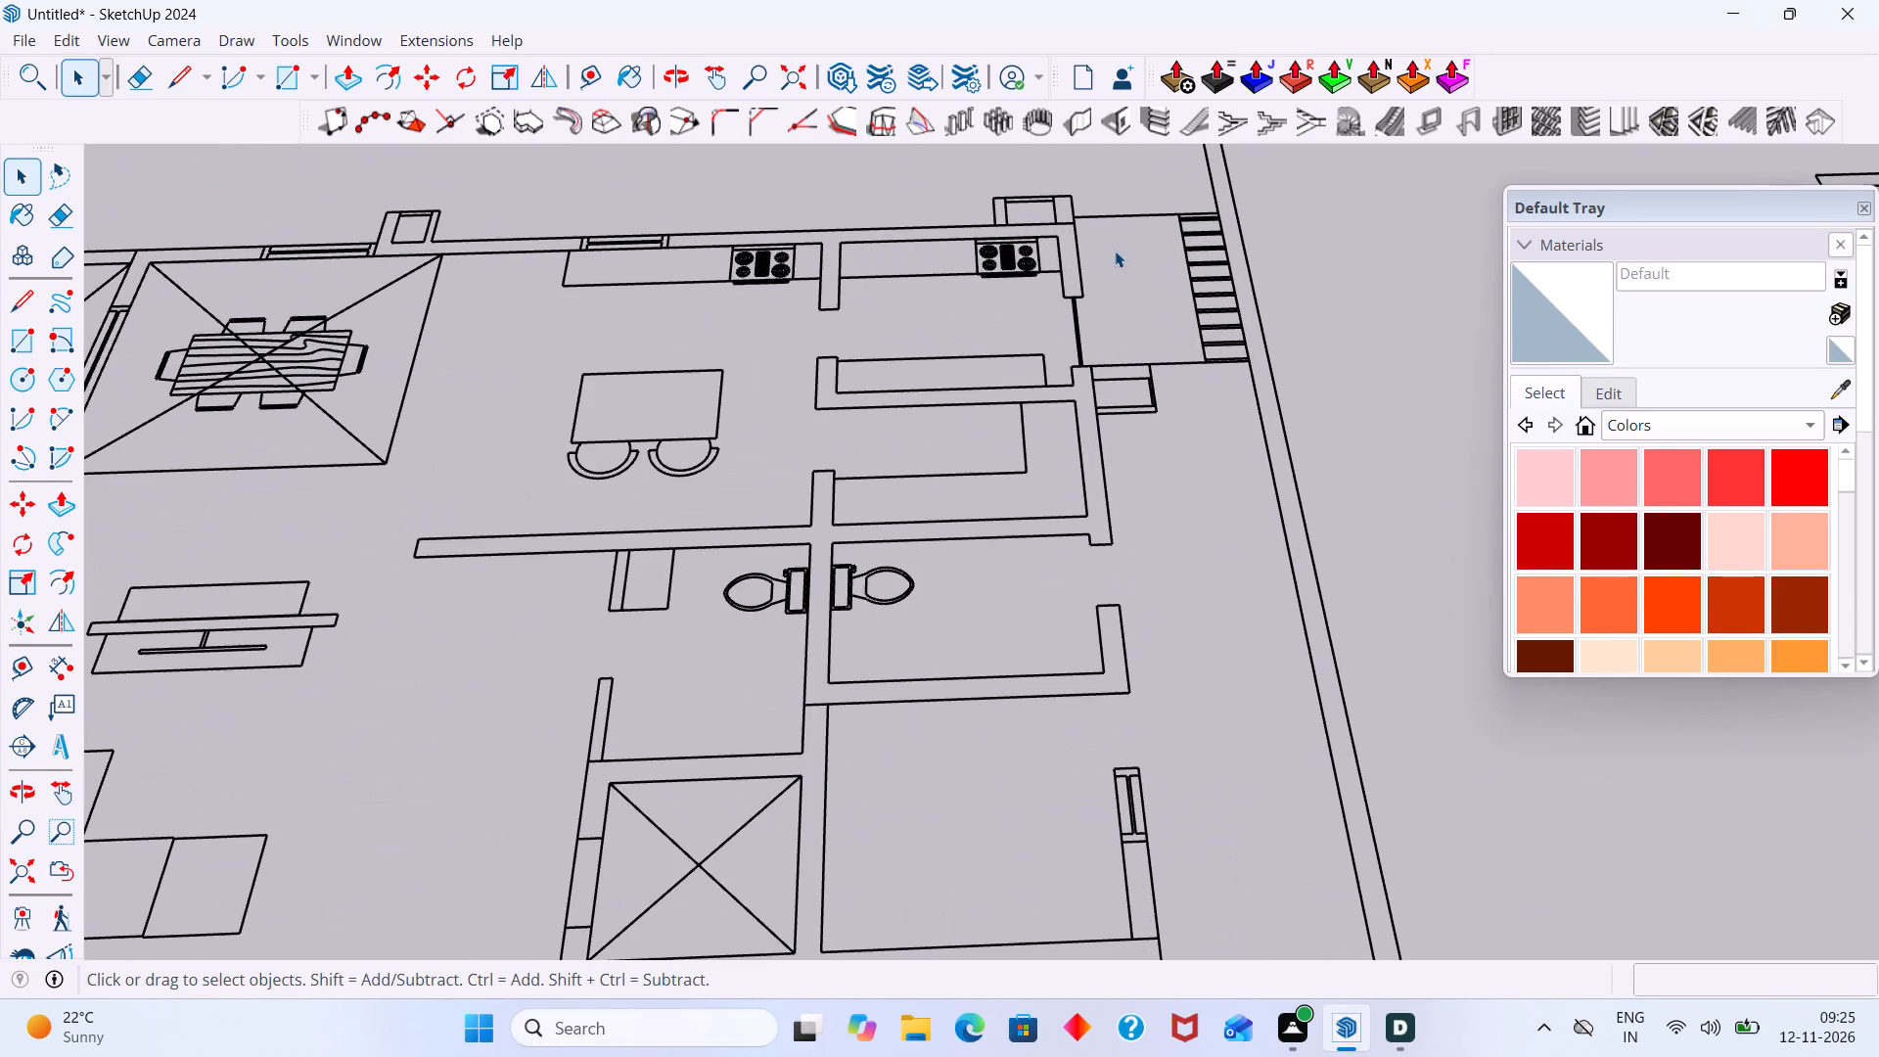
{"action": "scroll", "coordinate": [1115, 251], "scroll_direction": "down", "scroll_amount": 9}
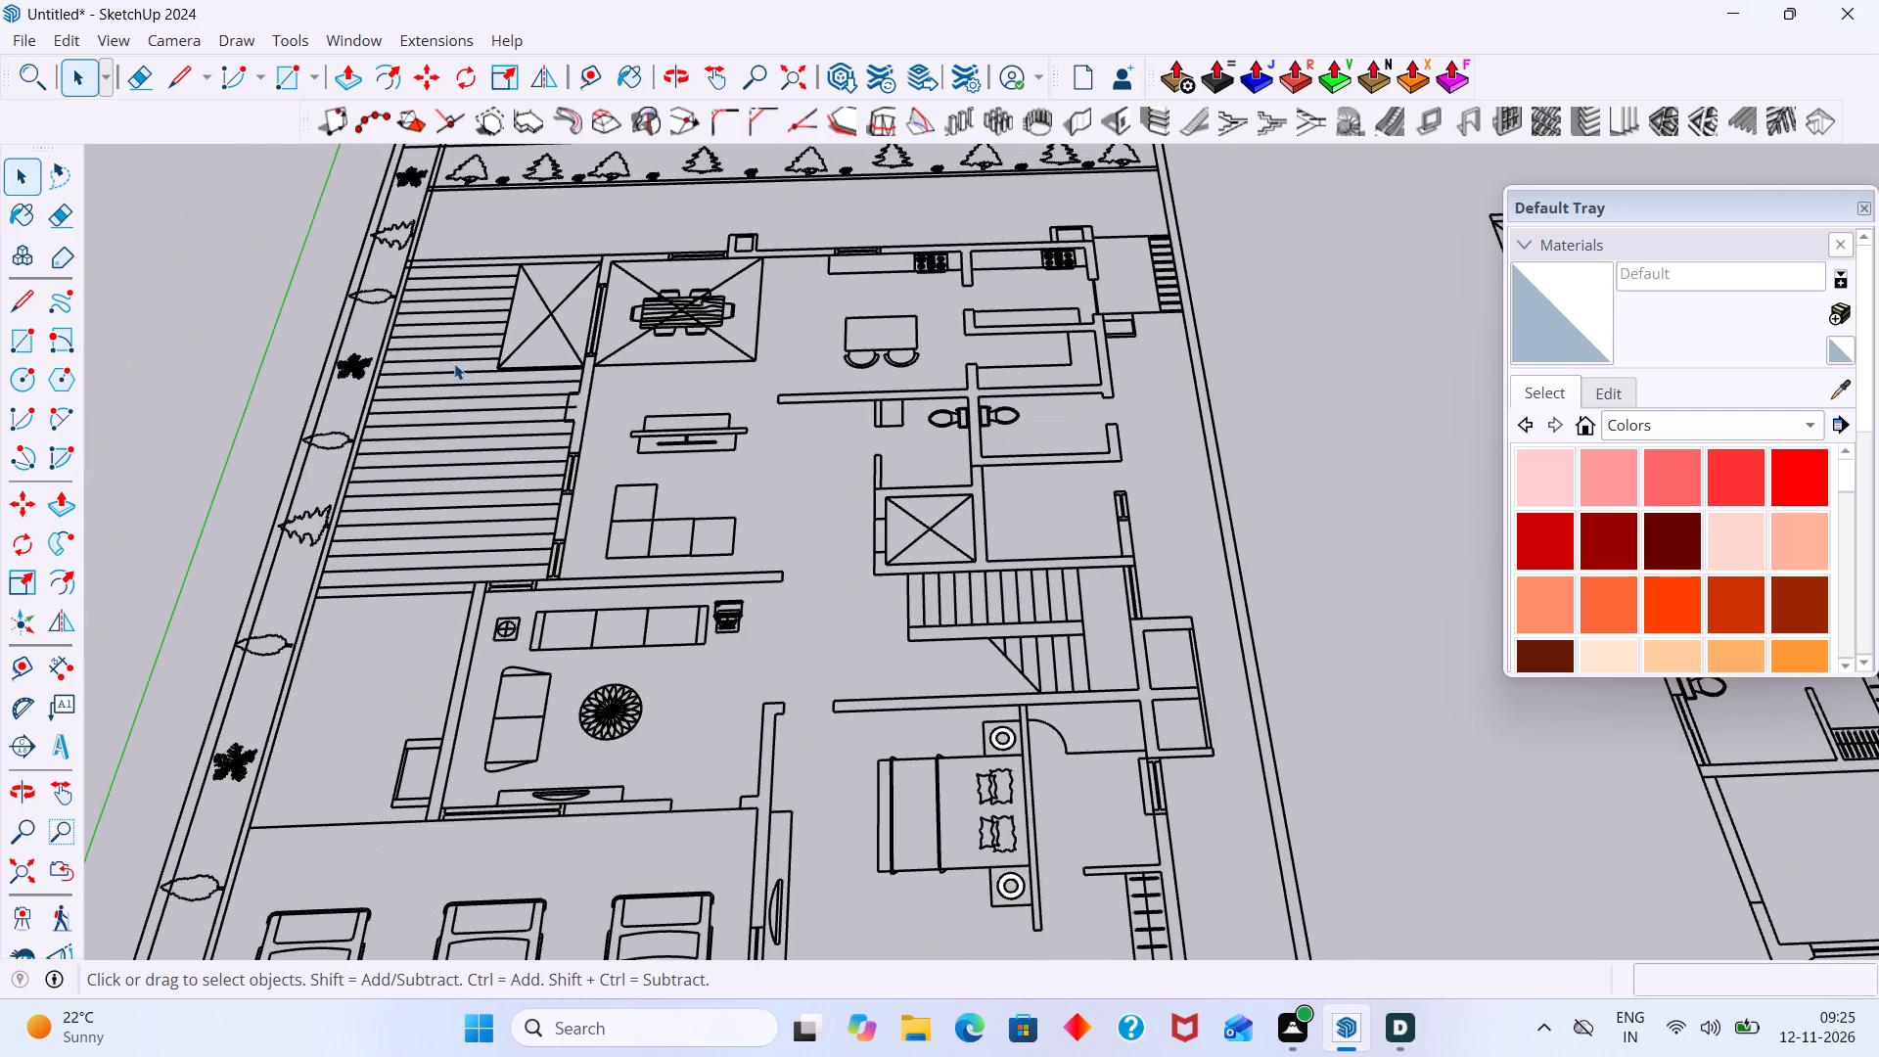
{"action": "scroll", "coordinate": [541, 436], "scroll_direction": "down", "scroll_amount": 7}
{"action": "middle_click_drag", "start_coordinate": [628, 604], "coordinate": [724, 646]}
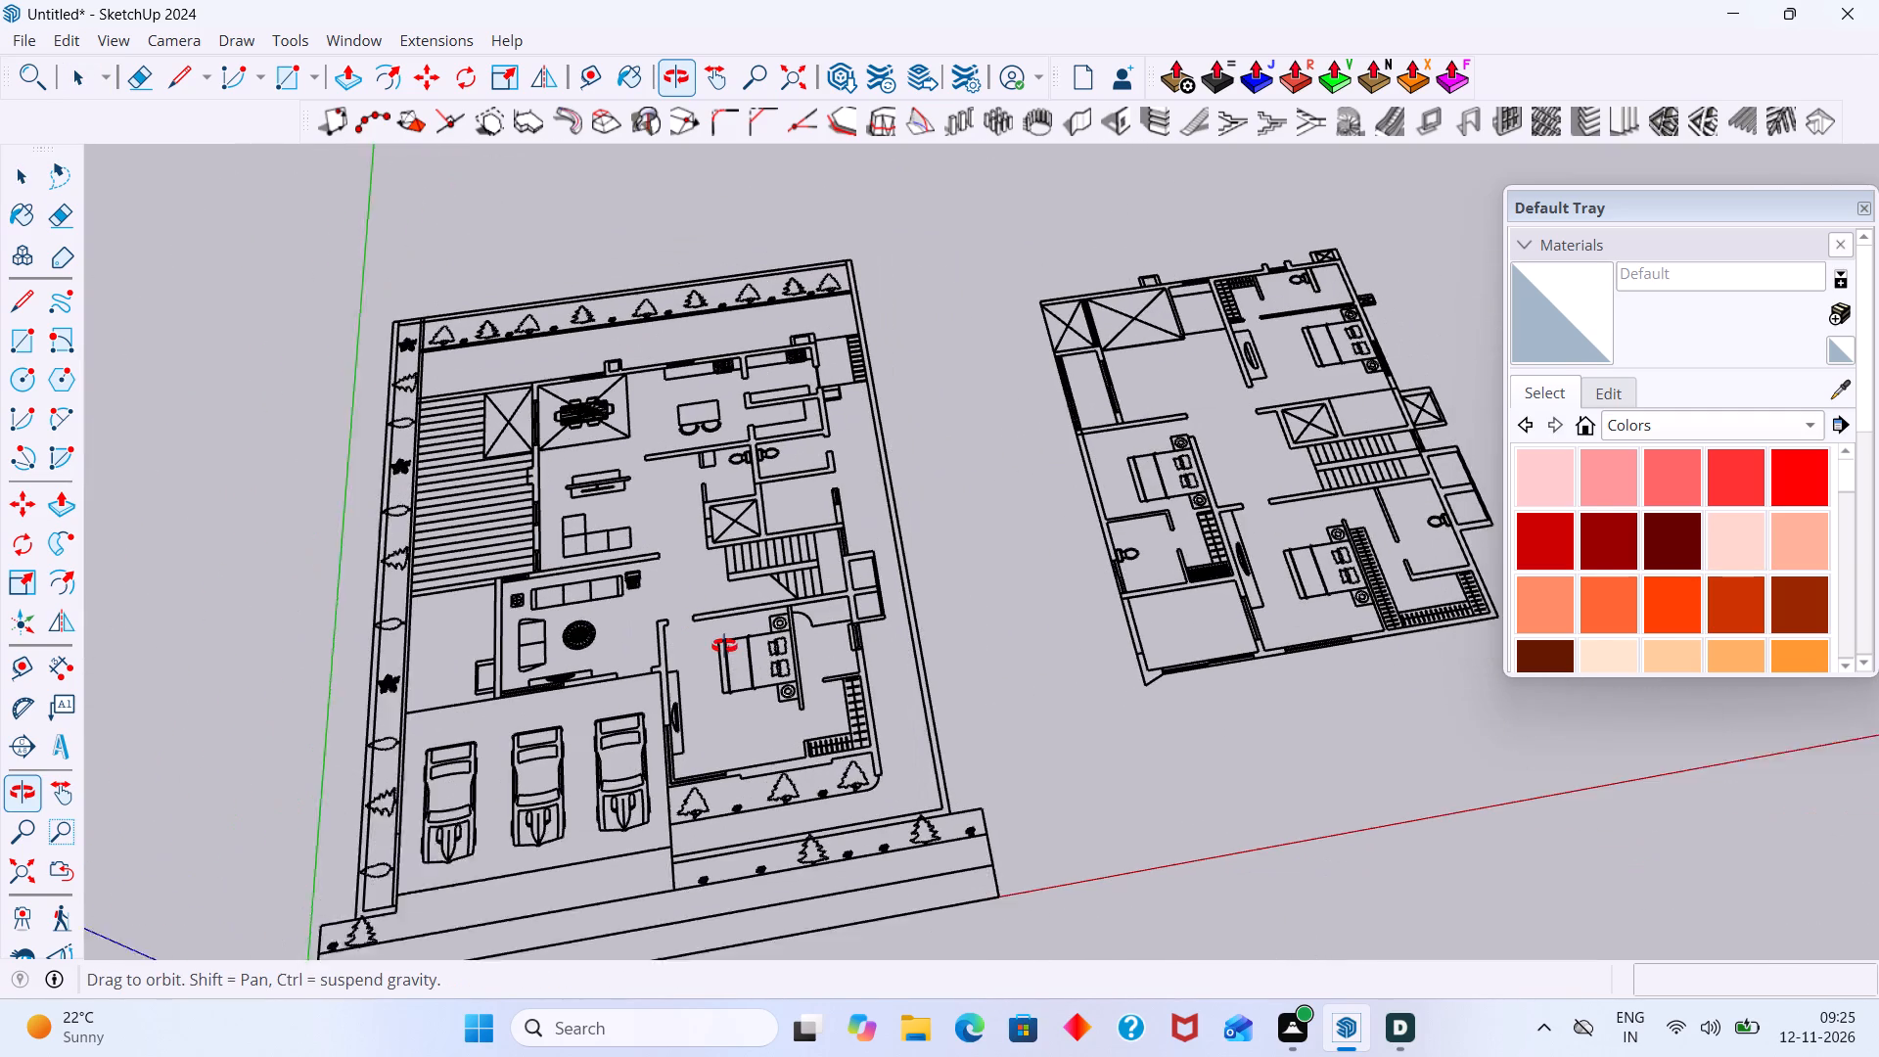
{"action": "middle_click_drag", "start_coordinate": [724, 646], "coordinate": [754, 394]}
{"action": "middle_click_drag", "start_coordinate": [633, 535], "coordinate": [543, 544]}
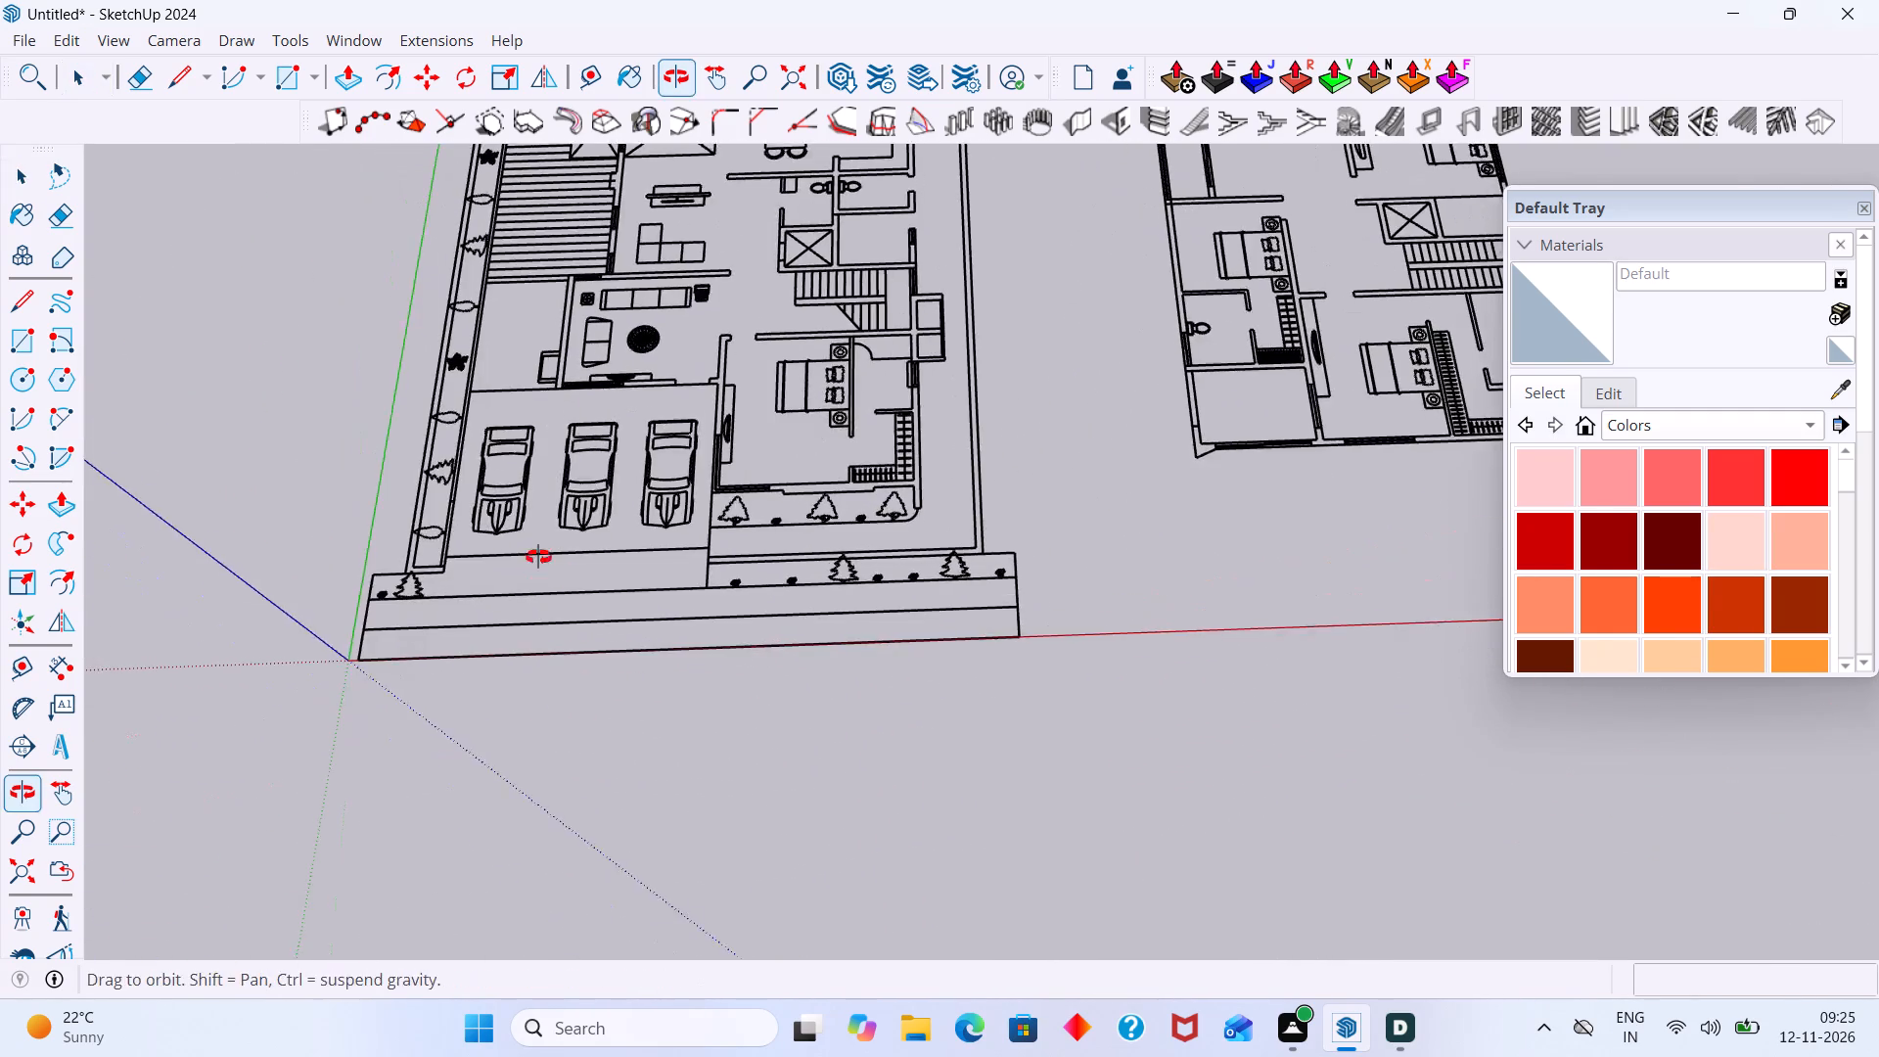
{"action": "scroll", "coordinate": [593, 363], "scroll_direction": "up", "scroll_amount": 6}
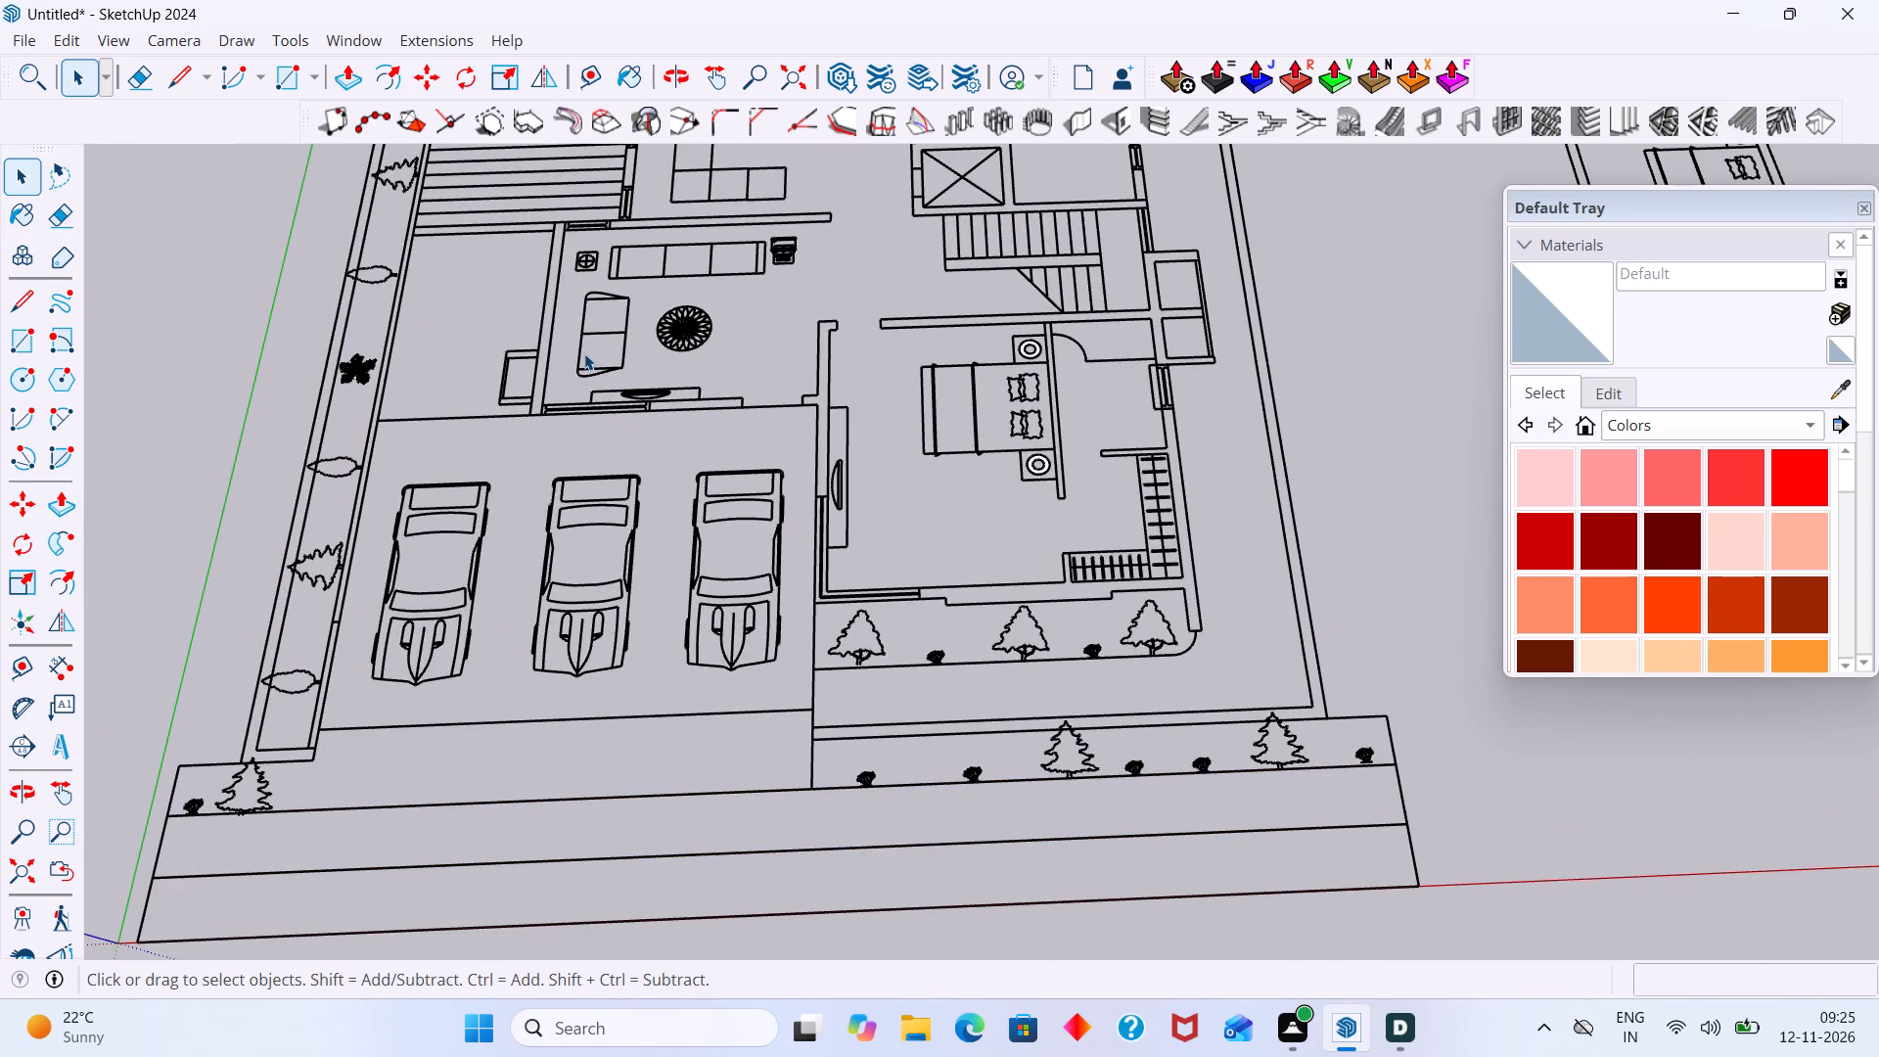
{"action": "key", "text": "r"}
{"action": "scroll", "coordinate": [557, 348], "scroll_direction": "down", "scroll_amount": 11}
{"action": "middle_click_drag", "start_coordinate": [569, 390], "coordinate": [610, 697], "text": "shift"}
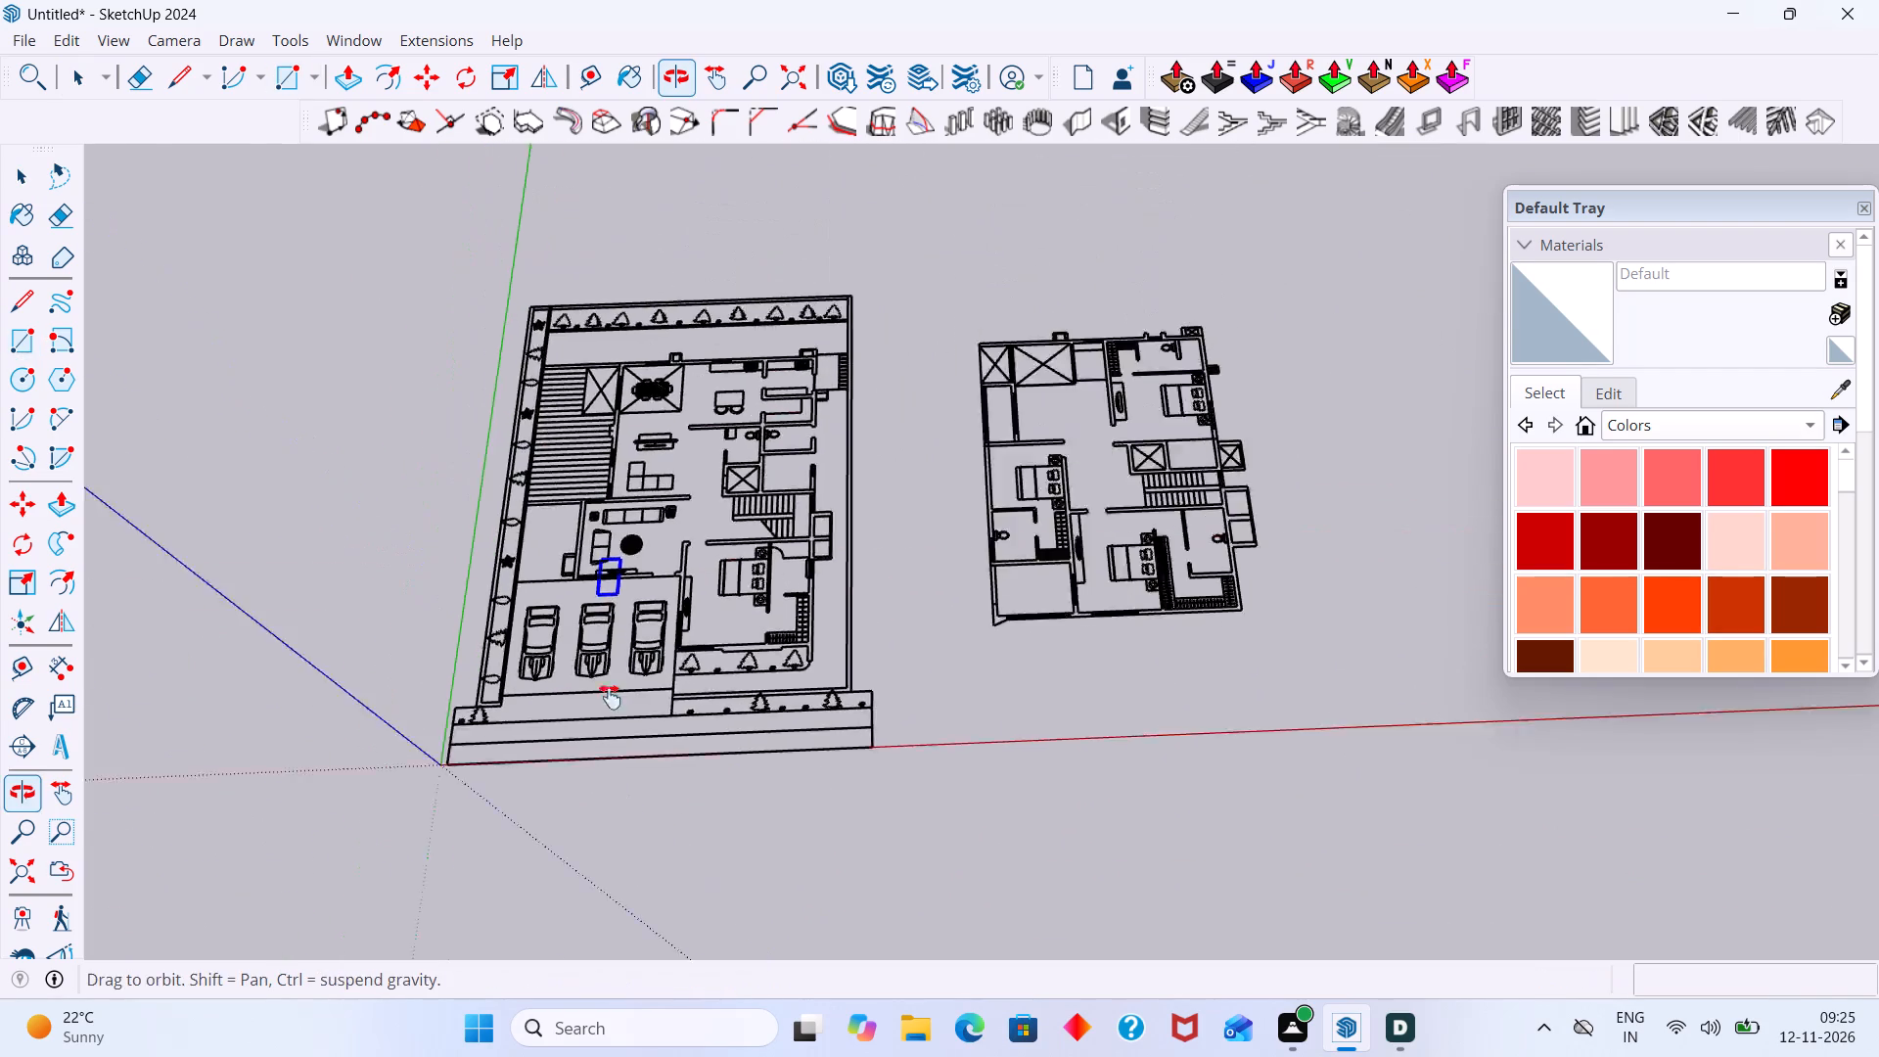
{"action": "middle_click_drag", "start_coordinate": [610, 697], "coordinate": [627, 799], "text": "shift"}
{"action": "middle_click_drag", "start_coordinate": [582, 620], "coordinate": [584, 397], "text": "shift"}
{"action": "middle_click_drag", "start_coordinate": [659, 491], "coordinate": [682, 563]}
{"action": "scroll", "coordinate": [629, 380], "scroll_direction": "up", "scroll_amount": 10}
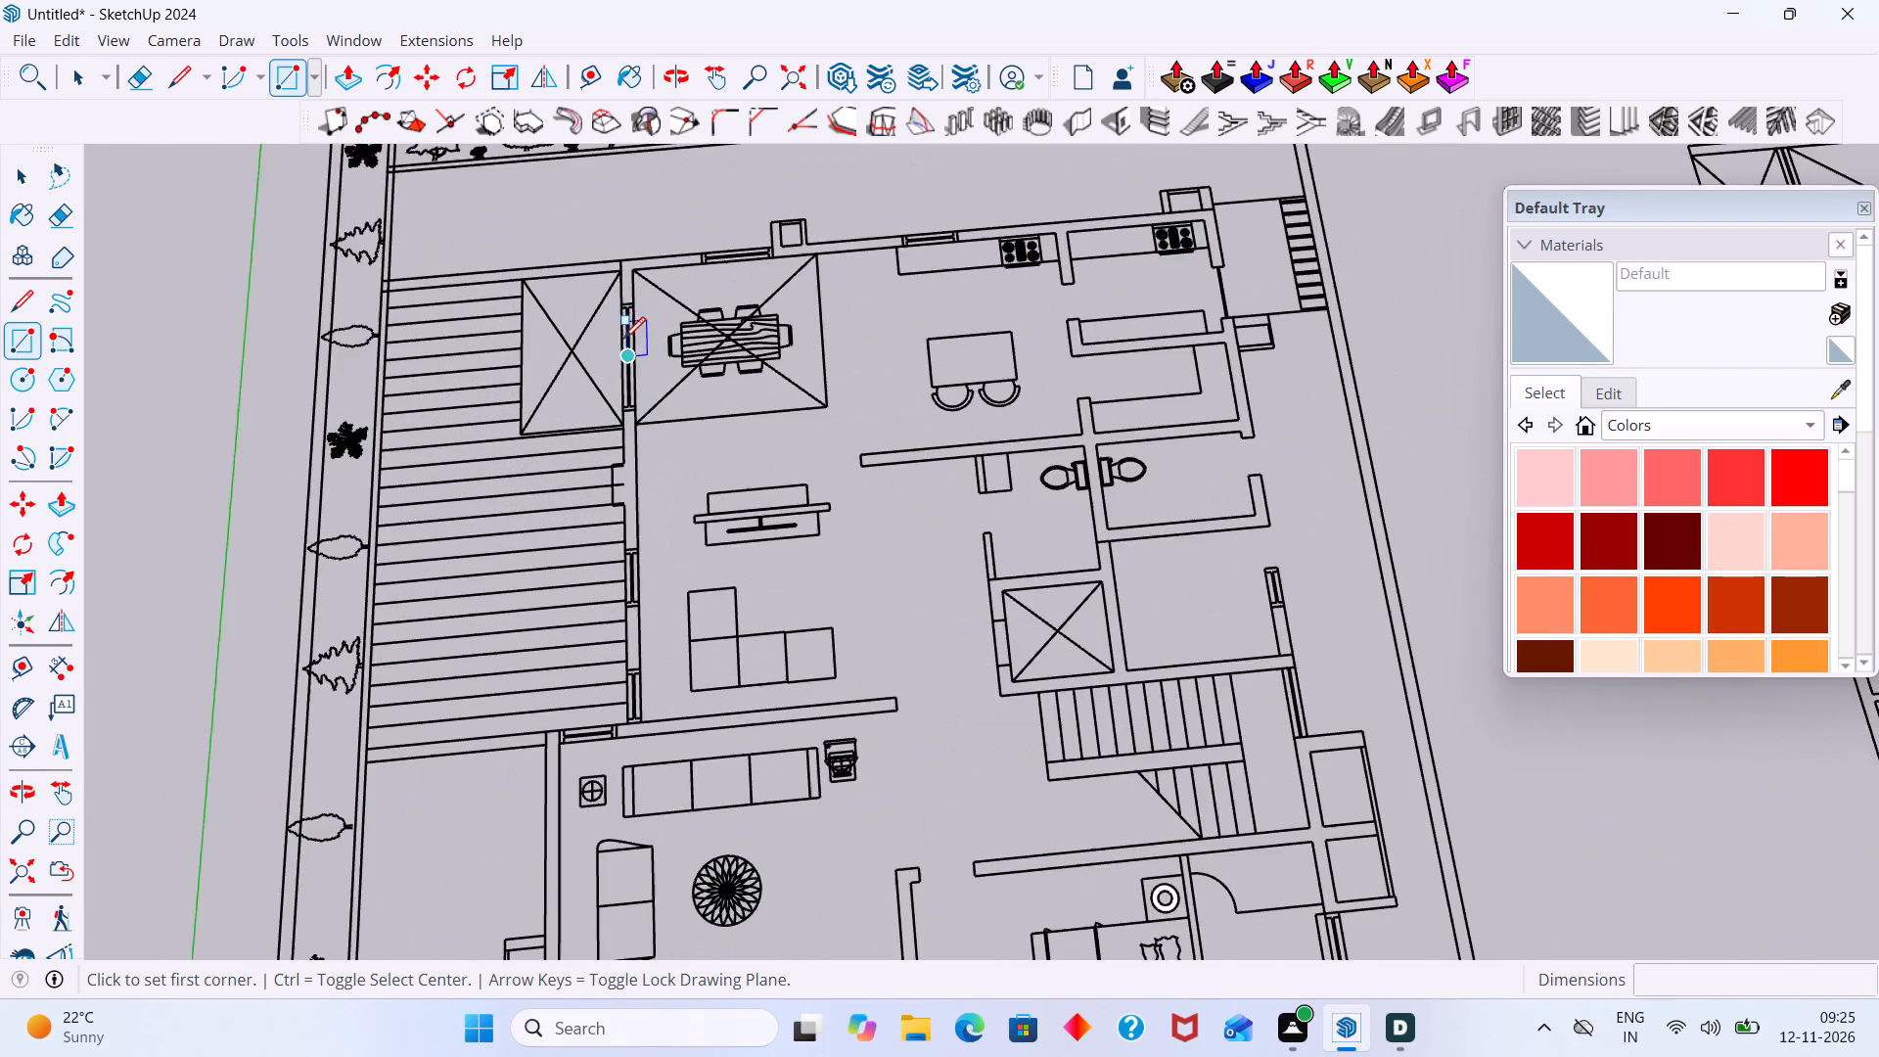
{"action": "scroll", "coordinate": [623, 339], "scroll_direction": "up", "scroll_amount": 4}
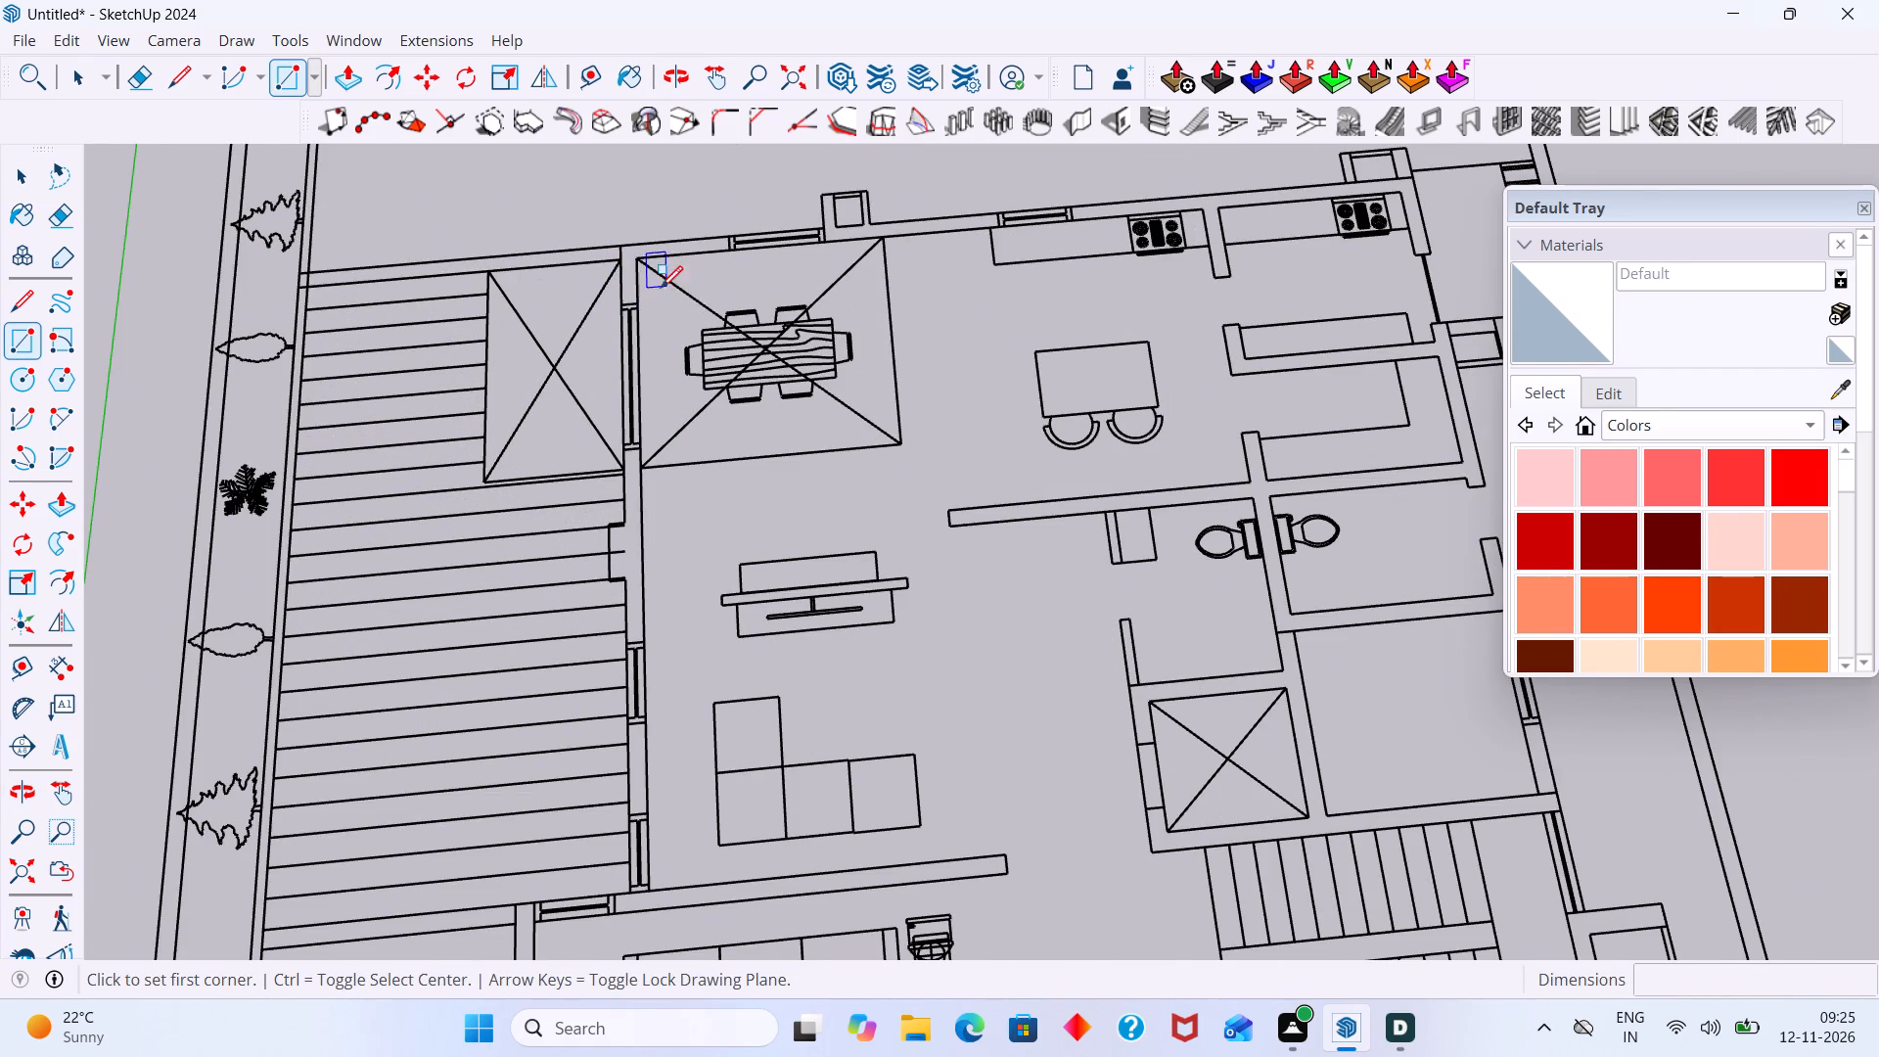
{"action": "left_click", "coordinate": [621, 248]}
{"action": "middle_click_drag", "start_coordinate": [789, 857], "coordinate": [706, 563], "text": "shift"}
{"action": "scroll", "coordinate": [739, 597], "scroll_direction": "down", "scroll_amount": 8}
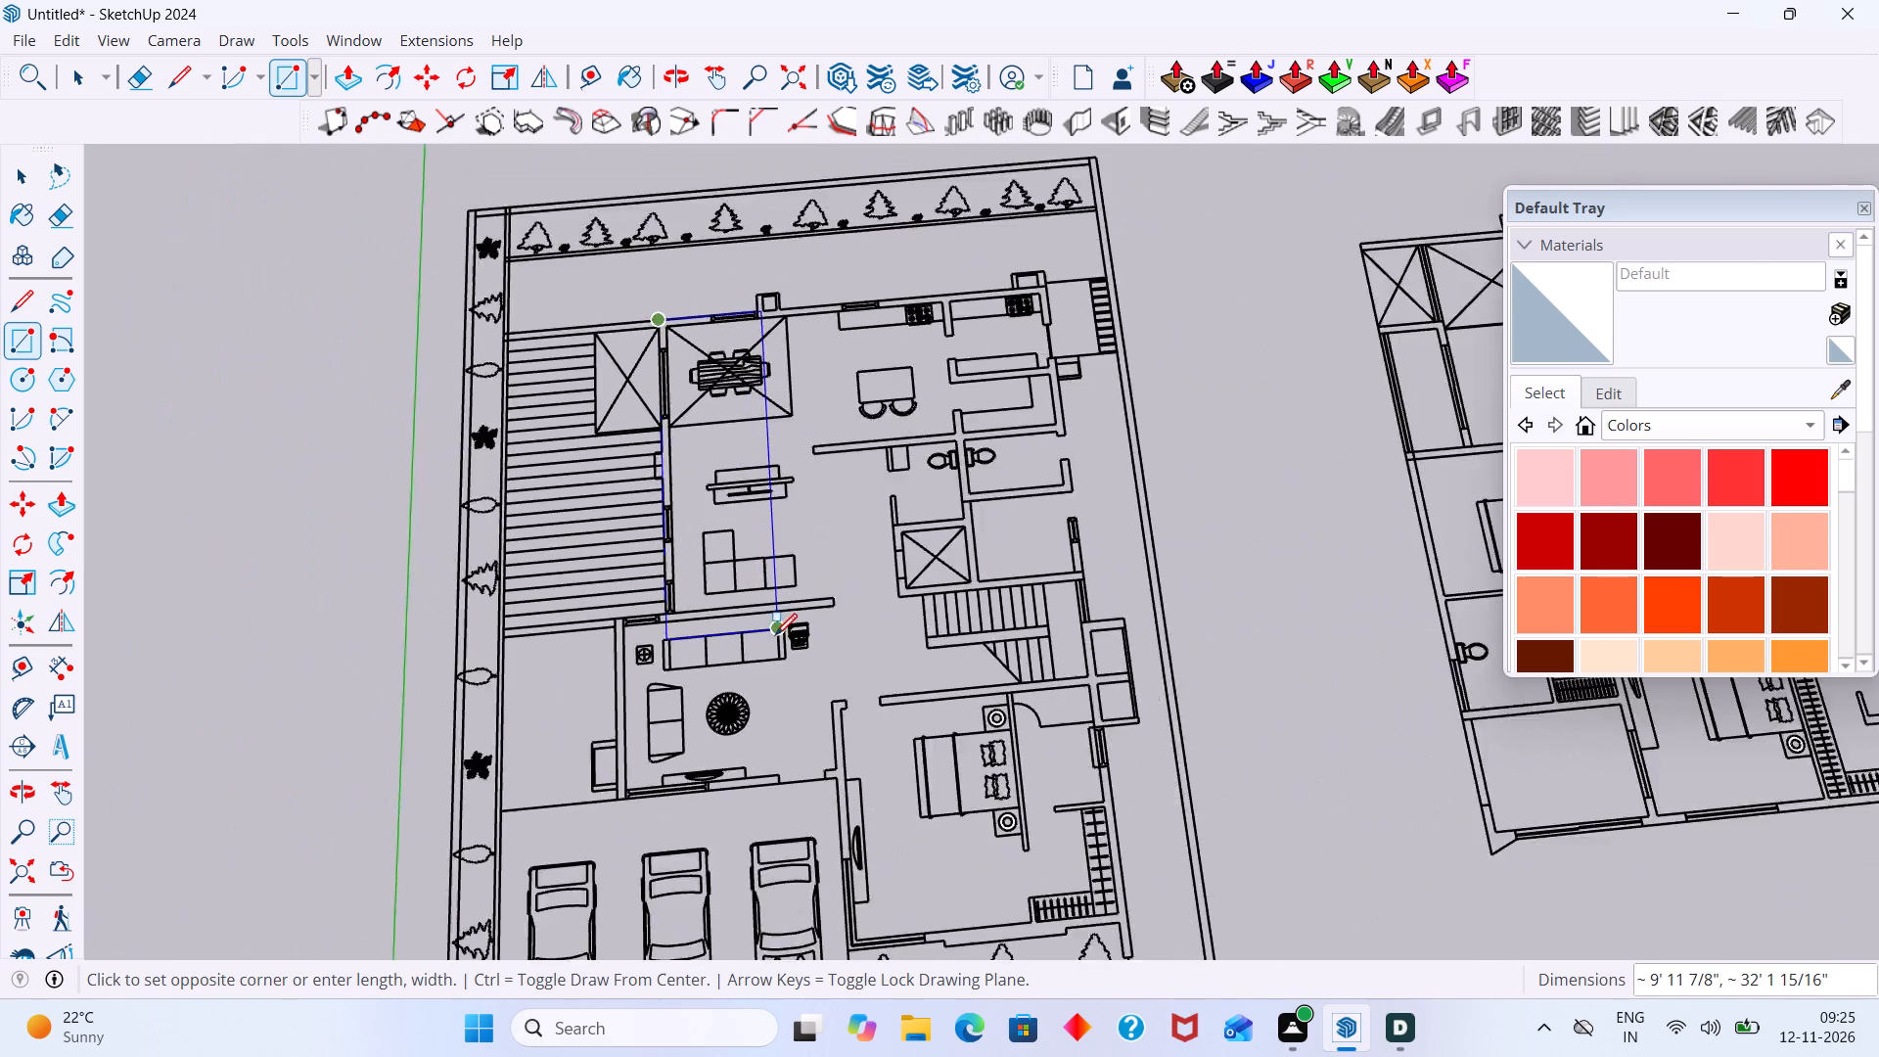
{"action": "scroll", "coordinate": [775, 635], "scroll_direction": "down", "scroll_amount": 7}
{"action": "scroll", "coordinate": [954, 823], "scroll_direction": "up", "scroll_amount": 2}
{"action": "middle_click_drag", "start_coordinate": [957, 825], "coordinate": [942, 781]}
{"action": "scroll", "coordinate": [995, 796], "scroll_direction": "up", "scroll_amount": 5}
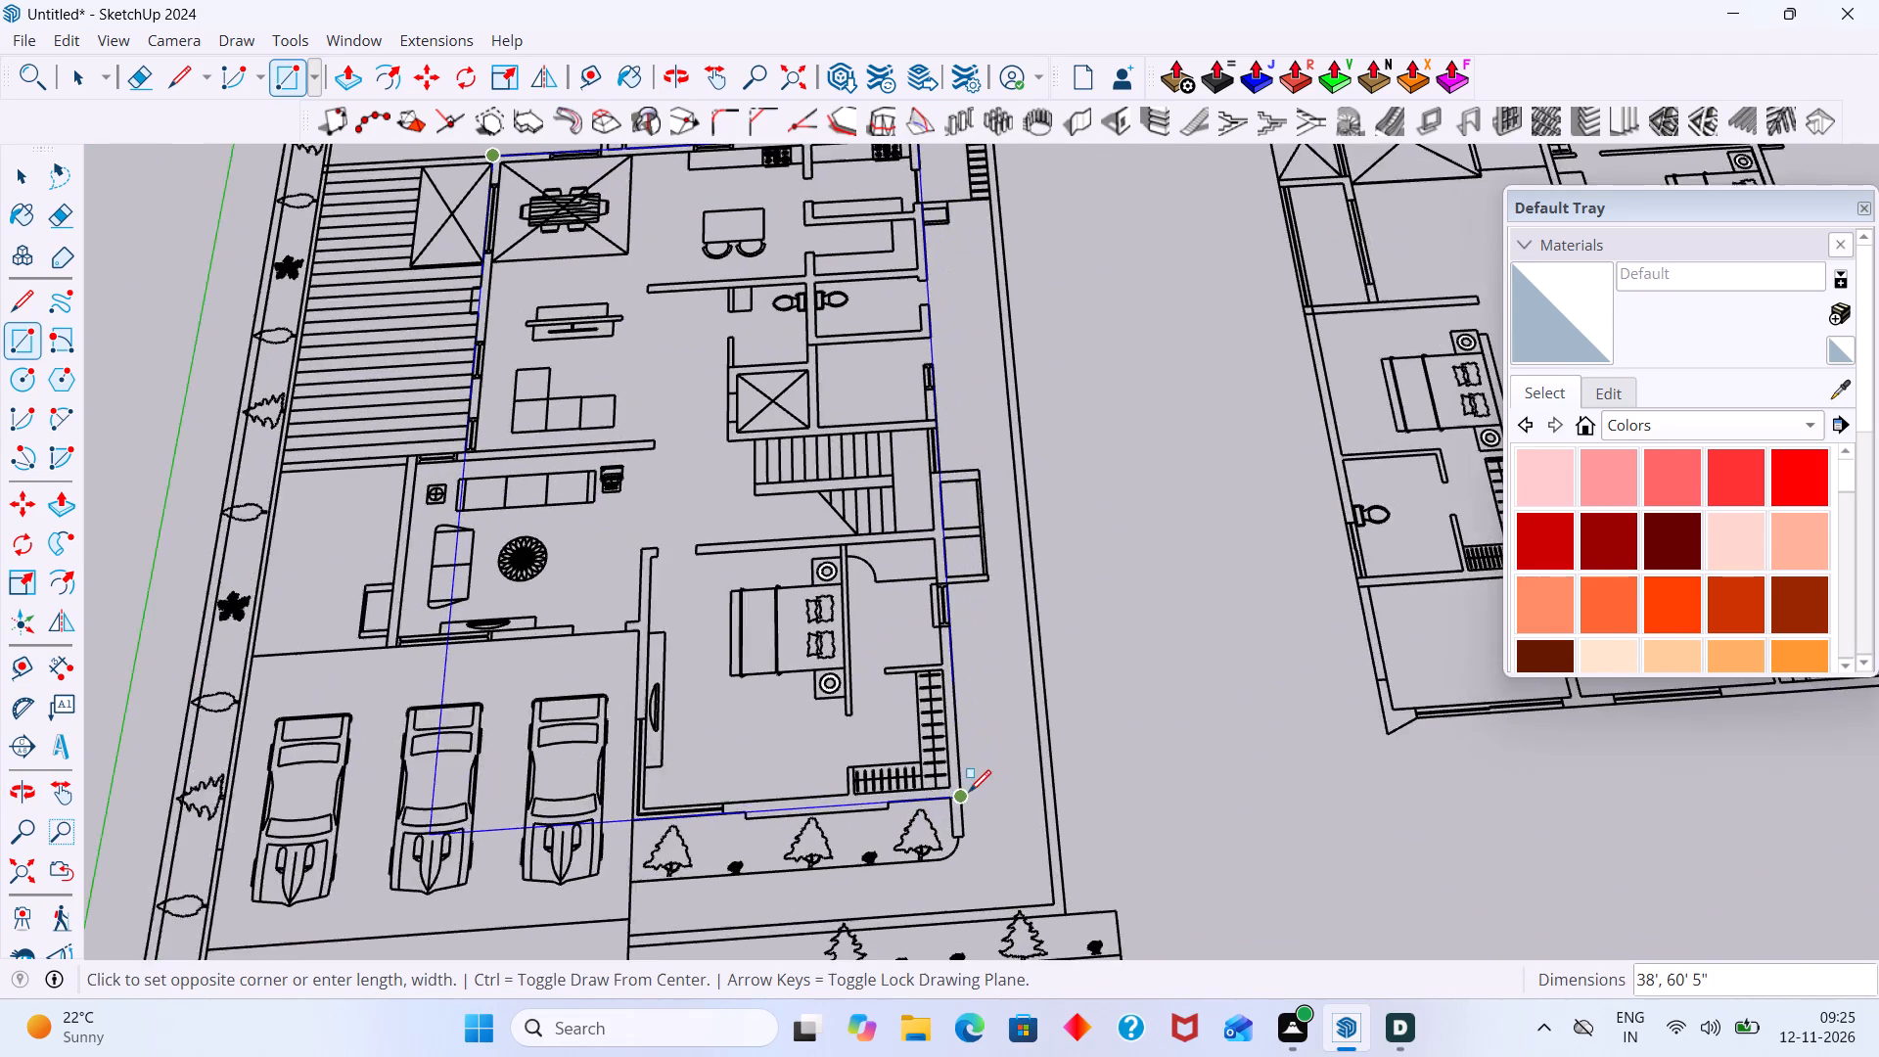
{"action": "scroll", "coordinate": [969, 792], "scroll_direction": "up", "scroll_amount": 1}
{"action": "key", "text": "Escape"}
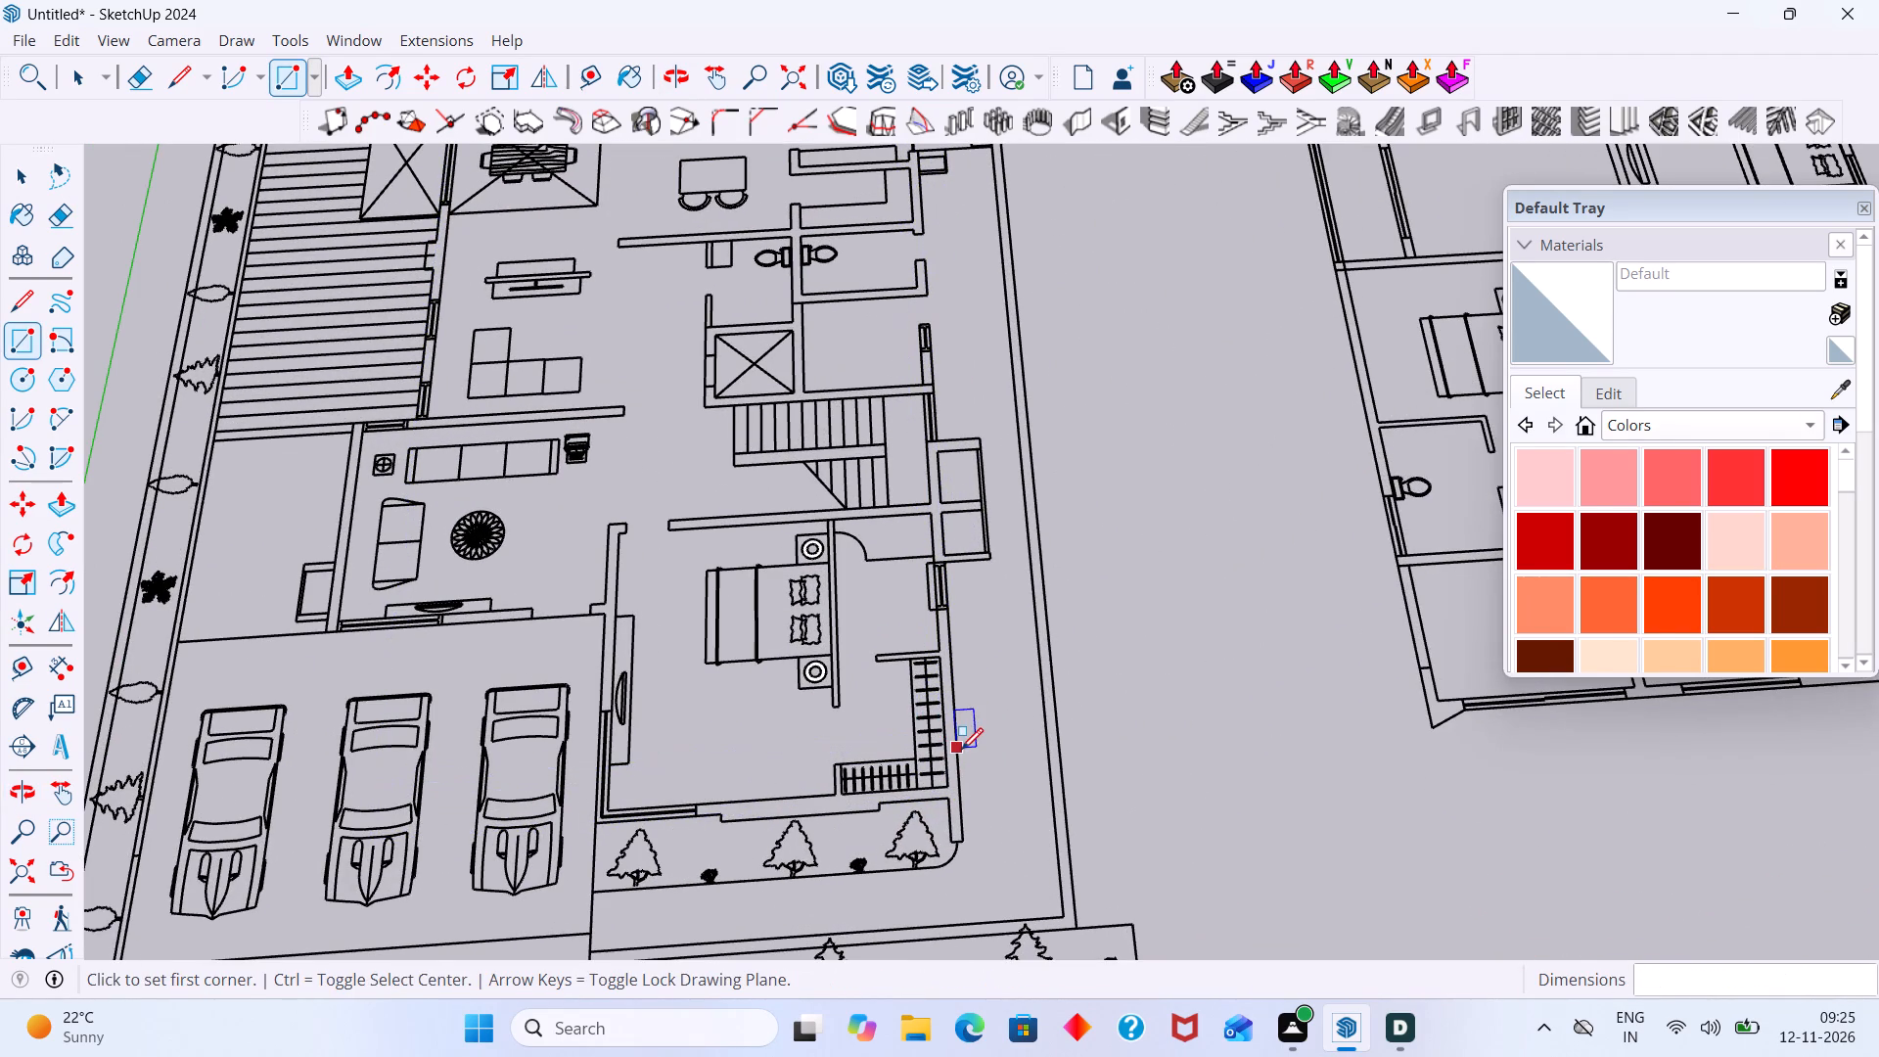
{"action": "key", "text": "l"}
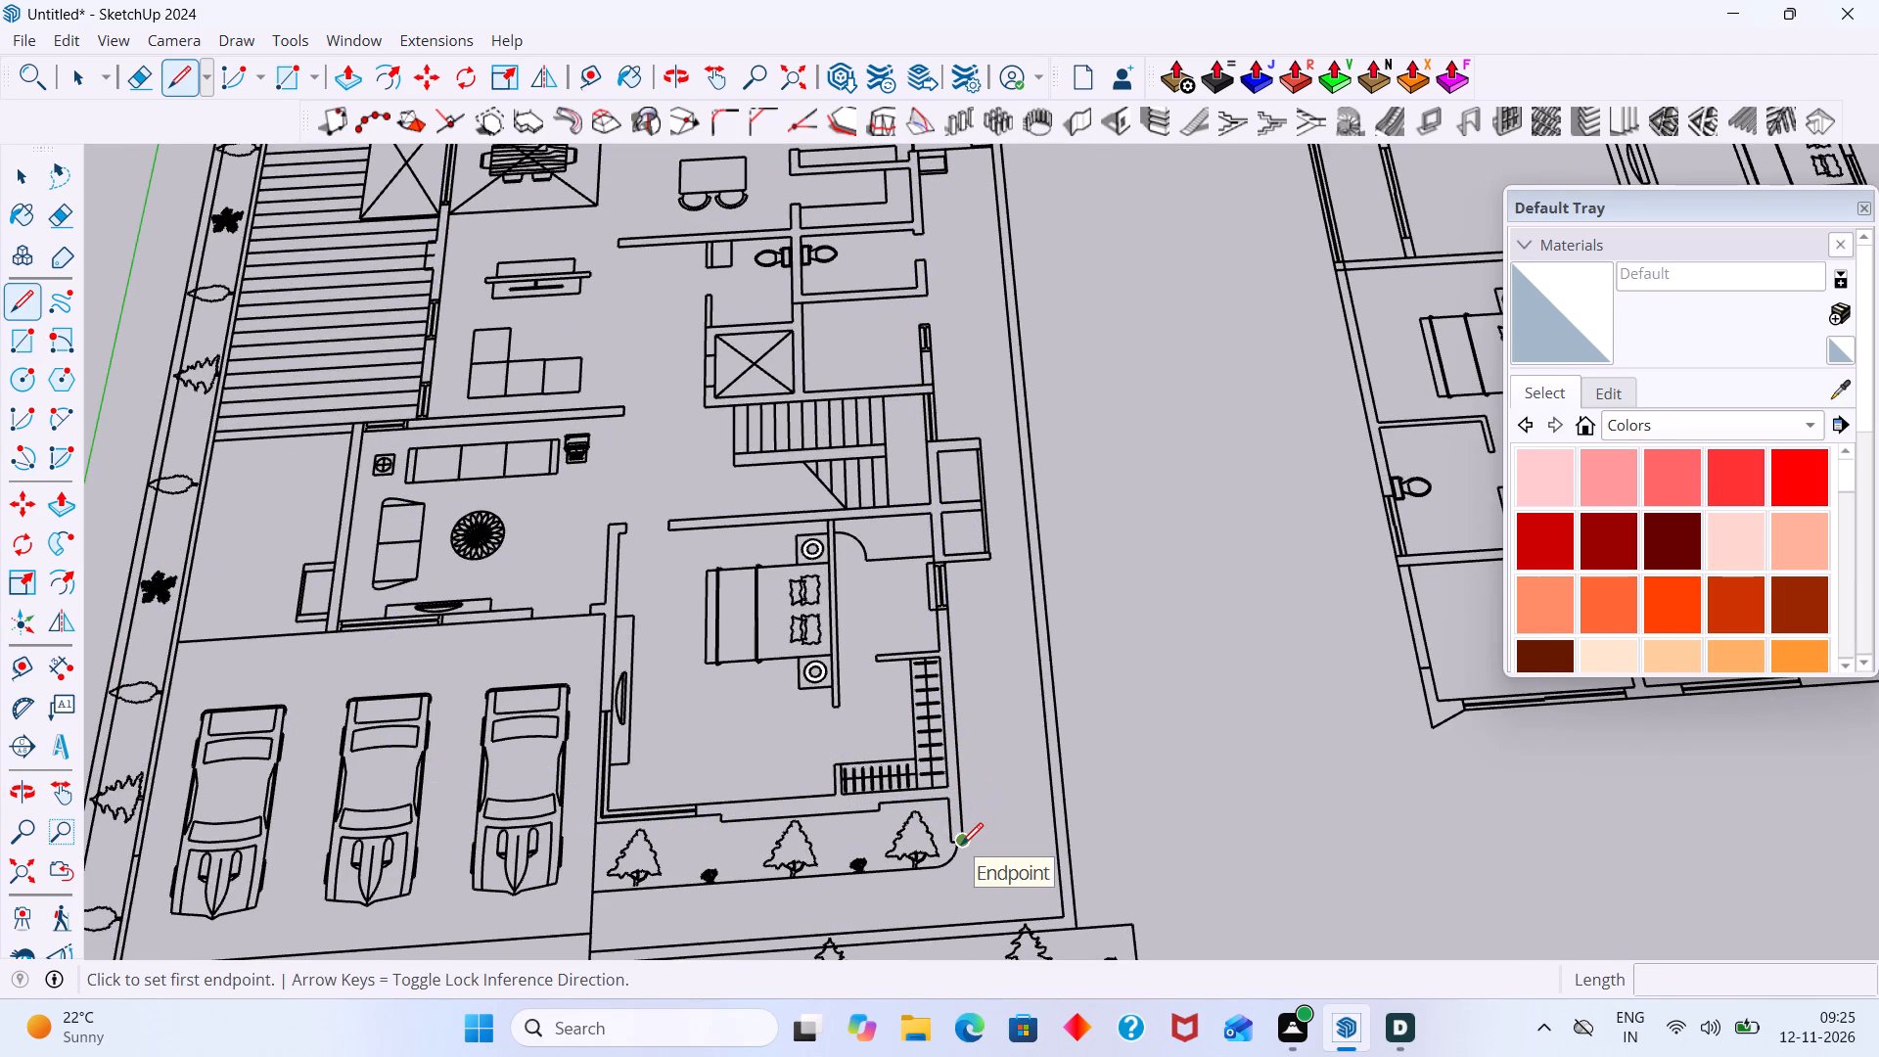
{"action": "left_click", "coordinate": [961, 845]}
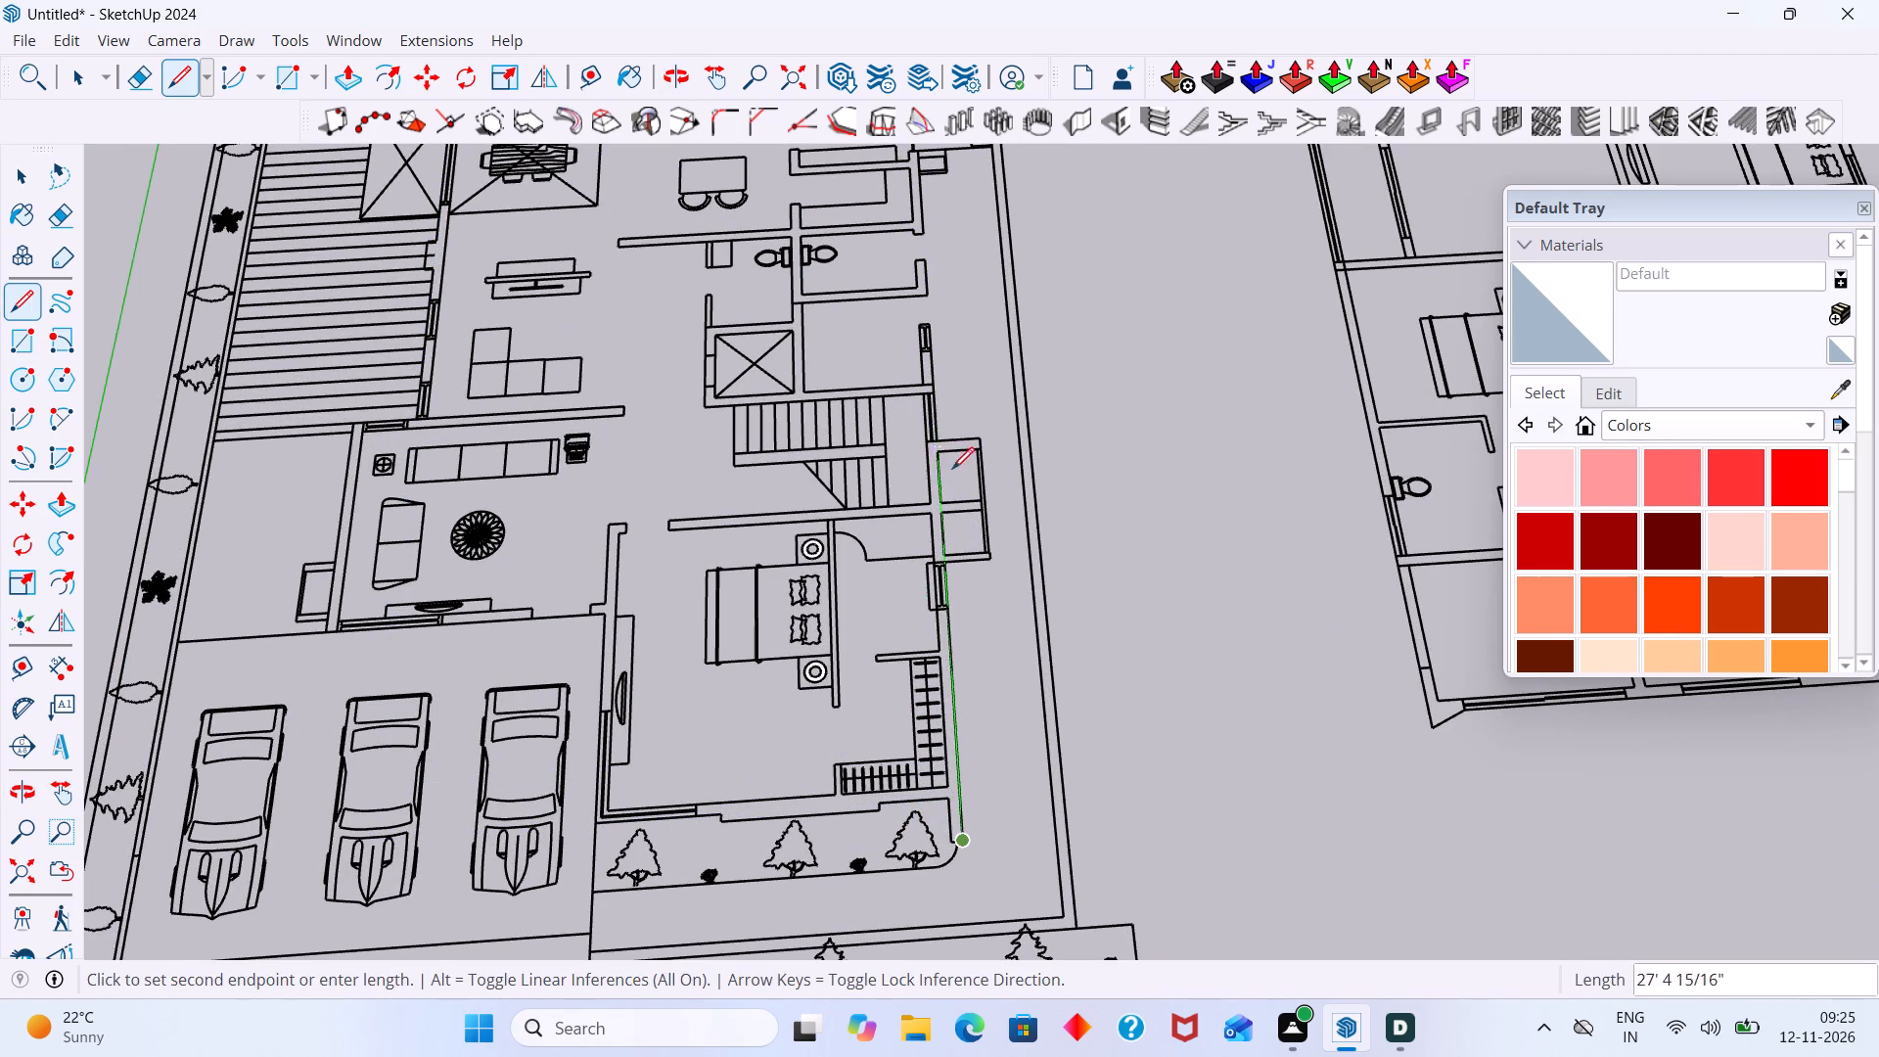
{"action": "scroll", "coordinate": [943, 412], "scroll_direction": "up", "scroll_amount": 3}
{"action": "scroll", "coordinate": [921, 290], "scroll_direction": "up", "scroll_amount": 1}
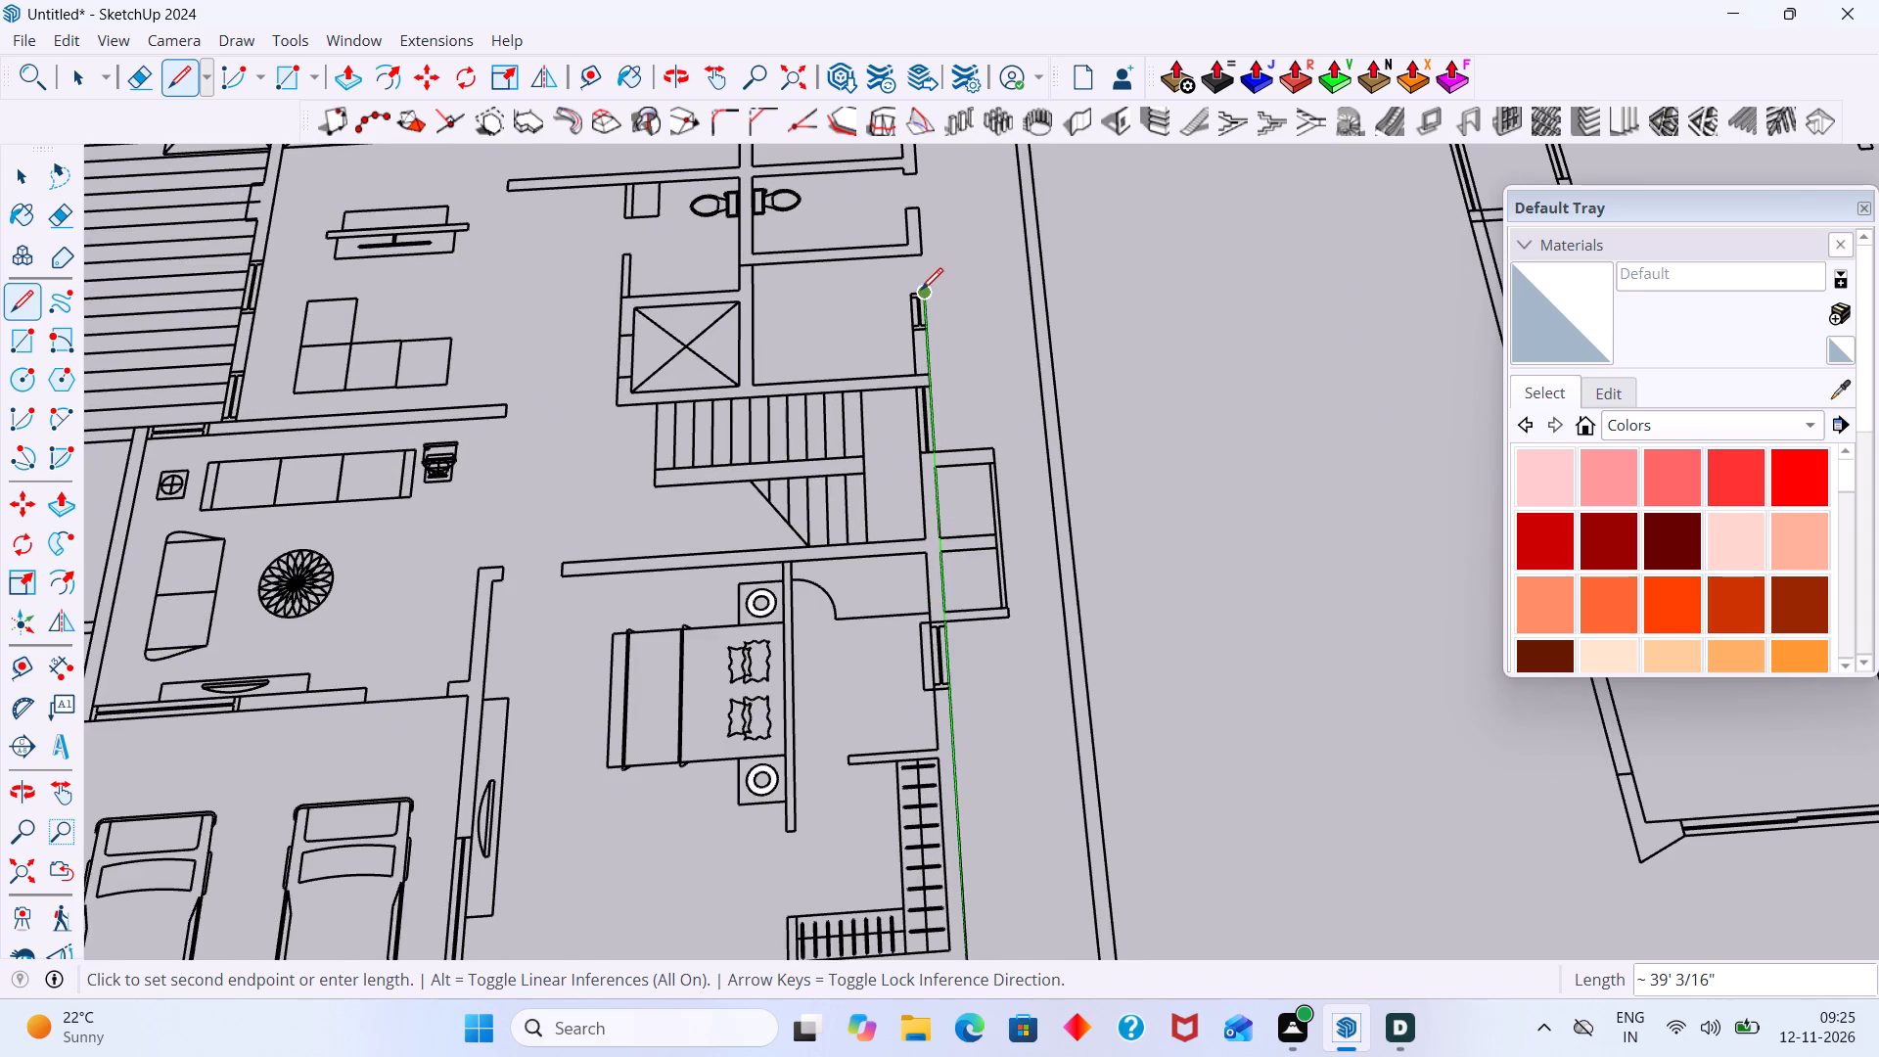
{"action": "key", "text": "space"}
Draw a rectangle about 38' by 63' 3" over the larger plan, from the dining area's outer wall corner to the wall end beside the front planting bed.
{"action": "key", "text": "r"}
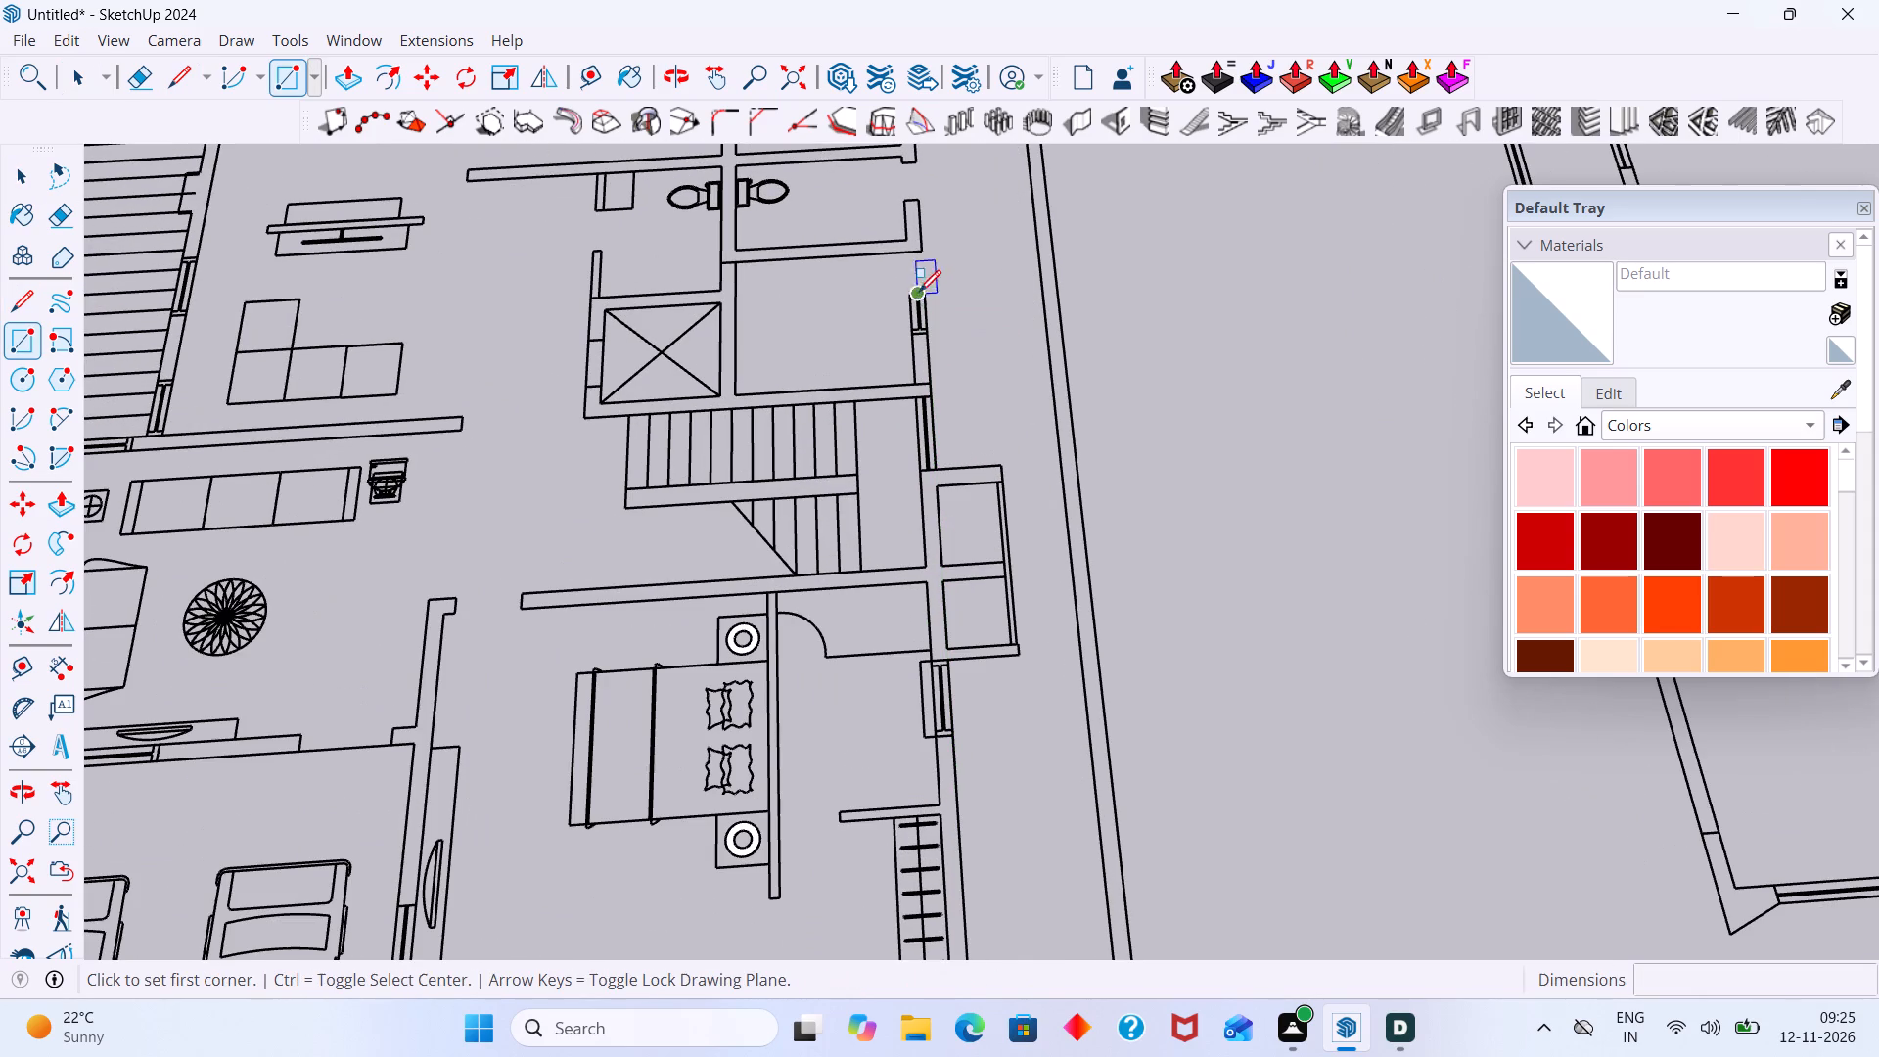
{"action": "scroll", "coordinate": [948, 433], "scroll_direction": "down", "scroll_amount": 10}
{"action": "scroll", "coordinate": [668, 298], "scroll_direction": "up", "scroll_amount": 5}
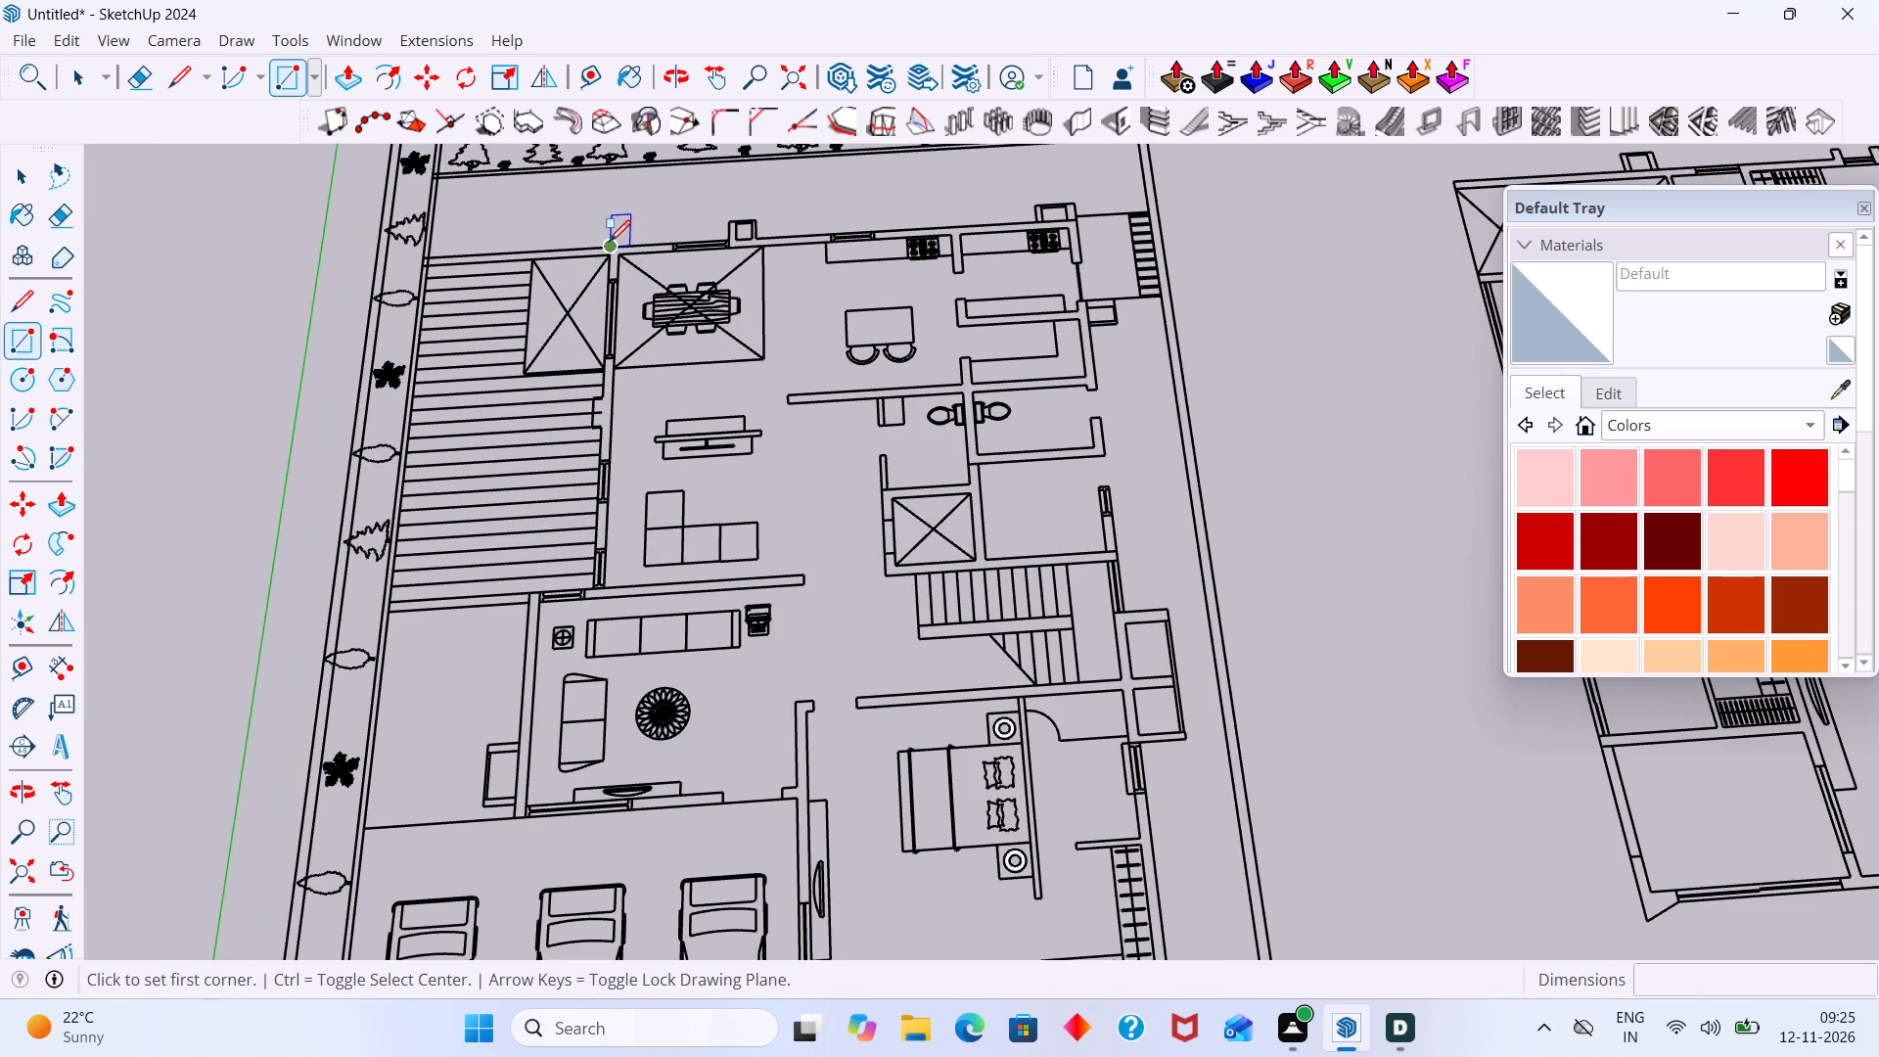
{"action": "left_click", "coordinate": [609, 242]}
{"action": "scroll", "coordinate": [863, 726], "scroll_direction": "down", "scroll_amount": 9}
{"action": "scroll", "coordinate": [990, 870], "scroll_direction": "up", "scroll_amount": 6}
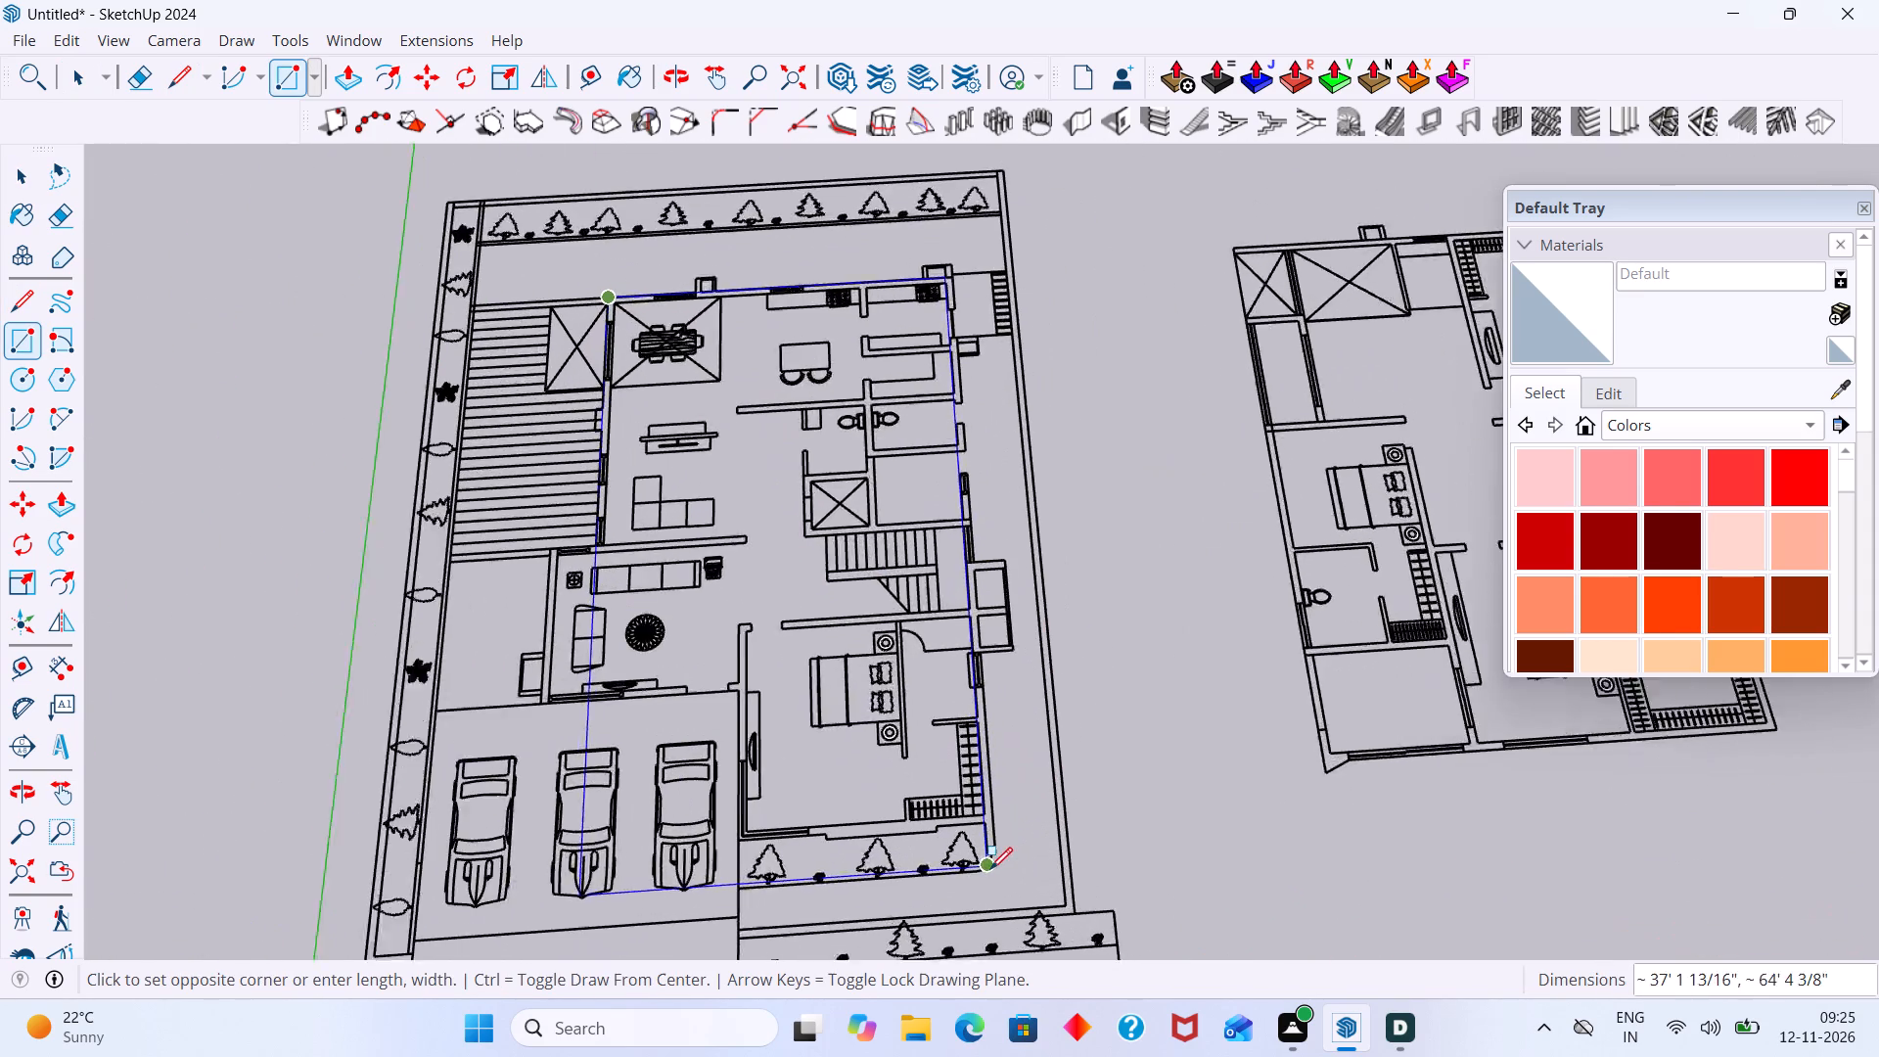
{"action": "scroll", "coordinate": [990, 869], "scroll_direction": "up", "scroll_amount": 5}
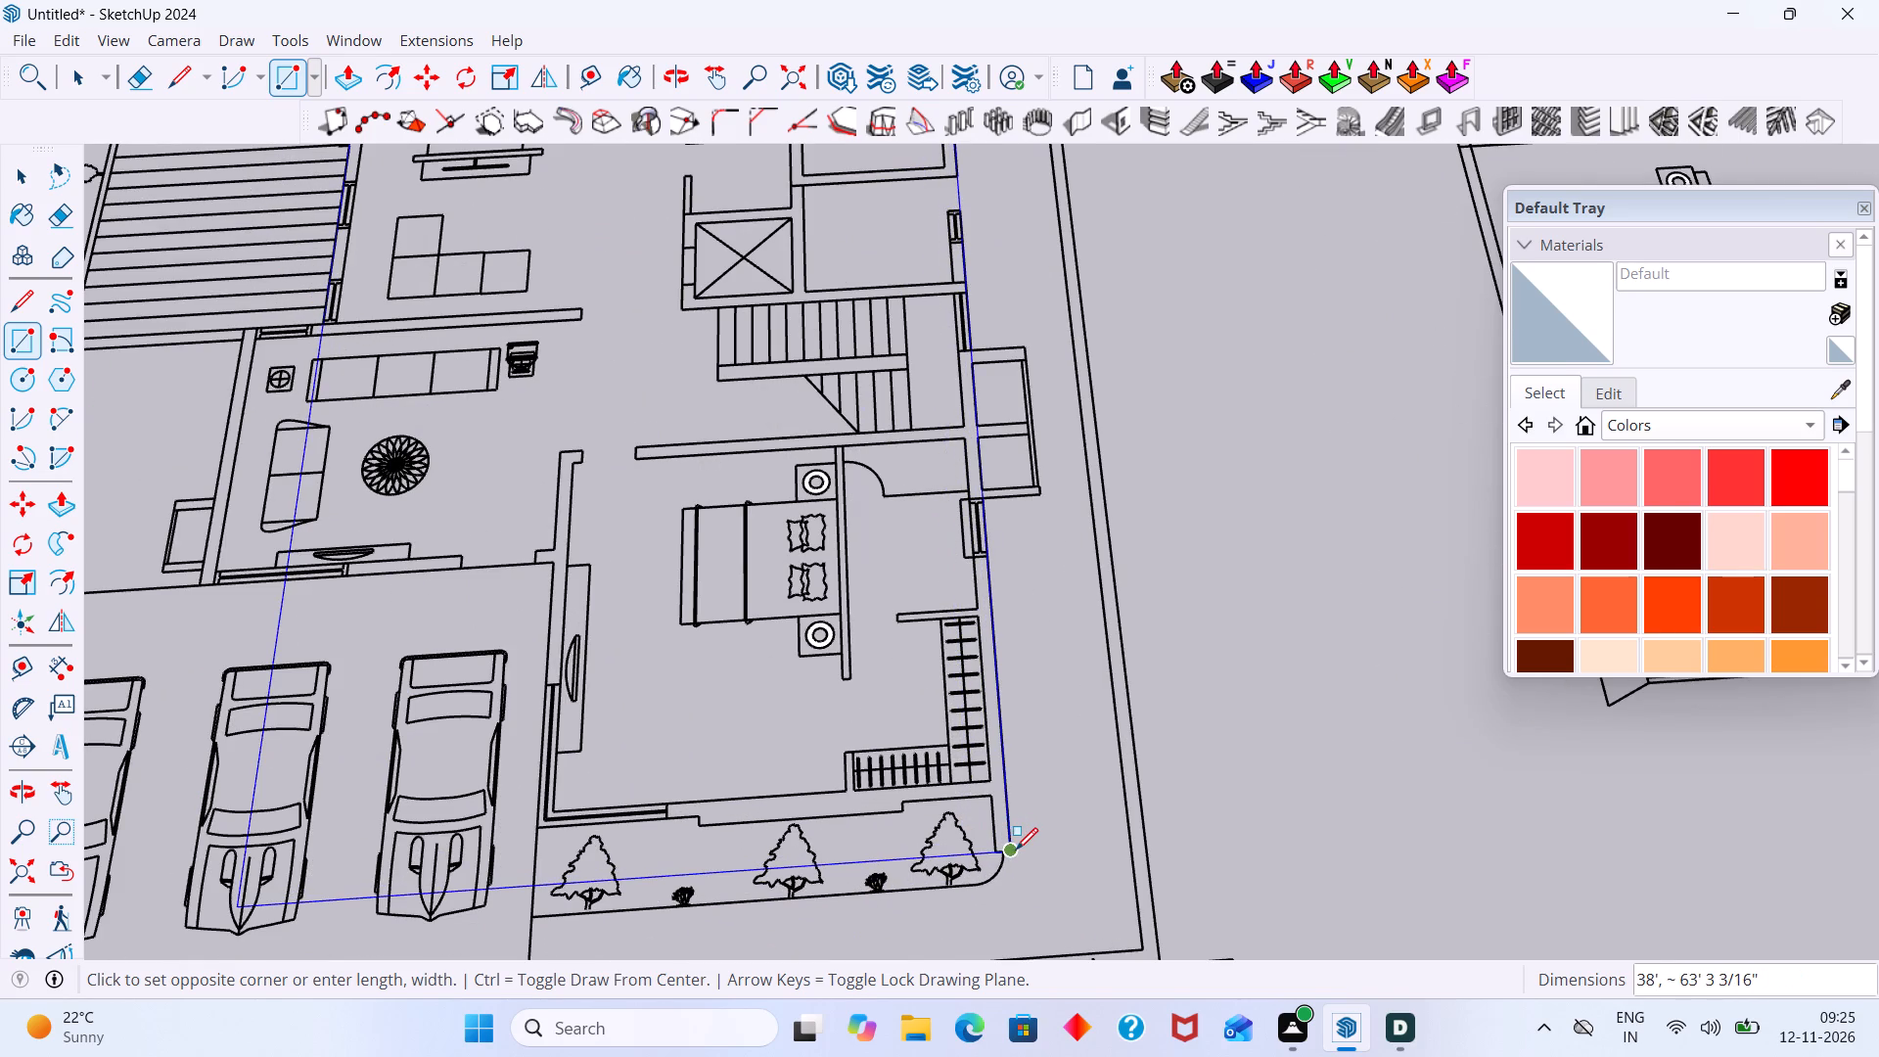
{"action": "left_click", "coordinate": [1015, 850]}
{"action": "key", "text": "space"}
{"action": "scroll", "coordinate": [968, 814], "scroll_direction": "down", "scroll_amount": 3}
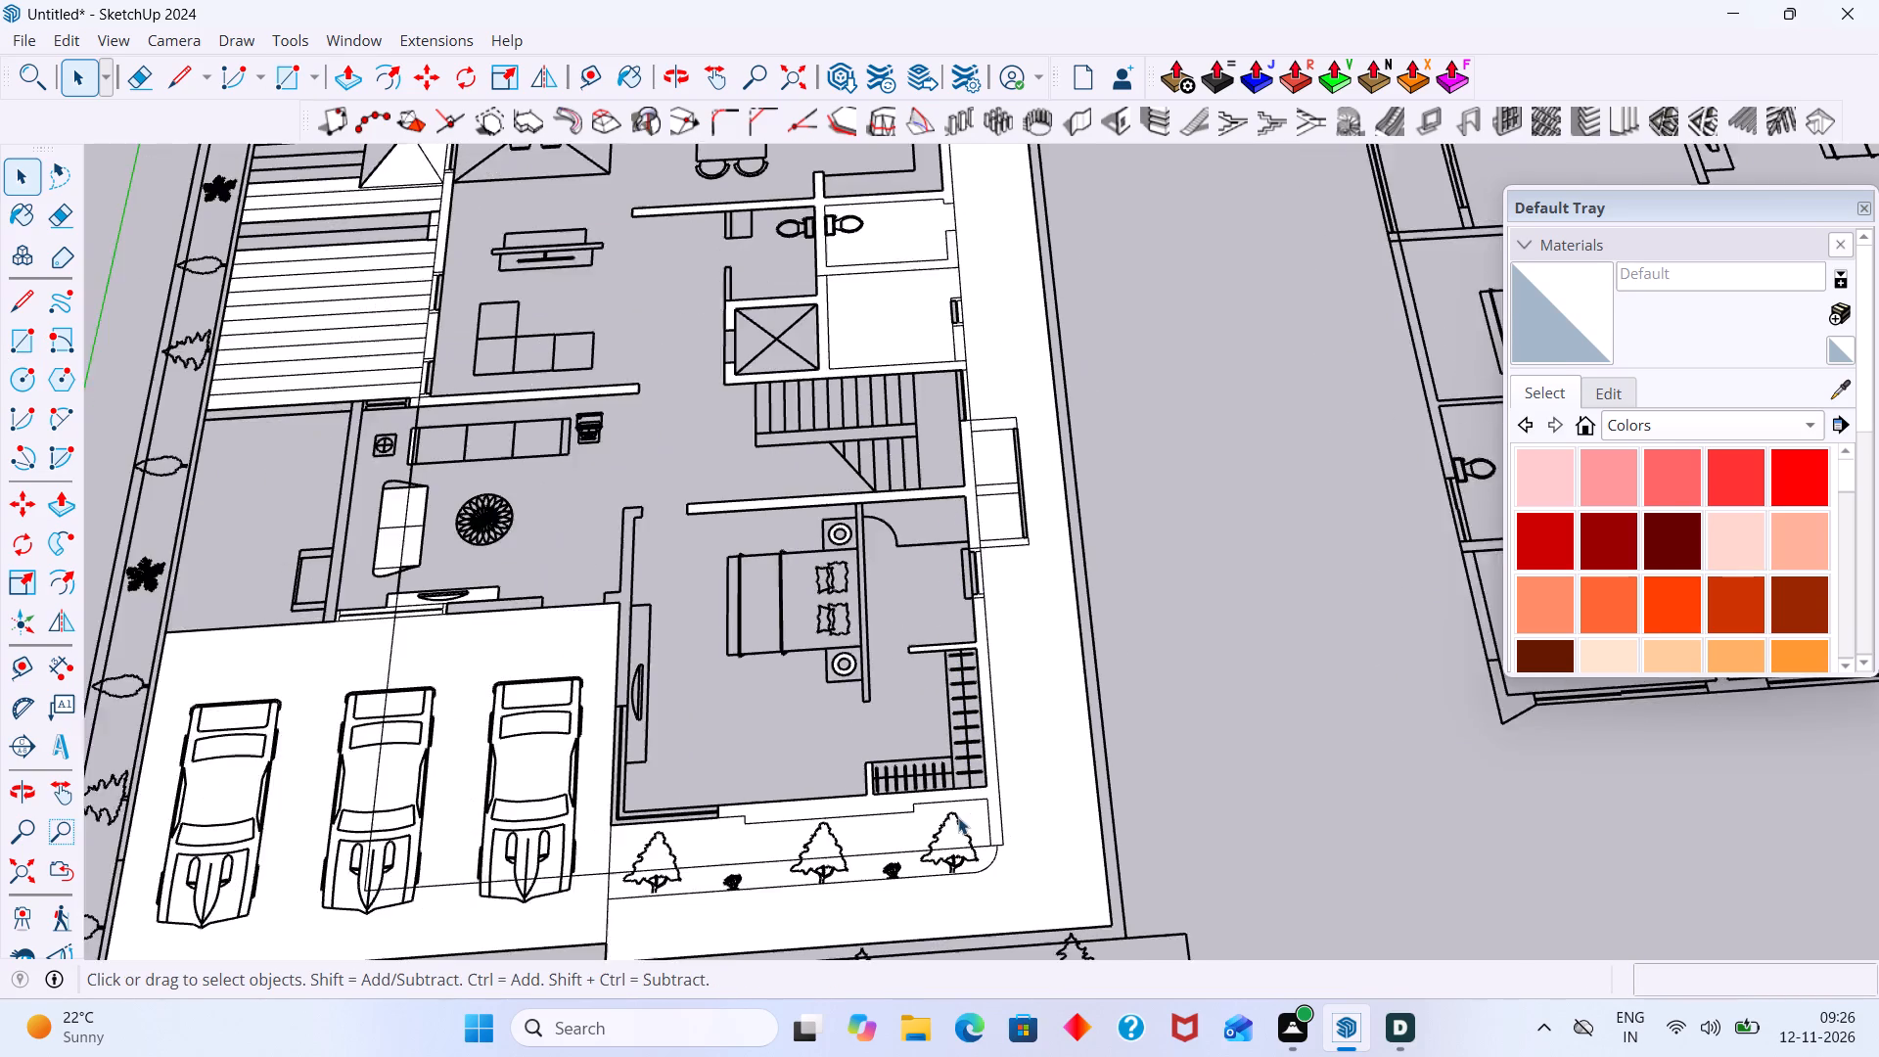
Erase the drawn rectangle's edge where it crosses the living room, from the upper wall through the white sofa to the TV unit.
{"action": "middle_click_drag", "start_coordinate": [939, 816], "coordinate": [910, 705]}
{"action": "scroll", "coordinate": [483, 706], "scroll_direction": "up", "scroll_amount": 3}
{"action": "scroll", "coordinate": [515, 673], "scroll_direction": "down", "scroll_amount": 6}
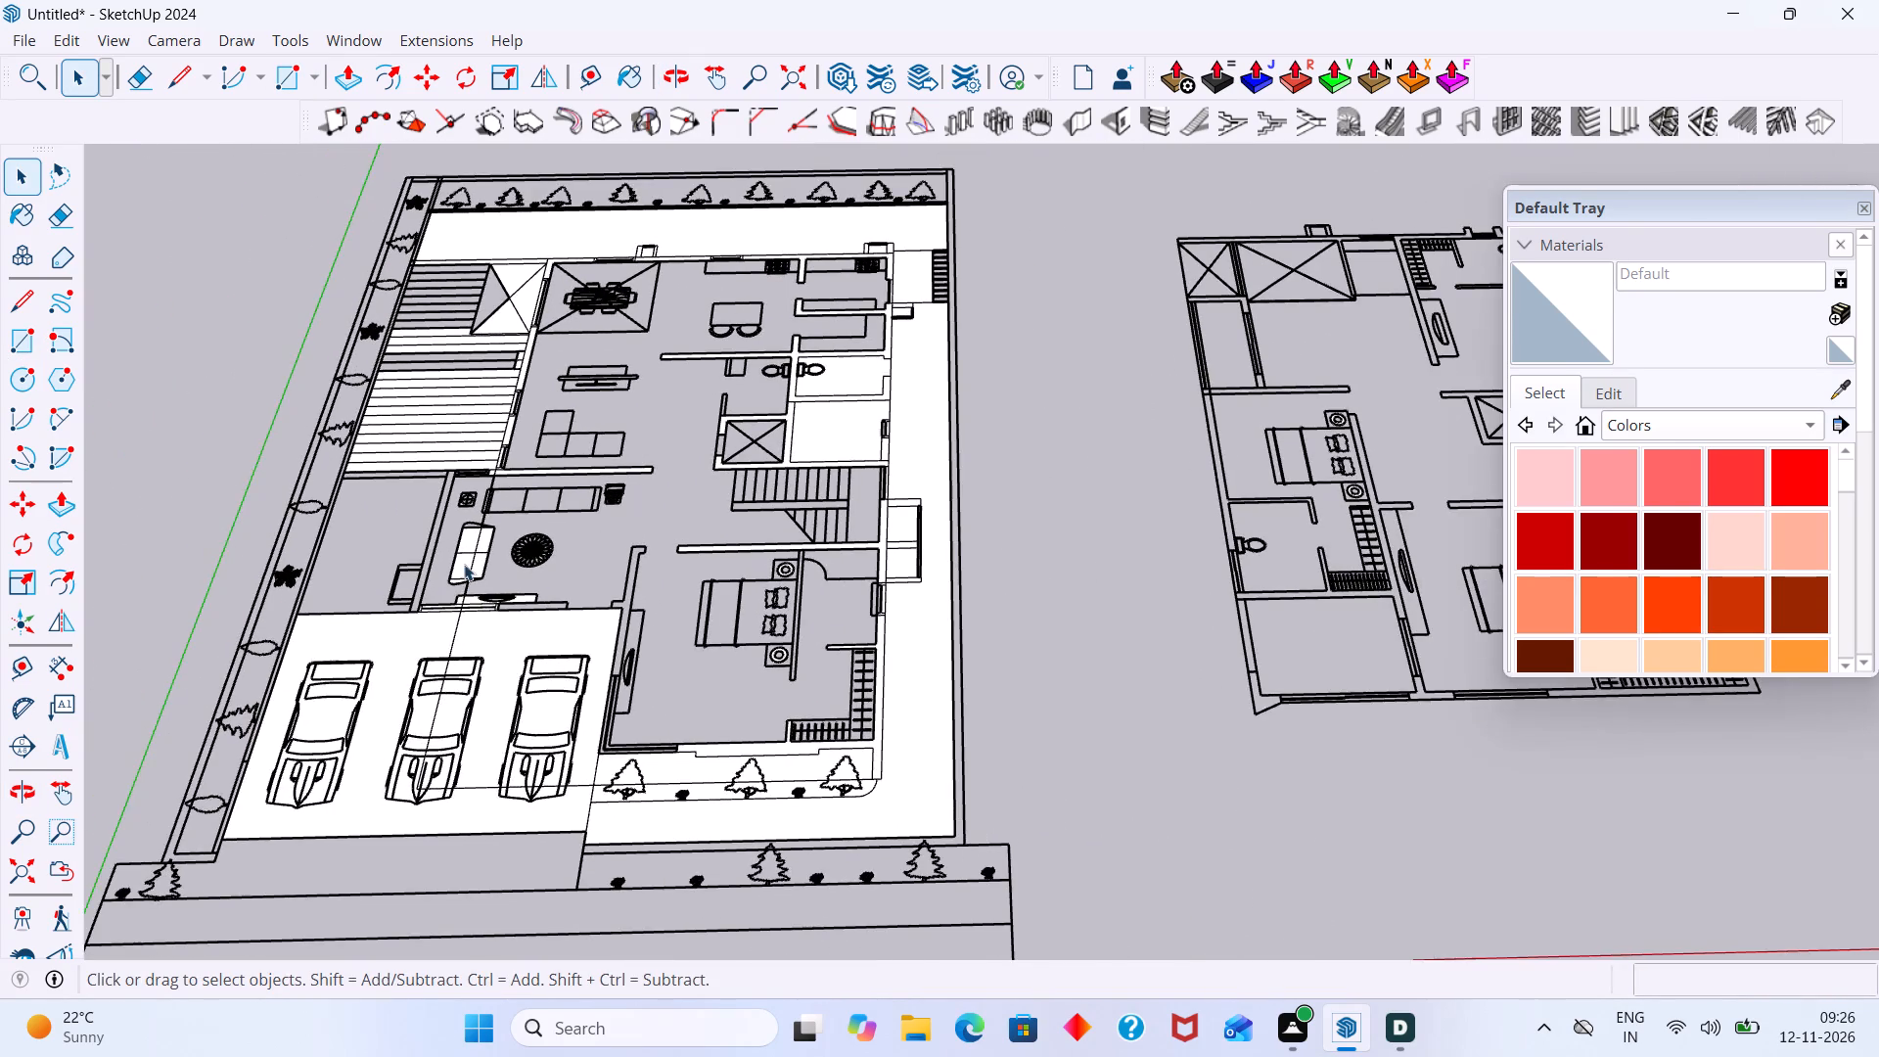
{"action": "middle_click_drag", "start_coordinate": [529, 484], "coordinate": [564, 563]}
{"action": "scroll", "coordinate": [438, 384], "scroll_direction": "up", "scroll_amount": 10}
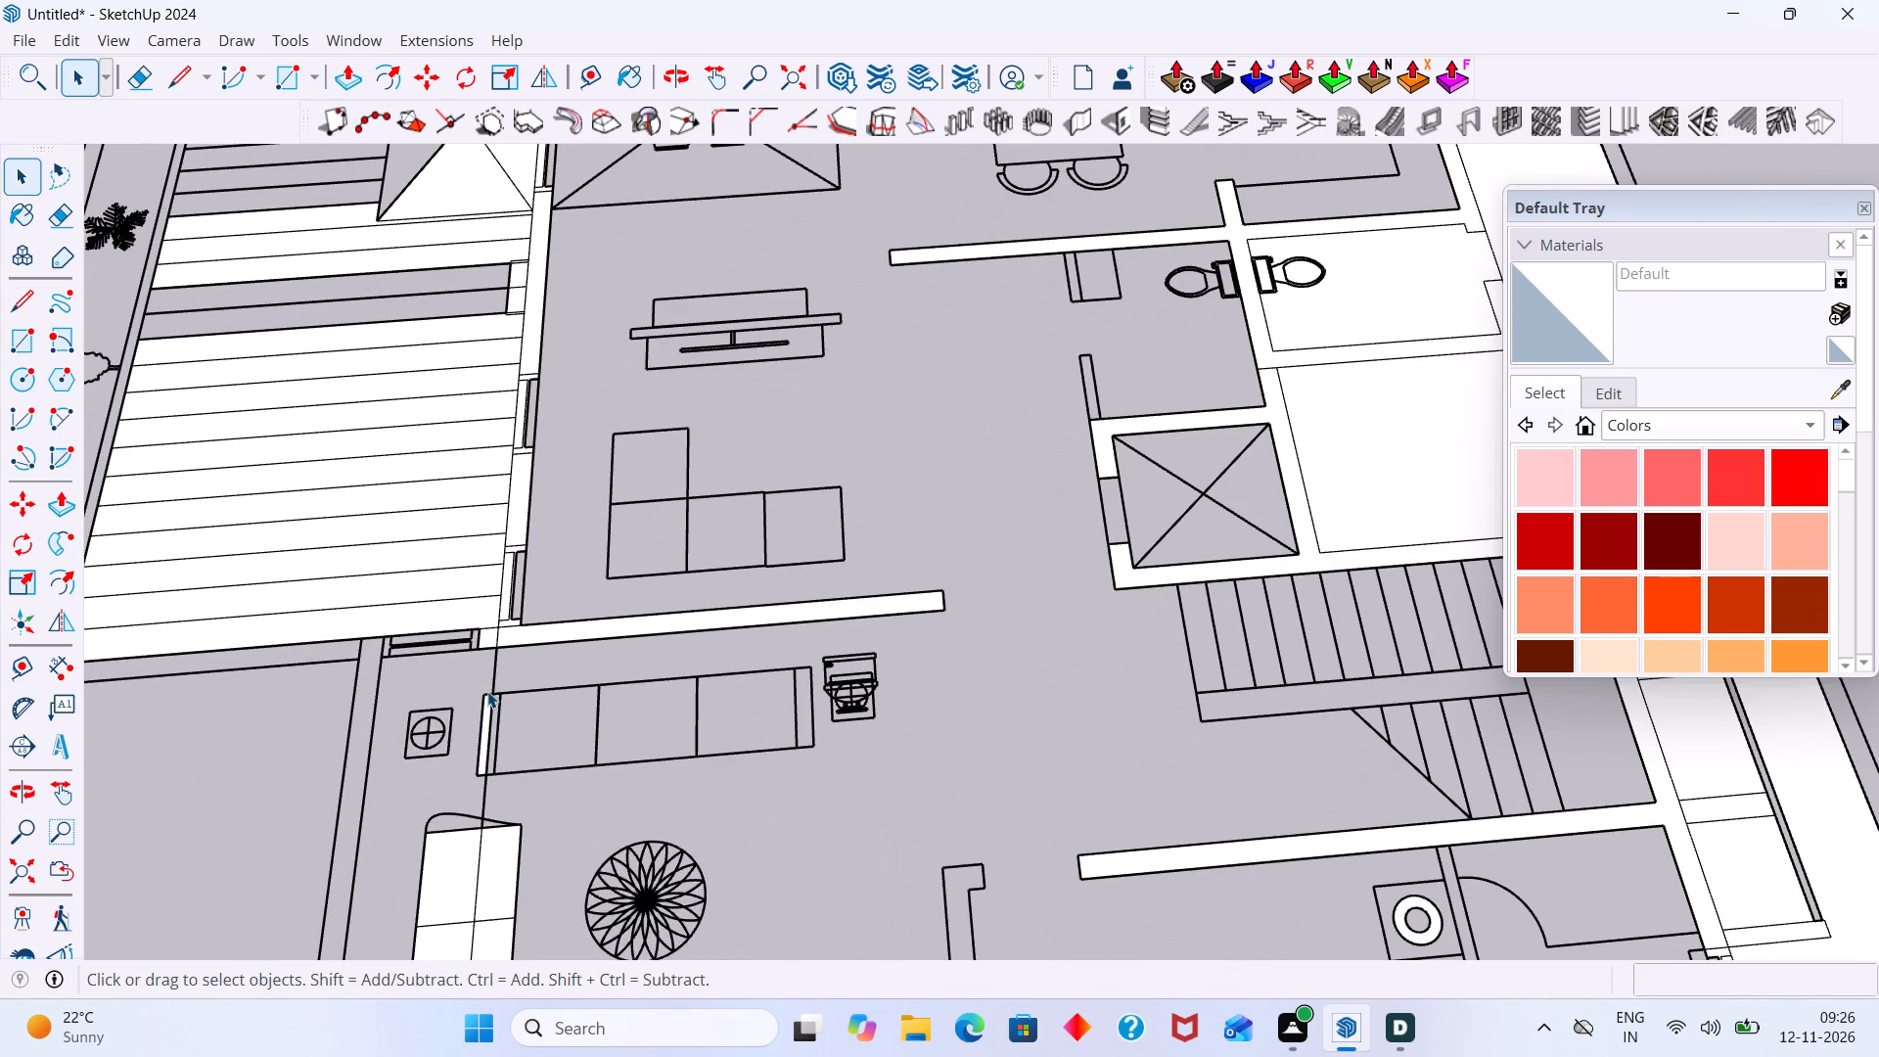
{"action": "scroll", "coordinate": [522, 634], "scroll_direction": "up", "scroll_amount": 2}
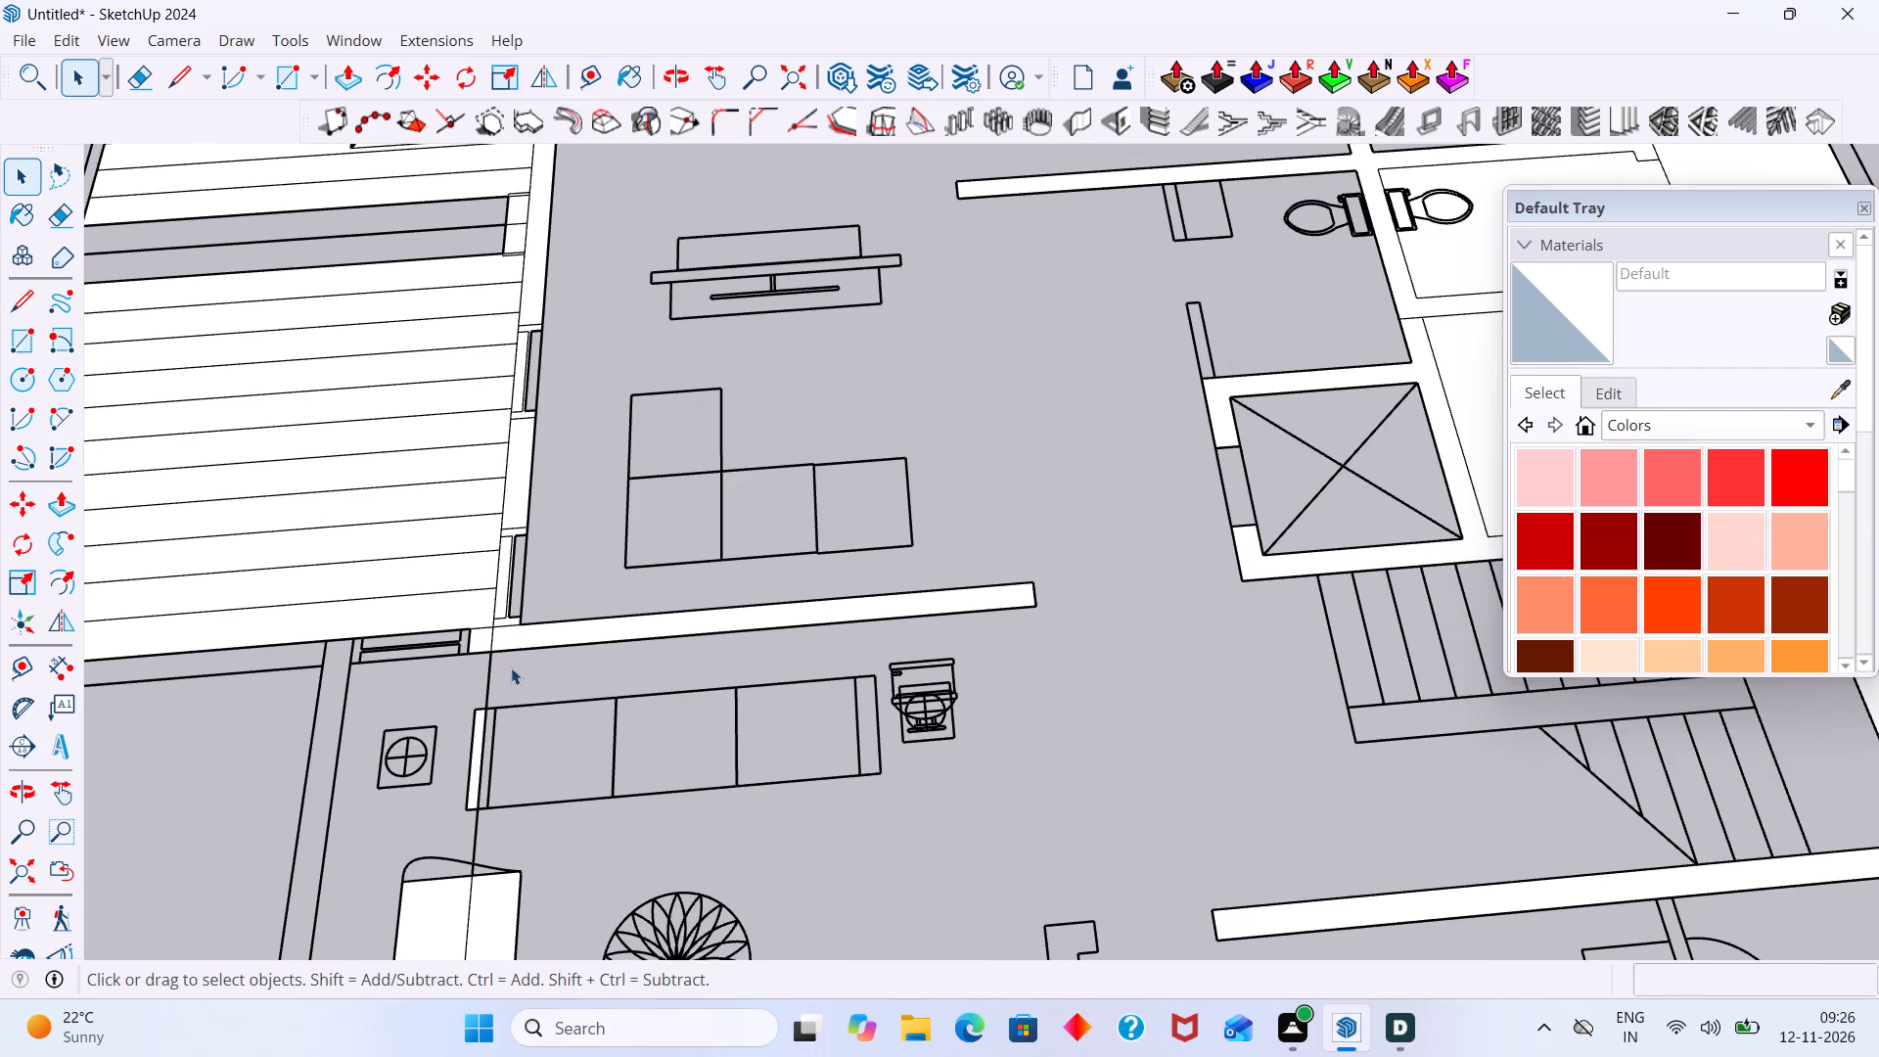
{"action": "key", "text": "e"}
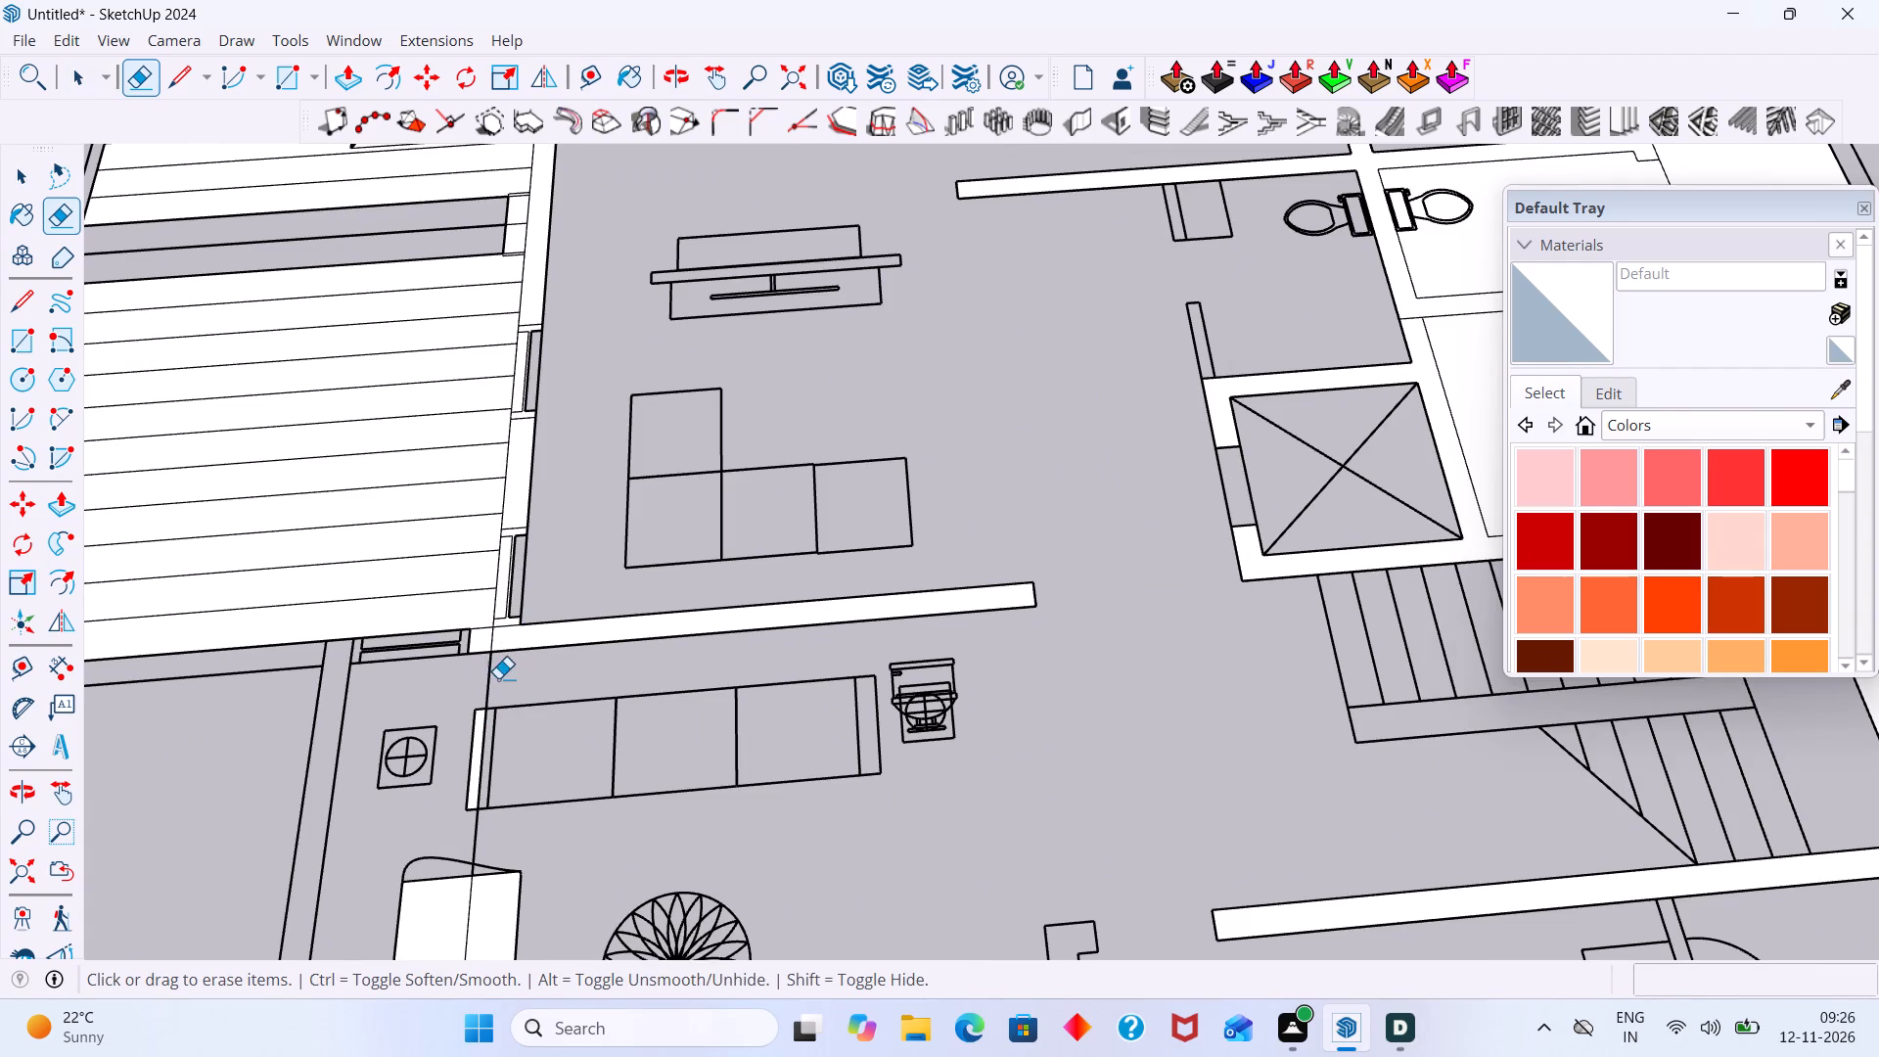
{"action": "left_click_drag", "start_coordinate": [506, 677], "coordinate": [484, 673]}
{"action": "scroll", "coordinate": [512, 710], "scroll_direction": "down", "scroll_amount": 5}
{"action": "middle_click_drag", "start_coordinate": [511, 756], "coordinate": [561, 564]}
{"action": "scroll", "coordinate": [577, 640], "scroll_direction": "up", "scroll_amount": 6}
{"action": "left_click_drag", "start_coordinate": [525, 598], "coordinate": [508, 600]}
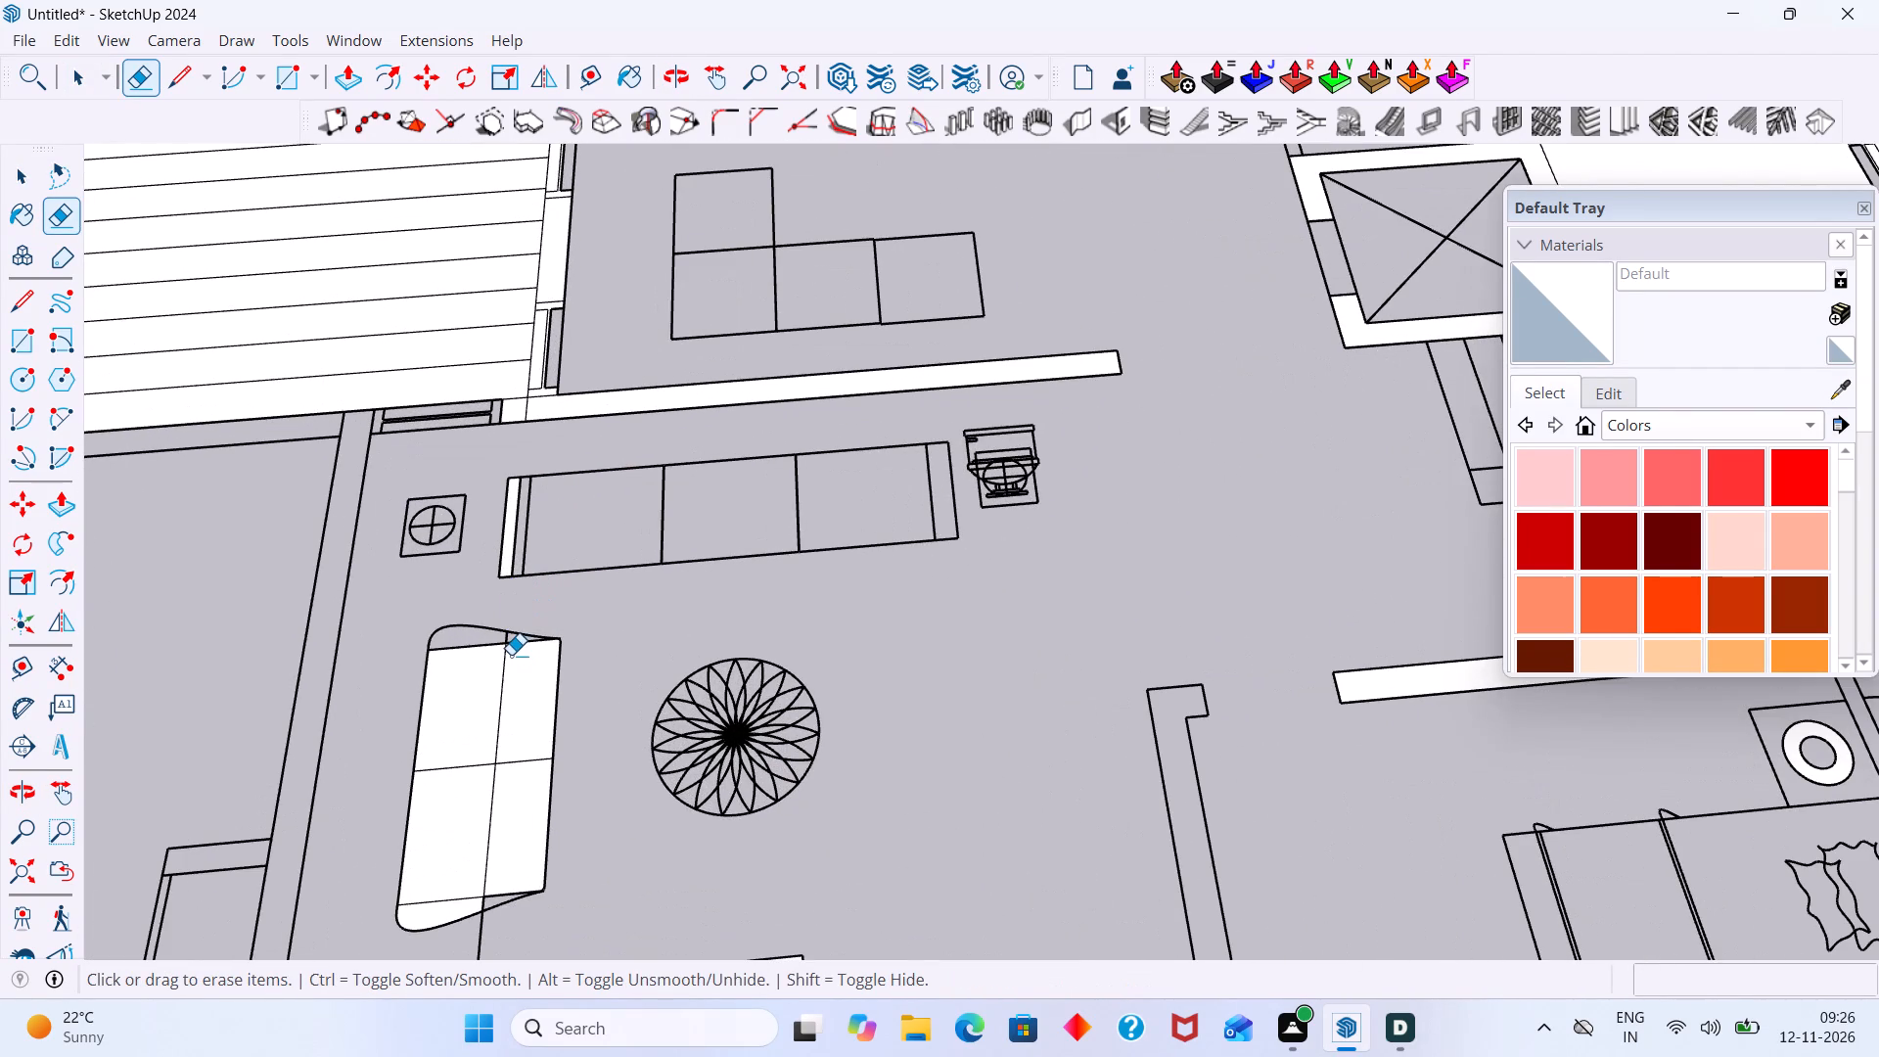
{"action": "left_click", "coordinate": [496, 674]}
{"action": "left_click", "coordinate": [505, 672]}
{"action": "left_click", "coordinate": [487, 851]}
{"action": "scroll", "coordinate": [486, 851], "scroll_direction": "down", "scroll_amount": 3}
{"action": "middle_click_drag", "start_coordinate": [481, 850], "coordinate": [499, 652]}
{"action": "scroll", "coordinate": [527, 722], "scroll_direction": "up", "scroll_amount": 4}
{"action": "left_click_drag", "start_coordinate": [527, 722], "coordinate": [493, 724]}
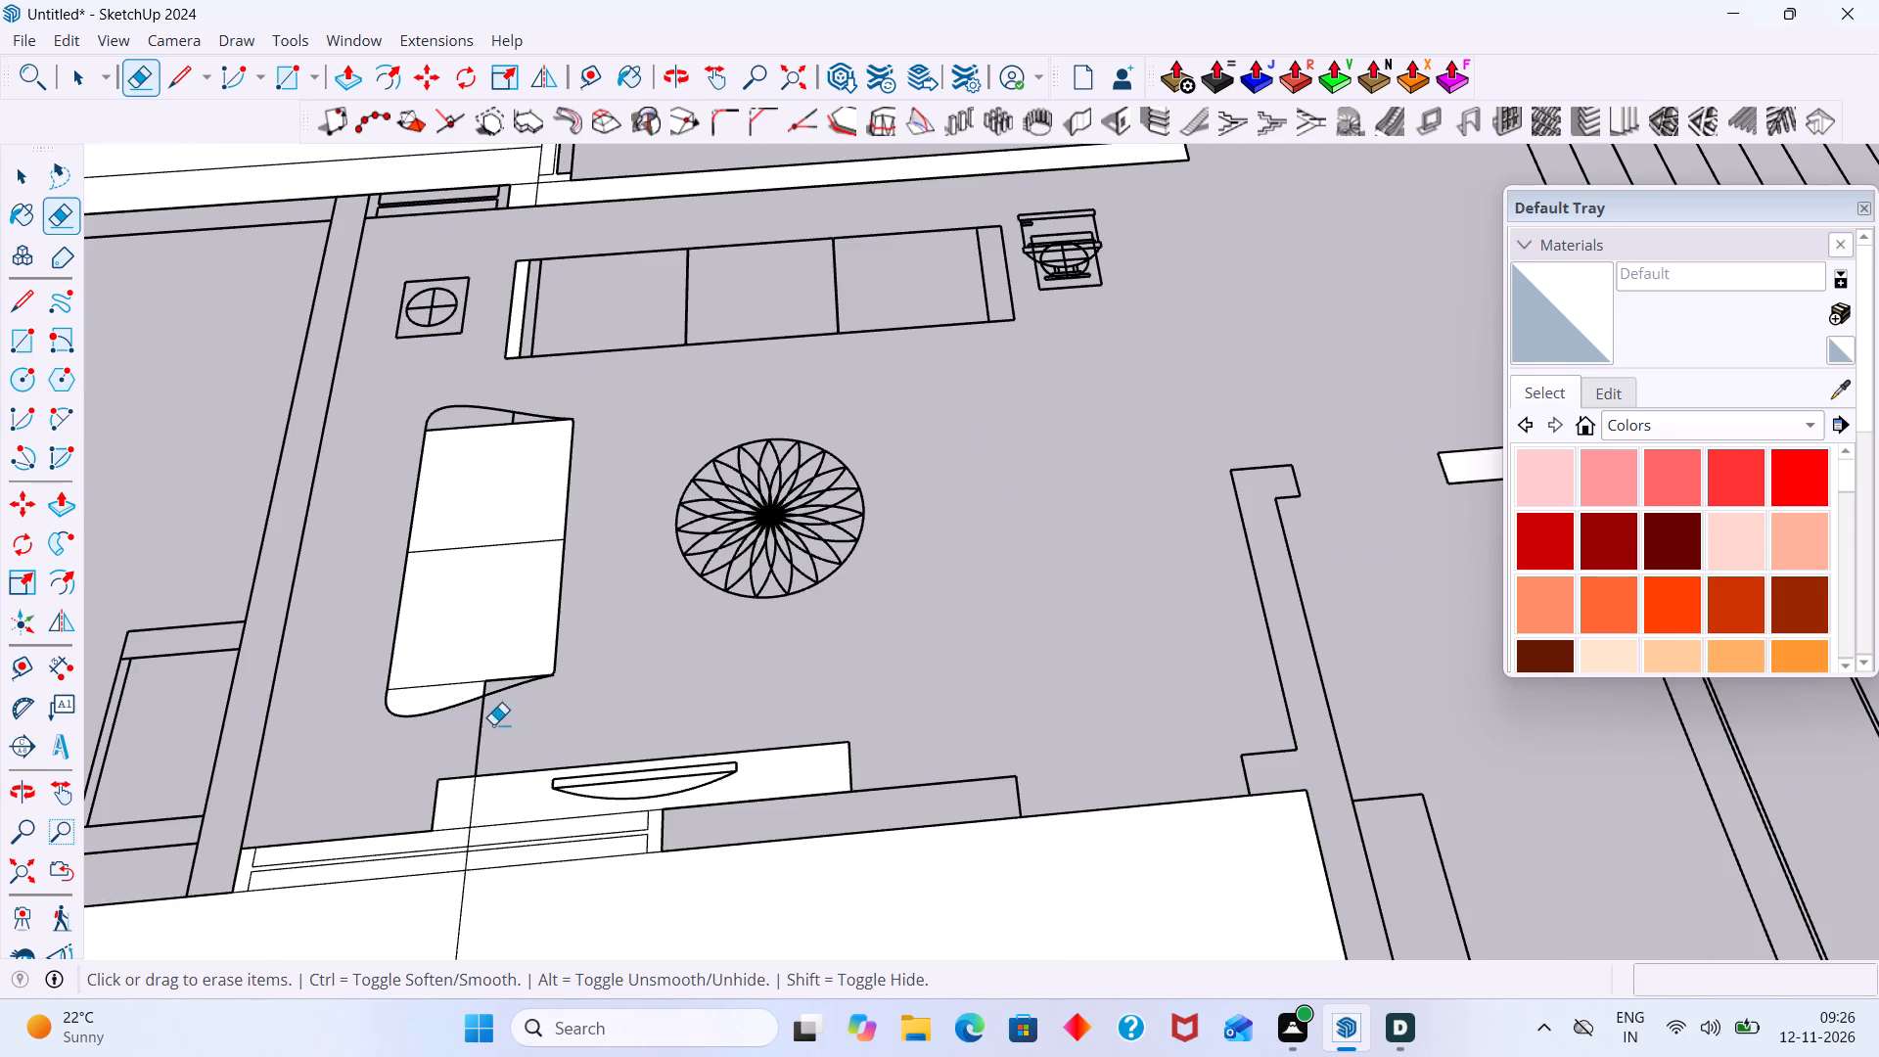
{"action": "left_click_drag", "start_coordinate": [493, 724], "coordinate": [478, 731]}
Erase the rectangle's remaining edge pieces across the living room's TV unit and the thin window strips in the wall beside the parking area.
{"action": "scroll", "coordinate": [479, 696], "scroll_direction": "up", "scroll_amount": 6}
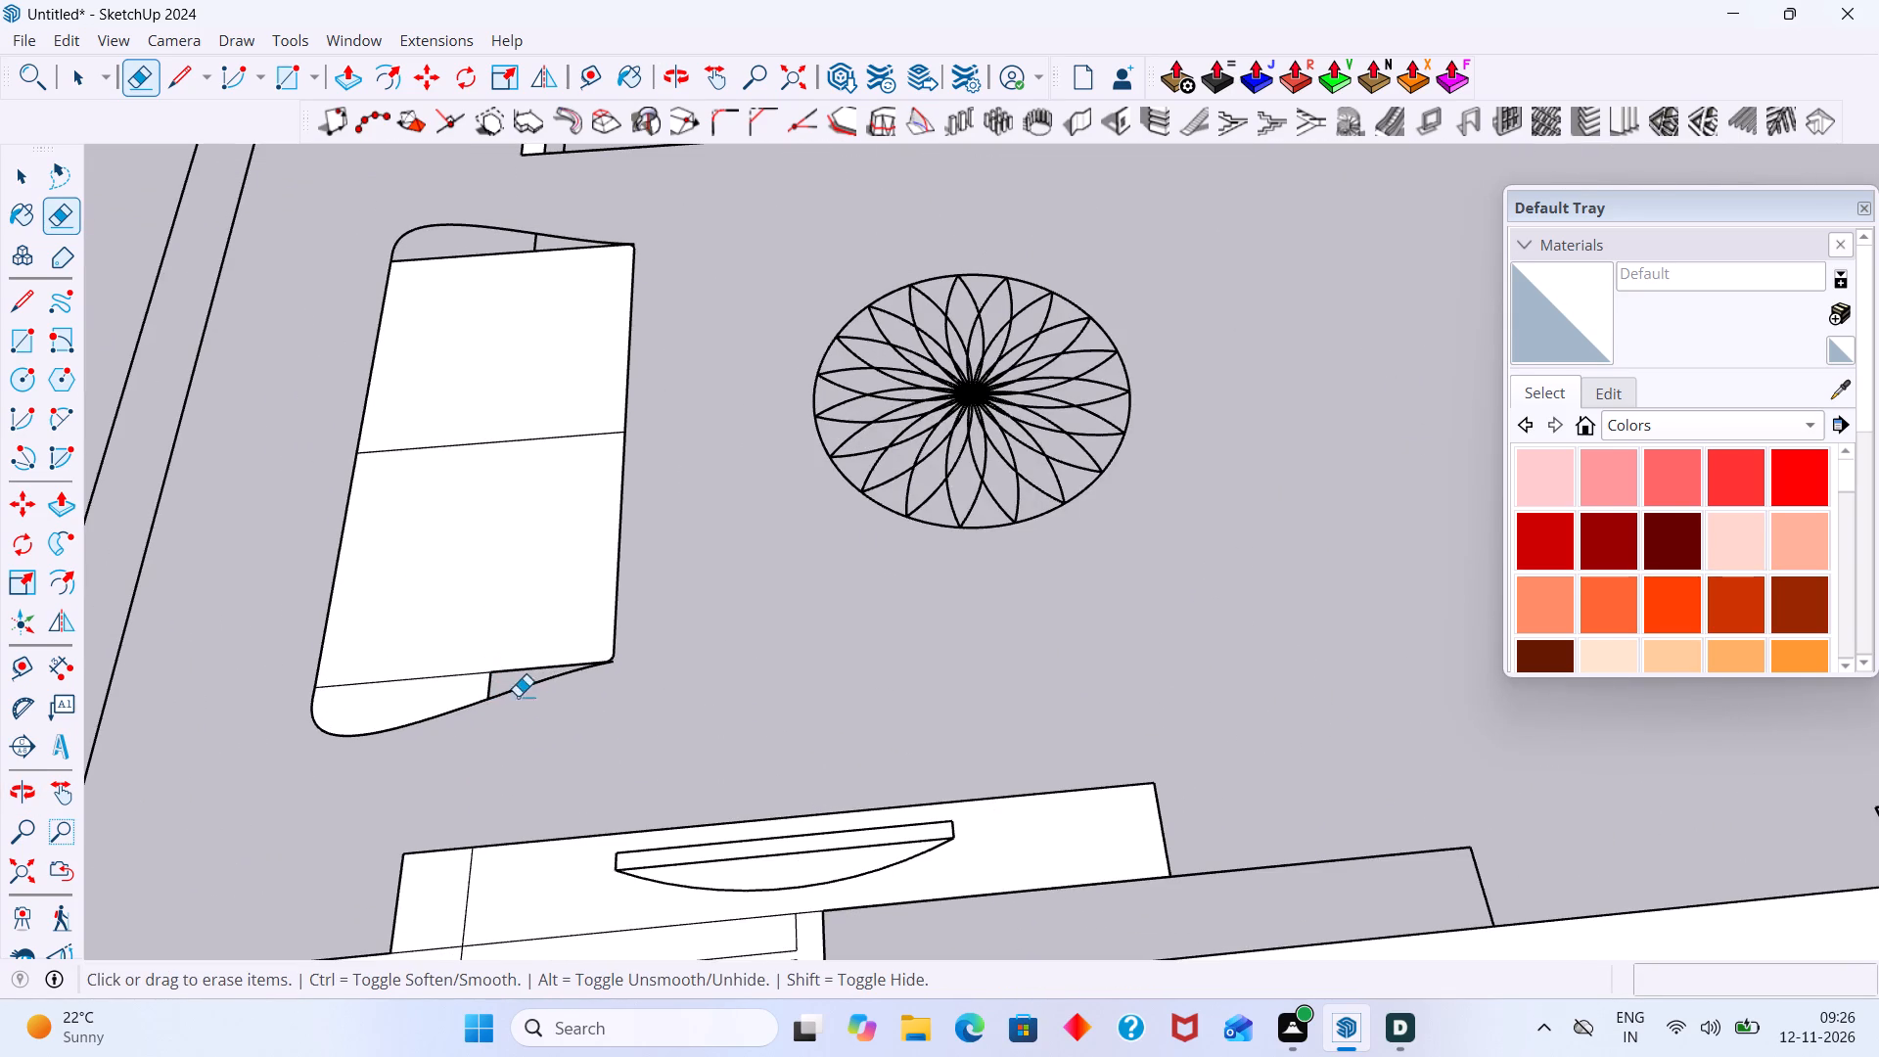
{"action": "scroll", "coordinate": [492, 690], "scroll_direction": "up", "scroll_amount": 3}
{"action": "scroll", "coordinate": [490, 686], "scroll_direction": "down", "scroll_amount": 9}
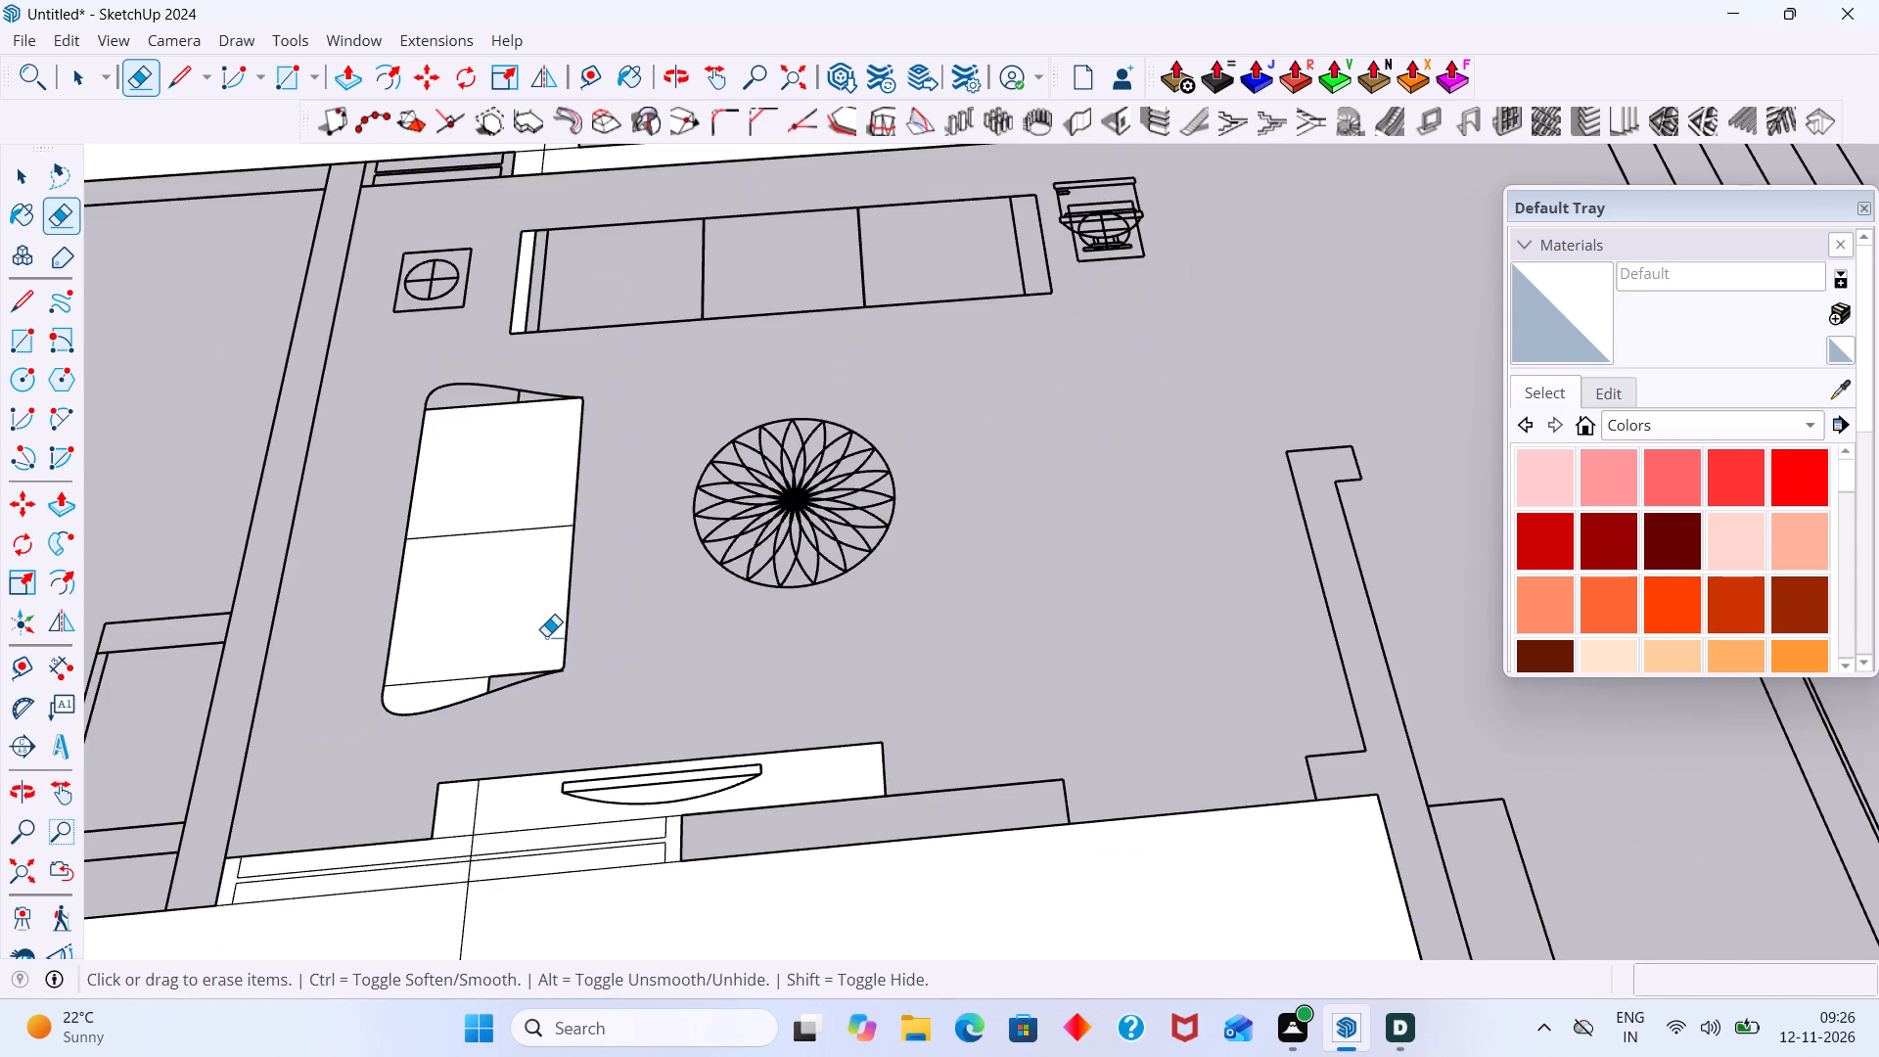
{"action": "scroll", "coordinate": [544, 636], "scroll_direction": "down", "scroll_amount": 6}
{"action": "scroll", "coordinate": [533, 846], "scroll_direction": "up", "scroll_amount": 4}
{"action": "left_click_drag", "start_coordinate": [498, 838], "coordinate": [467, 850]}
{"action": "scroll", "coordinate": [498, 672], "scroll_direction": "up", "scroll_amount": 3}
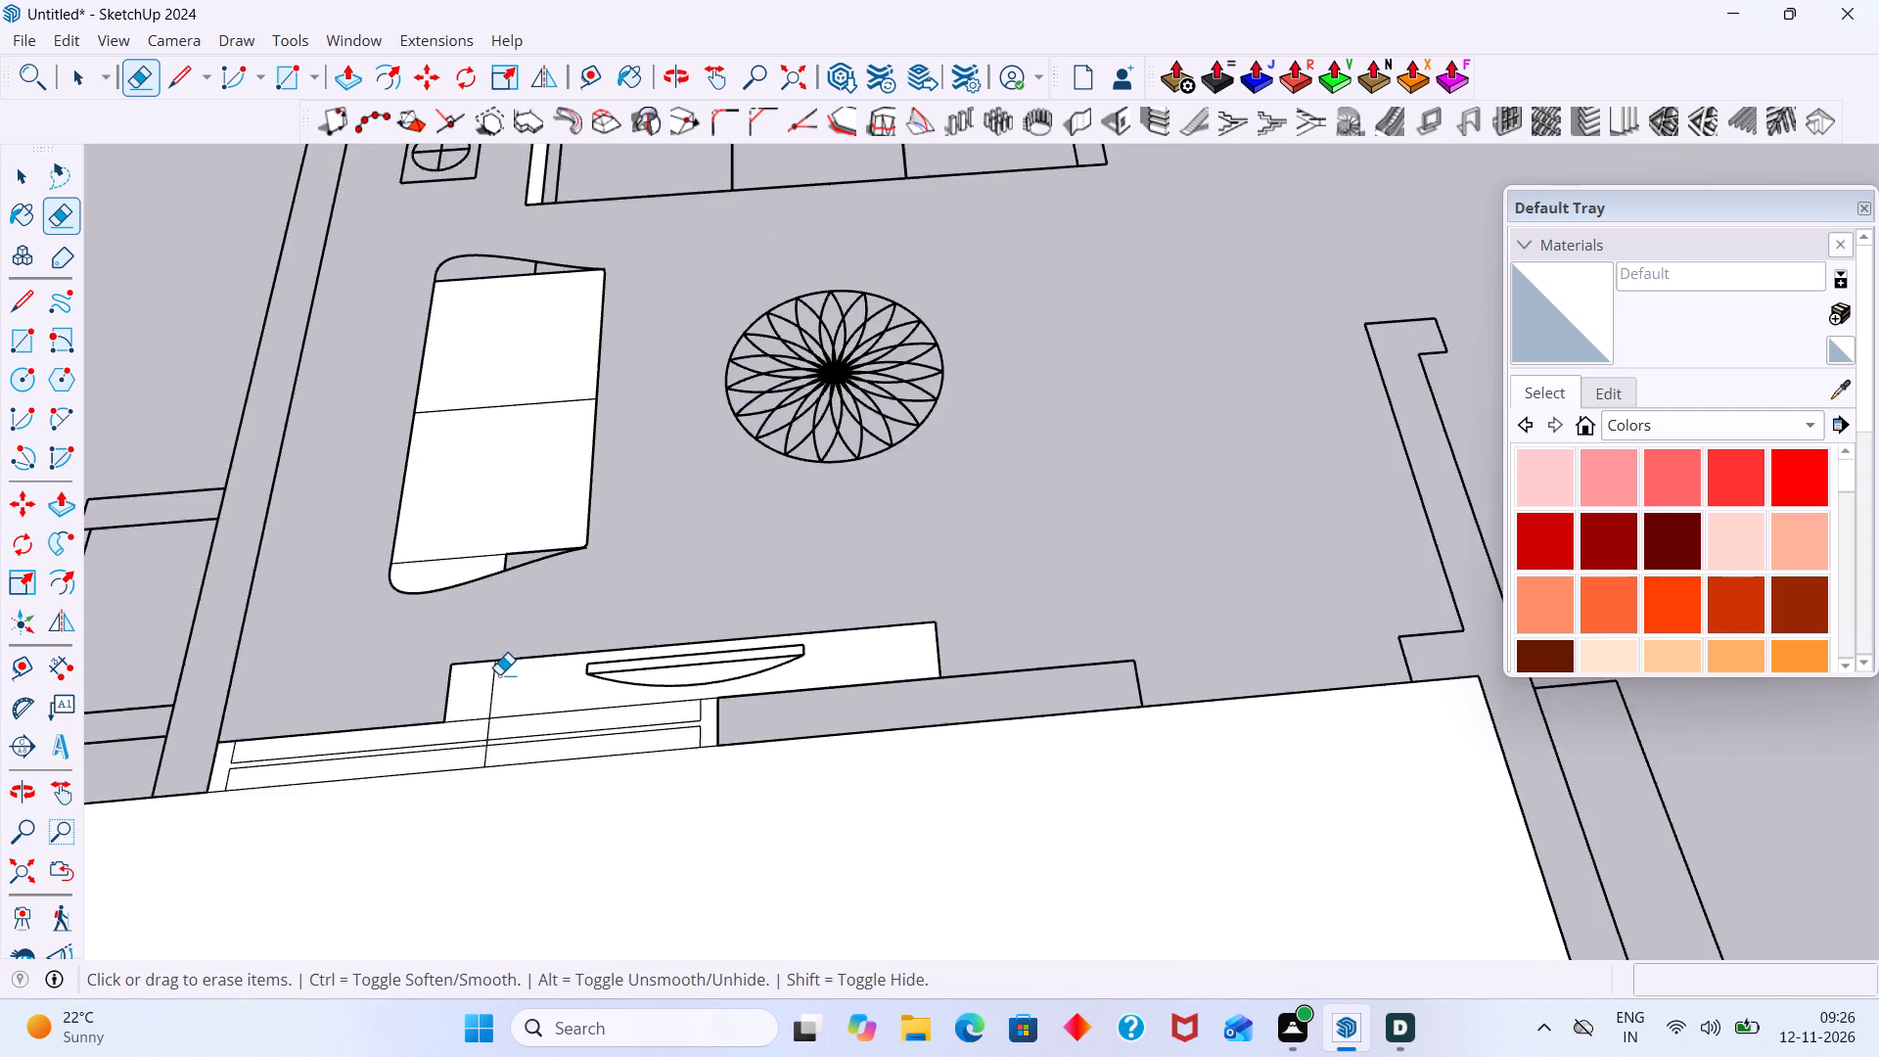
{"action": "scroll", "coordinate": [499, 674], "scroll_direction": "up", "scroll_amount": 2}
{"action": "left_click_drag", "start_coordinate": [499, 674], "coordinate": [481, 678]}
{"action": "scroll", "coordinate": [489, 709], "scroll_direction": "up", "scroll_amount": 5}
{"action": "left_click_drag", "start_coordinate": [490, 753], "coordinate": [469, 754]}
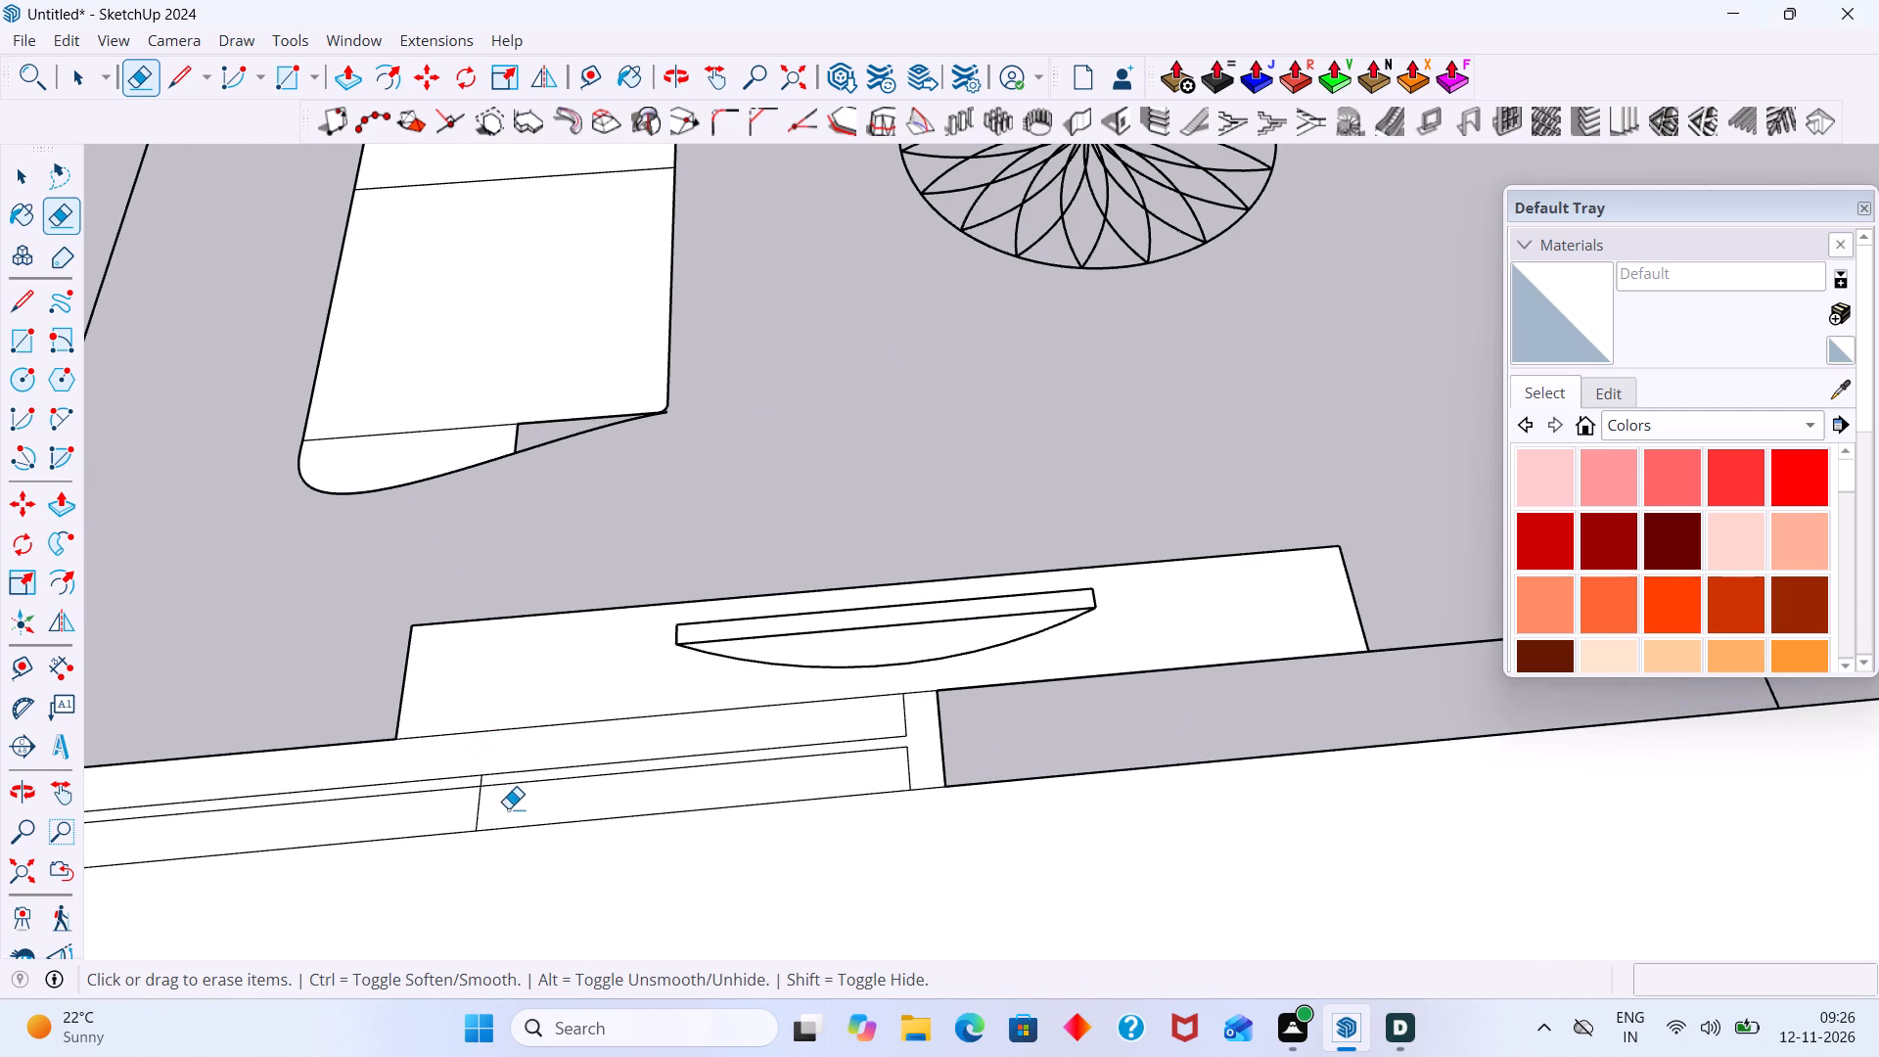
{"action": "left_click_drag", "start_coordinate": [508, 808], "coordinate": [435, 808]}
{"action": "scroll", "coordinate": [481, 783], "scroll_direction": "up", "scroll_amount": 11}
{"action": "left_click_drag", "start_coordinate": [500, 774], "coordinate": [463, 779]}
Erase the rectangle's front edge where it crosses the planting bed and the parked cars.
{"action": "scroll", "coordinate": [546, 734], "scroll_direction": "down", "scroll_amount": 4}
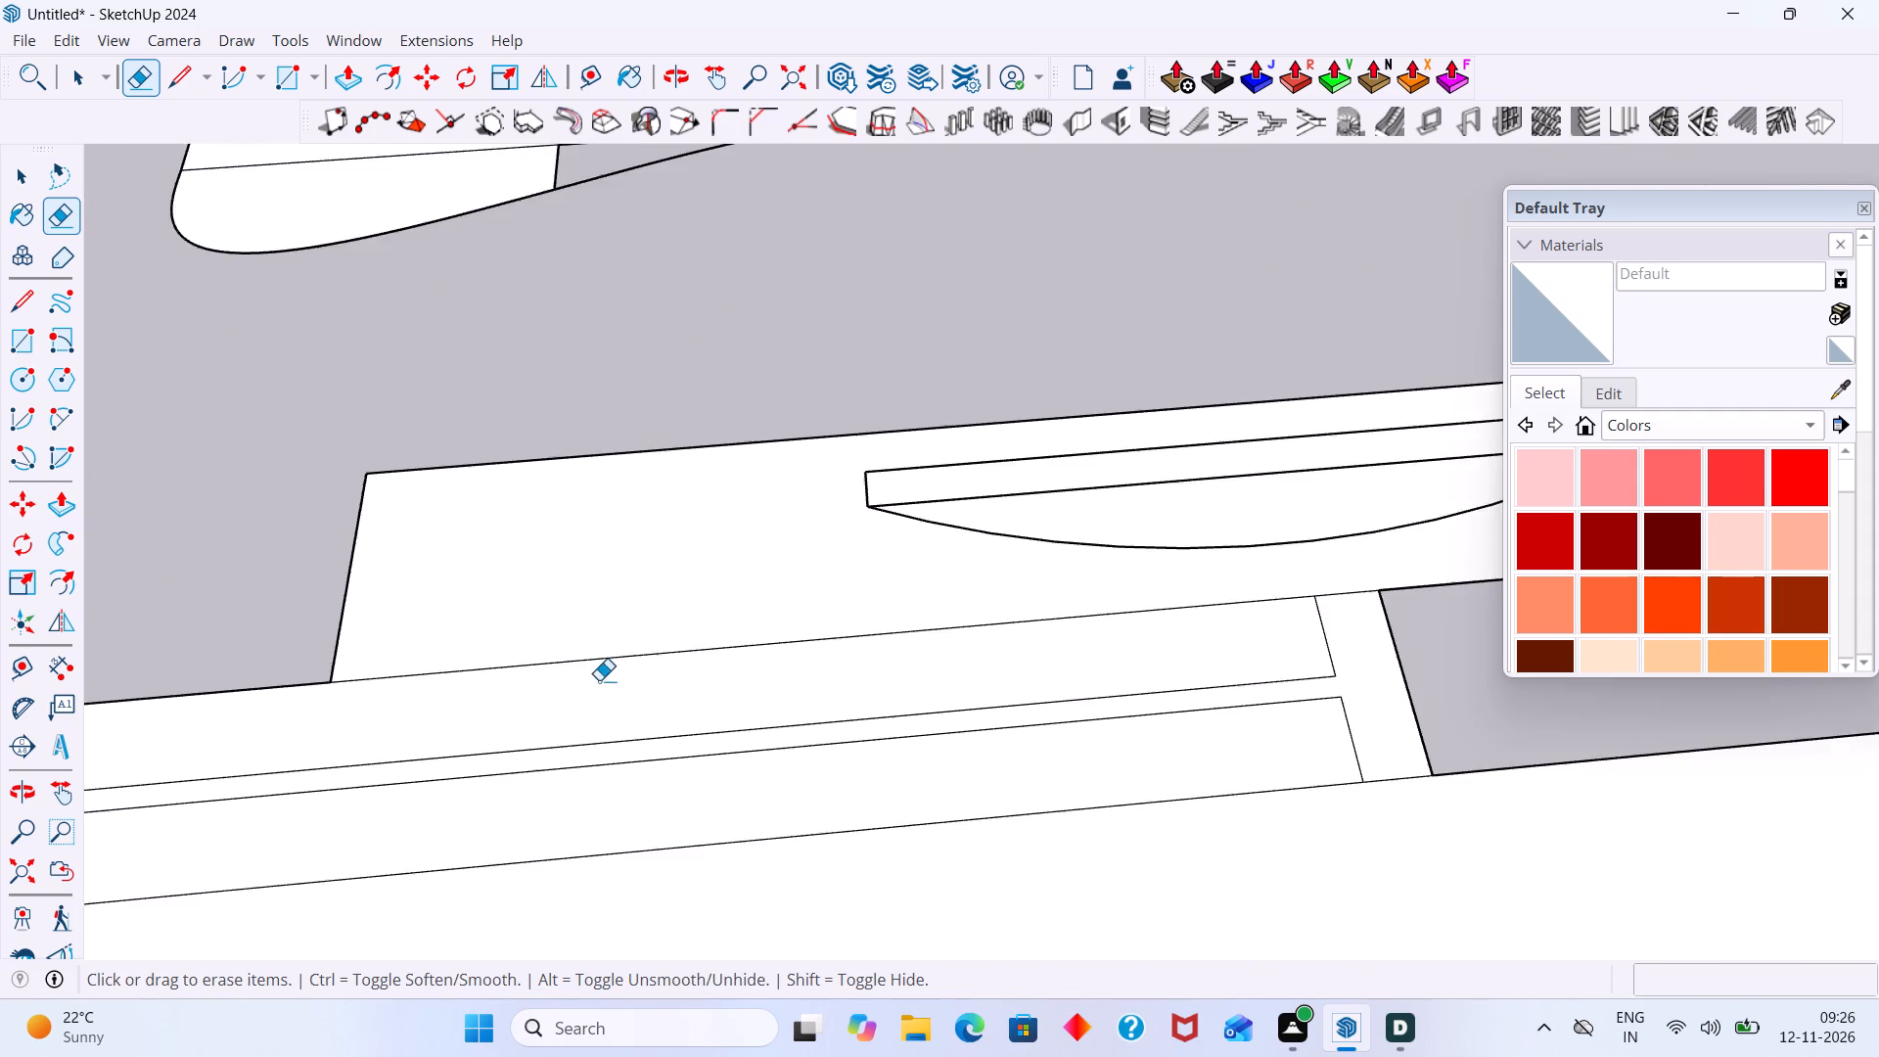
{"action": "scroll", "coordinate": [599, 680], "scroll_direction": "down", "scroll_amount": 12}
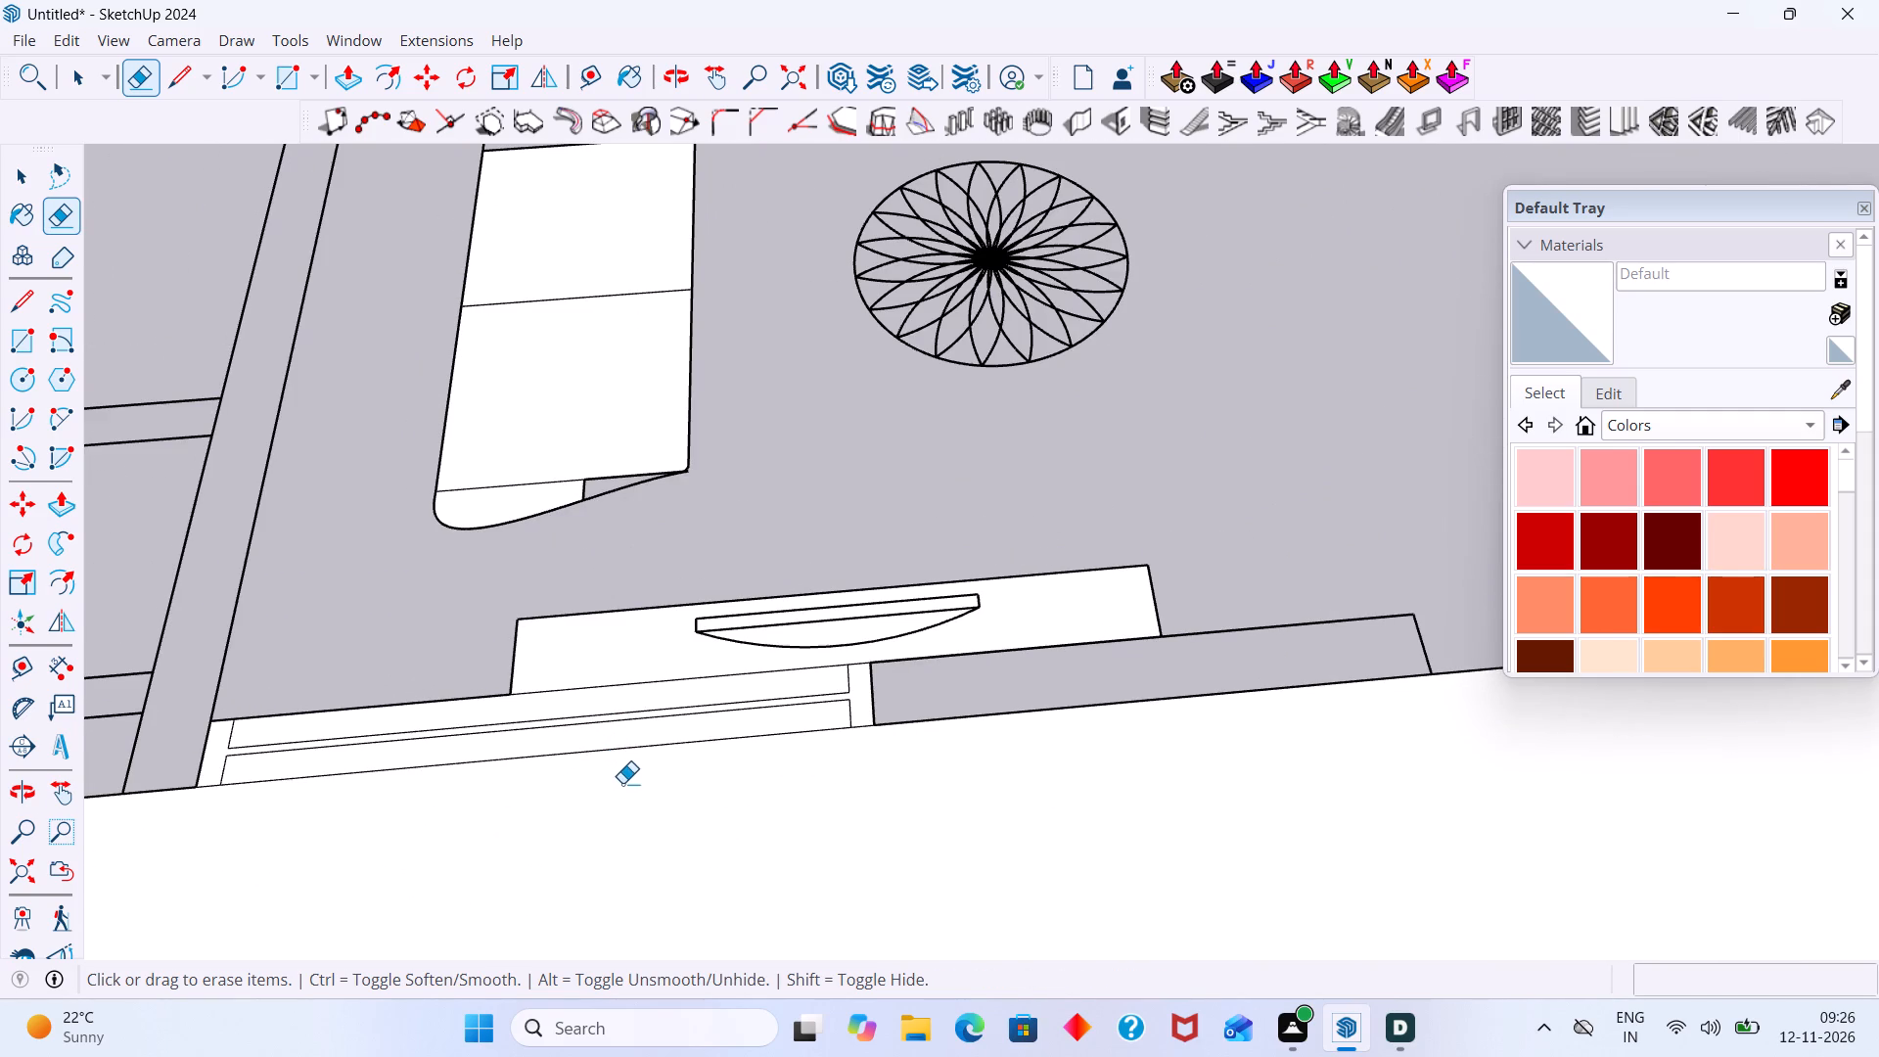
{"action": "middle_click_drag", "start_coordinate": [620, 783], "coordinate": [645, 497]}
{"action": "scroll", "coordinate": [664, 574], "scroll_direction": "down", "scroll_amount": 11}
{"action": "middle_click_drag", "start_coordinate": [670, 623], "coordinate": [675, 436]}
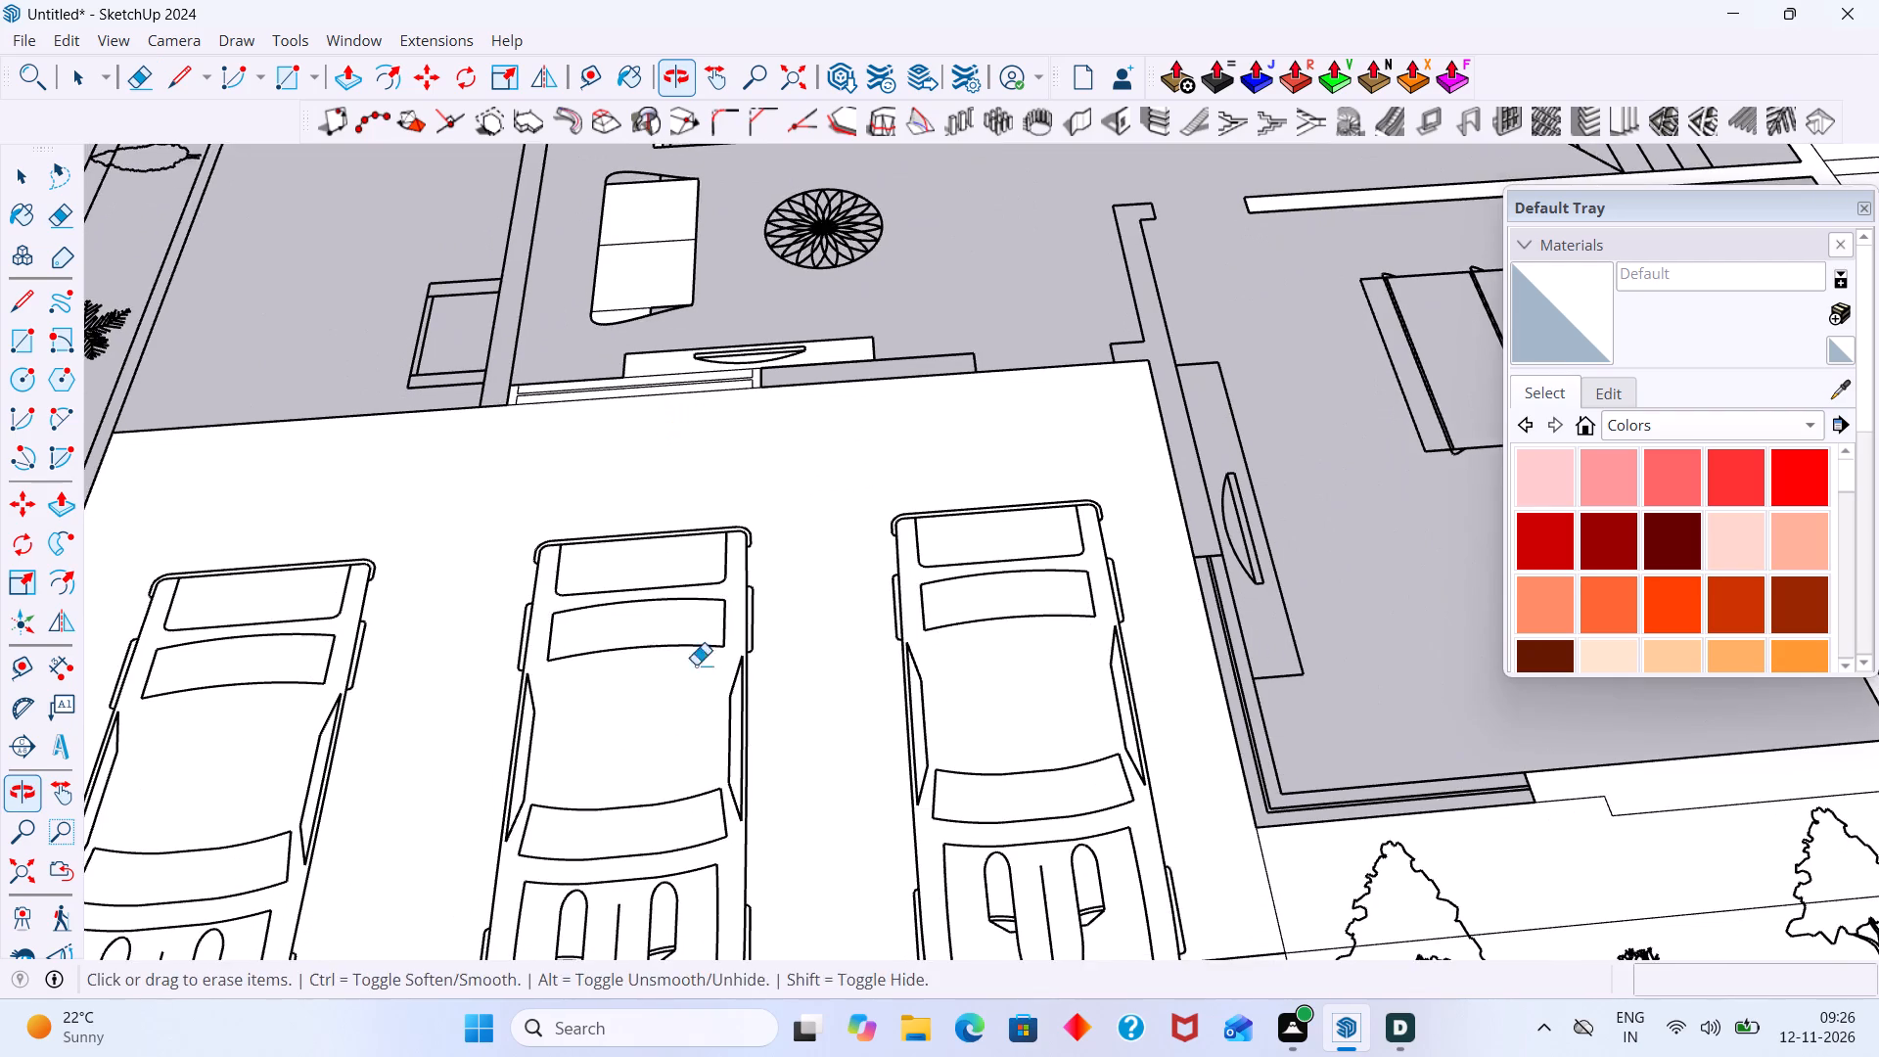
{"action": "middle_click_drag", "start_coordinate": [665, 714], "coordinate": [675, 454], "text": "shift"}
{"action": "scroll", "coordinate": [699, 510], "scroll_direction": "down", "scroll_amount": 11}
{"action": "middle_click_drag", "start_coordinate": [773, 616], "coordinate": [749, 704]}
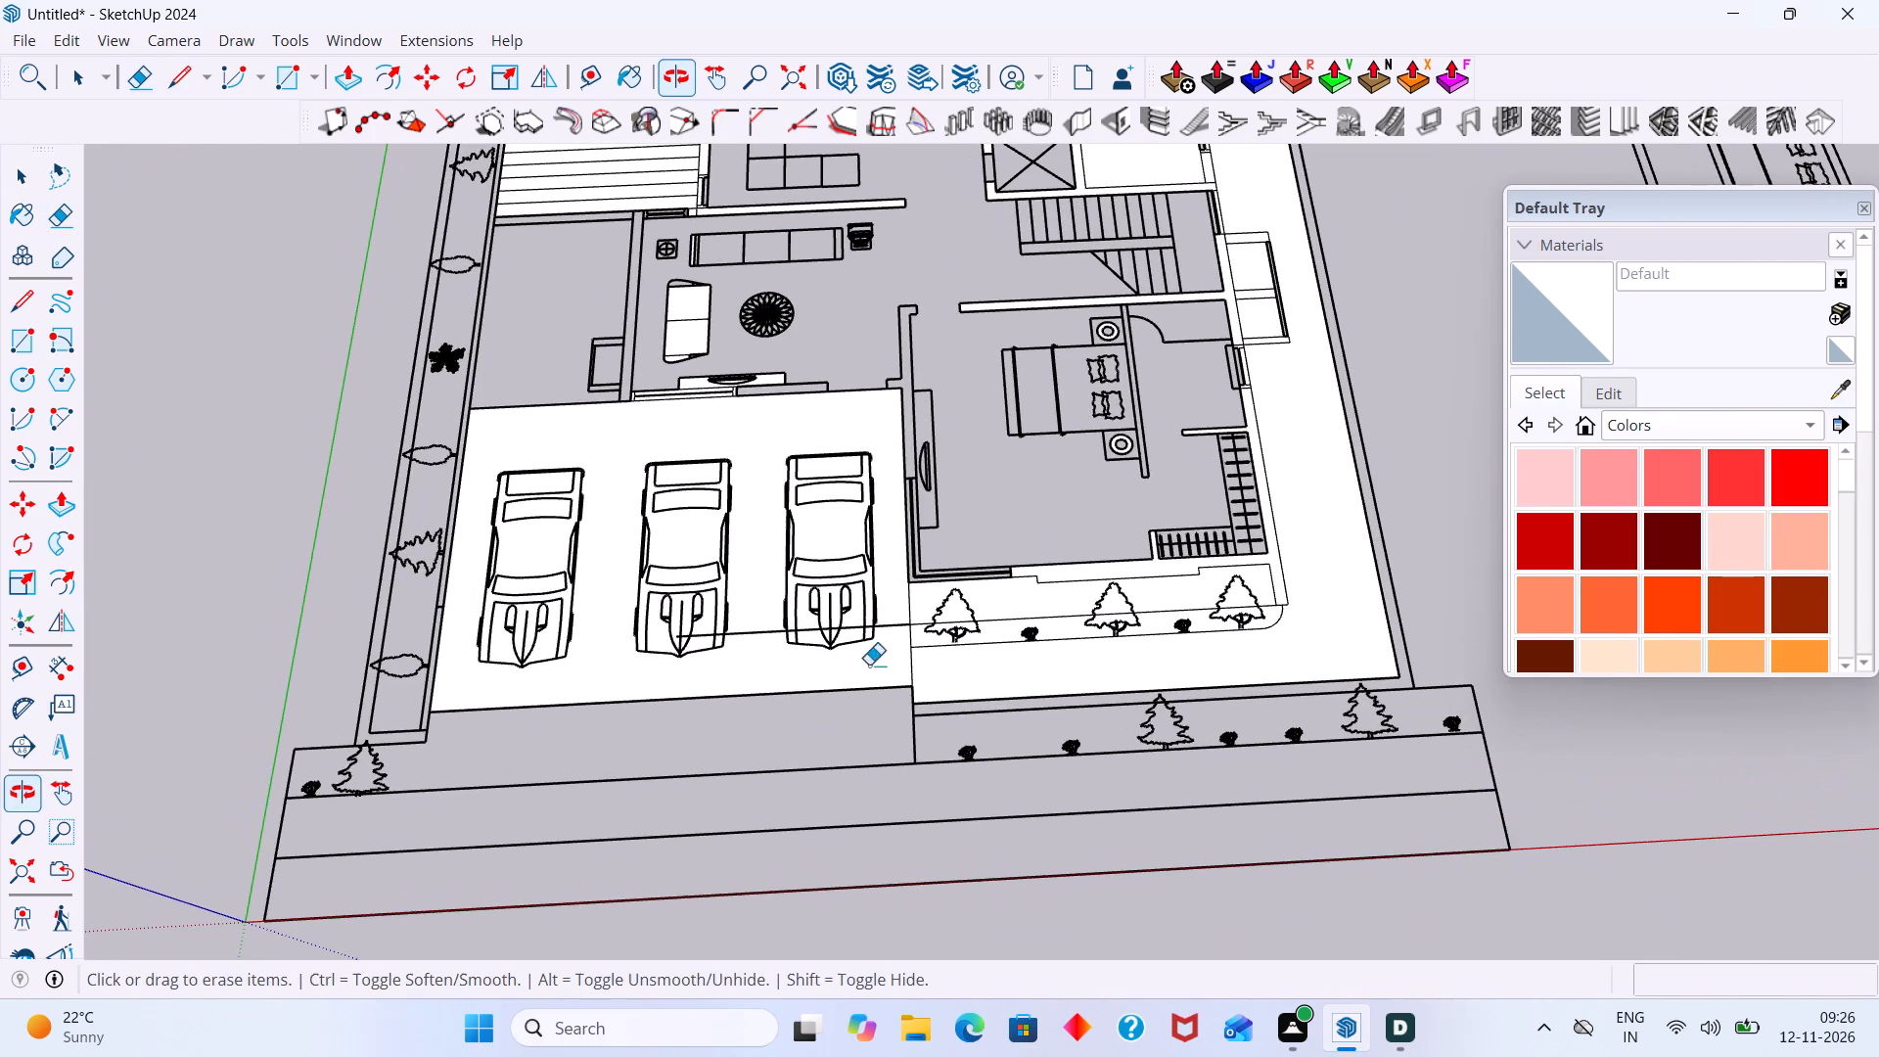
{"action": "middle_click_drag", "start_coordinate": [1342, 597], "coordinate": [1274, 637], "text": "shift"}
{"action": "scroll", "coordinate": [1153, 637], "scroll_direction": "up", "scroll_amount": 3}
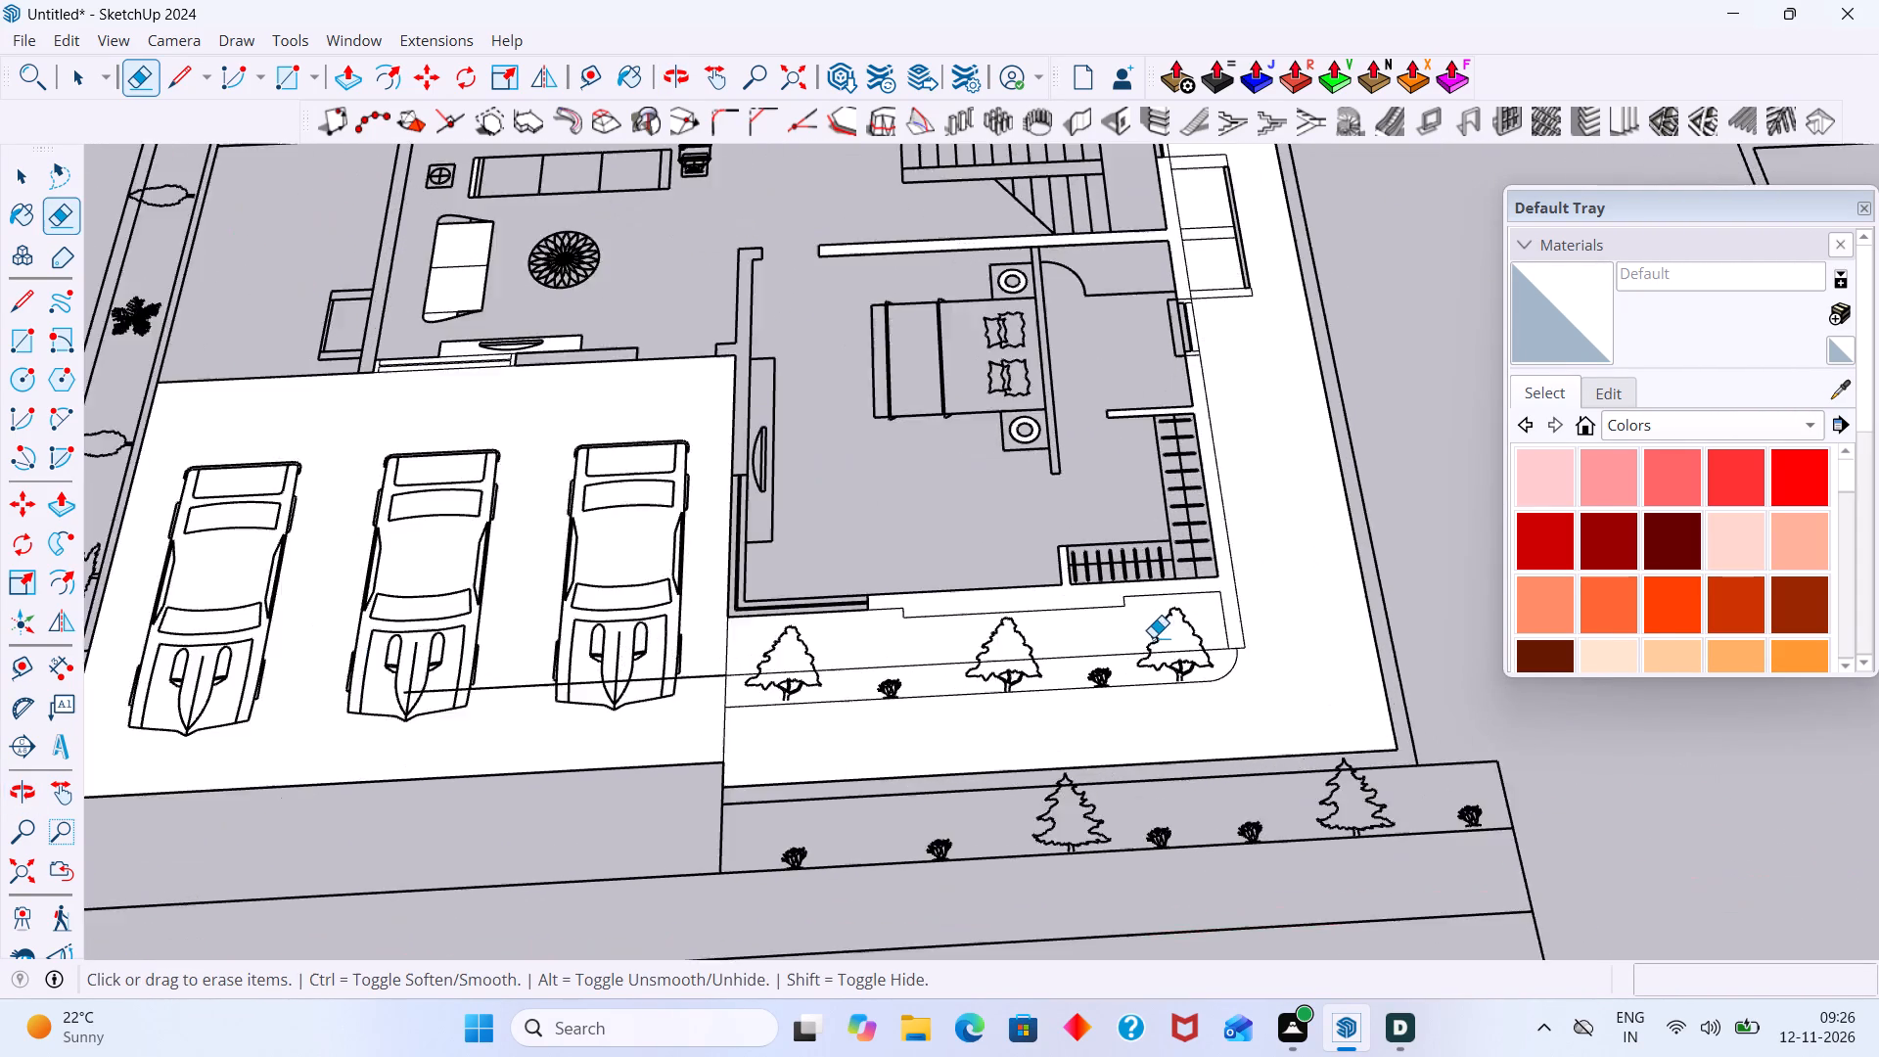
{"action": "scroll", "coordinate": [1153, 637], "scroll_direction": "up", "scroll_amount": 4}
{"action": "left_click", "coordinate": [1127, 665]}
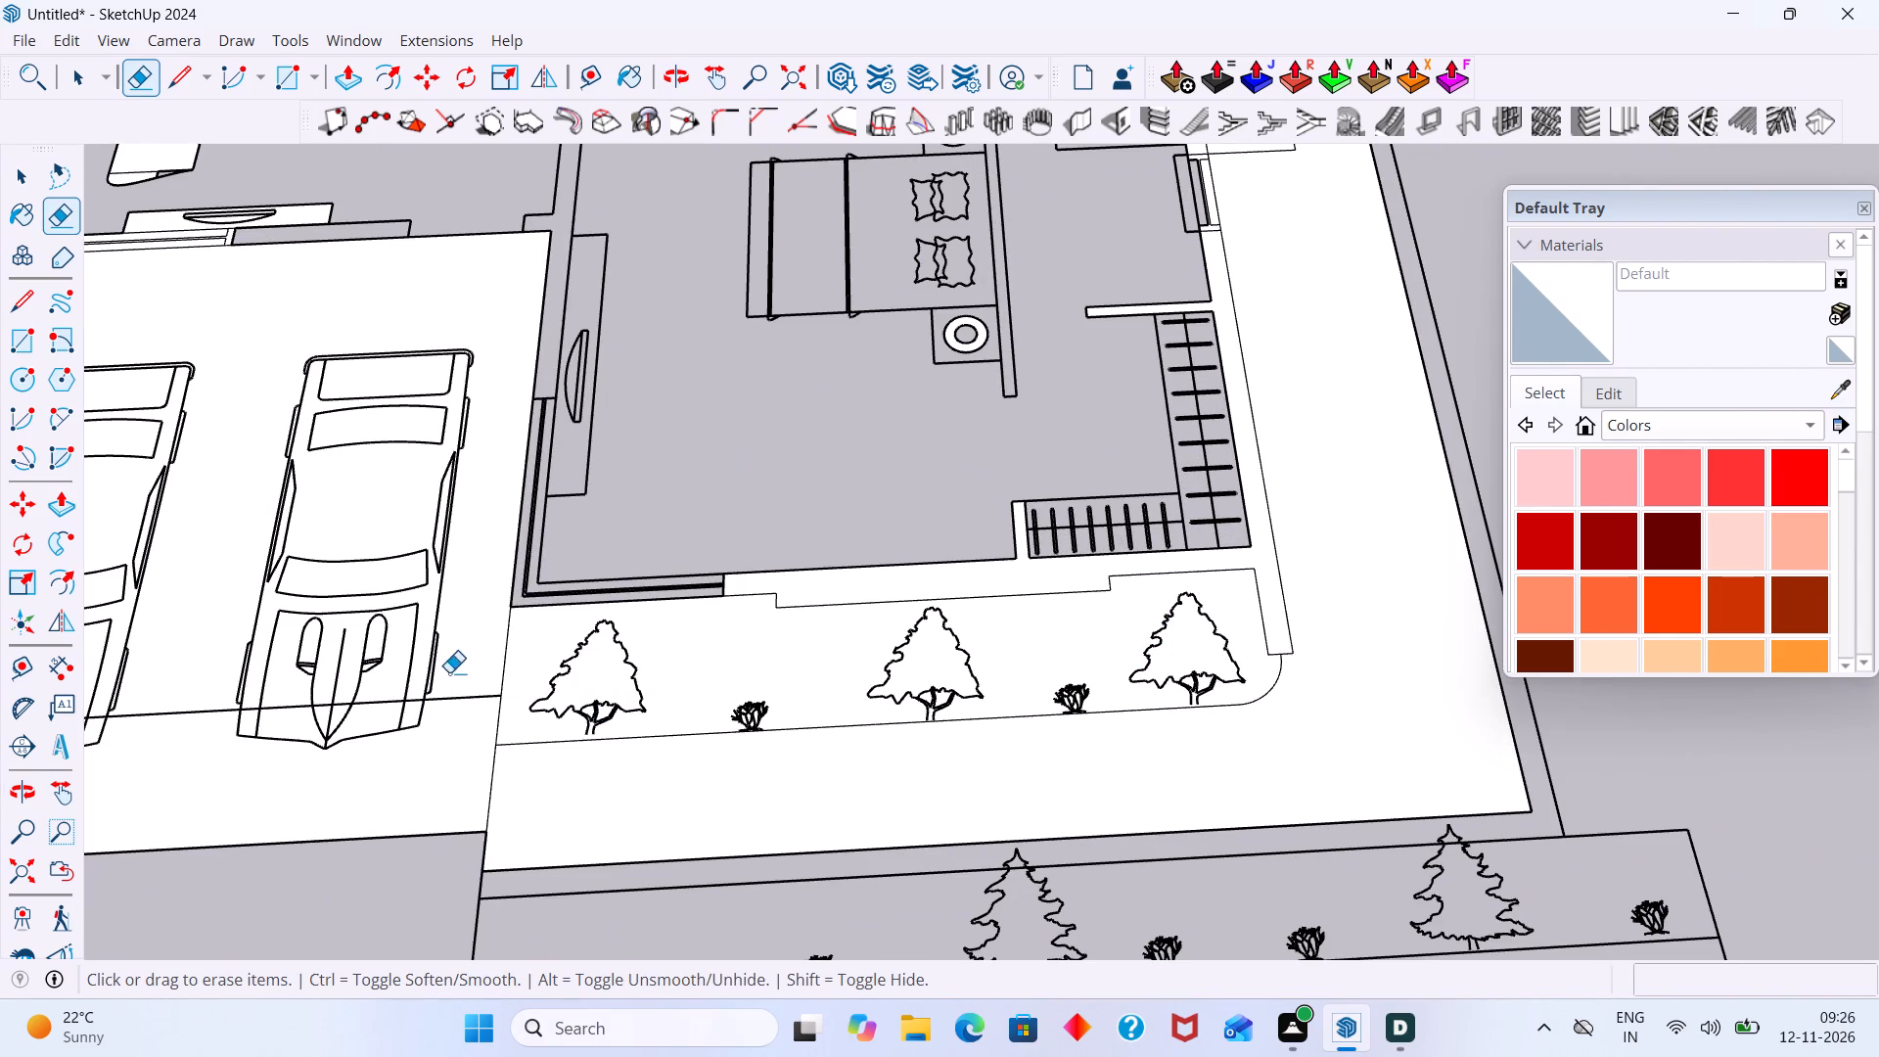
{"action": "left_click_drag", "start_coordinate": [450, 671], "coordinate": [484, 747]}
Delete the face filling the open yard between the rear tree bed and the house's back wall.
{"action": "middle_click_drag", "start_coordinate": [465, 657], "coordinate": [834, 562]}
{"action": "scroll", "coordinate": [693, 584], "scroll_direction": "down", "scroll_amount": 11}
{"action": "middle_click_drag", "start_coordinate": [665, 626], "coordinate": [644, 622]}
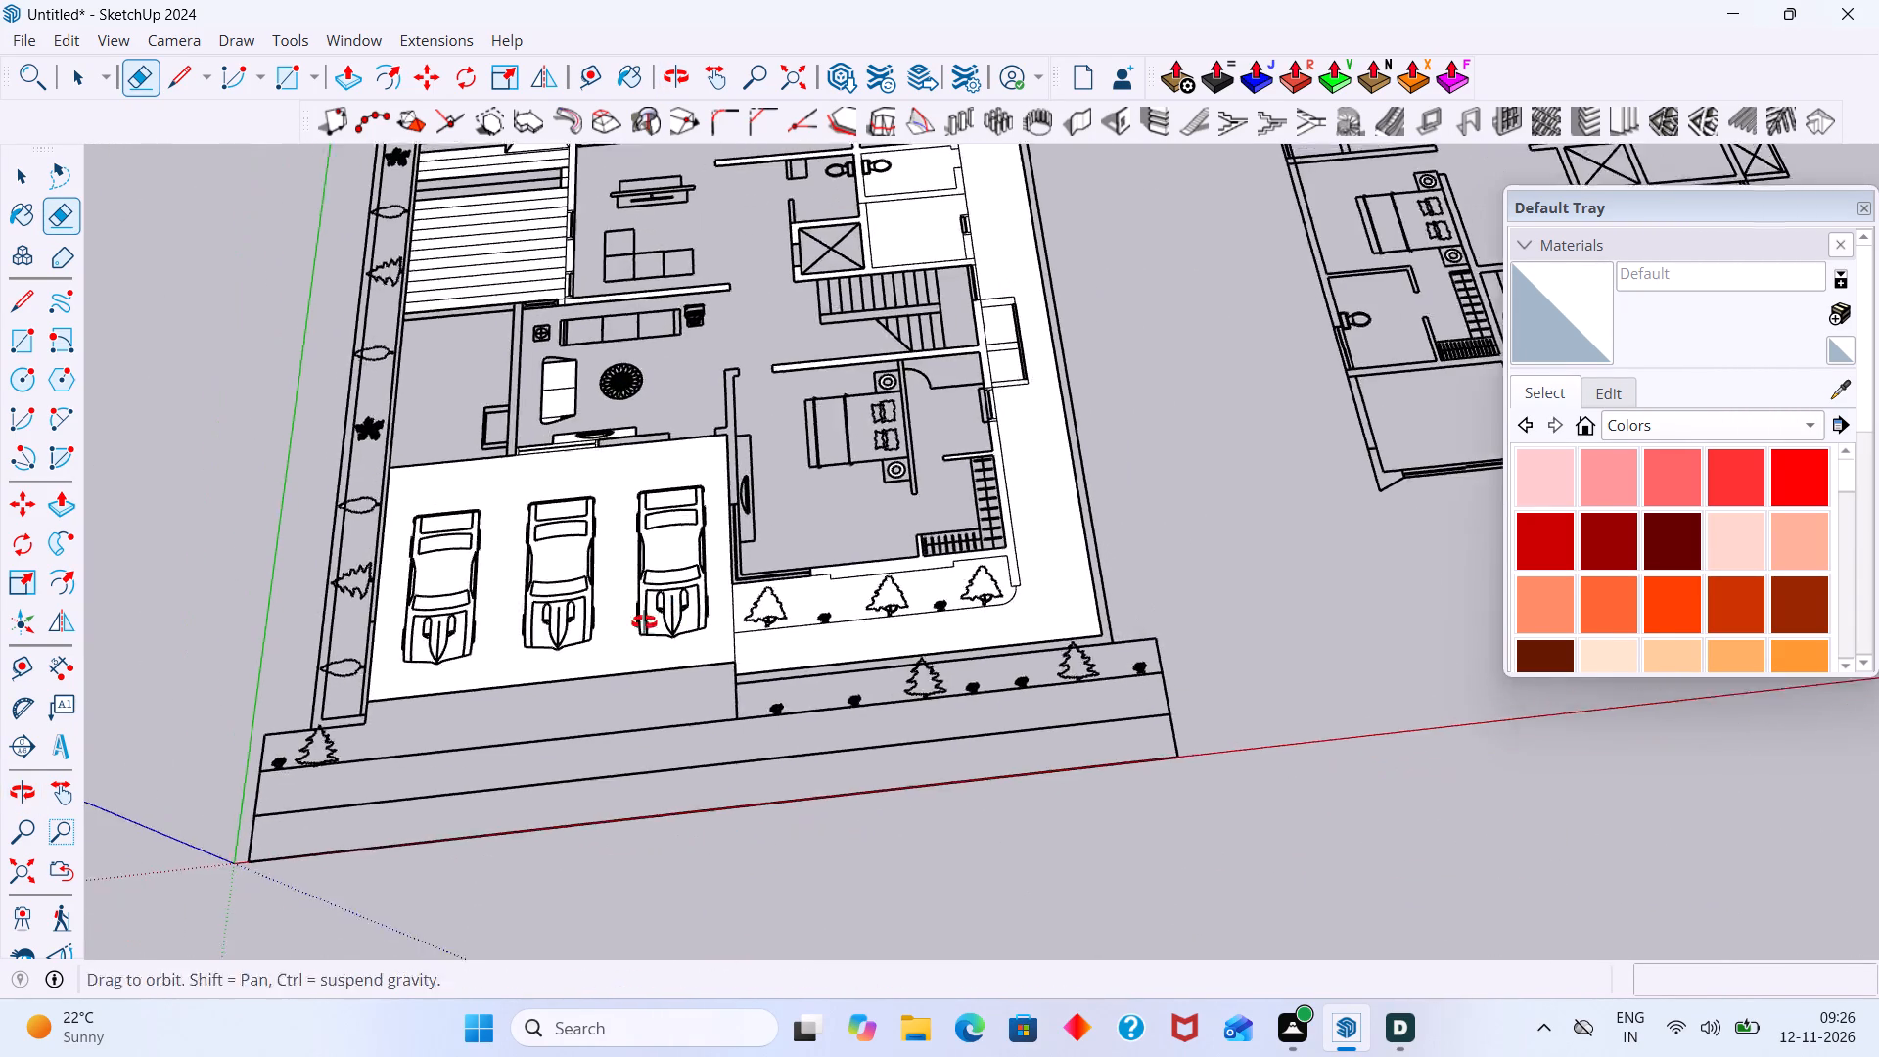
{"action": "middle_click_drag", "start_coordinate": [644, 622], "coordinate": [611, 622]}
{"action": "middle_click_drag", "start_coordinate": [665, 380], "coordinate": [599, 607], "text": "shift"}
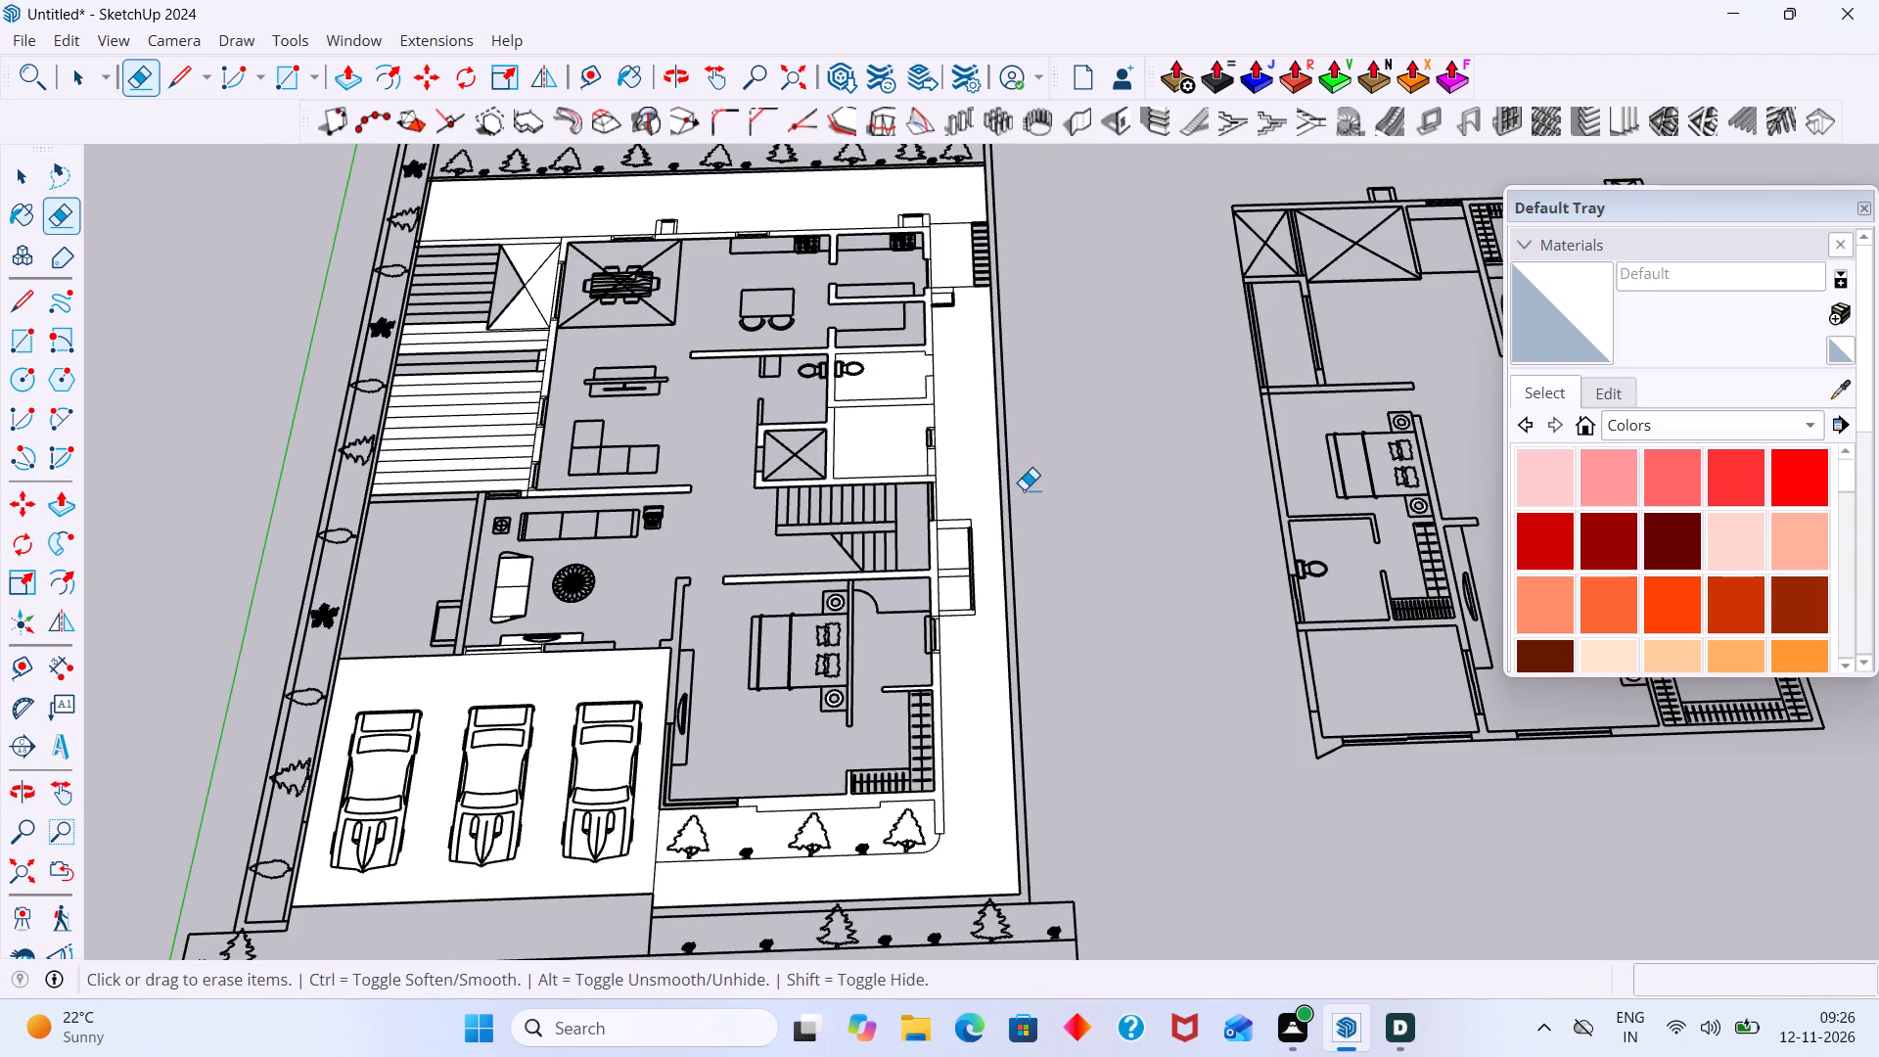
{"action": "middle_click_drag", "start_coordinate": [849, 402], "coordinate": [868, 631], "text": "shift"}
{"action": "scroll", "coordinate": [618, 443], "scroll_direction": "up", "scroll_amount": 2}
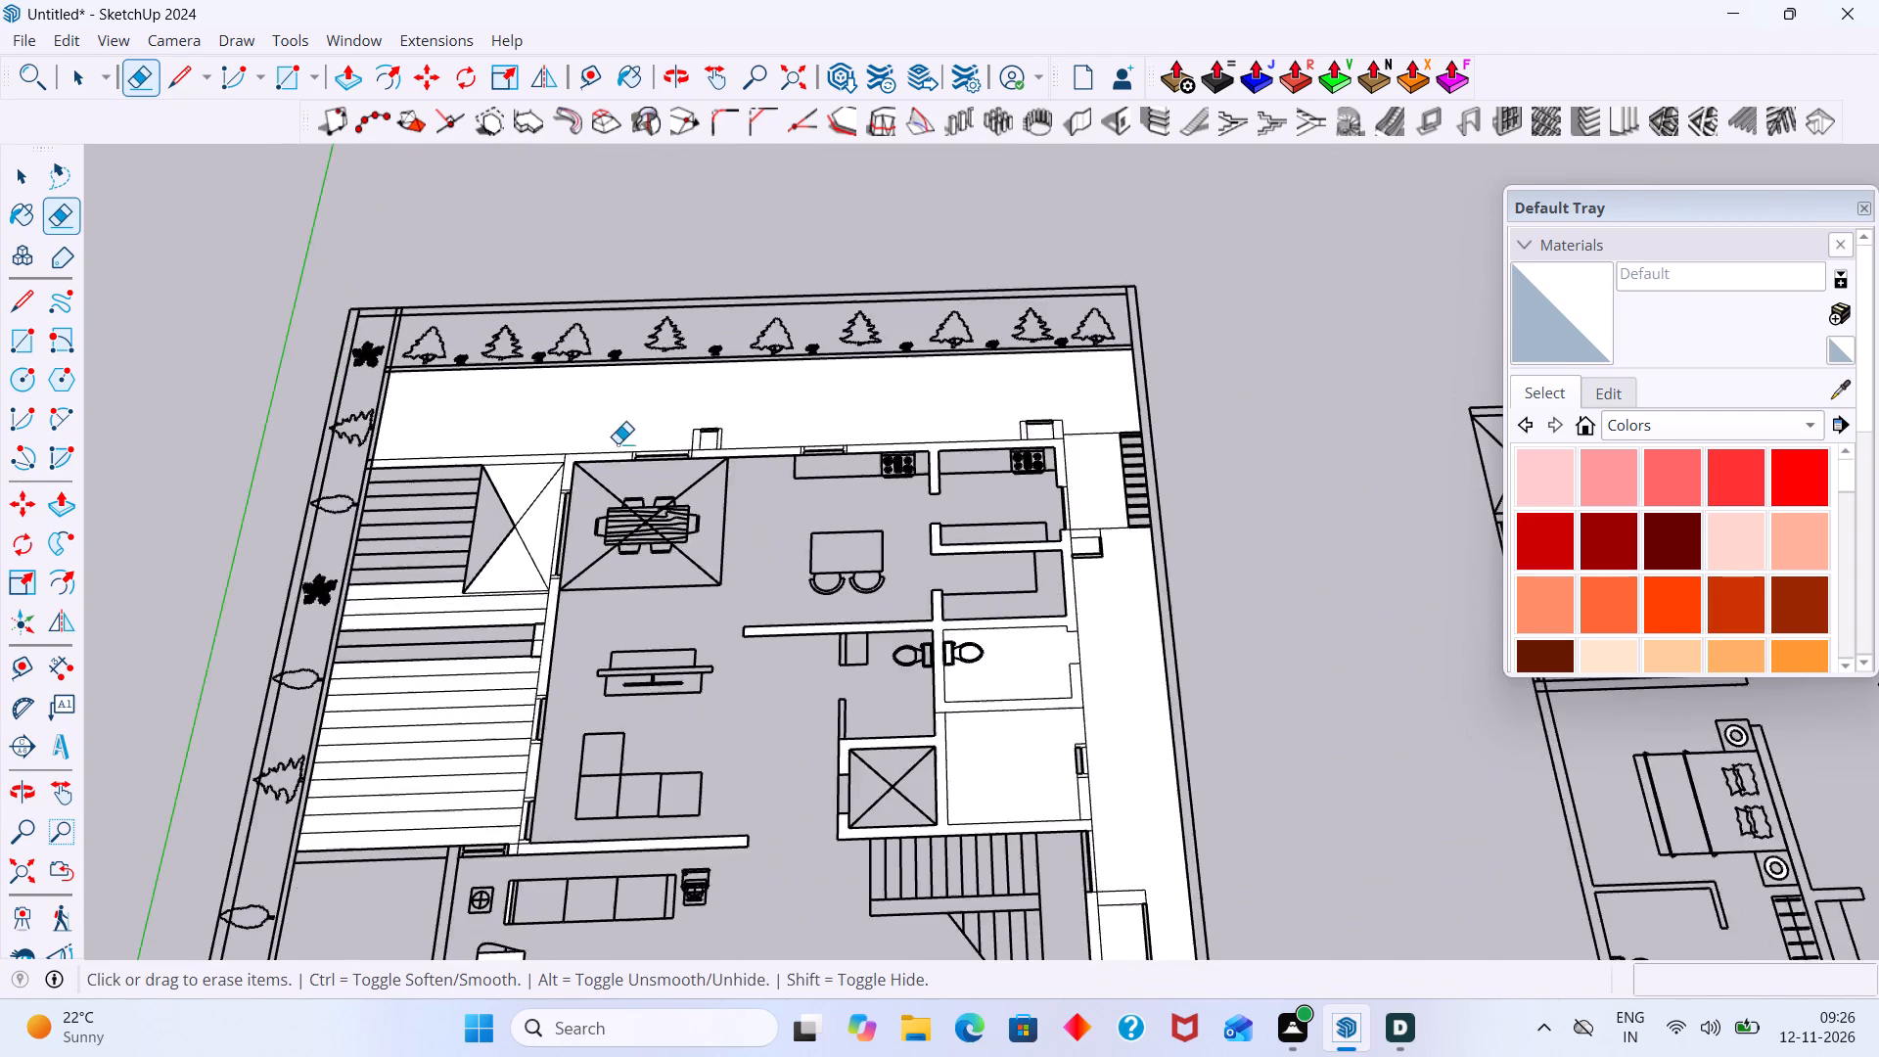
{"action": "scroll", "coordinate": [618, 443], "scroll_direction": "up", "scroll_amount": 7}
{"action": "scroll", "coordinate": [748, 409], "scroll_direction": "up", "scroll_amount": 11}
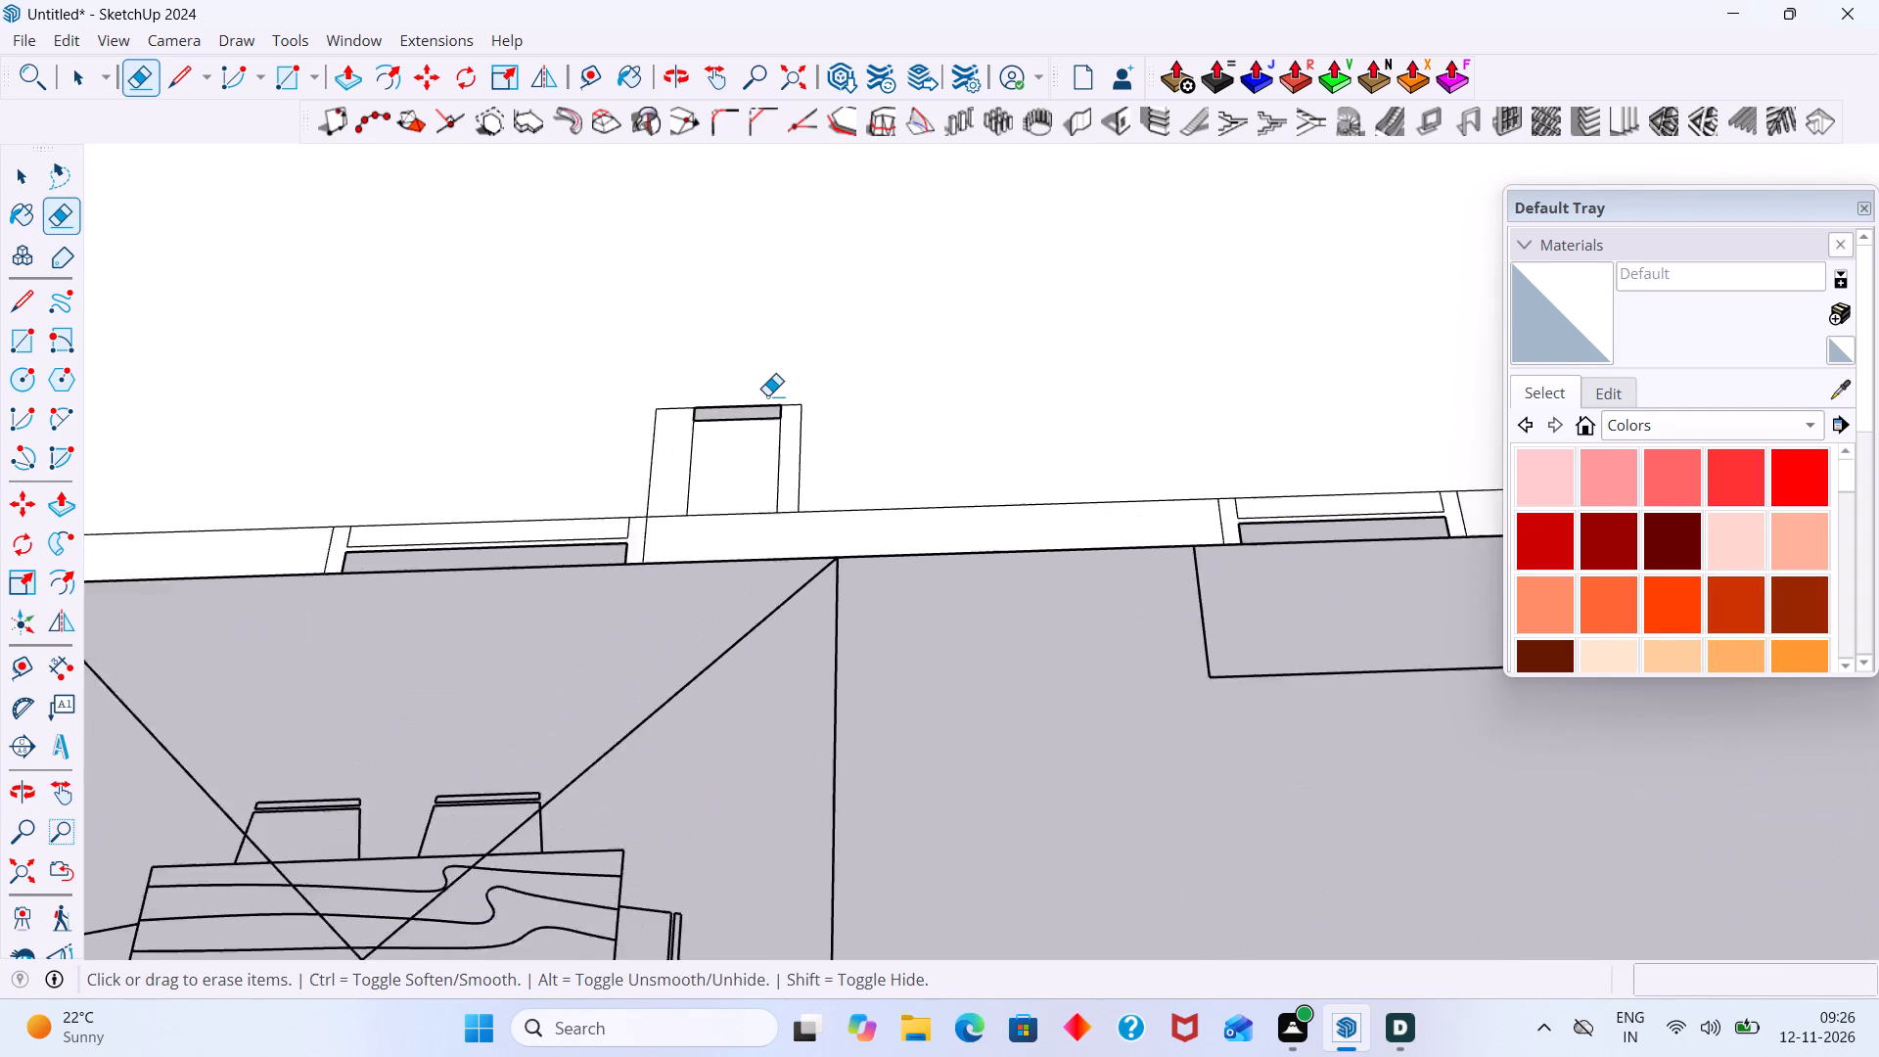
{"action": "scroll", "coordinate": [767, 395], "scroll_direction": "up", "scroll_amount": 7}
{"action": "scroll", "coordinate": [741, 399], "scroll_direction": "down", "scroll_amount": 19}
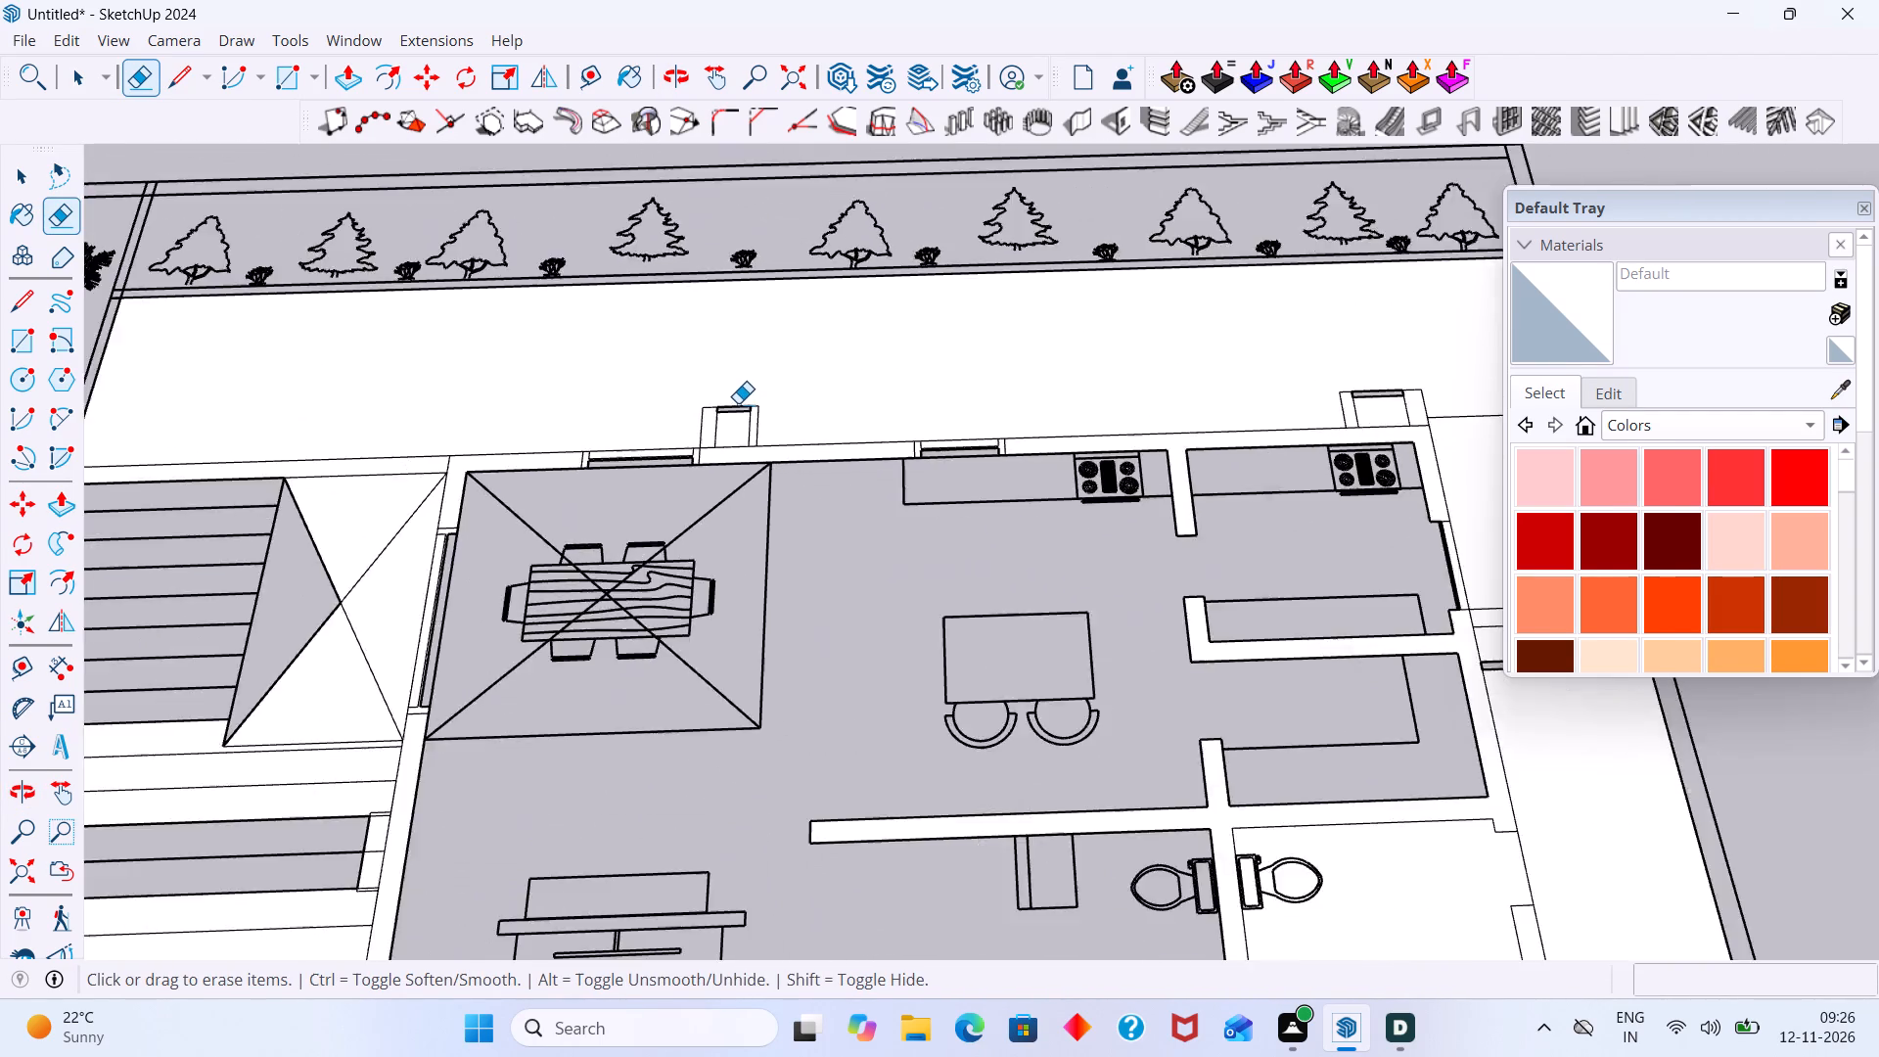
{"action": "scroll", "coordinate": [738, 403], "scroll_direction": "down", "scroll_amount": 3}
{"action": "middle_click_drag", "start_coordinate": [740, 447], "coordinate": [774, 519]}
{"action": "scroll", "coordinate": [725, 443], "scroll_direction": "up", "scroll_amount": 10}
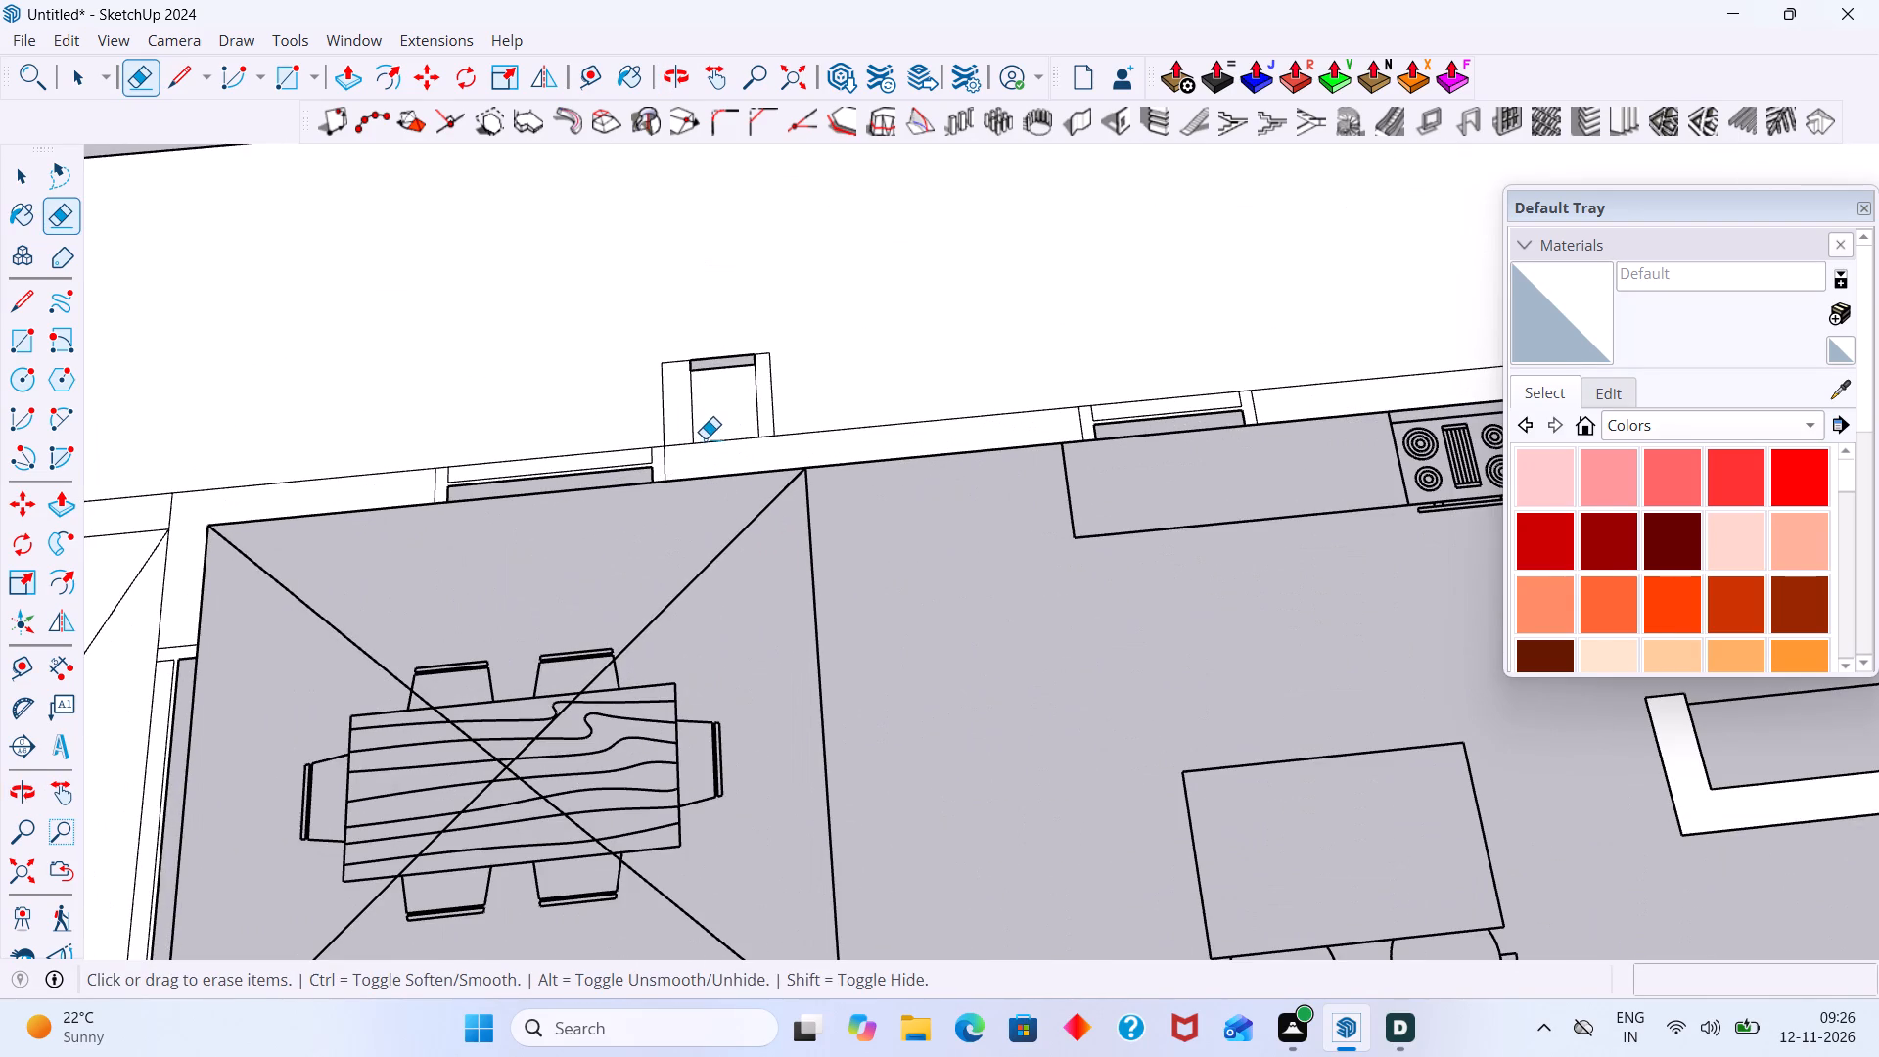
{"action": "key", "text": "space"}
{"action": "left_click", "coordinate": [840, 314]}
{"action": "scroll", "coordinate": [850, 330], "scroll_direction": "down", "scroll_amount": 3}
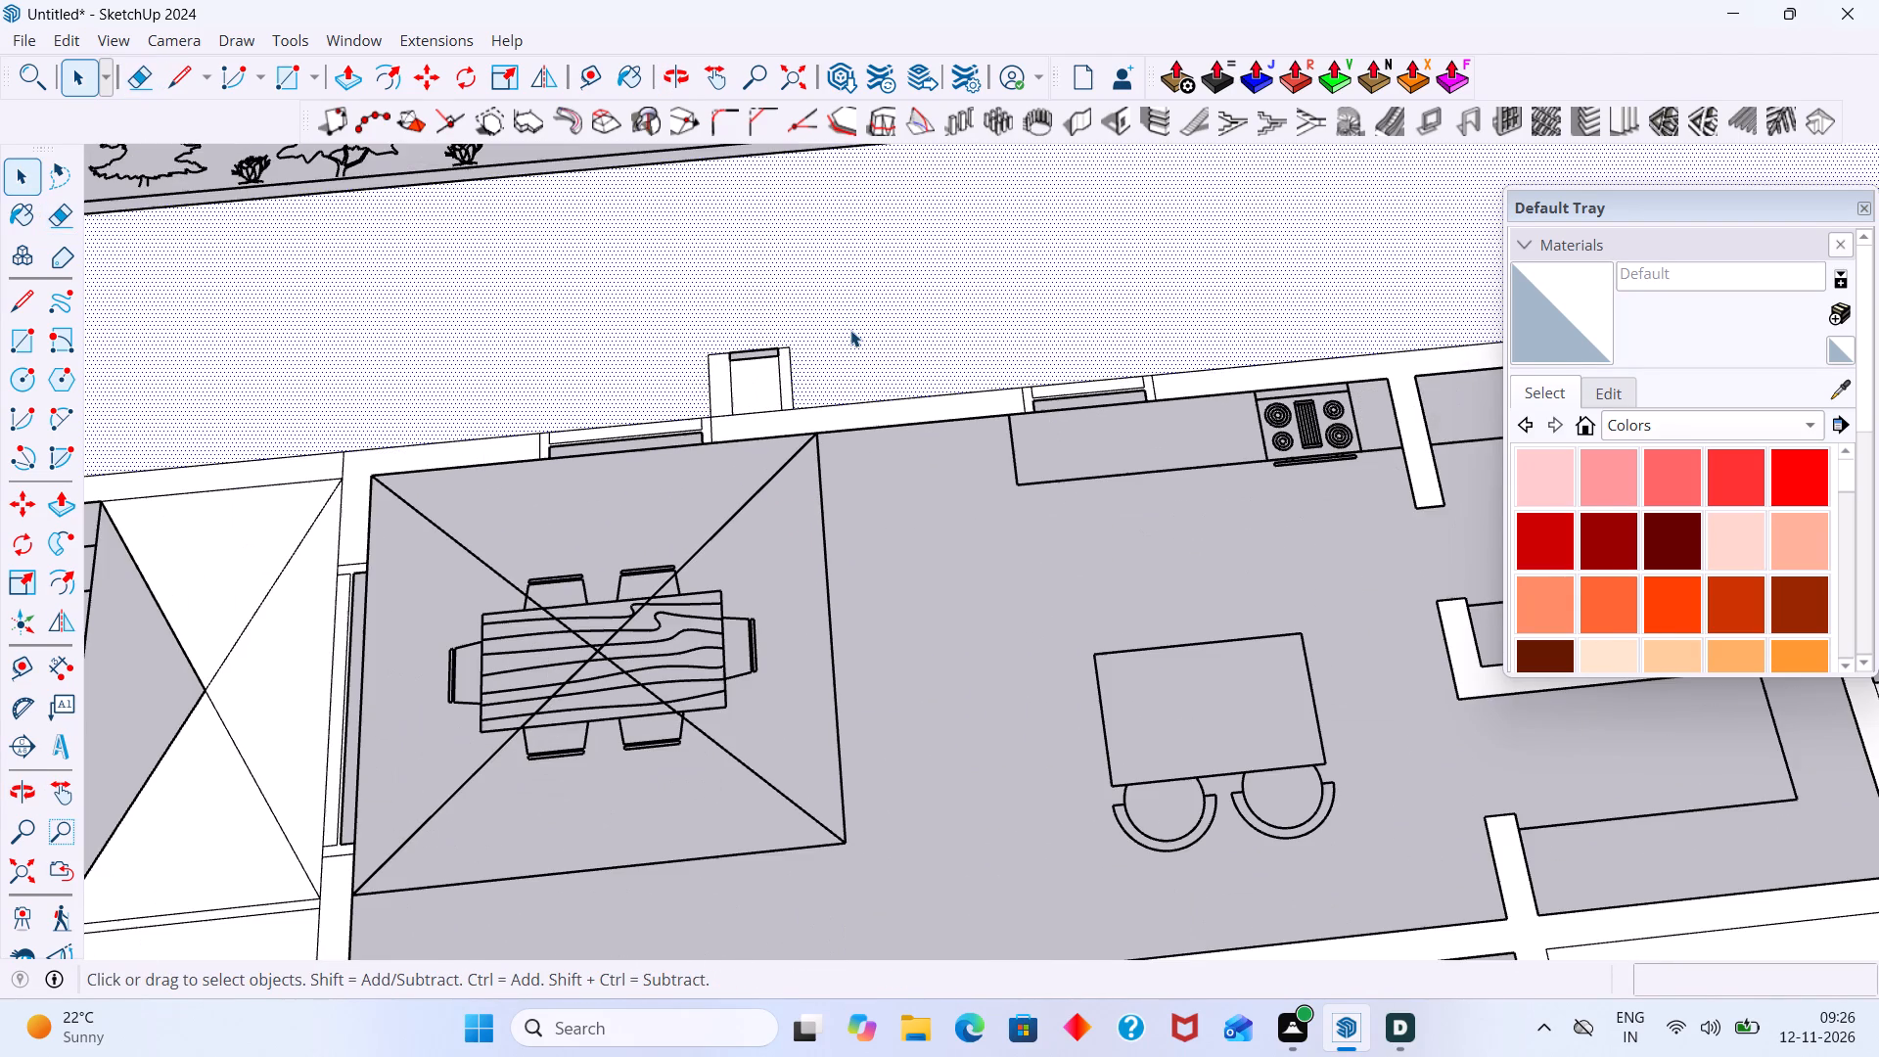
{"action": "key", "text": "Delete"}
Delete the white faces inside the small projection on the back wall near the dining area.
{"action": "scroll", "coordinate": [836, 376], "scroll_direction": "down", "scroll_amount": 6}
{"action": "scroll", "coordinate": [730, 398], "scroll_direction": "up", "scroll_amount": 8}
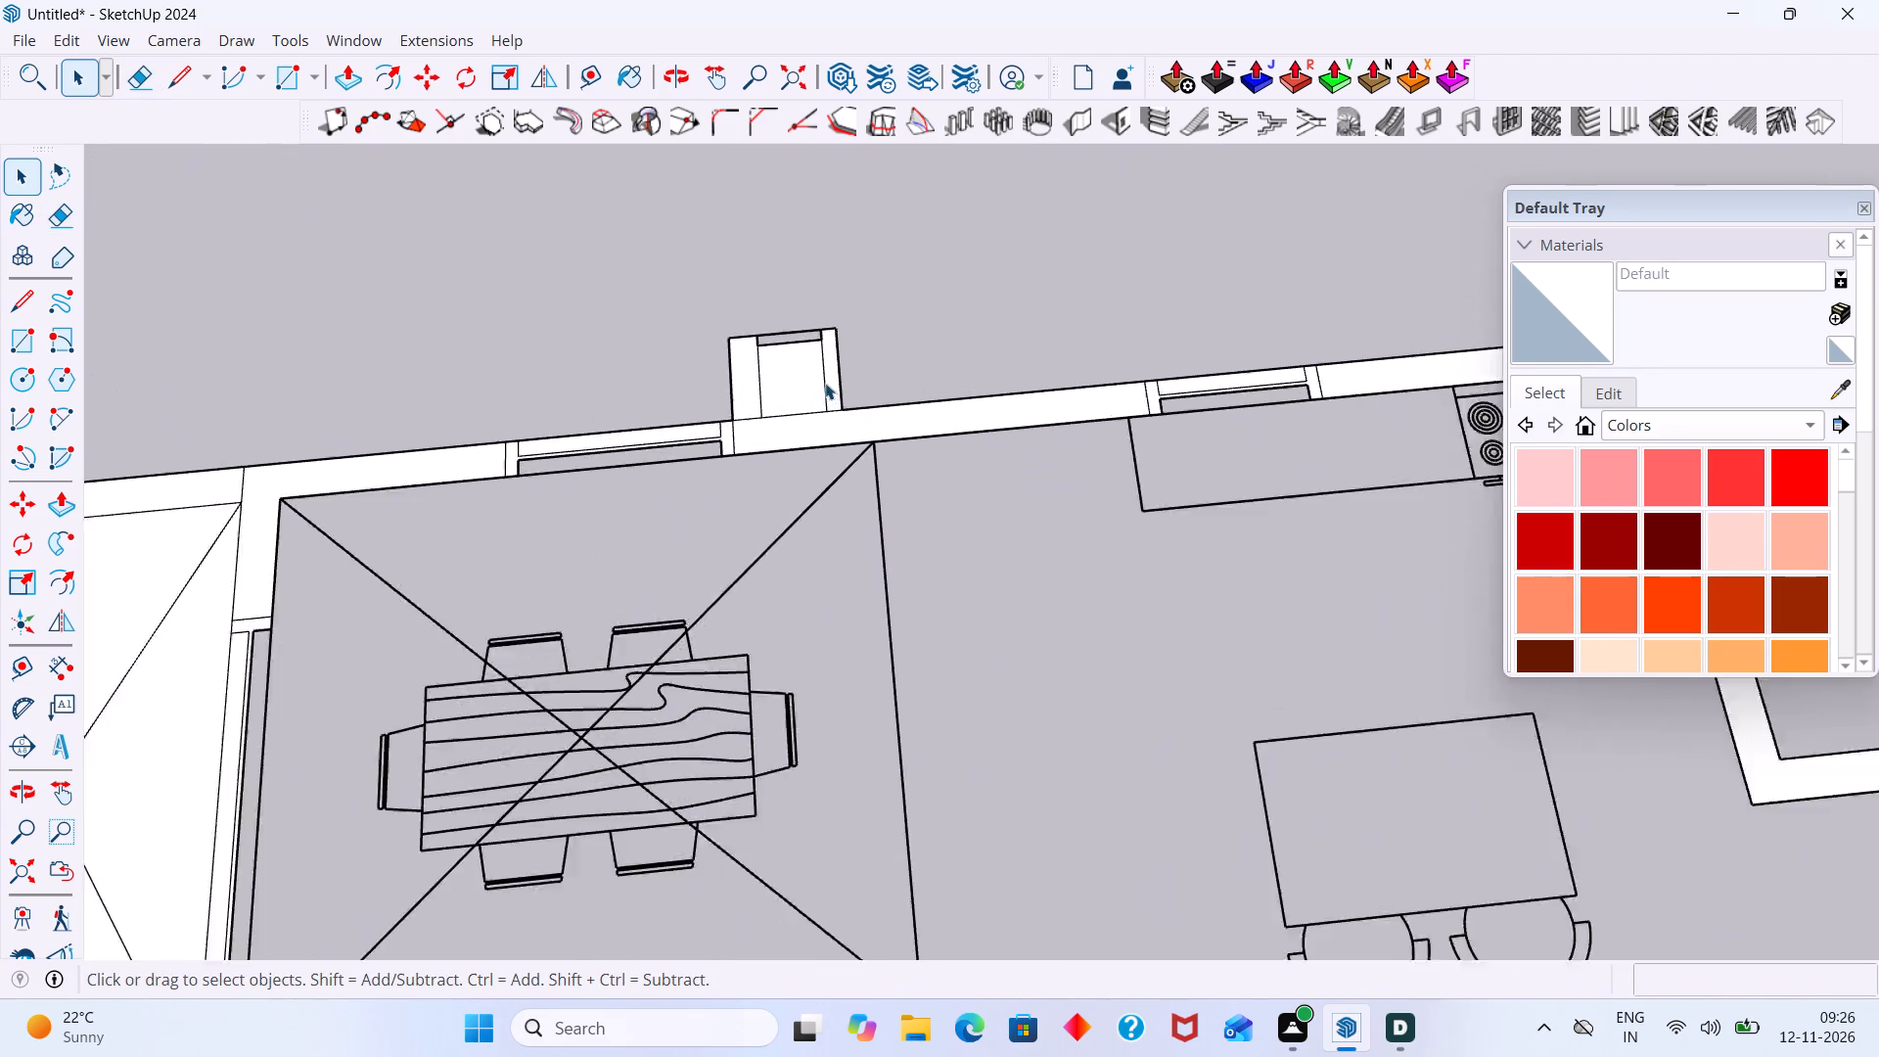
{"action": "scroll", "coordinate": [825, 383], "scroll_direction": "up", "scroll_amount": 5}
{"action": "left_click", "coordinate": [717, 384]}
{"action": "key", "text": "Delete"}
{"action": "left_click", "coordinate": [751, 376]}
{"action": "key", "text": "Delete"}
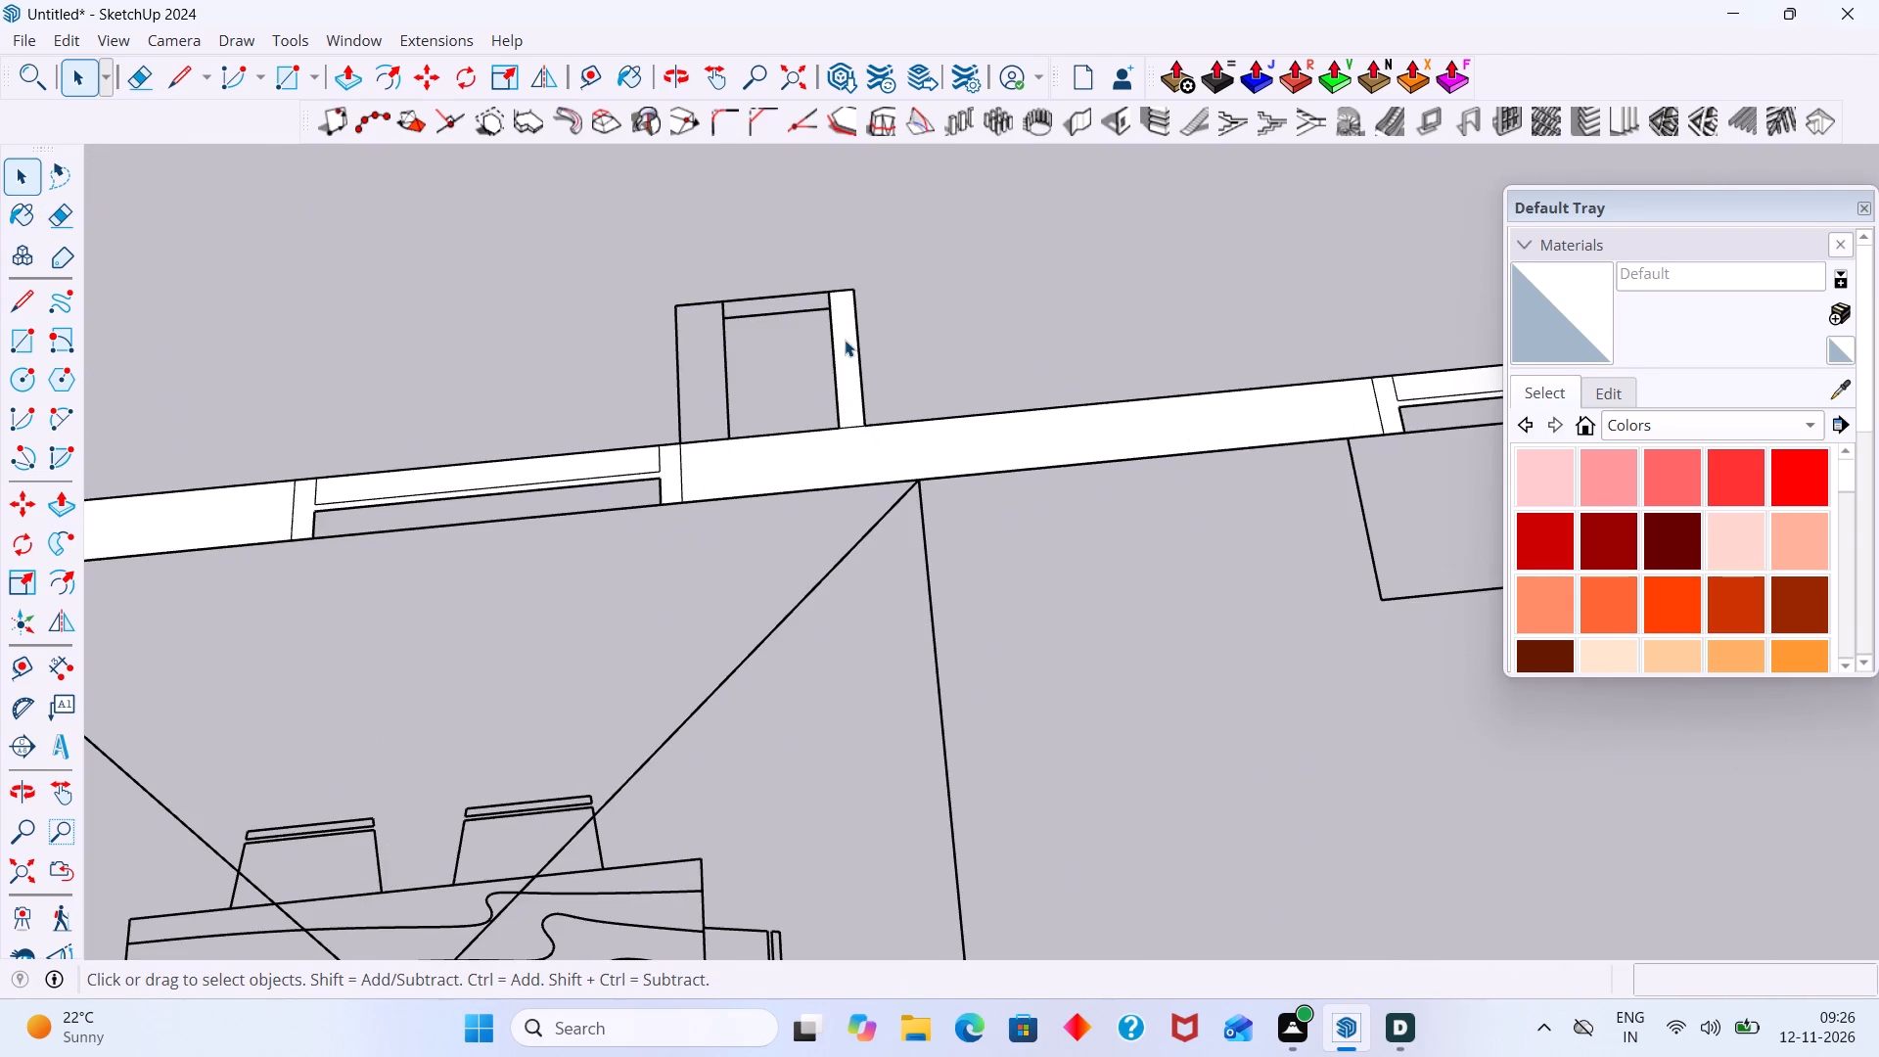
{"action": "left_click", "coordinate": [845, 340]}
{"action": "key", "text": "Delete"}
Select the three white triangular faces of the crossed rectangle between the striped deck and the dining area wall.
{"action": "scroll", "coordinate": [829, 370], "scroll_direction": "down", "scroll_amount": 7}
{"action": "scroll", "coordinate": [543, 491], "scroll_direction": "down", "scroll_amount": 2}
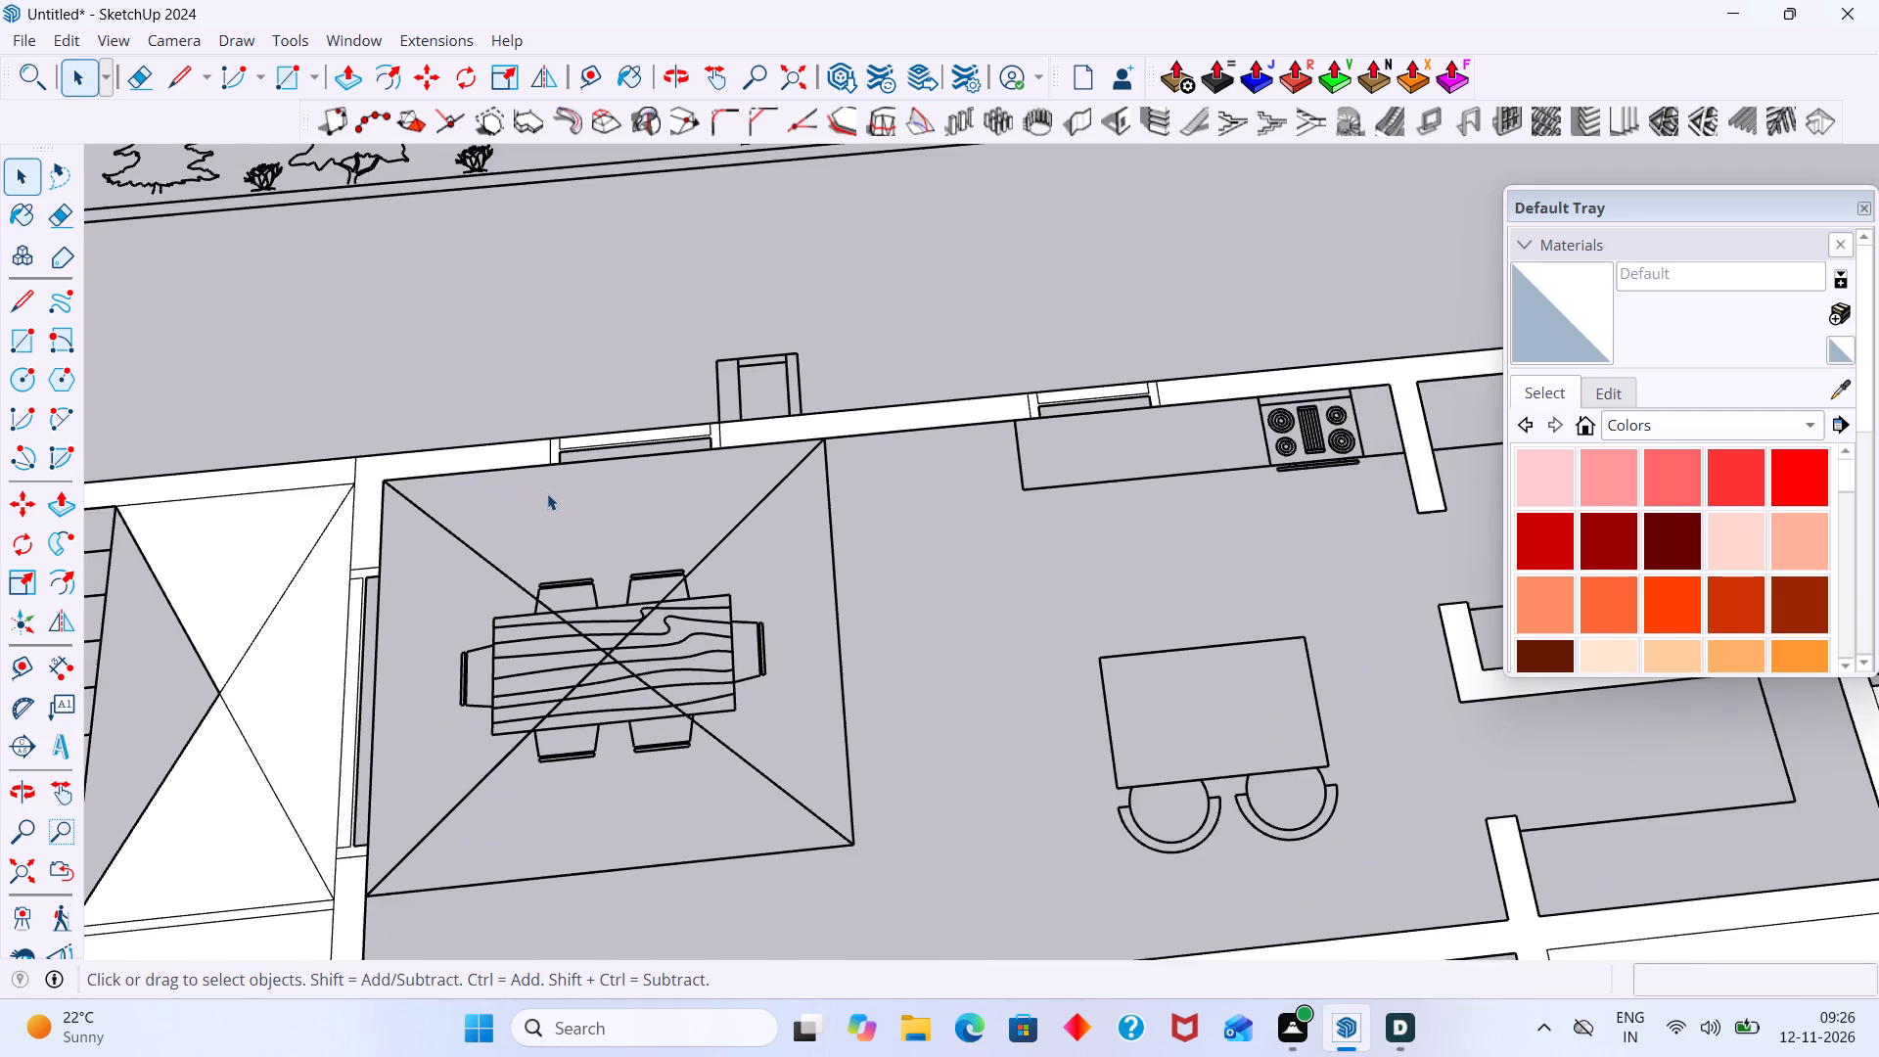
{"action": "middle_click_drag", "start_coordinate": [547, 493], "coordinate": [936, 319], "text": "shift"}
{"action": "scroll", "coordinate": [379, 445], "scroll_direction": "up", "scroll_amount": 3}
{"action": "left_click", "coordinate": [695, 387], "text": "shift"}
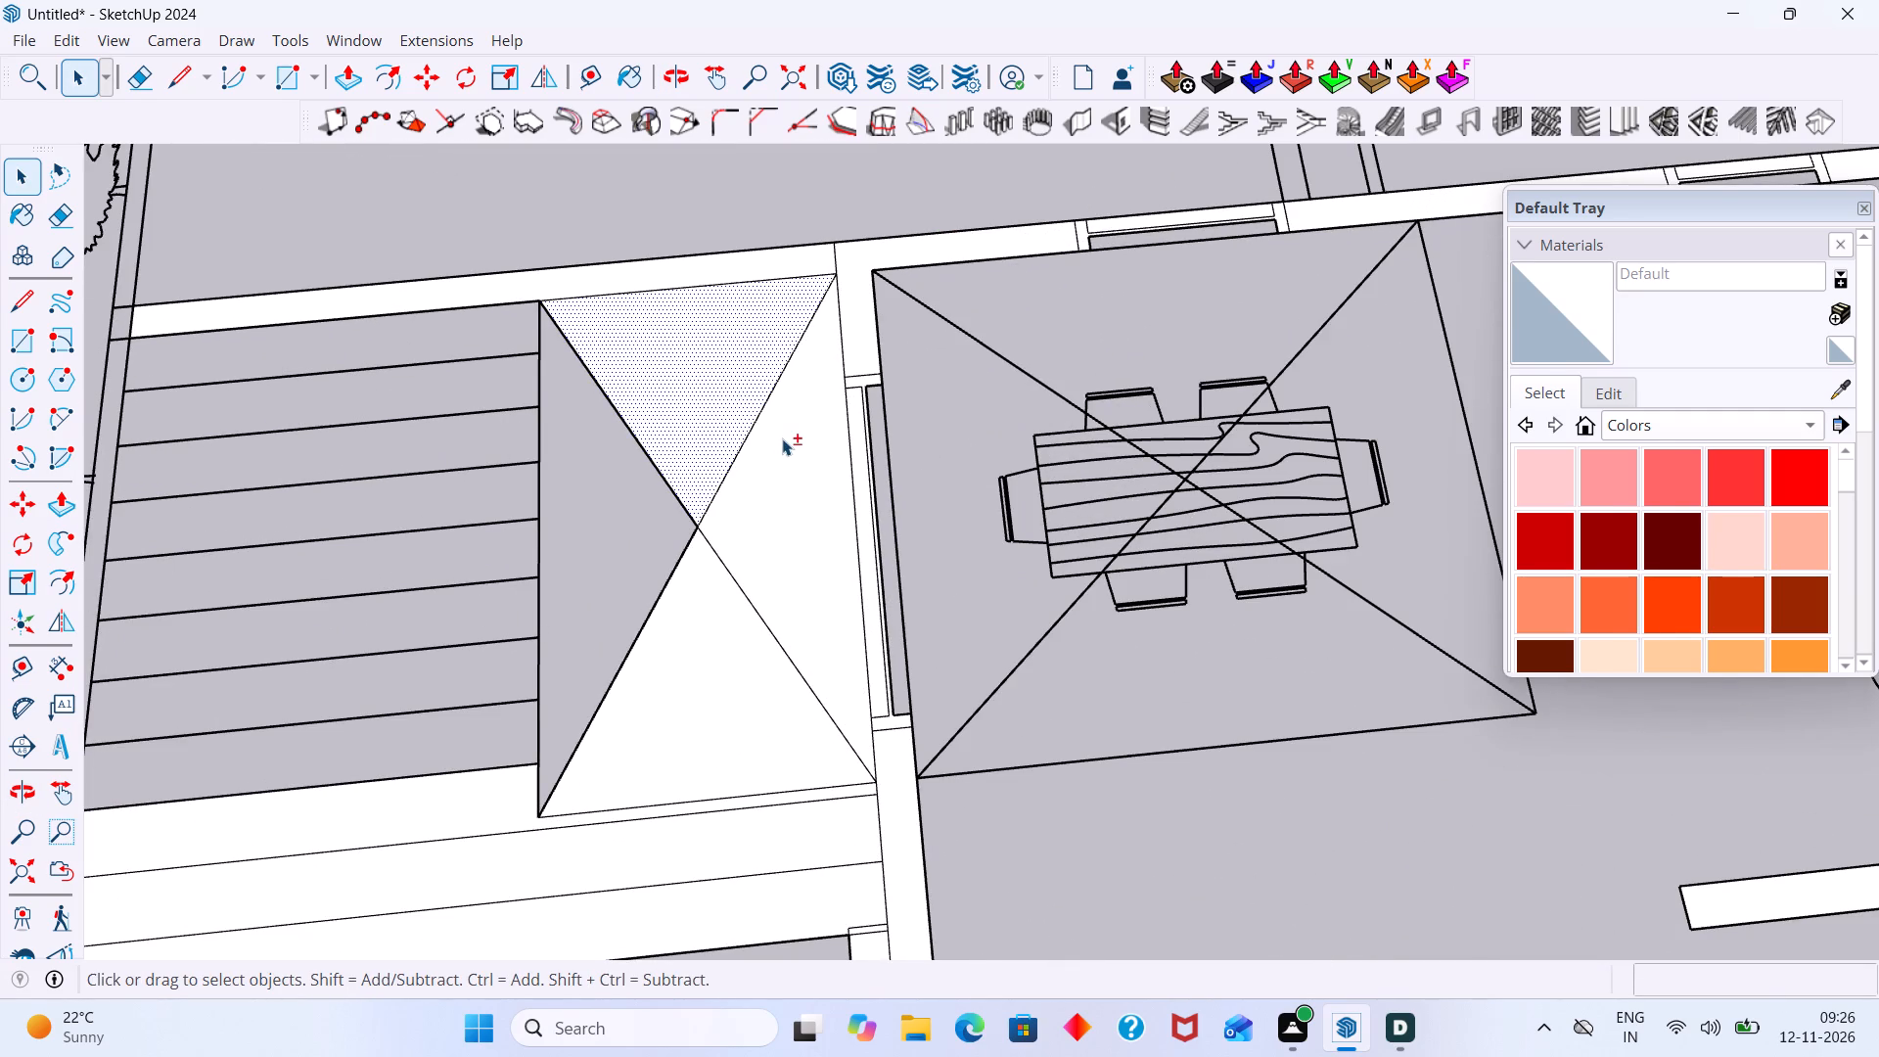
{"action": "left_click", "coordinate": [782, 438], "text": "shift"}
{"action": "left_click", "coordinate": [719, 651], "text": "shift"}
{"action": "scroll", "coordinate": [665, 258], "scroll_direction": "up", "scroll_amount": 4, "text": "shift"}
{"action": "scroll", "coordinate": [709, 286], "scroll_direction": "down", "scroll_amount": 10, "text": "shift"}
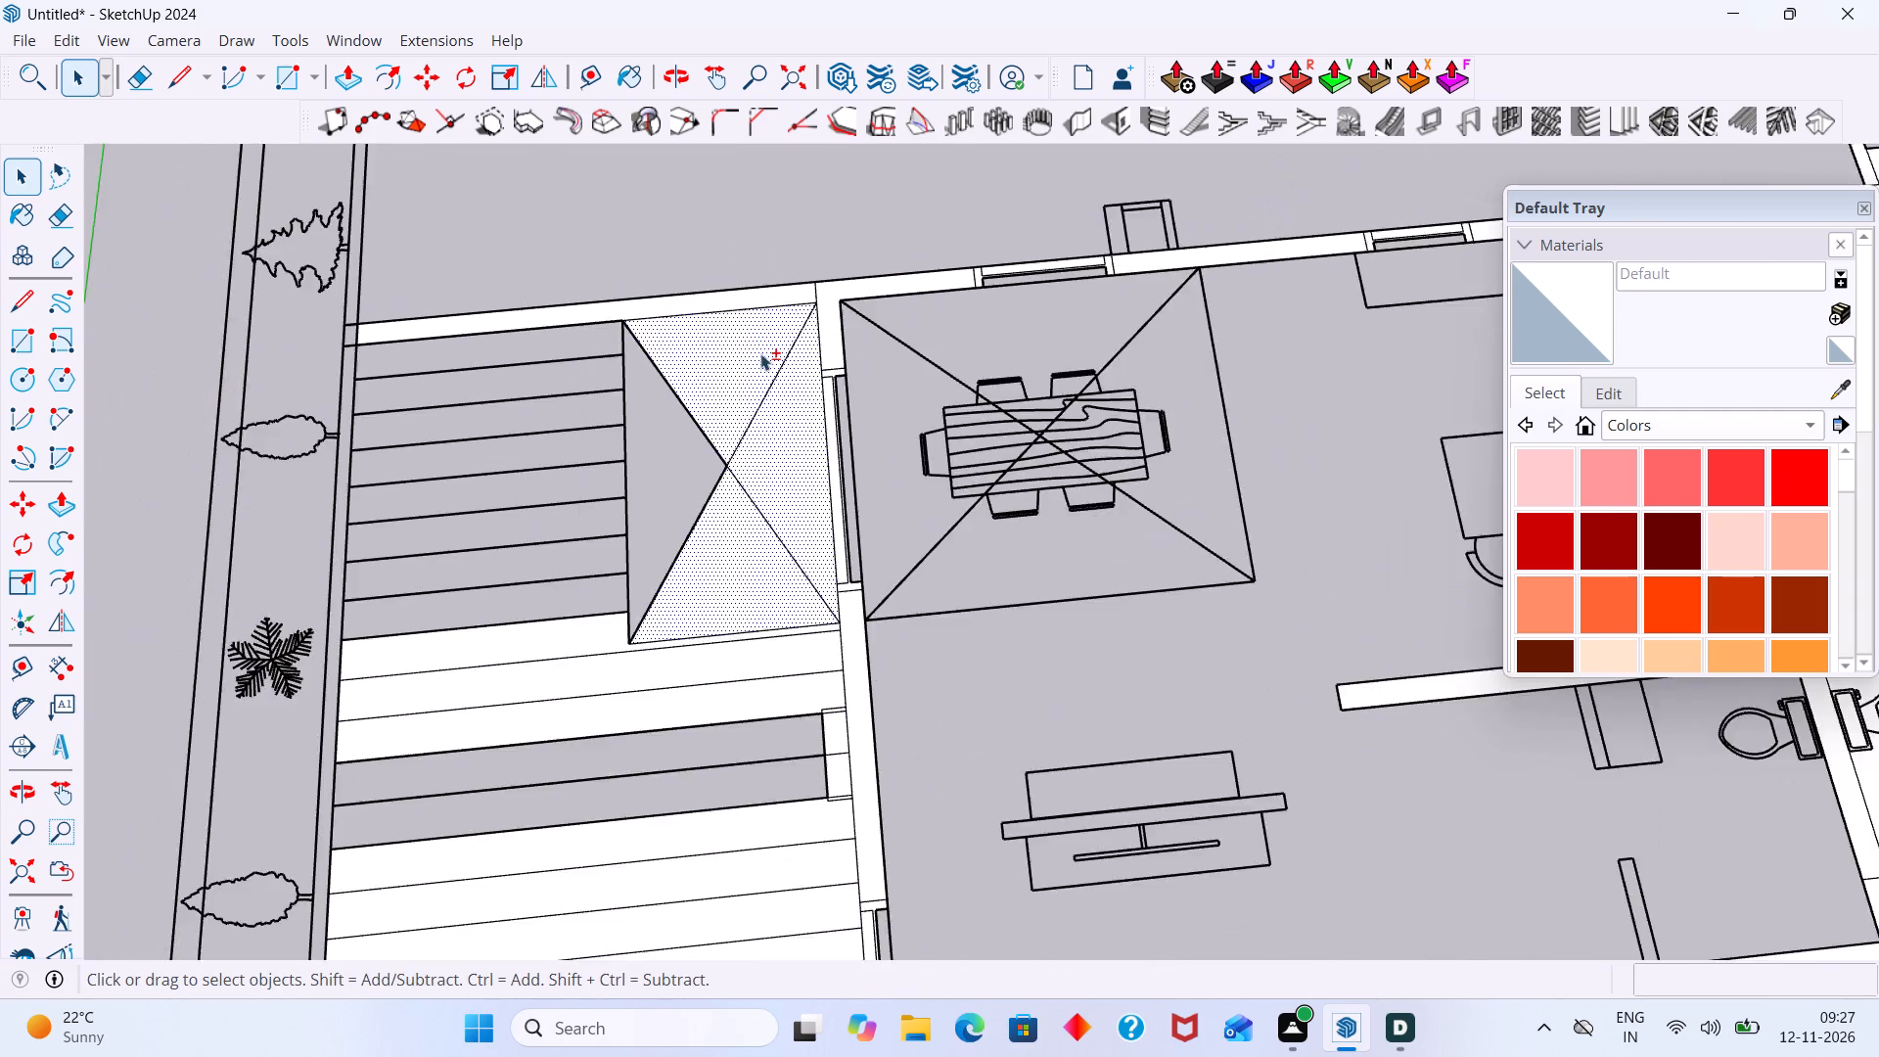
Add the white deck strips just below the crossed rectangle, the strip under the grey boards, and the small wall box's face to the selection.
{"action": "scroll", "coordinate": [760, 353], "scroll_direction": "down", "scroll_amount": 4, "text": "shift"}
{"action": "scroll", "coordinate": [619, 557], "scroll_direction": "up", "scroll_amount": 7, "text": "shift"}
{"action": "left_click", "coordinate": [627, 539], "text": "shift"}
{"action": "left_click", "coordinate": [632, 569], "text": "shift"}
{"action": "left_click", "coordinate": [641, 622], "text": "shift"}
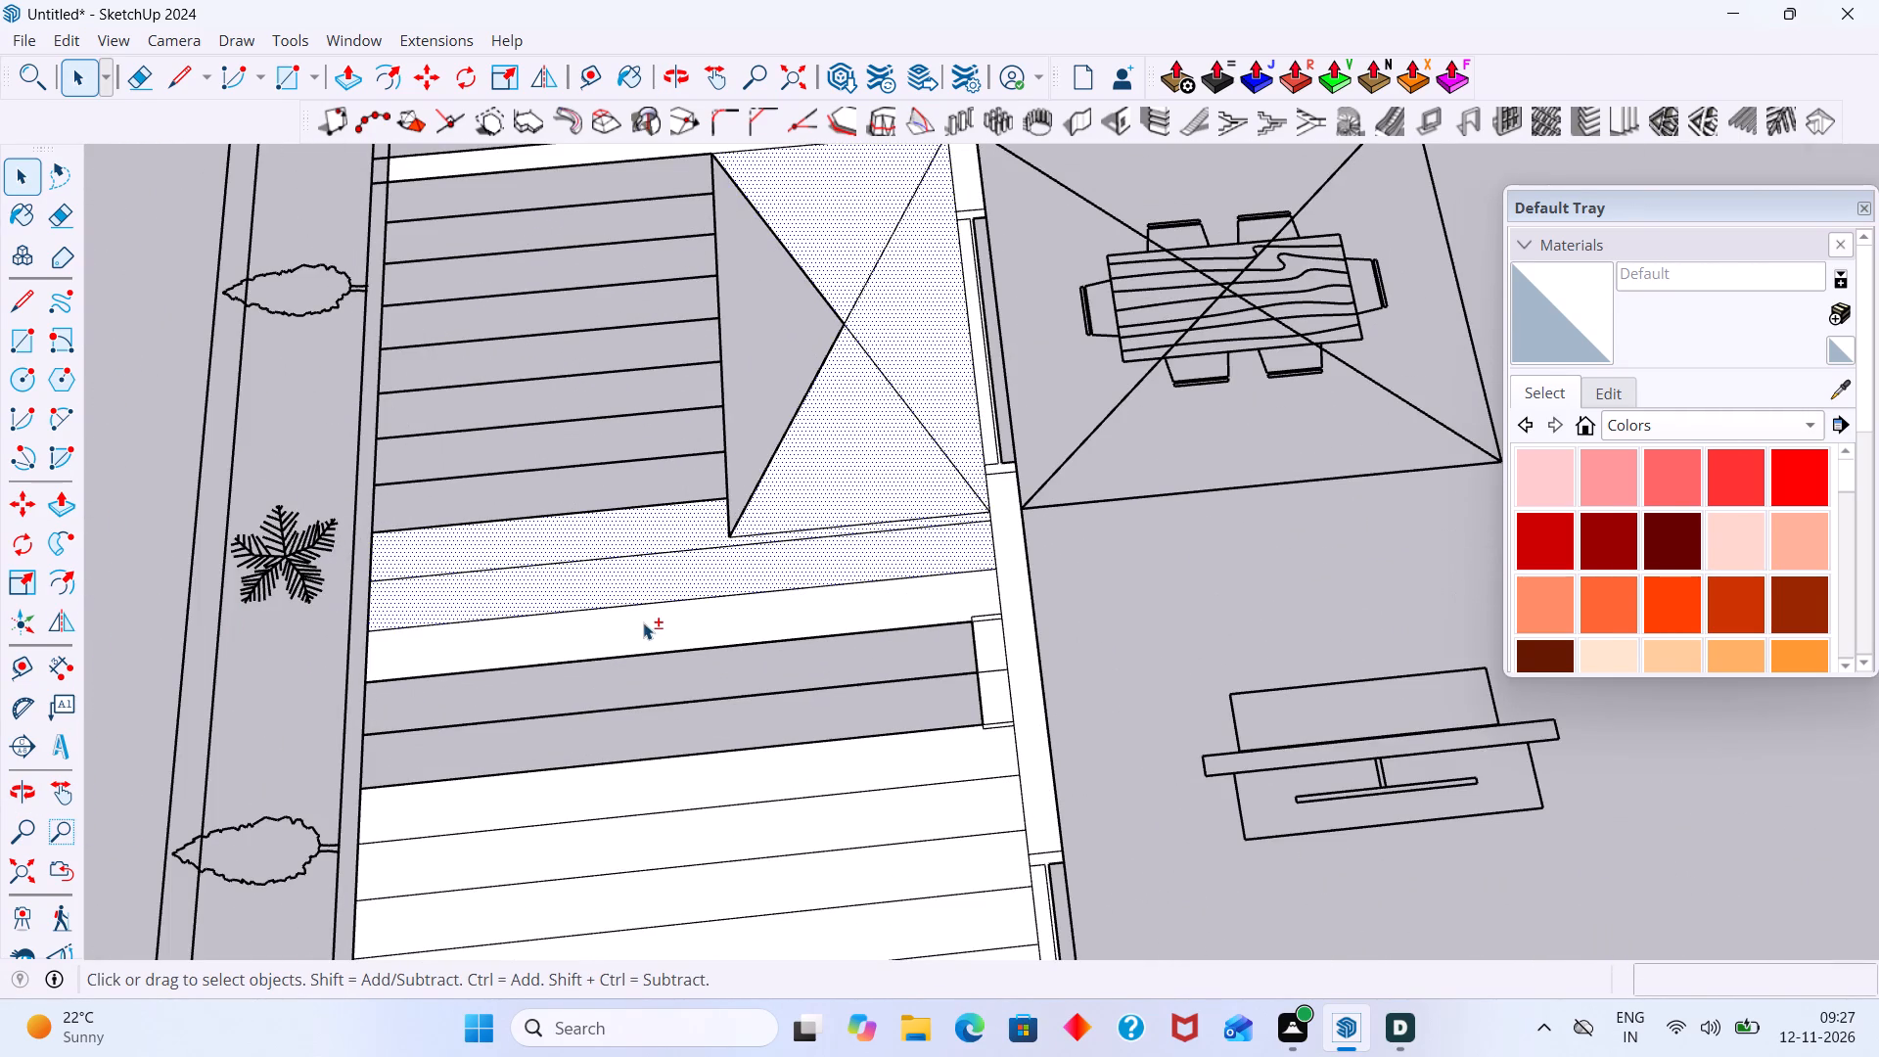
{"action": "left_click", "coordinate": [736, 780], "text": "shift"}
{"action": "left_click", "coordinate": [993, 684], "text": "shift"}
Add the remaining faces of the small box on the deck-side wall, including its thin end slivers, to the selection.
{"action": "scroll", "coordinate": [982, 719], "scroll_direction": "up", "scroll_amount": 2, "text": "shift"}
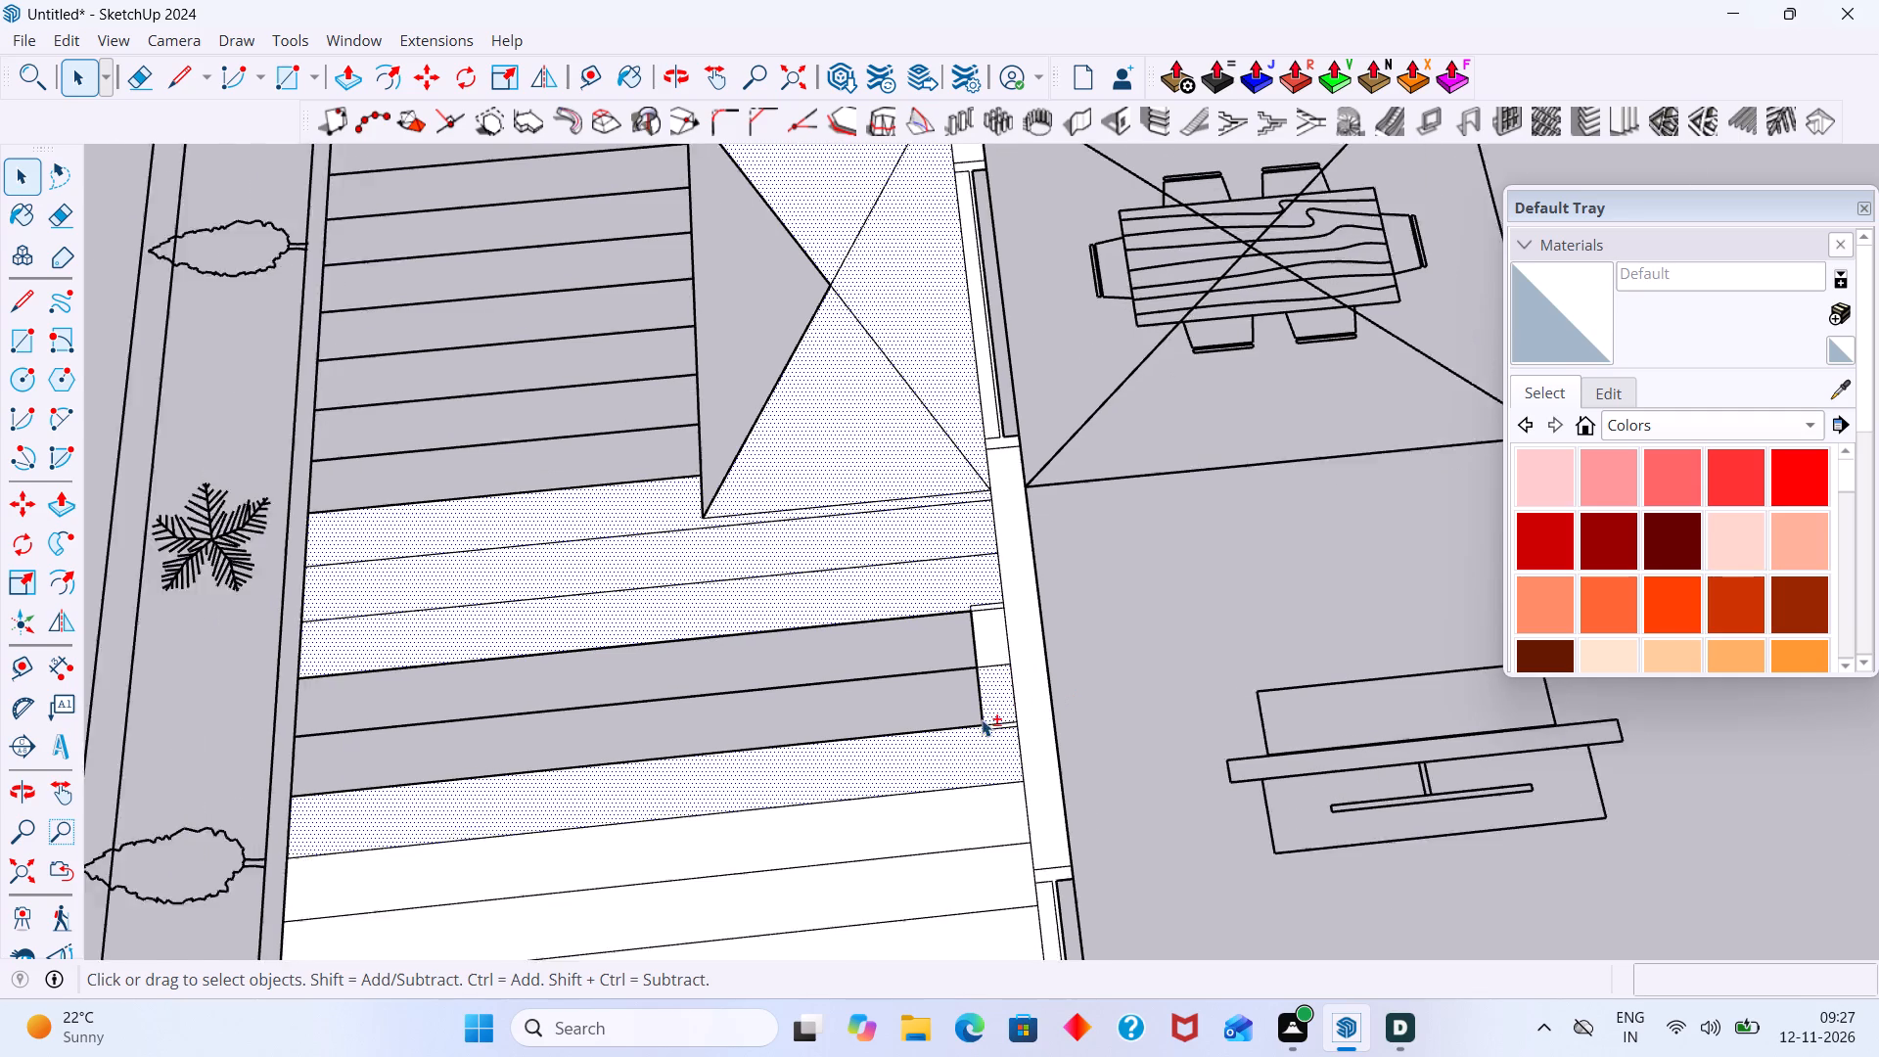
{"action": "scroll", "coordinate": [982, 719], "scroll_direction": "up", "scroll_amount": 4, "text": "shift"}
{"action": "left_click", "coordinate": [992, 596], "text": "shift"}
{"action": "scroll", "coordinate": [980, 572], "scroll_direction": "up", "scroll_amount": 6, "text": "shift"}
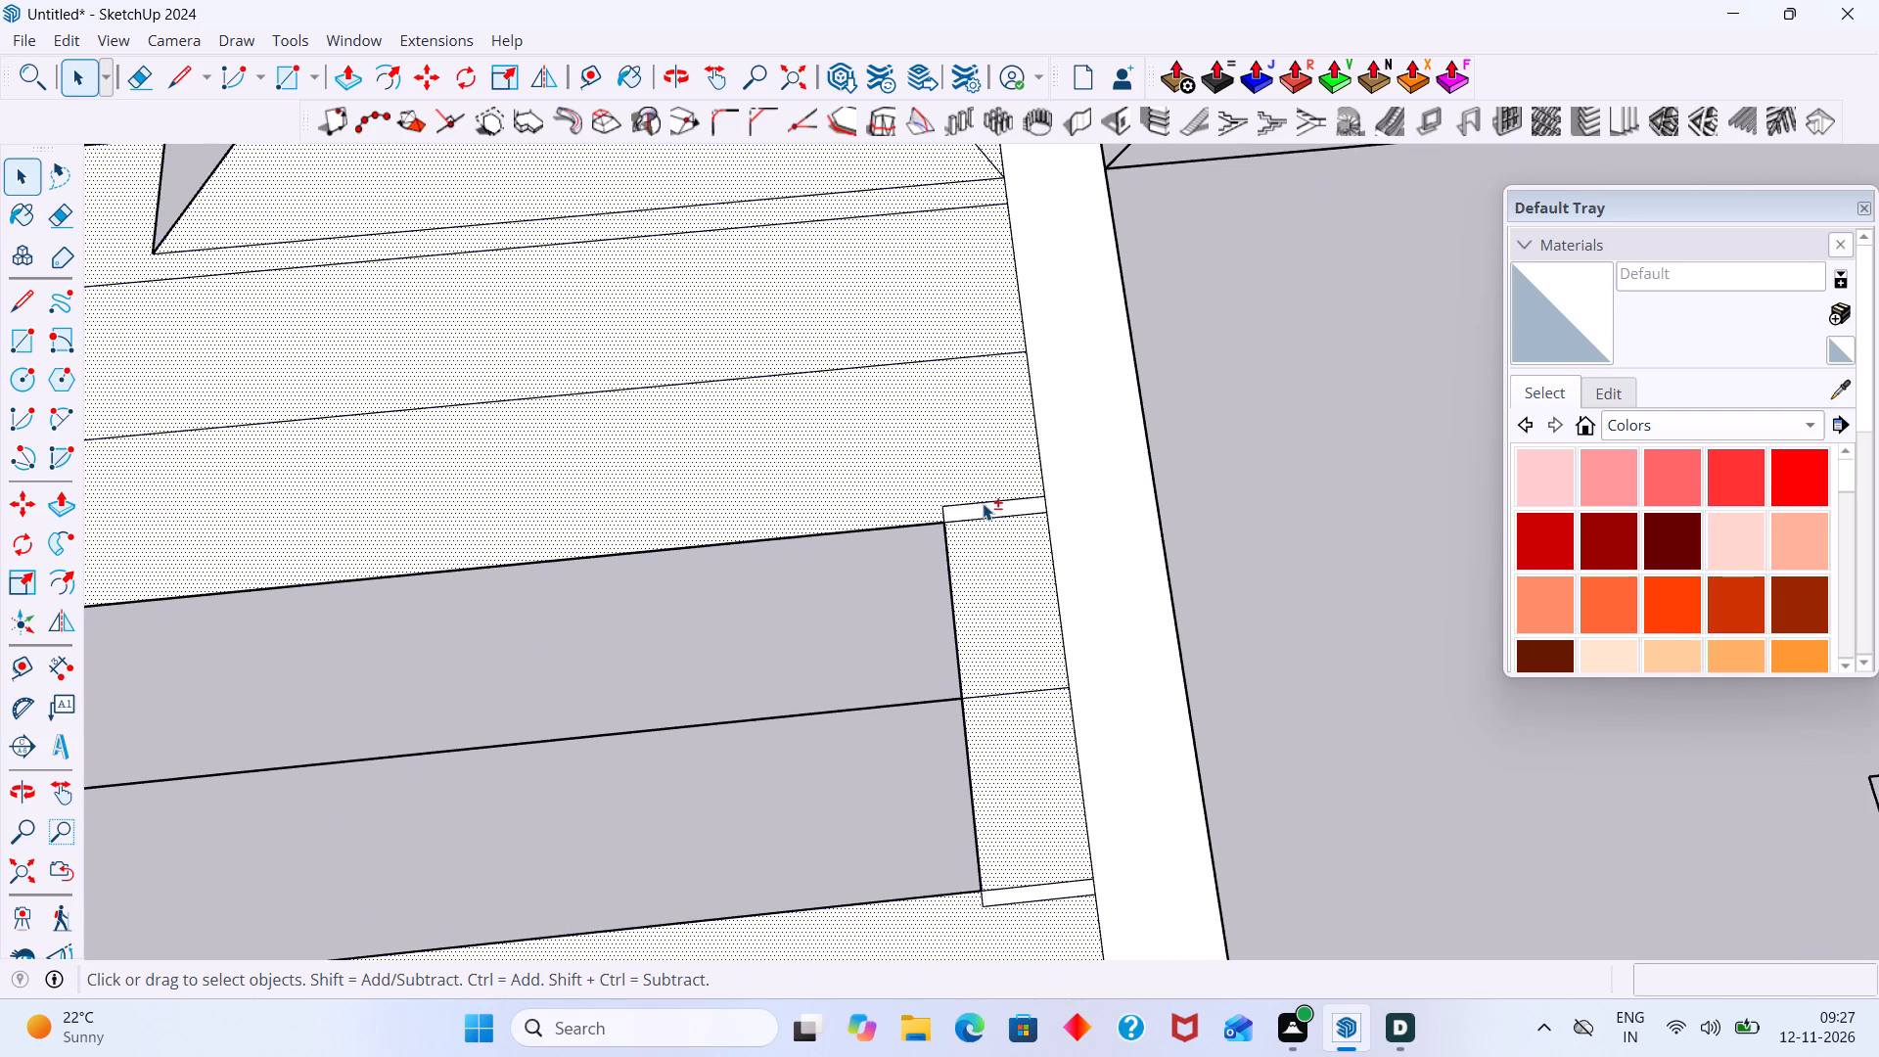
{"action": "left_click", "coordinate": [983, 506], "text": "shift"}
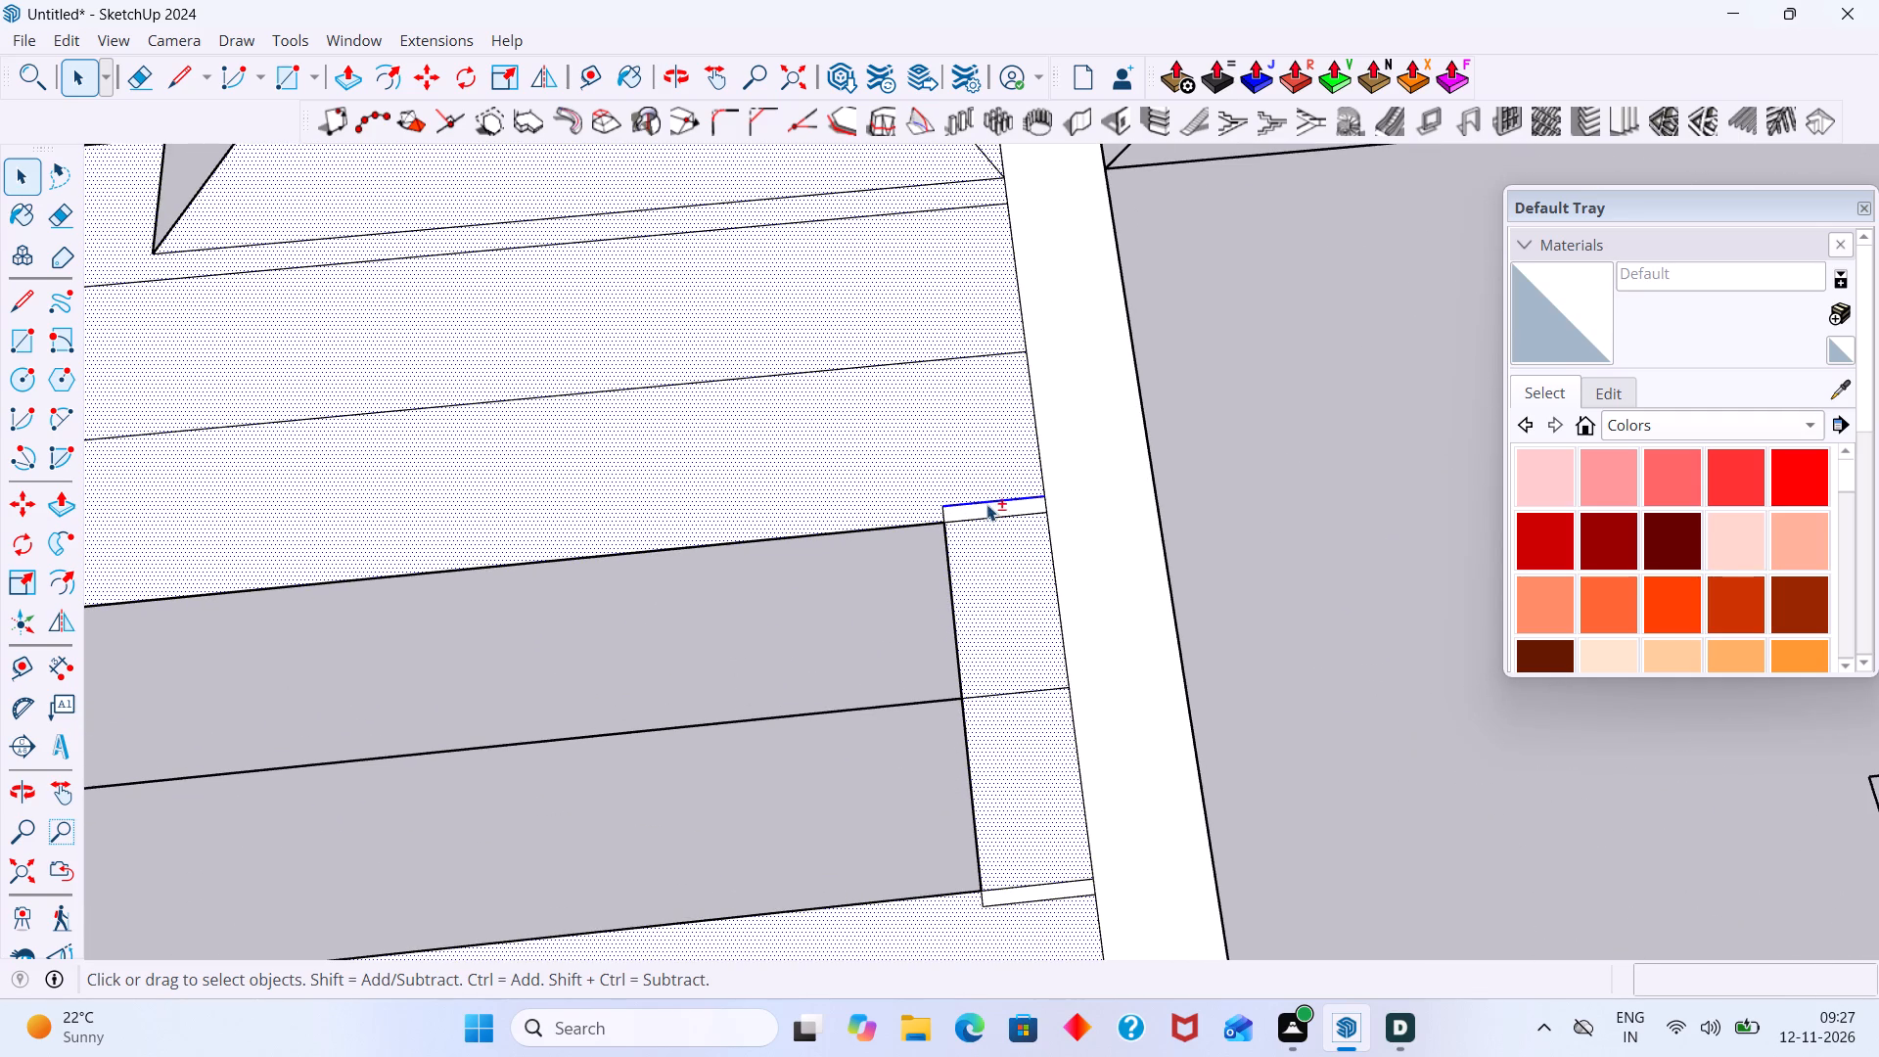
{"action": "left_click", "coordinate": [986, 504], "text": "shift"}
{"action": "scroll", "coordinate": [984, 504], "scroll_direction": "up", "scroll_amount": 1, "text": "shift"}
{"action": "left_click", "coordinate": [982, 511], "text": "shift"}
{"action": "scroll", "coordinate": [976, 520], "scroll_direction": "down", "scroll_amount": 10, "text": "shift"}
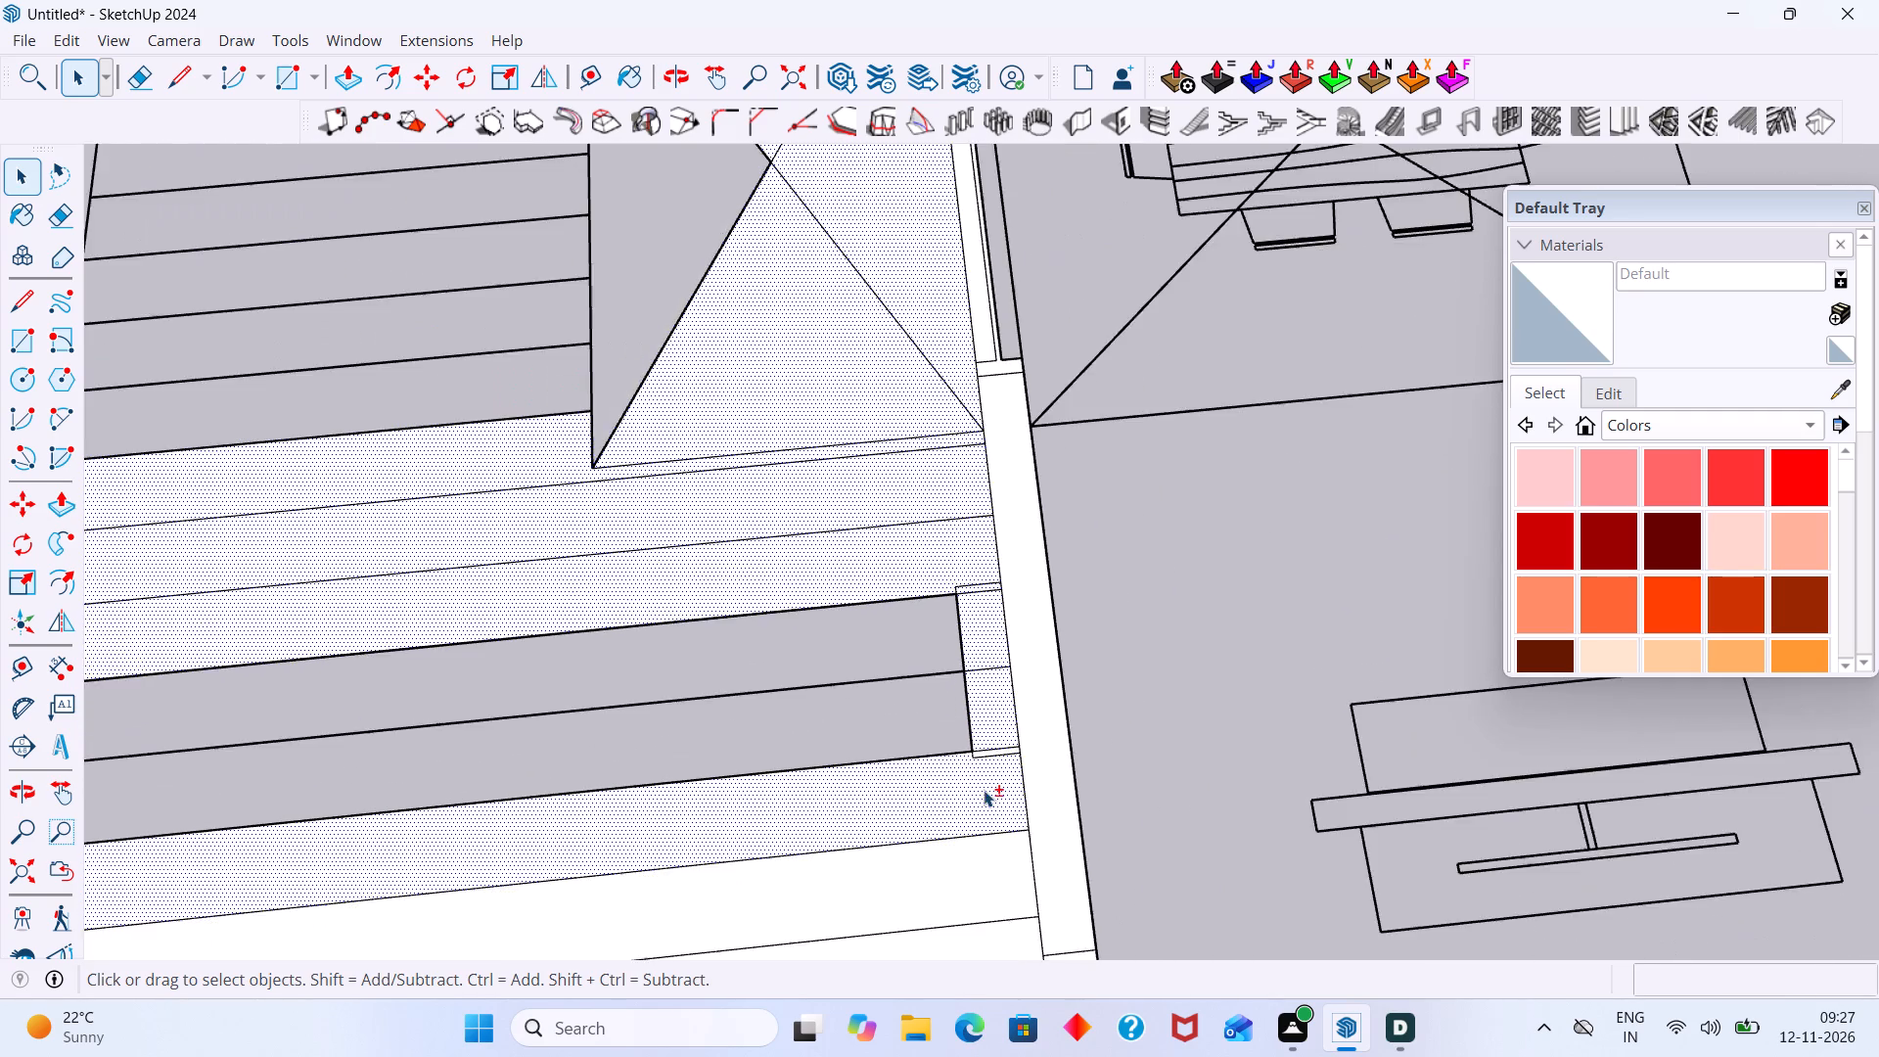
{"action": "scroll", "coordinate": [984, 790], "scroll_direction": "up", "scroll_amount": 17, "text": "shift"}
{"action": "left_click", "coordinate": [987, 718], "text": "shift"}
{"action": "scroll", "coordinate": [978, 716], "scroll_direction": "down", "scroll_amount": 10, "text": "shift"}
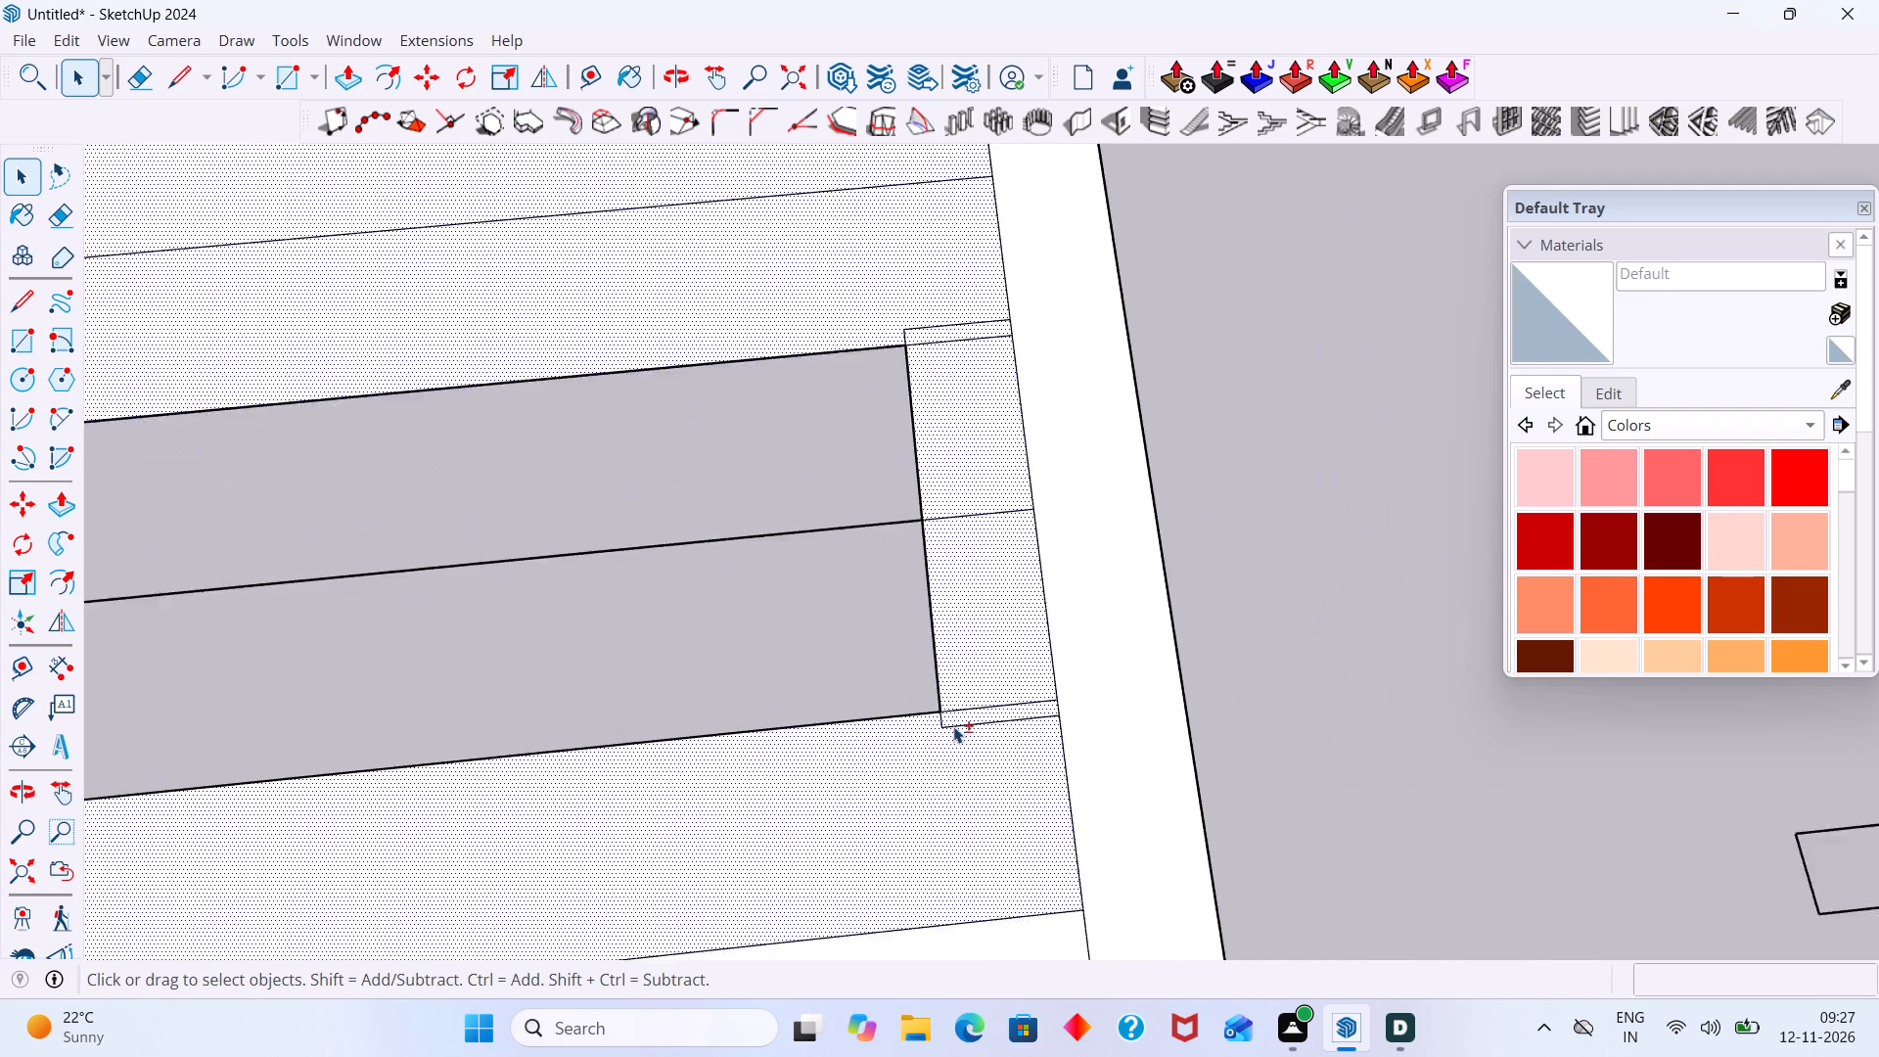
Add the remaining white deck strips, from below the small wall box down to the deck's front end, to the selection.
{"action": "scroll", "coordinate": [953, 726], "scroll_direction": "down", "scroll_amount": 15, "text": "shift"}
{"action": "left_click", "coordinate": [854, 811], "text": "shift"}
{"action": "left_click", "coordinate": [857, 854], "text": "shift"}
{"action": "middle_click_drag", "start_coordinate": [857, 825], "coordinate": [844, 767], "text": "shift"}
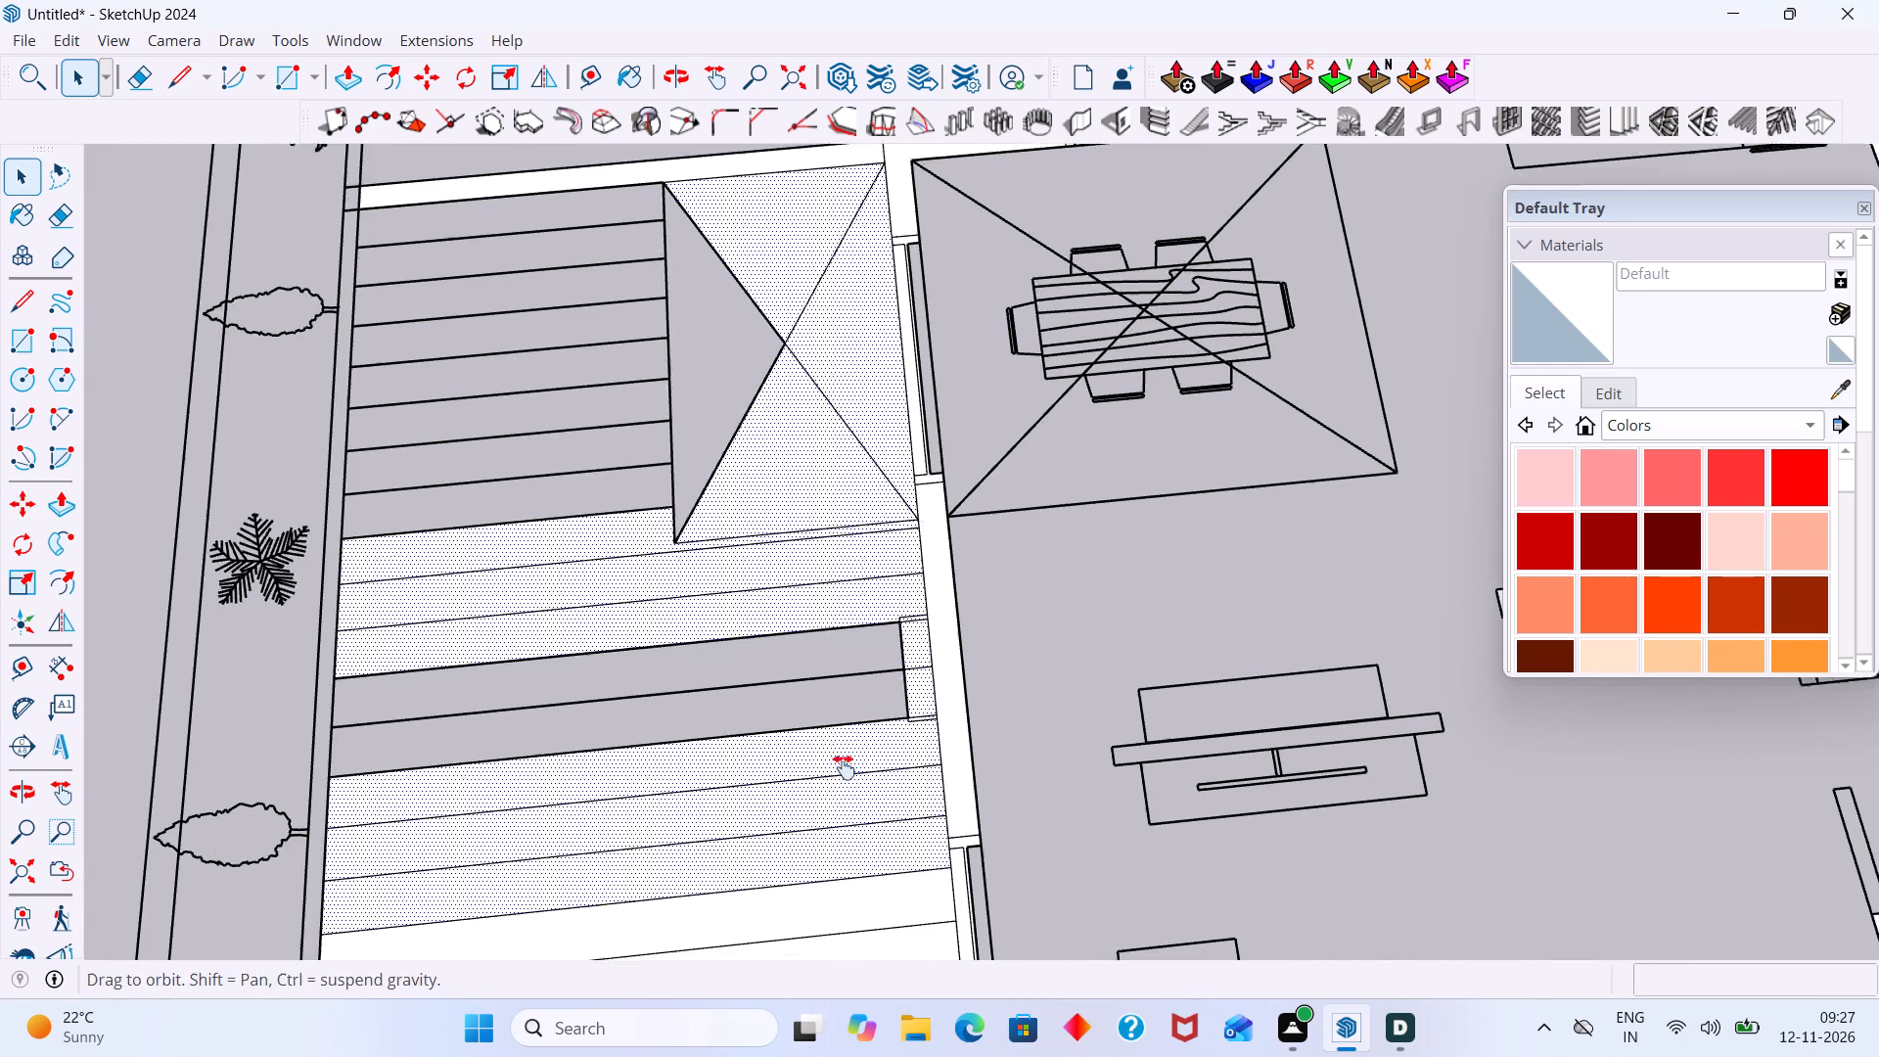
{"action": "middle_click_drag", "start_coordinate": [844, 767], "coordinate": [844, 583], "text": "shift"}
{"action": "scroll", "coordinate": [840, 628], "scroll_direction": "up", "scroll_amount": 3, "text": "shift"}
{"action": "left_click", "coordinate": [862, 657], "text": "shift"}
{"action": "left_click", "coordinate": [862, 758], "text": "shift"}
{"action": "middle_click_drag", "start_coordinate": [865, 742], "coordinate": [897, 580], "text": "shift"}
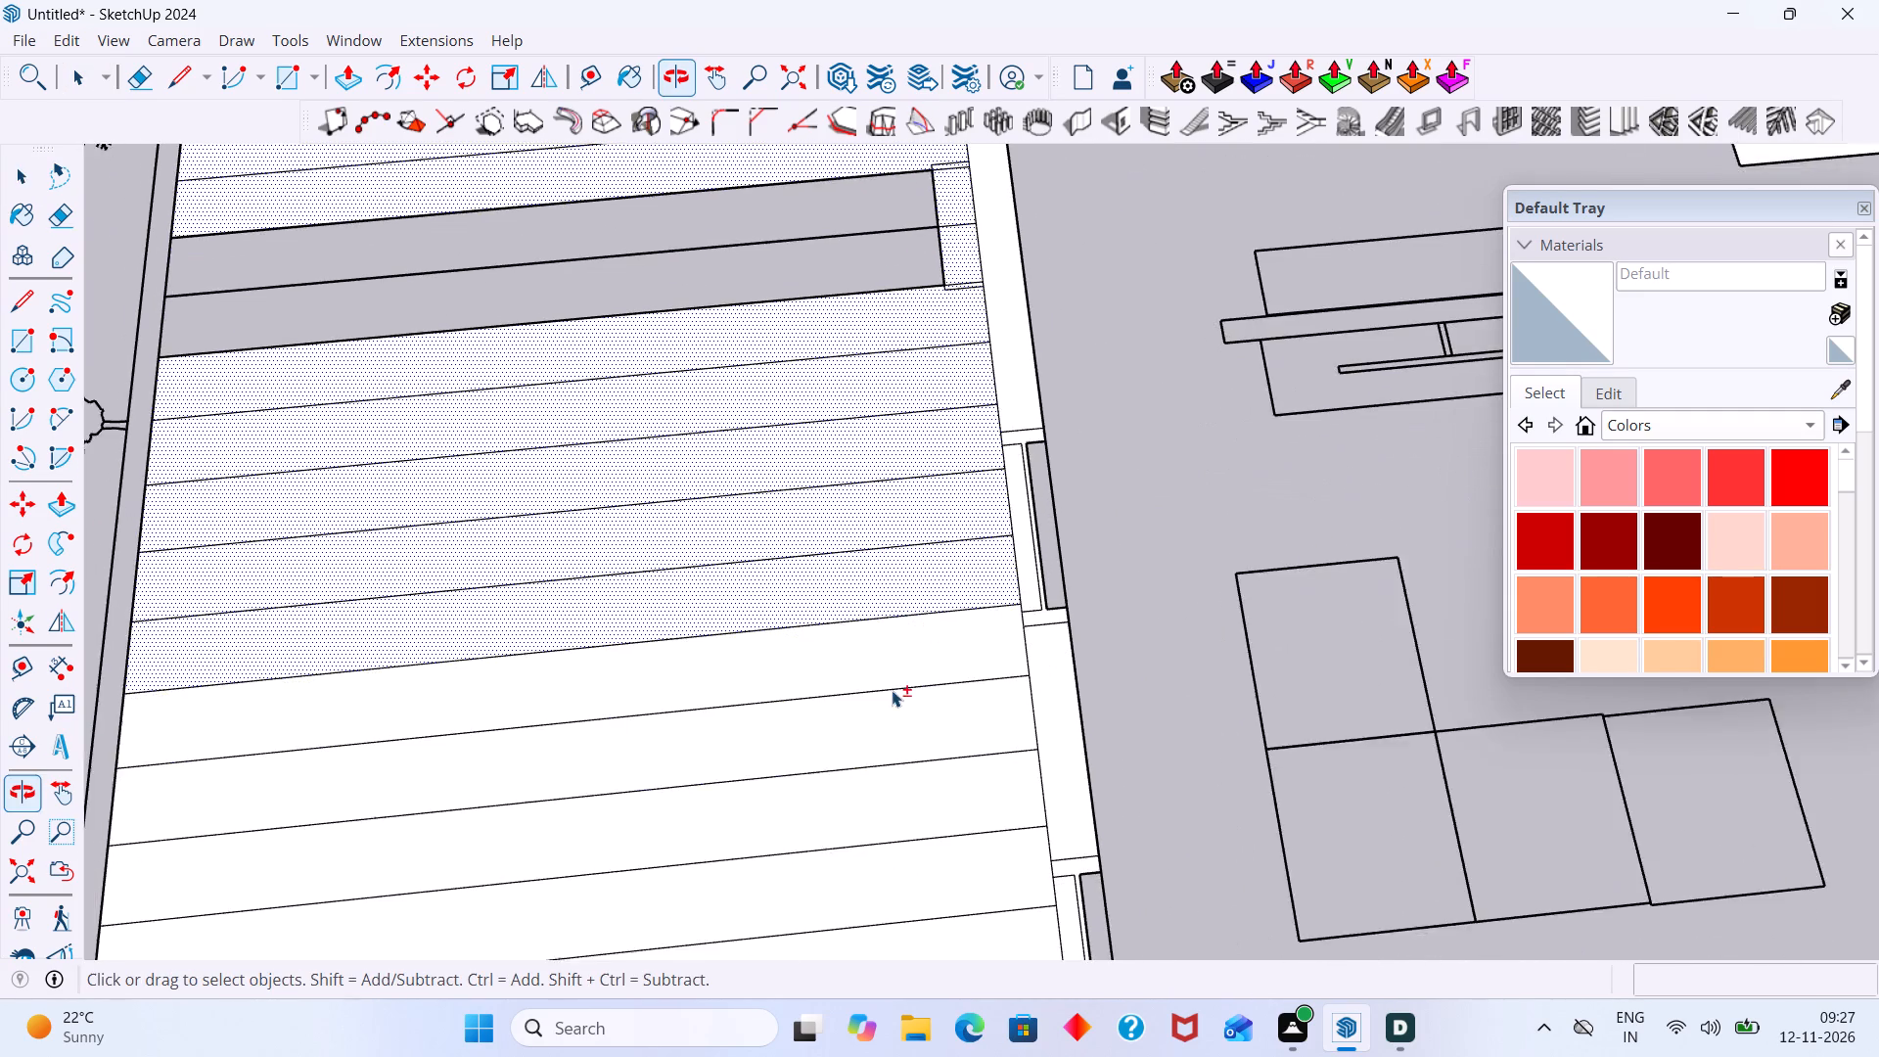
{"action": "scroll", "coordinate": [892, 690], "scroll_direction": "up", "scroll_amount": 2, "text": "shift"}
{"action": "left_click", "coordinate": [901, 642], "text": "shift"}
{"action": "left_click_drag", "start_coordinate": [918, 716], "coordinate": [929, 718], "text": "shift"}
{"action": "scroll", "coordinate": [922, 715], "scroll_direction": "up", "scroll_amount": 1, "text": "shift"}
{"action": "scroll", "coordinate": [922, 715], "scroll_direction": "down", "scroll_amount": 5, "text": "shift"}
{"action": "left_click", "coordinate": [917, 727], "text": "shift"}
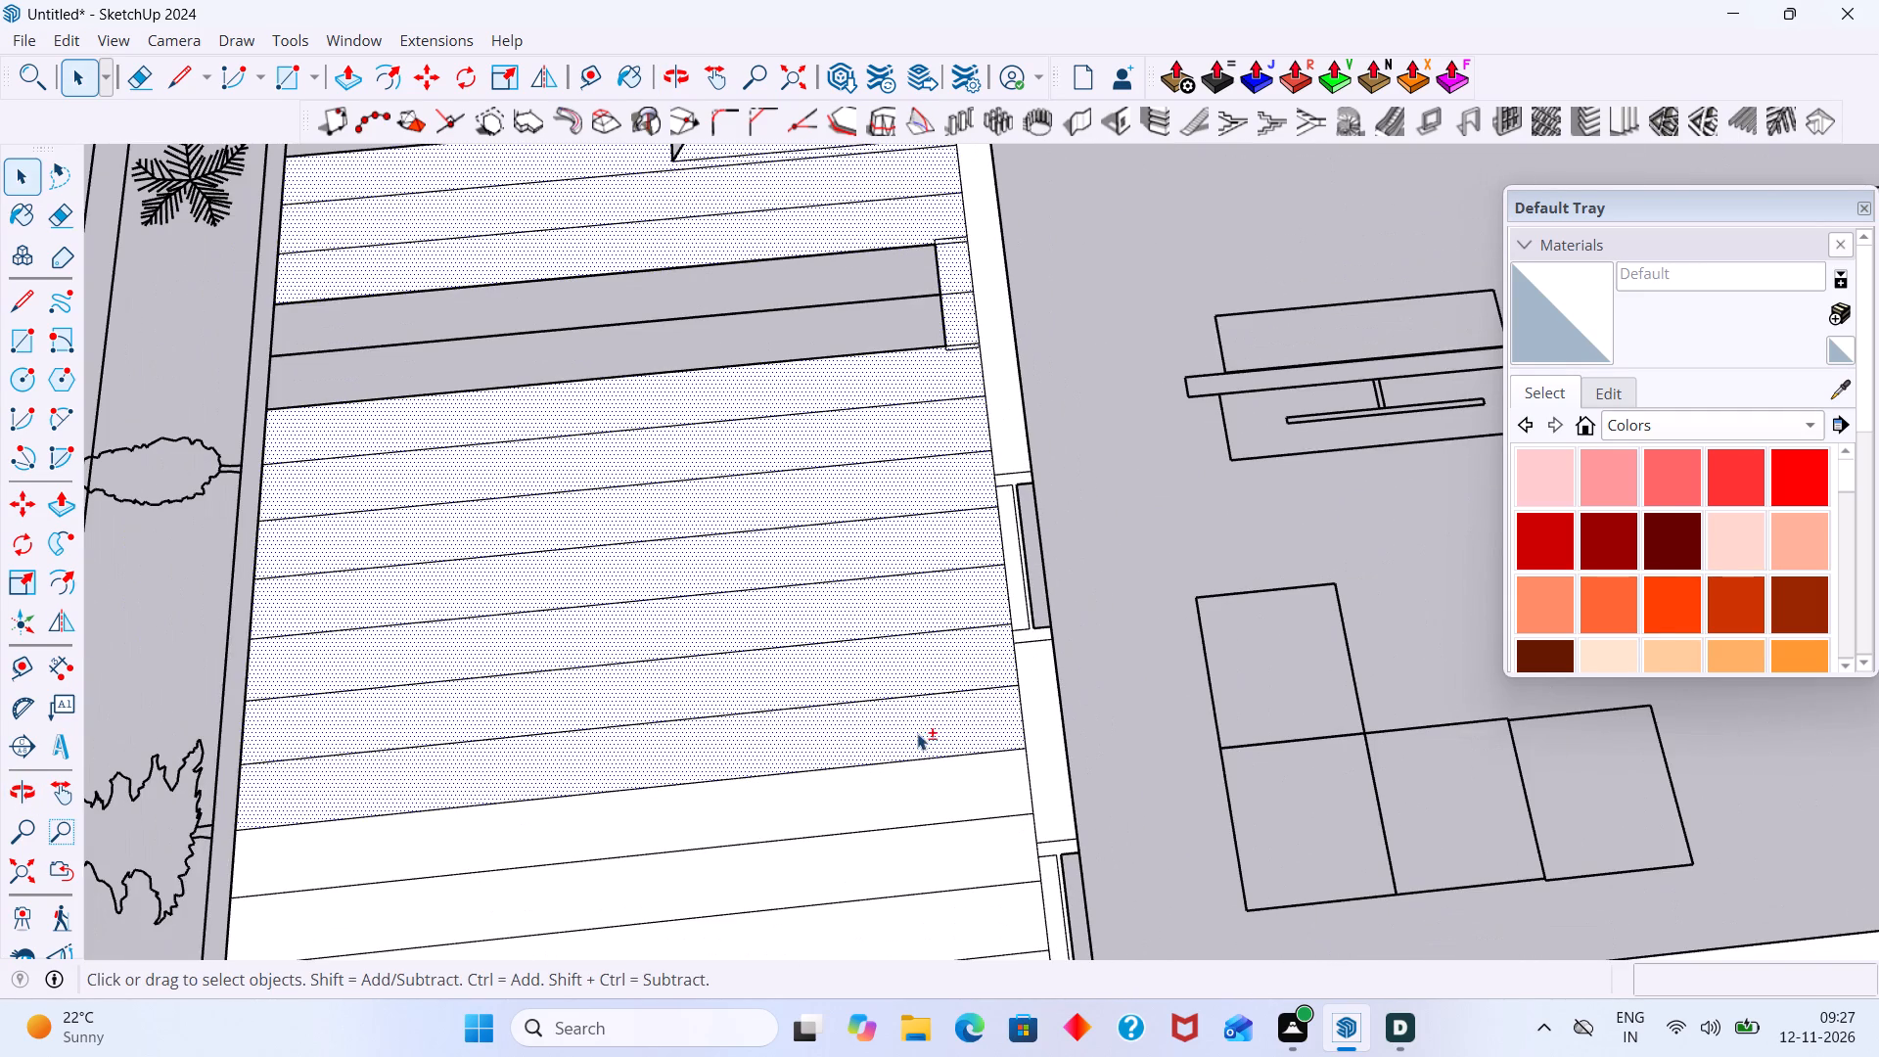
{"action": "middle_click_drag", "start_coordinate": [917, 733], "coordinate": [953, 565], "text": "shift"}
{"action": "scroll", "coordinate": [978, 620], "scroll_direction": "up", "scroll_amount": 2, "text": "shift"}
{"action": "left_click", "coordinate": [978, 620], "text": "shift"}
{"action": "left_click", "coordinate": [977, 702], "text": "shift"}
{"action": "left_click", "coordinate": [995, 776], "text": "shift"}
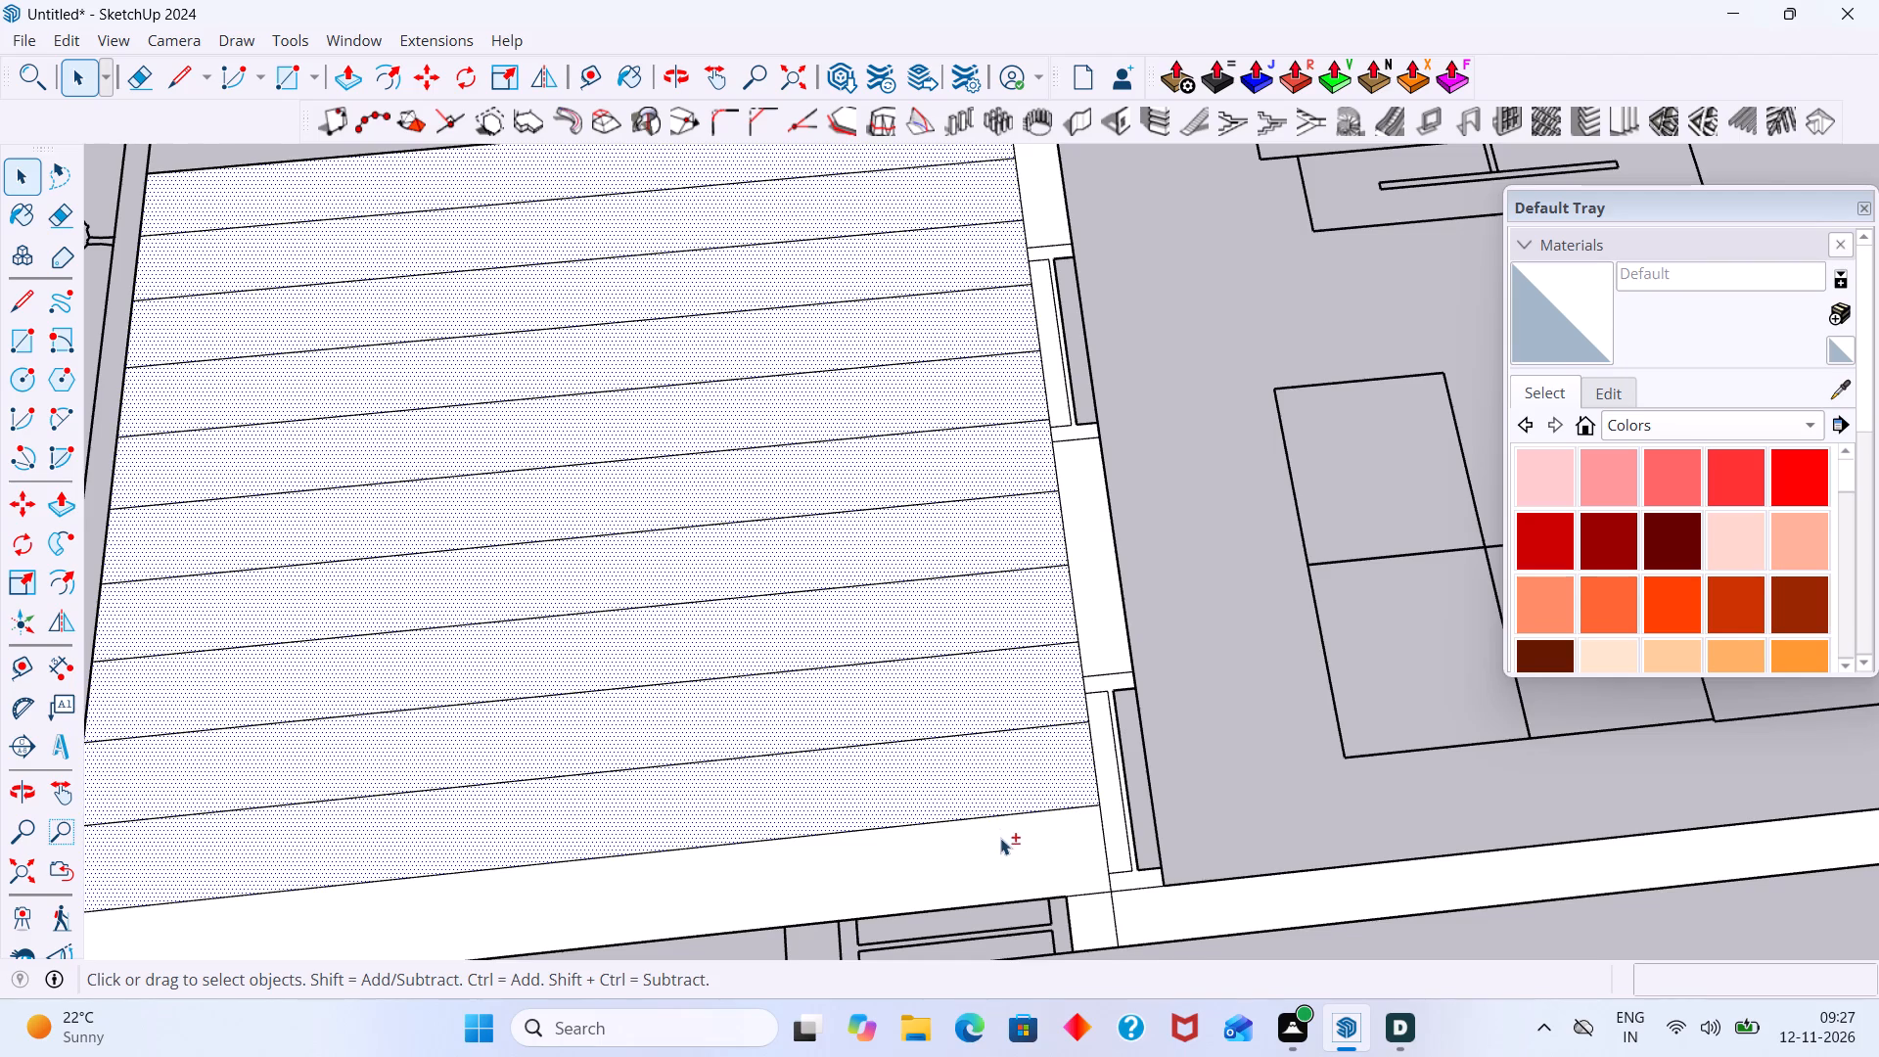
{"action": "left_click", "coordinate": [1001, 838], "text": "shift"}
Add the narrow strip along the deck's rear edge to the selection and delete all the selected deck faces.
{"action": "scroll", "coordinate": [997, 794], "scroll_direction": "down", "scroll_amount": 8, "text": "shift"}
{"action": "scroll", "coordinate": [959, 483], "scroll_direction": "down", "scroll_amount": 4, "text": "shift"}
{"action": "middle_click_drag", "start_coordinate": [926, 575], "coordinate": [922, 741], "text": "shift"}
{"action": "scroll", "coordinate": [872, 364], "scroll_direction": "up", "scroll_amount": 12, "text": "shift"}
{"action": "left_click", "coordinate": [884, 259], "text": "shift"}
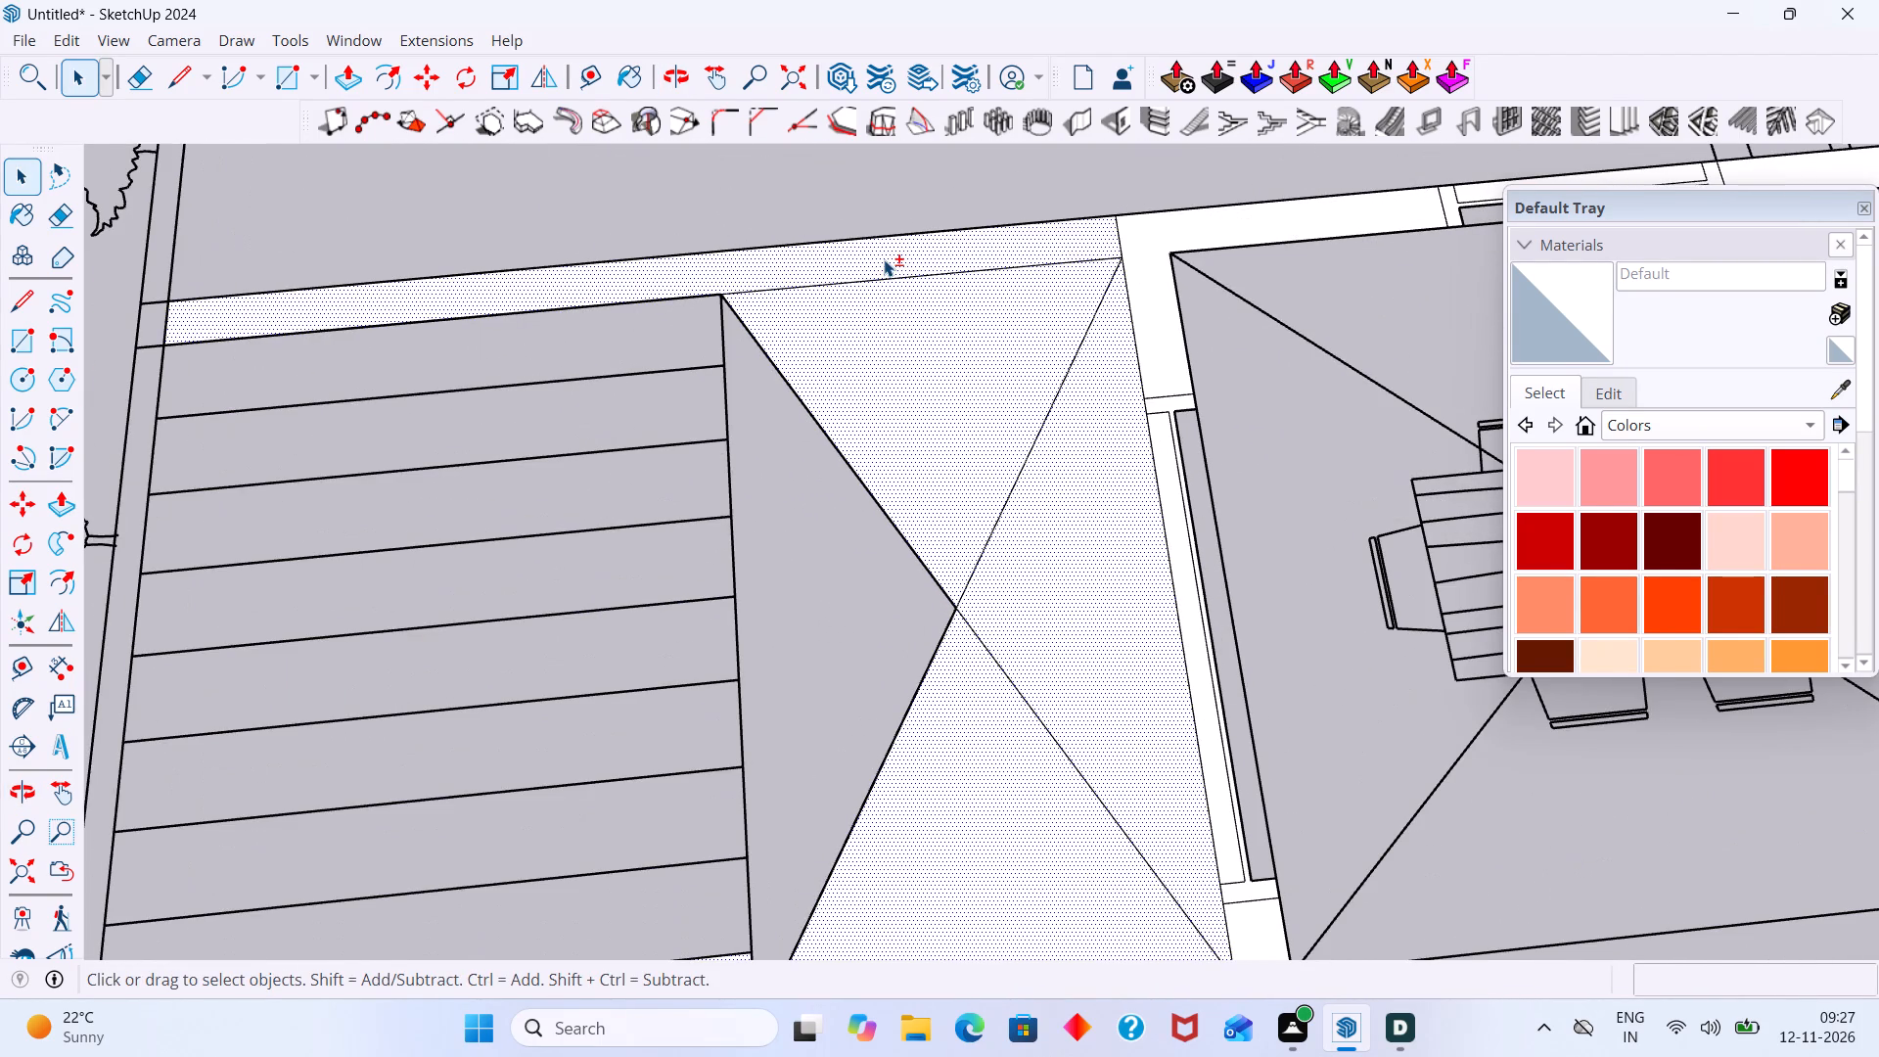
{"action": "scroll", "coordinate": [884, 259], "scroll_direction": "down", "scroll_amount": 5, "text": "shift"}
{"action": "key", "text": "Delete"}
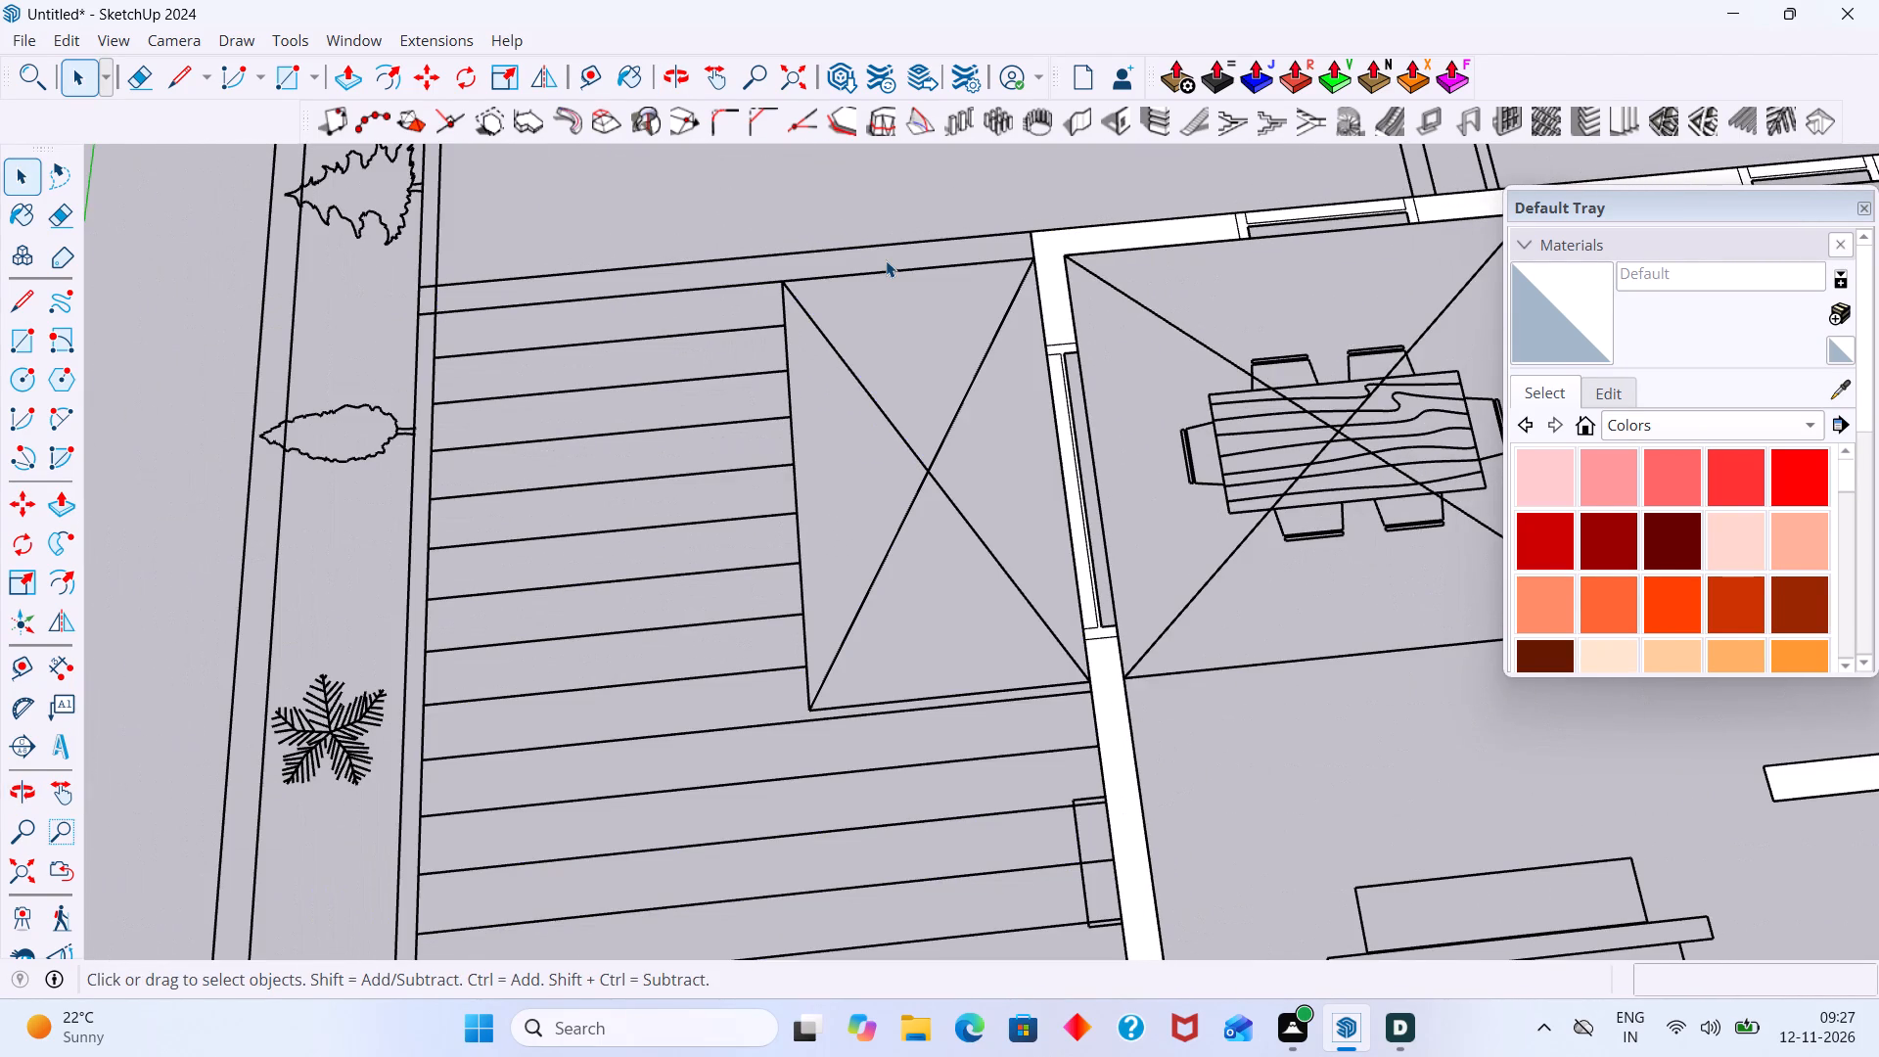
Draw a rectangle about 4" by 6' 10" over the unfilled window recess in the wall between the deck and the dining area.
{"action": "scroll", "coordinate": [851, 258], "scroll_direction": "down", "scroll_amount": 6}
{"action": "middle_click_drag", "start_coordinate": [988, 341], "coordinate": [825, 263]}
{"action": "scroll", "coordinate": [854, 301], "scroll_direction": "up", "scroll_amount": 4}
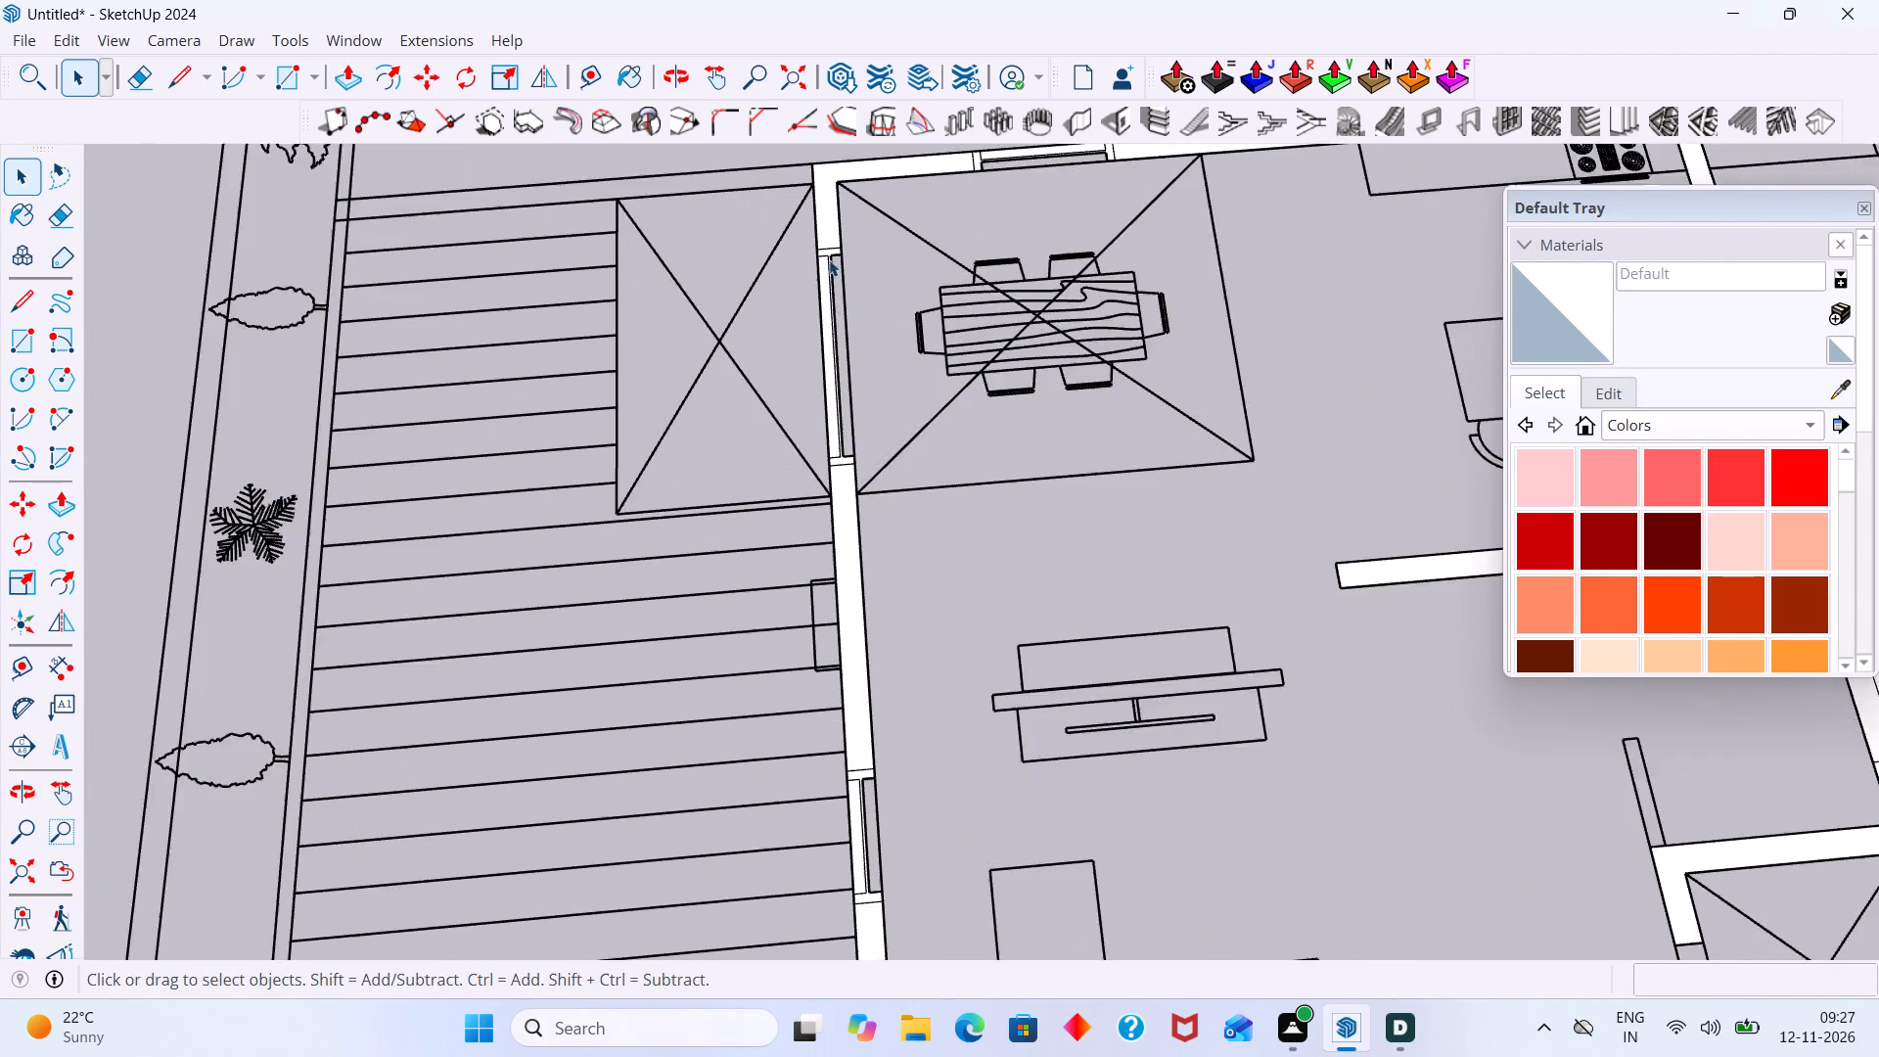
{"action": "scroll", "coordinate": [829, 259], "scroll_direction": "up", "scroll_amount": 3}
{"action": "middle_click_drag", "start_coordinate": [858, 264], "coordinate": [895, 317]}
{"action": "scroll", "coordinate": [892, 317], "scroll_direction": "up", "scroll_amount": 5}
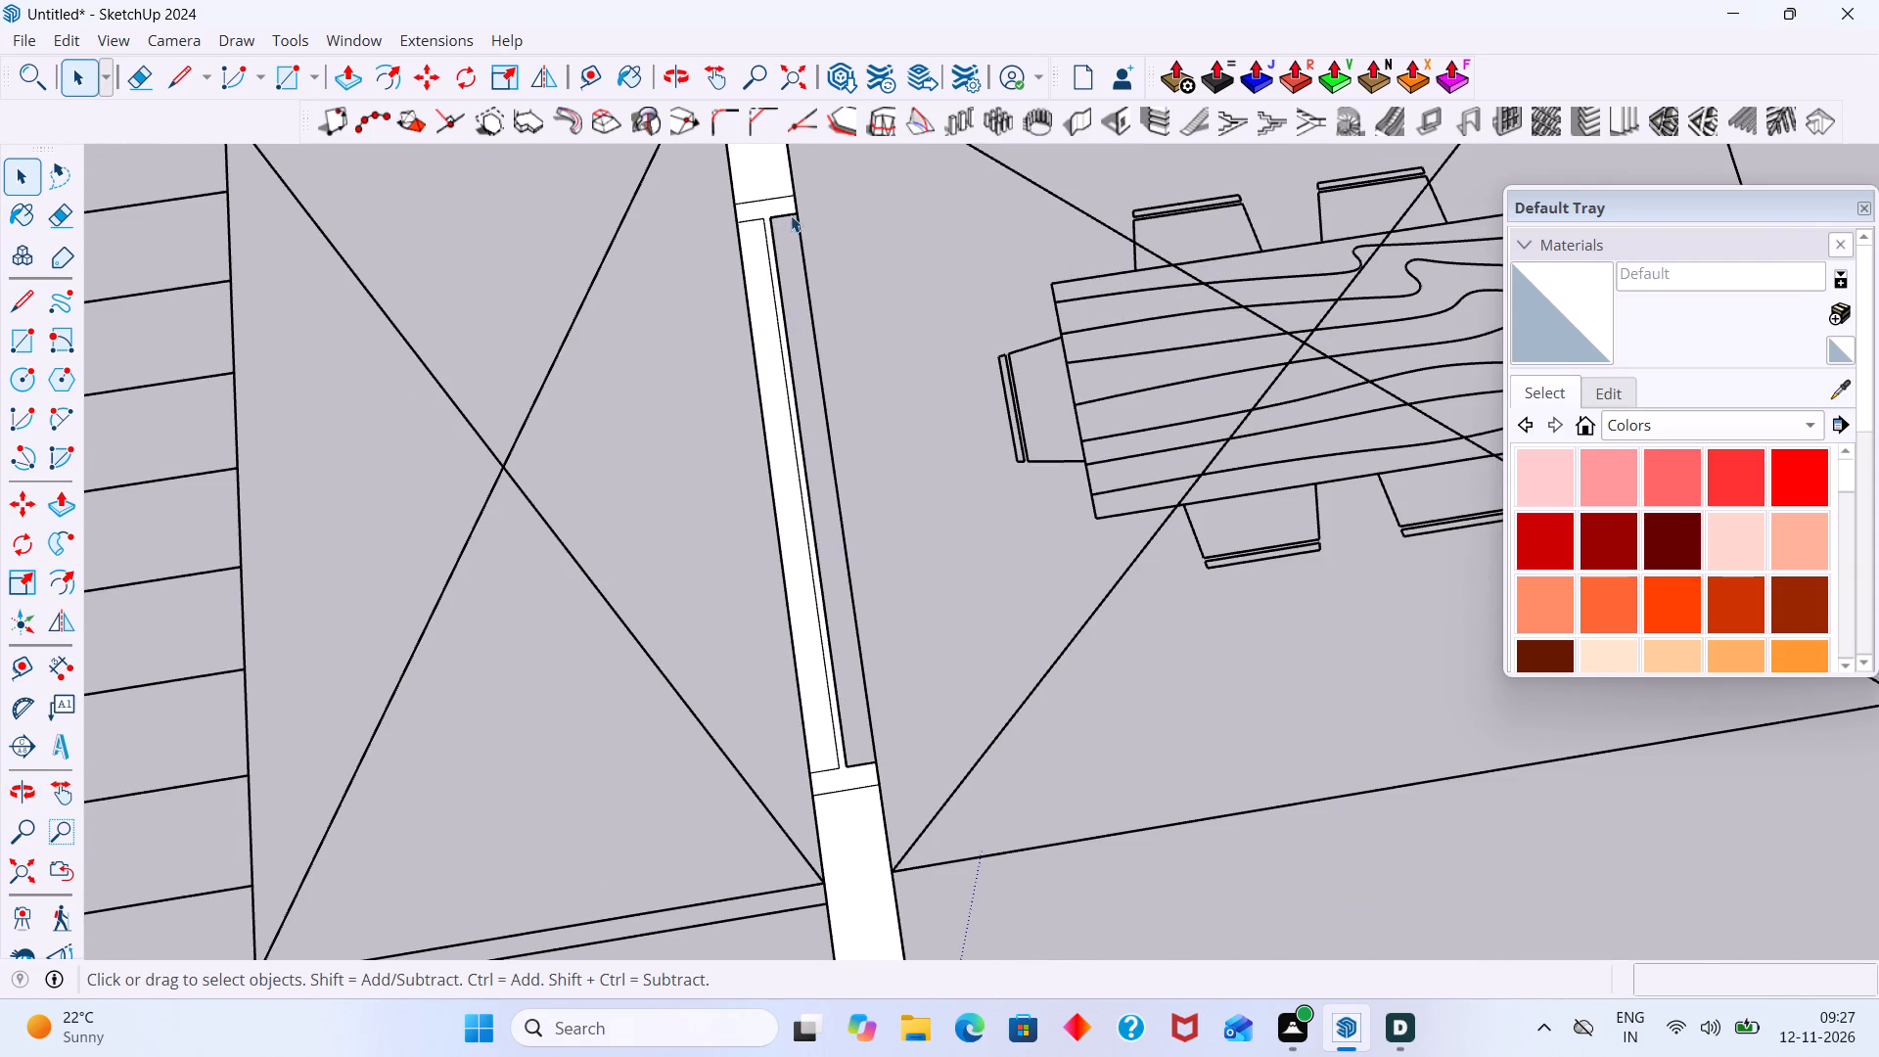
{"action": "key", "text": "r"}
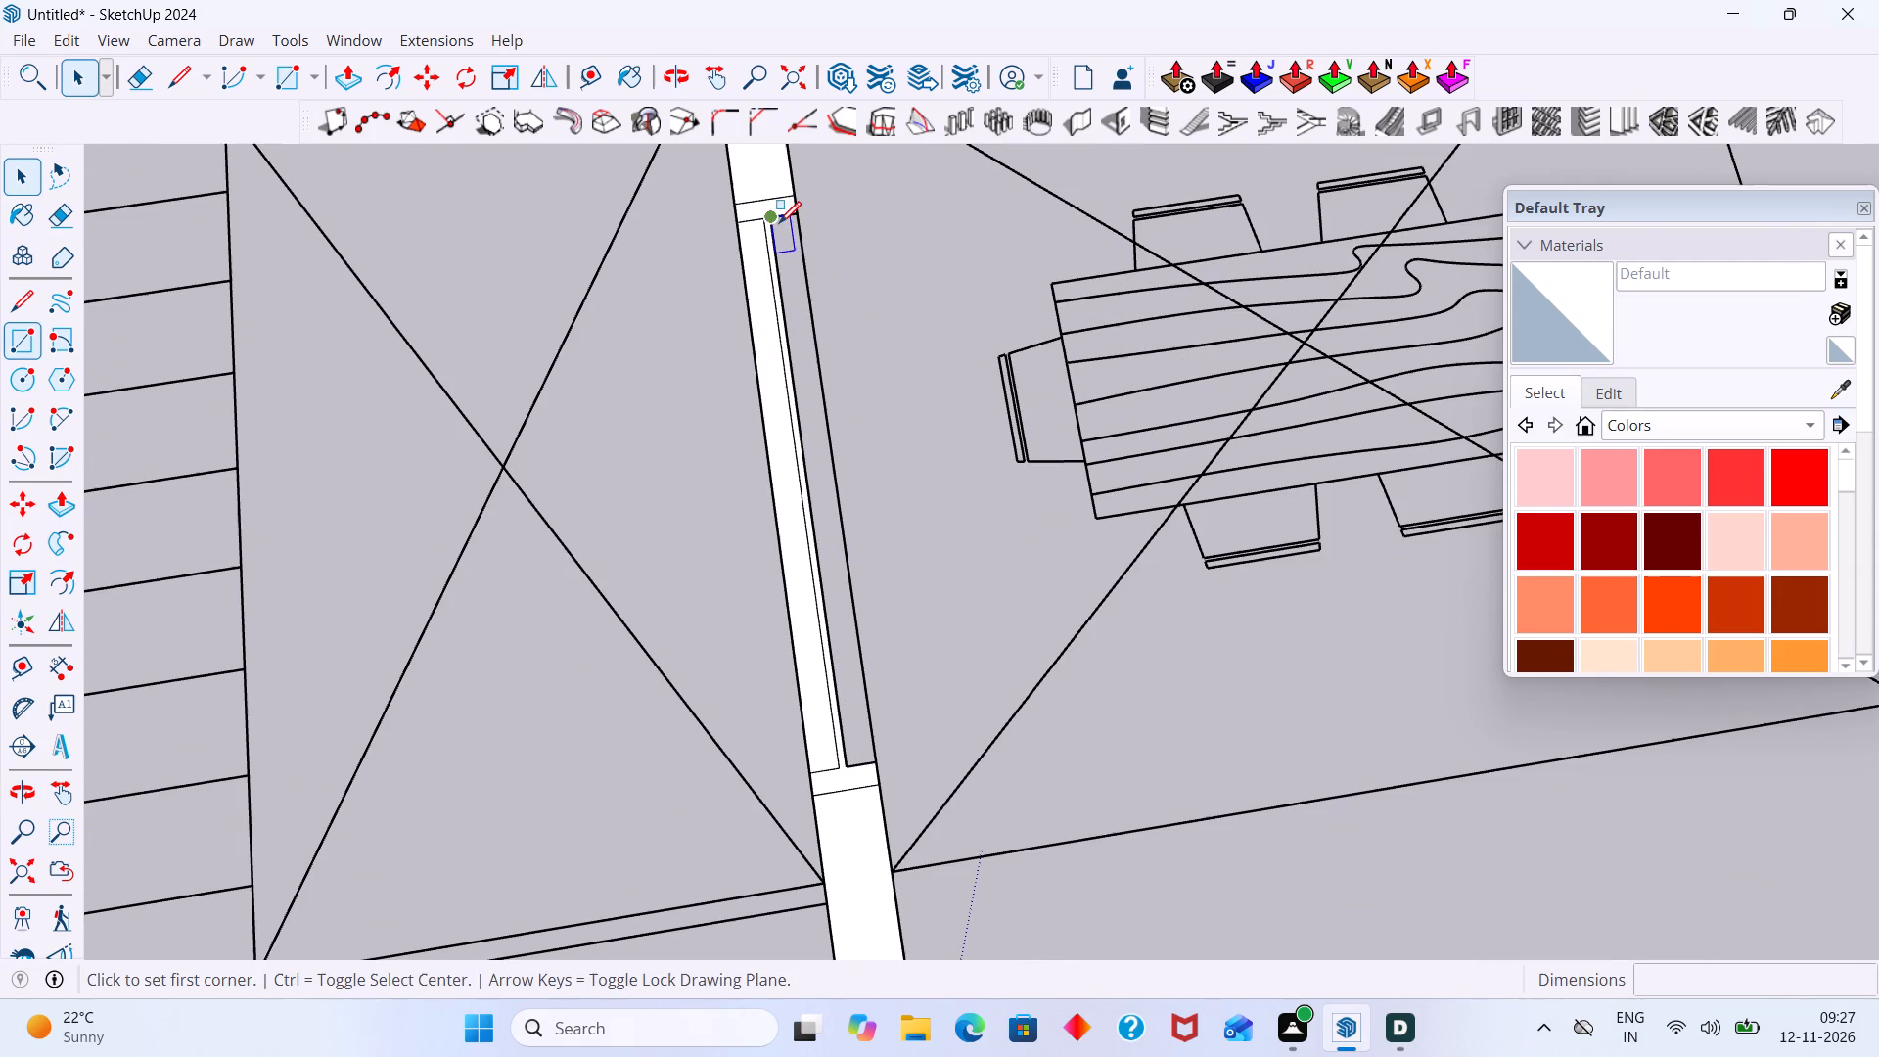
{"action": "scroll", "coordinate": [779, 223], "scroll_direction": "up", "scroll_amount": 8}
{"action": "left_click", "coordinate": [758, 209]}
{"action": "scroll", "coordinate": [857, 529], "scroll_direction": "down", "scroll_amount": 6}
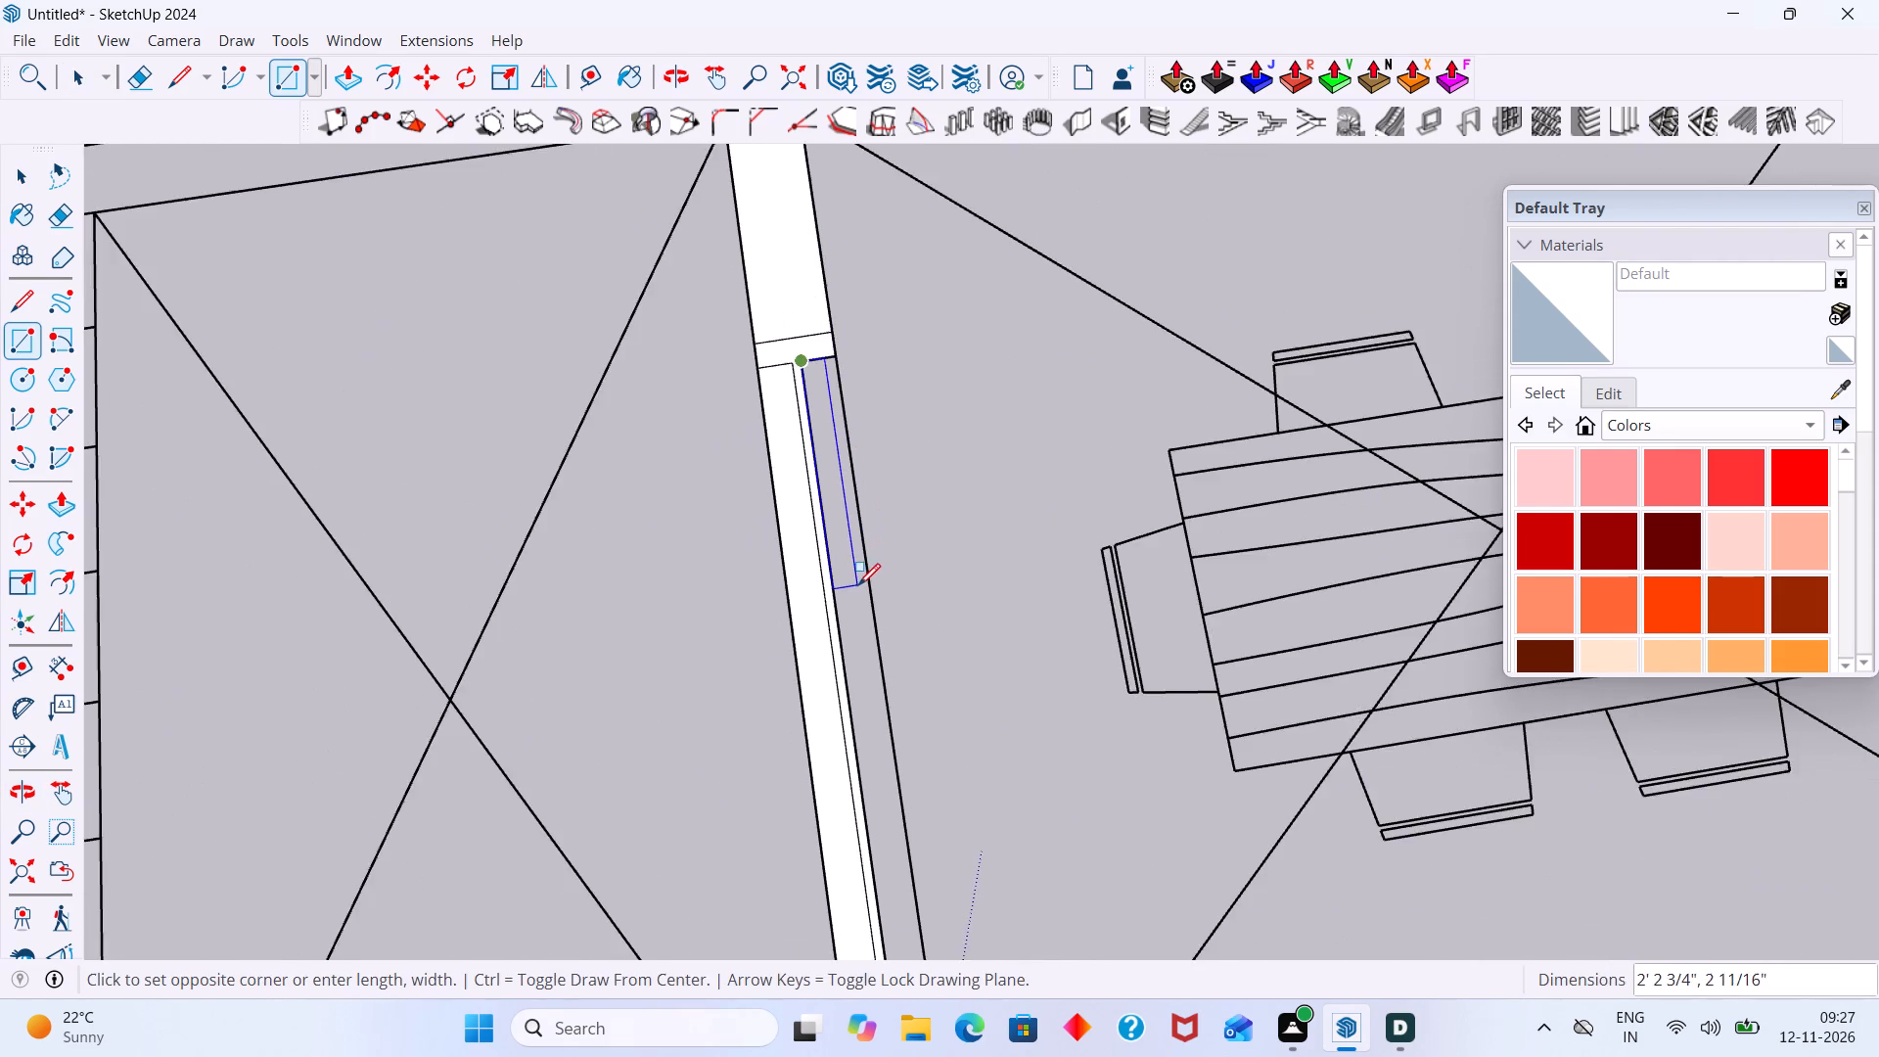
{"action": "middle_click_drag", "start_coordinate": [873, 581], "coordinate": [836, 235]}
{"action": "scroll", "coordinate": [889, 722], "scroll_direction": "up", "scroll_amount": 4}
{"action": "left_click", "coordinate": [909, 733]}
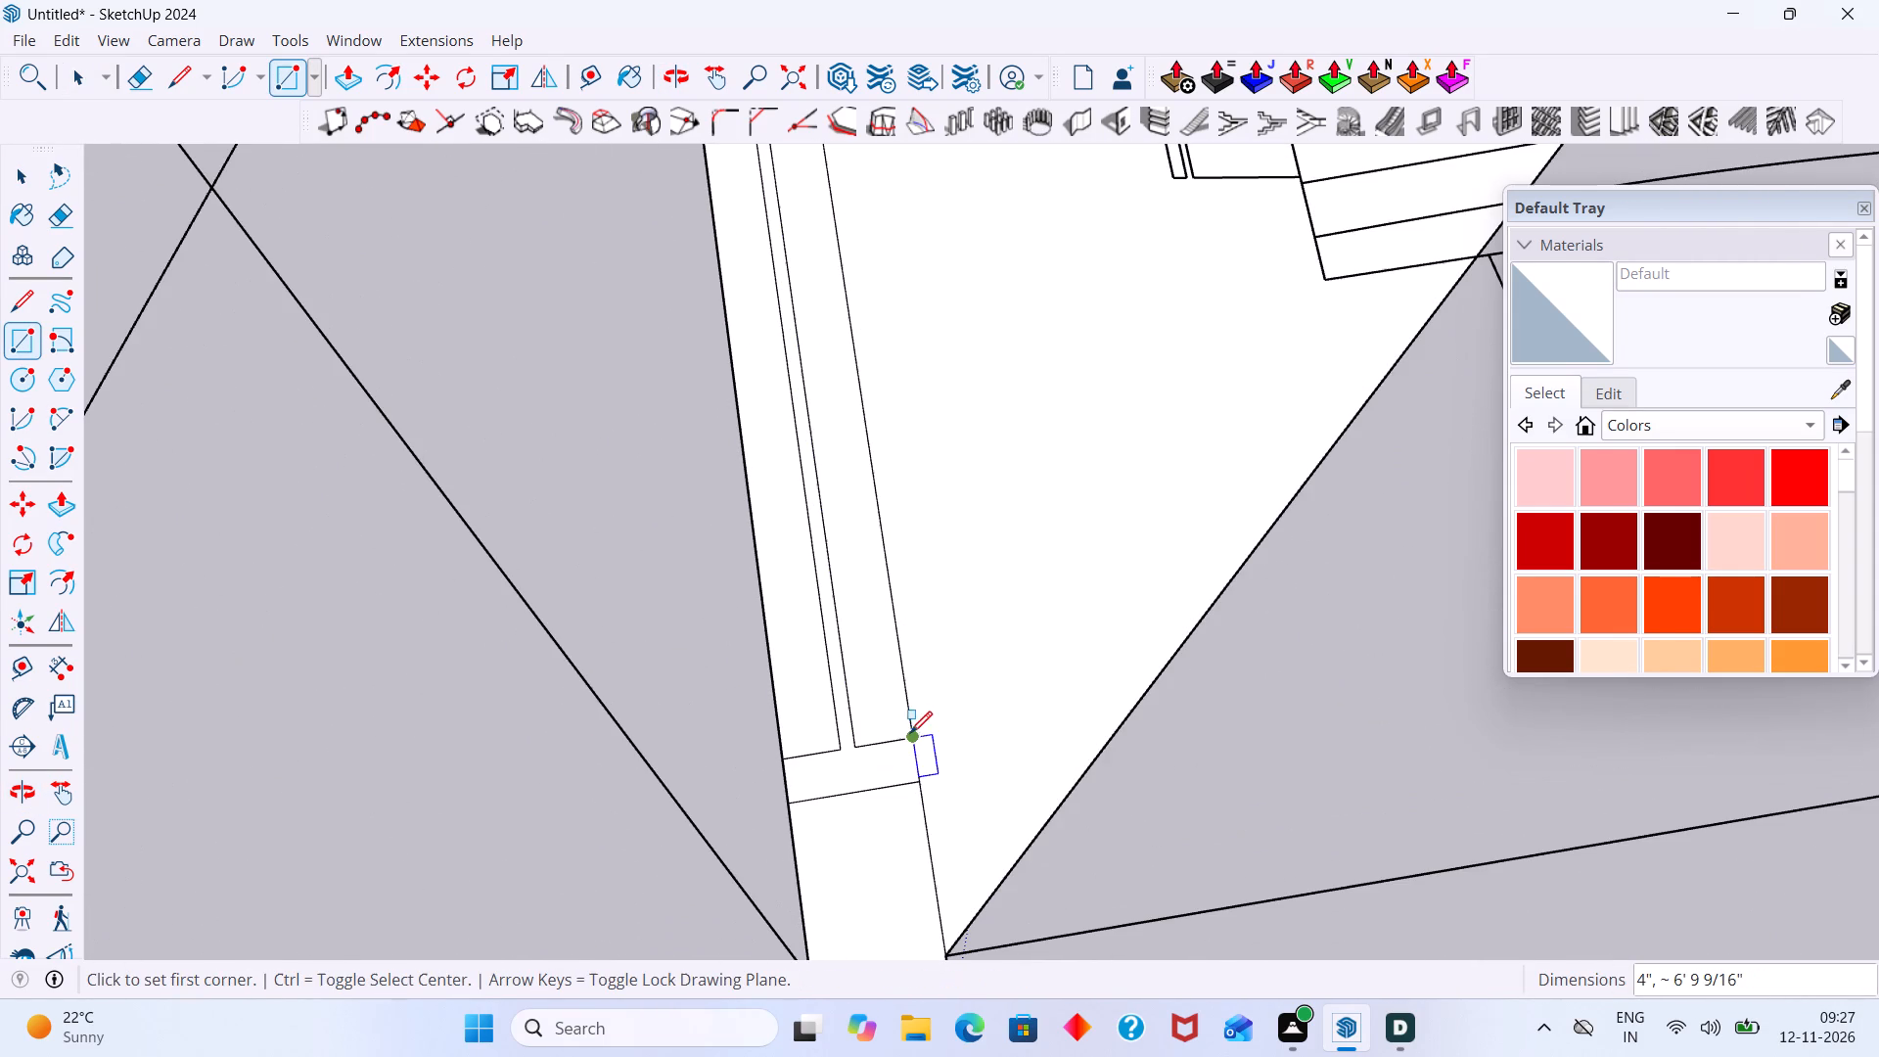
{"action": "key", "text": "space"}
Delete the white triangular face between the window wall and the dining table.
{"action": "scroll", "coordinate": [1031, 578], "scroll_direction": "down", "scroll_amount": 12}
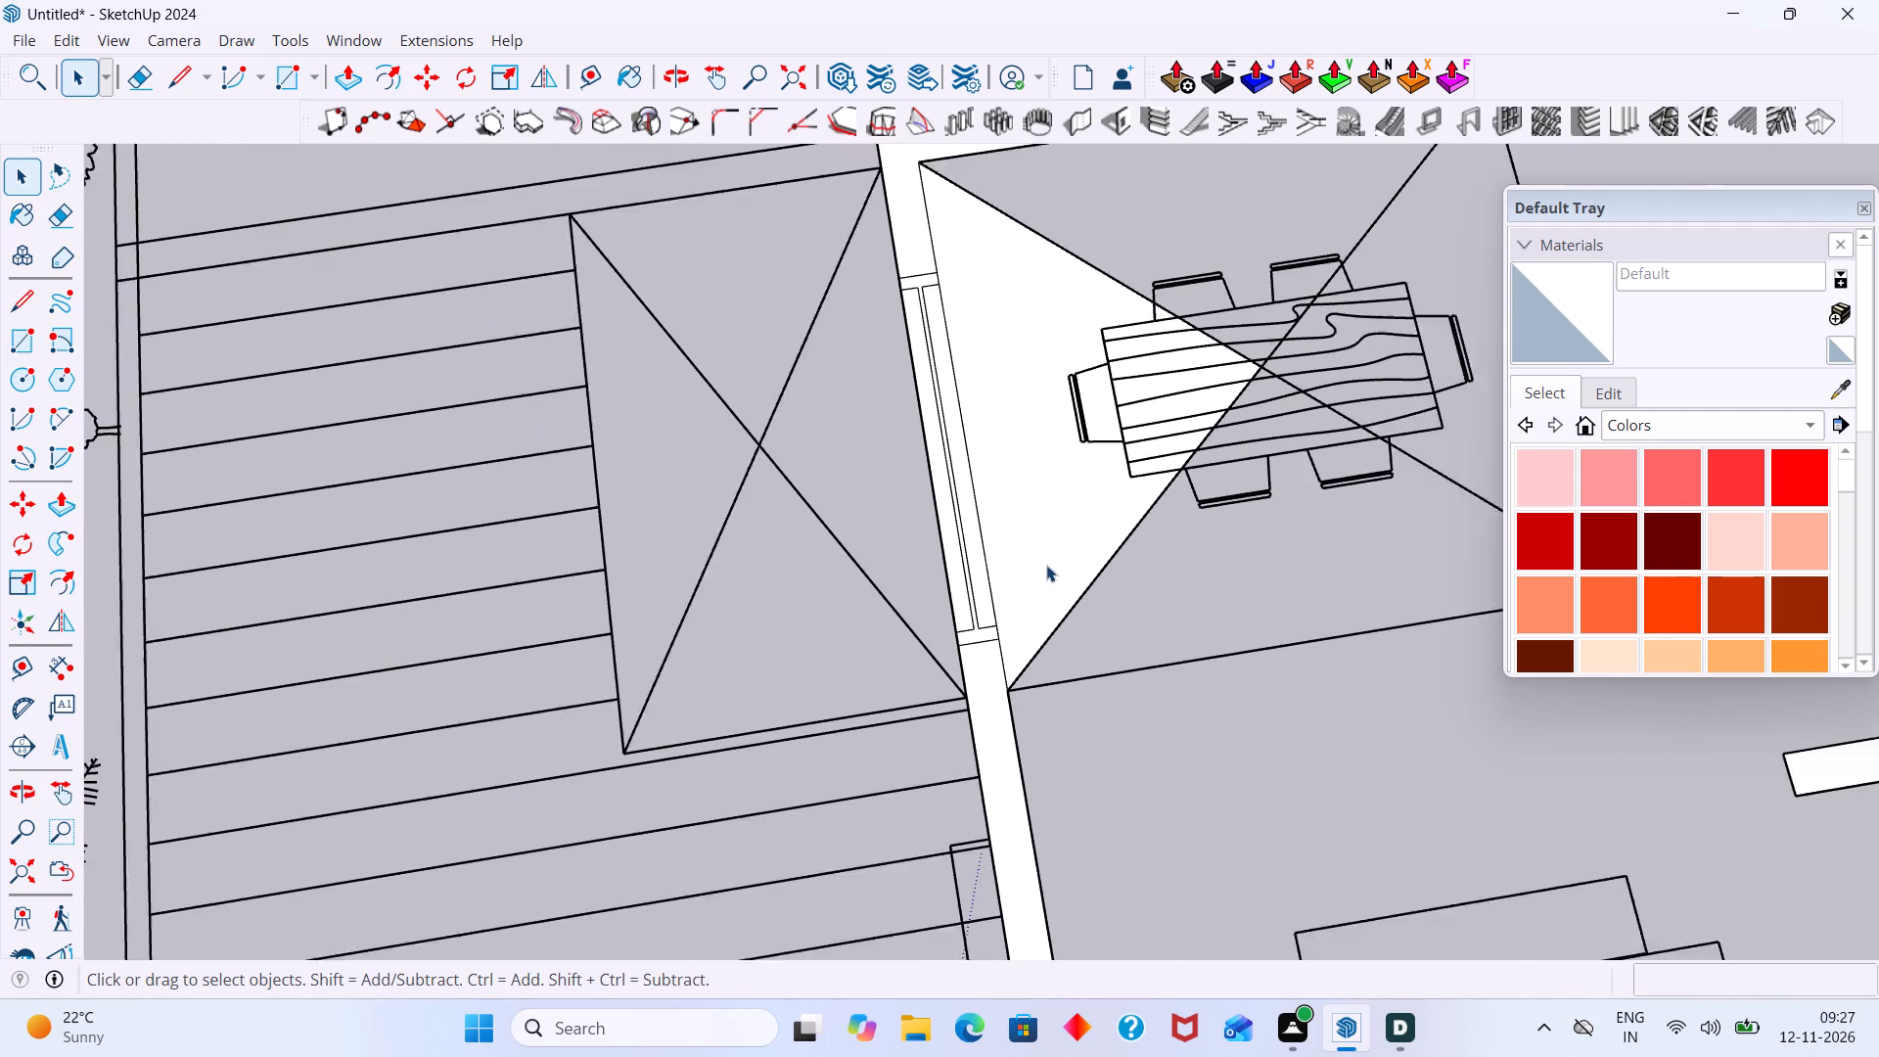
{"action": "scroll", "coordinate": [1046, 565], "scroll_direction": "down", "scroll_amount": 1}
{"action": "left_click", "coordinate": [1028, 531]}
{"action": "key", "text": "Delete"}
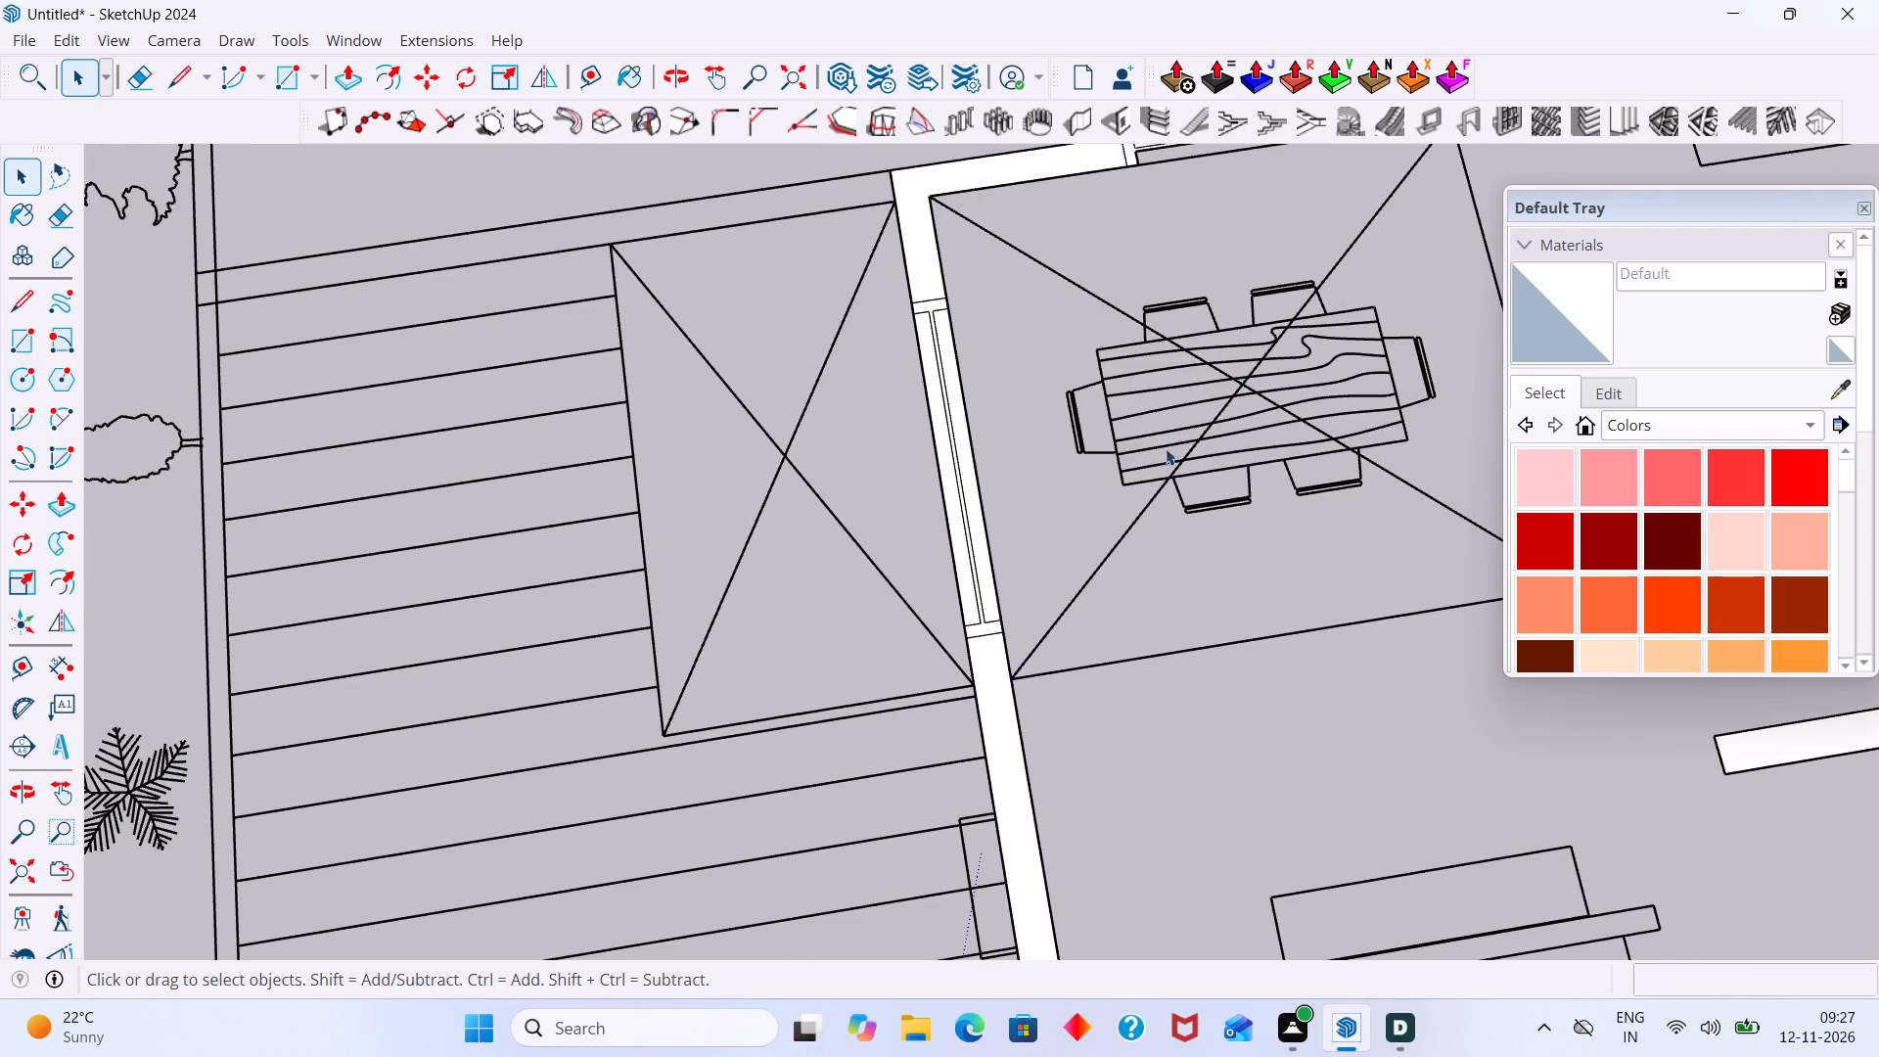
Delete the floor faces of the toilet and the room beside the crossed lift shaft above the staircase.
{"action": "scroll", "coordinate": [1172, 429], "scroll_direction": "up", "scroll_amount": 2}
{"action": "scroll", "coordinate": [1123, 440], "scroll_direction": "down", "scroll_amount": 13}
{"action": "middle_click_drag", "start_coordinate": [1071, 450], "coordinate": [1024, 401]}
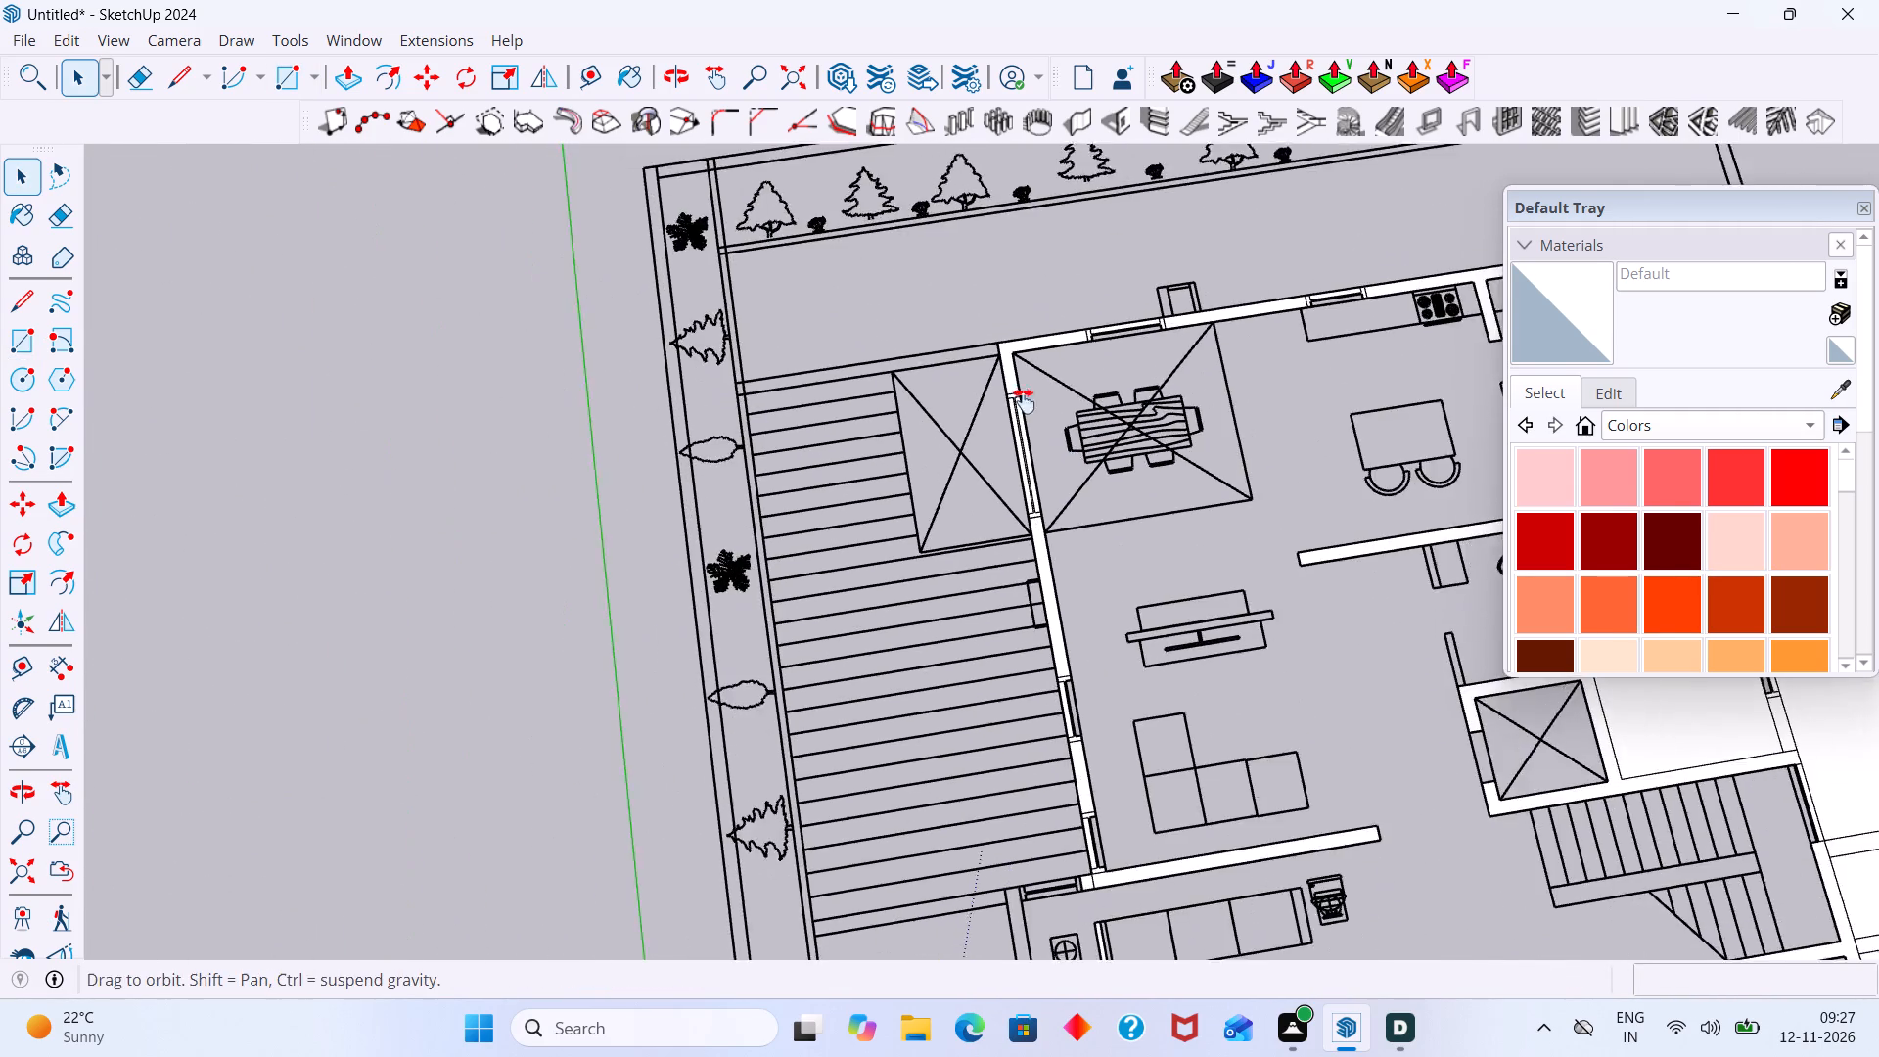
{"action": "middle_click_drag", "start_coordinate": [1024, 401], "coordinate": [796, 266]}
{"action": "middle_click_drag", "start_coordinate": [919, 478], "coordinate": [710, 295]}
{"action": "middle_click_drag", "start_coordinate": [1192, 334], "coordinate": [1154, 450]}
{"action": "scroll", "coordinate": [1089, 432], "scroll_direction": "up", "scroll_amount": 3}
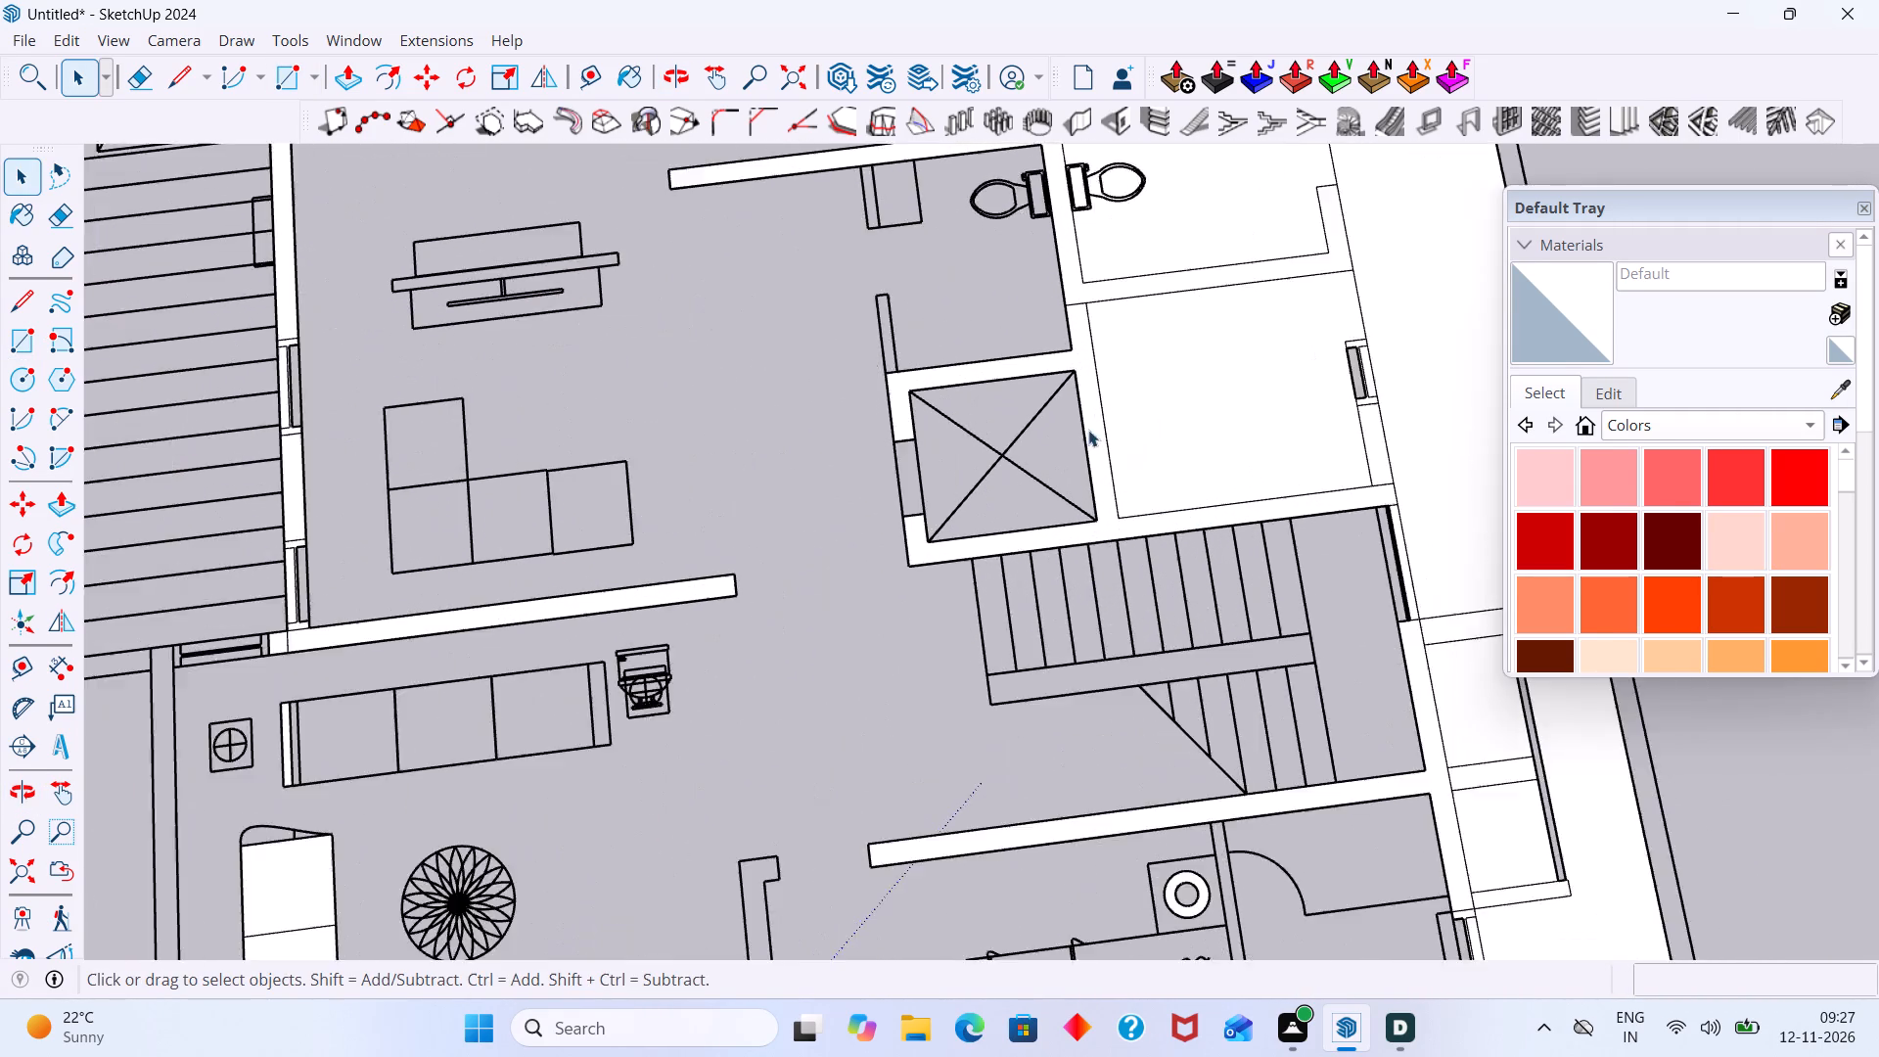
{"action": "scroll", "coordinate": [1088, 430], "scroll_direction": "up", "scroll_amount": 4}
{"action": "middle_click_drag", "start_coordinate": [1110, 401], "coordinate": [1086, 608], "text": "shift"}
{"action": "scroll", "coordinate": [1095, 474], "scroll_direction": "up", "scroll_amount": 2, "text": "shift"}
{"action": "left_click", "coordinate": [1116, 361], "text": "shift"}
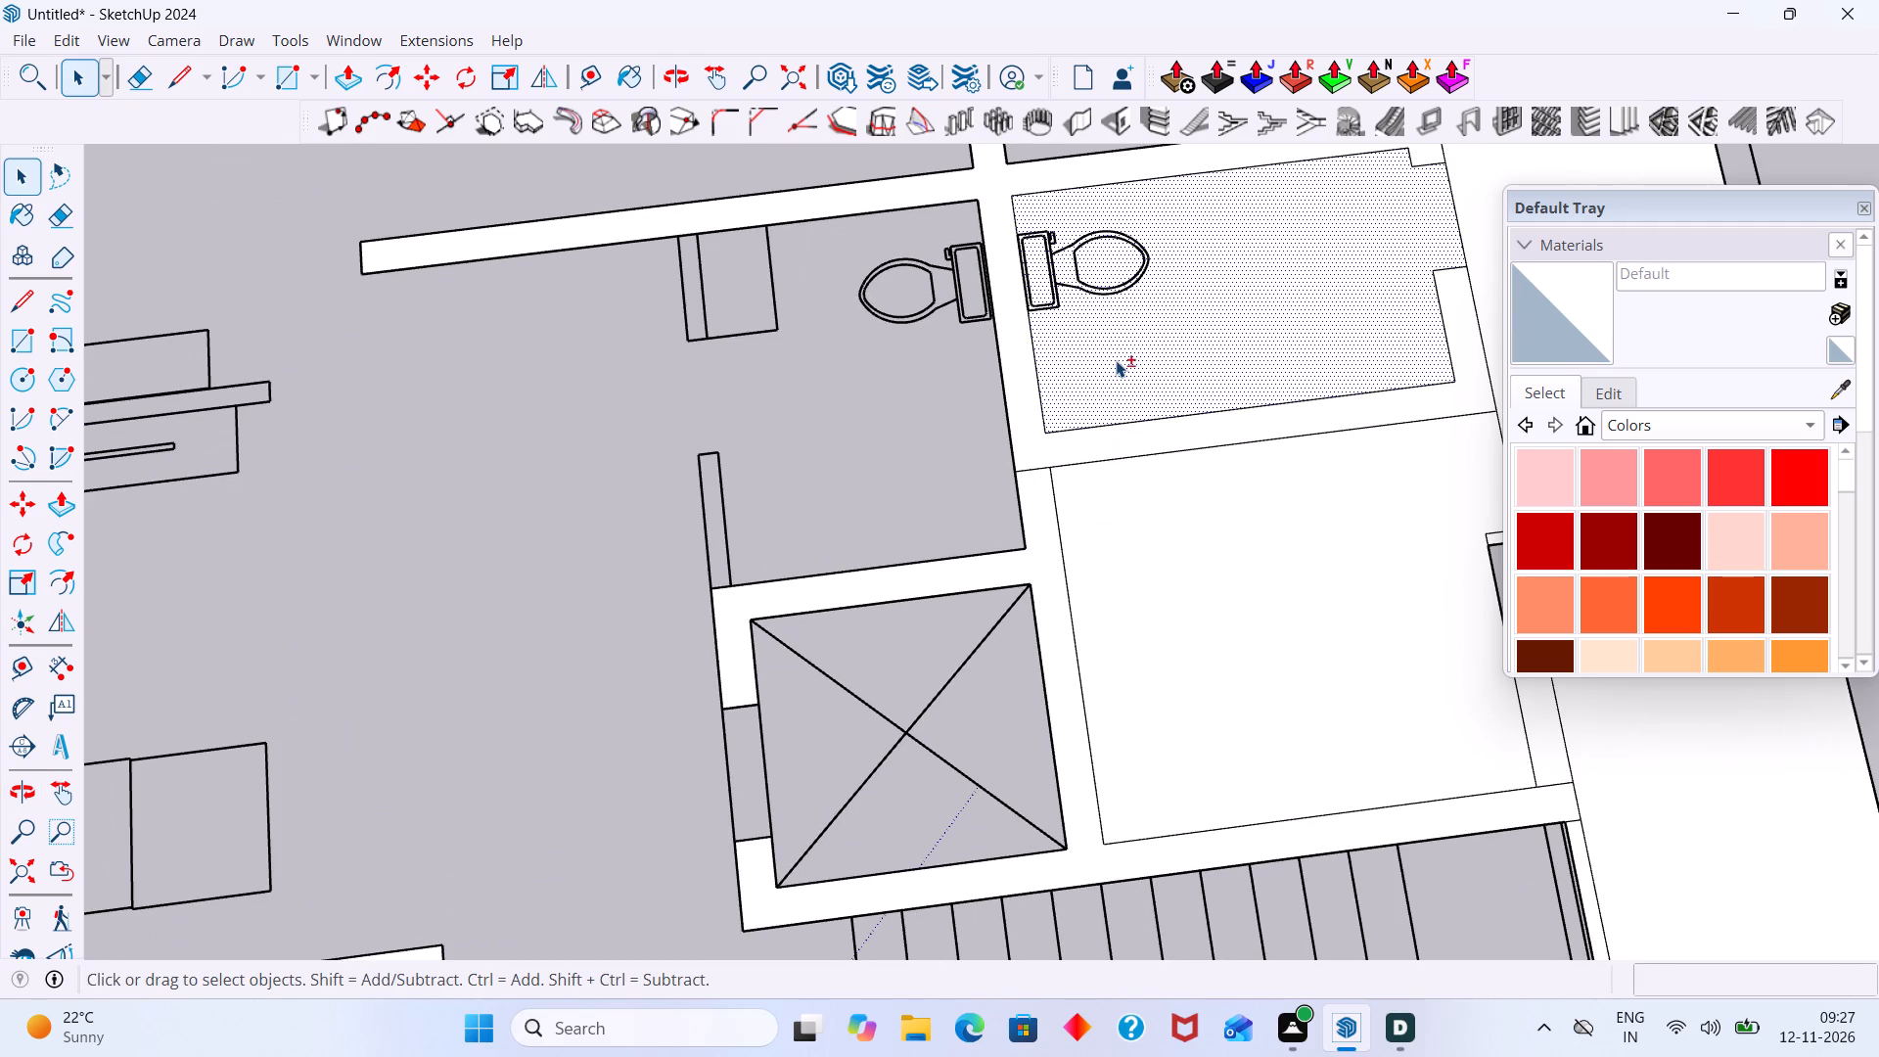
{"action": "left_click", "coordinate": [1219, 482], "text": "shift"}
{"action": "key", "text": "Delete"}
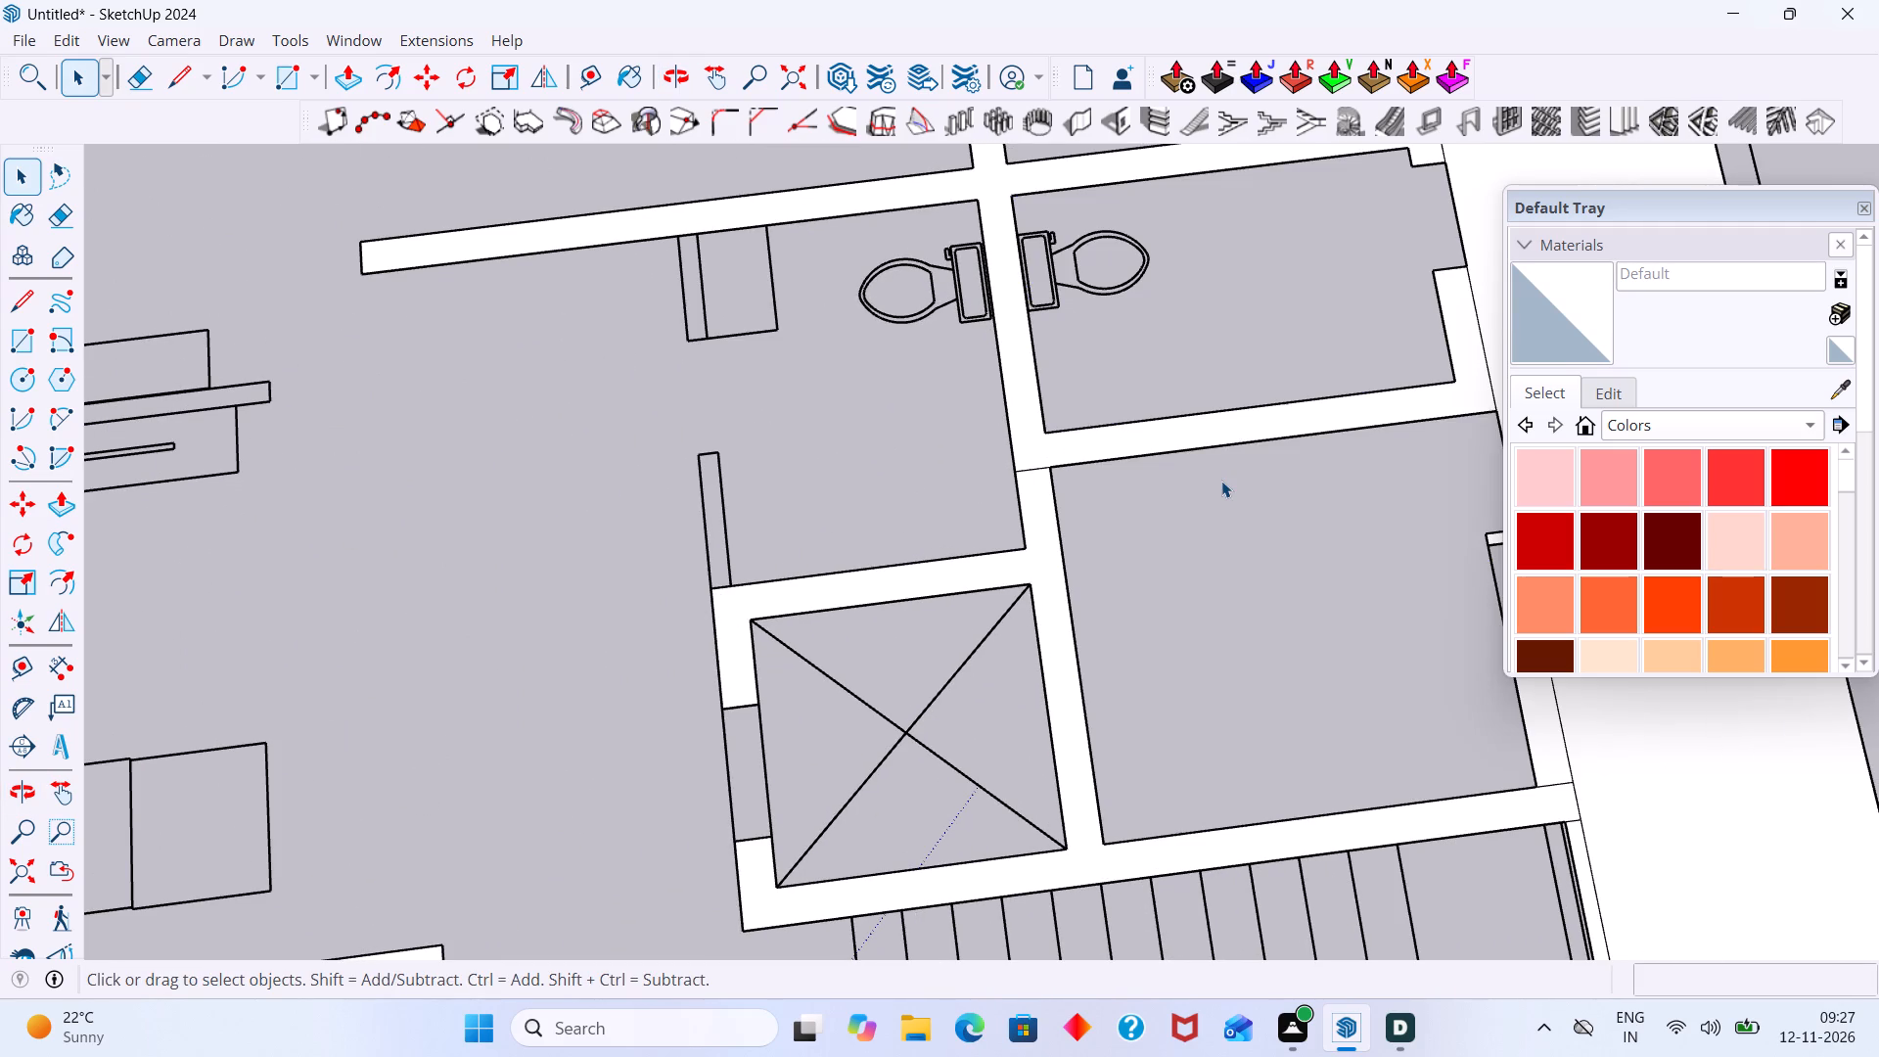
Erase the short line crossing the wall junction between the toilet and the room beside the lift shaft.
{"action": "scroll", "coordinate": [1146, 479], "scroll_direction": "down", "scroll_amount": 6}
{"action": "middle_click_drag", "start_coordinate": [1108, 487], "coordinate": [870, 488], "text": "shift"}
{"action": "scroll", "coordinate": [849, 498], "scroll_direction": "up", "scroll_amount": 4}
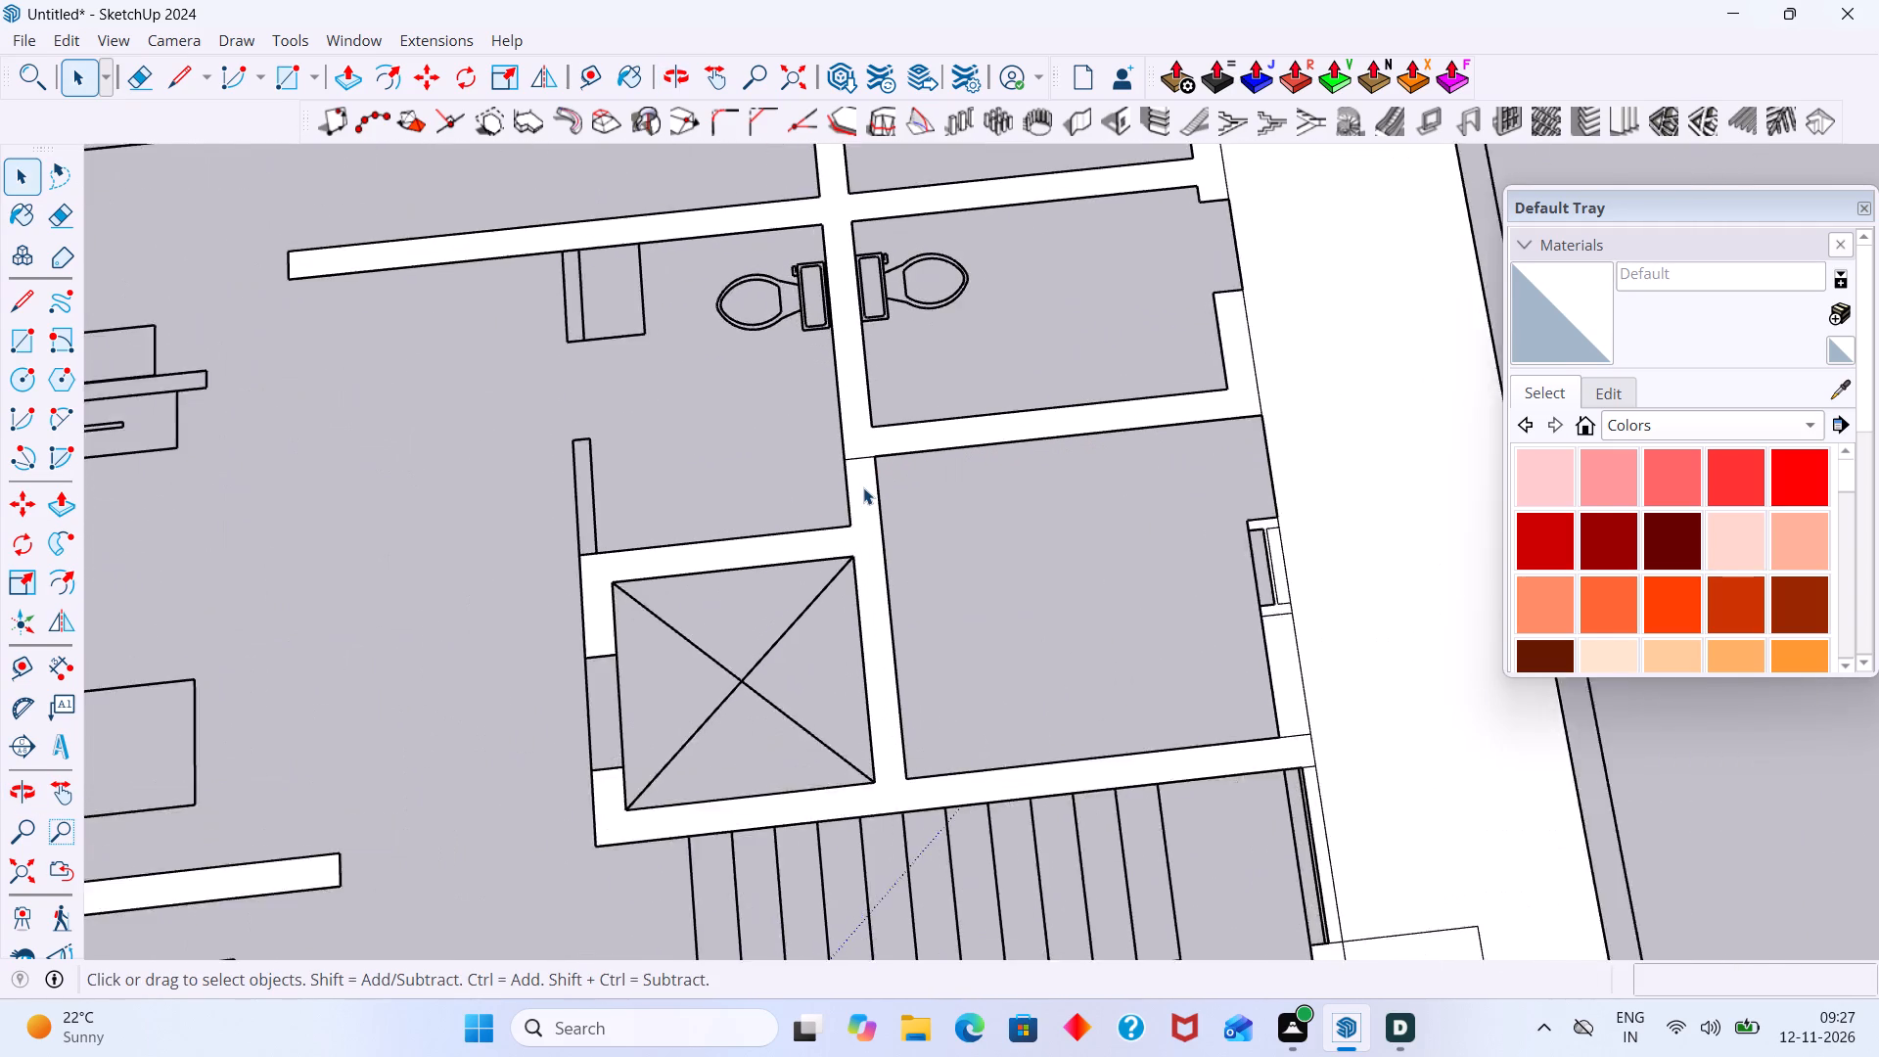
{"action": "scroll", "coordinate": [863, 487], "scroll_direction": "up", "scroll_amount": 2}
{"action": "key", "text": "e"}
{"action": "scroll", "coordinate": [859, 483], "scroll_direction": "up", "scroll_amount": 5}
{"action": "left_click_drag", "start_coordinate": [843, 407], "coordinate": [875, 465]}
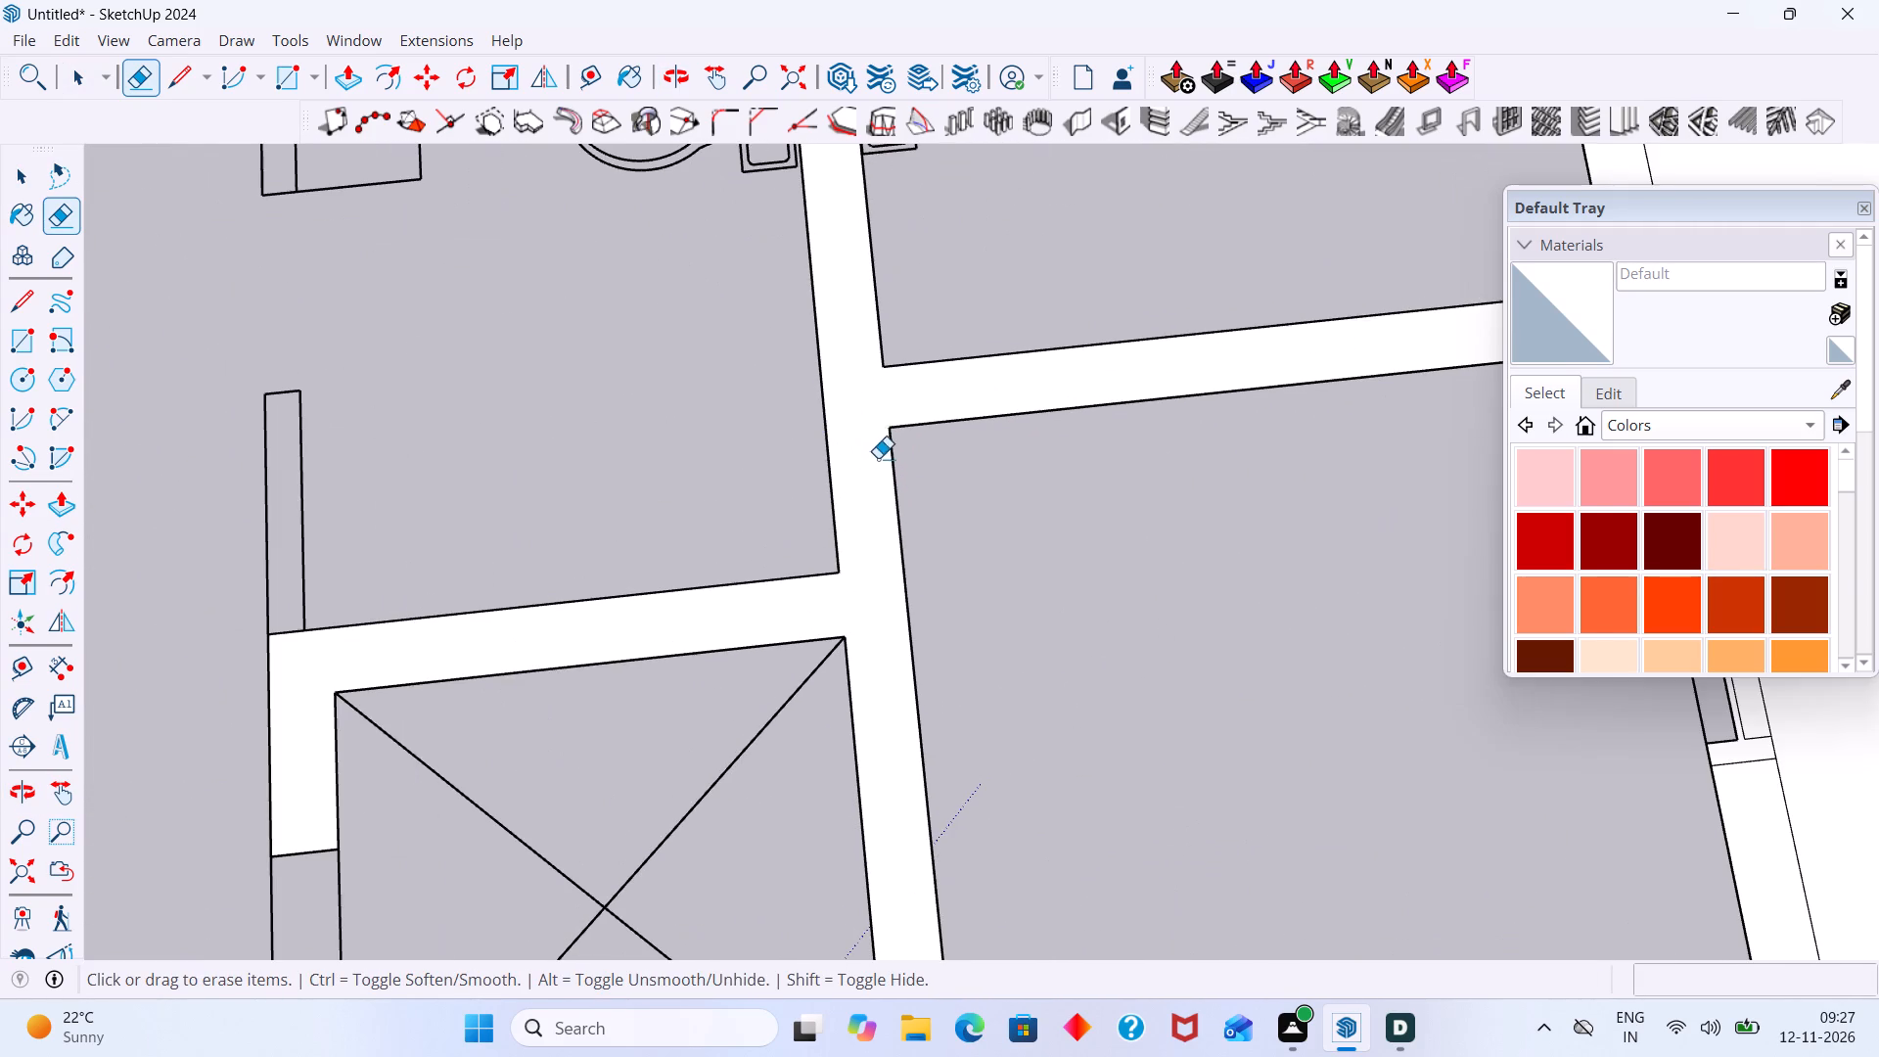
{"action": "scroll", "coordinate": [880, 454], "scroll_direction": "down", "scroll_amount": 14}
{"action": "middle_click_drag", "start_coordinate": [1098, 506], "coordinate": [1123, 530]}
{"action": "key", "text": "space"}
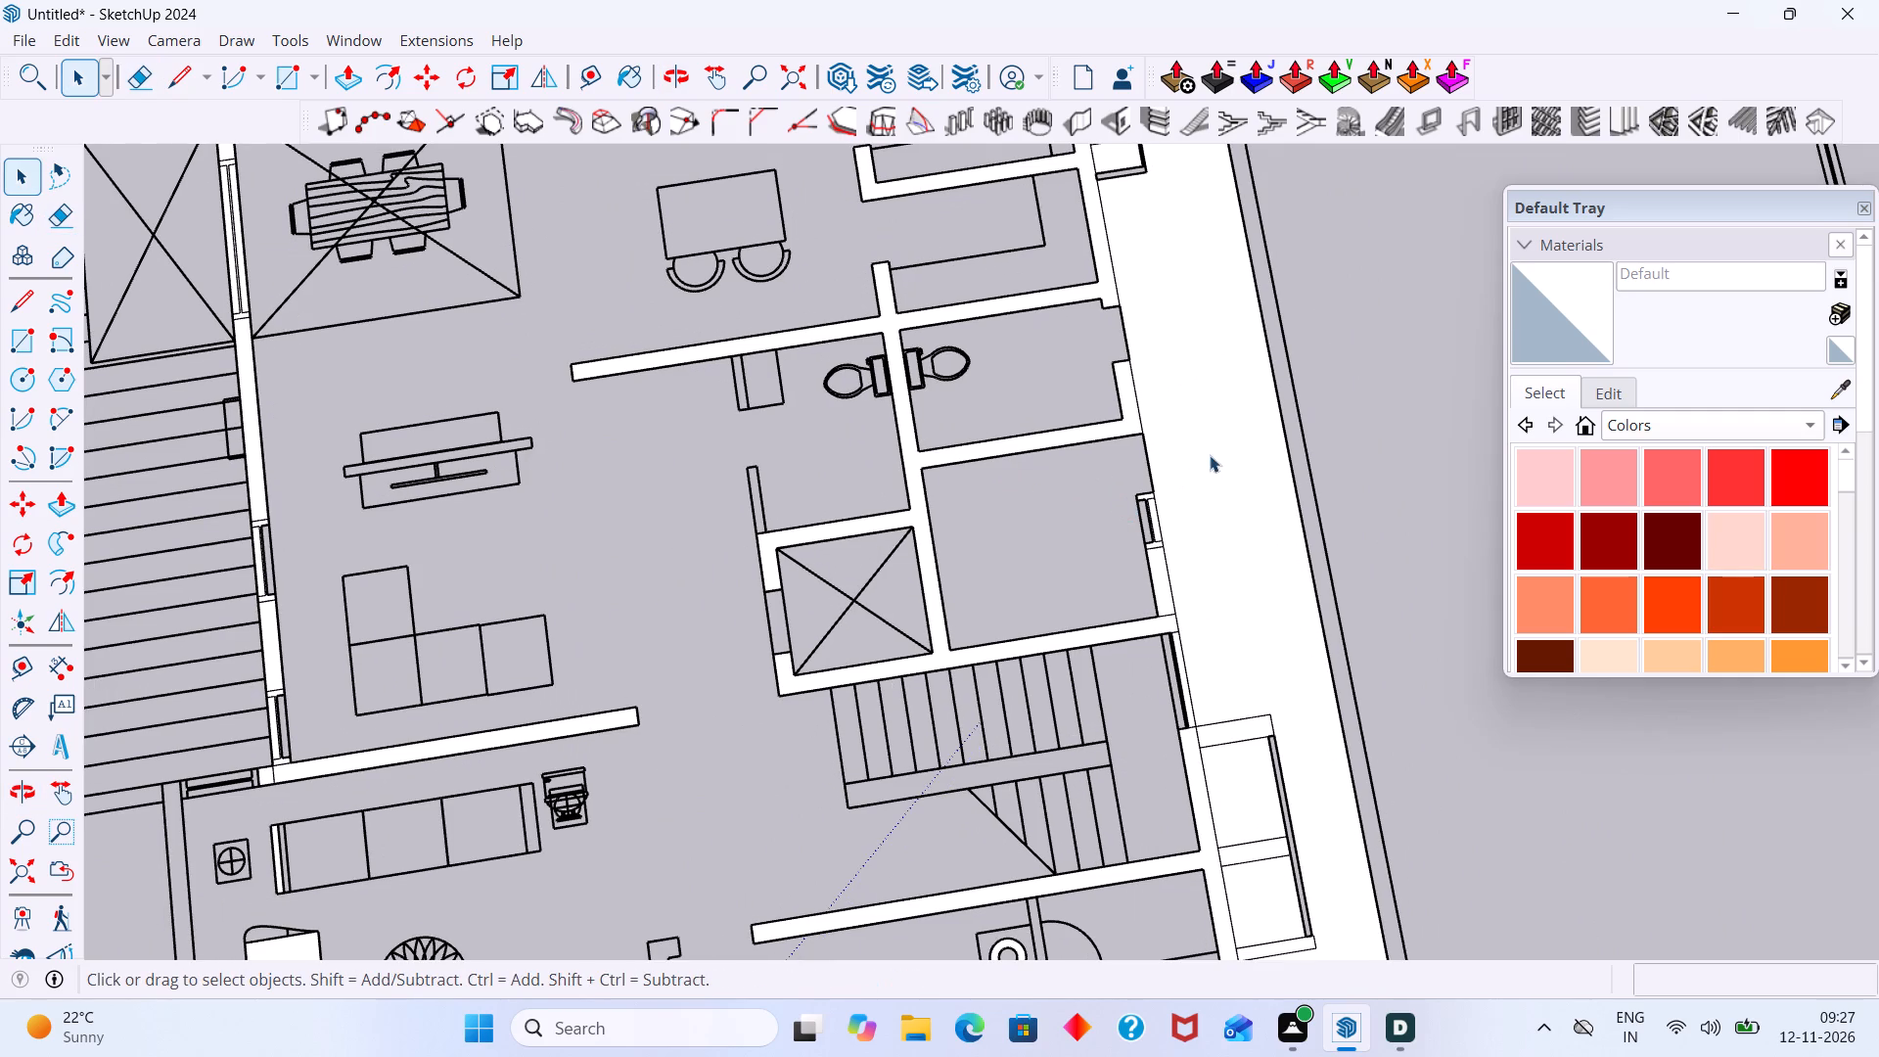
Delete the side passage face, the faces of the projecting box beside the staircase, and the front planting bed face.
{"action": "left_click", "coordinate": [1184, 437]}
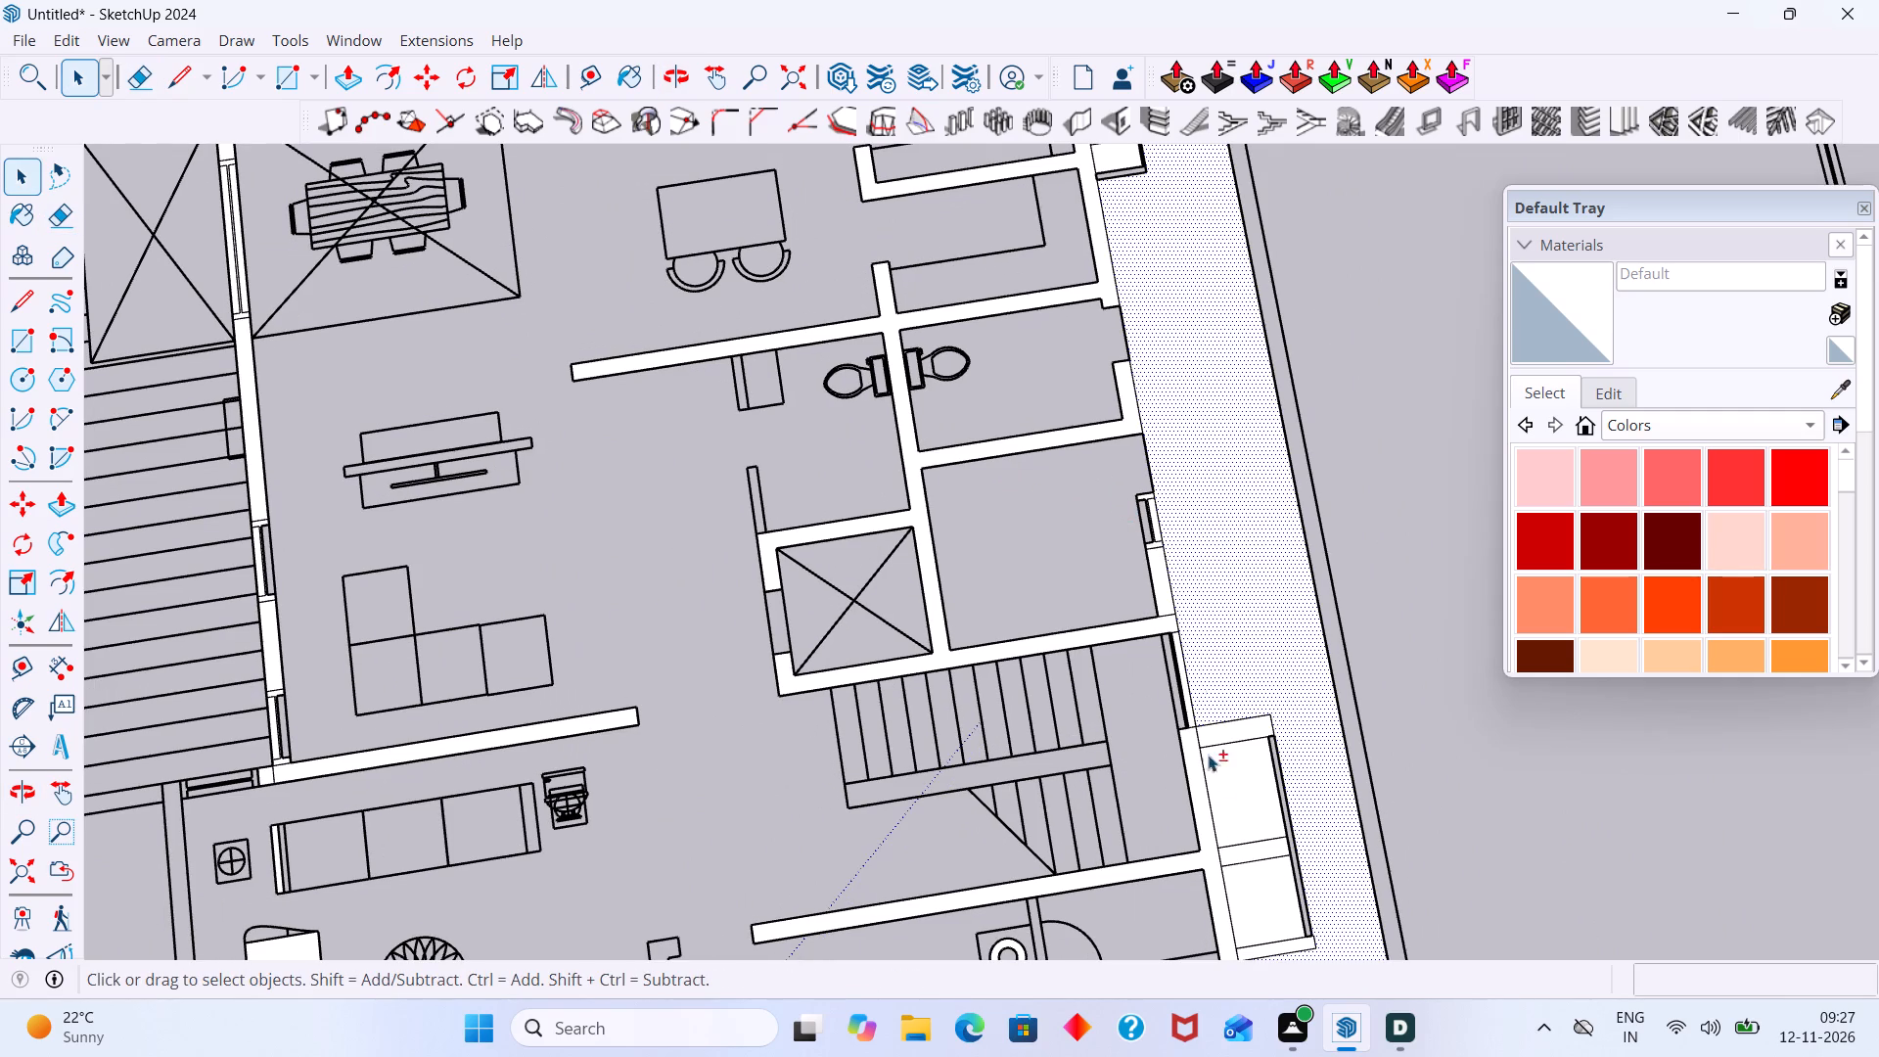
{"action": "middle_click_drag", "start_coordinate": [1216, 771], "coordinate": [1065, 561], "text": "shift"}
{"action": "scroll", "coordinate": [1063, 576], "scroll_direction": "up", "scroll_amount": 4, "text": "shift"}
{"action": "left_click_drag", "start_coordinate": [1076, 571], "coordinate": [1086, 568], "text": "shift"}
{"action": "left_click", "coordinate": [1083, 490], "text": "shift"}
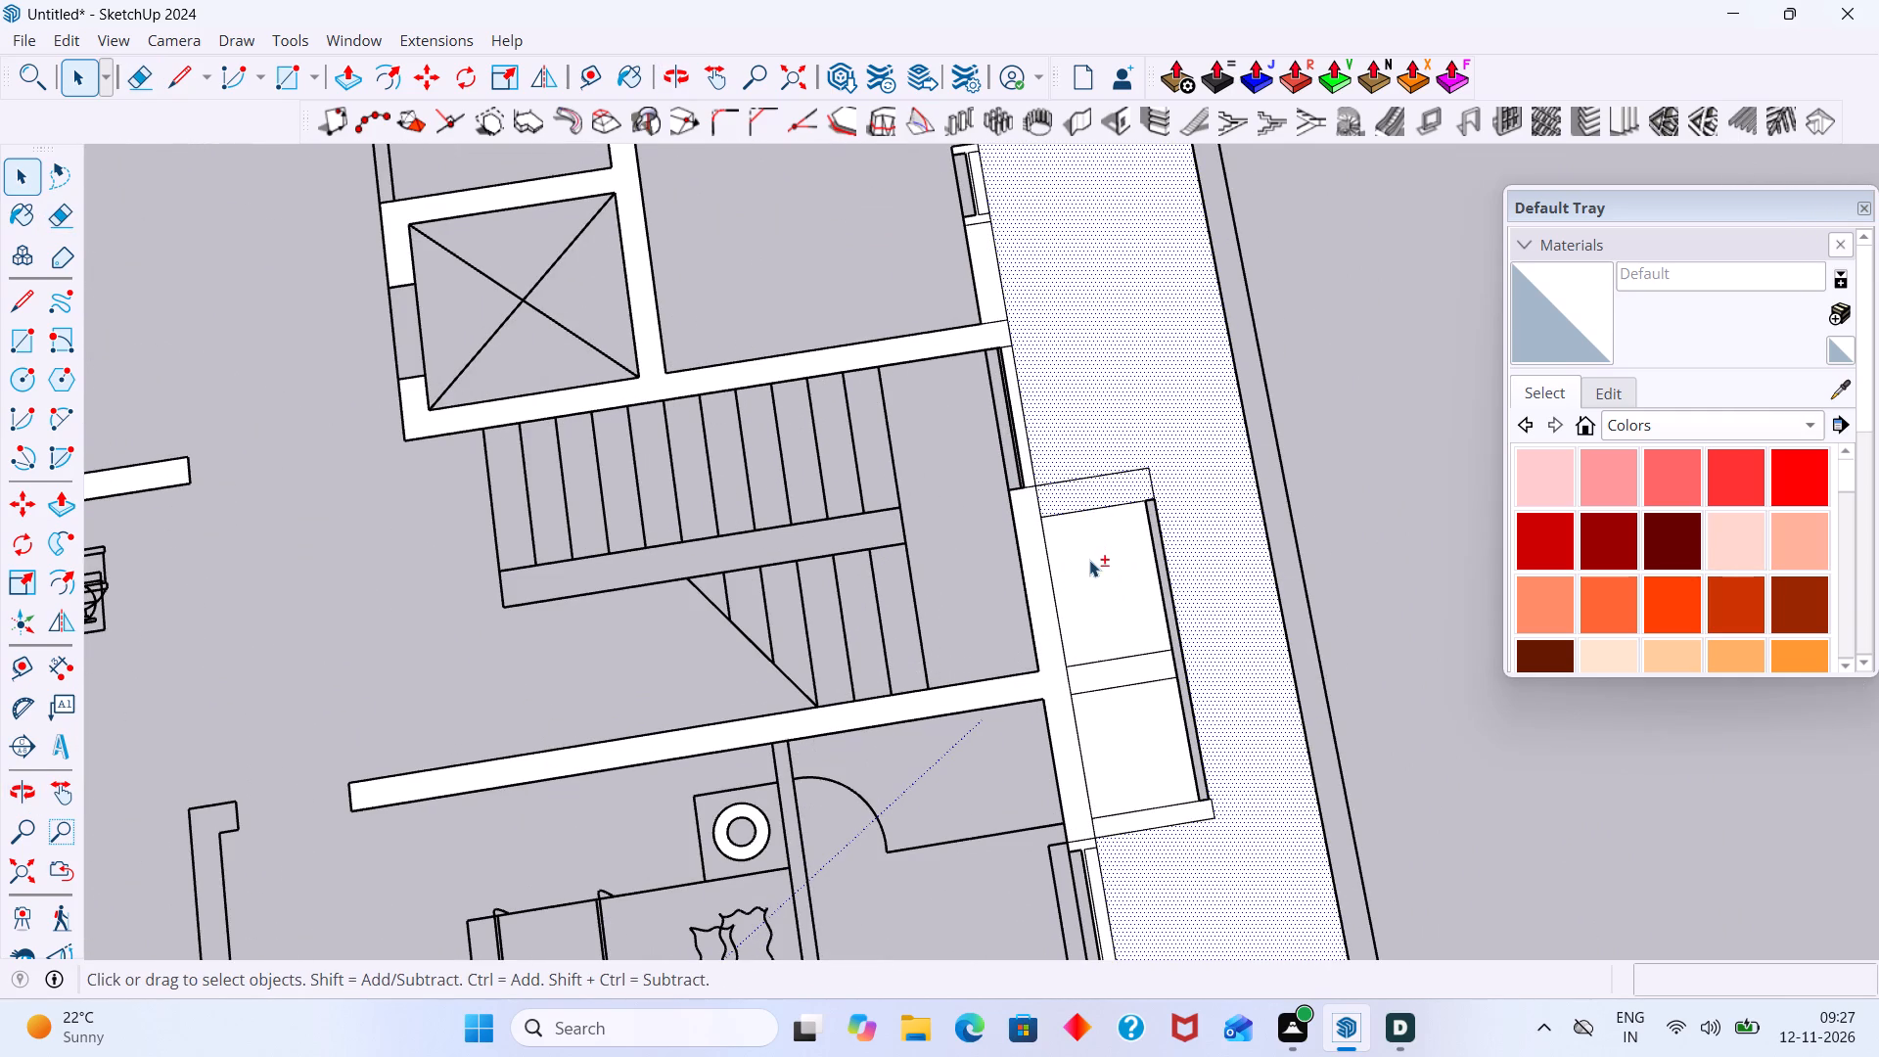
{"action": "left_click", "coordinate": [1089, 561], "text": "shift"}
{"action": "left_click", "coordinate": [1109, 733], "text": "shift"}
{"action": "scroll", "coordinate": [1112, 660], "scroll_direction": "up", "scroll_amount": 4, "text": "shift"}
{"action": "left_click", "coordinate": [1111, 674], "text": "shift"}
{"action": "scroll", "coordinate": [1075, 628], "scroll_direction": "down", "scroll_amount": 5, "text": "shift"}
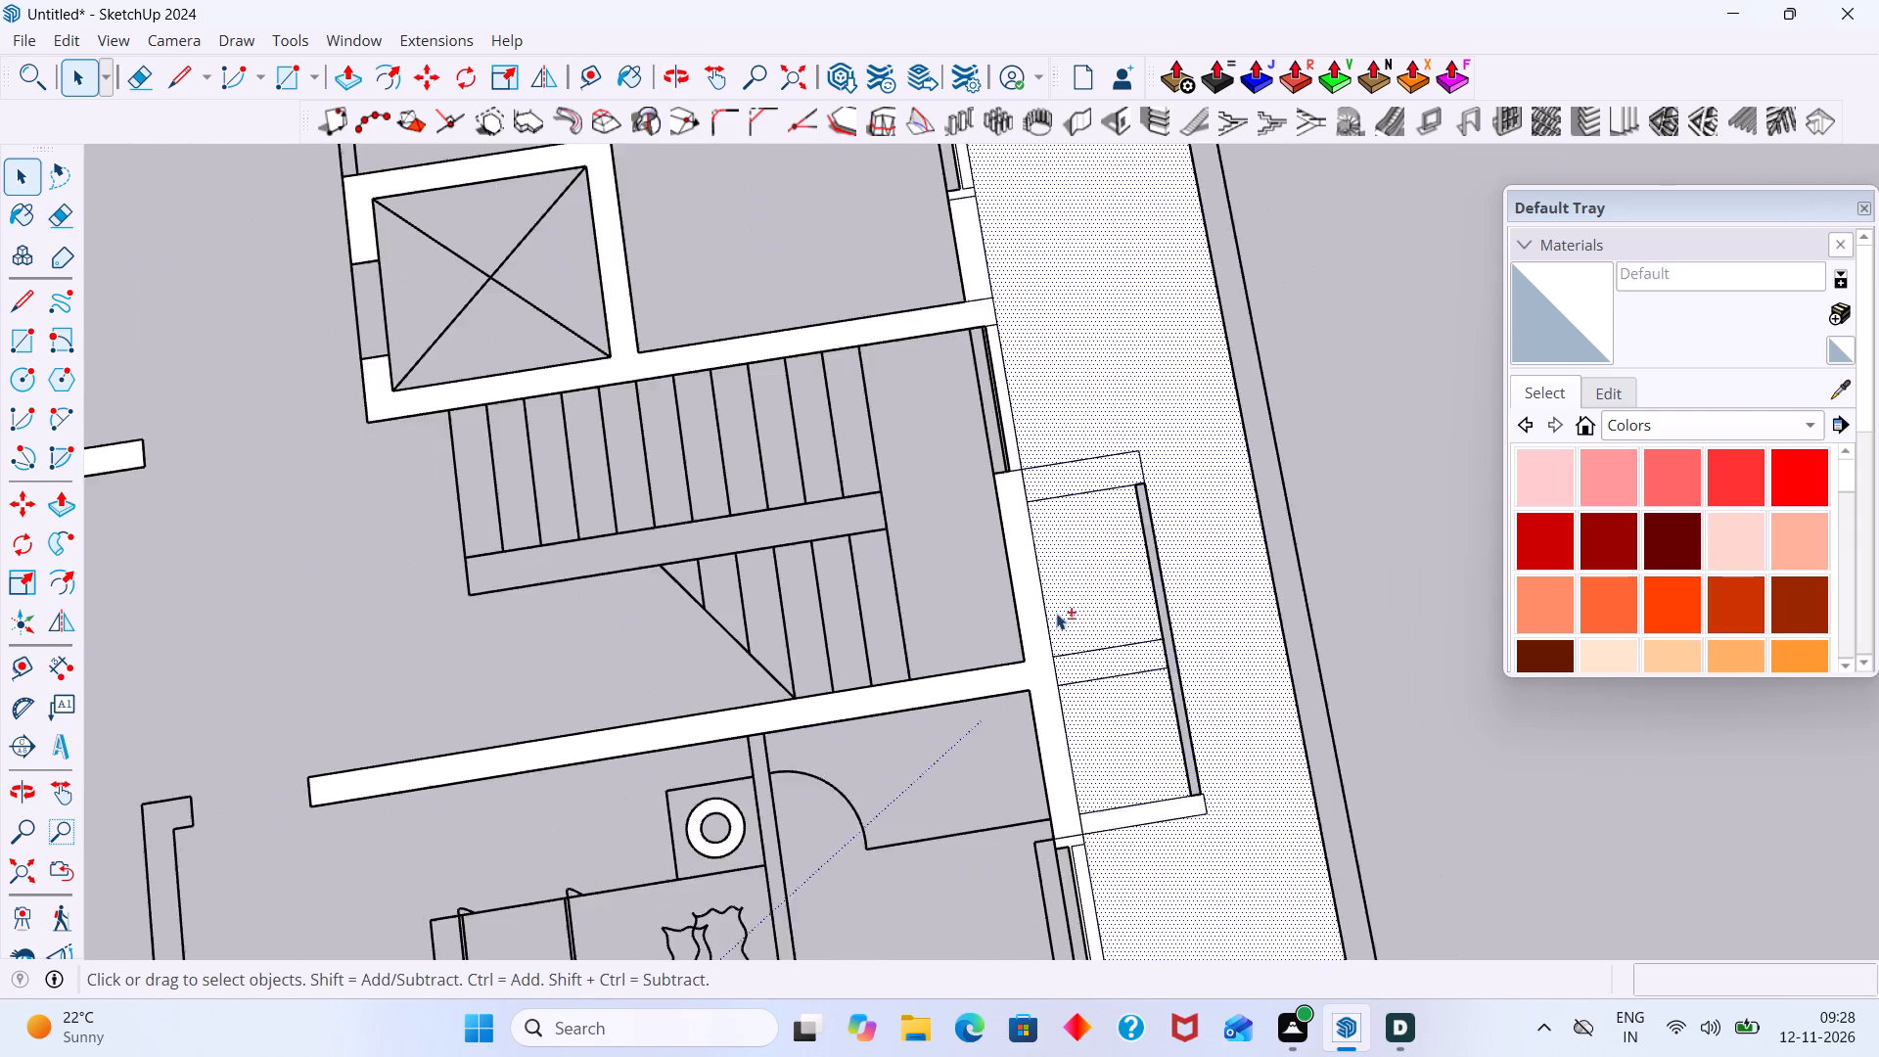
{"action": "scroll", "coordinate": [1056, 613], "scroll_direction": "down", "scroll_amount": 6, "text": "shift"}
{"action": "middle_click_drag", "start_coordinate": [1069, 655], "coordinate": [992, 398], "text": "shift"}
{"action": "middle_click_drag", "start_coordinate": [1035, 607], "coordinate": [1020, 391], "text": "shift"}
{"action": "middle_click_drag", "start_coordinate": [1037, 528], "coordinate": [1060, 481], "text": "shift"}
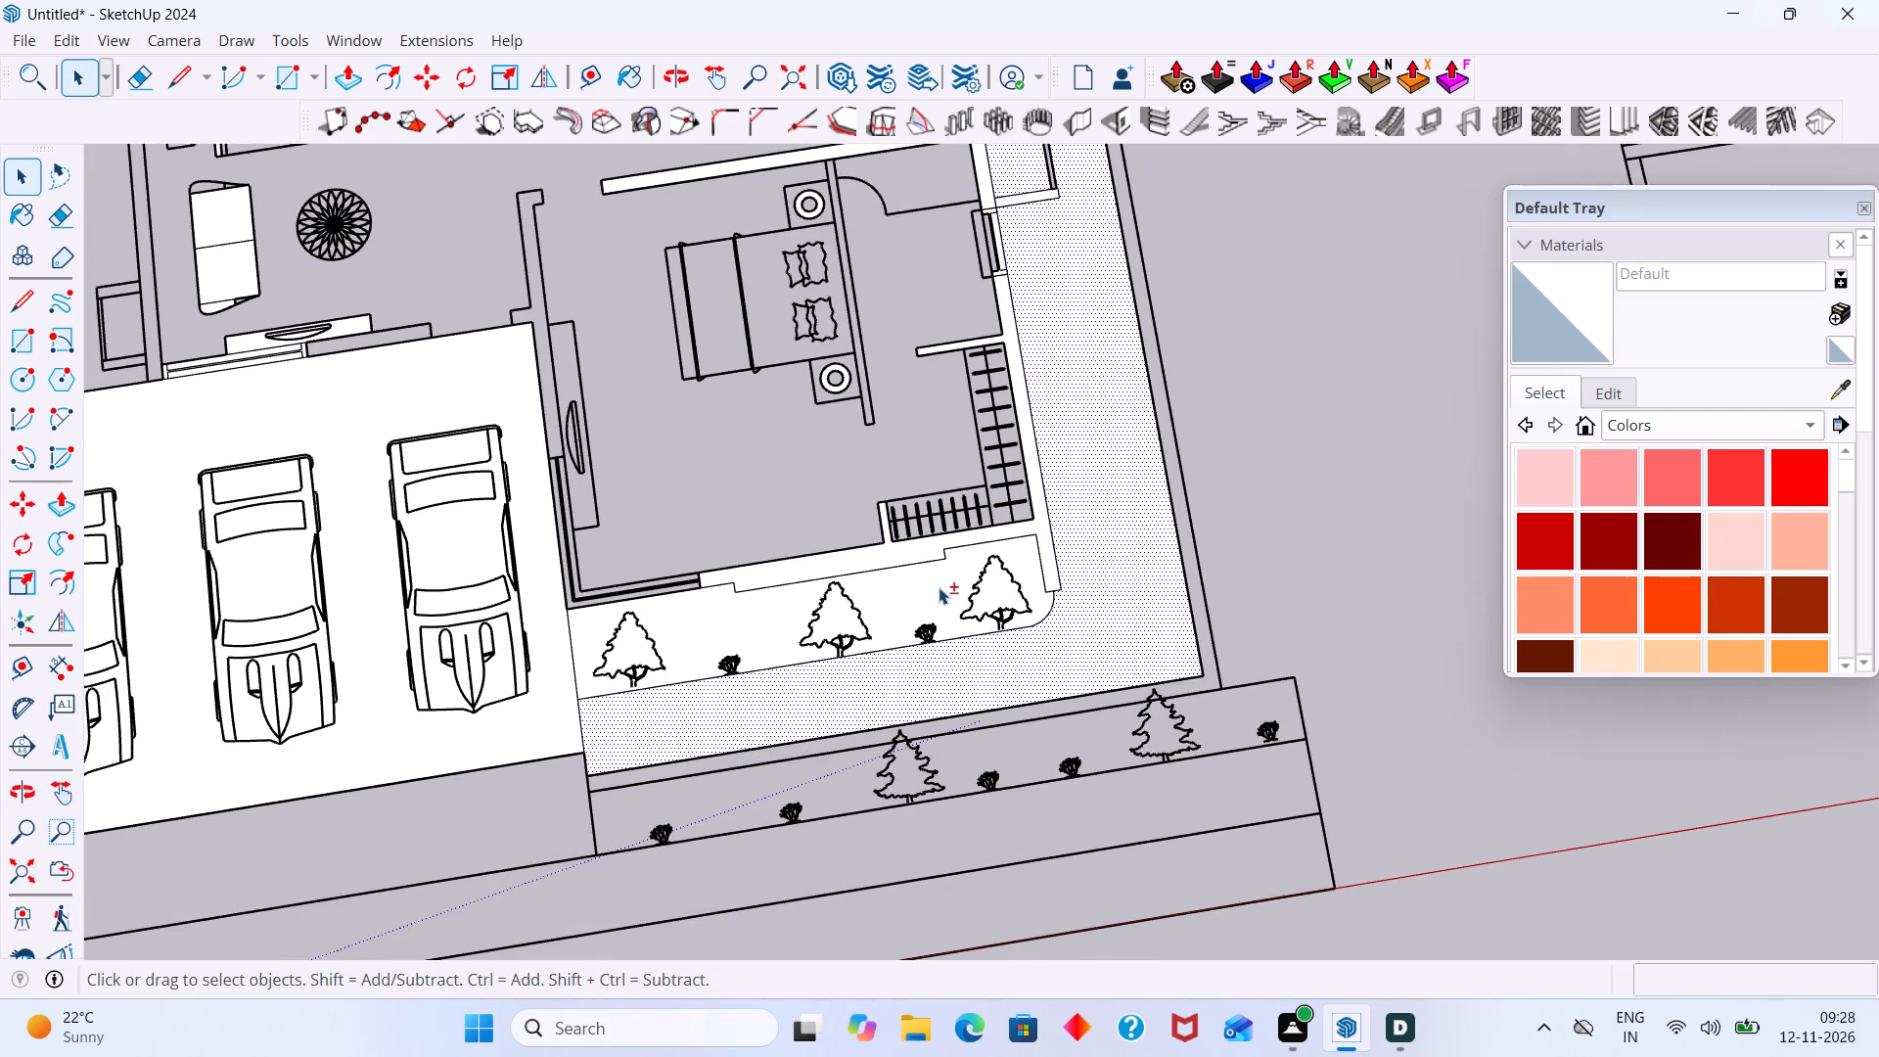
{"action": "scroll", "coordinate": [914, 587], "scroll_direction": "up", "scroll_amount": 3, "text": "shift"}
{"action": "left_click", "coordinate": [928, 589], "text": "shift"}
{"action": "scroll", "coordinate": [975, 560], "scroll_direction": "up", "scroll_amount": 2, "text": "shift"}
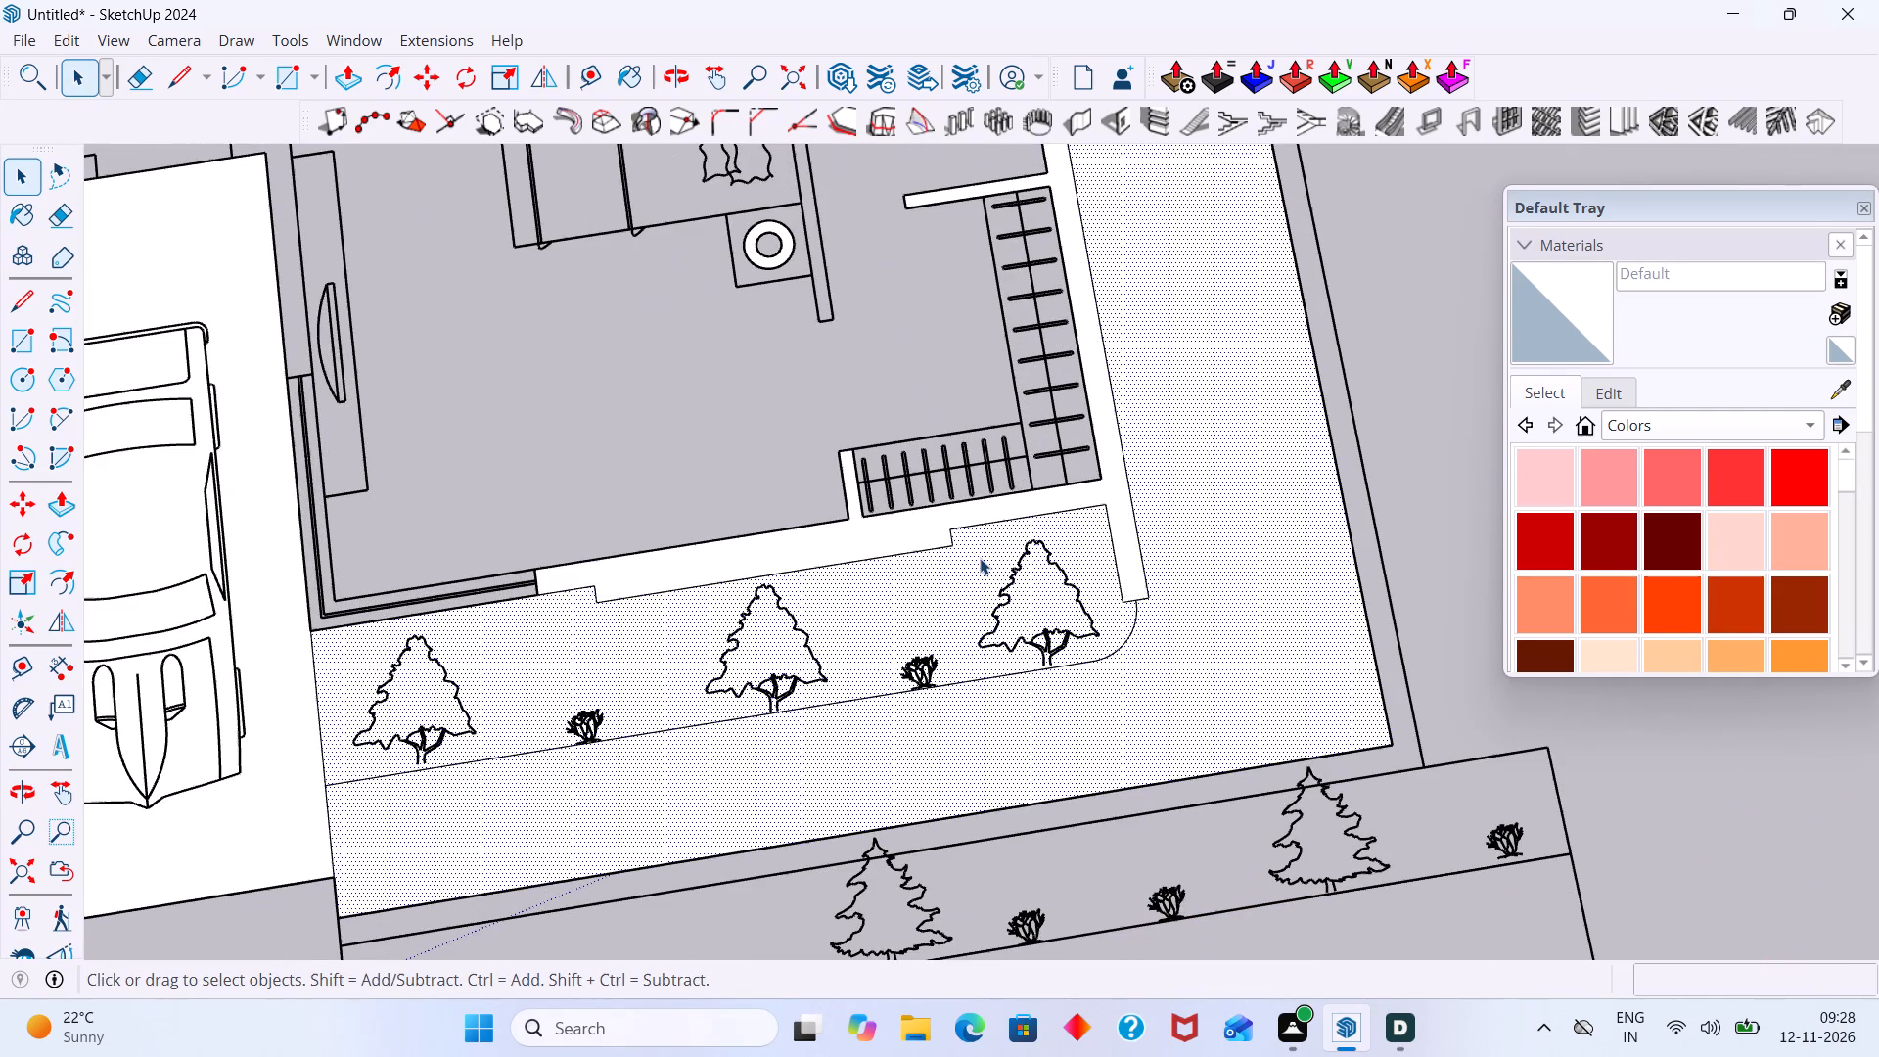
{"action": "key", "text": "Delete"}
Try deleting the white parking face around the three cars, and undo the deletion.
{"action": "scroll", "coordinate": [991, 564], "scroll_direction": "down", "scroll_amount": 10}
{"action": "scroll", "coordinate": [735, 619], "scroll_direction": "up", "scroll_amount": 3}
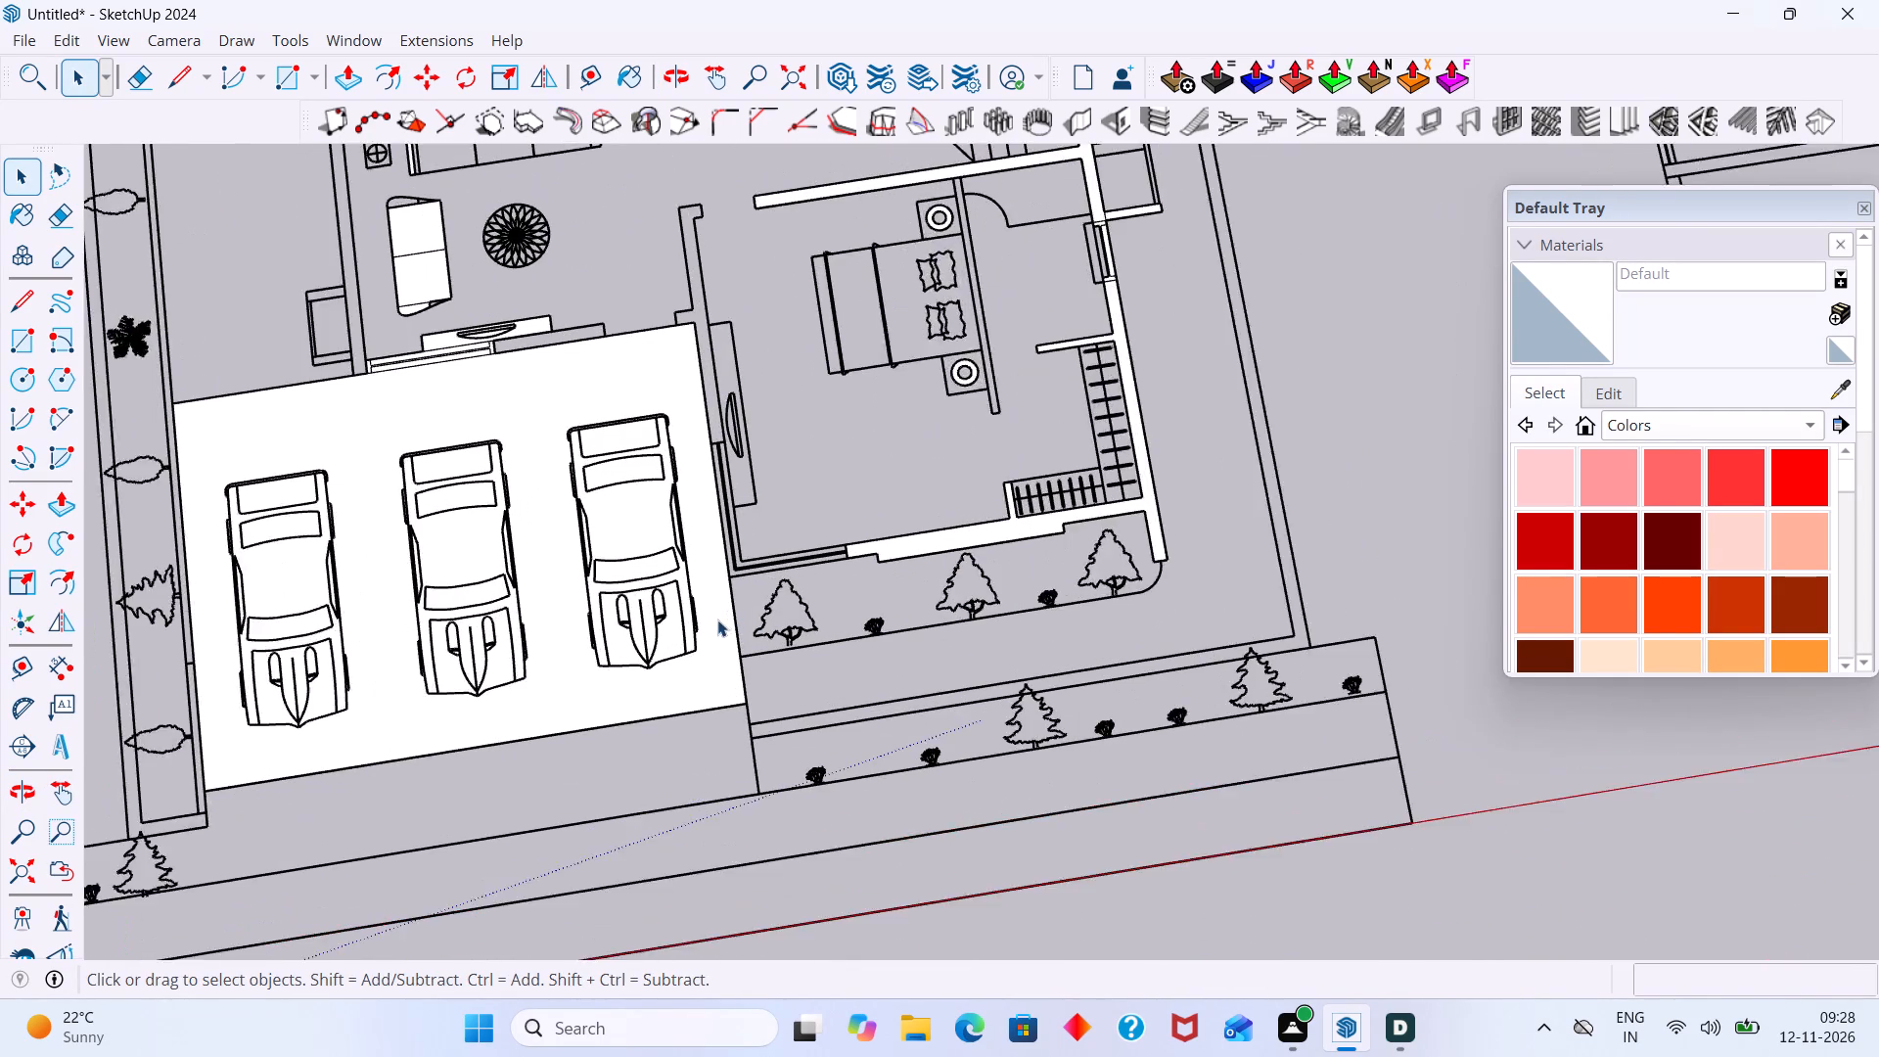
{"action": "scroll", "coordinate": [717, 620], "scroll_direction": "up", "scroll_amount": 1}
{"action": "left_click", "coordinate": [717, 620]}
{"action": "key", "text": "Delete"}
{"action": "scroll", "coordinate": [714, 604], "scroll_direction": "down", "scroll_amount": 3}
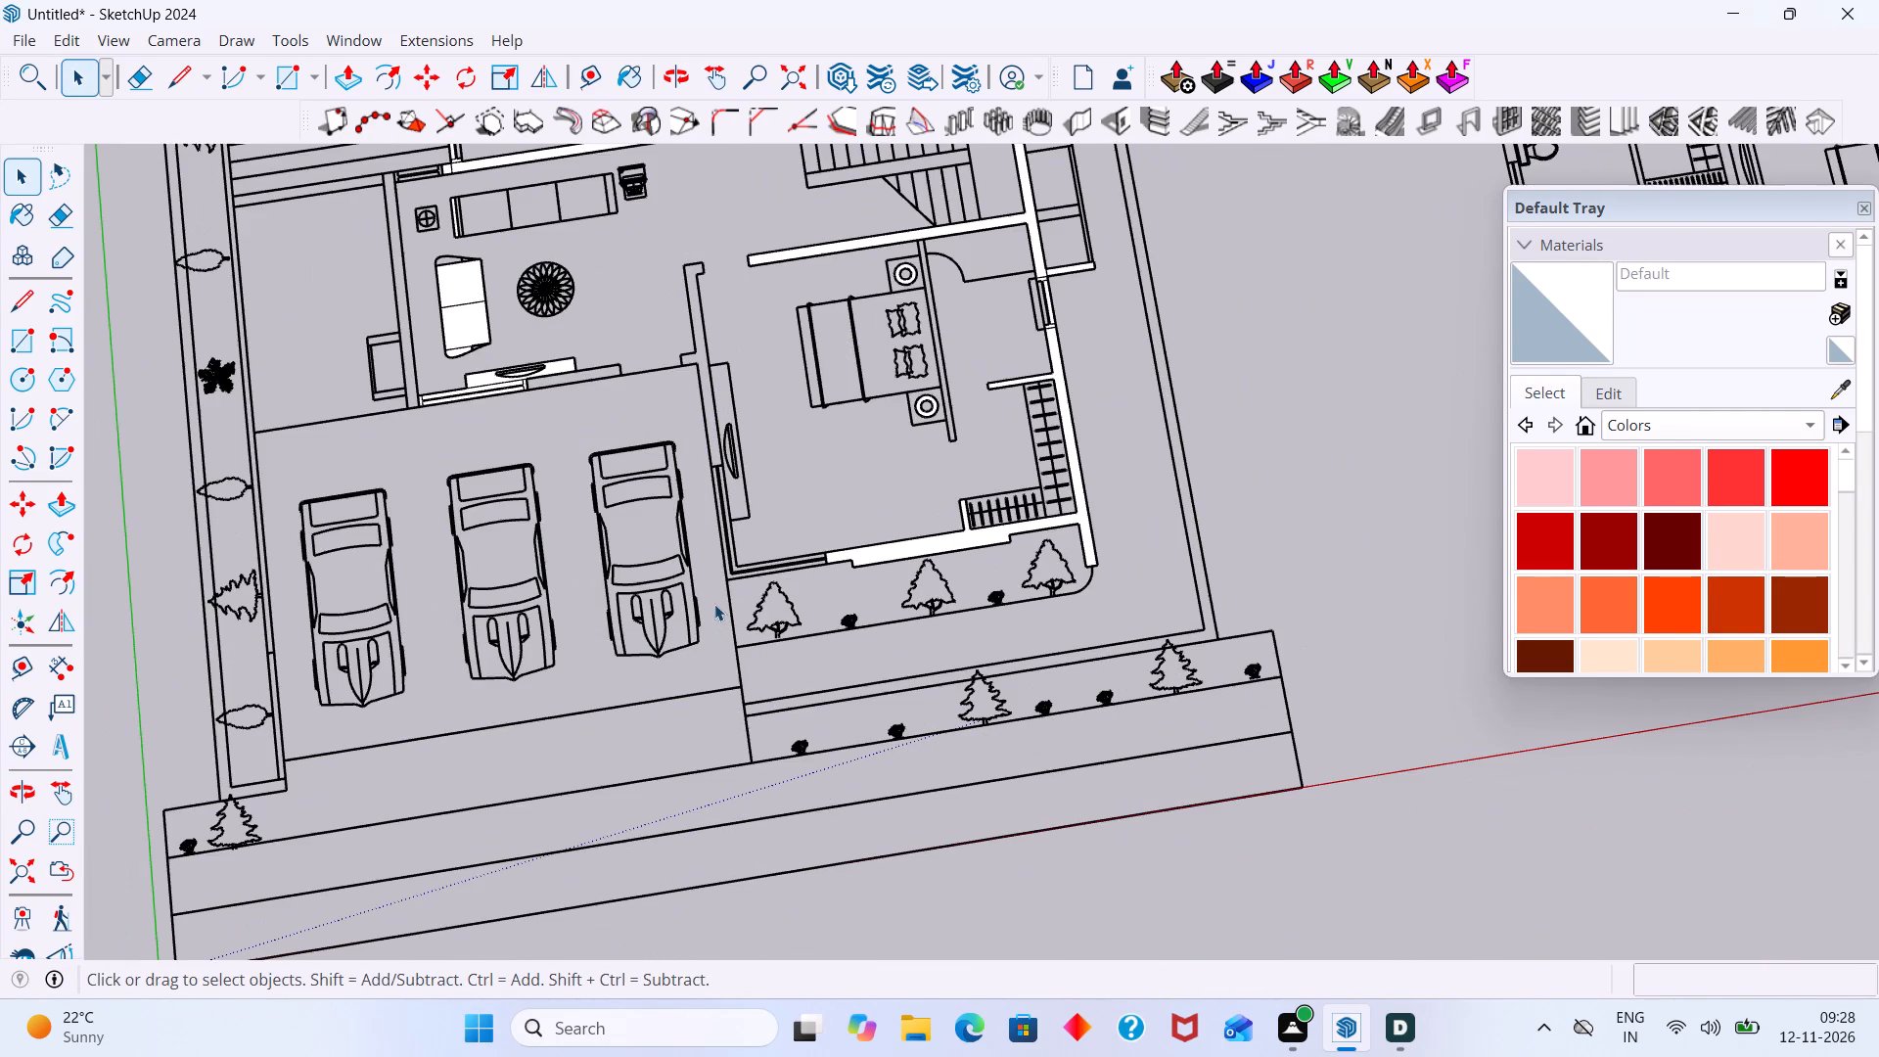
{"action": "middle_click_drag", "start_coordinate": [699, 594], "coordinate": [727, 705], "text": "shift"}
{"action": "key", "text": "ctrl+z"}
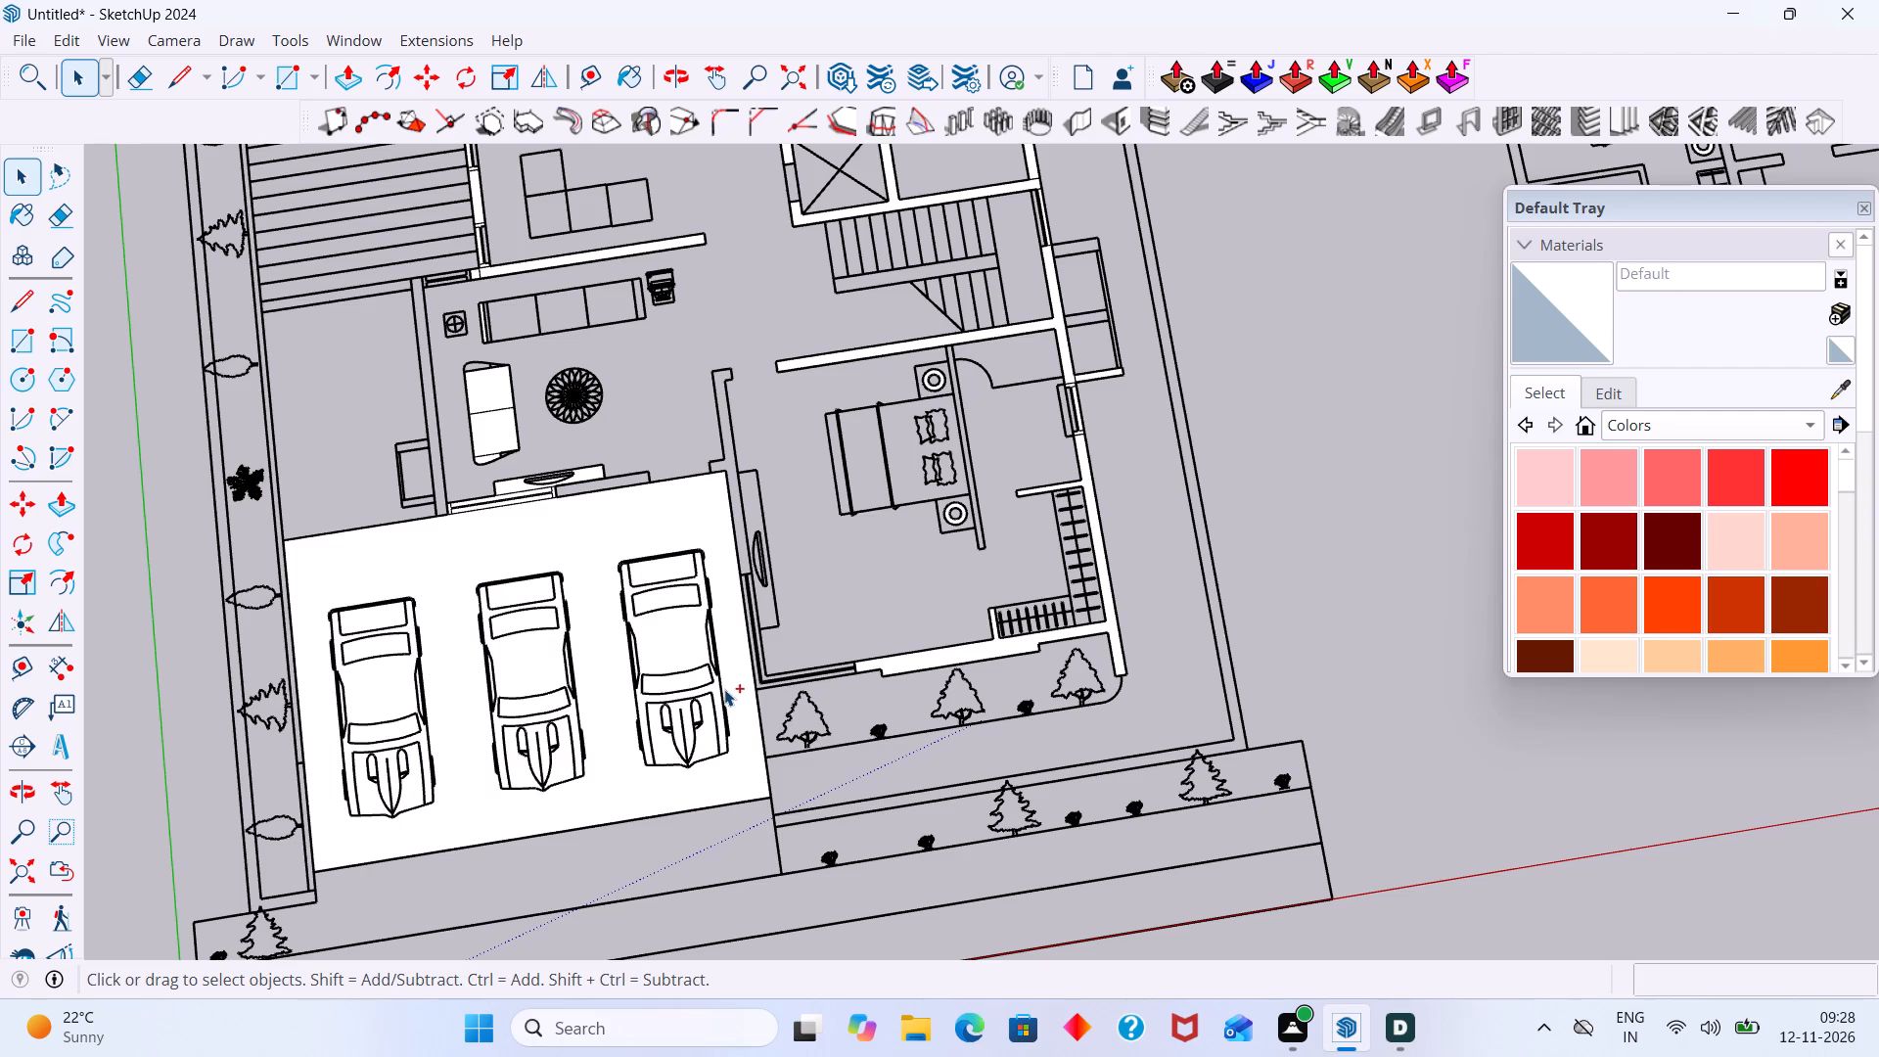
Delete the white parking area face surrounding the three cars.
{"action": "left_click", "coordinate": [634, 519]}
{"action": "key", "text": "Delete"}
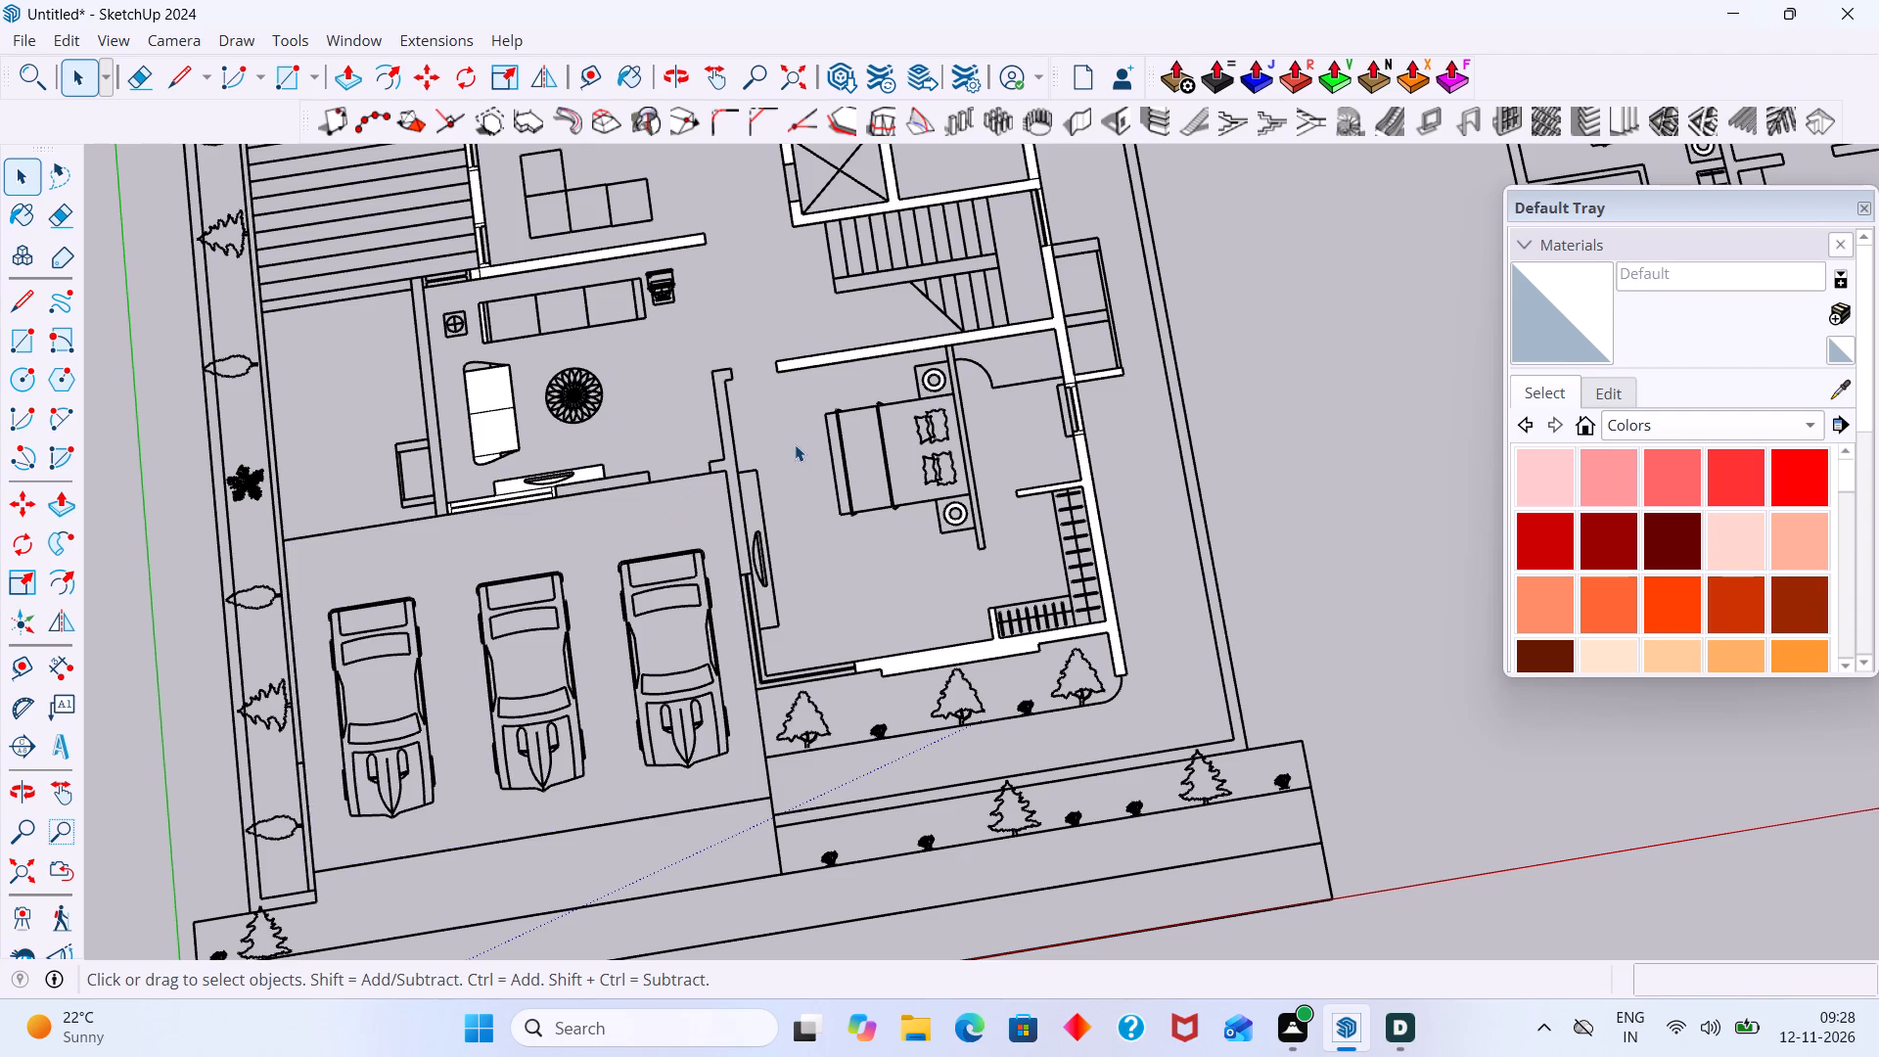
Delete the landing face beside the exterior steps outside the kitchen, and the two faces of the small projecting box adjoining it.
{"action": "scroll", "coordinate": [795, 444], "scroll_direction": "down", "scroll_amount": 5}
{"action": "middle_click_drag", "start_coordinate": [810, 468], "coordinate": [777, 679], "text": "shift"}
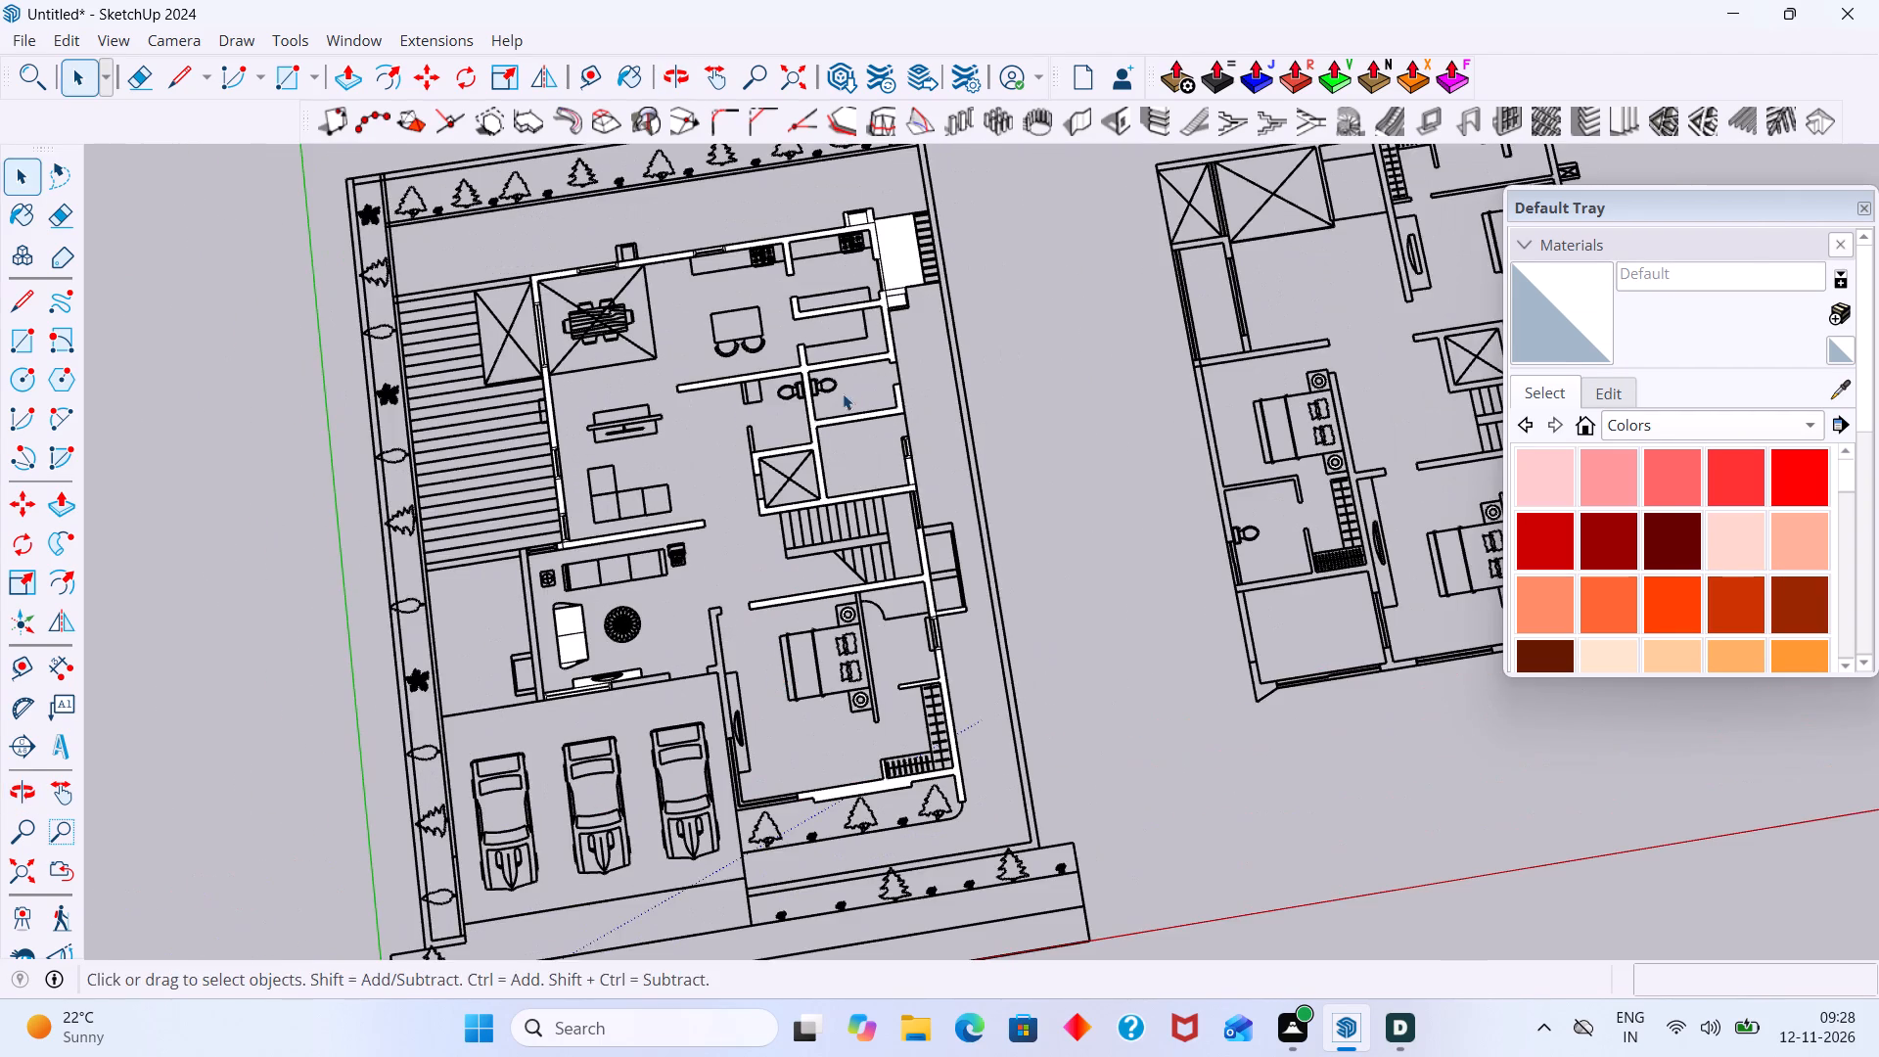
{"action": "middle_click_drag", "start_coordinate": [847, 388], "coordinate": [797, 372]}
{"action": "scroll", "coordinate": [932, 254], "scroll_direction": "up", "scroll_amount": 6}
{"action": "left_click", "coordinate": [932, 244]}
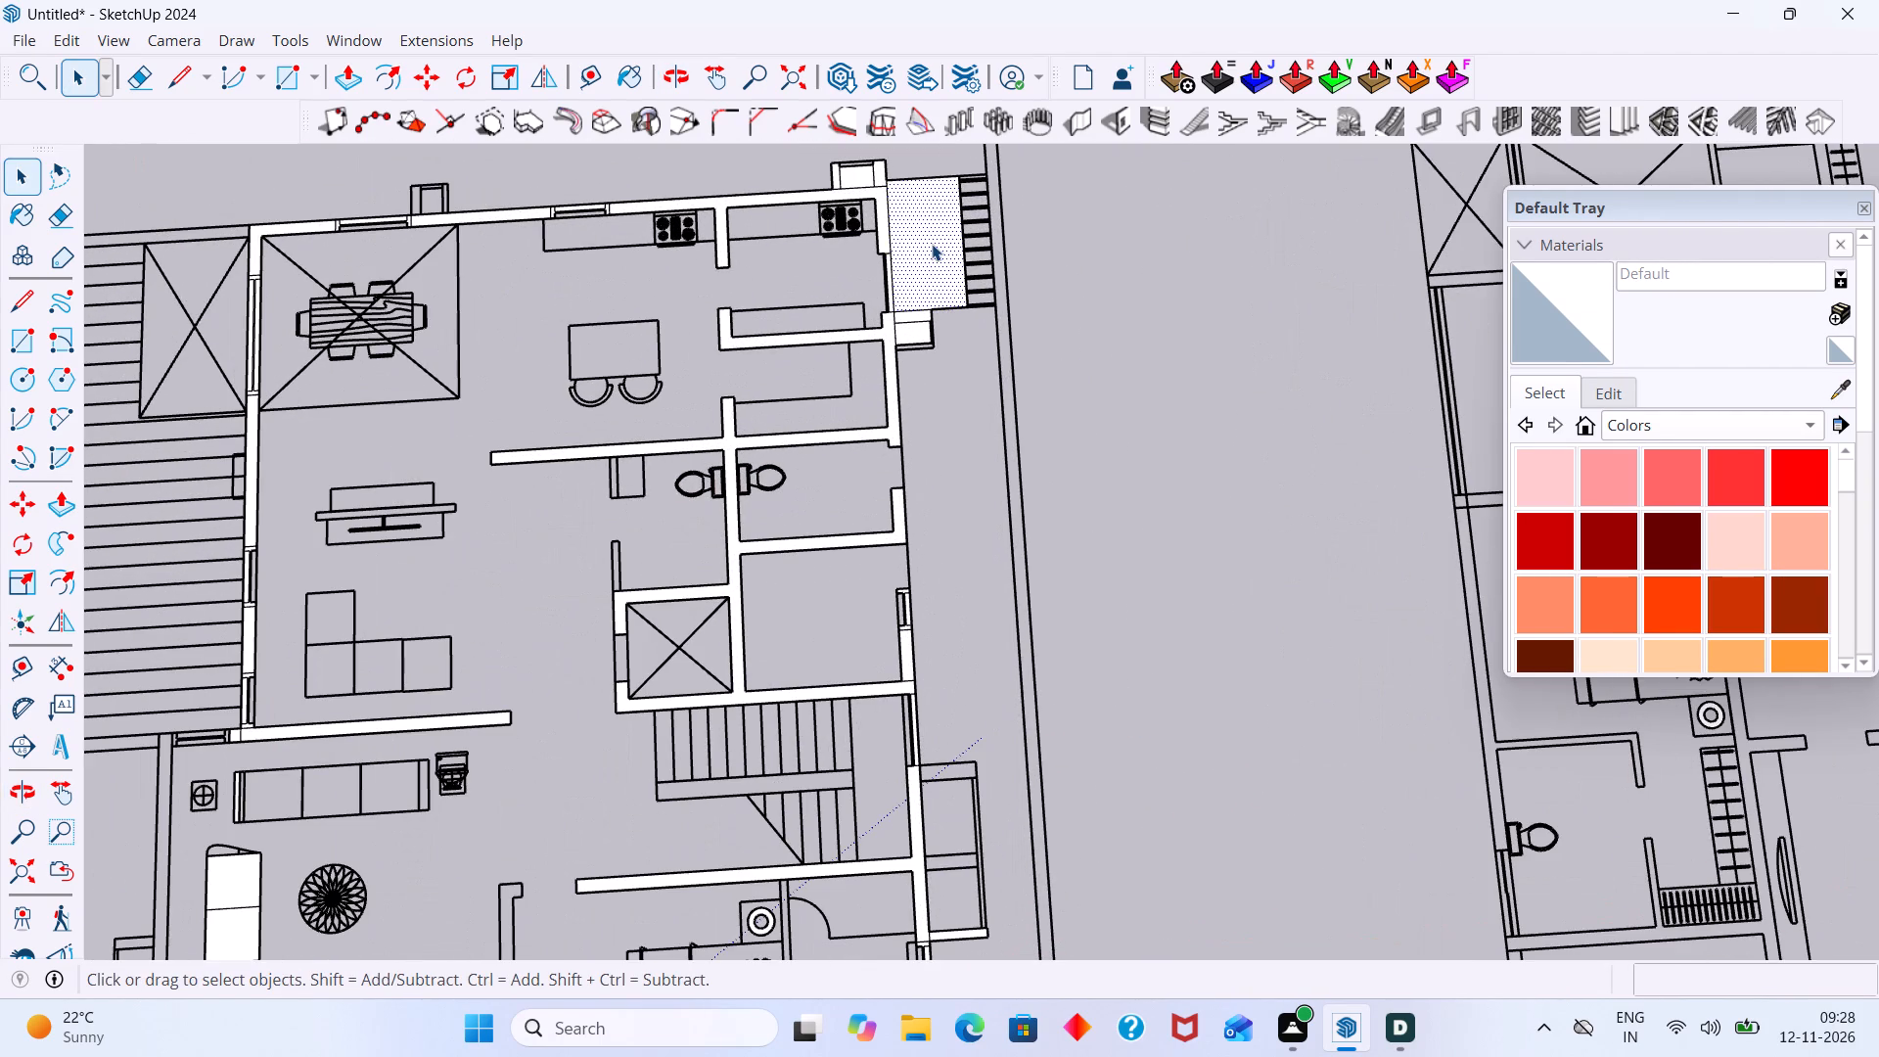
{"action": "key", "text": "Delete"}
{"action": "scroll", "coordinate": [899, 390], "scroll_direction": "up", "scroll_amount": 15}
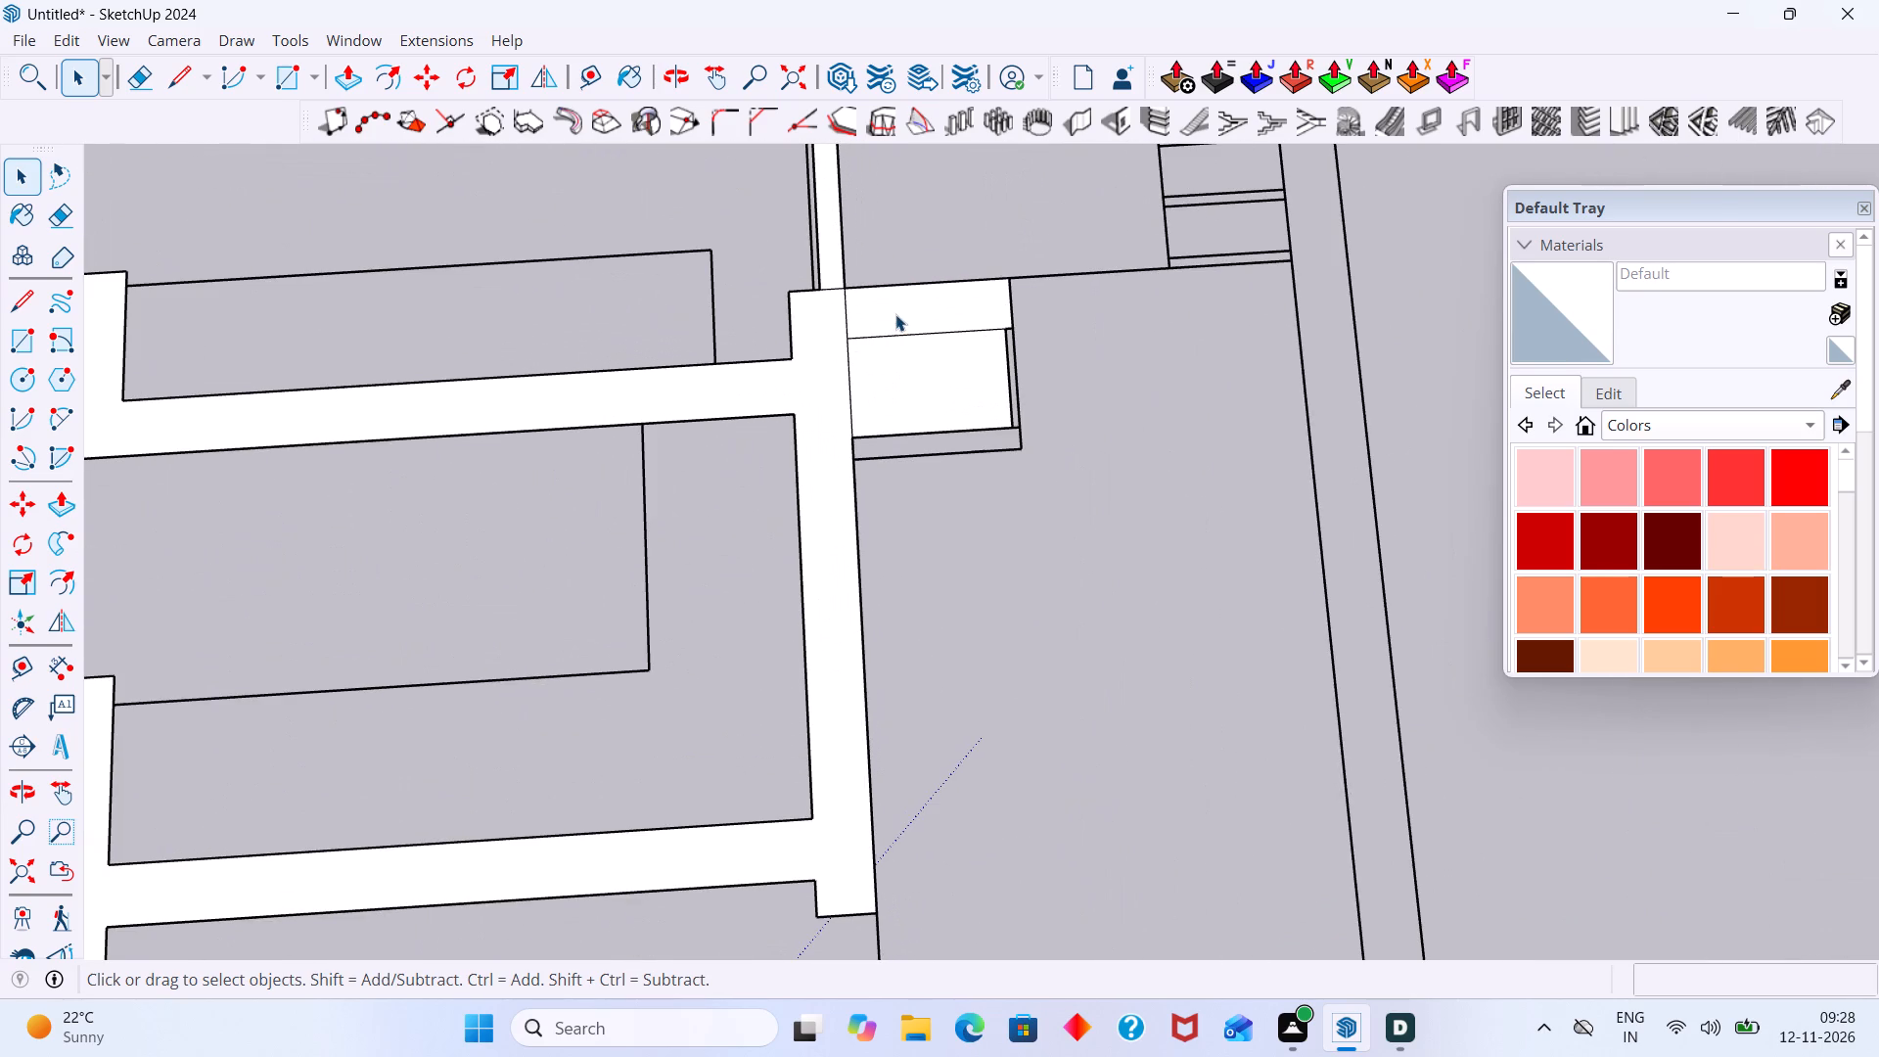
{"action": "left_click", "coordinate": [895, 314]}
{"action": "key", "text": "Delete"}
{"action": "left_click", "coordinate": [914, 379]}
{"action": "key", "text": "Delete"}
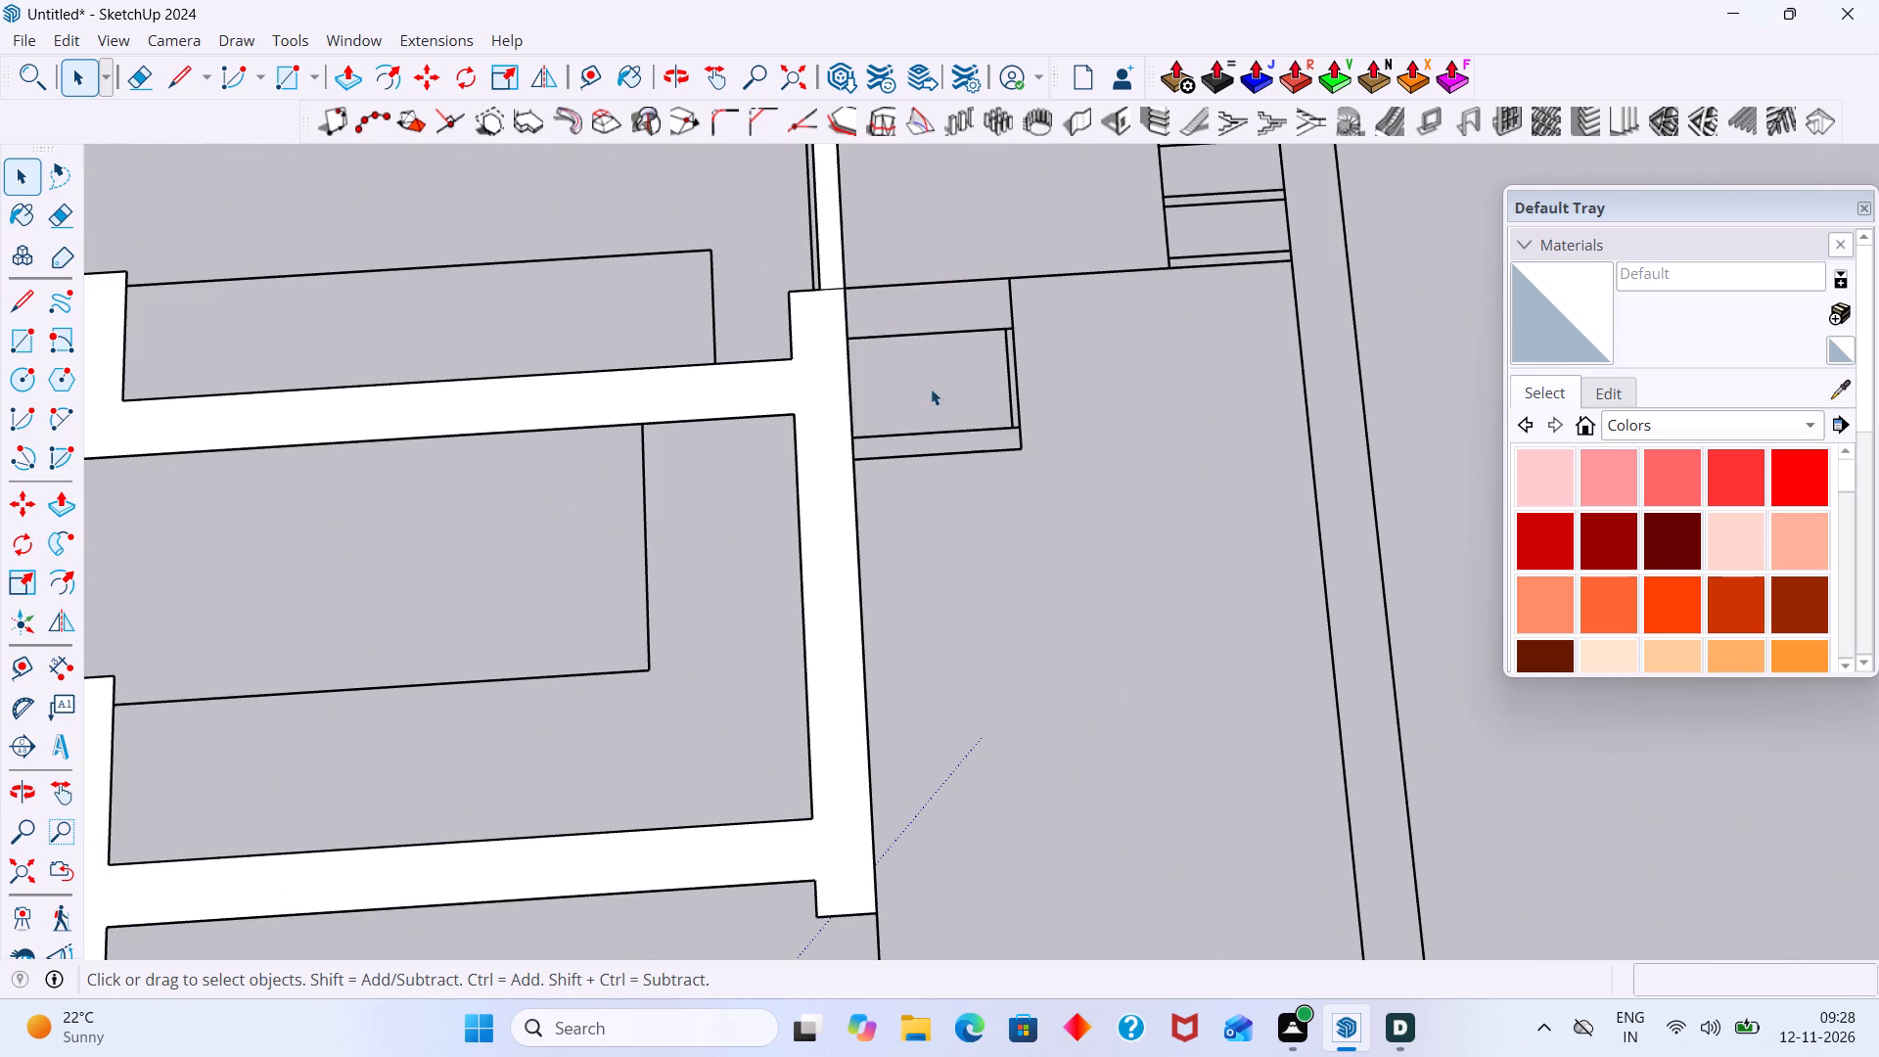
Fill the thin strip in the kitchen's outer wall opening with a rectangle about 3' 7" by 1", and delete the extra kitchen floor face.
{"action": "scroll", "coordinate": [931, 389], "scroll_direction": "down", "scroll_amount": 9}
{"action": "scroll", "coordinate": [872, 329], "scroll_direction": "up", "scroll_amount": 13}
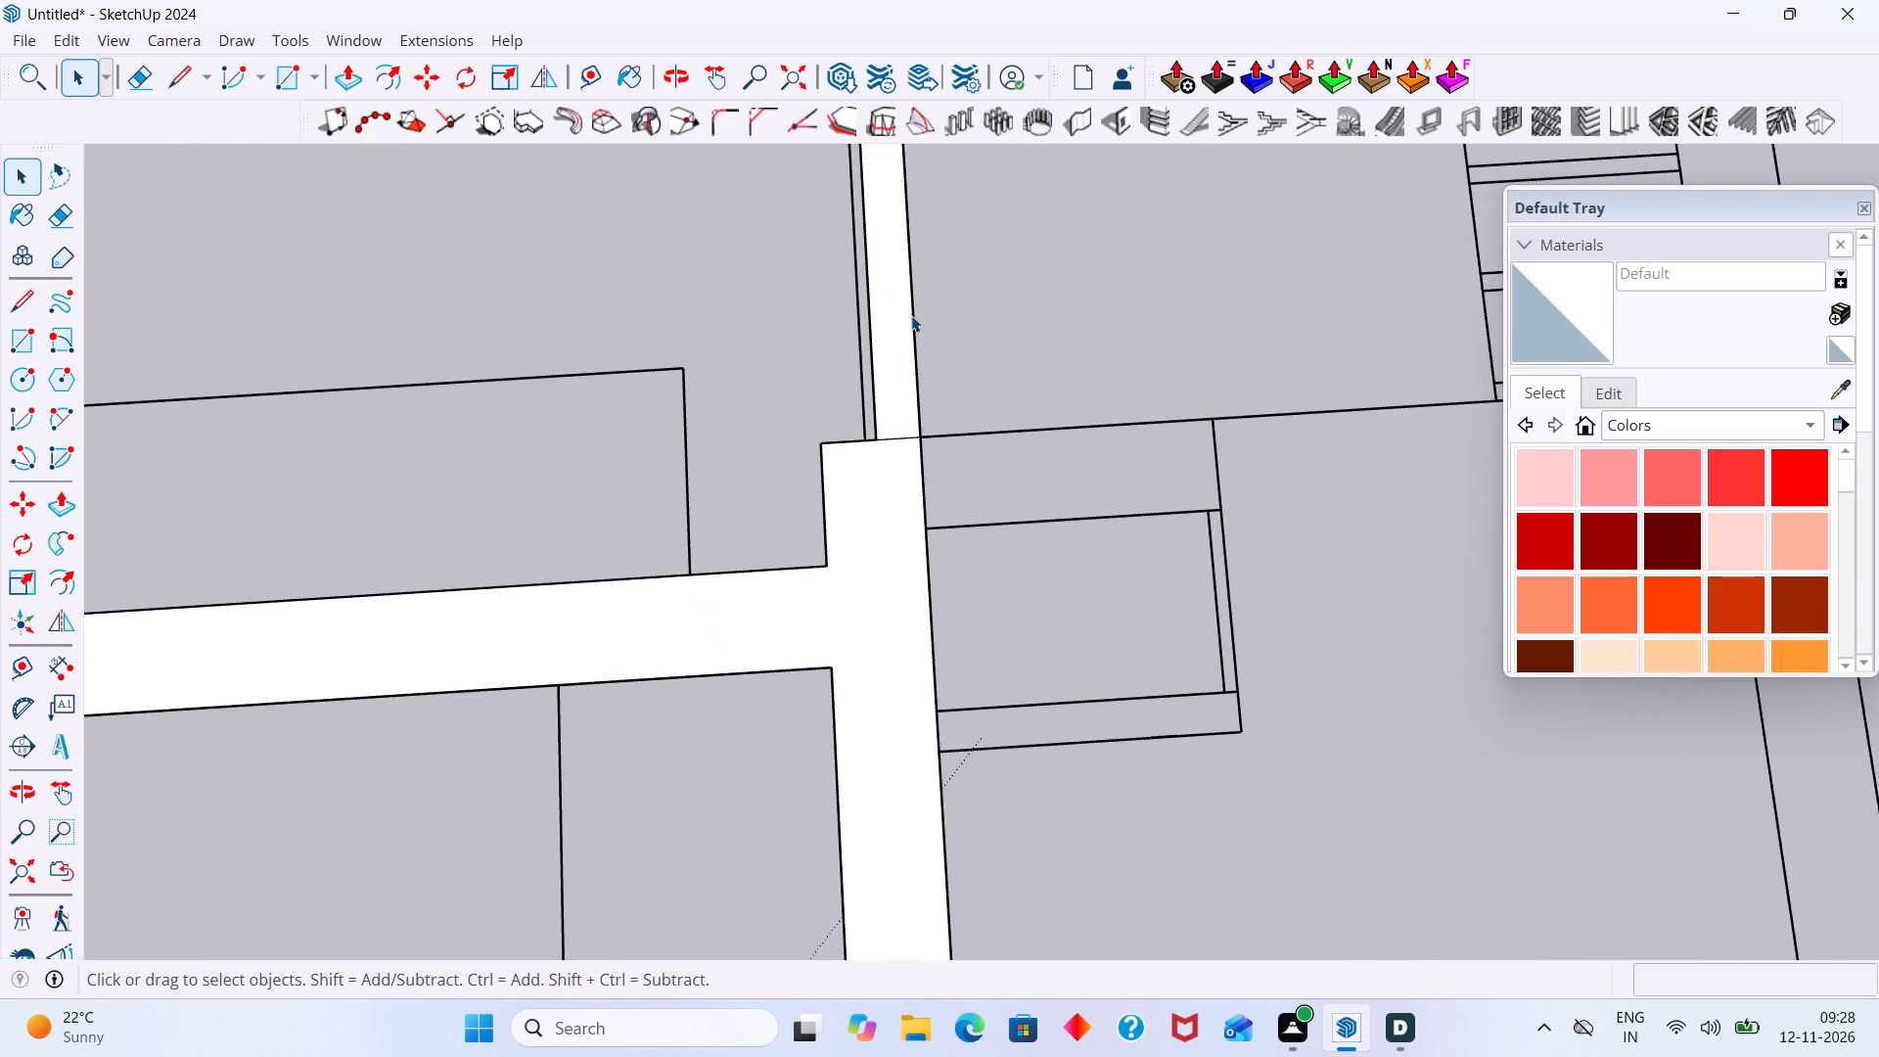
{"action": "scroll", "coordinate": [912, 316], "scroll_direction": "down", "scroll_amount": 7}
{"action": "middle_click_drag", "start_coordinate": [920, 324], "coordinate": [966, 560], "text": "shift"}
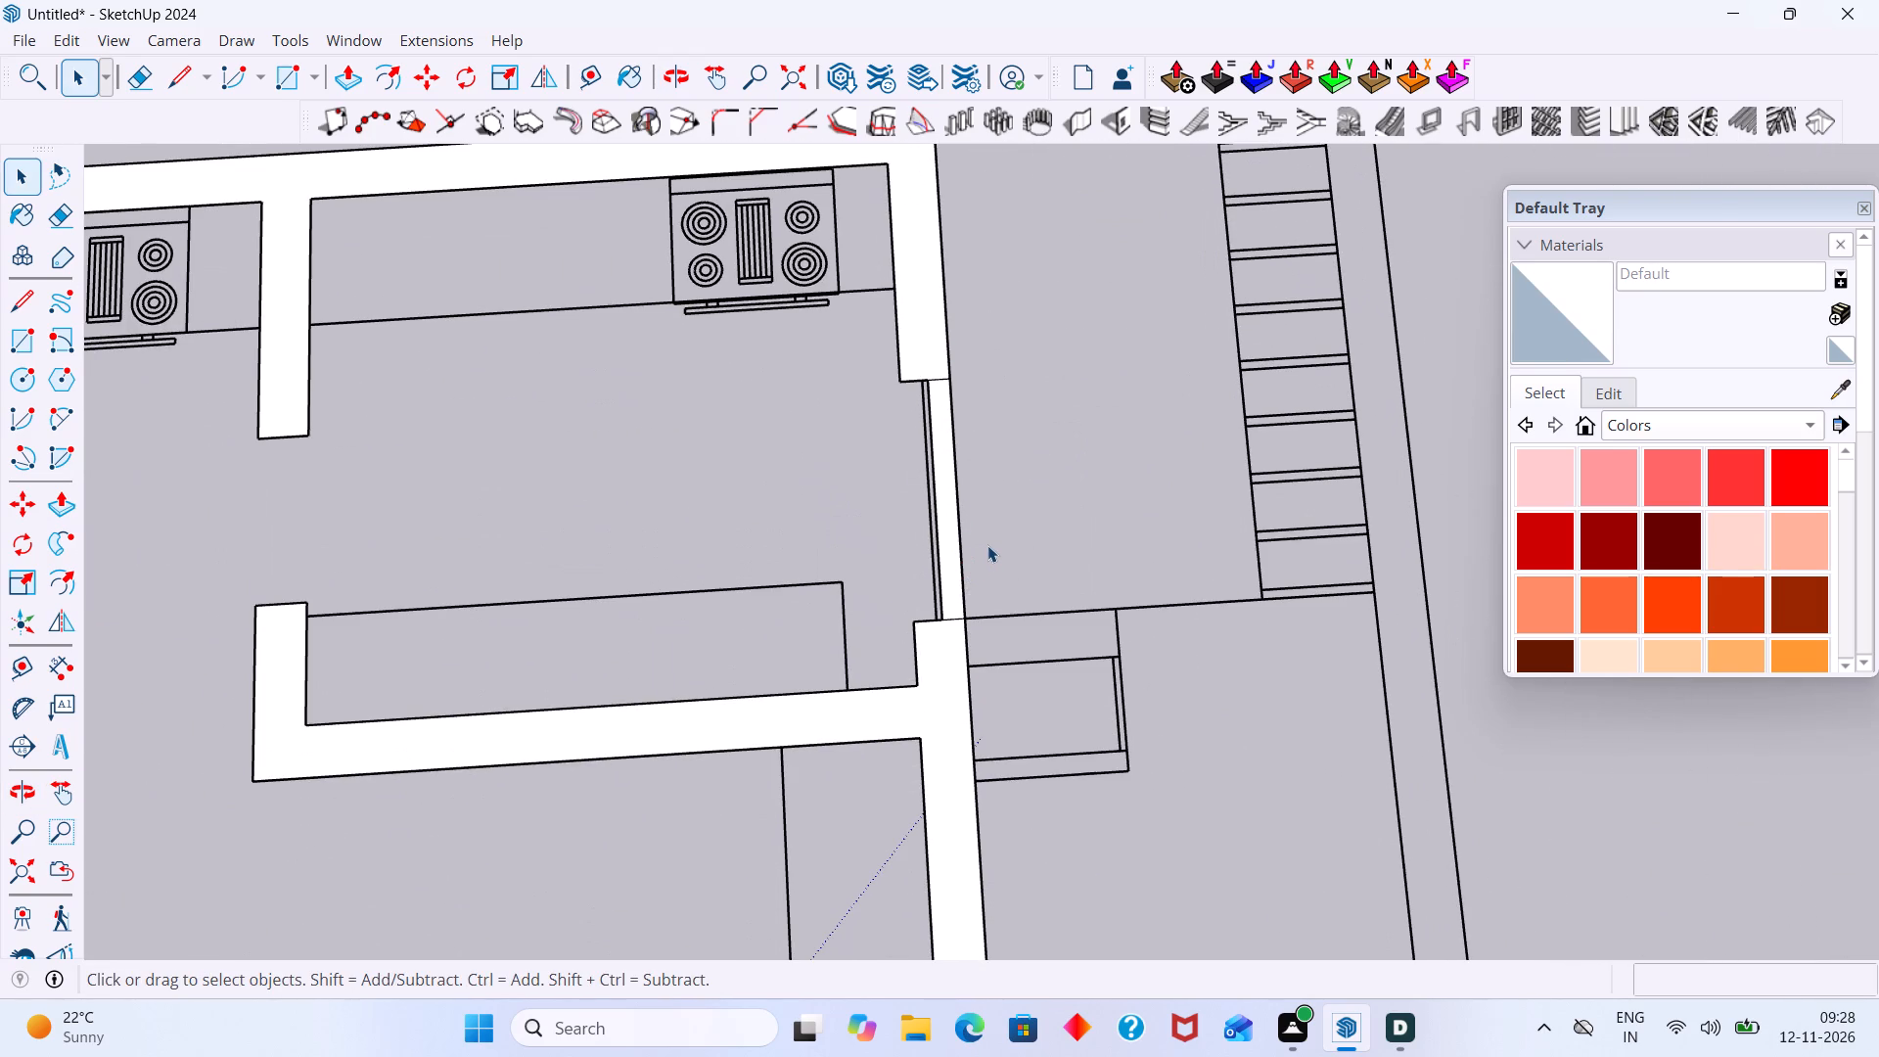
{"action": "middle_click_drag", "start_coordinate": [938, 569], "coordinate": [777, 418]}
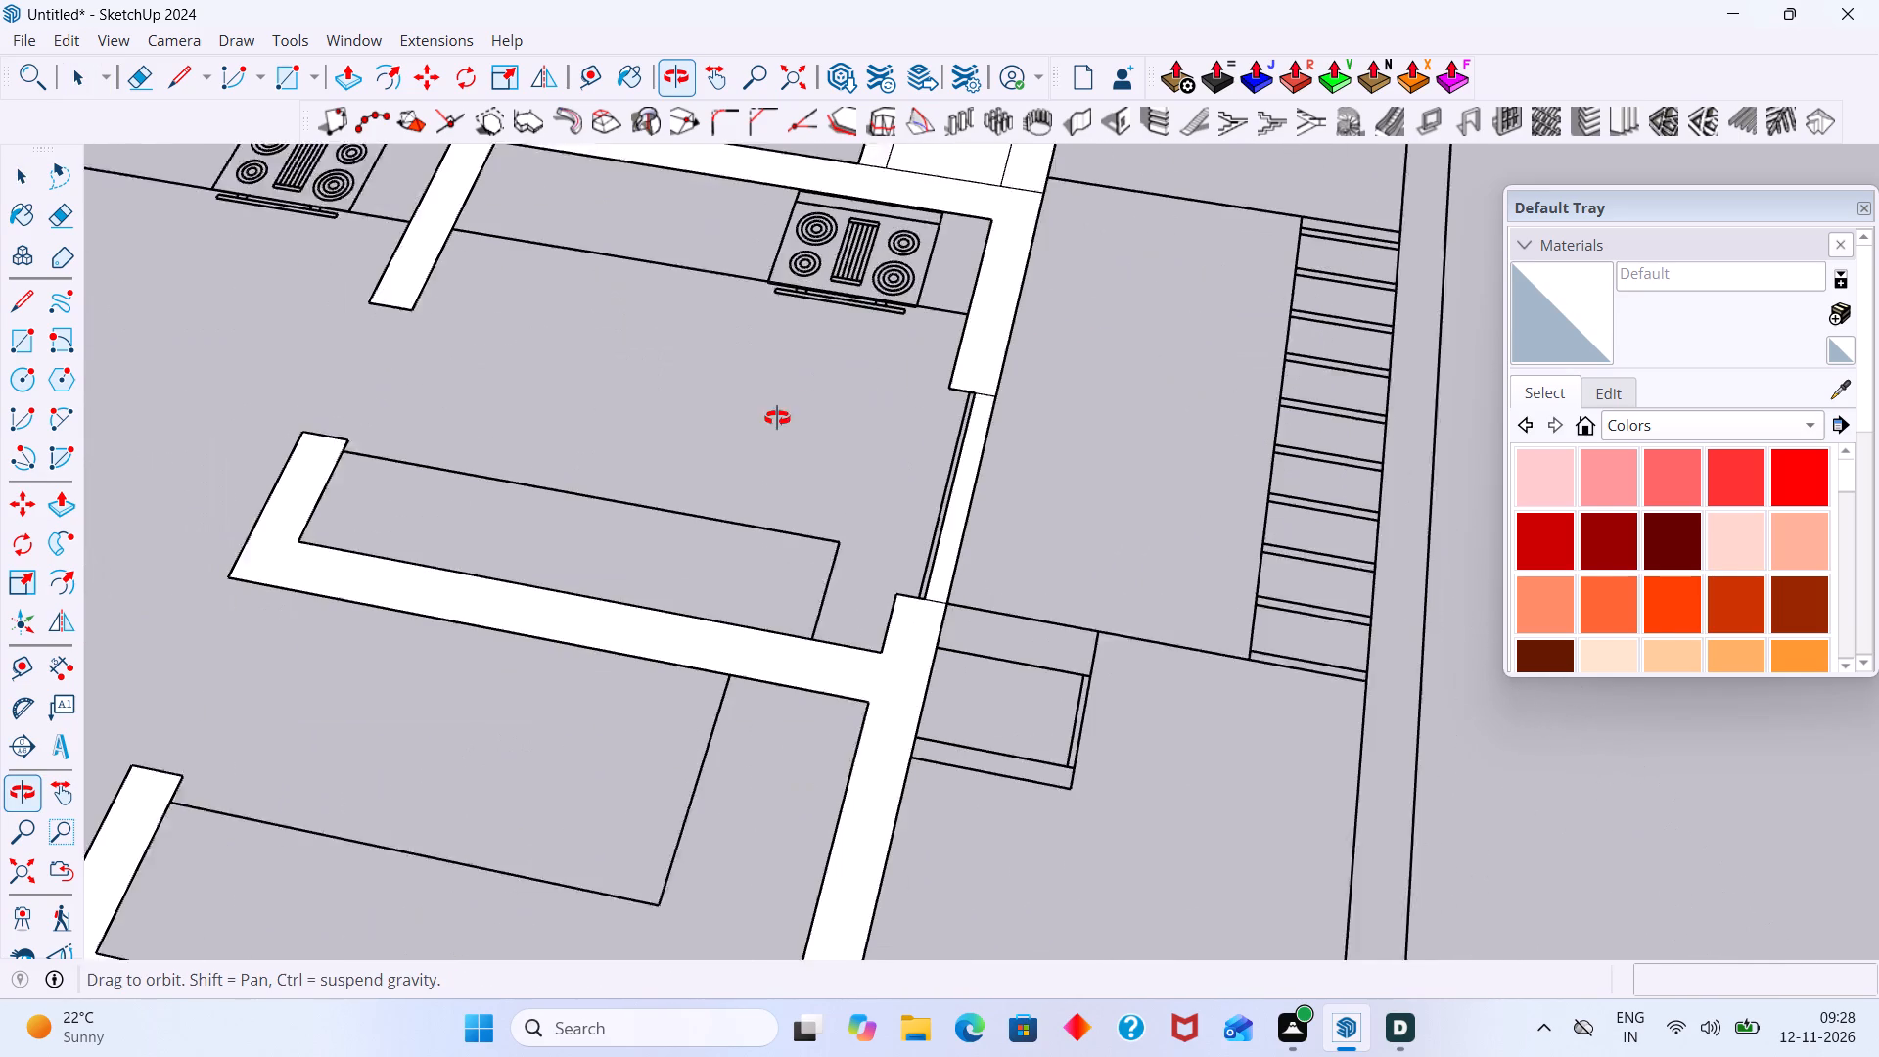
{"action": "middle_click_drag", "start_coordinate": [777, 418], "coordinate": [762, 424]}
{"action": "scroll", "coordinate": [901, 421], "scroll_direction": "down", "scroll_amount": 5}
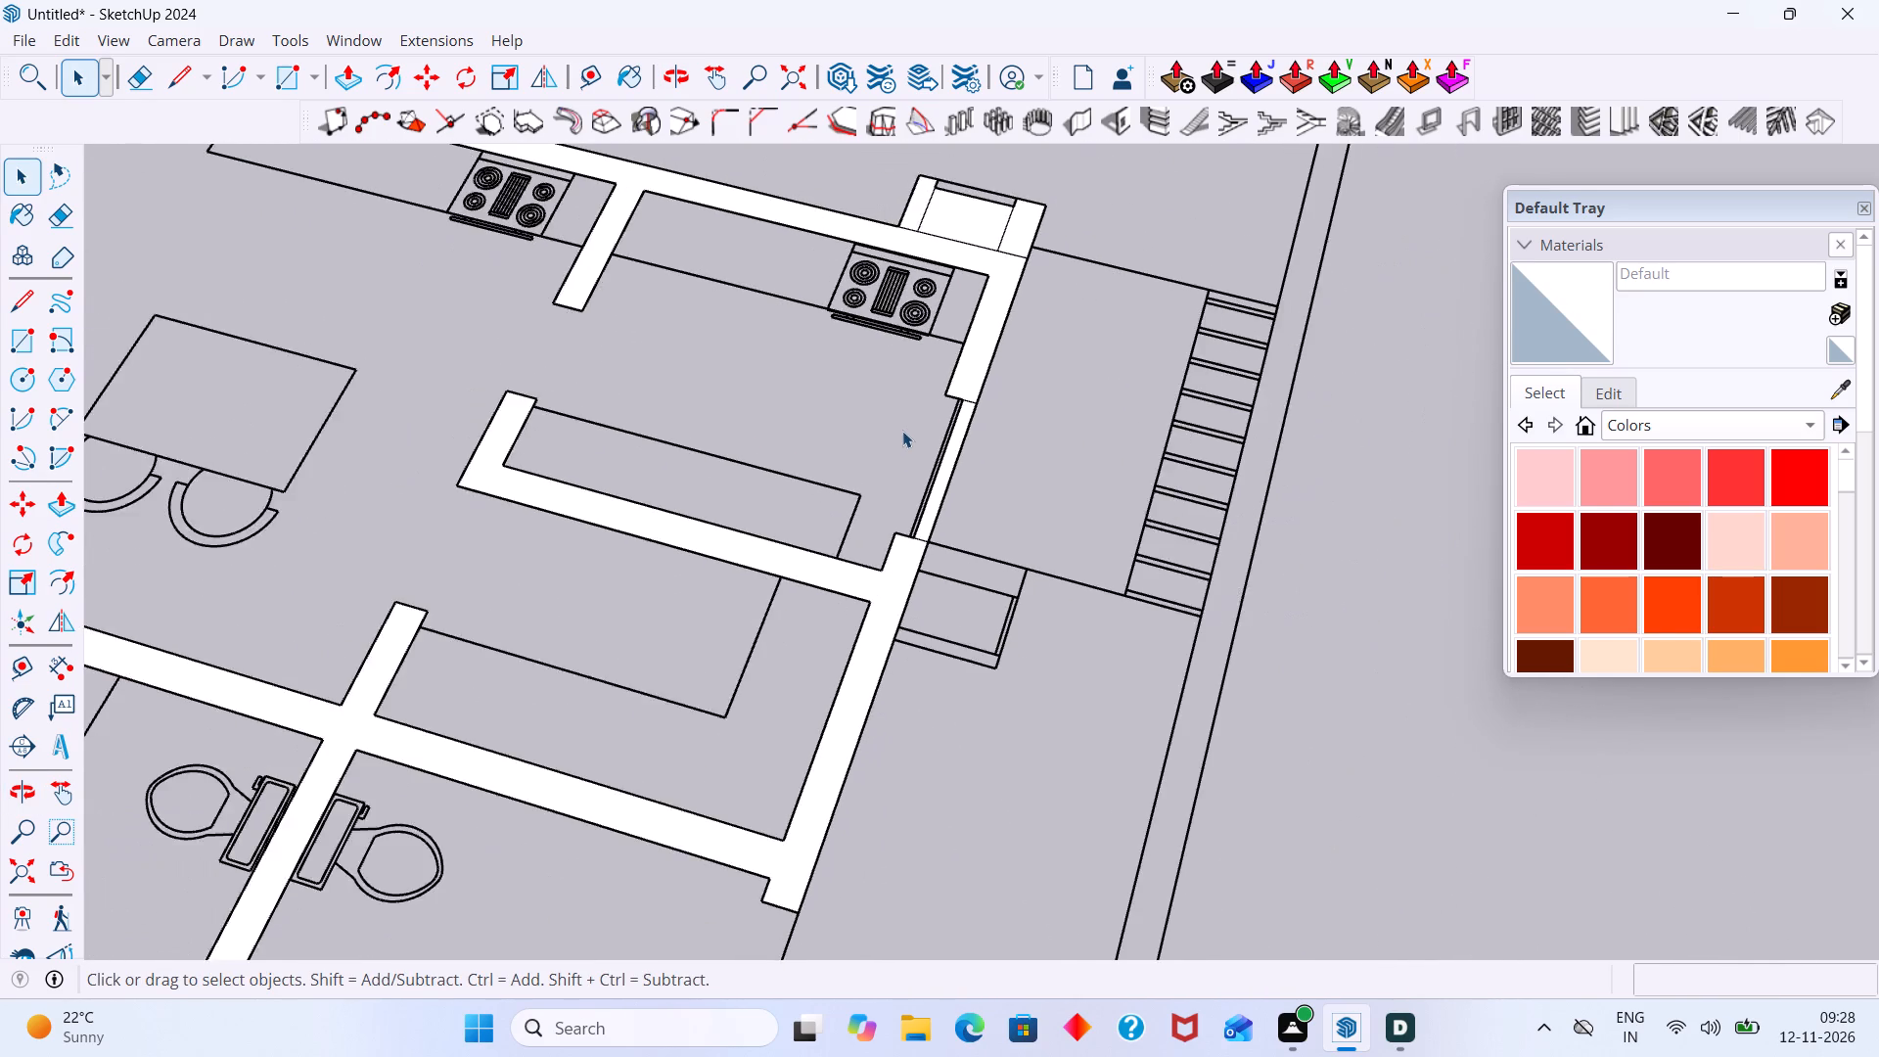
{"action": "scroll", "coordinate": [907, 466], "scroll_direction": "down", "scroll_amount": 5}
{"action": "middle_click_drag", "start_coordinate": [900, 480], "coordinate": [1070, 463]}
{"action": "scroll", "coordinate": [965, 486], "scroll_direction": "up", "scroll_amount": 15}
{"action": "key", "text": "r"}
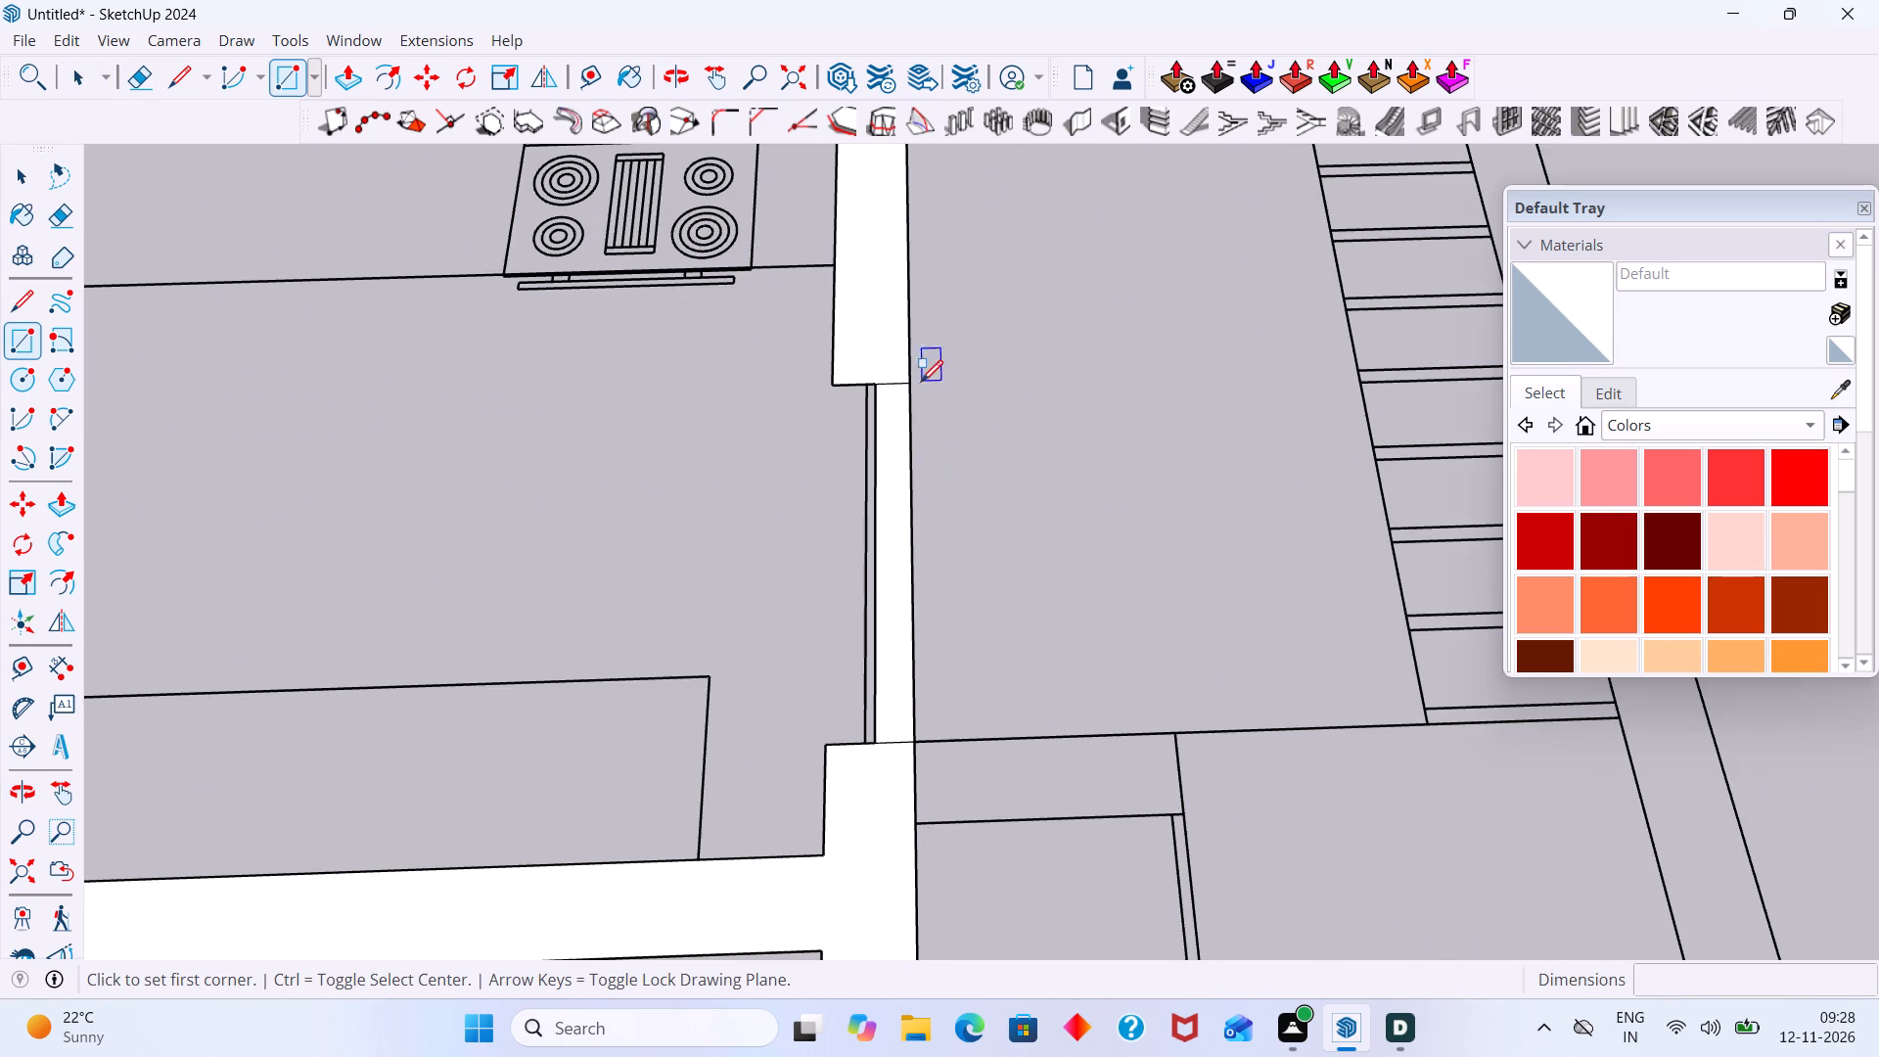
{"action": "scroll", "coordinate": [907, 372], "scroll_direction": "up", "scroll_amount": 10}
{"action": "left_click", "coordinate": [819, 406]}
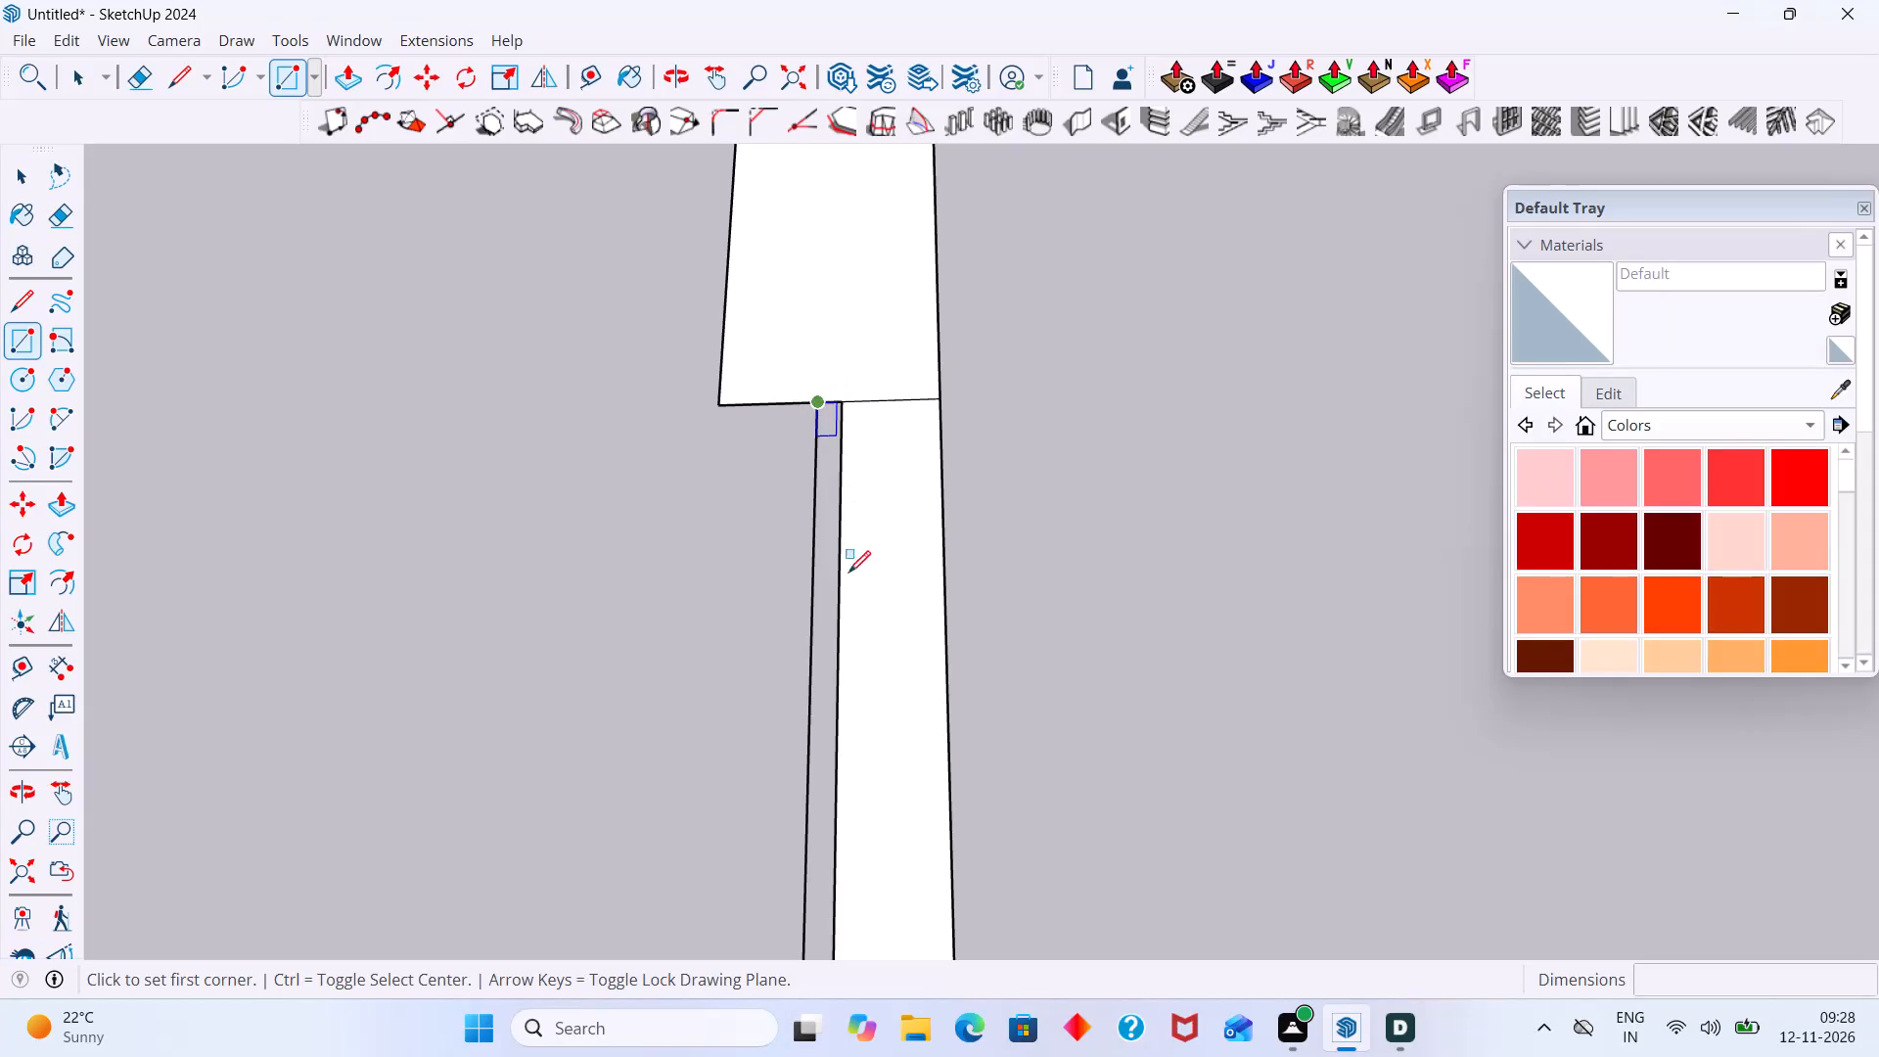
{"action": "scroll", "coordinate": [805, 663], "scroll_direction": "down", "scroll_amount": 7}
{"action": "middle_click_drag", "start_coordinate": [783, 716], "coordinate": [773, 198]}
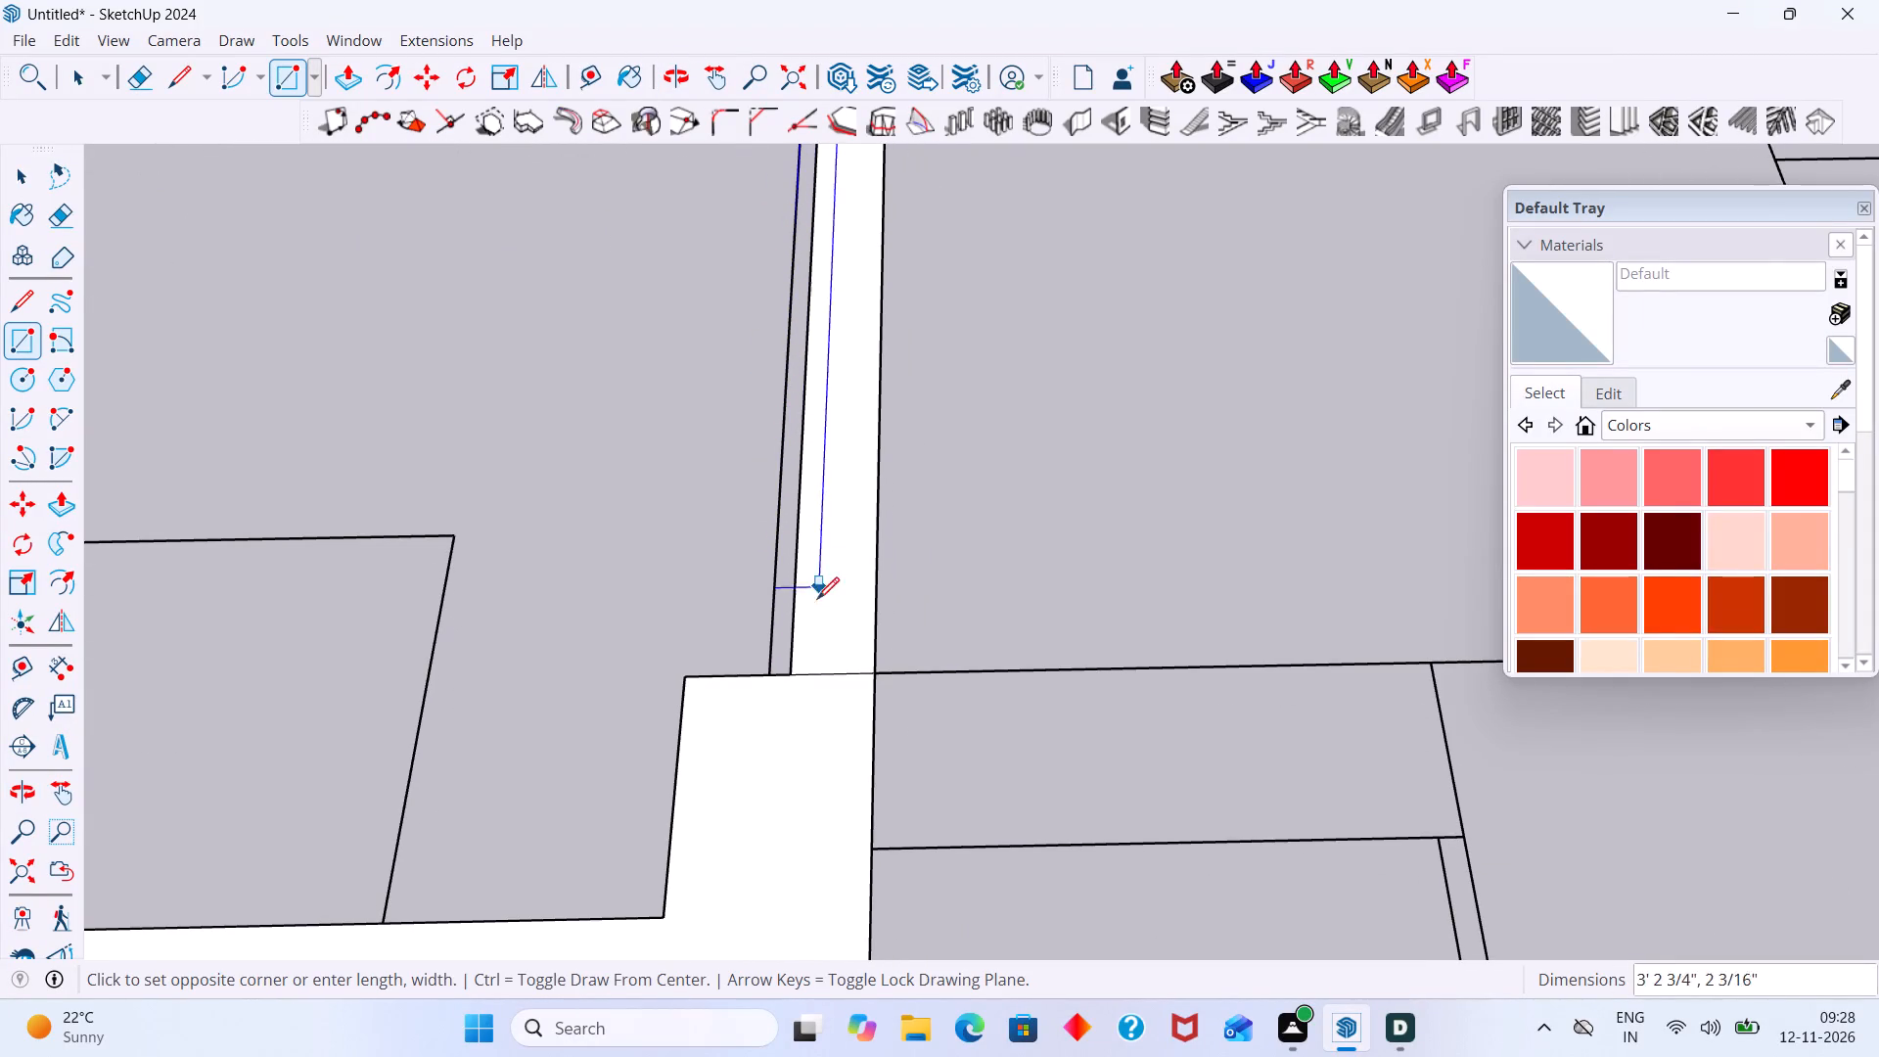
{"action": "left_click", "coordinate": [791, 672]}
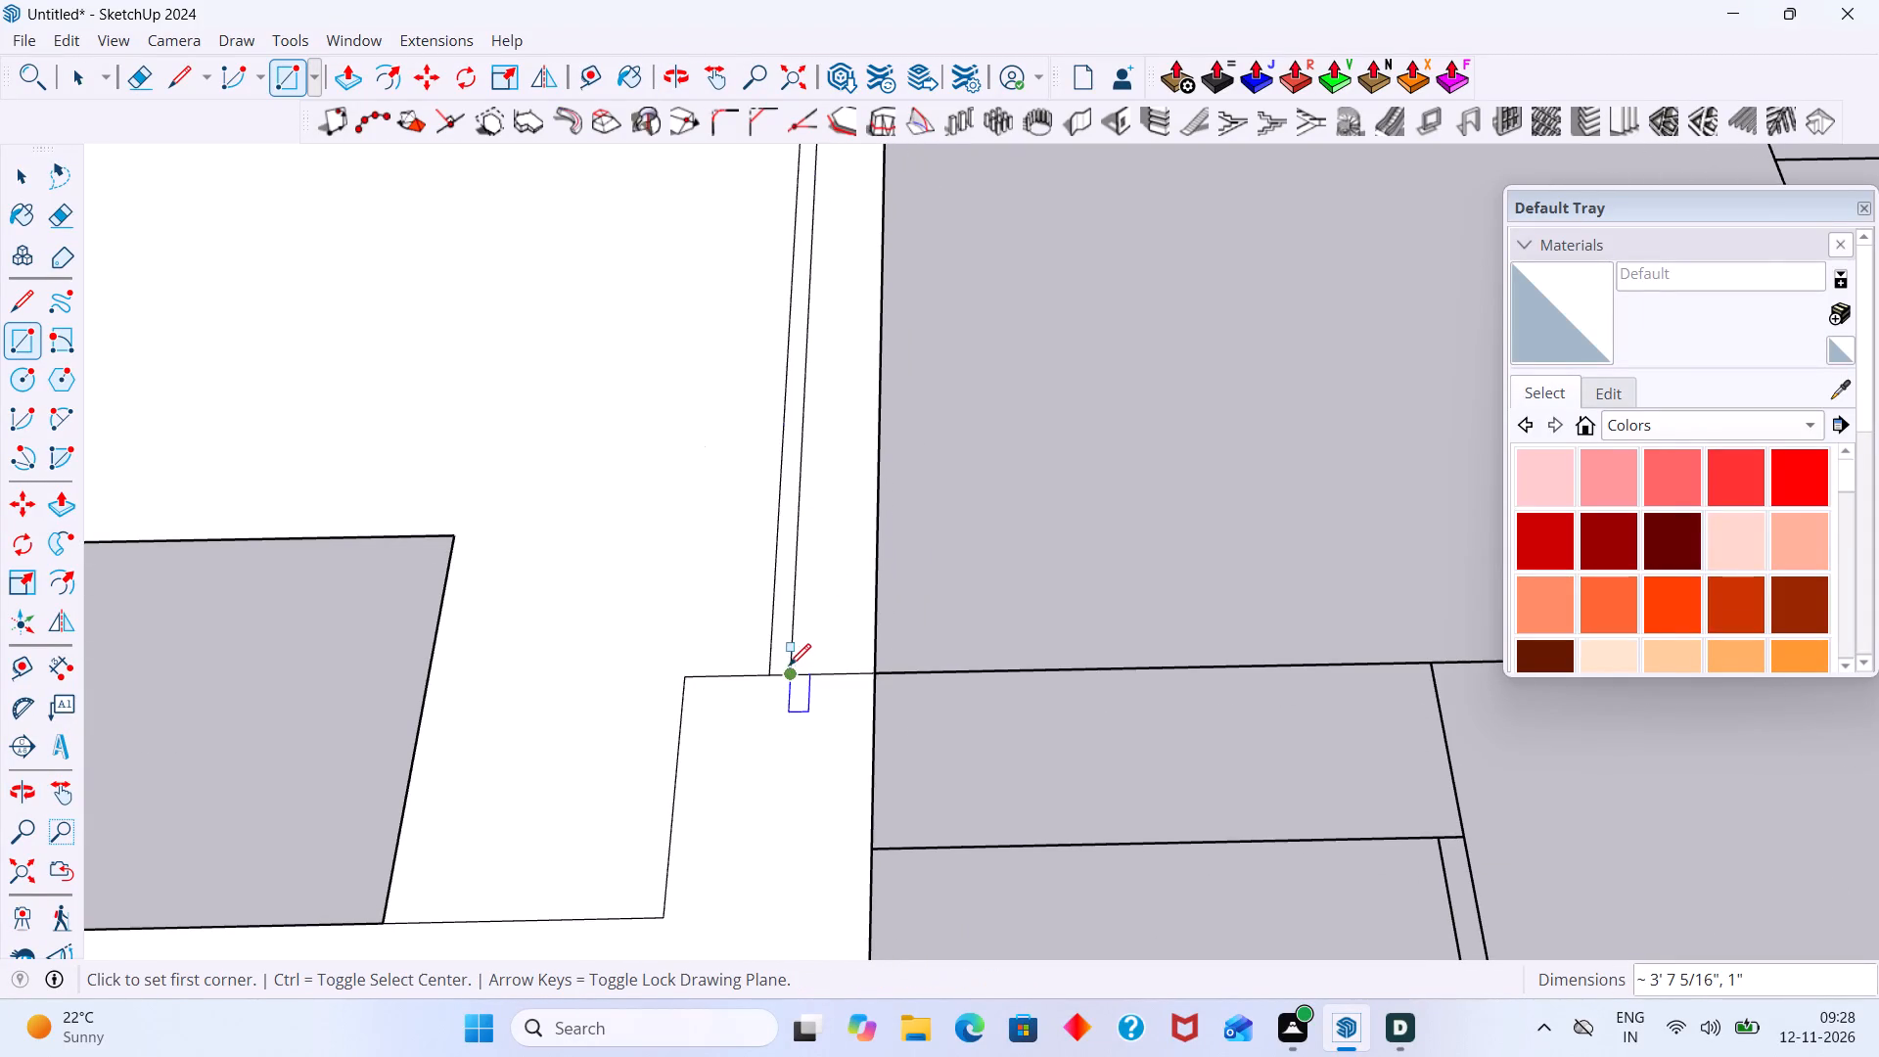
{"action": "key", "text": "space"}
{"action": "left_click", "coordinate": [661, 615]}
{"action": "key", "text": "Delete"}
{"action": "scroll", "coordinate": [663, 605], "scroll_direction": "down", "scroll_amount": 7}
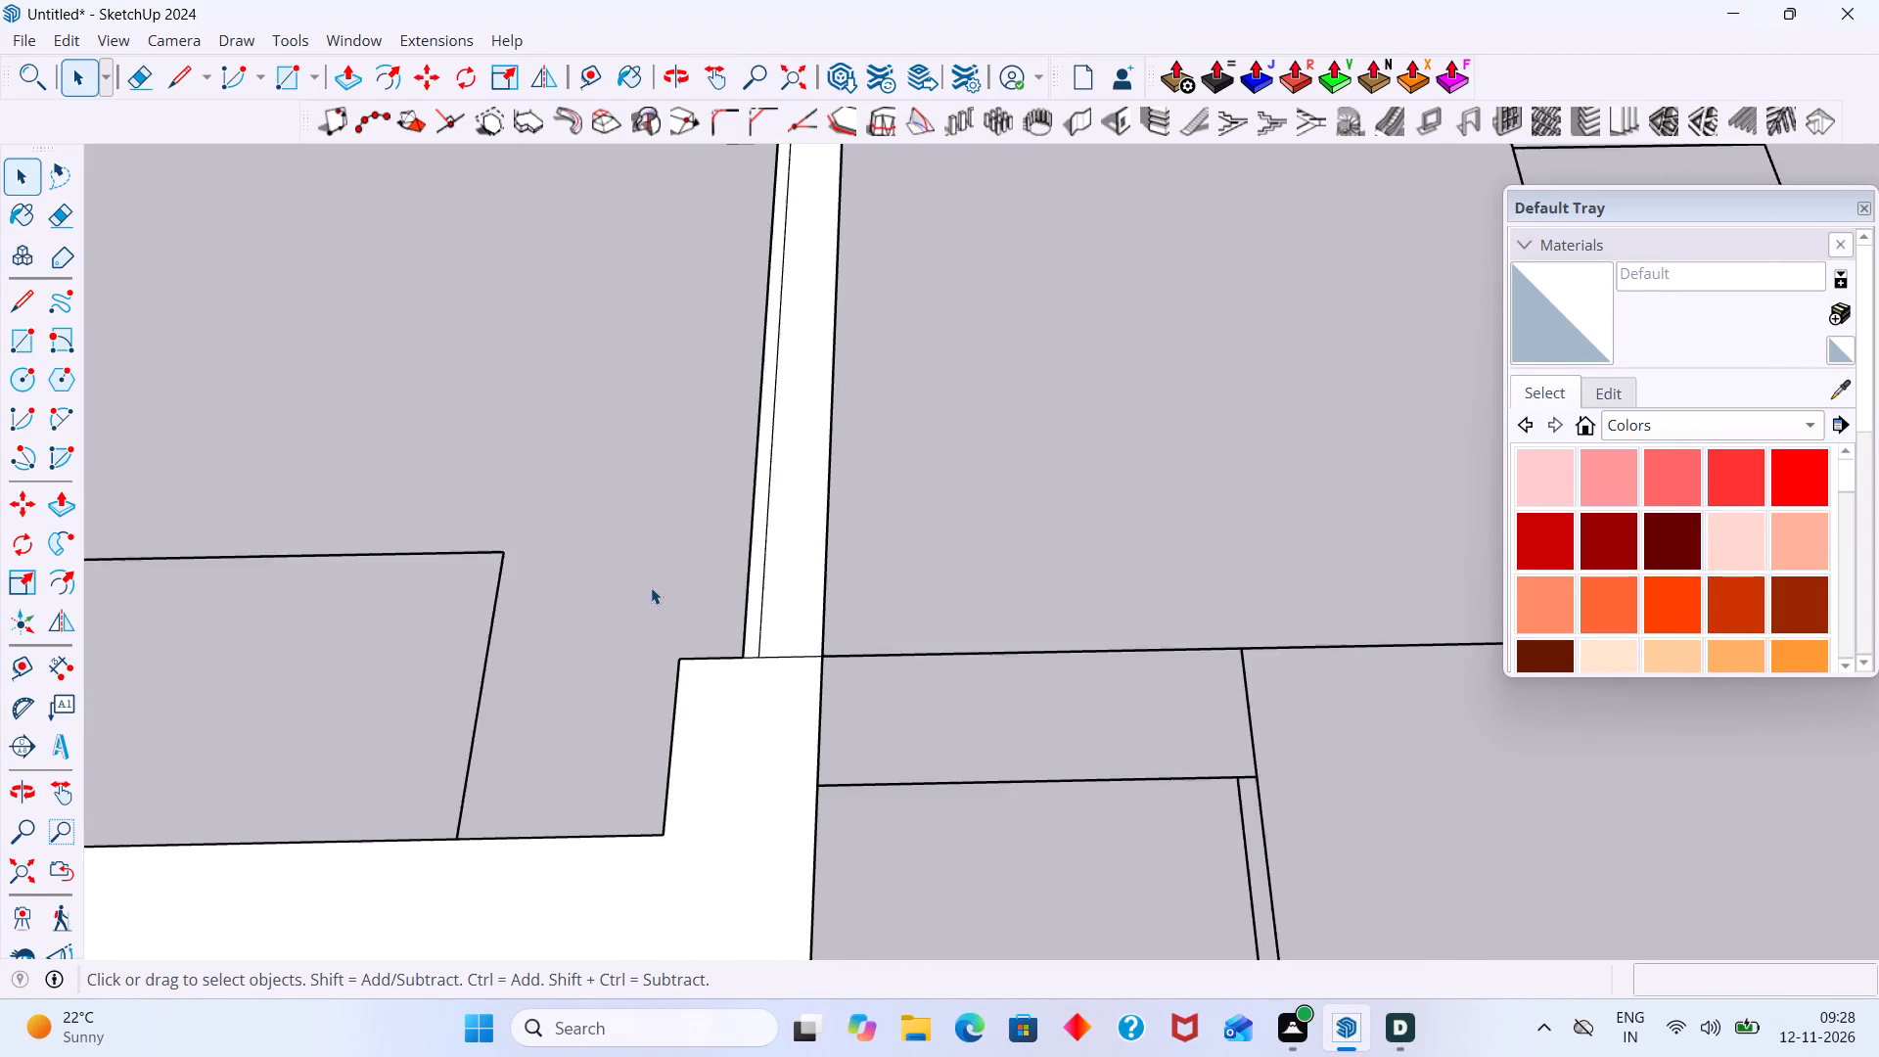
Fill the window recess of the room beside the lift shaft with a rectangle about 1' 10" by 4", and delete the extra room face.
{"action": "scroll", "coordinate": [651, 587], "scroll_direction": "down", "scroll_amount": 20}
{"action": "scroll", "coordinate": [651, 587], "scroll_direction": "down", "scroll_amount": 1}
{"action": "middle_click_drag", "start_coordinate": [556, 570], "coordinate": [573, 598]}
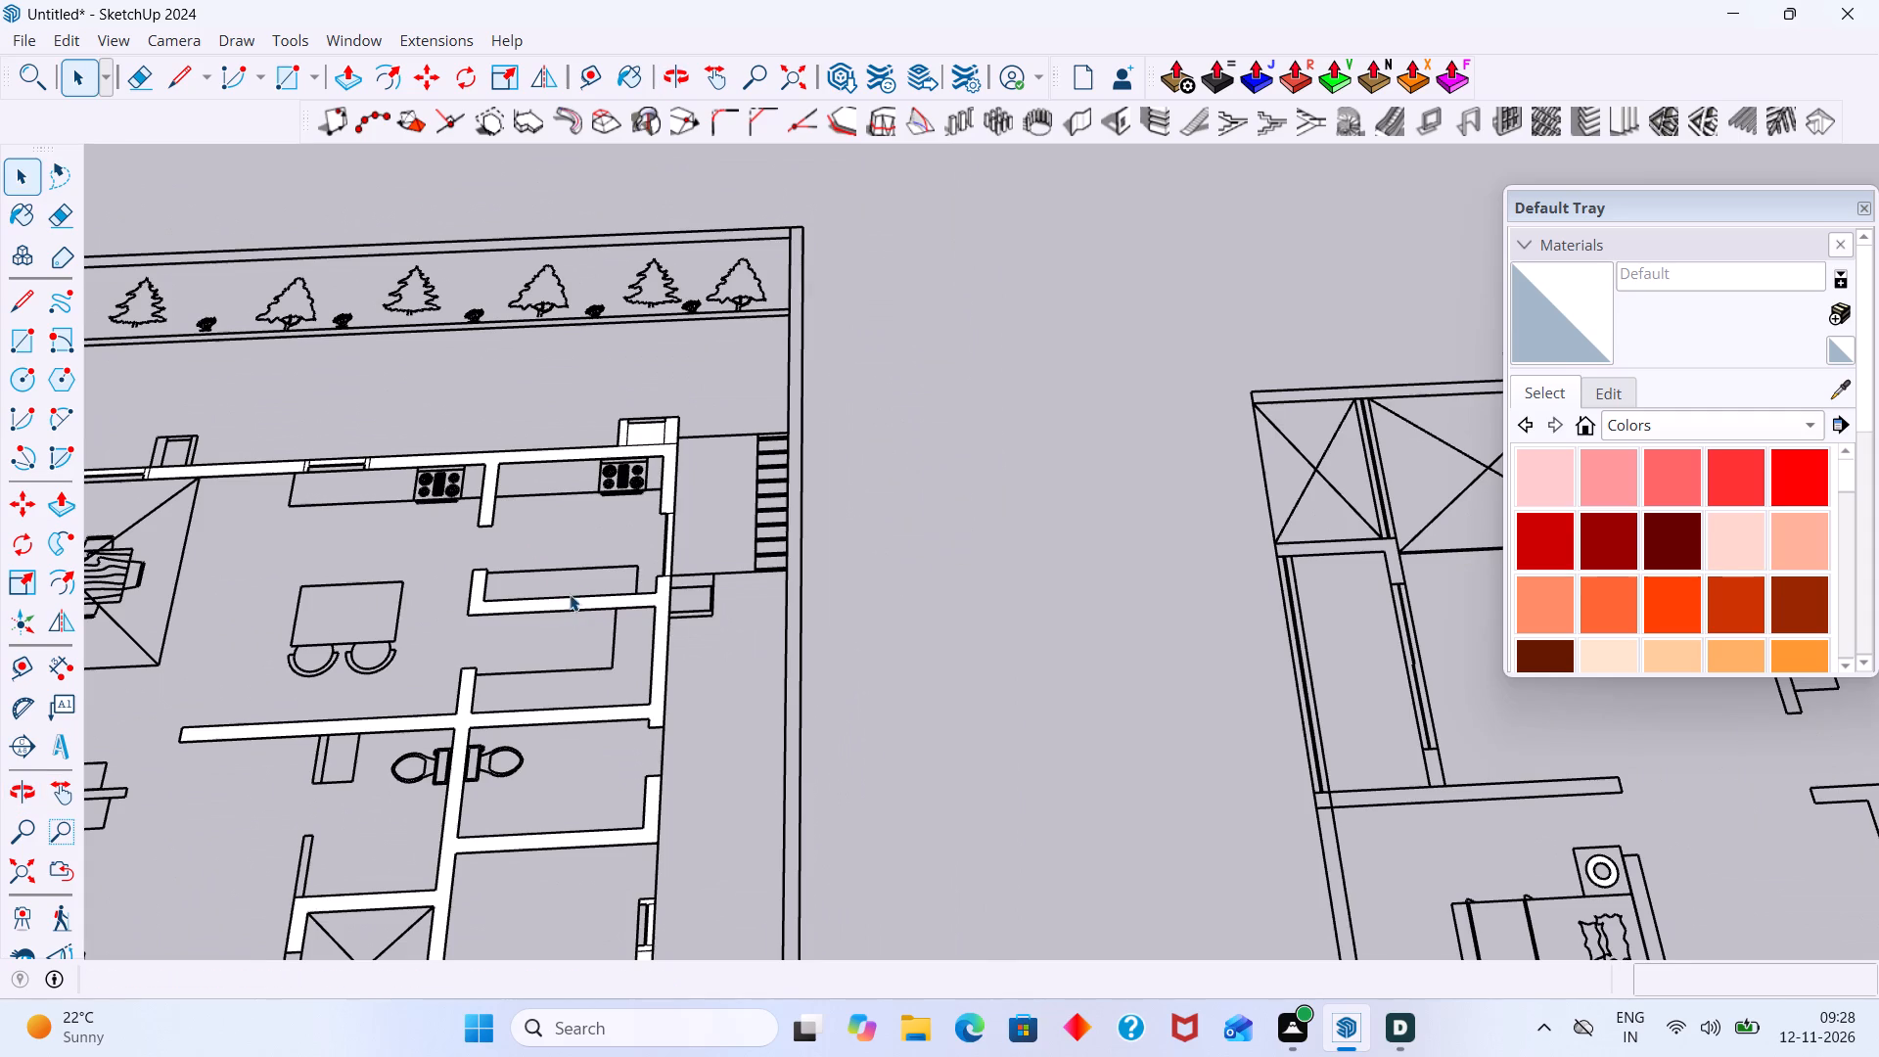
{"action": "middle_click_drag", "start_coordinate": [570, 594], "coordinate": [722, 191]}
{"action": "middle_click_drag", "start_coordinate": [790, 484], "coordinate": [782, 347]}
{"action": "scroll", "coordinate": [798, 348], "scroll_direction": "up", "scroll_amount": 9}
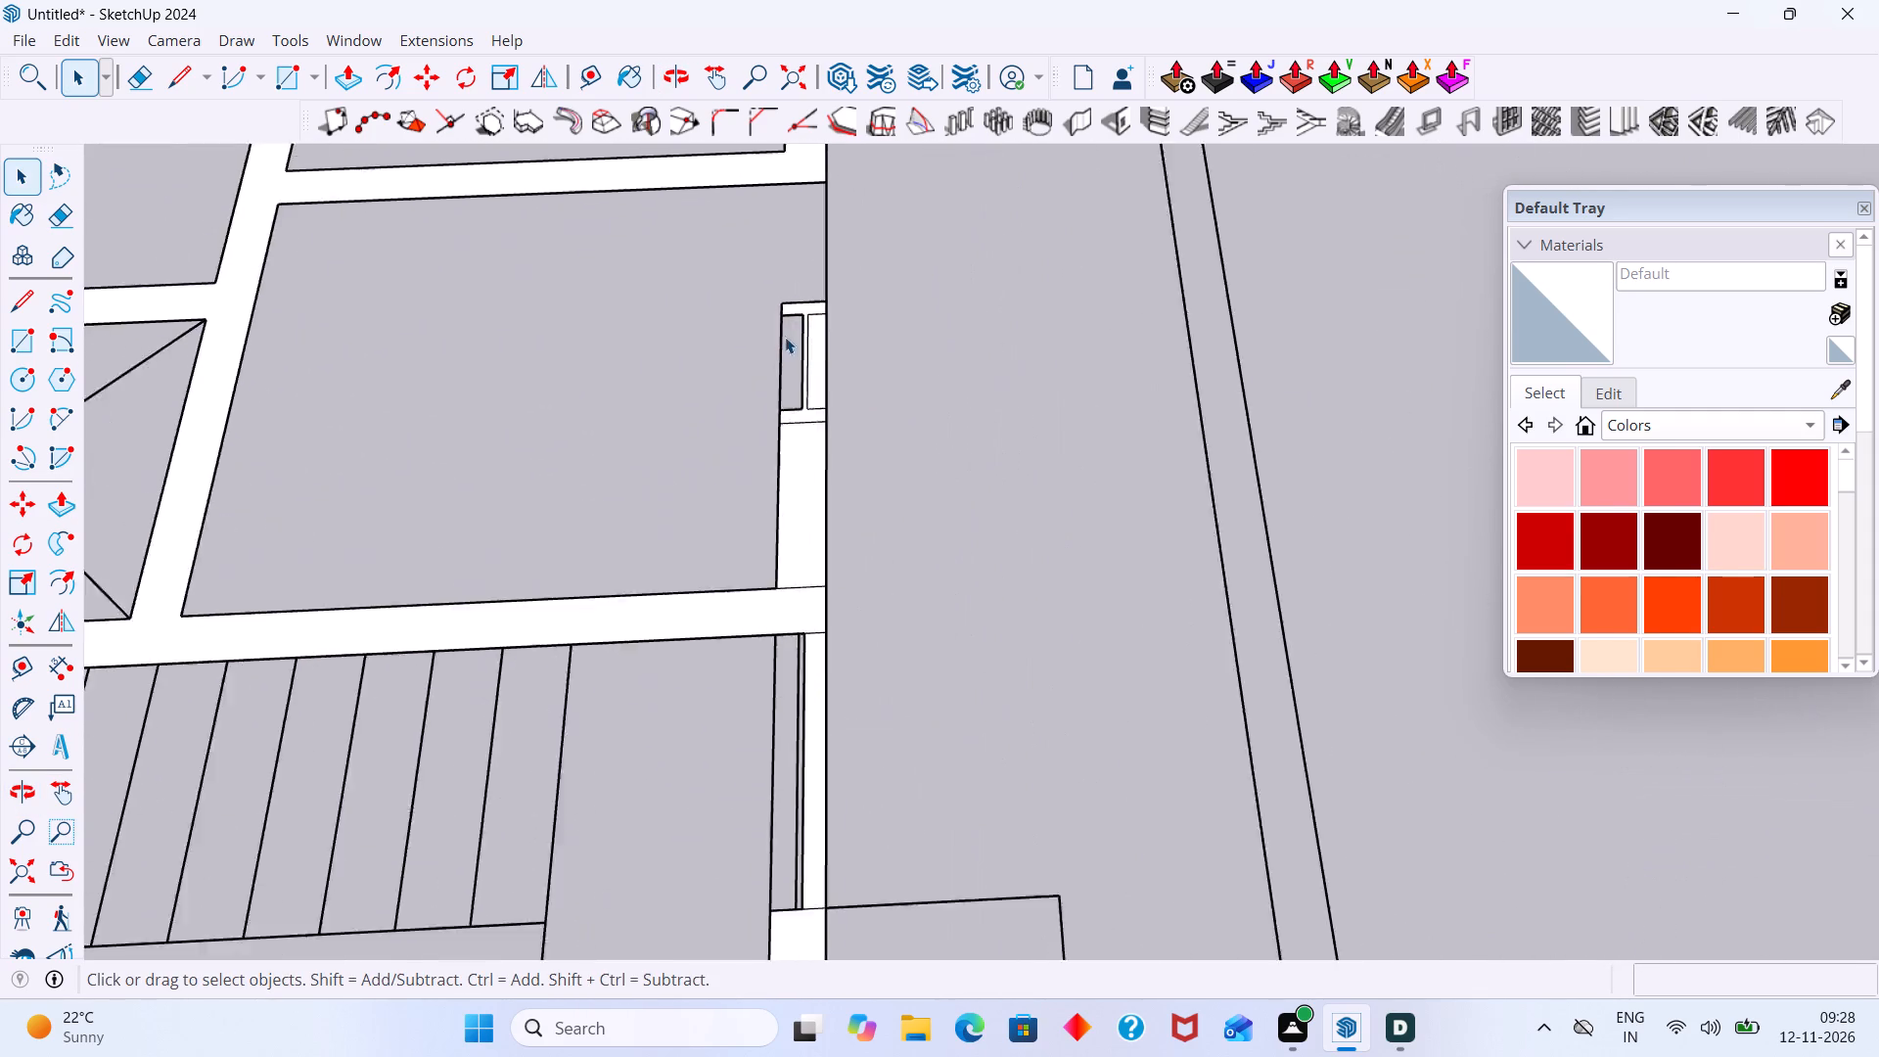
{"action": "scroll", "coordinate": [785, 337], "scroll_direction": "up", "scroll_amount": 6}
{"action": "key", "text": "r"}
{"action": "scroll", "coordinate": [840, 274], "scroll_direction": "up", "scroll_amount": 7}
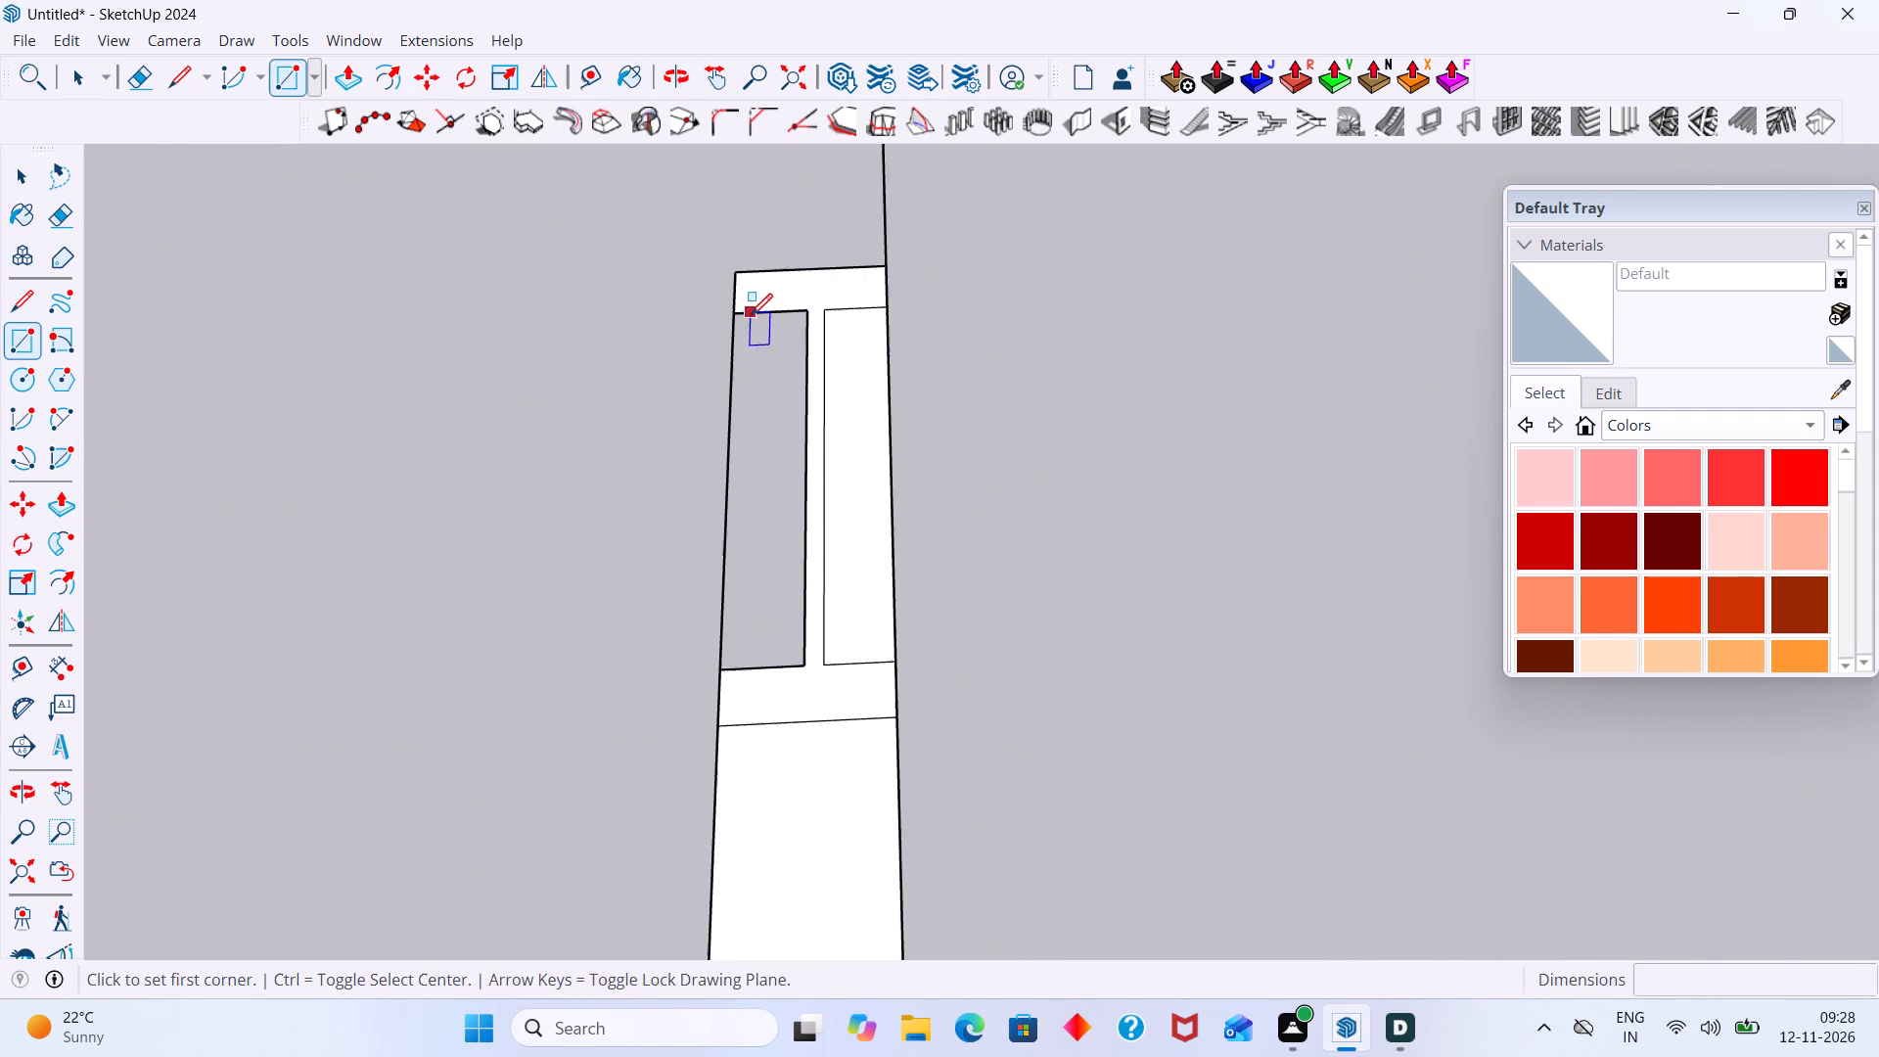
{"action": "scroll", "coordinate": [751, 315], "scroll_direction": "up", "scroll_amount": 4}
{"action": "left_click", "coordinate": [718, 316]}
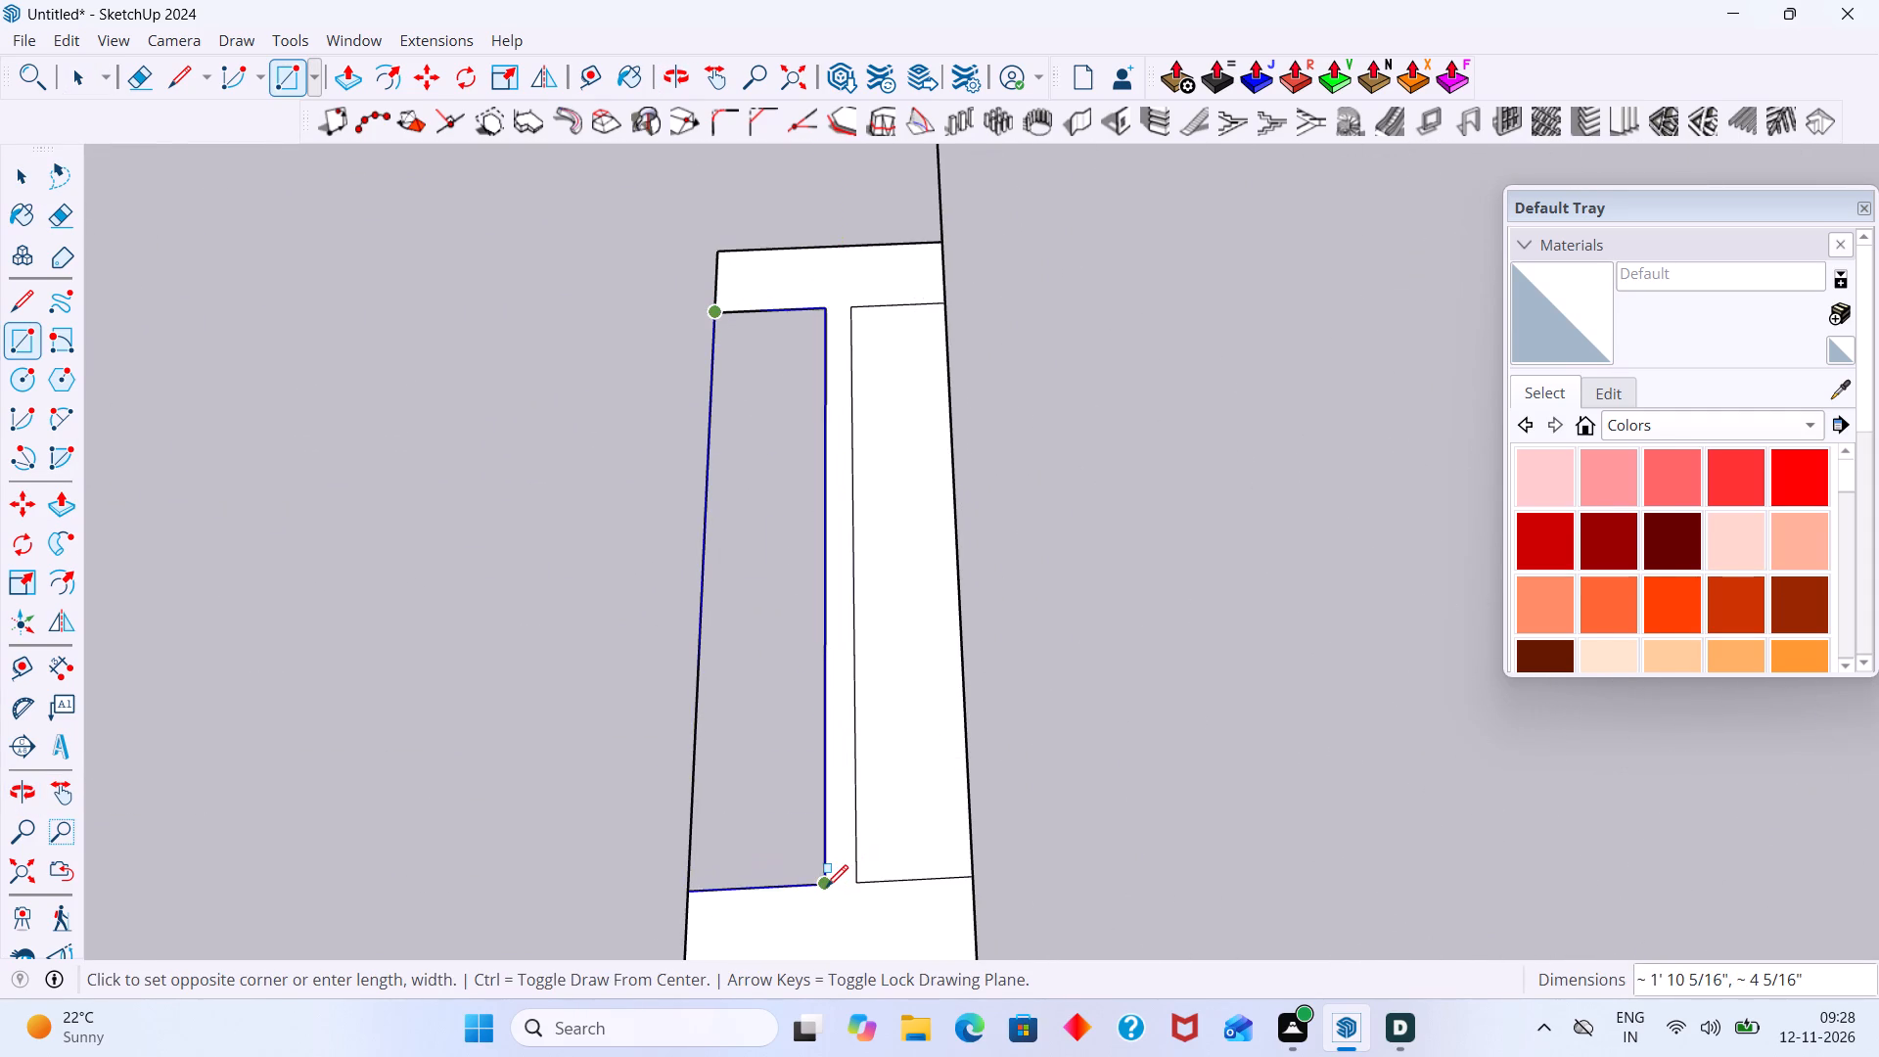
{"action": "left_click", "coordinate": [826, 887]}
{"action": "key", "text": "space"}
{"action": "left_click", "coordinate": [598, 797]}
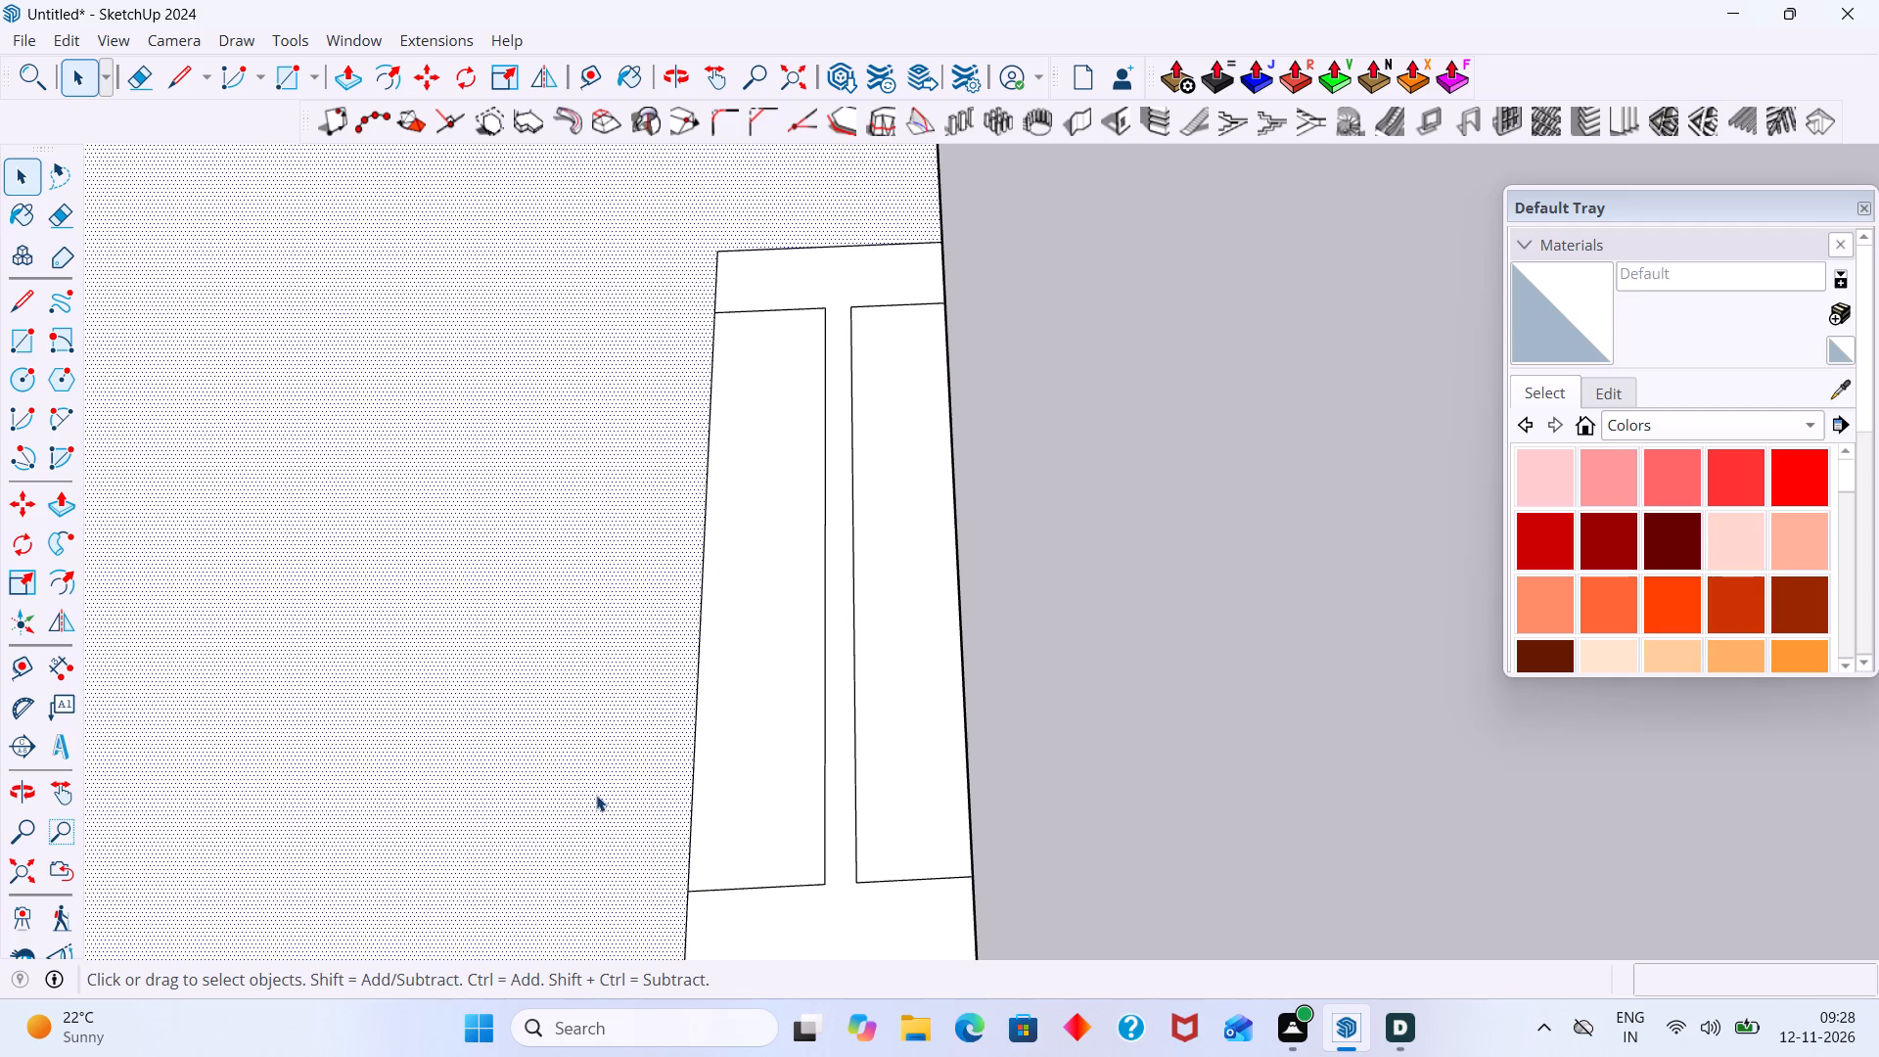
{"action": "key", "text": "Delete"}
Erase the upper line crossing the outer wall at its junction with the wall between the staircase and the lift-side room.
{"action": "scroll", "coordinate": [538, 596], "scroll_direction": "down", "scroll_amount": 20}
{"action": "scroll", "coordinate": [538, 596], "scroll_direction": "down", "scroll_amount": 1}
{"action": "scroll", "coordinate": [661, 605], "scroll_direction": "up", "scroll_amount": 1}
{"action": "middle_click_drag", "start_coordinate": [658, 606], "coordinate": [773, 320], "text": "shift"}
{"action": "scroll", "coordinate": [710, 456], "scroll_direction": "down", "scroll_amount": 2}
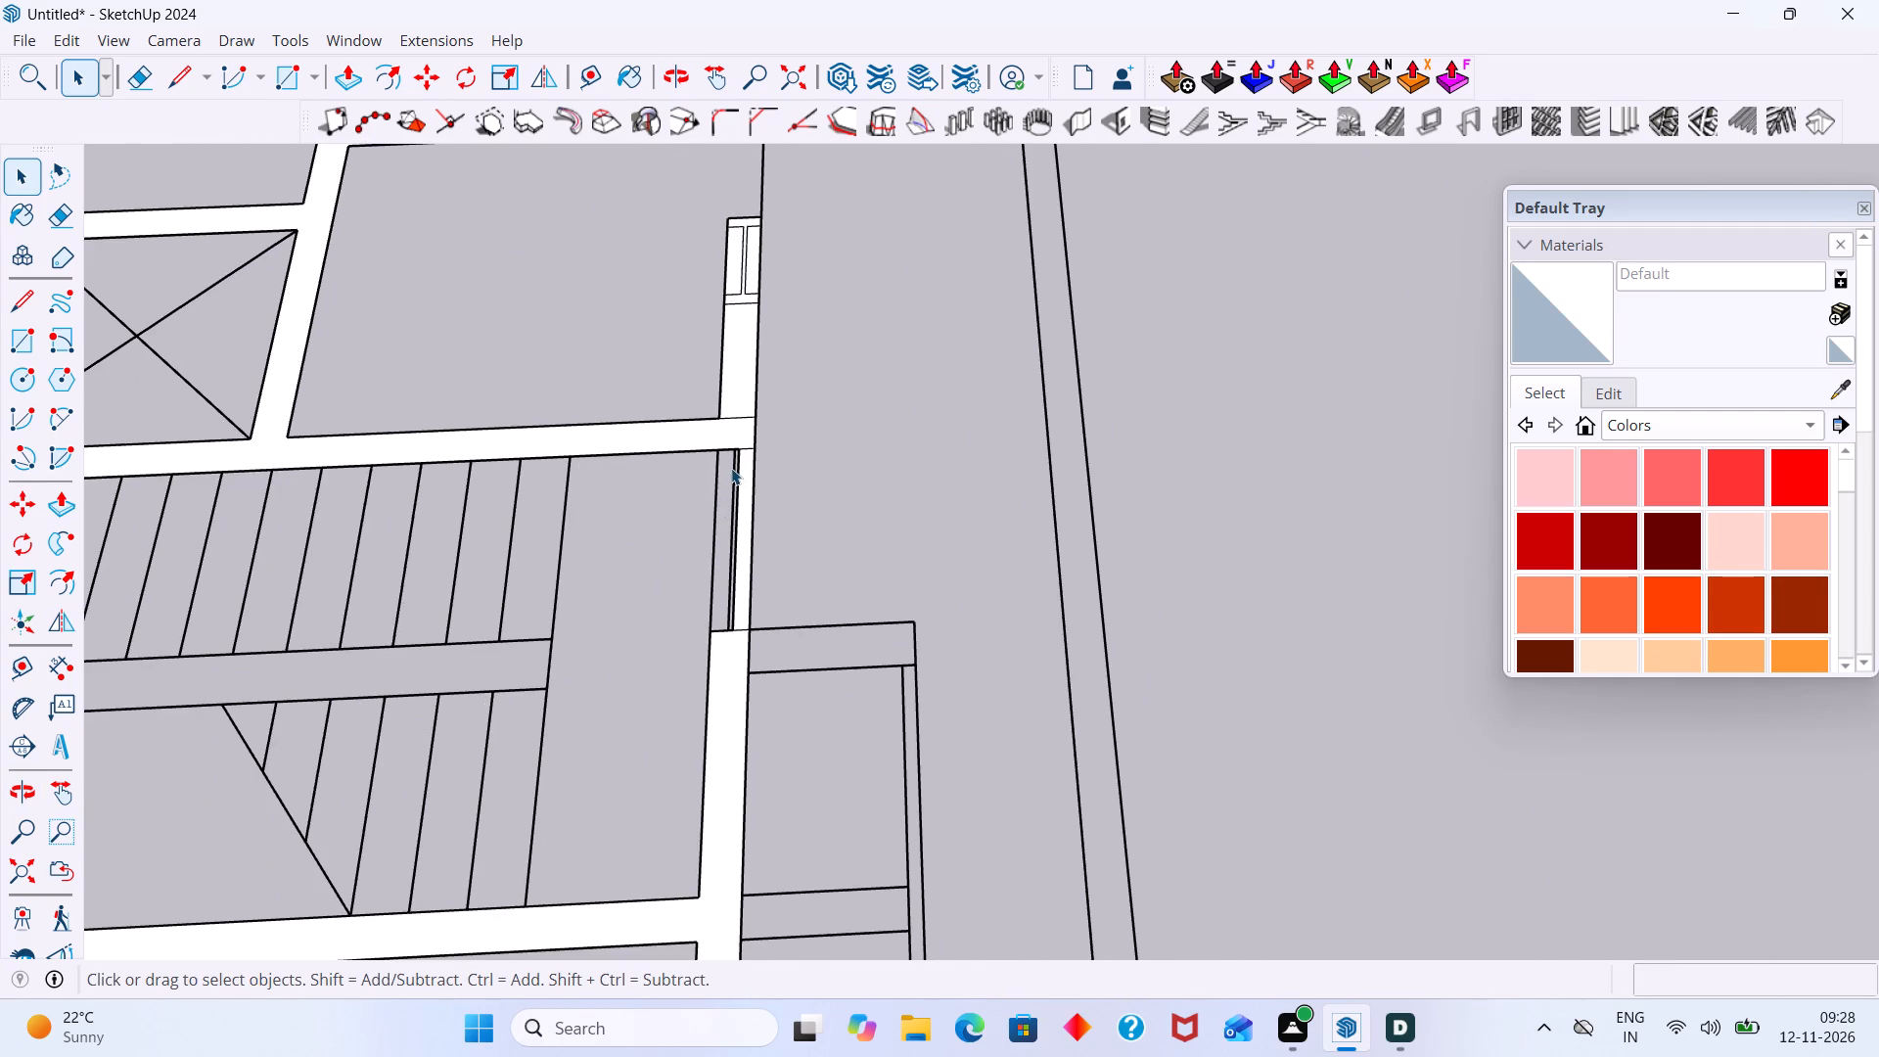
{"action": "key", "text": "e"}
{"action": "scroll", "coordinate": [725, 425], "scroll_direction": "up", "scroll_amount": 5}
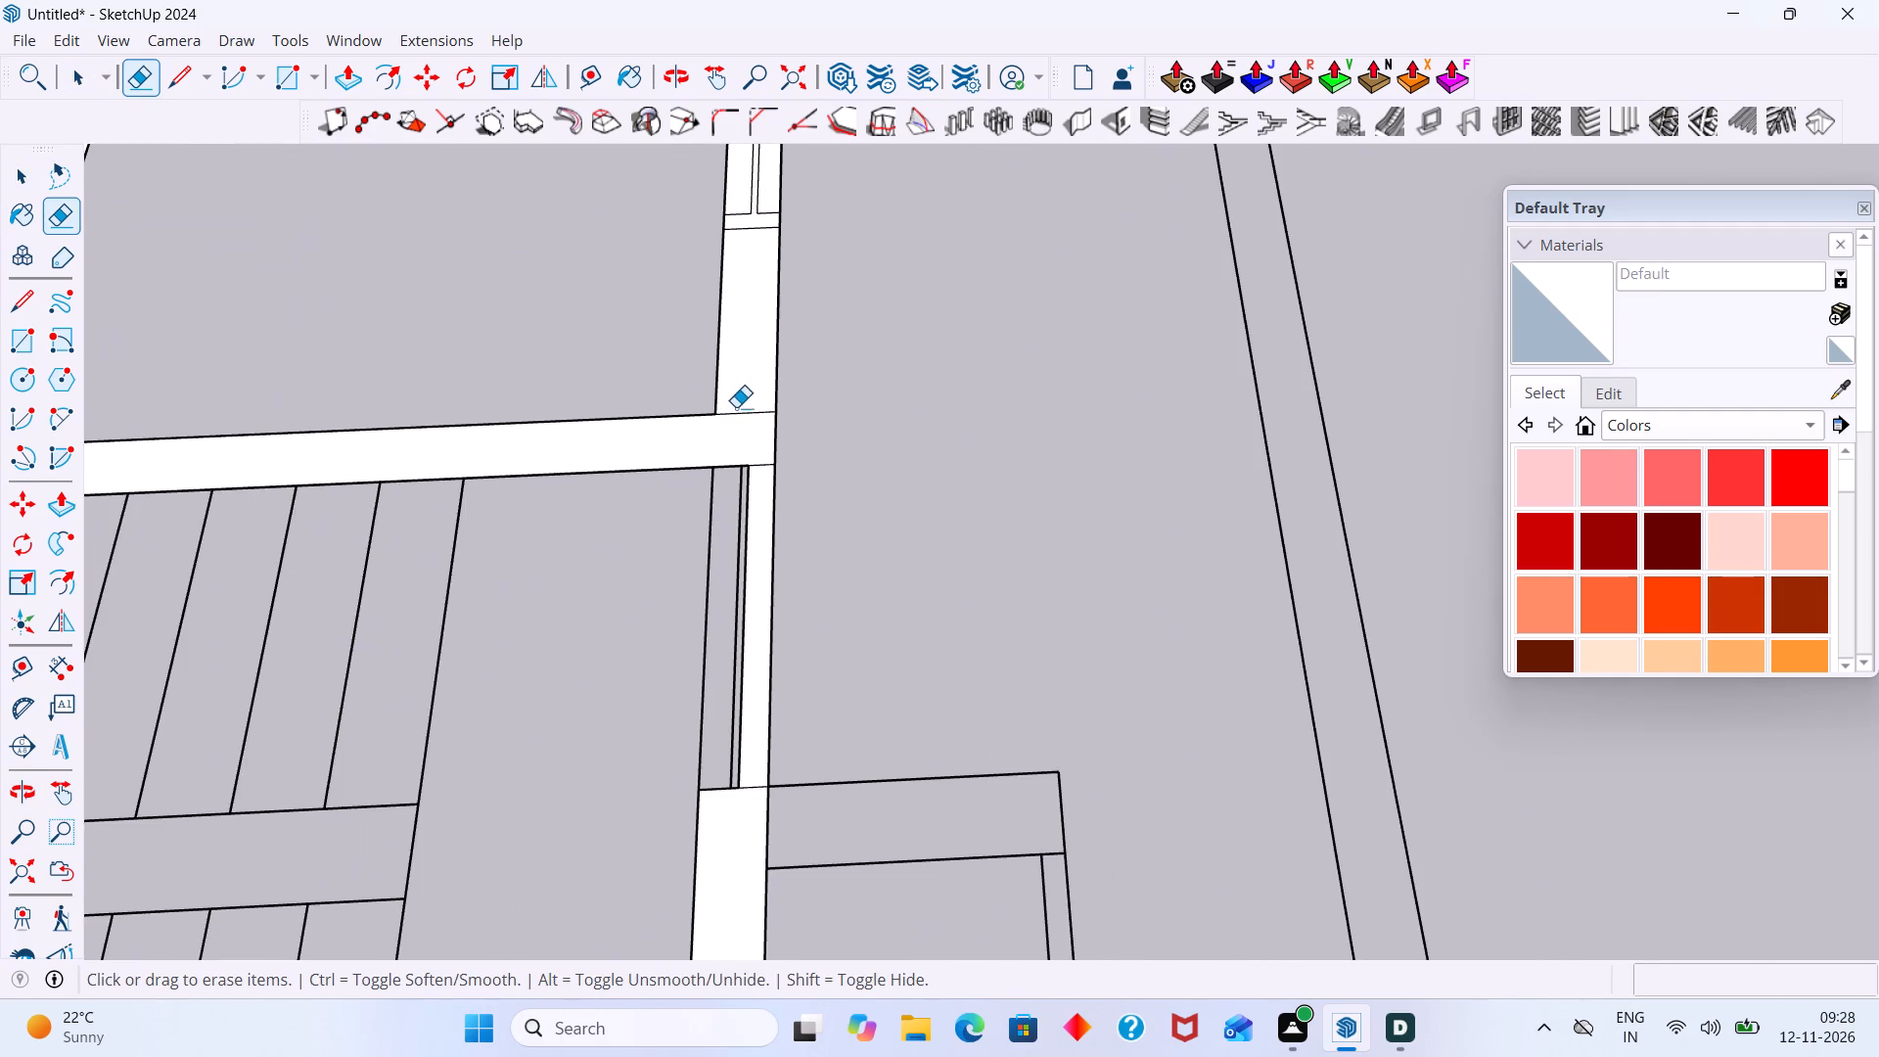
{"action": "left_click_drag", "start_coordinate": [737, 407], "coordinate": [740, 421]}
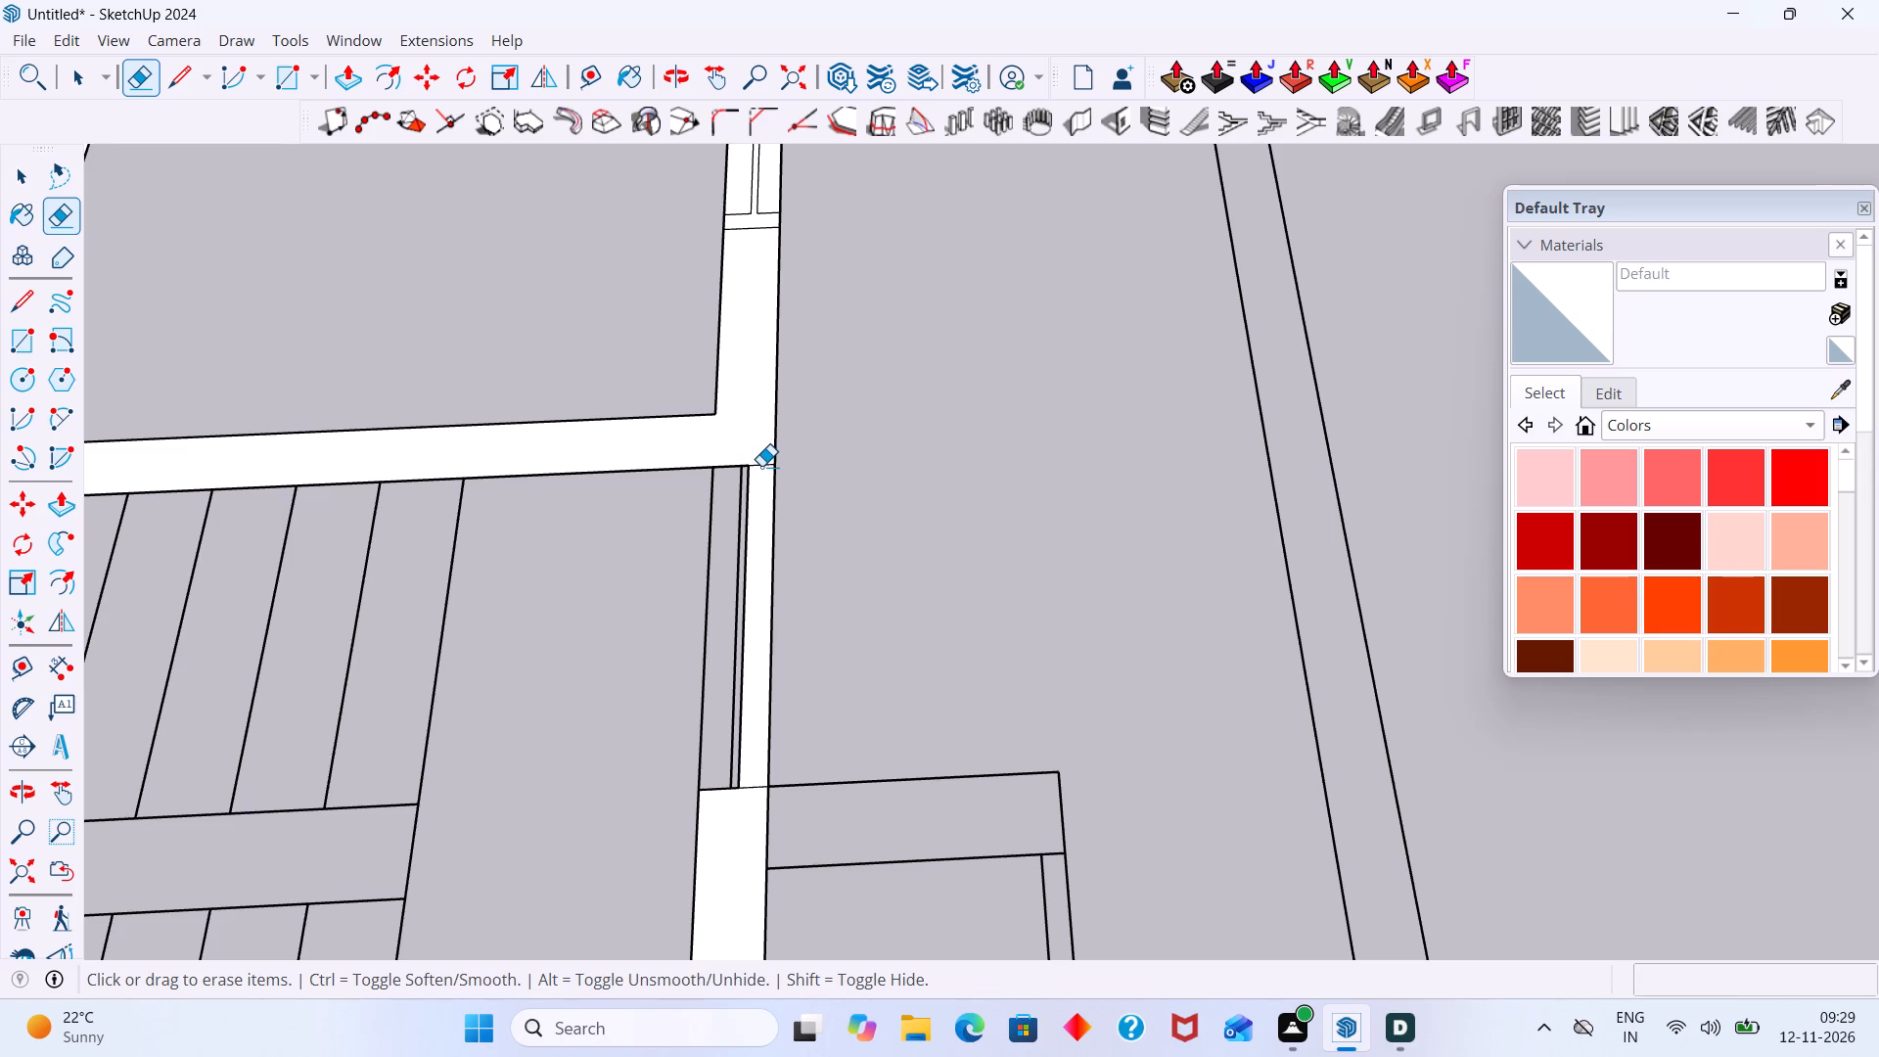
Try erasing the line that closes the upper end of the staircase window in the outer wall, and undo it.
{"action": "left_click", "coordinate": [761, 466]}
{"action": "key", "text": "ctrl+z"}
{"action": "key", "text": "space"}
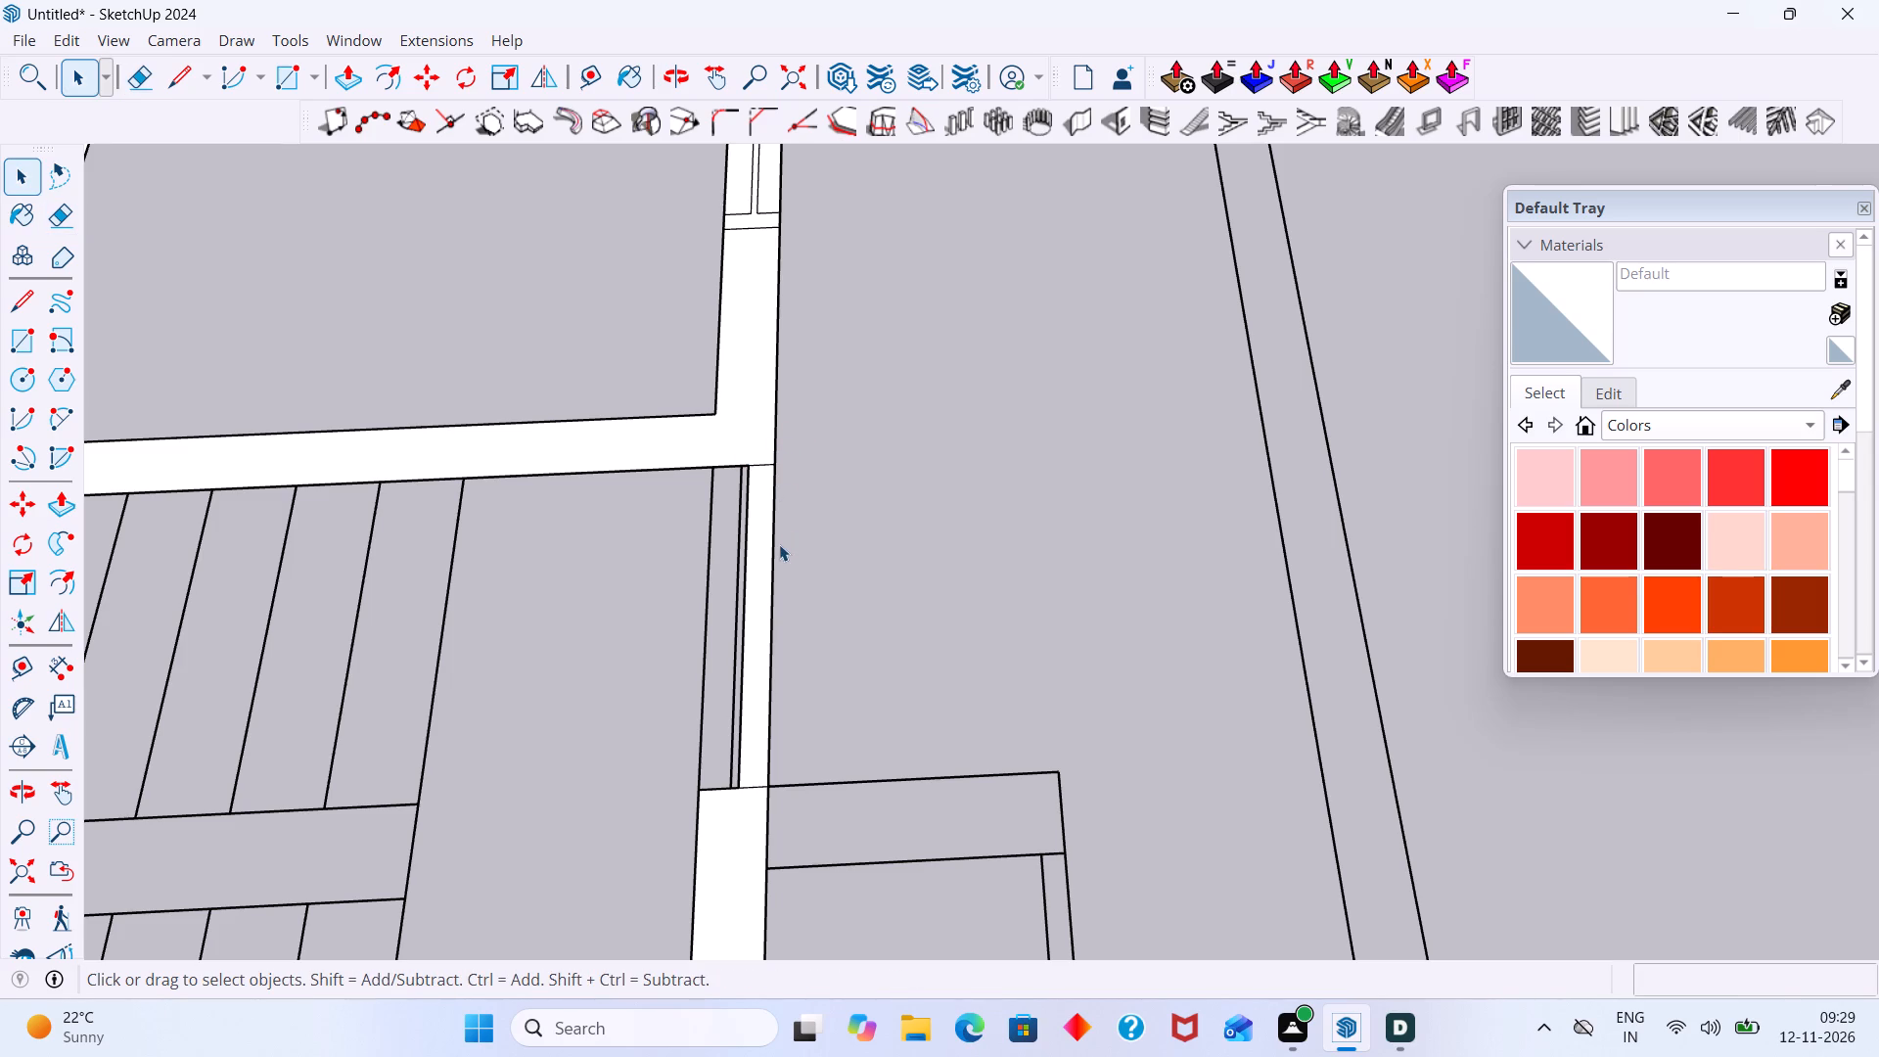
Fill the staircase window strips in the outer wall with a rectangle across the opening, and delete the extra stair landing face.
{"action": "key", "text": "r"}
{"action": "scroll", "coordinate": [749, 497], "scroll_direction": "up", "scroll_amount": 8}
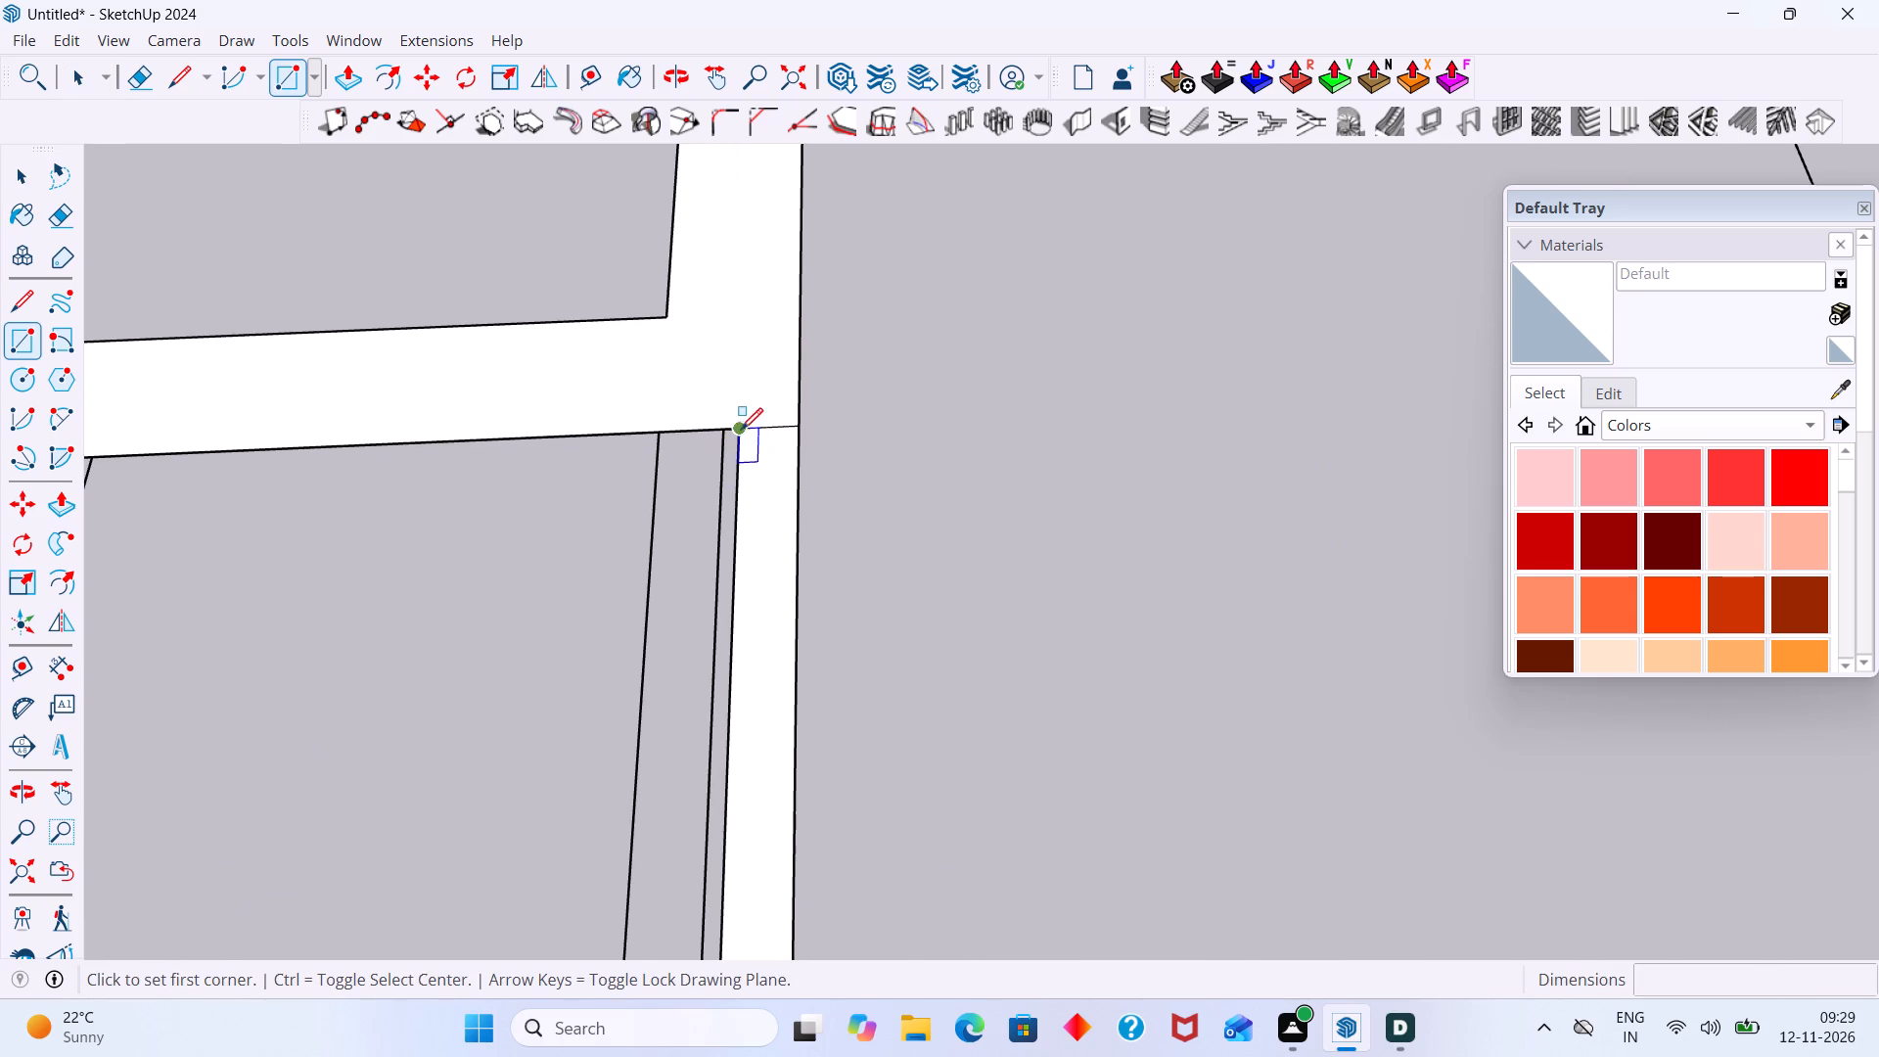
{"action": "left_click", "coordinate": [740, 429]}
{"action": "scroll", "coordinate": [624, 743], "scroll_direction": "down", "scroll_amount": 10}
{"action": "scroll", "coordinate": [627, 857], "scroll_direction": "down", "scroll_amount": 3}
{"action": "scroll", "coordinate": [635, 911], "scroll_direction": "up", "scroll_amount": 4}
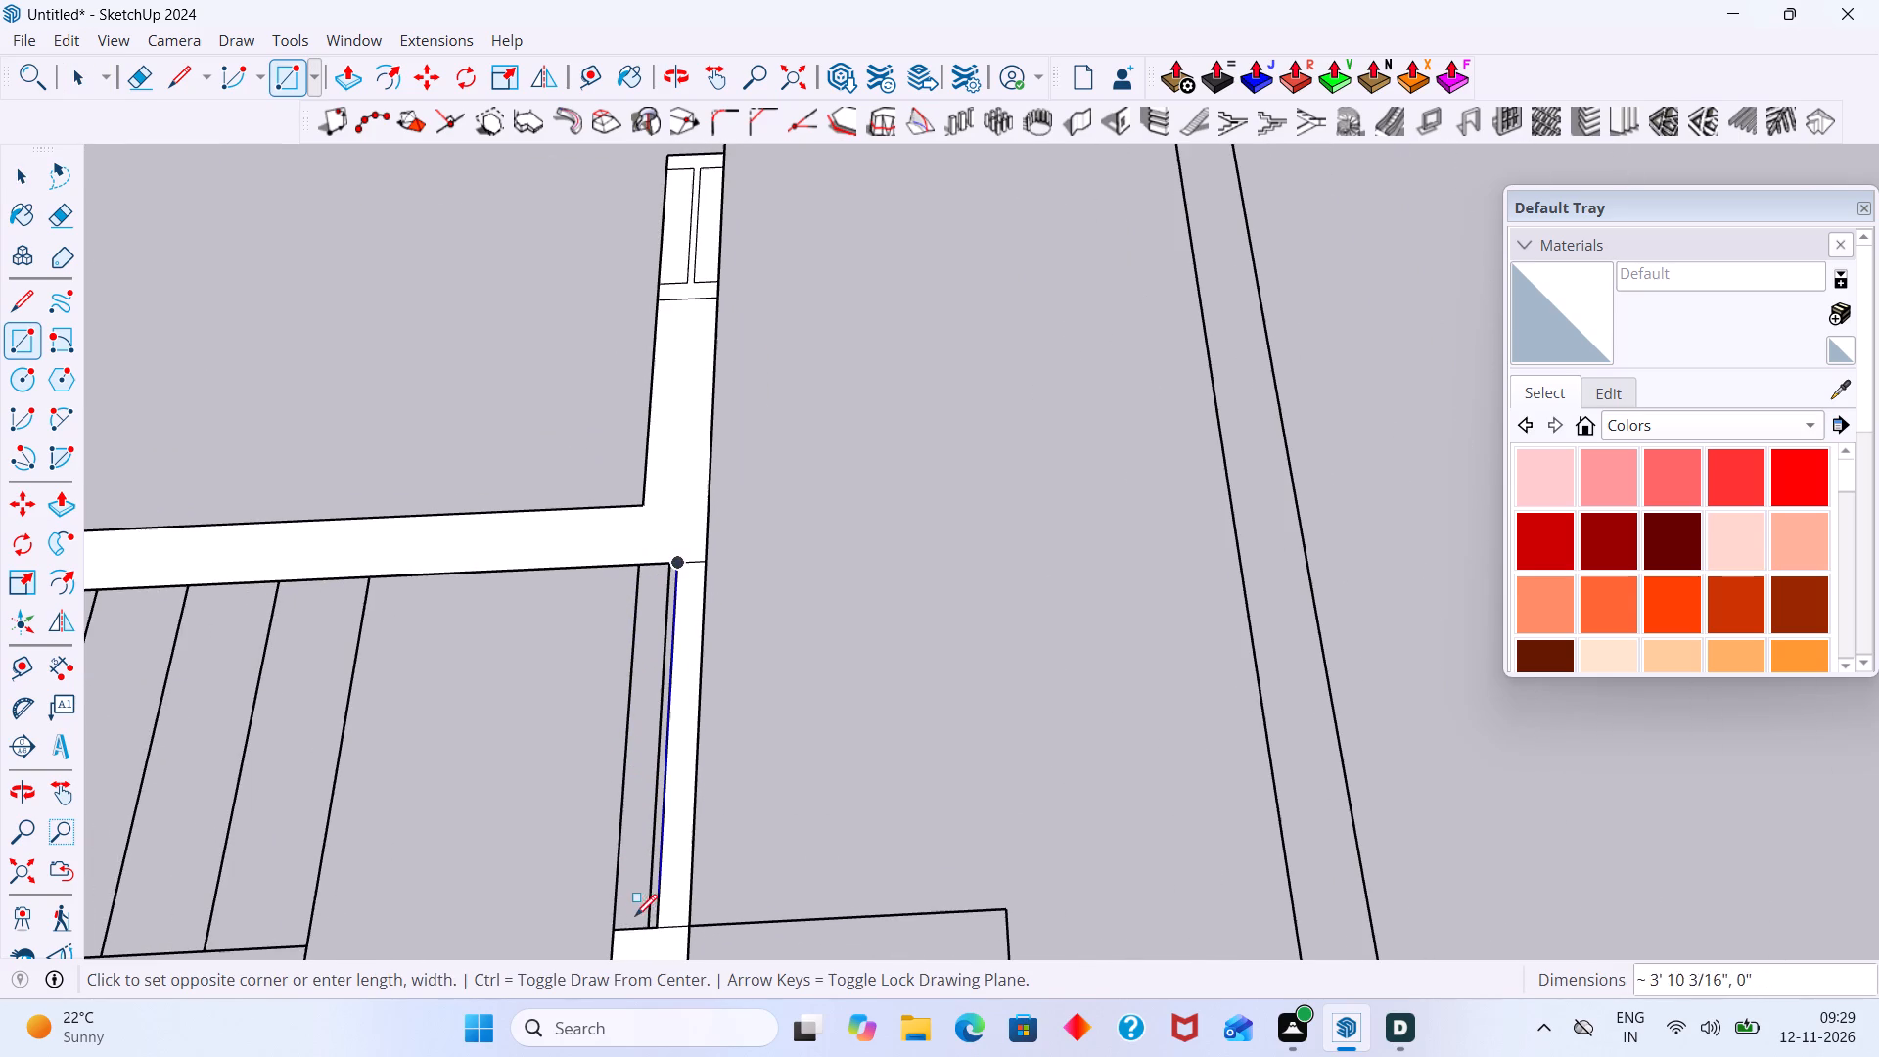
{"action": "left_click", "coordinate": [616, 933]}
{"action": "key", "text": "space"}
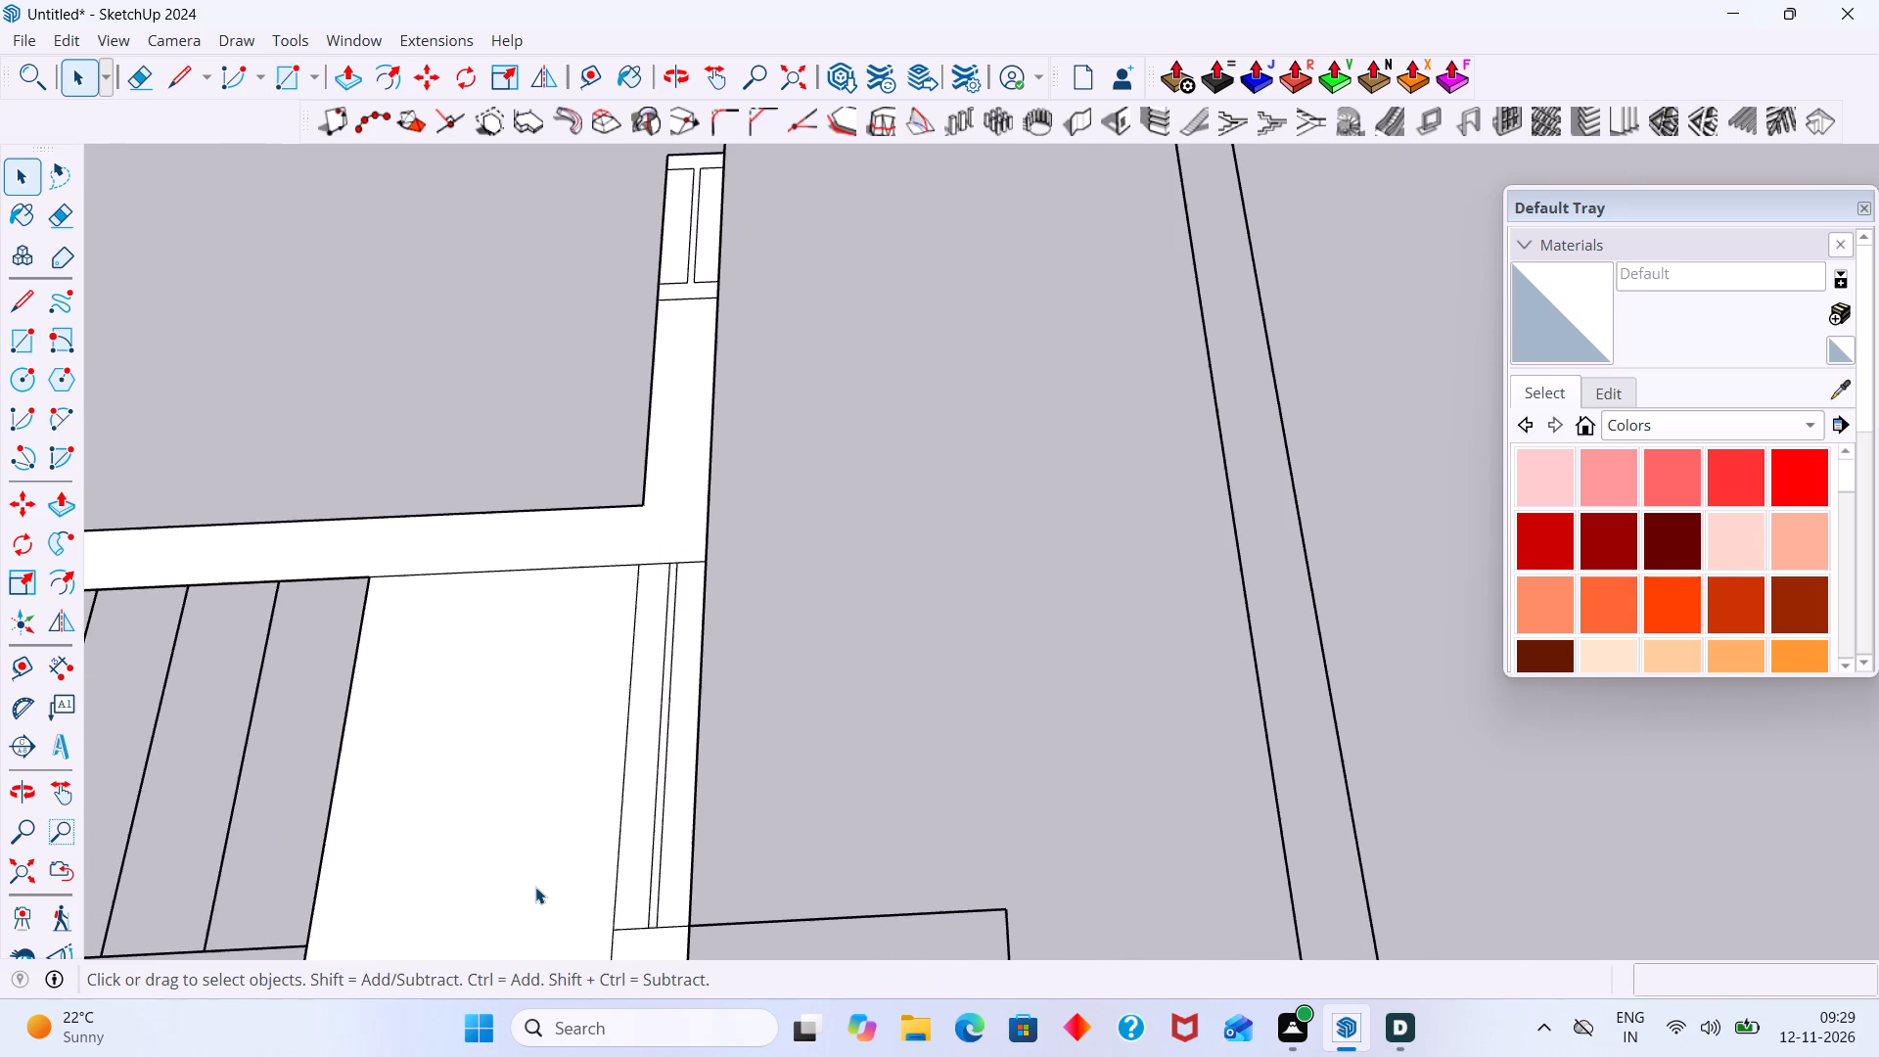
{"action": "left_click", "coordinate": [535, 887]}
{"action": "key", "text": "Delete"}
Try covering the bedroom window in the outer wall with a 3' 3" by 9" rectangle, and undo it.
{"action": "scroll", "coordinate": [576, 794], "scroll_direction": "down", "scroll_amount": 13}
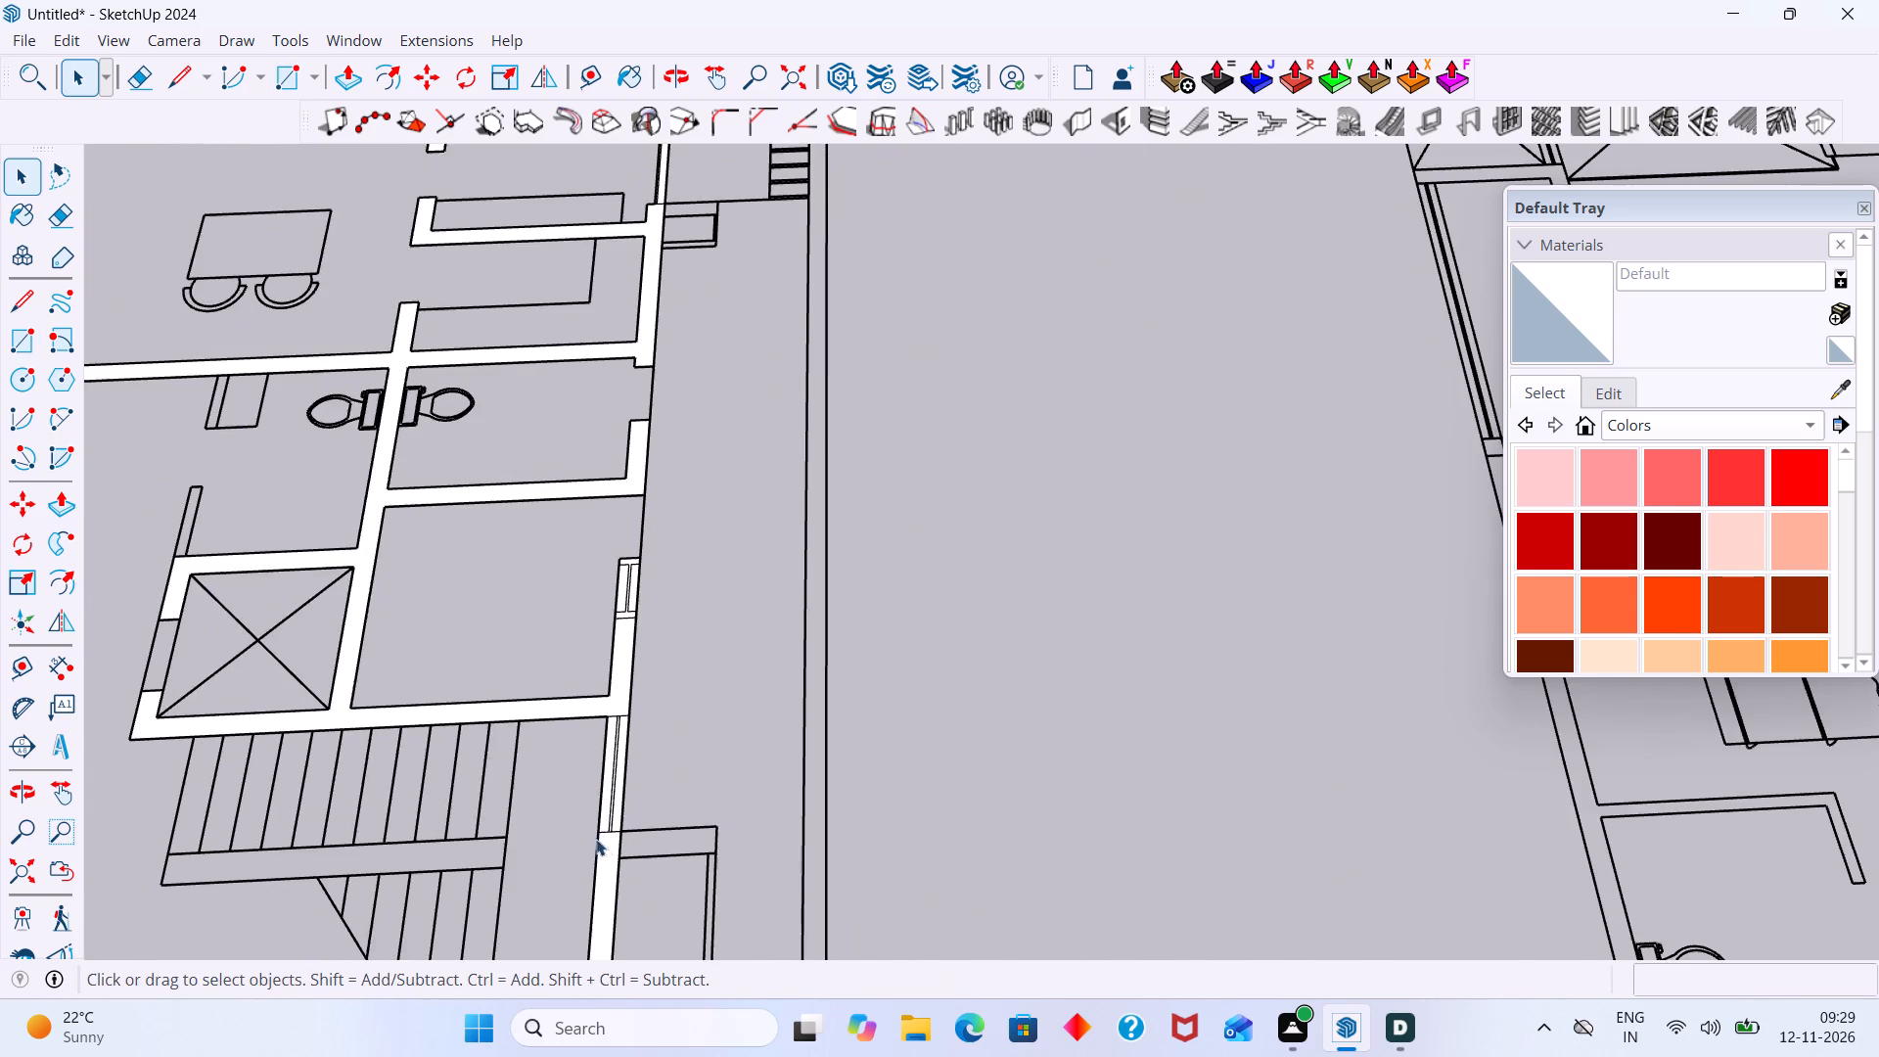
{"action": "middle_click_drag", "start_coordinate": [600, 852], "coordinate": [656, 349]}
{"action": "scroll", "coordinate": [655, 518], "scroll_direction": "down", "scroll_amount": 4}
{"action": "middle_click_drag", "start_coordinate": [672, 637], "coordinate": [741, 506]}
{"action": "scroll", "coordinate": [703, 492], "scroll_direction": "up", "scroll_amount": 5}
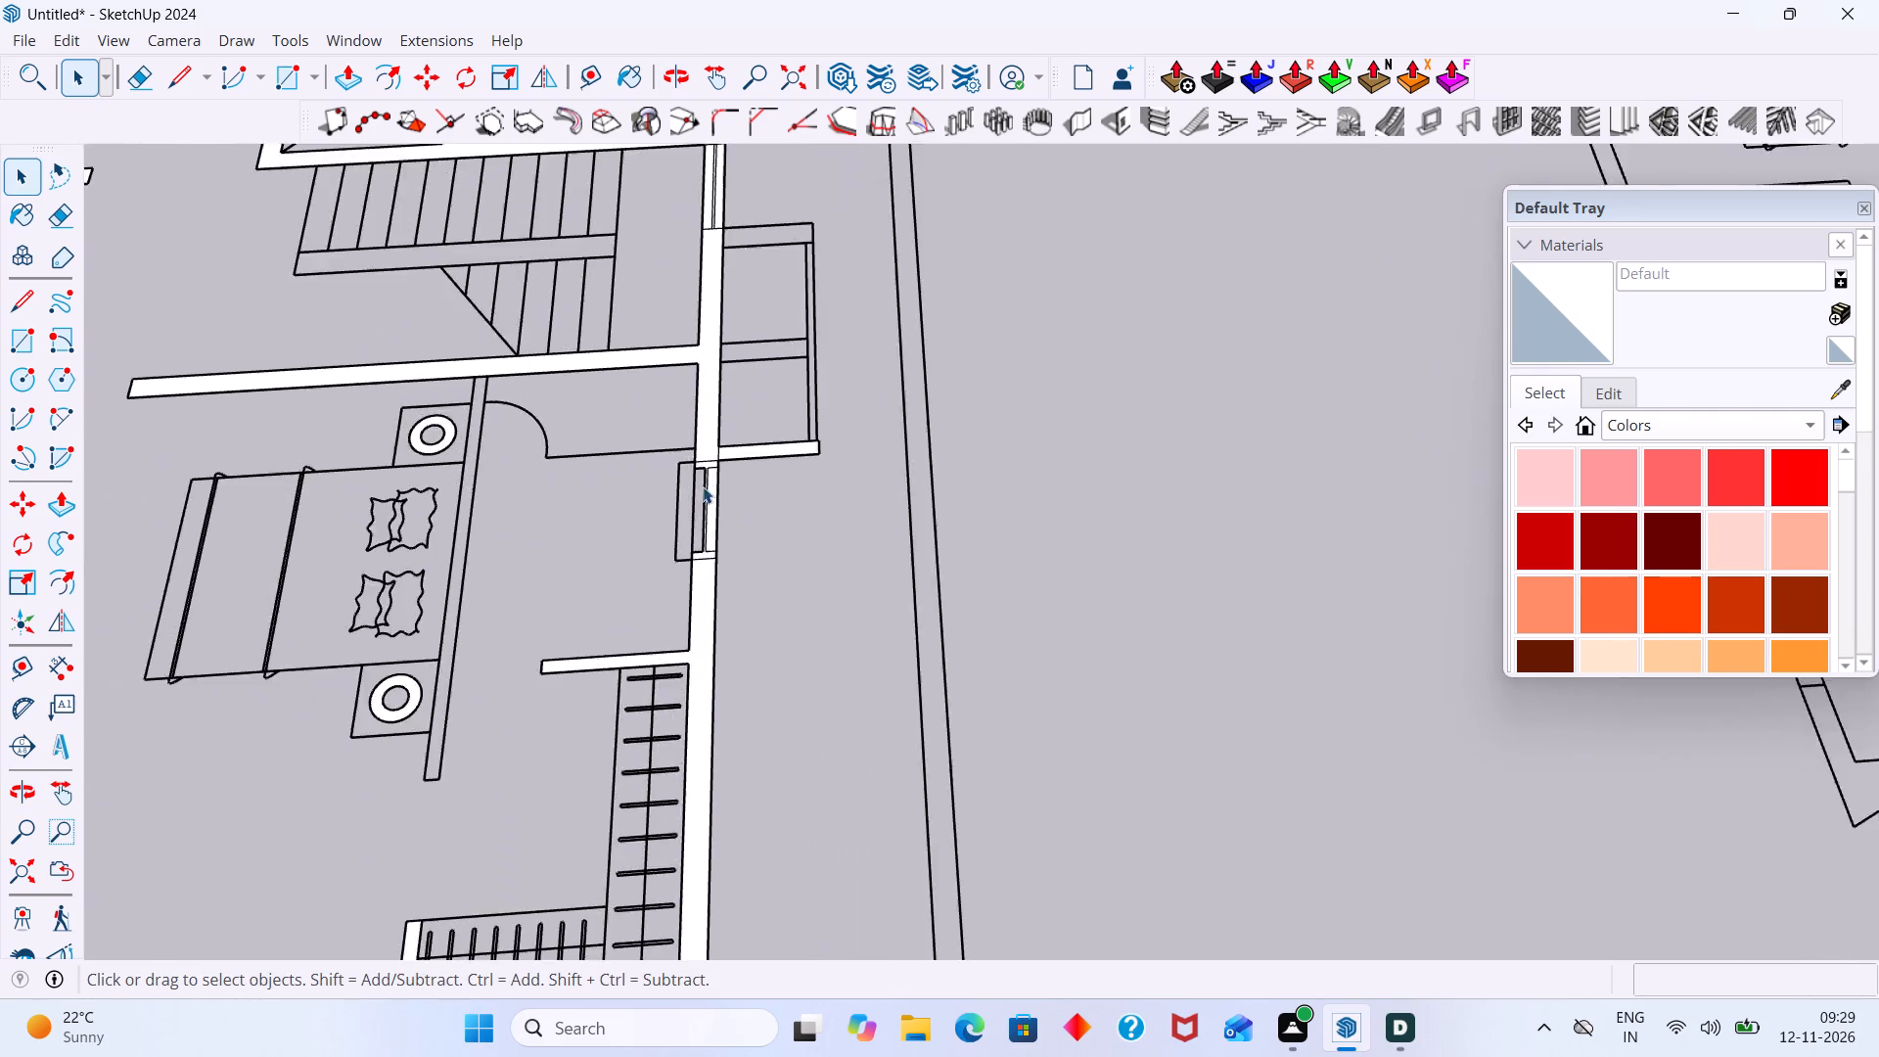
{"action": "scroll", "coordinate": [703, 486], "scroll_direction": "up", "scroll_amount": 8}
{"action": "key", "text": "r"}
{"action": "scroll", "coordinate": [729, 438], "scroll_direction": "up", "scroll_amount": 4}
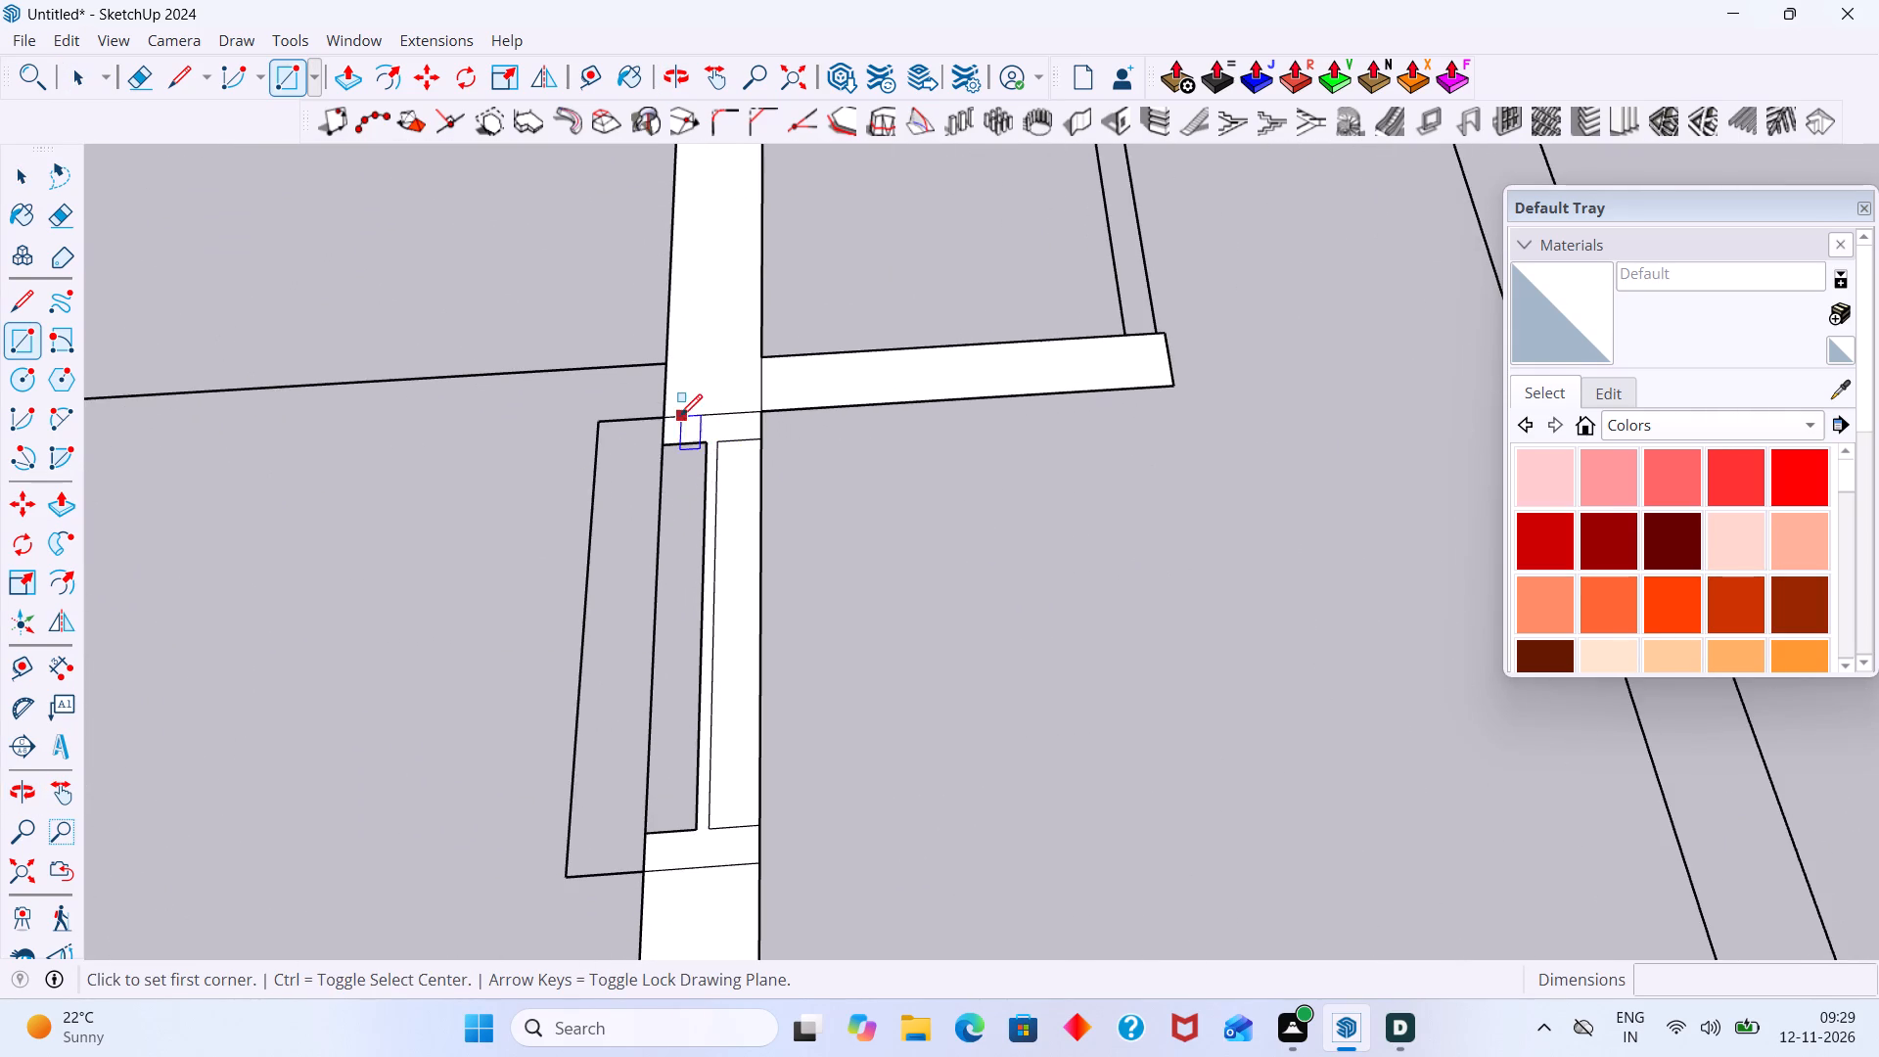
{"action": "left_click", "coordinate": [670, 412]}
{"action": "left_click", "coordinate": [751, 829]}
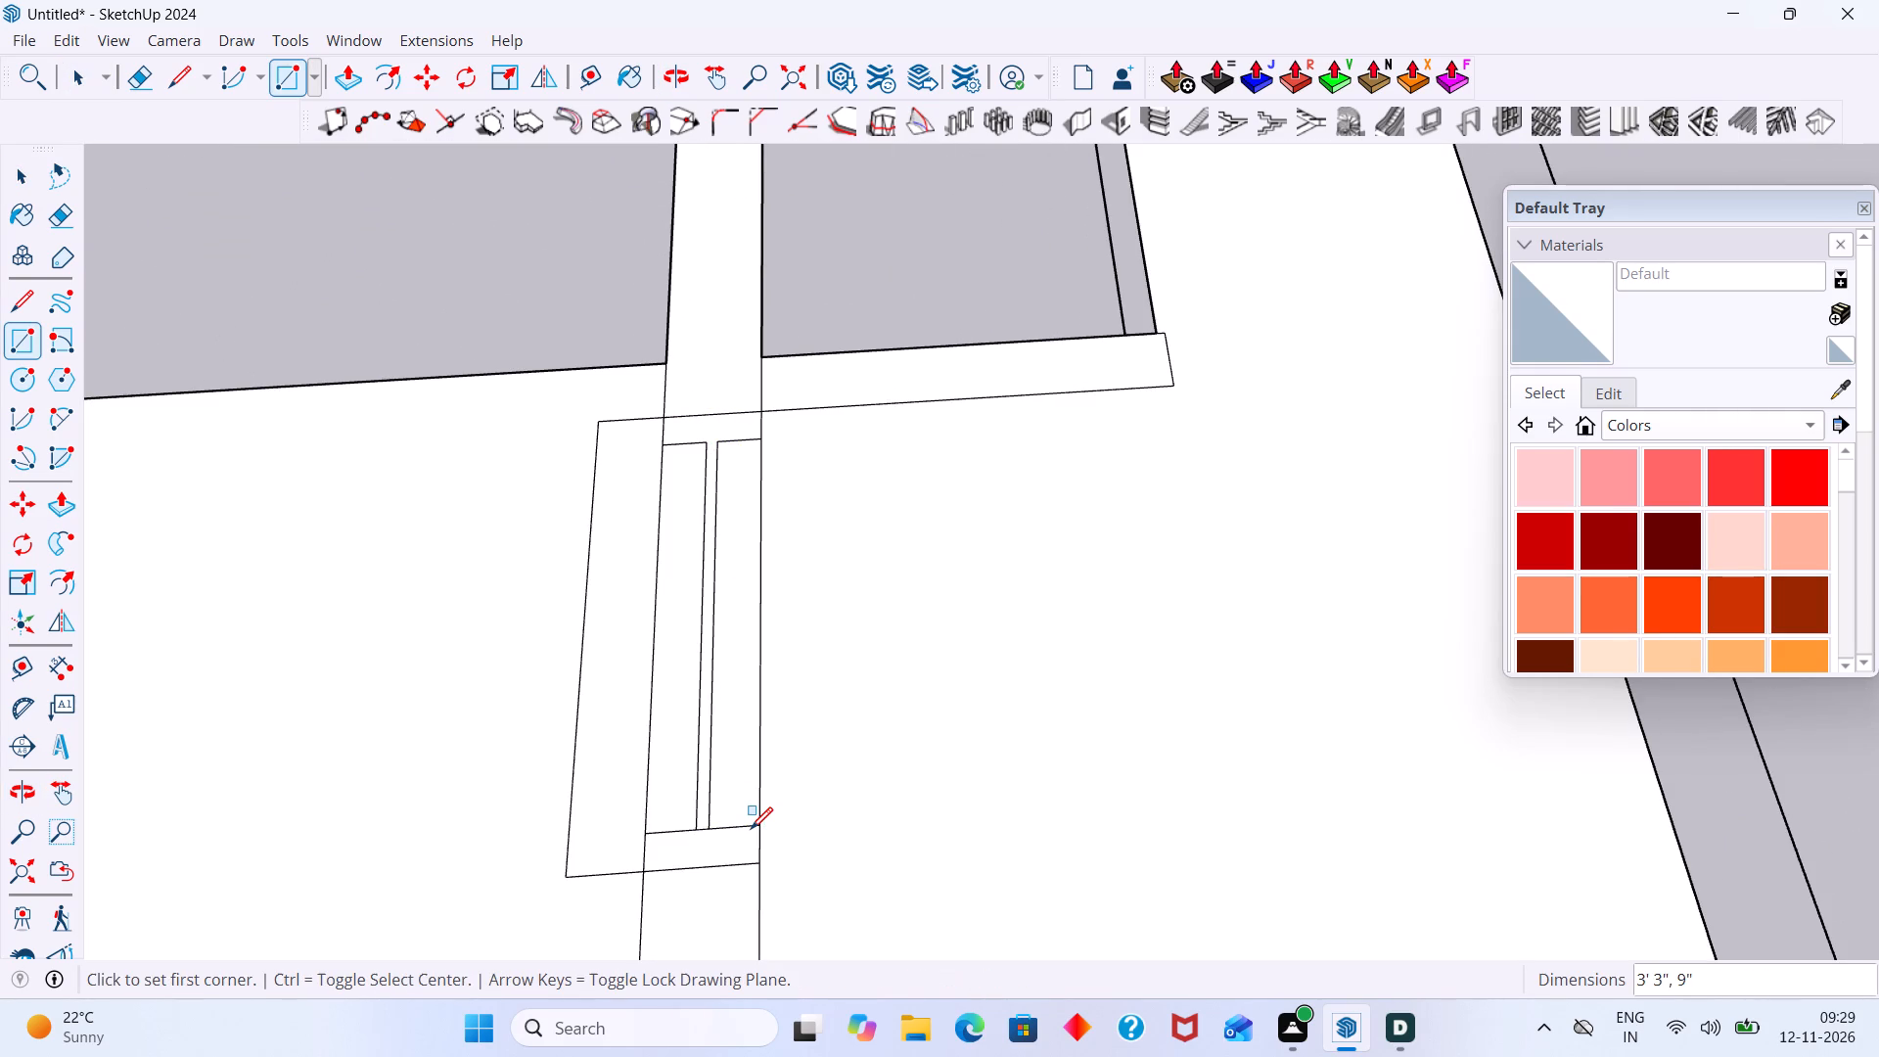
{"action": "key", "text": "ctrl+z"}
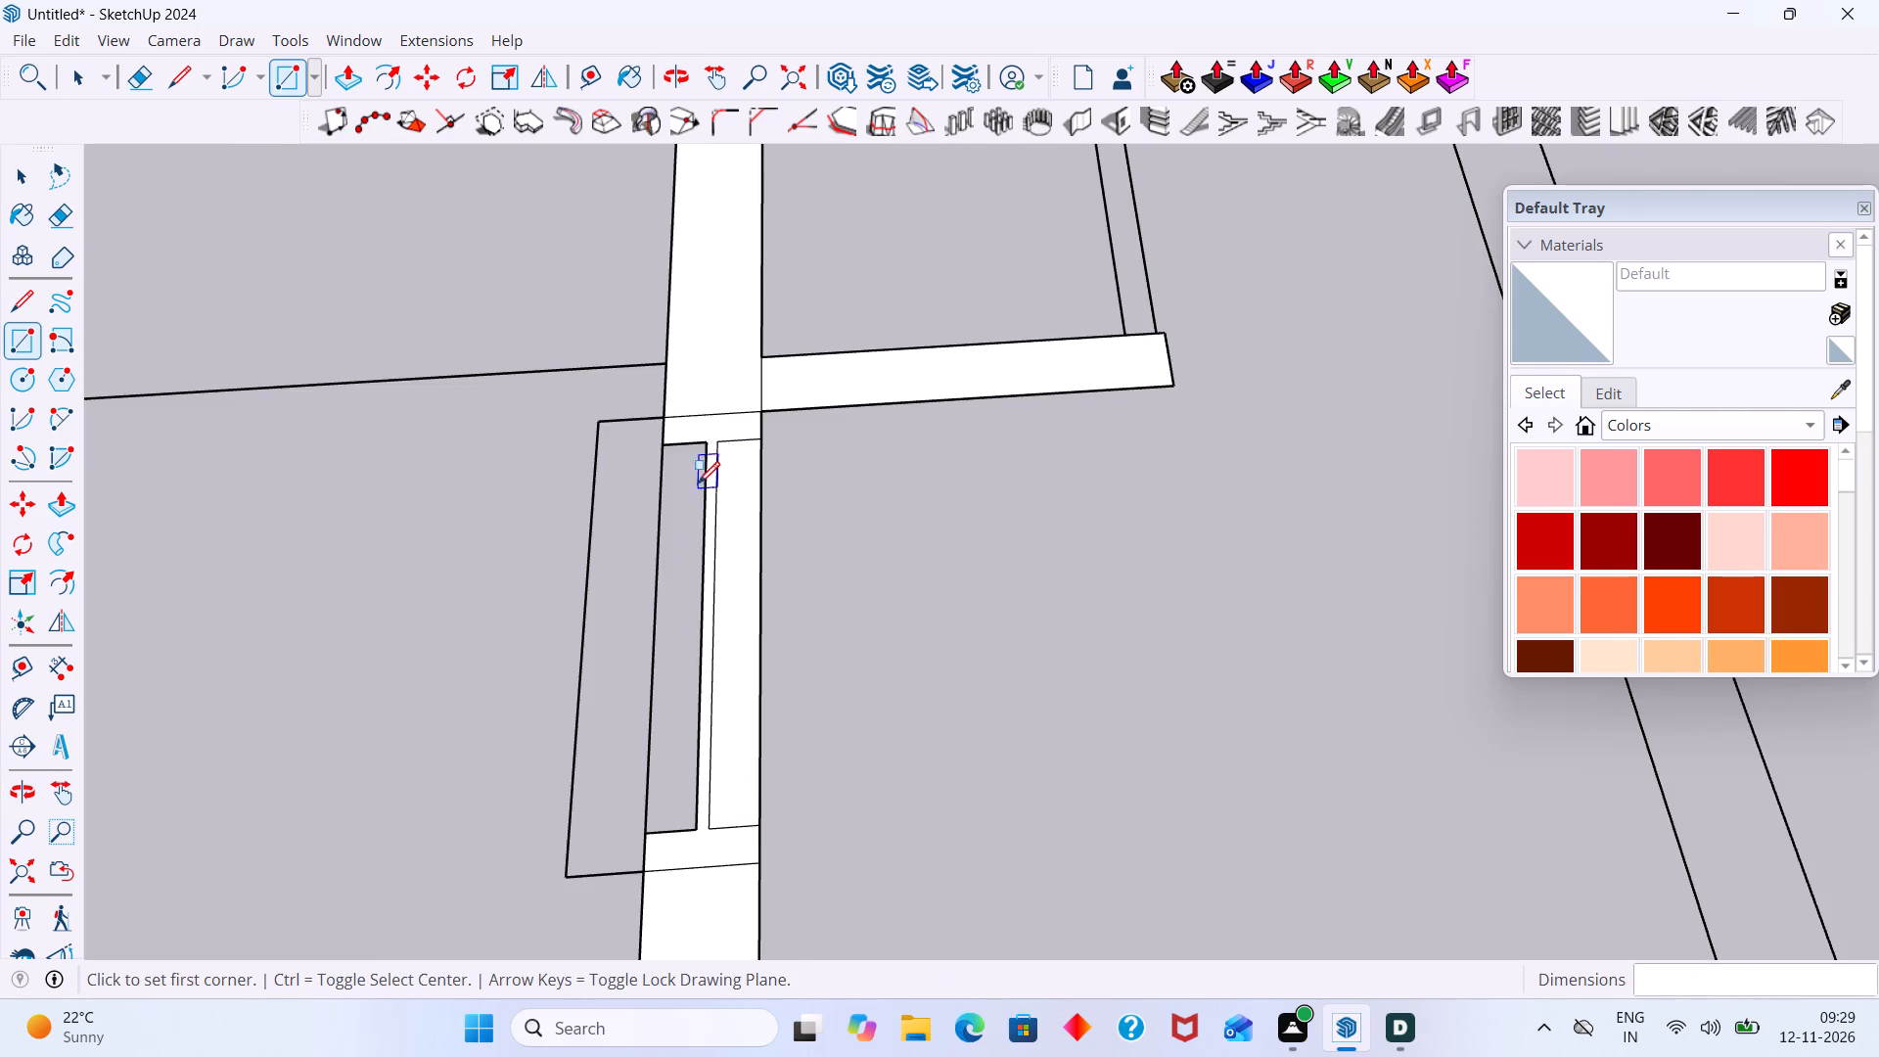
Fill the bedroom window's inner recess with a 3' by 4" rectangle, and delete the extra face in the outline beside it.
{"action": "scroll", "coordinate": [704, 463], "scroll_direction": "up", "scroll_amount": 5}
{"action": "left_click", "coordinate": [710, 432]}
{"action": "scroll", "coordinate": [632, 805], "scroll_direction": "down", "scroll_amount": 11}
{"action": "middle_click_drag", "start_coordinate": [644, 890], "coordinate": [694, 610]}
{"action": "scroll", "coordinate": [658, 742], "scroll_direction": "up", "scroll_amount": 7}
{"action": "left_click", "coordinate": [663, 690]}
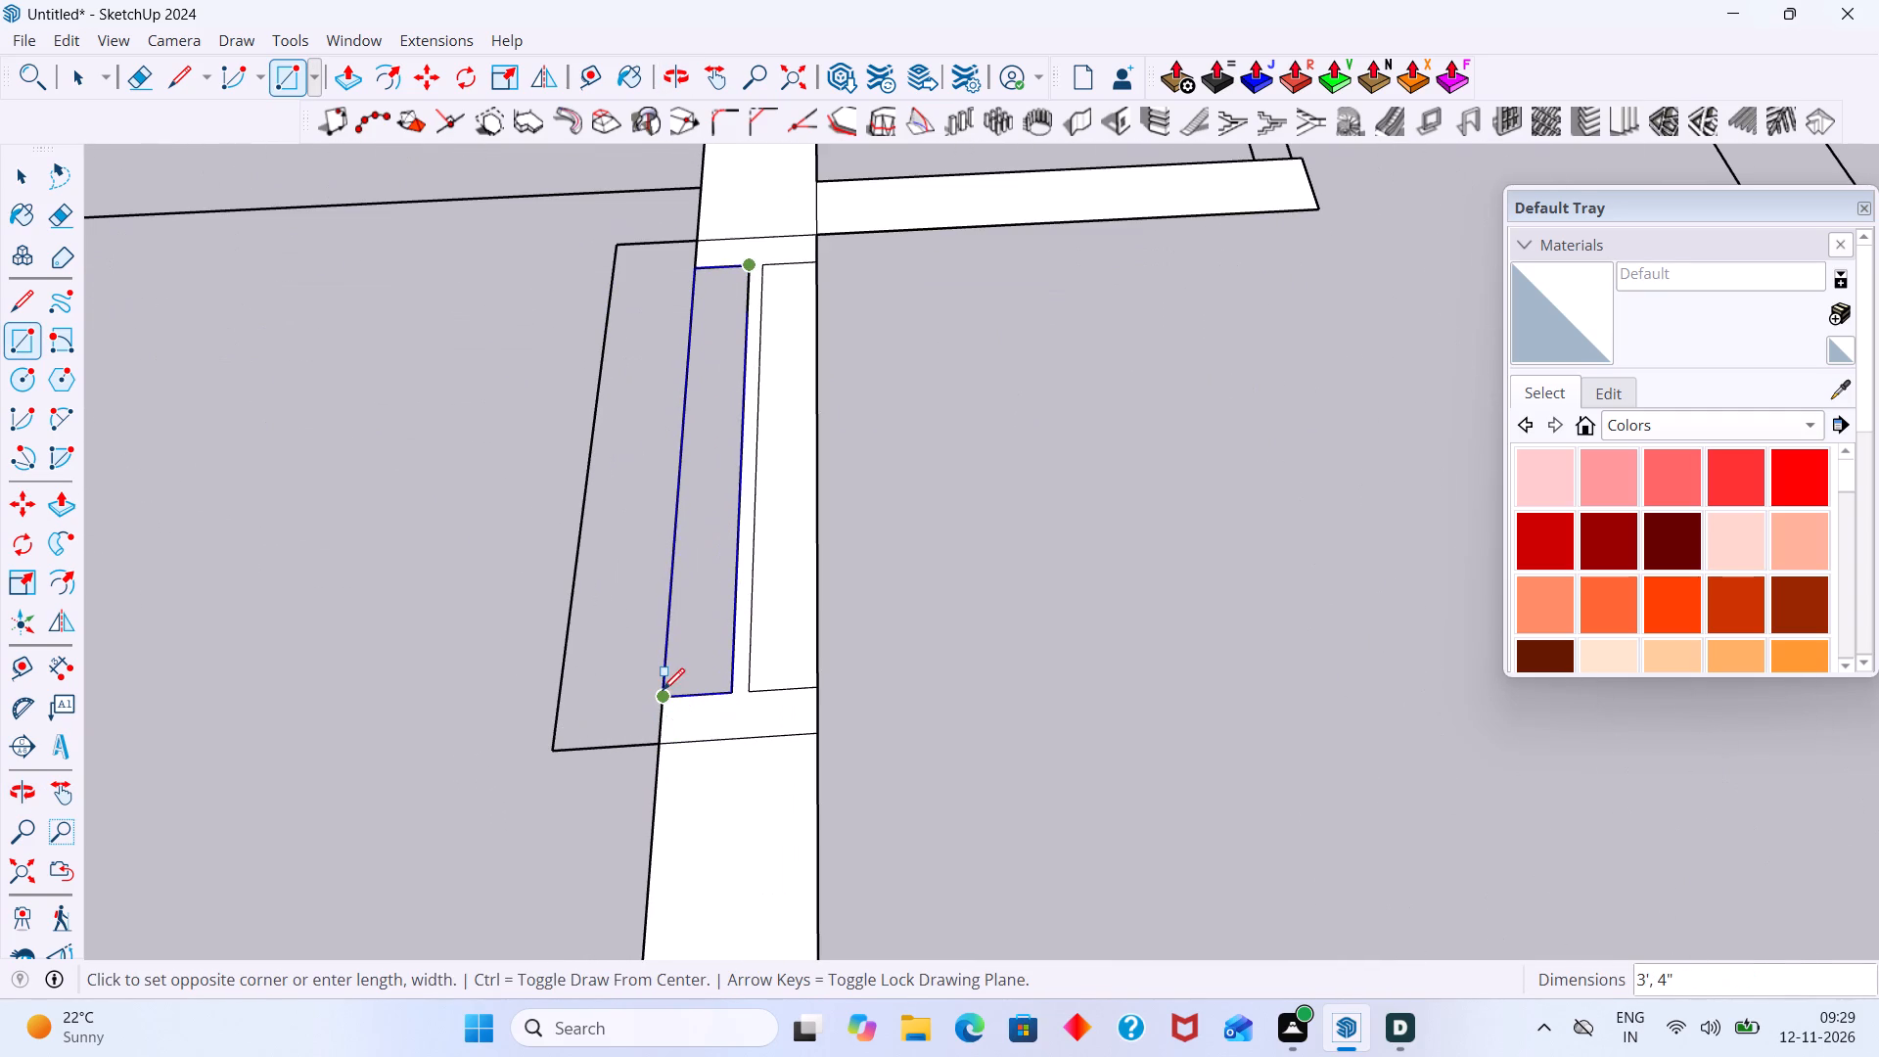
{"action": "key", "text": "space"}
{"action": "left_click", "coordinate": [628, 687]}
{"action": "key", "text": "Delete"}
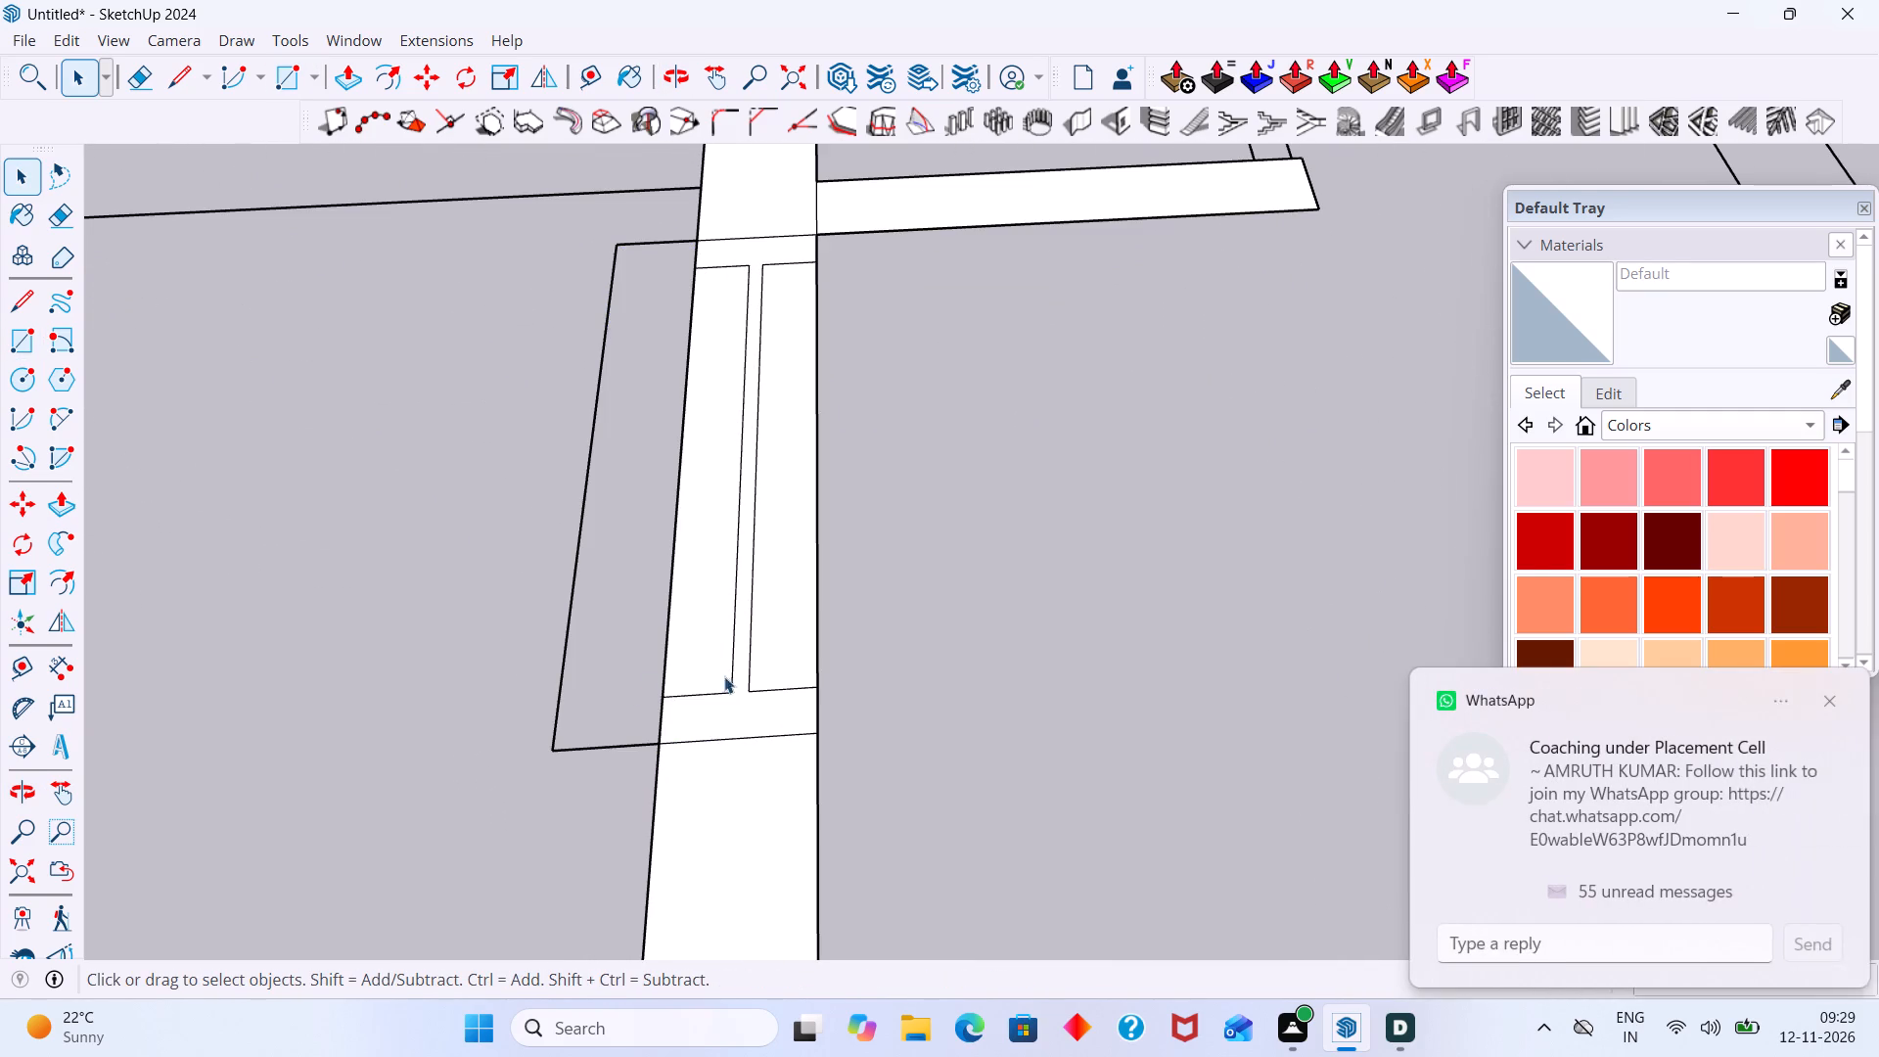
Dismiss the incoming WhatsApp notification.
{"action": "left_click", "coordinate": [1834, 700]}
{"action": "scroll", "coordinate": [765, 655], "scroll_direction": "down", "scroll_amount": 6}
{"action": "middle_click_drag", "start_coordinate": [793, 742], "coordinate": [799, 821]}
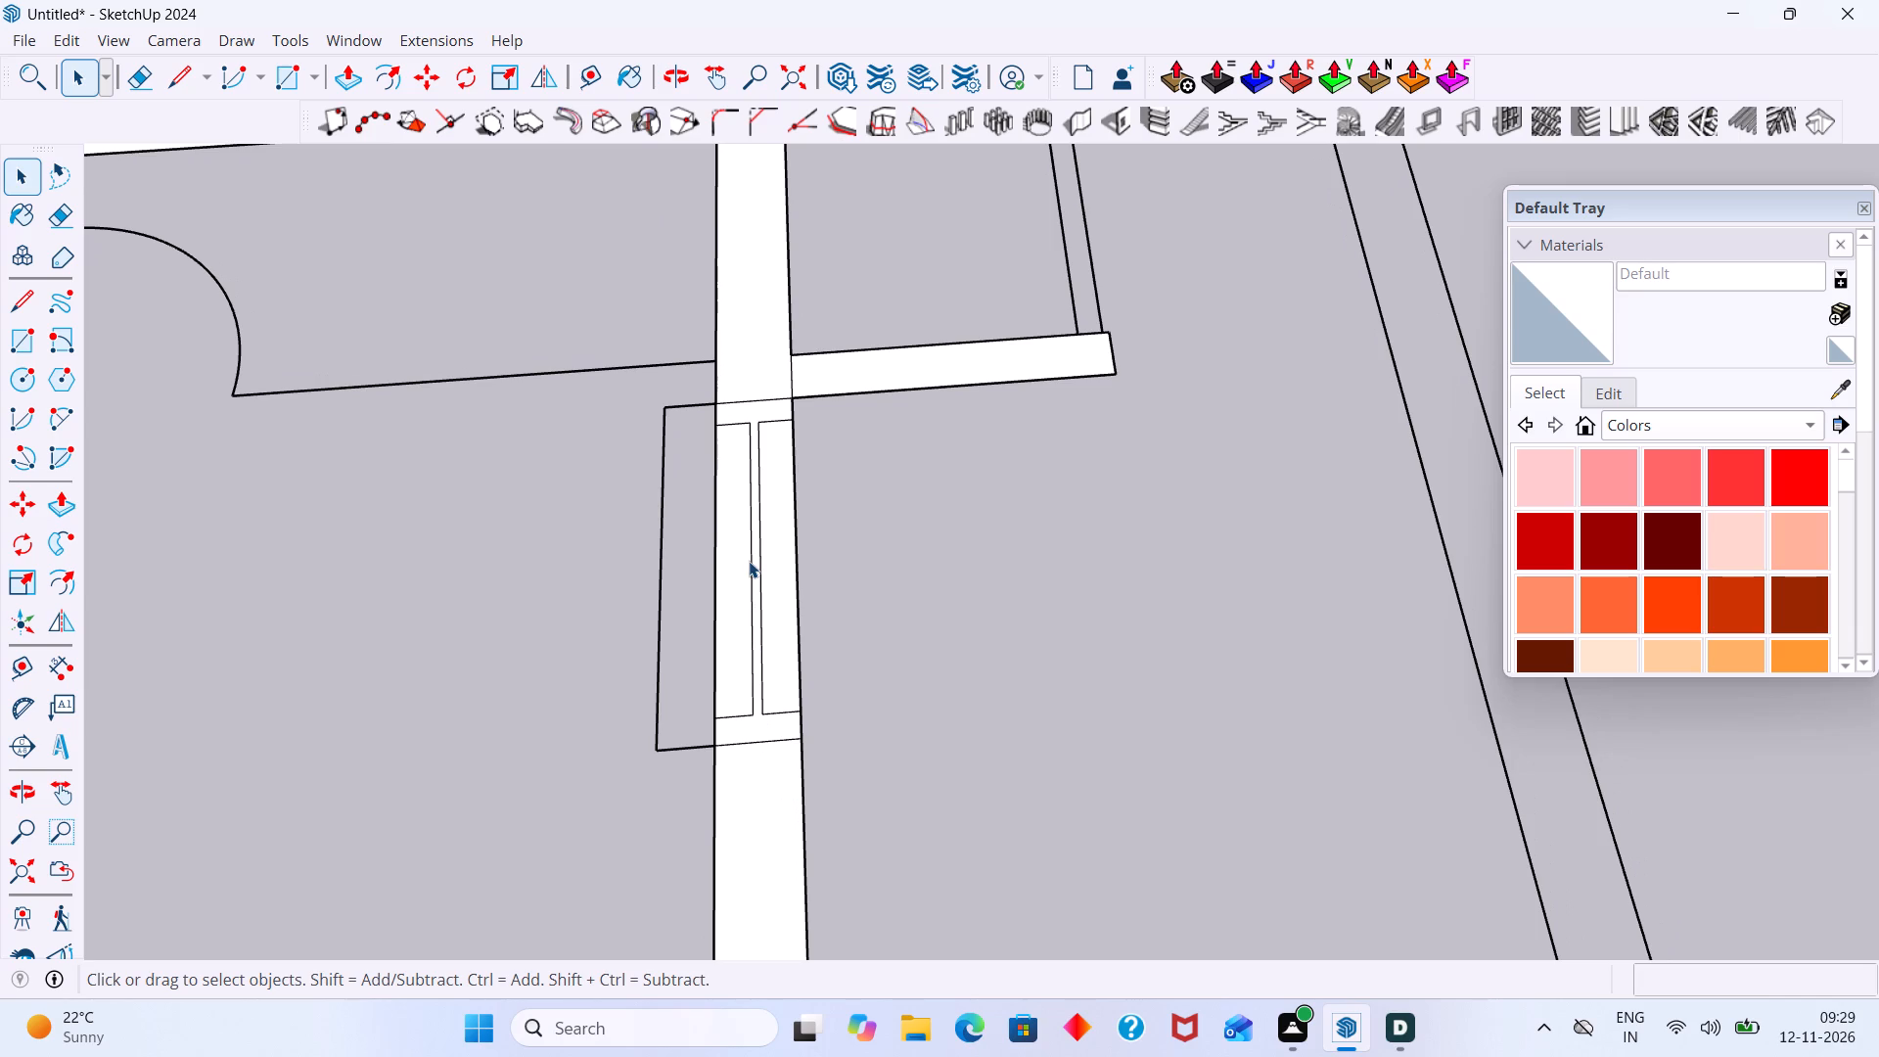
Fill the thin partition behind the bed's headboard with a rectangle about 13' 9" by 5", and delete the extra bedroom floor face.
{"action": "scroll", "coordinate": [746, 559], "scroll_direction": "down", "scroll_amount": 3}
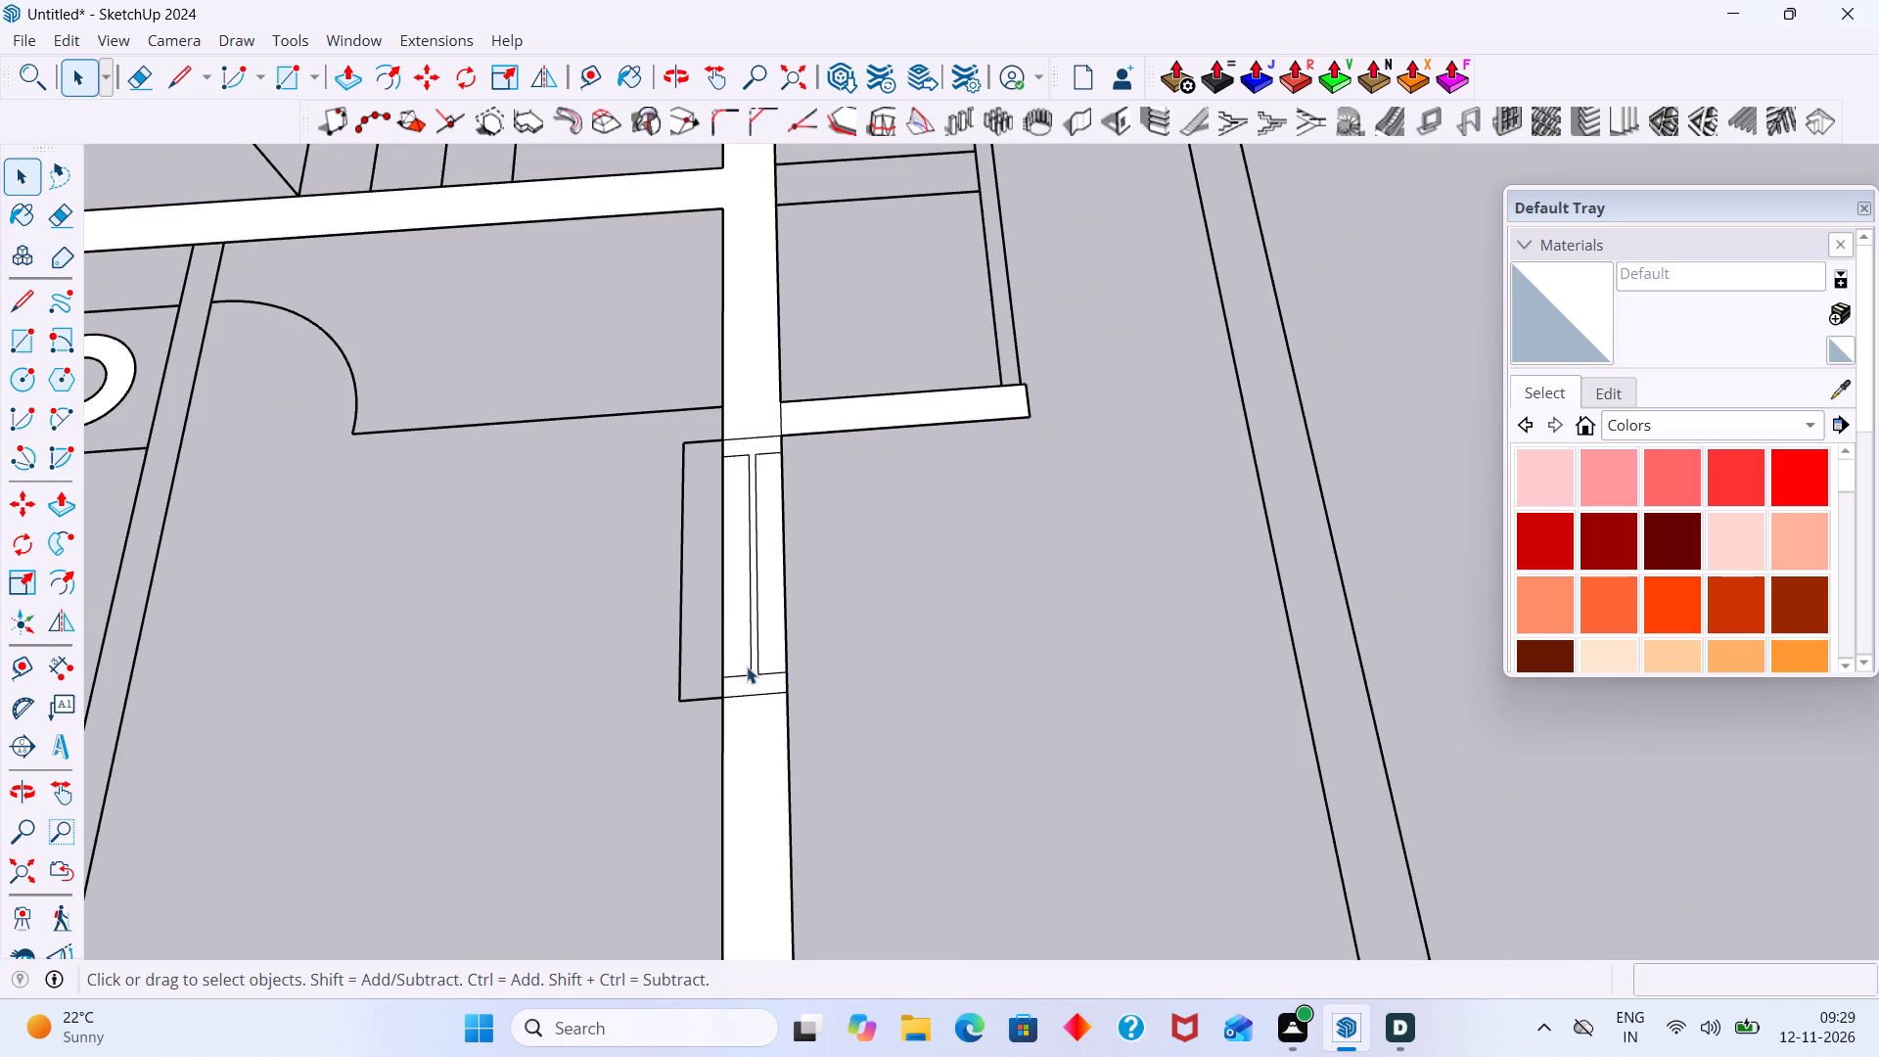
{"action": "scroll", "coordinate": [746, 666], "scroll_direction": "down", "scroll_amount": 6}
{"action": "scroll", "coordinate": [777, 849], "scroll_direction": "down", "scroll_amount": 4}
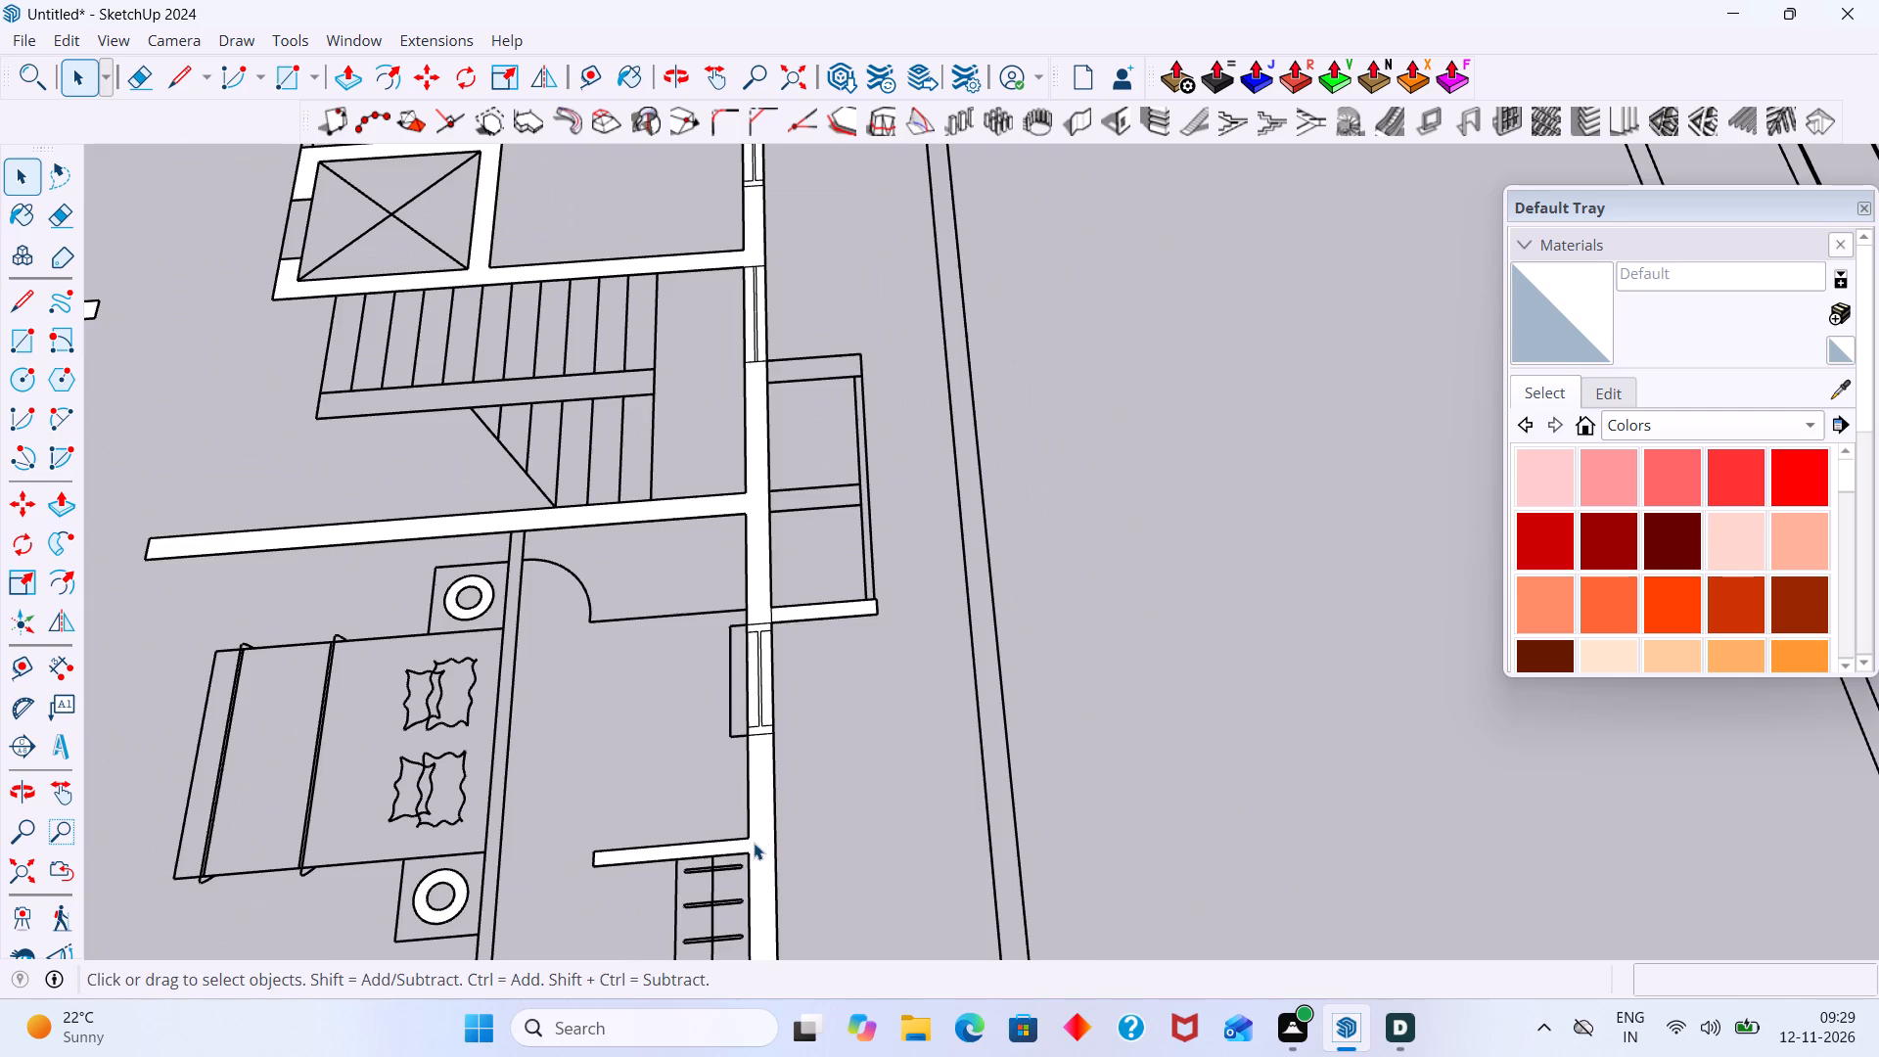
{"action": "middle_click_drag", "start_coordinate": [754, 843], "coordinate": [805, 439]}
{"action": "scroll", "coordinate": [780, 676], "scroll_direction": "down", "scroll_amount": 3}
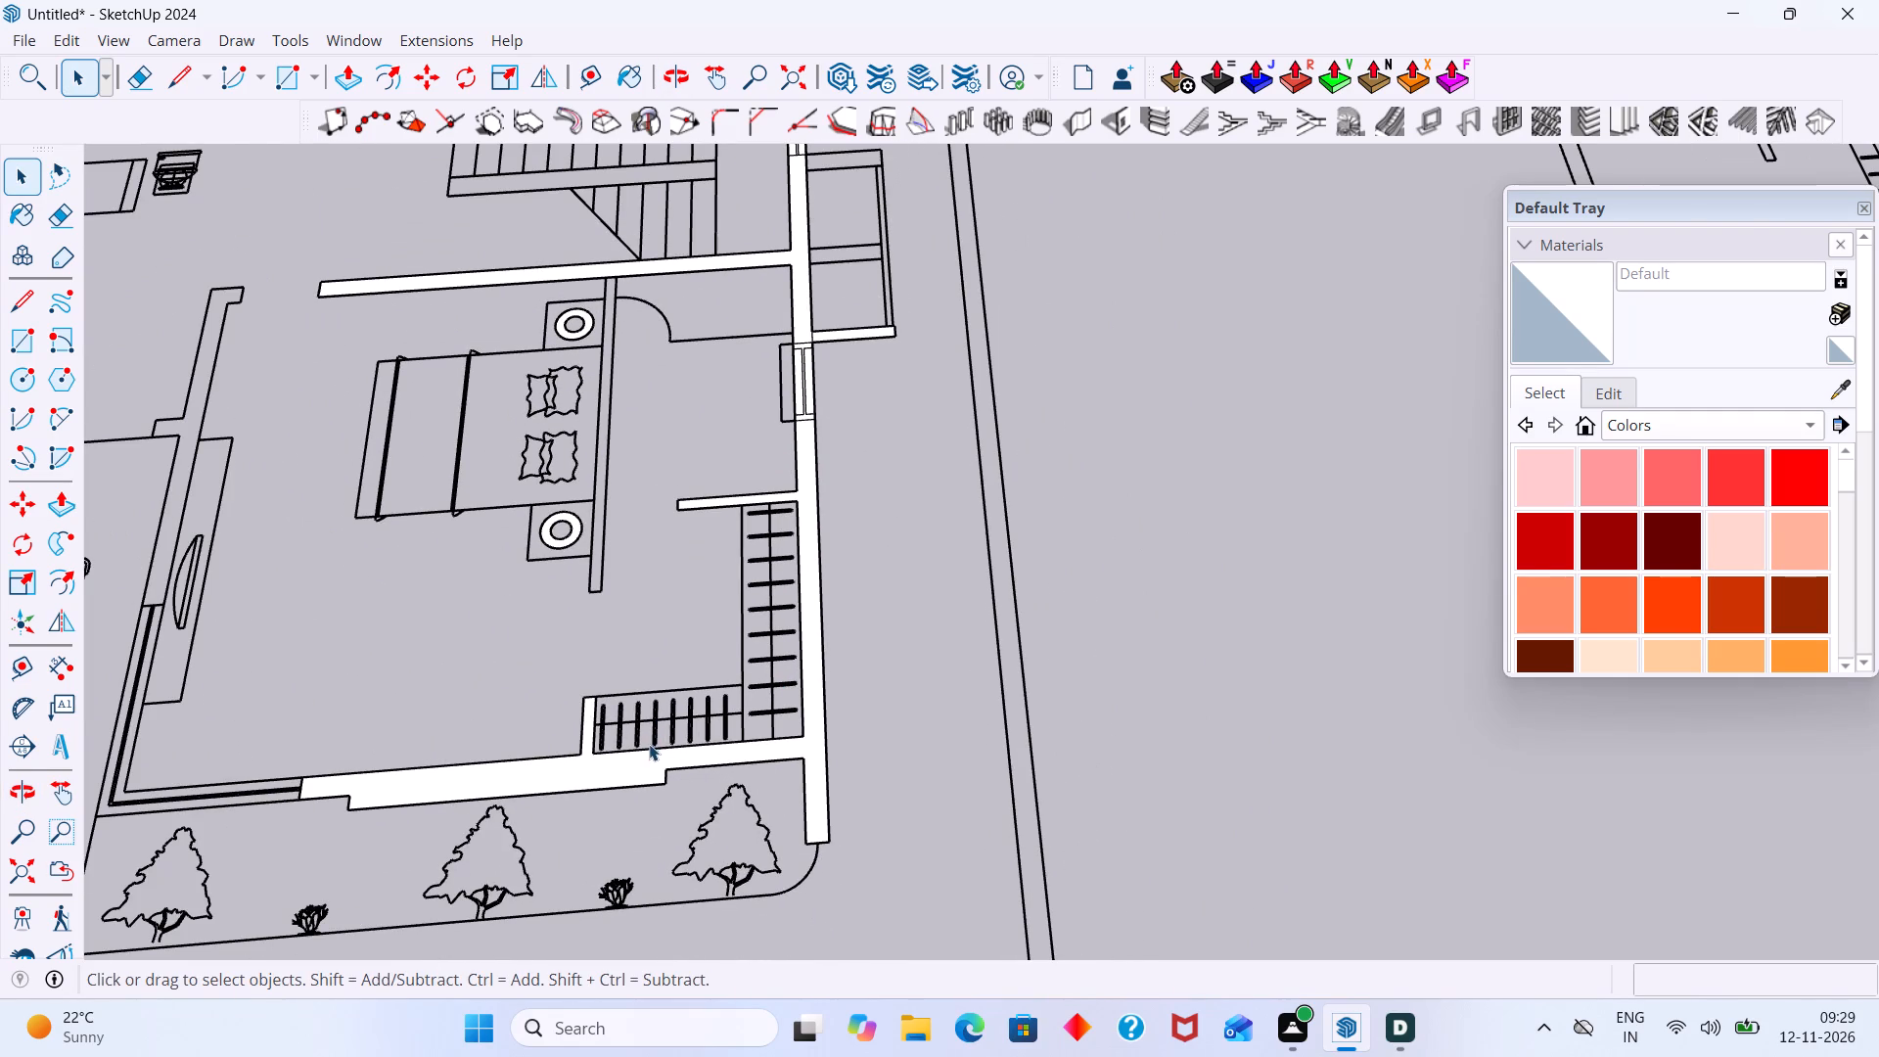
{"action": "scroll", "coordinate": [539, 741], "scroll_direction": "down", "scroll_amount": 3}
{"action": "middle_click_drag", "start_coordinate": [573, 717], "coordinate": [160, 592]}
{"action": "middle_click_drag", "start_coordinate": [525, 426], "coordinate": [513, 505]}
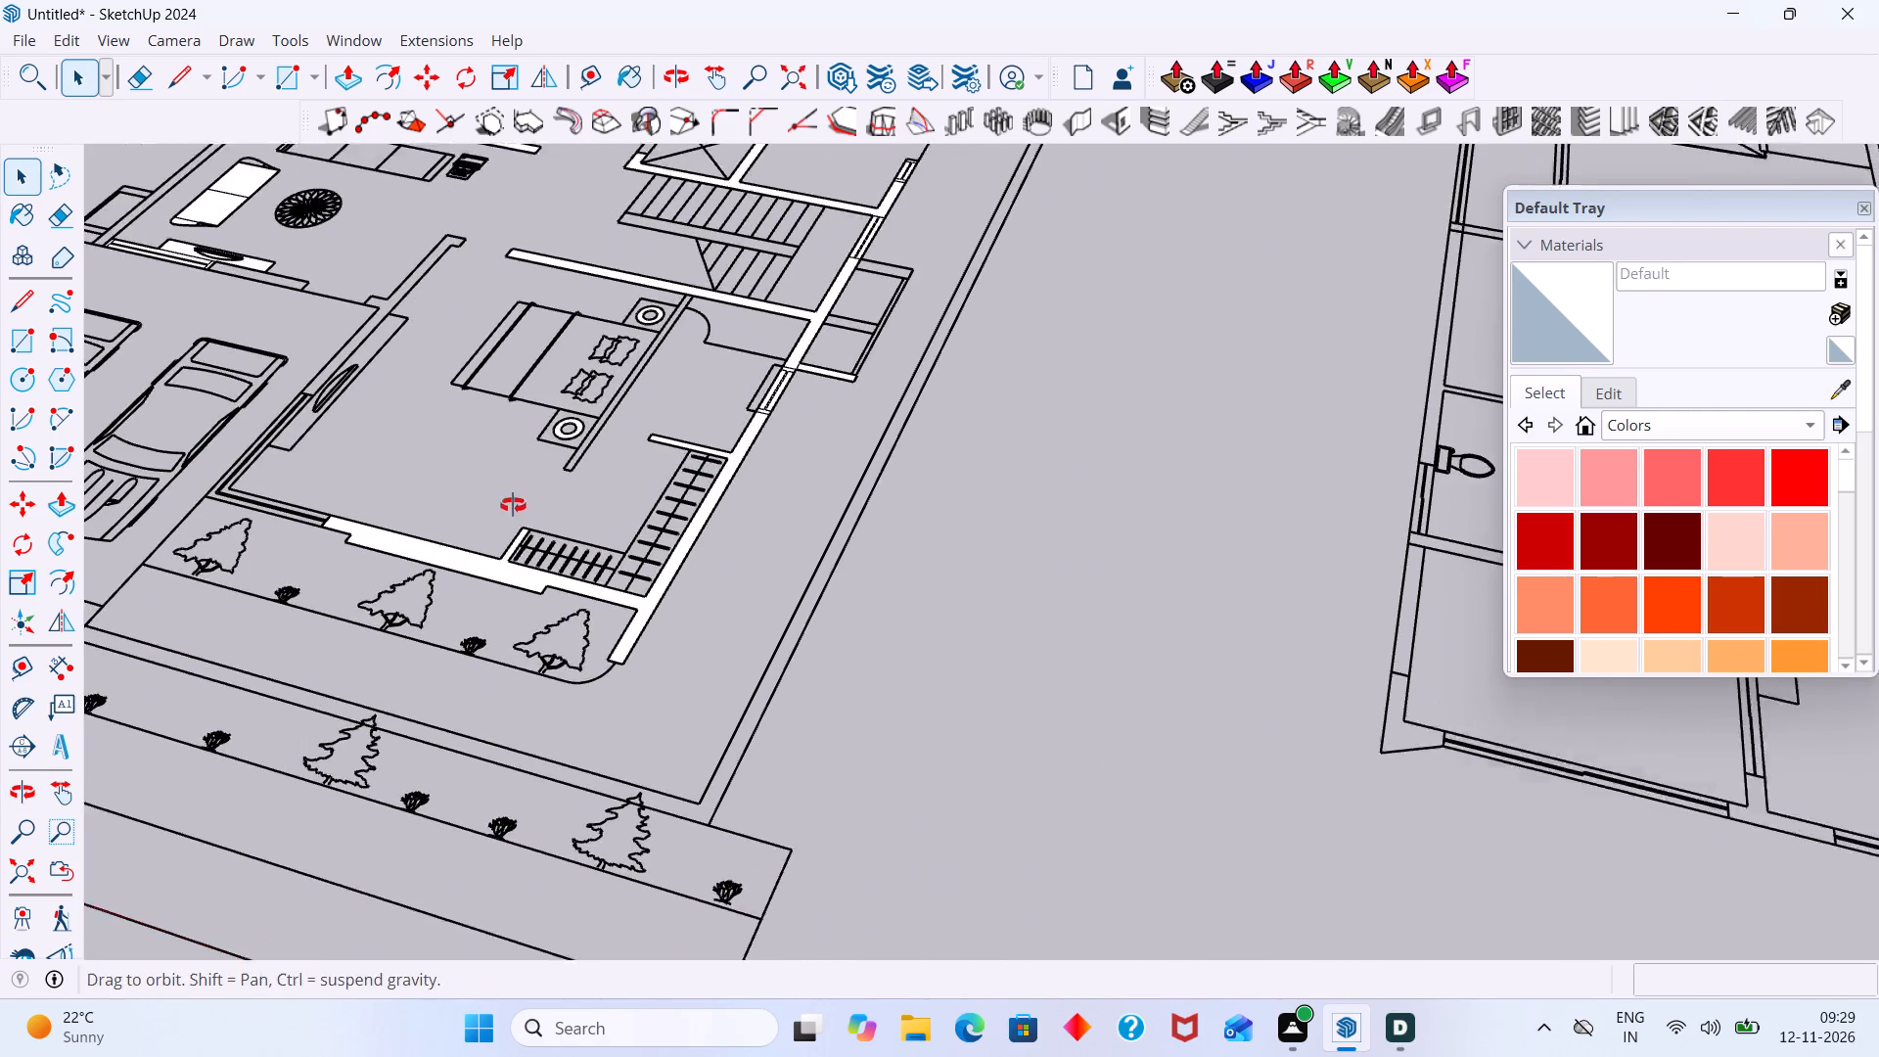
{"action": "middle_click_drag", "start_coordinate": [513, 505], "coordinate": [510, 513]}
{"action": "scroll", "coordinate": [609, 307], "scroll_direction": "up", "scroll_amount": 8}
{"action": "key", "text": "r"}
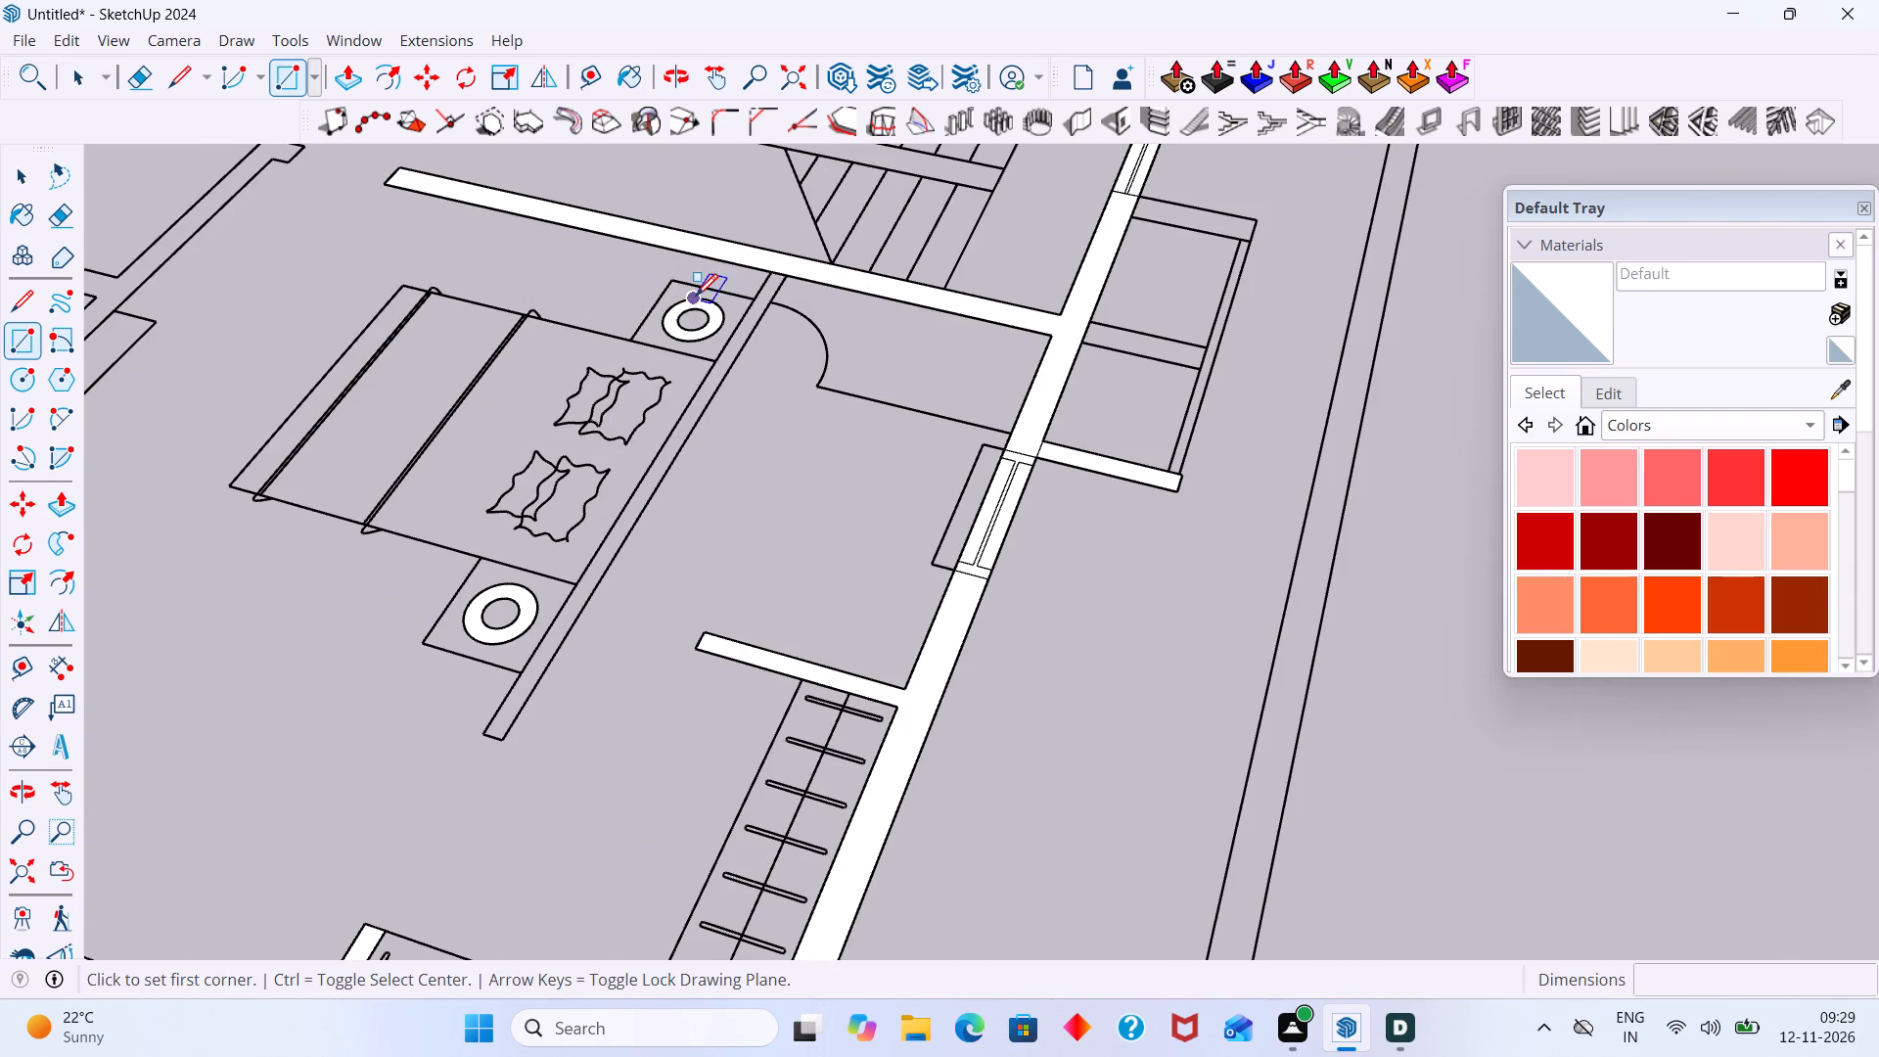
{"action": "scroll", "coordinate": [727, 287], "scroll_direction": "up", "scroll_amount": 6}
{"action": "left_click", "coordinate": [797, 263]}
{"action": "scroll", "coordinate": [689, 504], "scroll_direction": "down", "scroll_amount": 4}
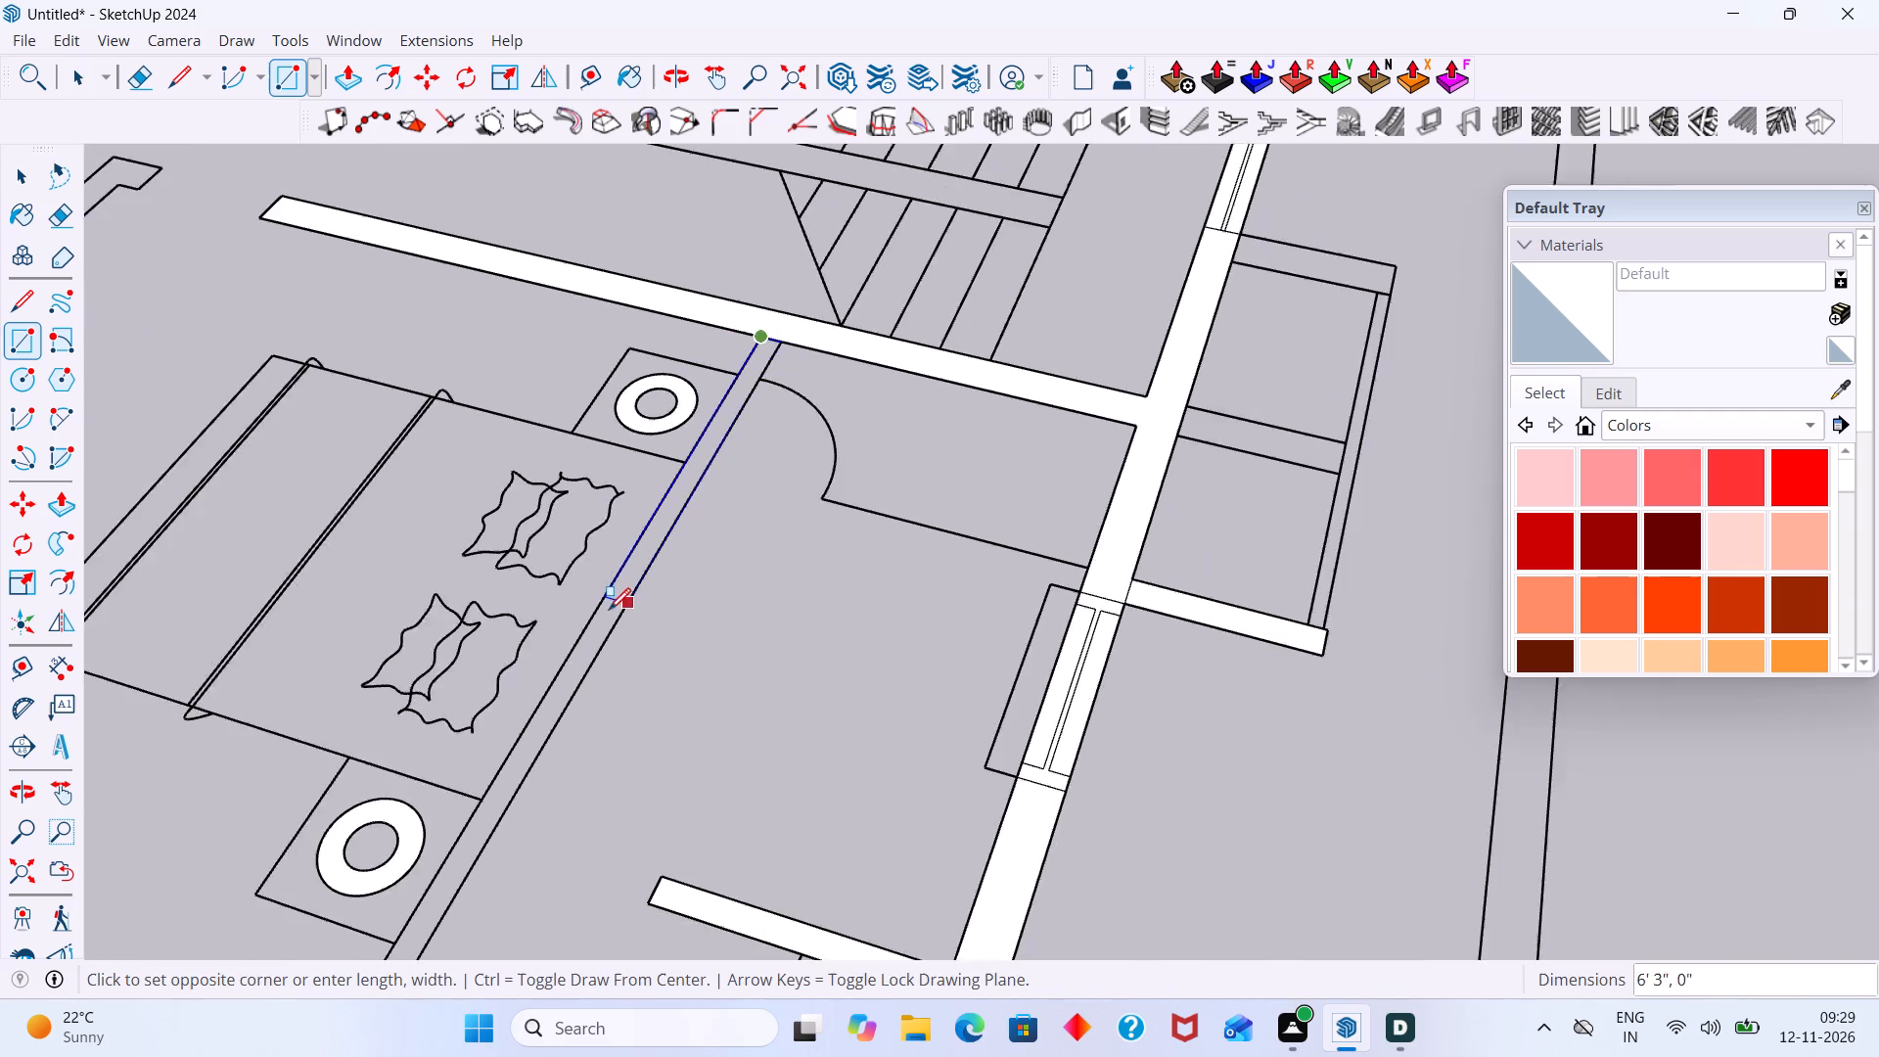
{"action": "scroll", "coordinate": [609, 610], "scroll_direction": "down", "scroll_amount": 3}
{"action": "scroll", "coordinate": [489, 859], "scroll_direction": "down", "scroll_amount": 3}
{"action": "middle_click_drag", "start_coordinate": [483, 858], "coordinate": [547, 586], "text": "shift"}
{"action": "scroll", "coordinate": [447, 620], "scroll_direction": "up", "scroll_amount": 7}
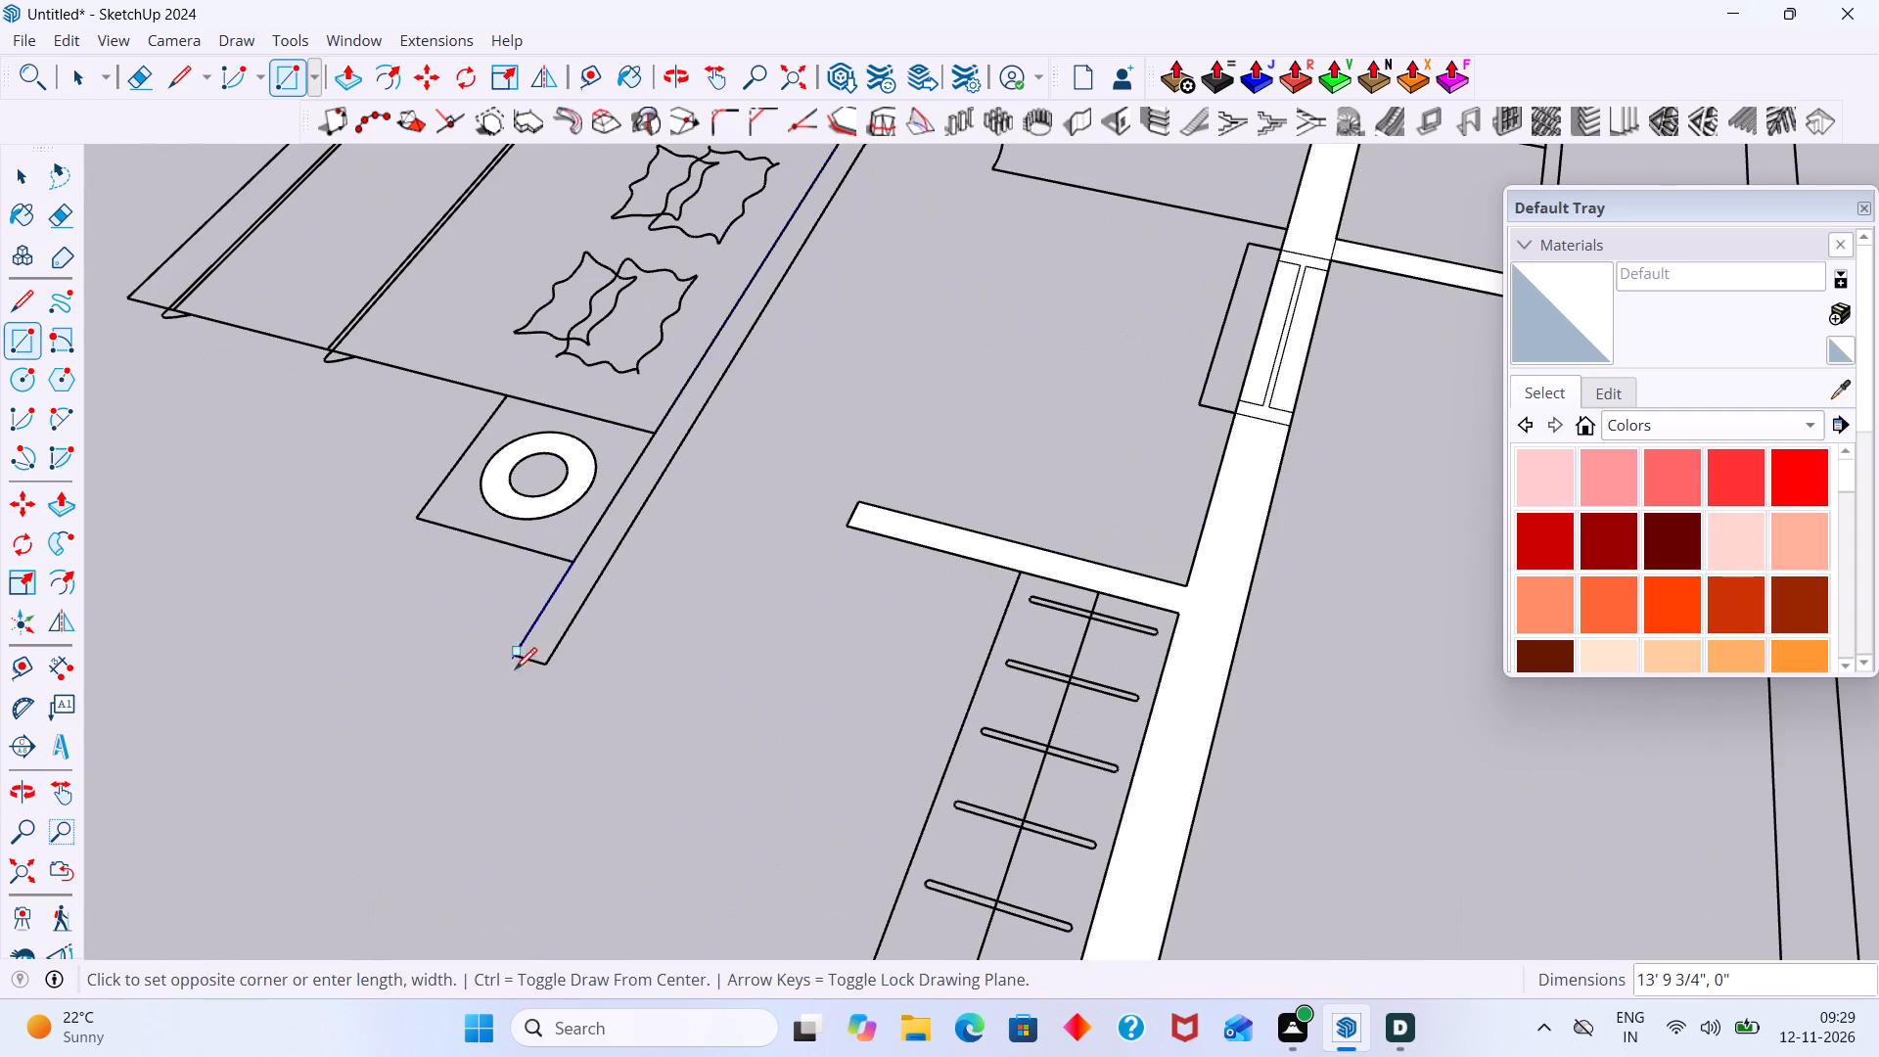
{"action": "left_click", "coordinate": [549, 666]}
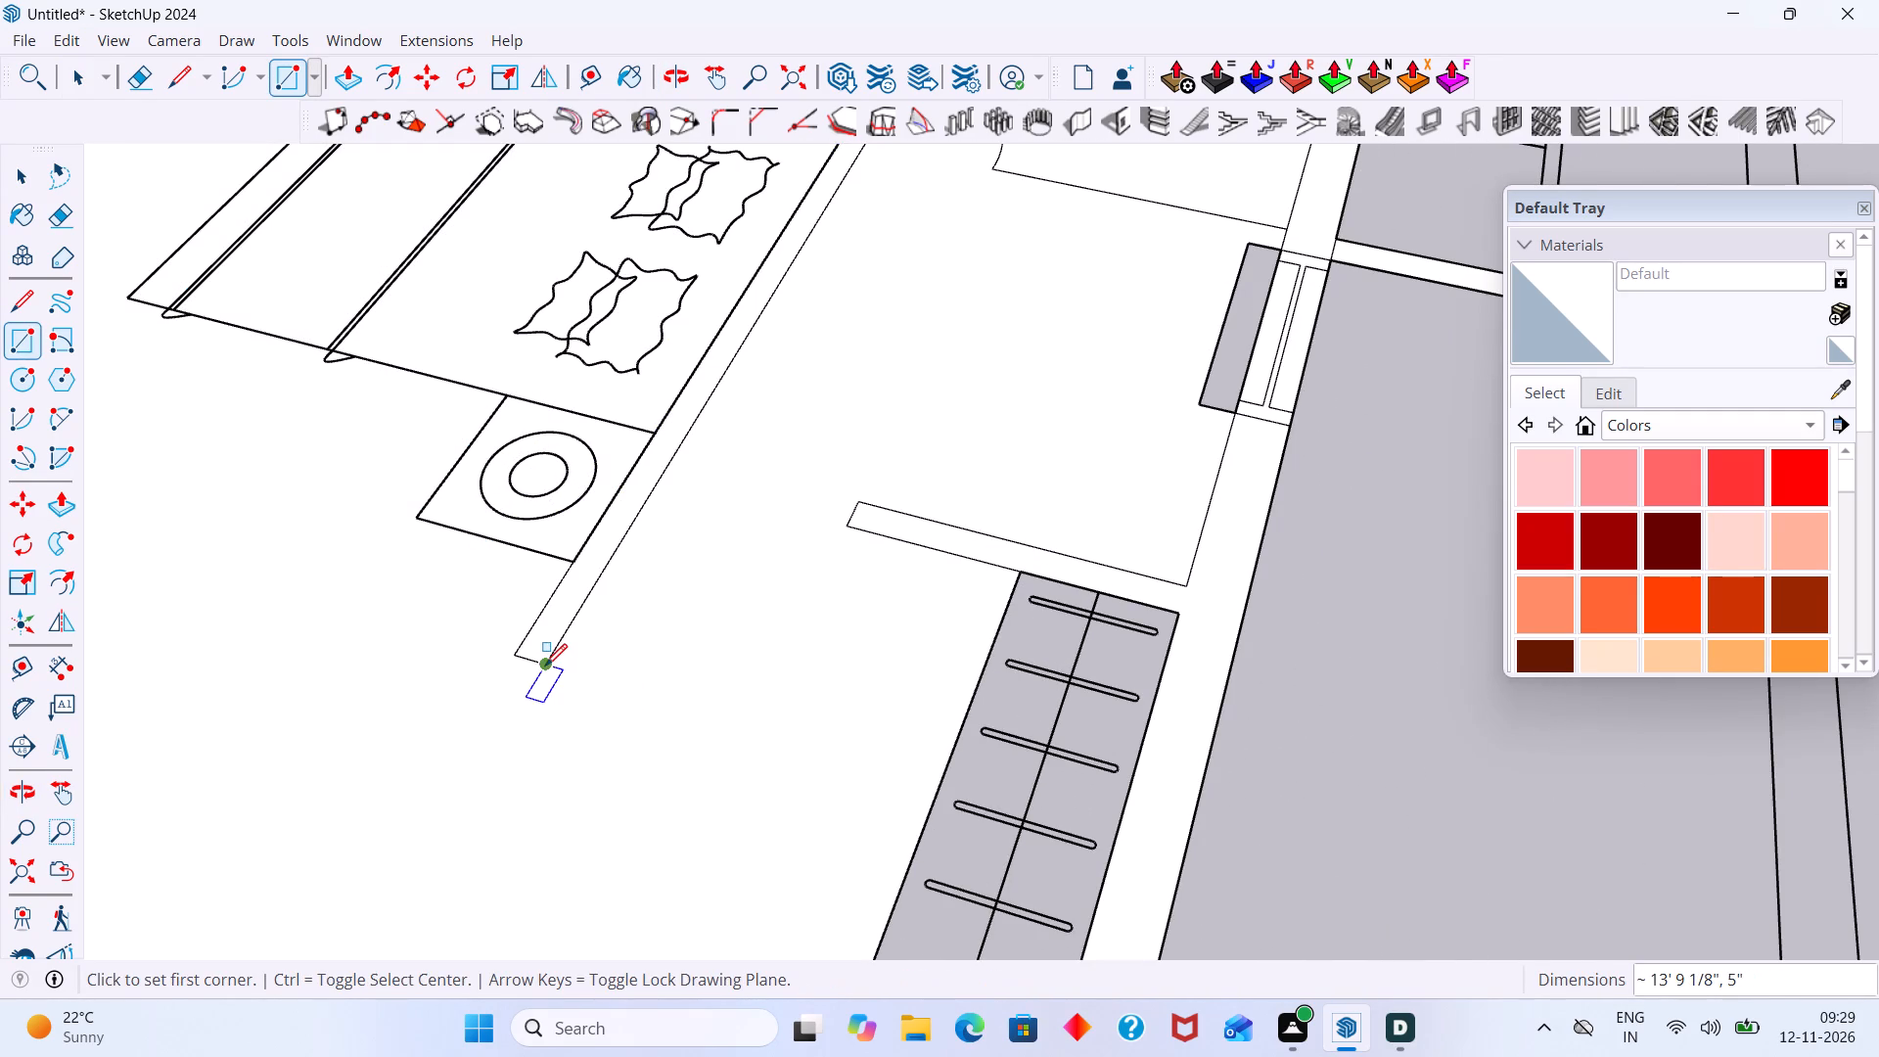
{"action": "key", "text": "space"}
{"action": "left_click", "coordinate": [583, 636]}
{"action": "key", "text": "Delete"}
Fill the wall between the bedroom and the car parking with a rectangle 9" by about 13' 9", ending at the corner window.
{"action": "scroll", "coordinate": [574, 591], "scroll_direction": "down", "scroll_amount": 6}
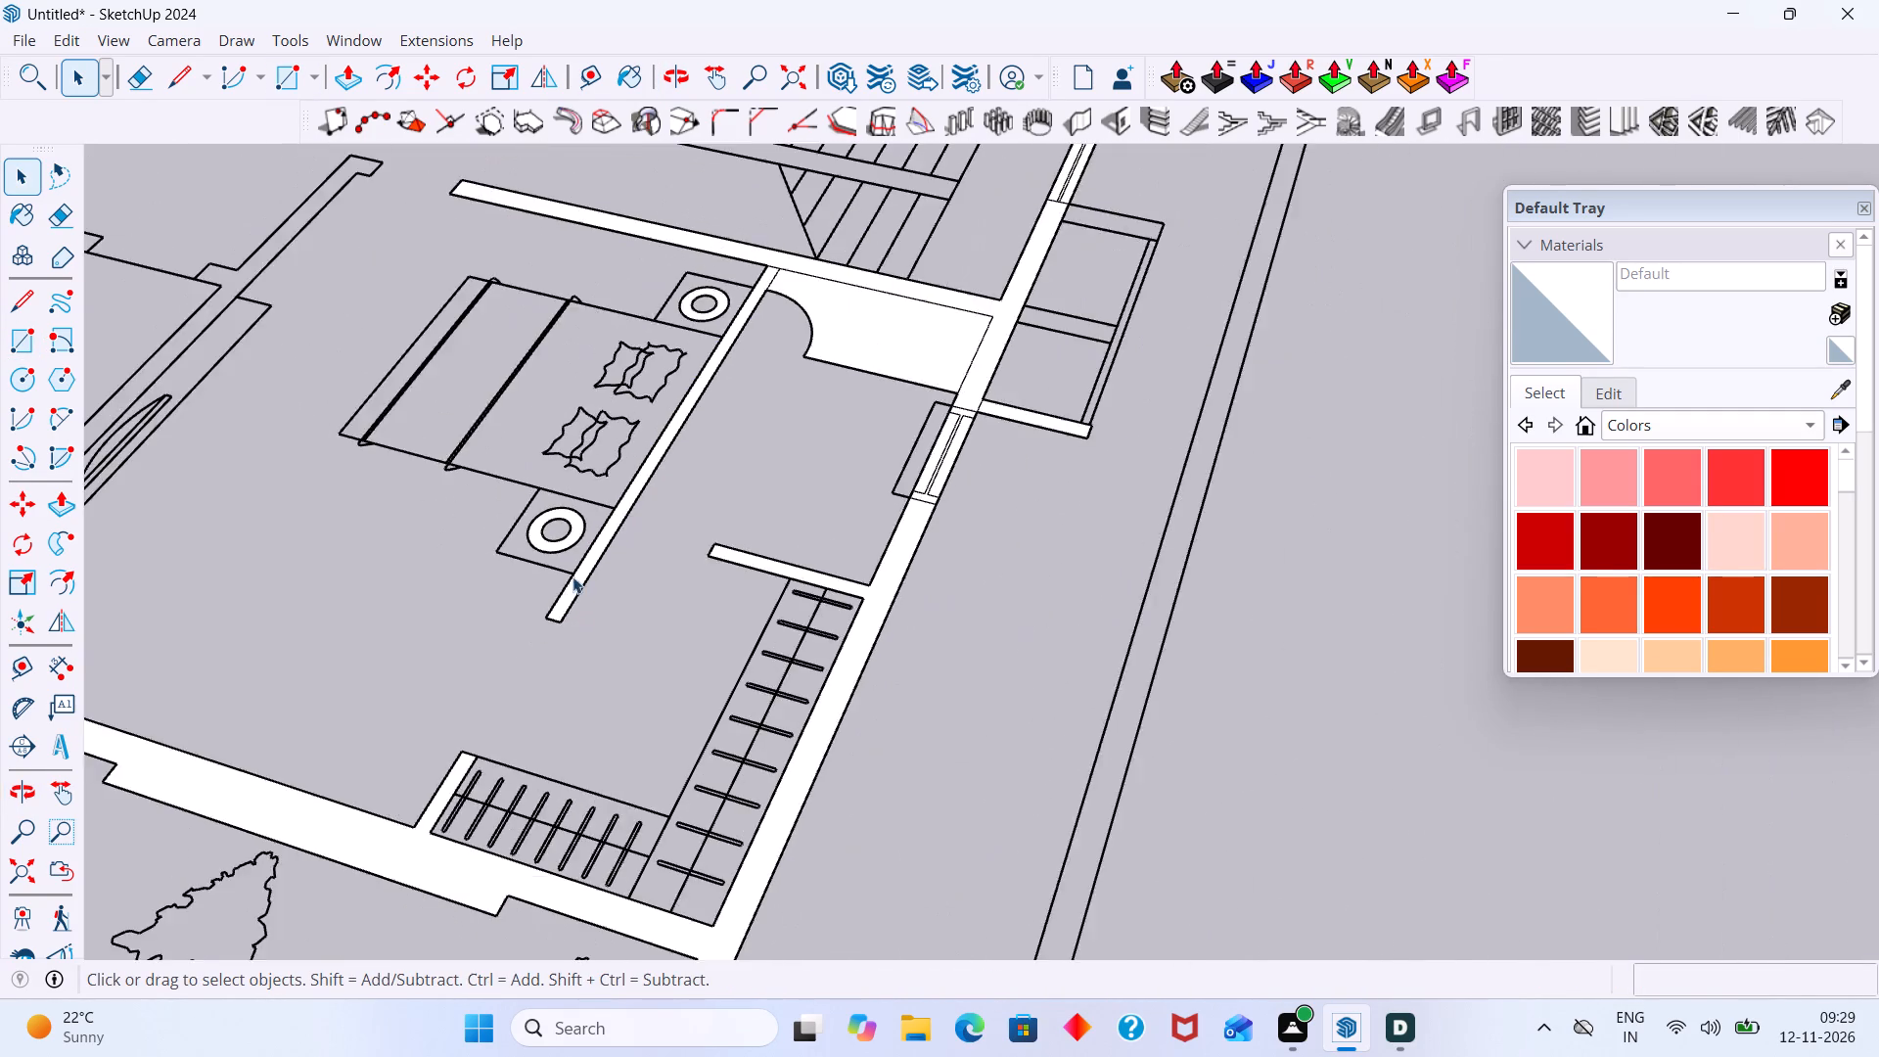
{"action": "scroll", "coordinate": [573, 576], "scroll_direction": "down", "scroll_amount": 4}
{"action": "scroll", "coordinate": [469, 391], "scroll_direction": "down", "scroll_amount": 5}
{"action": "middle_click_drag", "start_coordinate": [446, 391], "coordinate": [726, 391]}
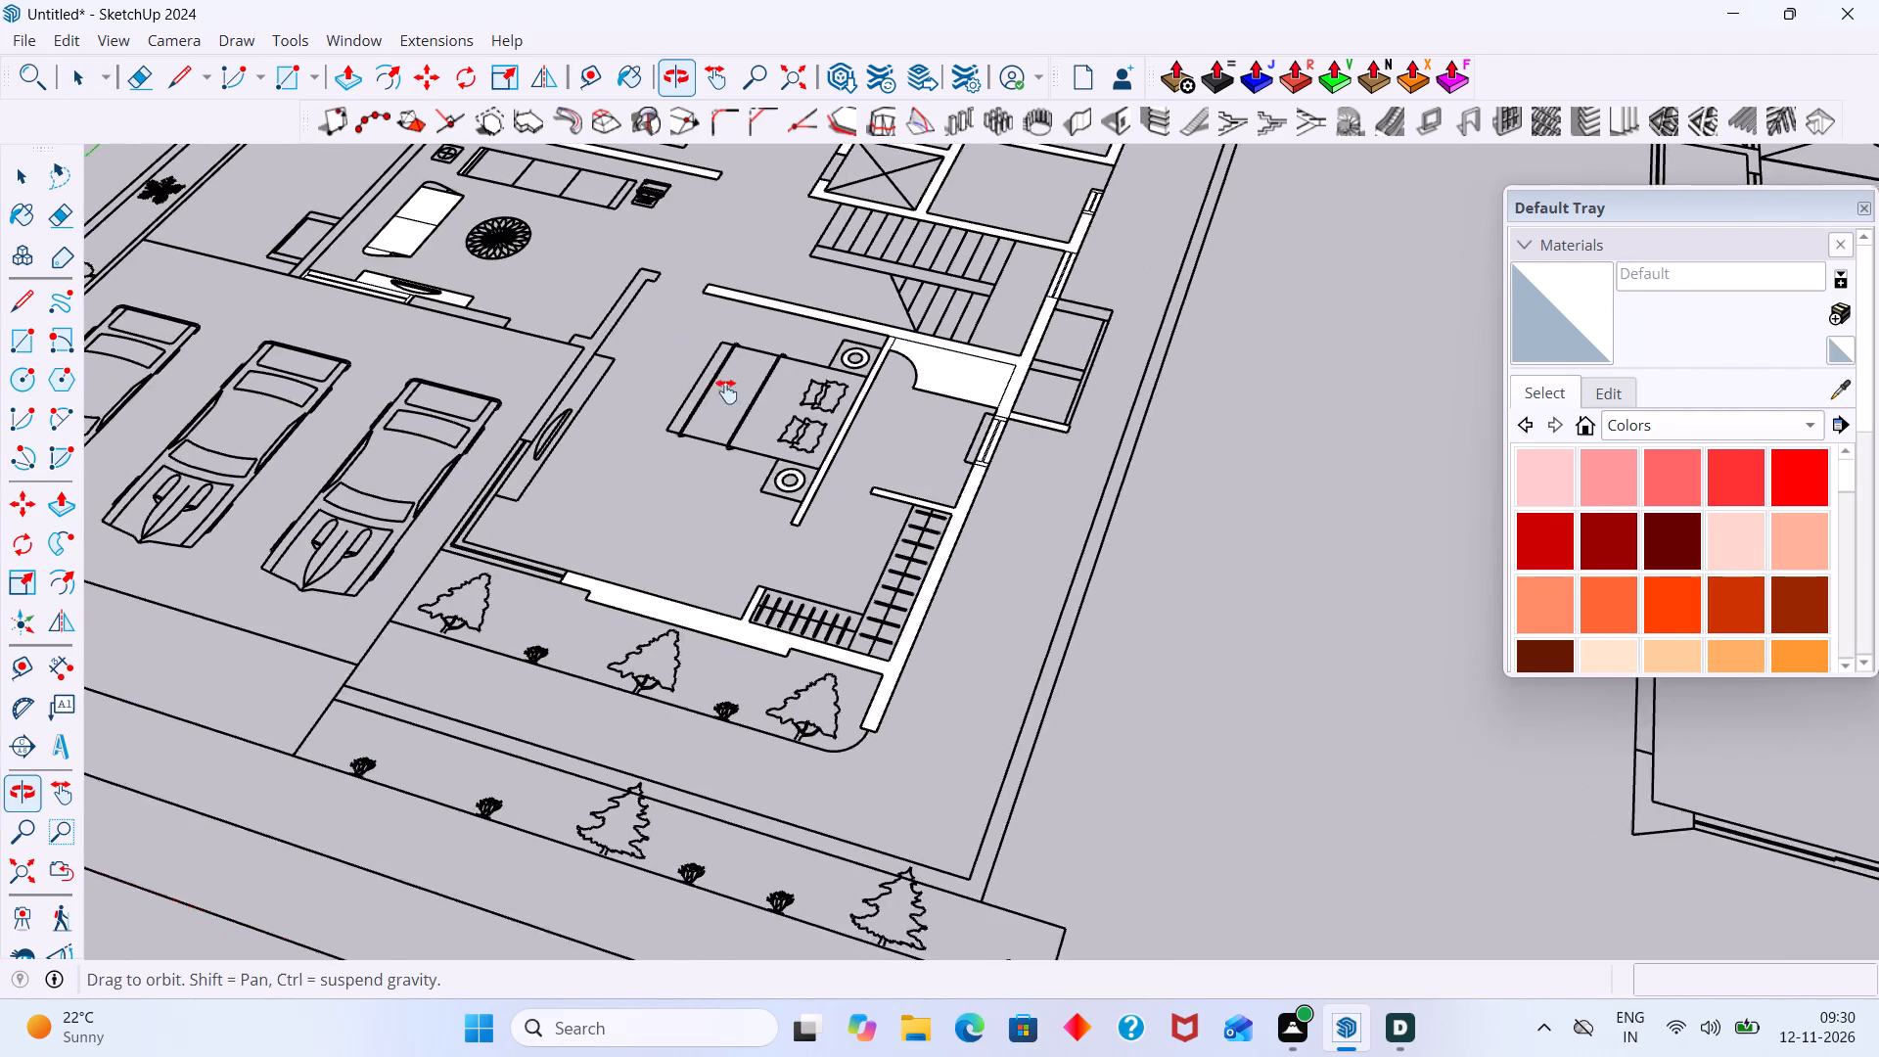
{"action": "middle_click_drag", "start_coordinate": [726, 391], "coordinate": [742, 391]}
{"action": "middle_click_drag", "start_coordinate": [653, 563], "coordinate": [863, 625], "text": "shift"}
{"action": "middle_click_drag", "start_coordinate": [783, 536], "coordinate": [841, 641]}
{"action": "scroll", "coordinate": [817, 716], "scroll_direction": "up", "scroll_amount": 3}
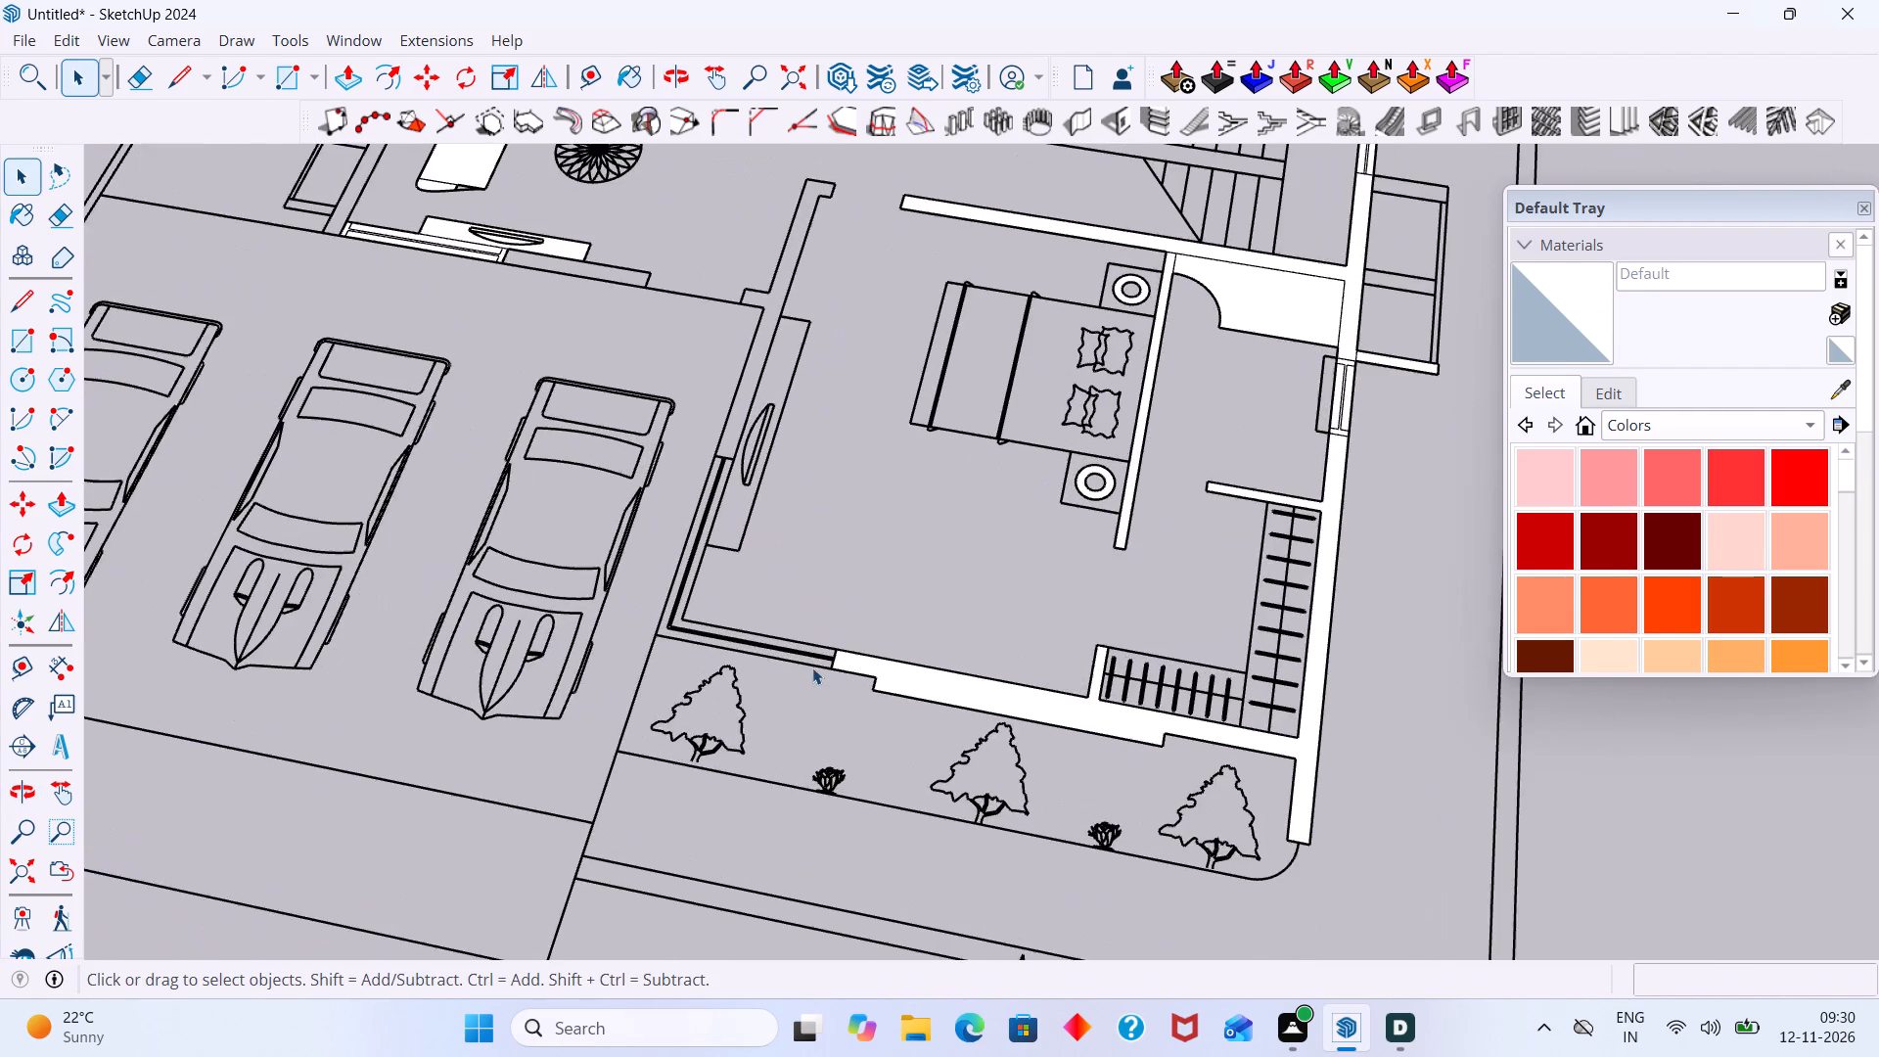
{"action": "middle_click_drag", "start_coordinate": [821, 652], "coordinate": [876, 804], "text": "shift"}
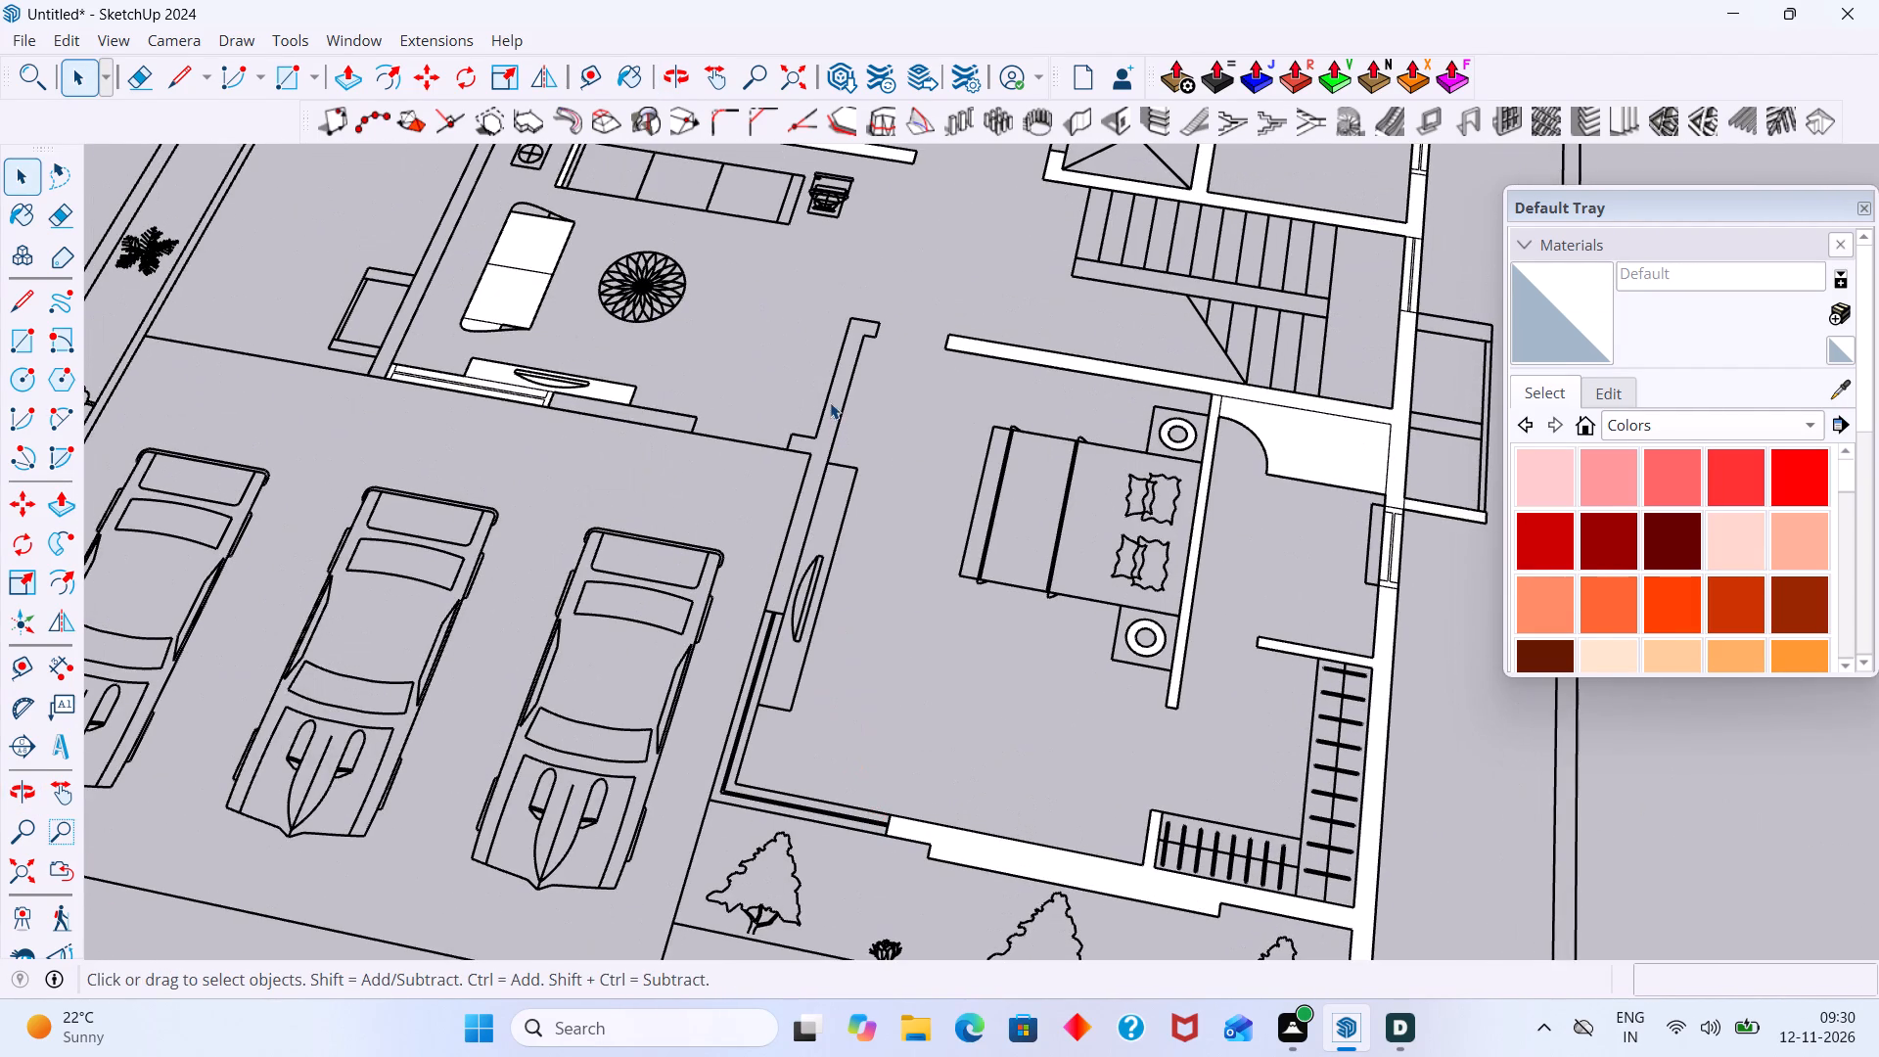
{"action": "key", "text": "r"}
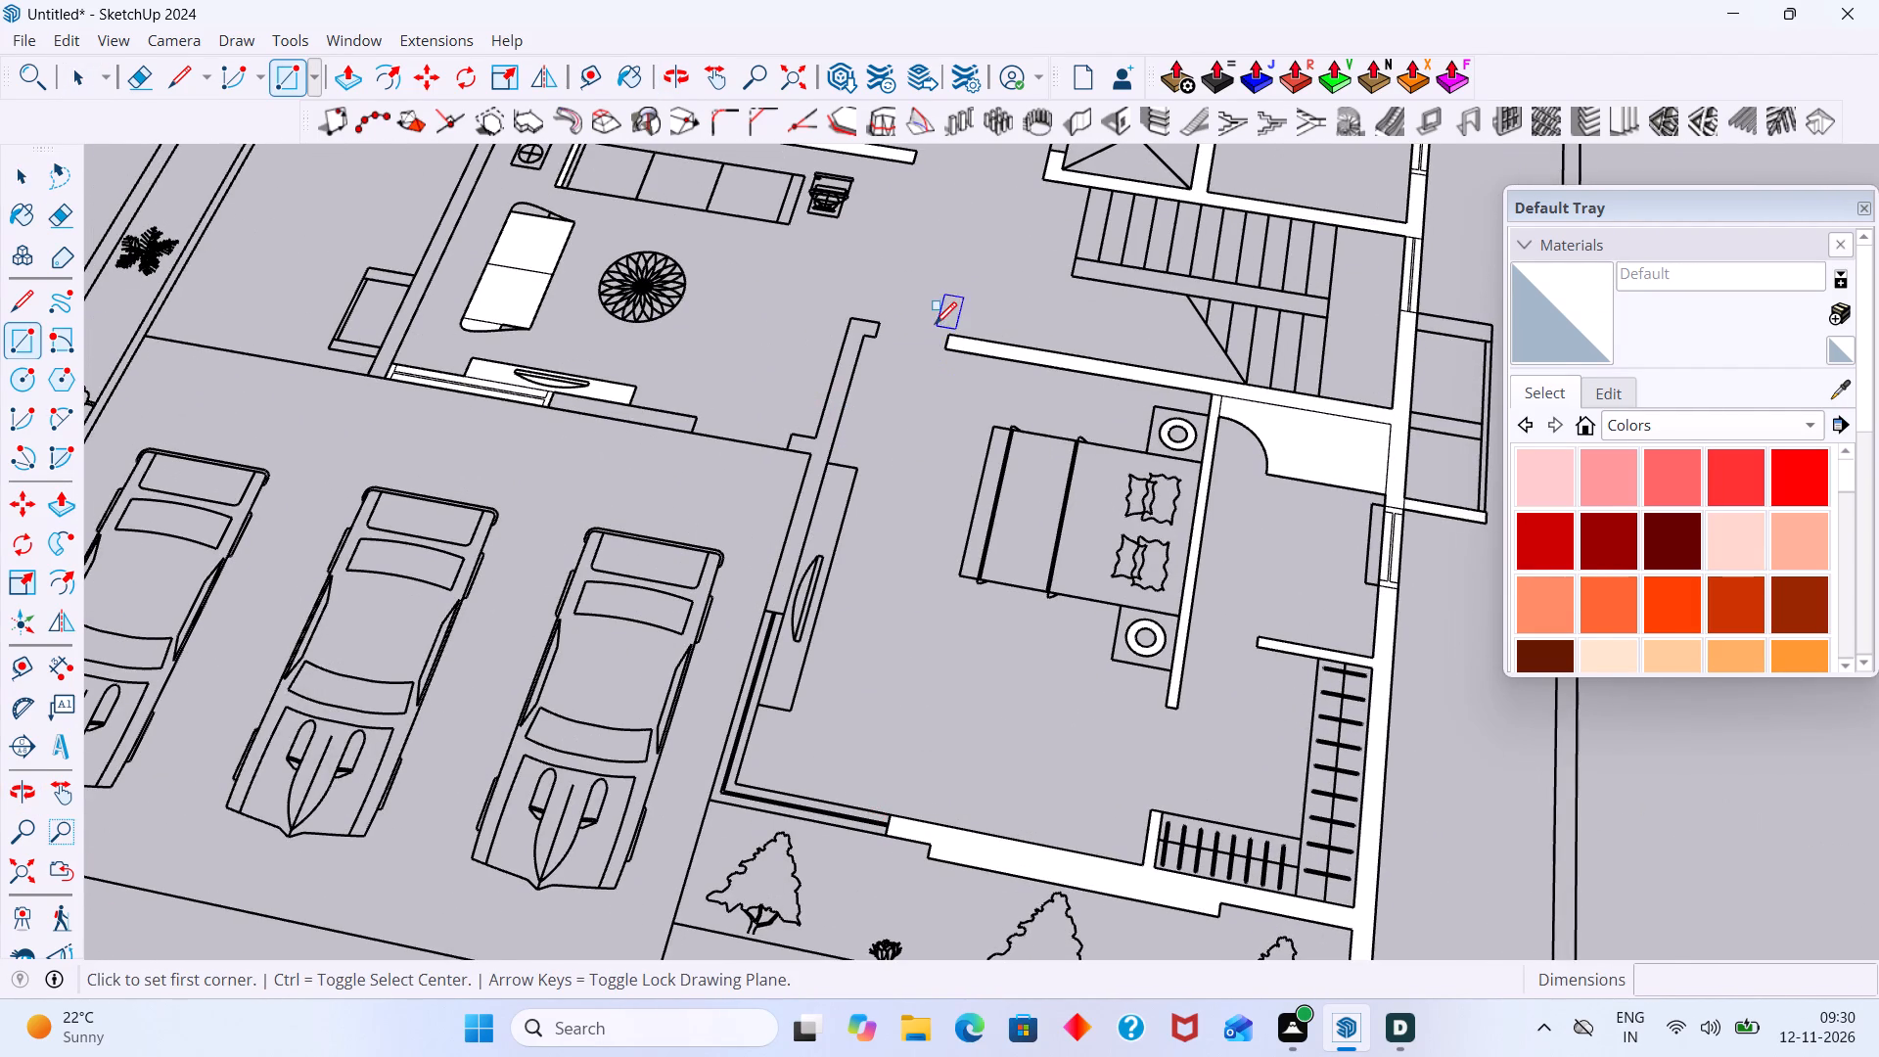
{"action": "scroll", "coordinate": [935, 324], "scroll_direction": "up", "scroll_amount": 4}
{"action": "scroll", "coordinate": [856, 345], "scroll_direction": "down", "scroll_amount": 3}
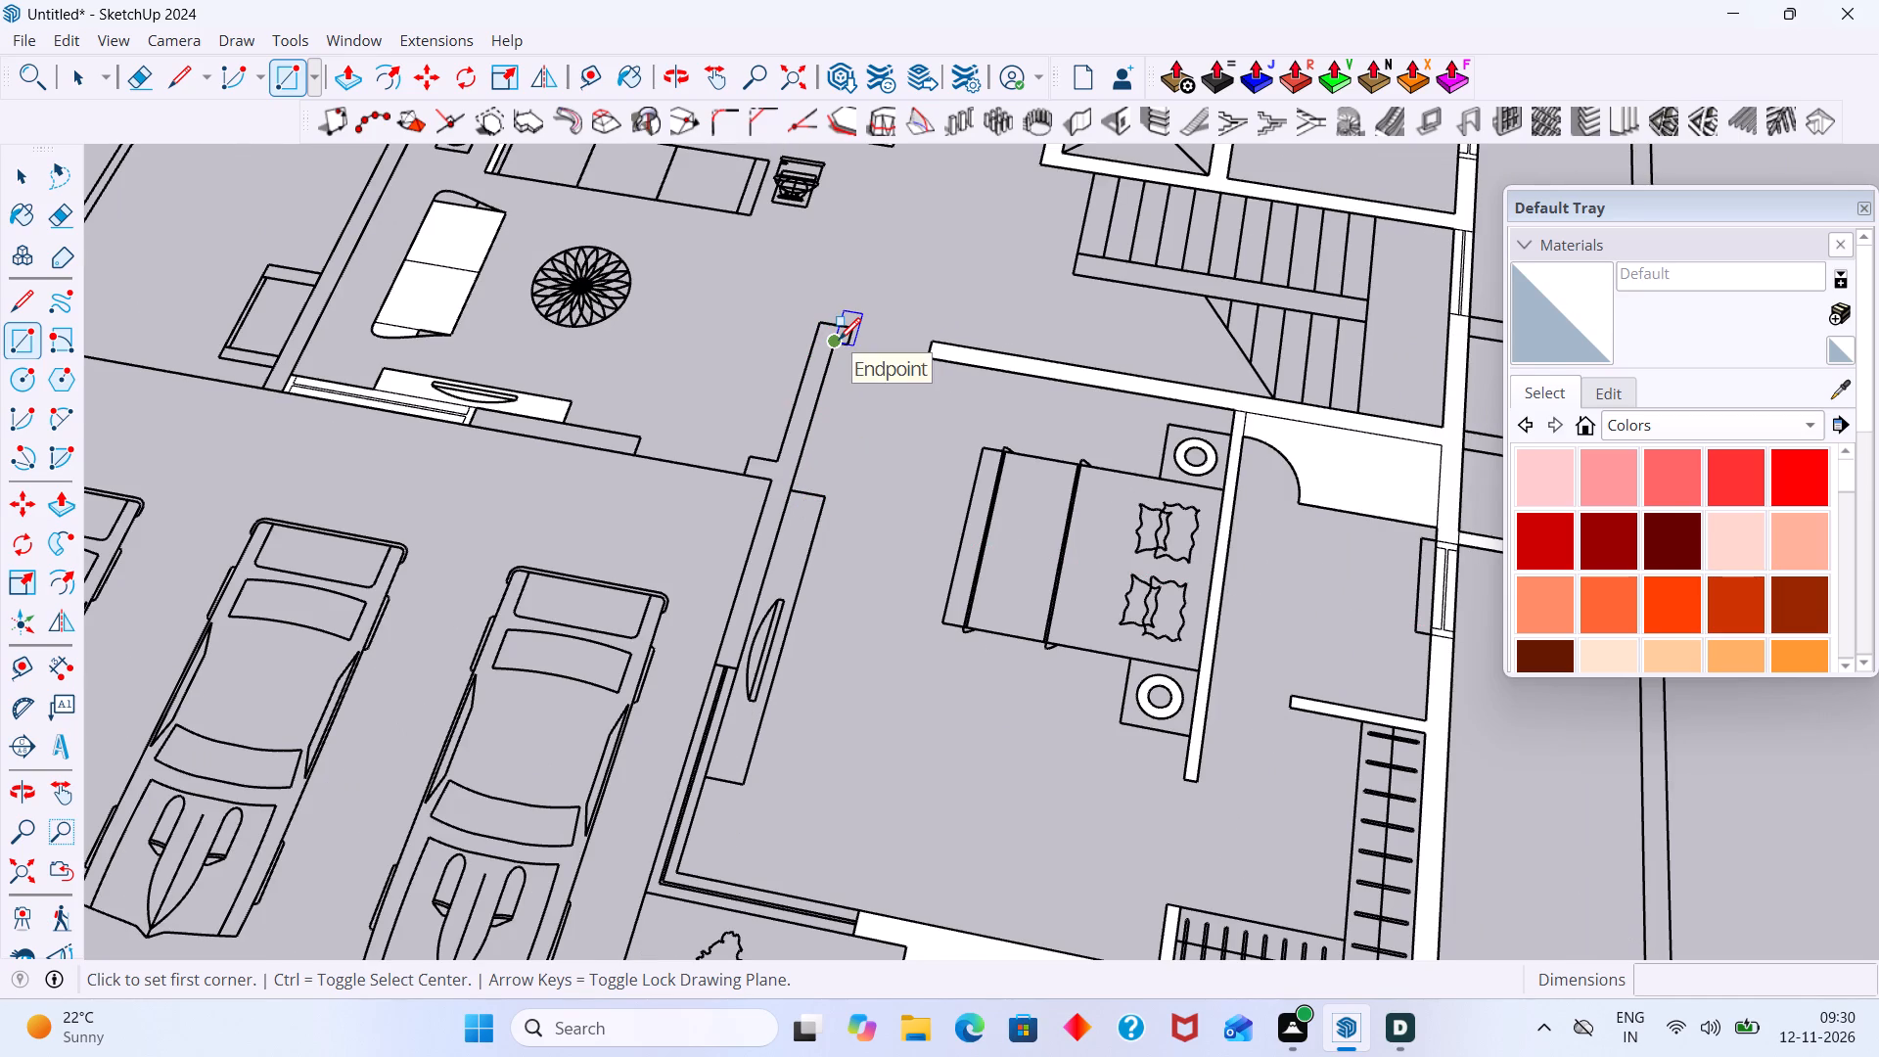
{"action": "scroll", "coordinate": [818, 346], "scroll_direction": "up", "scroll_amount": 8}
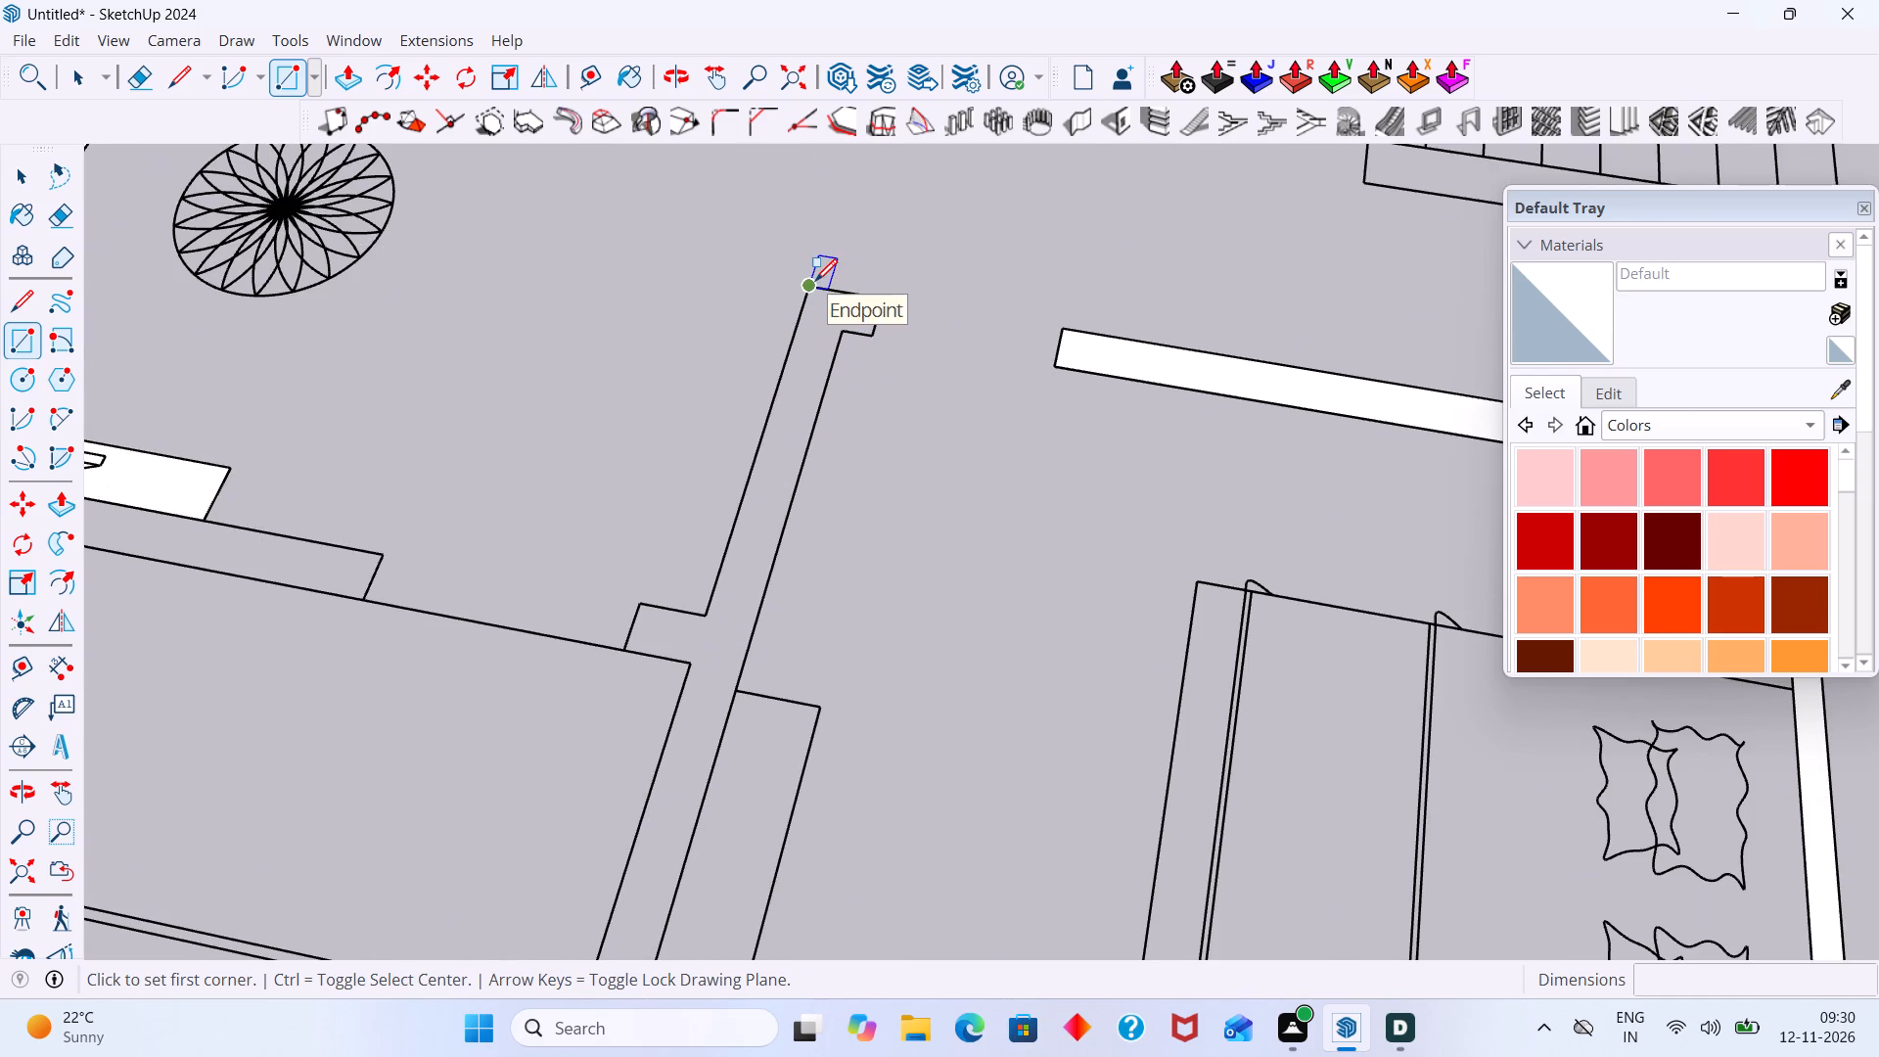
{"action": "left_click", "coordinate": [815, 281]}
{"action": "scroll", "coordinate": [768, 596], "scroll_direction": "down", "scroll_amount": 12}
{"action": "middle_click_drag", "start_coordinate": [754, 677], "coordinate": [949, 127], "text": "shift"}
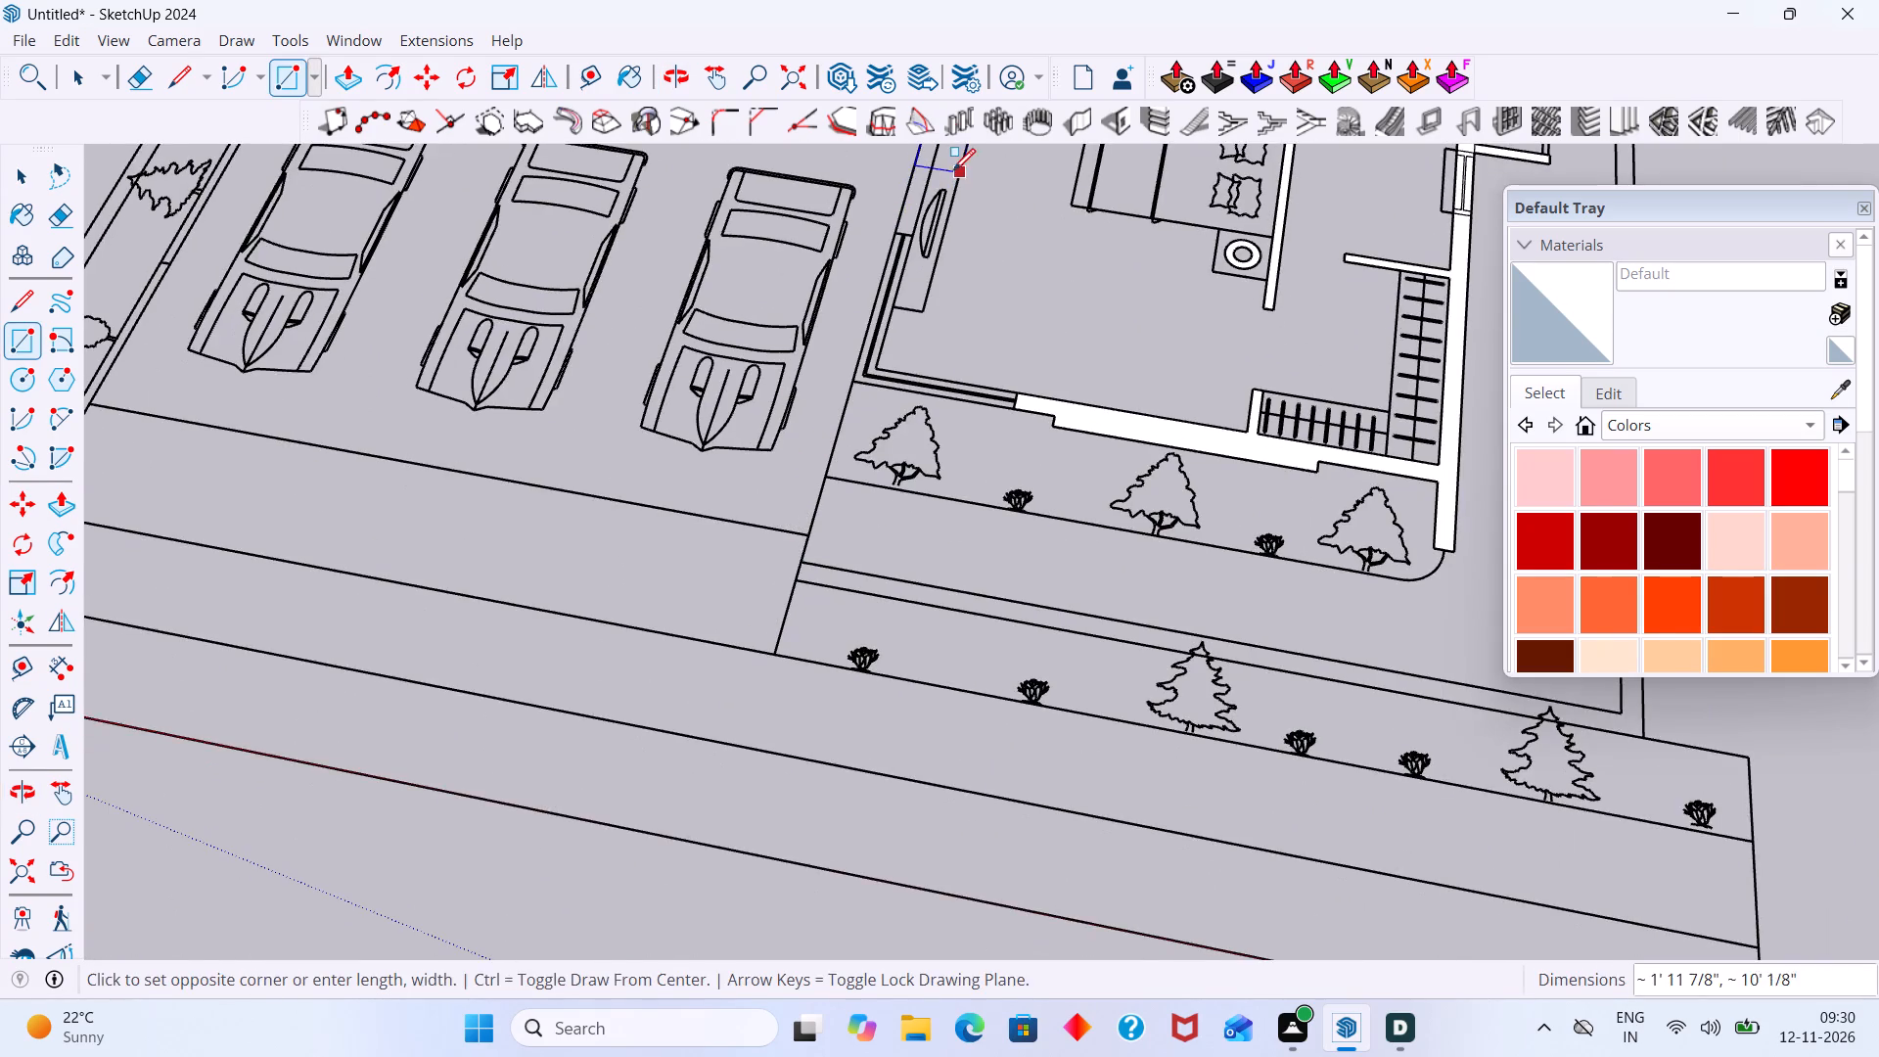
{"action": "middle_click_drag", "start_coordinate": [945, 213], "coordinate": [880, 410], "text": "shift"}
{"action": "scroll", "coordinate": [806, 472], "scroll_direction": "up", "scroll_amount": 6}
{"action": "scroll", "coordinate": [865, 412], "scroll_direction": "up", "scroll_amount": 3}
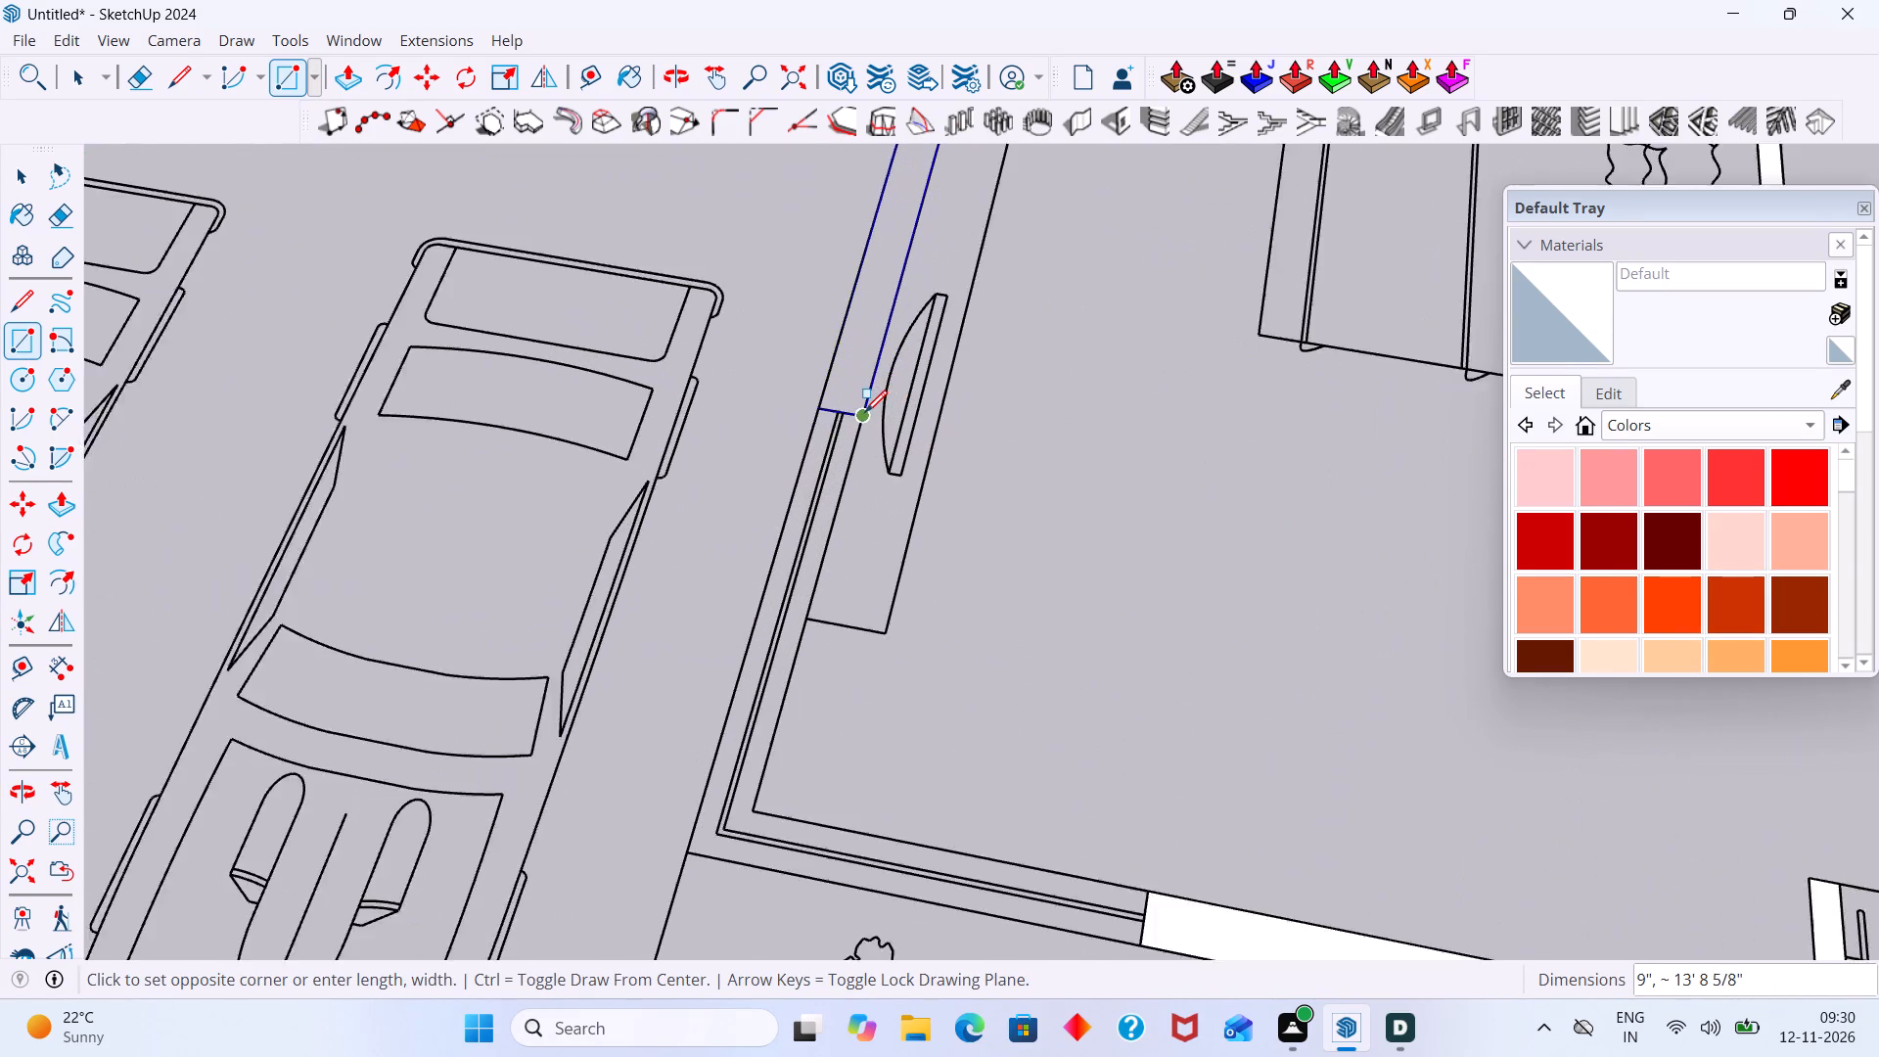
{"action": "scroll", "coordinate": [865, 412], "scroll_direction": "up", "scroll_amount": 3}
{"action": "left_click", "coordinate": [865, 412]}
Delete the extra faces of the bedroom floor, the bedroom TV unit and the car parking area beside the filled wall.
{"action": "scroll", "coordinate": [865, 412], "scroll_direction": "down", "scroll_amount": 11}
{"action": "key", "text": "space"}
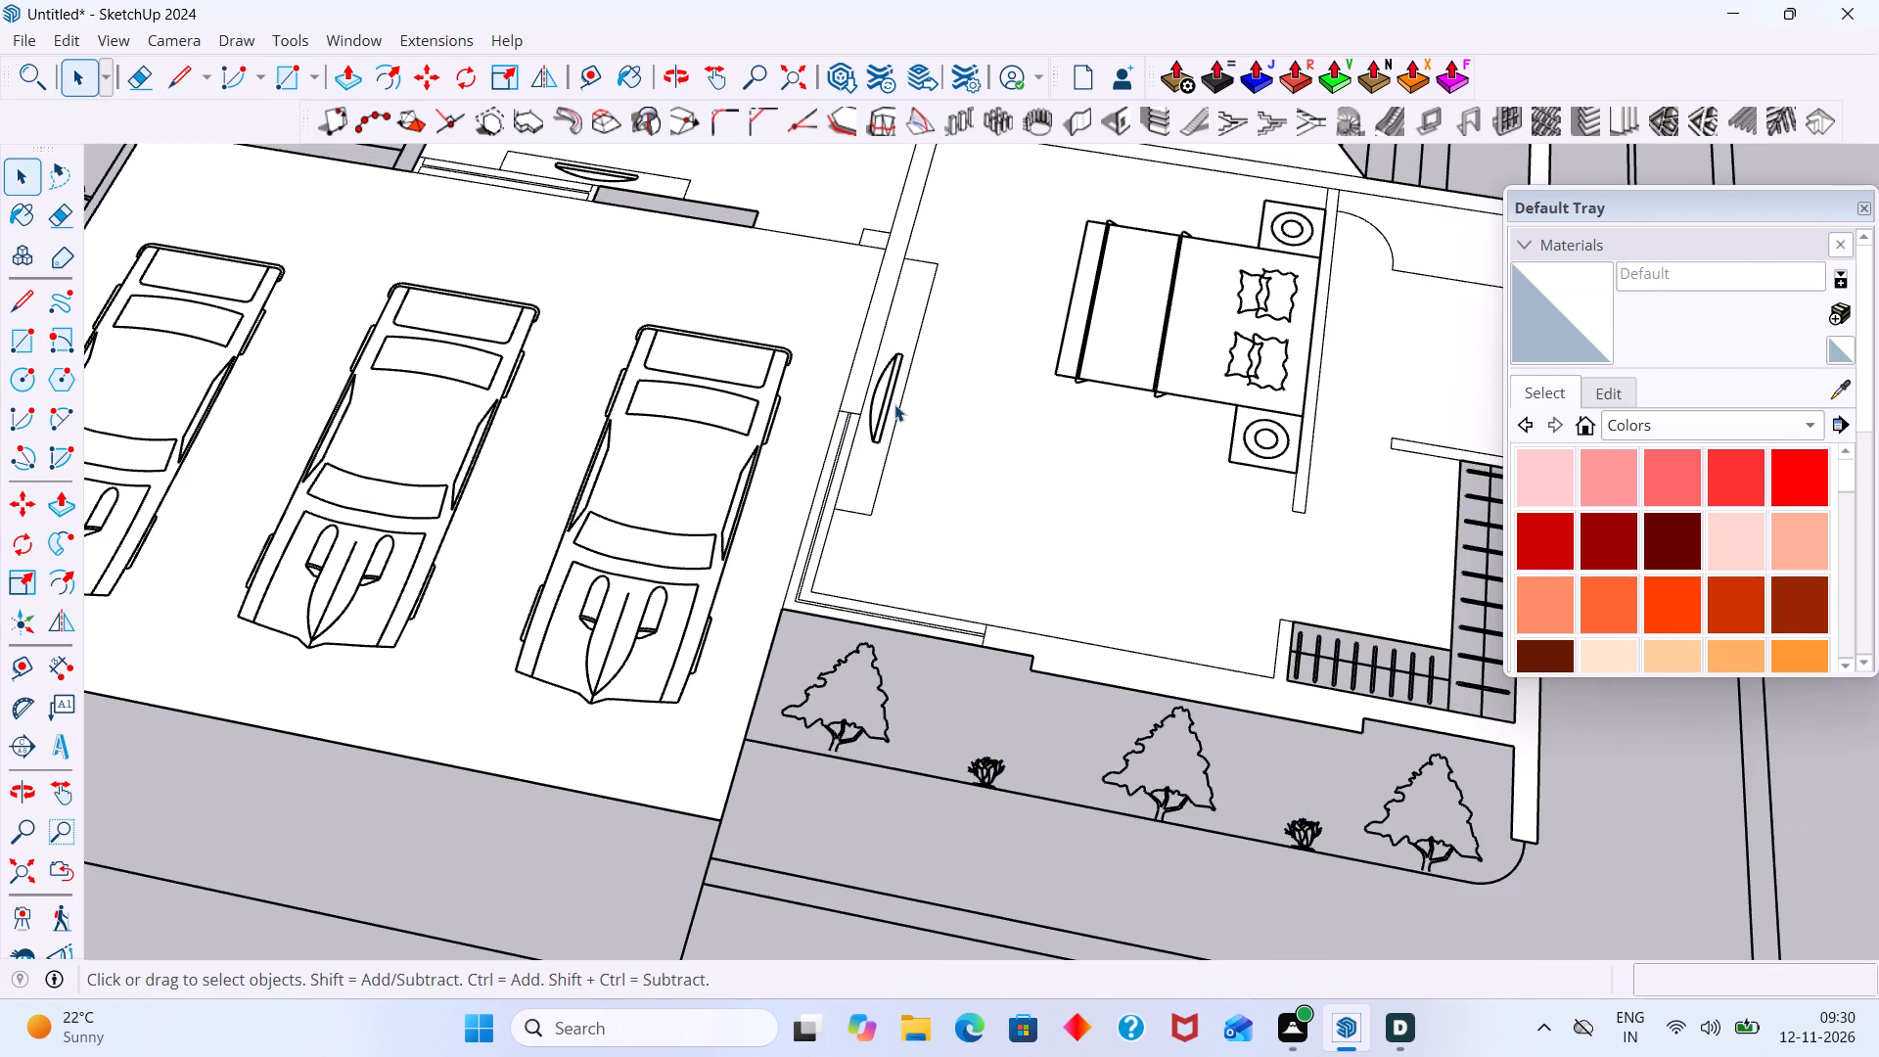
{"action": "left_click", "coordinate": [937, 414]}
{"action": "key", "text": "Delete"}
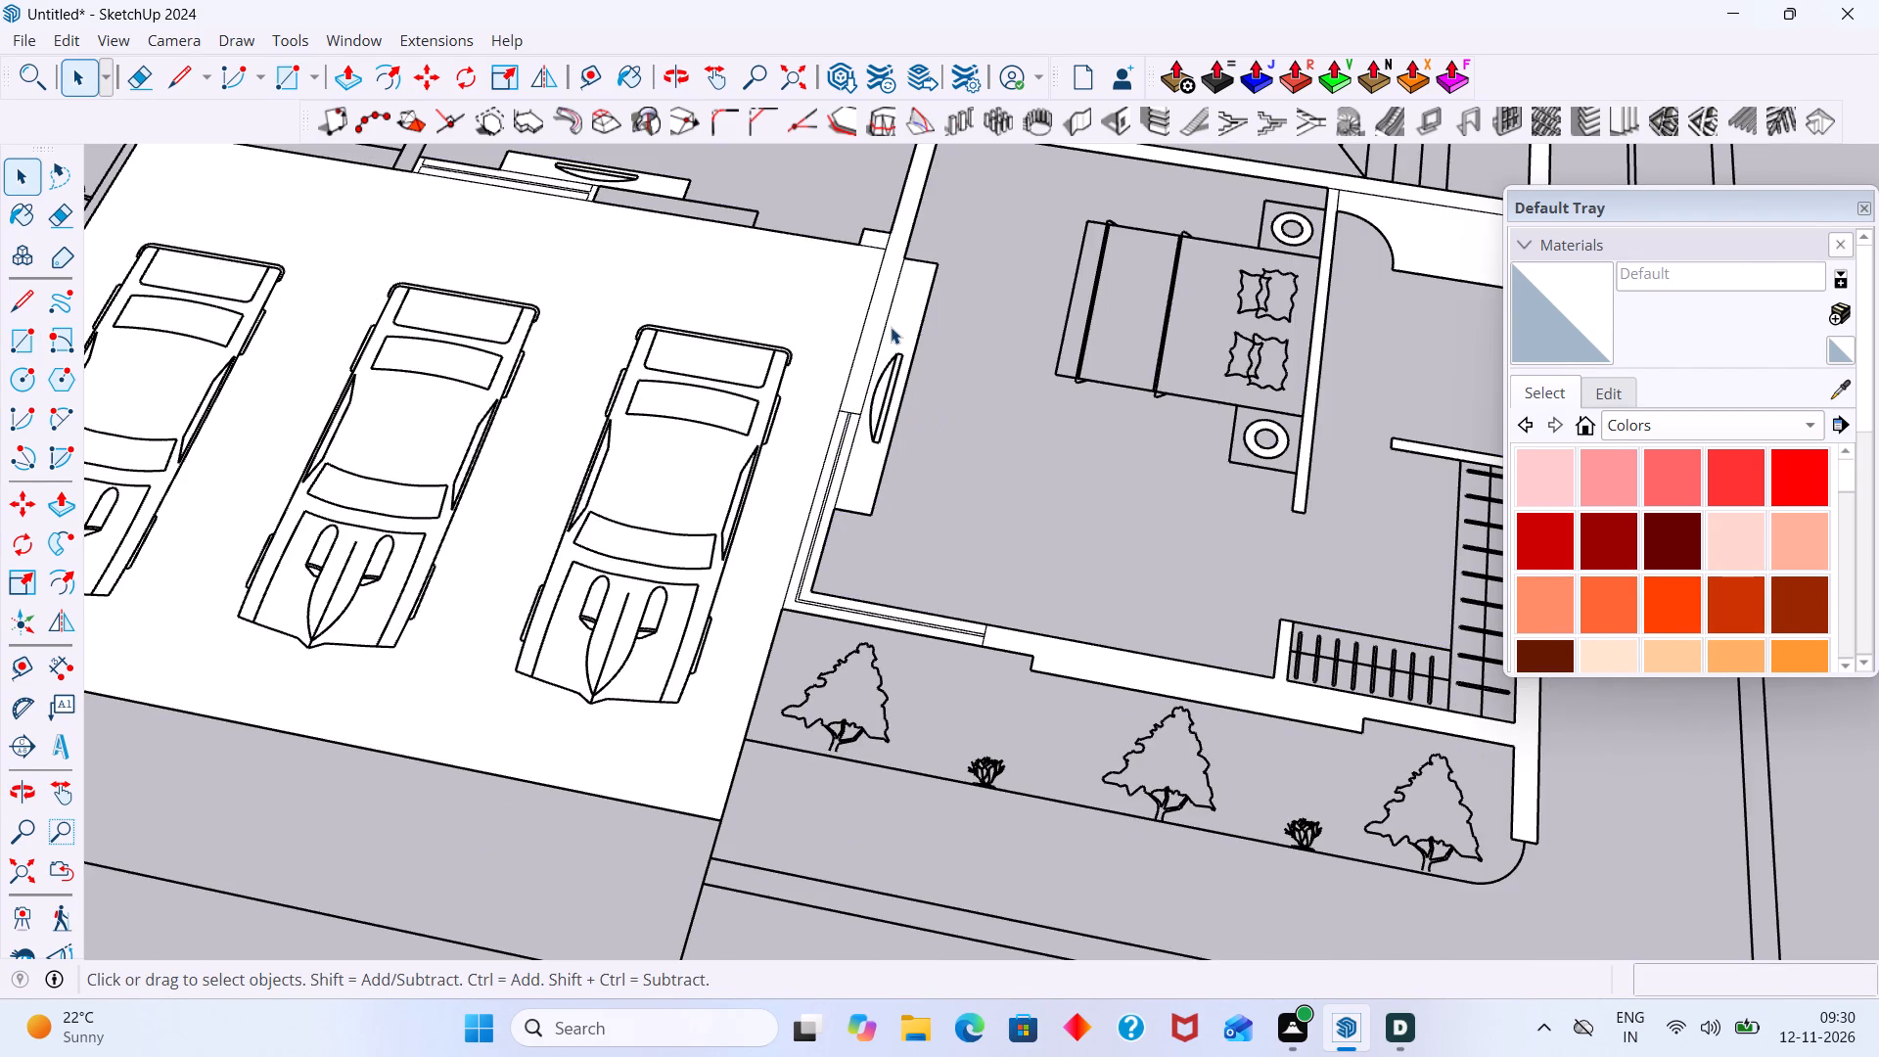
{"action": "left_click", "coordinate": [892, 326]}
{"action": "key", "text": "Delete"}
{"action": "left_click", "coordinate": [848, 341]}
{"action": "key", "text": "Delete"}
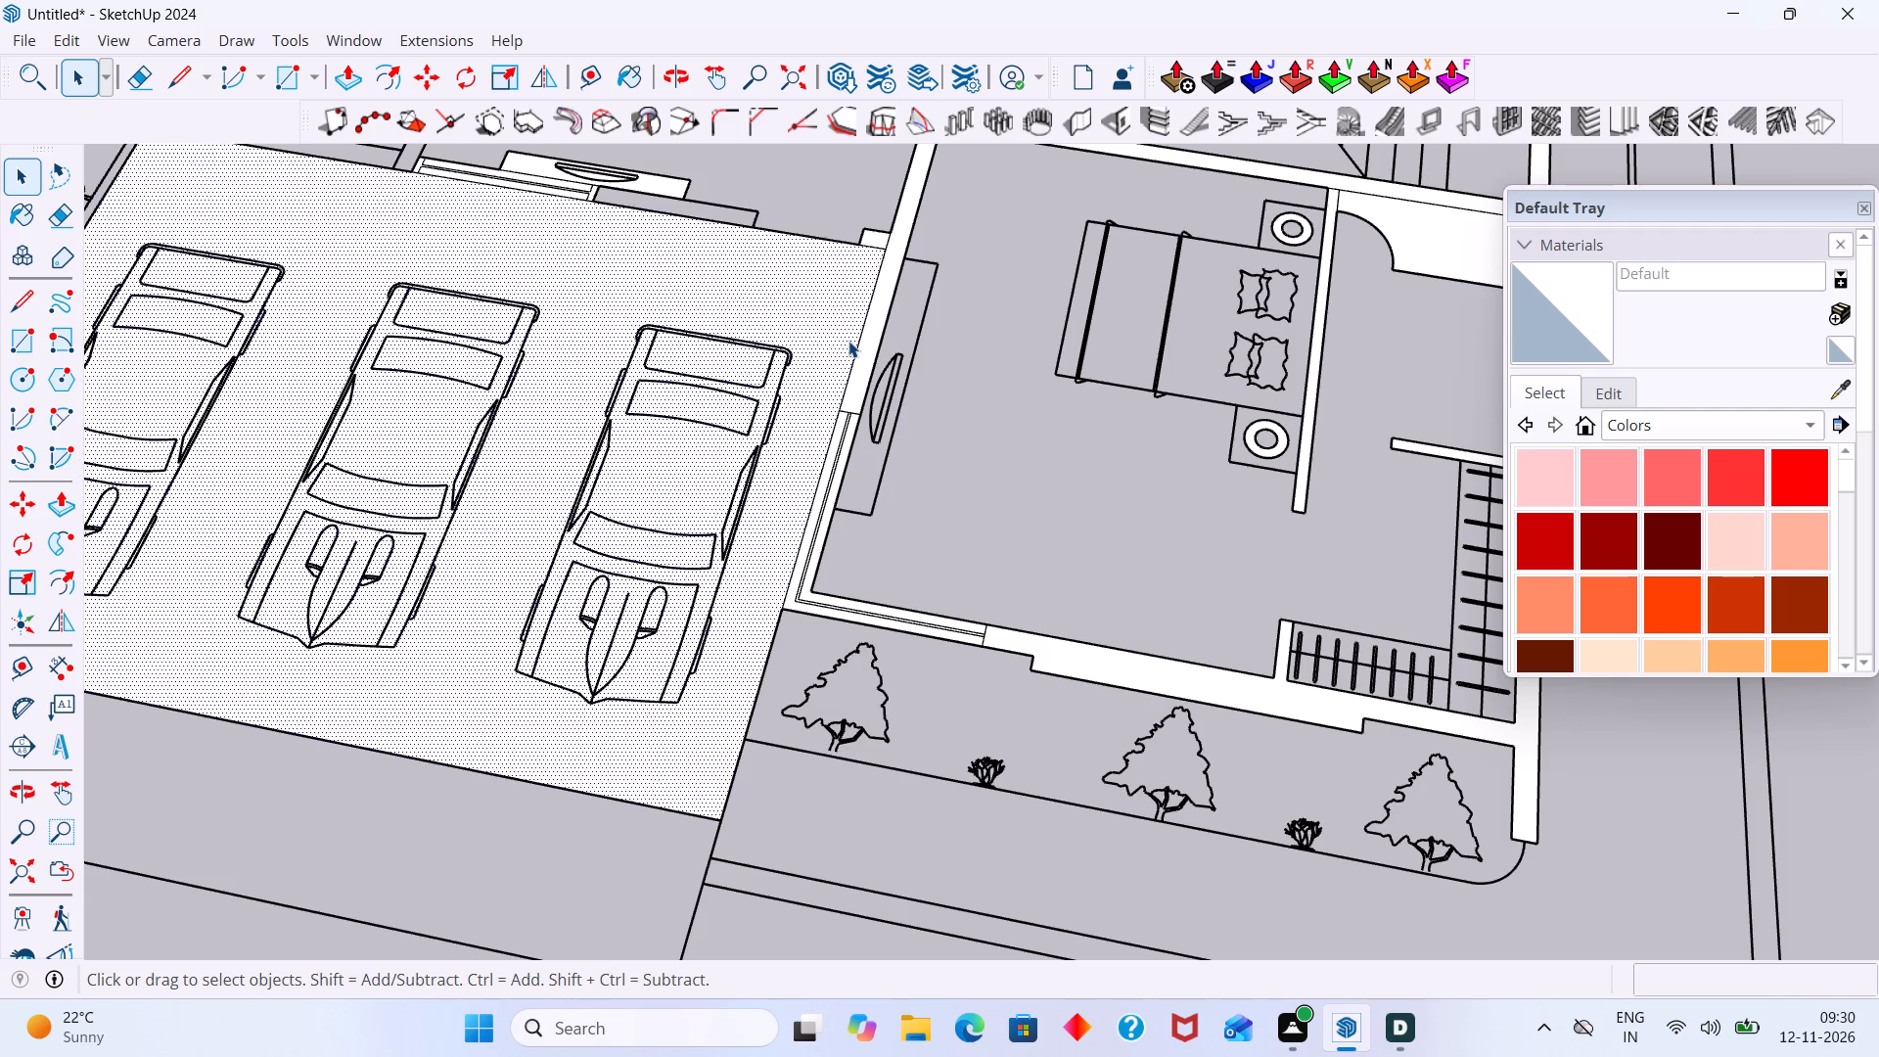
Fill the living room's front wall beside the window with a rectangle about 6' 2" by 9", and delete the extra living and parking floor faces.
{"action": "scroll", "coordinate": [892, 314], "scroll_direction": "down", "scroll_amount": 9}
{"action": "middle_click_drag", "start_coordinate": [874, 337], "coordinate": [717, 739], "text": "shift"}
{"action": "scroll", "coordinate": [811, 638], "scroll_direction": "up", "scroll_amount": 1}
{"action": "scroll", "coordinate": [671, 685], "scroll_direction": "up", "scroll_amount": 5}
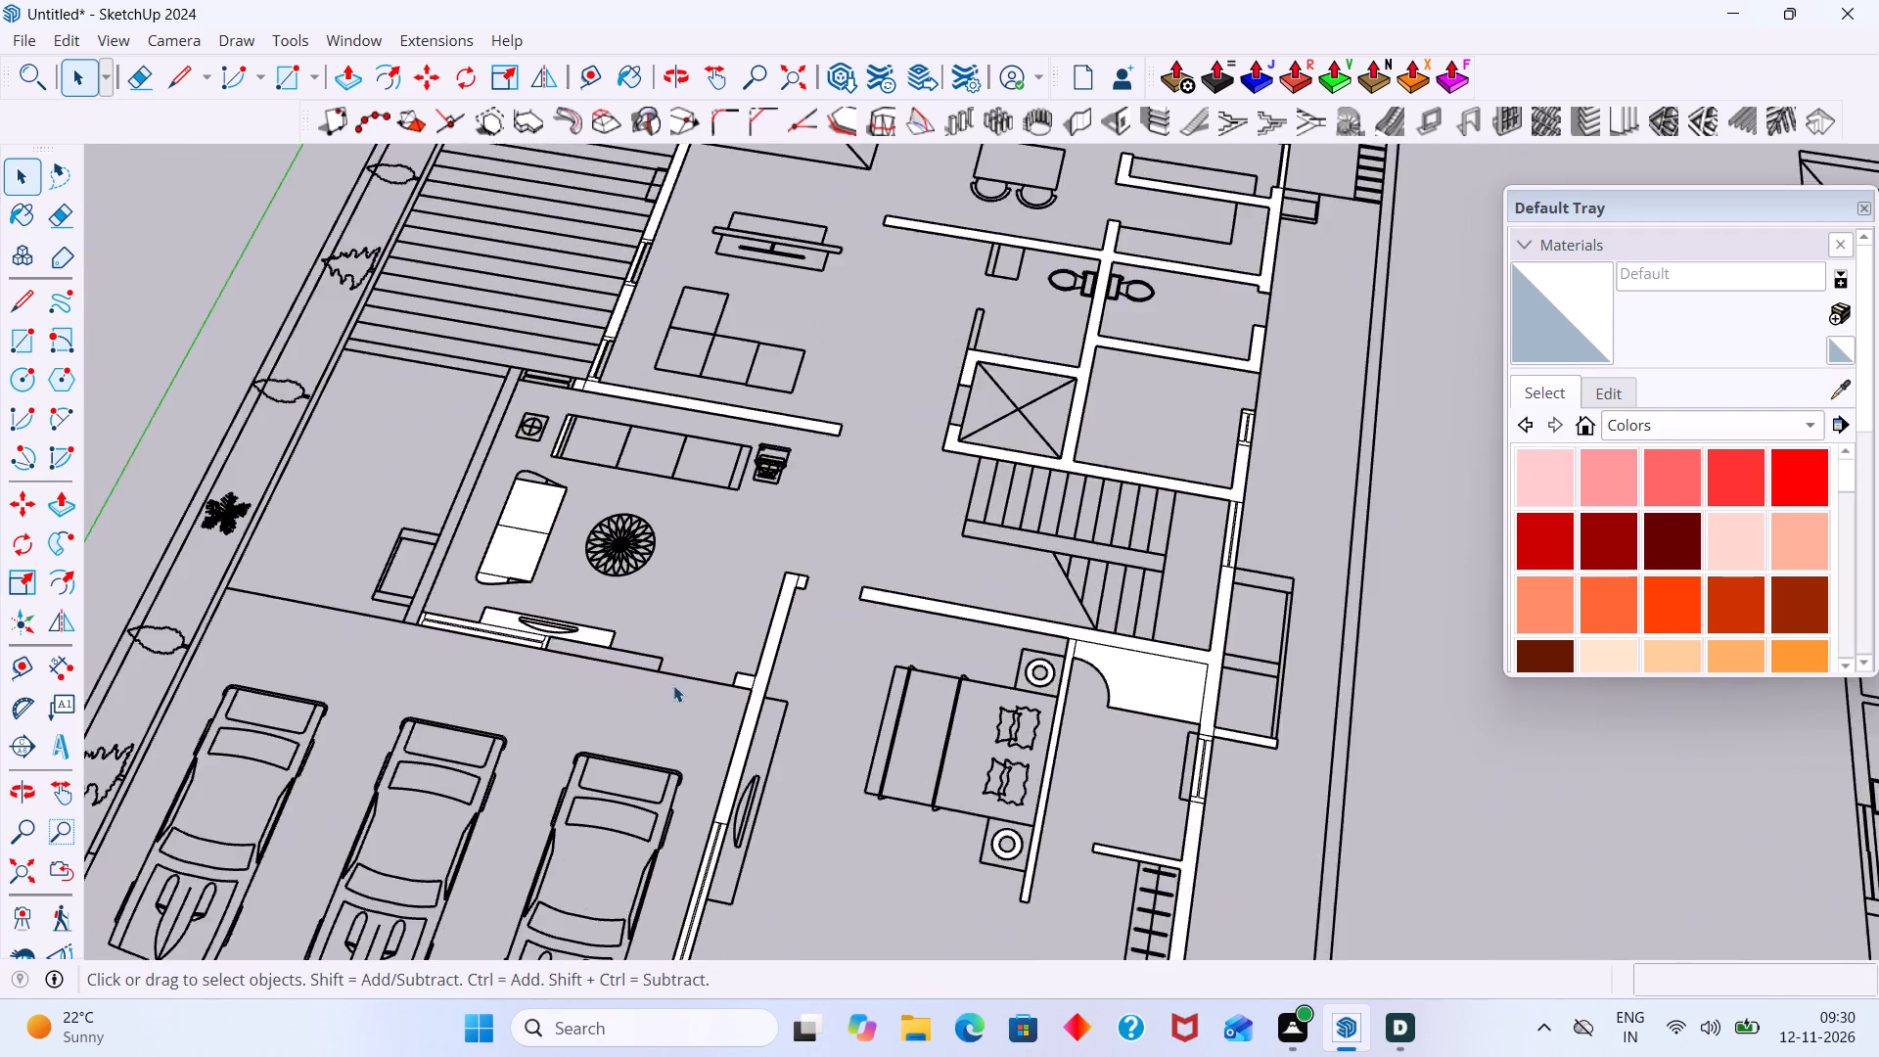
{"action": "scroll", "coordinate": [673, 685], "scroll_direction": "up", "scroll_amount": 2}
{"action": "key", "text": "r"}
{"action": "scroll", "coordinate": [571, 633], "scroll_direction": "up", "scroll_amount": 11}
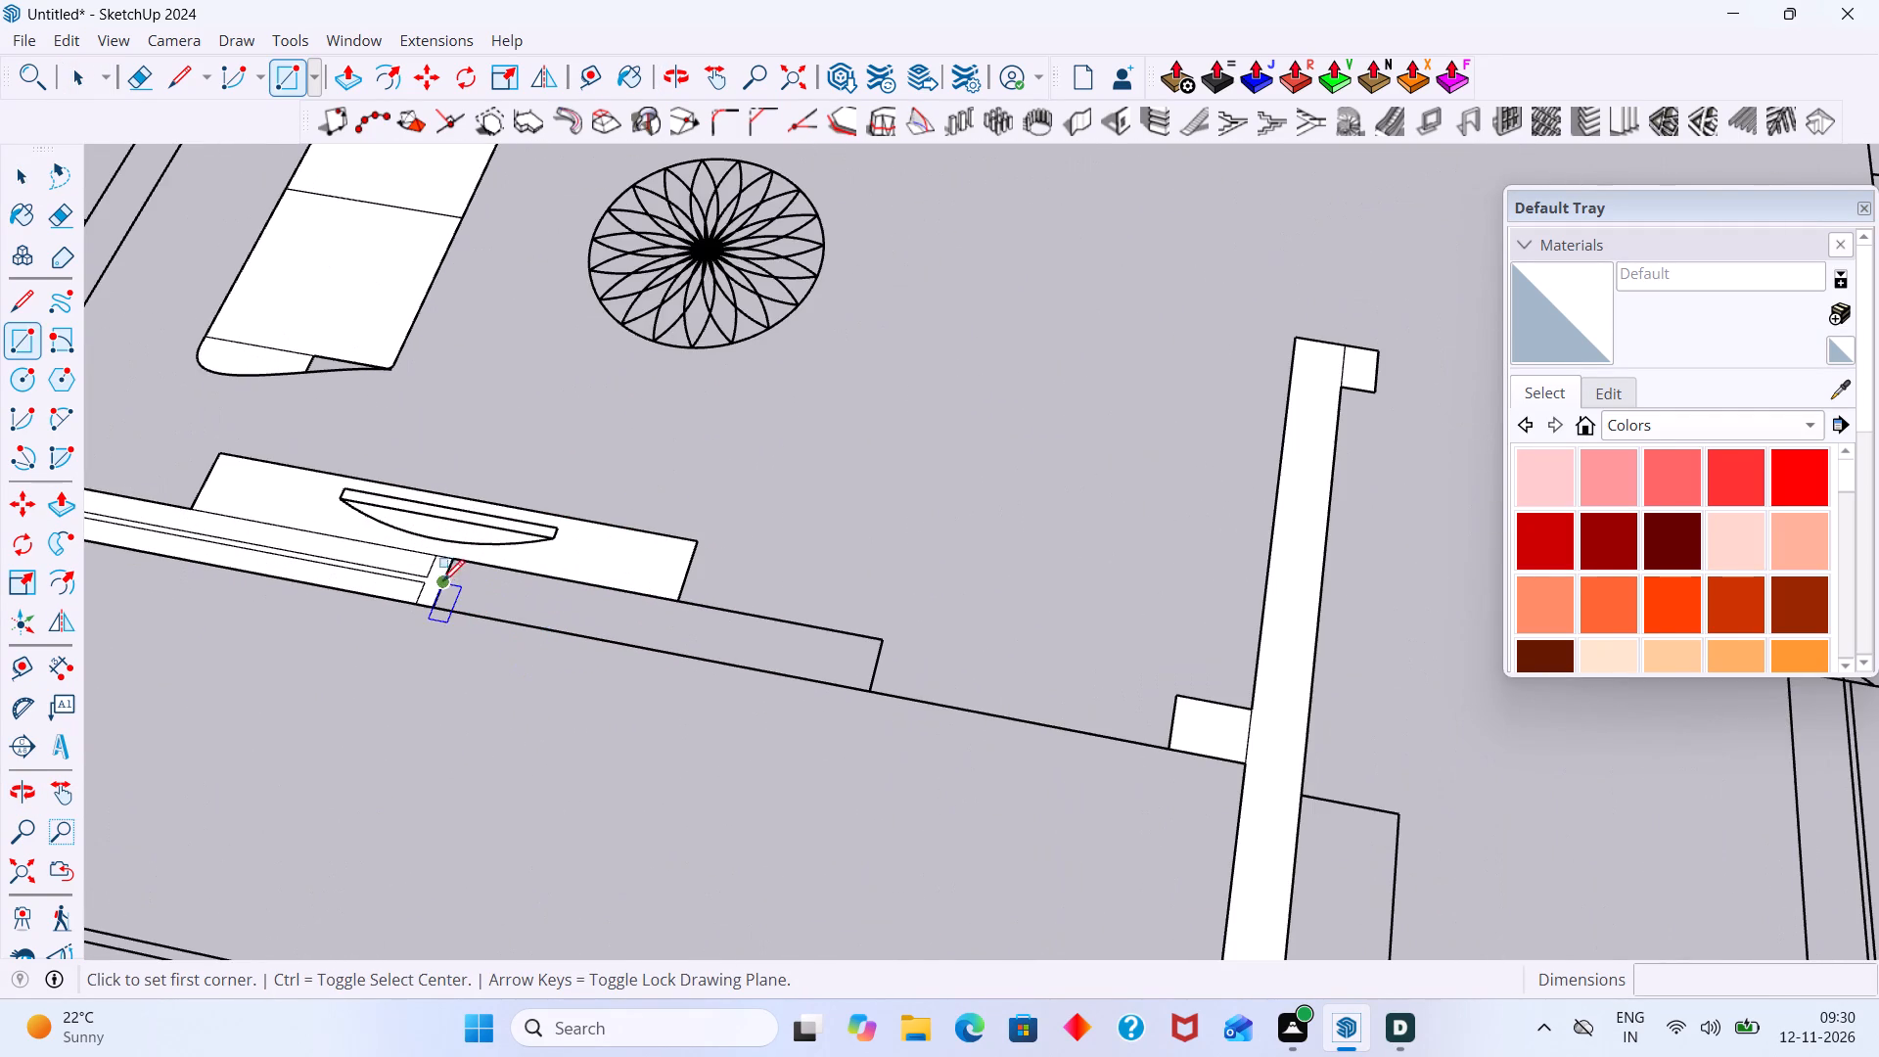
{"action": "left_click", "coordinate": [455, 560]}
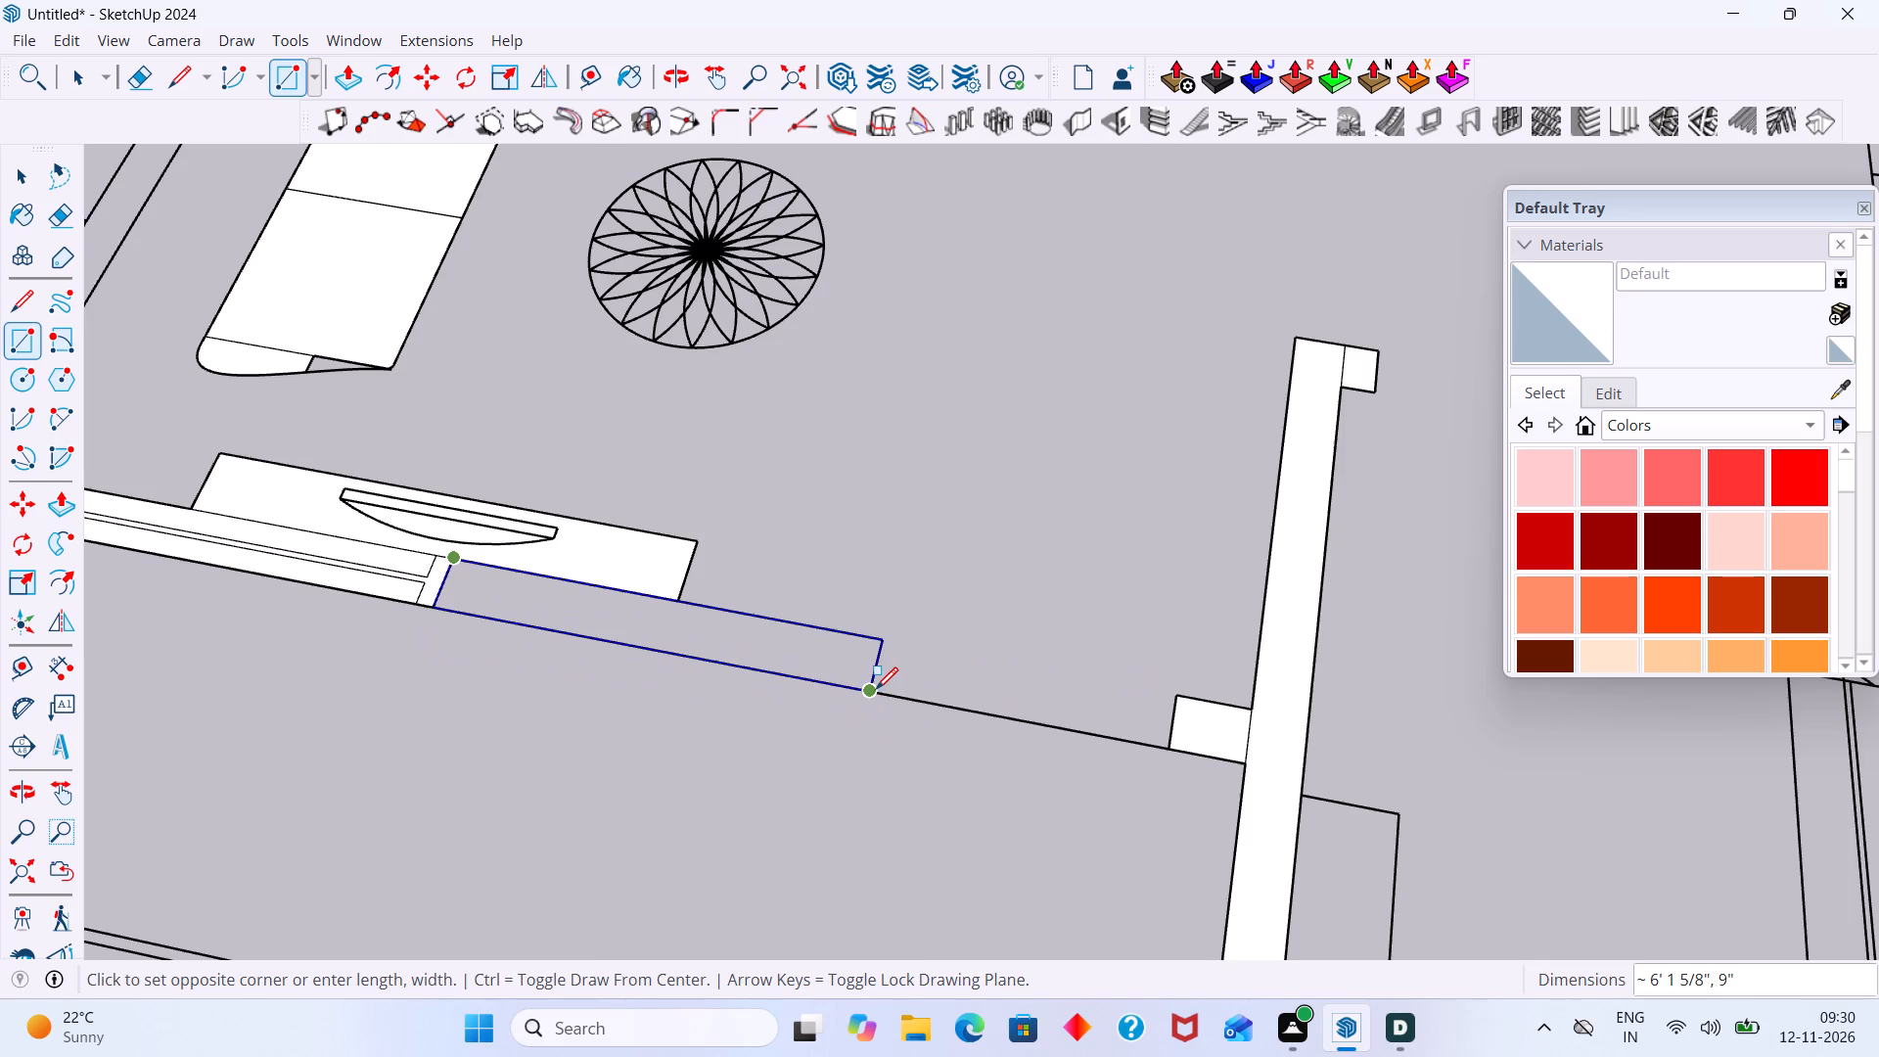
{"action": "left_click", "coordinate": [875, 689]}
{"action": "key", "text": "space"}
{"action": "left_click", "coordinate": [915, 598]}
{"action": "key", "text": "Delete"}
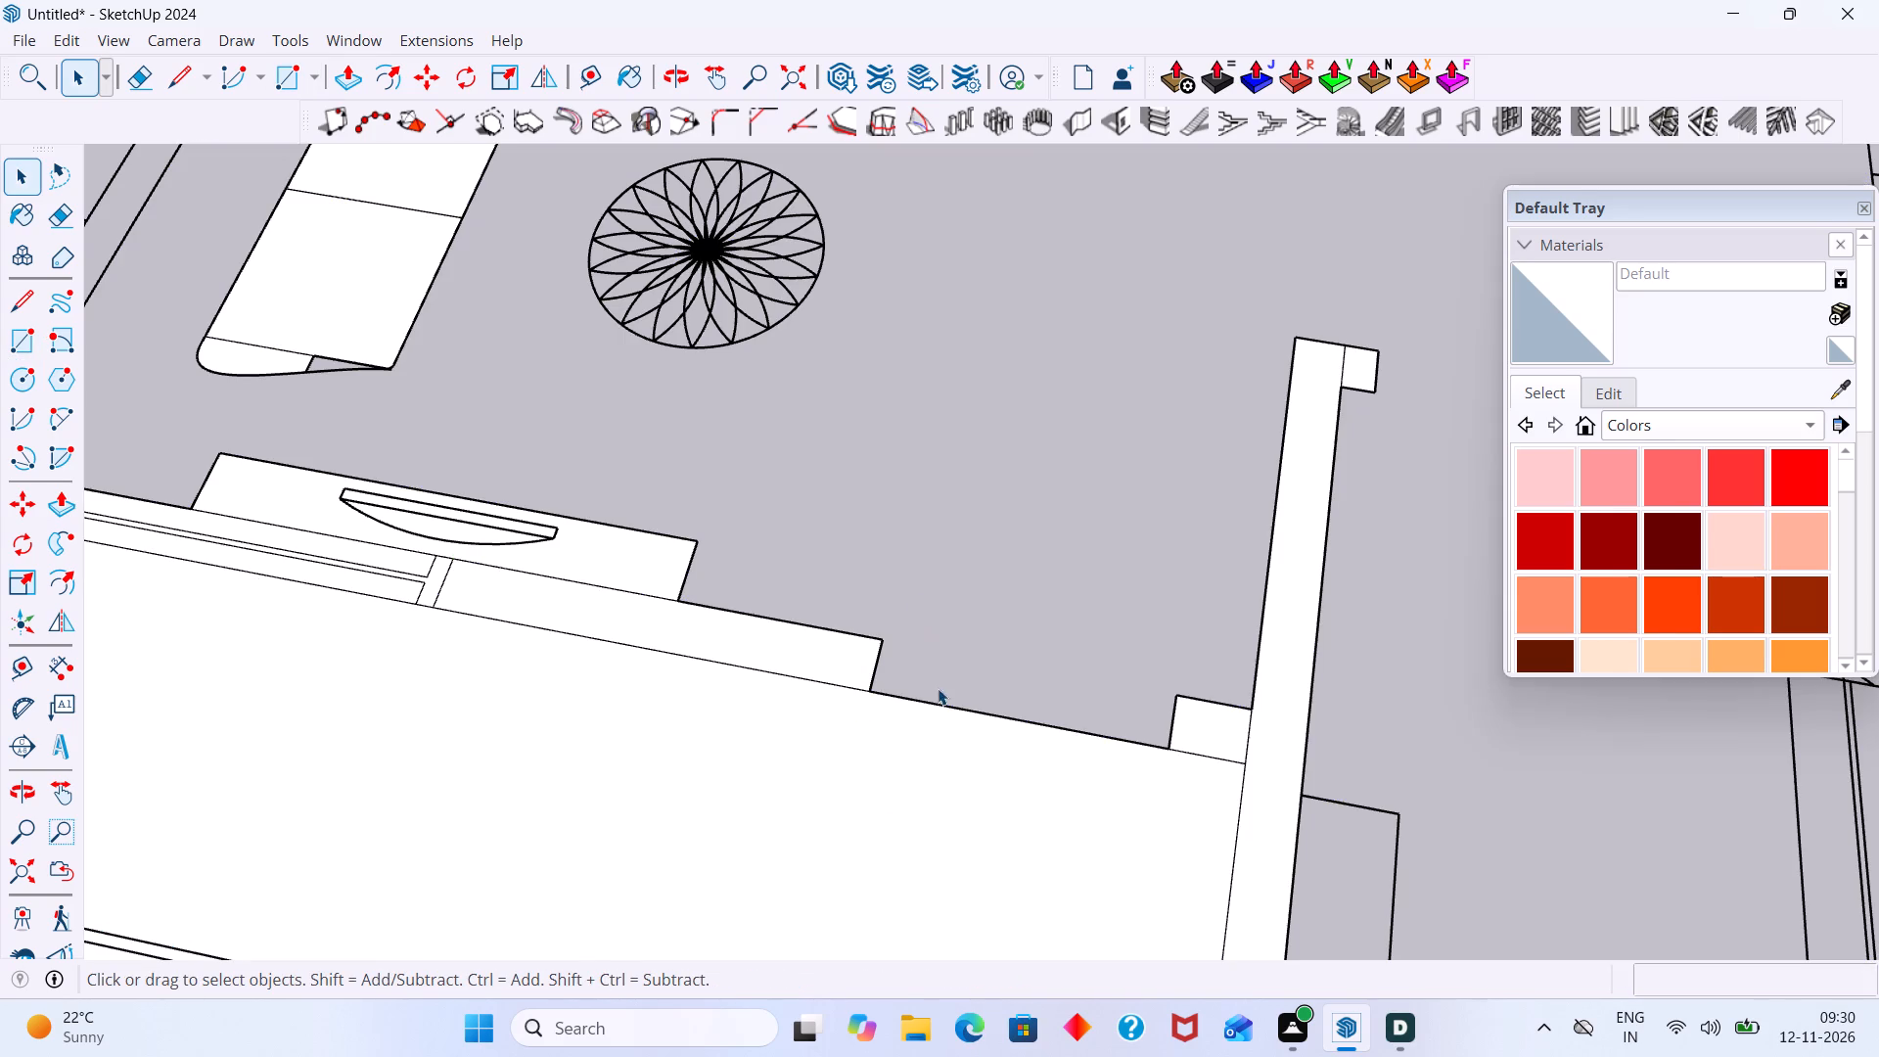
{"action": "left_click", "coordinate": [832, 856]}
{"action": "key", "text": "Delete"}
Delete the leftover faces inside the living room's two-seat sofa and TV unit, keeping their outlines.
{"action": "scroll", "coordinate": [816, 743], "scroll_direction": "down", "scroll_amount": 5}
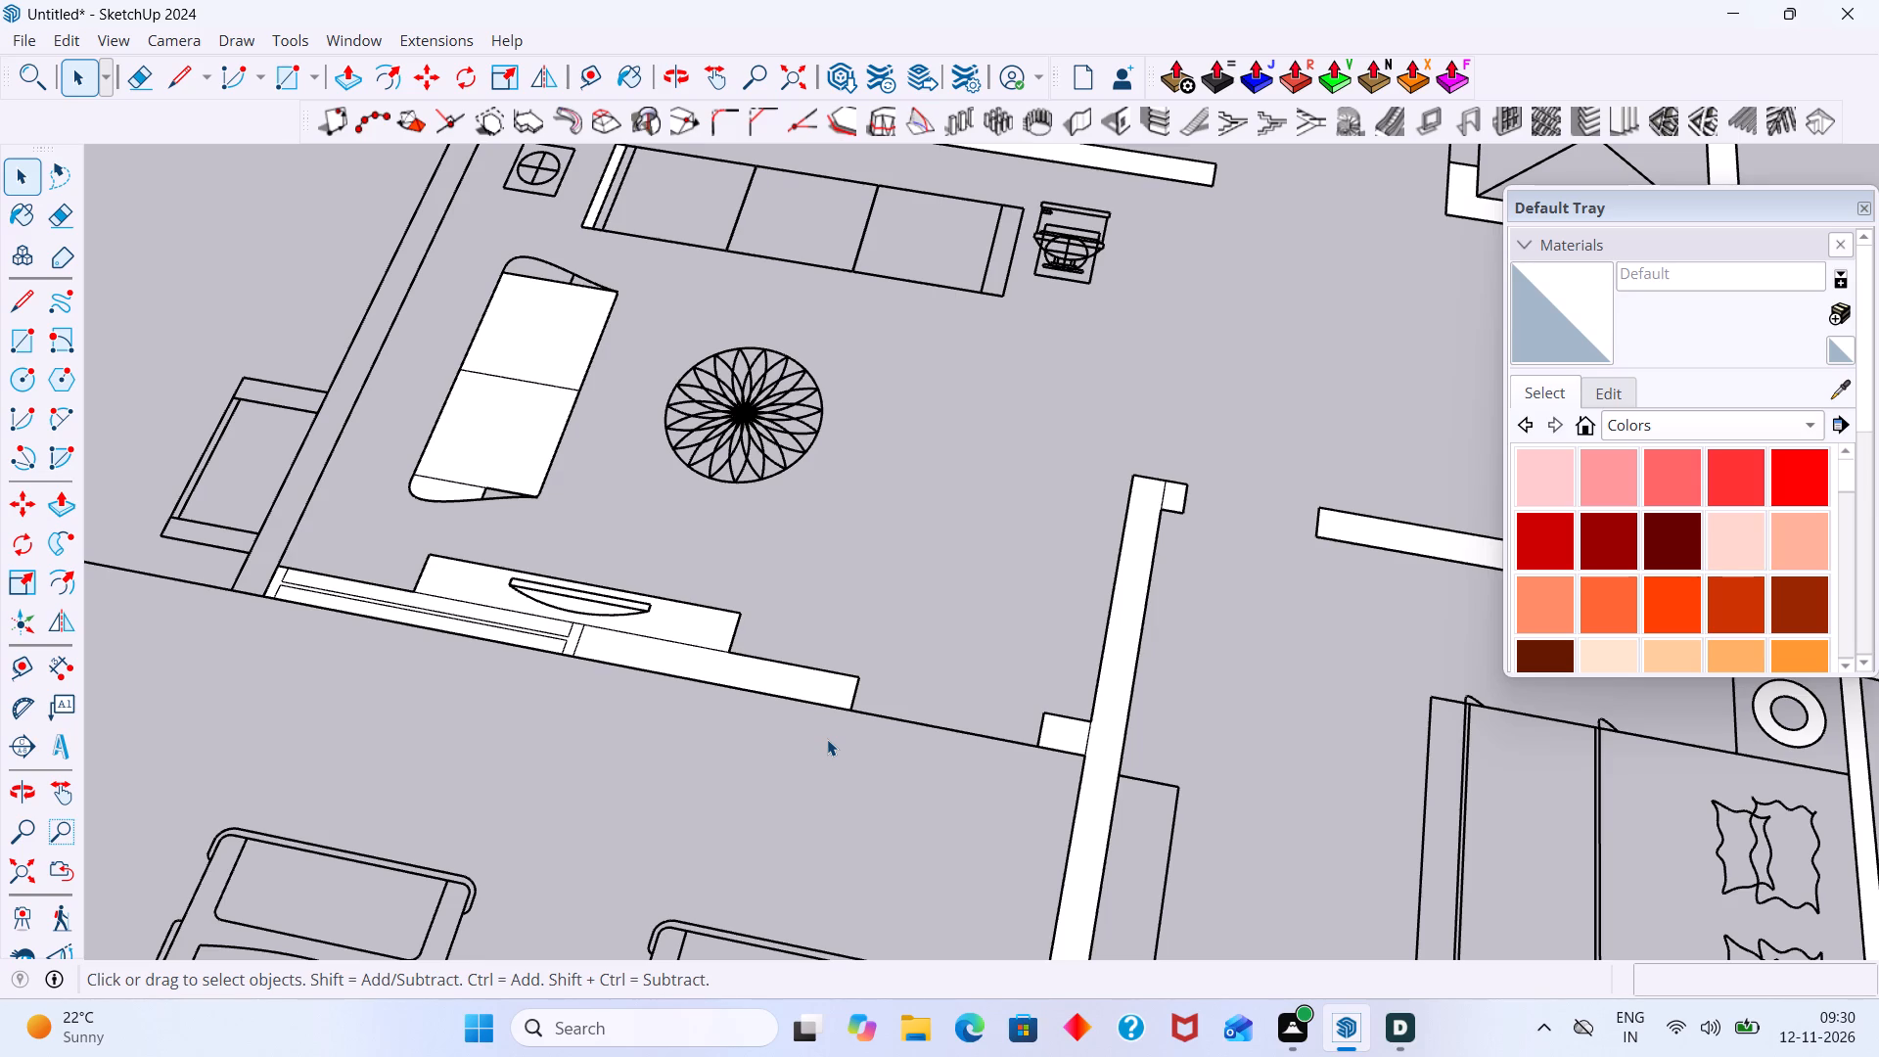
{"action": "left_click", "coordinate": [555, 345]}
{"action": "key", "text": "Delete"}
{"action": "left_click", "coordinate": [521, 451]}
{"action": "key", "text": "Delete"}
{"action": "scroll", "coordinate": [428, 480], "scroll_direction": "up", "scroll_amount": 4}
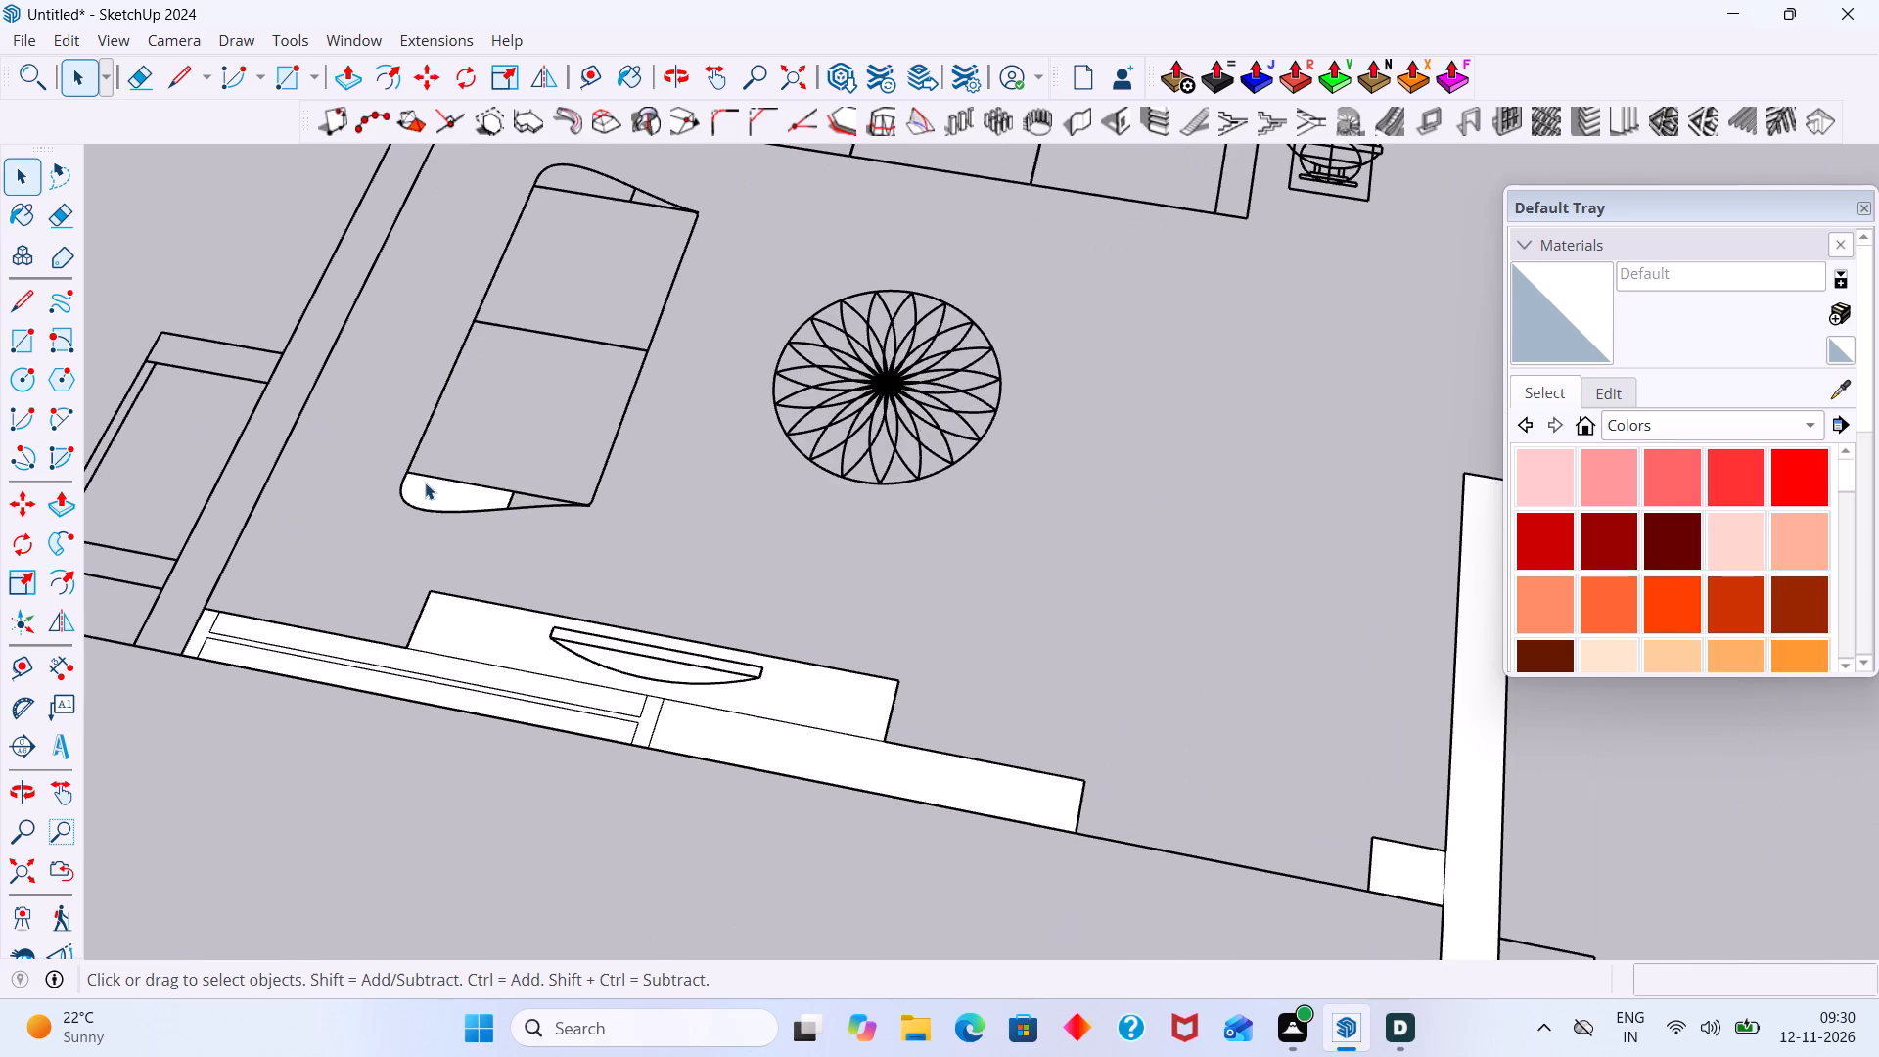
{"action": "left_click", "coordinate": [425, 483]}
{"action": "key", "text": "Delete"}
{"action": "scroll", "coordinate": [561, 436], "scroll_direction": "down", "scroll_amount": 11}
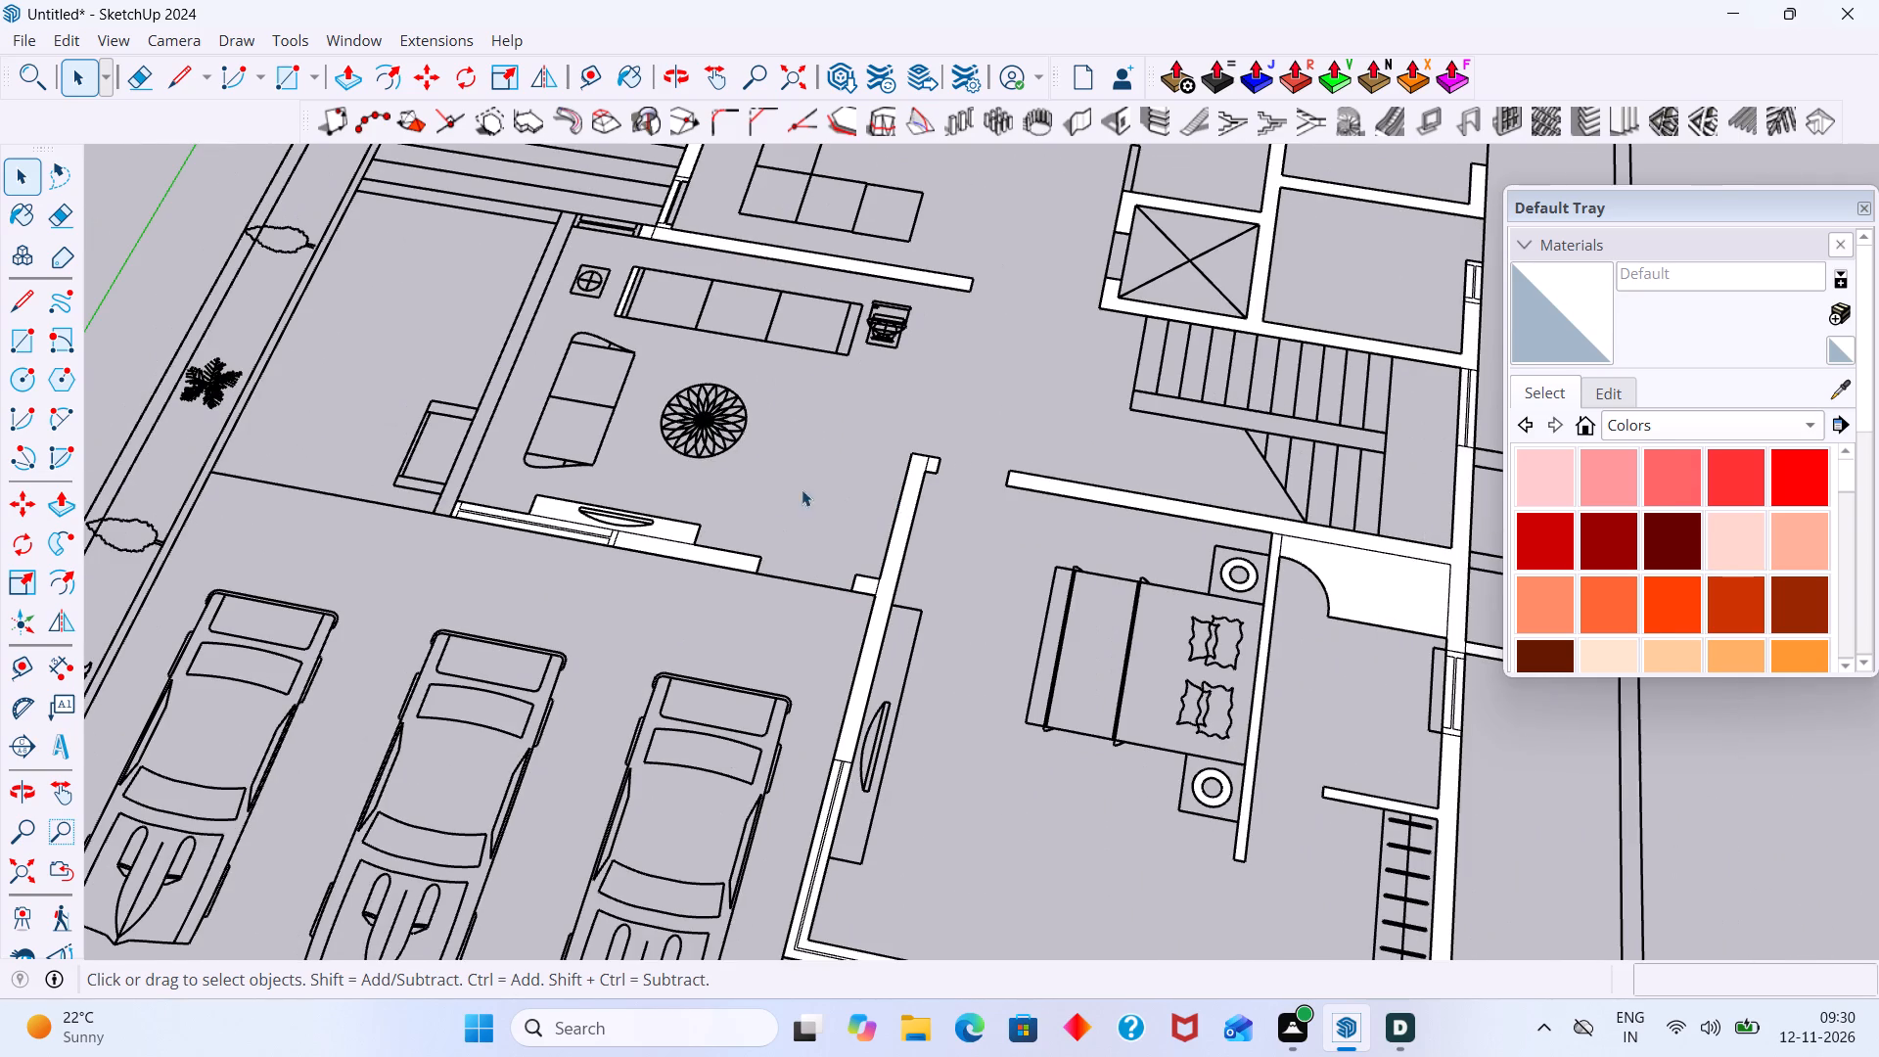
{"action": "scroll", "coordinate": [667, 560], "scroll_direction": "up", "scroll_amount": 10}
{"action": "left_click", "coordinate": [654, 513]}
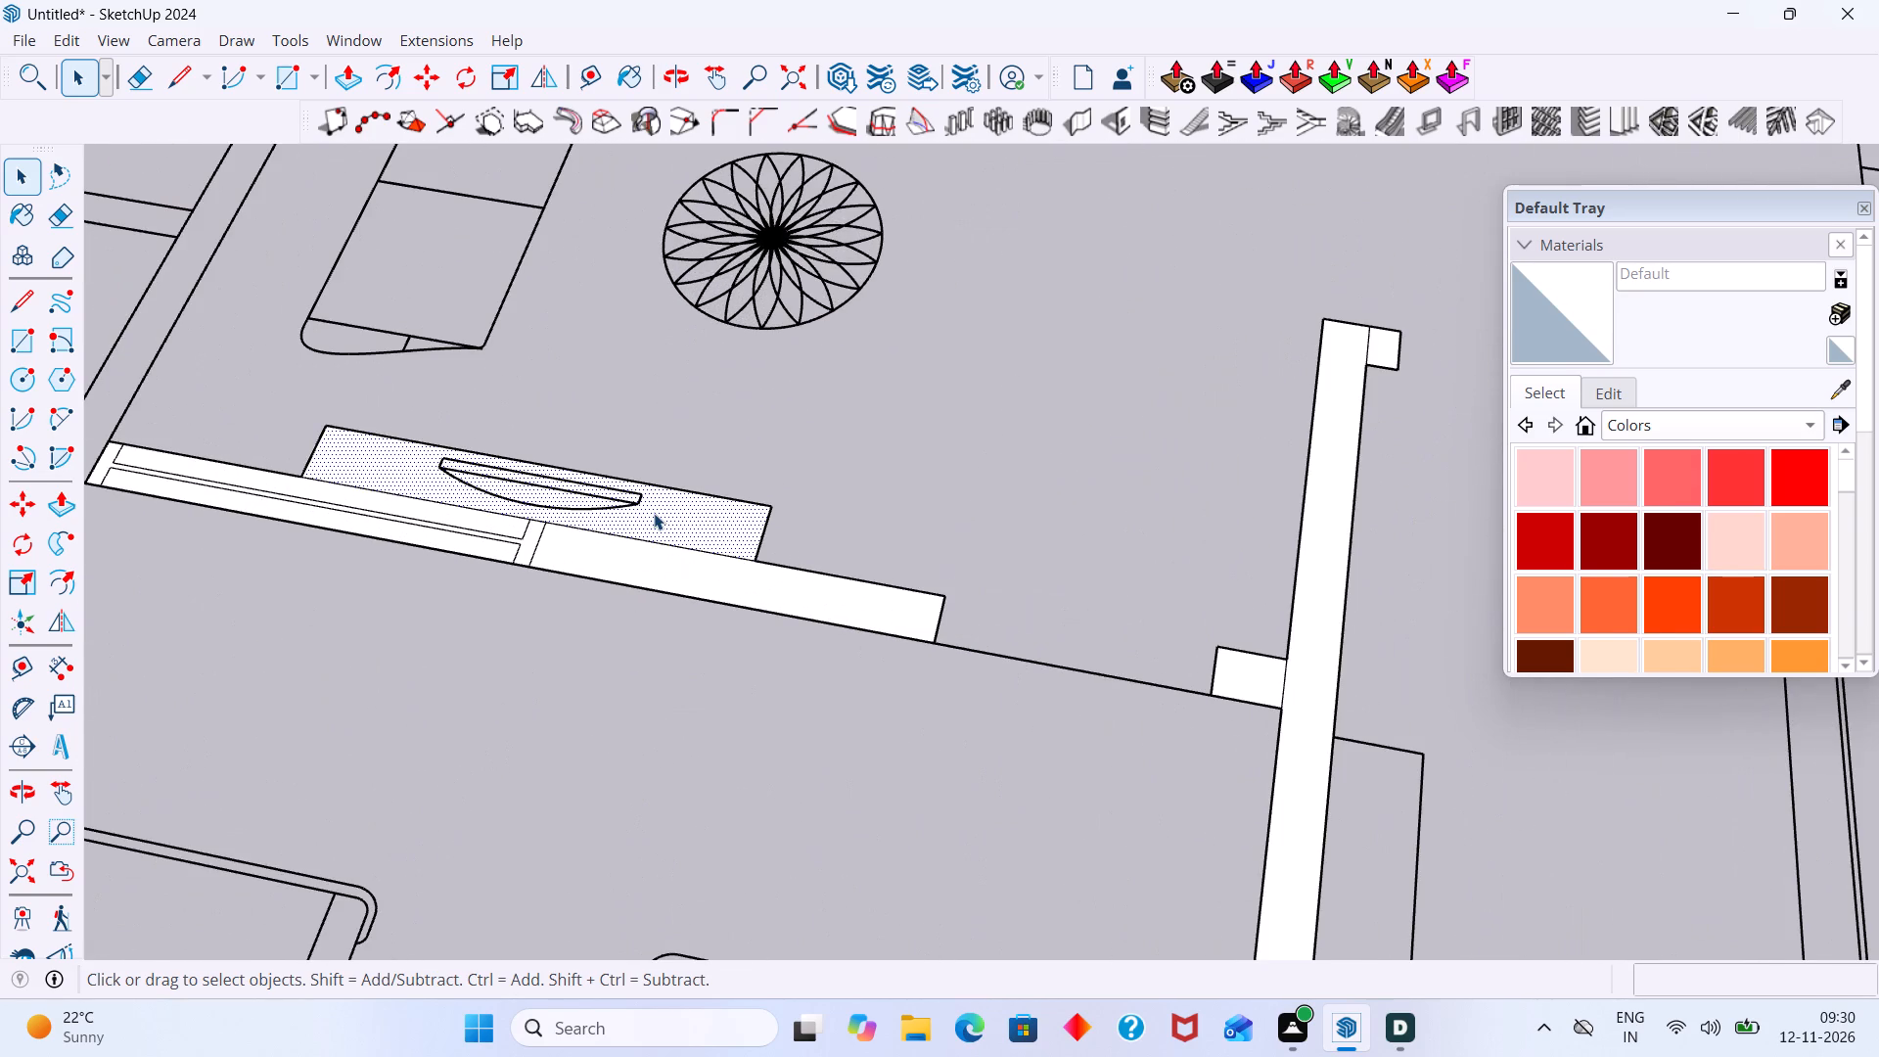
{"action": "key", "text": "Delete"}
Delete the extra face beside the door swing between the bedroom partition and the outer wall.
{"action": "scroll", "coordinate": [643, 512], "scroll_direction": "down", "scroll_amount": 4}
{"action": "scroll", "coordinate": [559, 546], "scroll_direction": "up", "scroll_amount": 6}
{"action": "scroll", "coordinate": [573, 543], "scroll_direction": "down", "scroll_amount": 5}
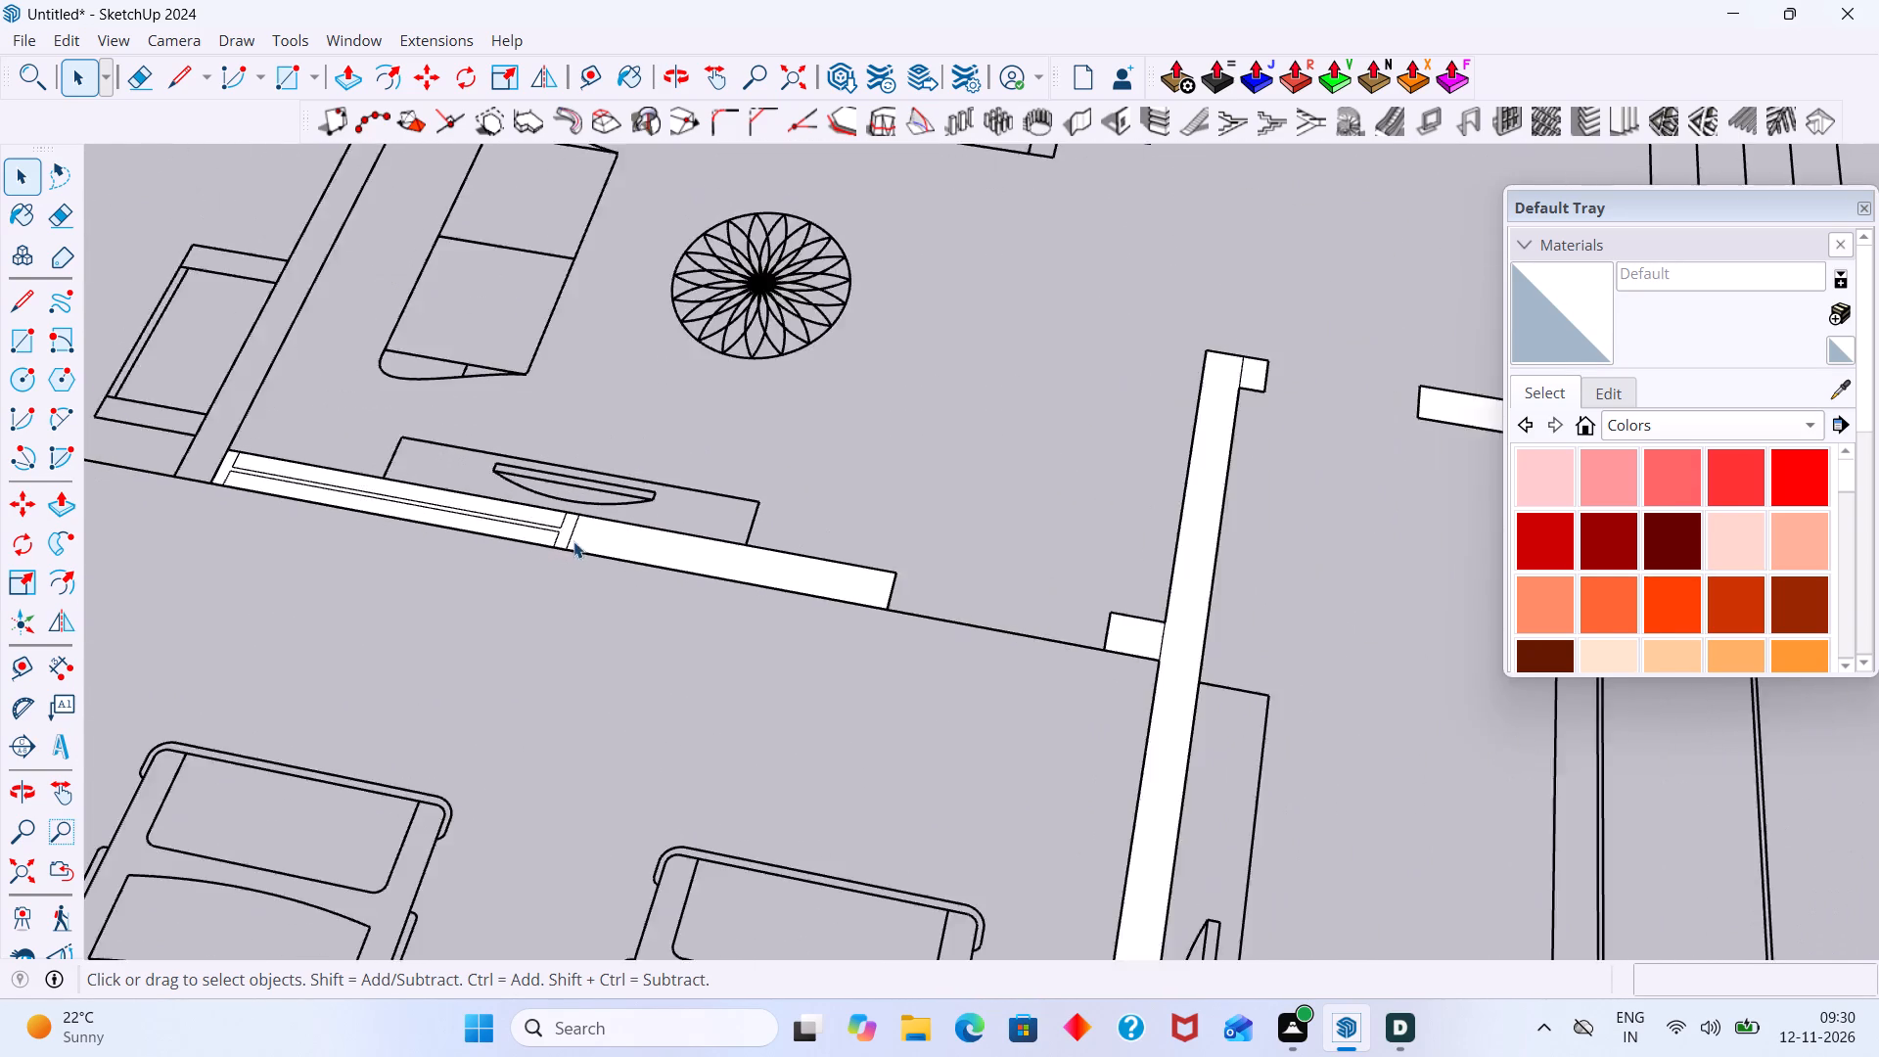
{"action": "scroll", "coordinate": [573, 541], "scroll_direction": "down", "scroll_amount": 8}
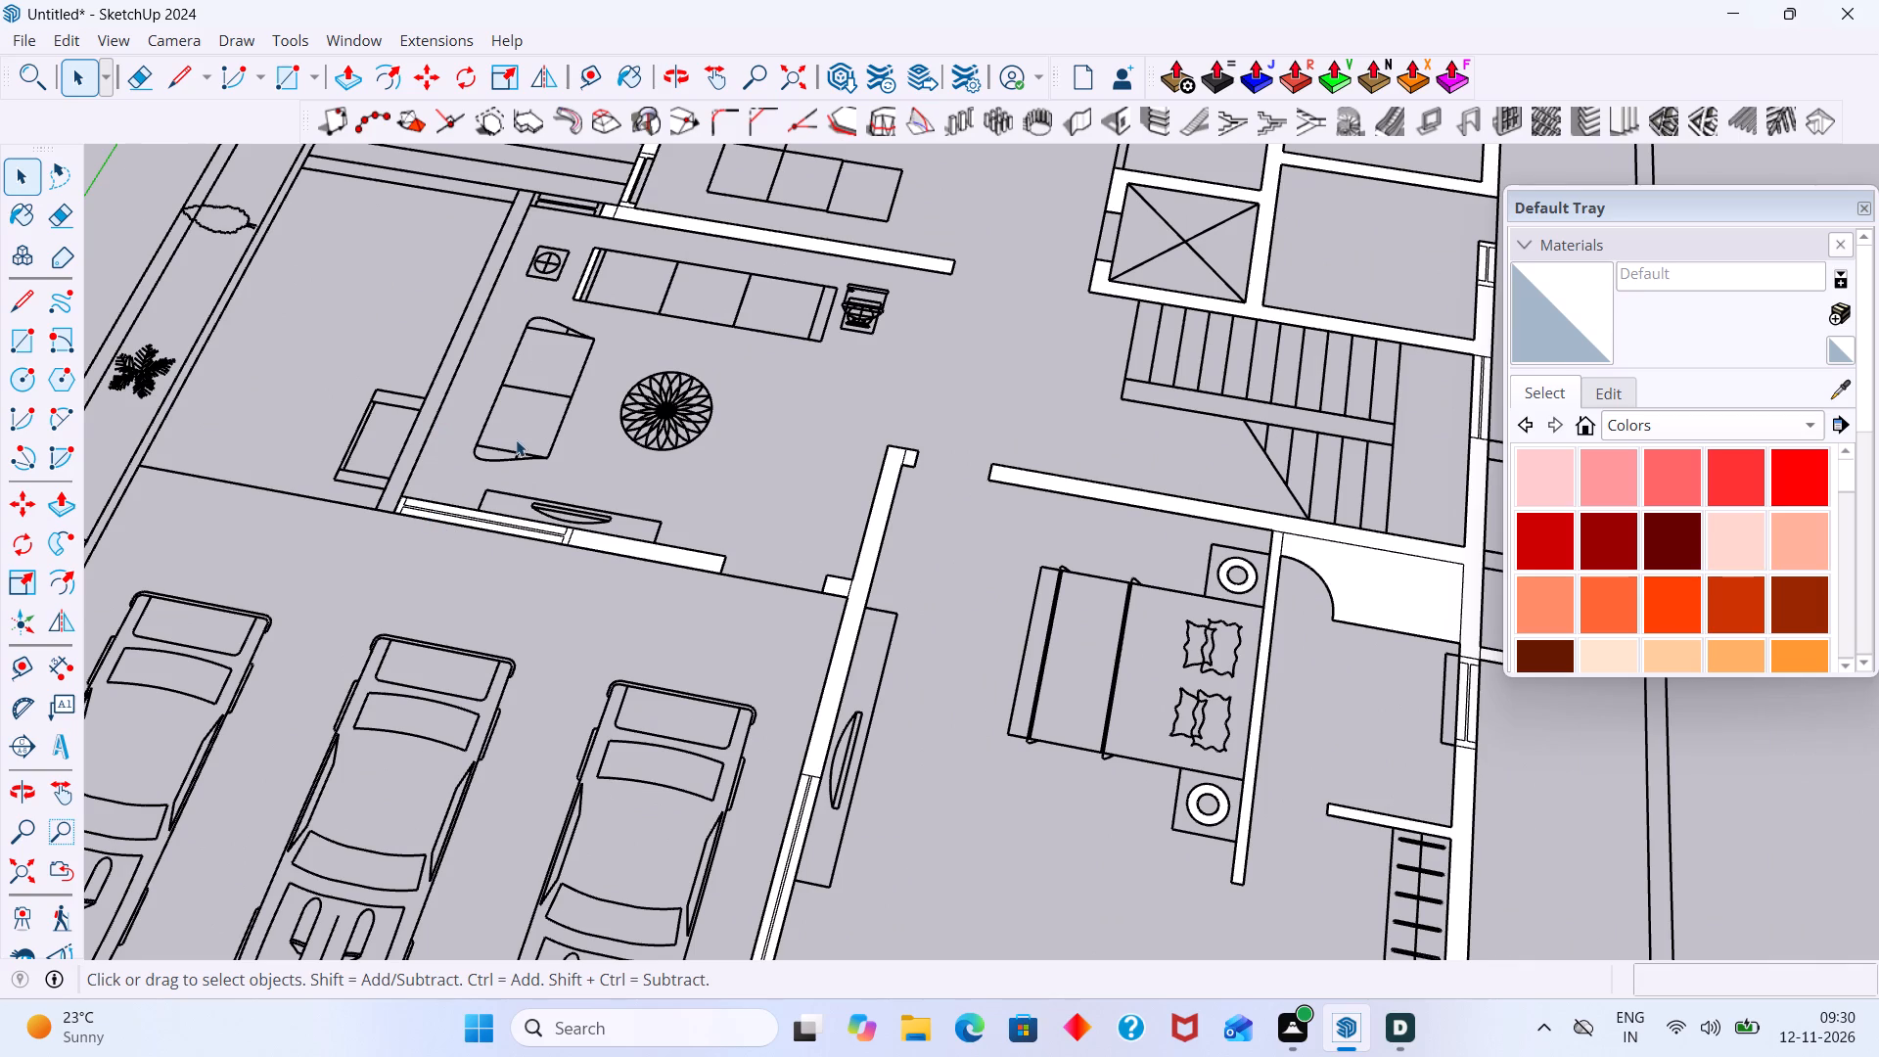
{"action": "middle_click_drag", "start_coordinate": [521, 447], "coordinate": [587, 601]}
{"action": "scroll", "coordinate": [891, 454], "scroll_direction": "down", "scroll_amount": 3}
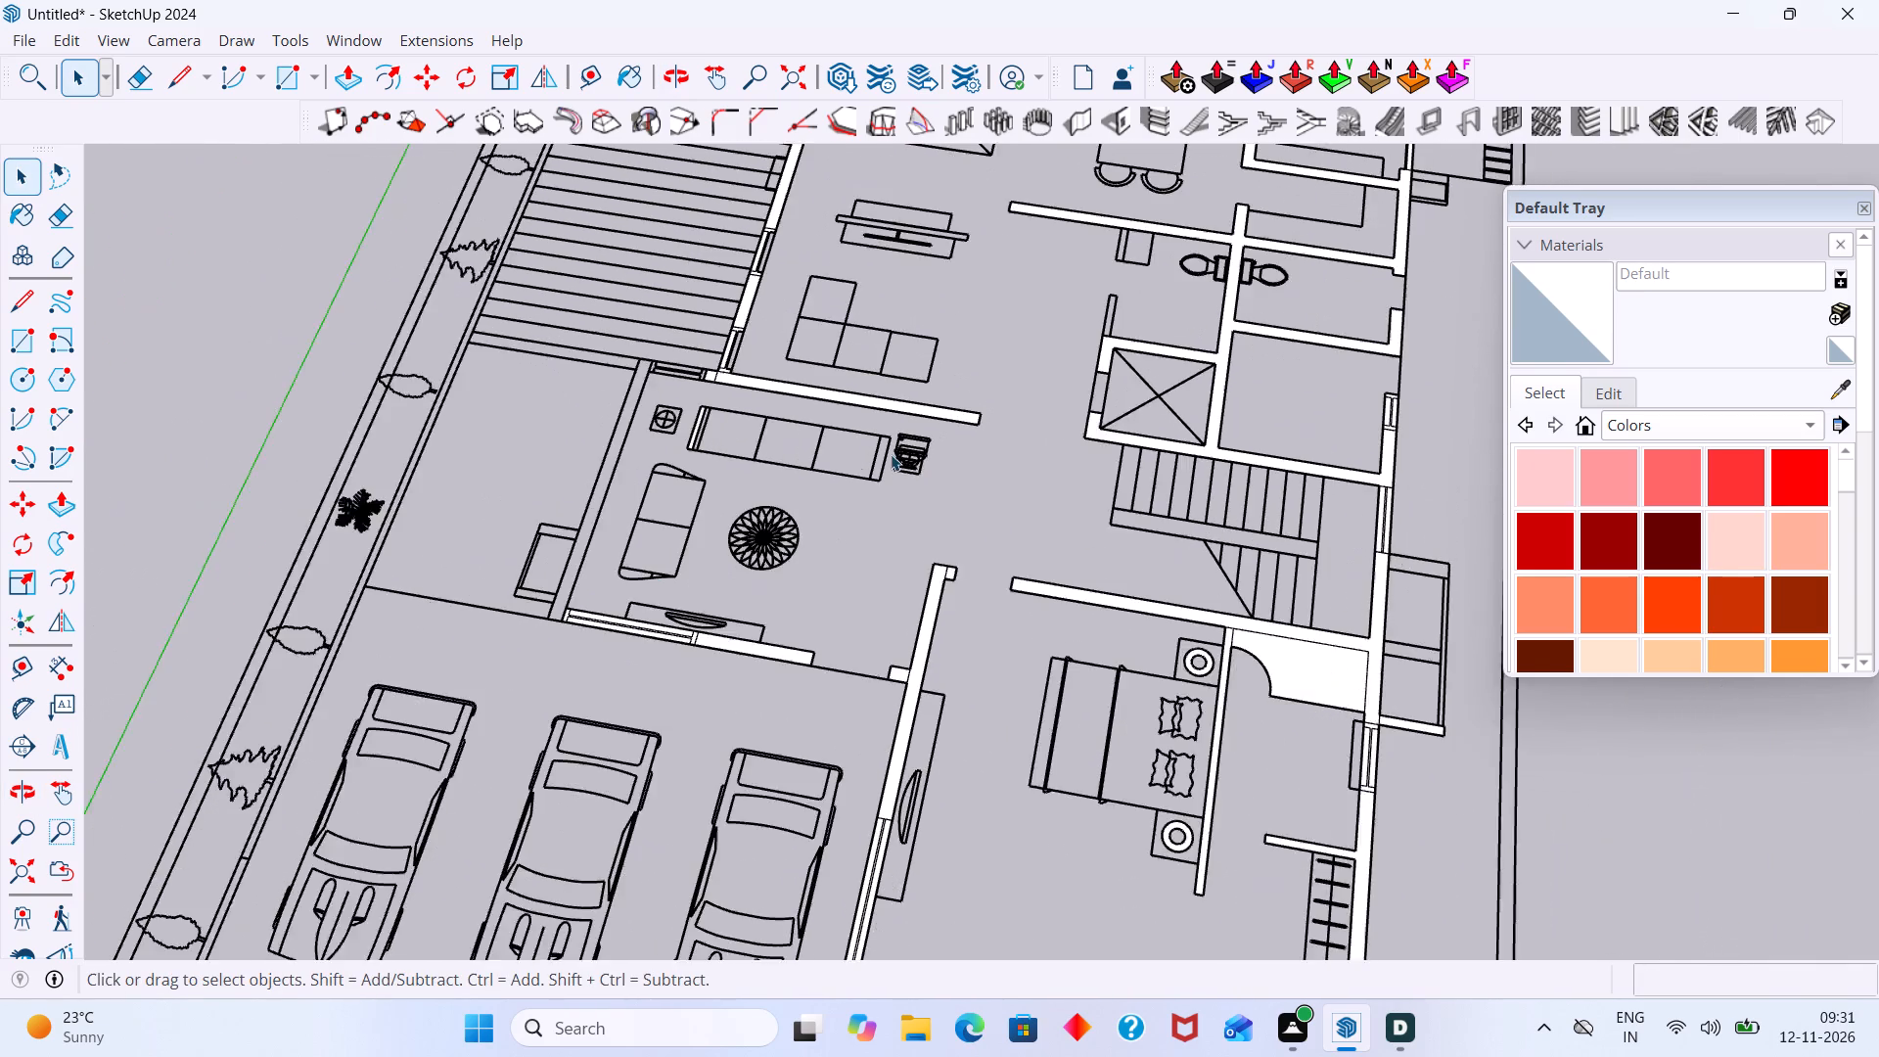
{"action": "scroll", "coordinate": [891, 454], "scroll_direction": "down", "scroll_amount": 2}
{"action": "middle_click_drag", "start_coordinate": [991, 566], "coordinate": [1056, 498]}
{"action": "scroll", "coordinate": [1175, 565], "scroll_direction": "up", "scroll_amount": 6}
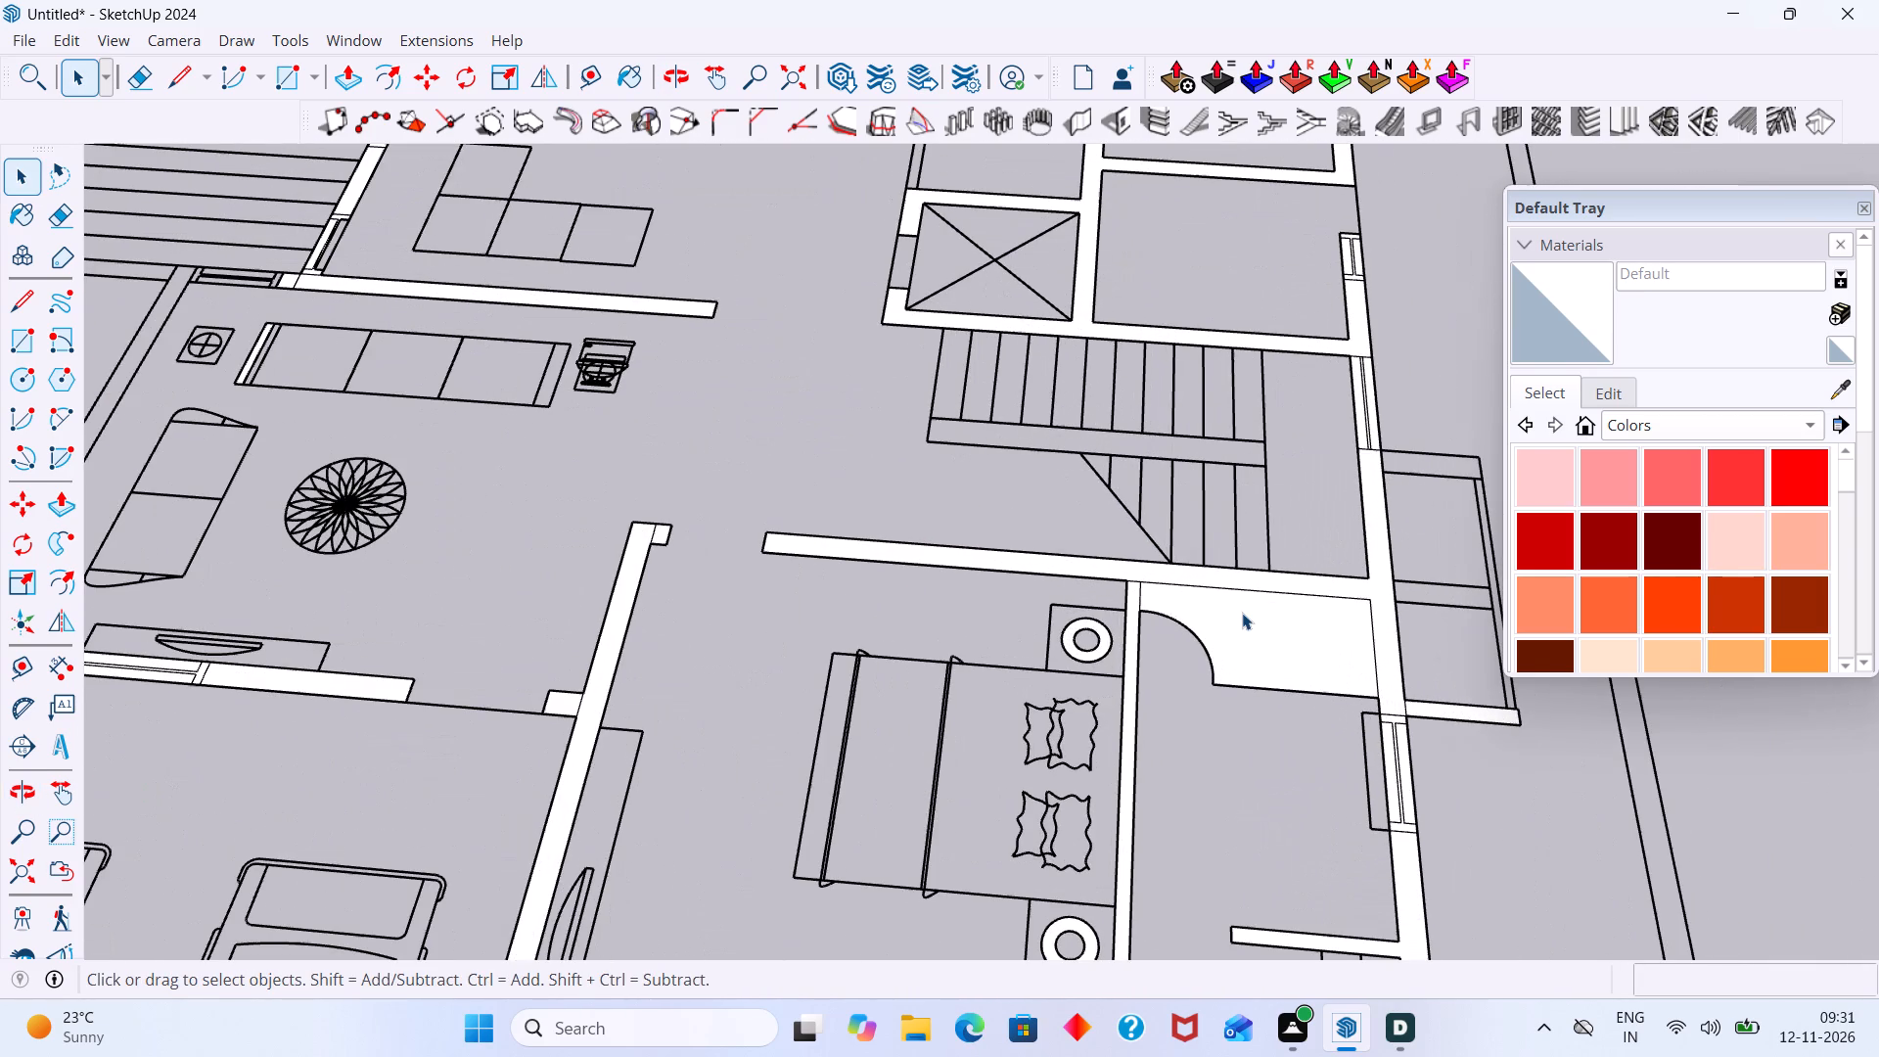
{"action": "scroll", "coordinate": [1242, 613], "scroll_direction": "up", "scroll_amount": 1}
{"action": "left_click", "coordinate": [1242, 613]}
{"action": "key", "text": "Delete"}
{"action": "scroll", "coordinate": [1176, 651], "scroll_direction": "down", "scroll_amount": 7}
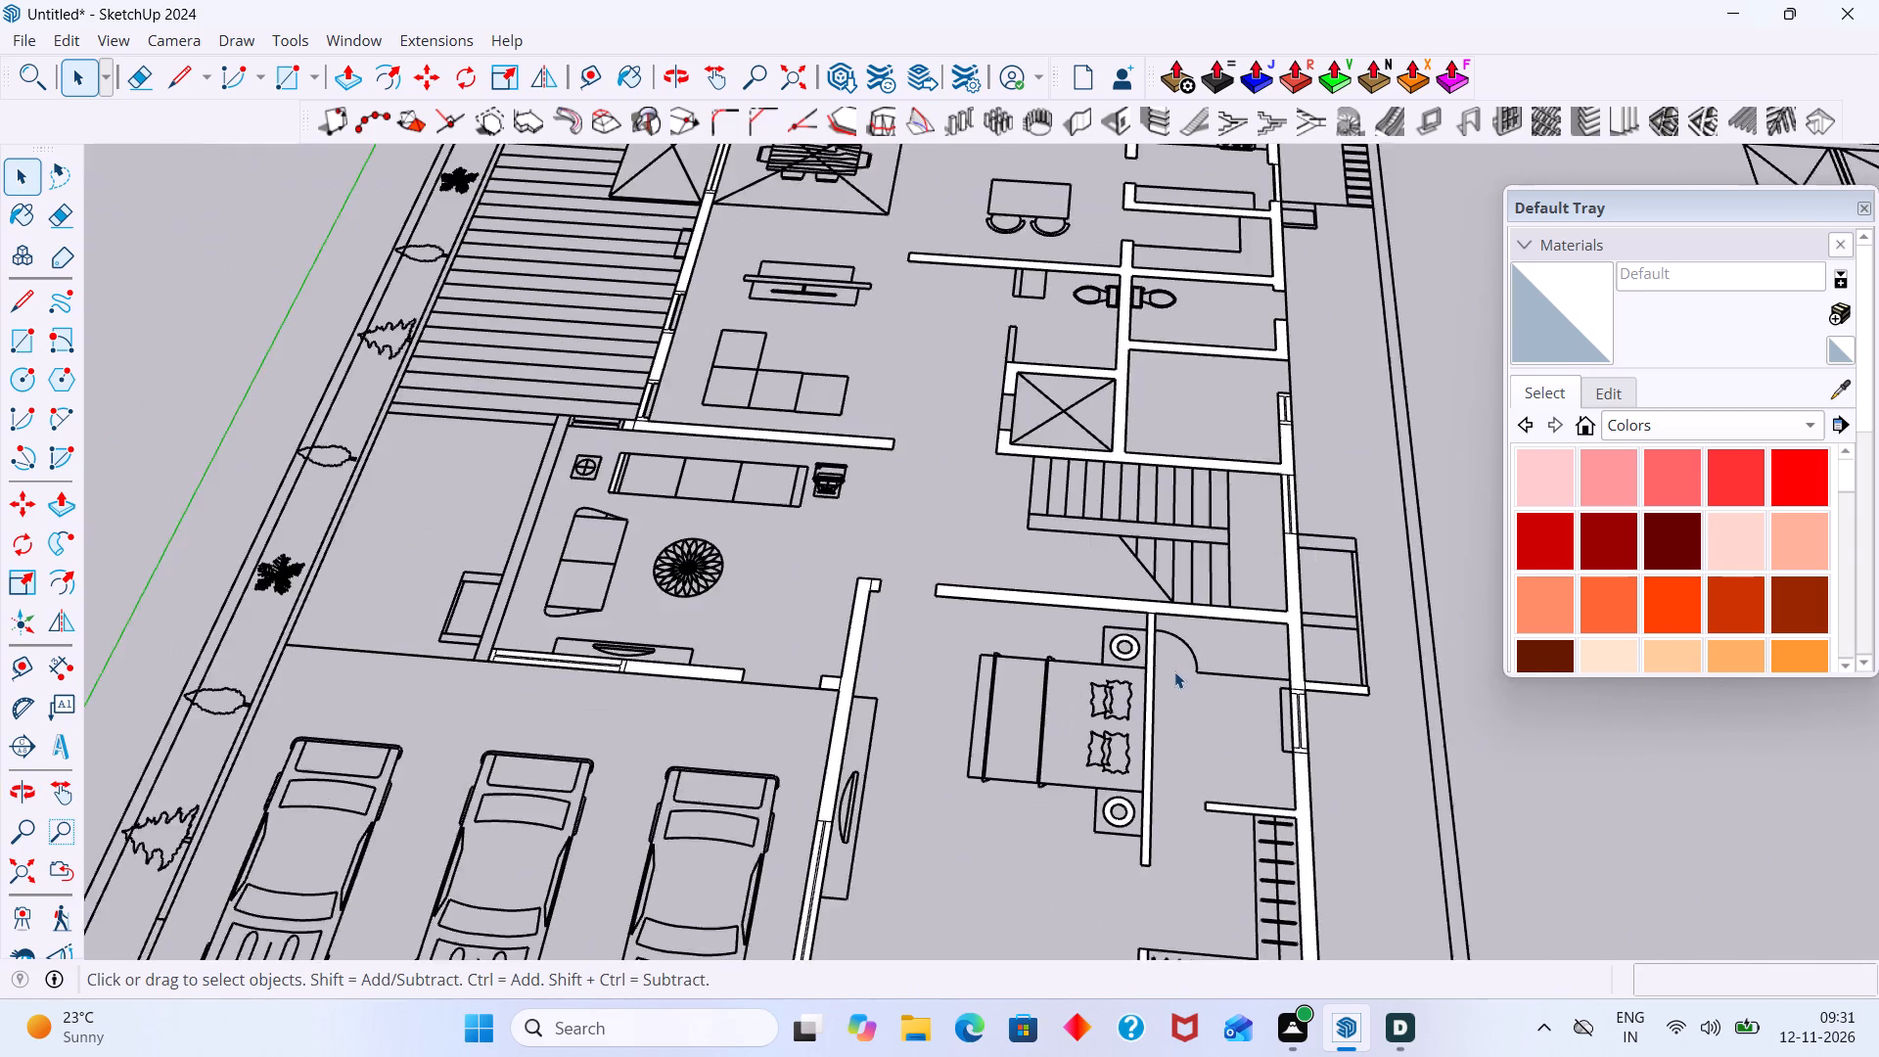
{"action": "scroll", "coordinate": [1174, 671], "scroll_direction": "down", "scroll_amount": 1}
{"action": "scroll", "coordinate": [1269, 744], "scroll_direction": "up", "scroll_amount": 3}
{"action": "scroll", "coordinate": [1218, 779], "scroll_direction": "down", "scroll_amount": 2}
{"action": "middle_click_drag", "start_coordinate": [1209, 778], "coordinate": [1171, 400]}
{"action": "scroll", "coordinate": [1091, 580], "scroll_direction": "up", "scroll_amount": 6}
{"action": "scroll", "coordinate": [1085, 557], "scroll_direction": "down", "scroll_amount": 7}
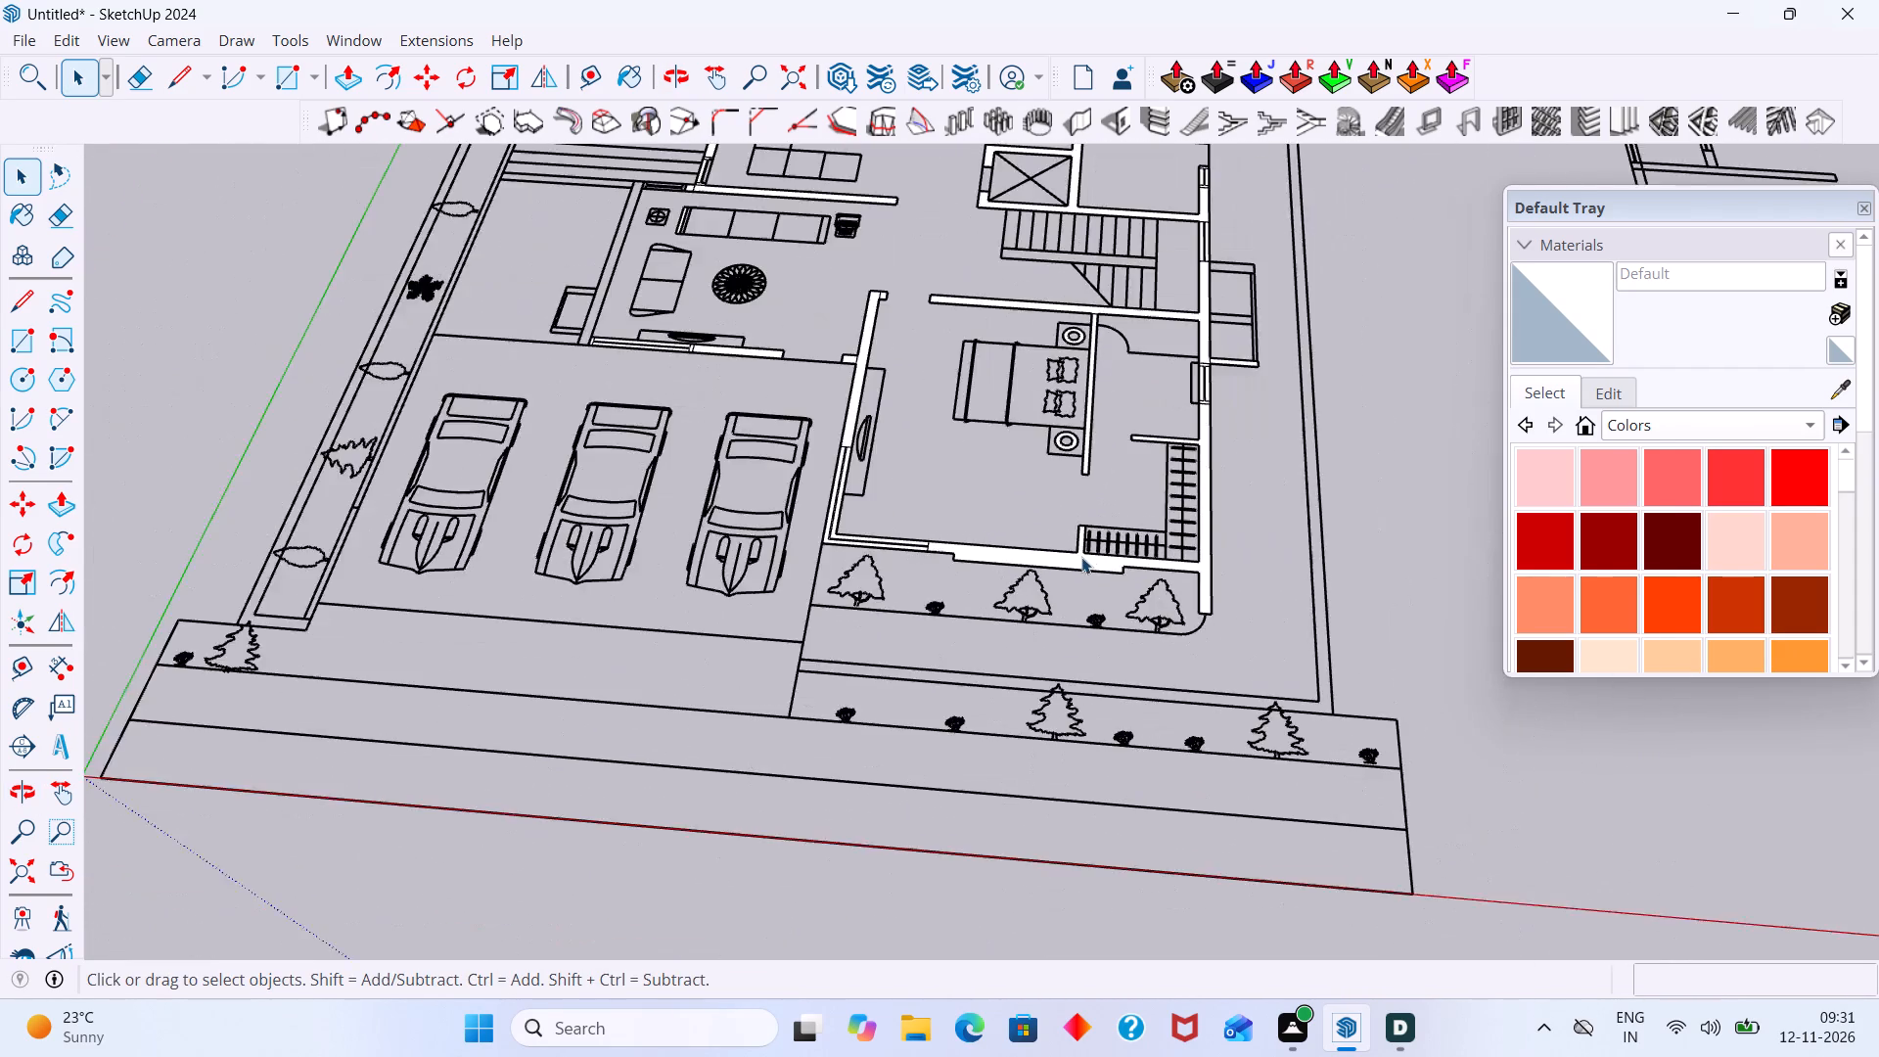
Look over the larger floor plan for wall and window segments that still need faces.
{"action": "scroll", "coordinate": [1081, 557], "scroll_direction": "down", "scroll_amount": 4}
{"action": "middle_click_drag", "start_coordinate": [1078, 555], "coordinate": [1261, 700], "text": "shift"}
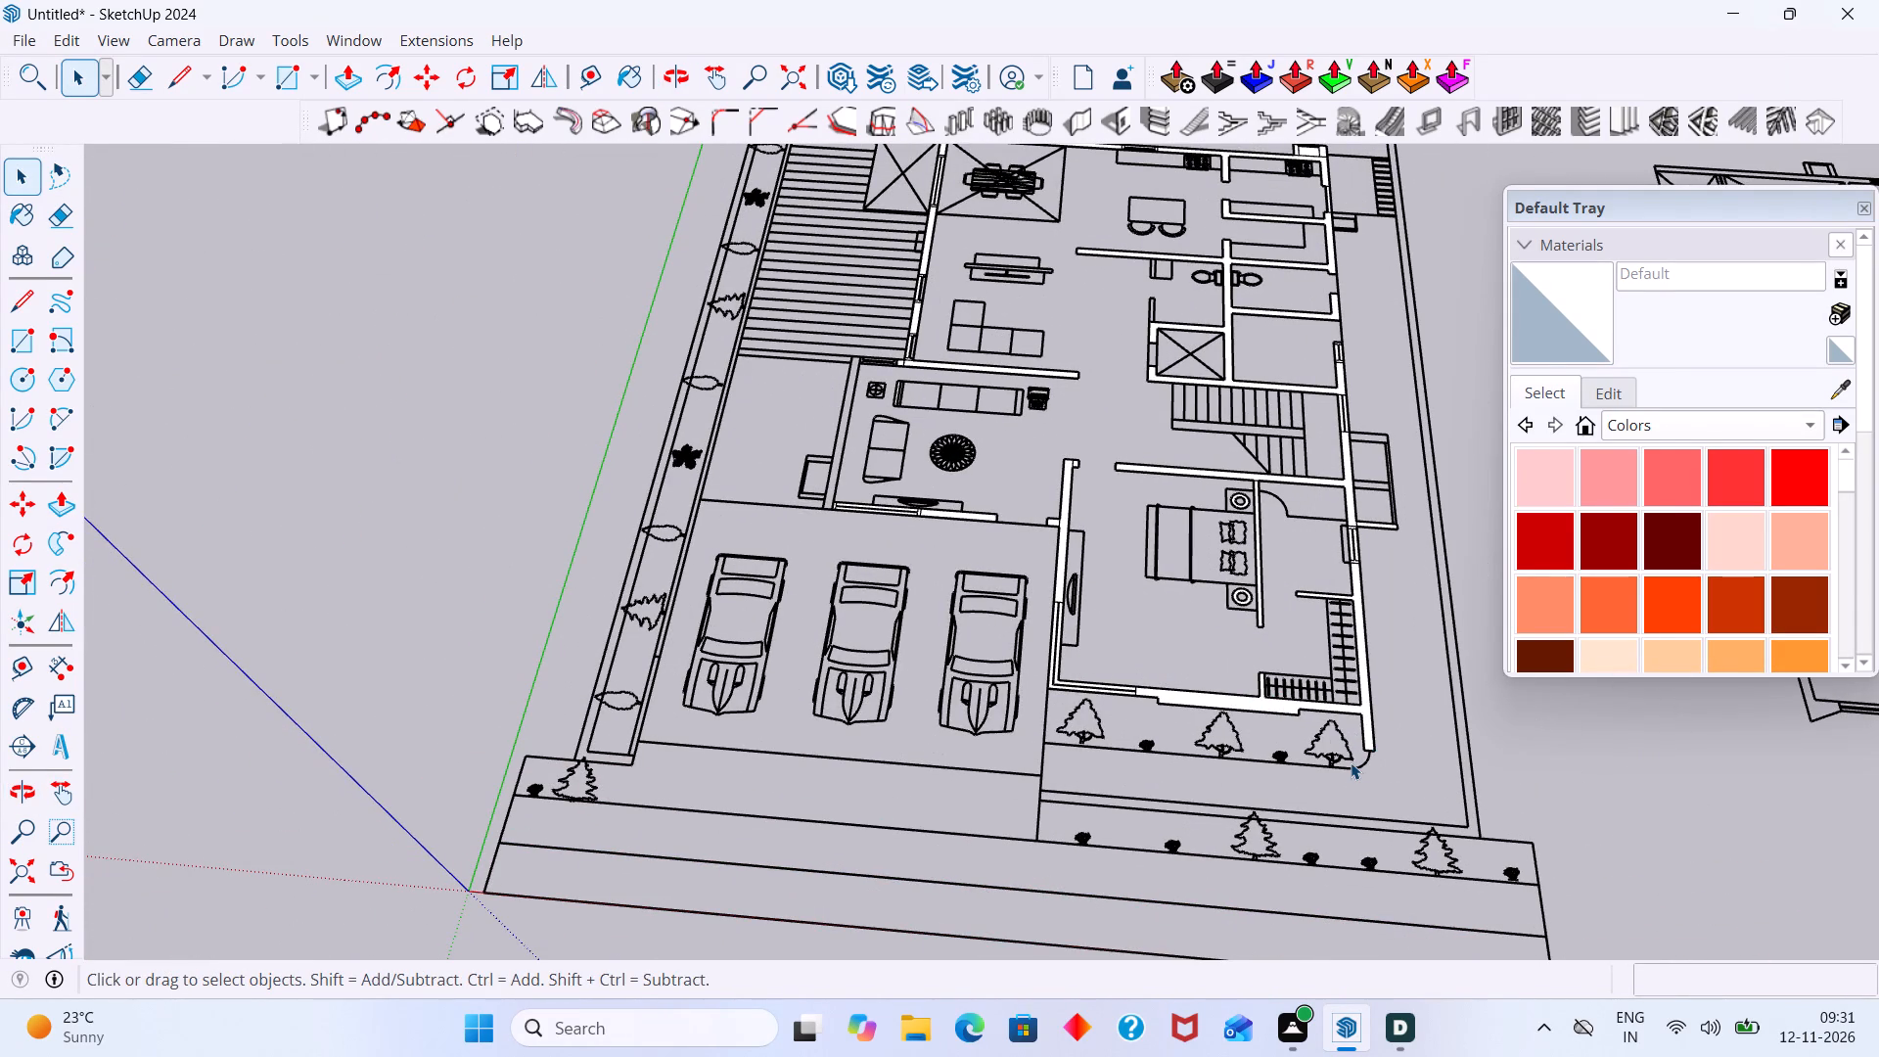
{"action": "scroll", "coordinate": [1386, 736], "scroll_direction": "up", "scroll_amount": 1}
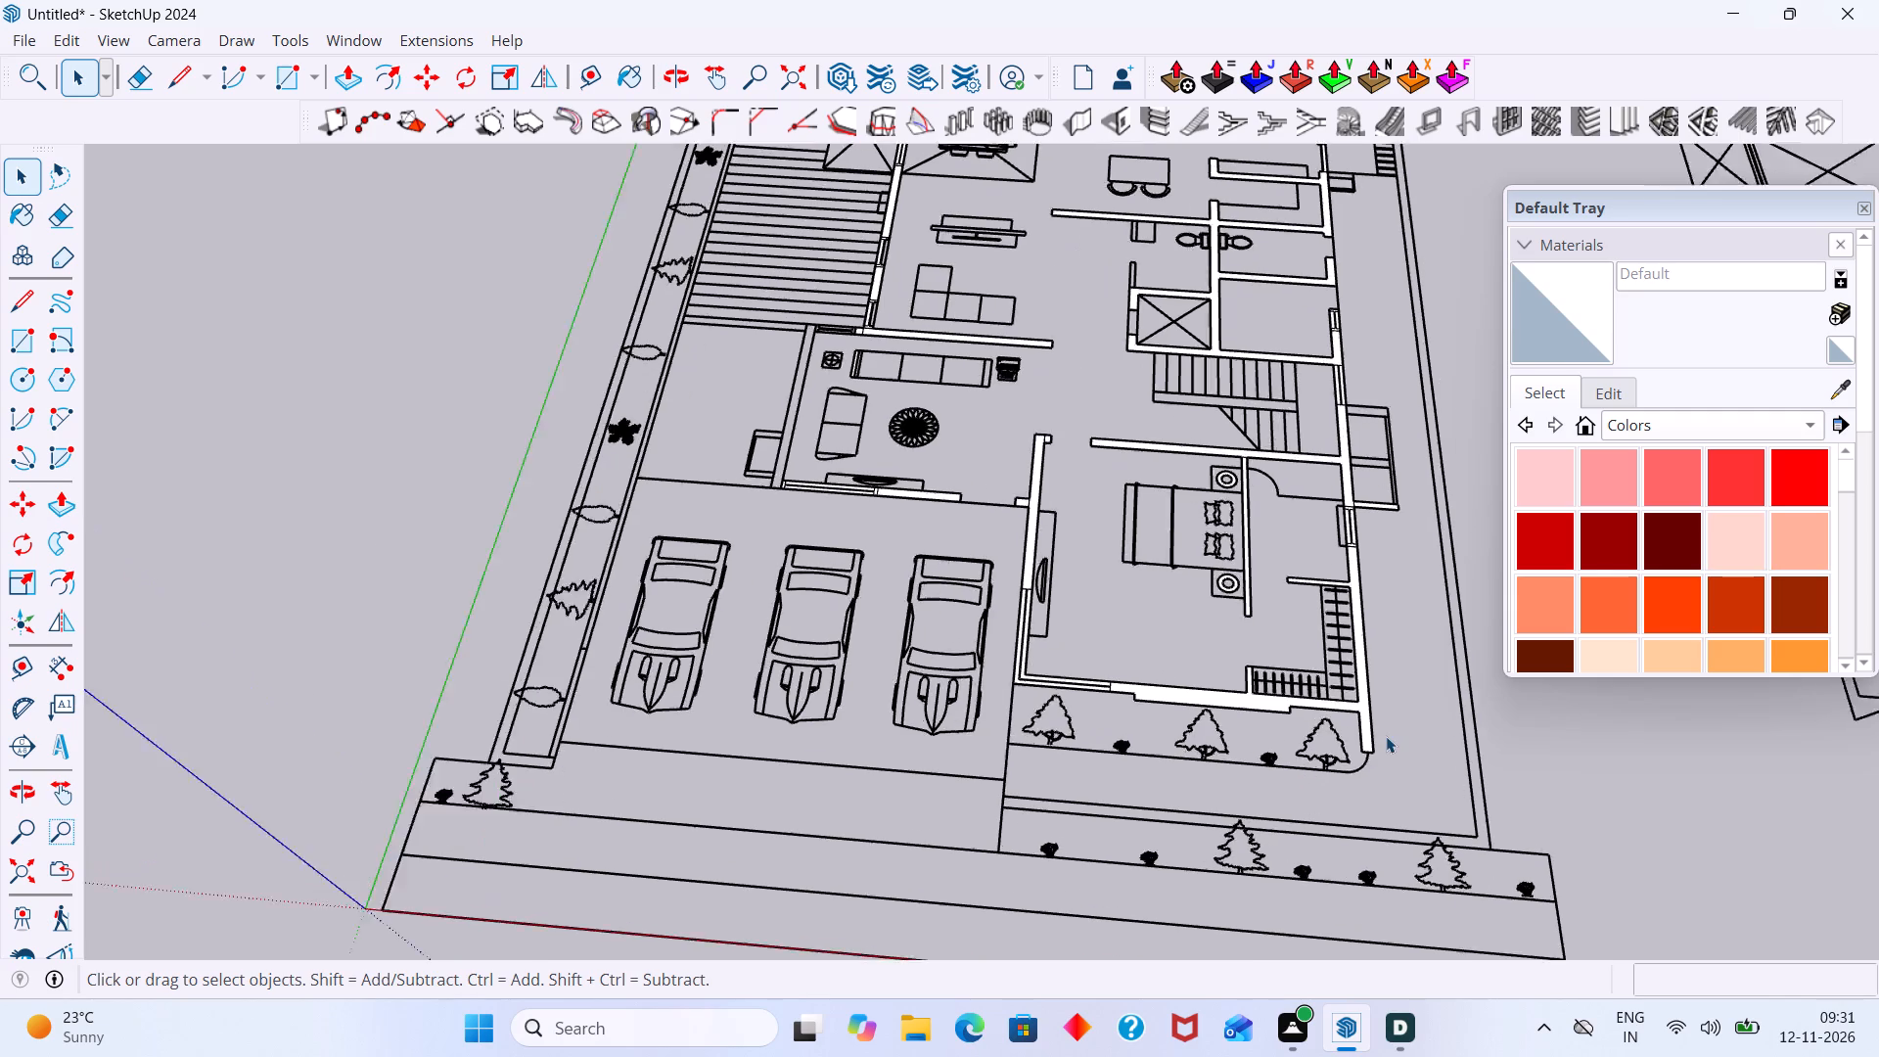
{"action": "scroll", "coordinate": [1386, 736], "scroll_direction": "up", "scroll_amount": 5}
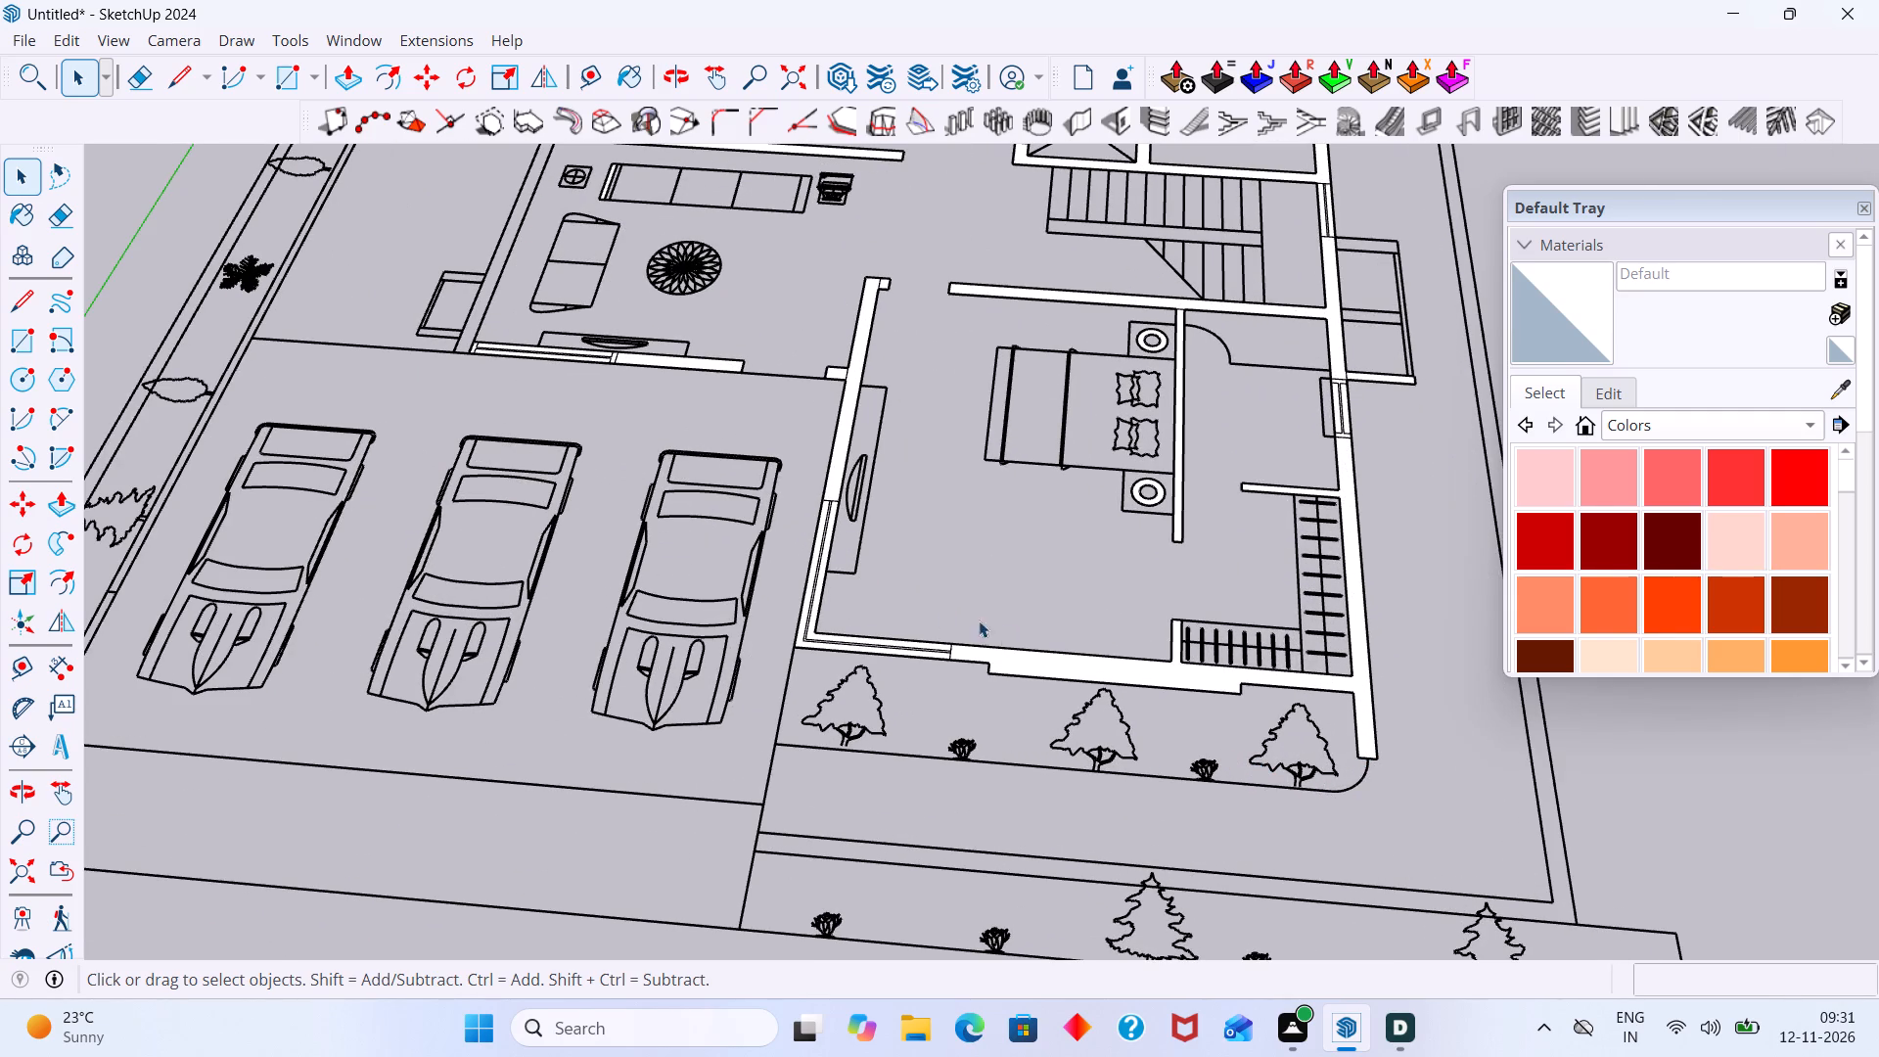
{"action": "scroll", "coordinate": [820, 491], "scroll_direction": "up", "scroll_amount": 1}
{"action": "scroll", "coordinate": [820, 491], "scroll_direction": "down", "scroll_amount": 6}
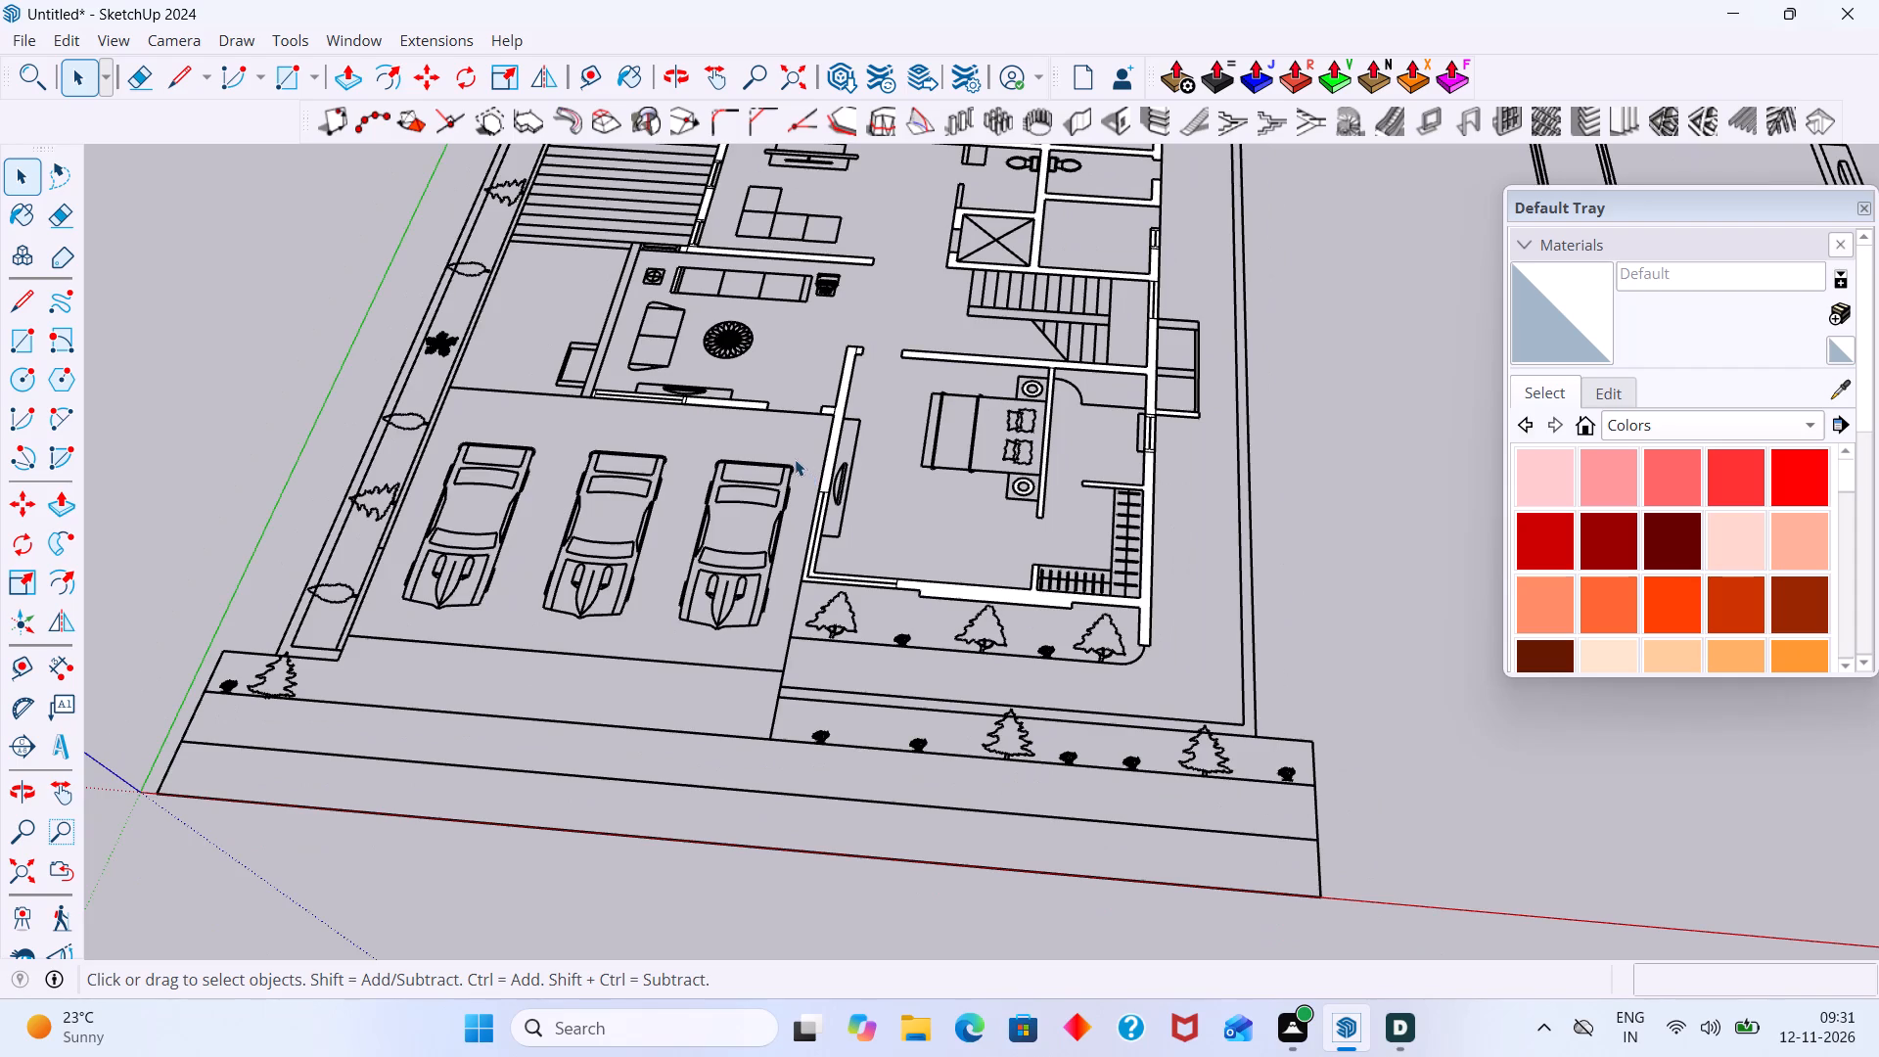
{"action": "middle_click_drag", "start_coordinate": [805, 507], "coordinate": [845, 717], "text": "shift"}
{"action": "scroll", "coordinate": [828, 673], "scroll_direction": "down", "scroll_amount": 5}
{"action": "scroll", "coordinate": [797, 546], "scroll_direction": "down", "scroll_amount": 2}
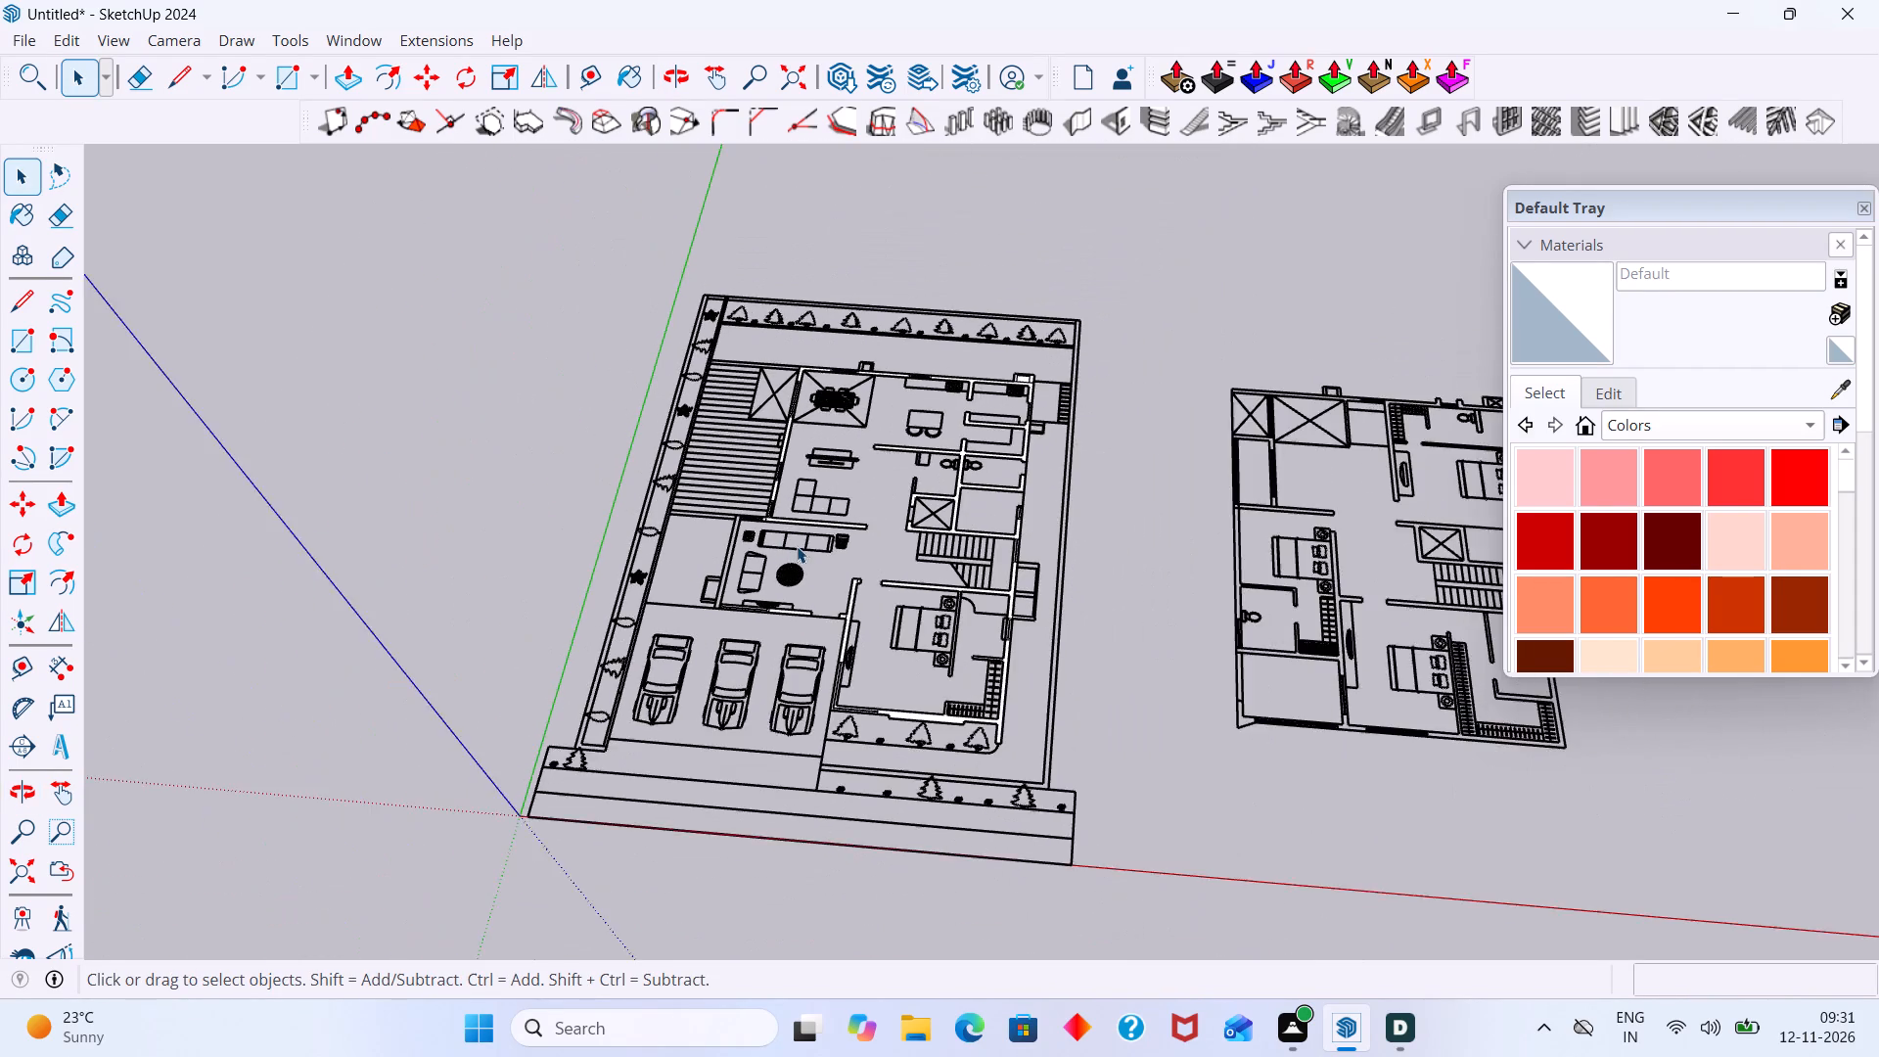
{"action": "scroll", "coordinate": [797, 546], "scroll_direction": "down", "scroll_amount": 1}
{"action": "scroll", "coordinate": [735, 467], "scroll_direction": "up", "scroll_amount": 9}
{"action": "middle_click_drag", "start_coordinate": [683, 559], "coordinate": [548, 419]}
{"action": "scroll", "coordinate": [618, 540], "scroll_direction": "down", "scroll_amount": 3}
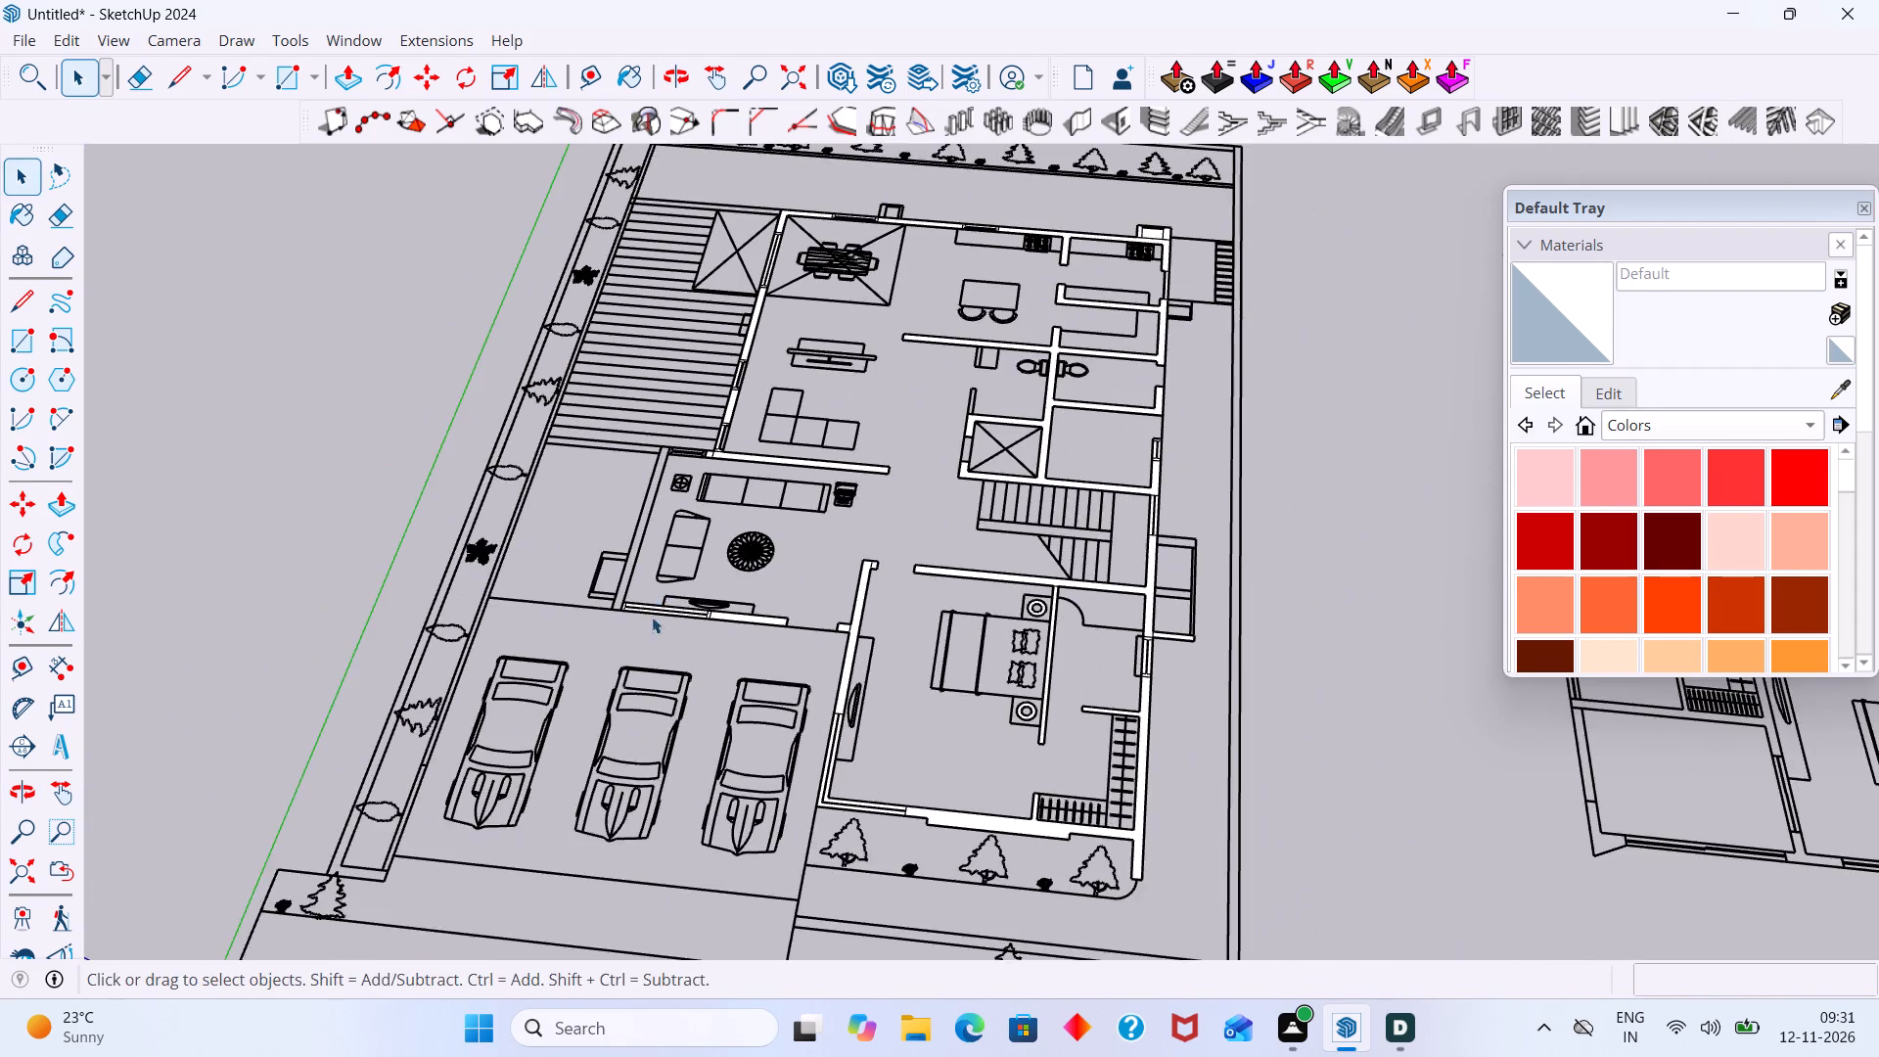
Fill the living room's outer side wall, between the striped deck and the car parking, with a 9" by 16' 3" rectangle.
{"action": "middle_click_drag", "start_coordinate": [652, 617], "coordinate": [697, 626]}
{"action": "scroll", "coordinate": [588, 516], "scroll_direction": "up", "scroll_amount": 4}
{"action": "middle_click_drag", "start_coordinate": [654, 540], "coordinate": [784, 591]}
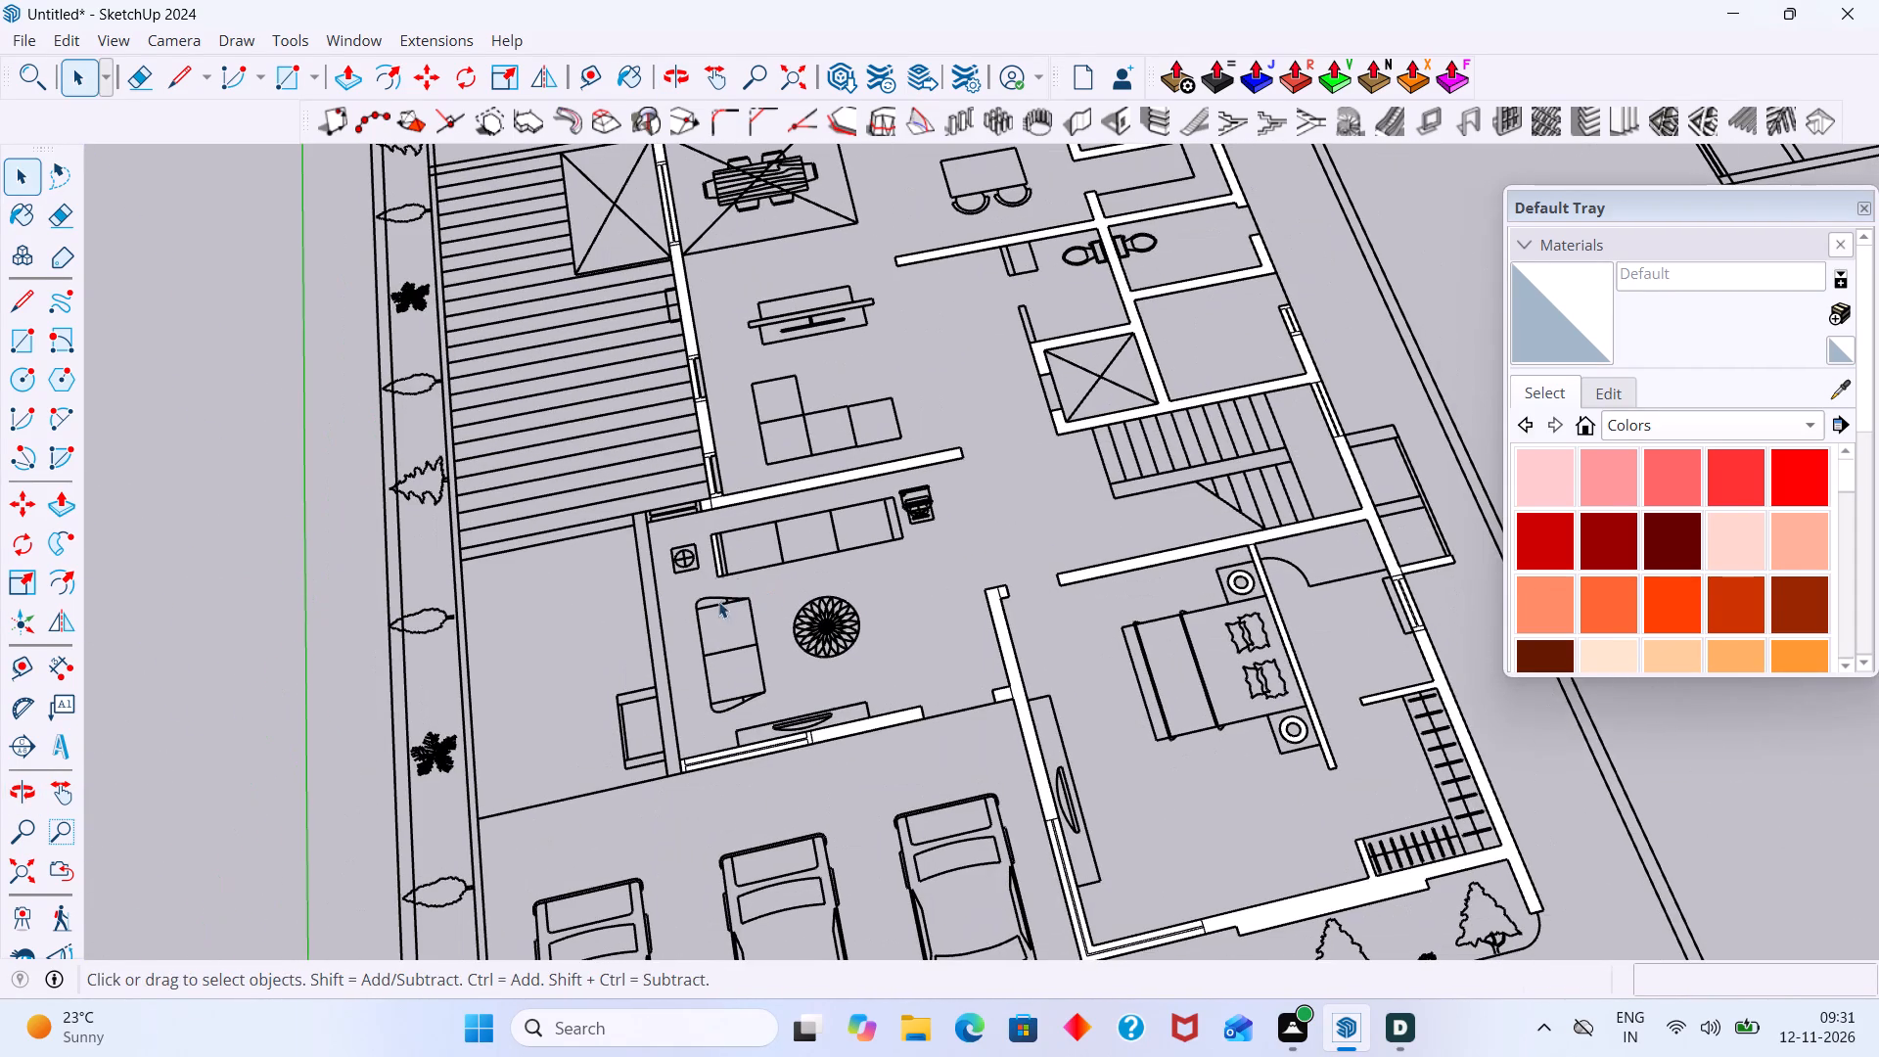
{"action": "key", "text": "r"}
{"action": "scroll", "coordinate": [741, 747], "scroll_direction": "up", "scroll_amount": 7}
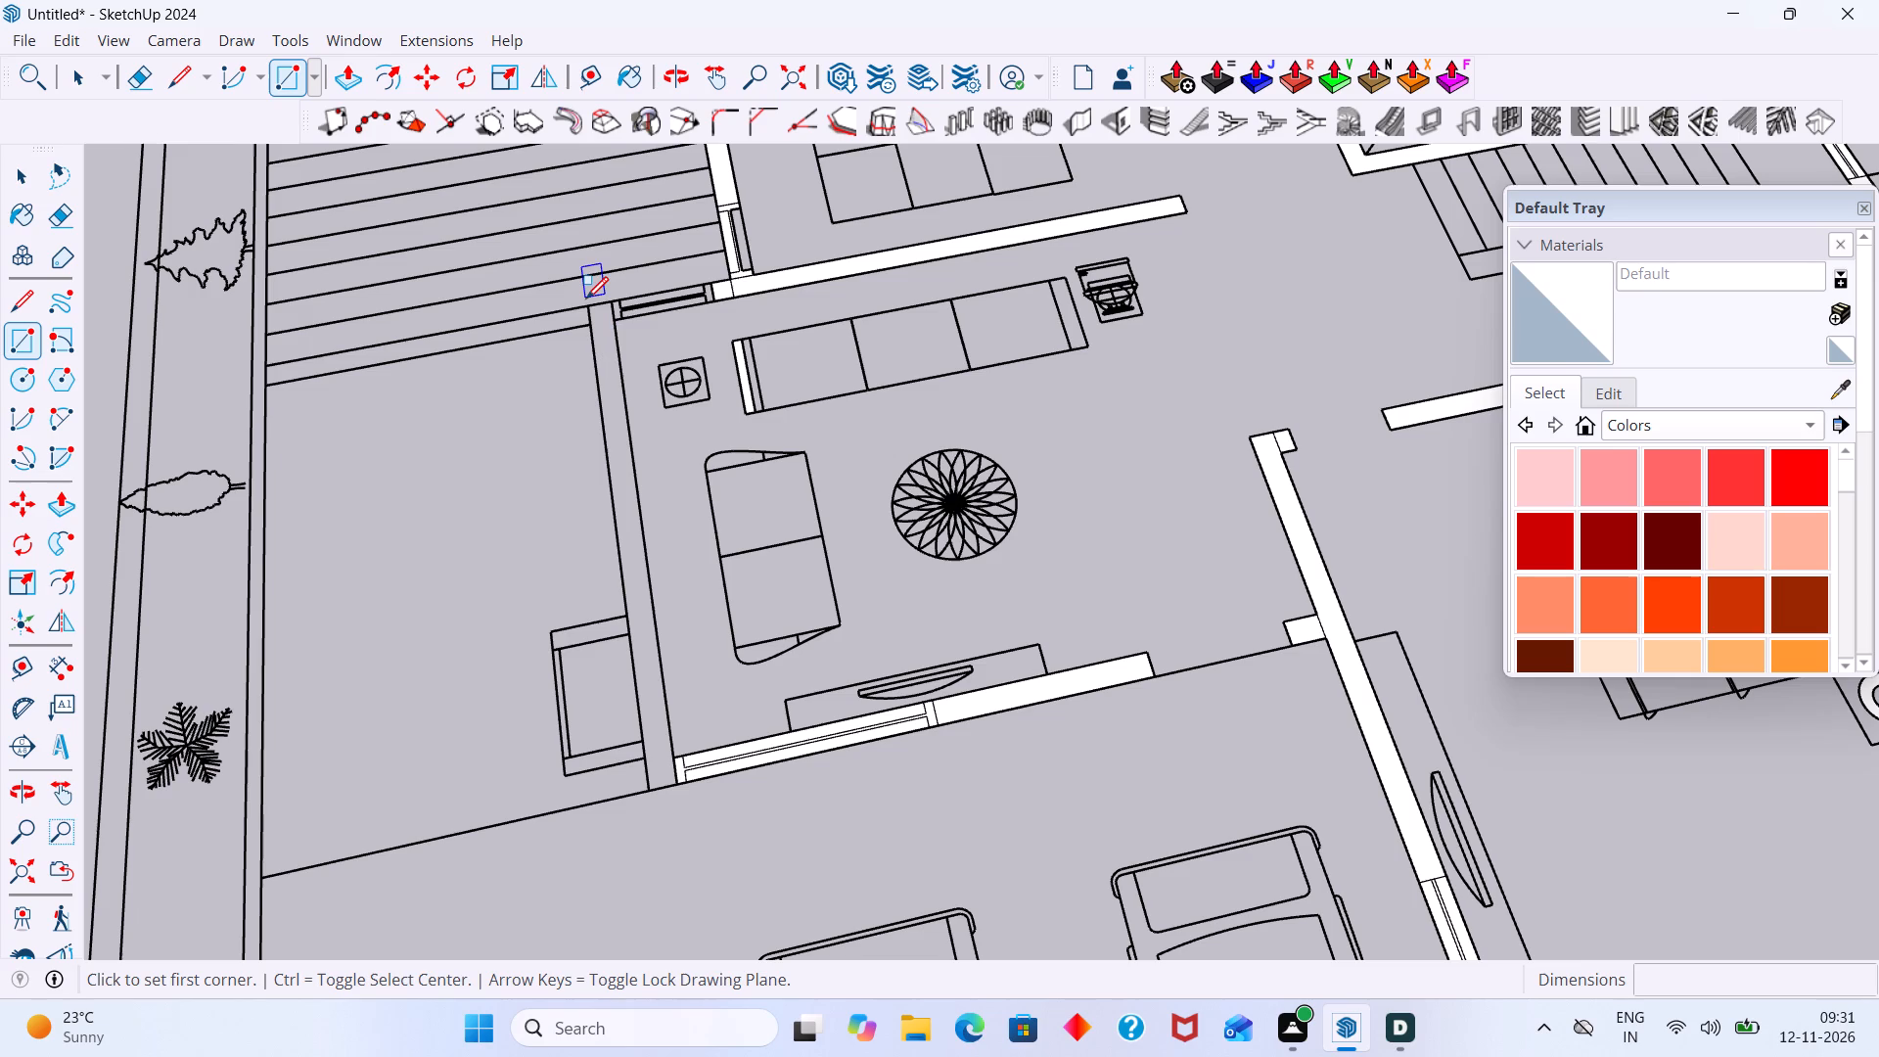
{"action": "left_click", "coordinate": [588, 307]}
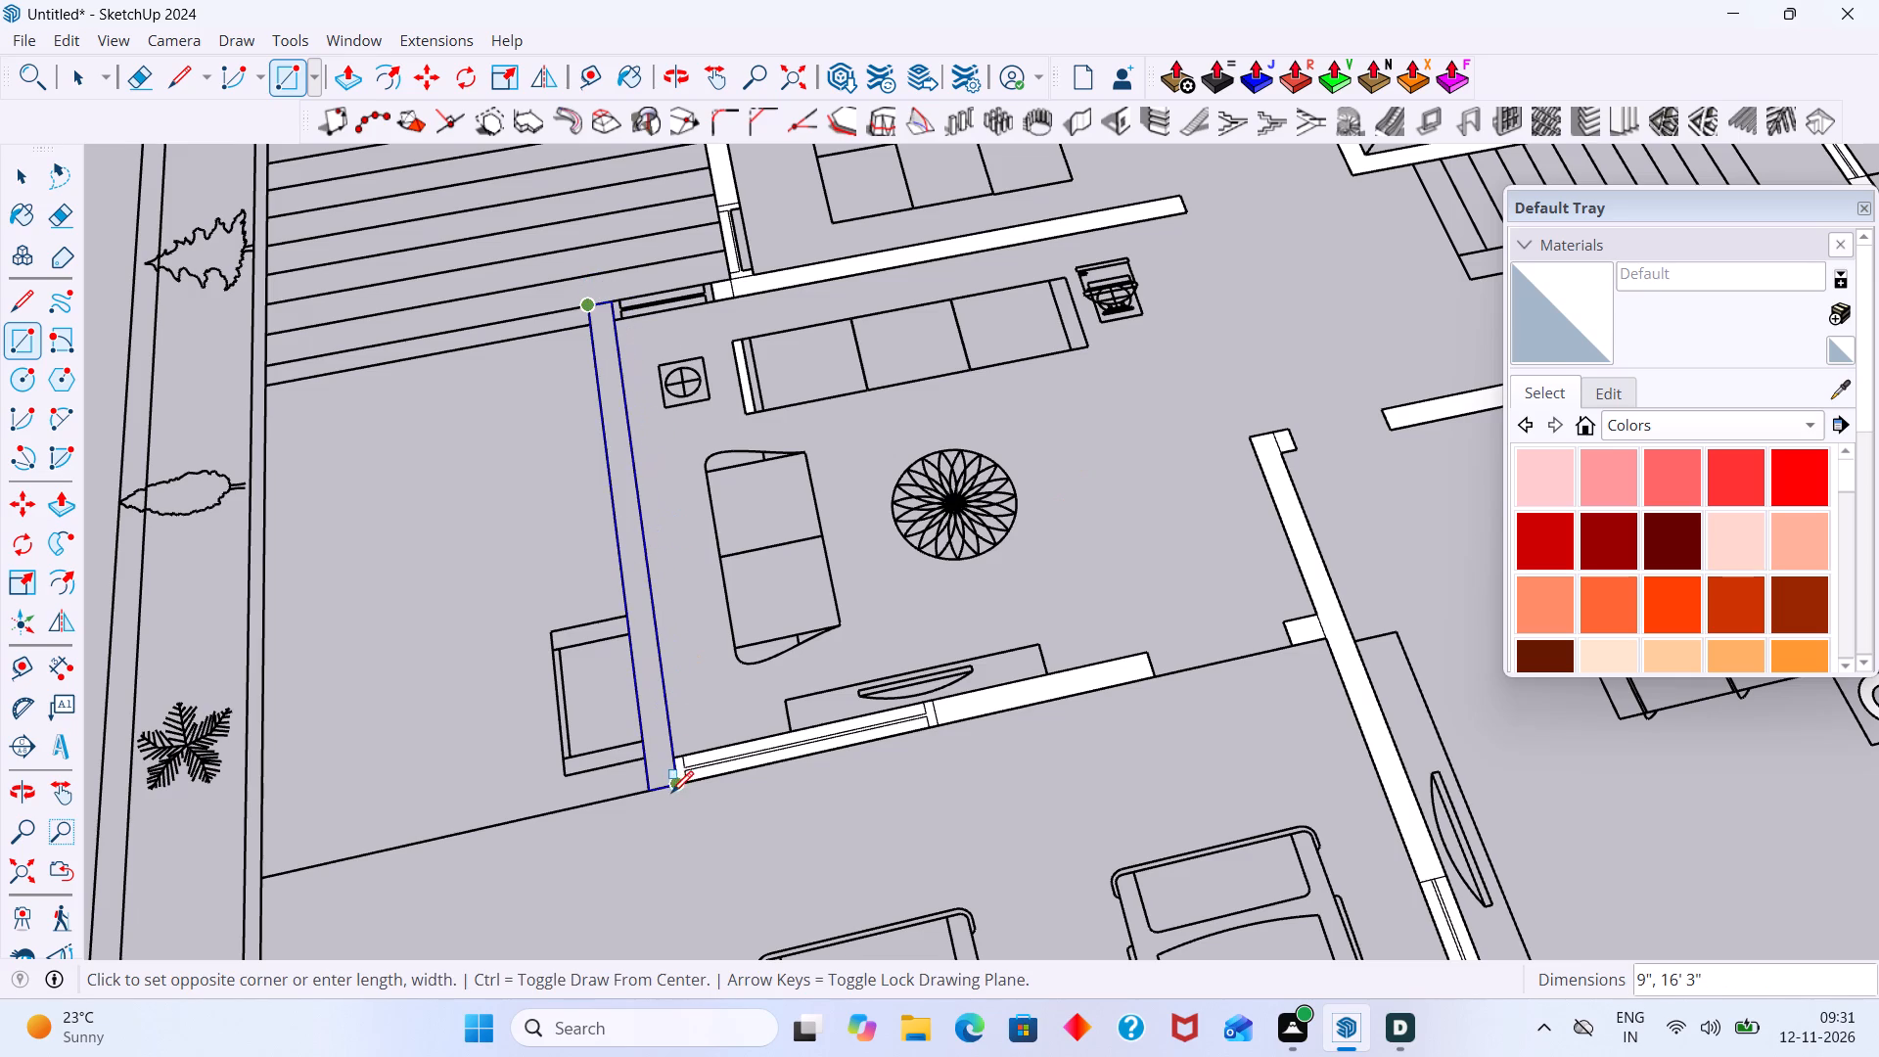
{"action": "left_click", "coordinate": [677, 784]}
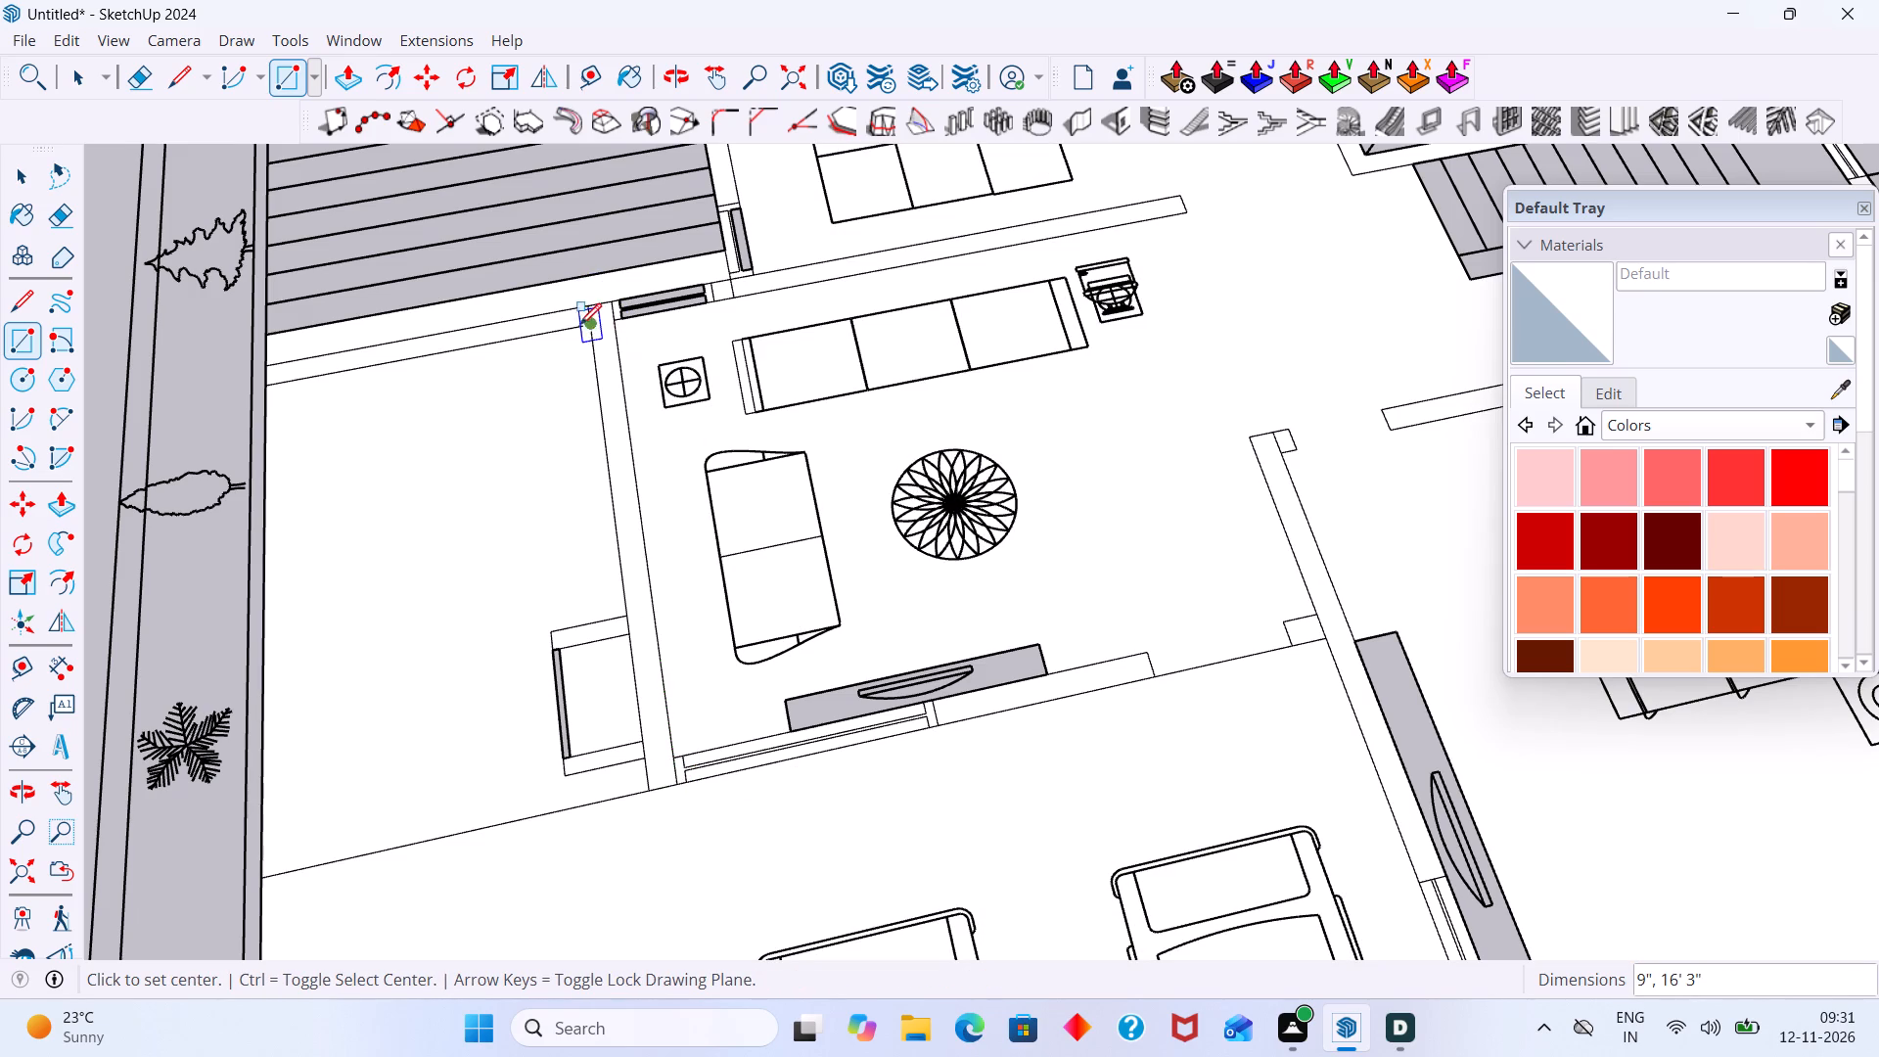
Delete the extra faces of the open area beside the filled living room wall and of the small projecting box outline.
{"action": "key", "text": "space"}
{"action": "left_click", "coordinate": [539, 435]}
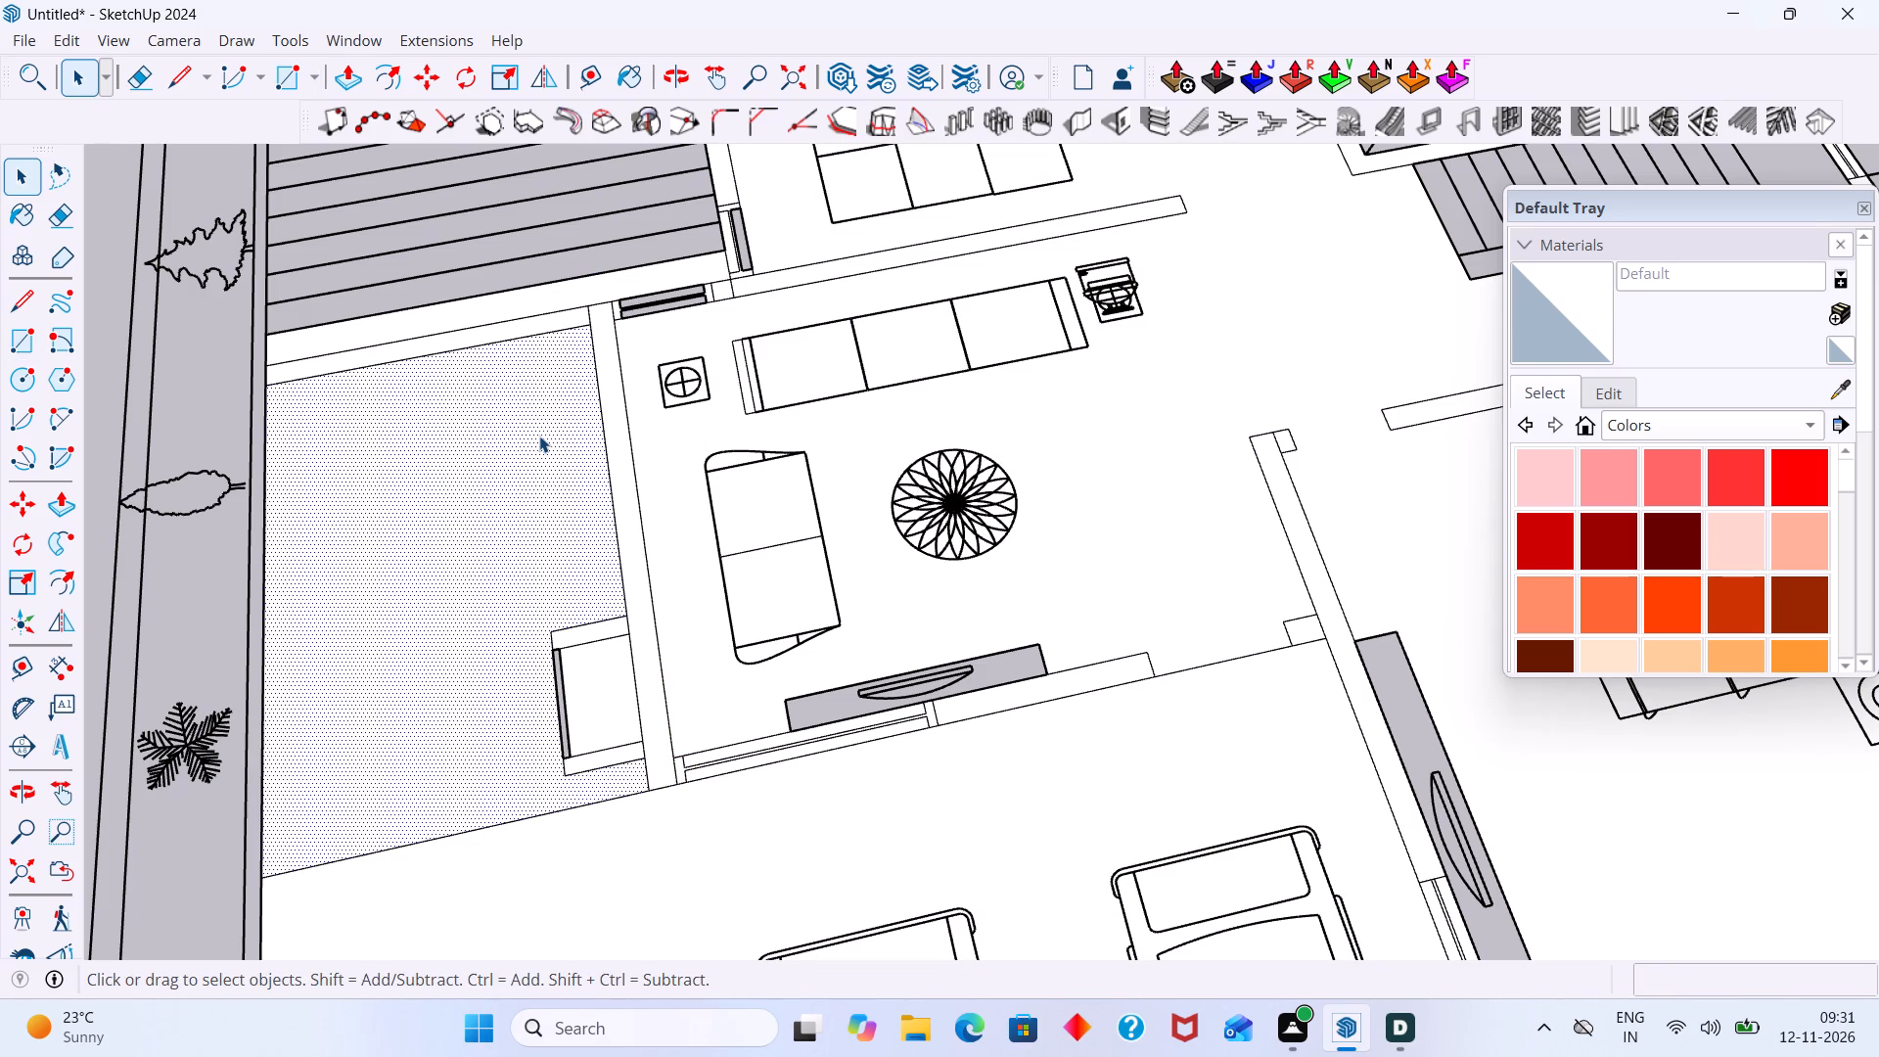
{"action": "key", "text": "Delete"}
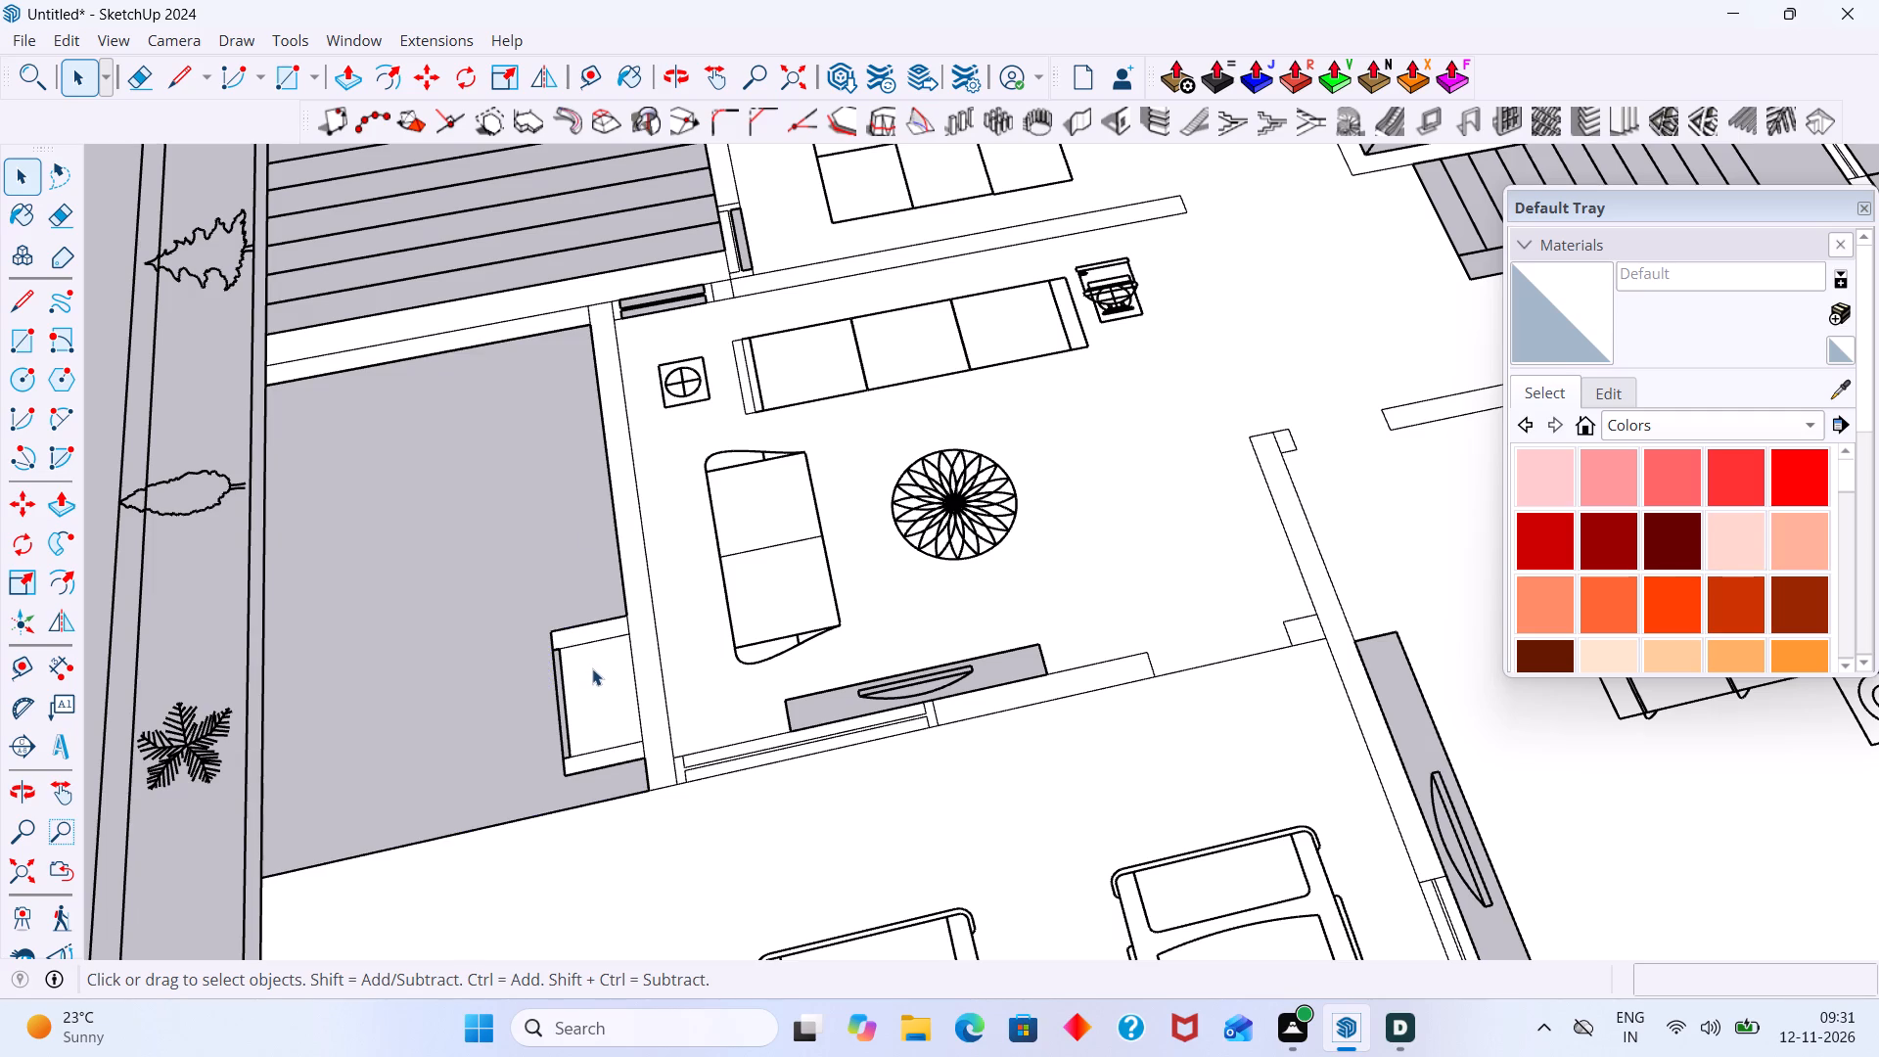
{"action": "scroll", "coordinate": [602, 673], "scroll_direction": "up", "scroll_amount": 2}
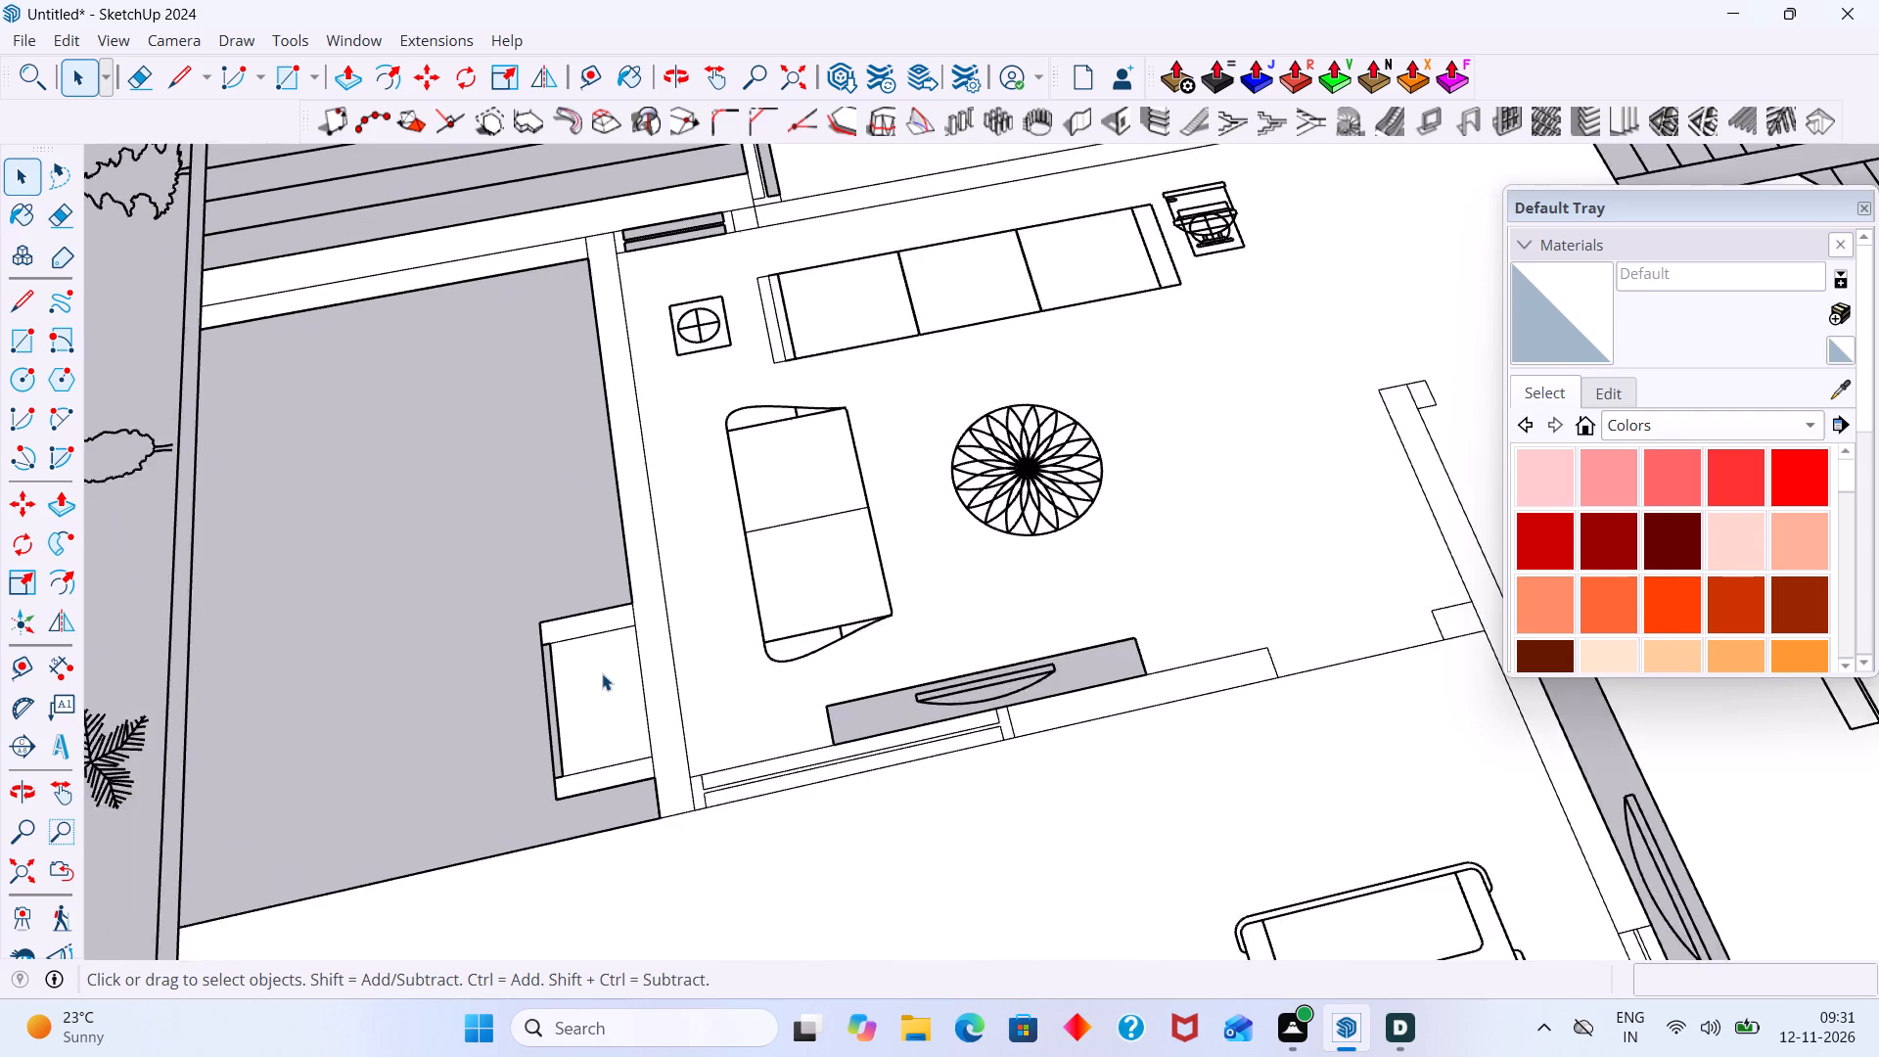
{"action": "scroll", "coordinate": [602, 673], "scroll_direction": "up", "scroll_amount": 2}
{"action": "left_click", "coordinate": [602, 673]}
{"action": "key", "text": "Delete"}
{"action": "scroll", "coordinate": [616, 605], "scroll_direction": "up", "scroll_amount": 4}
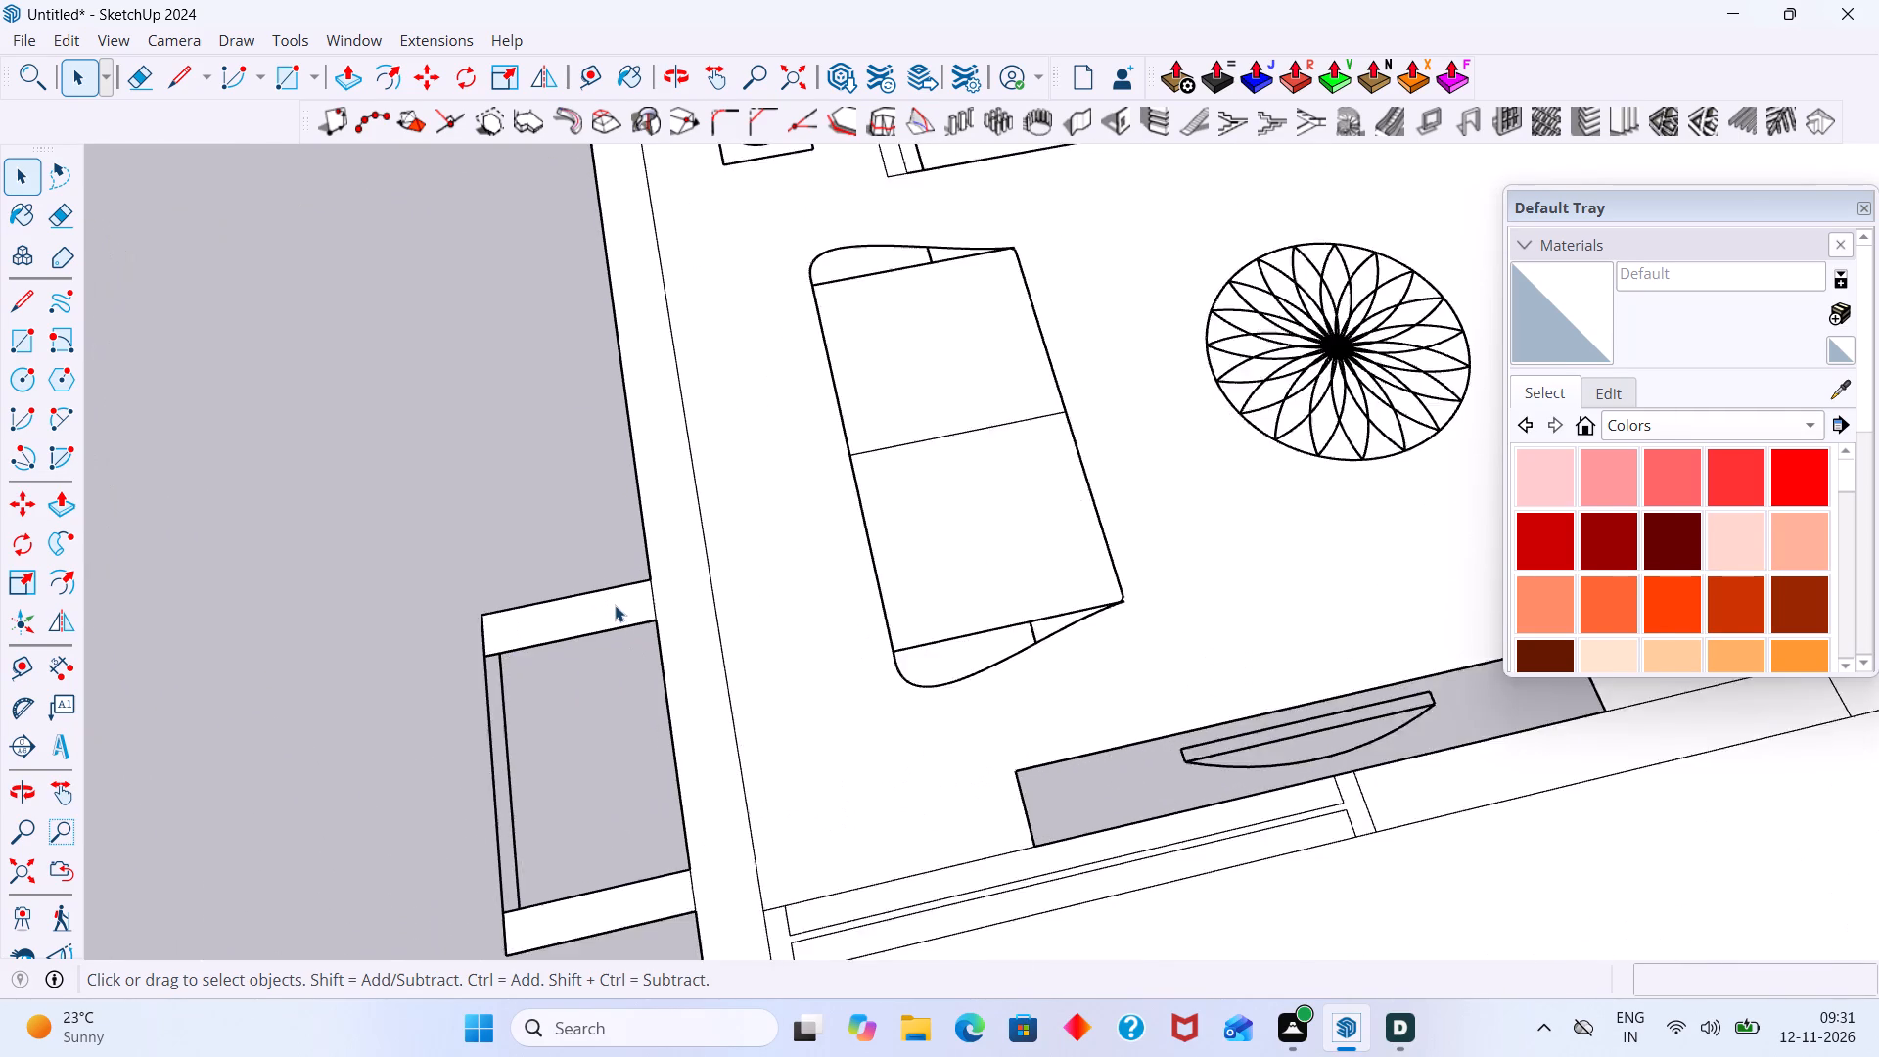
{"action": "scroll", "coordinate": [615, 605], "scroll_direction": "up", "scroll_amount": 2}
{"action": "left_click", "coordinate": [615, 605]}
{"action": "key", "text": "Delete"}
{"action": "scroll", "coordinate": [604, 826], "scroll_direction": "down", "scroll_amount": 7}
{"action": "scroll", "coordinate": [605, 871], "scroll_direction": "up", "scroll_amount": 5}
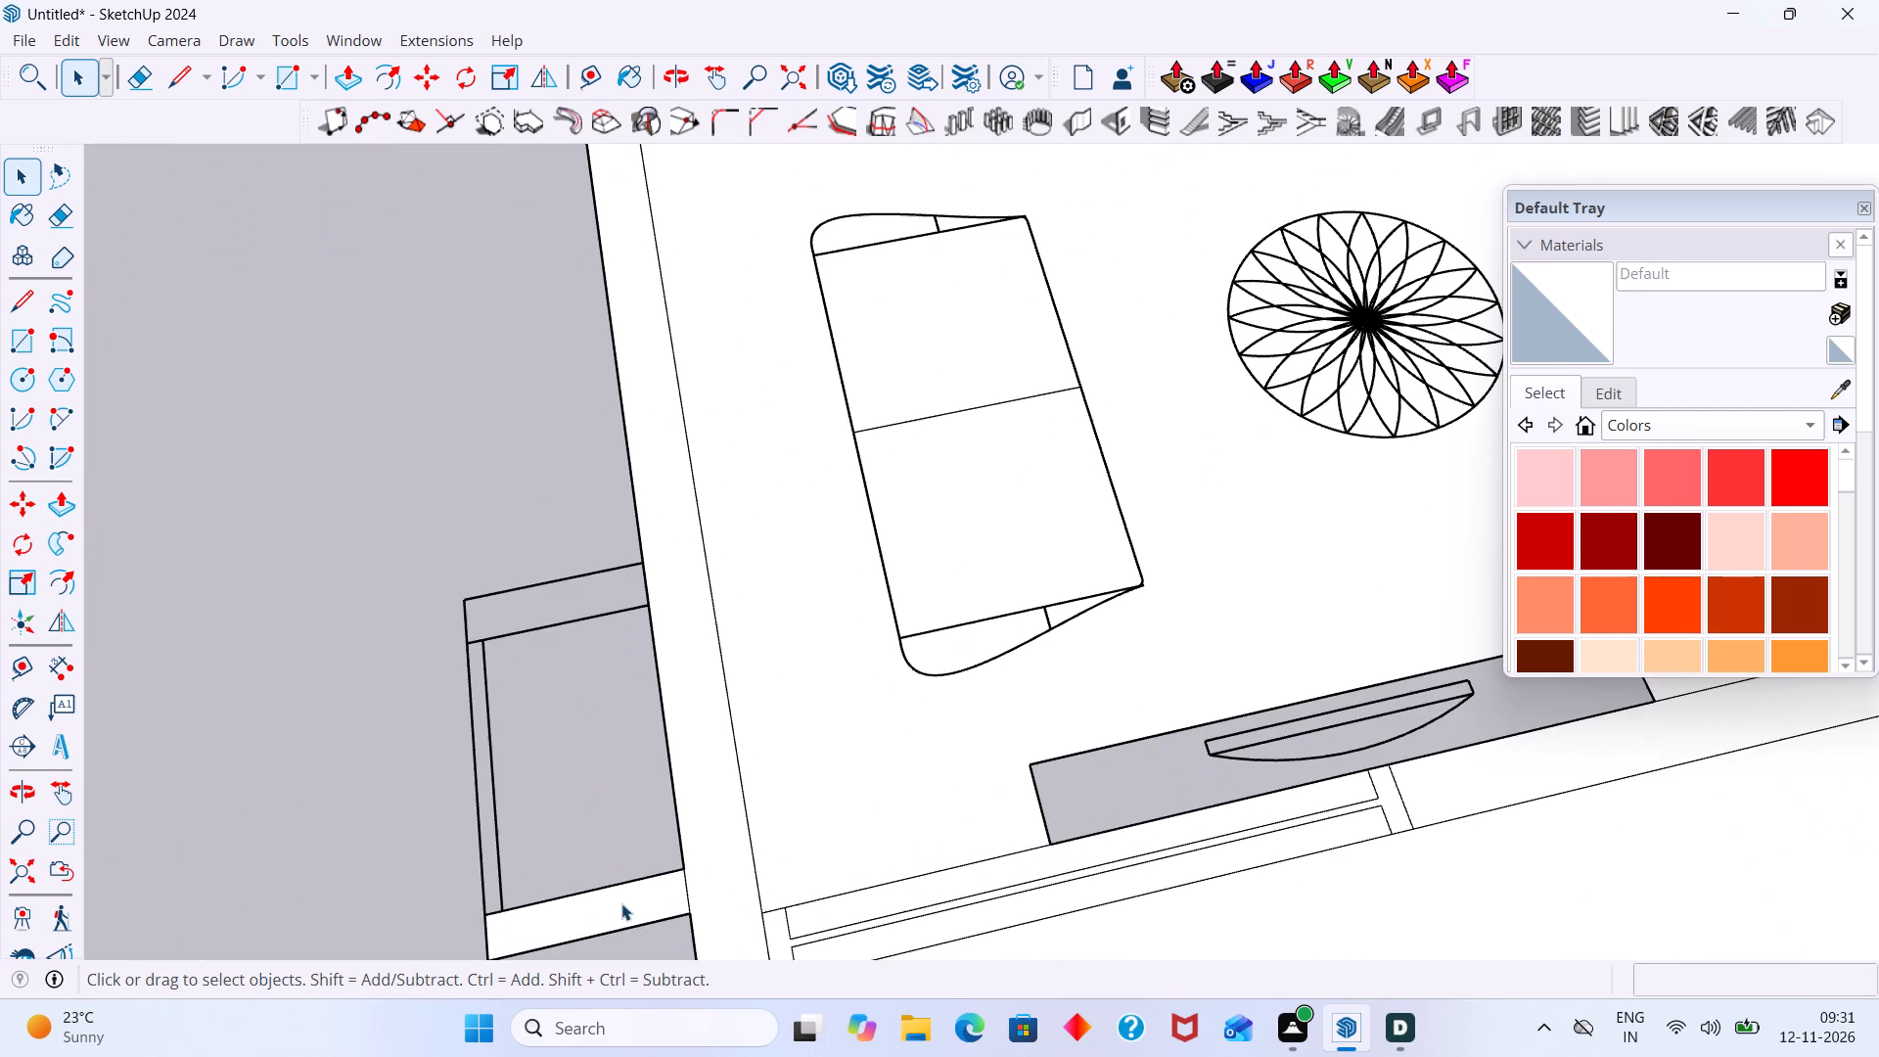
{"action": "left_click", "coordinate": [621, 903]}
{"action": "key", "text": "Delete"}
Delete the two extra strip faces at the end of the striped deck beside the open area.
{"action": "scroll", "coordinate": [609, 810], "scroll_direction": "down", "scroll_amount": 15}
{"action": "middle_click_drag", "start_coordinate": [575, 772], "coordinate": [428, 603], "text": "shift"}
{"action": "middle_click_drag", "start_coordinate": [734, 439], "coordinate": [1115, 746], "text": "shift"}
{"action": "scroll", "coordinate": [763, 596], "scroll_direction": "up", "scroll_amount": 8}
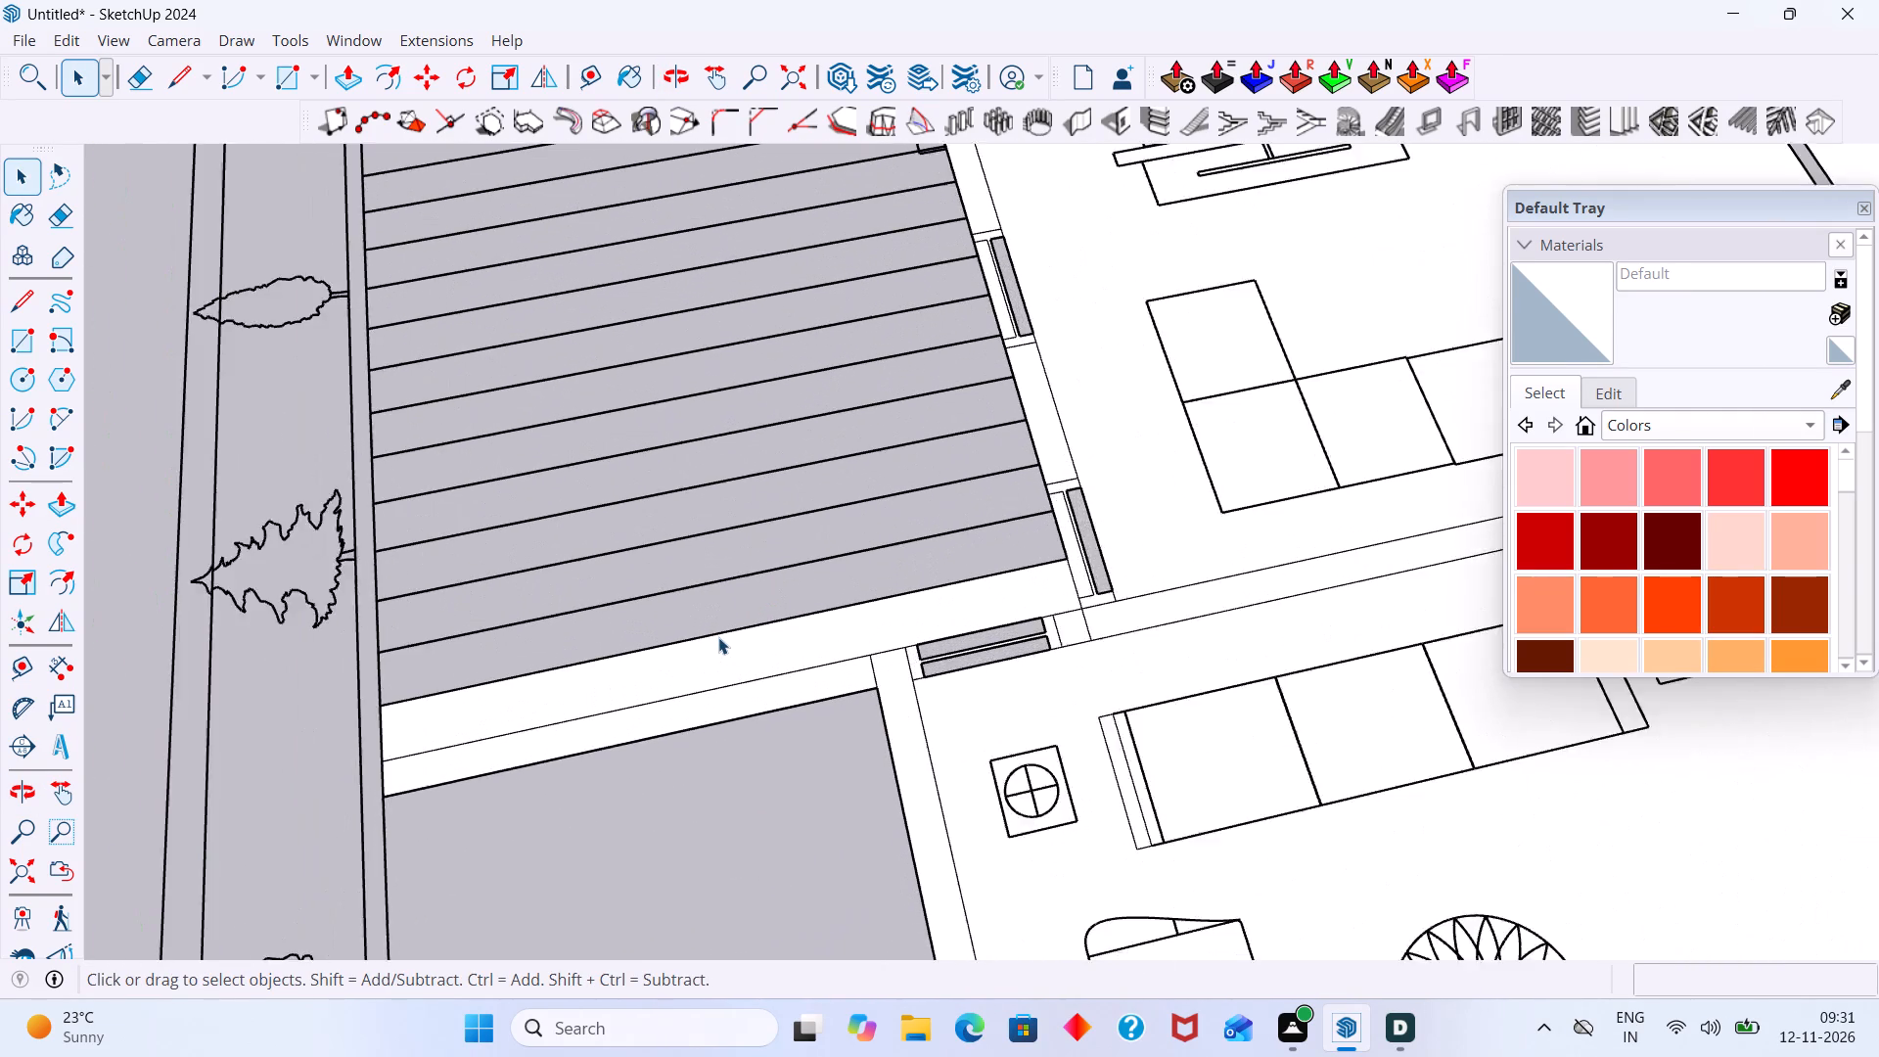
{"action": "scroll", "coordinate": [718, 637], "scroll_direction": "up", "scroll_amount": 2}
{"action": "left_click", "coordinate": [770, 655]}
{"action": "key", "text": "Delete"}
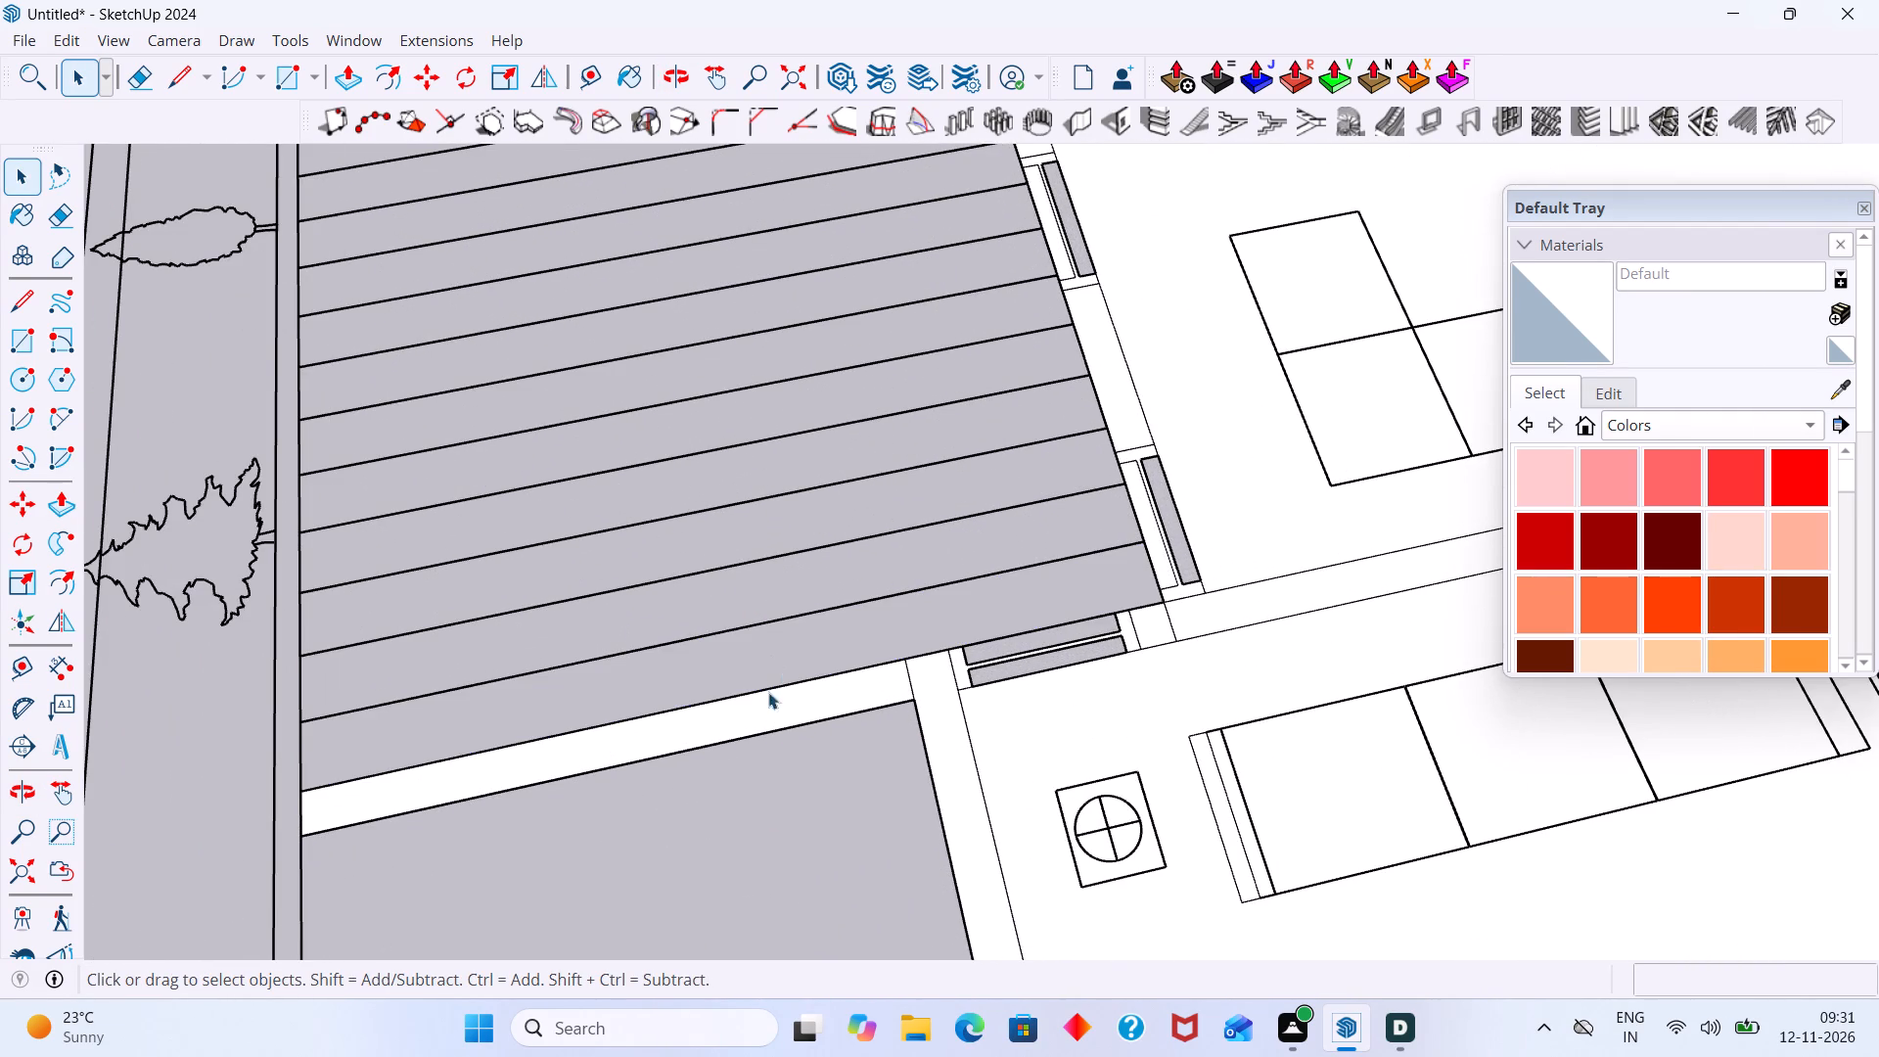
{"action": "left_click", "coordinate": [768, 723]}
{"action": "key", "text": "Delete"}
Fill the window between the deck and living room with a rectangle about 2' 8 3/8" by 9", and delete the extra deck strip face.
{"action": "scroll", "coordinate": [786, 646], "scroll_direction": "down", "scroll_amount": 10}
{"action": "middle_click_drag", "start_coordinate": [848, 584], "coordinate": [784, 584]}
{"action": "scroll", "coordinate": [942, 455], "scroll_direction": "up", "scroll_amount": 9}
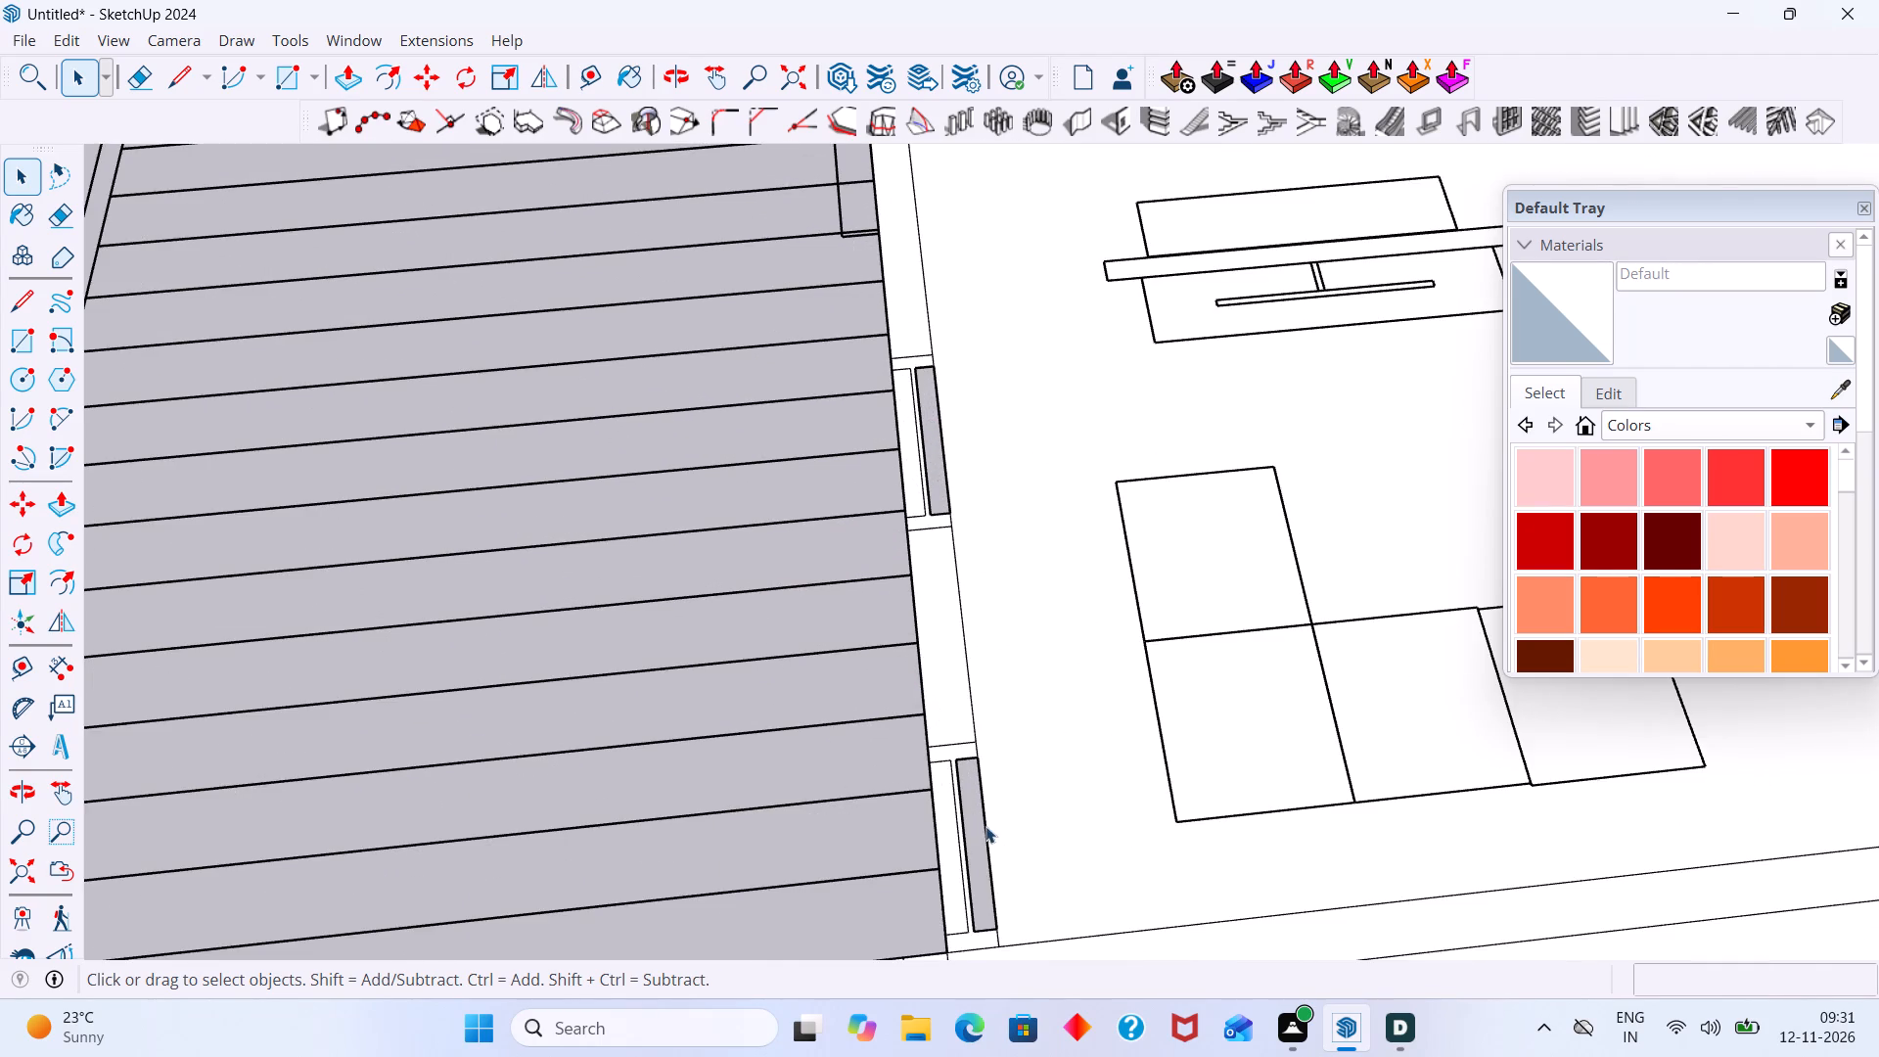
{"action": "scroll", "coordinate": [985, 826], "scroll_direction": "down", "scroll_amount": 7}
{"action": "middle_click_drag", "start_coordinate": [913, 849], "coordinate": [908, 550], "text": "shift"}
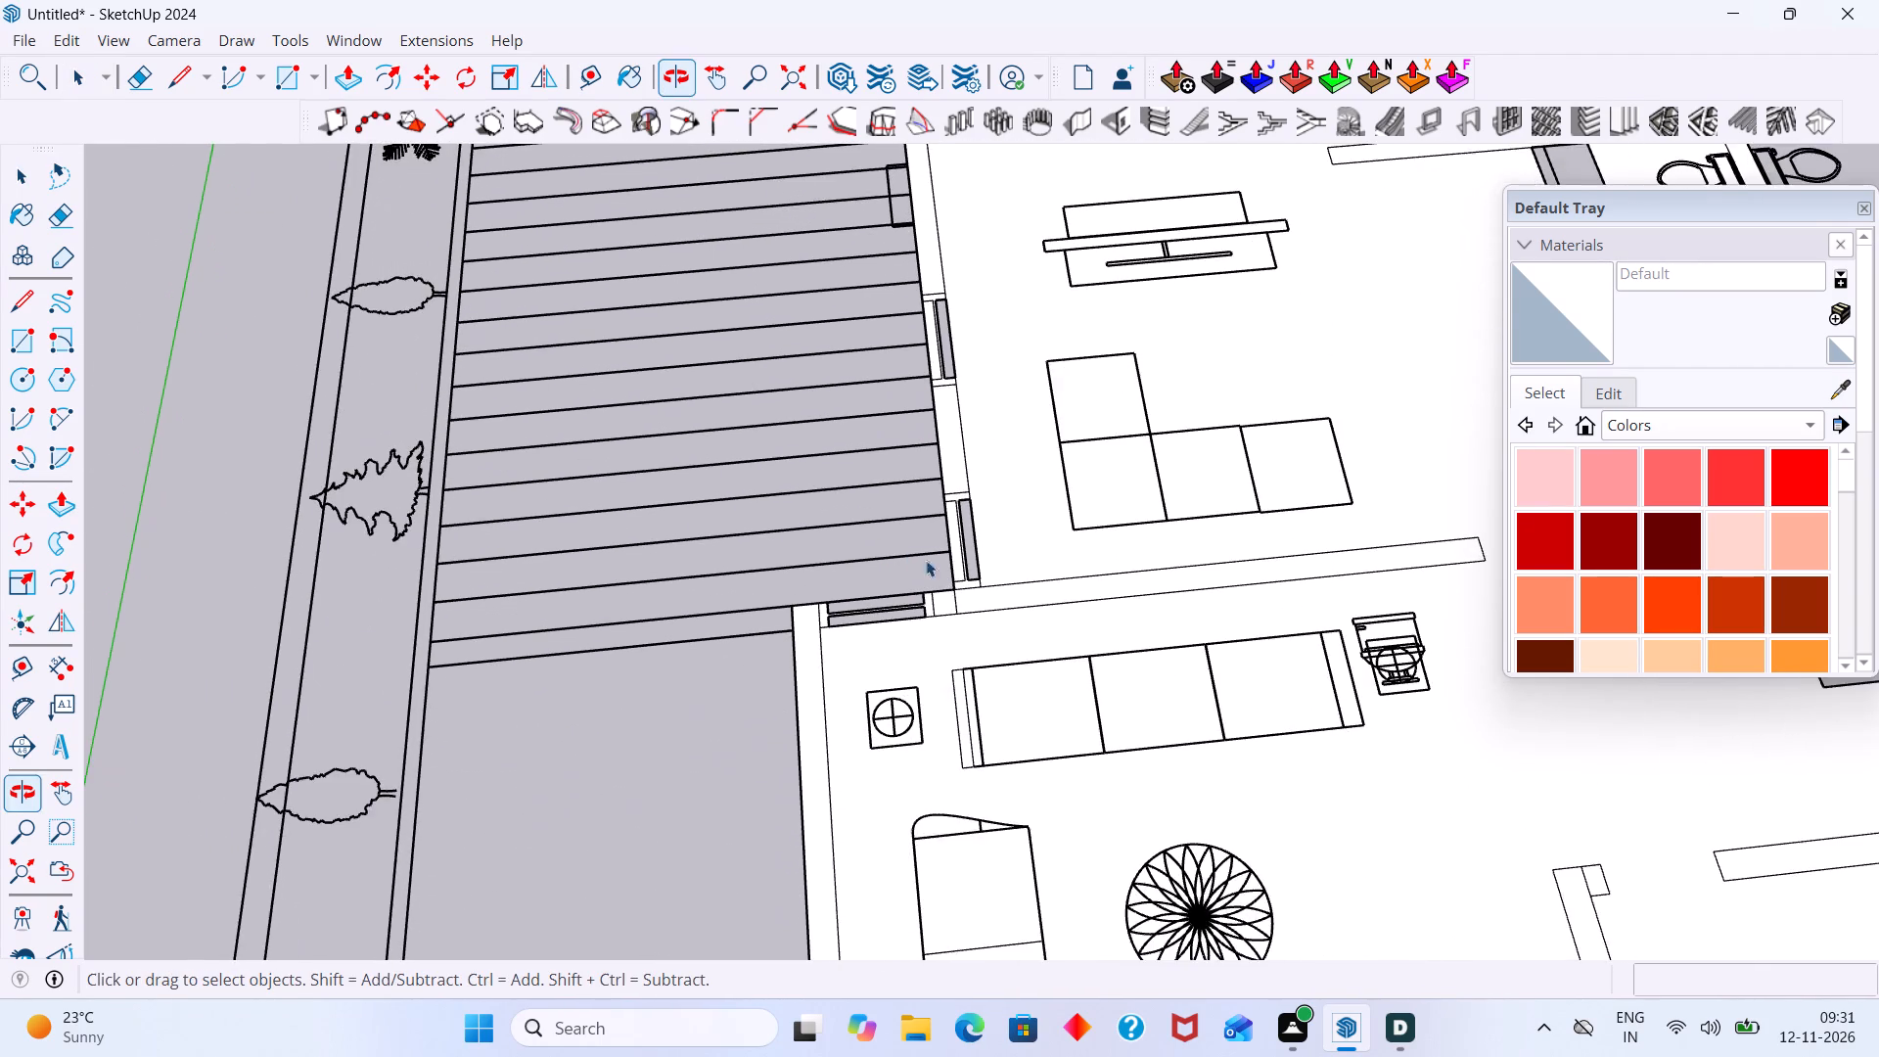
{"action": "scroll", "coordinate": [951, 618], "scroll_direction": "down", "scroll_amount": 2}
{"action": "middle_click_drag", "start_coordinate": [857, 624], "coordinate": [810, 569], "text": "shift"}
{"action": "scroll", "coordinate": [902, 555], "scroll_direction": "up", "scroll_amount": 7}
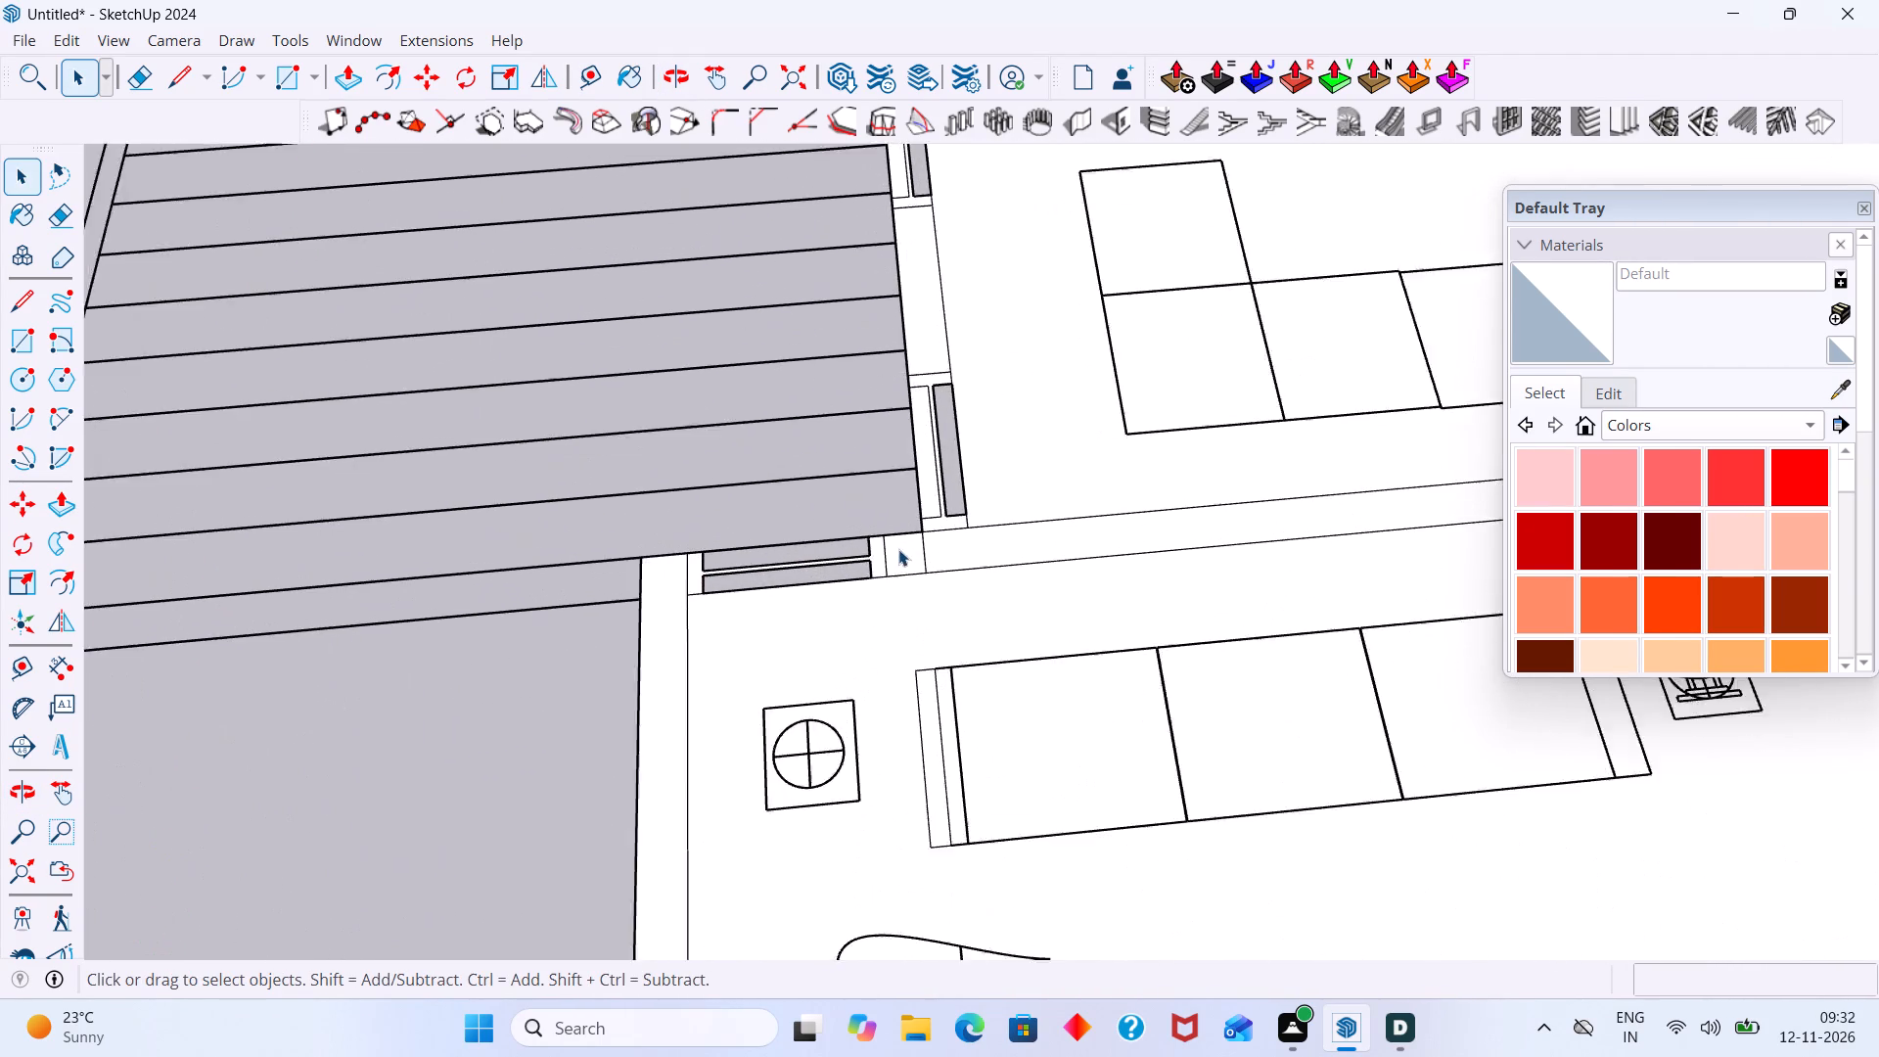
{"action": "scroll", "coordinate": [898, 549], "scroll_direction": "up", "scroll_amount": 7}
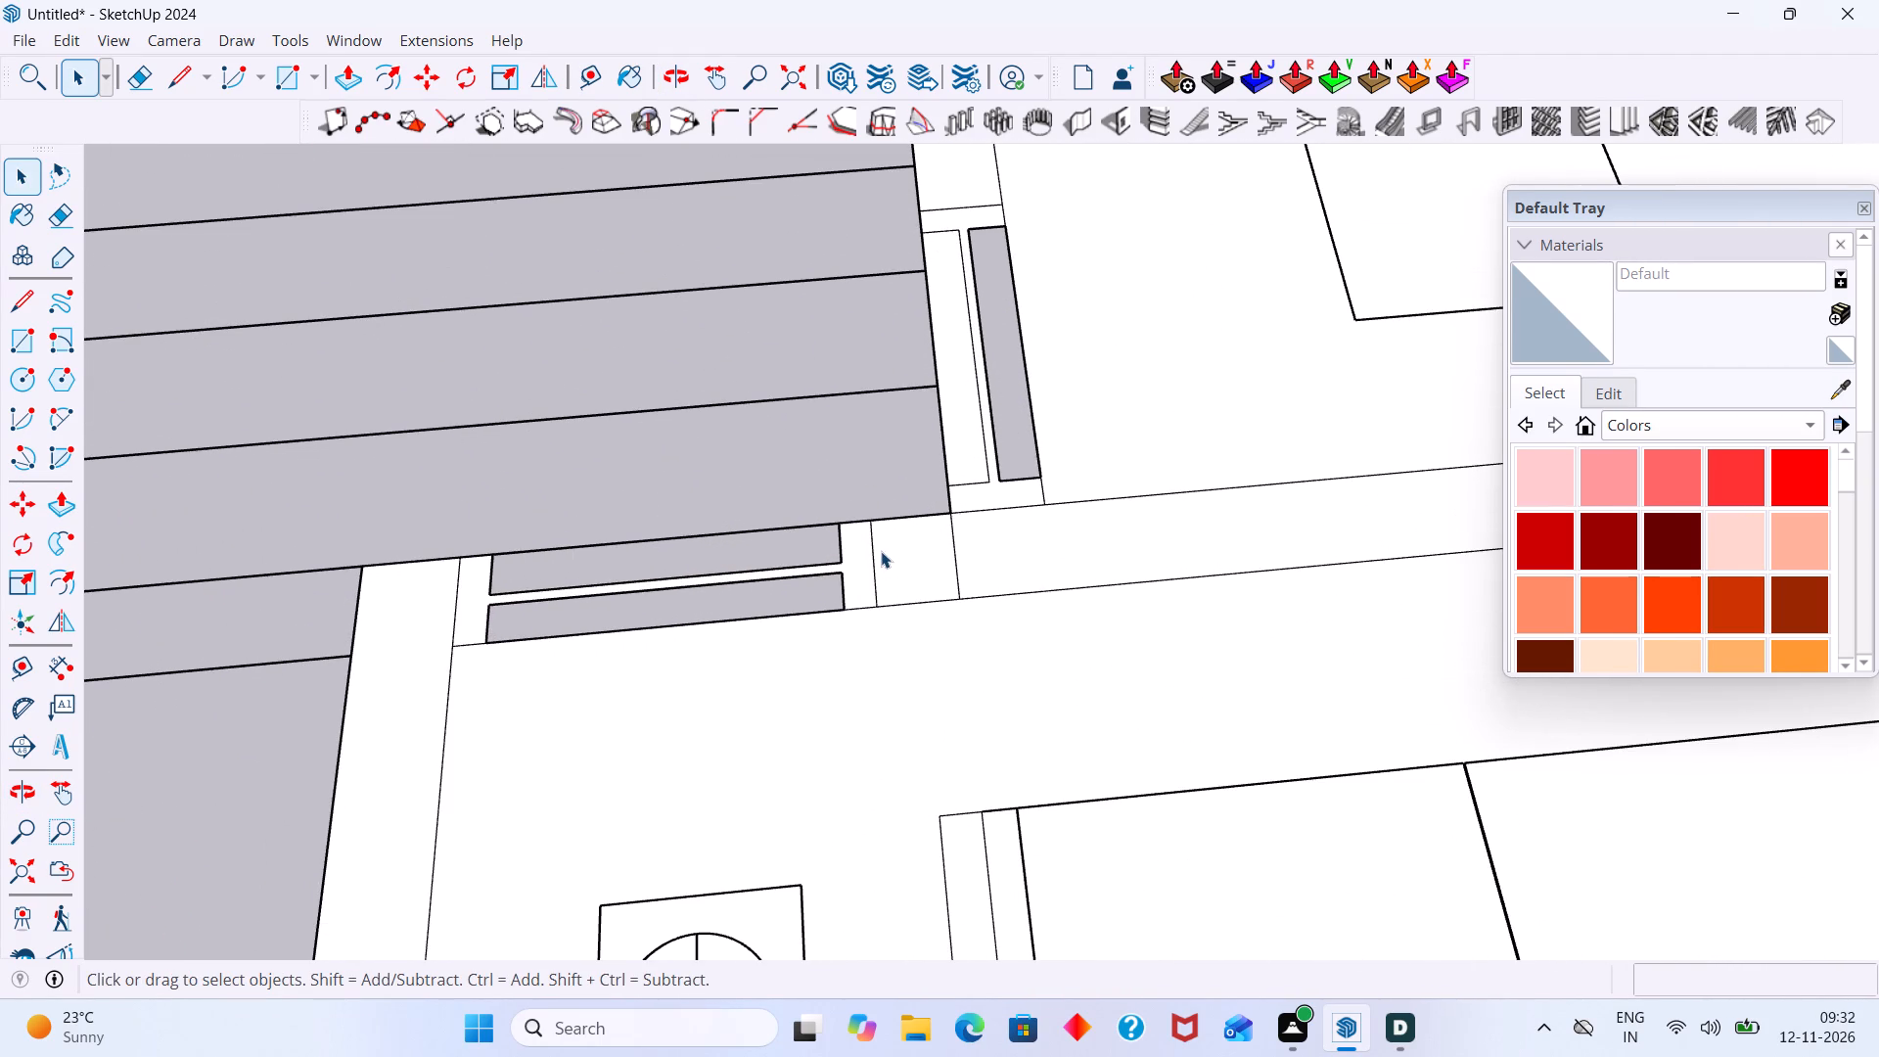
{"action": "key", "text": "r"}
{"action": "scroll", "coordinate": [605, 525], "scroll_direction": "up", "scroll_amount": 3}
{"action": "left_click", "coordinate": [447, 564]}
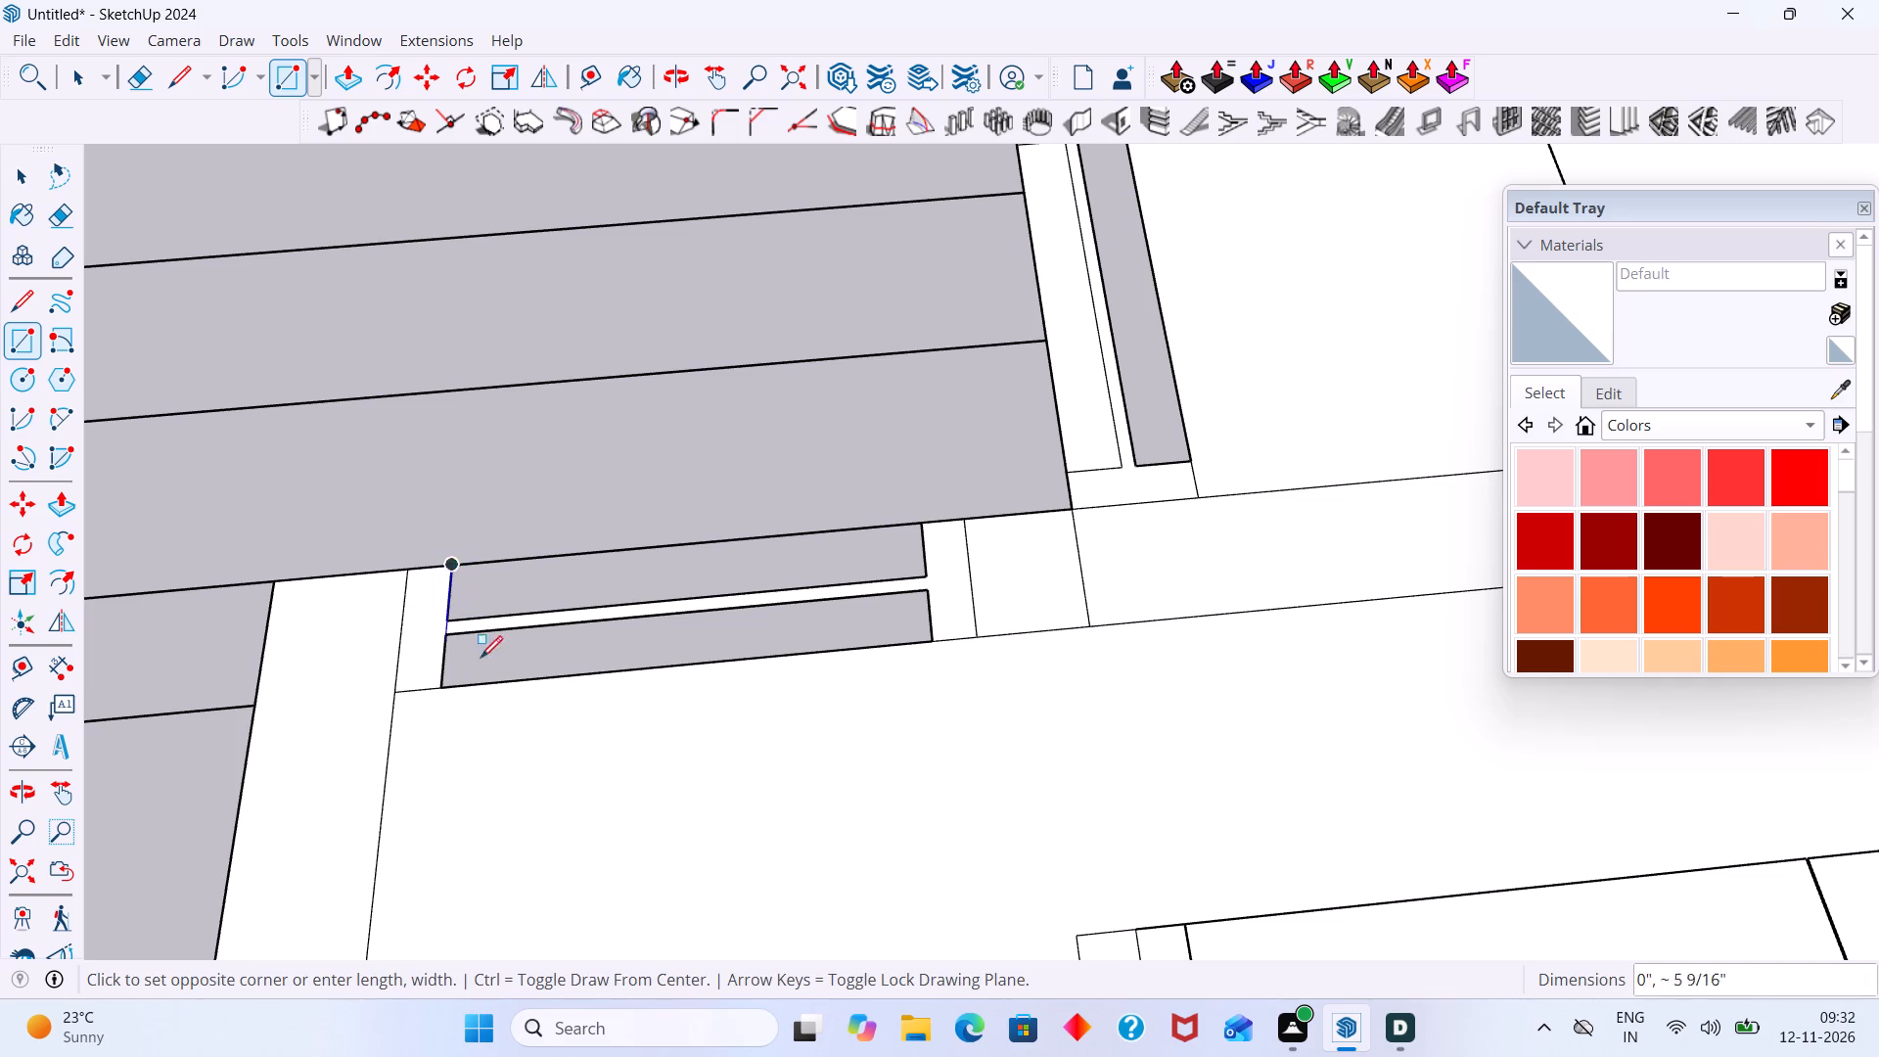
{"action": "left_click", "coordinate": [936, 641]}
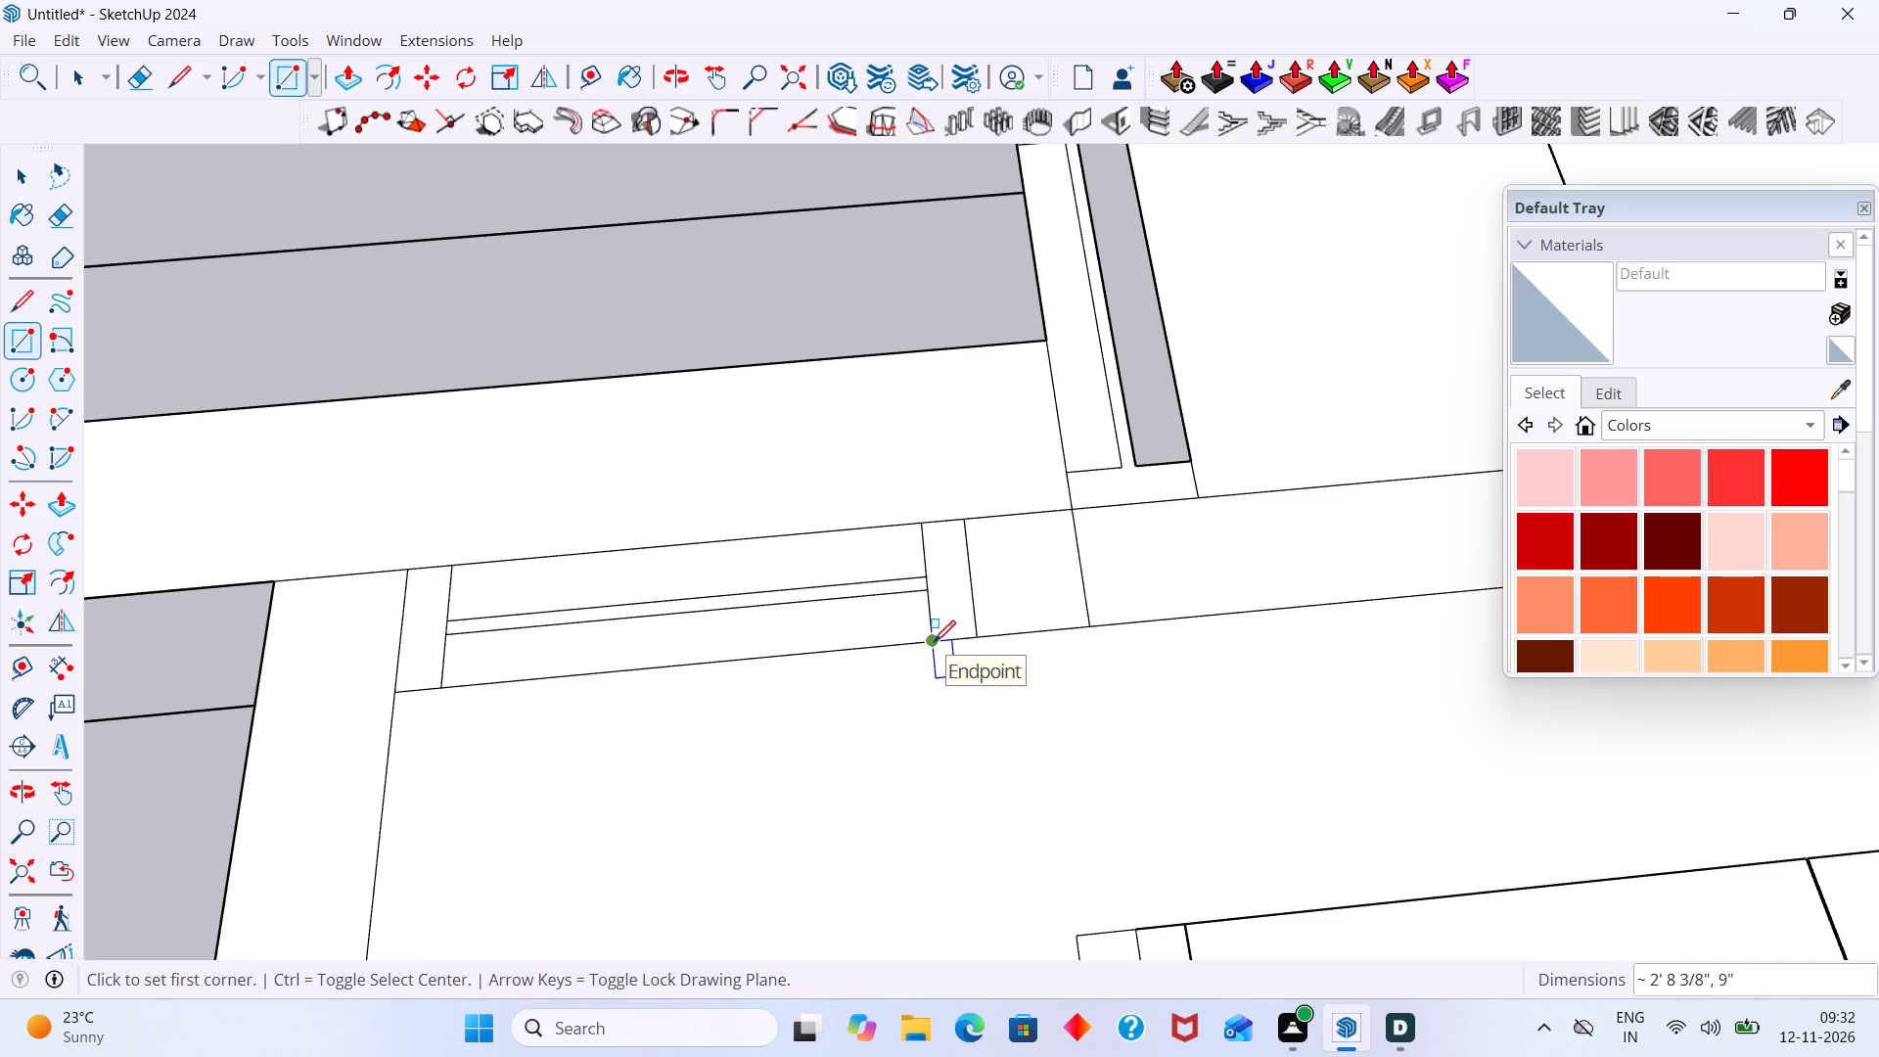
{"action": "key", "text": "space"}
{"action": "left_click", "coordinate": [924, 462]}
{"action": "key", "text": "Delete"}
Fill the window beside the L-shaped sofa room with a rectangle about 2' 10 1/16" by 9", and delete the three extra deck strip faces.
{"action": "scroll", "coordinate": [854, 521], "scroll_direction": "down", "scroll_amount": 3}
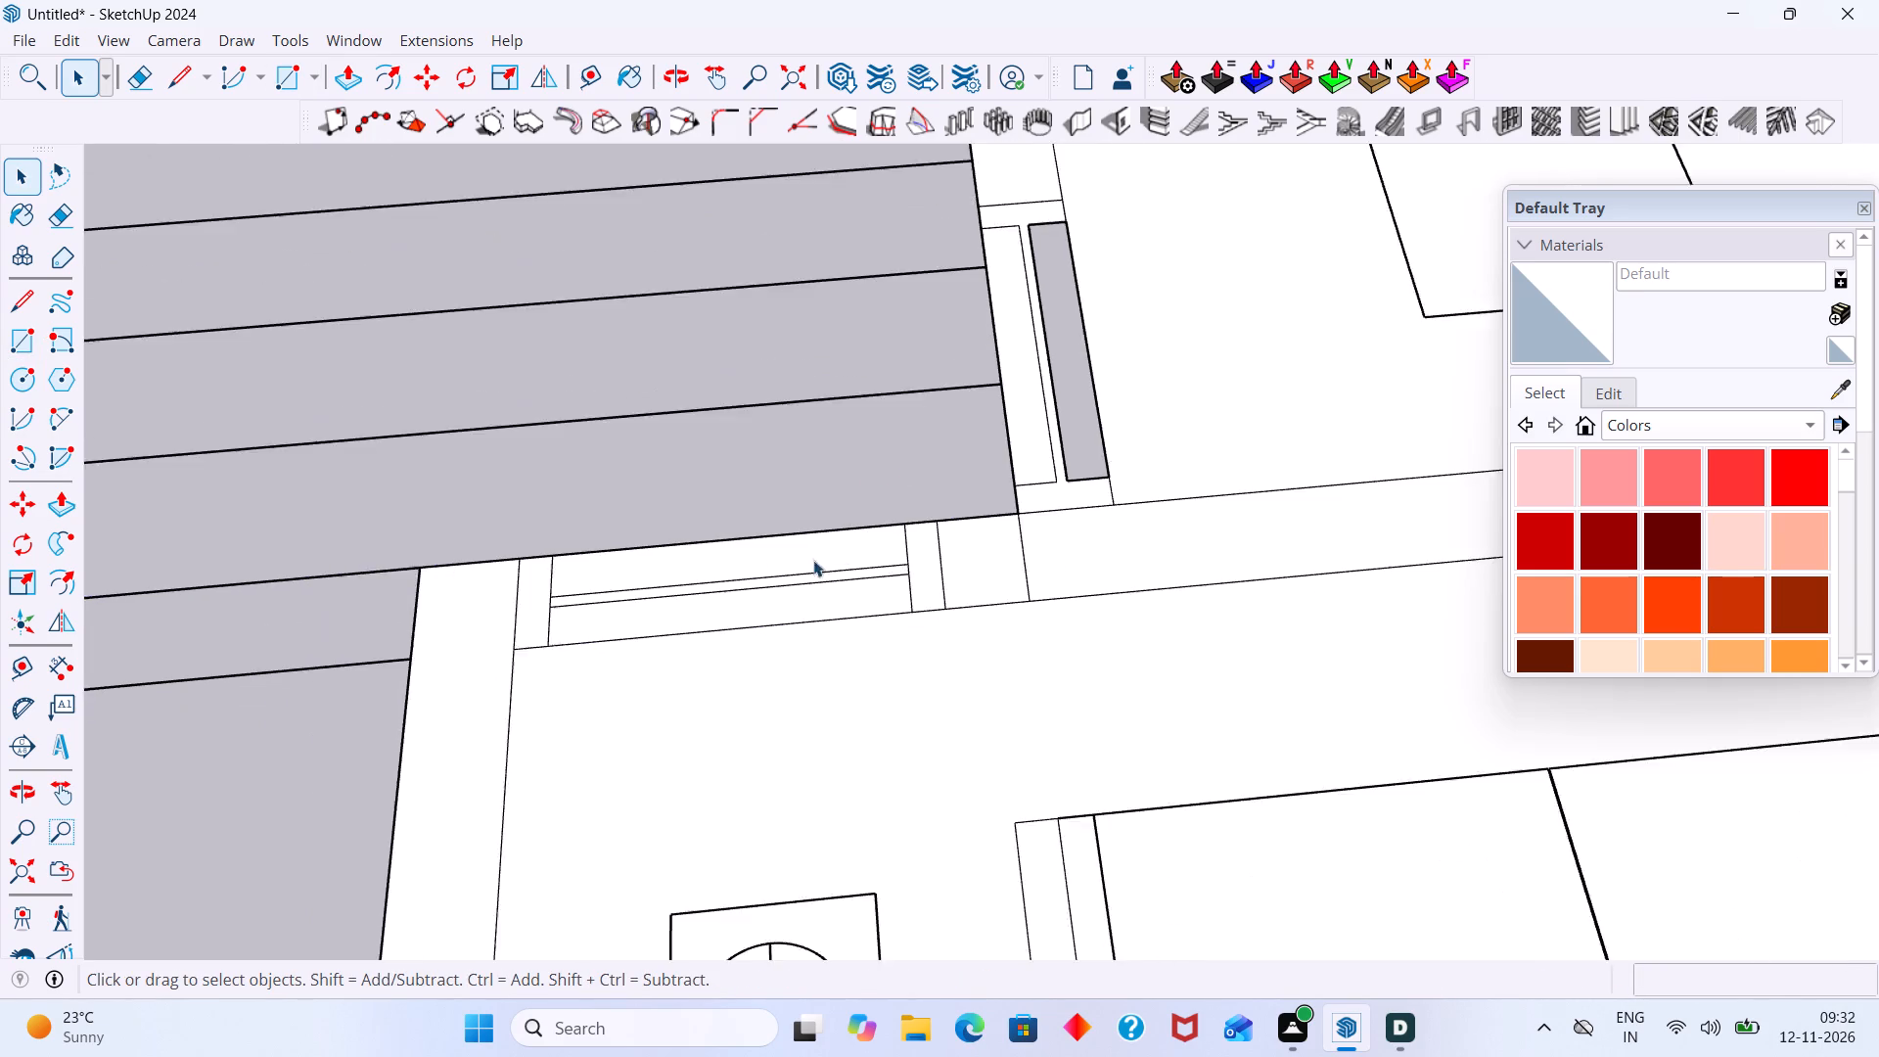
{"action": "scroll", "coordinate": [813, 560], "scroll_direction": "down", "scroll_amount": 10}
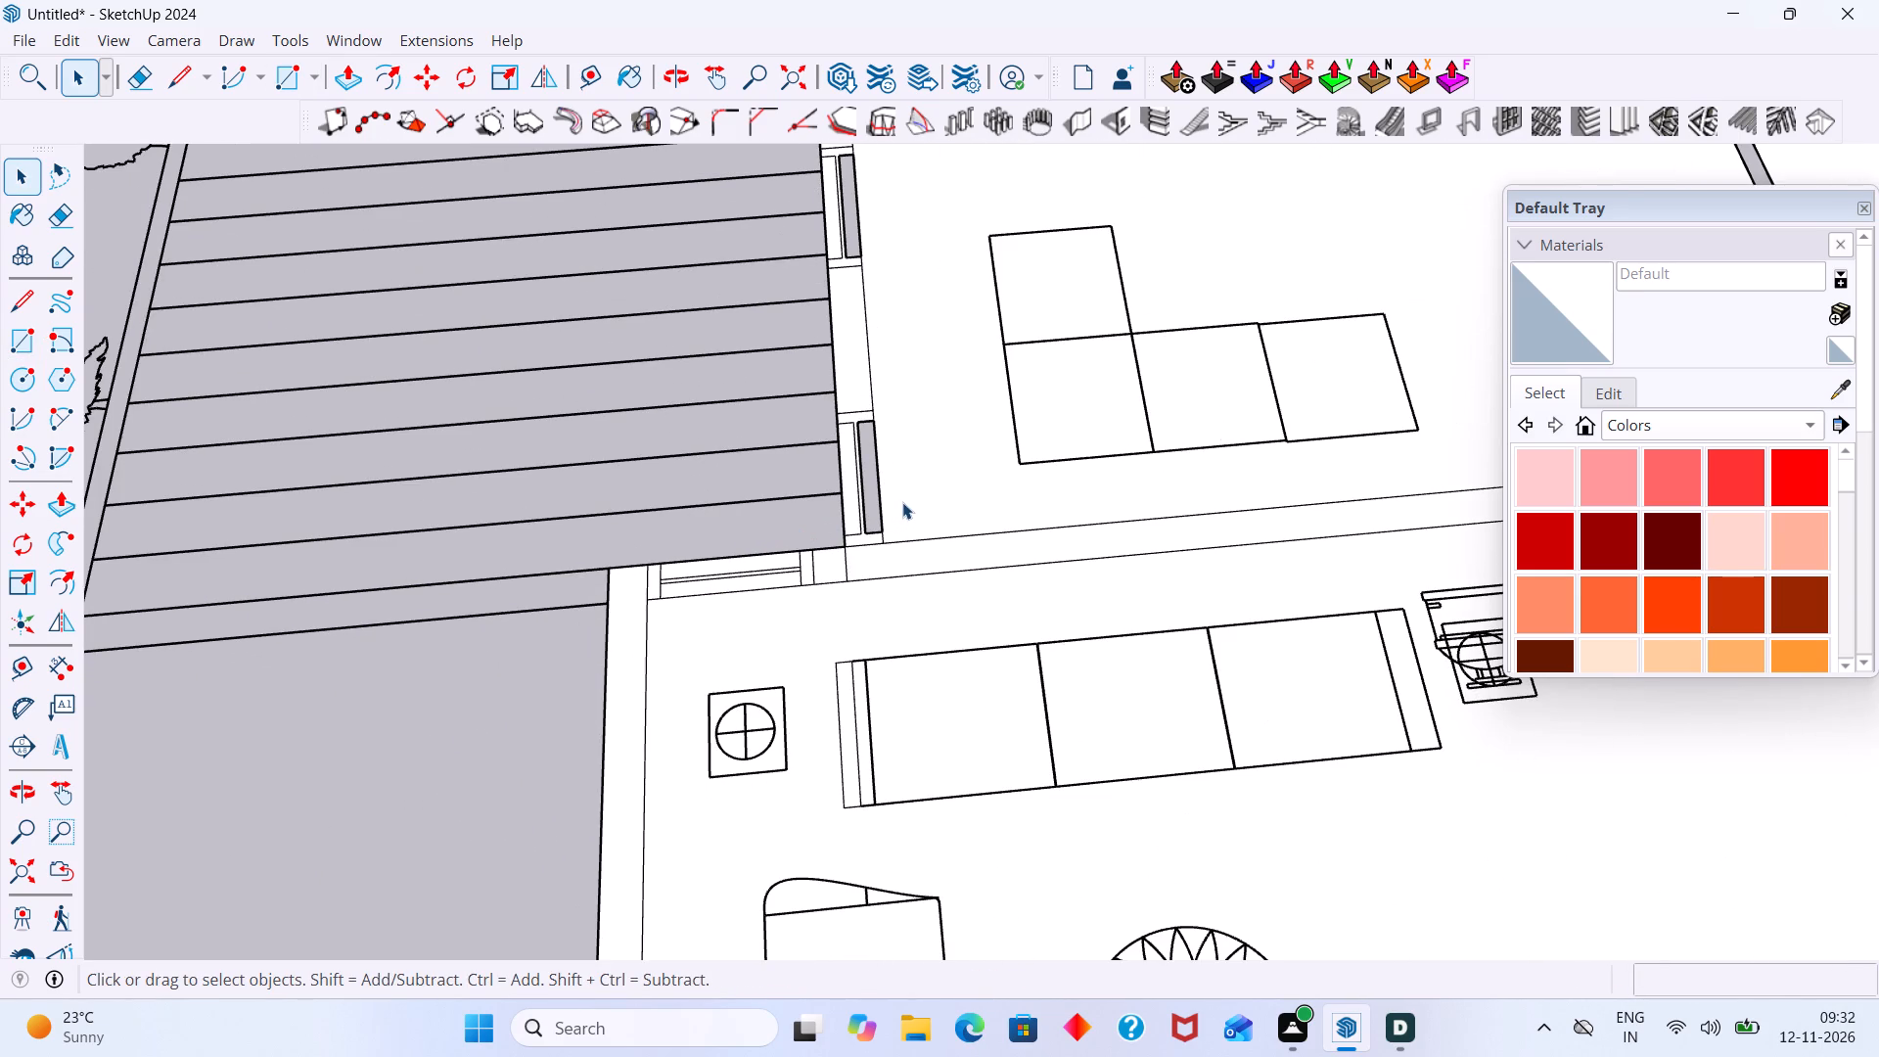
{"action": "key", "text": "r"}
{"action": "scroll", "coordinate": [843, 457], "scroll_direction": "up", "scroll_amount": 9}
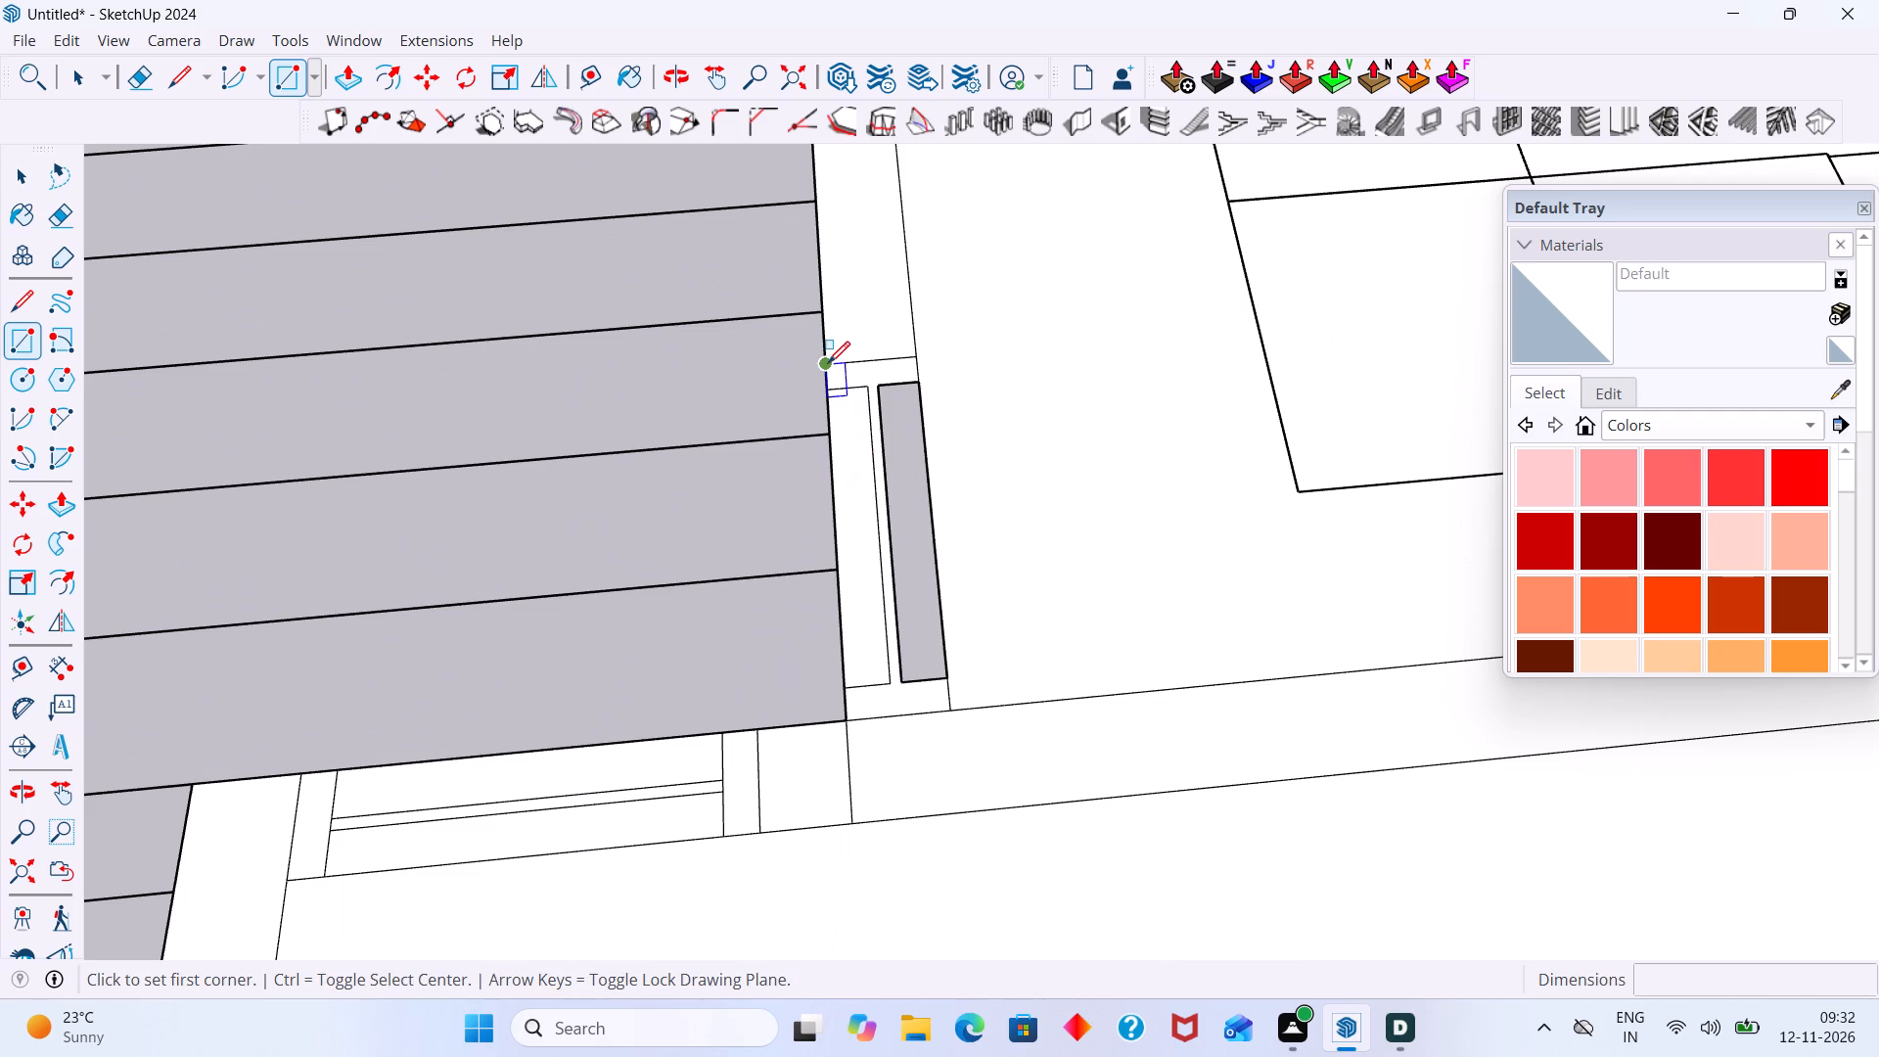
{"action": "left_click", "coordinate": [828, 363]}
{"action": "left_click", "coordinate": [950, 681]}
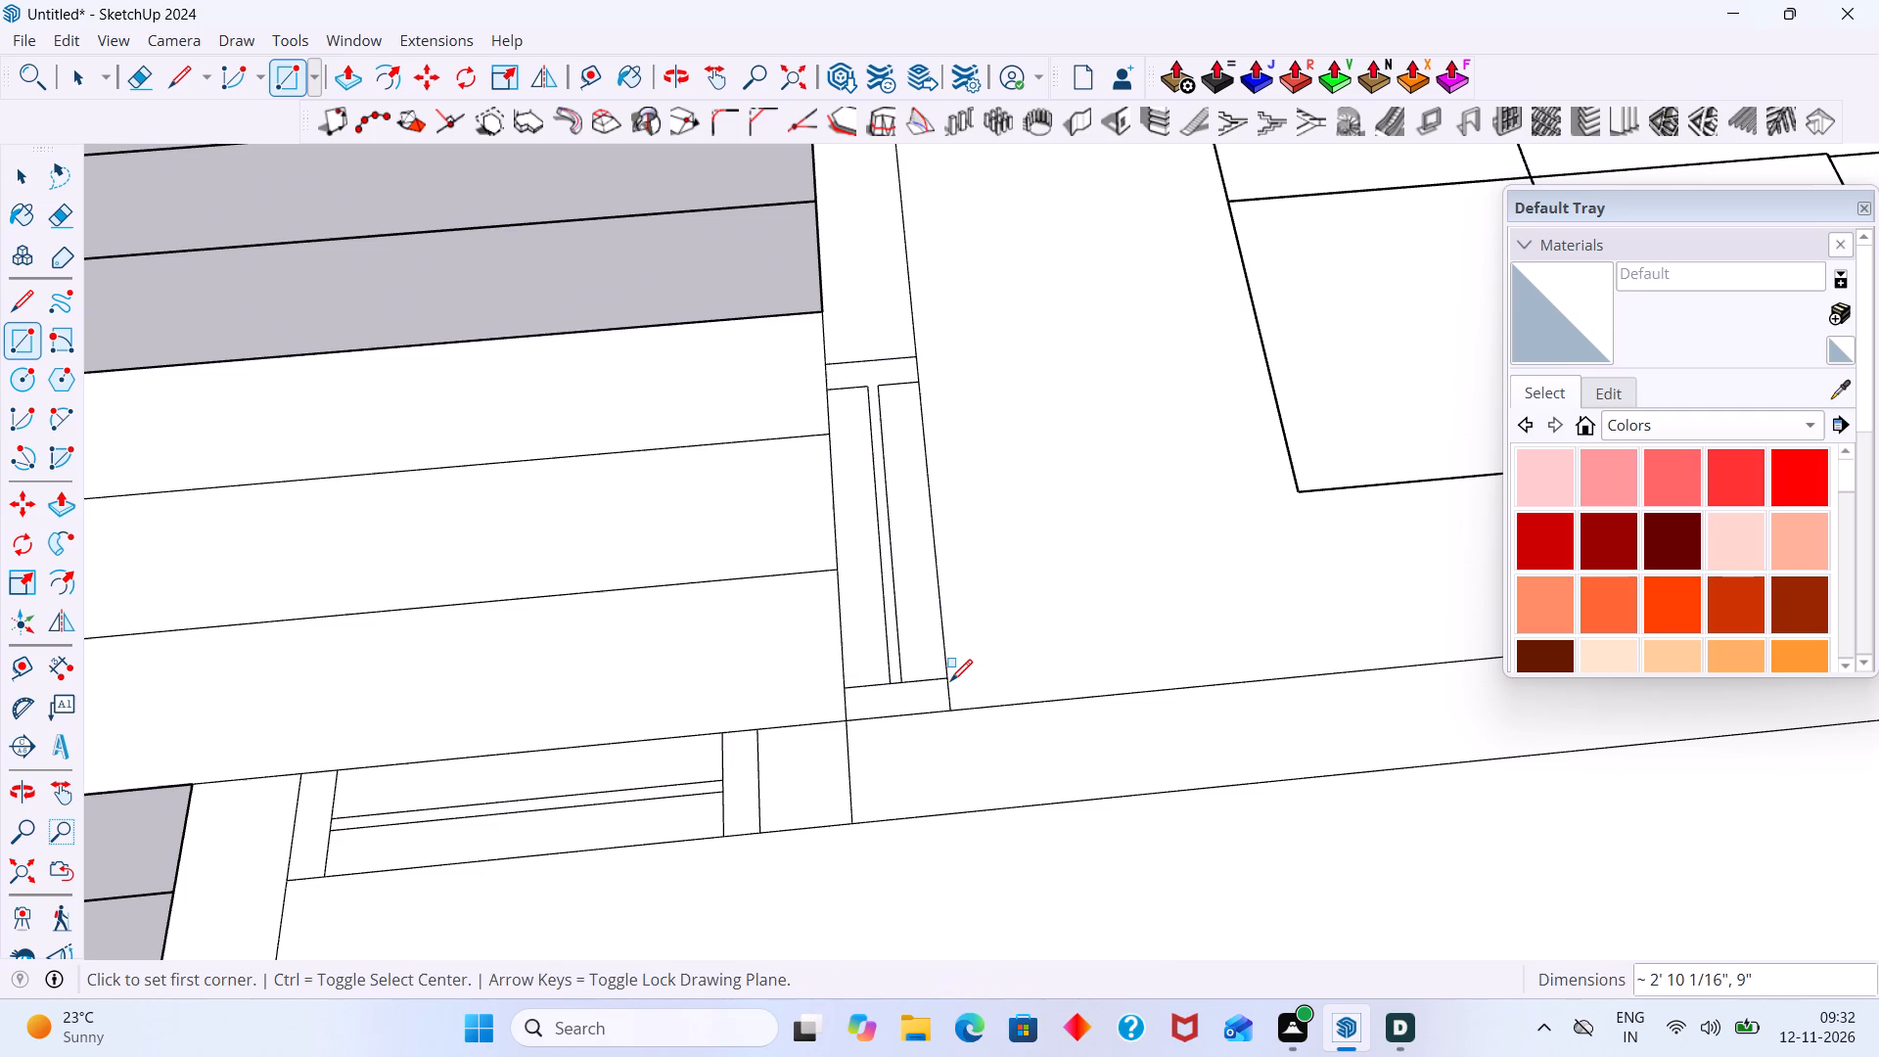
{"action": "key", "text": "space"}
{"action": "left_click", "coordinate": [729, 541]}
{"action": "key", "text": "Delete"}
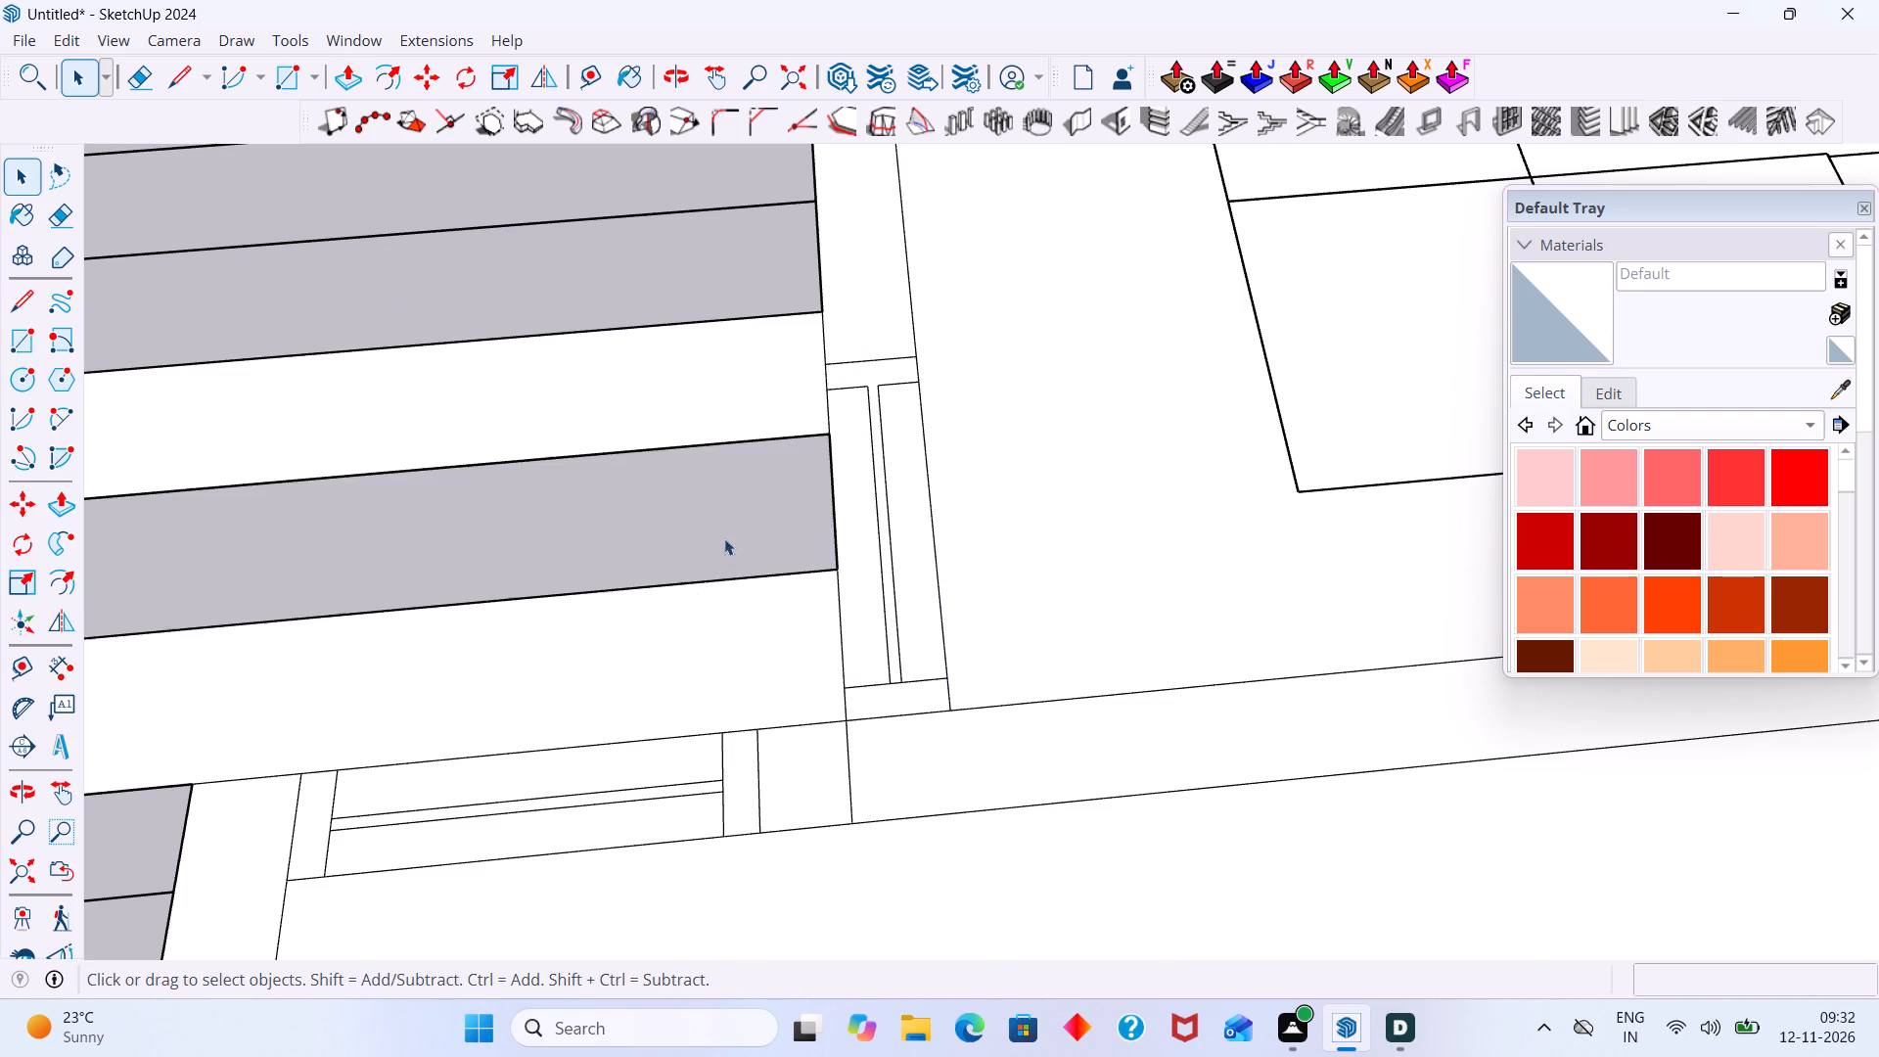
{"action": "left_click", "coordinate": [697, 629]}
{"action": "key", "text": "Delete"}
{"action": "left_click", "coordinate": [696, 411]}
{"action": "key", "text": "Delete"}
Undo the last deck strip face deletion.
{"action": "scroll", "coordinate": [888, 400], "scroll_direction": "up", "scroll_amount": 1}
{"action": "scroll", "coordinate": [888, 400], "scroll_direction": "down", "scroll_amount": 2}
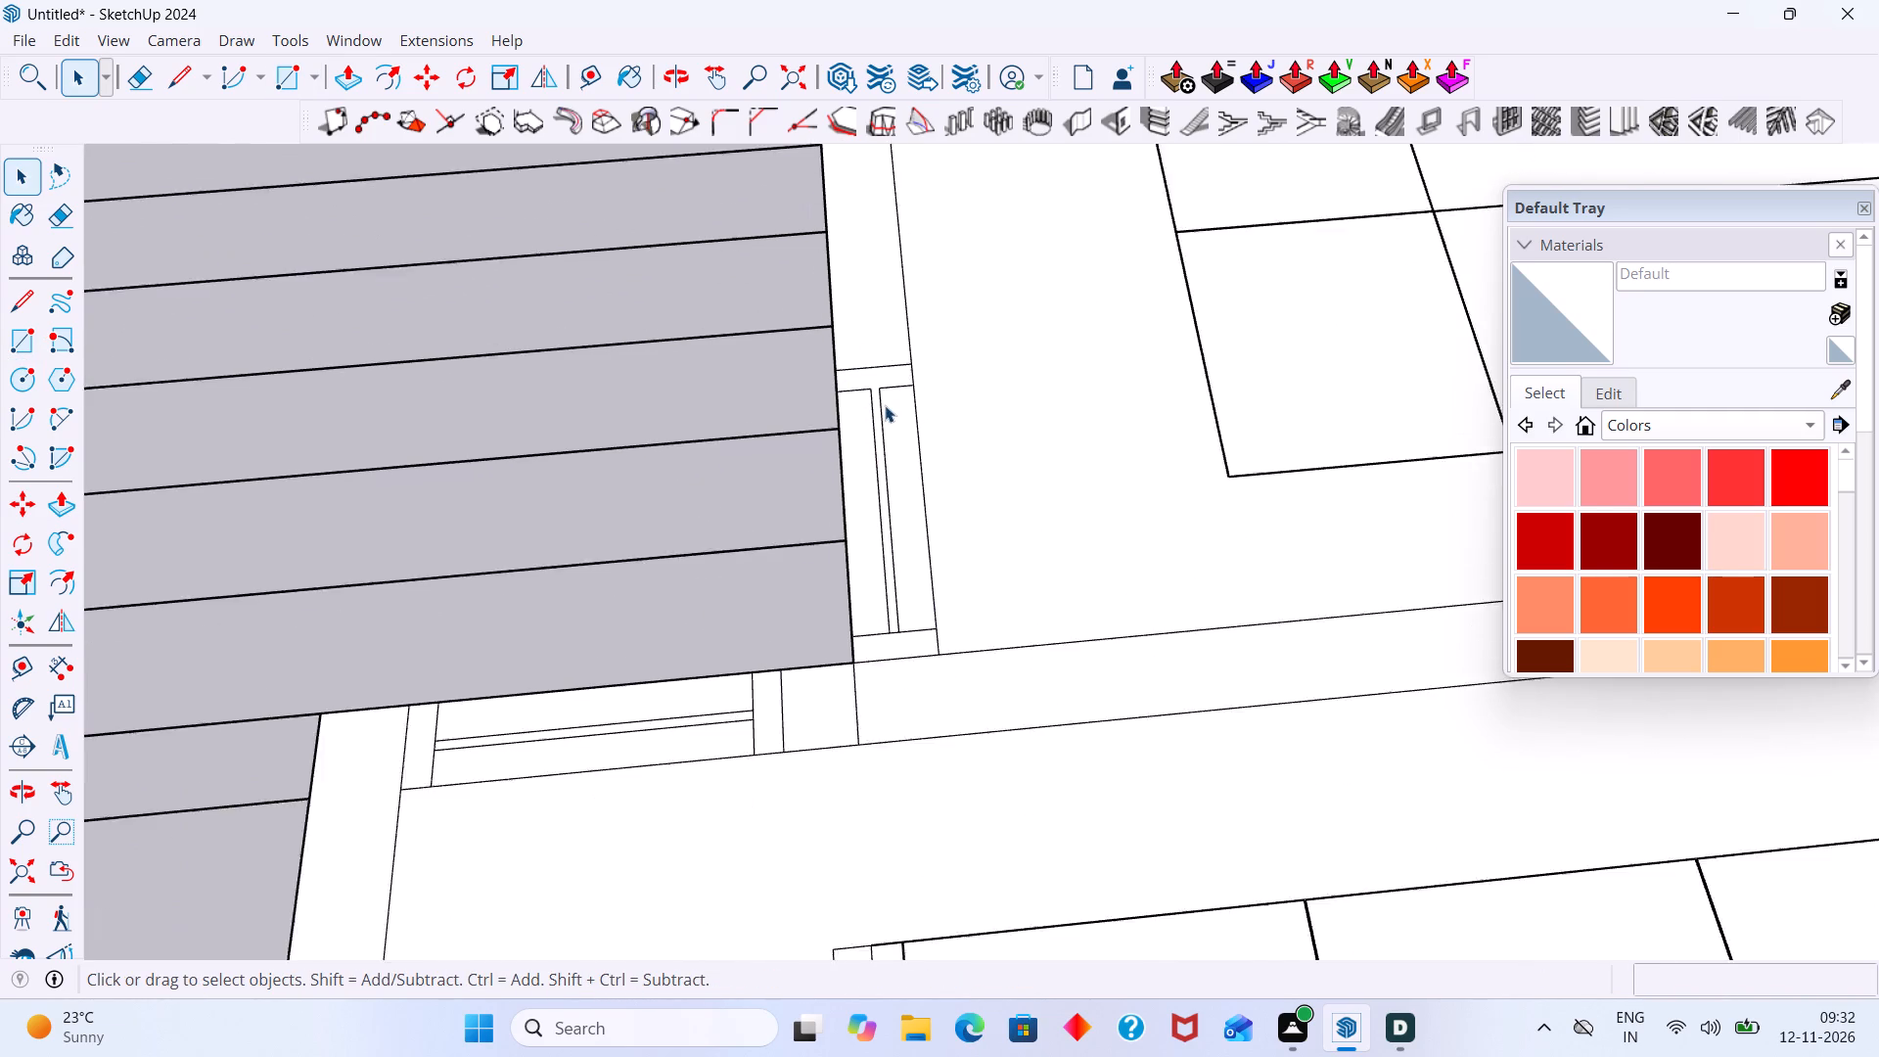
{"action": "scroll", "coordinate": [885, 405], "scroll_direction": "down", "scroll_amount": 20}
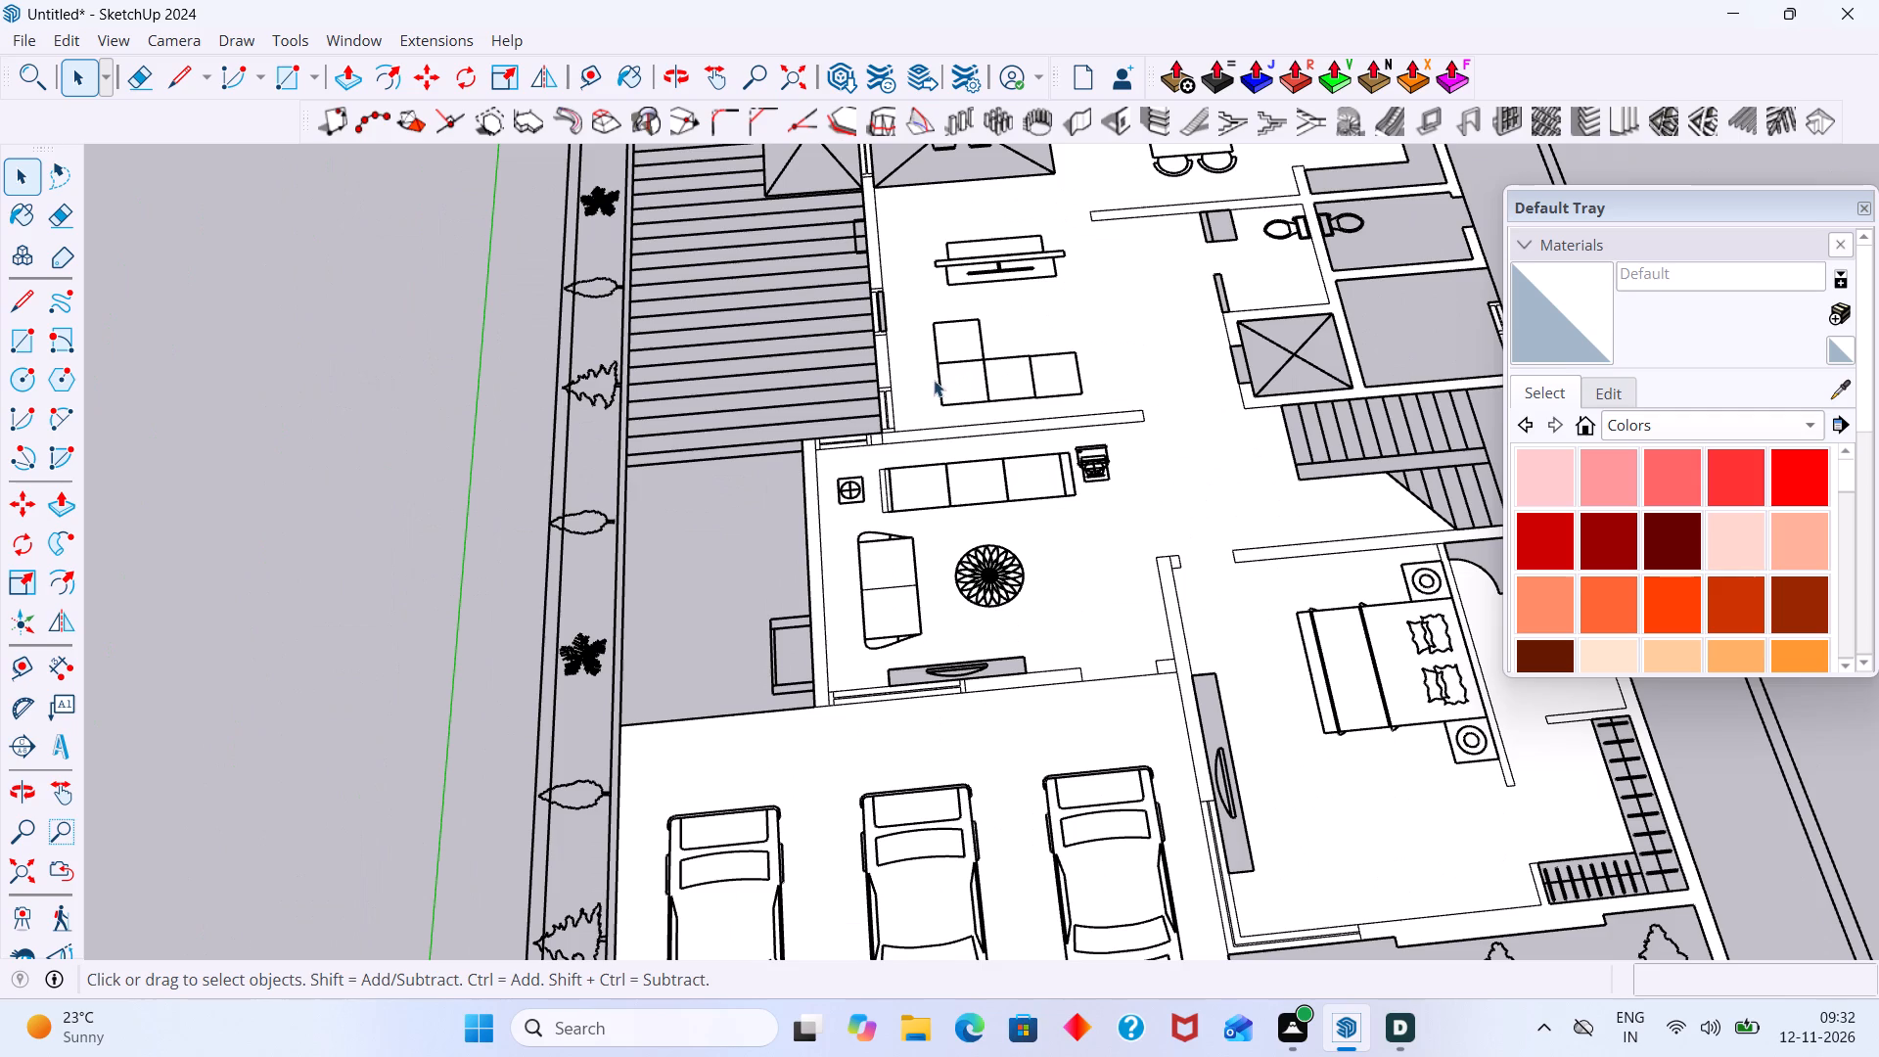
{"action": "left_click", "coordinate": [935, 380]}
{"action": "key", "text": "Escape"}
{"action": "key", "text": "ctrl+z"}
Delete the large interior floor face spanning the living areas and bedroom, and the remaining filled strip face of the striped deck.
{"action": "scroll", "coordinate": [929, 388], "scroll_direction": "up", "scroll_amount": 2}
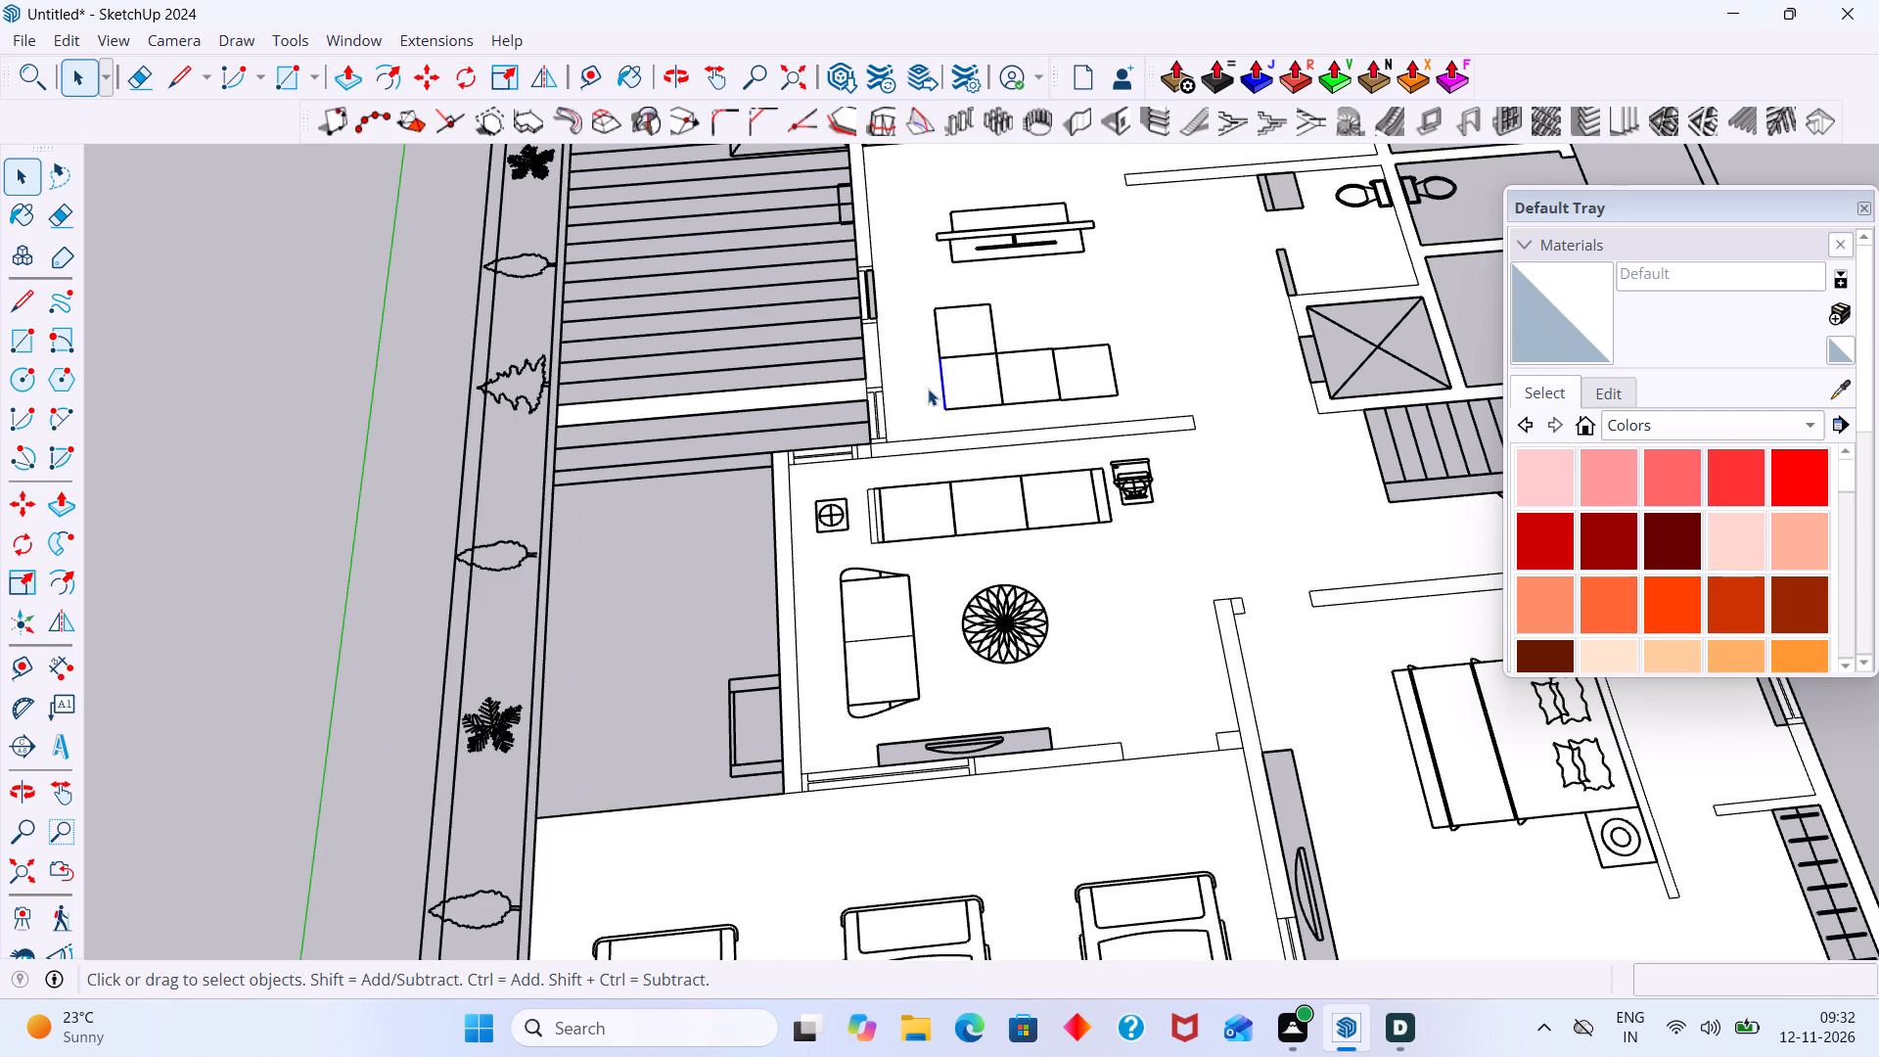
{"action": "key", "text": "space"}
{"action": "left_click", "coordinate": [934, 407]}
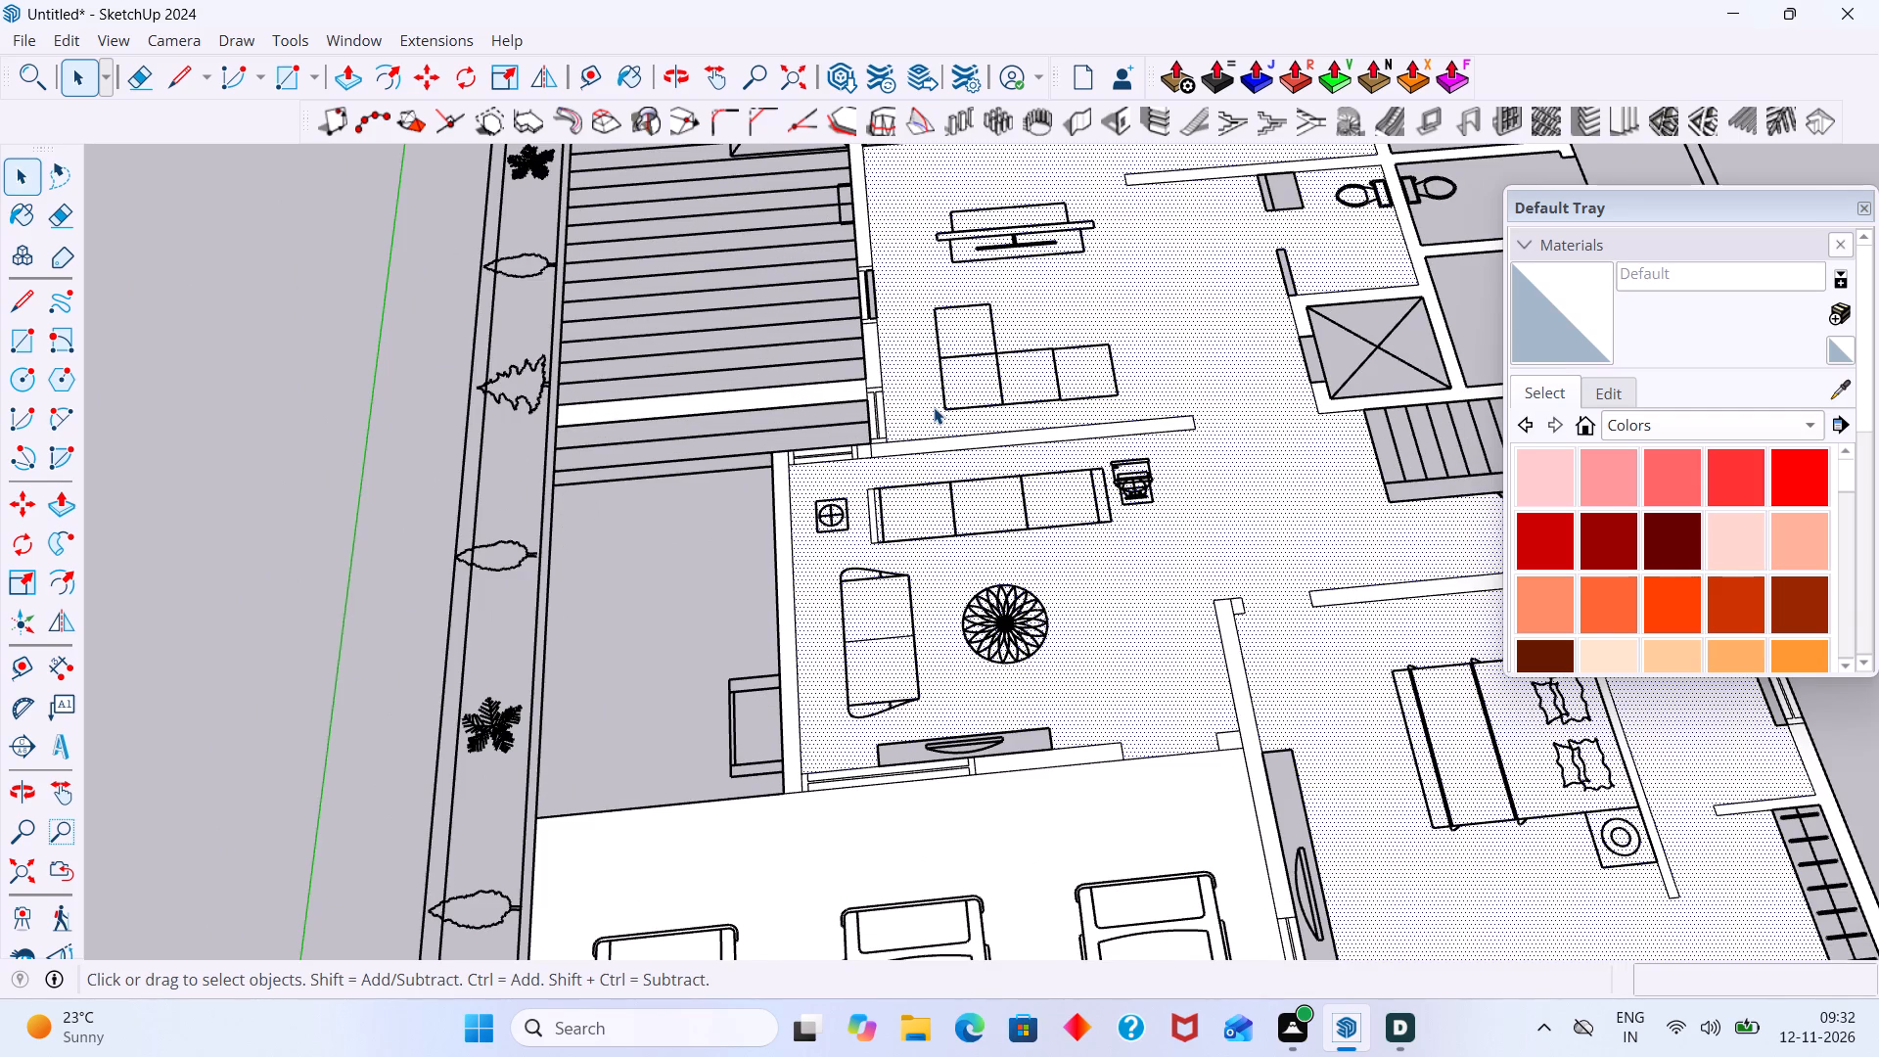
{"action": "key", "text": "Delete"}
{"action": "scroll", "coordinate": [952, 391], "scroll_direction": "down", "scroll_amount": 2}
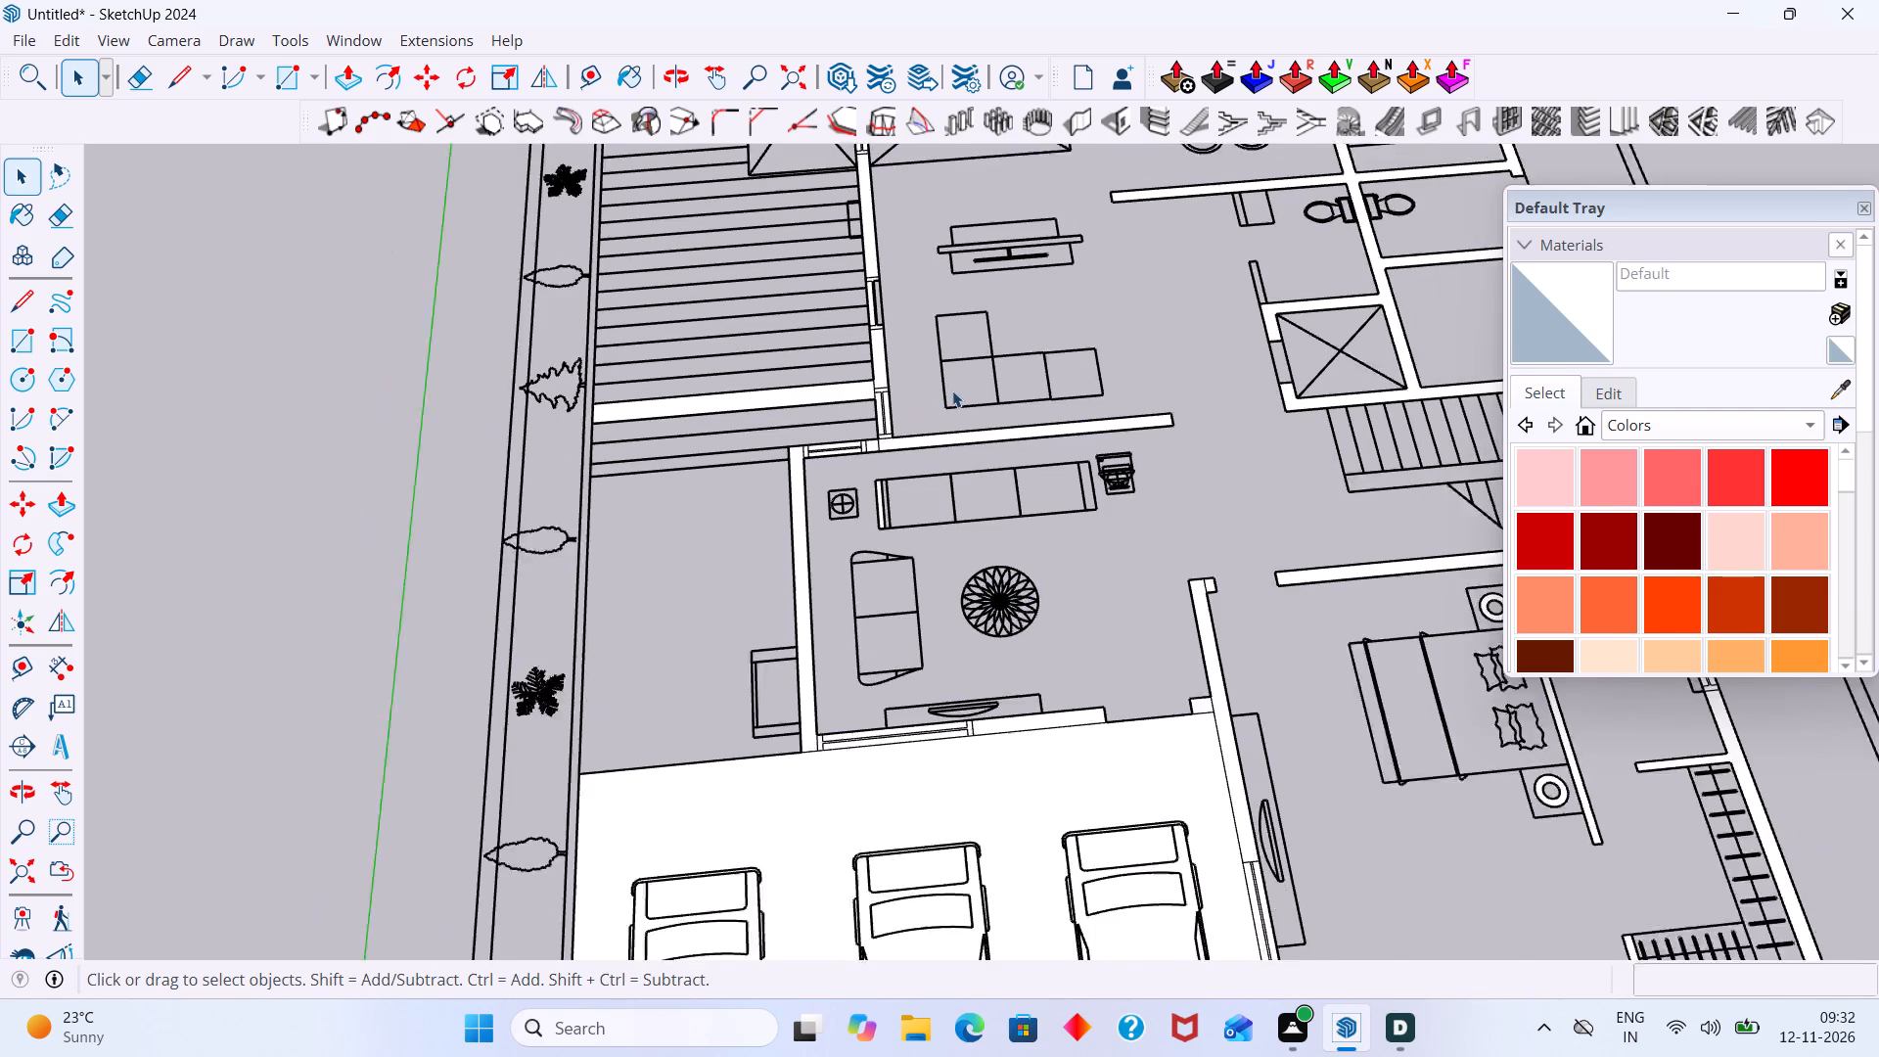
{"action": "scroll", "coordinate": [842, 398], "scroll_direction": "up", "scroll_amount": 3}
{"action": "left_click", "coordinate": [840, 393]}
{"action": "key", "text": "Delete"}
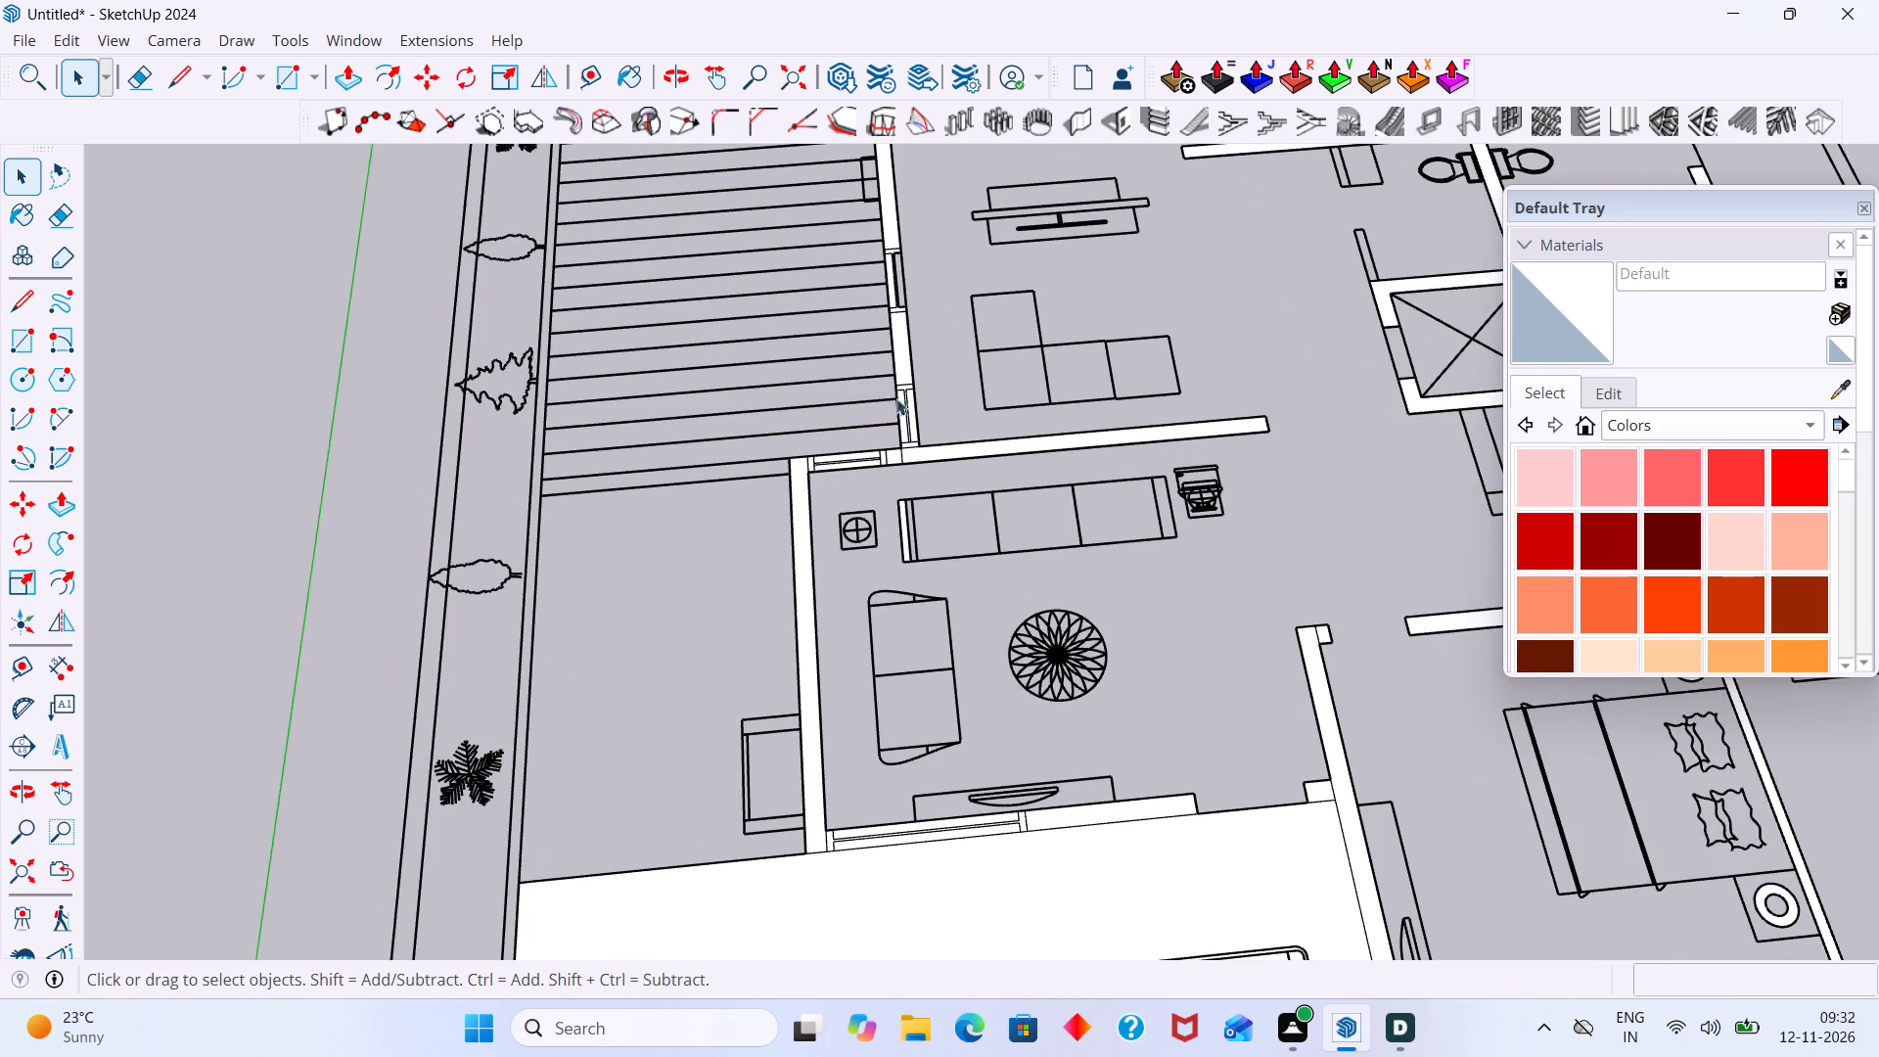
Delete the filled narrow armrest face of the three-seat sofa in the lower living room.
{"action": "scroll", "coordinate": [897, 404], "scroll_direction": "down", "scroll_amount": 6}
{"action": "scroll", "coordinate": [911, 467], "scroll_direction": "up", "scroll_amount": 20}
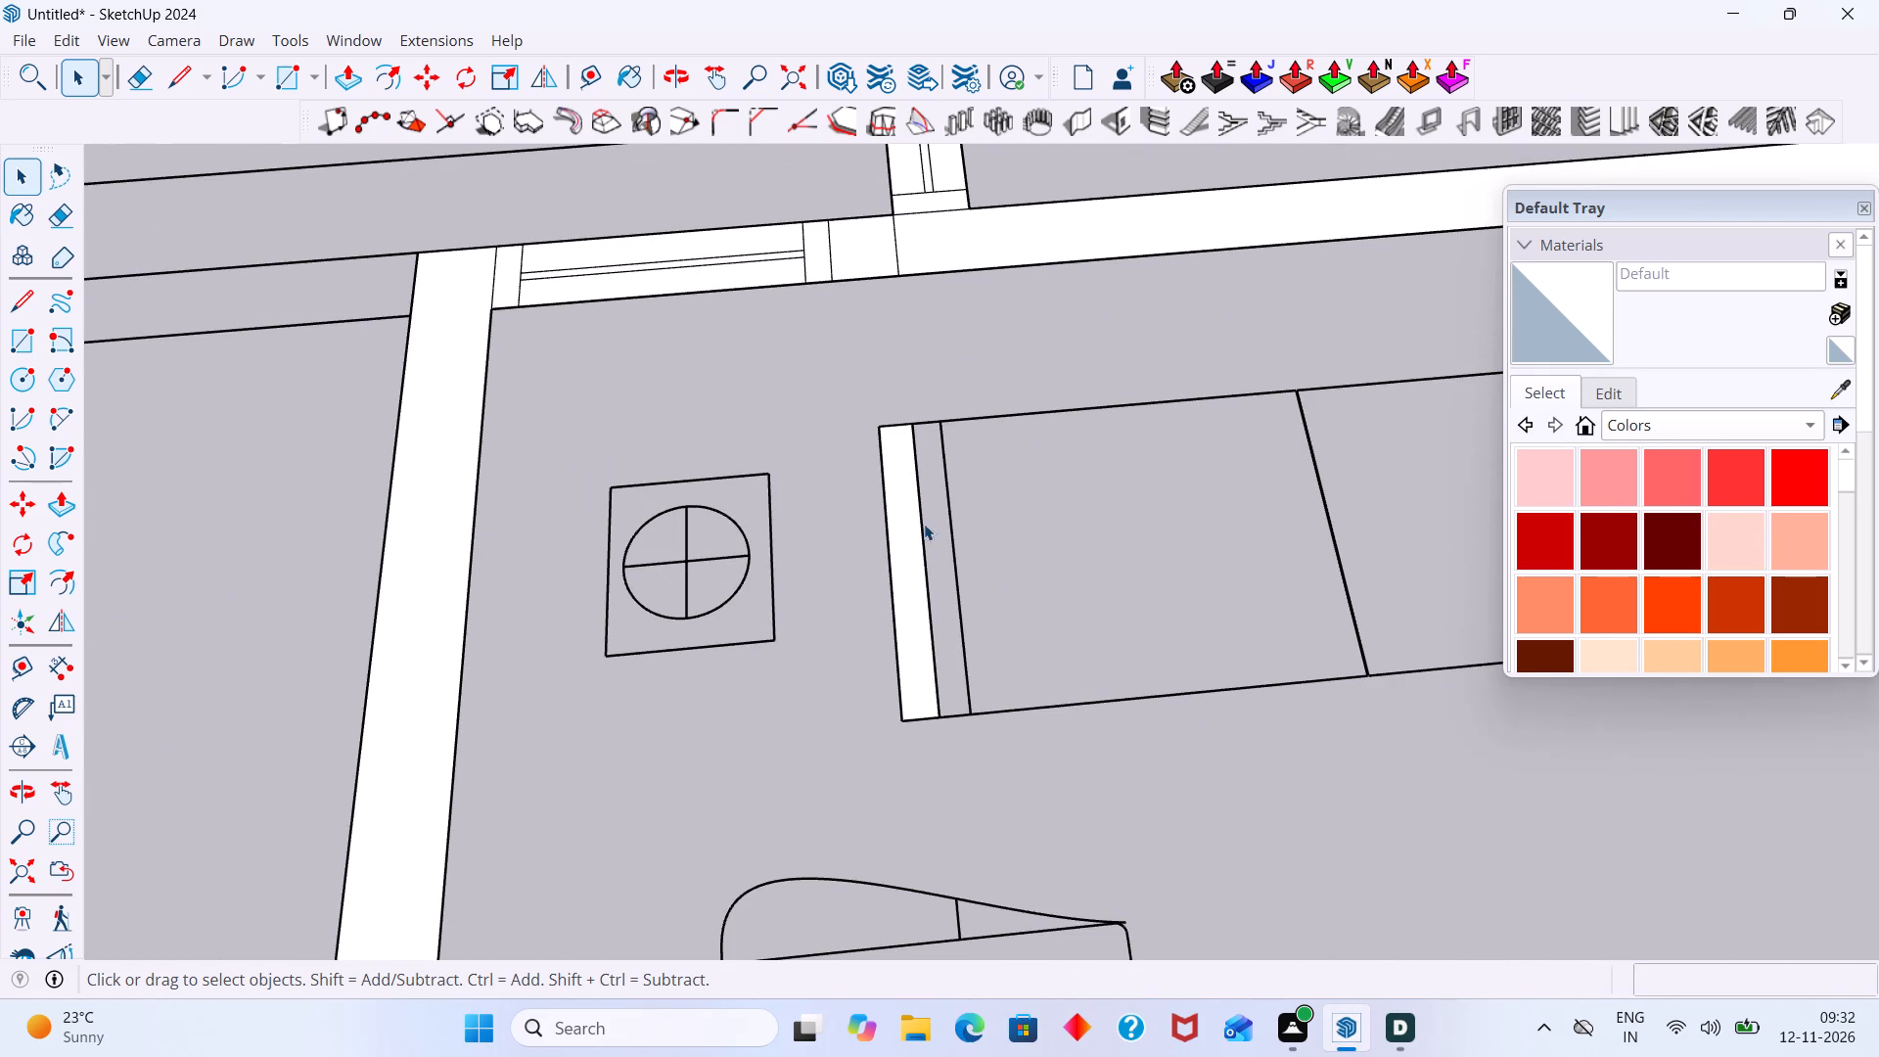
{"action": "left_click", "coordinate": [911, 531]}
{"action": "key", "text": "Delete"}
{"action": "scroll", "coordinate": [908, 533], "scroll_direction": "down", "scroll_amount": 12}
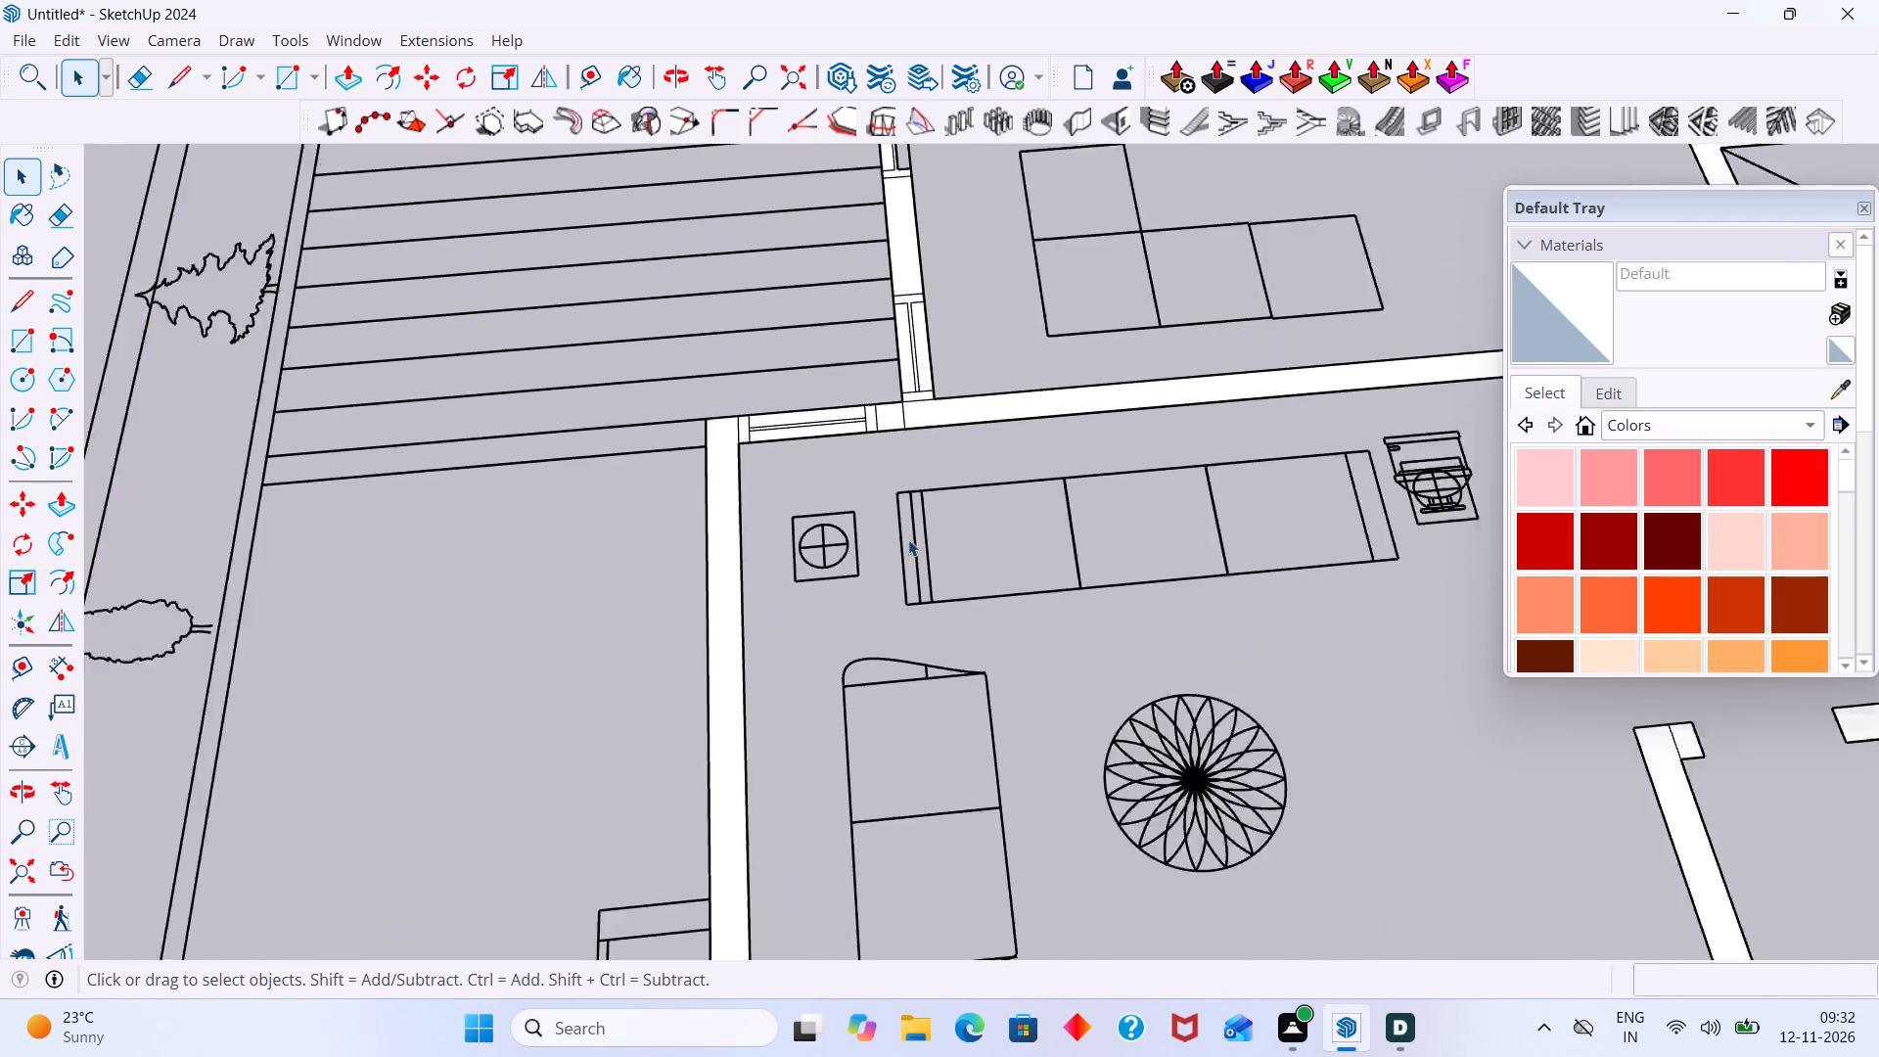
Delete the large parking area face around the three cars.
{"action": "scroll", "coordinate": [908, 539], "scroll_direction": "down", "scroll_amount": 16}
{"action": "middle_click_drag", "start_coordinate": [940, 538], "coordinate": [834, 469], "text": "shift"}
{"action": "scroll", "coordinate": [716, 684], "scroll_direction": "up", "scroll_amount": 7}
{"action": "left_click", "coordinate": [797, 529]}
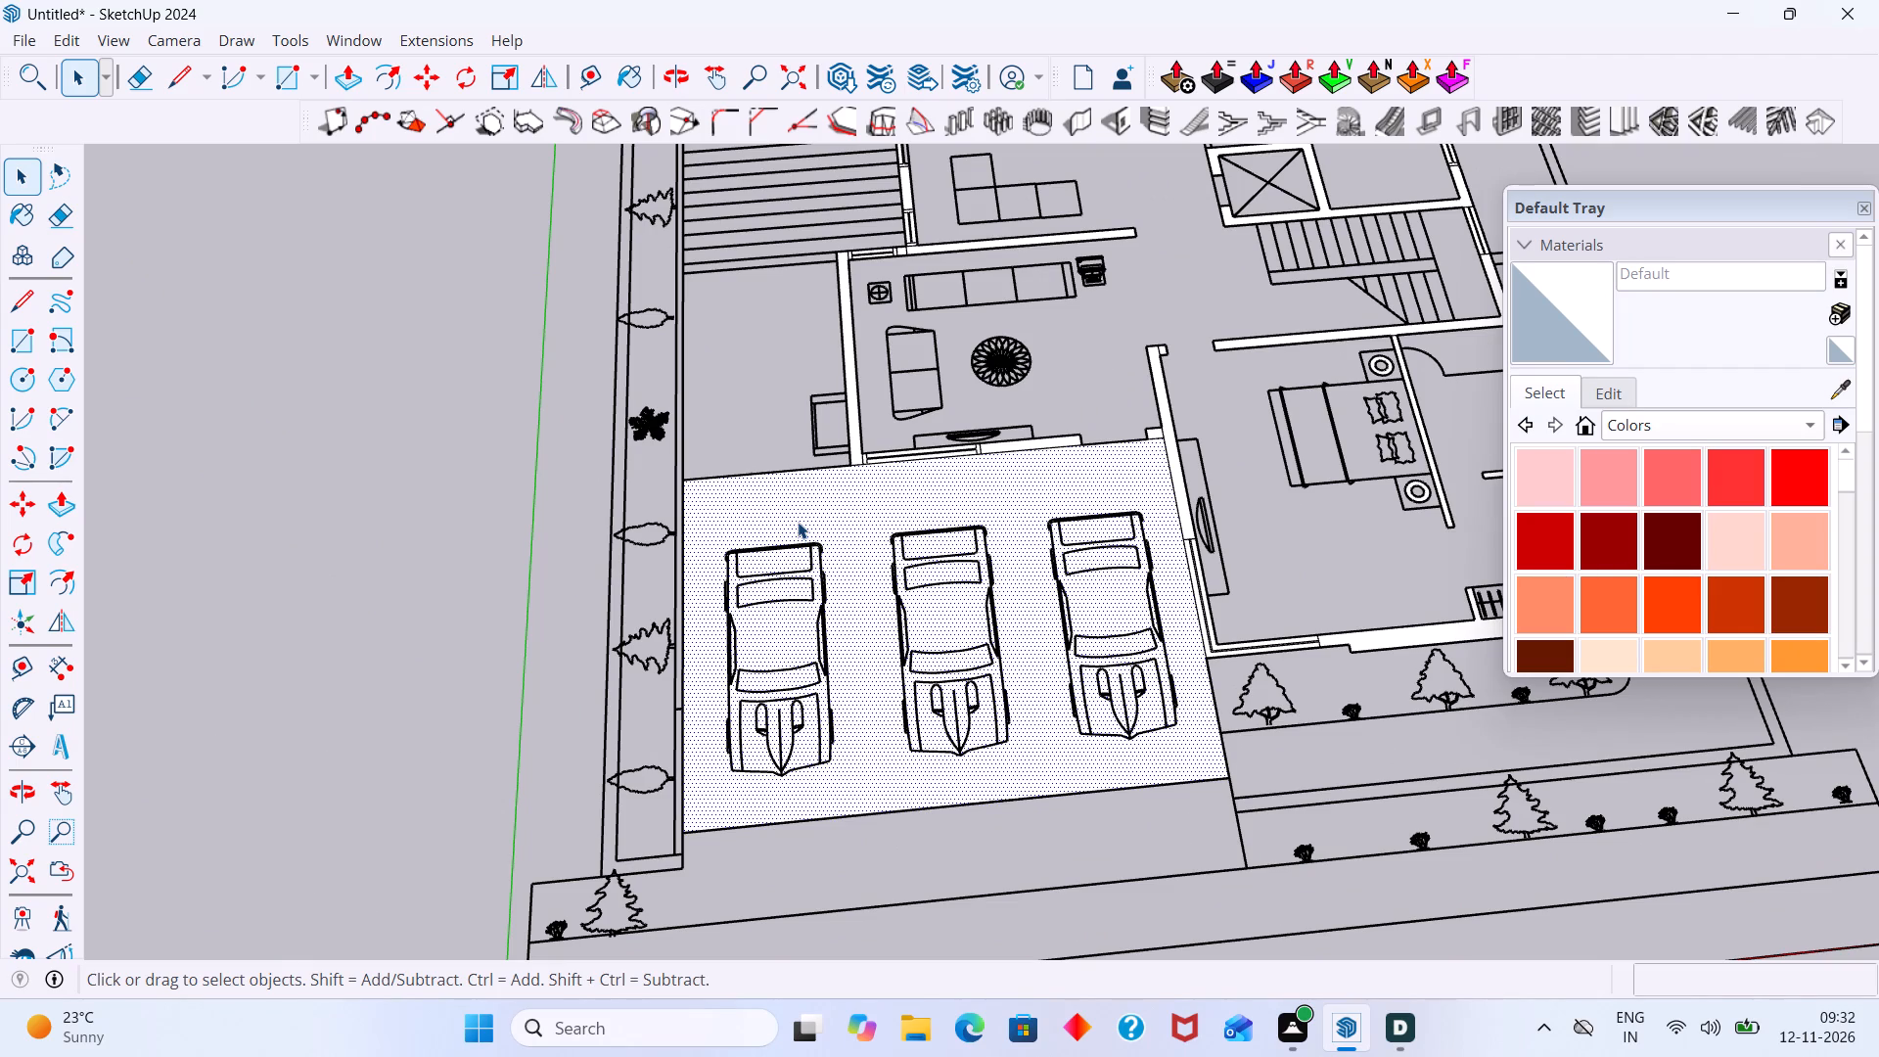
{"action": "key", "text": "Delete"}
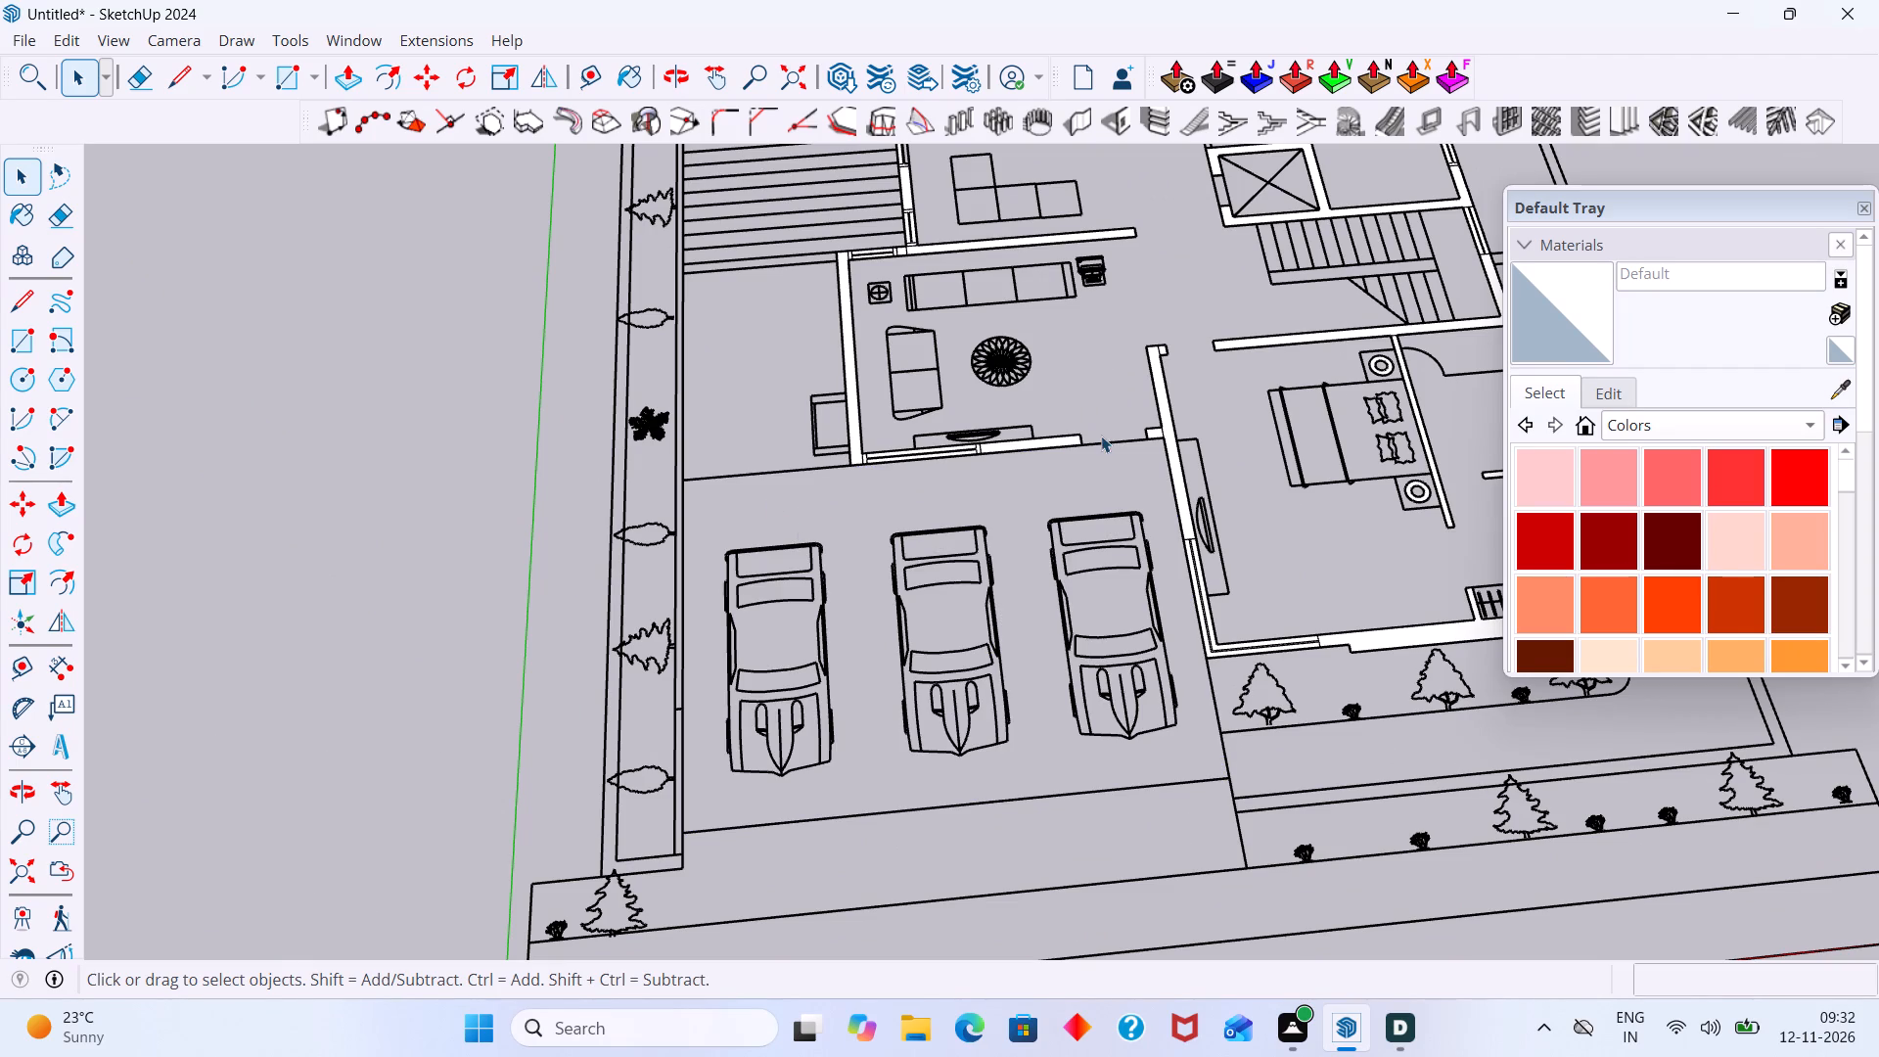
Fill the deck-side window near the TV unit with a rectangle about 3' 5 3/4" by 9", and delete the large interior floor face.
{"action": "scroll", "coordinate": [1087, 454], "scroll_direction": "down", "scroll_amount": 4}
{"action": "middle_click_drag", "start_coordinate": [981, 464], "coordinate": [1001, 596], "text": "shift"}
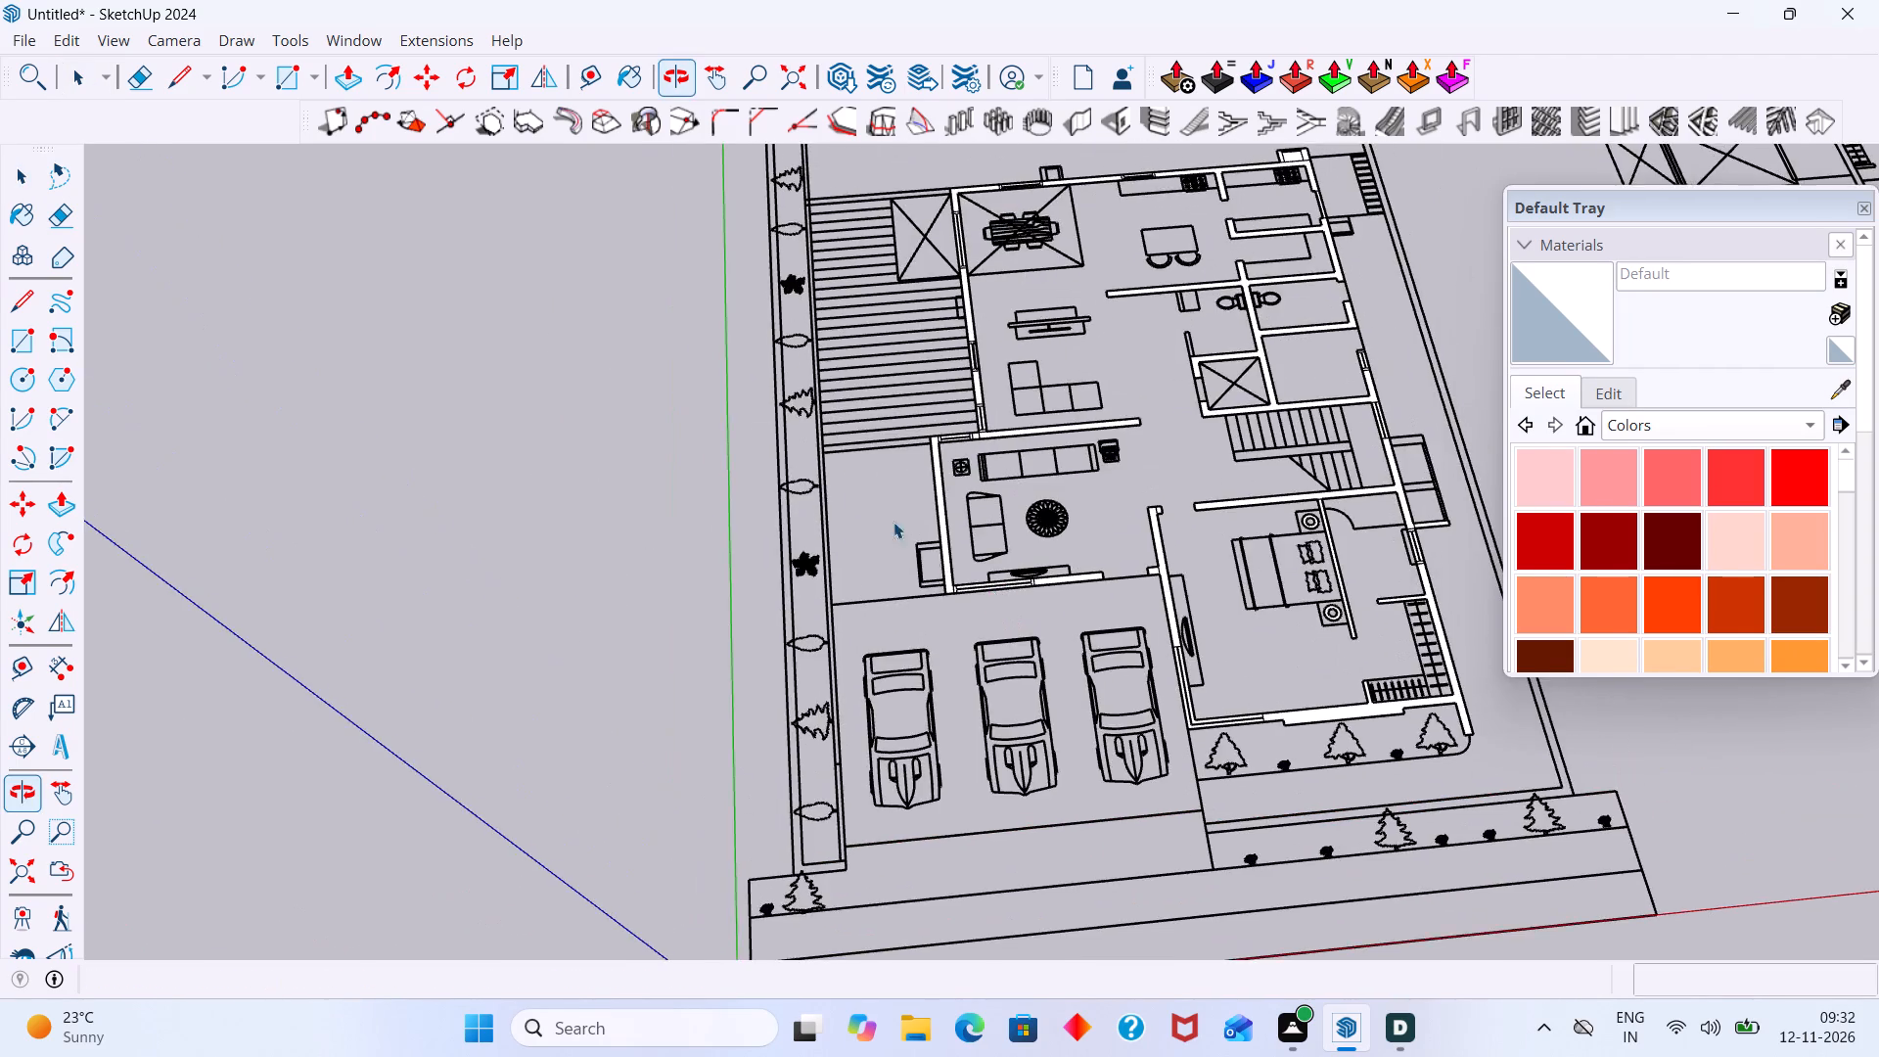
{"action": "scroll", "coordinate": [838, 482], "scroll_direction": "up", "scroll_amount": 7}
{"action": "middle_click_drag", "start_coordinate": [892, 456], "coordinate": [860, 728], "text": "shift"}
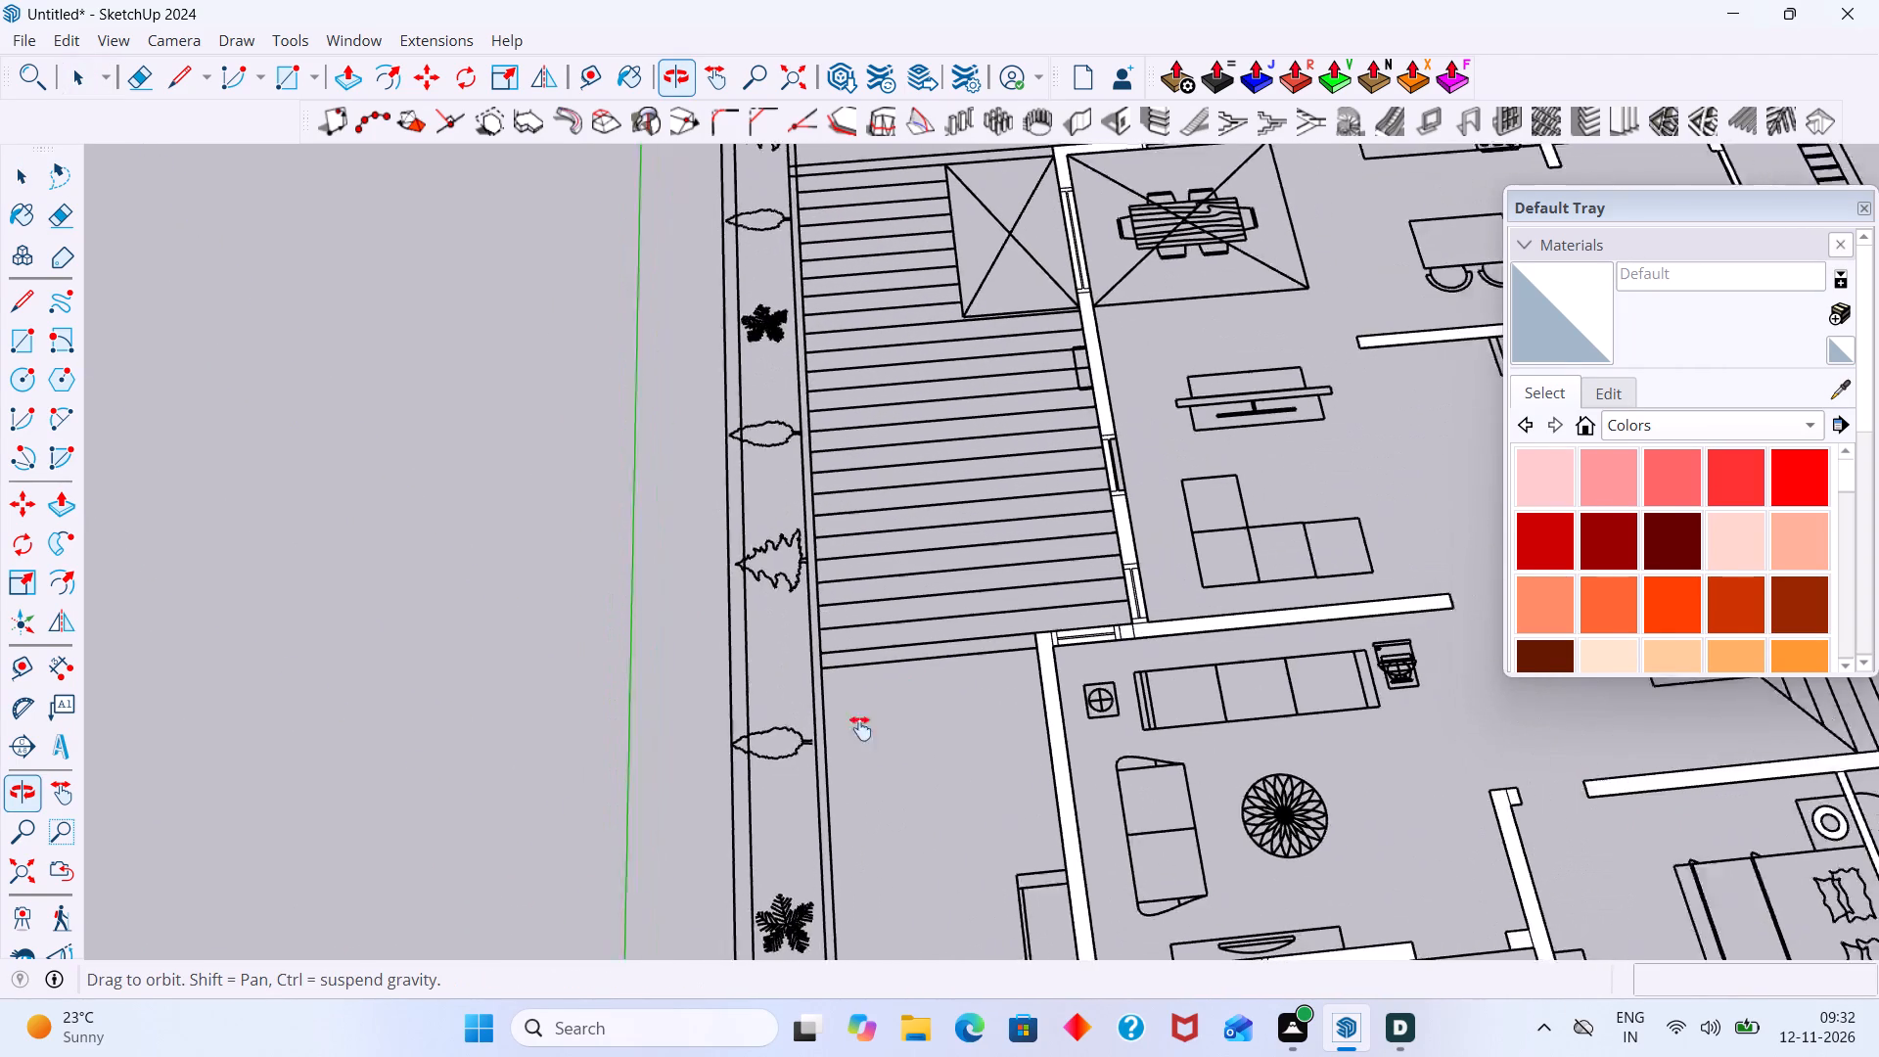
{"action": "middle_click_drag", "start_coordinate": [860, 728], "coordinate": [831, 896], "text": "shift"}
{"action": "scroll", "coordinate": [1105, 762], "scroll_direction": "up", "scroll_amount": 2}
{"action": "middle_click_drag", "start_coordinate": [1086, 762], "coordinate": [858, 761]}
{"action": "scroll", "coordinate": [803, 629], "scroll_direction": "up", "scroll_amount": 2}
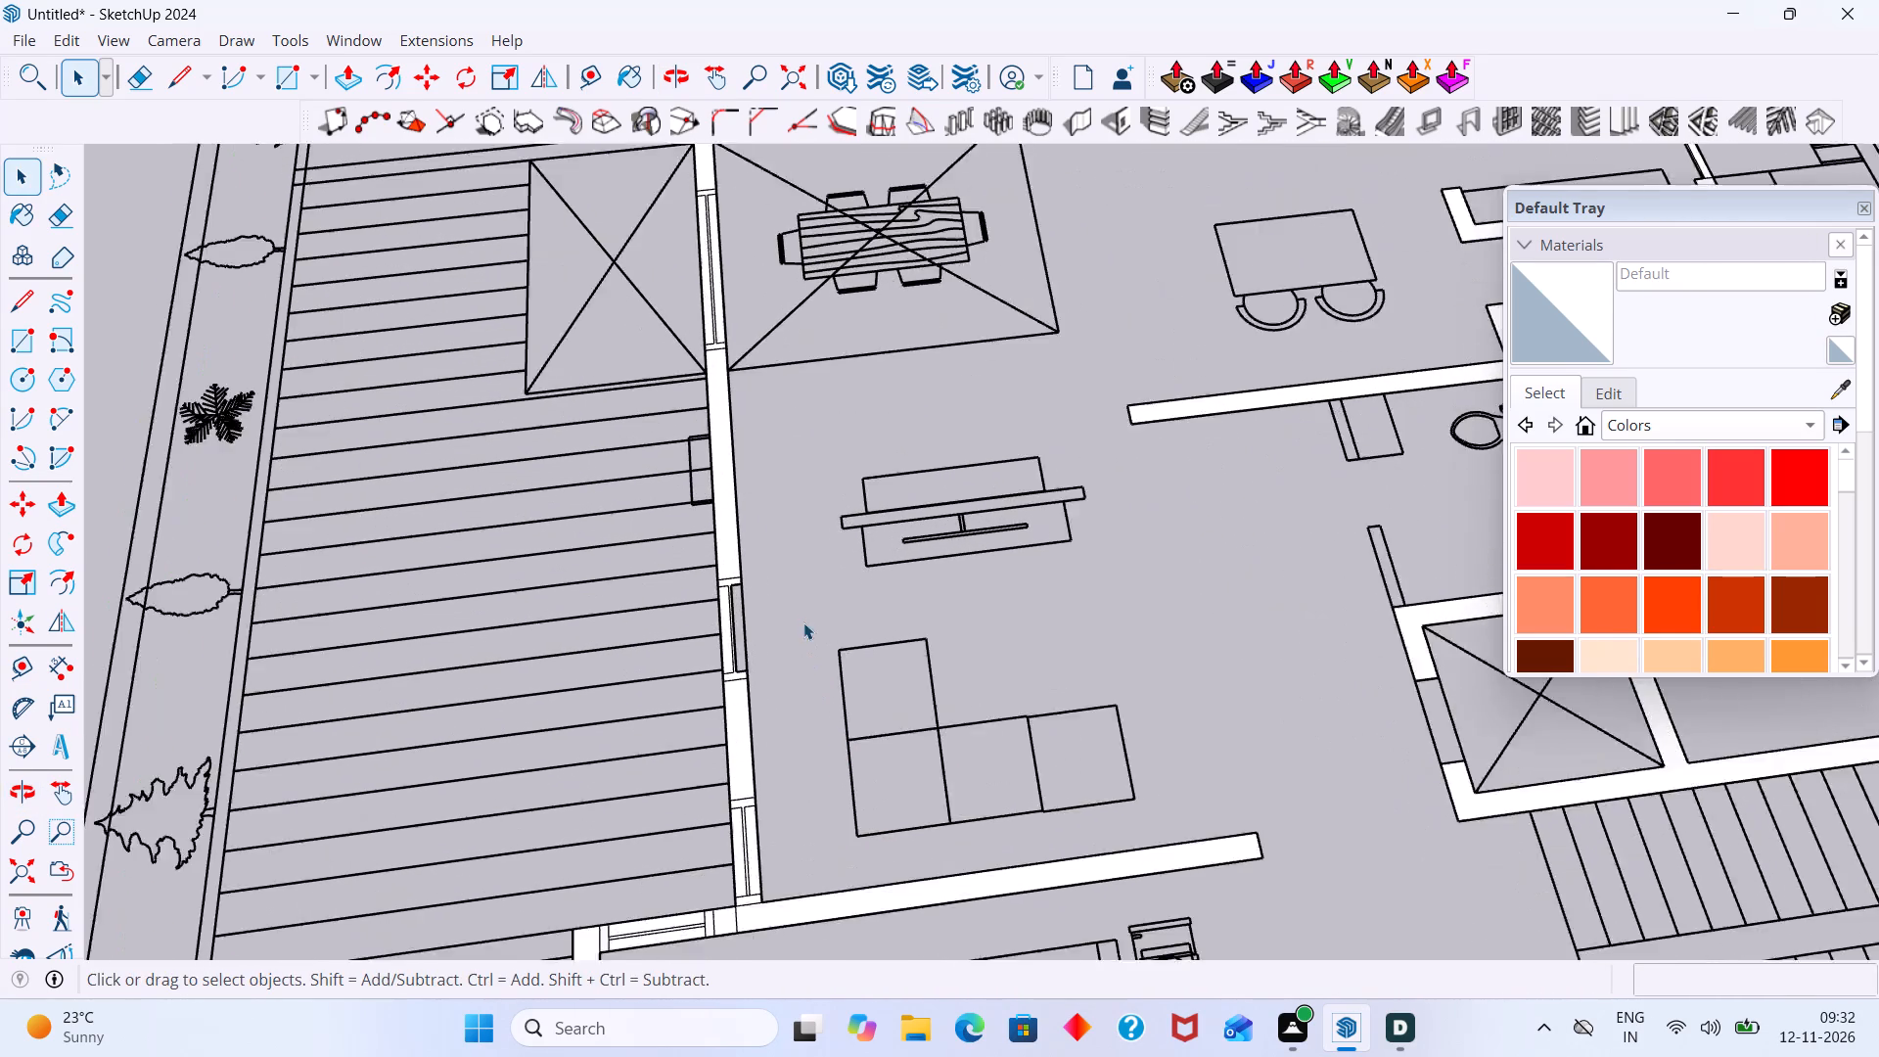
{"action": "scroll", "coordinate": [803, 622], "scroll_direction": "up", "scroll_amount": 4}
{"action": "key", "text": "r"}
{"action": "scroll", "coordinate": [720, 593], "scroll_direction": "up", "scroll_amount": 8}
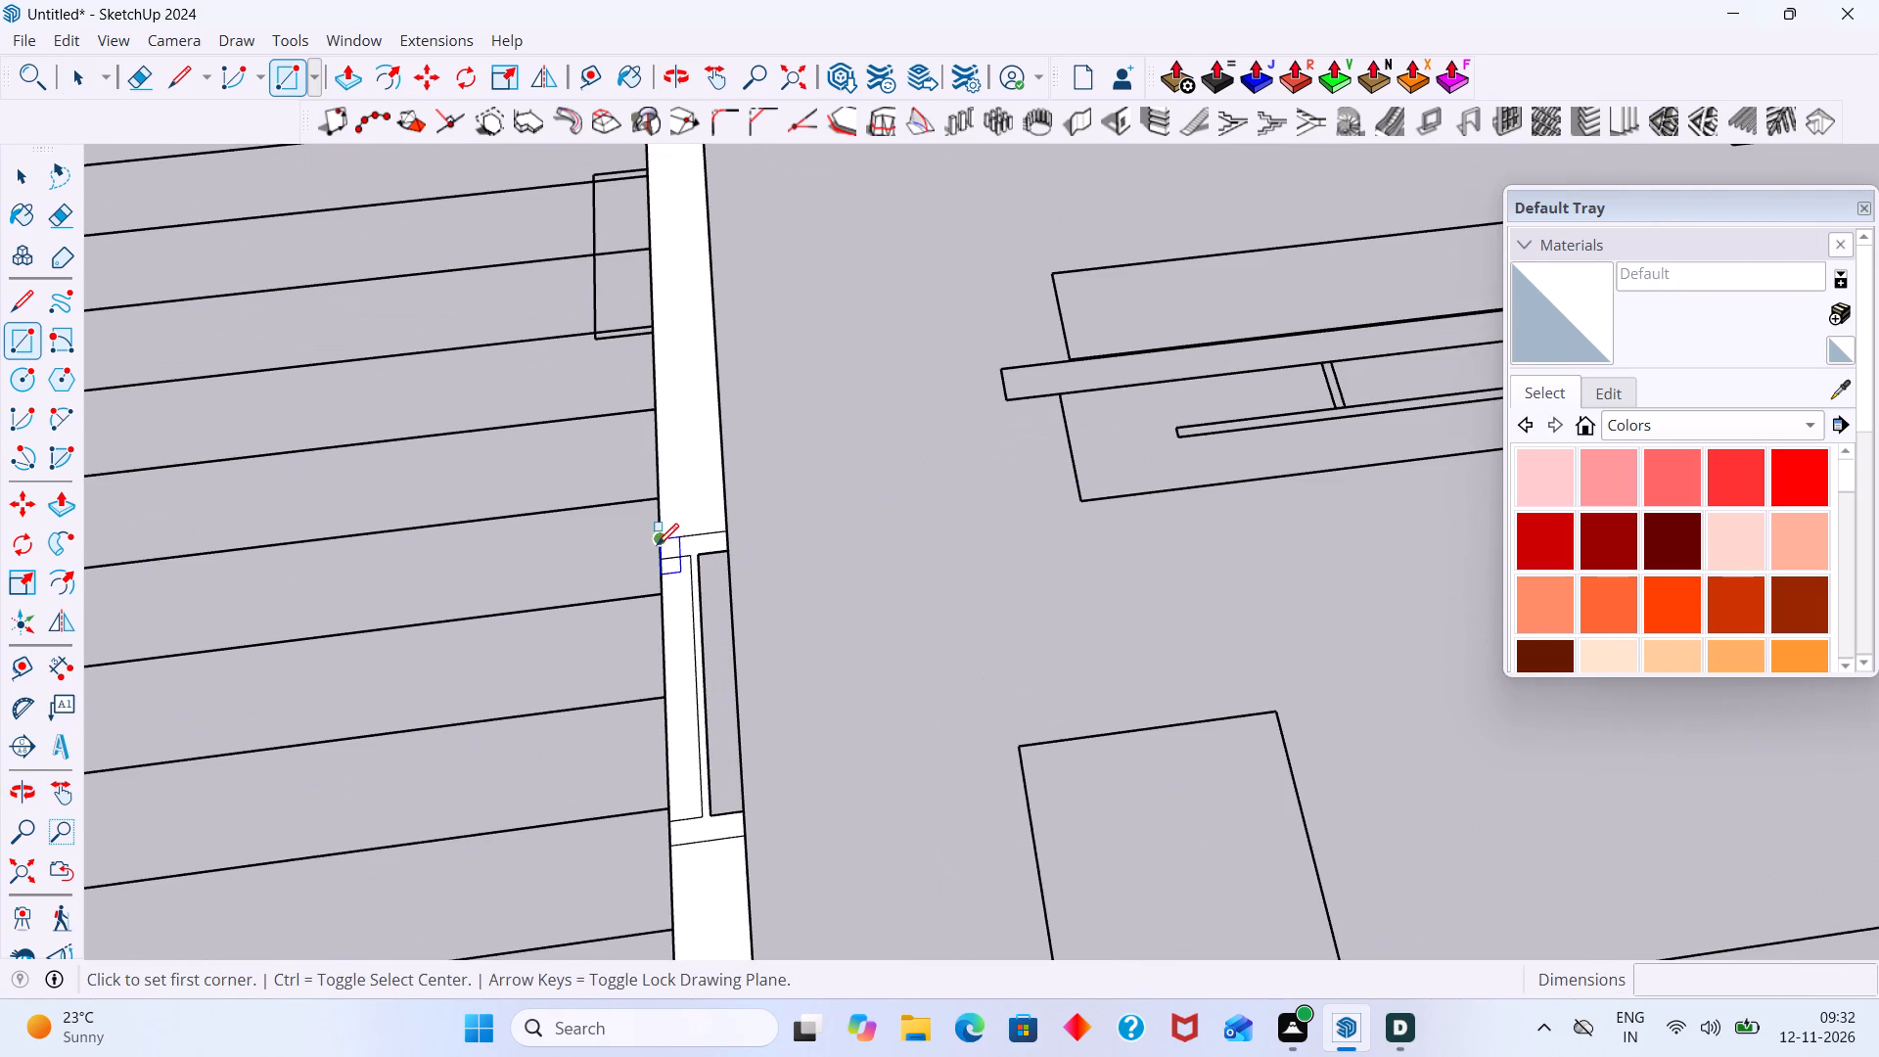
{"action": "left_click", "coordinate": [657, 539]}
{"action": "scroll", "coordinate": [736, 797], "scroll_direction": "up", "scroll_amount": 2}
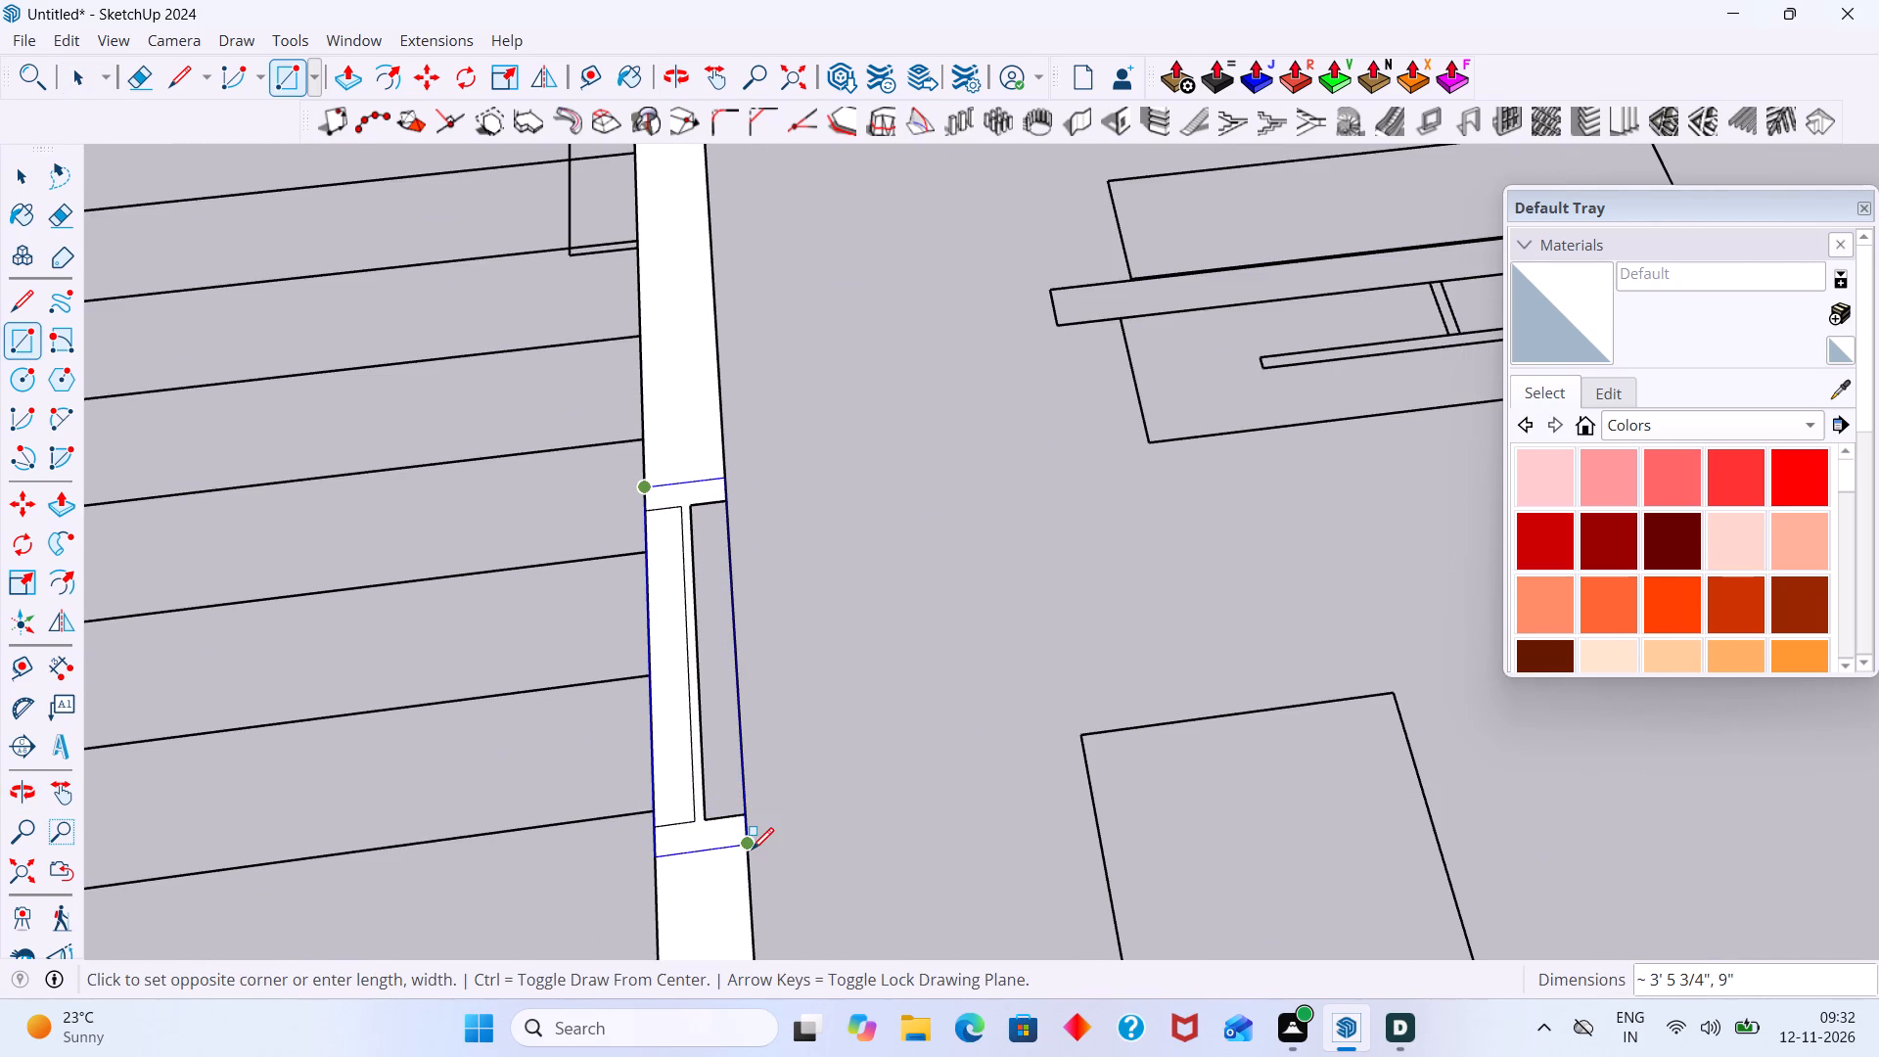
{"action": "left_click", "coordinate": [750, 848]}
{"action": "key", "text": "space"}
{"action": "left_click", "coordinate": [834, 791]}
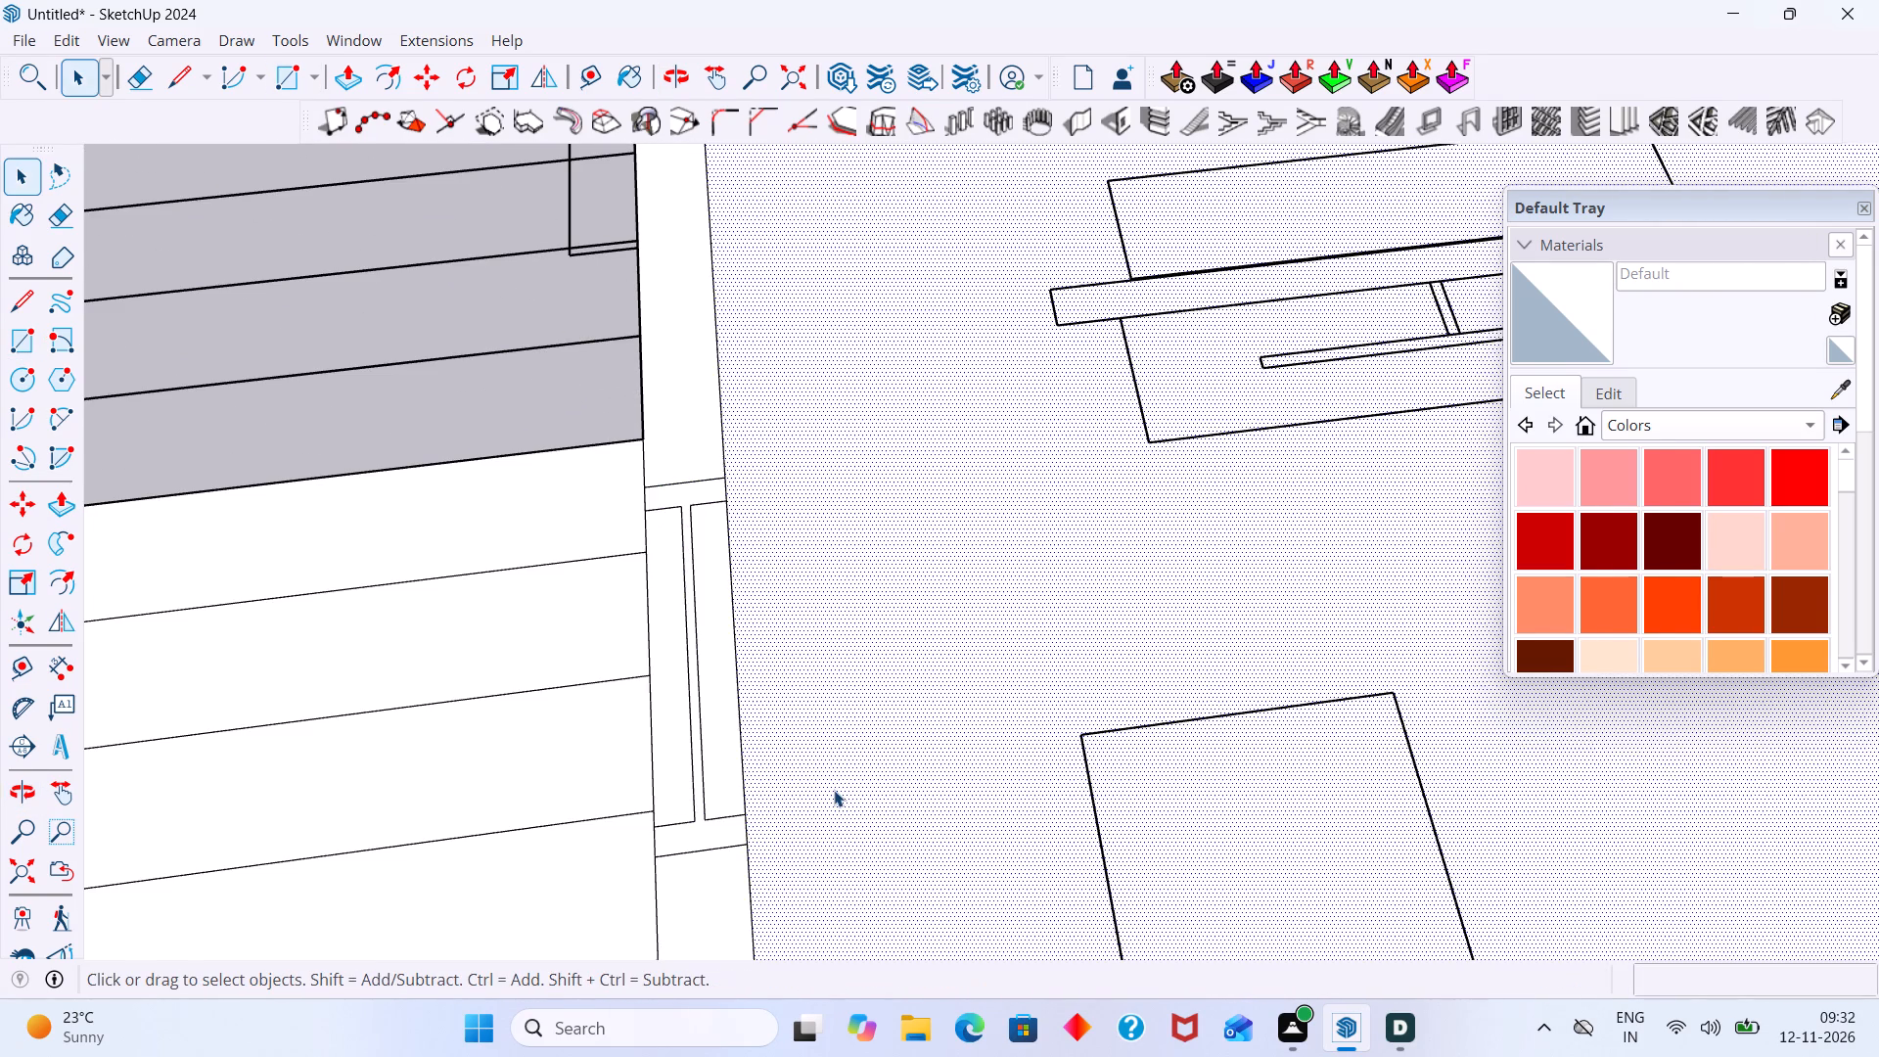
{"action": "key", "text": "Delete"}
Delete the four filled strip faces of the striped deck beside the newly filled window.
{"action": "scroll", "coordinate": [814, 780], "scroll_direction": "down", "scroll_amount": 4}
{"action": "scroll", "coordinate": [707, 760], "scroll_direction": "up", "scroll_amount": 4}
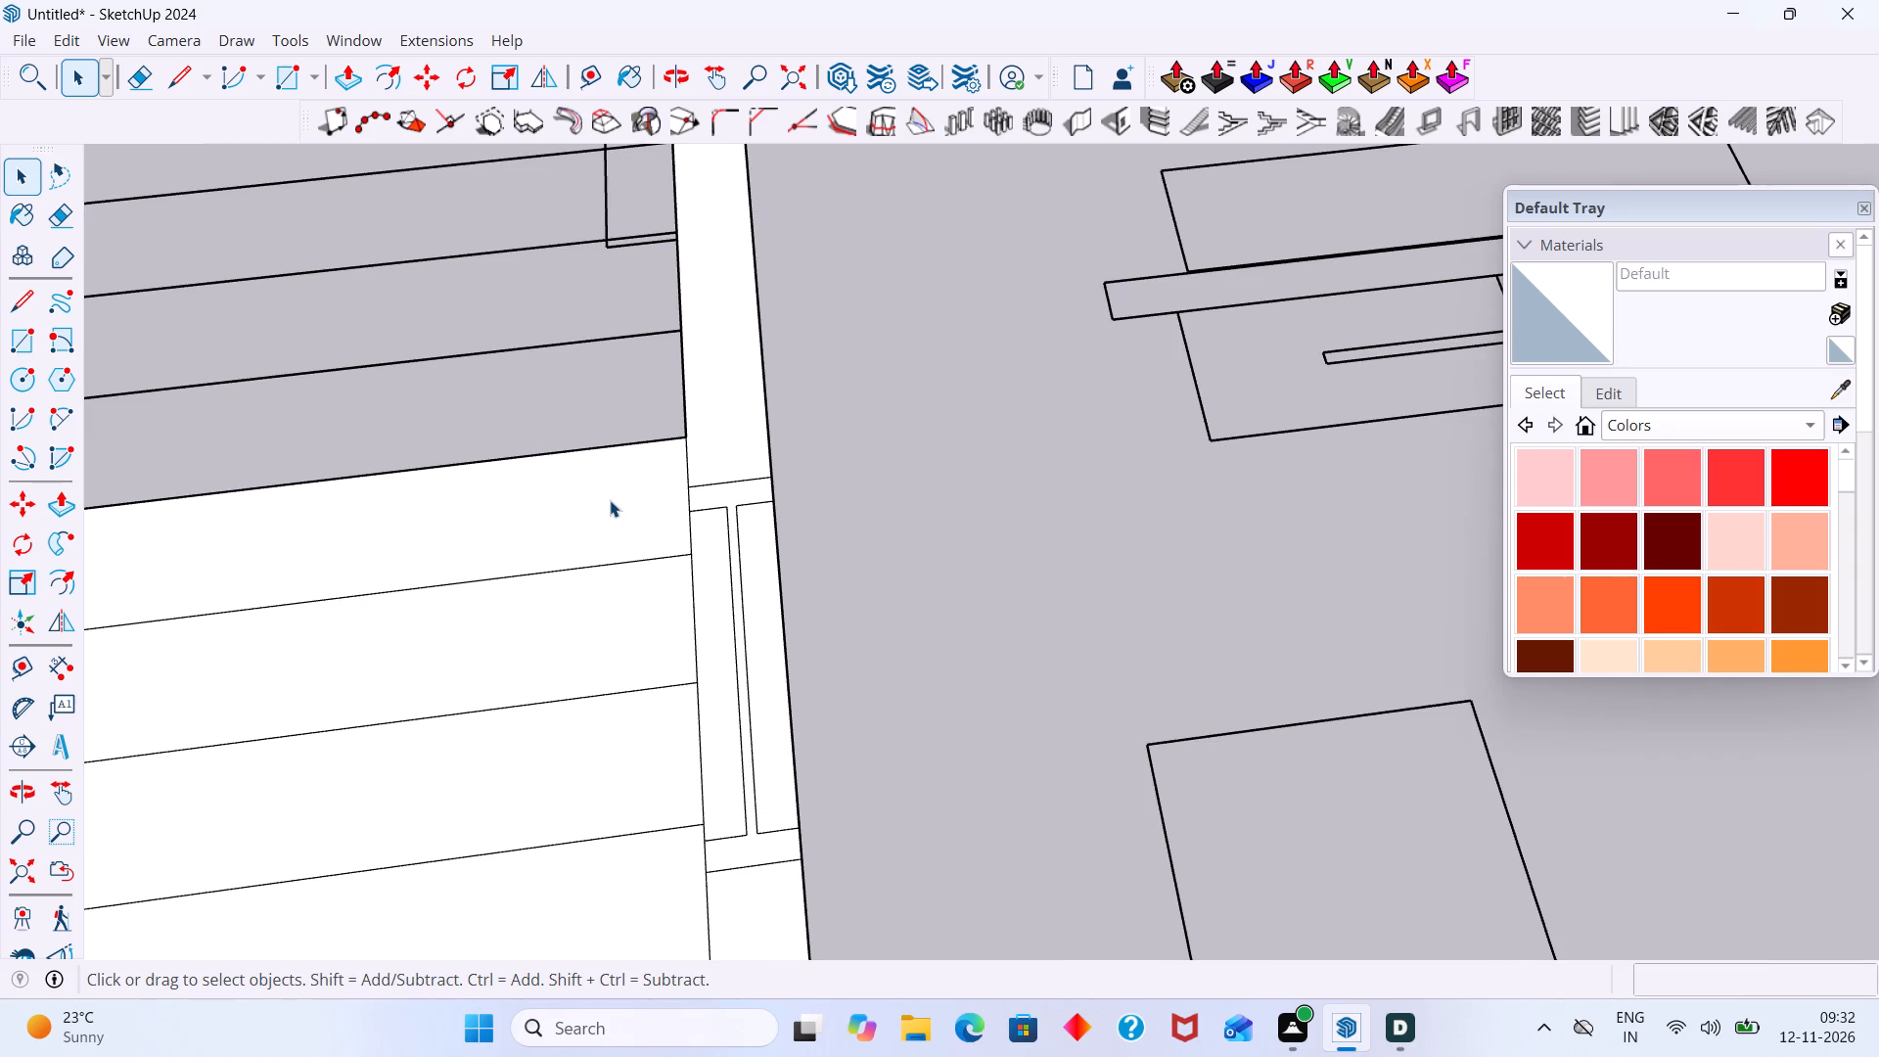
{"action": "left_click", "coordinate": [610, 500]}
{"action": "key", "text": "Delete"}
{"action": "left_click", "coordinate": [611, 633]}
{"action": "key", "text": "Delete"}
{"action": "left_click", "coordinate": [651, 760]}
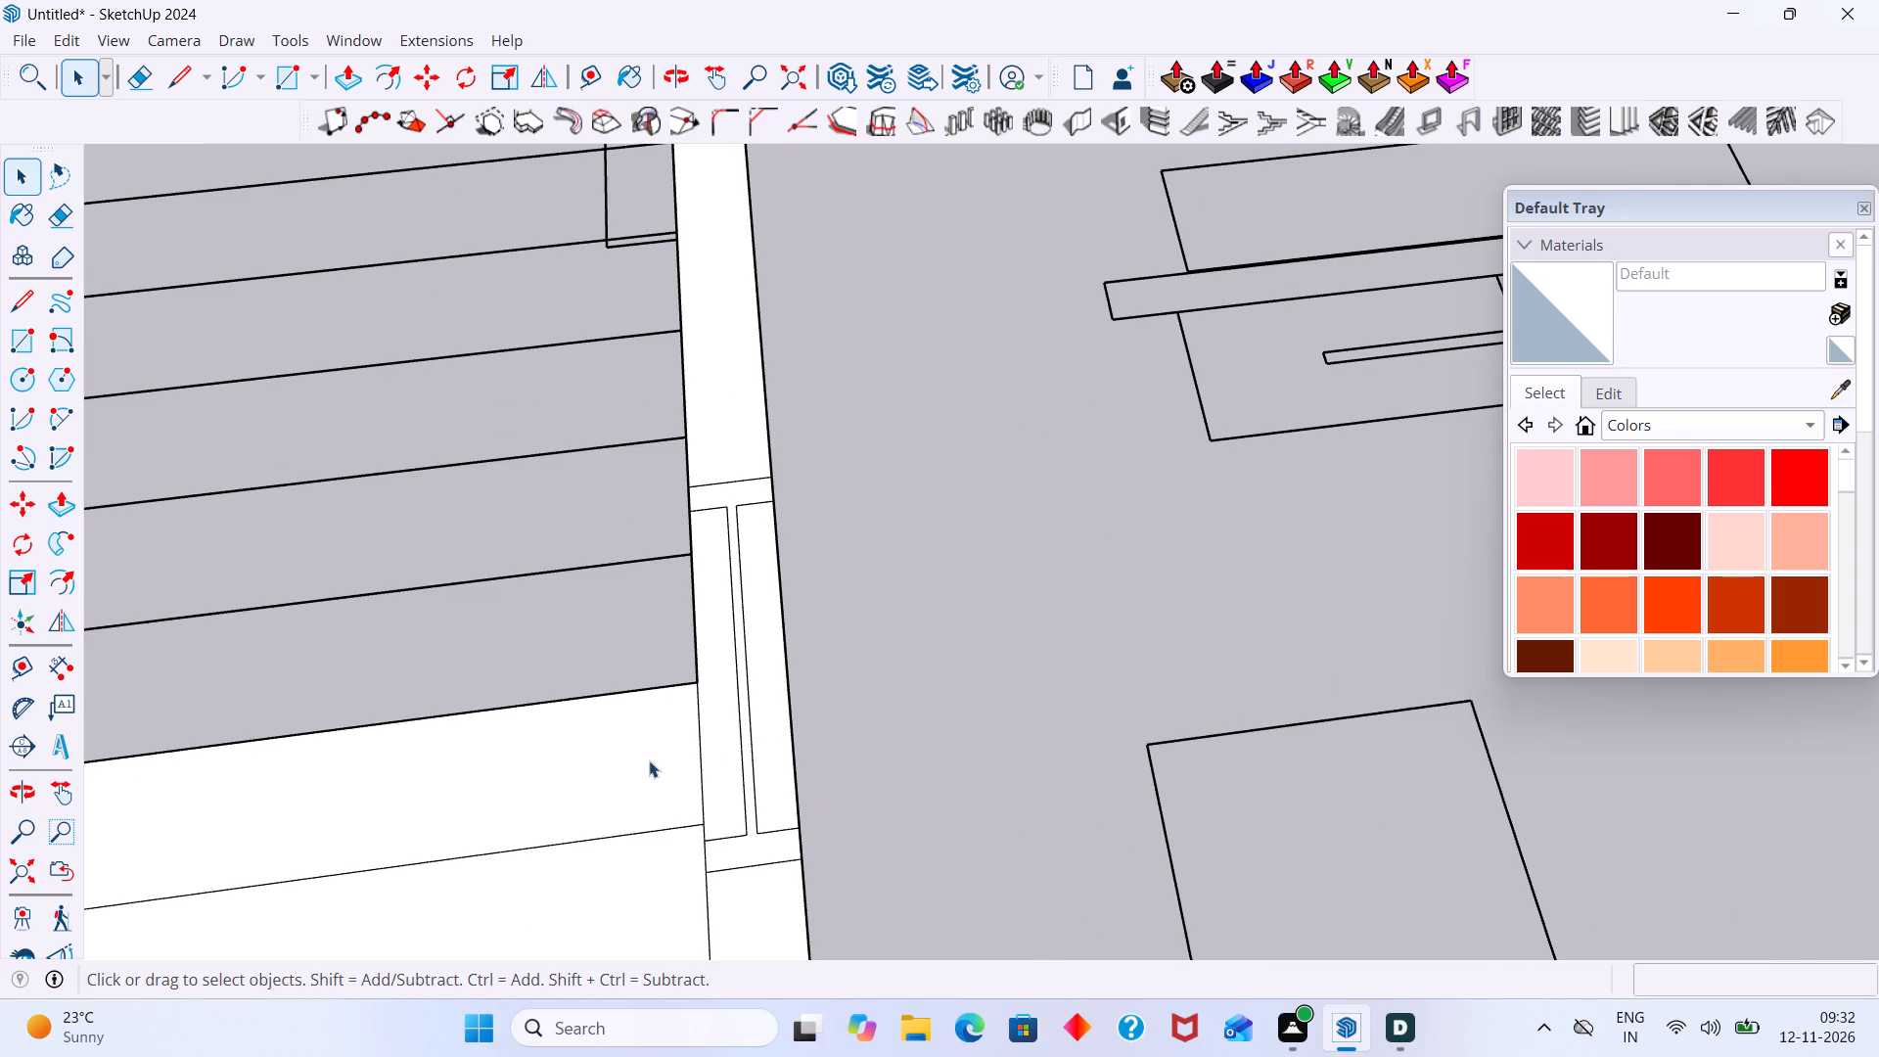
{"action": "scroll", "coordinate": [630, 839], "scroll_direction": "down", "scroll_amount": 3}
{"action": "key", "text": "Delete"}
{"action": "left_click", "coordinate": [628, 869]}
{"action": "key", "text": "Delete"}
{"action": "scroll", "coordinate": [669, 821], "scroll_direction": "down", "scroll_amount": 3}
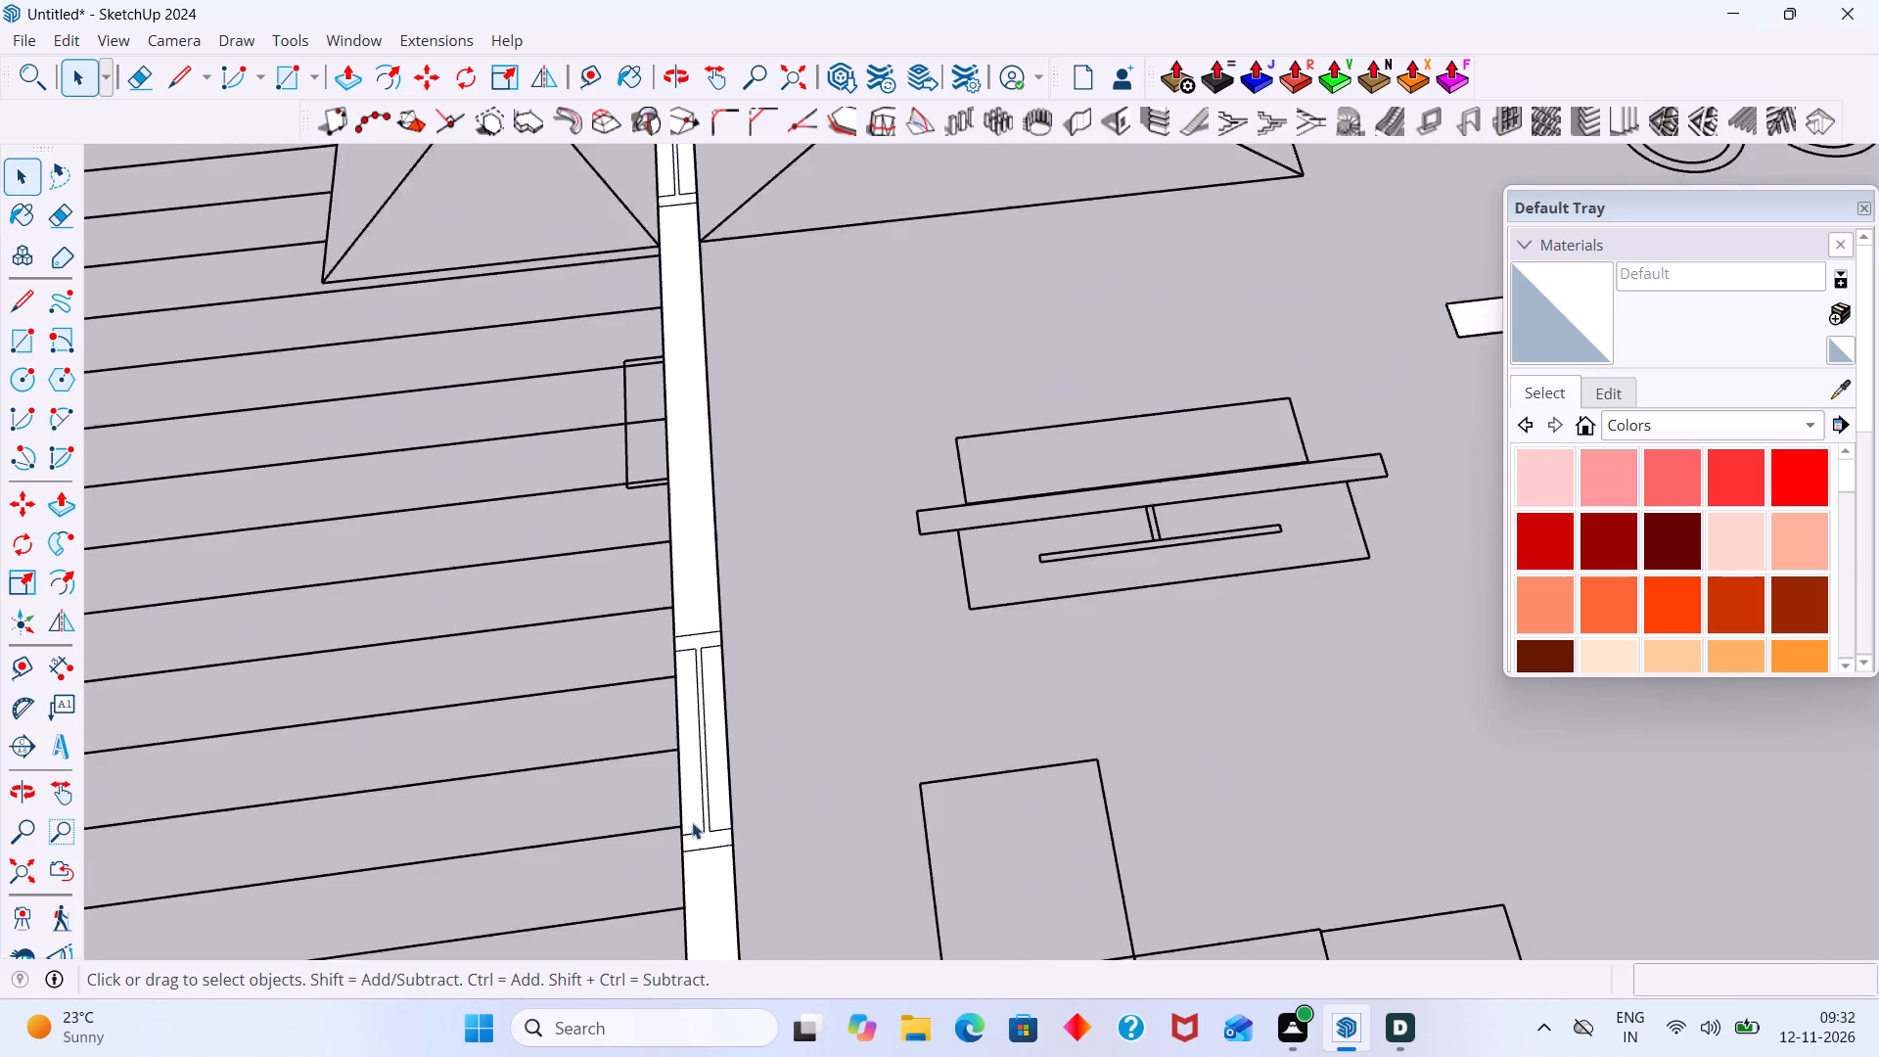
Fill the thin wall stub above the crossed shaft with a rectangle about 5" by 2' 10 5/8", and delete the interior floor face.
{"action": "scroll", "coordinate": [692, 822], "scroll_direction": "down", "scroll_amount": 15}
{"action": "scroll", "coordinate": [754, 605], "scroll_direction": "down", "scroll_amount": 5}
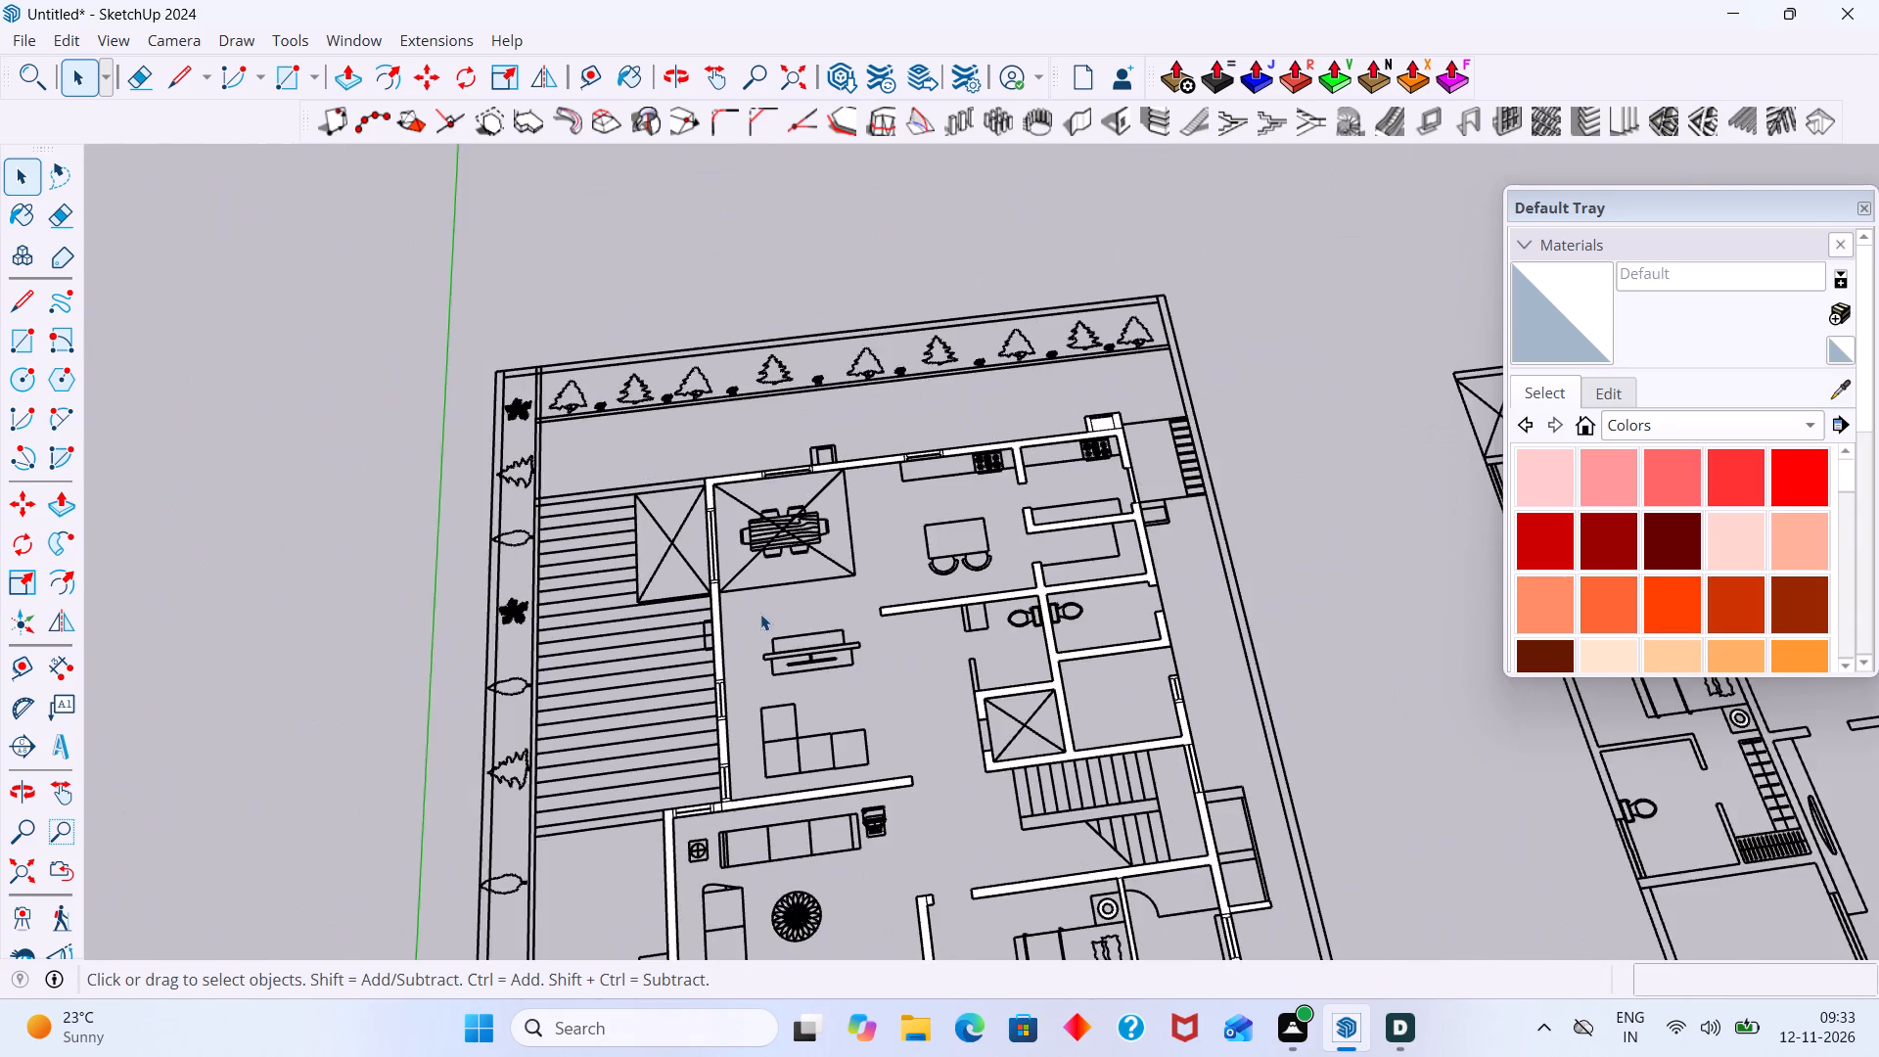
{"action": "middle_click_drag", "start_coordinate": [753, 621], "coordinate": [893, 437], "text": "shift"}
{"action": "scroll", "coordinate": [1149, 521], "scroll_direction": "up", "scroll_amount": 5}
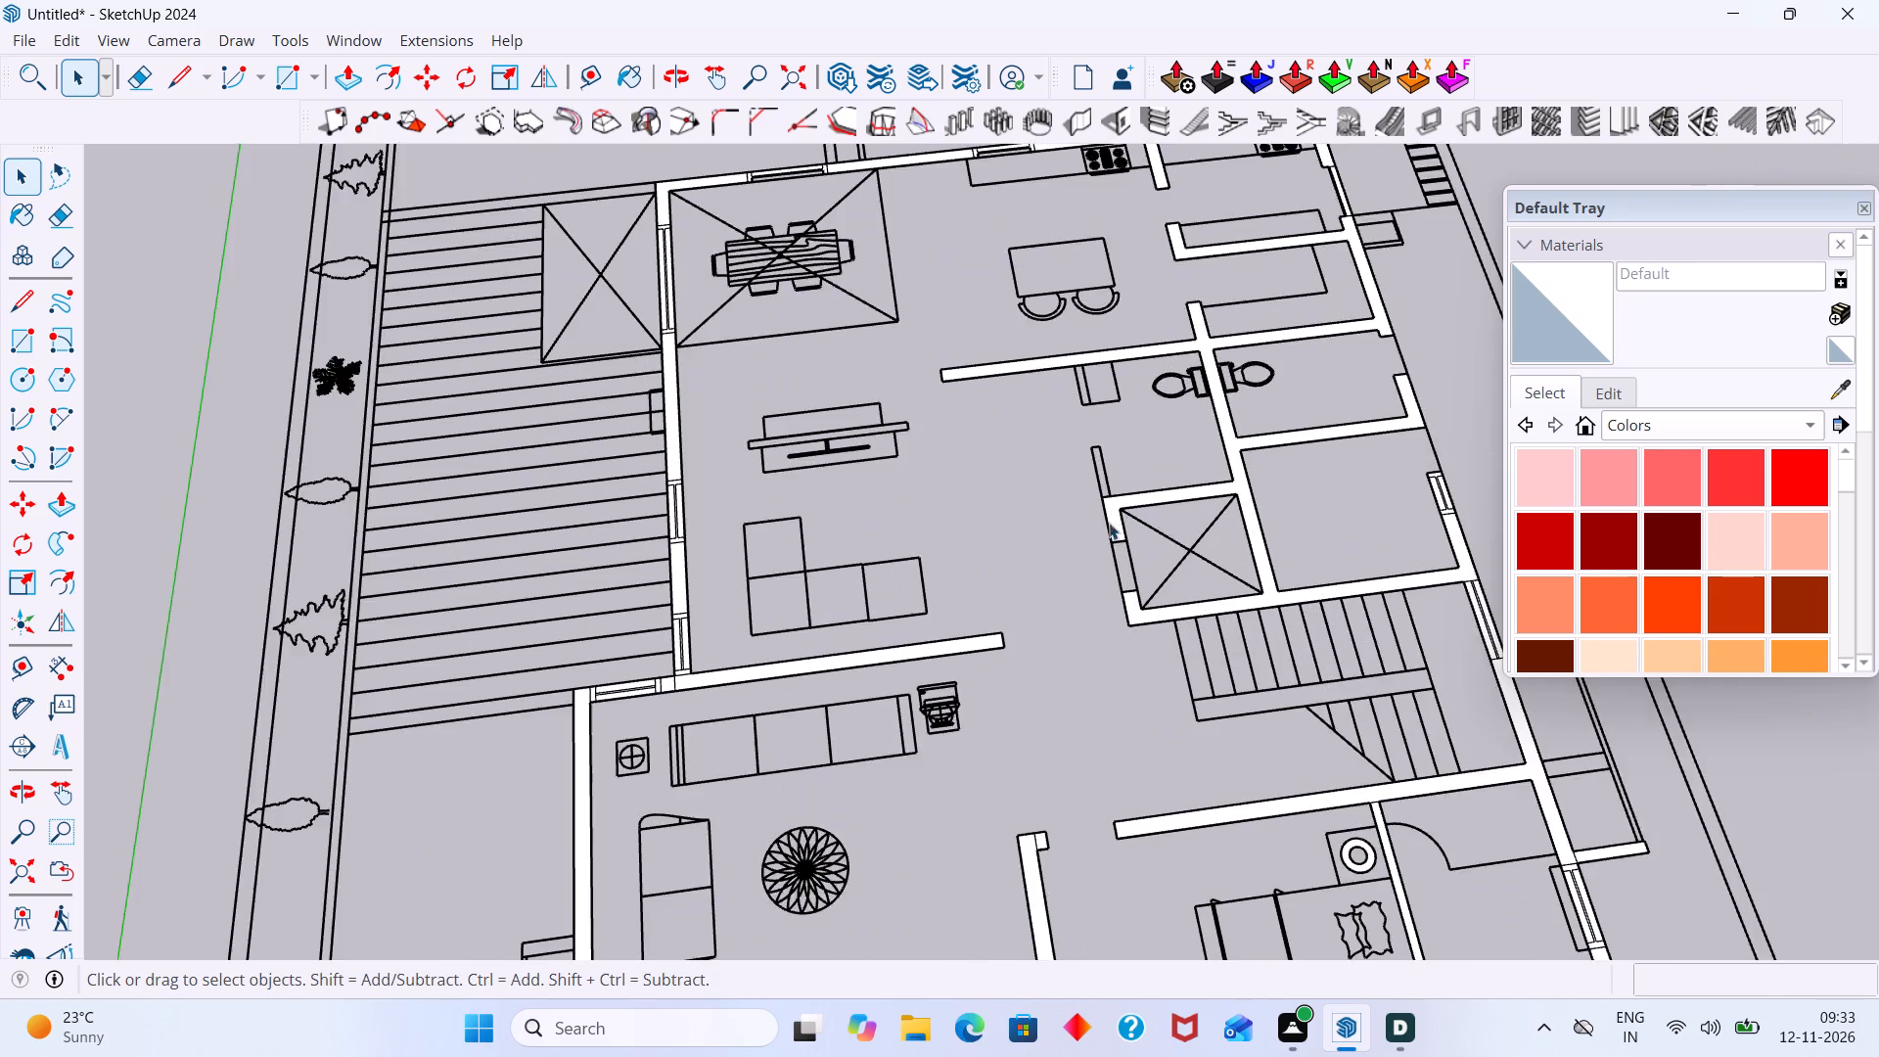
{"action": "middle_click_drag", "start_coordinate": [1109, 523], "coordinate": [936, 523], "text": "shift"}
{"action": "scroll", "coordinate": [985, 518], "scroll_direction": "up", "scroll_amount": 8}
{"action": "scroll", "coordinate": [917, 460], "scroll_direction": "down", "scroll_amount": 6}
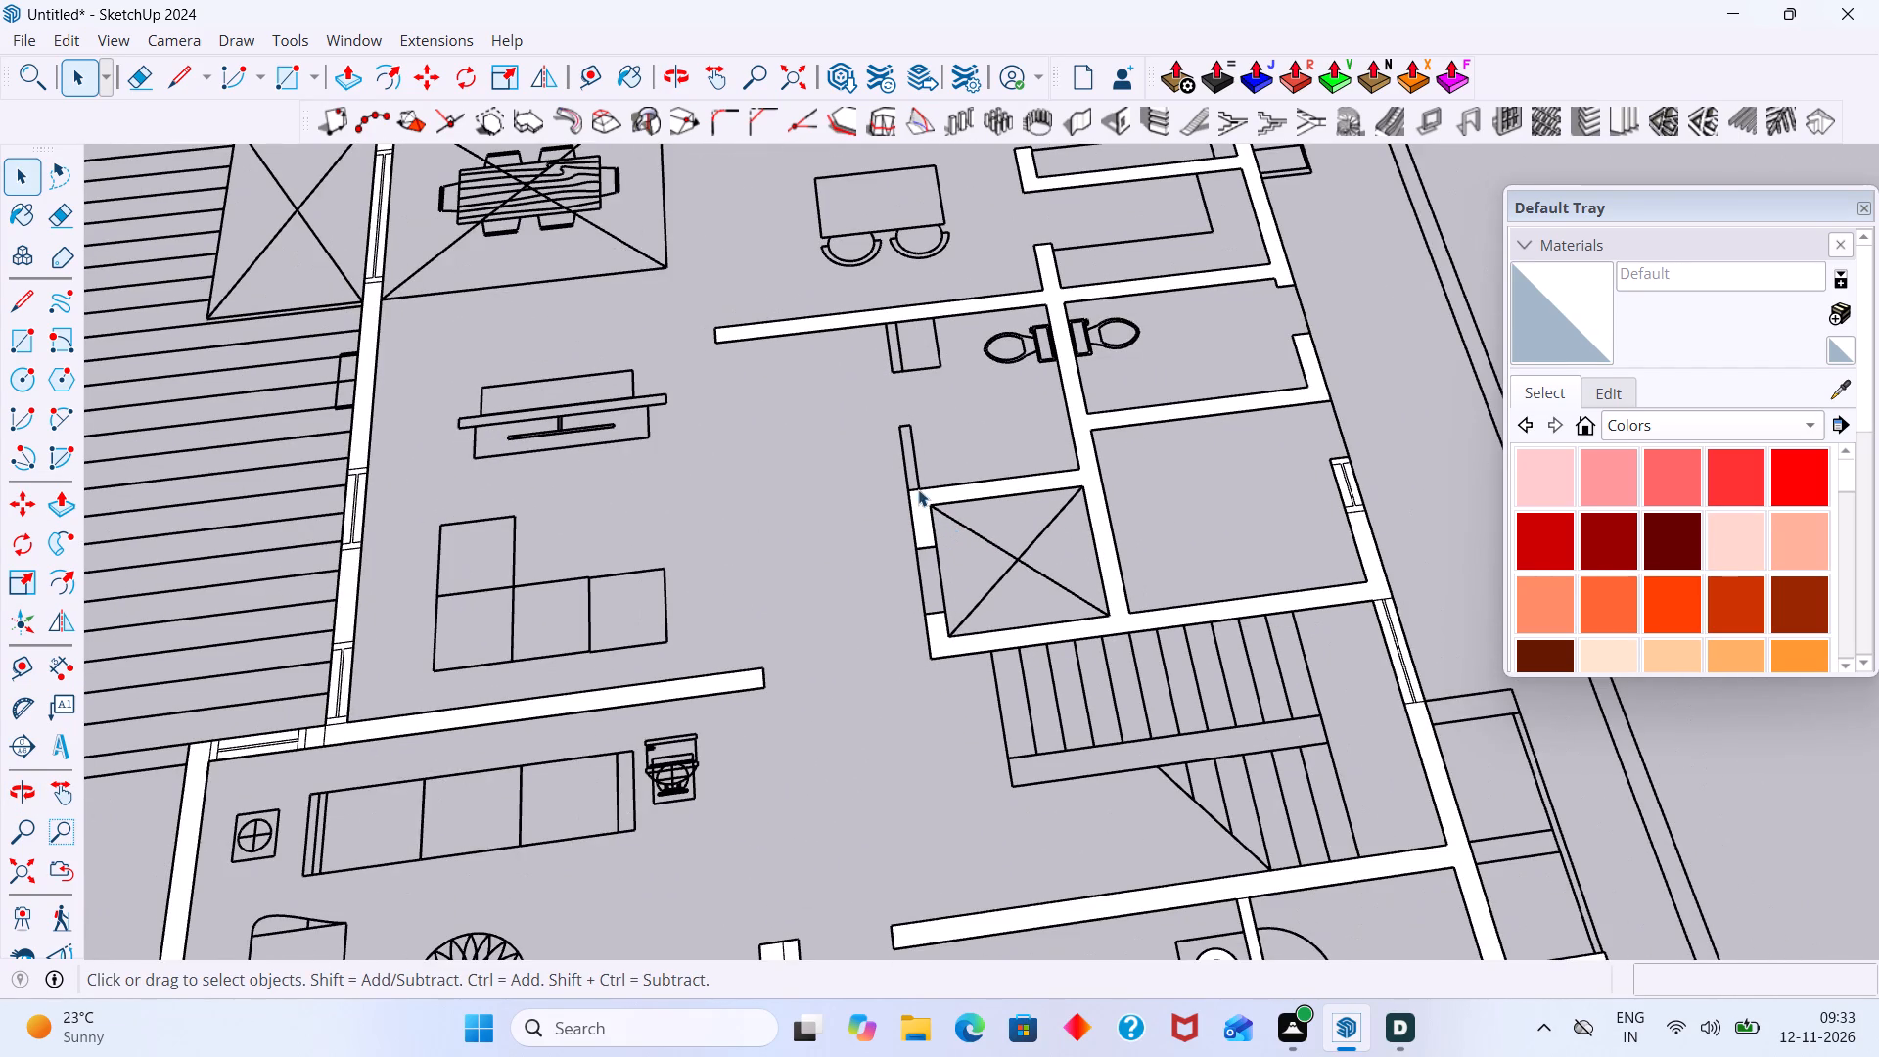
{"action": "scroll", "coordinate": [918, 486], "scroll_direction": "up", "scroll_amount": 2}
{"action": "key", "text": "r"}
{"action": "scroll", "coordinate": [895, 446], "scroll_direction": "up", "scroll_amount": 2}
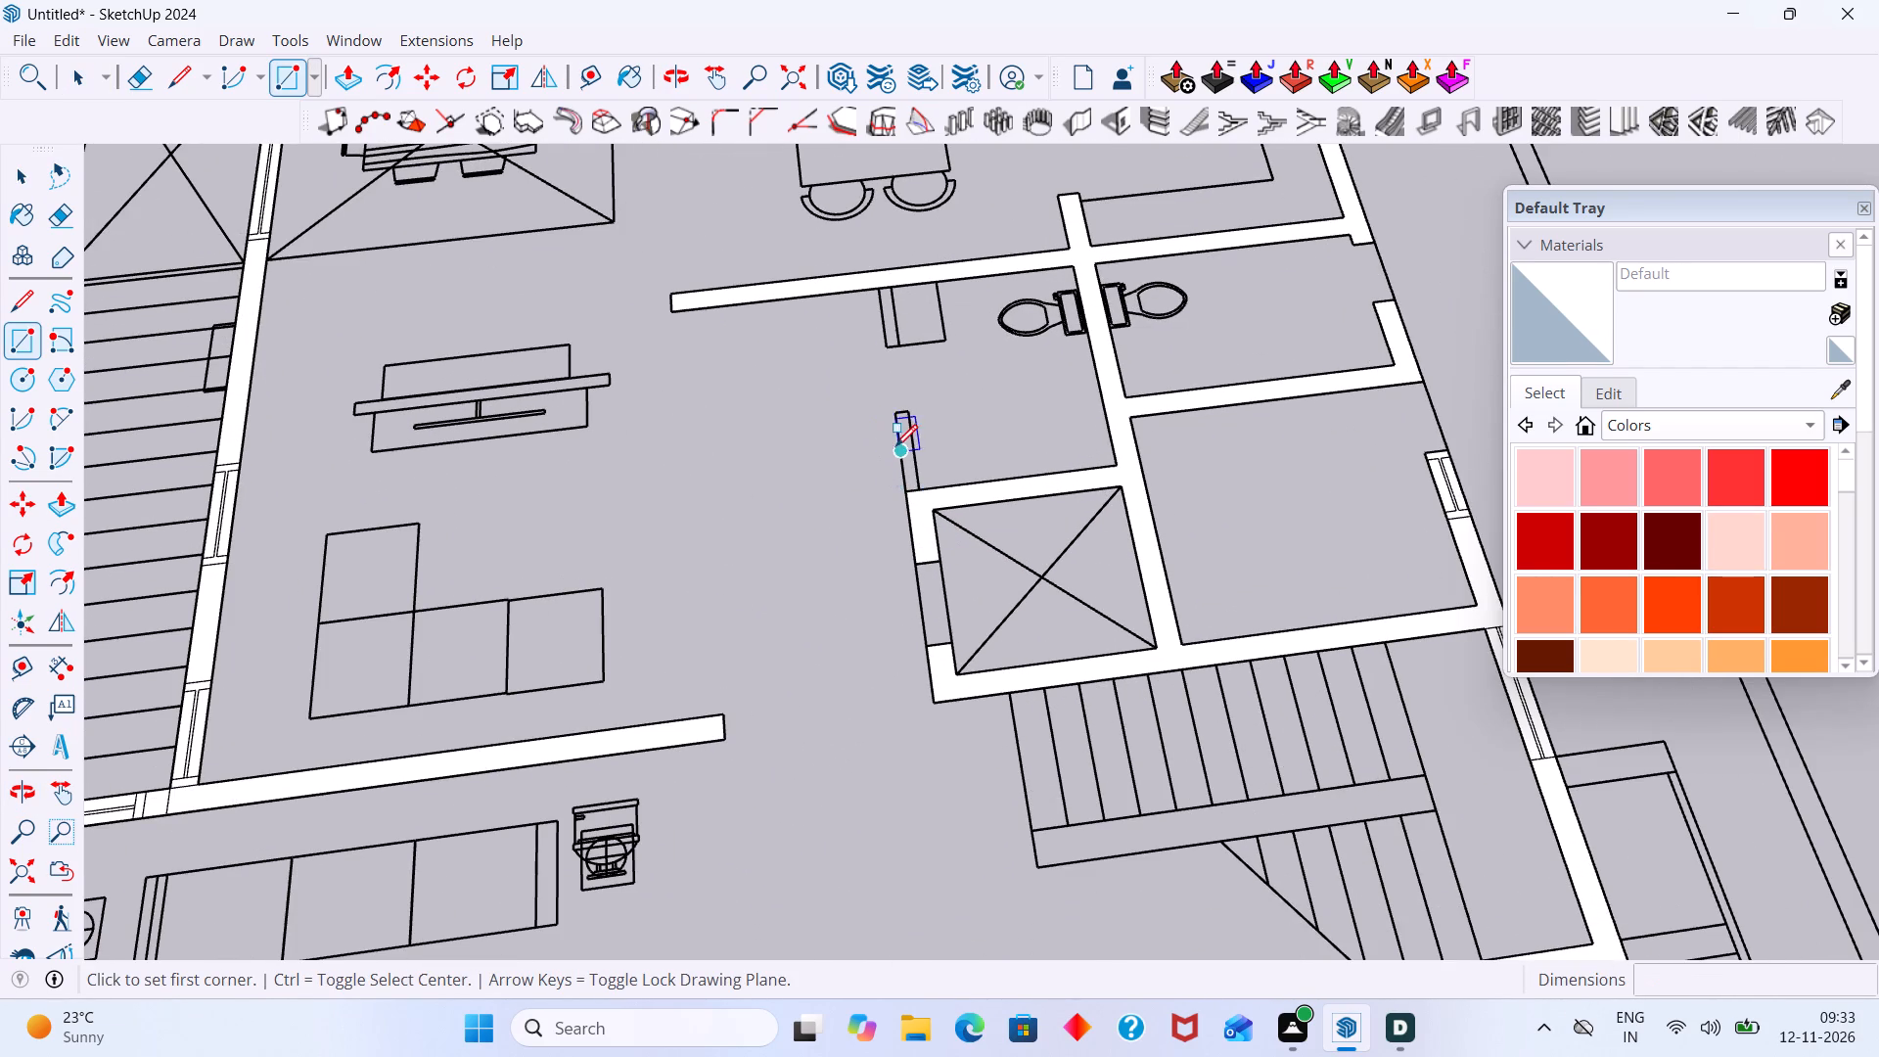
{"action": "scroll", "coordinate": [895, 446], "scroll_direction": "up", "scroll_amount": 7}
{"action": "left_click", "coordinate": [887, 367]}
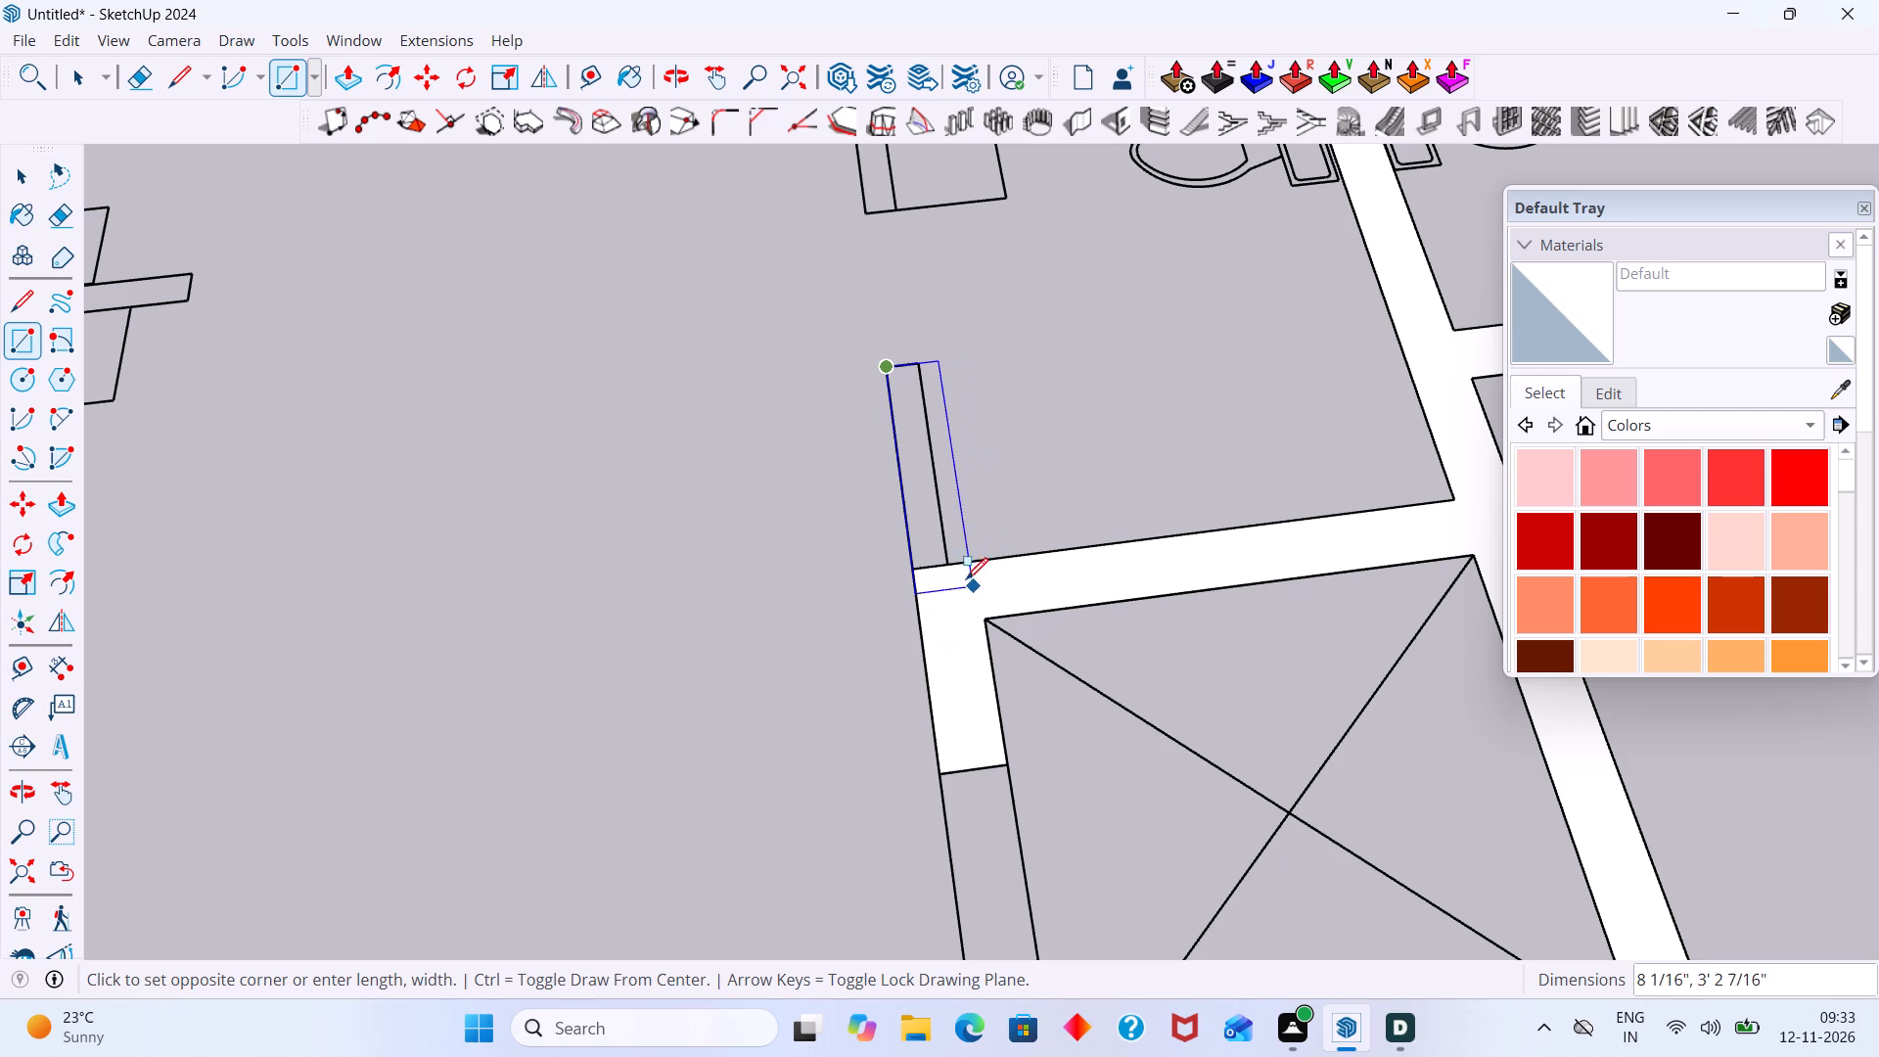
{"action": "left_click", "coordinate": [951, 563]}
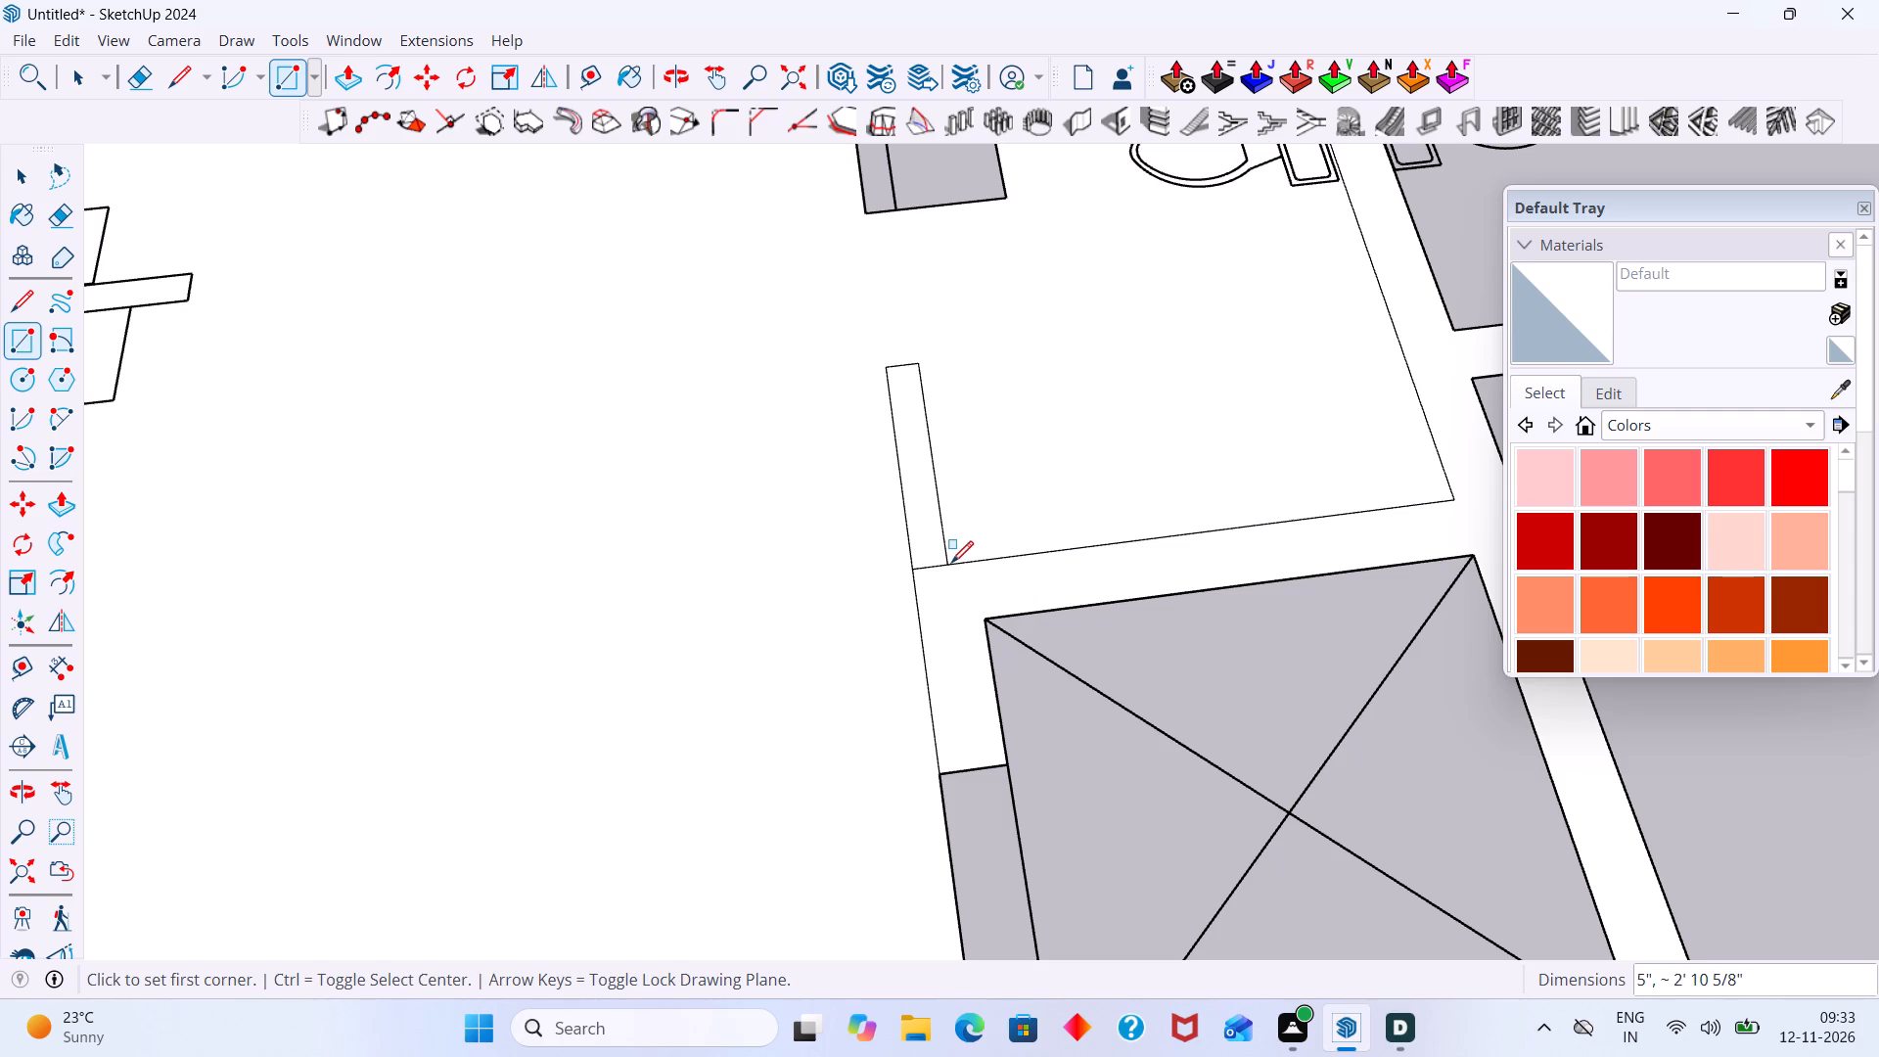
{"action": "scroll", "coordinate": [950, 562], "scroll_direction": "down", "scroll_amount": 9}
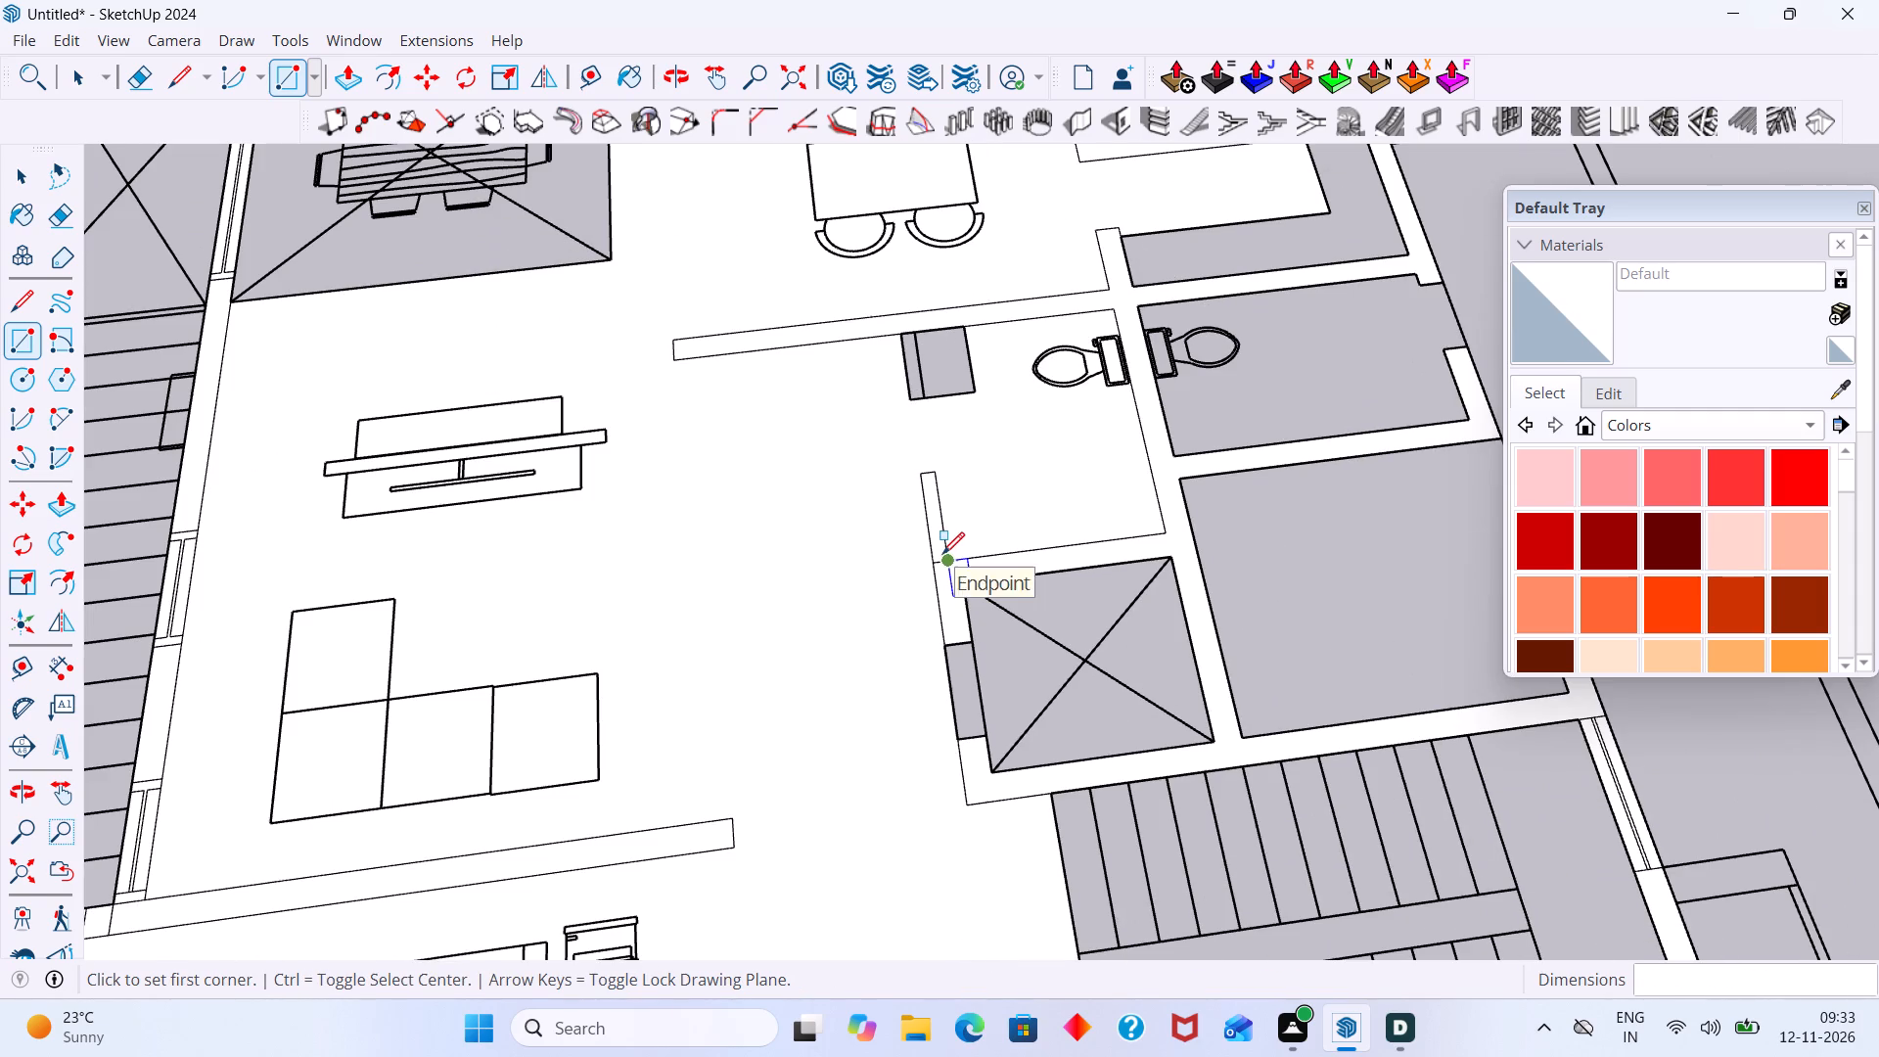
{"action": "key", "text": "space"}
{"action": "left_click", "coordinate": [1023, 516]}
{"action": "key", "text": "Delete"}
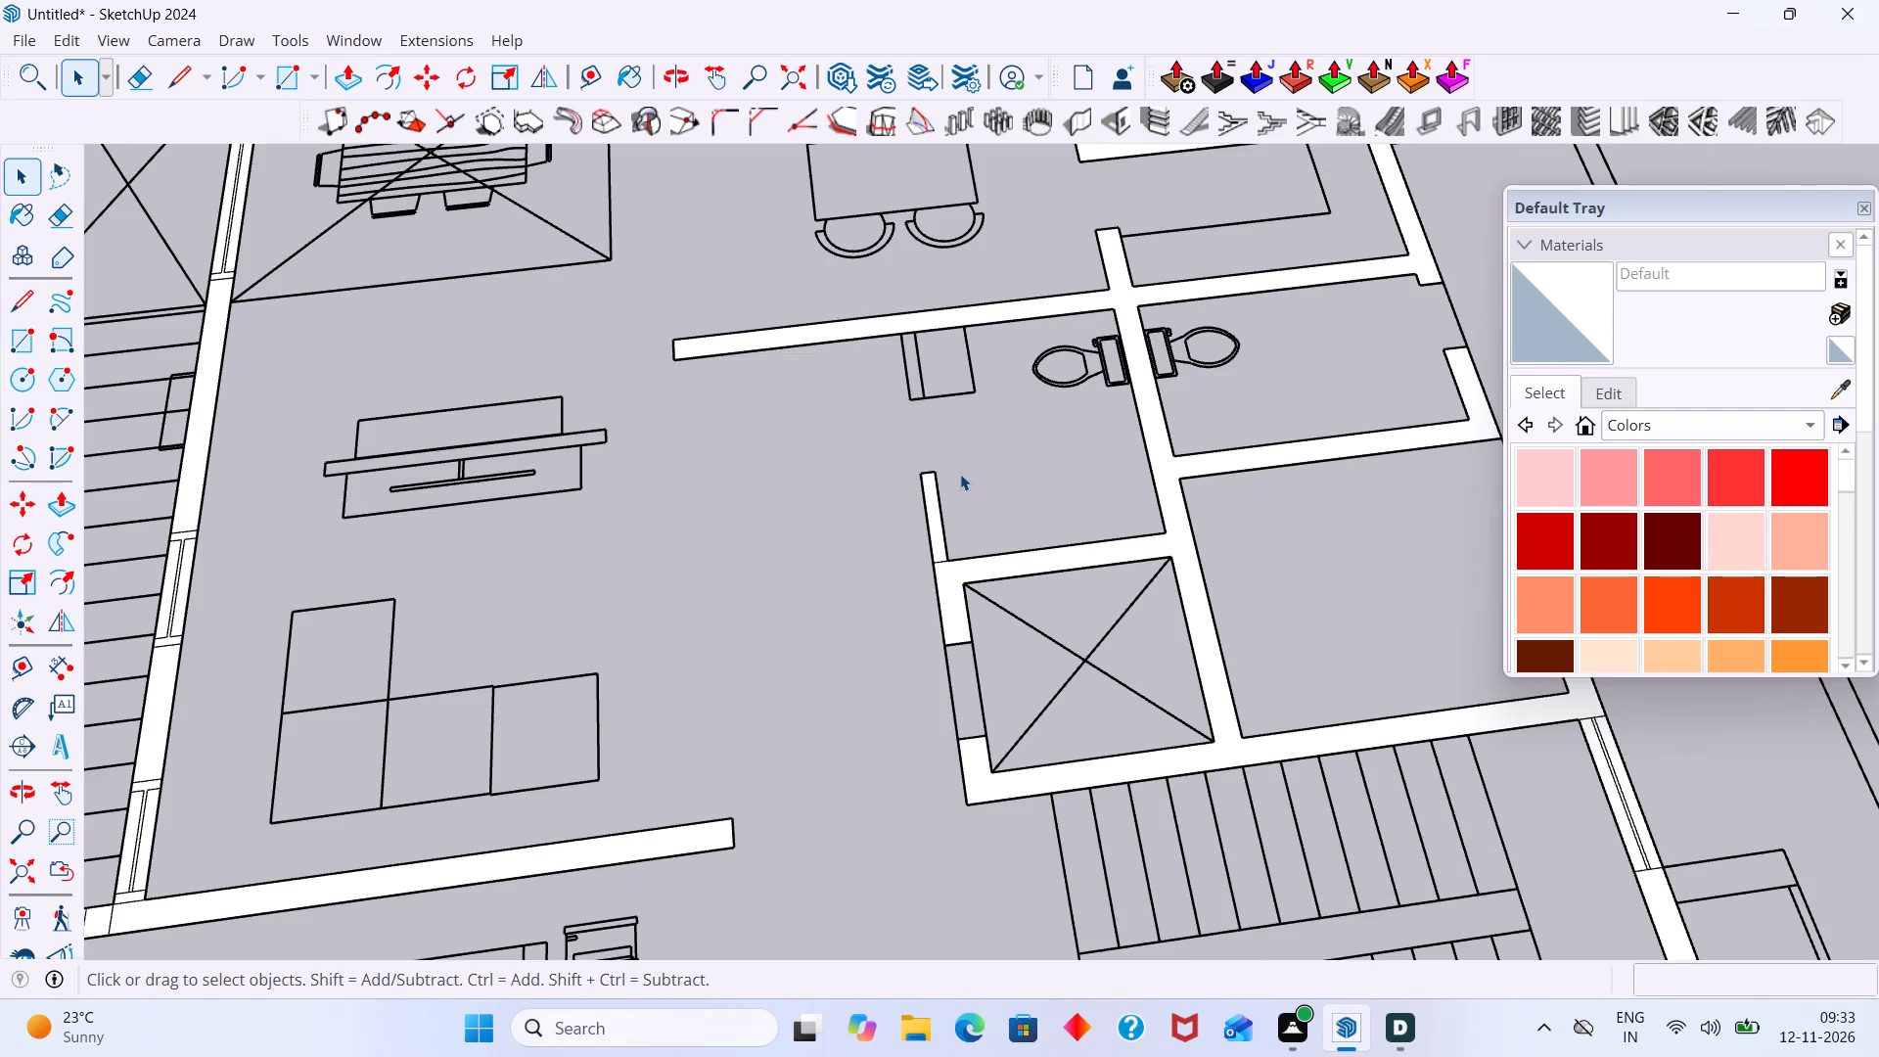
Fill the stub wall near the toilet with a rectangle about 2' 4 15/16" by 5", and delete the adjoining small face and interior floor face.
{"action": "key", "text": "r"}
{"action": "scroll", "coordinate": [892, 342], "scroll_direction": "up", "scroll_amount": 10}
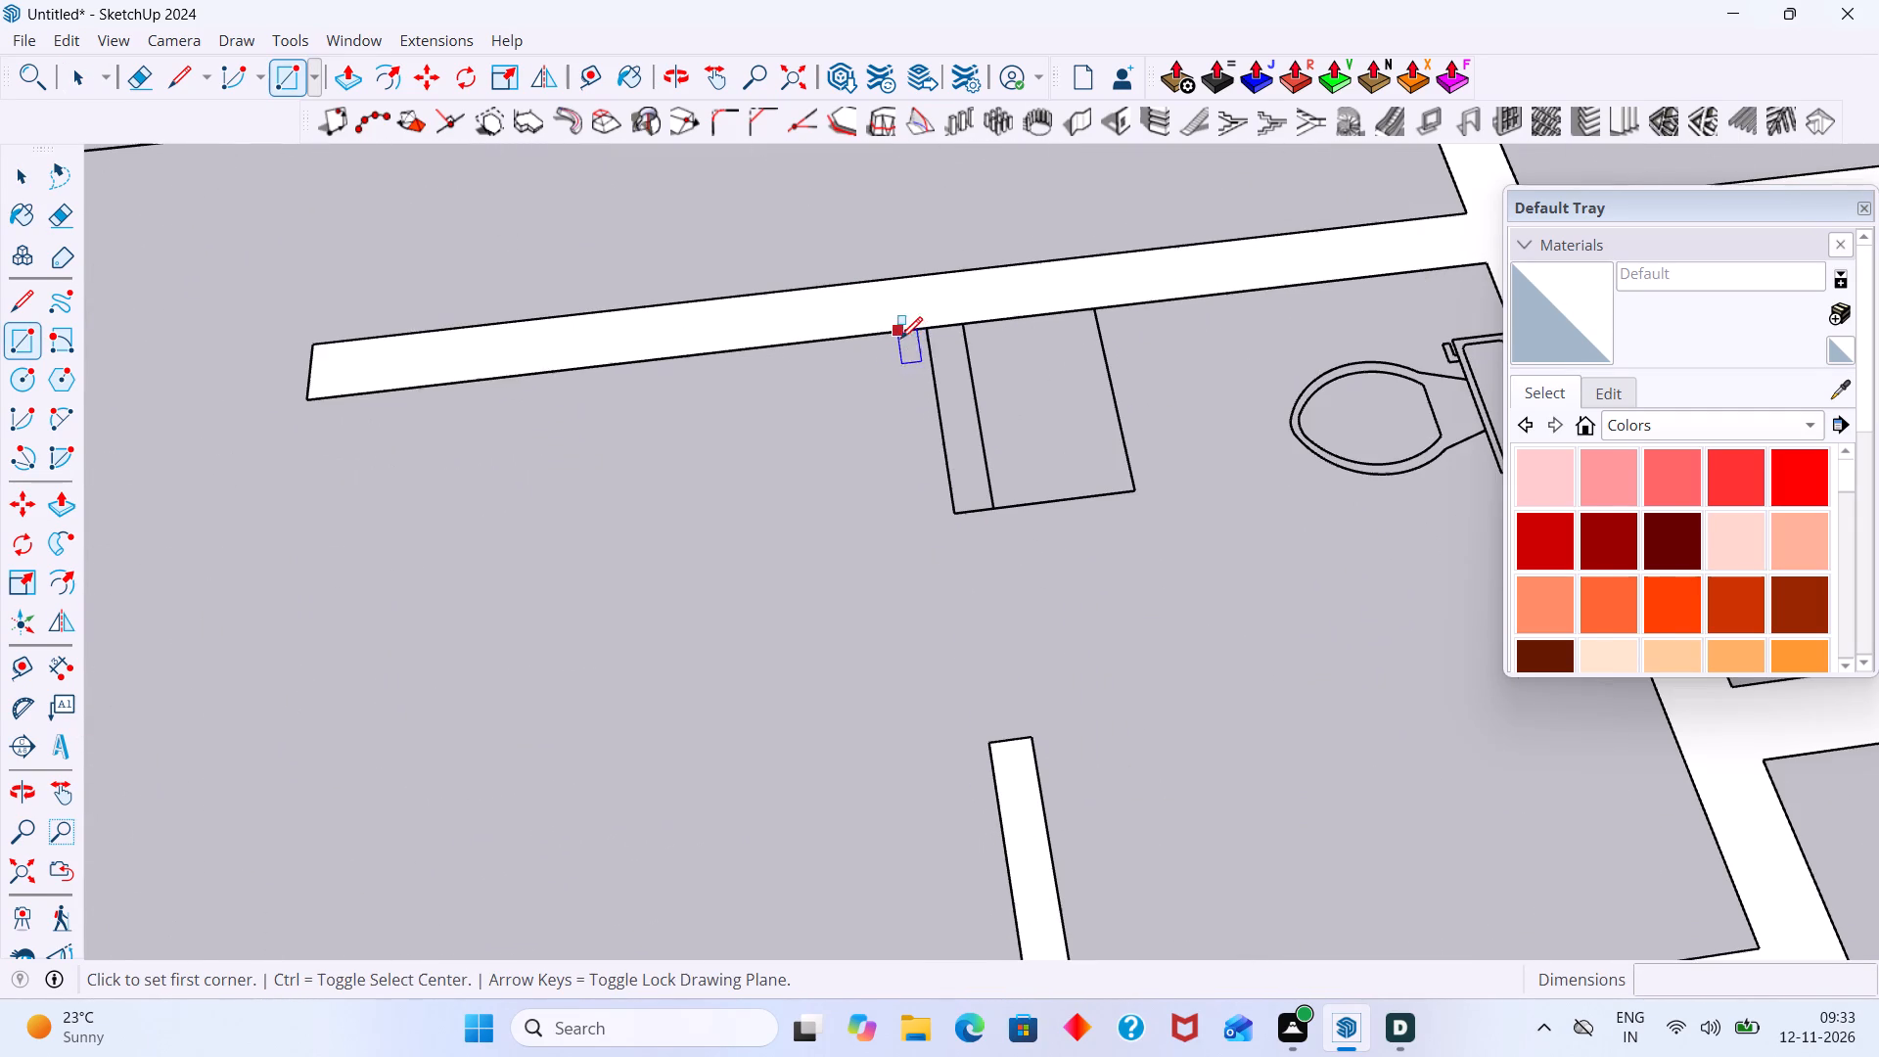
{"action": "left_click_drag", "start_coordinate": [926, 333], "coordinate": [921, 342]}
{"action": "left_click", "coordinate": [992, 507]}
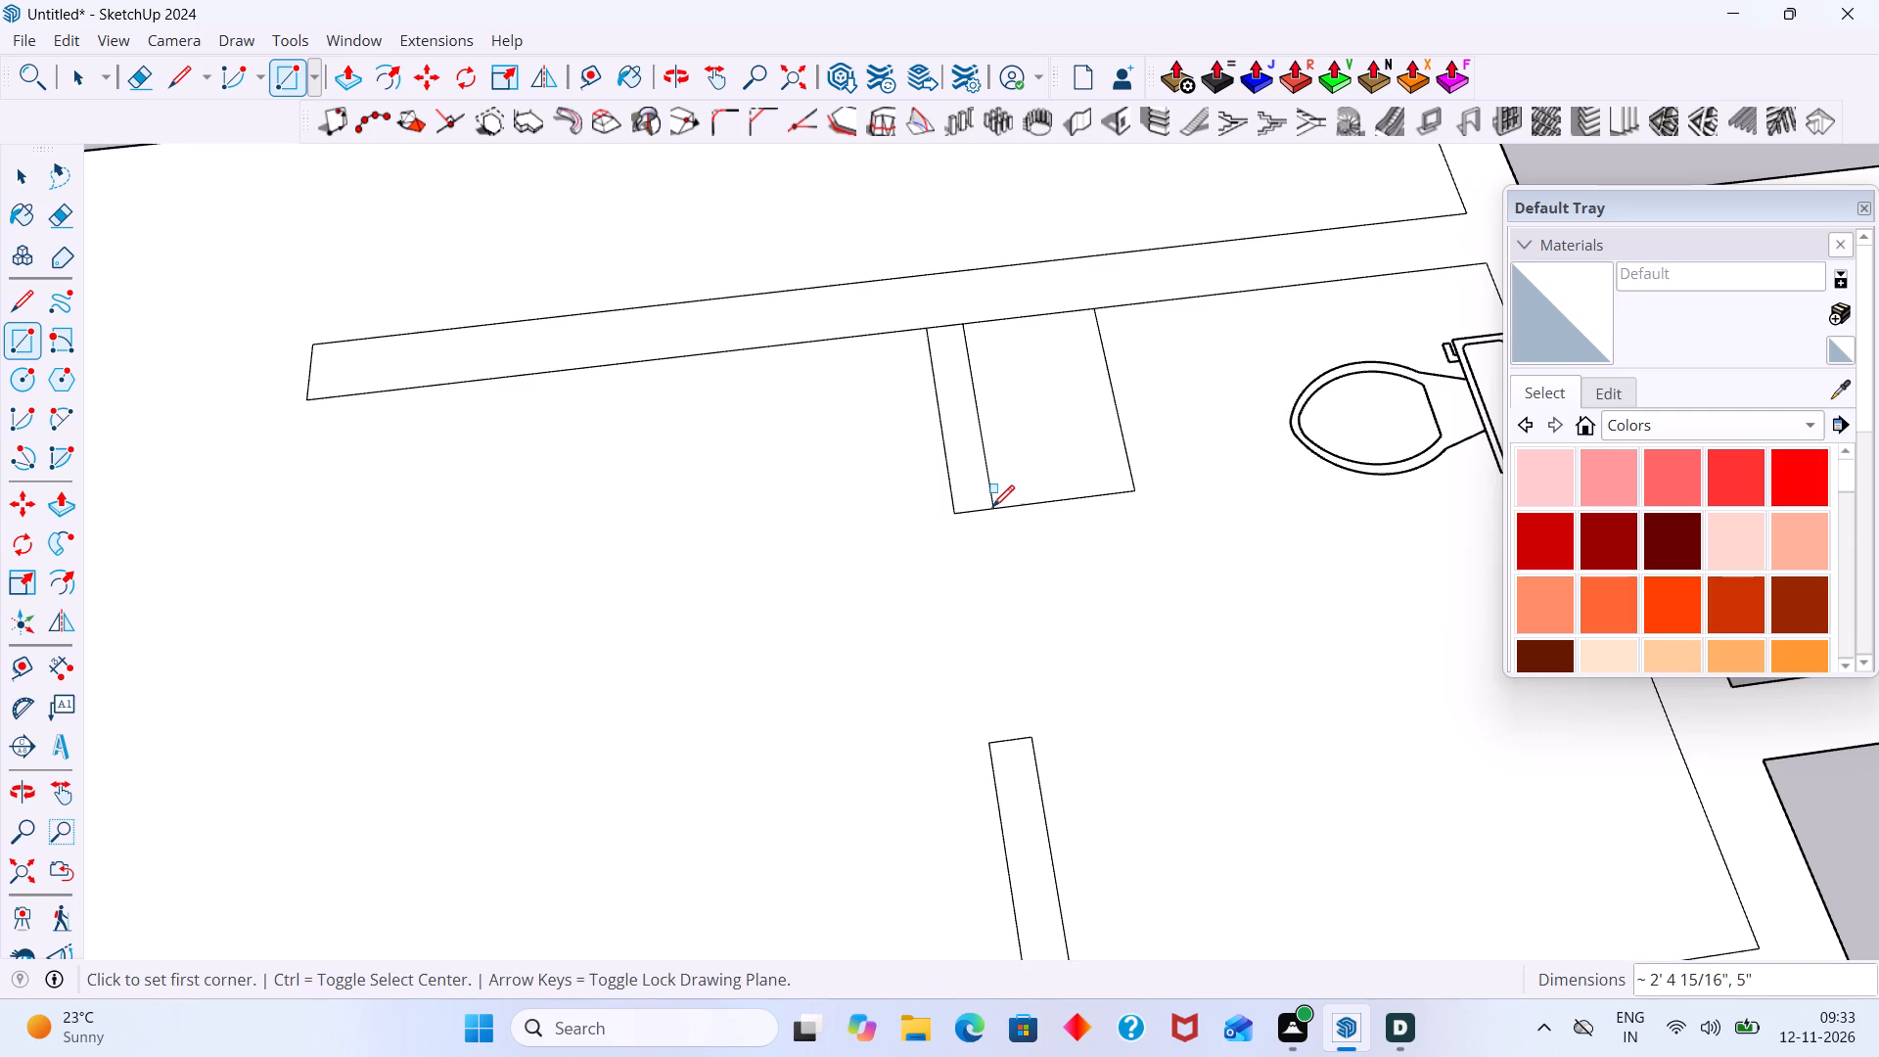
{"action": "key", "text": "space"}
{"action": "left_click", "coordinate": [1036, 461]}
{"action": "key", "text": "Delete"}
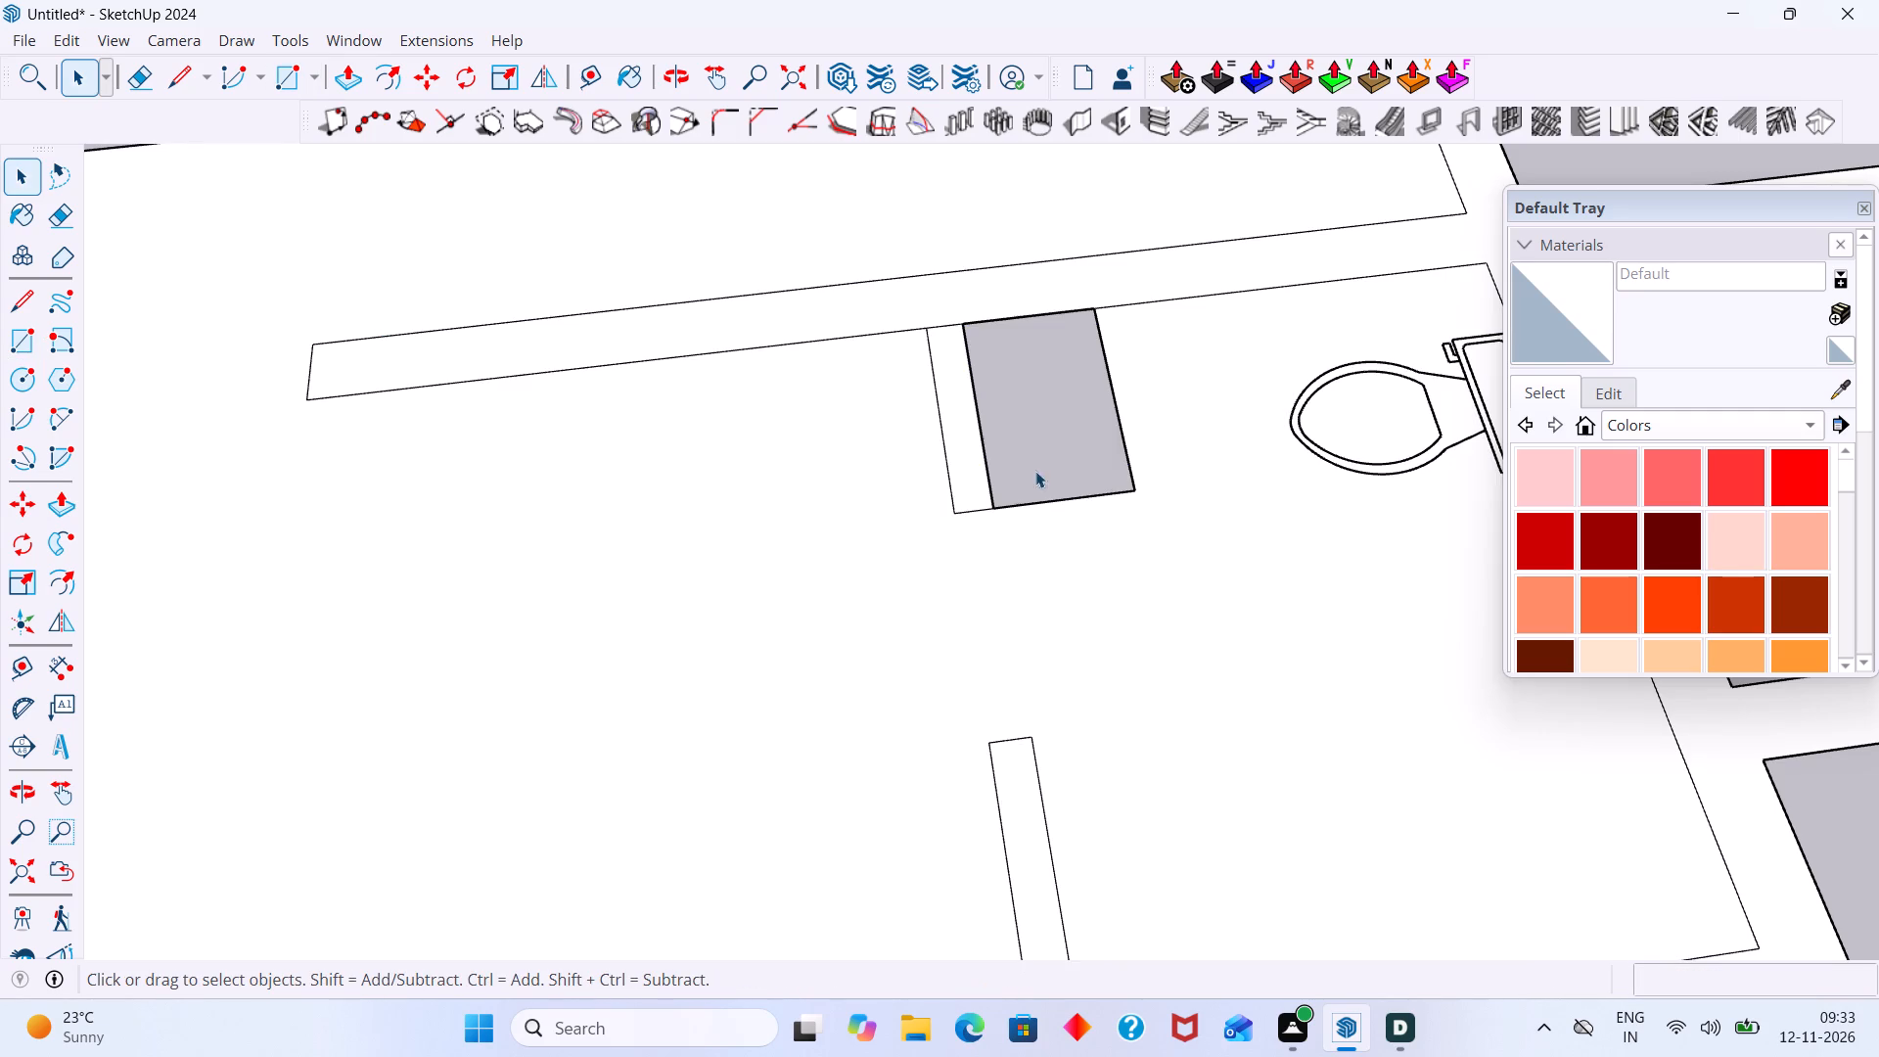
{"action": "left_click", "coordinate": [1063, 702]}
{"action": "key", "text": "Delete"}
{"action": "scroll", "coordinate": [1060, 626], "scroll_direction": "up", "scroll_amount": 1}
{"action": "scroll", "coordinate": [1060, 626], "scroll_direction": "down", "scroll_amount": 20}
{"action": "scroll", "coordinate": [1060, 626], "scroll_direction": "down", "scroll_amount": 3}
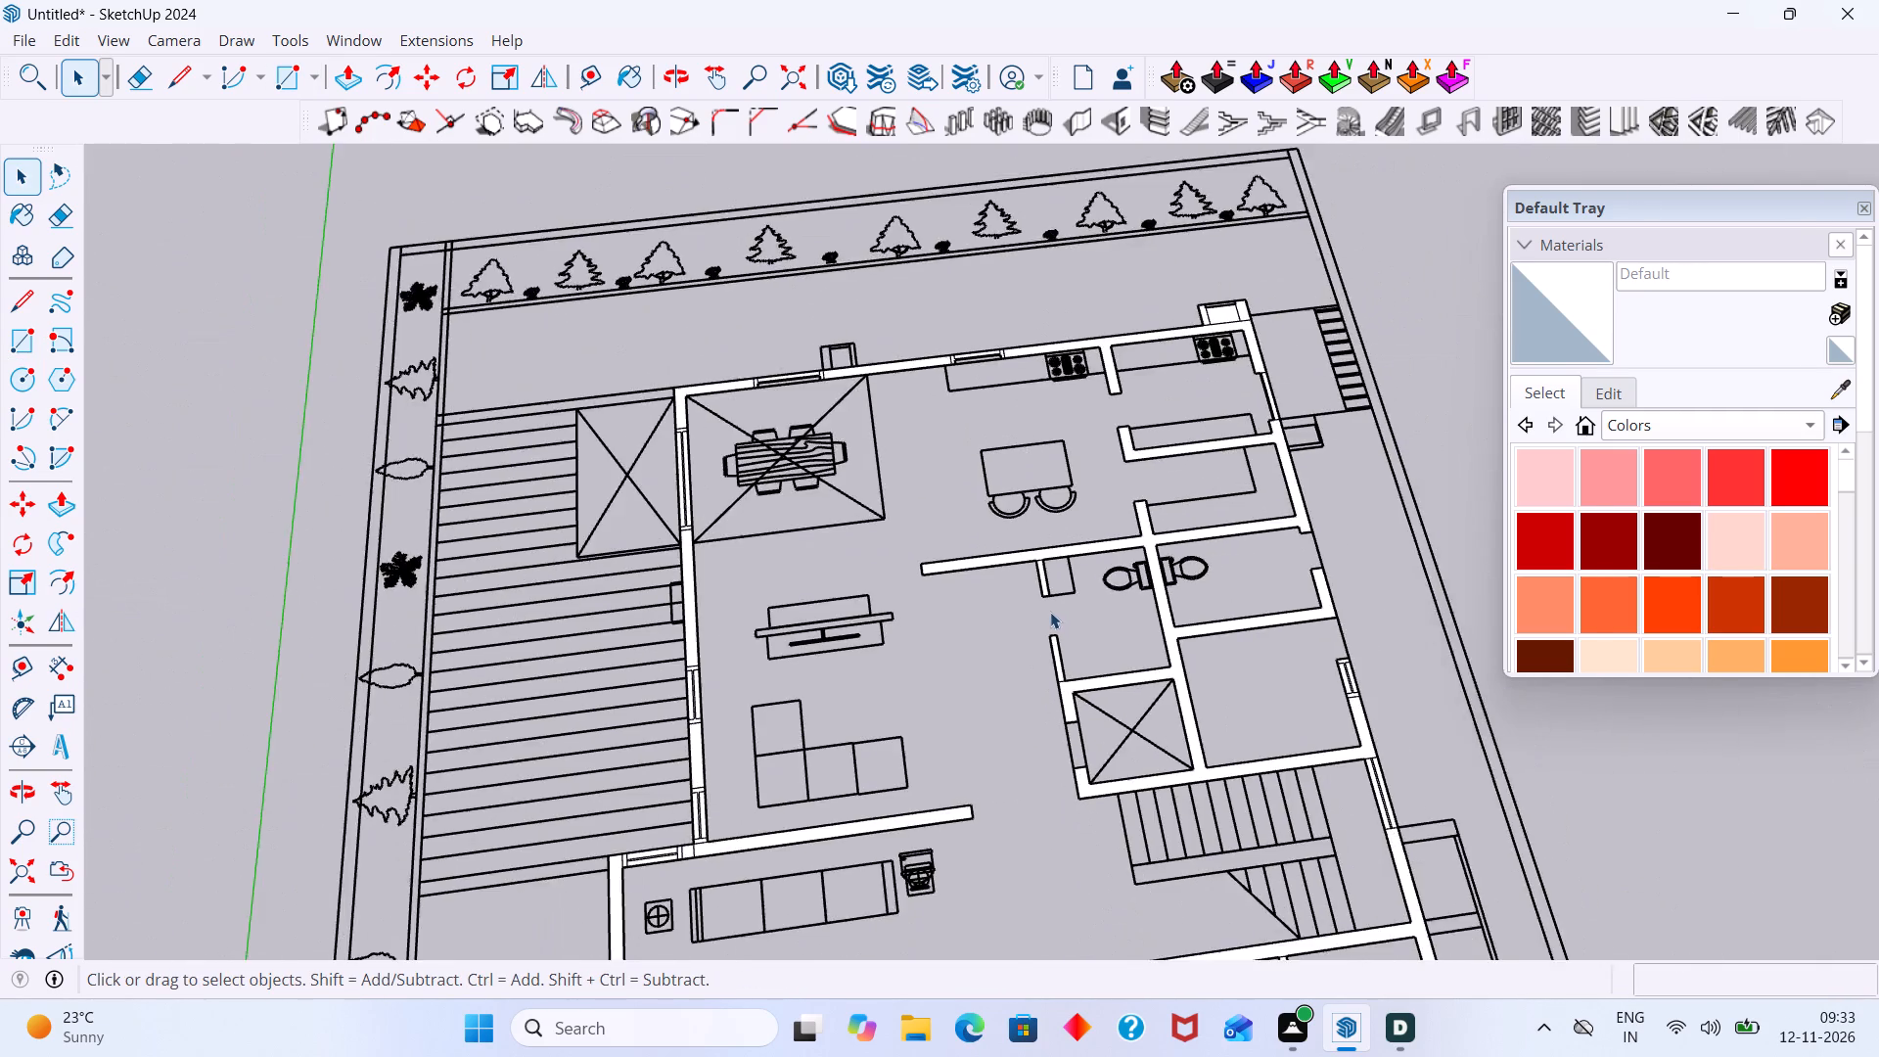
Close the outer wall gap between the small window and the toilet's cross wall with a line about 3' 4", and delete the room's floor face.
{"action": "middle_click_drag", "start_coordinate": [1171, 600], "coordinate": [1161, 540]}
{"action": "scroll", "coordinate": [1167, 539], "scroll_direction": "down", "scroll_amount": 2}
{"action": "middle_click_drag", "start_coordinate": [1185, 546], "coordinate": [765, 254]}
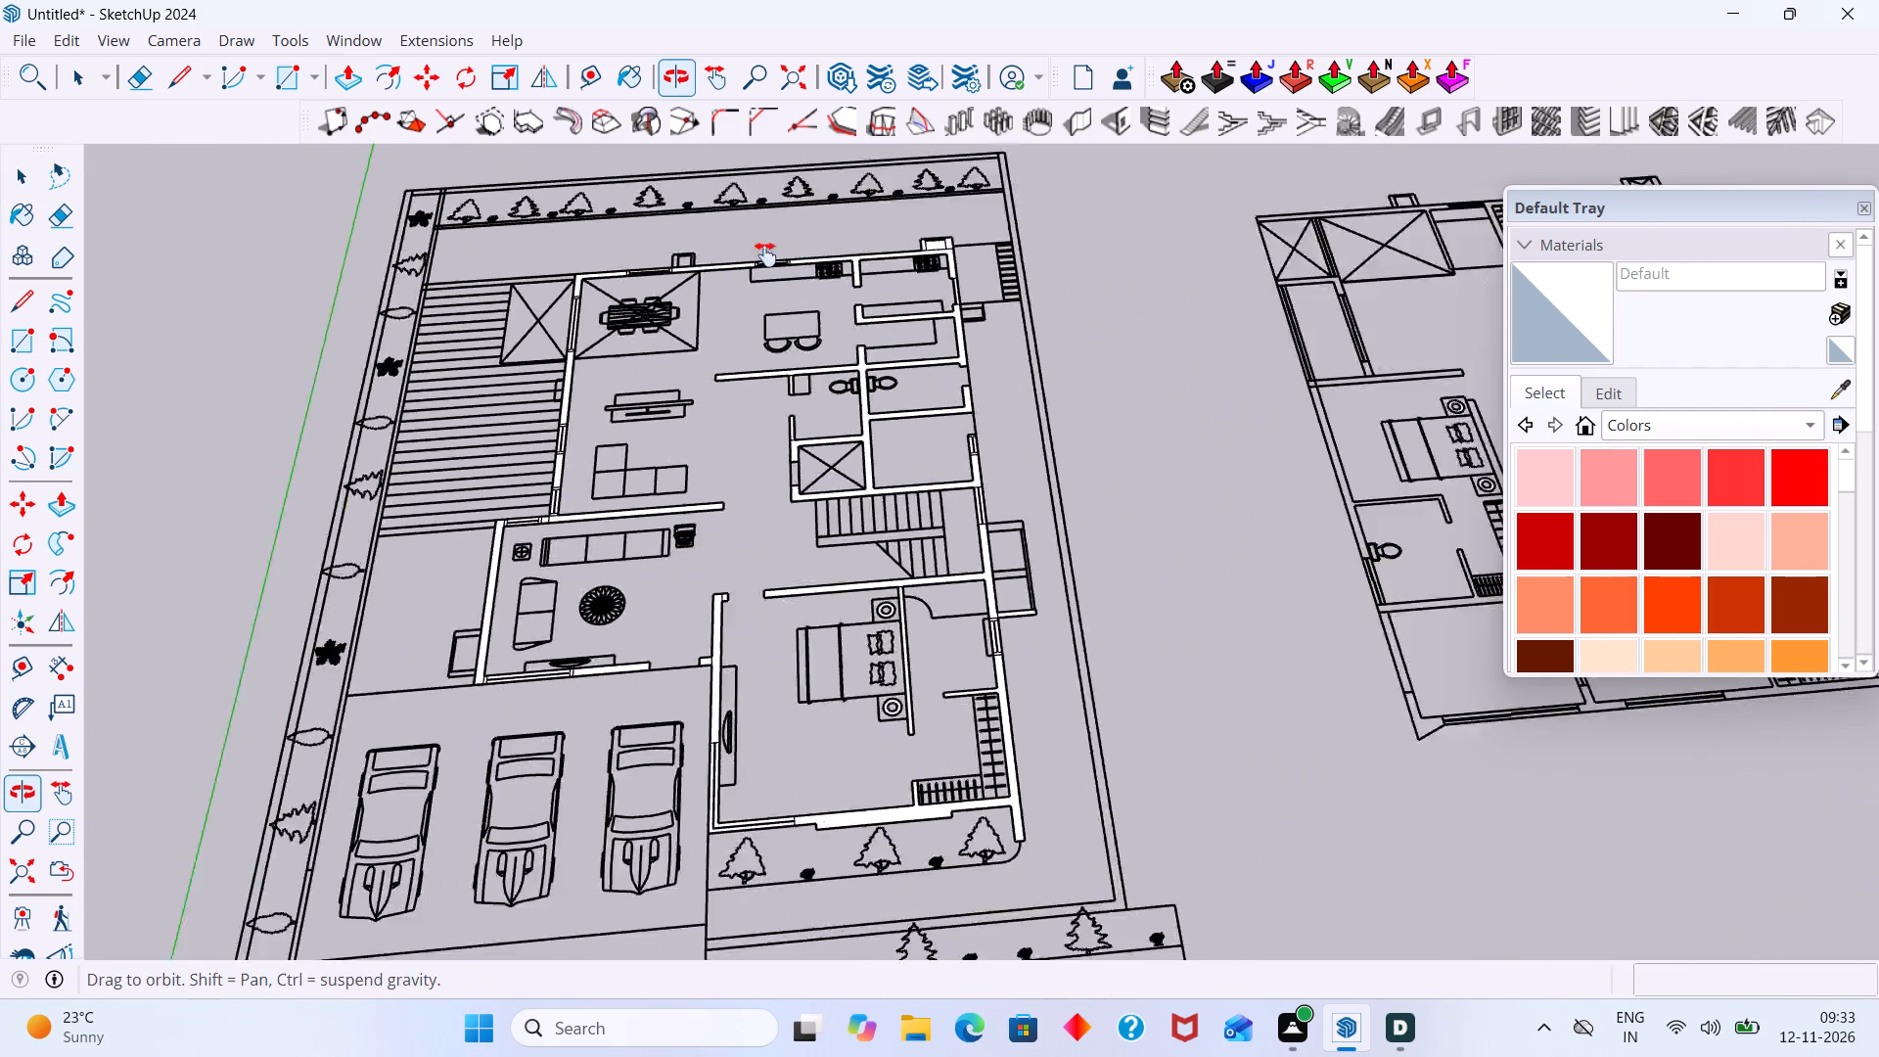
{"action": "middle_click_drag", "start_coordinate": [765, 254], "coordinate": [704, 207]}
{"action": "scroll", "coordinate": [809, 288], "scroll_direction": "up", "scroll_amount": 18}
{"action": "scroll", "coordinate": [755, 270], "scroll_direction": "down", "scroll_amount": 6}
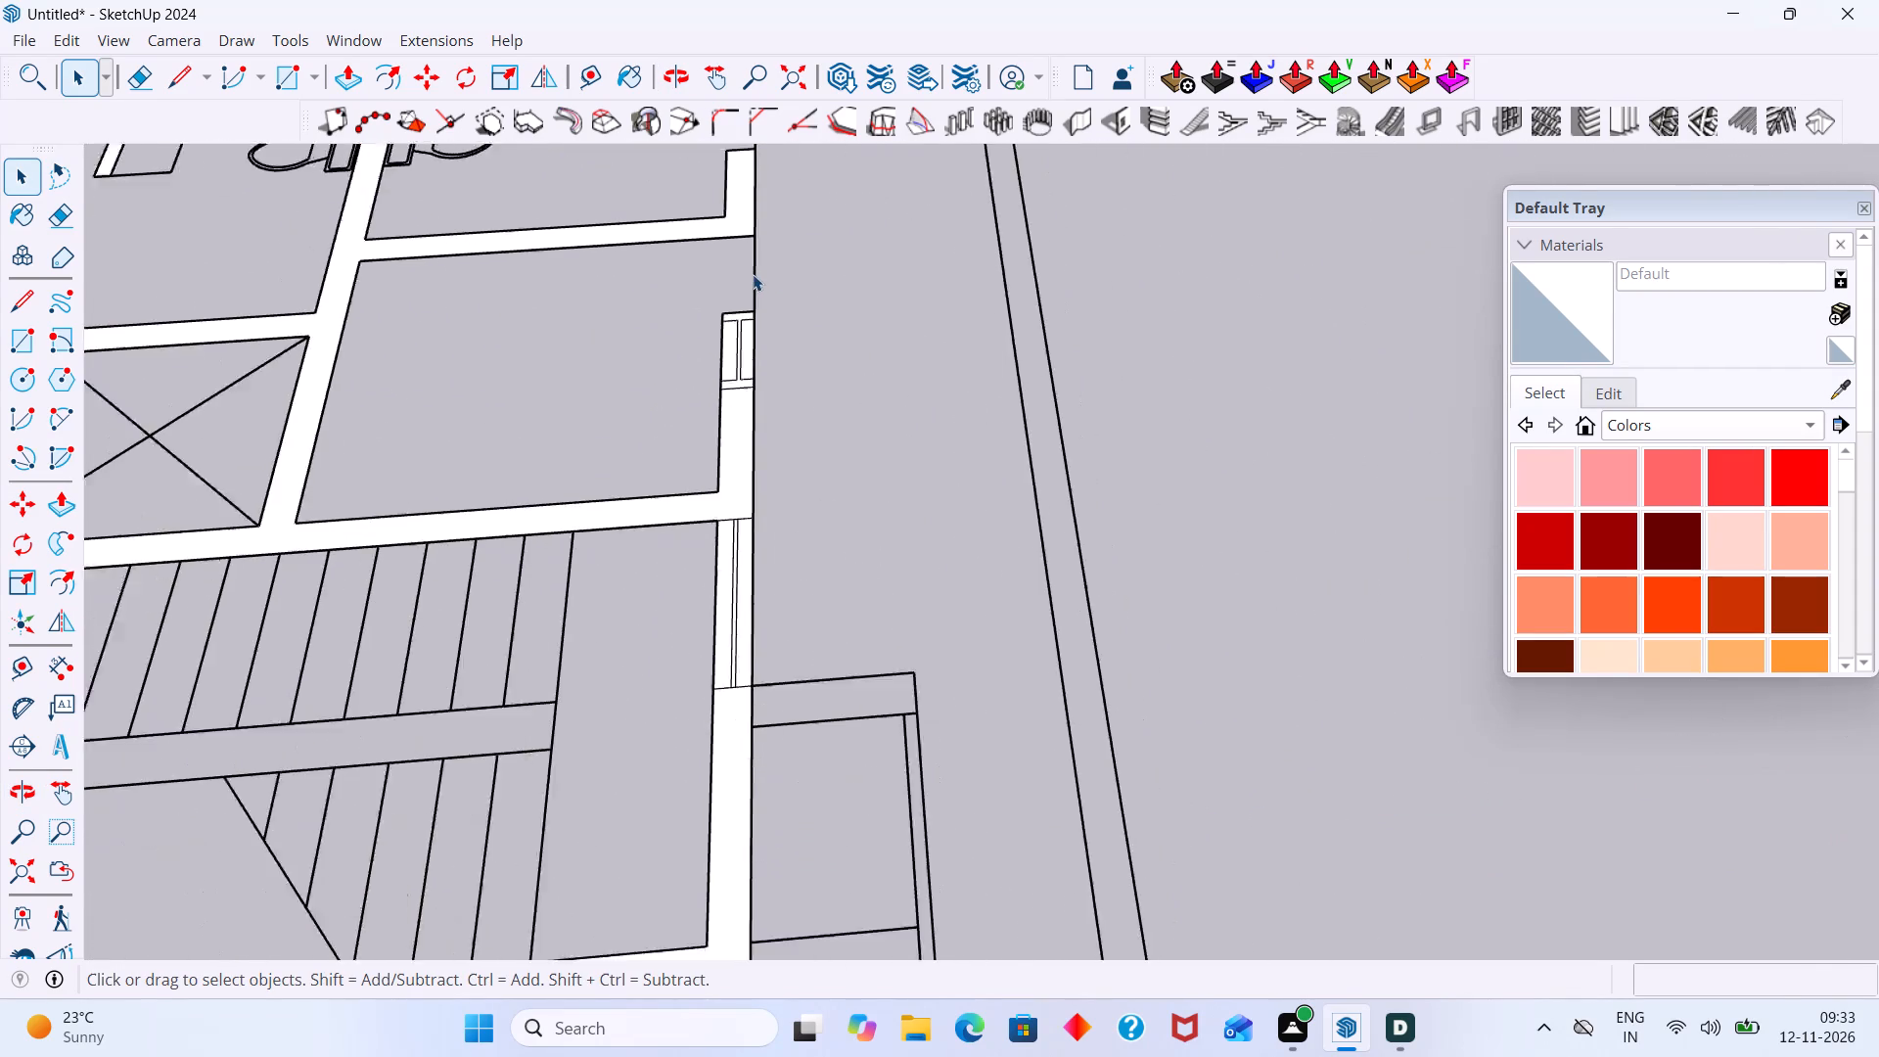
{"action": "scroll", "coordinate": [753, 274], "scroll_direction": "down", "scroll_amount": 6}
{"action": "scroll", "coordinate": [749, 312], "scroll_direction": "up", "scroll_amount": 2}
{"action": "middle_click_drag", "start_coordinate": [761, 305], "coordinate": [879, 475]}
{"action": "middle_click_drag", "start_coordinate": [847, 418], "coordinate": [863, 431]}
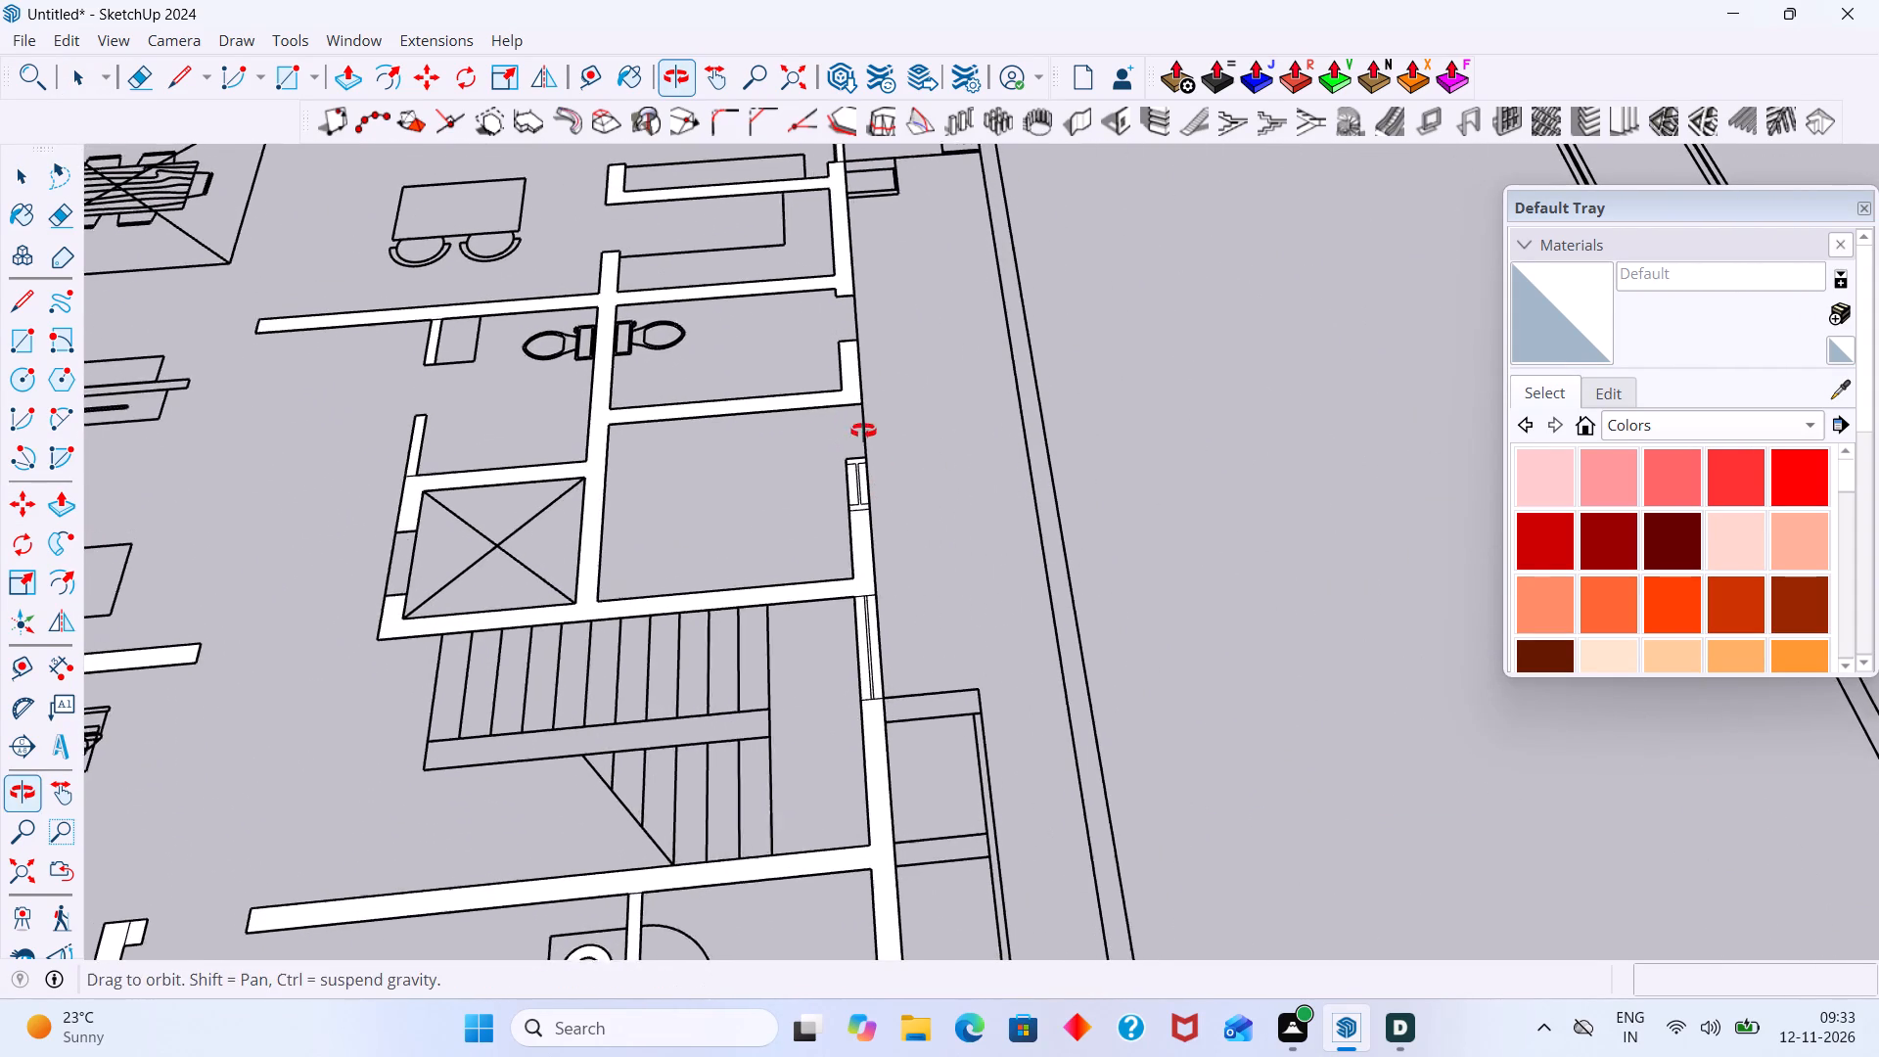
{"action": "middle_click_drag", "start_coordinate": [863, 431], "coordinate": [881, 452]}
{"action": "scroll", "coordinate": [854, 456], "scroll_direction": "up", "scroll_amount": 8}
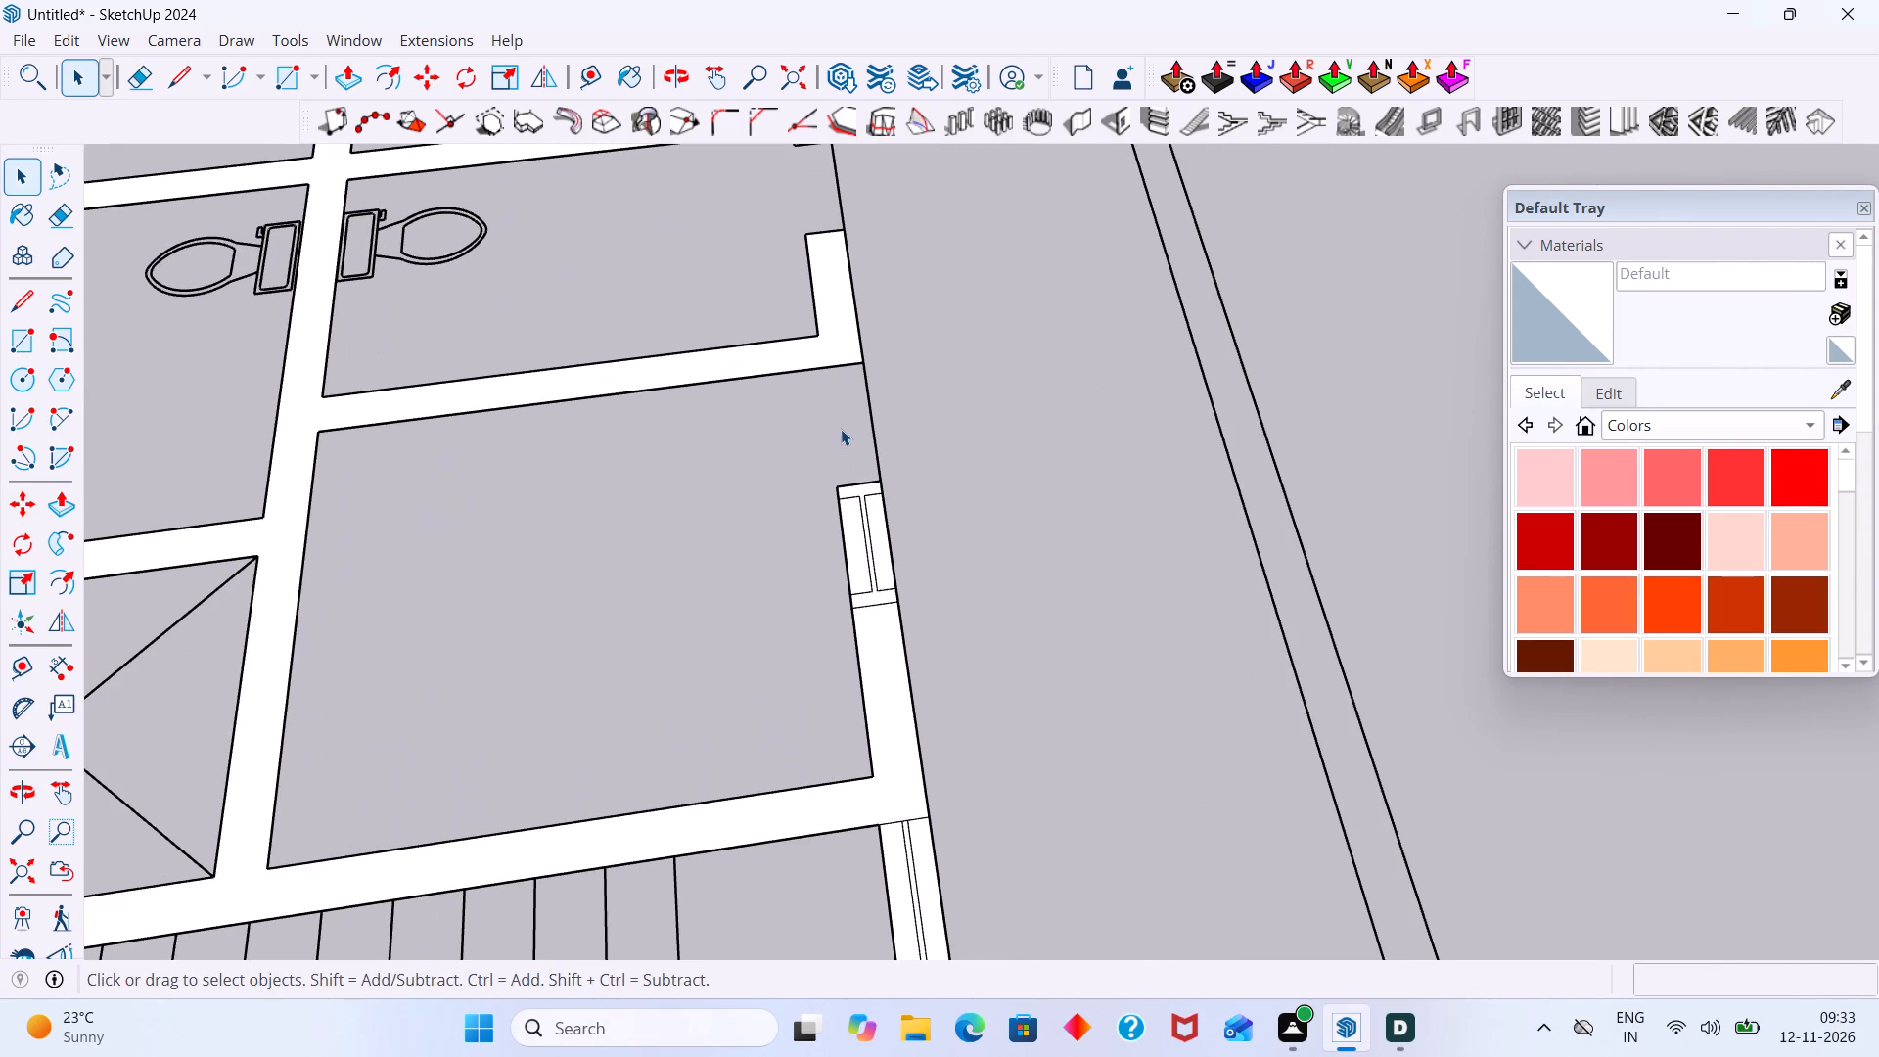
{"action": "key", "text": "l"}
{"action": "scroll", "coordinate": [826, 480], "scroll_direction": "up", "scroll_amount": 7}
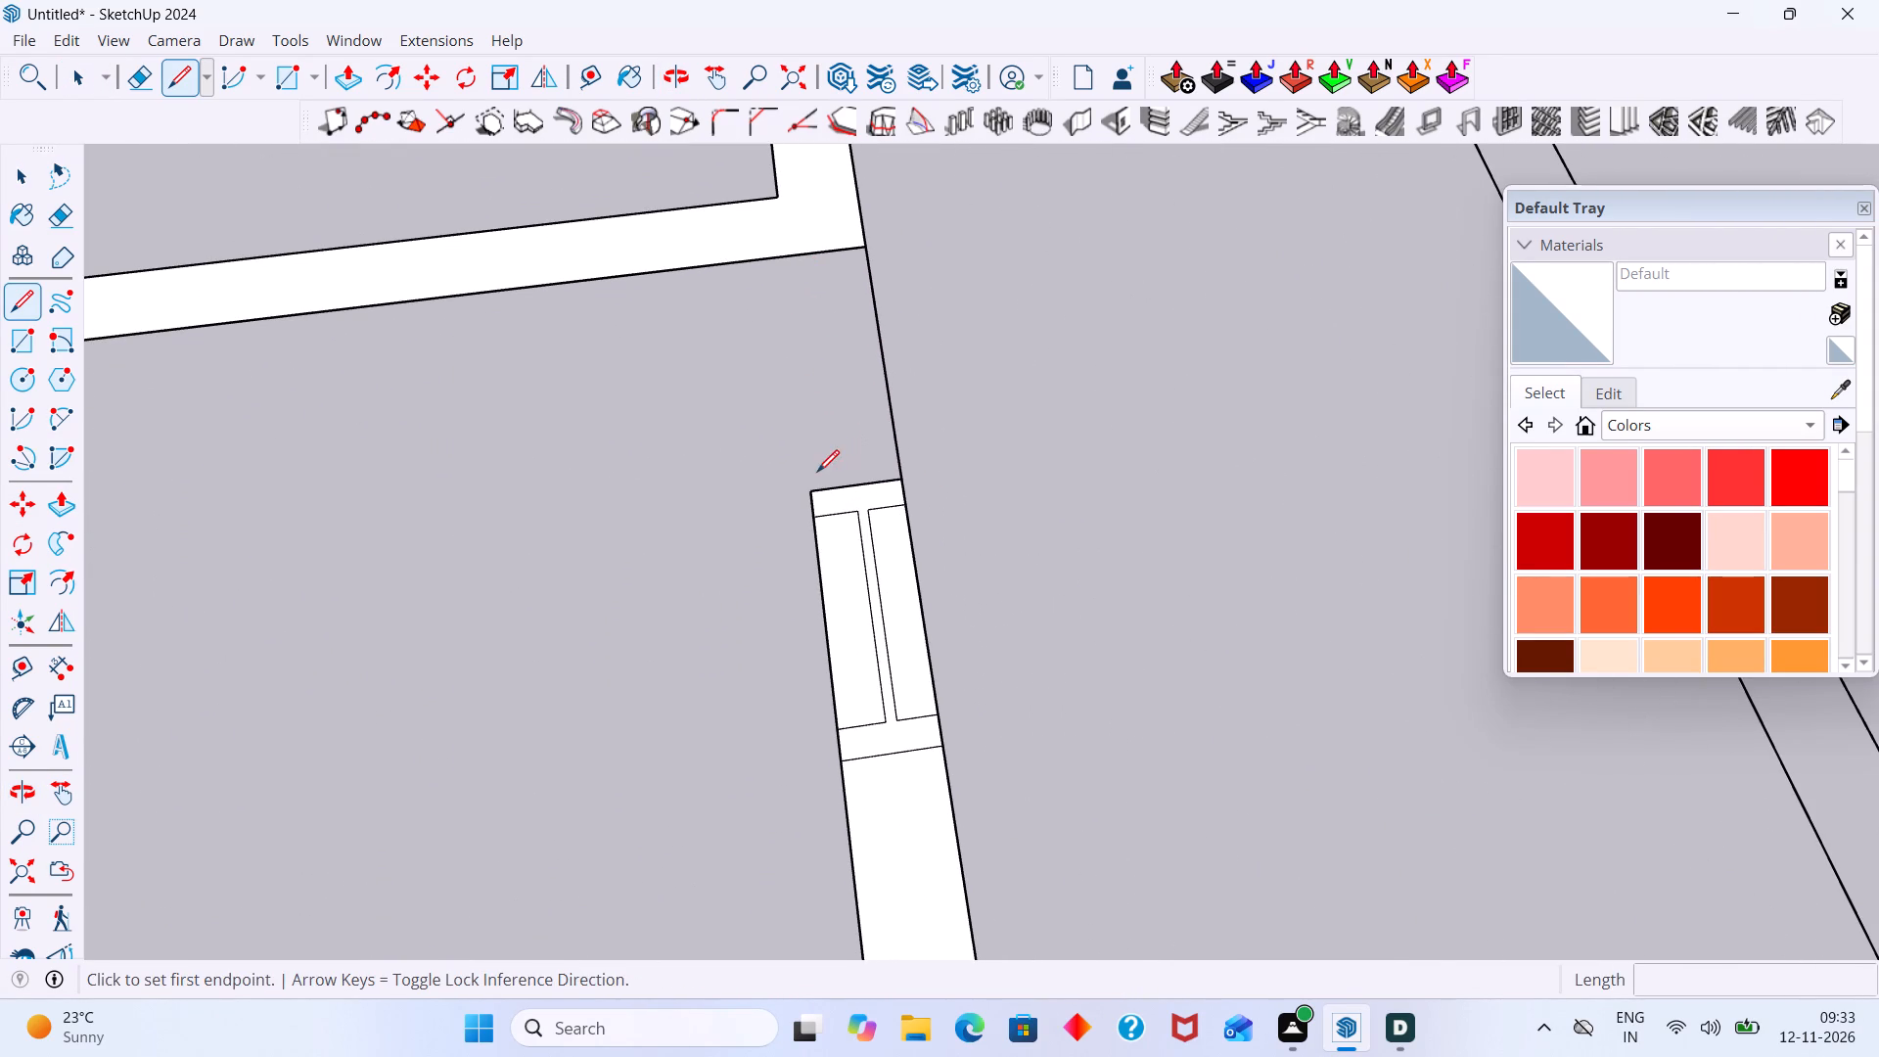
{"action": "left_click", "coordinate": [809, 489]}
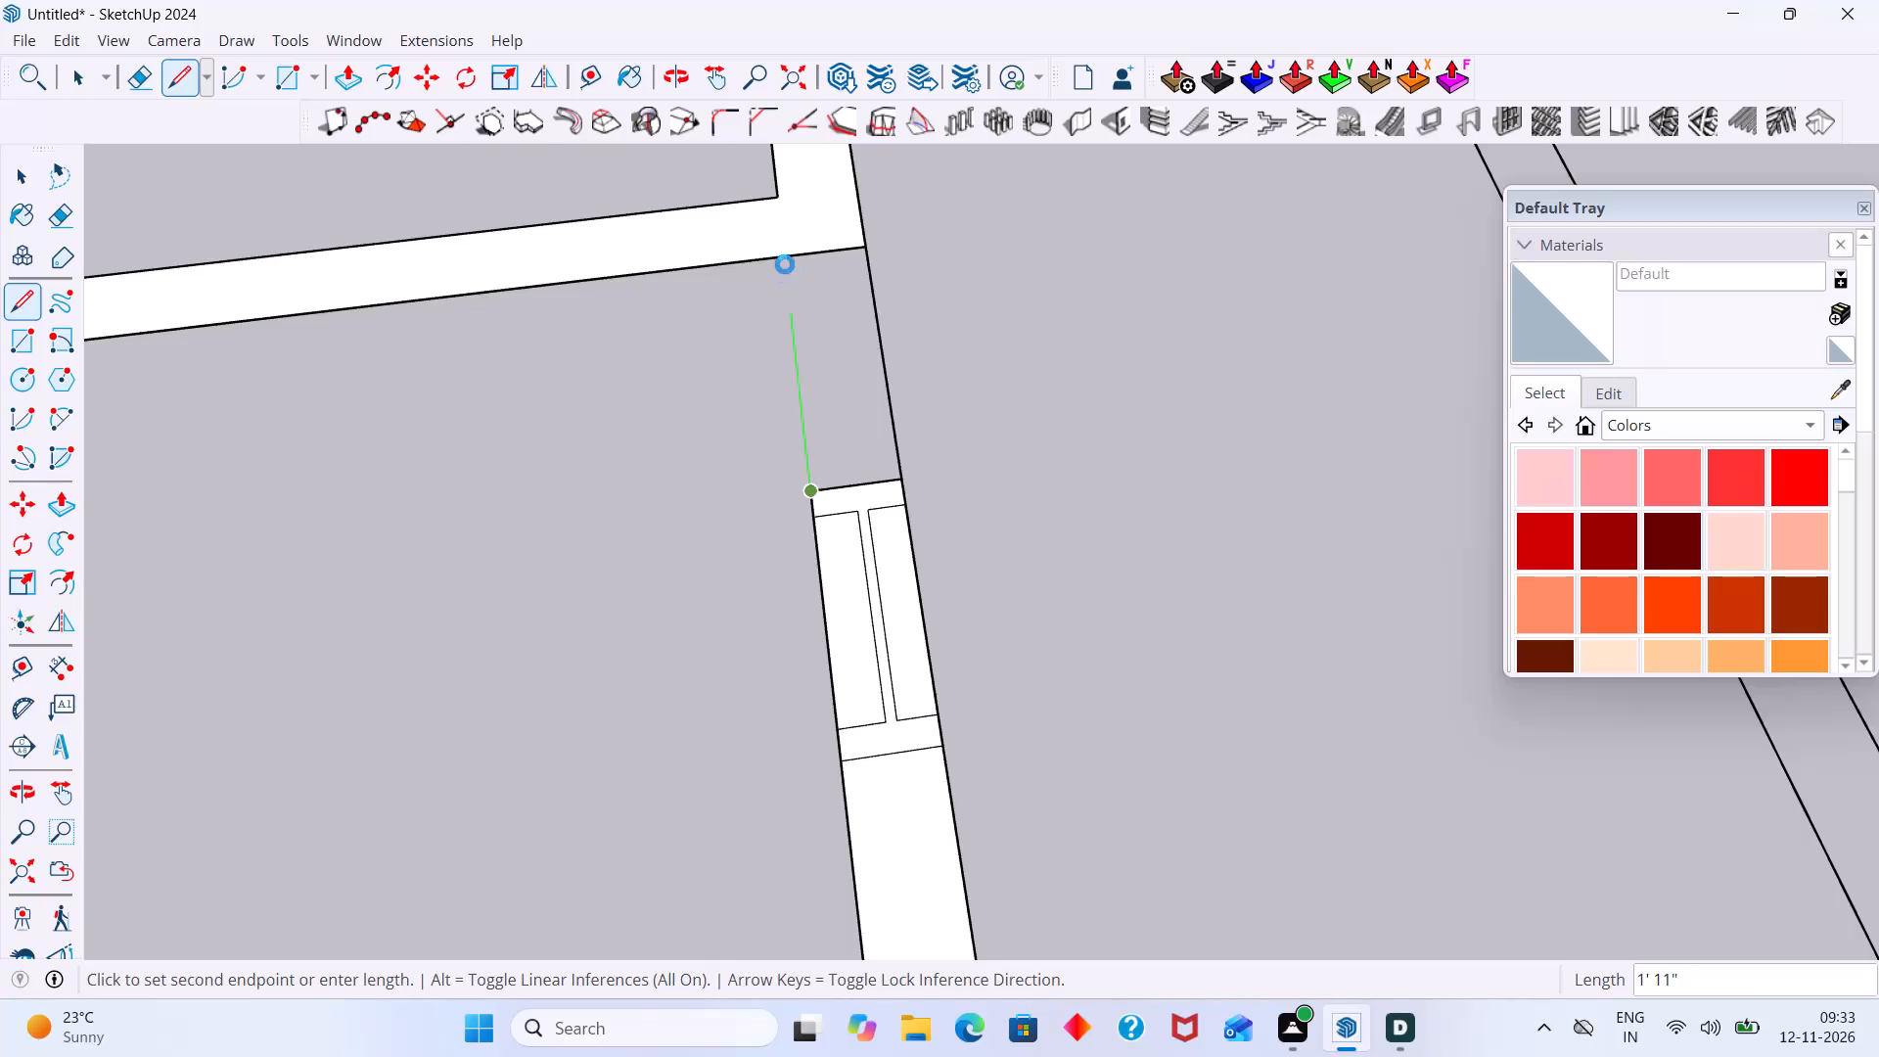
{"action": "left_click", "coordinate": [780, 198]}
{"action": "key", "text": "space"}
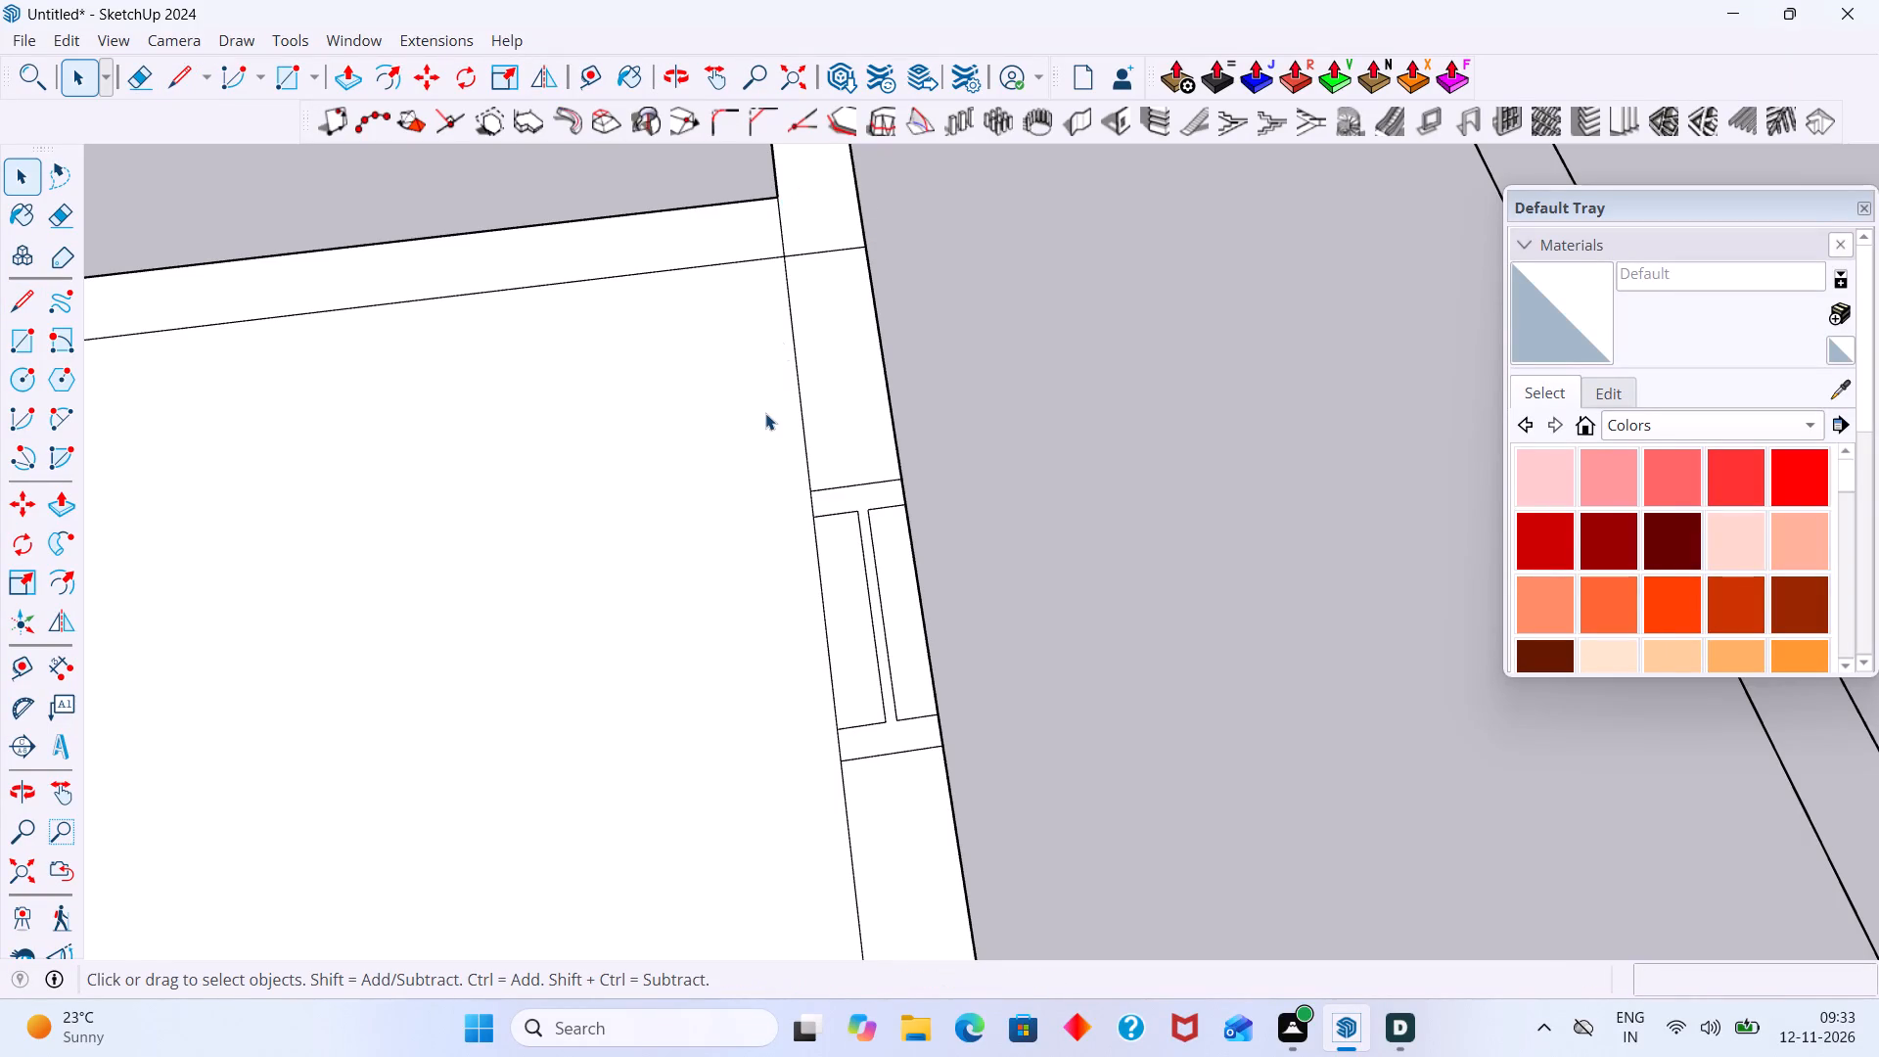
{"action": "left_click", "coordinate": [760, 423]}
{"action": "key", "text": "Delete"}
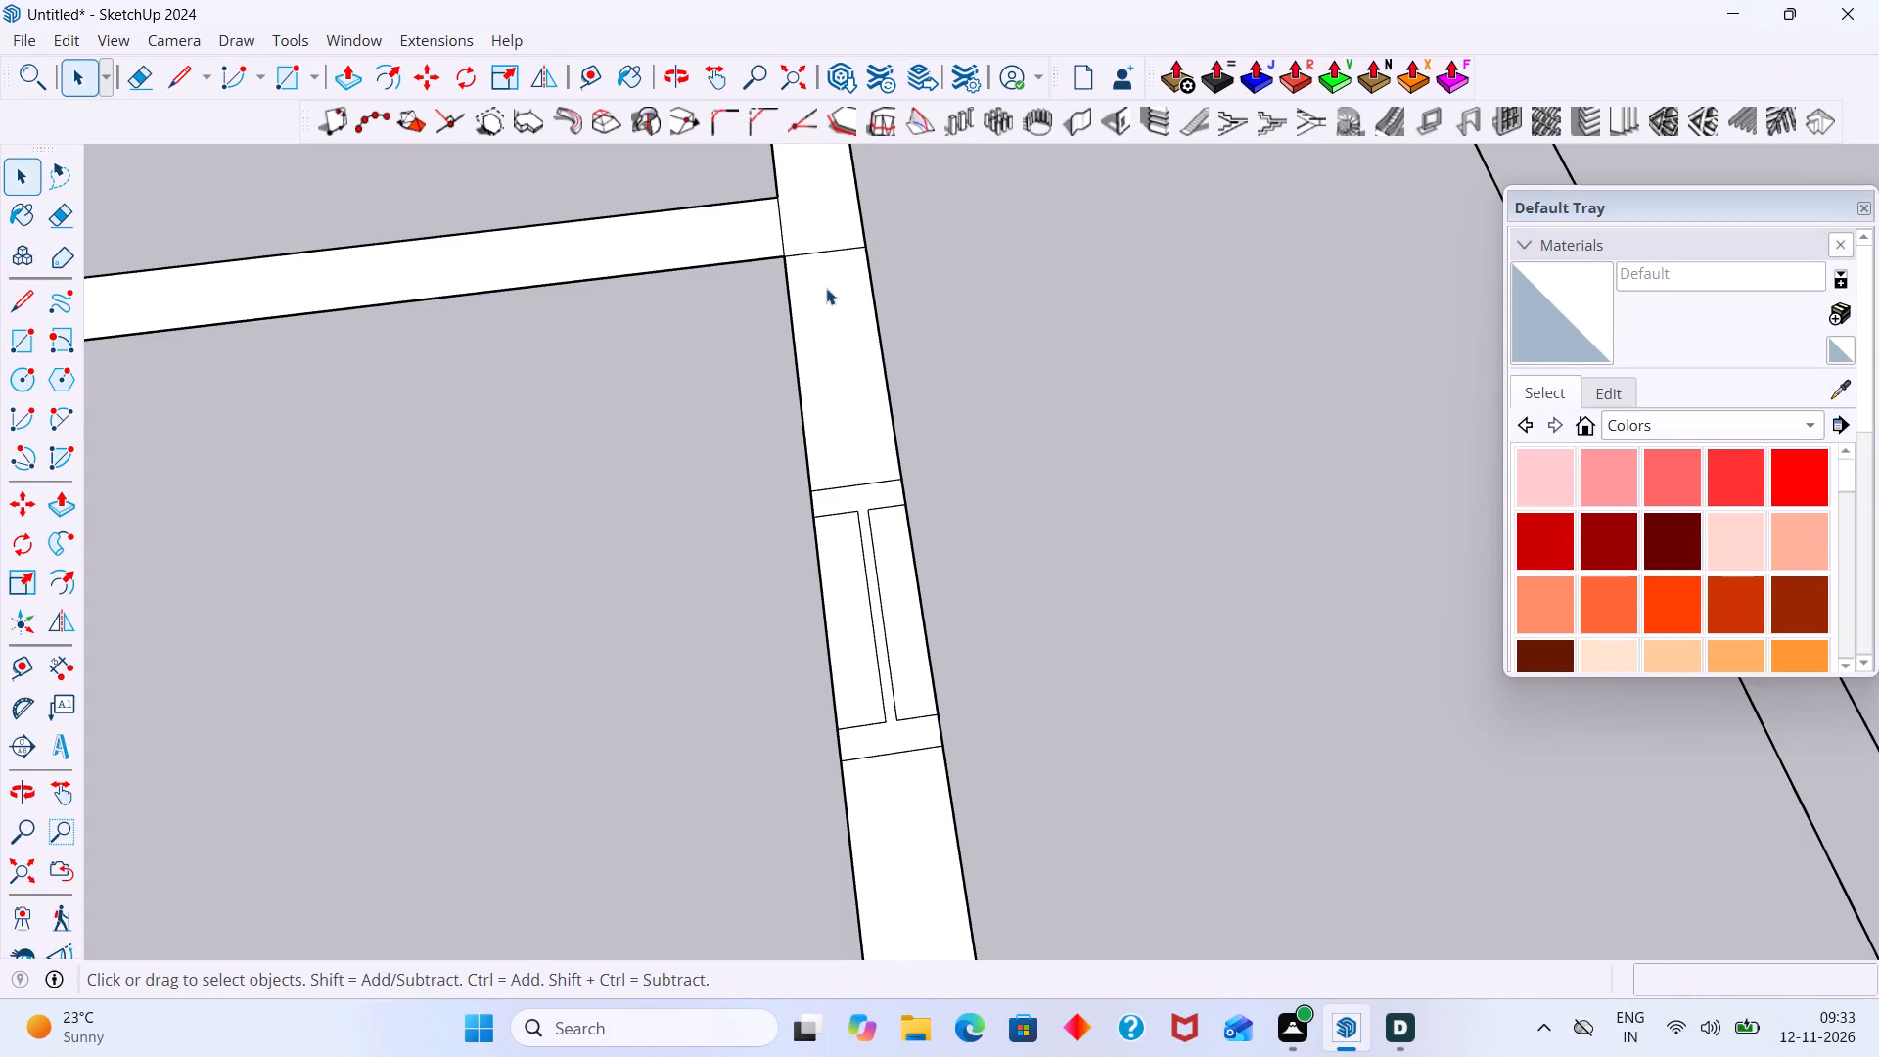
Erase the two leftover dividing edges where the toilet's cross wall meets the outer wall.
{"action": "scroll", "coordinate": [824, 265], "scroll_direction": "down", "scroll_amount": 14}
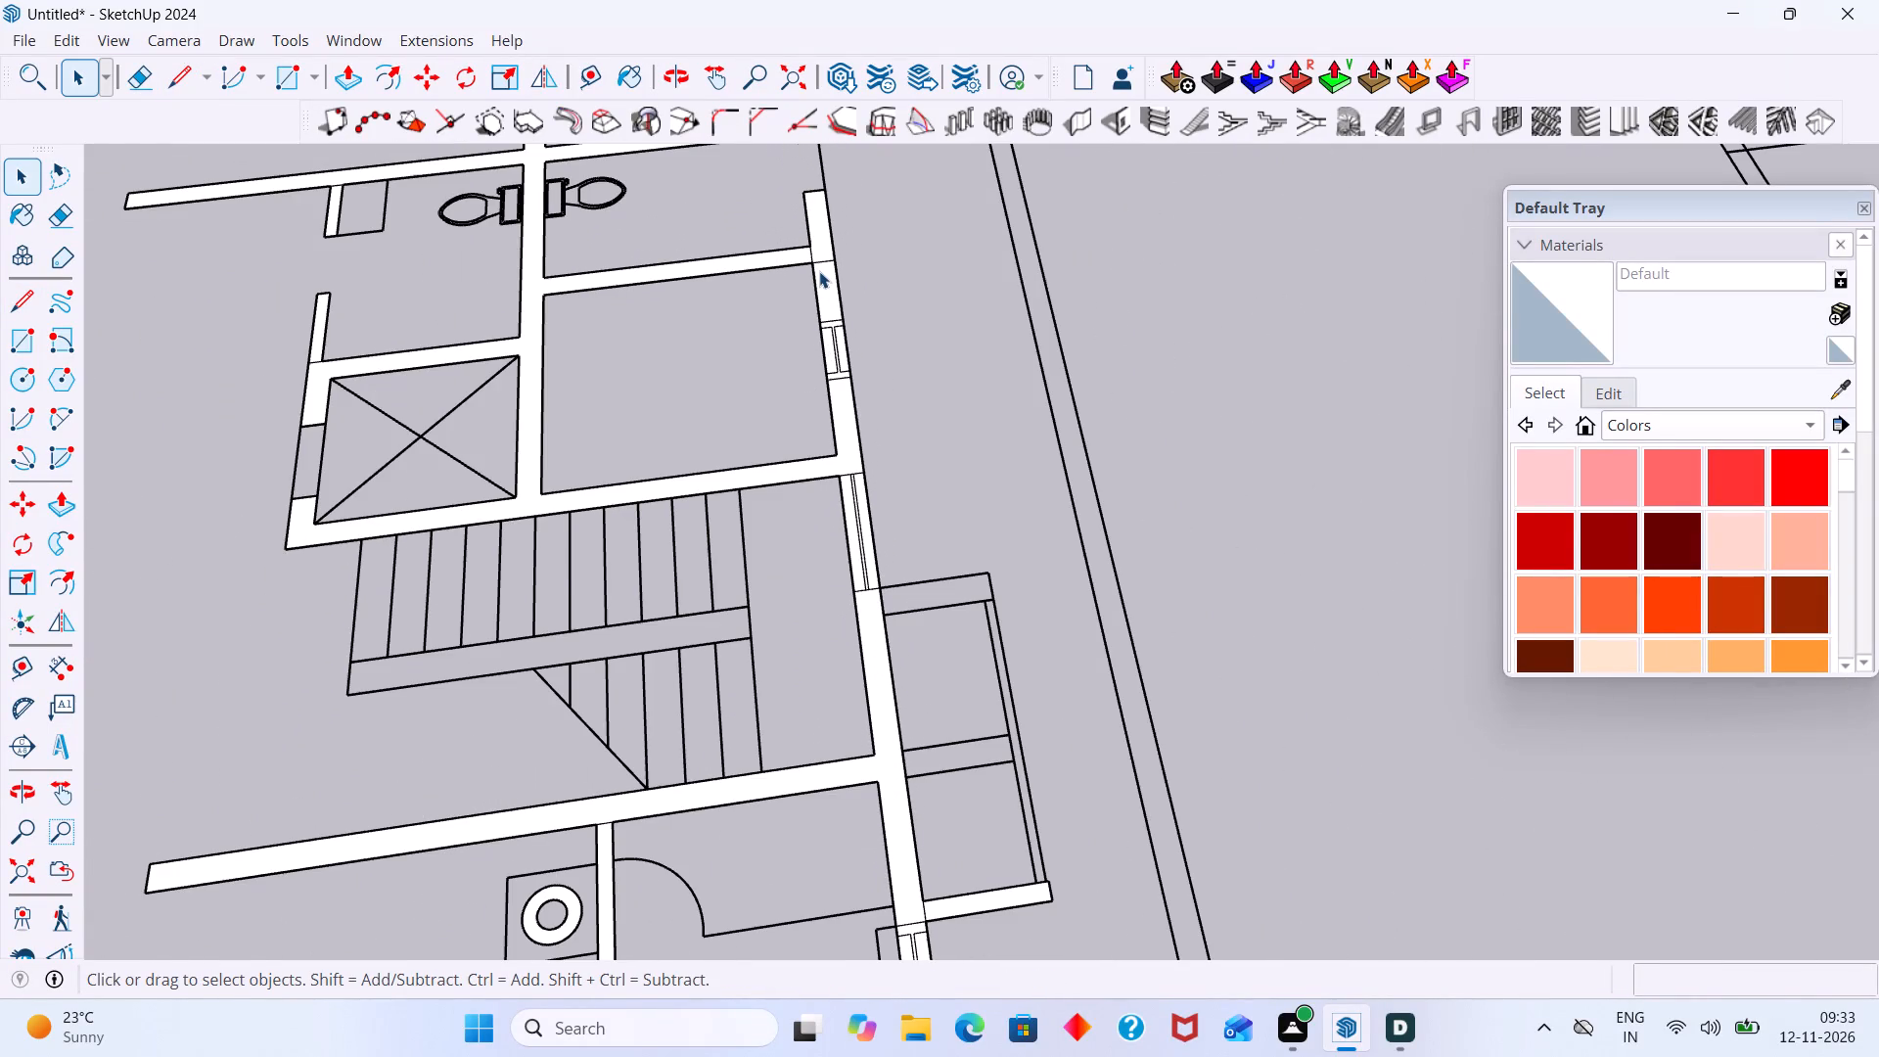
{"action": "middle_click_drag", "start_coordinate": [824, 323], "coordinate": [813, 499]}
{"action": "scroll", "coordinate": [829, 355], "scroll_direction": "up", "scroll_amount": 2}
{"action": "type", "text": "RE"}
{"action": "scroll", "coordinate": [821, 345], "scroll_direction": "up", "scroll_amount": 7}
{"action": "left_click_drag", "start_coordinate": [792, 341], "coordinate": [741, 335]}
{"action": "left_click_drag", "start_coordinate": [811, 330], "coordinate": [810, 391]}
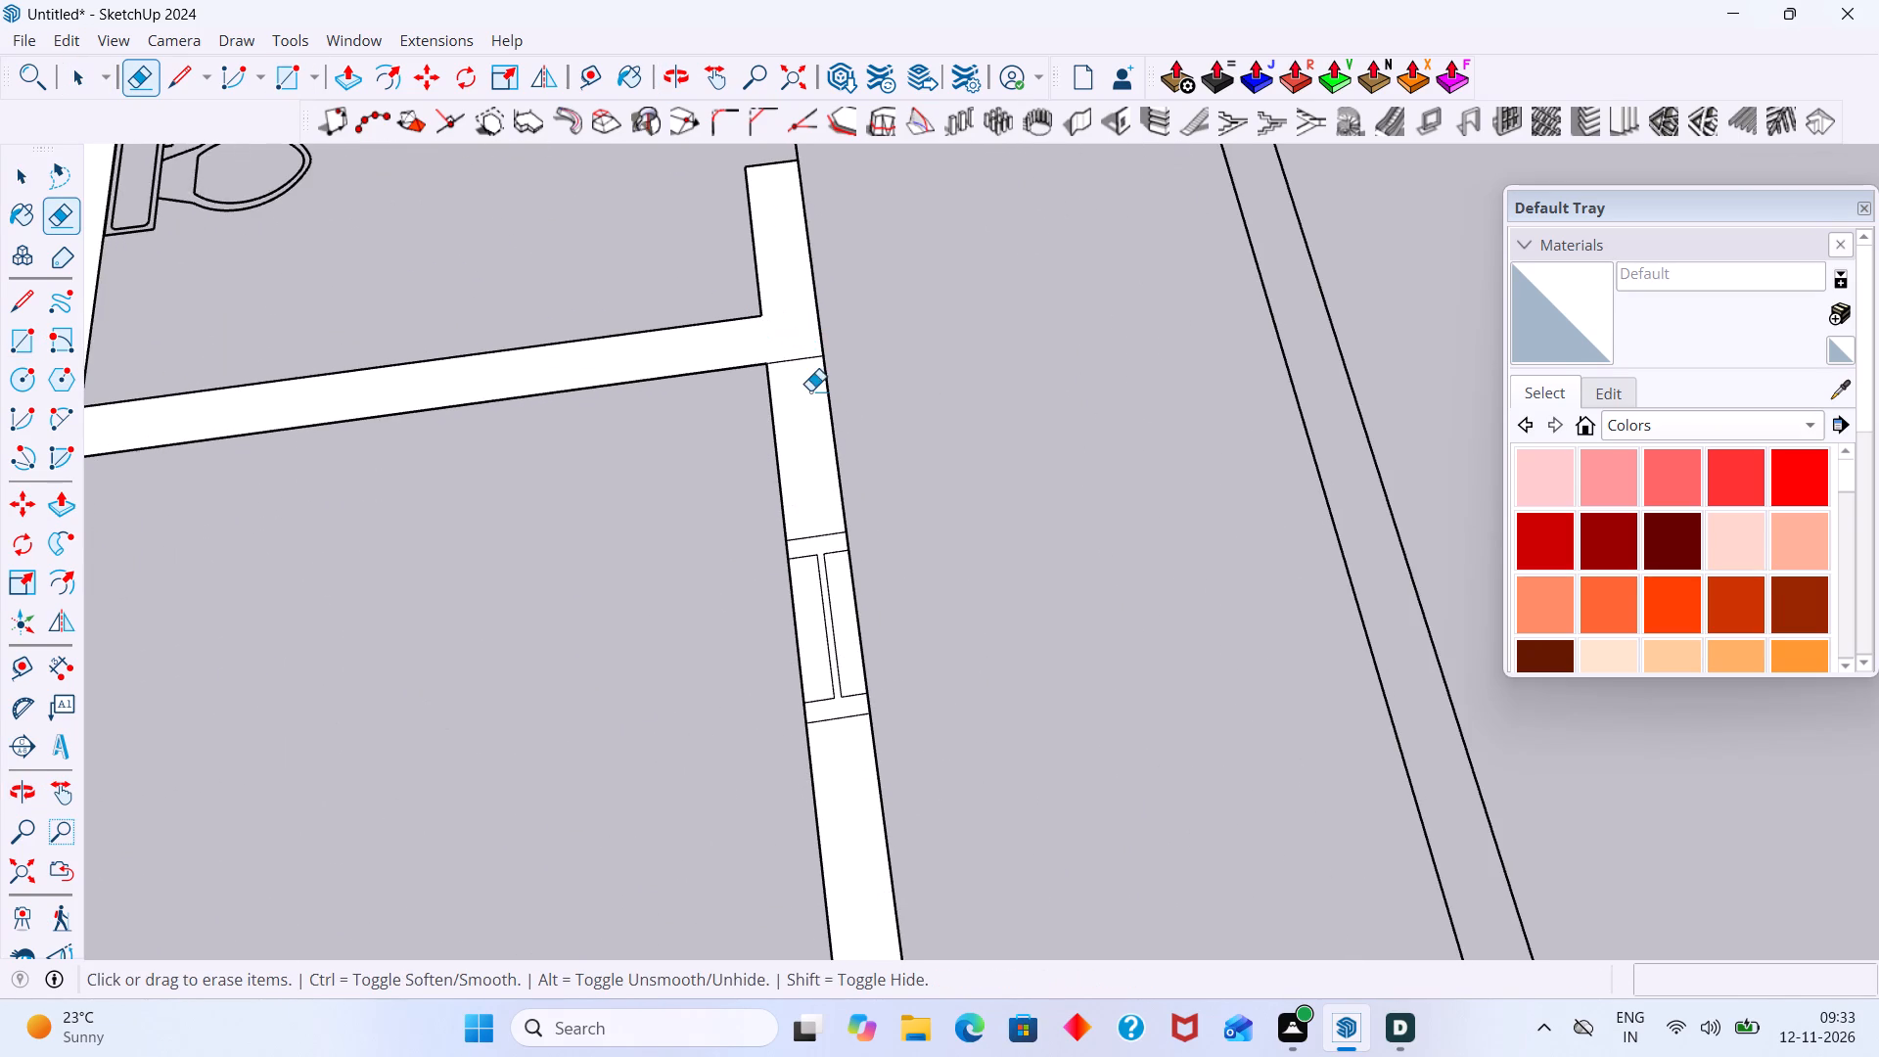
Erase the remaining dividing edge where the toilet's lower cross wall meets the outer wall.
{"action": "left_click_drag", "start_coordinate": [810, 391], "coordinate": [809, 391]}
{"action": "scroll", "coordinate": [804, 371], "scroll_direction": "up", "scroll_amount": 1}
{"action": "scroll", "coordinate": [804, 371], "scroll_direction": "down", "scroll_amount": 8}
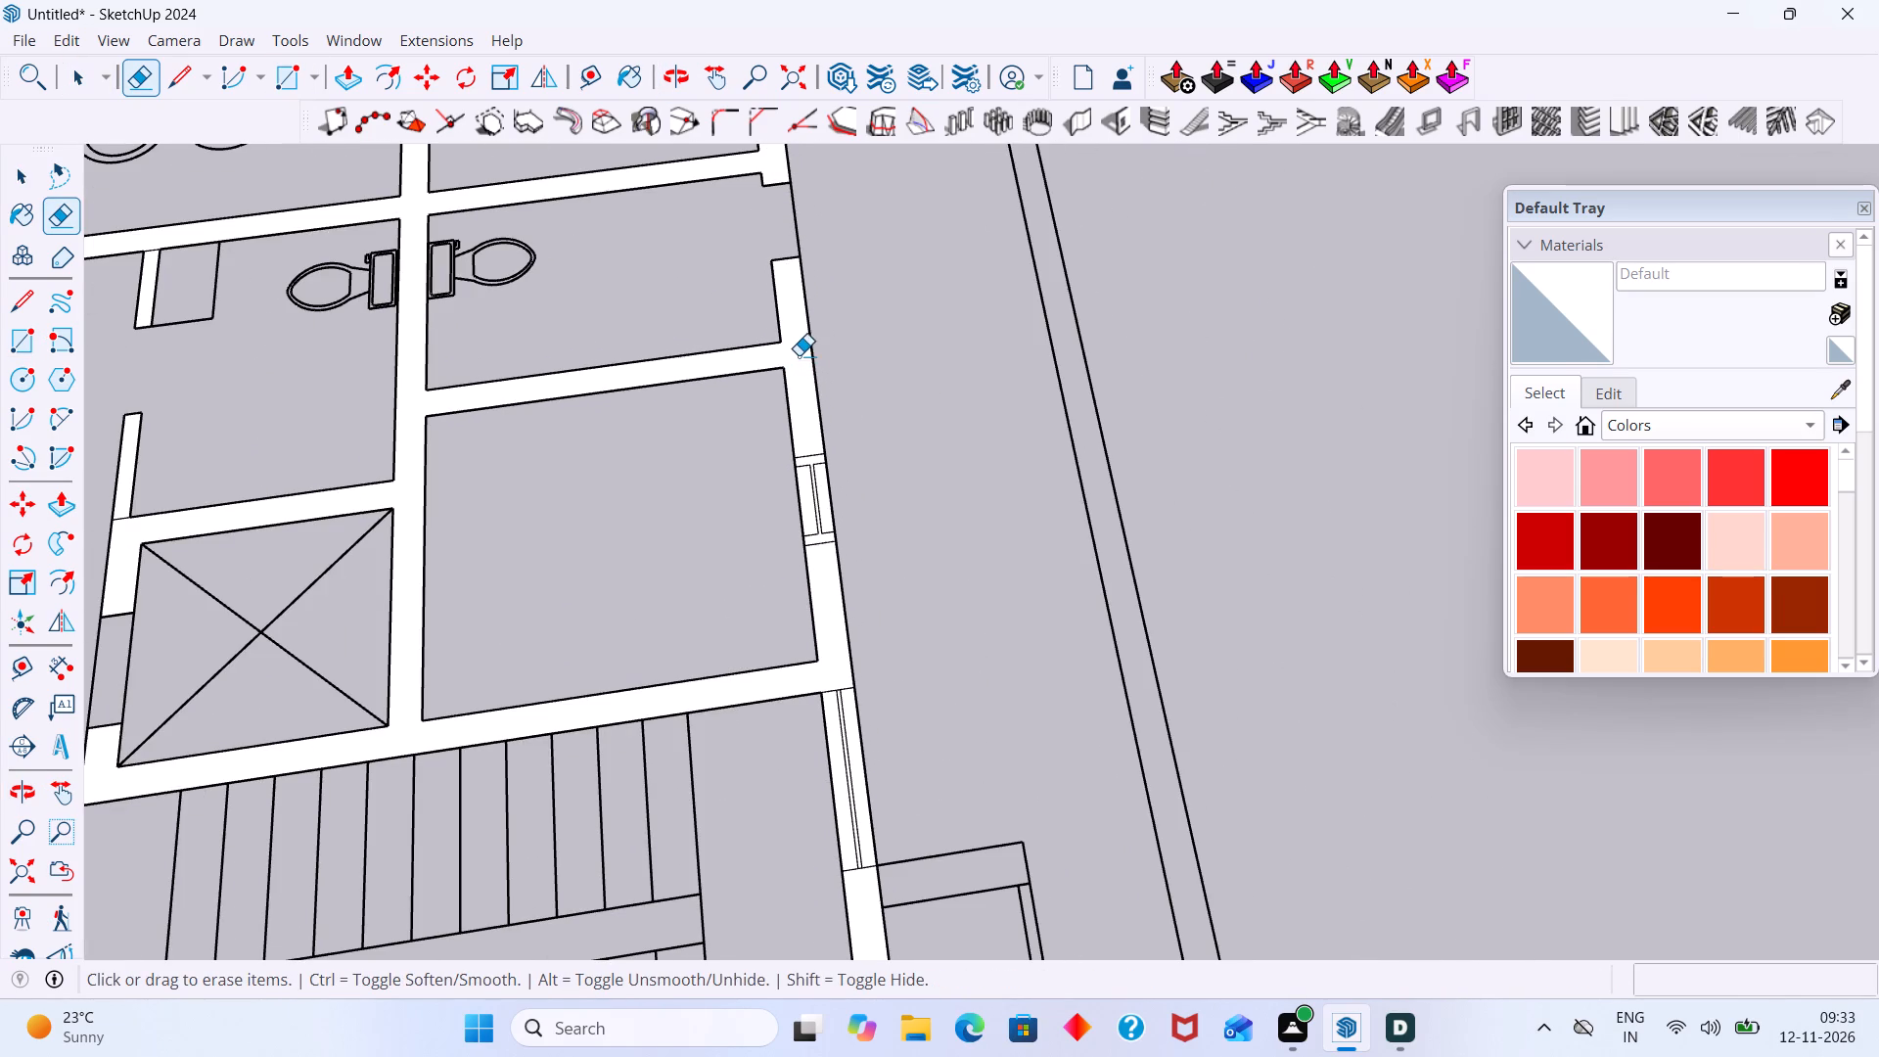
{"action": "key", "text": "space"}
Erase the two dividing edges where the short stubs join the wall between the living room and the bedroom.
{"action": "scroll", "coordinate": [875, 333], "scroll_direction": "down", "scroll_amount": 6}
{"action": "middle_click_drag", "start_coordinate": [865, 336], "coordinate": [867, 419], "text": "shift"}
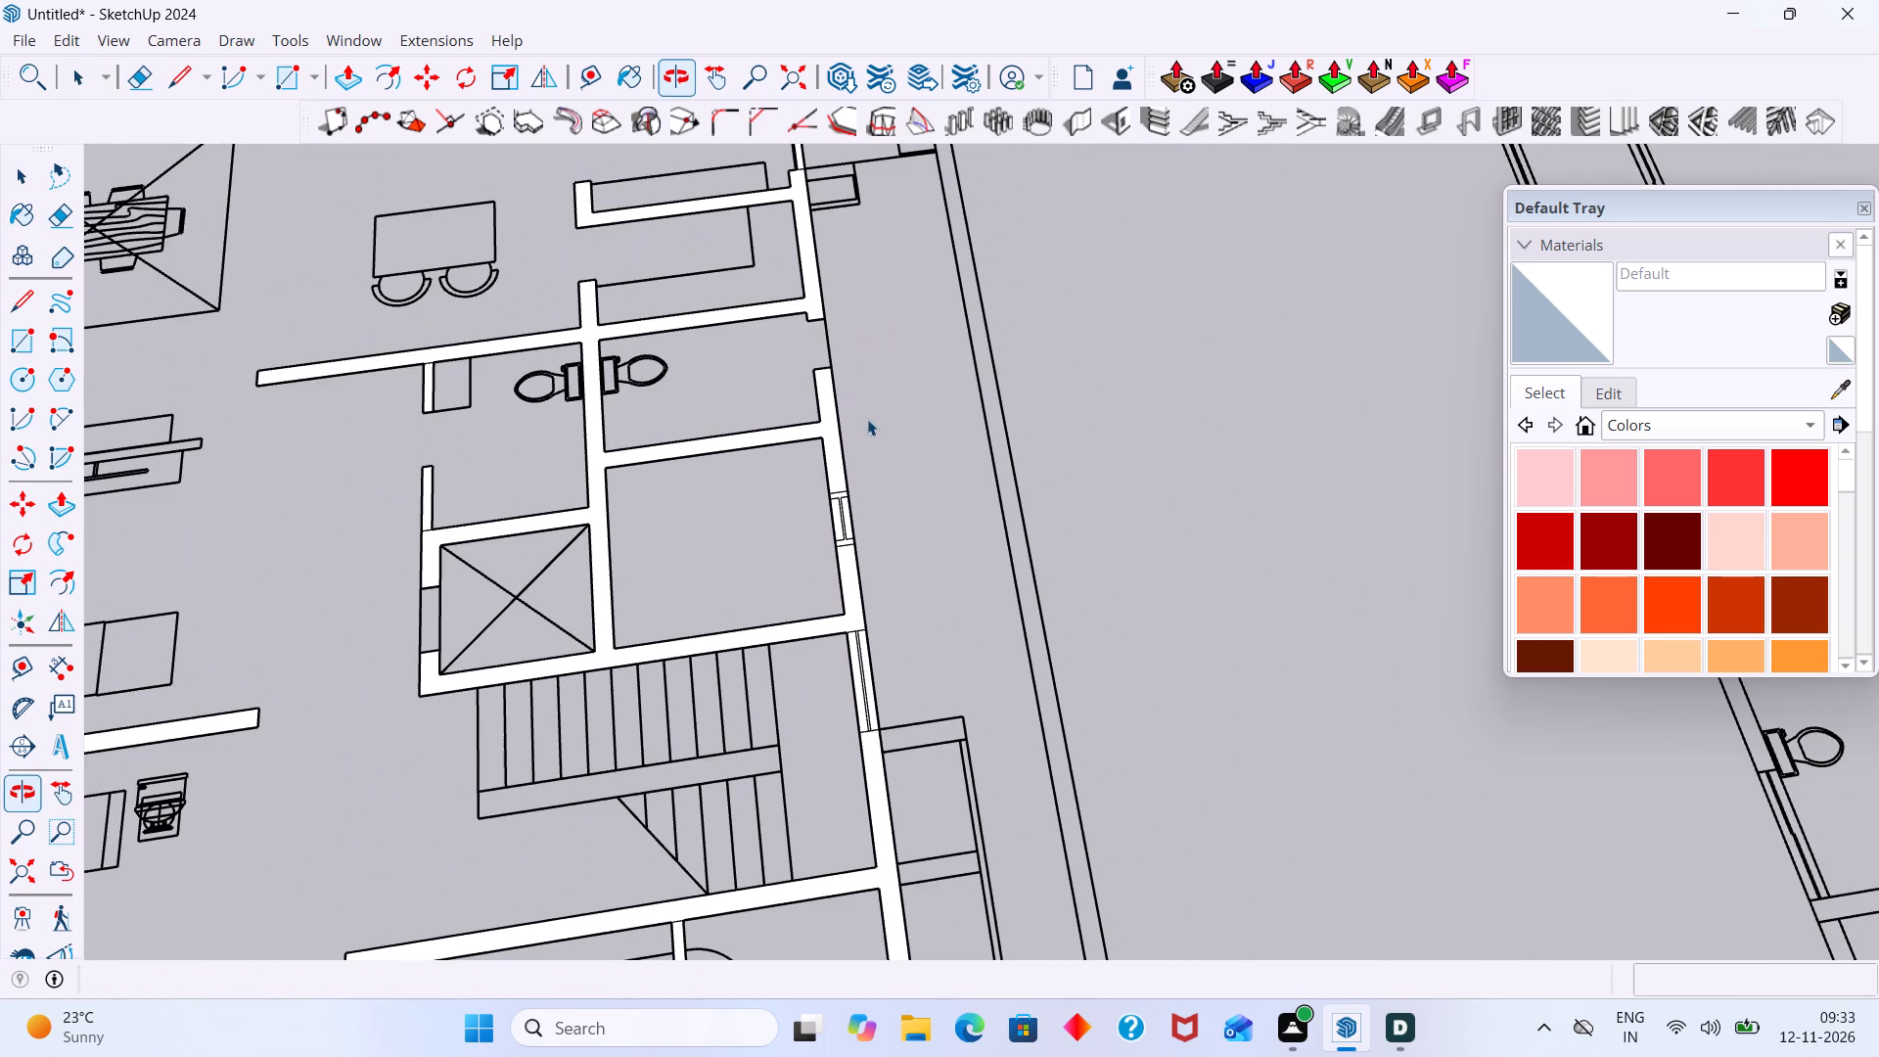
{"action": "scroll", "coordinate": [853, 437], "scroll_direction": "down", "scroll_amount": 4}
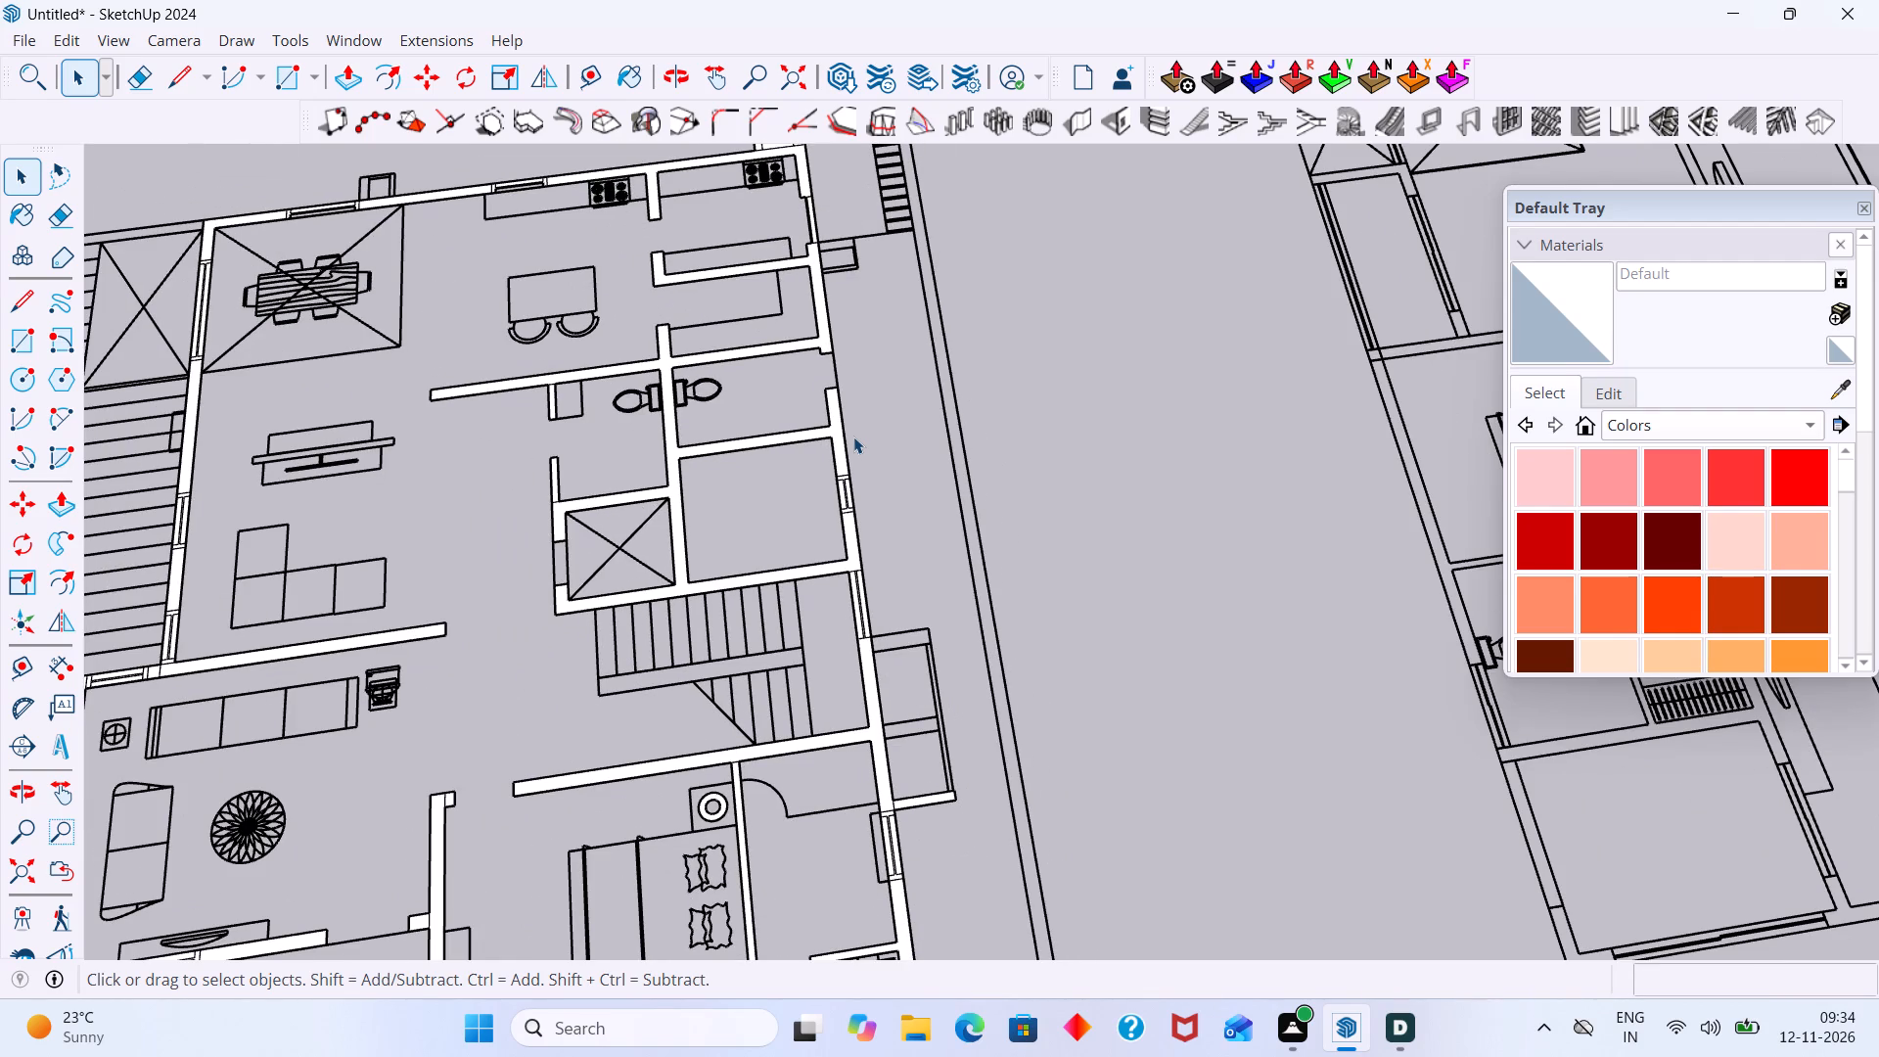
{"action": "scroll", "coordinate": [350, 561], "scroll_direction": "down", "scroll_amount": 2}
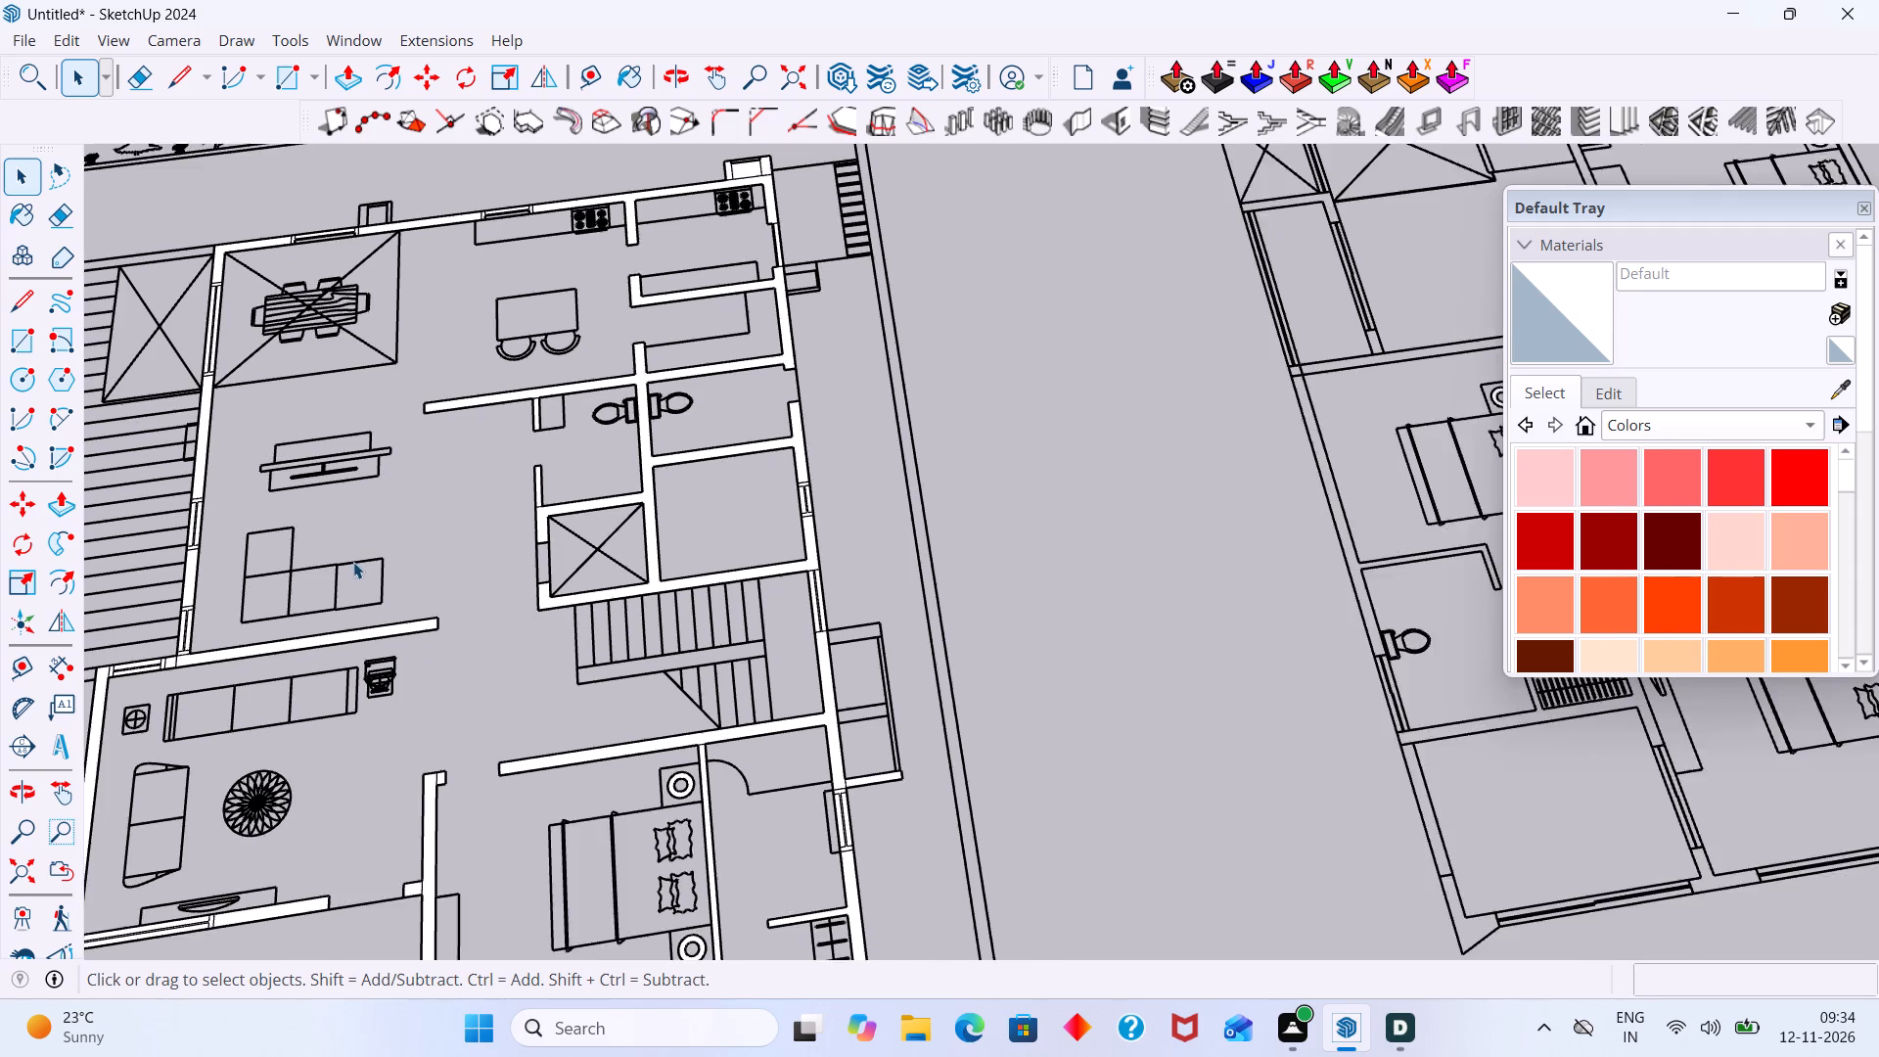
{"action": "scroll", "coordinate": [353, 562], "scroll_direction": "down", "scroll_amount": 1}
{"action": "middle_click_drag", "start_coordinate": [311, 579], "coordinate": [301, 538]}
{"action": "scroll", "coordinate": [589, 426], "scroll_direction": "up", "scroll_amount": 2}
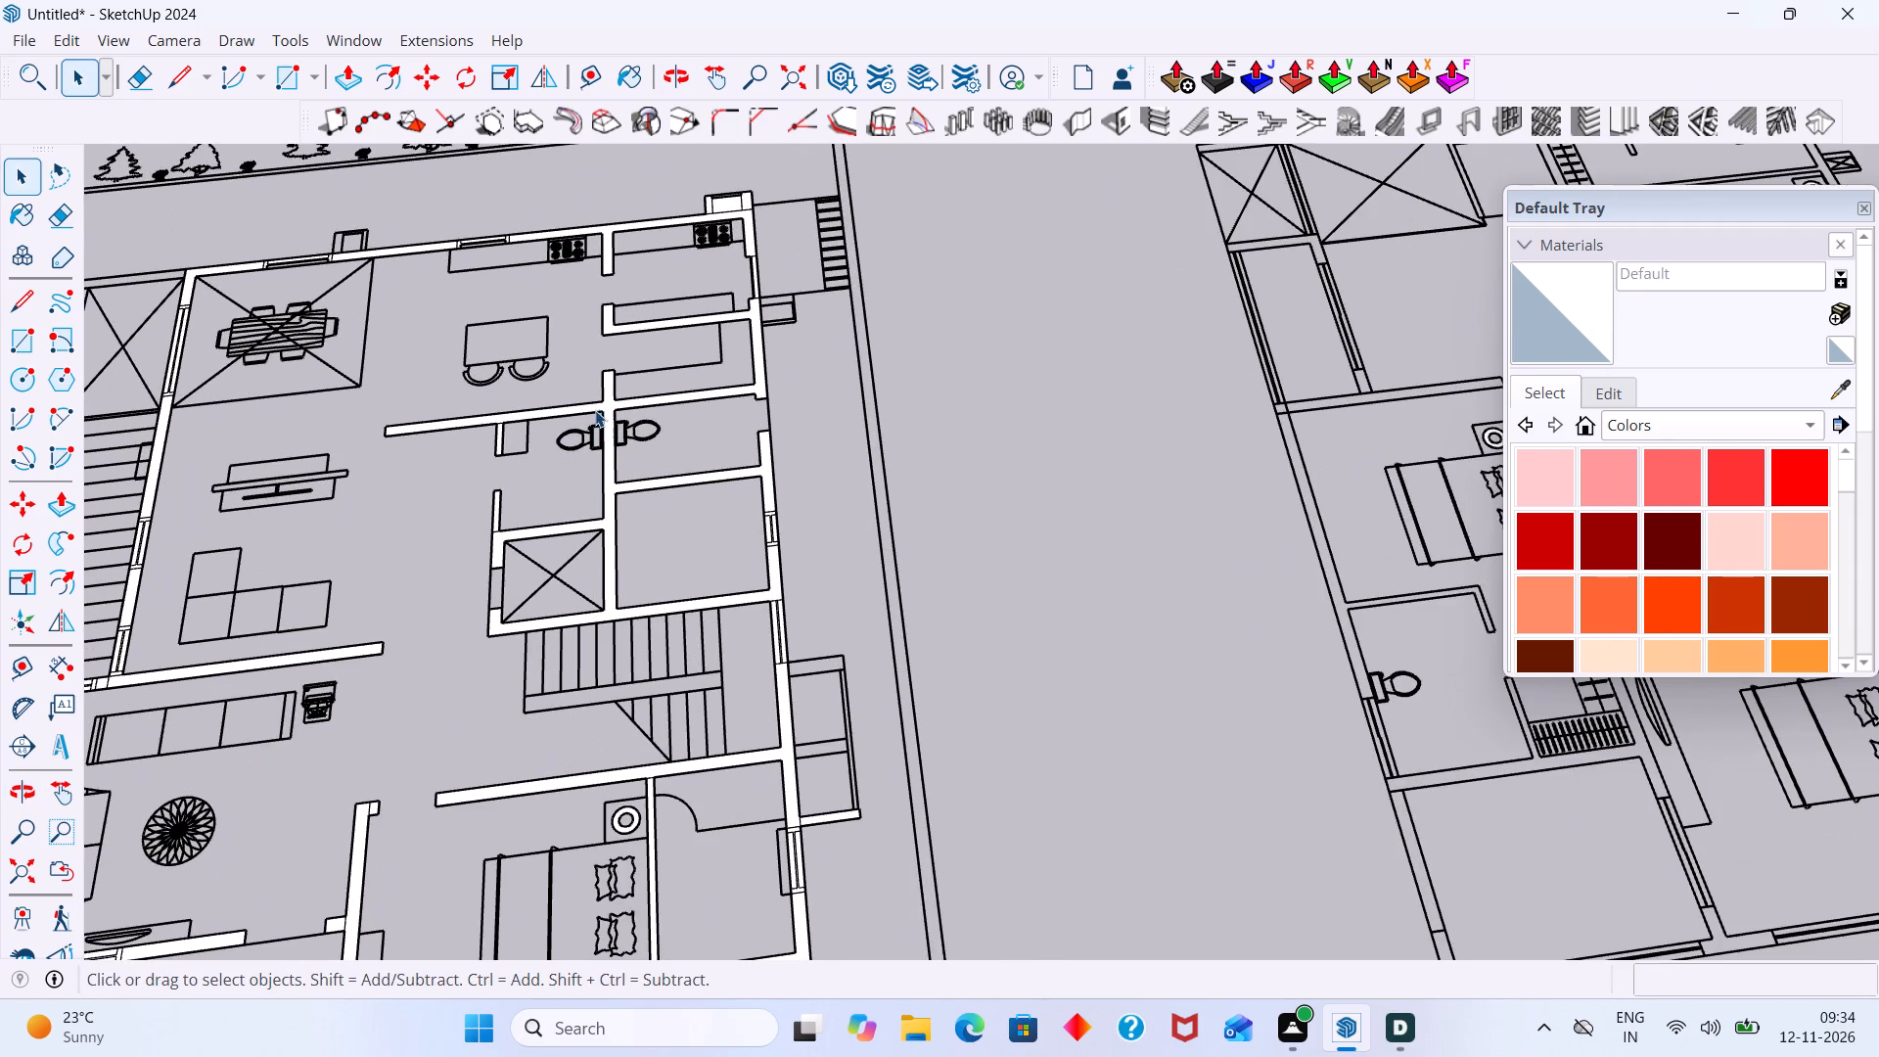
{"action": "scroll", "coordinate": [383, 512], "scroll_direction": "down", "scroll_amount": 5}
{"action": "middle_click_drag", "start_coordinate": [356, 615], "coordinate": [598, 550]}
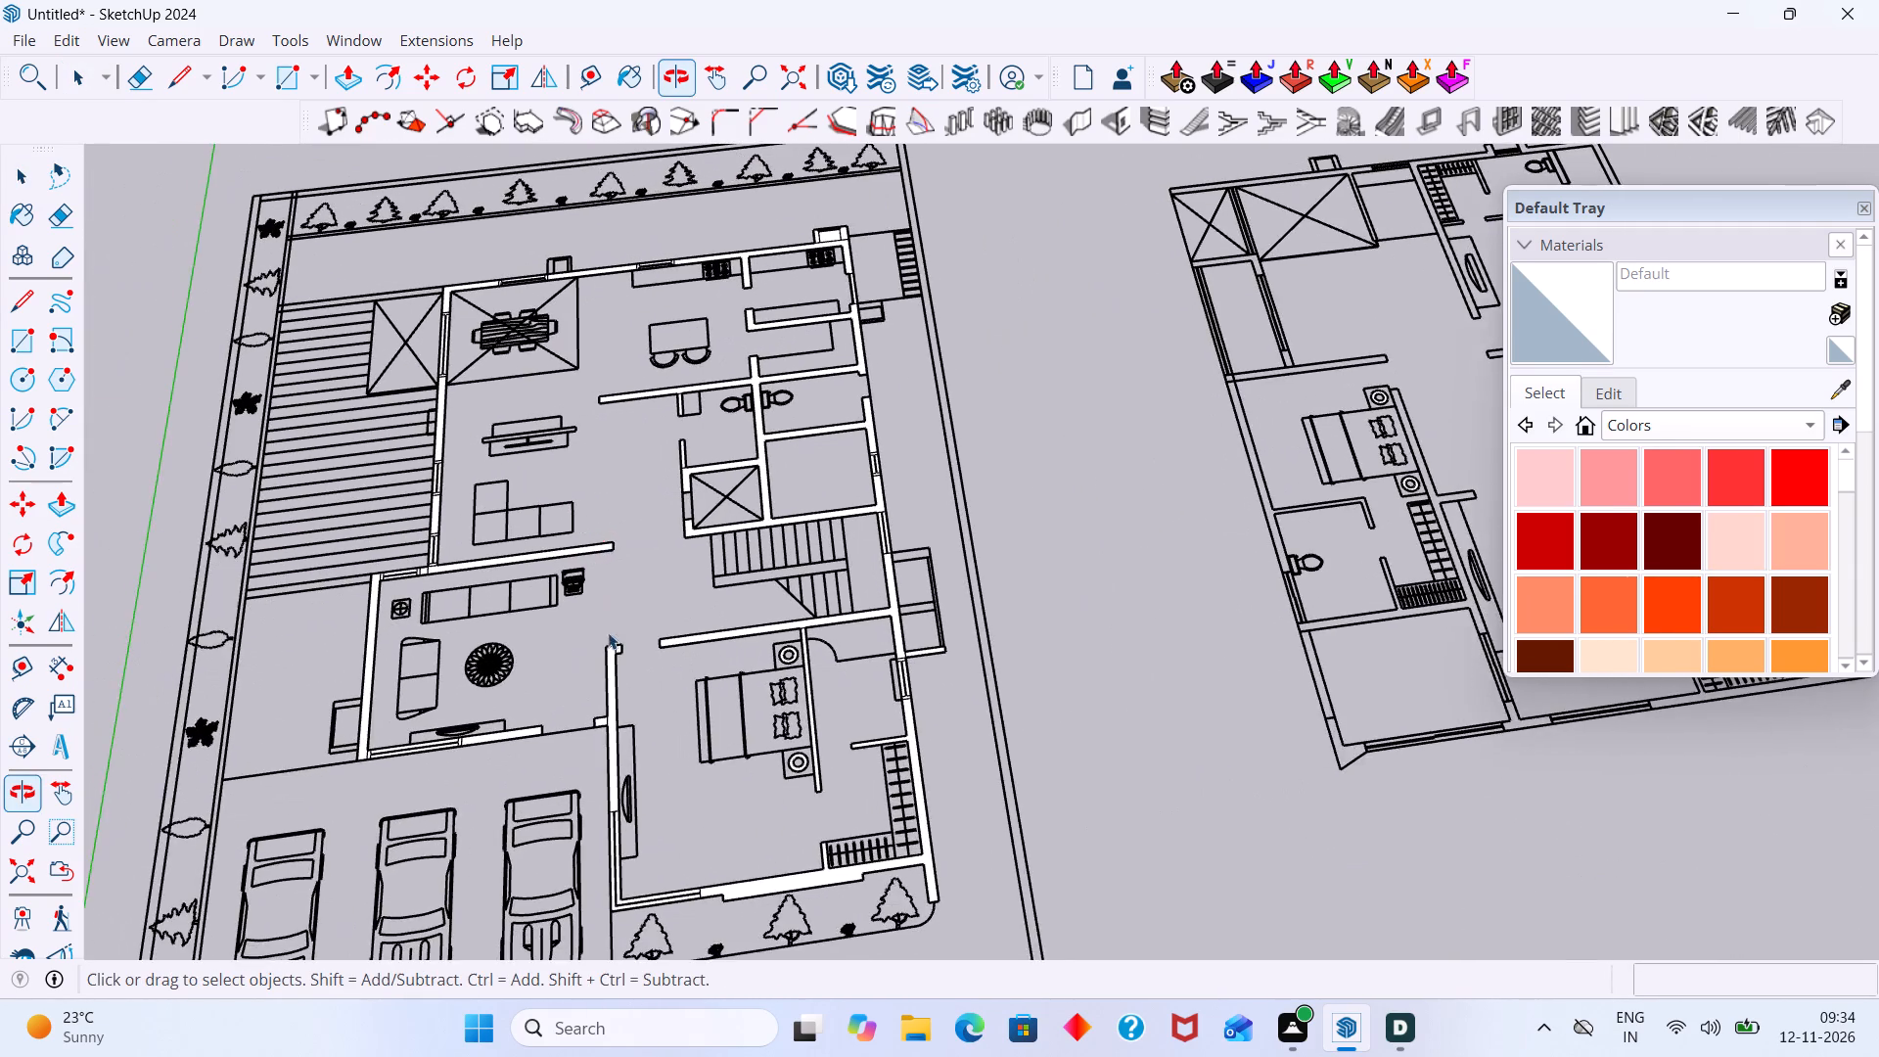
{"action": "scroll", "coordinate": [593, 651], "scroll_direction": "up", "scroll_amount": 20}
{"action": "scroll", "coordinate": [593, 651], "scroll_direction": "up", "scroll_amount": 1}
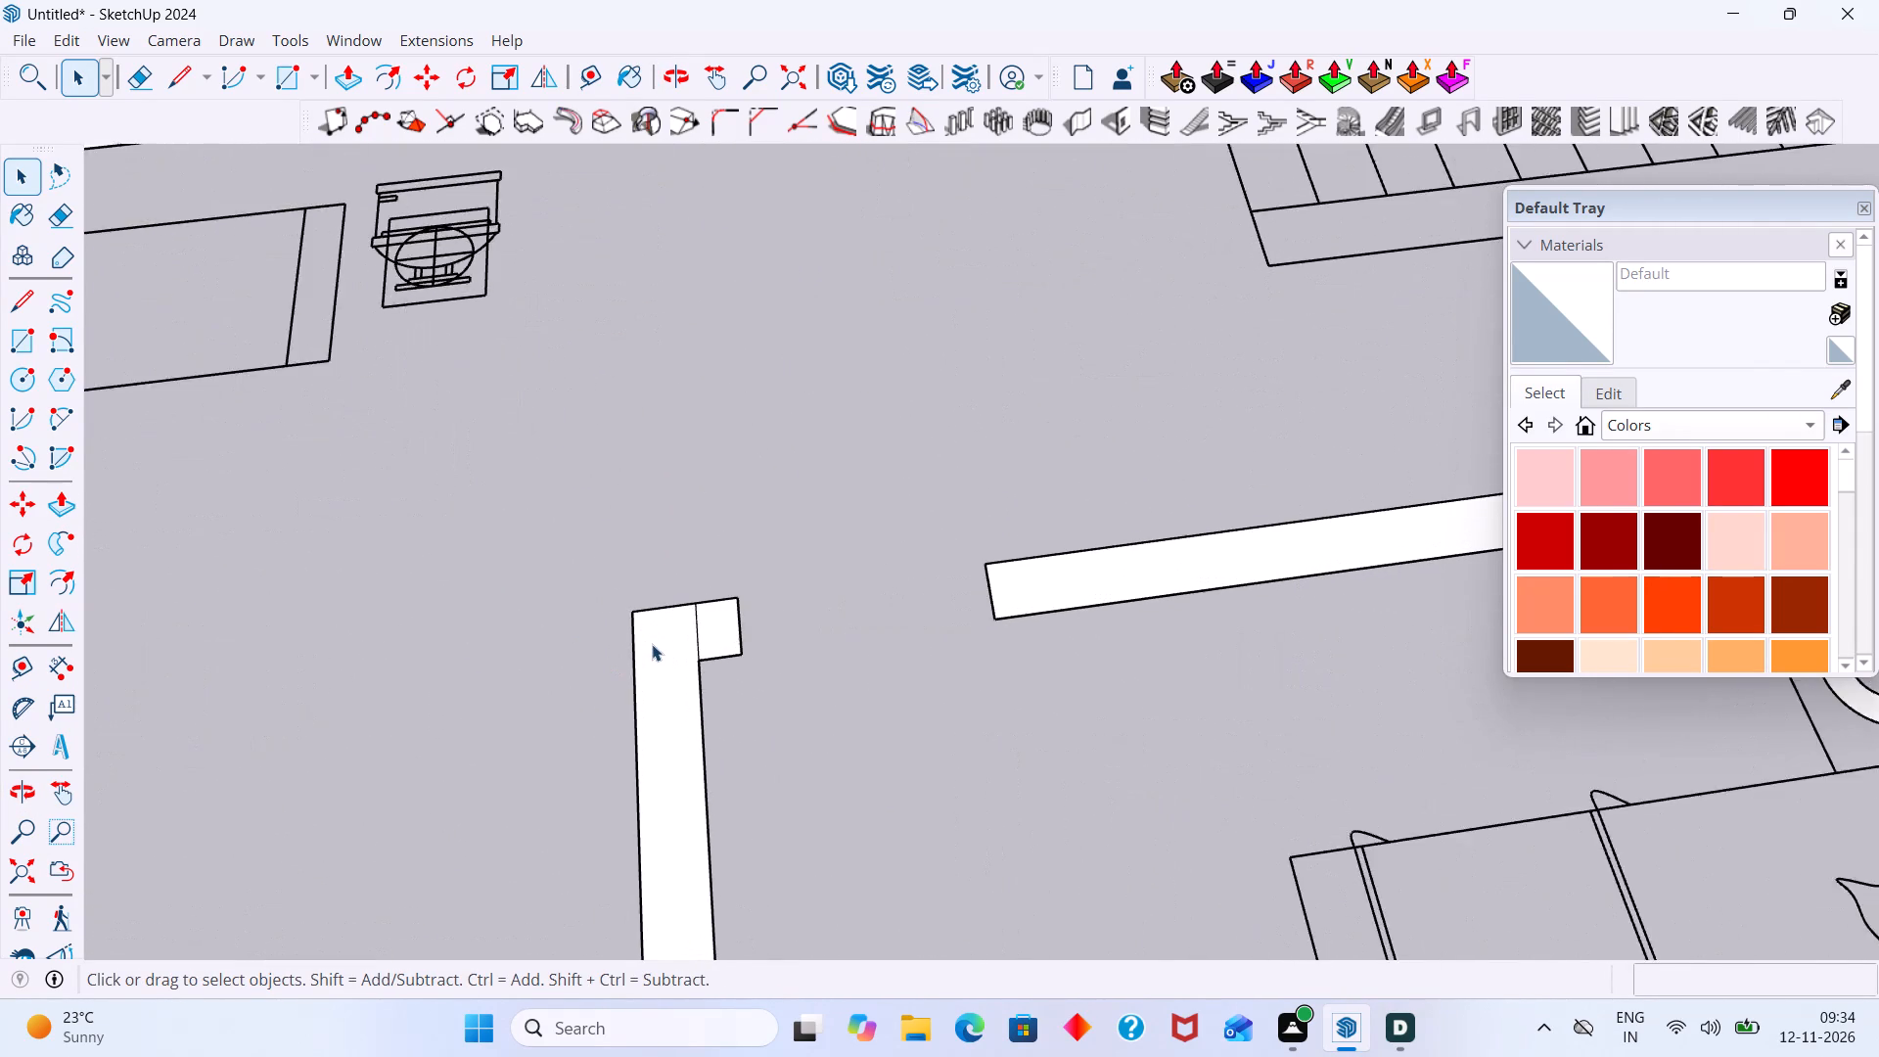
{"action": "scroll", "coordinate": [652, 644], "scroll_direction": "up", "scroll_amount": 2}
{"action": "key", "text": "e"}
{"action": "left_click_drag", "start_coordinate": [749, 621], "coordinate": [679, 628]}
{"action": "scroll", "coordinate": [694, 624], "scroll_direction": "down", "scroll_amount": 19}
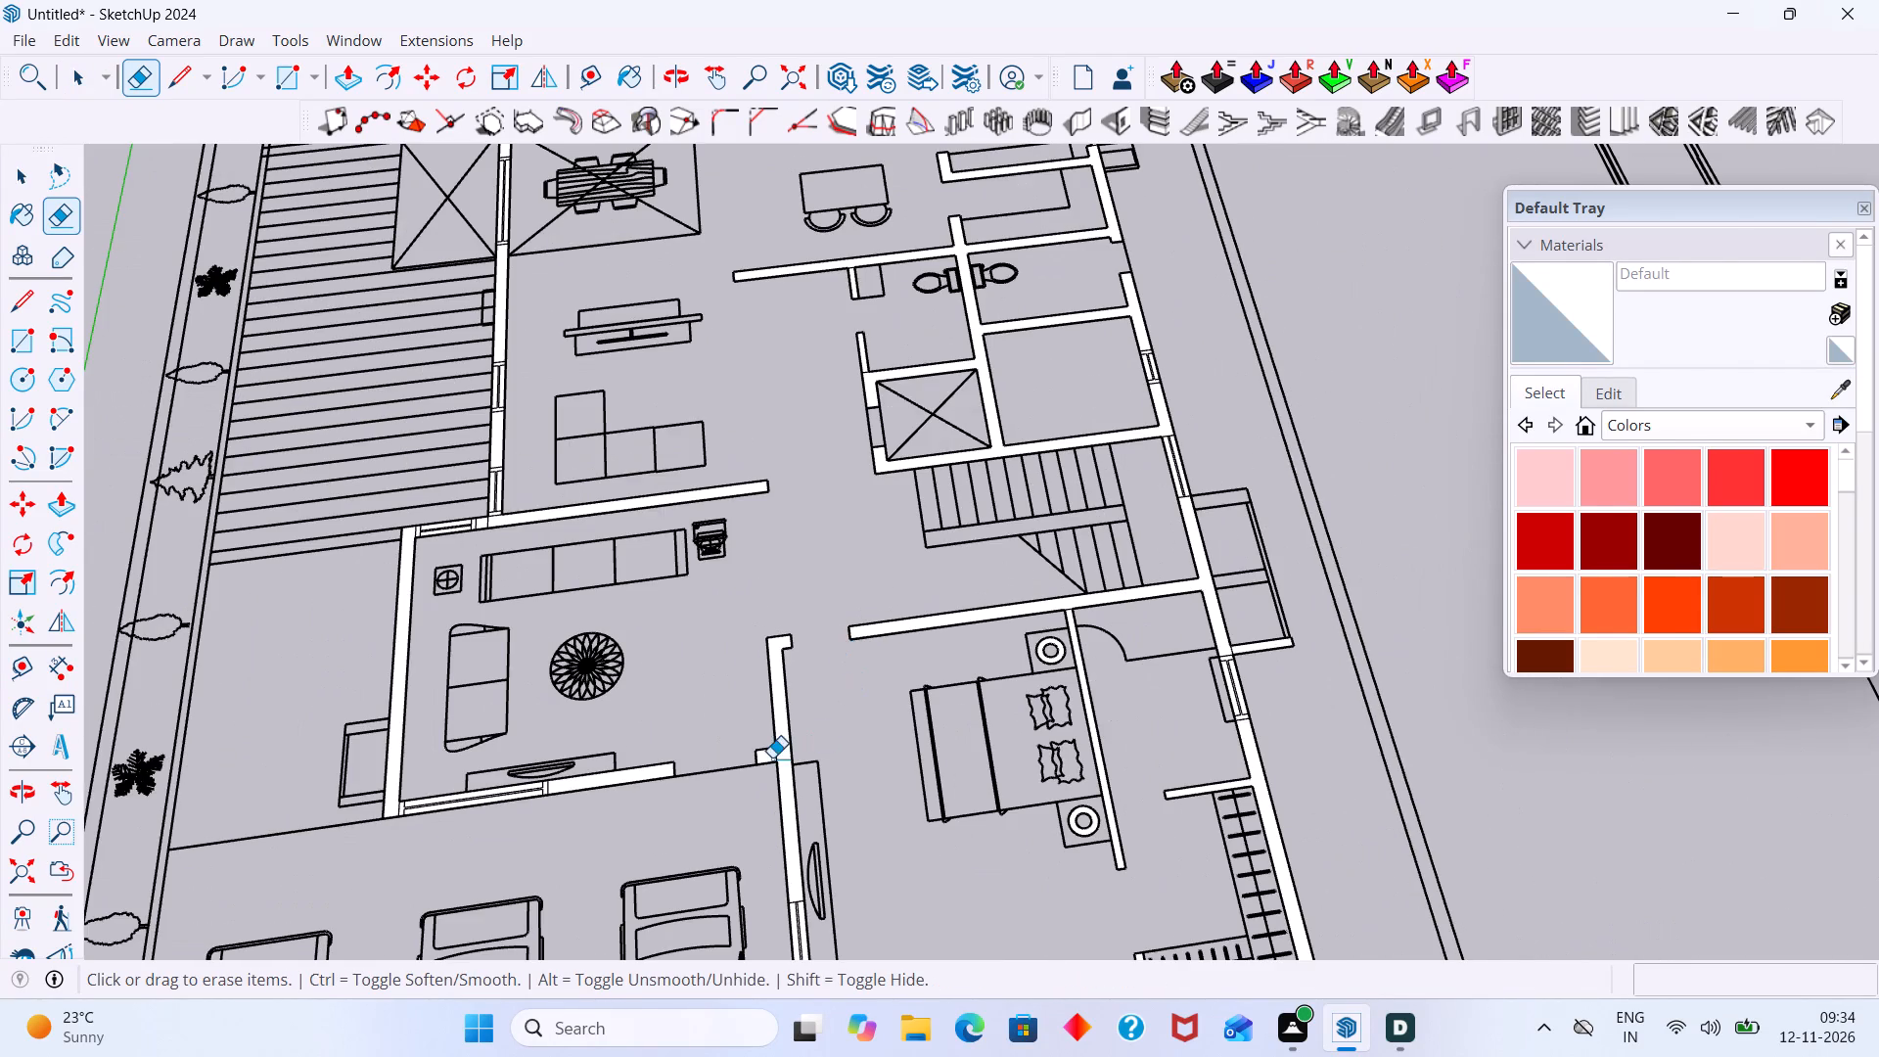
{"action": "scroll", "coordinate": [772, 758], "scroll_direction": "up", "scroll_amount": 13}
{"action": "left_click_drag", "start_coordinate": [806, 753], "coordinate": [772, 755]}
{"action": "scroll", "coordinate": [775, 749], "scroll_direction": "down", "scroll_amount": 7}
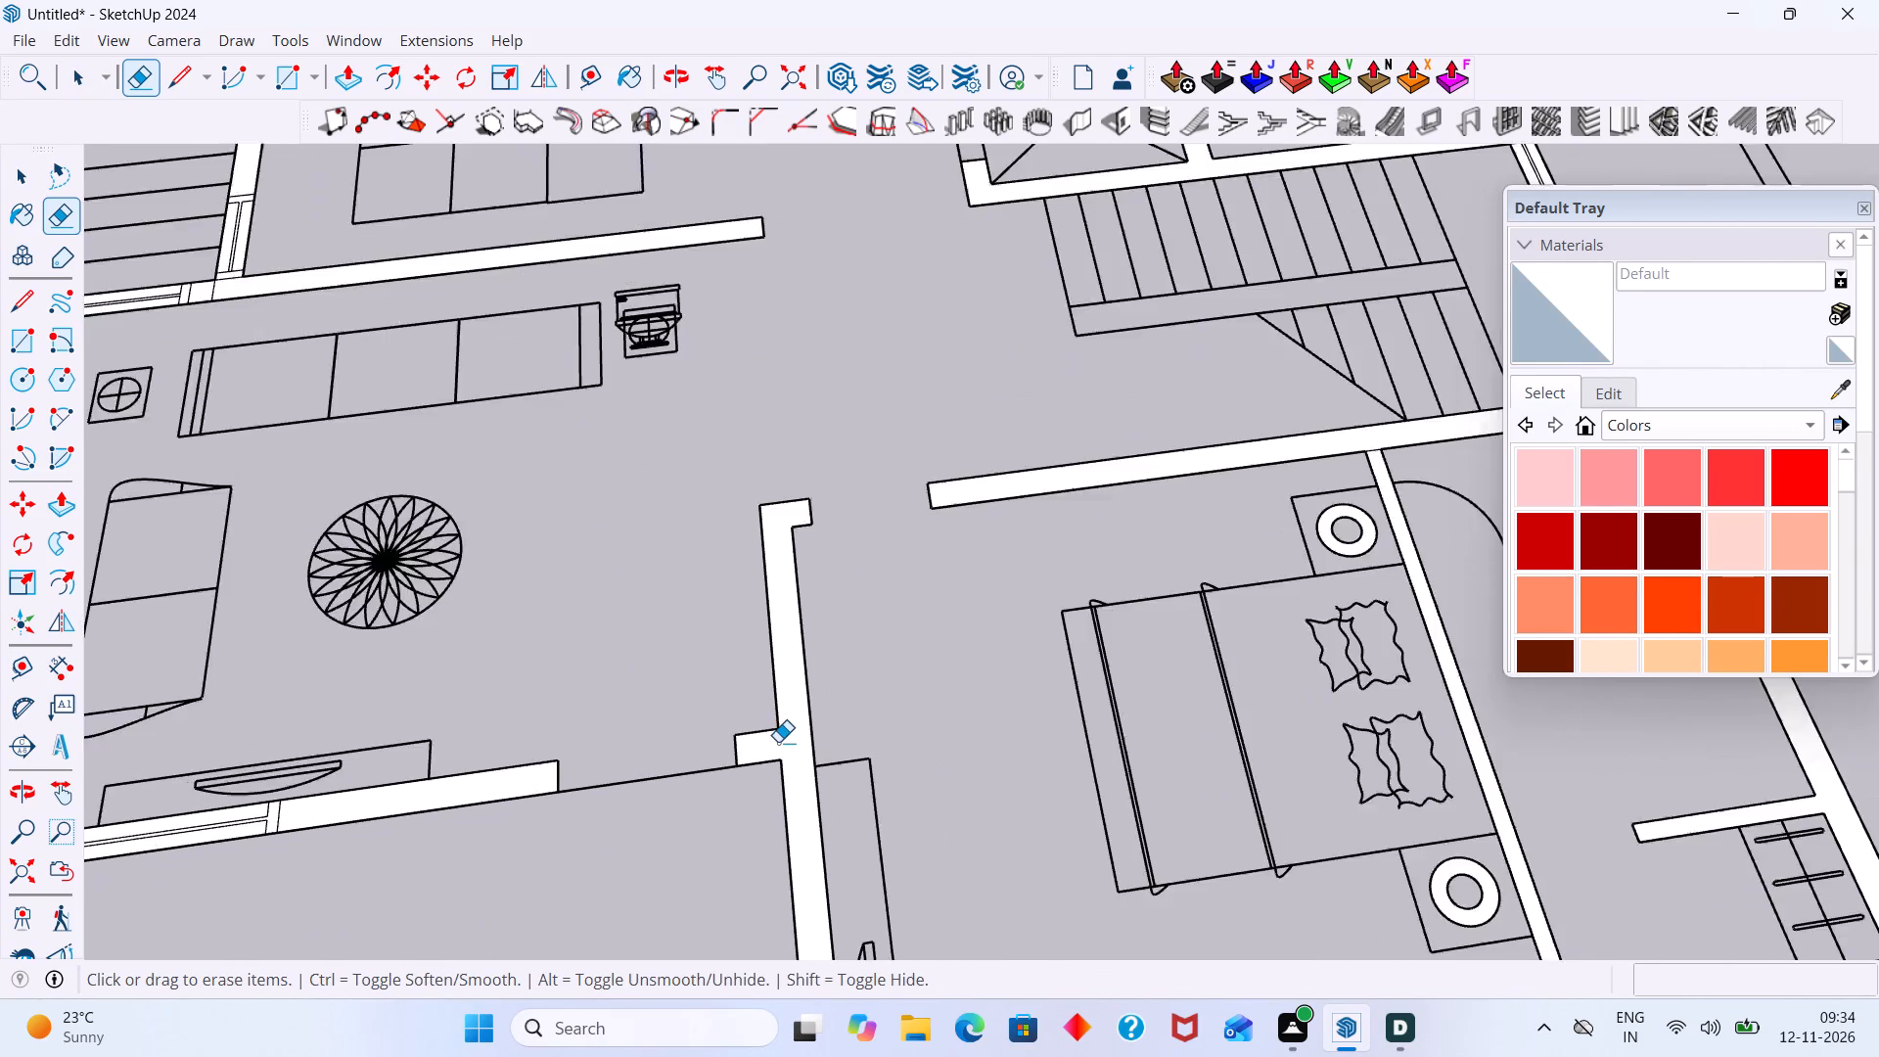
Examine the larger plan's wall faces from the car porch up to the kitchen for leftover edges and faces.
{"action": "scroll", "coordinate": [778, 742], "scroll_direction": "down", "scroll_amount": 6}
{"action": "middle_click_drag", "start_coordinate": [760, 734], "coordinate": [755, 463]}
{"action": "scroll", "coordinate": [546, 525], "scroll_direction": "up", "scroll_amount": 4}
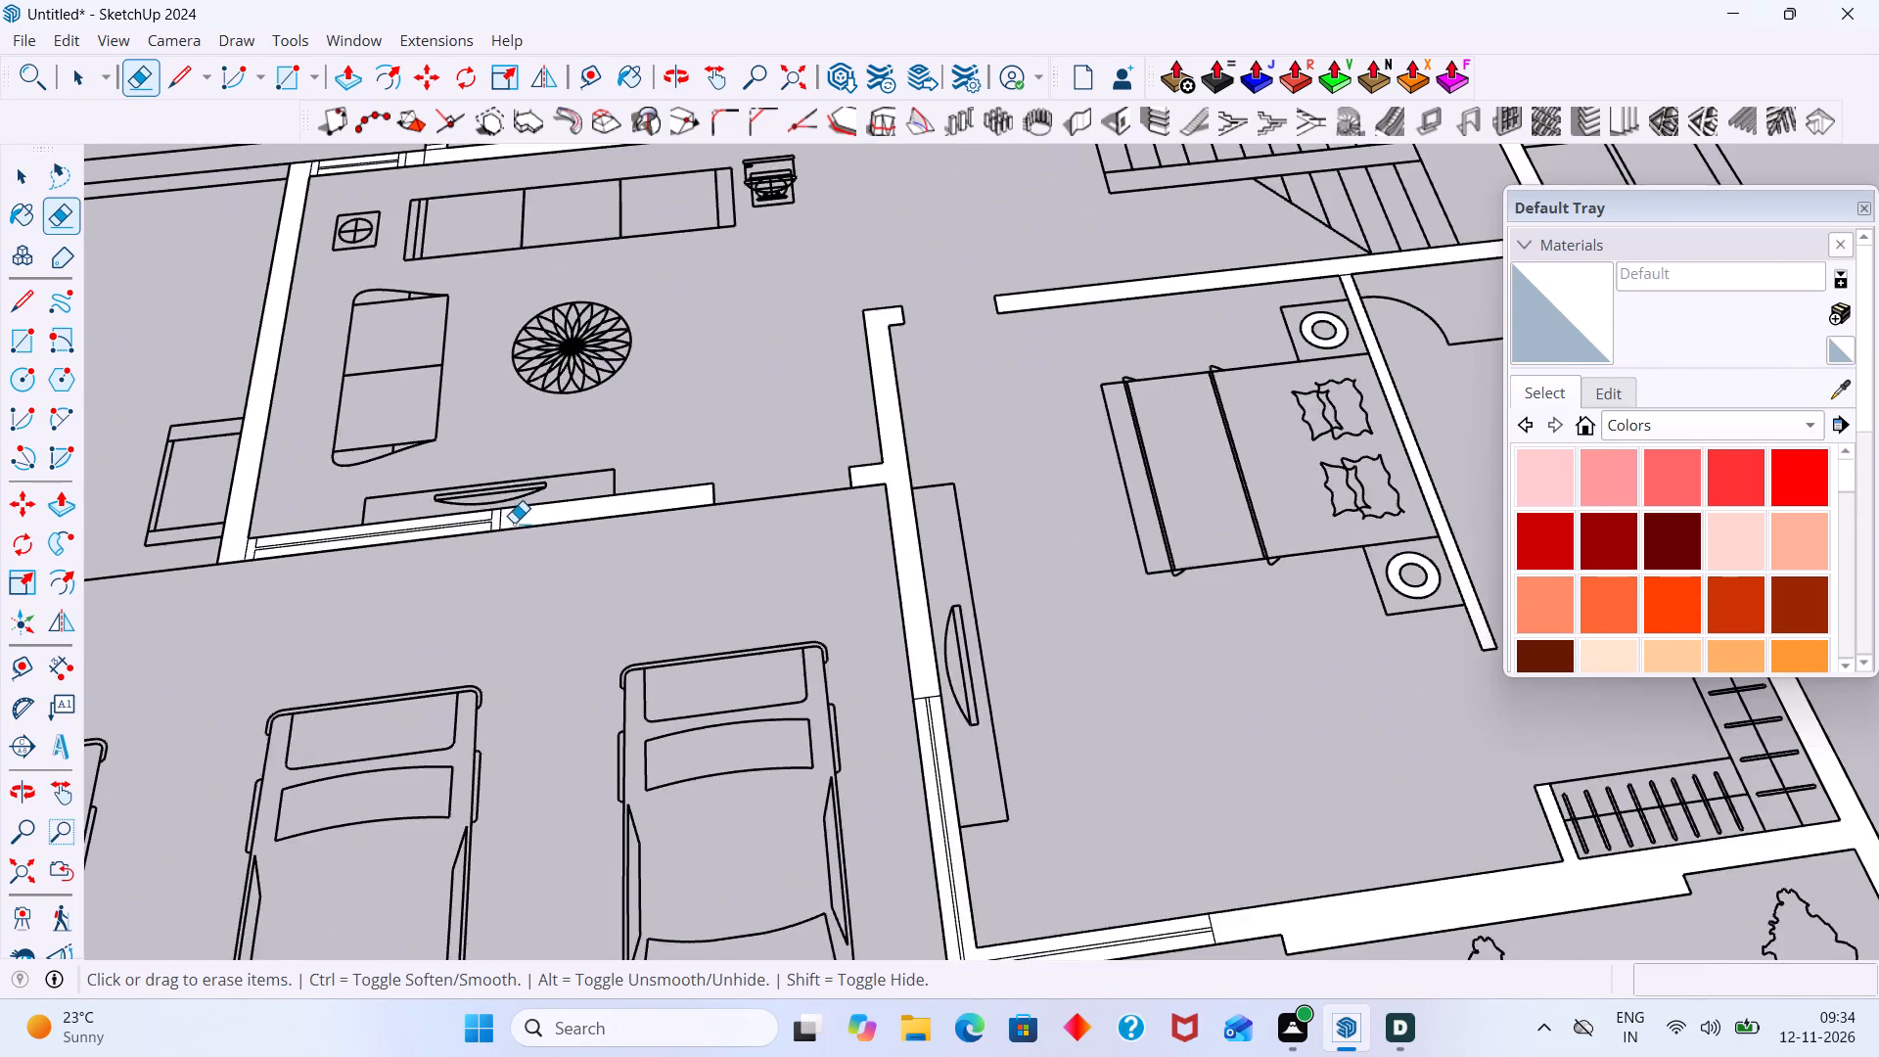
{"action": "scroll", "coordinate": [514, 523], "scroll_direction": "up", "scroll_amount": 4}
{"action": "scroll", "coordinate": [500, 488], "scroll_direction": "down", "scroll_amount": 15}
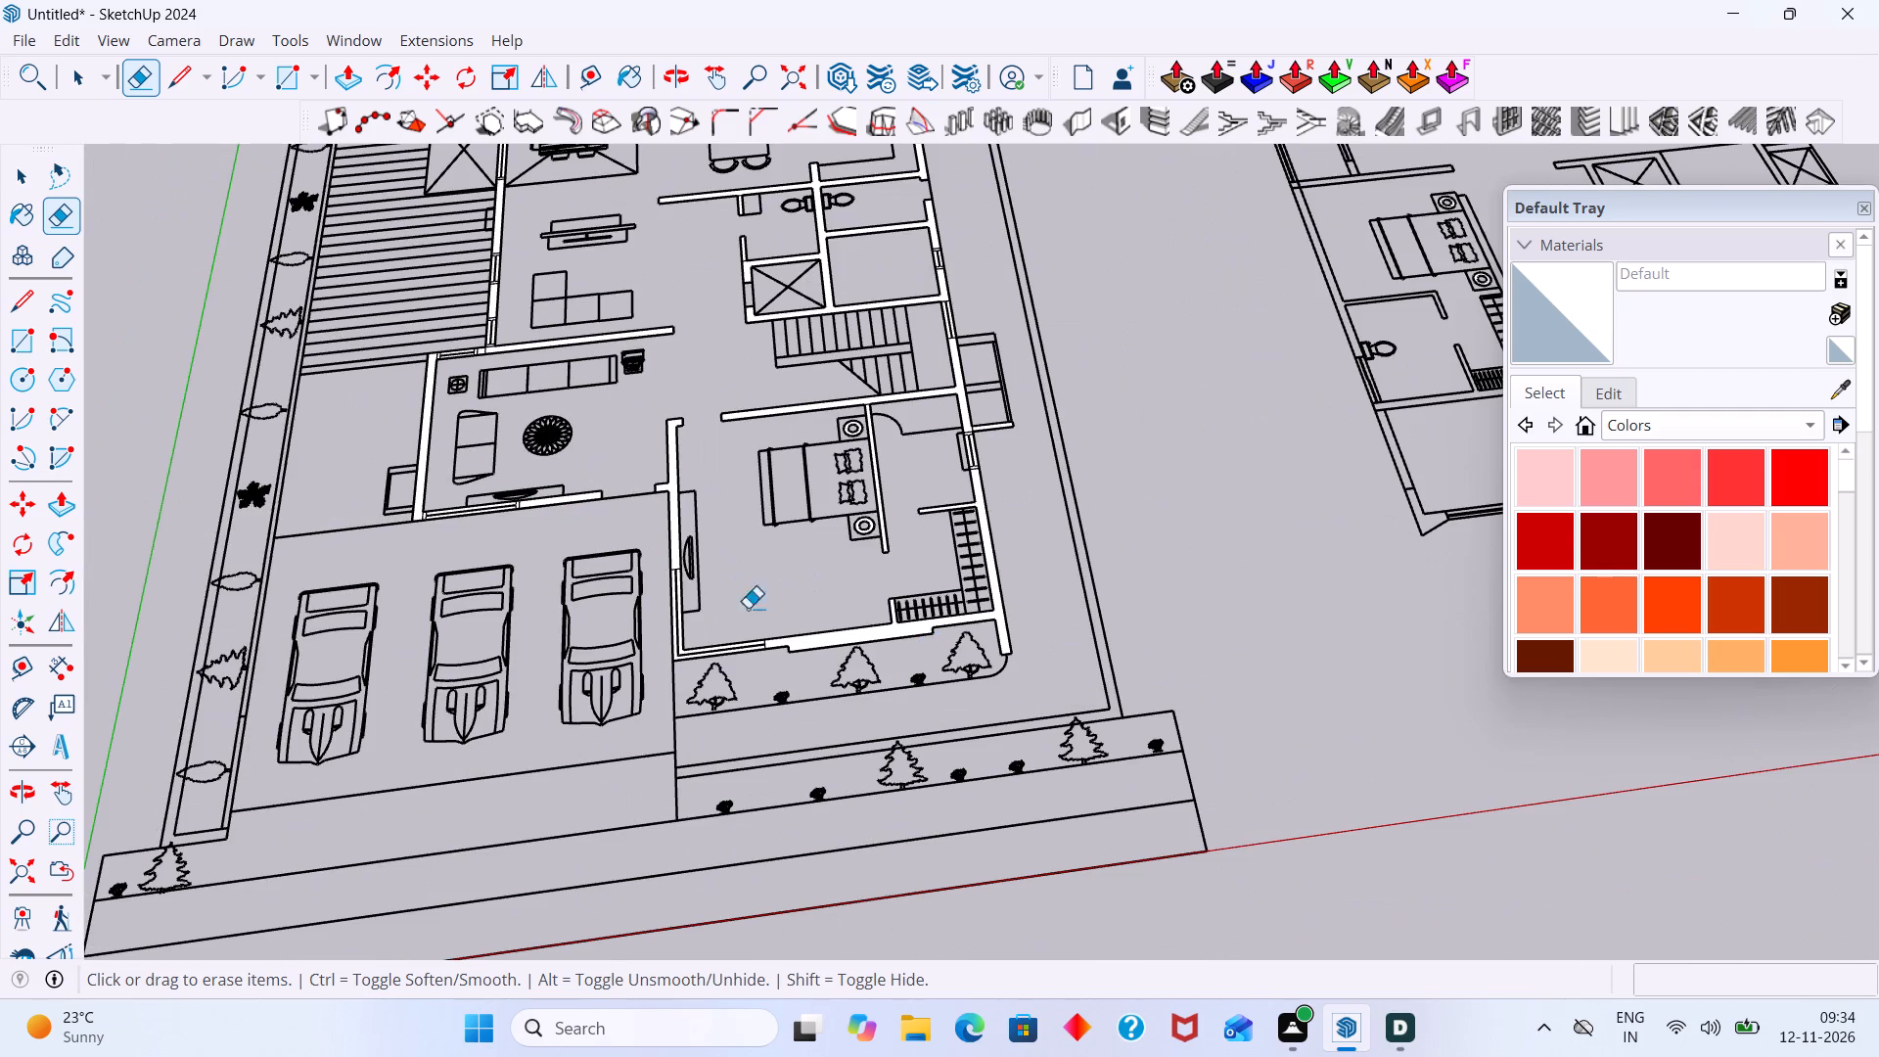
{"action": "middle_click_drag", "start_coordinate": [604, 570], "coordinate": [1102, 744]}
{"action": "scroll", "coordinate": [858, 469], "scroll_direction": "up", "scroll_amount": 4}
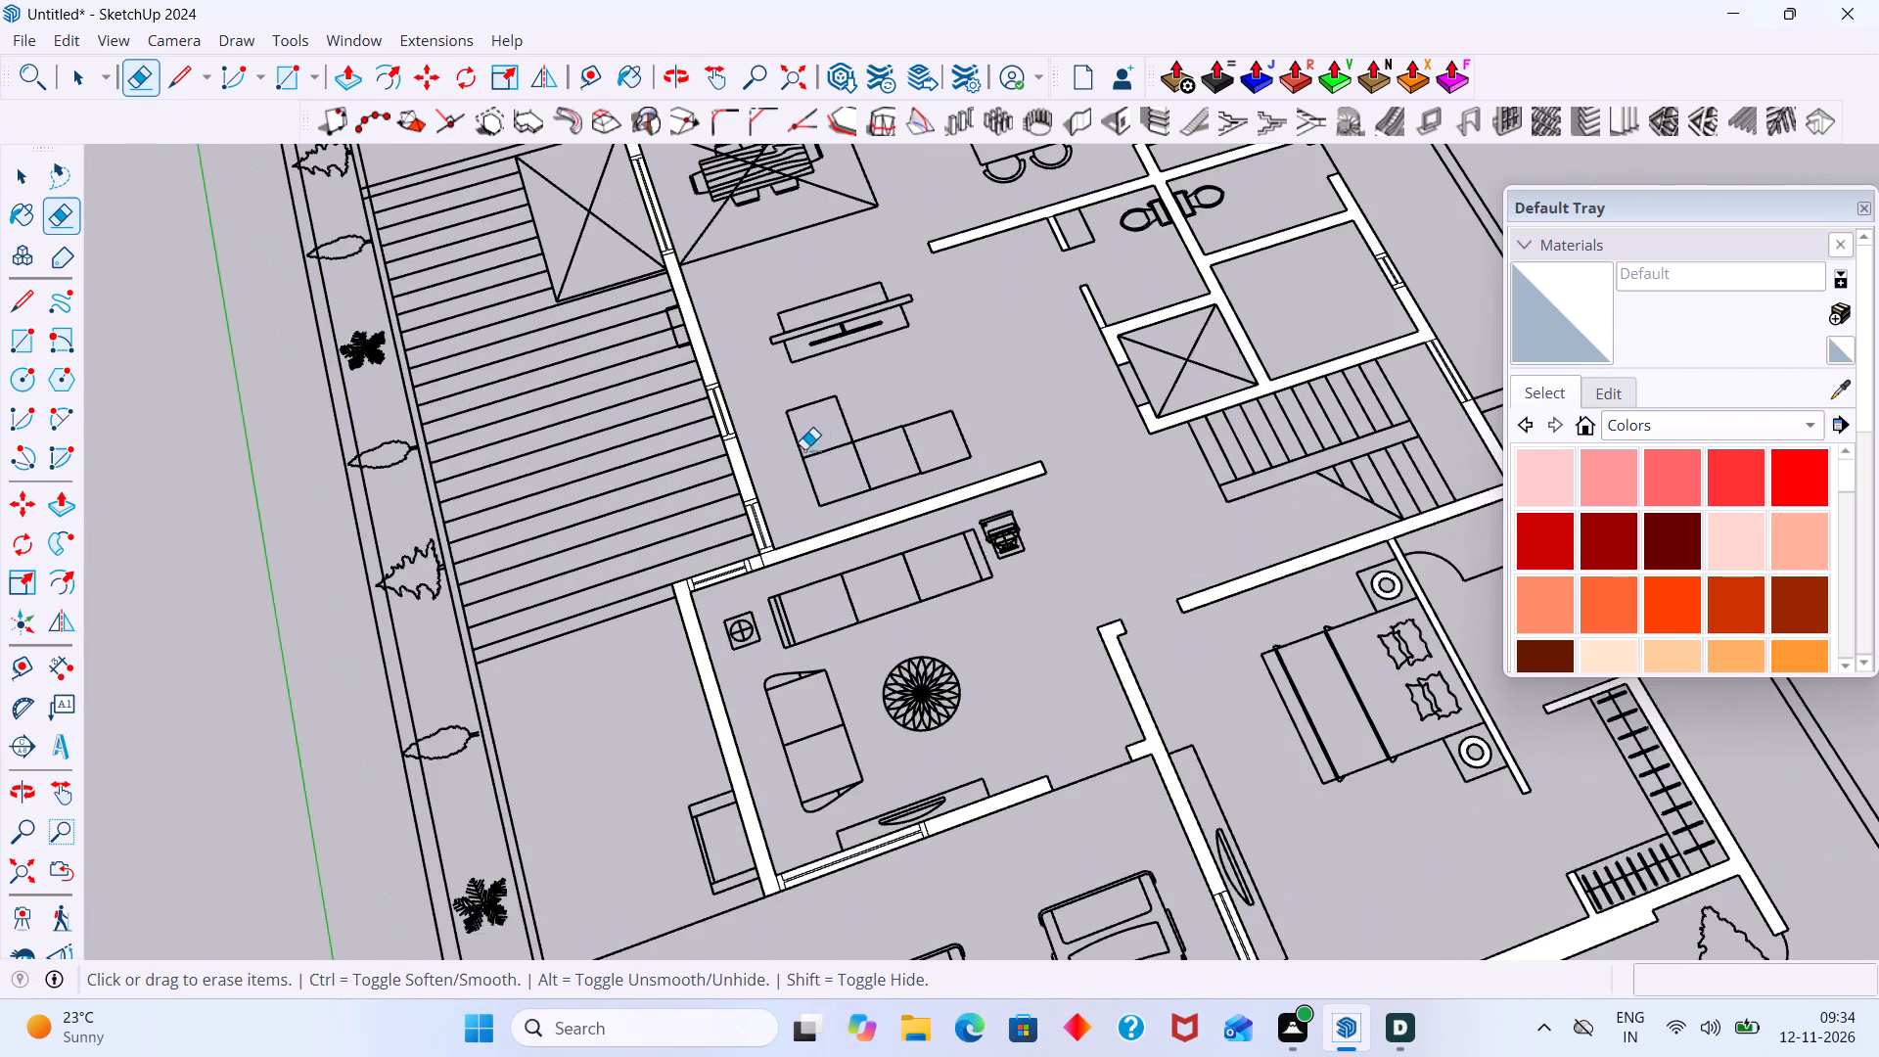
{"action": "scroll", "coordinate": [761, 451], "scroll_direction": "up", "scroll_amount": 1}
{"action": "scroll", "coordinate": [760, 452], "scroll_direction": "down", "scroll_amount": 5}
{"action": "middle_click_drag", "start_coordinate": [932, 437], "coordinate": [839, 671]}
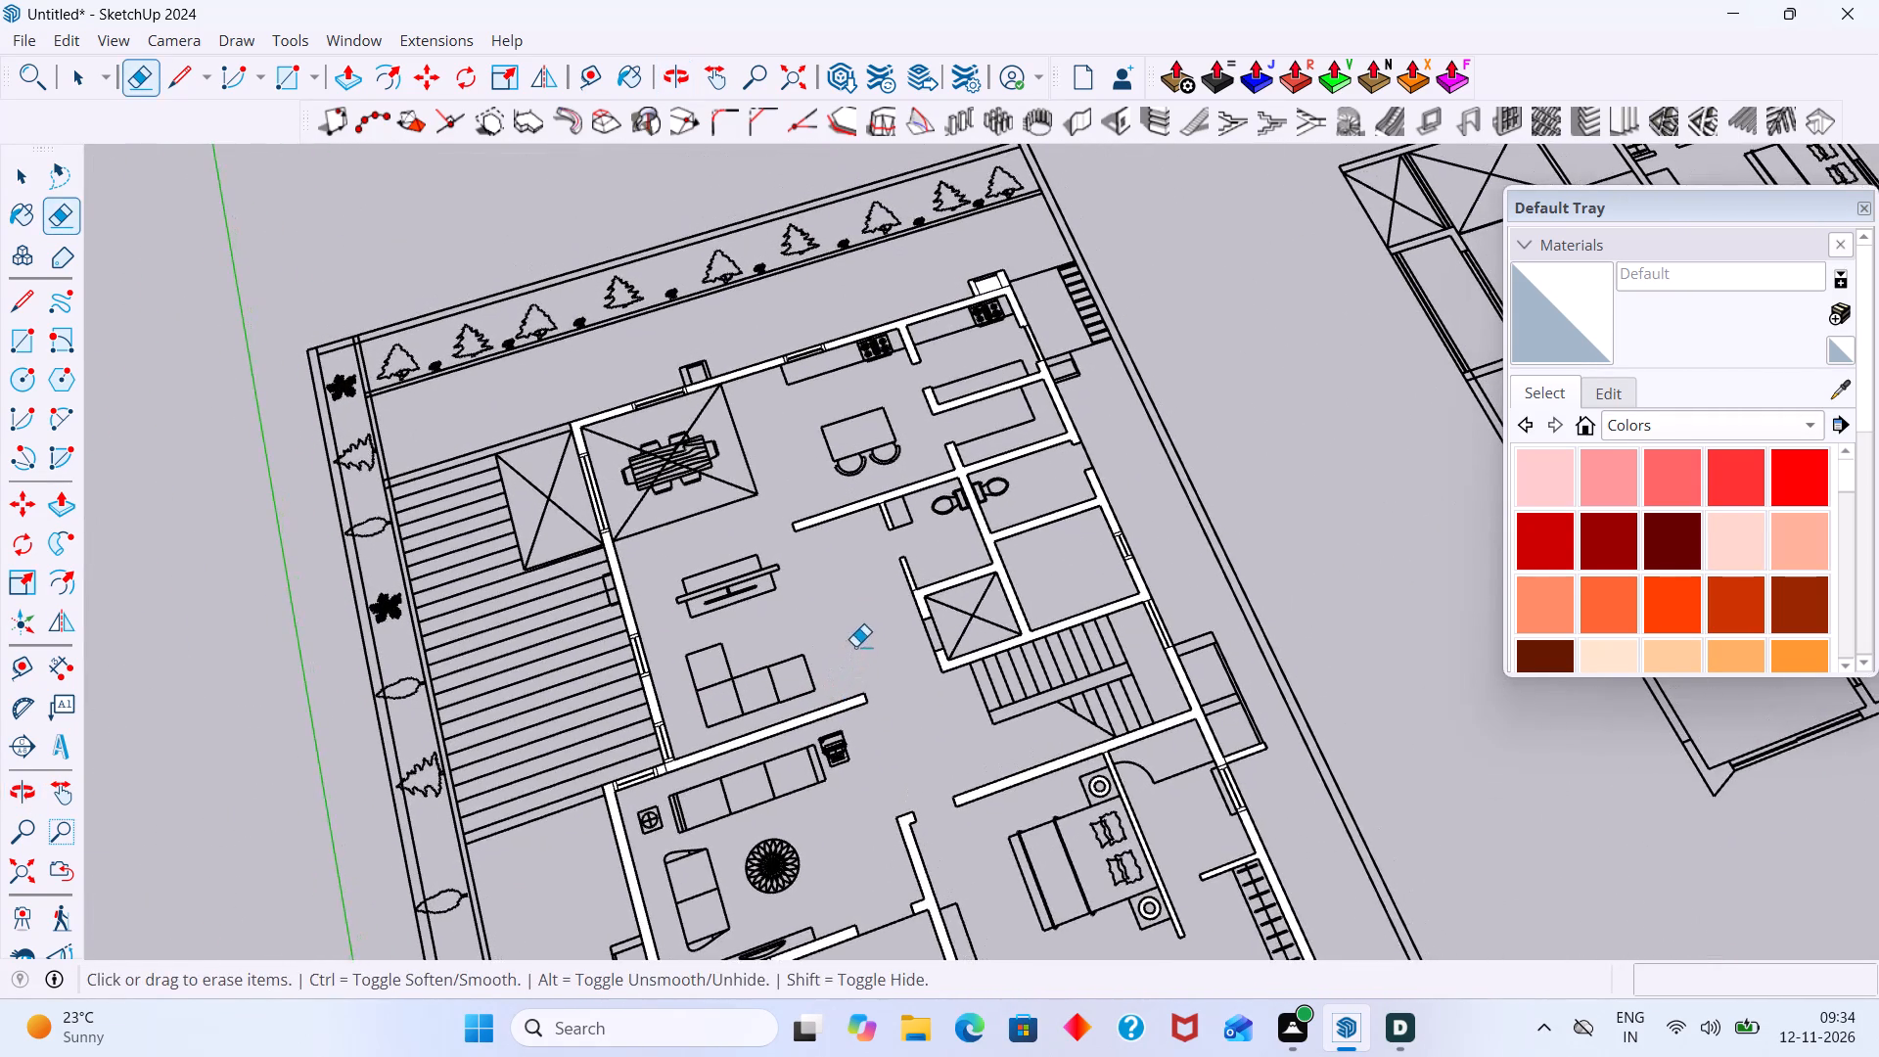
{"action": "scroll", "coordinate": [938, 560], "scroll_direction": "up", "scroll_amount": 11}
{"action": "scroll", "coordinate": [894, 535], "scroll_direction": "down", "scroll_amount": 10}
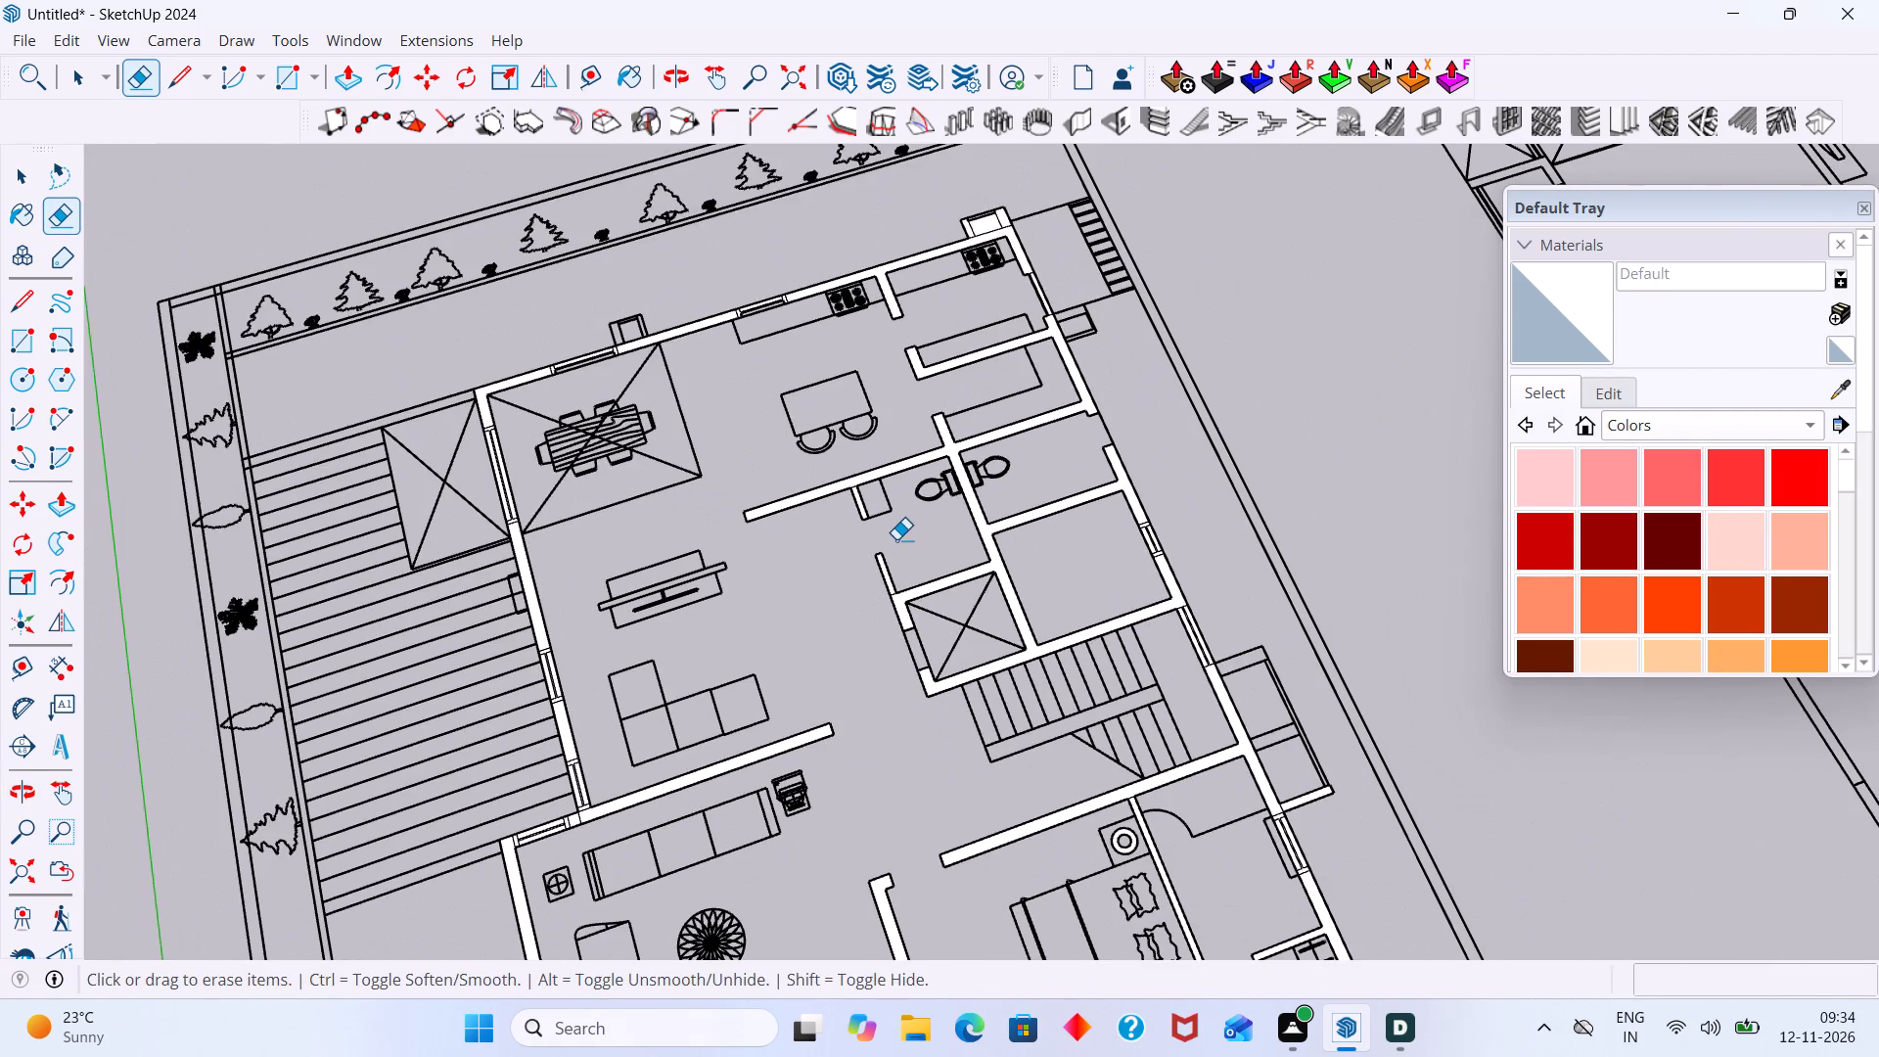
{"action": "scroll", "coordinate": [793, 669], "scroll_direction": "down", "scroll_amount": 3}
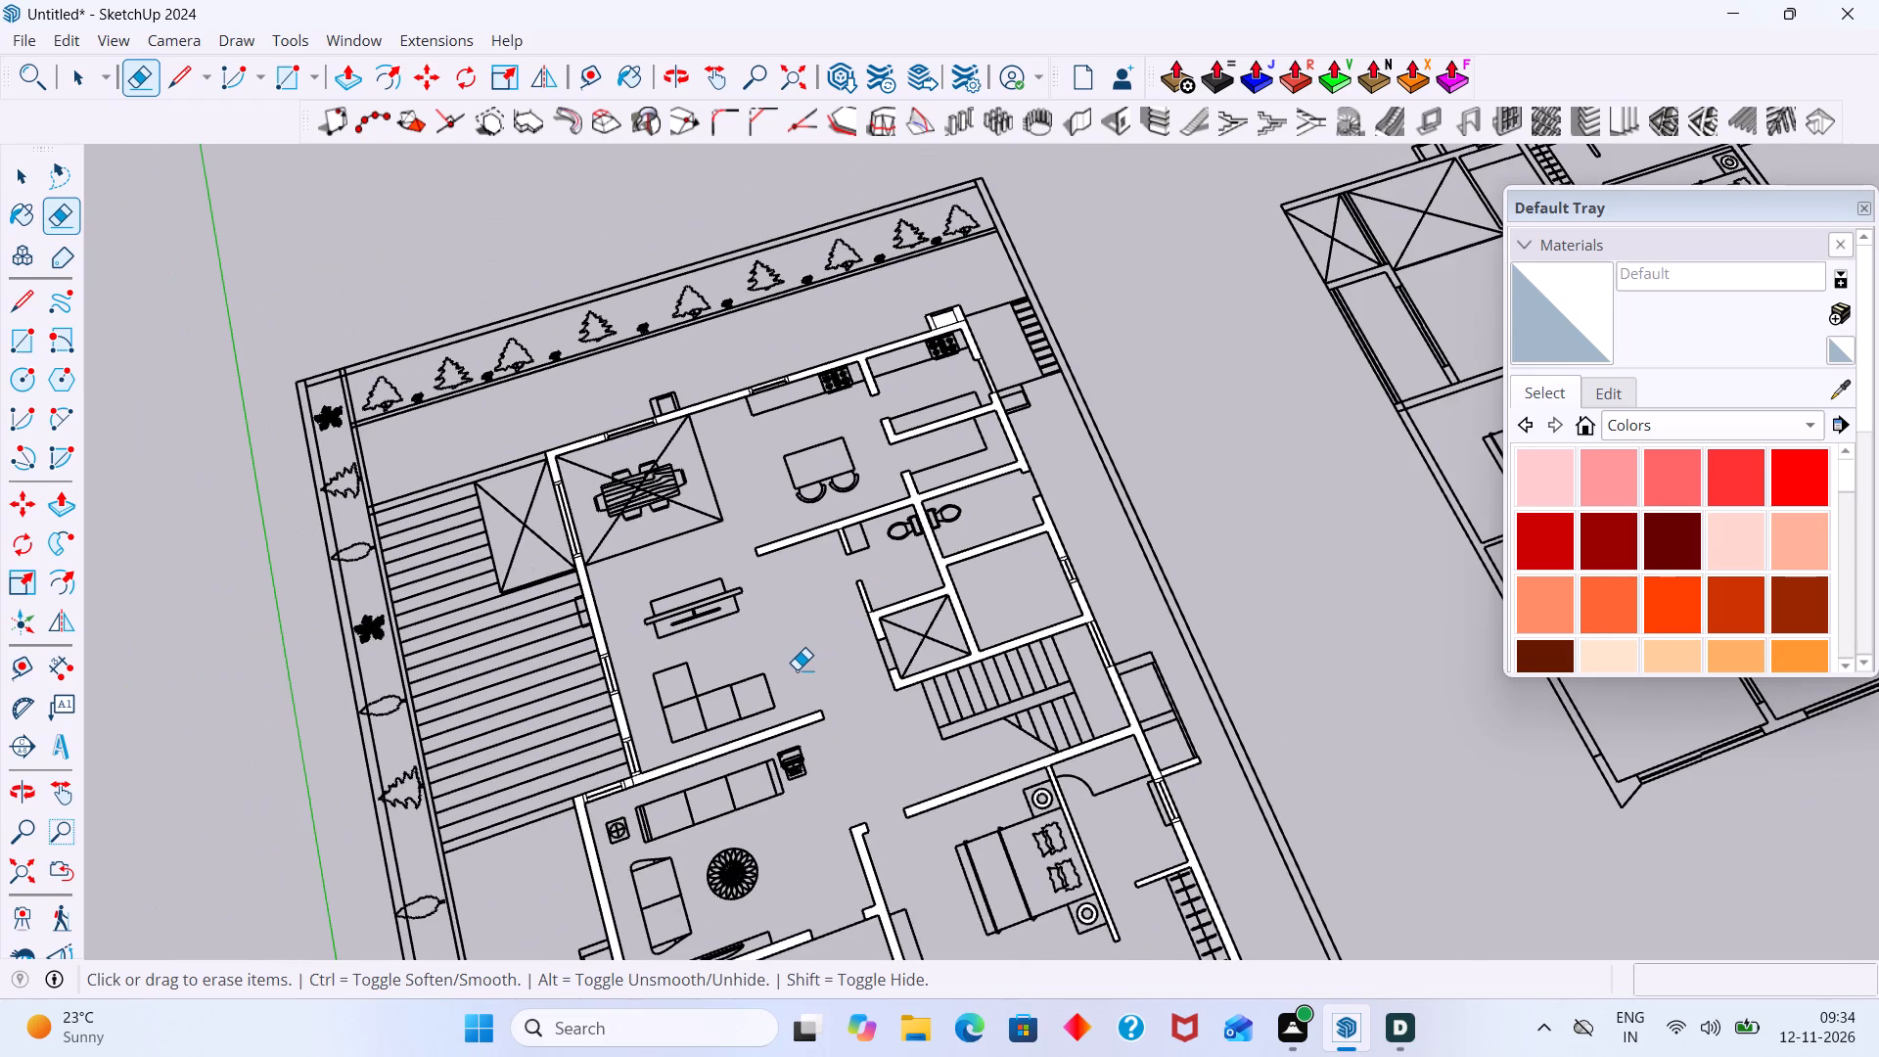
{"action": "middle_click_drag", "start_coordinate": [822, 698], "coordinate": [765, 552]}
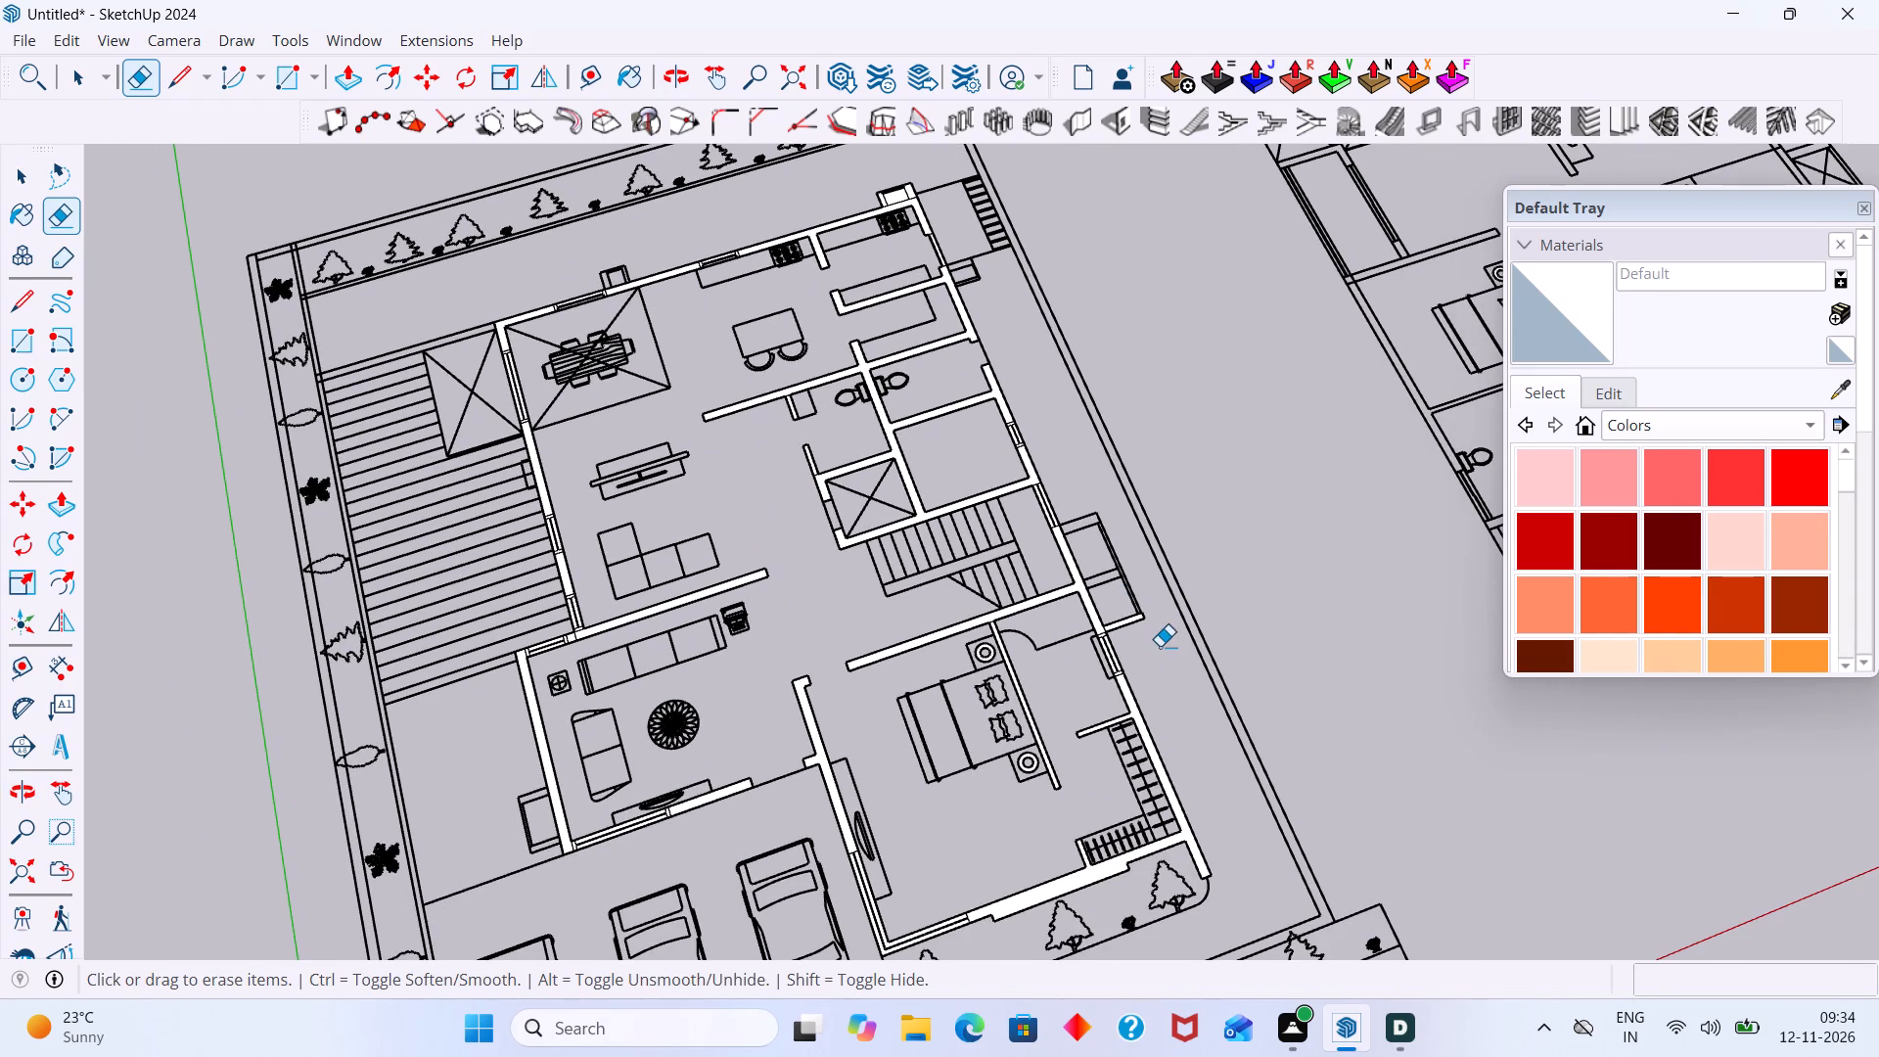
Delete the narrow face along the lower side of the small projection outside the outer wall beside the staircase.
{"action": "middle_click_drag", "start_coordinate": [1160, 647], "coordinate": [1000, 604]}
{"action": "scroll", "coordinate": [1138, 629], "scroll_direction": "up", "scroll_amount": 11}
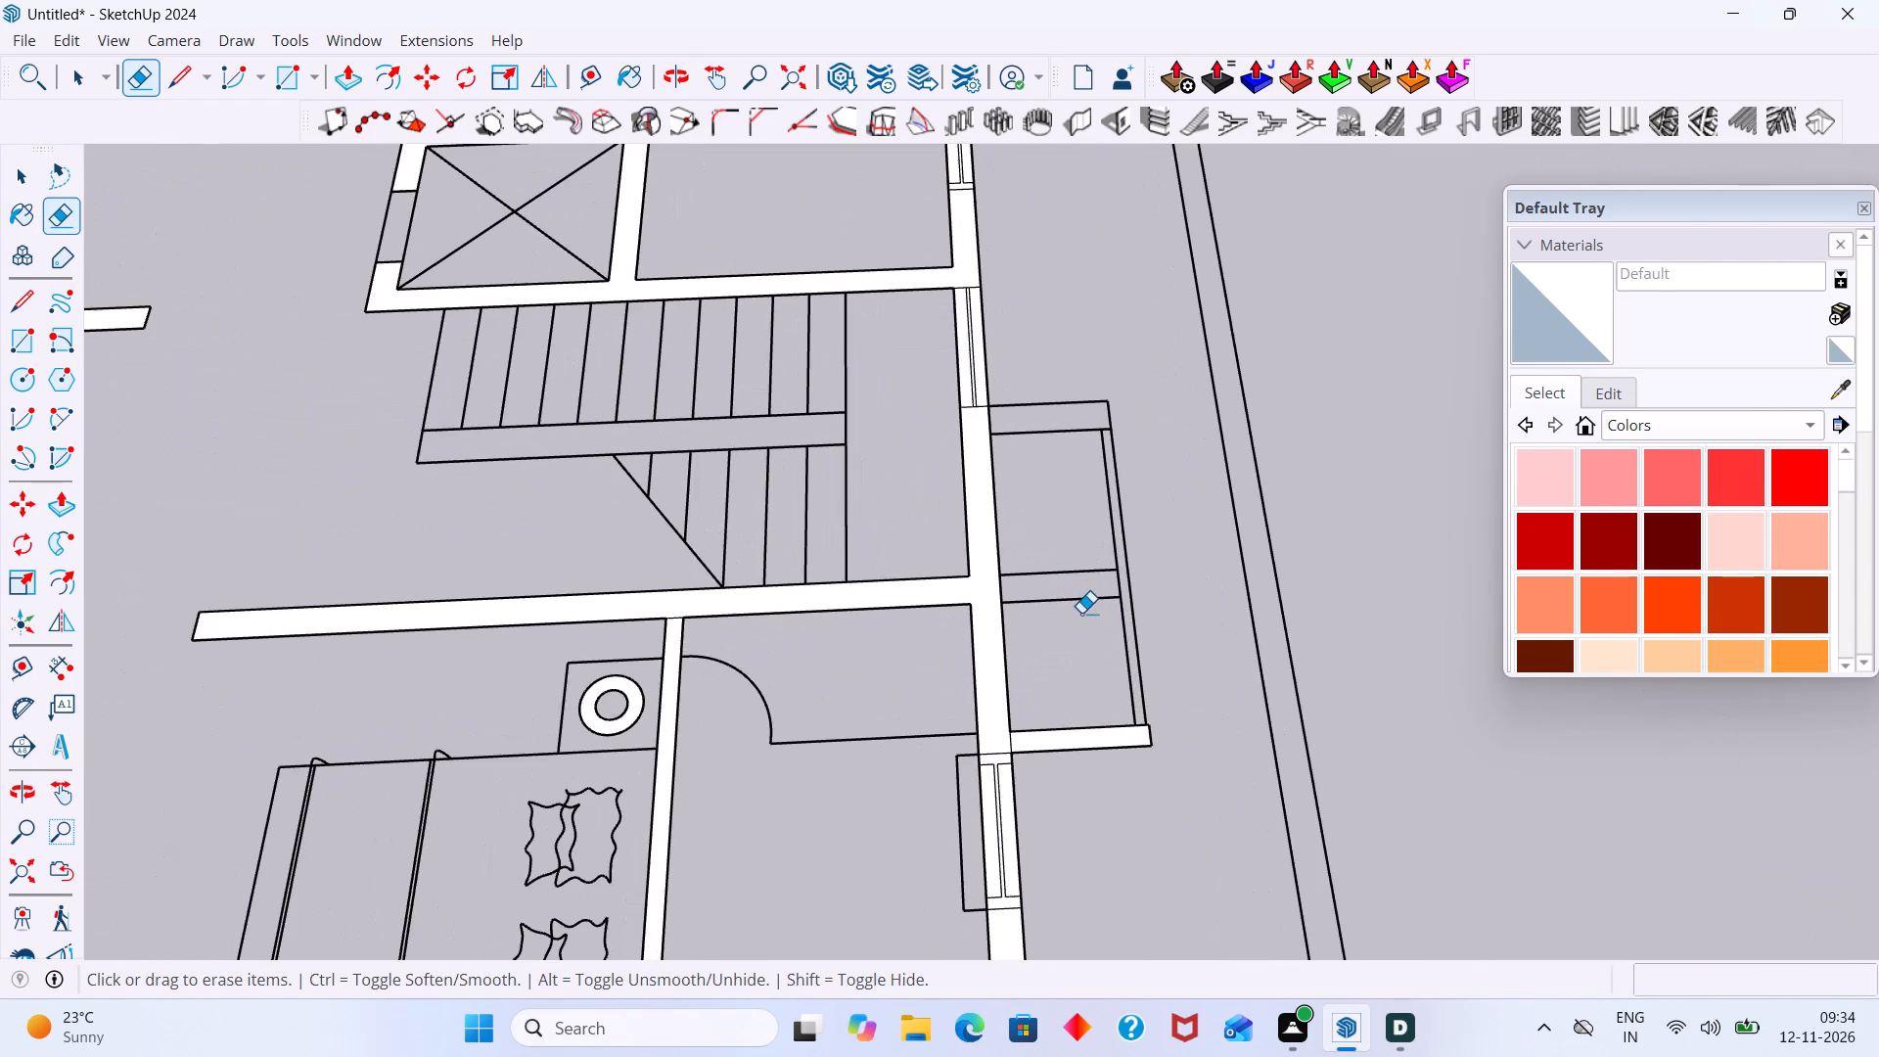
{"action": "key", "text": "space"}
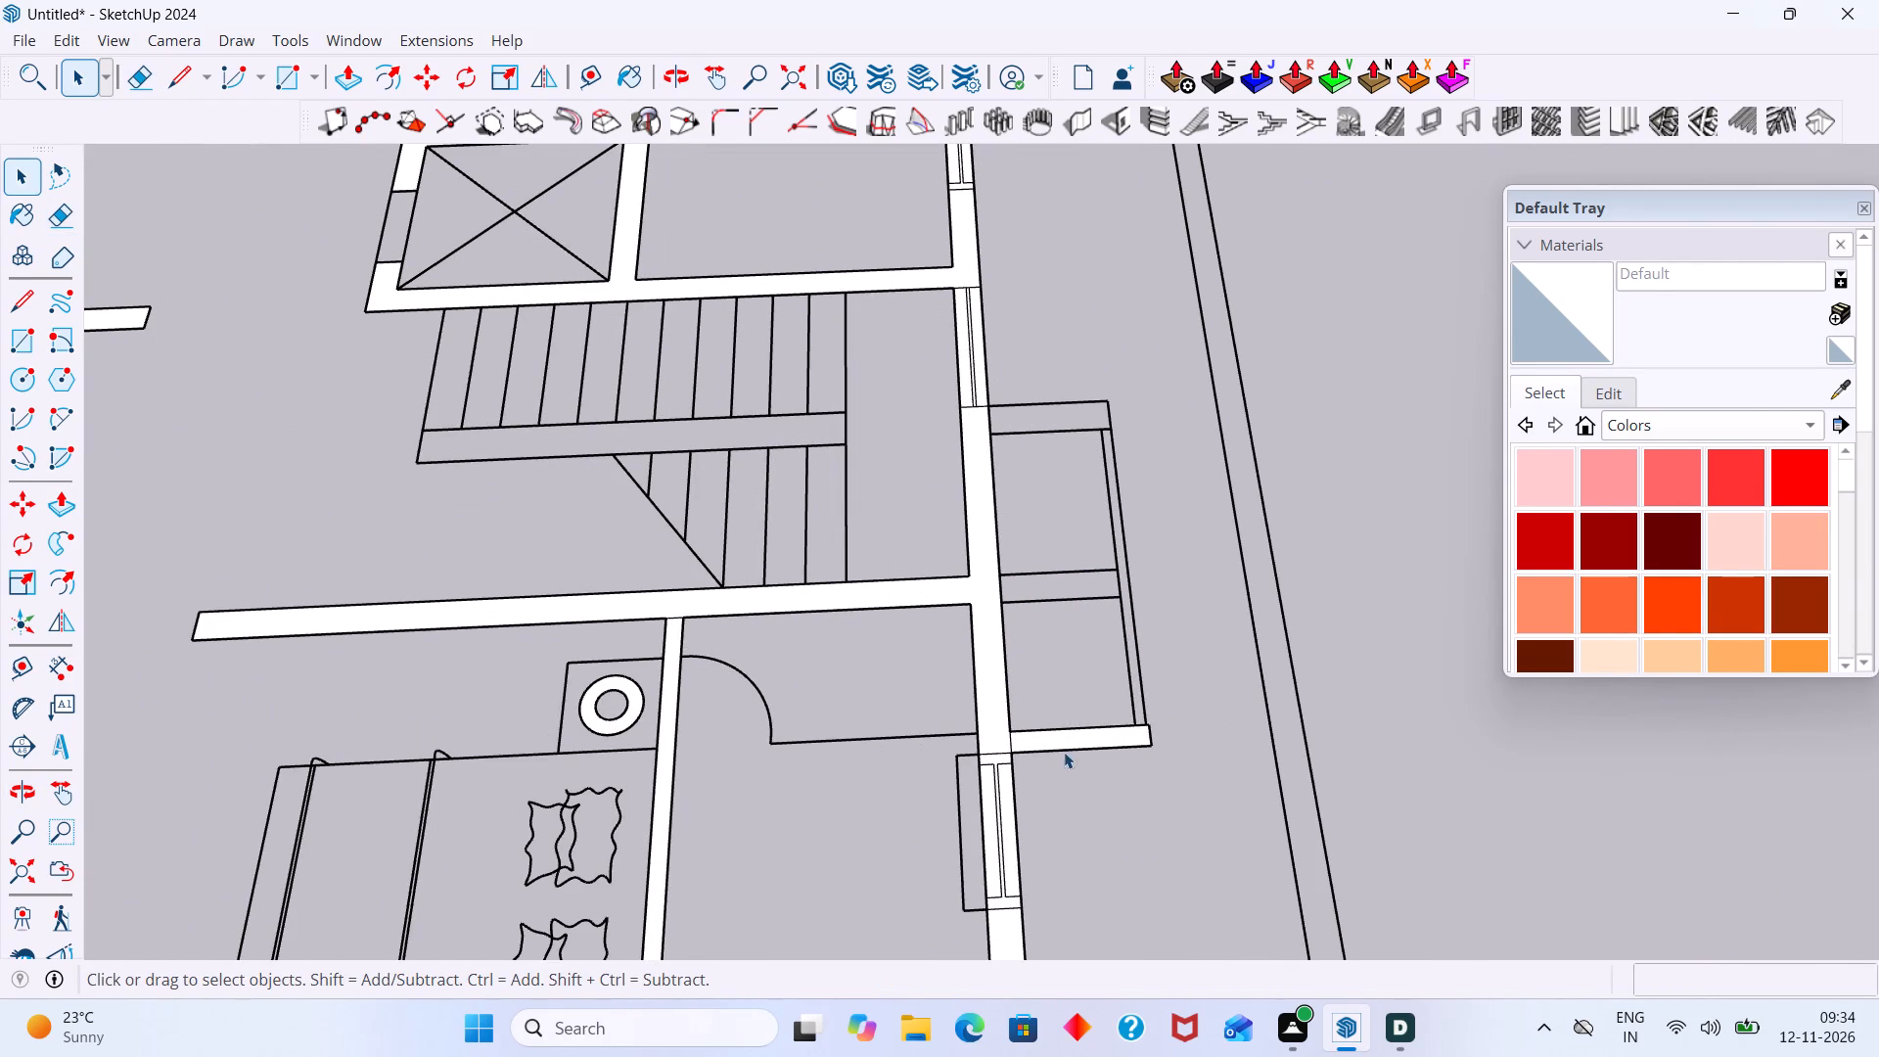
{"action": "left_click", "coordinate": [1069, 741]}
{"action": "key", "text": "Delete"}
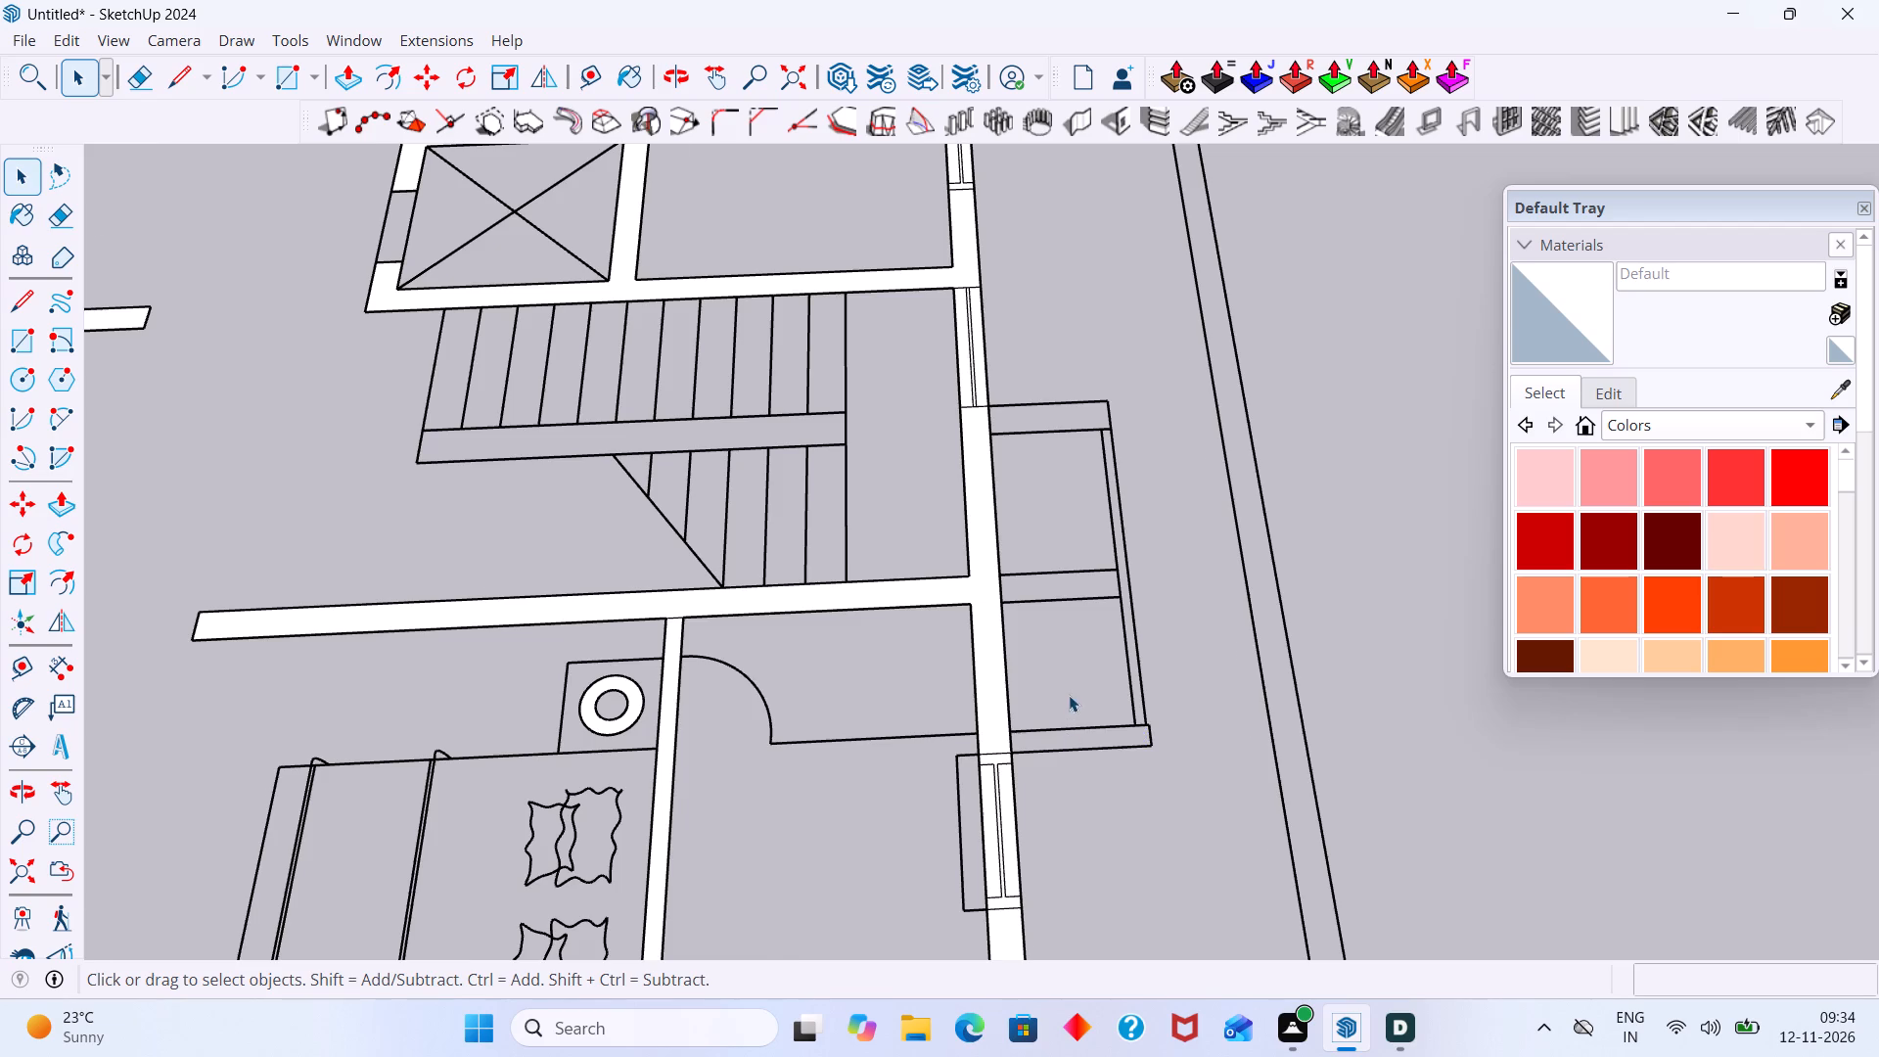
Examine the walls around the staircase, crossed shaft, toilets and living area for remaining gaps or stray faces.
{"action": "scroll", "coordinate": [1069, 695], "scroll_direction": "down", "scroll_amount": 7}
{"action": "scroll", "coordinate": [1040, 731], "scroll_direction": "up", "scroll_amount": 2}
{"action": "scroll", "coordinate": [1045, 713], "scroll_direction": "down", "scroll_amount": 2}
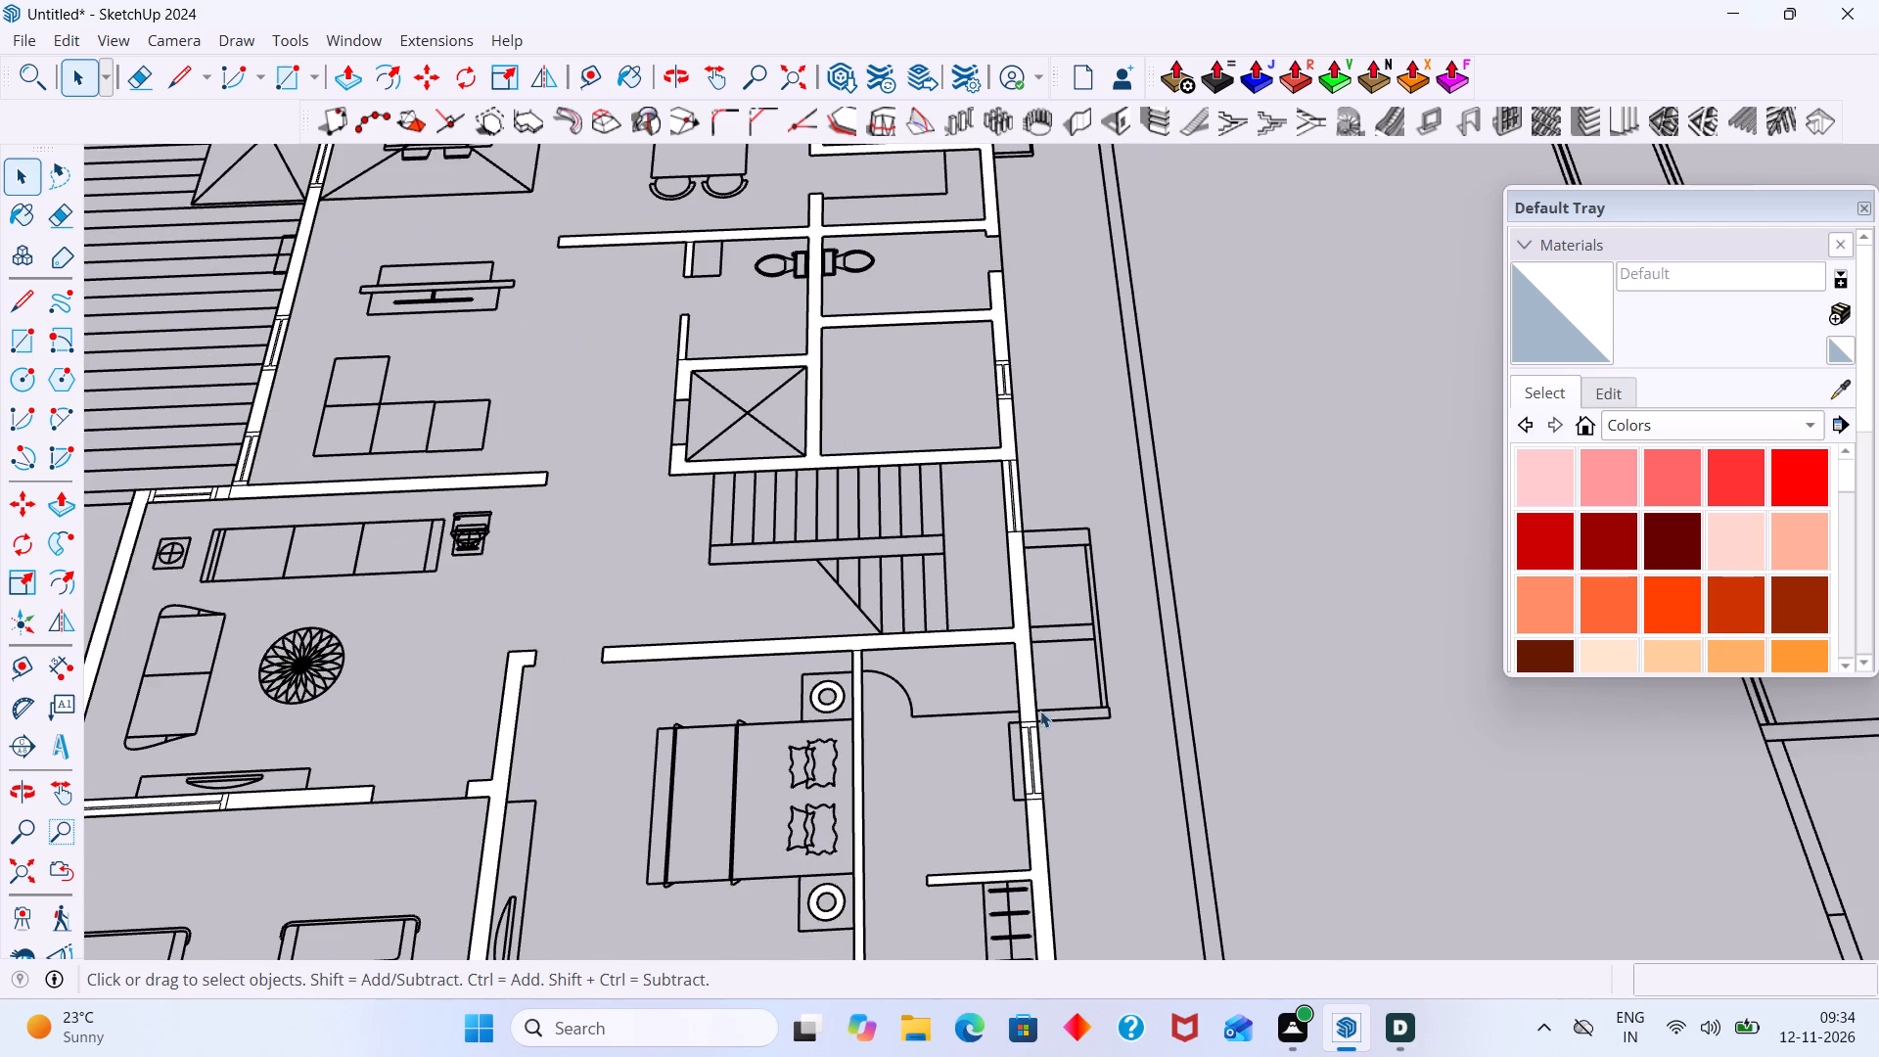
{"action": "scroll", "coordinate": [946, 643], "scroll_direction": "down", "scroll_amount": 4}
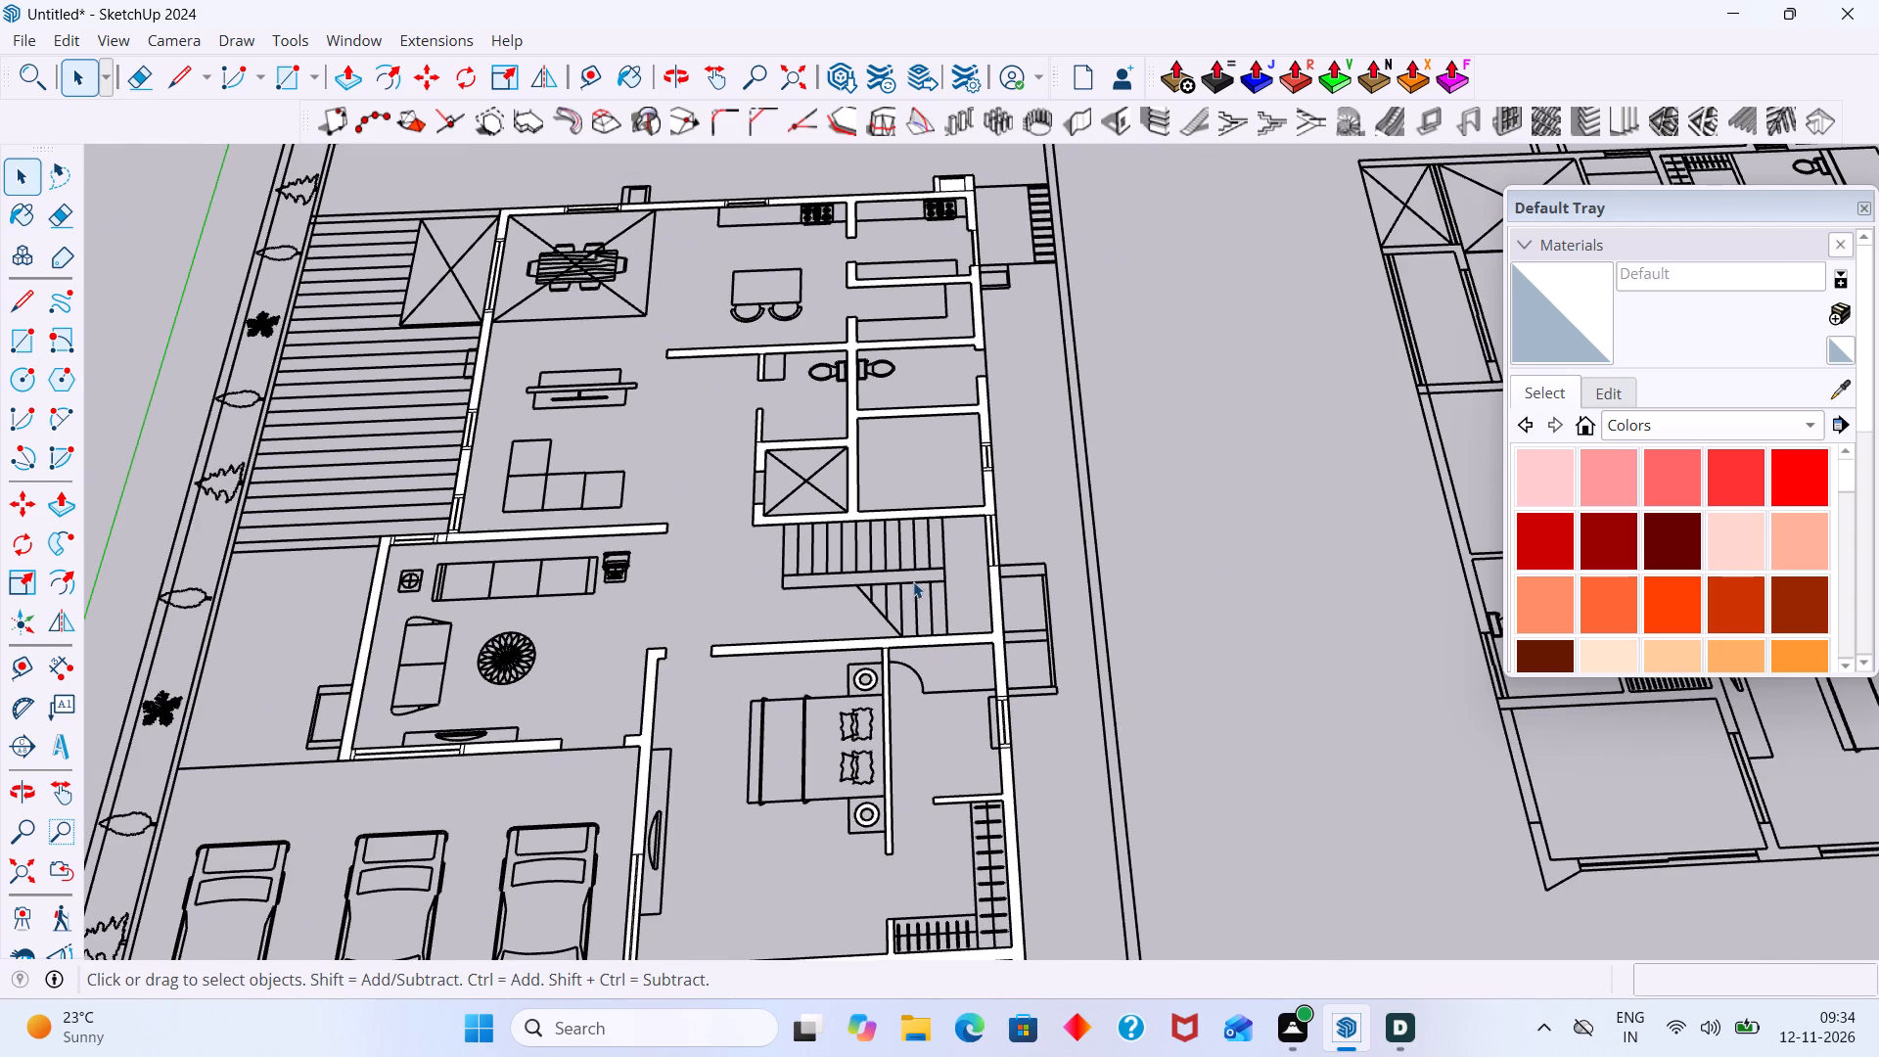
{"action": "middle_click_drag", "start_coordinate": [918, 580], "coordinate": [1030, 566]}
{"action": "scroll", "coordinate": [919, 620], "scroll_direction": "up", "scroll_amount": 5}
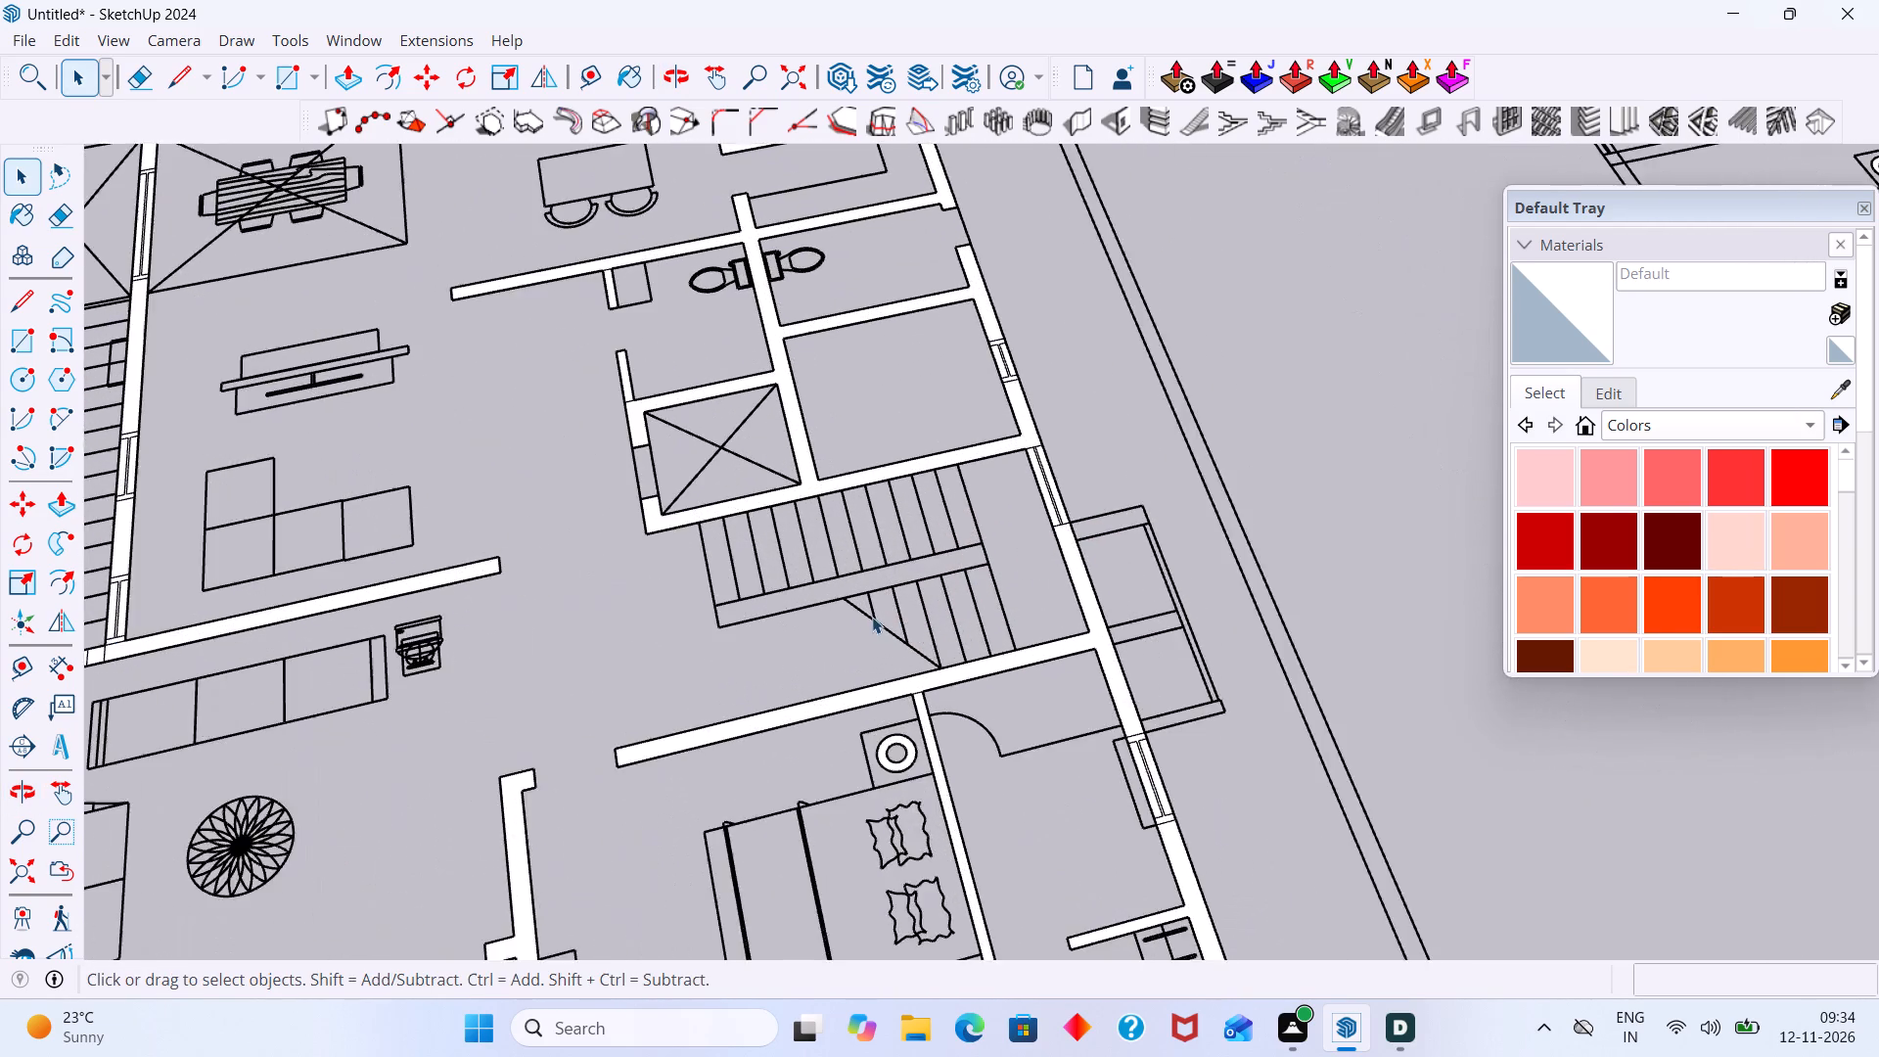
{"action": "scroll", "coordinate": [872, 617], "scroll_direction": "up", "scroll_amount": 2}
{"action": "middle_click_drag", "start_coordinate": [829, 634], "coordinate": [987, 569]}
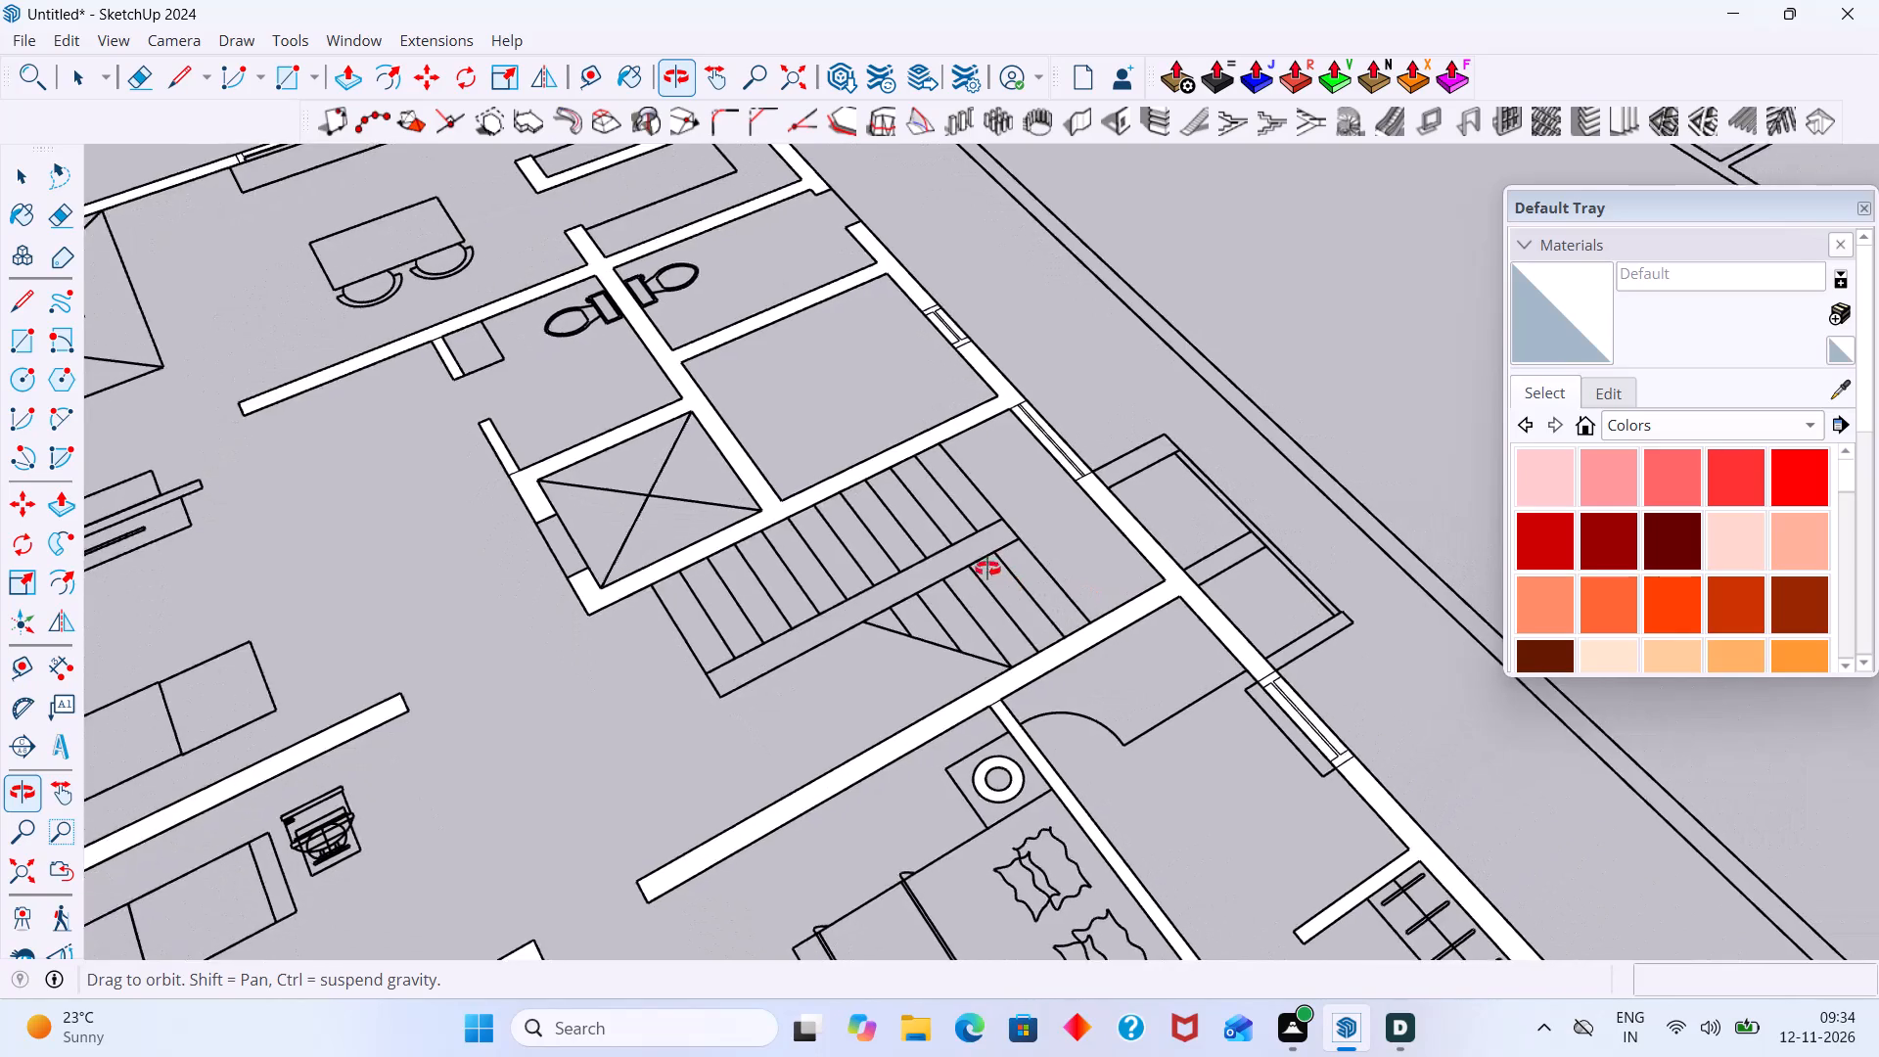
{"action": "middle_click_drag", "start_coordinate": [987, 569], "coordinate": [812, 523]}
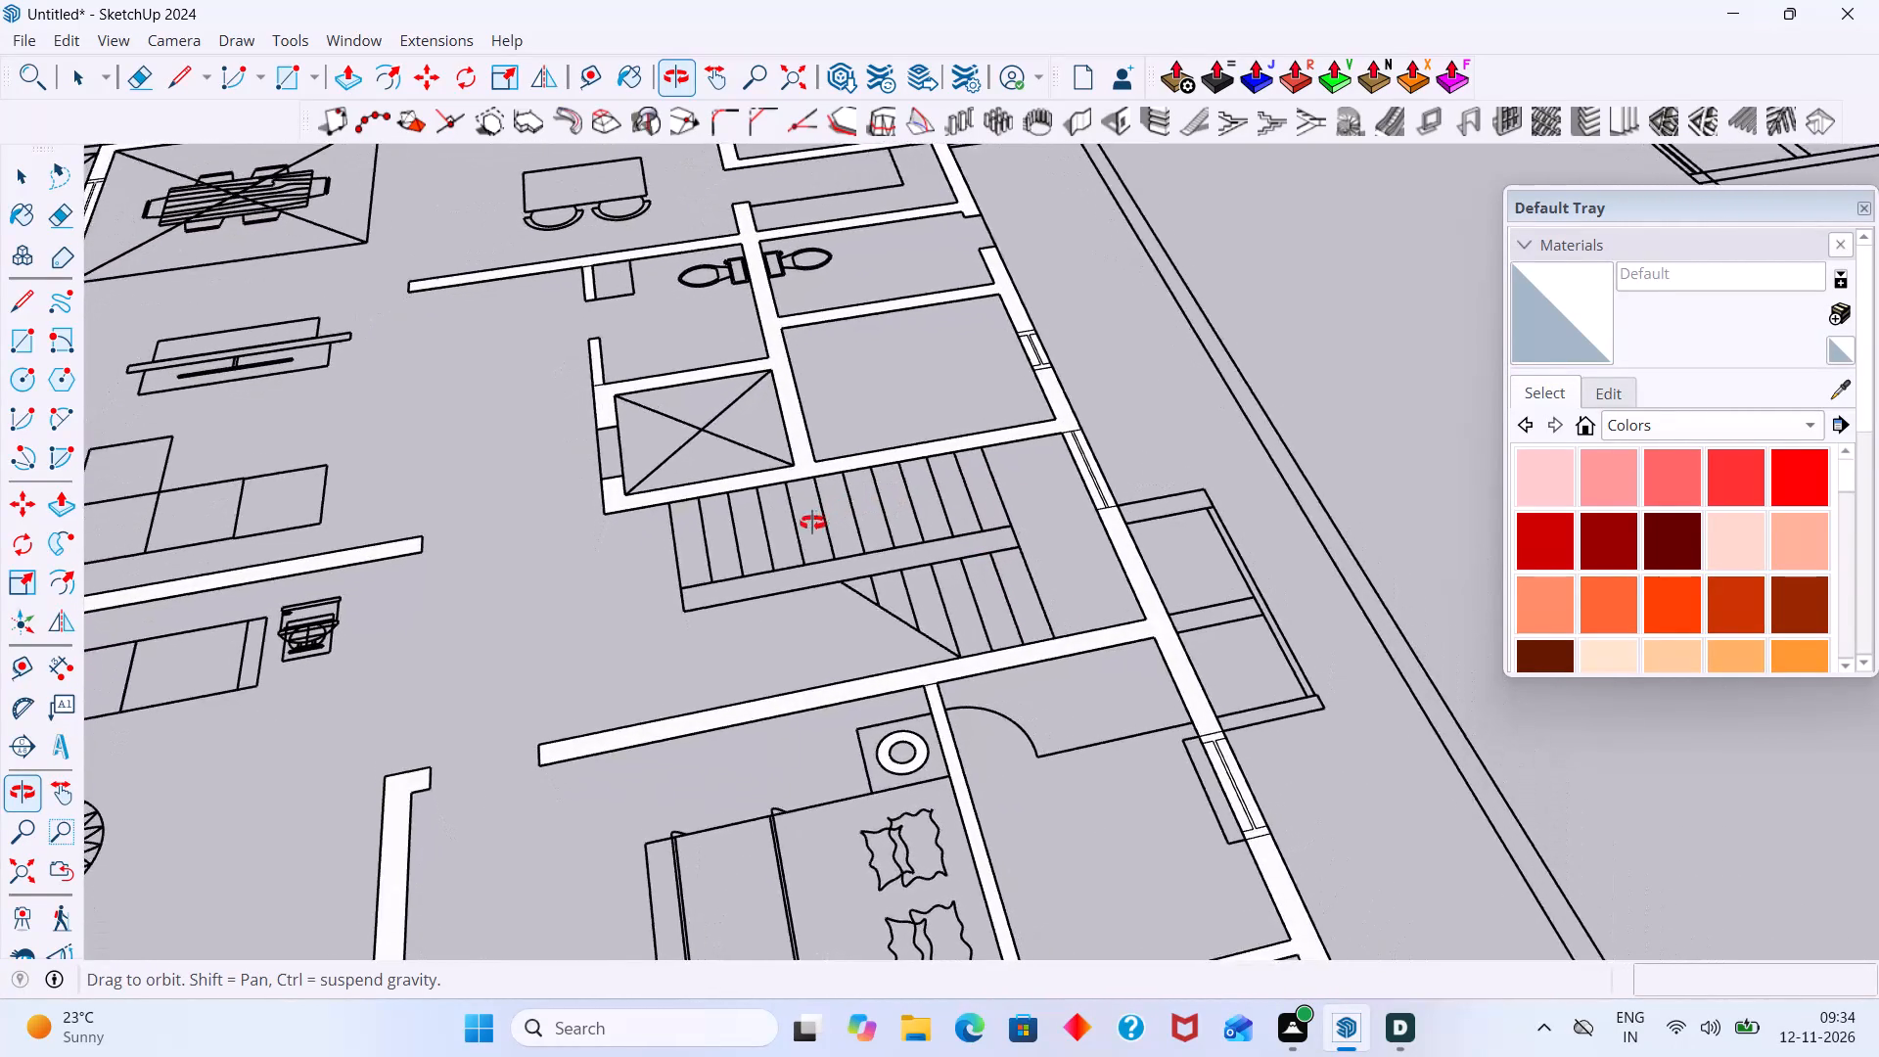
{"action": "middle_click_drag", "start_coordinate": [812, 523], "coordinate": [736, 568]}
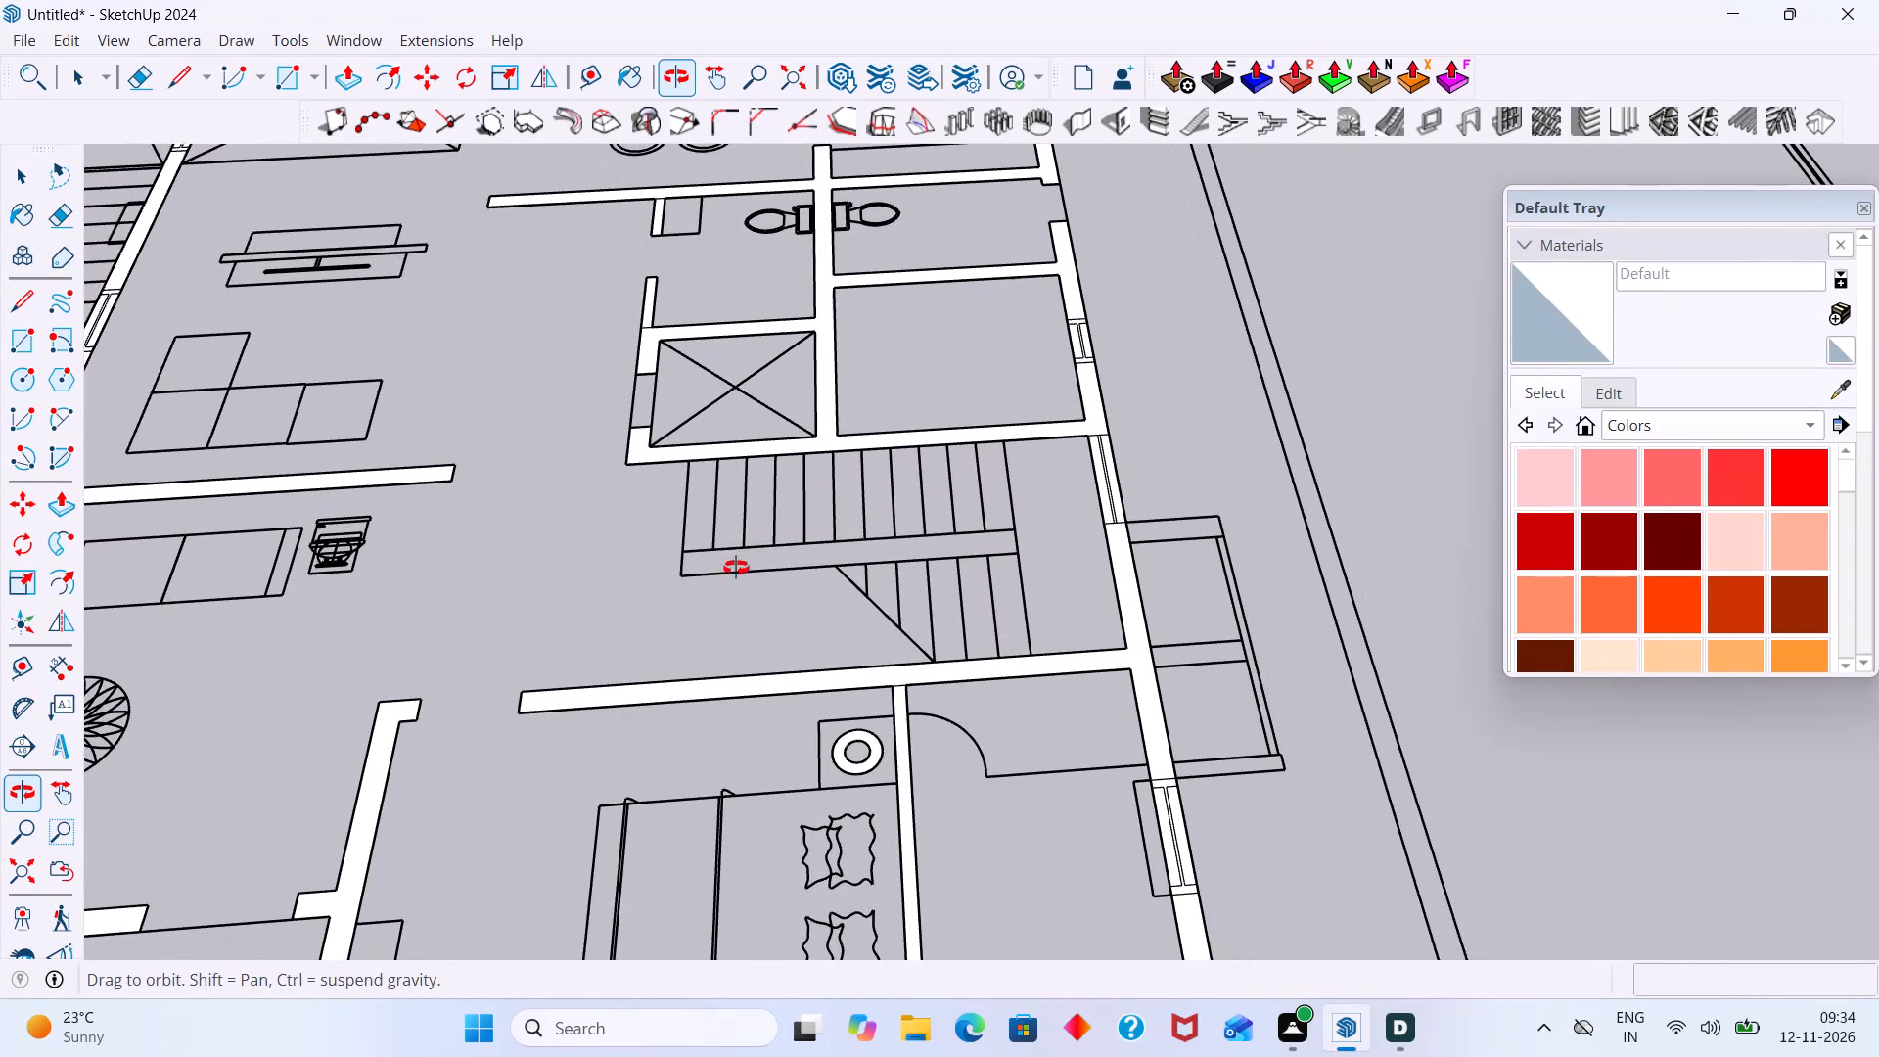
{"action": "middle_click_drag", "start_coordinate": [736, 568], "coordinate": [723, 583]}
{"action": "scroll", "coordinate": [723, 577], "scroll_direction": "down", "scroll_amount": 5}
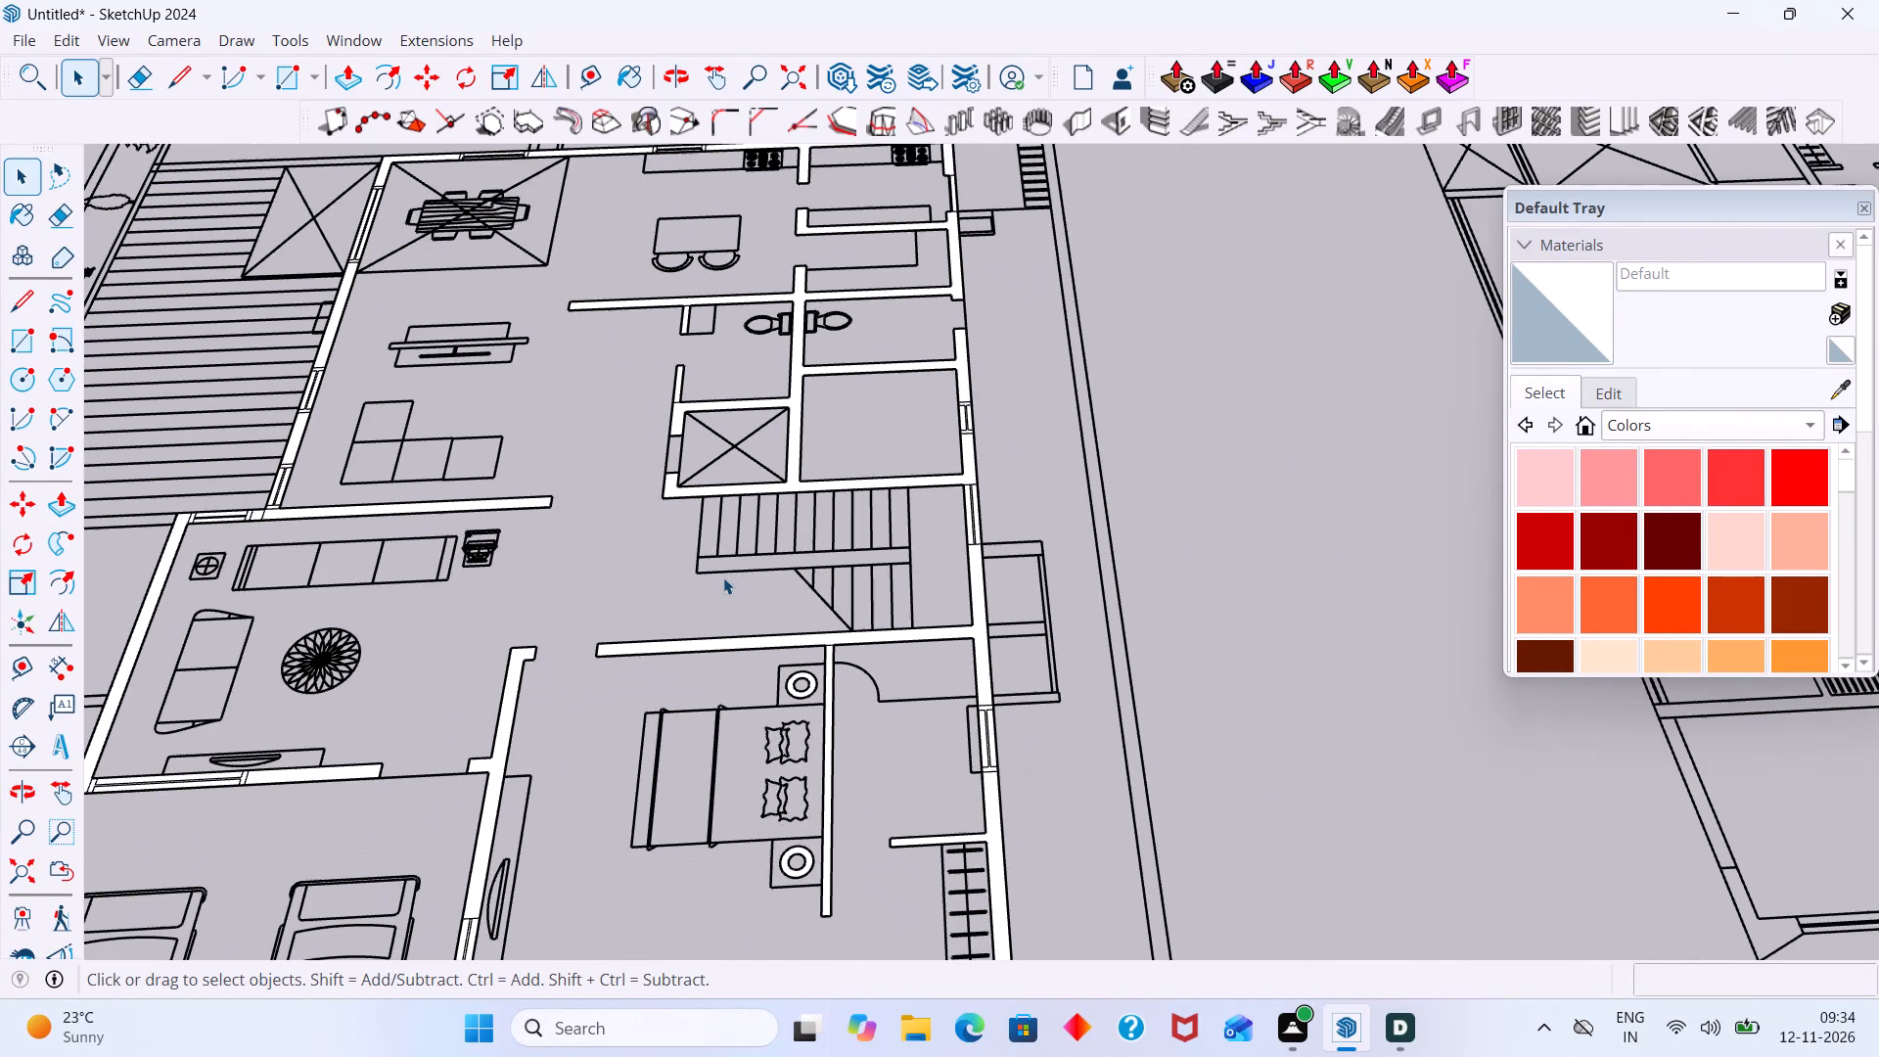
{"action": "scroll", "coordinate": [694, 507], "scroll_direction": "down", "scroll_amount": 2}
{"action": "scroll", "coordinate": [668, 466], "scroll_direction": "up", "scroll_amount": 7}
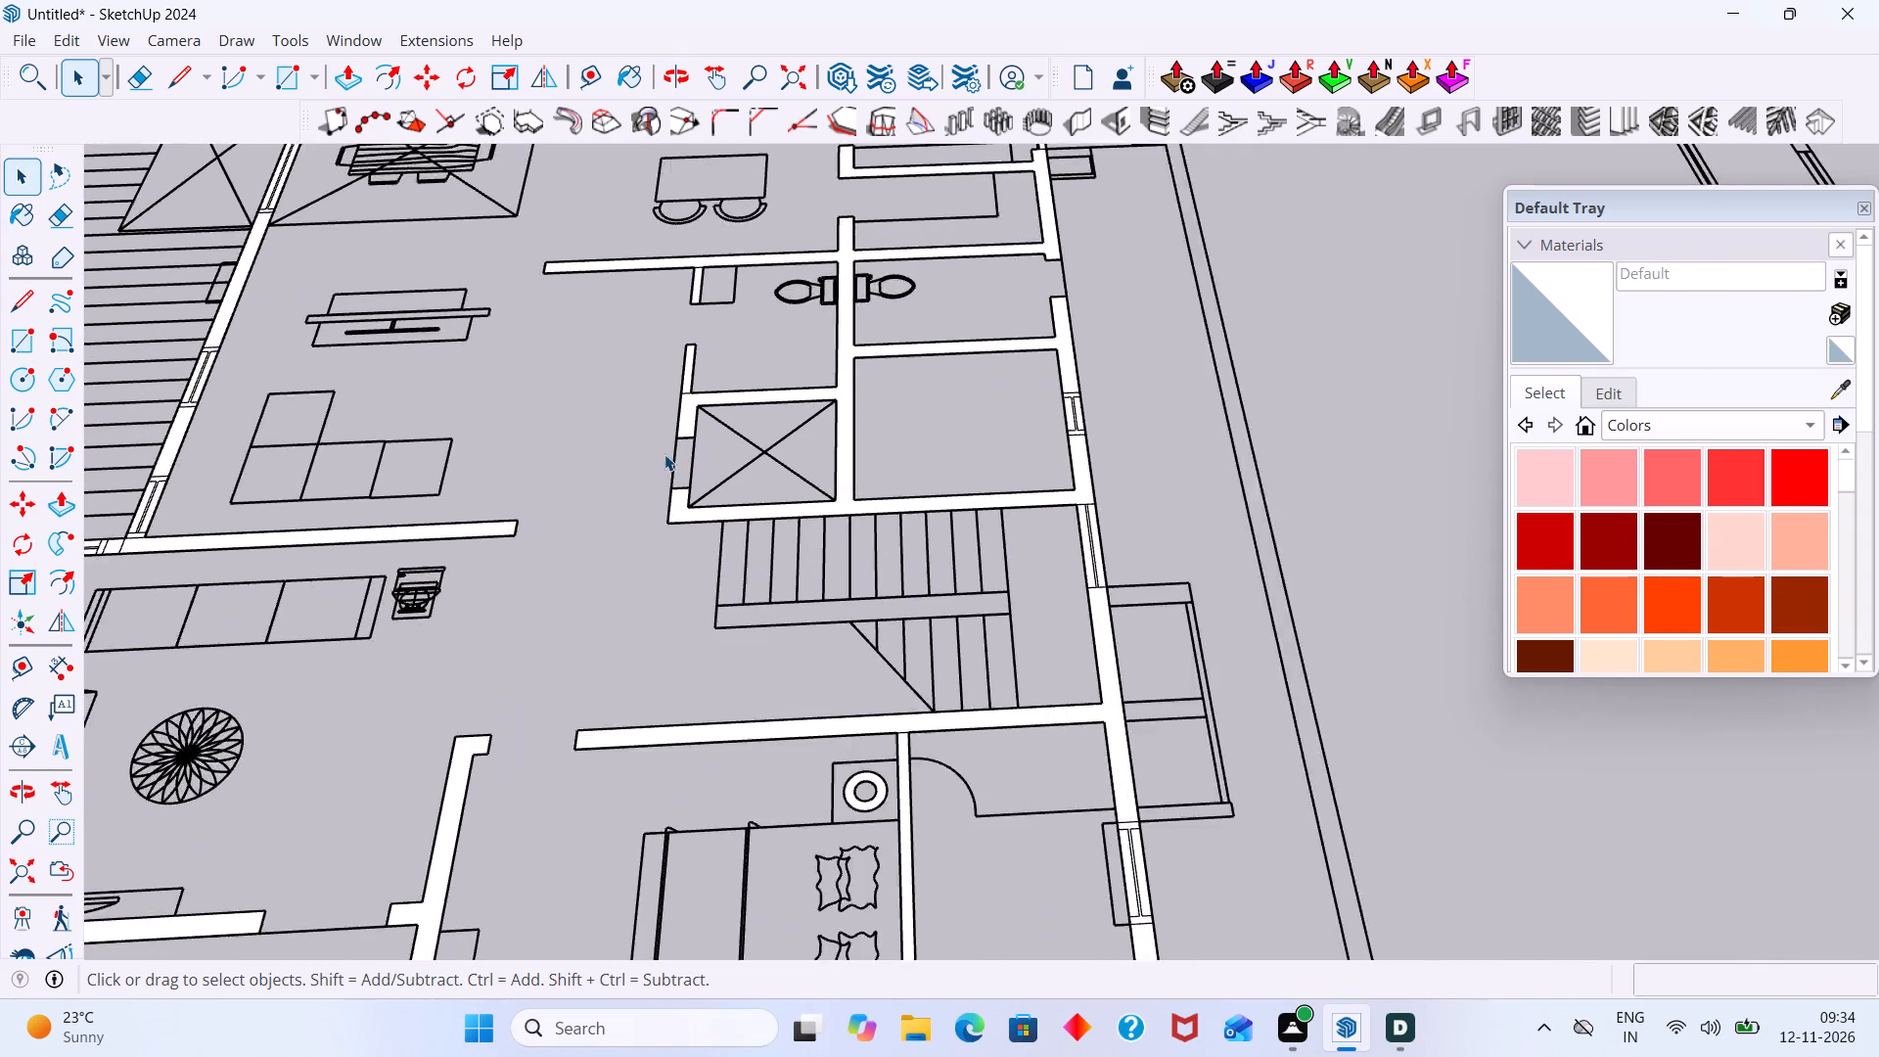
{"action": "scroll", "coordinate": [665, 454], "scroll_direction": "up", "scroll_amount": 5}
{"action": "middle_click_drag", "start_coordinate": [696, 466], "coordinate": [851, 459]}
{"action": "scroll", "coordinate": [851, 459], "scroll_direction": "up", "scroll_amount": 1}
{"action": "scroll", "coordinate": [851, 459], "scroll_direction": "down", "scroll_amount": 5}
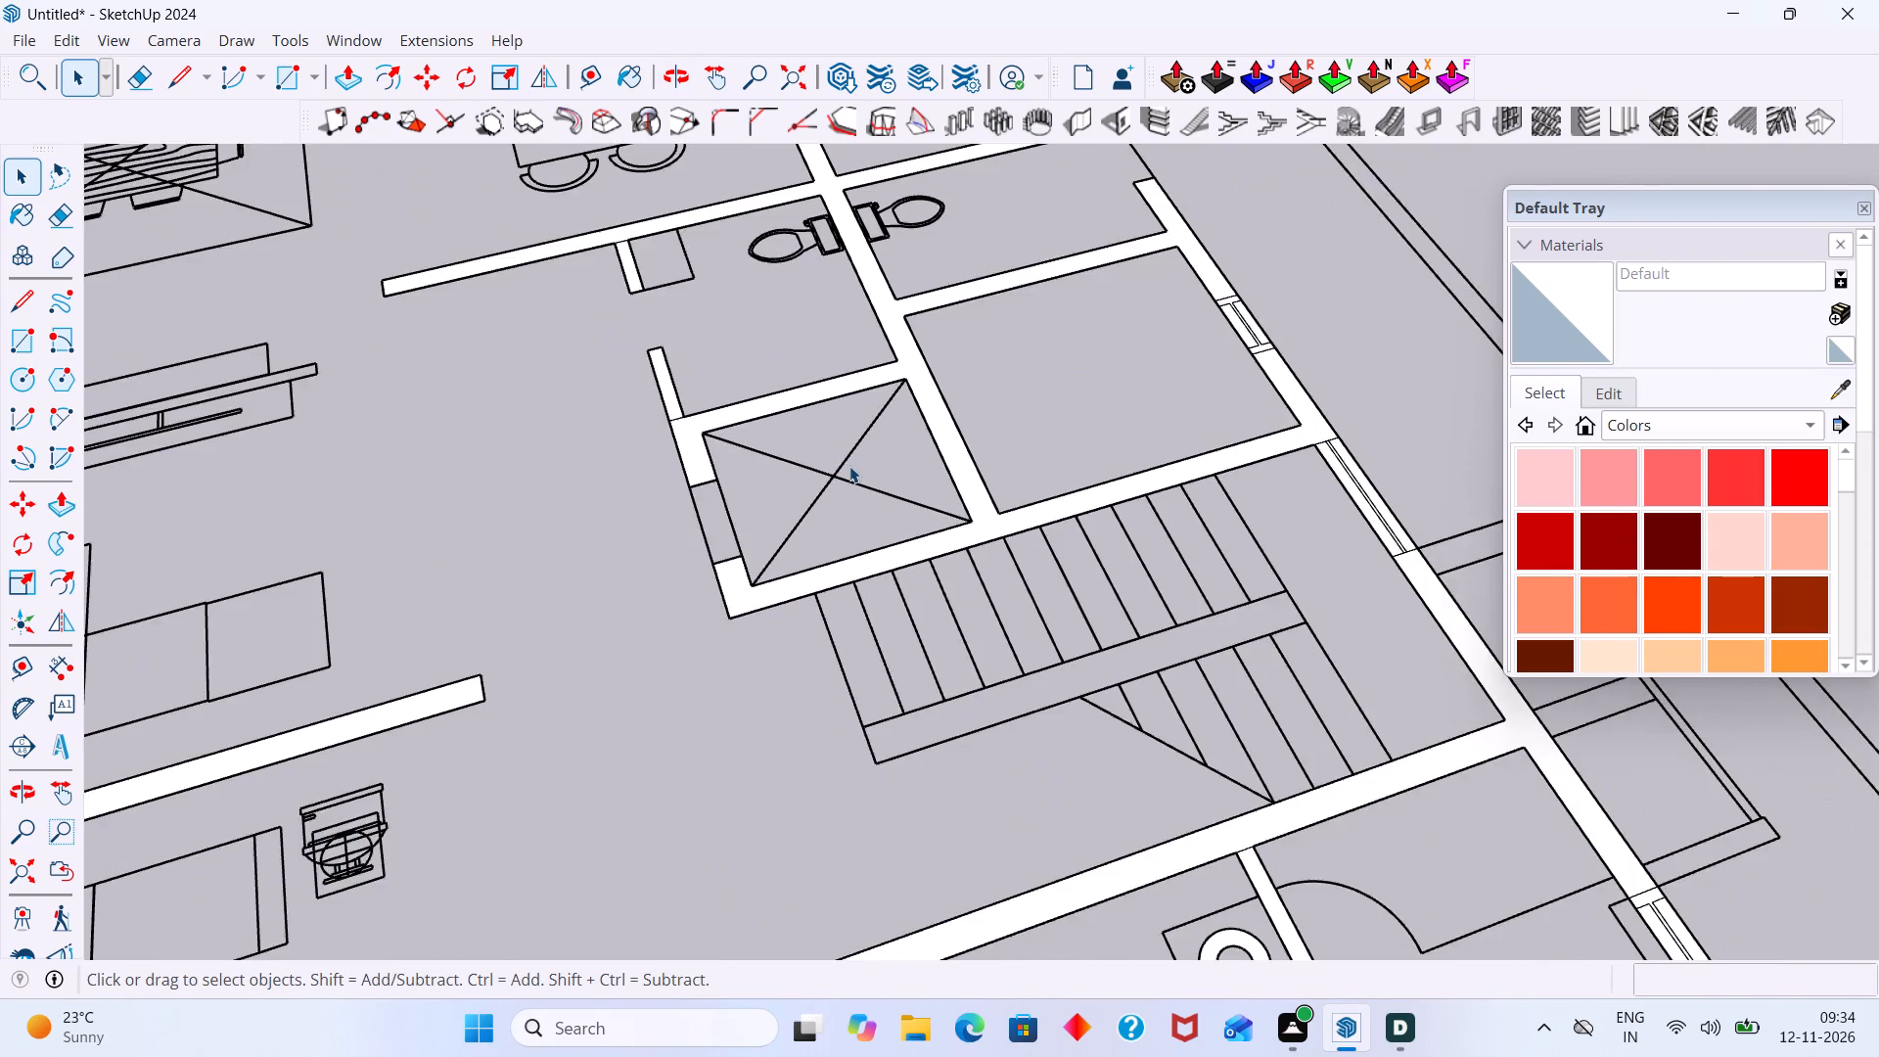
{"action": "scroll", "coordinate": [849, 466], "scroll_direction": "down", "scroll_amount": 2}
{"action": "scroll", "coordinate": [760, 507], "scroll_direction": "down", "scroll_amount": 12}
{"action": "scroll", "coordinate": [512, 474], "scroll_direction": "up", "scroll_amount": 5}
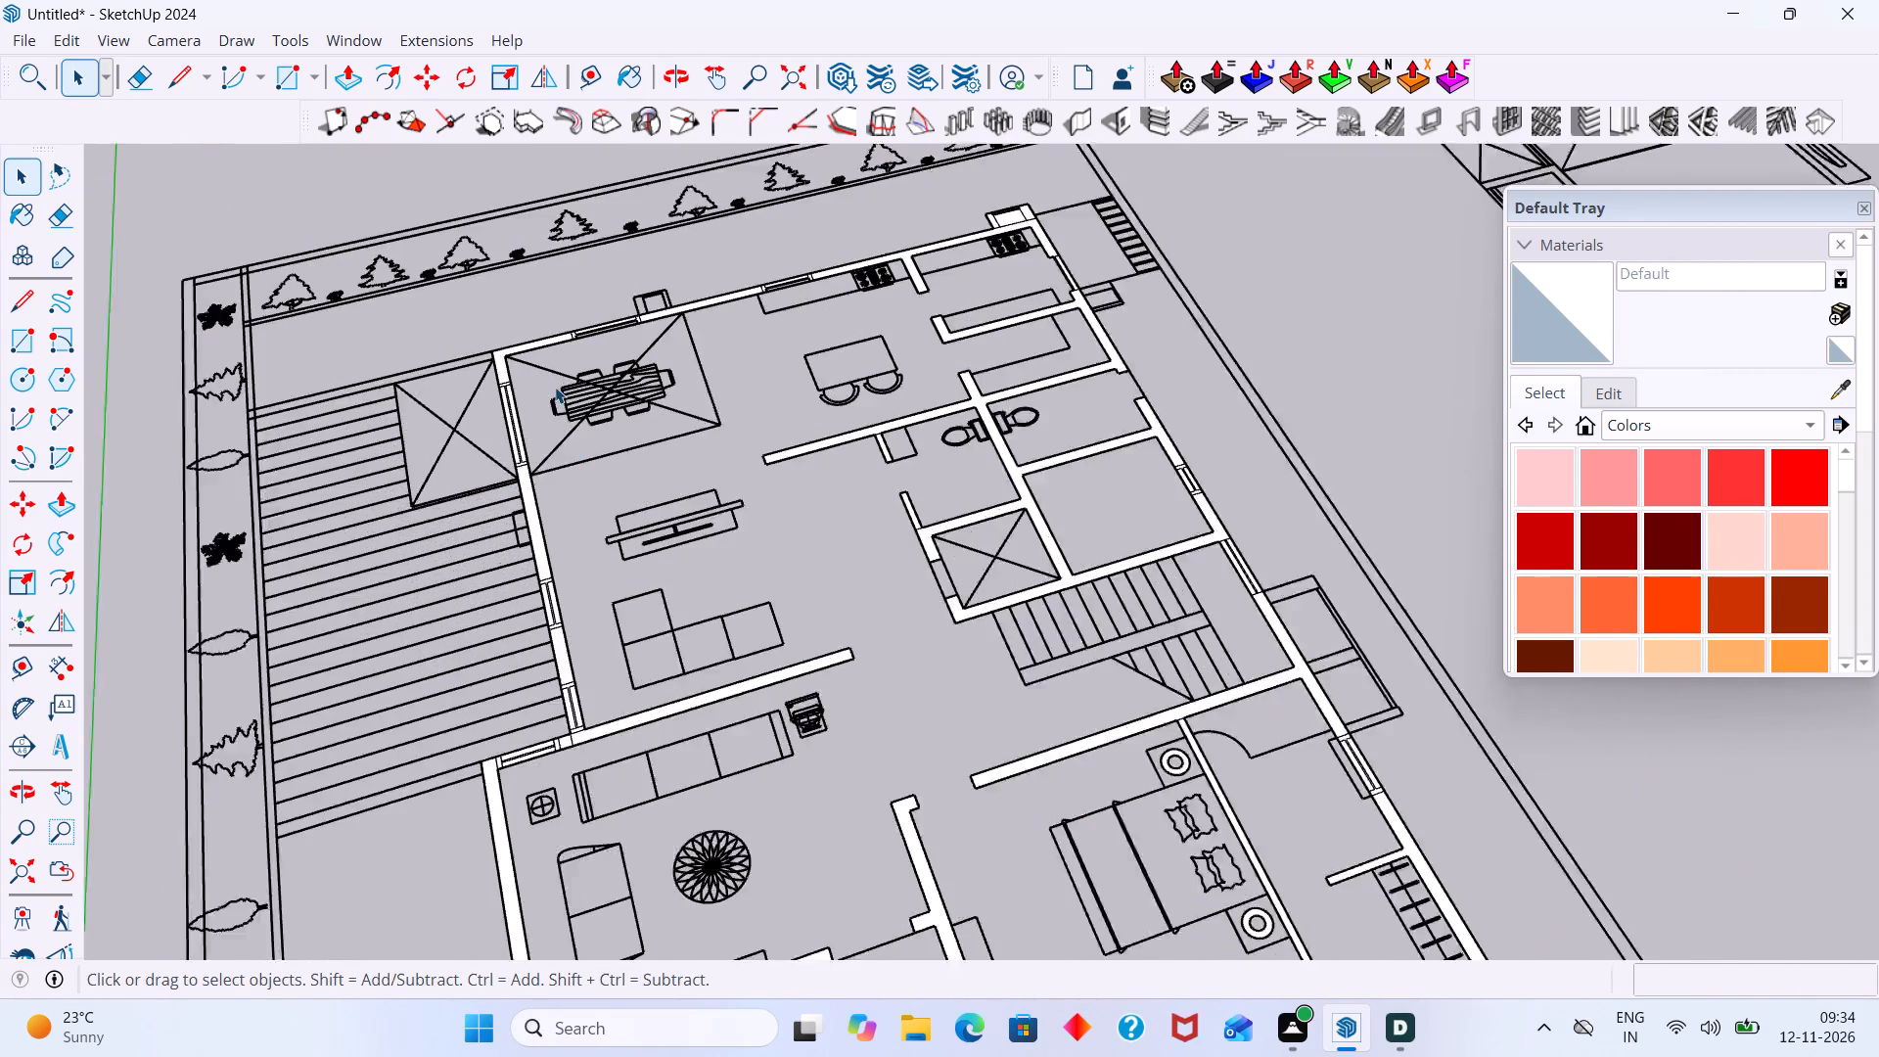
Display the FaceUp extension's tools and place them above the dining room's outer wall corner.
{"action": "scroll", "coordinate": [555, 387], "scroll_direction": "up", "scroll_amount": 18}
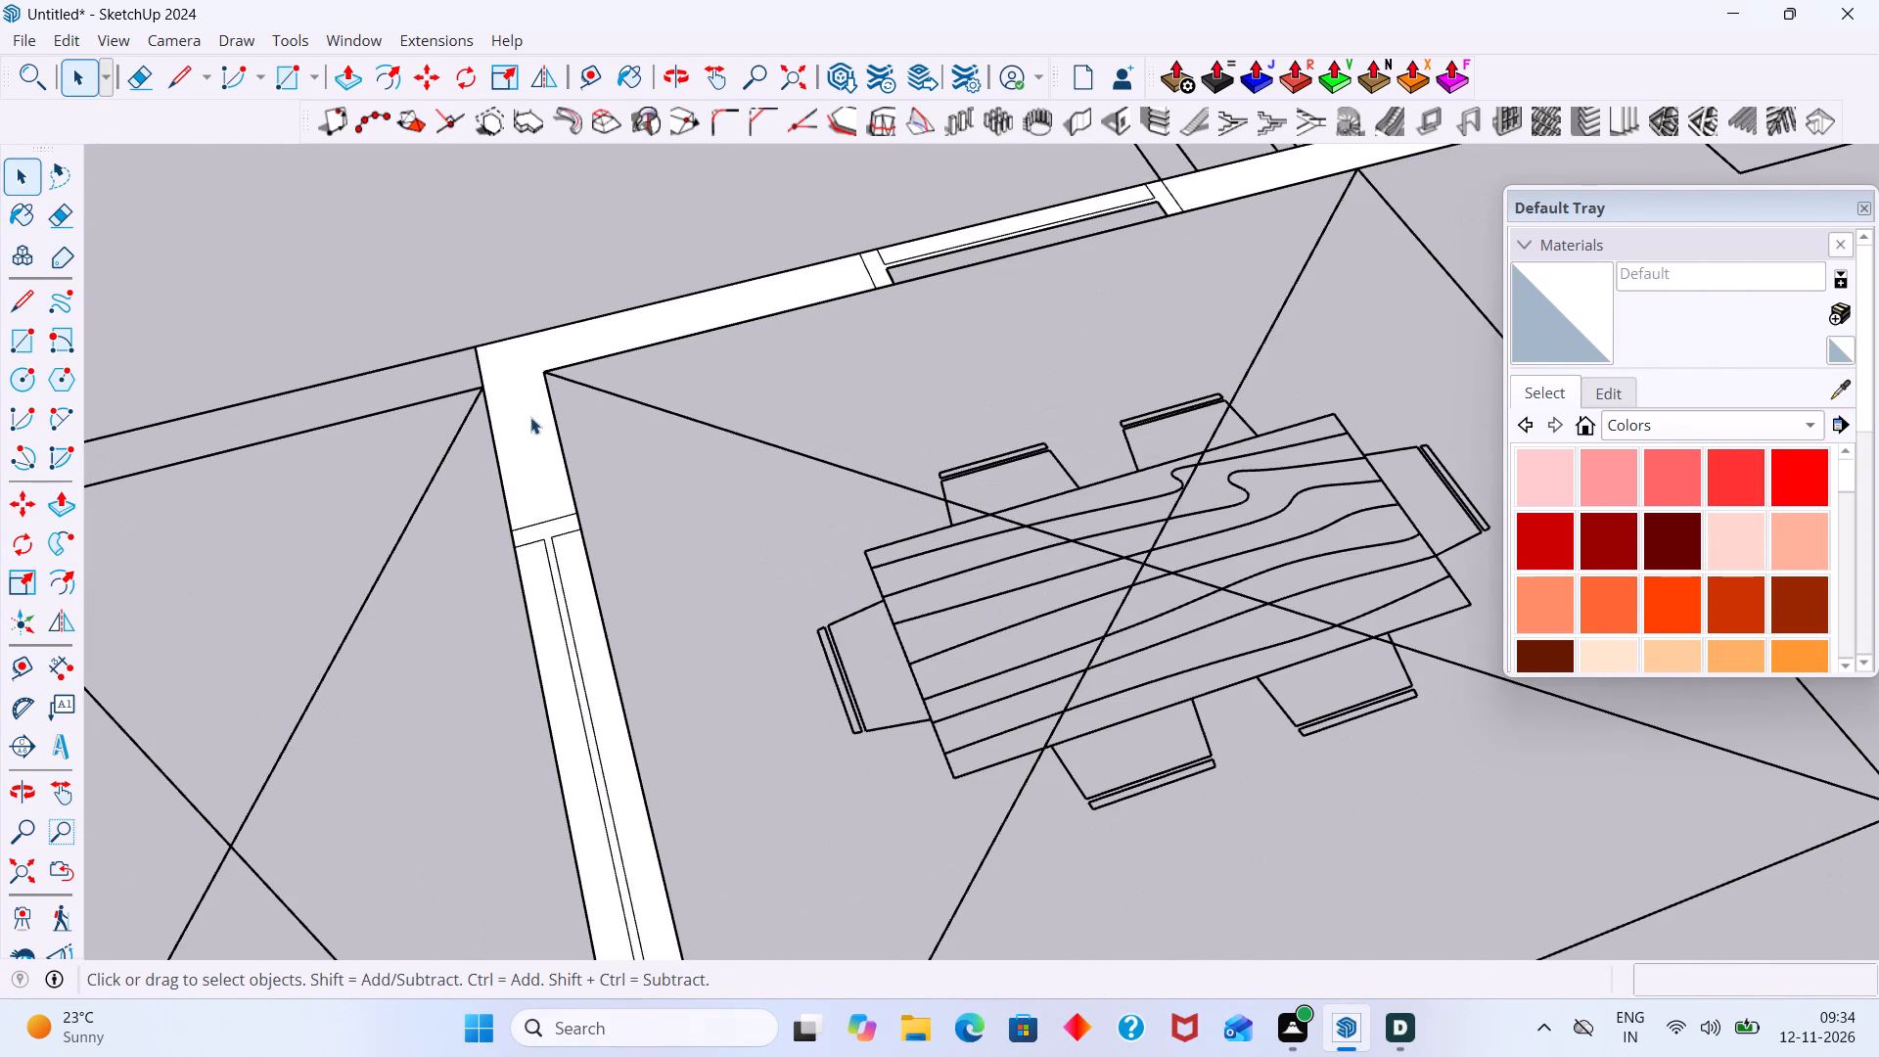
{"action": "right_click", "coordinate": [1535, 63]}
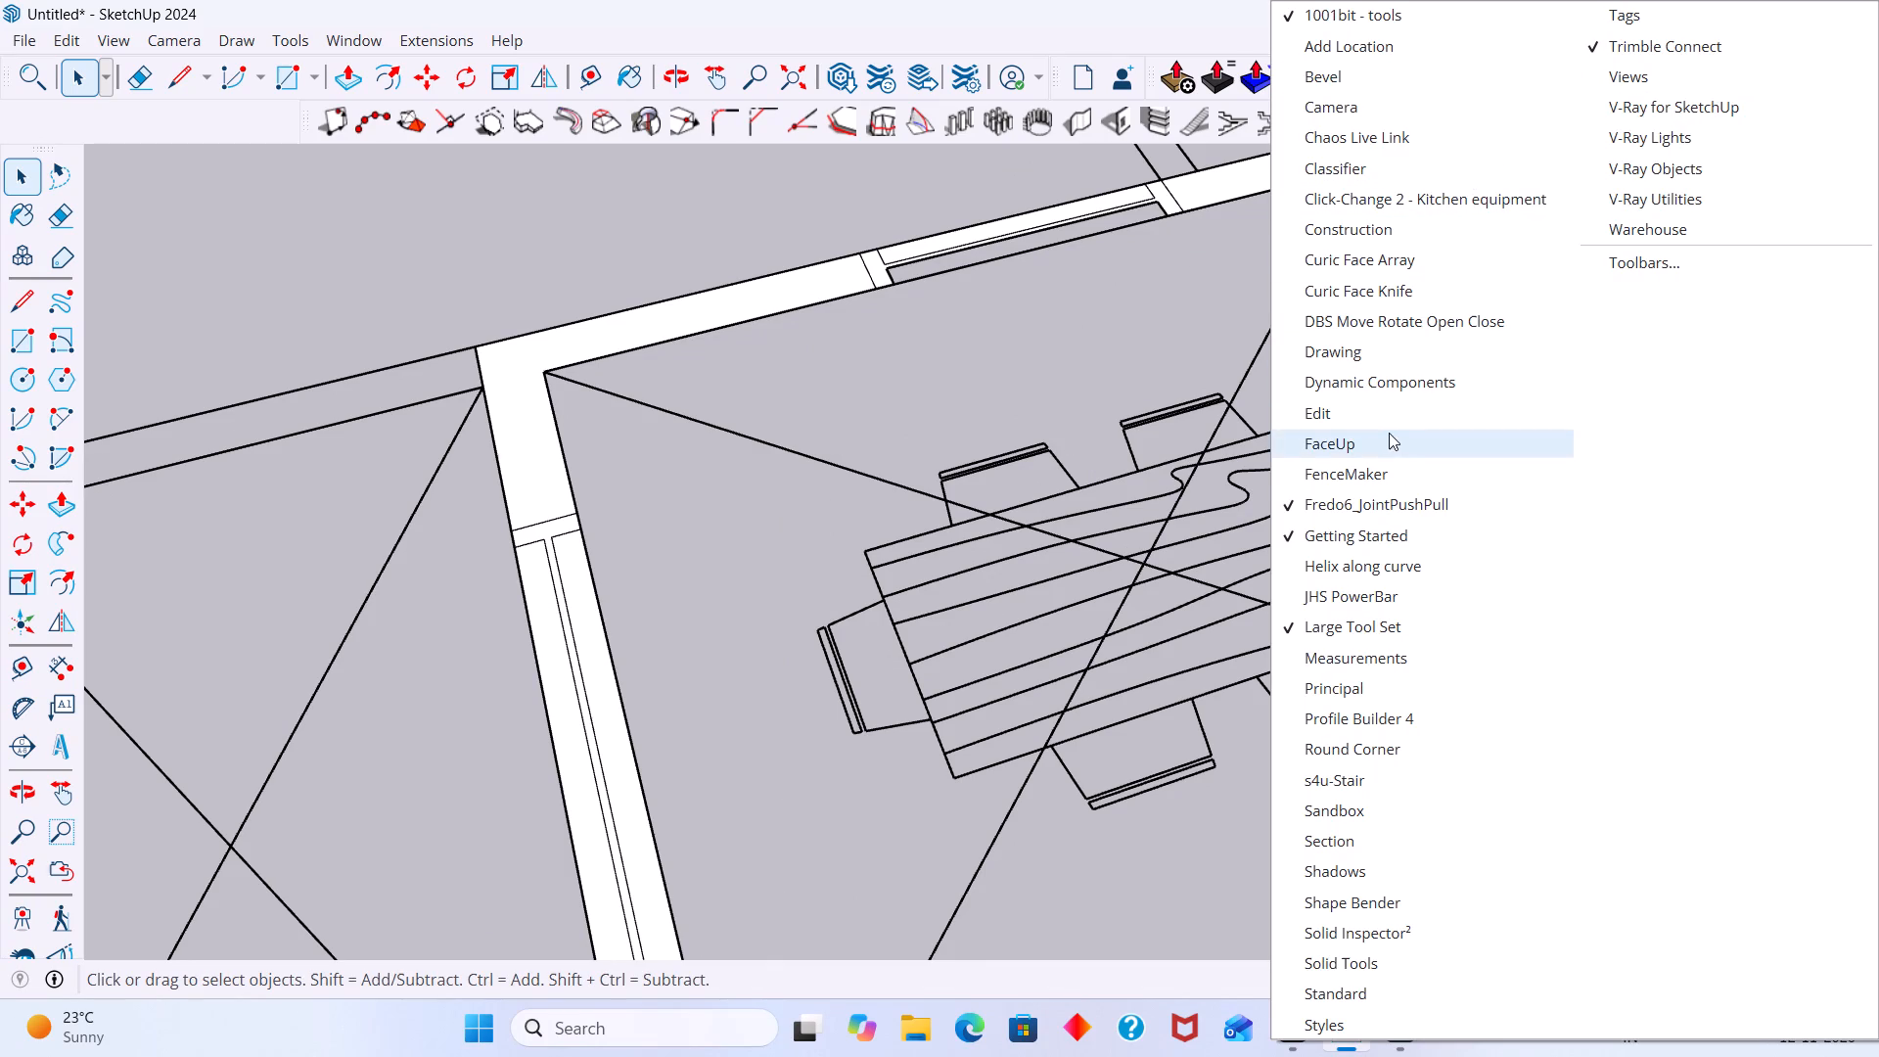
{"action": "left_click", "coordinate": [1347, 448]}
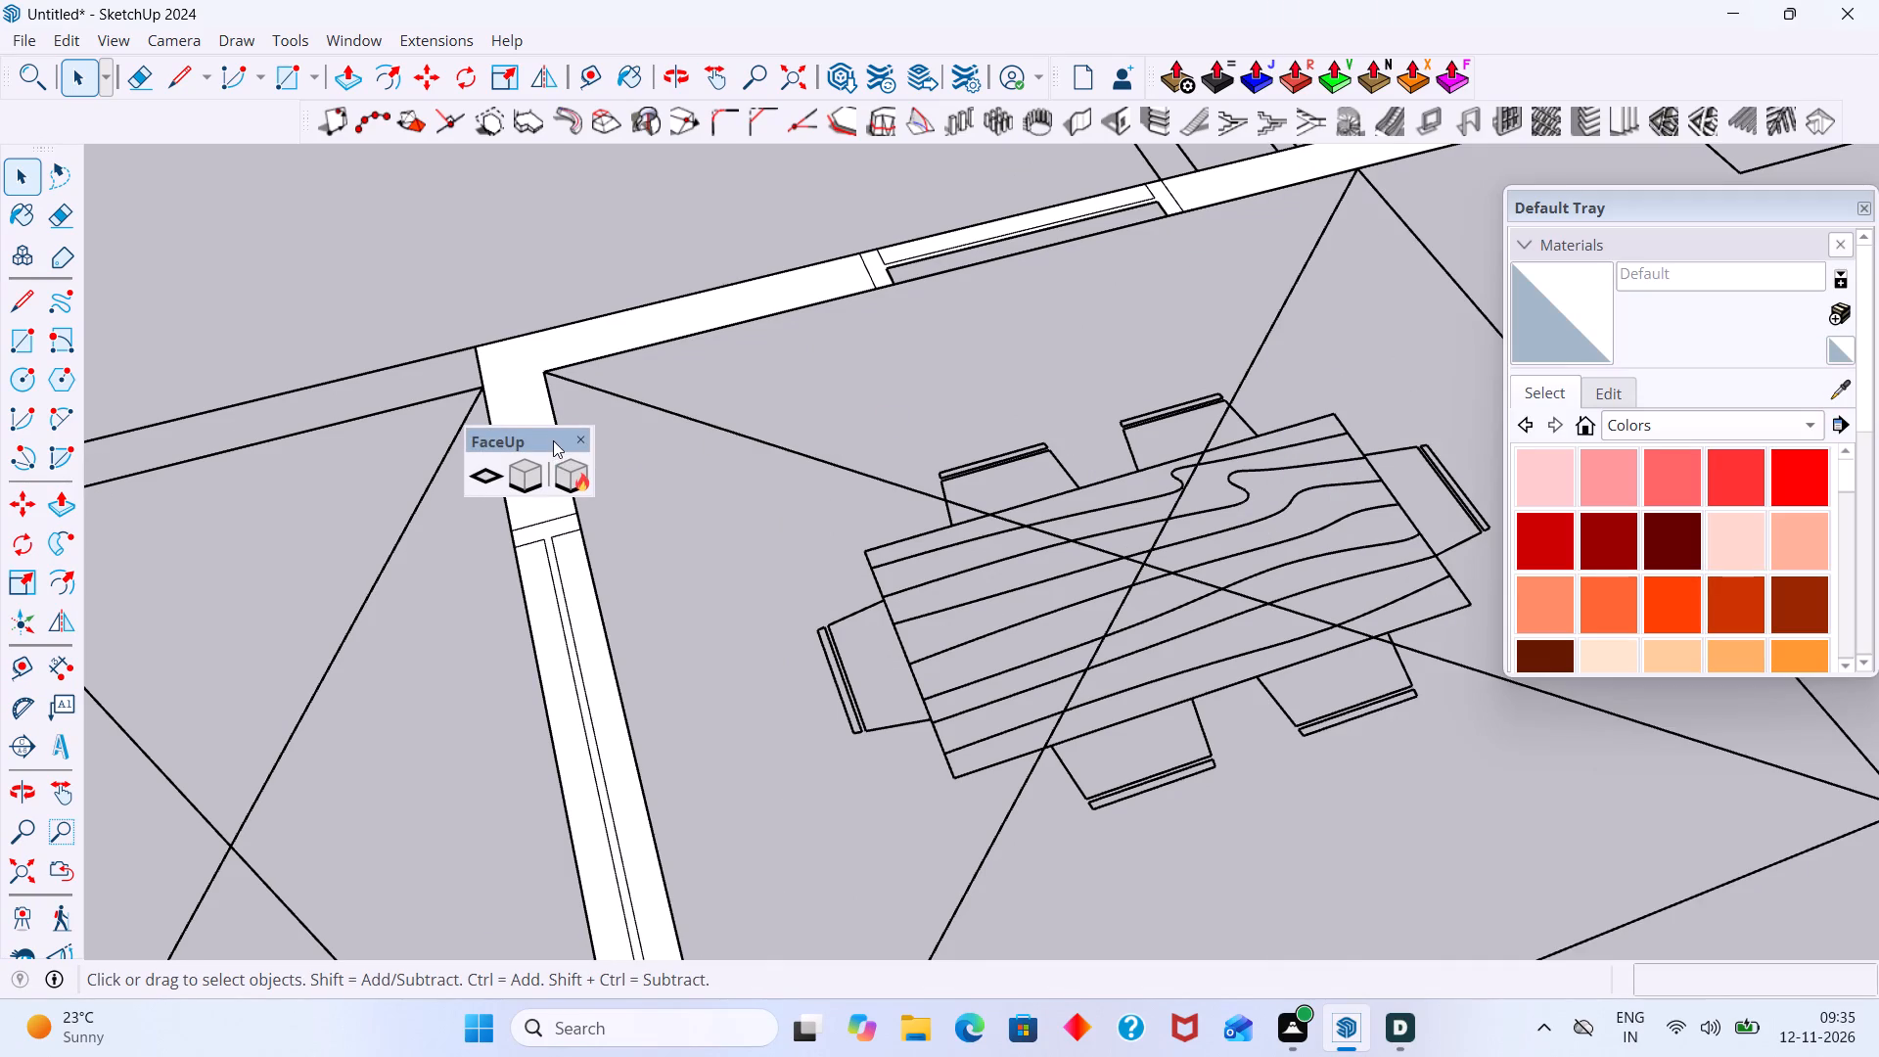
{"action": "left_click_drag", "start_coordinate": [553, 440], "coordinate": [447, 216]}
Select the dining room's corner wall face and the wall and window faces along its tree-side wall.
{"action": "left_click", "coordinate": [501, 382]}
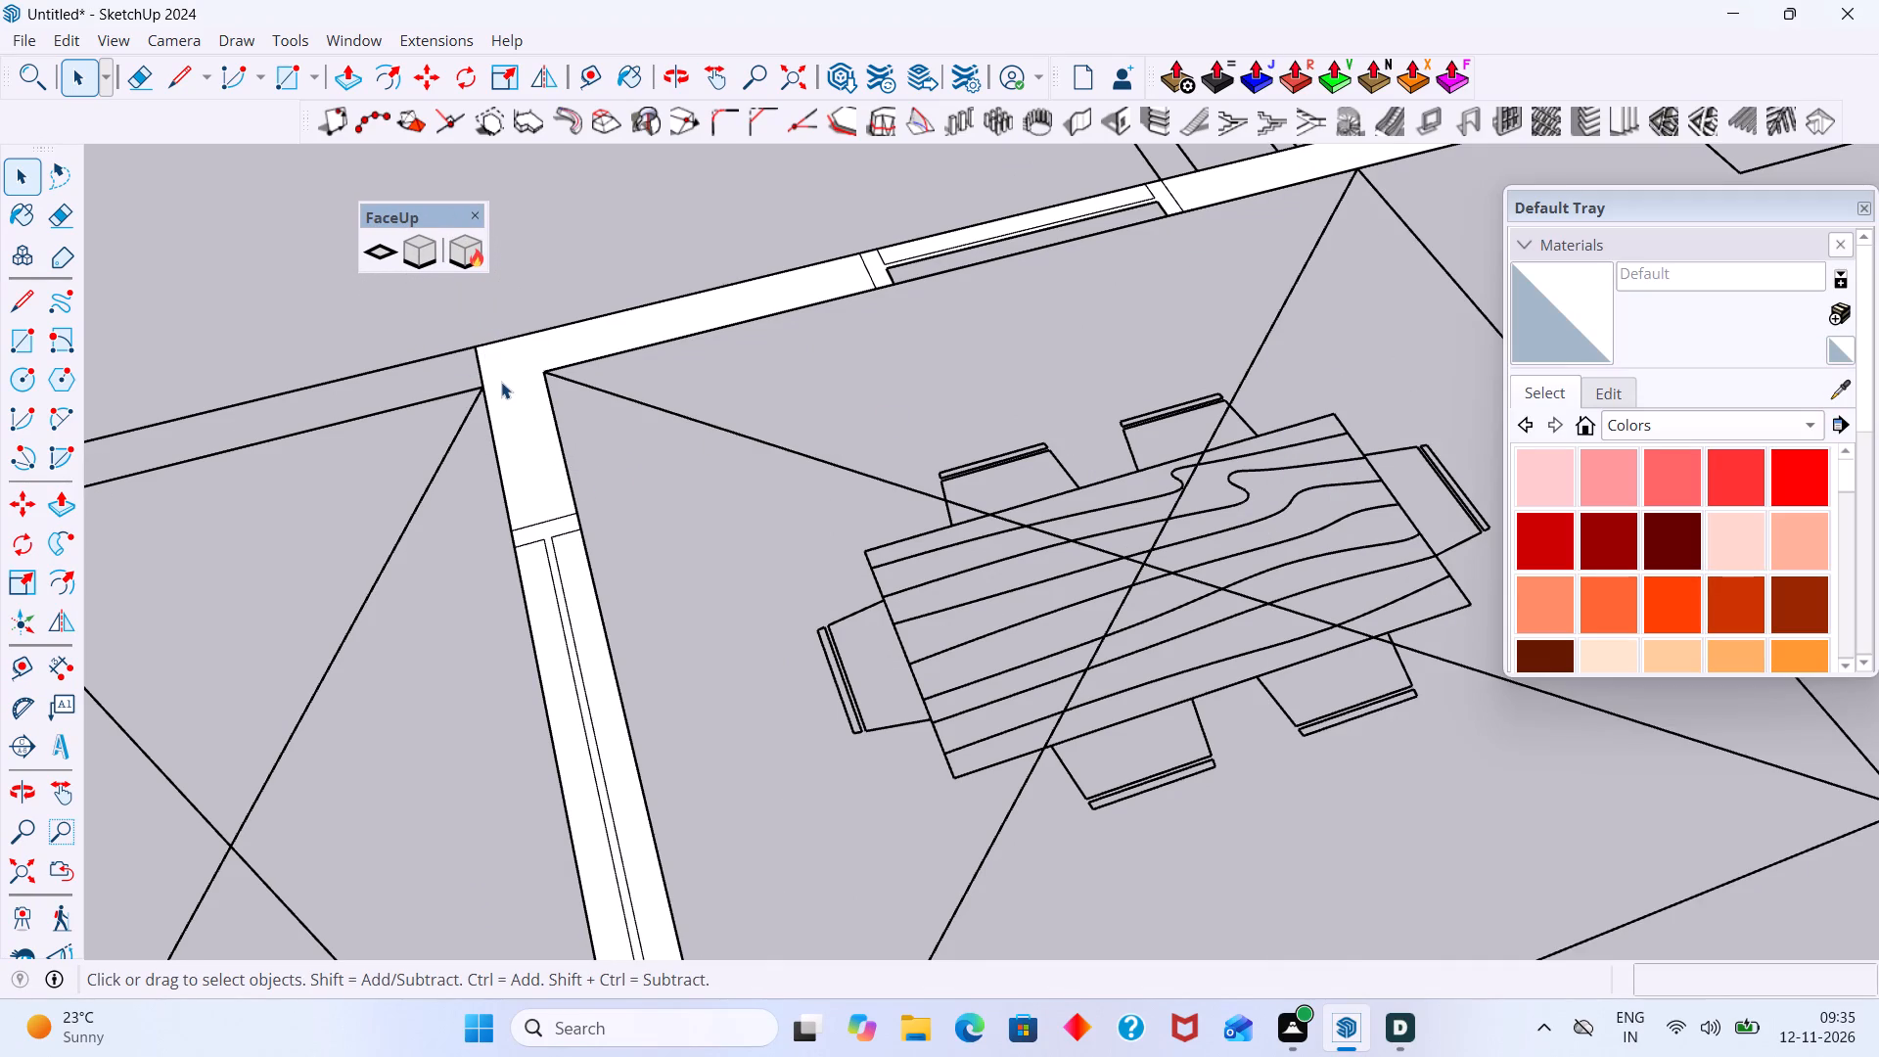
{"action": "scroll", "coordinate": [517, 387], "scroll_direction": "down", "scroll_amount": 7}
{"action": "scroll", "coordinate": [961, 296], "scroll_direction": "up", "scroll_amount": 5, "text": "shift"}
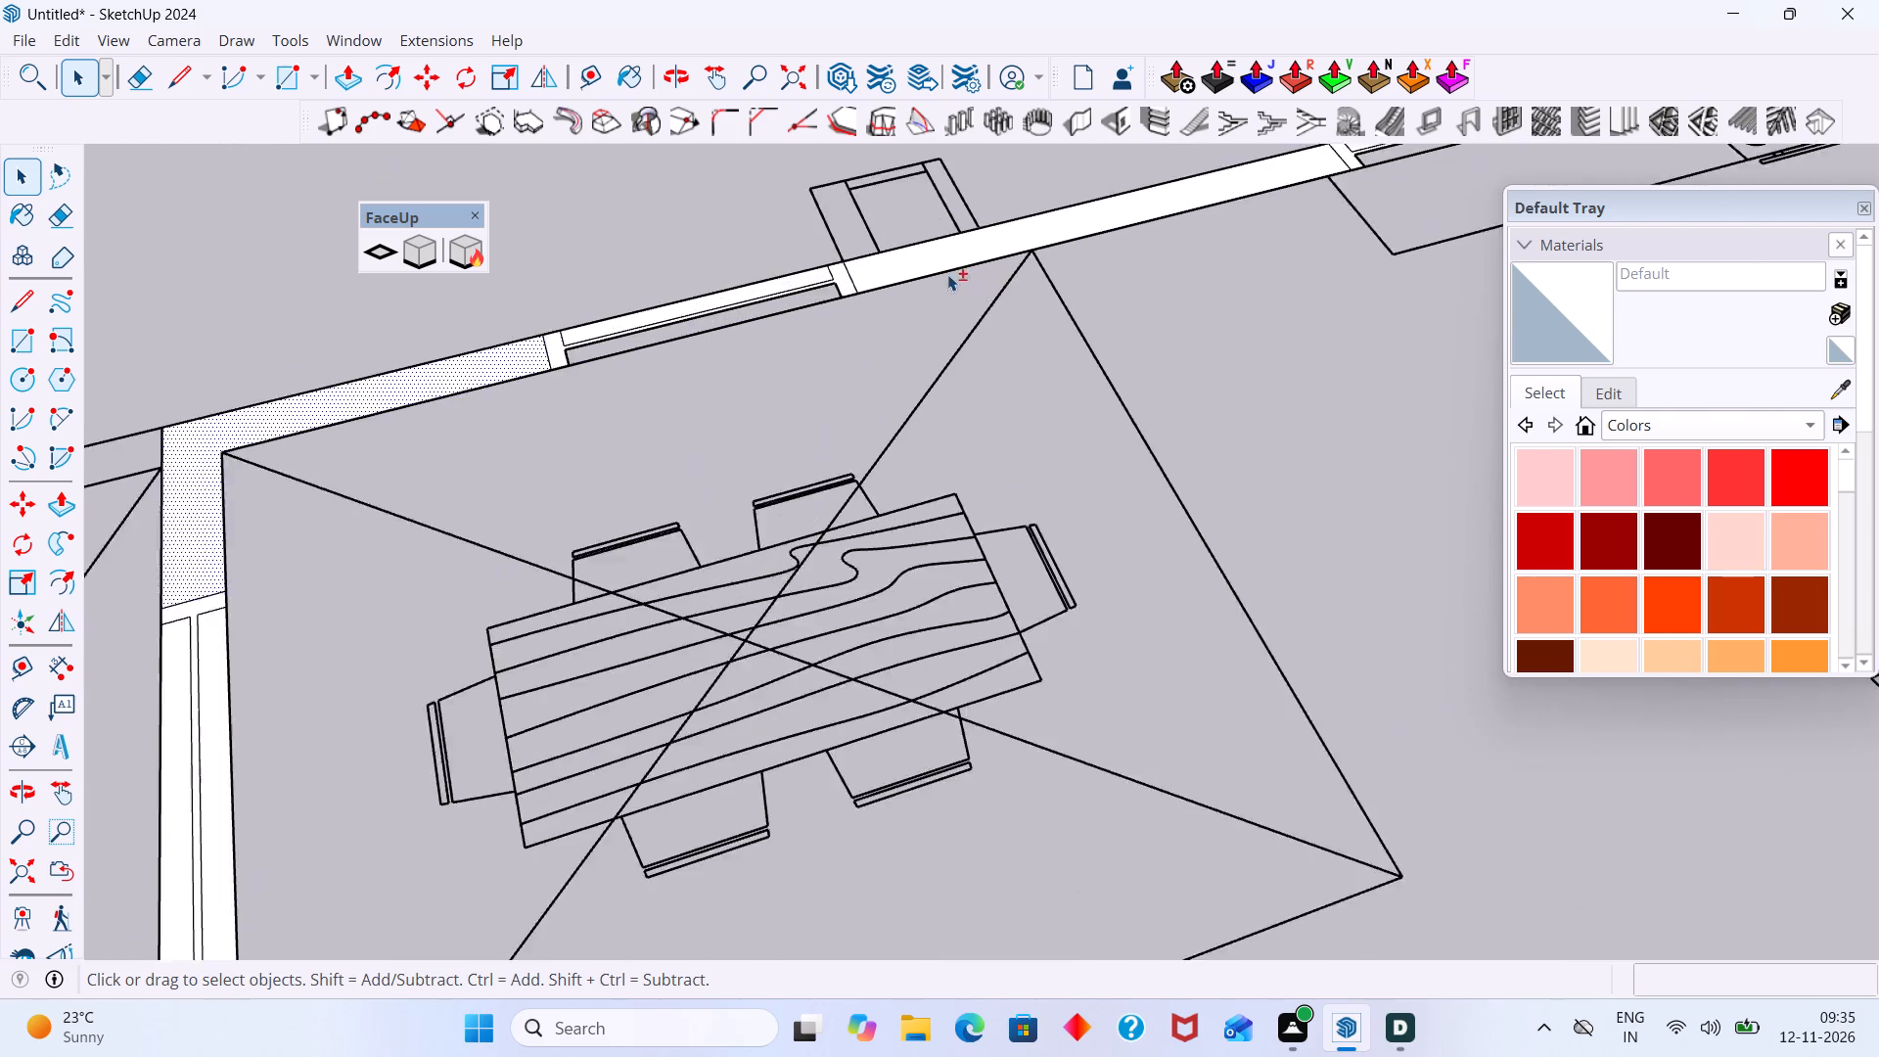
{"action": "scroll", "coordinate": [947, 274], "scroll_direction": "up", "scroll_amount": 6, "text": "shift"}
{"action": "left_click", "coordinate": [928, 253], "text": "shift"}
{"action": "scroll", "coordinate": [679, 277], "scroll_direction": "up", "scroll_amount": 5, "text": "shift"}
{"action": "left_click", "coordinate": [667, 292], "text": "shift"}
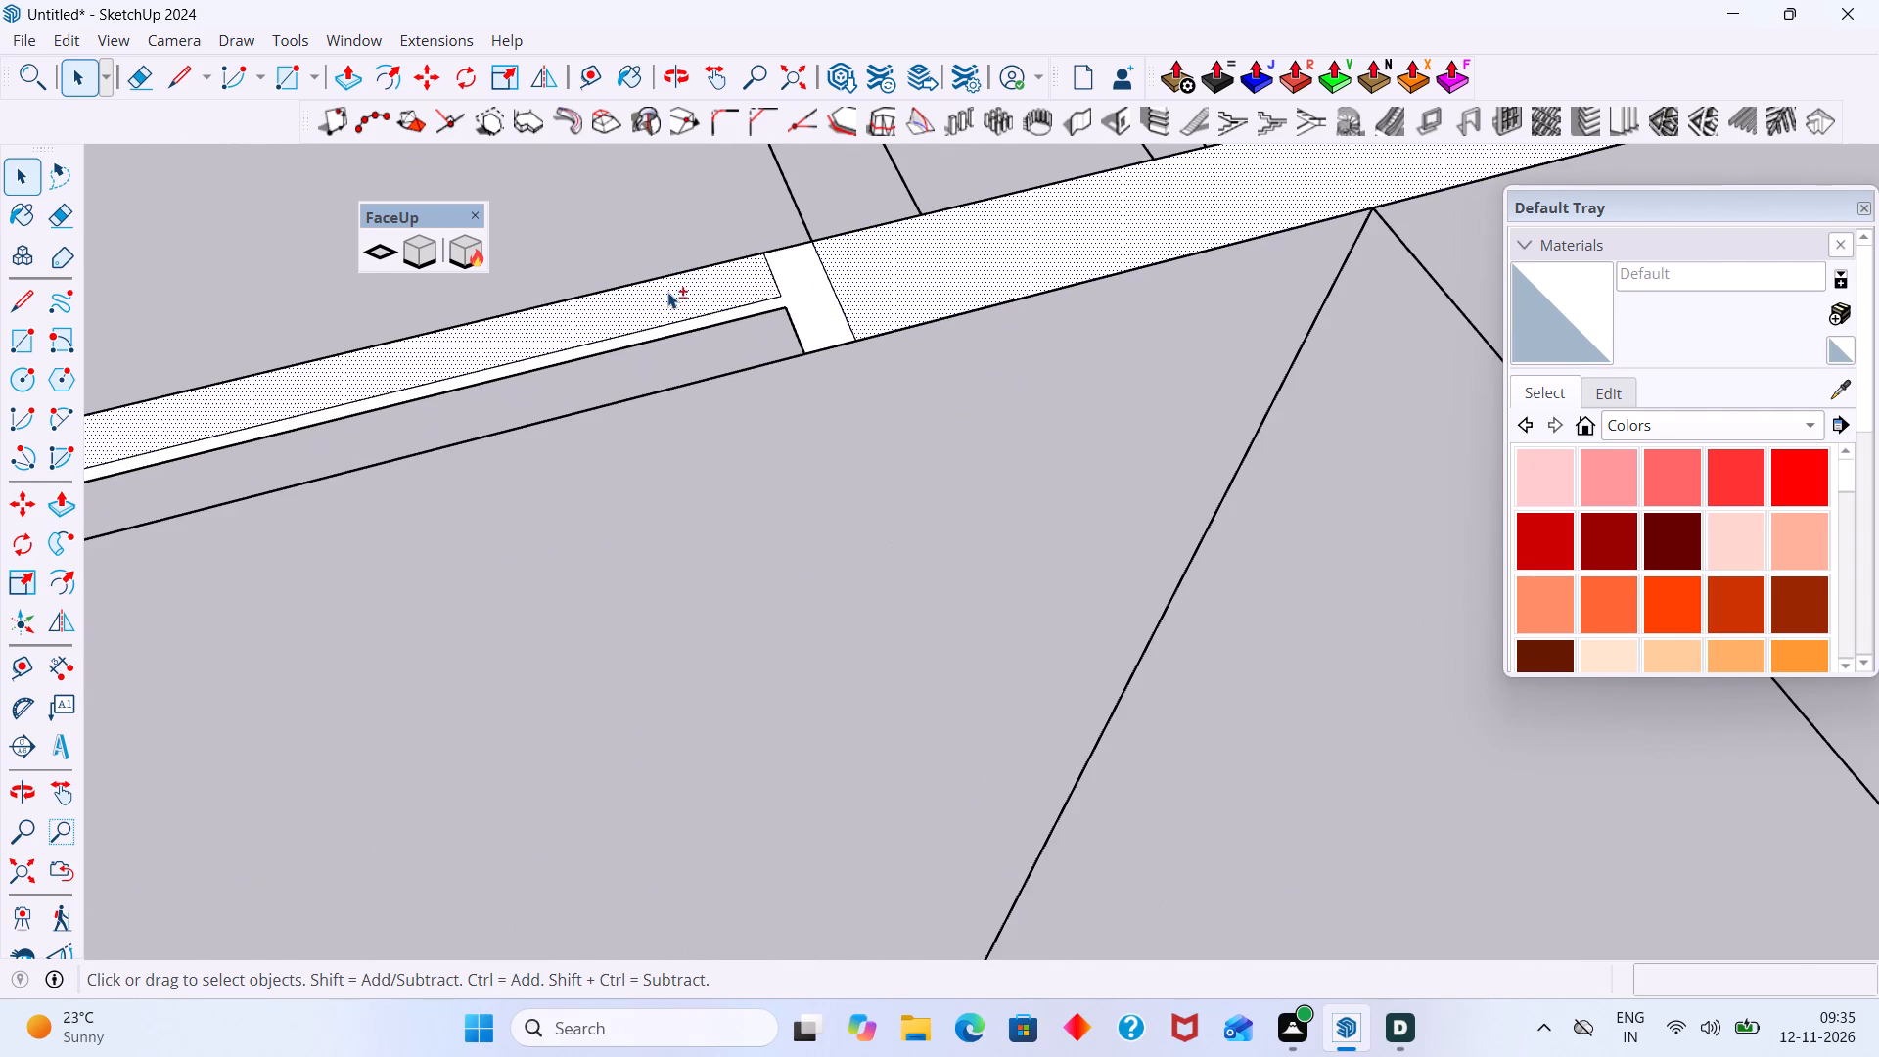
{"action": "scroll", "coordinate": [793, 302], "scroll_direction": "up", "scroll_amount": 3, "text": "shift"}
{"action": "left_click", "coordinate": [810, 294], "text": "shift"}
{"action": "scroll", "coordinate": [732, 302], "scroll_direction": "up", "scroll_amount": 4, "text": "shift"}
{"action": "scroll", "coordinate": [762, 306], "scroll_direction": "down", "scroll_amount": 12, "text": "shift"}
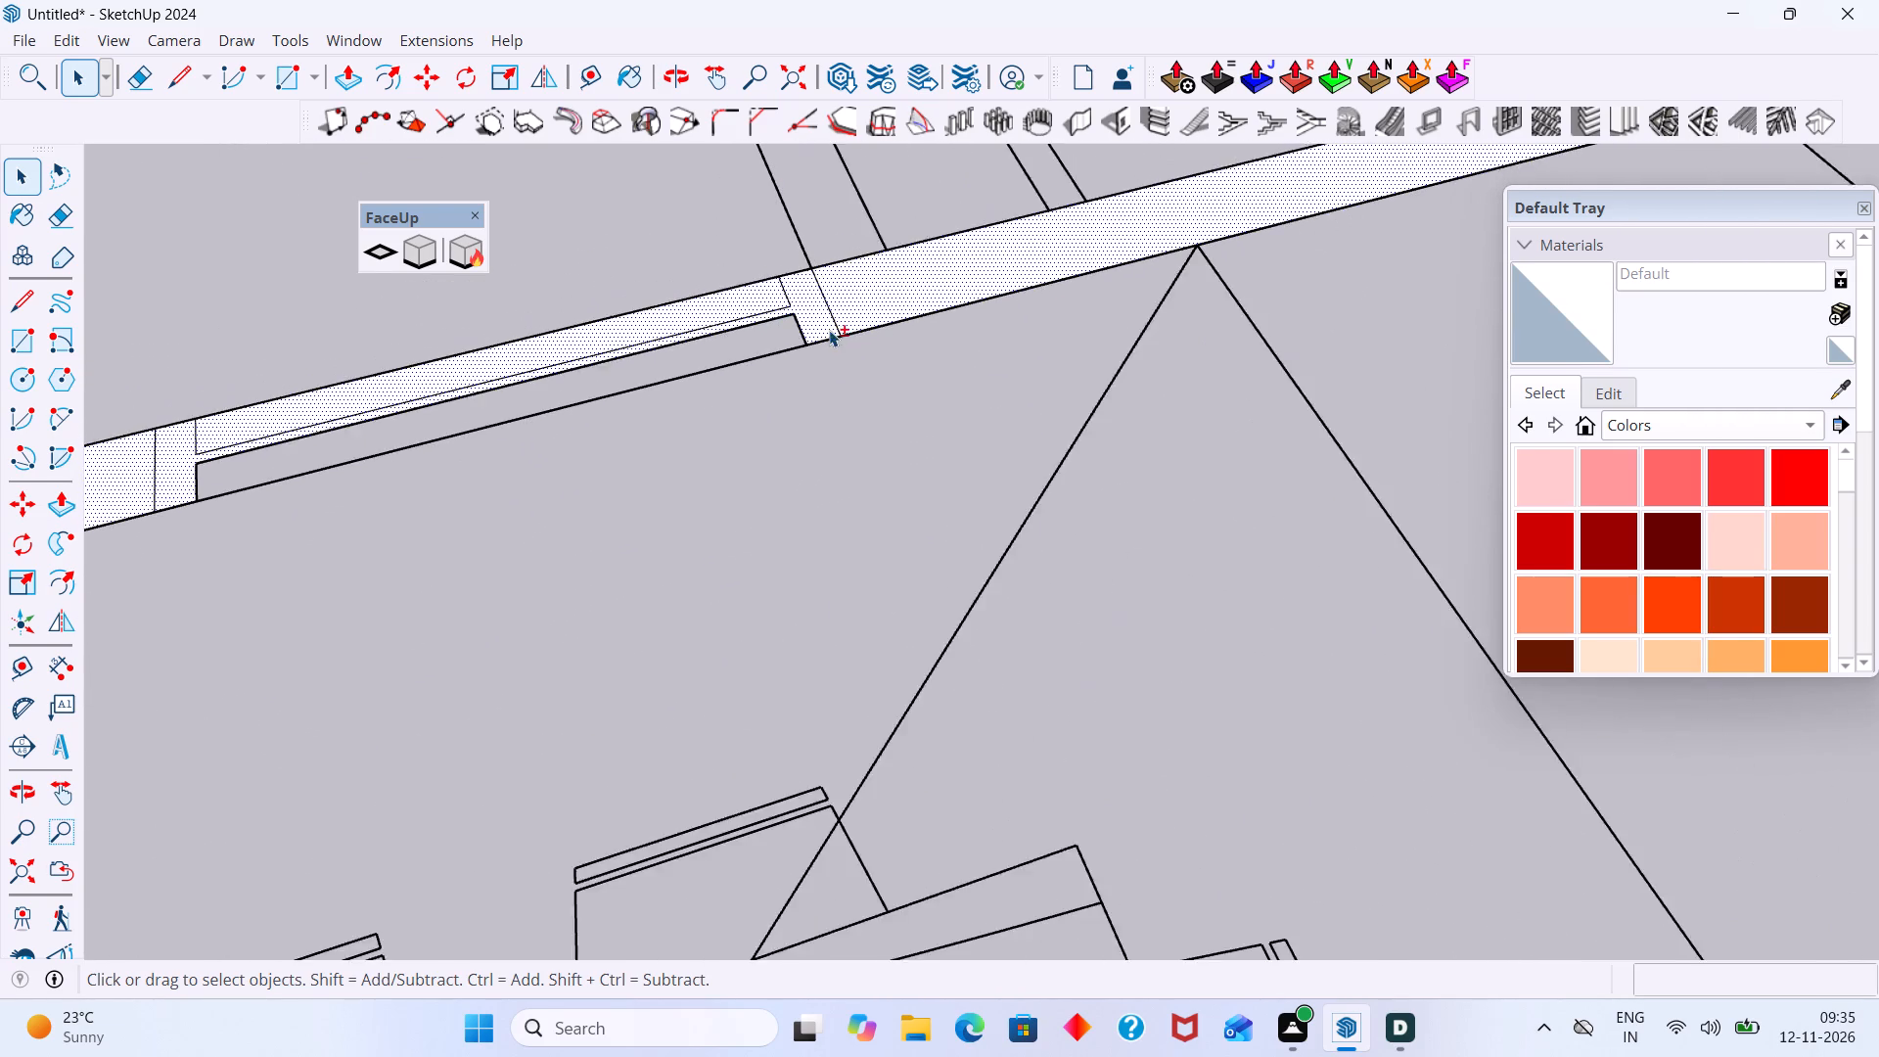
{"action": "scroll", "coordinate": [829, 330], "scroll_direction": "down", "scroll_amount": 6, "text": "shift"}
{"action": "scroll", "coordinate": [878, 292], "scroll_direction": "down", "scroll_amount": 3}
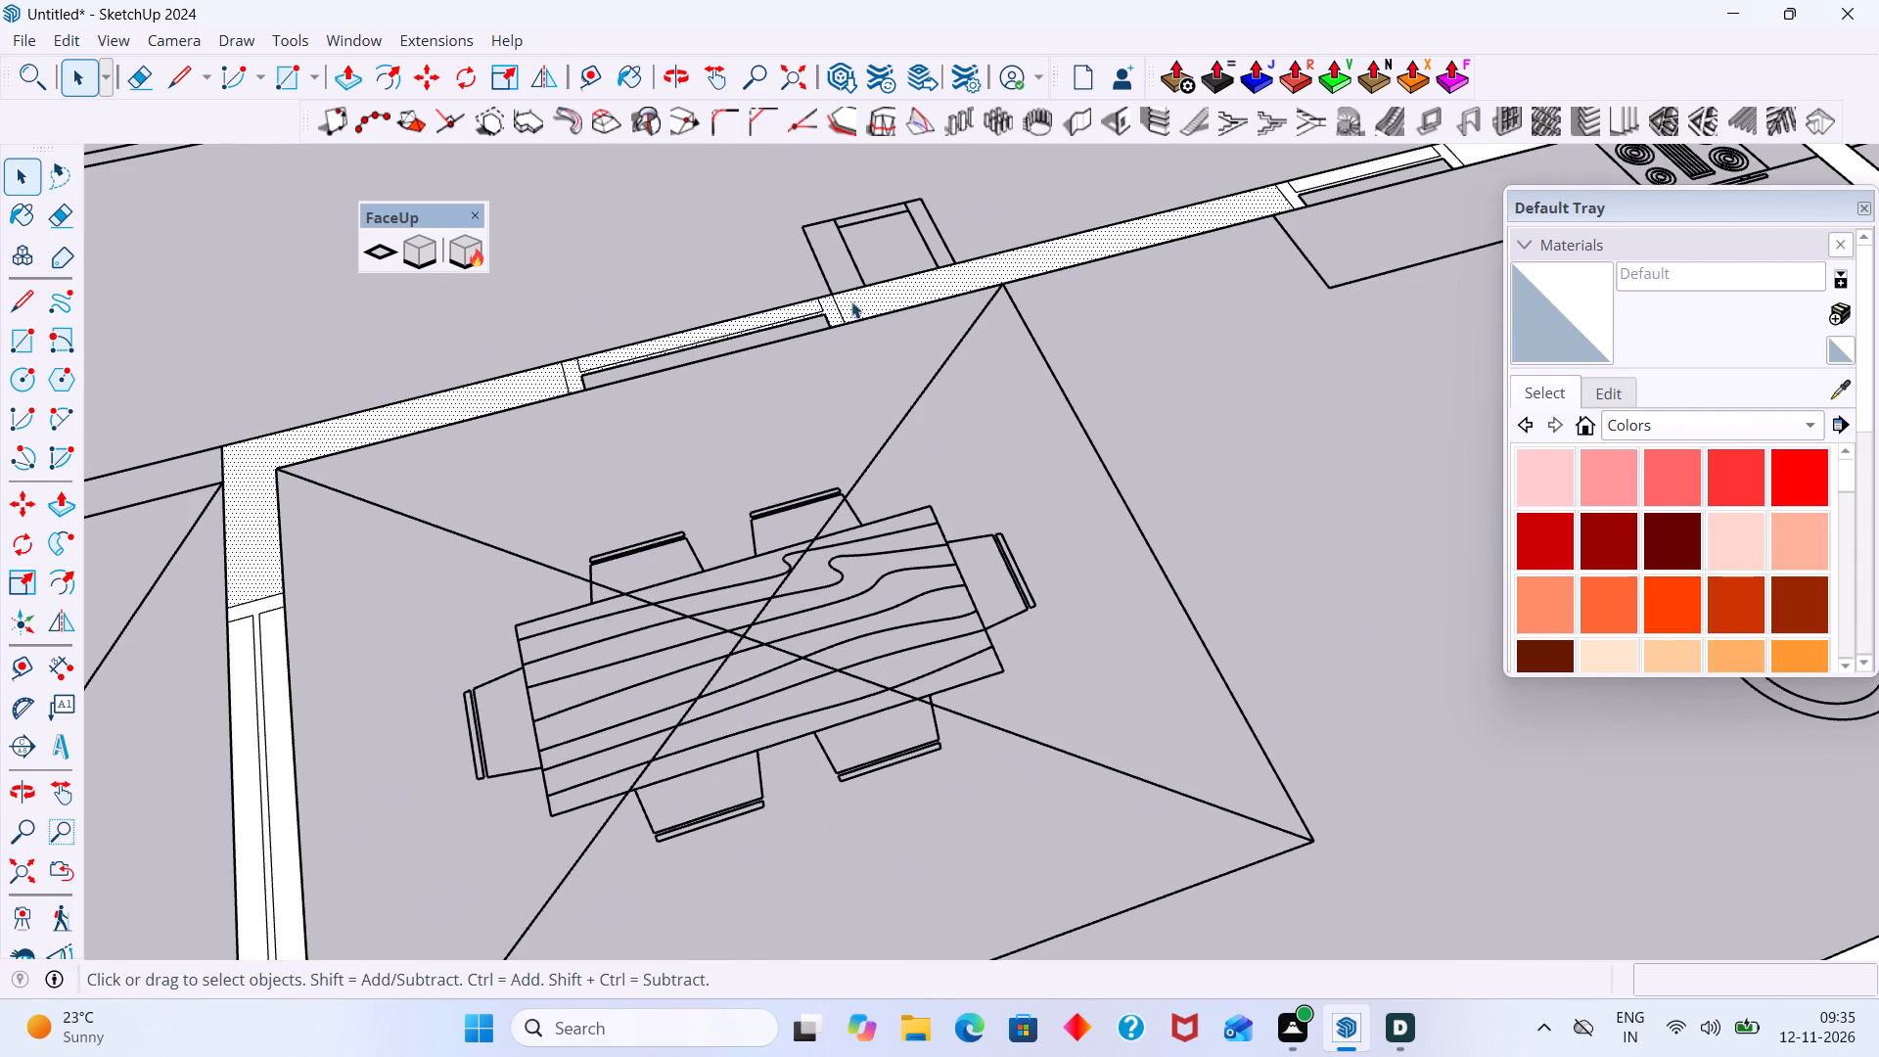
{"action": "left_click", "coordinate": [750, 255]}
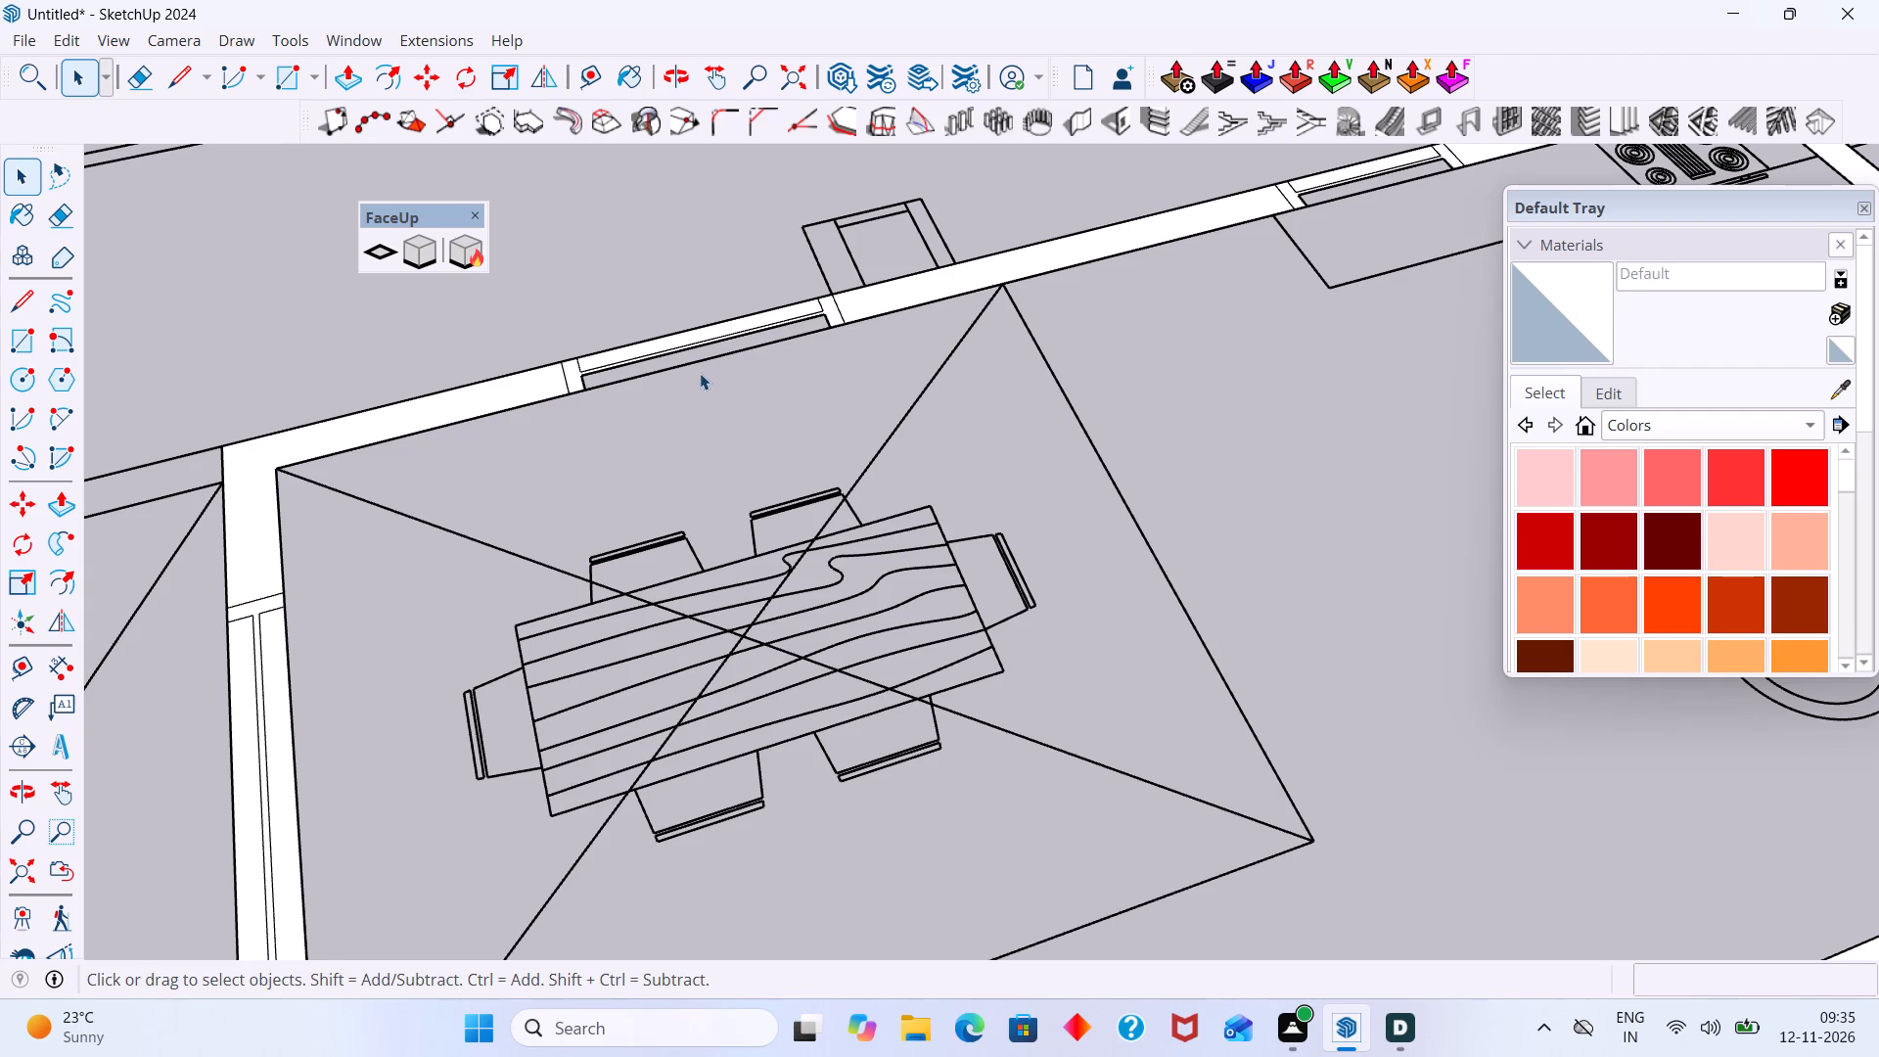
Fill the missing inner strip of the dining room's tree-side window with a 4' by 4" rectangle and delete the surplus room face.
{"action": "key", "text": "r"}
{"action": "scroll", "coordinate": [560, 377], "scroll_direction": "up", "scroll_amount": 11}
{"action": "left_click", "coordinate": [613, 375]}
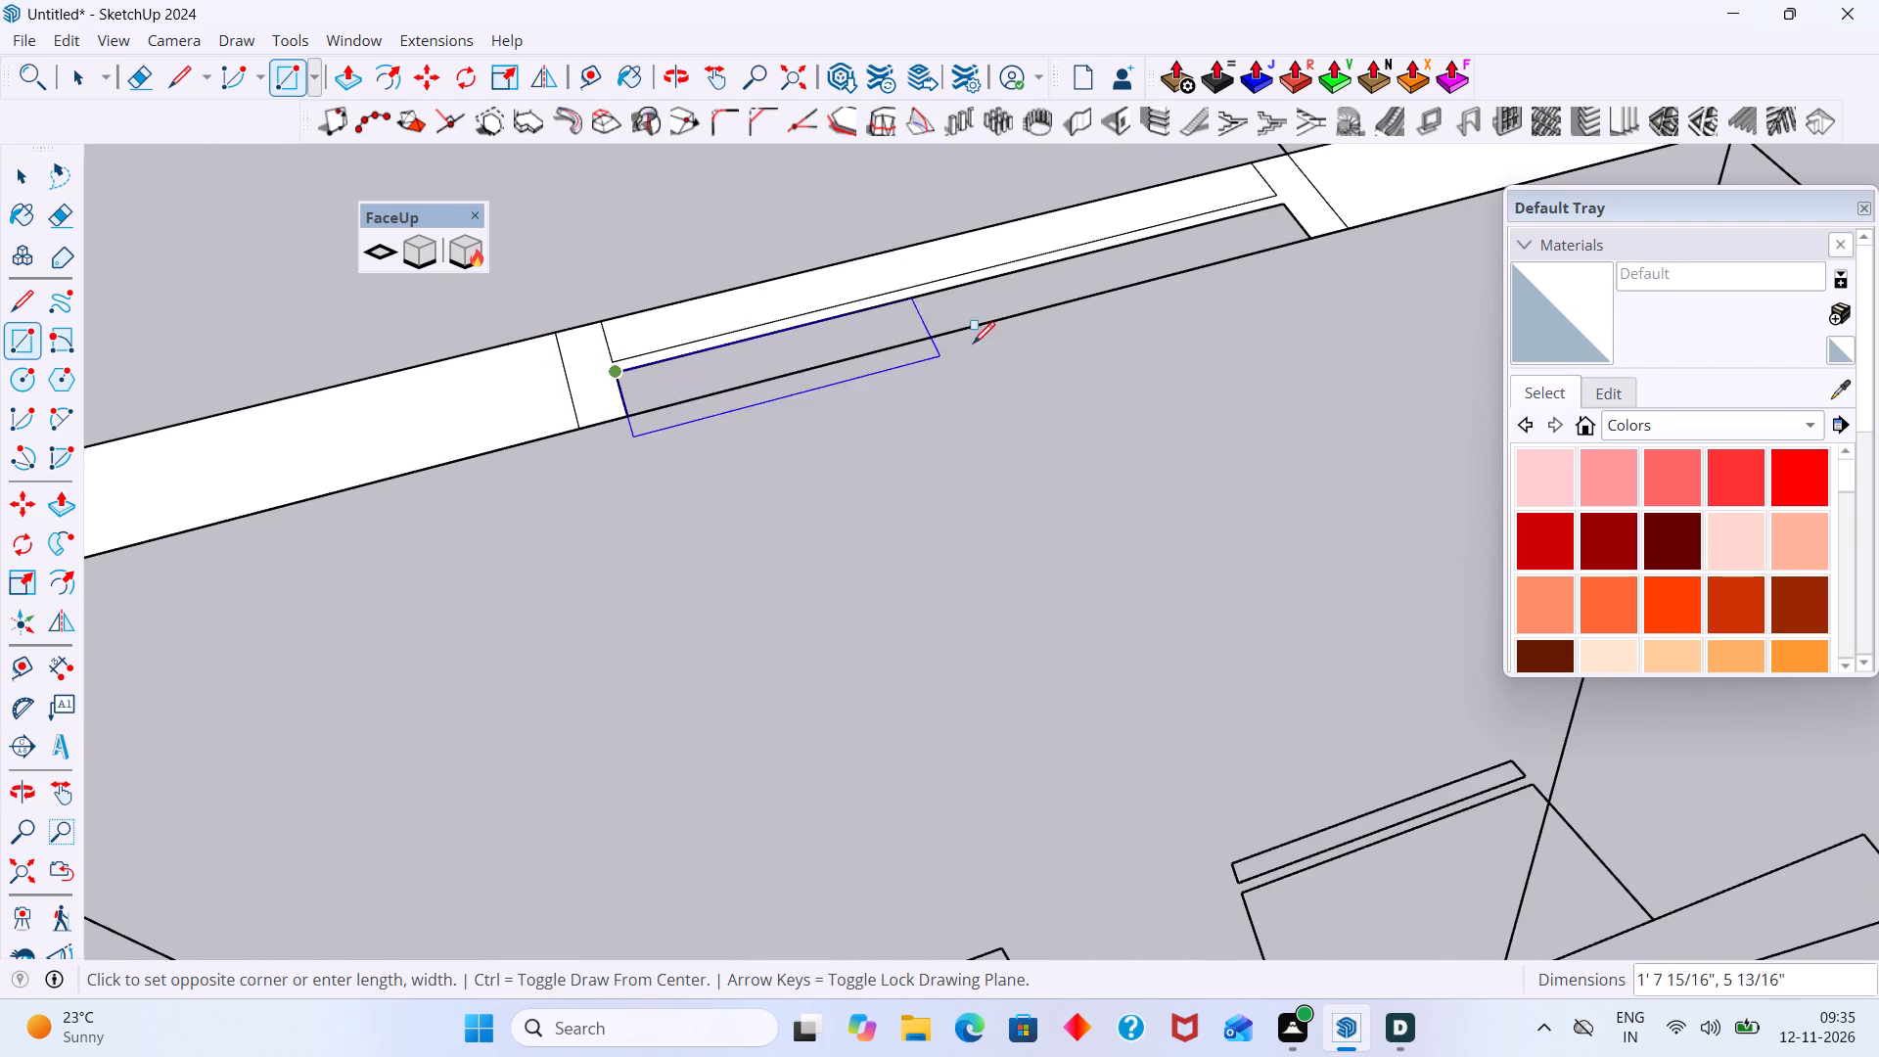
{"action": "left_click", "coordinate": [1313, 237]}
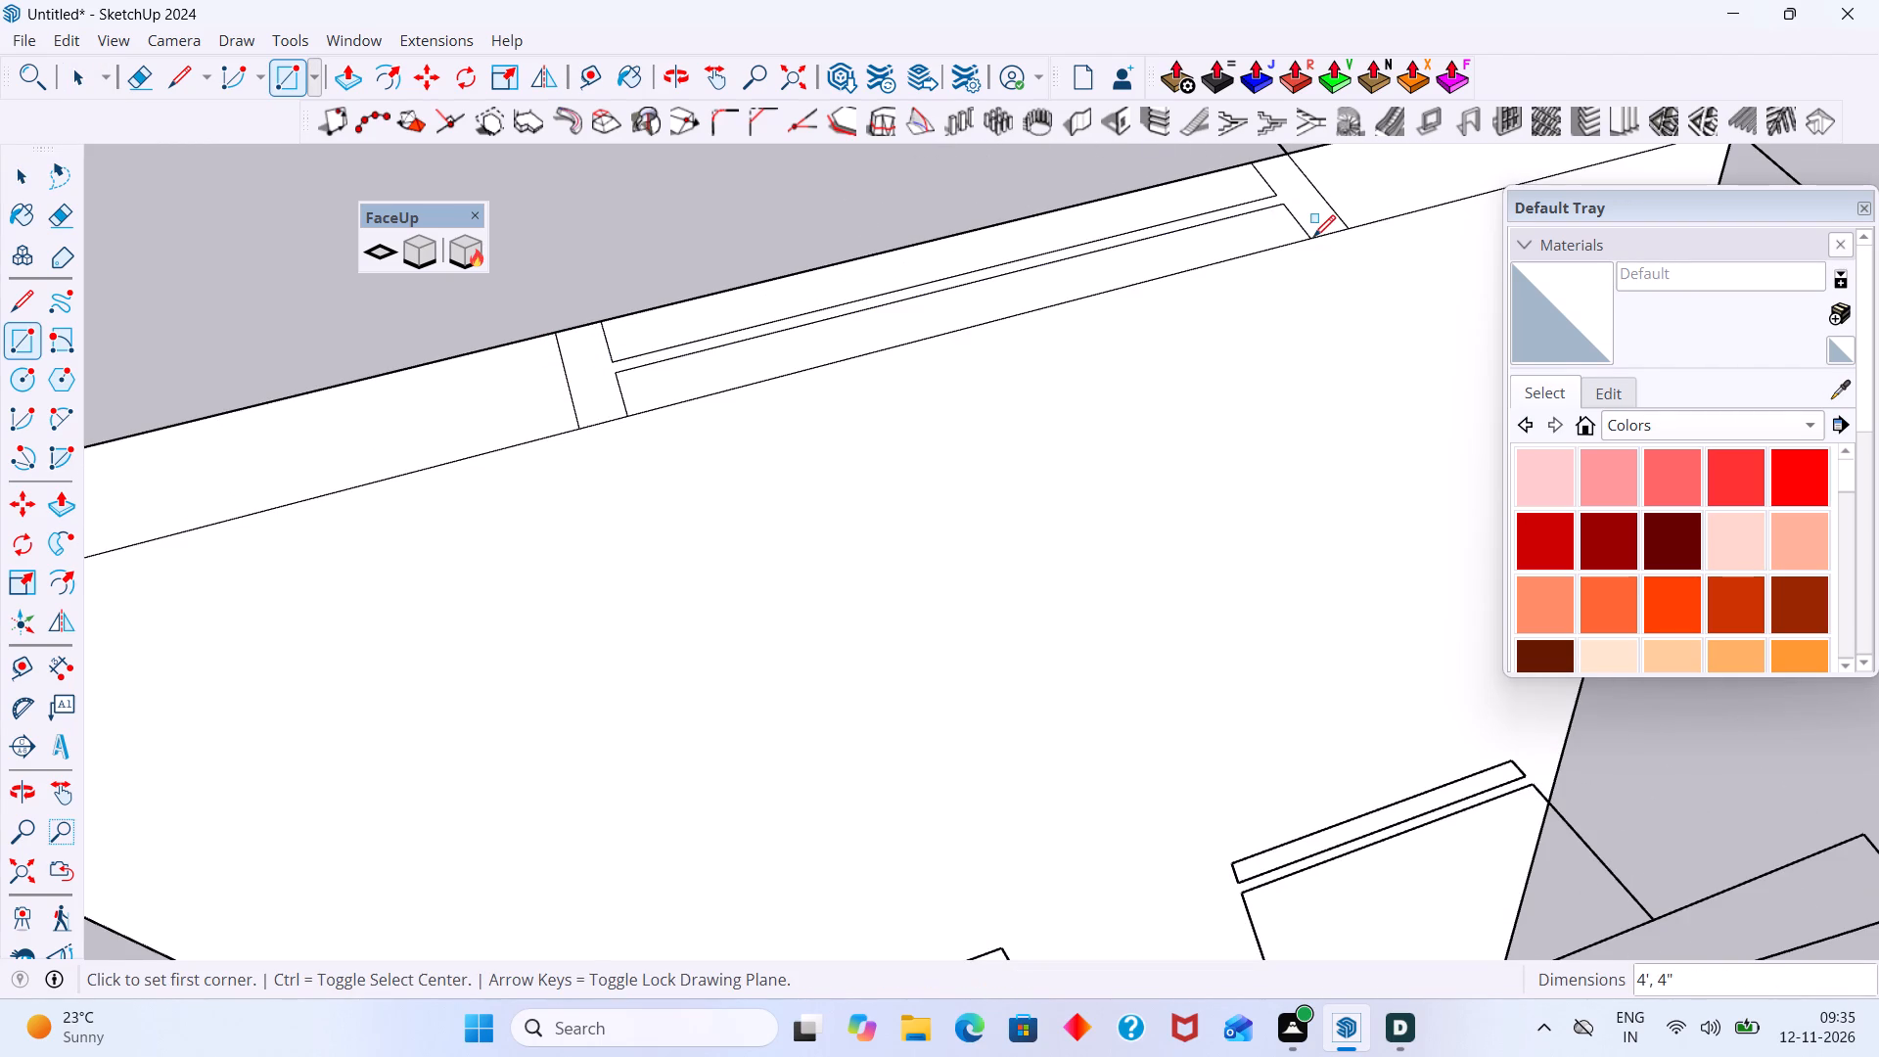
{"action": "key", "text": "space"}
{"action": "left_click", "coordinate": [1289, 352]}
{"action": "key", "text": "Delete"}
{"action": "scroll", "coordinate": [1091, 256], "scroll_direction": "up", "scroll_amount": 2}
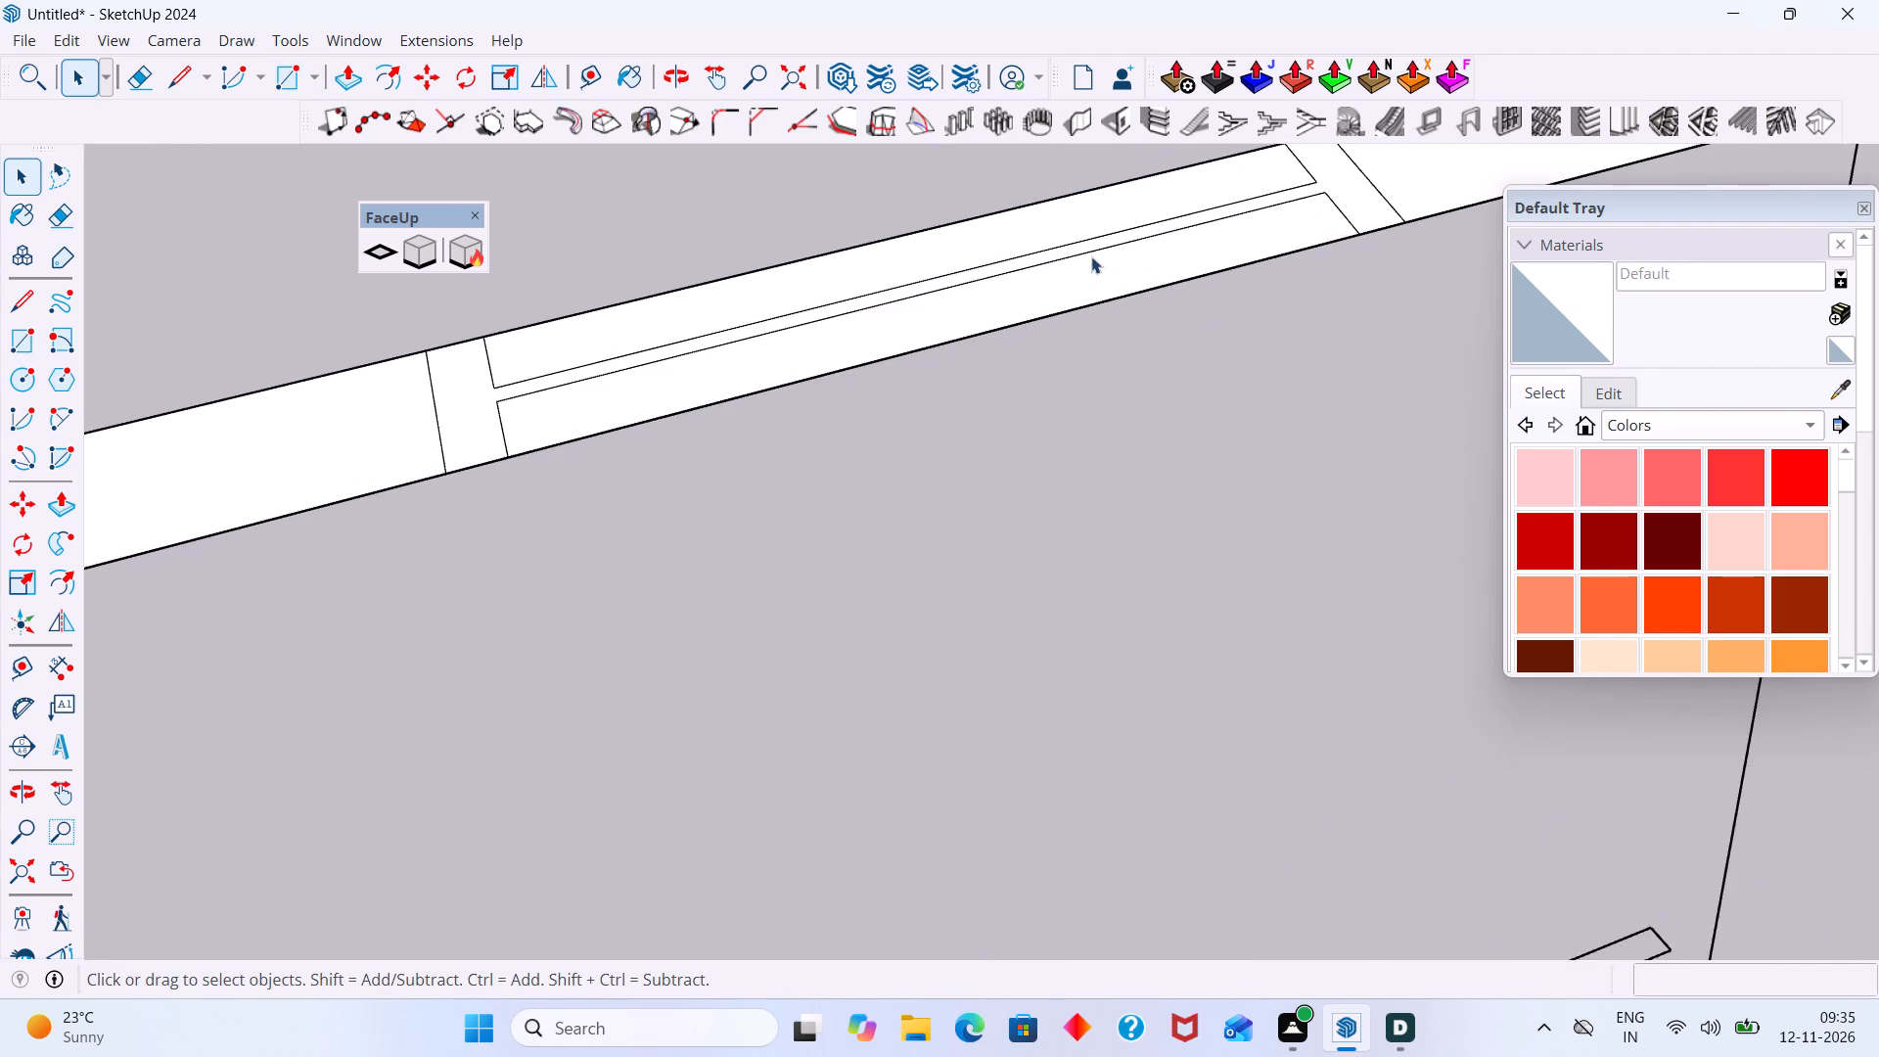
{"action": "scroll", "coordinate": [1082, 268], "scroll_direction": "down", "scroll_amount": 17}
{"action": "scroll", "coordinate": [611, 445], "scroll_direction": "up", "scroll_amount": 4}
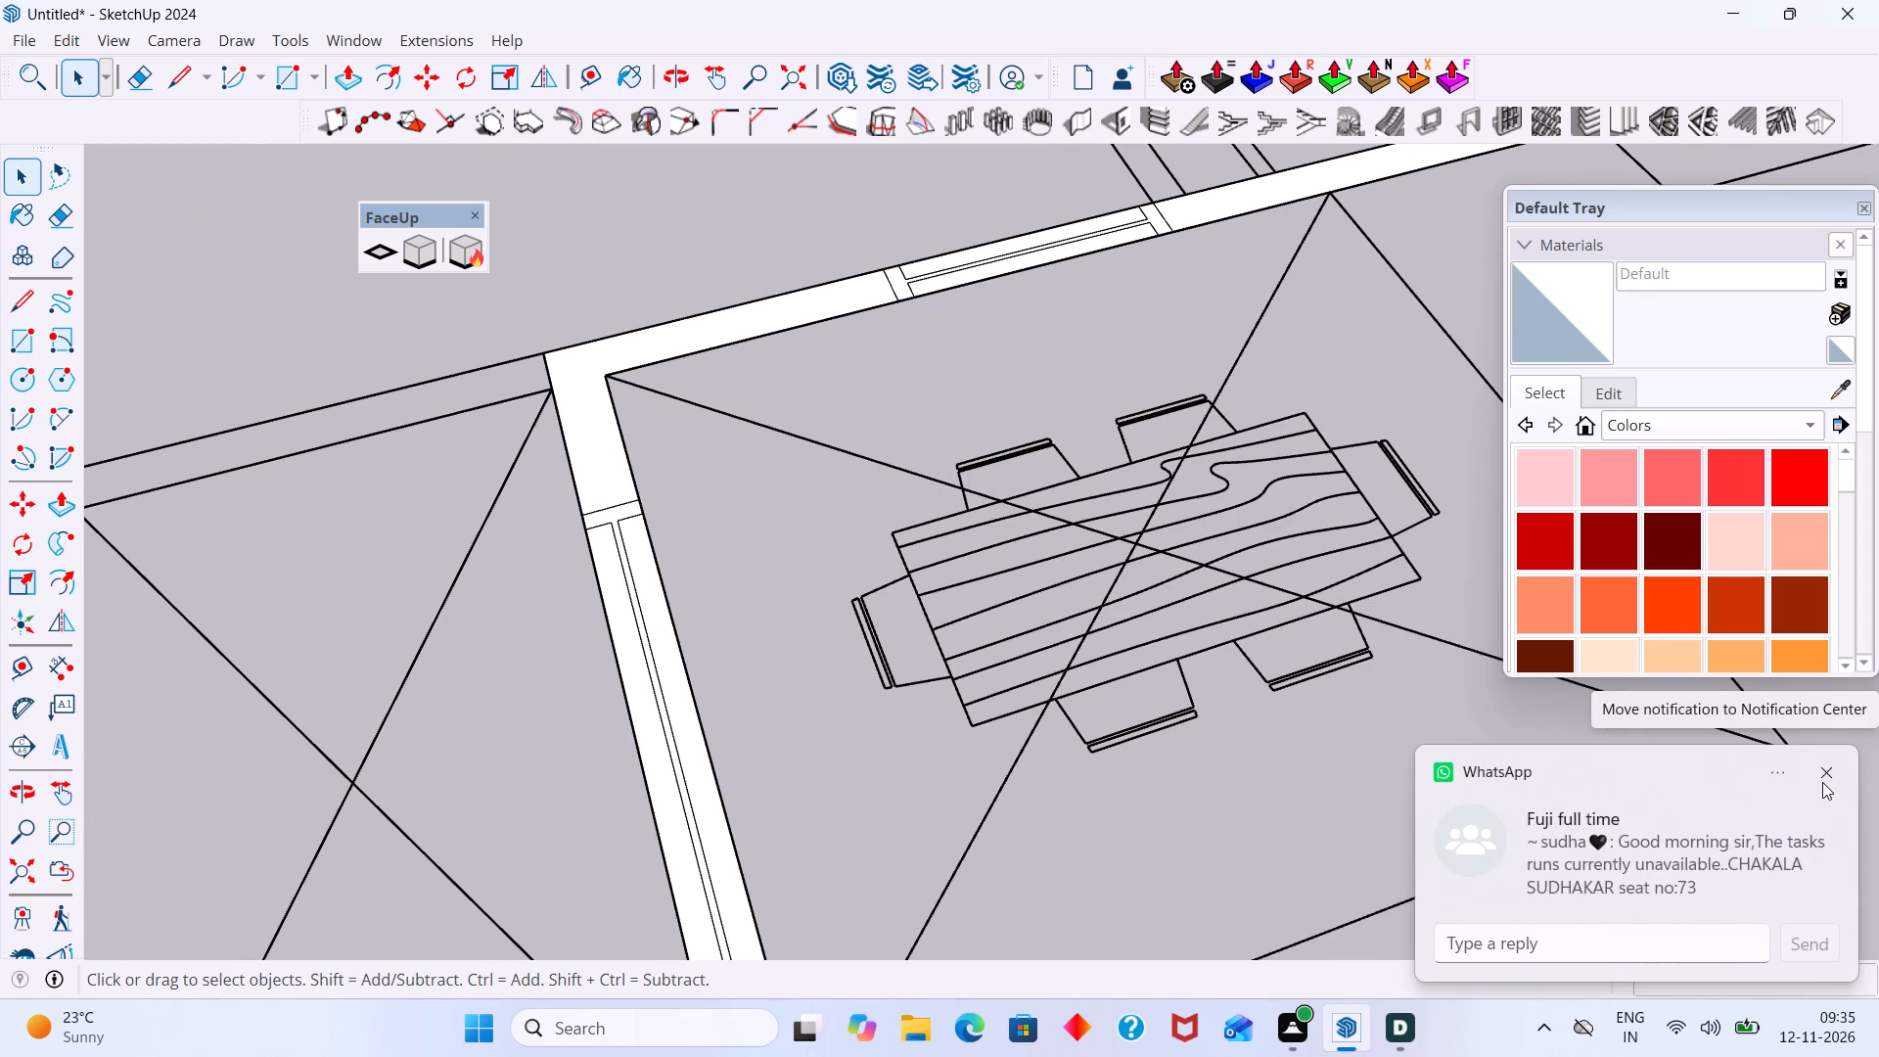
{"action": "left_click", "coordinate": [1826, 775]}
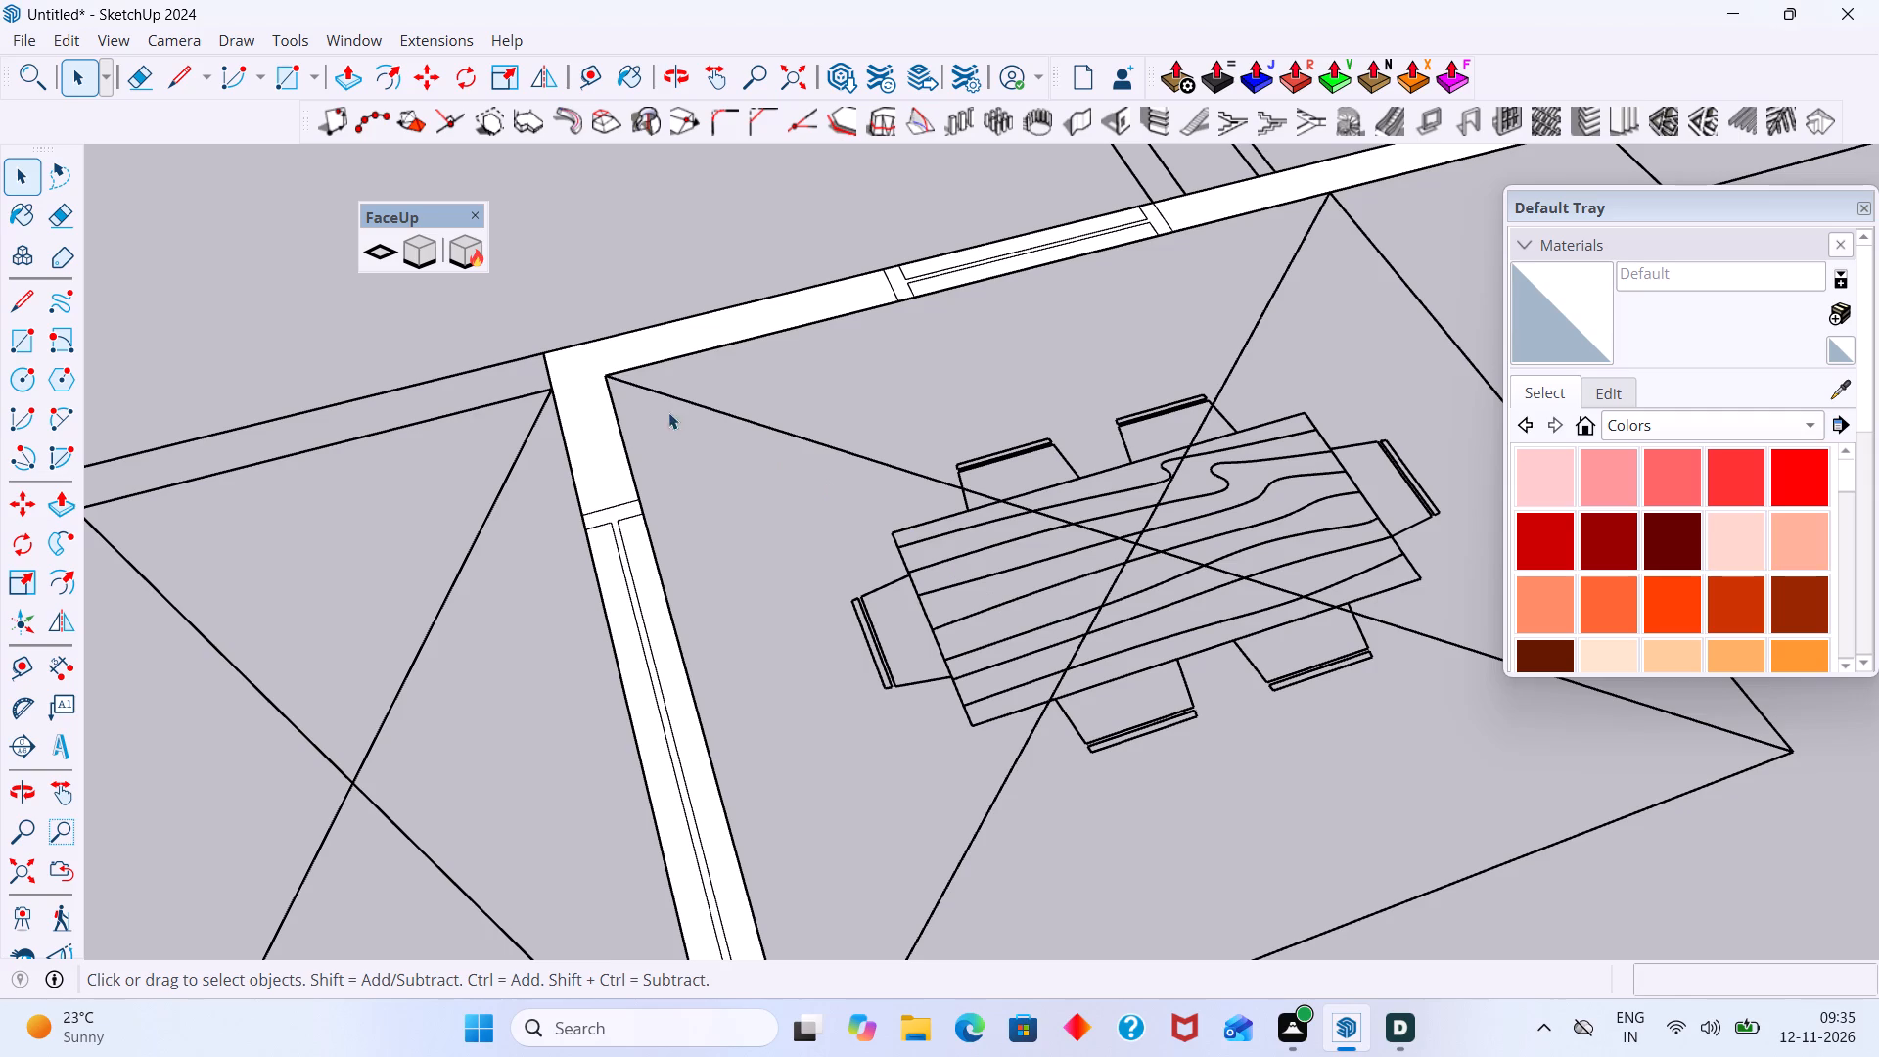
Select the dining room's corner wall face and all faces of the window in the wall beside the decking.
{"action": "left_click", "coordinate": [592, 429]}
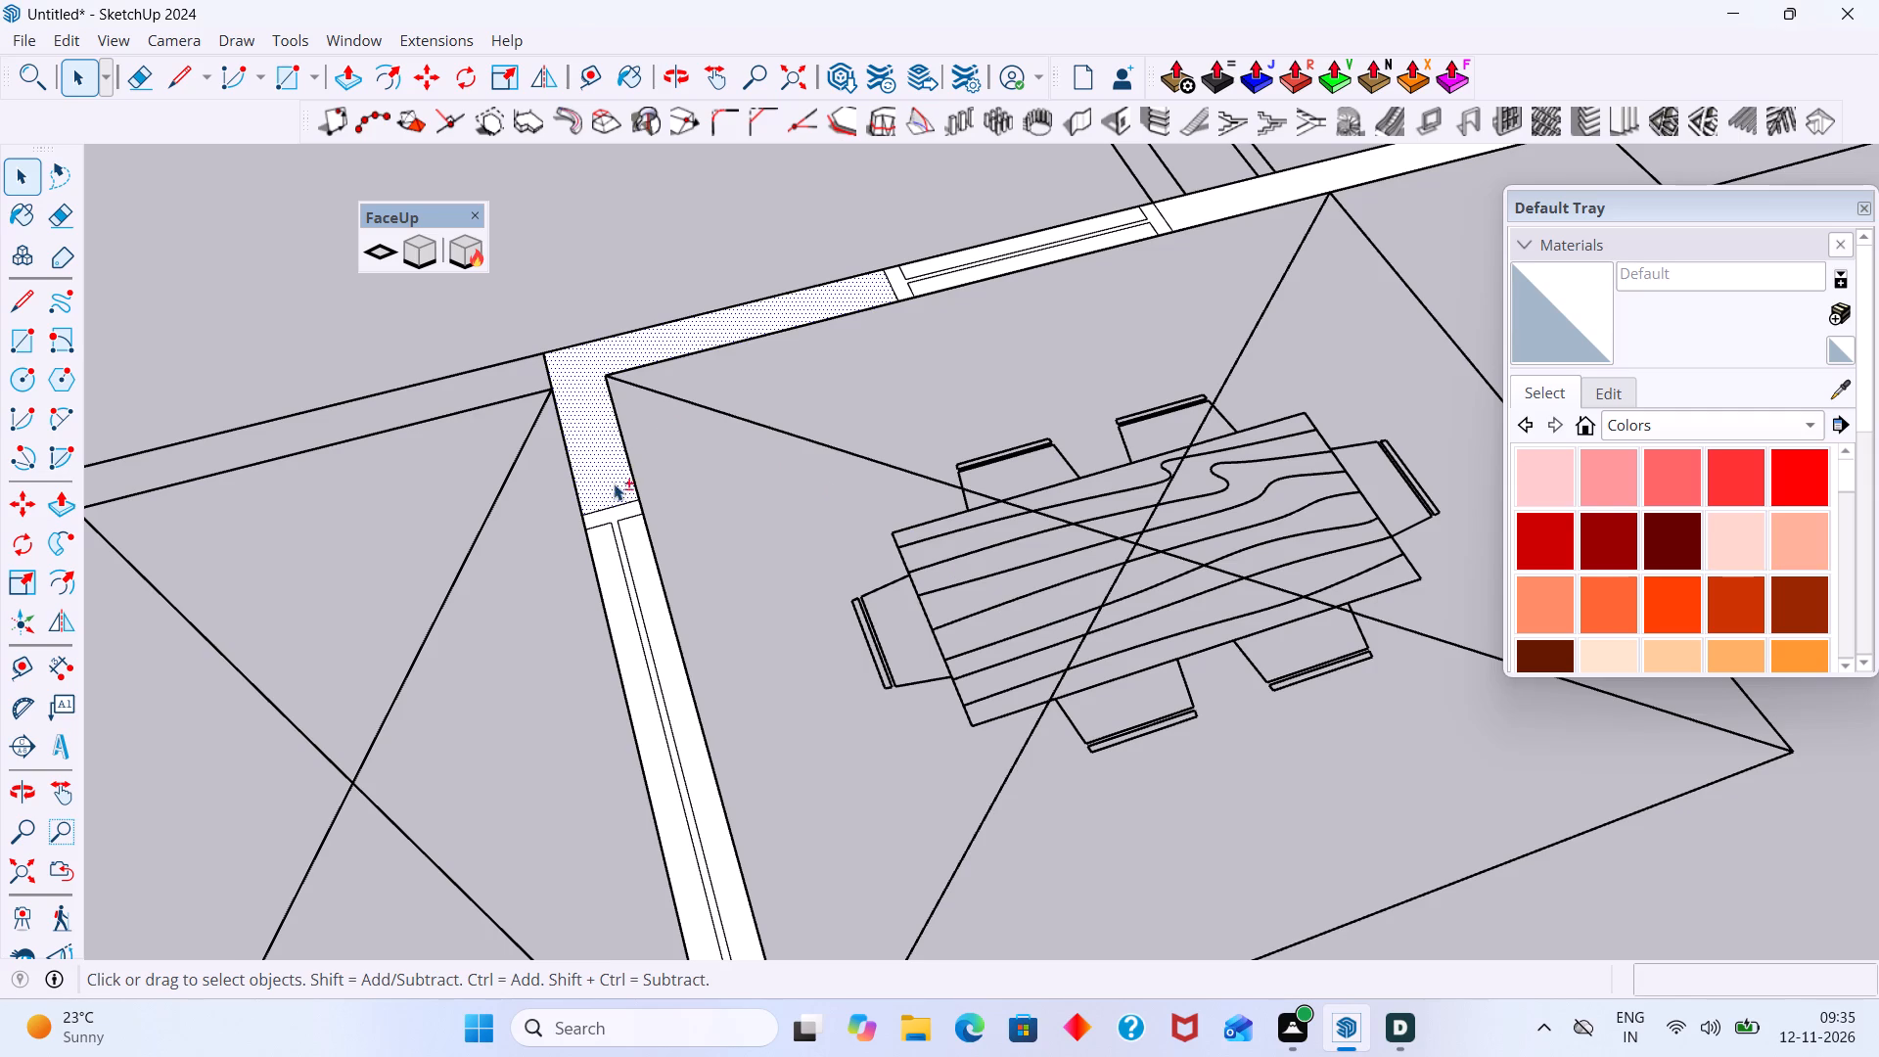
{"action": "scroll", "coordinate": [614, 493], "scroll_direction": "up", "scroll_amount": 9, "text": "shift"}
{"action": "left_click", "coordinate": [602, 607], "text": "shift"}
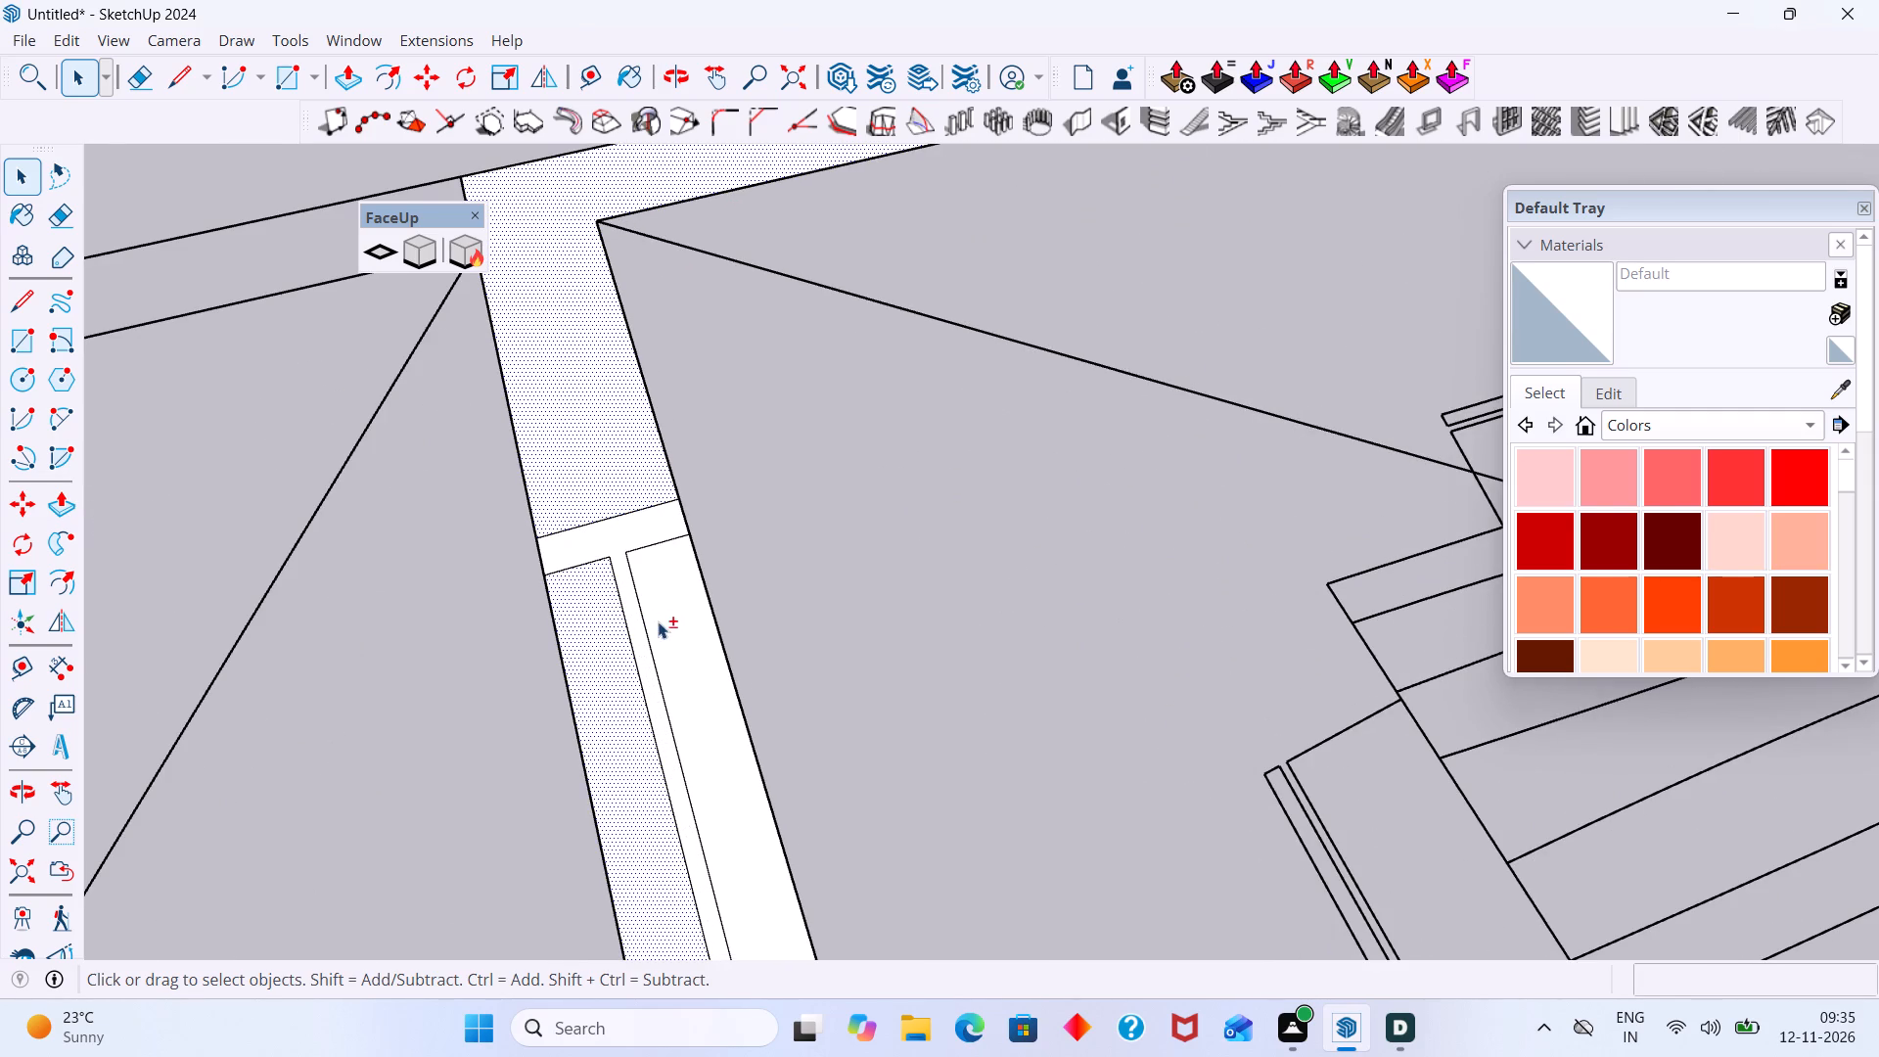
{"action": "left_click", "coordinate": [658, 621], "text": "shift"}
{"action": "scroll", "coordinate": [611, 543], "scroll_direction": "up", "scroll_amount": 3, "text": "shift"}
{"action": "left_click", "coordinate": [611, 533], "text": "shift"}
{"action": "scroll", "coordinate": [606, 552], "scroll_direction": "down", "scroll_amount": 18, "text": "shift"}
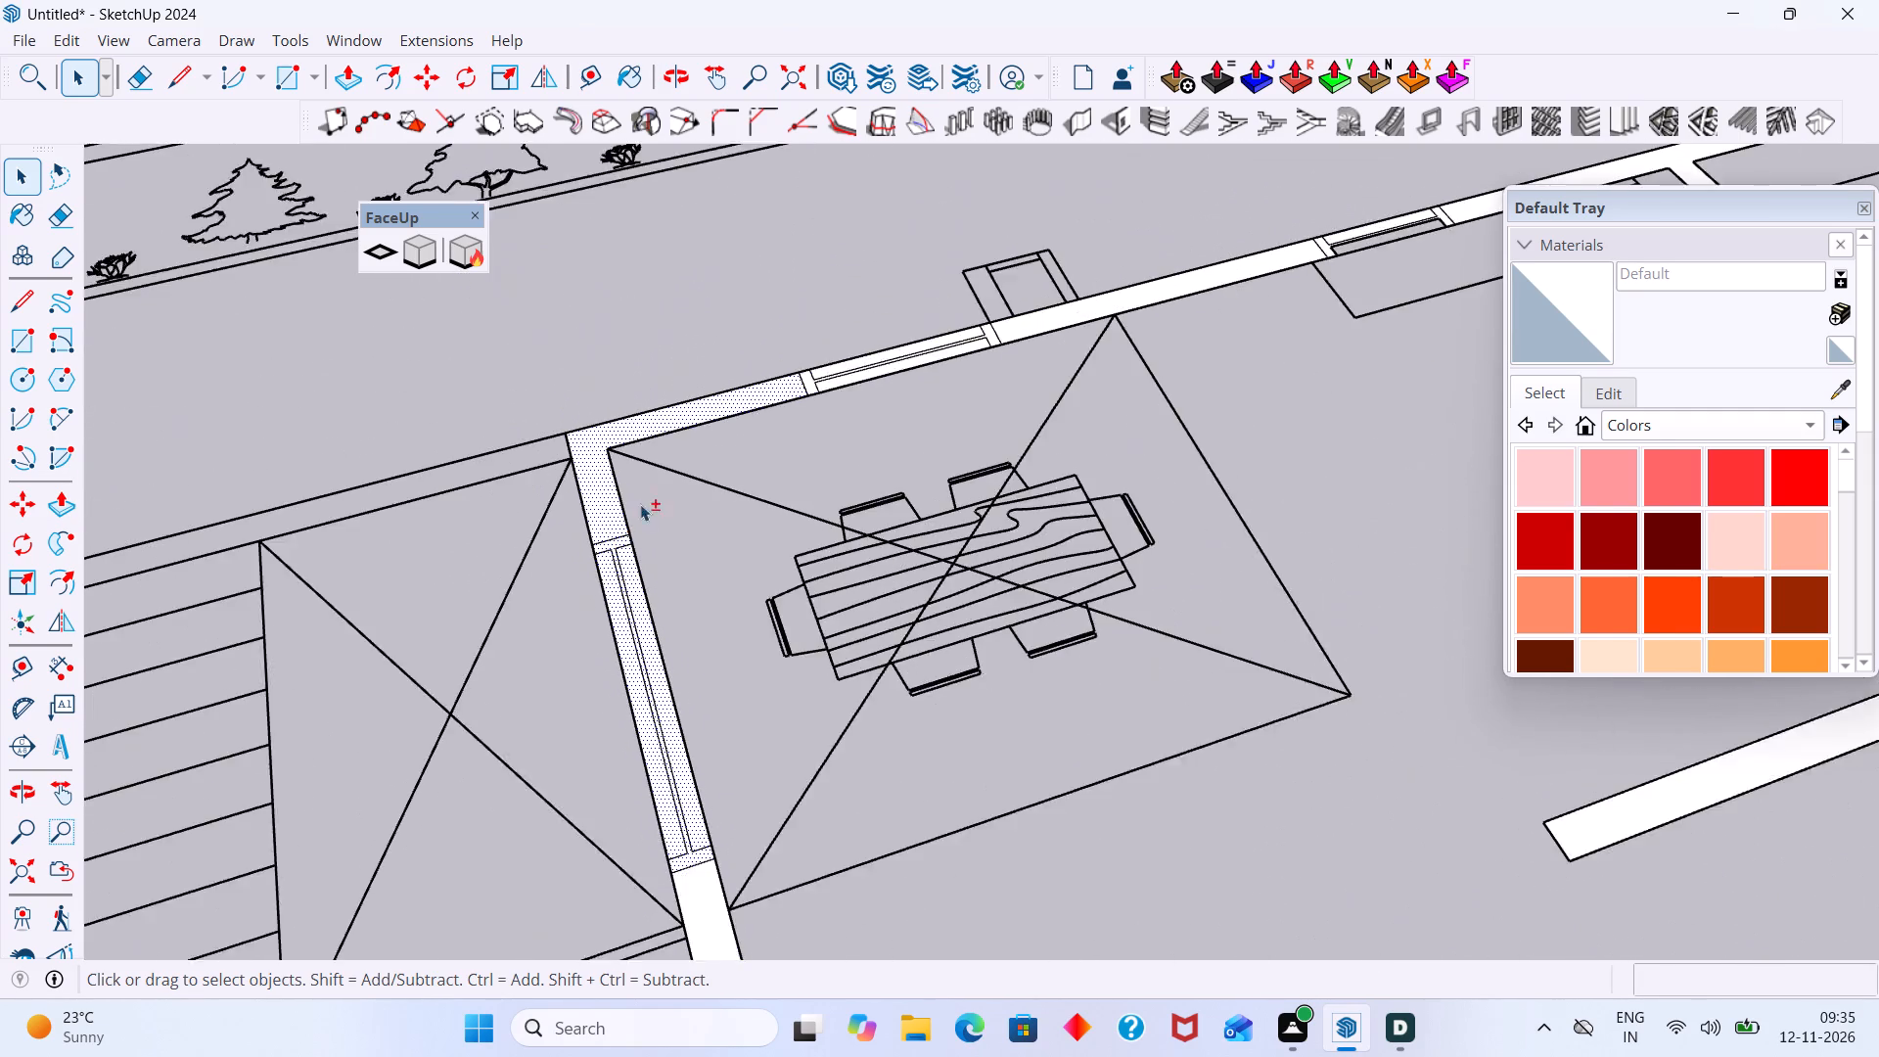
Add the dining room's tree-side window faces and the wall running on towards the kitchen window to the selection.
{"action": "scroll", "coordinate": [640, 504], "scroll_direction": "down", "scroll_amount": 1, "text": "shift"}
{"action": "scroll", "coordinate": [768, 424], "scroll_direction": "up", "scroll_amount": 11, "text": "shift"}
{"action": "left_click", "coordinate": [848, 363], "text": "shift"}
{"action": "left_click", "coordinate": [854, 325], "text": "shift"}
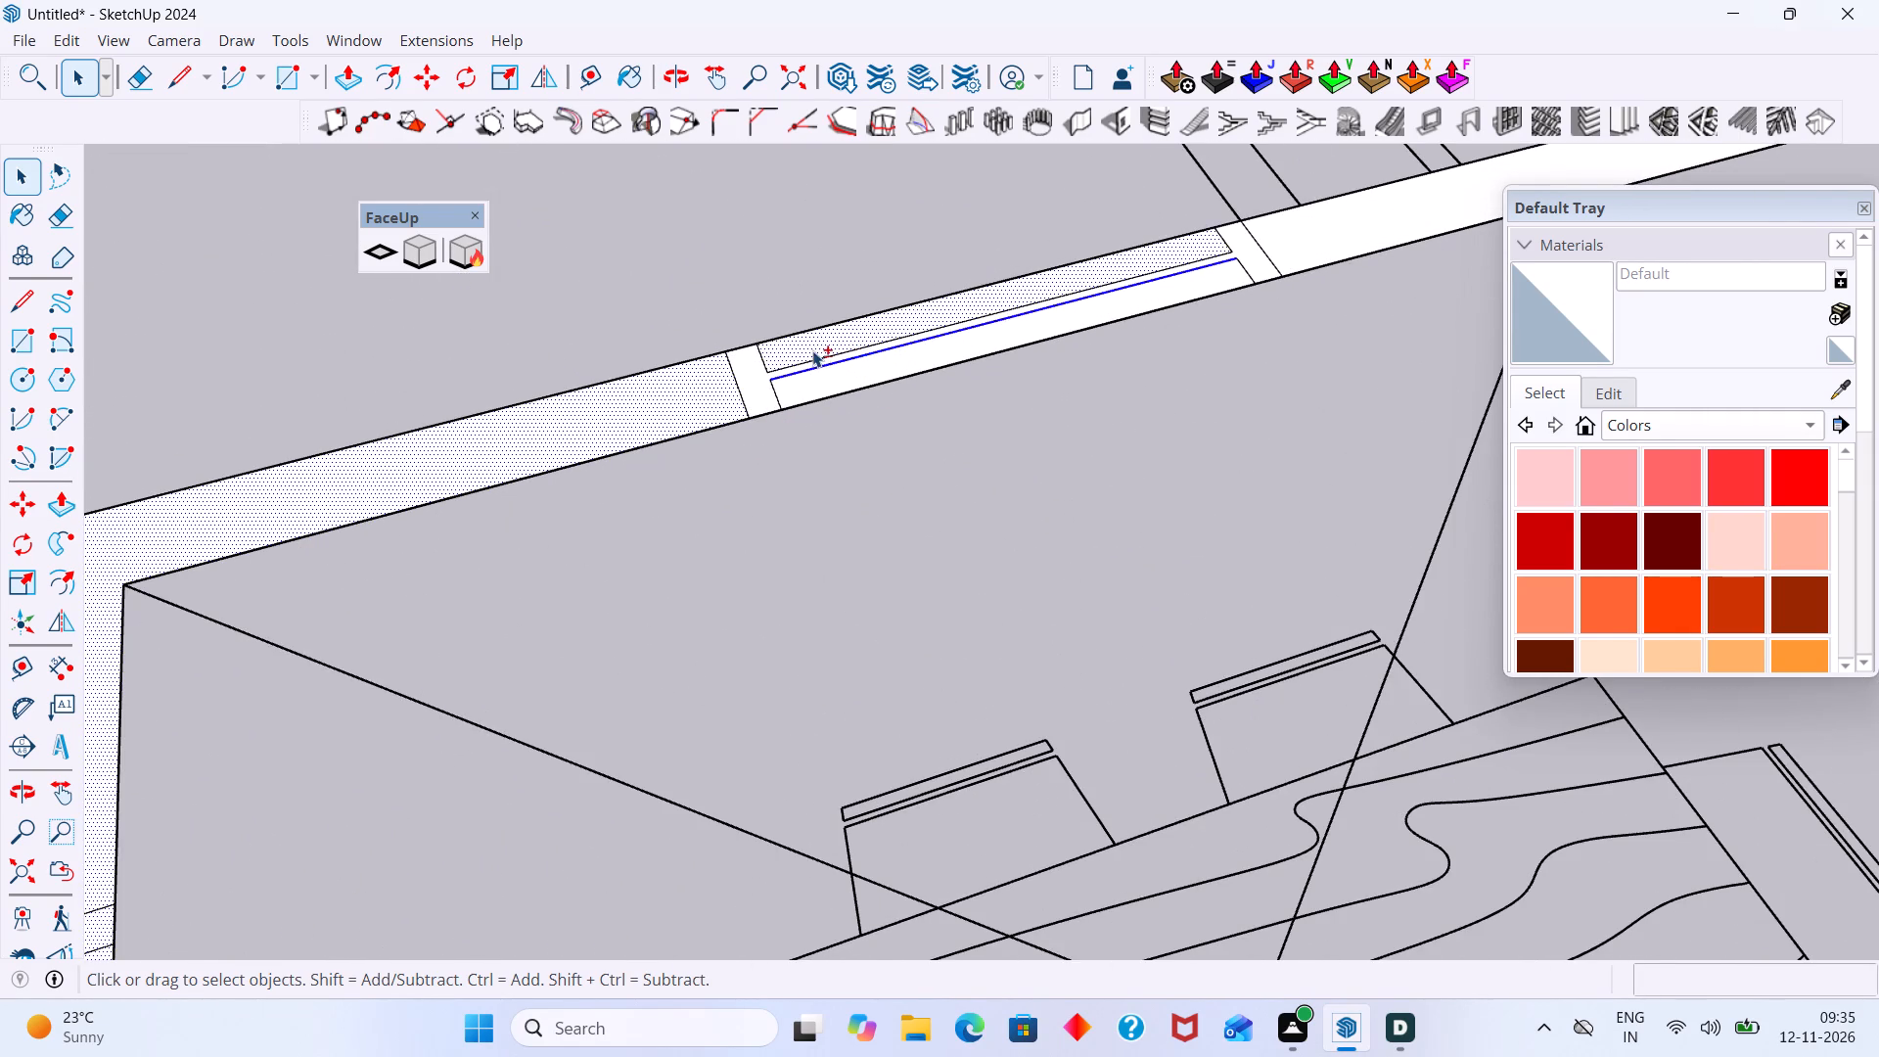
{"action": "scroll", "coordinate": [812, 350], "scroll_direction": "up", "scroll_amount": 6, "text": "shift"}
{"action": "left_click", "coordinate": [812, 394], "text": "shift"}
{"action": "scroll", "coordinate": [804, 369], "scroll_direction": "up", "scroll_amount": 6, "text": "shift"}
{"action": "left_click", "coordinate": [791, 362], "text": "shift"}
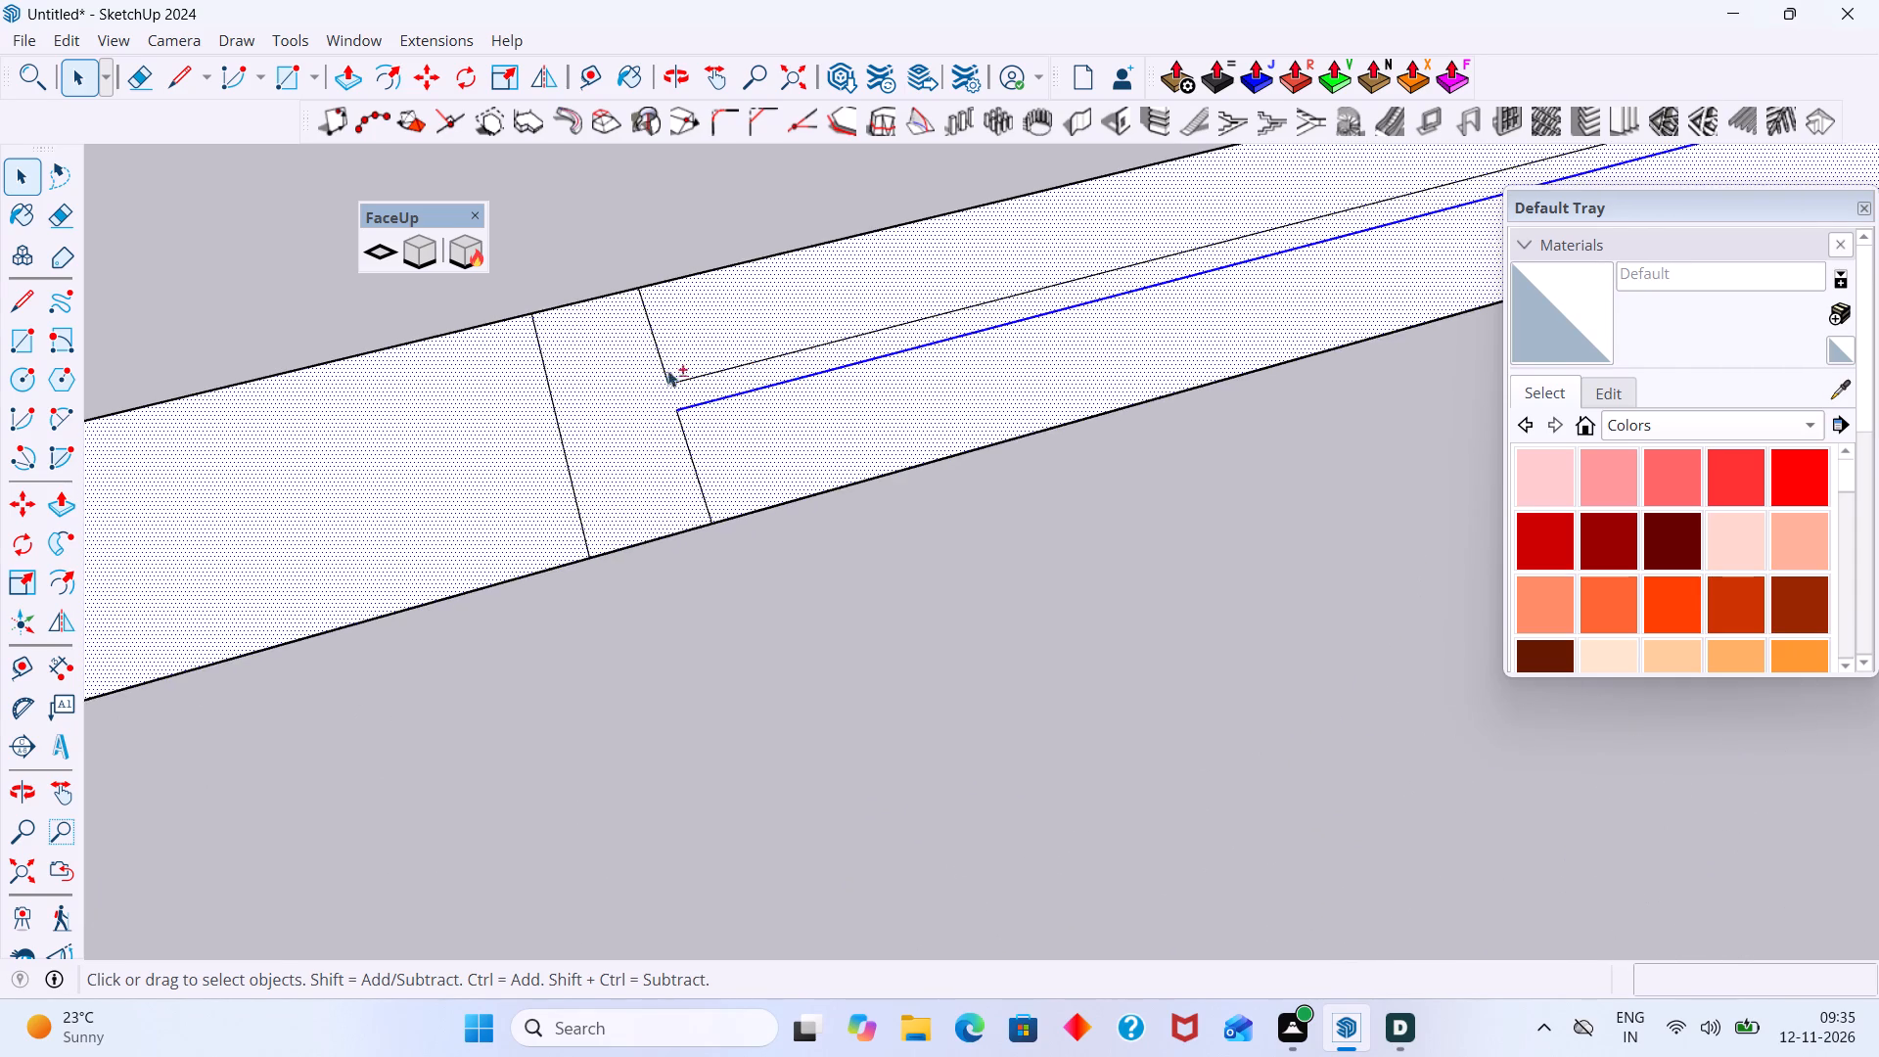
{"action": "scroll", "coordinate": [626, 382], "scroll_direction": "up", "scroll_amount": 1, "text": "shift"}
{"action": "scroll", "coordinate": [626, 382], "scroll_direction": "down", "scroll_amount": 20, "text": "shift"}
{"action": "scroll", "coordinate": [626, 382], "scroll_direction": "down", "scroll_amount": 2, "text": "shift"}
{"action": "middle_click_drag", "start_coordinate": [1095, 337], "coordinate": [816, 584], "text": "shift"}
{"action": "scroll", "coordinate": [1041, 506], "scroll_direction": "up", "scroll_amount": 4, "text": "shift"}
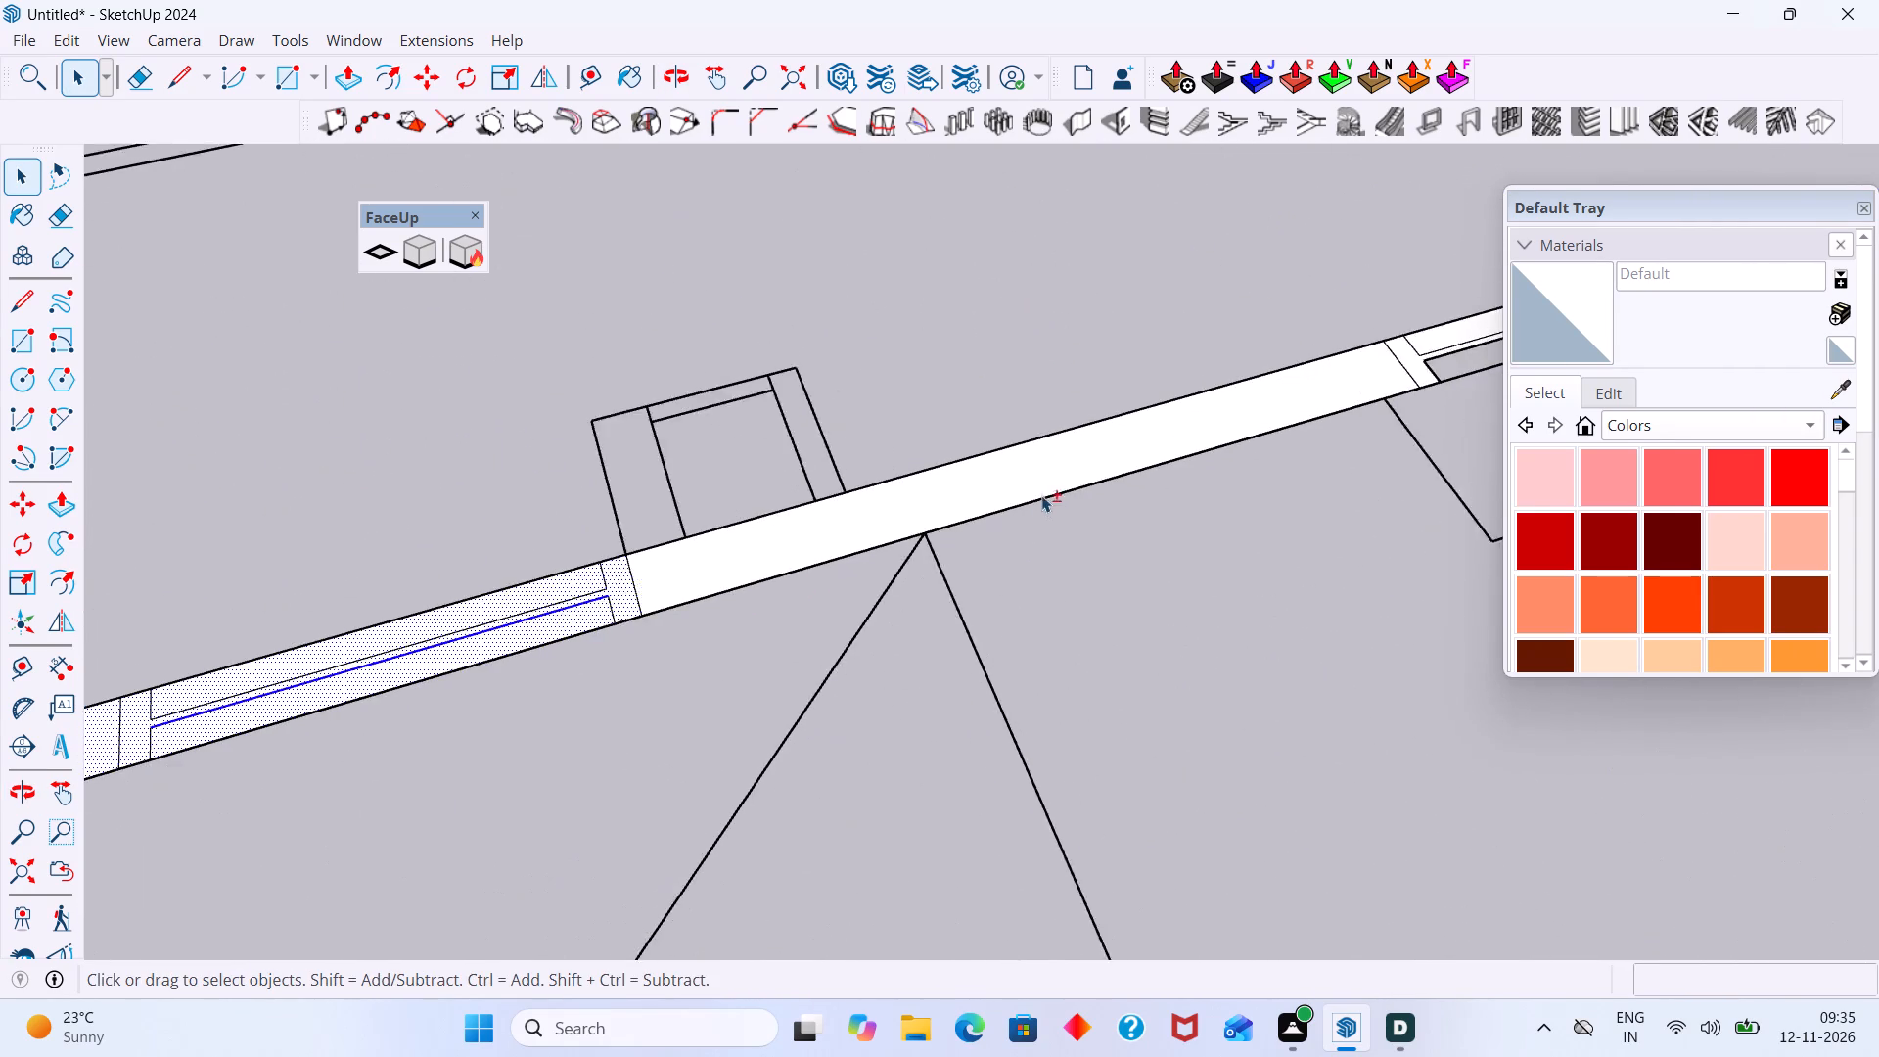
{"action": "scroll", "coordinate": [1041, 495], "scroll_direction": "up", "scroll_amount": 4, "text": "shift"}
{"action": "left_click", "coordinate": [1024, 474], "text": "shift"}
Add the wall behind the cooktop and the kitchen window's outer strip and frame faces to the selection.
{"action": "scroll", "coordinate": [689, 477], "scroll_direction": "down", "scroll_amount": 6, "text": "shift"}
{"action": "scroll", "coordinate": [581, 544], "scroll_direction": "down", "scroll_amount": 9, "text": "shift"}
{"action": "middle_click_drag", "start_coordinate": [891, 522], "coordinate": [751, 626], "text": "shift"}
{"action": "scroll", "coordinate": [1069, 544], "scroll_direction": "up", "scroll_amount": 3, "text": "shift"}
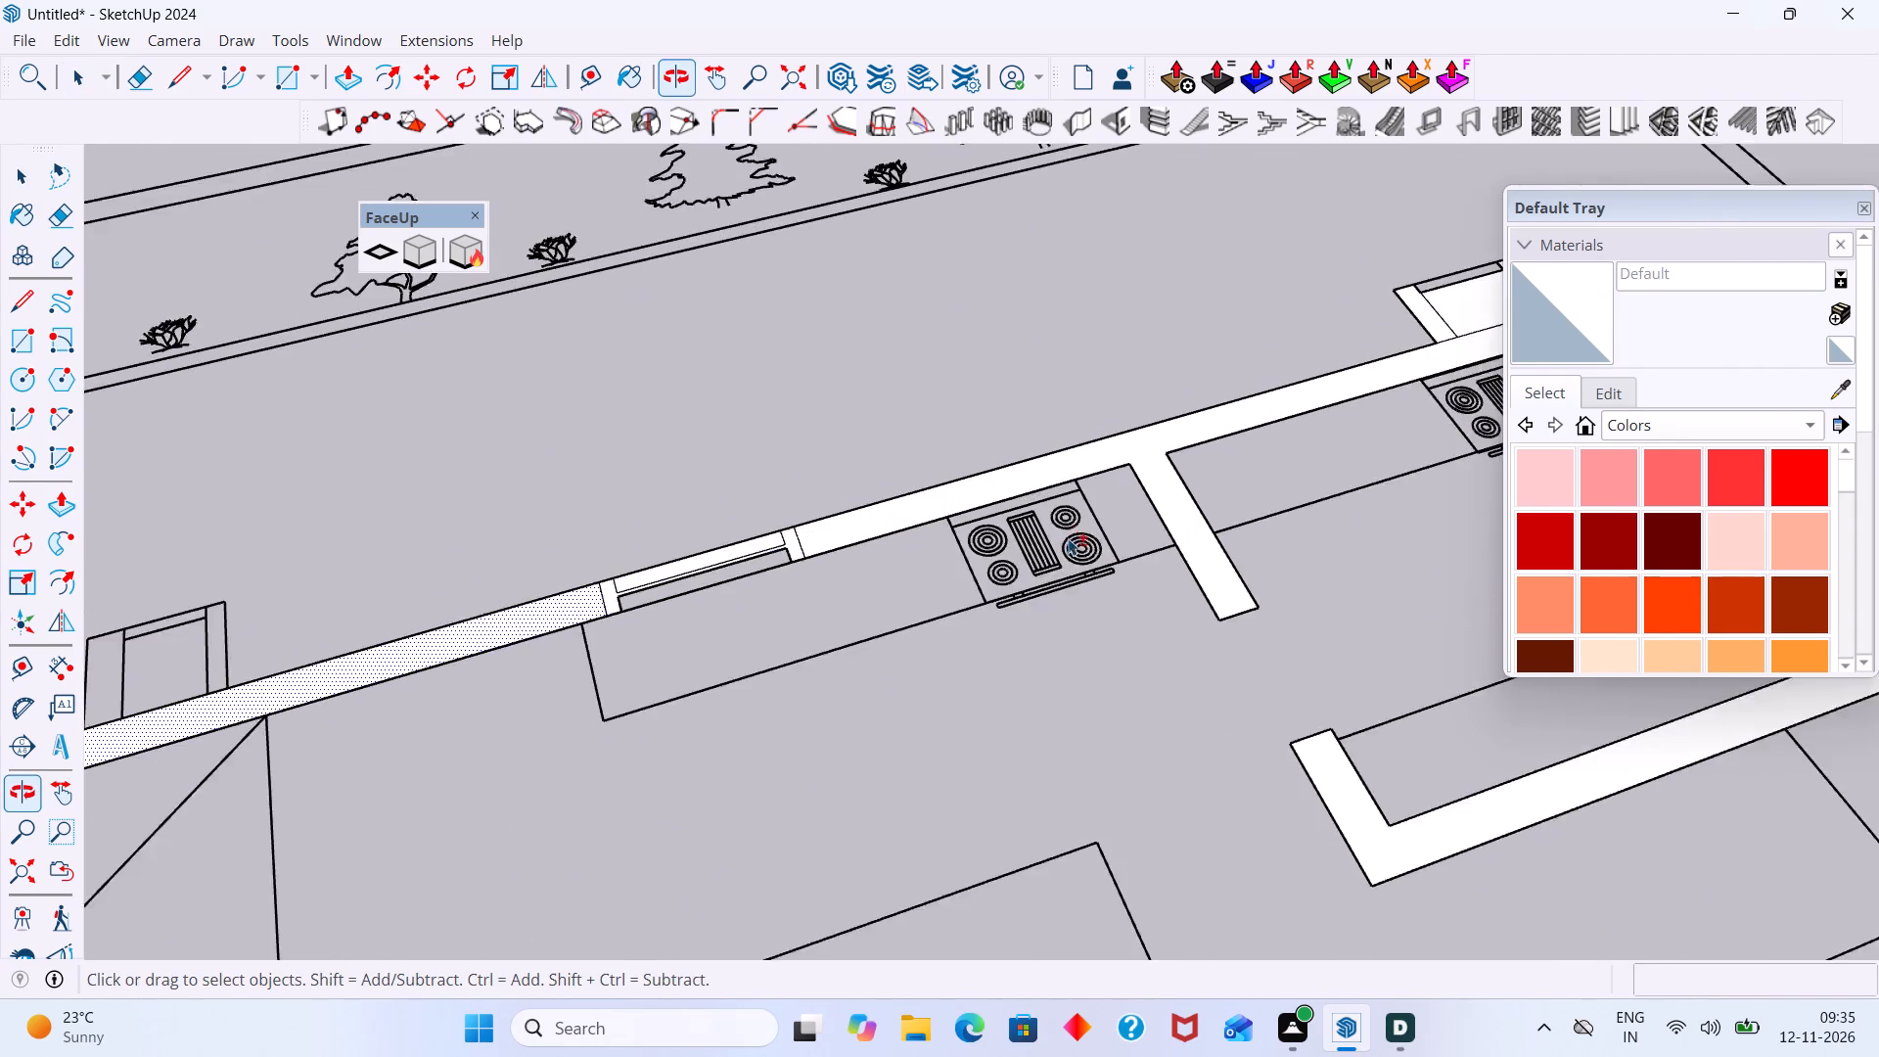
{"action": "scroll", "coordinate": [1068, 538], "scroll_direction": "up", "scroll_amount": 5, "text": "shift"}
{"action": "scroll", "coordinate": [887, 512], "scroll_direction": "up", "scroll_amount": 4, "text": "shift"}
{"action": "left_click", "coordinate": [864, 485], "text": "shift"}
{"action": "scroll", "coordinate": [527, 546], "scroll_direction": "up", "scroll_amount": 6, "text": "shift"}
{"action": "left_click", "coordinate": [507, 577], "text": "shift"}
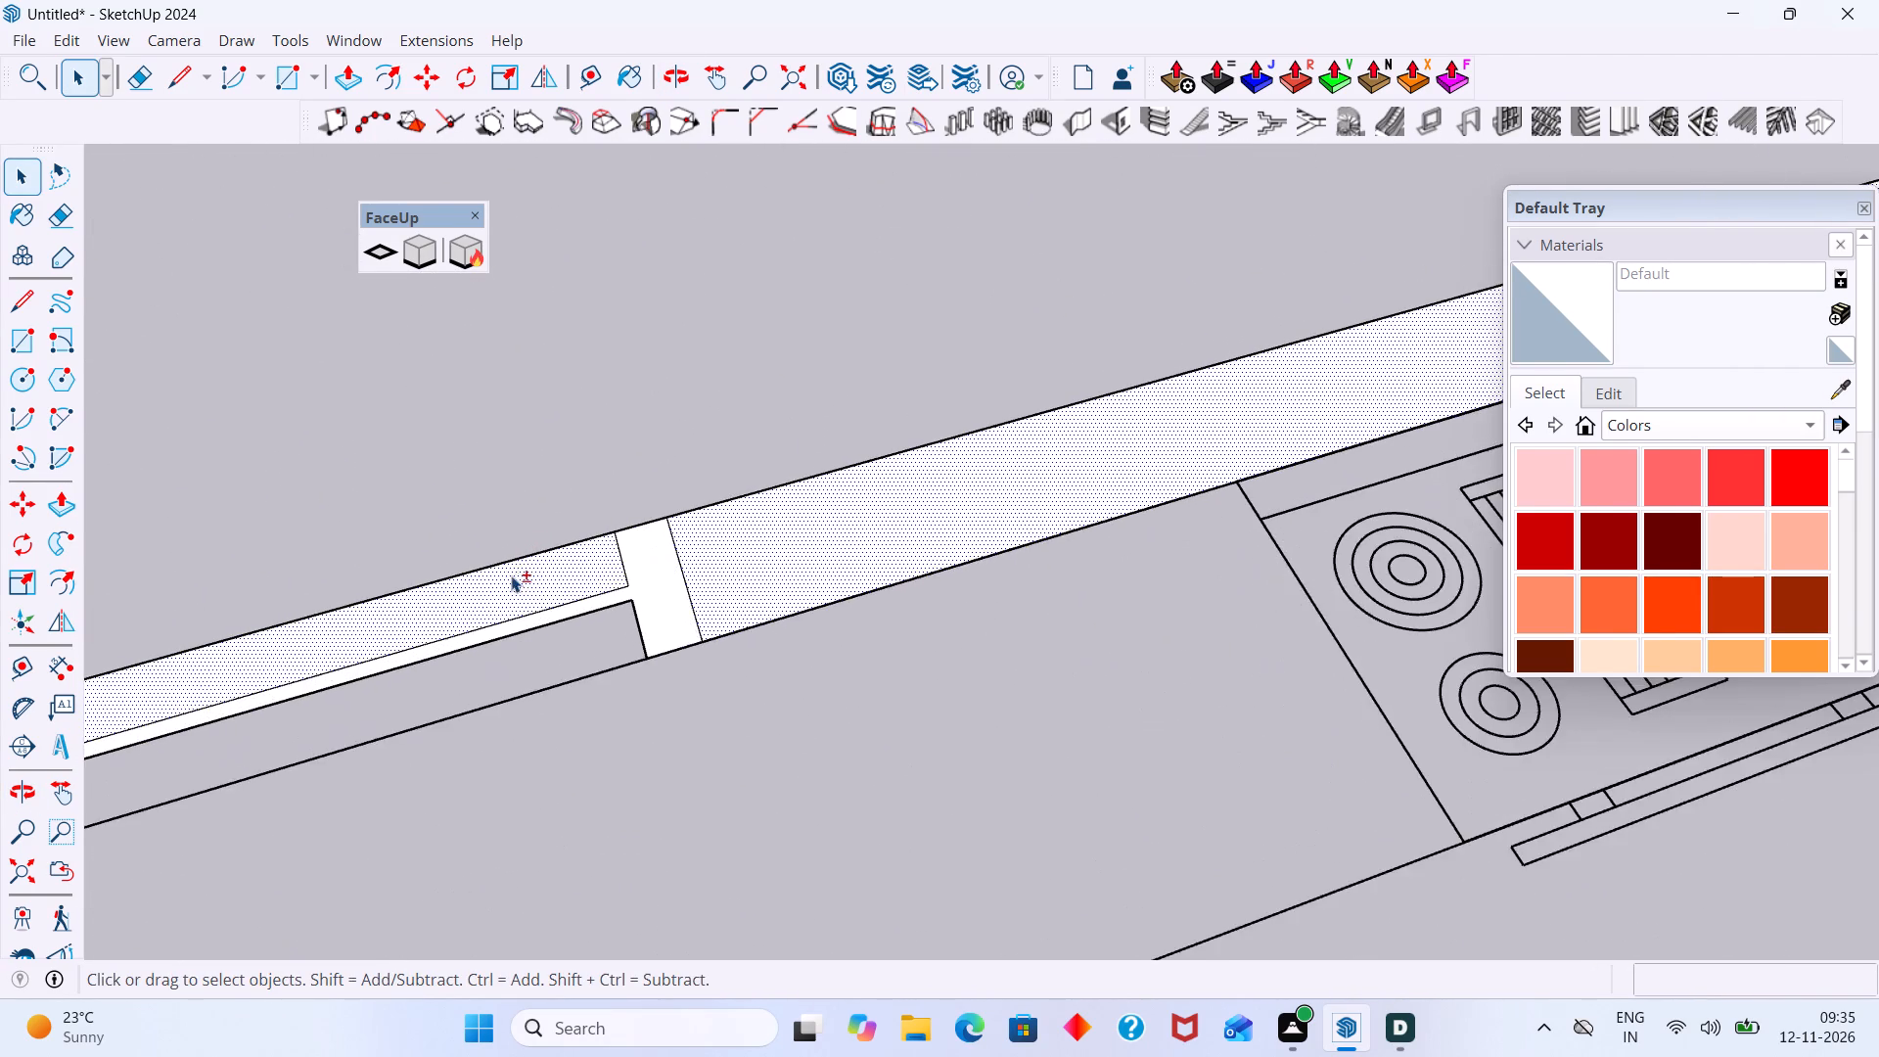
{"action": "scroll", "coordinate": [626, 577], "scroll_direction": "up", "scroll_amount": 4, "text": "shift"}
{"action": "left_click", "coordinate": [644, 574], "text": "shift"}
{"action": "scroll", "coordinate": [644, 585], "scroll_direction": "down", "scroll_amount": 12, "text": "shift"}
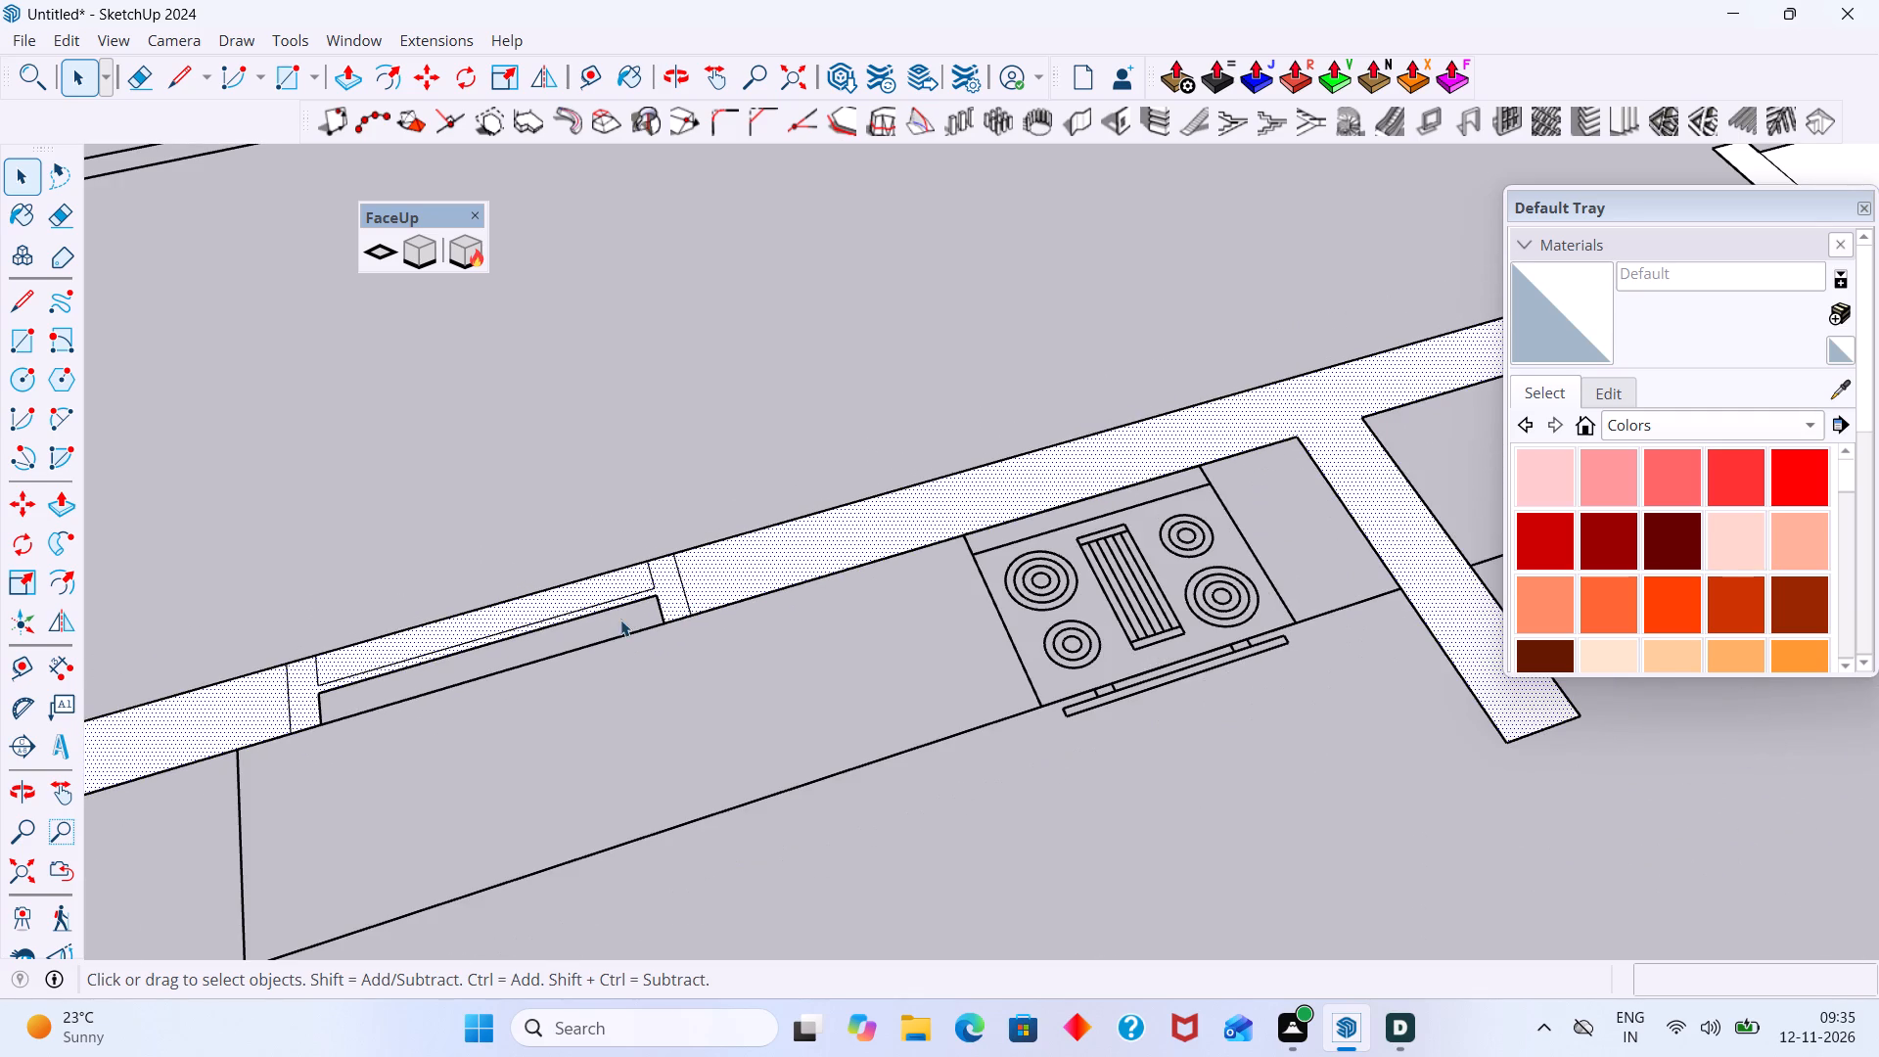
Fill the kitchen window's missing inner strip with a rectangle and delete the surplus face over the counter.
{"action": "key", "text": "r"}
{"action": "scroll", "coordinate": [299, 693], "scroll_direction": "up", "scroll_amount": 6}
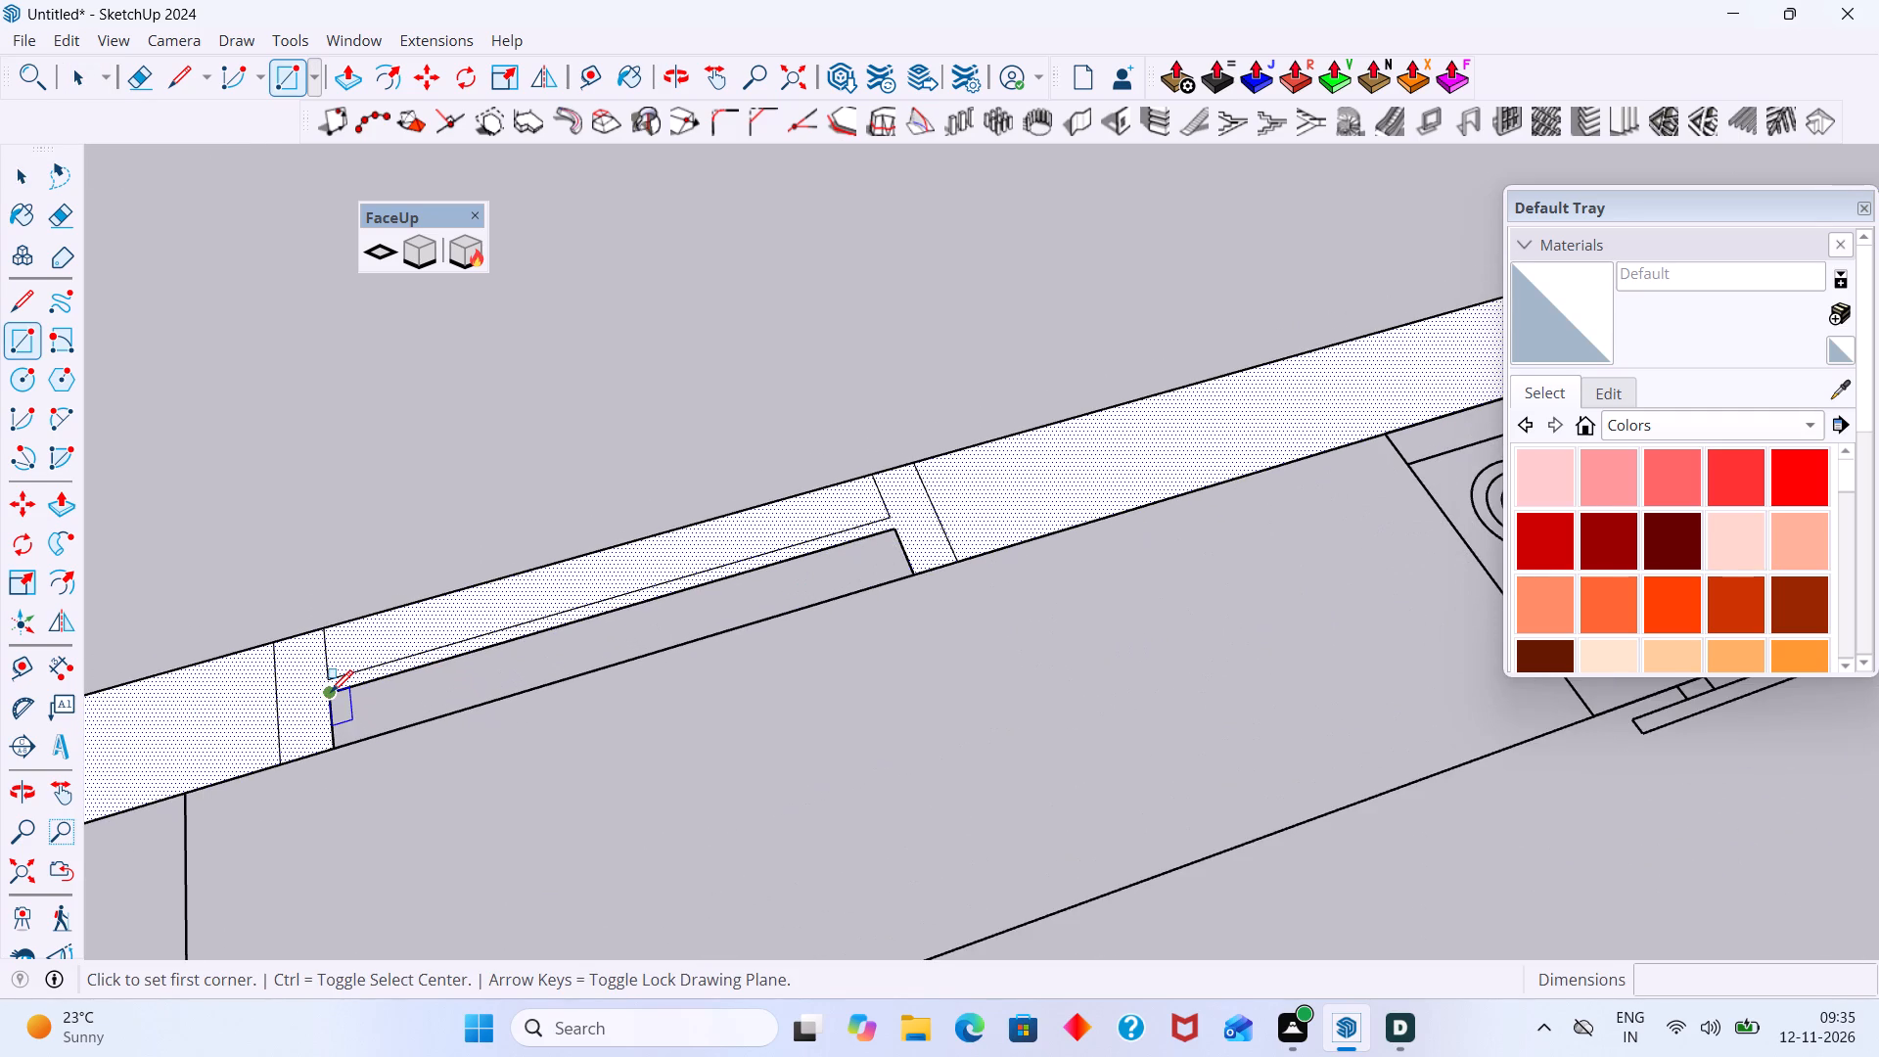
{"action": "left_click", "coordinate": [331, 692]}
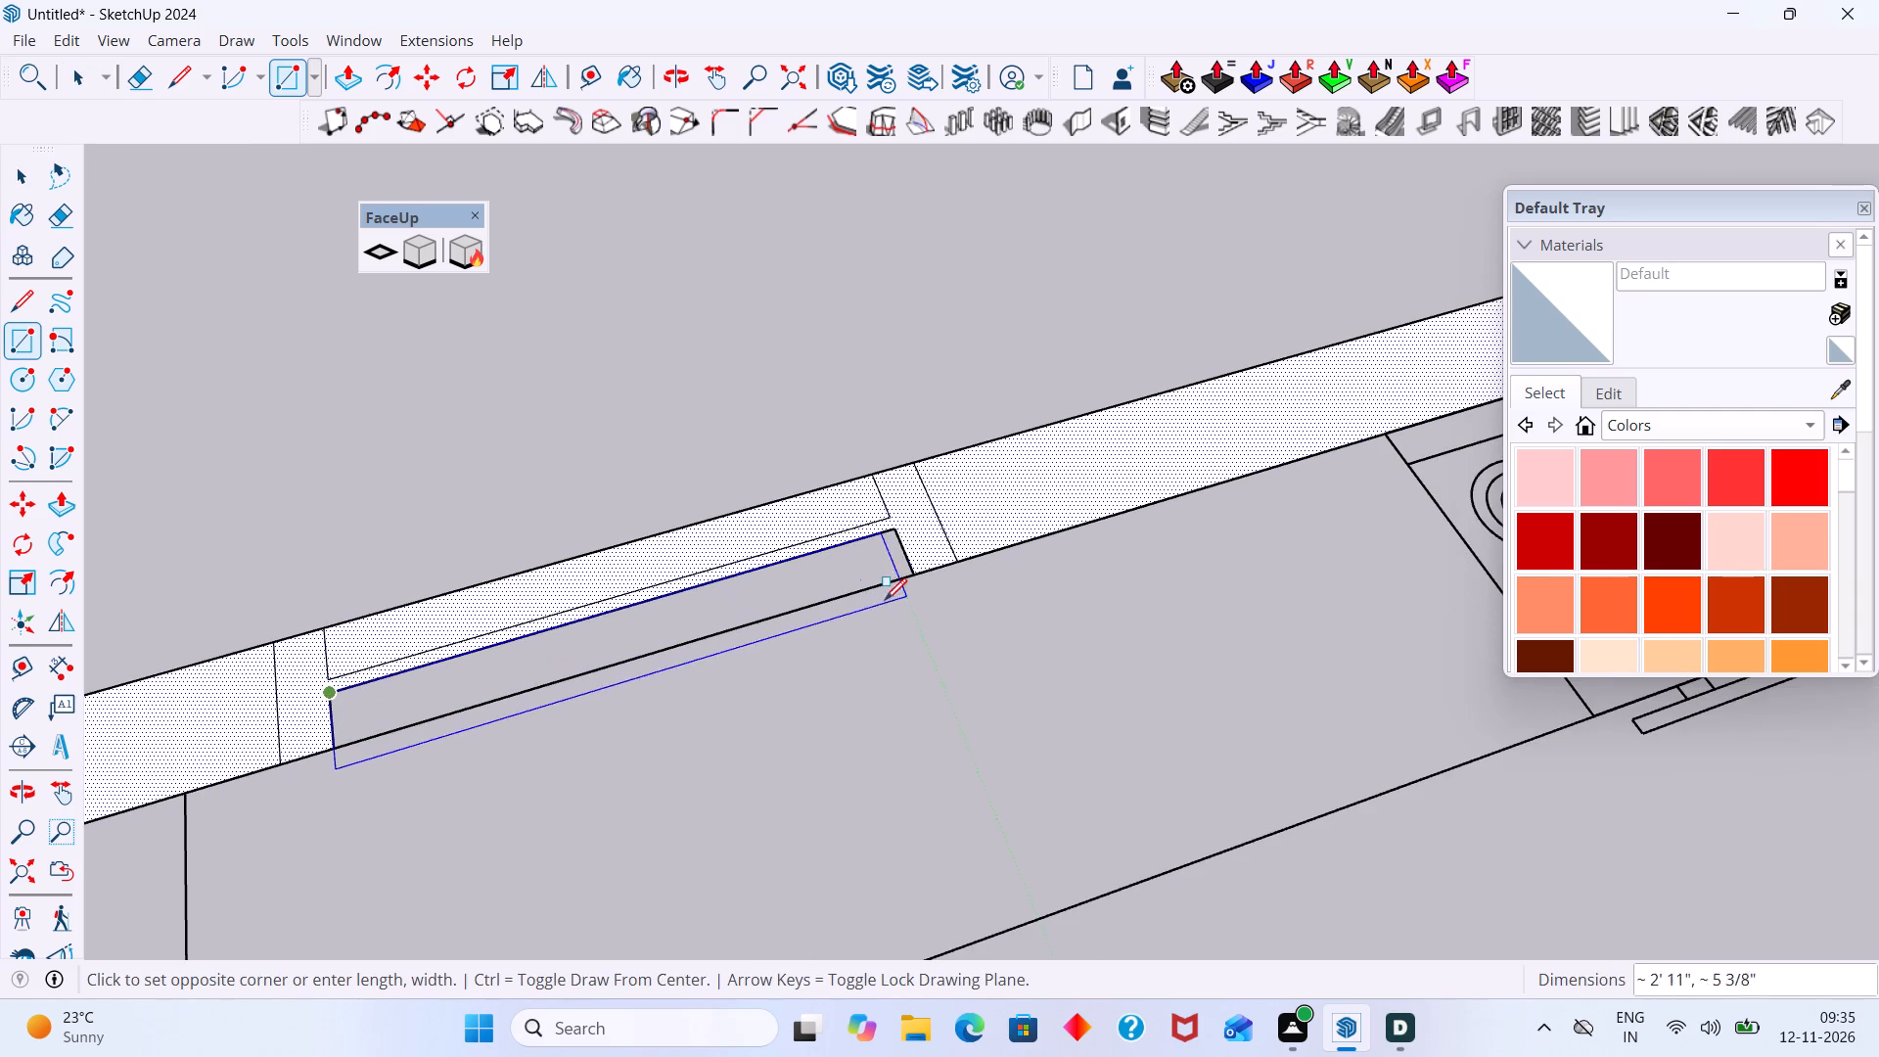
{"action": "left_click", "coordinate": [905, 577]}
{"action": "key", "text": "space"}
{"action": "left_click", "coordinate": [942, 622]}
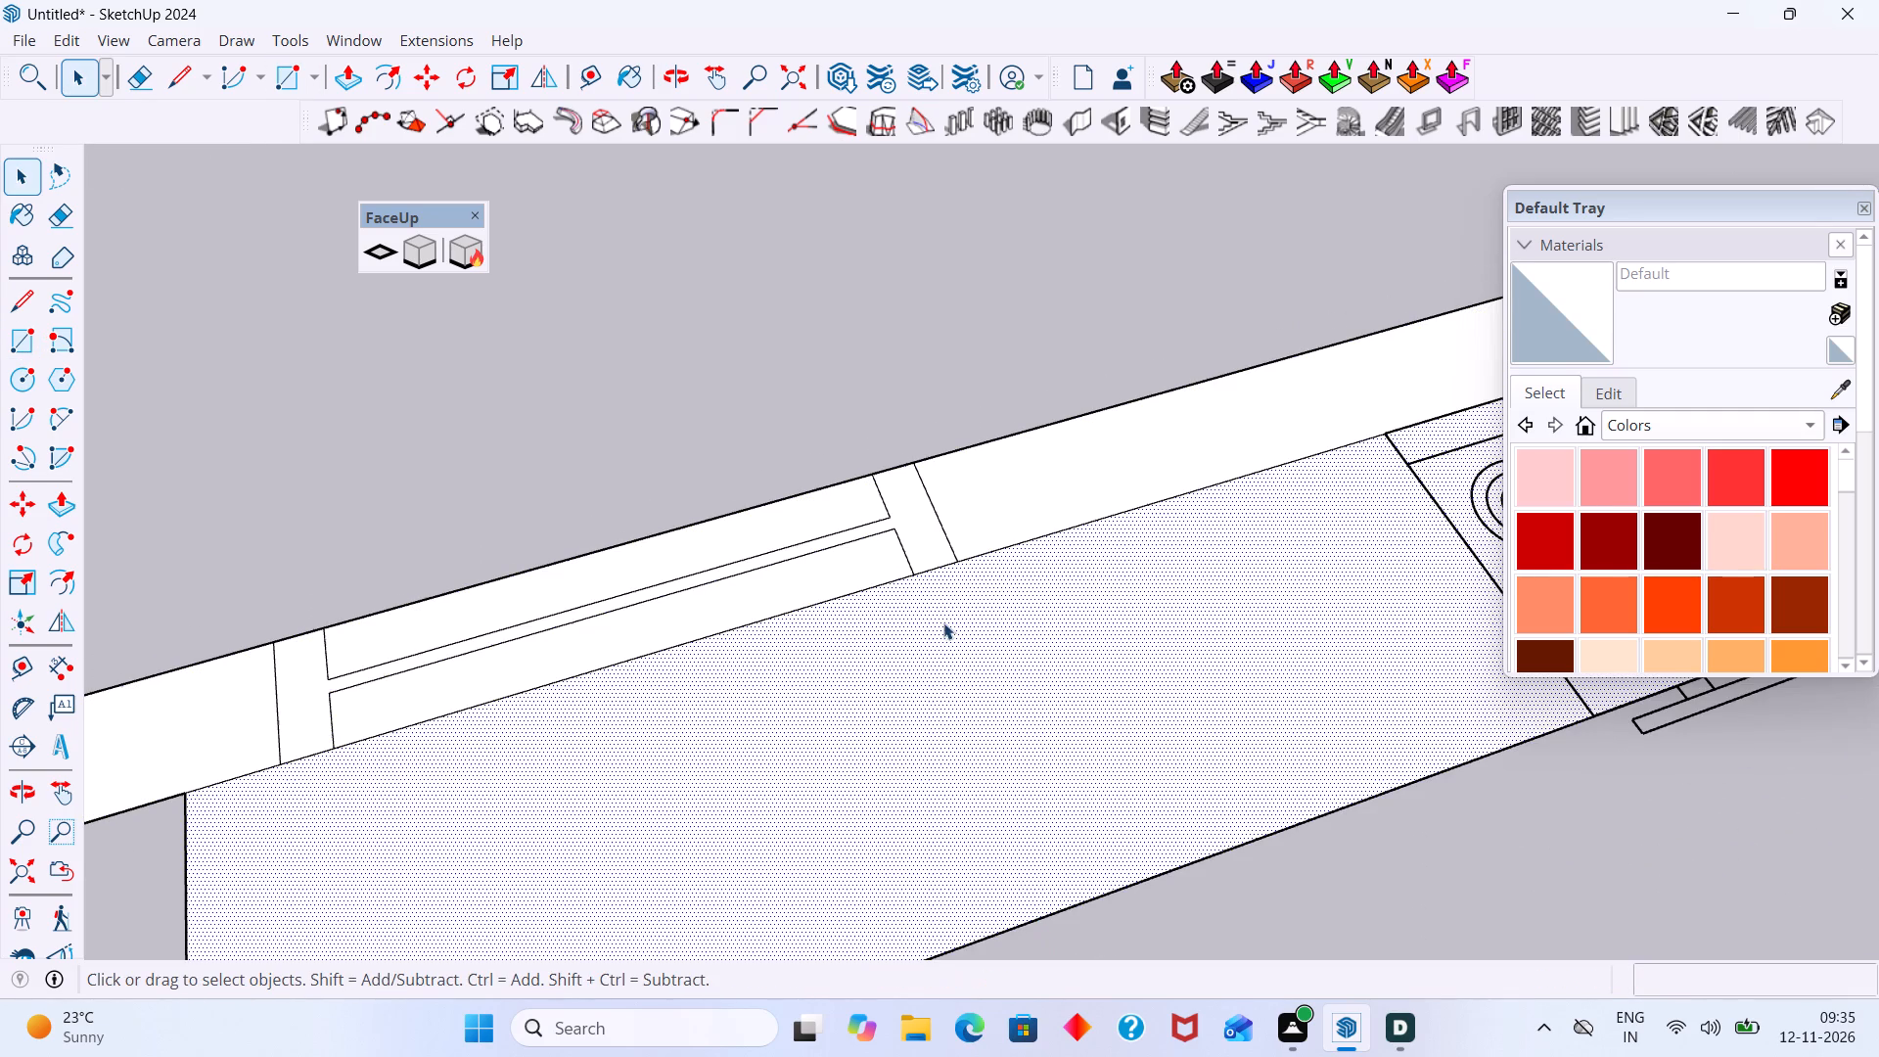
{"action": "key", "text": "Delete"}
Select the outer wall face beside the decking, between the dining room window and the living area's first window.
{"action": "scroll", "coordinate": [802, 573], "scroll_direction": "up", "scroll_amount": 1}
{"action": "scroll", "coordinate": [798, 571], "scroll_direction": "down", "scroll_amount": 9}
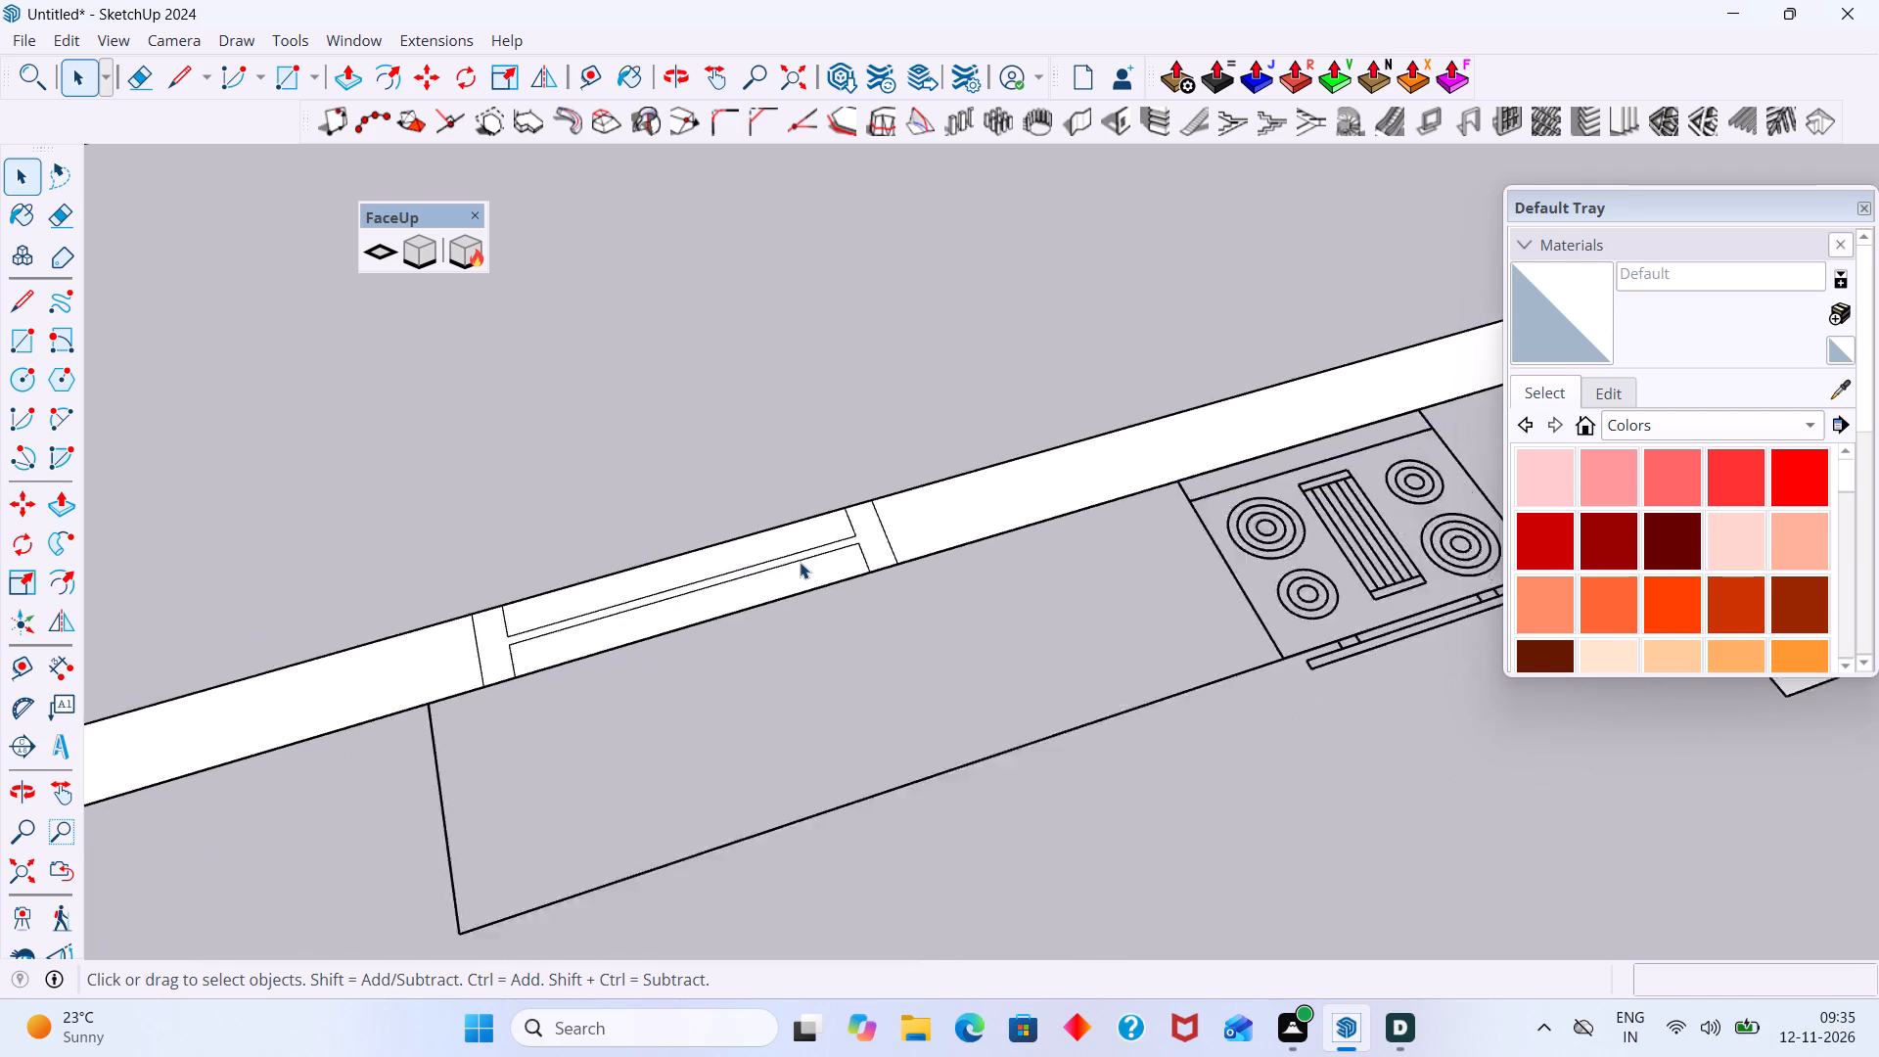
{"action": "scroll", "coordinate": [800, 562], "scroll_direction": "down", "scroll_amount": 13}
{"action": "scroll", "coordinate": [1298, 483], "scroll_direction": "down", "scroll_amount": 4}
{"action": "scroll", "coordinate": [1388, 769], "scroll_direction": "down", "scroll_amount": 4}
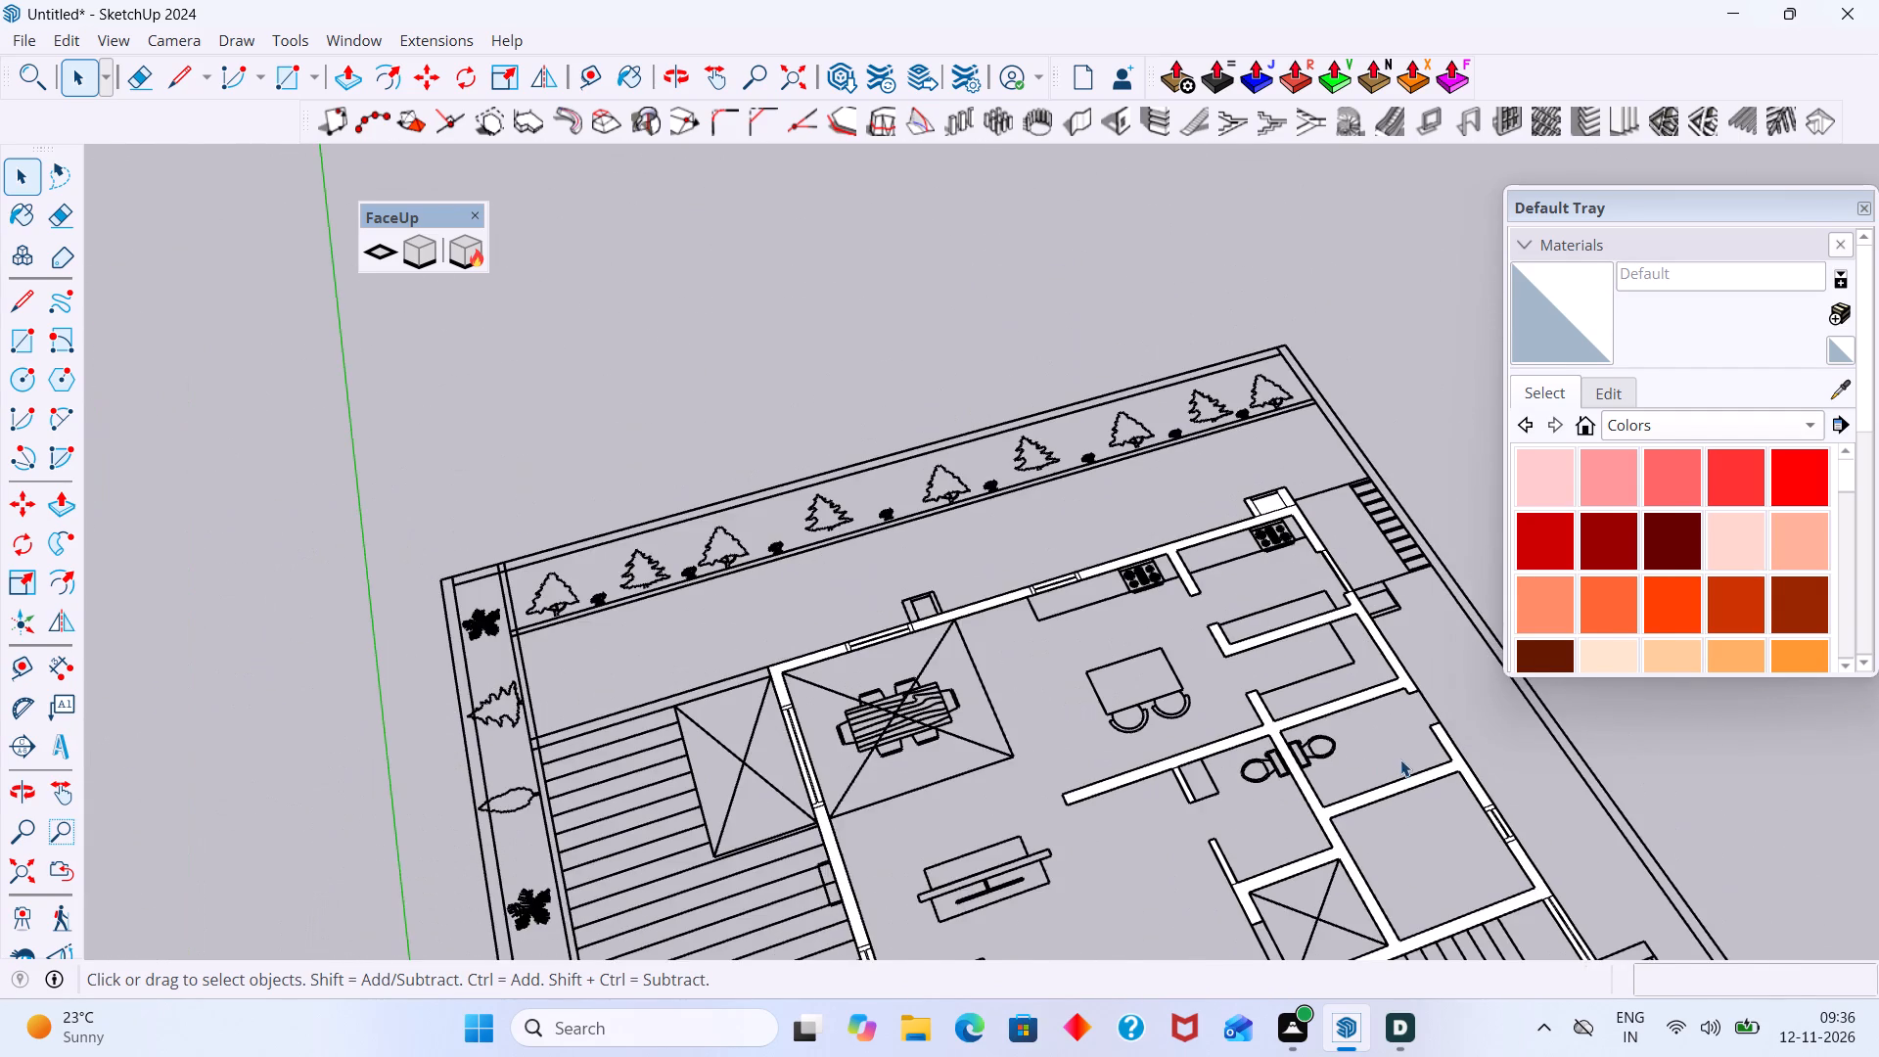
{"action": "middle_click_drag", "start_coordinate": [1410, 768], "coordinate": [1447, 491]}
{"action": "scroll", "coordinate": [954, 642], "scroll_direction": "up", "scroll_amount": 8}
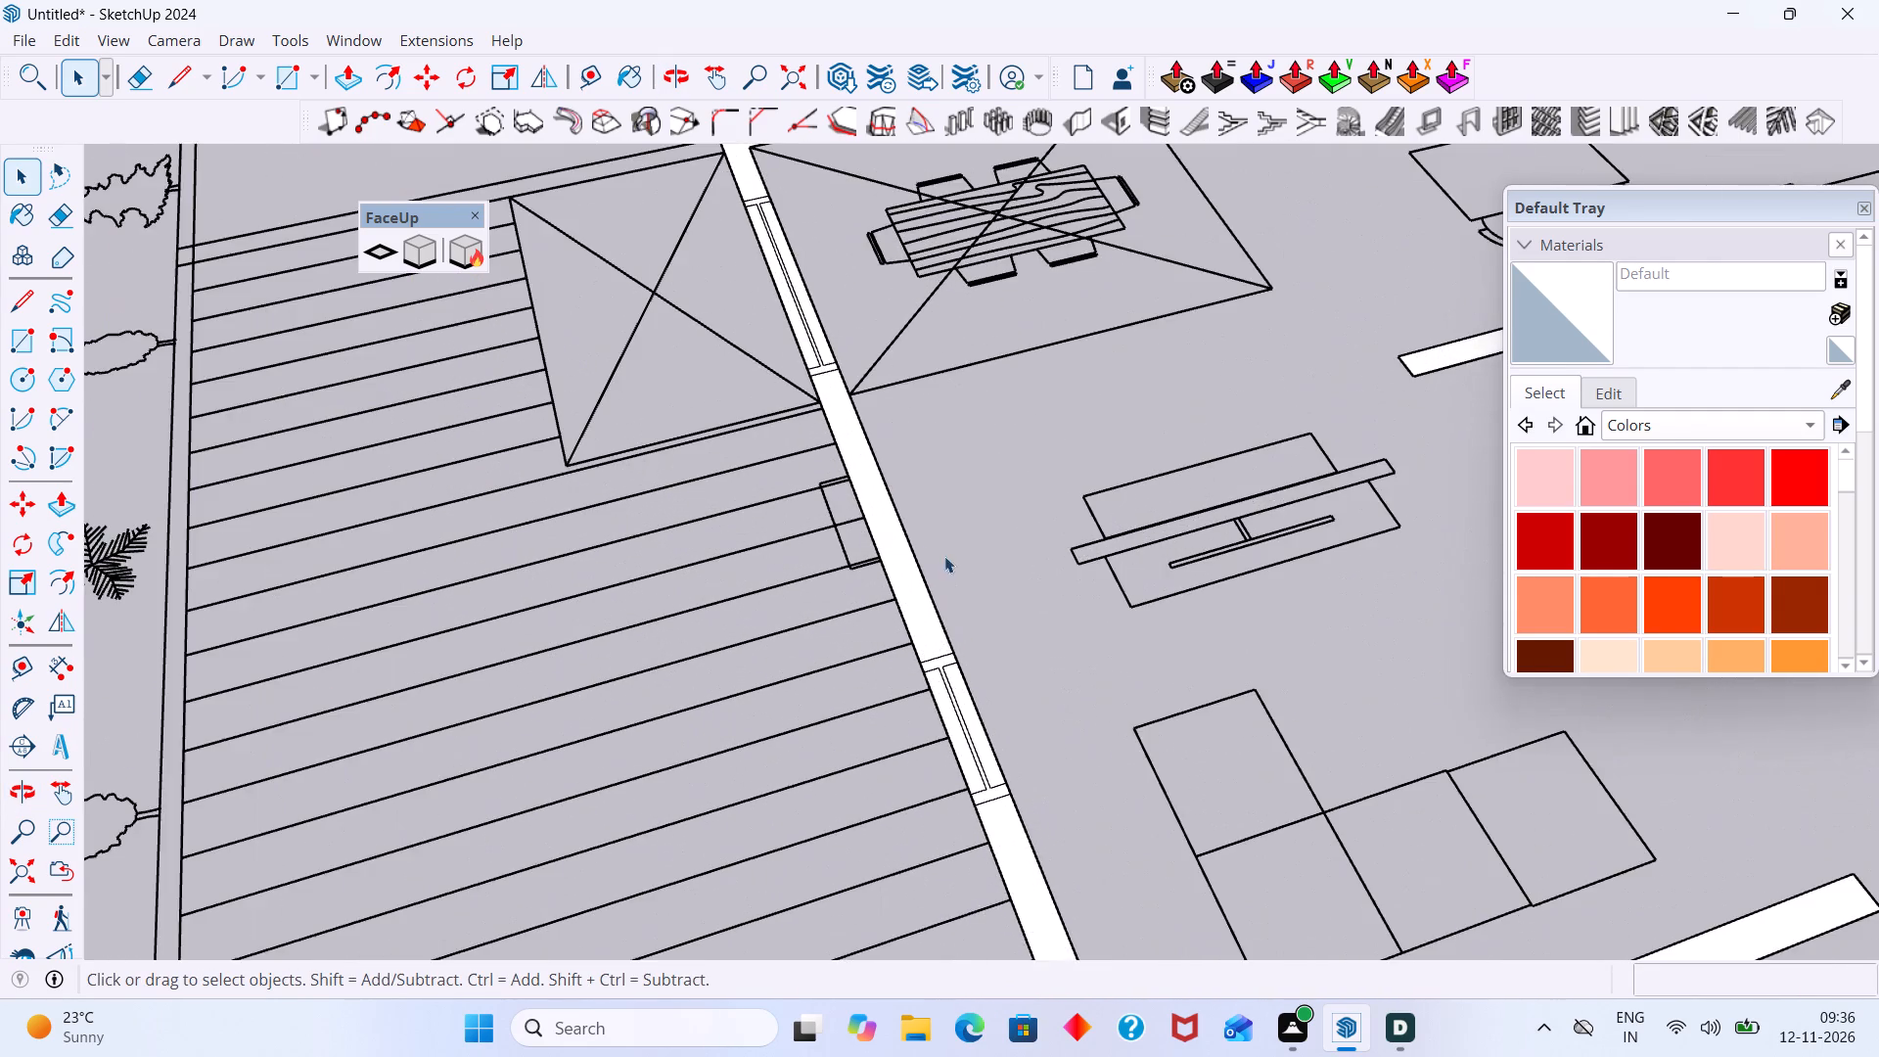
{"action": "scroll", "coordinate": [944, 556], "scroll_direction": "up", "scroll_amount": 5}
{"action": "left_click", "coordinate": [882, 495]}
Add the dining room's corner wall face and all faces of its decking-side window to the selection.
{"action": "scroll", "coordinate": [881, 499], "scroll_direction": "down", "scroll_amount": 6}
{"action": "middle_click_drag", "start_coordinate": [841, 488], "coordinate": [889, 723], "text": "shift"}
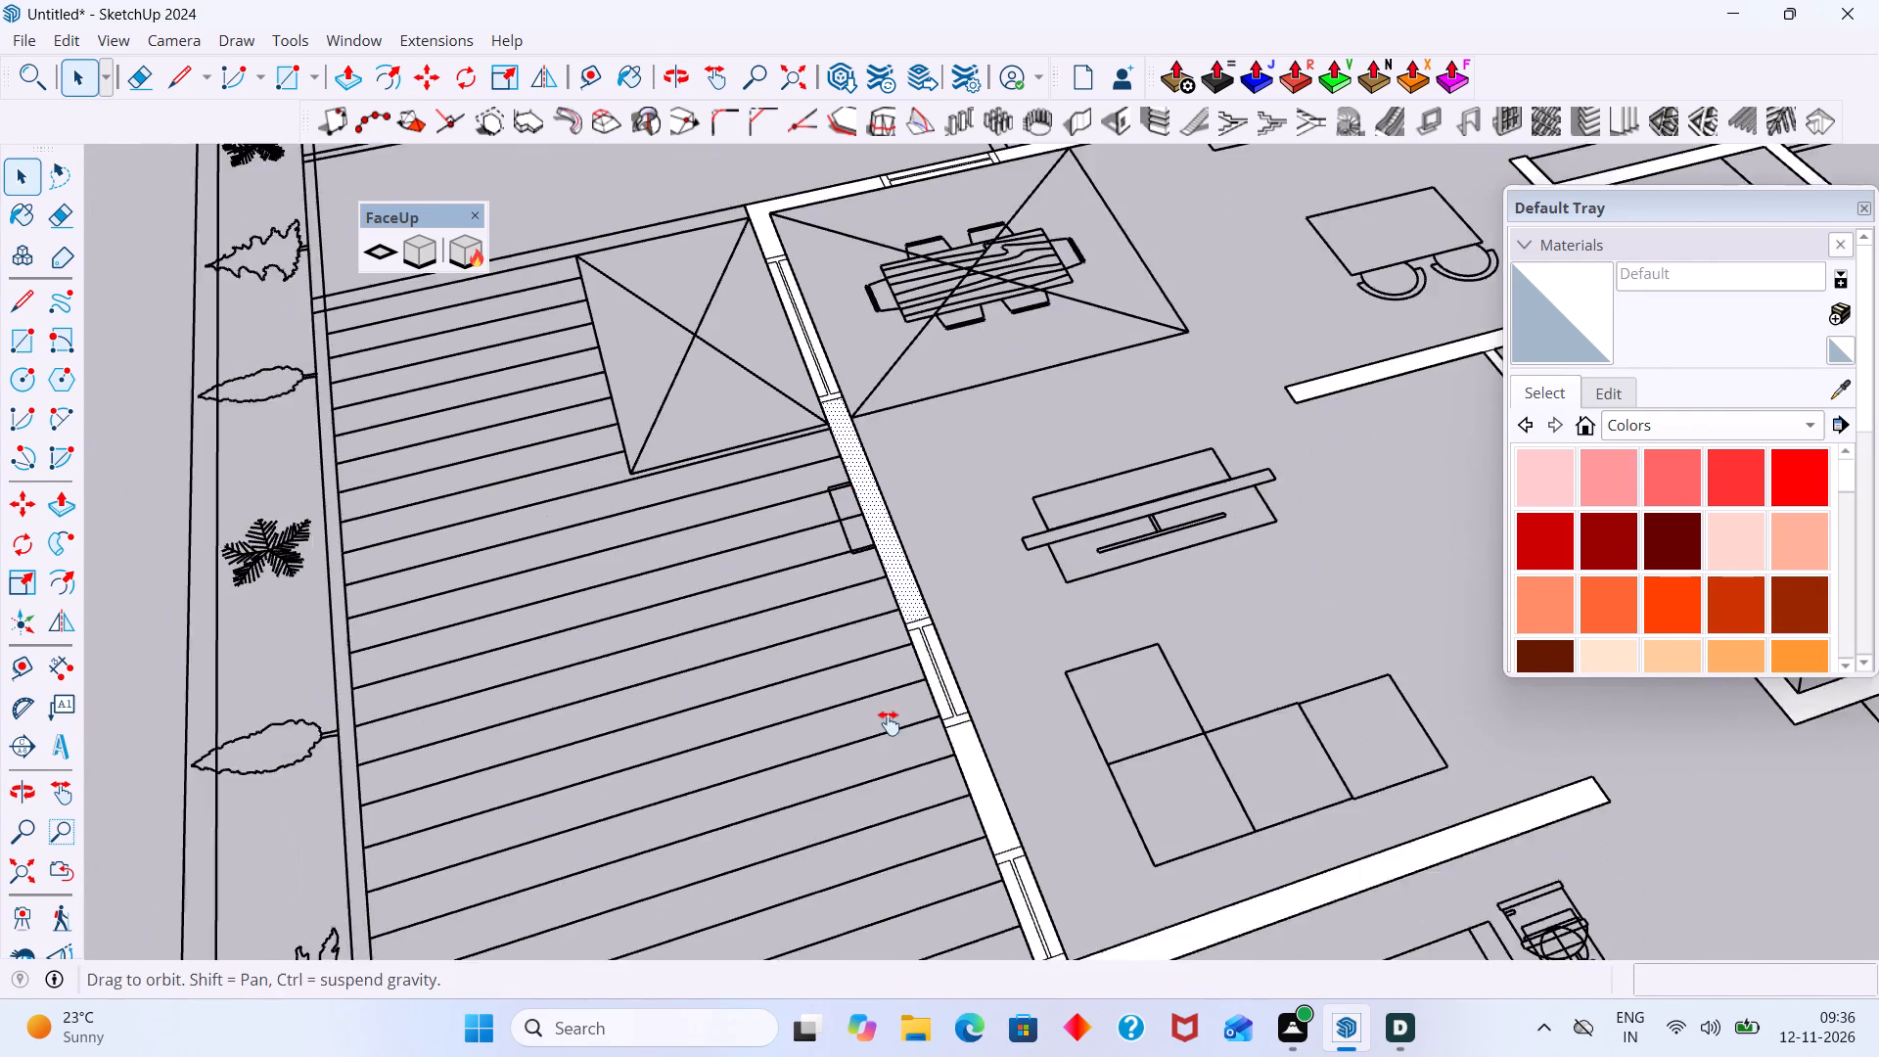
{"action": "middle_click_drag", "start_coordinate": [889, 723], "coordinate": [899, 864], "text": "shift"}
{"action": "scroll", "coordinate": [865, 613], "scroll_direction": "up", "scroll_amount": 7, "text": "shift"}
{"action": "left_click", "coordinate": [801, 550], "text": "shift"}
{"action": "left_click", "coordinate": [811, 623], "text": "shift"}
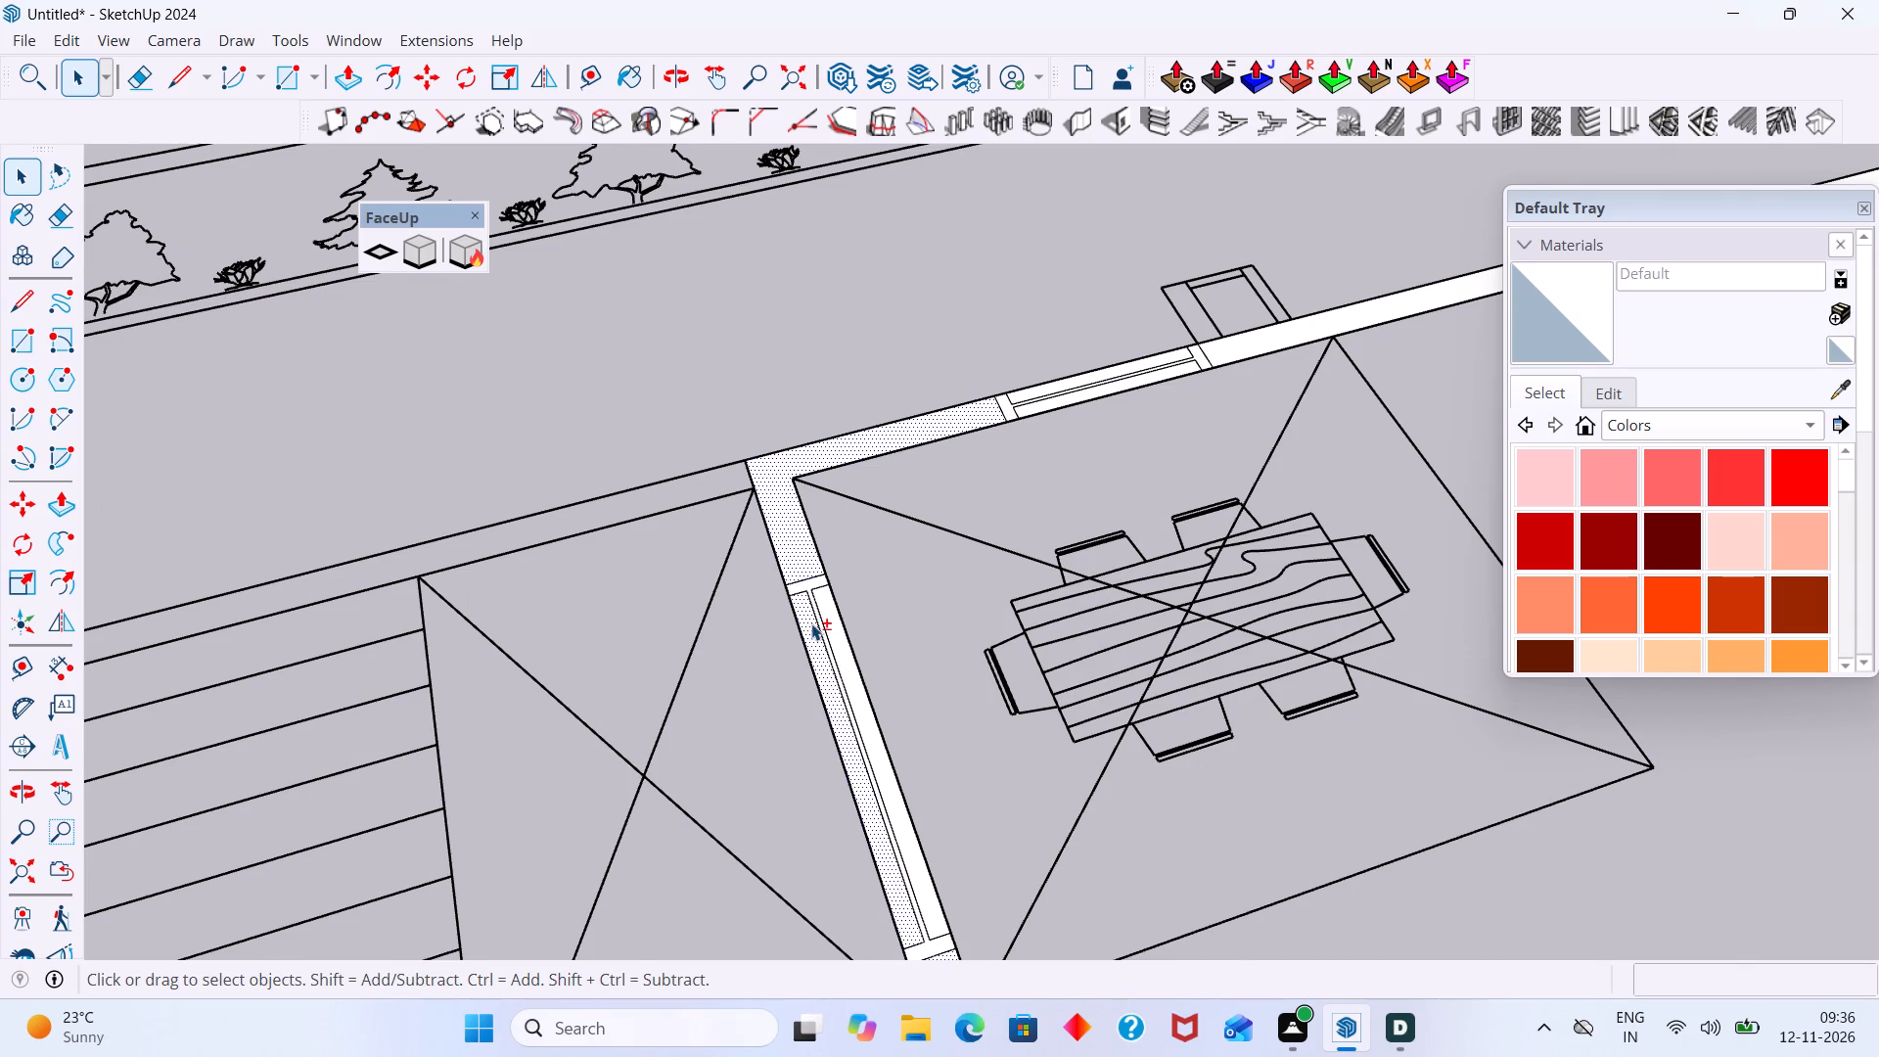
{"action": "scroll", "coordinate": [811, 622], "scroll_direction": "up", "scroll_amount": 4, "text": "shift"}
{"action": "left_click", "coordinate": [833, 615], "text": "shift"}
{"action": "scroll", "coordinate": [812, 578], "scroll_direction": "up", "scroll_amount": 7, "text": "shift"}
{"action": "left_click", "coordinate": [798, 556], "text": "shift"}
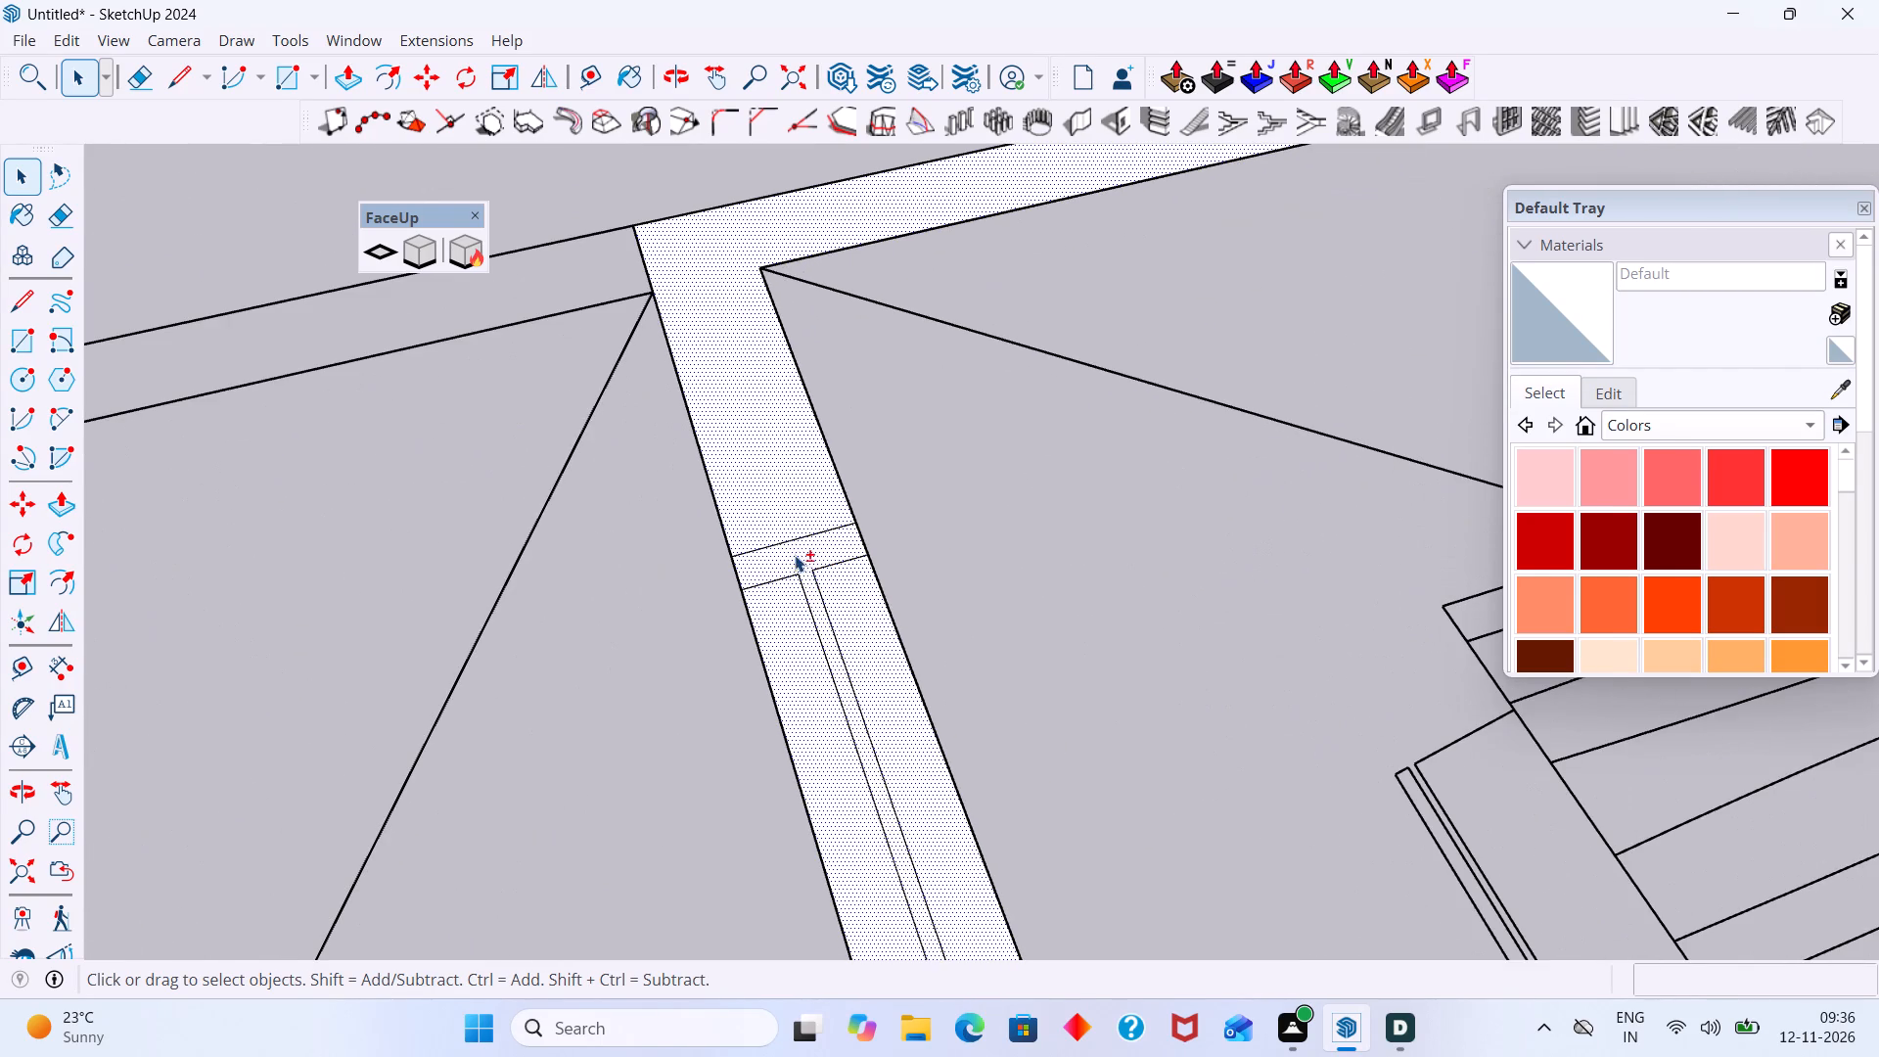
Add the dining room's tree-side window faces and the adjoining wall towards the kitchen window to the selection.
{"action": "scroll", "coordinate": [833, 618], "scroll_direction": "down", "scroll_amount": 16, "text": "shift"}
{"action": "middle_click_drag", "start_coordinate": [917, 723], "coordinate": [870, 590], "text": "shift"}
{"action": "scroll", "coordinate": [863, 581], "scroll_direction": "down", "scroll_amount": 4, "text": "shift"}
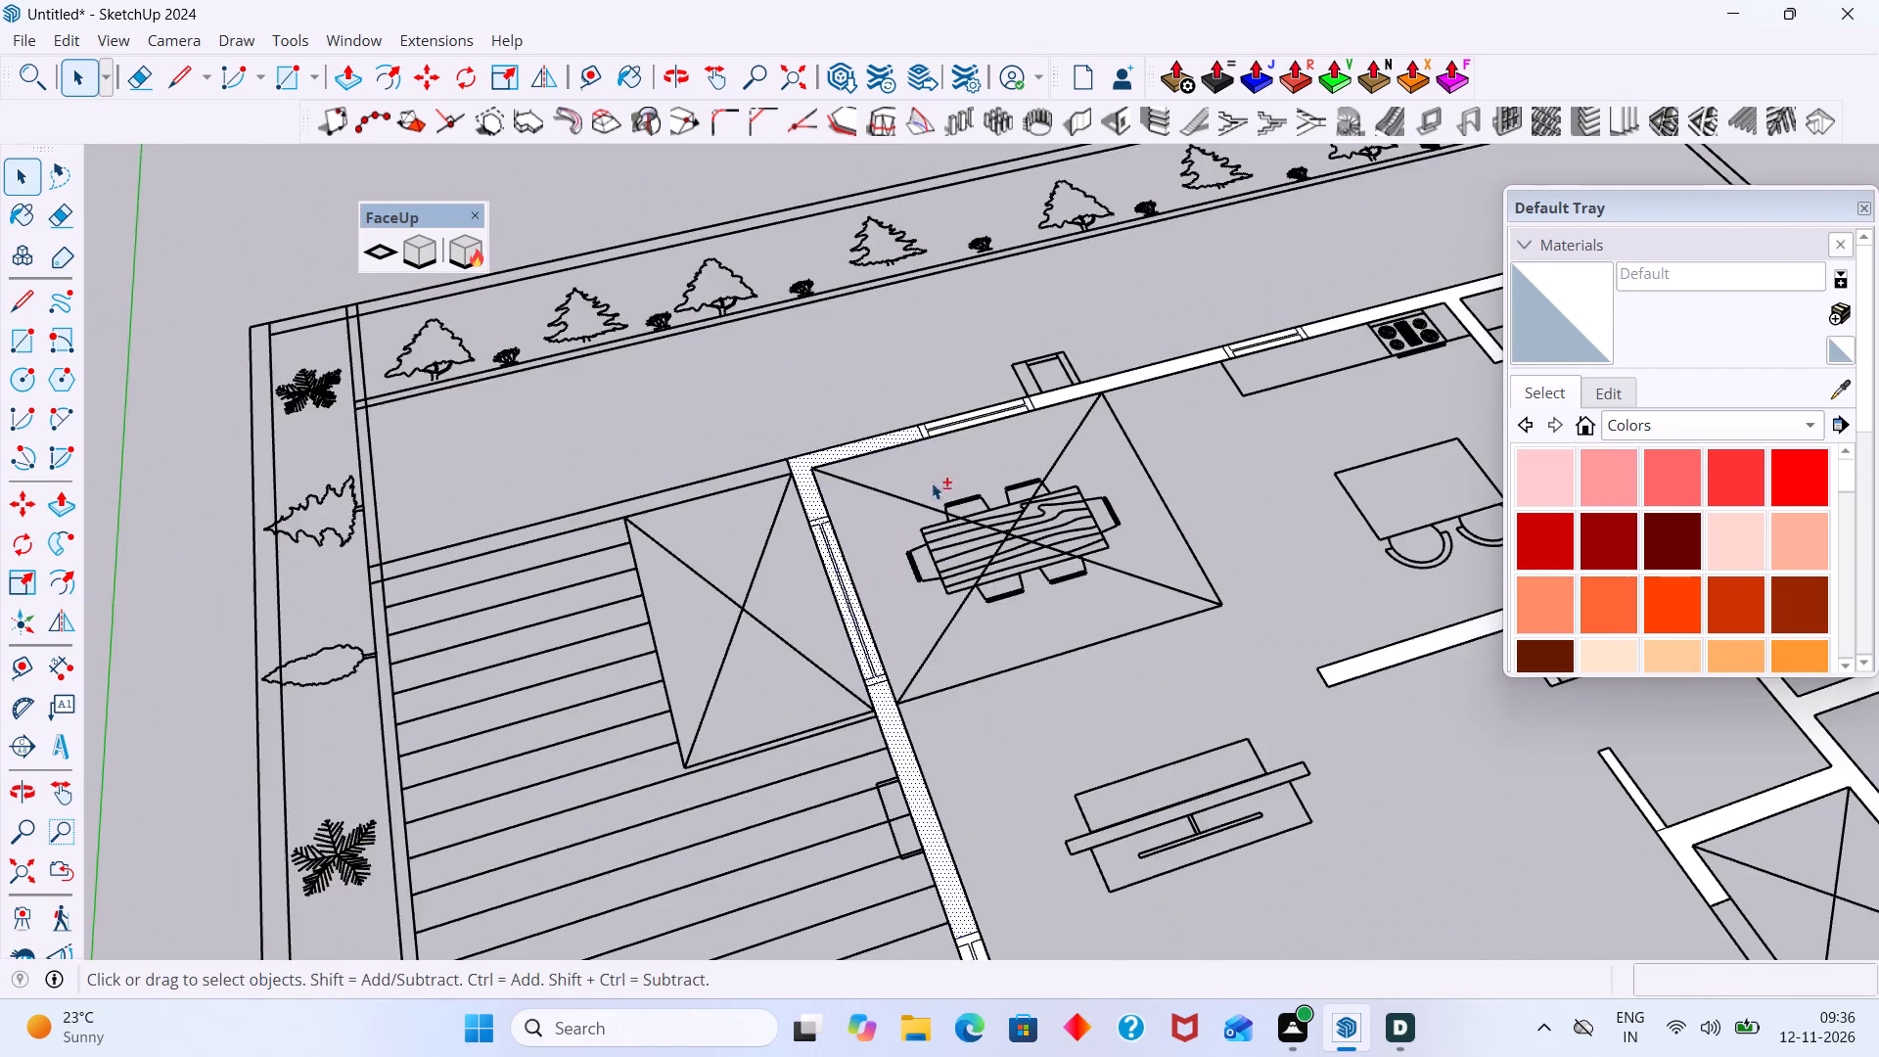
{"action": "middle_click_drag", "start_coordinate": [938, 473], "coordinate": [871, 741], "text": "shift"}
{"action": "scroll", "coordinate": [956, 682], "scroll_direction": "up", "scroll_amount": 20, "text": "shift"}
{"action": "scroll", "coordinate": [956, 682], "scroll_direction": "up", "scroll_amount": 1, "text": "shift"}
{"action": "left_click", "coordinate": [972, 637], "text": "shift"}
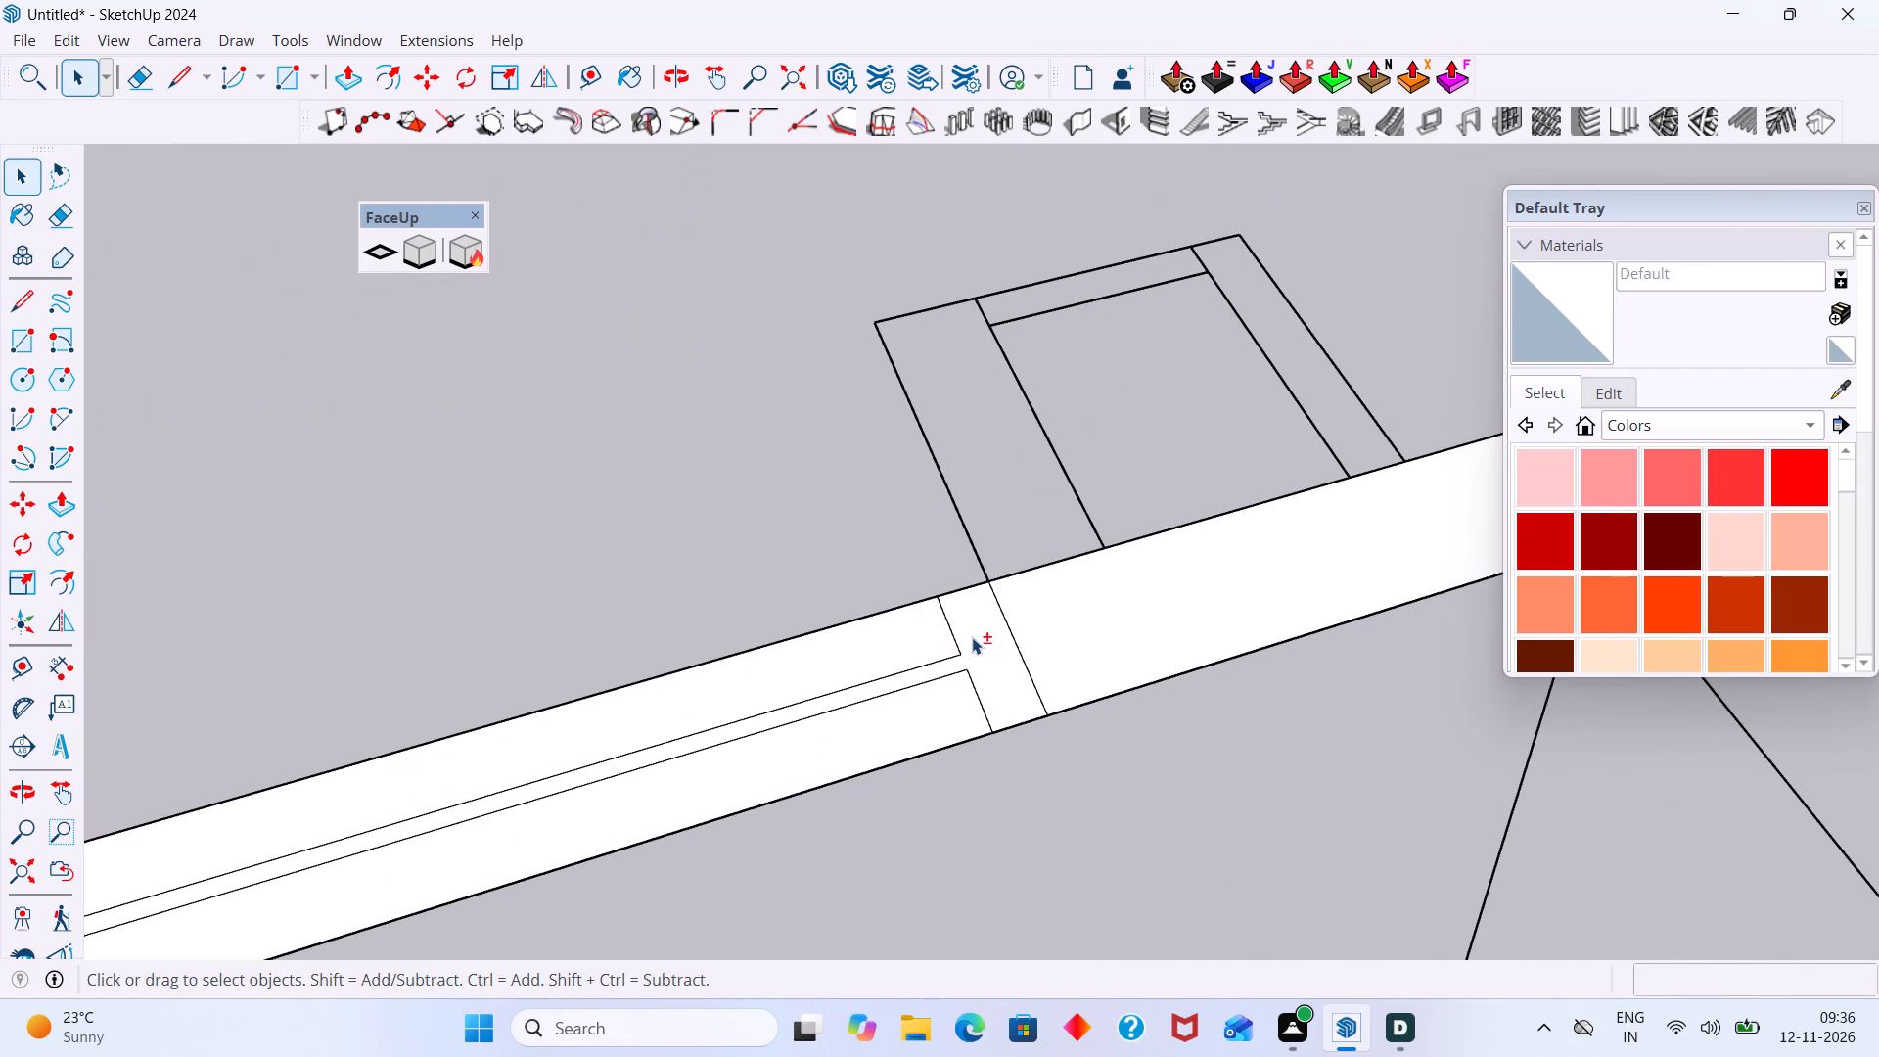
{"action": "left_click", "coordinate": [923, 691], "text": "shift"}
{"action": "left_click", "coordinate": [895, 629], "text": "shift"}
{"action": "left_click", "coordinate": [1133, 610], "text": "shift"}
Add the kitchen window's strips and frame face and the wall behind the cooktop to the selection.
{"action": "scroll", "coordinate": [1122, 609], "scroll_direction": "down", "scroll_amount": 8, "text": "shift"}
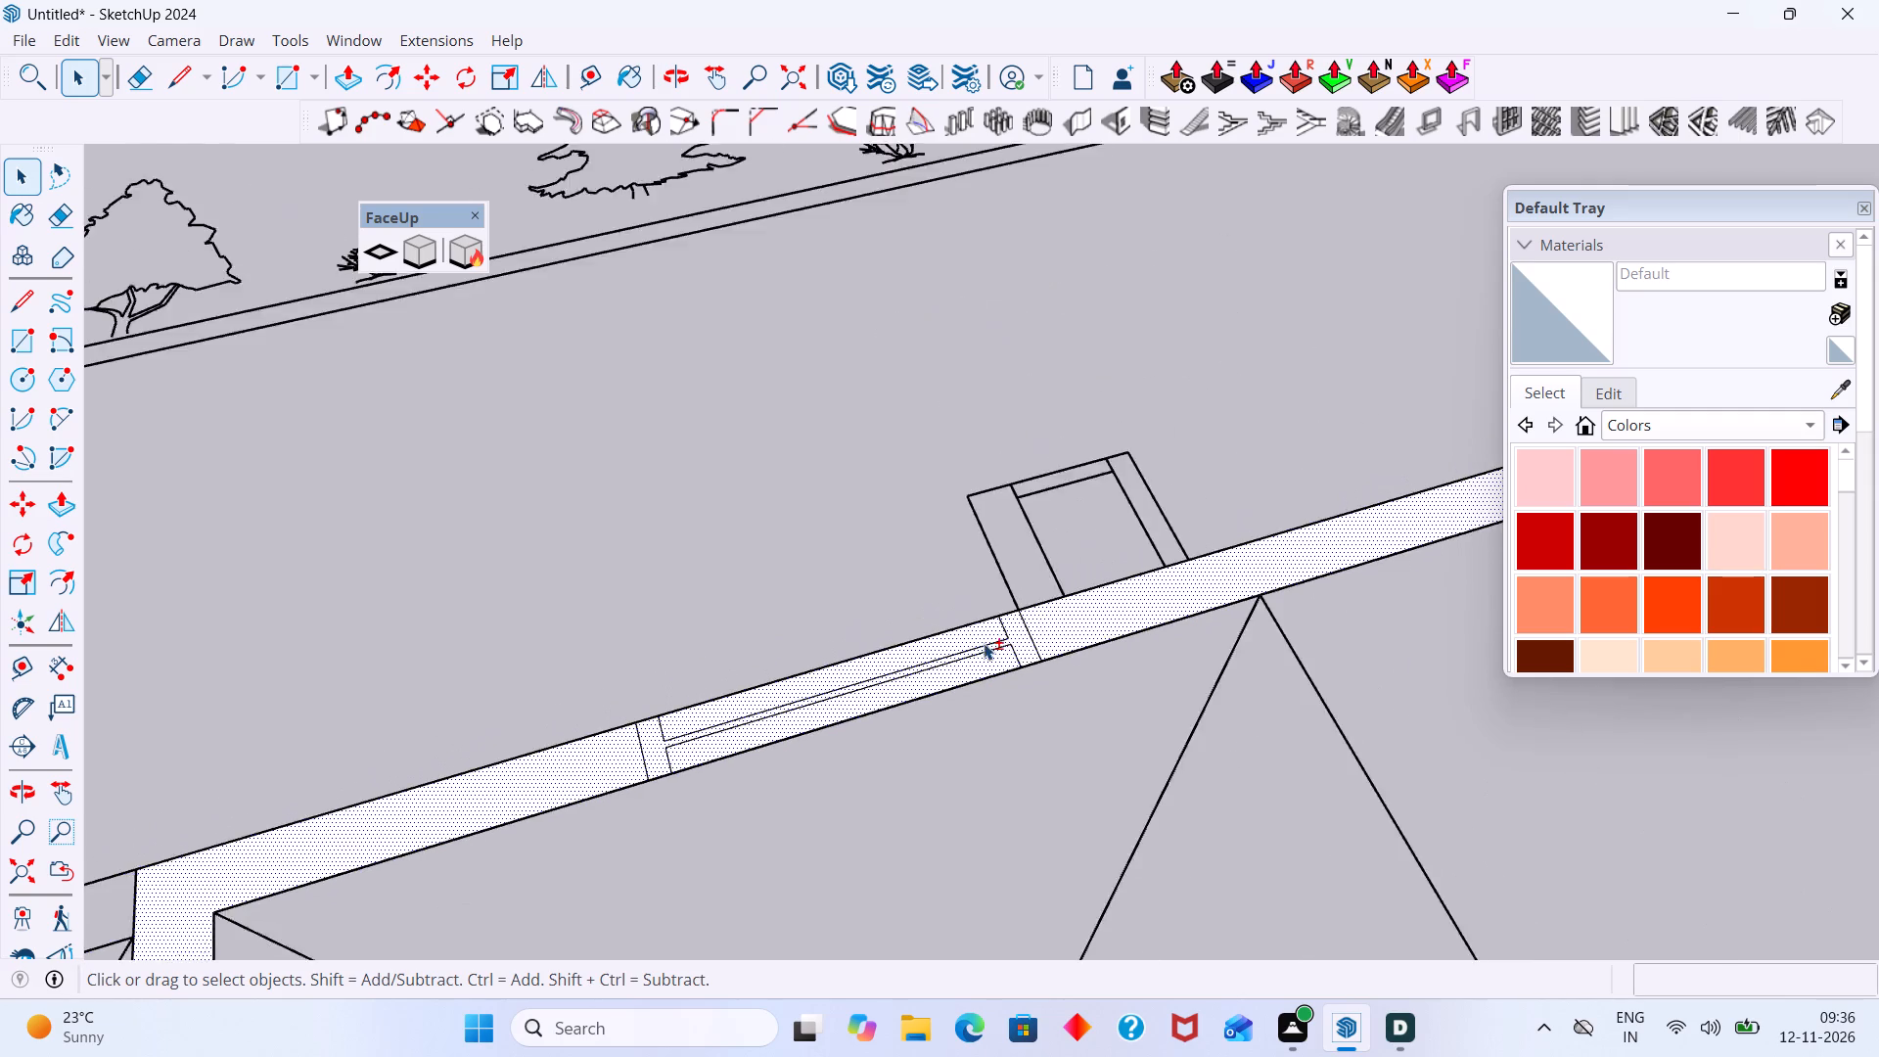
{"action": "scroll", "coordinate": [984, 643], "scroll_direction": "down", "scroll_amount": 5, "text": "shift"}
{"action": "middle_click_drag", "start_coordinate": [1068, 661], "coordinate": [571, 798], "text": "shift"}
{"action": "scroll", "coordinate": [763, 741], "scroll_direction": "up", "scroll_amount": 1, "text": "shift"}
{"action": "scroll", "coordinate": [763, 741], "scroll_direction": "down", "scroll_amount": 4, "text": "shift"}
{"action": "scroll", "coordinate": [932, 657], "scroll_direction": "up", "scroll_amount": 11, "text": "shift"}
{"action": "left_click", "coordinate": [1053, 623], "text": "shift"}
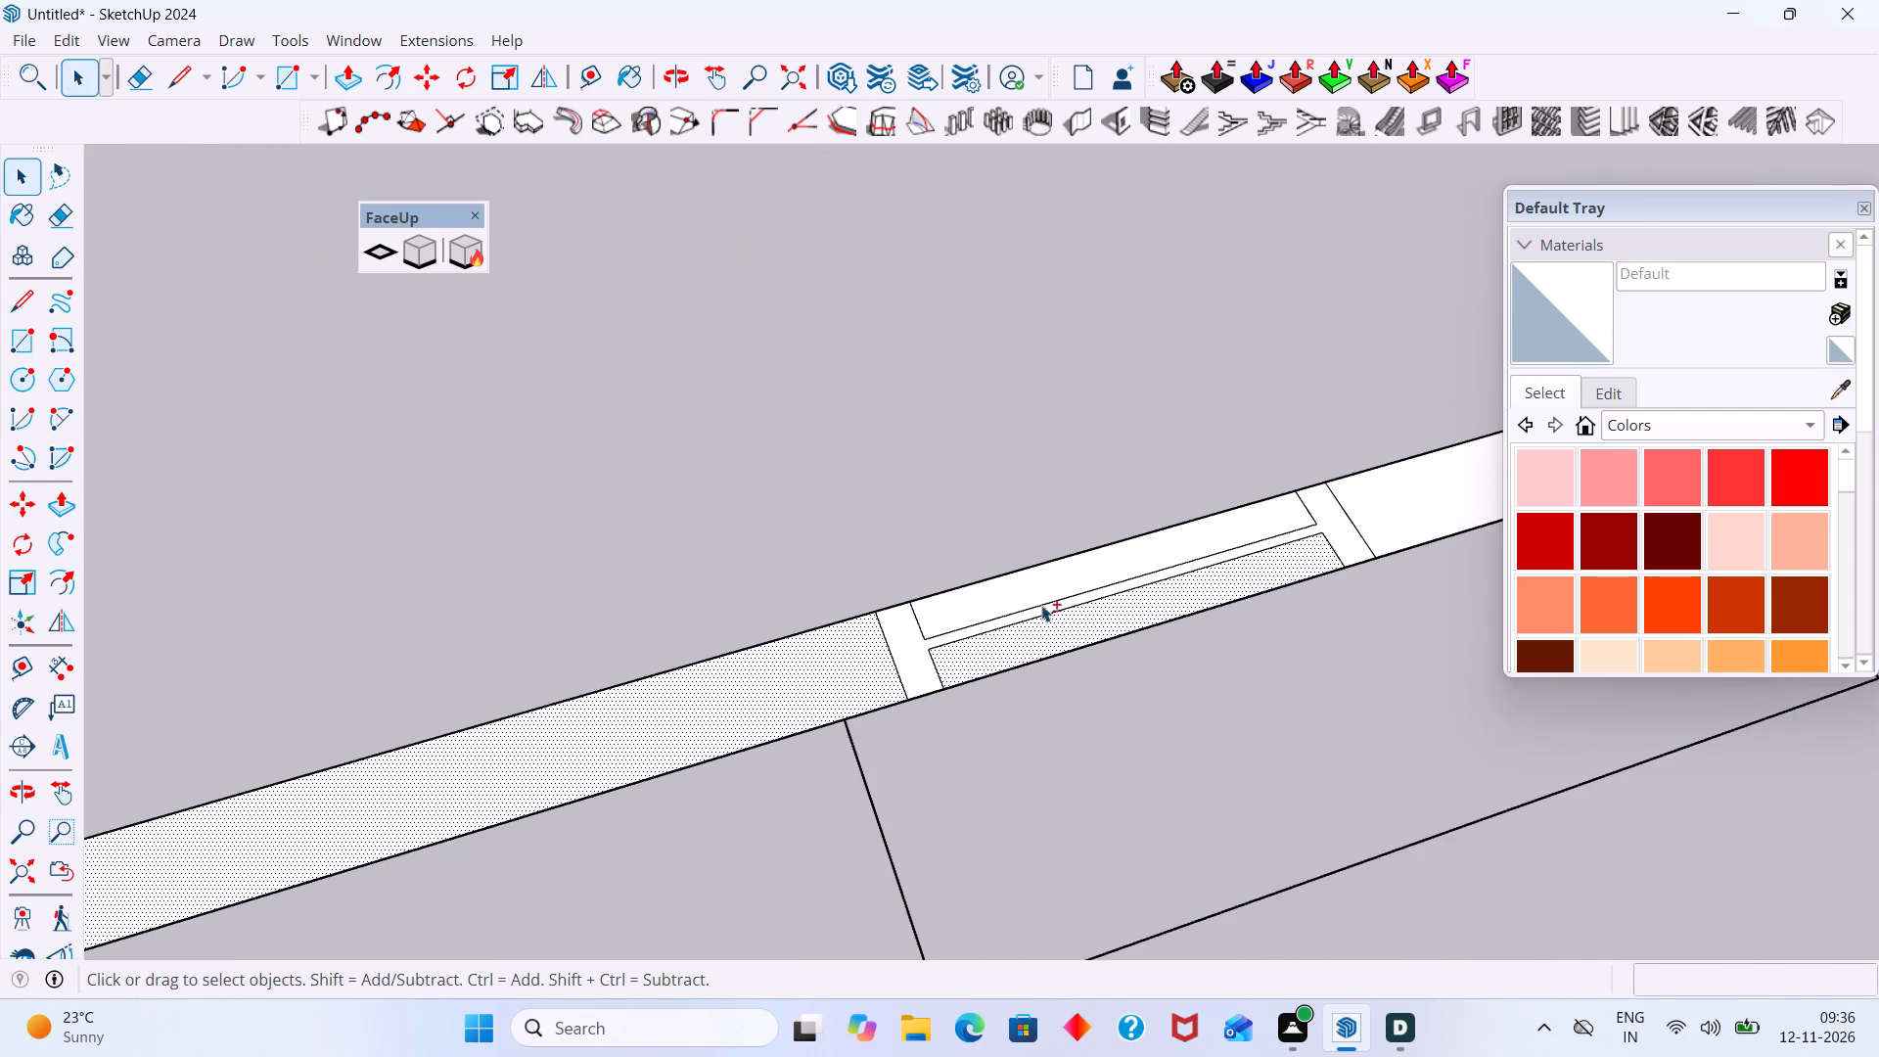
{"action": "left_click", "coordinate": [1027, 595], "text": "shift"}
{"action": "scroll", "coordinate": [1003, 612], "scroll_direction": "up", "scroll_amount": 8, "text": "shift"}
{"action": "left_click", "coordinate": [772, 679], "text": "shift"}
{"action": "scroll", "coordinate": [841, 661], "scroll_direction": "up", "scroll_amount": 3, "text": "shift"}
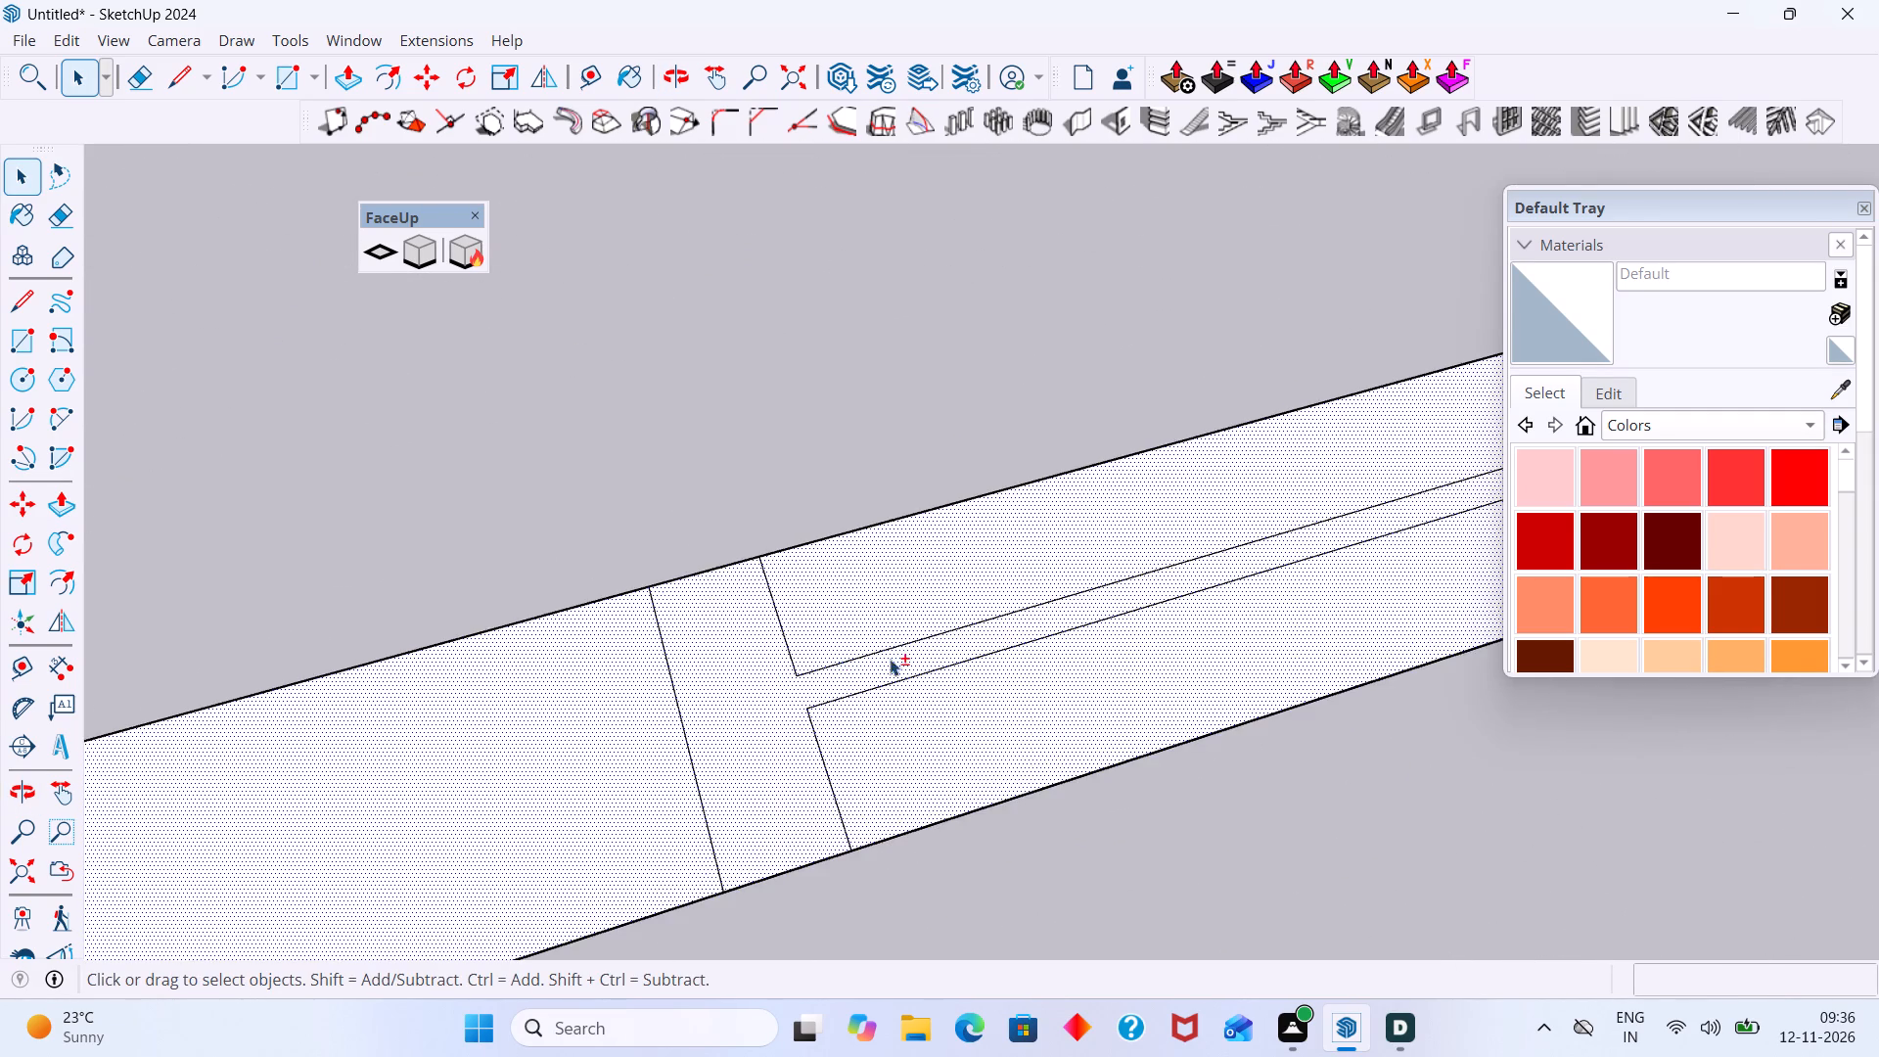
{"action": "scroll", "coordinate": [936, 633], "scroll_direction": "down", "scroll_amount": 20, "text": "shift"}
{"action": "scroll", "coordinate": [936, 633], "scroll_direction": "down", "scroll_amount": 1, "text": "shift"}
{"action": "middle_click_drag", "start_coordinate": [1049, 625], "coordinate": [739, 747], "text": "shift"}
{"action": "scroll", "coordinate": [901, 691], "scroll_direction": "up", "scroll_amount": 4, "text": "shift"}
{"action": "left_click", "coordinate": [902, 685], "text": "shift"}
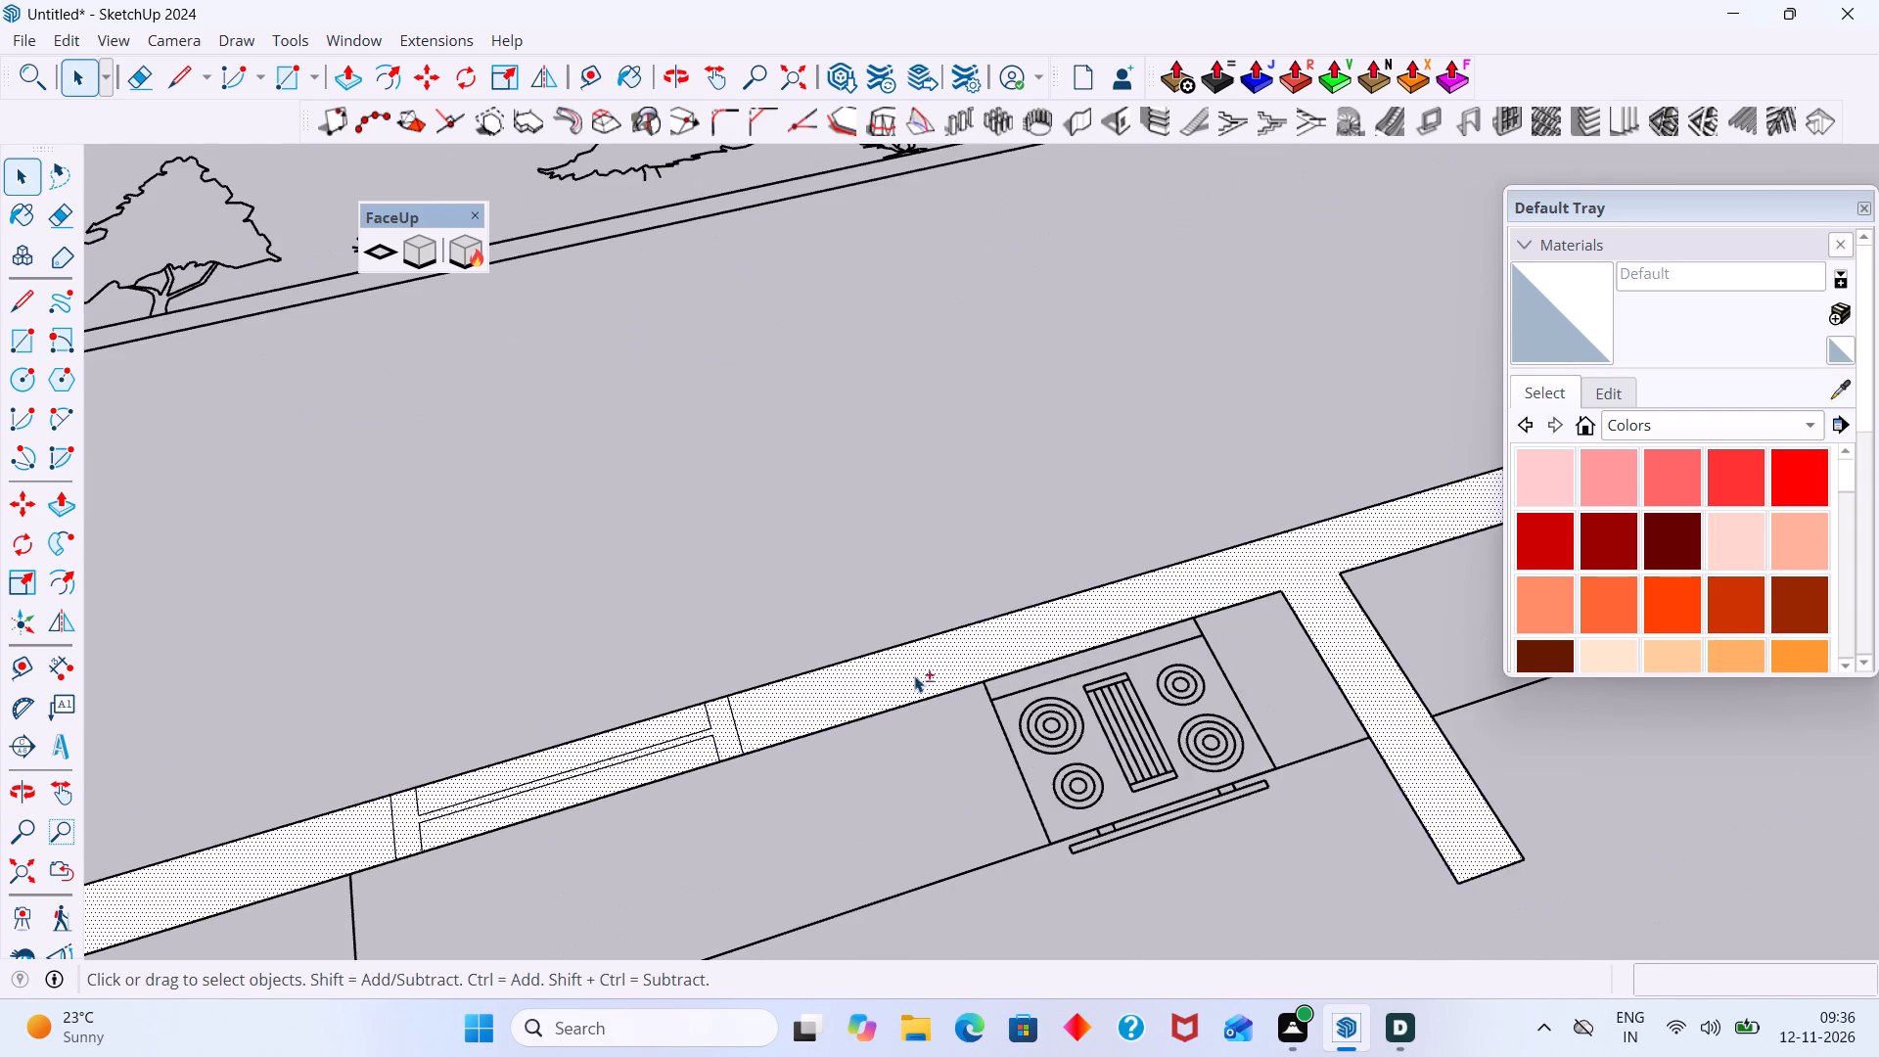
Add the connected wall face around the store, toilet and lift, starting beside the second kitchen's side opening, to the selection.
{"action": "scroll", "coordinate": [942, 675], "scroll_direction": "down", "scroll_amount": 1, "text": "shift"}
{"action": "scroll", "coordinate": [1318, 652], "scroll_direction": "down", "scroll_amount": 6, "text": "shift"}
{"action": "middle_click_drag", "start_coordinate": [1281, 663], "coordinate": [914, 607], "text": "shift"}
{"action": "scroll", "coordinate": [1062, 773], "scroll_direction": "down", "scroll_amount": 3, "text": "shift"}
{"action": "middle_click_drag", "start_coordinate": [1058, 739], "coordinate": [955, 637], "text": "shift"}
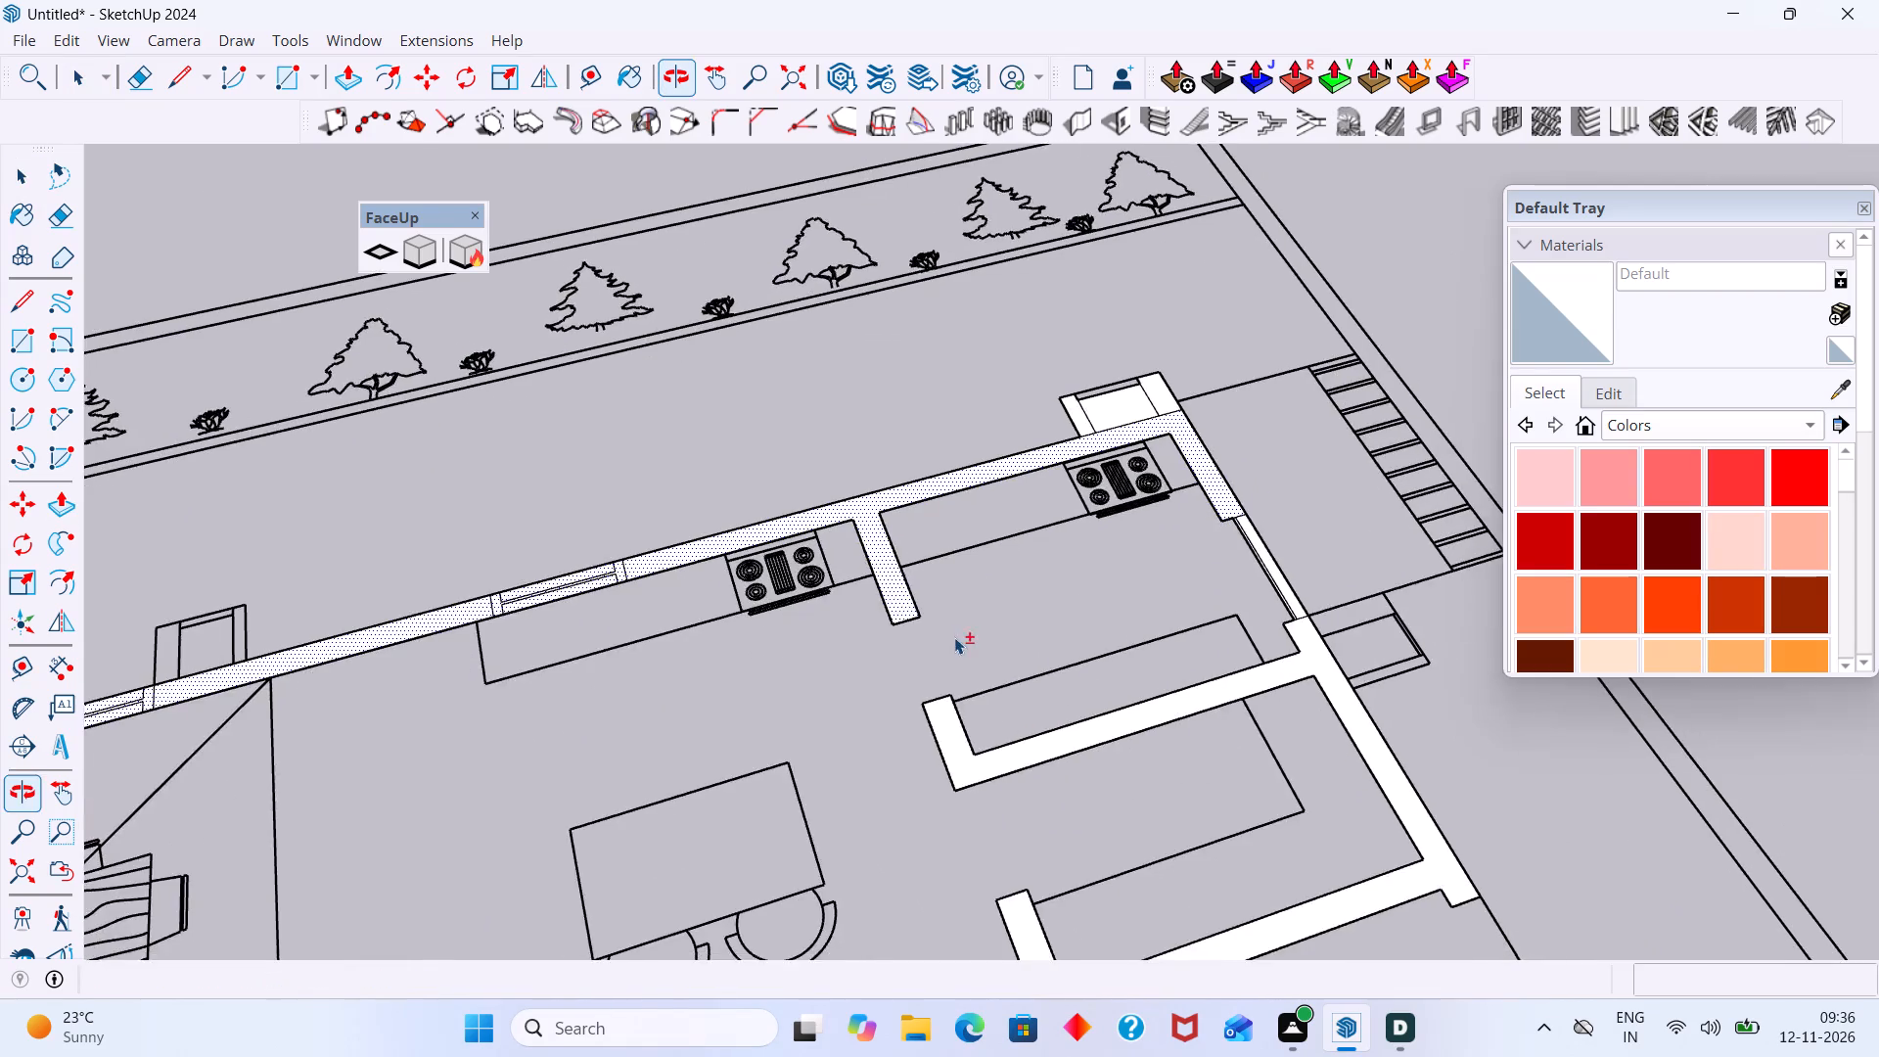
{"action": "scroll", "coordinate": [1217, 534], "scroll_direction": "up", "scroll_amount": 11, "text": "shift"}
{"action": "scroll", "coordinate": [1234, 386], "scroll_direction": "down", "scroll_amount": 9, "text": "shift"}
{"action": "middle_click_drag", "start_coordinate": [1371, 510], "coordinate": [1234, 400], "text": "shift"}
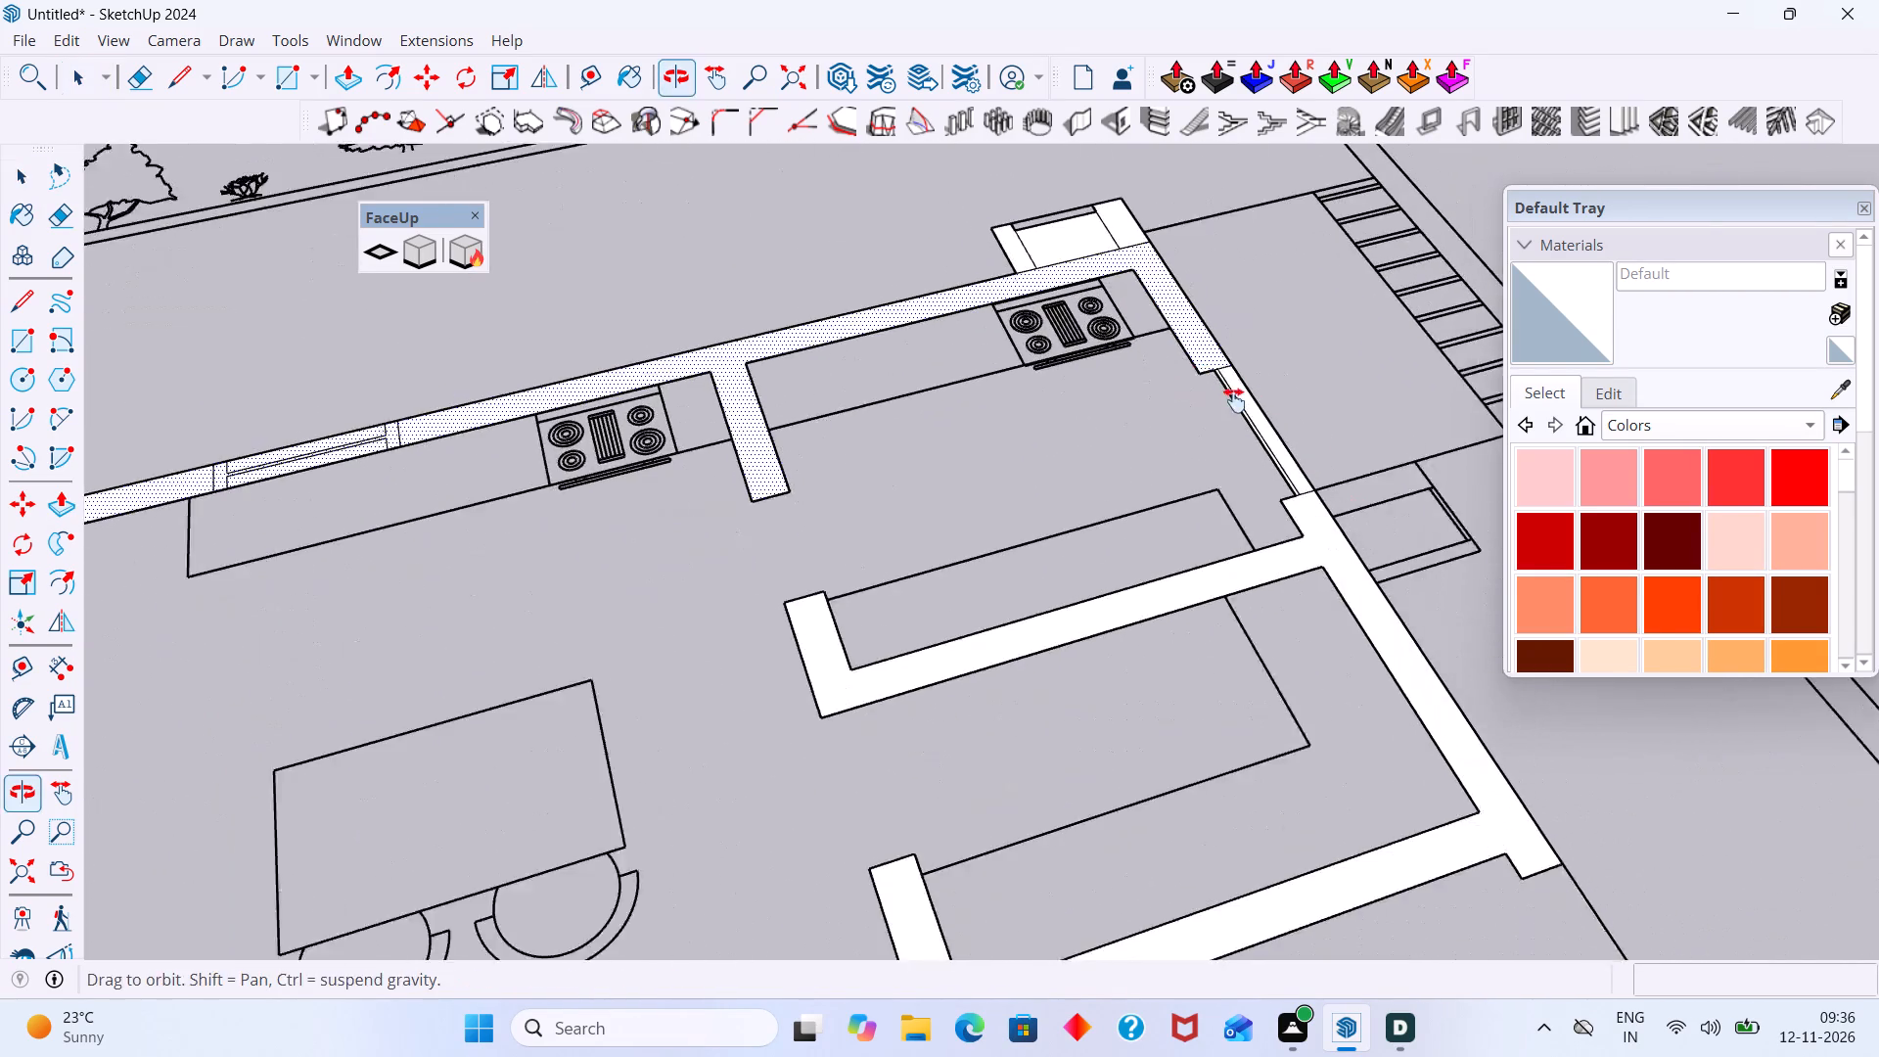
{"action": "middle_click_drag", "start_coordinate": [1234, 400], "coordinate": [1229, 398], "text": "shift"}
{"action": "scroll", "coordinate": [1235, 415], "scroll_direction": "up", "scroll_amount": 20, "text": "shift"}
{"action": "scroll", "coordinate": [1255, 435], "scroll_direction": "down", "scroll_amount": 6, "text": "shift"}
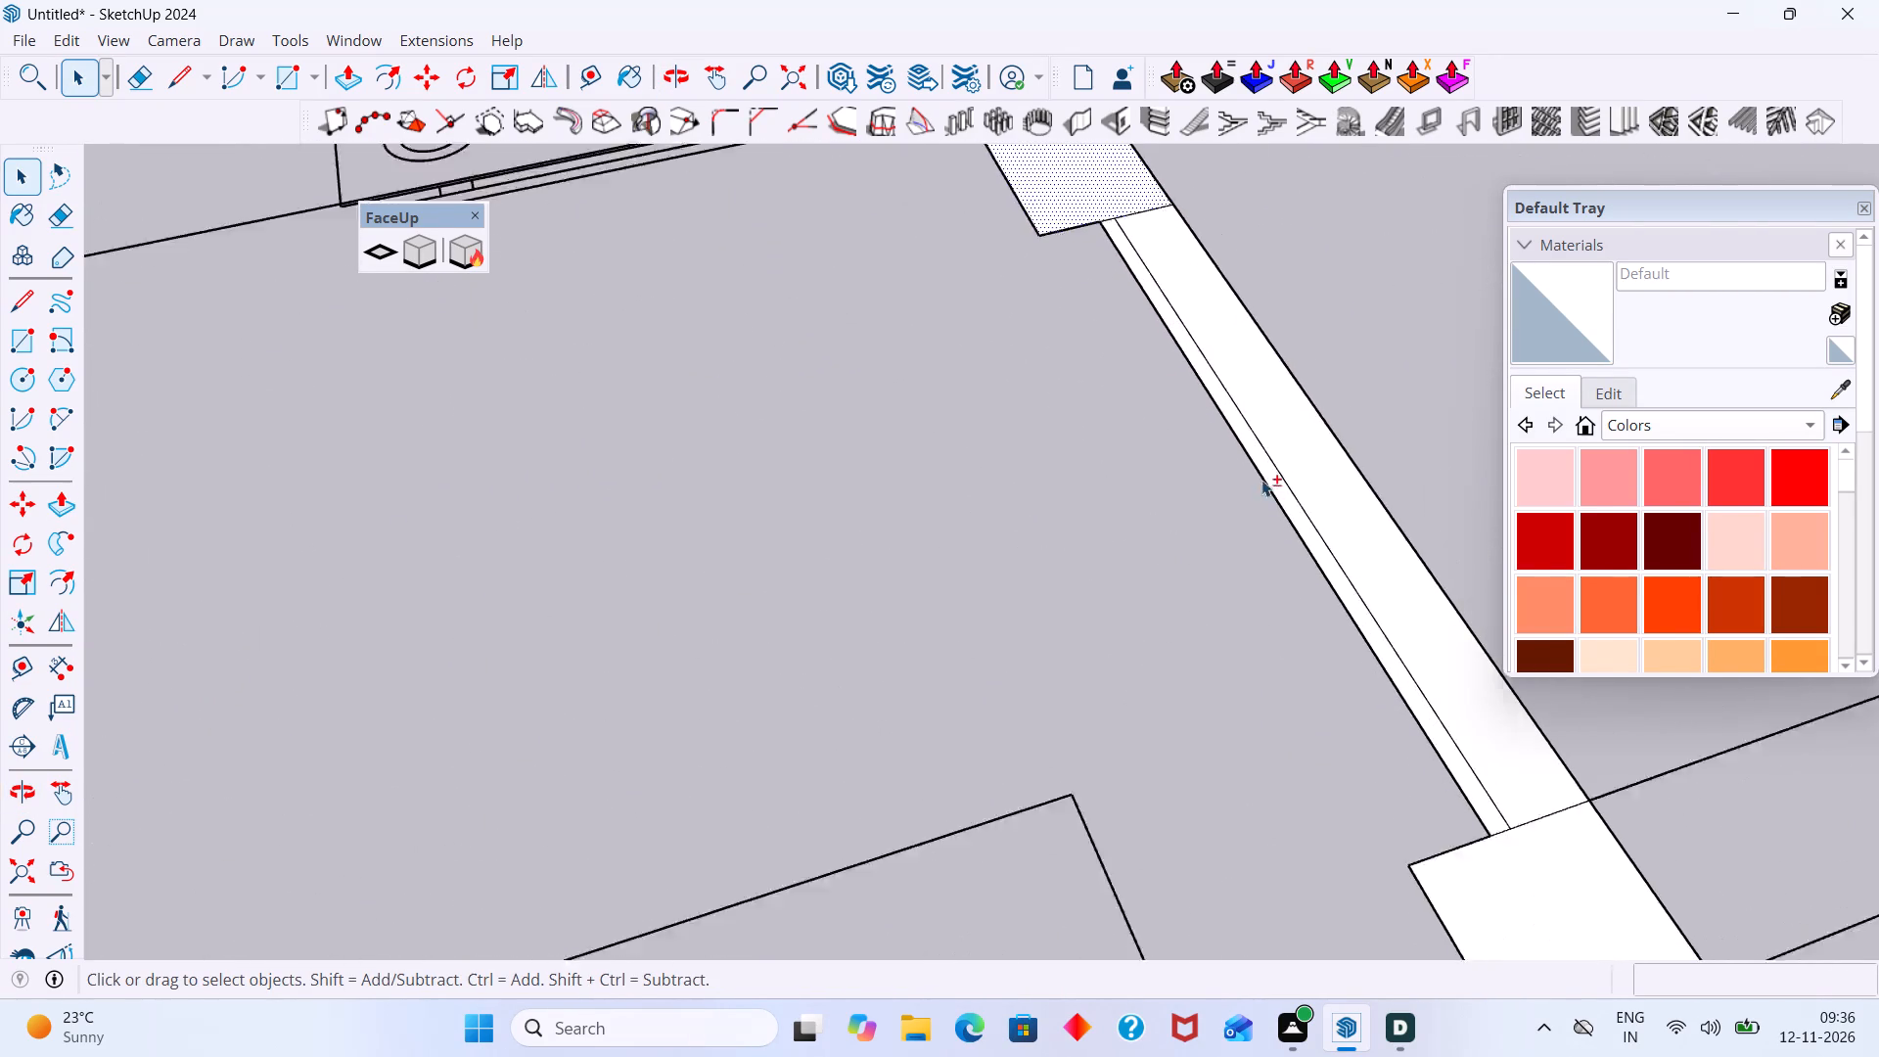
{"action": "scroll", "coordinate": [1261, 480], "scroll_direction": "down", "scroll_amount": 16, "text": "shift"}
{"action": "scroll", "coordinate": [1277, 572], "scroll_direction": "up", "scroll_amount": 5, "text": "shift"}
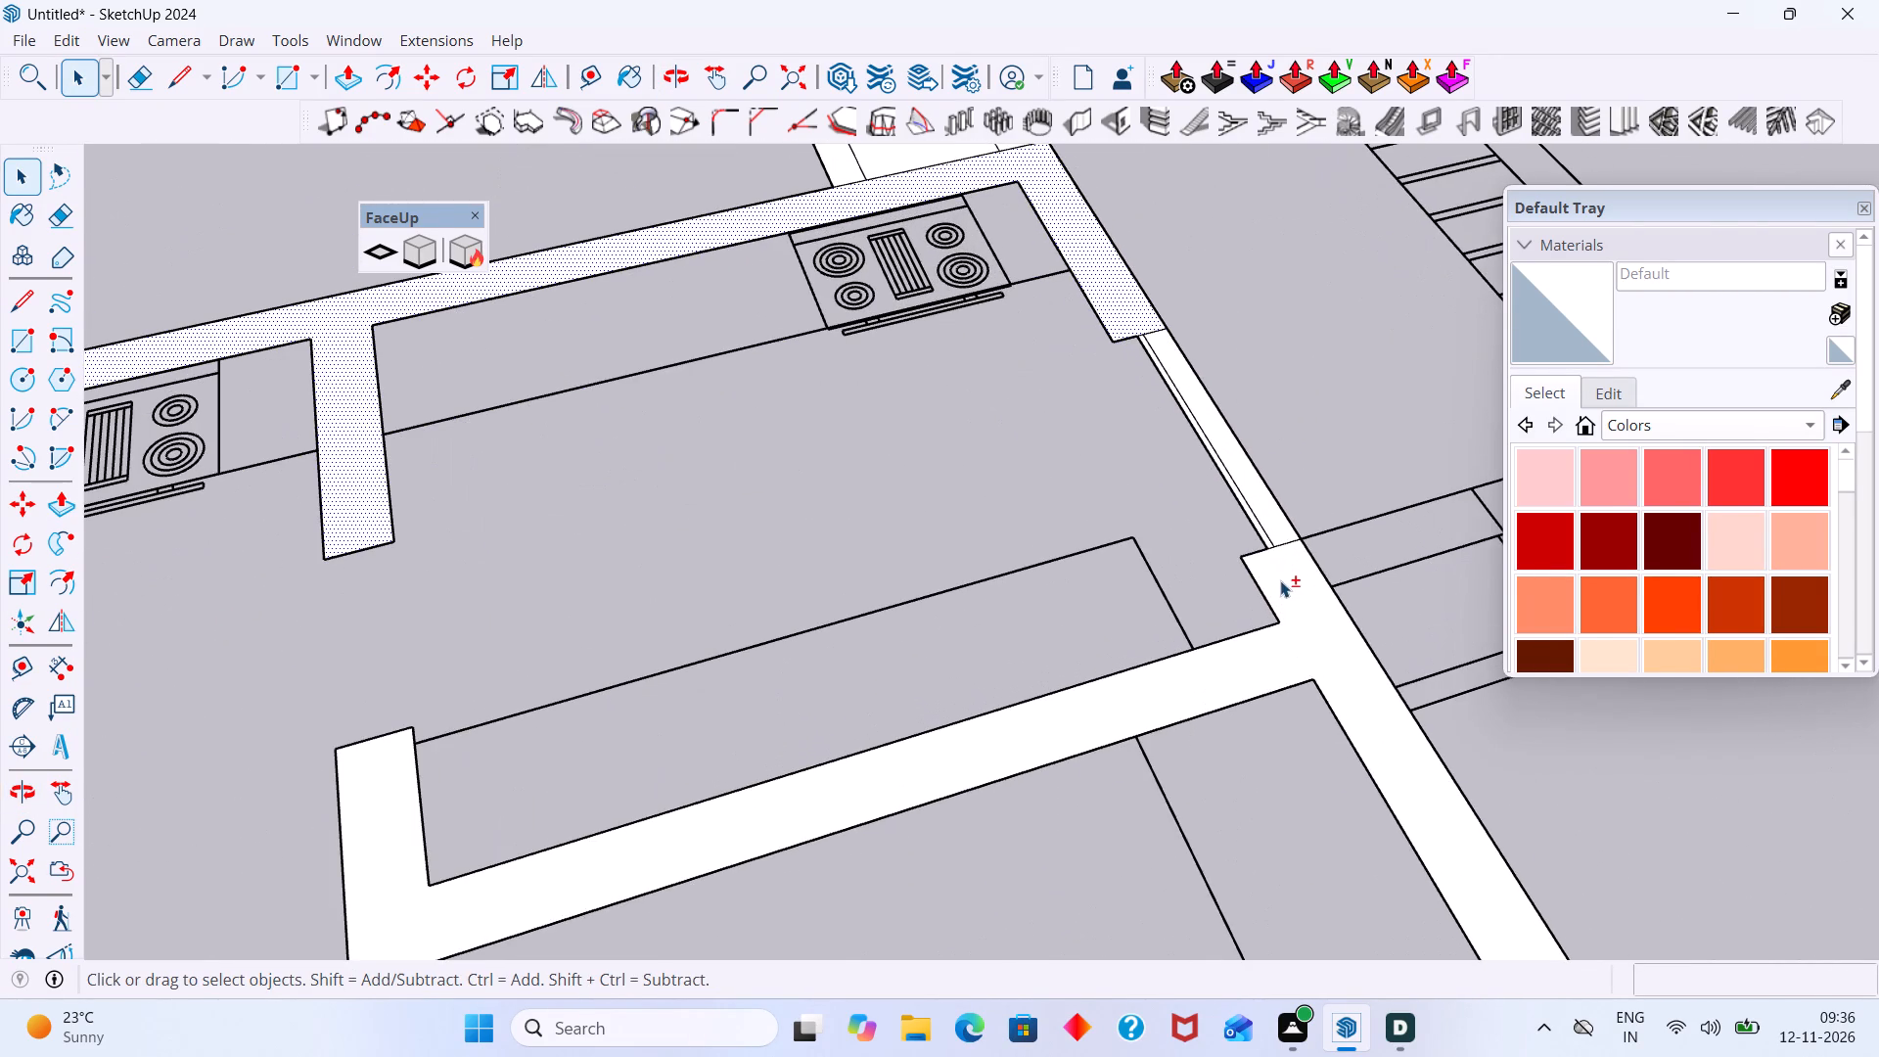
{"action": "left_click", "coordinate": [1280, 580], "text": "shift"}
Add the wall between the living area and sitting room, and the decking-side wall between the living area's two windows, to the selection.
{"action": "scroll", "coordinate": [1233, 648], "scroll_direction": "down", "scroll_amount": 14, "text": "shift"}
{"action": "middle_click_drag", "start_coordinate": [1188, 671], "coordinate": [1129, 483], "text": "shift"}
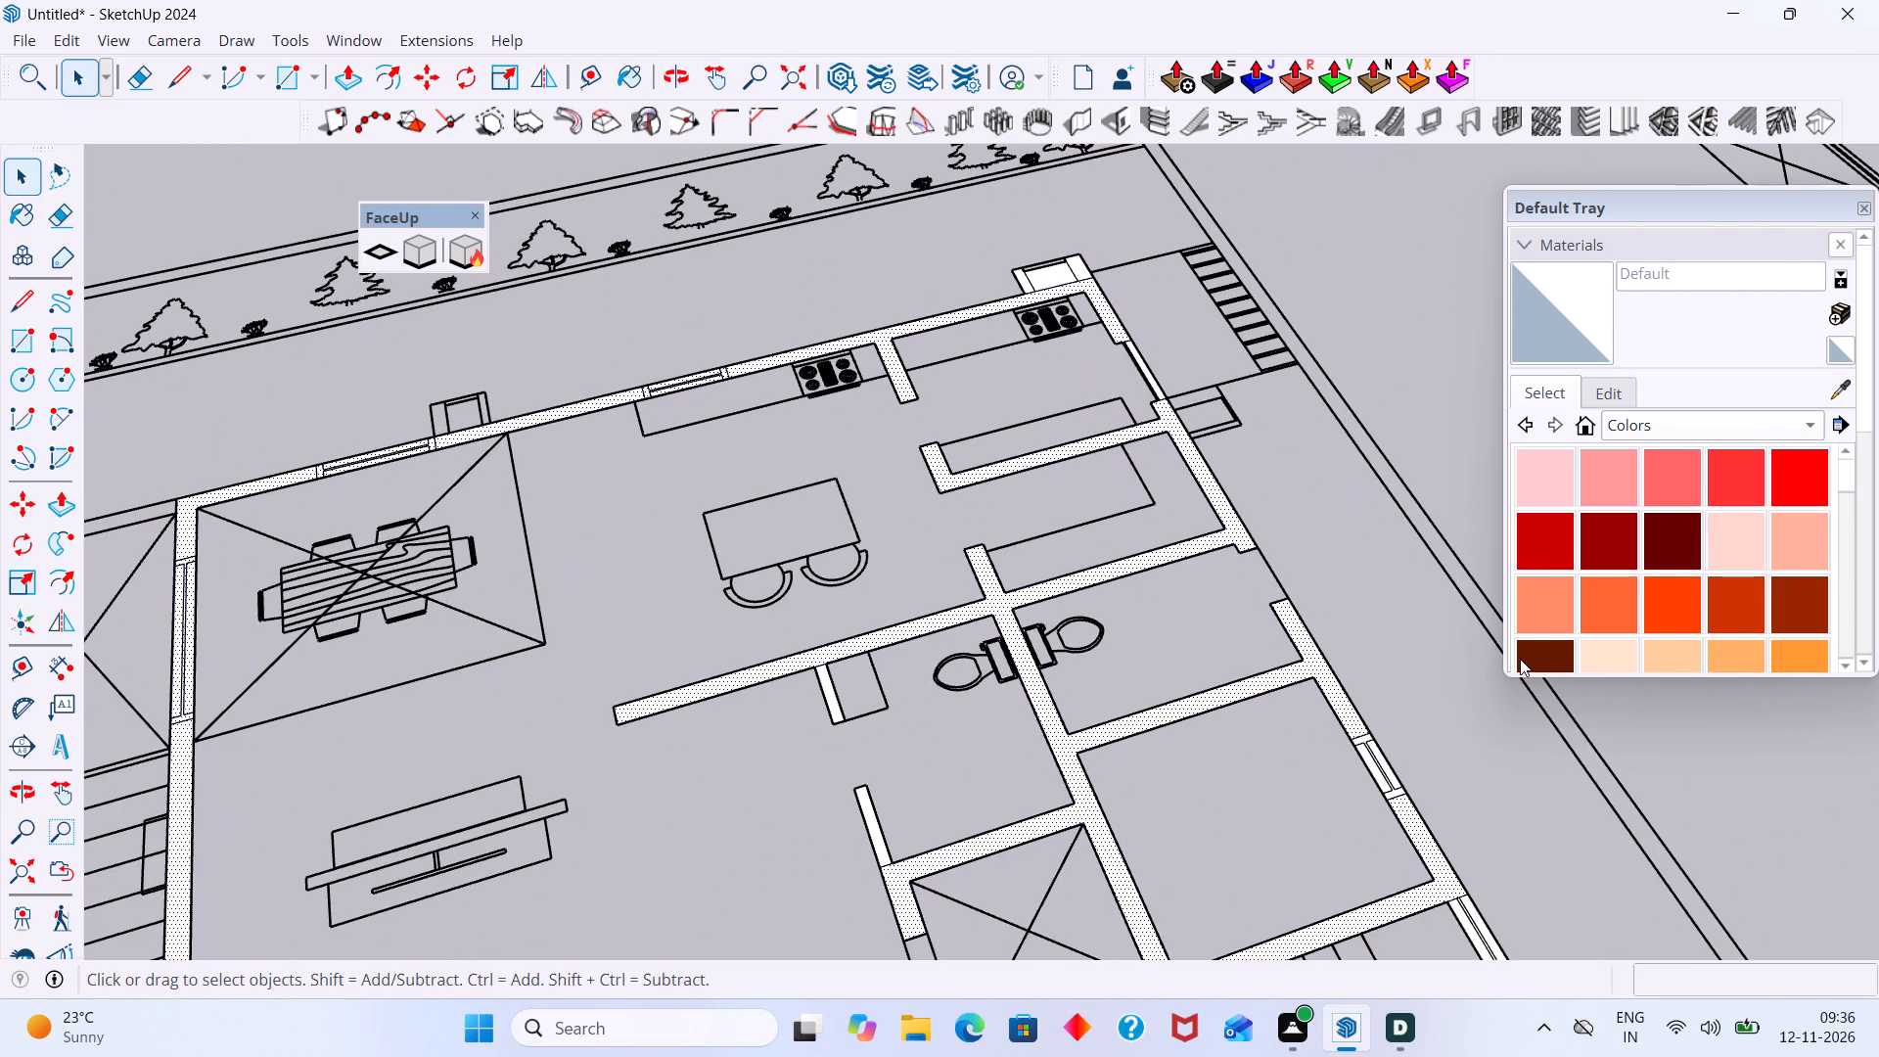
{"action": "middle_click_drag", "start_coordinate": [1506, 647], "coordinate": [1449, 528], "text": "shift"}
{"action": "scroll", "coordinate": [1305, 645], "scroll_direction": "down", "scroll_amount": 7, "text": "shift"}
{"action": "middle_click_drag", "start_coordinate": [1305, 734], "coordinate": [1215, 513], "text": "shift"}
{"action": "scroll", "coordinate": [1065, 613], "scroll_direction": "up", "scroll_amount": 7, "text": "shift"}
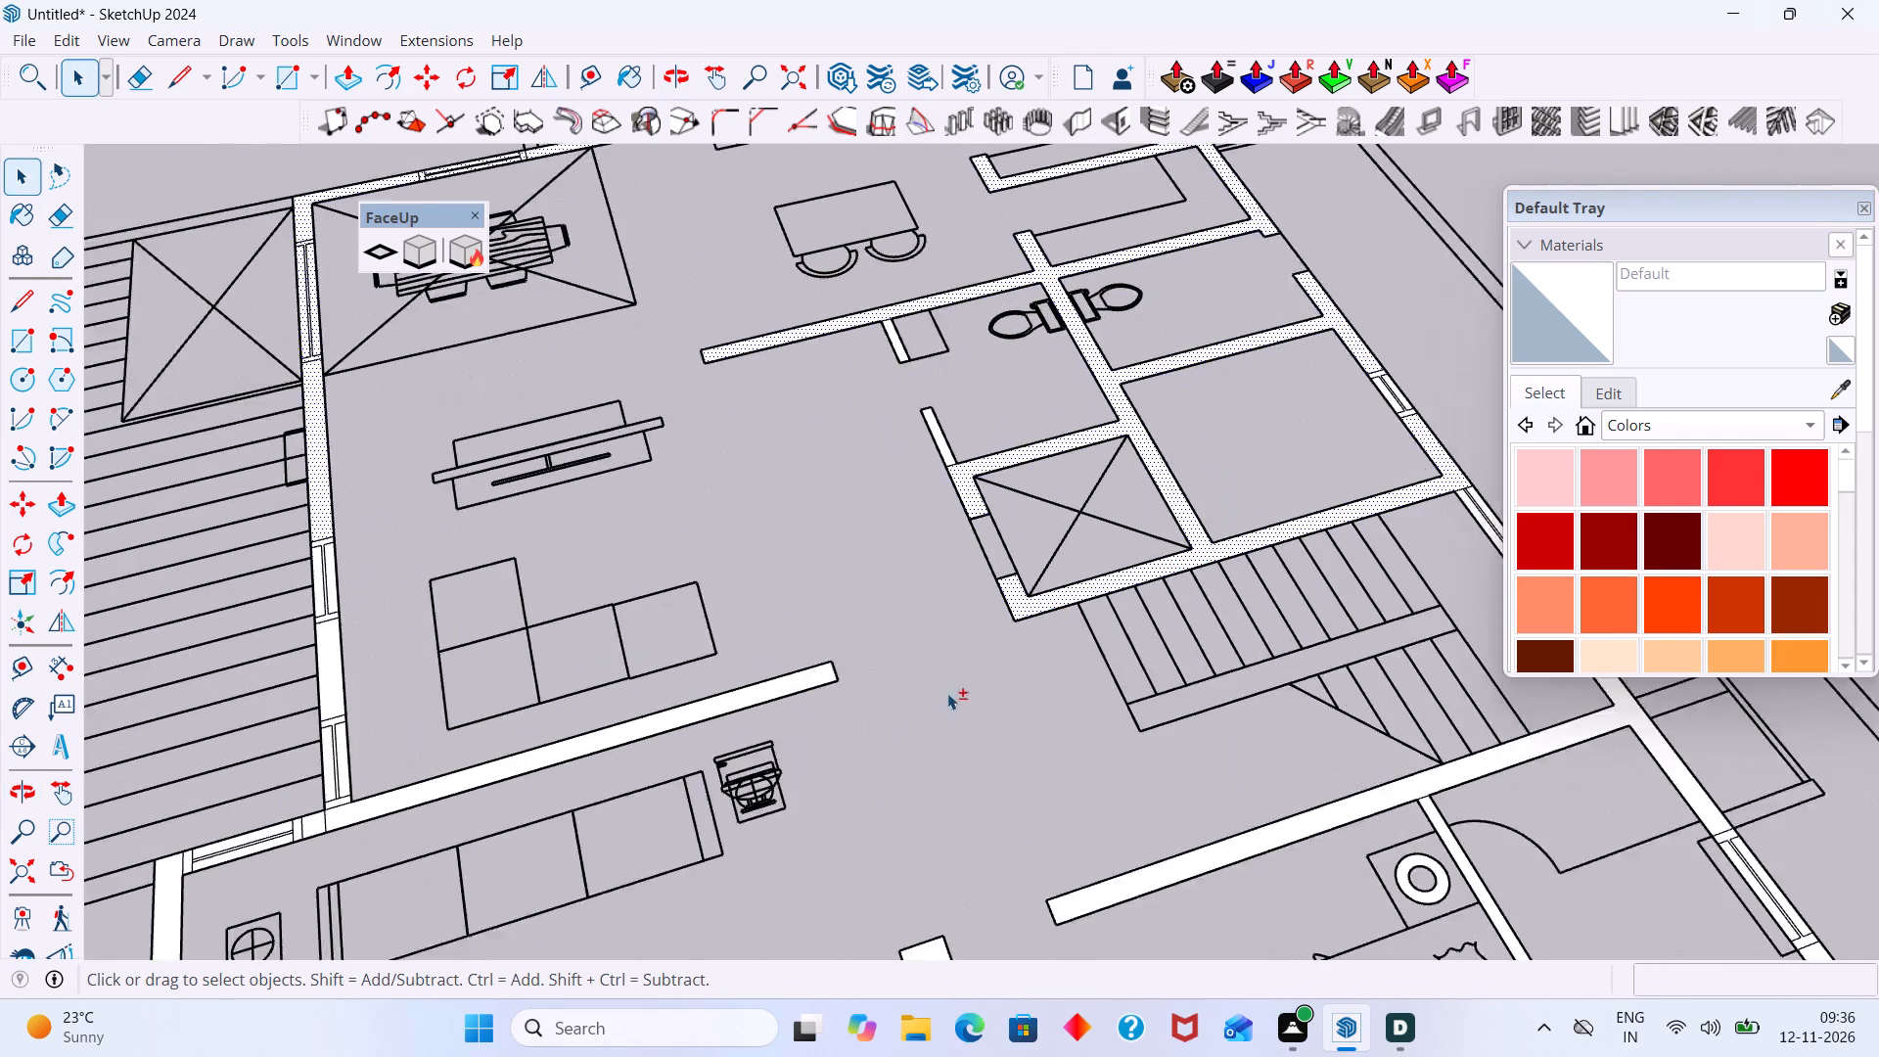
{"action": "scroll", "coordinate": [770, 707], "scroll_direction": "up", "scroll_amount": 4, "text": "shift"}
{"action": "left_click", "coordinate": [762, 689], "text": "shift"}
{"action": "scroll", "coordinate": [762, 686], "scroll_direction": "down", "scroll_amount": 7, "text": "shift"}
{"action": "middle_click_drag", "start_coordinate": [797, 743], "coordinate": [1131, 677], "text": "shift"}
{"action": "scroll", "coordinate": [598, 659], "scroll_direction": "up", "scroll_amount": 18, "text": "shift"}
{"action": "left_click", "coordinate": [749, 566], "text": "shift"}
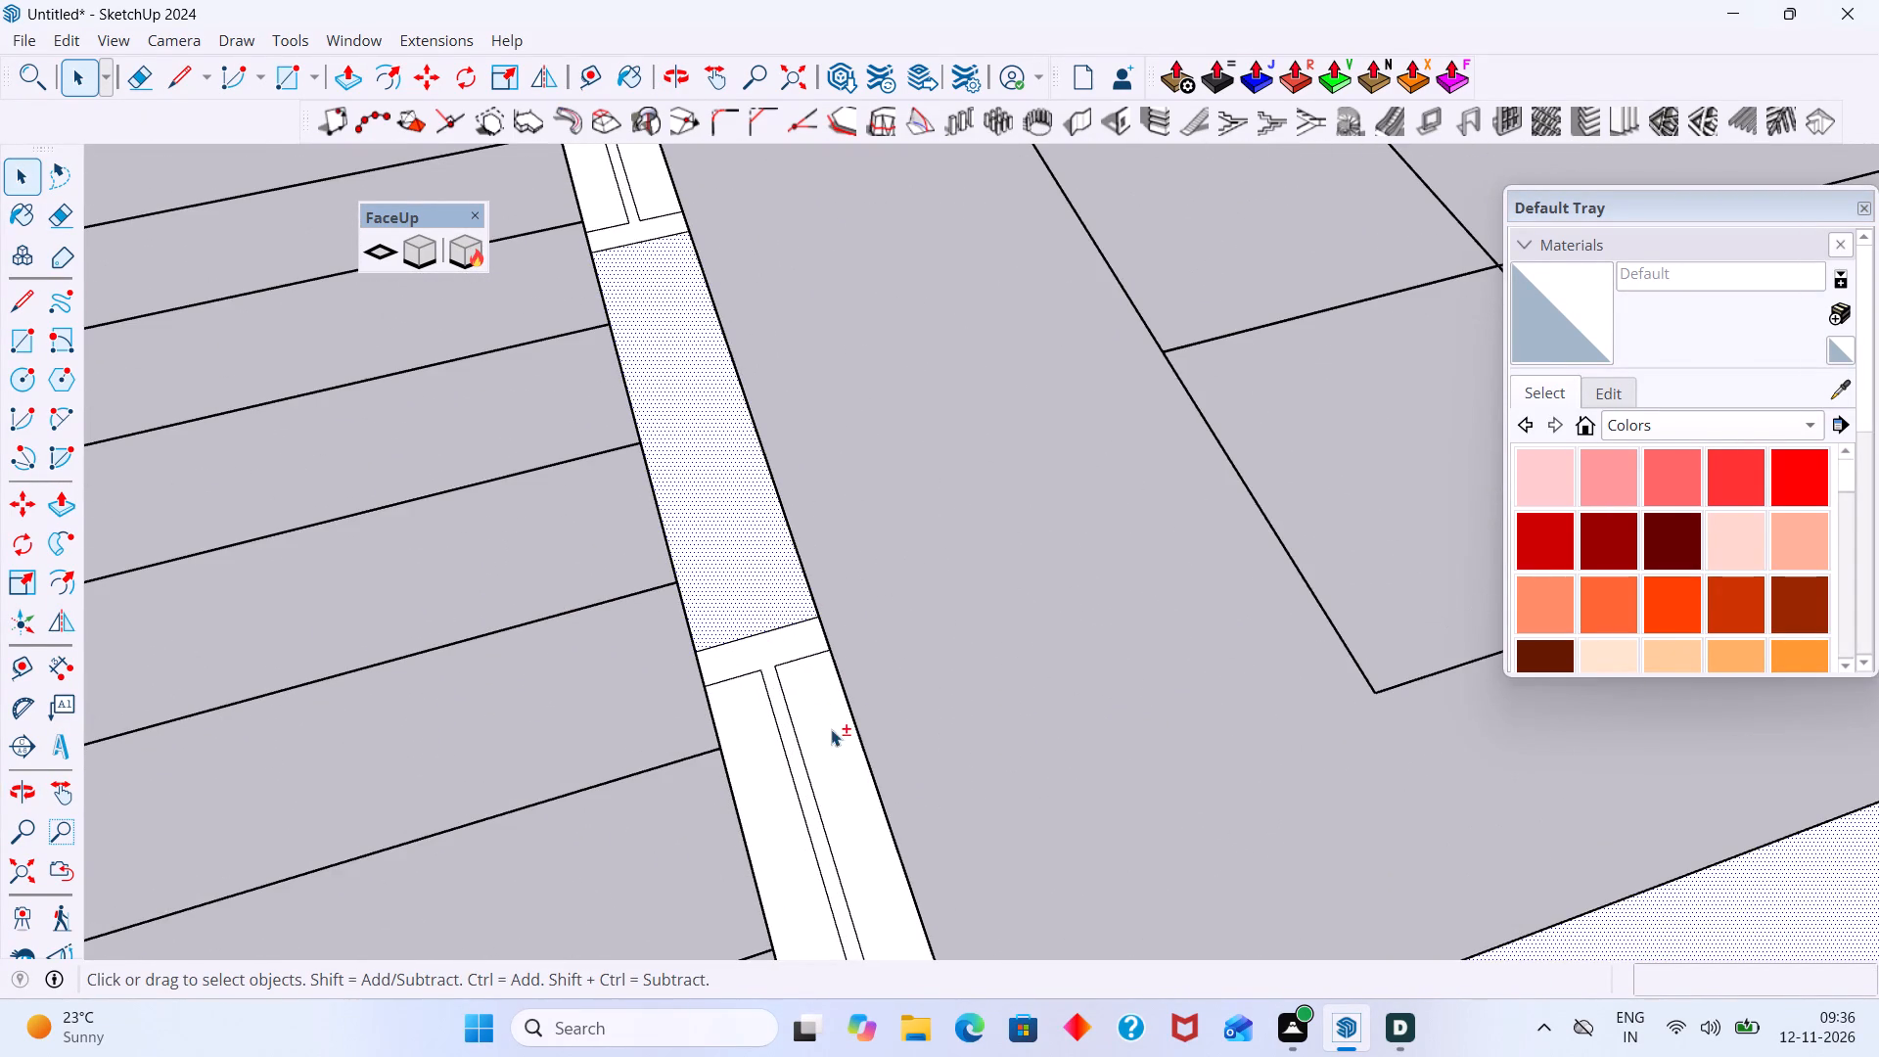
Add the strips and frame faces of the living area's second decking-side window to the selection.
{"action": "left_click", "coordinate": [832, 729], "text": "shift"}
{"action": "left_click", "coordinate": [762, 750], "text": "shift"}
{"action": "left_click", "coordinate": [785, 728], "text": "shift"}
{"action": "scroll", "coordinate": [770, 688], "scroll_direction": "down", "scroll_amount": 10, "text": "shift"}
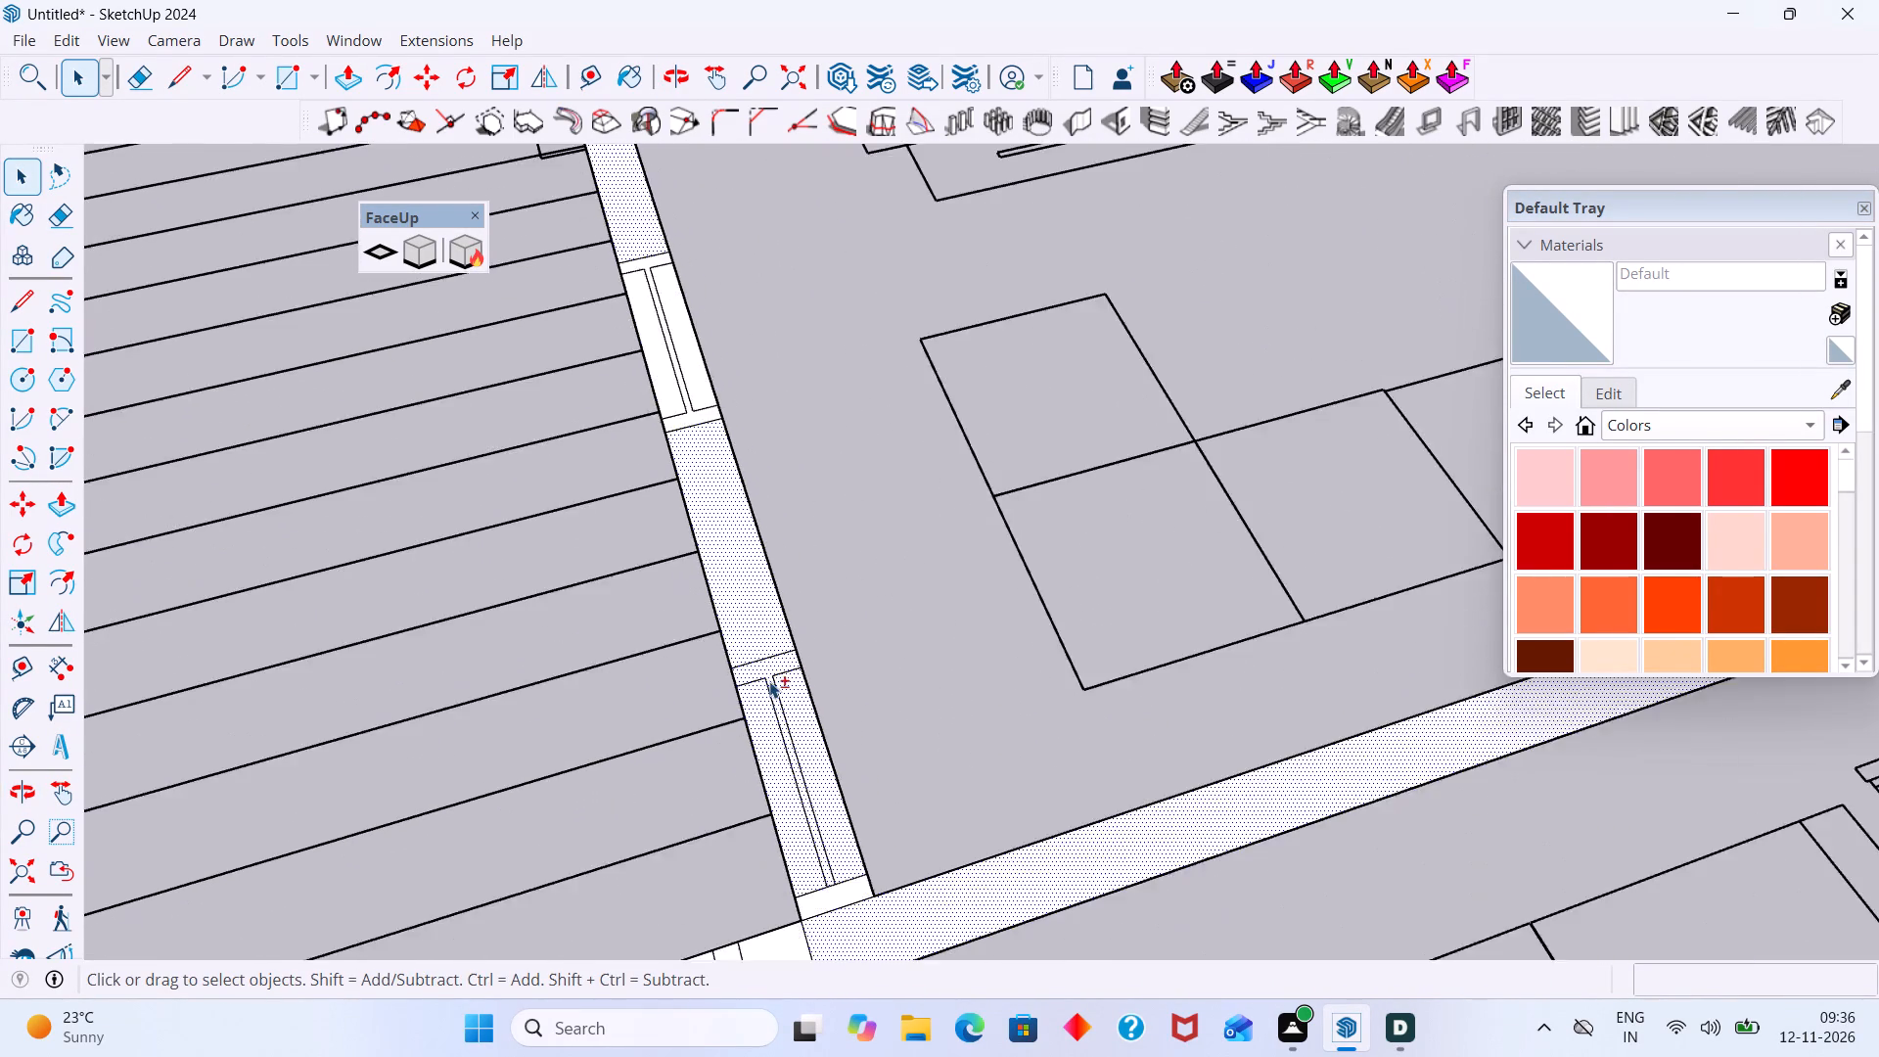
{"action": "scroll", "coordinate": [769, 681], "scroll_direction": "down", "scroll_amount": 3, "text": "shift"}
{"action": "scroll", "coordinate": [779, 813], "scroll_direction": "up", "scroll_amount": 6, "text": "shift"}
{"action": "left_click", "coordinate": [812, 781], "text": "shift"}
Add the sitting room's decking-side window faces, the short wall piece beside them and the adjoining outer side wall to the selection.
{"action": "scroll", "coordinate": [808, 783], "scroll_direction": "down", "scroll_amount": 5, "text": "shift"}
{"action": "scroll", "coordinate": [732, 833], "scroll_direction": "up", "scroll_amount": 7, "text": "shift"}
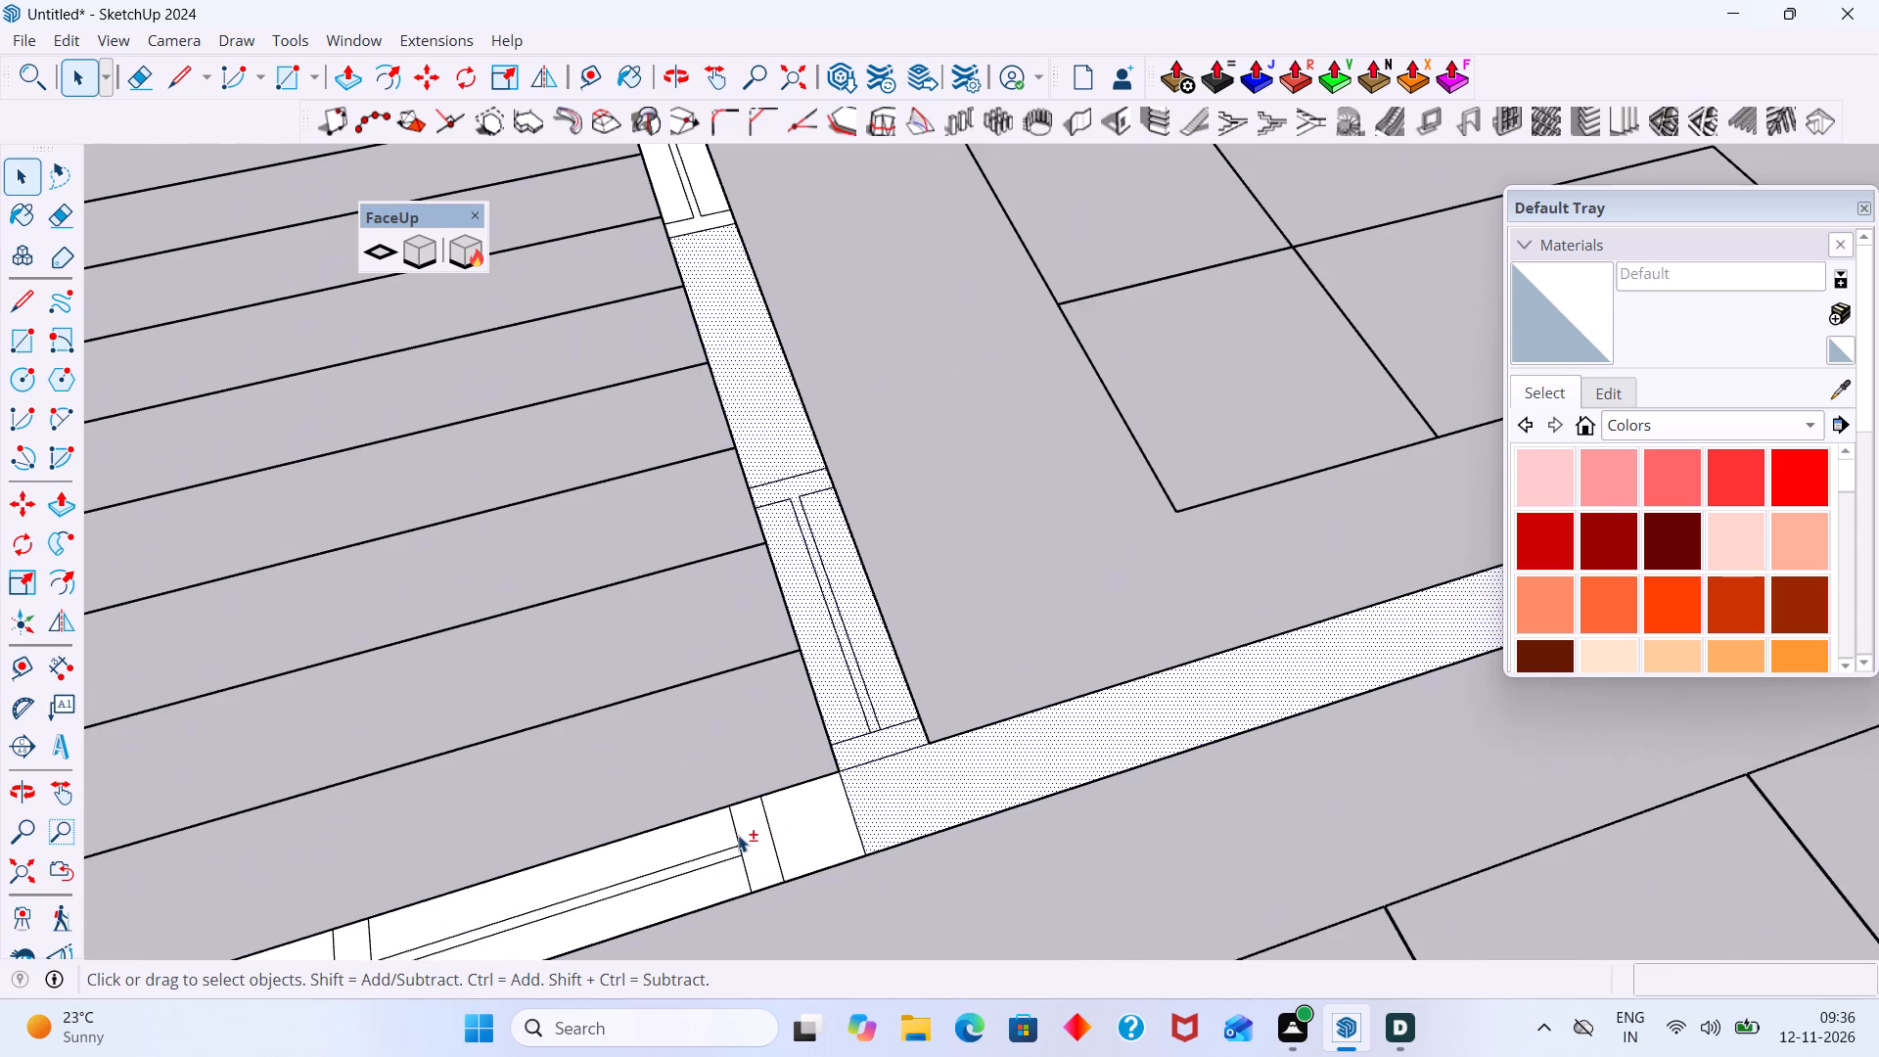
{"action": "left_click", "coordinate": [818, 840], "text": "shift"}
{"action": "left_click", "coordinate": [767, 853], "text": "shift"}
{"action": "scroll", "coordinate": [728, 861], "scroll_direction": "up", "scroll_amount": 2, "text": "shift"}
{"action": "left_click", "coordinate": [713, 876], "text": "shift"}
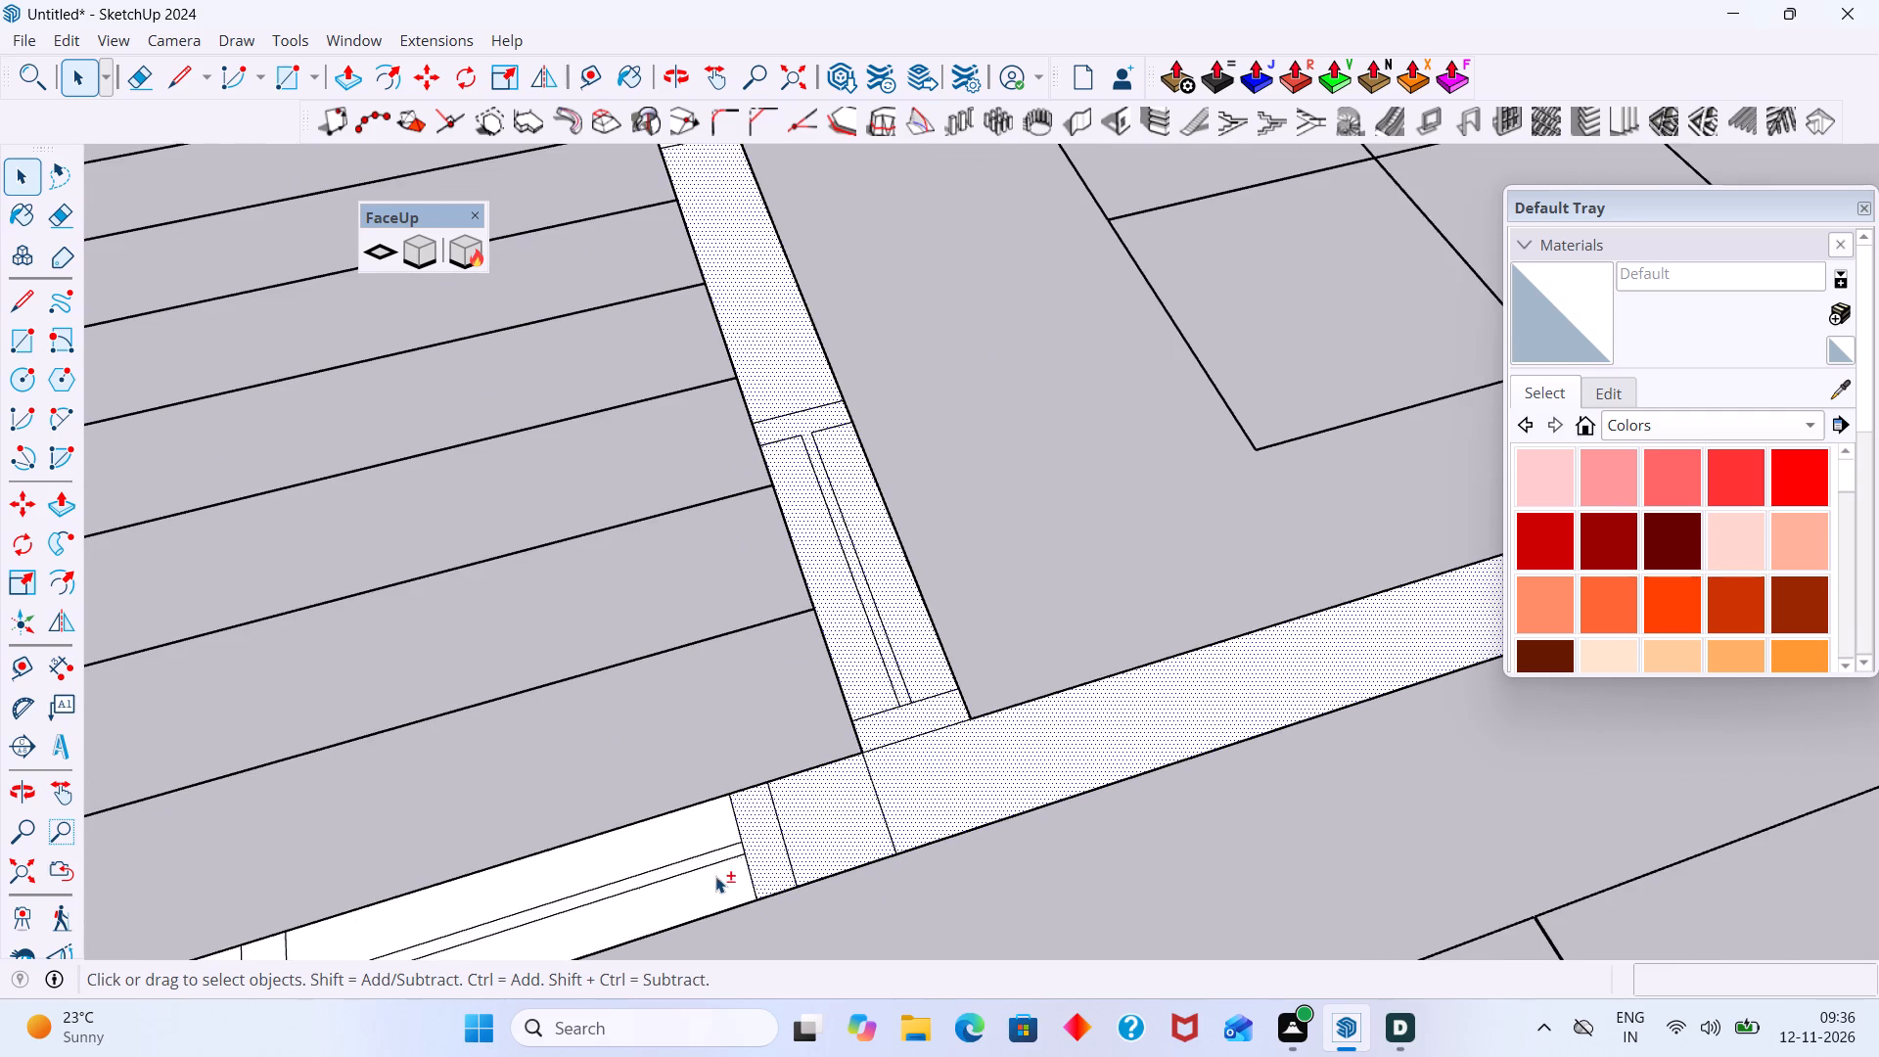
{"action": "left_click", "coordinate": [704, 823], "text": "shift"}
{"action": "scroll", "coordinate": [710, 850], "scroll_direction": "up", "scroll_amount": 4, "text": "shift"}
{"action": "left_click", "coordinate": [711, 858], "text": "shift"}
{"action": "scroll", "coordinate": [716, 854], "scroll_direction": "down", "scroll_amount": 5, "text": "shift"}
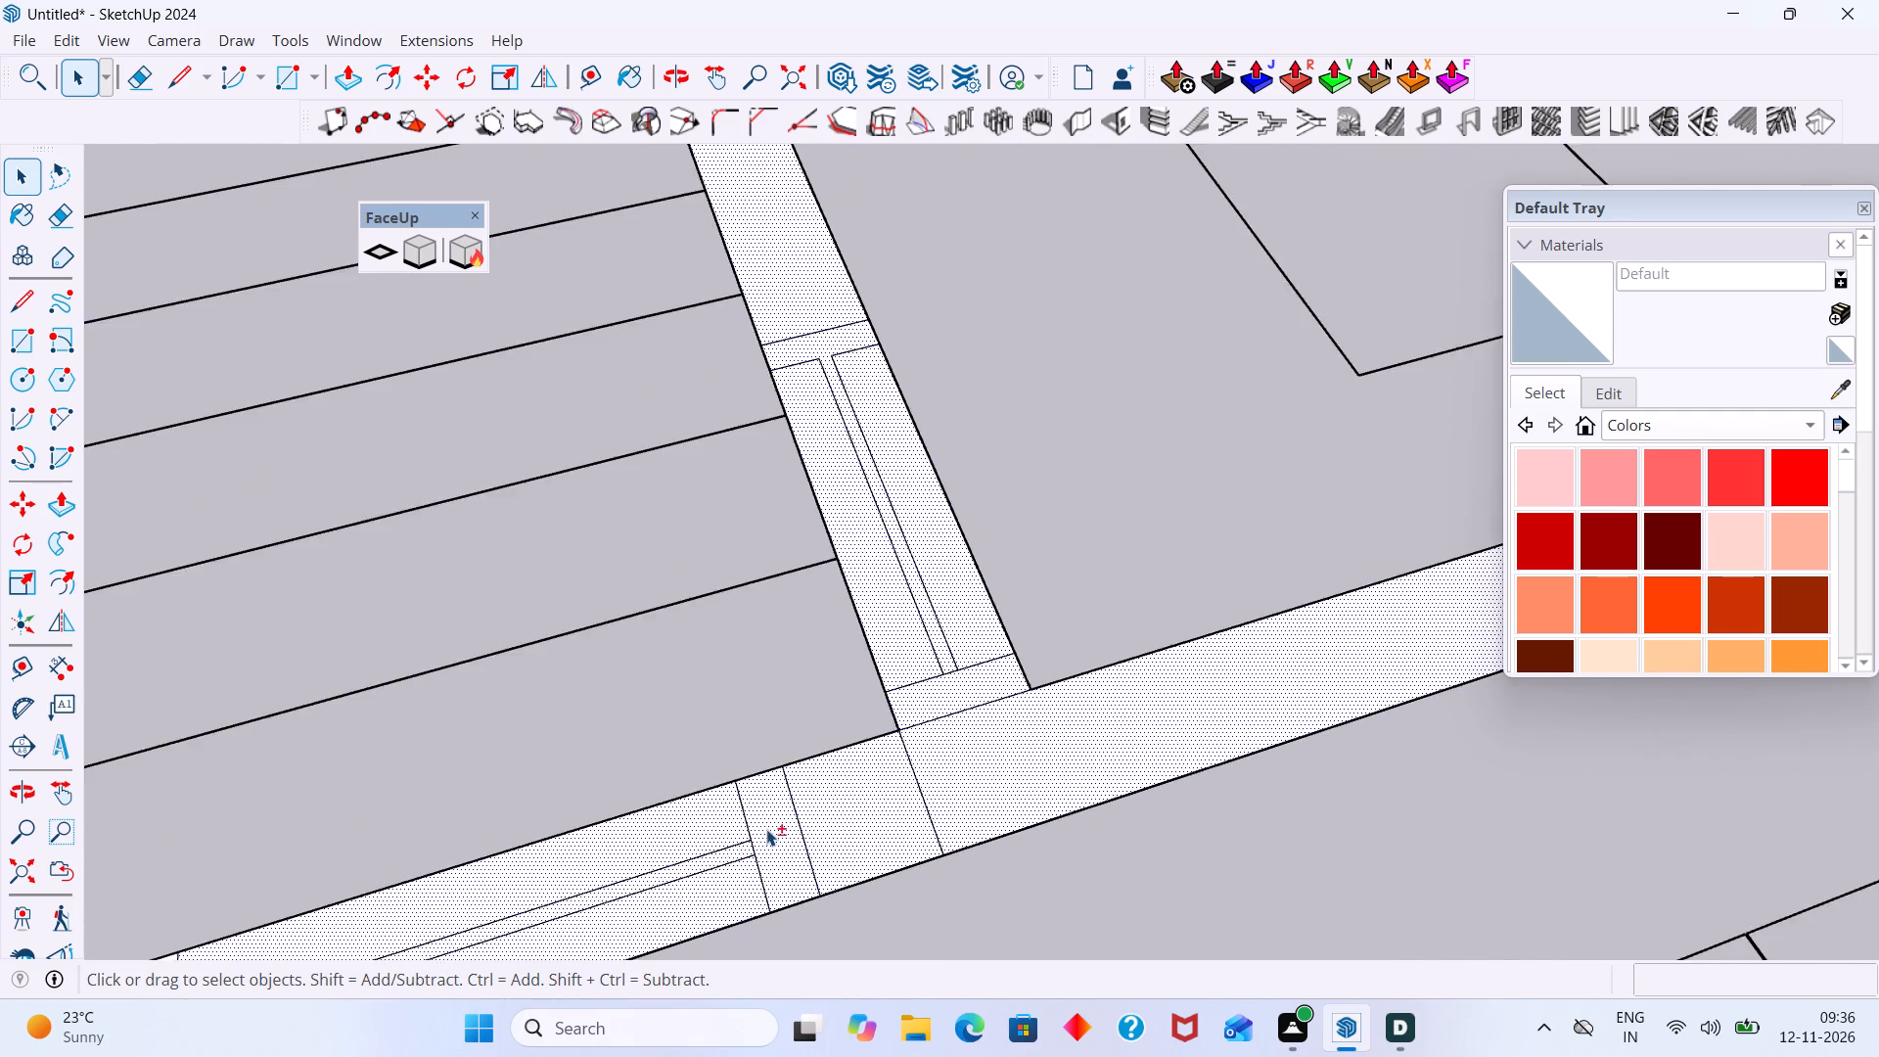
{"action": "scroll", "coordinate": [766, 829], "scroll_direction": "down", "scroll_amount": 5, "text": "shift"}
{"action": "middle_click_drag", "start_coordinate": [774, 857], "coordinate": [1211, 744], "text": "shift"}
{"action": "scroll", "coordinate": [864, 876], "scroll_direction": "up", "scroll_amount": 3, "text": "shift"}
{"action": "left_click", "coordinate": [917, 813], "text": "shift"}
{"action": "left_click", "coordinate": [968, 798], "text": "shift"}
{"action": "scroll", "coordinate": [960, 798], "scroll_direction": "down", "scroll_amount": 3, "text": "shift"}
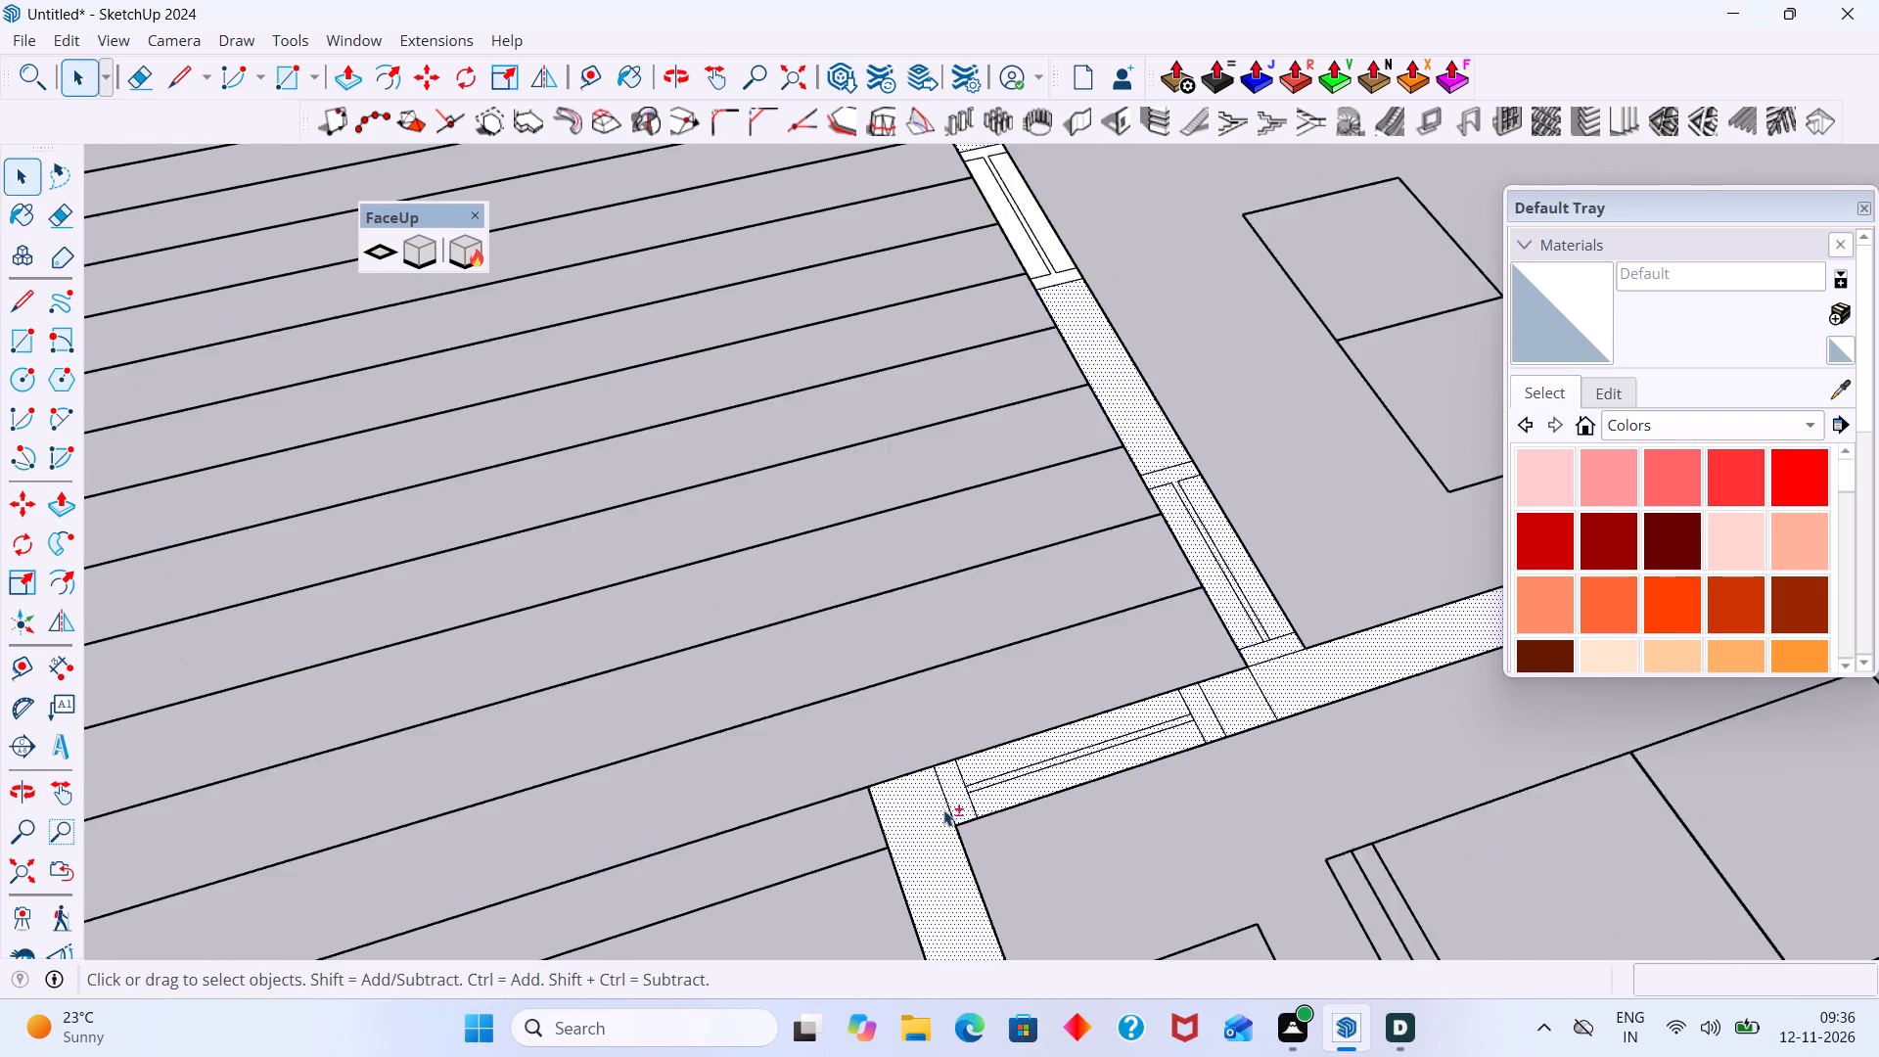
Add the sitting room's car-side window faces and the wall continuing beside that window to the selection.
{"action": "scroll", "coordinate": [943, 809], "scroll_direction": "down", "scroll_amount": 20, "text": "shift"}
{"action": "scroll", "coordinate": [943, 809], "scroll_direction": "down", "scroll_amount": 1, "text": "shift"}
{"action": "middle_click_drag", "start_coordinate": [982, 806], "coordinate": [980, 613], "text": "shift"}
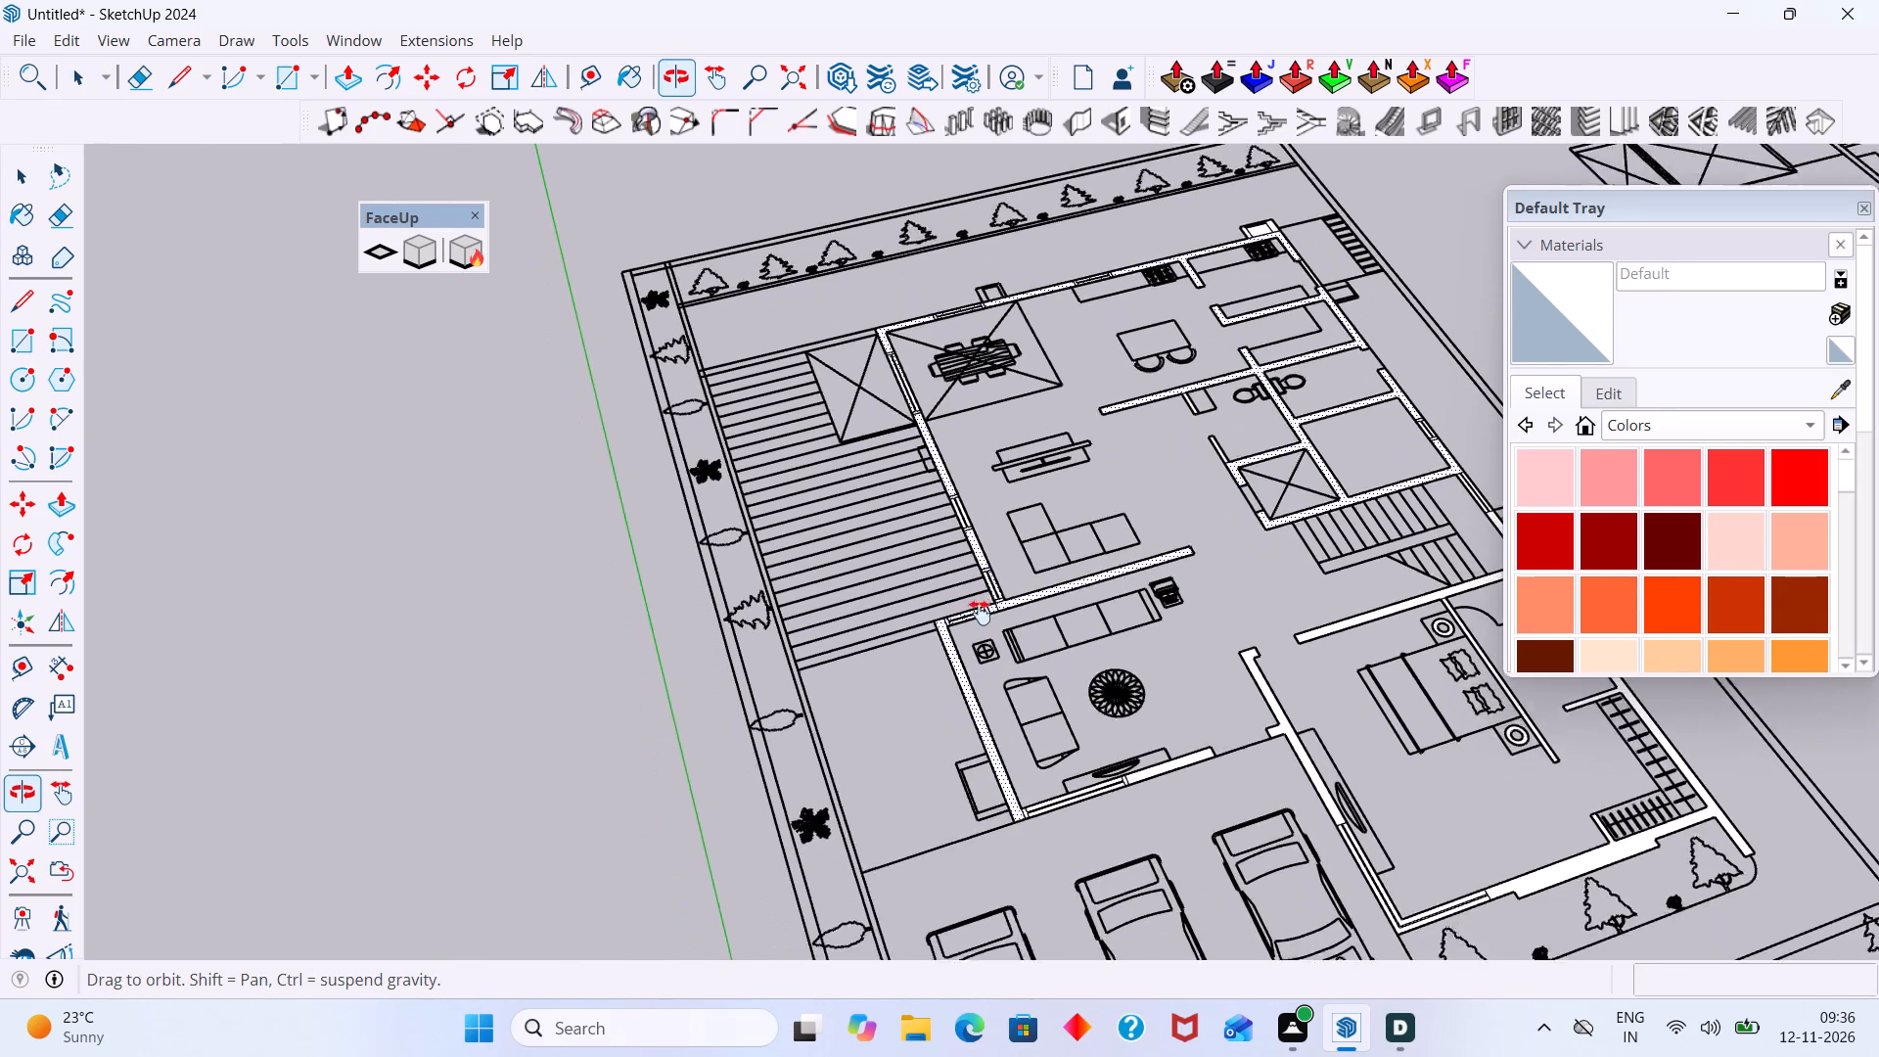
{"action": "middle_click_drag", "start_coordinate": [980, 613], "coordinate": [977, 555], "text": "shift"}
{"action": "scroll", "coordinate": [1021, 688], "scroll_direction": "up", "scroll_amount": 20, "text": "shift"}
{"action": "scroll", "coordinate": [1021, 688], "scroll_direction": "up", "scroll_amount": 1, "text": "shift"}
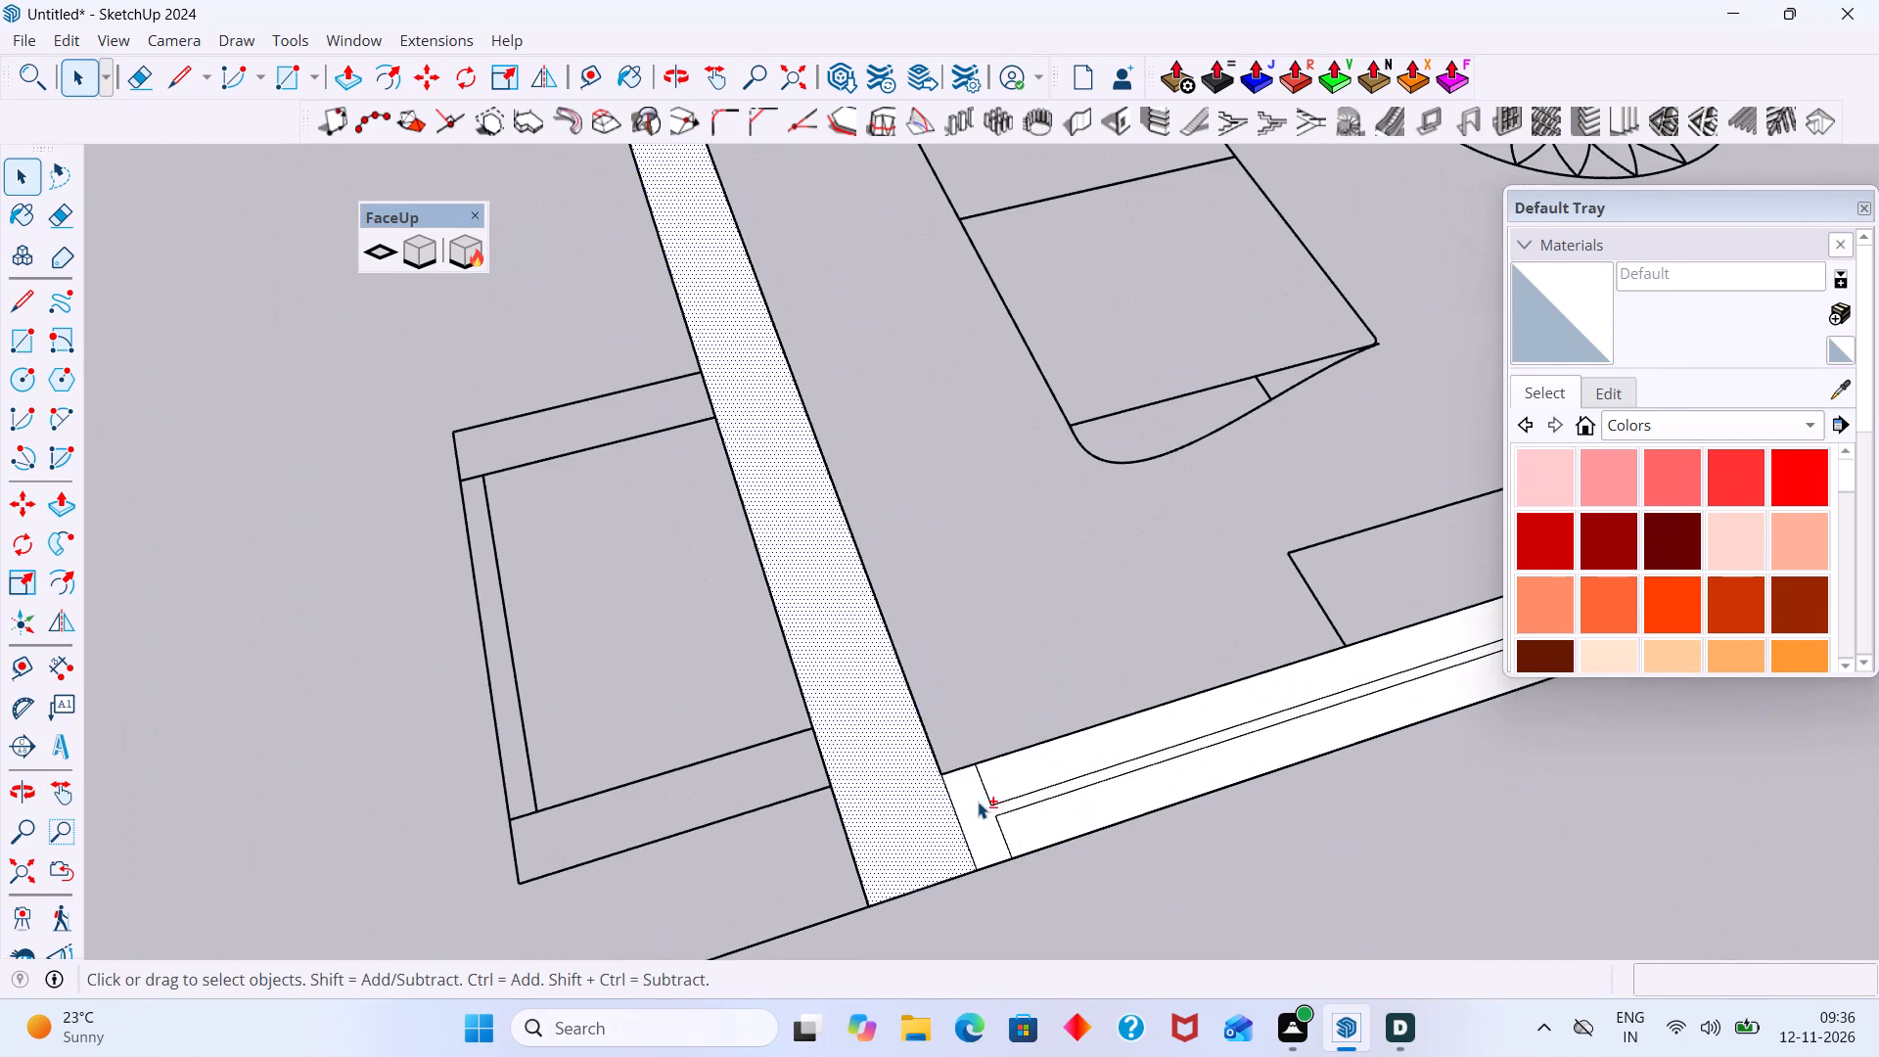
{"action": "left_click", "coordinate": [978, 802], "text": "shift"}
{"action": "left_click", "coordinate": [1029, 779], "text": "shift"}
{"action": "left_click", "coordinate": [1055, 814], "text": "shift"}
{"action": "scroll", "coordinate": [1058, 789], "scroll_direction": "down", "scroll_amount": 4, "text": "shift"}
{"action": "middle_click_drag", "start_coordinate": [1084, 796], "coordinate": [527, 824], "text": "shift"}
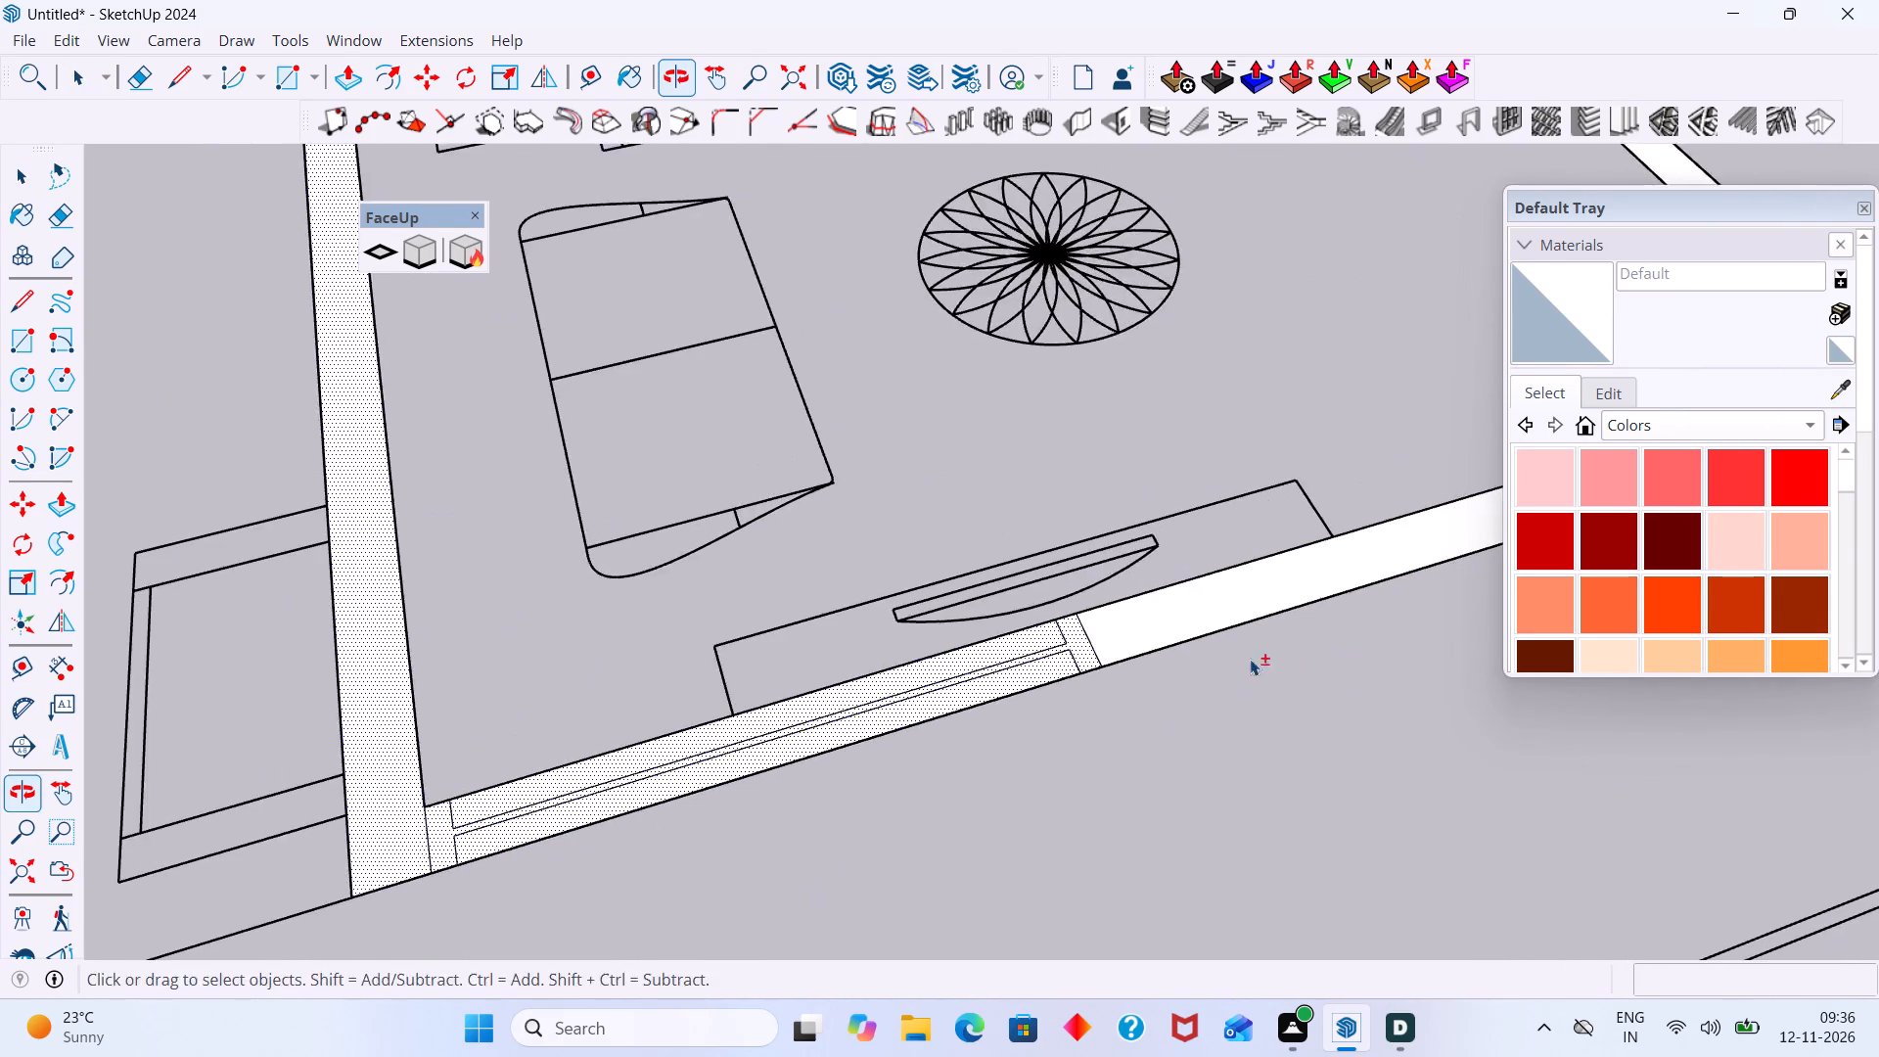
{"action": "middle_click_drag", "start_coordinate": [1237, 663], "coordinate": [1027, 715], "text": "shift"}
{"action": "scroll", "coordinate": [977, 681], "scroll_direction": "up", "scroll_amount": 4, "text": "shift"}
{"action": "left_click", "coordinate": [976, 667], "text": "shift"}
Add the wall between the parking and the bedroom, and the wall between the bedroom and staircase, to the selection.
{"action": "scroll", "coordinate": [975, 661], "scroll_direction": "down", "scroll_amount": 15, "text": "shift"}
{"action": "middle_click_drag", "start_coordinate": [1373, 598], "coordinate": [1003, 696], "text": "shift"}
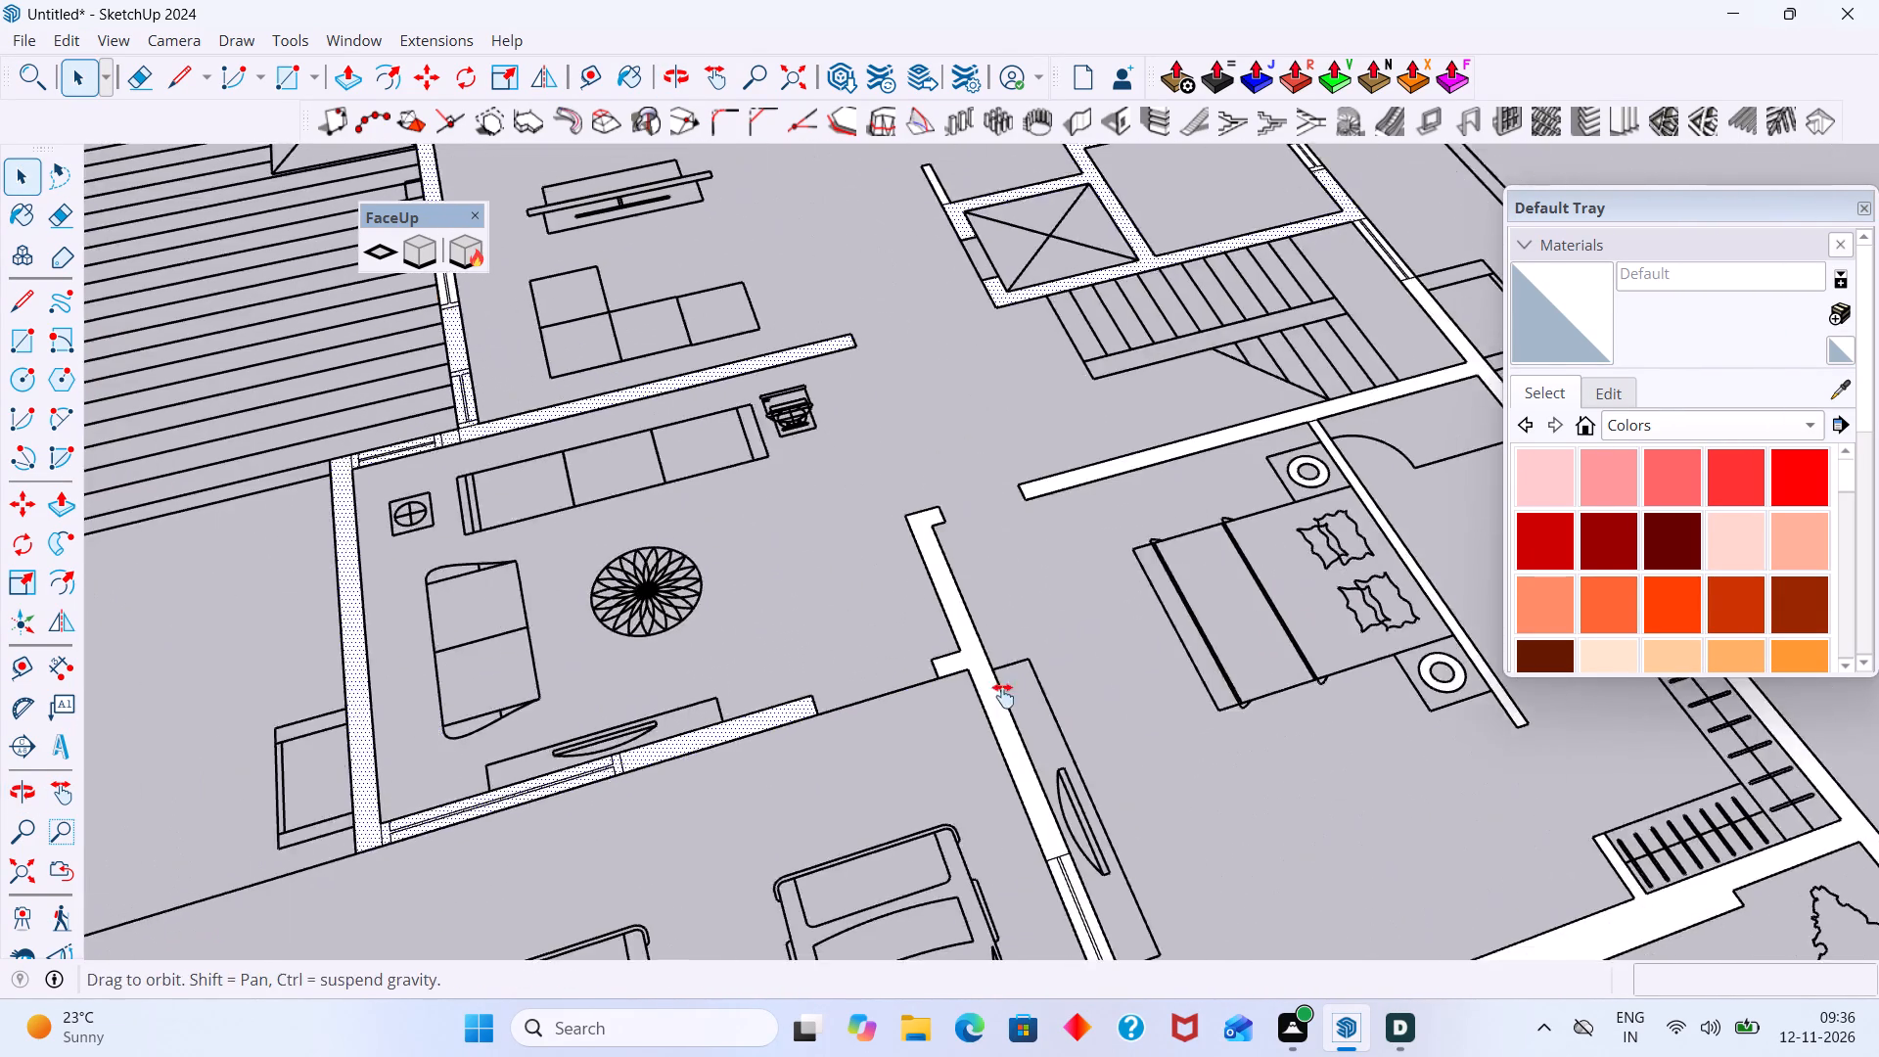
{"action": "middle_click_drag", "start_coordinate": [1003, 696], "coordinate": [969, 701], "text": "shift"}
{"action": "scroll", "coordinate": [937, 702], "scroll_direction": "up", "scroll_amount": 9, "text": "shift"}
{"action": "left_click", "coordinate": [928, 611], "text": "shift"}
{"action": "scroll", "coordinate": [928, 609], "scroll_direction": "down", "scroll_amount": 17, "text": "shift"}
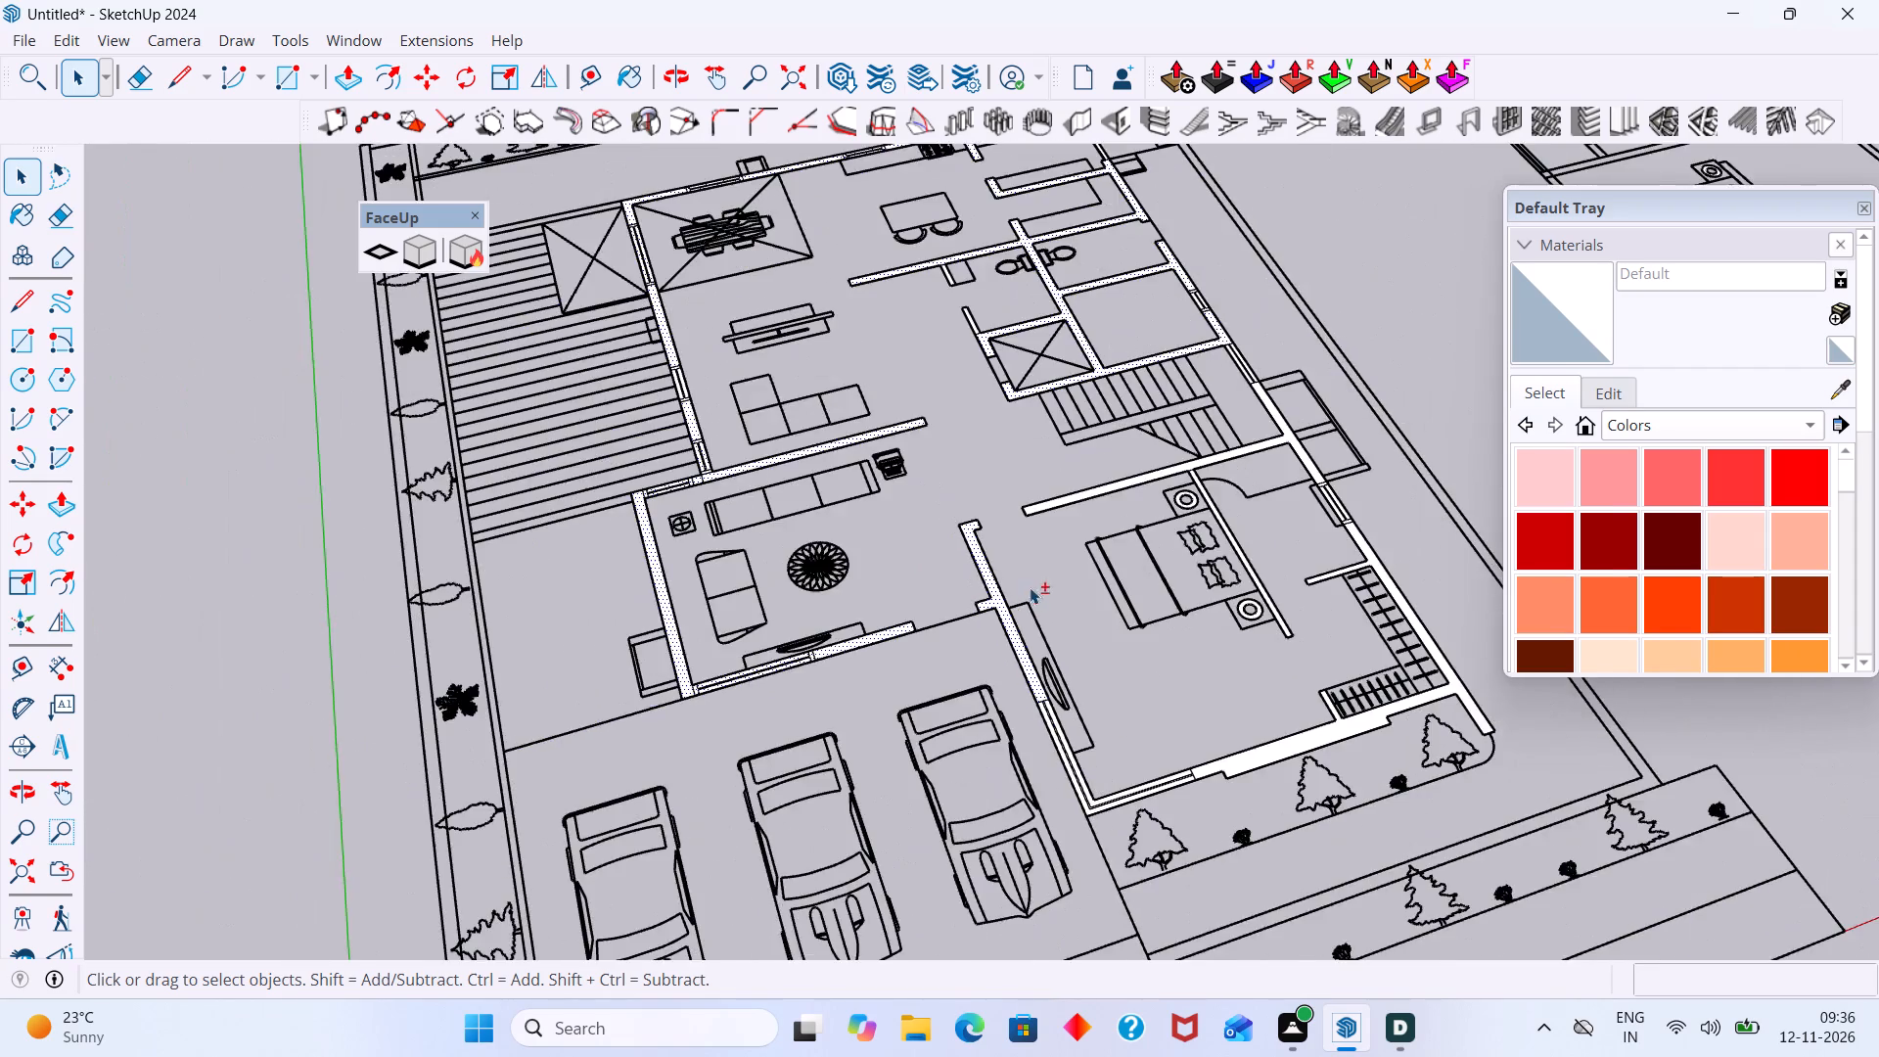
{"action": "middle_click_drag", "start_coordinate": [1030, 591], "coordinate": [859, 732], "text": "shift"}
{"action": "scroll", "coordinate": [912, 678], "scroll_direction": "up", "scroll_amount": 19, "text": "shift"}
{"action": "left_click", "coordinate": [960, 572], "text": "shift"}
Add the partition behind the bed and the outer wall around the wardrobe to the selection.
{"action": "scroll", "coordinate": [960, 567], "scroll_direction": "down", "scroll_amount": 15, "text": "shift"}
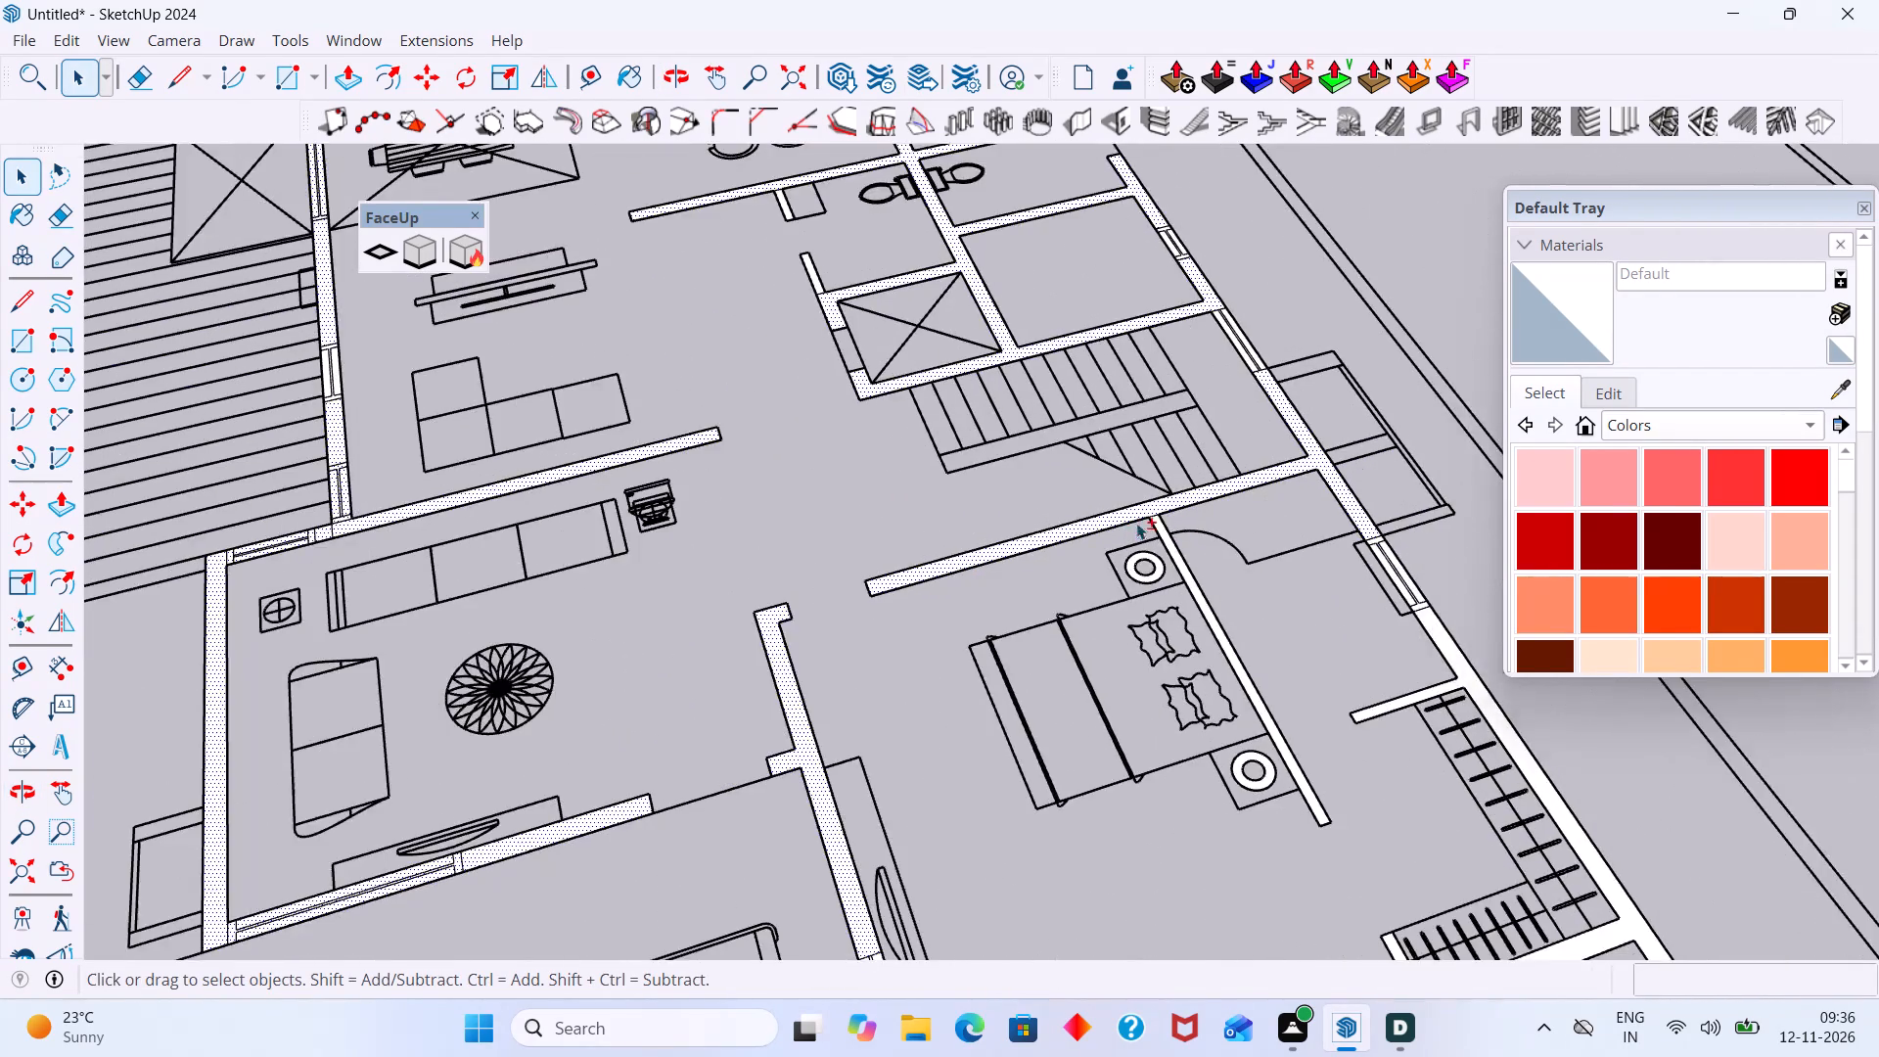
{"action": "scroll", "coordinate": [1180, 521], "scroll_direction": "up", "scroll_amount": 17, "text": "shift"}
{"action": "left_click", "coordinate": [1124, 539], "text": "shift"}
{"action": "scroll", "coordinate": [1123, 543], "scroll_direction": "down", "scroll_amount": 5, "text": "shift"}
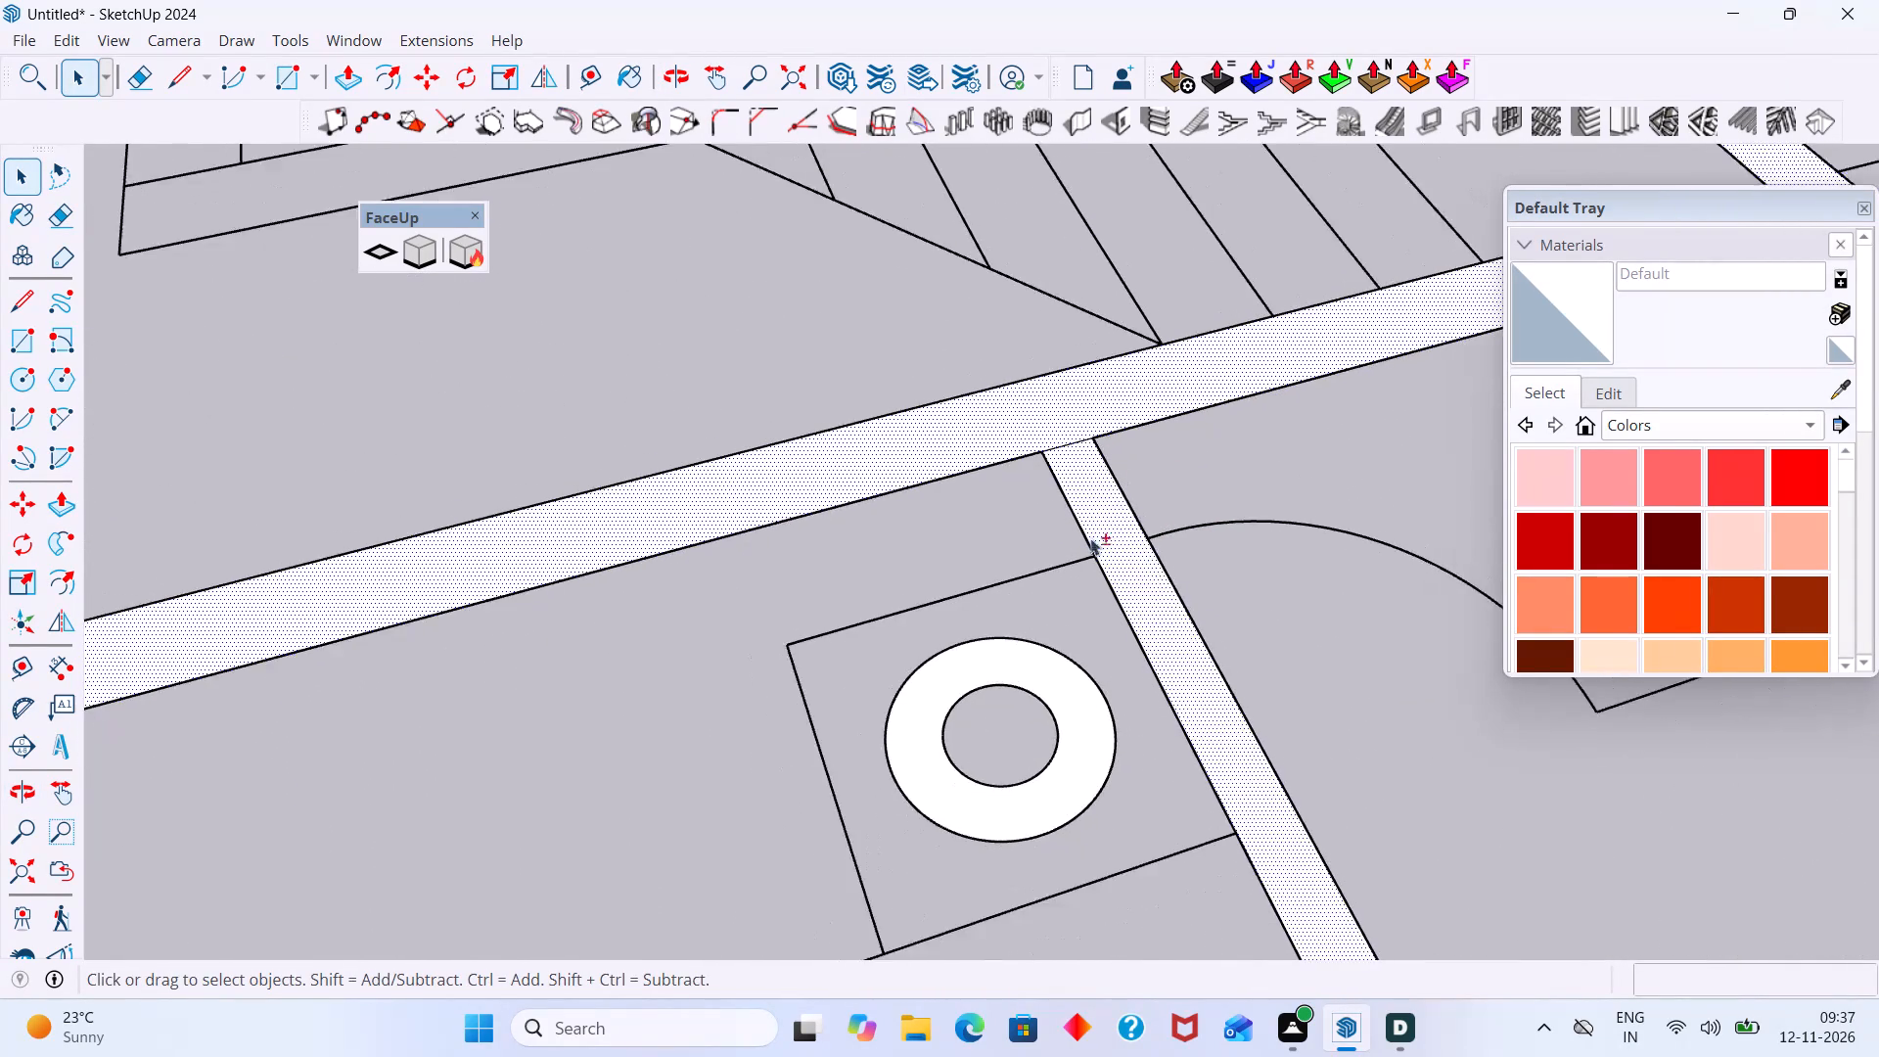
{"action": "scroll", "coordinate": [1090, 538], "scroll_direction": "down", "scroll_amount": 20, "text": "shift"}
{"action": "scroll", "coordinate": [1090, 538], "scroll_direction": "down", "scroll_amount": 2, "text": "shift"}
{"action": "middle_click_drag", "start_coordinate": [1374, 637], "coordinate": [1213, 558], "text": "shift"}
{"action": "scroll", "coordinate": [1179, 553], "scroll_direction": "up", "scroll_amount": 7, "text": "shift"}
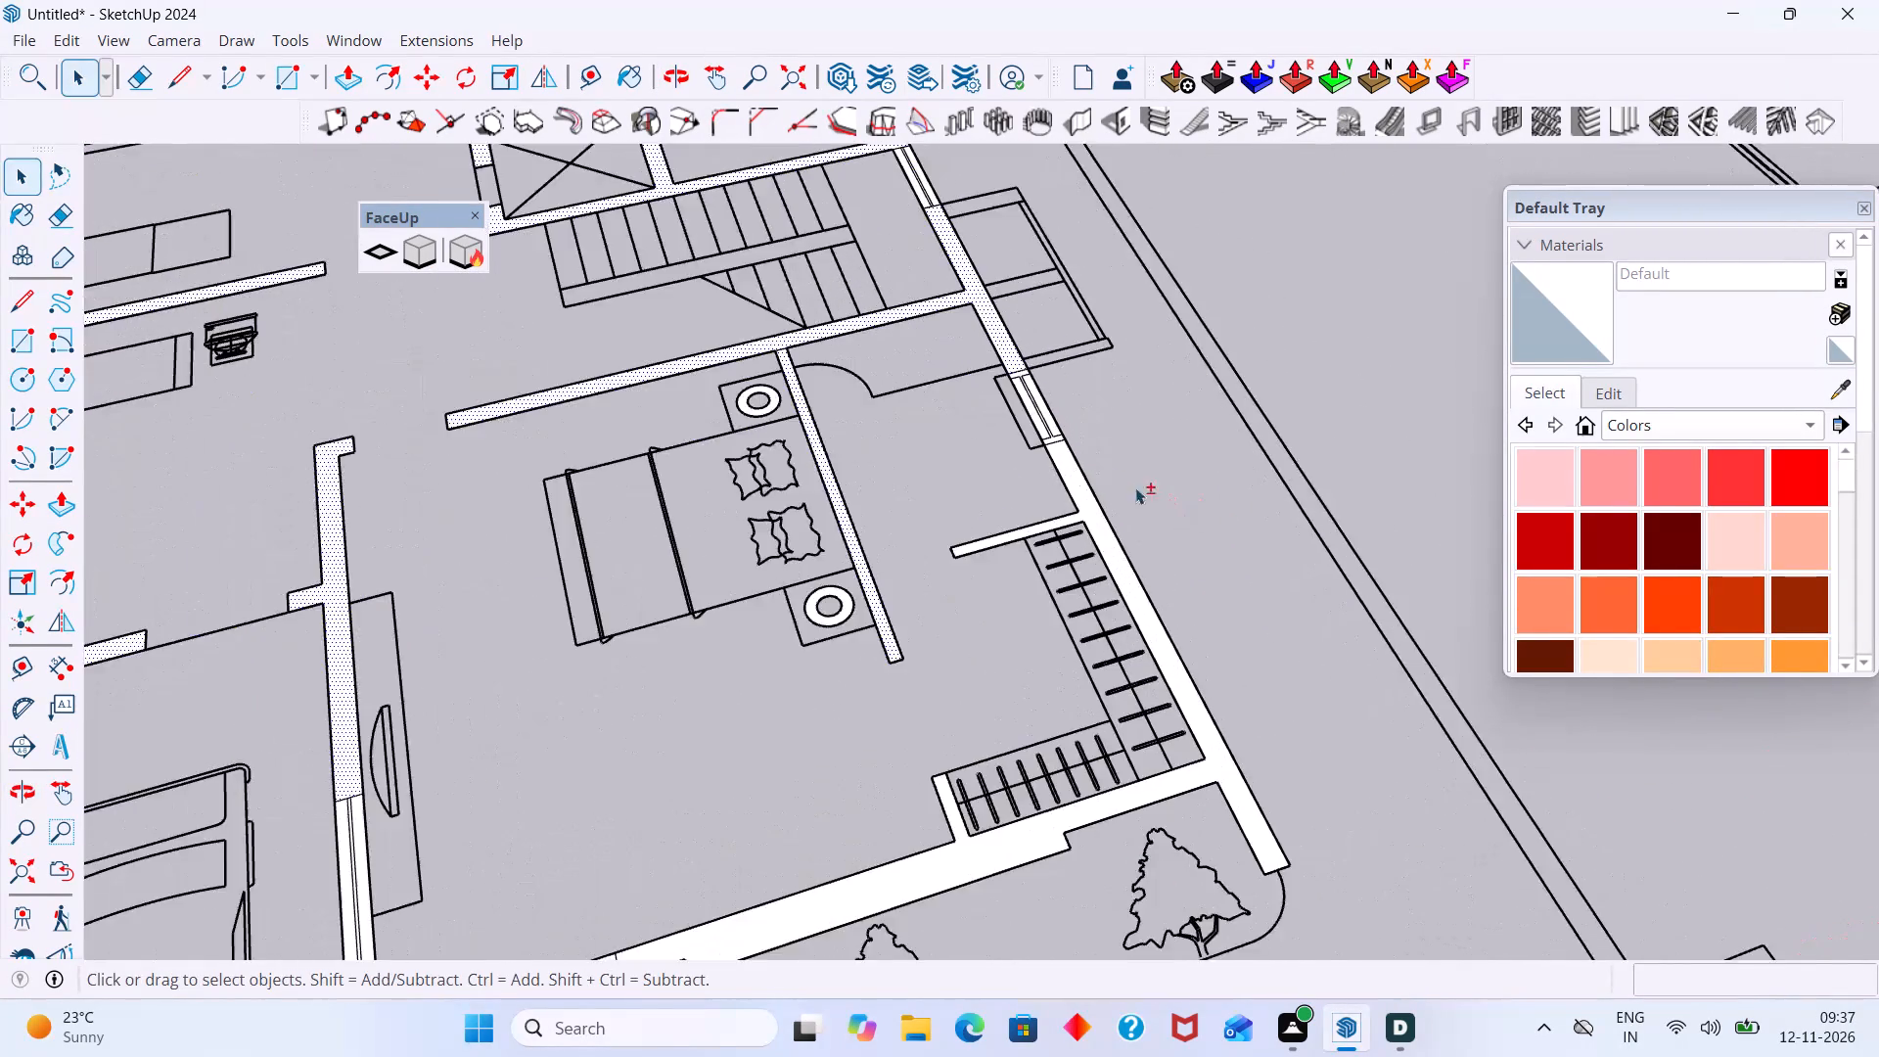
{"action": "scroll", "coordinate": [1135, 487], "scroll_direction": "up", "scroll_amount": 13, "text": "shift"}
{"action": "left_click", "coordinate": [1067, 461], "text": "shift"}
Add the inner and outer strips and the thin middle face of the bedroom's corner window to the selection.
{"action": "scroll", "coordinate": [1124, 532], "scroll_direction": "down", "scroll_amount": 9, "text": "shift"}
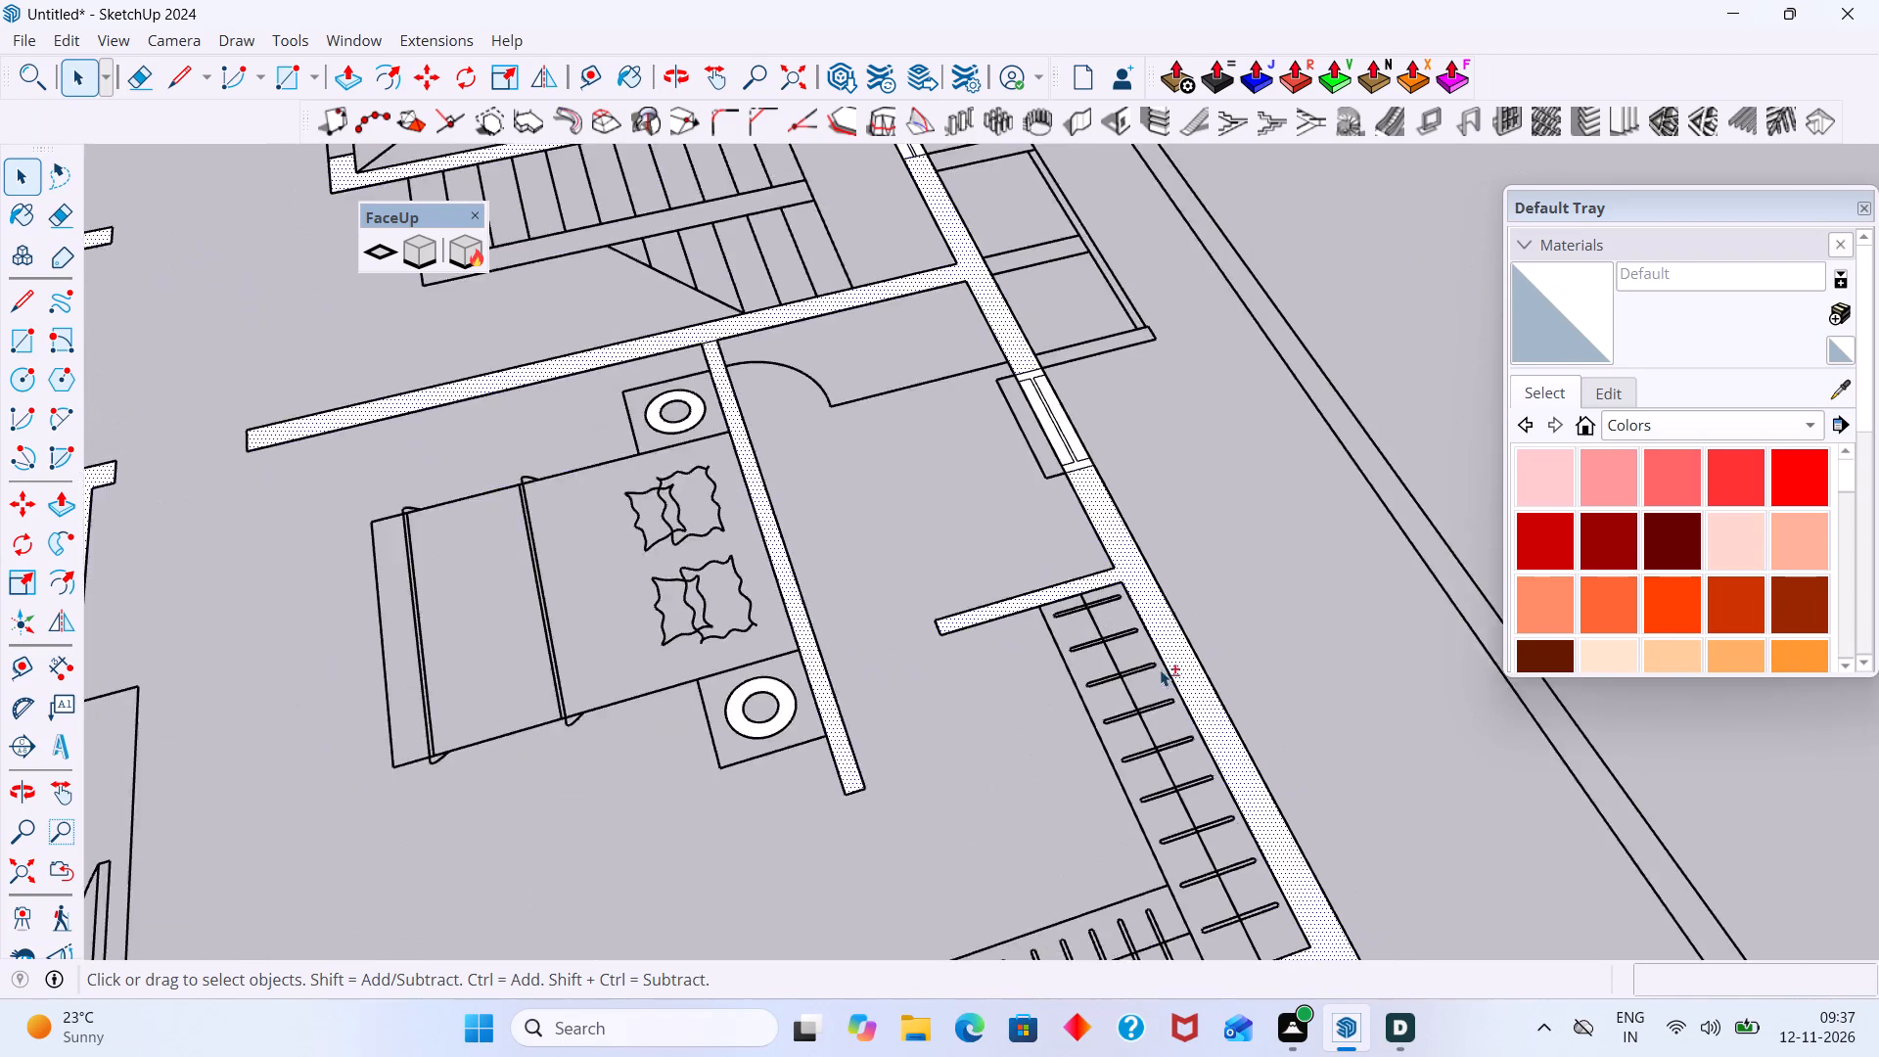
{"action": "scroll", "coordinate": [1160, 669], "scroll_direction": "down", "scroll_amount": 9, "text": "shift"}
{"action": "scroll", "coordinate": [1099, 815], "scroll_direction": "down", "scroll_amount": 4, "text": "shift"}
{"action": "middle_click_drag", "start_coordinate": [1044, 773], "coordinate": [1200, 678], "text": "shift"}
{"action": "scroll", "coordinate": [1054, 753], "scroll_direction": "up", "scroll_amount": 6, "text": "shift"}
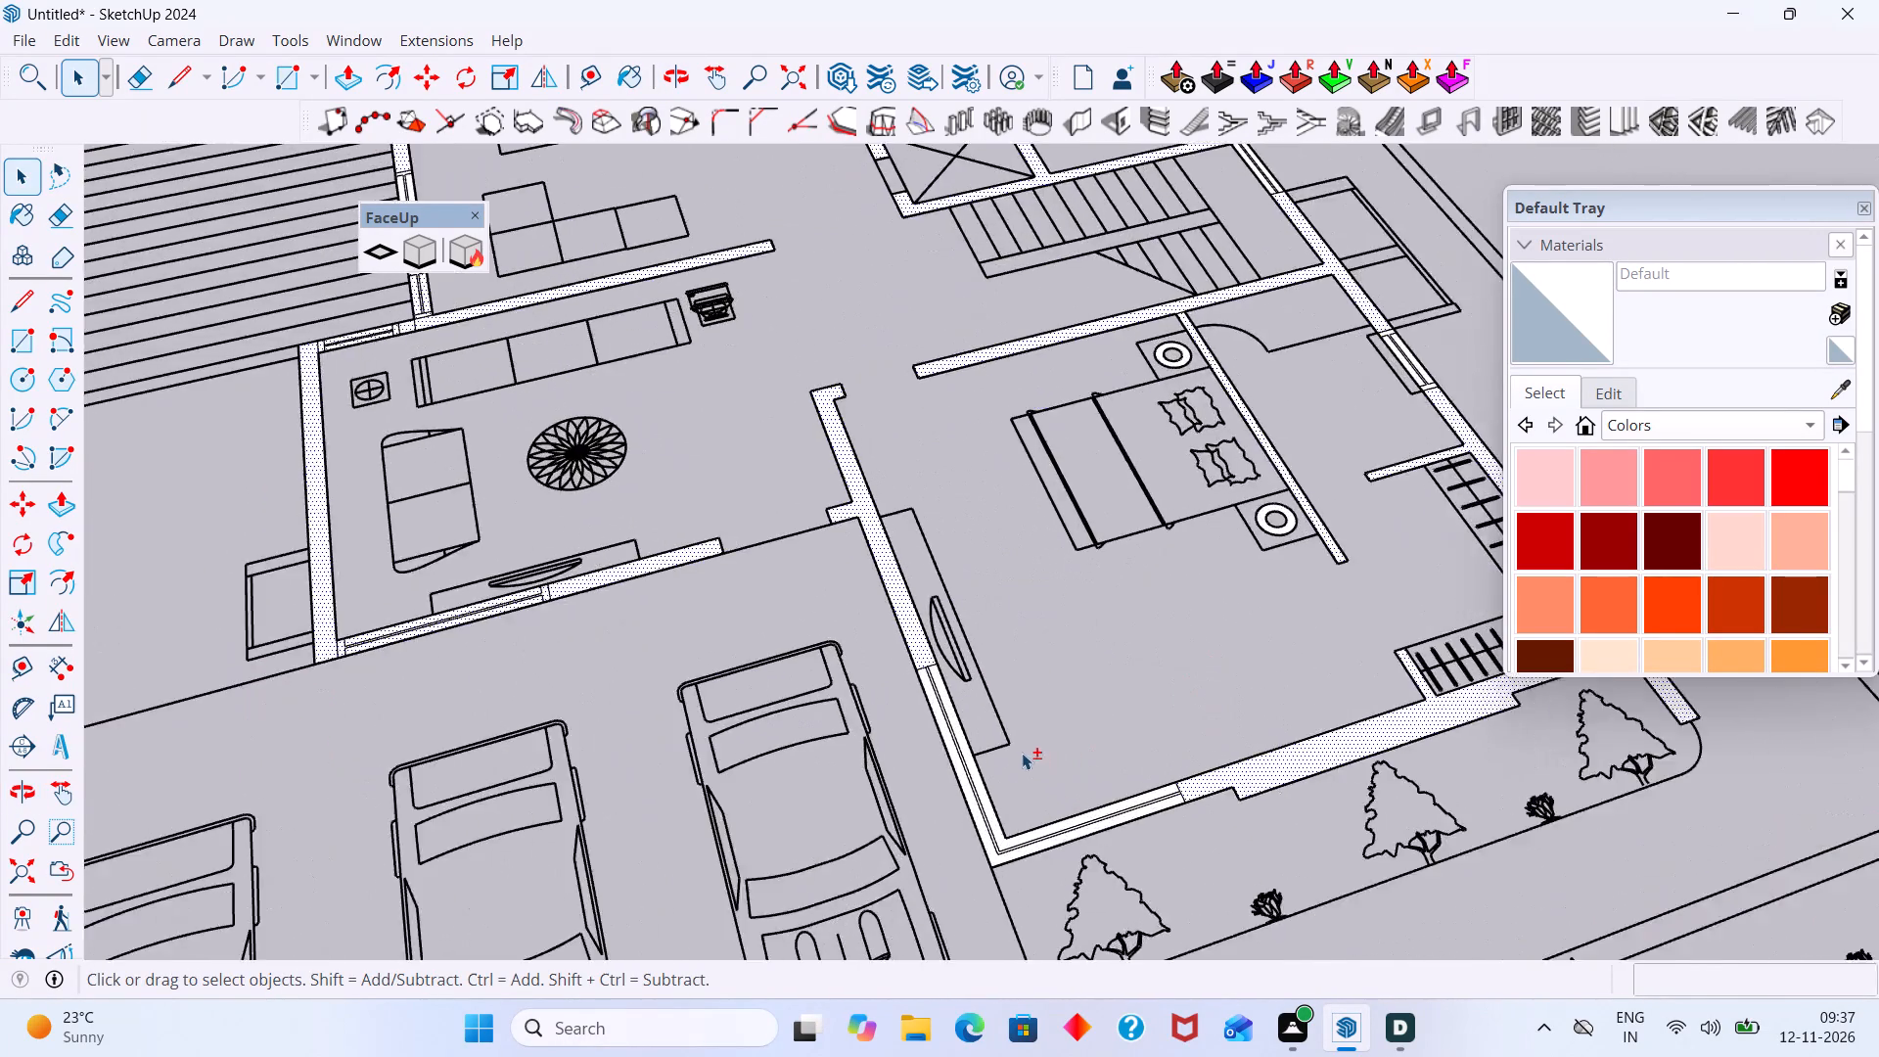
{"action": "scroll", "coordinate": [1022, 753], "scroll_direction": "up", "scroll_amount": 14, "text": "shift"}
{"action": "left_click", "coordinate": [897, 668], "text": "shift"}
{"action": "left_click", "coordinate": [869, 682], "text": "shift"}
{"action": "scroll", "coordinate": [871, 682], "scroll_direction": "up", "scroll_amount": 4, "text": "shift"}
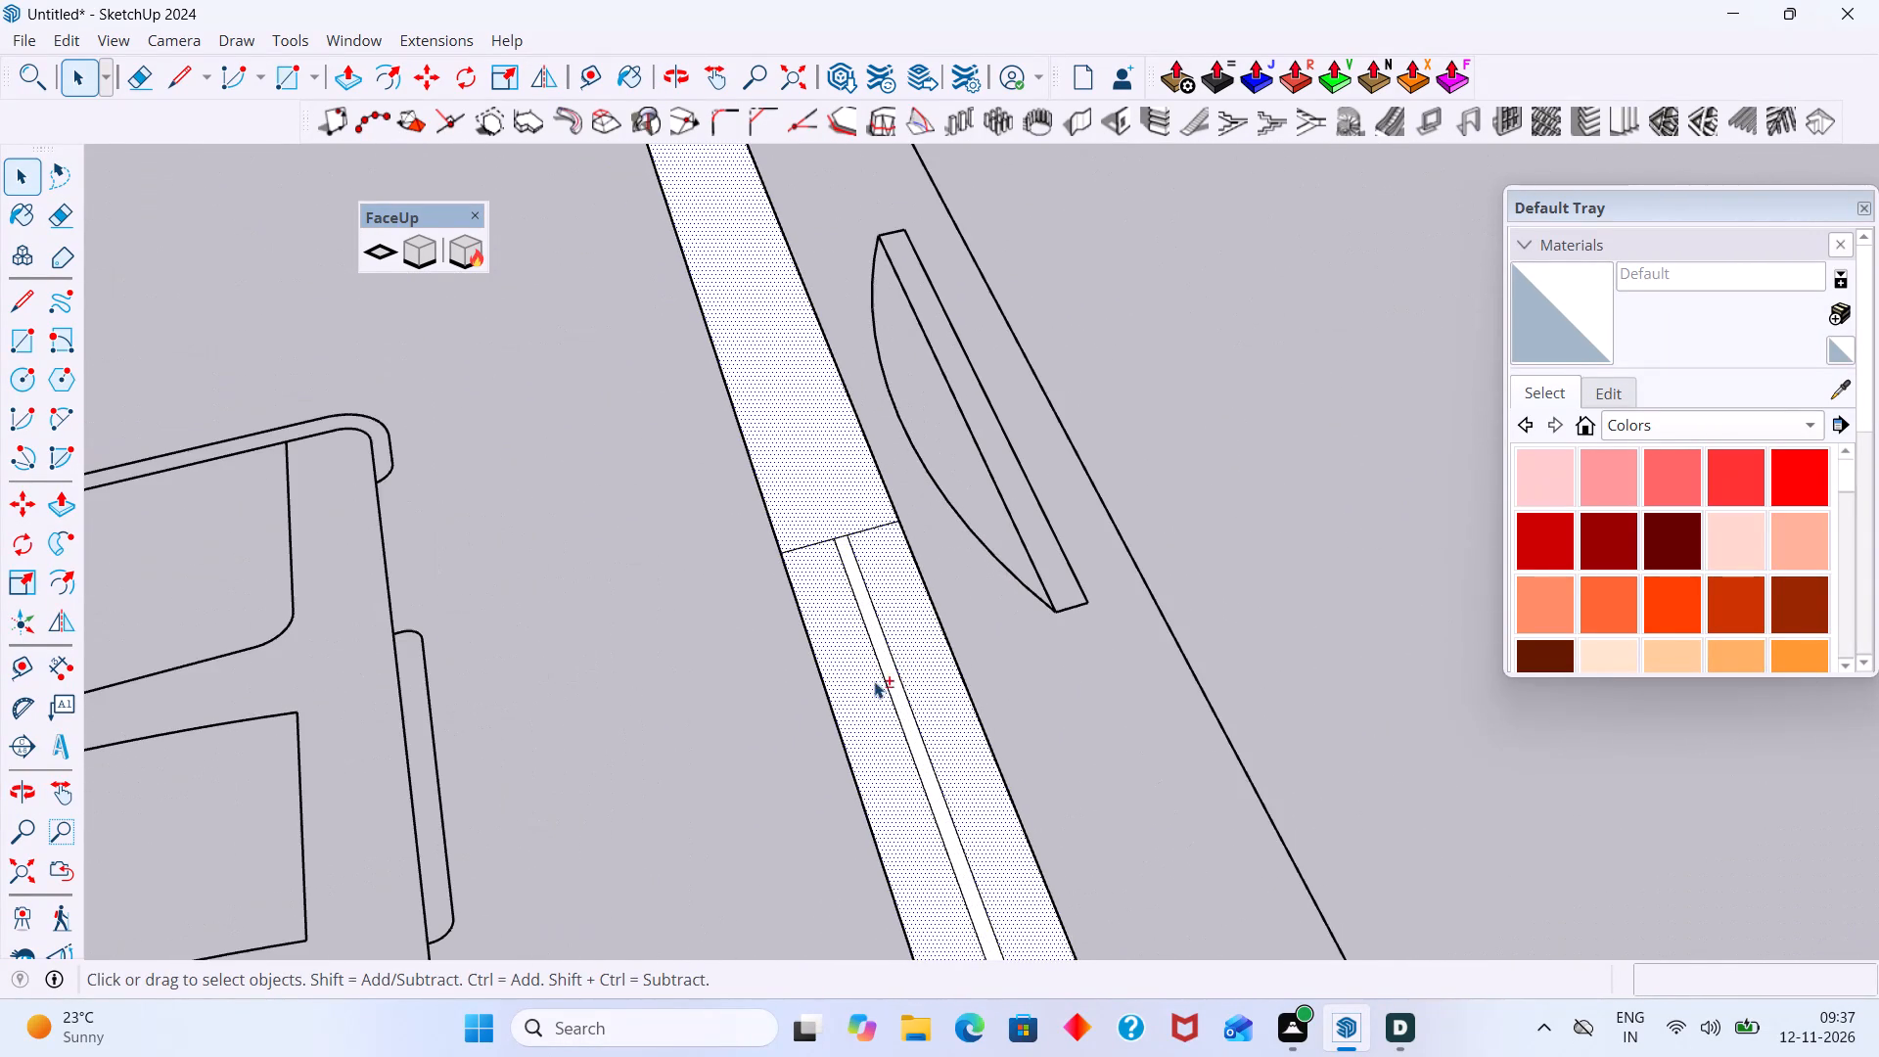
{"action": "left_click", "coordinate": [894, 671], "text": "shift"}
{"action": "scroll", "coordinate": [892, 671], "scroll_direction": "down", "scroll_amount": 4, "text": "shift"}
{"action": "left_click", "coordinate": [891, 678], "text": "shift"}
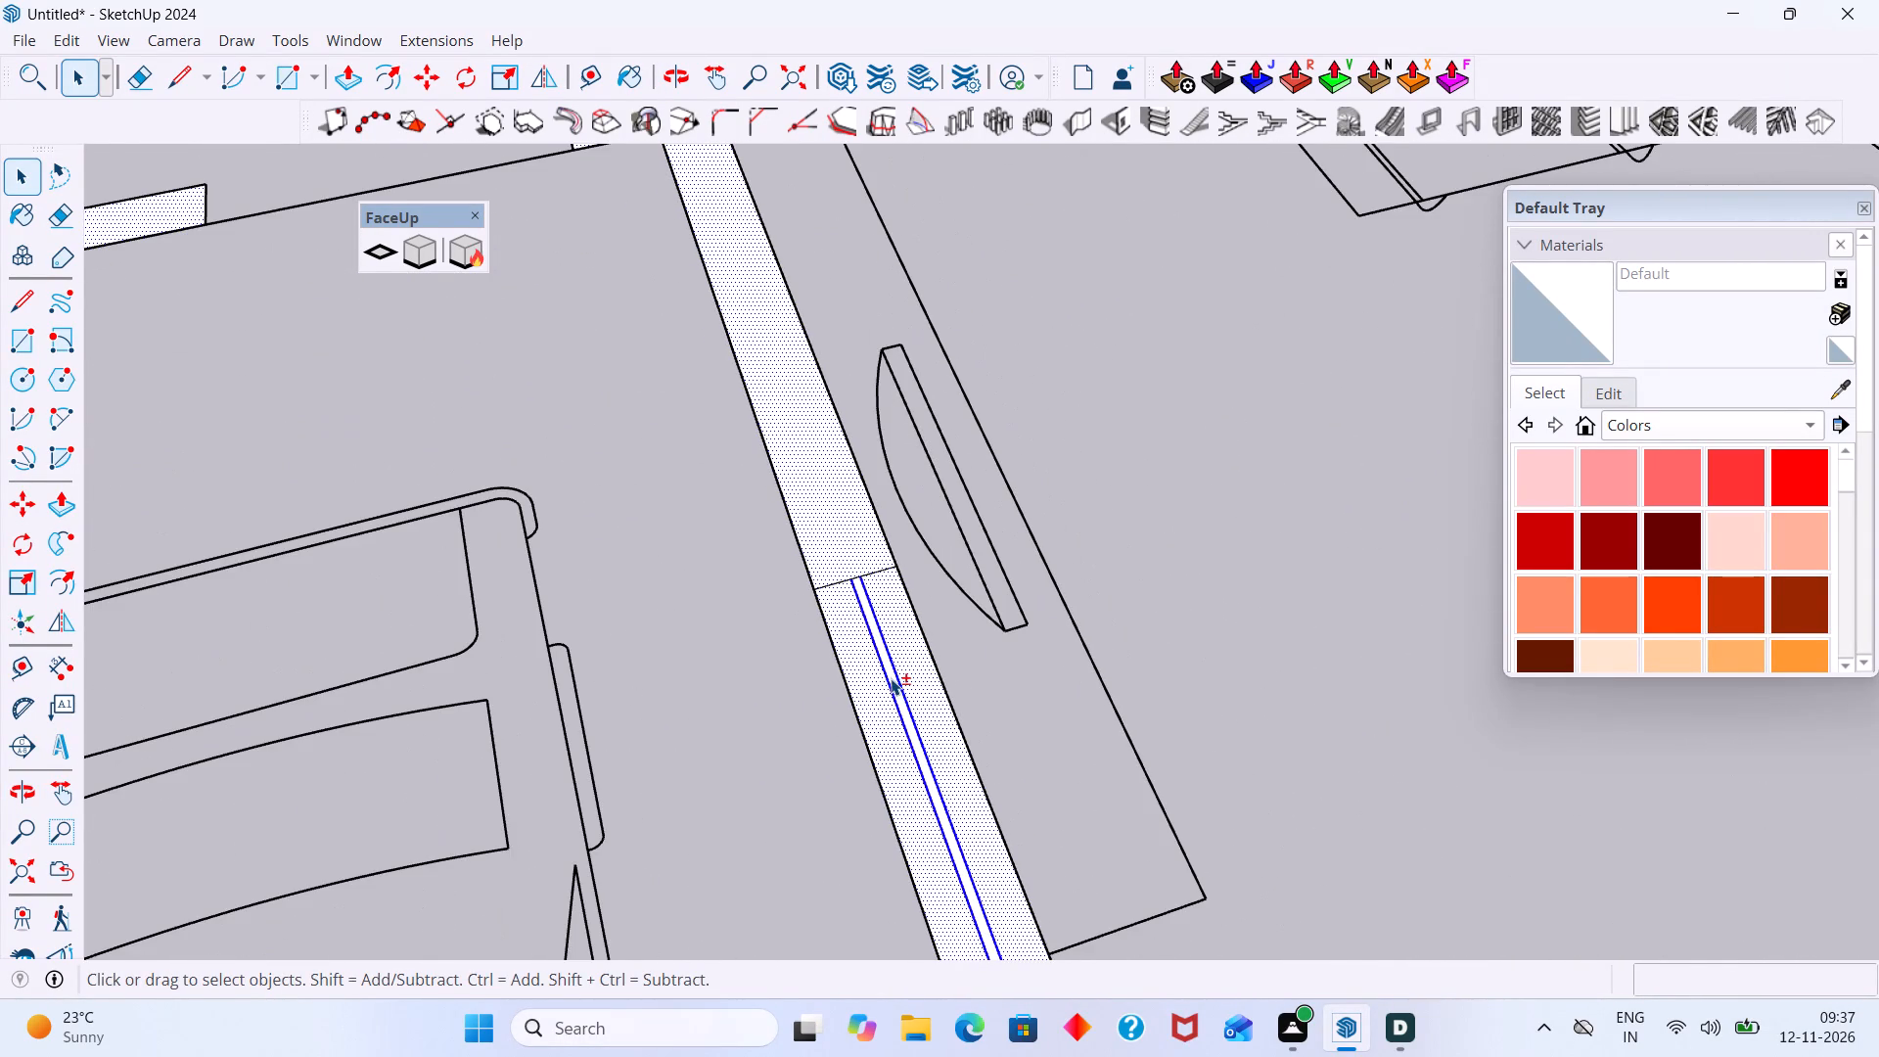
{"action": "left_click", "coordinate": [893, 678], "text": "shift"}
Remove the two long edge lines of the bedroom's corner window on the parking side from the selection.
{"action": "scroll", "coordinate": [897, 679], "scroll_direction": "down", "scroll_amount": 20, "text": "shift"}
{"action": "scroll", "coordinate": [1026, 800], "scroll_direction": "up", "scroll_amount": 11, "text": "shift"}
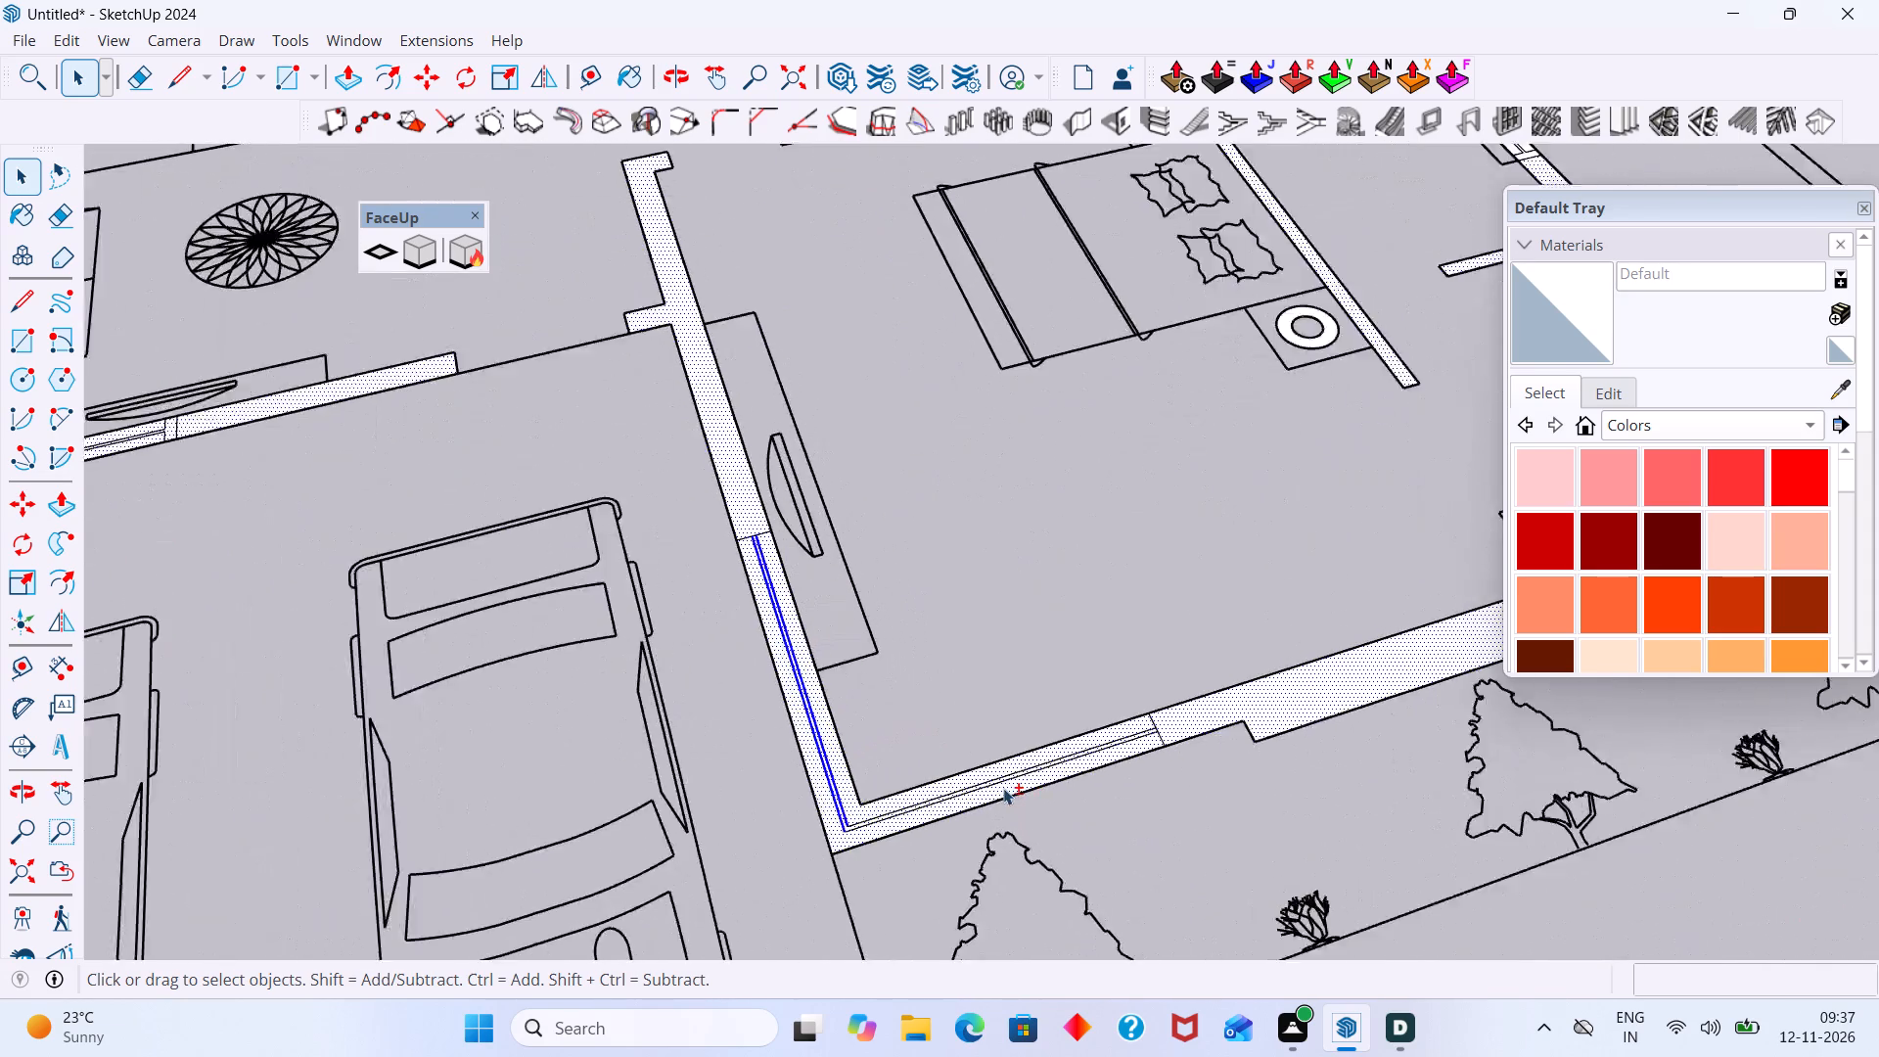
{"action": "scroll", "coordinate": [1003, 788], "scroll_direction": "up", "scroll_amount": 9, "text": "shift"}
{"action": "left_click", "coordinate": [568, 843], "text": "shift"}
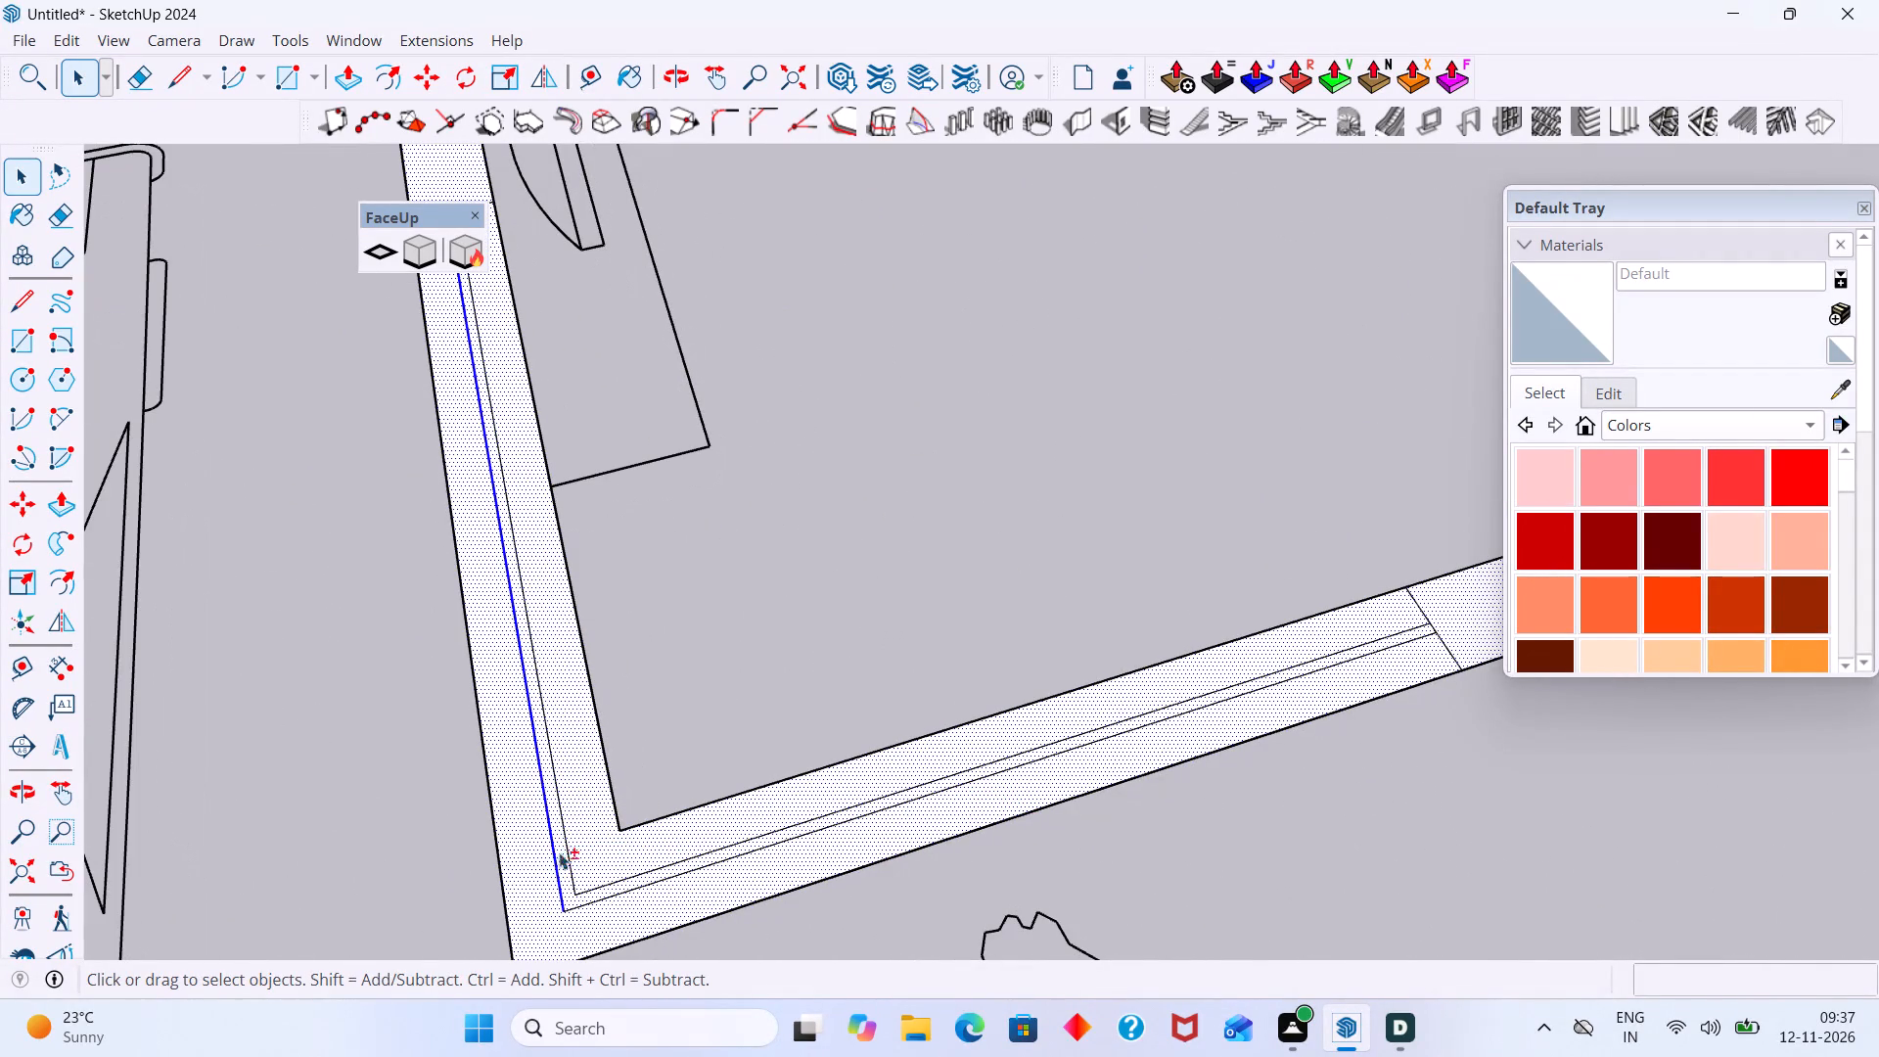
{"action": "left_click", "coordinate": [554, 858], "text": "shift"}
Check the bedroom, sitting room and decking-side walls and windows for faces missing from the selection.
{"action": "scroll", "coordinate": [647, 876], "scroll_direction": "up", "scroll_amount": 4, "text": "shift"}
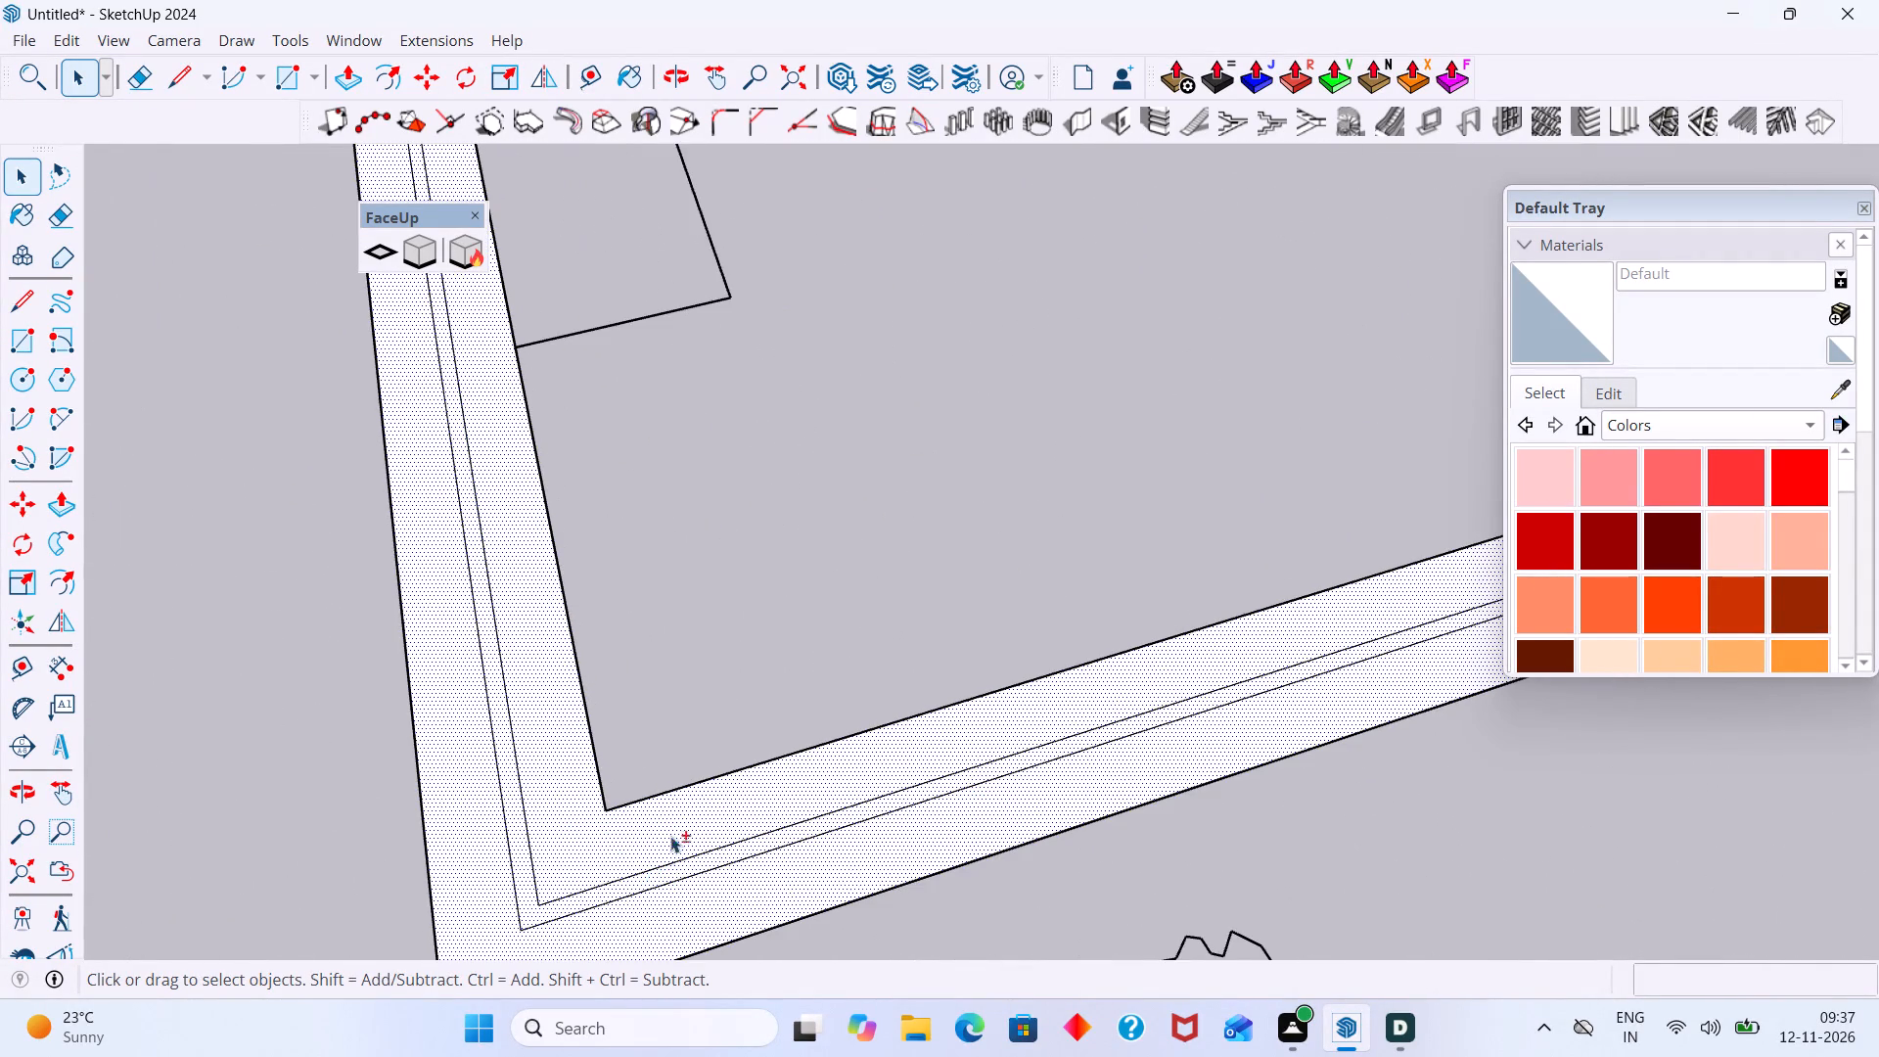
{"action": "scroll", "coordinate": [816, 842], "scroll_direction": "down", "scroll_amount": 14, "text": "shift"}
{"action": "scroll", "coordinate": [1190, 714], "scroll_direction": "up", "scroll_amount": 4, "text": "shift"}
{"action": "scroll", "coordinate": [1192, 712], "scroll_direction": "down", "scroll_amount": 9, "text": "shift"}
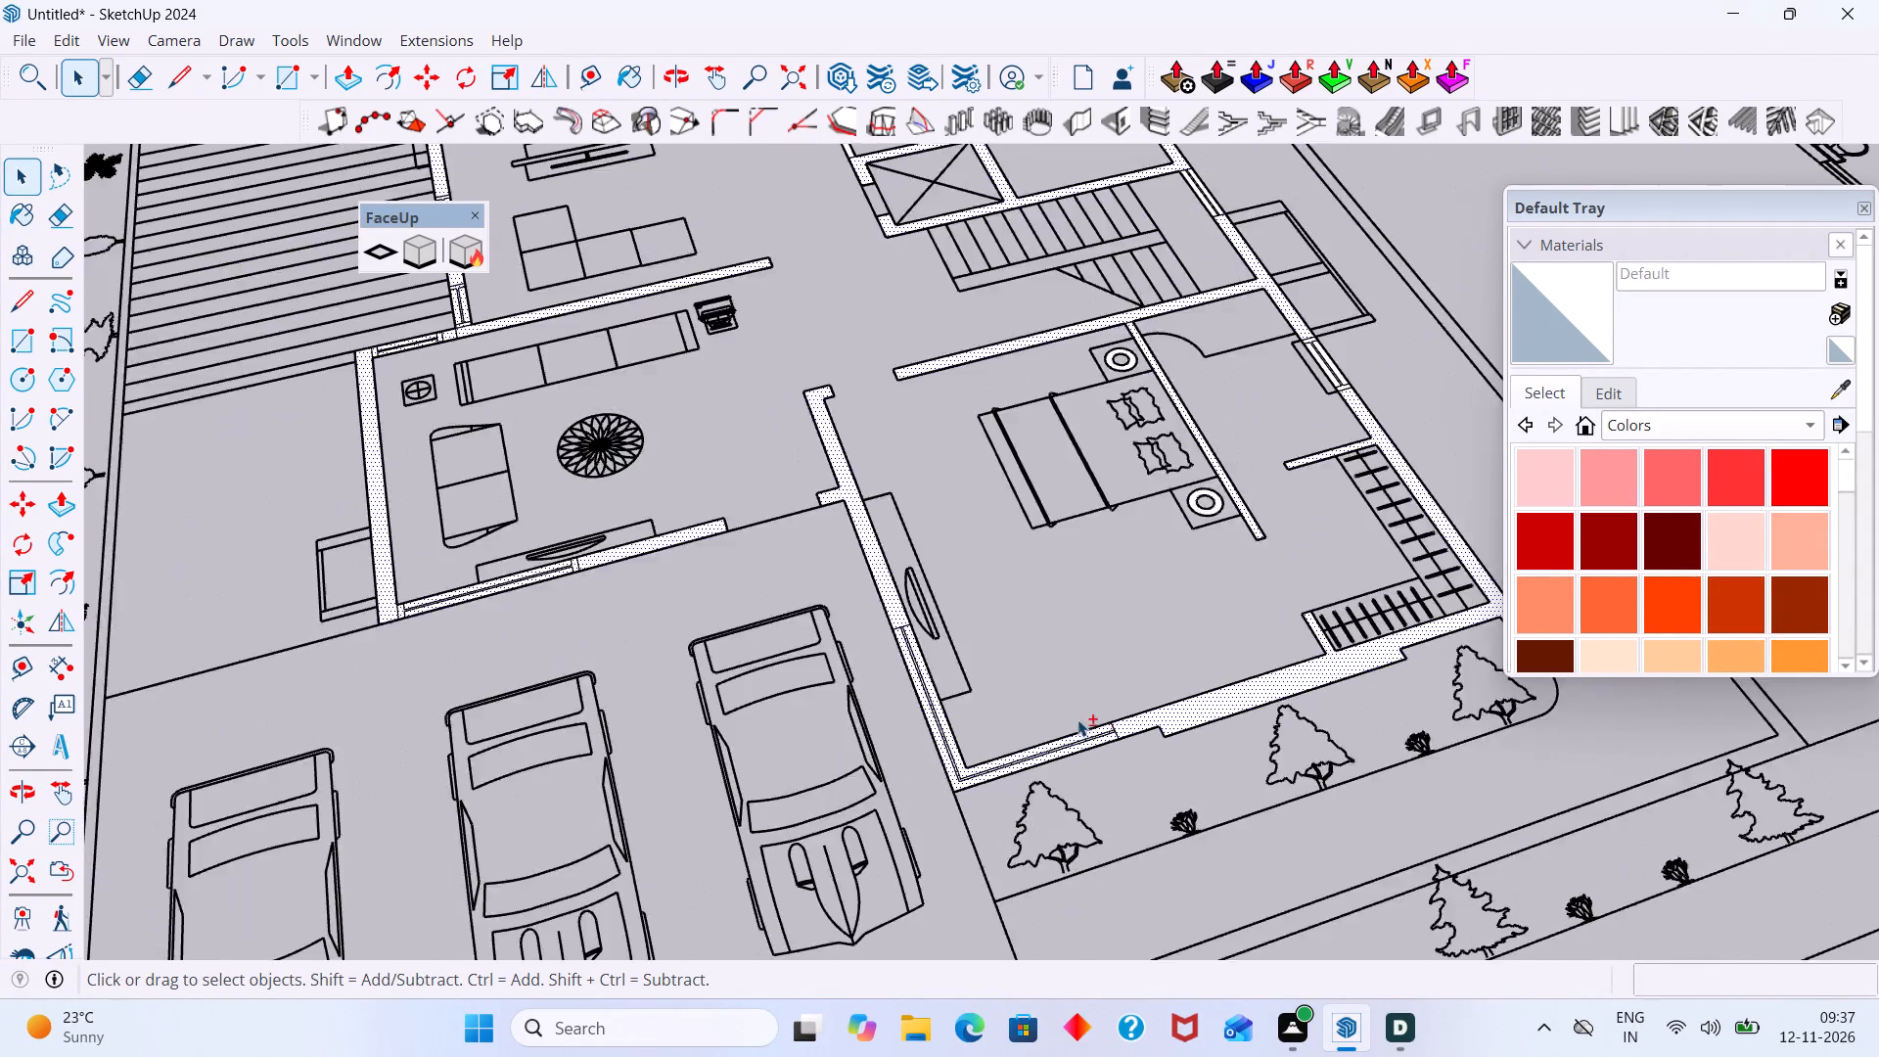
{"action": "scroll", "coordinate": [1077, 719], "scroll_direction": "down", "scroll_amount": 14, "text": "shift"}
{"action": "middle_click_drag", "start_coordinate": [1069, 689], "coordinate": [1270, 778], "text": "shift"}
{"action": "scroll", "coordinate": [1028, 740], "scroll_direction": "up", "scroll_amount": 13, "text": "shift"}
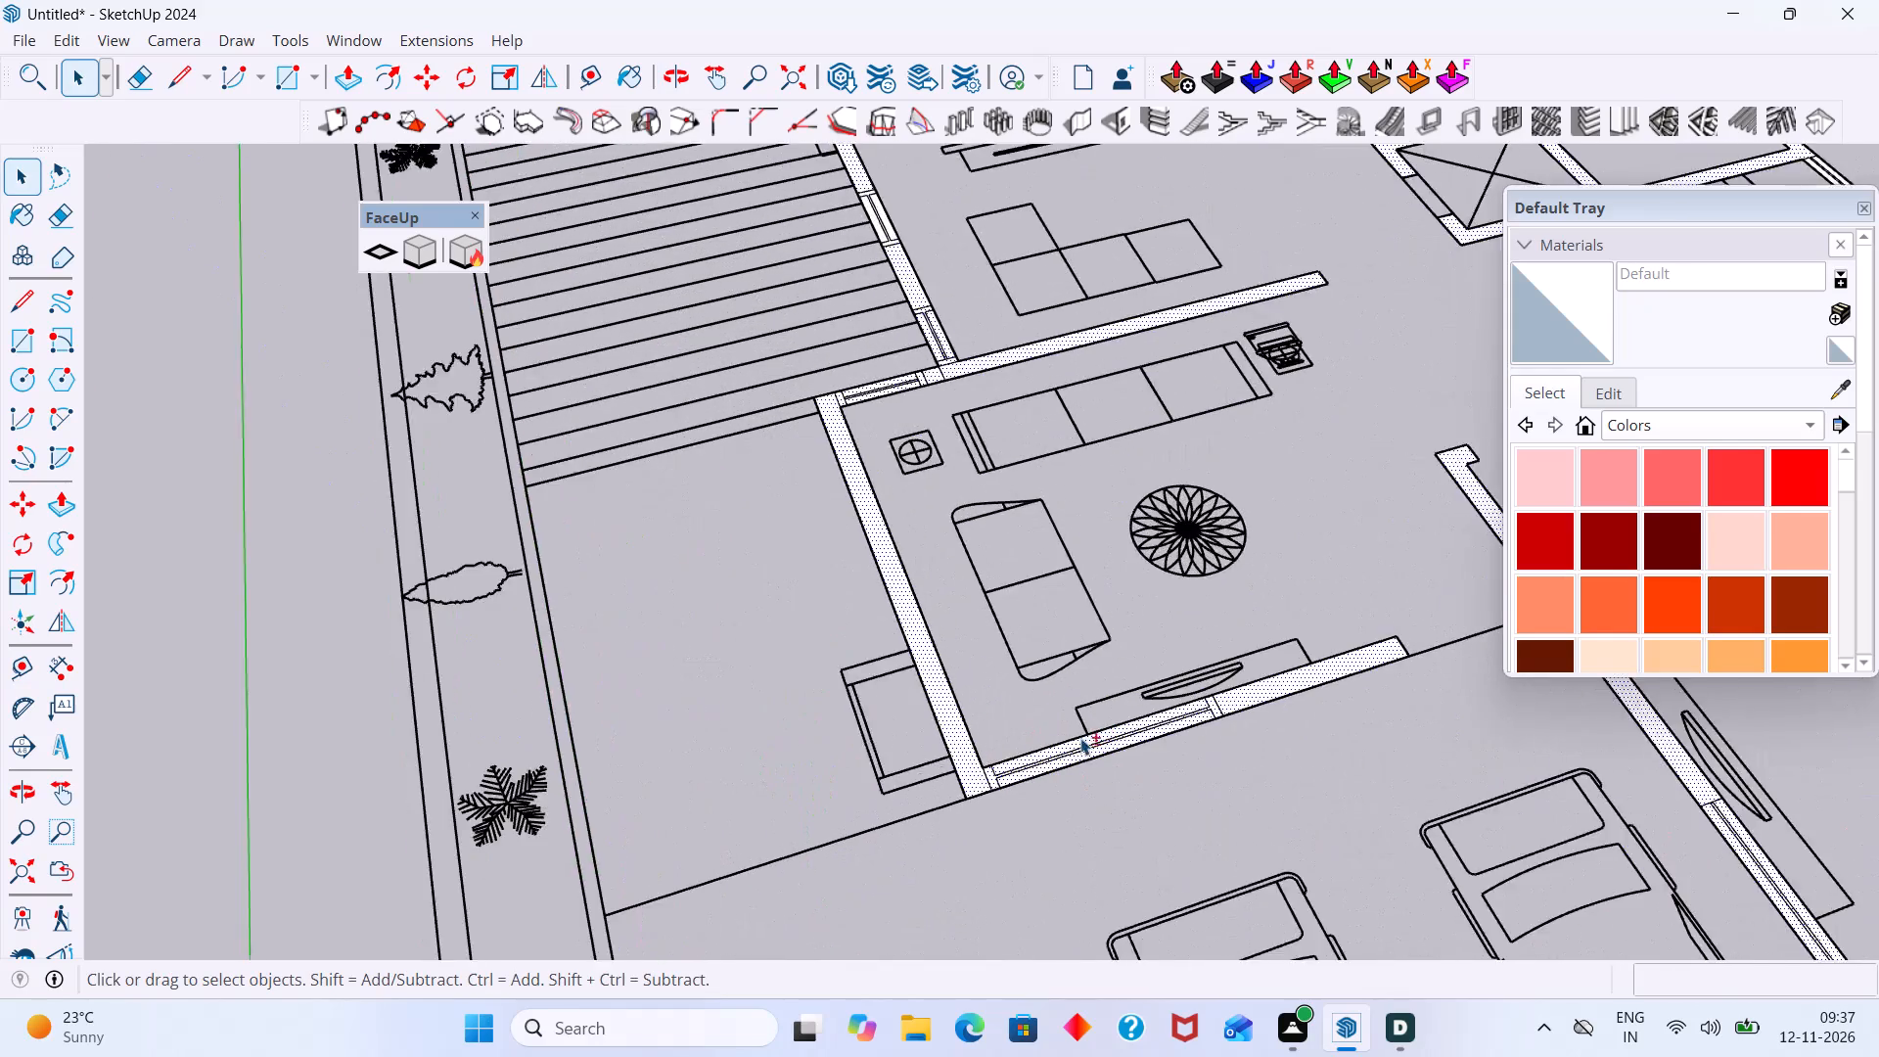
{"action": "scroll", "coordinate": [1080, 738], "scroll_direction": "up", "scroll_amount": 8, "text": "shift"}
{"action": "scroll", "coordinate": [1385, 672], "scroll_direction": "down", "scroll_amount": 18, "text": "shift"}
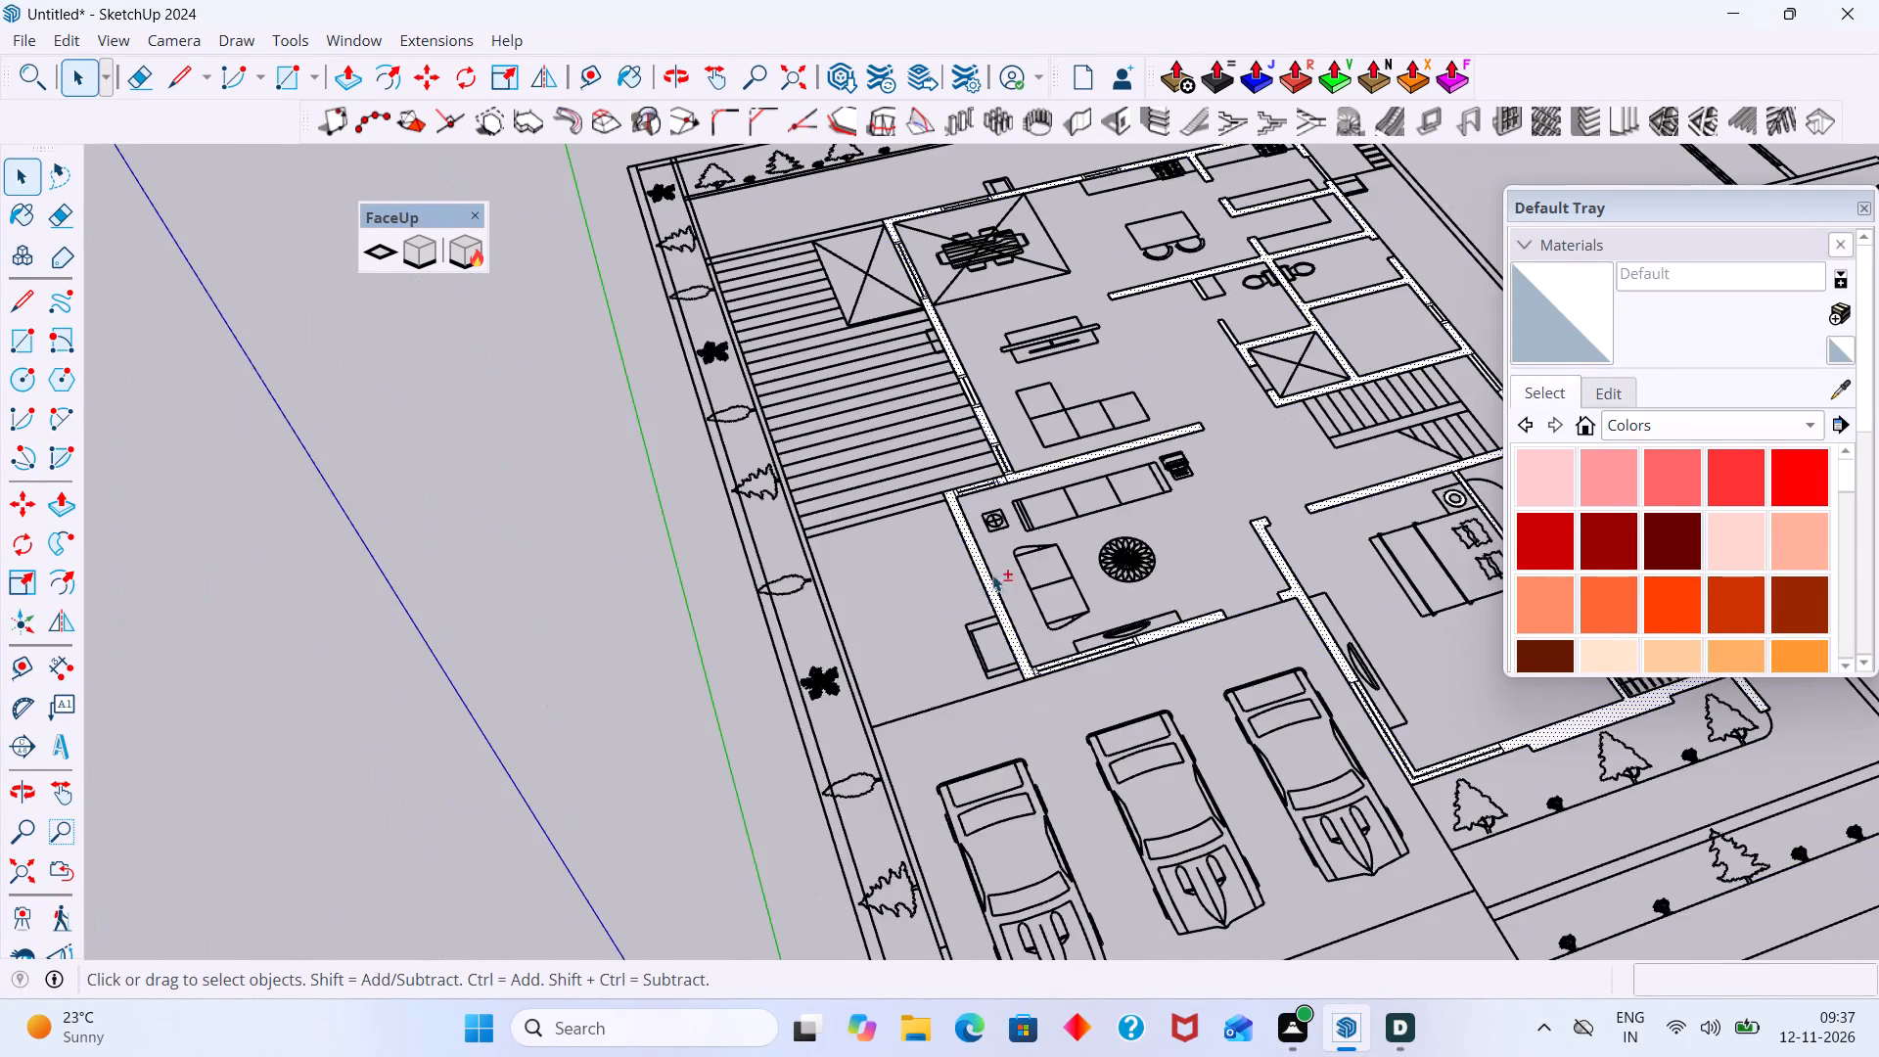
{"action": "middle_click_drag", "start_coordinate": [1031, 573], "coordinate": [827, 750], "text": "shift"}
{"action": "scroll", "coordinate": [813, 691], "scroll_direction": "up", "scroll_amount": 5, "text": "shift"}
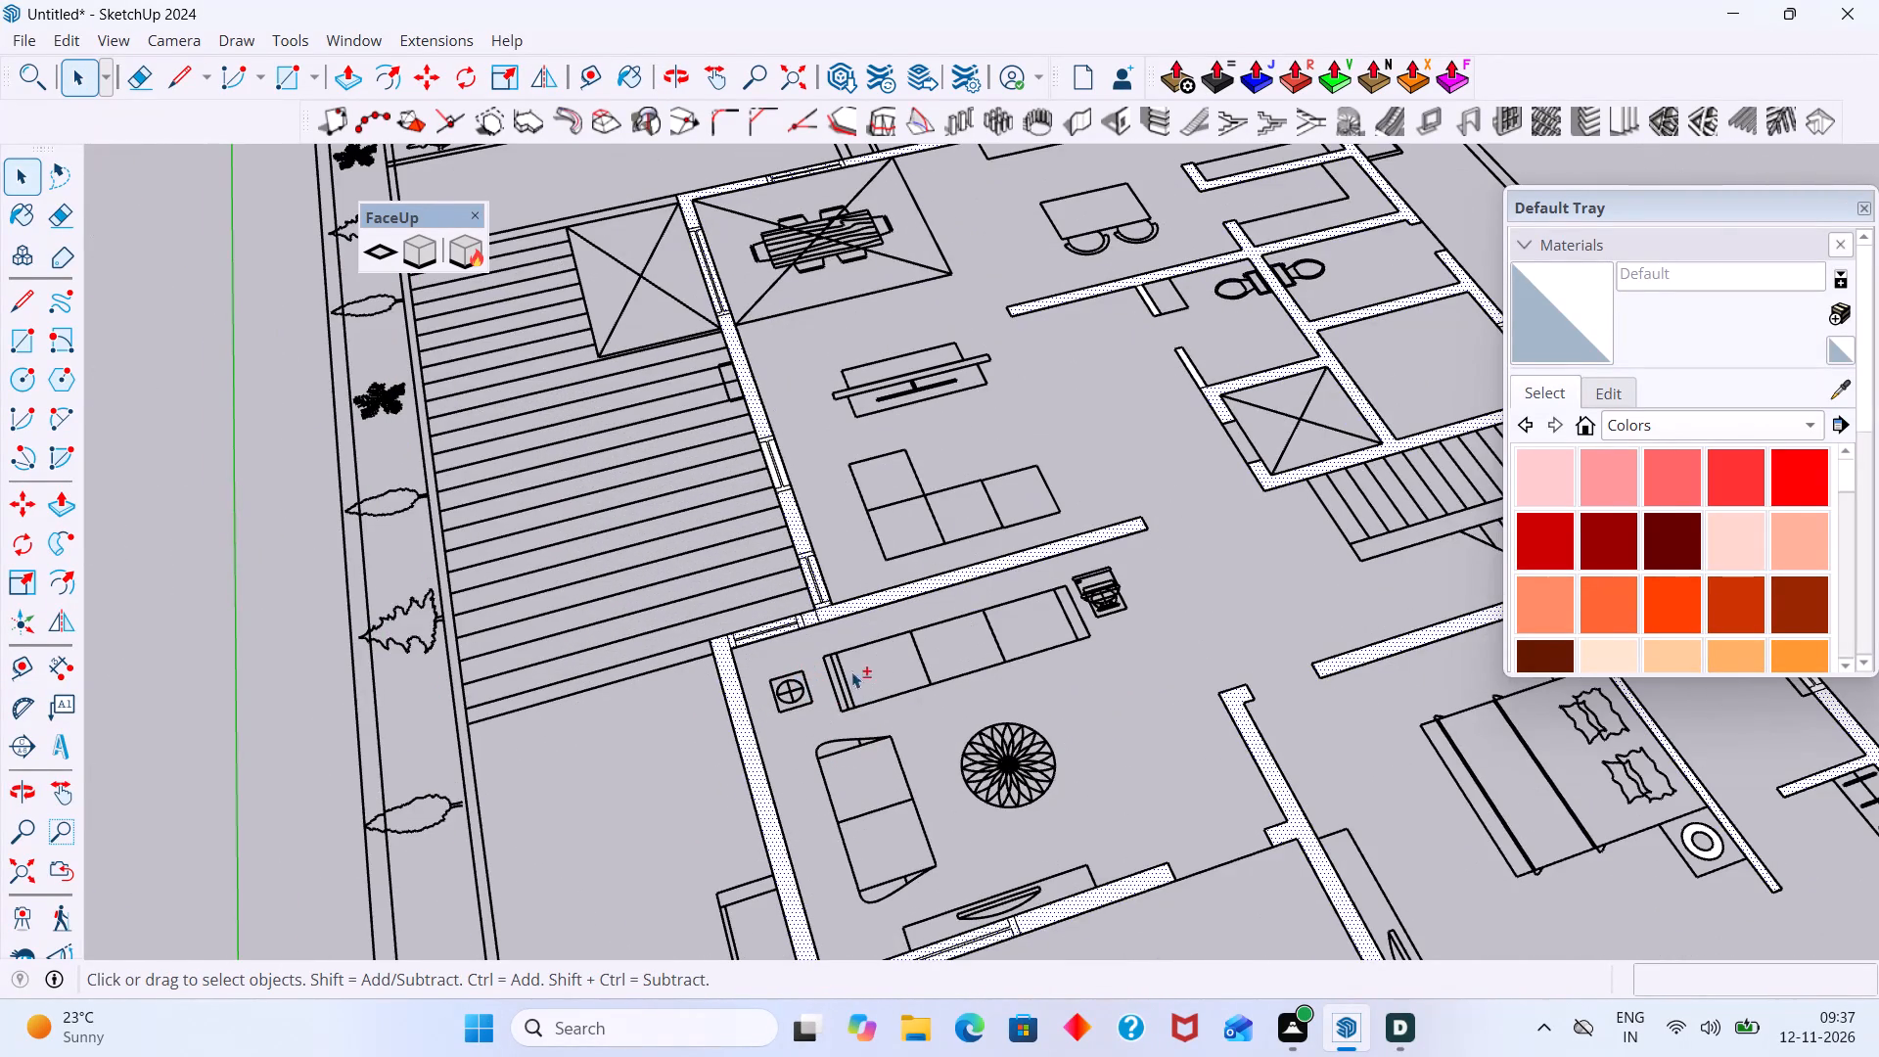
{"action": "scroll", "coordinate": [784, 632], "scroll_direction": "up", "scroll_amount": 6, "text": "shift"}
{"action": "scroll", "coordinate": [814, 609], "scroll_direction": "down", "scroll_amount": 11, "text": "shift"}
{"action": "middle_click_drag", "start_coordinate": [802, 603], "coordinate": [252, 667], "text": "shift"}
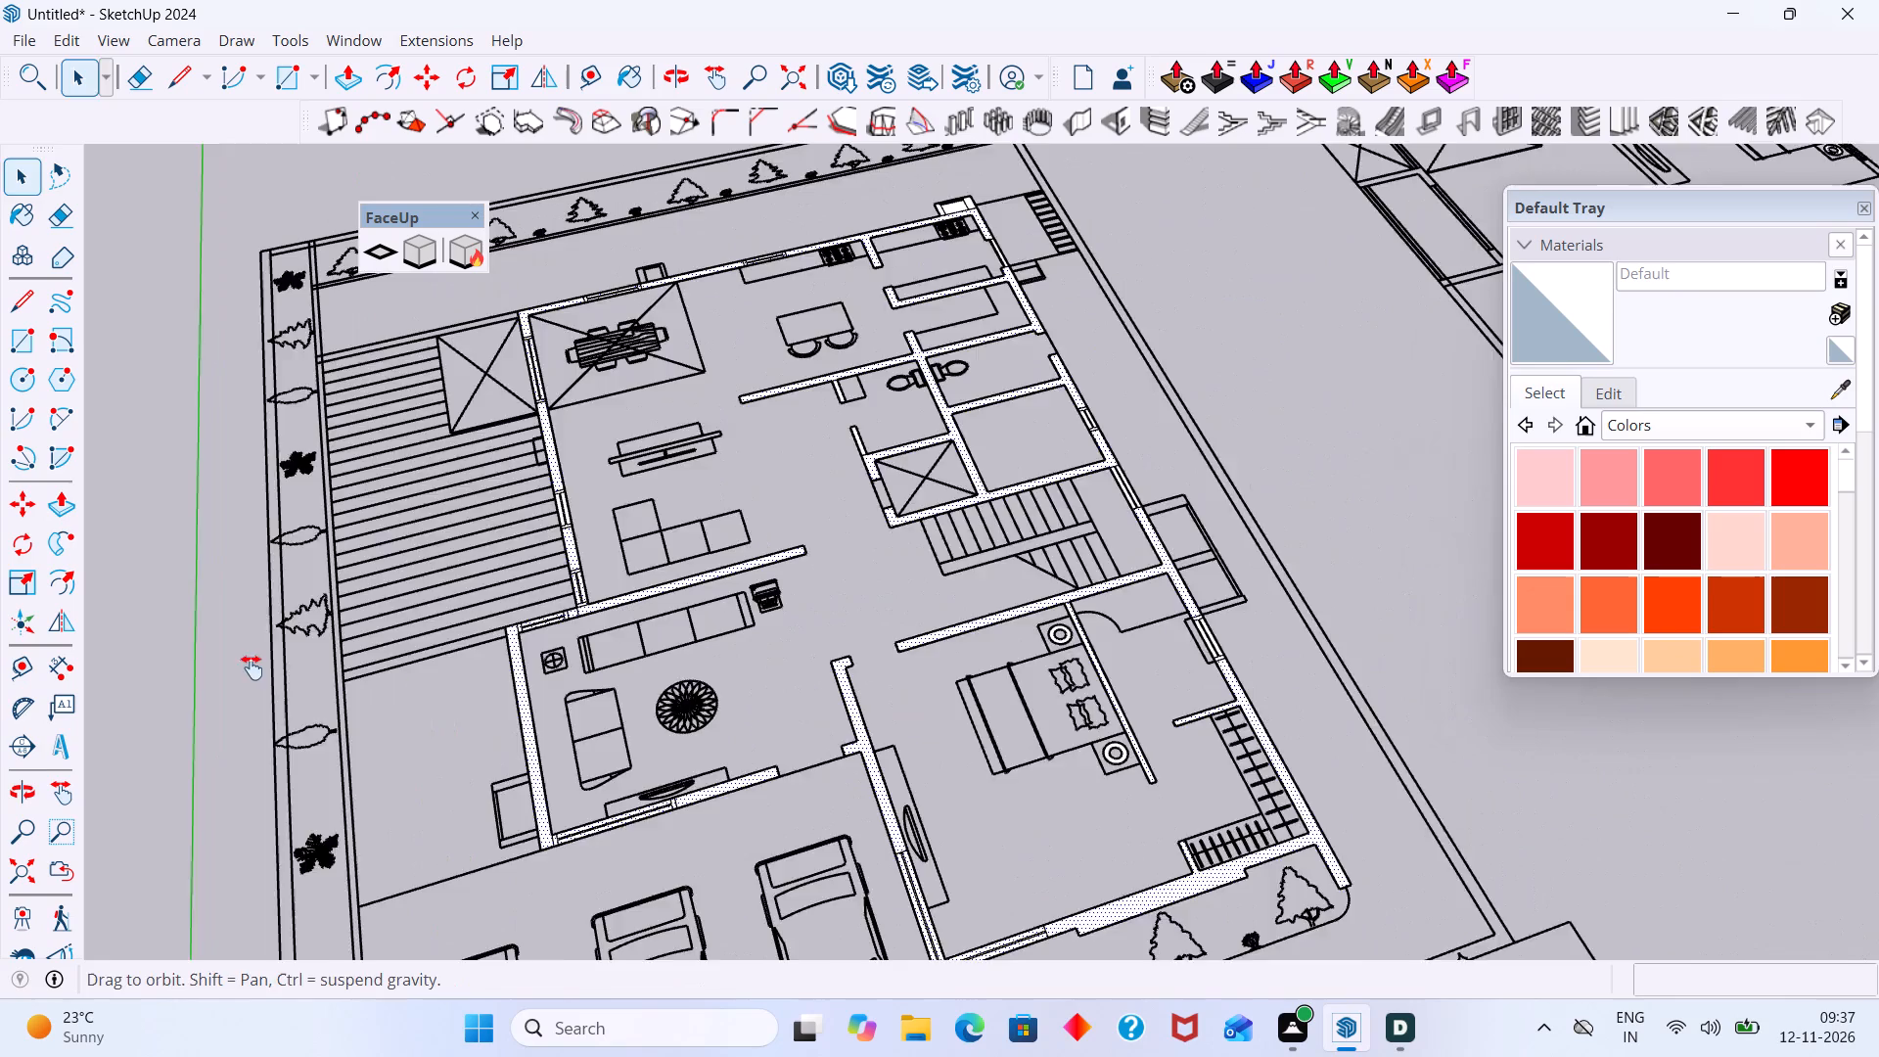
{"action": "middle_click_drag", "start_coordinate": [252, 667], "coordinate": [157, 700], "text": "shift"}
Add the outer and inner strips and the thin middle face of the staircase window to the selection.
{"action": "middle_click_drag", "start_coordinate": [581, 530], "coordinate": [611, 581], "text": "shift"}
{"action": "scroll", "coordinate": [600, 542], "scroll_direction": "up", "scroll_amount": 6, "text": "shift"}
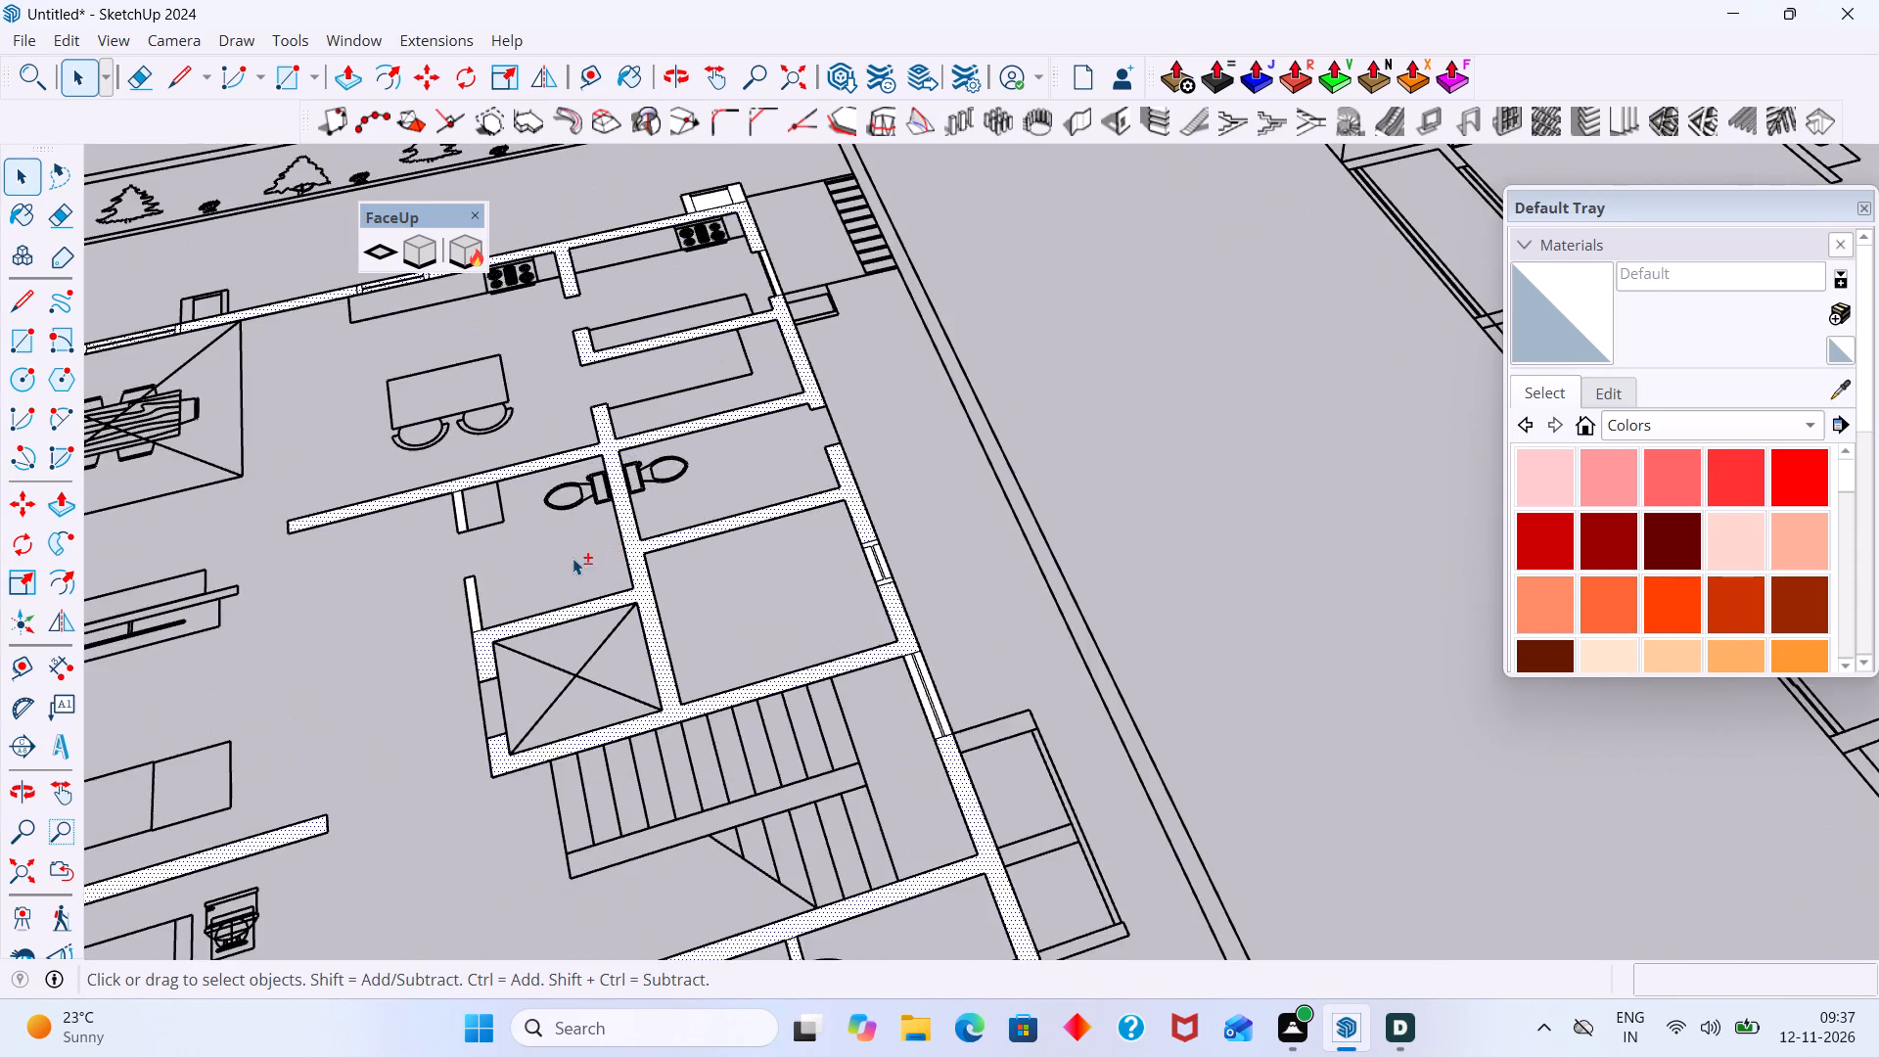
{"action": "scroll", "coordinate": [573, 558], "scroll_direction": "down", "scroll_amount": 9, "text": "shift"}
{"action": "middle_click_drag", "start_coordinate": [679, 639], "coordinate": [665, 476], "text": "shift"}
{"action": "scroll", "coordinate": [696, 452], "scroll_direction": "up", "scroll_amount": 6, "text": "shift"}
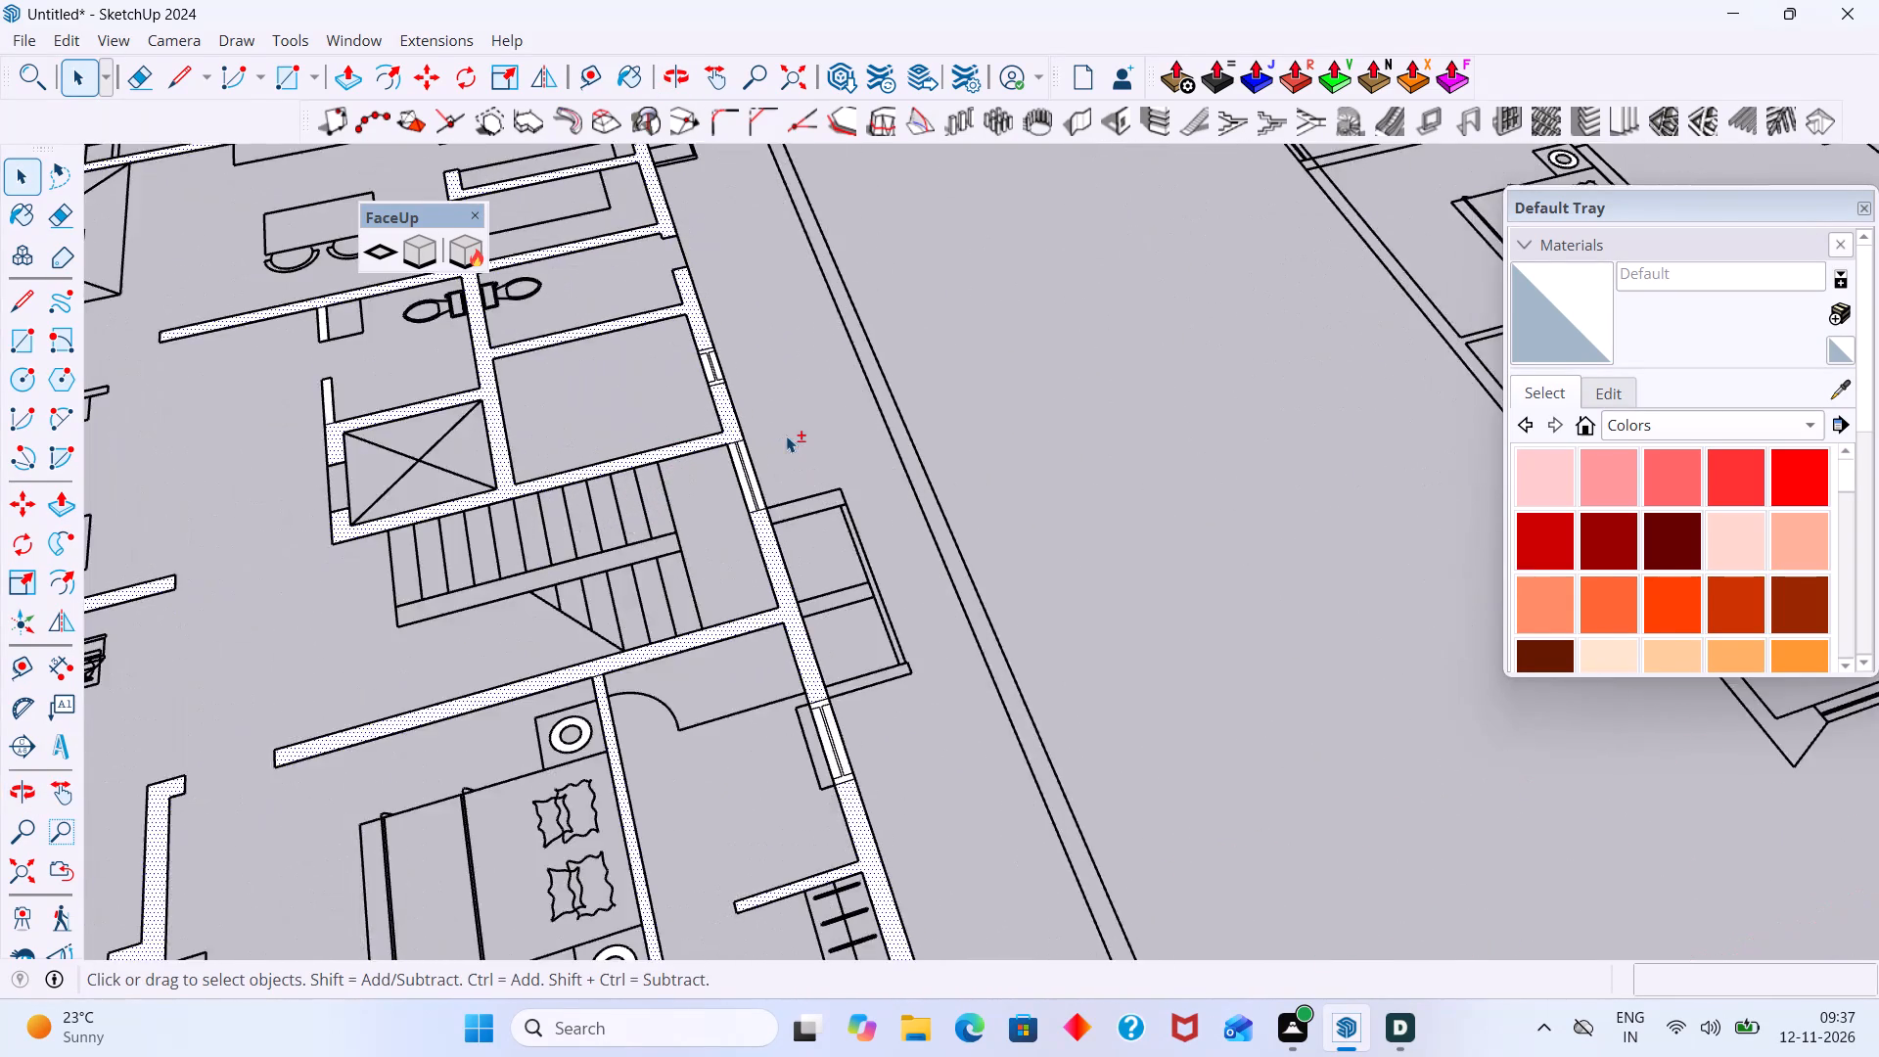
{"action": "scroll", "coordinate": [786, 436], "scroll_direction": "up", "scroll_amount": 19, "text": "shift"}
{"action": "left_click", "coordinate": [731, 460], "text": "shift"}
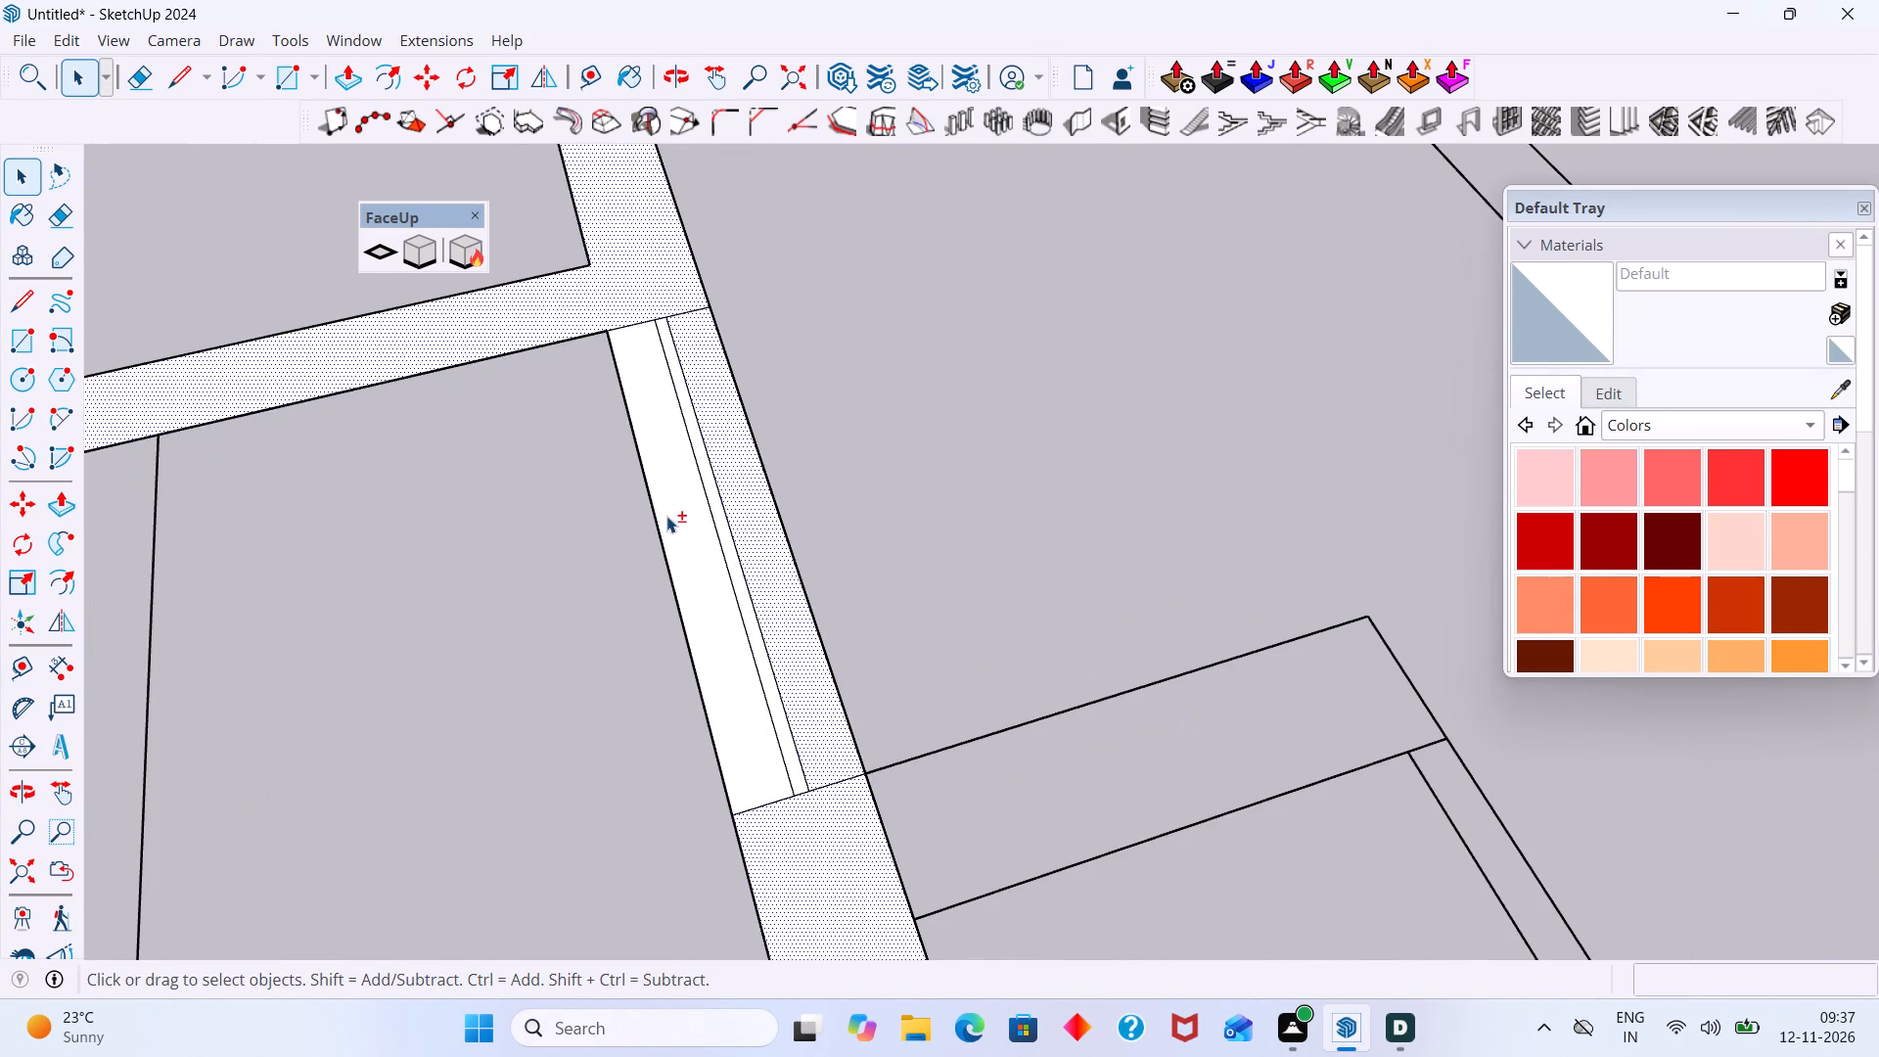
{"action": "left_click", "coordinate": [679, 514], "text": "shift"}
{"action": "scroll", "coordinate": [709, 508], "scroll_direction": "up", "scroll_amount": 5, "text": "shift"}
{"action": "left_click", "coordinate": [721, 508], "text": "shift"}
{"action": "scroll", "coordinate": [721, 507], "scroll_direction": "up", "scroll_amount": 1, "text": "shift"}
{"action": "scroll", "coordinate": [721, 507], "scroll_direction": "down", "scroll_amount": 16, "text": "shift"}
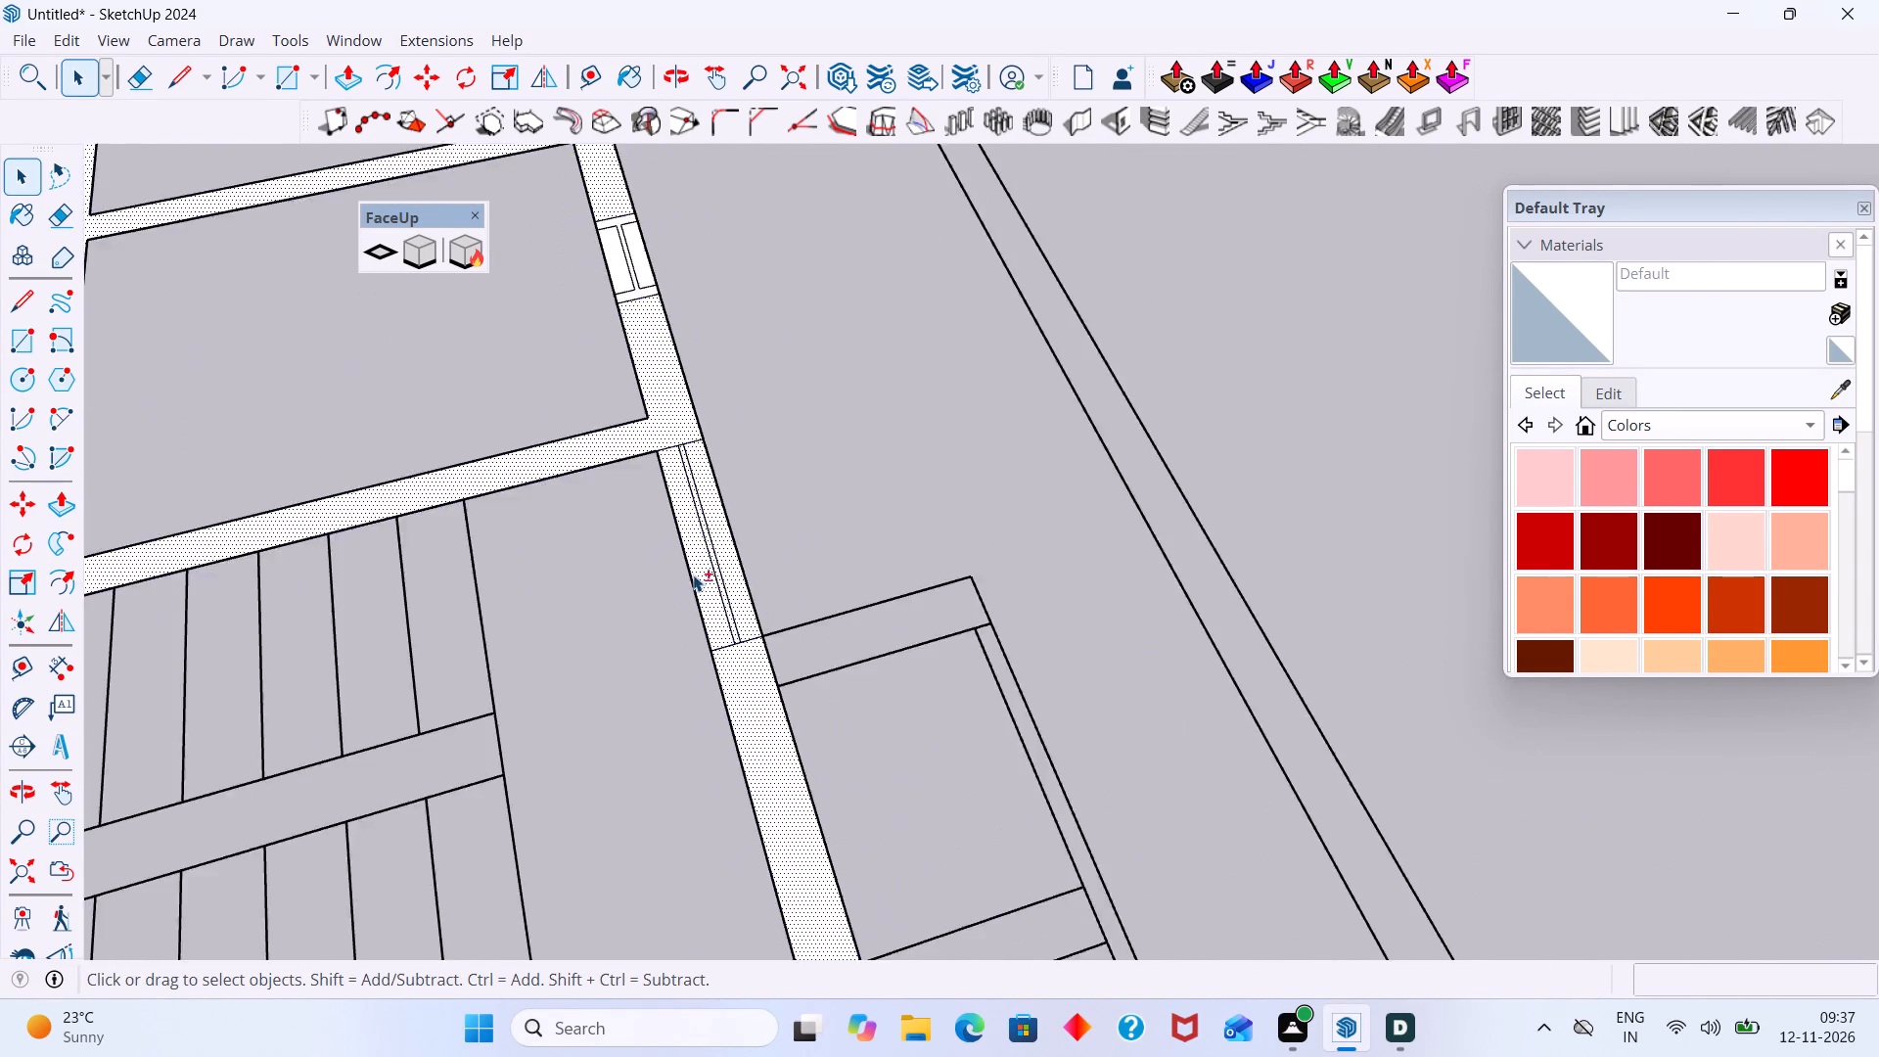
Add the inner, outer and thin middle faces of the window between the staircase and the wardrobe to the selection.
{"action": "scroll", "coordinate": [693, 574], "scroll_direction": "down", "scroll_amount": 10, "text": "shift"}
{"action": "middle_click_drag", "start_coordinate": [802, 725], "coordinate": [827, 412], "text": "shift"}
{"action": "scroll", "coordinate": [818, 579], "scroll_direction": "up", "scroll_amount": 15, "text": "shift"}
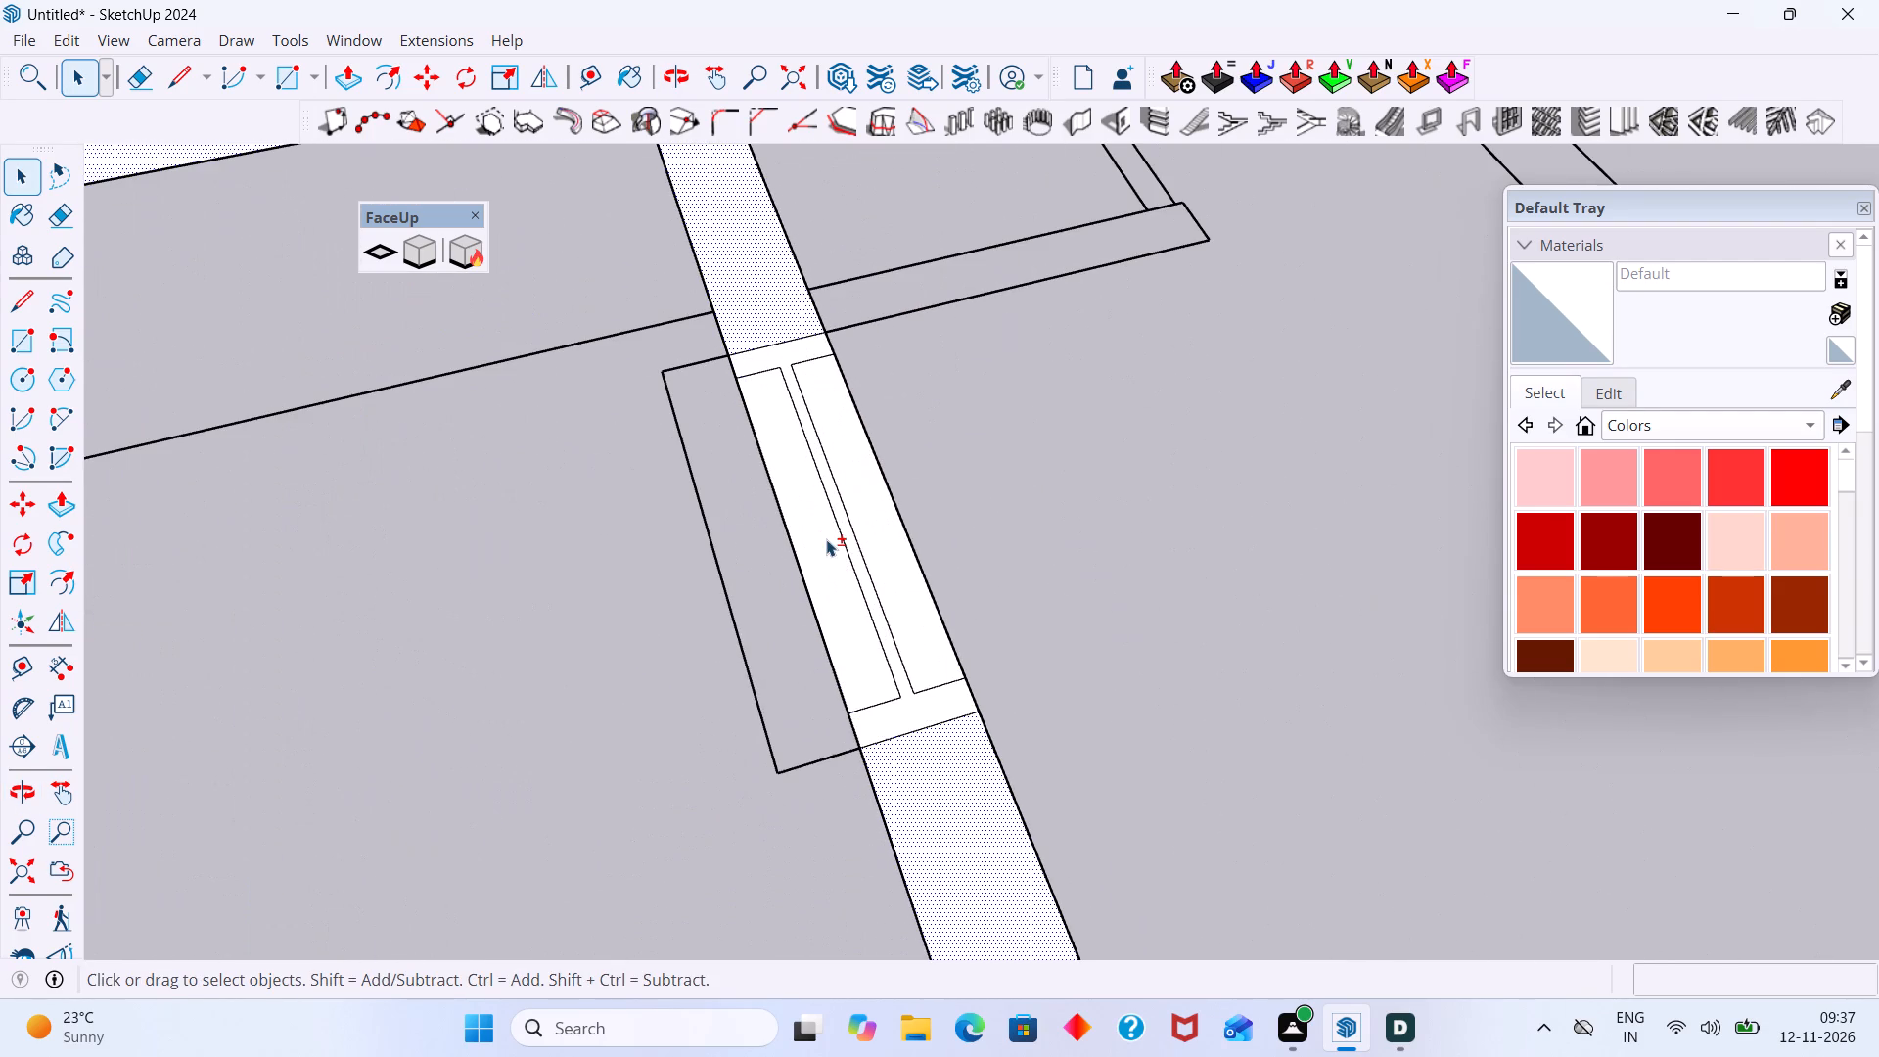
{"action": "left_click", "coordinate": [820, 539], "text": "shift"}
{"action": "left_click", "coordinate": [881, 516], "text": "shift"}
{"action": "scroll", "coordinate": [848, 537], "scroll_direction": "up", "scroll_amount": 2, "text": "shift"}
{"action": "left_click", "coordinate": [848, 537], "text": "shift"}
{"action": "scroll", "coordinate": [850, 536], "scroll_direction": "down", "scroll_amount": 5, "text": "shift"}
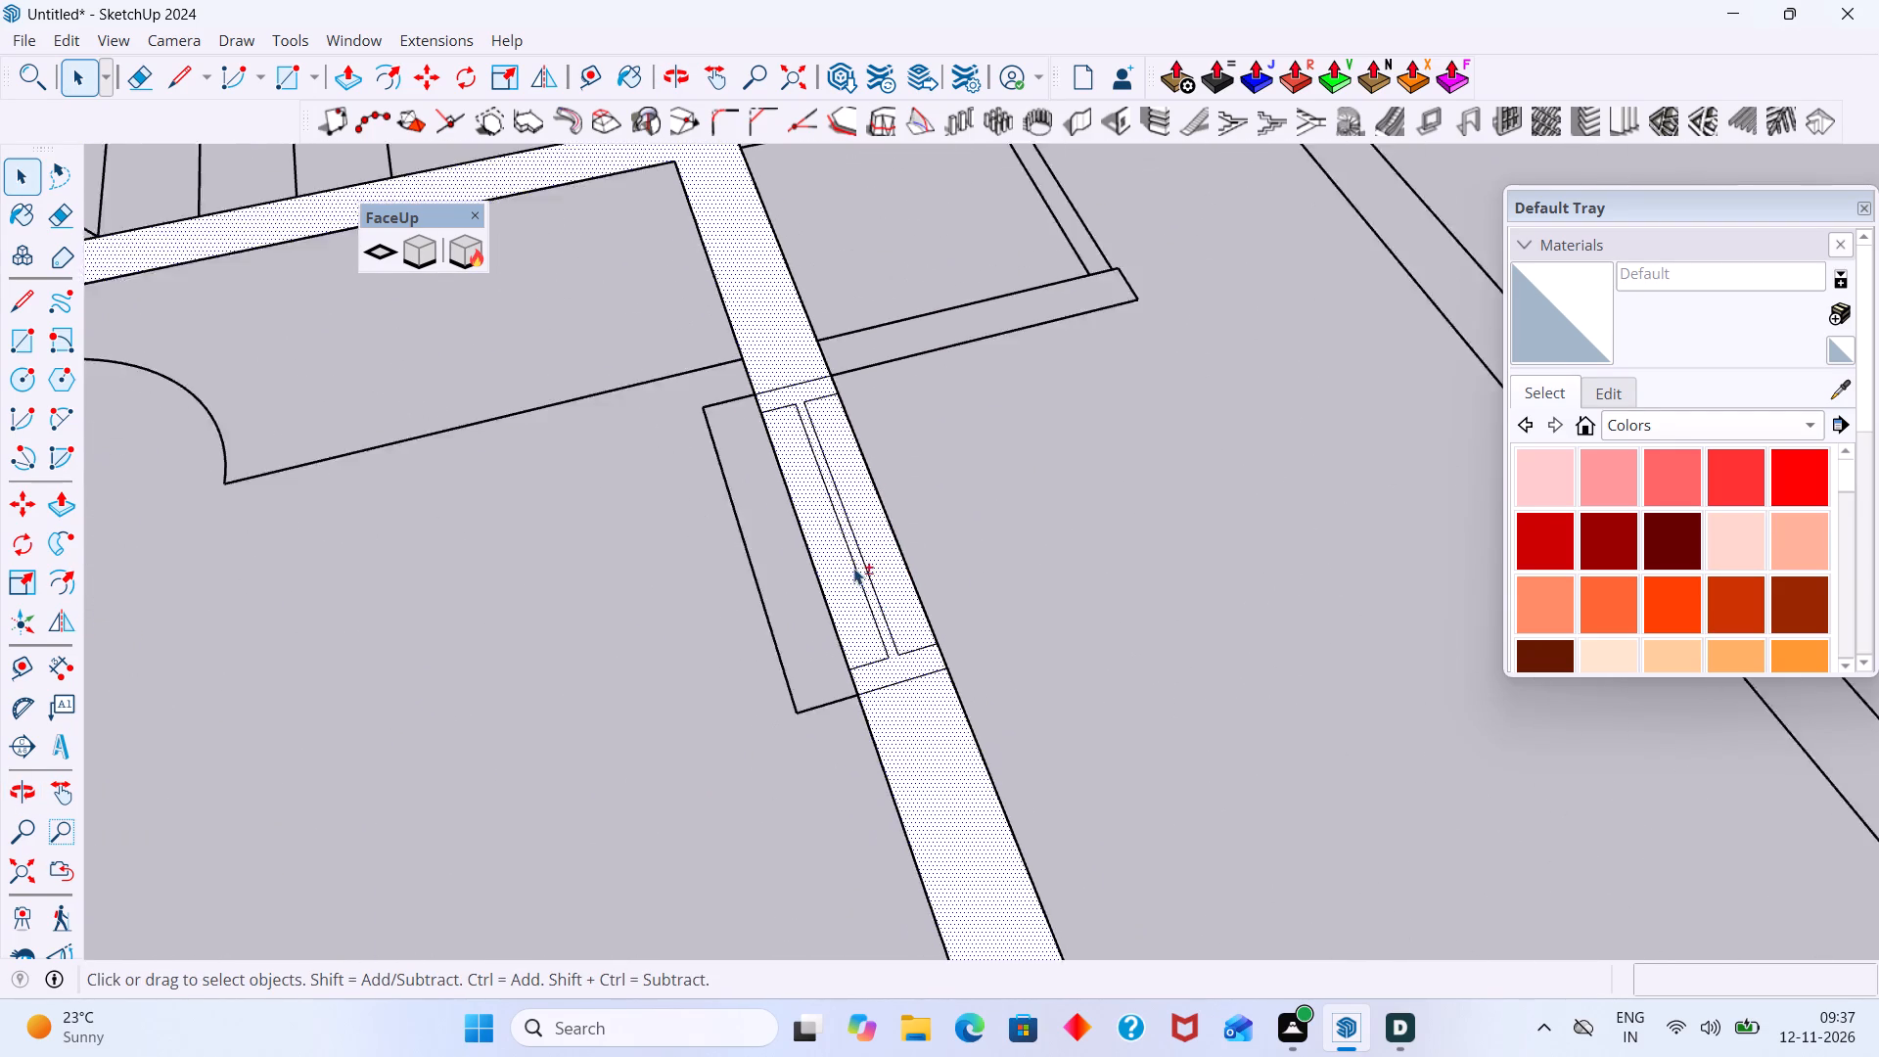
Generate solid volumes 10' high from the selected wall and window faces with FaceUp.
{"action": "scroll", "coordinate": [853, 568], "scroll_direction": "down", "scroll_amount": 19, "text": "shift"}
{"action": "middle_click_drag", "start_coordinate": [823, 696], "coordinate": [822, 533], "text": "shift"}
{"action": "scroll", "coordinate": [698, 616], "scroll_direction": "up", "scroll_amount": 2, "text": "shift"}
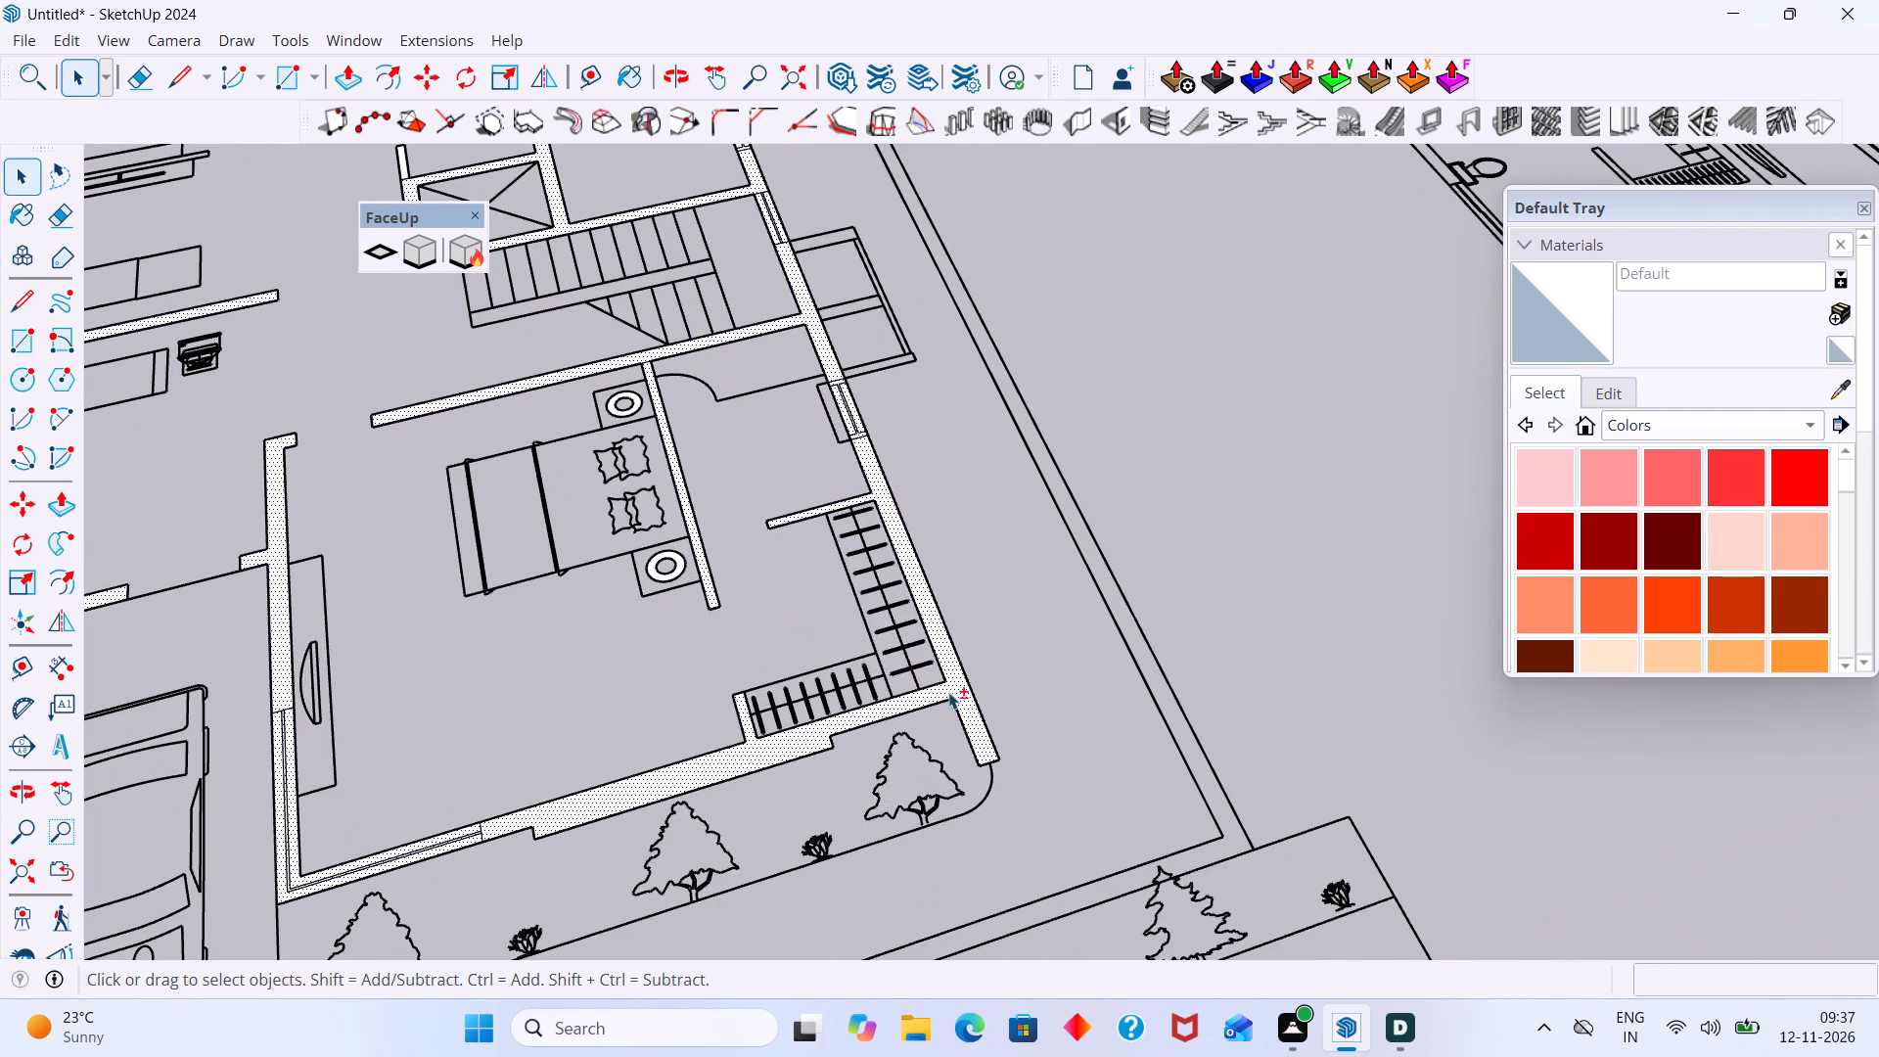
{"action": "left_click", "coordinate": [408, 253]}
{"action": "type", "text": "10'"}
{"action": "key", "text": "Return"}
{"action": "key", "text": "Return"}
{"action": "key", "text": "Return"}
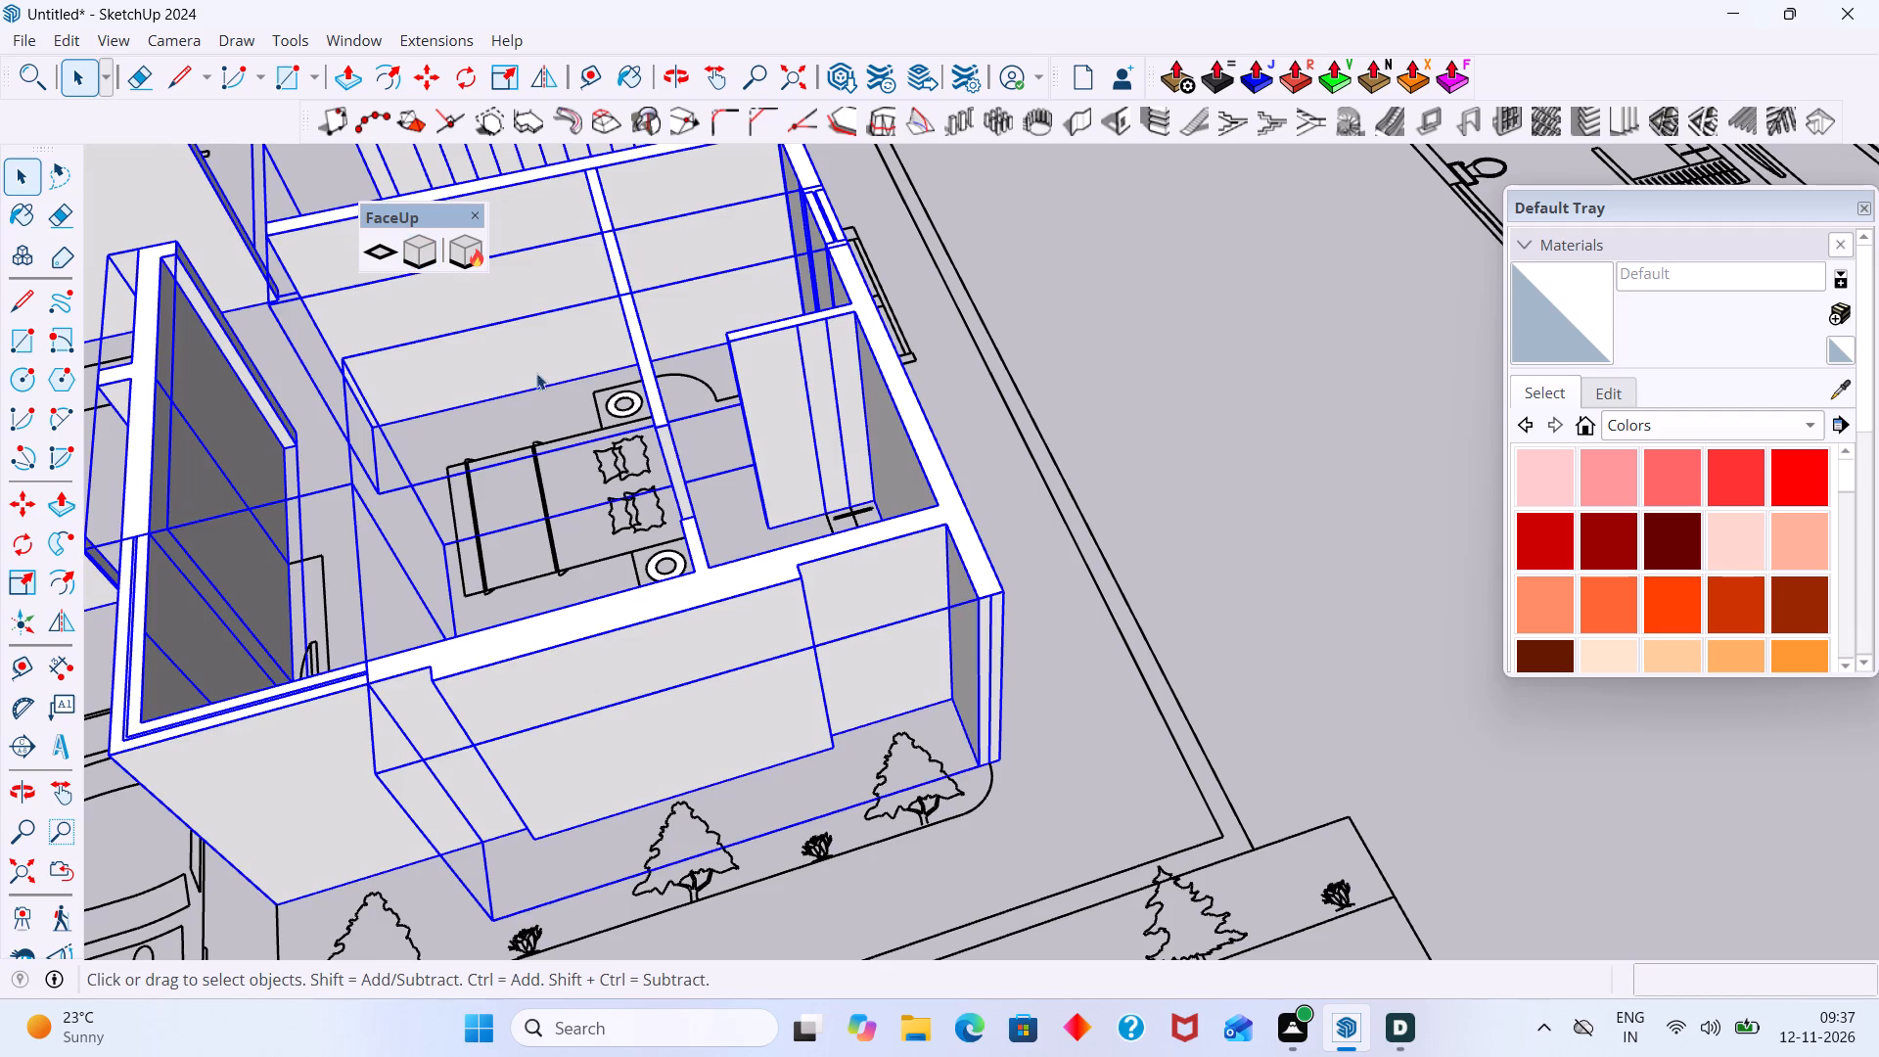
Clear the selection and examine the raised walls around the bedroom, sitting room and parking side.
{"action": "scroll", "coordinate": [590, 437], "scroll_direction": "down", "scroll_amount": 3}
{"action": "left_click", "coordinate": [946, 359]}
{"action": "scroll", "coordinate": [719, 499], "scroll_direction": "down", "scroll_amount": 13}
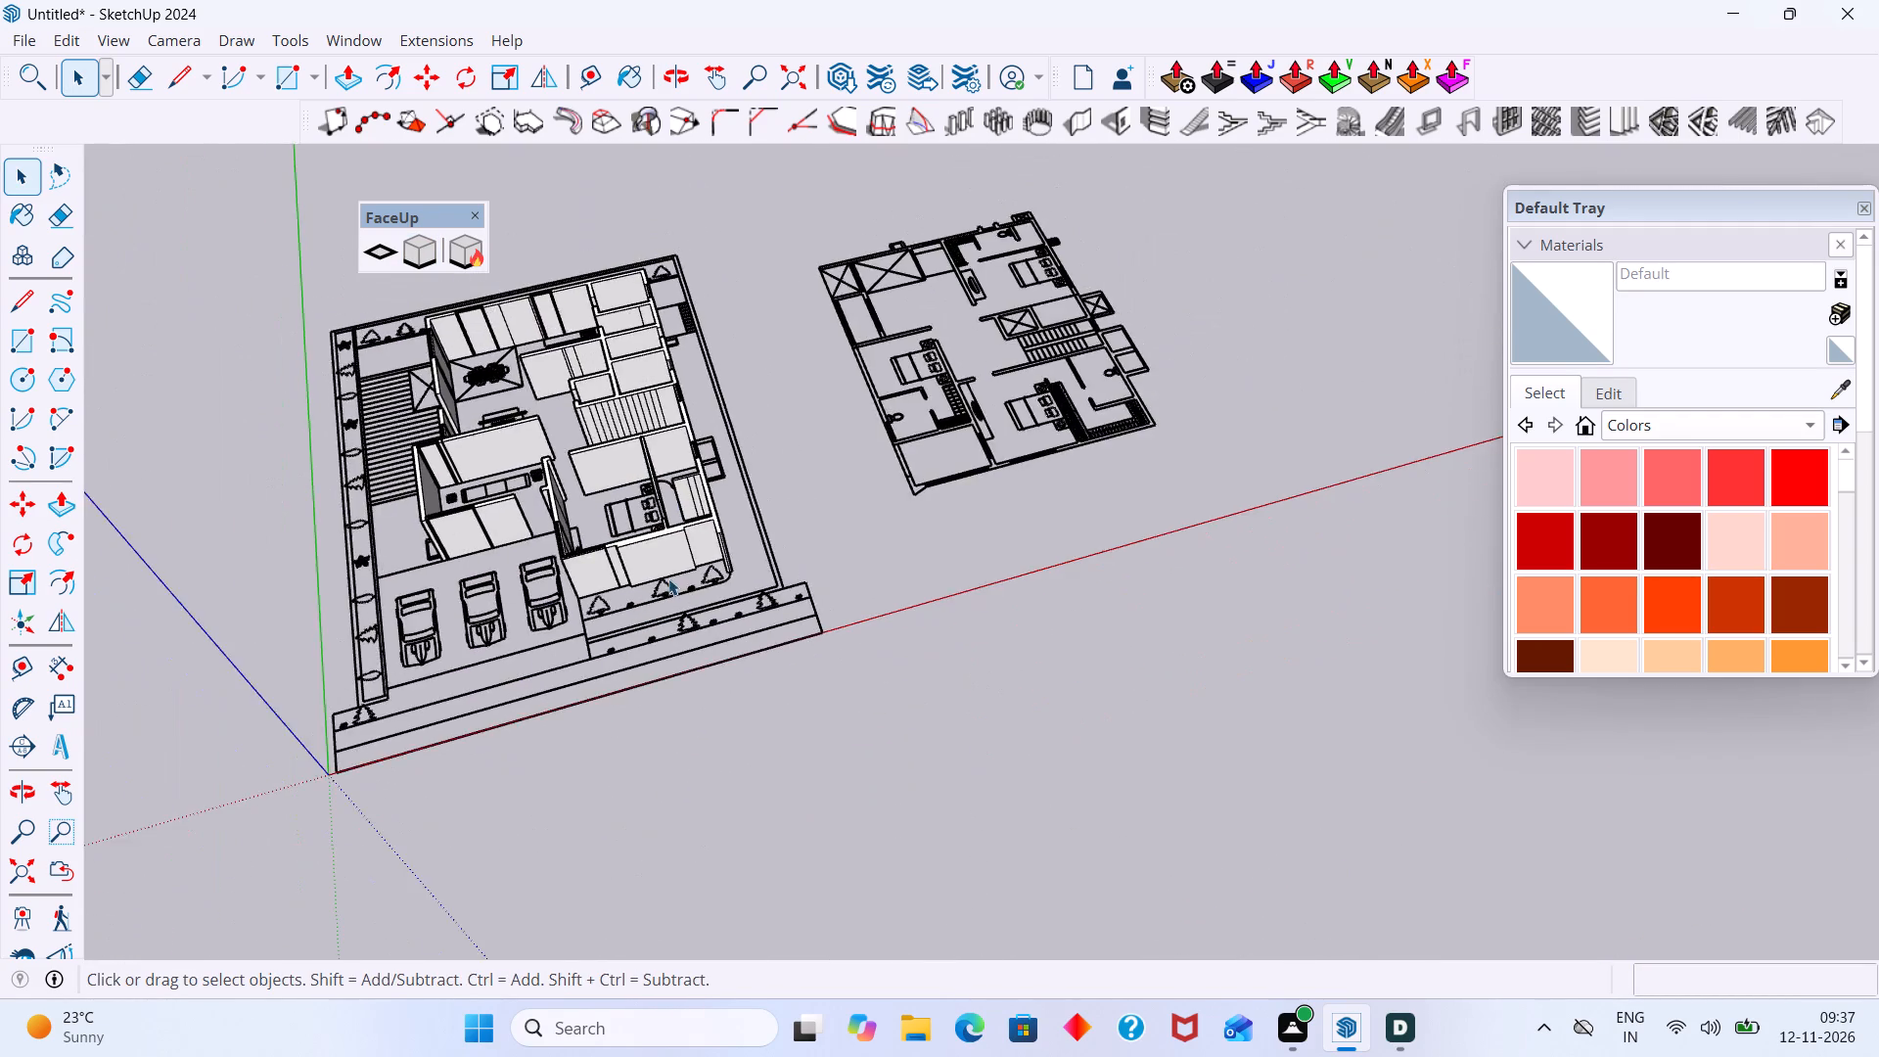
{"action": "middle_click_drag", "start_coordinate": [704, 584], "coordinate": [796, 384]}
{"action": "scroll", "coordinate": [568, 446], "scroll_direction": "up", "scroll_amount": 11}
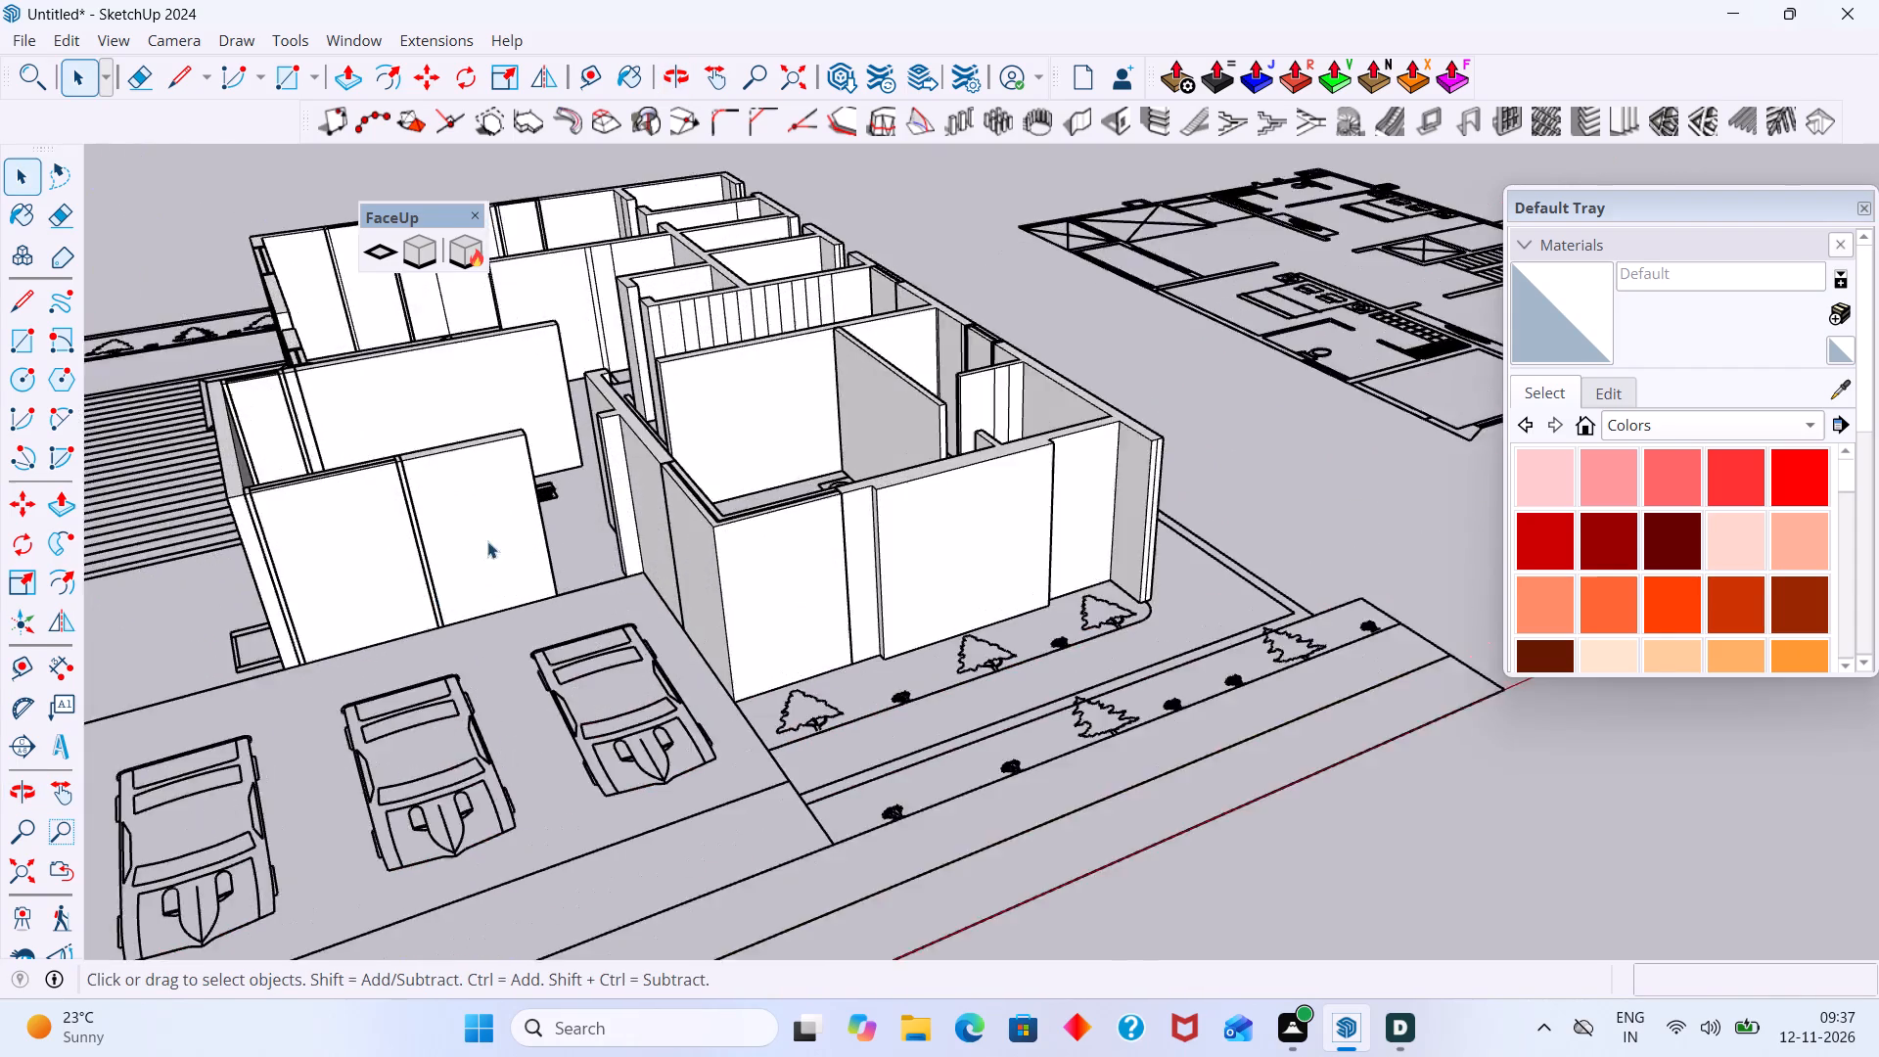
{"action": "scroll", "coordinate": [487, 541], "scroll_direction": "up", "scroll_amount": 8}
{"action": "middle_click_drag", "start_coordinate": [490, 537], "coordinate": [976, 537]}
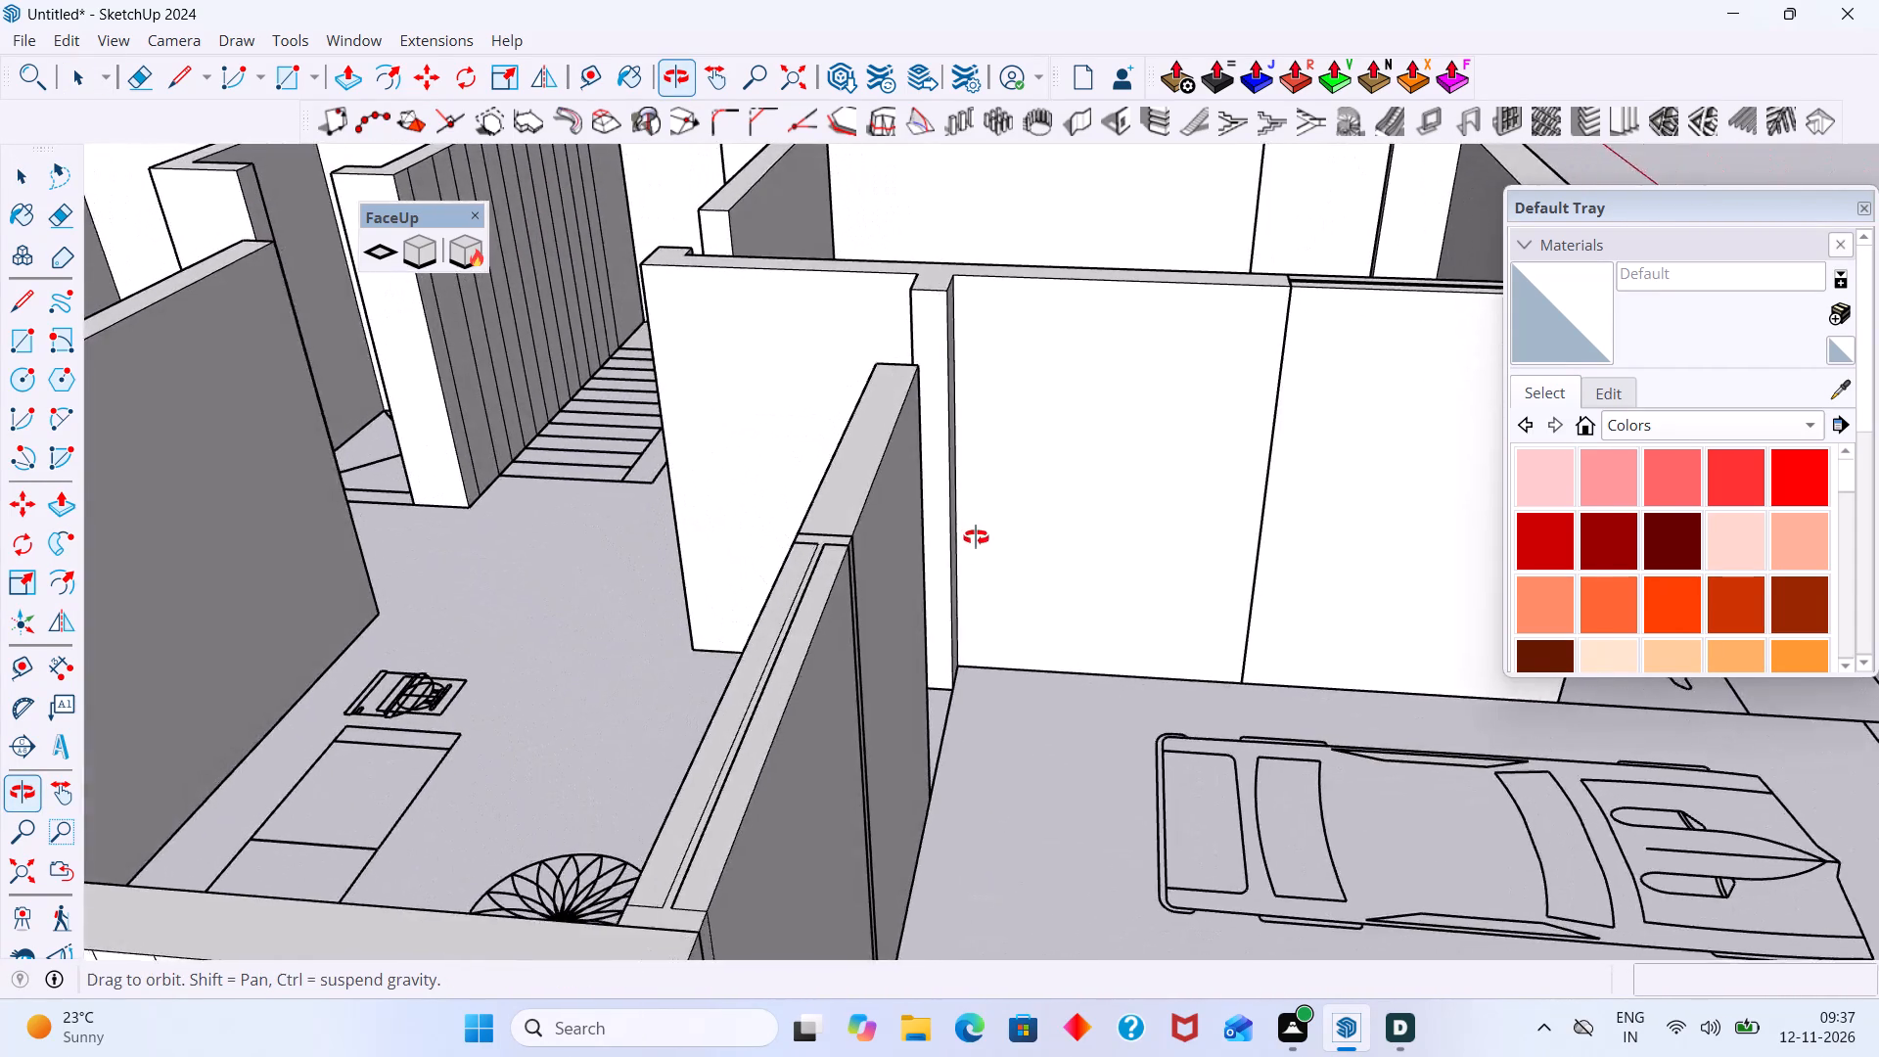
{"action": "middle_click_drag", "start_coordinate": [976, 537], "coordinate": [353, 659]}
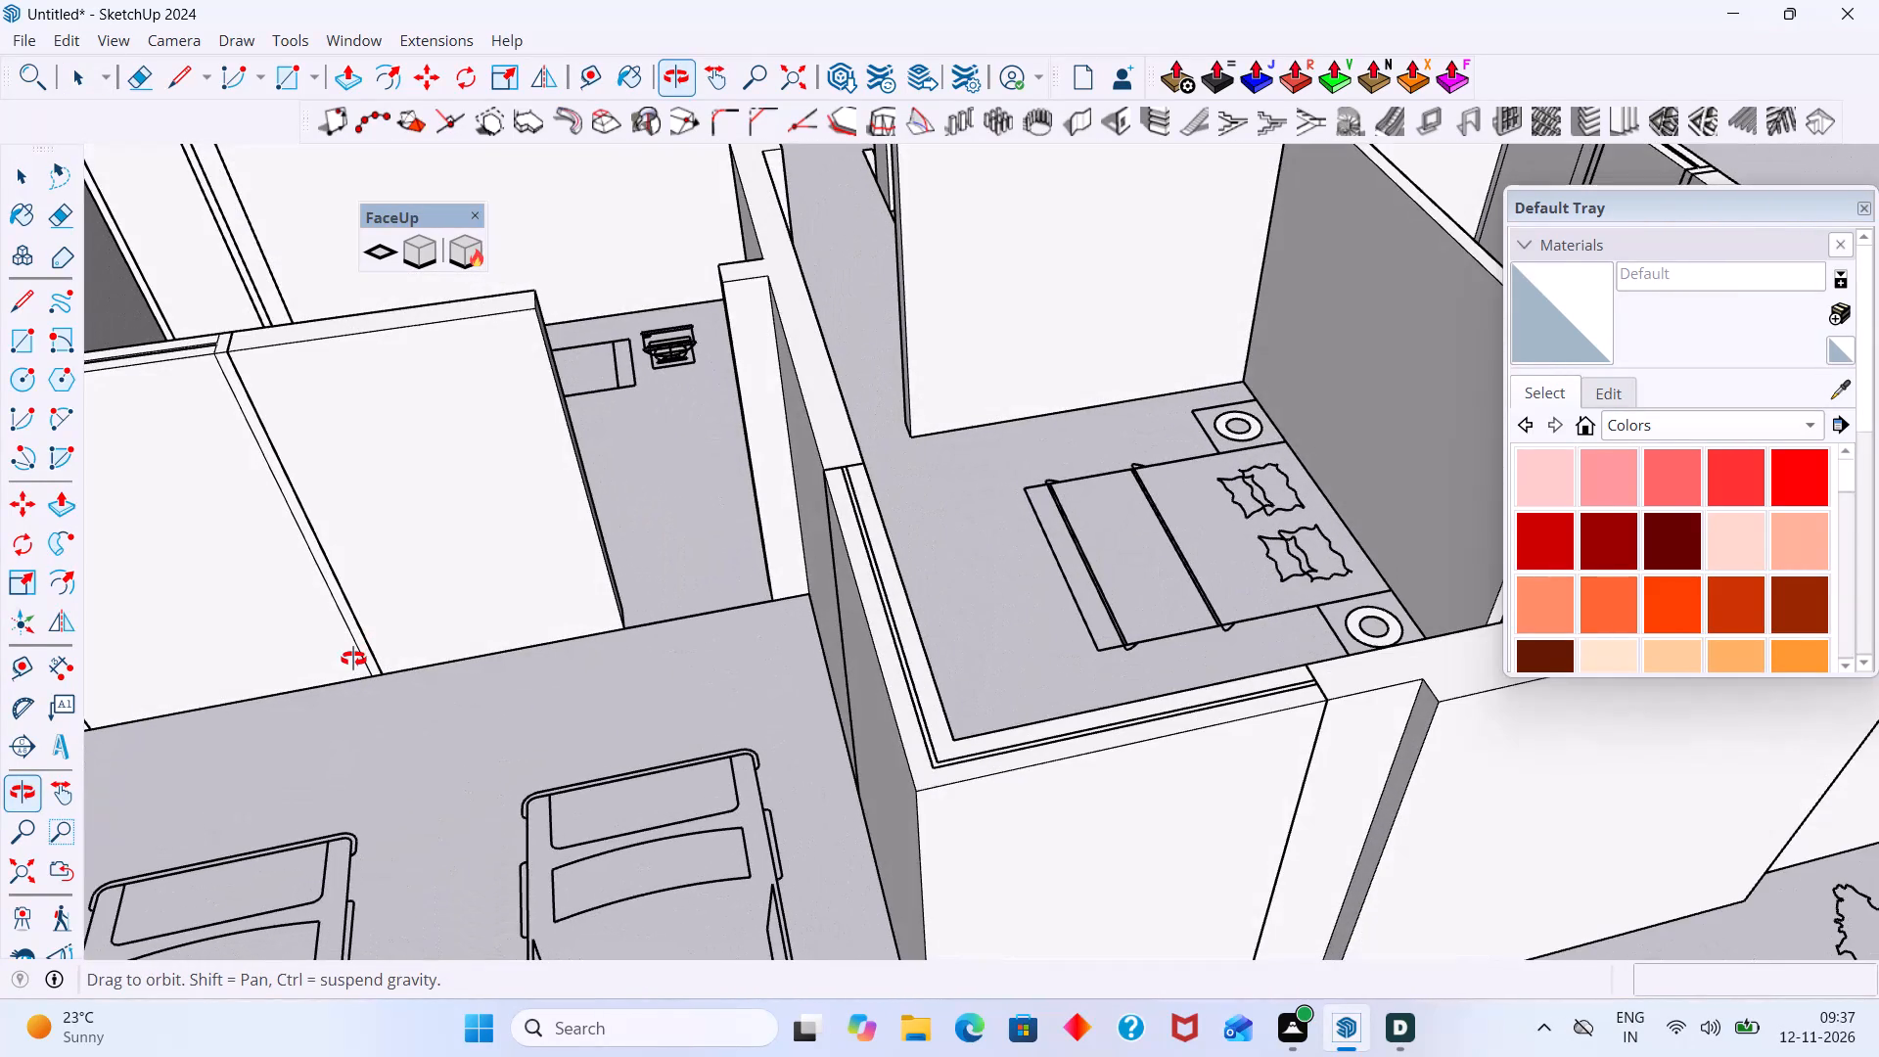
{"action": "middle_click_drag", "start_coordinate": [353, 659], "coordinate": [881, 647]}
{"action": "scroll", "coordinate": [1210, 599], "scroll_direction": "up", "scroll_amount": 4}
Open the bedroom's corner window volume for editing, view it against the whole house, and exit it.
{"action": "triple_click", "coordinate": [1225, 594]}
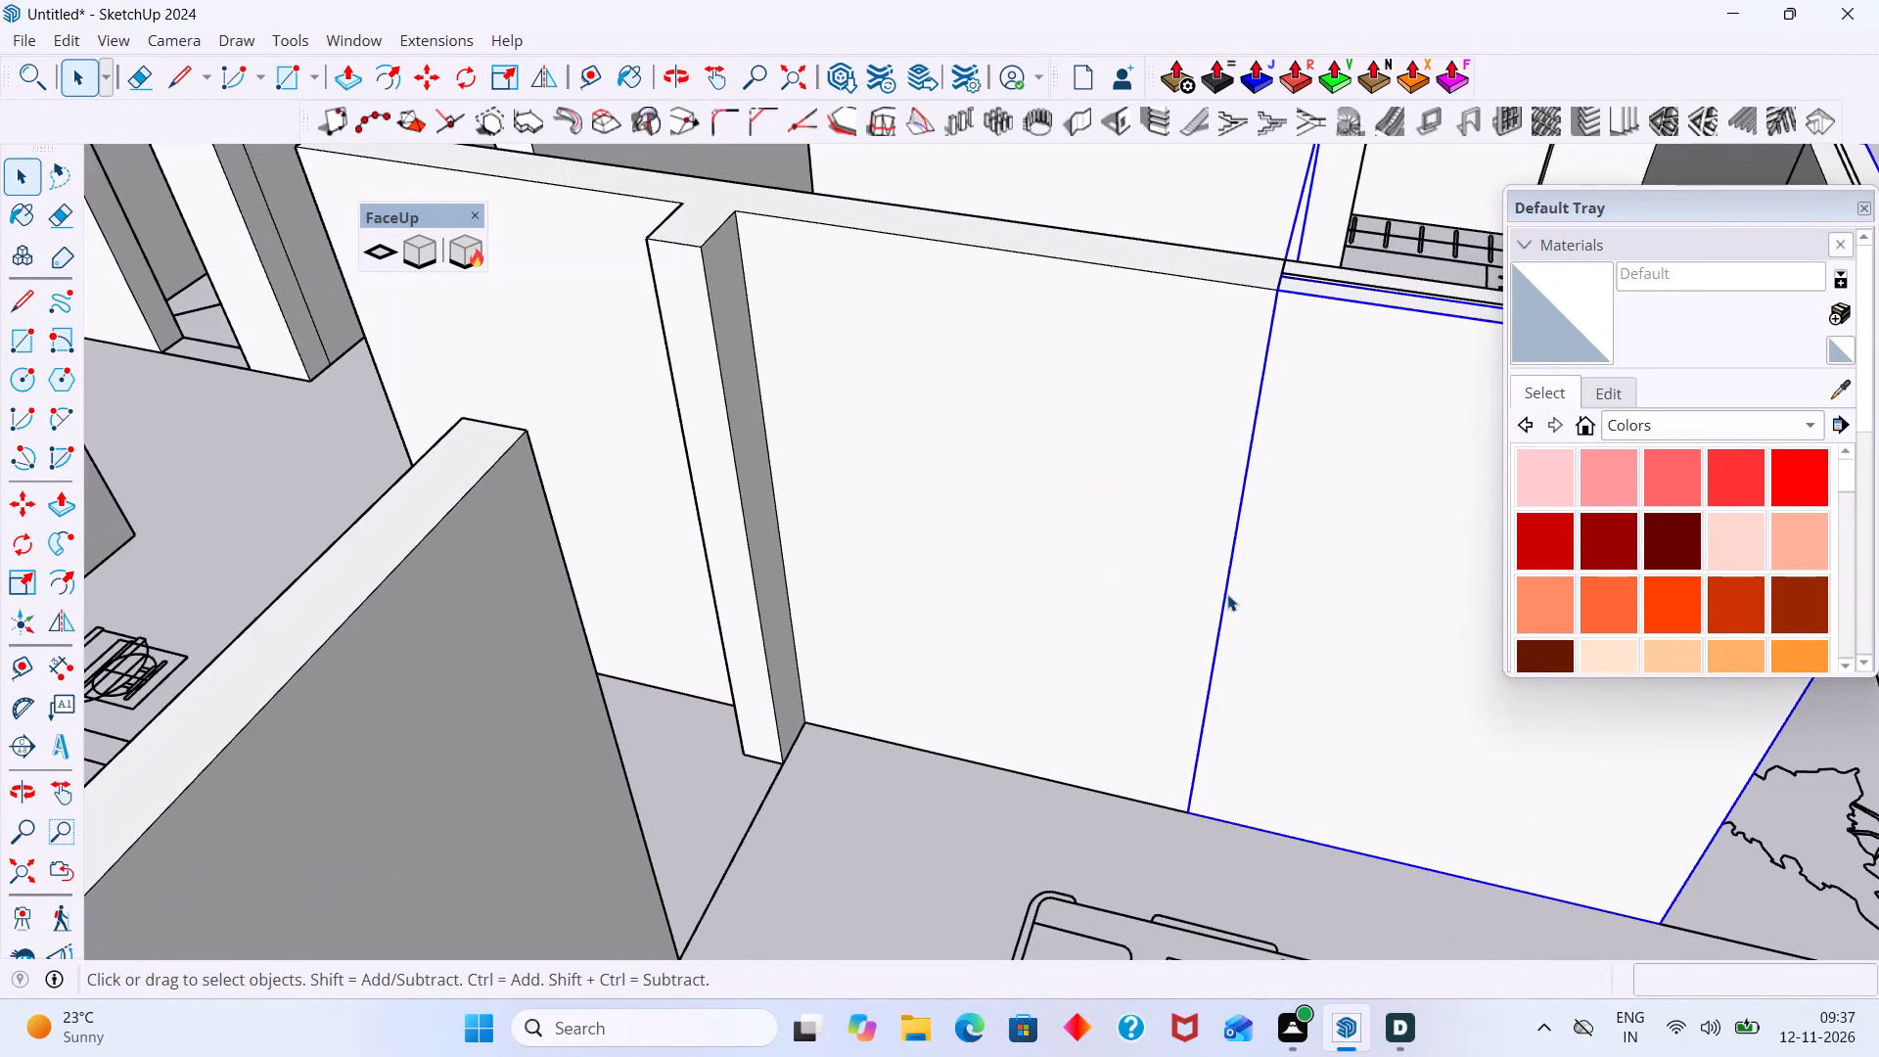
{"action": "left_click", "coordinate": [1224, 610]}
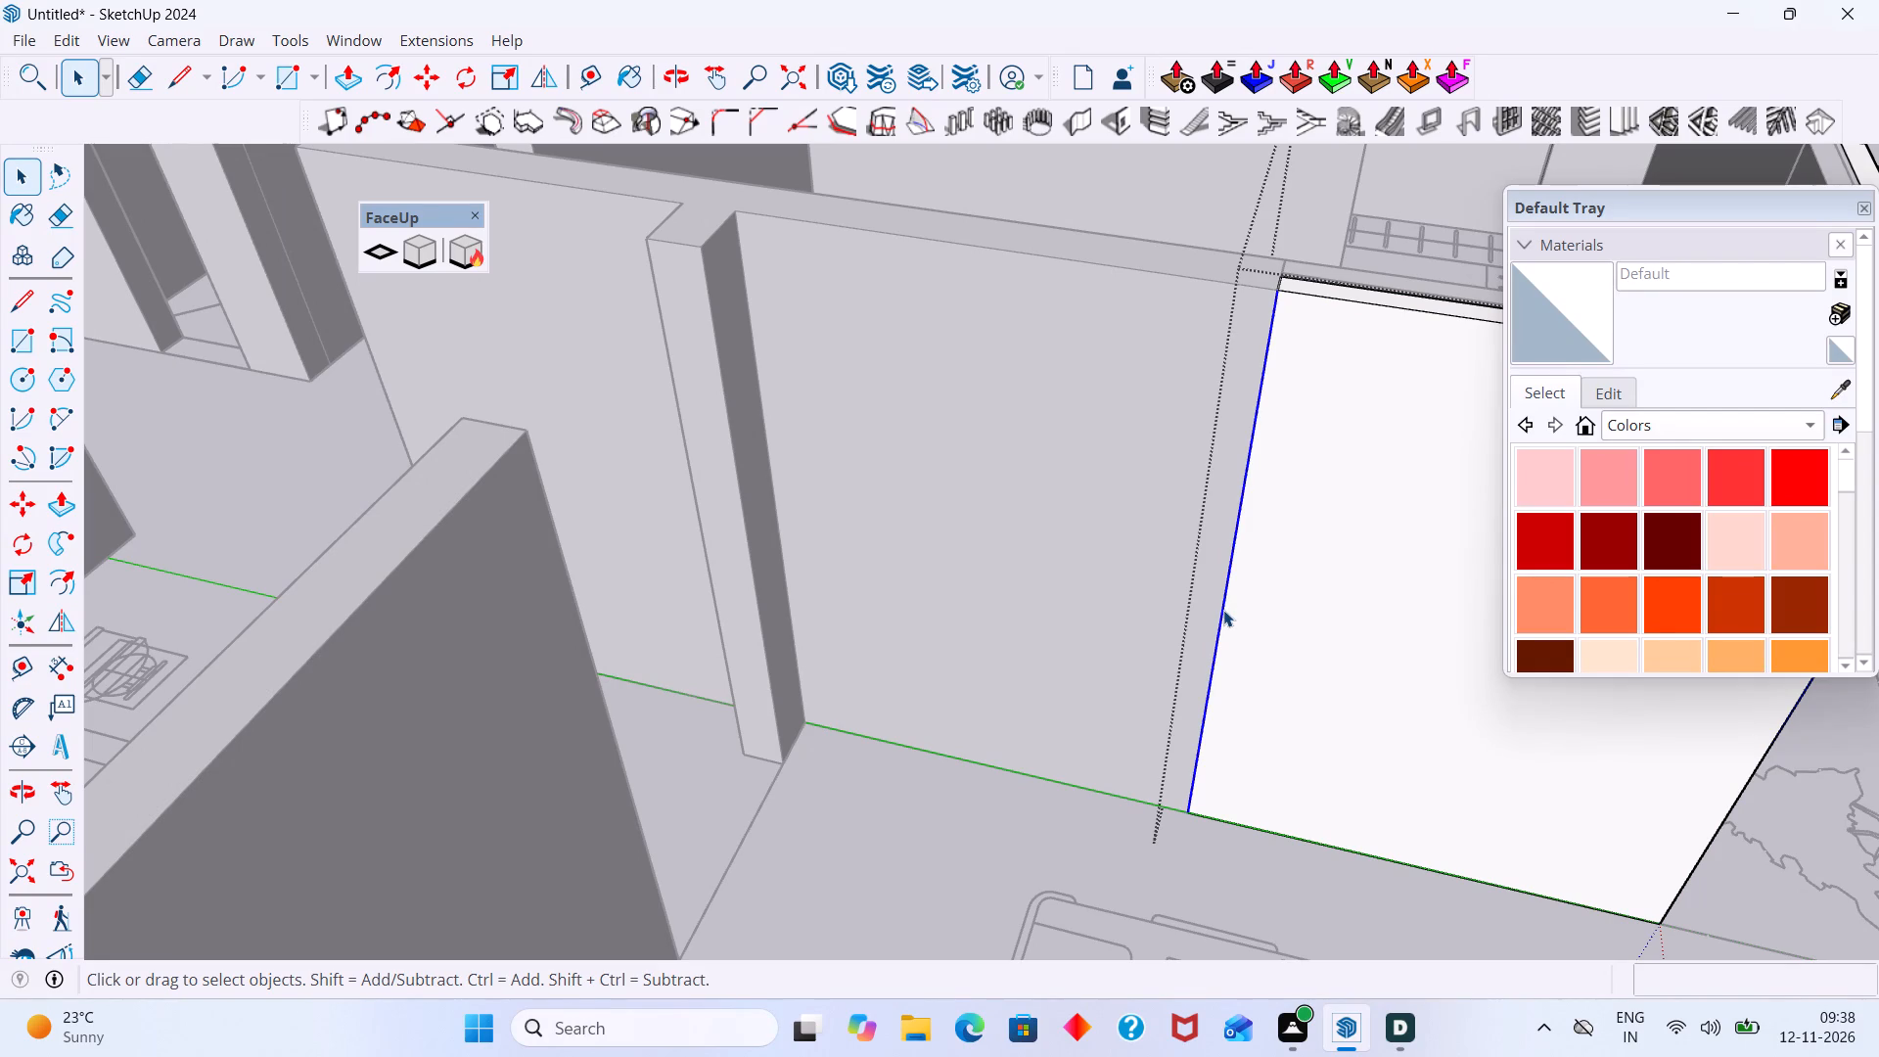
{"action": "scroll", "coordinate": [1220, 610], "scroll_direction": "down", "scroll_amount": 20}
{"action": "scroll", "coordinate": [1220, 610], "scroll_direction": "down", "scroll_amount": 4}
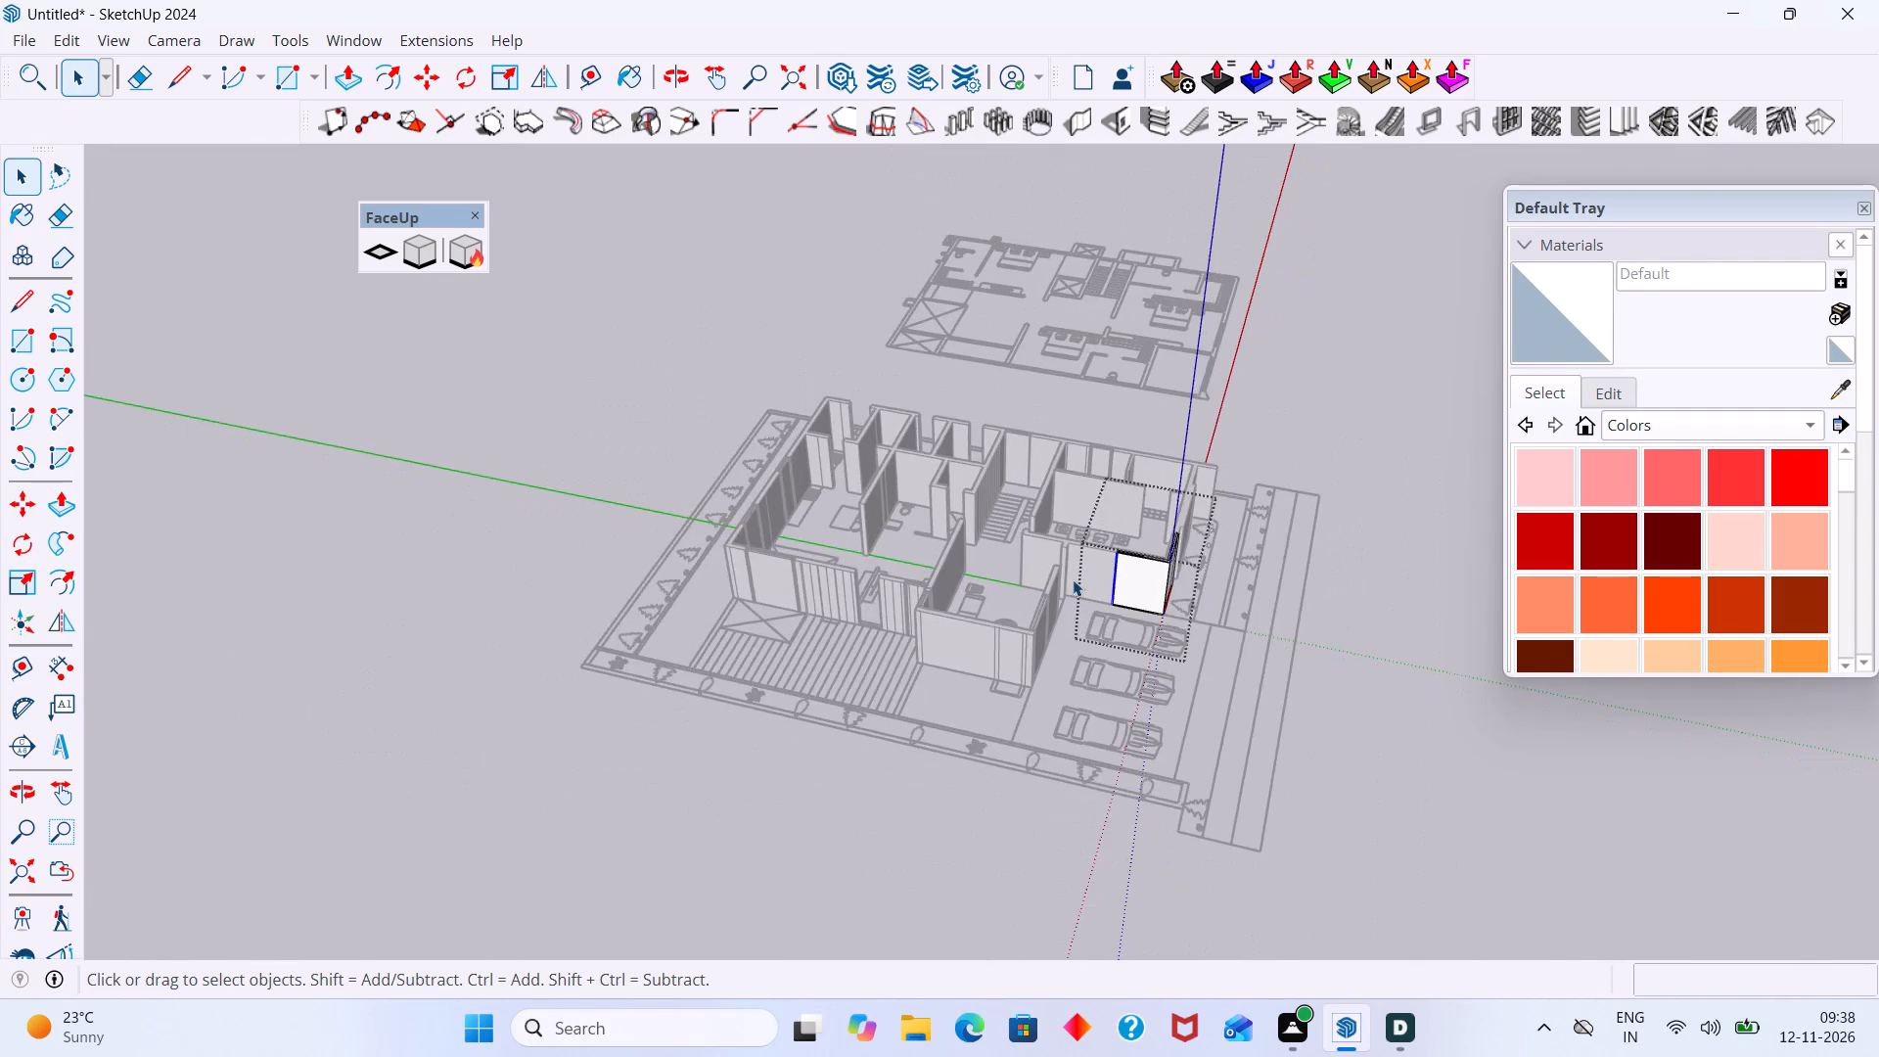
{"action": "middle_click_drag", "start_coordinate": [1054, 574], "coordinate": [634, 439], "text": "shift"}
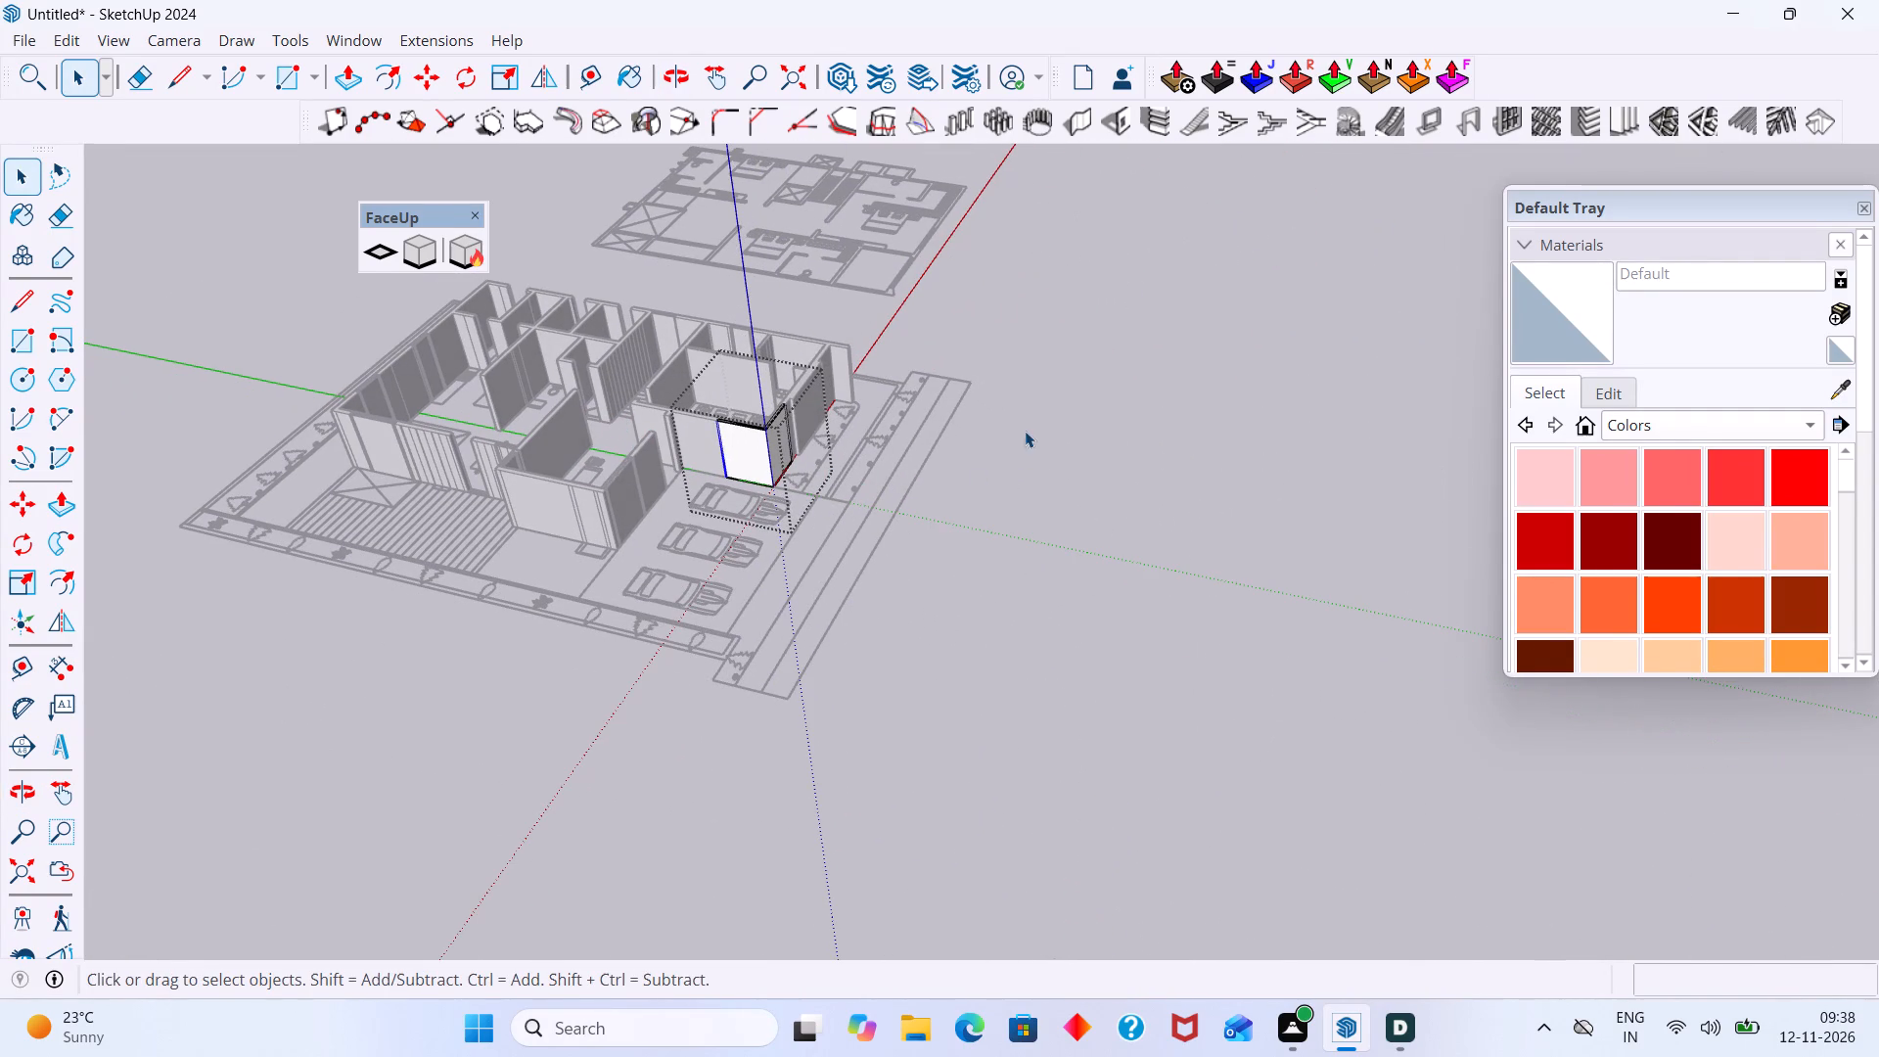
{"action": "left_click", "coordinate": [988, 322]}
Examine the raised walls and window volumes of the bedroom and of the sitting room beside the parking.
{"action": "scroll", "coordinate": [710, 336], "scroll_direction": "up", "scroll_amount": 6}
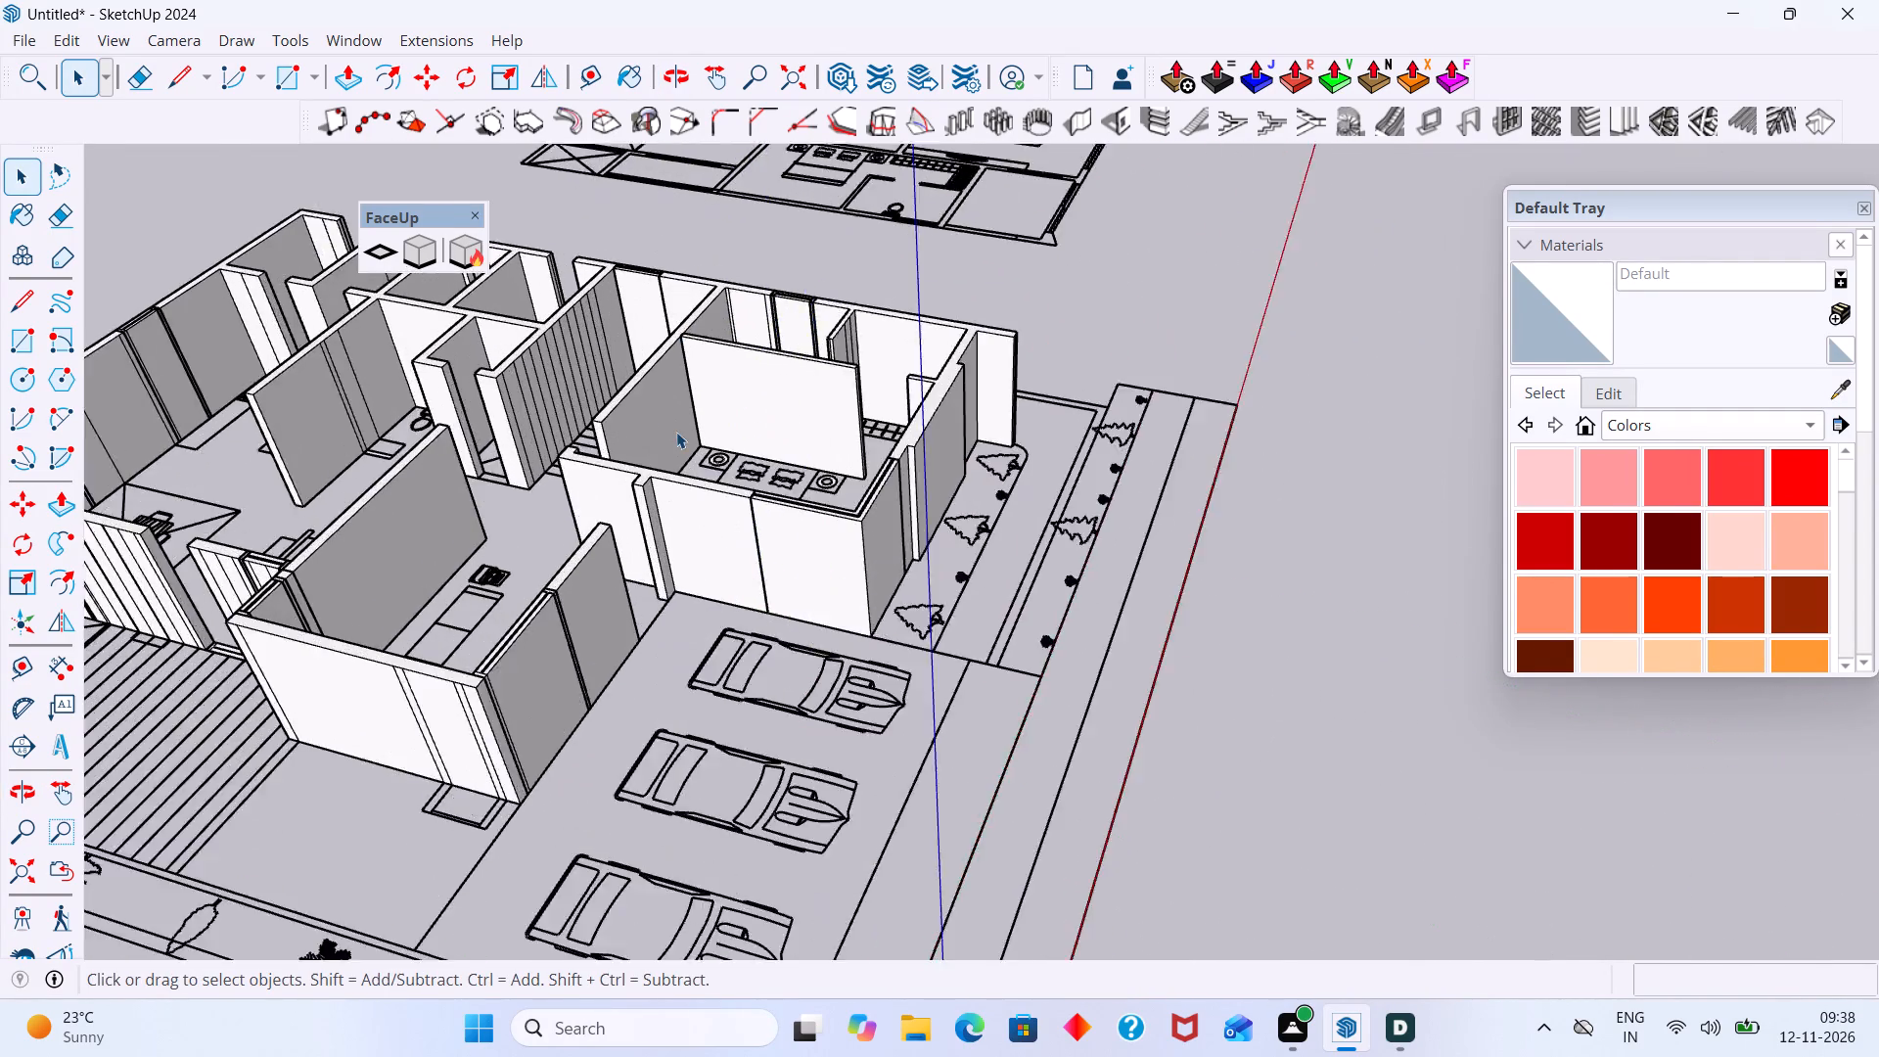
{"action": "scroll", "coordinate": [676, 432], "scroll_direction": "up", "scroll_amount": 20}
{"action": "scroll", "coordinate": [651, 462], "scroll_direction": "down", "scroll_amount": 10}
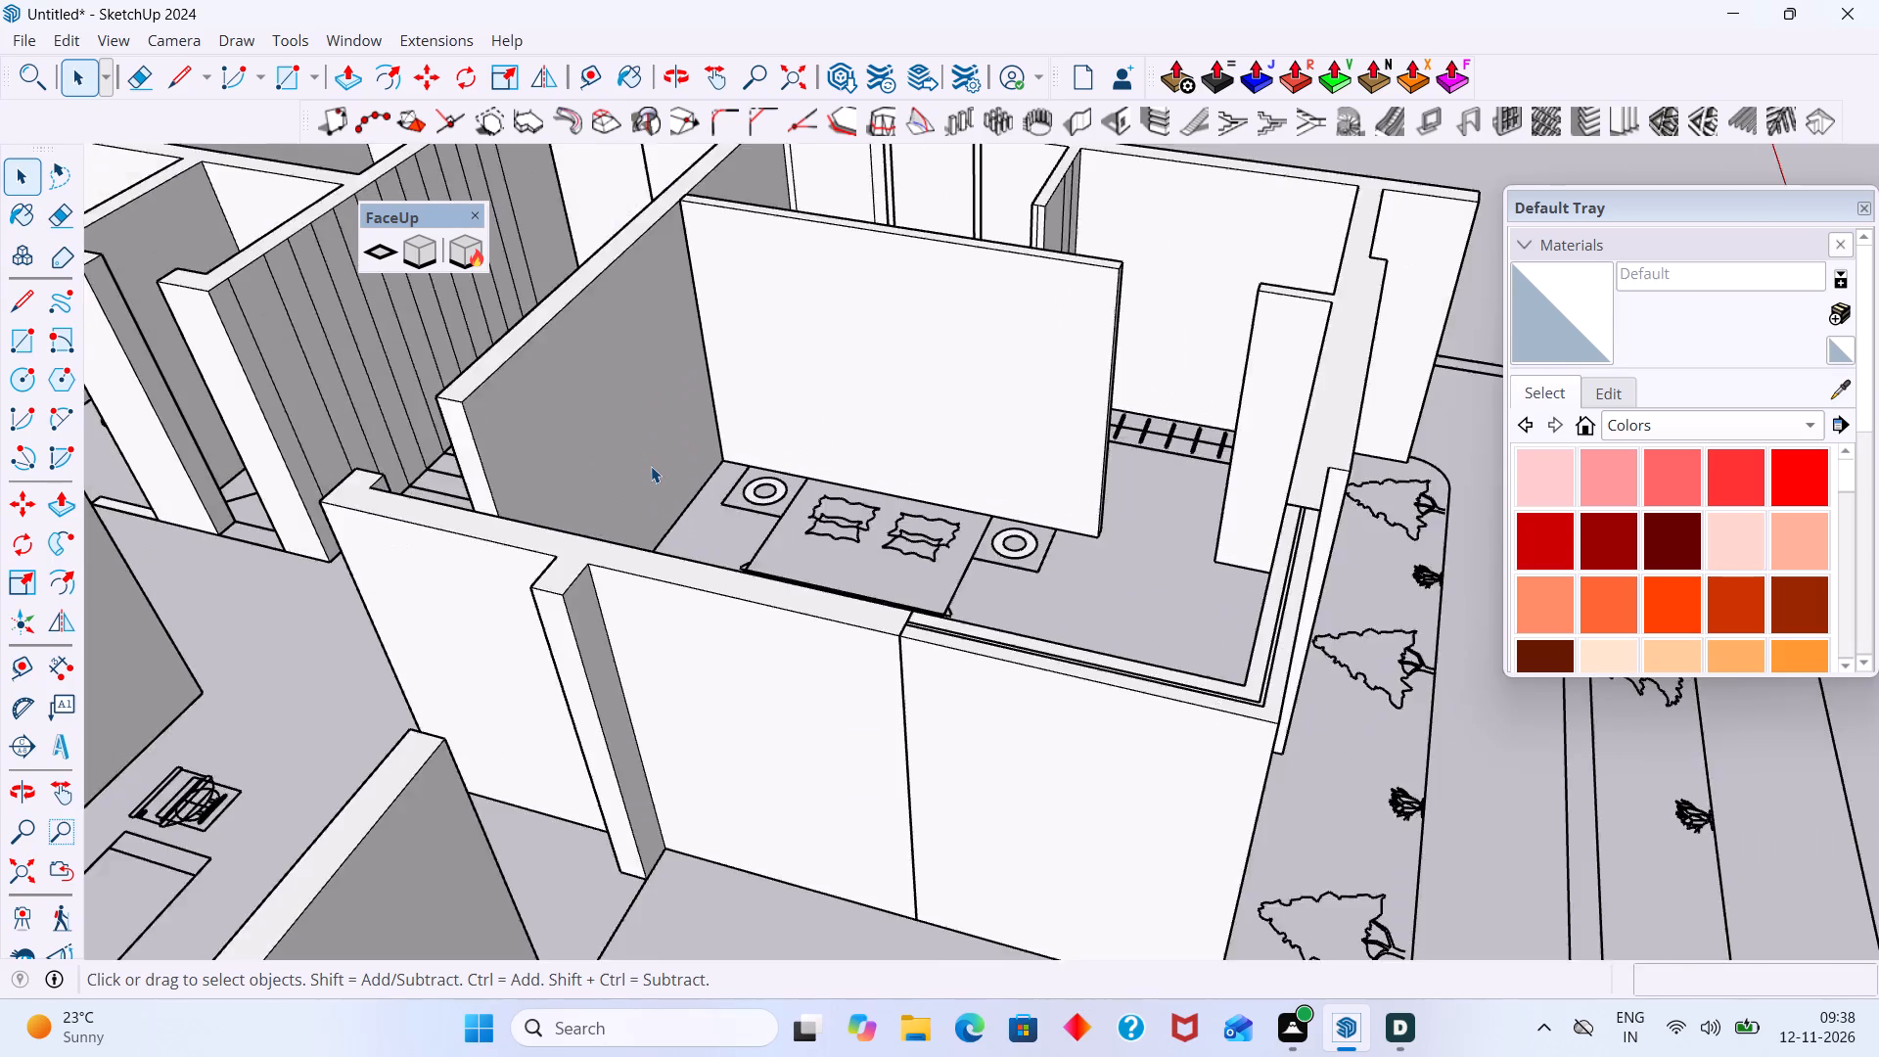
{"action": "scroll", "coordinate": [651, 466], "scroll_direction": "down", "scroll_amount": 20}
{"action": "scroll", "coordinate": [651, 466], "scroll_direction": "down", "scroll_amount": 2}
{"action": "middle_click_drag", "start_coordinate": [627, 584], "coordinate": [470, 641]}
{"action": "scroll", "coordinate": [524, 508], "scroll_direction": "up", "scroll_amount": 6}
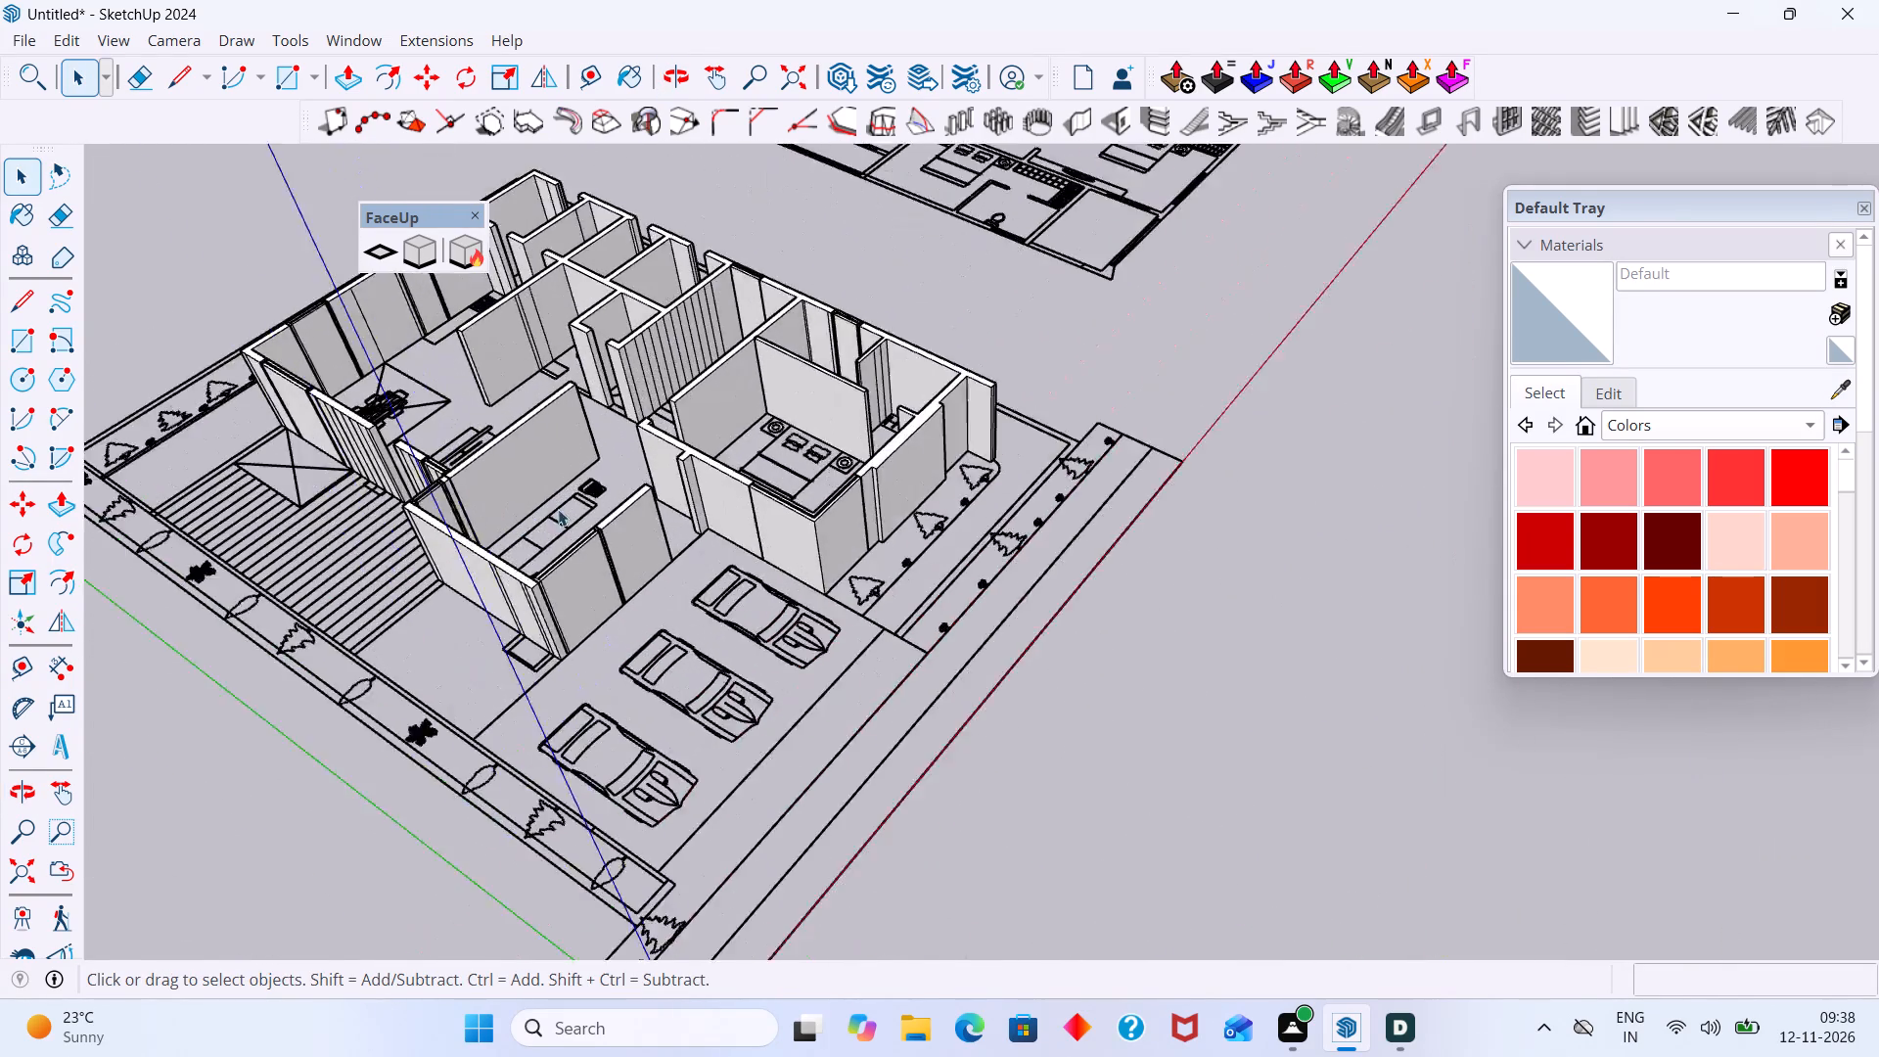
{"action": "scroll", "coordinate": [558, 509], "scroll_direction": "up", "scroll_amount": 9}
{"action": "scroll", "coordinate": [546, 537], "scroll_direction": "down", "scroll_amount": 3}
{"action": "scroll", "coordinate": [579, 569], "scroll_direction": "up", "scroll_amount": 6}
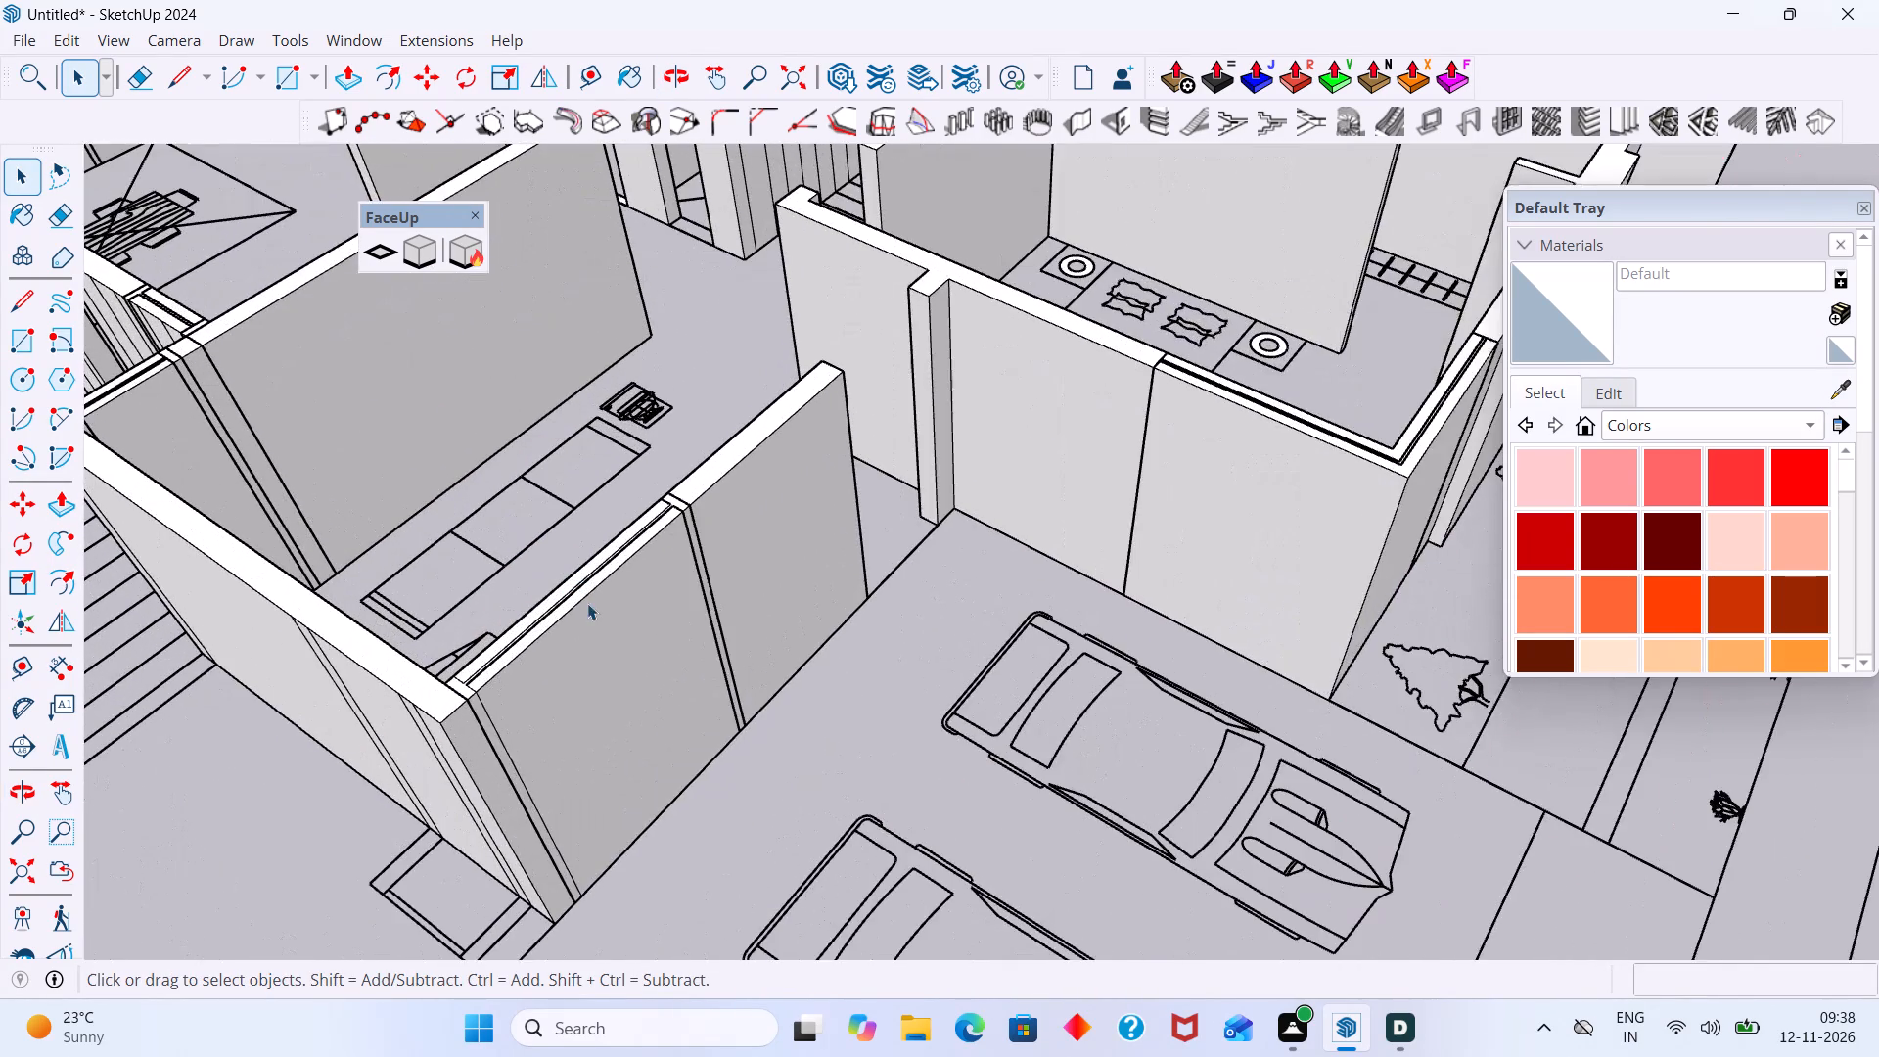
{"action": "scroll", "coordinate": [587, 603], "scroll_direction": "up", "scroll_amount": 3}
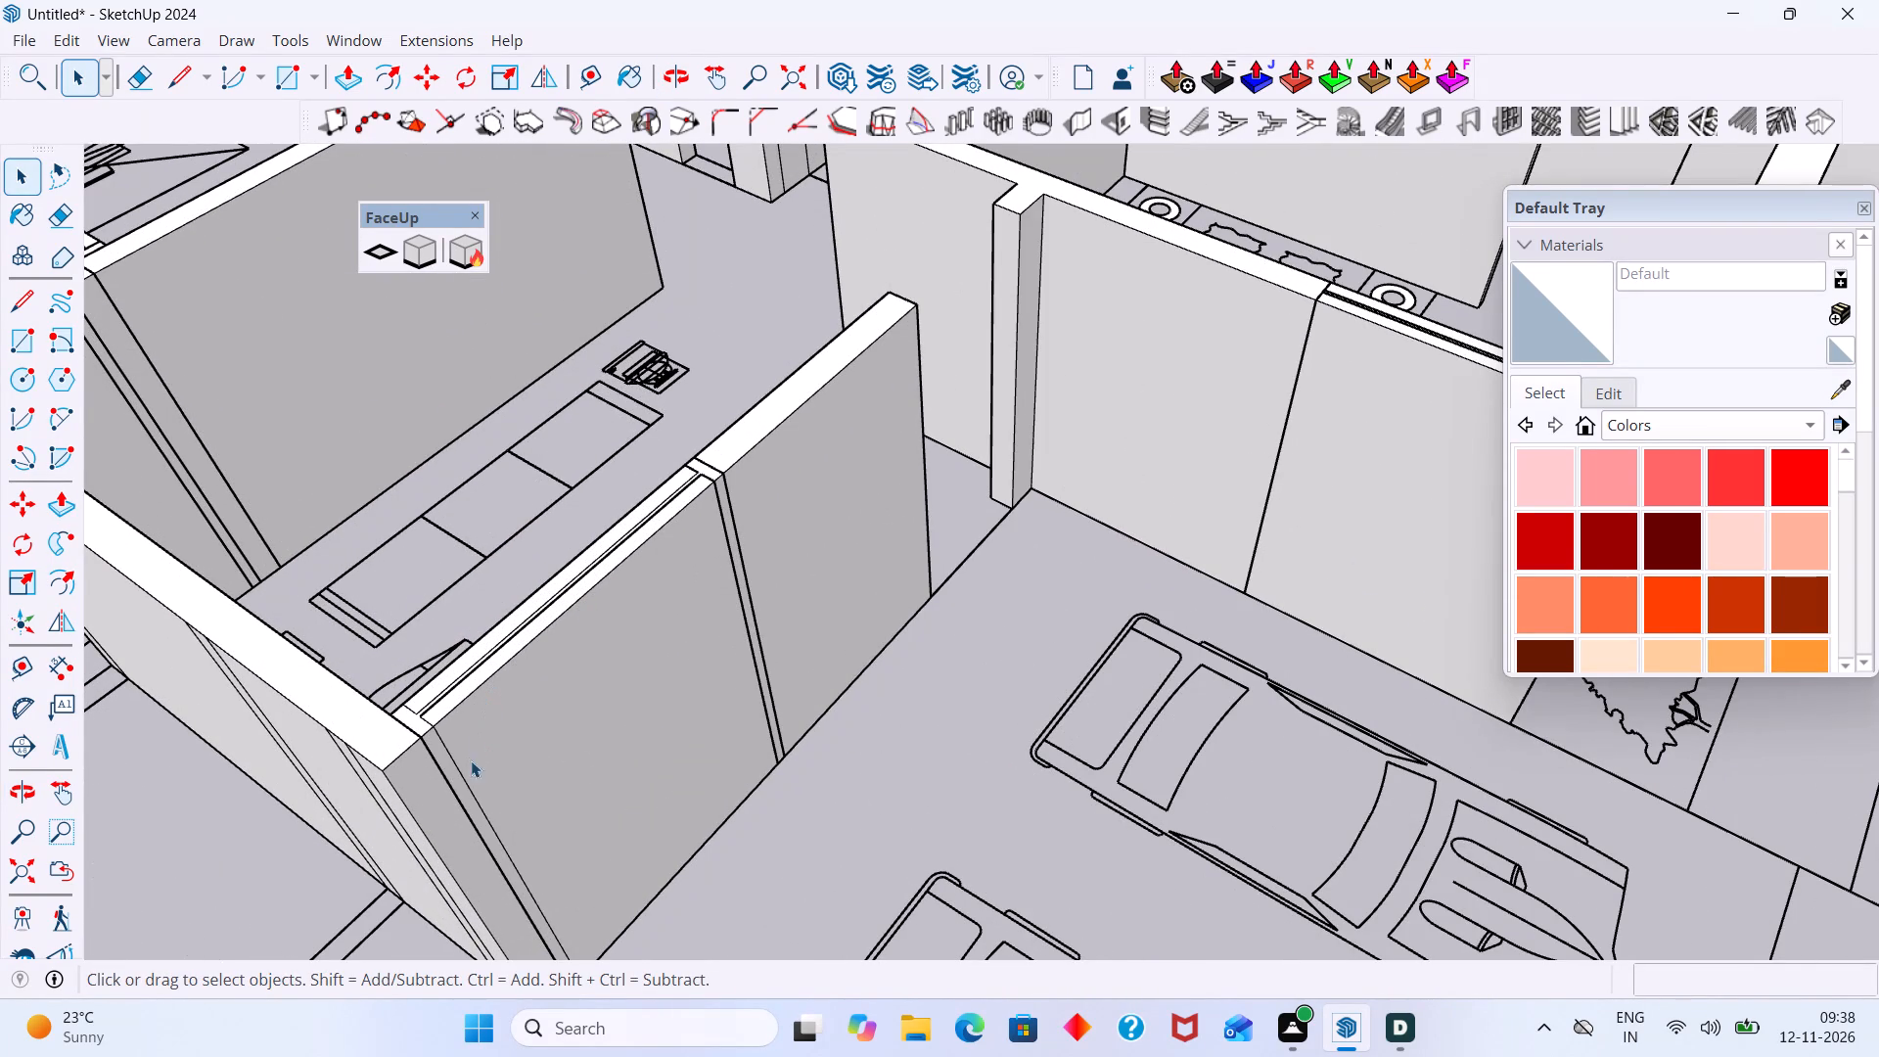
{"action": "scroll", "coordinate": [495, 709], "scroll_direction": "up", "scroll_amount": 1}
{"action": "scroll", "coordinate": [495, 709], "scroll_direction": "down", "scroll_amount": 16}
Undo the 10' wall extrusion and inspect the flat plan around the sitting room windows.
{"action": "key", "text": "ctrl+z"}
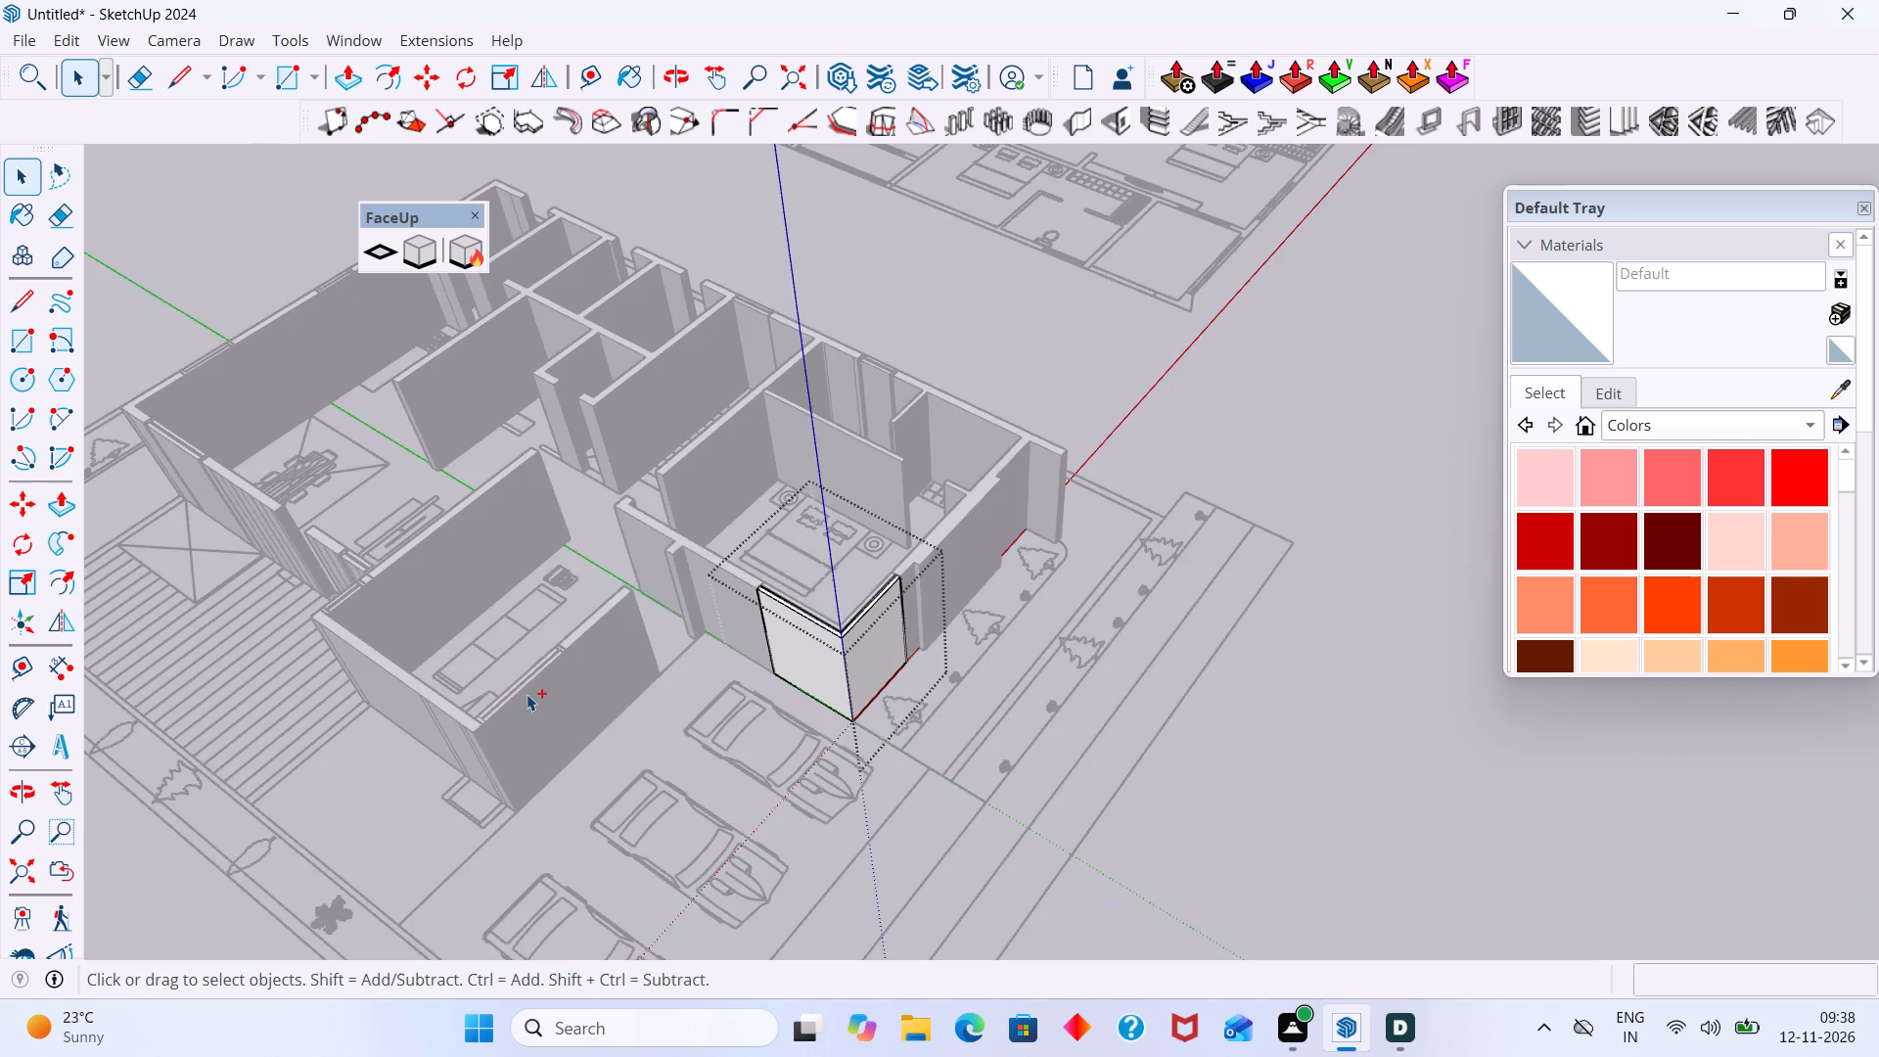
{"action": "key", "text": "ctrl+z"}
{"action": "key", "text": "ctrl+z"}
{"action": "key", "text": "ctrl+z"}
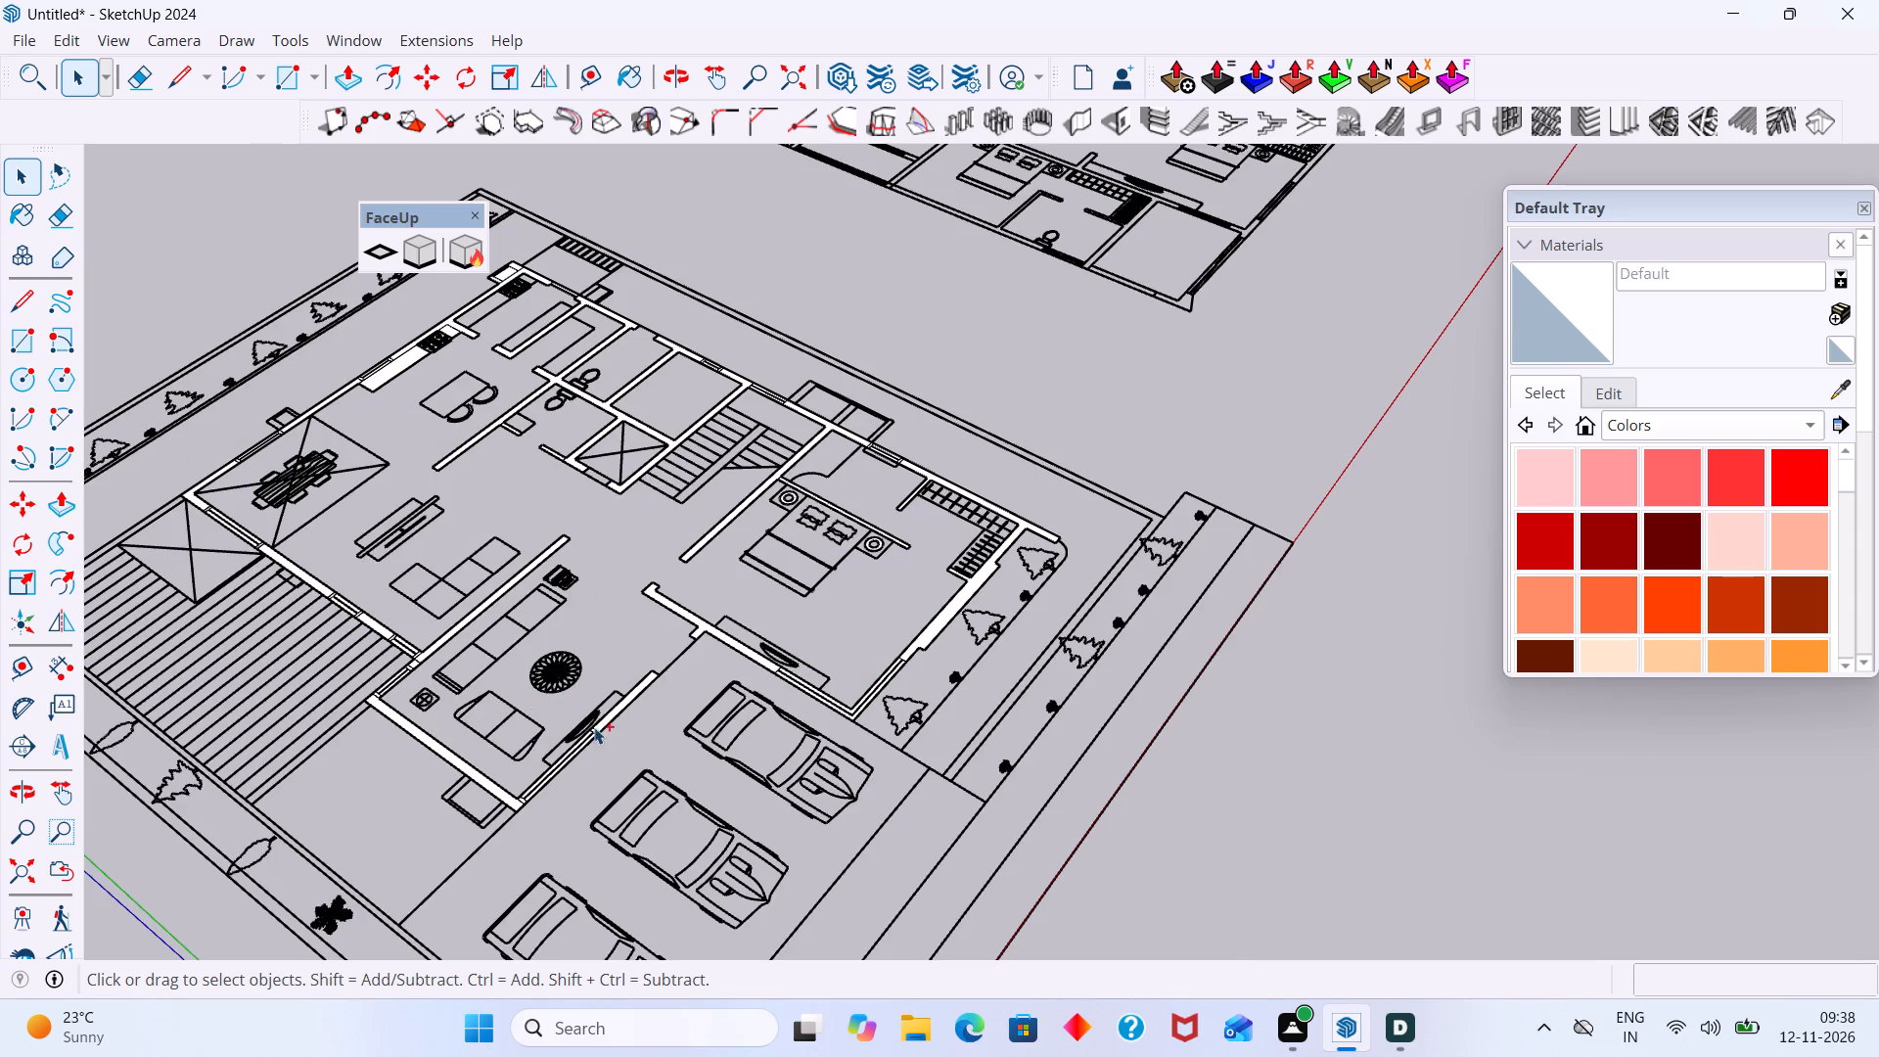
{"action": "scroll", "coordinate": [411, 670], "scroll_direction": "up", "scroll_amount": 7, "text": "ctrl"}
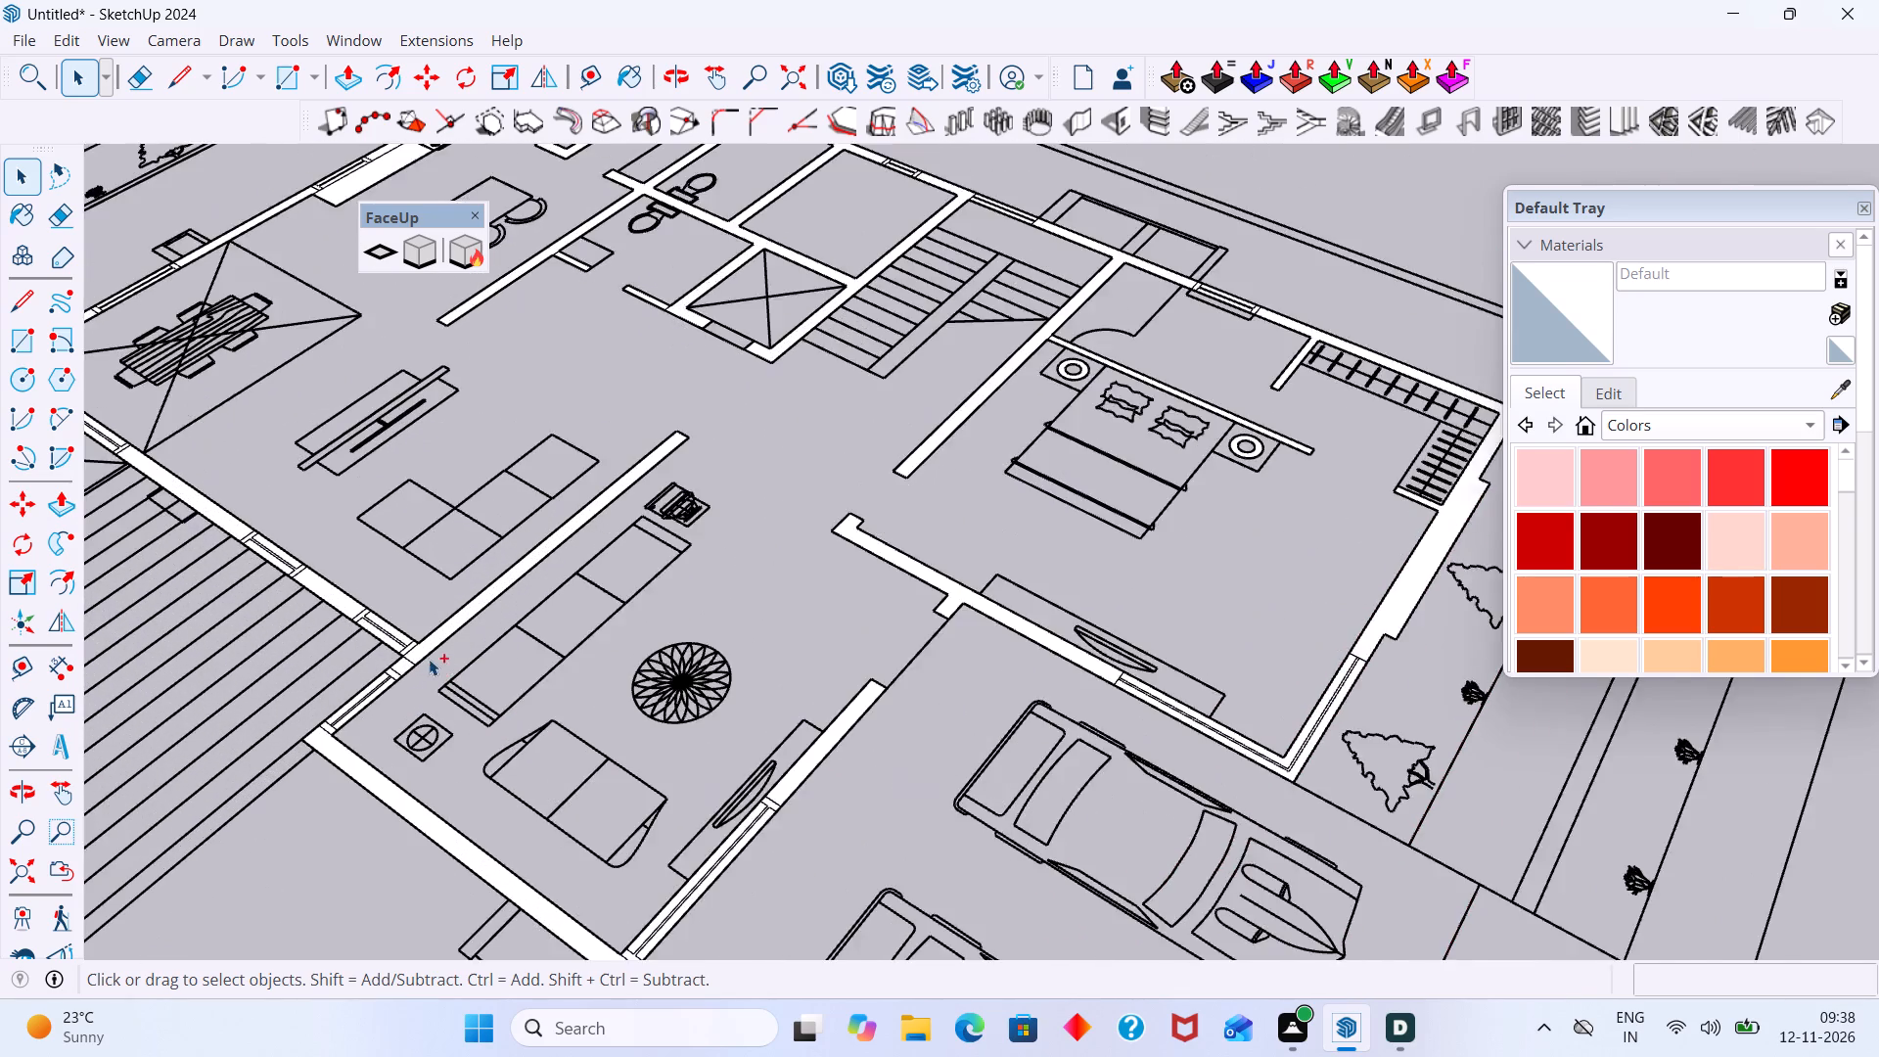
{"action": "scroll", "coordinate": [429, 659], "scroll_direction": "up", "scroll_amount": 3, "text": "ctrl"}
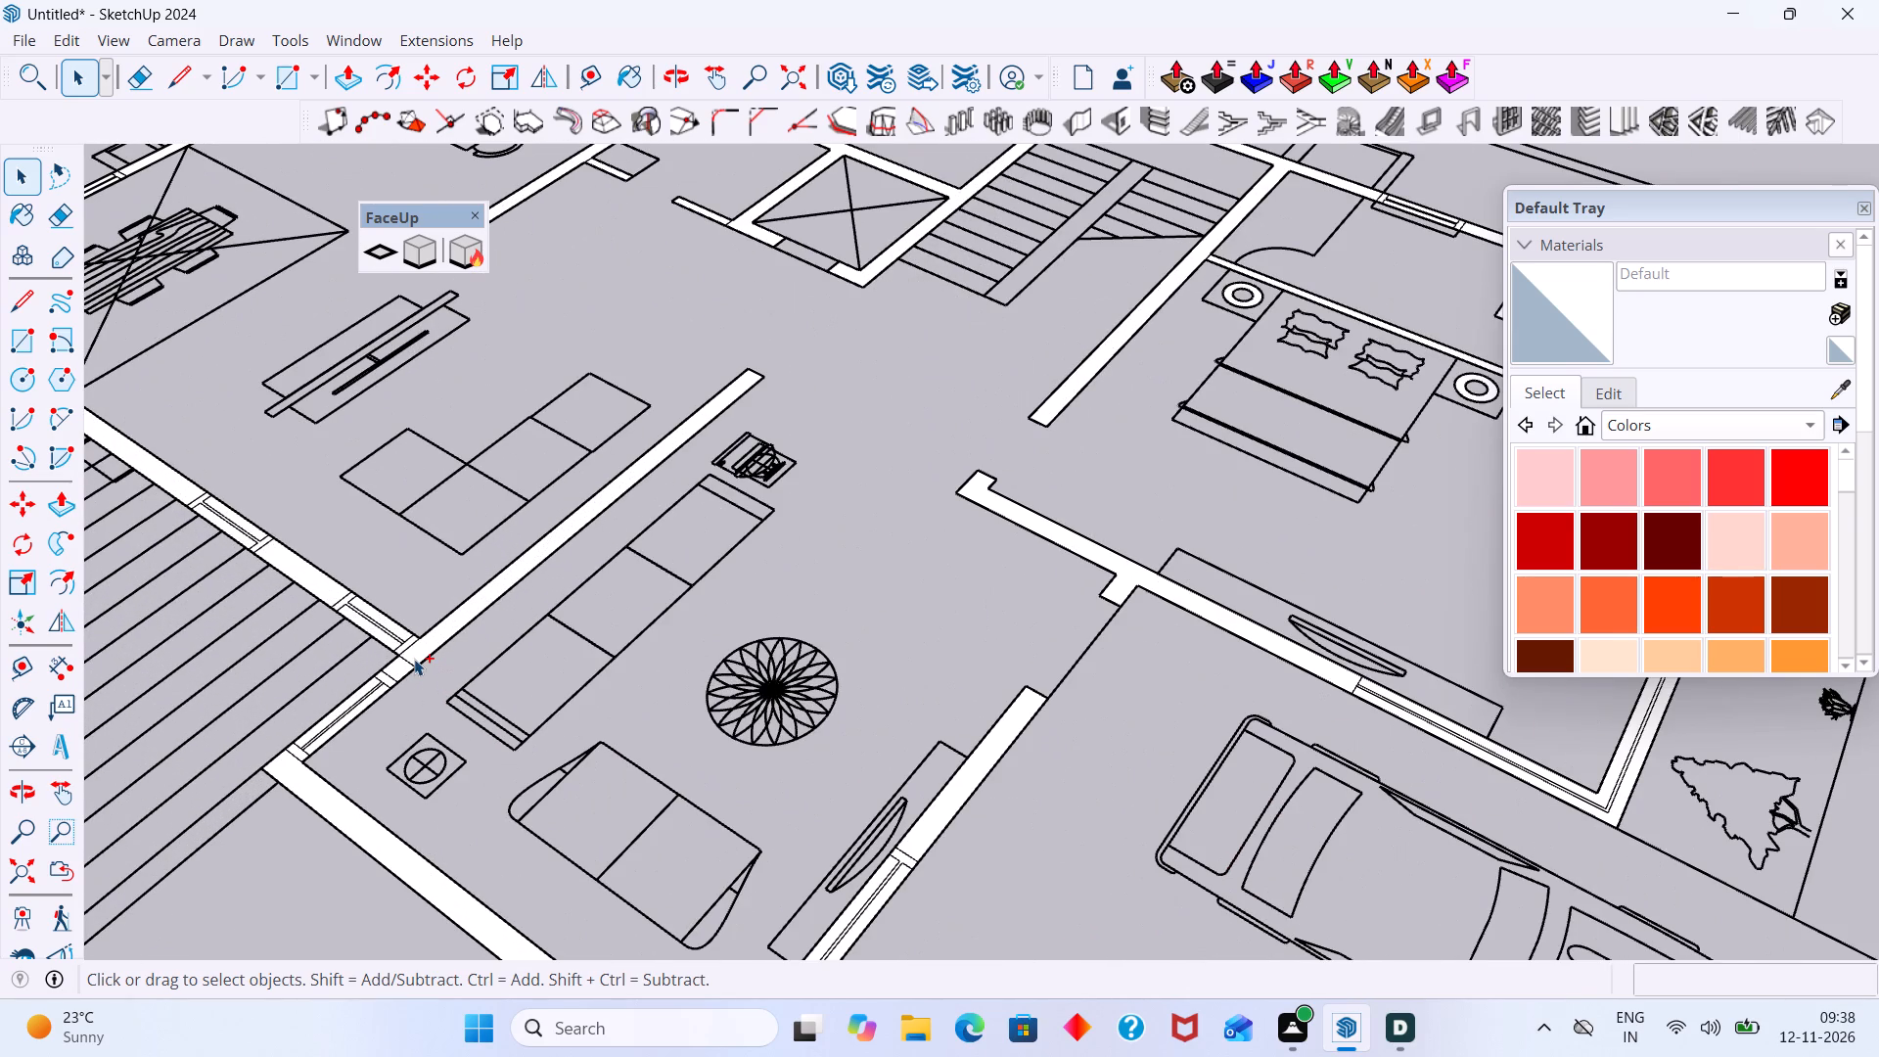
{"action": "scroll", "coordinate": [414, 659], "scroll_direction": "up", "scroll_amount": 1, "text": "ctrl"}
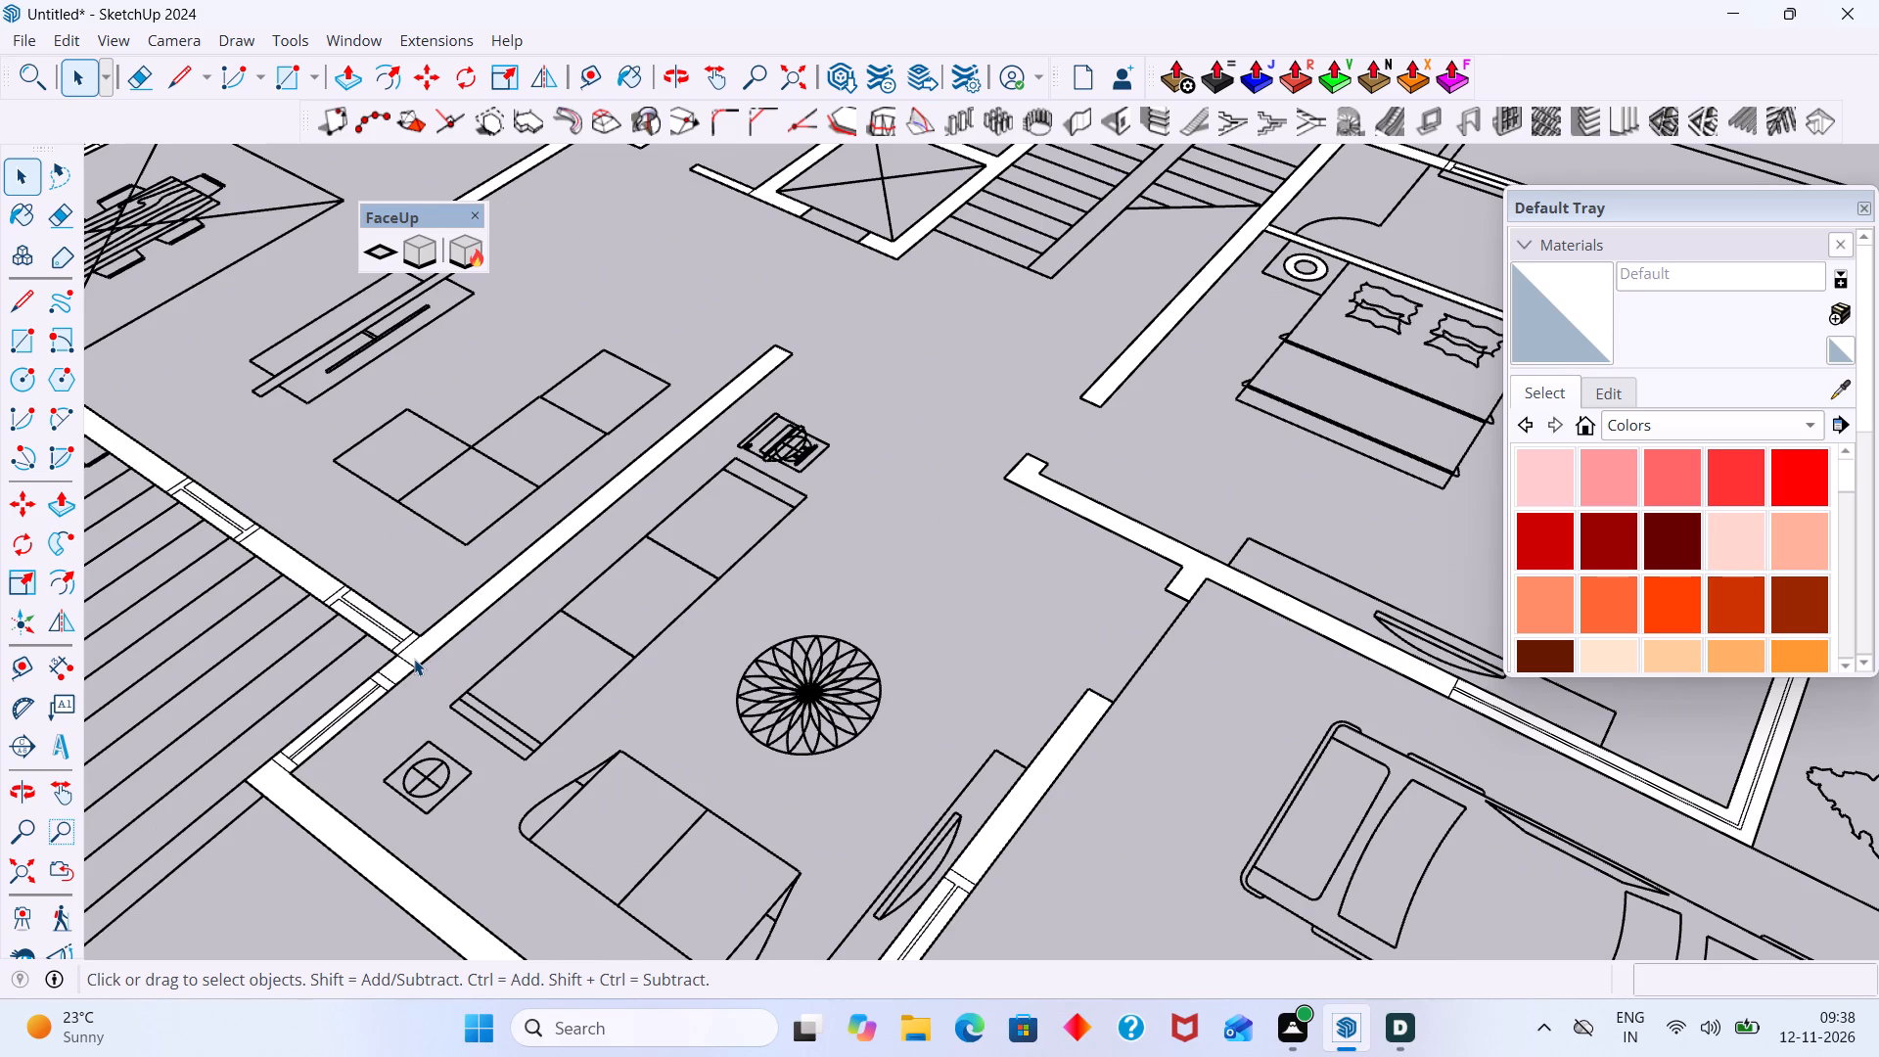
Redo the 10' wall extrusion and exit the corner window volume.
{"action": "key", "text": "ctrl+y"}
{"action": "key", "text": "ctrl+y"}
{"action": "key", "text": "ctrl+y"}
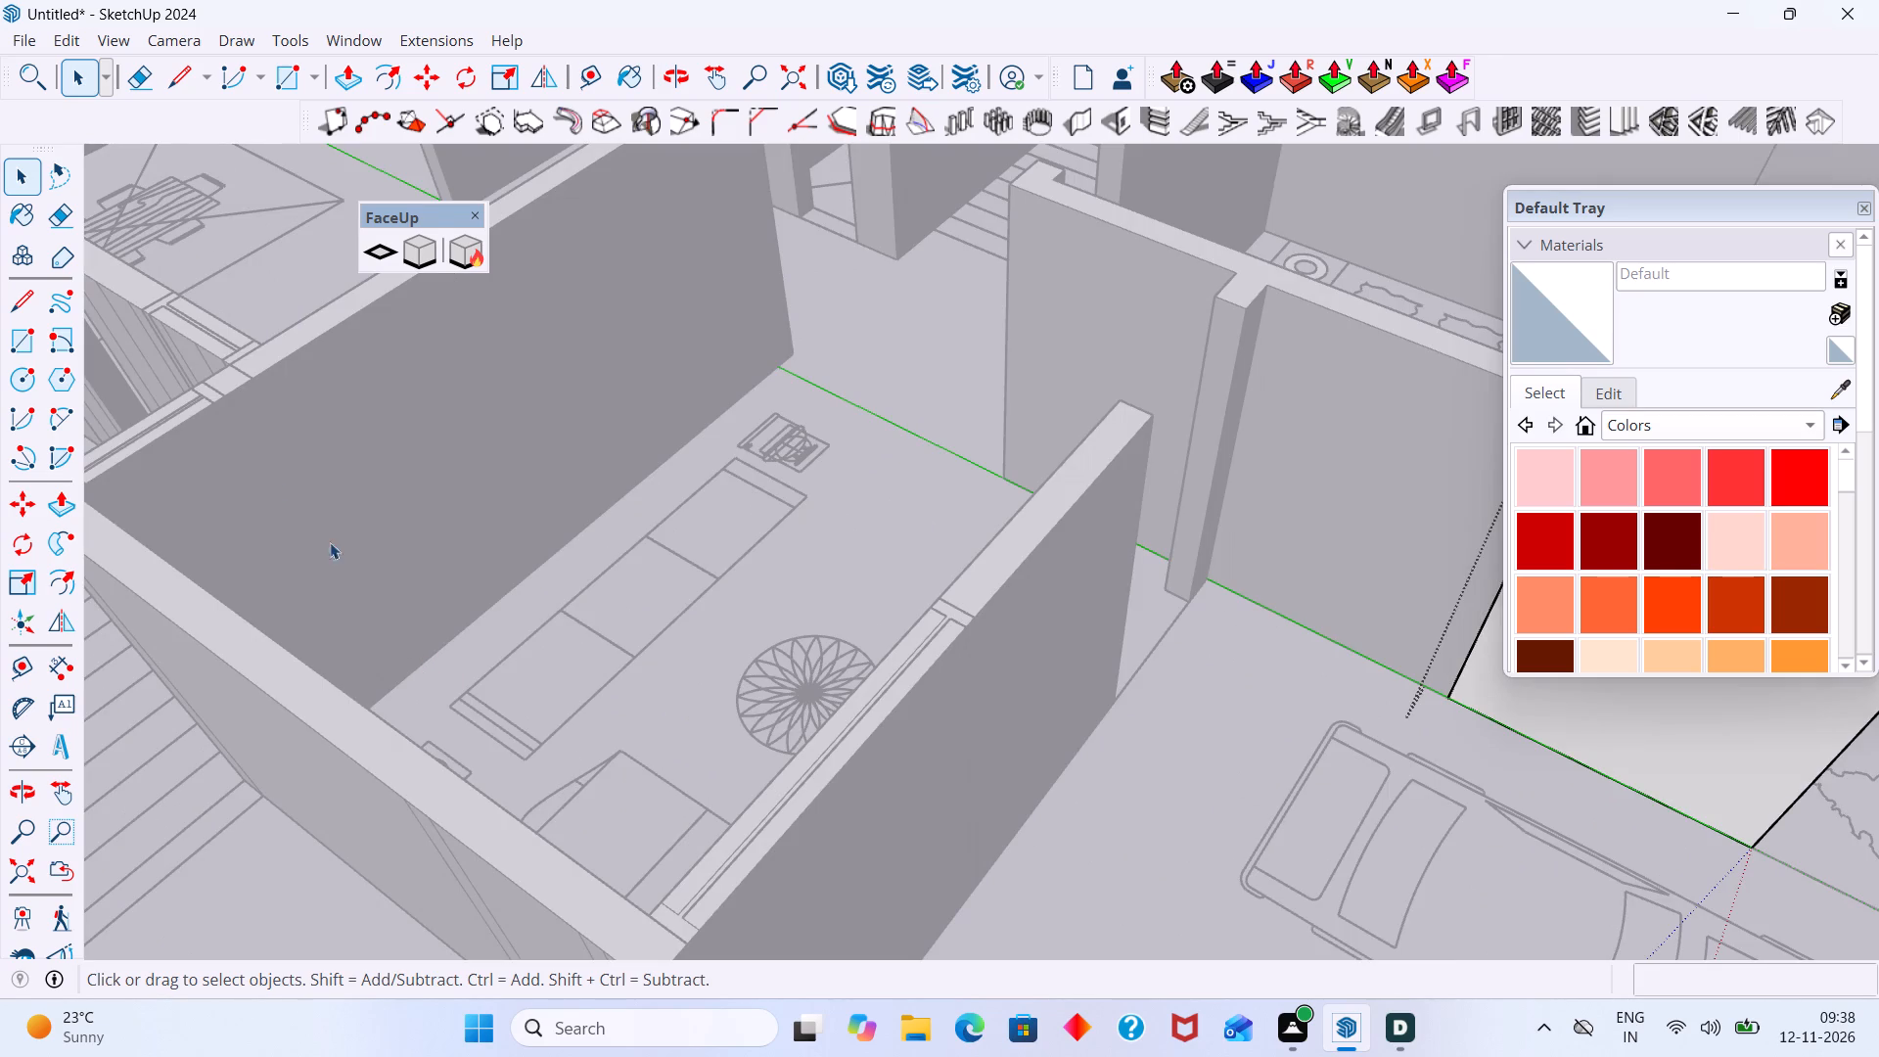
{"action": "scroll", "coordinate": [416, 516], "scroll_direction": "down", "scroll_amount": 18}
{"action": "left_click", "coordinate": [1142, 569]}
Inspect the raised walls around the bedroom's corner window, the wardrobe and the planted strip from several sides.
{"action": "scroll", "coordinate": [718, 516], "scroll_direction": "up", "scroll_amount": 2}
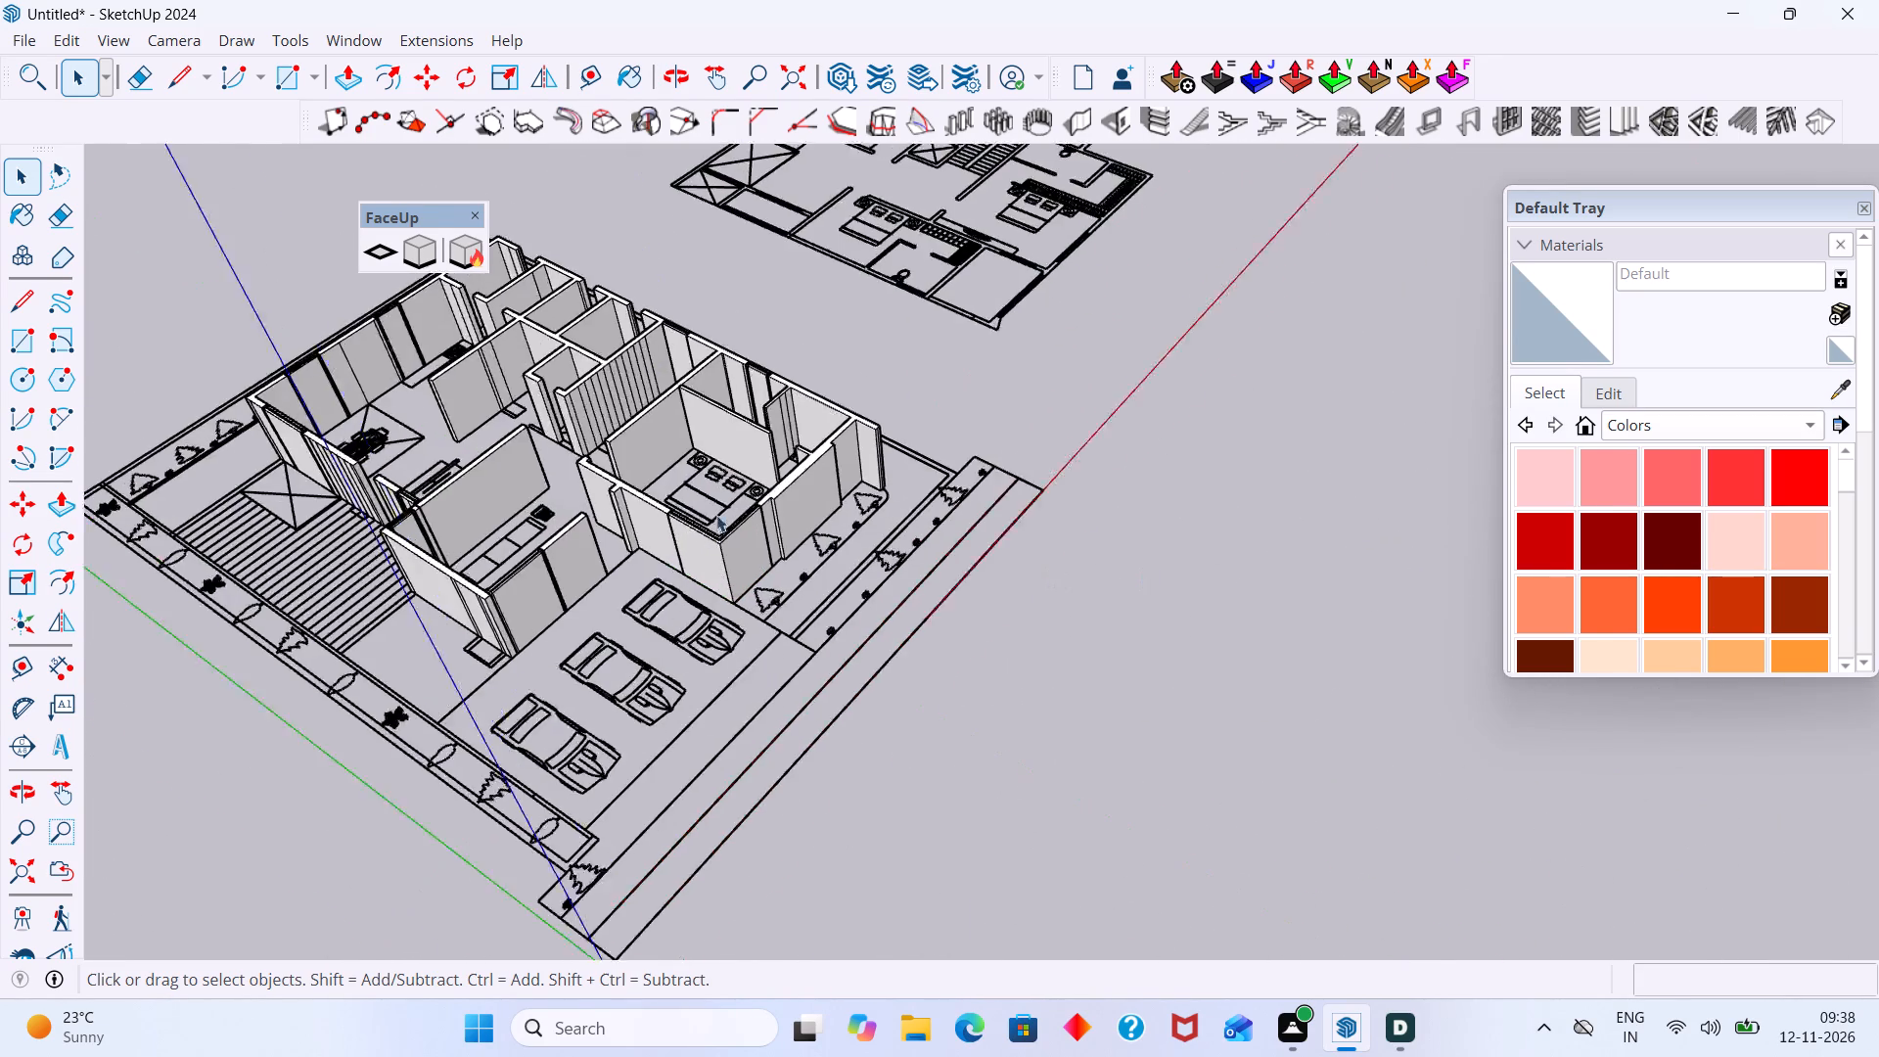
{"action": "scroll", "coordinate": [716, 515], "scroll_direction": "up", "scroll_amount": 10}
{"action": "middle_click_drag", "start_coordinate": [694, 550], "coordinate": [590, 554]}
{"action": "scroll", "coordinate": [604, 530], "scroll_direction": "down", "scroll_amount": 8}
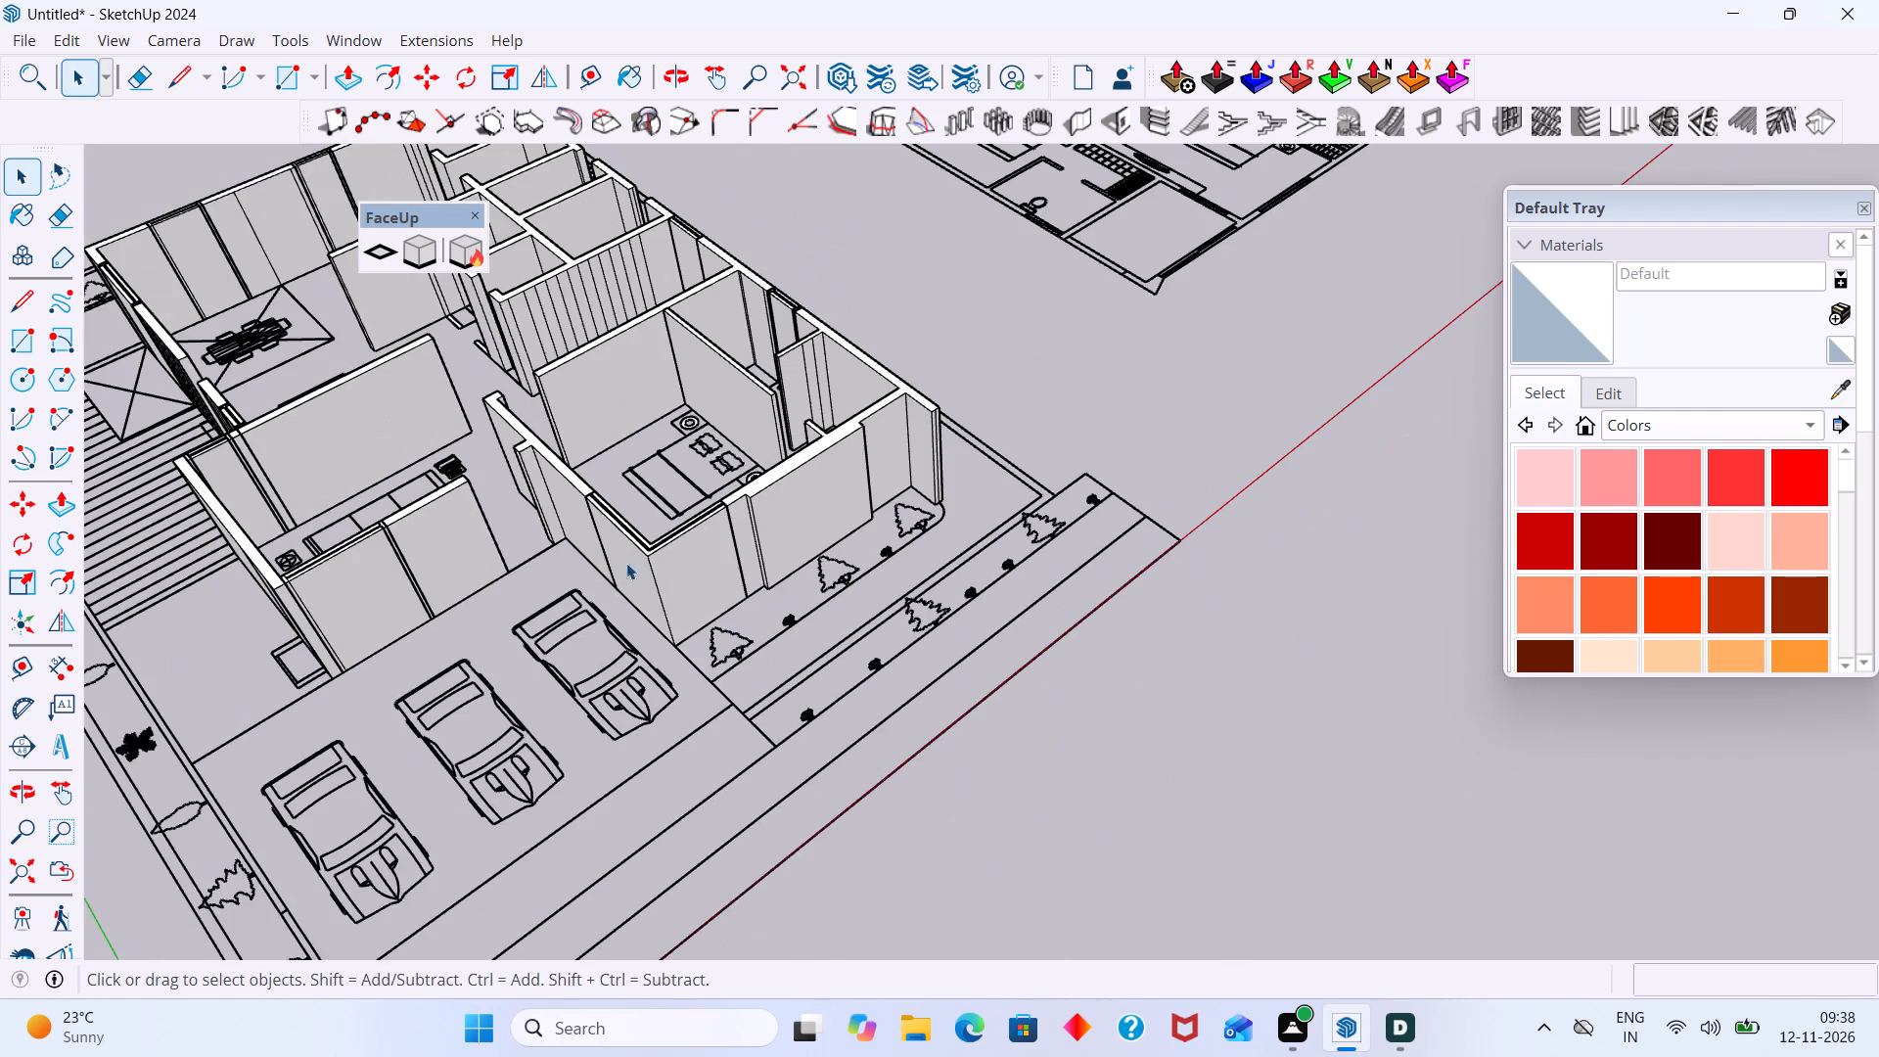
{"action": "middle_click_drag", "start_coordinate": [734, 575], "coordinate": [673, 526]}
{"action": "scroll", "coordinate": [671, 494], "scroll_direction": "up", "scroll_amount": 15}
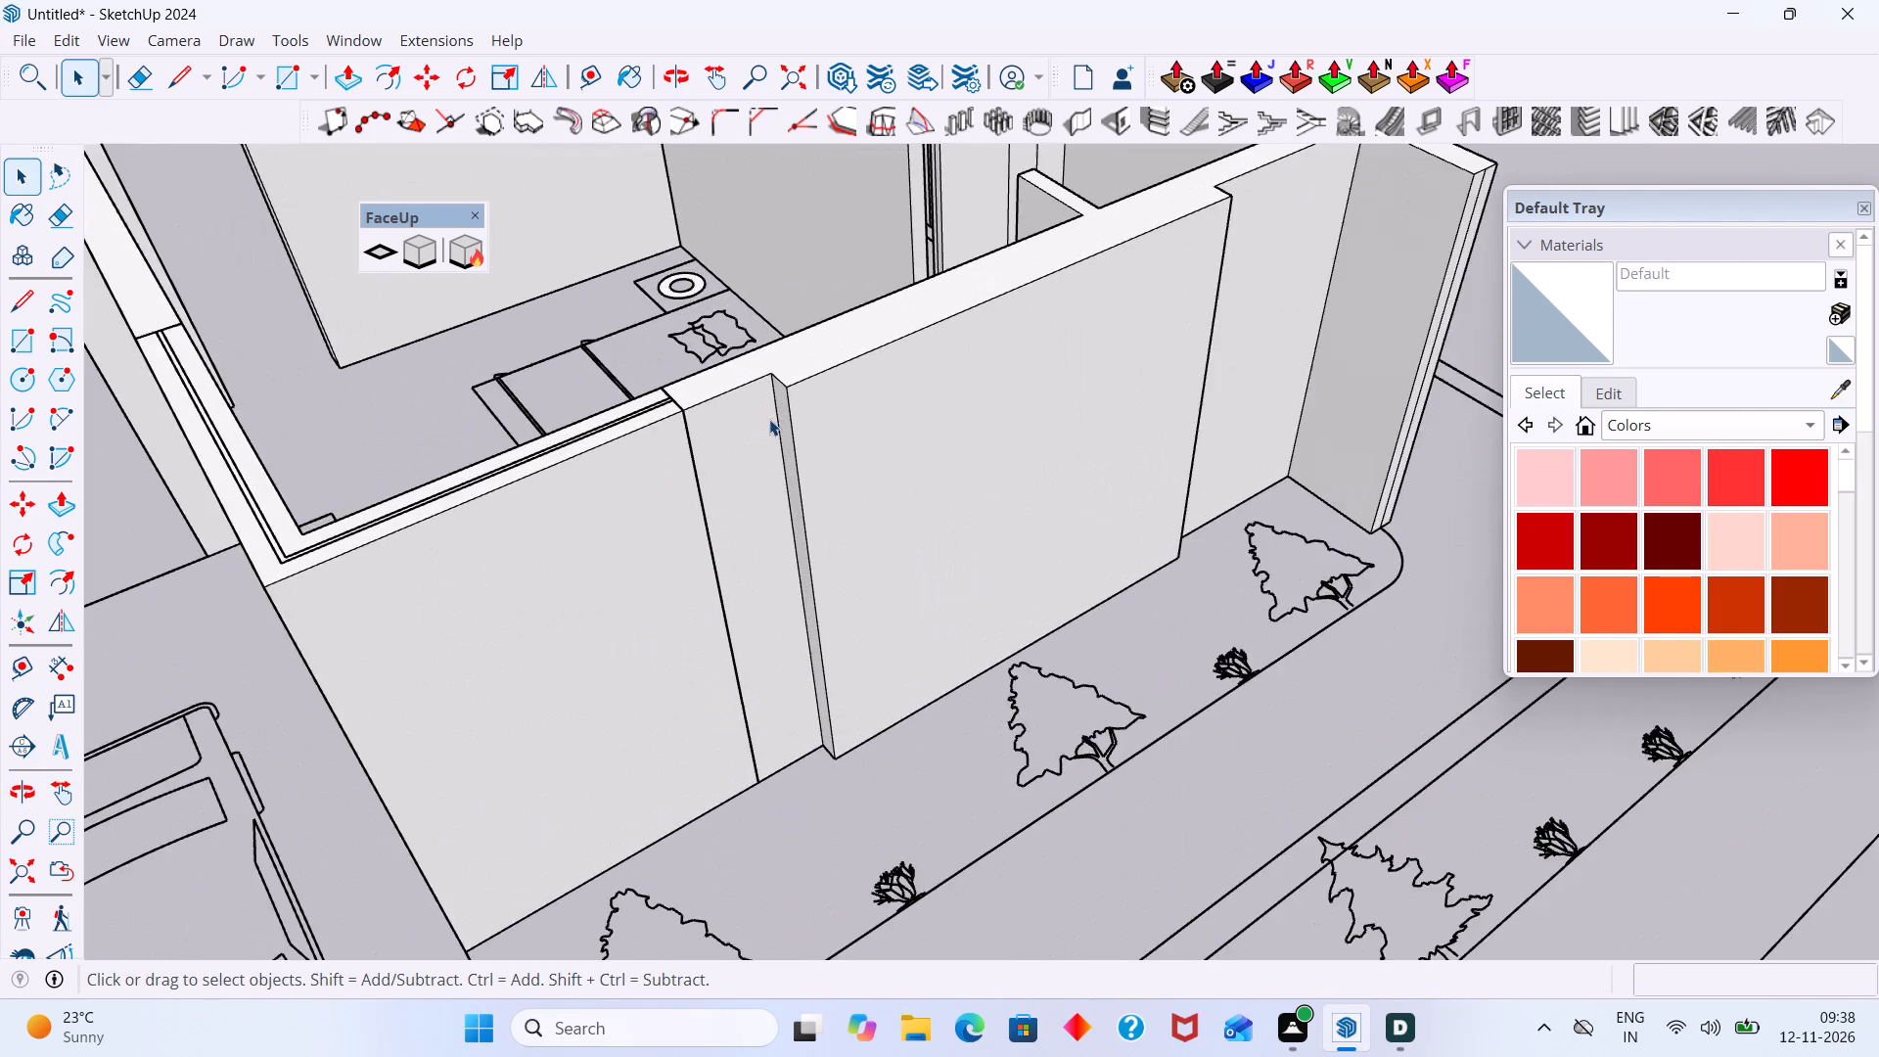
{"action": "middle_click_drag", "start_coordinate": [769, 422], "coordinate": [1052, 419]}
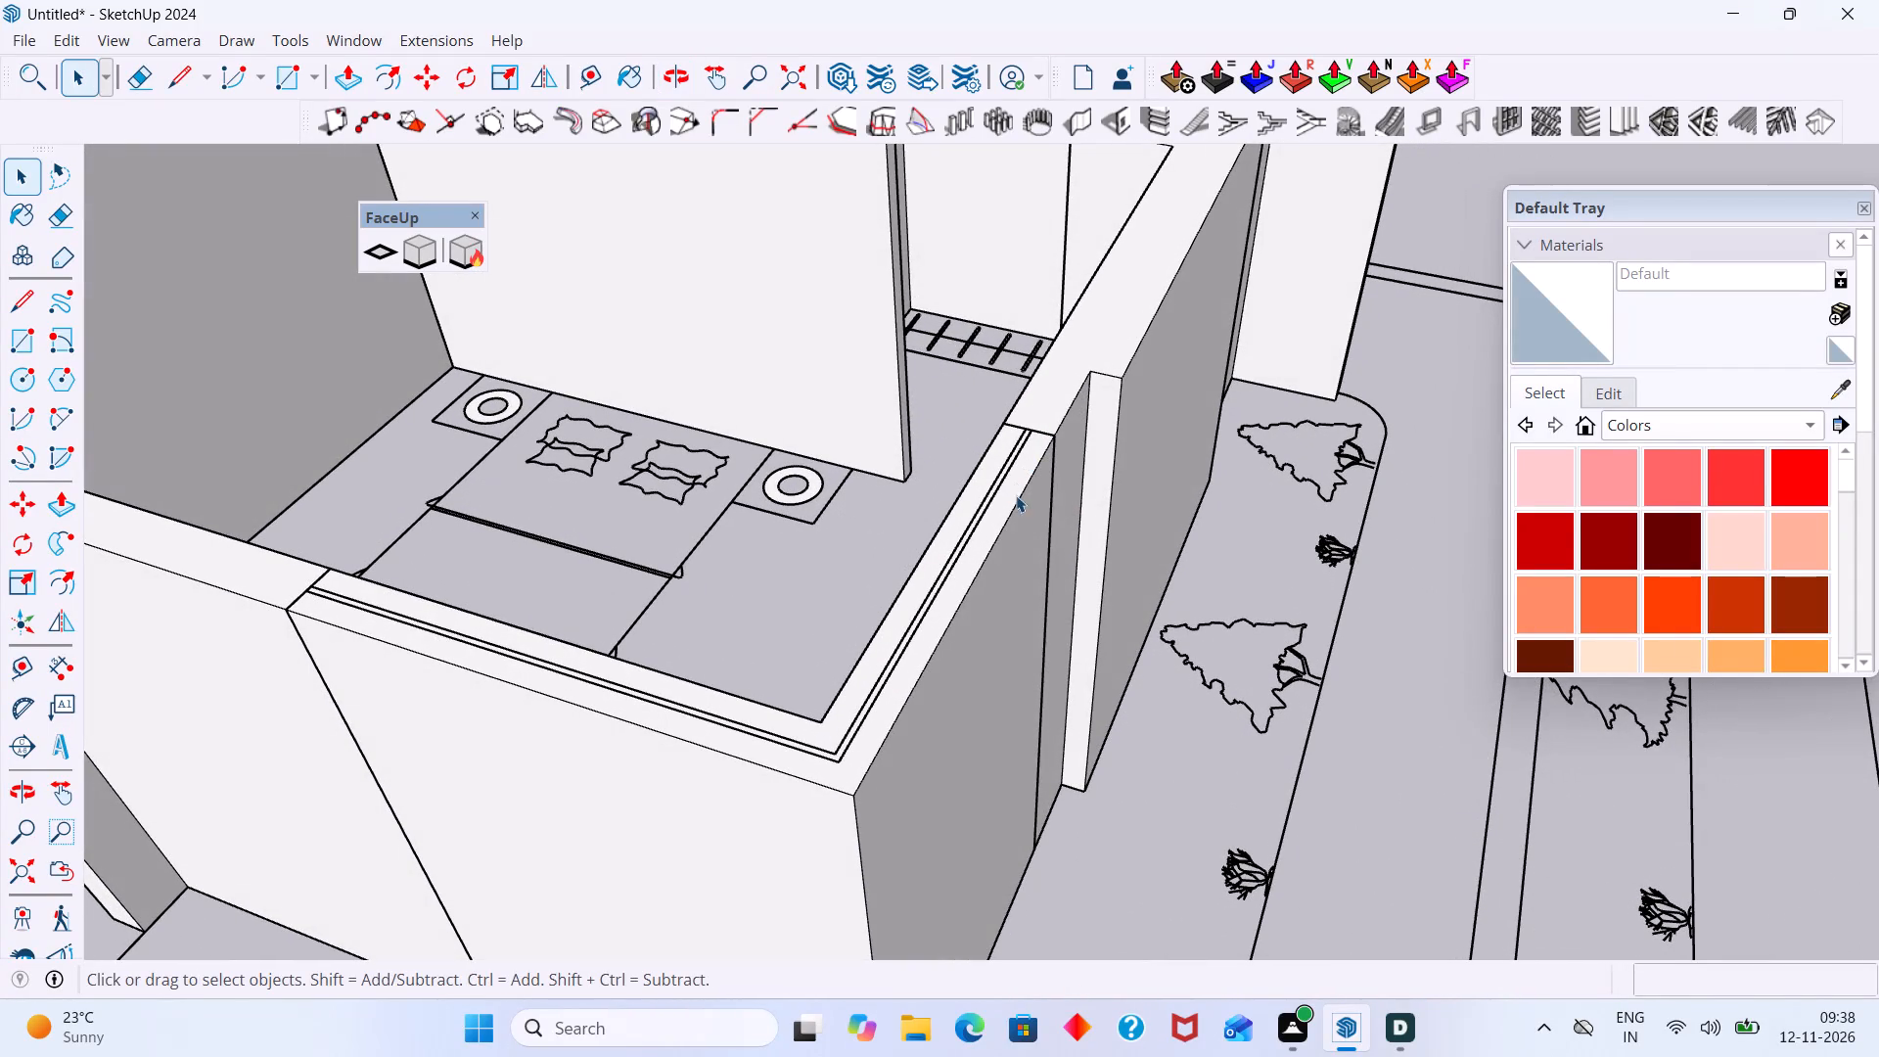
{"action": "scroll", "coordinate": [1058, 476], "scroll_direction": "down", "scroll_amount": 8}
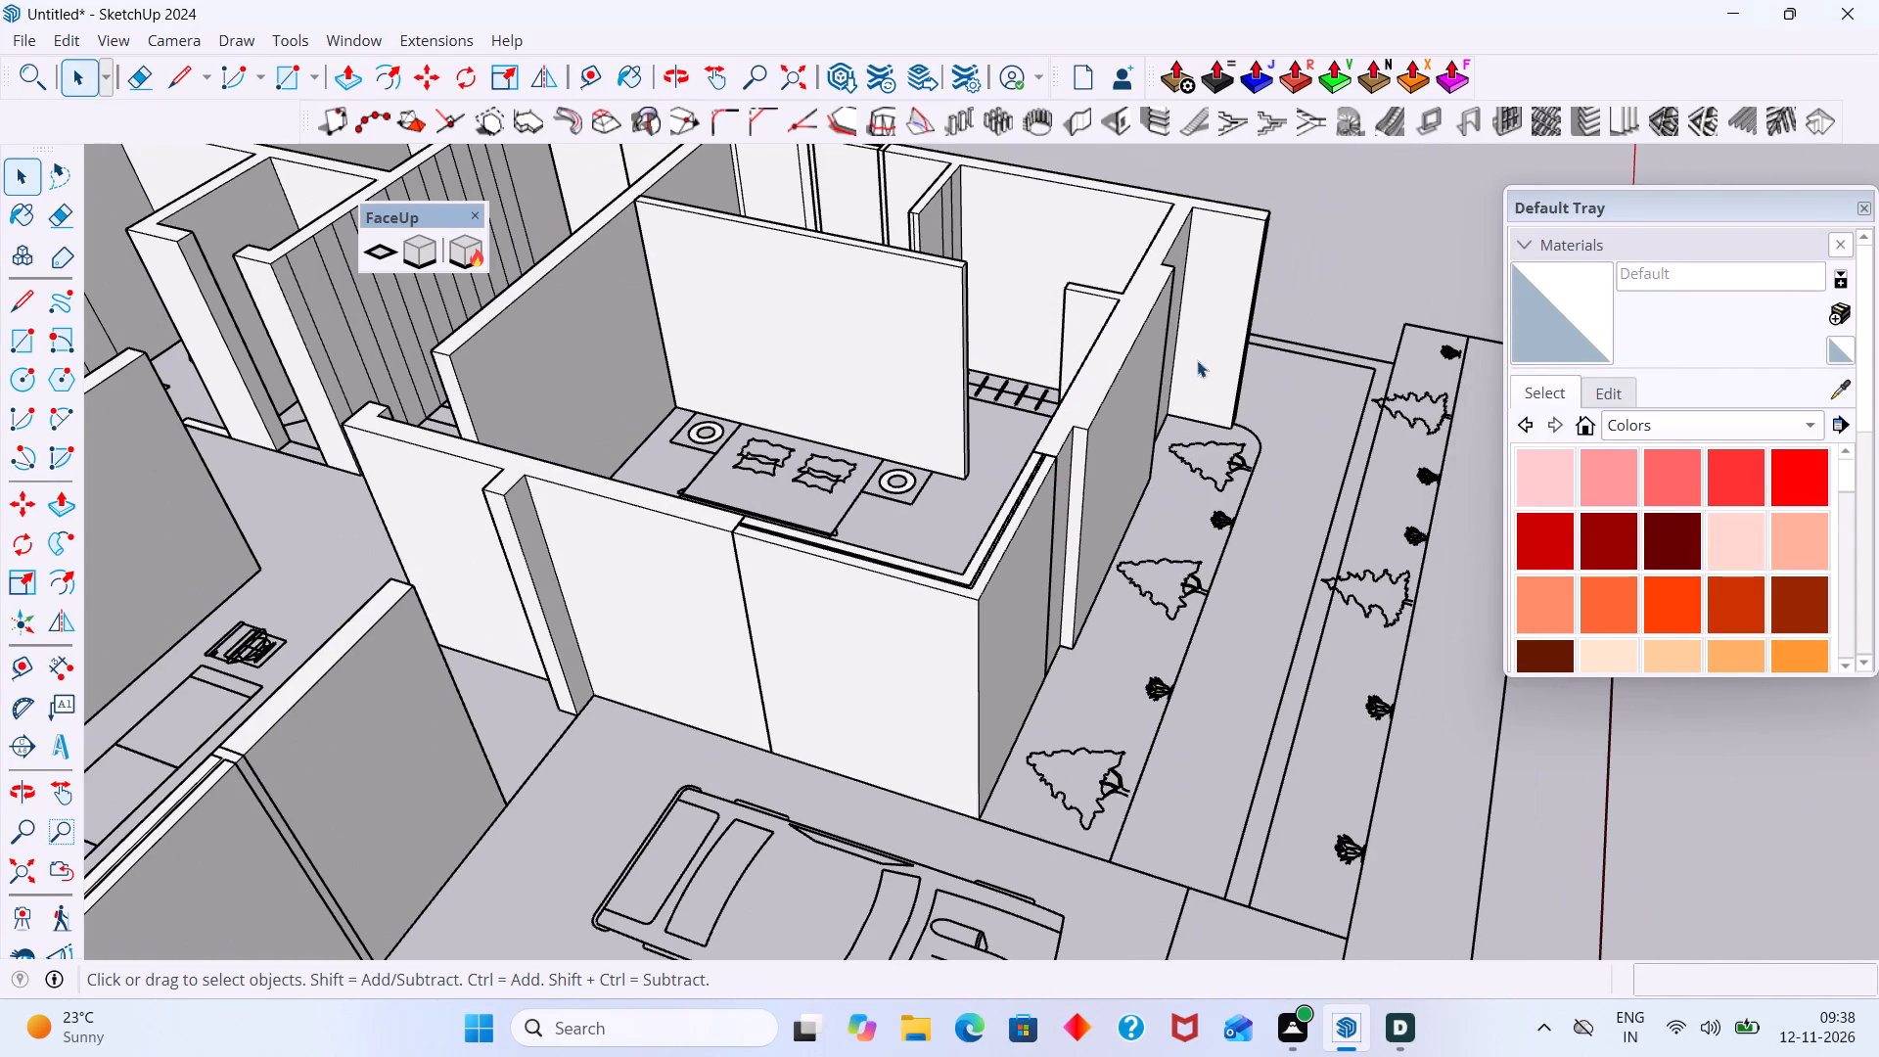
{"action": "middle_click_drag", "start_coordinate": [1177, 483], "coordinate": [645, 482]}
{"action": "middle_click_drag", "start_coordinate": [848, 418], "coordinate": [658, 420]}
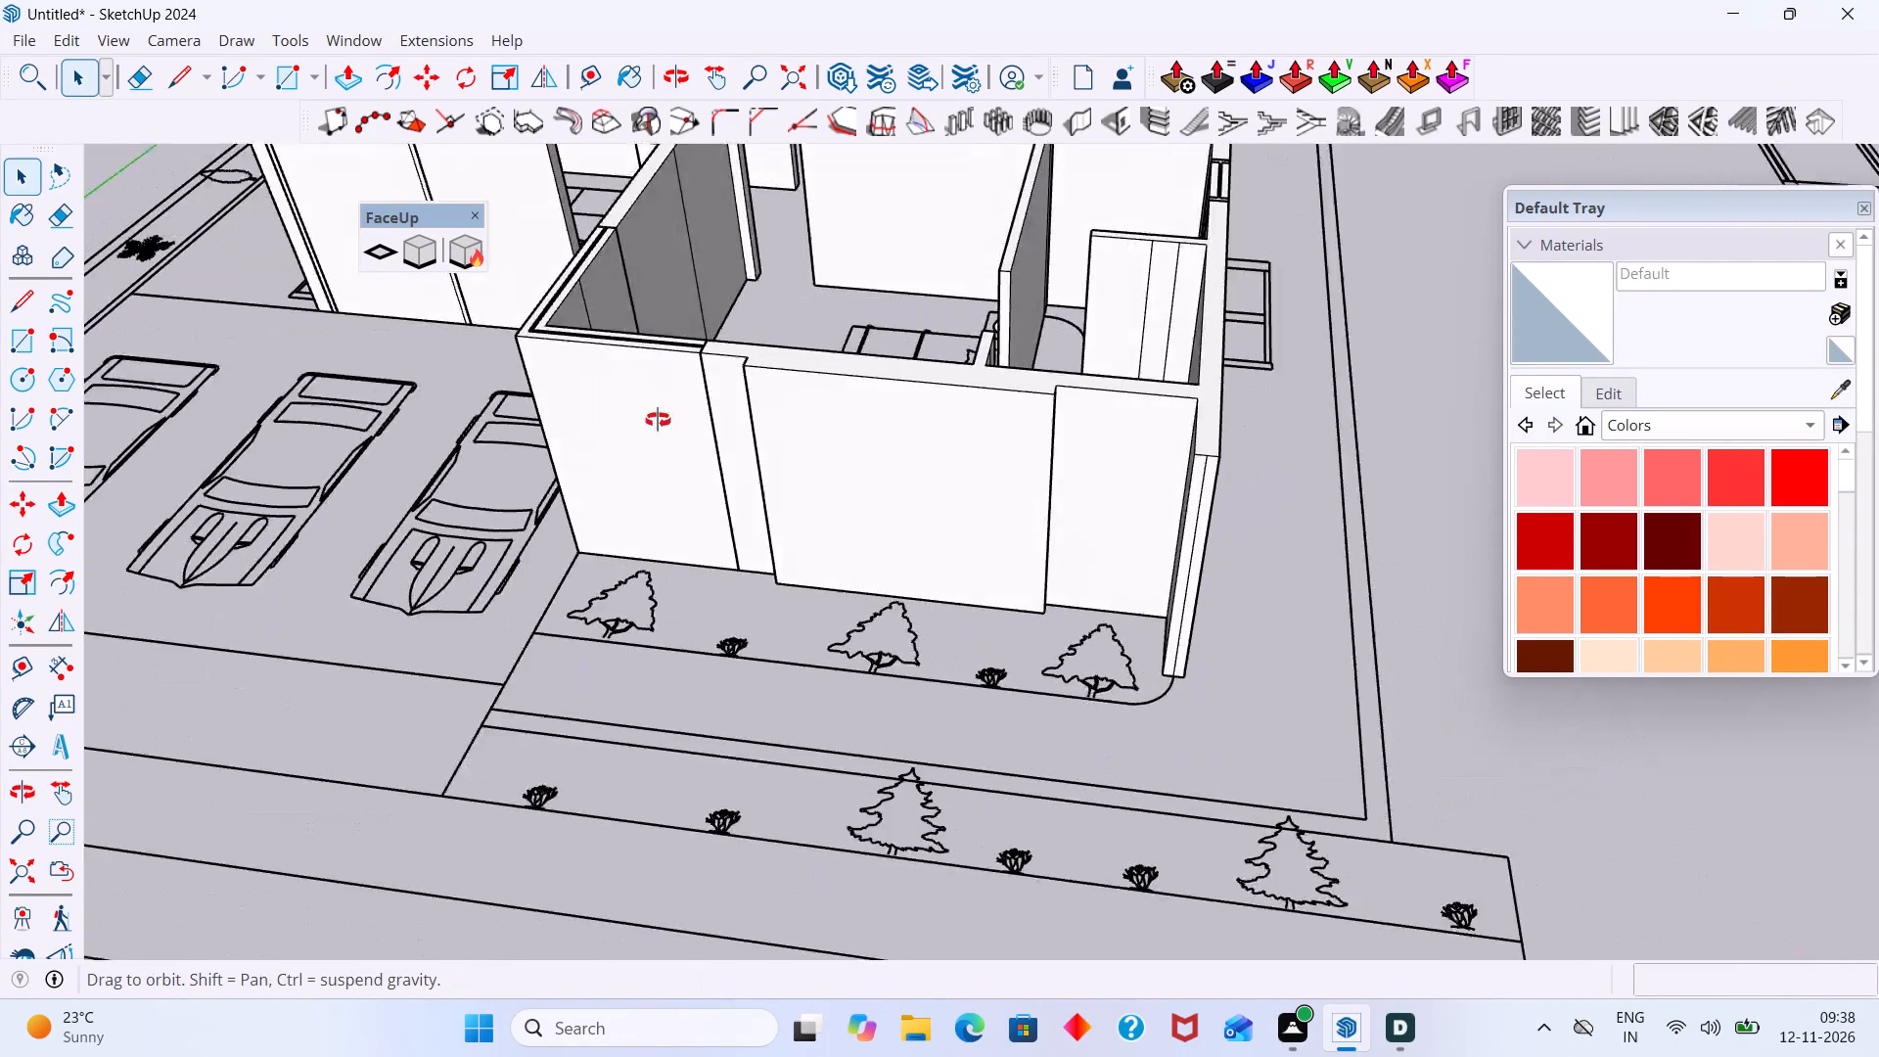
{"action": "middle_click_drag", "start_coordinate": [658, 420], "coordinate": [298, 471]}
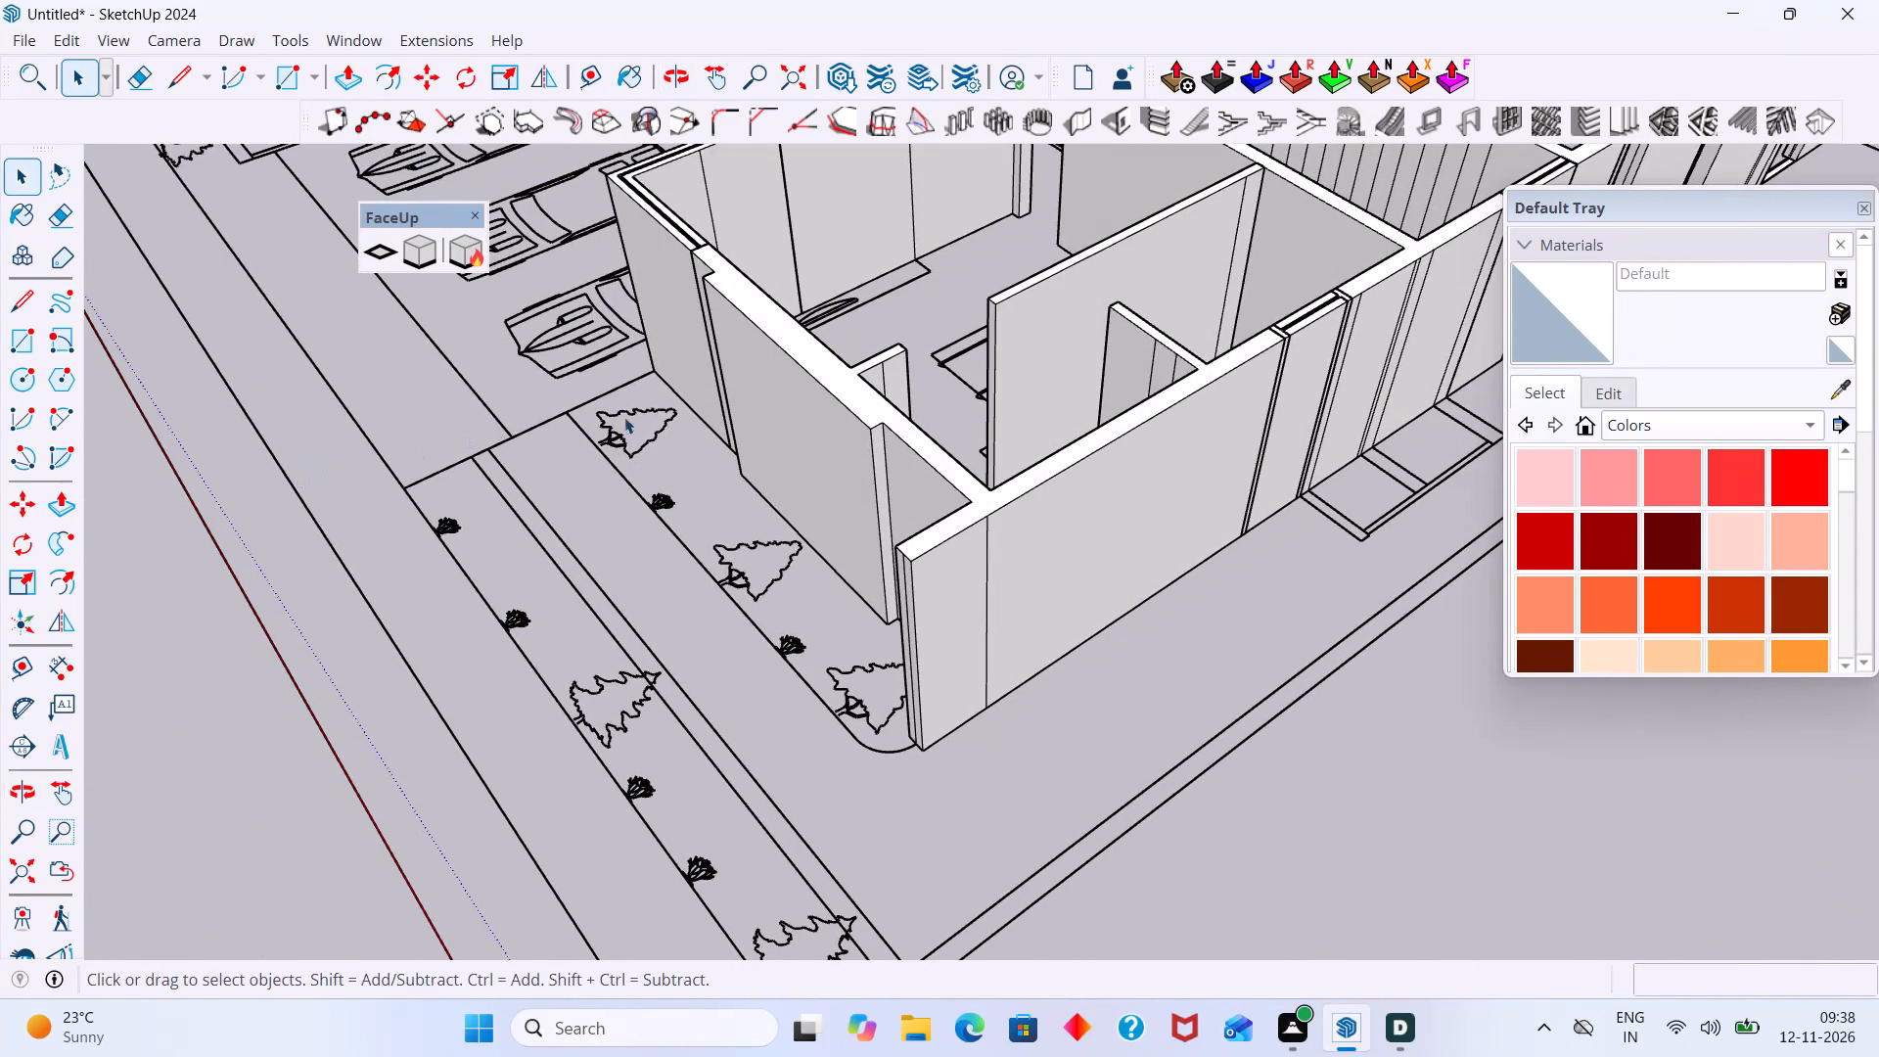
{"action": "scroll", "coordinate": [719, 417], "scroll_direction": "up", "scroll_amount": 1}
{"action": "middle_click_drag", "start_coordinate": [731, 312], "coordinate": [698, 443]}
{"action": "scroll", "coordinate": [716, 384], "scroll_direction": "up", "scroll_amount": 3}
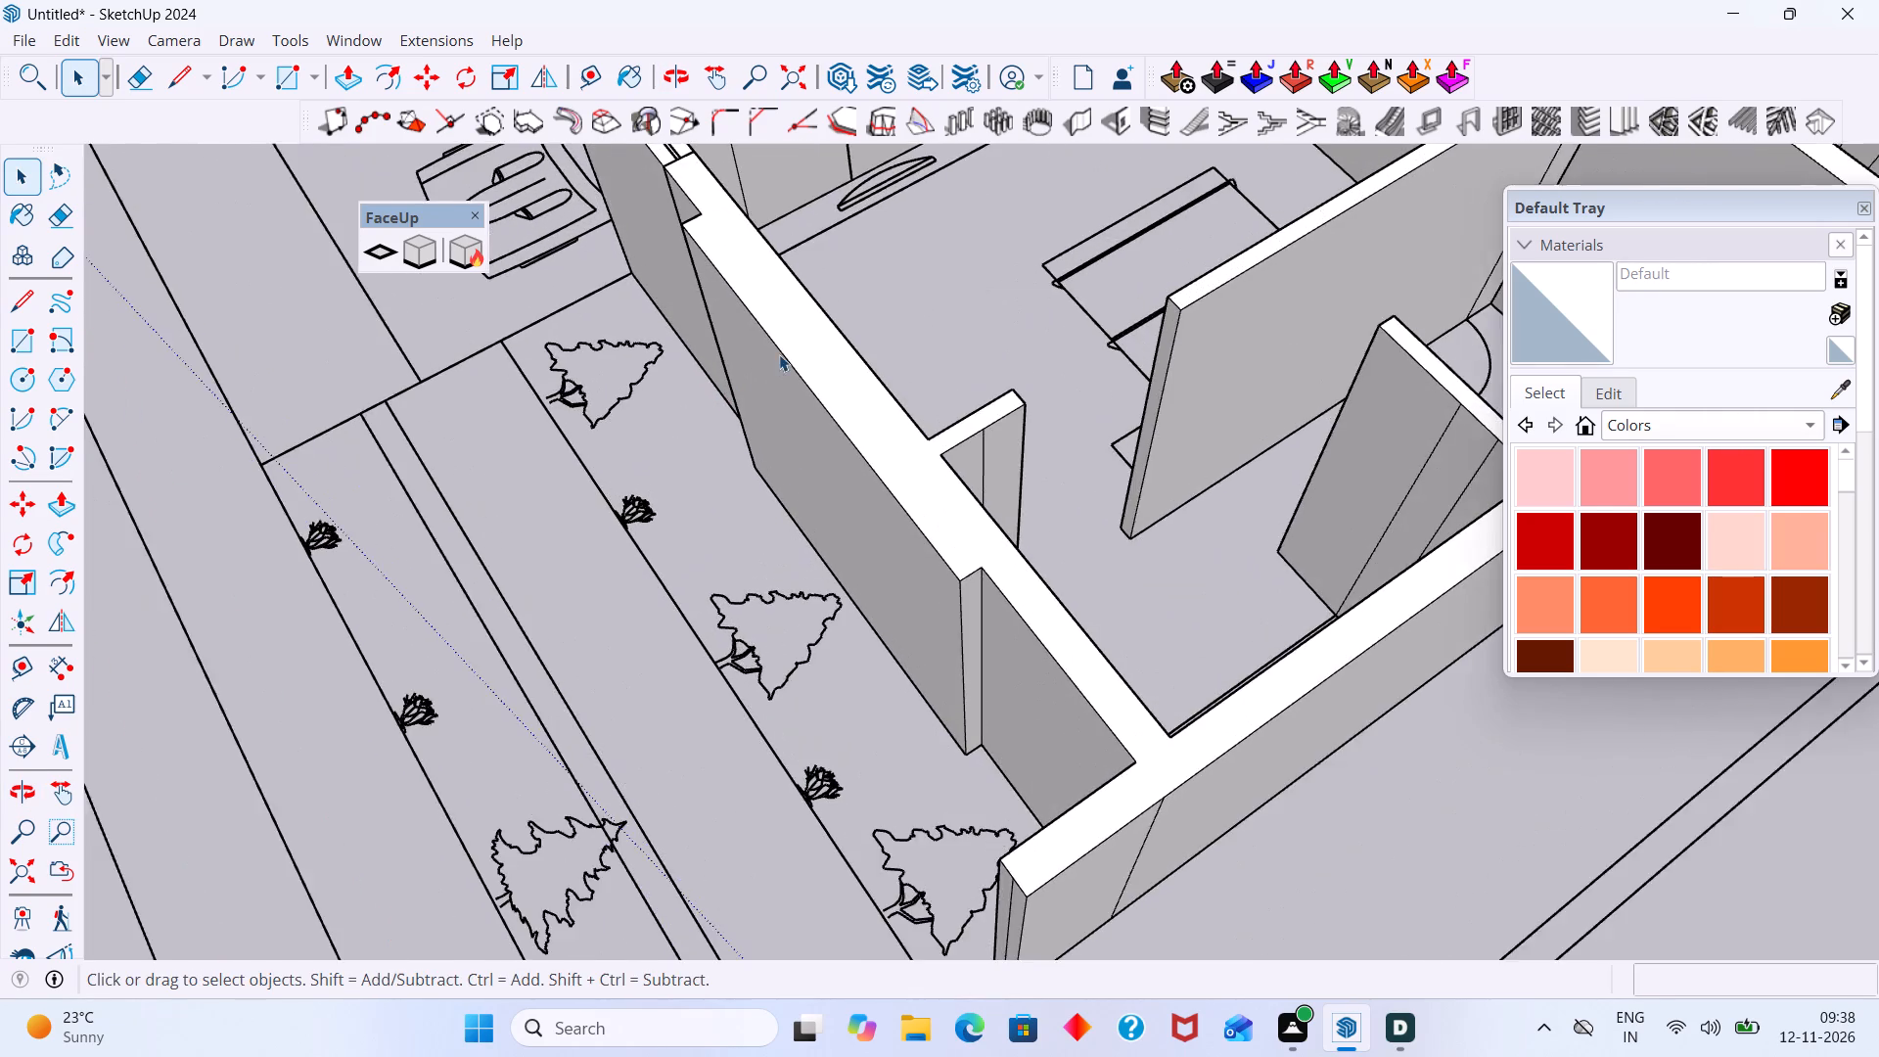
Push the protruding outer face of the bedroom wall beside the planted strip inward about 5 3/4", flush with the adjoining wall.
{"action": "scroll", "coordinate": [779, 354], "scroll_direction": "up", "scroll_amount": 5}
{"action": "double_click", "coordinate": [774, 390]}
{"action": "left_click", "coordinate": [784, 410]}
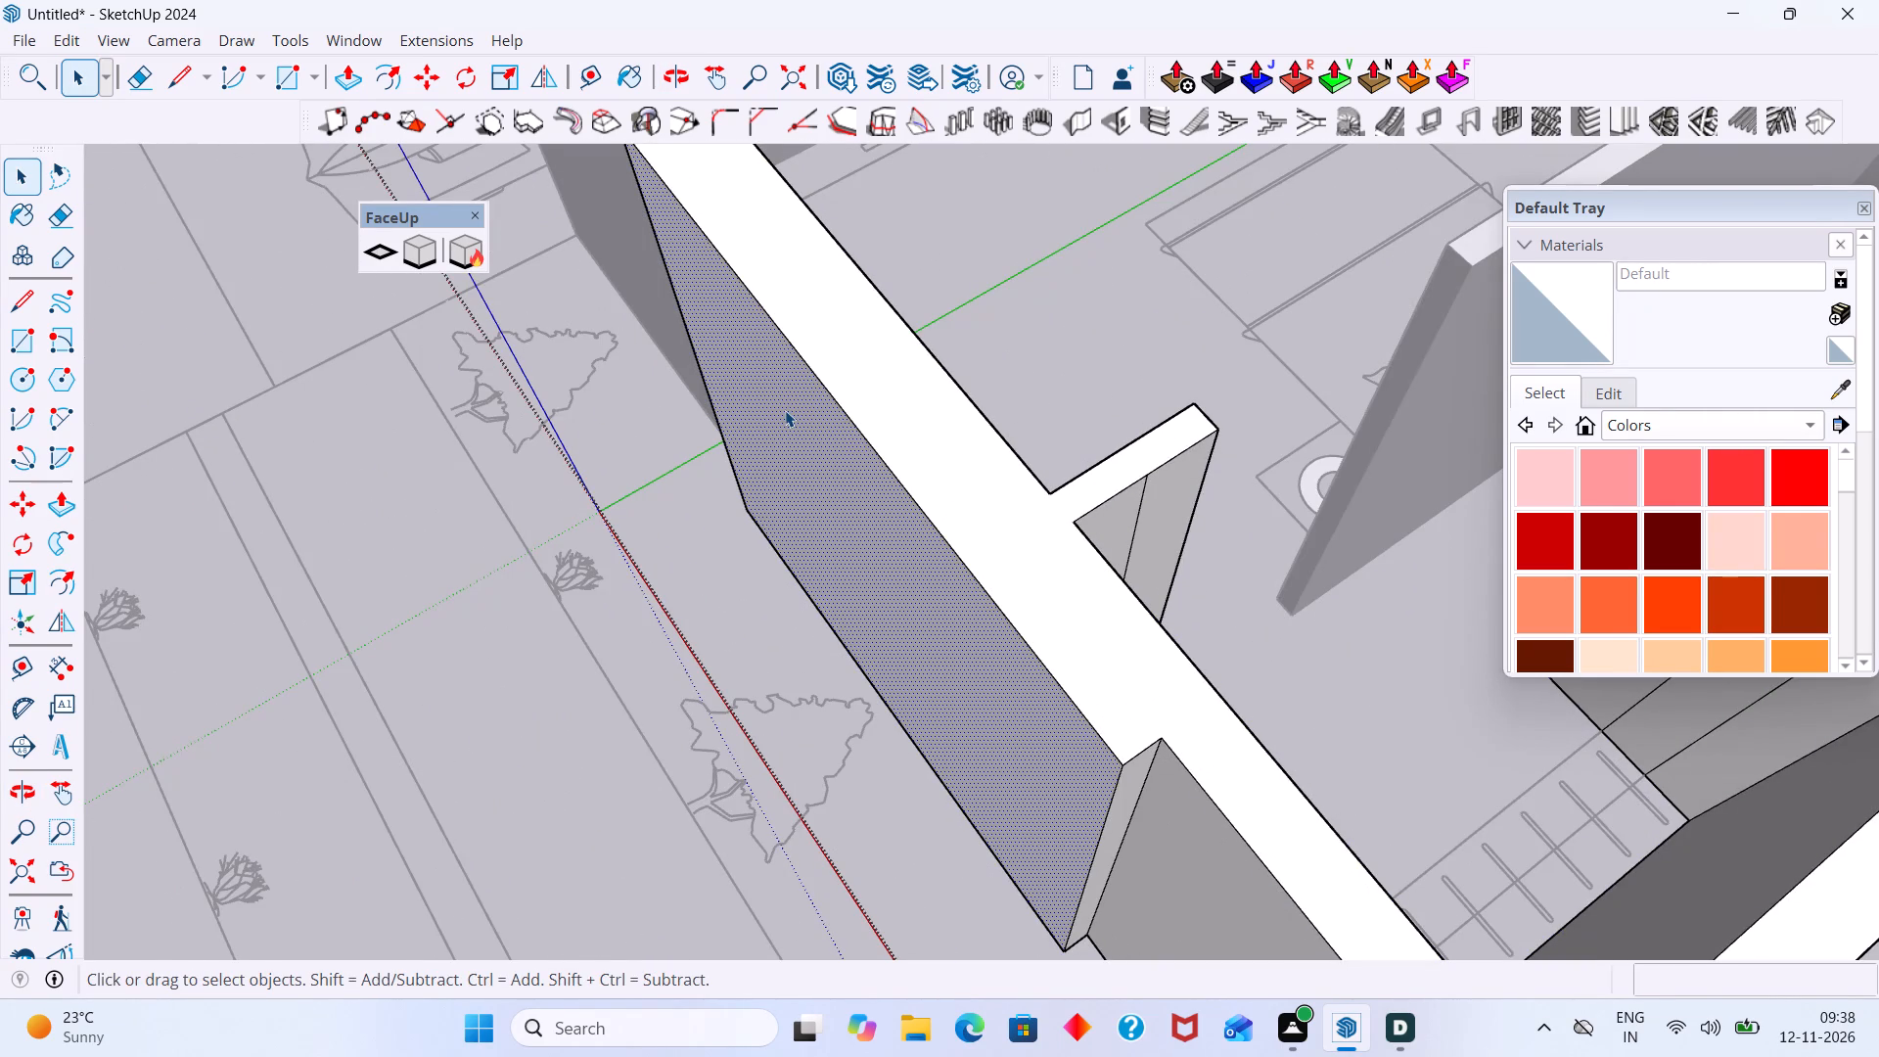
{"action": "key", "text": "p"}
{"action": "left_click", "coordinate": [785, 410]}
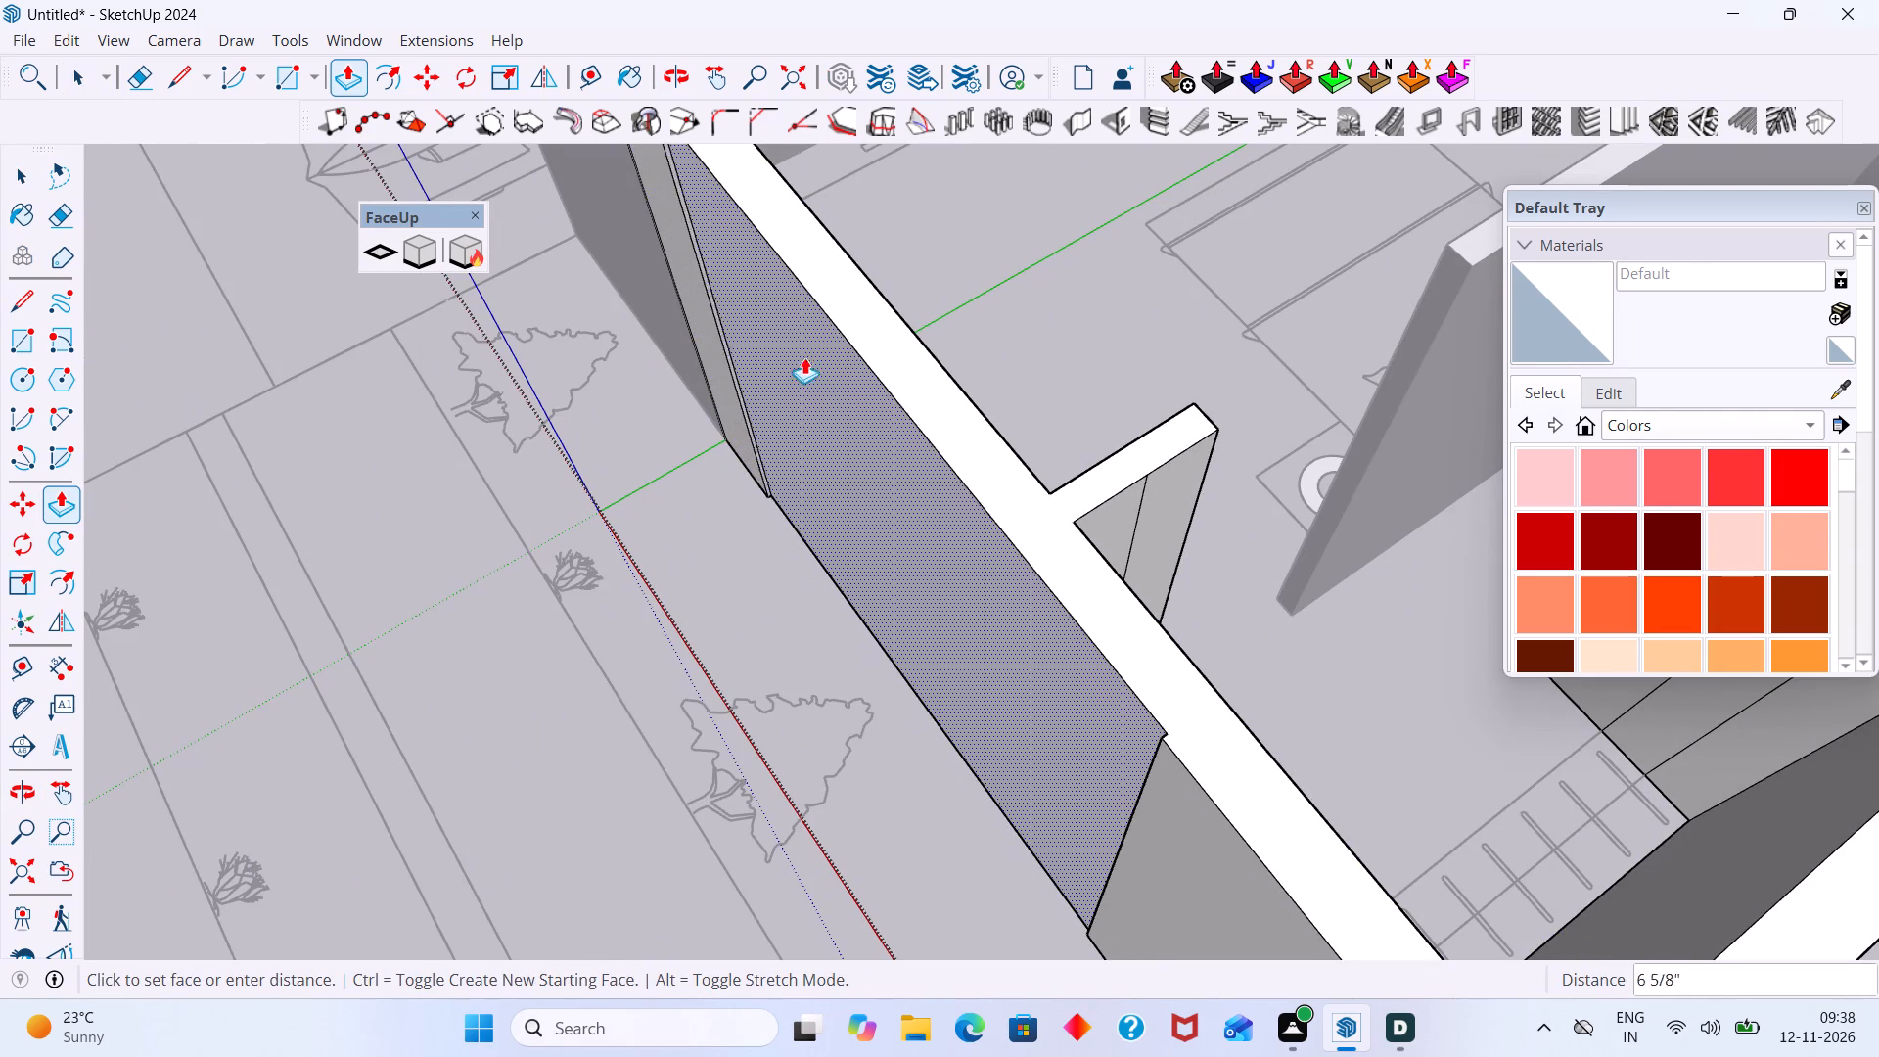
{"action": "scroll", "coordinate": [730, 306], "scroll_direction": "down", "scroll_amount": 6}
{"action": "middle_click_drag", "start_coordinate": [724, 338], "coordinate": [723, 551]}
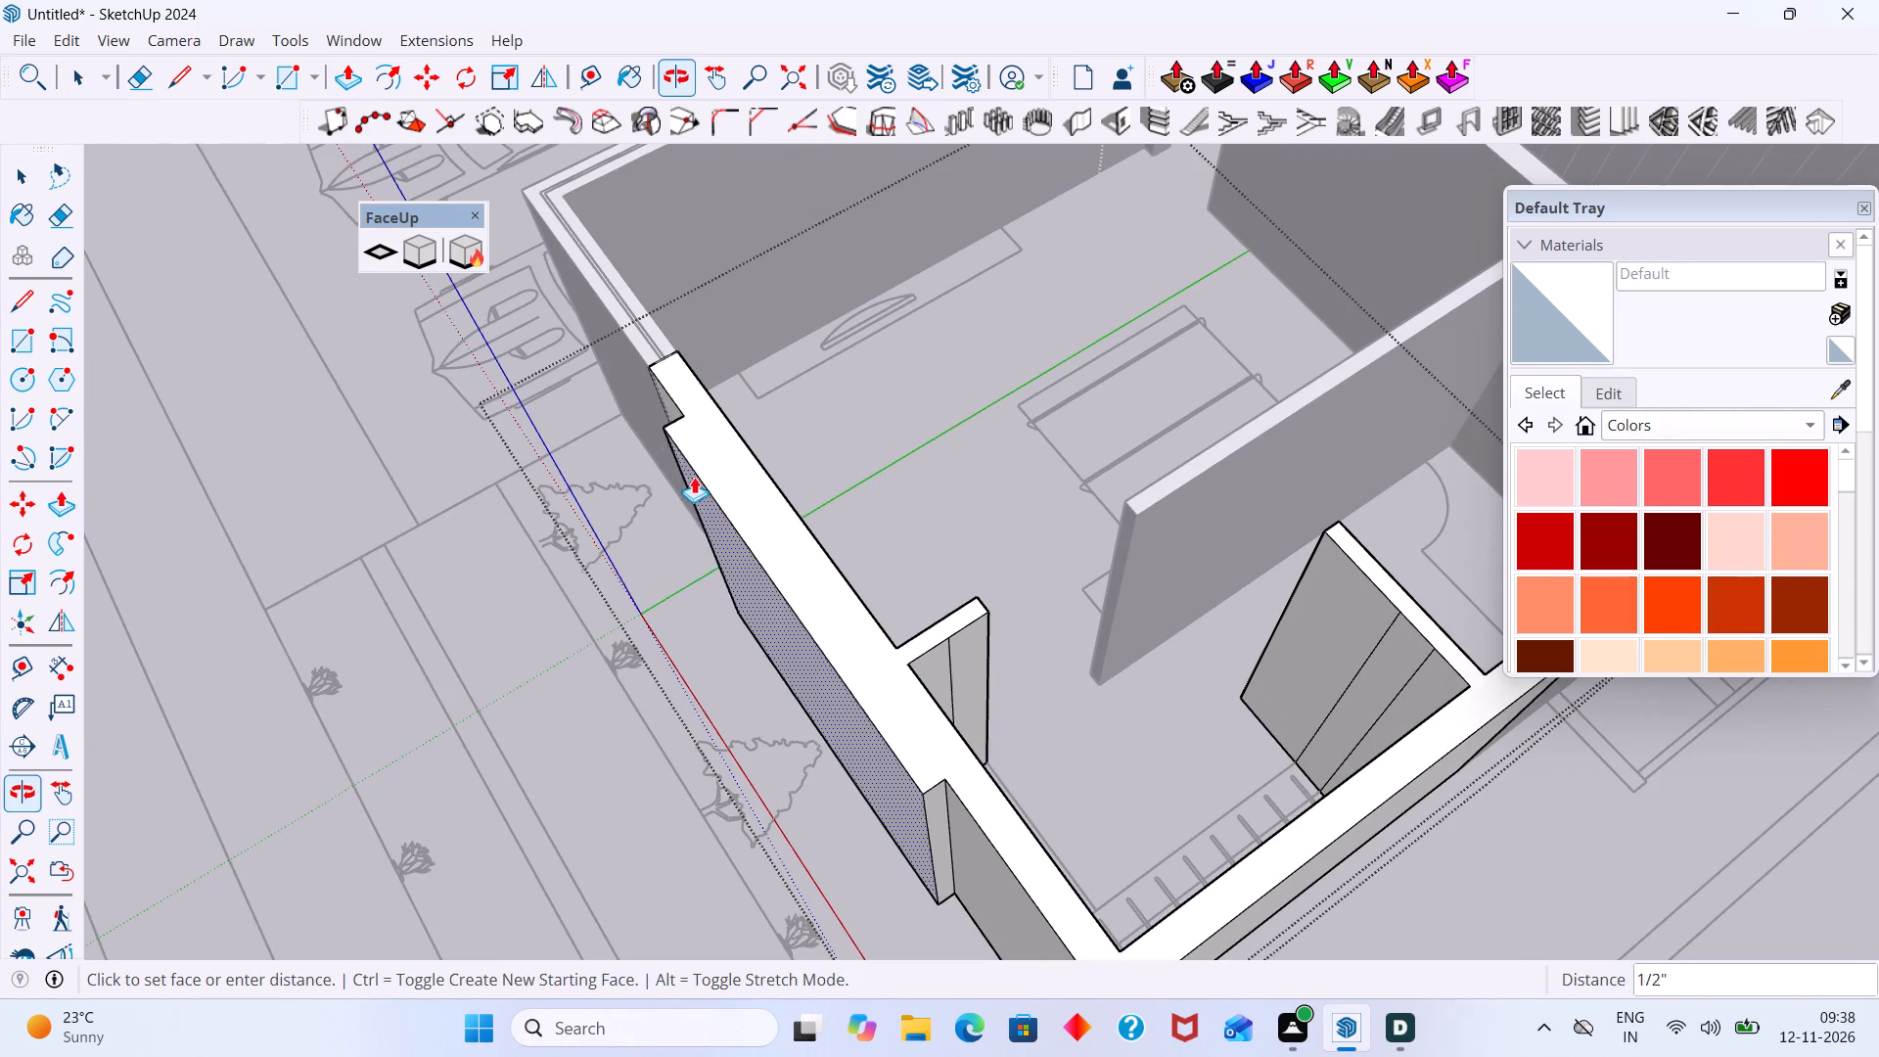
{"action": "left_click", "coordinate": [688, 409]}
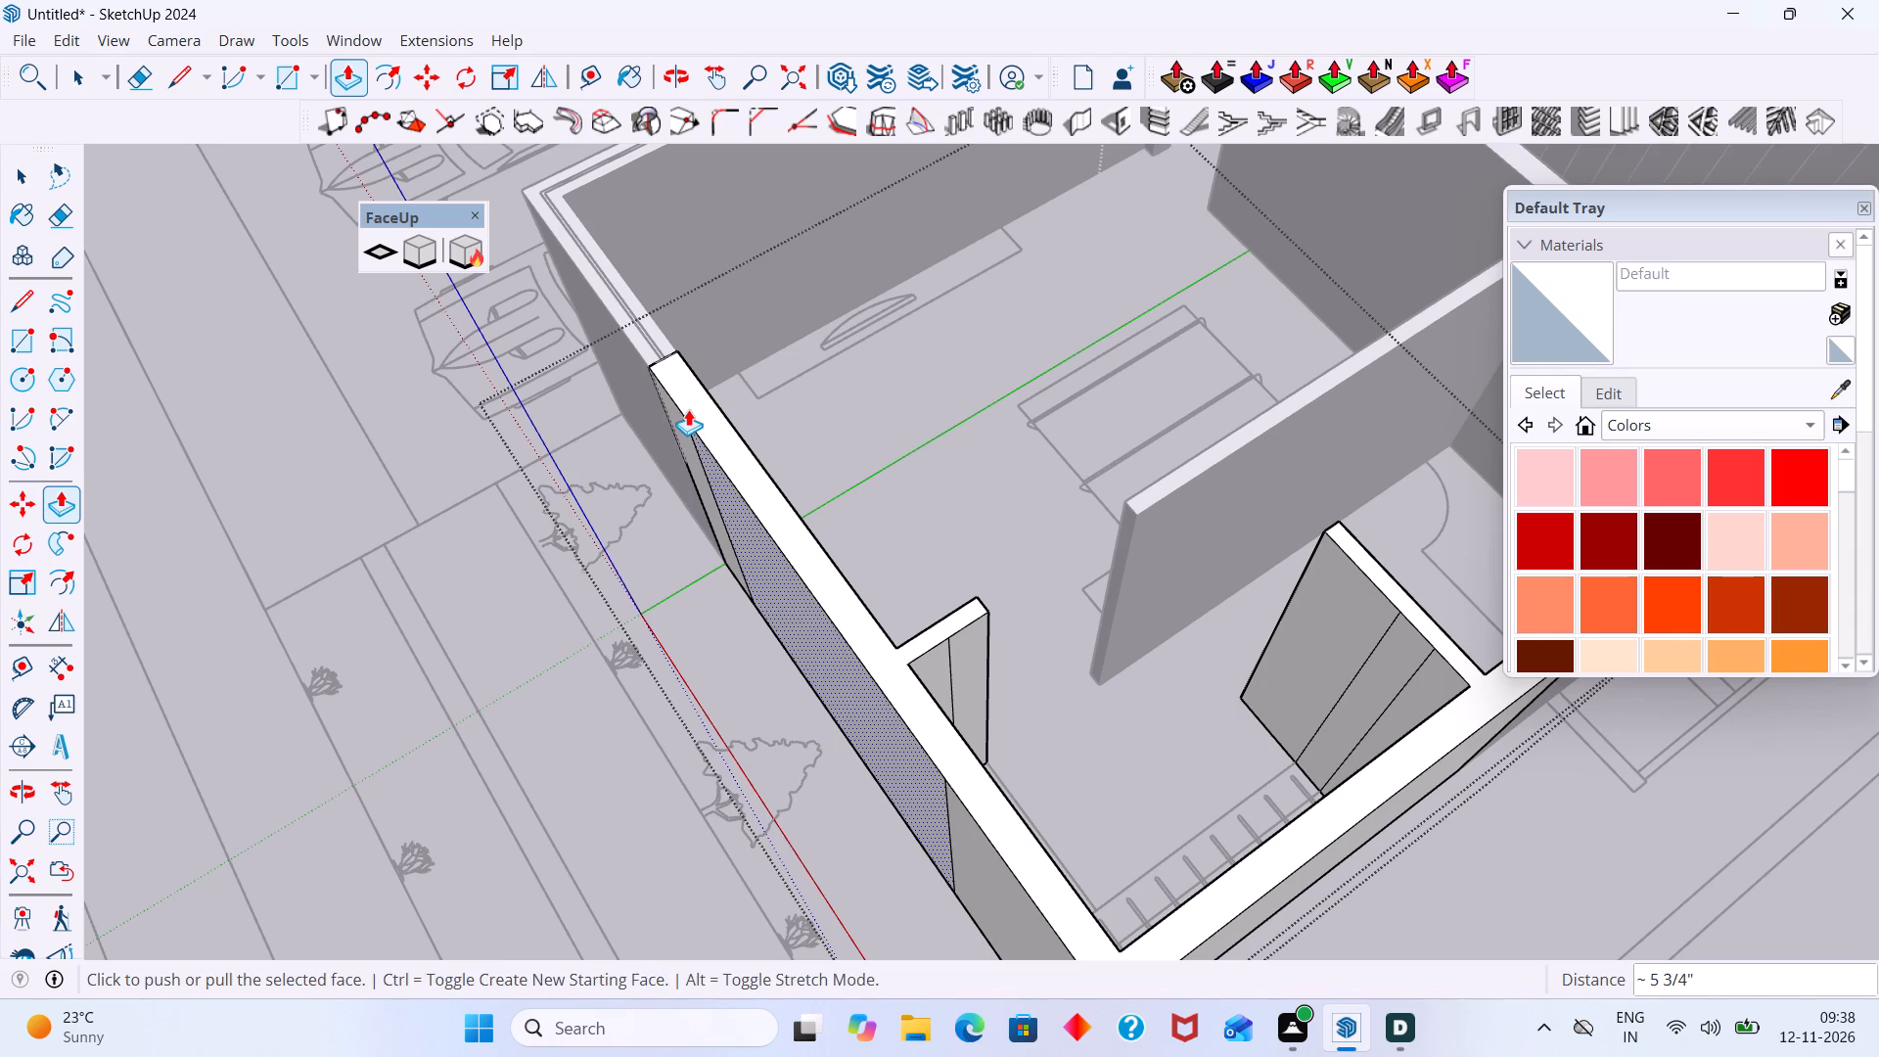
{"action": "key", "text": "space"}
{"action": "scroll", "coordinate": [709, 499], "scroll_direction": "down", "scroll_amount": 10}
{"action": "left_click", "coordinate": [1132, 771]}
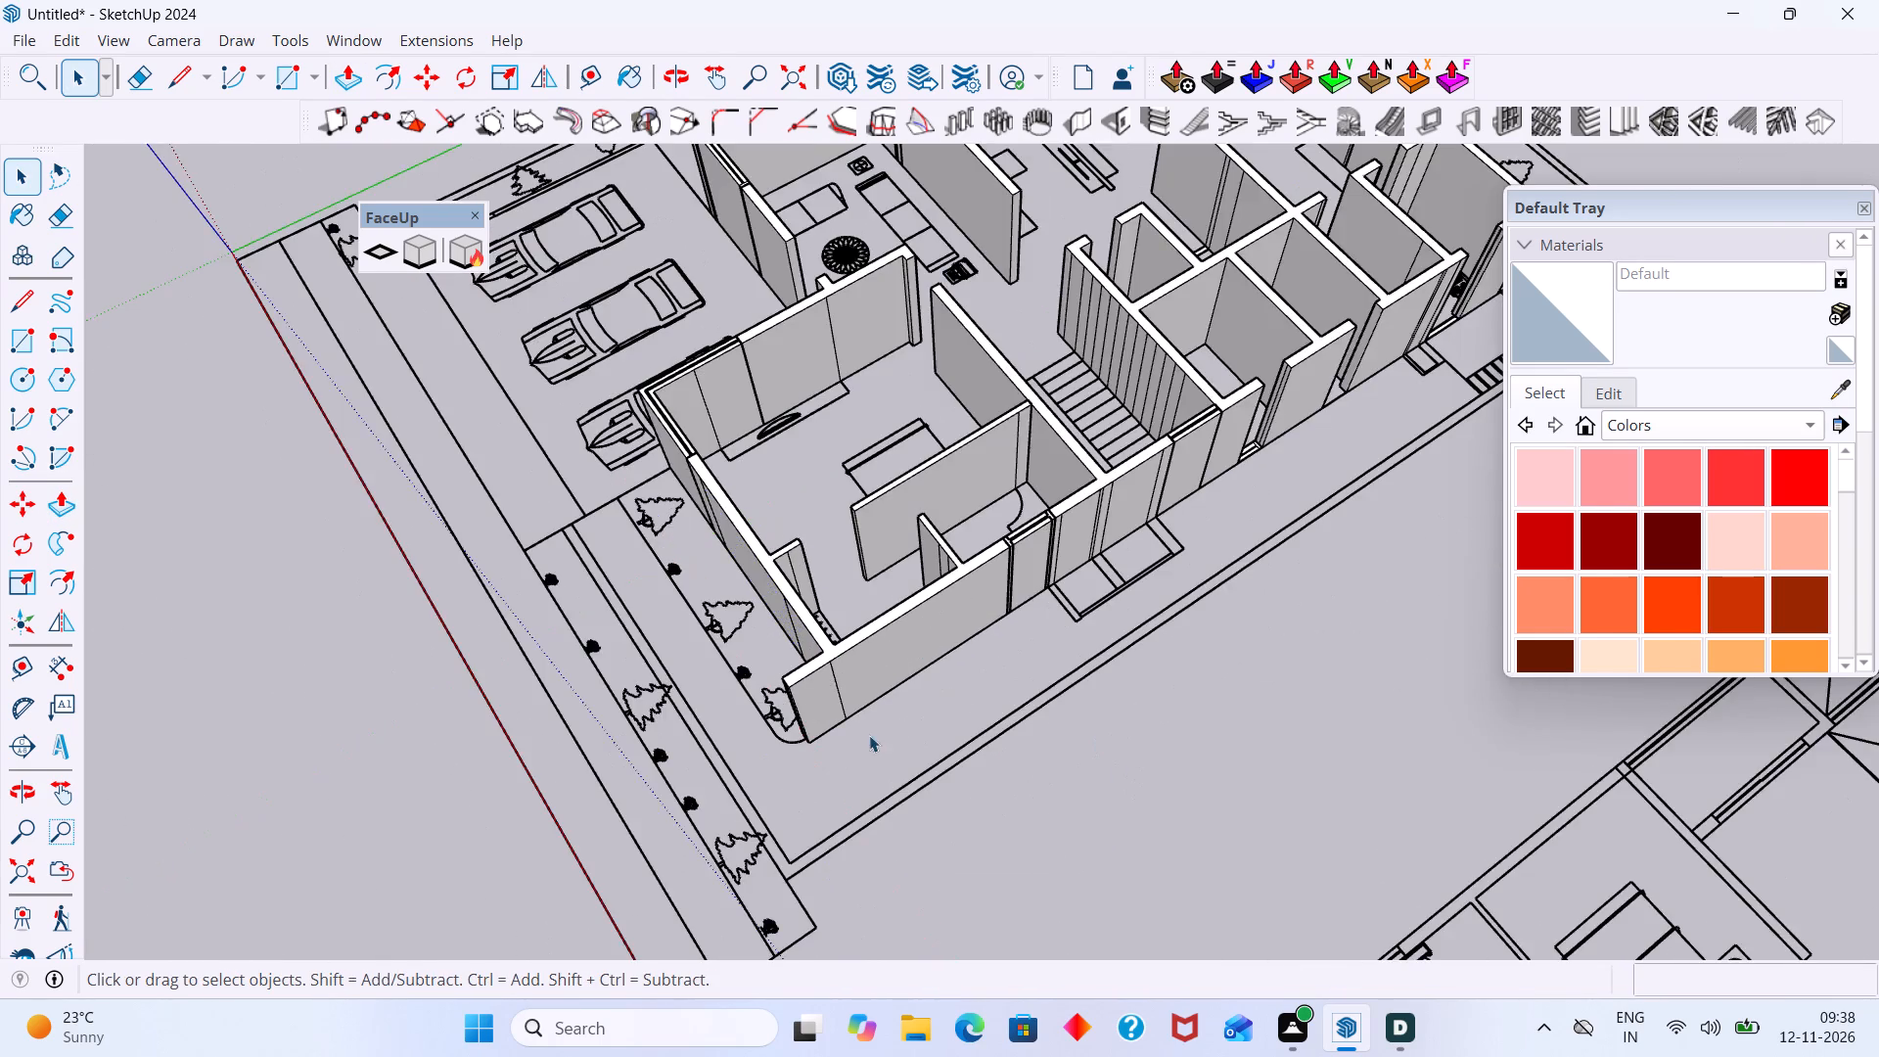
Erase the vertical seam lines on the bedroom corner wall's end face and on the outer face along the planted strip.
{"action": "middle_click_drag", "start_coordinate": [888, 717], "coordinate": [1202, 348]}
{"action": "middle_click_drag", "start_coordinate": [804, 540], "coordinate": [1098, 573]}
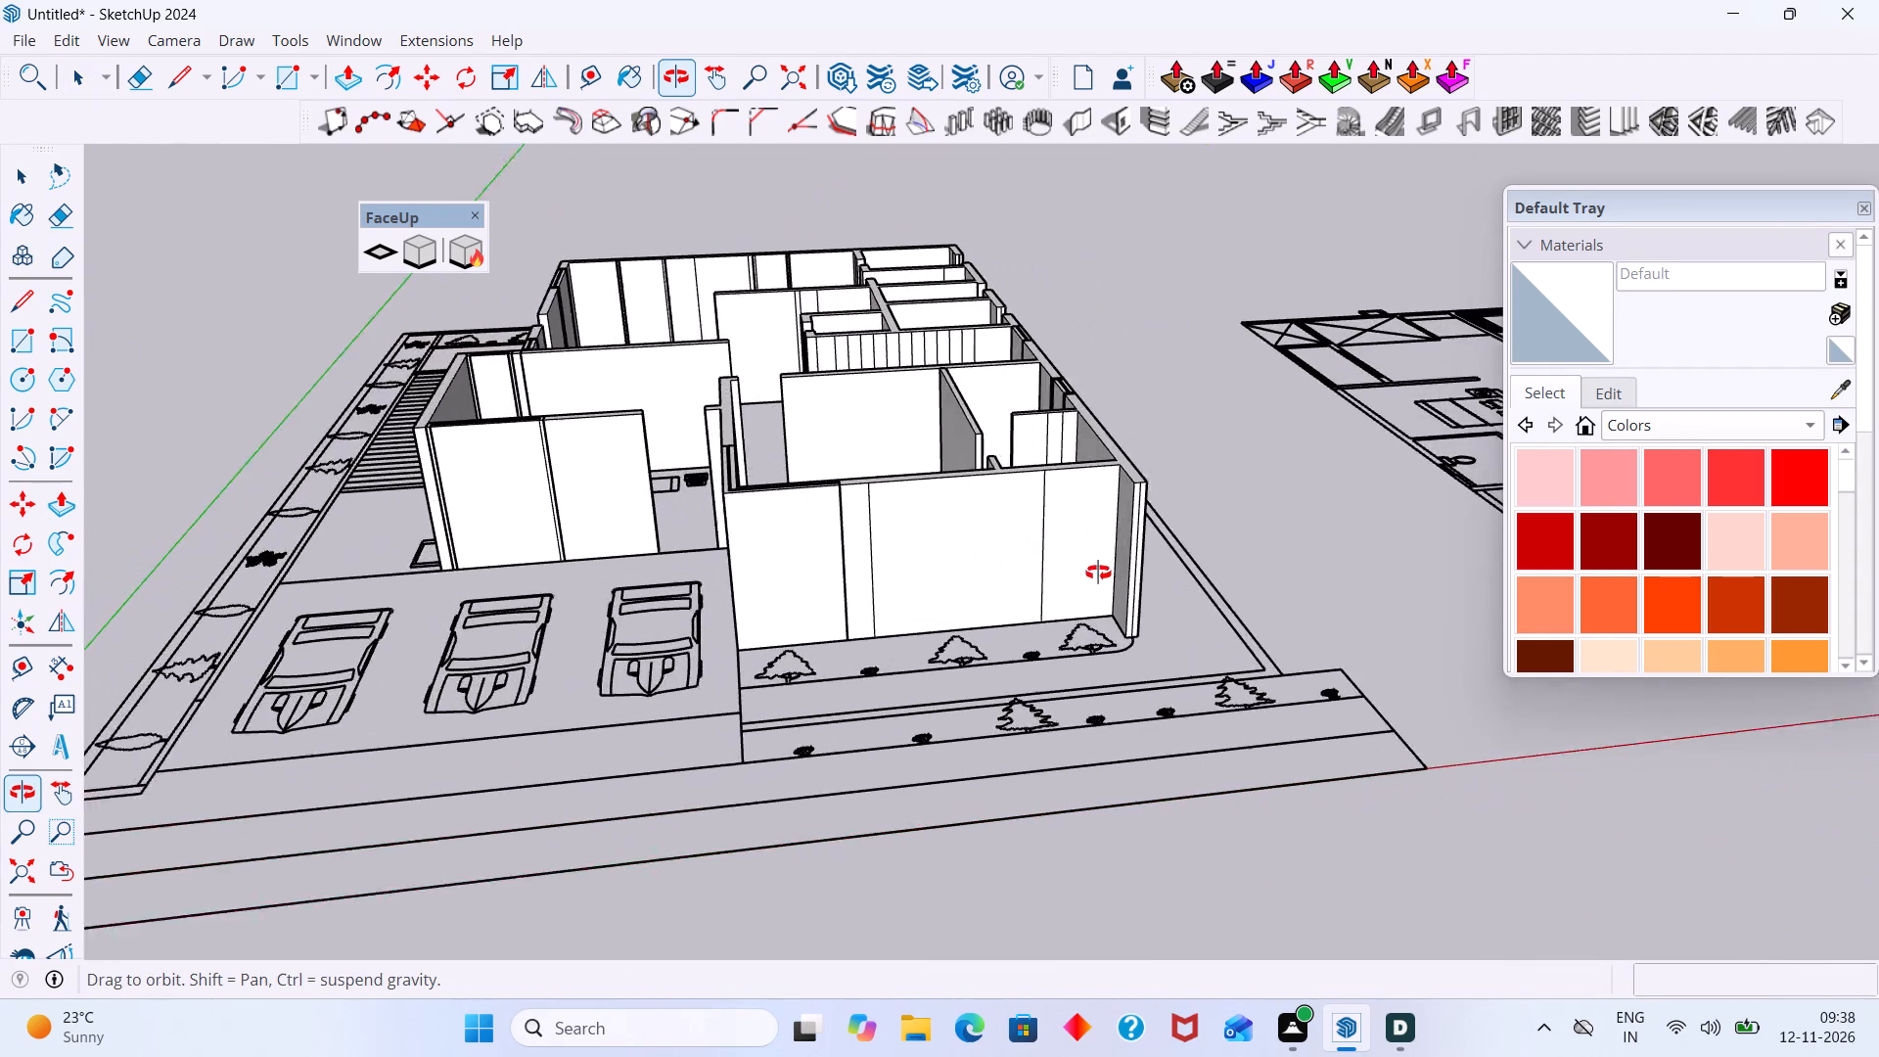
{"action": "middle_click_drag", "start_coordinate": [1098, 573], "coordinate": [1142, 577]}
{"action": "scroll", "coordinate": [1141, 621], "scroll_direction": "up", "scroll_amount": 6}
{"action": "scroll", "coordinate": [1134, 613], "scroll_direction": "down", "scroll_amount": 6}
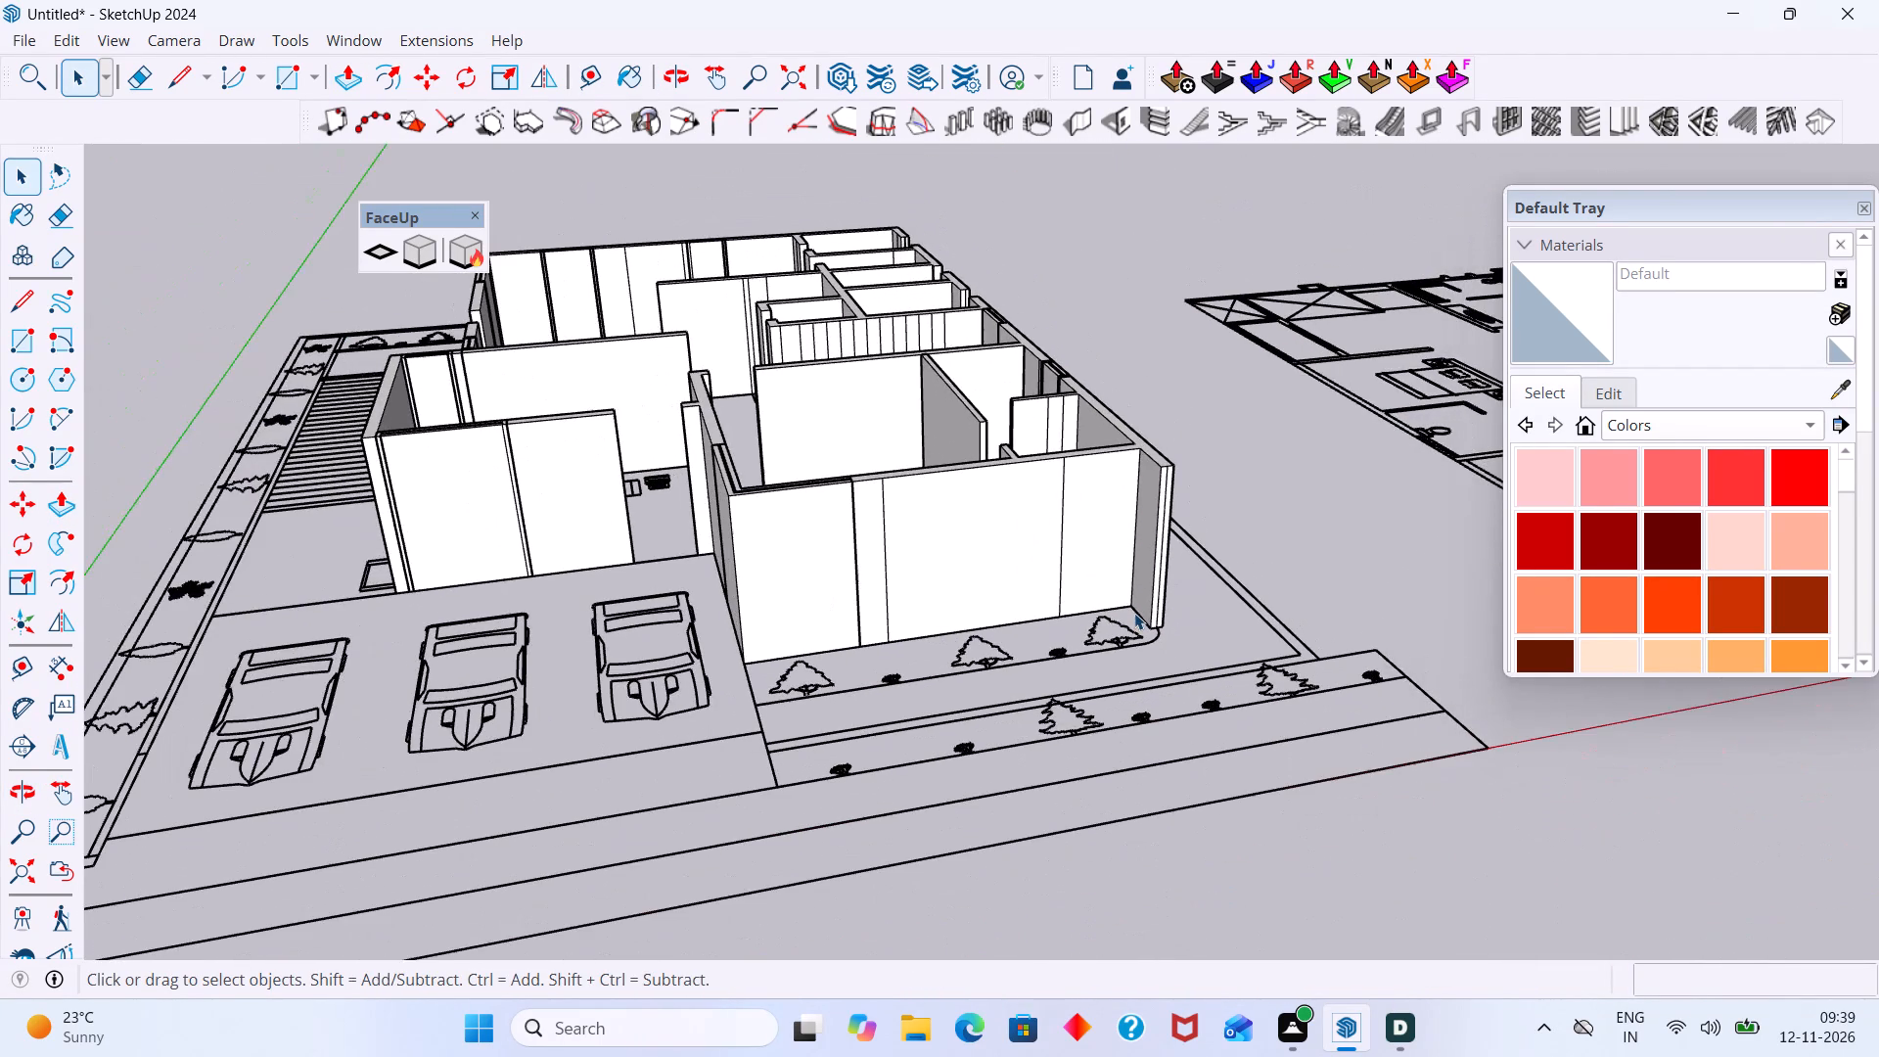
{"action": "scroll", "coordinate": [1166, 491], "scroll_direction": "up", "scroll_amount": 13}
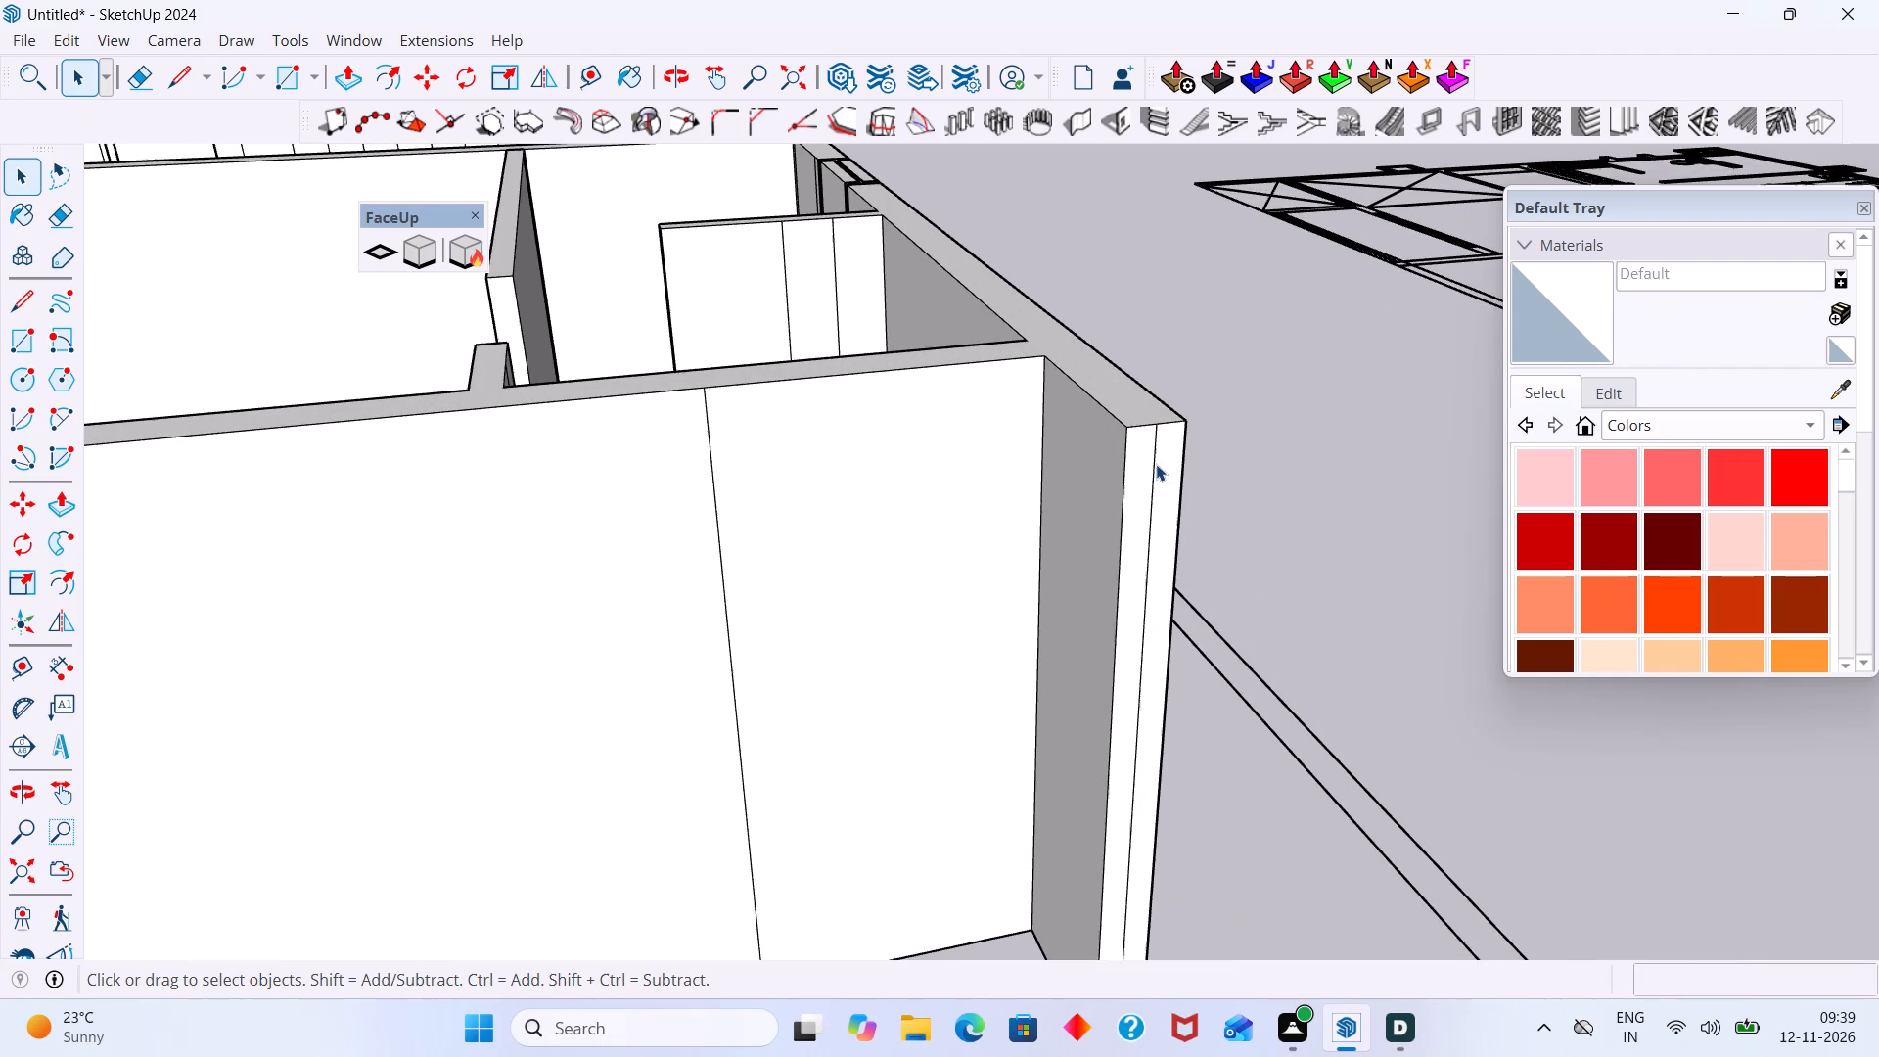
{"action": "left_click", "coordinate": [1156, 464]}
{"action": "double_click", "coordinate": [1150, 470]}
{"action": "double_click", "coordinate": [1150, 473]}
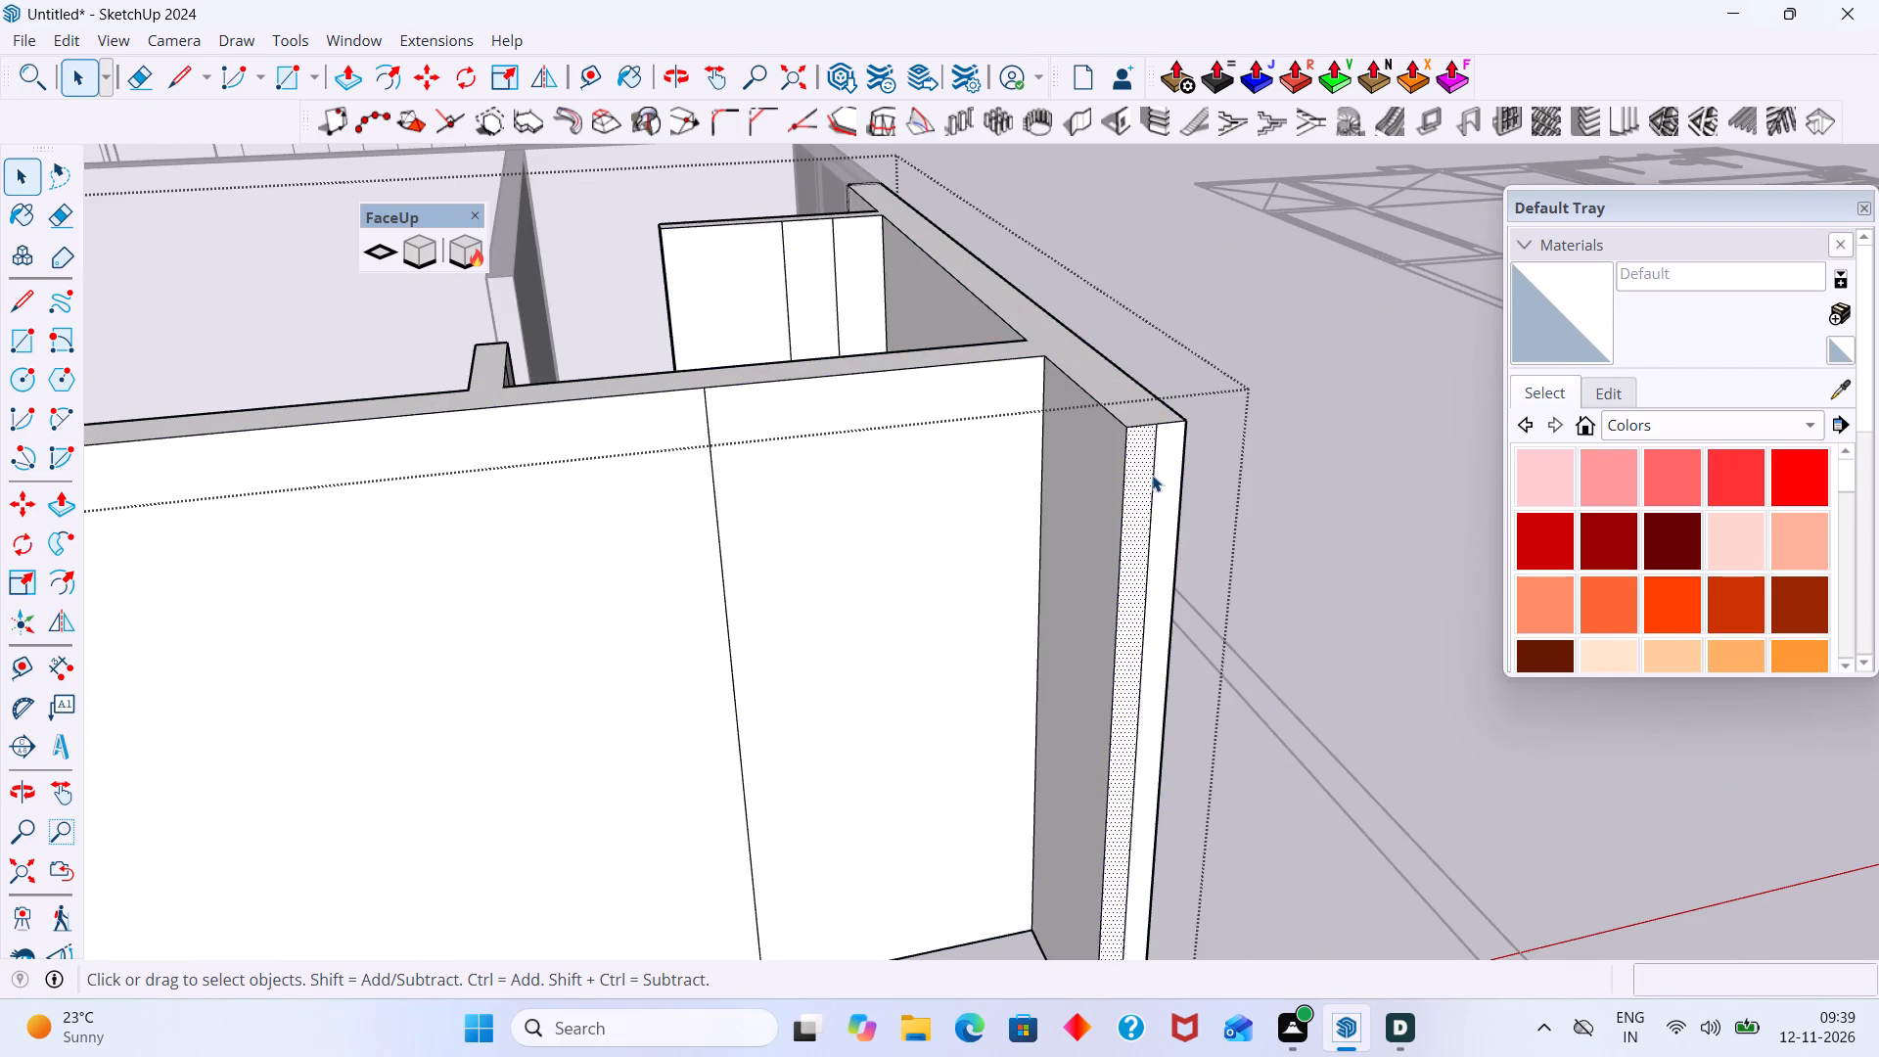
{"action": "key", "text": "e"}
{"action": "left_click_drag", "start_coordinate": [1160, 481], "coordinate": [1103, 514]}
{"action": "key", "text": "ctrl+z"}
{"action": "left_click_drag", "start_coordinate": [1157, 496], "coordinate": [1156, 505]}
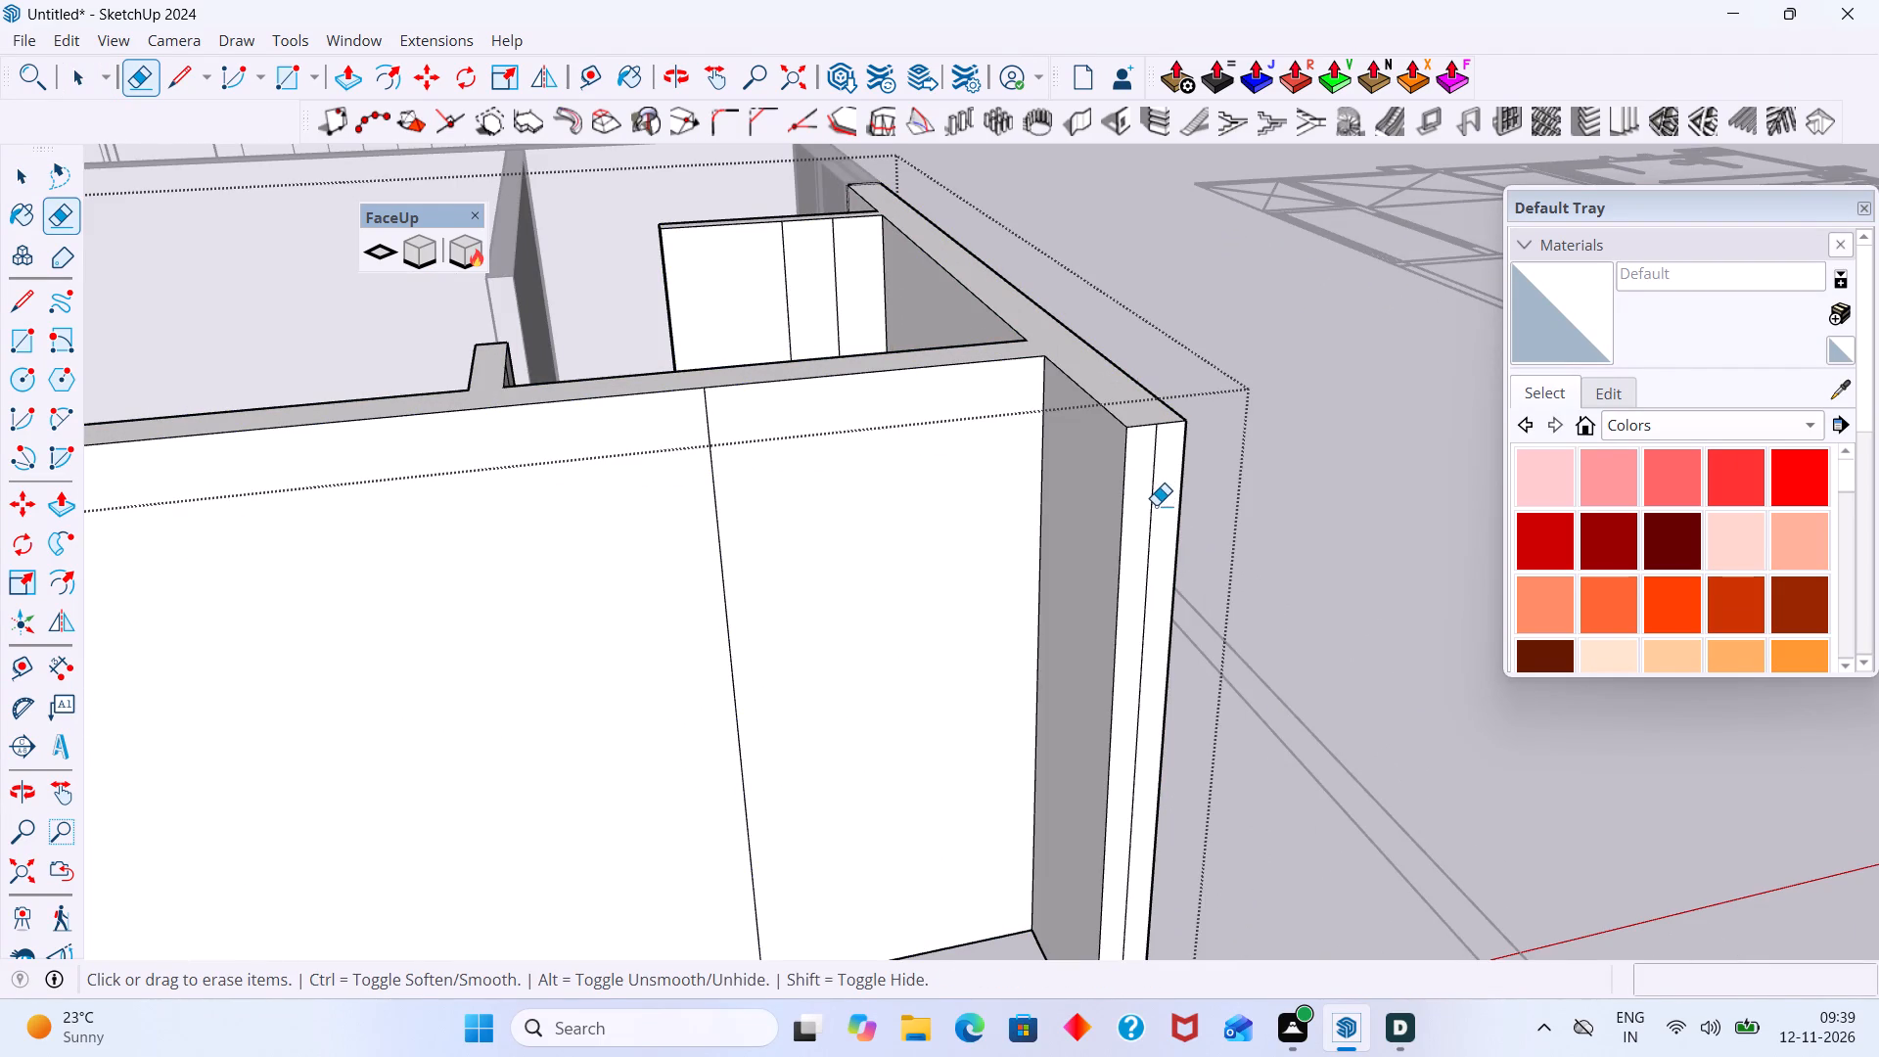
{"action": "left_click_drag", "start_coordinate": [1156, 505], "coordinate": [1151, 516]}
{"action": "scroll", "coordinate": [1146, 506], "scroll_direction": "down", "scroll_amount": 8}
{"action": "scroll", "coordinate": [982, 535], "scroll_direction": "up", "scroll_amount": 4}
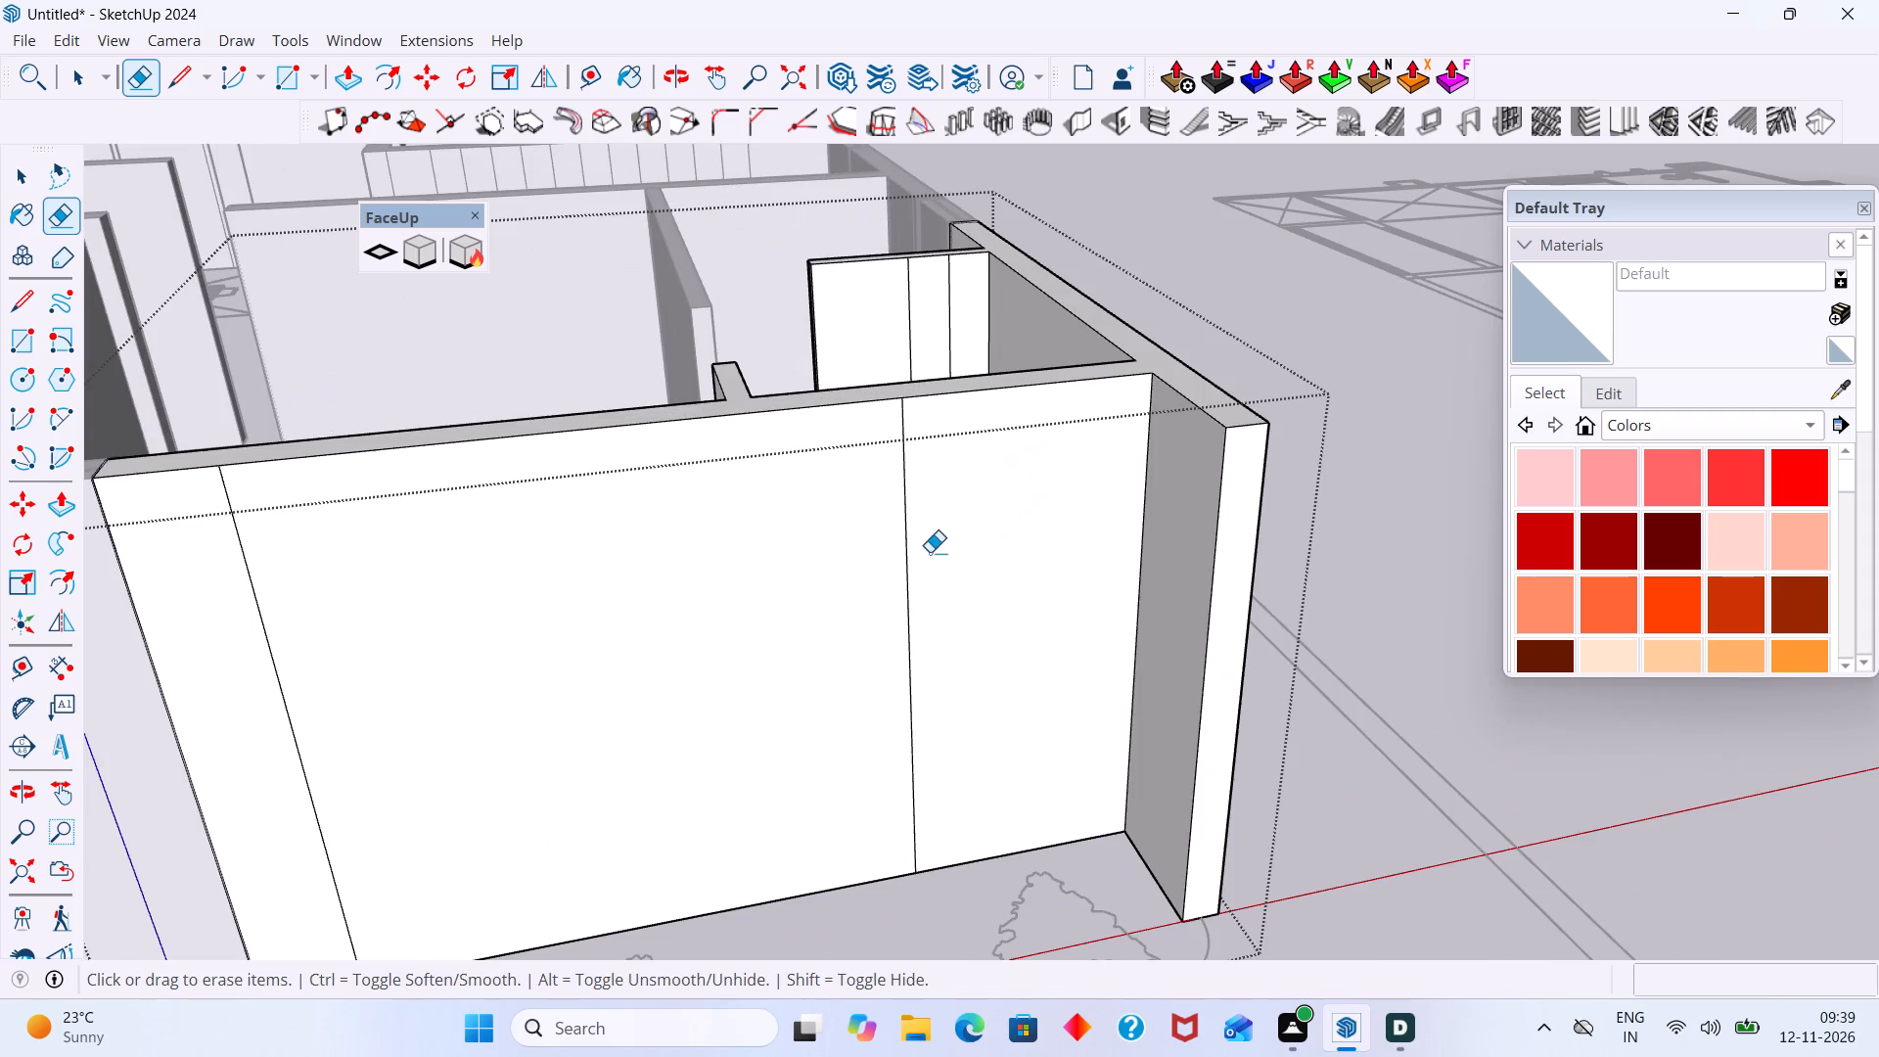
{"action": "left_click_drag", "start_coordinate": [930, 552], "coordinate": [830, 593]}
{"action": "scroll", "coordinate": [851, 576], "scroll_direction": "down", "scroll_amount": 5}
{"action": "left_click_drag", "start_coordinate": [566, 646], "coordinate": [459, 681]}
{"action": "scroll", "coordinate": [515, 647], "scroll_direction": "down", "scroll_amount": 9}
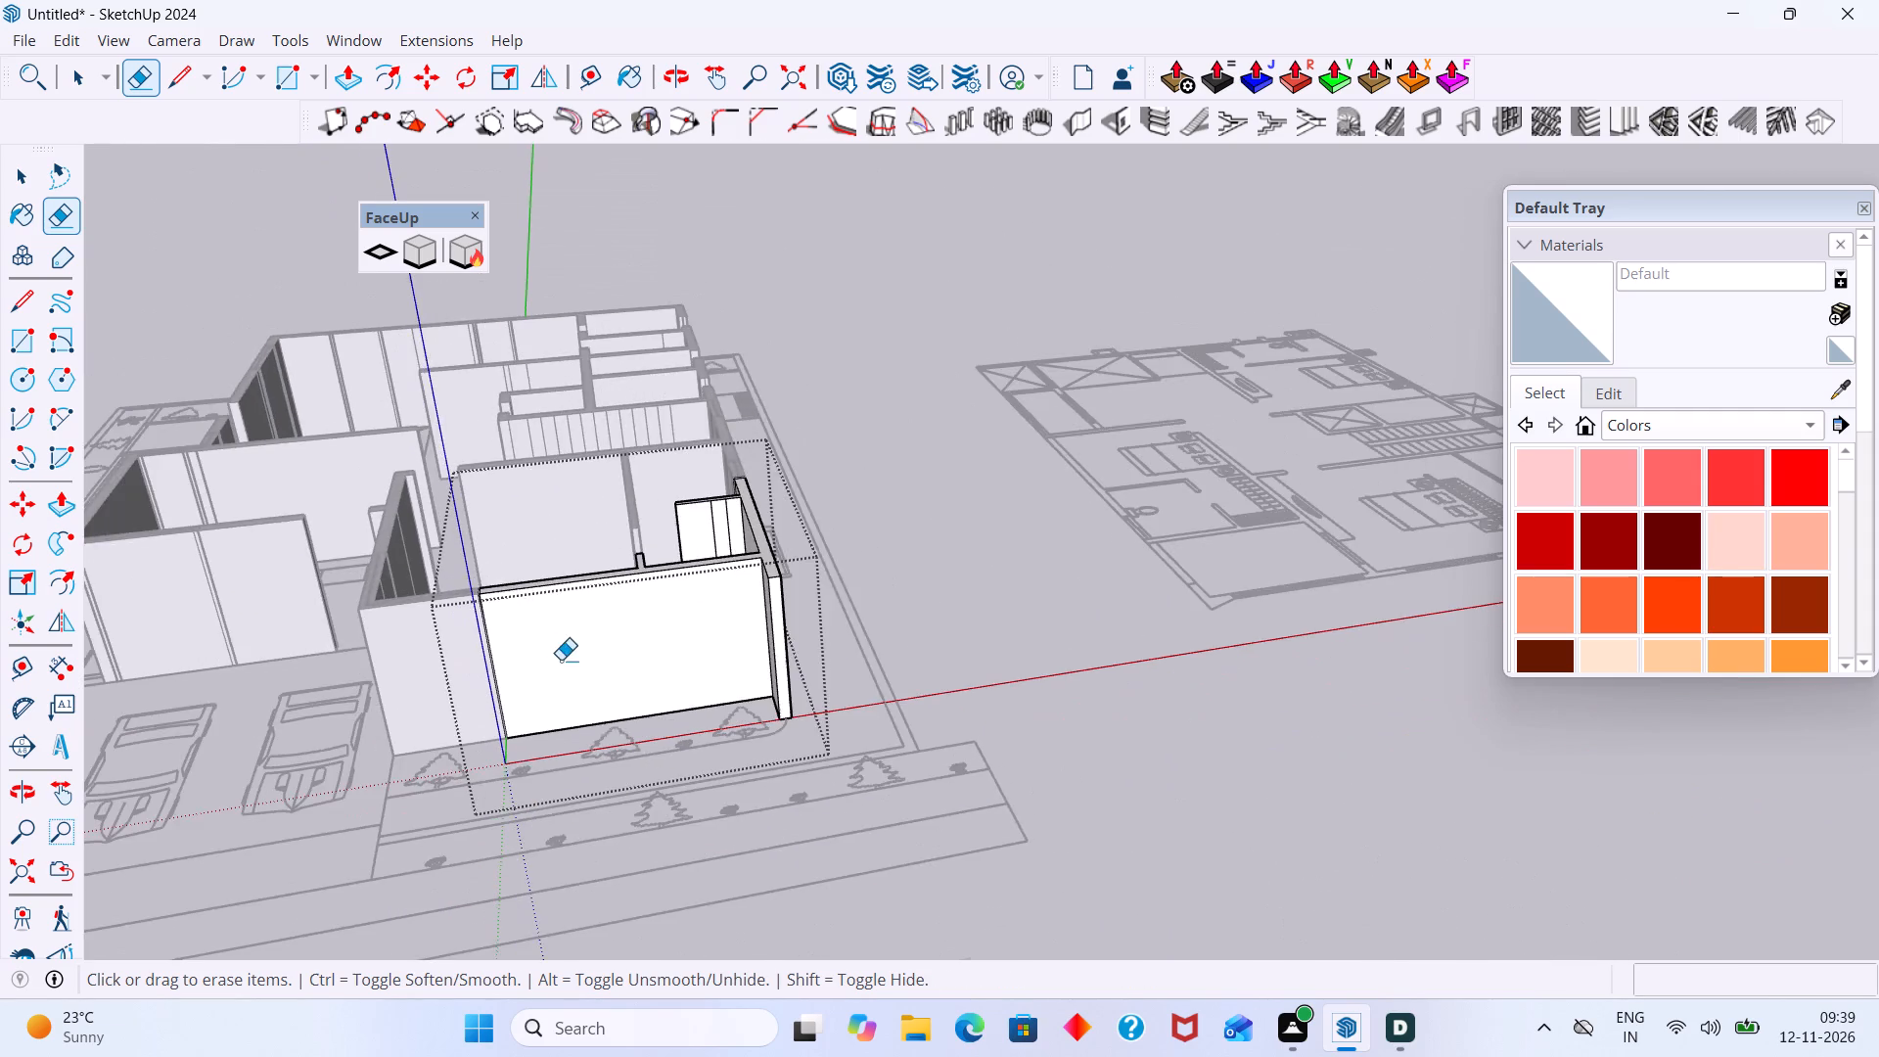
Erase the two vertical seam lines on the planted-strip wall's inner face beside the wardrobe corner.
{"action": "middle_click_drag", "start_coordinate": [582, 666], "coordinate": [723, 768]}
{"action": "middle_click_drag", "start_coordinate": [774, 734], "coordinate": [862, 747]}
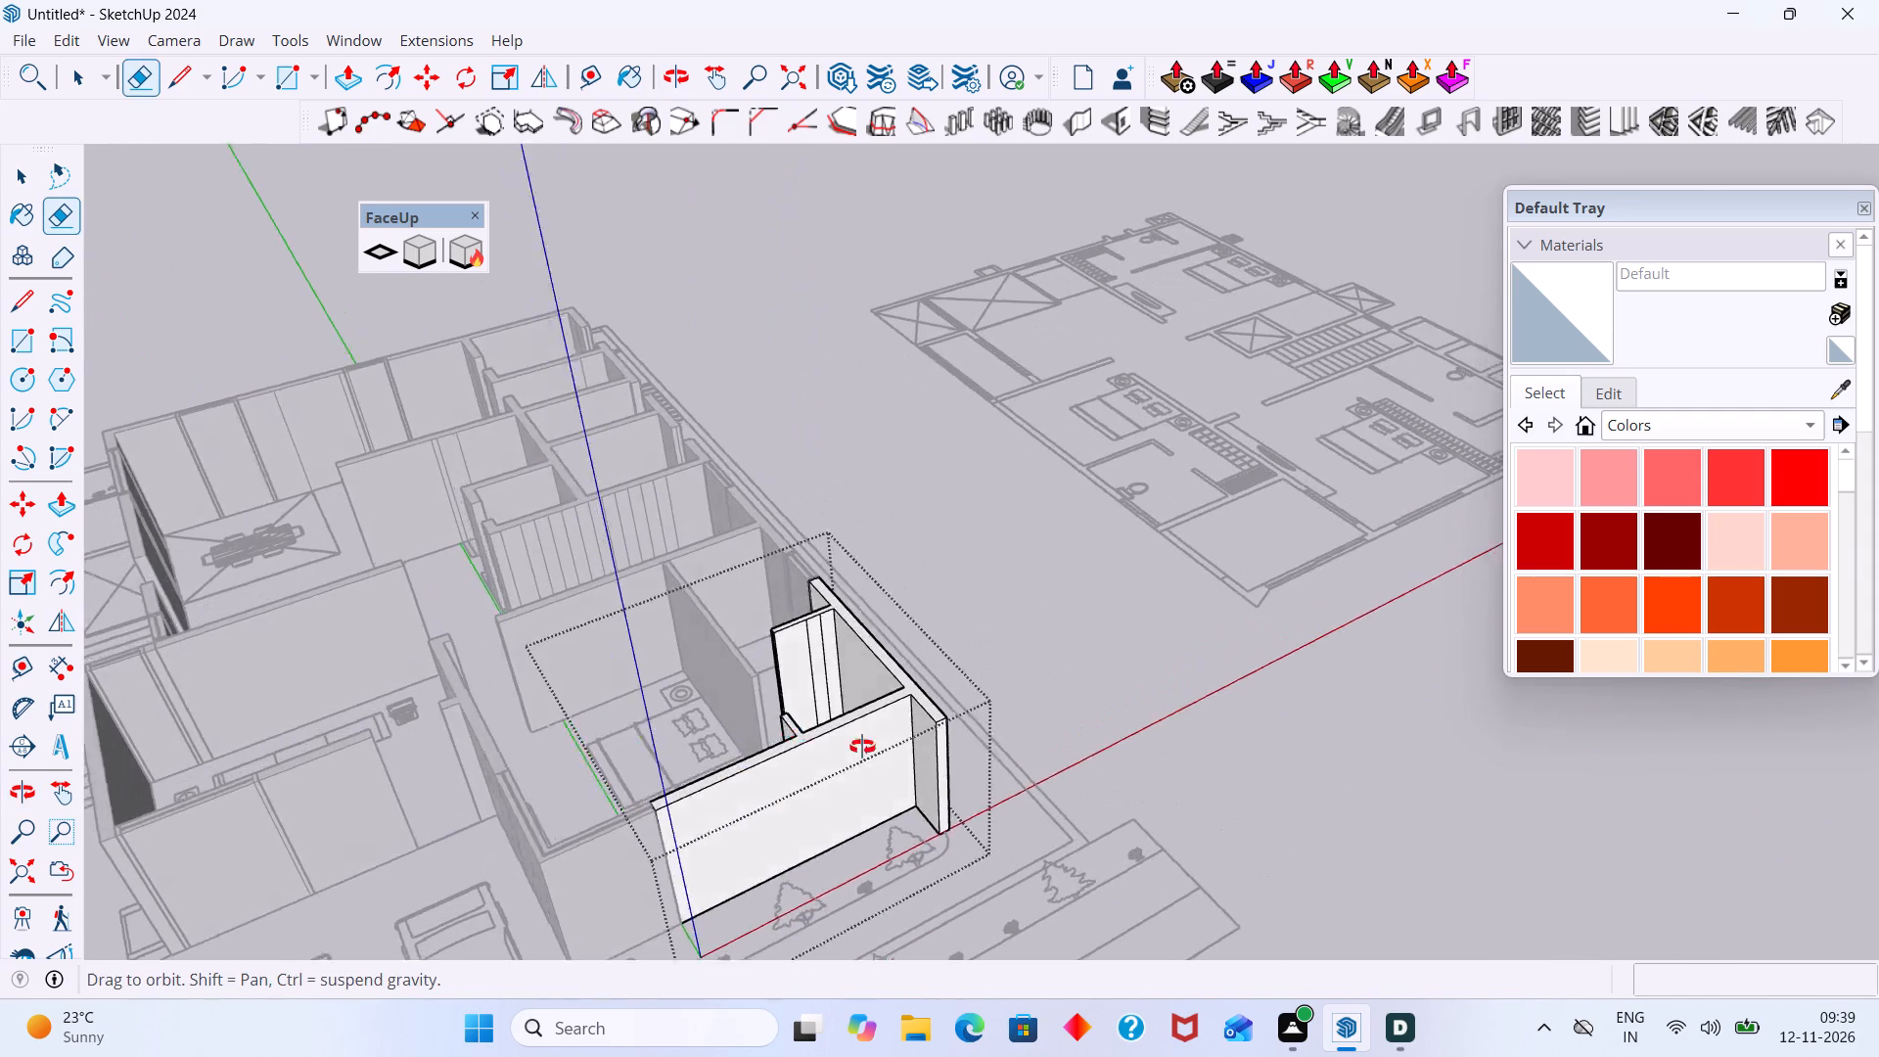
{"action": "middle_click_drag", "start_coordinate": [862, 747], "coordinate": [1404, 703]}
{"action": "scroll", "coordinate": [1392, 564], "scroll_direction": "up", "scroll_amount": 15}
{"action": "left_click_drag", "start_coordinate": [1419, 573], "coordinate": [1384, 511]}
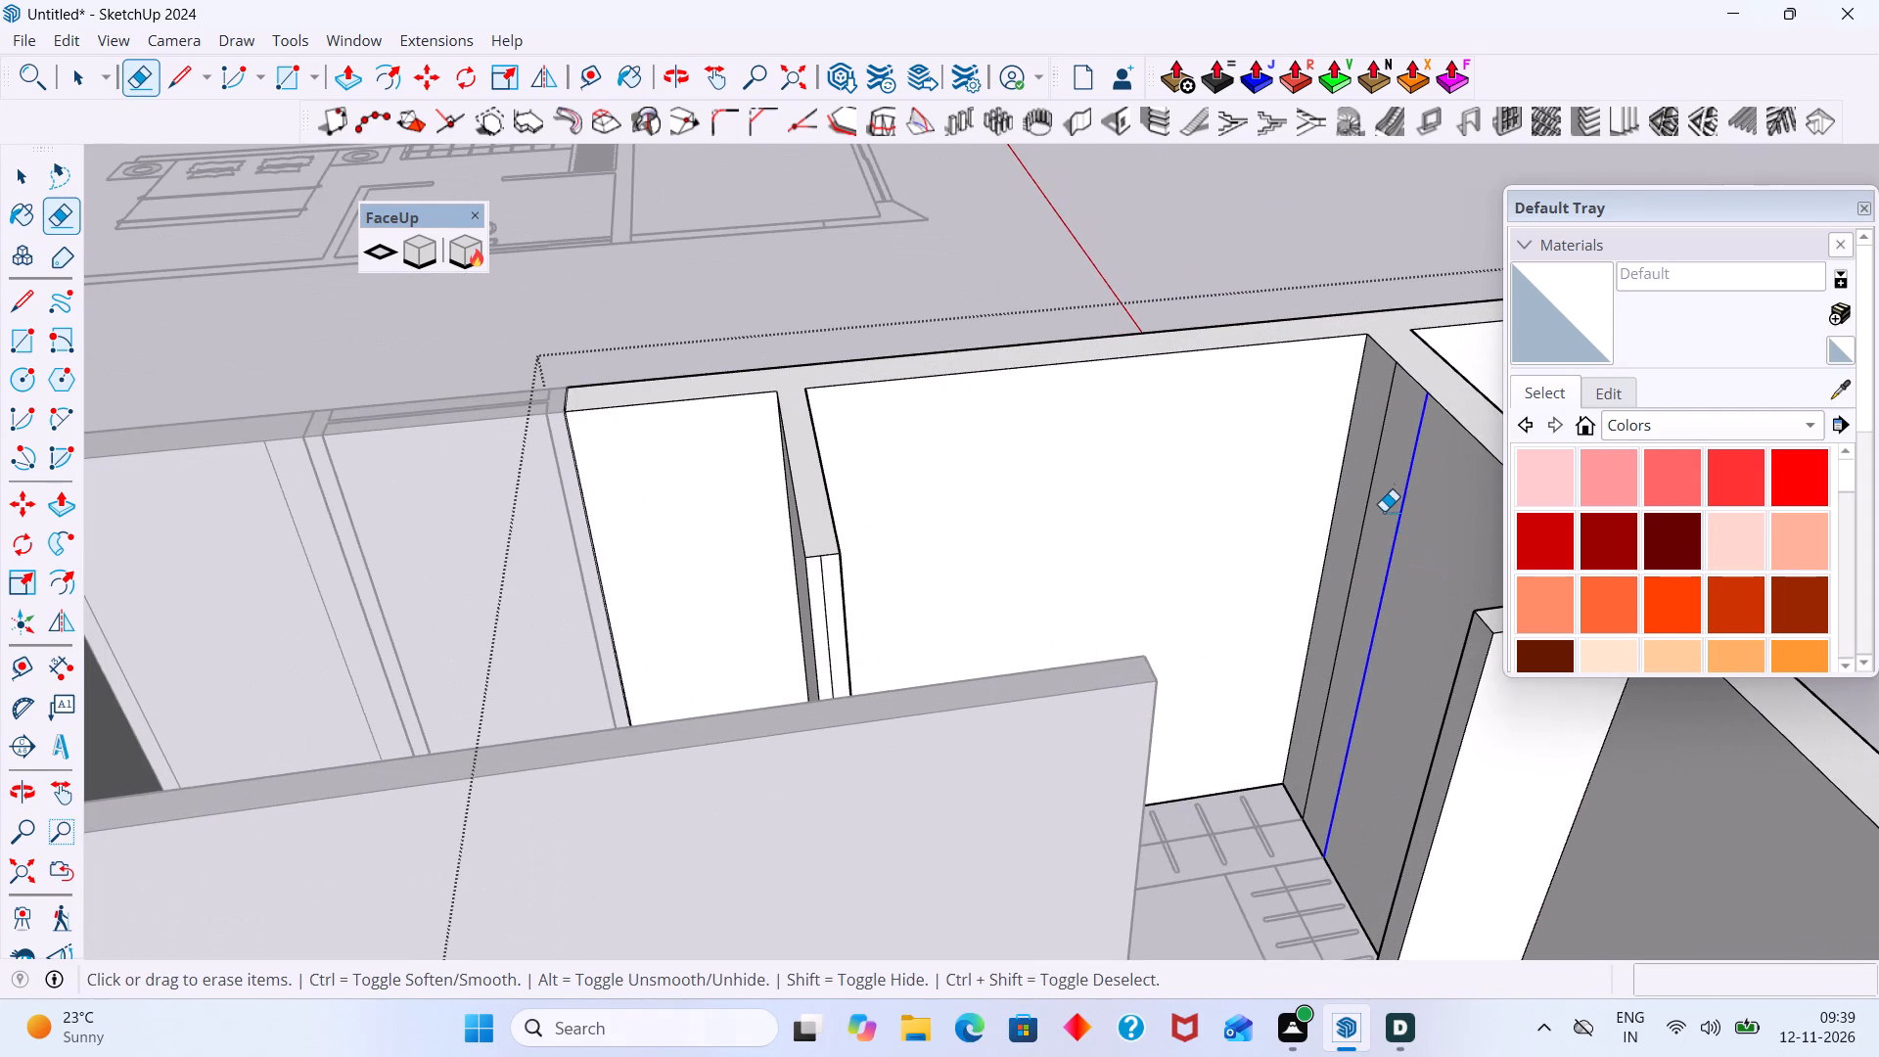
{"action": "left_click_drag", "start_coordinate": [1384, 511], "coordinate": [1377, 486]}
{"action": "left_click_drag", "start_coordinate": [1376, 480], "coordinate": [1371, 470]}
Erase the vertical seam lines on the short stub wall by the wardrobe and on the bedroom side wall's outer face.
{"action": "scroll", "coordinate": [1349, 478], "scroll_direction": "down", "scroll_amount": 5}
{"action": "middle_click_drag", "start_coordinate": [1314, 547], "coordinate": [925, 519]}
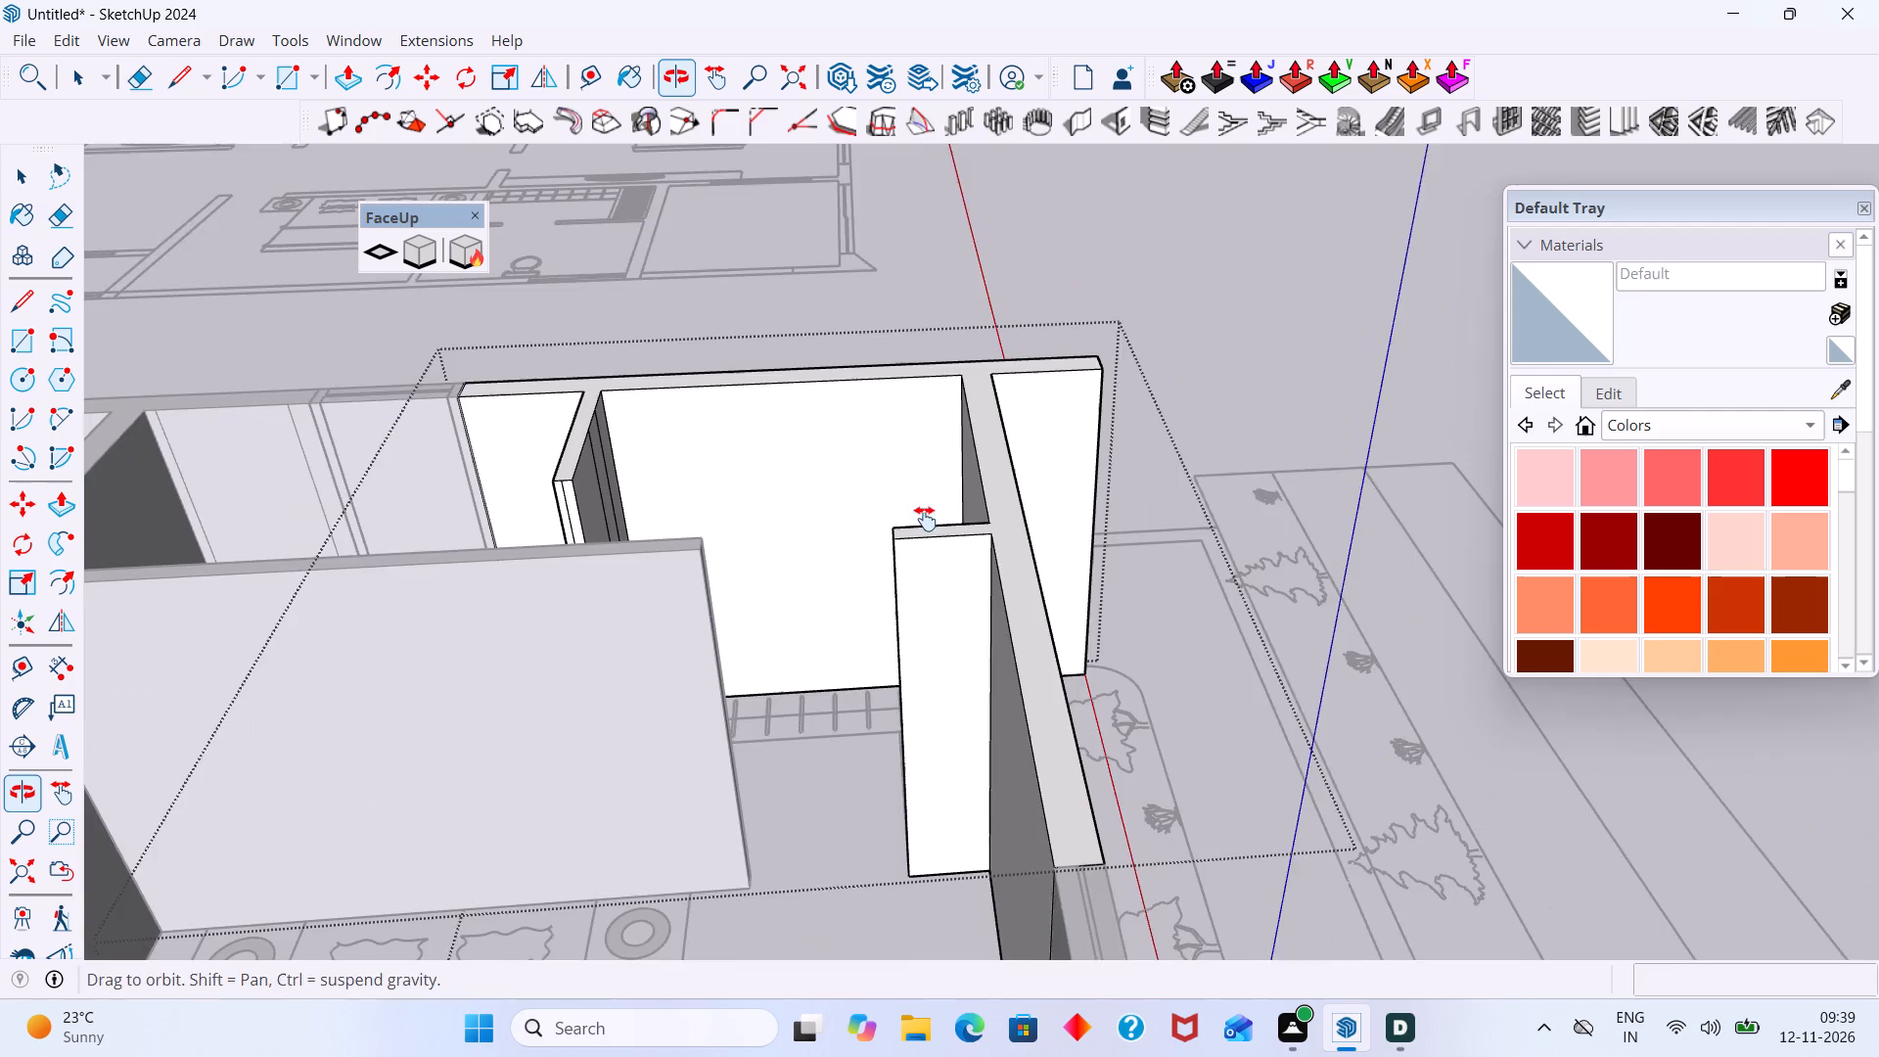
{"action": "middle_click_drag", "start_coordinate": [925, 519], "coordinate": [917, 518]}
{"action": "middle_click_drag", "start_coordinate": [896, 540], "coordinate": [1485, 547]}
{"action": "middle_click_drag", "start_coordinate": [1241, 547], "coordinate": [1702, 543]}
{"action": "middle_click_drag", "start_coordinate": [1169, 388], "coordinate": [1331, 389]}
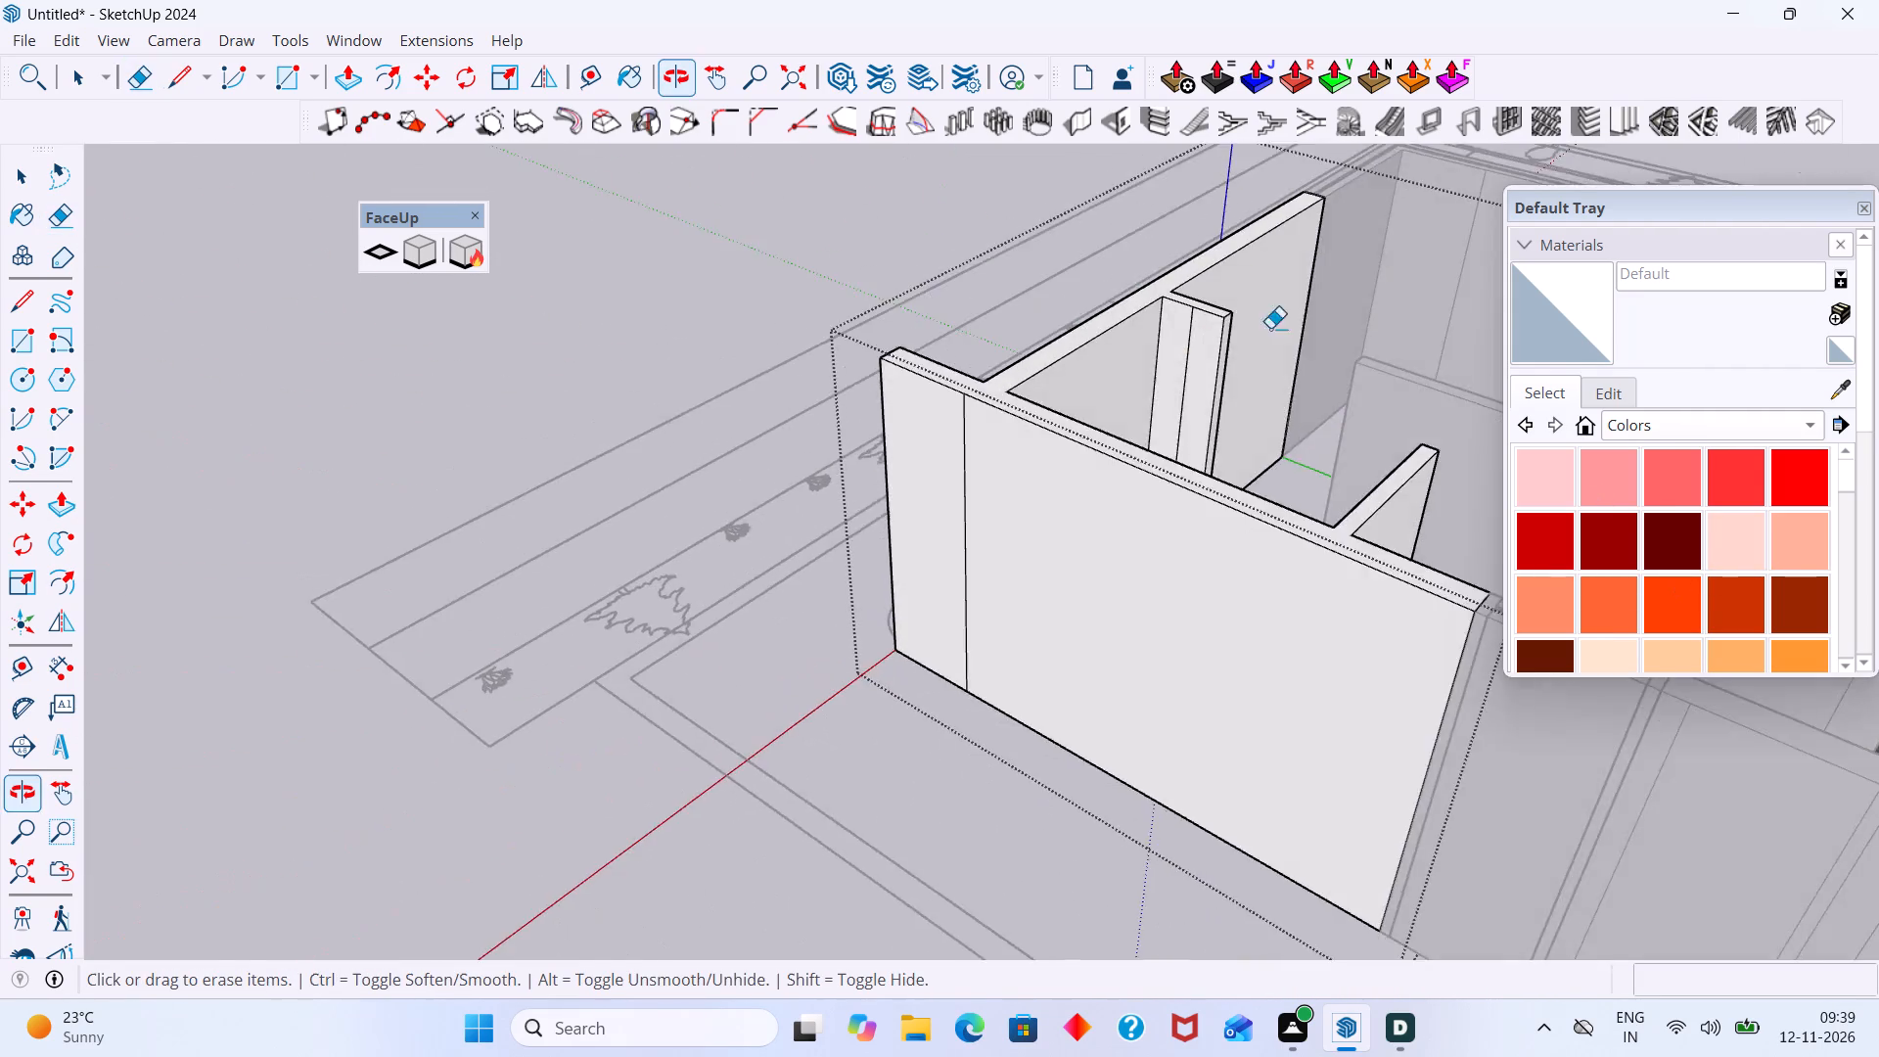
{"action": "scroll", "coordinate": [1232, 308], "scroll_direction": "up", "scroll_amount": 11}
{"action": "left_click_drag", "start_coordinate": [1161, 381], "coordinate": [1111, 399]}
{"action": "scroll", "coordinate": [1097, 400], "scroll_direction": "down", "scroll_amount": 10}
{"action": "scroll", "coordinate": [718, 647], "scroll_direction": "up", "scroll_amount": 4}
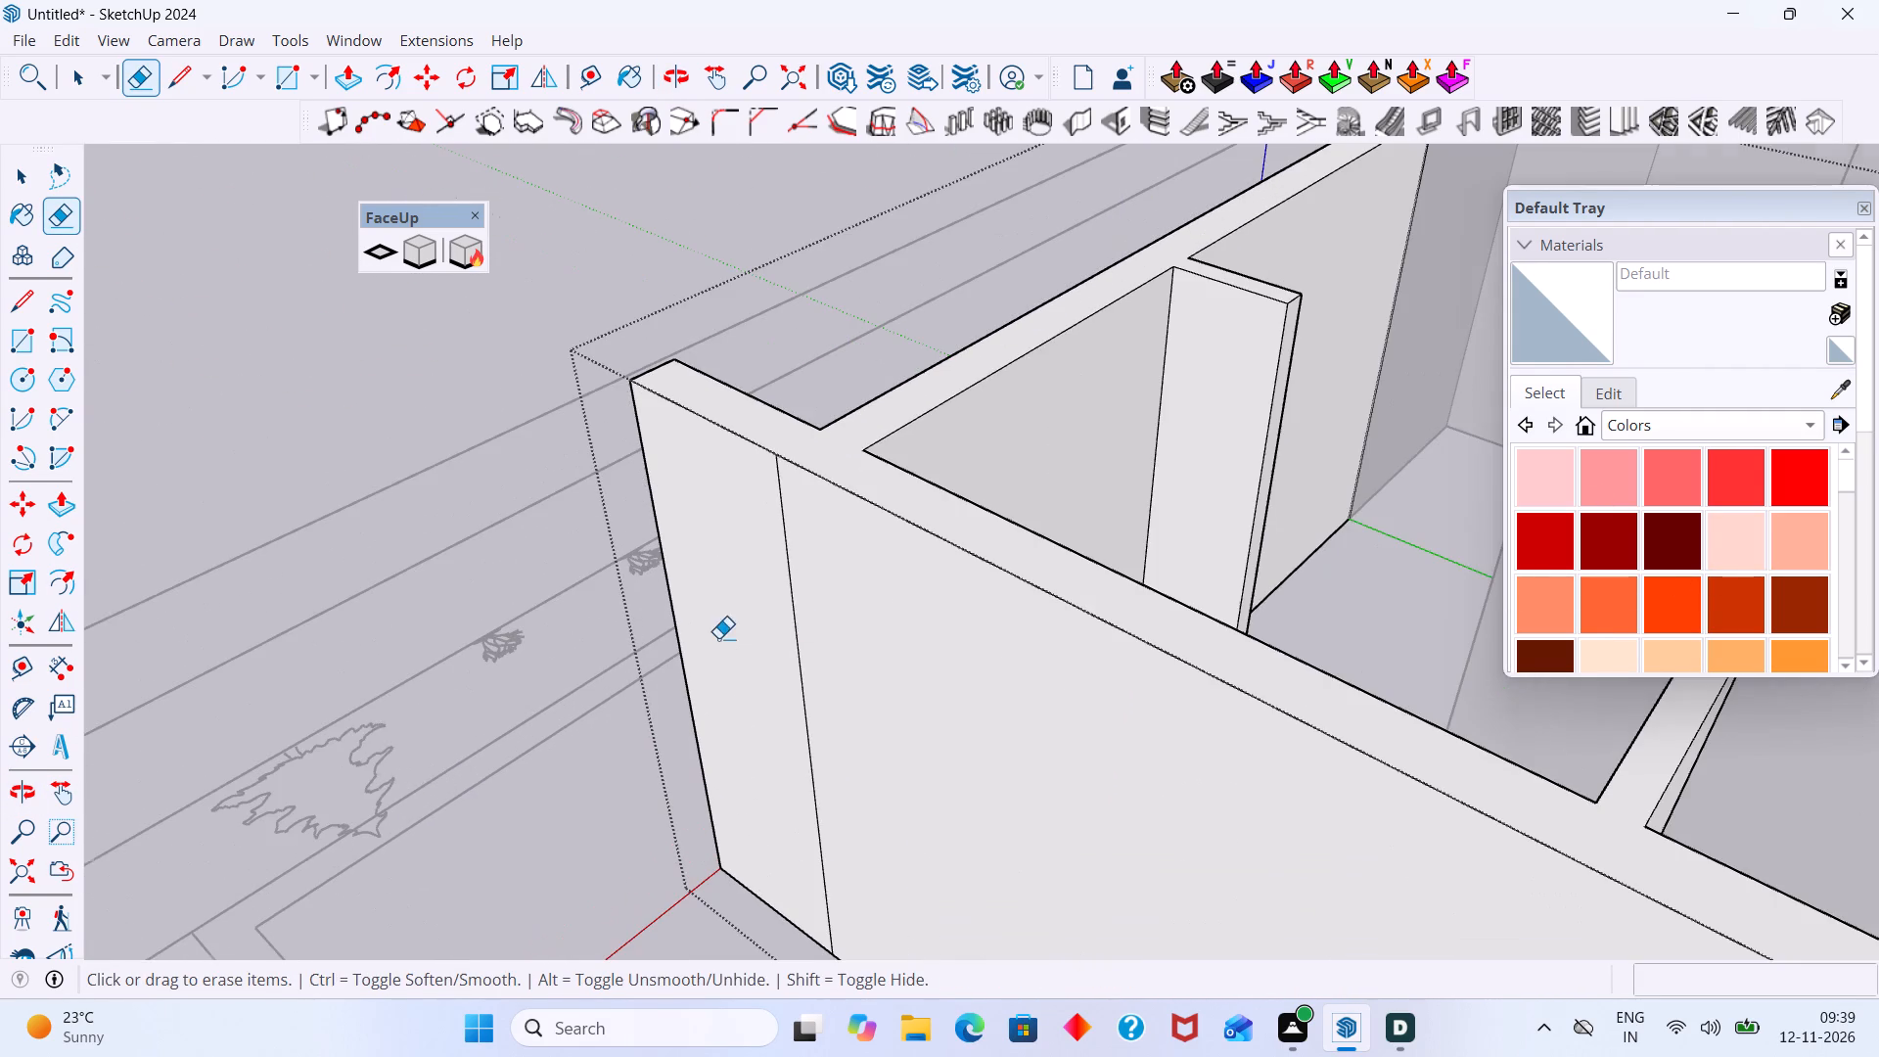
{"action": "left_click_drag", "start_coordinate": [827, 615], "coordinate": [723, 613]}
Erase the vertical seam line on the free end of the partition beside the wardrobe.
{"action": "scroll", "coordinate": [735, 603], "scroll_direction": "down", "scroll_amount": 15}
{"action": "scroll", "coordinate": [746, 567], "scroll_direction": "up", "scroll_amount": 1}
{"action": "scroll", "coordinate": [745, 565], "scroll_direction": "down", "scroll_amount": 4}
{"action": "middle_click_drag", "start_coordinate": [777, 587], "coordinate": [432, 604]}
{"action": "middle_click_drag", "start_coordinate": [869, 479], "coordinate": [477, 516]}
{"action": "scroll", "coordinate": [850, 487], "scroll_direction": "up", "scroll_amount": 13}
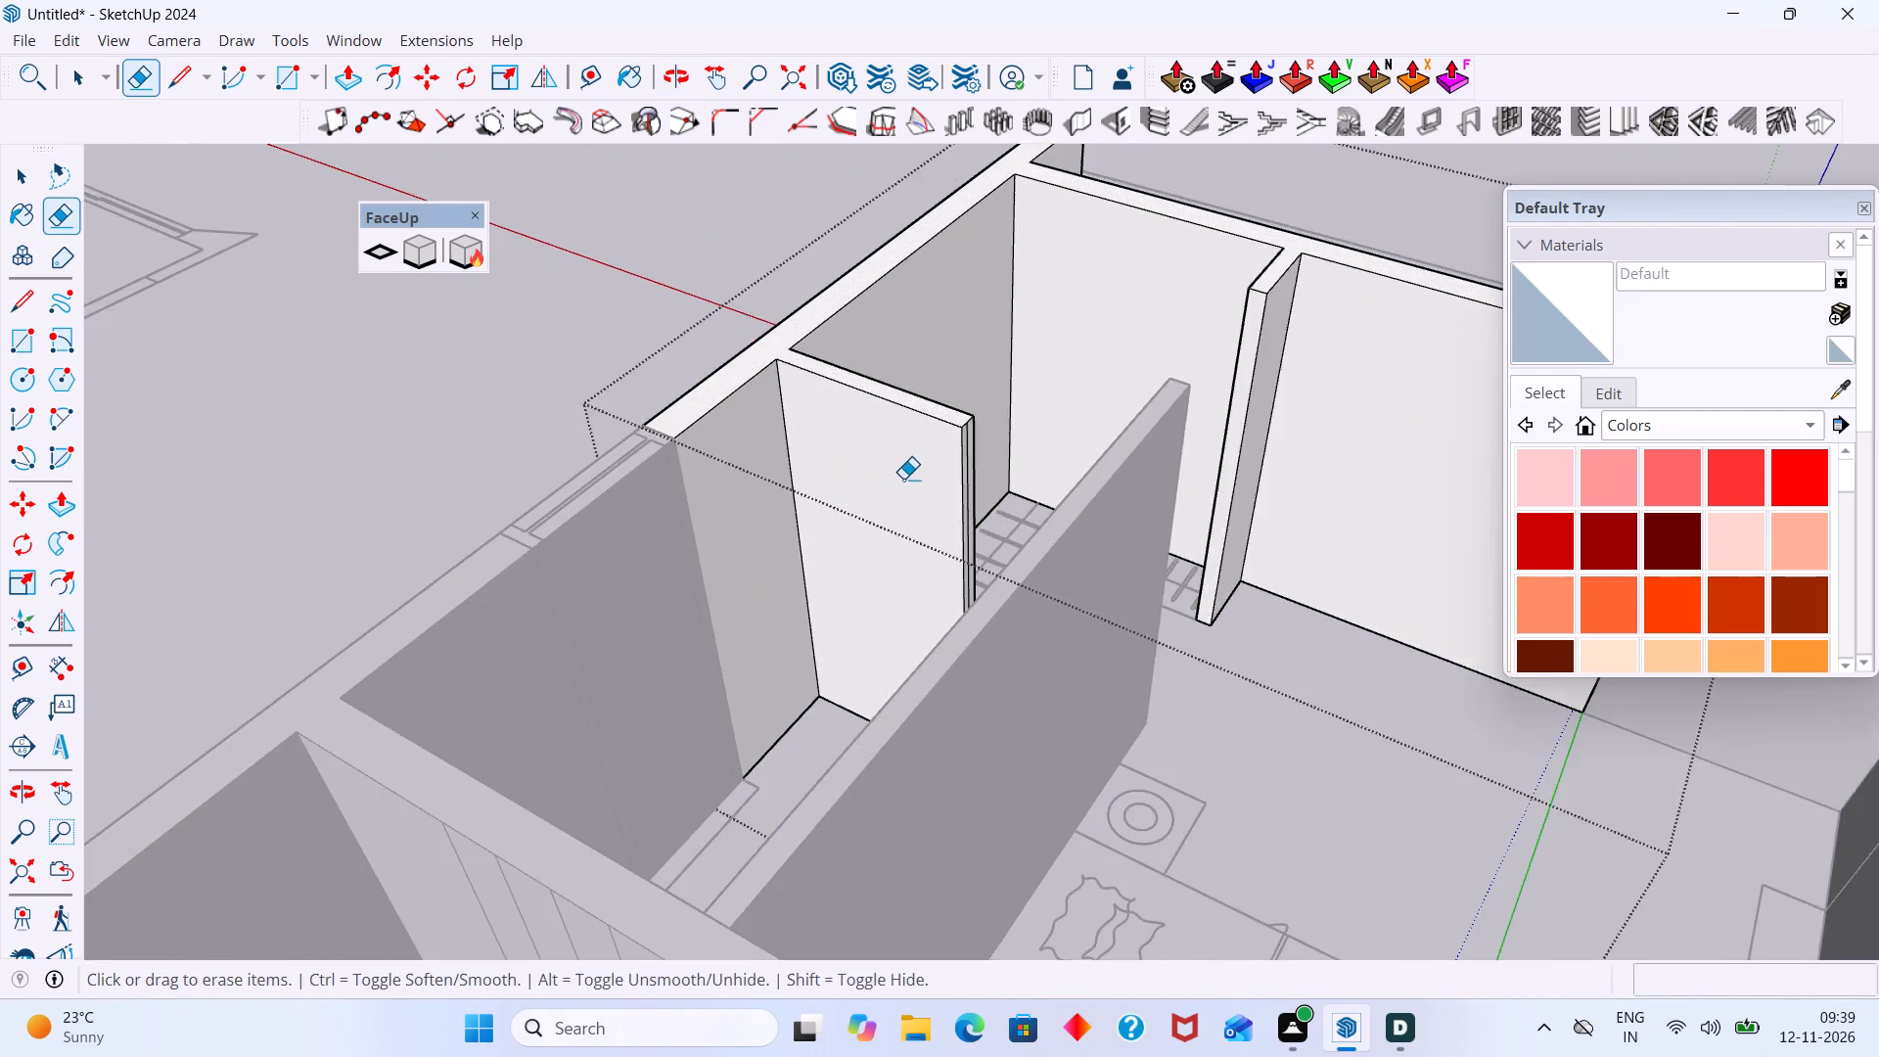
{"action": "middle_click_drag", "start_coordinate": [903, 479], "coordinate": [657, 501]}
{"action": "scroll", "coordinate": [842, 442], "scroll_direction": "up", "scroll_amount": 12}
{"action": "left_click_drag", "start_coordinate": [745, 441], "coordinate": [700, 484]}
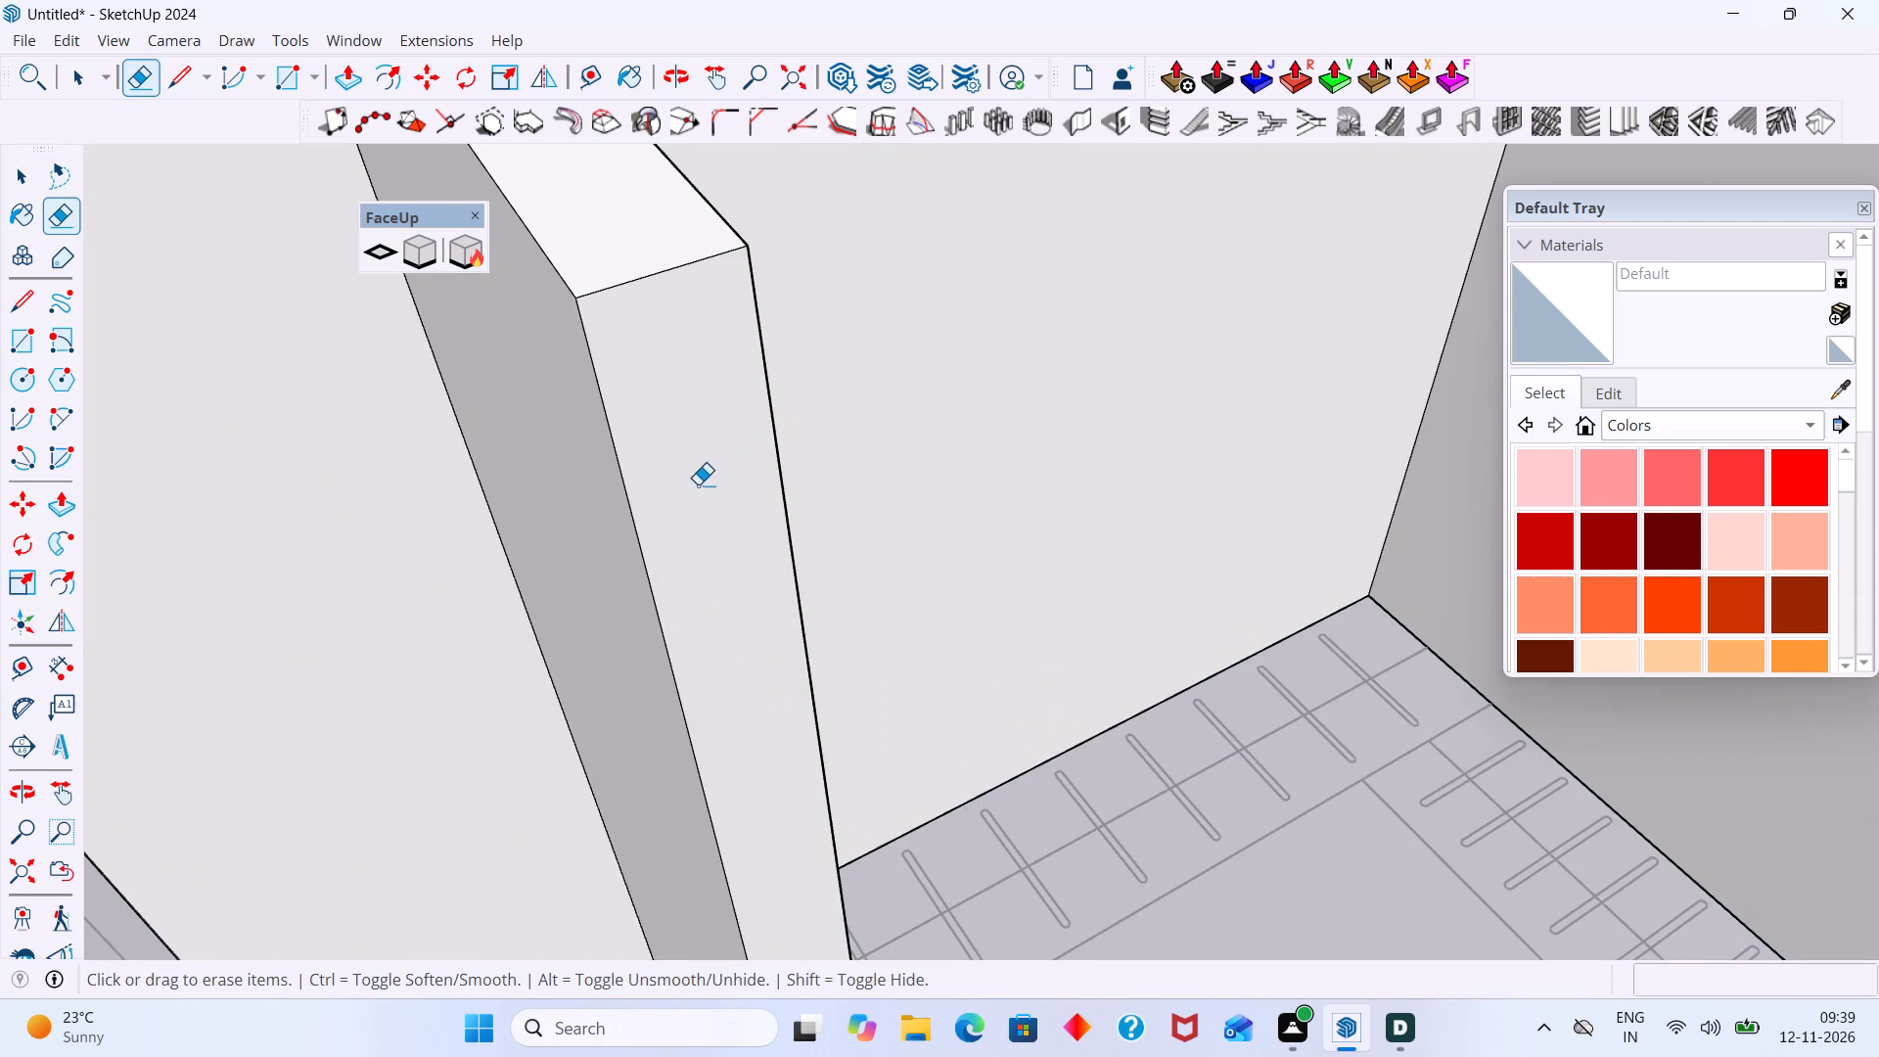
Inspect the bedroom corner walls from inside and outside for leftover seam lines and exit the wall group.
{"action": "scroll", "coordinate": [694, 484], "scroll_direction": "down", "scroll_amount": 20}
{"action": "scroll", "coordinate": [694, 484], "scroll_direction": "down", "scroll_amount": 2}
{"action": "middle_click_drag", "start_coordinate": [793, 525], "coordinate": [1414, 613]}
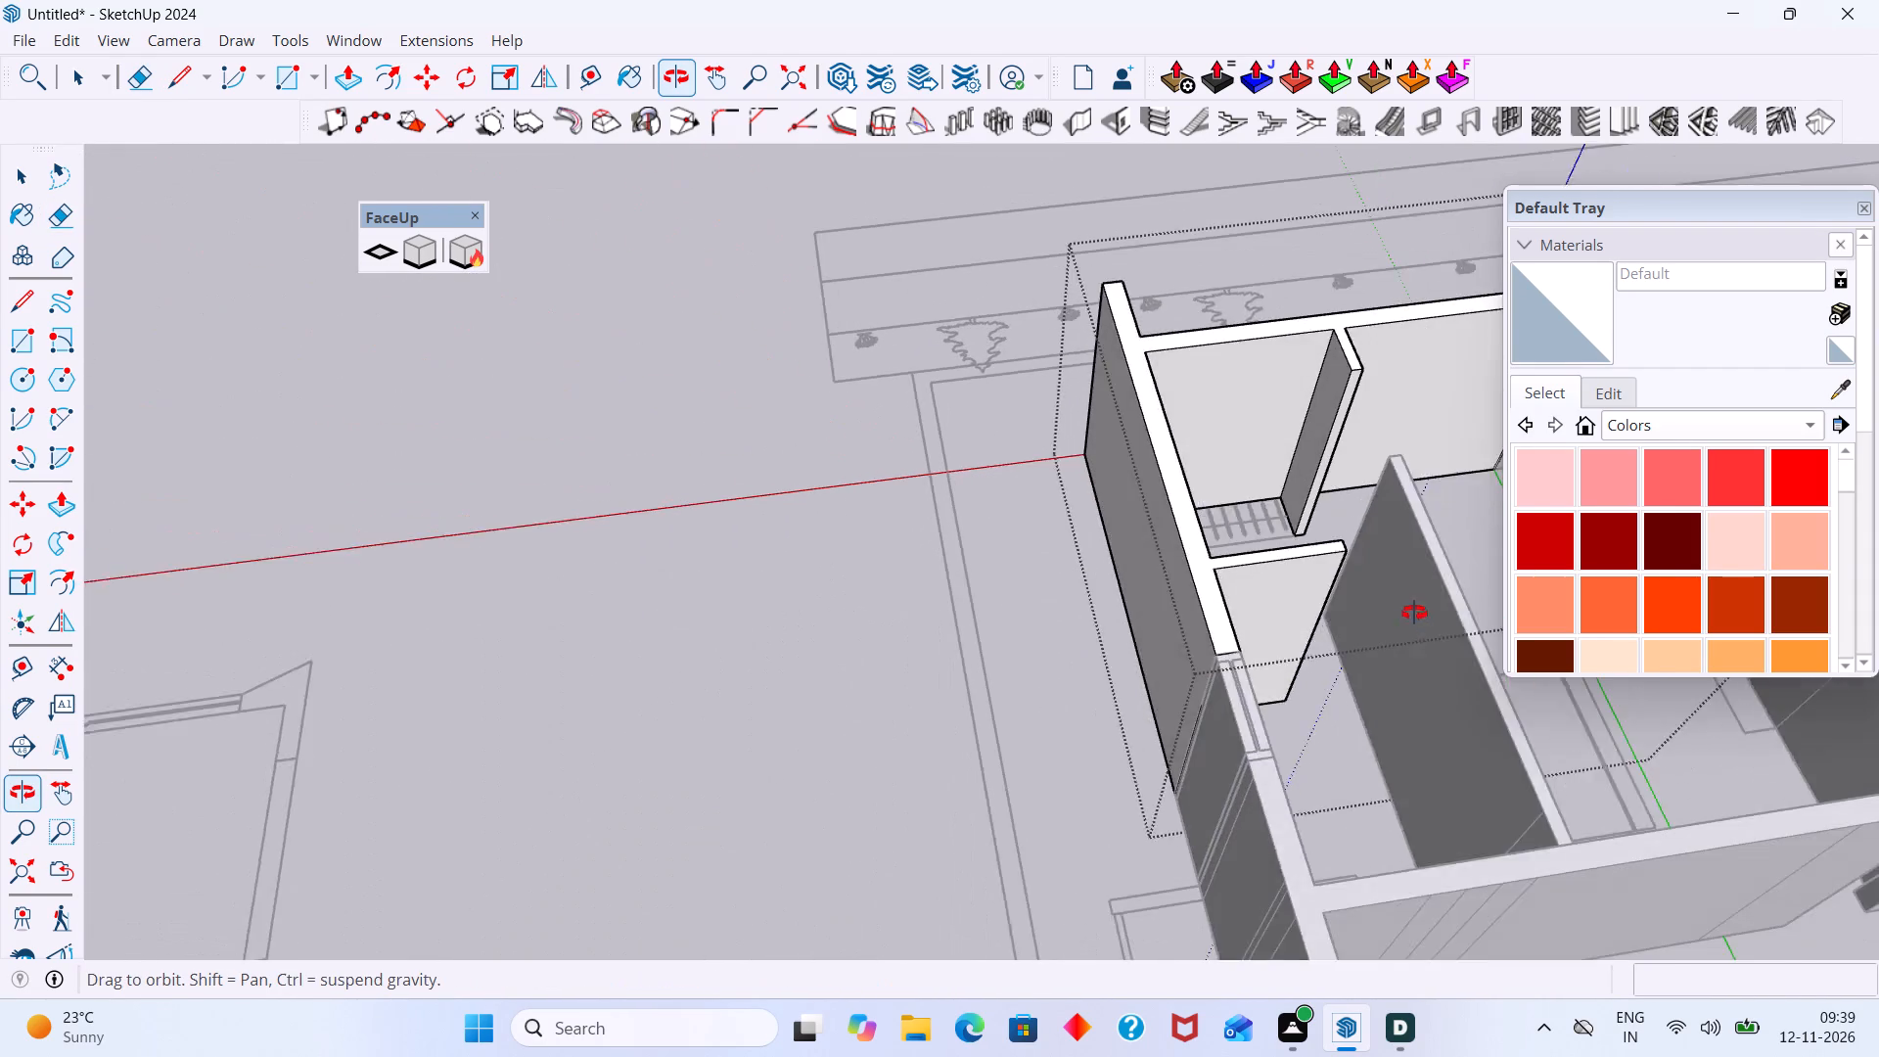
{"action": "middle_click_drag", "start_coordinate": [1414, 613], "coordinate": [1444, 601]}
{"action": "middle_click_drag", "start_coordinate": [1321, 632], "coordinate": [817, 610], "text": "shift"}
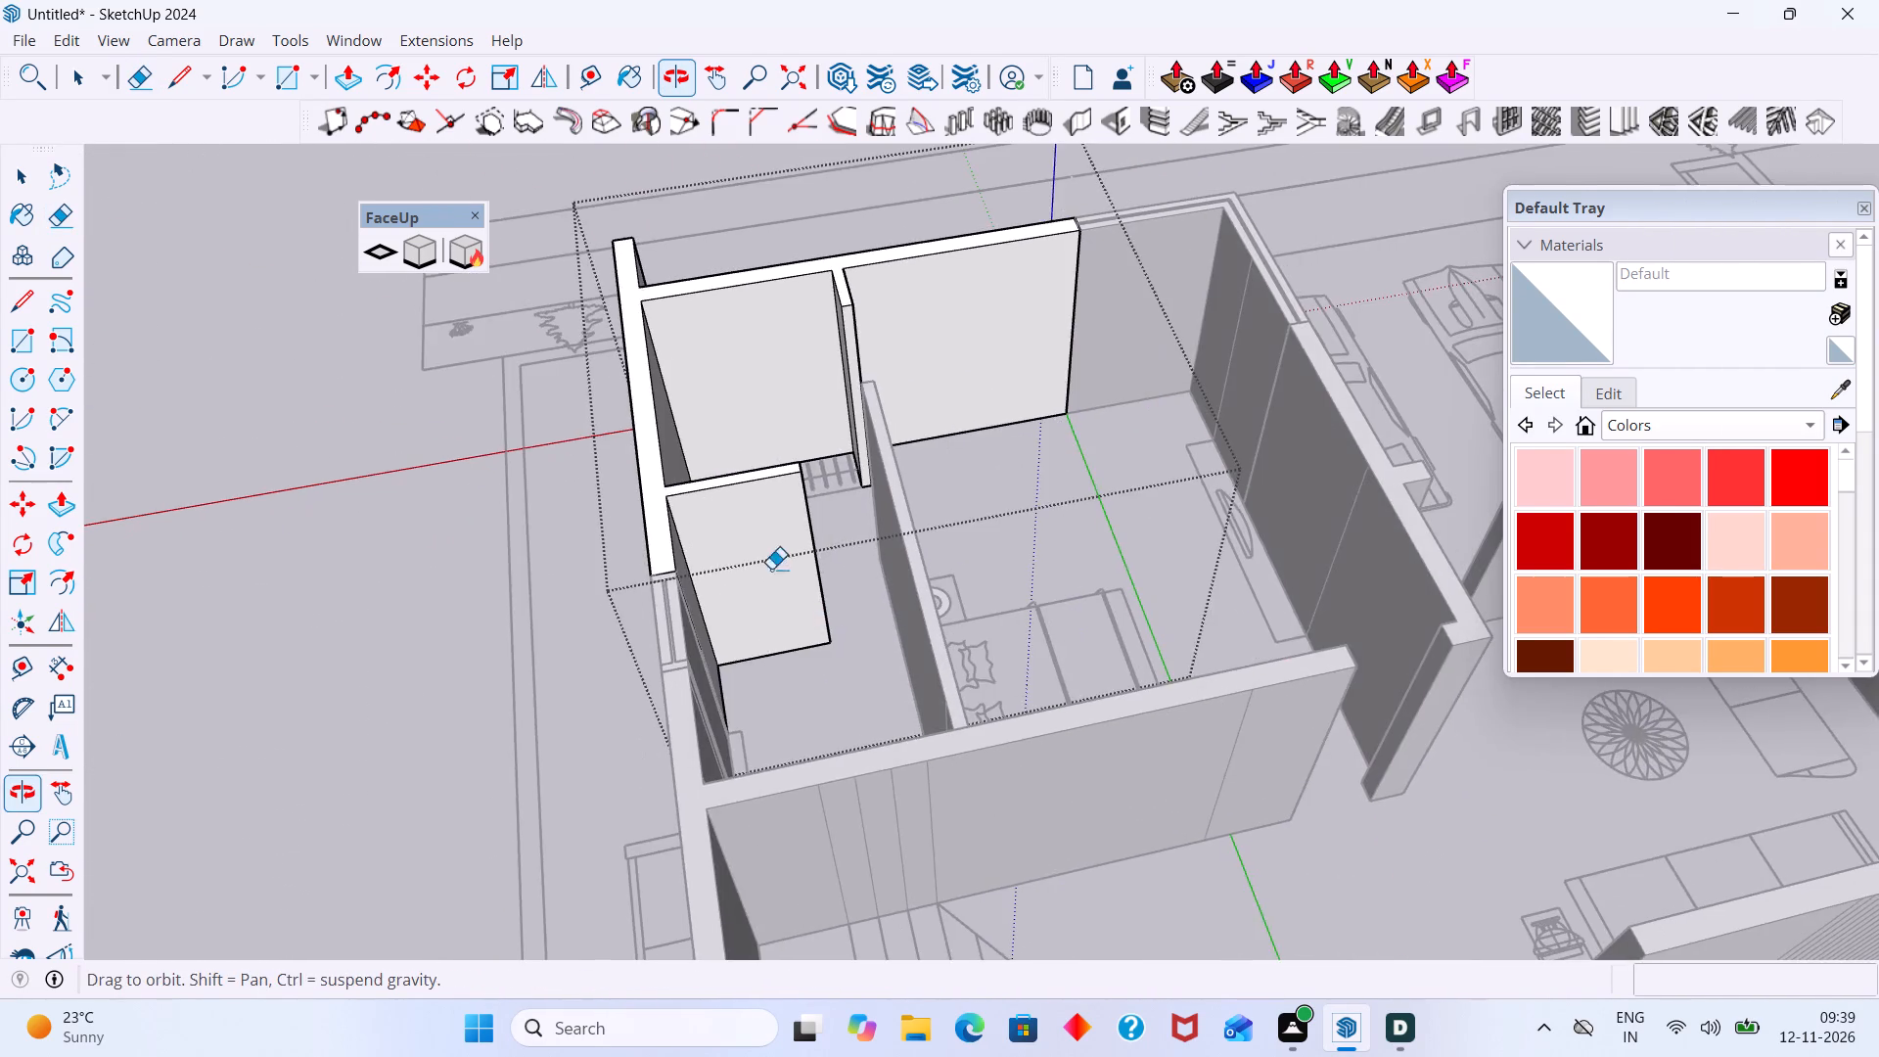
{"action": "scroll", "coordinate": [804, 418], "scroll_direction": "up", "scroll_amount": 3}
{"action": "middle_click_drag", "start_coordinate": [823, 461], "coordinate": [1713, 452]}
{"action": "middle_click_drag", "start_coordinate": [1049, 412], "coordinate": [625, 343]}
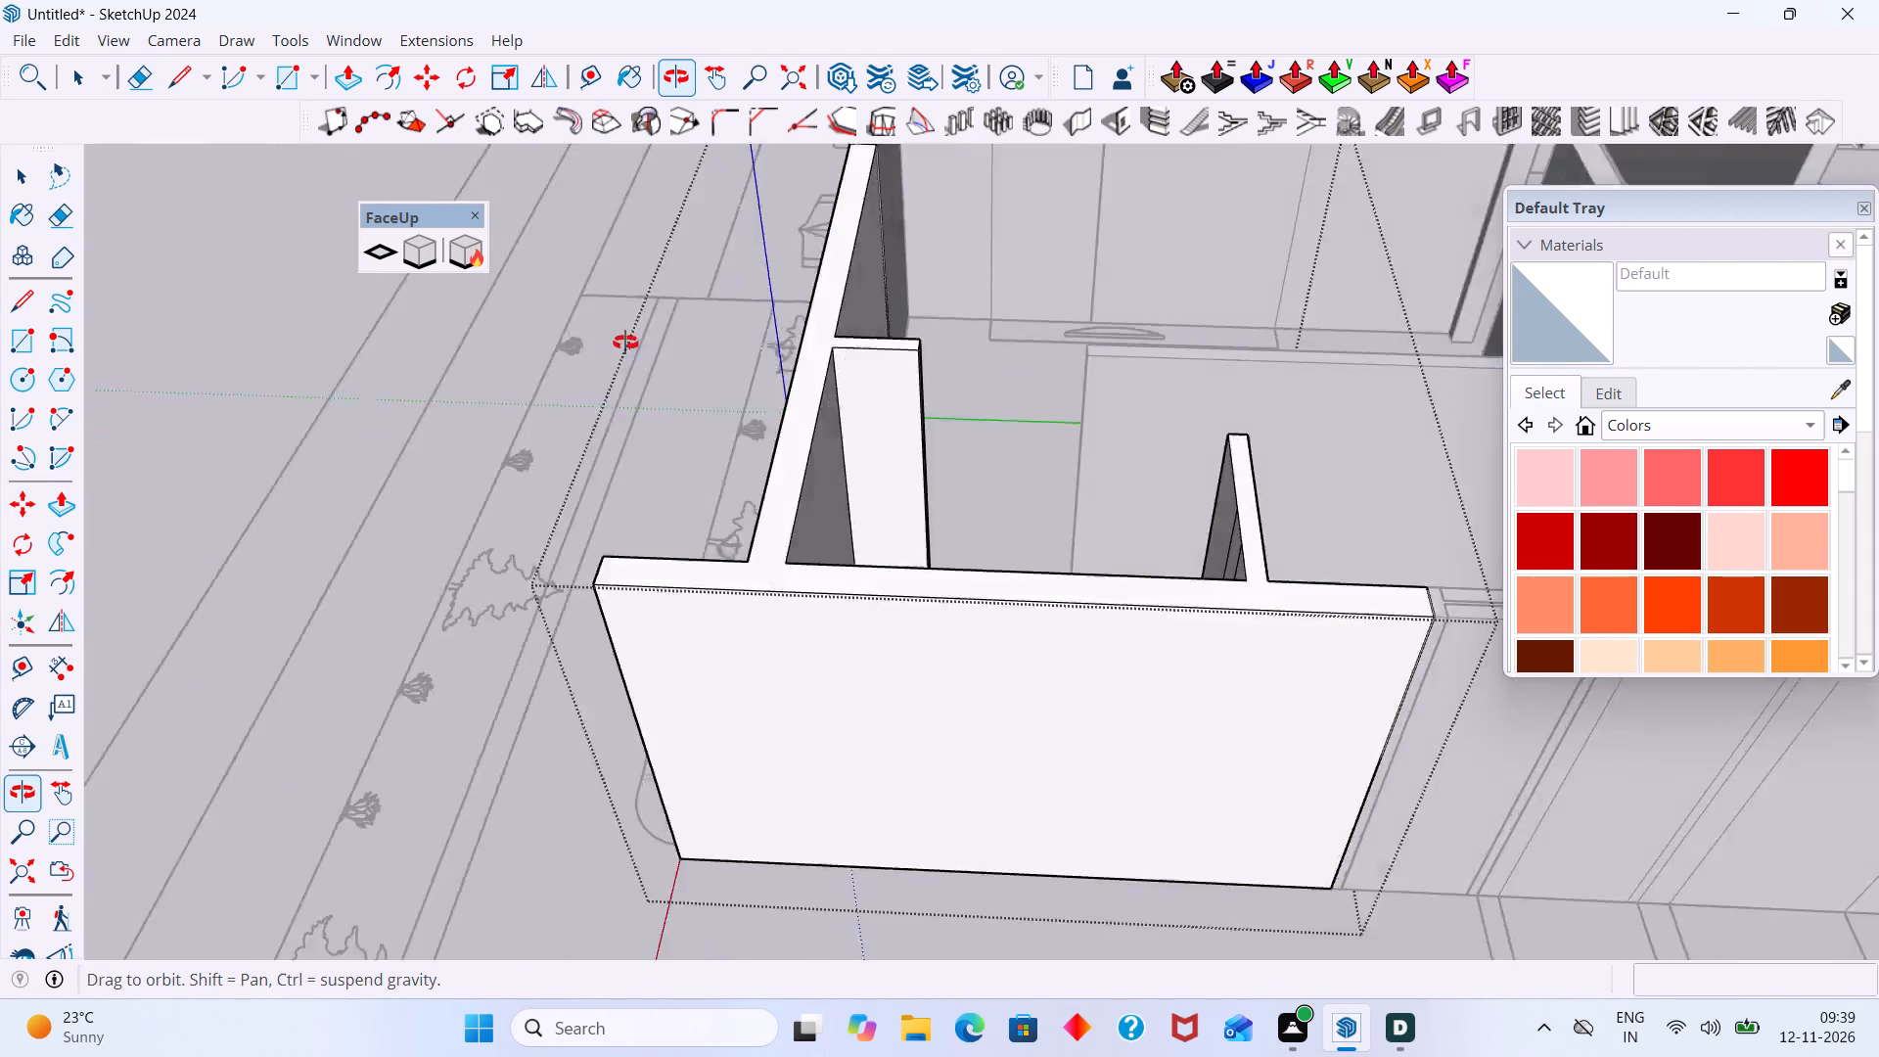
{"action": "middle_click_drag", "start_coordinate": [625, 343], "coordinate": [52, 277]}
{"action": "middle_click_drag", "start_coordinate": [588, 201], "coordinate": [205, 279]}
{"action": "middle_click_drag", "start_coordinate": [823, 267], "coordinate": [261, 274]}
{"action": "middle_click_drag", "start_coordinate": [964, 274], "coordinate": [563, 272]}
{"action": "middle_click_drag", "start_coordinate": [823, 280], "coordinate": [822, 252]}
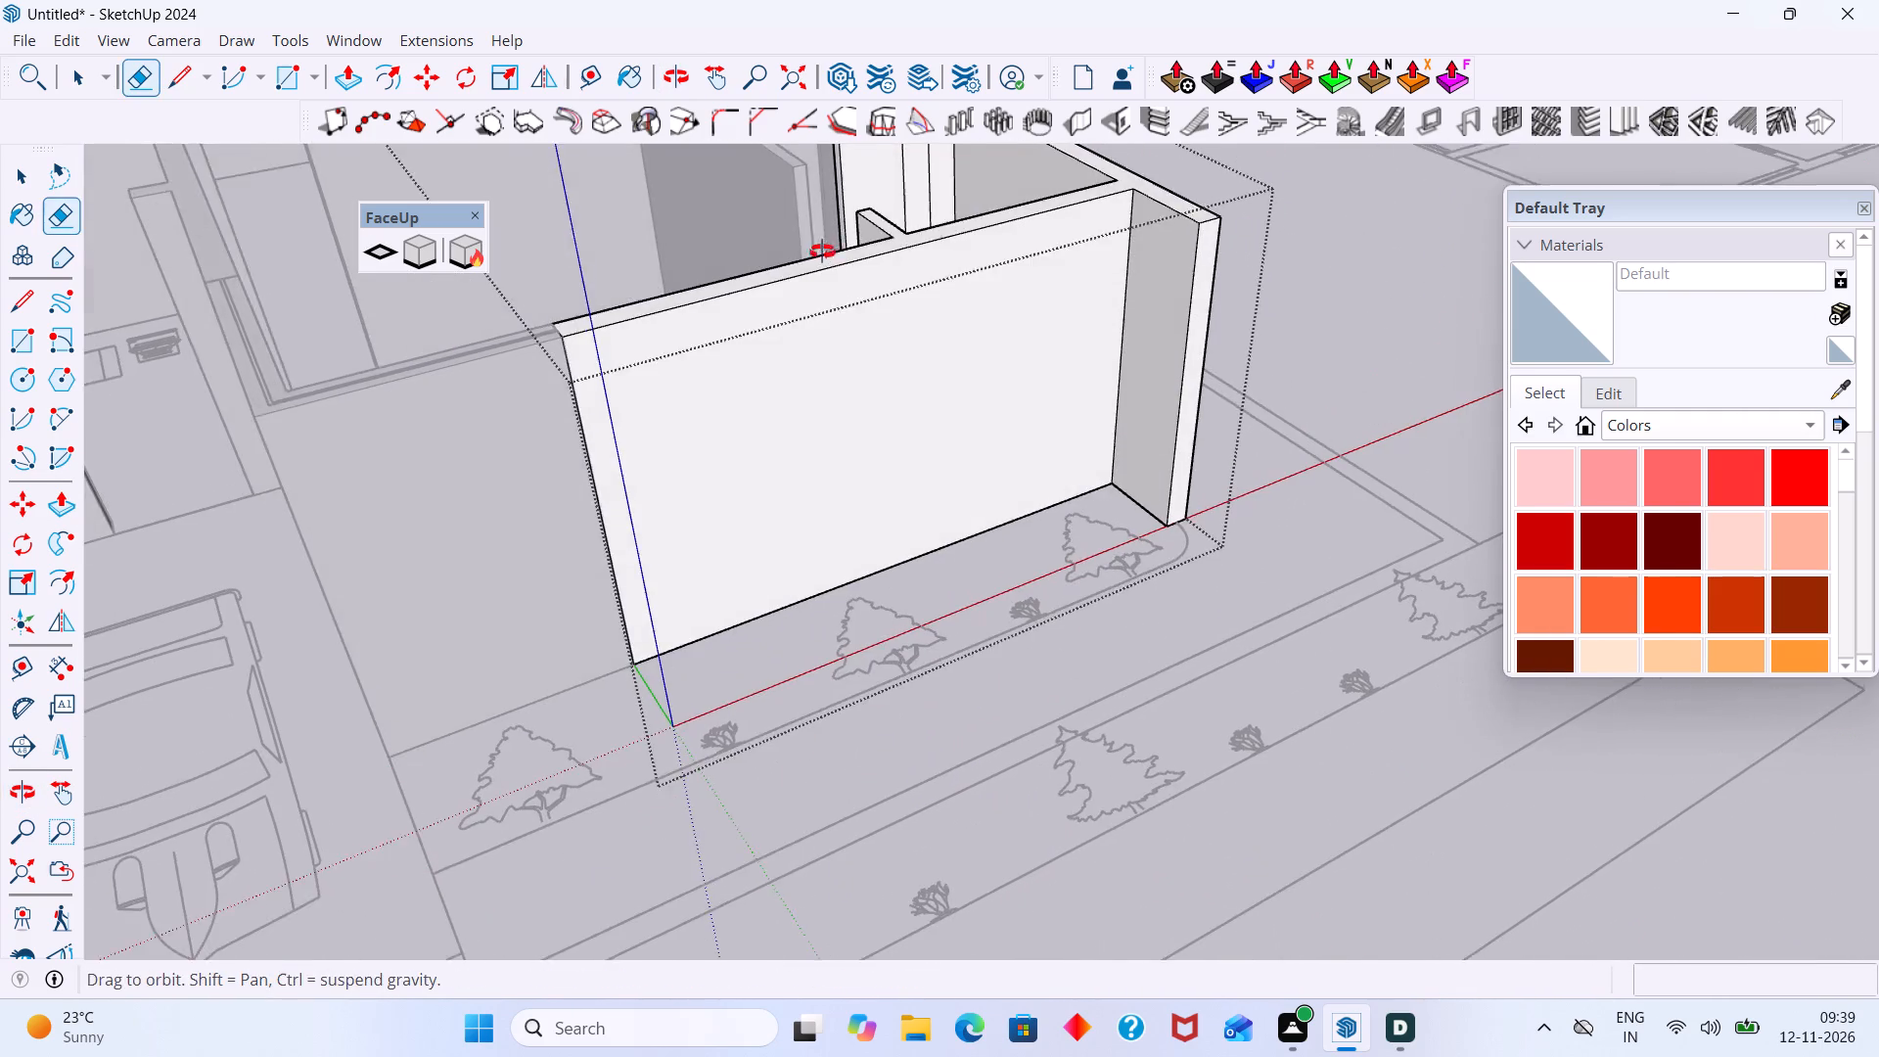
{"action": "middle_click_drag", "start_coordinate": [822, 252], "coordinate": [822, 217]}
{"action": "key", "text": "space"}
{"action": "left_click", "coordinate": [1305, 265]}
{"action": "scroll", "coordinate": [878, 349], "scroll_direction": "down", "scroll_amount": 5}
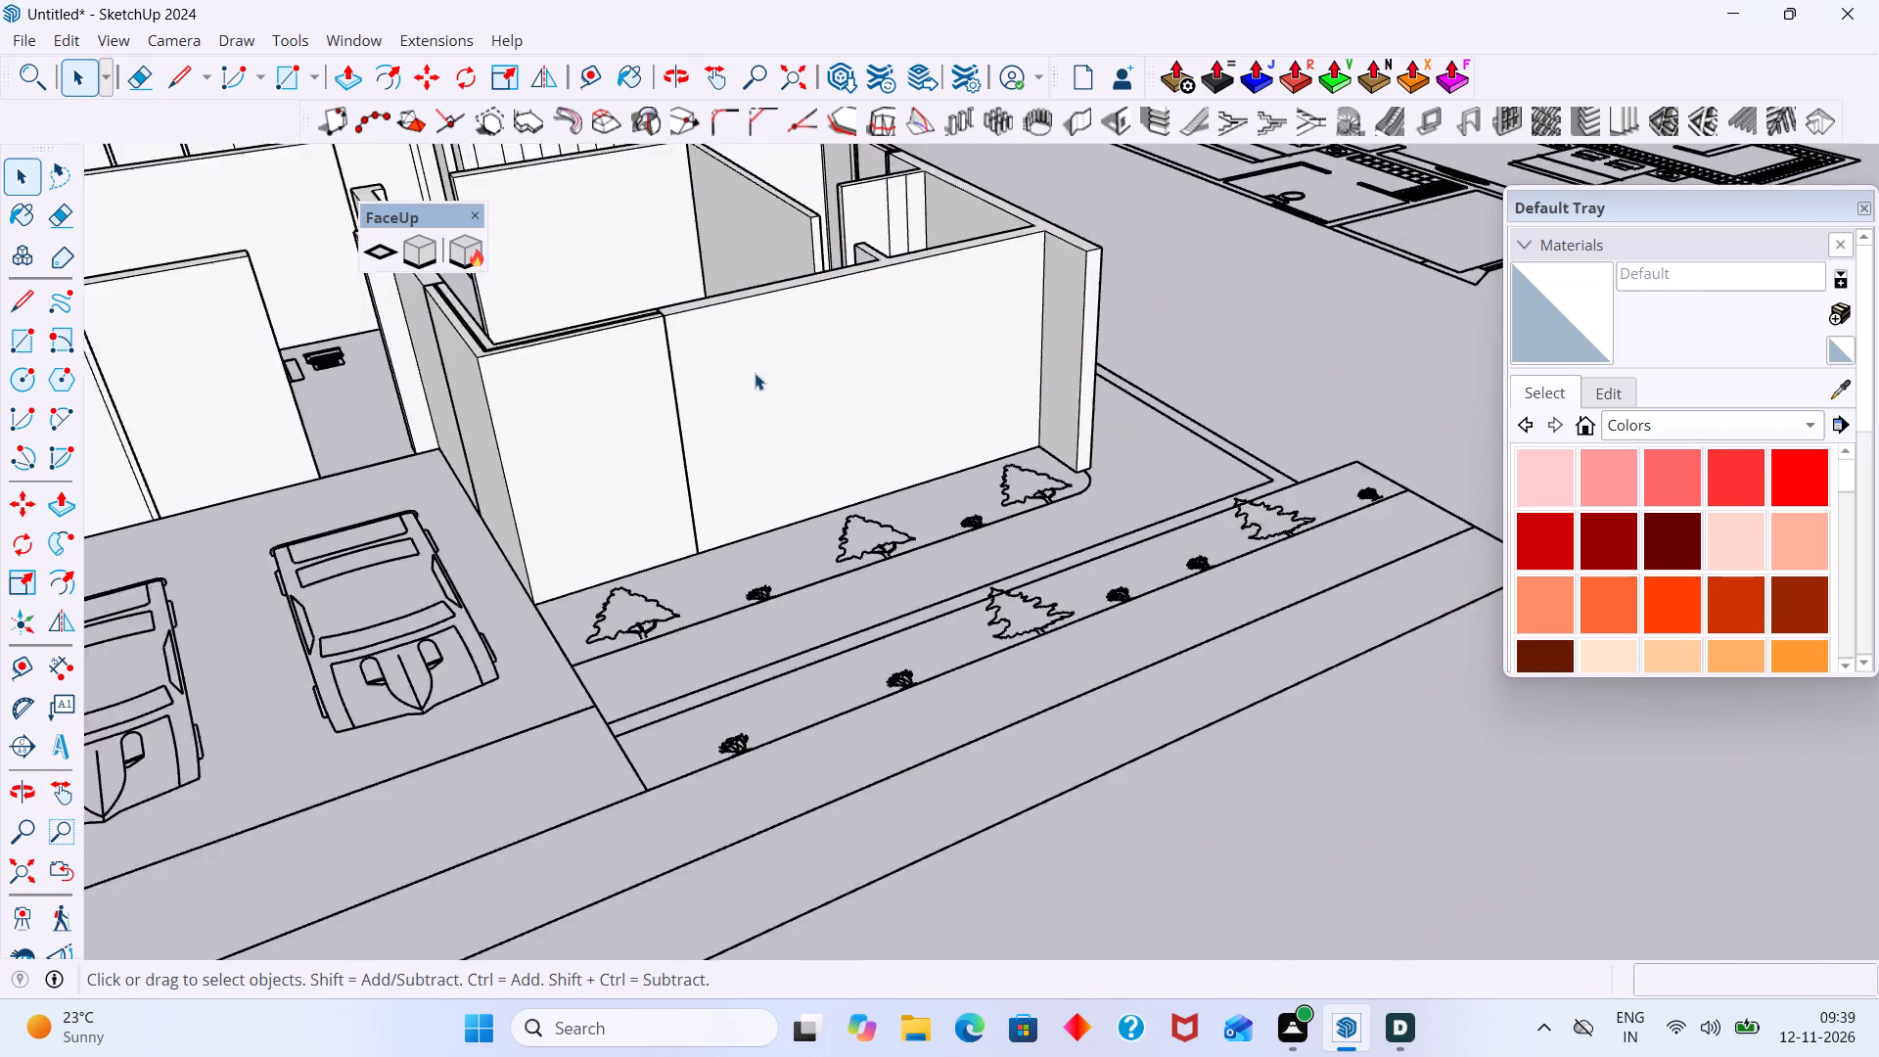
Reopen the bedroom corner wall group and erase the vertical seam lines on the partition face toward the wardrobe.
{"action": "scroll", "coordinate": [755, 373], "scroll_direction": "down", "scroll_amount": 4}
{"action": "middle_click_drag", "start_coordinate": [690, 374], "coordinate": [589, 517]}
{"action": "scroll", "coordinate": [842, 333], "scroll_direction": "up", "scroll_amount": 8}
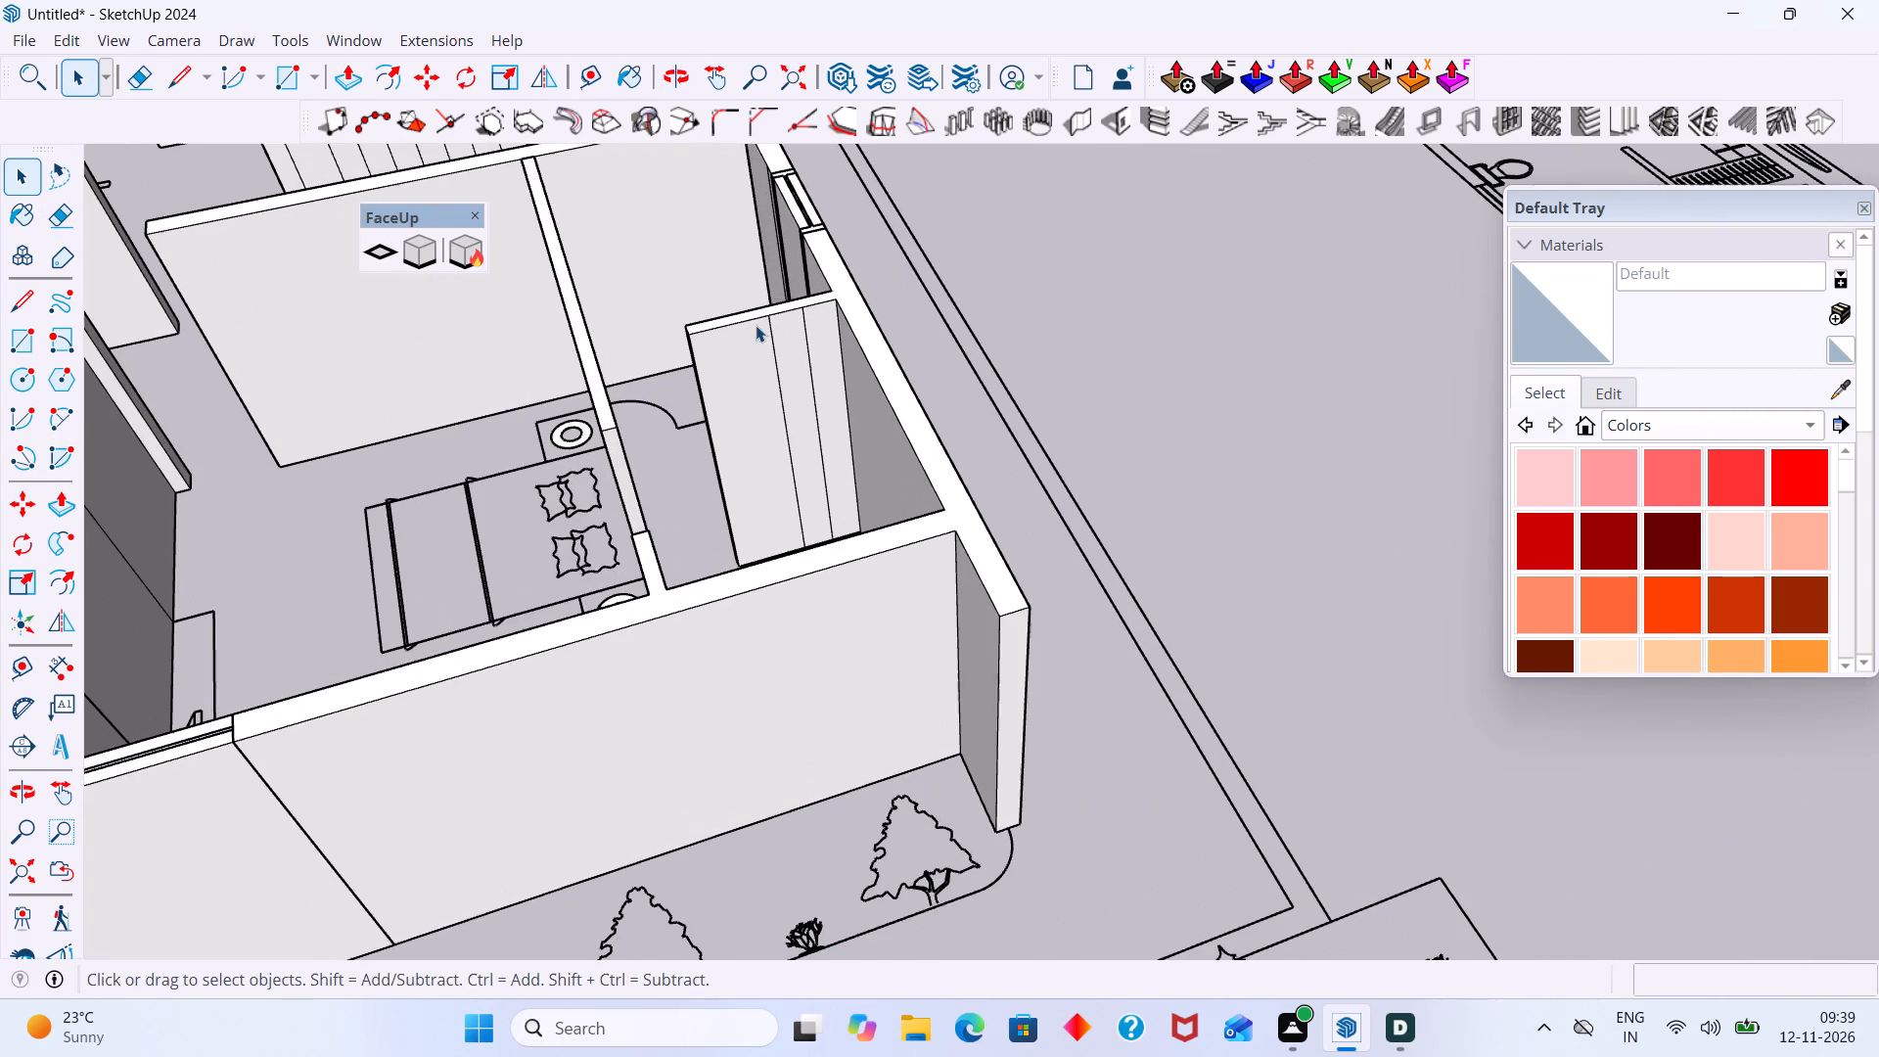
{"action": "left_click", "coordinate": [744, 324]}
{"action": "double_click", "coordinate": [758, 341]}
{"action": "left_click", "coordinate": [753, 360]}
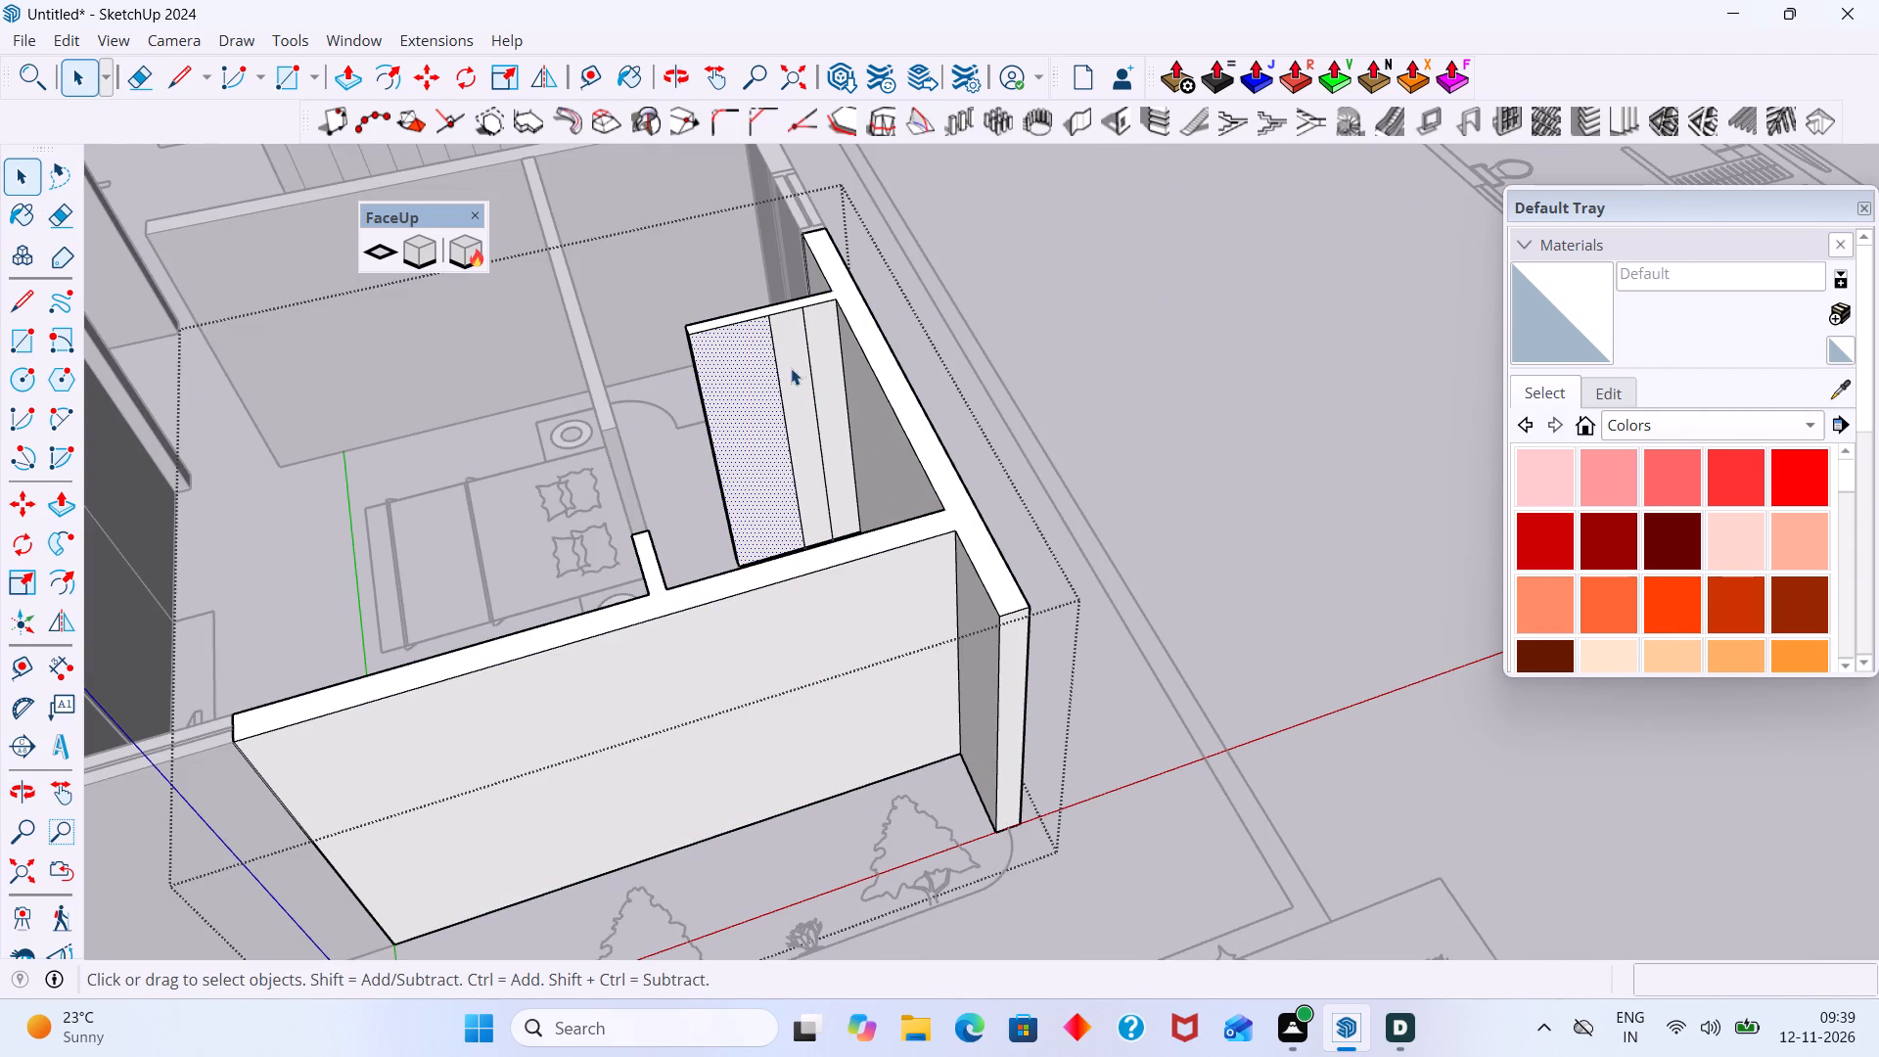
{"action": "key", "text": "e"}
{"action": "scroll", "coordinate": [844, 363], "scroll_direction": "up", "scroll_amount": 7}
{"action": "left_click_drag", "start_coordinate": [817, 364], "coordinate": [718, 436]}
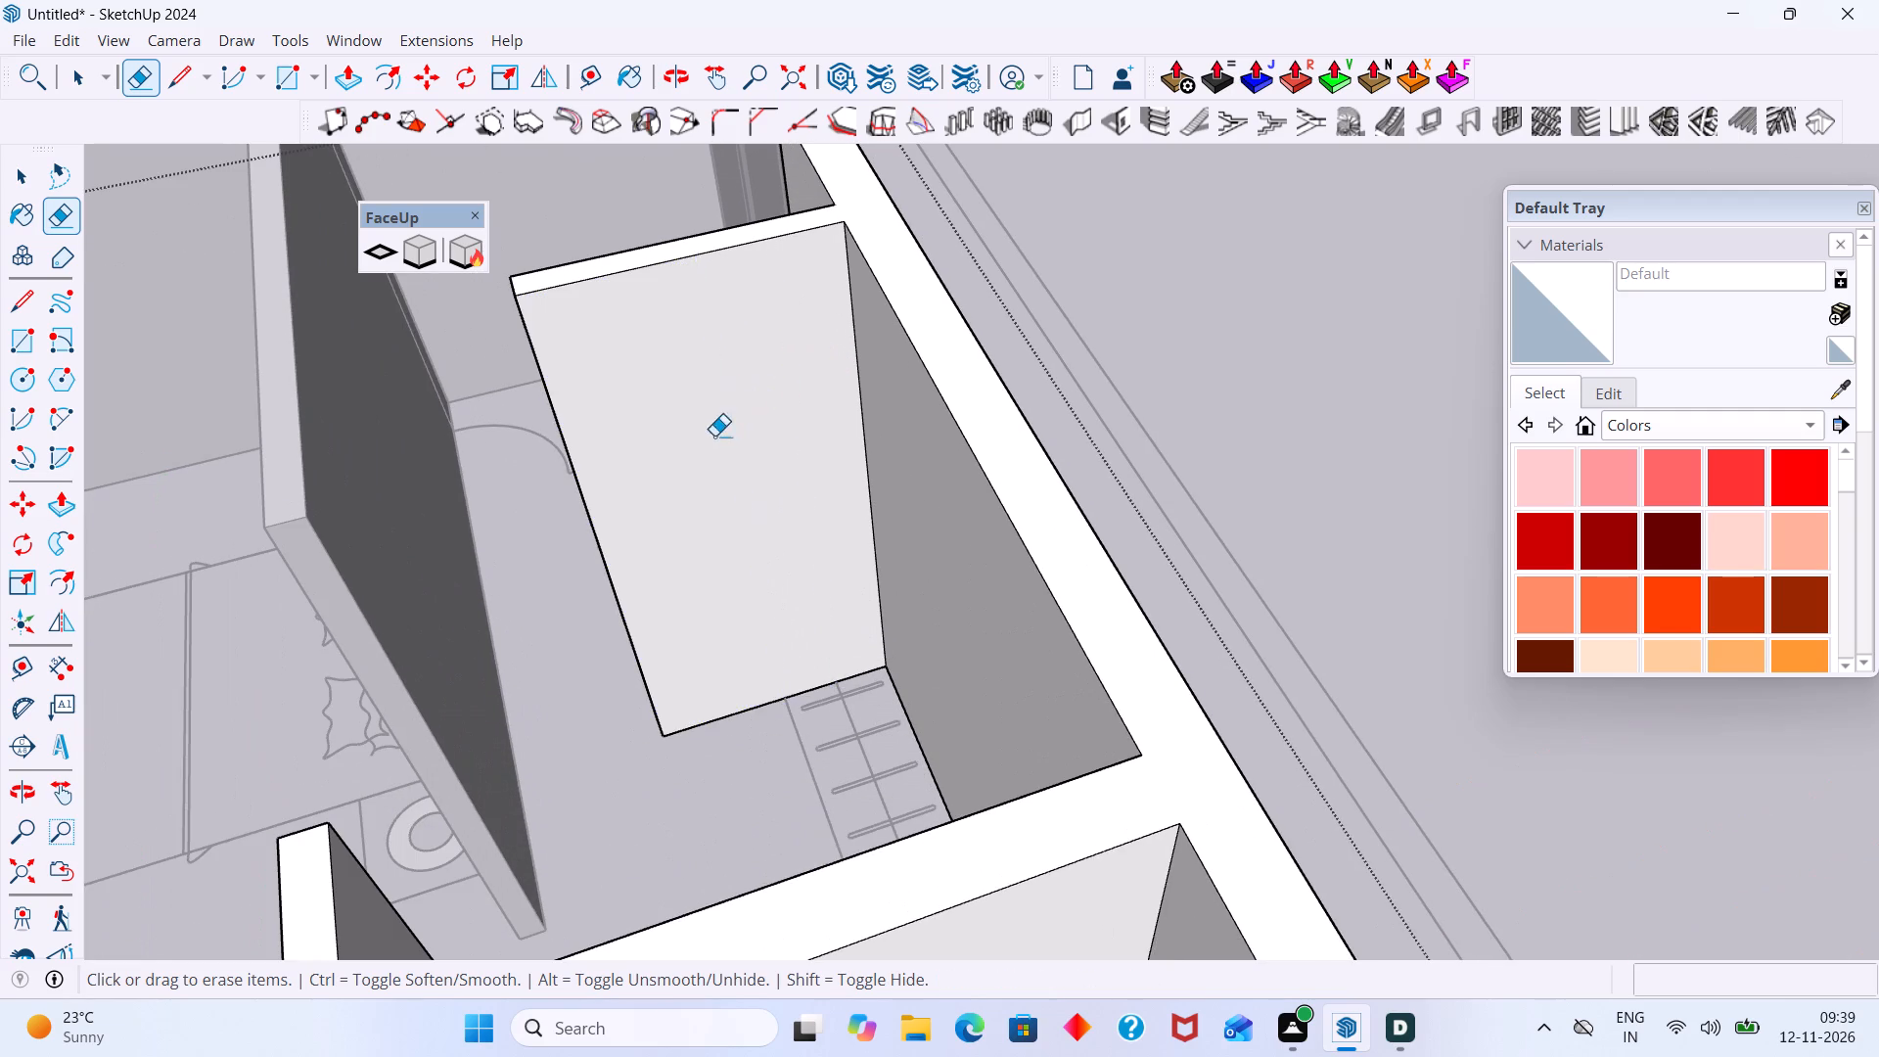
{"action": "scroll", "coordinate": [757, 395], "scroll_direction": "down", "scroll_amount": 3}
Inspect the partition and the outer side wall for leftover seam lines and exit the wall group.
{"action": "middle_click_drag", "start_coordinate": [790, 325], "coordinate": [1258, 274]}
{"action": "middle_click_drag", "start_coordinate": [596, 398], "coordinate": [1264, 470]}
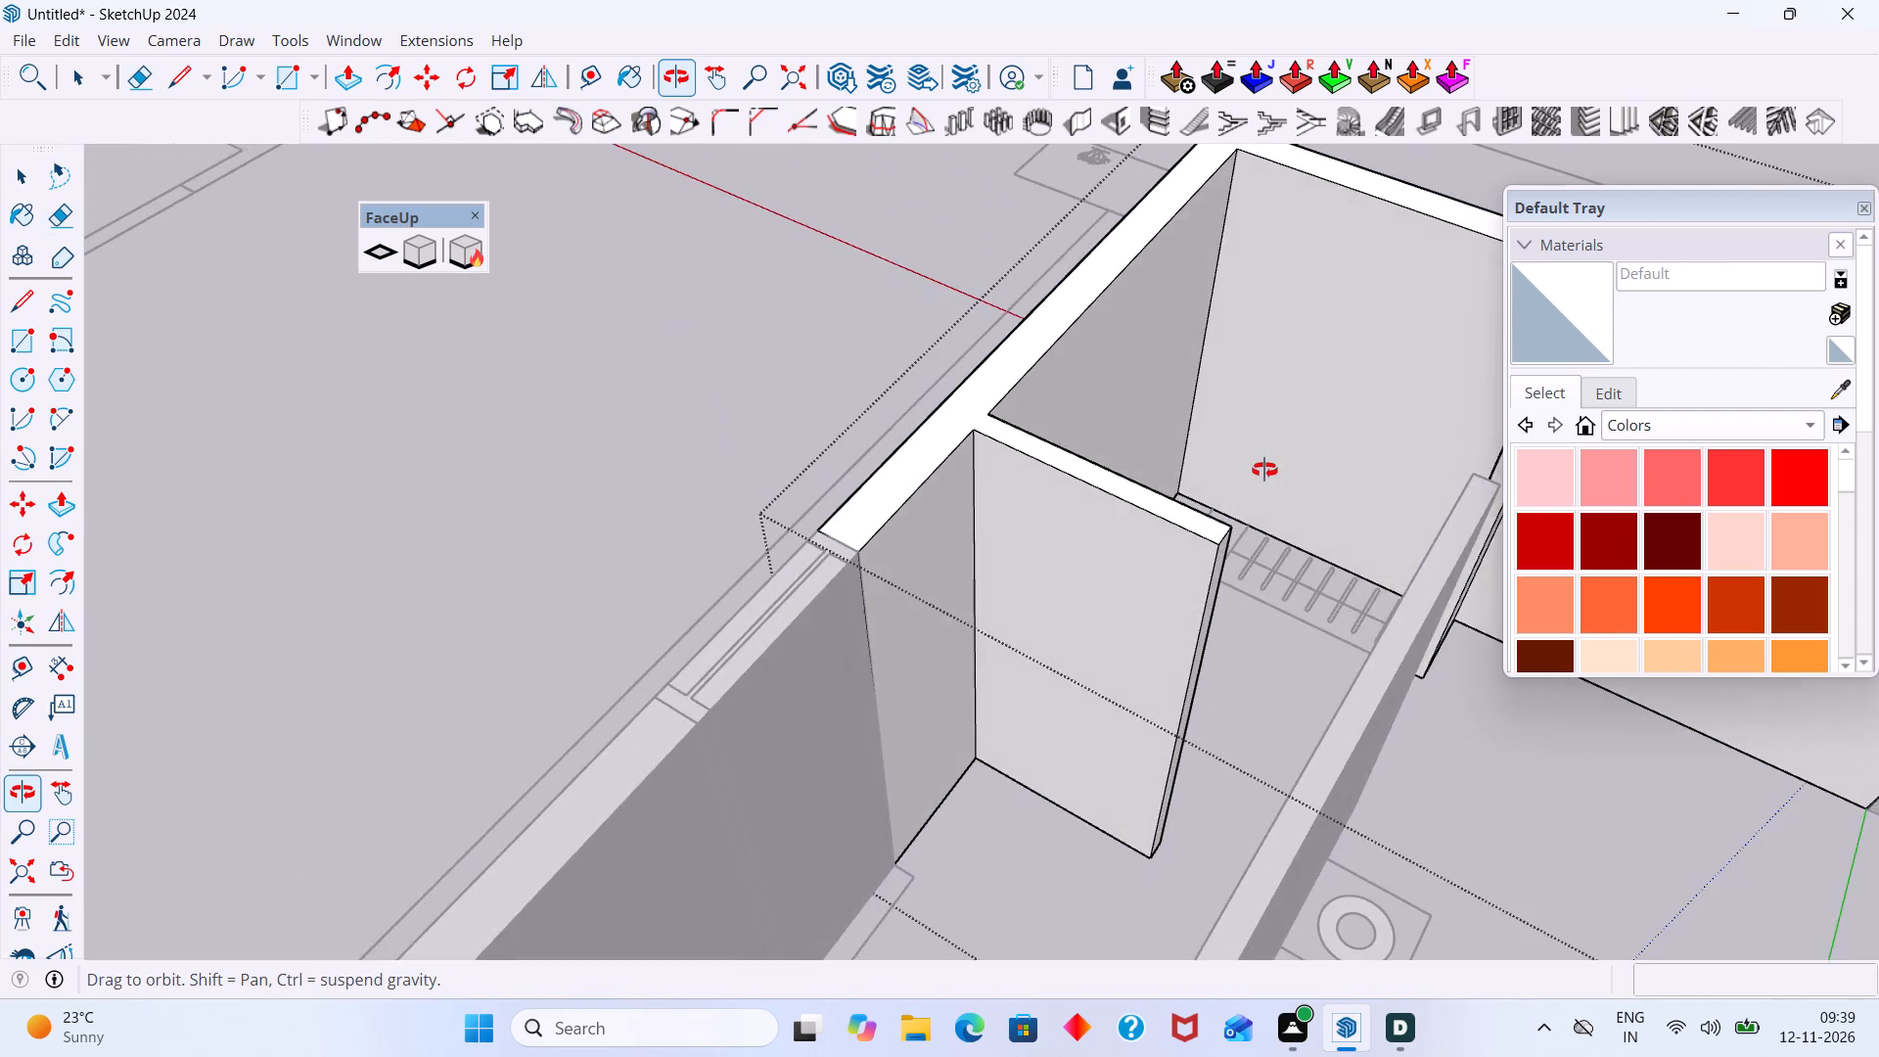
{"action": "middle_click_drag", "start_coordinate": [1264, 470], "coordinate": [179, 421]}
{"action": "middle_click_drag", "start_coordinate": [346, 434], "coordinate": [0, 421]}
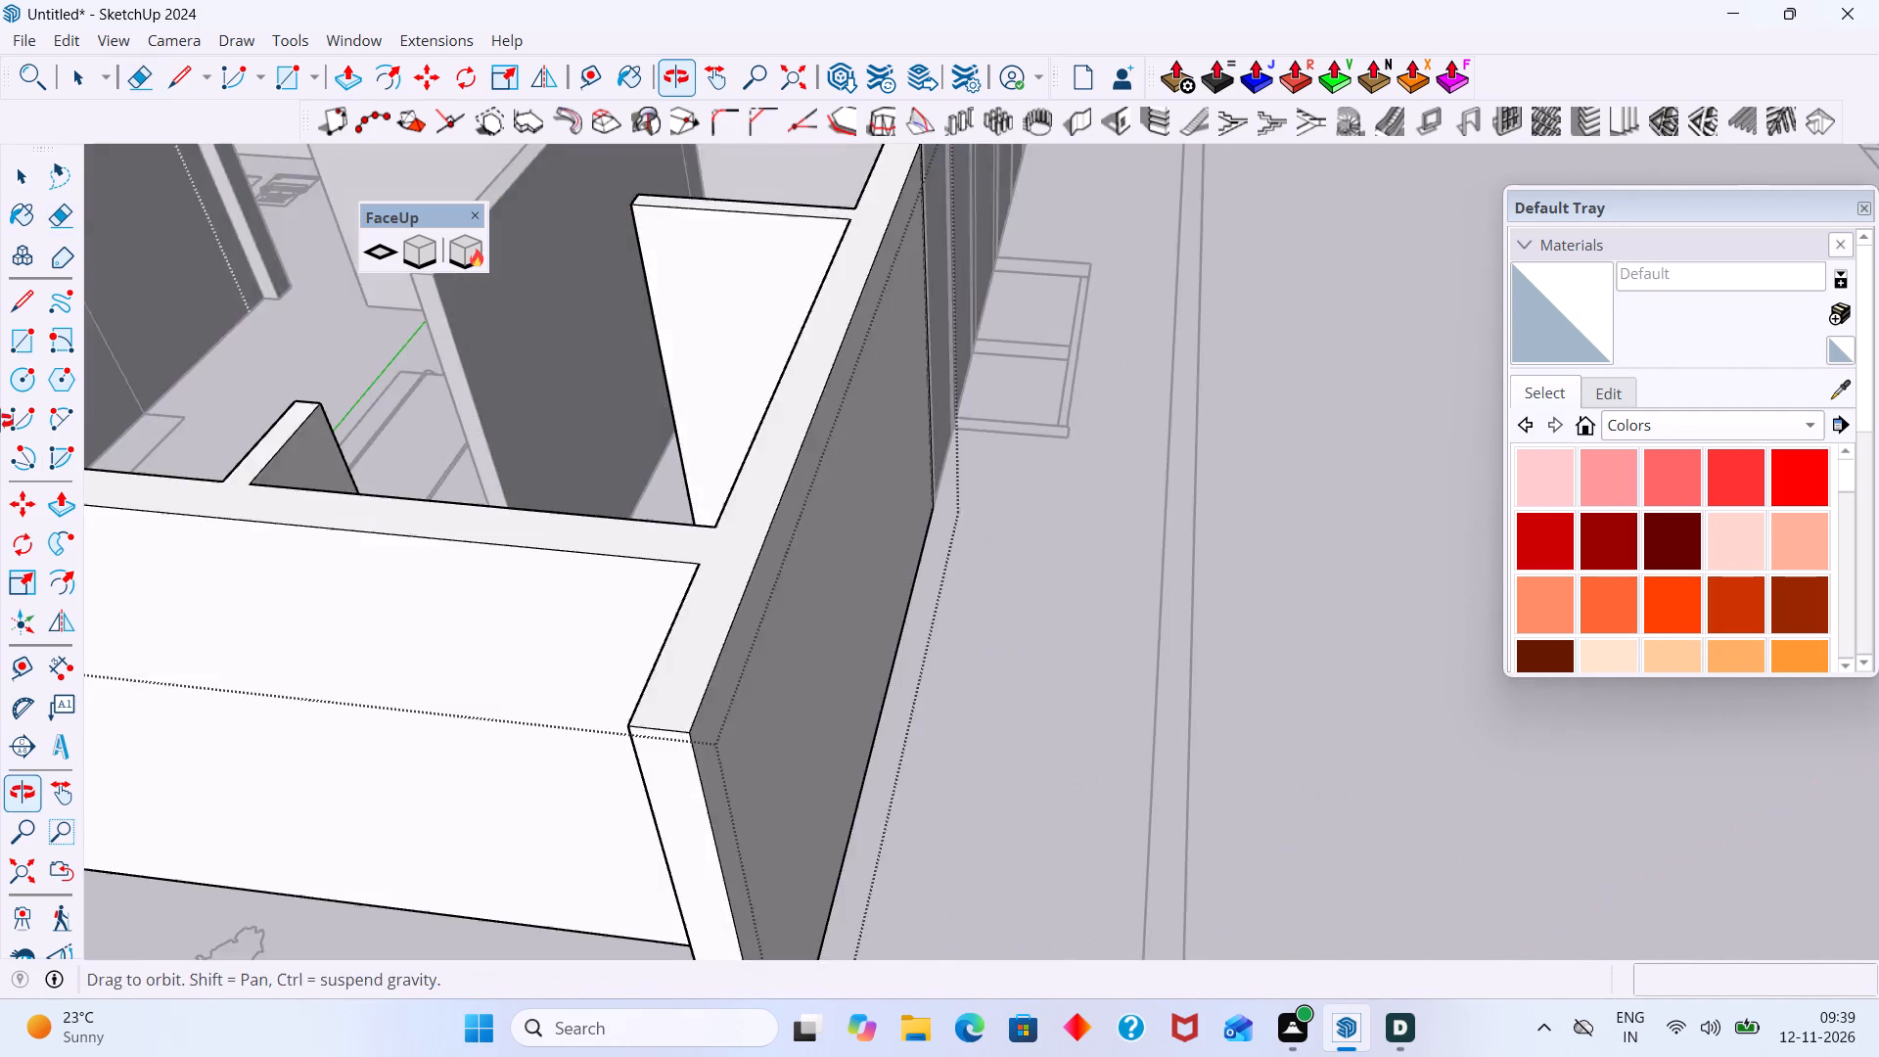
{"action": "middle_click_drag", "start_coordinate": [0, 421], "coordinate": [0, 424]}
{"action": "middle_click_drag", "start_coordinate": [451, 443], "coordinate": [258, 478]}
{"action": "key", "text": "space"}
{"action": "left_click", "coordinate": [1127, 596]}
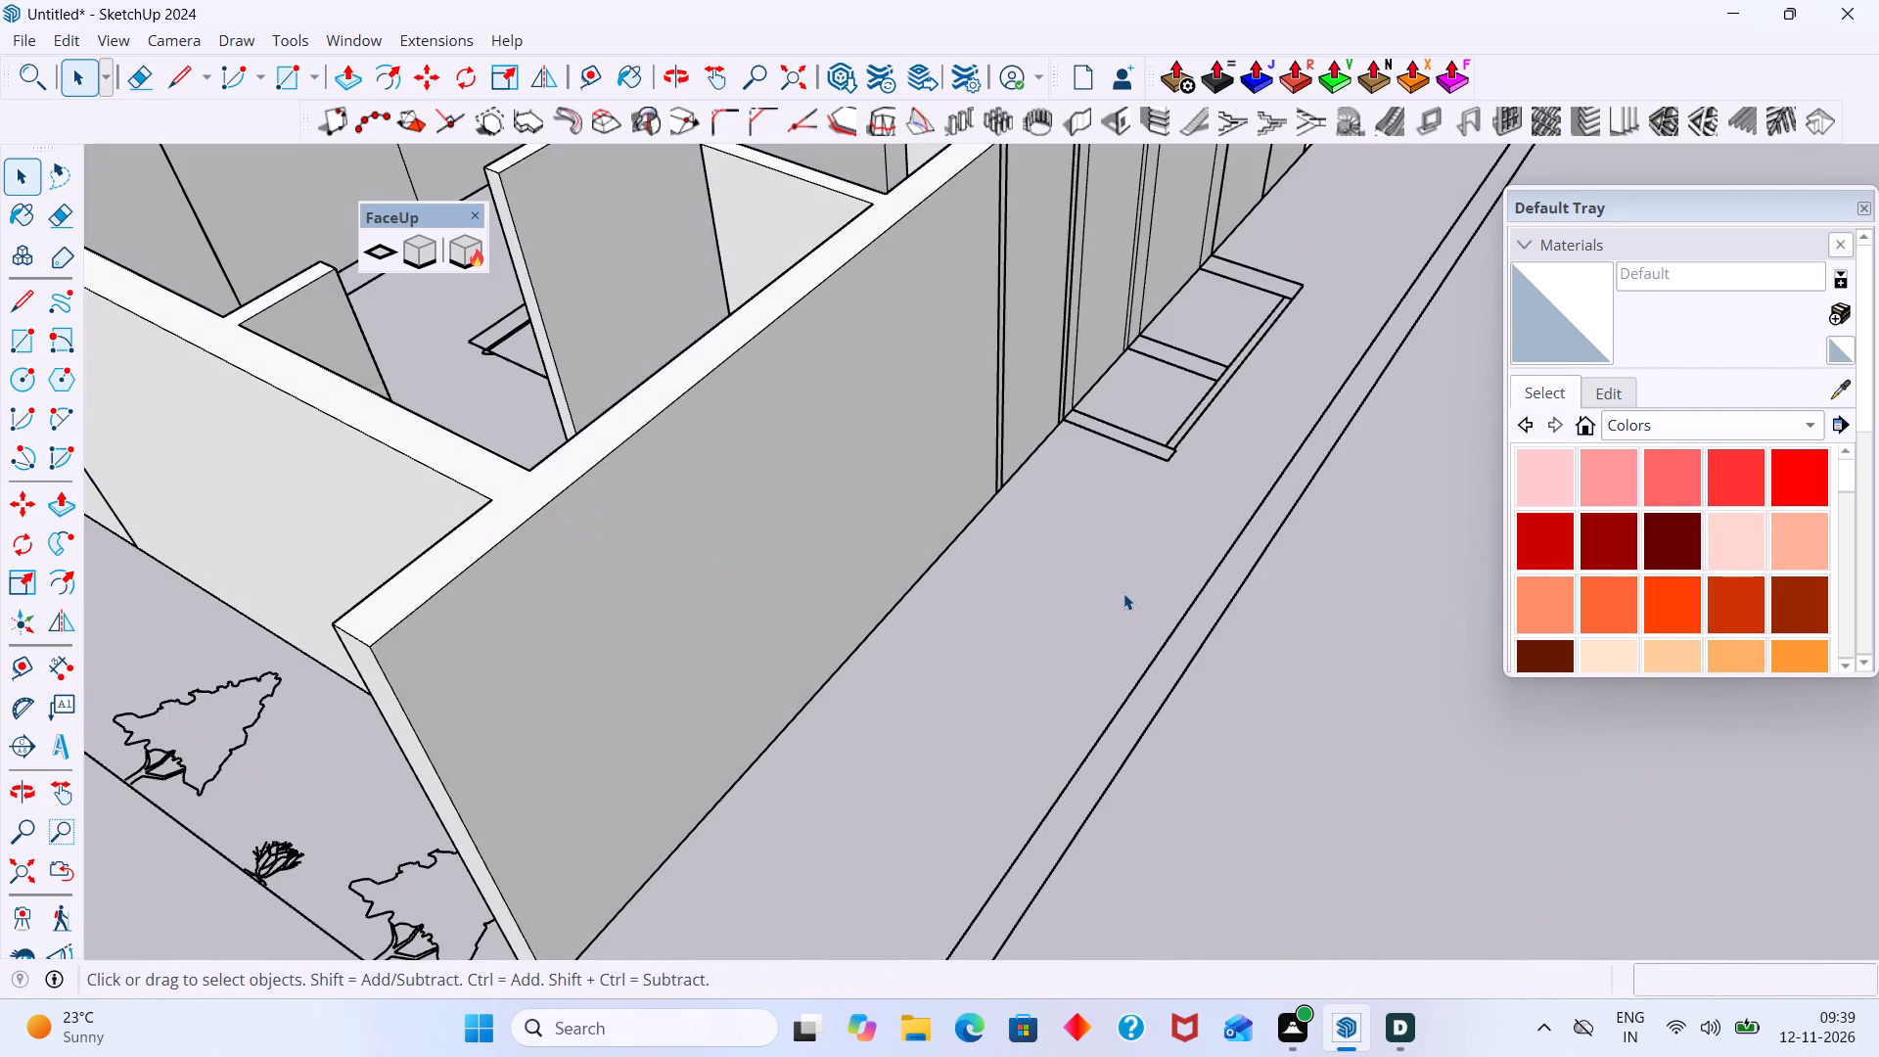
{"action": "scroll", "coordinate": [877, 526], "scroll_direction": "down", "scroll_amount": 2}
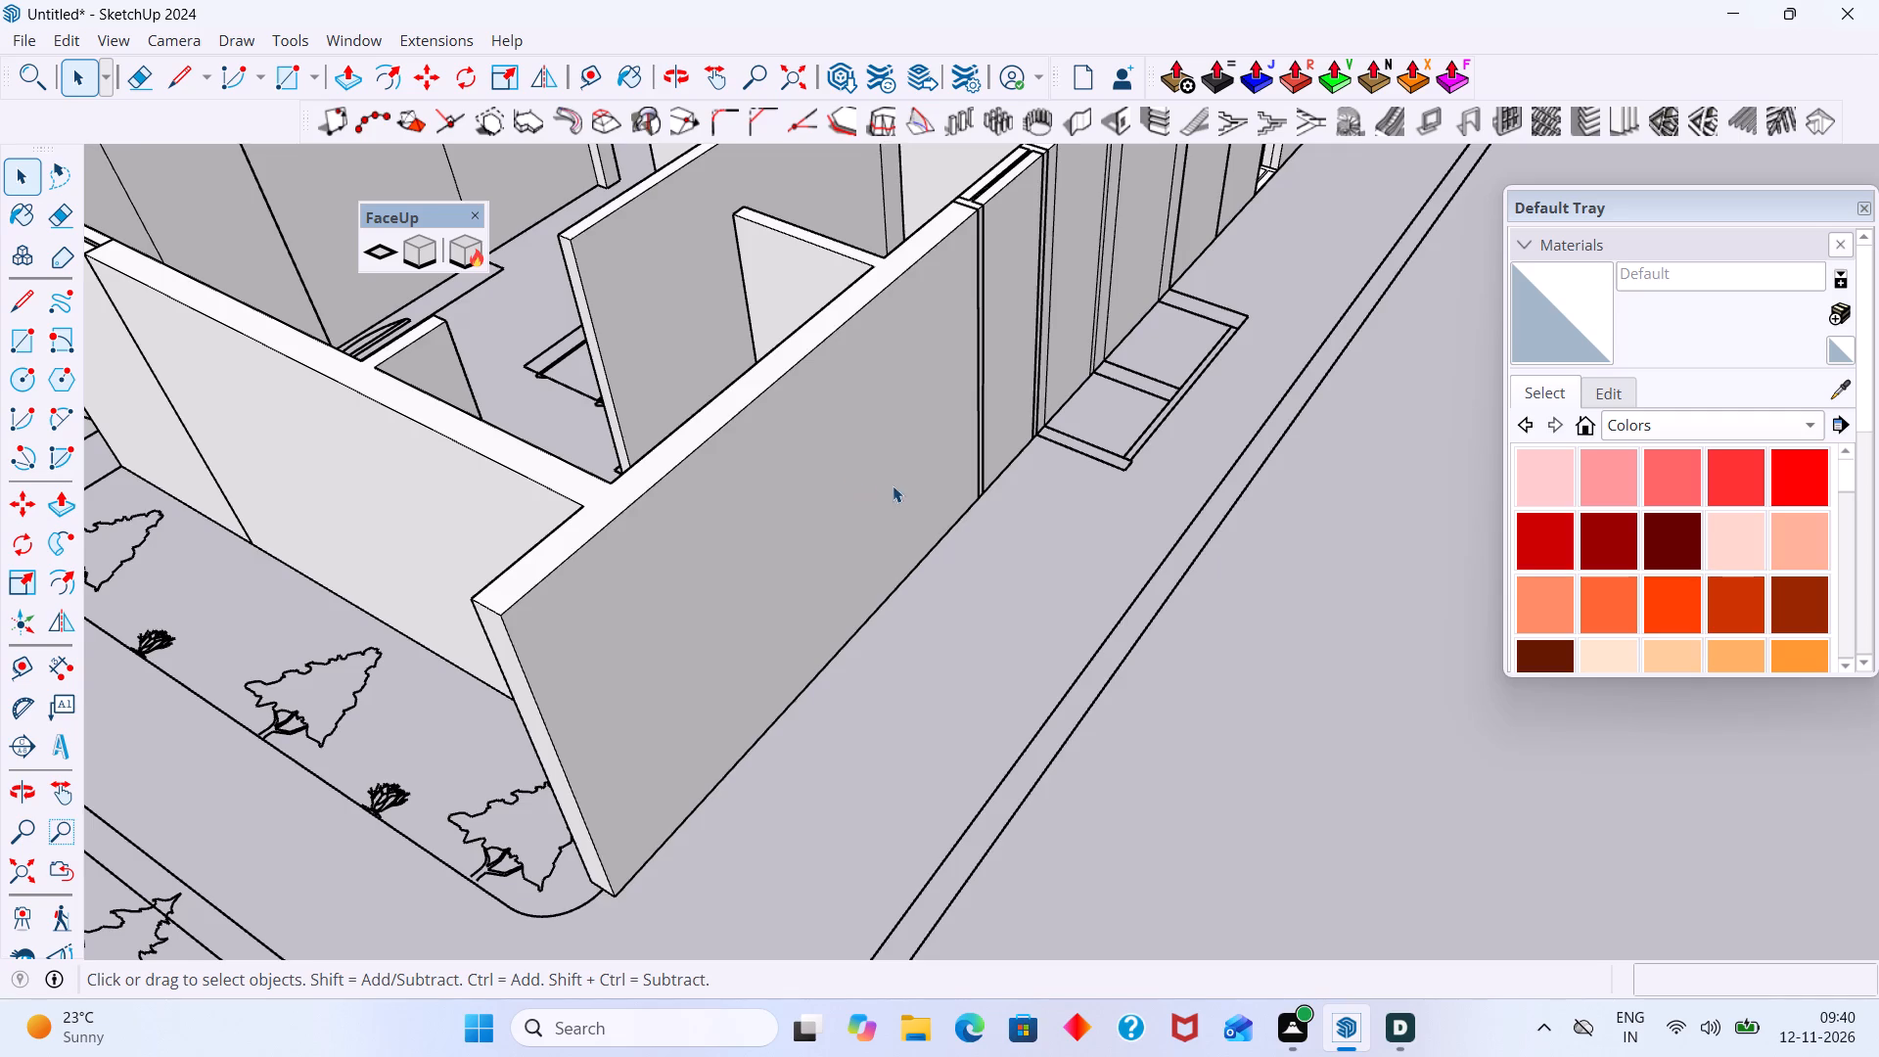
{"action": "scroll", "coordinate": [894, 489], "scroll_direction": "down", "scroll_amount": 9}
{"action": "left_click", "coordinate": [1195, 500]}
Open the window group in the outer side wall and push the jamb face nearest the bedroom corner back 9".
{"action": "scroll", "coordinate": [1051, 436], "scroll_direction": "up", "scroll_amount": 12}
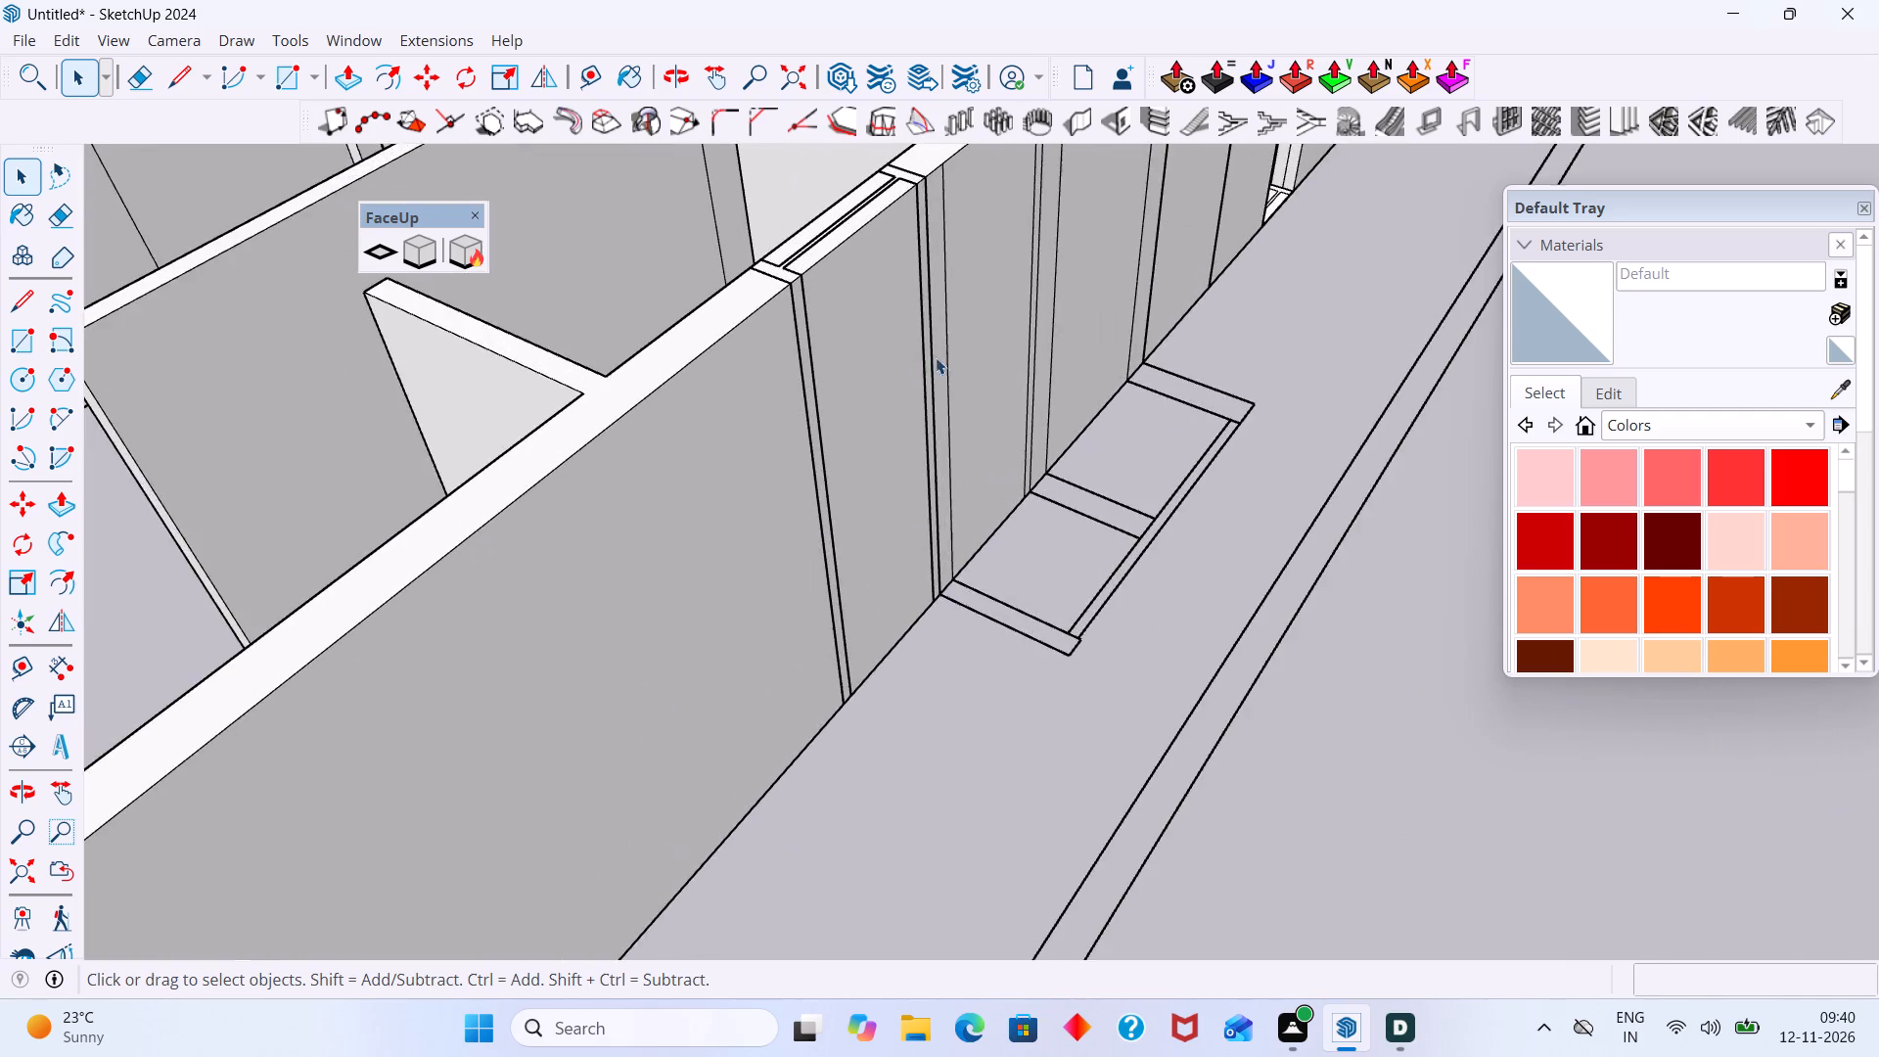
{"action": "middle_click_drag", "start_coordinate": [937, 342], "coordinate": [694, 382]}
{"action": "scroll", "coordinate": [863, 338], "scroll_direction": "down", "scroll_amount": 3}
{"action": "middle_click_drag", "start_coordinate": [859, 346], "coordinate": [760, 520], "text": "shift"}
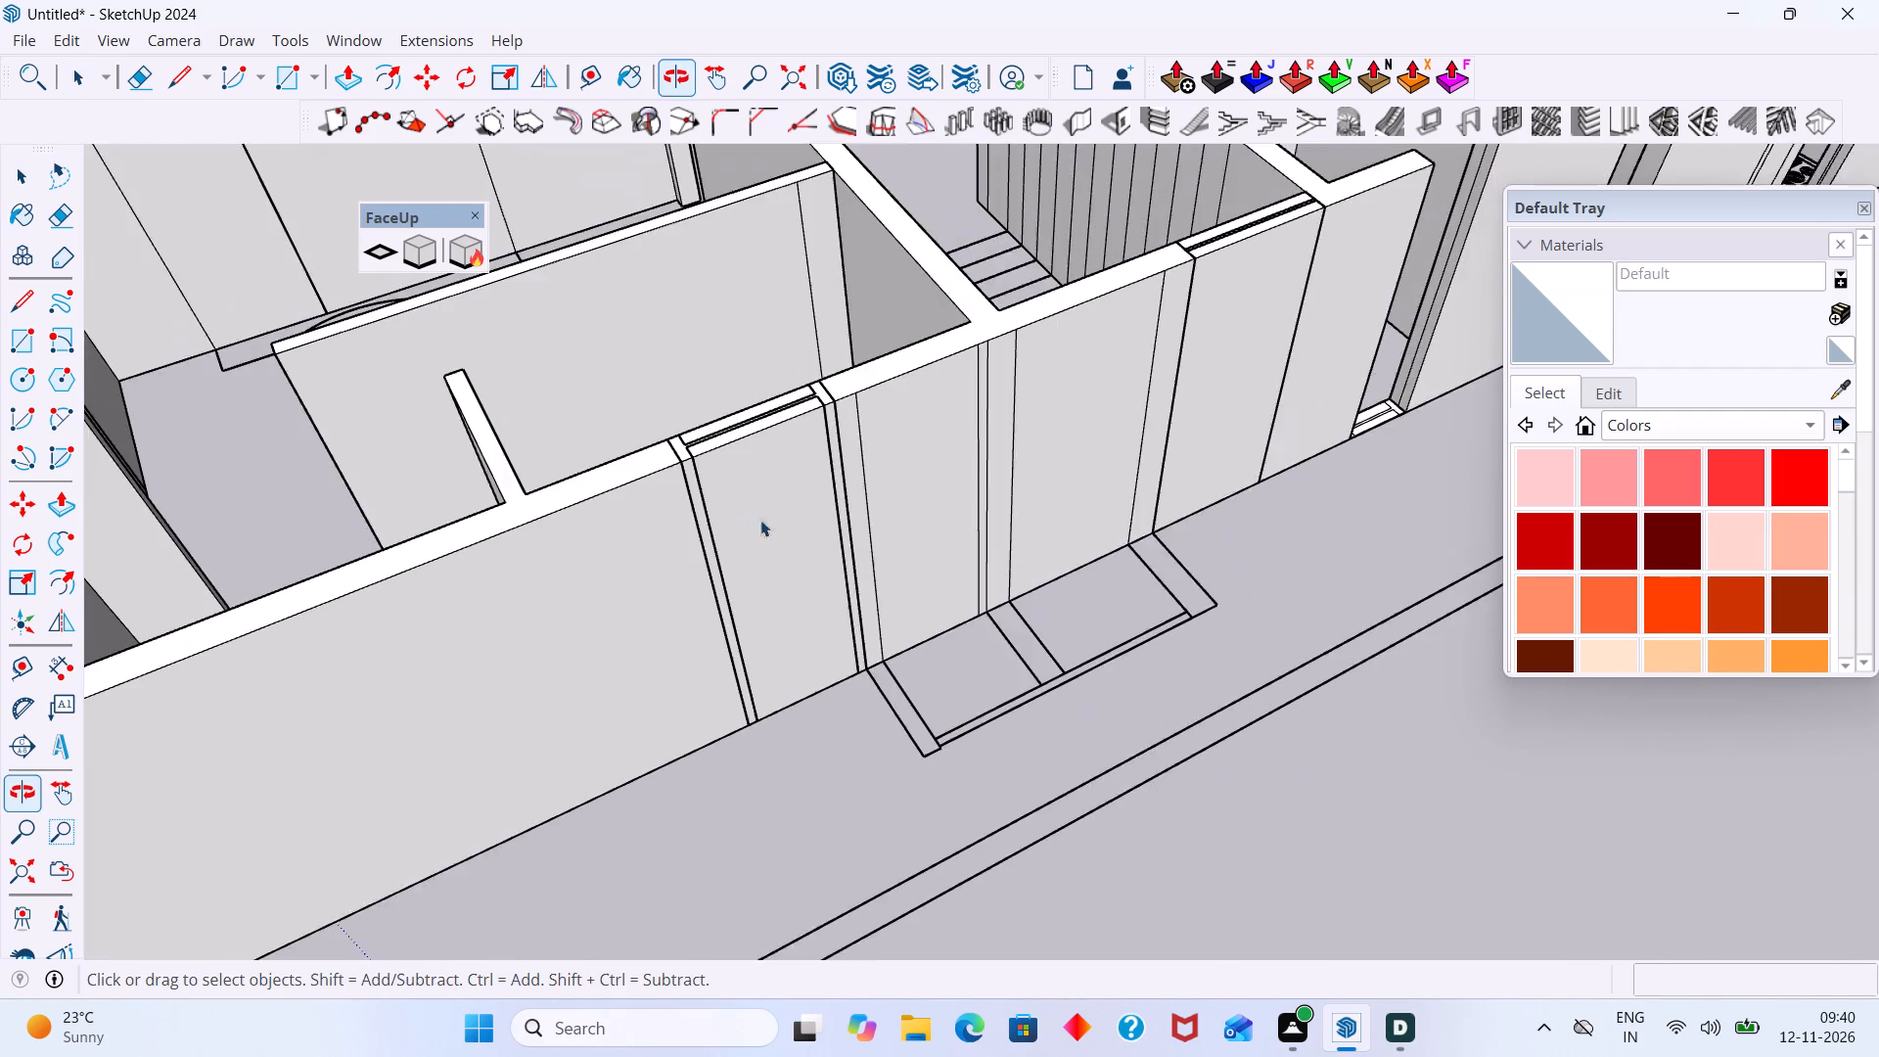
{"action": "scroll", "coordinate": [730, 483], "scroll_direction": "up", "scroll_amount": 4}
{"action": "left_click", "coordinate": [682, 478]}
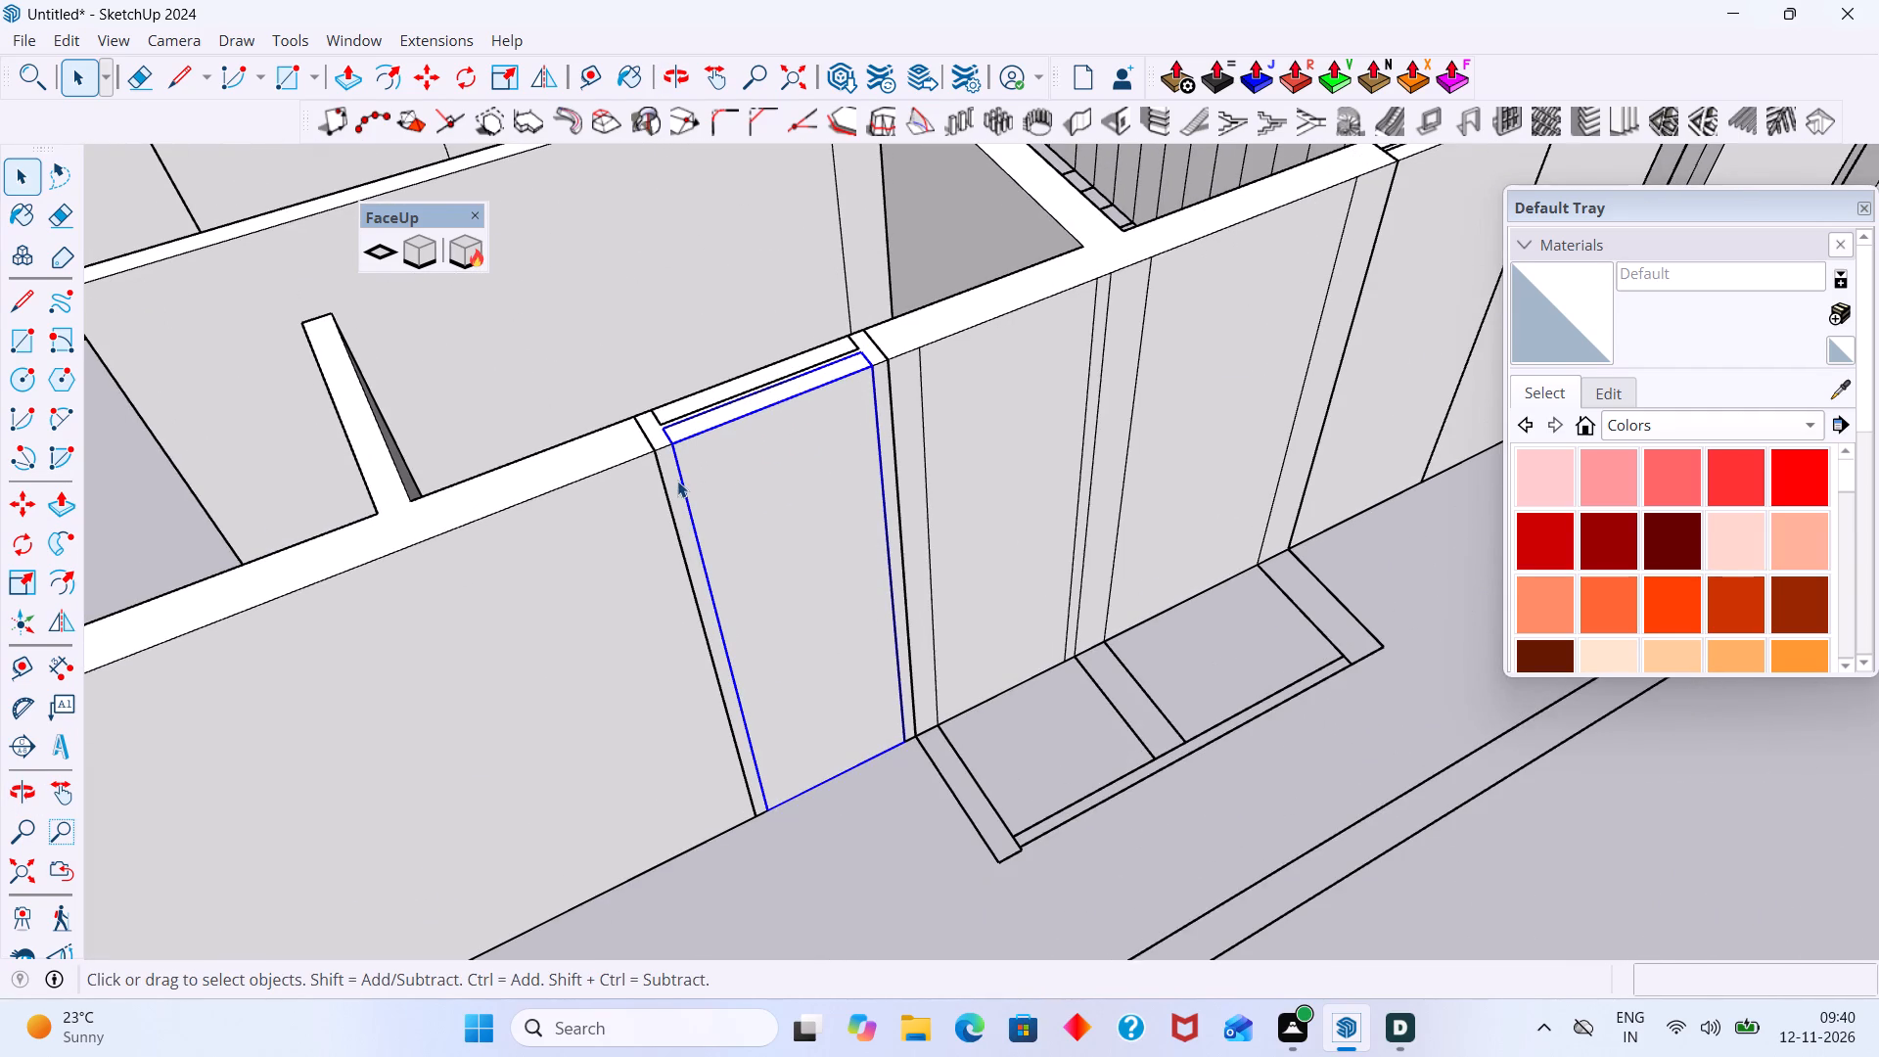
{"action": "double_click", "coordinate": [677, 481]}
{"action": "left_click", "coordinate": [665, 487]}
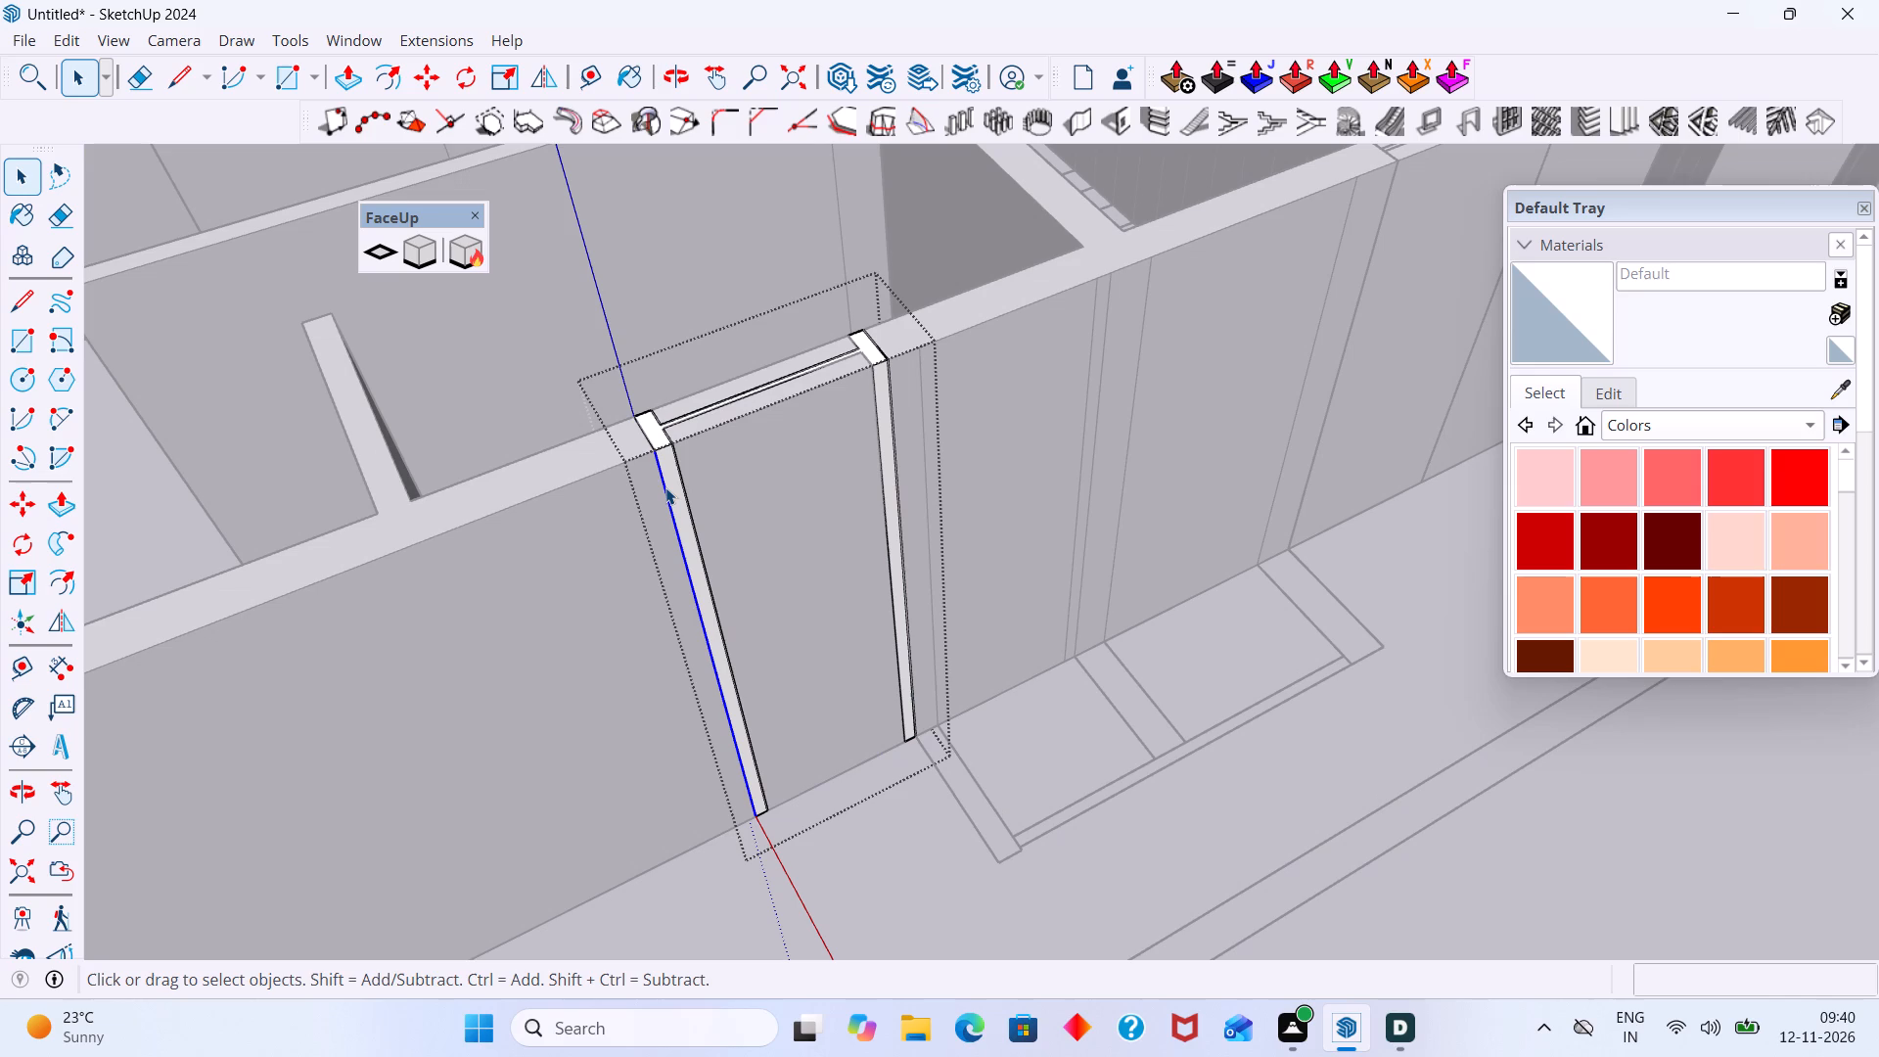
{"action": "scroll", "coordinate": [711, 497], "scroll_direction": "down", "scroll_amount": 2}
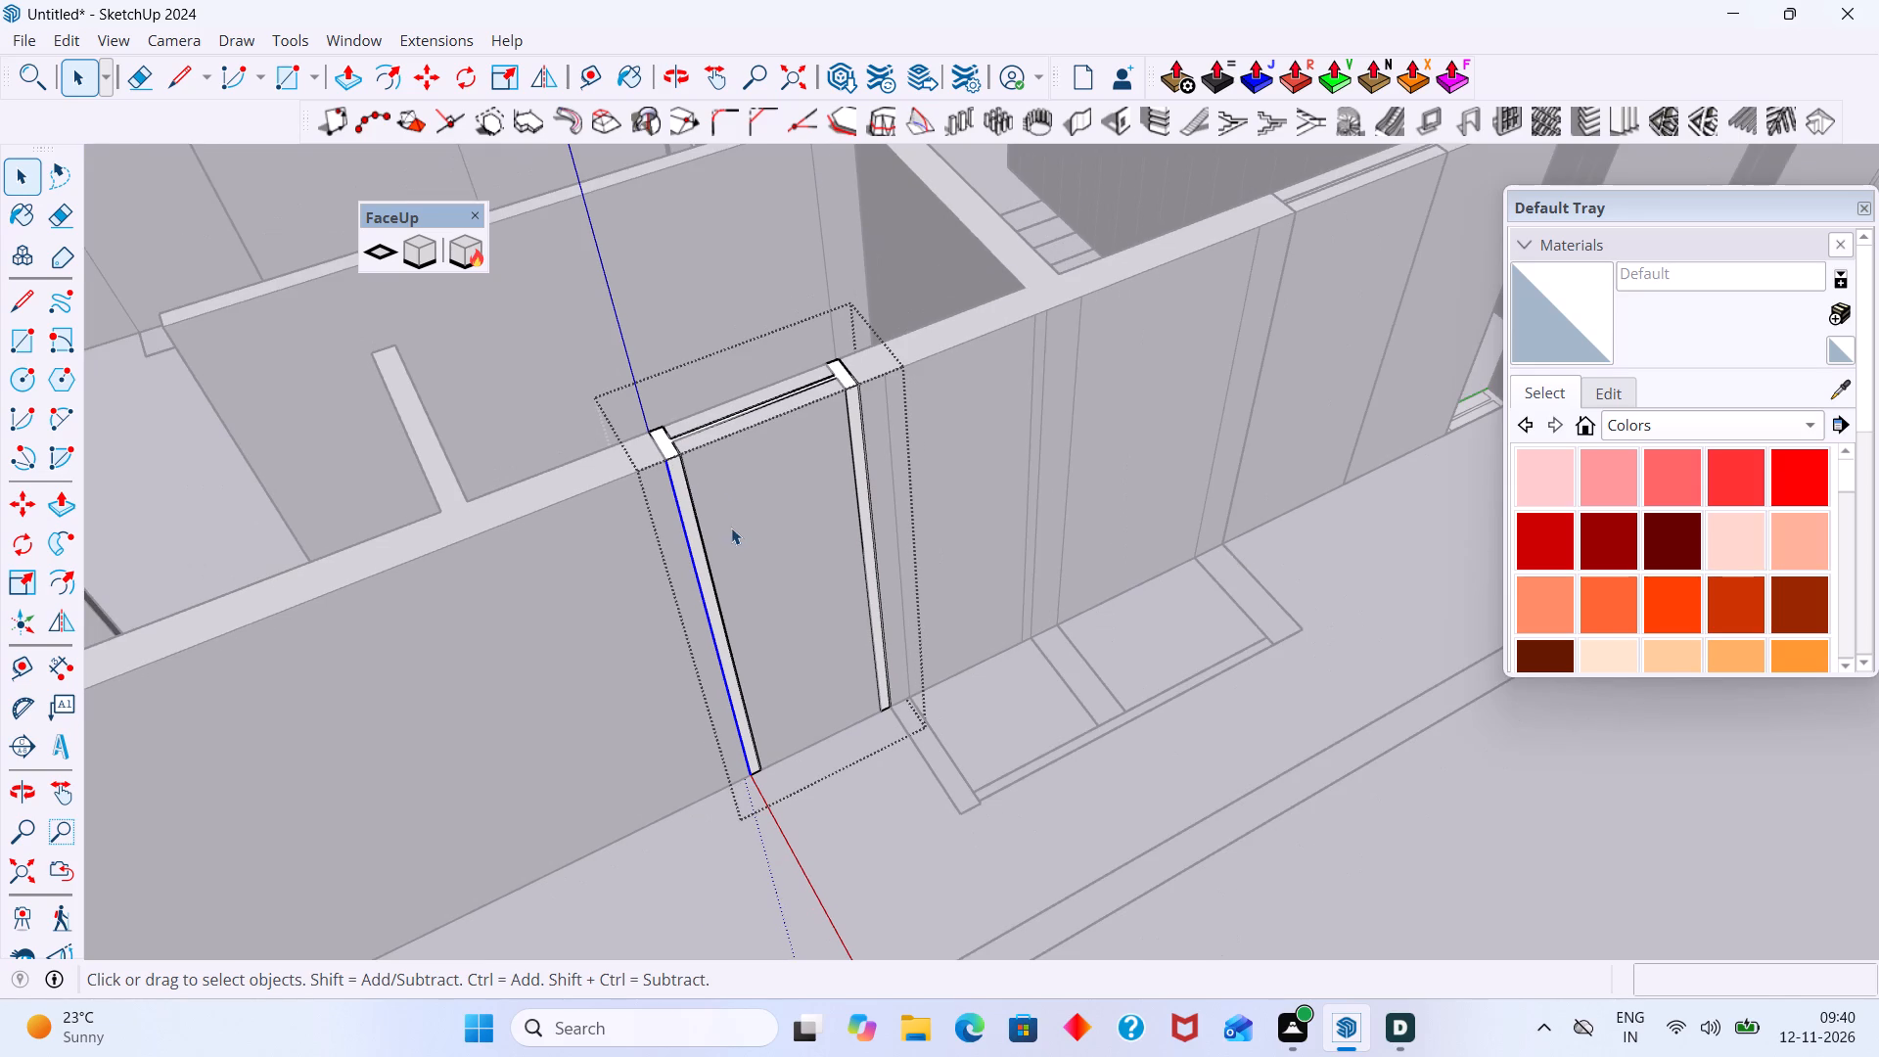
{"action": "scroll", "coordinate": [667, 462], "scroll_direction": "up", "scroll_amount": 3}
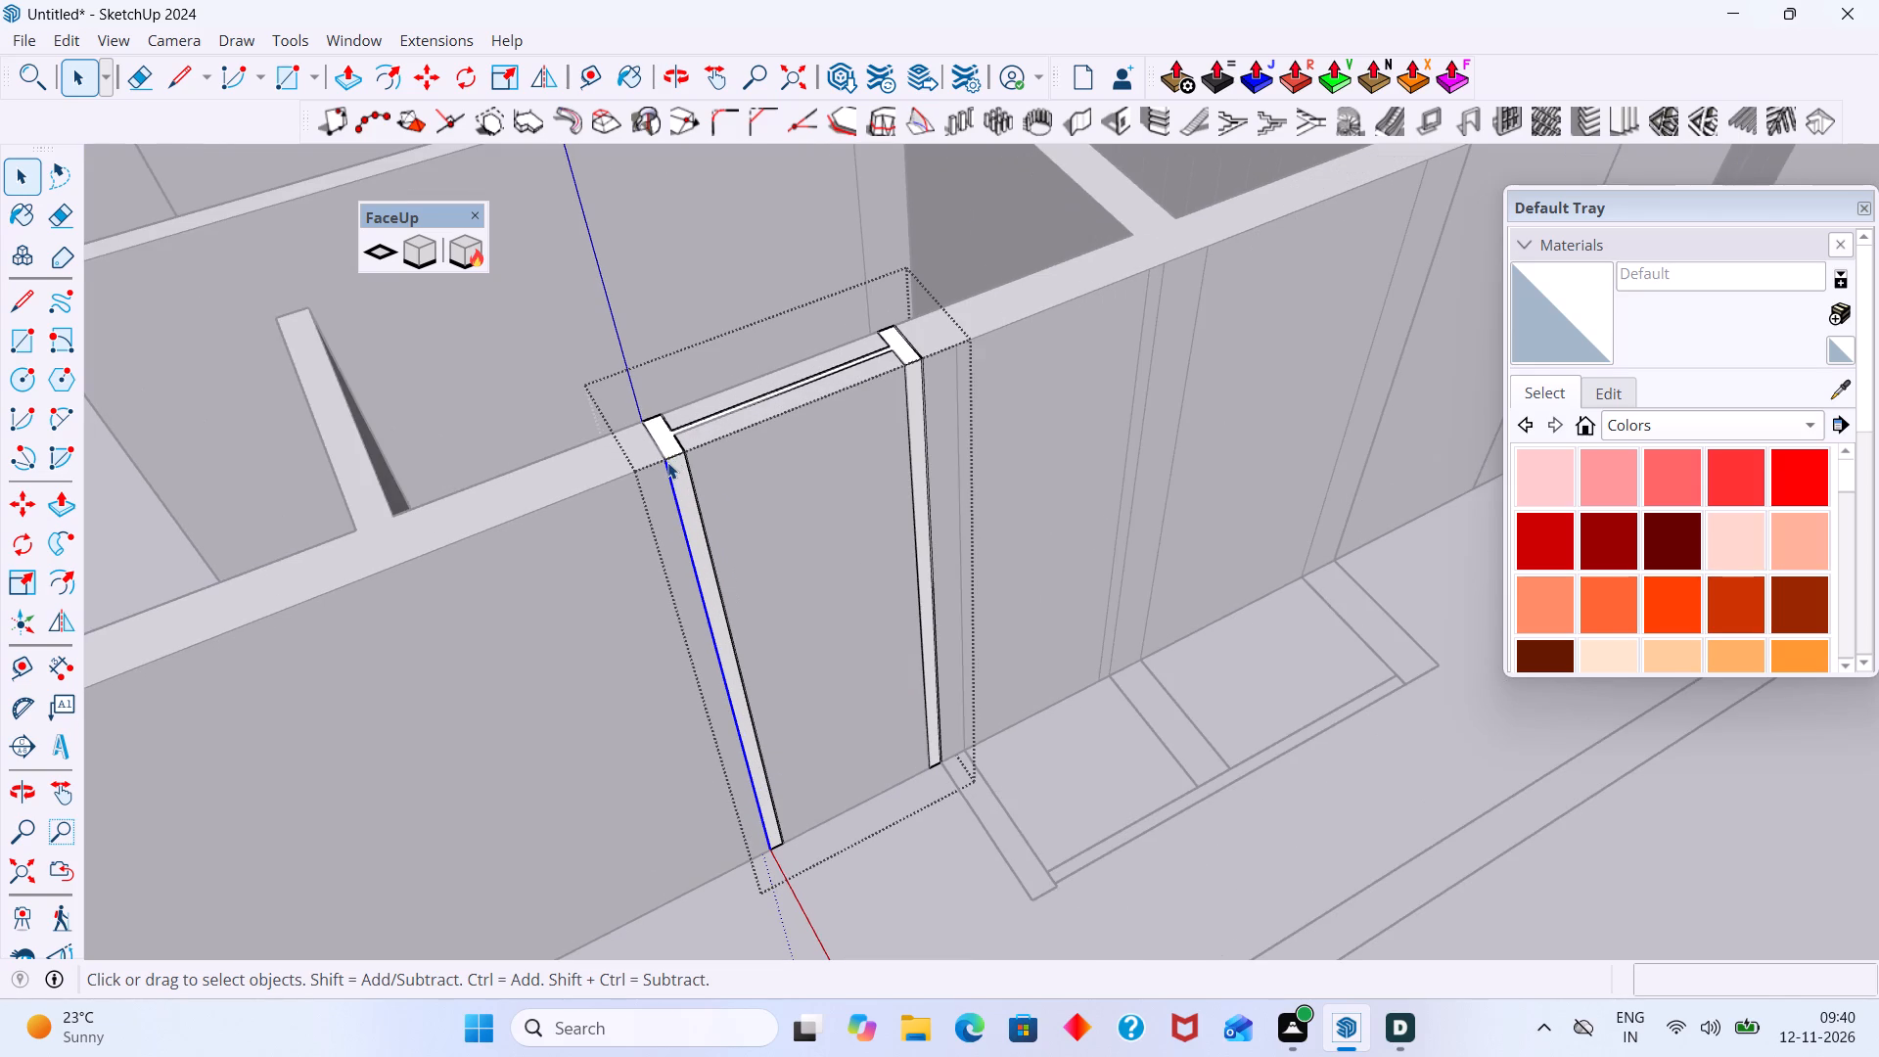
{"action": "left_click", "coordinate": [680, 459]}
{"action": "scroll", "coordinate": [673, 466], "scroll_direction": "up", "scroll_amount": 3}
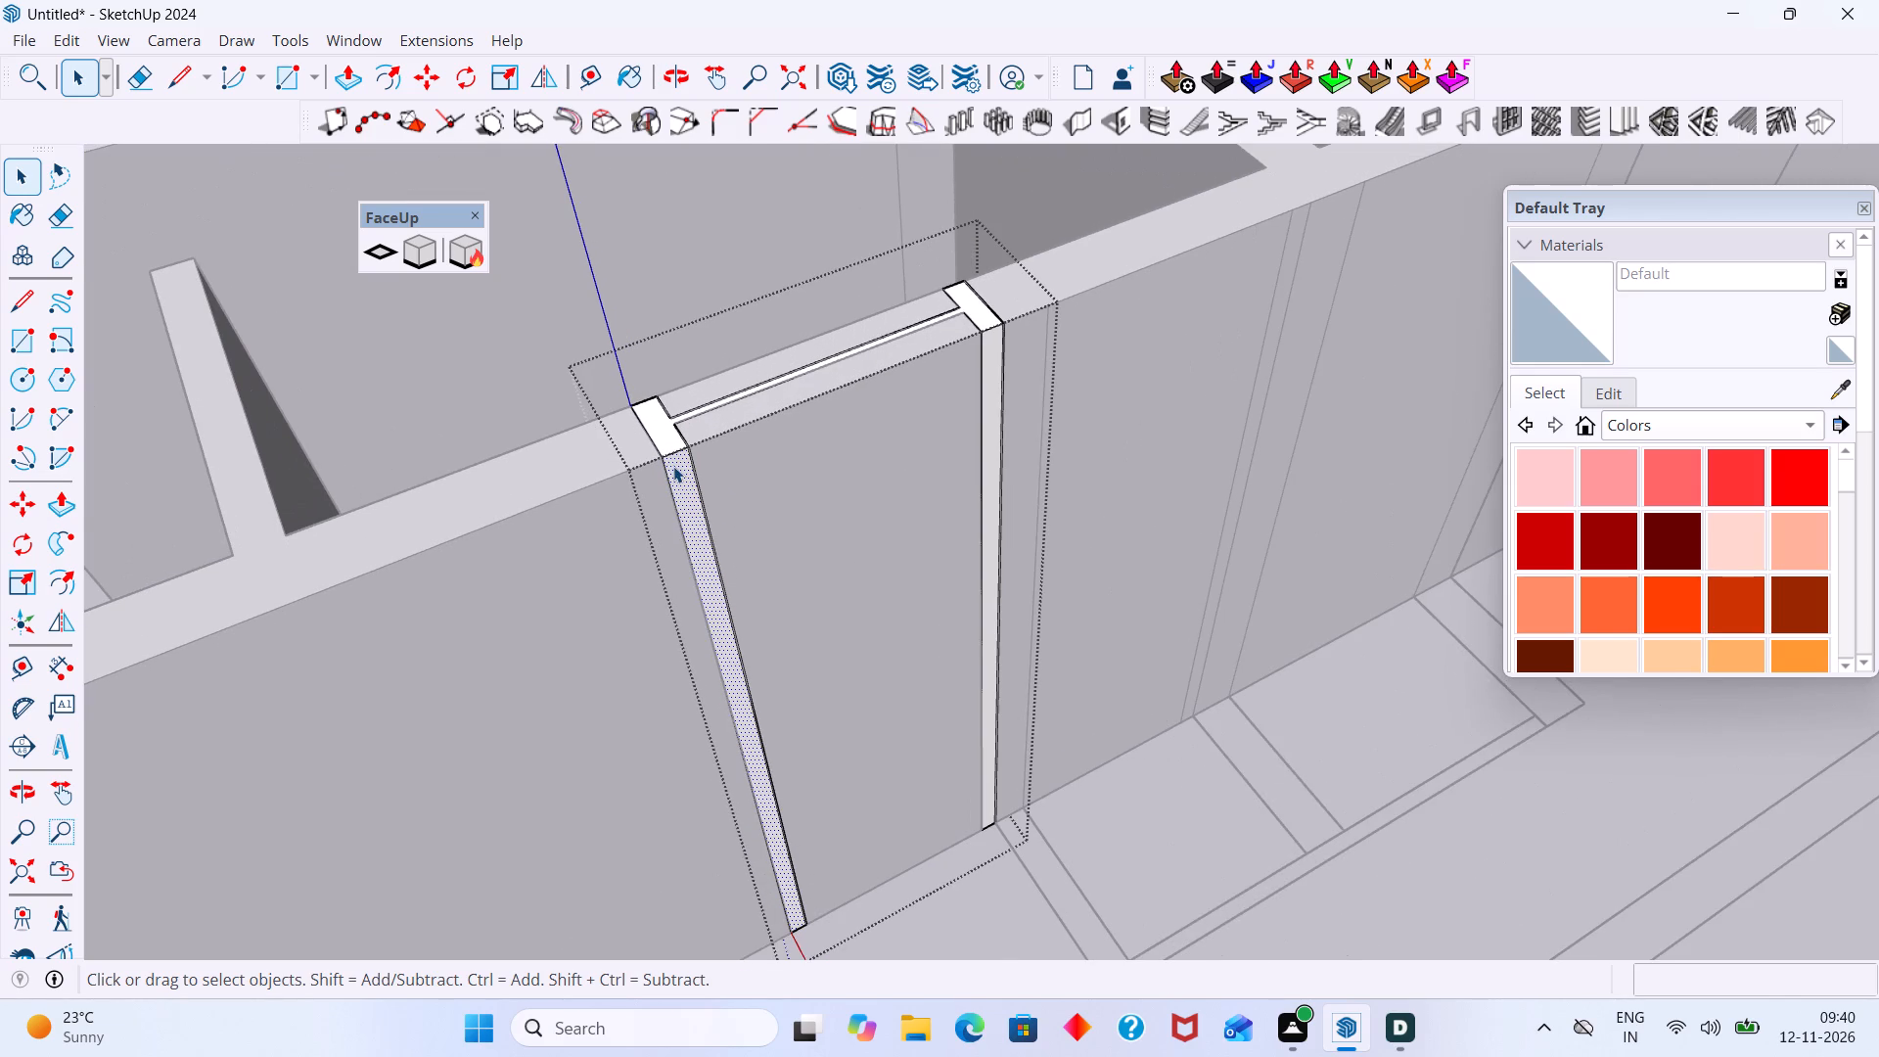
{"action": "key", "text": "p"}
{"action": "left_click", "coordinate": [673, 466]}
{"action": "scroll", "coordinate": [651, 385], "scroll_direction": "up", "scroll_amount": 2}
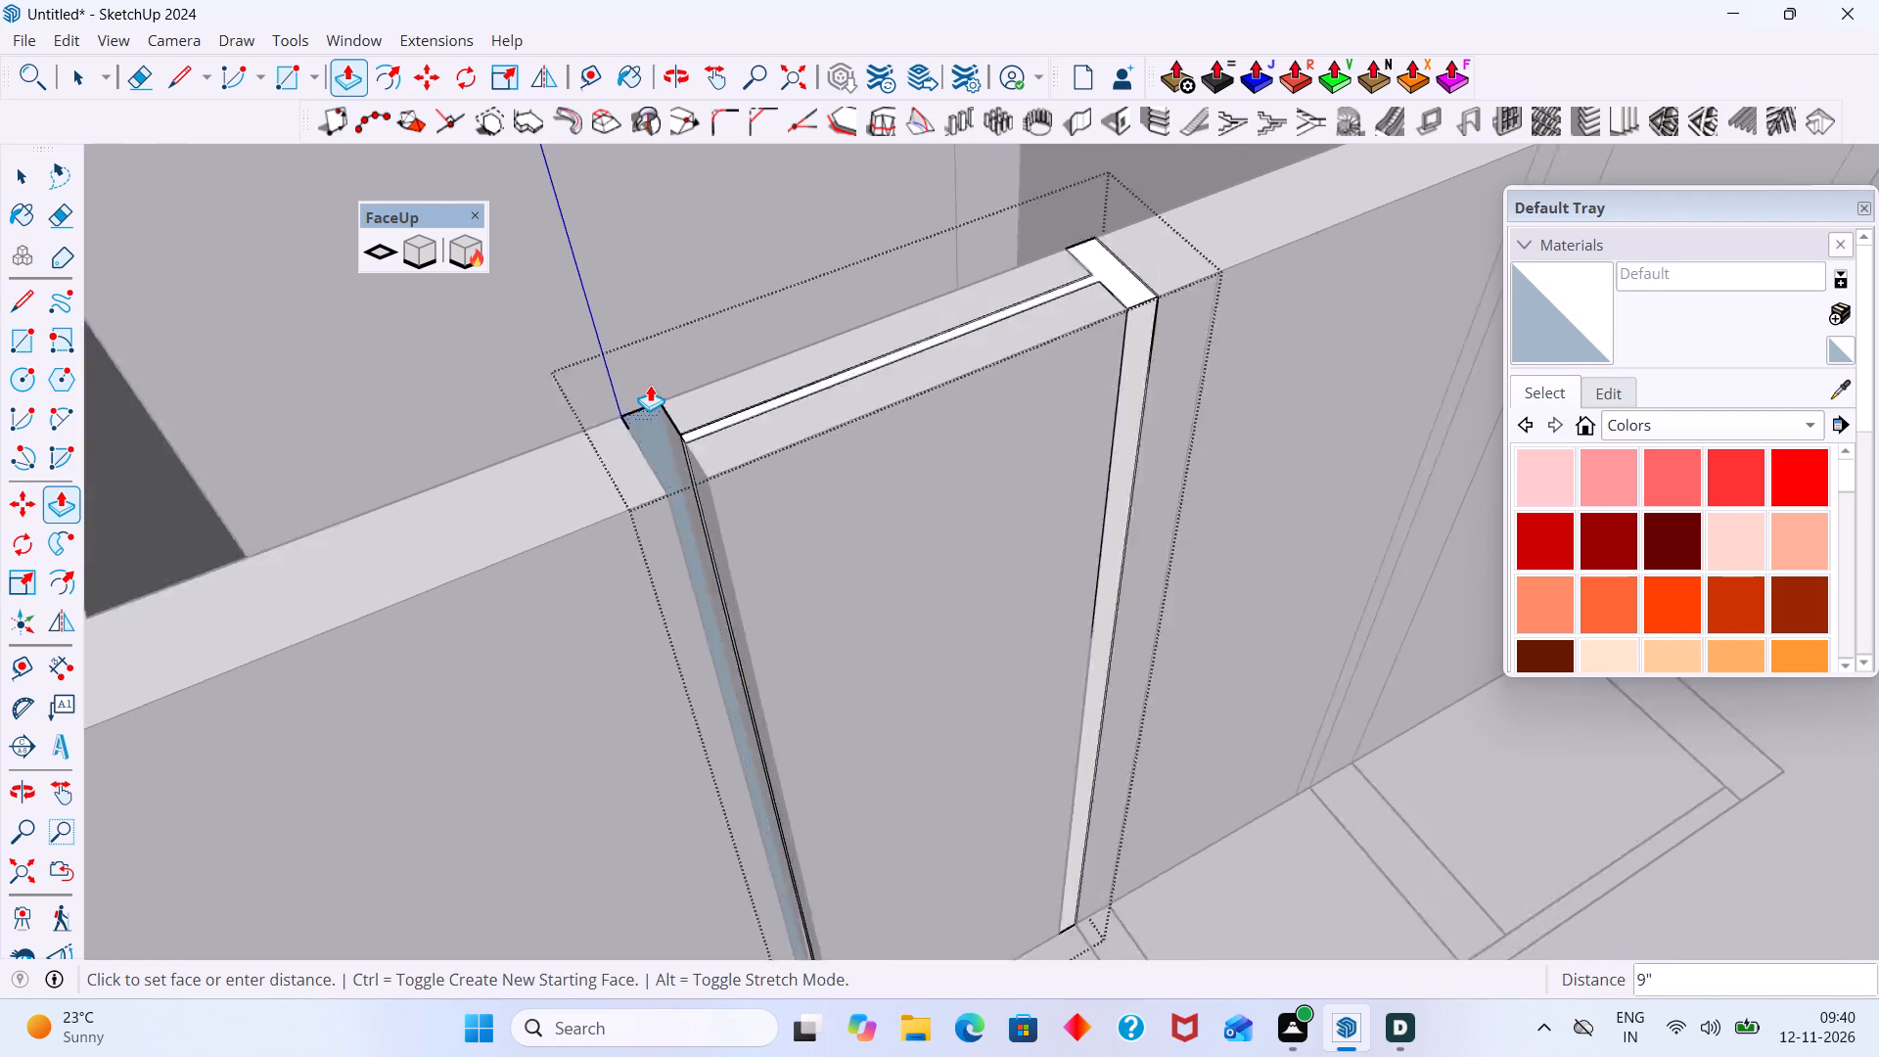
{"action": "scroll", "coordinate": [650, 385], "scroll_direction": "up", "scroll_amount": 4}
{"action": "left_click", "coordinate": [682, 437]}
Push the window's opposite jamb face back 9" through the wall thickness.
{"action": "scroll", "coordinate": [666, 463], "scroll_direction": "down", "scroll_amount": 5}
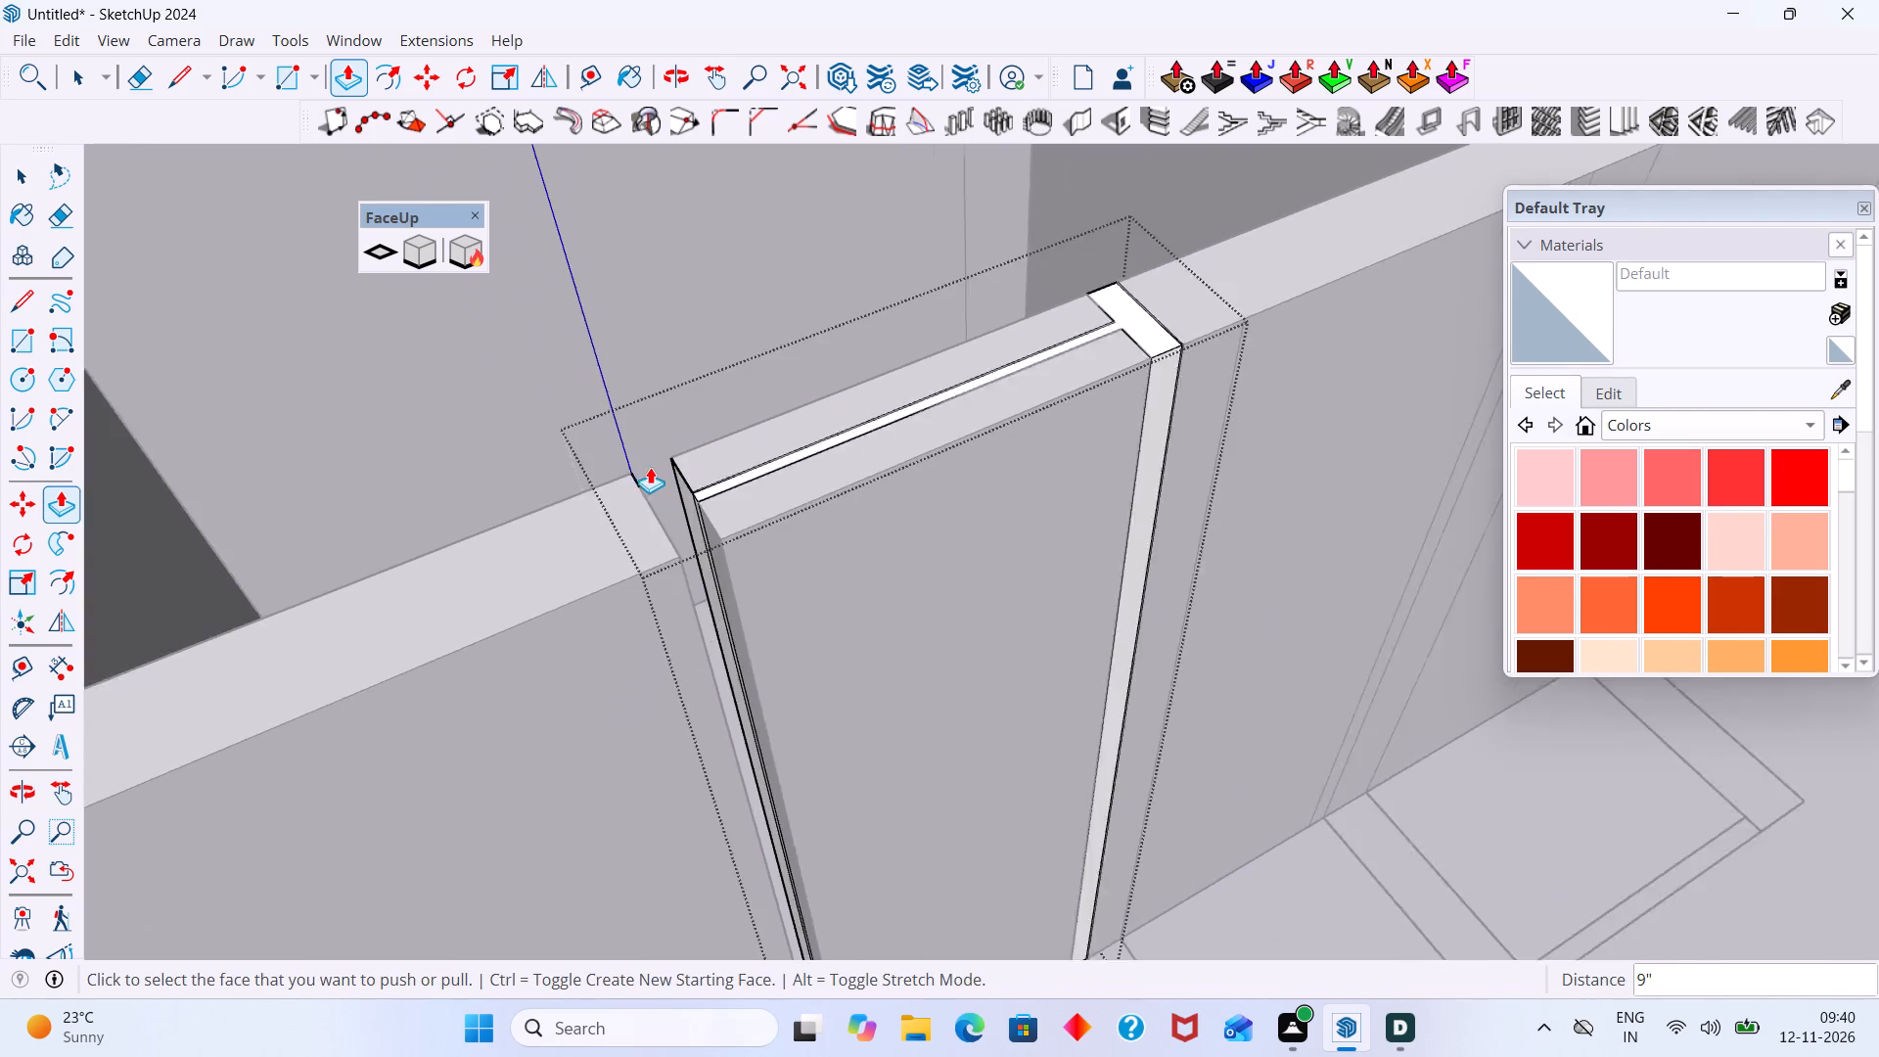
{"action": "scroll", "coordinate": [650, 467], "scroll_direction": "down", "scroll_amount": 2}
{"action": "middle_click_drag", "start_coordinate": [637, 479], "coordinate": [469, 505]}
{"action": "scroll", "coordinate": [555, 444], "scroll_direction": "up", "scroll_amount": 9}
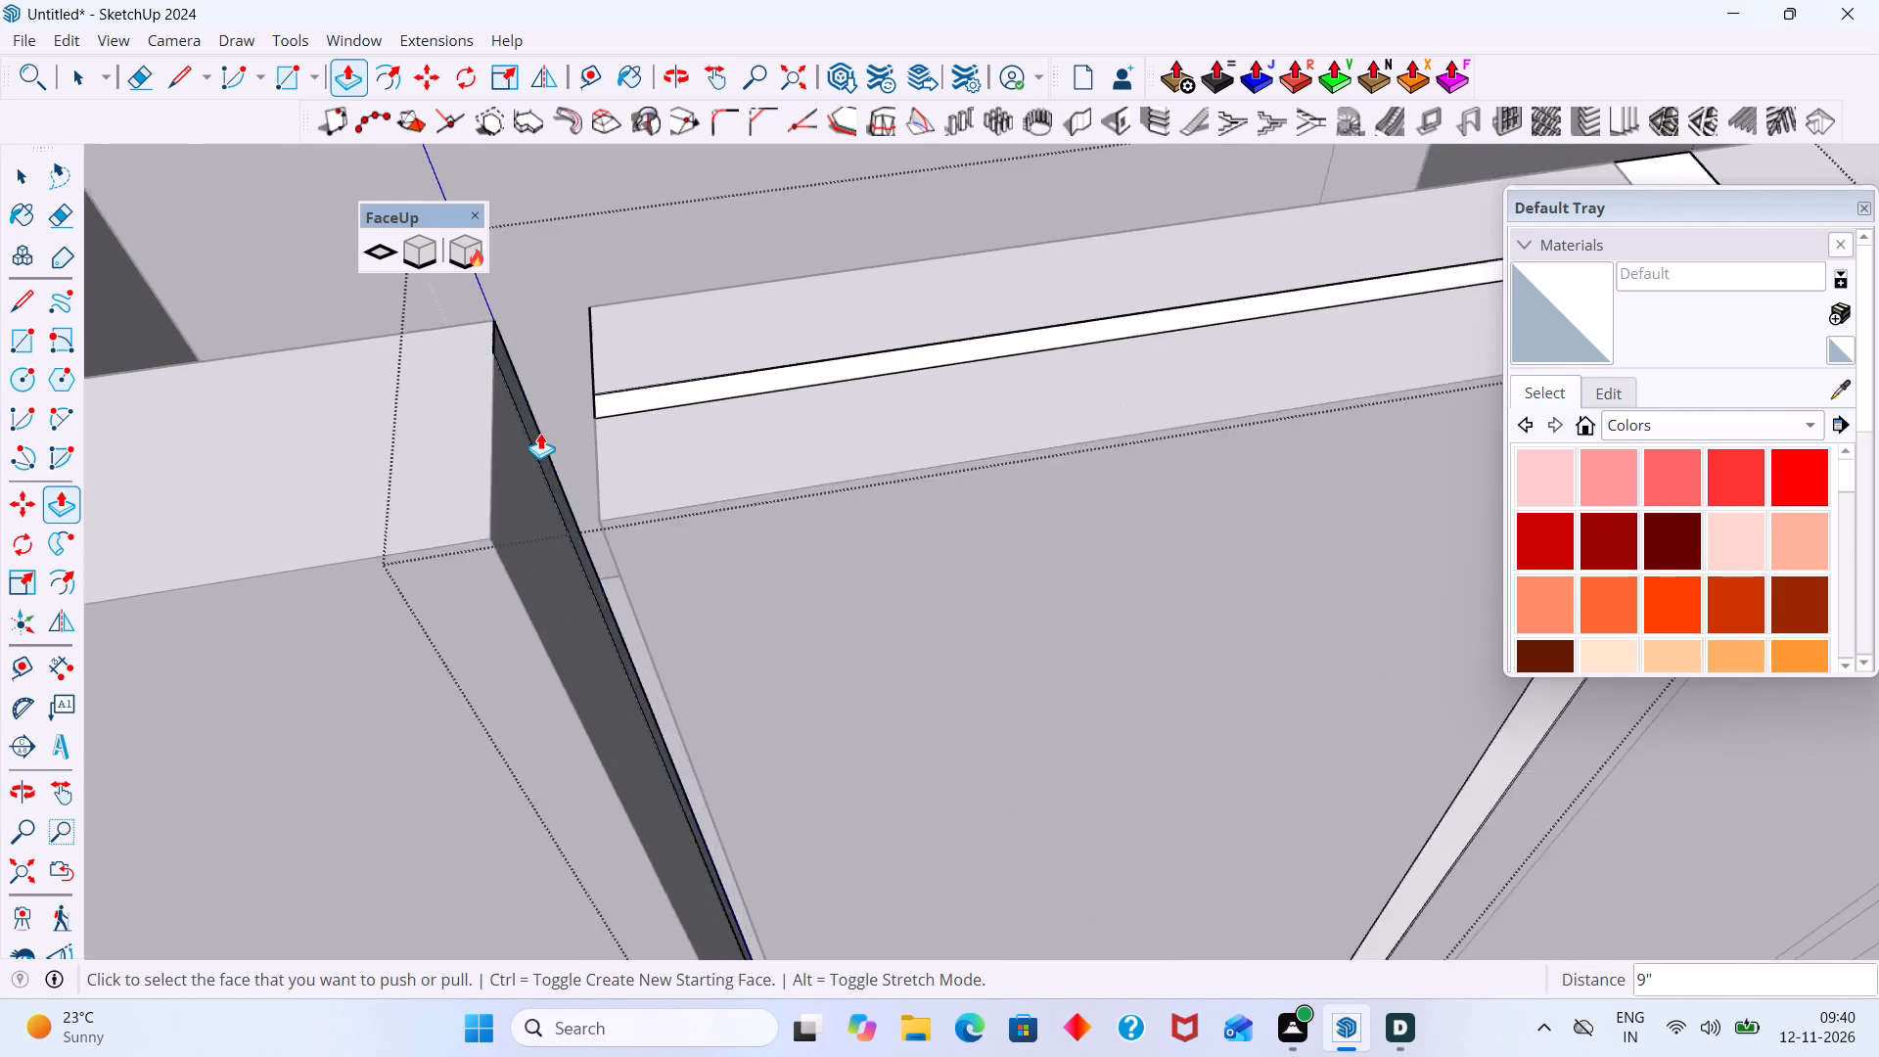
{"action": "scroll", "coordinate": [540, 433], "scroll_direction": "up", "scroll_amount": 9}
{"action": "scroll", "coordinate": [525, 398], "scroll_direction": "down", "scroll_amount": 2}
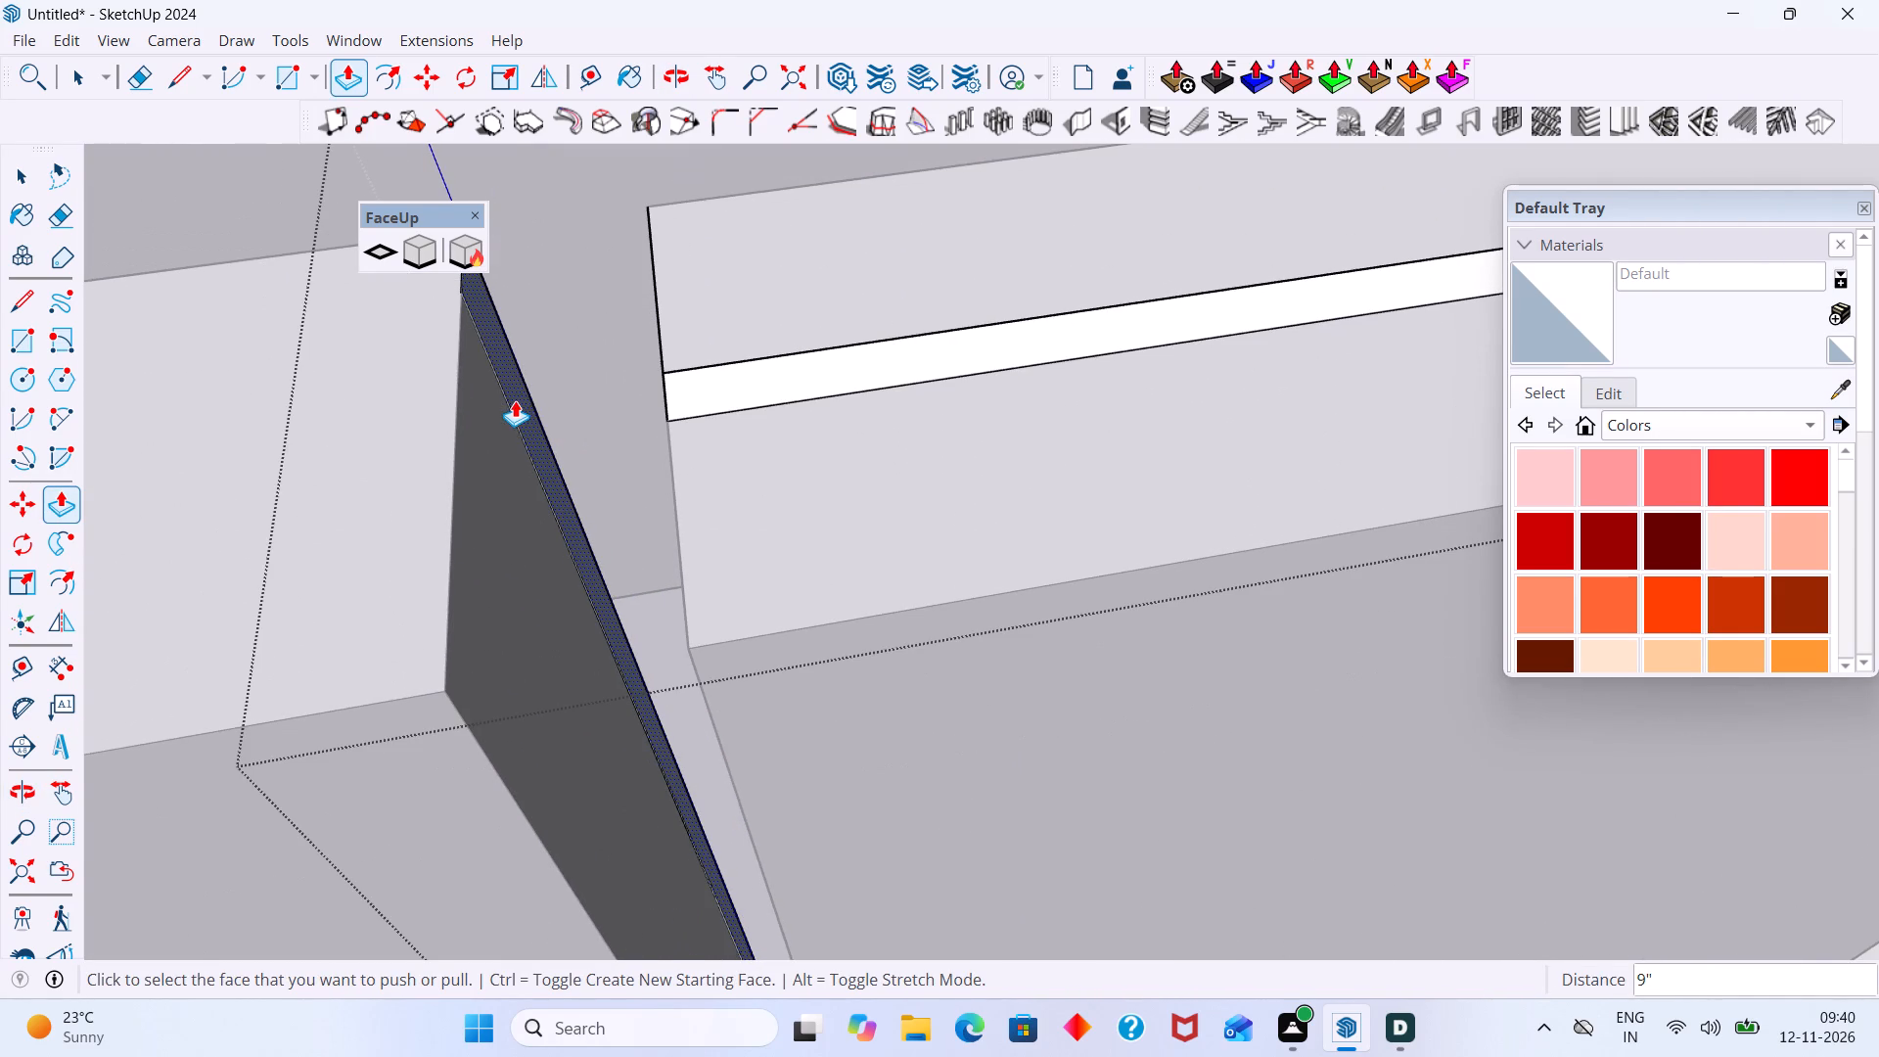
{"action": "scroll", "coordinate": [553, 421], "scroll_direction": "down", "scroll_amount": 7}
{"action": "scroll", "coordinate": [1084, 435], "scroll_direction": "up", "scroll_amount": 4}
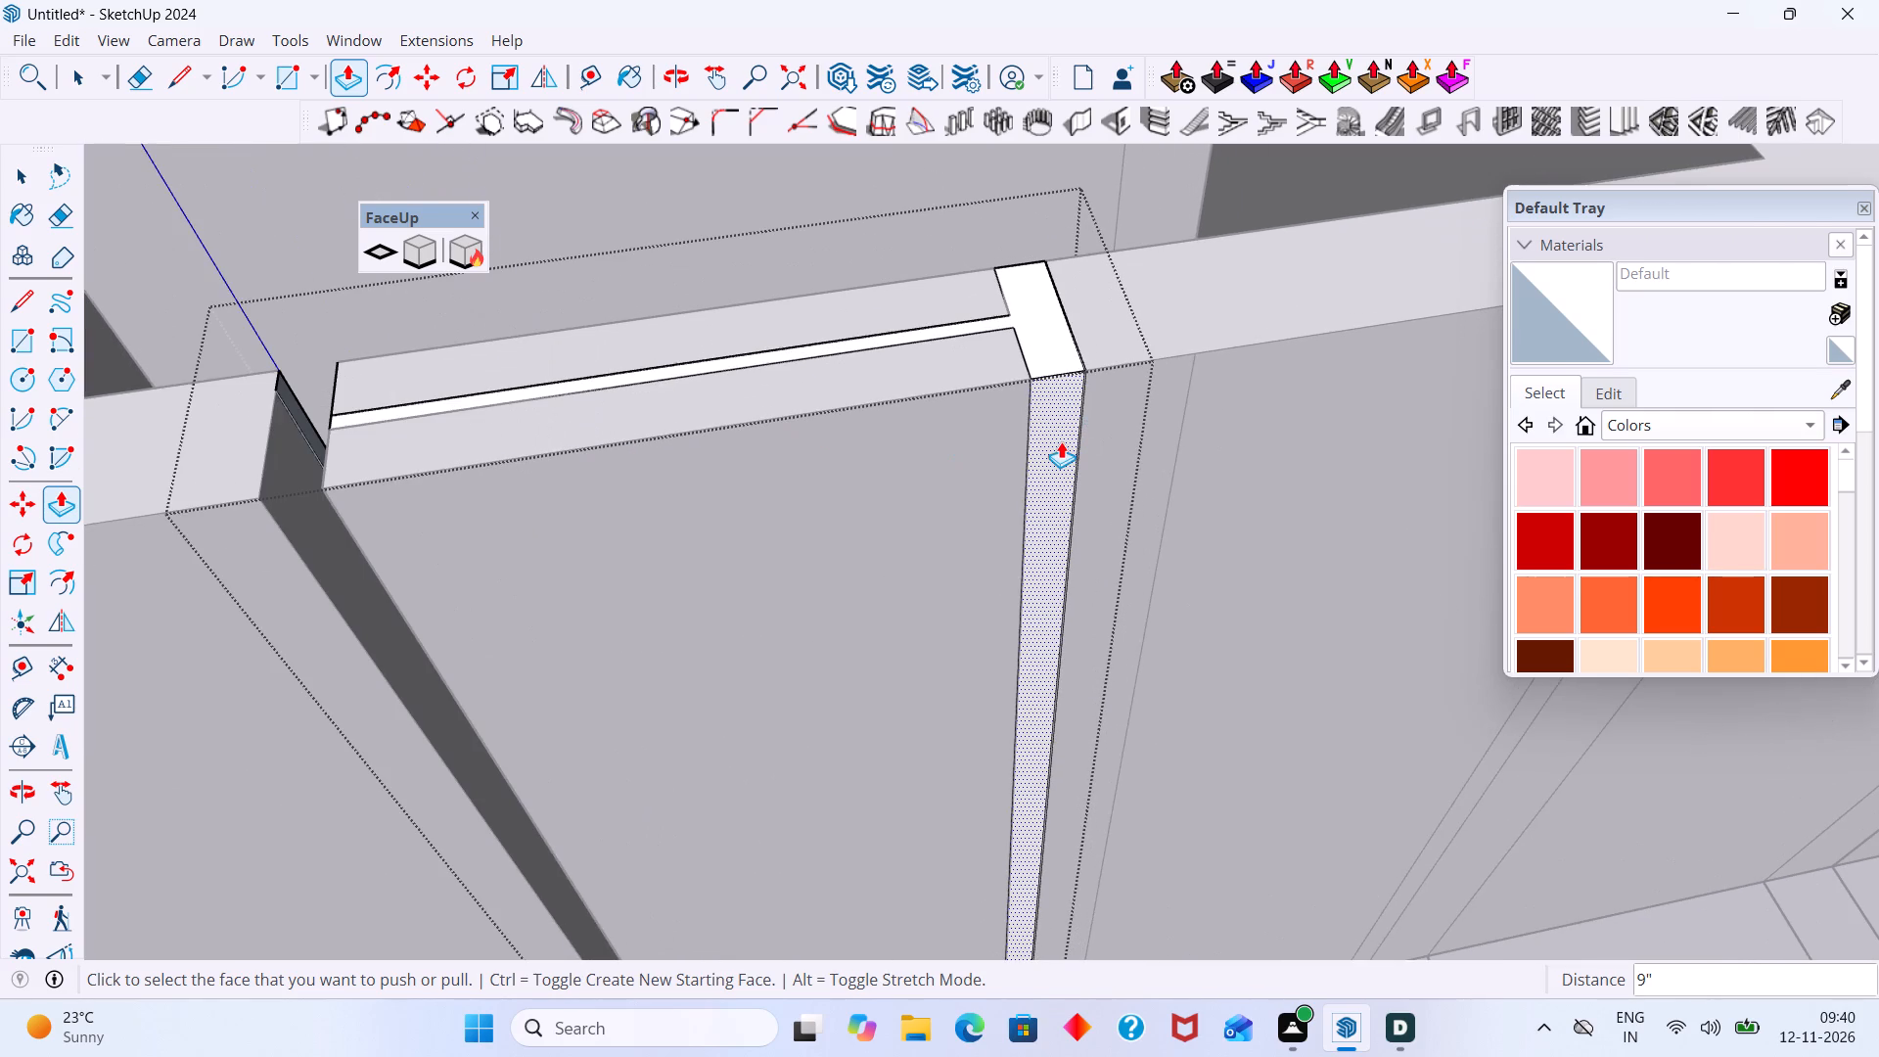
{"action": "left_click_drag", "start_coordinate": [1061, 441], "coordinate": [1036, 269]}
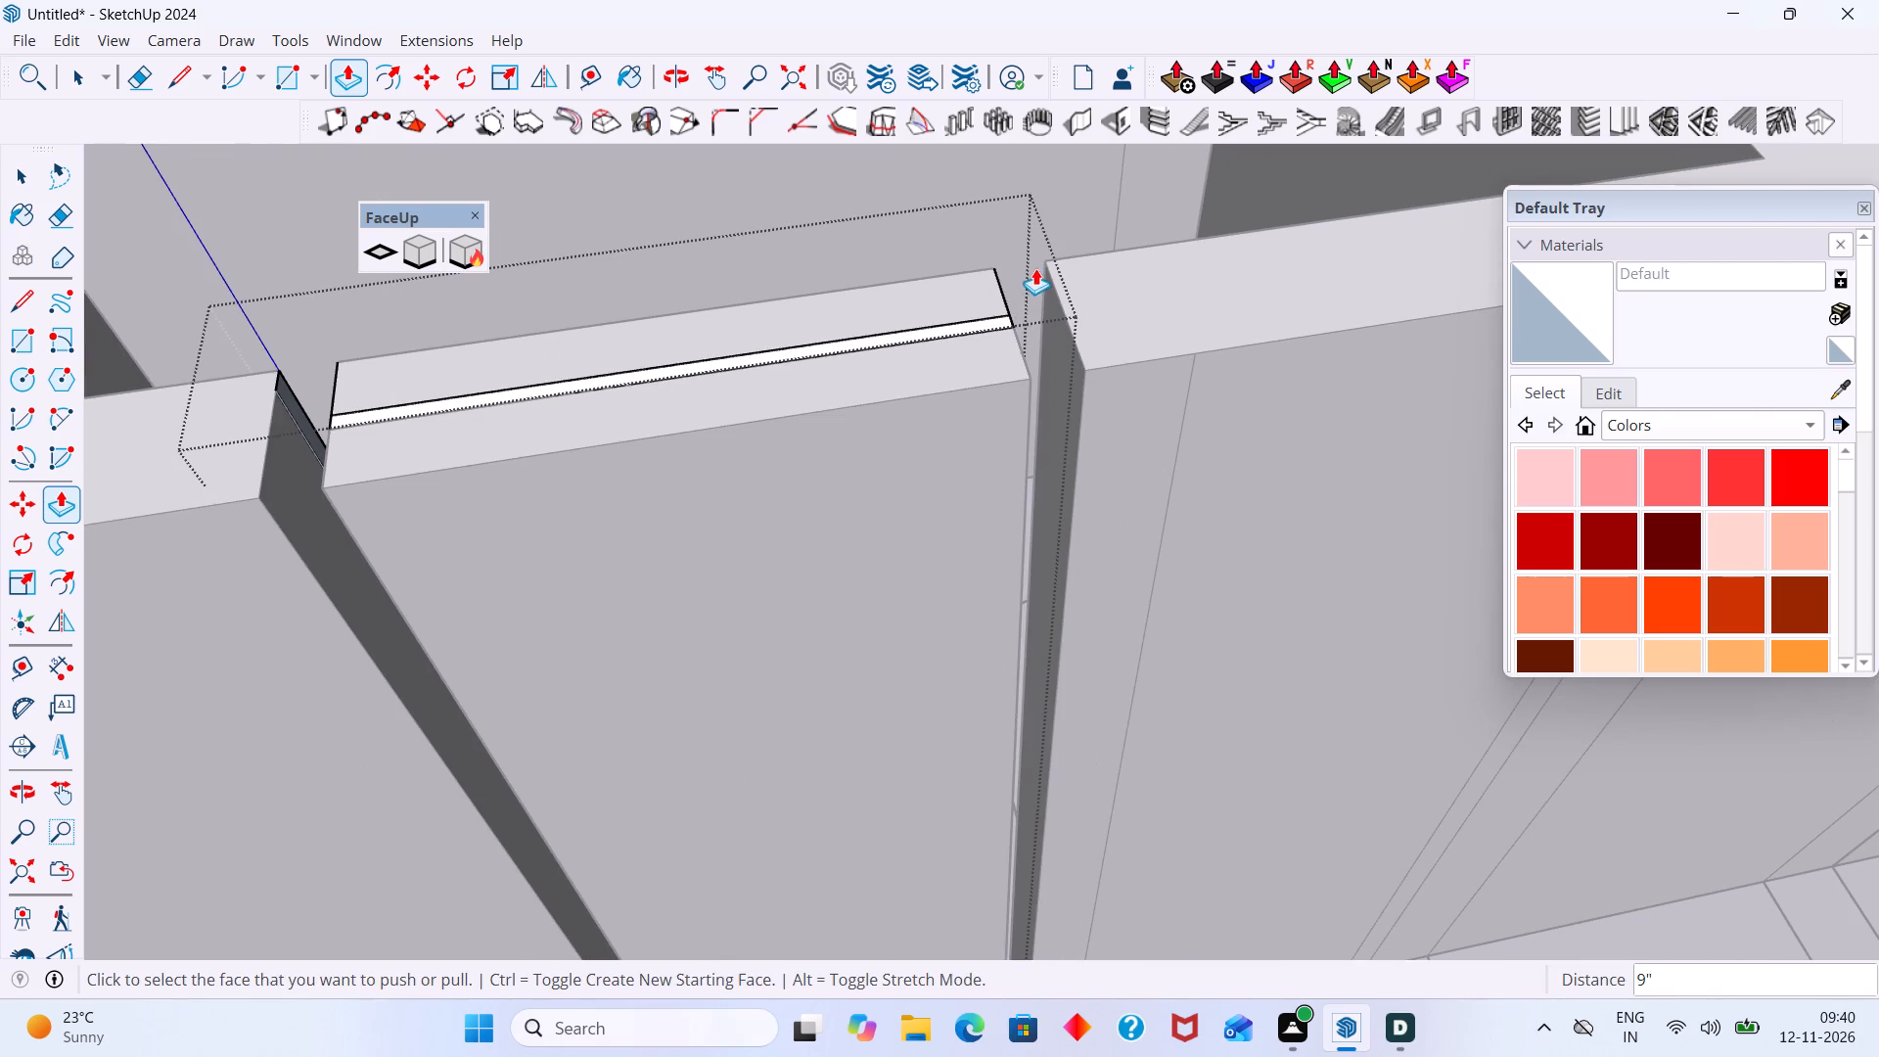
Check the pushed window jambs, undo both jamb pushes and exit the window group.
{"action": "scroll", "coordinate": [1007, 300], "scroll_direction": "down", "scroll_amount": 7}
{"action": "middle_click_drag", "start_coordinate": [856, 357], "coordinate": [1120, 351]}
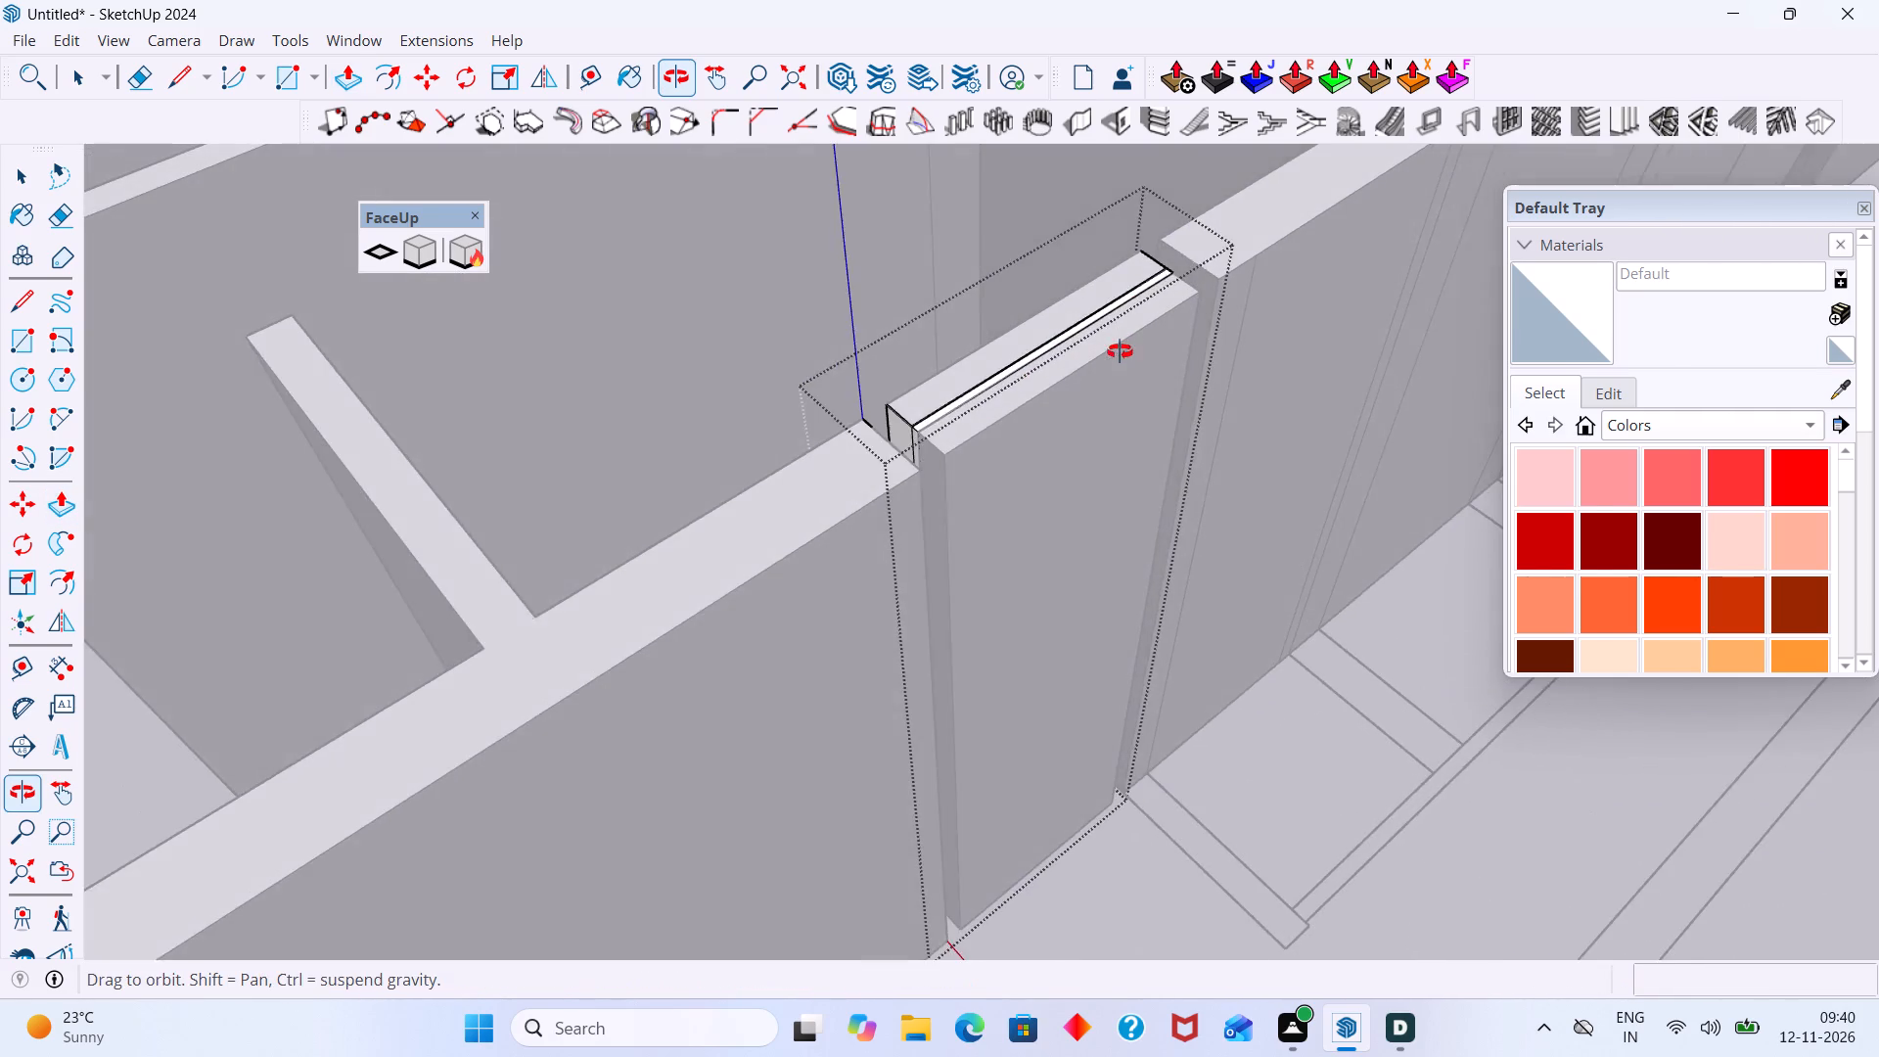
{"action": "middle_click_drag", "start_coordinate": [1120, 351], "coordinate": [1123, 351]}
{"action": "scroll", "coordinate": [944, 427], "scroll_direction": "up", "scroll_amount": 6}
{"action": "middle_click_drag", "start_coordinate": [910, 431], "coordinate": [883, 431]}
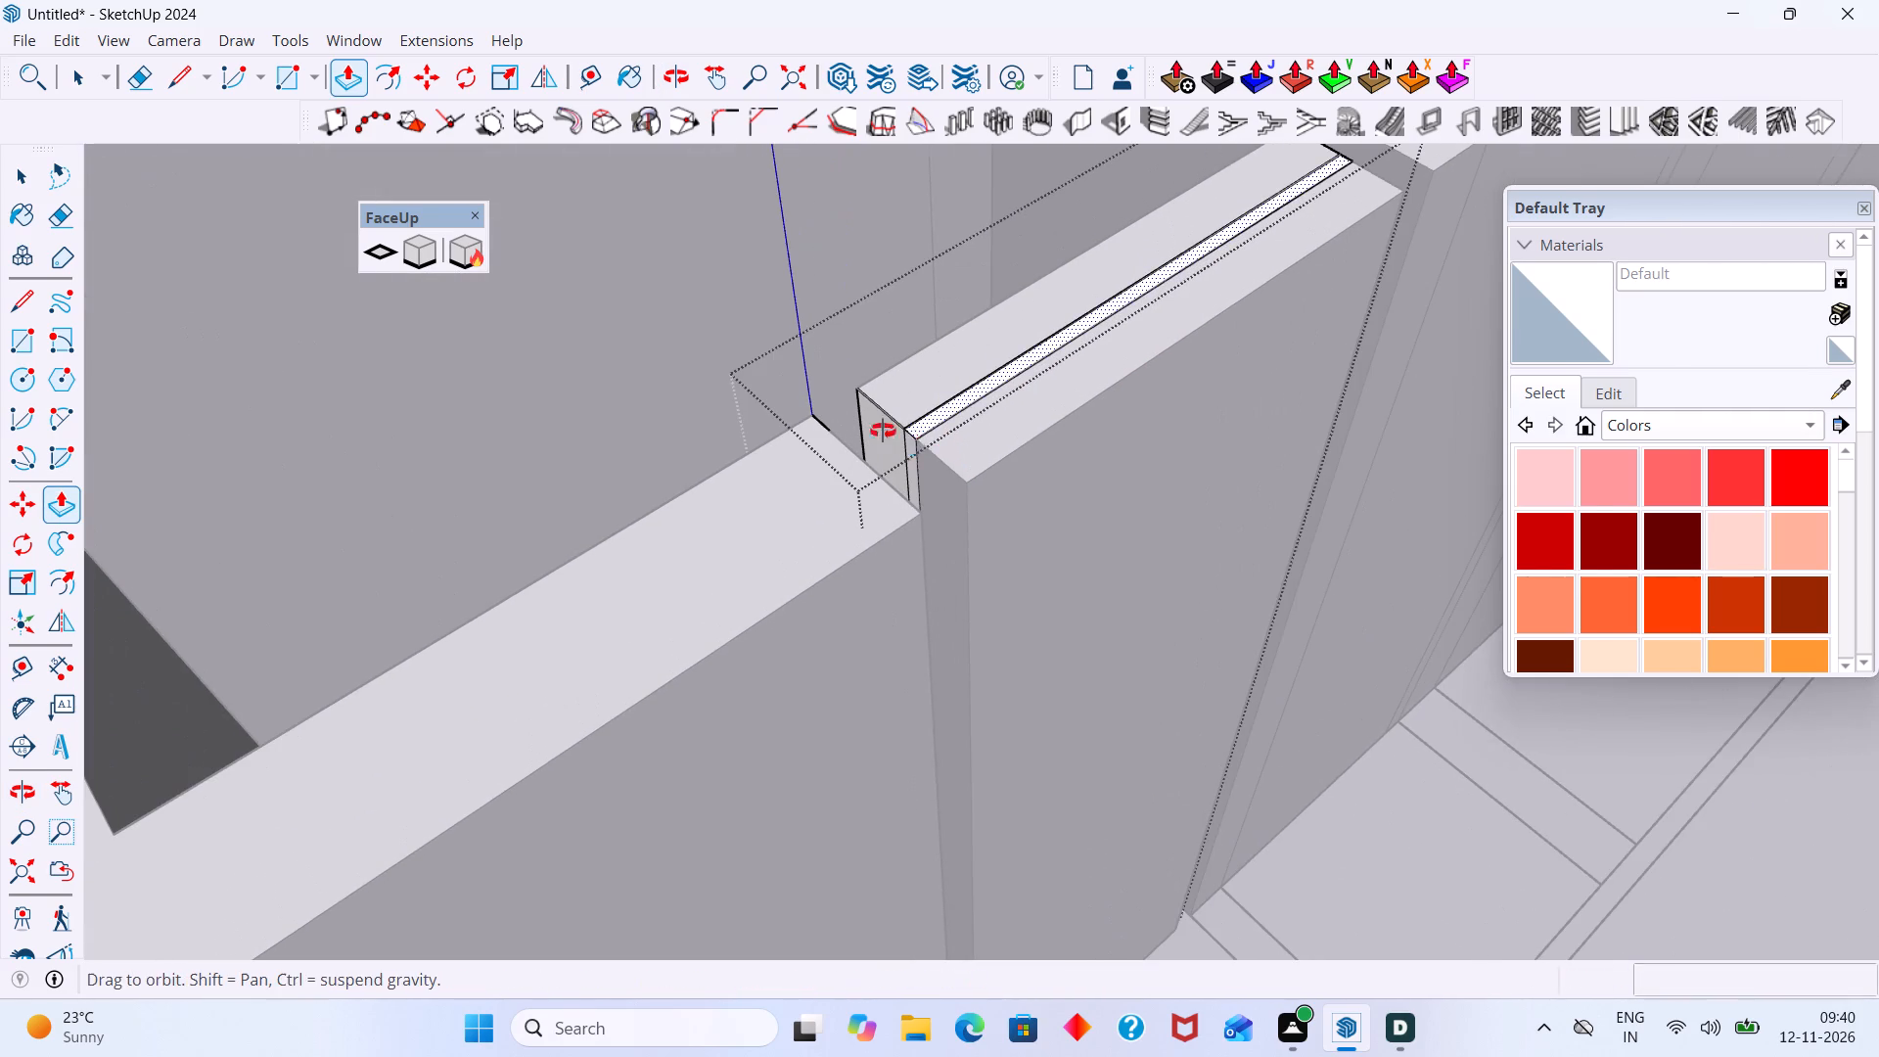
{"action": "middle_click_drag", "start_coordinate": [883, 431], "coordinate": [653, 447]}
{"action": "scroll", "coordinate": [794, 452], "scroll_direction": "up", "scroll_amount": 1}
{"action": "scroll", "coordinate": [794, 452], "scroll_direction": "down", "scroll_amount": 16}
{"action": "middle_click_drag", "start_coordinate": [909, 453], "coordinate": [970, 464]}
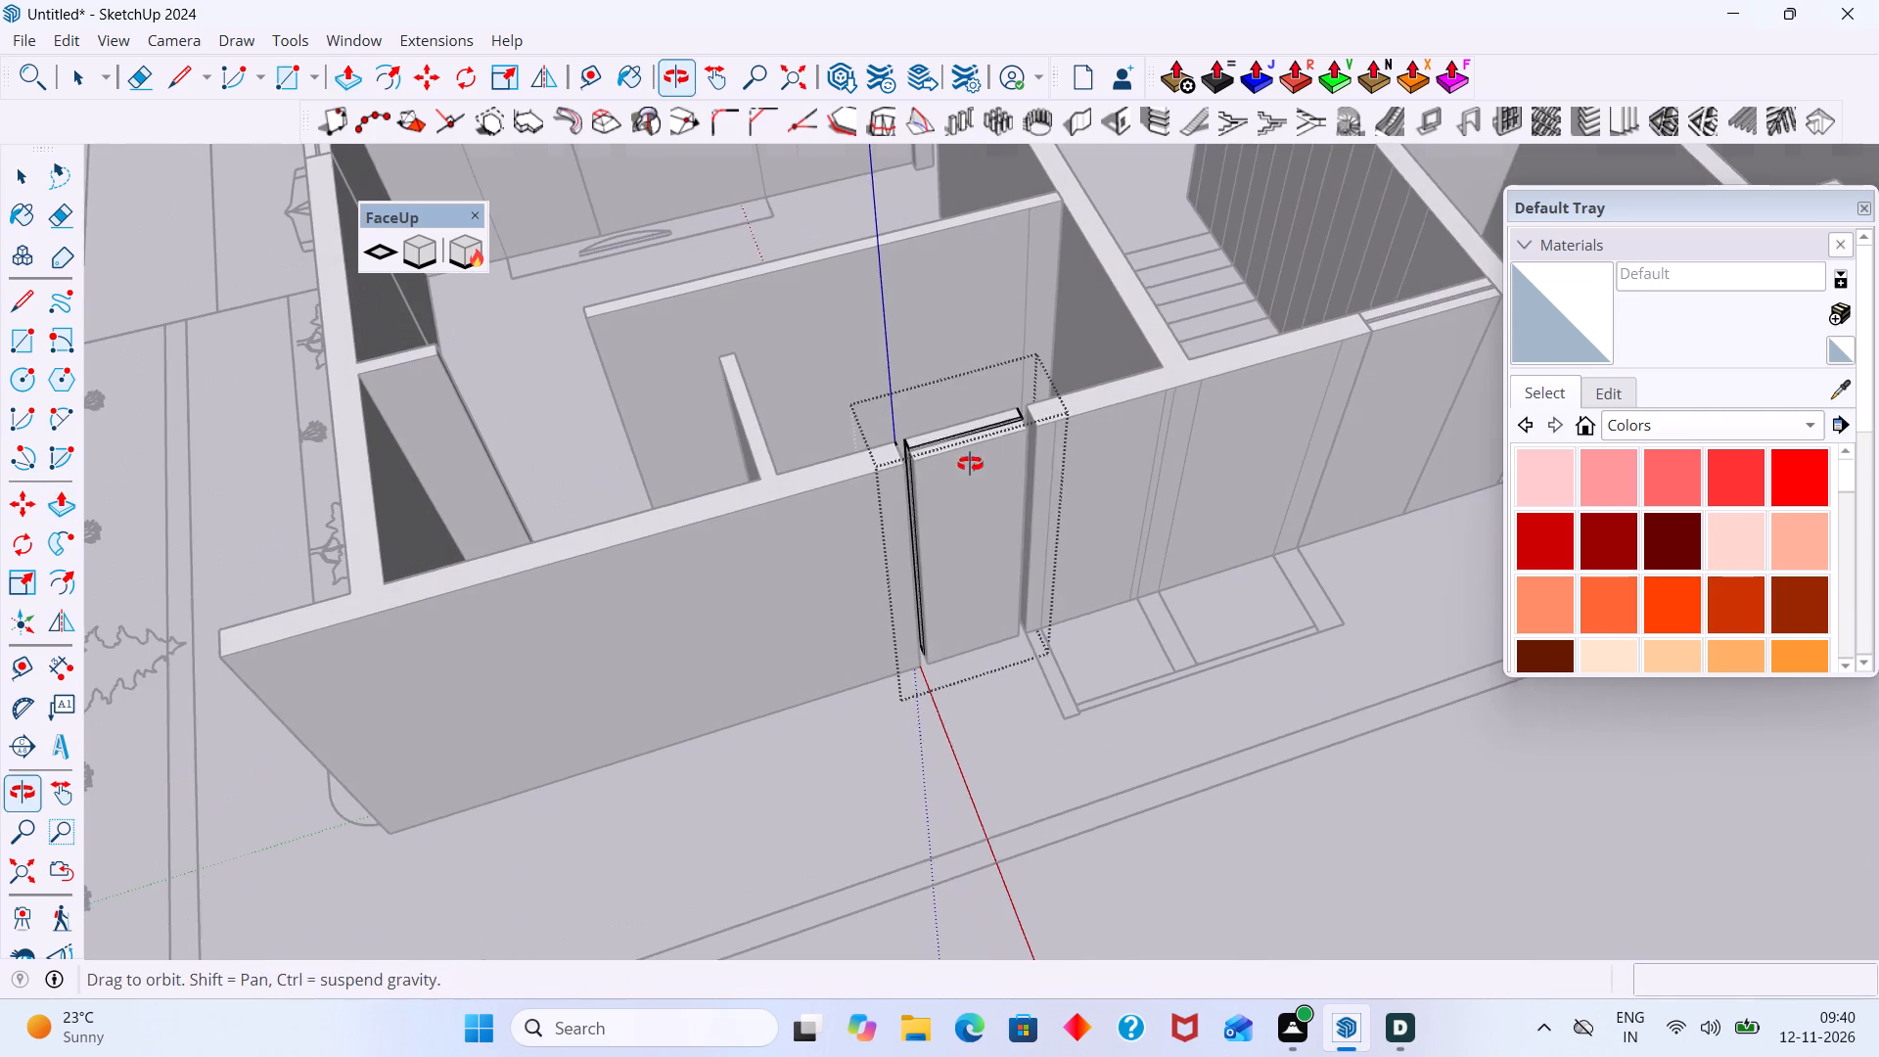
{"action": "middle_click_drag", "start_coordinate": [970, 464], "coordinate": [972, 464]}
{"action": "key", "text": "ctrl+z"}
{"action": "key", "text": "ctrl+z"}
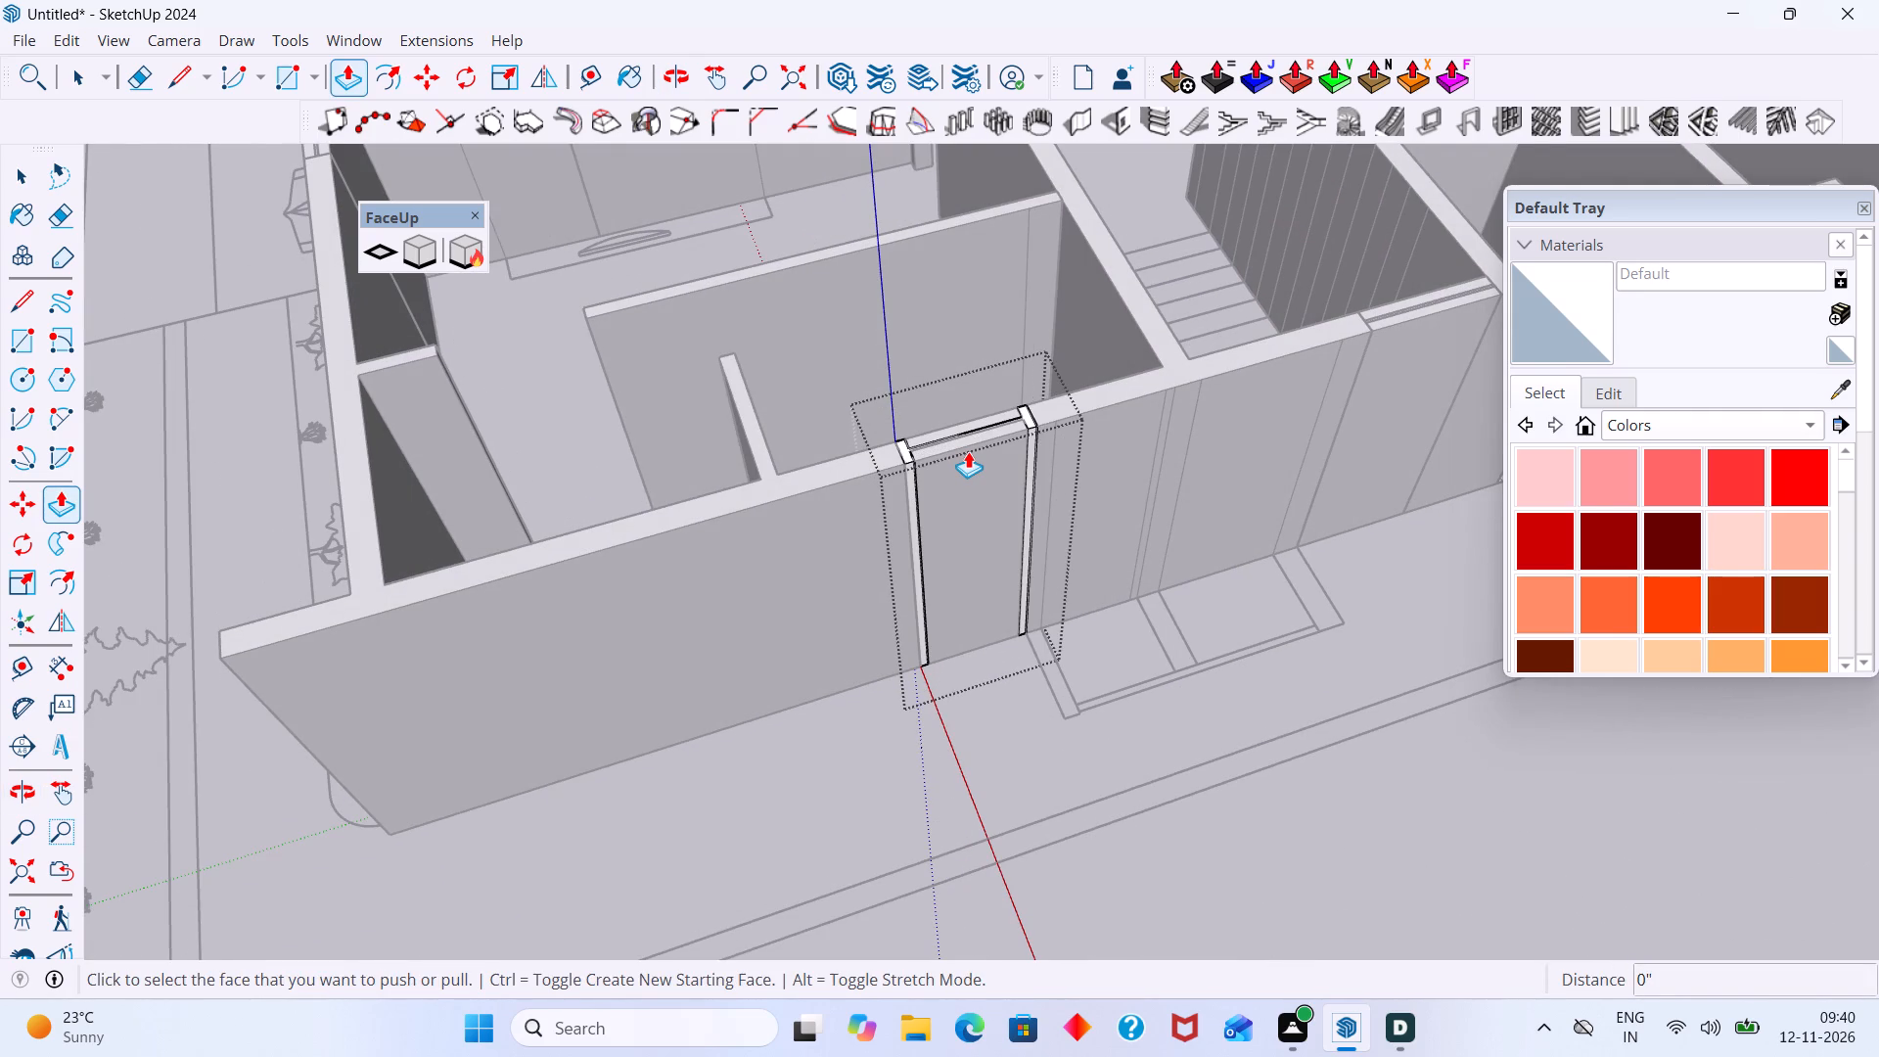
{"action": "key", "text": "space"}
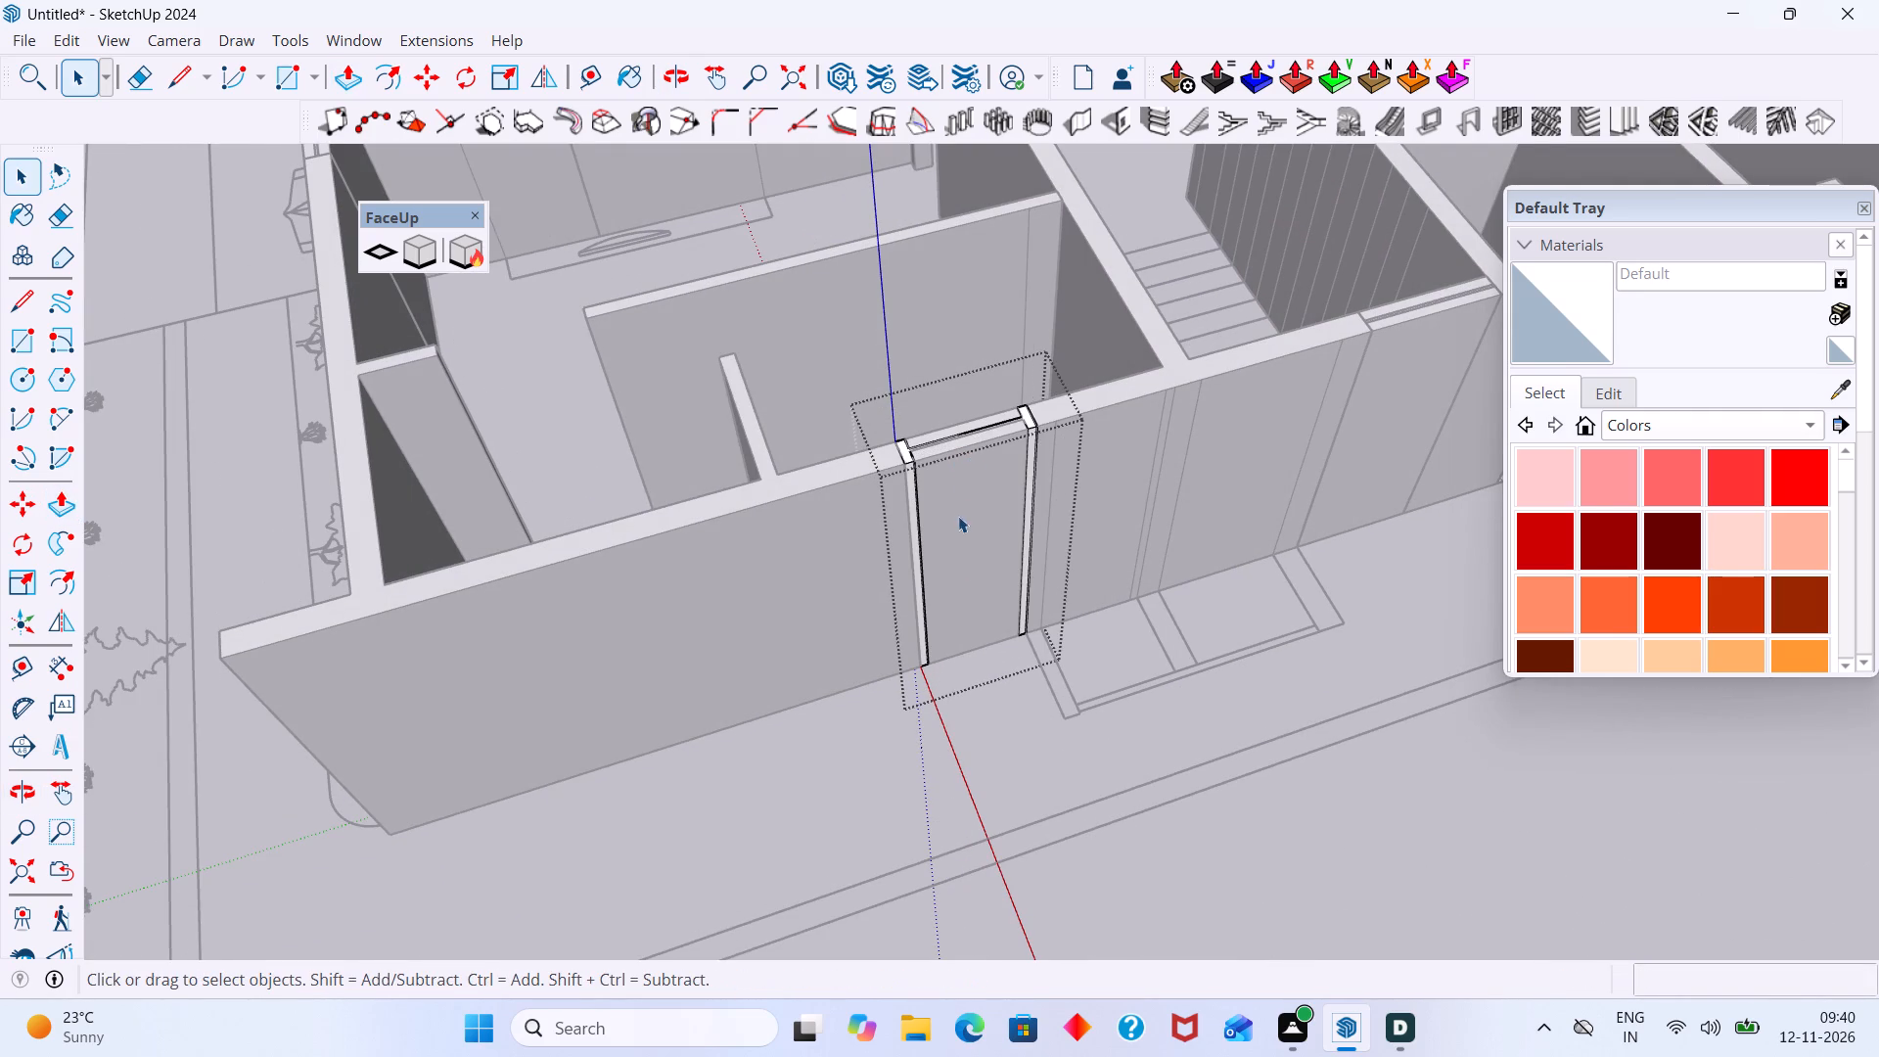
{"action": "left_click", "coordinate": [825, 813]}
Reopen the window group and push the jamb face nearest the bedroom corner back about 9 3/16".
{"action": "scroll", "coordinate": [916, 517], "scroll_direction": "up", "scroll_amount": 10}
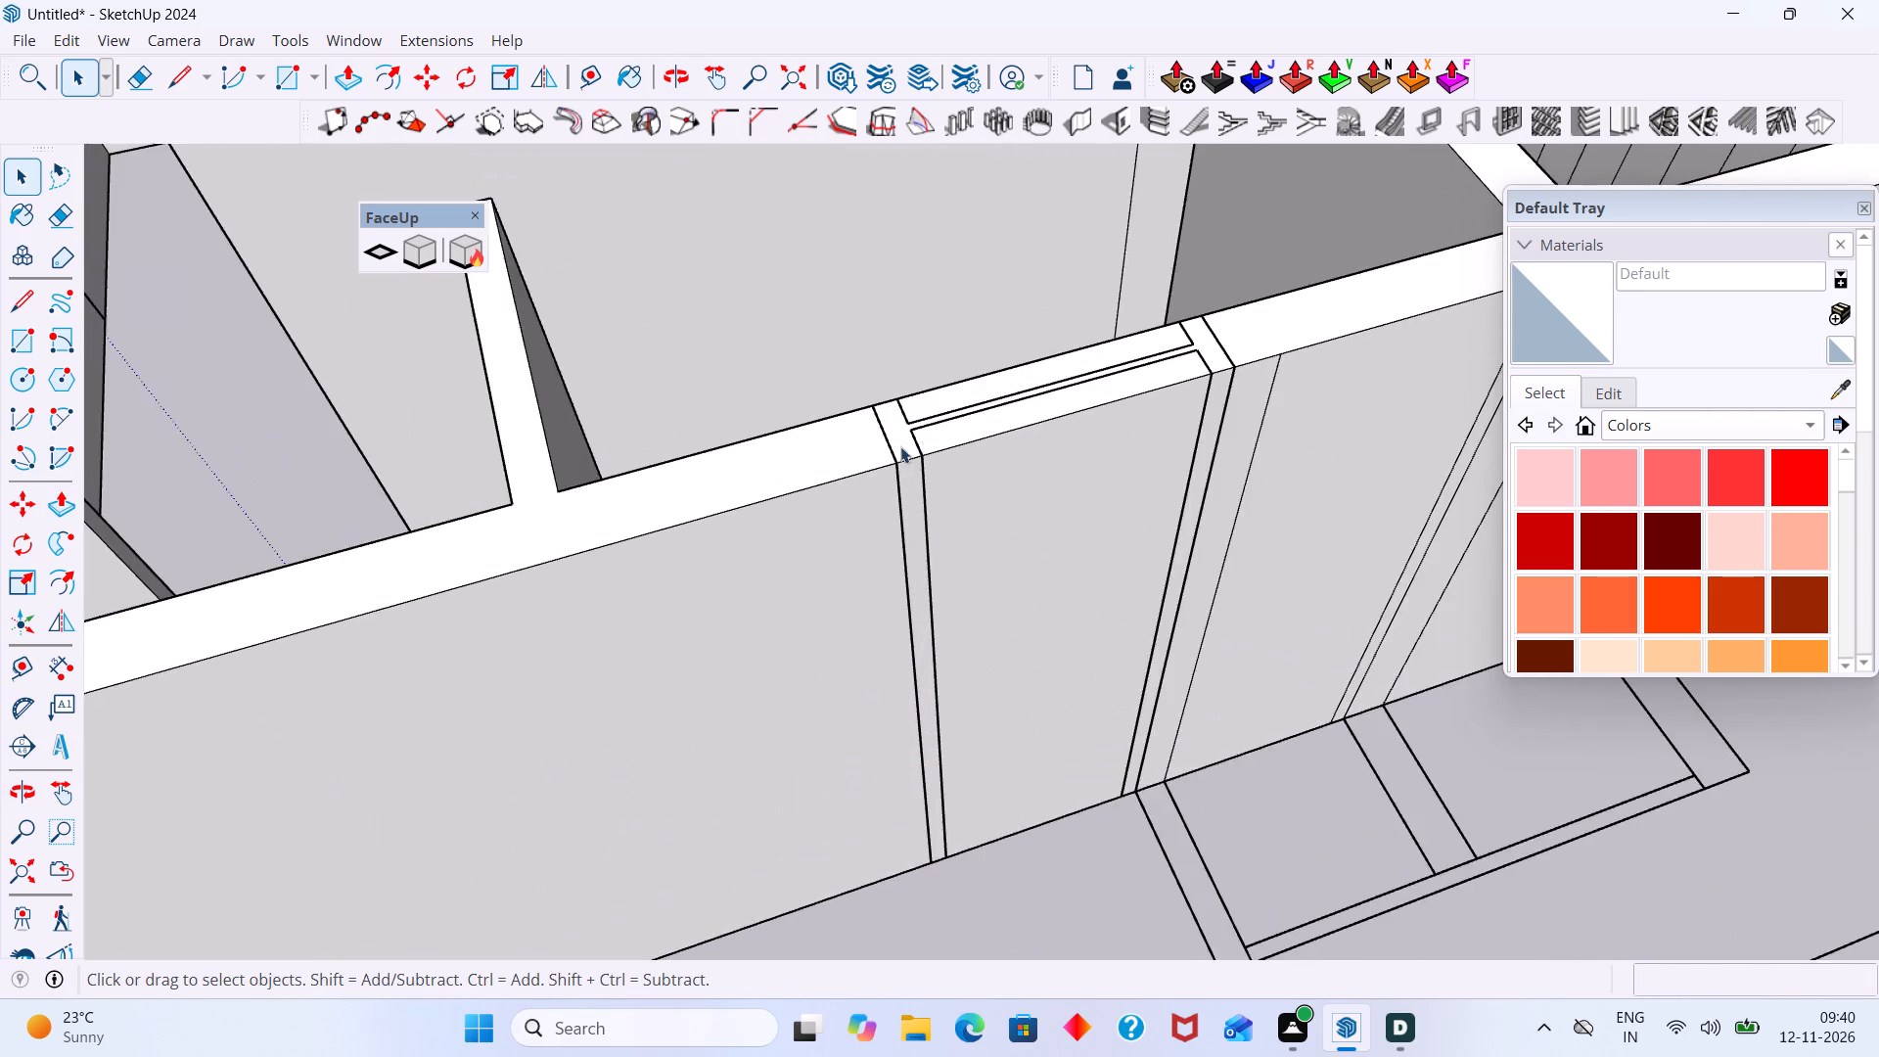
{"action": "scroll", "coordinate": [900, 446], "scroll_direction": "up", "scroll_amount": 5}
{"action": "left_click", "coordinate": [894, 449]}
{"action": "double_click", "coordinate": [909, 441]}
{"action": "left_click", "coordinate": [911, 479]}
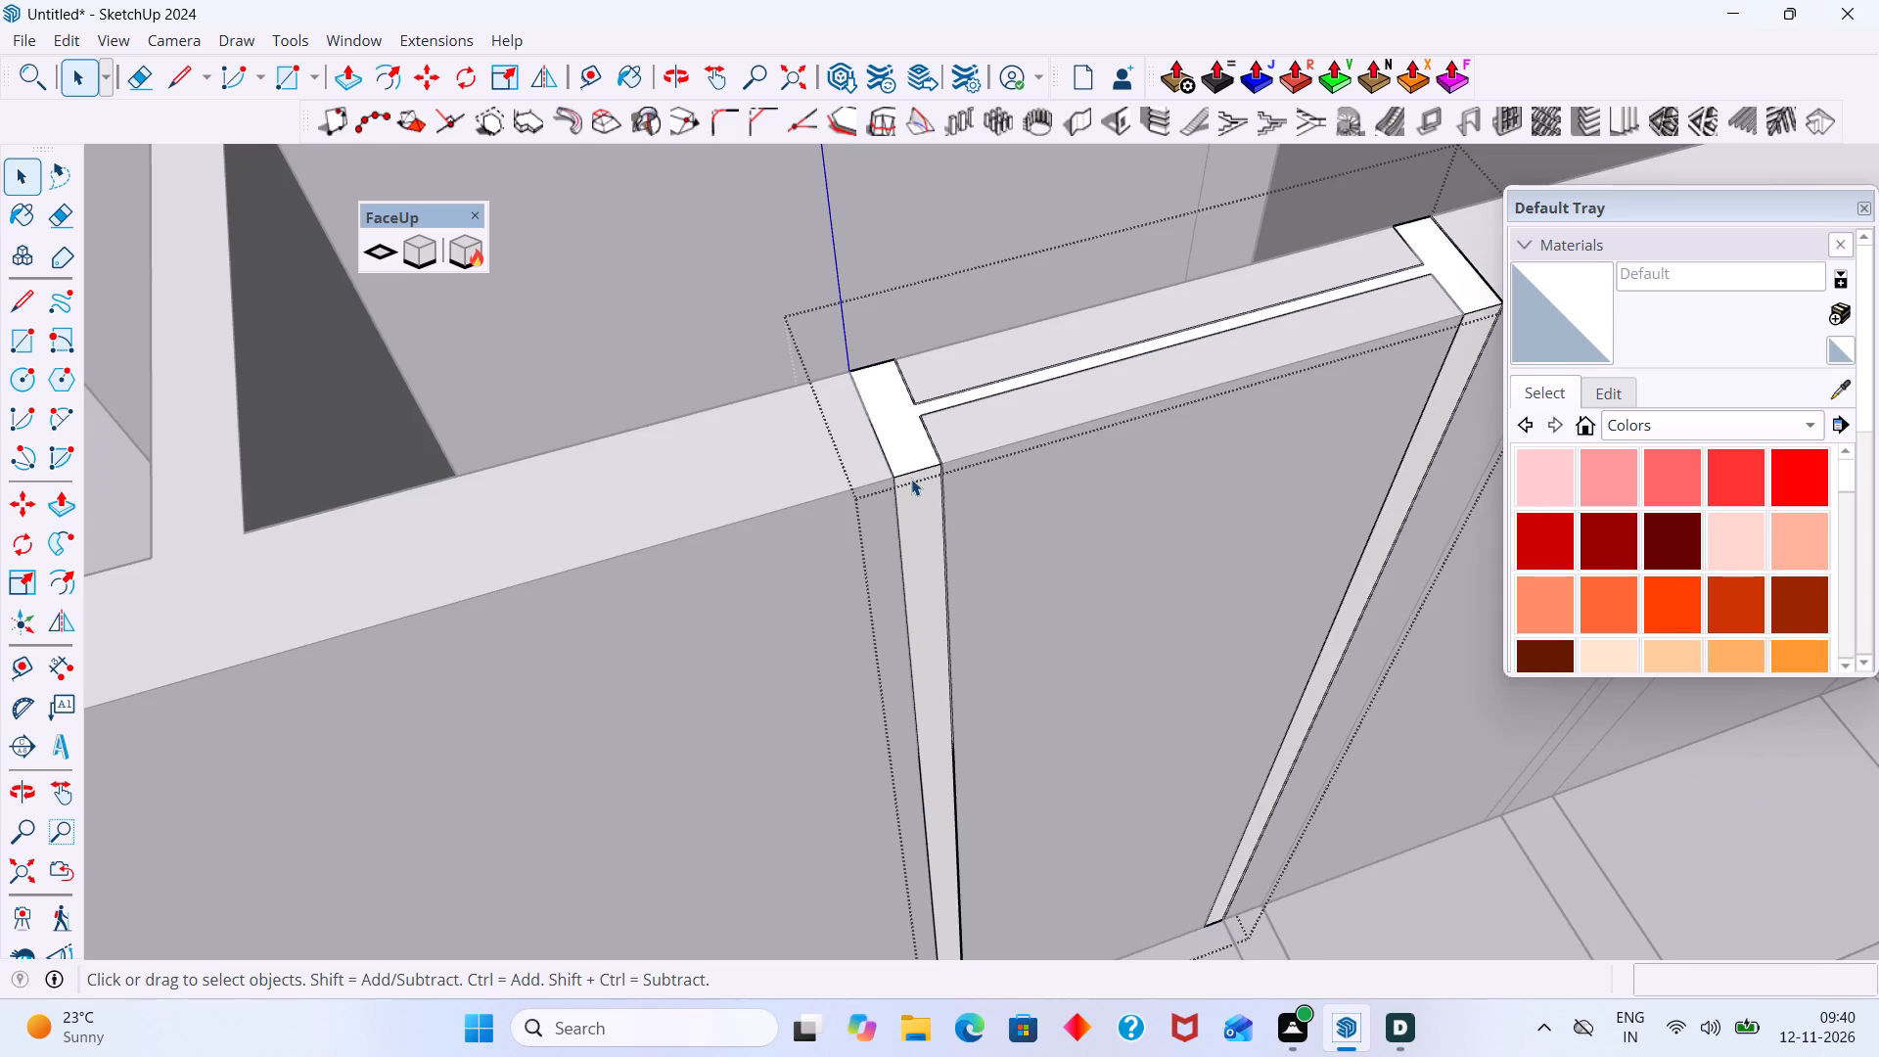
{"action": "key", "text": "p"}
{"action": "left_click", "coordinate": [913, 479]}
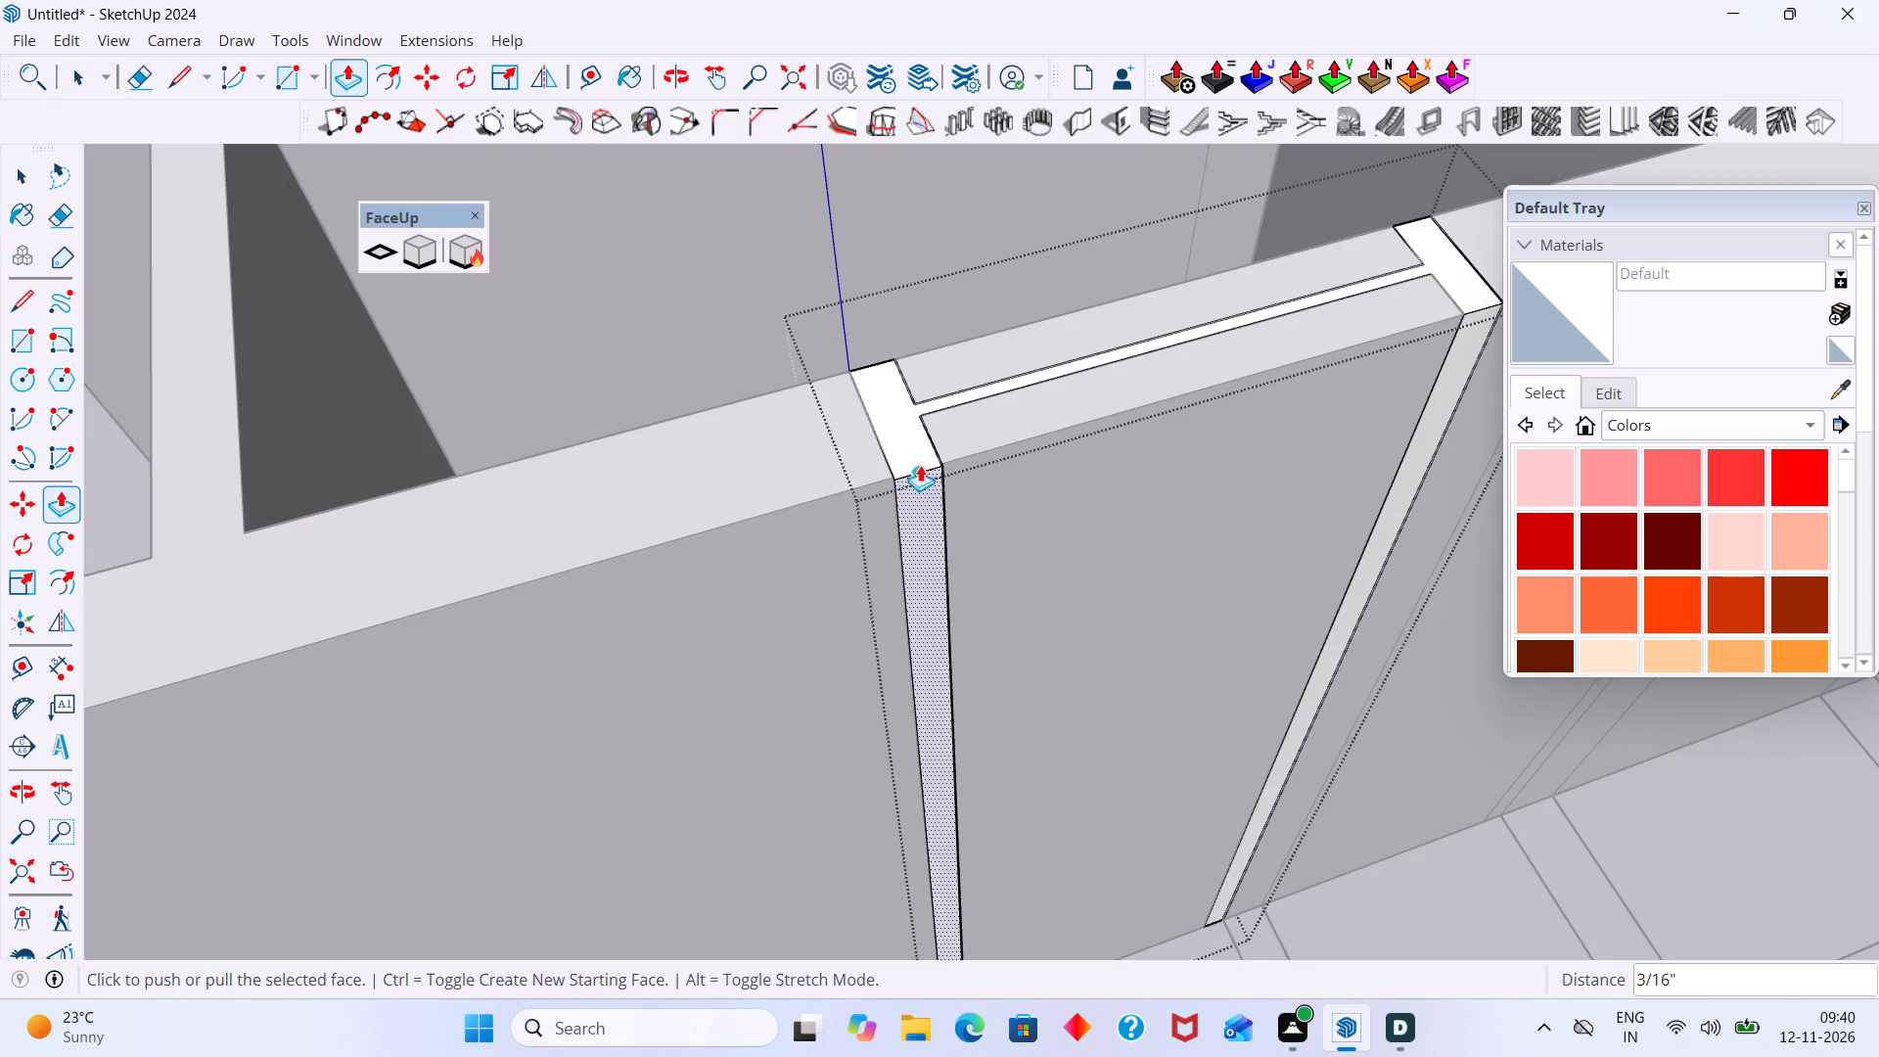
{"action": "left_click_drag", "start_coordinate": [937, 493], "coordinate": [910, 412]}
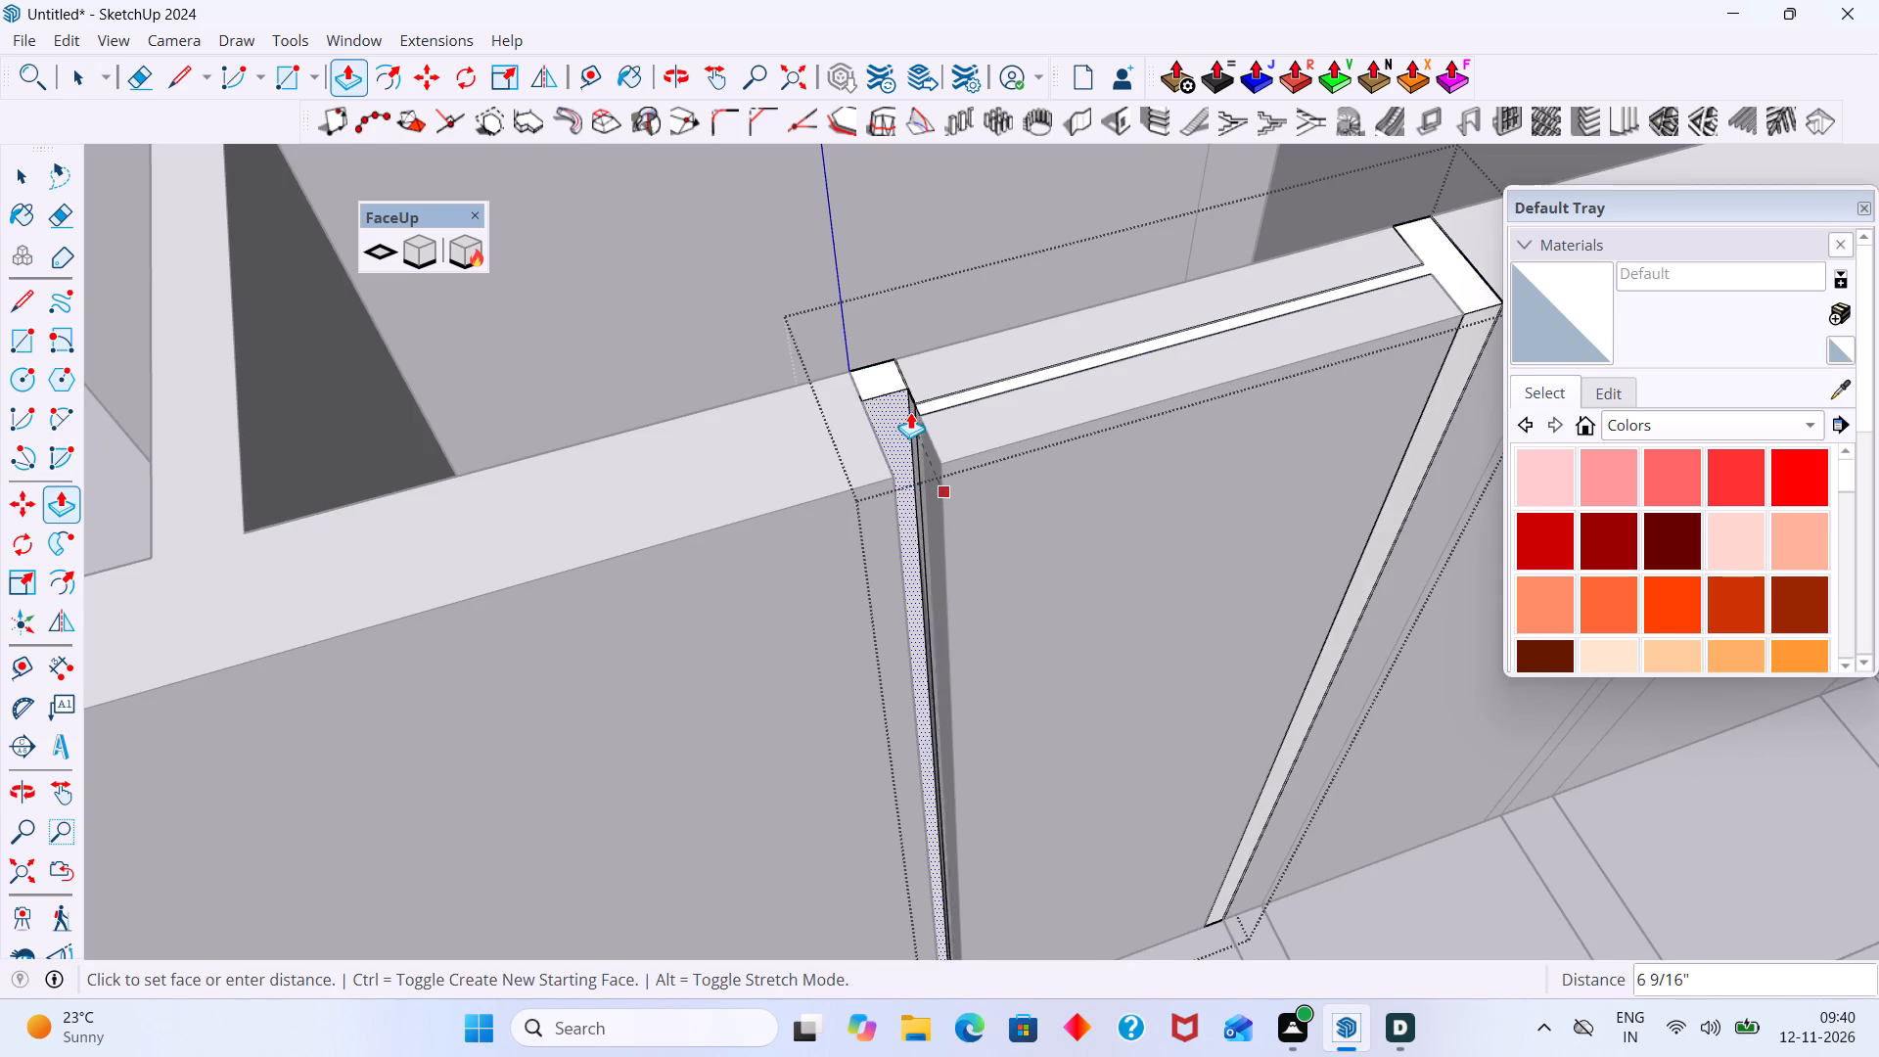
{"action": "left_click_drag", "start_coordinate": [910, 412], "coordinate": [890, 355]}
Push the window's opposite jamb face back 9".
{"action": "scroll", "coordinate": [870, 374], "scroll_direction": "down", "scroll_amount": 2}
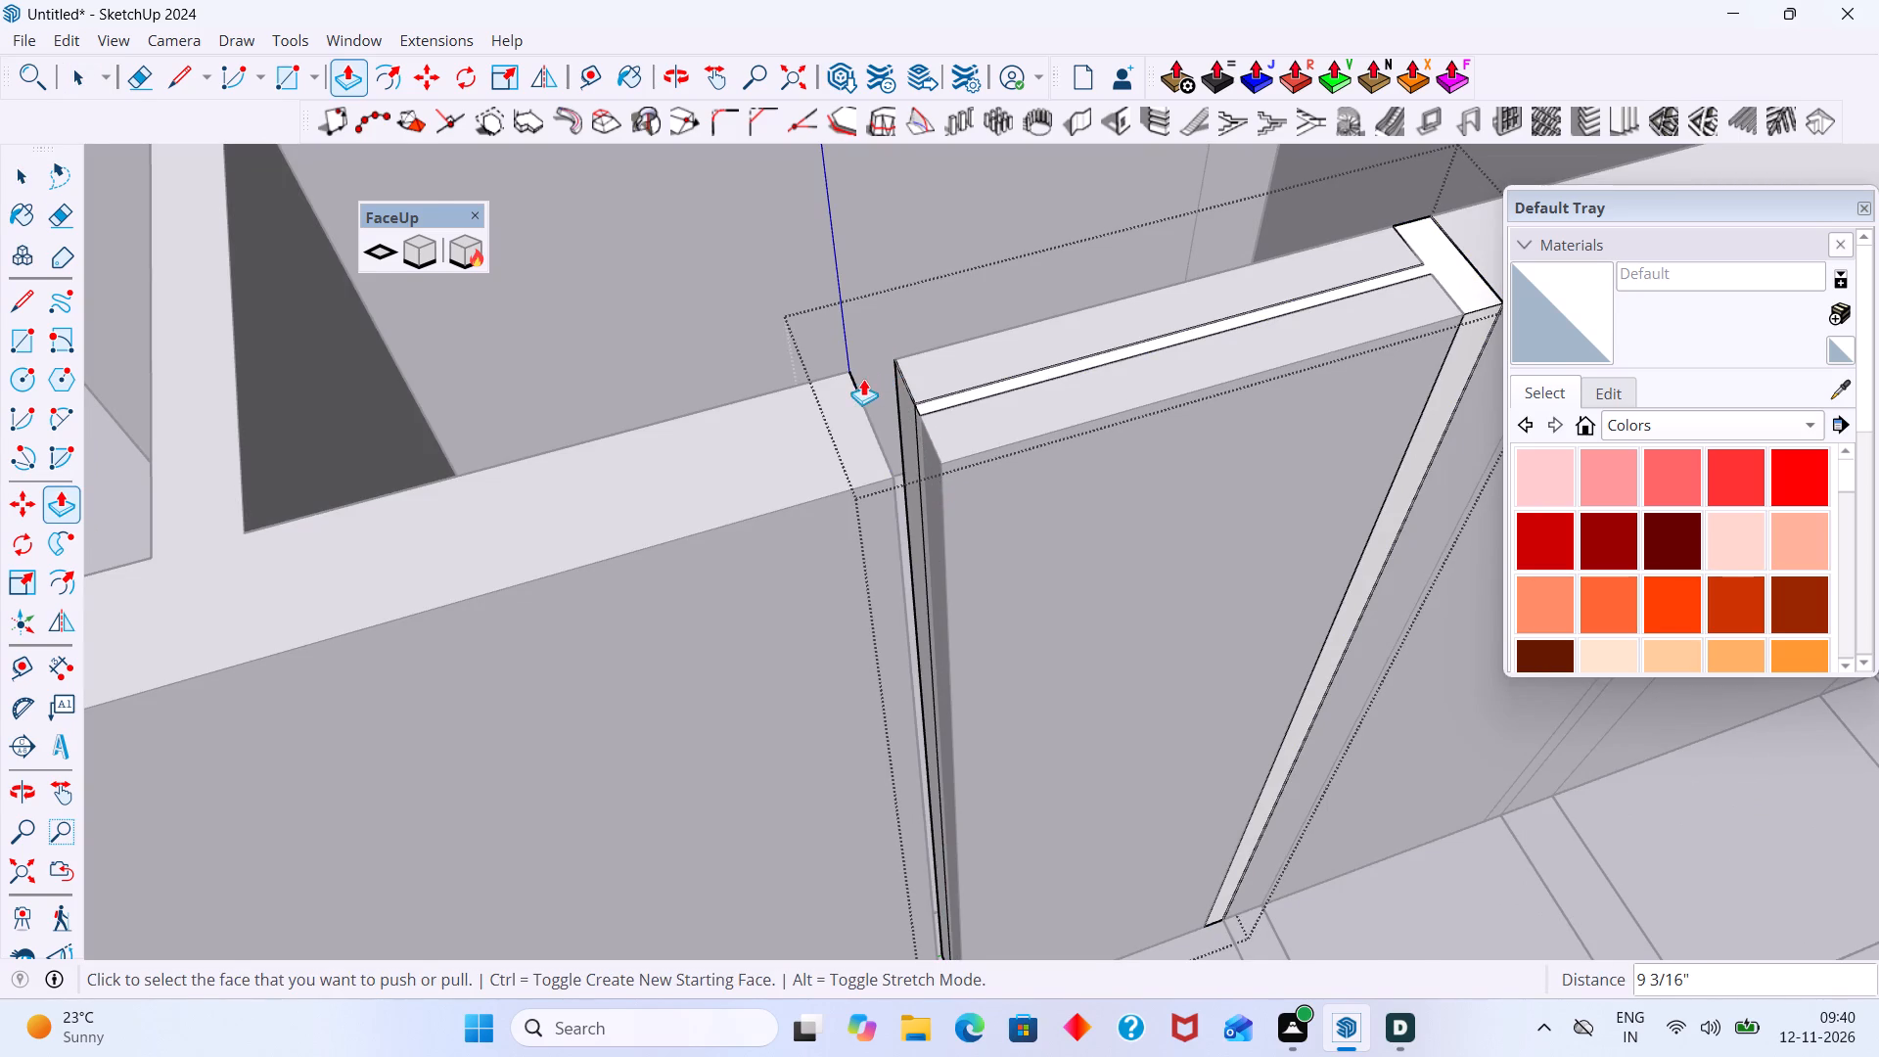
{"action": "left_click_drag", "start_coordinate": [1262, 367], "coordinate": [1249, 283]}
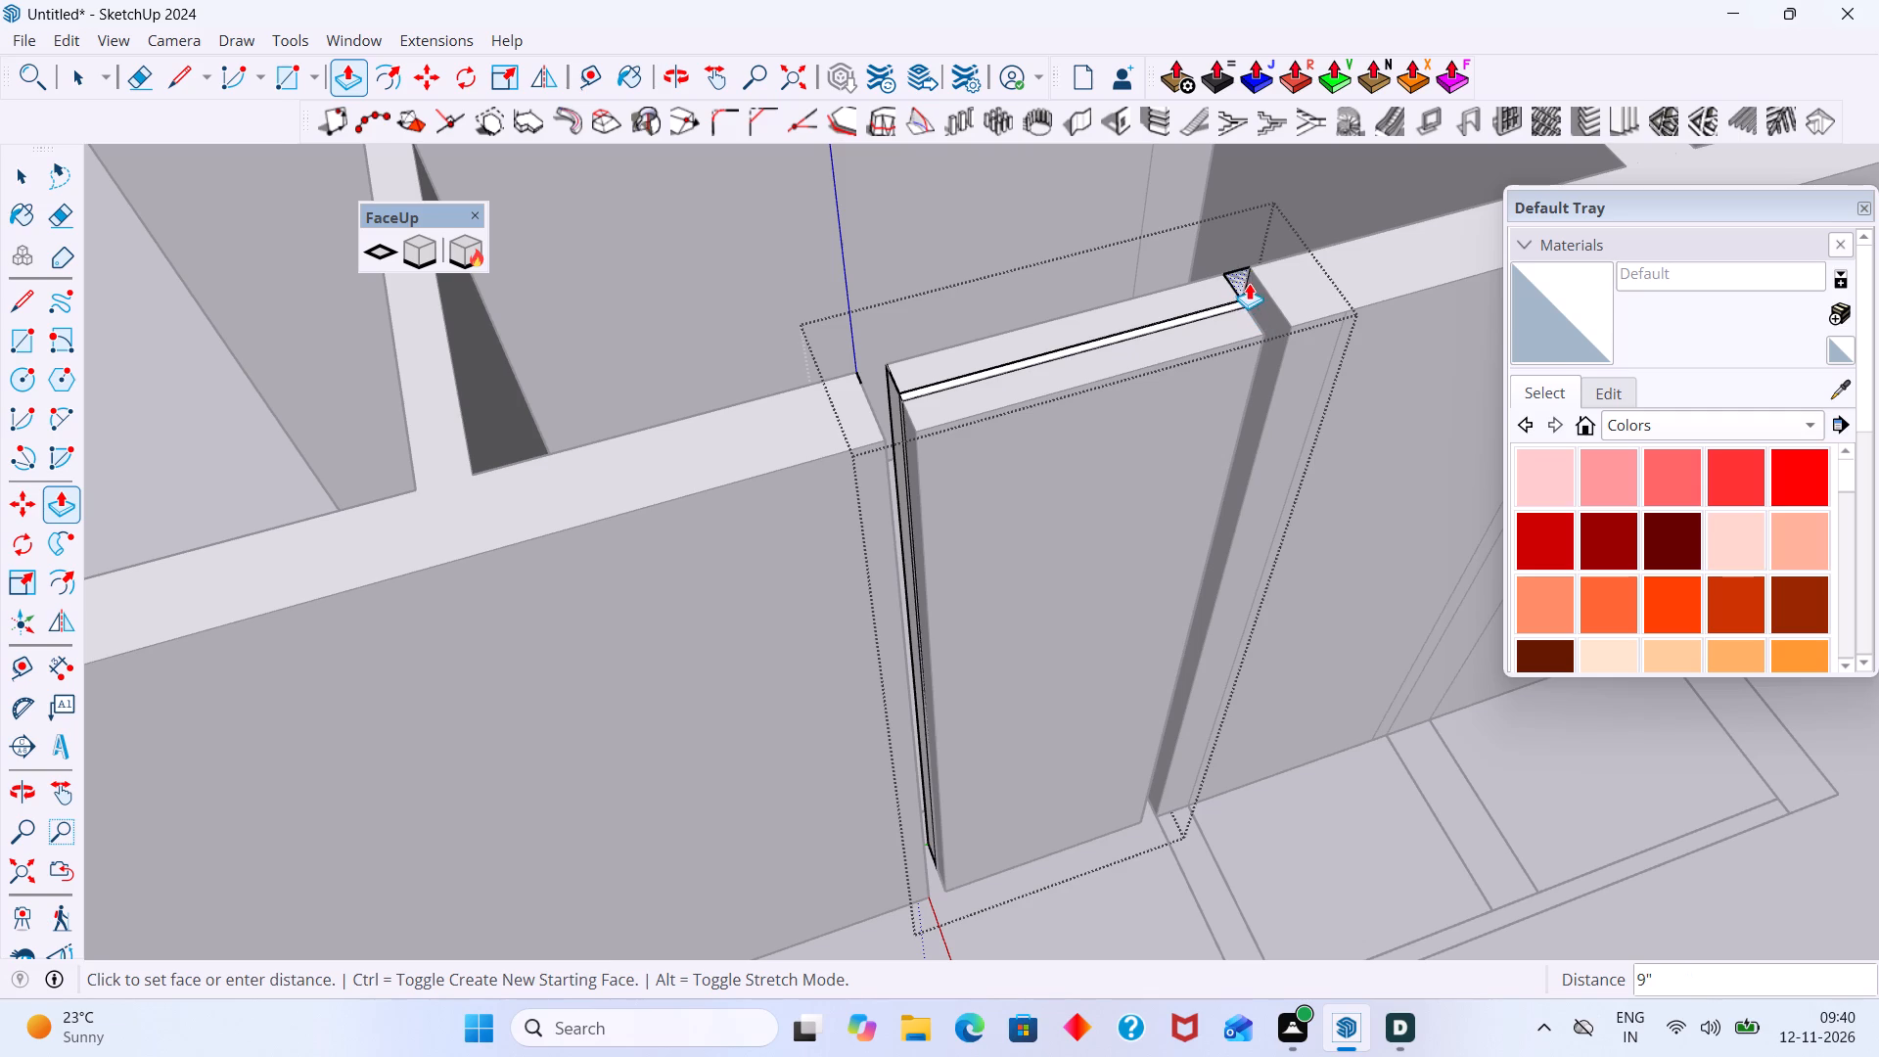
{"action": "left_click_drag", "start_coordinate": [1249, 283], "coordinate": [1241, 274]}
Push the narrow end face of the thin window strip inward along the opening, at the bedroom-corner end.
{"action": "scroll", "coordinate": [1016, 345], "scroll_direction": "up", "scroll_amount": 7}
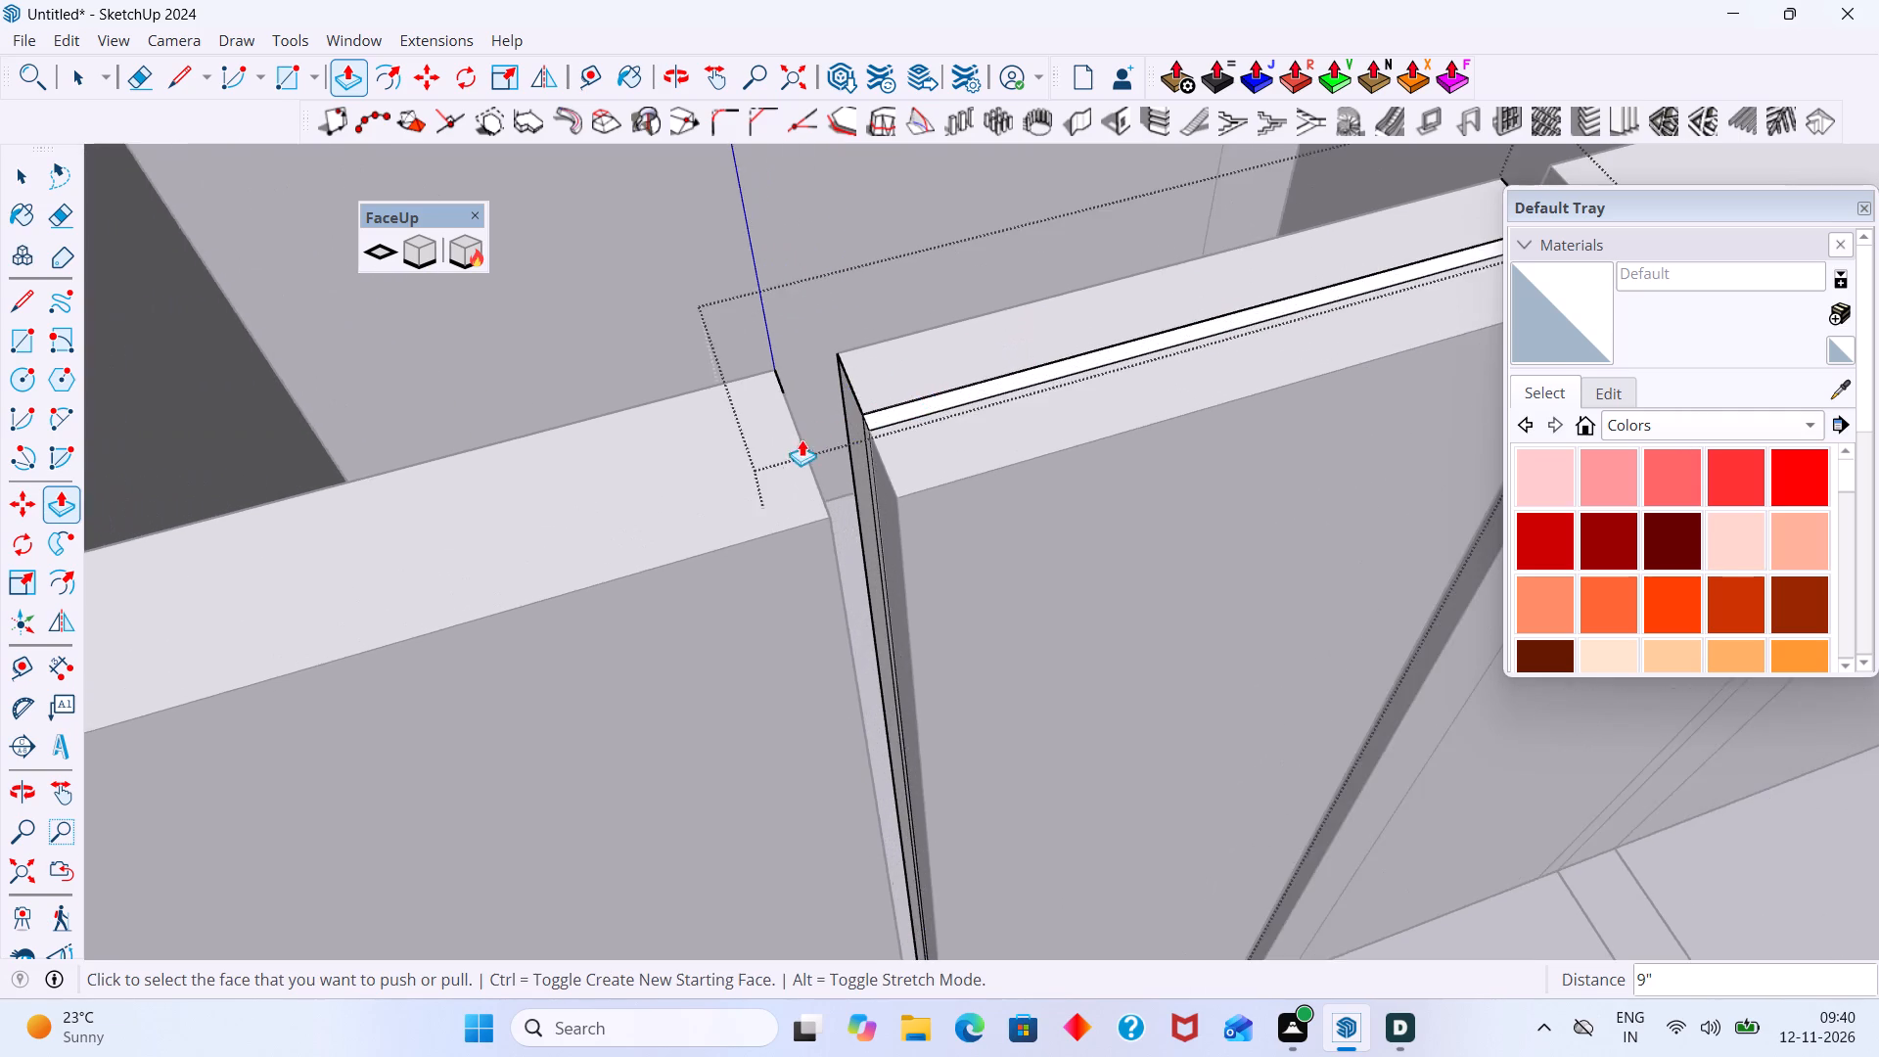
{"action": "middle_click_drag", "start_coordinate": [807, 450], "coordinate": [1113, 443]}
{"action": "scroll", "coordinate": [886, 511], "scroll_direction": "up", "scroll_amount": 13}
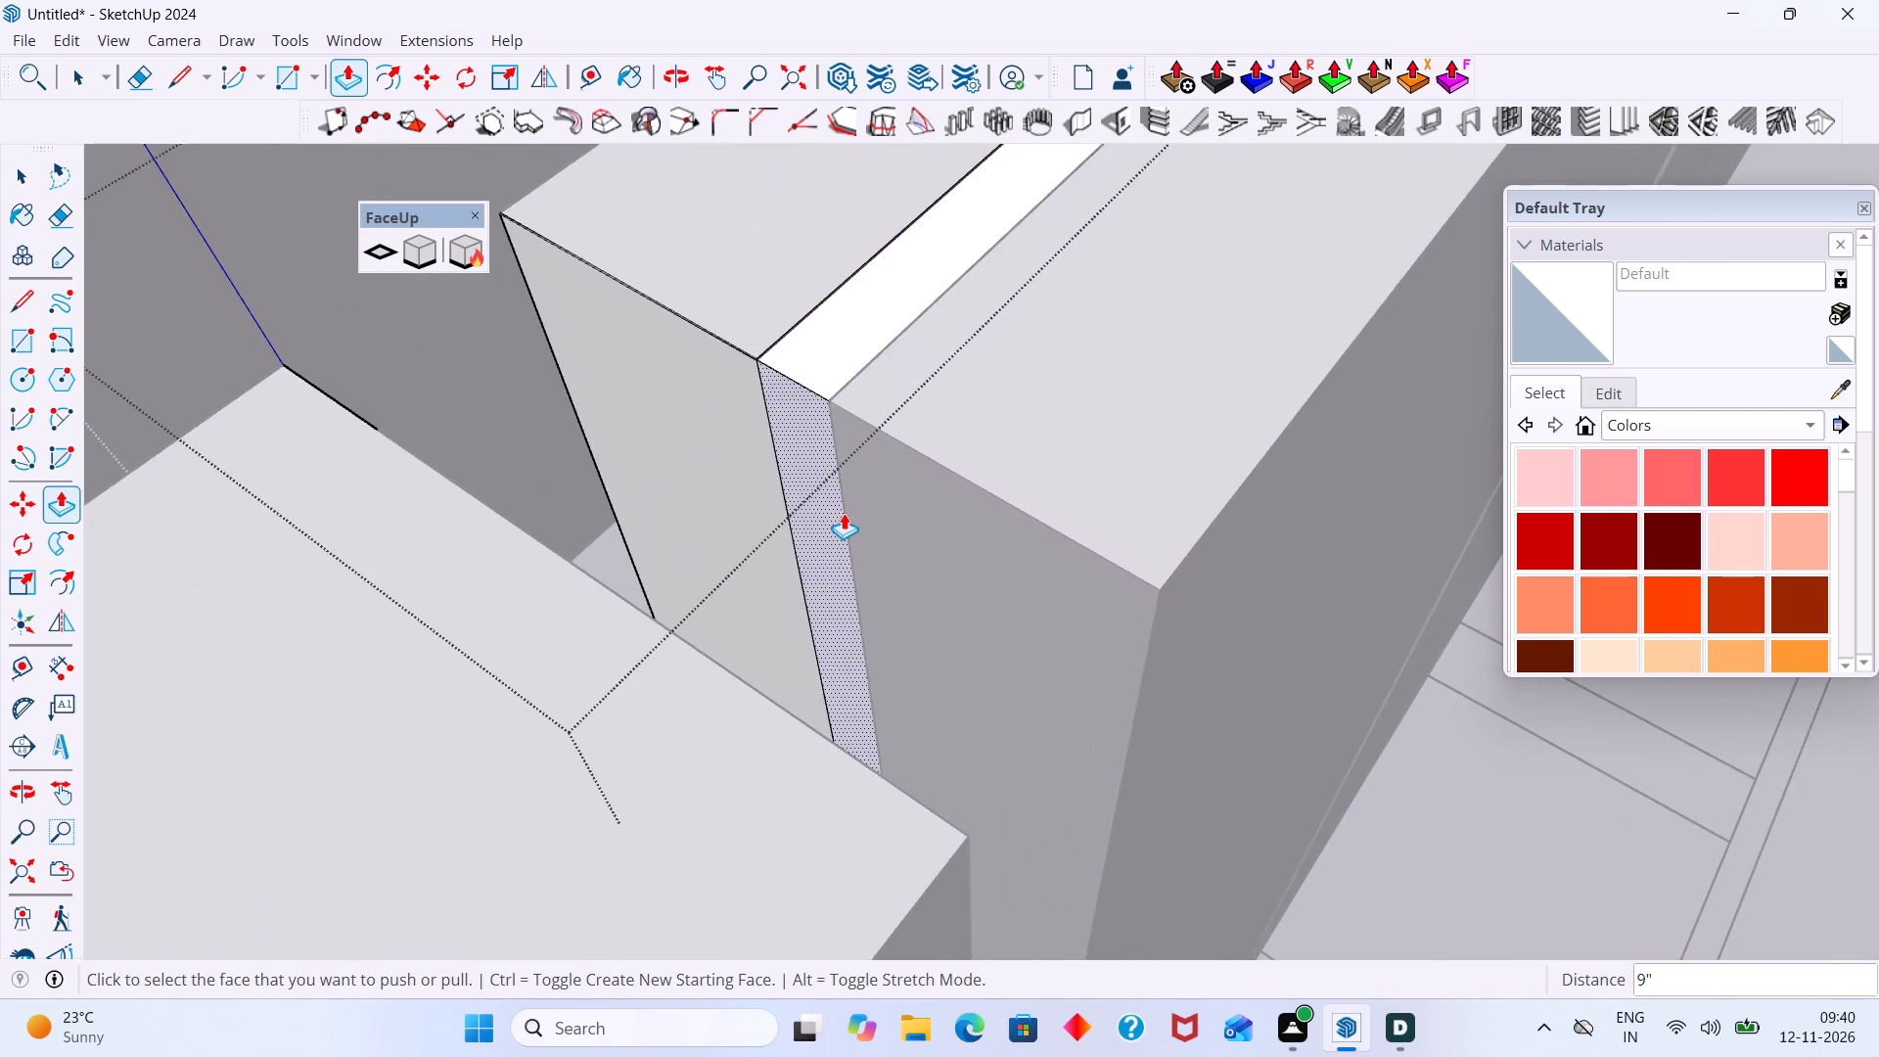
{"action": "scroll", "coordinate": [844, 513], "scroll_direction": "up", "scroll_amount": 1}
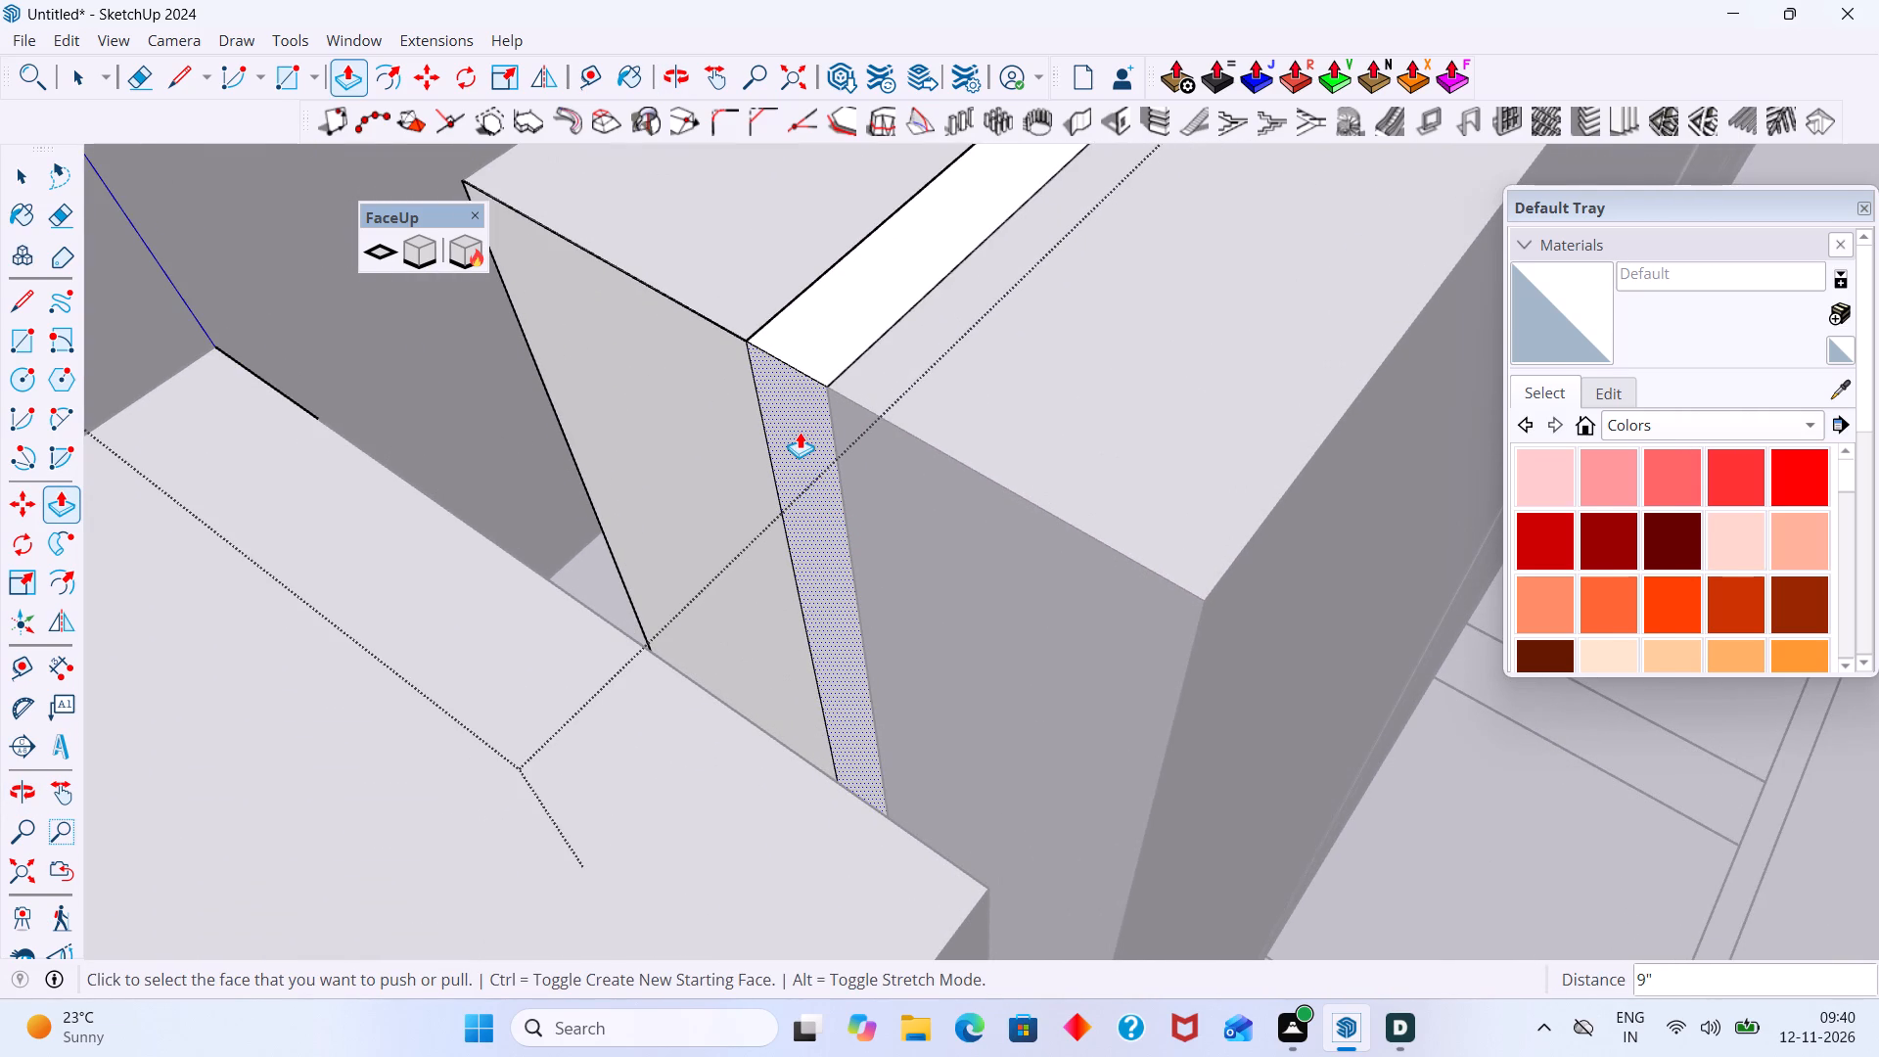
{"action": "scroll", "coordinate": [862, 438], "scroll_direction": "down", "scroll_amount": 16}
{"action": "scroll", "coordinate": [858, 460], "scroll_direction": "up", "scroll_amount": 5}
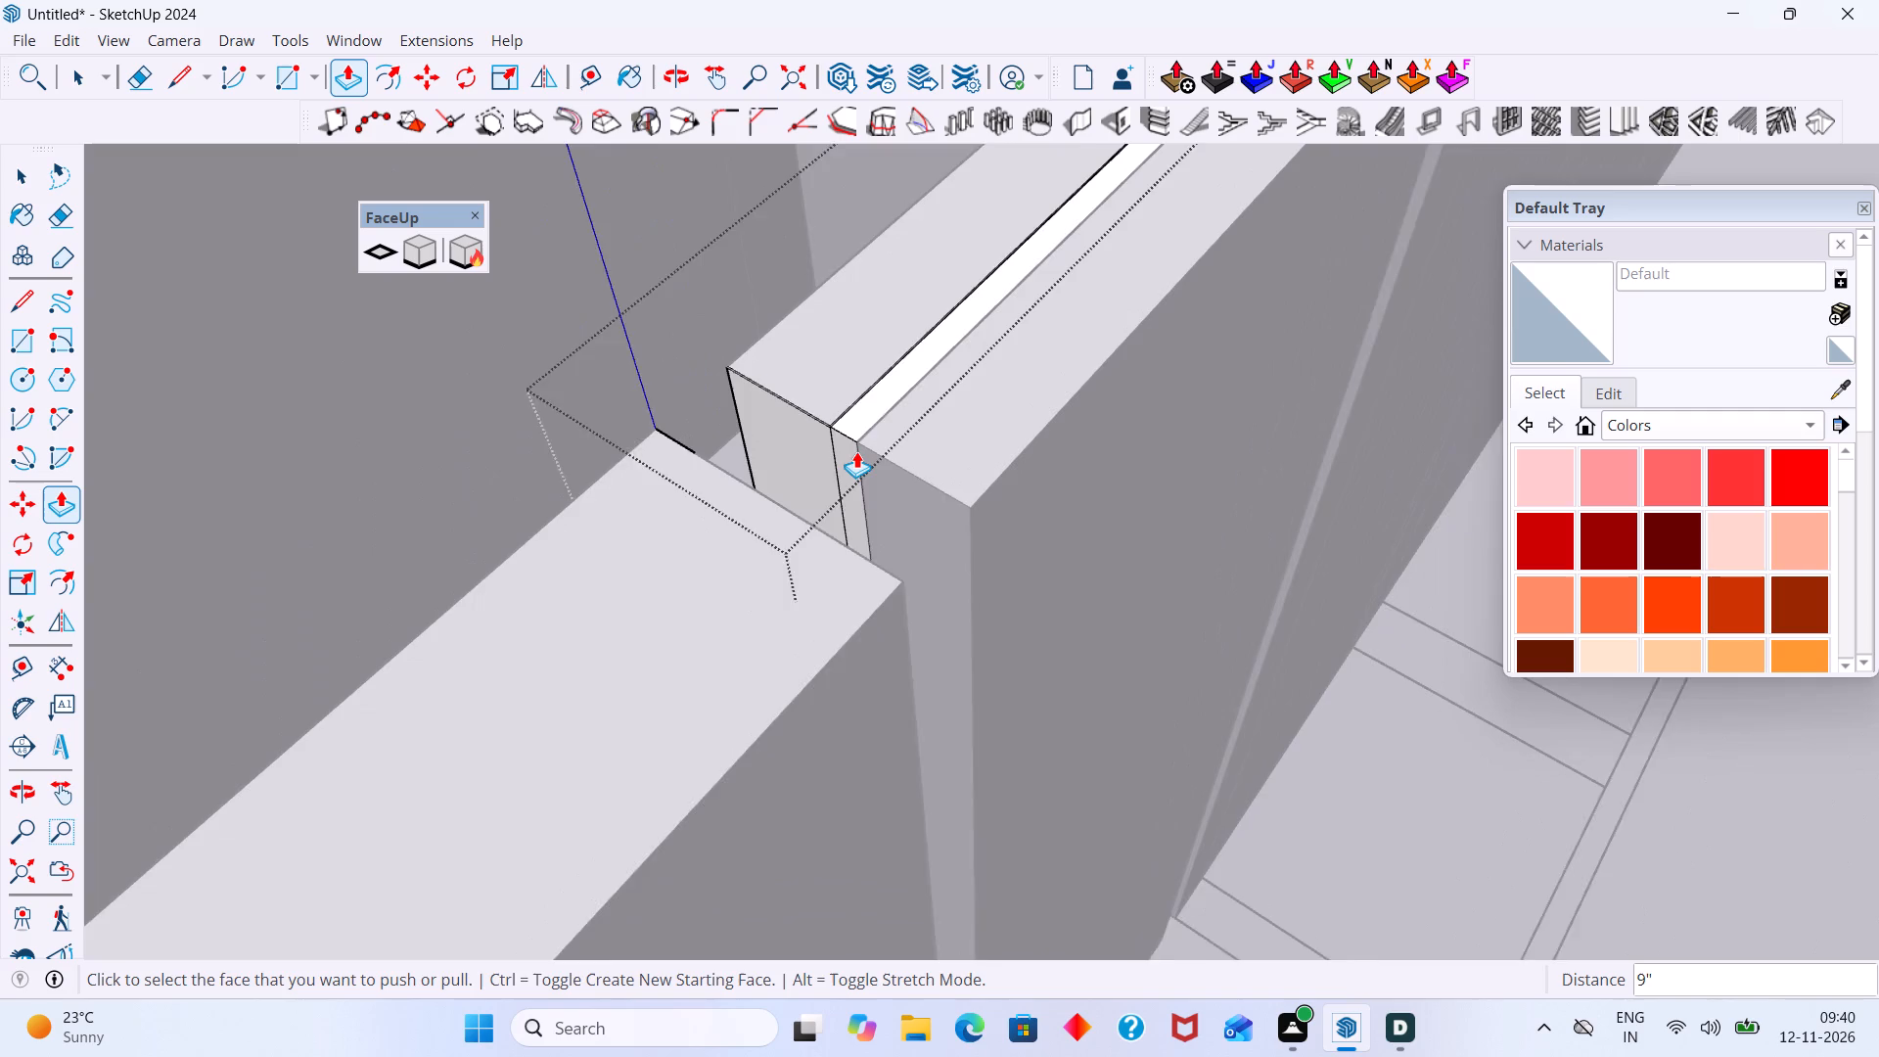
{"action": "scroll", "coordinate": [856, 451], "scroll_direction": "up", "scroll_amount": 3}
{"action": "left_click_drag", "start_coordinate": [845, 437], "coordinate": [985, 295]}
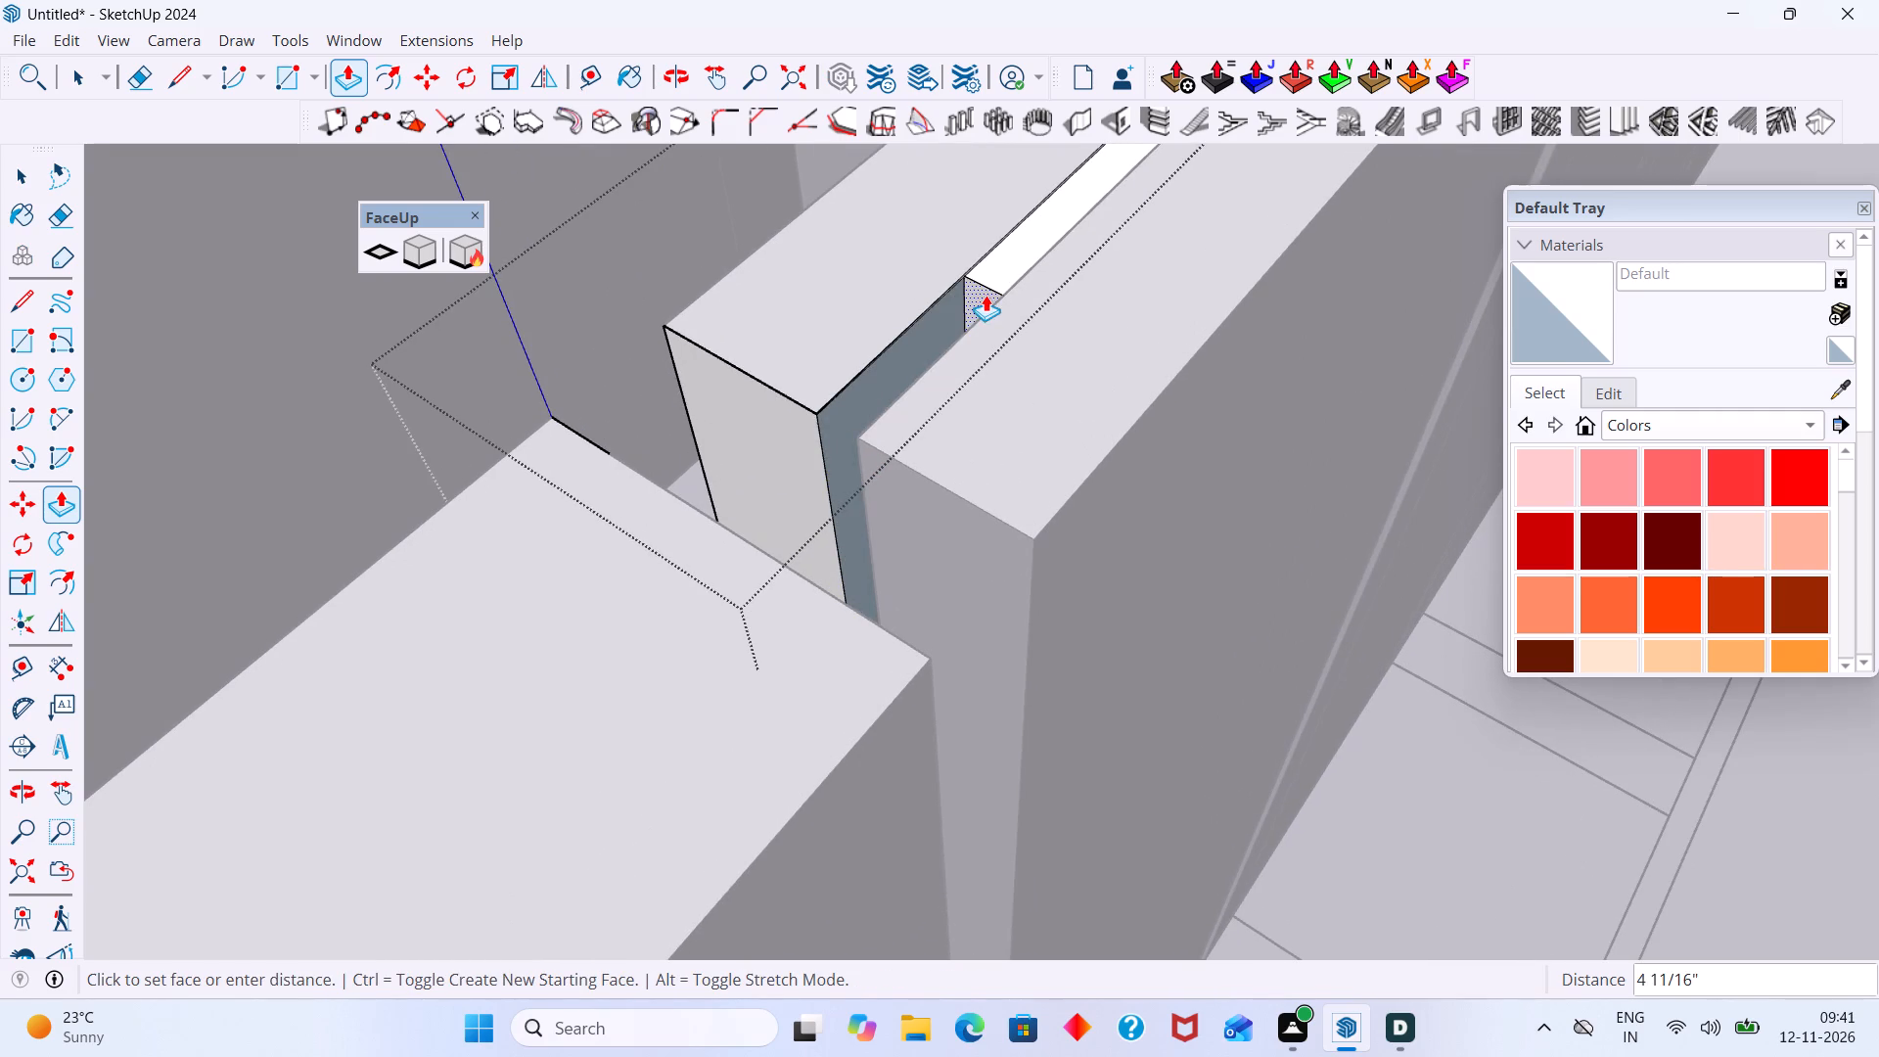
{"action": "left_click_drag", "start_coordinate": [985, 295], "coordinate": [1019, 286]}
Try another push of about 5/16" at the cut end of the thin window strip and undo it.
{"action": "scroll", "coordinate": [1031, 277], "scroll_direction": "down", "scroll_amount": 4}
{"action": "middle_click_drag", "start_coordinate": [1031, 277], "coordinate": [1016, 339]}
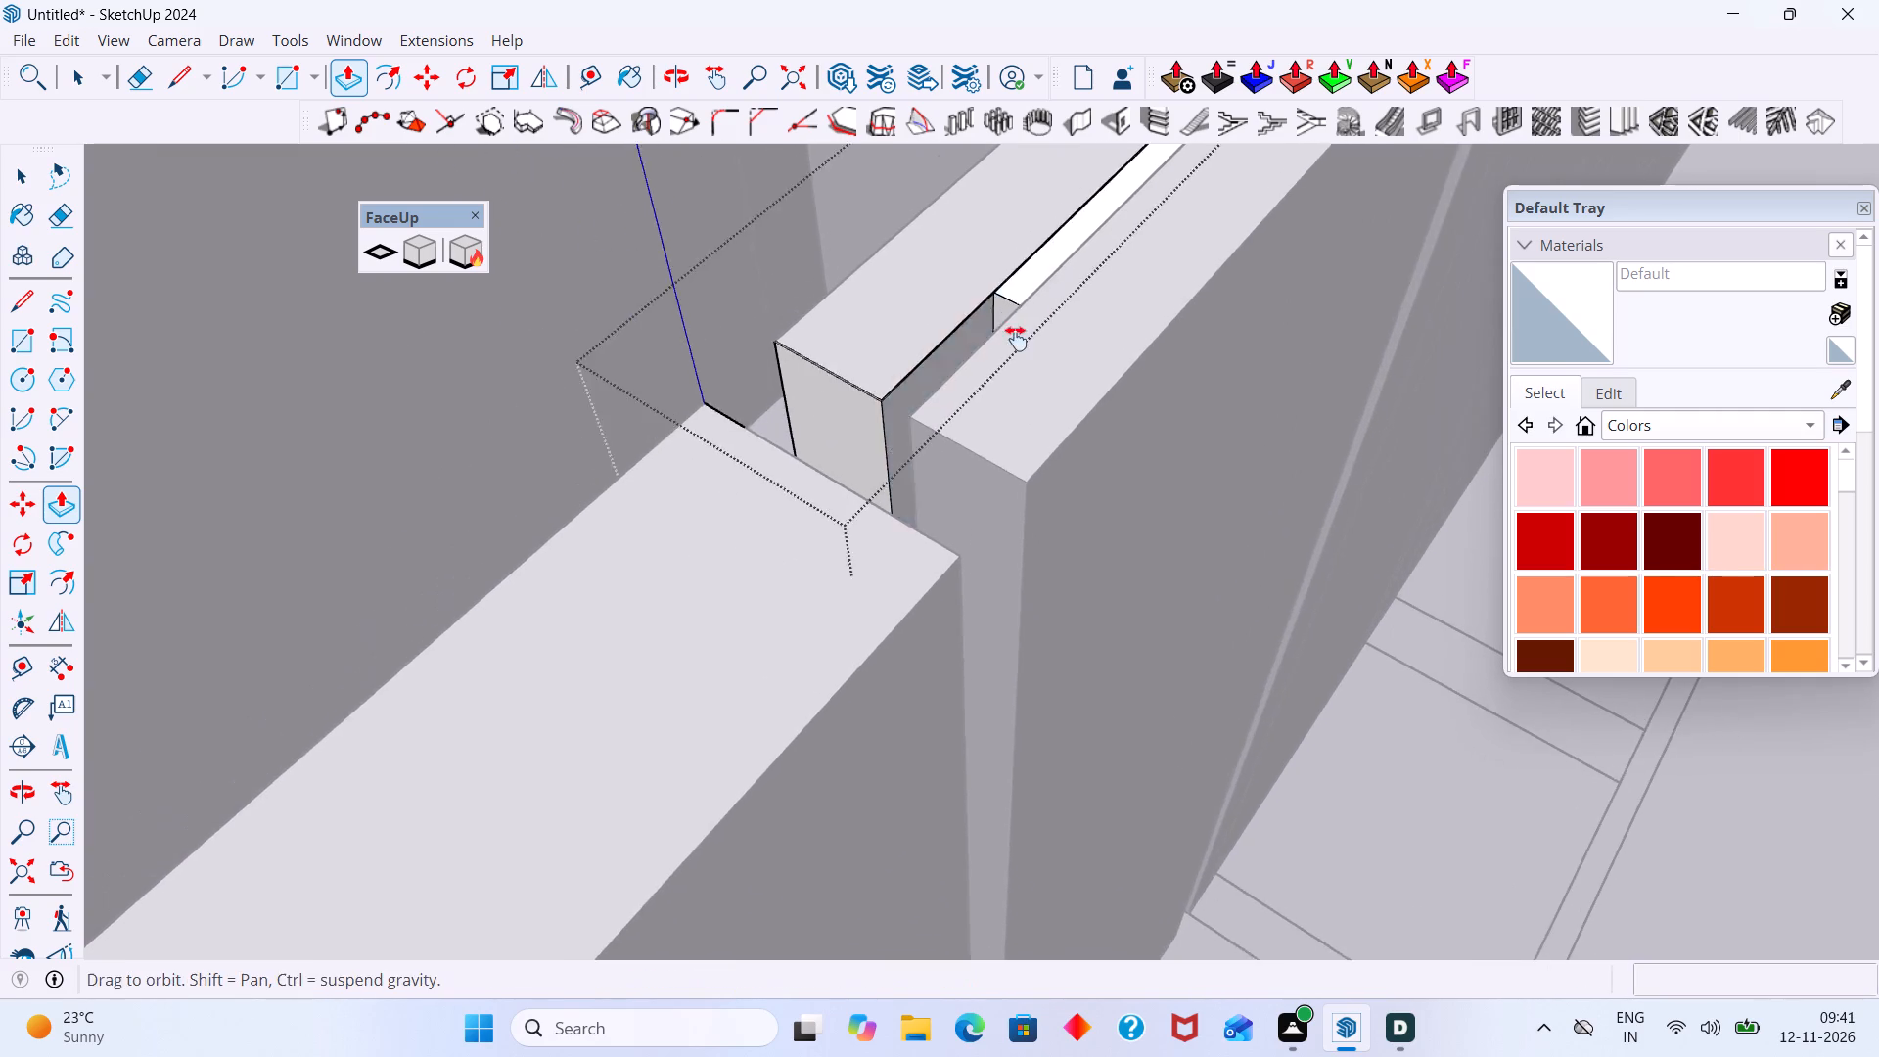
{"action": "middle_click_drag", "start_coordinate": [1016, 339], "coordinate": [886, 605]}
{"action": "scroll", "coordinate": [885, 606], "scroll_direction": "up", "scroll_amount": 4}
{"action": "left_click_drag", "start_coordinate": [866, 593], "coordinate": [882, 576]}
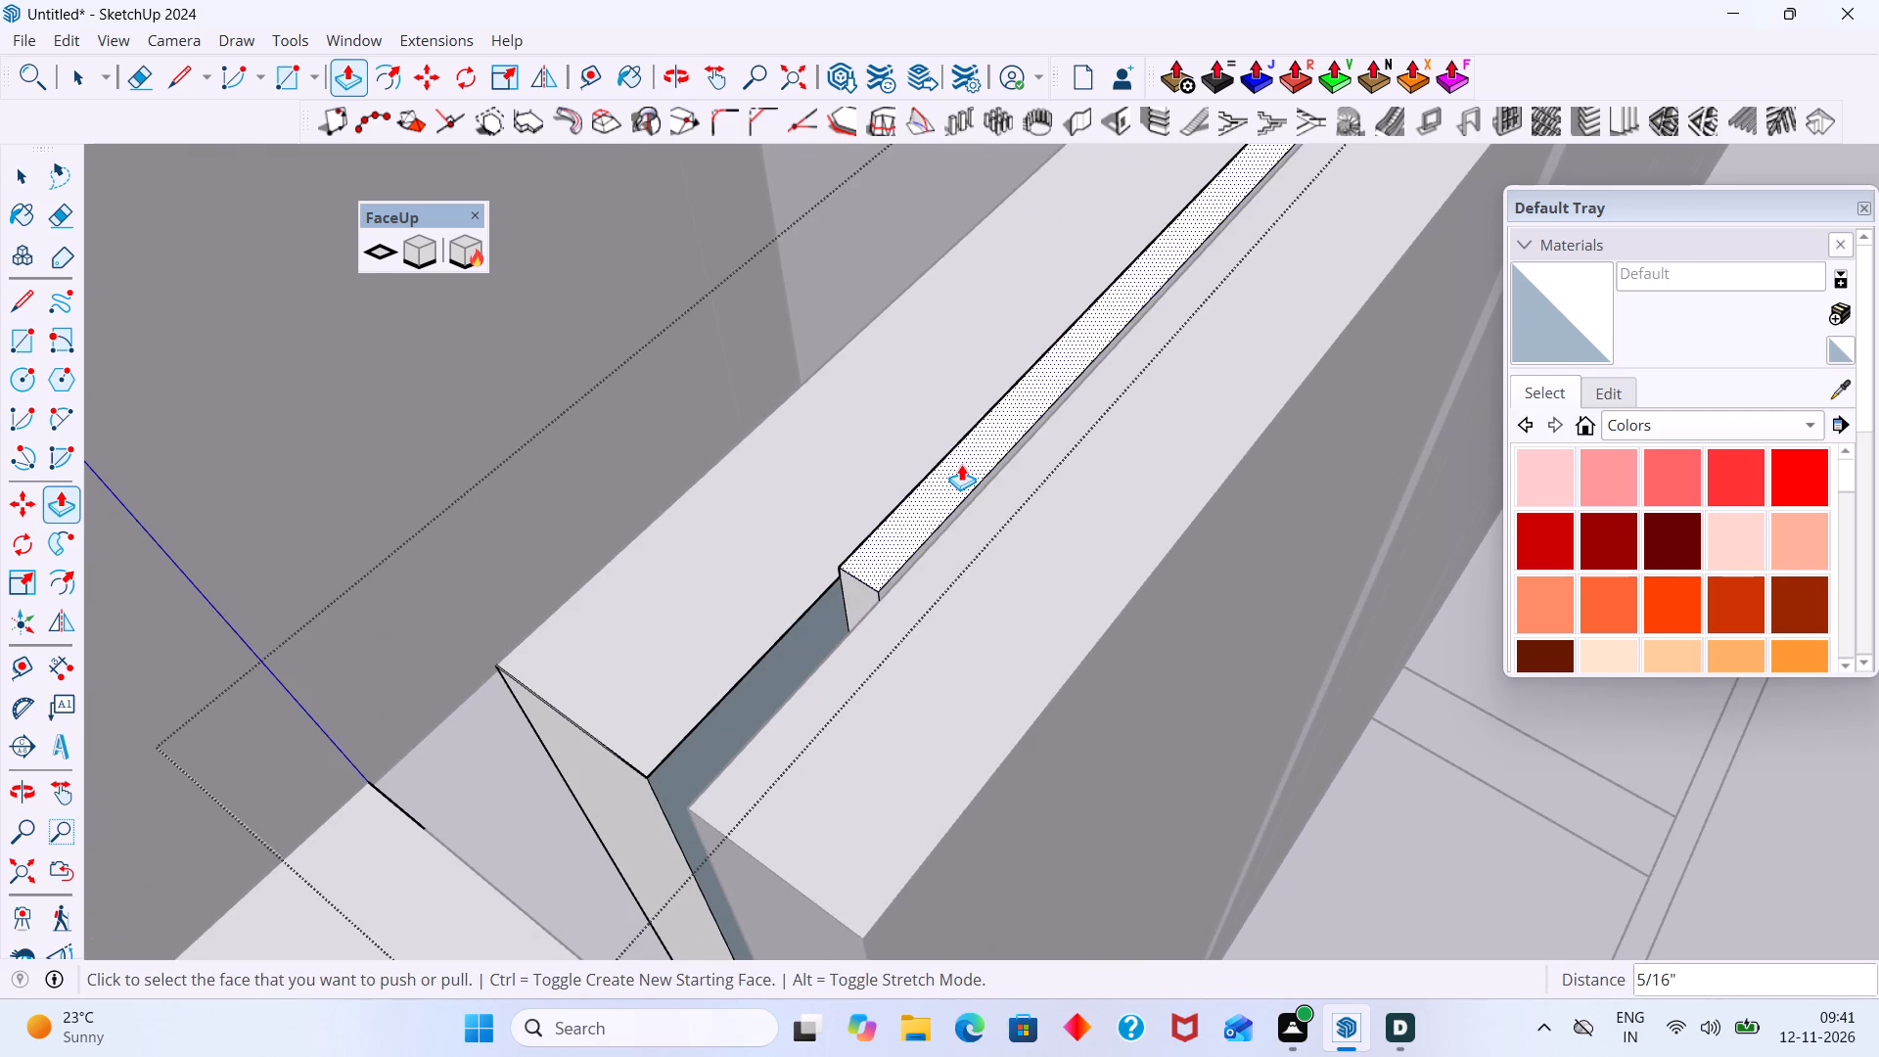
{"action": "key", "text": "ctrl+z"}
Inspect the thin strip and pushed jambs of the window volume, and exit the window group.
{"action": "scroll", "coordinate": [886, 530], "scroll_direction": "down", "scroll_amount": 15}
{"action": "middle_click_drag", "start_coordinate": [914, 574], "coordinate": [720, 551]}
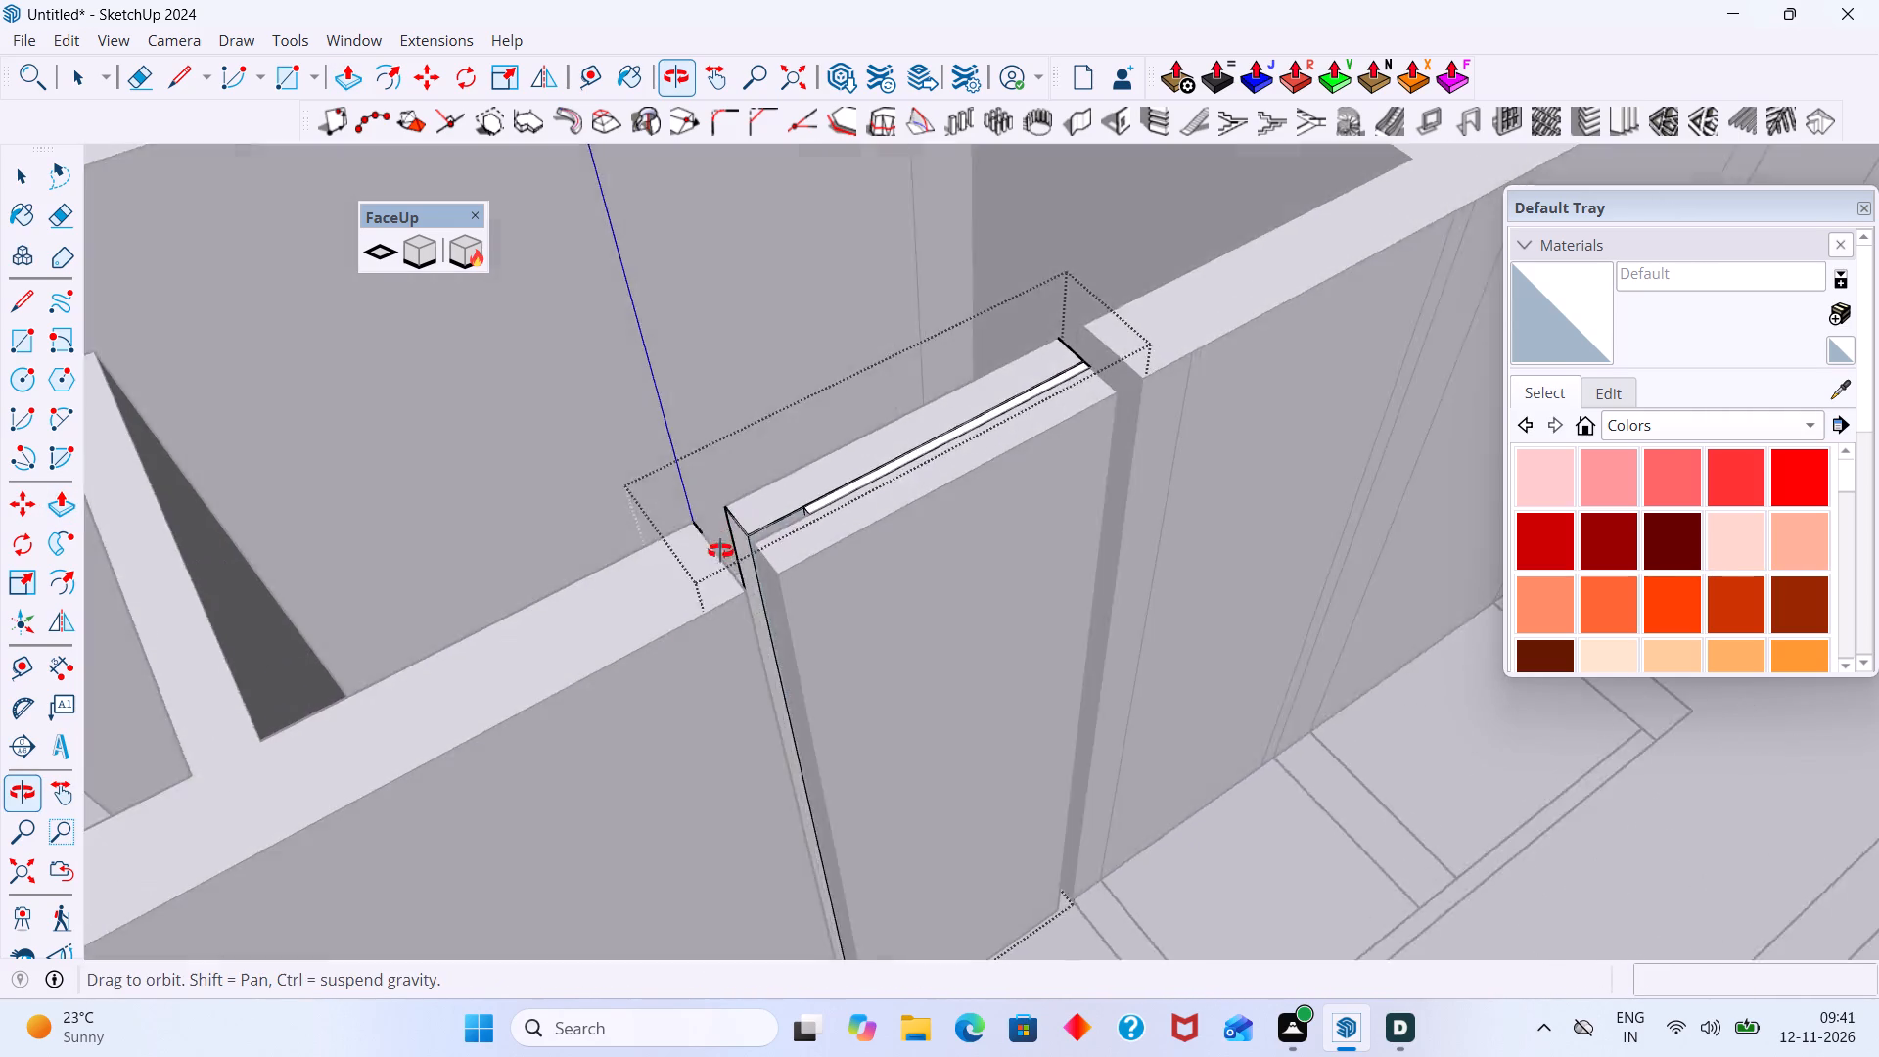
{"action": "middle_click_drag", "start_coordinate": [720, 551], "coordinate": [671, 553]}
{"action": "scroll", "coordinate": [848, 482], "scroll_direction": "up", "scroll_amount": 16}
{"action": "scroll", "coordinate": [727, 506], "scroll_direction": "down", "scroll_amount": 3}
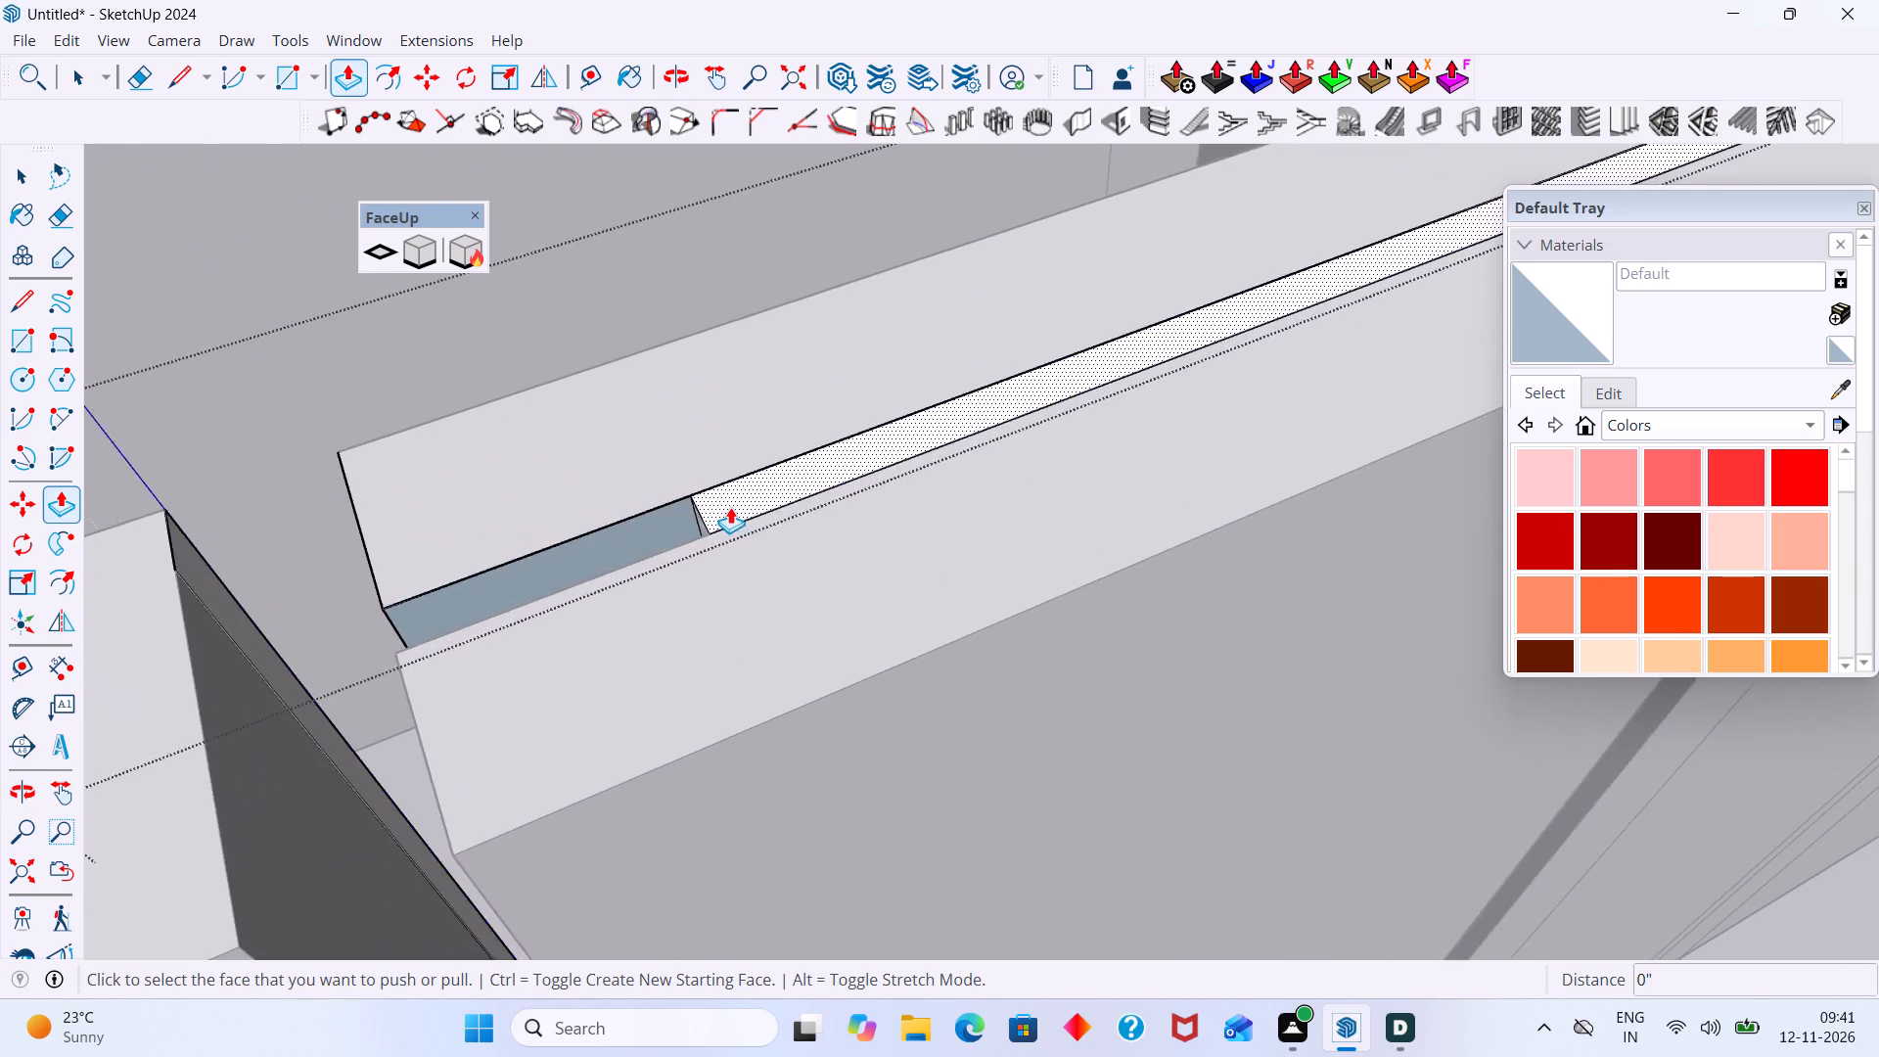
{"action": "scroll", "coordinate": [730, 507], "scroll_direction": "down", "scroll_amount": 20}
{"action": "scroll", "coordinate": [730, 507], "scroll_direction": "down", "scroll_amount": 8}
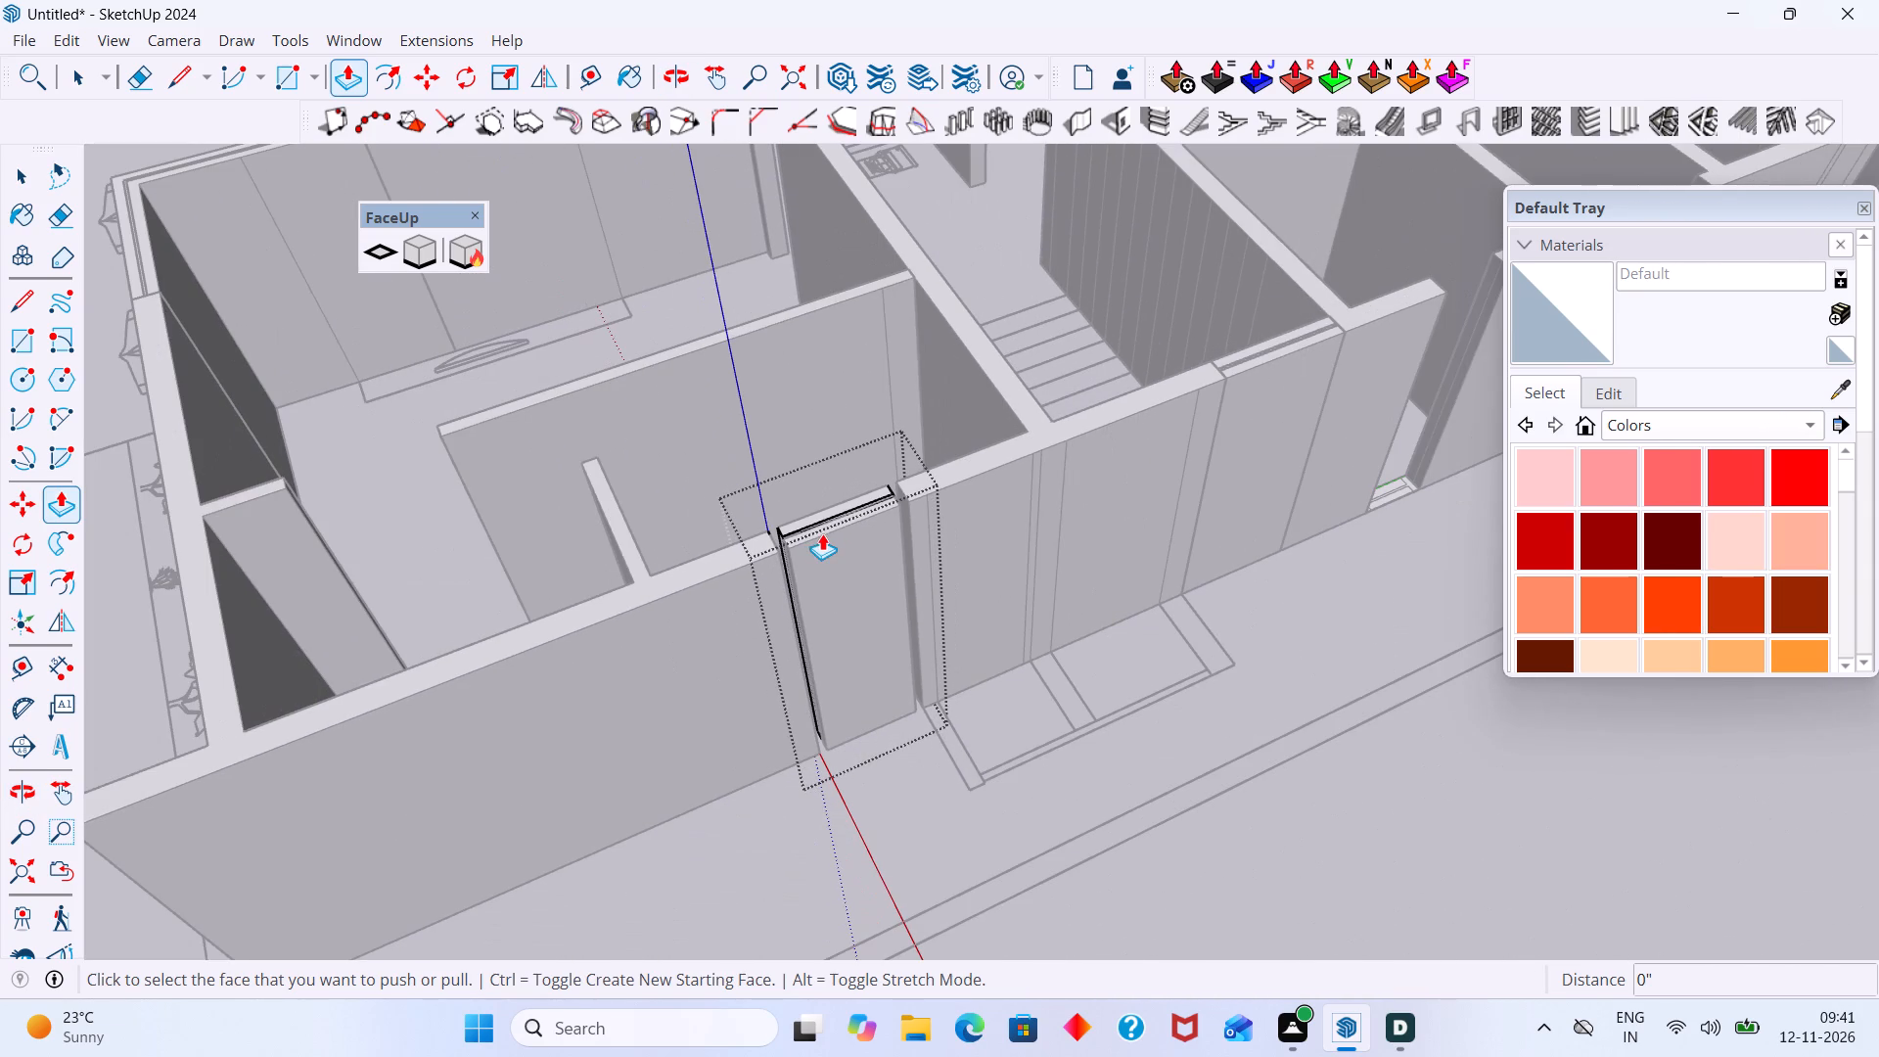
{"action": "key", "text": "space"}
{"action": "left_click", "coordinate": [1452, 809]}
{"action": "scroll", "coordinate": [958, 670], "scroll_direction": "up", "scroll_amount": 7}
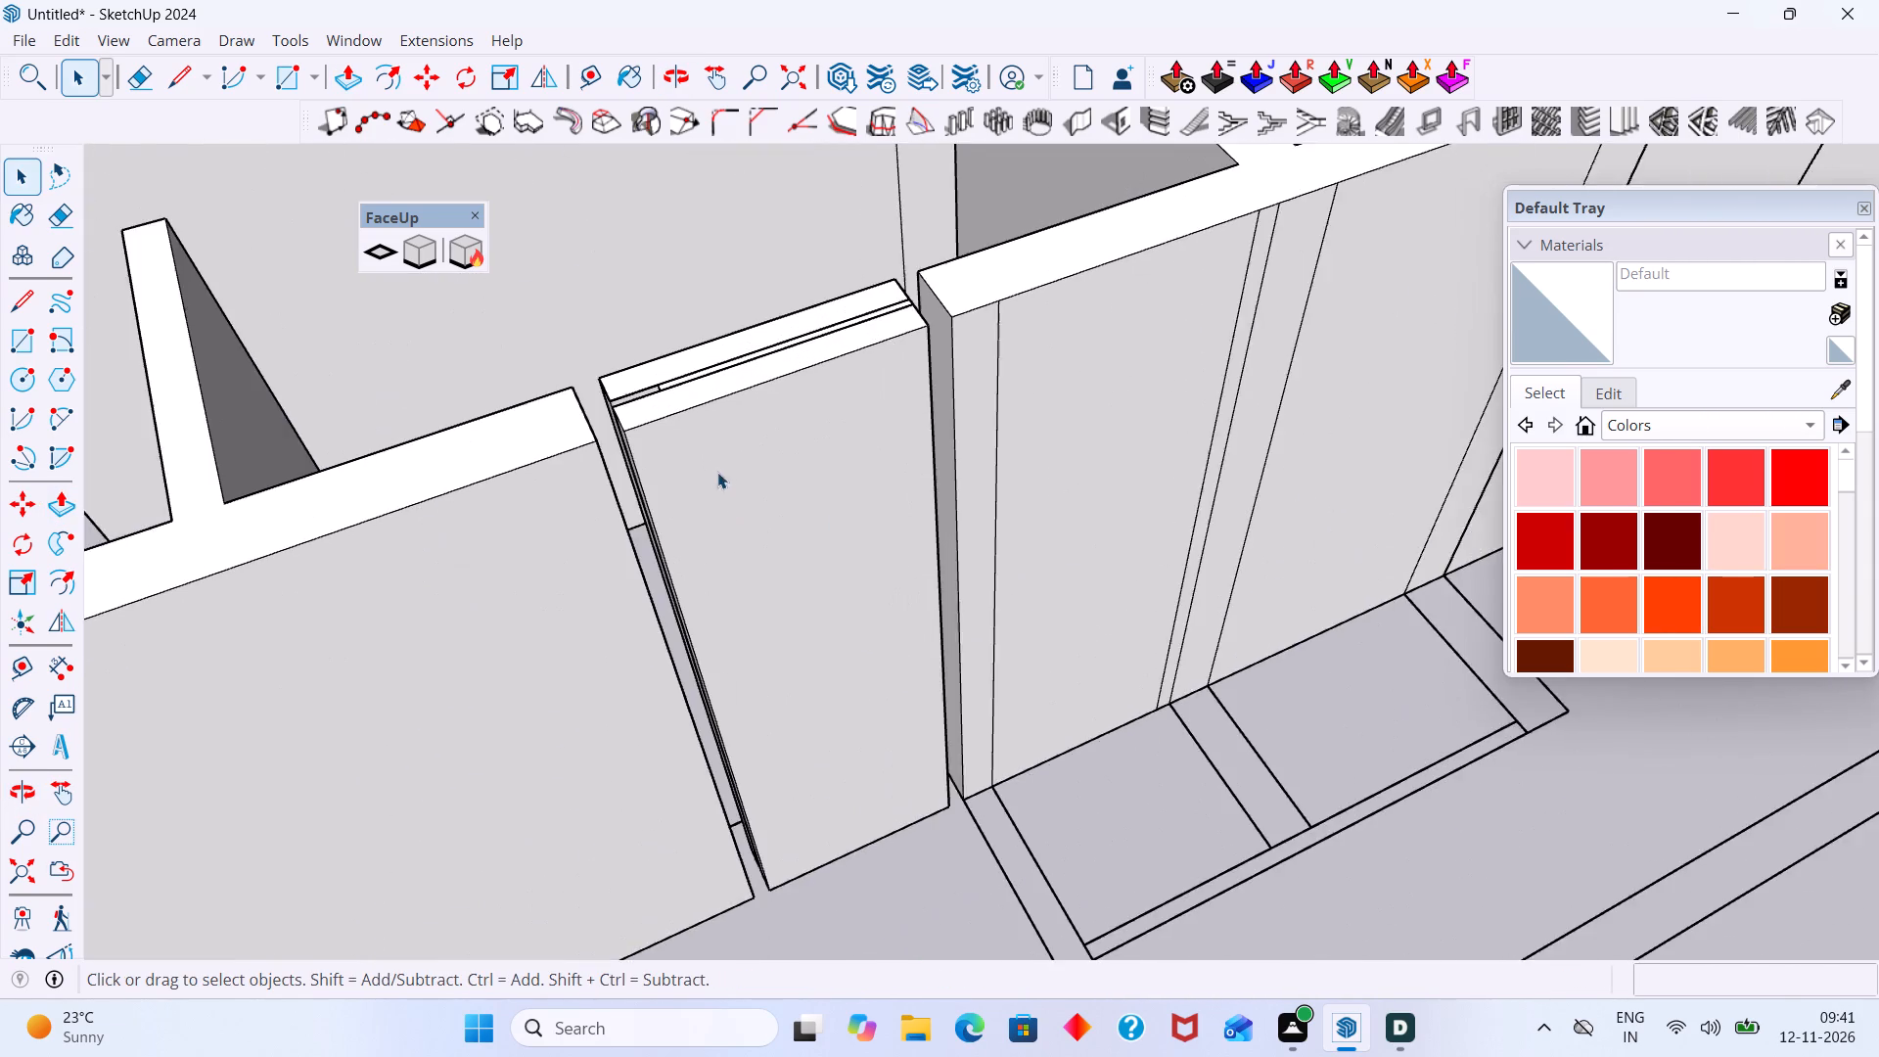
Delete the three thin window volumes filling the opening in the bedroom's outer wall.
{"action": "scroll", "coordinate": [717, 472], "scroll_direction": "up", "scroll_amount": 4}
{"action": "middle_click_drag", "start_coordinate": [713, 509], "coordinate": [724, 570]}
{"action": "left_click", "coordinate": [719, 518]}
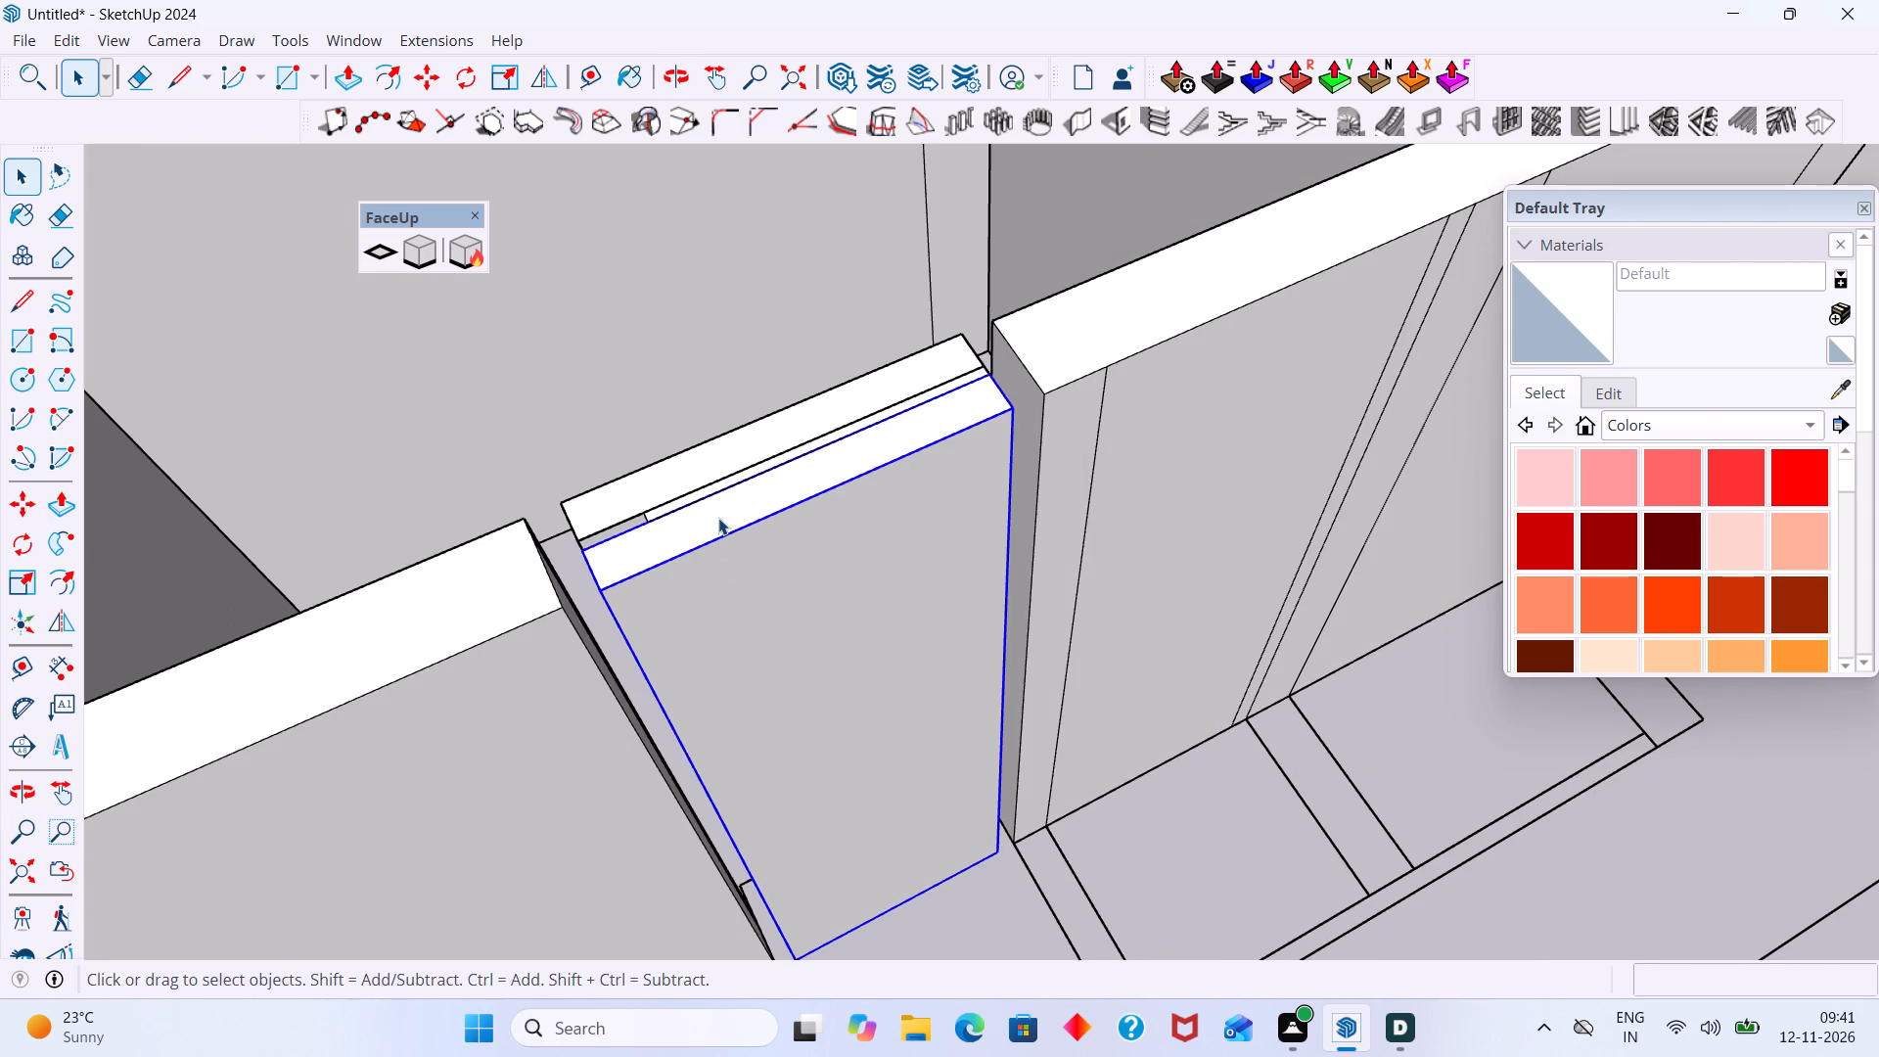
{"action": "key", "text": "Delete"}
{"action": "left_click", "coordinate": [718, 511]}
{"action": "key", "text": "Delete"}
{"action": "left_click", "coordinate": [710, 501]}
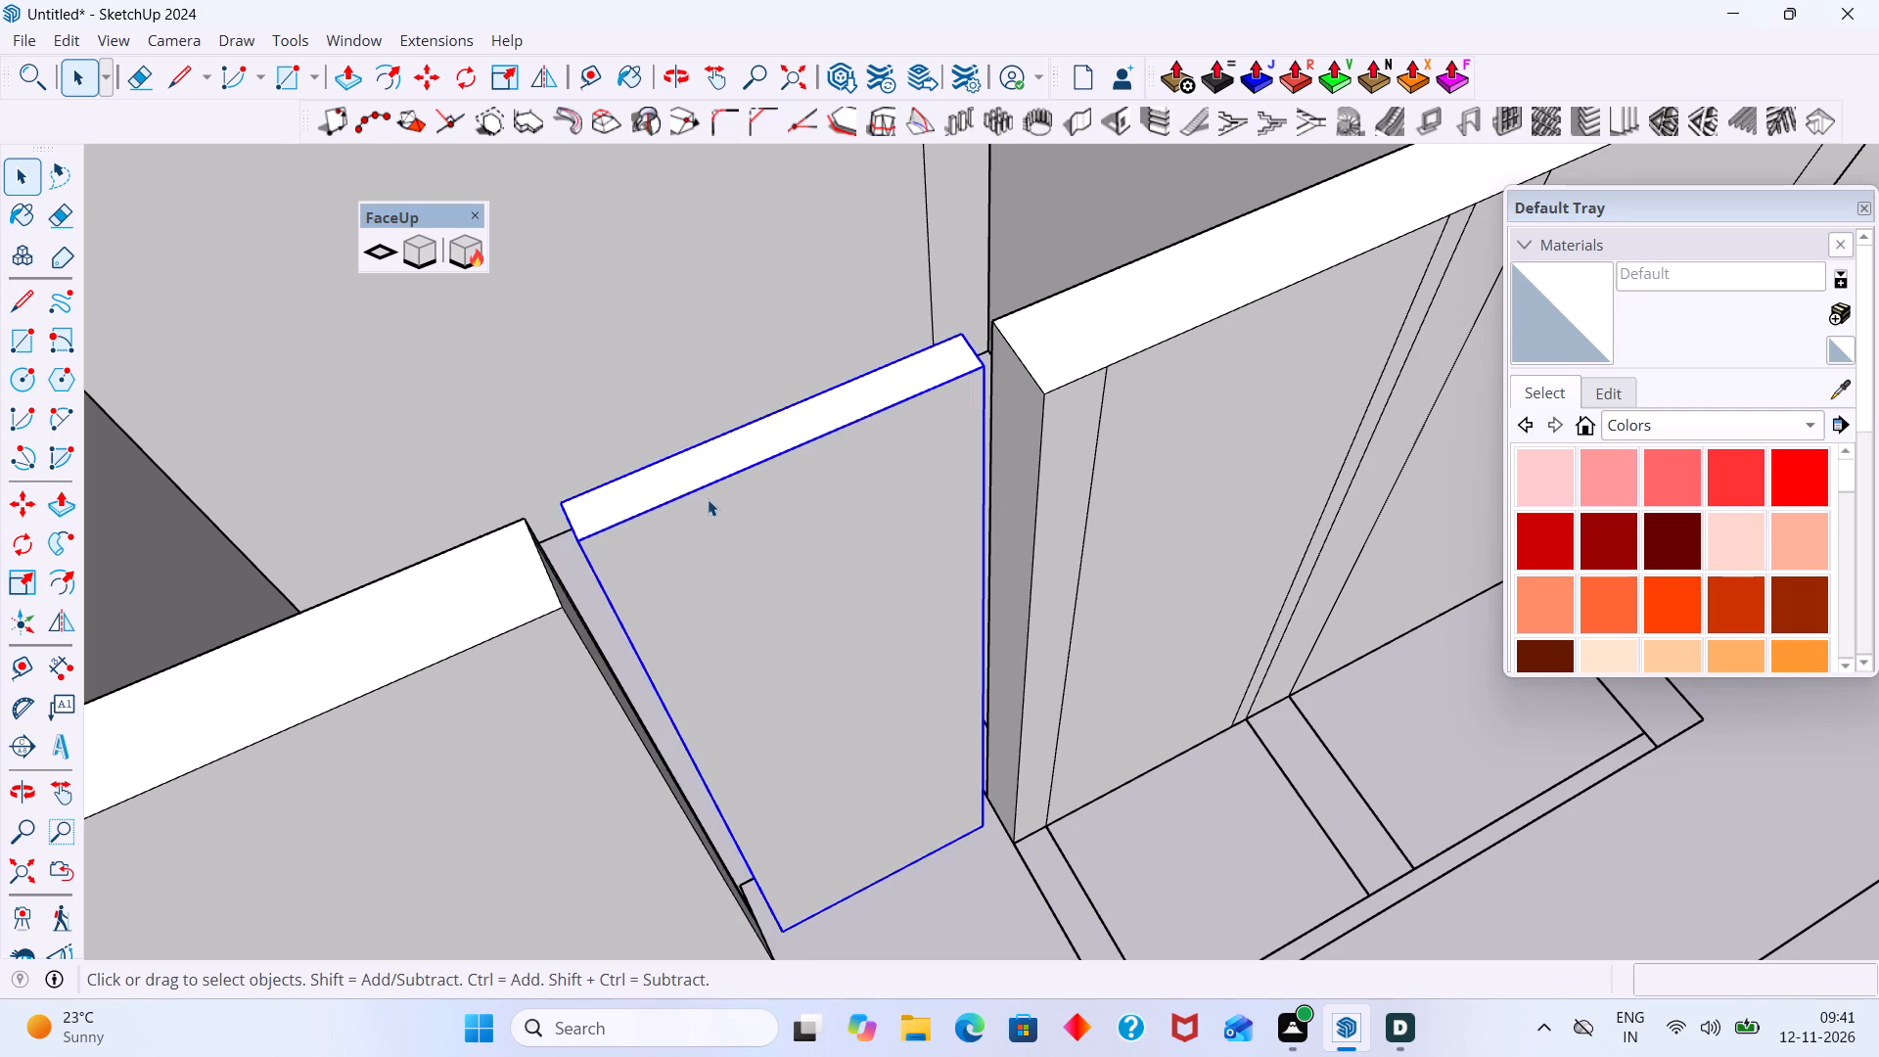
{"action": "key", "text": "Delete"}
Undo the window deletions and the preceding Push/Pull edits to the window volume, and exit its group.
{"action": "scroll", "coordinate": [707, 501], "scroll_direction": "down", "scroll_amount": 9}
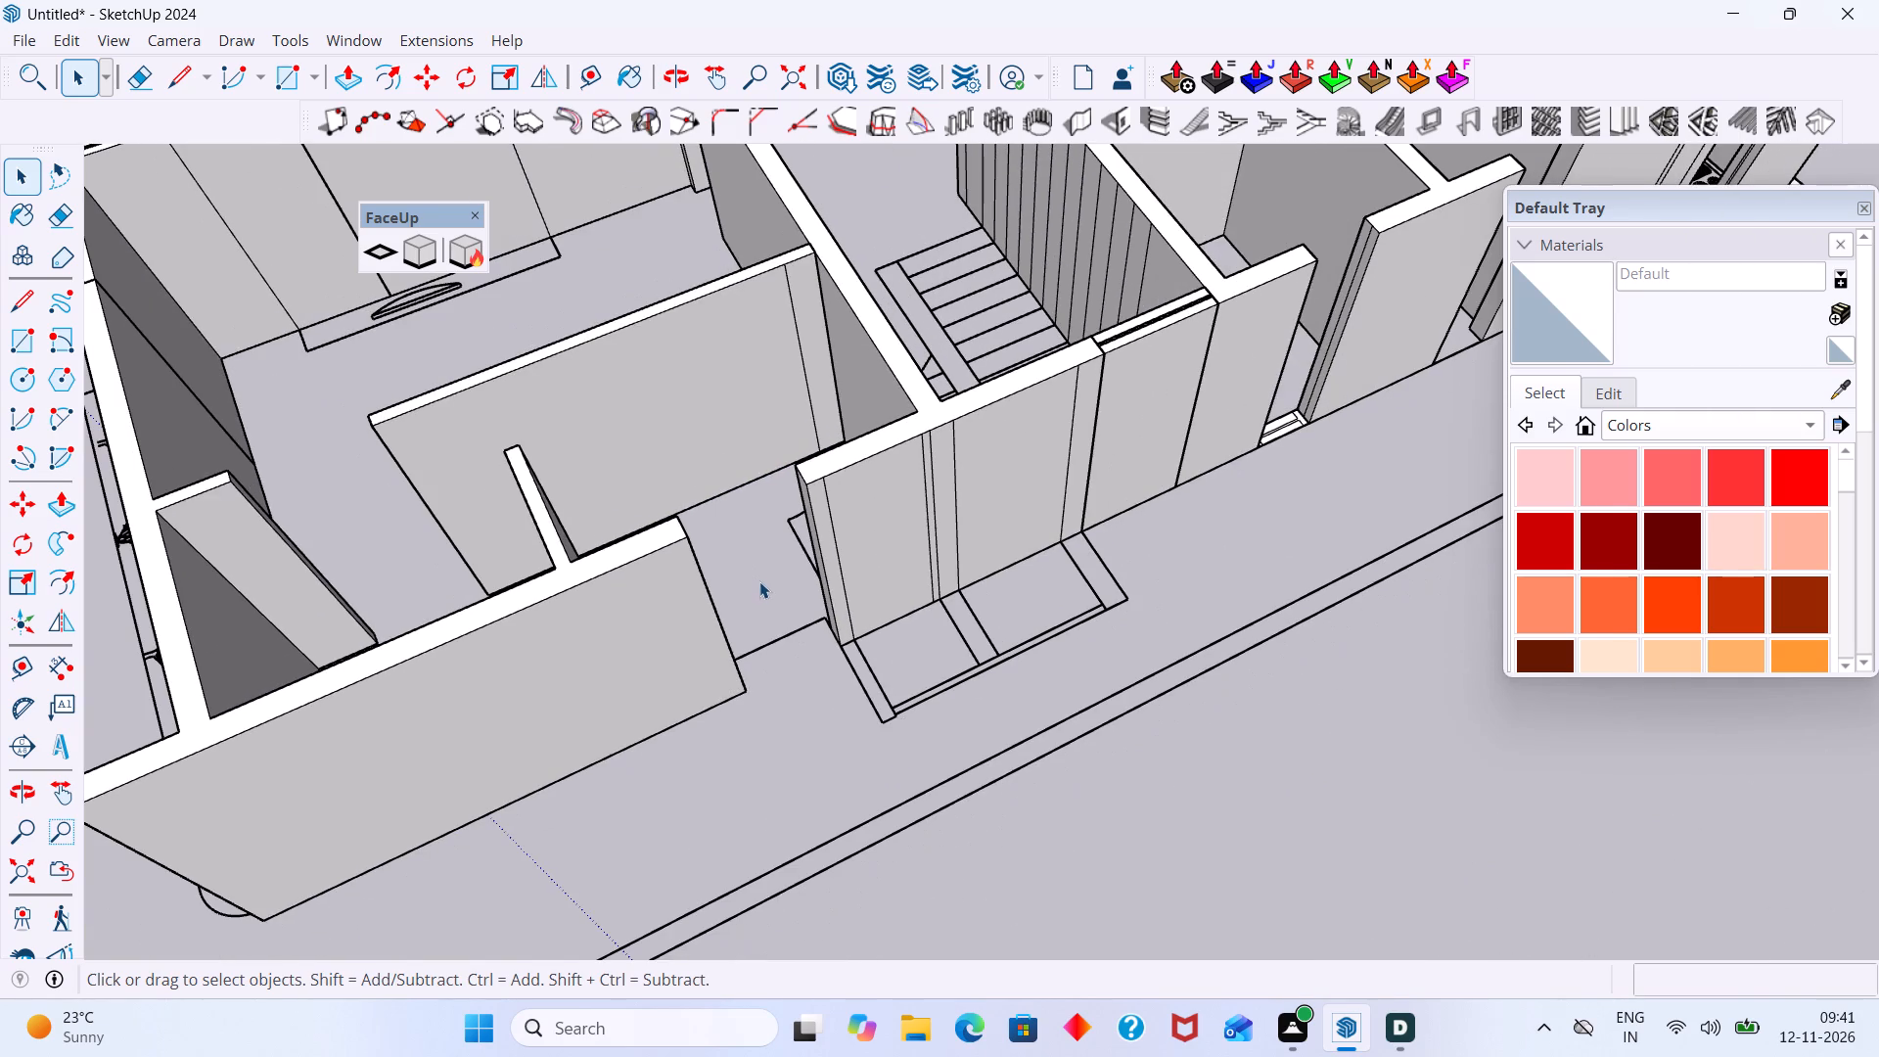
{"action": "key", "text": "ctrl+z"}
{"action": "key", "text": "ctrl+z"}
{"action": "key", "text": "ctrl+z"}
{"action": "key", "text": "ctrl+z"}
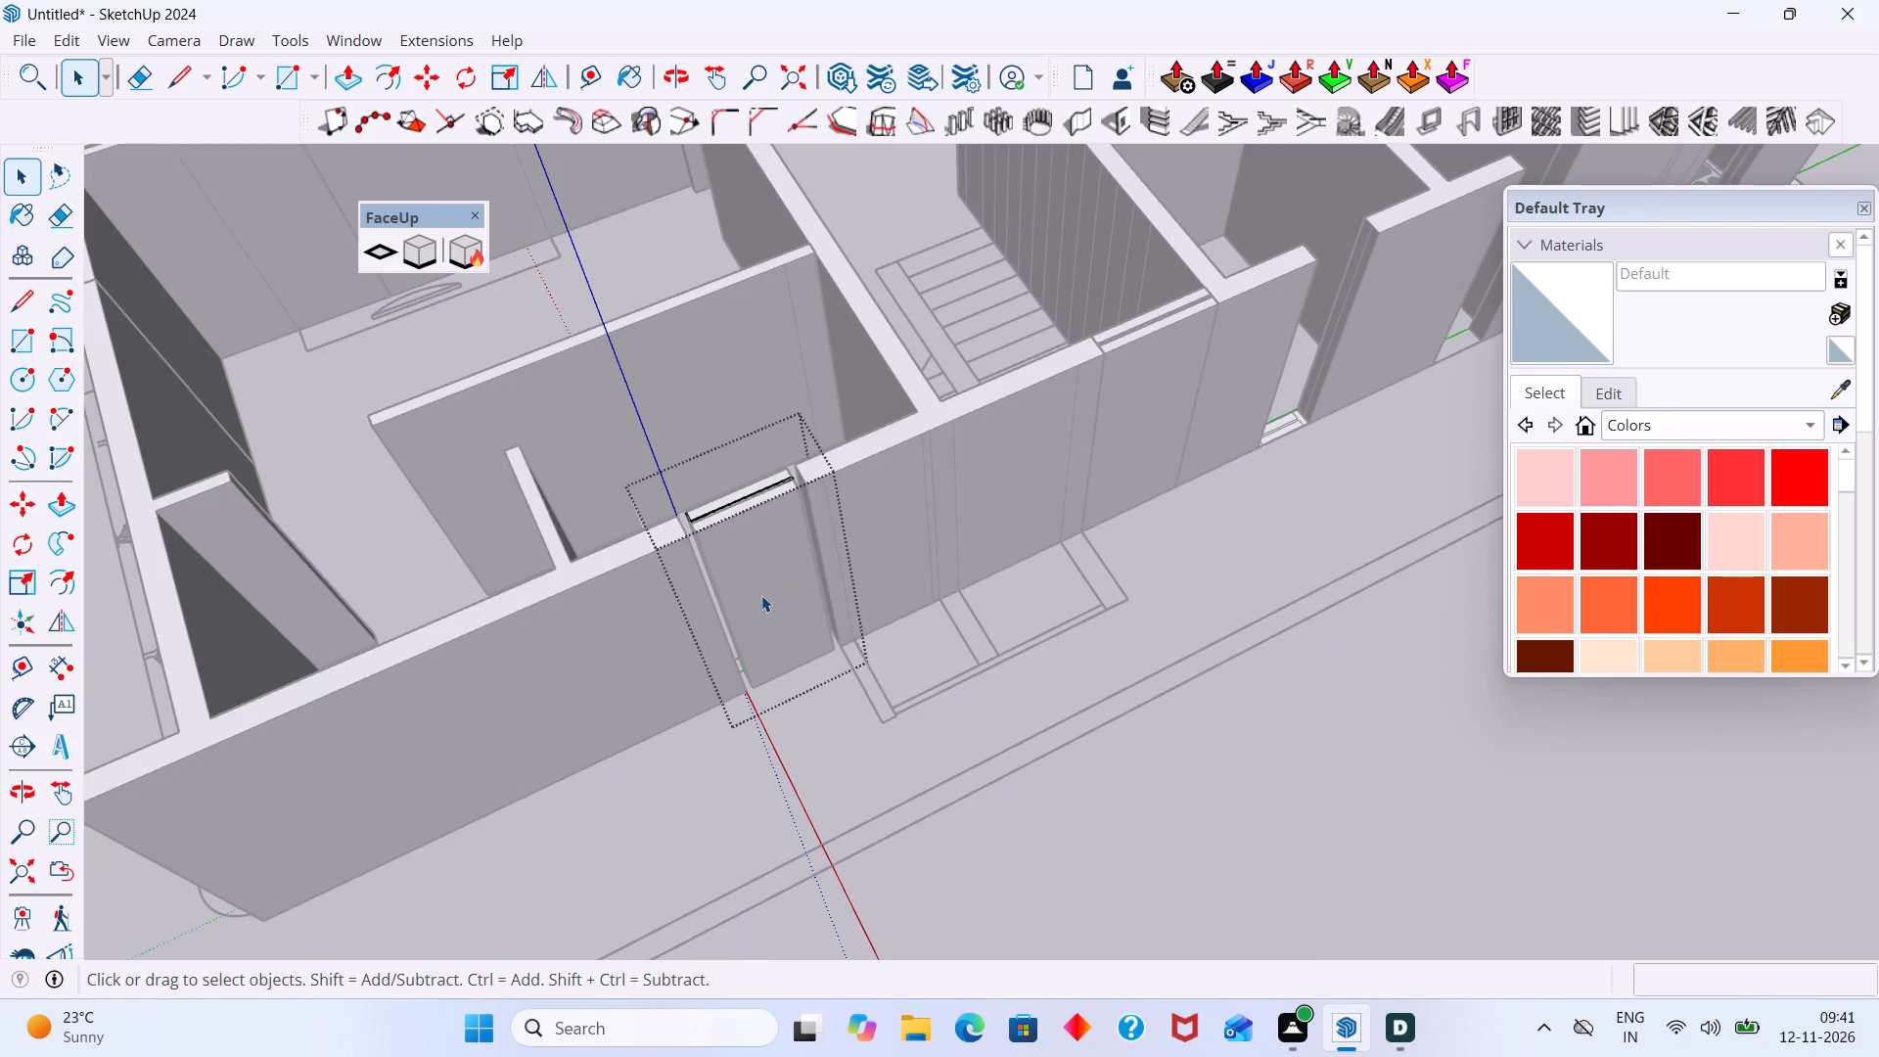
{"action": "key", "text": "ctrl+z"}
{"action": "key", "text": "ctrl+z"}
{"action": "key", "text": "ctrl+z"}
{"action": "left_click", "coordinate": [1112, 845]}
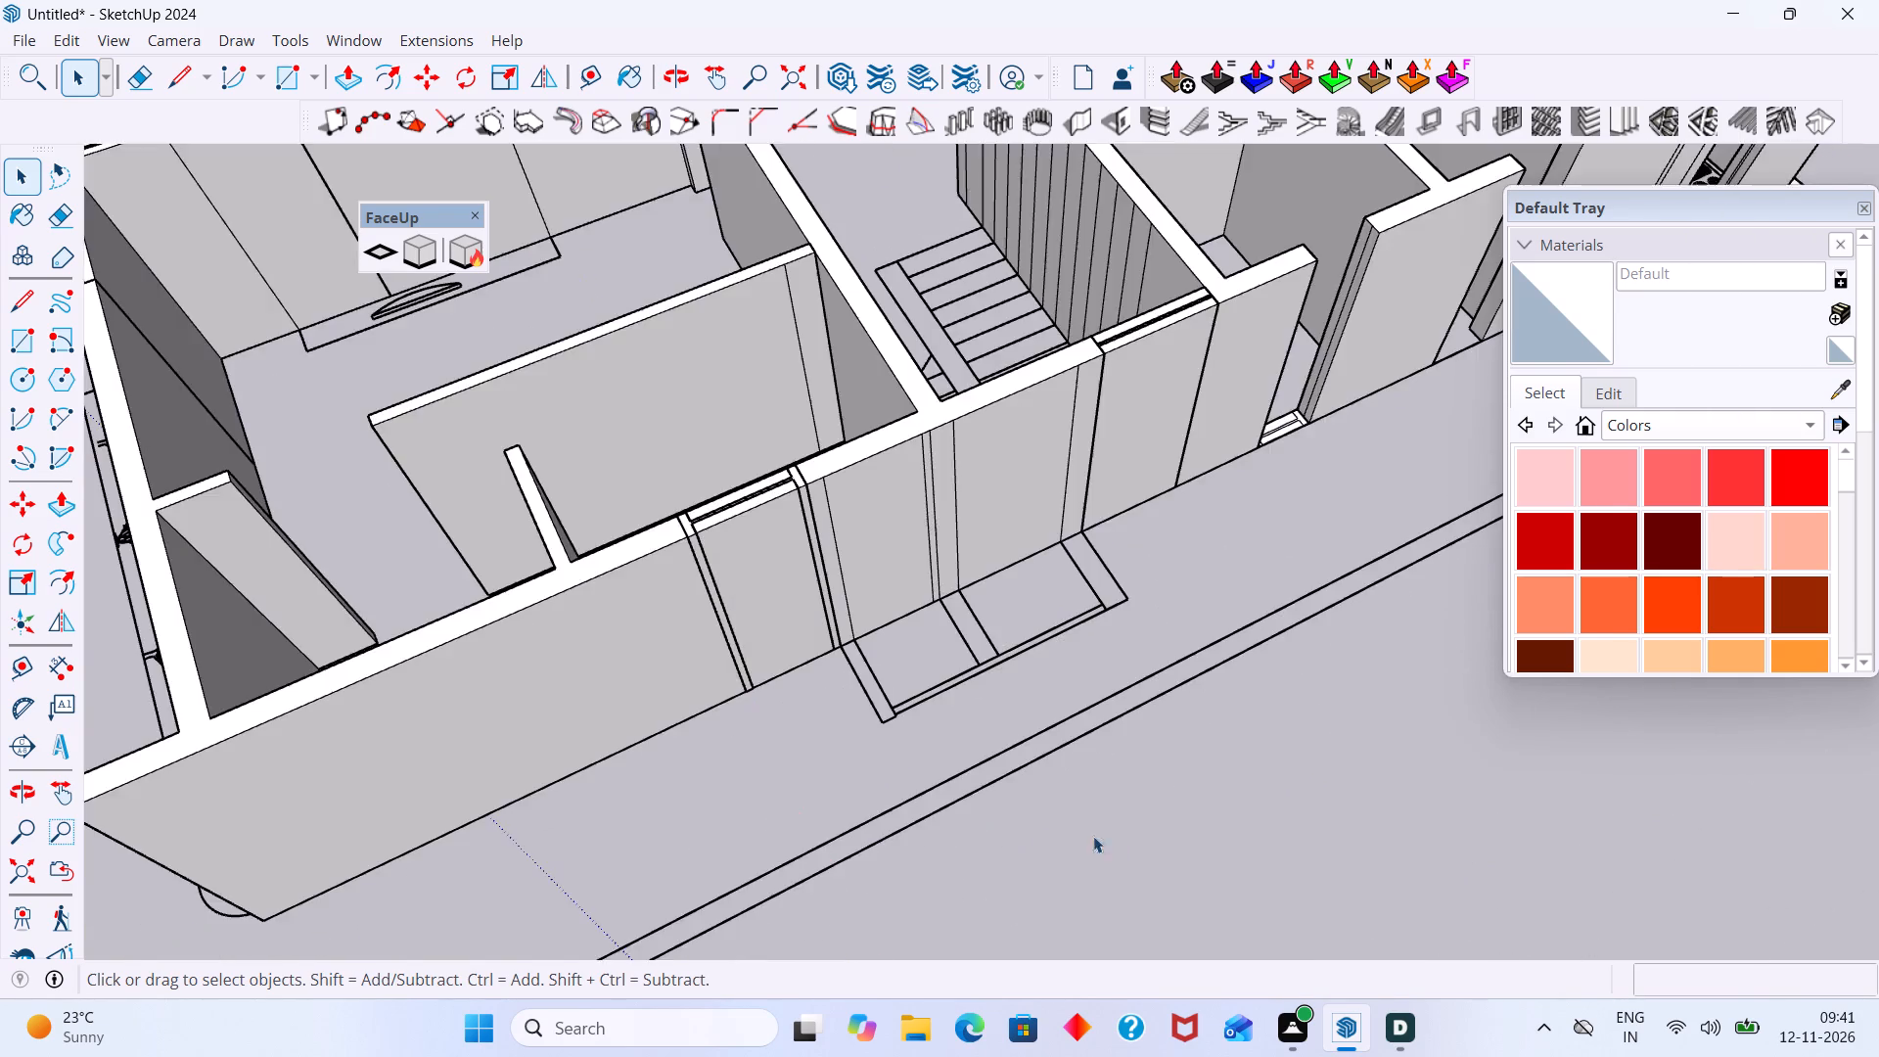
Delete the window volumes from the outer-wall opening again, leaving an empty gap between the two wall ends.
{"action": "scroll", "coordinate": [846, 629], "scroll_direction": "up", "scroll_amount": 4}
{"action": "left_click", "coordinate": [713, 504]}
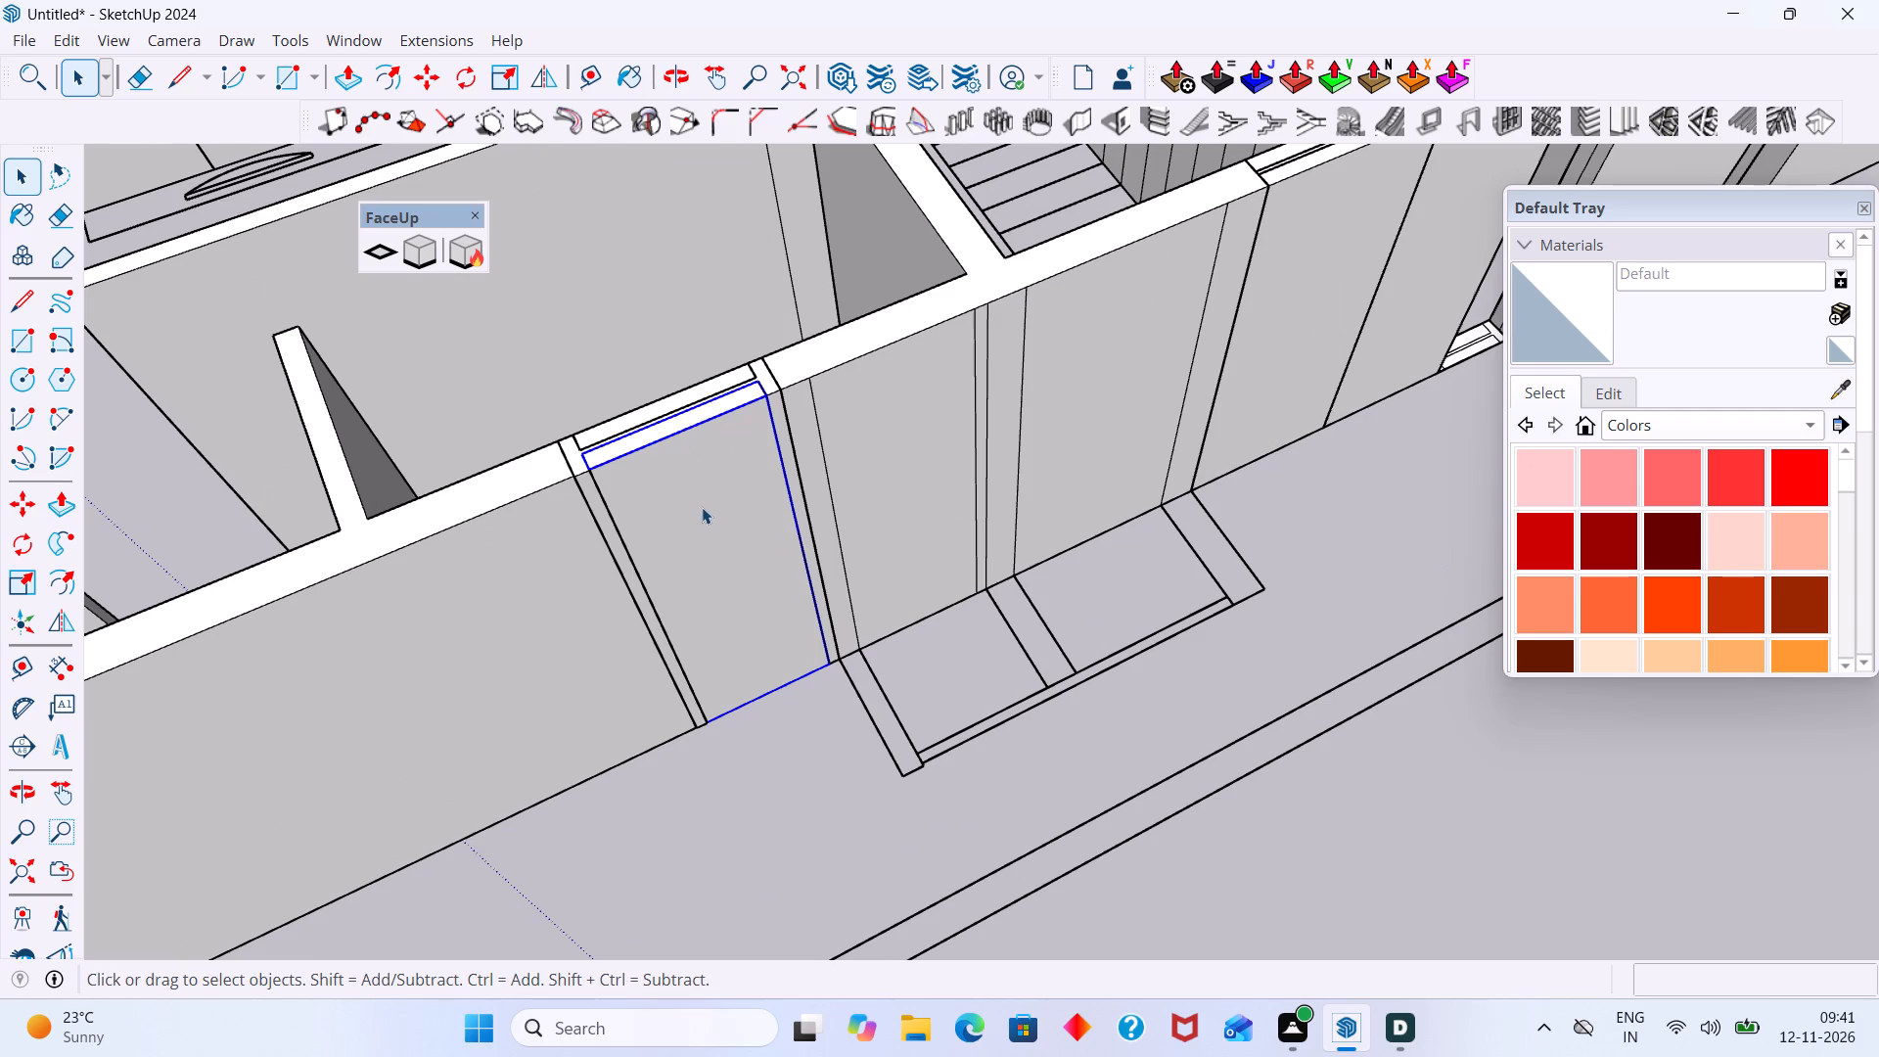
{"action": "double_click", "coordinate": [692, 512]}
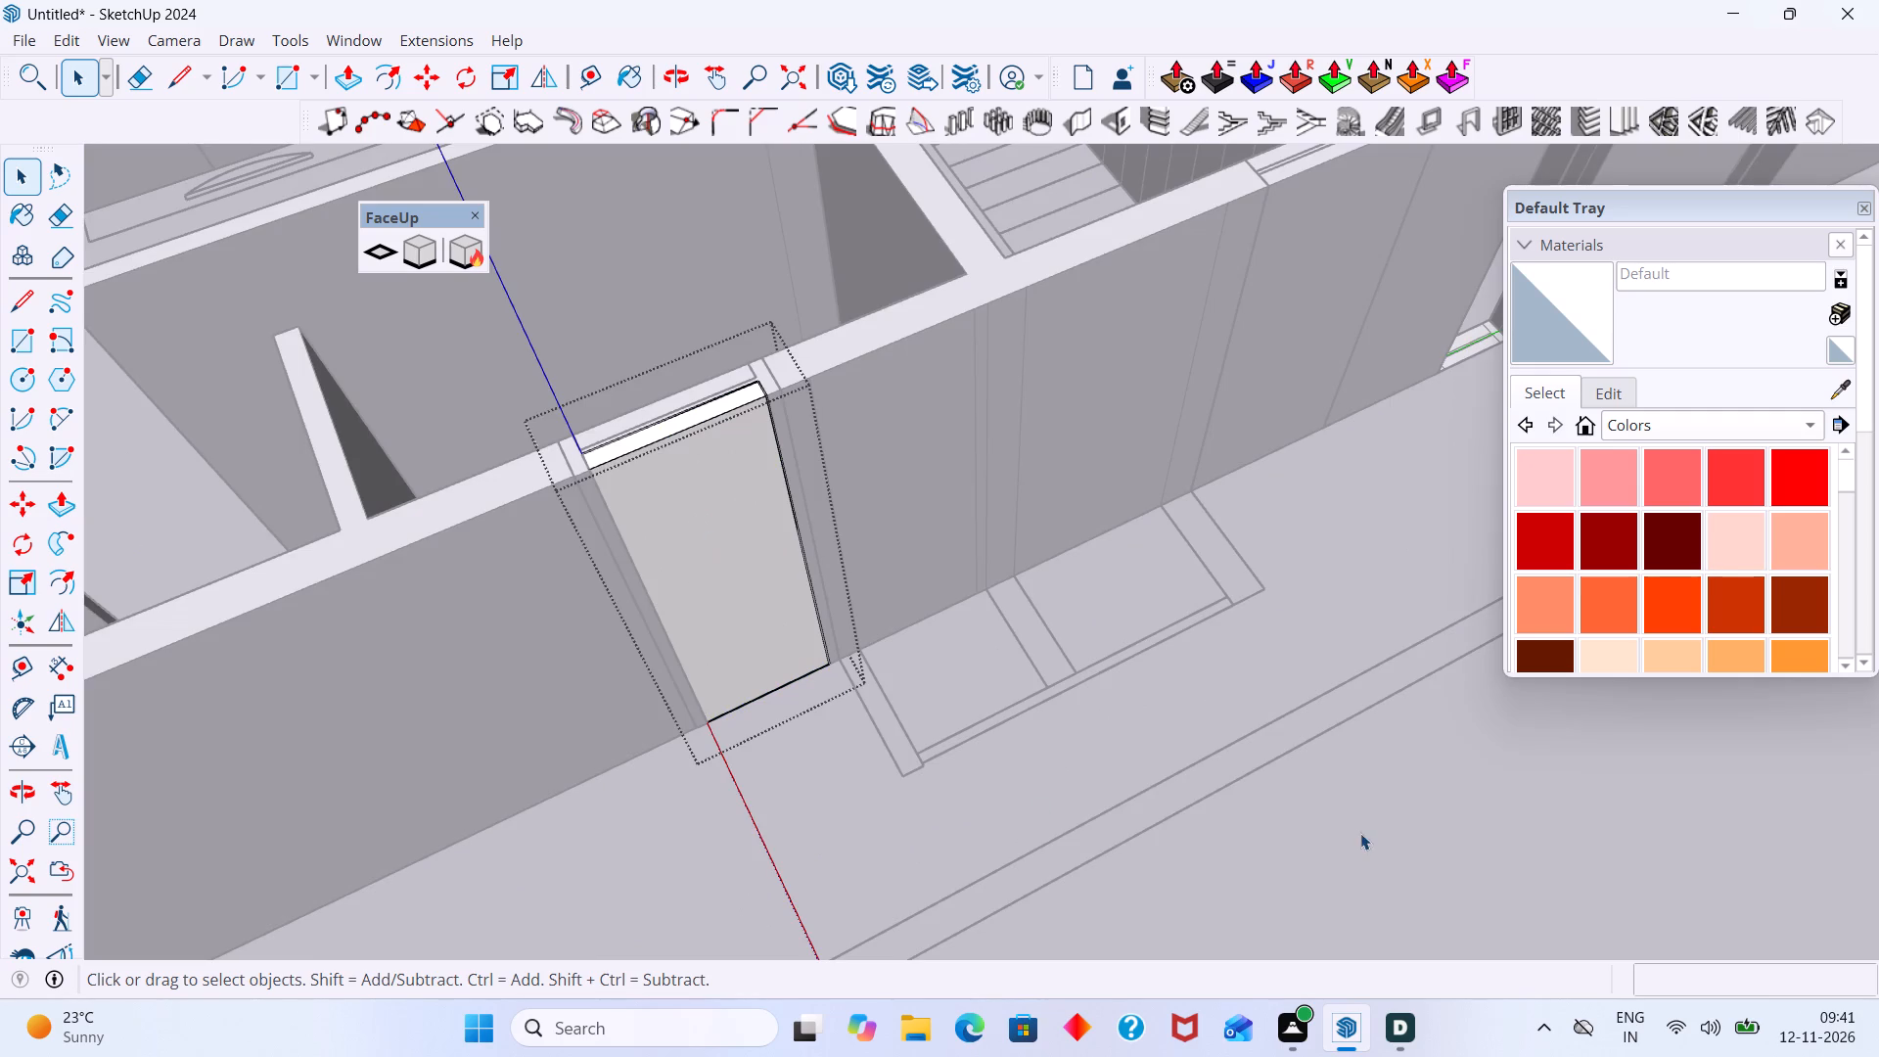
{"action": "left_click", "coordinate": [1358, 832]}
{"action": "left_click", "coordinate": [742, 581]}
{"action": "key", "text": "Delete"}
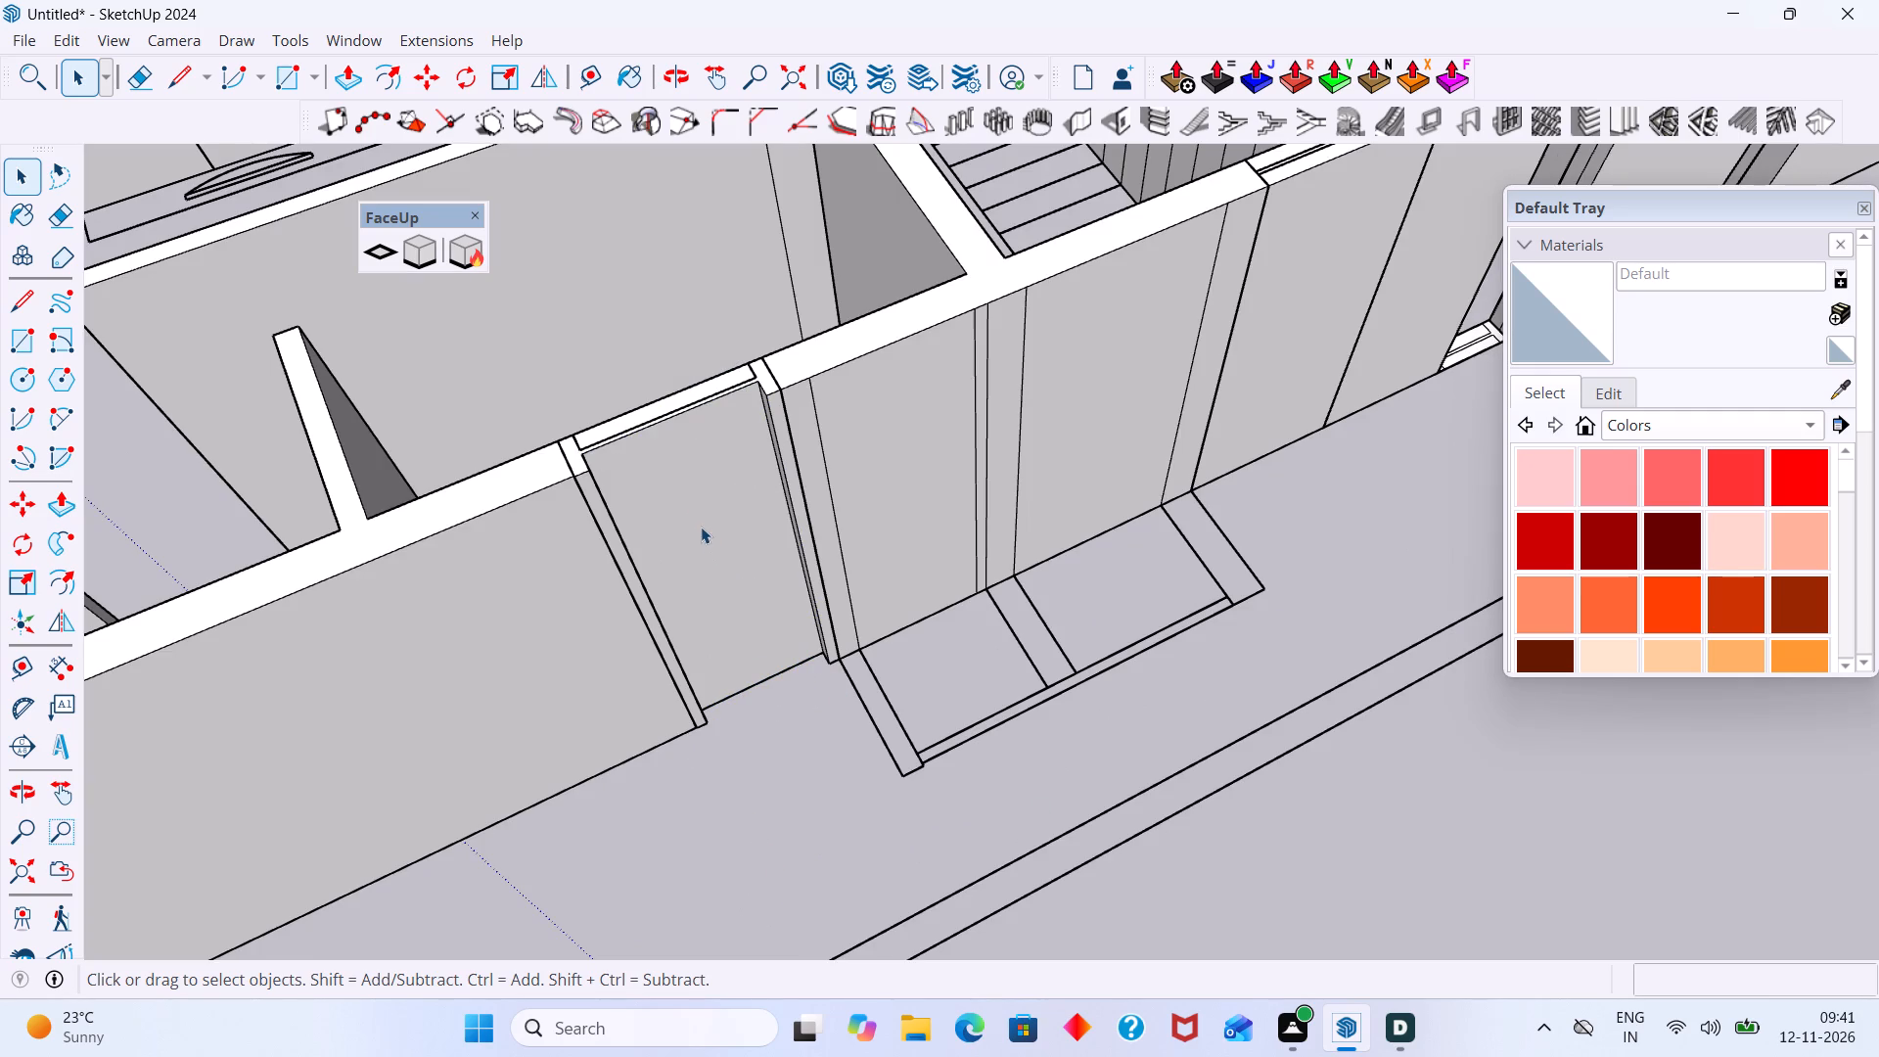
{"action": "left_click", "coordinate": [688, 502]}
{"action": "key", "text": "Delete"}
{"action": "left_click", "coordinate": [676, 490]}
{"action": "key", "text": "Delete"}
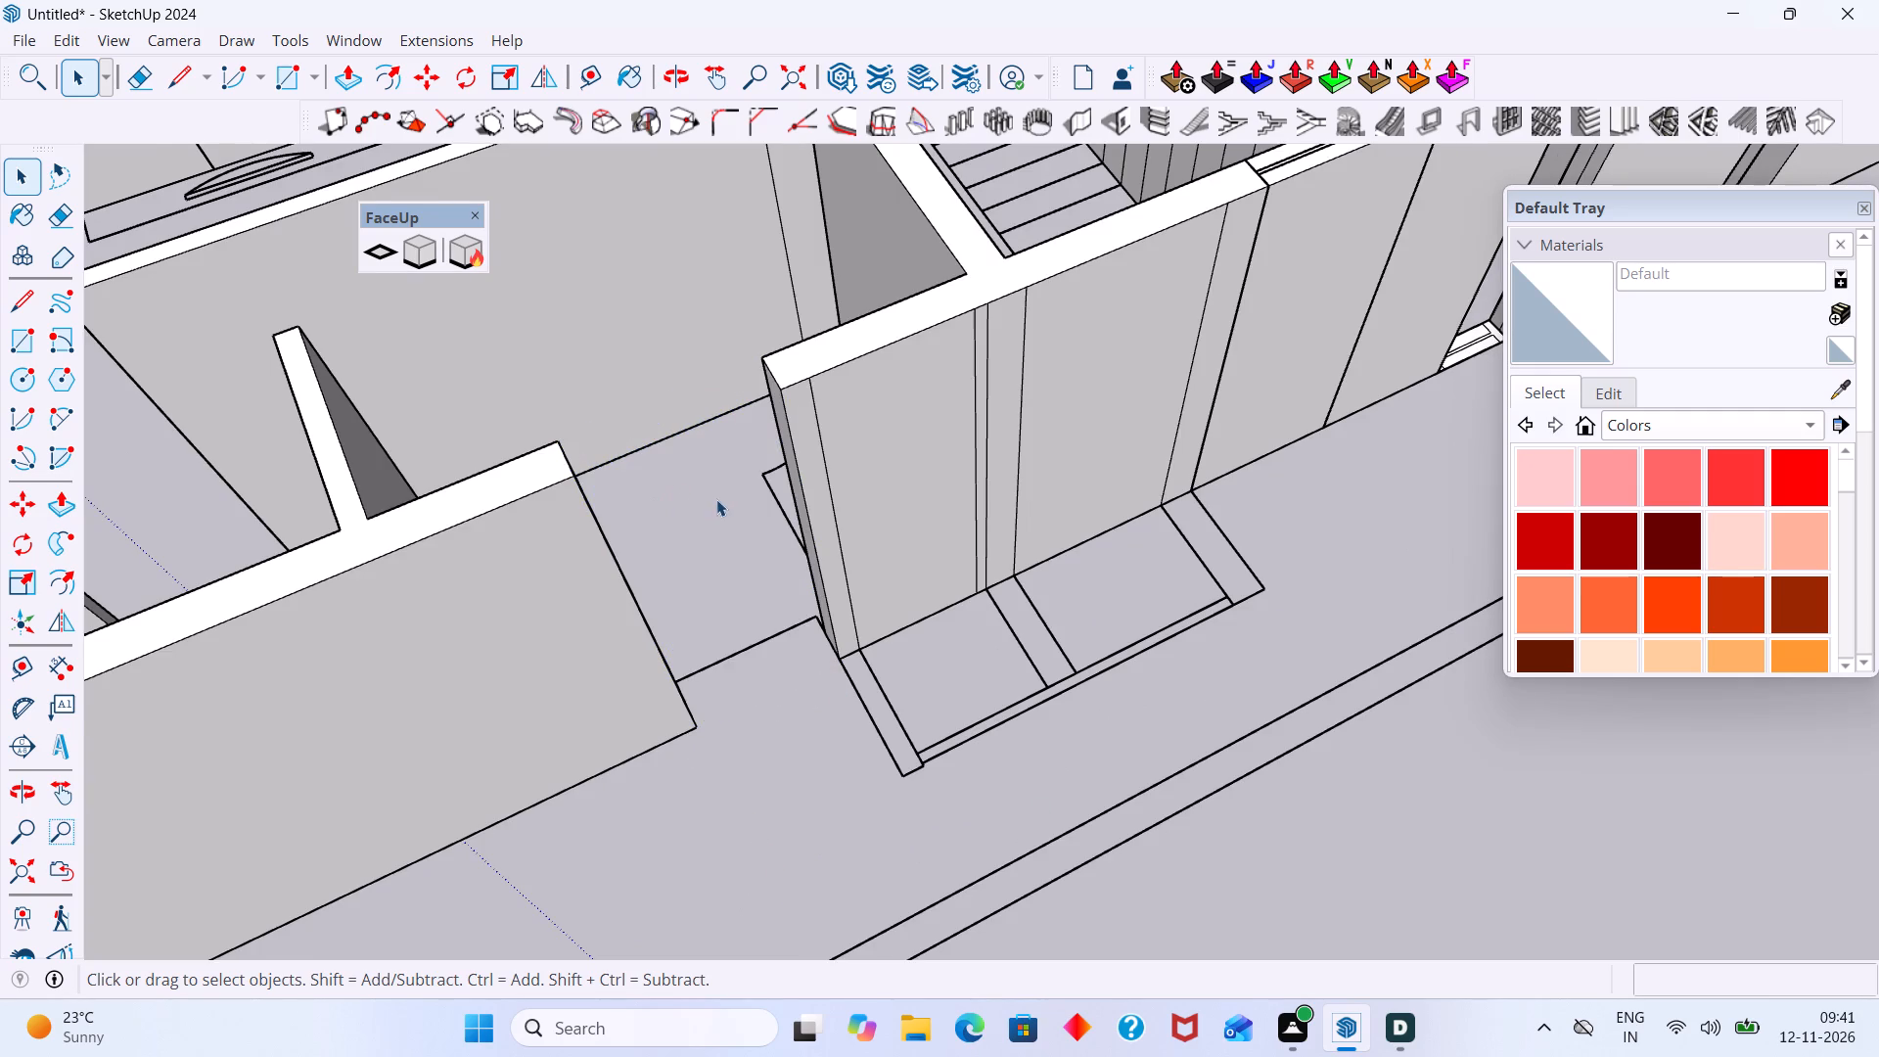
Undo the deletion of the window volumes and the edit made before it.
{"action": "scroll", "coordinate": [719, 499], "scroll_direction": "down", "scroll_amount": 6}
{"action": "middle_click_drag", "start_coordinate": [755, 558], "coordinate": [848, 483]}
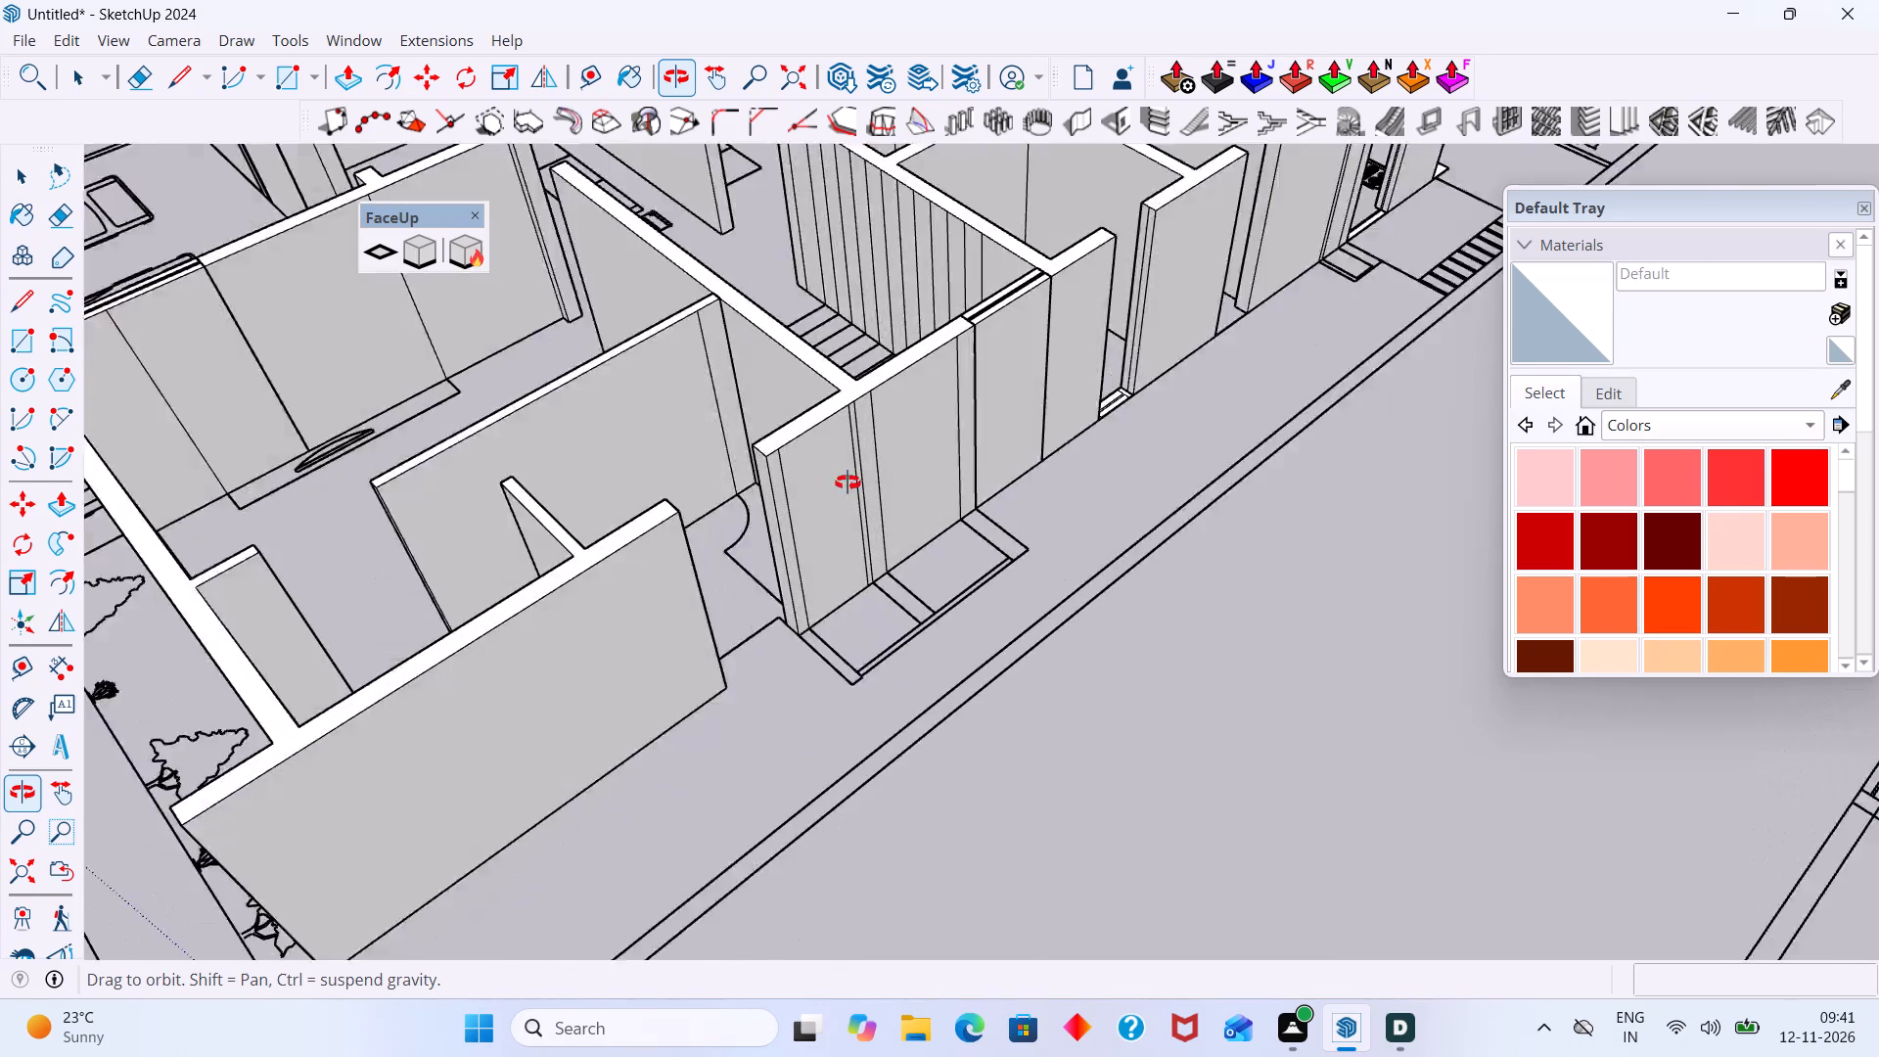
{"action": "middle_click_drag", "start_coordinate": [848, 483], "coordinate": [793, 498]}
{"action": "key", "text": "ctrl+z"}
{"action": "key", "text": "ctrl+z"}
{"action": "key", "text": "ctrl+z"}
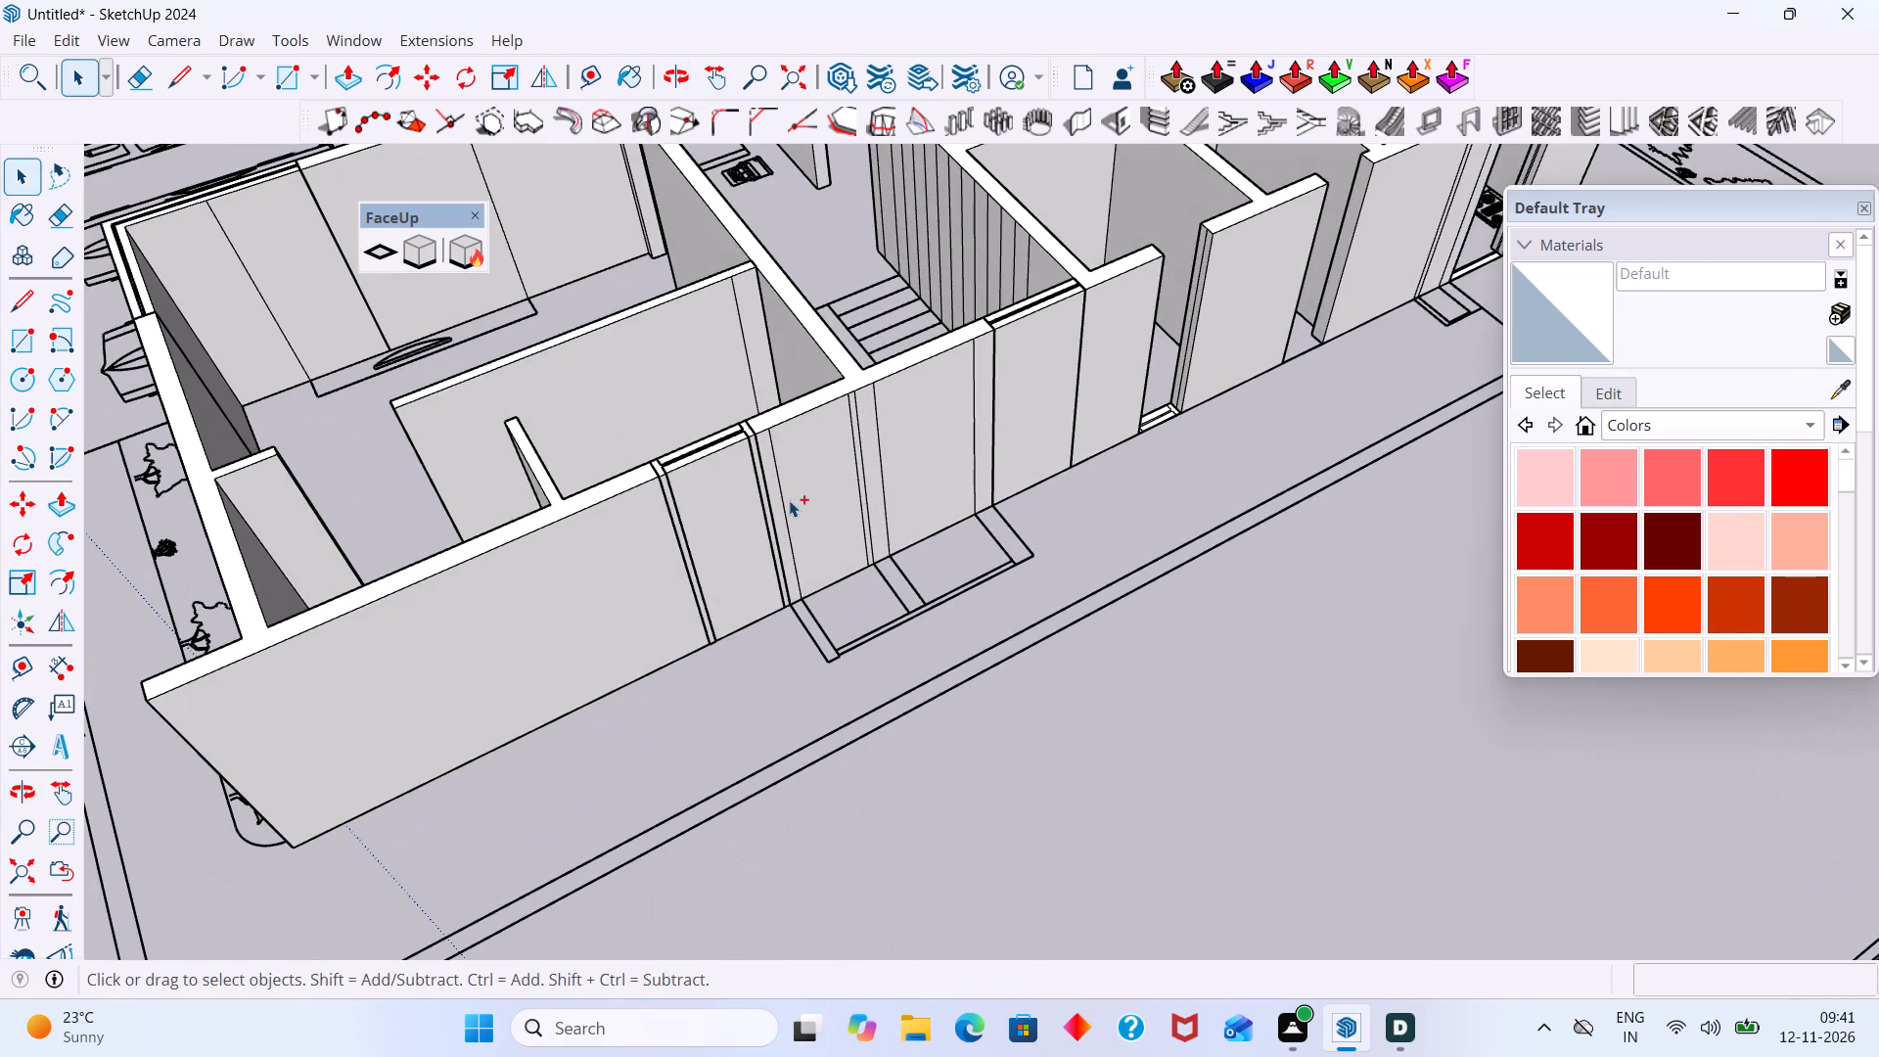
{"action": "key", "text": "ctrl+z"}
{"action": "left_click", "coordinate": [1073, 706]}
Open the wall group beside the window and erase the vertical seam lines on its outer face.
{"action": "scroll", "coordinate": [744, 503], "scroll_direction": "up", "scroll_amount": 6}
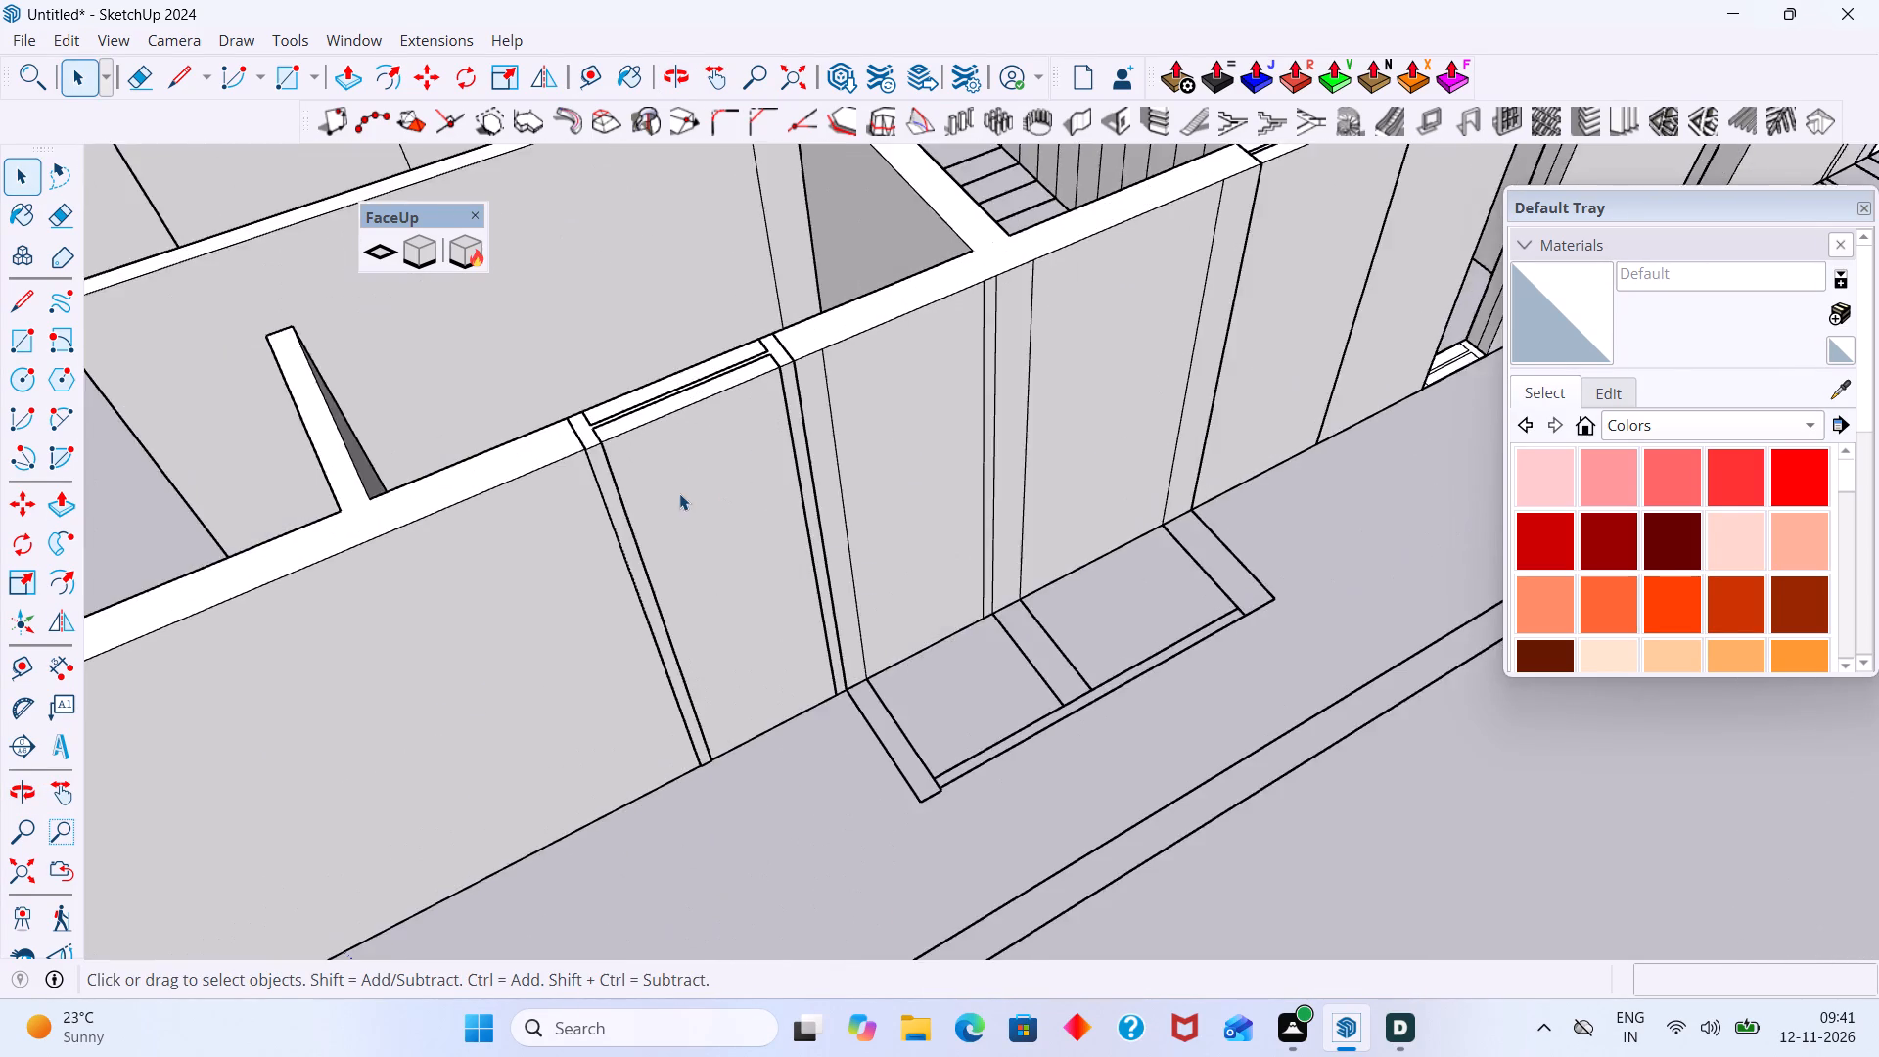
{"action": "scroll", "coordinate": [679, 493], "scroll_direction": "up", "scroll_amount": 5}
{"action": "middle_click_drag", "start_coordinate": [592, 409], "coordinate": [647, 558]}
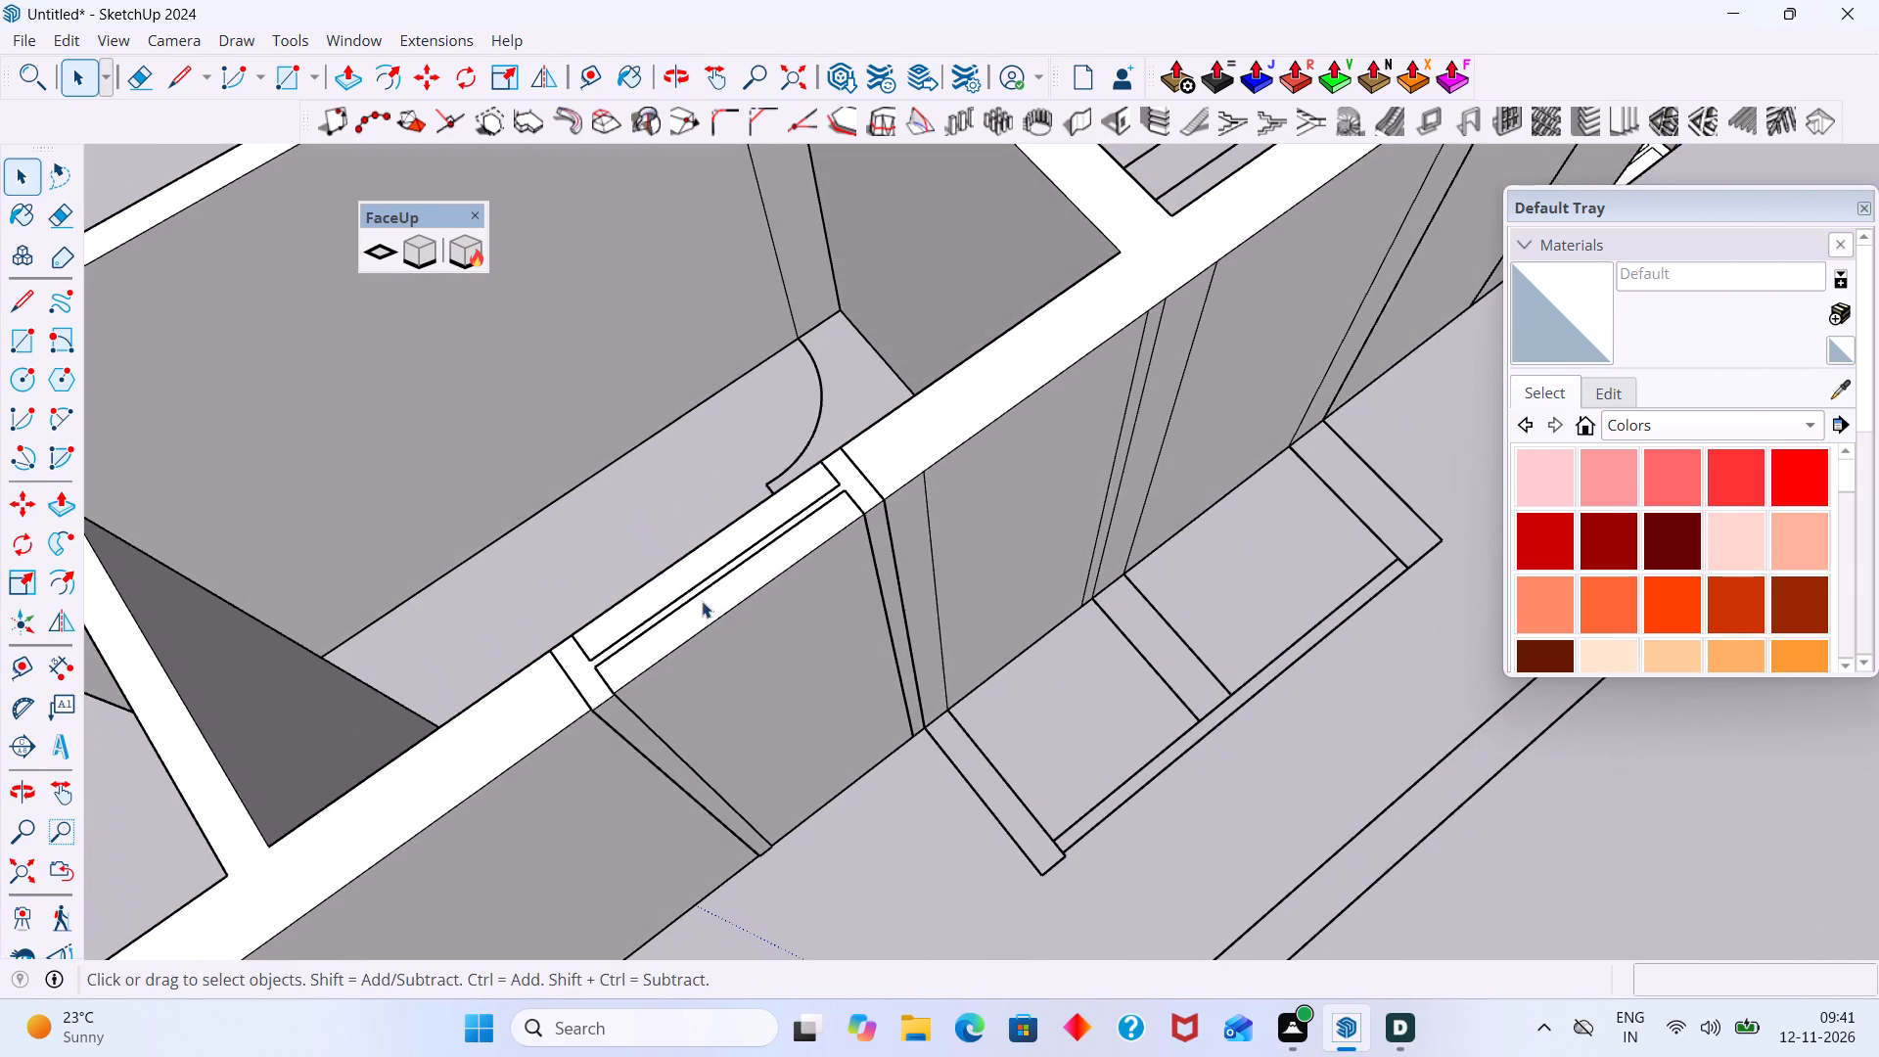
{"action": "middle_click_drag", "start_coordinate": [699, 601], "coordinate": [528, 453]}
{"action": "scroll", "coordinate": [862, 377], "scroll_direction": "down", "scroll_amount": 11}
{"action": "scroll", "coordinate": [925, 405], "scroll_direction": "up", "scroll_amount": 6}
{"action": "left_click", "coordinate": [908, 392]}
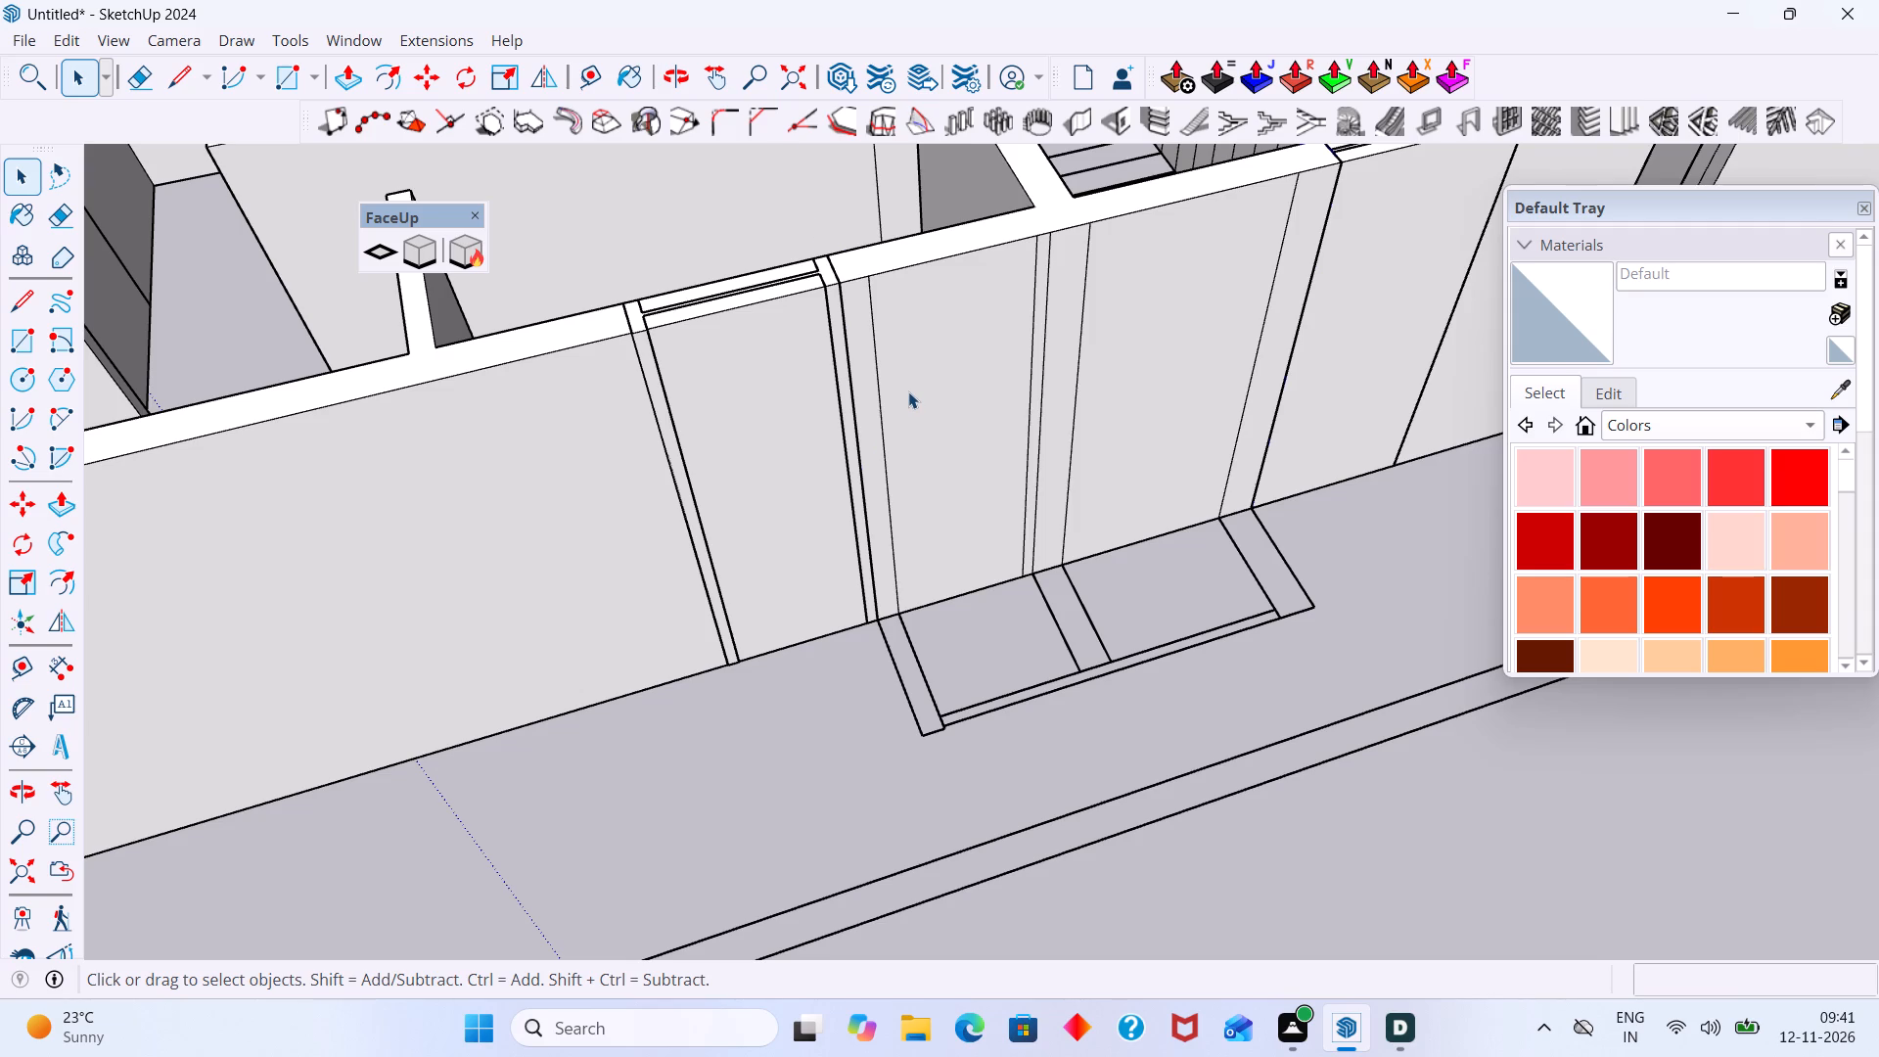
{"action": "double_click", "coordinate": [908, 420]}
{"action": "key", "text": "e"}
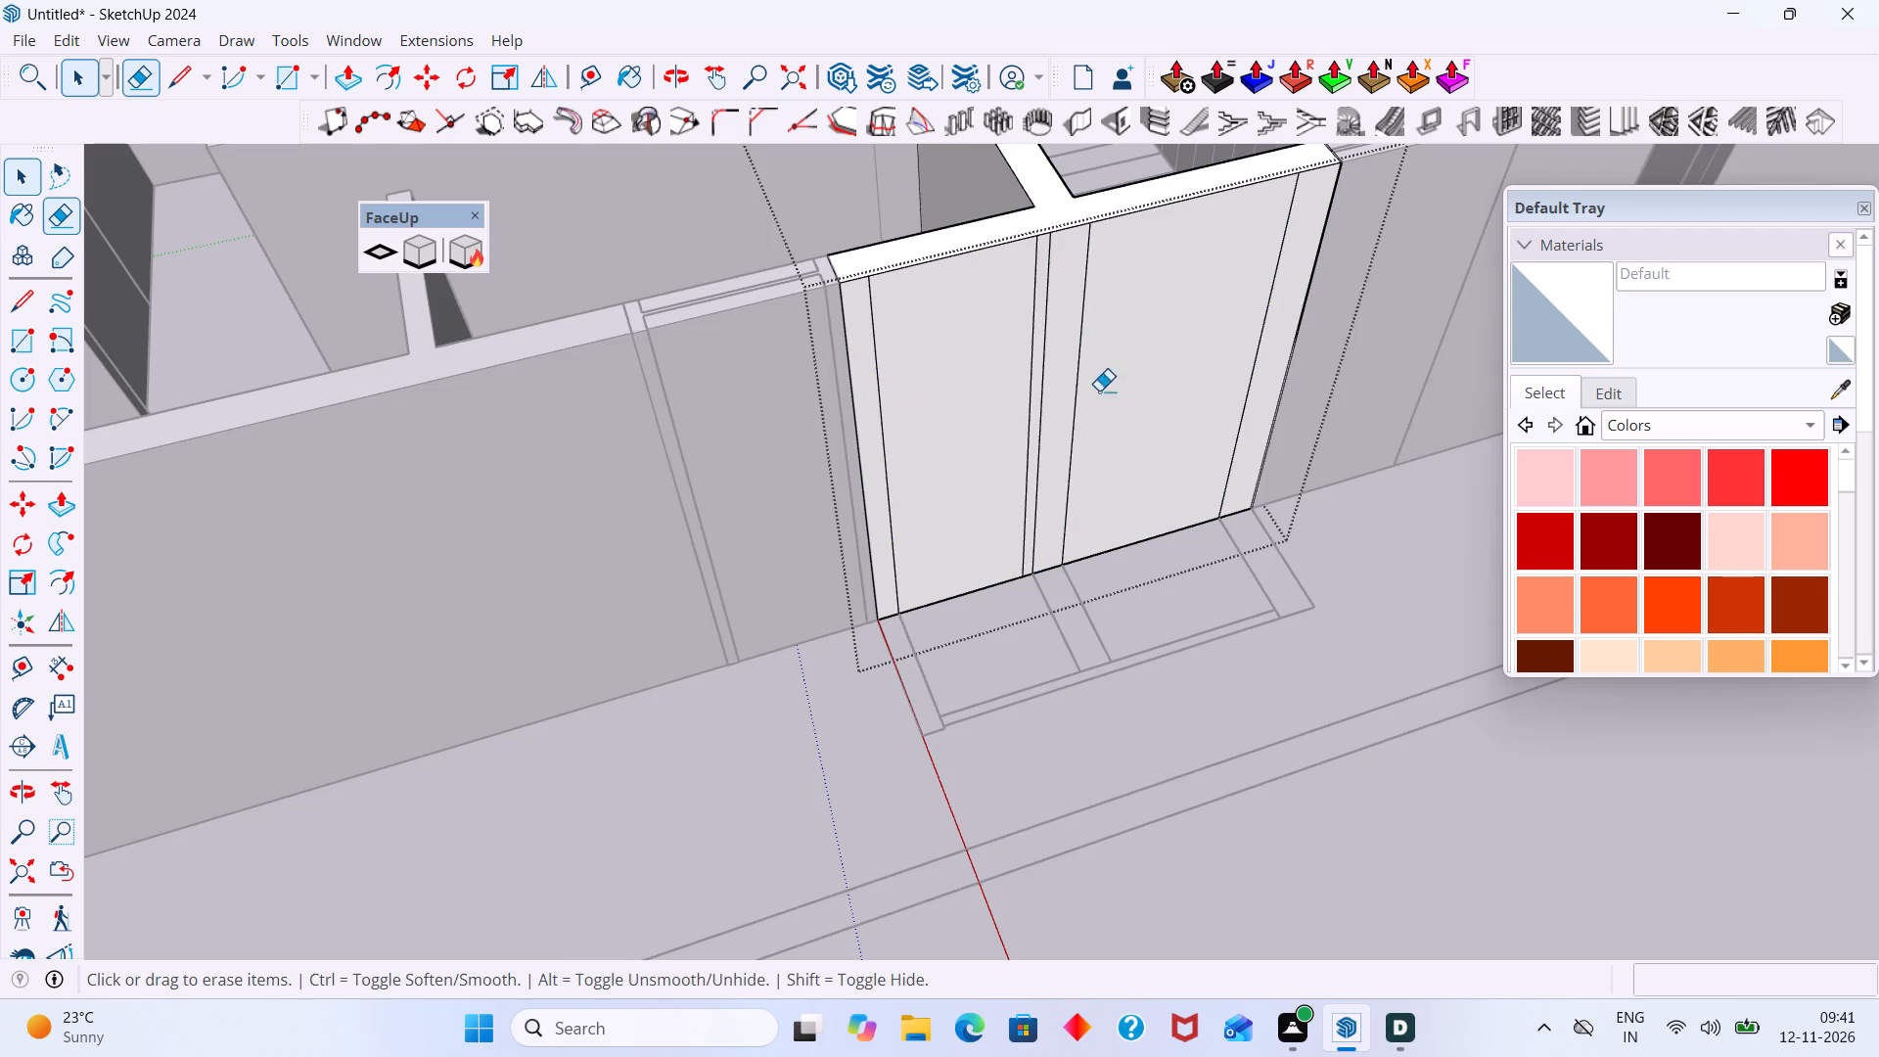
{"action": "left_click_drag", "start_coordinate": [1140, 369], "coordinate": [884, 462]}
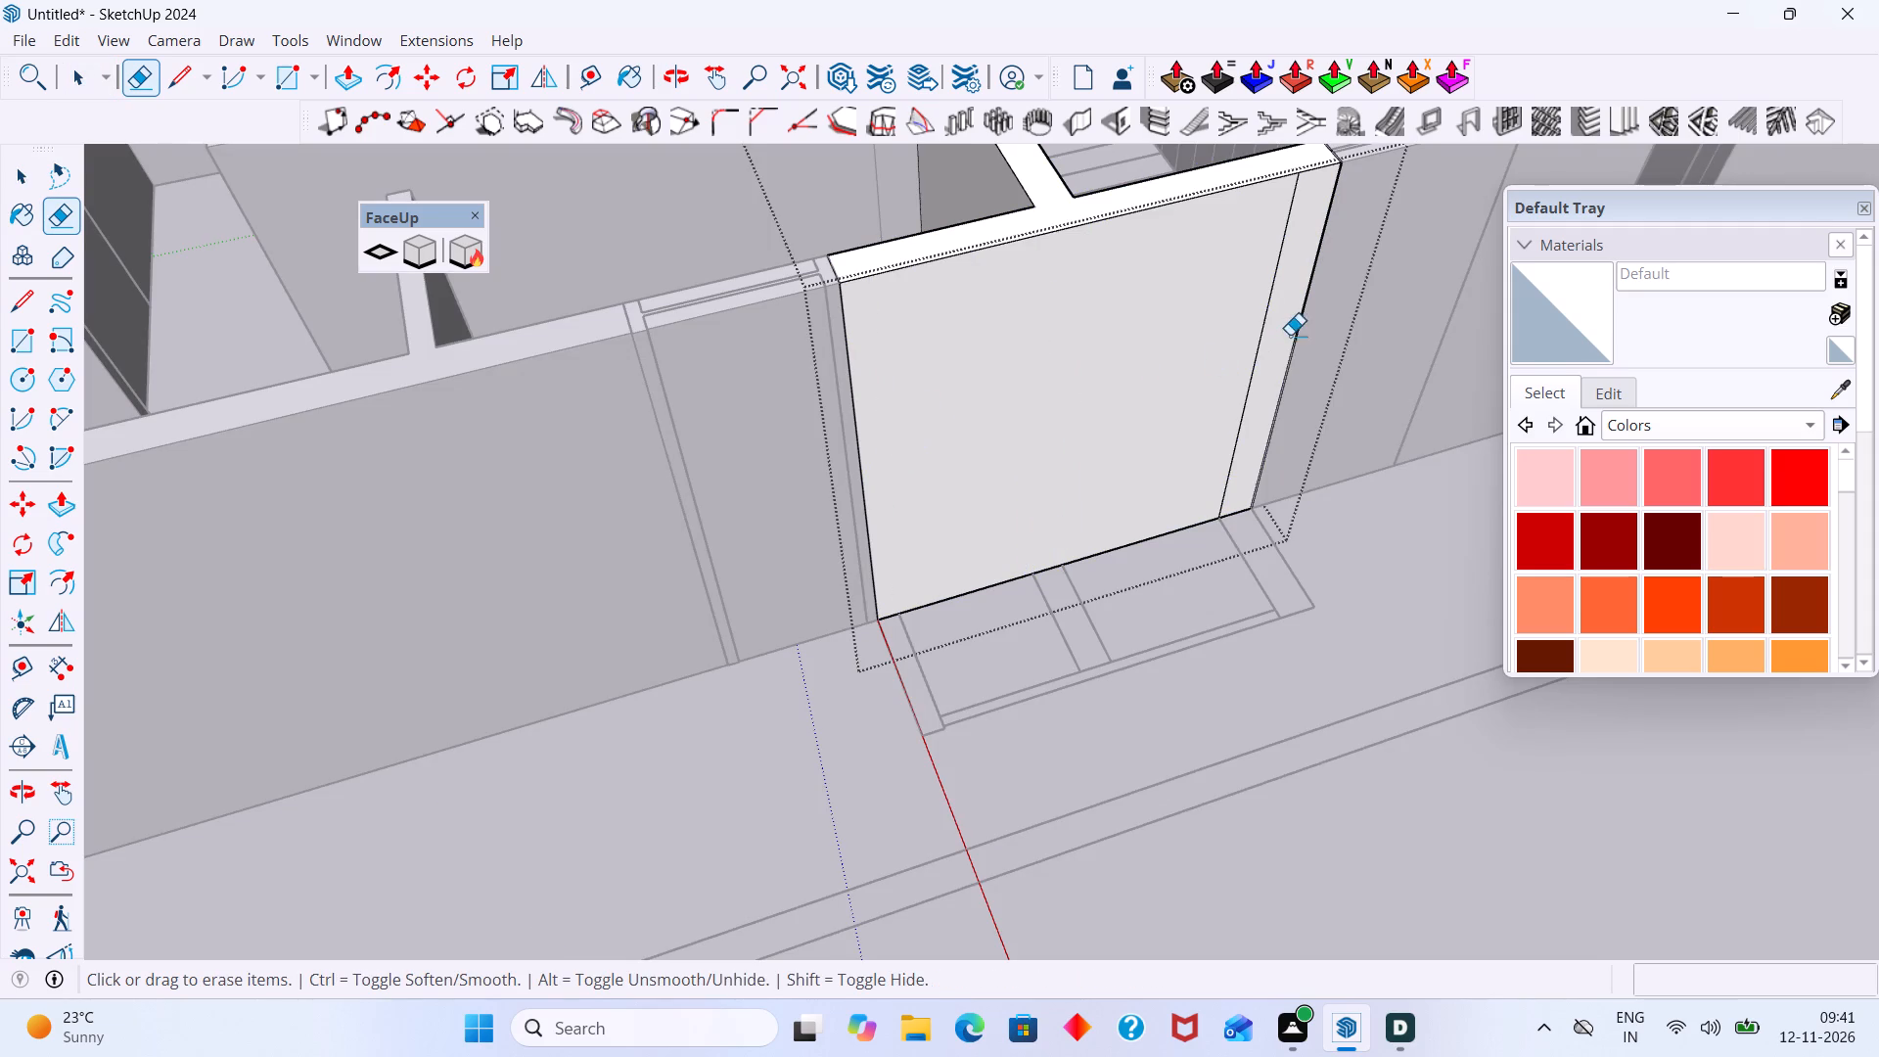
{"action": "scroll", "coordinate": [1260, 349], "scroll_direction": "up", "scroll_amount": 5}
{"action": "left_click_drag", "start_coordinate": [1270, 348], "coordinate": [1209, 368]}
Erase the vertical seams on the inner face of the short wall beside the window, undoing the pass that catches the corner edge.
{"action": "scroll", "coordinate": [1212, 368], "scroll_direction": "down", "scroll_amount": 12}
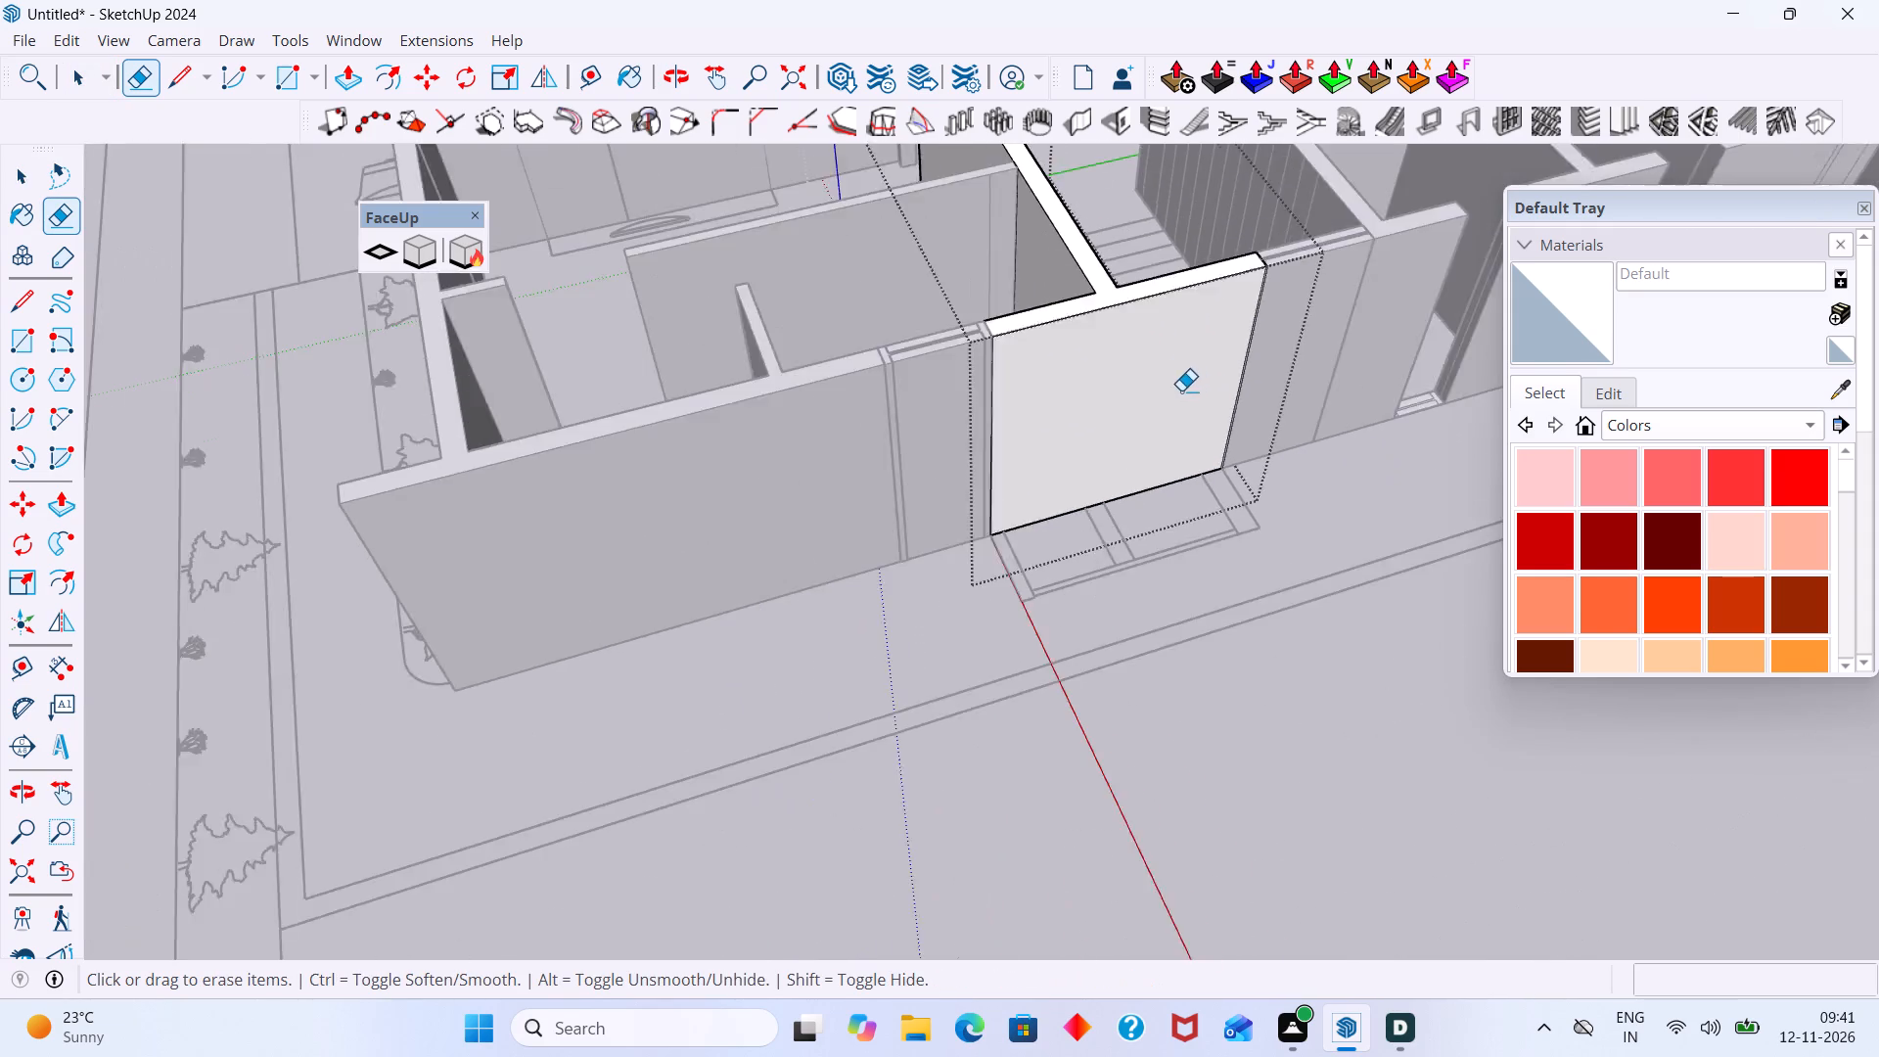
{"action": "scroll", "coordinate": [1181, 391], "scroll_direction": "down", "scroll_amount": 3}
{"action": "middle_click_drag", "start_coordinate": [1178, 395], "coordinate": [1878, 489]}
{"action": "middle_click_drag", "start_coordinate": [1063, 369], "coordinate": [1530, 265]}
{"action": "scroll", "coordinate": [823, 379], "scroll_direction": "up", "scroll_amount": 10}
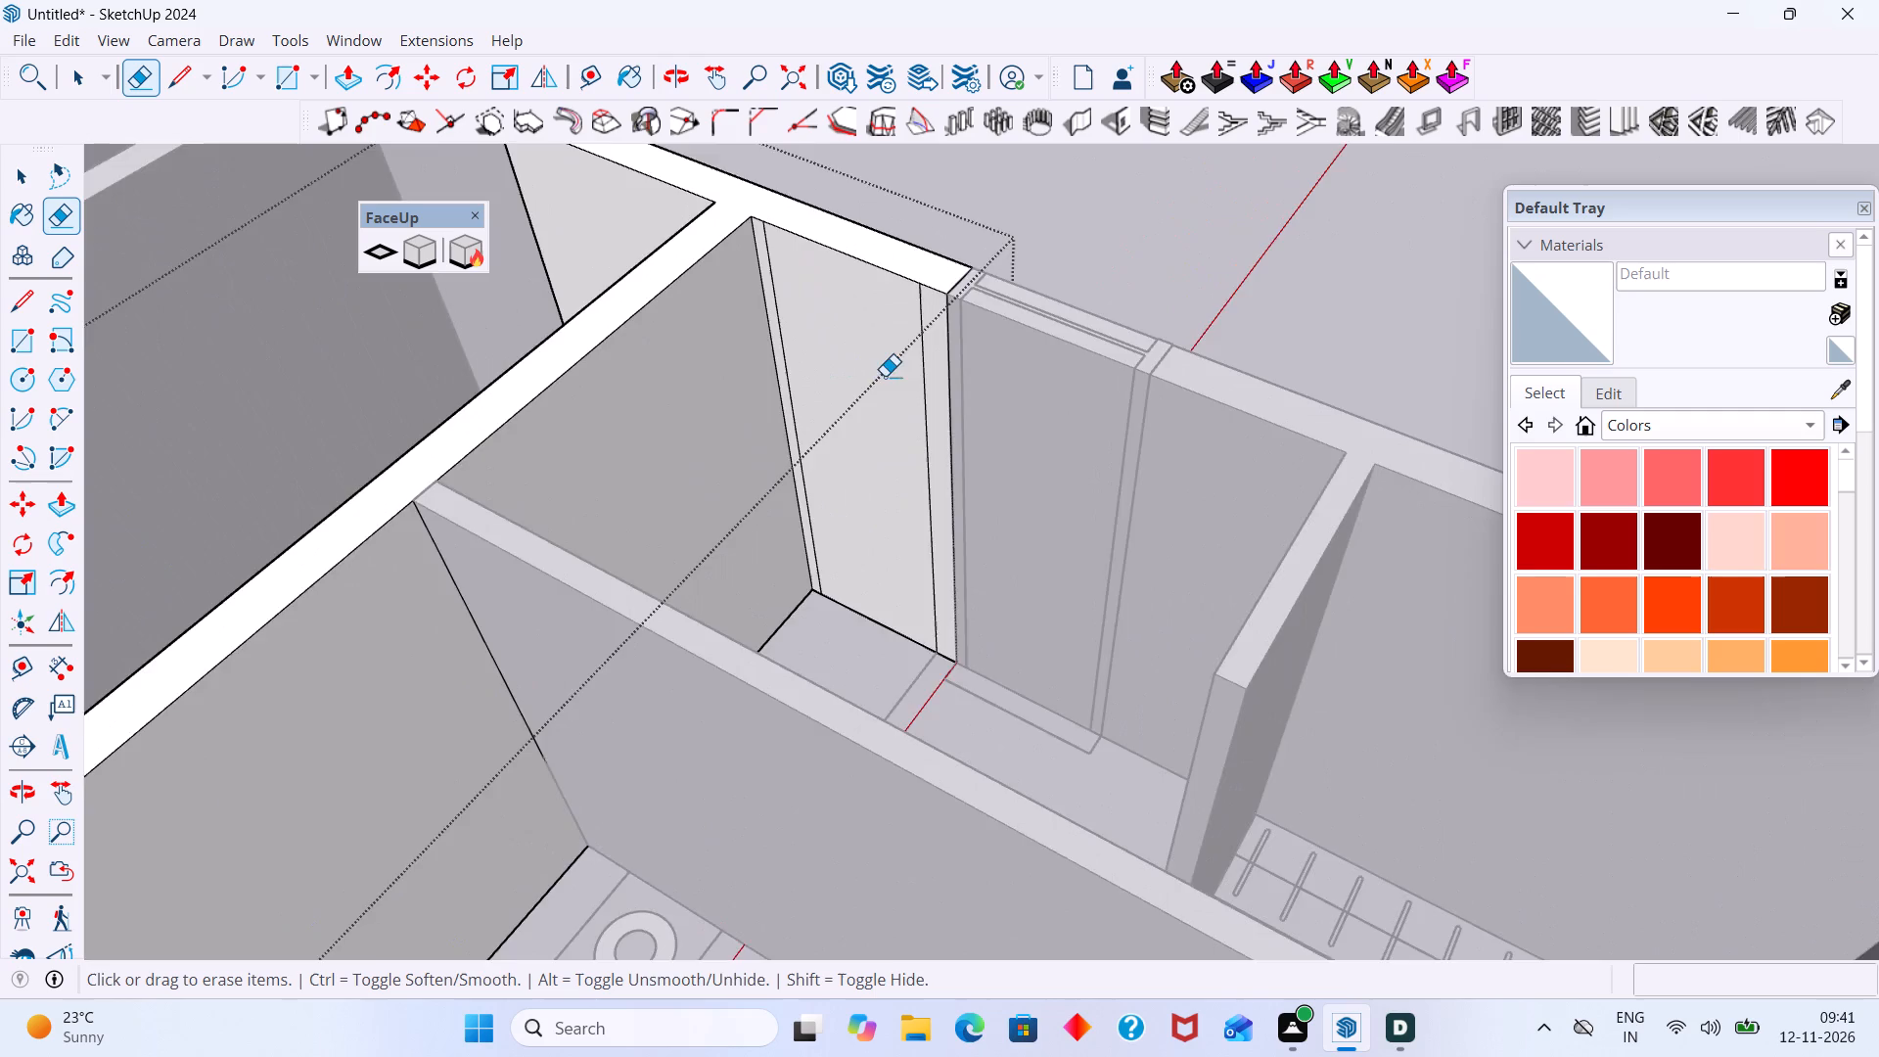
{"action": "scroll", "coordinate": [885, 376], "scroll_direction": "up", "scroll_amount": 11}
{"action": "left_click_drag", "start_coordinate": [1005, 391], "coordinate": [588, 446]}
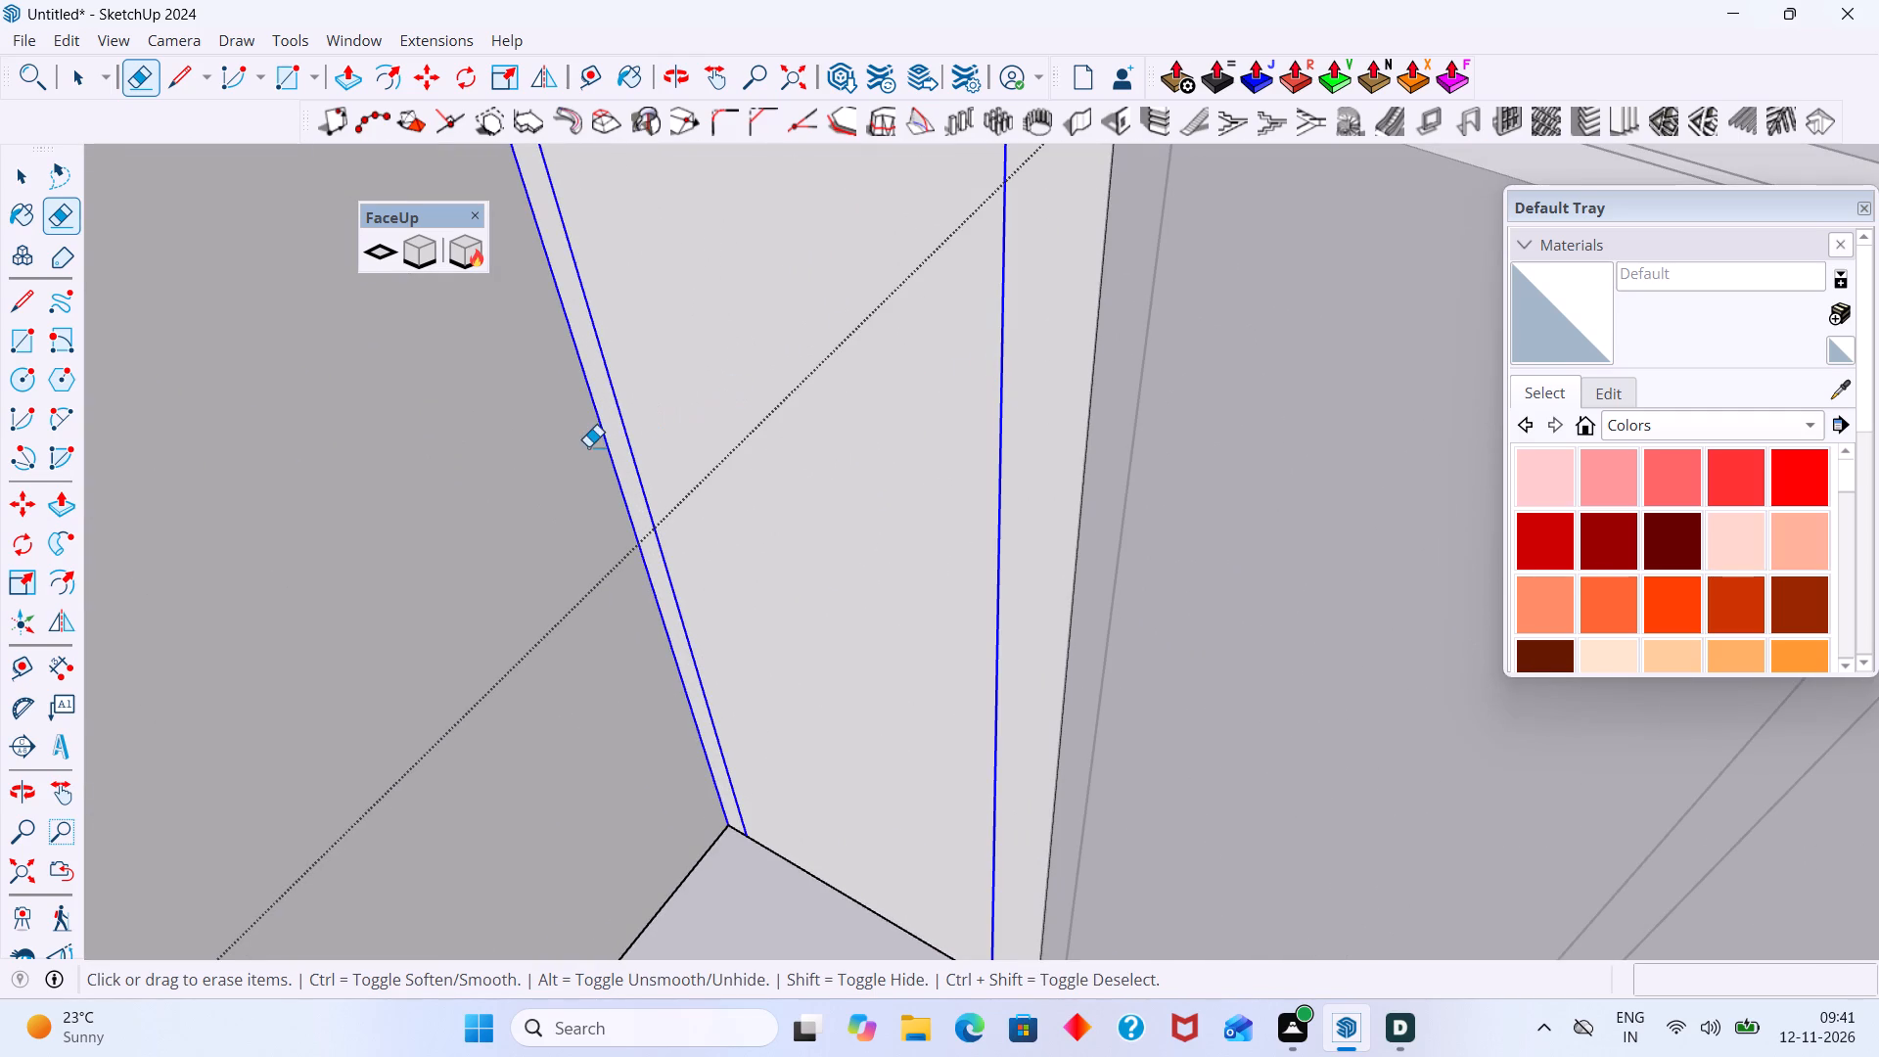
{"action": "left_click_drag", "start_coordinate": [588, 446], "coordinate": [632, 445]}
{"action": "key", "text": "ctrl+z"}
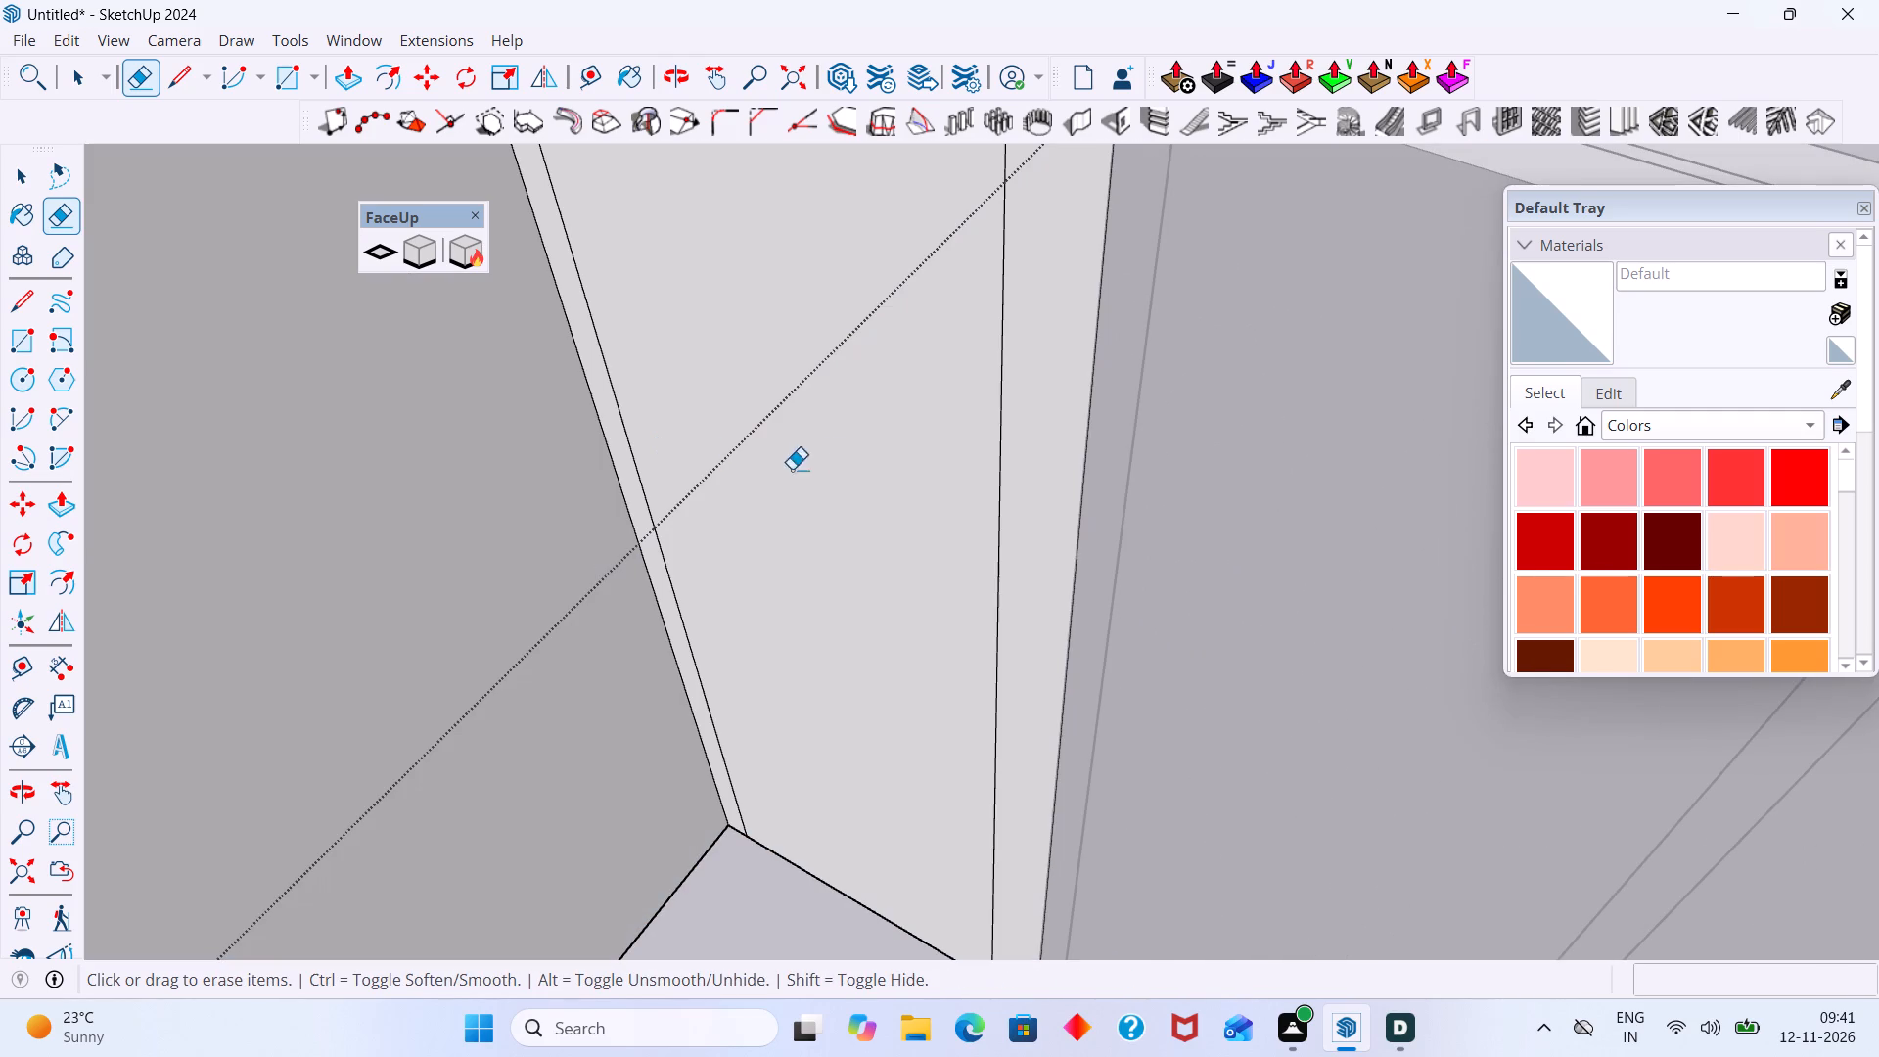
{"action": "left_click_drag", "start_coordinate": [1022, 459], "coordinate": [635, 464]}
Erase the closely spaced vertical seams on the stair-side face of the long cross wall in the same group.
{"action": "scroll", "coordinate": [685, 437], "scroll_direction": "down", "scroll_amount": 16}
{"action": "middle_click_drag", "start_coordinate": [699, 451], "coordinate": [1346, 315]}
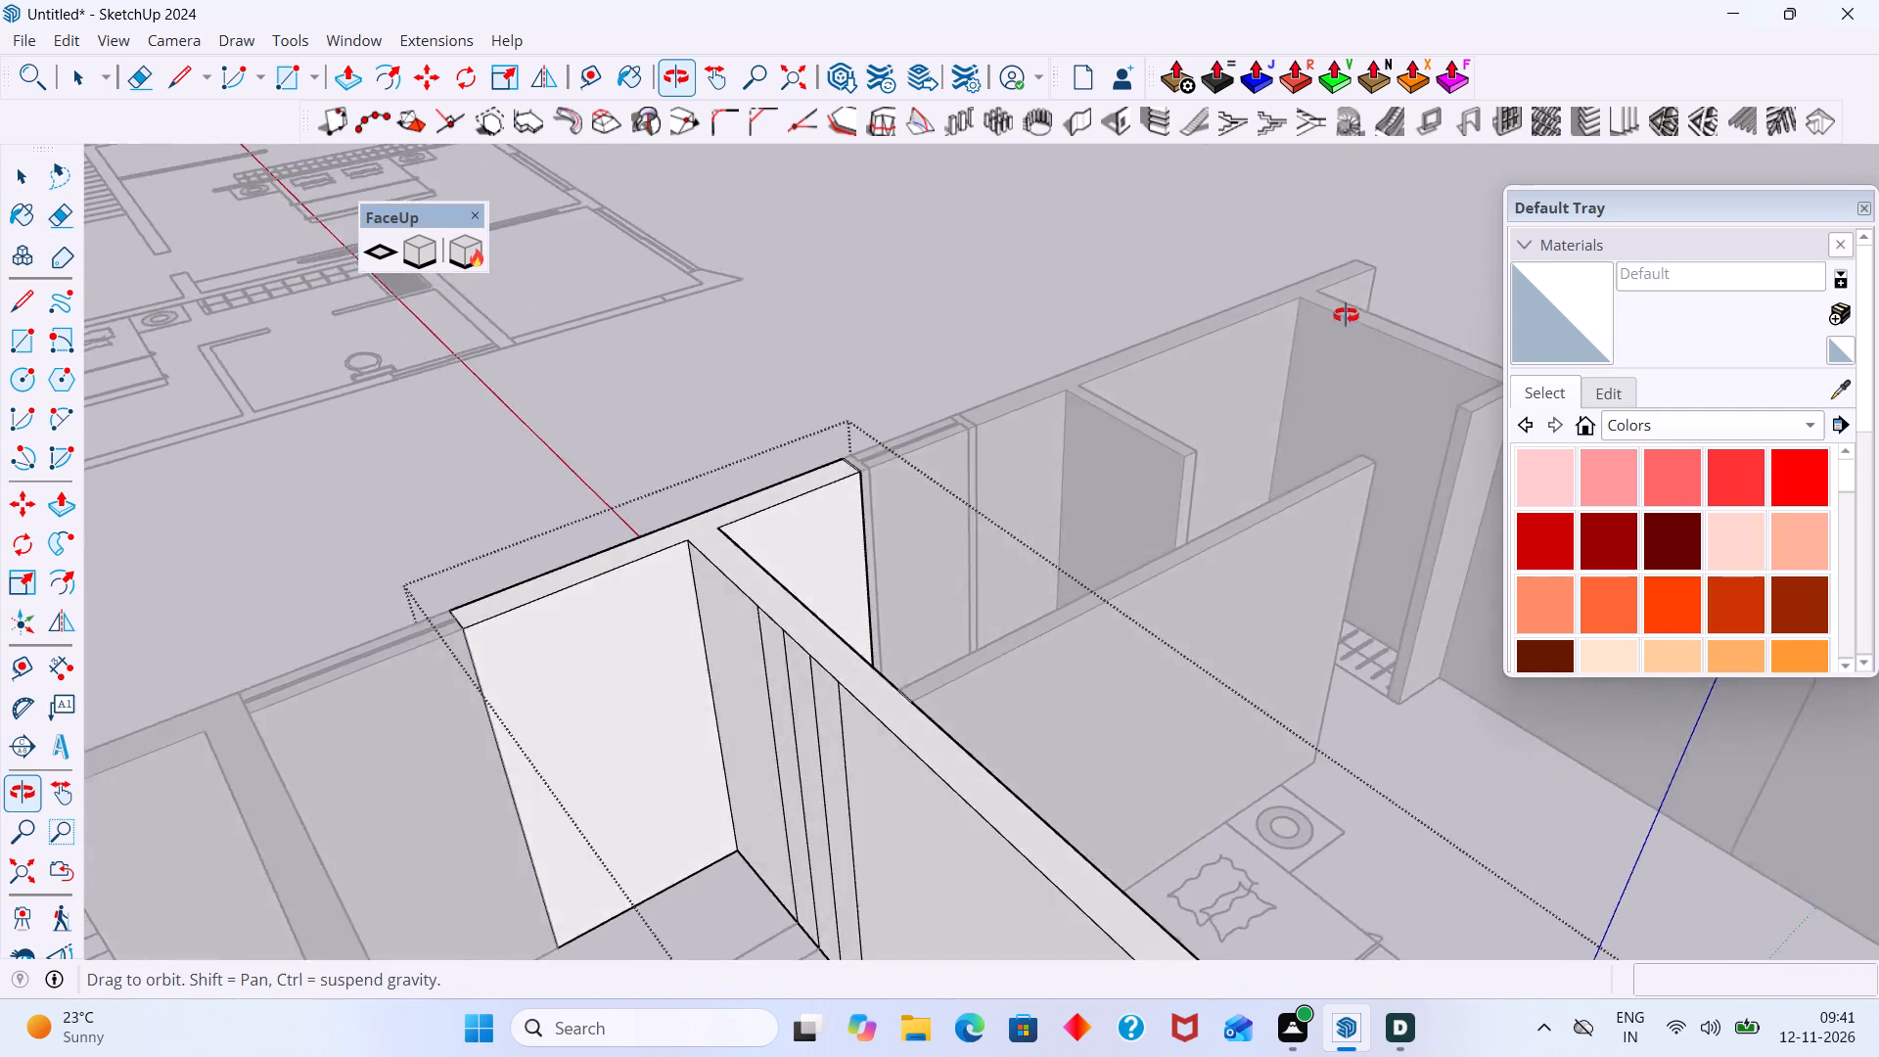
{"action": "middle_click_drag", "start_coordinate": [1346, 315], "coordinate": [1642, 278]}
{"action": "scroll", "coordinate": [1288, 664], "scroll_direction": "up", "scroll_amount": 4}
{"action": "left_click_drag", "start_coordinate": [1214, 667], "coordinate": [899, 648]}
Inspect the open wall group from all sides for leftover seams and exit the group.
{"action": "scroll", "coordinate": [945, 615], "scroll_direction": "down", "scroll_amount": 8}
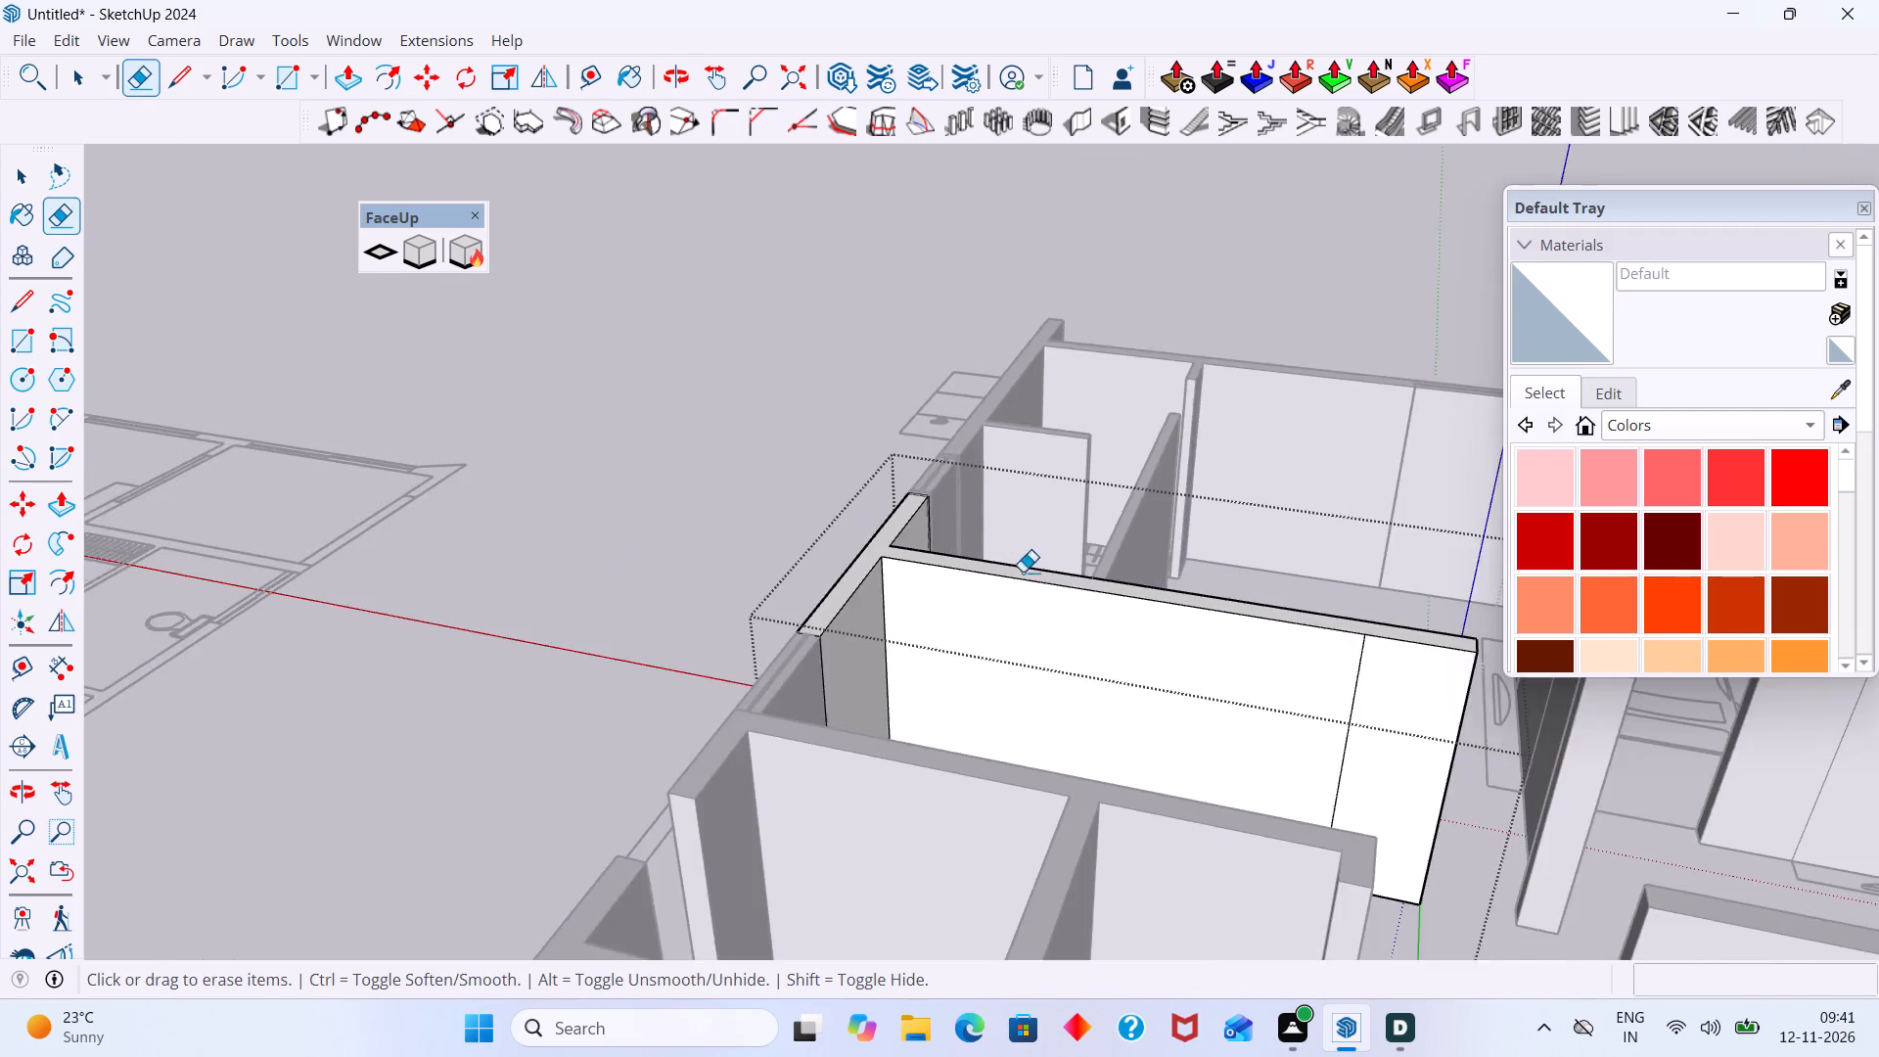
{"action": "scroll", "coordinate": [1023, 572], "scroll_direction": "down", "scroll_amount": 6}
{"action": "middle_click_drag", "start_coordinate": [1055, 565], "coordinate": [0, 711]}
{"action": "scroll", "coordinate": [855, 456], "scroll_direction": "up", "scroll_amount": 2}
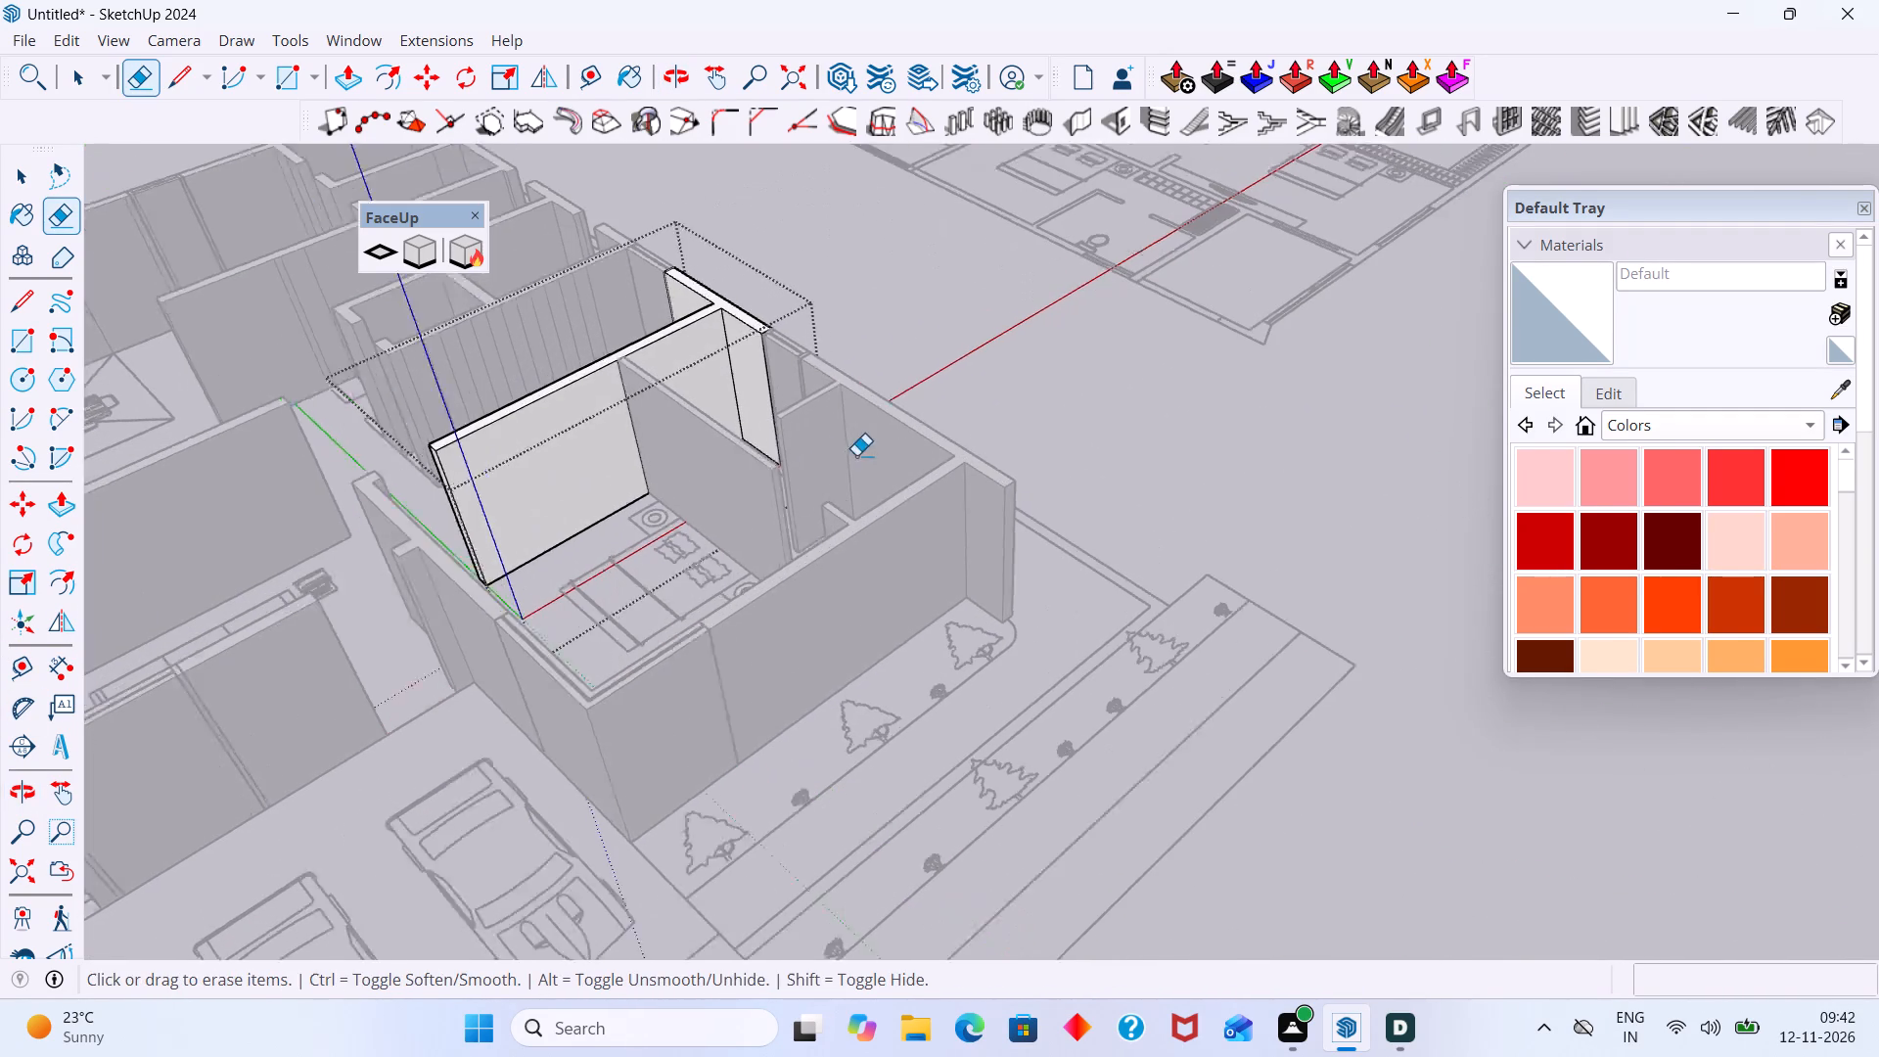
{"action": "scroll", "coordinate": [856, 455], "scroll_direction": "up", "scroll_amount": 1}
{"action": "scroll", "coordinate": [722, 389], "scroll_direction": "up", "scroll_amount": 5}
{"action": "scroll", "coordinate": [614, 419], "scroll_direction": "down", "scroll_amount": 4}
{"action": "scroll", "coordinate": [280, 526], "scroll_direction": "up", "scroll_amount": 4}
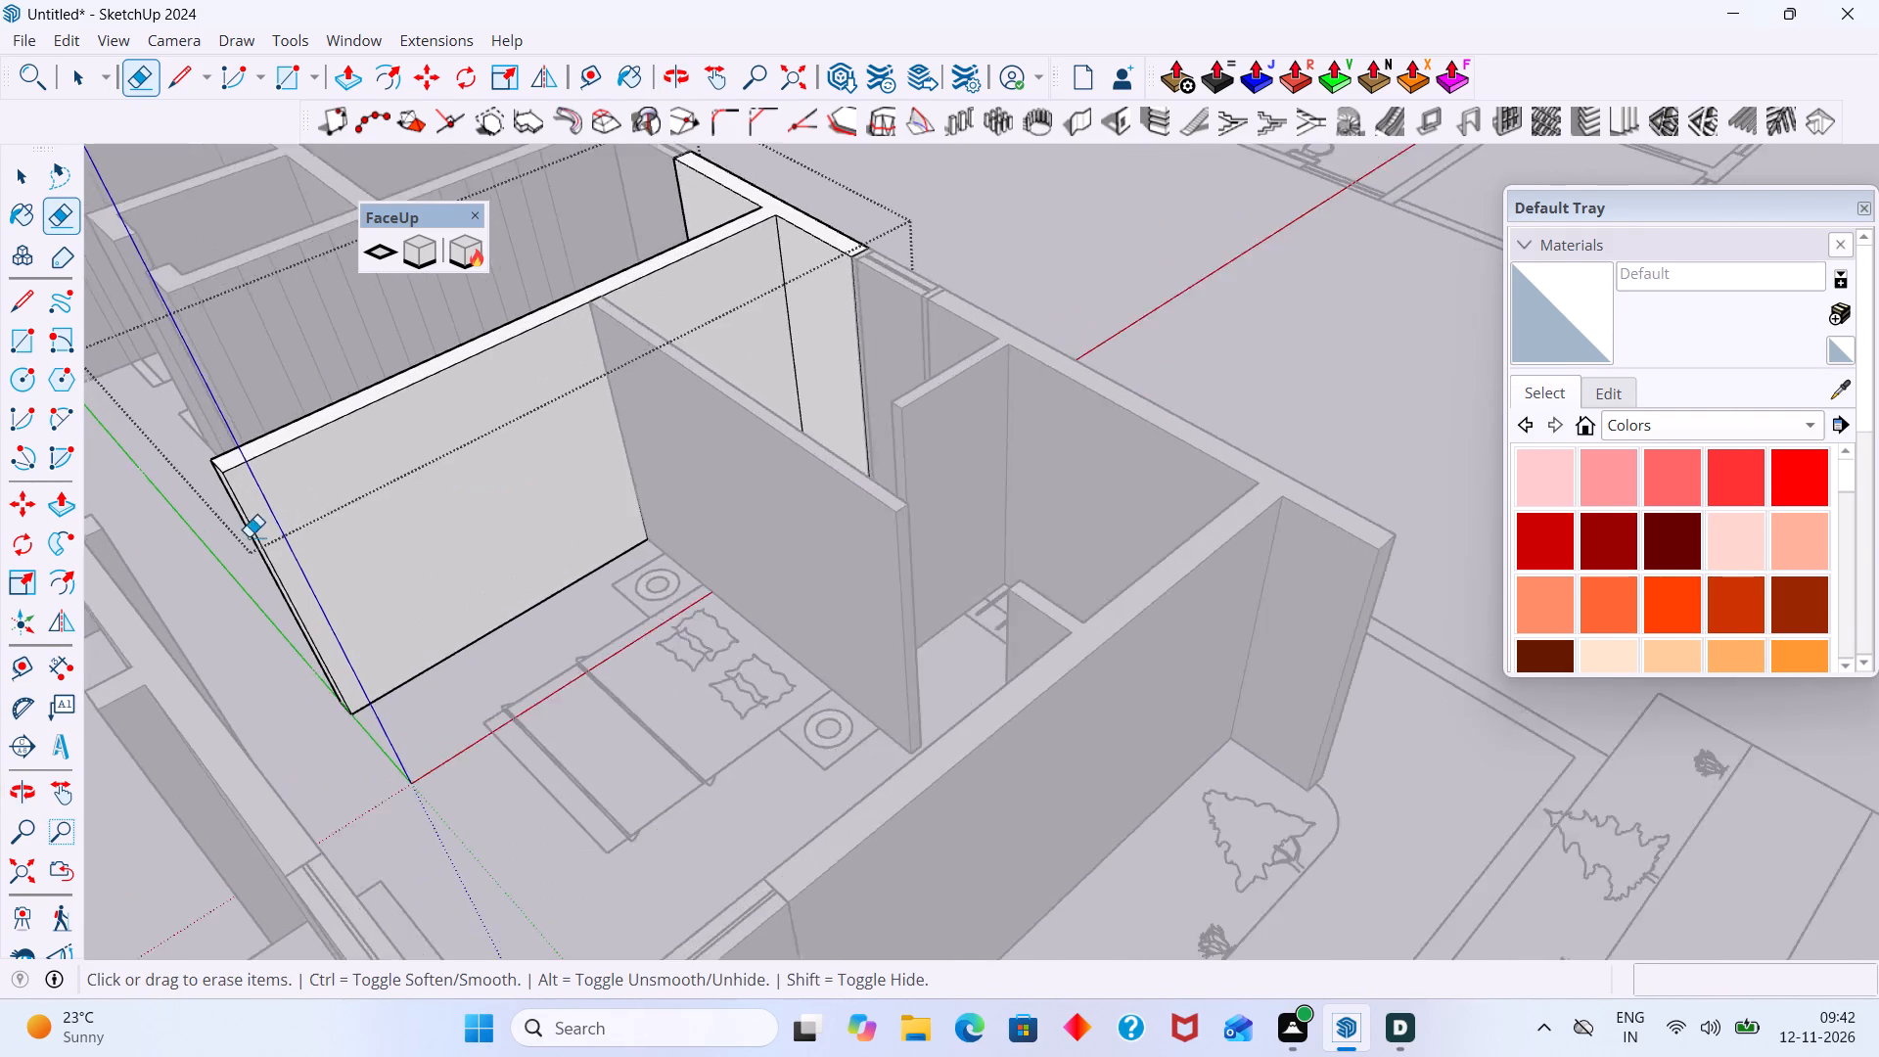
{"action": "scroll", "coordinate": [249, 536], "scroll_direction": "up", "scroll_amount": 1}
{"action": "middle_click_drag", "start_coordinate": [260, 550], "coordinate": [169, 613]}
{"action": "scroll", "coordinate": [1114, 345], "scroll_direction": "down", "scroll_amount": 6}
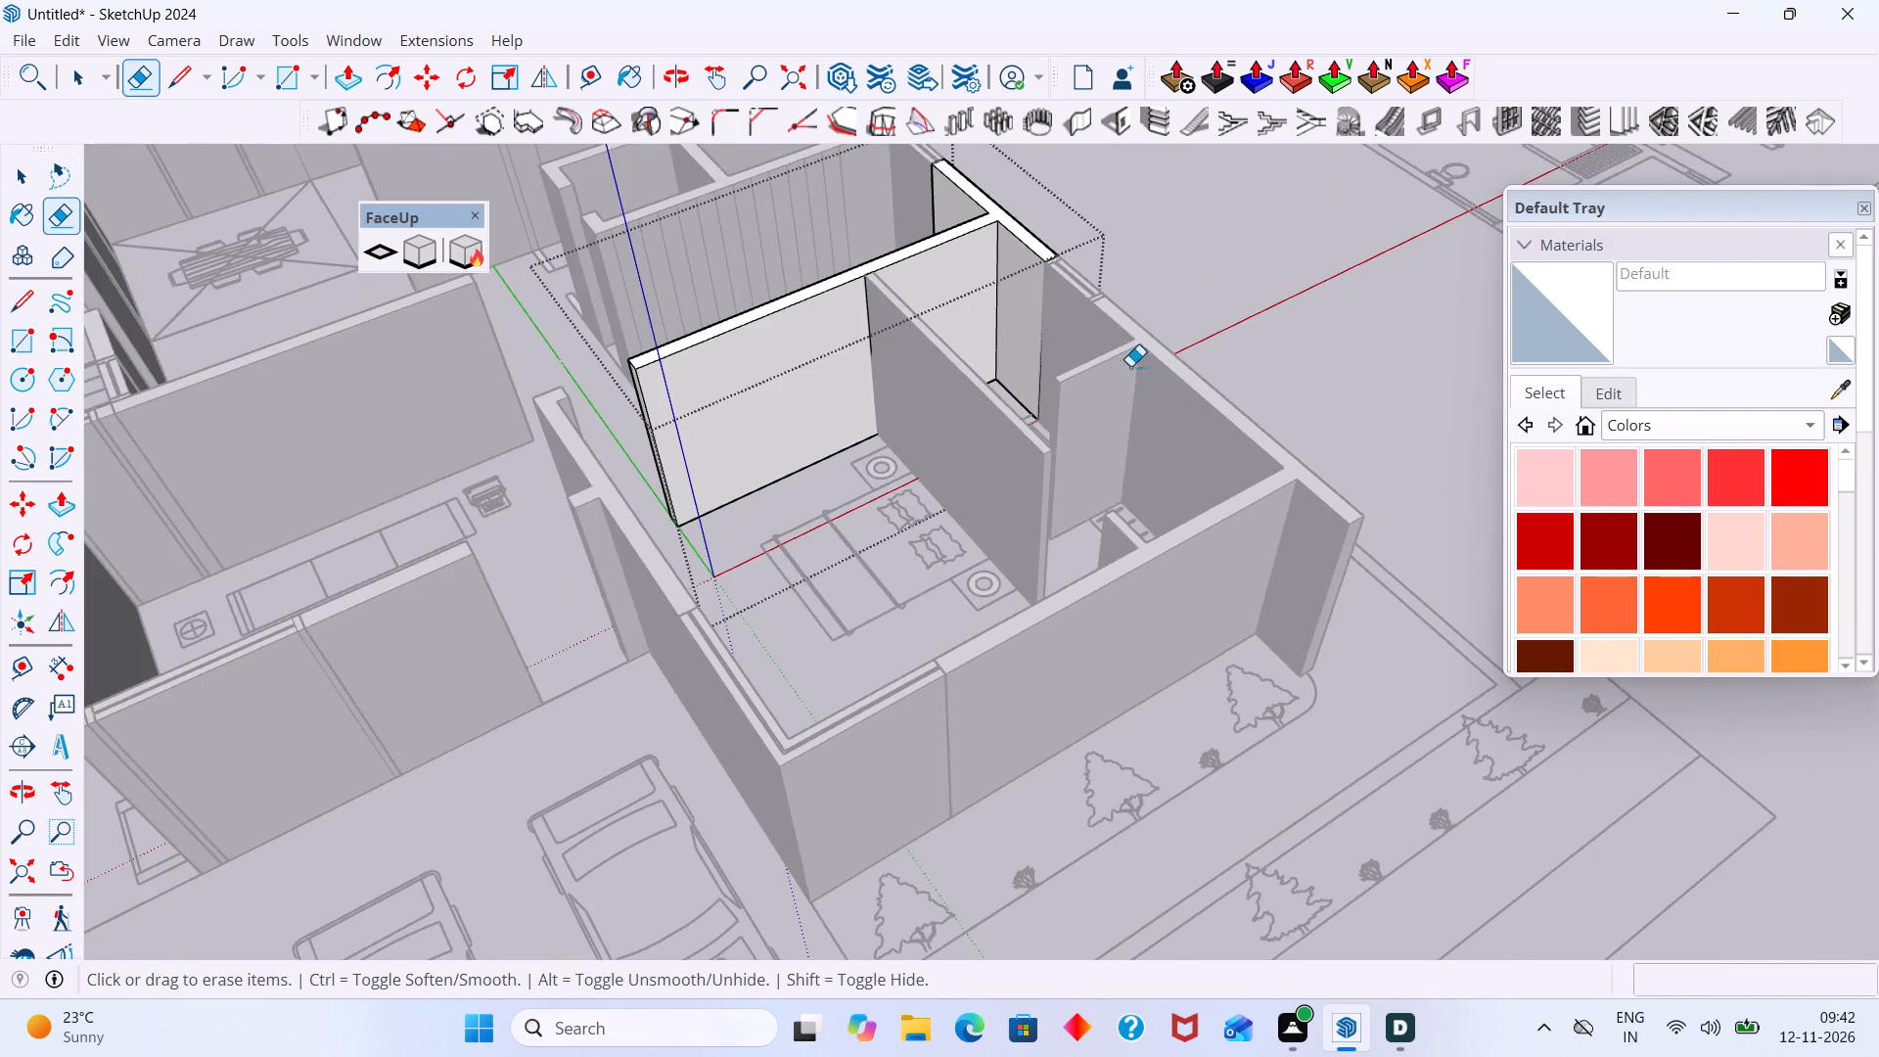
{"action": "middle_click_drag", "start_coordinate": [1125, 366], "coordinate": [657, 327]}
{"action": "middle_click_drag", "start_coordinate": [1083, 355], "coordinate": [928, 345]}
{"action": "key", "text": "space"}
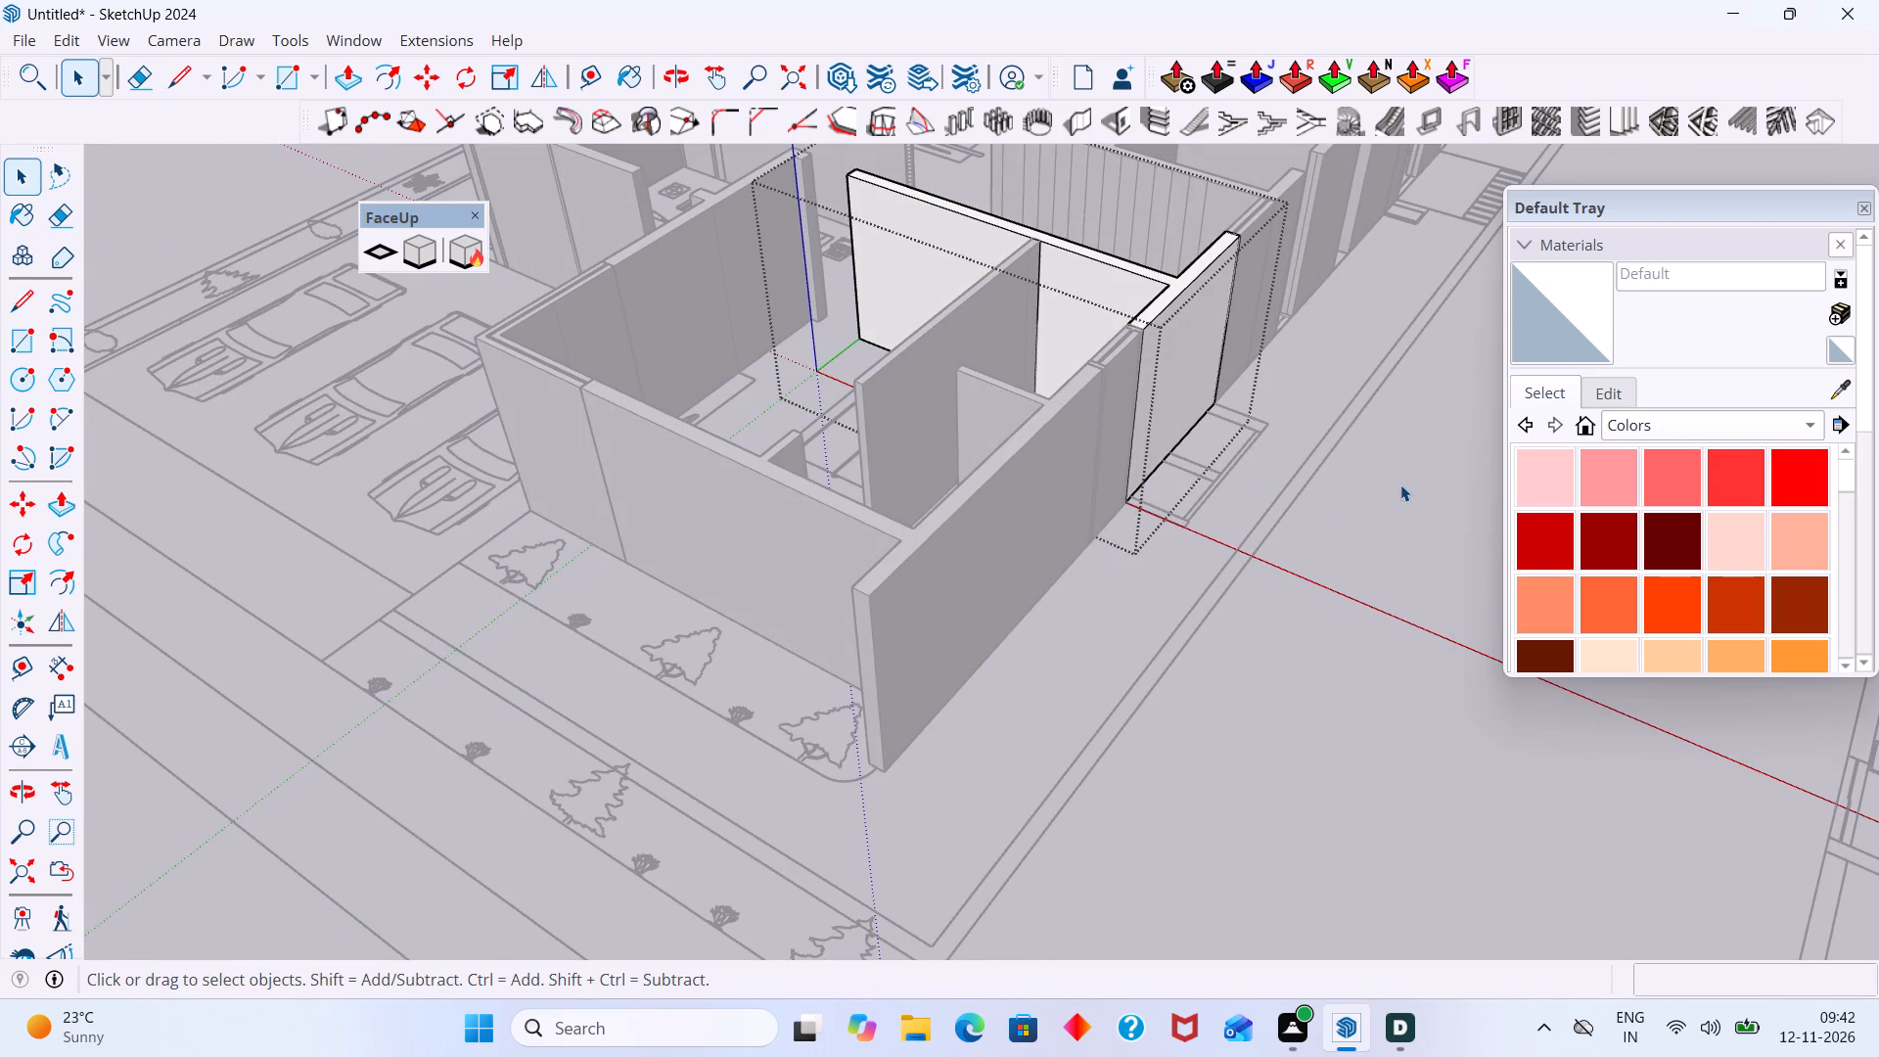
{"action": "left_click", "coordinate": [1400, 484]}
Open the neighbouring wall group and erase all the vertical seams on its long face along the staircase.
{"action": "scroll", "coordinate": [1375, 485], "scroll_direction": "down", "scroll_amount": 4}
{"action": "middle_click_drag", "start_coordinate": [1322, 490], "coordinate": [816, 612], "text": "shift"}
{"action": "scroll", "coordinate": [791, 506], "scroll_direction": "up", "scroll_amount": 2}
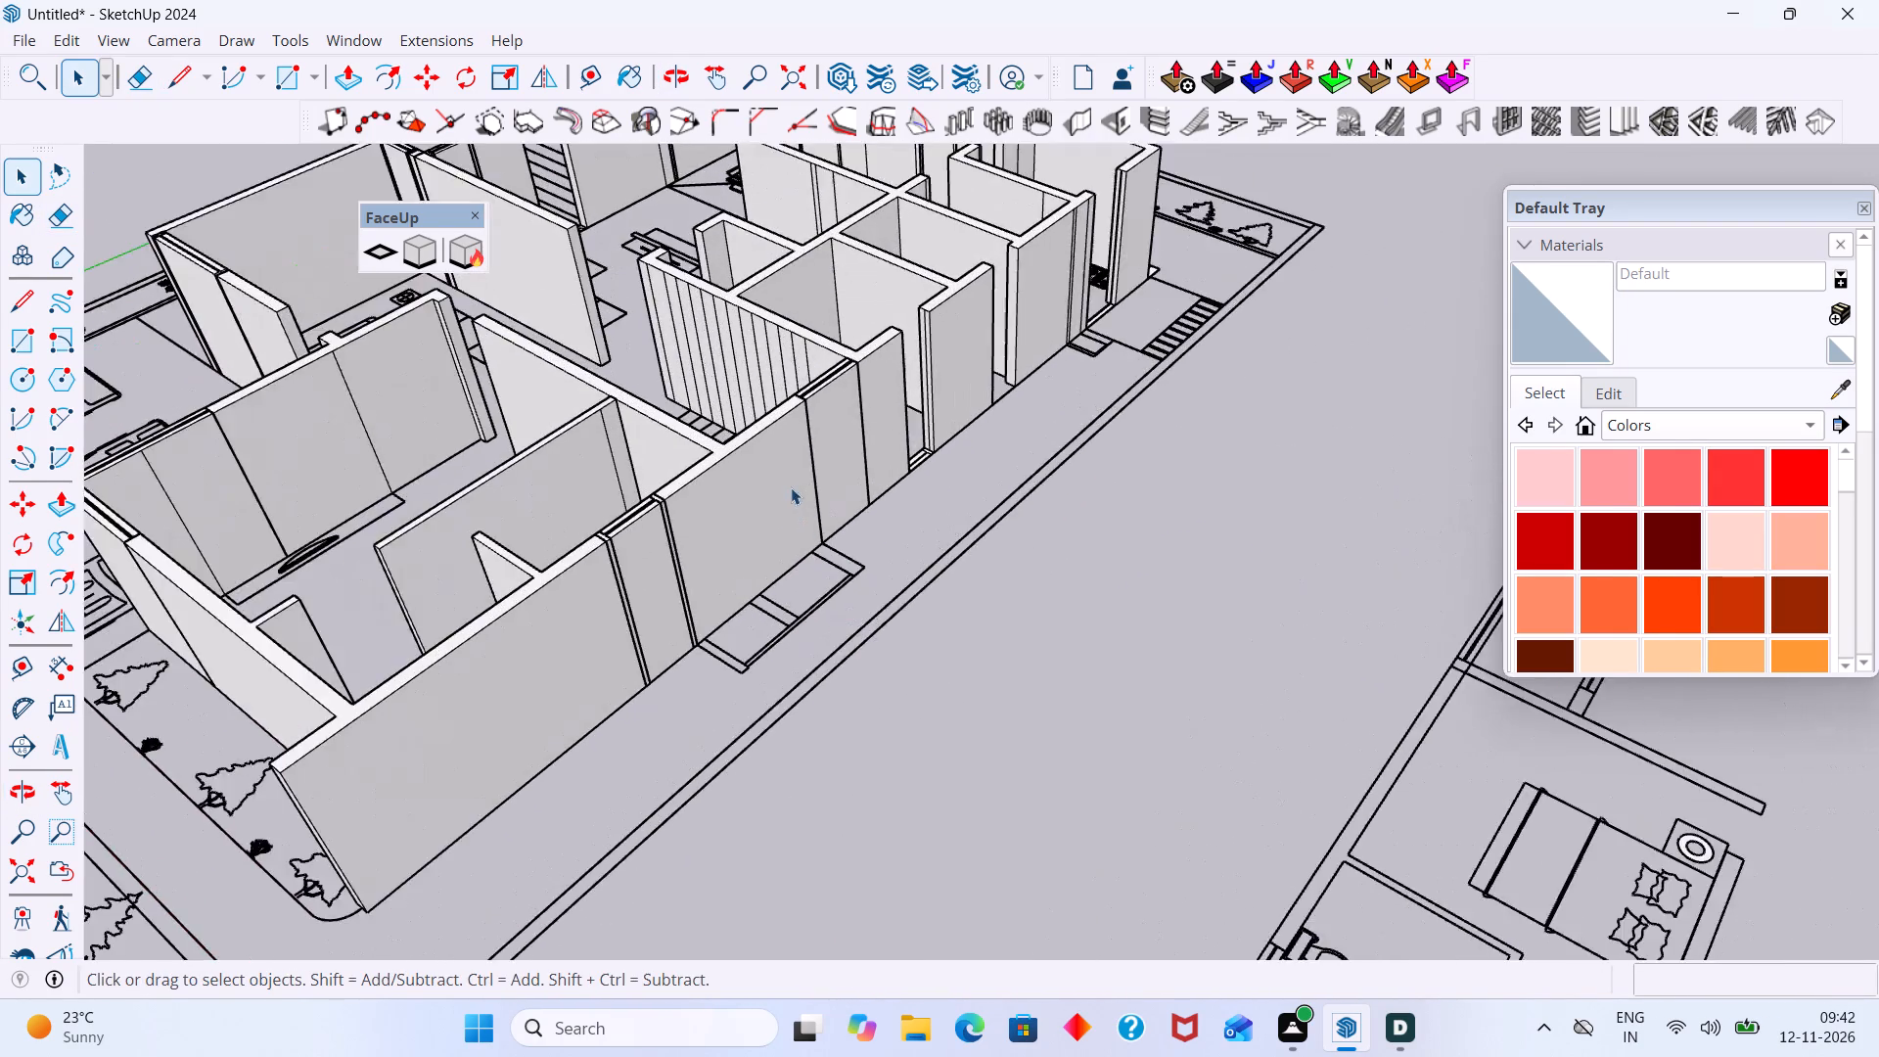
{"action": "scroll", "coordinate": [791, 487], "scroll_direction": "up", "scroll_amount": 6}
{"action": "middle_click_drag", "start_coordinate": [747, 515], "coordinate": [1557, 601]}
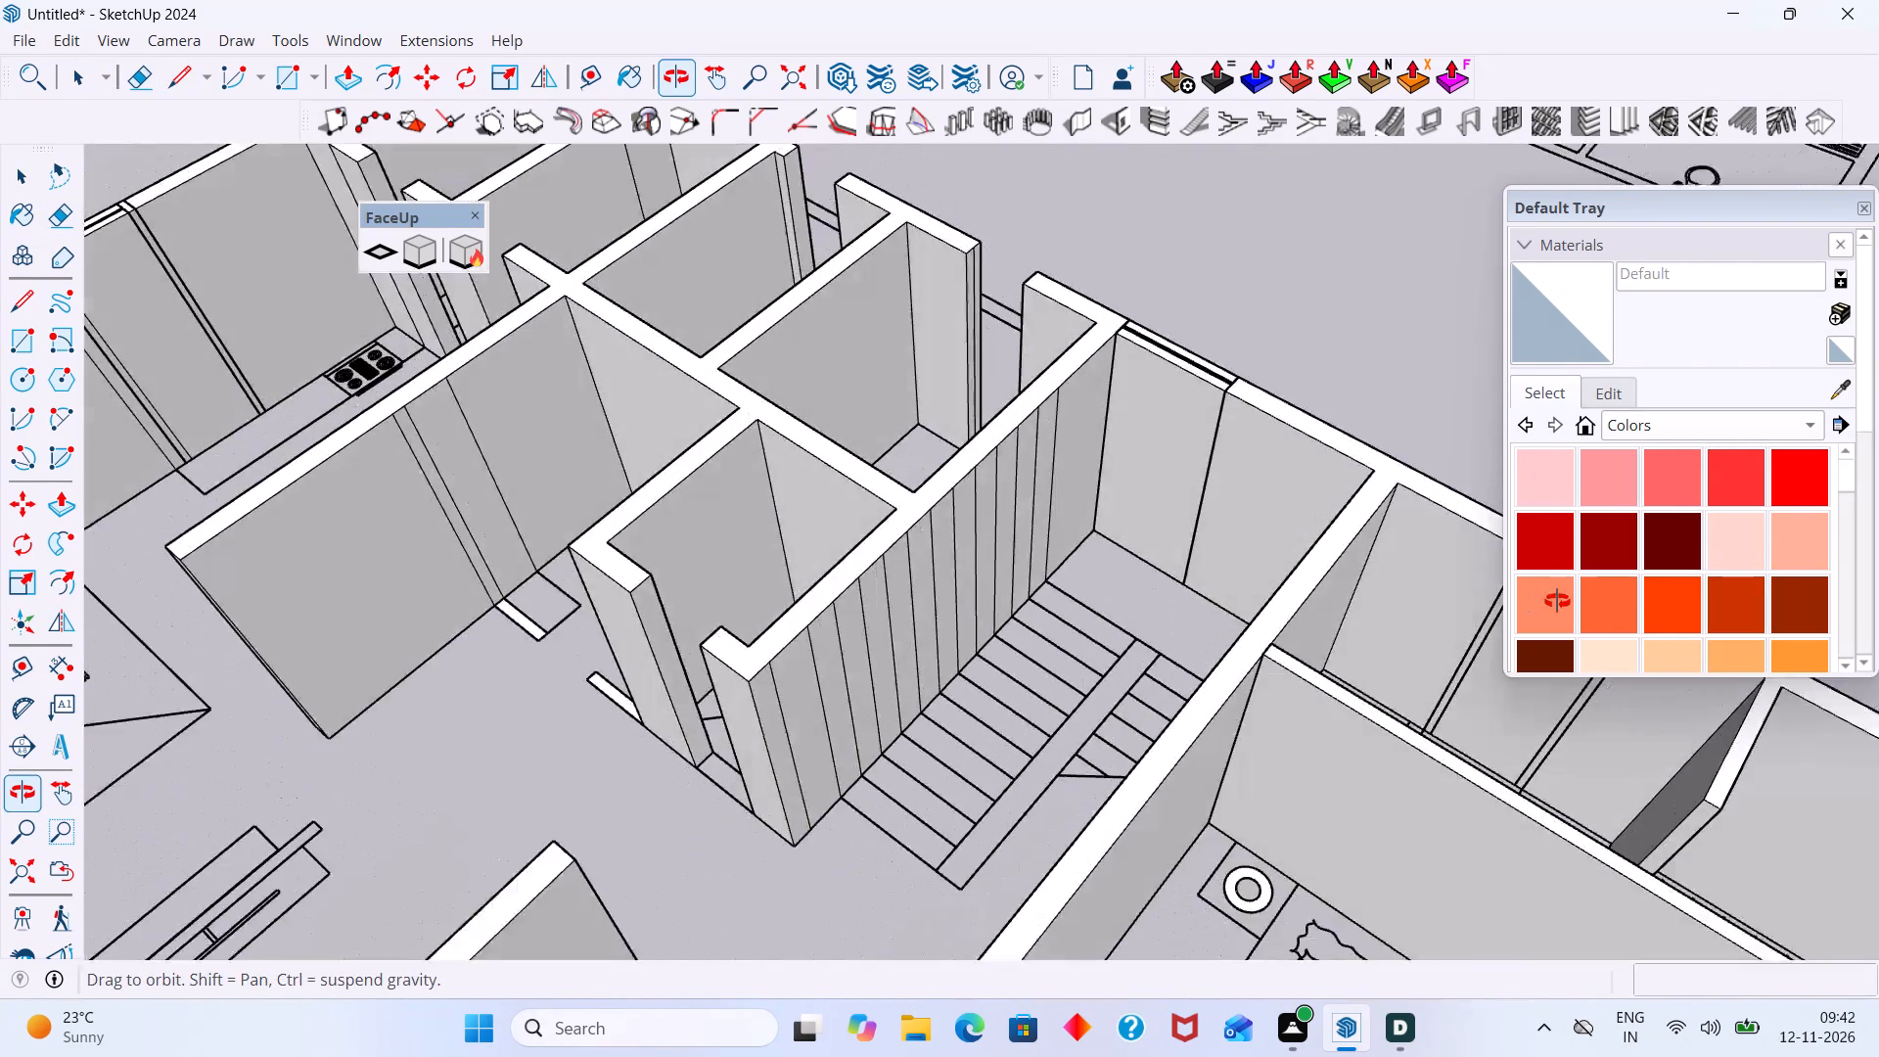
{"action": "middle_click_drag", "start_coordinate": [1557, 601], "coordinate": [1563, 600]}
{"action": "scroll", "coordinate": [1200, 556], "scroll_direction": "up", "scroll_amount": 3}
{"action": "middle_click_drag", "start_coordinate": [1184, 547], "coordinate": [895, 435]}
{"action": "scroll", "coordinate": [922, 344], "scroll_direction": "up", "scroll_amount": 2}
{"action": "double_click", "coordinate": [1007, 307]}
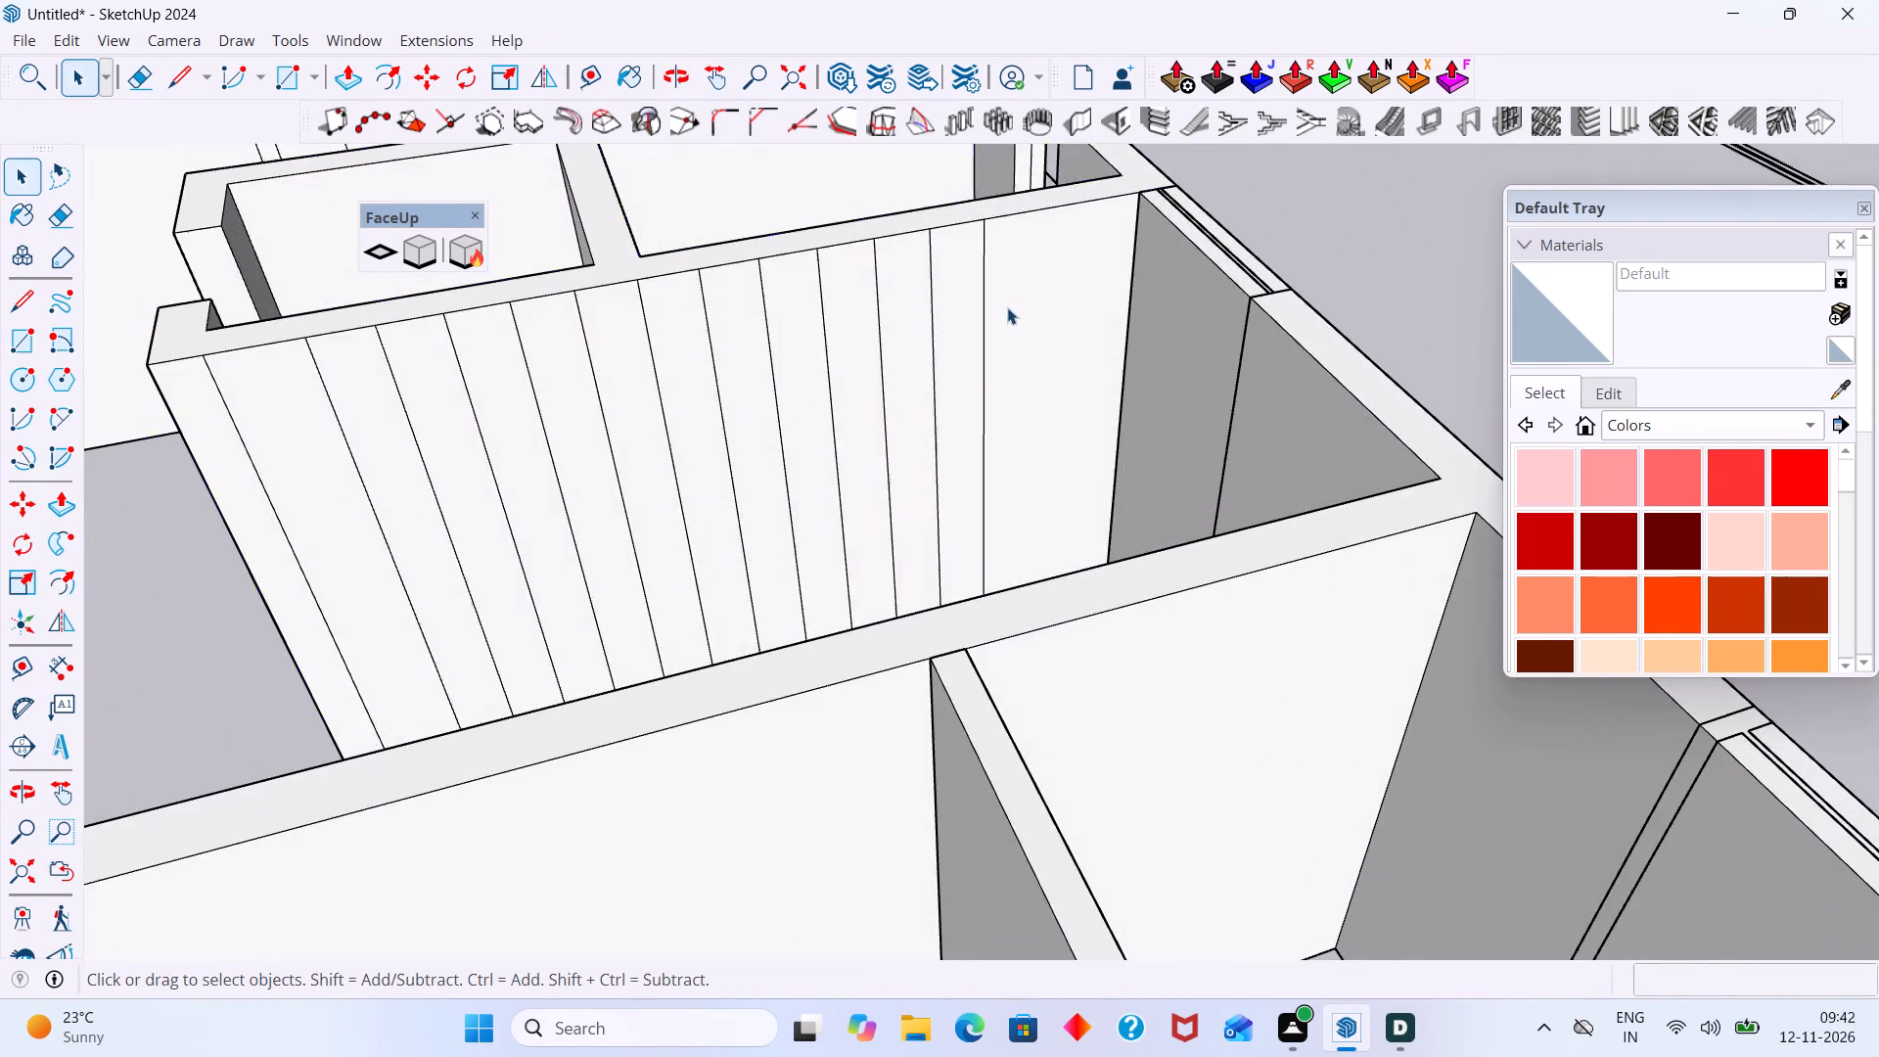
{"action": "left_click", "coordinate": [999, 335]}
{"action": "key", "text": "e"}
{"action": "left_click_drag", "start_coordinate": [1060, 334], "coordinate": [798, 399]}
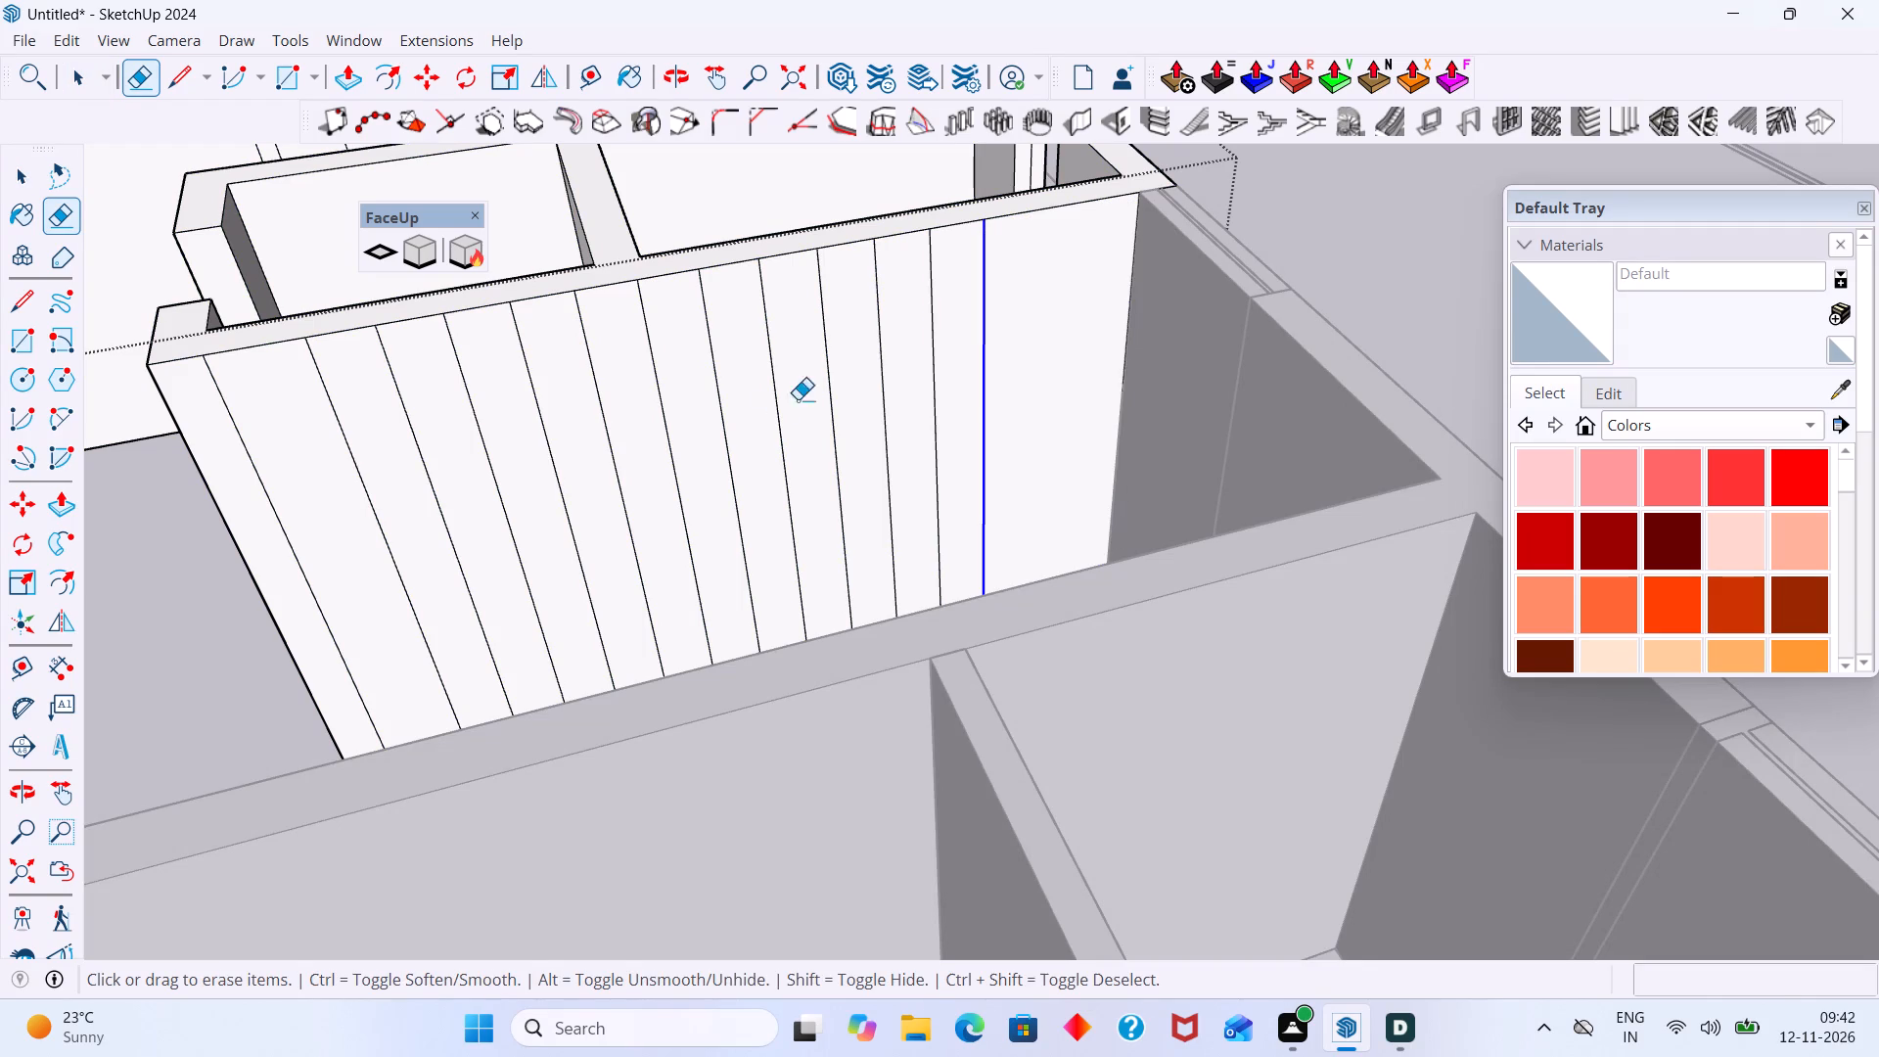
{"action": "left_click_drag", "start_coordinate": [798, 399], "coordinate": [268, 560]}
Erase the vertical seam on the jamb face of the narrow outer-wall opening next to the staircase.
{"action": "scroll", "coordinate": [311, 518], "scroll_direction": "up", "scroll_amount": 1}
{"action": "scroll", "coordinate": [311, 518], "scroll_direction": "down", "scroll_amount": 4}
{"action": "middle_click_drag", "start_coordinate": [402, 517], "coordinate": [964, 514]}
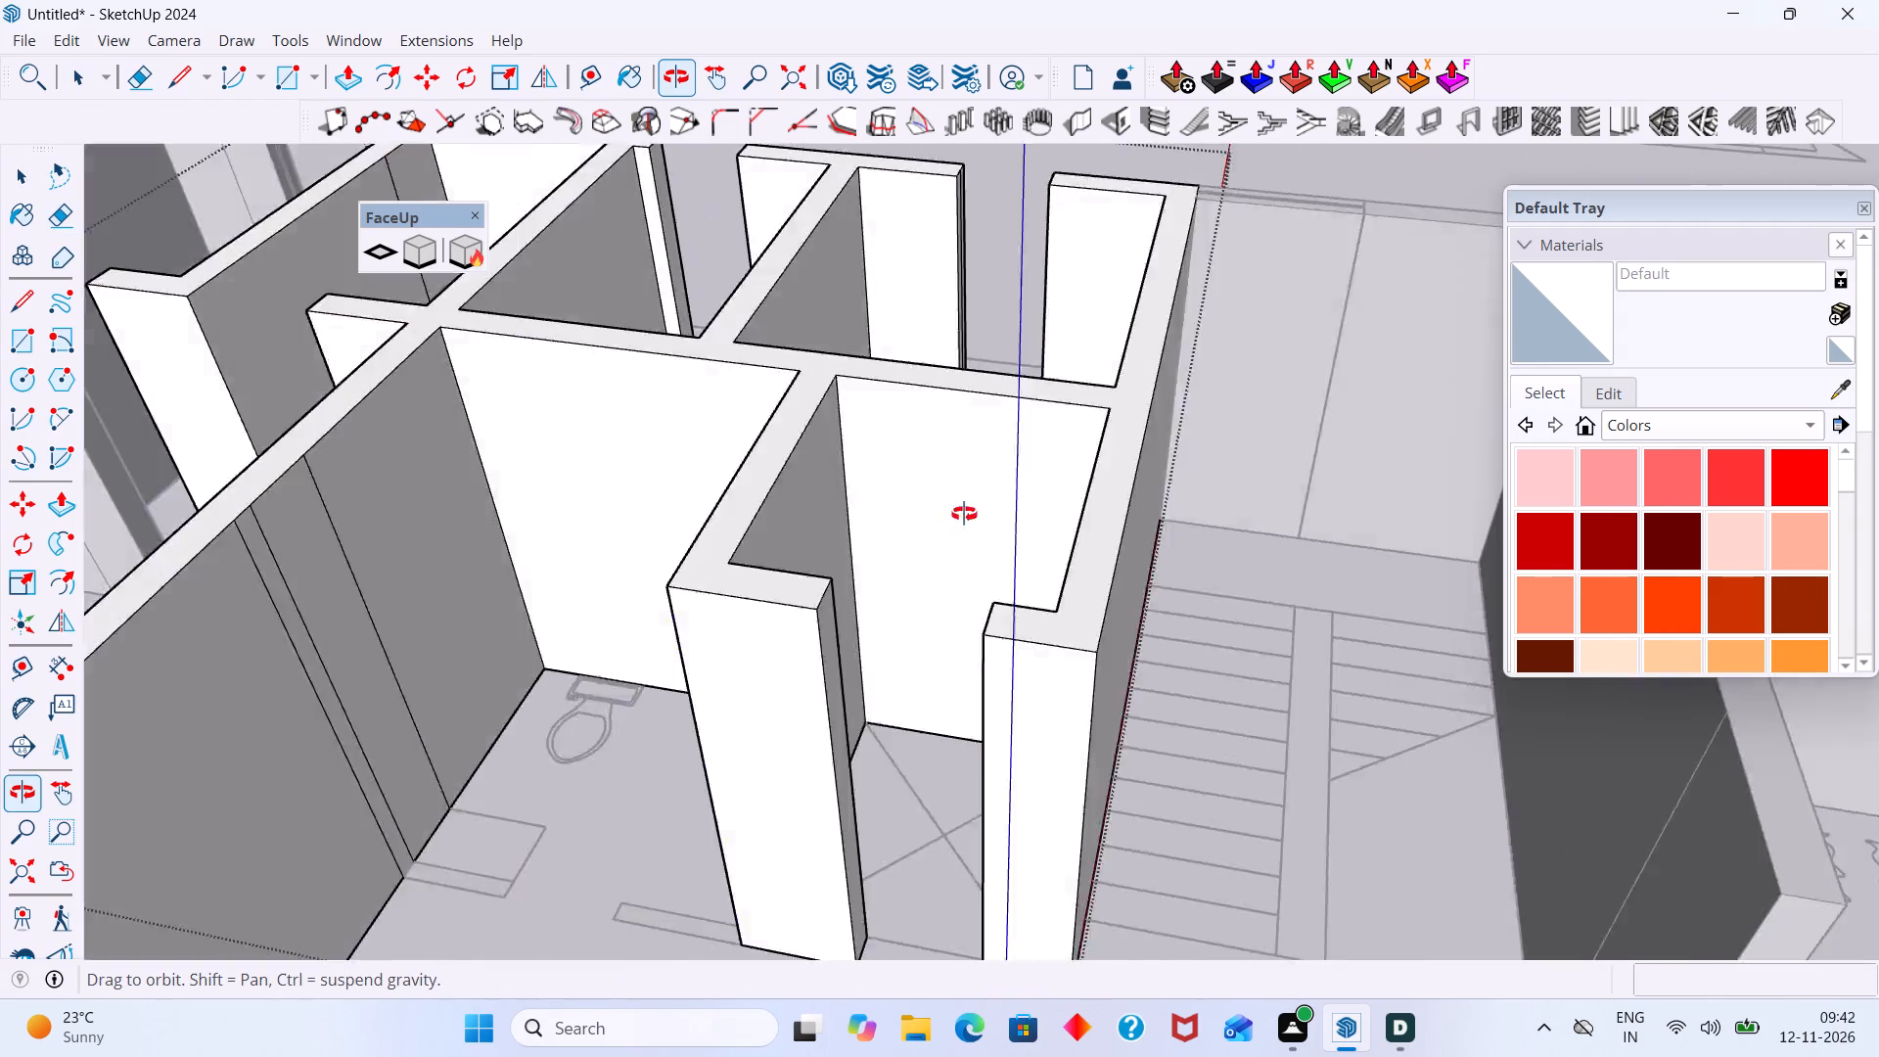
{"action": "middle_click_drag", "start_coordinate": [964, 514], "coordinate": [847, 541]}
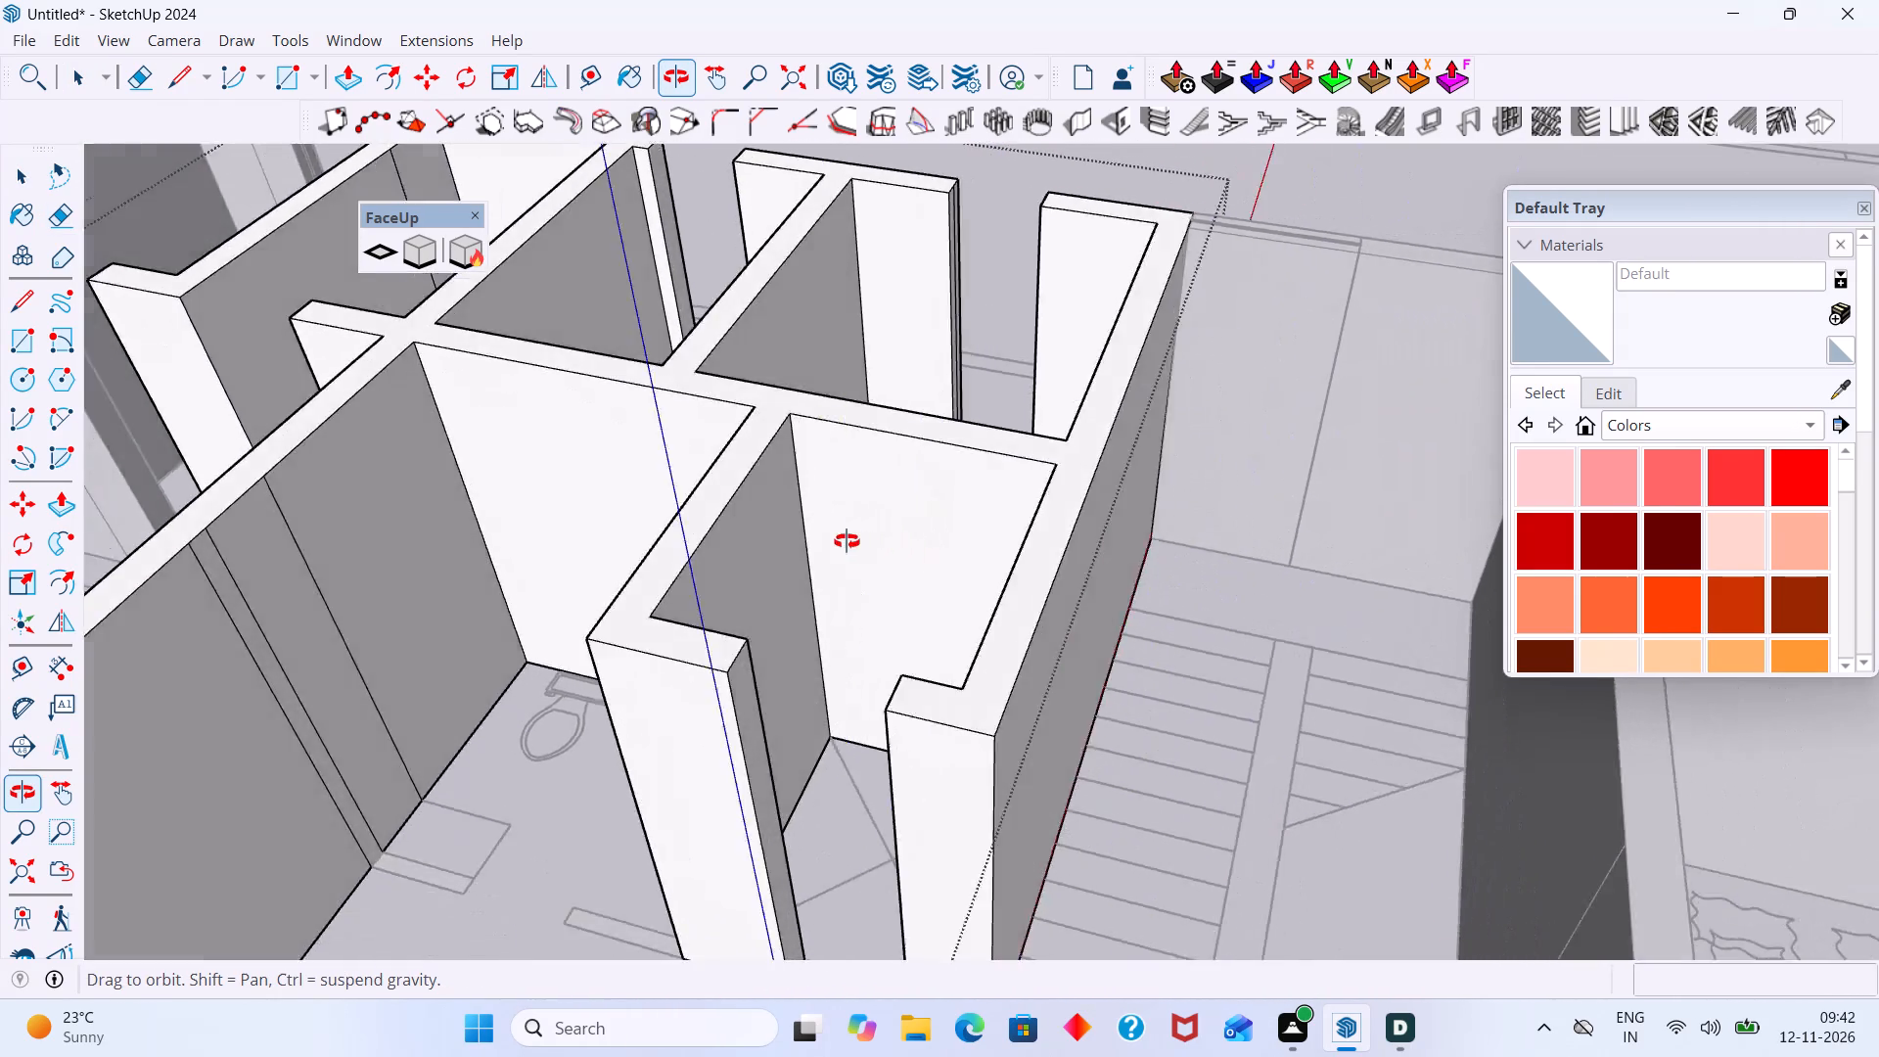
{"action": "middle_click_drag", "start_coordinate": [847, 541], "coordinate": [176, 559]}
{"action": "middle_click_drag", "start_coordinate": [751, 456], "coordinate": [428, 495]}
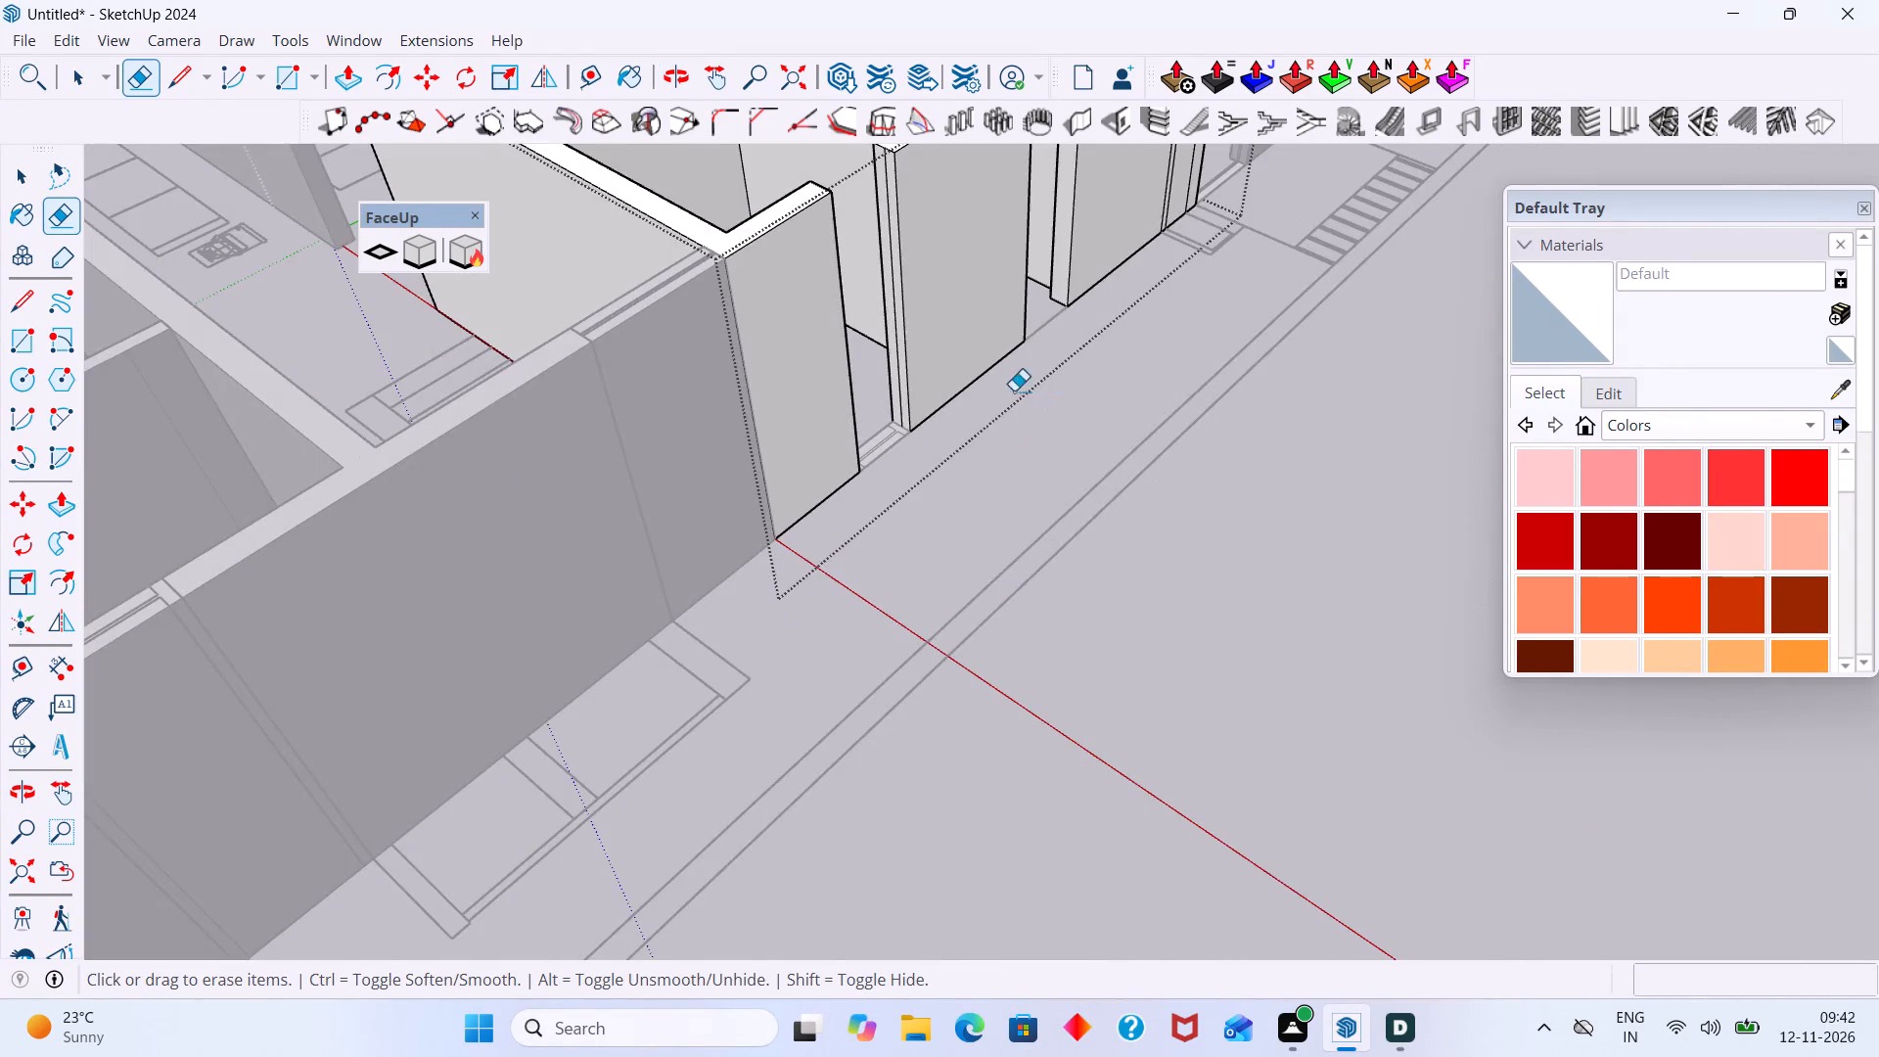
{"action": "scroll", "coordinate": [884, 346], "scroll_direction": "up", "scroll_amount": 17}
{"action": "left_click_drag", "start_coordinate": [934, 321], "coordinate": [895, 301]}
{"action": "scroll", "coordinate": [897, 304], "scroll_direction": "down", "scroll_amount": 5}
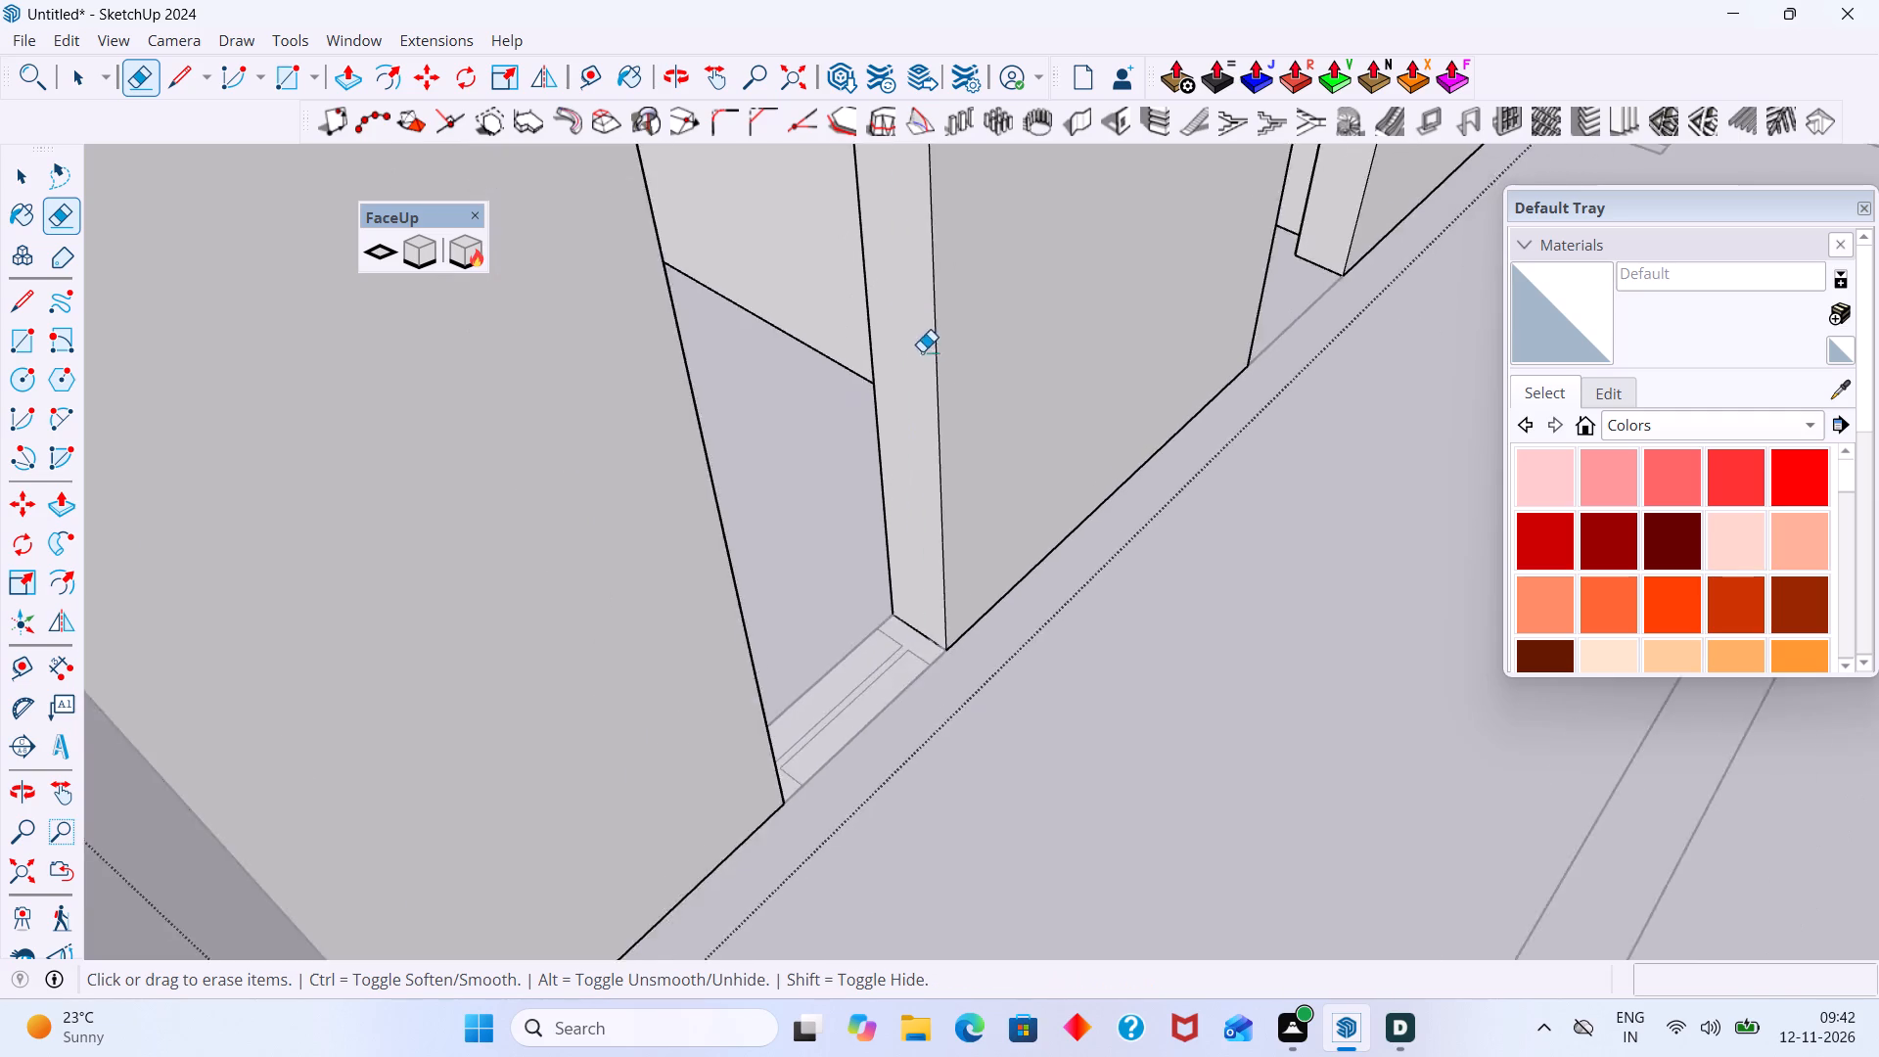
{"action": "scroll", "coordinate": [922, 351], "scroll_direction": "down", "scroll_amount": 20}
{"action": "middle_click_drag", "start_coordinate": [915, 387], "coordinate": [693, 431]}
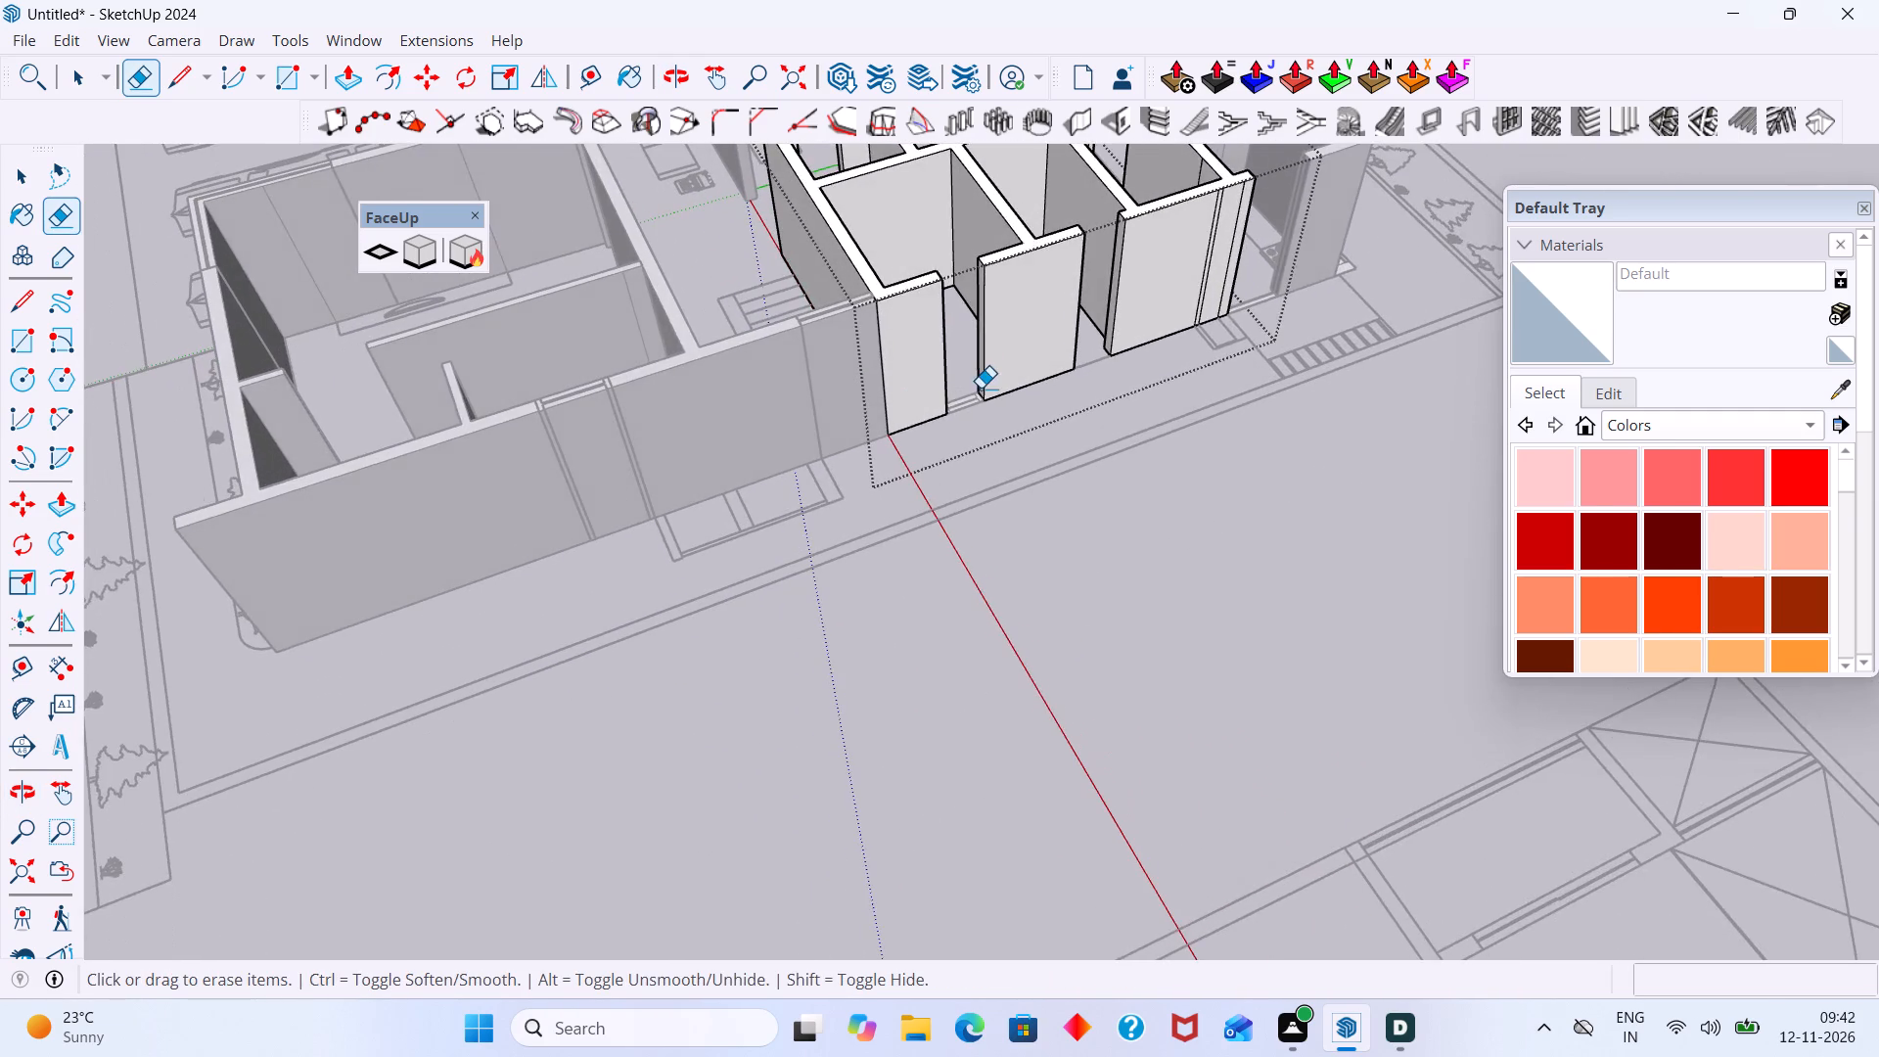
Erase the vertical seams at the entrance-steps end of the outer wall face in the open wall group.
{"action": "scroll", "coordinate": [981, 388], "scroll_direction": "down", "scroll_amount": 2}
{"action": "middle_click_drag", "start_coordinate": [1046, 402], "coordinate": [736, 586], "text": "shift"}
{"action": "scroll", "coordinate": [884, 465], "scroll_direction": "up", "scroll_amount": 7}
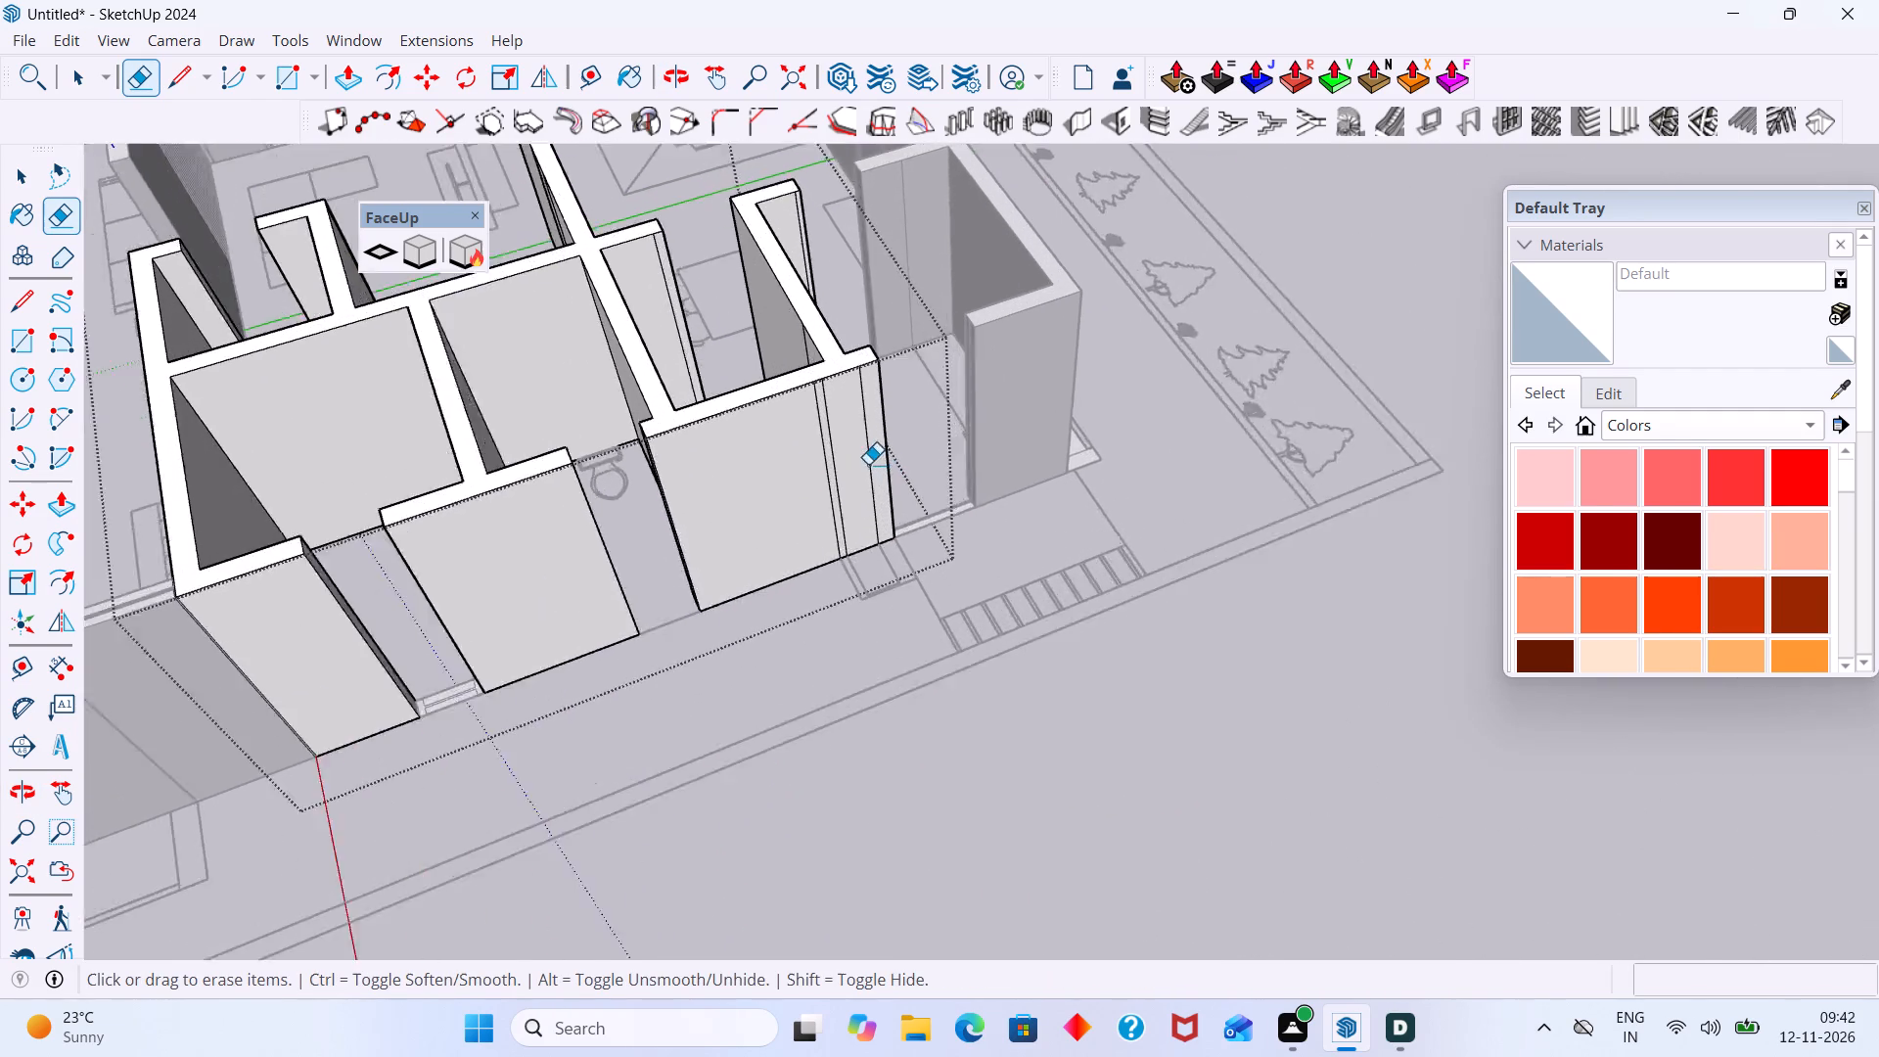
{"action": "scroll", "coordinate": [868, 464], "scroll_direction": "up", "scroll_amount": 3}
{"action": "left_click_drag", "start_coordinate": [847, 465], "coordinate": [796, 479]}
{"action": "scroll", "coordinate": [814, 473], "scroll_direction": "down", "scroll_amount": 4}
{"action": "scroll", "coordinate": [860, 466], "scroll_direction": "up", "scroll_amount": 6}
{"action": "left_click_drag", "start_coordinate": [850, 442], "coordinate": [848, 442]}
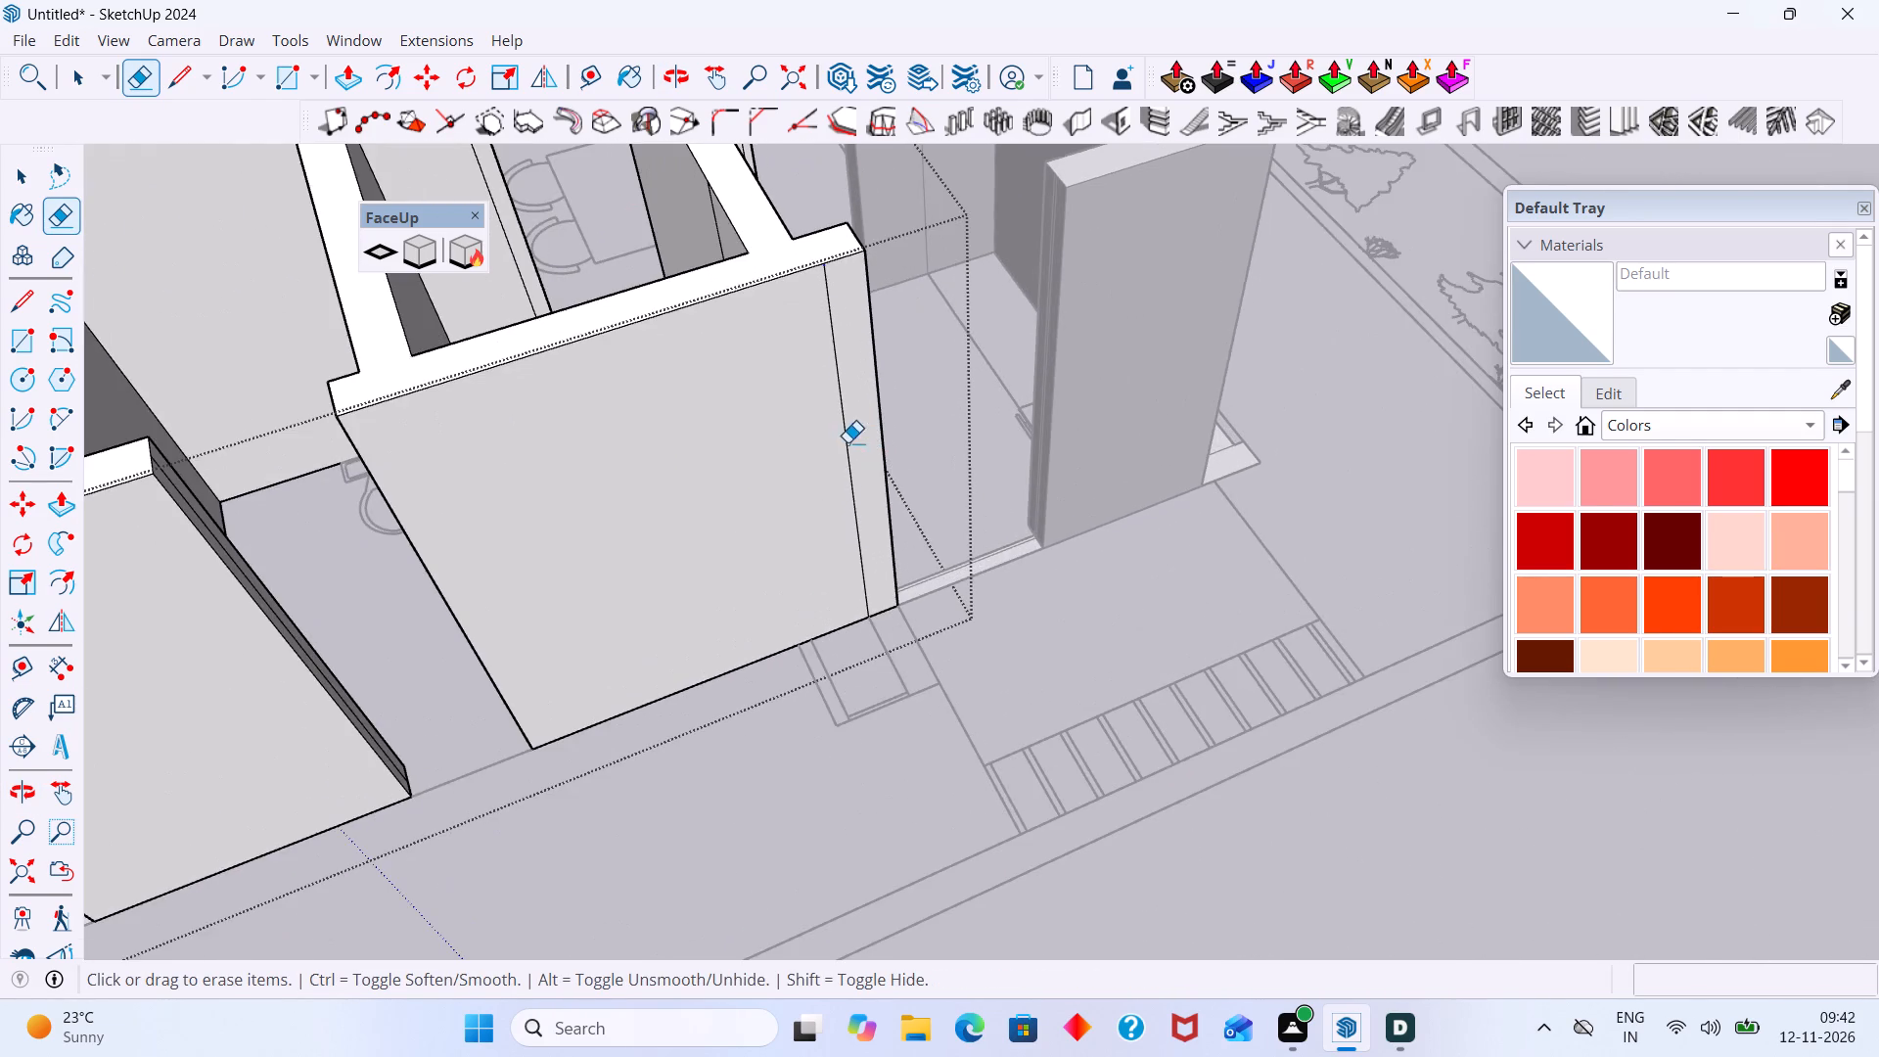
{"action": "left_click_drag", "start_coordinate": [848, 442], "coordinate": [831, 447]}
Erase the vertical seam on the inner face of the small room's long wall on the kitchen side.
{"action": "scroll", "coordinate": [829, 446], "scroll_direction": "down", "scroll_amount": 7}
{"action": "middle_click_drag", "start_coordinate": [836, 447], "coordinate": [1823, 354]}
{"action": "scroll", "coordinate": [1425, 342], "scroll_direction": "up", "scroll_amount": 4}
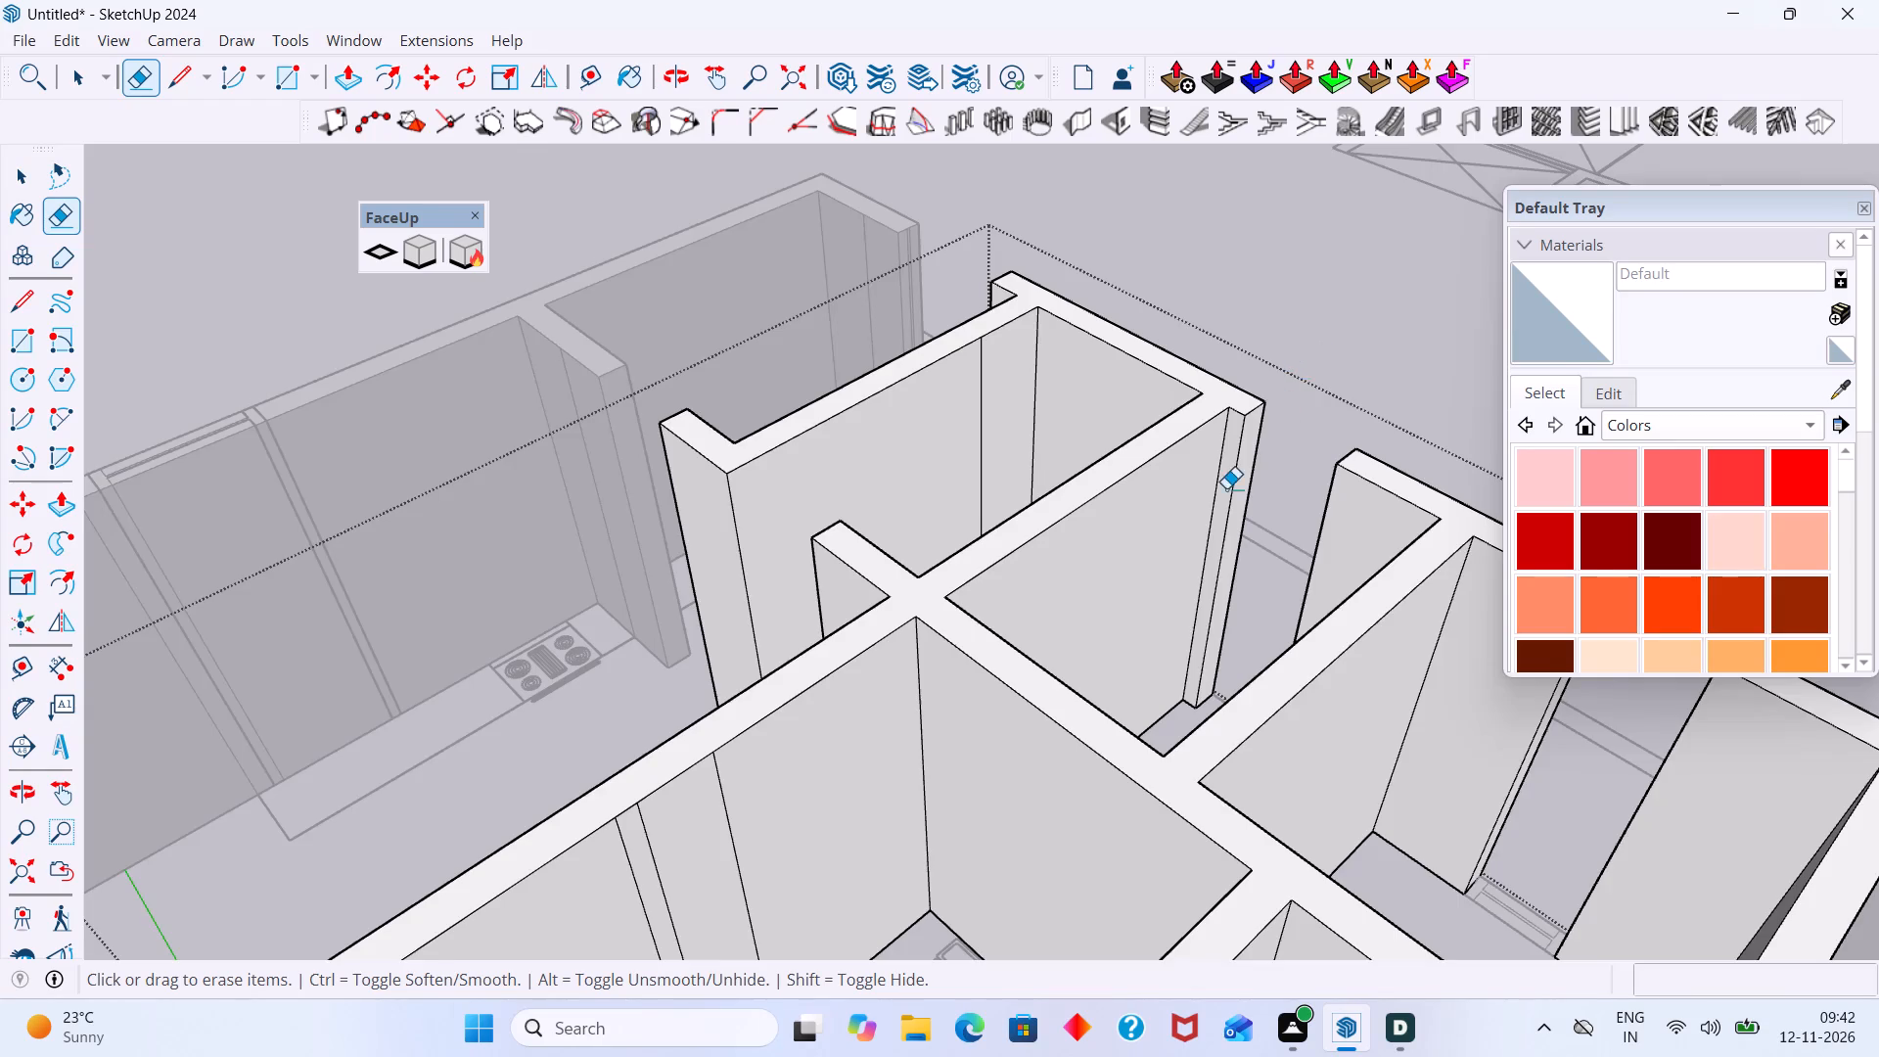
{"action": "scroll", "coordinate": [1226, 488], "scroll_direction": "up", "scroll_amount": 5}
{"action": "scroll", "coordinate": [1305, 480], "scroll_direction": "down", "scroll_amount": 15}
{"action": "middle_click_drag", "start_coordinate": [1231, 524], "coordinate": [1517, 593]}
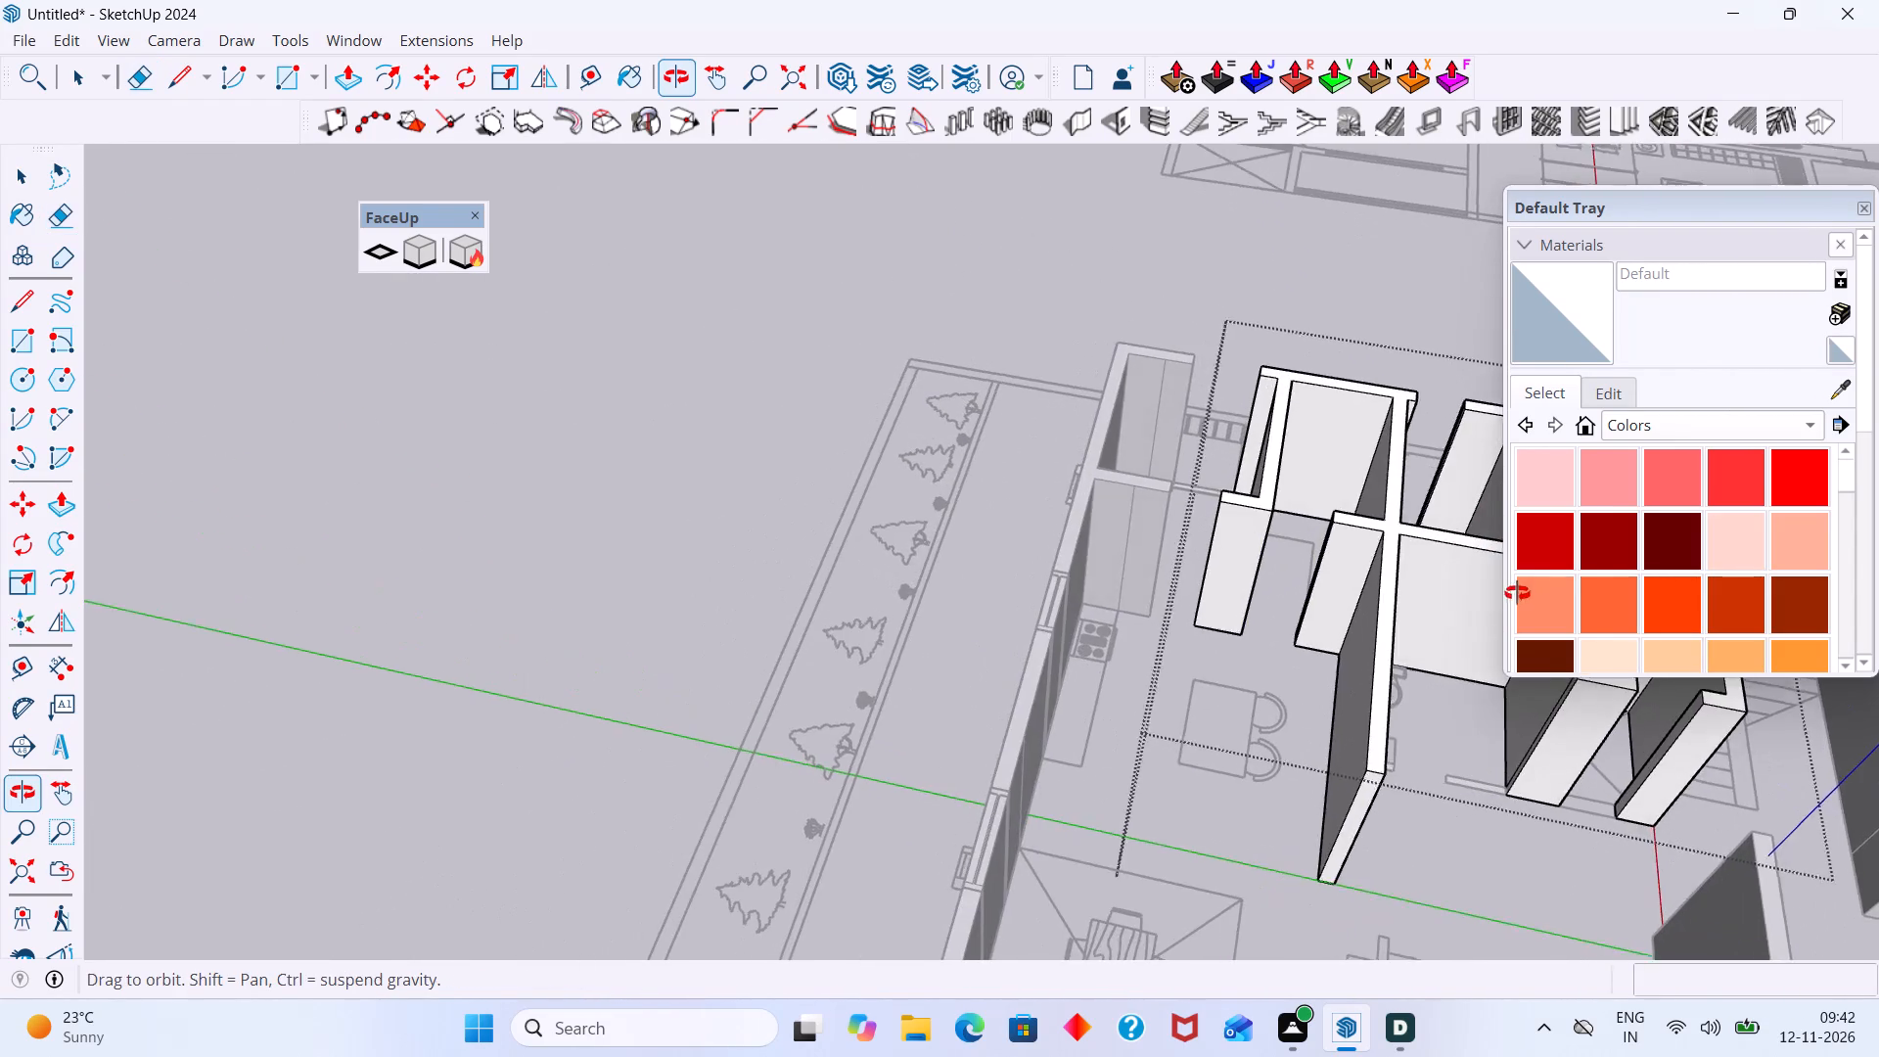
{"action": "middle_click_drag", "start_coordinate": [1517, 593], "coordinate": [1515, 592]}
{"action": "scroll", "coordinate": [1350, 429], "scroll_direction": "up", "scroll_amount": 3}
{"action": "middle_click_drag", "start_coordinate": [1358, 444], "coordinate": [969, 401]}
{"action": "scroll", "coordinate": [1235, 562], "scroll_direction": "up", "scroll_amount": 6}
{"action": "left_click_drag", "start_coordinate": [1287, 548], "coordinate": [1138, 622]}
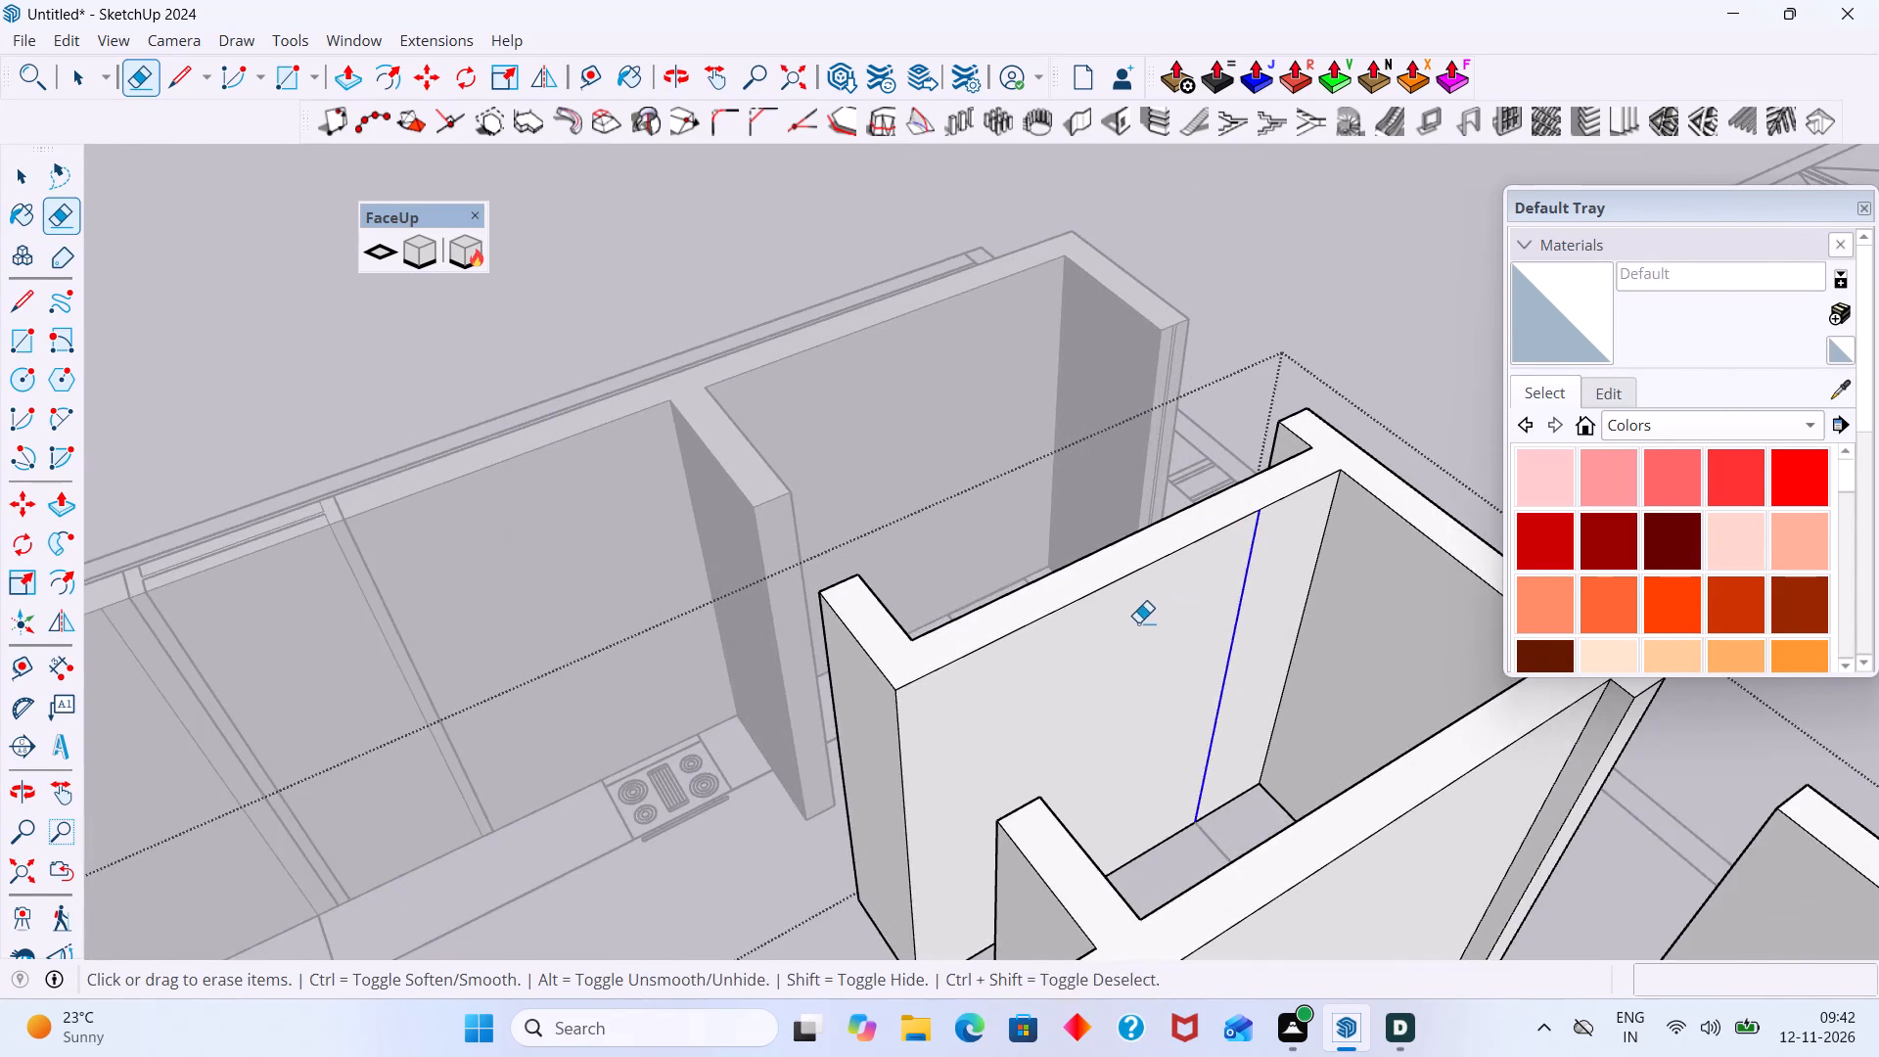
{"action": "left_click_drag", "start_coordinate": [1138, 622], "coordinate": [1135, 622]}
Erase the vertical seams on the toilet-side face of the long free-ending wall.
{"action": "scroll", "coordinate": [1138, 603], "scroll_direction": "down", "scroll_amount": 16}
{"action": "scroll", "coordinate": [1036, 728], "scroll_direction": "up", "scroll_amount": 8}
{"action": "left_click_drag", "start_coordinate": [1118, 710], "coordinate": [1048, 758]}
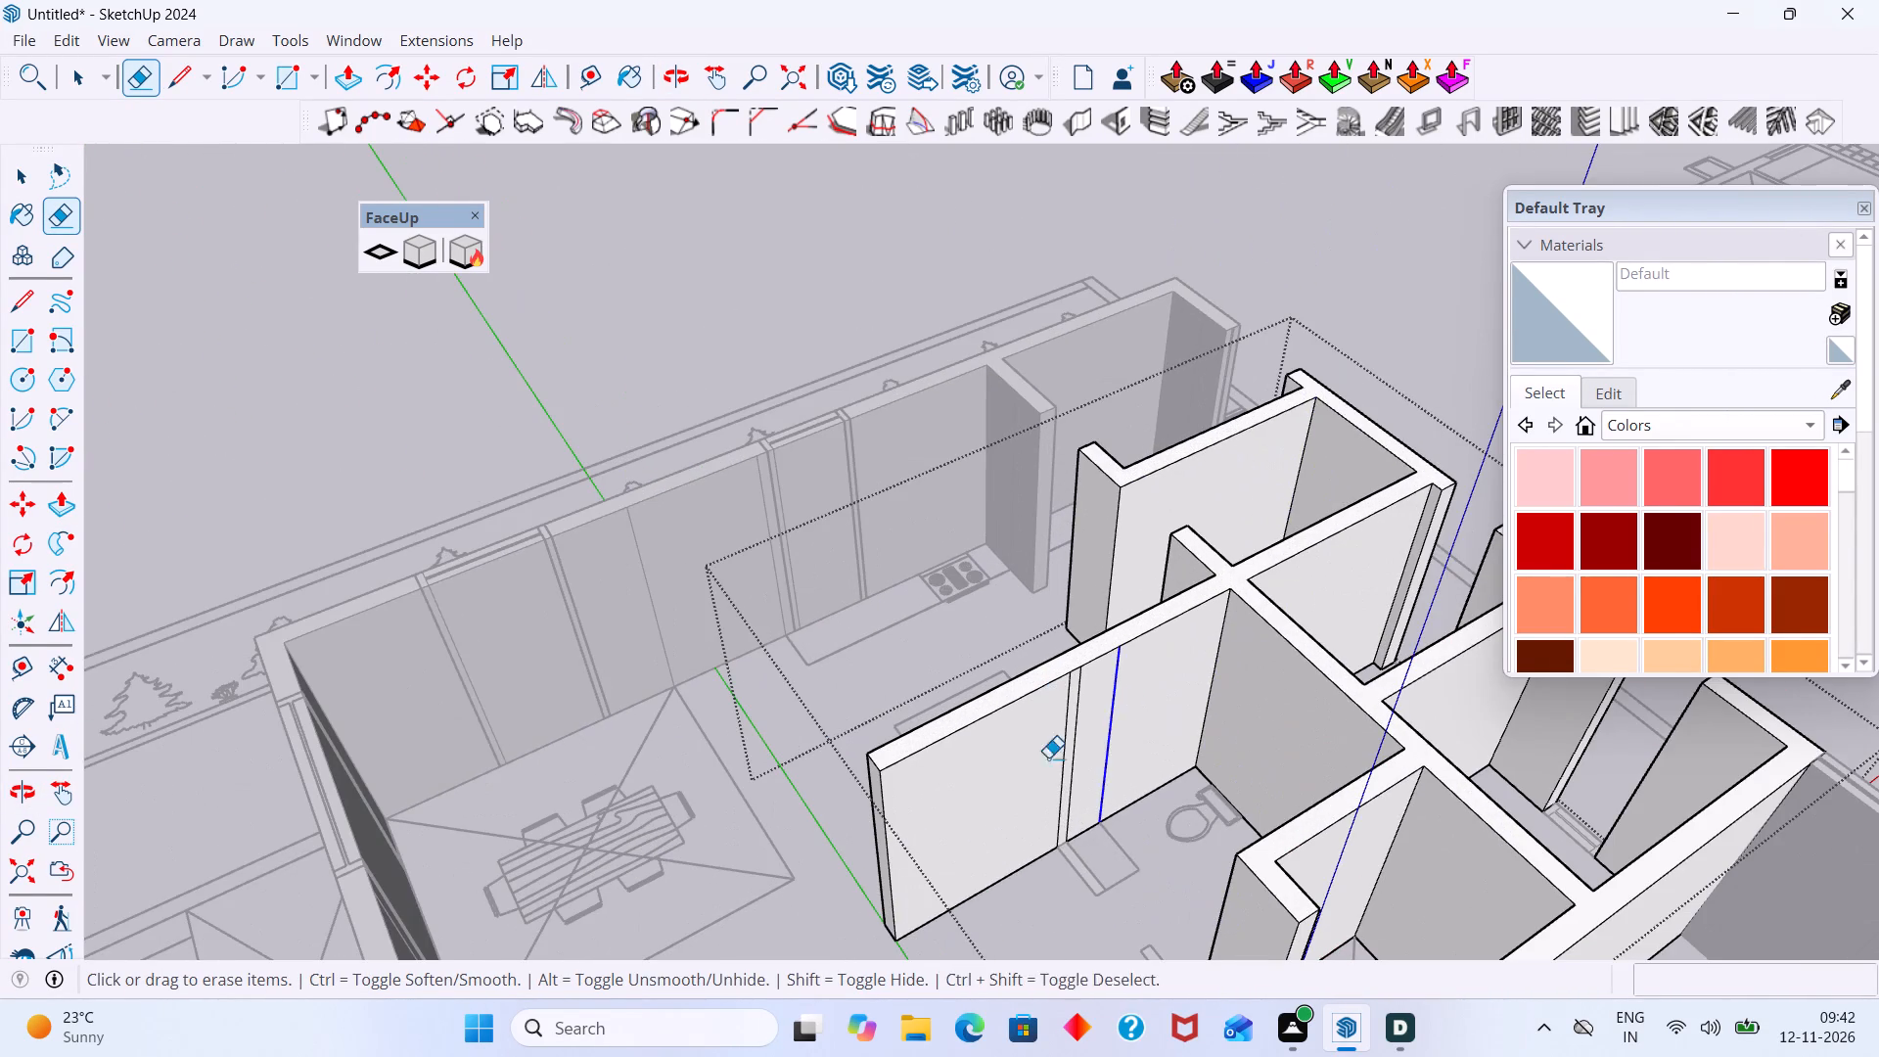
{"action": "left_click_drag", "start_coordinate": [1048, 758], "coordinate": [989, 767]}
Erase the paired vertical seams on the kitchen-facing side of the small end room's wall.
{"action": "scroll", "coordinate": [1003, 744], "scroll_direction": "down", "scroll_amount": 14}
{"action": "middle_click_drag", "start_coordinate": [1083, 772], "coordinate": [975, 425]}
{"action": "scroll", "coordinate": [1075, 439], "scroll_direction": "up", "scroll_amount": 13}
{"action": "middle_click_drag", "start_coordinate": [921, 429], "coordinate": [420, 408]}
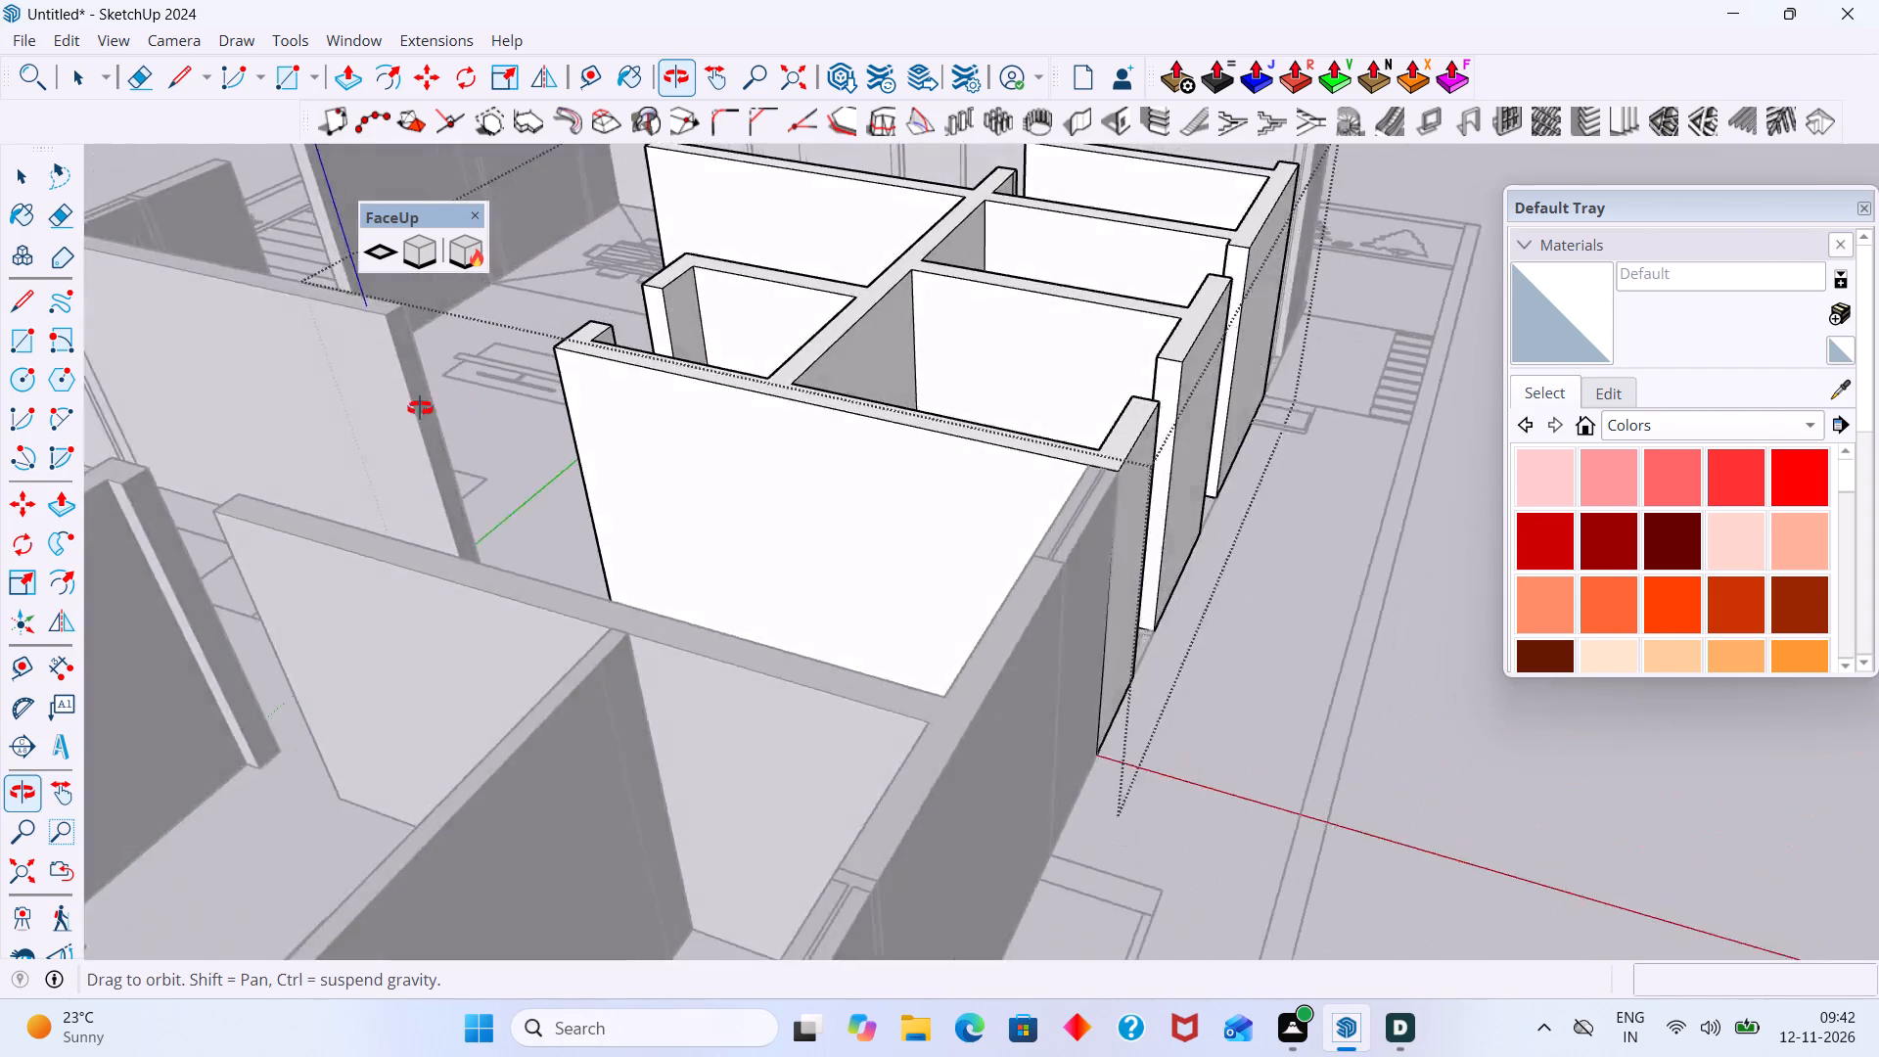
{"action": "middle_click_drag", "start_coordinate": [420, 408], "coordinate": [1184, 666]}
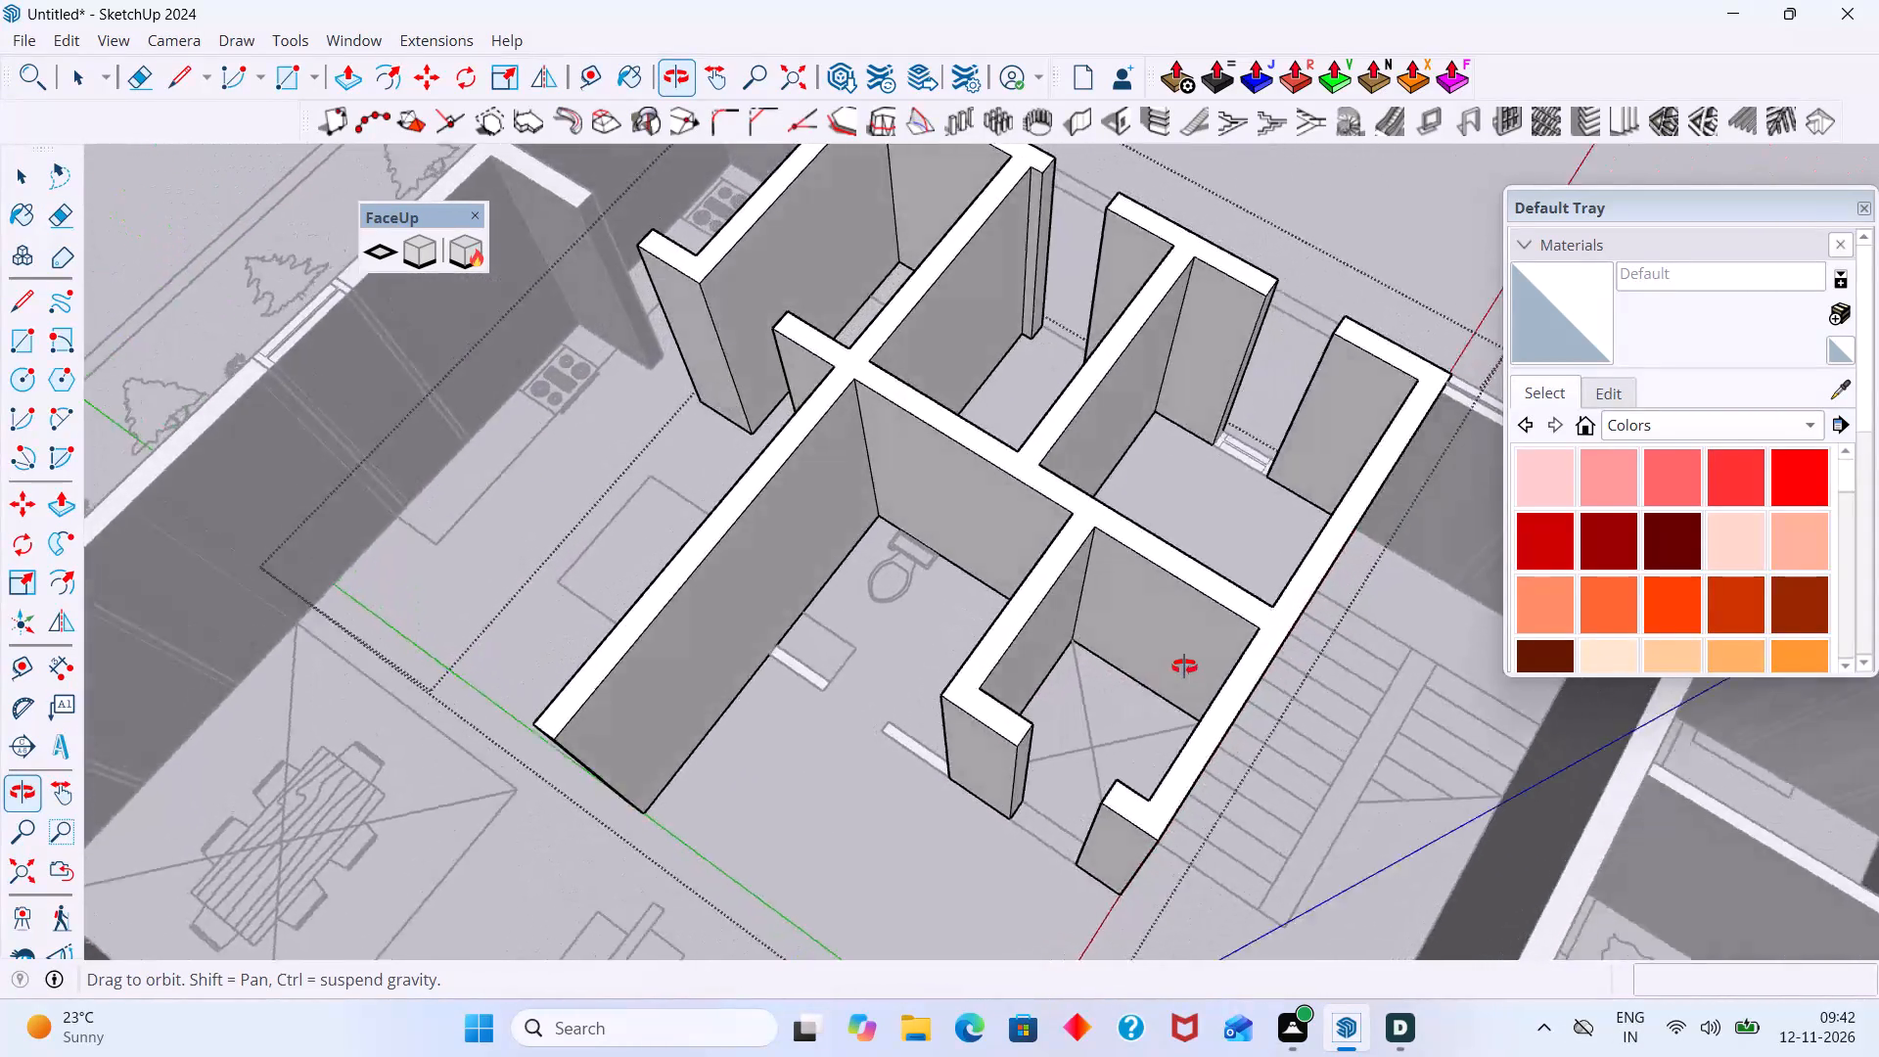
{"action": "middle_click_drag", "start_coordinate": [1184, 666], "coordinate": [1801, 483]}
{"action": "scroll", "coordinate": [793, 451], "scroll_direction": "up", "scroll_amount": 2}
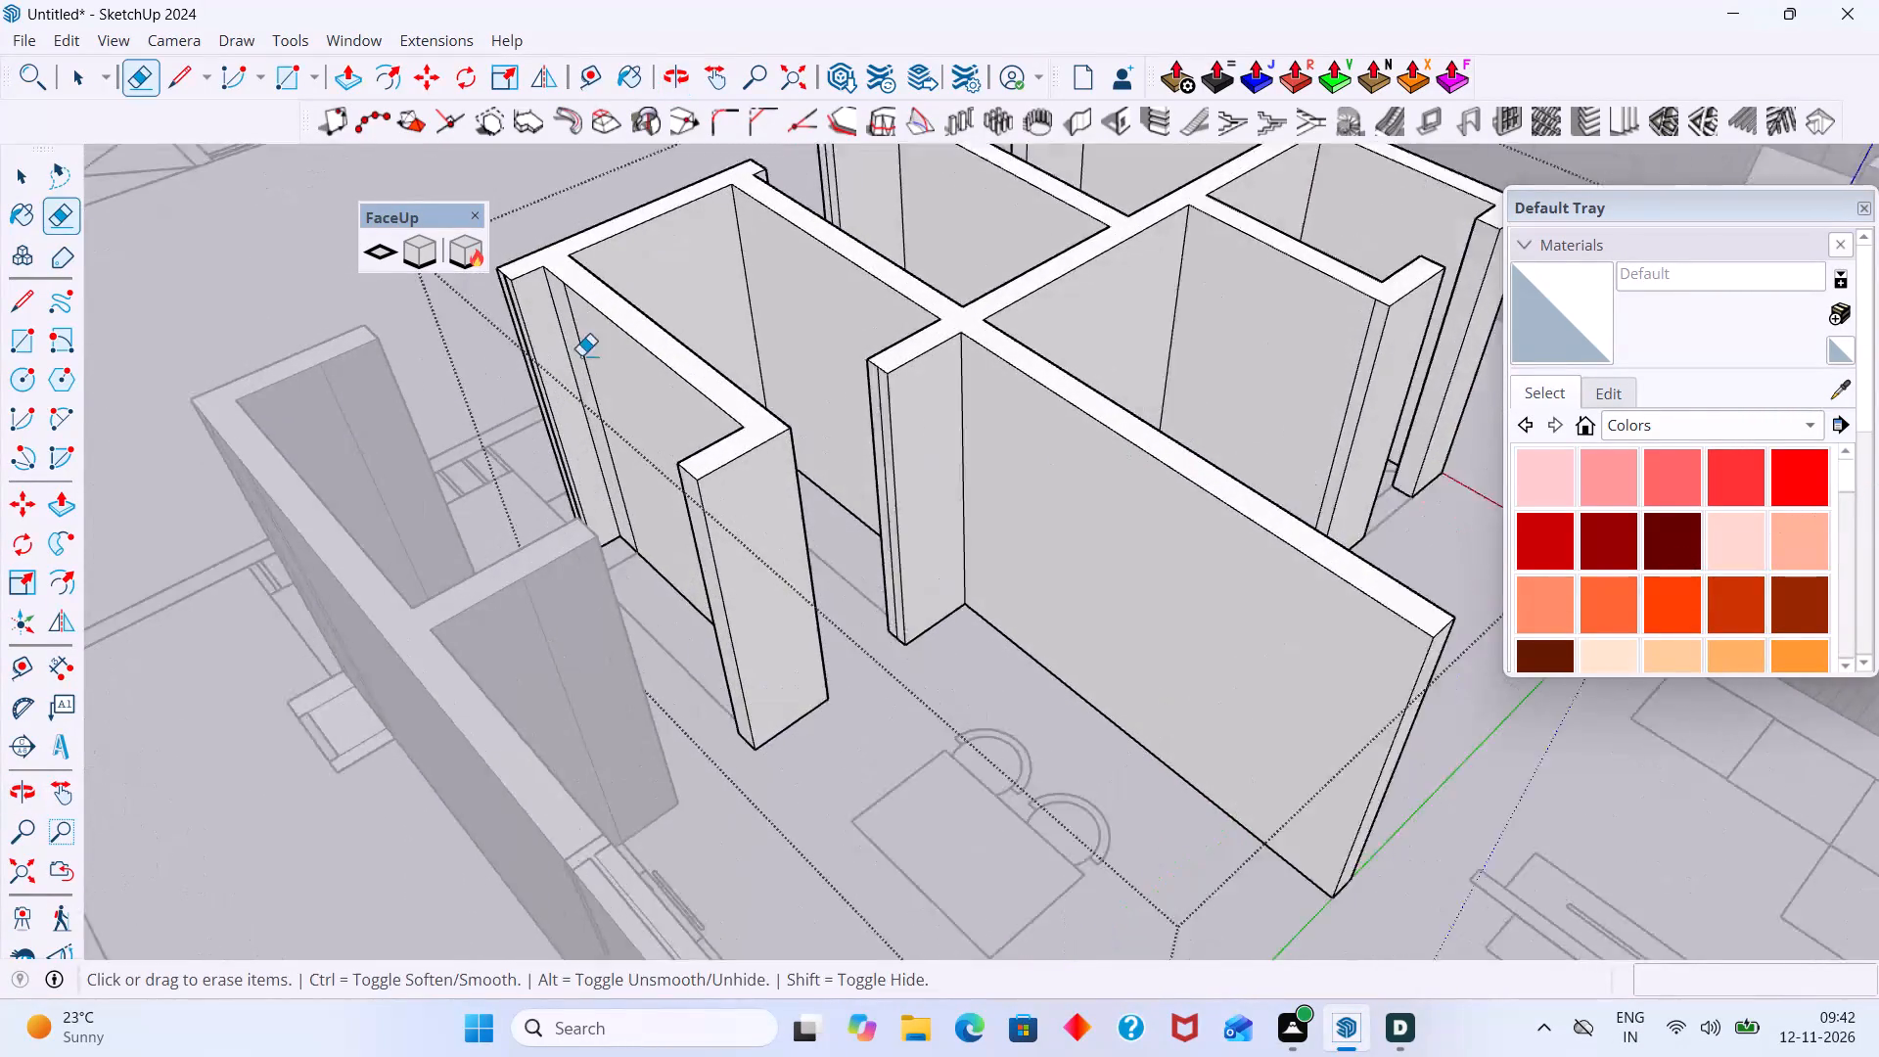
{"action": "scroll", "coordinate": [581, 355], "scroll_direction": "up", "scroll_amount": 4}
{"action": "middle_click_drag", "start_coordinate": [732, 347], "coordinate": [1165, 315]}
{"action": "scroll", "coordinate": [650, 461], "scroll_direction": "up", "scroll_amount": 4}
{"action": "left_click_drag", "start_coordinate": [858, 399], "coordinate": [691, 395]}
Erase the vertical seams on the narrow end faces of the outer-wall stubs flanking the openings.
{"action": "scroll", "coordinate": [775, 387], "scroll_direction": "down", "scroll_amount": 4}
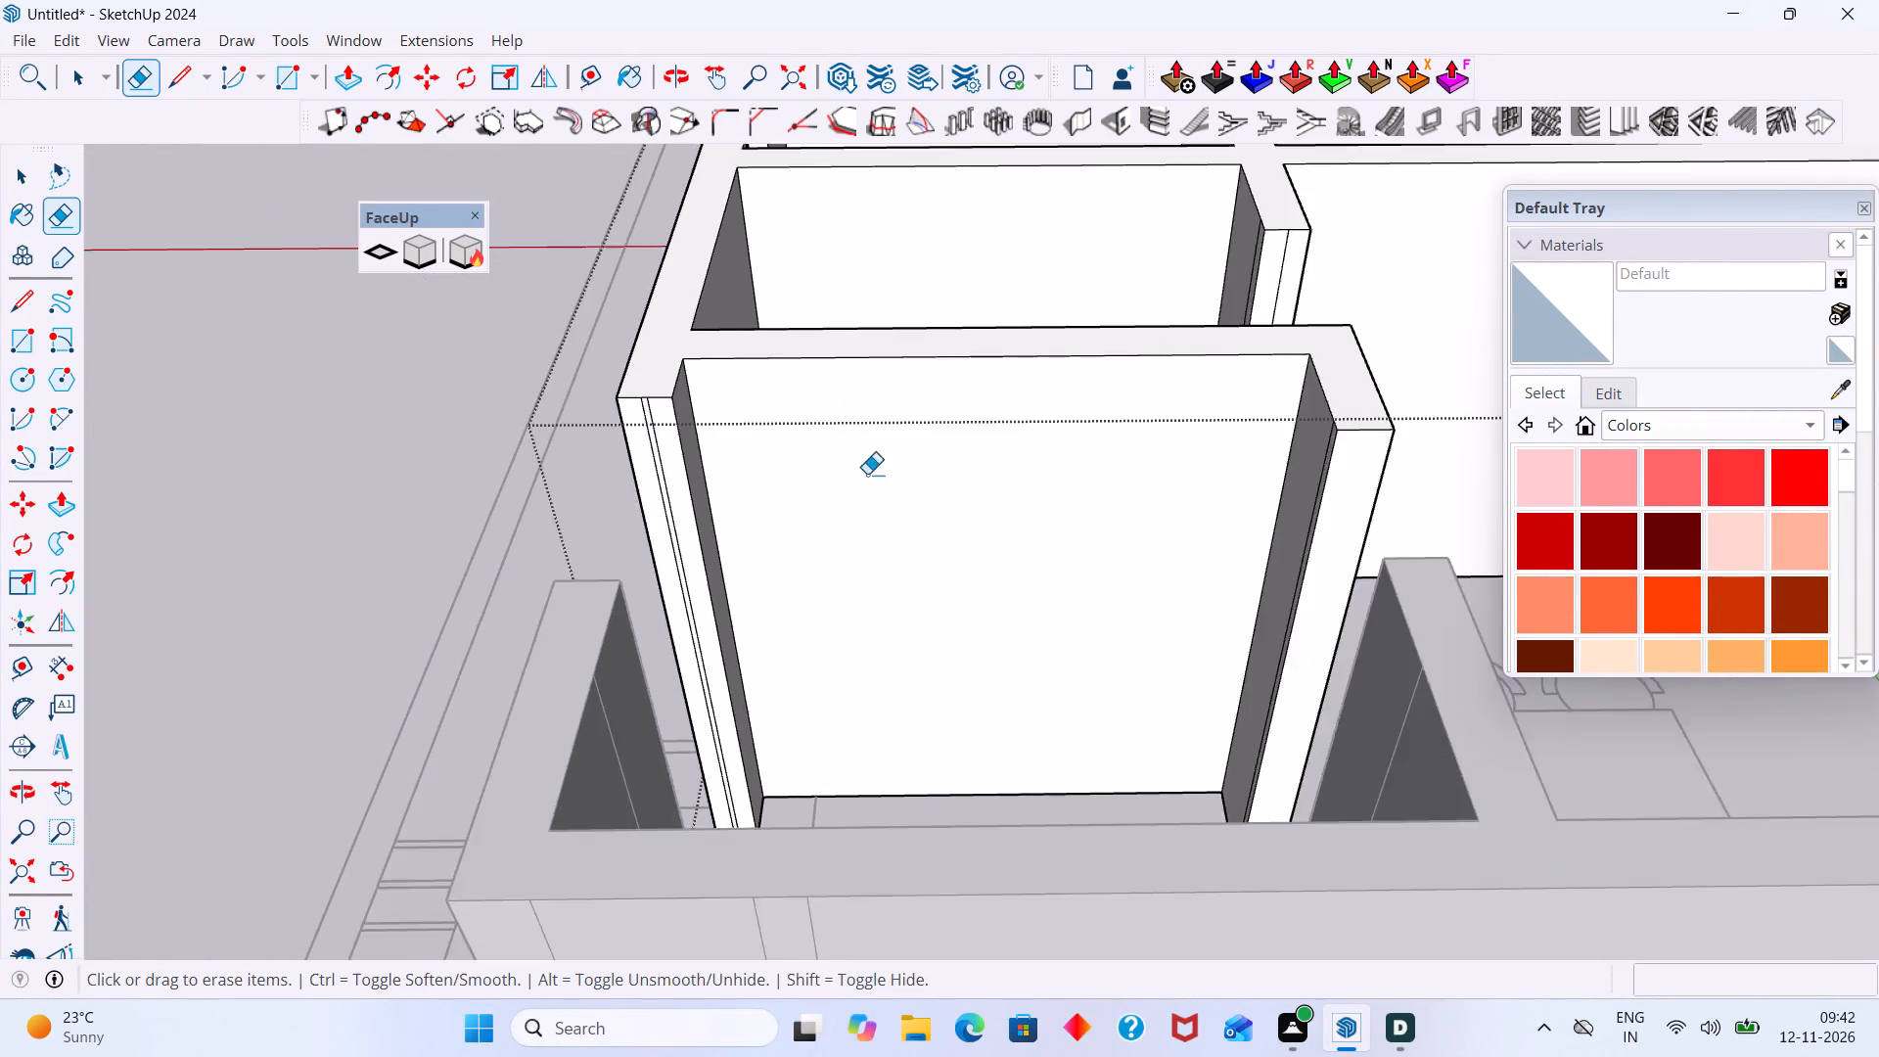
{"action": "scroll", "coordinate": [867, 474], "scroll_direction": "down", "scroll_amount": 14}
{"action": "middle_click_drag", "start_coordinate": [939, 538], "coordinate": [800, 544]}
{"action": "scroll", "coordinate": [737, 483], "scroll_direction": "up", "scroll_amount": 16}
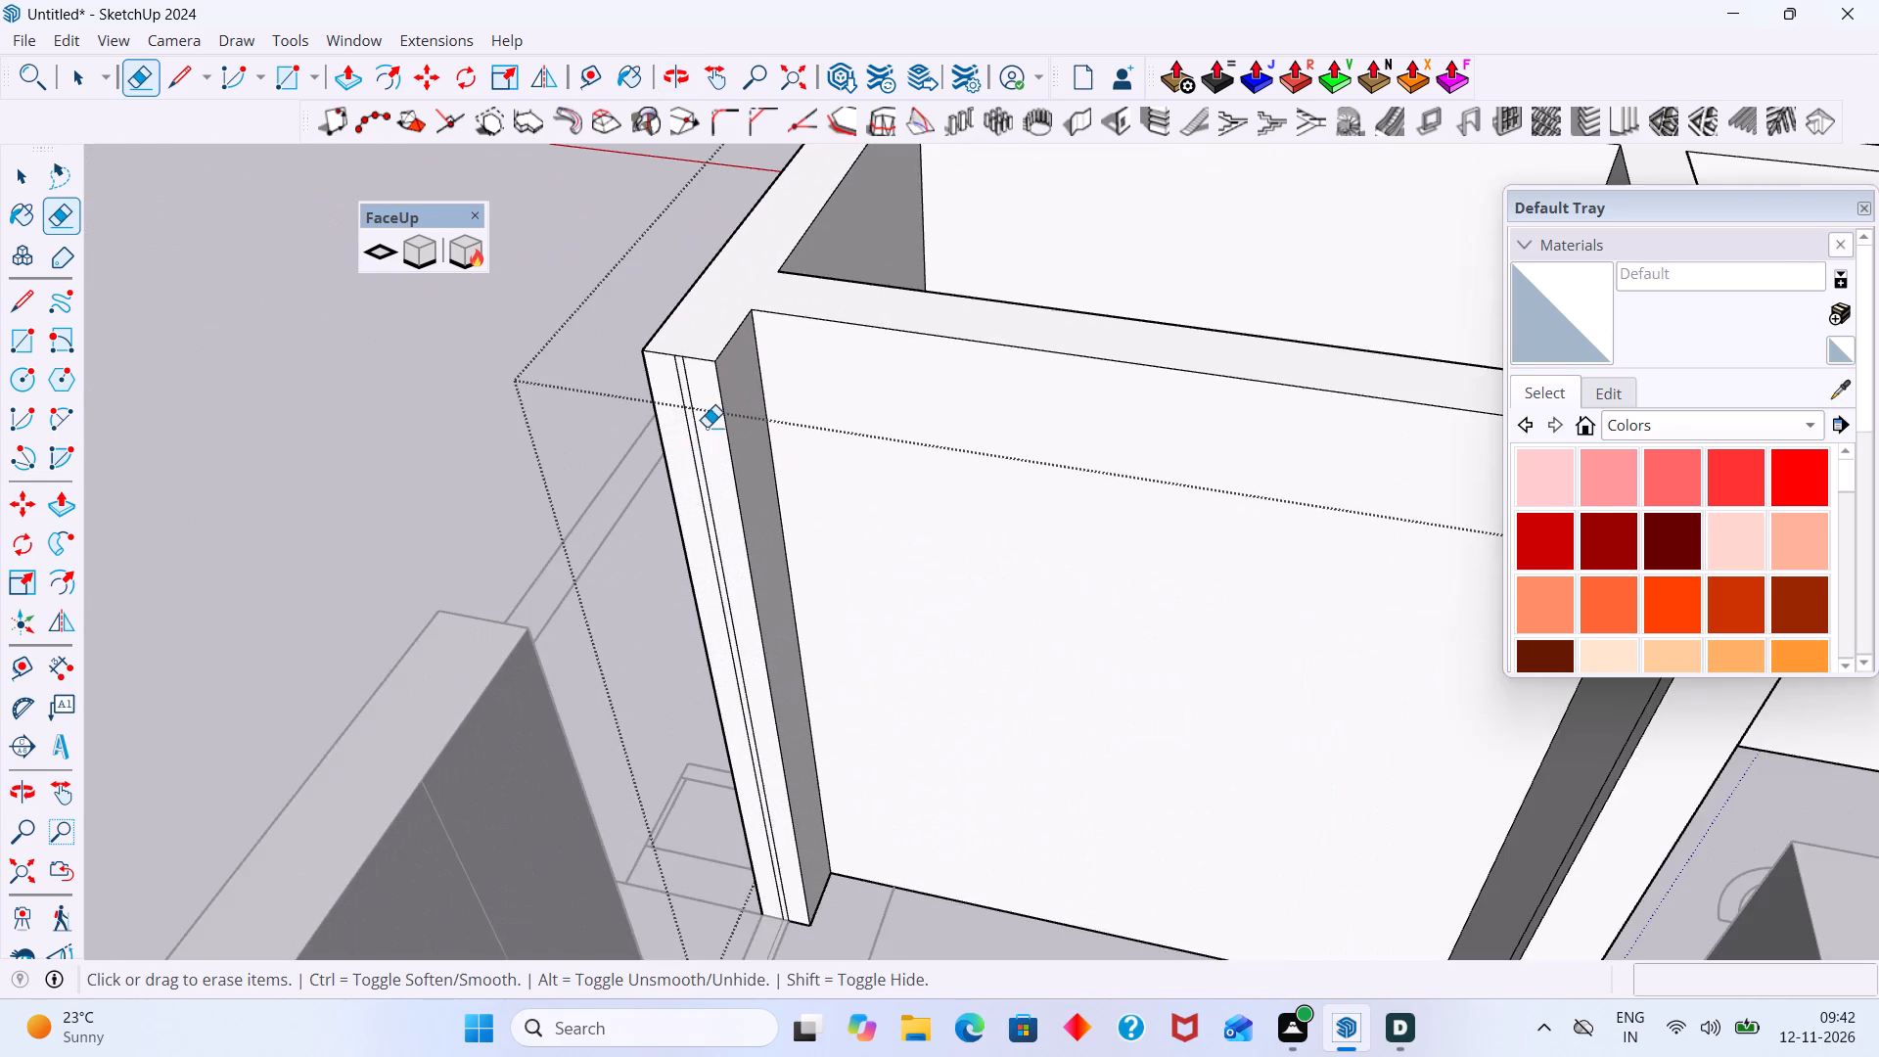
{"action": "left_click_drag", "start_coordinate": [706, 427], "coordinate": [676, 418]}
{"action": "scroll", "coordinate": [677, 418], "scroll_direction": "down", "scroll_amount": 14}
{"action": "middle_click_drag", "start_coordinate": [848, 375], "coordinate": [814, 542]}
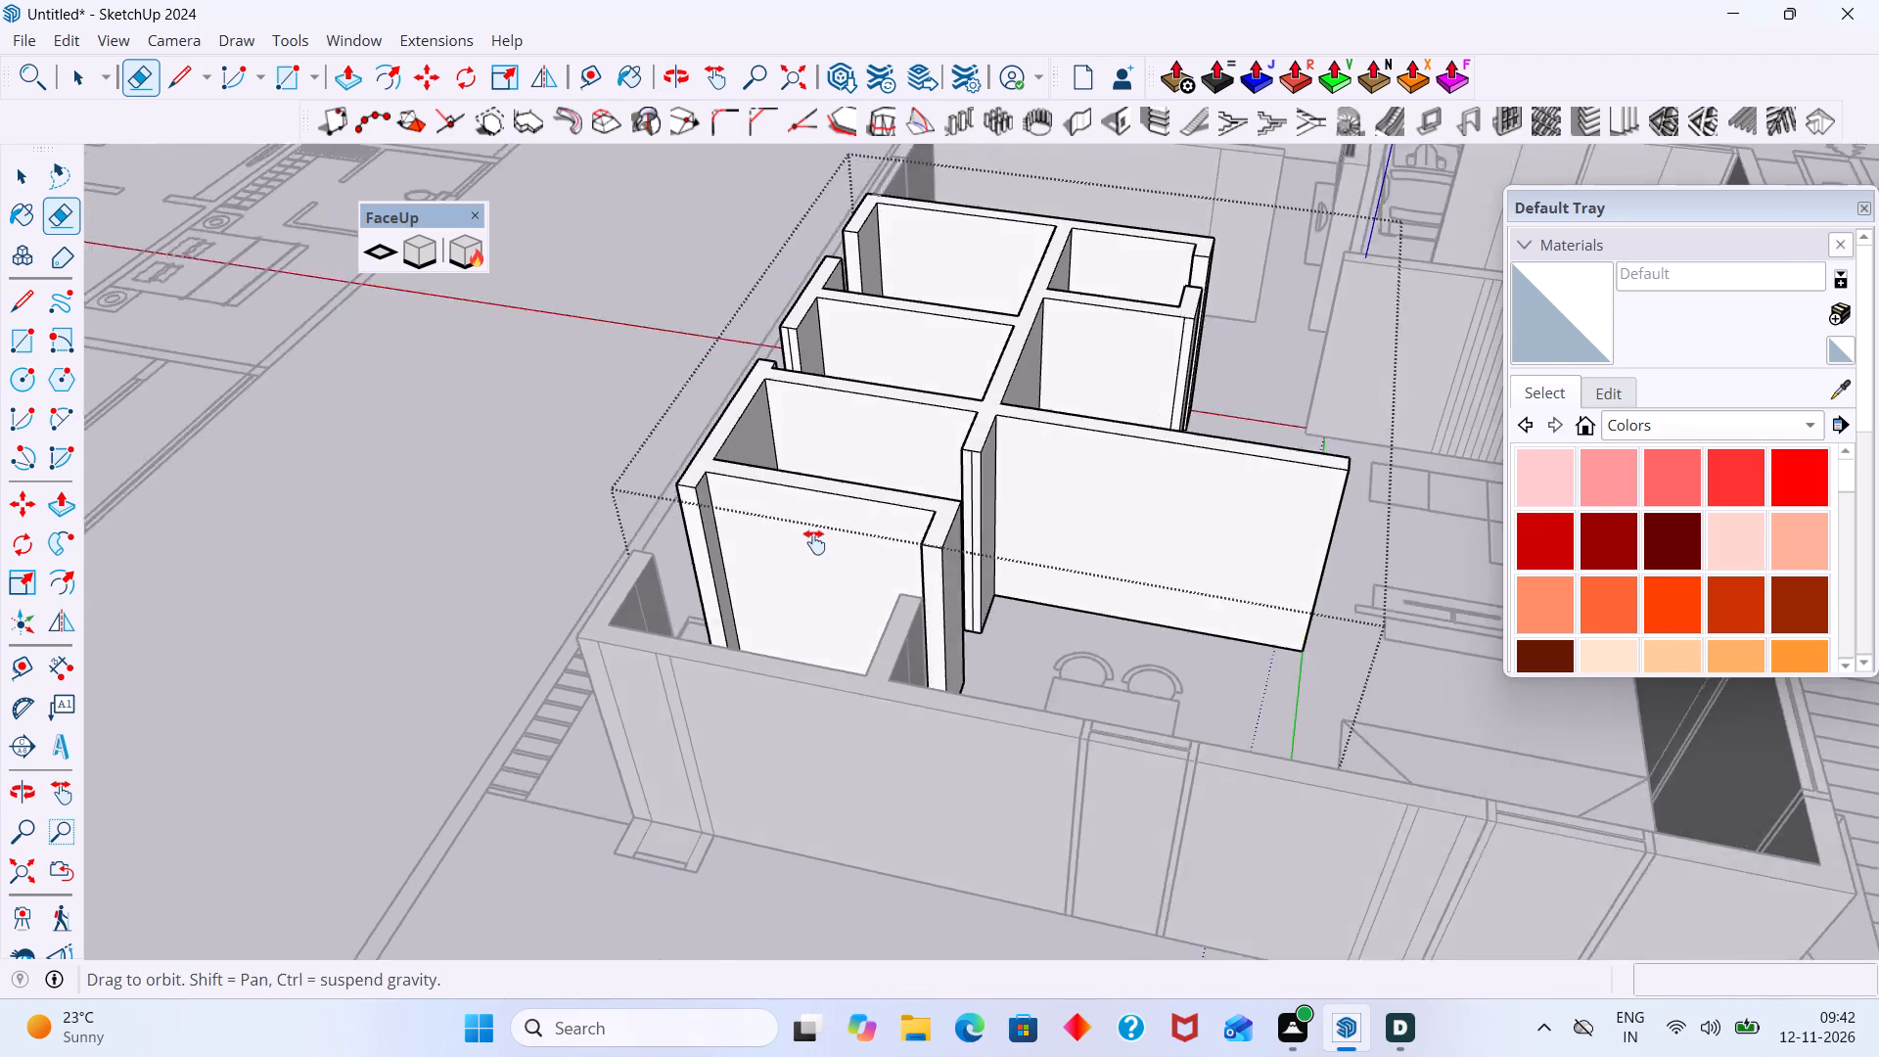
{"action": "middle_click_drag", "start_coordinate": [814, 542], "coordinate": [833, 678]}
{"action": "scroll", "coordinate": [817, 511], "scroll_direction": "up", "scroll_amount": 15}
{"action": "left_click_drag", "start_coordinate": [768, 637], "coordinate": [723, 625]}
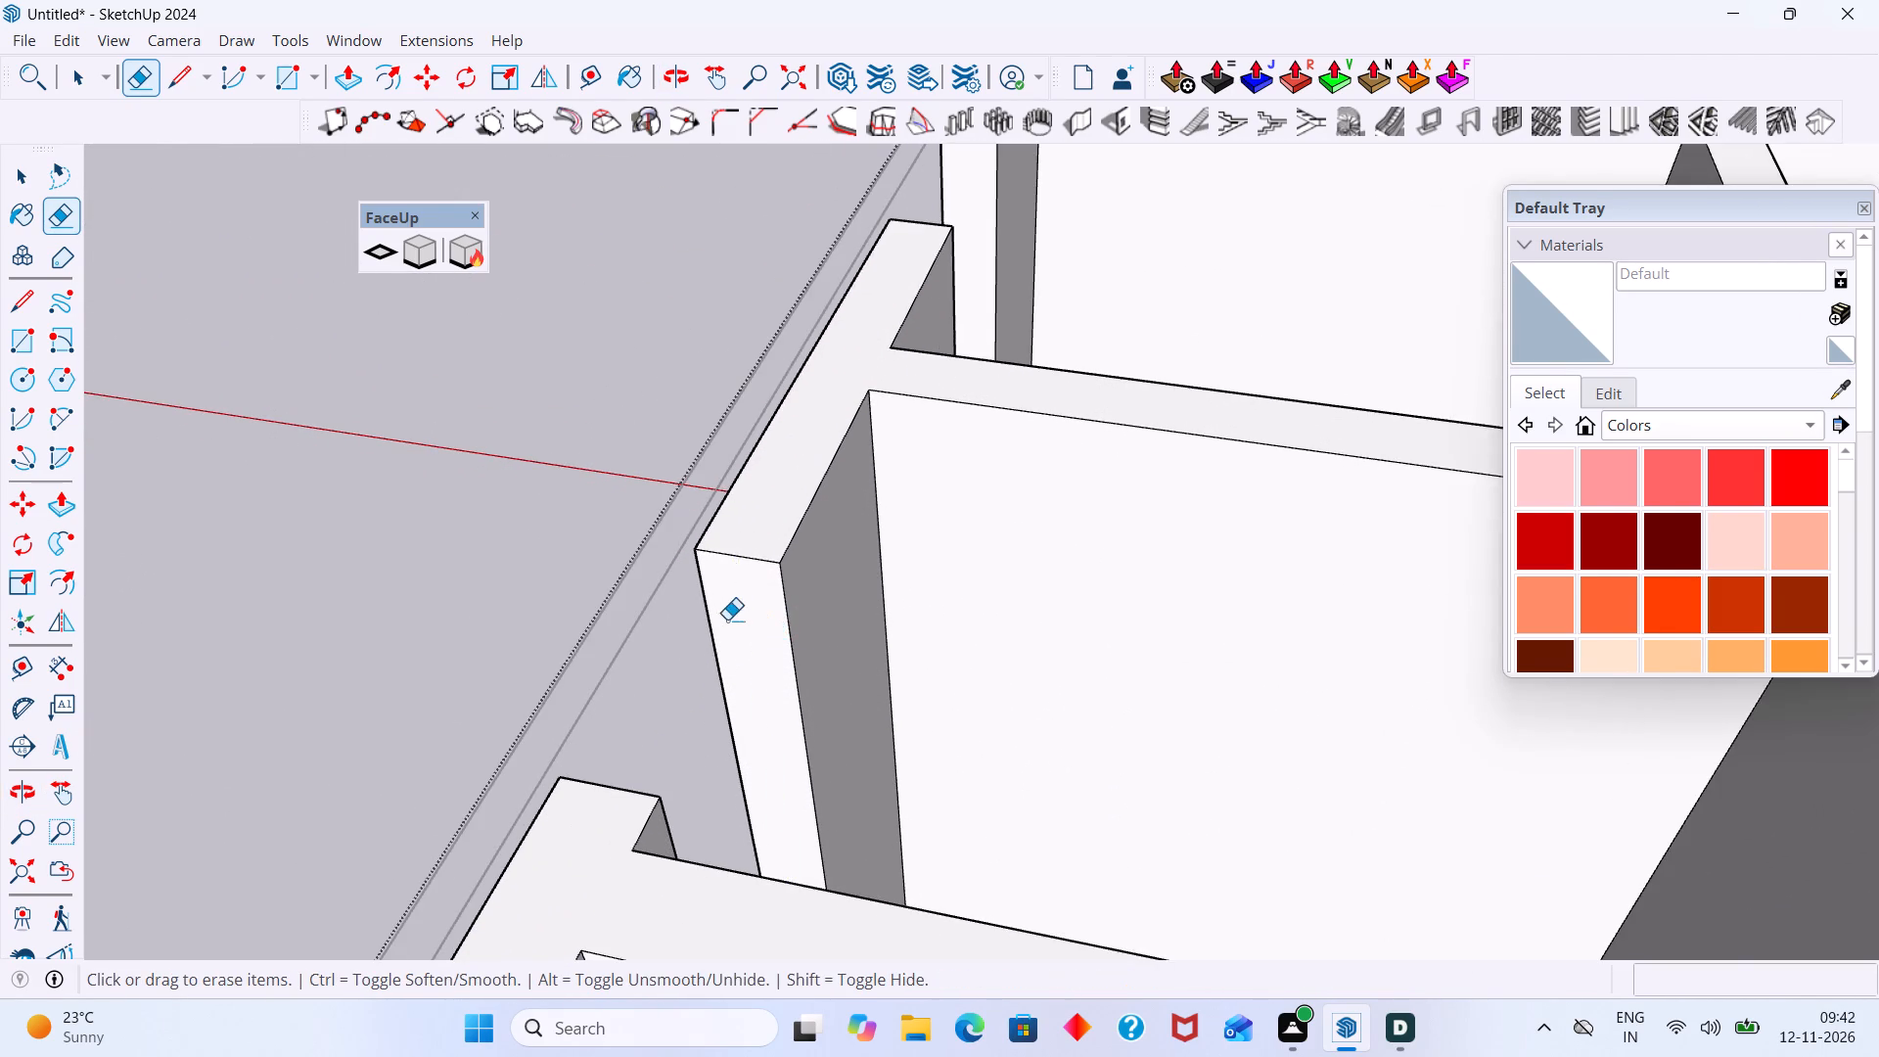
Erase the vertical seam on the end face of the short stub beside the long free-ending wall.
{"action": "scroll", "coordinate": [730, 614], "scroll_direction": "down", "scroll_amount": 19}
{"action": "middle_click_drag", "start_coordinate": [1079, 521], "coordinate": [888, 541]}
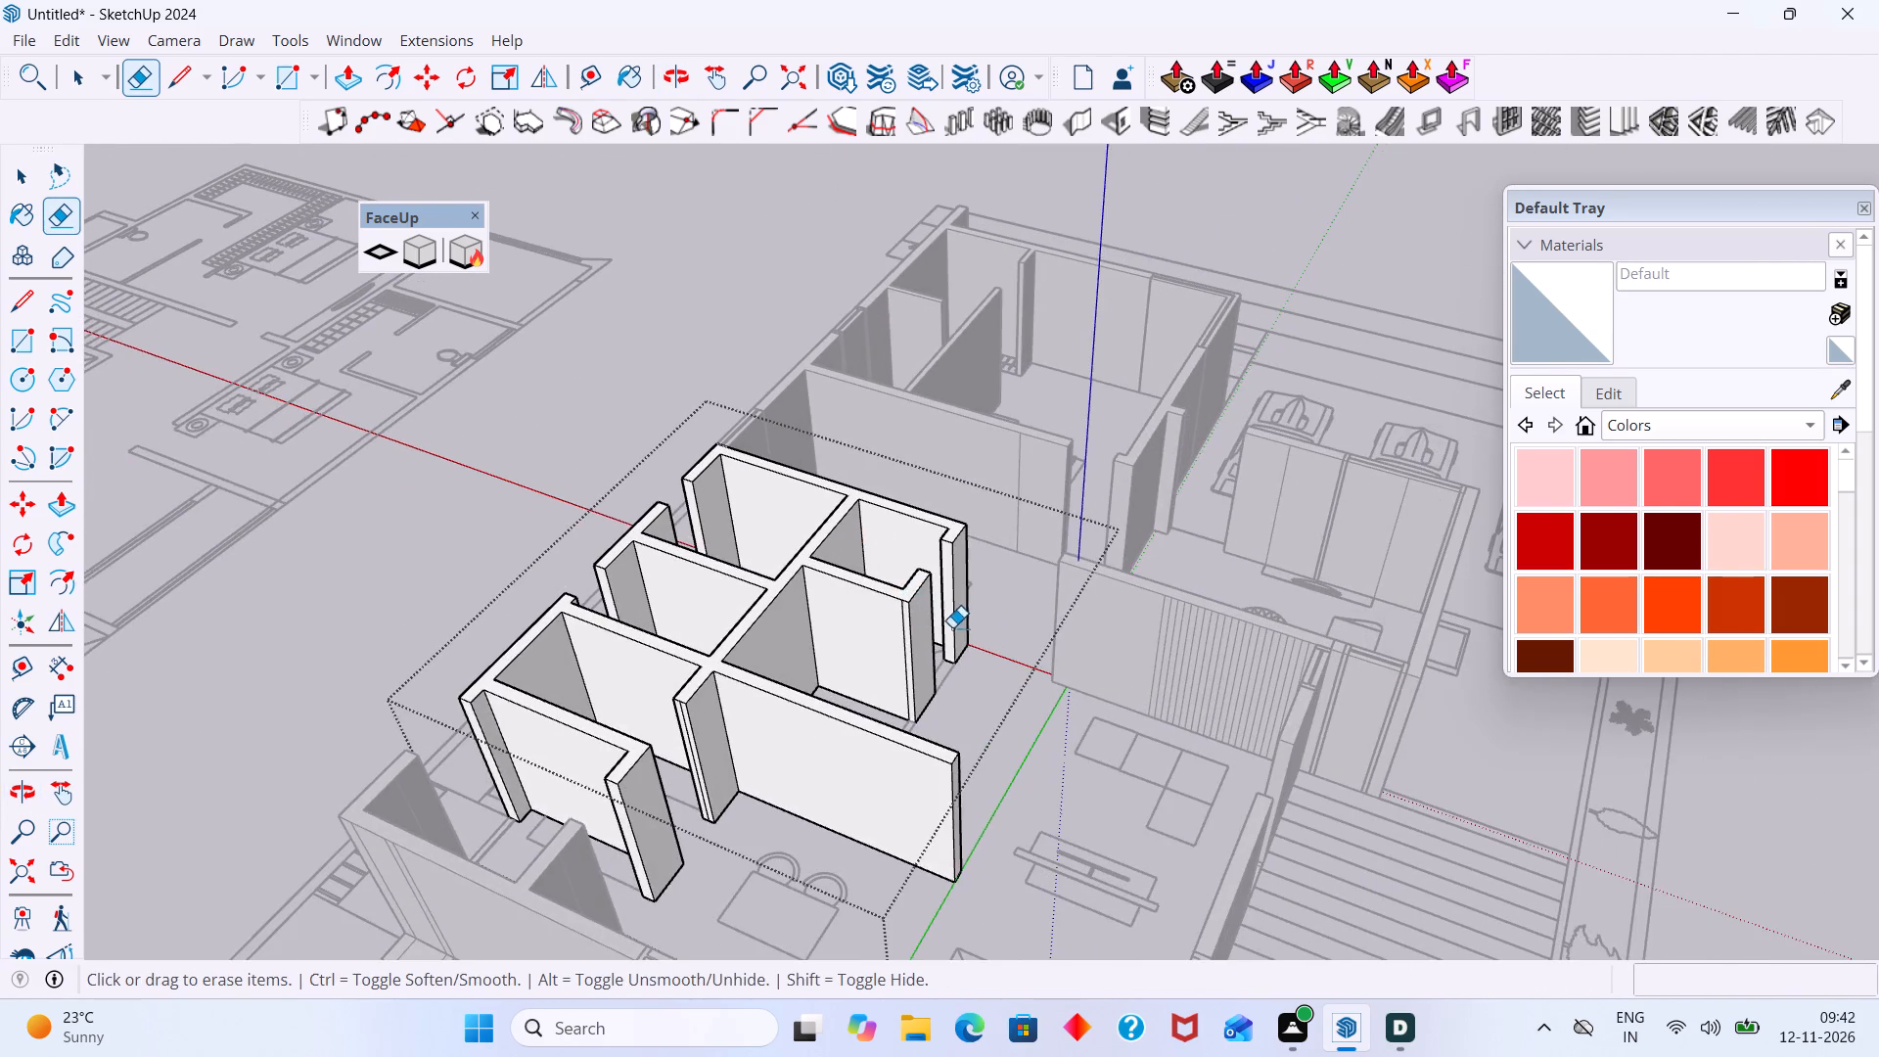
{"action": "scroll", "coordinate": [952, 627], "scroll_direction": "up", "scroll_amount": 4}
{"action": "scroll", "coordinate": [528, 801], "scroll_direction": "up", "scroll_amount": 7}
{"action": "middle_click_drag", "start_coordinate": [496, 810], "coordinate": [683, 748]}
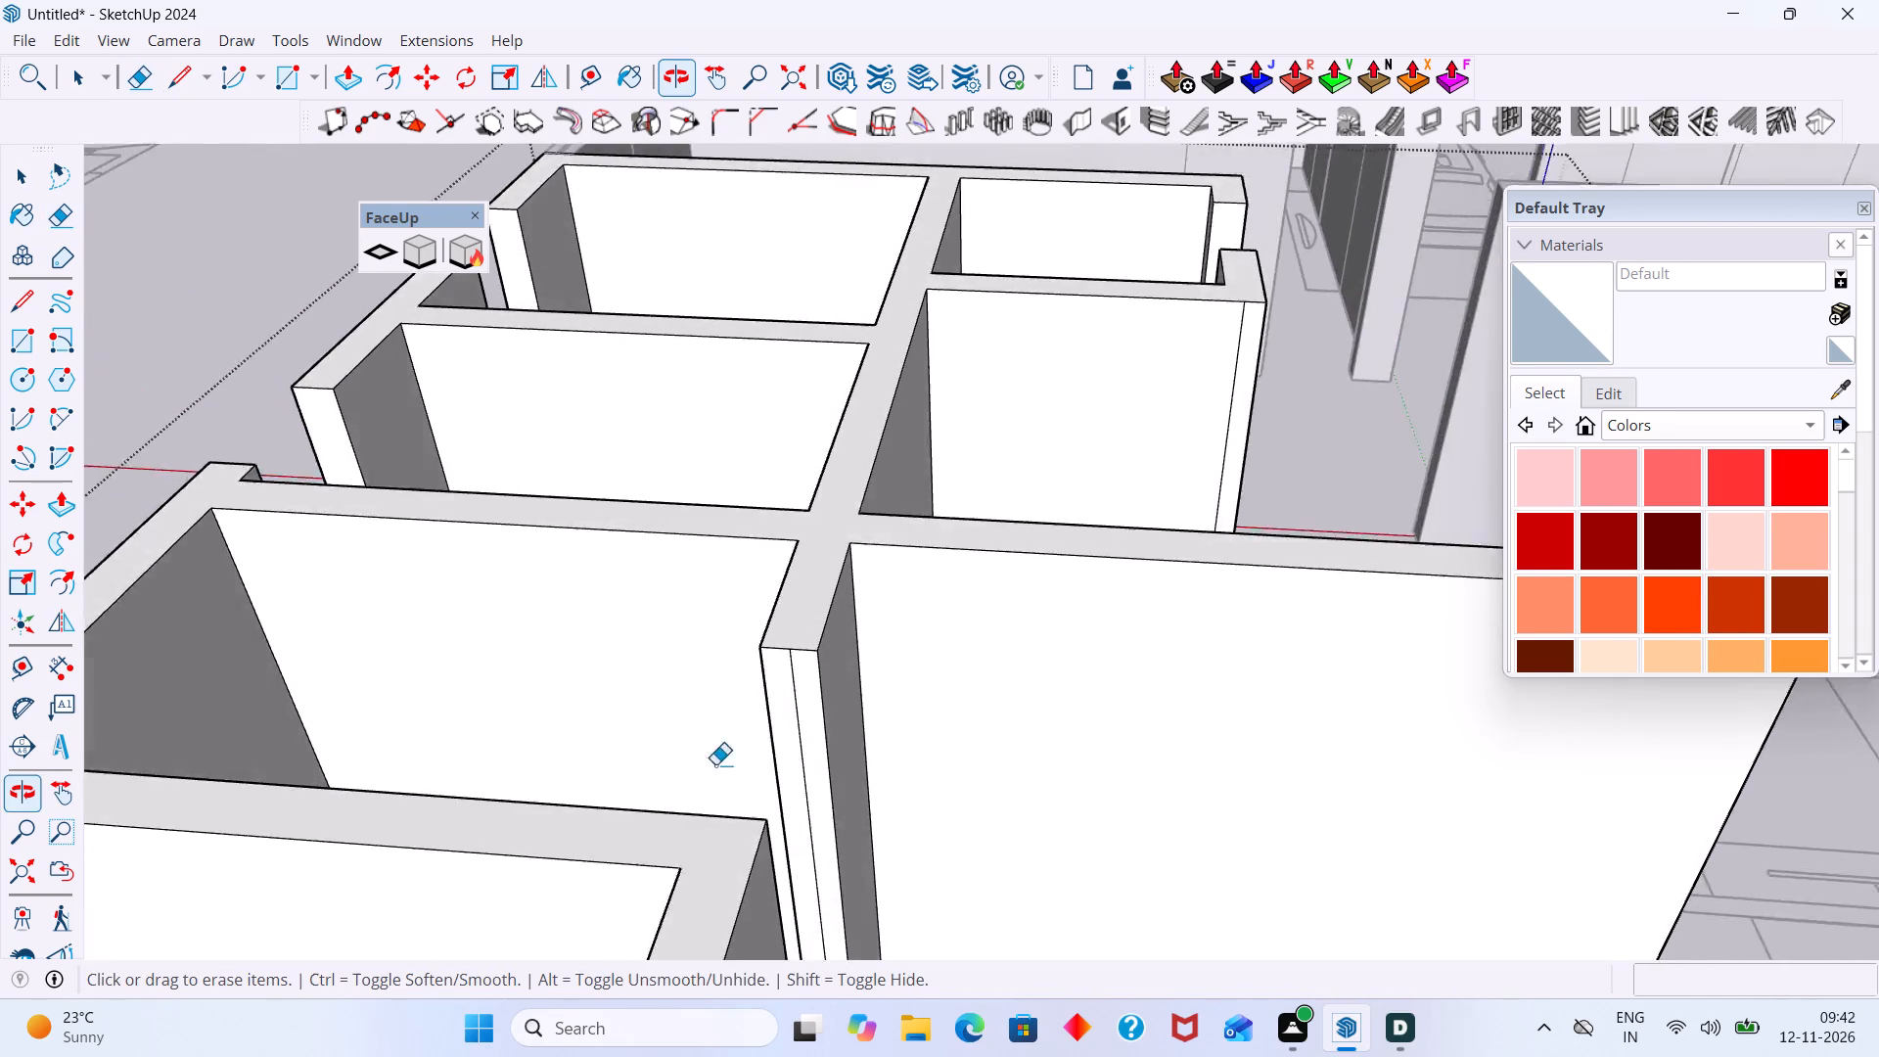
{"action": "scroll", "coordinate": [759, 765], "scroll_direction": "up", "scroll_amount": 5}
{"action": "left_click_drag", "start_coordinate": [842, 701], "coordinate": [810, 699]}
Inspect the open interior wall group from other sides for leftover seams and exit the group.
{"action": "scroll", "coordinate": [810, 699], "scroll_direction": "down", "scroll_amount": 18}
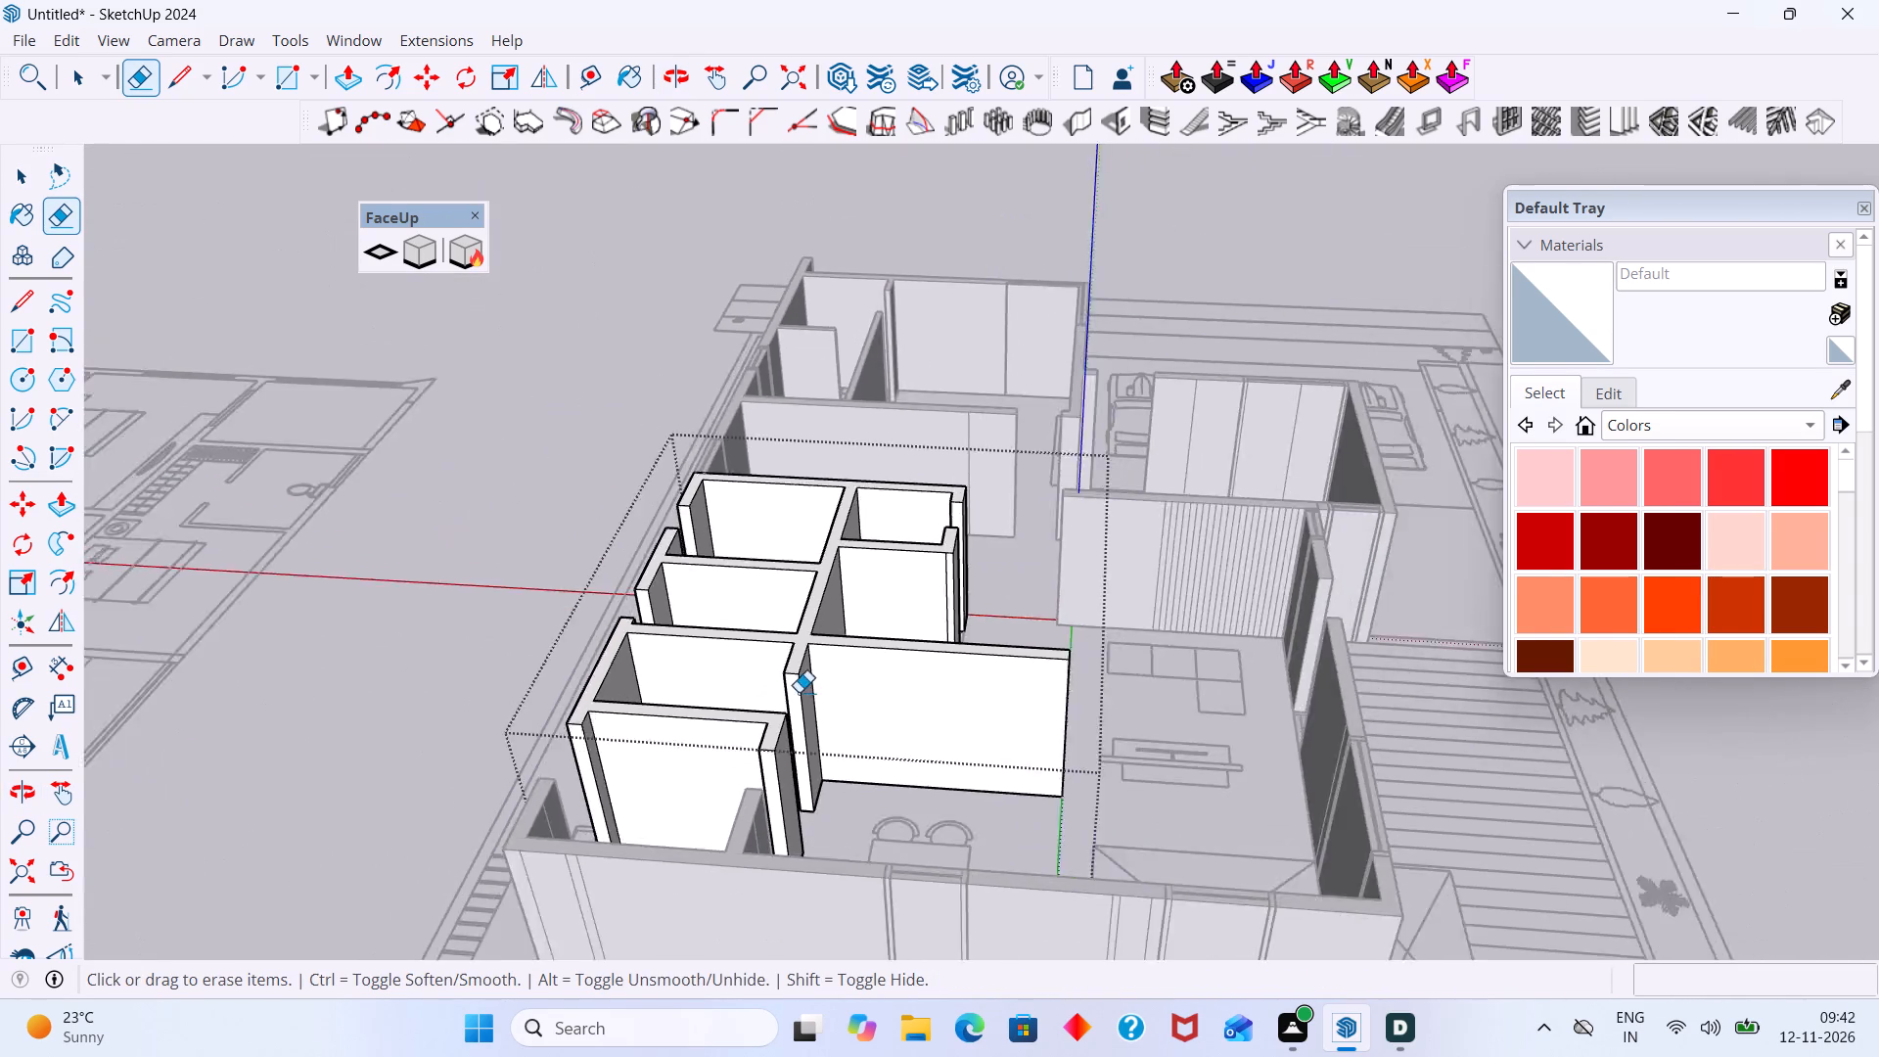
{"action": "scroll", "coordinate": [799, 692], "scroll_direction": "down", "scroll_amount": 6}
{"action": "middle_click_drag", "start_coordinate": [816, 744], "coordinate": [0, 773]}
{"action": "scroll", "coordinate": [655, 345], "scroll_direction": "up", "scroll_amount": 13}
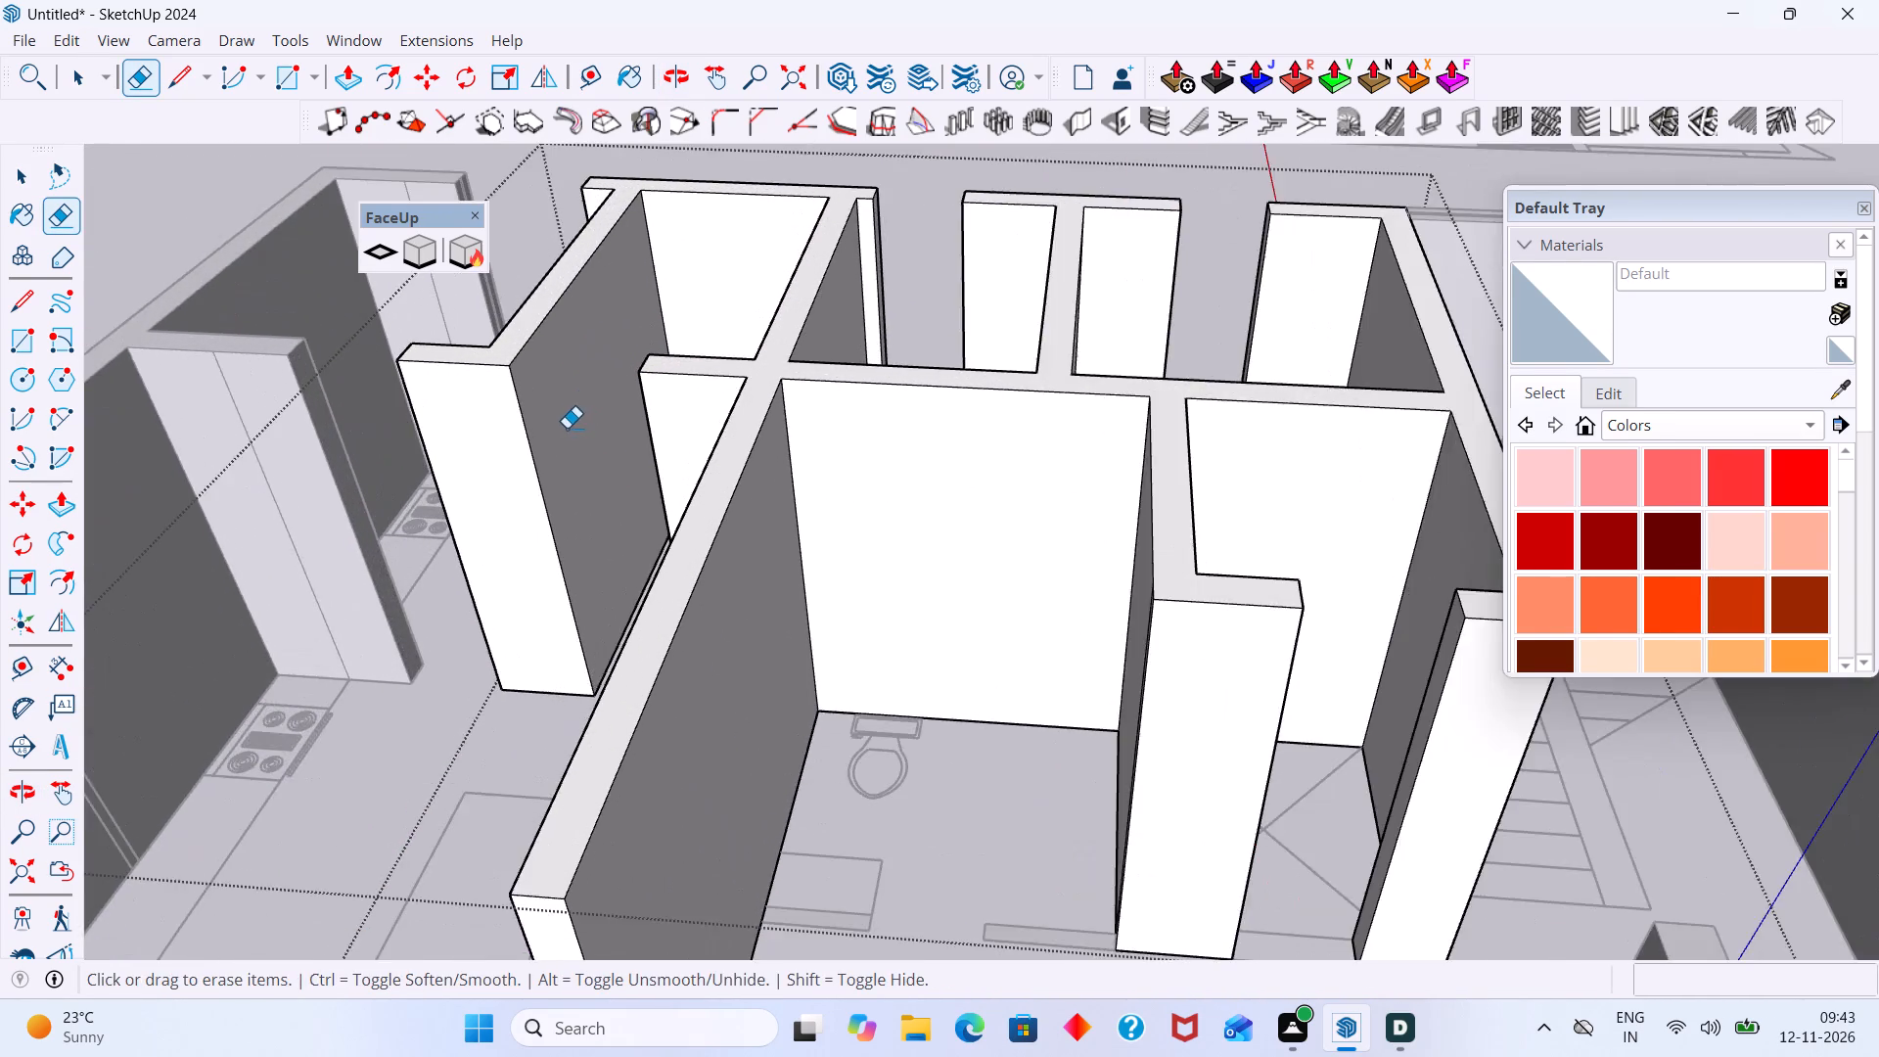
{"action": "scroll", "coordinate": [567, 428], "scroll_direction": "up", "scroll_amount": 2}
{"action": "middle_click_drag", "start_coordinate": [568, 429], "coordinate": [1123, 403]}
{"action": "scroll", "coordinate": [1018, 442], "scroll_direction": "down", "scroll_amount": 13}
{"action": "middle_click_drag", "start_coordinate": [888, 515], "coordinate": [786, 461], "text": "shift"}
{"action": "middle_click_drag", "start_coordinate": [779, 498], "coordinate": [1050, 467]}
{"action": "key", "text": "space"}
{"action": "left_click", "coordinate": [812, 419]}
Open the kitchen-side outer wall group and erase the three vertical seams on its outer face.
{"action": "scroll", "coordinate": [1062, 459], "scroll_direction": "up", "scroll_amount": 7}
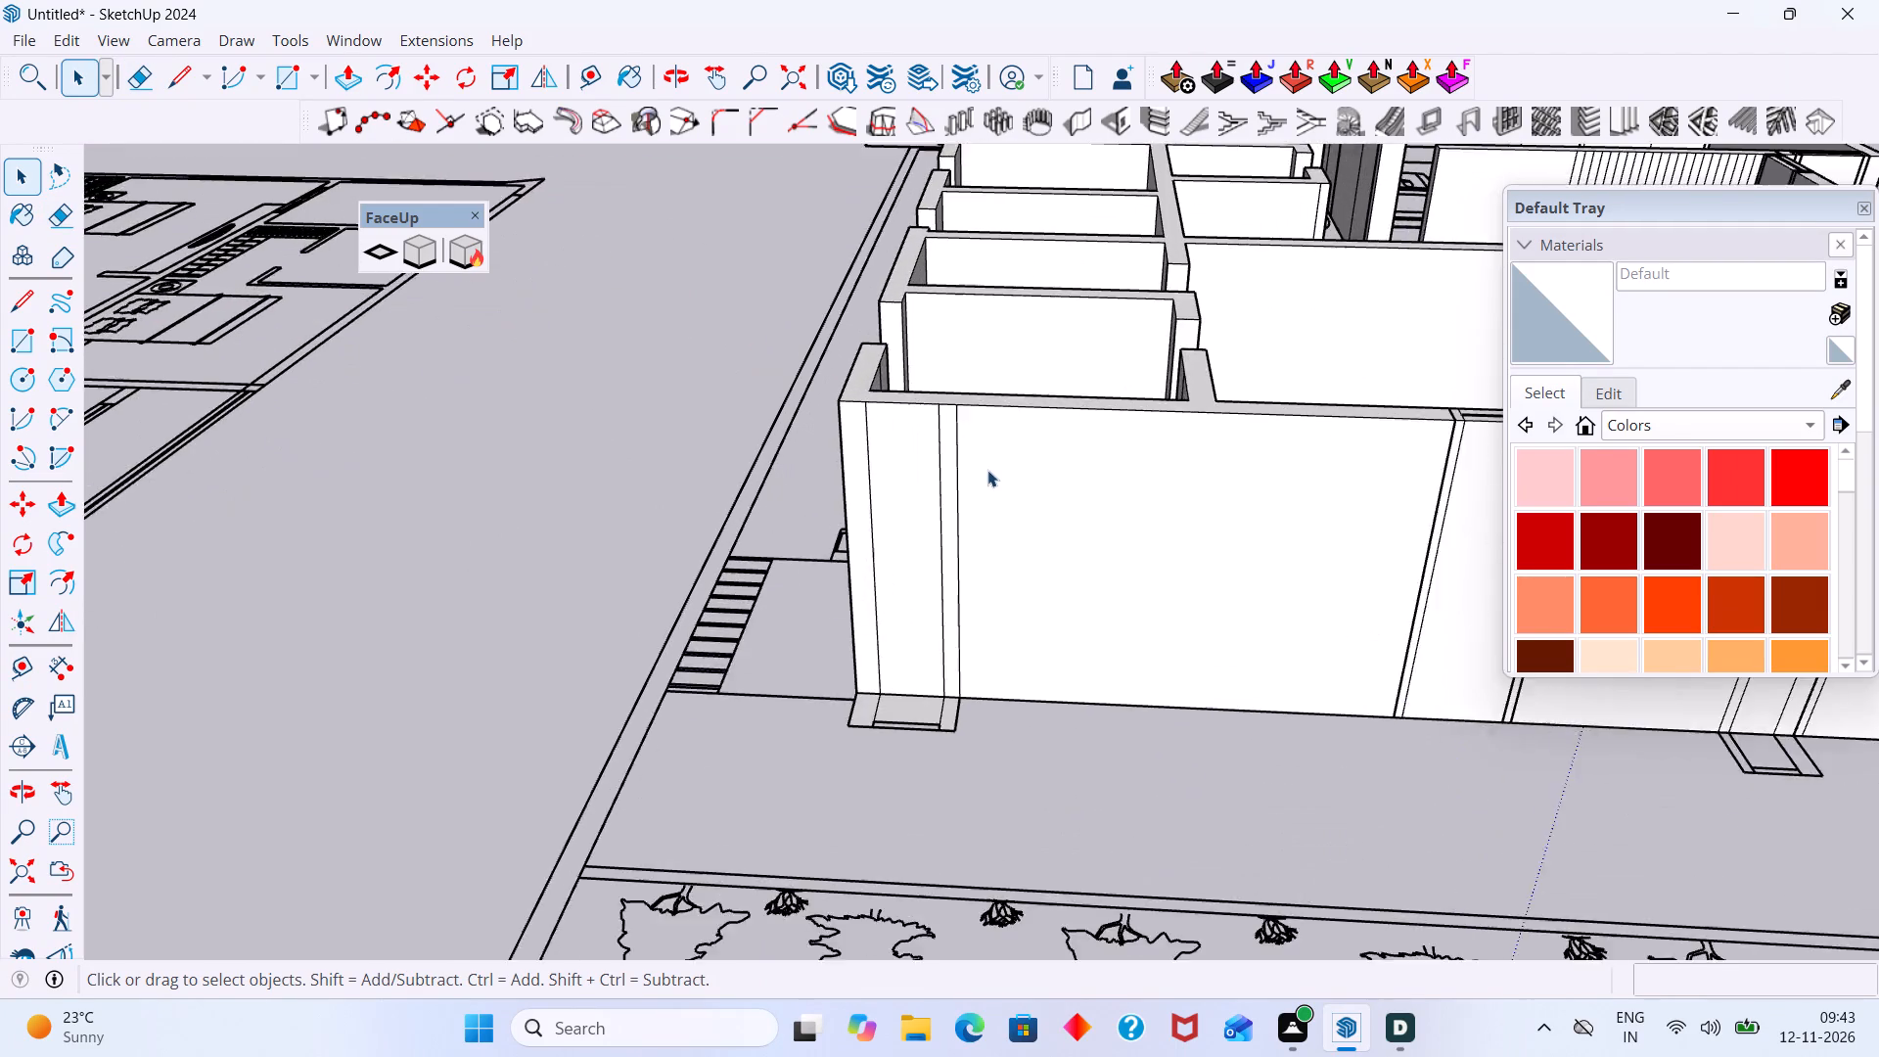
{"action": "scroll", "coordinate": [987, 470], "scroll_direction": "up", "scroll_amount": 2}
{"action": "left_click", "coordinate": [984, 473]}
{"action": "triple_click", "coordinate": [965, 494]}
{"action": "left_click", "coordinate": [955, 528]}
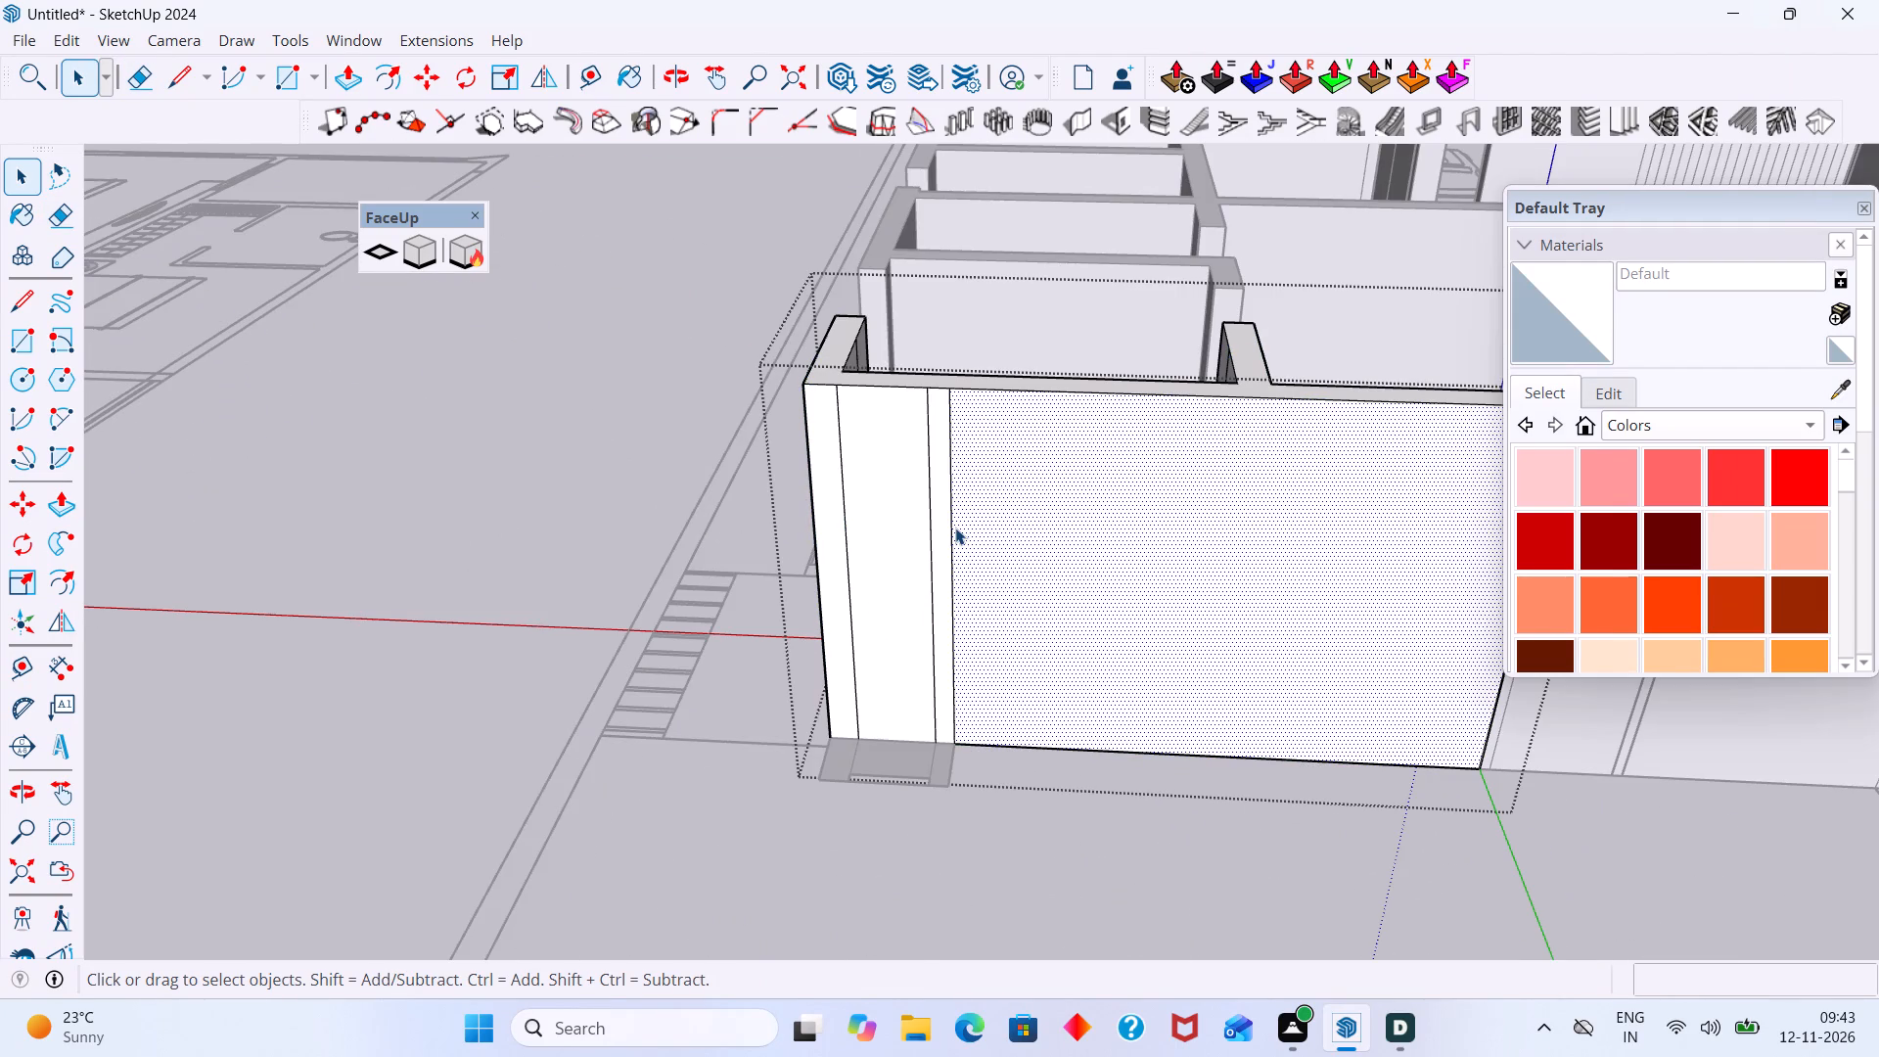
{"action": "key", "text": "e"}
{"action": "left_click_drag", "start_coordinate": [984, 535], "coordinate": [837, 556]}
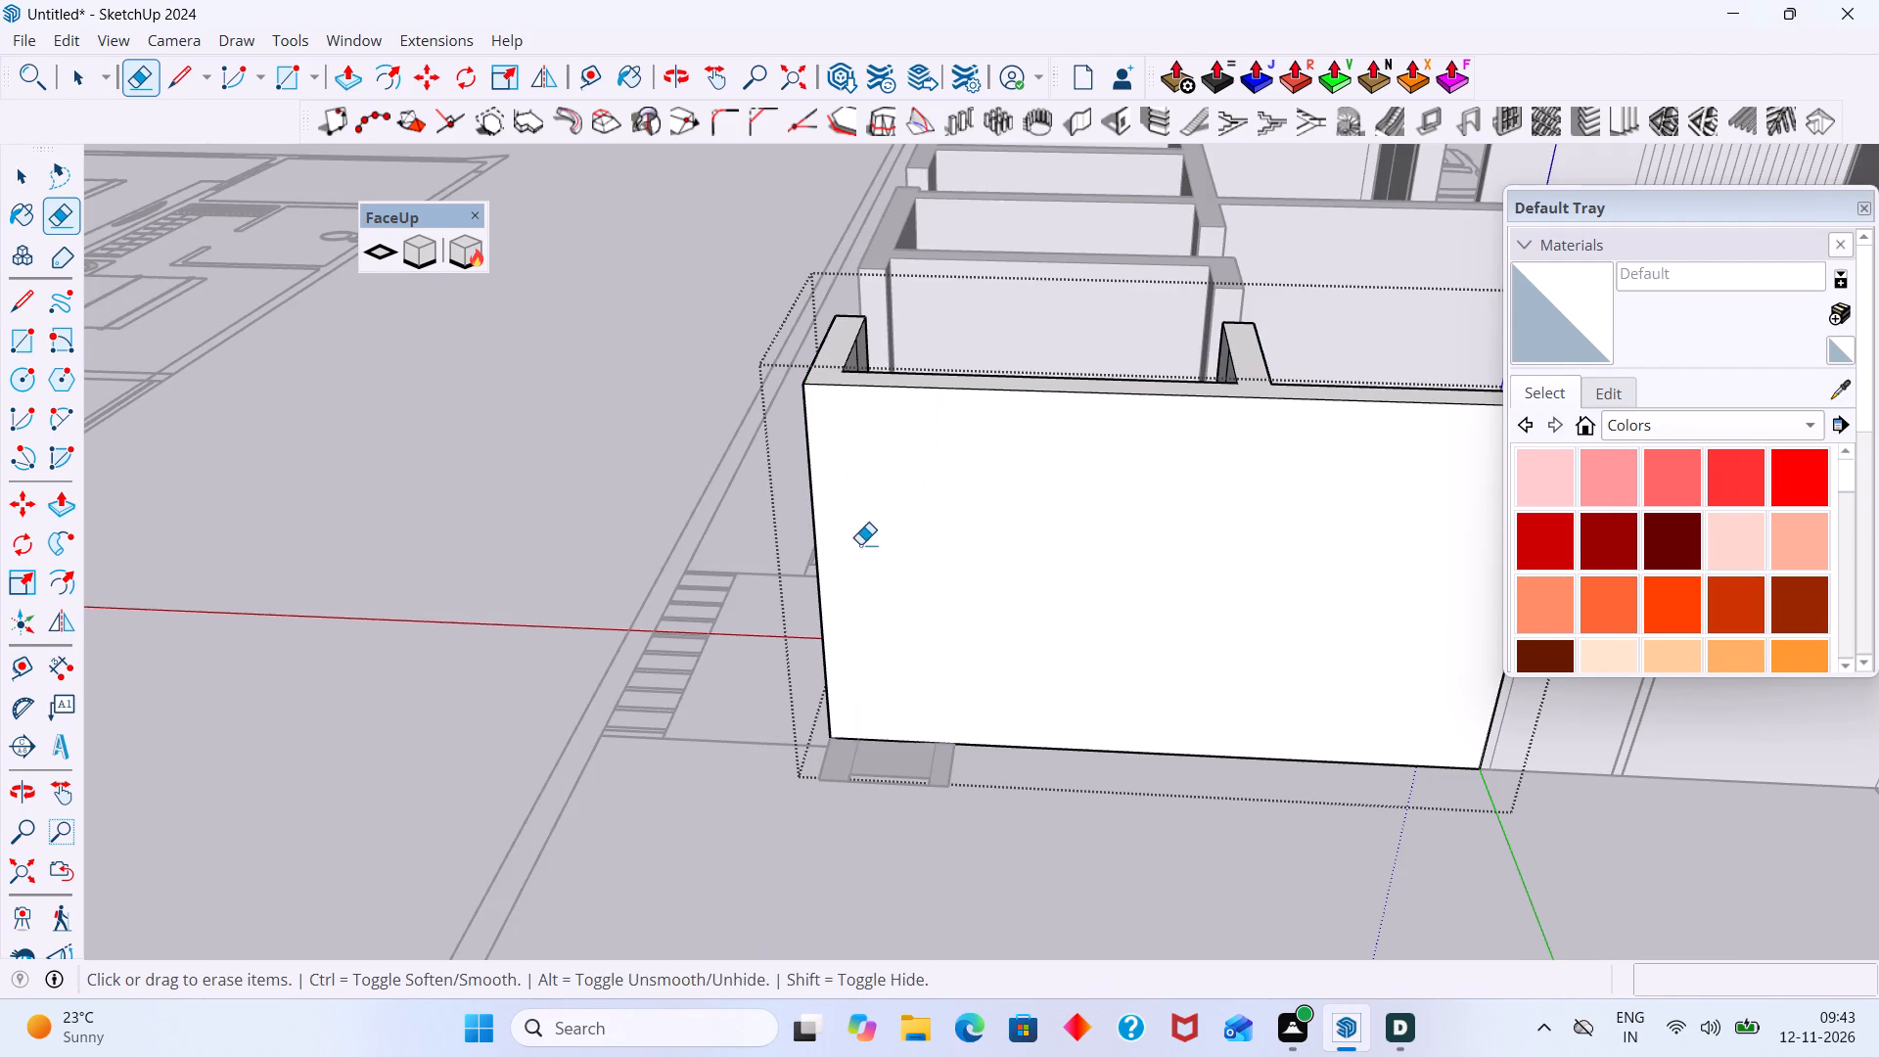
Erase the vertical seam on the dining-side face of the kitchen partition in the same group.
{"action": "scroll", "coordinate": [862, 544], "scroll_direction": "down", "scroll_amount": 11}
{"action": "middle_click_drag", "start_coordinate": [1162, 513], "coordinate": [1039, 681]}
{"action": "scroll", "coordinate": [1003, 704], "scroll_direction": "up", "scroll_amount": 10}
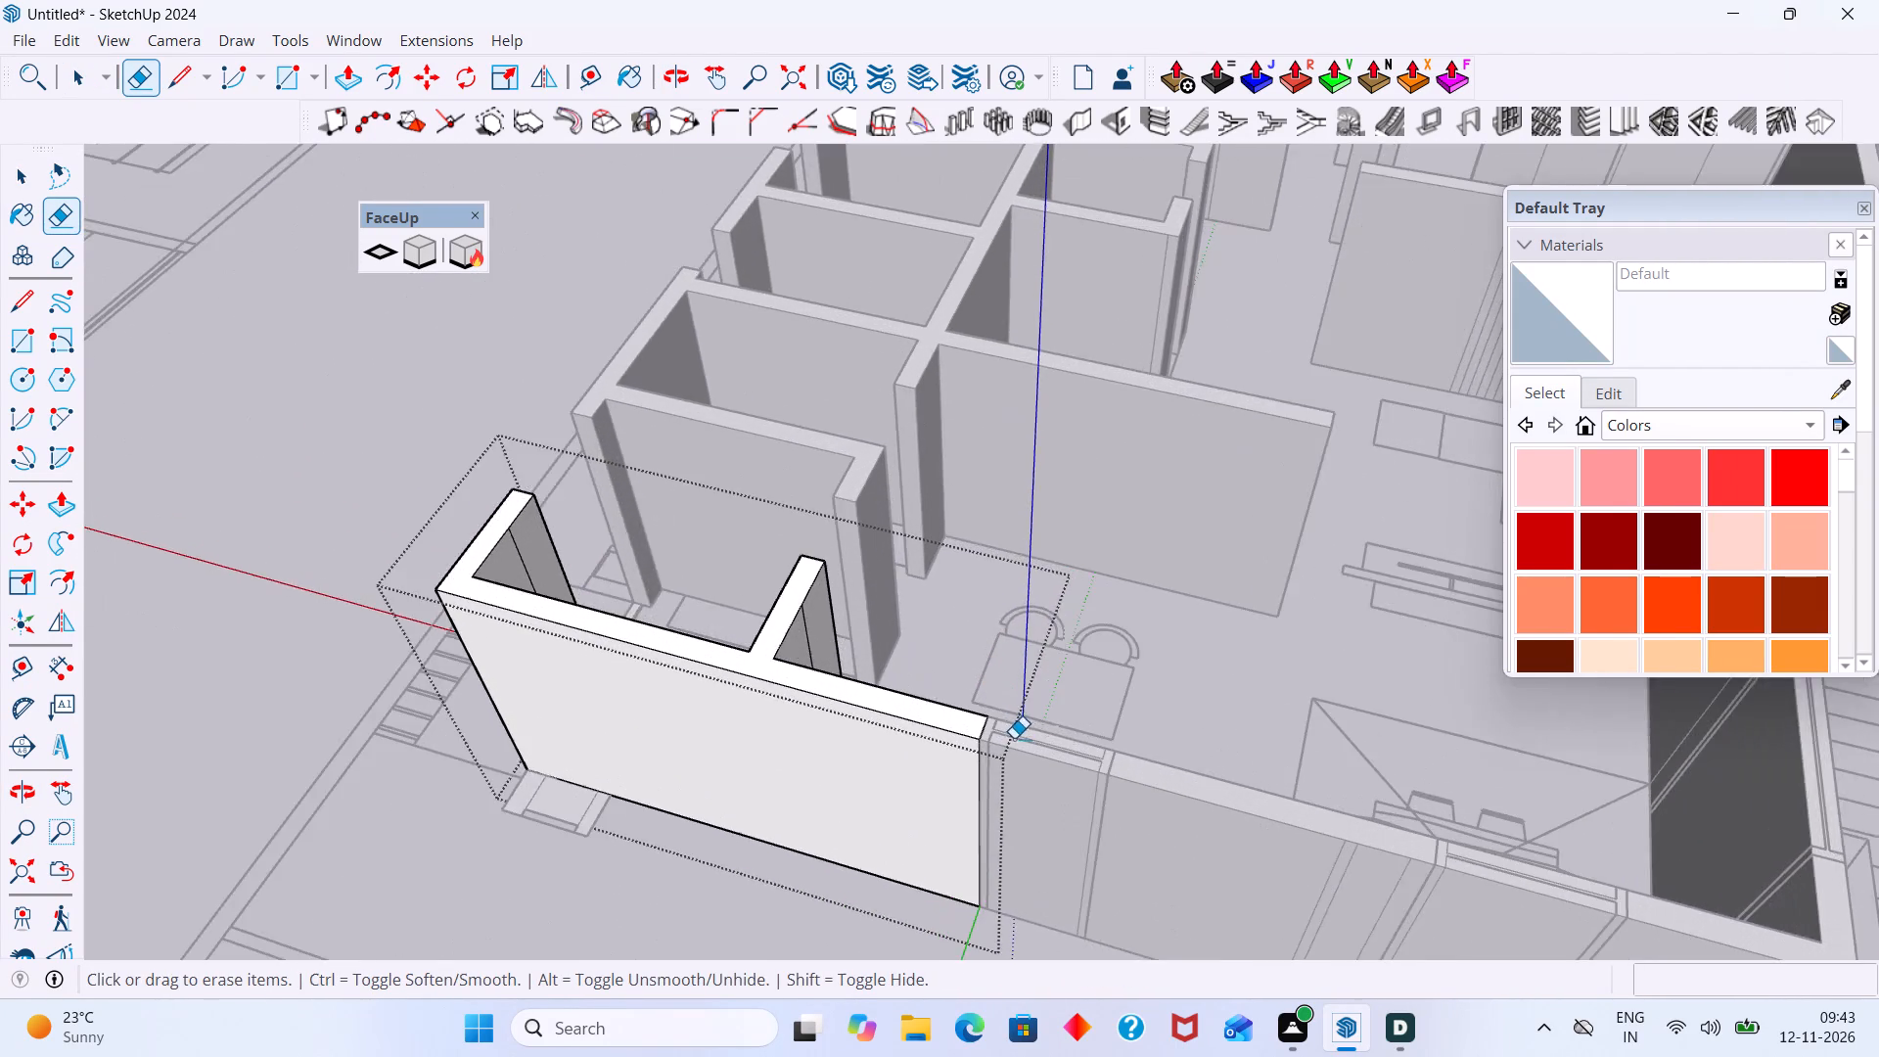
{"action": "scroll", "coordinate": [1014, 738], "scroll_direction": "up", "scroll_amount": 14}
{"action": "scroll", "coordinate": [899, 696], "scroll_direction": "down", "scroll_amount": 20}
{"action": "scroll", "coordinate": [899, 696], "scroll_direction": "down", "scroll_amount": 1}
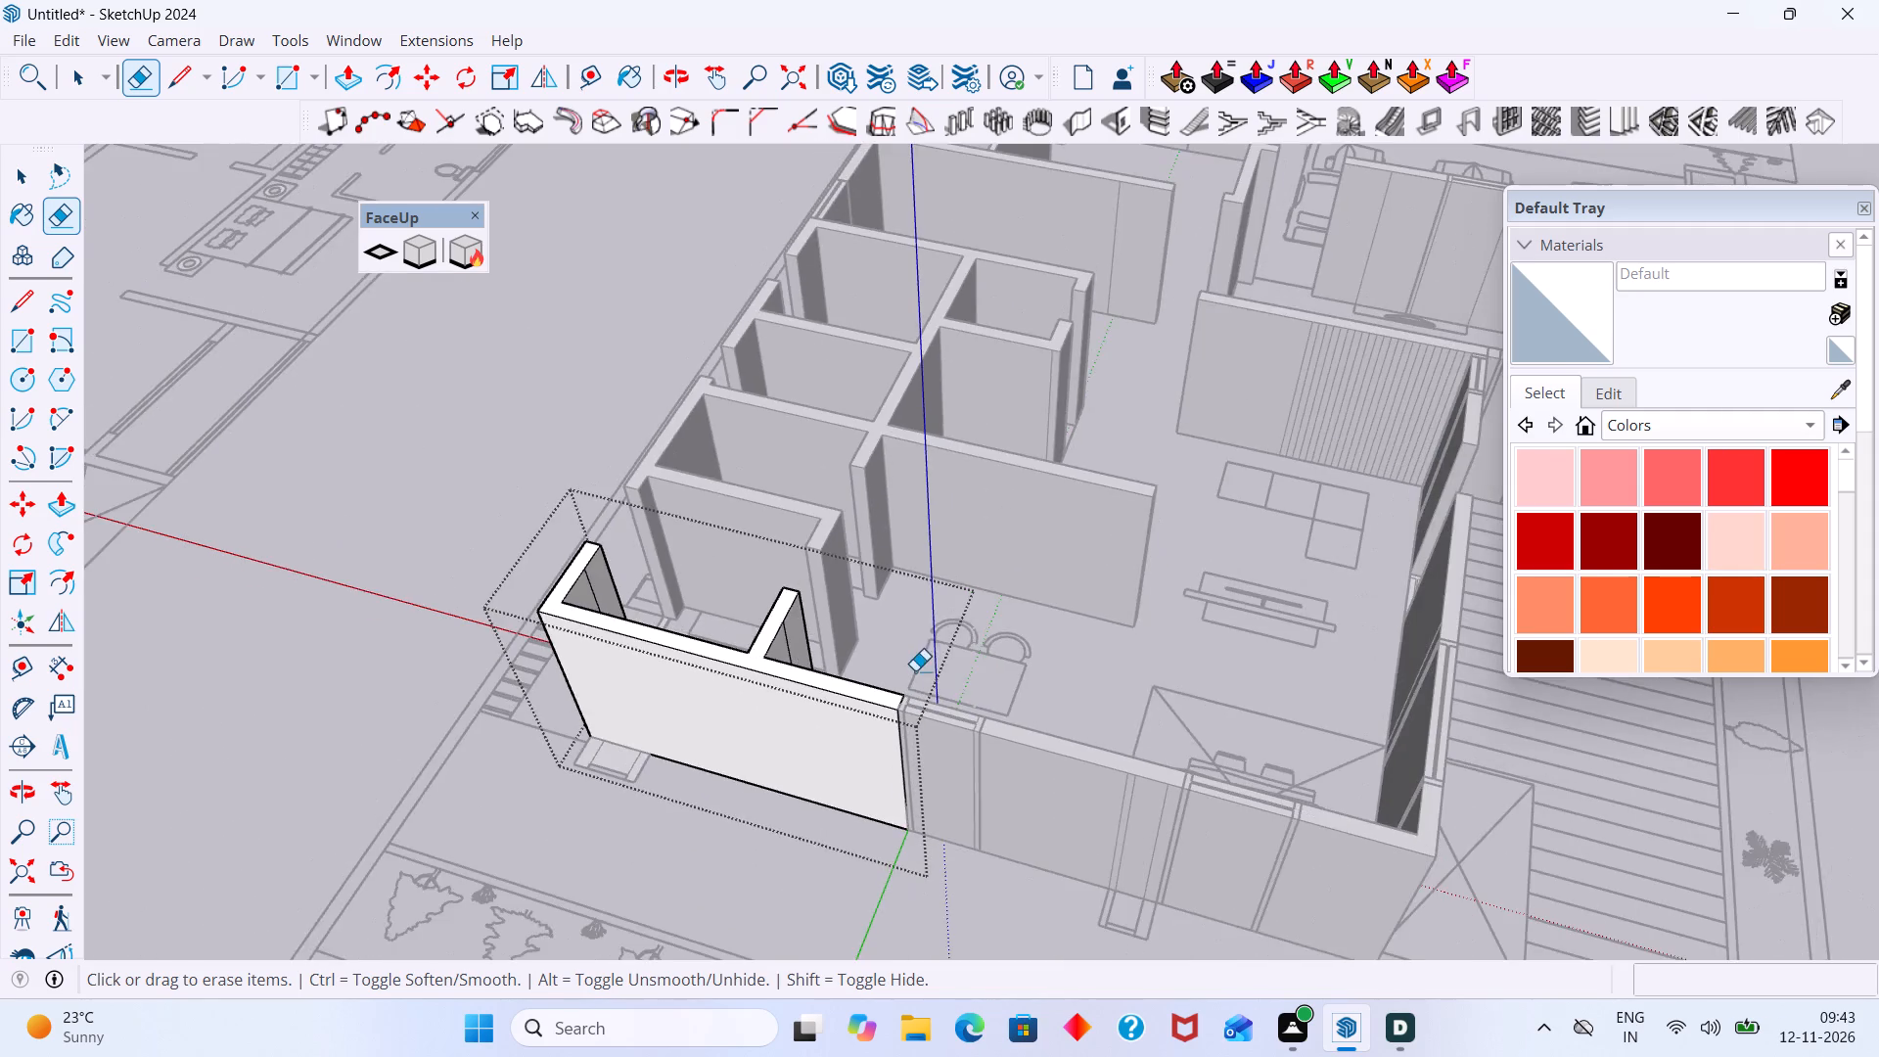
{"action": "middle_click_drag", "start_coordinate": [908, 675], "coordinate": [531, 600]}
{"action": "scroll", "coordinate": [621, 427], "scroll_direction": "up", "scroll_amount": 10}
{"action": "left_click_drag", "start_coordinate": [549, 426], "coordinate": [526, 437]}
Erase the vertical seams on the short end wall nearest the entrance steps in the kitchen-side group.
{"action": "scroll", "coordinate": [526, 437], "scroll_direction": "down", "scroll_amount": 5}
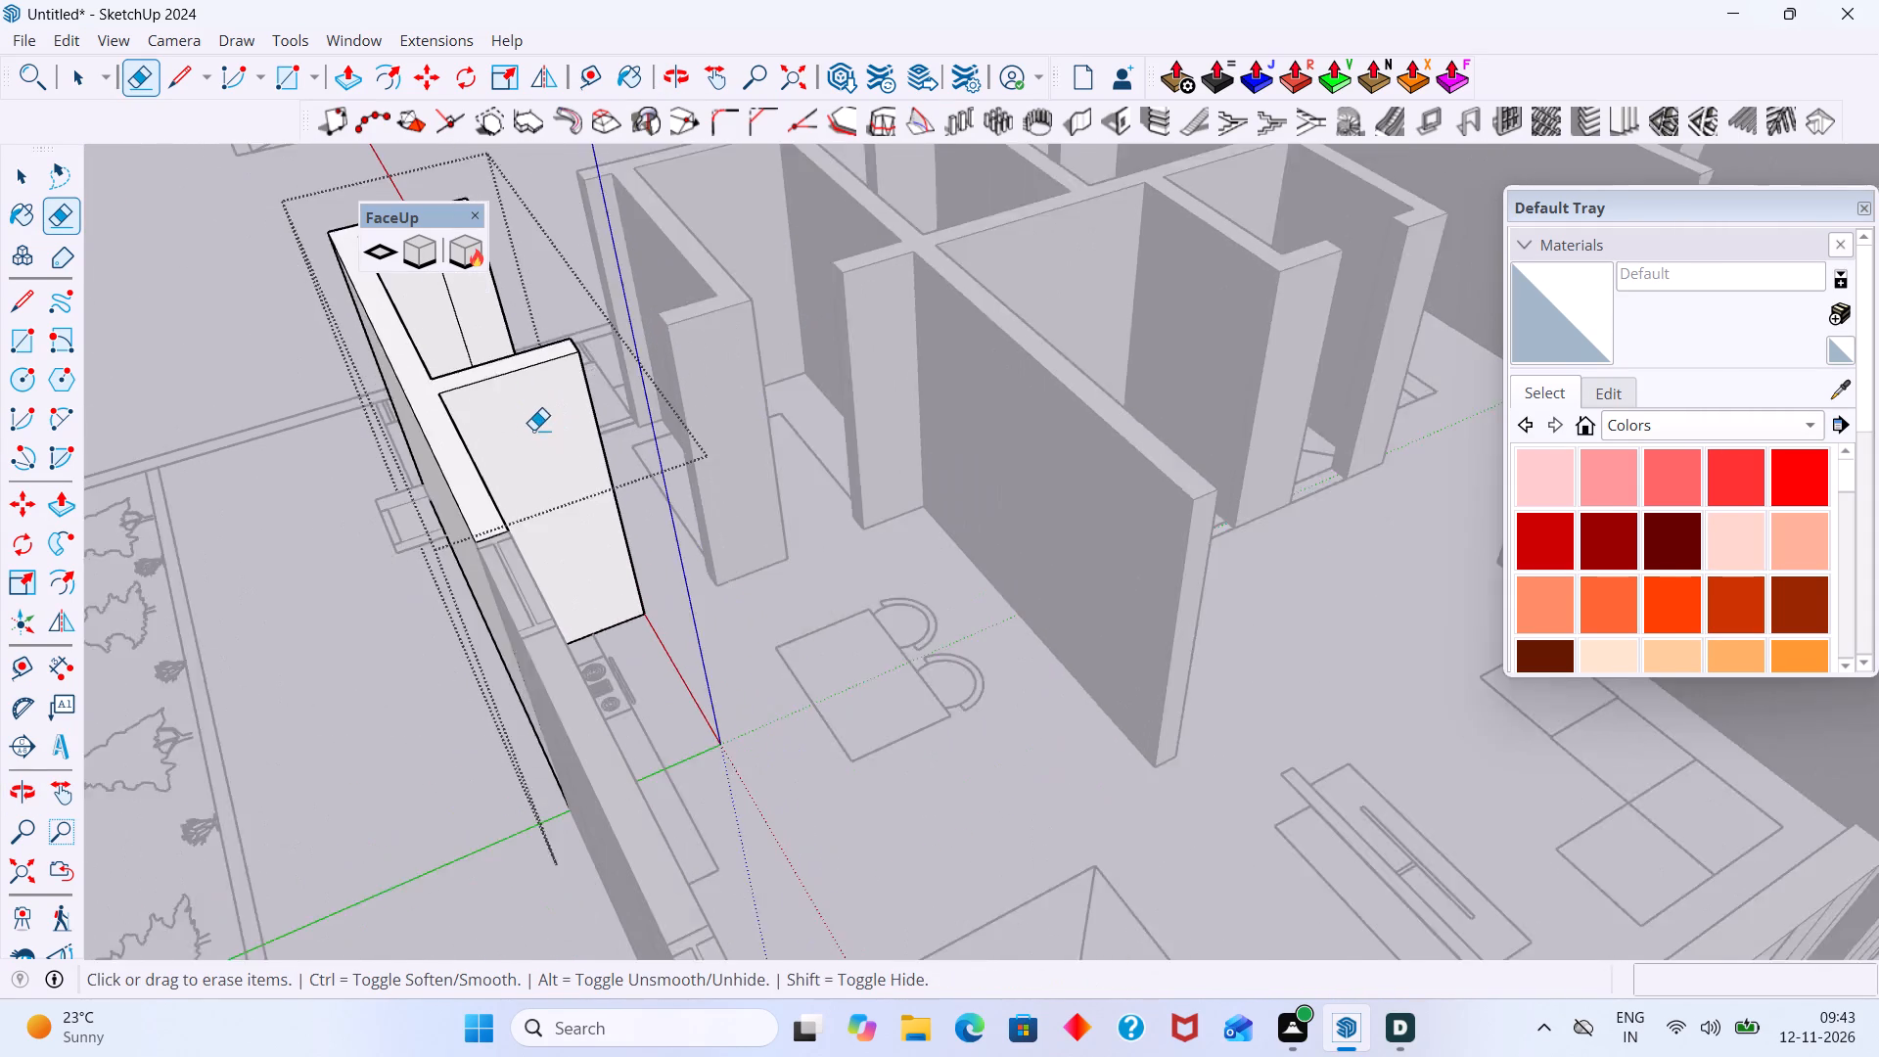
{"action": "scroll", "coordinate": [533, 430], "scroll_direction": "down", "scroll_amount": 3}
{"action": "middle_click_drag", "start_coordinate": [571, 381], "coordinate": [641, 538], "text": "shift"}
{"action": "scroll", "coordinate": [454, 421], "scroll_direction": "up", "scroll_amount": 8}
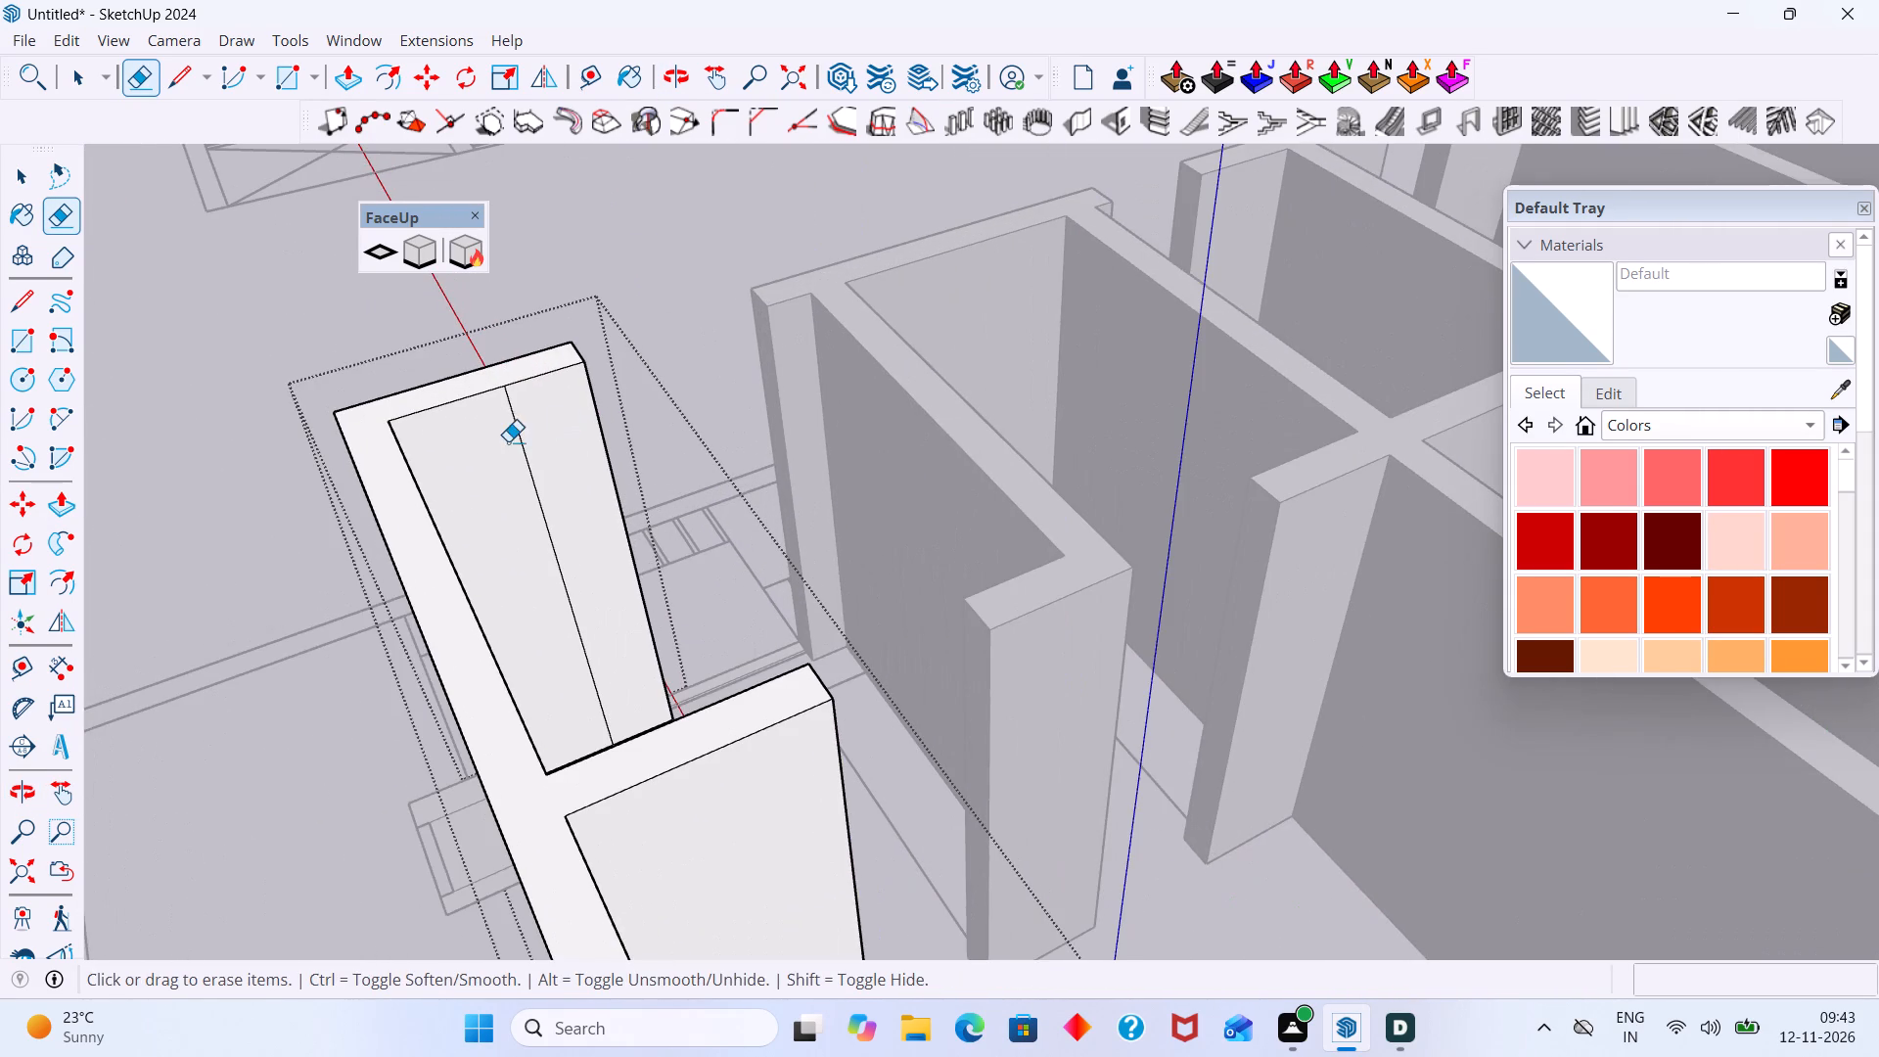
{"action": "left_click", "coordinate": [508, 441]}
{"action": "left_click", "coordinate": [522, 444]}
{"action": "scroll", "coordinate": [527, 437], "scroll_direction": "down", "scroll_amount": 7}
{"action": "middle_click_drag", "start_coordinate": [547, 460], "coordinate": [339, 422]}
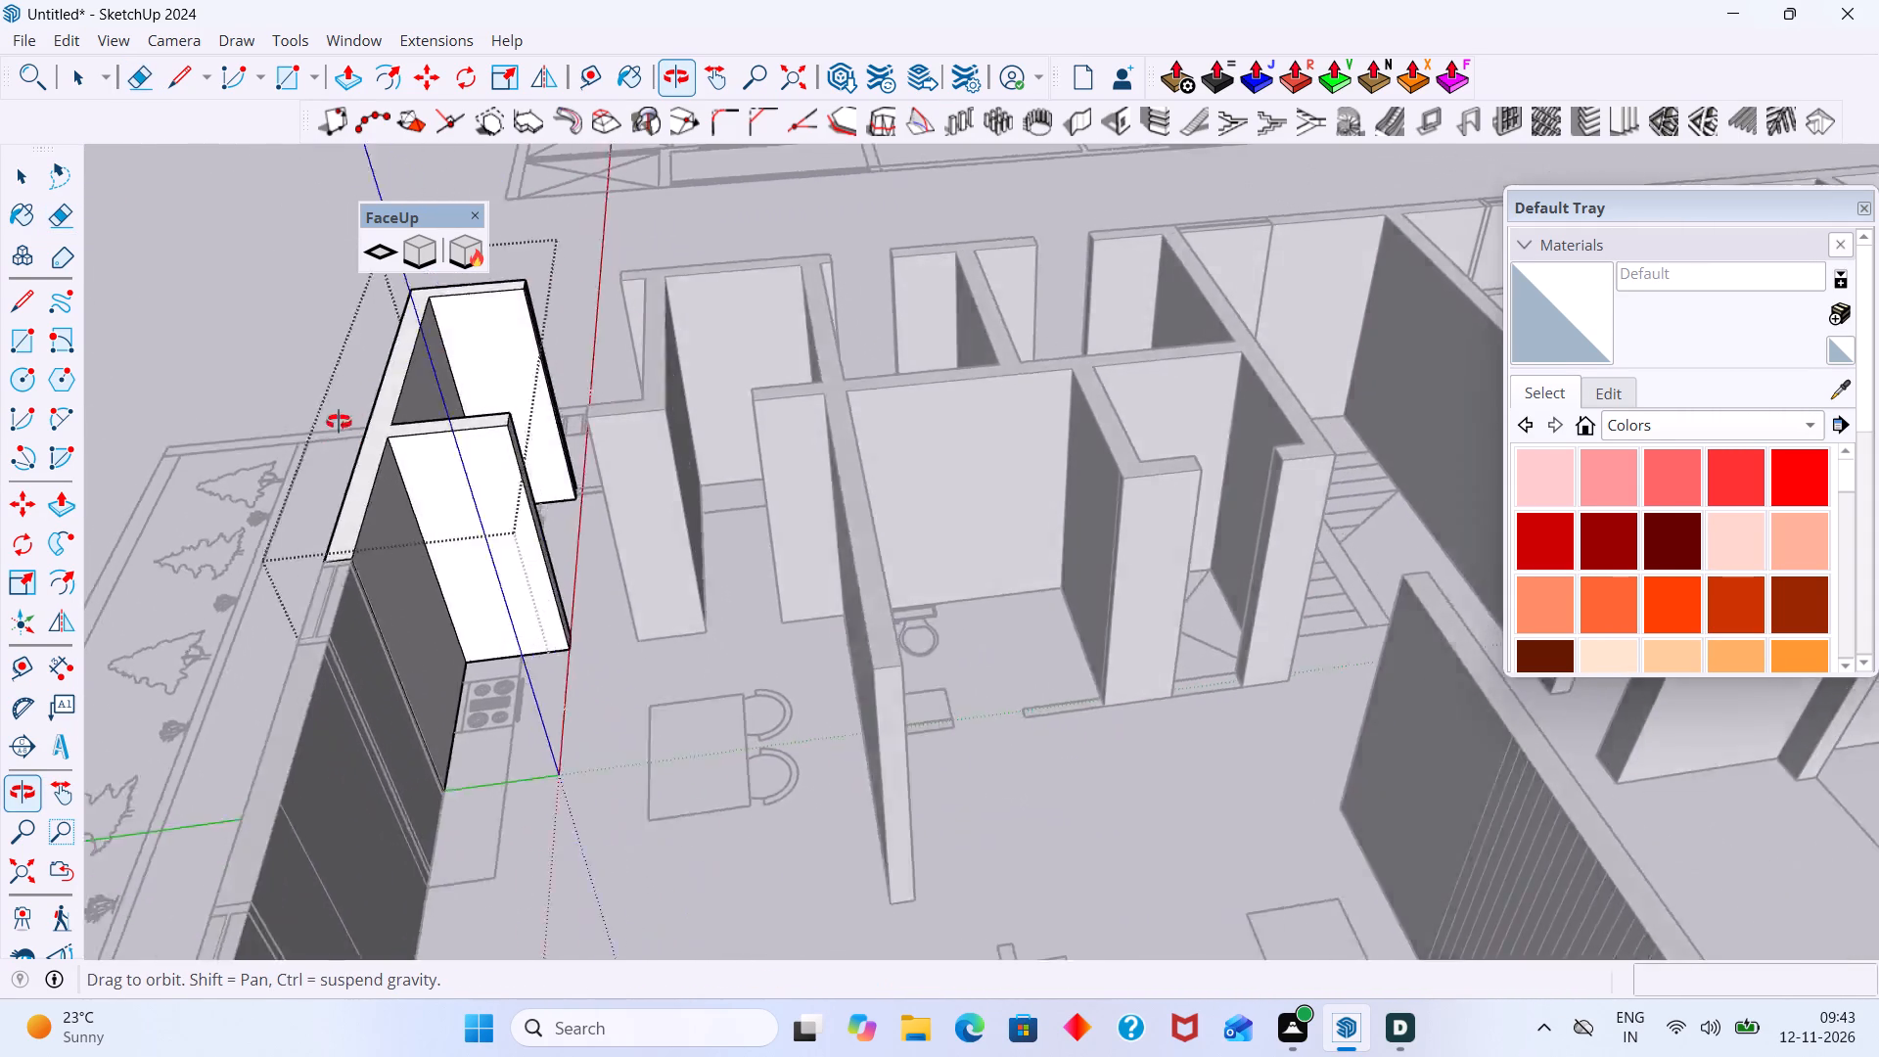
{"action": "middle_click_drag", "start_coordinate": [339, 422], "coordinate": [1, 464]}
{"action": "scroll", "coordinate": [490, 351], "scroll_direction": "down", "scroll_amount": 2}
{"action": "middle_click_drag", "start_coordinate": [602, 388], "coordinate": [613, 580], "text": "shift"}
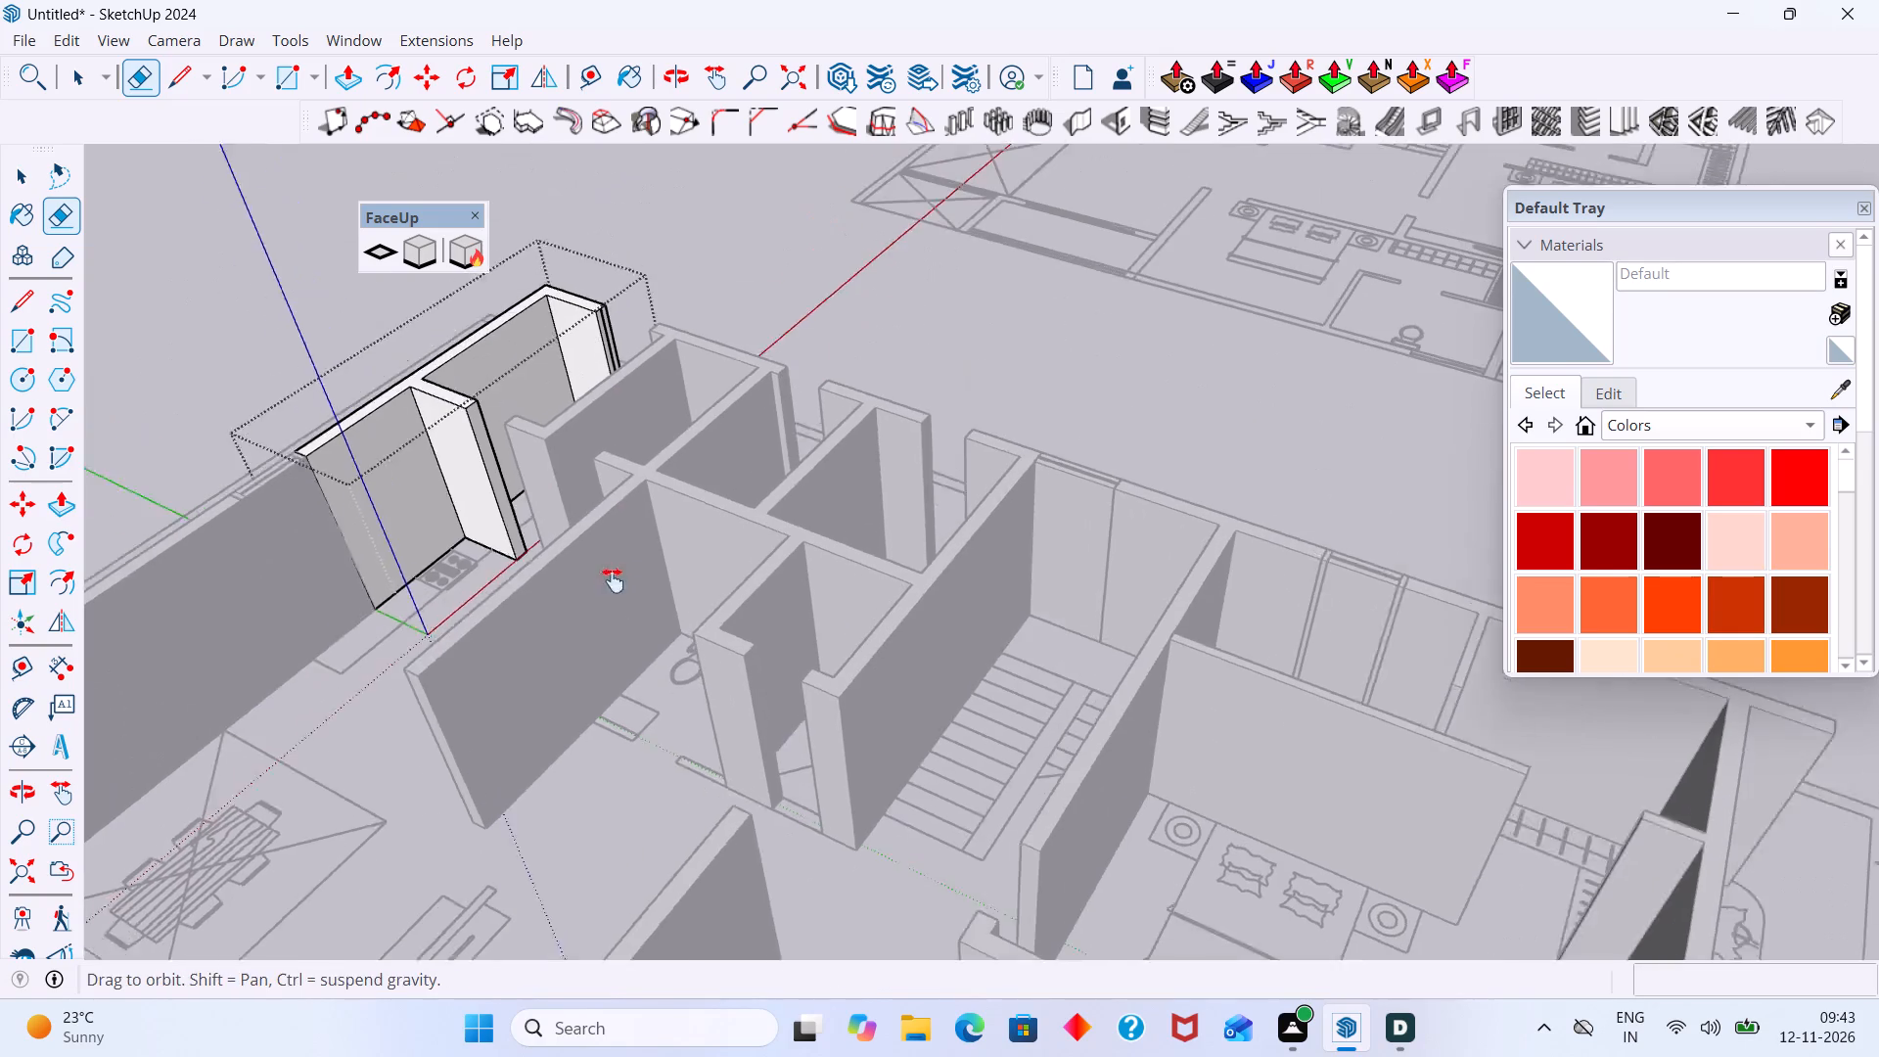
{"action": "middle_click_drag", "start_coordinate": [613, 580], "coordinate": [623, 647], "text": "shift"}
{"action": "scroll", "coordinate": [657, 463], "scroll_direction": "up", "scroll_amount": 20}
{"action": "scroll", "coordinate": [657, 463], "scroll_direction": "up", "scroll_amount": 3}
{"action": "left_click_drag", "start_coordinate": [575, 399], "coordinate": [547, 433]}
Erase the vertical seam on the opposite face of the kitchen partition, facing the end wall.
{"action": "scroll", "coordinate": [550, 433], "scroll_direction": "down", "scroll_amount": 9}
{"action": "middle_click_drag", "start_coordinate": [808, 496], "coordinate": [874, 613]}
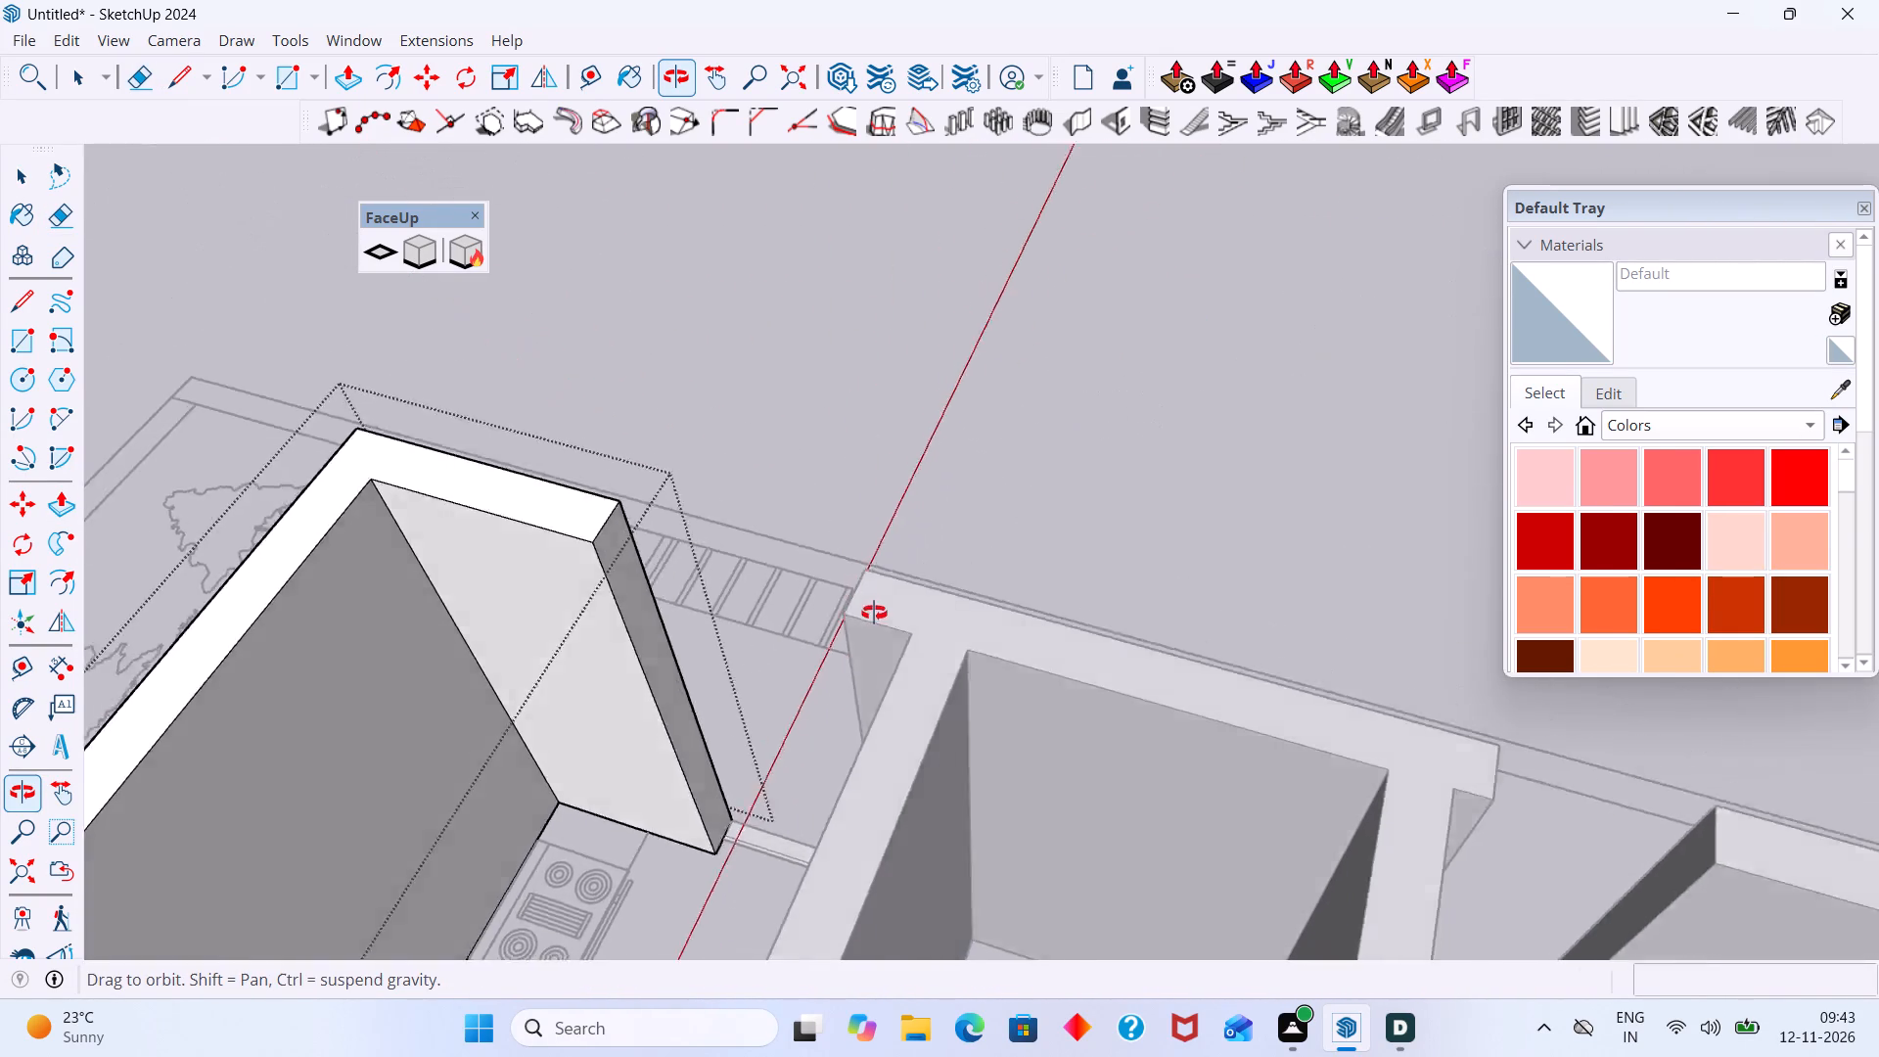
{"action": "middle_click_drag", "start_coordinate": [874, 613], "coordinate": [612, 402]}
{"action": "scroll", "coordinate": [626, 396], "scroll_direction": "down", "scroll_amount": 15}
{"action": "middle_click_drag", "start_coordinate": [589, 416], "coordinate": [385, 452]}
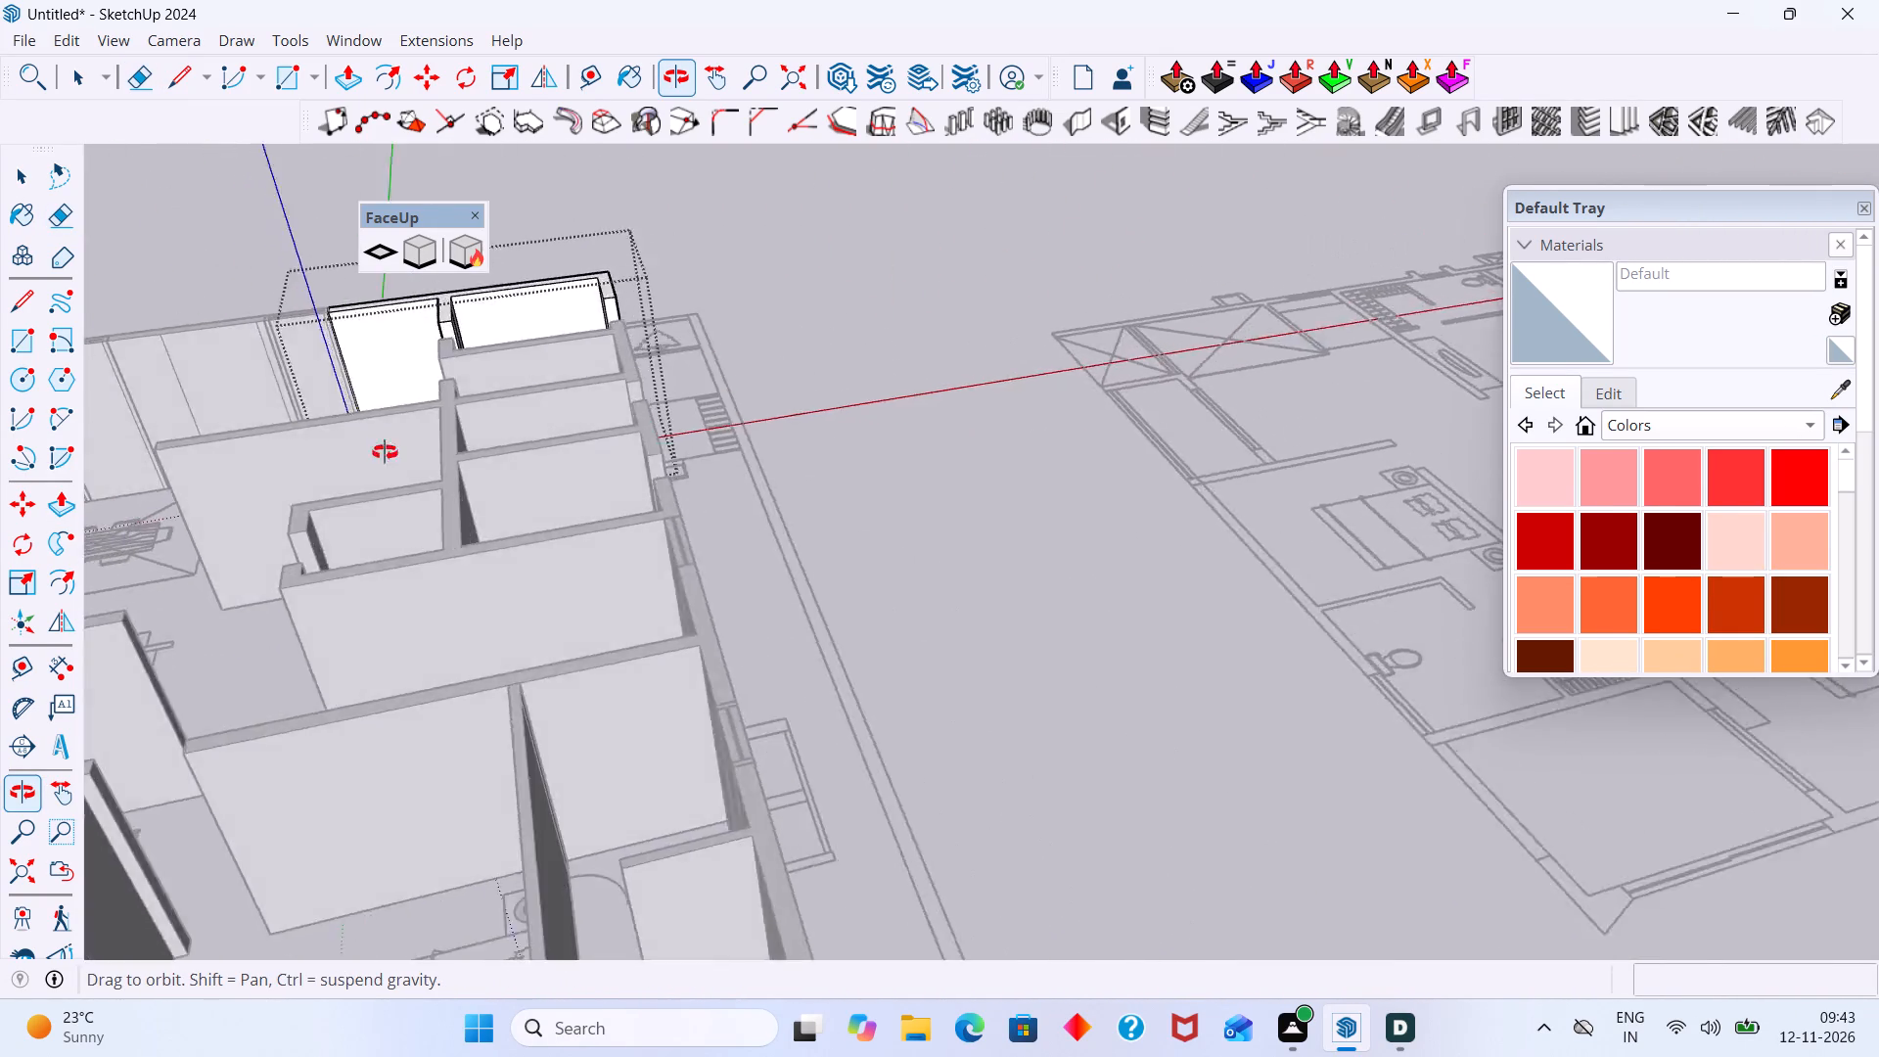
{"action": "middle_click_drag", "start_coordinate": [385, 452], "coordinate": [314, 664]}
{"action": "scroll", "coordinate": [430, 419], "scroll_direction": "up", "scroll_amount": 8}
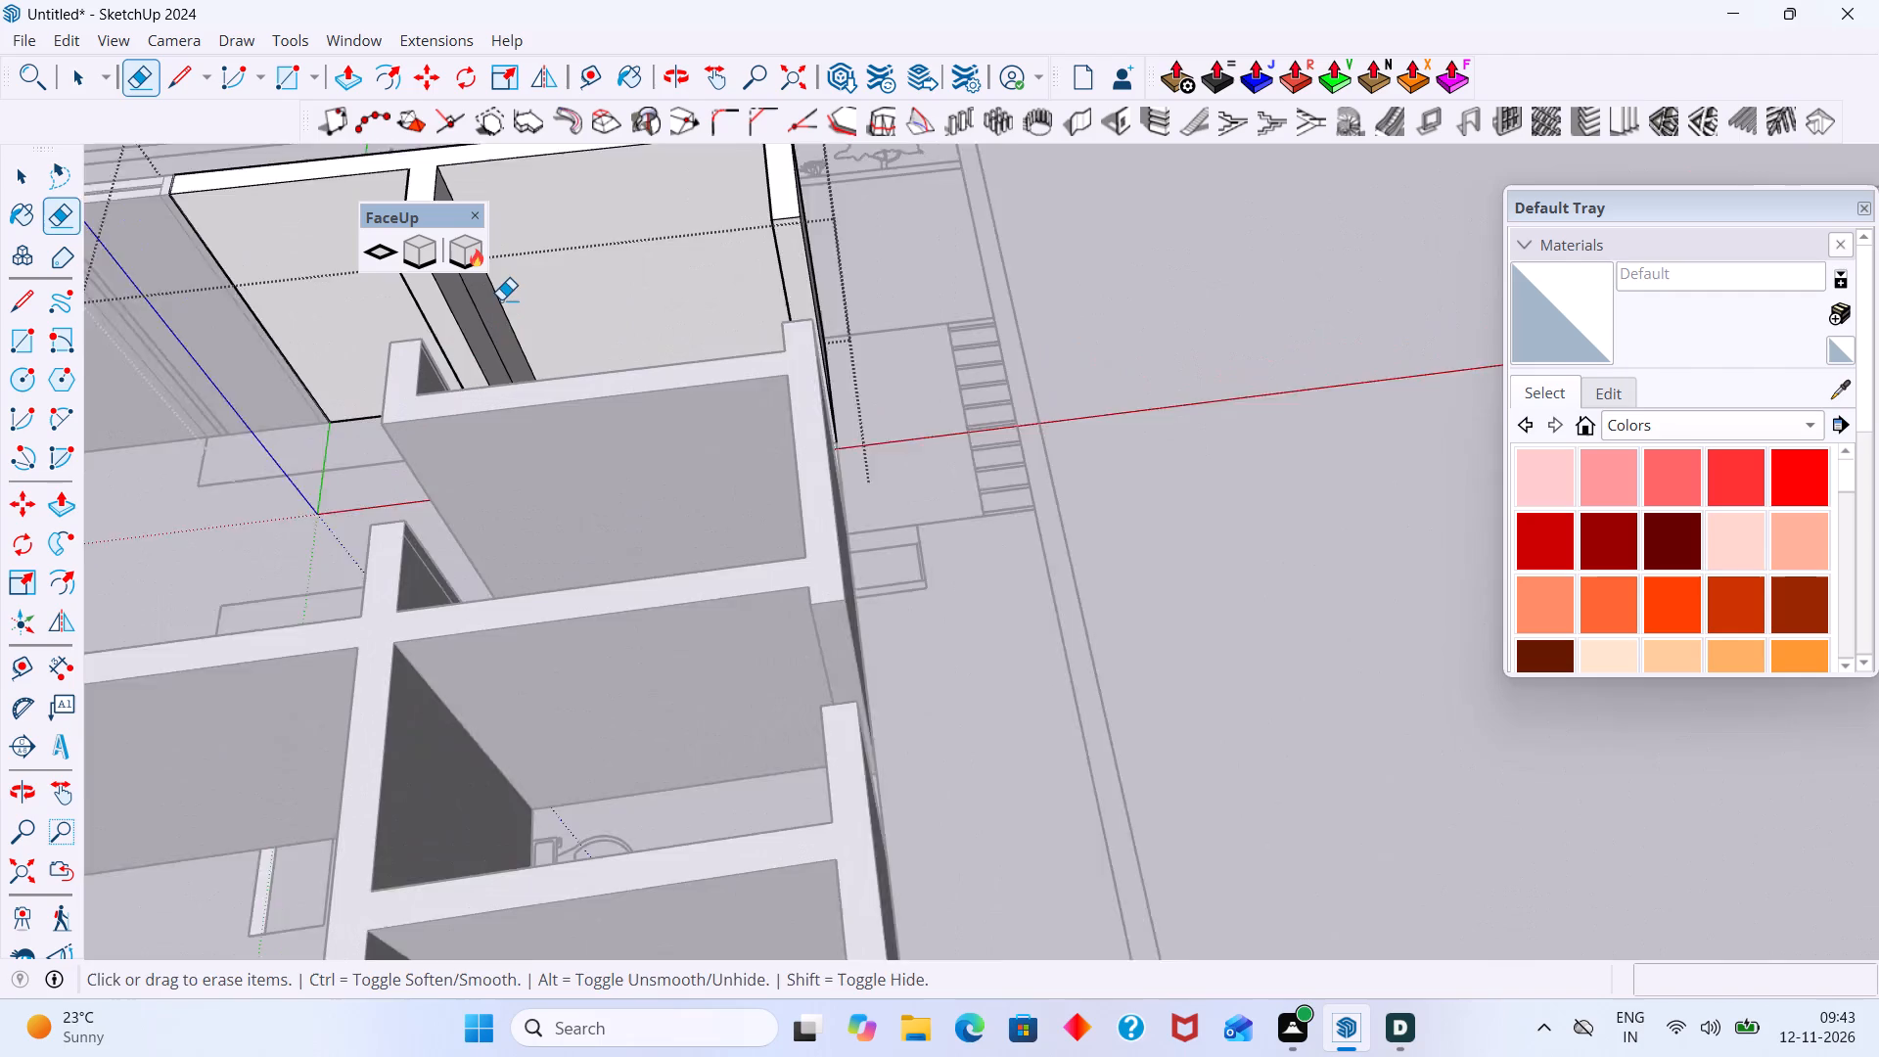
{"action": "scroll", "coordinate": [501, 299], "scroll_direction": "up", "scroll_amount": 2}
{"action": "middle_click_drag", "start_coordinate": [515, 322], "coordinate": [598, 549]}
{"action": "scroll", "coordinate": [600, 531], "scroll_direction": "up", "scroll_amount": 3}
{"action": "middle_click_drag", "start_coordinate": [597, 523], "coordinate": [443, 524]}
{"action": "scroll", "coordinate": [527, 400], "scroll_direction": "up", "scroll_amount": 5}
{"action": "left_click_drag", "start_coordinate": [500, 345], "coordinate": [475, 383]}
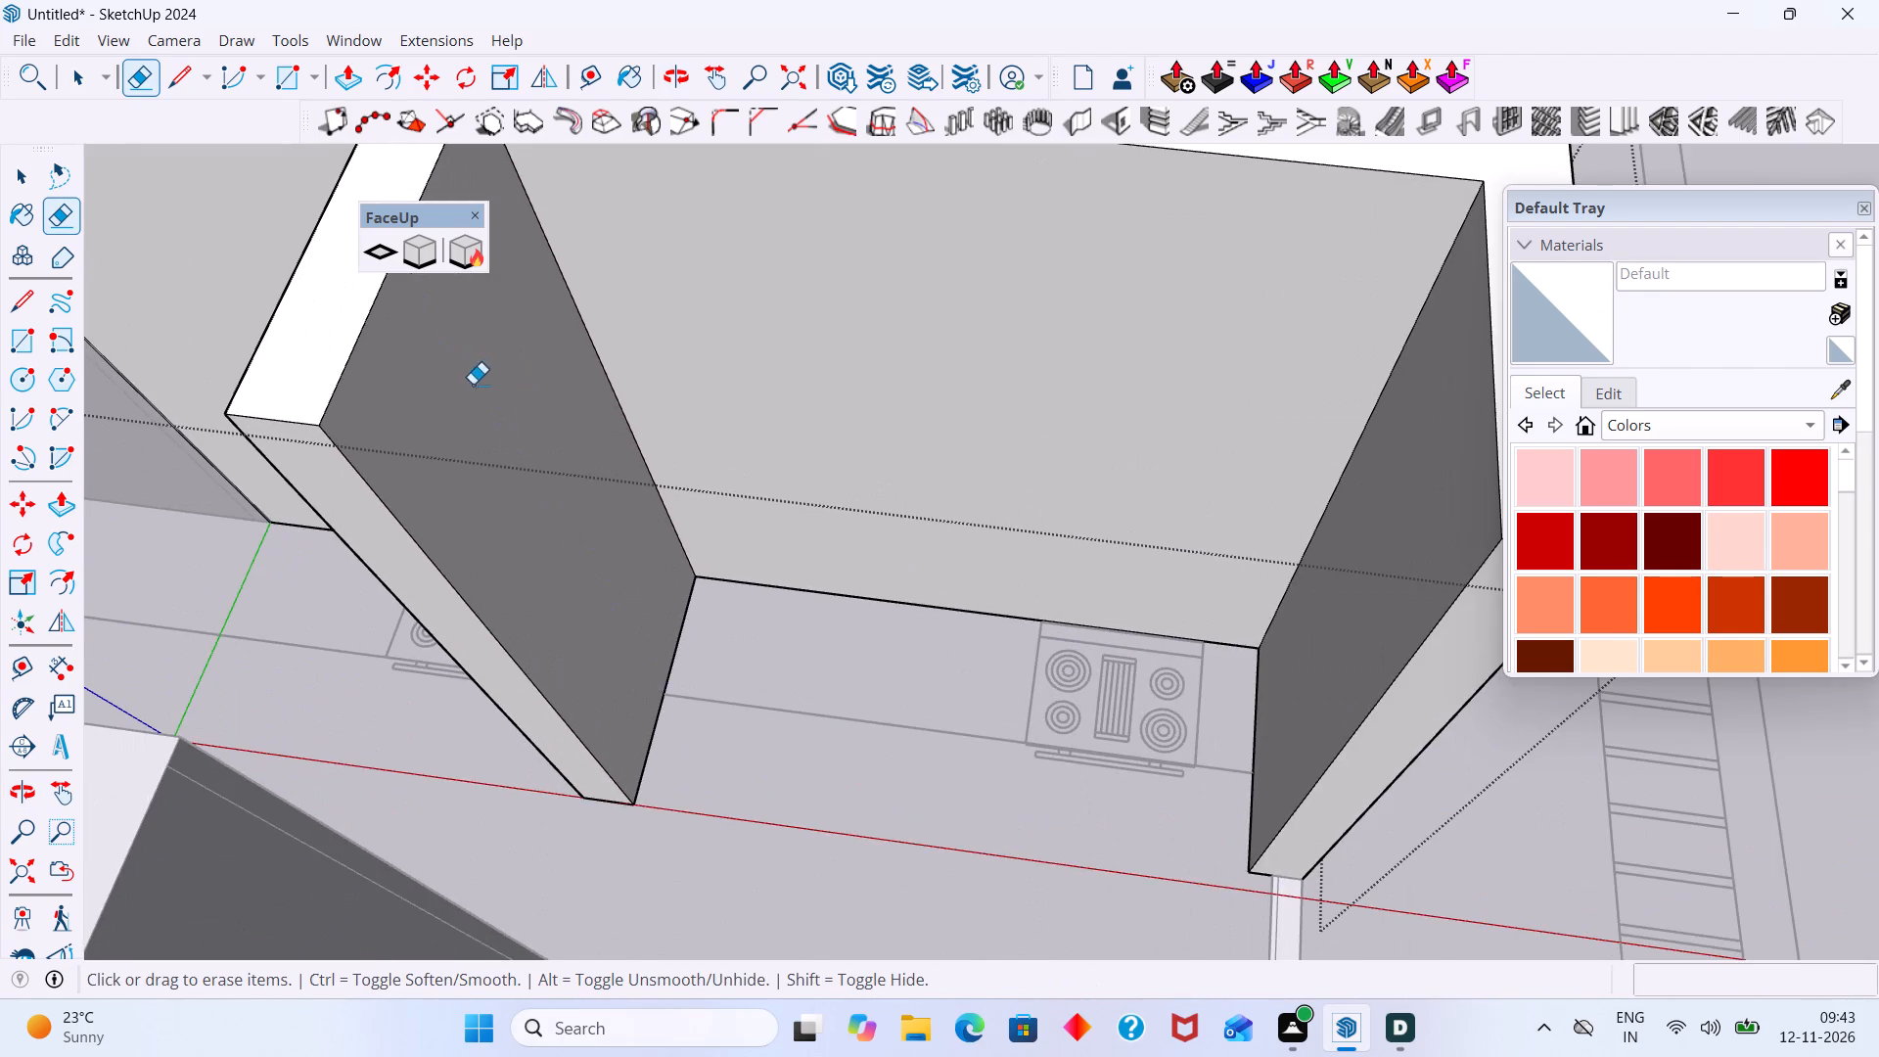
Exit the kitchen-side outer wall group.
{"action": "scroll", "coordinate": [470, 377], "scroll_direction": "down", "scroll_amount": 9}
{"action": "middle_click_drag", "start_coordinate": [520, 418], "coordinate": [1058, 164]}
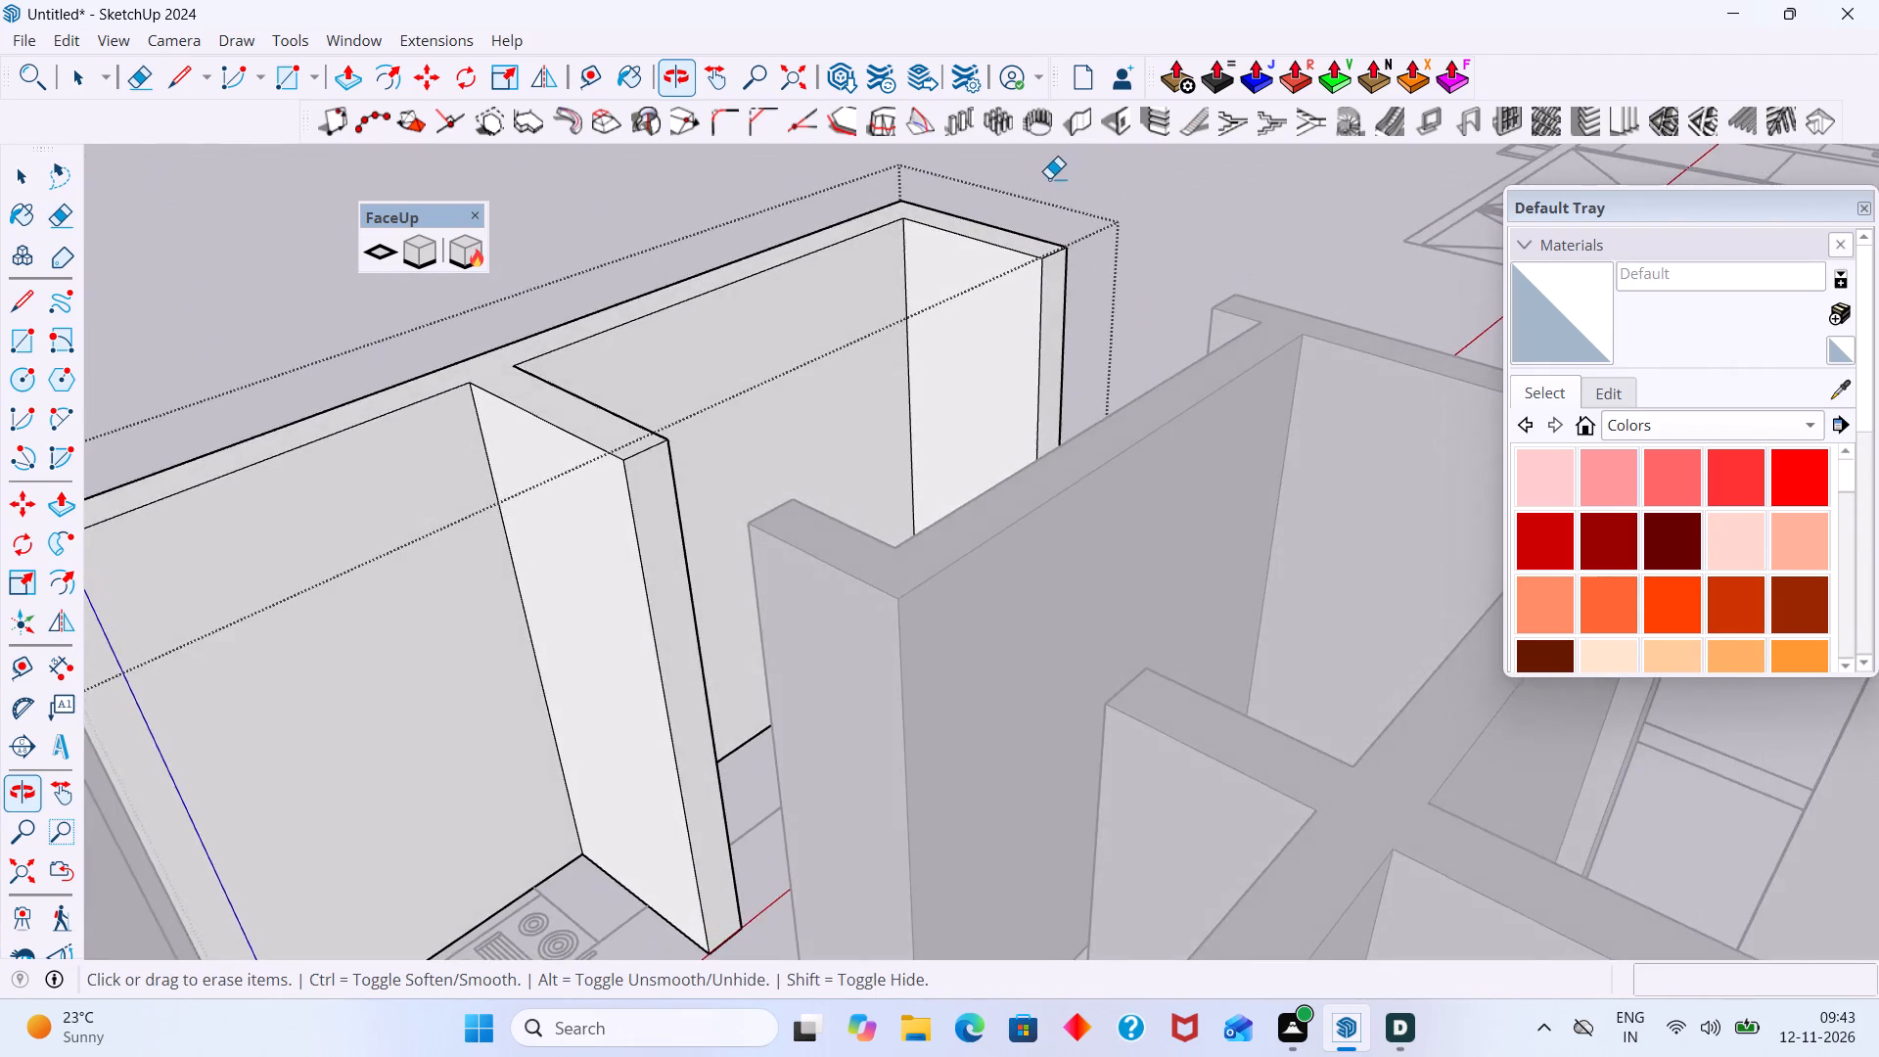
{"action": "scroll", "coordinate": [1047, 183], "scroll_direction": "down", "scroll_amount": 9}
{"action": "scroll", "coordinate": [562, 395], "scroll_direction": "down", "scroll_amount": 5}
{"action": "key", "text": "space"}
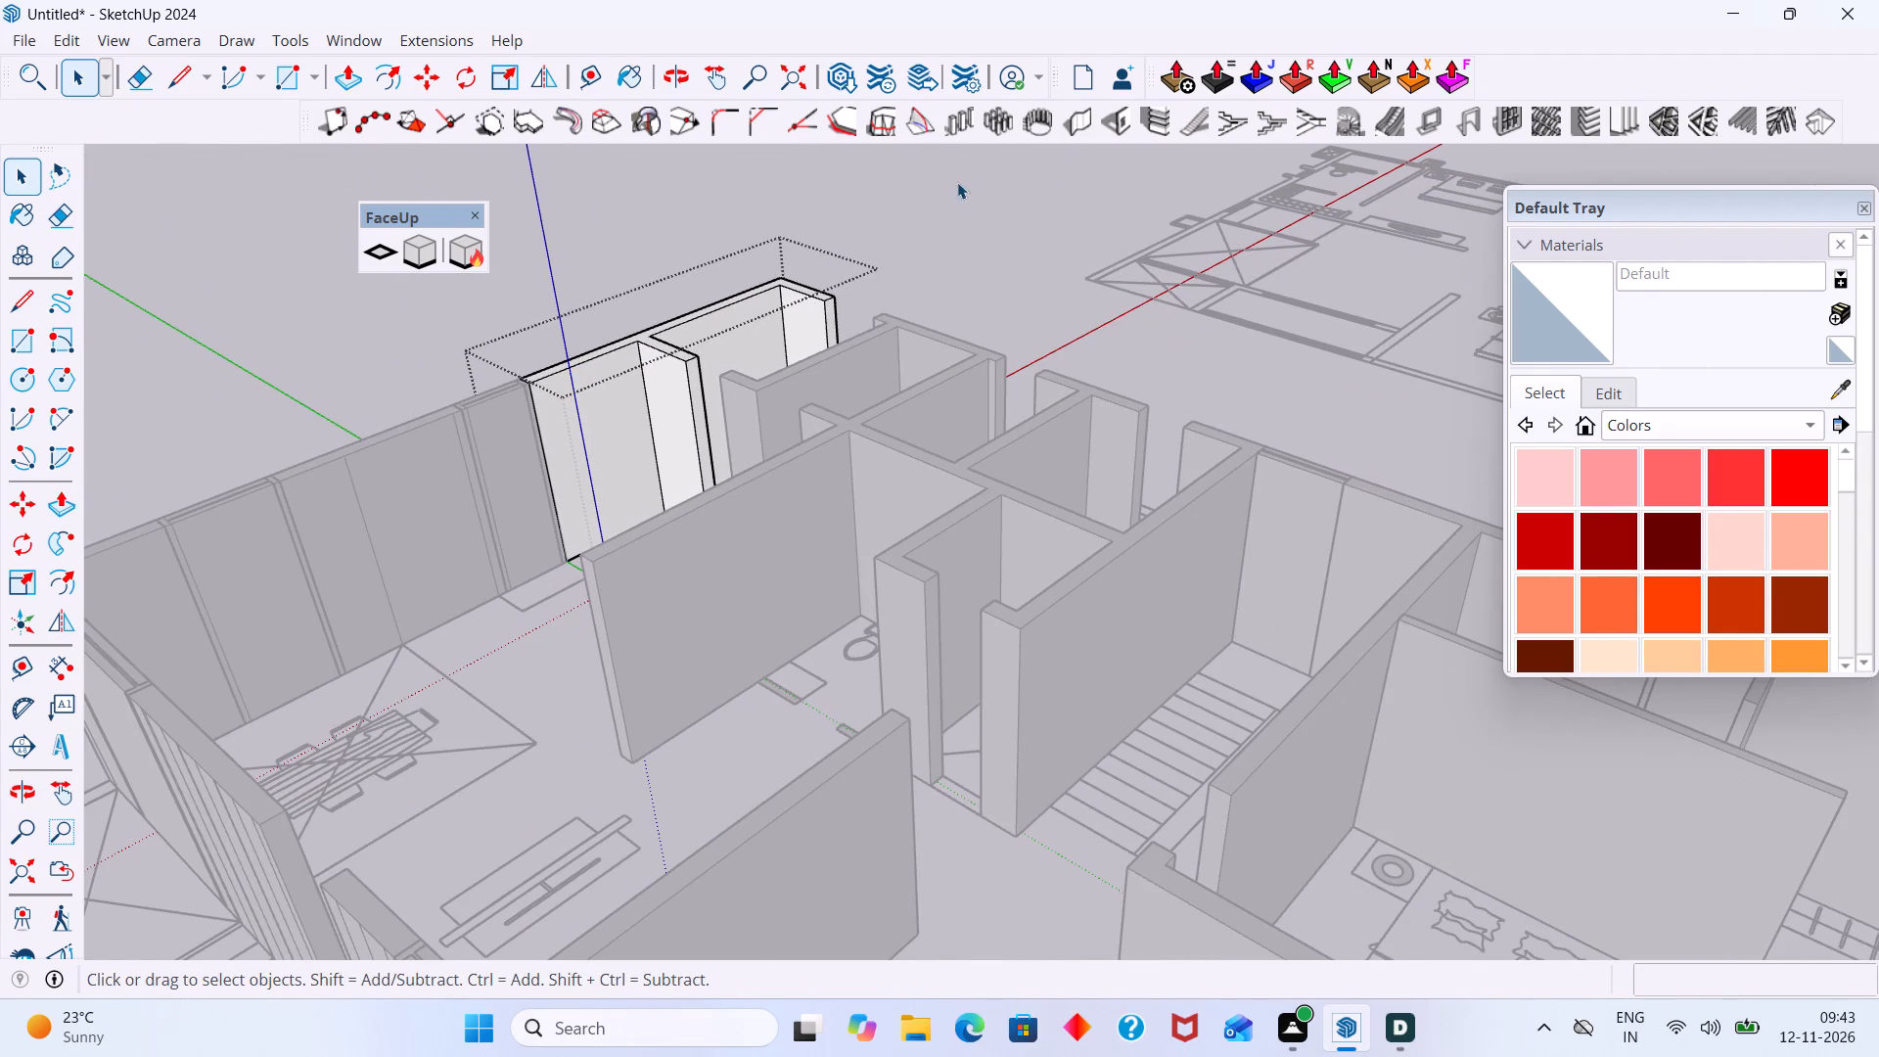
{"action": "left_click", "coordinate": [959, 182]}
Erase the vertical seam near the free end of the short partition parallel to the long living-room wall in the central rooms group.
{"action": "scroll", "coordinate": [797, 280], "scroll_direction": "down", "scroll_amount": 2}
{"action": "middle_click_drag", "start_coordinate": [798, 335], "coordinate": [1572, 467]}
{"action": "scroll", "coordinate": [1156, 433], "scroll_direction": "up", "scroll_amount": 1}
{"action": "middle_click_drag", "start_coordinate": [1156, 433], "coordinate": [793, 387]}
{"action": "middle_click_drag", "start_coordinate": [791, 397], "coordinate": [950, 458]}
{"action": "scroll", "coordinate": [1007, 439], "scroll_direction": "up", "scroll_amount": 5}
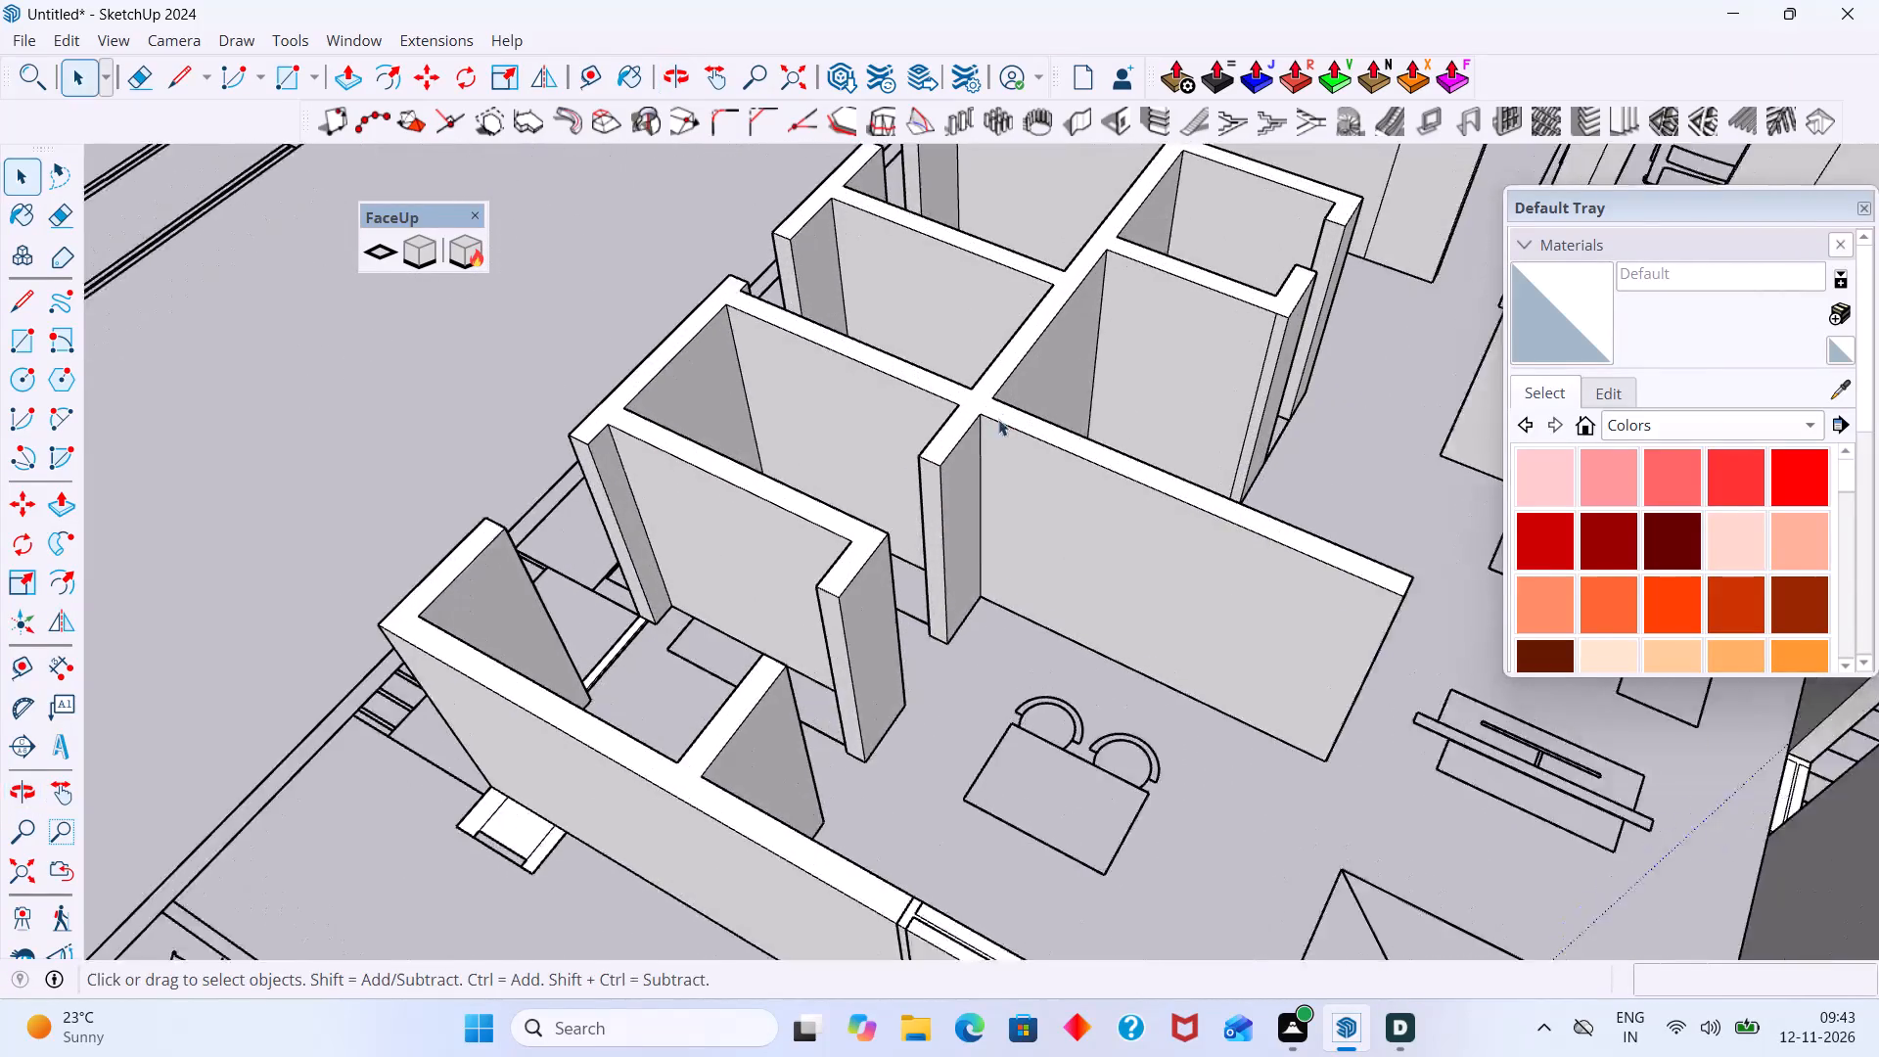
{"action": "scroll", "coordinate": [998, 419], "scroll_direction": "up", "scroll_amount": 2}
{"action": "middle_click_drag", "start_coordinate": [940, 466], "coordinate": [1280, 423]}
{"action": "scroll", "coordinate": [1236, 318], "scroll_direction": "down", "scroll_amount": 4}
{"action": "middle_click_drag", "start_coordinate": [1187, 250], "coordinate": [1053, 416]}
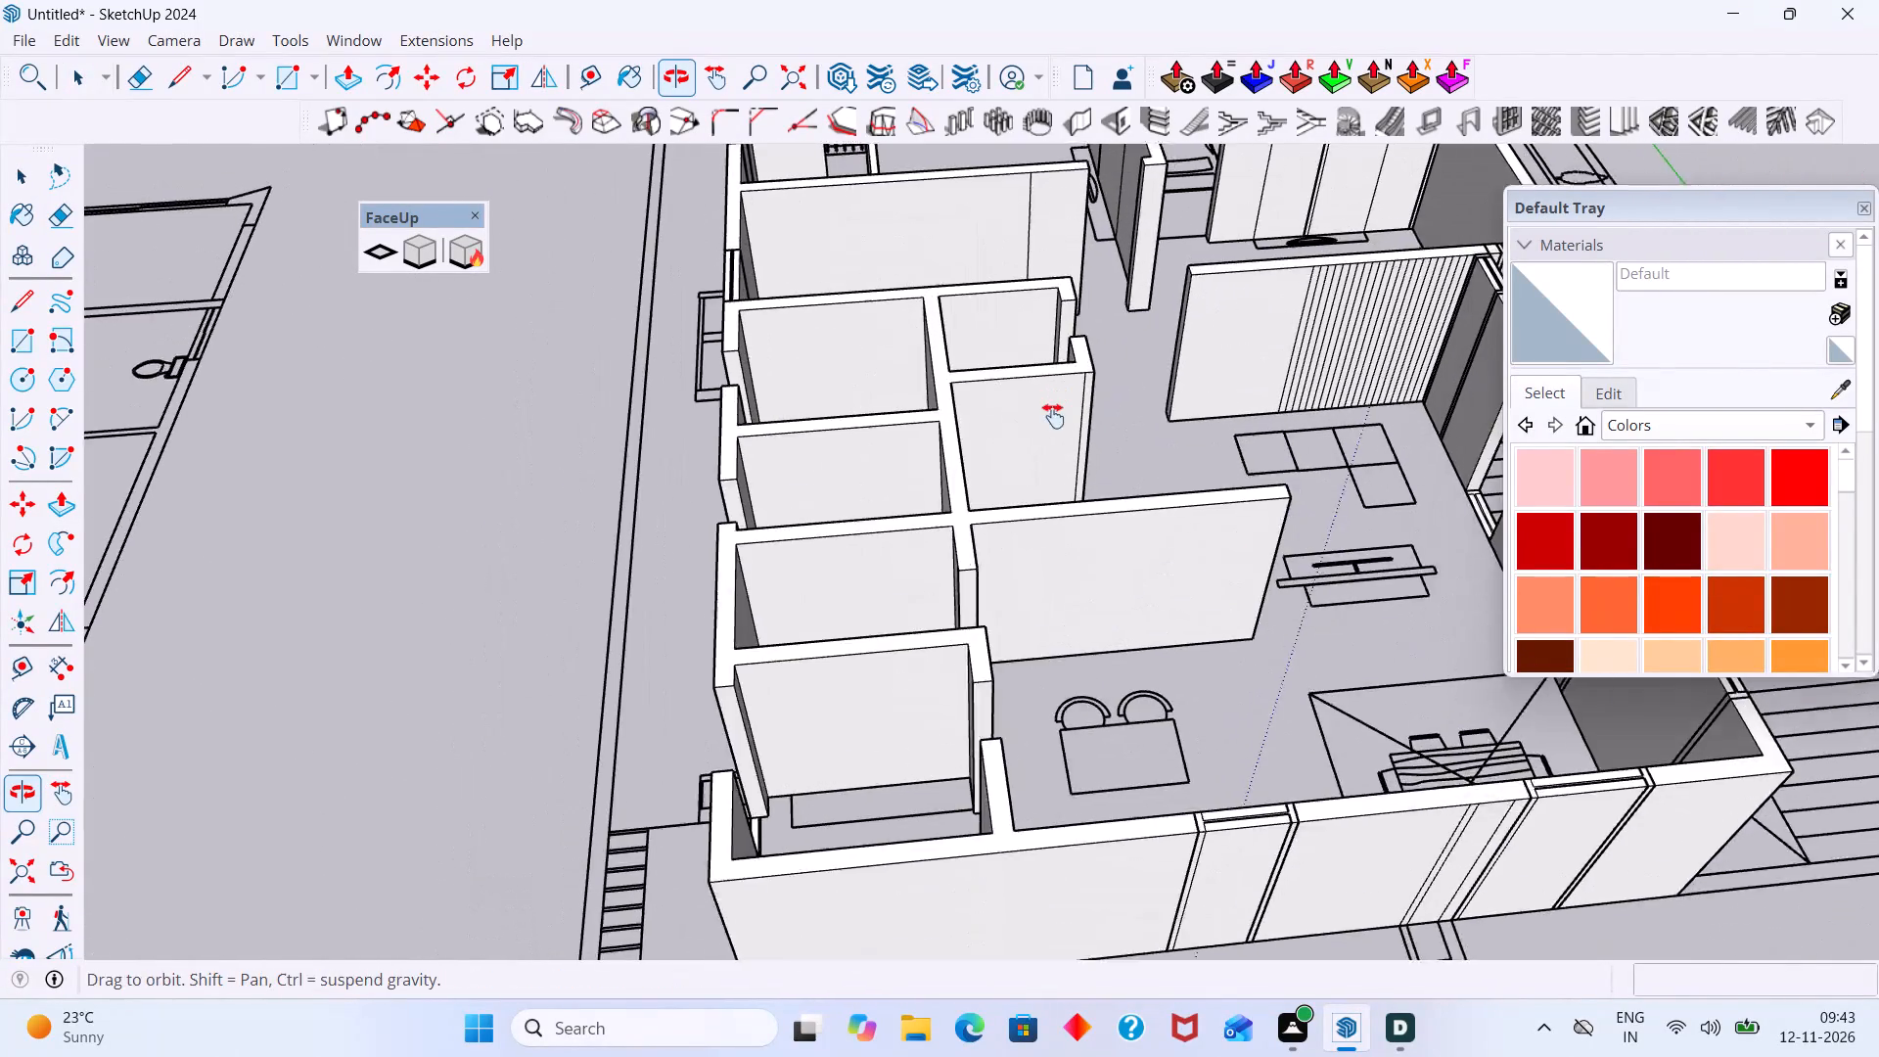
{"action": "middle_click_drag", "start_coordinate": [1053, 416], "coordinate": [1043, 436]}
{"action": "scroll", "coordinate": [1043, 433], "scroll_direction": "up", "scroll_amount": 5}
{"action": "triple_click", "coordinate": [1044, 424]}
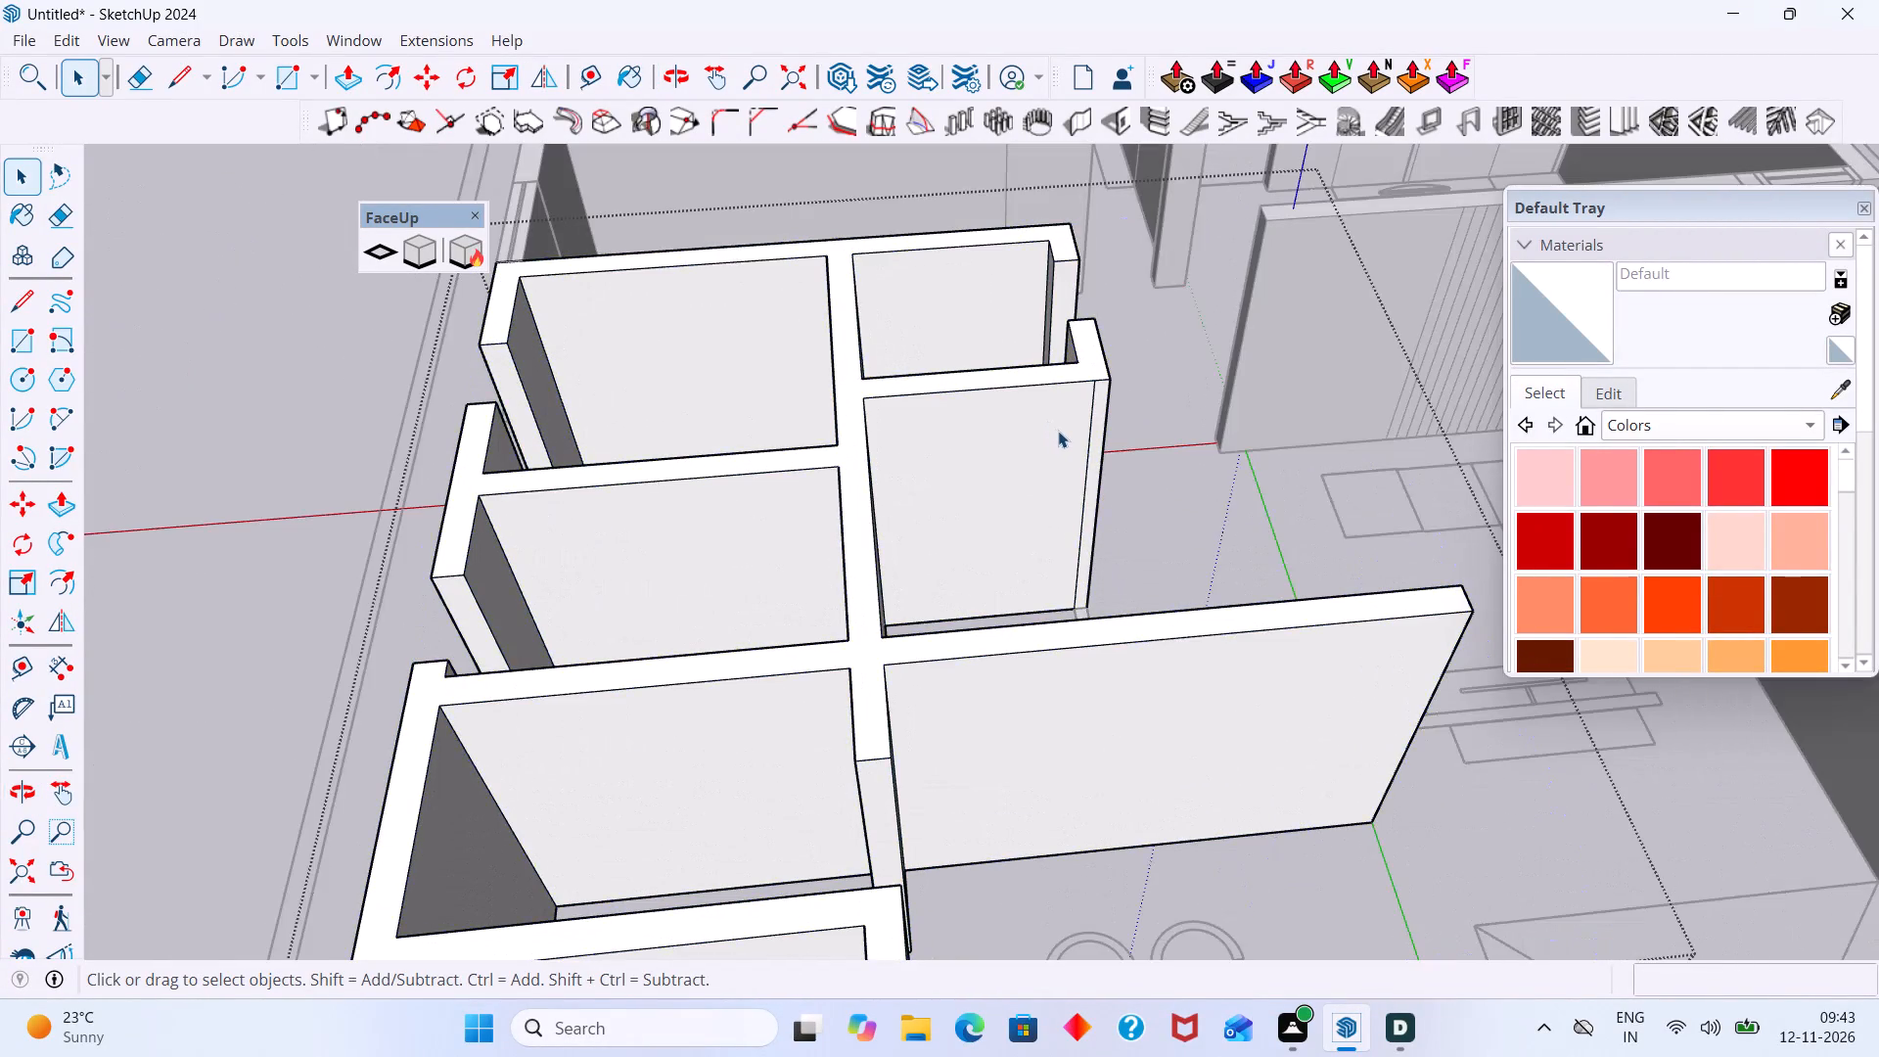
{"action": "key", "text": "e"}
{"action": "scroll", "coordinate": [1123, 427], "scroll_direction": "up", "scroll_amount": 8}
{"action": "left_click_drag", "start_coordinate": [1077, 419], "coordinate": [1056, 436]}
{"action": "scroll", "coordinate": [1053, 434], "scroll_direction": "down", "scroll_amount": 6}
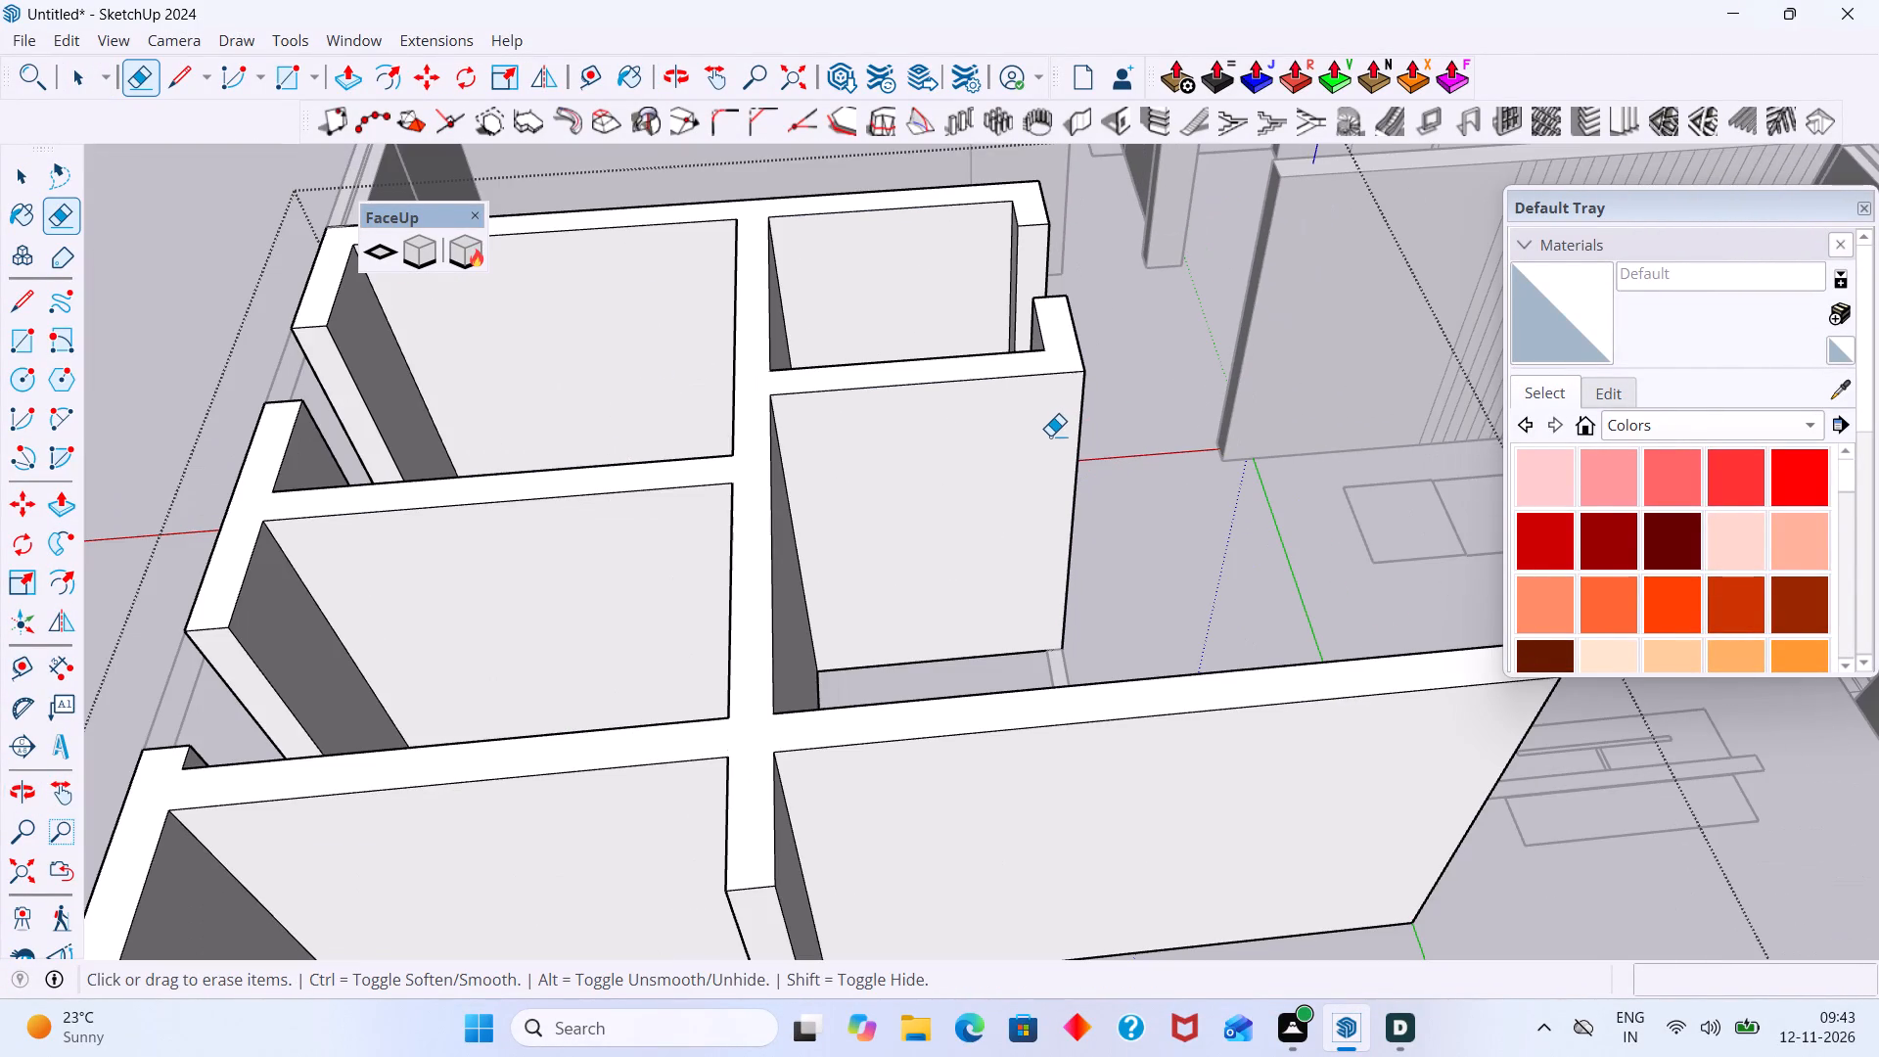
Check the remaining faces of the central rooms wall group for stray seams, ending outside the group.
{"action": "scroll", "coordinate": [1018, 351], "scroll_direction": "down", "scroll_amount": 3}
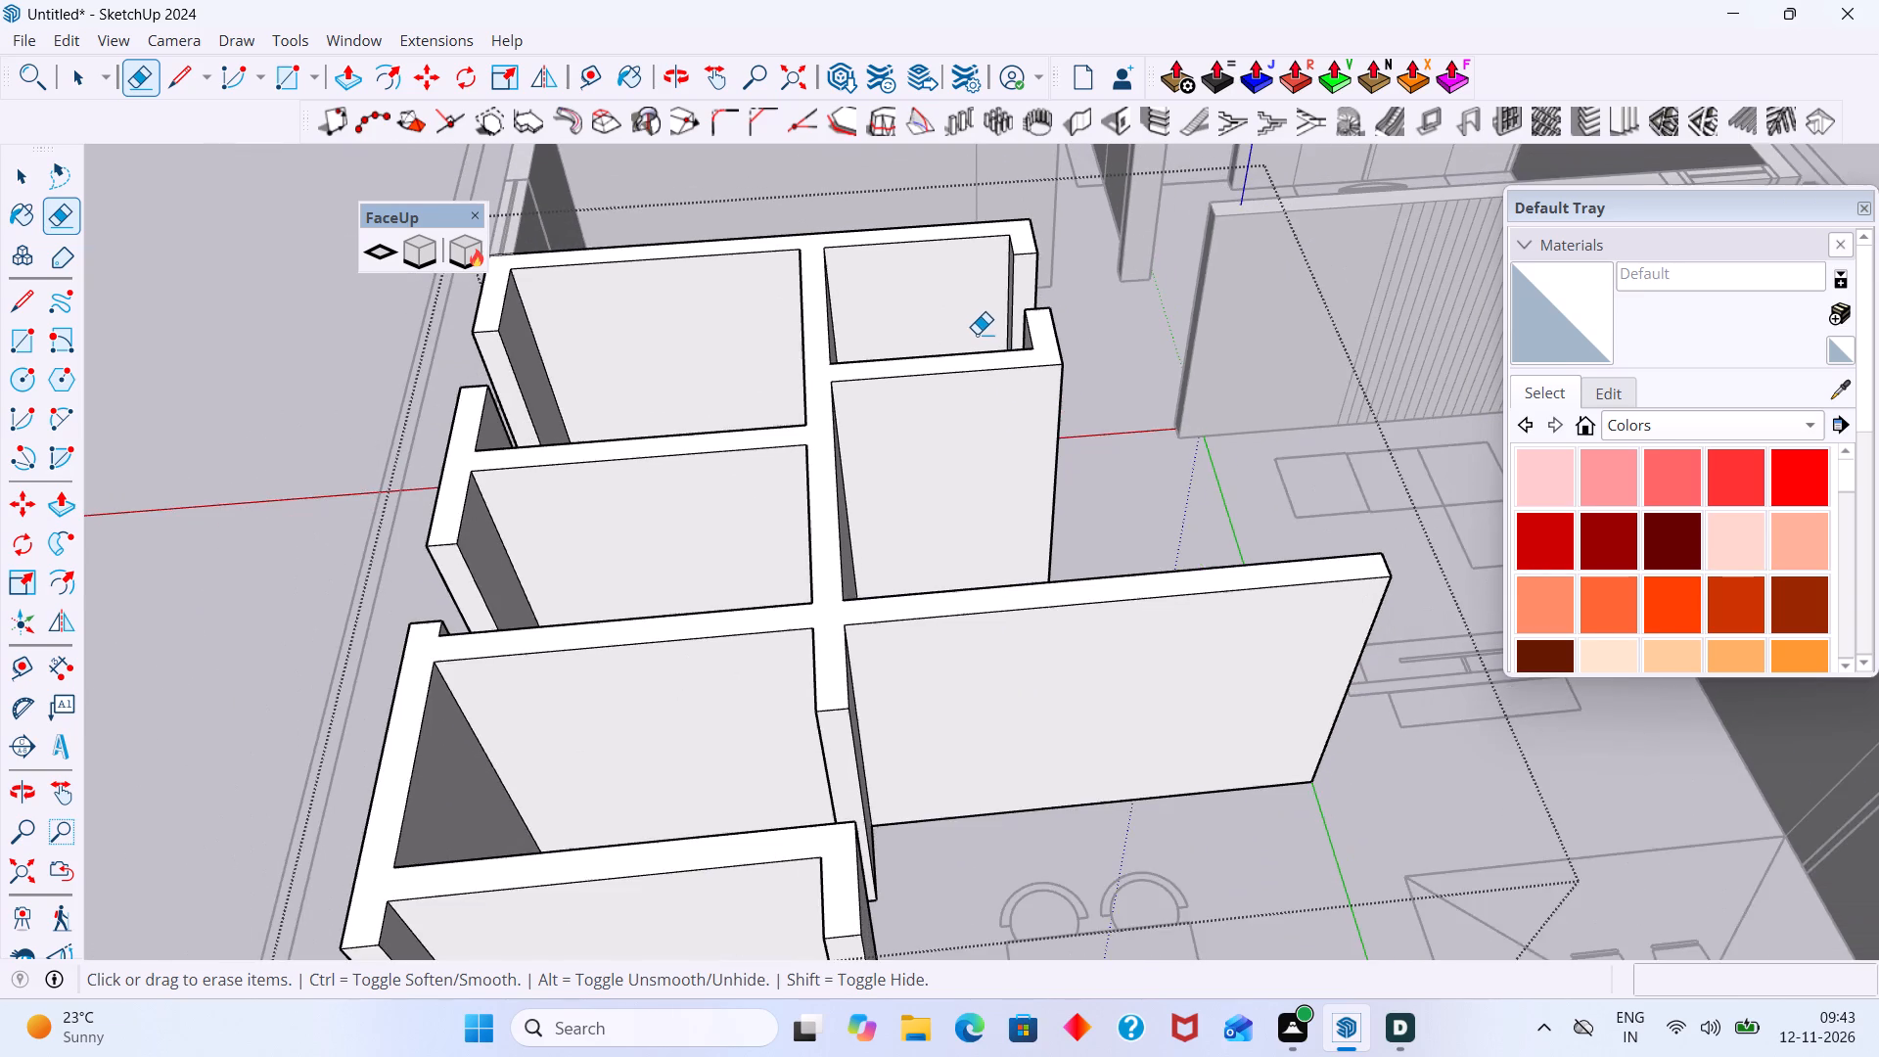
{"action": "middle_click_drag", "start_coordinate": [978, 334], "coordinate": [1009, 525], "text": "shift"}
{"action": "scroll", "coordinate": [1028, 291], "scroll_direction": "up", "scroll_amount": 4}
{"action": "scroll", "coordinate": [1016, 283], "scroll_direction": "down", "scroll_amount": 7}
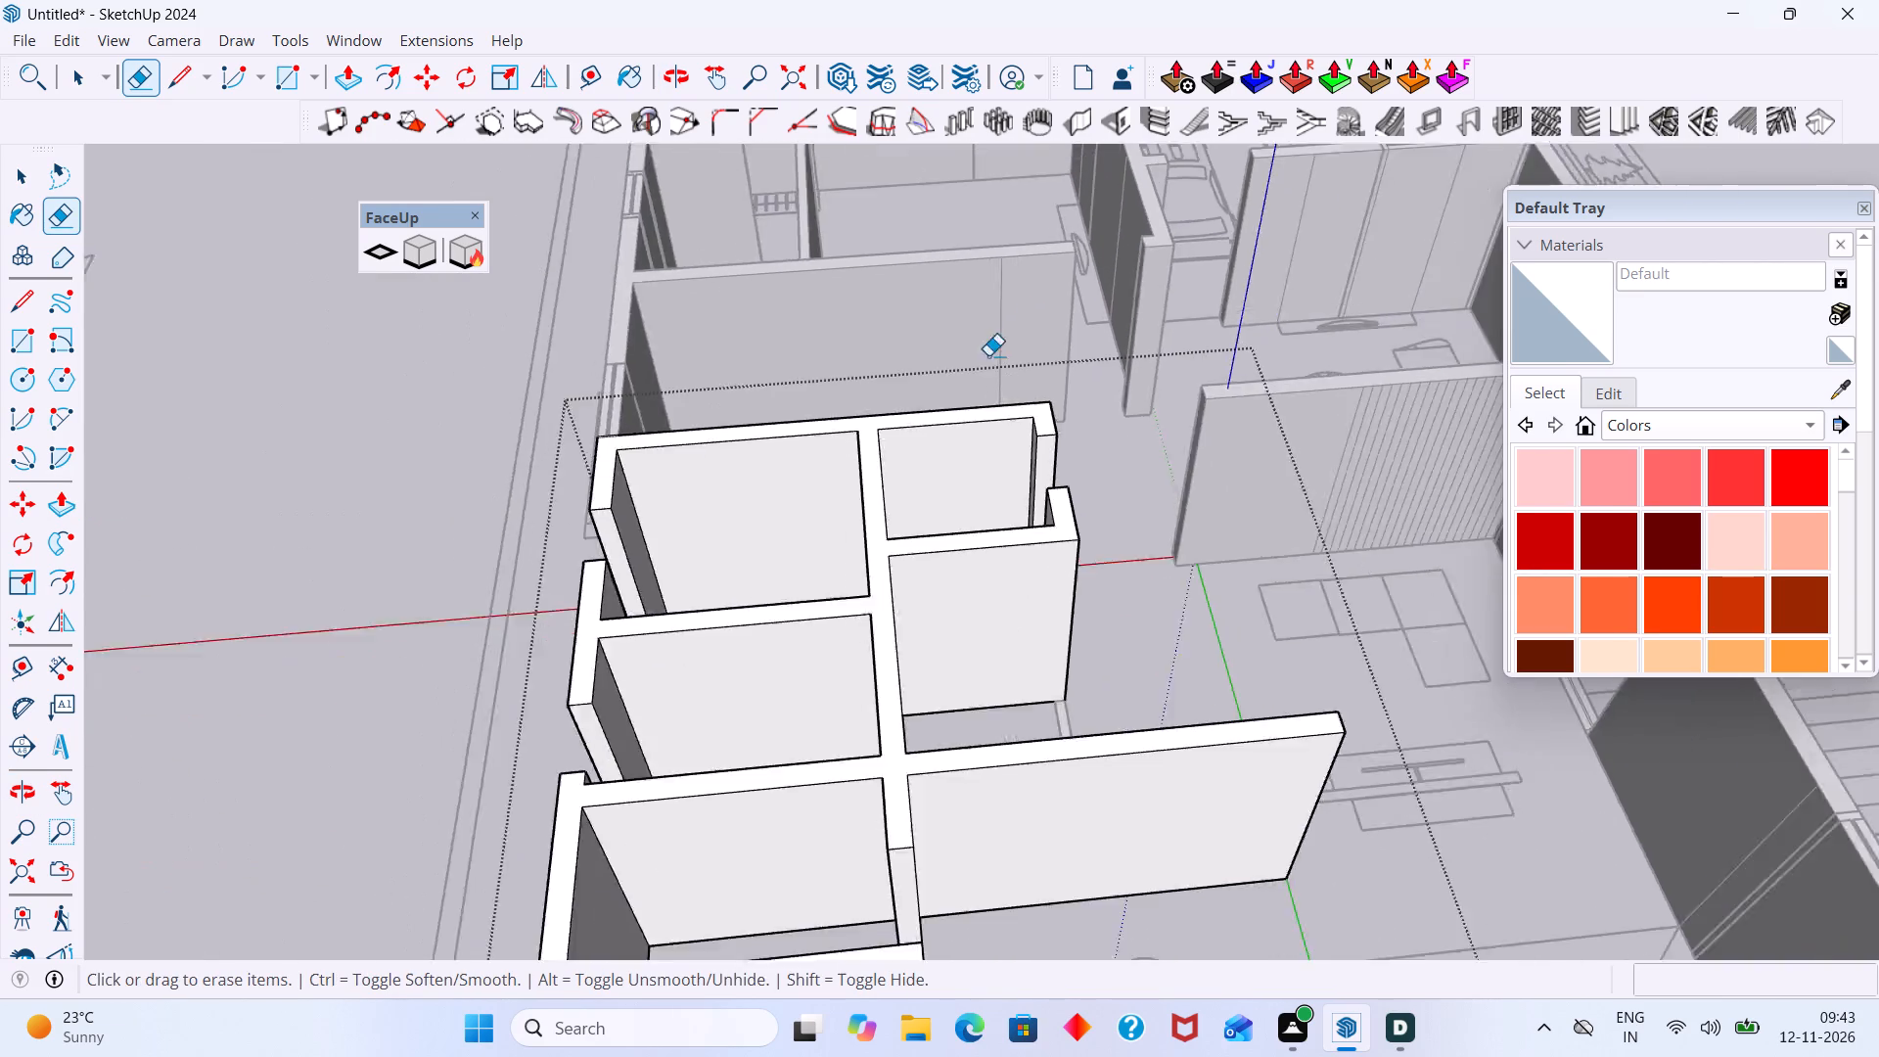
{"action": "scroll", "coordinate": [988, 355], "scroll_direction": "down", "scroll_amount": 10}
{"action": "middle_click_drag", "start_coordinate": [1006, 466], "coordinate": [1572, 556]}
{"action": "middle_click_drag", "start_coordinate": [1127, 476], "coordinate": [1434, 481]}
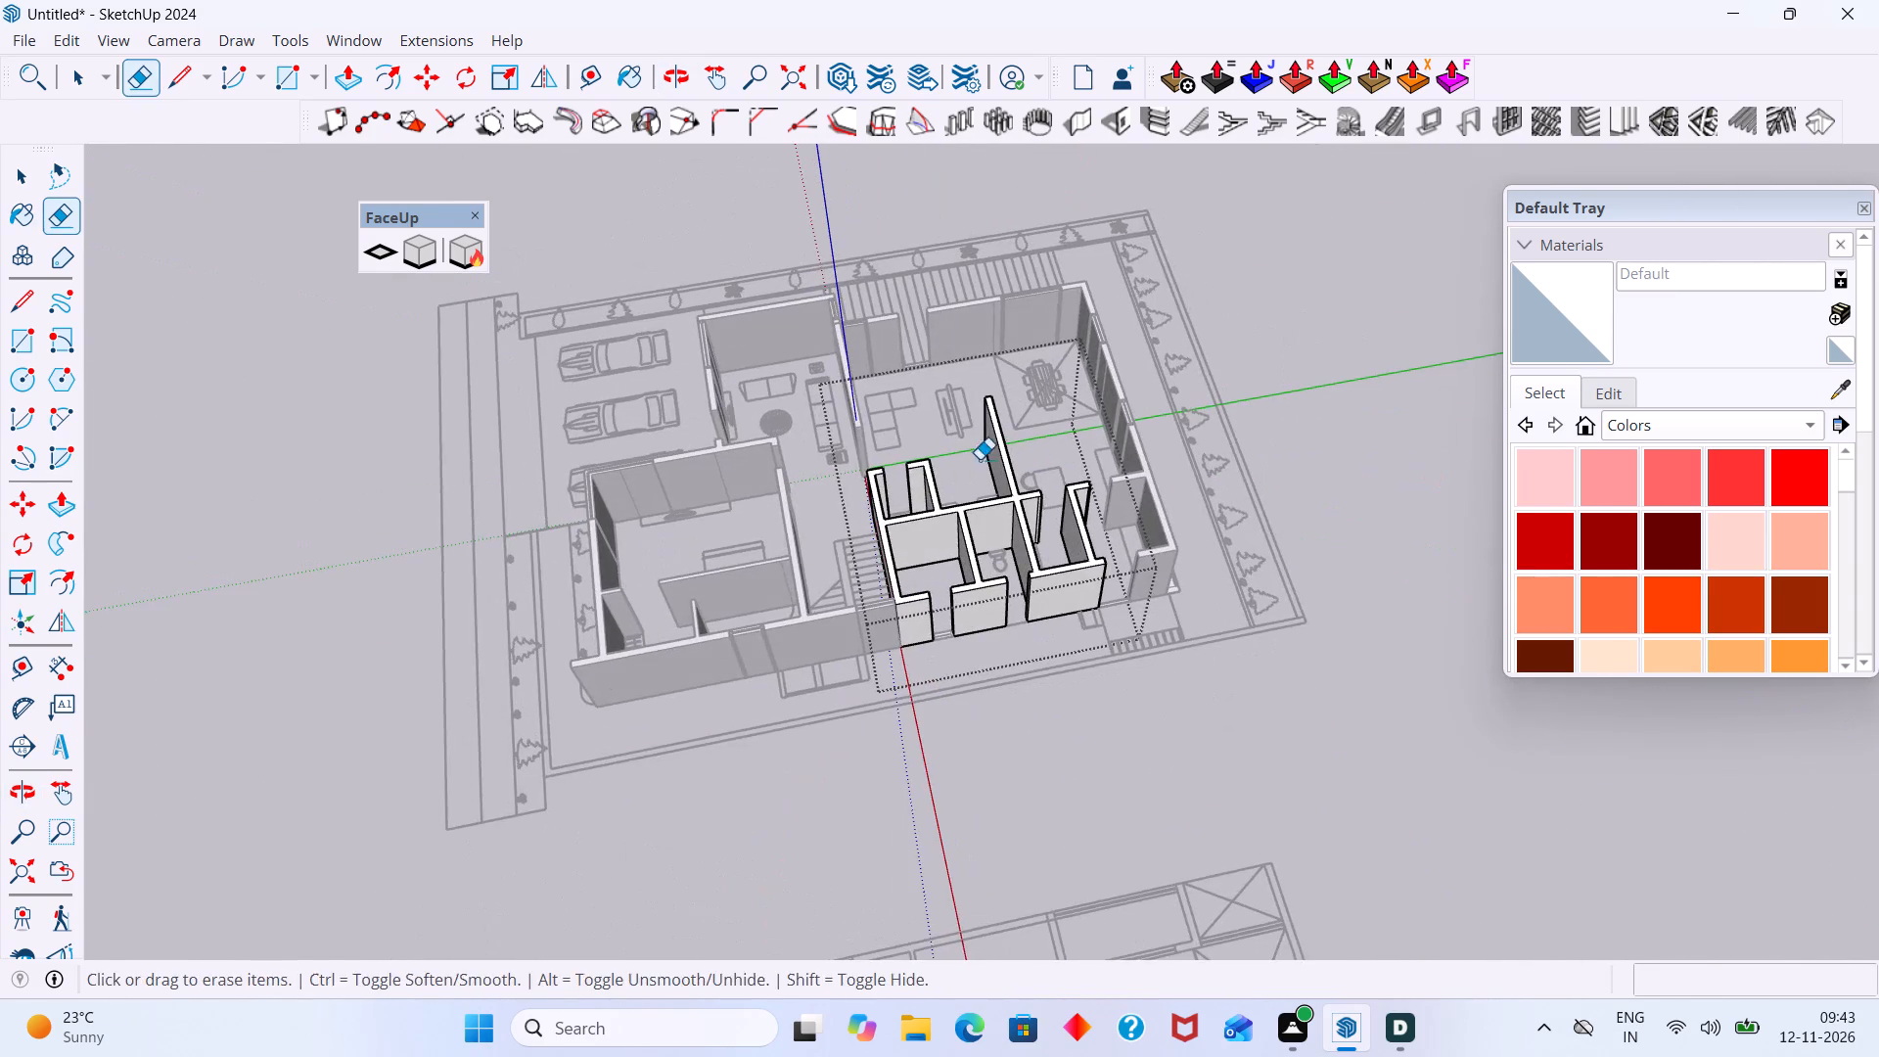
{"action": "middle_click_drag", "start_coordinate": [976, 458], "coordinate": [1082, 365]}
{"action": "scroll", "coordinate": [1030, 393], "scroll_direction": "up", "scroll_amount": 17}
{"action": "scroll", "coordinate": [924, 430], "scroll_direction": "down", "scroll_amount": 3}
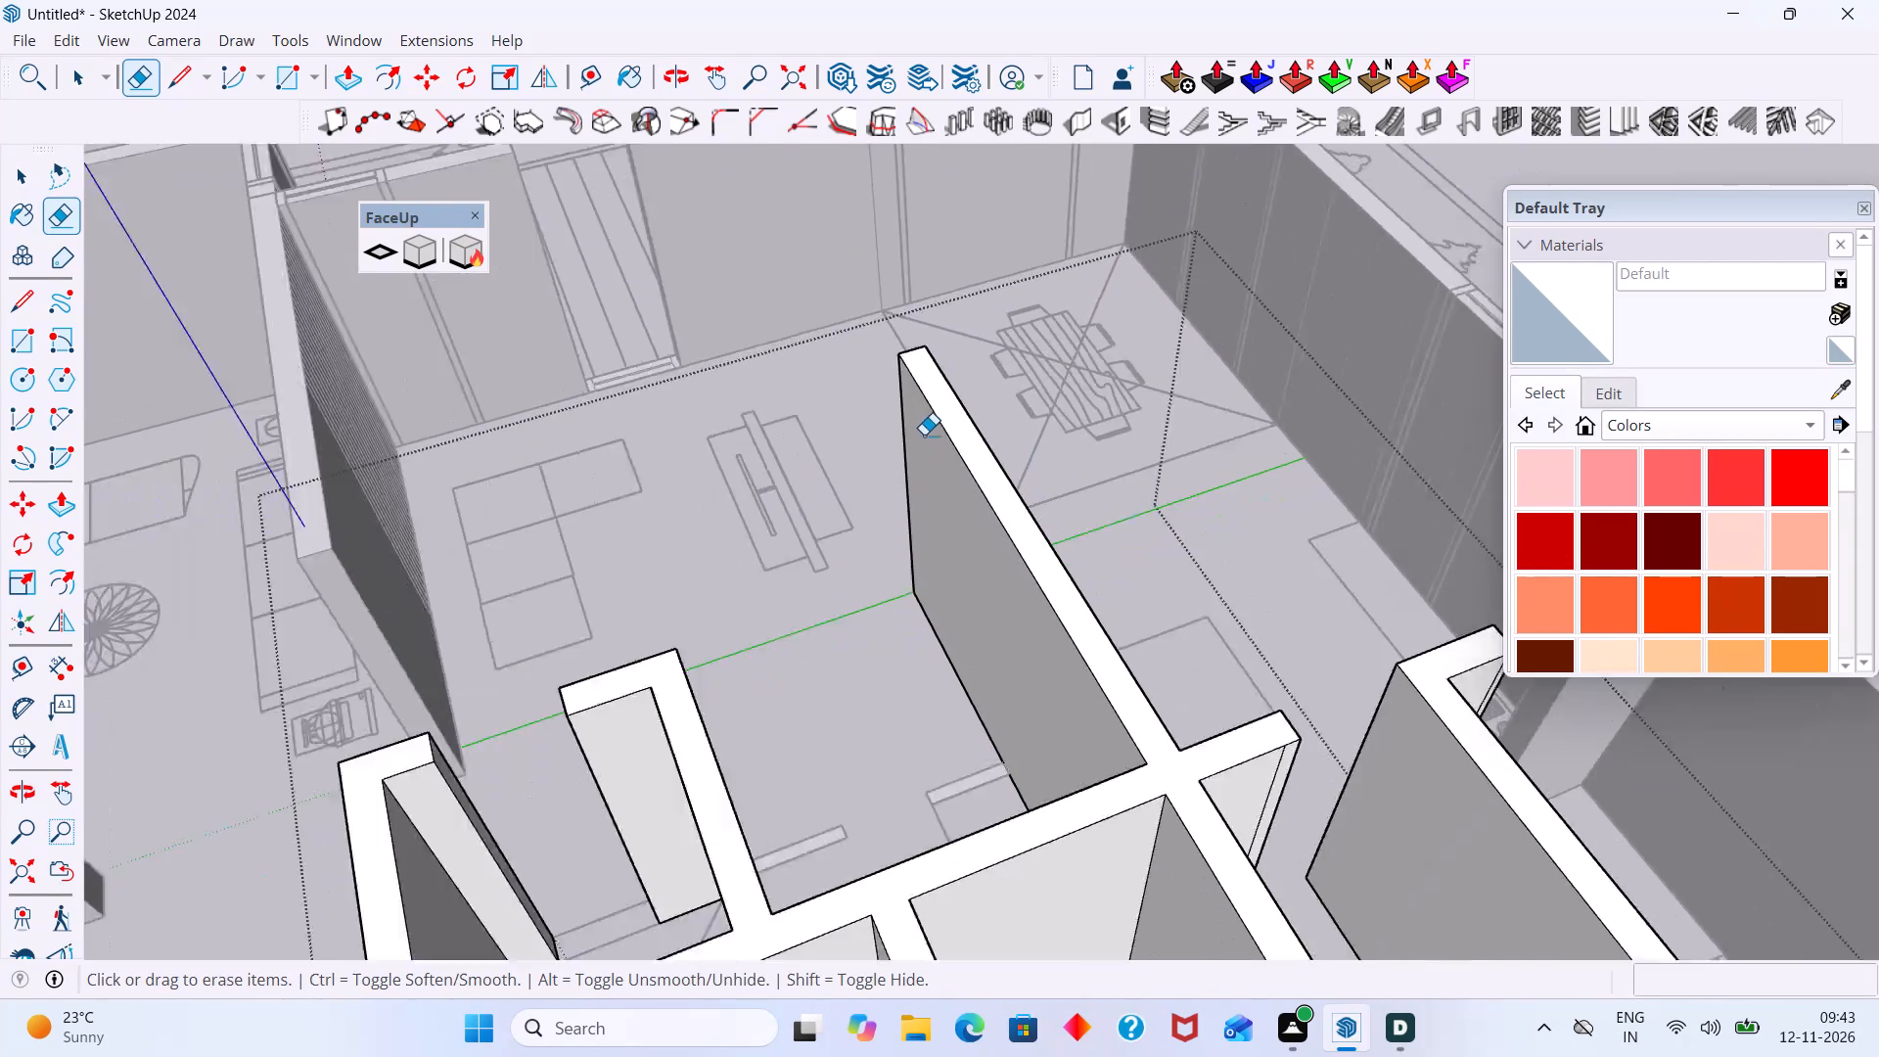
{"action": "scroll", "coordinate": [924, 435], "scroll_direction": "down", "scroll_amount": 8}
{"action": "key", "text": "space"}
{"action": "left_click", "coordinate": [1315, 305]}
Erase the vertical seam on the bedroom-side face of the stubbed wall between the front bedroom and the sitting area.
{"action": "scroll", "coordinate": [1161, 367], "scroll_direction": "down", "scroll_amount": 6}
{"action": "middle_click_drag", "start_coordinate": [1079, 484], "coordinate": [992, 431]}
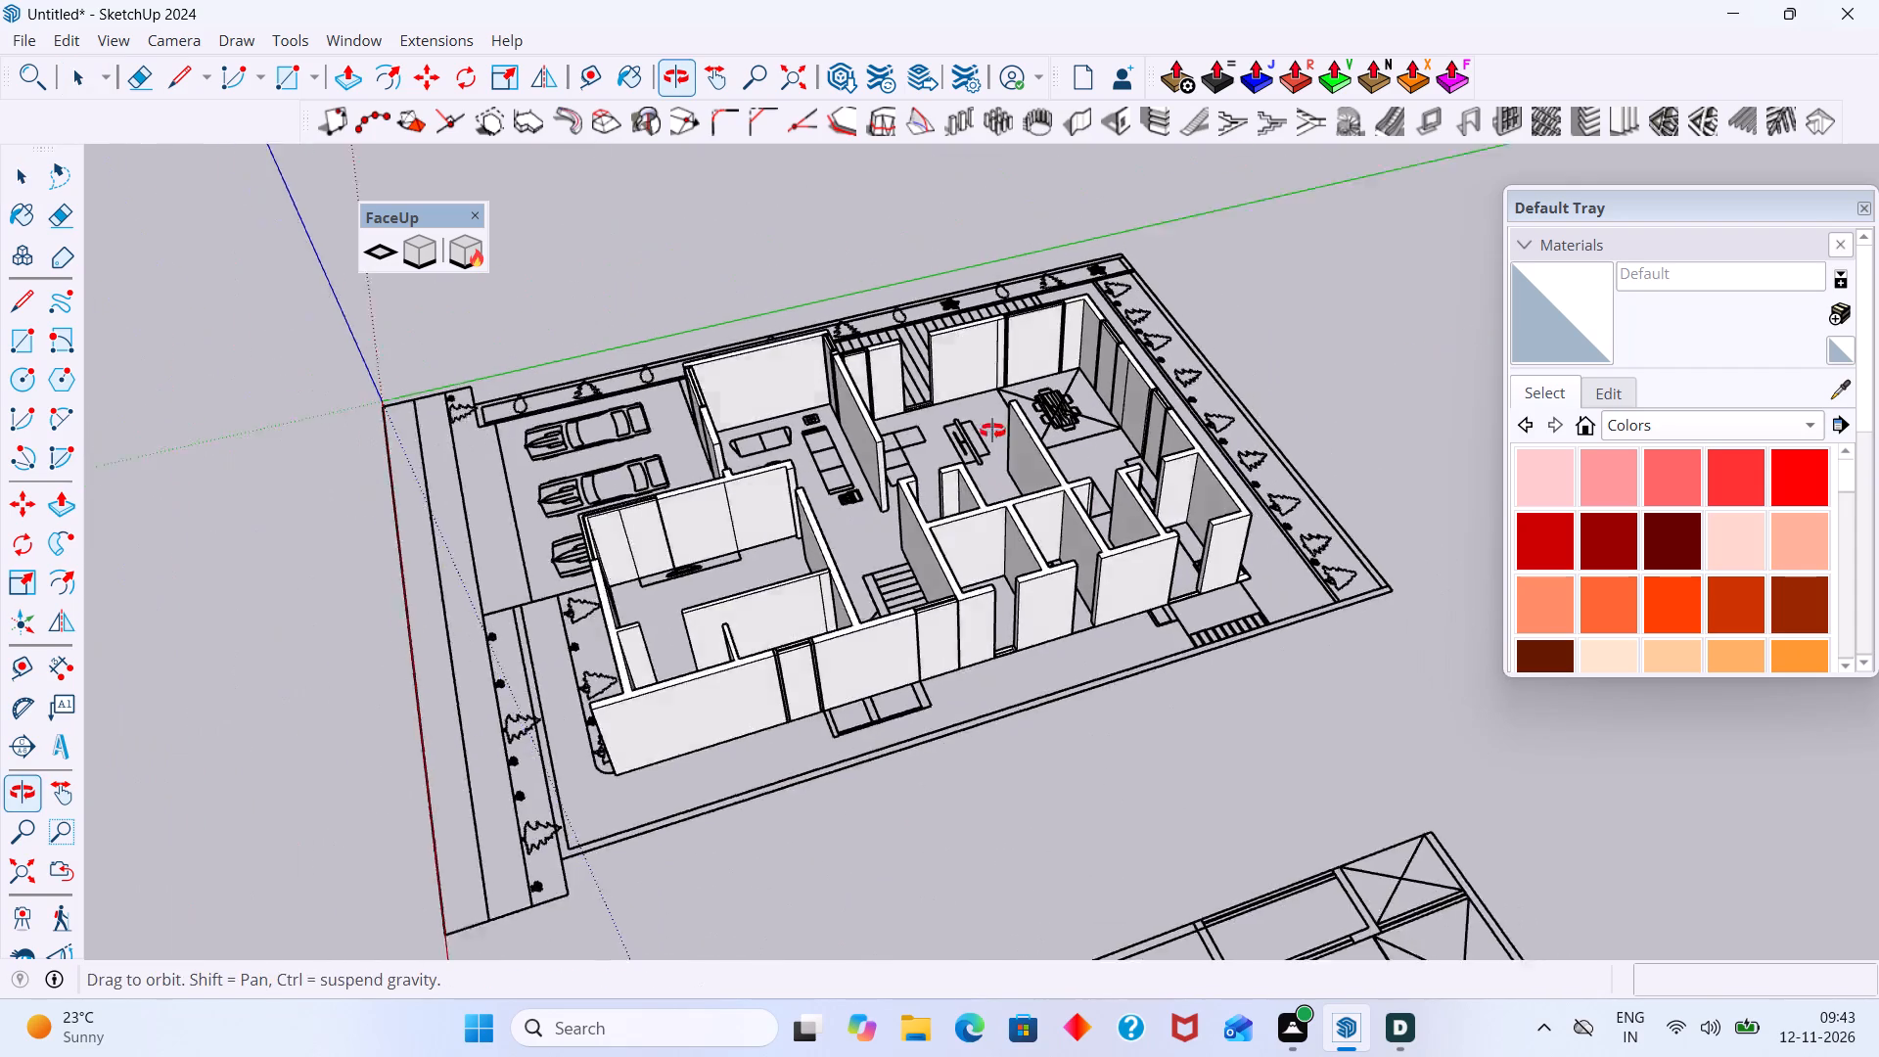
{"action": "middle_click_drag", "start_coordinate": [992, 431], "coordinate": [848, 401]}
{"action": "scroll", "coordinate": [934, 400], "scroll_direction": "up", "scroll_amount": 15}
{"action": "scroll", "coordinate": [1021, 371], "scroll_direction": "down", "scroll_amount": 4}
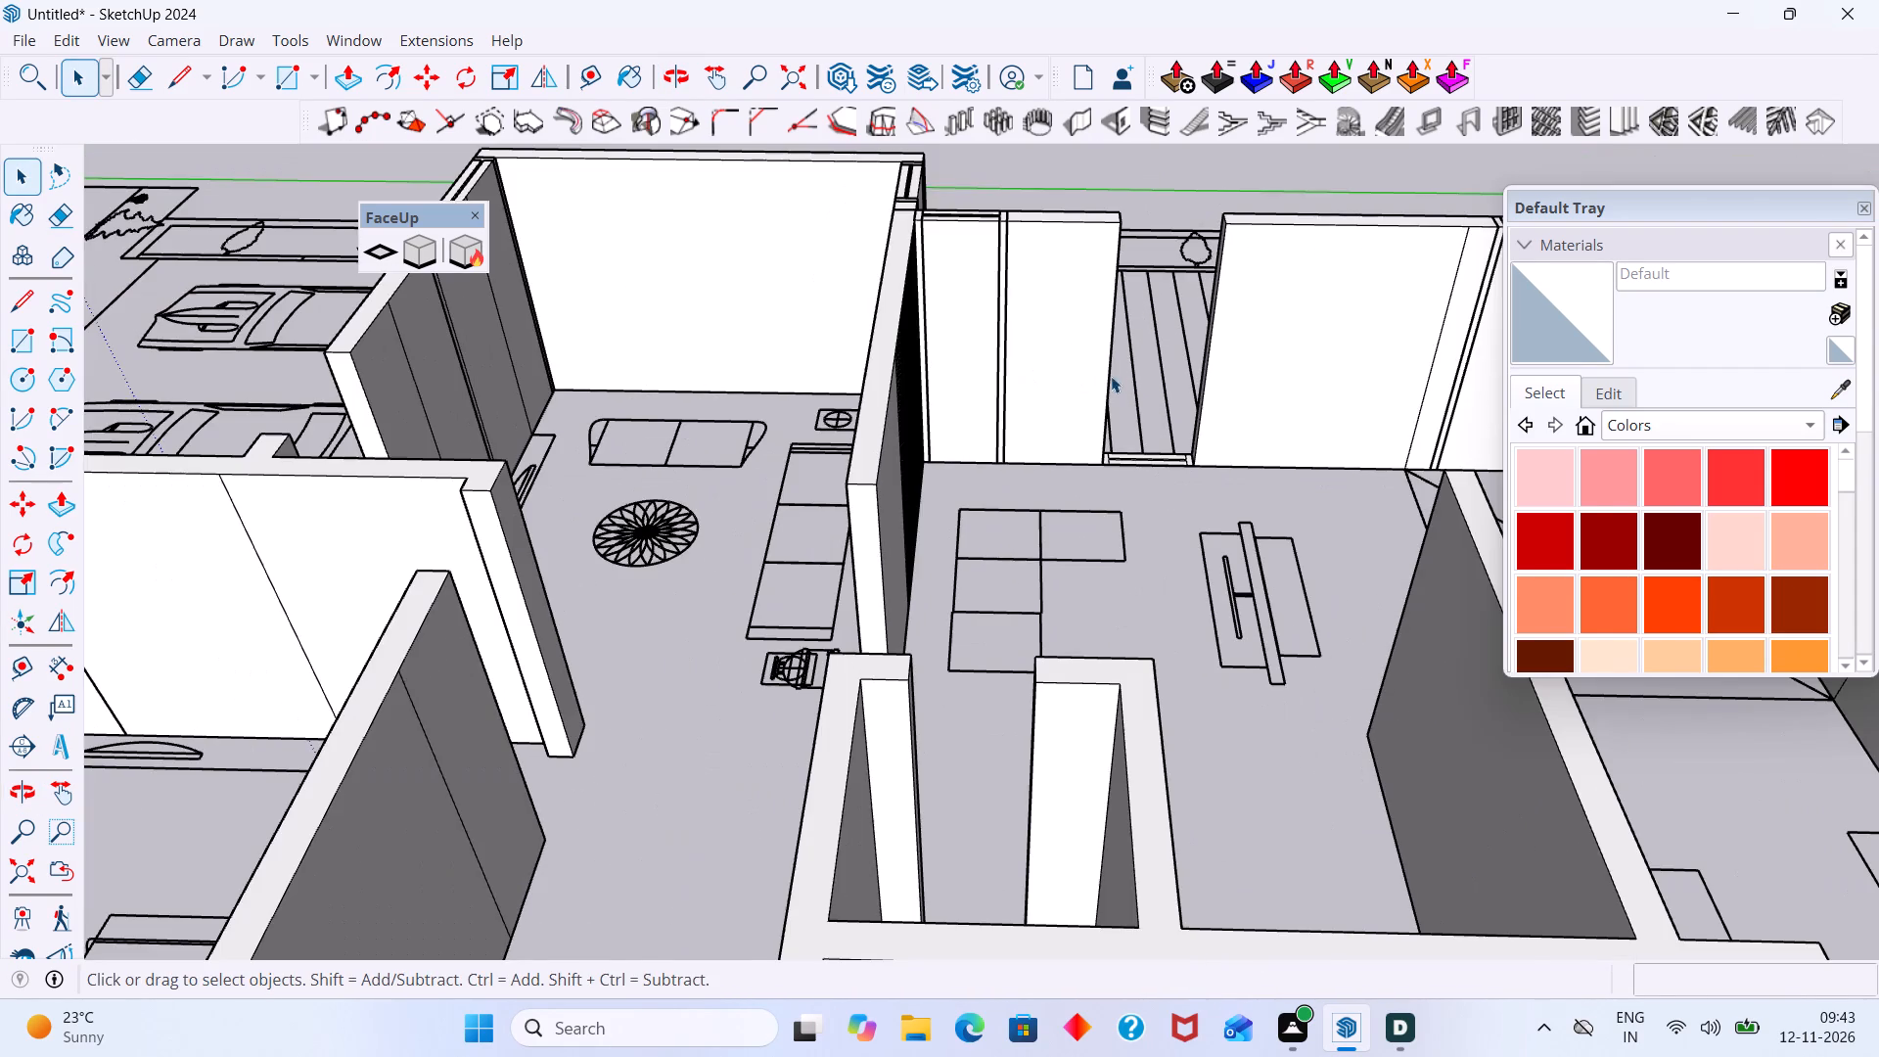
{"action": "scroll", "coordinate": [1232, 374], "scroll_direction": "down", "scroll_amount": 3}
{"action": "scroll", "coordinate": [655, 538], "scroll_direction": "up", "scroll_amount": 3}
{"action": "double_click", "coordinate": [597, 512]}
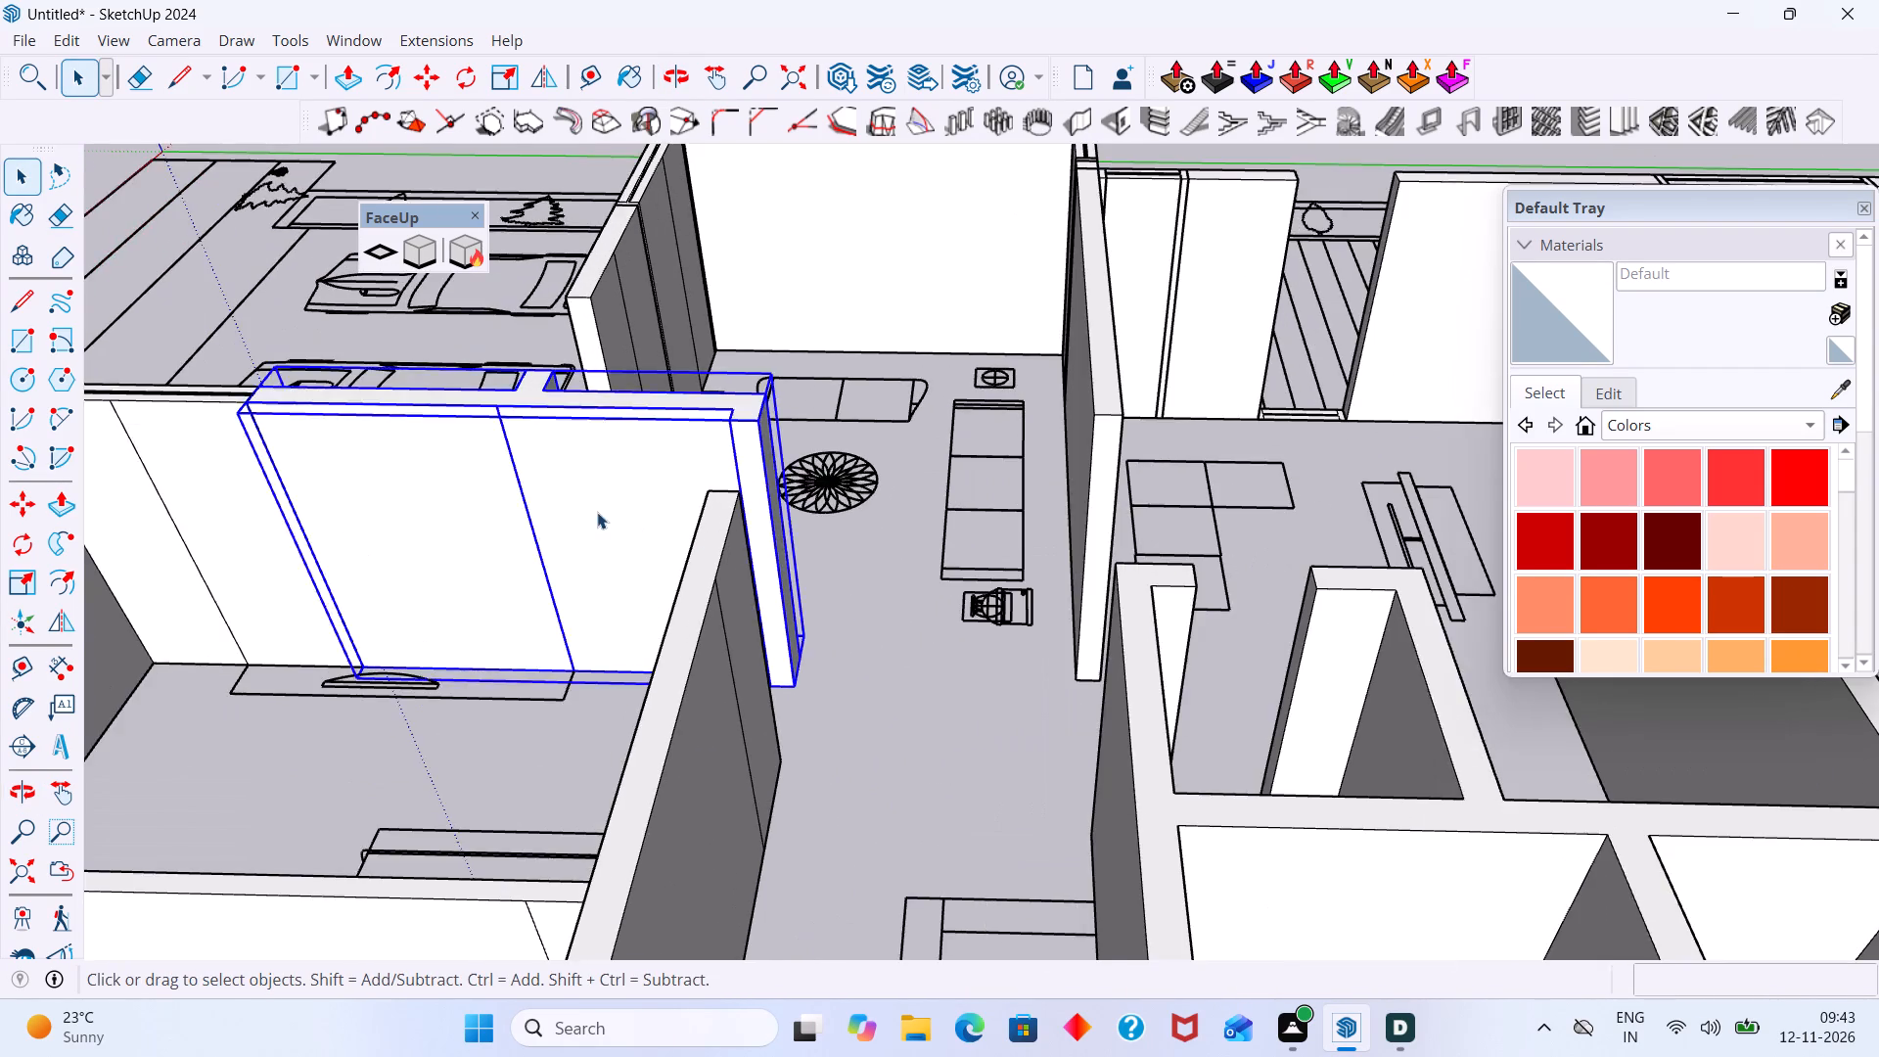
{"action": "left_click", "coordinate": [564, 525]}
{"action": "key", "text": "e"}
{"action": "left_click_drag", "start_coordinate": [583, 528], "coordinate": [546, 540]}
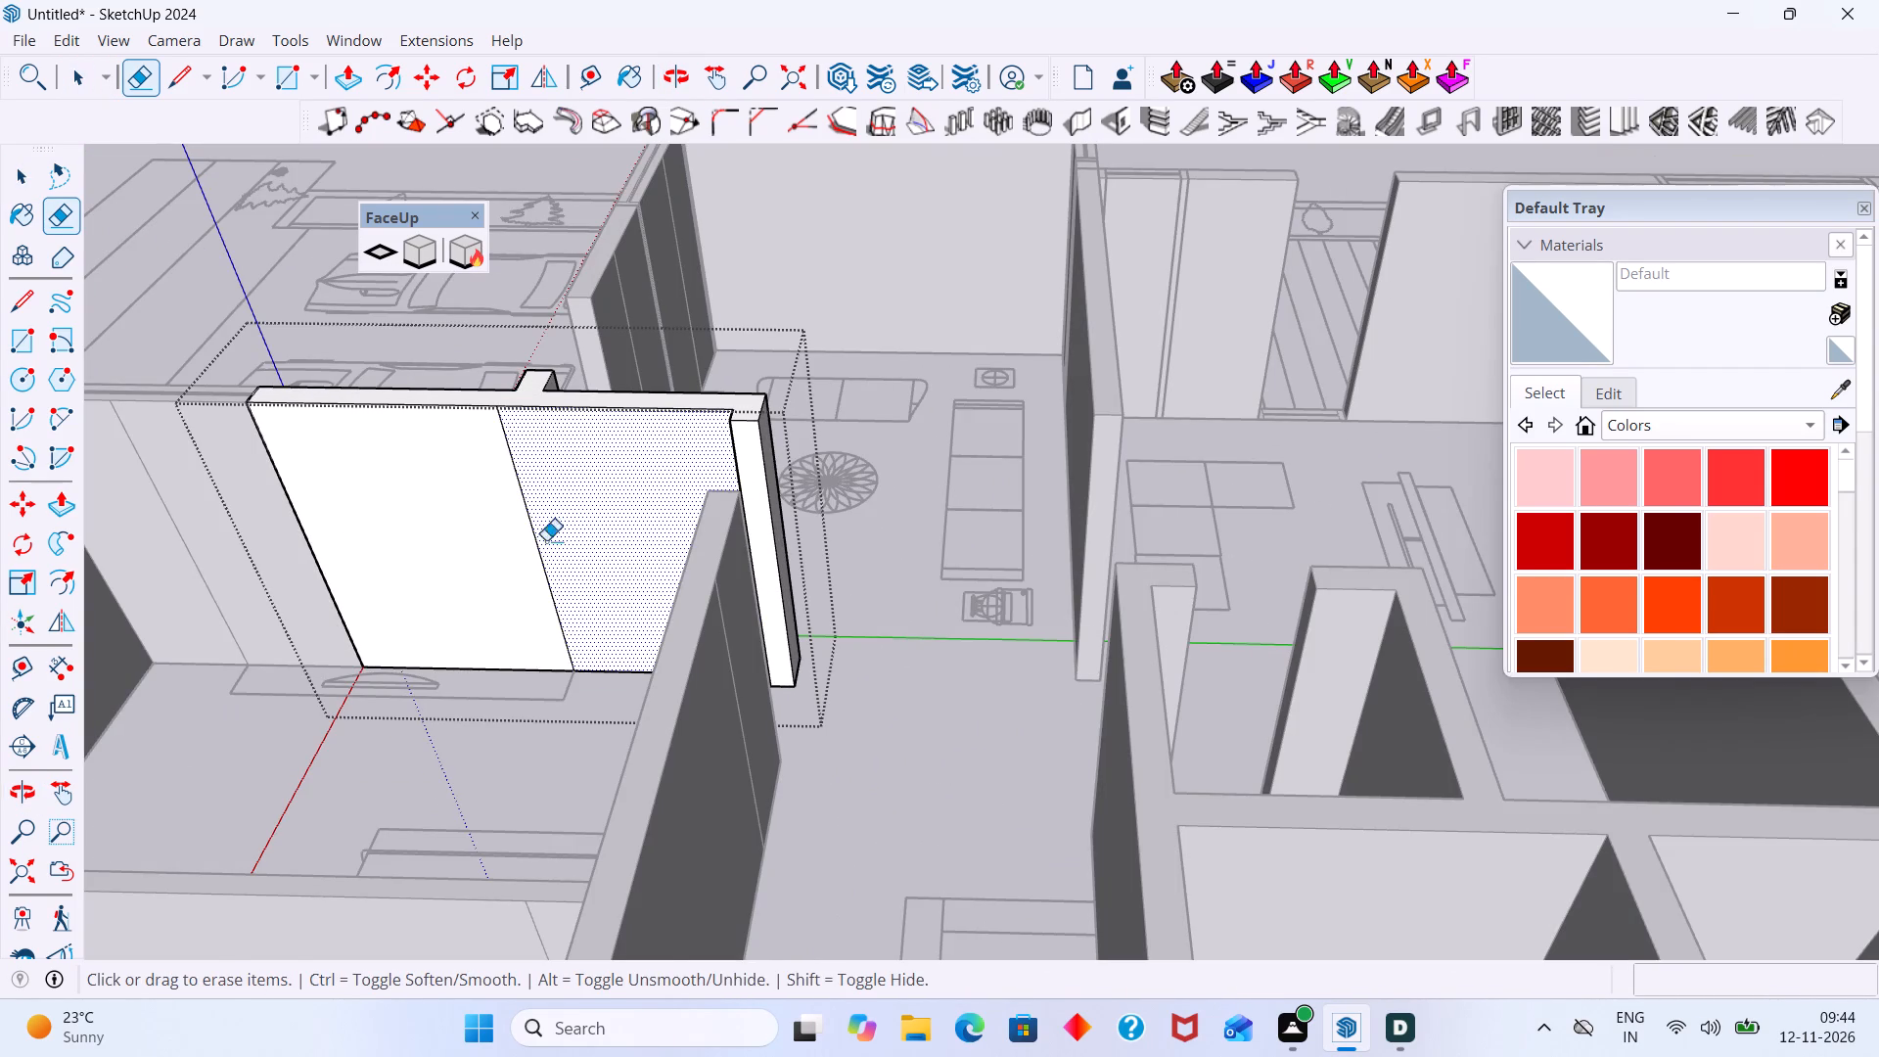
{"action": "left_click_drag", "start_coordinate": [546, 540], "coordinate": [254, 541]}
{"action": "key", "text": "ctrl+z"}
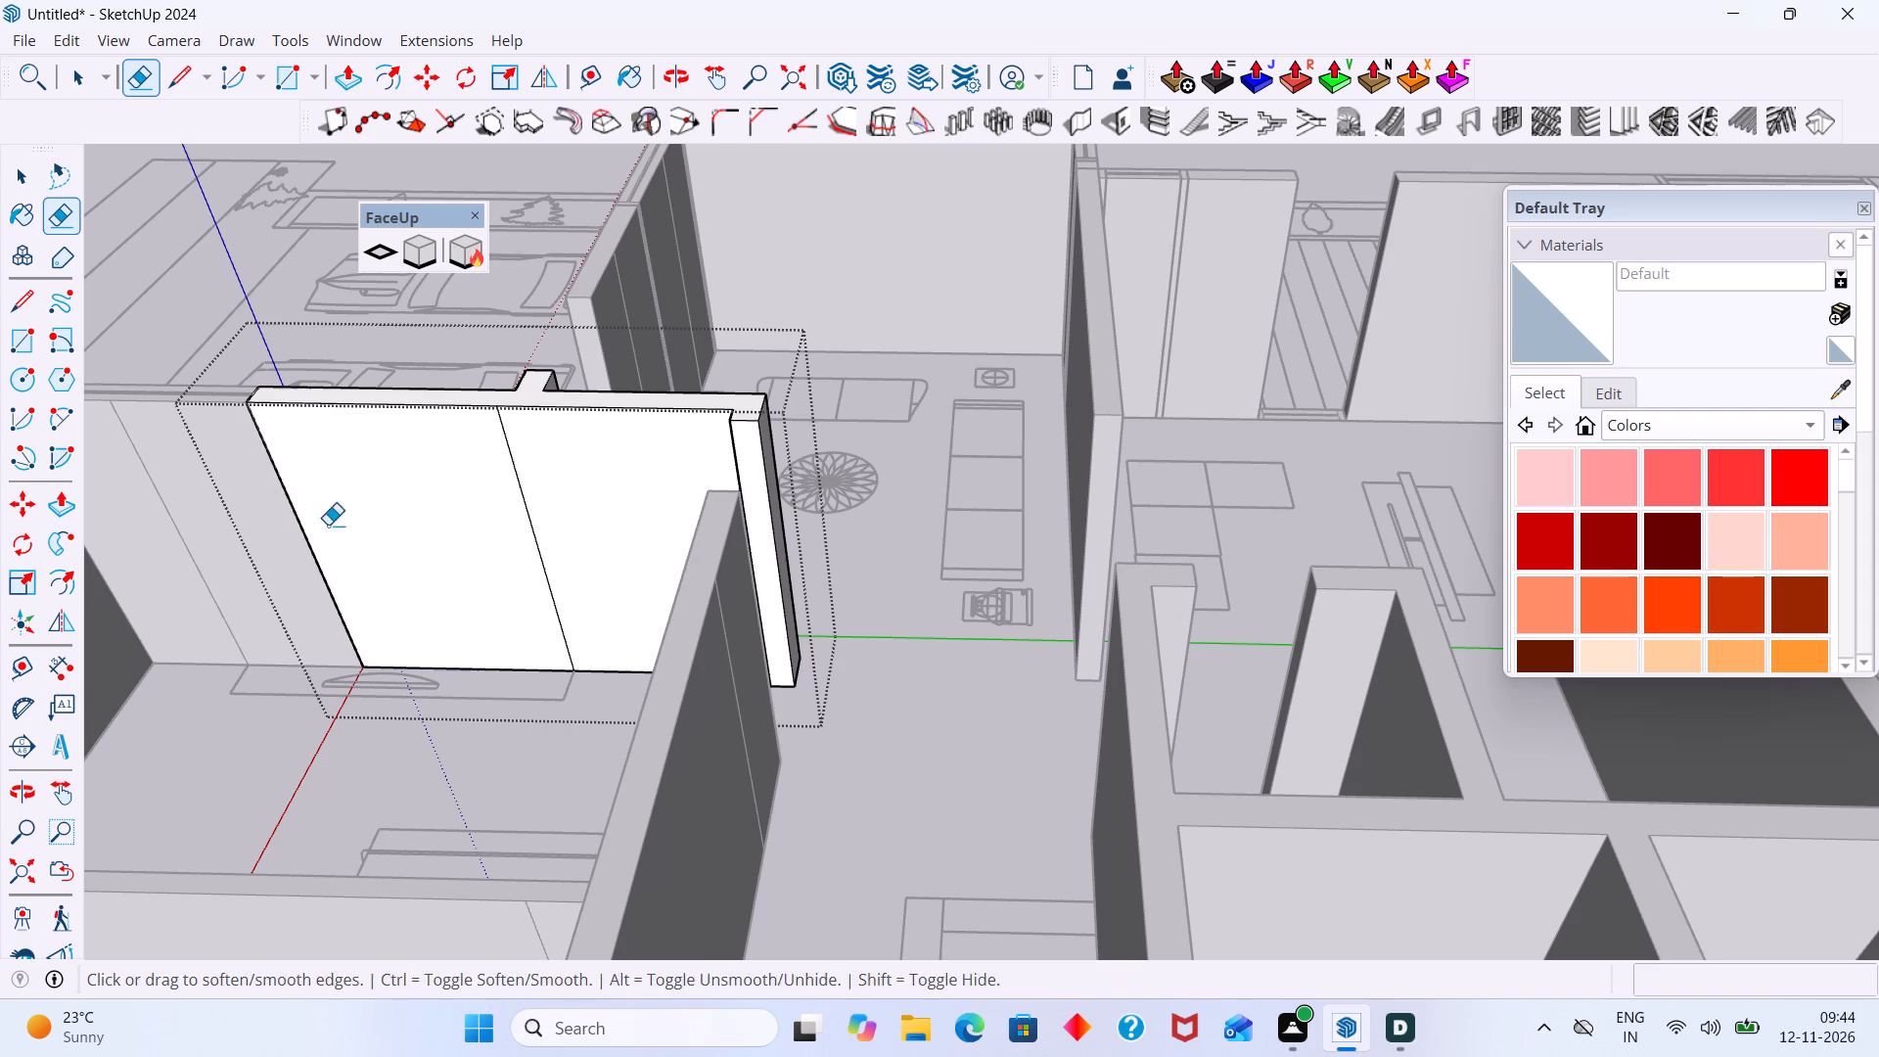
{"action": "left_click_drag", "start_coordinate": [543, 504], "coordinate": [504, 509]}
Check the sitting-area and parking side of the same stubbed wall for seams, ending outside its group.
{"action": "scroll", "coordinate": [502, 512], "scroll_direction": "down", "scroll_amount": 4}
{"action": "middle_click_drag", "start_coordinate": [581, 519], "coordinate": [1226, 491]}
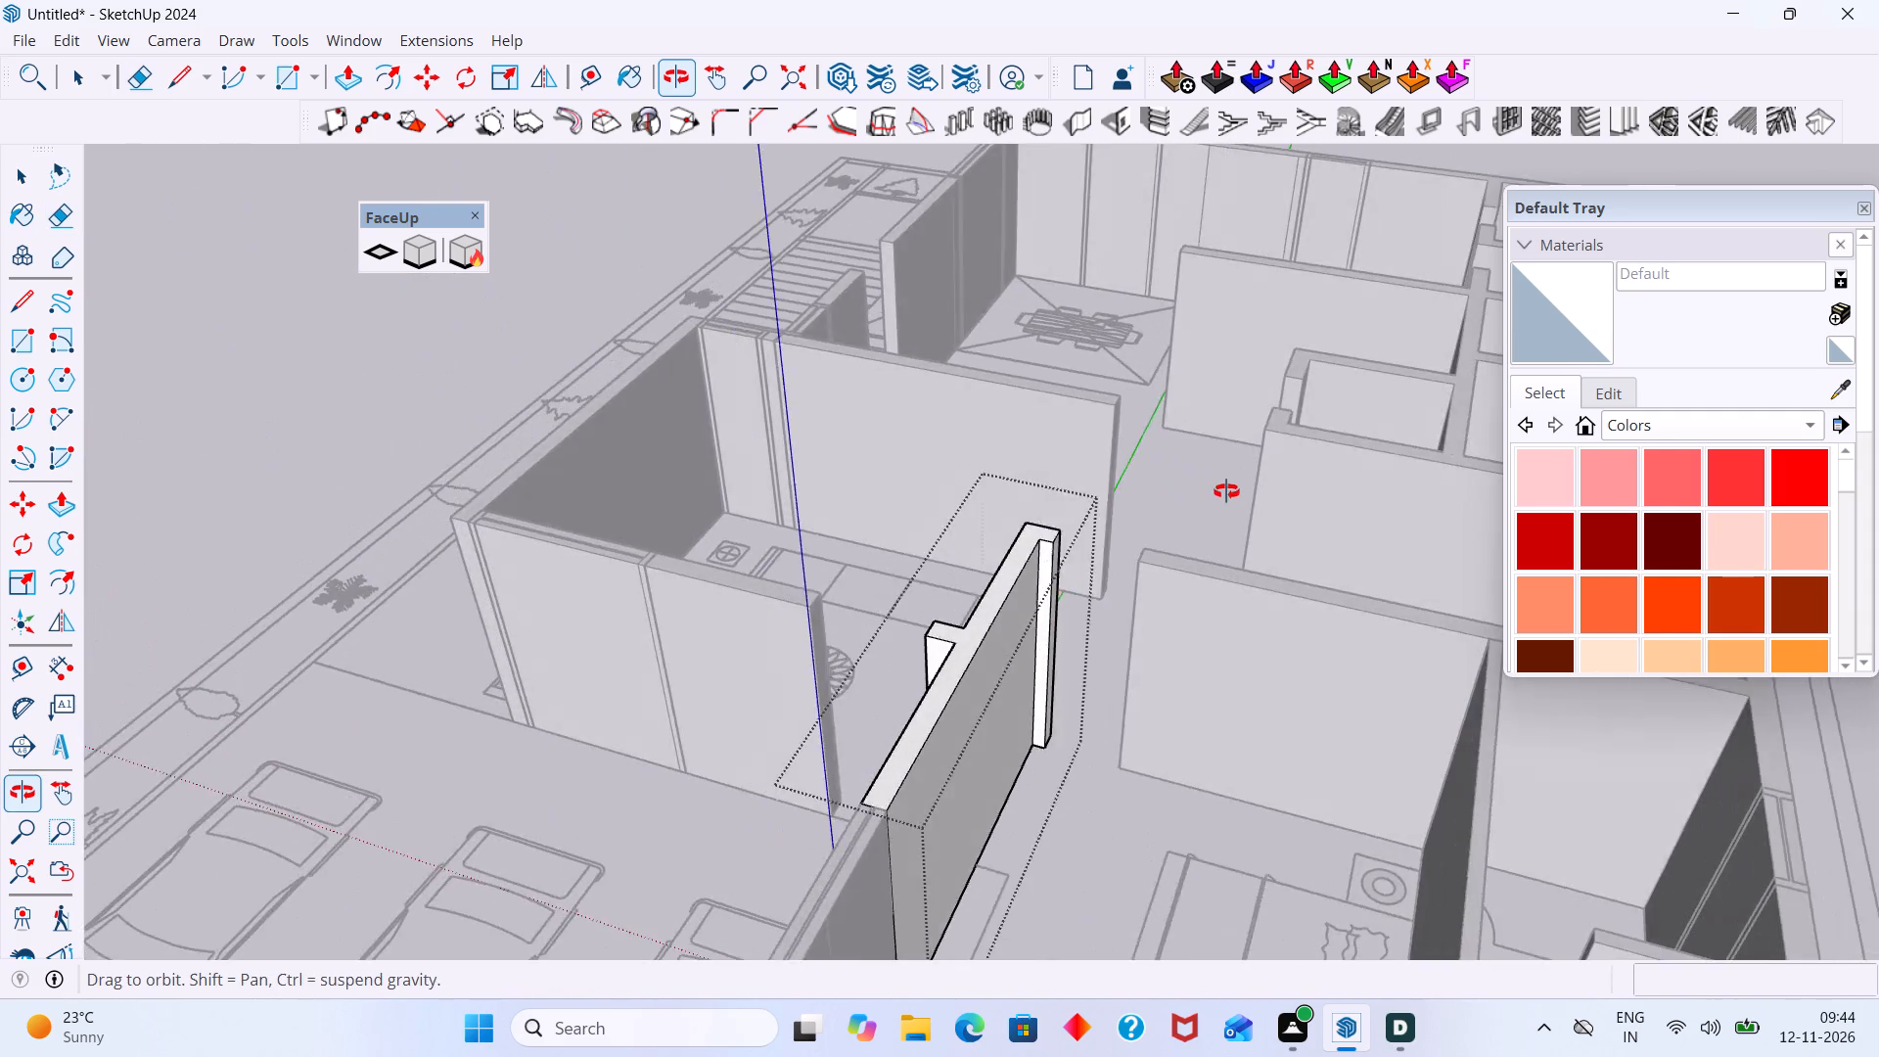
{"action": "middle_click_drag", "start_coordinate": [1226, 491], "coordinate": [1740, 427]}
{"action": "middle_click_drag", "start_coordinate": [1283, 427], "coordinate": [1605, 579]}
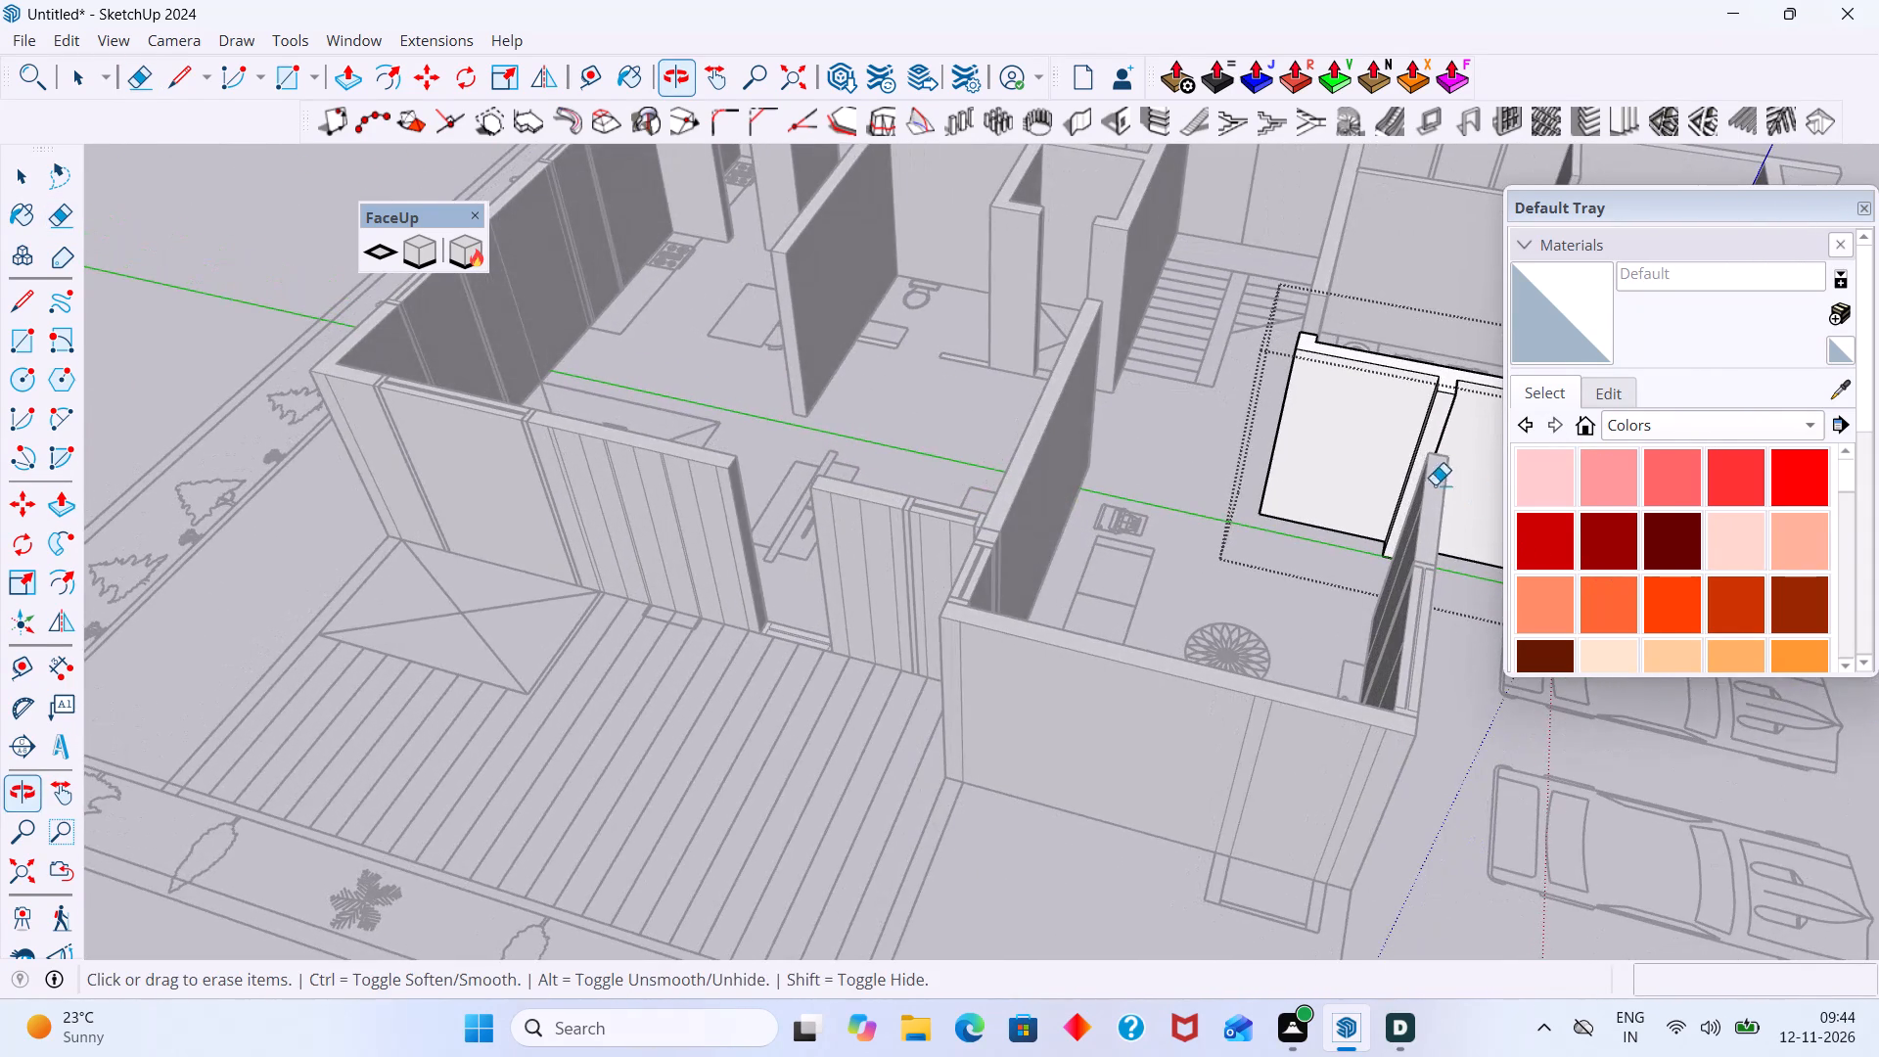
{"action": "middle_click_drag", "start_coordinate": [1395, 471], "coordinate": [605, 426], "text": "shift"}
{"action": "scroll", "coordinate": [635, 429], "scroll_direction": "up", "scroll_amount": 4}
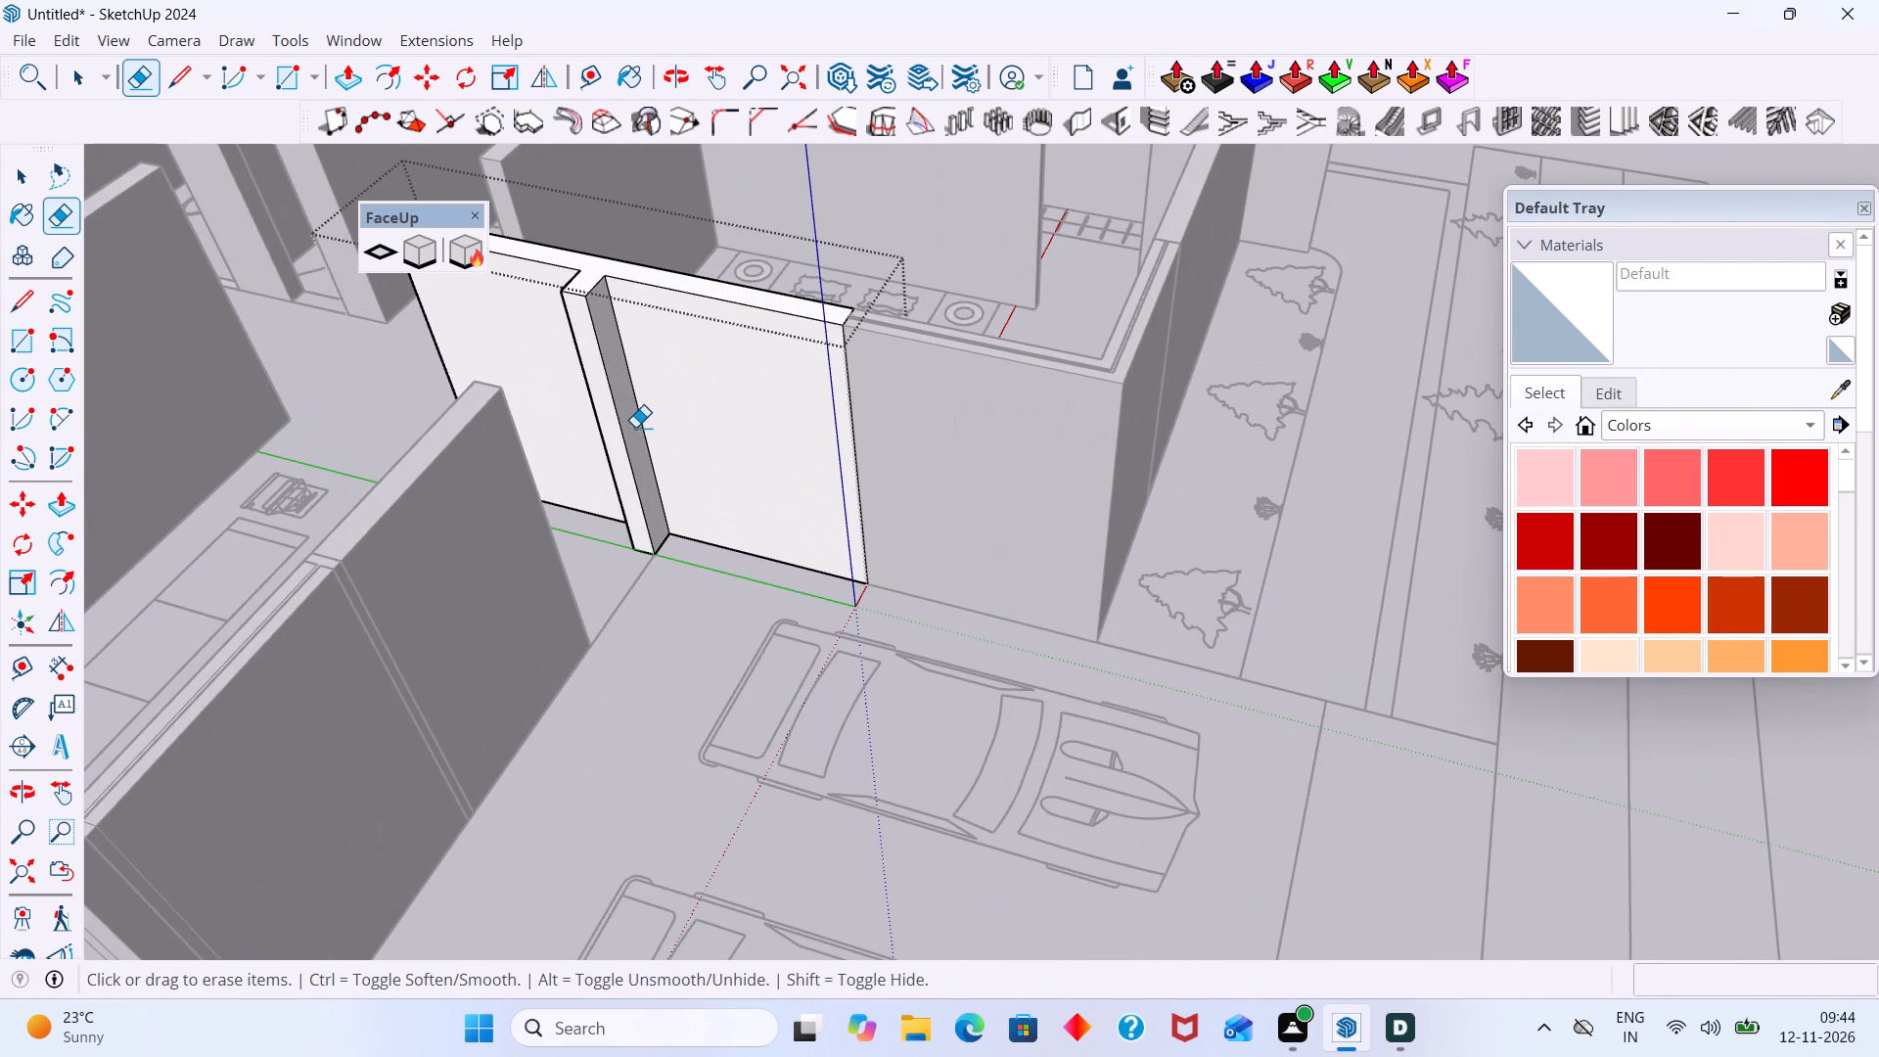
{"action": "key", "text": "space"}
{"action": "left_click", "coordinate": [688, 575]}
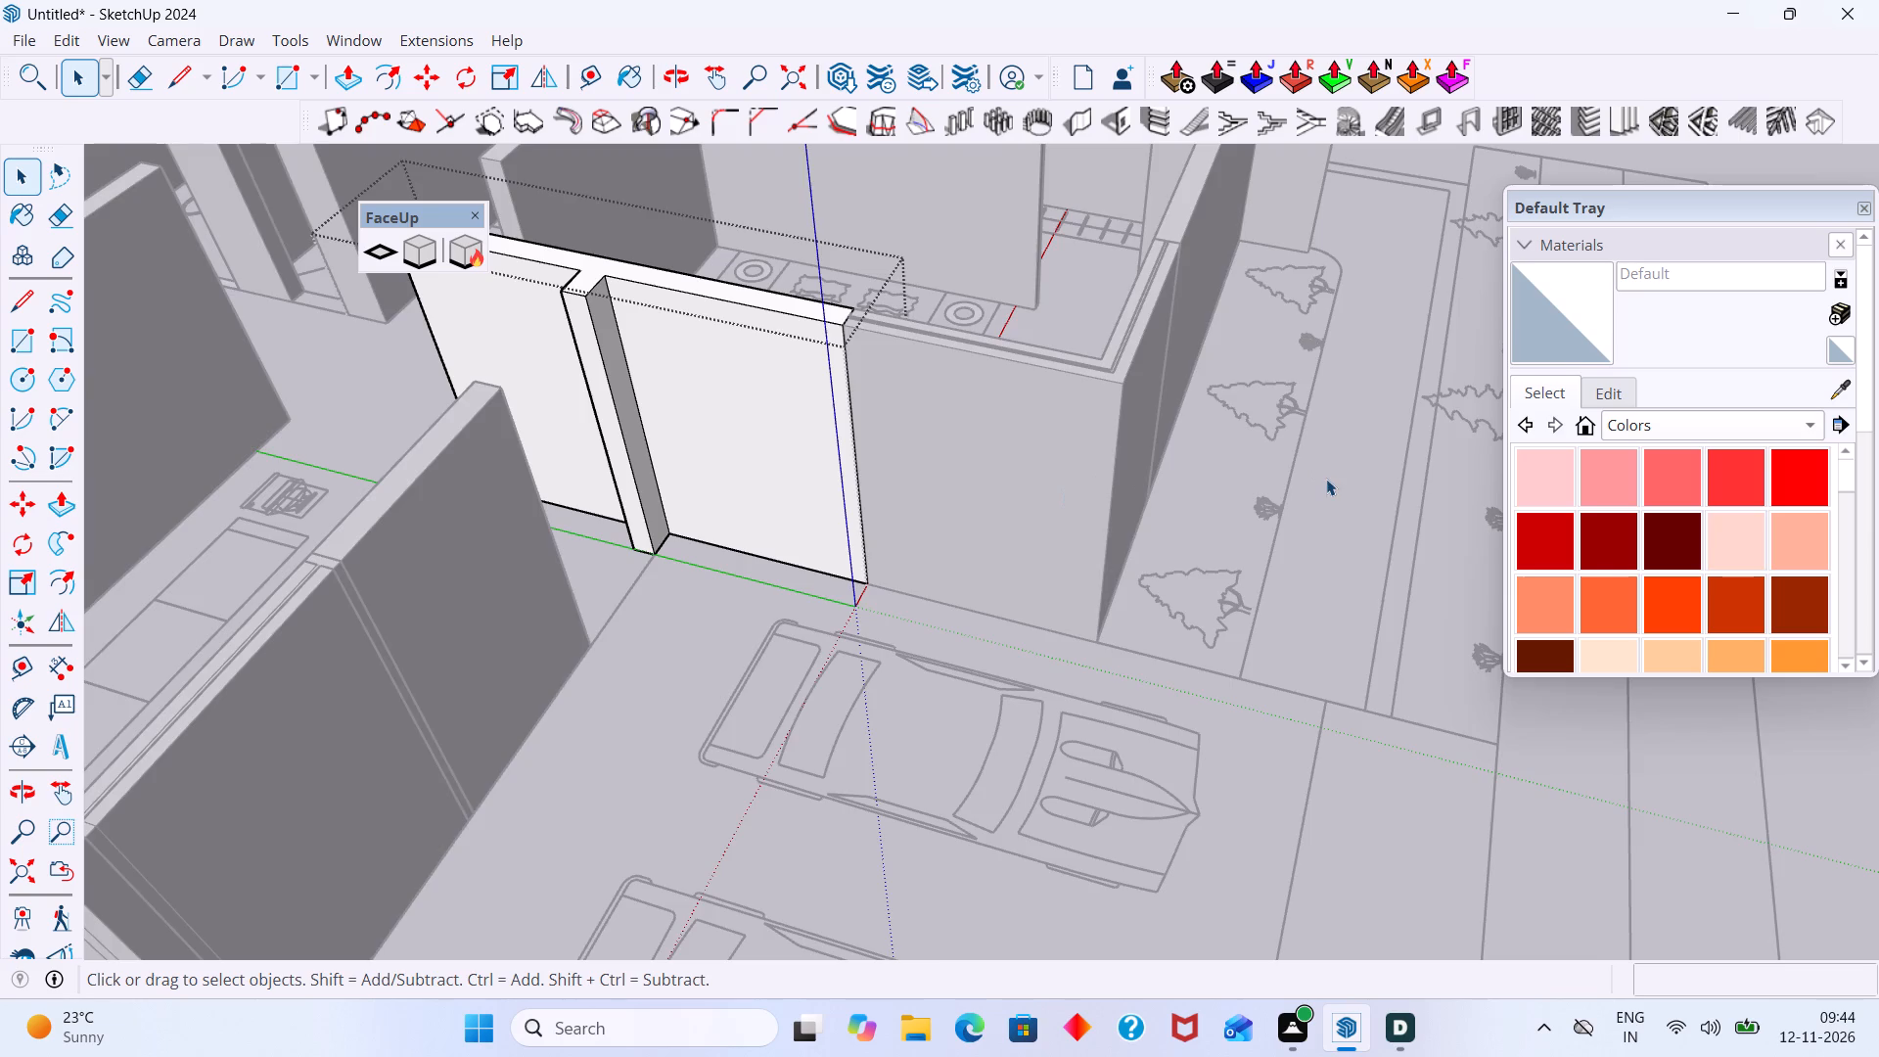
{"action": "left_click", "coordinate": [1326, 479]}
Erase the vertical seam on the inner face of the L-shaped corner window volume in the front bedroom.
{"action": "scroll", "coordinate": [1022, 450], "scroll_direction": "down", "scroll_amount": 6}
{"action": "middle_click_drag", "start_coordinate": [1137, 421], "coordinate": [234, 499]}
{"action": "middle_click_drag", "start_coordinate": [830, 377], "coordinate": [588, 343]}
{"action": "middle_click_drag", "start_coordinate": [1119, 314], "coordinate": [746, 345]}
{"action": "scroll", "coordinate": [1296, 289], "scroll_direction": "up", "scroll_amount": 3}
{"action": "middle_click_drag", "start_coordinate": [1221, 326], "coordinate": [1005, 325]}
{"action": "scroll", "coordinate": [985, 346], "scroll_direction": "up", "scroll_amount": 7}
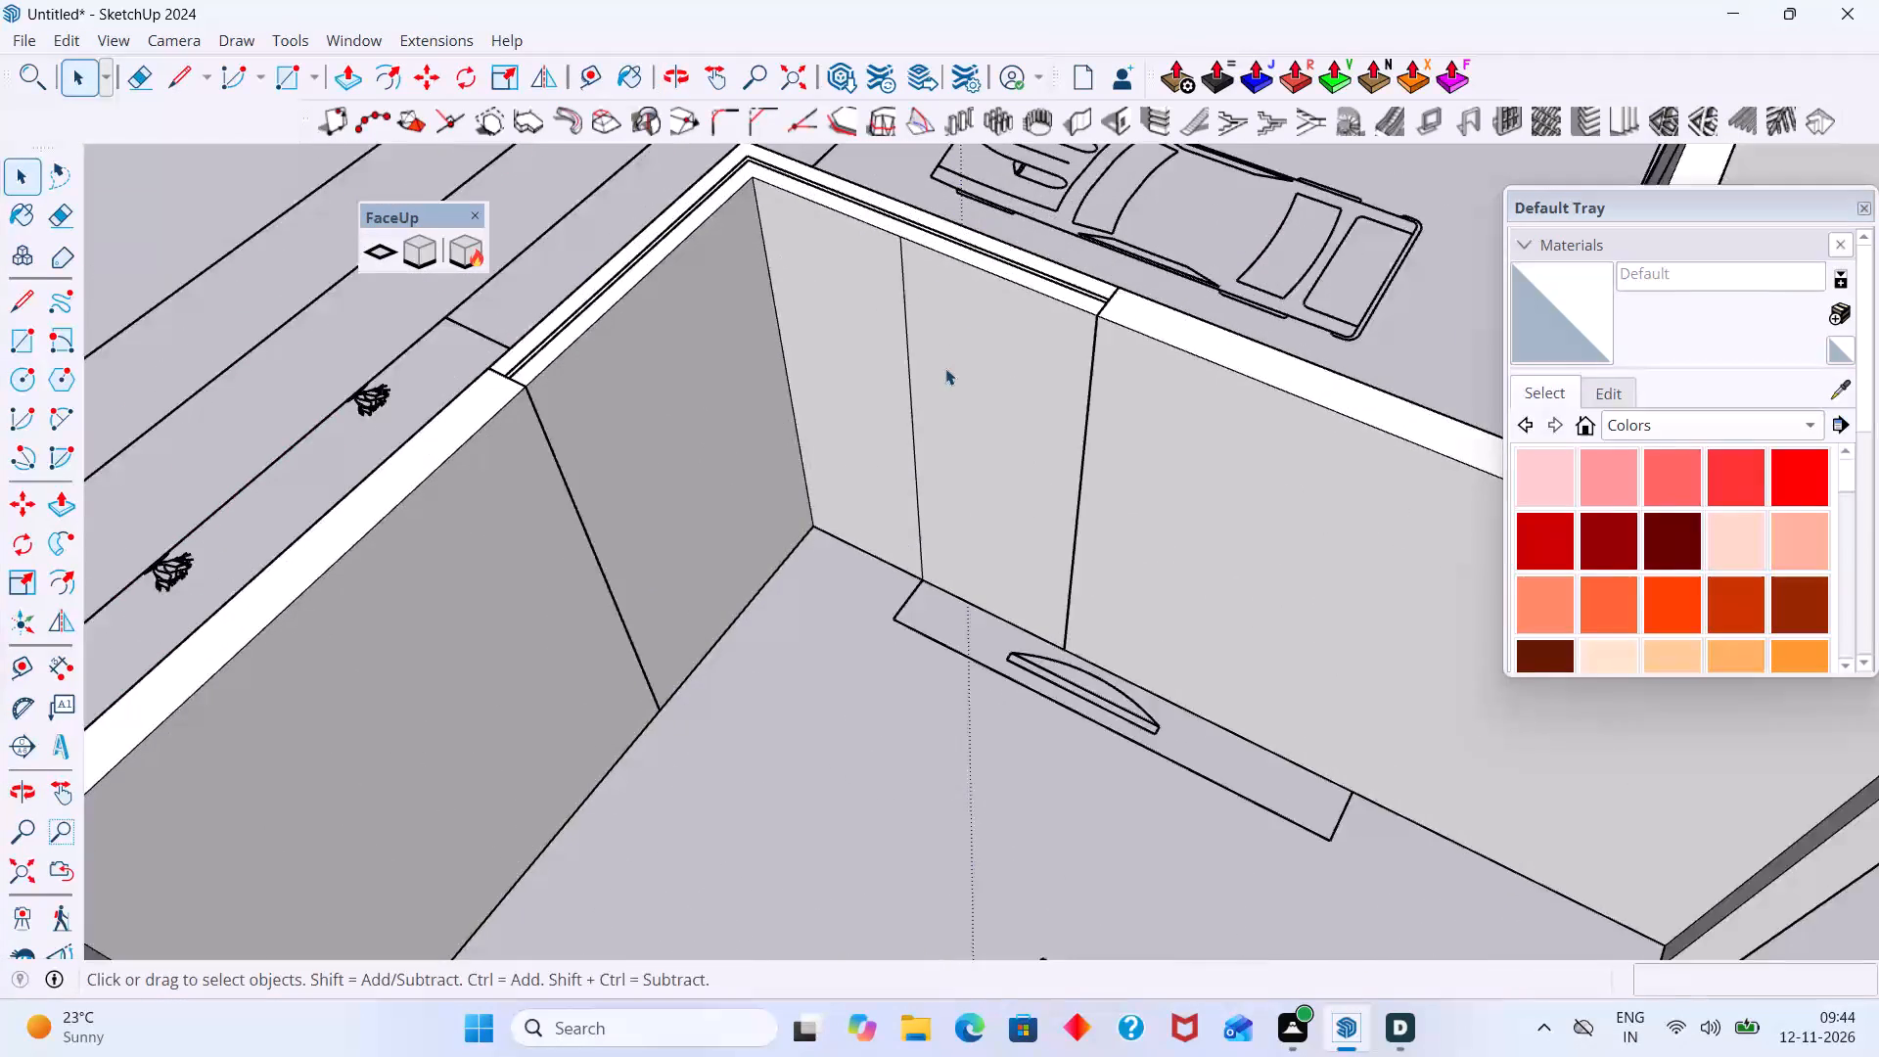
{"action": "double_click", "coordinate": [945, 368]}
{"action": "left_click", "coordinate": [920, 394]}
{"action": "key", "text": "e"}
{"action": "left_click_drag", "start_coordinate": [958, 401], "coordinate": [850, 344]}
Check the other faces of the corner window volume for seams, ending outside its group.
{"action": "scroll", "coordinate": [855, 346], "scroll_direction": "down", "scroll_amount": 15}
{"action": "middle_click_drag", "start_coordinate": [838, 411], "coordinate": [690, 406]}
{"action": "scroll", "coordinate": [848, 350], "scroll_direction": "down", "scroll_amount": 7}
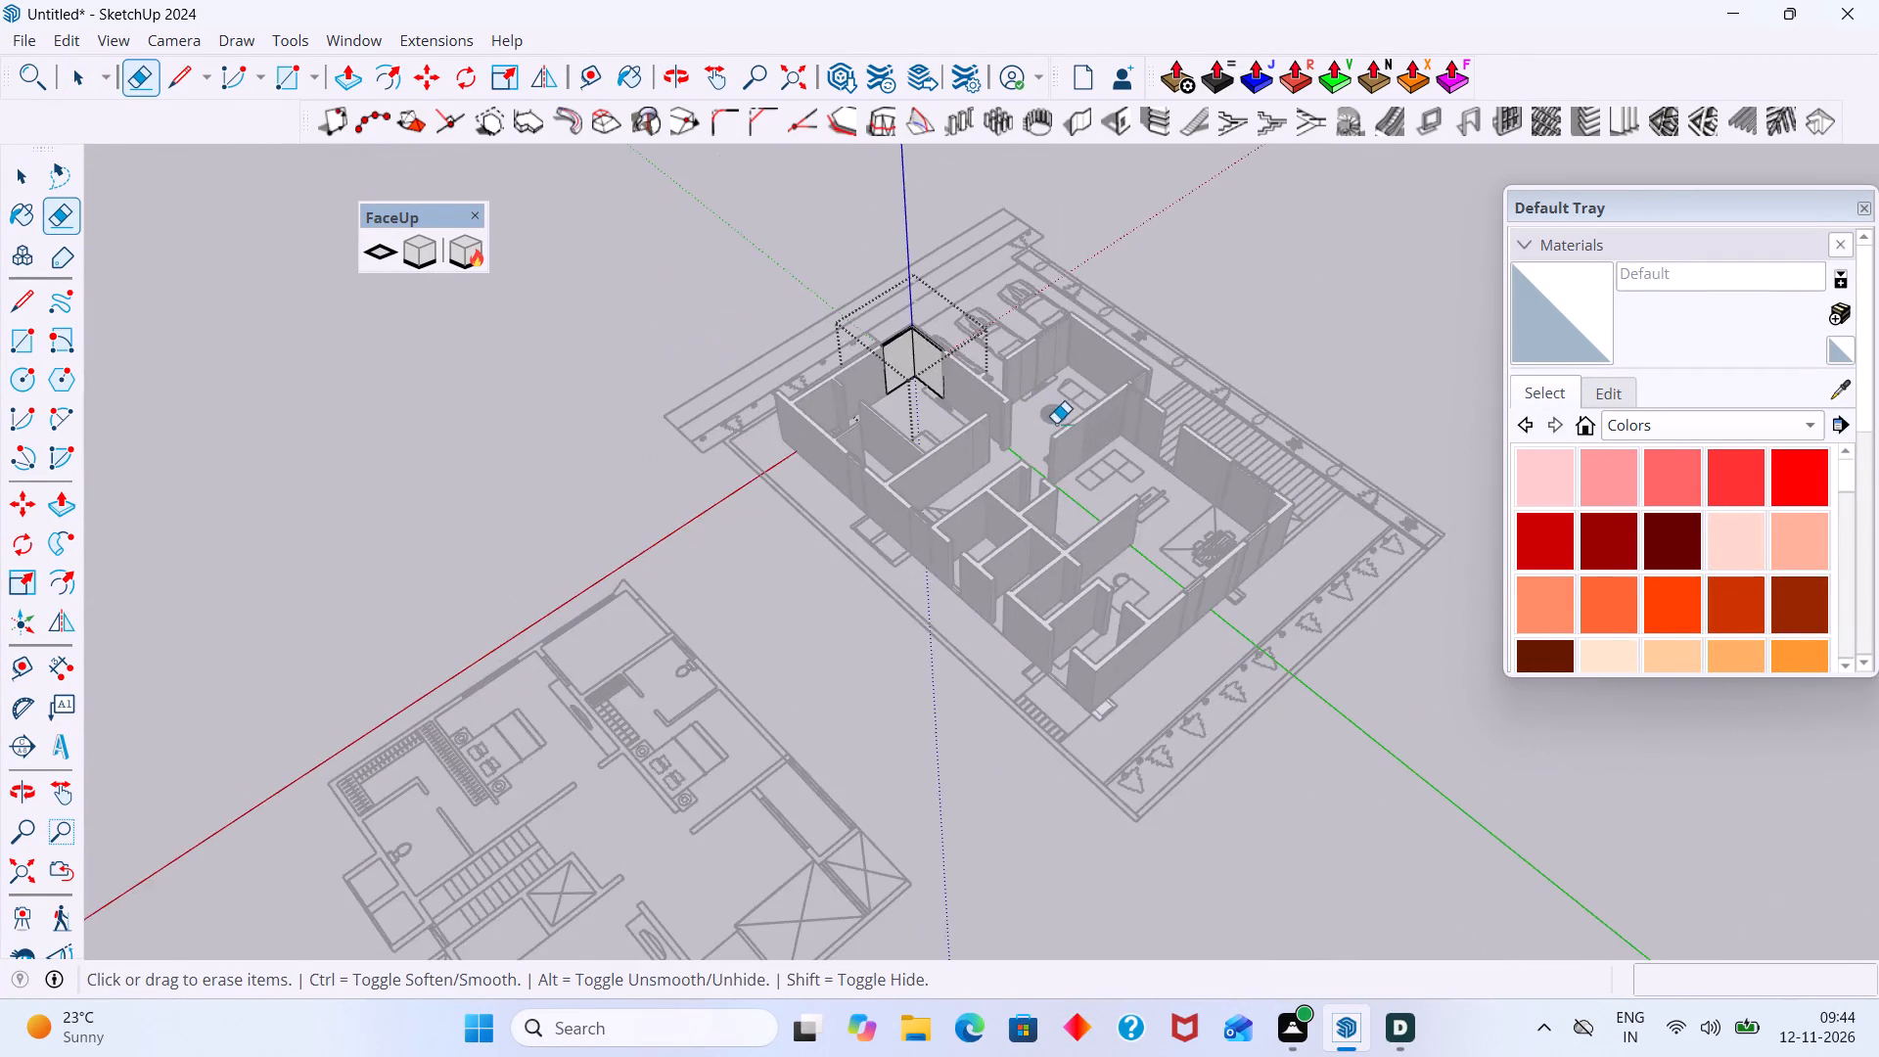
{"action": "middle_click_drag", "start_coordinate": [1055, 423], "coordinate": [861, 414]}
{"action": "scroll", "coordinate": [985, 361], "scroll_direction": "up", "scroll_amount": 20}
{"action": "scroll", "coordinate": [985, 361], "scroll_direction": "up", "scroll_amount": 3}
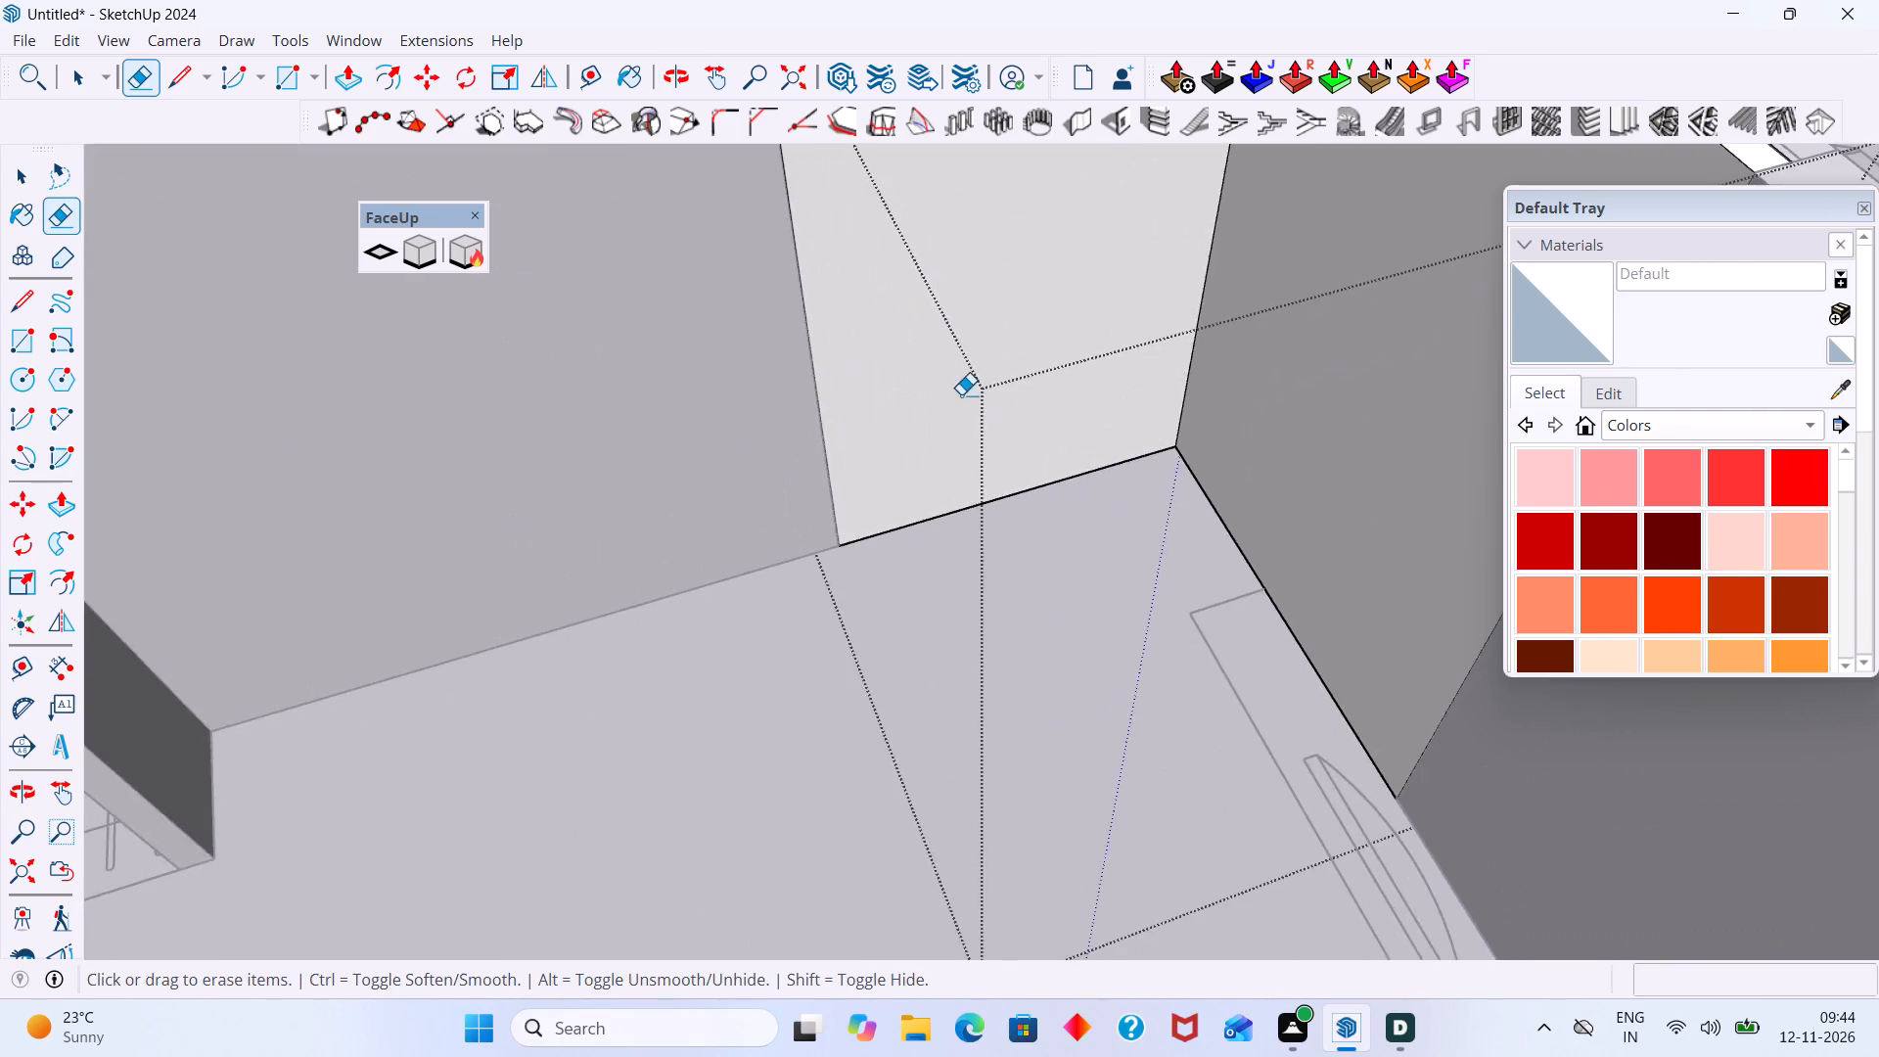
{"action": "scroll", "coordinate": [949, 403], "scroll_direction": "down", "scroll_amount": 20}
{"action": "scroll", "coordinate": [949, 403], "scroll_direction": "down", "scroll_amount": 9}
{"action": "middle_click_drag", "start_coordinate": [1039, 448], "coordinate": [1013, 456]}
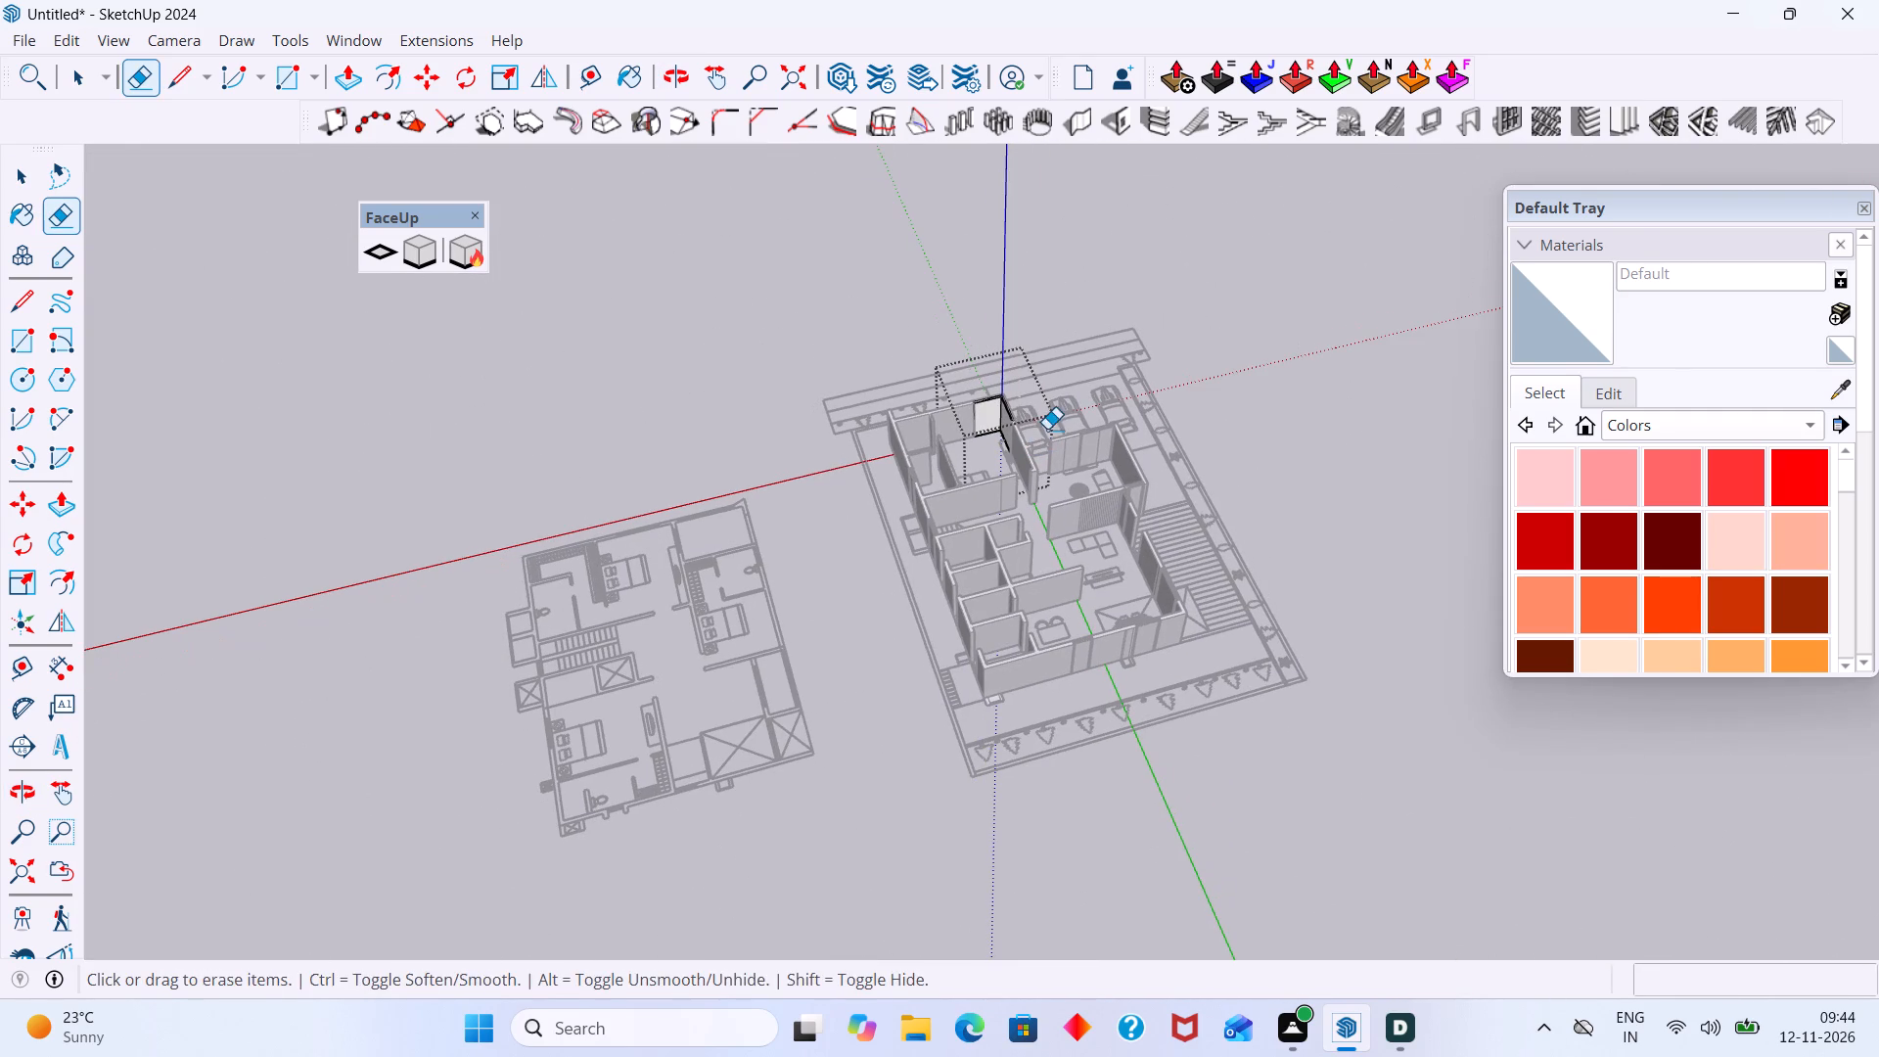
{"action": "key", "text": "space"}
{"action": "left_click", "coordinate": [1315, 356]}
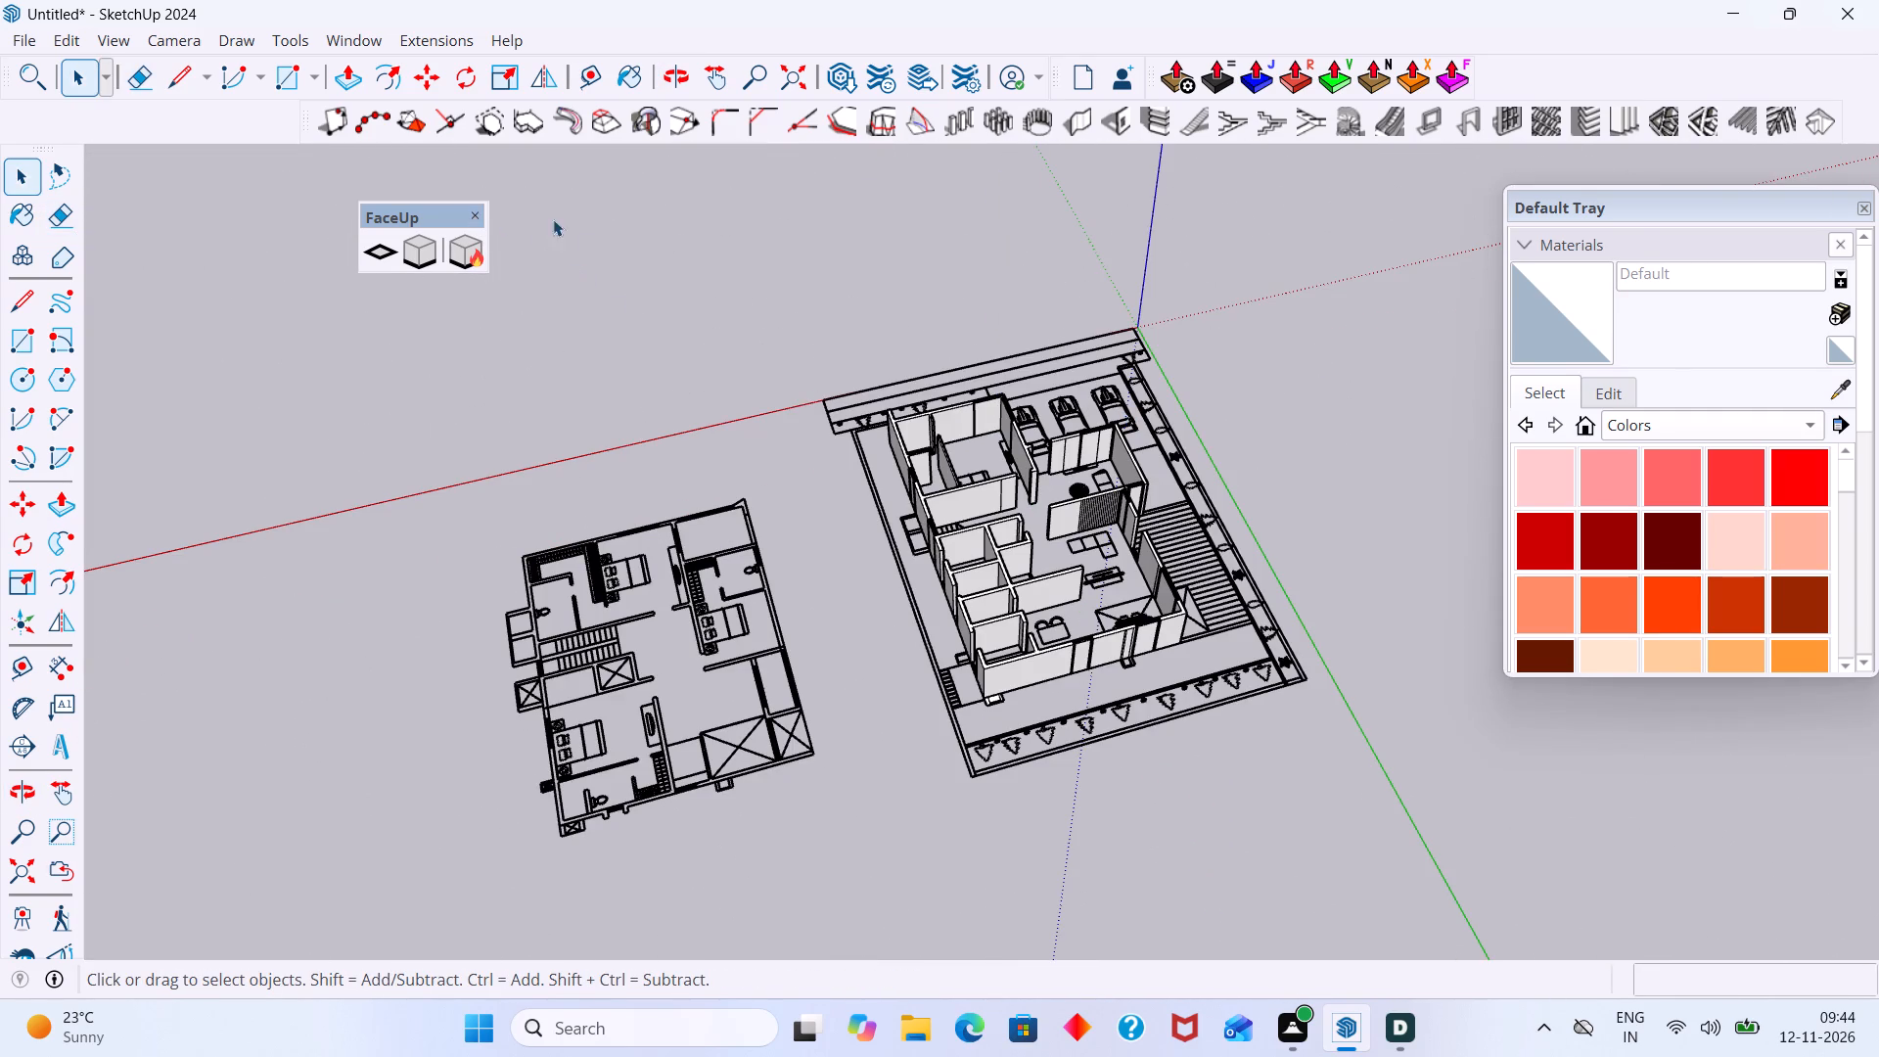
Erase the vertical seam near the free end of the long bedroom partition, on the face towards the central rooms.
{"action": "scroll", "coordinate": [852, 331], "scroll_direction": "down", "scroll_amount": 3}
{"action": "middle_click_drag", "start_coordinate": [1035, 424], "coordinate": [968, 433]}
{"action": "scroll", "coordinate": [931, 434], "scroll_direction": "up", "scroll_amount": 18}
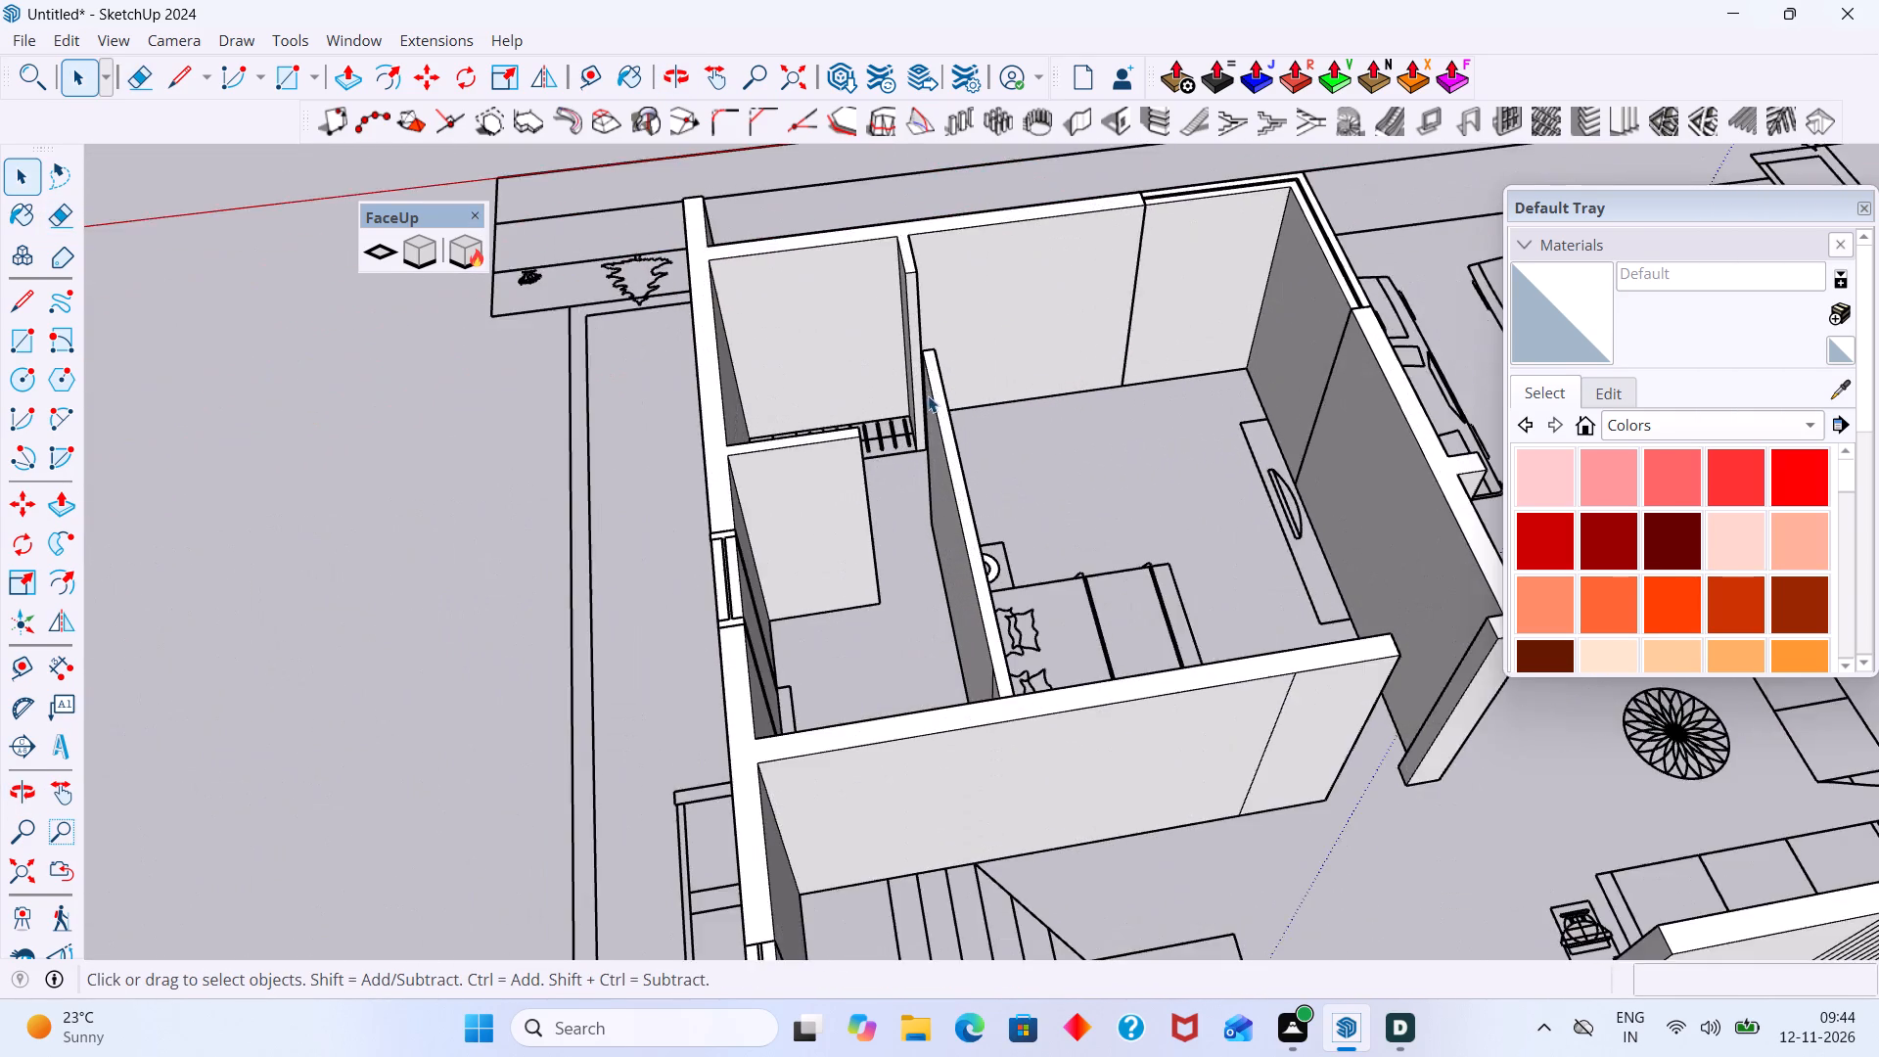
{"action": "scroll", "coordinate": [928, 395], "scroll_direction": "up", "scroll_amount": 4}
{"action": "middle_click_drag", "start_coordinate": [902, 397], "coordinate": [561, 298]}
{"action": "scroll", "coordinate": [601, 285], "scroll_direction": "down", "scroll_amount": 14}
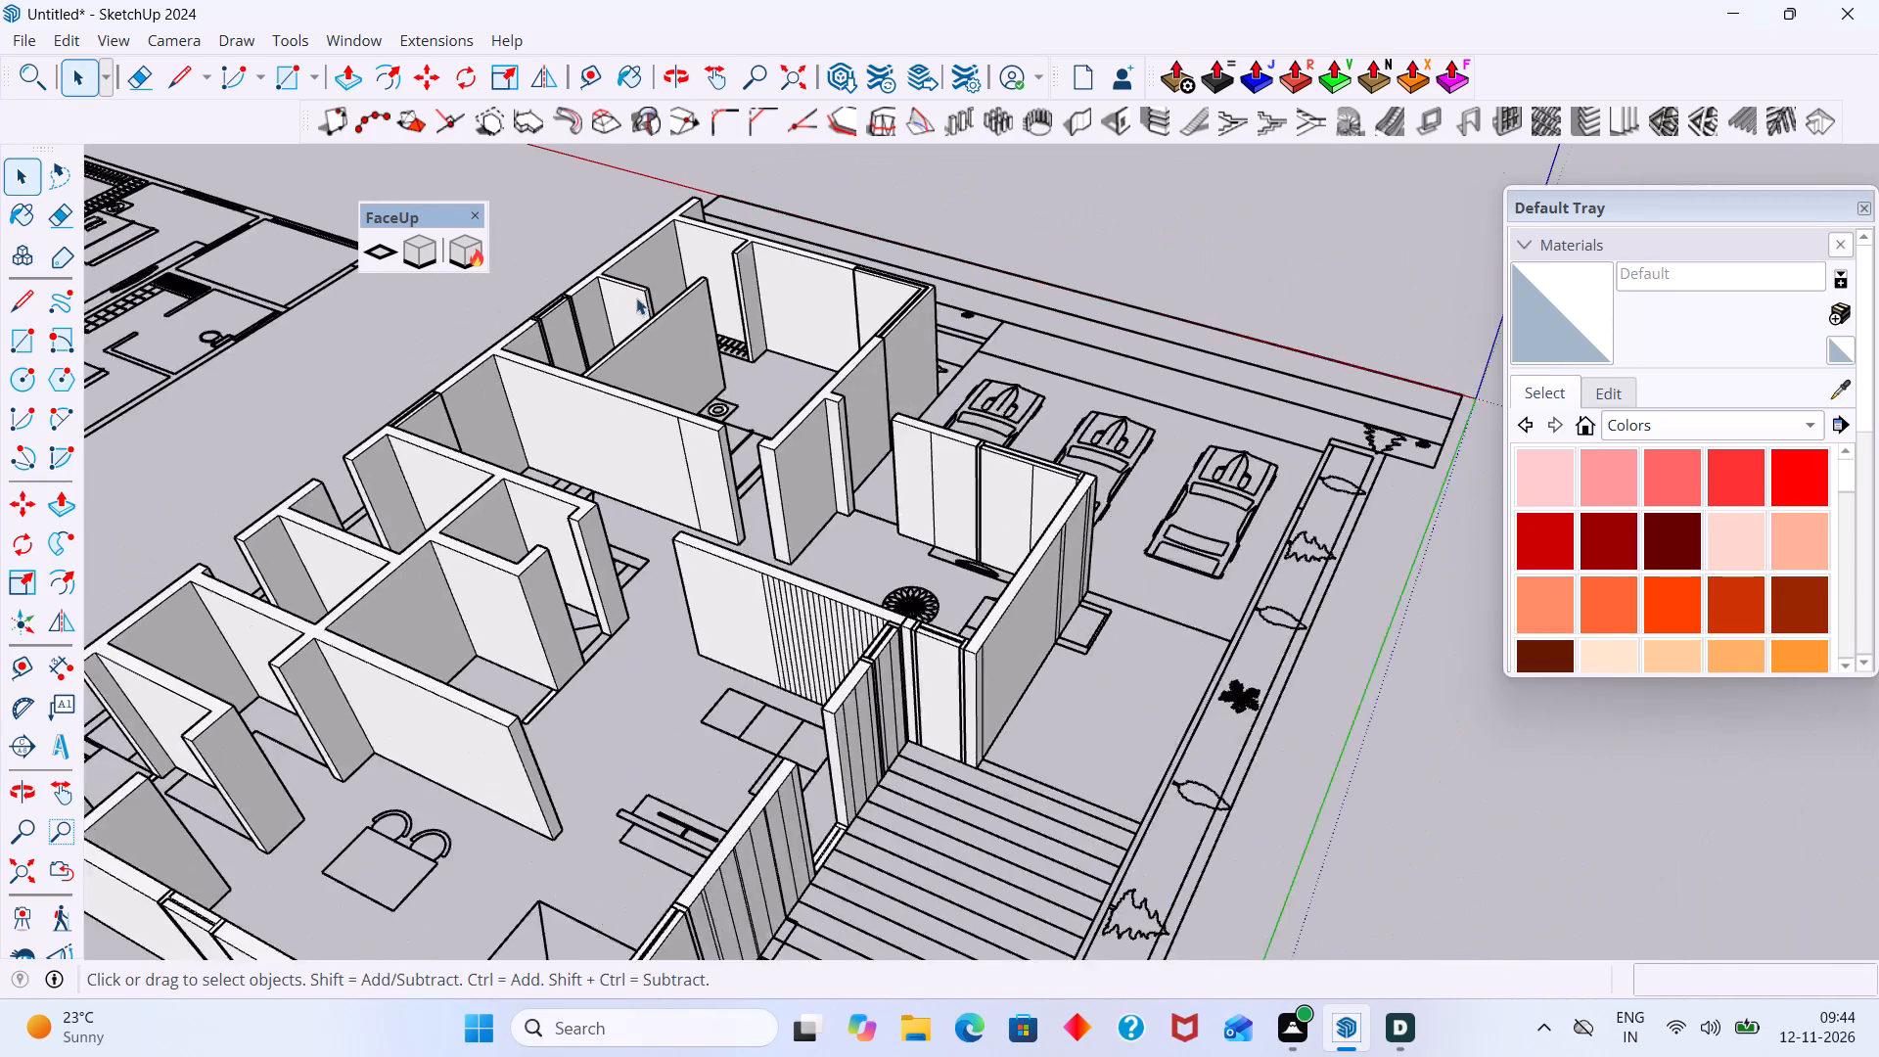
{"action": "scroll", "coordinate": [636, 298], "scroll_direction": "down", "scroll_amount": 2}
{"action": "middle_click_drag", "start_coordinate": [690, 383], "coordinate": [825, 385]}
{"action": "scroll", "coordinate": [810, 489], "scroll_direction": "up", "scroll_amount": 11}
{"action": "left_click", "coordinate": [627, 452]}
{"action": "triple_click", "coordinate": [608, 479]}
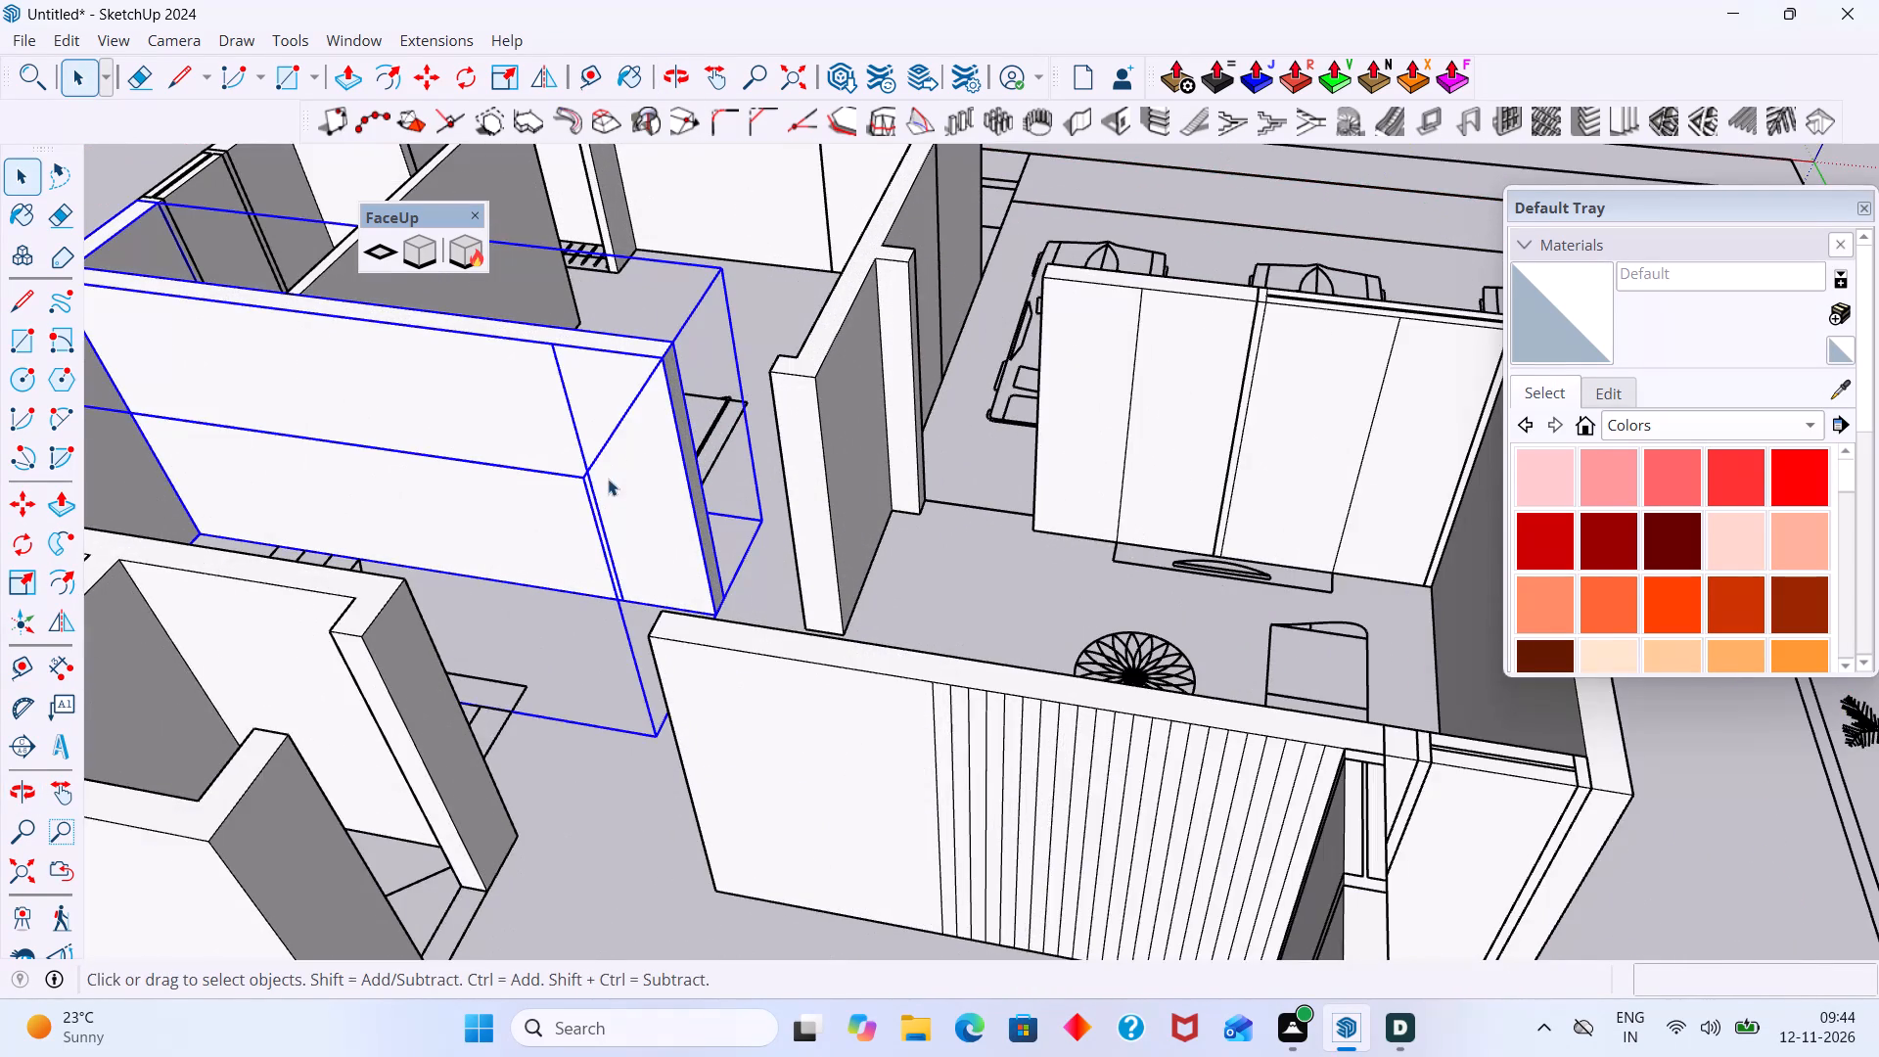
{"action": "left_click", "coordinate": [605, 491]}
{"action": "key", "text": "e"}
{"action": "left_click_drag", "start_coordinate": [649, 494], "coordinate": [527, 495]}
Check the opposite face and outer-wall return of the long bedroom partition group for seams, ending outside the group.
{"action": "scroll", "coordinate": [561, 467], "scroll_direction": "down", "scroll_amount": 6}
{"action": "middle_click_drag", "start_coordinate": [611, 374], "coordinate": [1668, 286]}
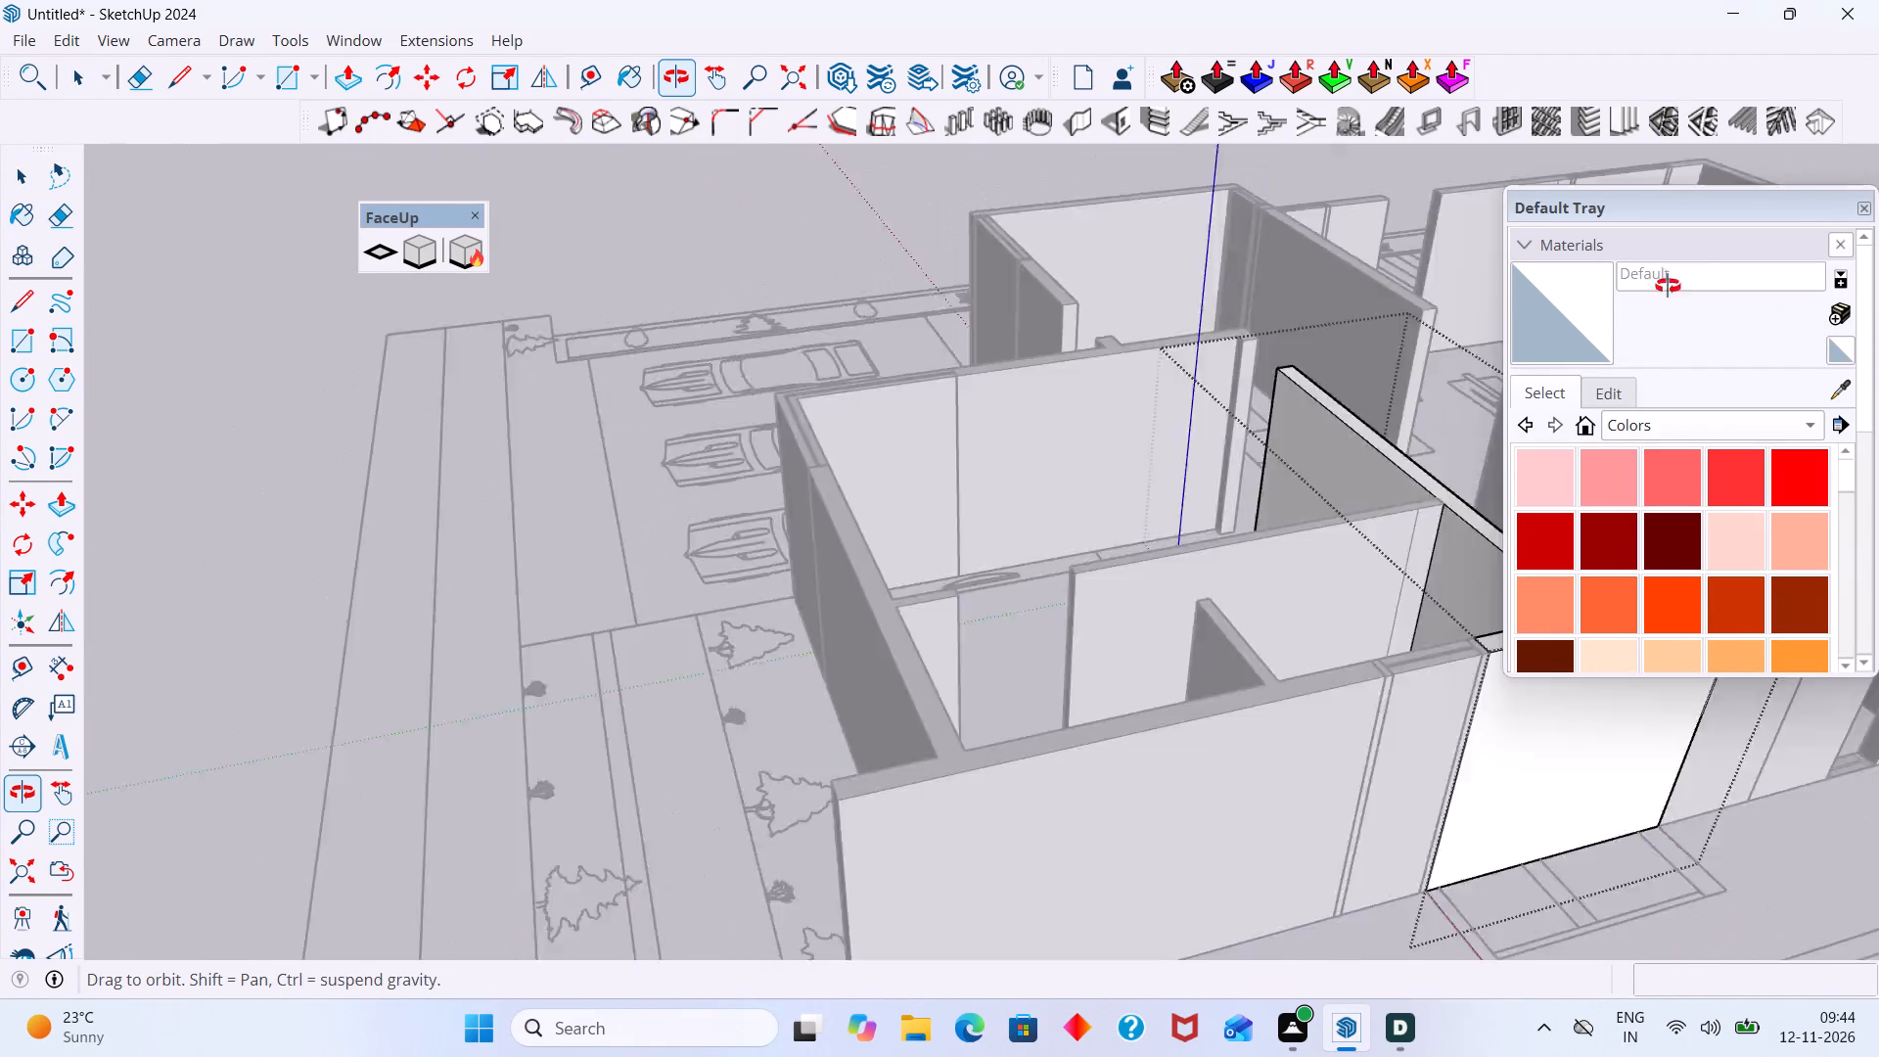
{"action": "middle_click_drag", "start_coordinate": [1668, 286], "coordinate": [1368, 304]}
{"action": "scroll", "coordinate": [1140, 396], "scroll_direction": "up", "scroll_amount": 3}
{"action": "middle_click_drag", "start_coordinate": [1082, 472], "coordinate": [1878, 329]}
{"action": "scroll", "coordinate": [1543, 290], "scroll_direction": "up", "scroll_amount": 1}
{"action": "scroll", "coordinate": [1518, 291], "scroll_direction": "down", "scroll_amount": 2}
{"action": "scroll", "coordinate": [1339, 436], "scroll_direction": "up", "scroll_amount": 3}
{"action": "scroll", "coordinate": [1251, 437], "scroll_direction": "down", "scroll_amount": 8}
{"action": "middle_click_drag", "start_coordinate": [1220, 392], "coordinate": [949, 327]}
{"action": "middle_click_drag", "start_coordinate": [978, 327], "coordinate": [965, 531]}
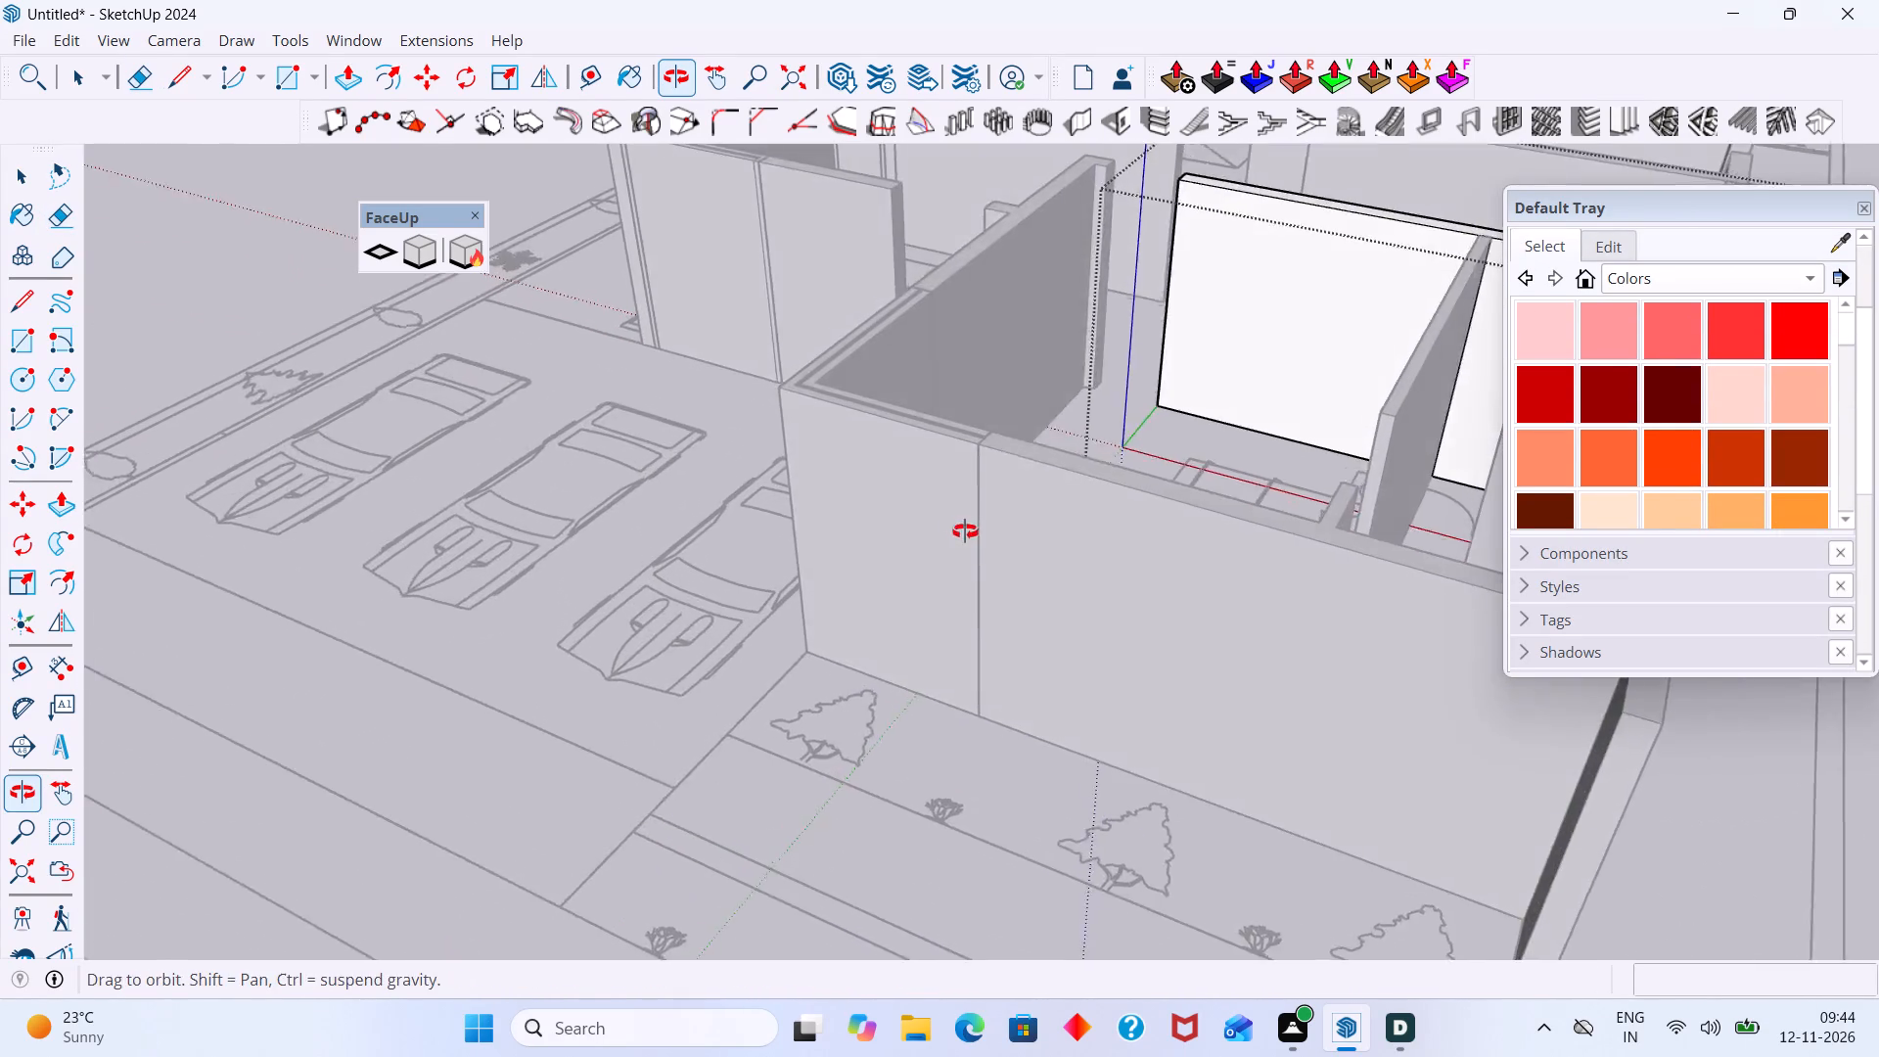
{"action": "middle_click_drag", "start_coordinate": [965, 531], "coordinate": [1005, 528]}
{"action": "scroll", "coordinate": [1484, 303], "scroll_direction": "up", "scroll_amount": 2}
{"action": "middle_click_drag", "start_coordinate": [1467, 299], "coordinate": [736, 364]}
{"action": "middle_click_drag", "start_coordinate": [779, 369], "coordinate": [532, 393]}
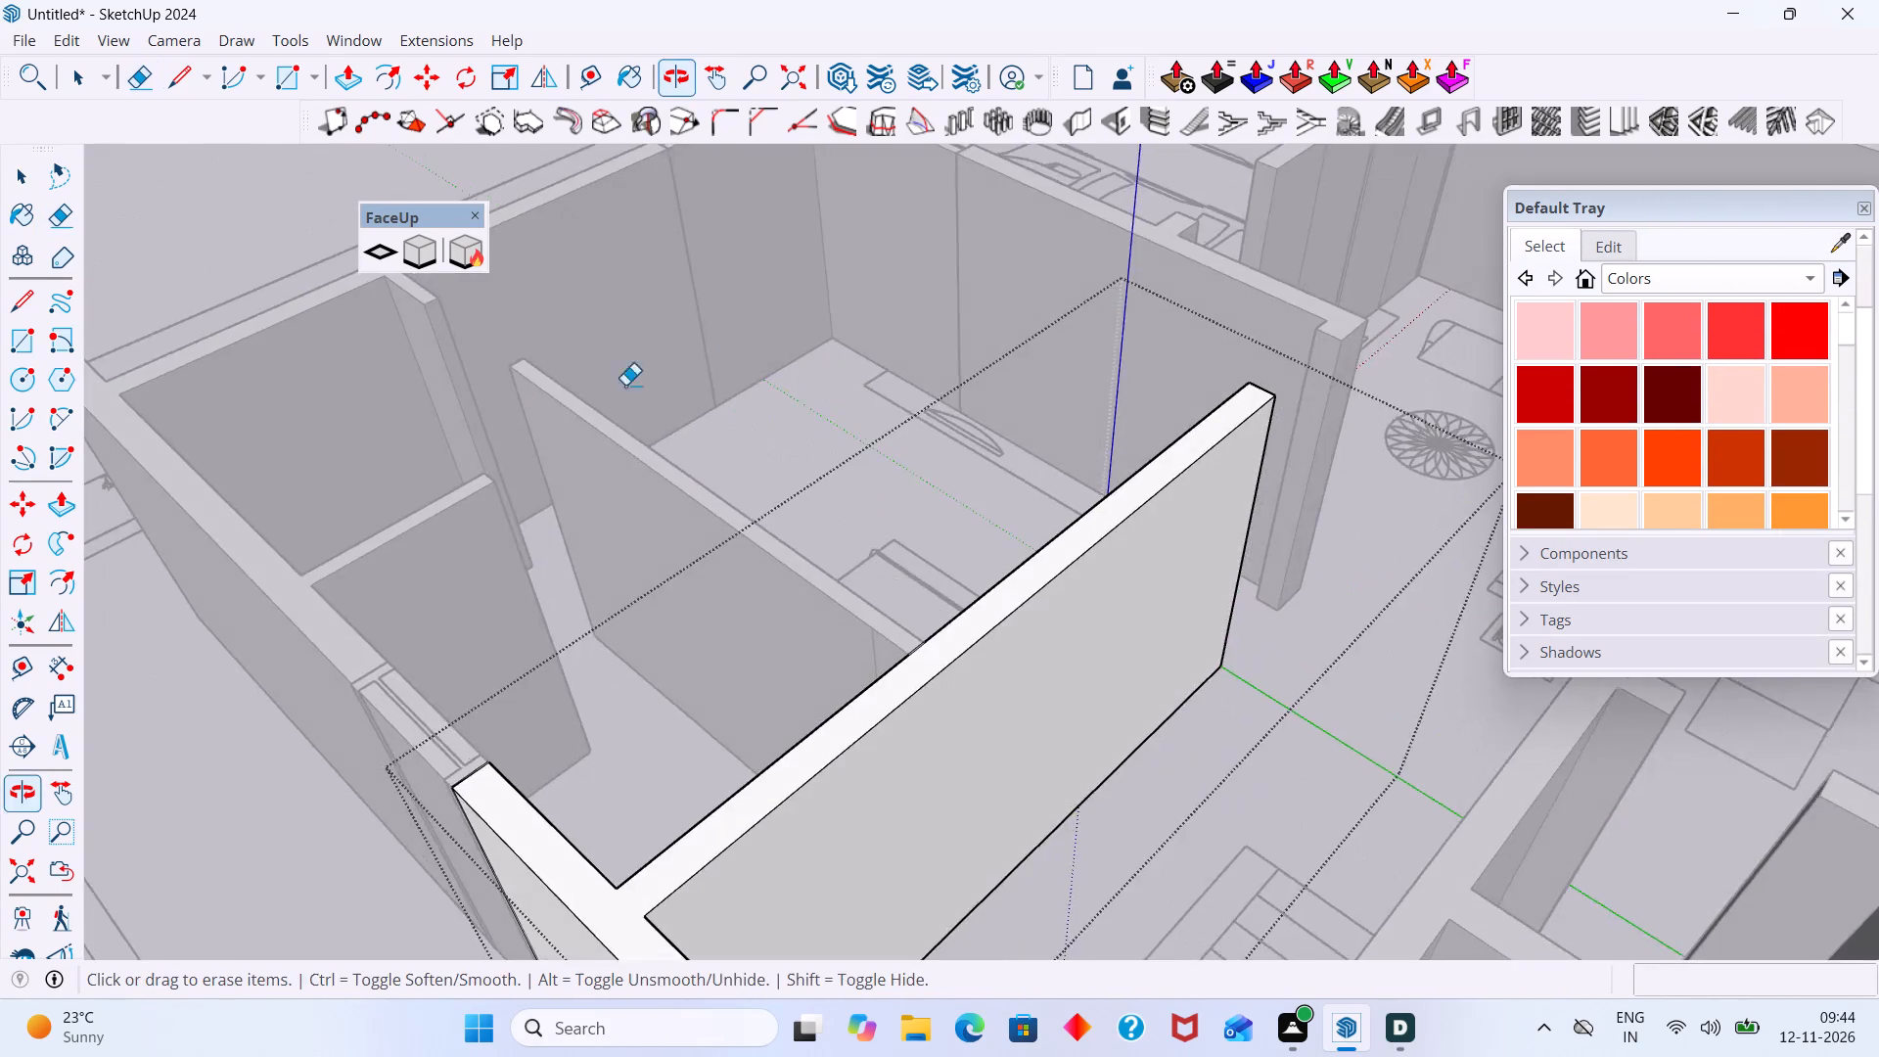
{"action": "scroll", "coordinate": [727, 356], "scroll_direction": "down", "scroll_amount": 14}
{"action": "key", "text": "space"}
{"action": "left_click", "coordinate": [1216, 238]}
Delete a vertical outer edge of the window volume farther from the deck corner, in the dining-side outer wall facing the trees.
{"action": "scroll", "coordinate": [1136, 328], "scroll_direction": "up", "scroll_amount": 2}
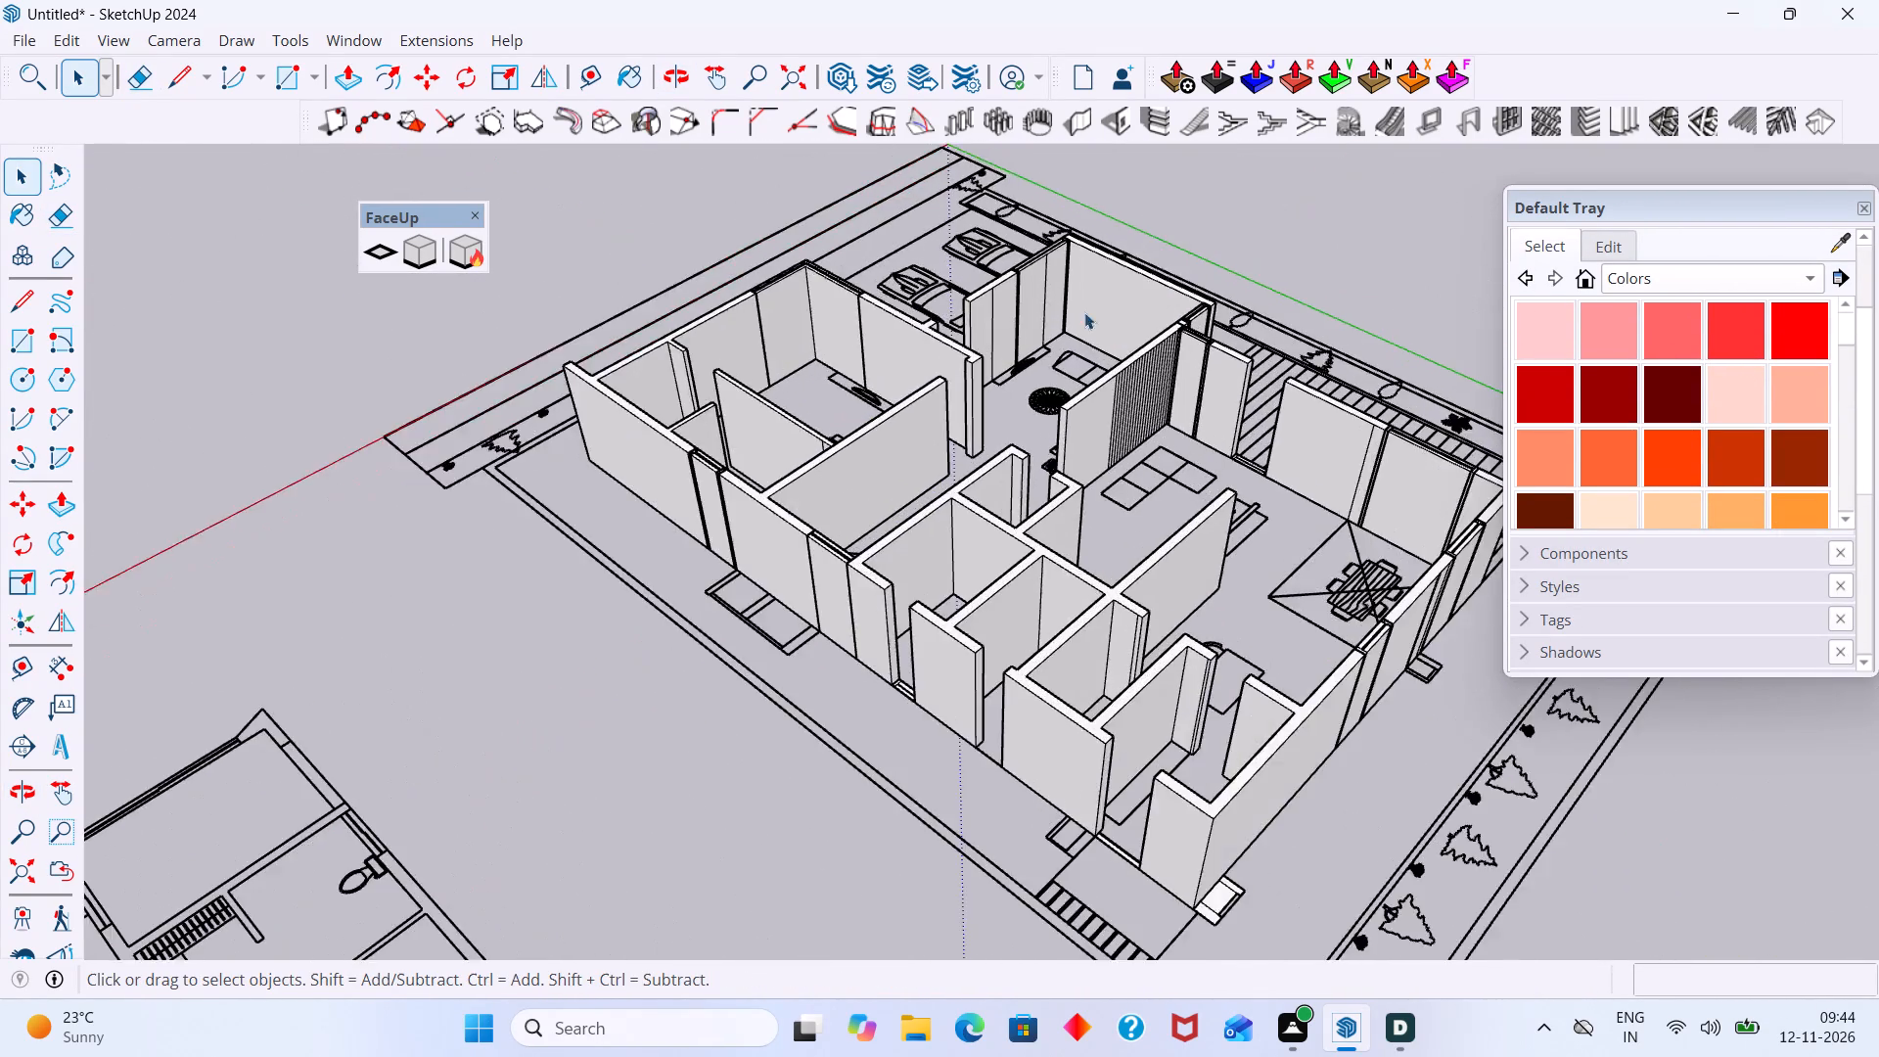
{"action": "scroll", "coordinate": [1084, 312], "scroll_direction": "up", "scroll_amount": 3}
{"action": "middle_click_drag", "start_coordinate": [1050, 320], "coordinate": [742, 278]}
{"action": "scroll", "coordinate": [848, 297], "scroll_direction": "up", "scroll_amount": 3}
{"action": "middle_click_drag", "start_coordinate": [932, 281], "coordinate": [703, 253]}
{"action": "middle_click_drag", "start_coordinate": [794, 293], "coordinate": [793, 291]}
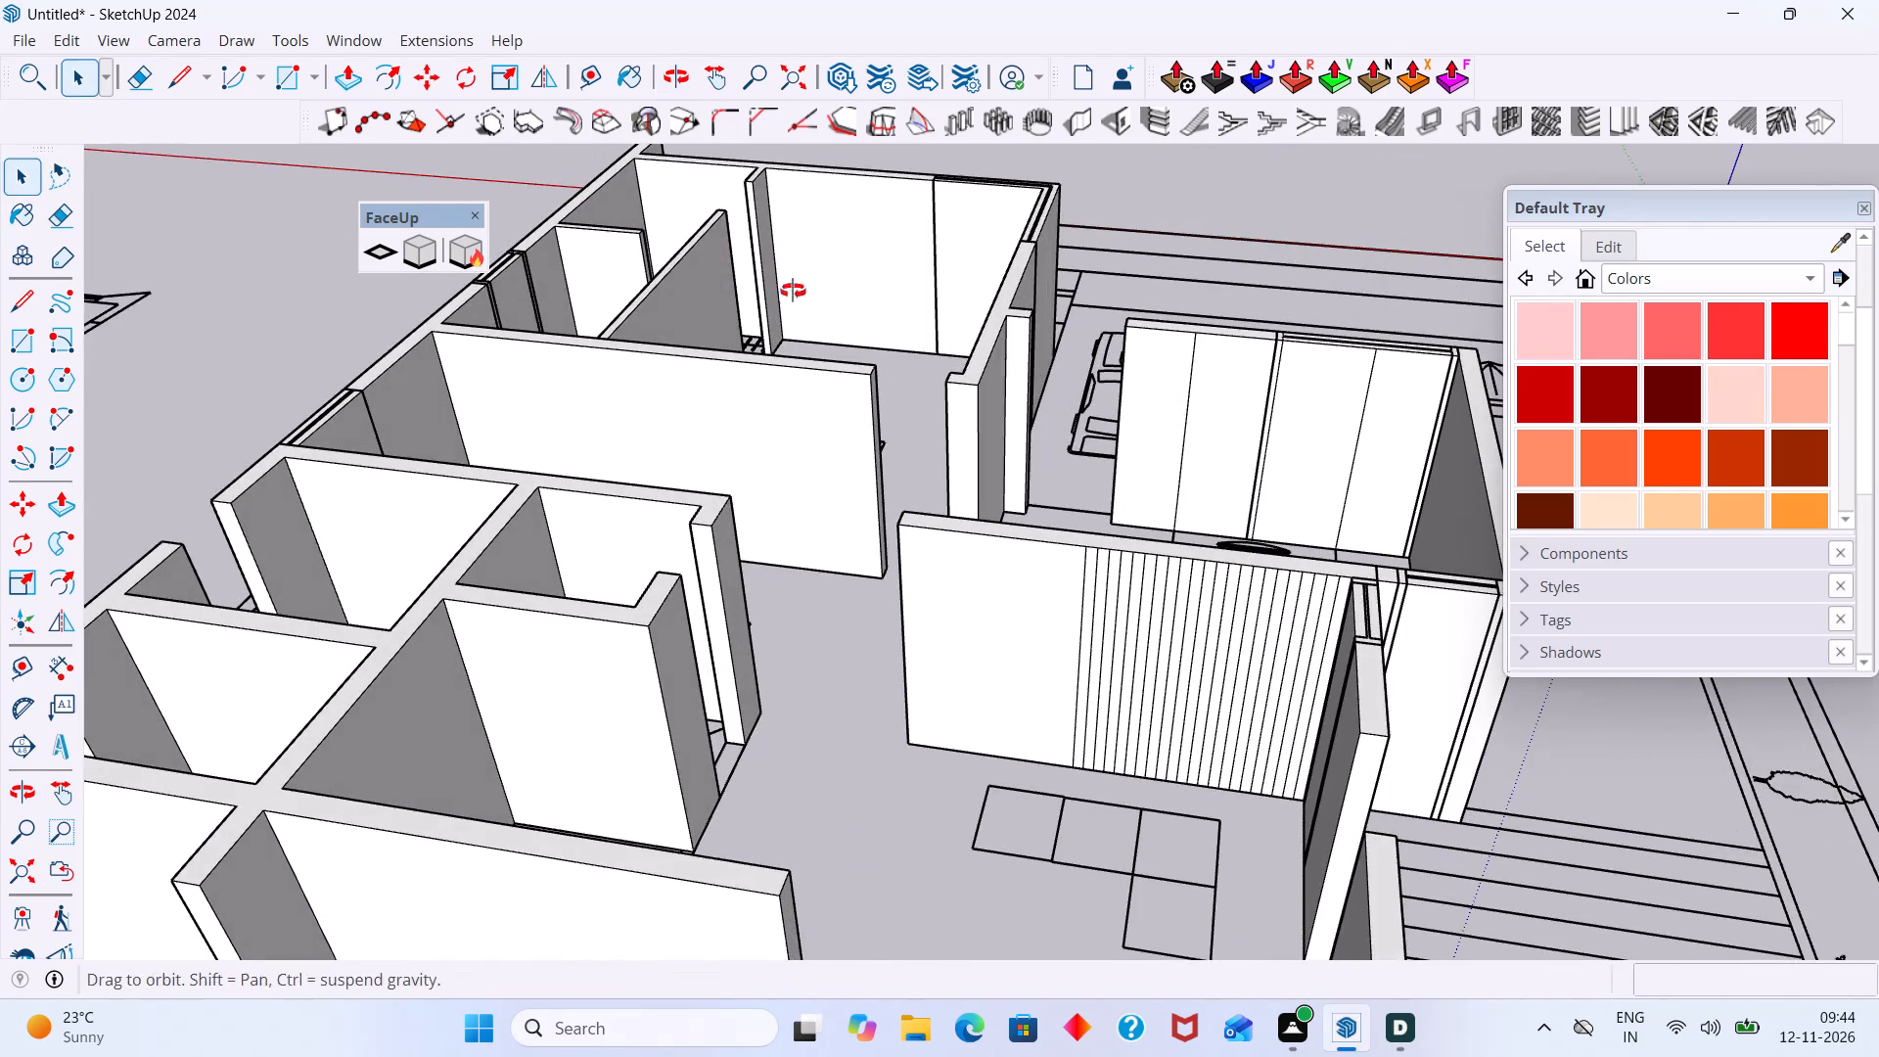
{"action": "middle_click_drag", "start_coordinate": [793, 291], "coordinate": [735, 275]}
{"action": "scroll", "coordinate": [736, 275], "scroll_direction": "down", "scroll_amount": 3}
{"action": "middle_click_drag", "start_coordinate": [879, 375], "coordinate": [924, 148], "text": "shift"}
{"action": "middle_click_drag", "start_coordinate": [882, 345], "coordinate": [890, 416]}
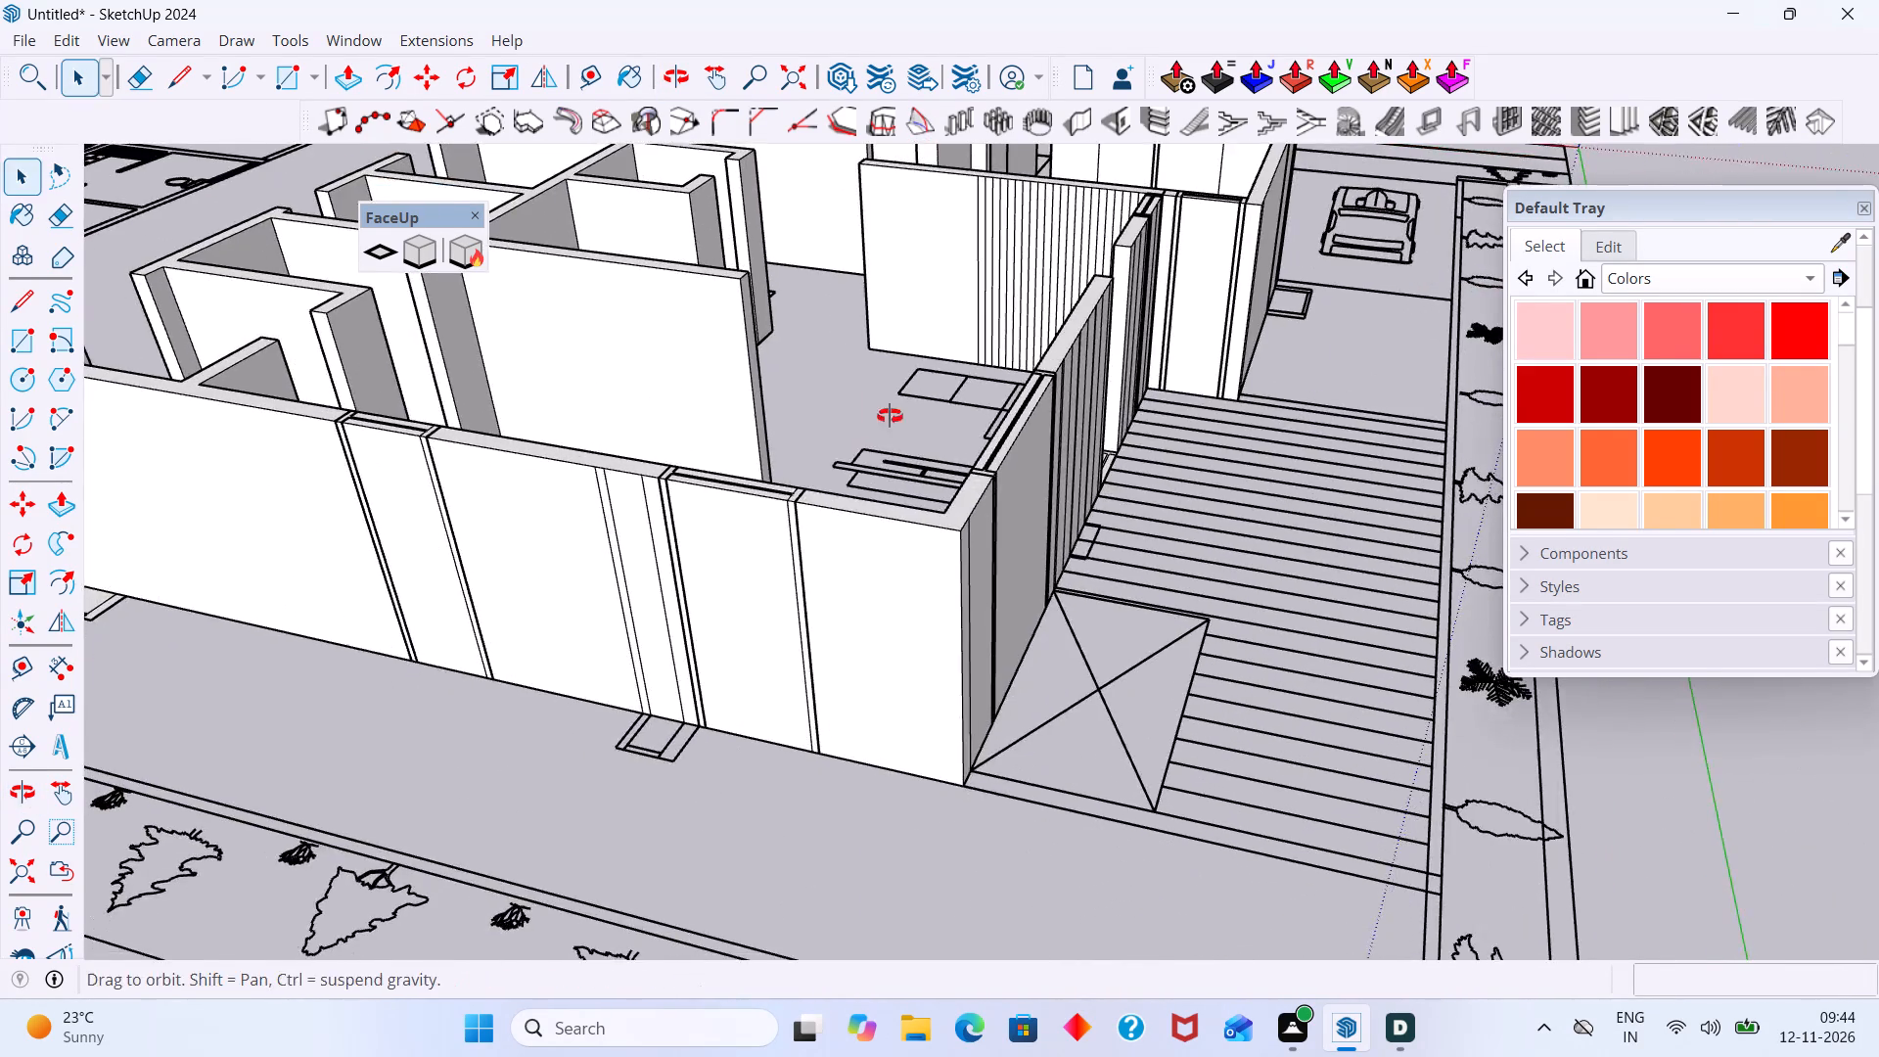
{"action": "middle_click_drag", "start_coordinate": [890, 416], "coordinate": [893, 478]}
{"action": "middle_click_drag", "start_coordinate": [797, 587], "coordinate": [1066, 242]}
{"action": "middle_click_drag", "start_coordinate": [984, 393], "coordinate": [1092, 395]}
{"action": "scroll", "coordinate": [1085, 402], "scroll_direction": "up", "scroll_amount": 3}
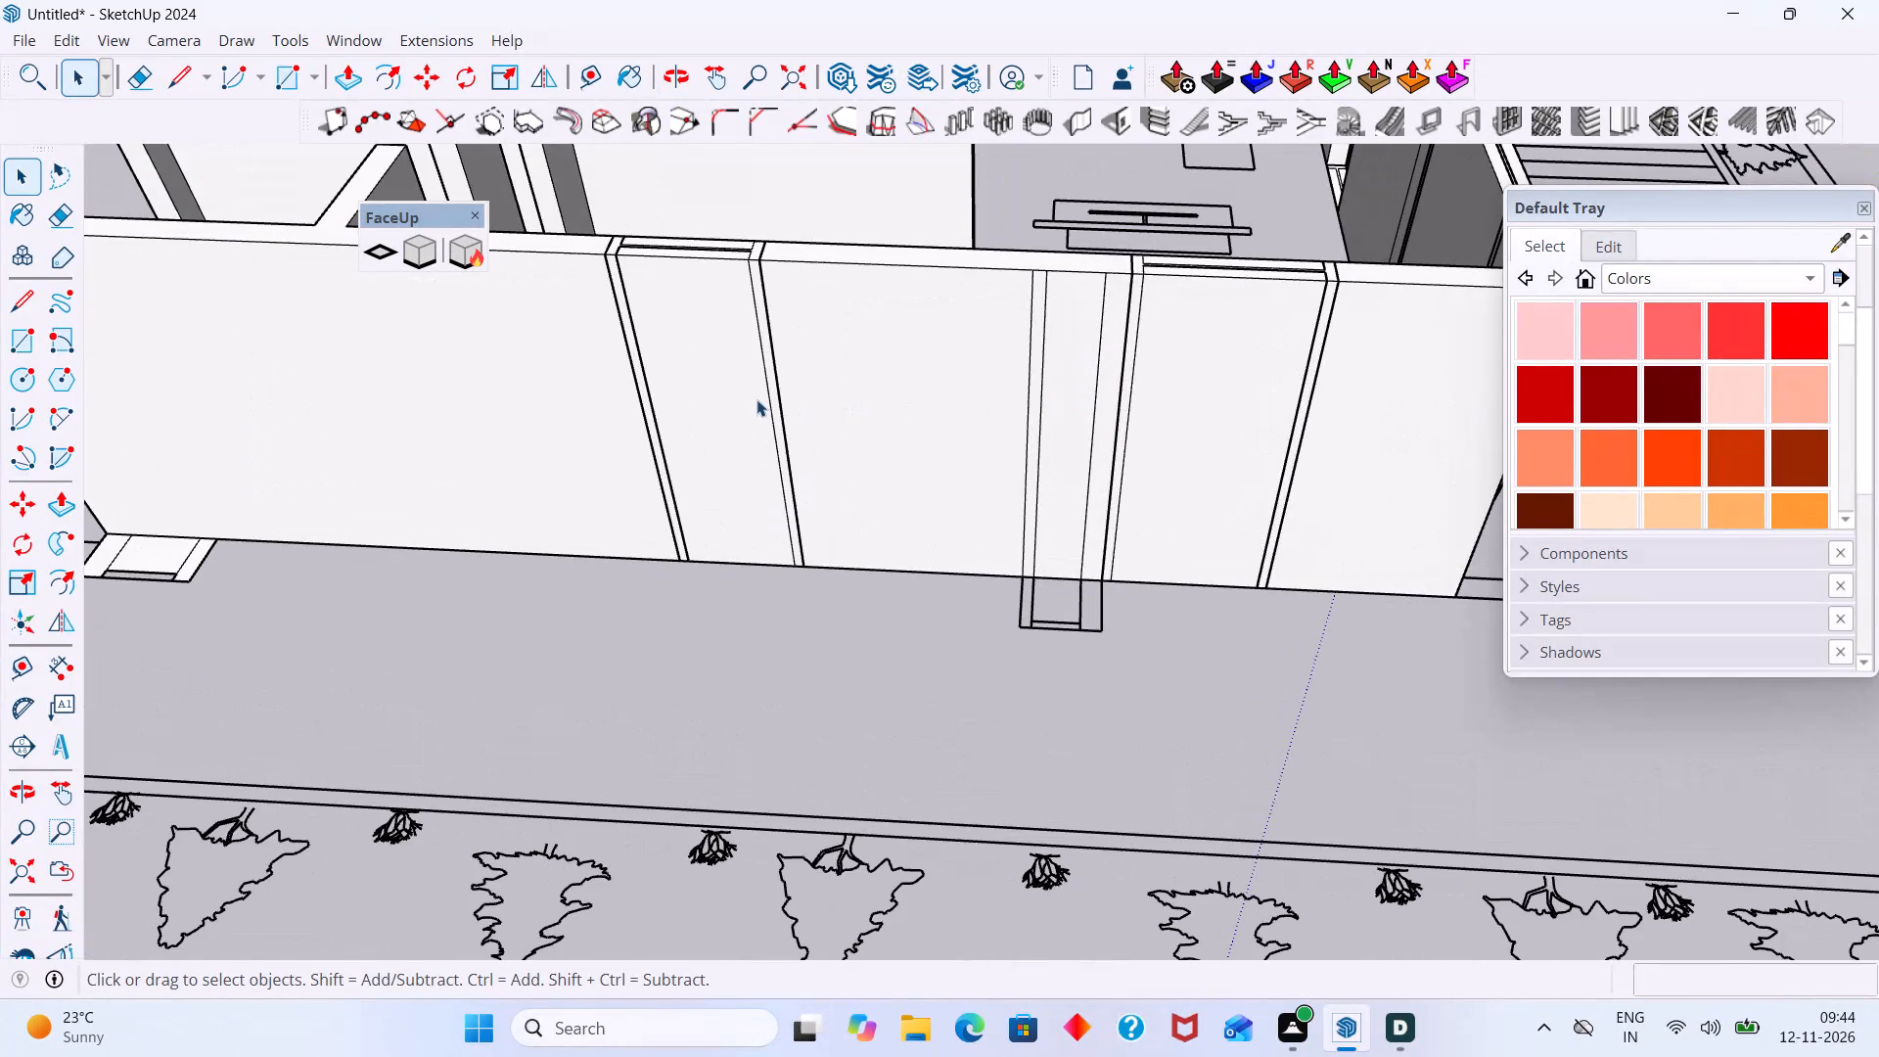
{"action": "middle_click_drag", "start_coordinate": [829, 392], "coordinate": [915, 359]}
{"action": "scroll", "coordinate": [819, 387], "scroll_direction": "up", "scroll_amount": 3}
{"action": "double_click", "coordinate": [797, 384]}
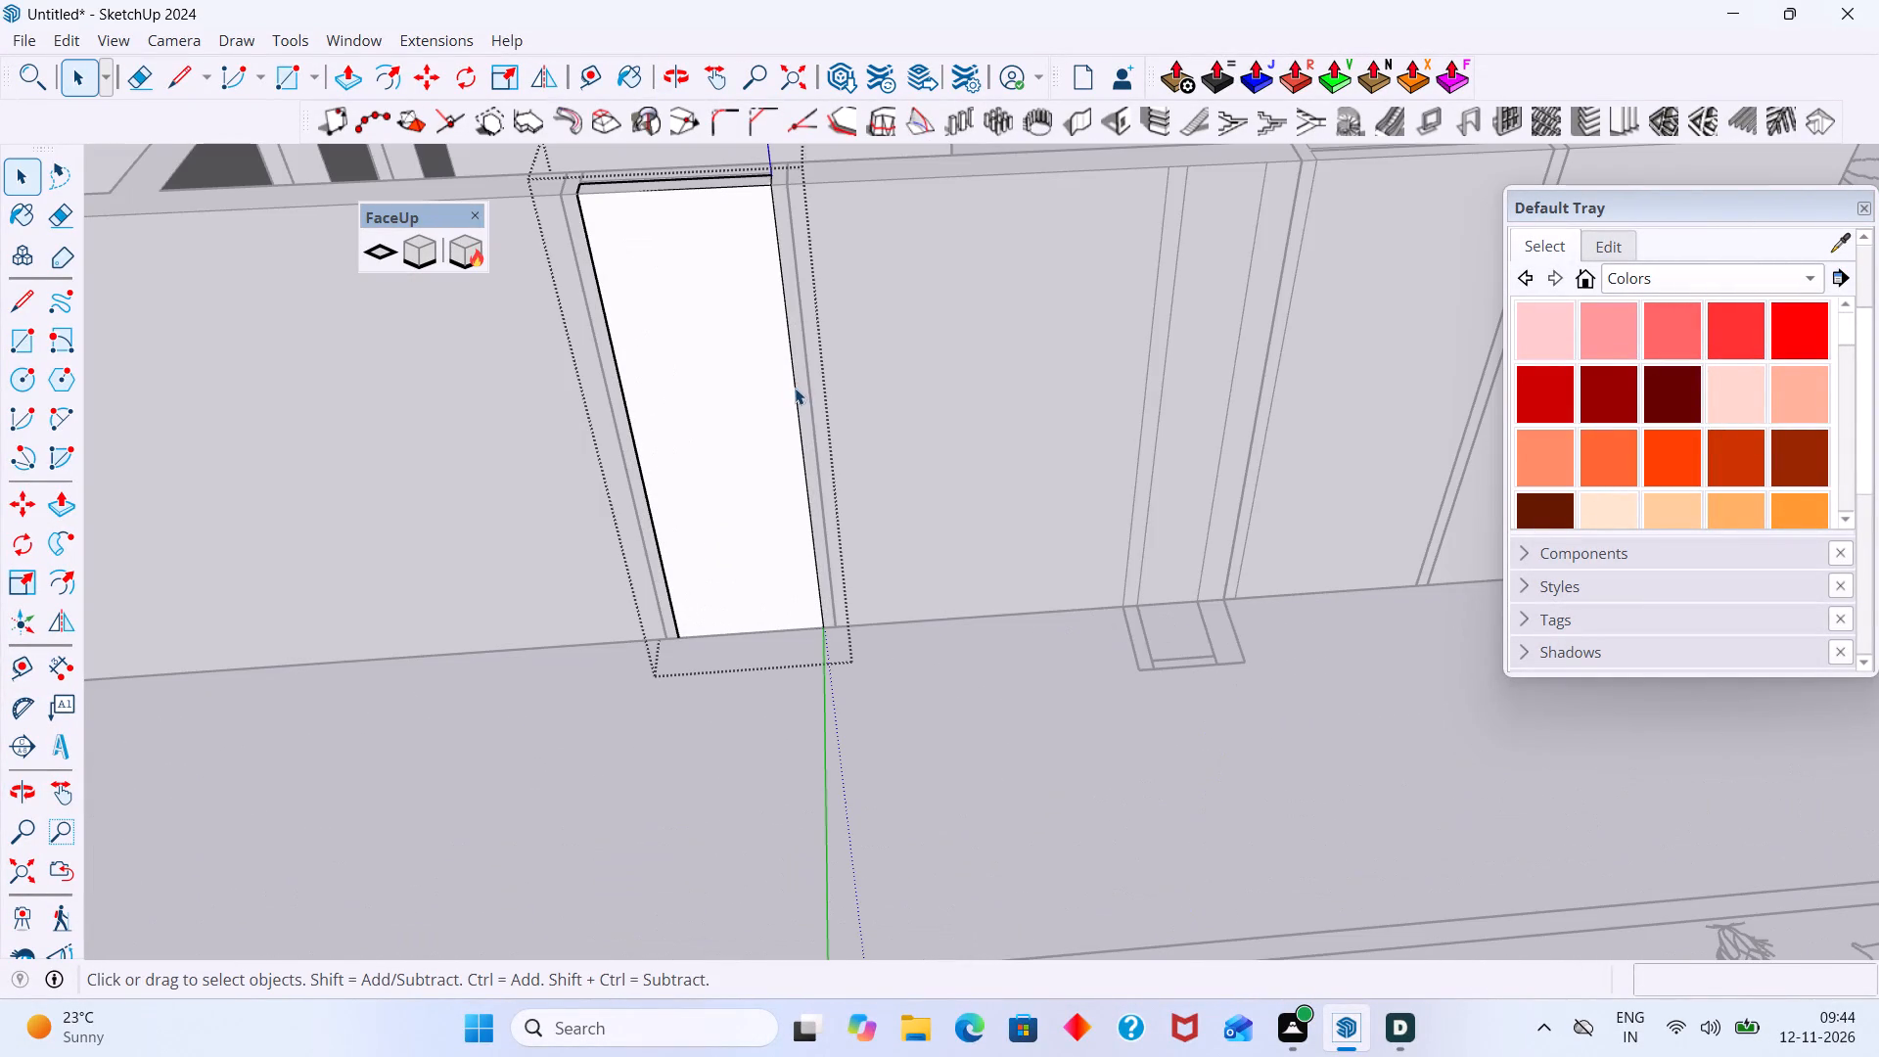
{"action": "left_click", "coordinate": [801, 414]}
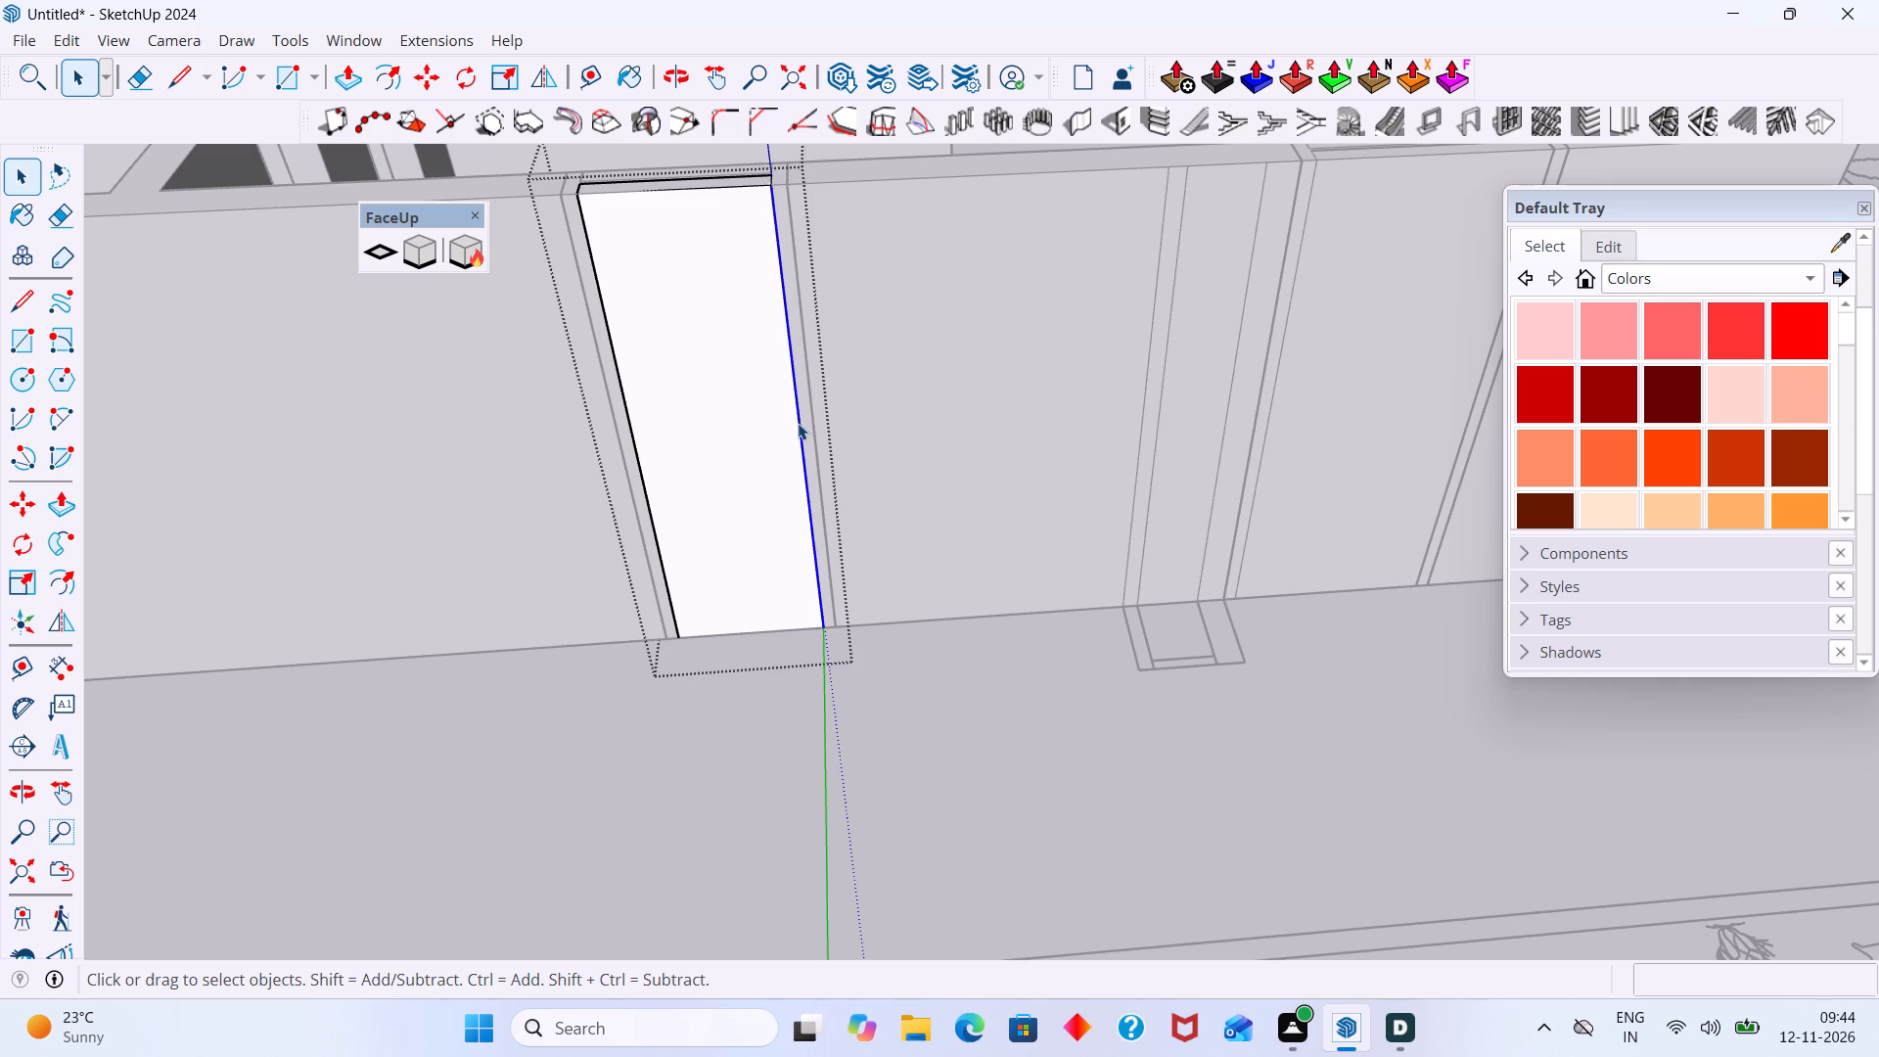
{"action": "key", "text": "F12"}
{"action": "key", "text": "Delete"}
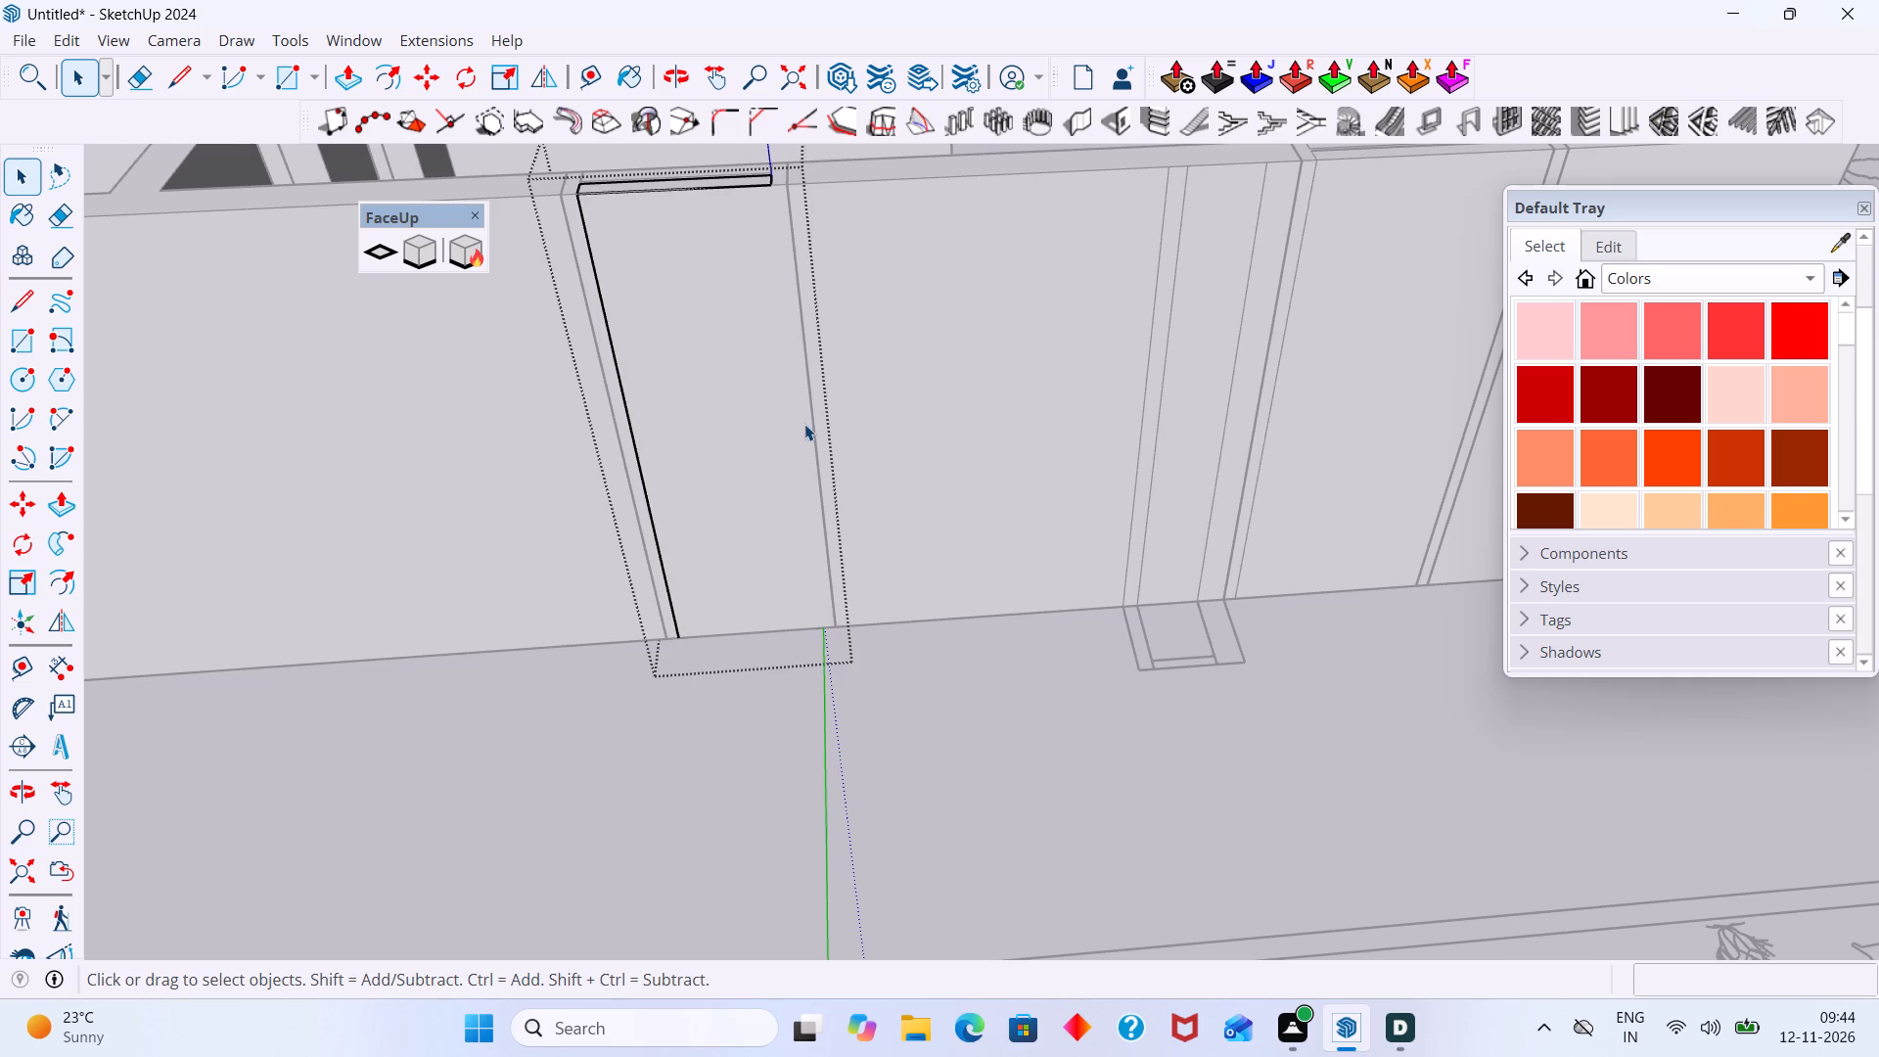
Undo the last edge deletions in the window volume farther from the deck corner.
{"action": "scroll", "coordinate": [720, 363], "scroll_direction": "down", "scroll_amount": 3}
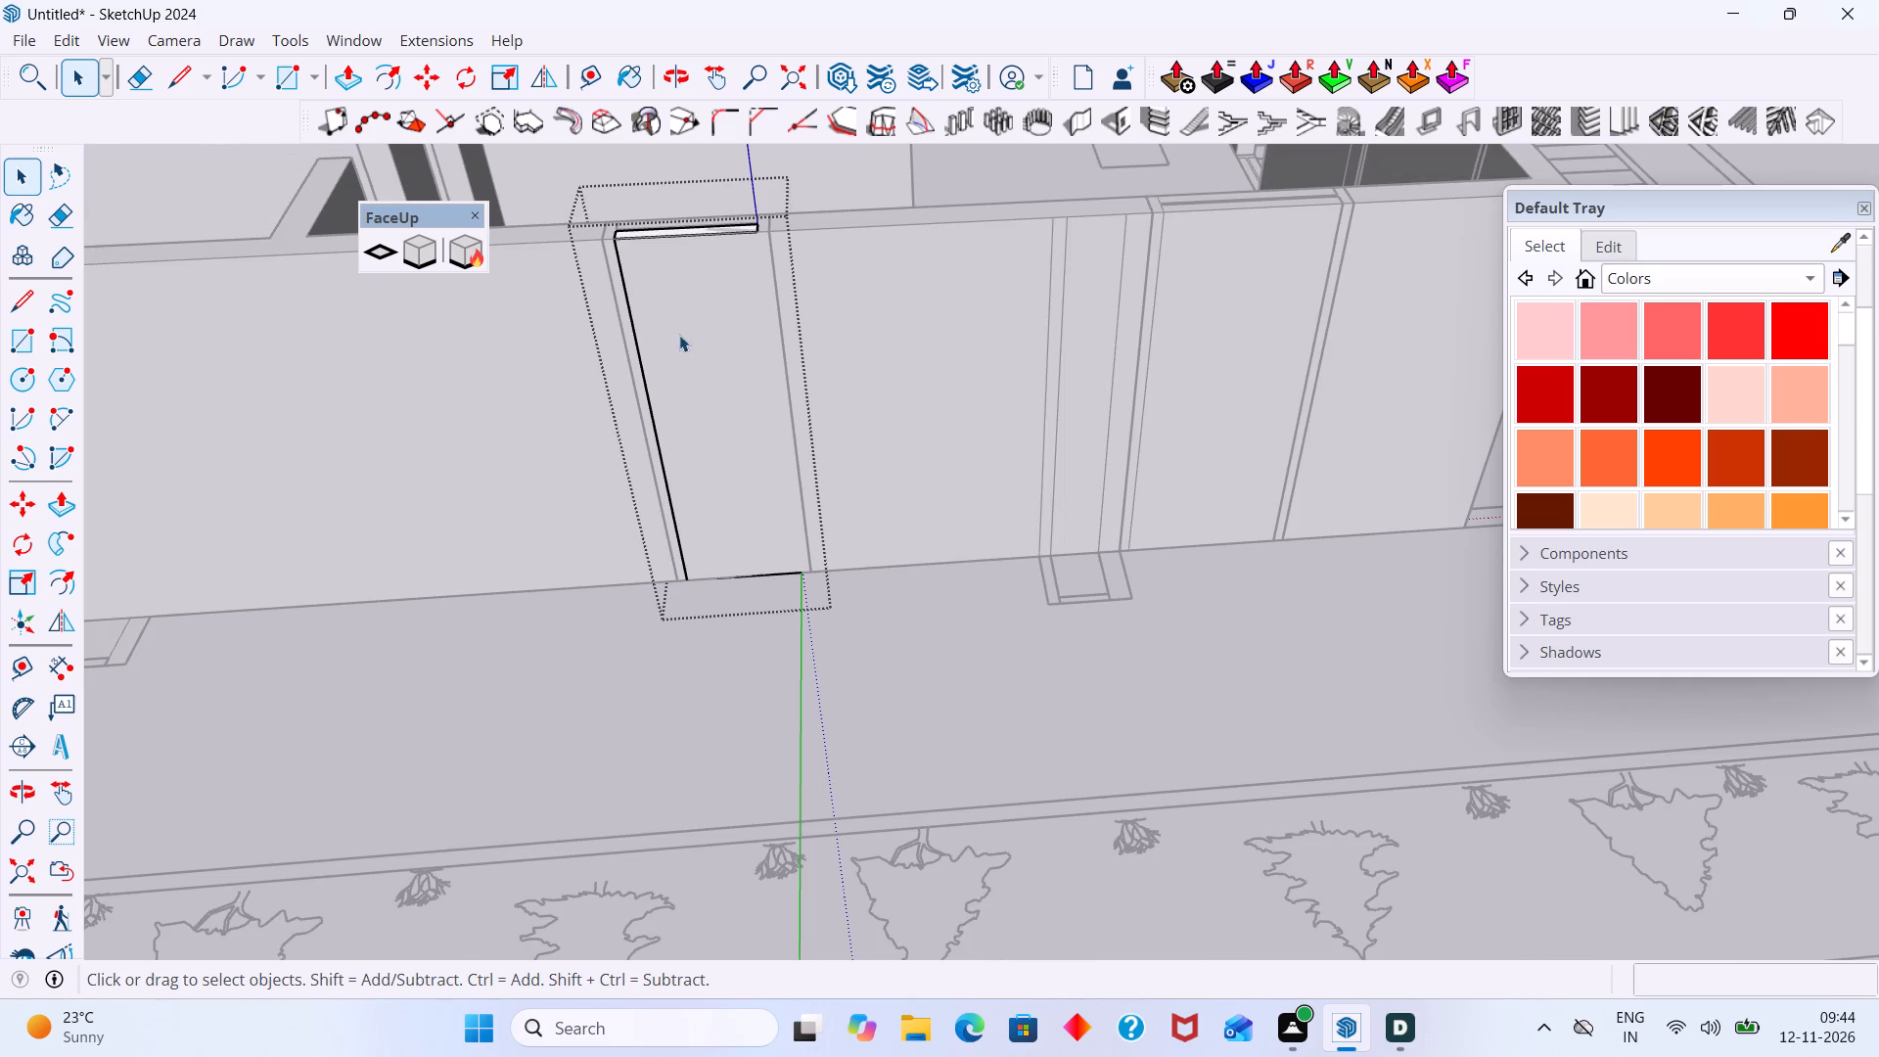
{"action": "middle_click_drag", "start_coordinate": [674, 412], "coordinate": [697, 491]}
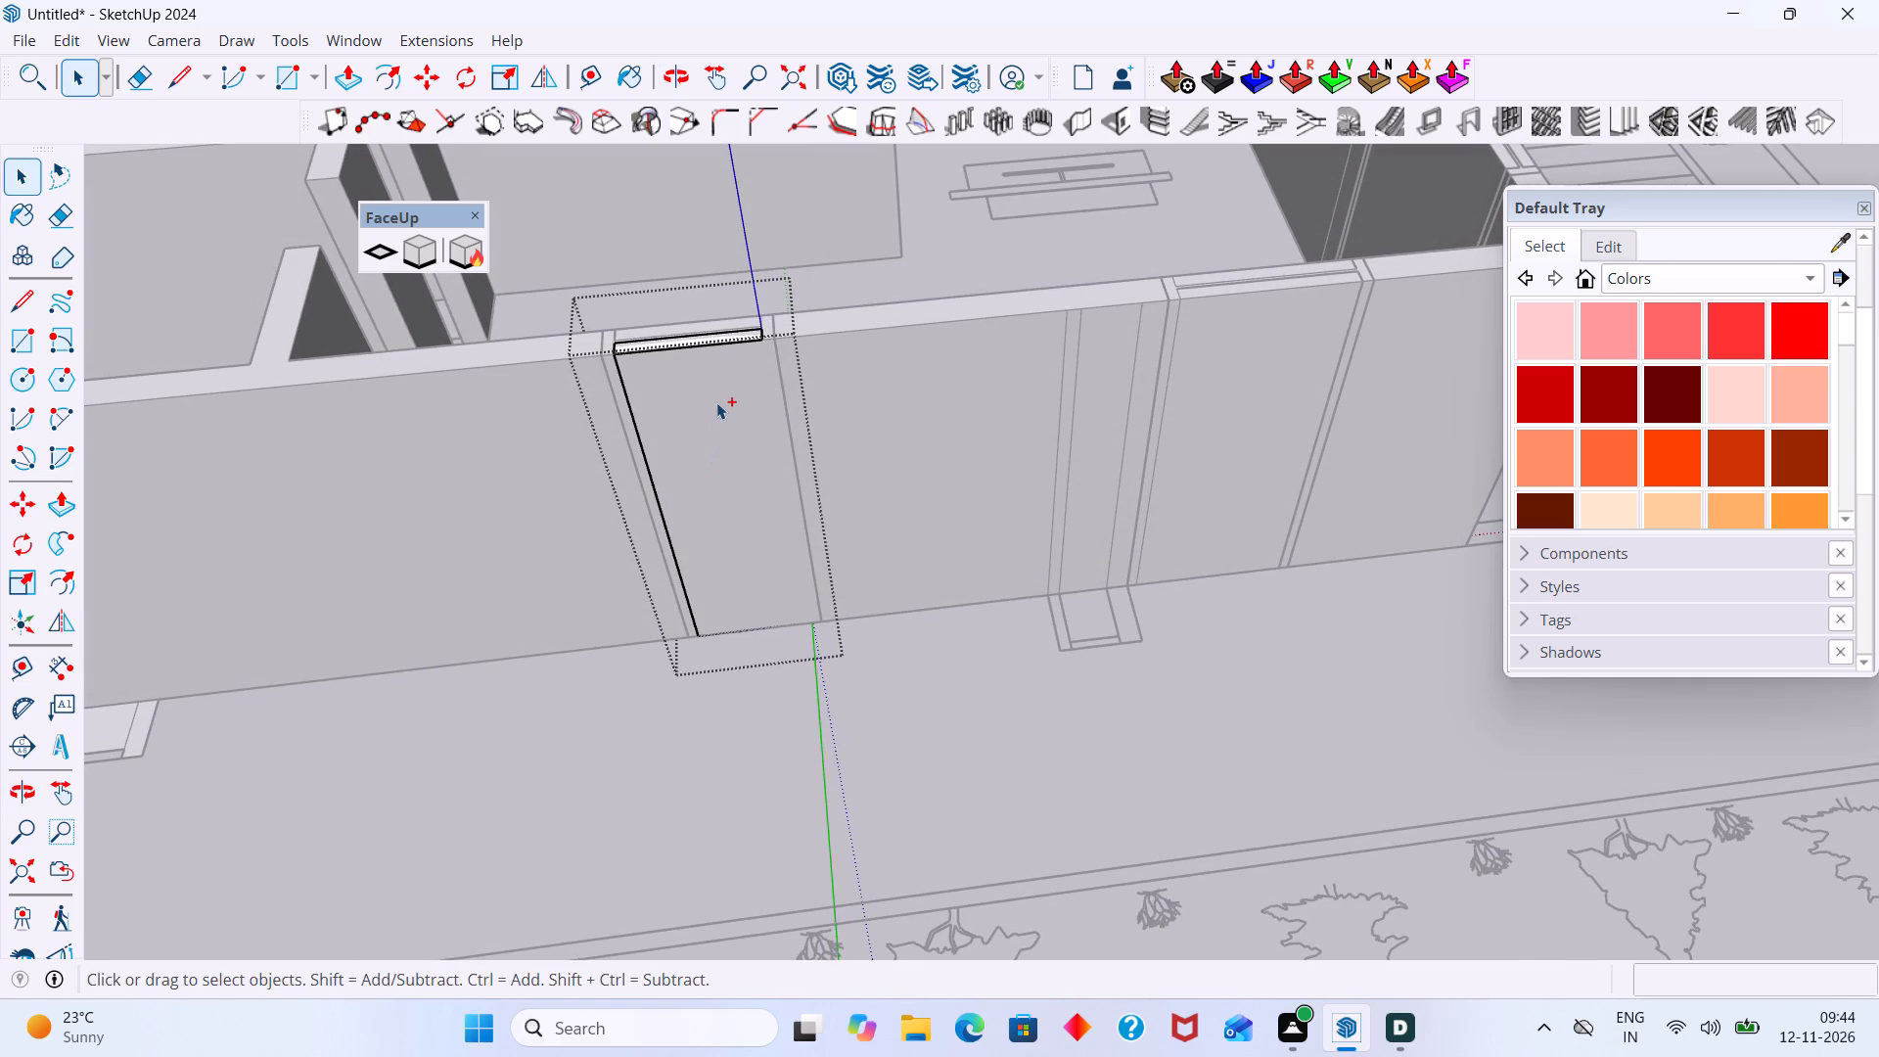
{"action": "key", "text": "ctrl+z"}
{"action": "key", "text": "ctrl+z"}
{"action": "key", "text": "space"}
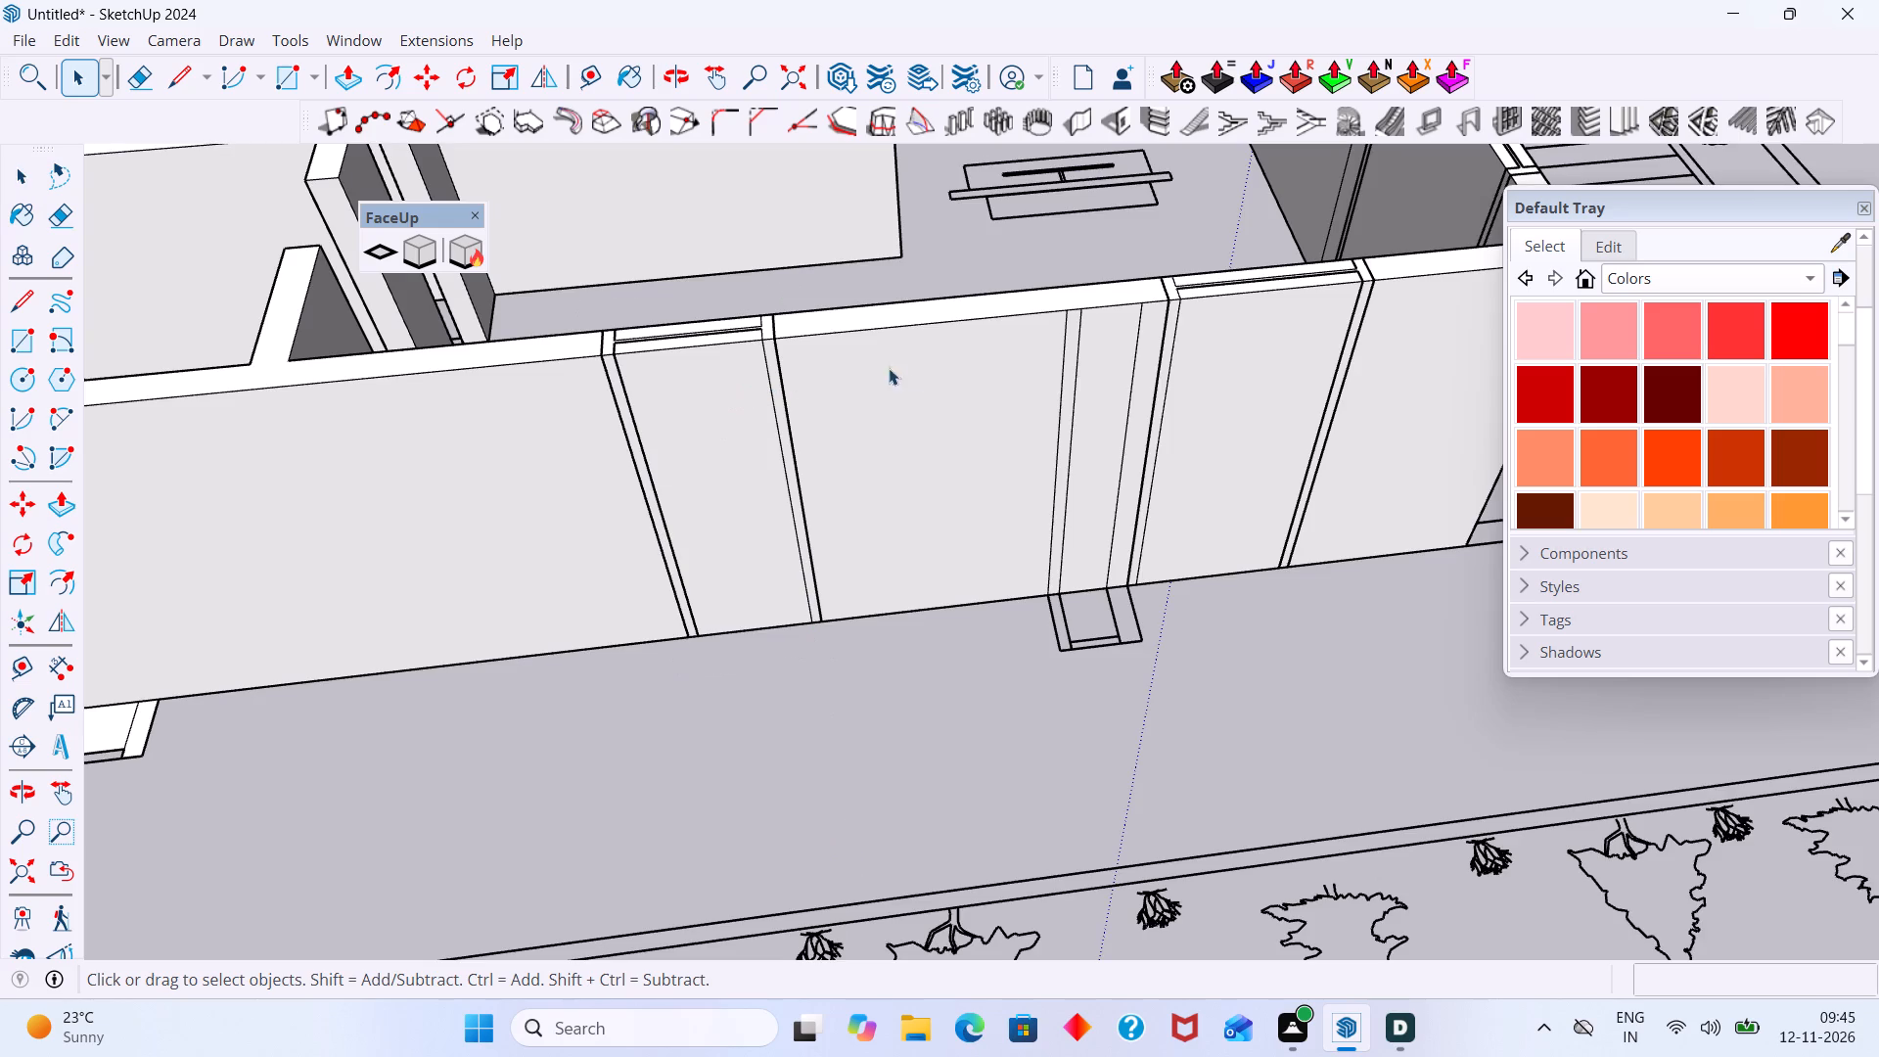
Erase the three vertical seams on the outer face of the wall section between the two windows facing the trees.
{"action": "scroll", "coordinate": [1006, 386], "scroll_direction": "down", "scroll_amount": 1}
{"action": "middle_click_drag", "start_coordinate": [1008, 380], "coordinate": [1030, 332]}
{"action": "scroll", "coordinate": [1106, 360], "scroll_direction": "up", "scroll_amount": 6}
{"action": "double_click", "coordinate": [1148, 373]}
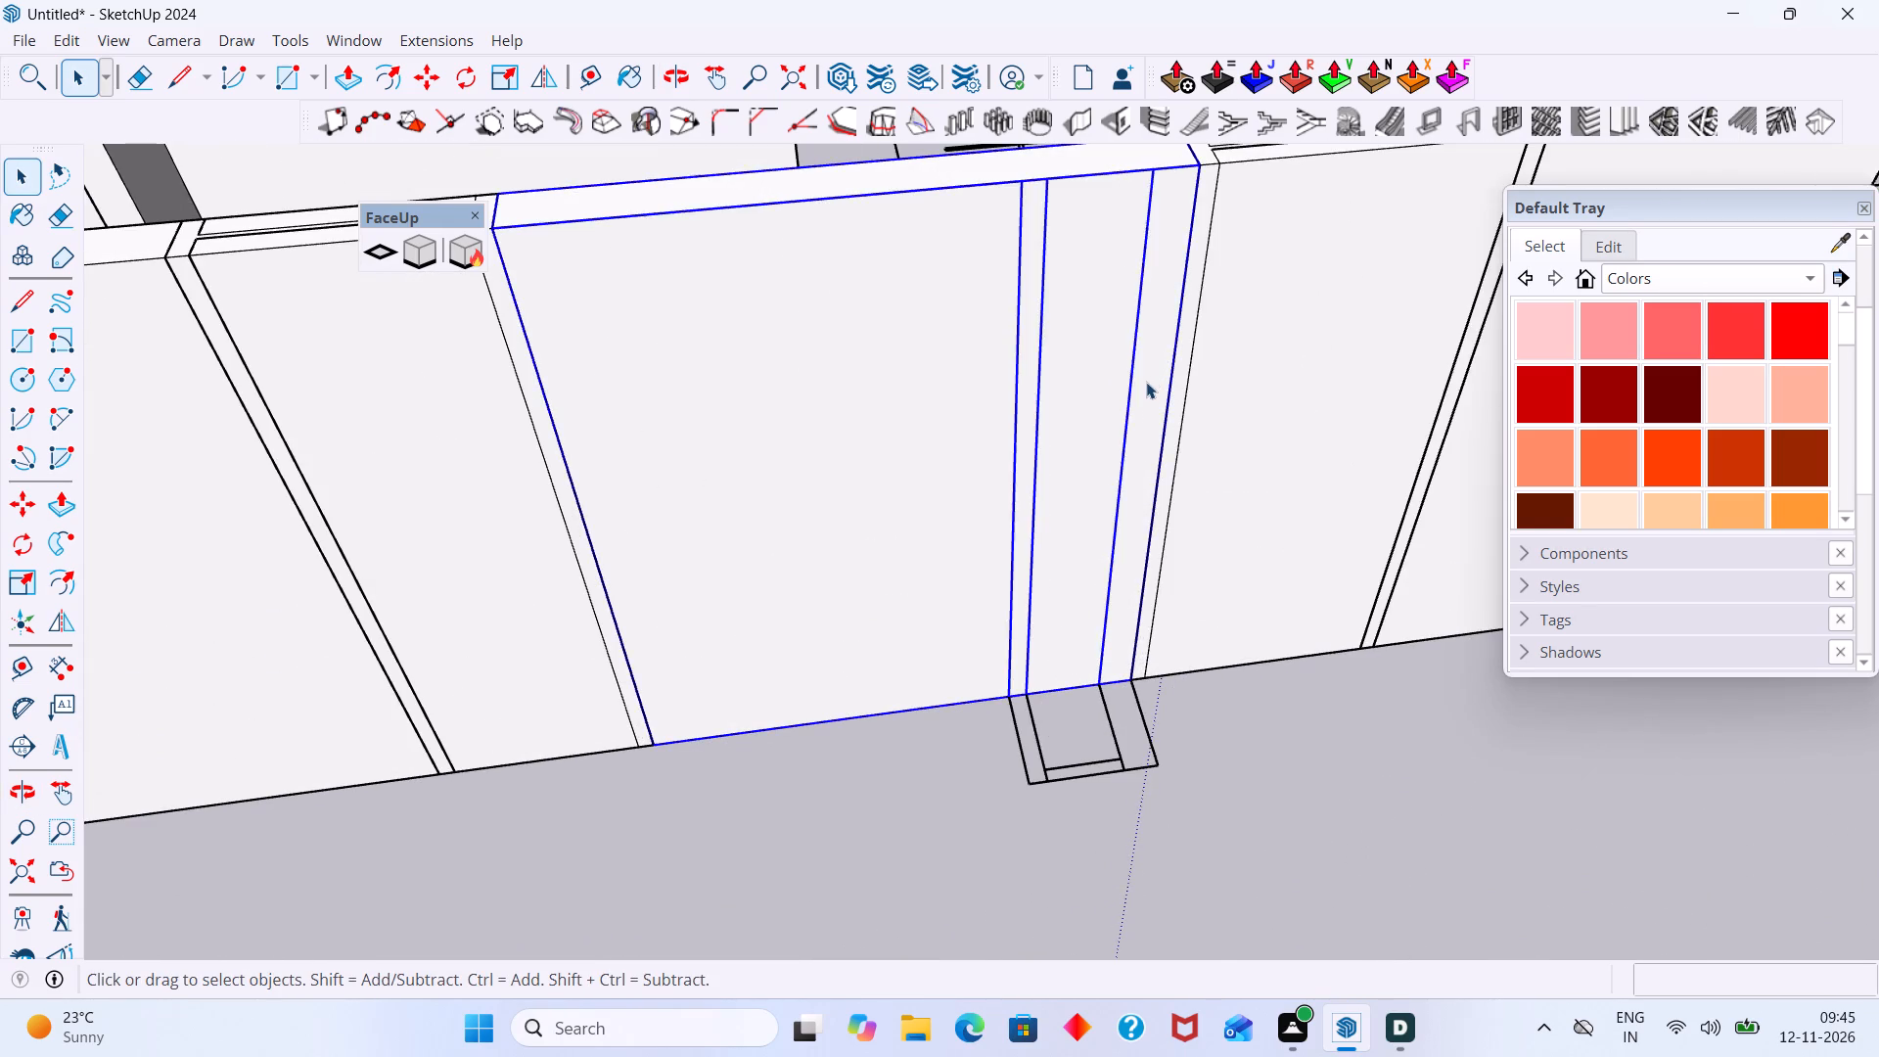
{"action": "left_click", "coordinate": [1141, 389]}
{"action": "key", "text": "e"}
{"action": "left_click_drag", "start_coordinate": [1141, 390], "coordinate": [998, 448]}
{"action": "scroll", "coordinate": [1022, 406], "scroll_direction": "up", "scroll_amount": 1}
{"action": "scroll", "coordinate": [1022, 406], "scroll_direction": "down", "scroll_amount": 9}
Erase the two vertical seams on the dining-side inner face of the wall section between the two windows.
{"action": "middle_click_drag", "start_coordinate": [1022, 440], "coordinate": [1580, 513]}
{"action": "middle_click_drag", "start_coordinate": [1150, 437], "coordinate": [1622, 432]}
{"action": "scroll", "coordinate": [1145, 324], "scroll_direction": "up", "scroll_amount": 5}
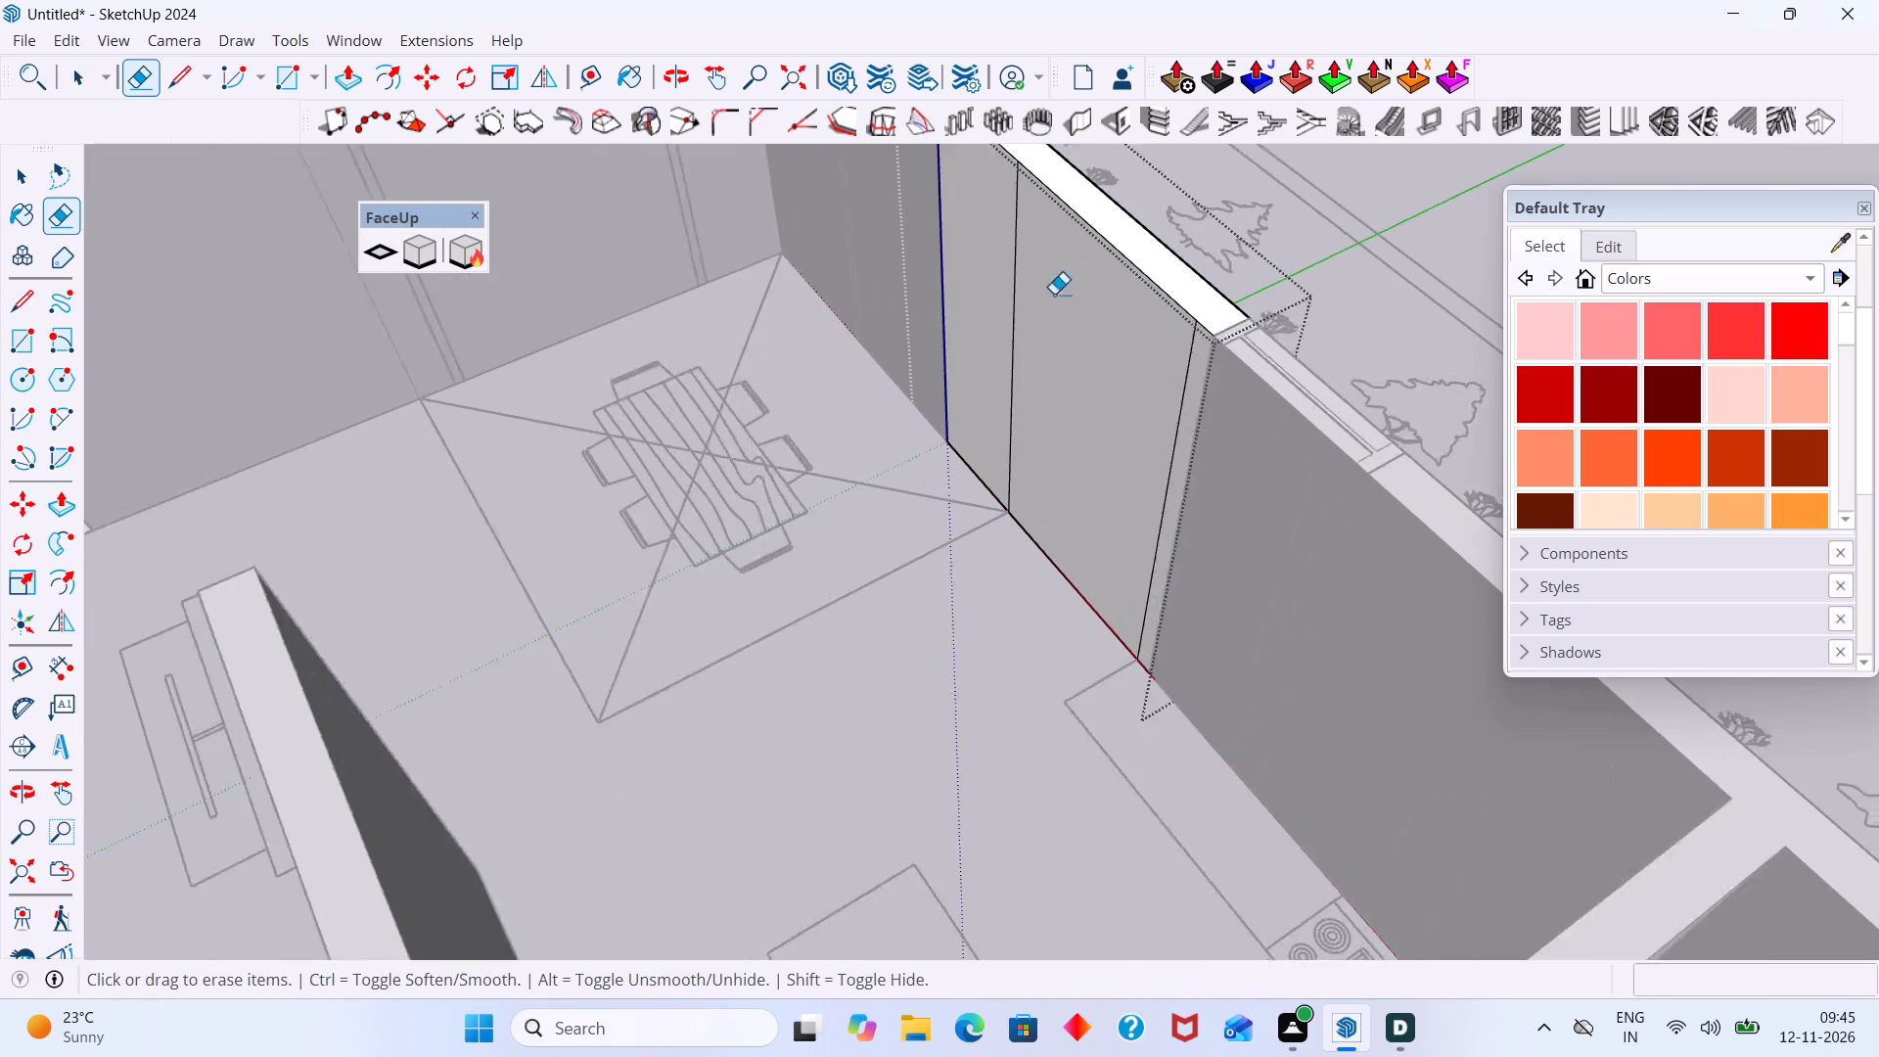
{"action": "scroll", "coordinate": [1054, 294], "scroll_direction": "up", "scroll_amount": 2}
{"action": "left_click_drag", "start_coordinate": [1061, 284], "coordinate": [977, 196]}
{"action": "middle_click_drag", "start_coordinate": [1179, 423], "coordinate": [1393, 341]}
{"action": "scroll", "coordinate": [1322, 364], "scroll_direction": "up", "scroll_amount": 7}
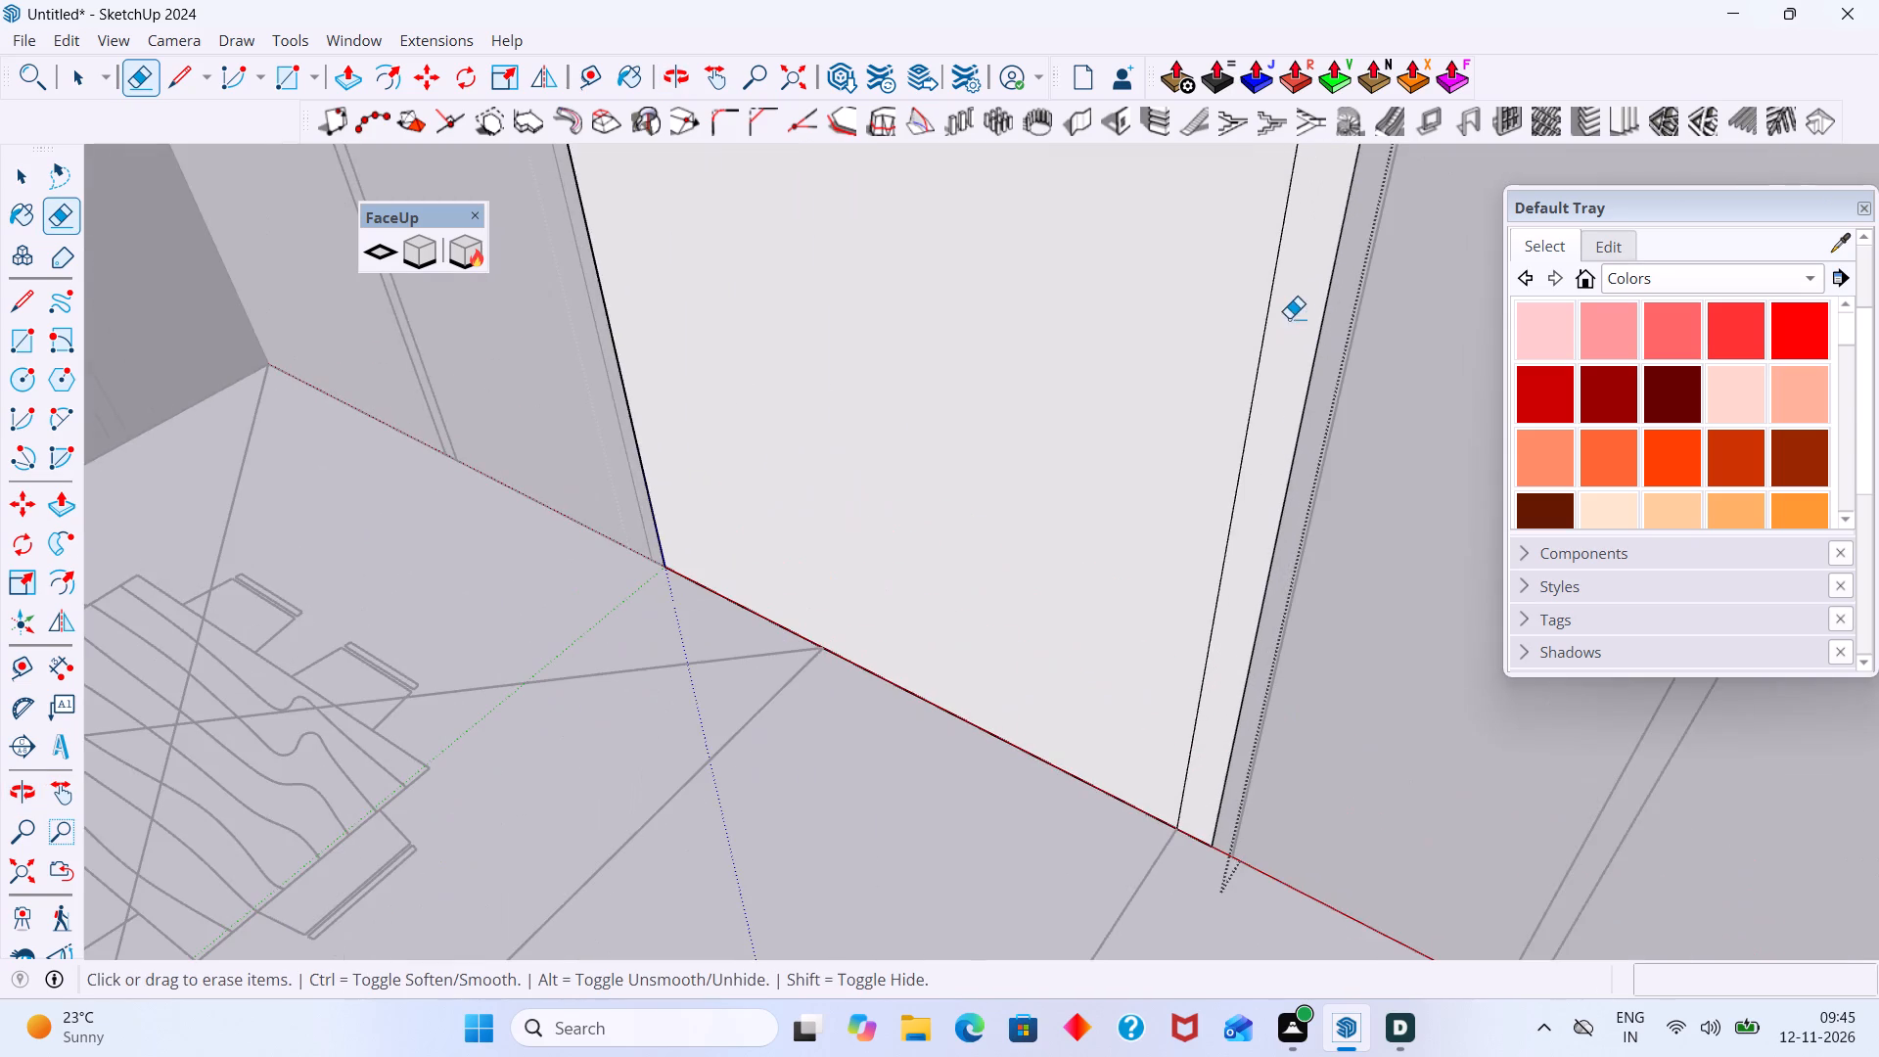
{"action": "left_click_drag", "start_coordinate": [1282, 313], "coordinate": [1240, 284]}
Check the inner and outer faces of the wall section between the windows for remaining seams, ending outside its group.
{"action": "scroll", "coordinate": [1204, 270], "scroll_direction": "down", "scroll_amount": 18}
{"action": "middle_click_drag", "start_coordinate": [1198, 304], "coordinate": [991, 366]}
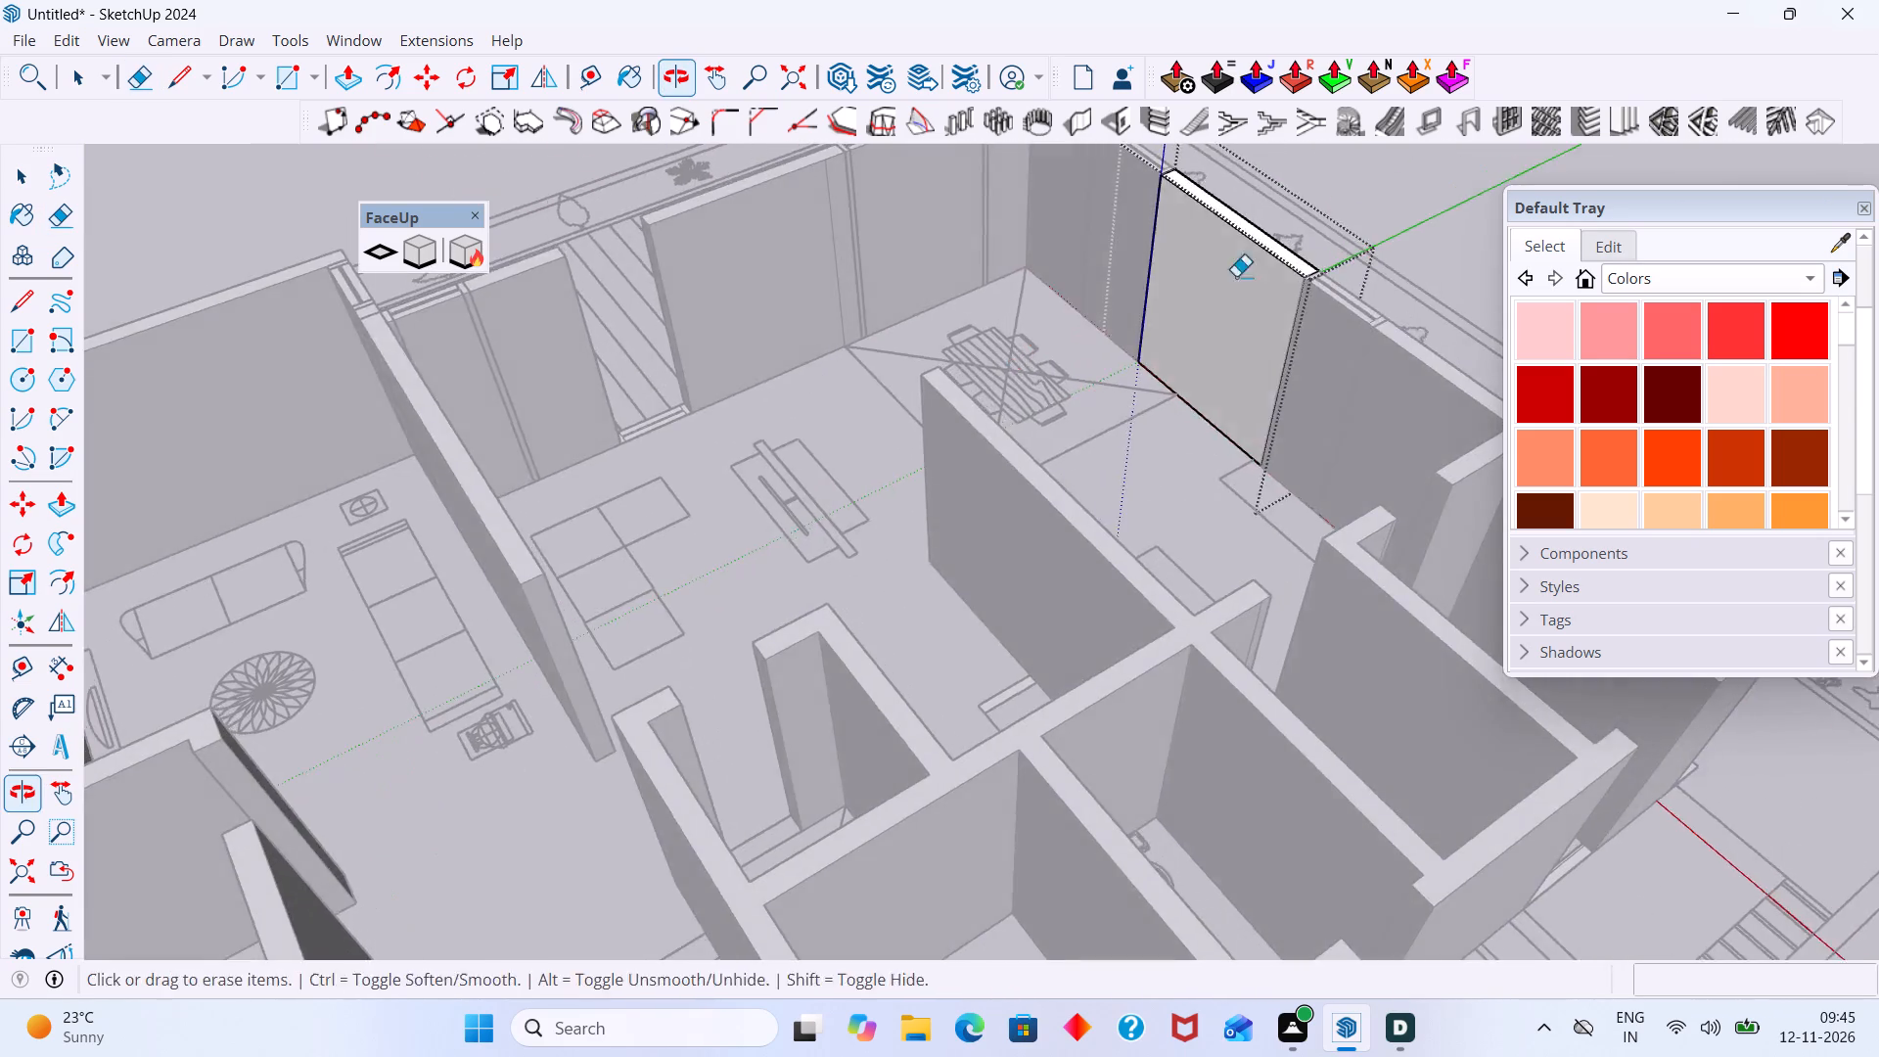
{"action": "middle_click_drag", "start_coordinate": [1228, 276], "coordinate": [1057, 278]}
{"action": "scroll", "coordinate": [1258, 263], "scroll_direction": "down", "scroll_amount": 3}
{"action": "middle_click_drag", "start_coordinate": [1264, 295], "coordinate": [847, 322]}
{"action": "middle_click_drag", "start_coordinate": [1084, 348], "coordinate": [887, 293]}
{"action": "middle_click_drag", "start_coordinate": [1020, 405], "coordinate": [1026, 394]}
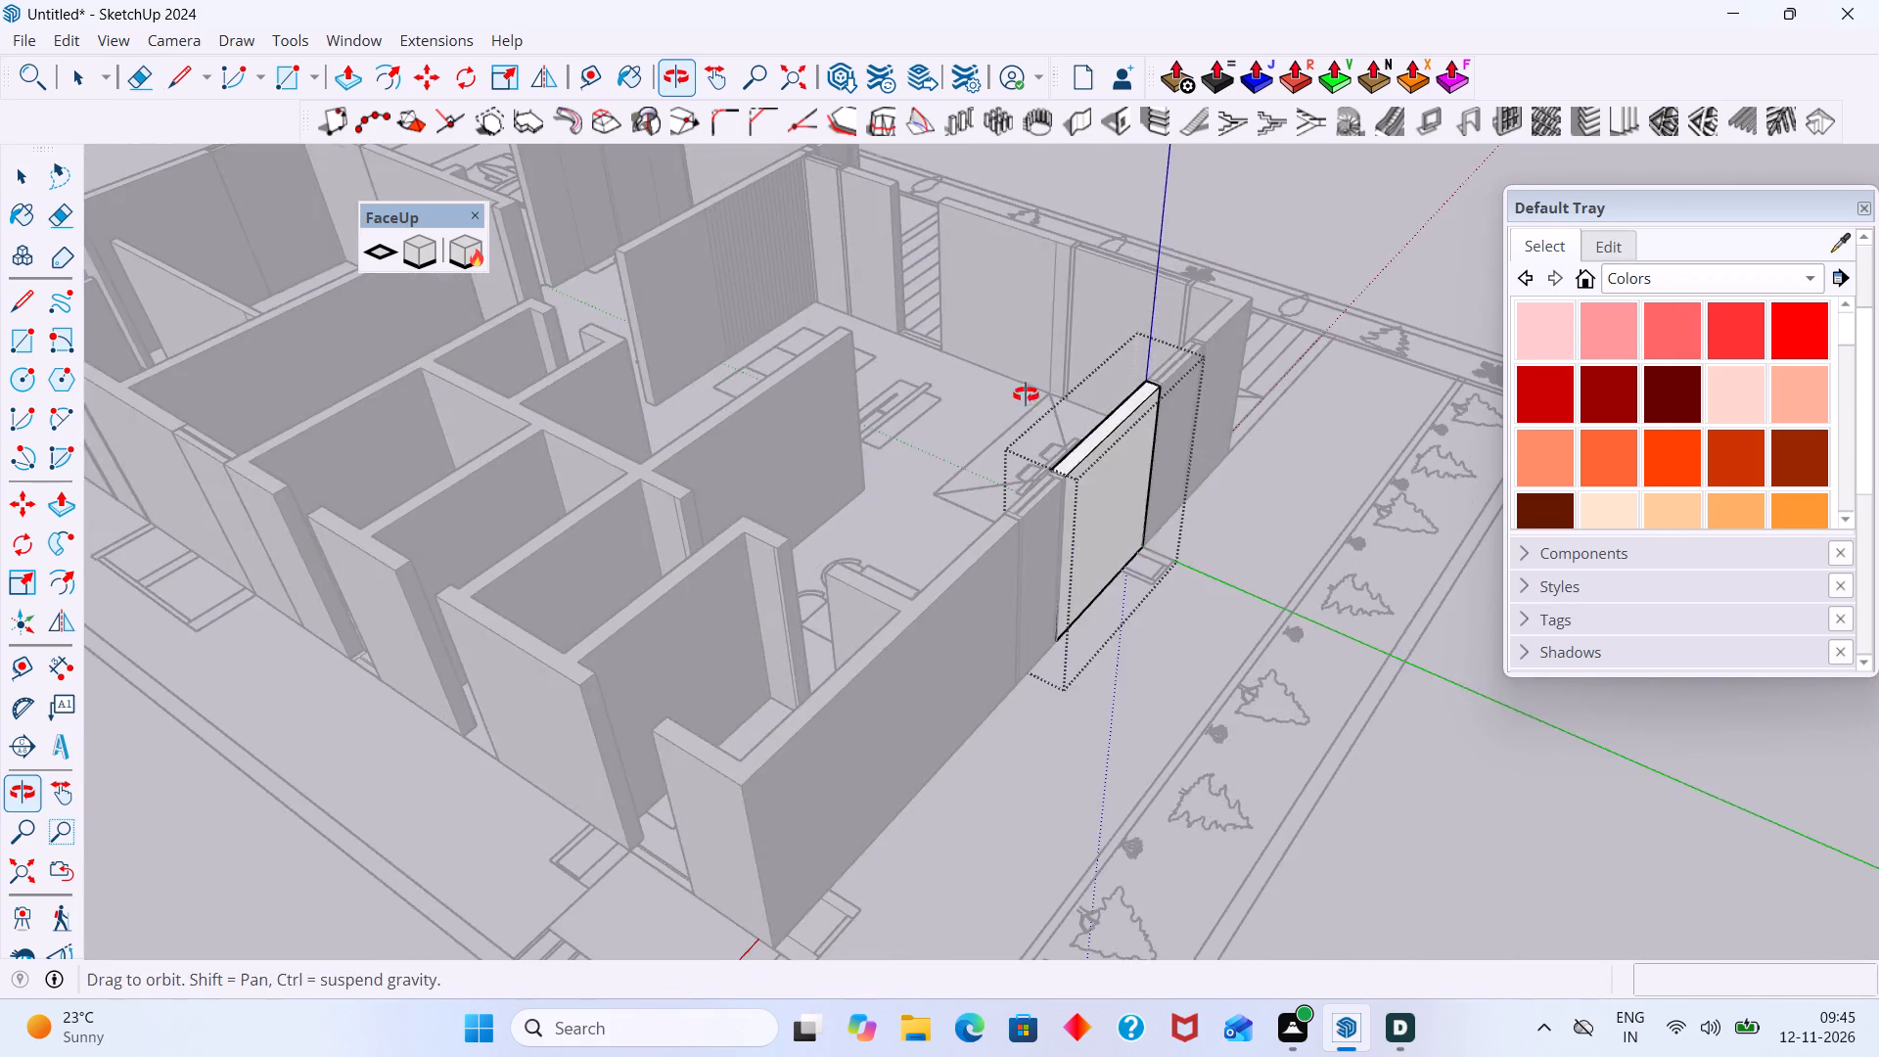
{"action": "middle_click_drag", "start_coordinate": [1026, 394], "coordinate": [866, 170]}
{"action": "scroll", "coordinate": [868, 175], "scroll_direction": "up", "scroll_amount": 1, "text": "shift"}
{"action": "middle_click_drag", "start_coordinate": [1140, 309], "coordinate": [992, 374]}
{"action": "scroll", "coordinate": [1065, 347], "scroll_direction": "down", "scroll_amount": 3}
{"action": "middle_click_drag", "start_coordinate": [1052, 400], "coordinate": [985, 565]}
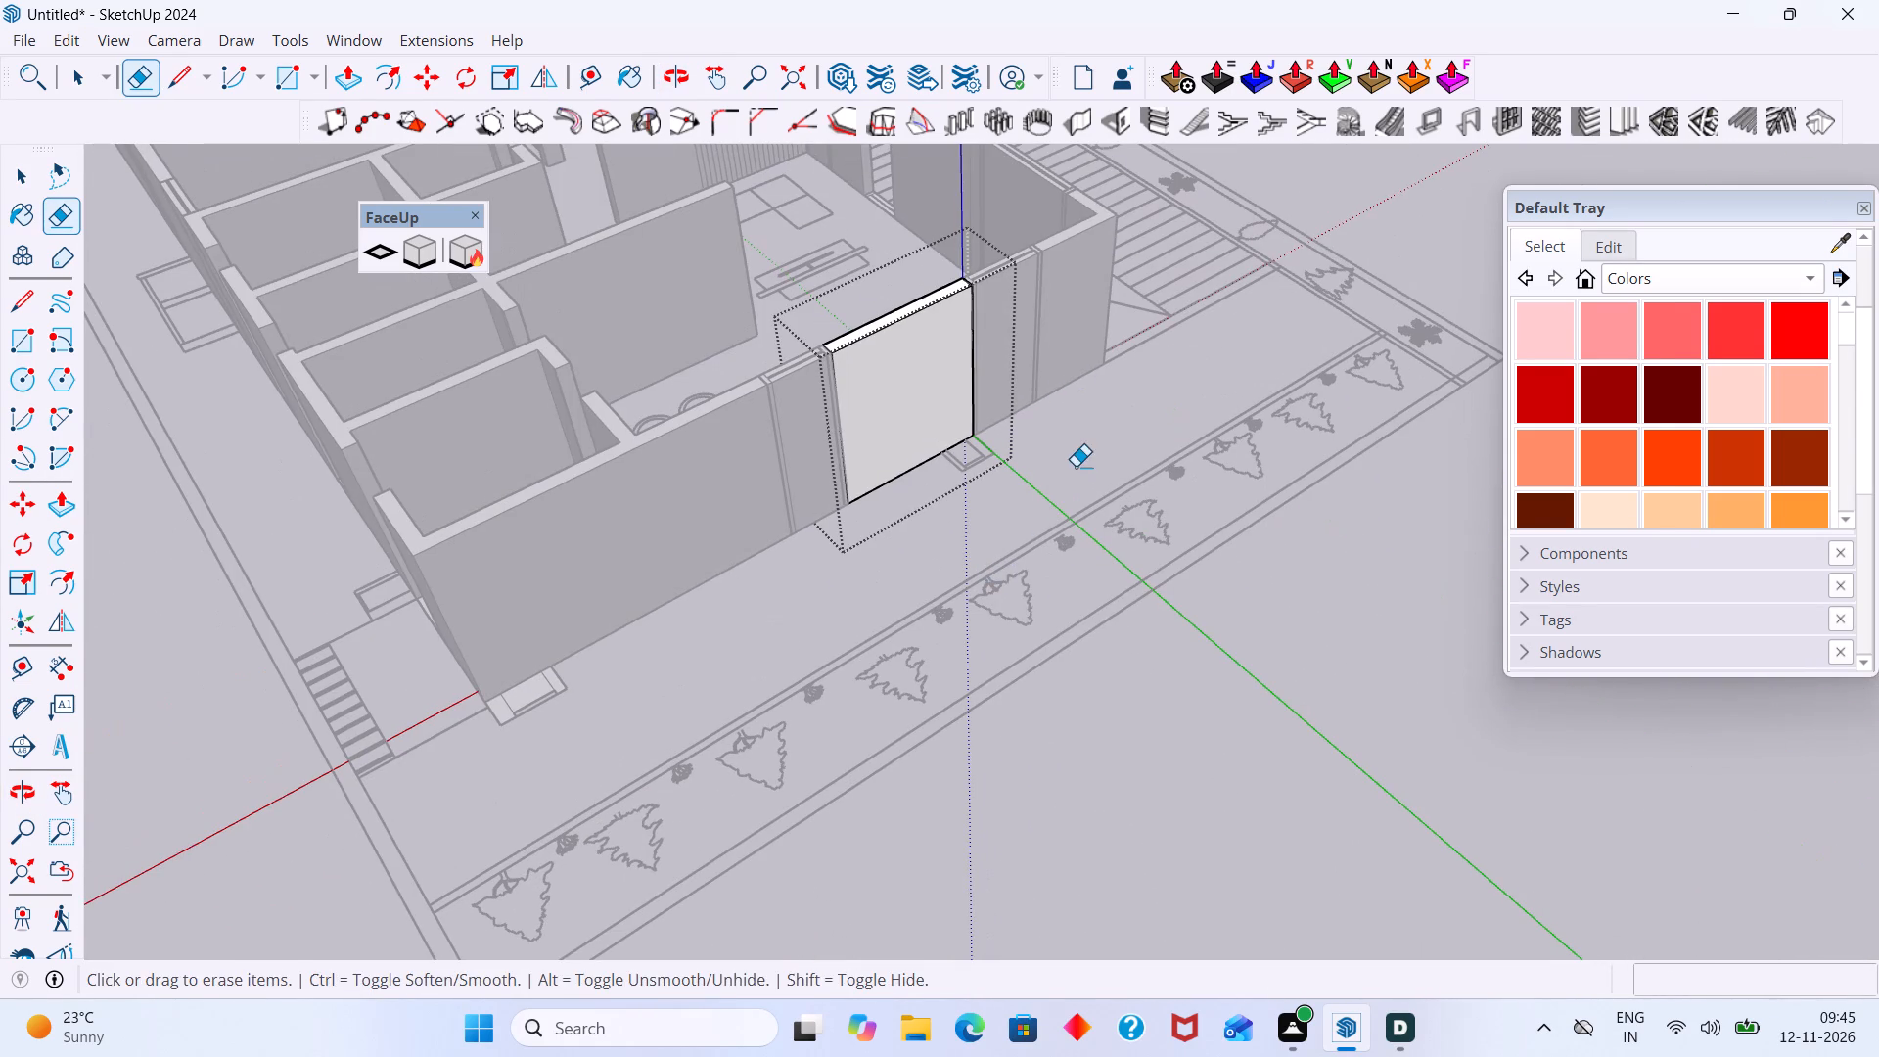
{"action": "key", "text": "space"}
{"action": "left_click", "coordinate": [1123, 430]}
Inspect the outer edges of the window volume farther from the deck corner, ending outside its group.
{"action": "middle_click_drag", "start_coordinate": [1021, 276], "coordinate": [756, 250]}
{"action": "scroll", "coordinate": [1112, 285], "scroll_direction": "up", "scroll_amount": 8}
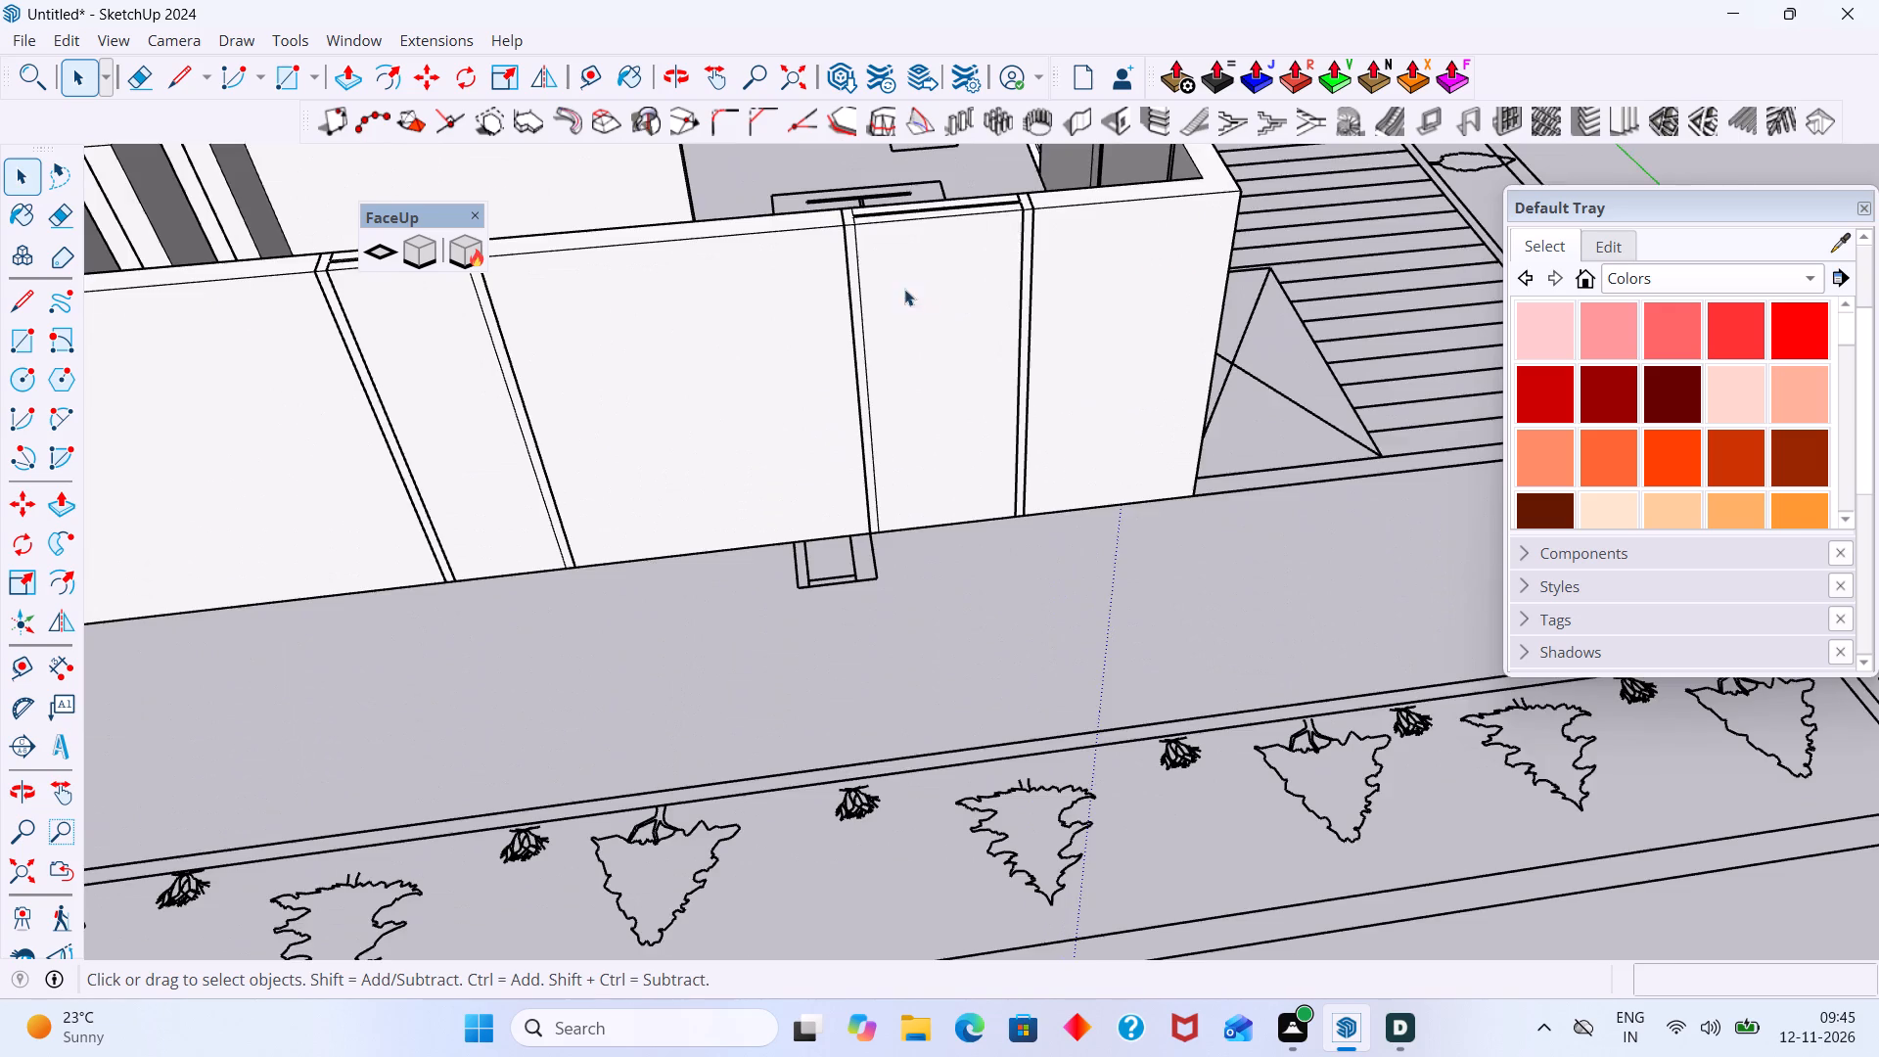
{"action": "scroll", "coordinate": [904, 289], "scroll_direction": "up", "scroll_amount": 6}
{"action": "scroll", "coordinate": [851, 278], "scroll_direction": "down", "scroll_amount": 17}
{"action": "middle_click_drag", "start_coordinate": [869, 274], "coordinate": [851, 339]}
{"action": "scroll", "coordinate": [833, 265], "scroll_direction": "up", "scroll_amount": 5}
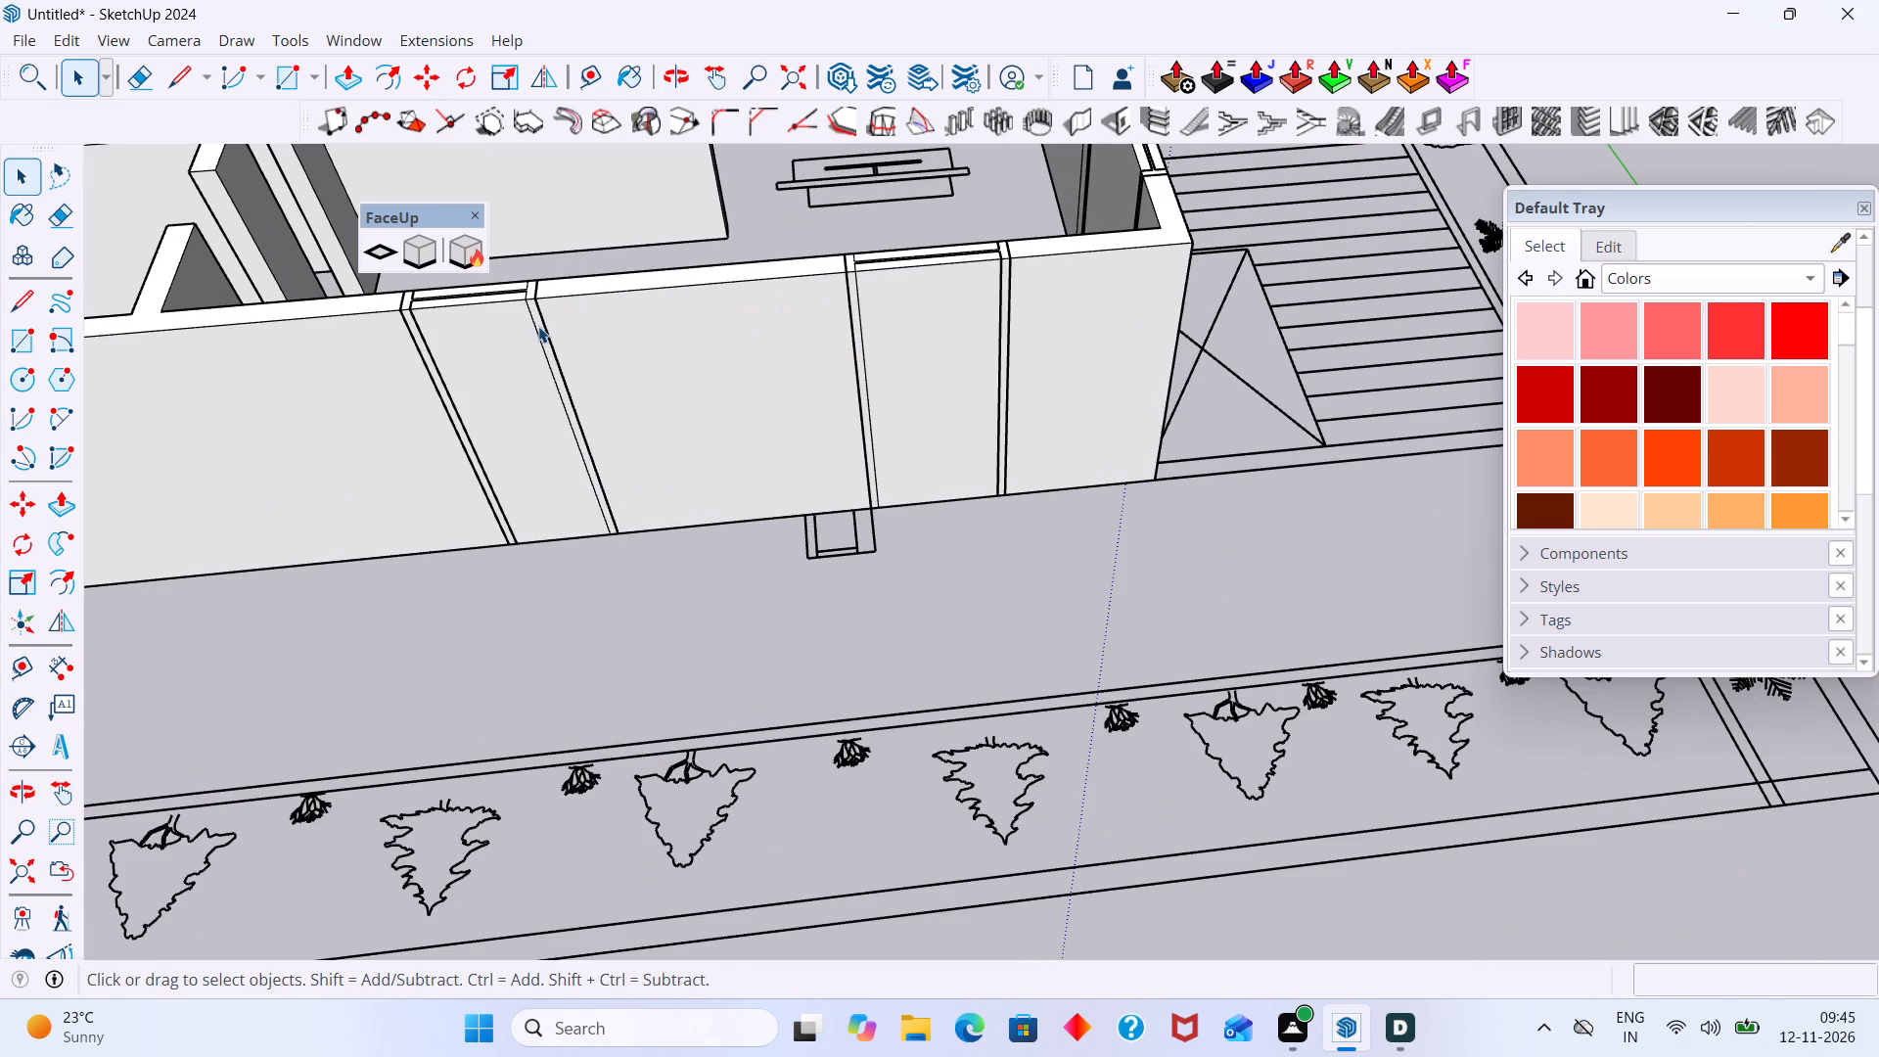
{"action": "left_click", "coordinate": [536, 331]}
{"action": "double_click", "coordinate": [536, 331]}
{"action": "left_click", "coordinate": [537, 334]}
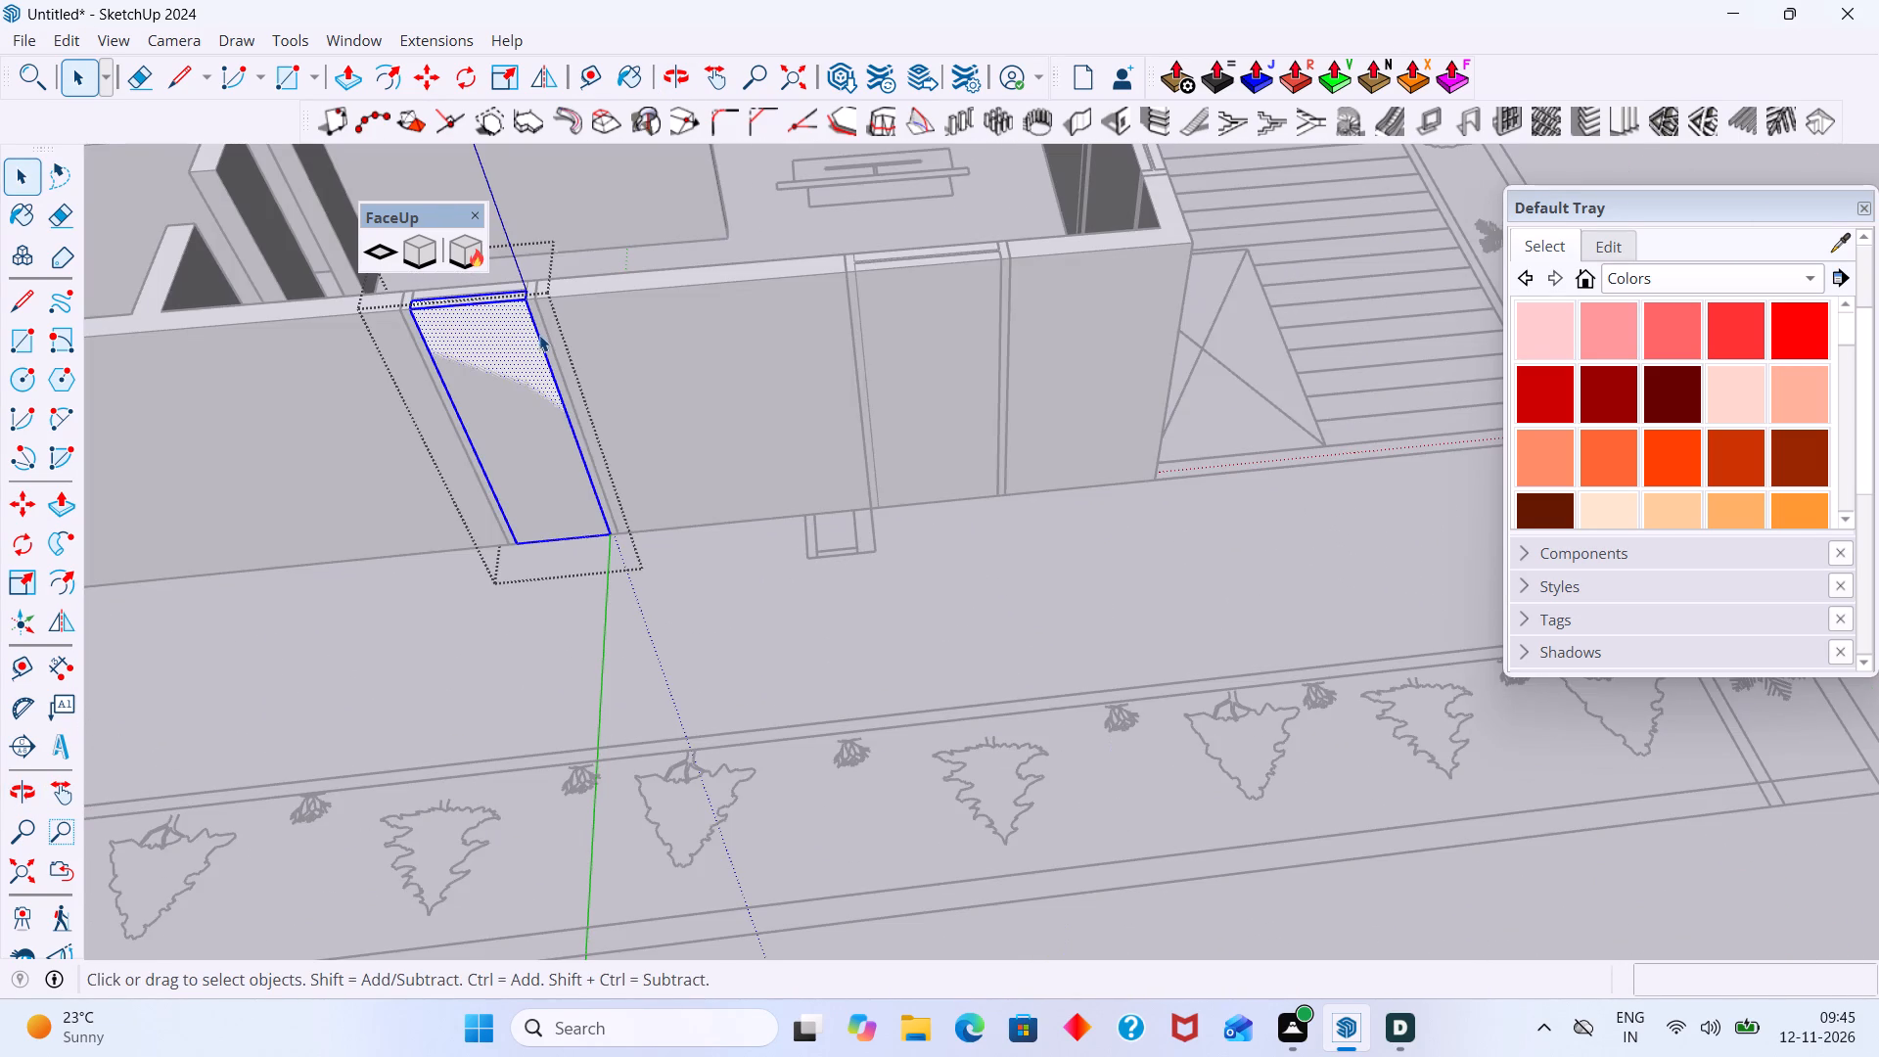
{"action": "scroll", "coordinate": [544, 335], "scroll_direction": "up", "scroll_amount": 2}
{"action": "left_click", "coordinate": [536, 331]}
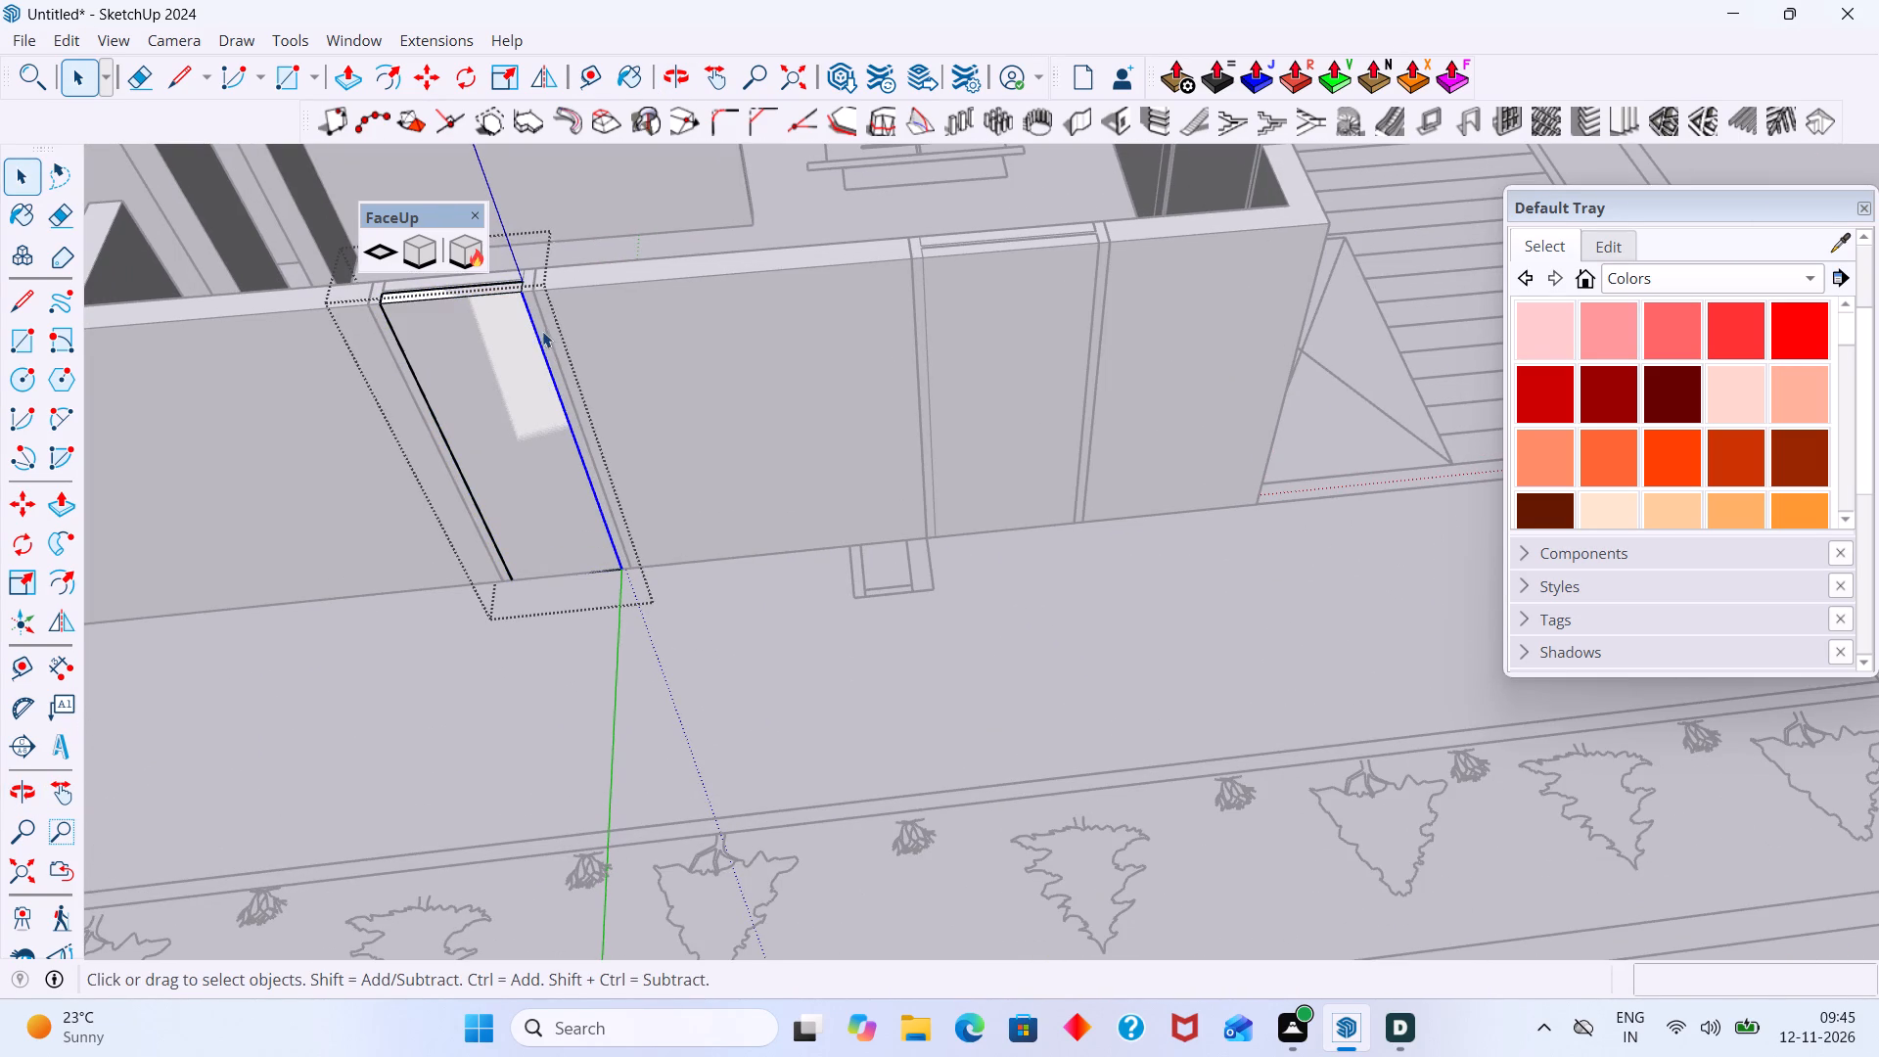
{"action": "scroll", "coordinate": [535, 340], "scroll_direction": "down", "scroll_amount": 16}
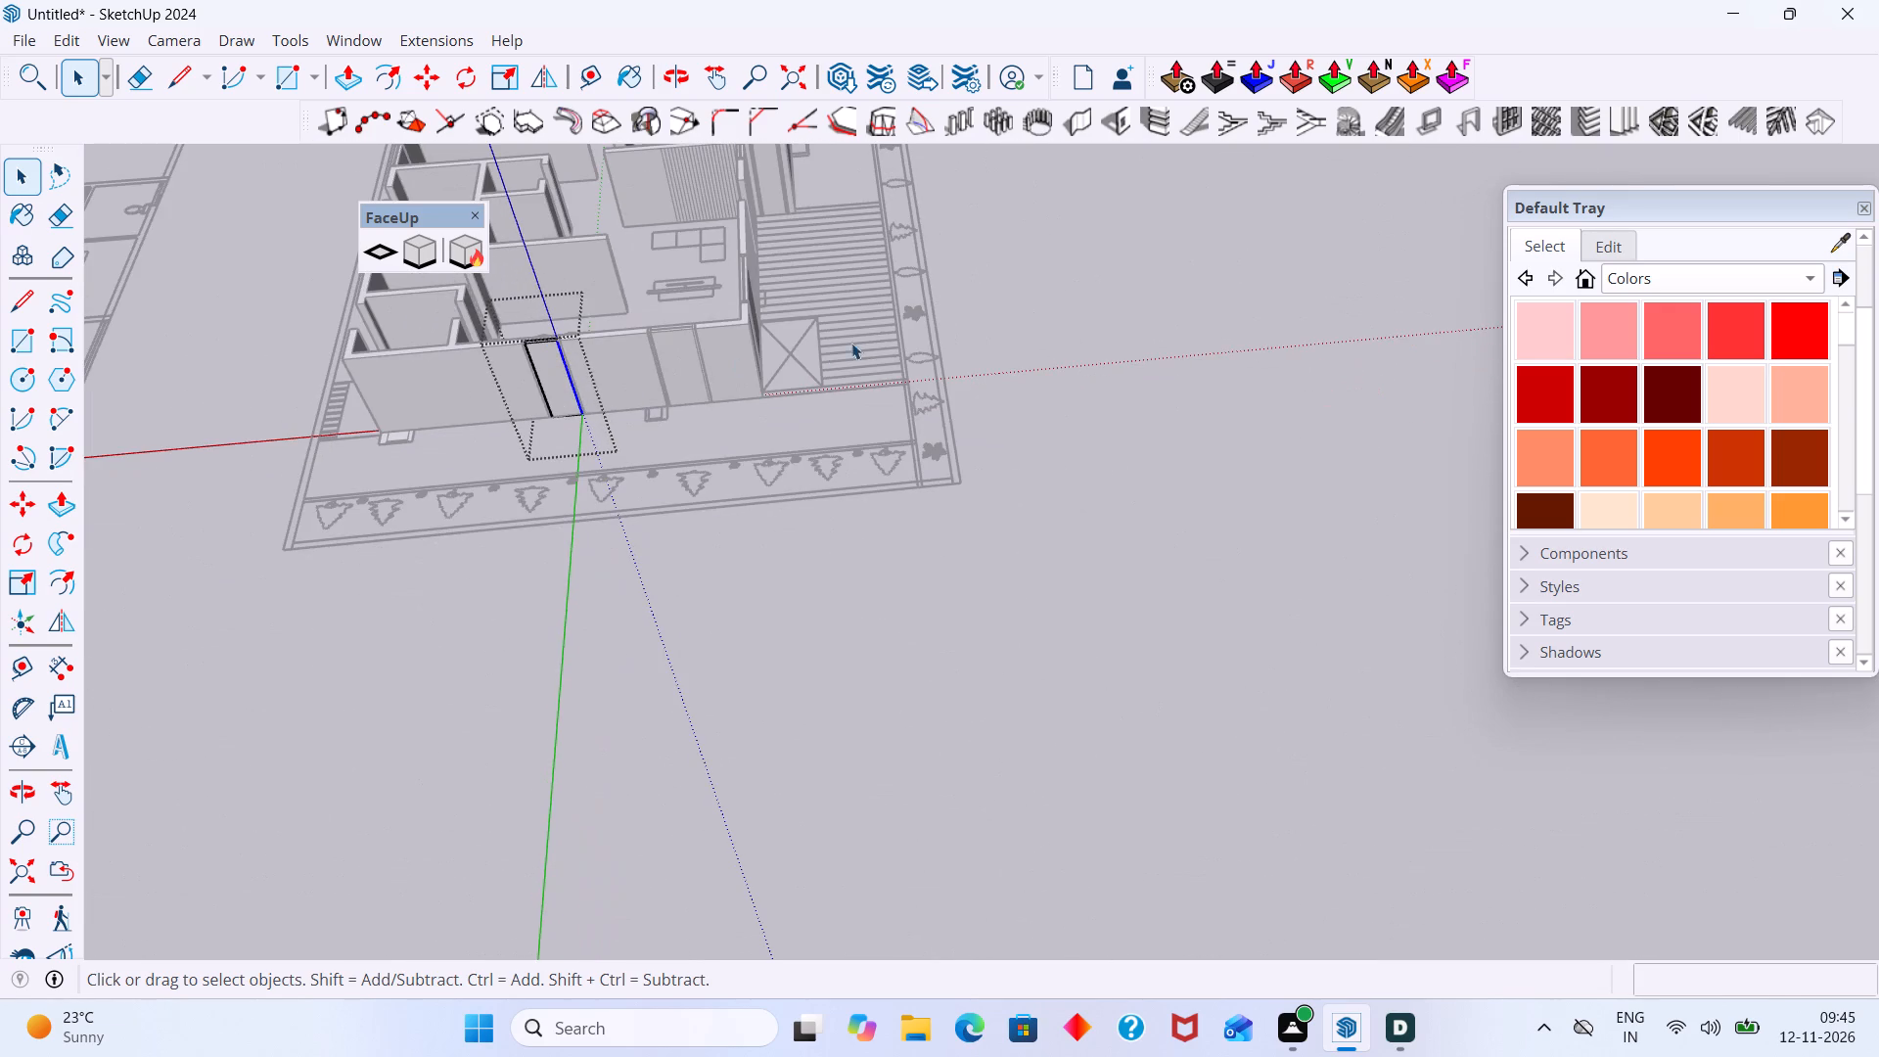
{"action": "left_click", "coordinate": [1006, 293]}
Erase the vertical seam near the outer corner on the deck-facing side of the corner wall group.
{"action": "scroll", "coordinate": [756, 323], "scroll_direction": "up", "scroll_amount": 10}
{"action": "middle_click_drag", "start_coordinate": [748, 303], "coordinate": [404, 316]}
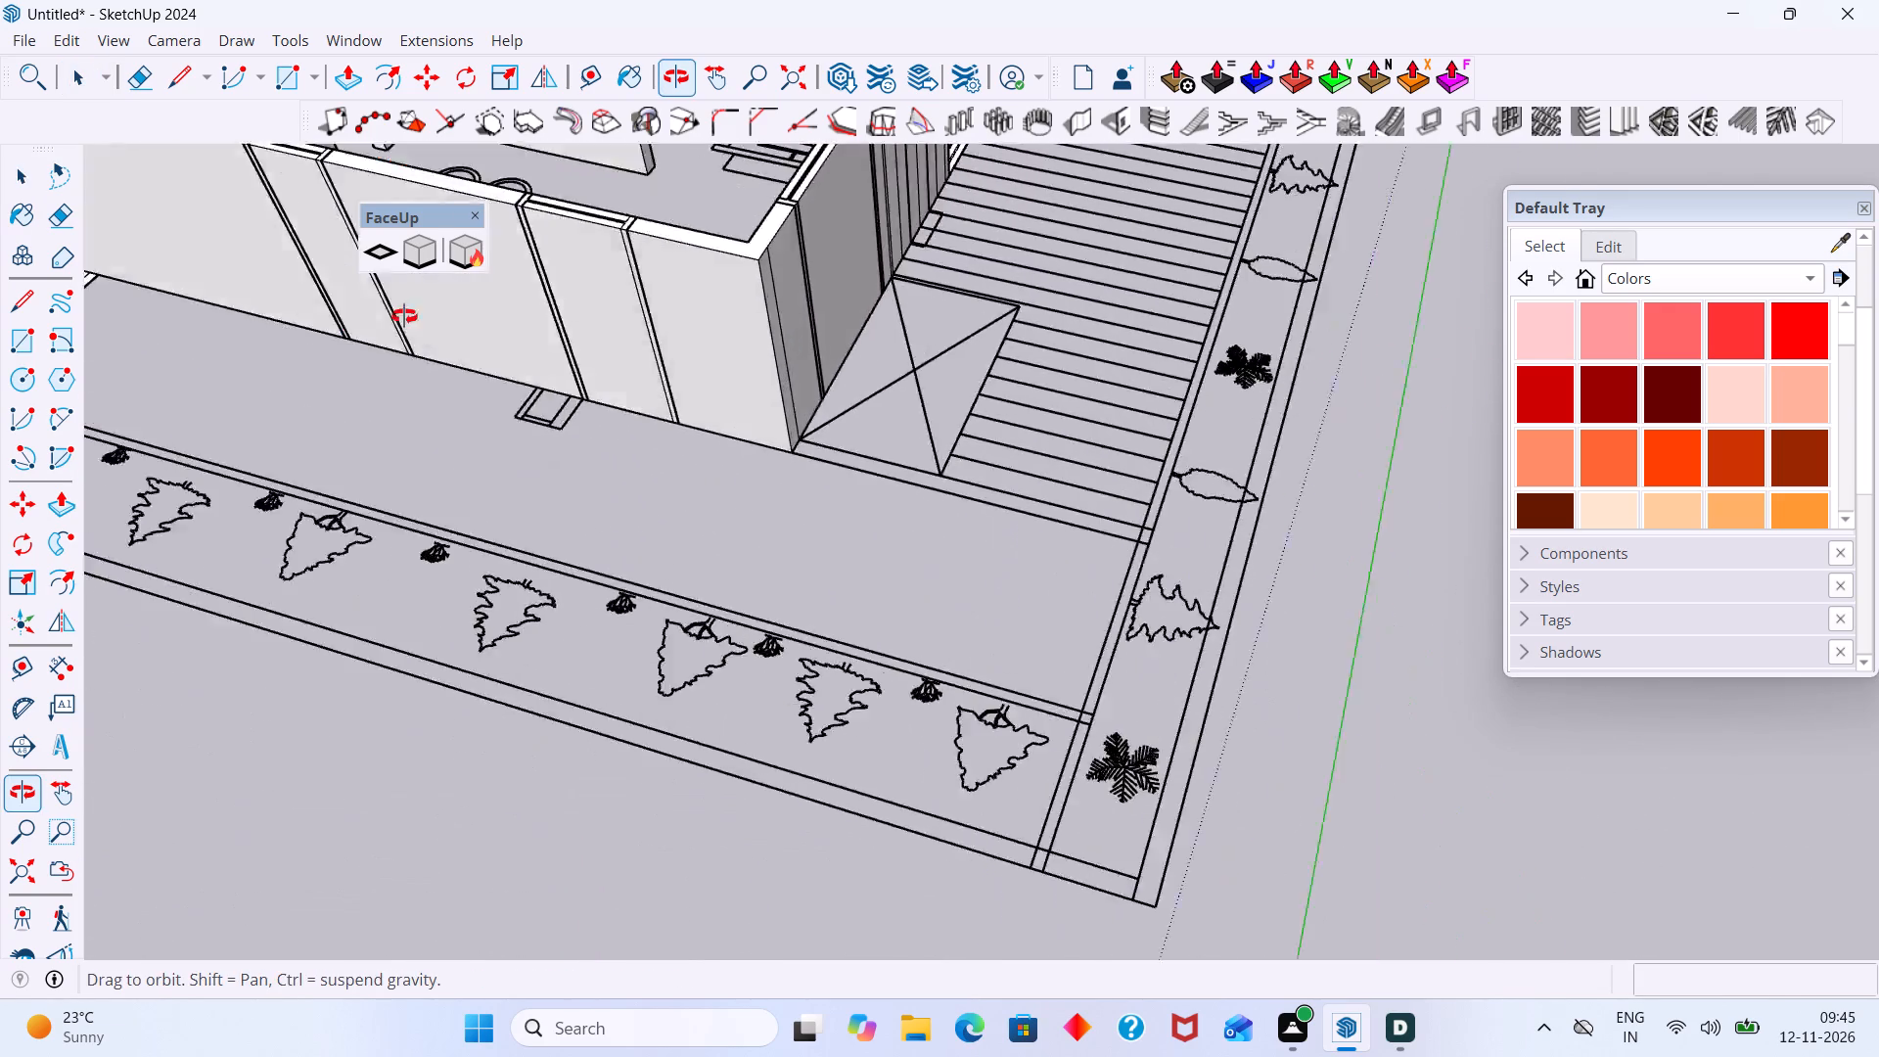
{"action": "middle_click_drag", "start_coordinate": [404, 316], "coordinate": [332, 322]}
{"action": "scroll", "coordinate": [929, 221], "scroll_direction": "up", "scroll_amount": 11}
{"action": "scroll", "coordinate": [818, 274], "scroll_direction": "down", "scroll_amount": 10}
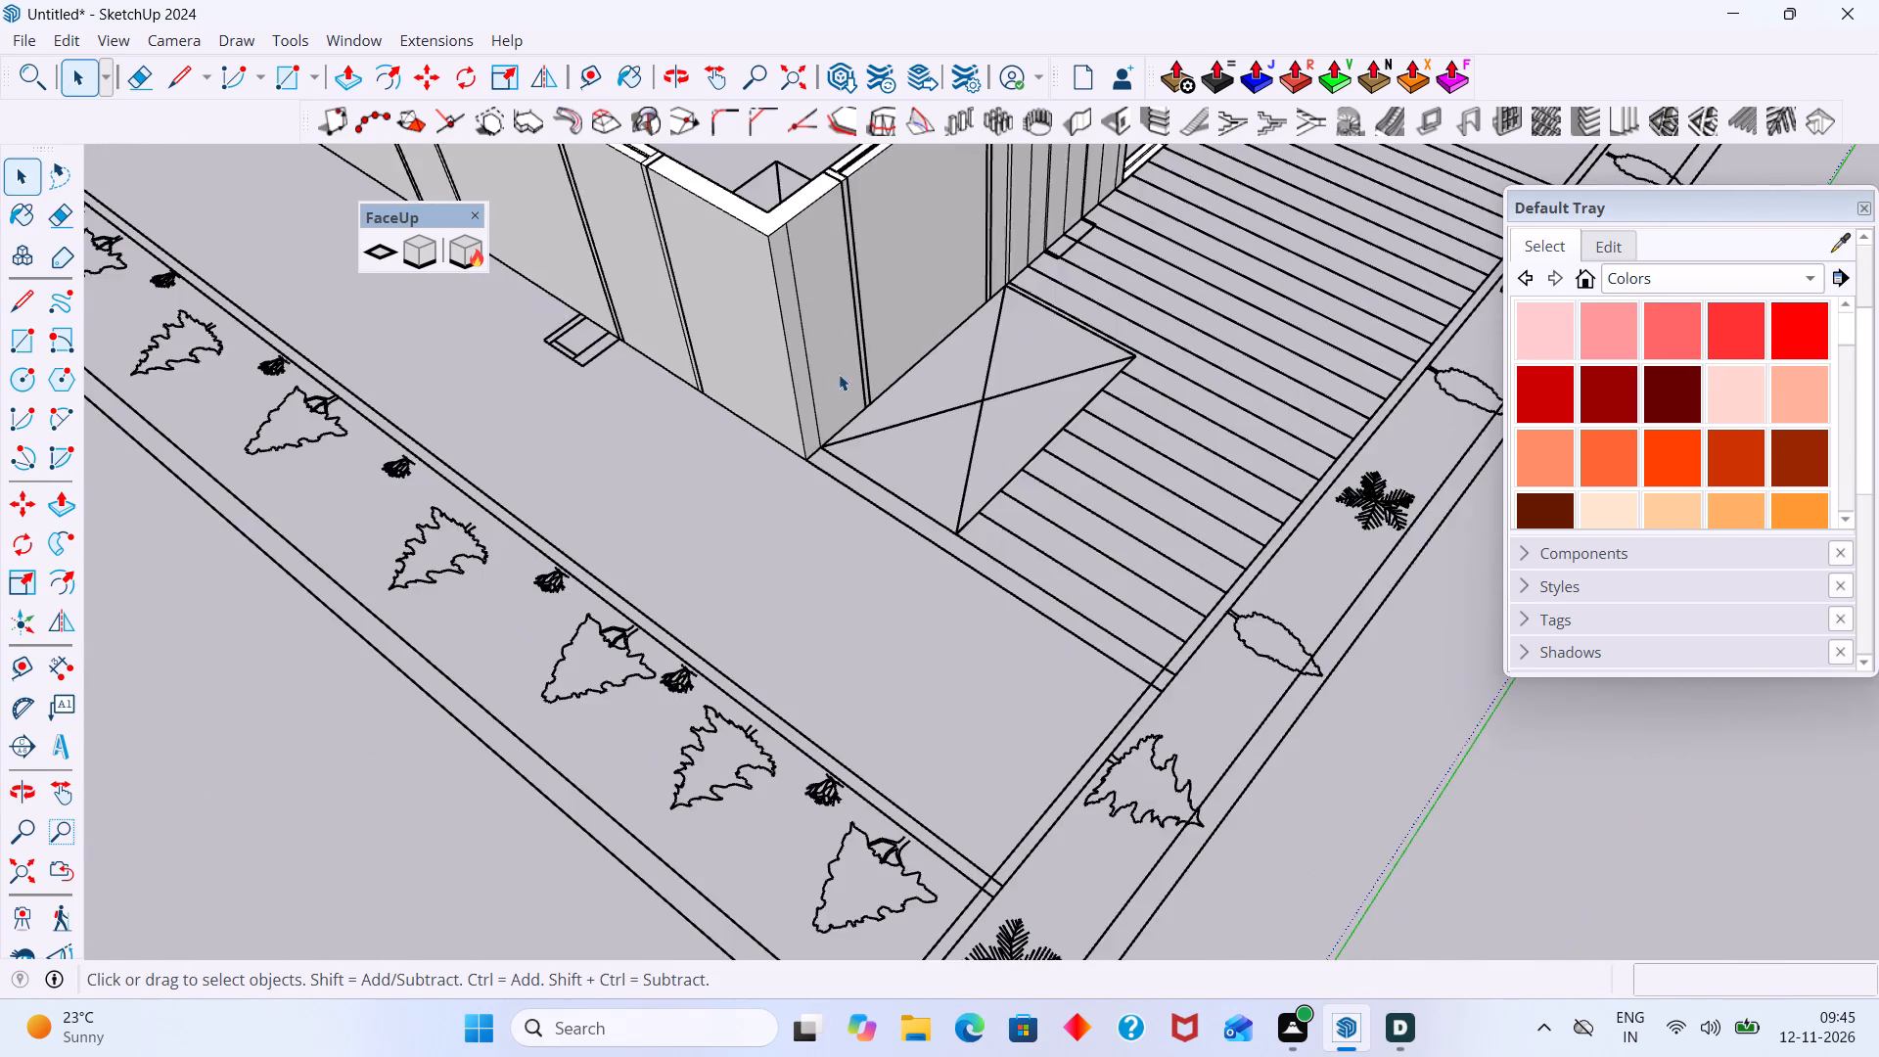
{"action": "middle_click_drag", "start_coordinate": [839, 374], "coordinate": [750, 191]}
{"action": "scroll", "coordinate": [786, 228], "scroll_direction": "up", "scroll_amount": 7}
{"action": "left_click", "coordinate": [861, 209]}
{"action": "triple_click", "coordinate": [883, 219]}
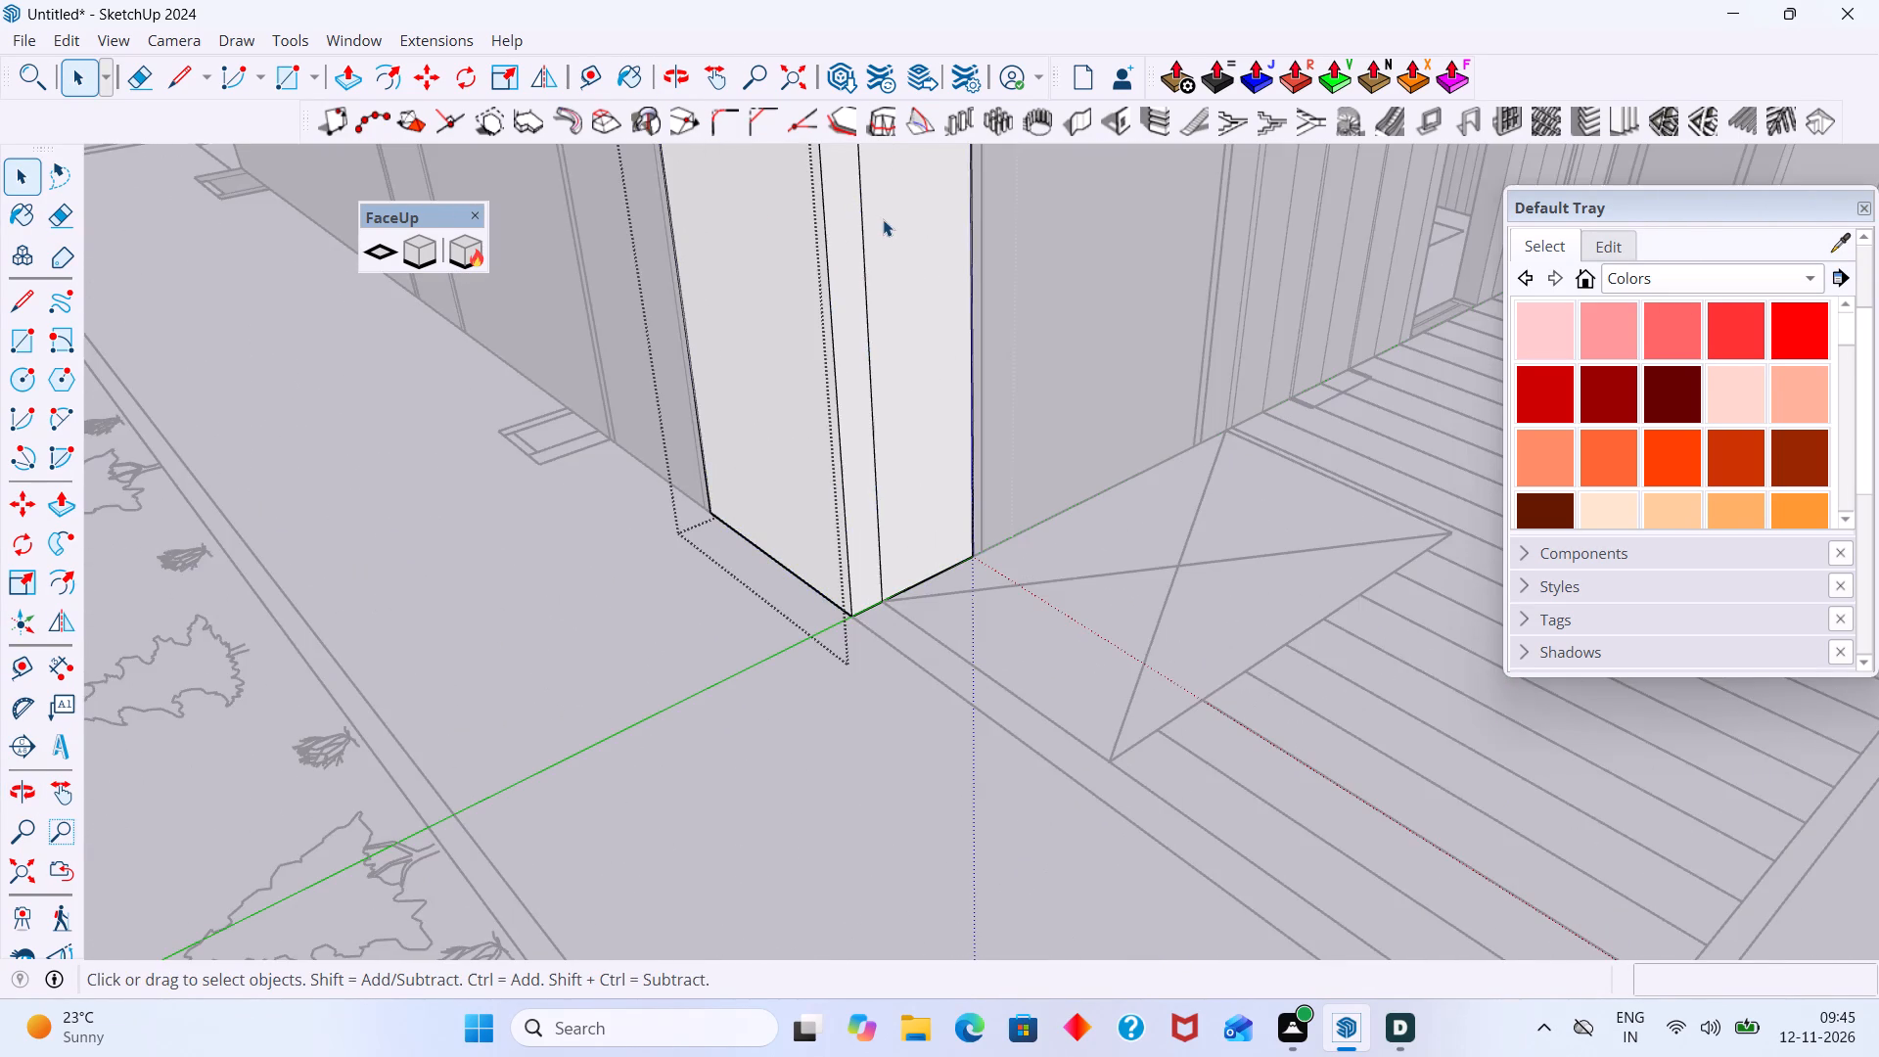
{"action": "left_click", "coordinate": [871, 236]}
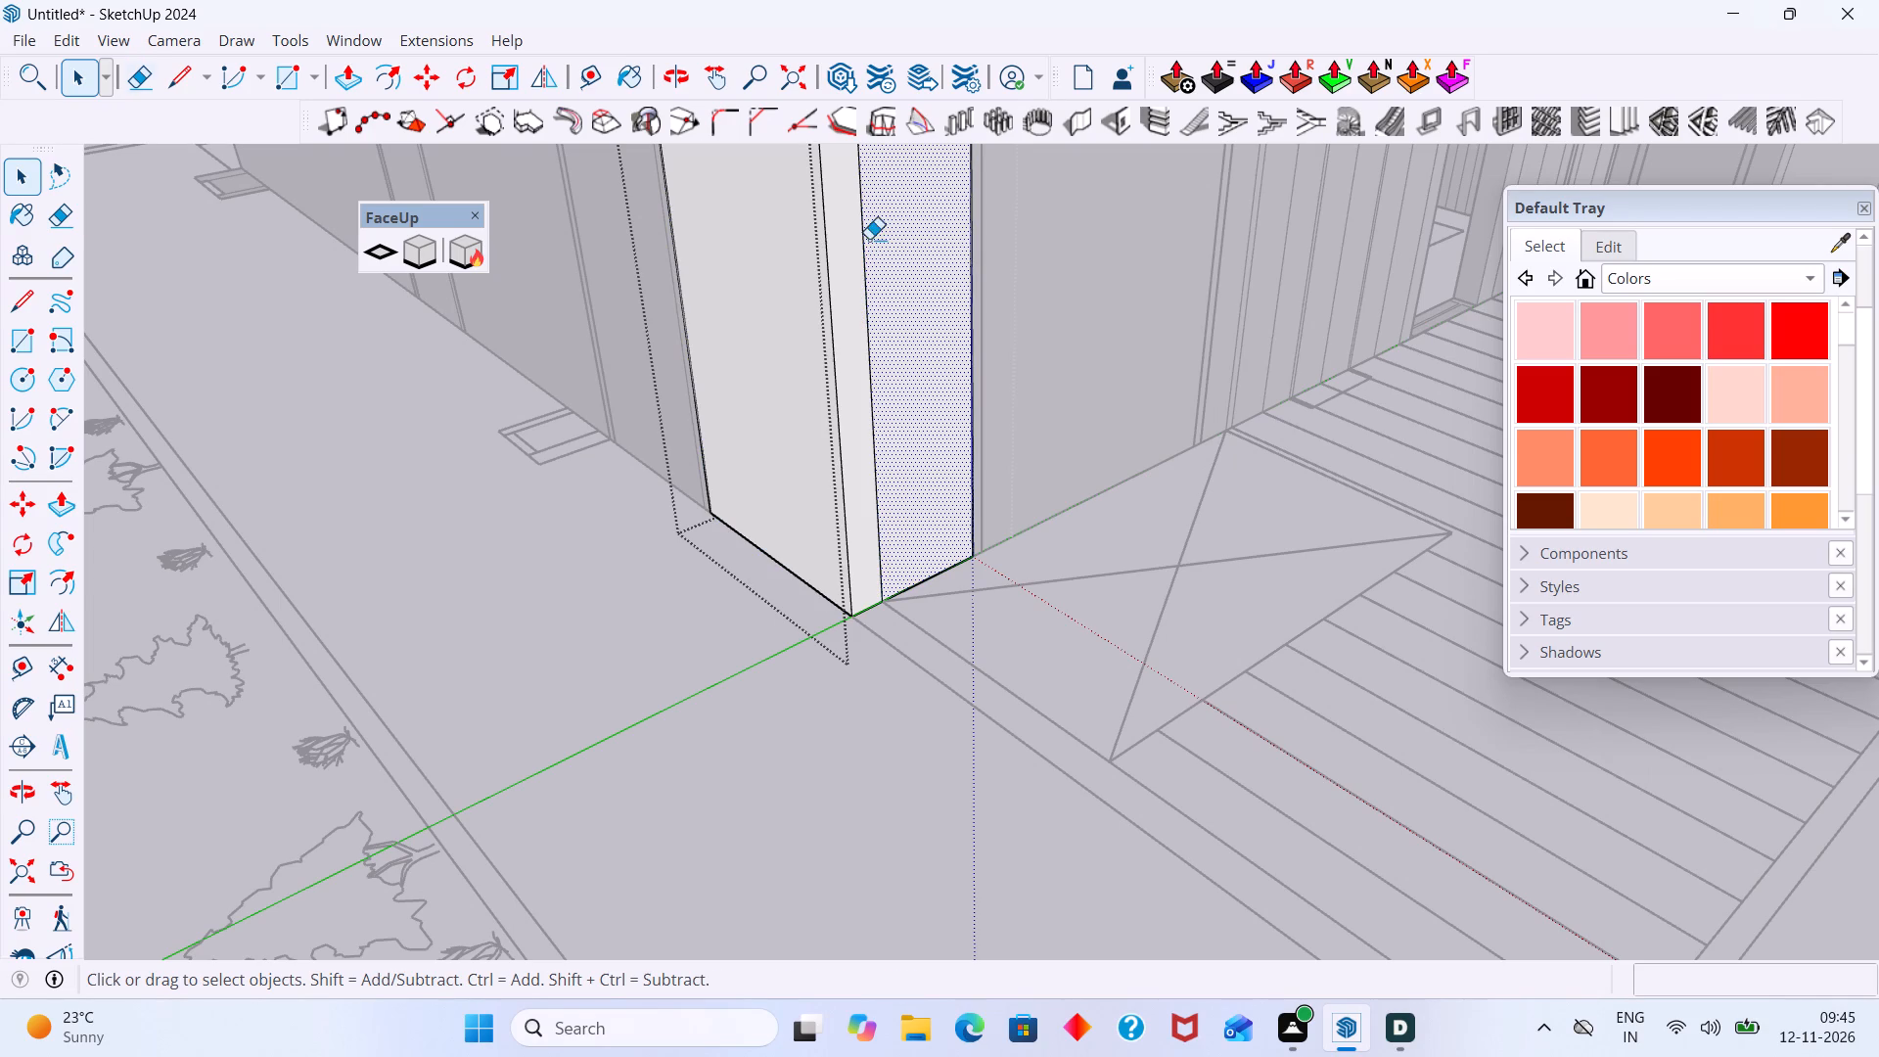
{"action": "key", "text": "e"}
{"action": "left_click_drag", "start_coordinate": [869, 239], "coordinate": [853, 265]}
{"action": "scroll", "coordinate": [859, 253], "scroll_direction": "down", "scroll_amount": 11}
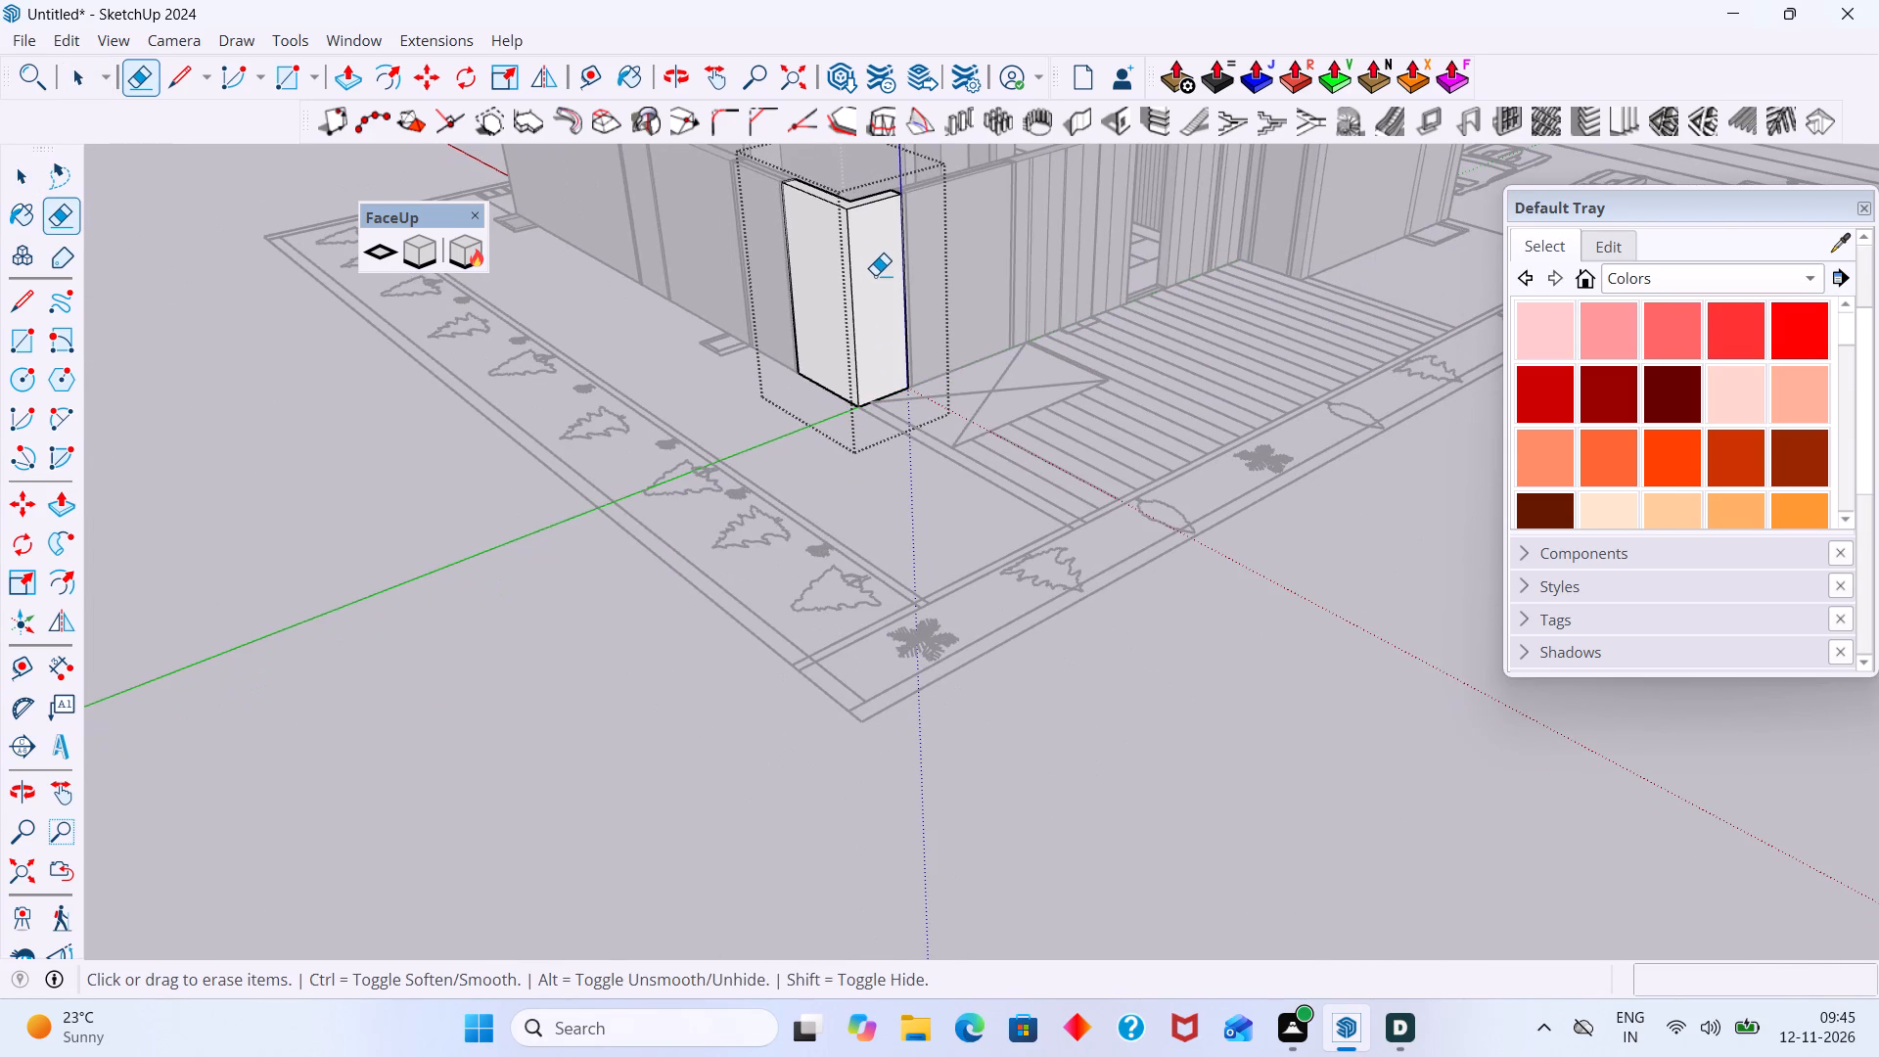
Check the top and inner faces of the corner wall group for seams, ending outside the group.
{"action": "middle_click_drag", "start_coordinate": [874, 277], "coordinate": [763, 510], "text": "shift"}
{"action": "middle_click_drag", "start_coordinate": [758, 479], "coordinate": [1188, 640]}
{"action": "scroll", "coordinate": [1163, 599], "scroll_direction": "down", "scroll_amount": 2}
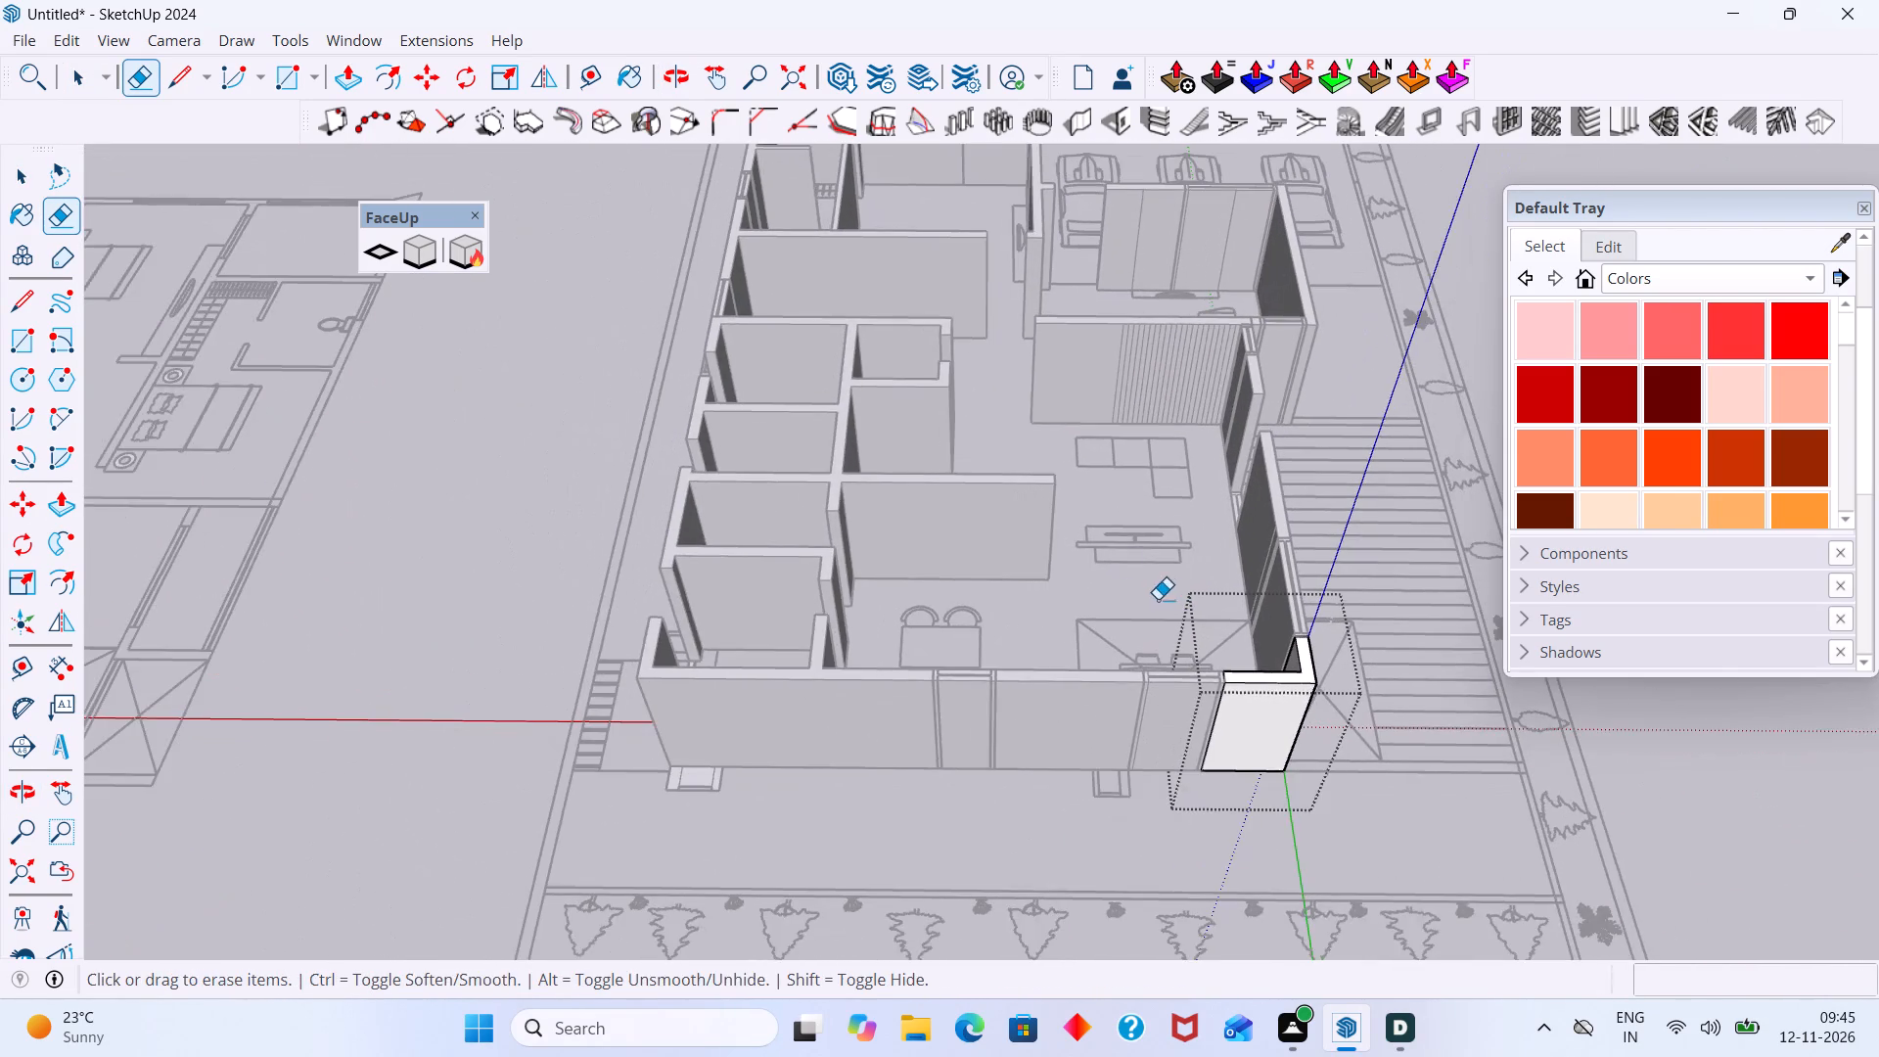
{"action": "middle_click_drag", "start_coordinate": [1114, 558], "coordinate": [554, 458], "text": "shift"}
{"action": "middle_click_drag", "start_coordinate": [587, 464], "coordinate": [1385, 248]}
{"action": "scroll", "coordinate": [1252, 345], "scroll_direction": "up", "scroll_amount": 3}
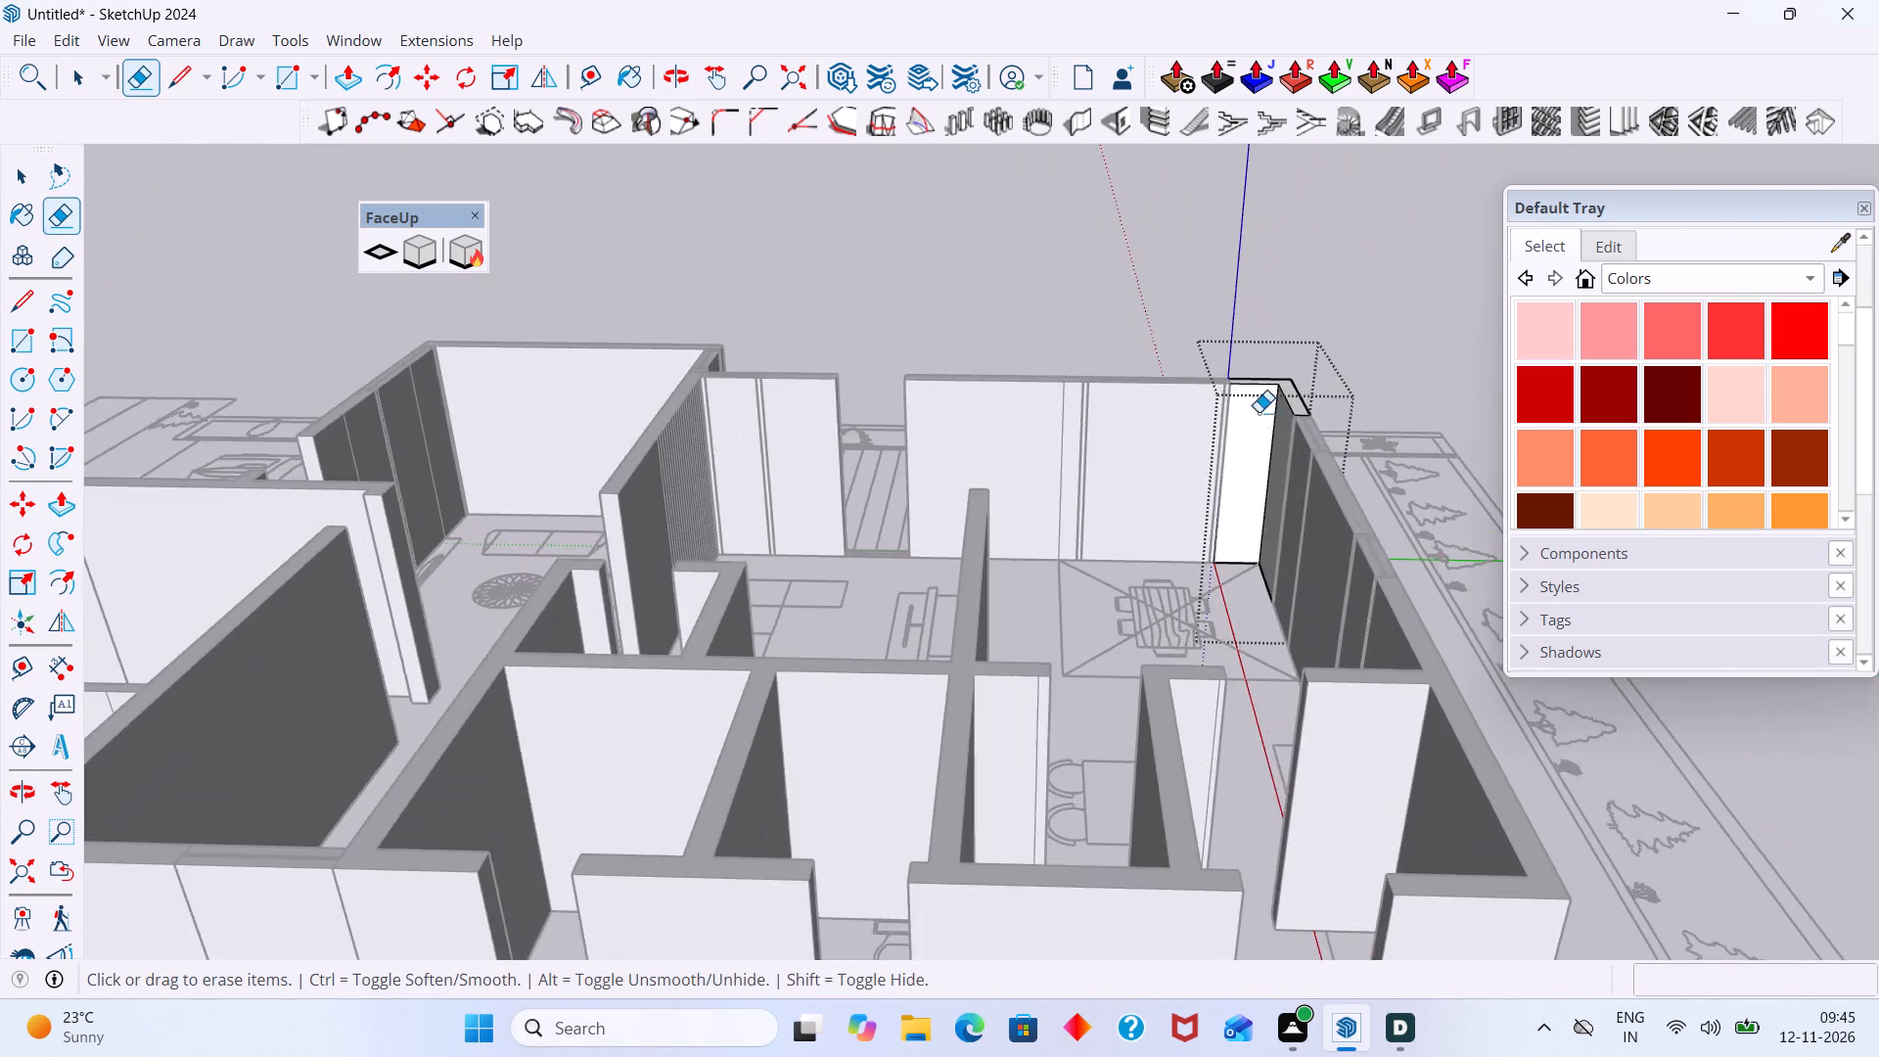
{"action": "scroll", "coordinate": [1259, 412], "scroll_direction": "up", "scroll_amount": 6}
{"action": "middle_click_drag", "start_coordinate": [1233, 430], "coordinate": [696, 426]}
{"action": "middle_click_drag", "start_coordinate": [904, 355], "coordinate": [579, 418]}
{"action": "middle_click_drag", "start_coordinate": [815, 357], "coordinate": [636, 412]}
{"action": "key", "text": "space"}
{"action": "left_click", "coordinate": [1095, 324]}
Erase all vertical seams on the deck-facing side of the wall section between the deck-side window and the door opening.
{"action": "scroll", "coordinate": [608, 352], "scroll_direction": "down", "scroll_amount": 5}
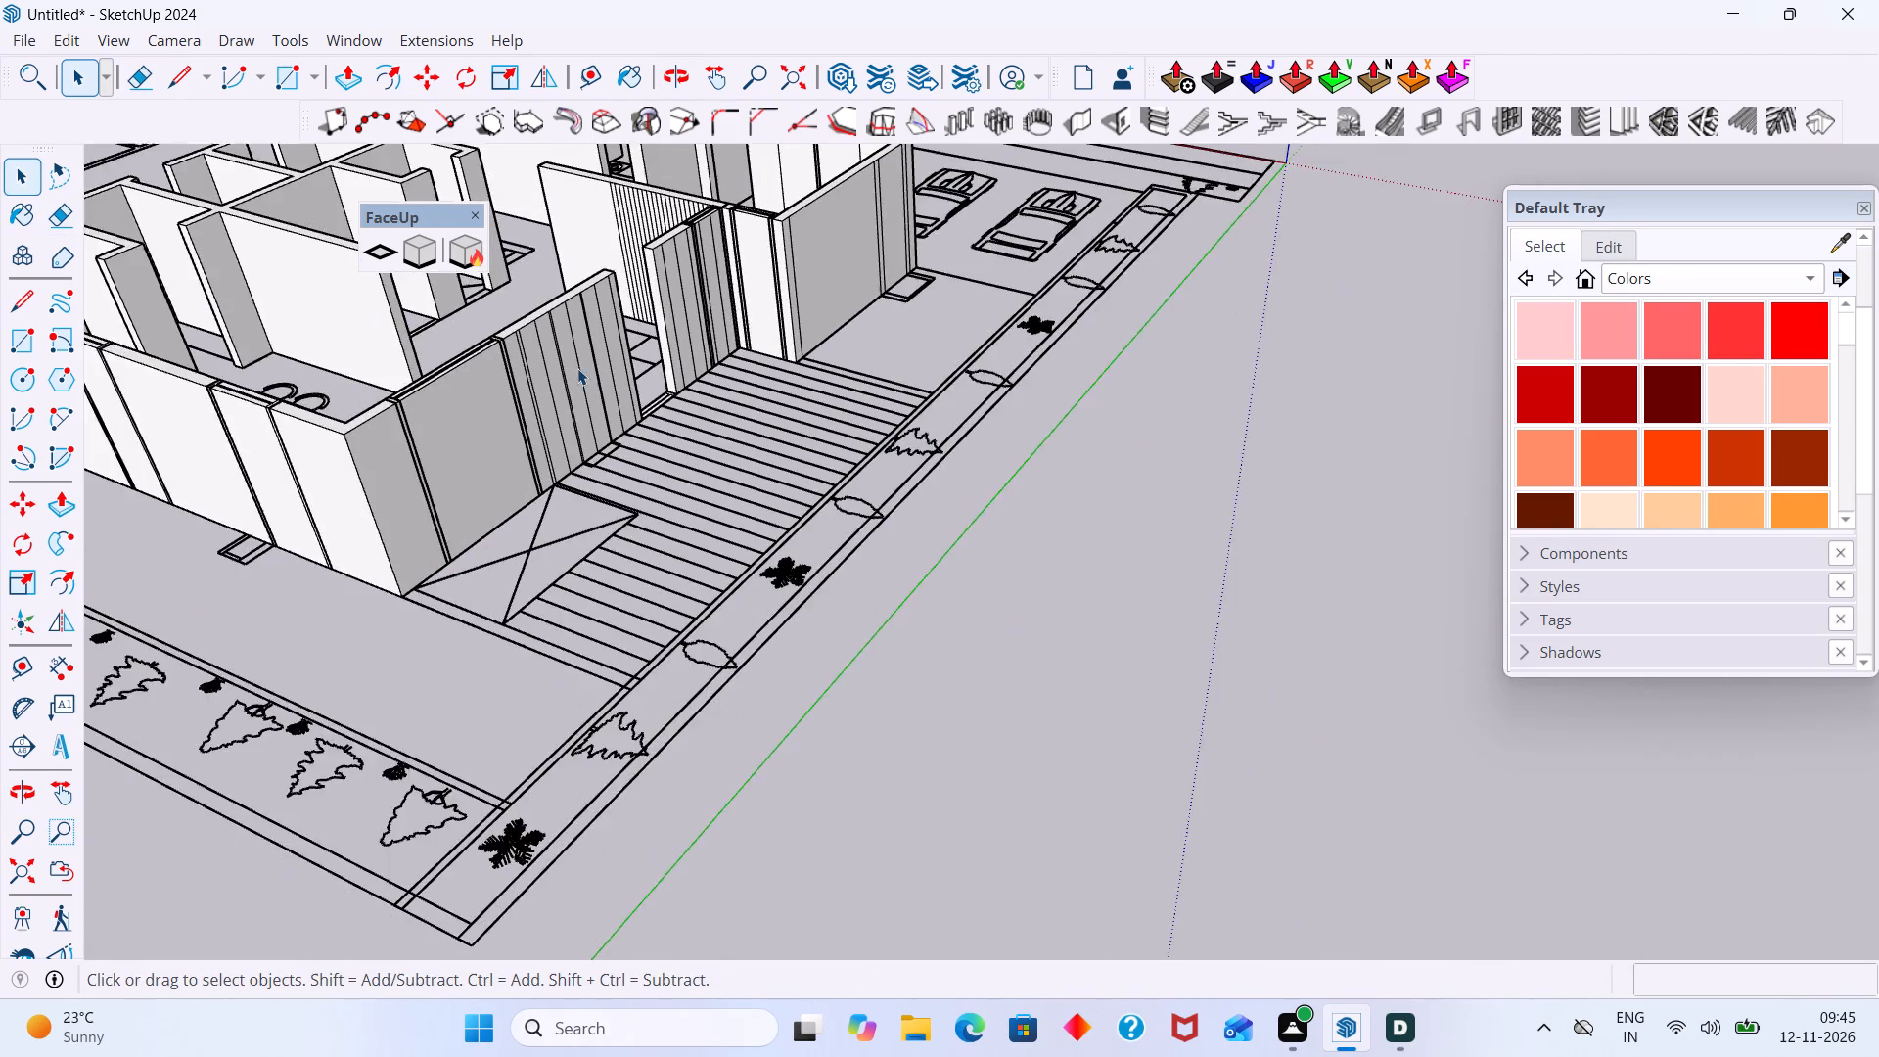
{"action": "middle_click_drag", "start_coordinate": [560, 350], "coordinate": [439, 335]}
{"action": "scroll", "coordinate": [481, 303], "scroll_direction": "up", "scroll_amount": 10}
{"action": "double_click", "coordinate": [580, 276]}
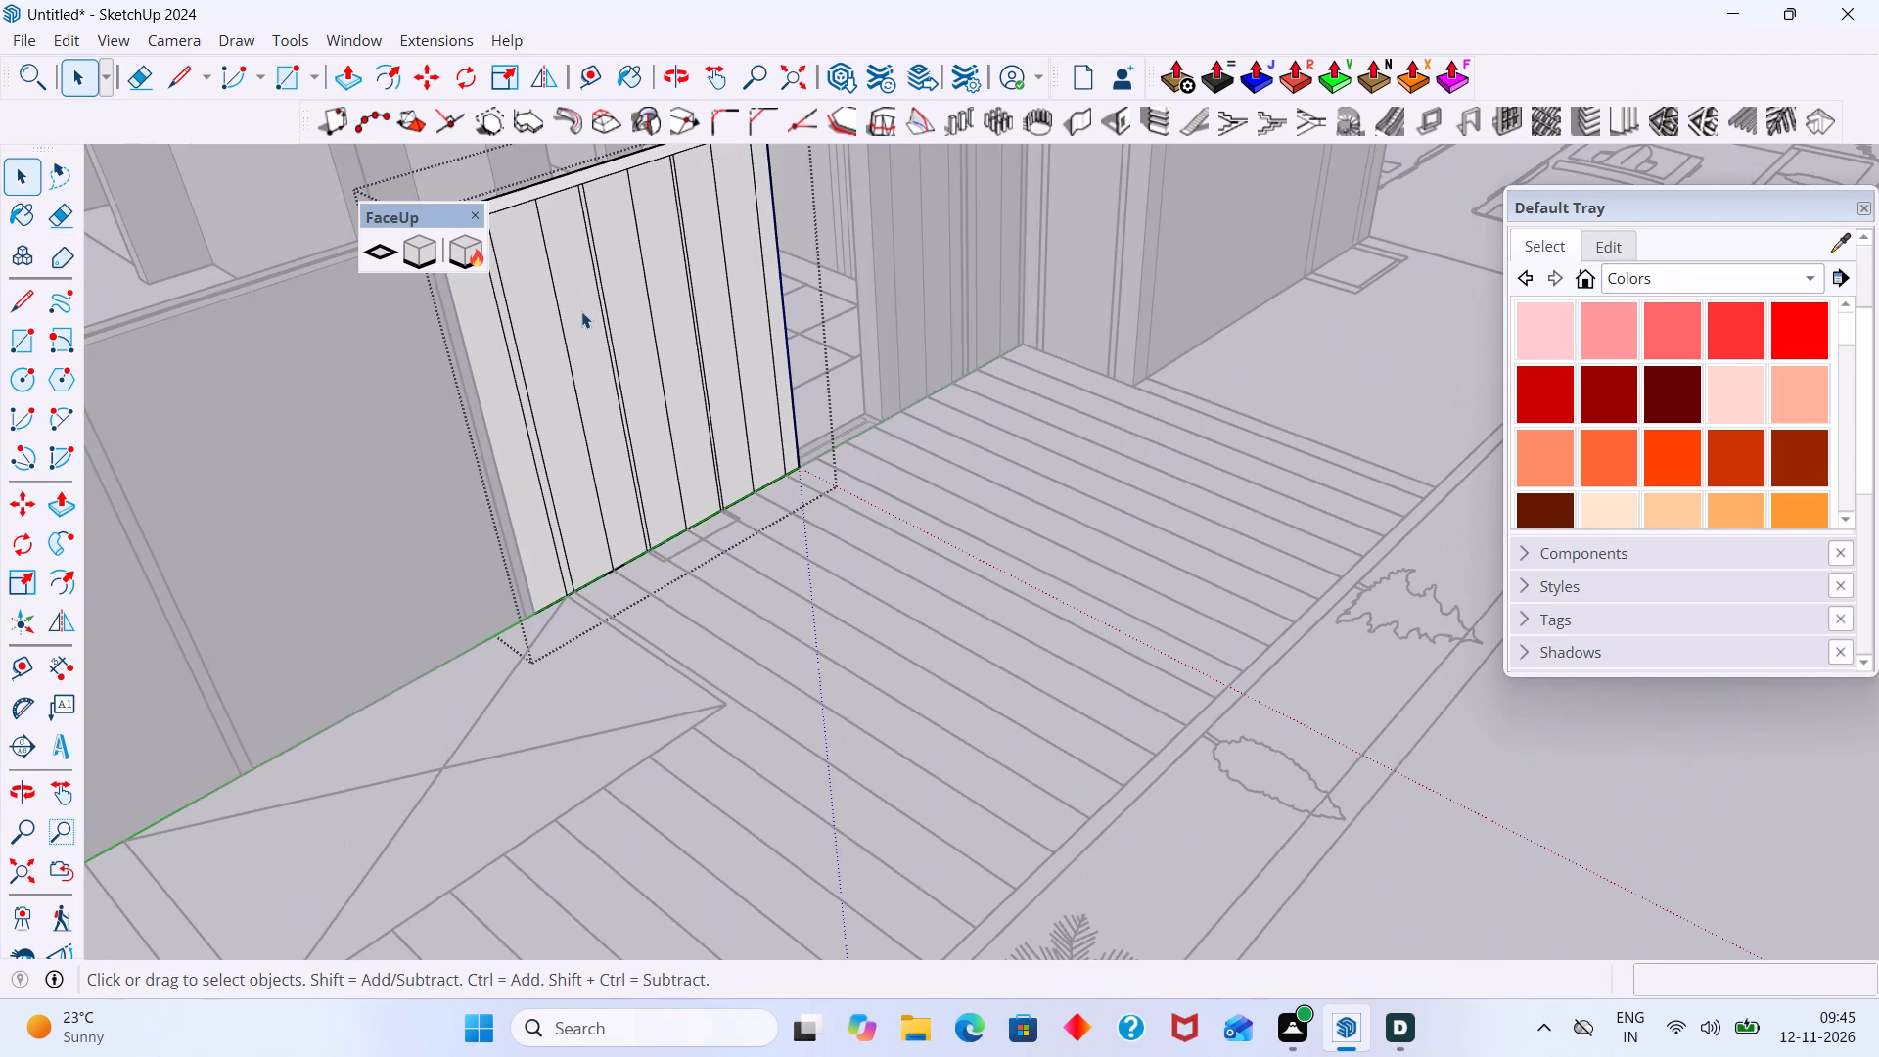
{"action": "left_click", "coordinate": [581, 311]}
{"action": "key", "text": "e"}
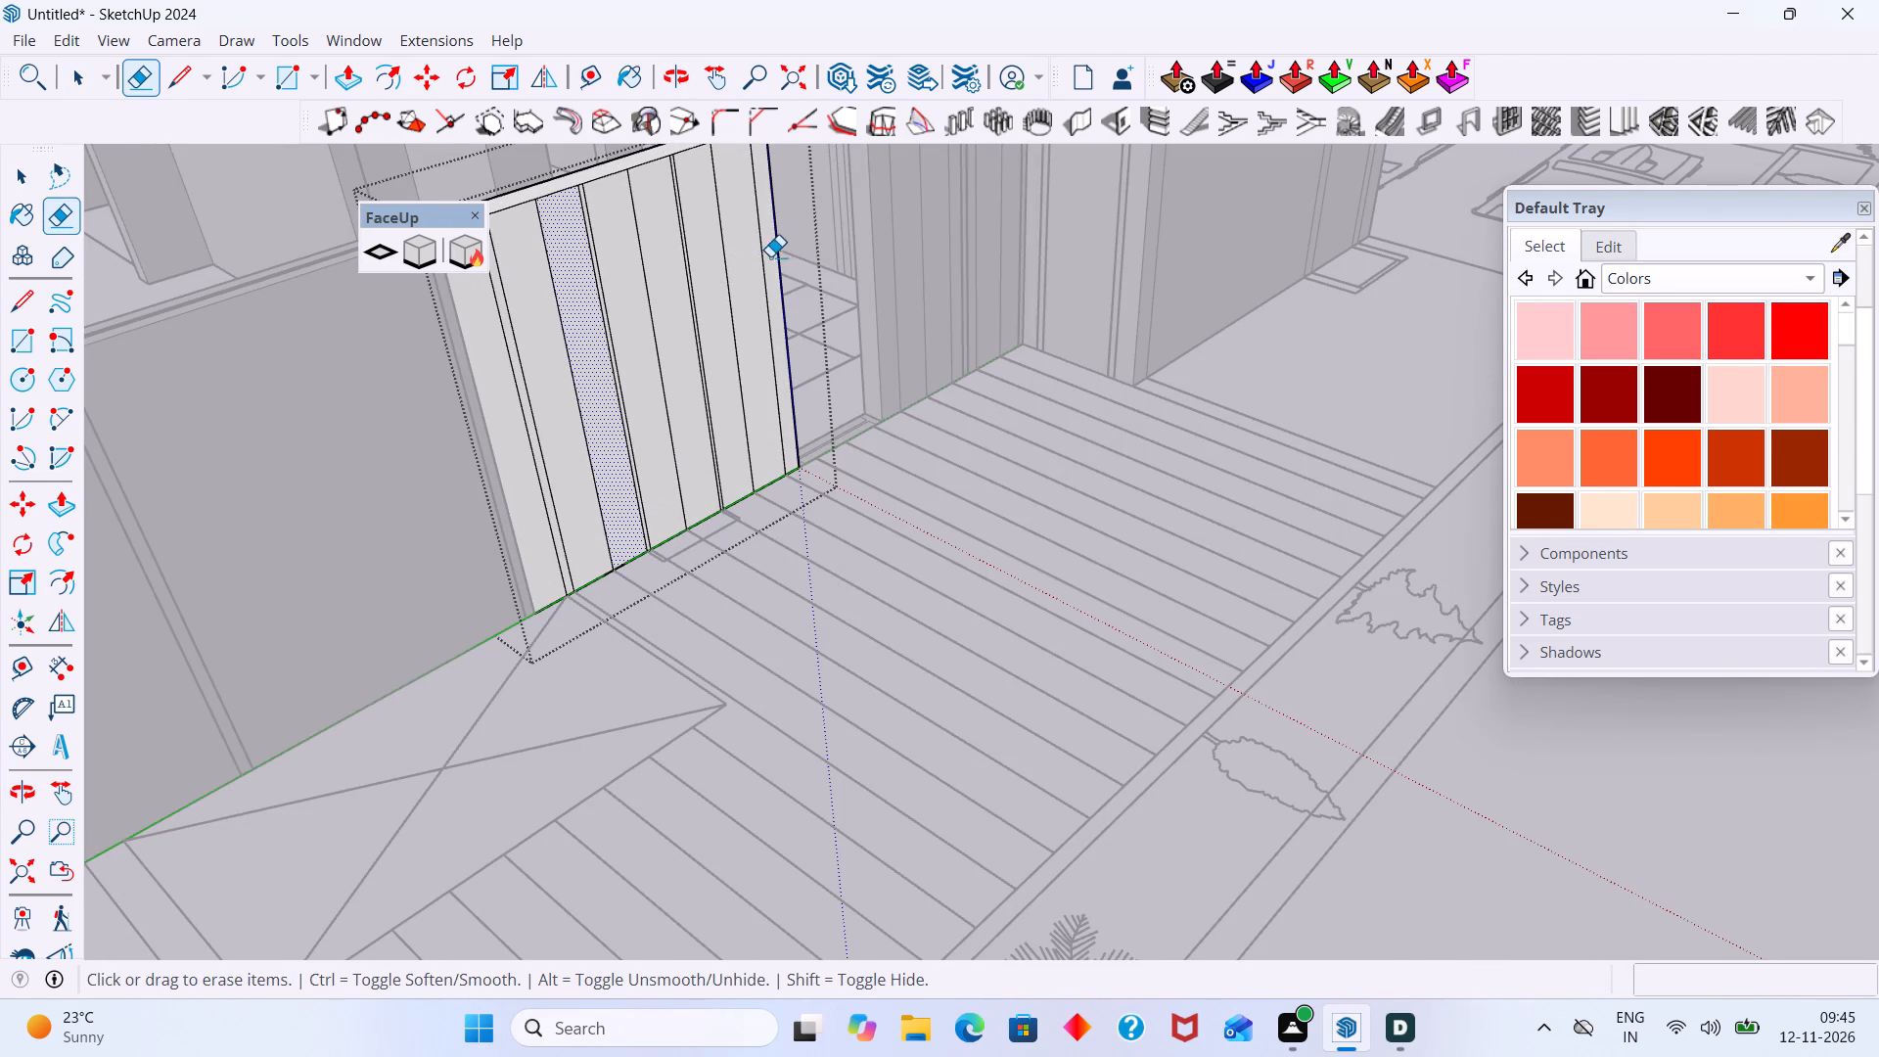
{"action": "left_click_drag", "start_coordinate": [772, 264], "coordinate": [523, 412]}
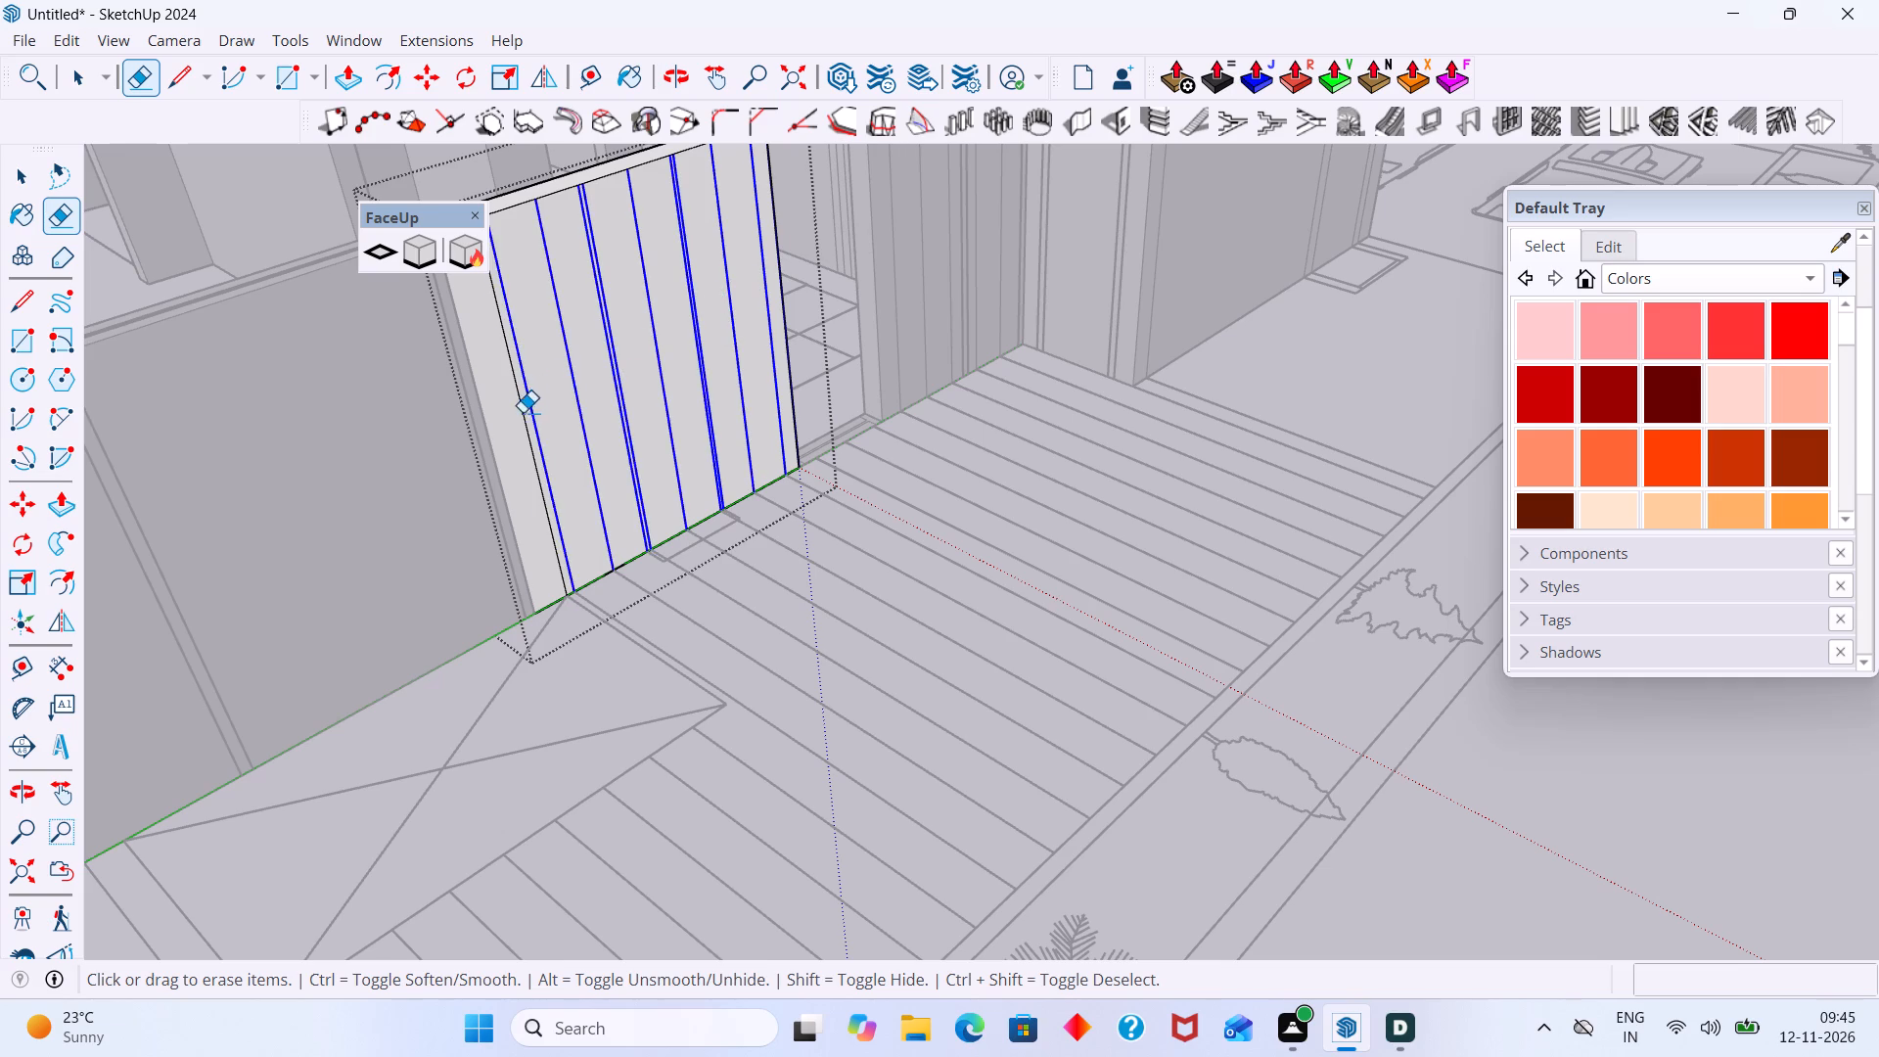
{"action": "left_click_drag", "start_coordinate": [523, 412], "coordinate": [521, 413]}
{"action": "scroll", "coordinate": [567, 363], "scroll_direction": "down", "scroll_amount": 9}
Erase the vertical seam near the window end on the inner face of the same deck-side wall section, ending outside its group.
{"action": "middle_click_drag", "start_coordinate": [631, 395], "coordinate": [1401, 347]}
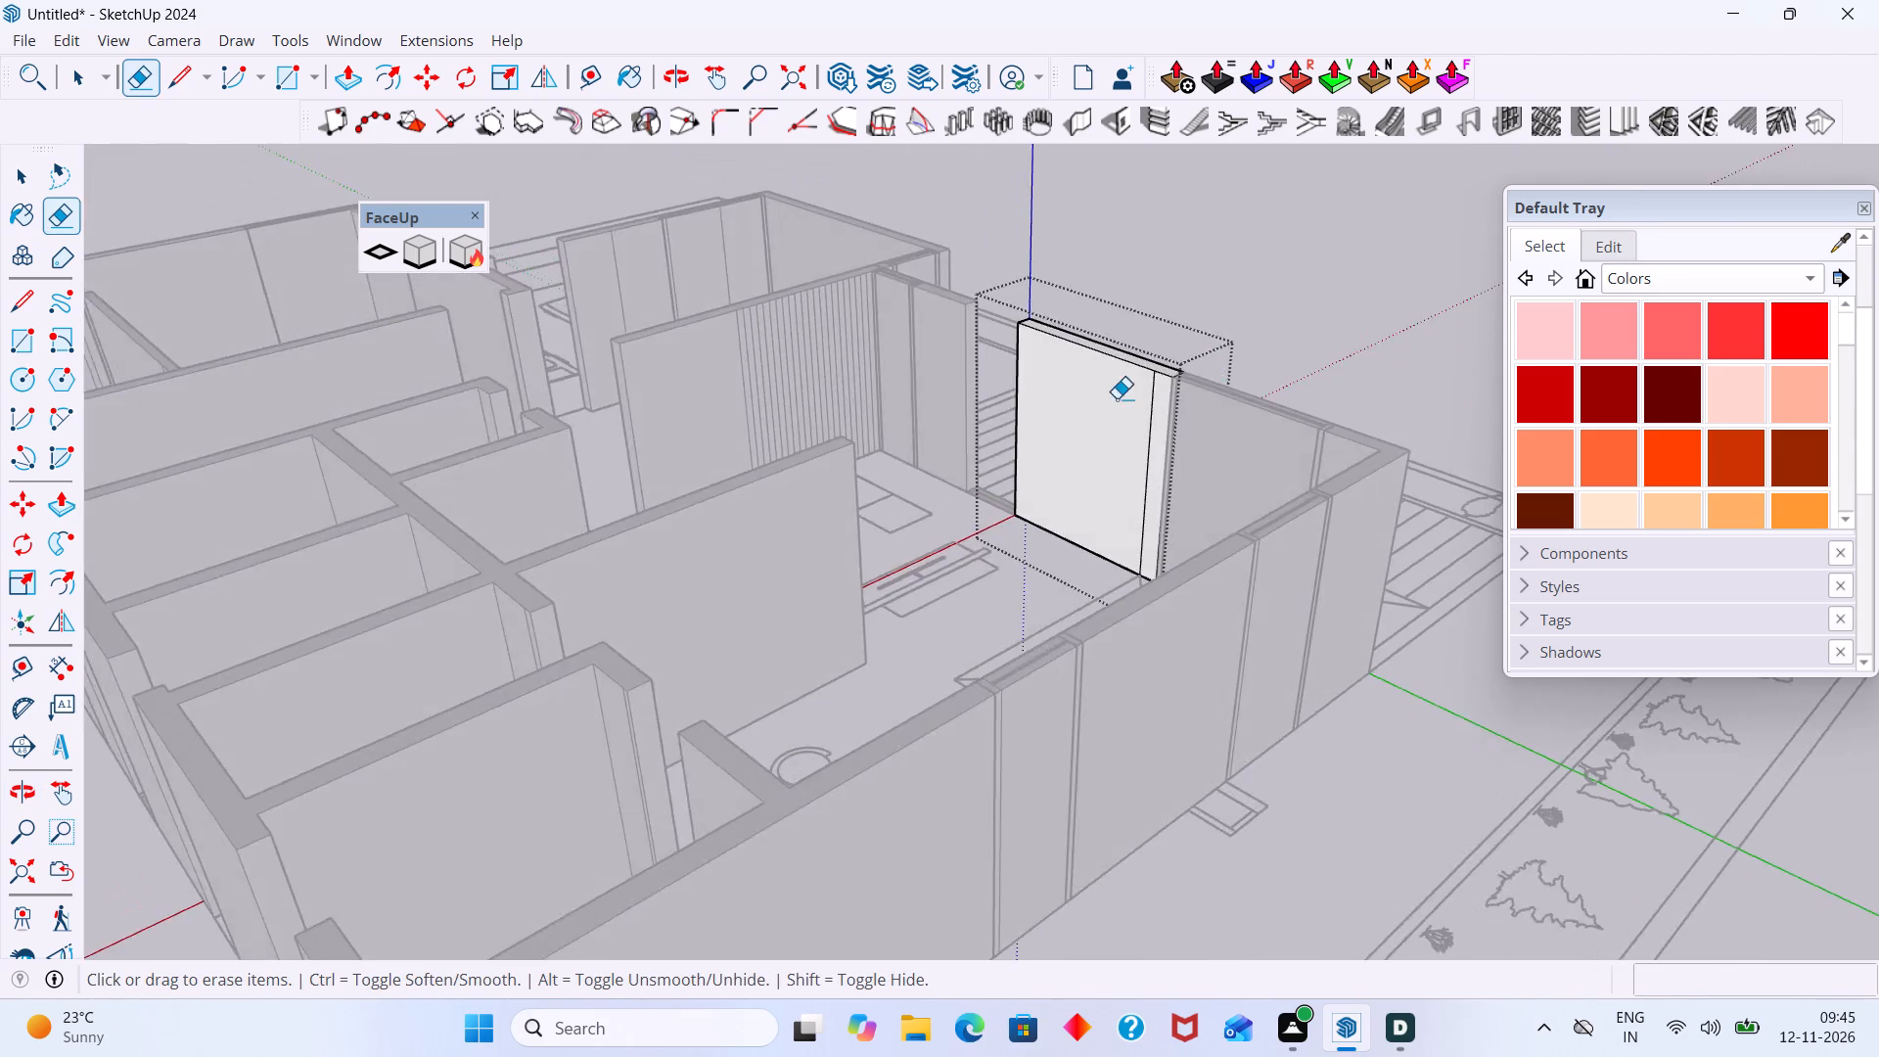
{"action": "scroll", "coordinate": [1117, 398], "scroll_direction": "up", "scroll_amount": 8}
{"action": "left_click", "coordinate": [1163, 382]}
{"action": "scroll", "coordinate": [1140, 369], "scroll_direction": "down", "scroll_amount": 13}
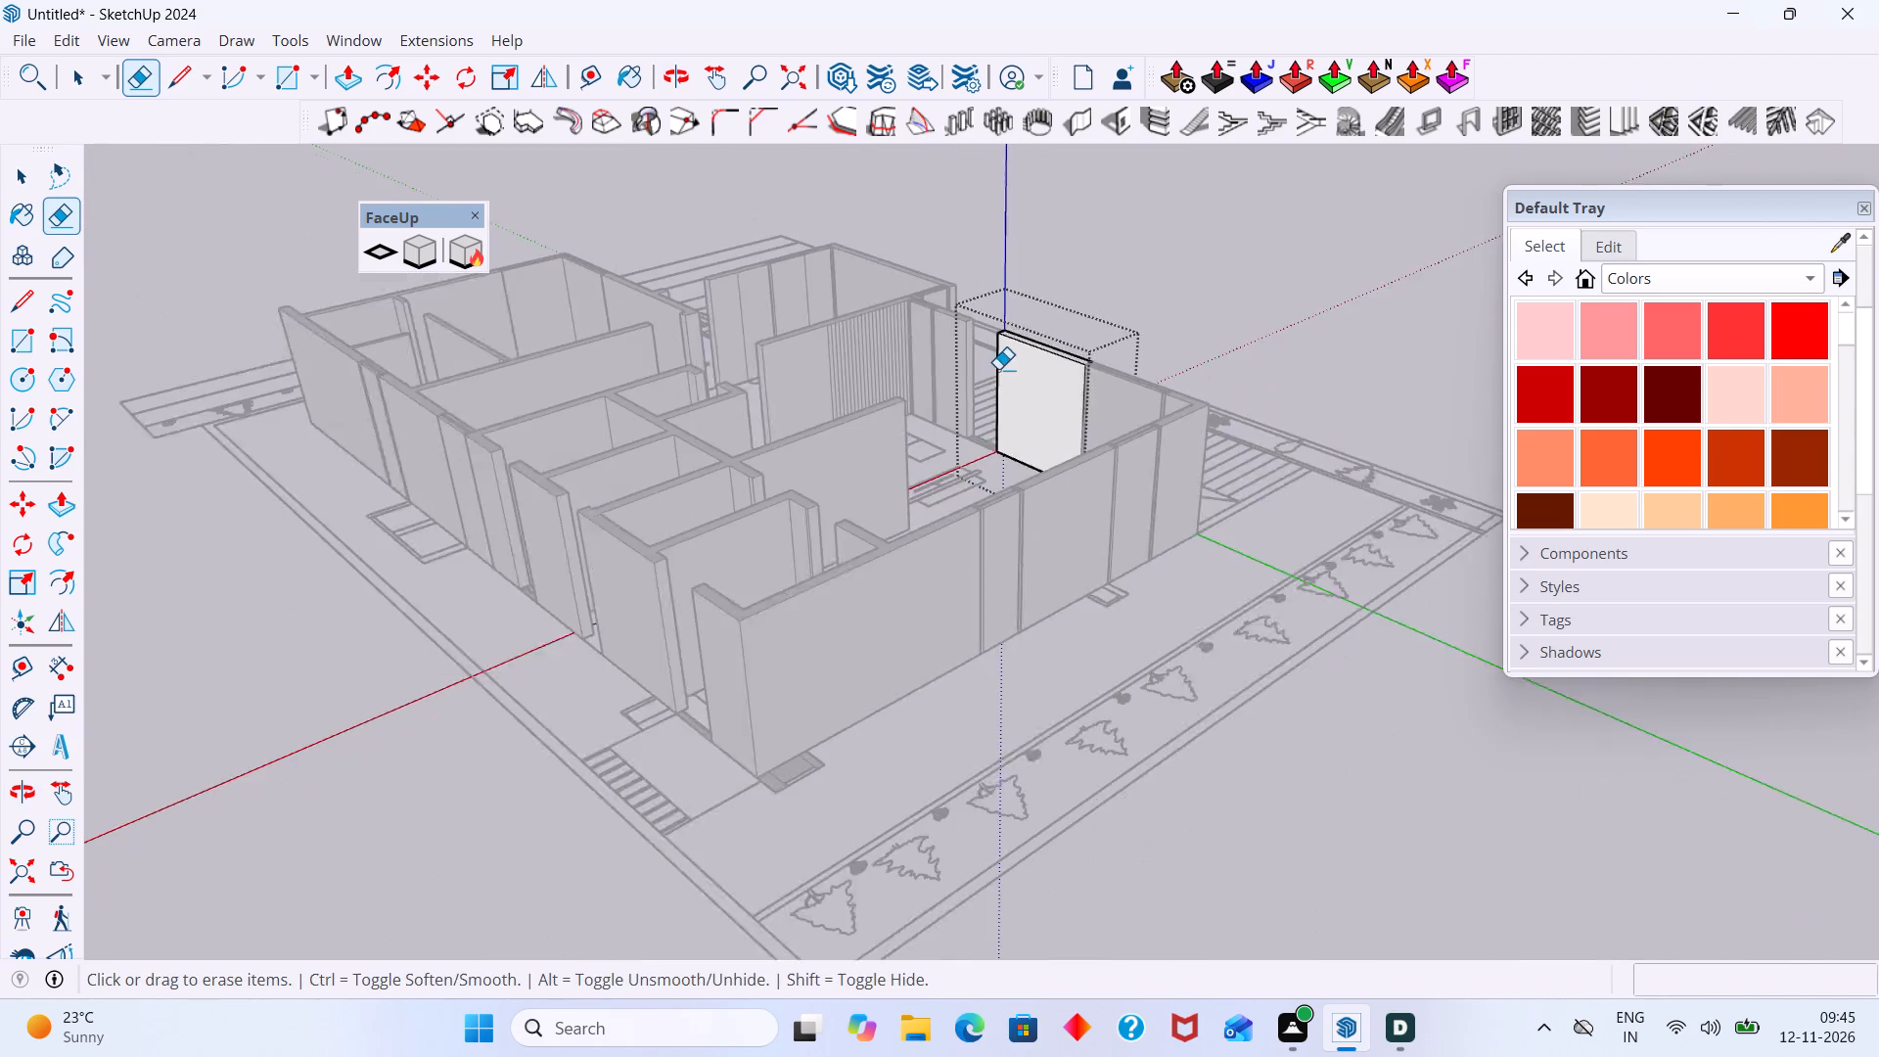
{"action": "scroll", "coordinate": [998, 369], "scroll_direction": "down", "scroll_amount": 2}
{"action": "middle_click_drag", "start_coordinate": [1024, 370], "coordinate": [492, 467]}
{"action": "middle_click_drag", "start_coordinate": [980, 392], "coordinate": [659, 398]}
{"action": "middle_click_drag", "start_coordinate": [894, 358], "coordinate": [605, 308]}
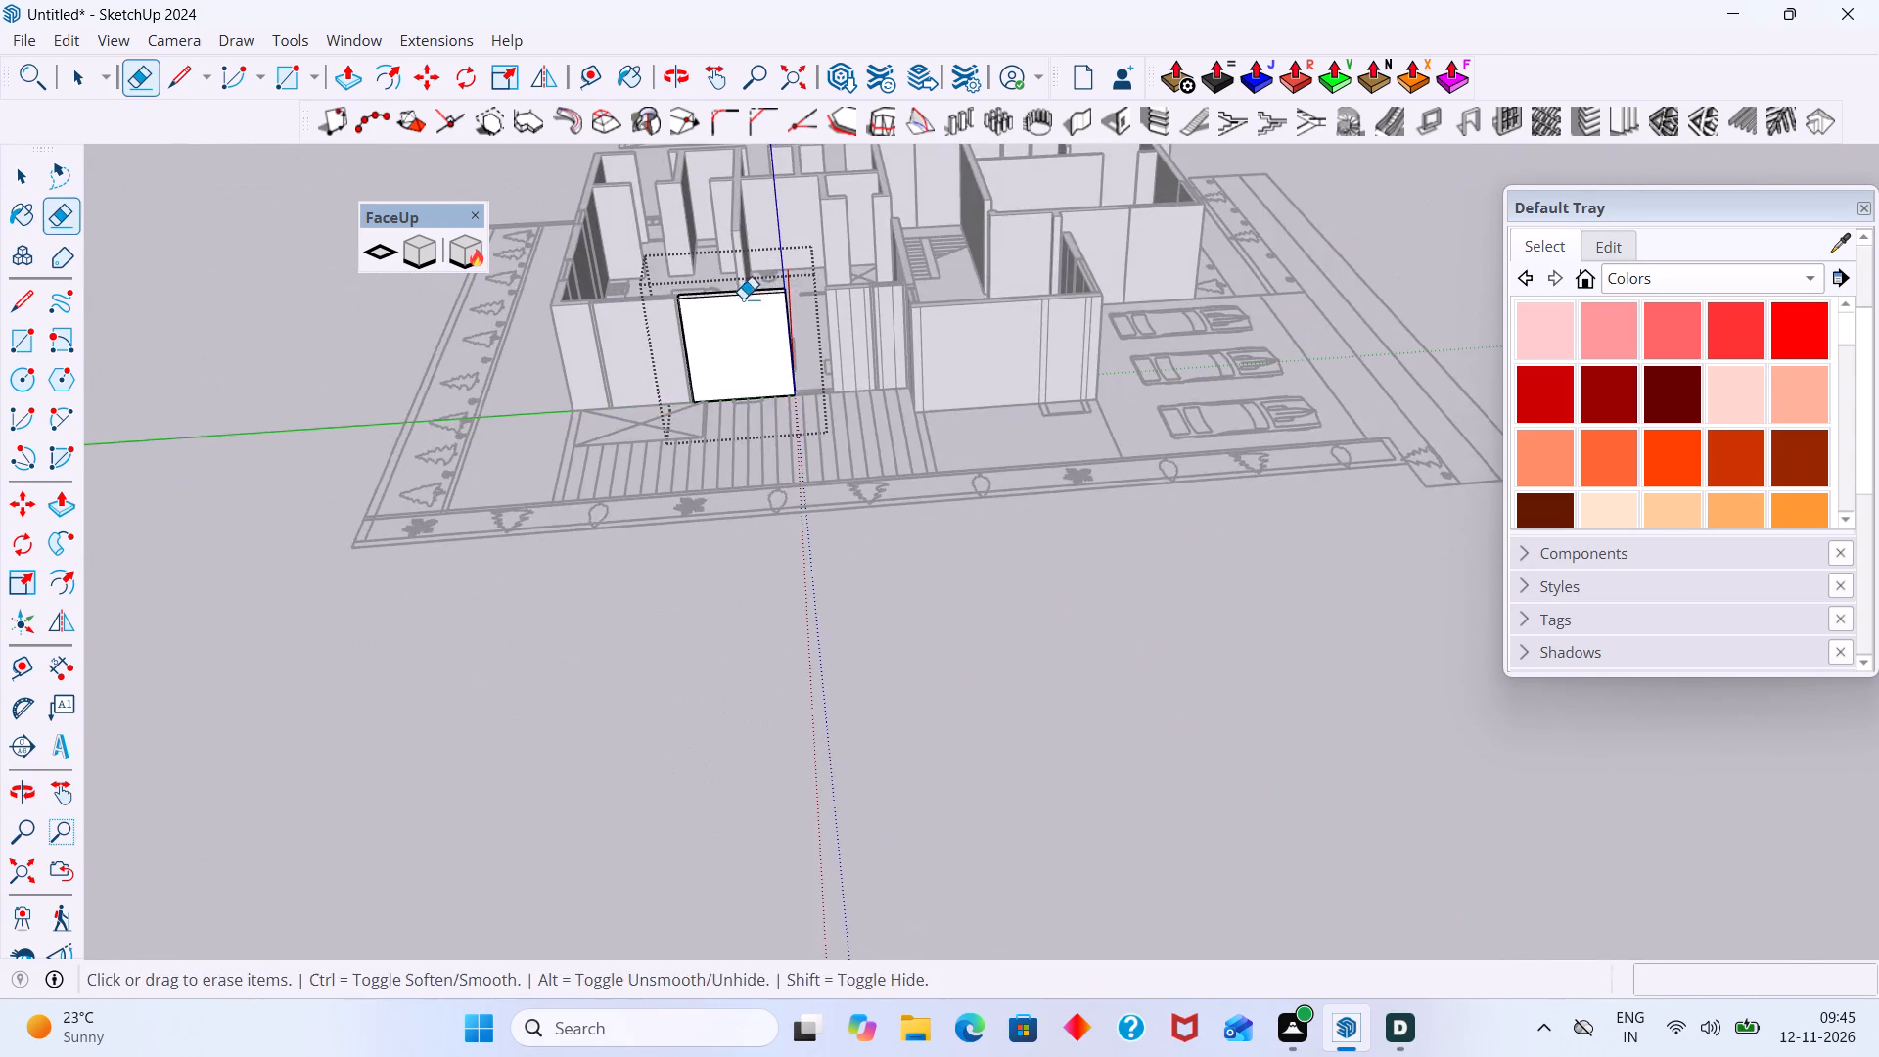
{"action": "middle_click_drag", "start_coordinate": [739, 298], "coordinate": [638, 315]}
{"action": "key", "text": "space"}
{"action": "left_click", "coordinate": [445, 325]}
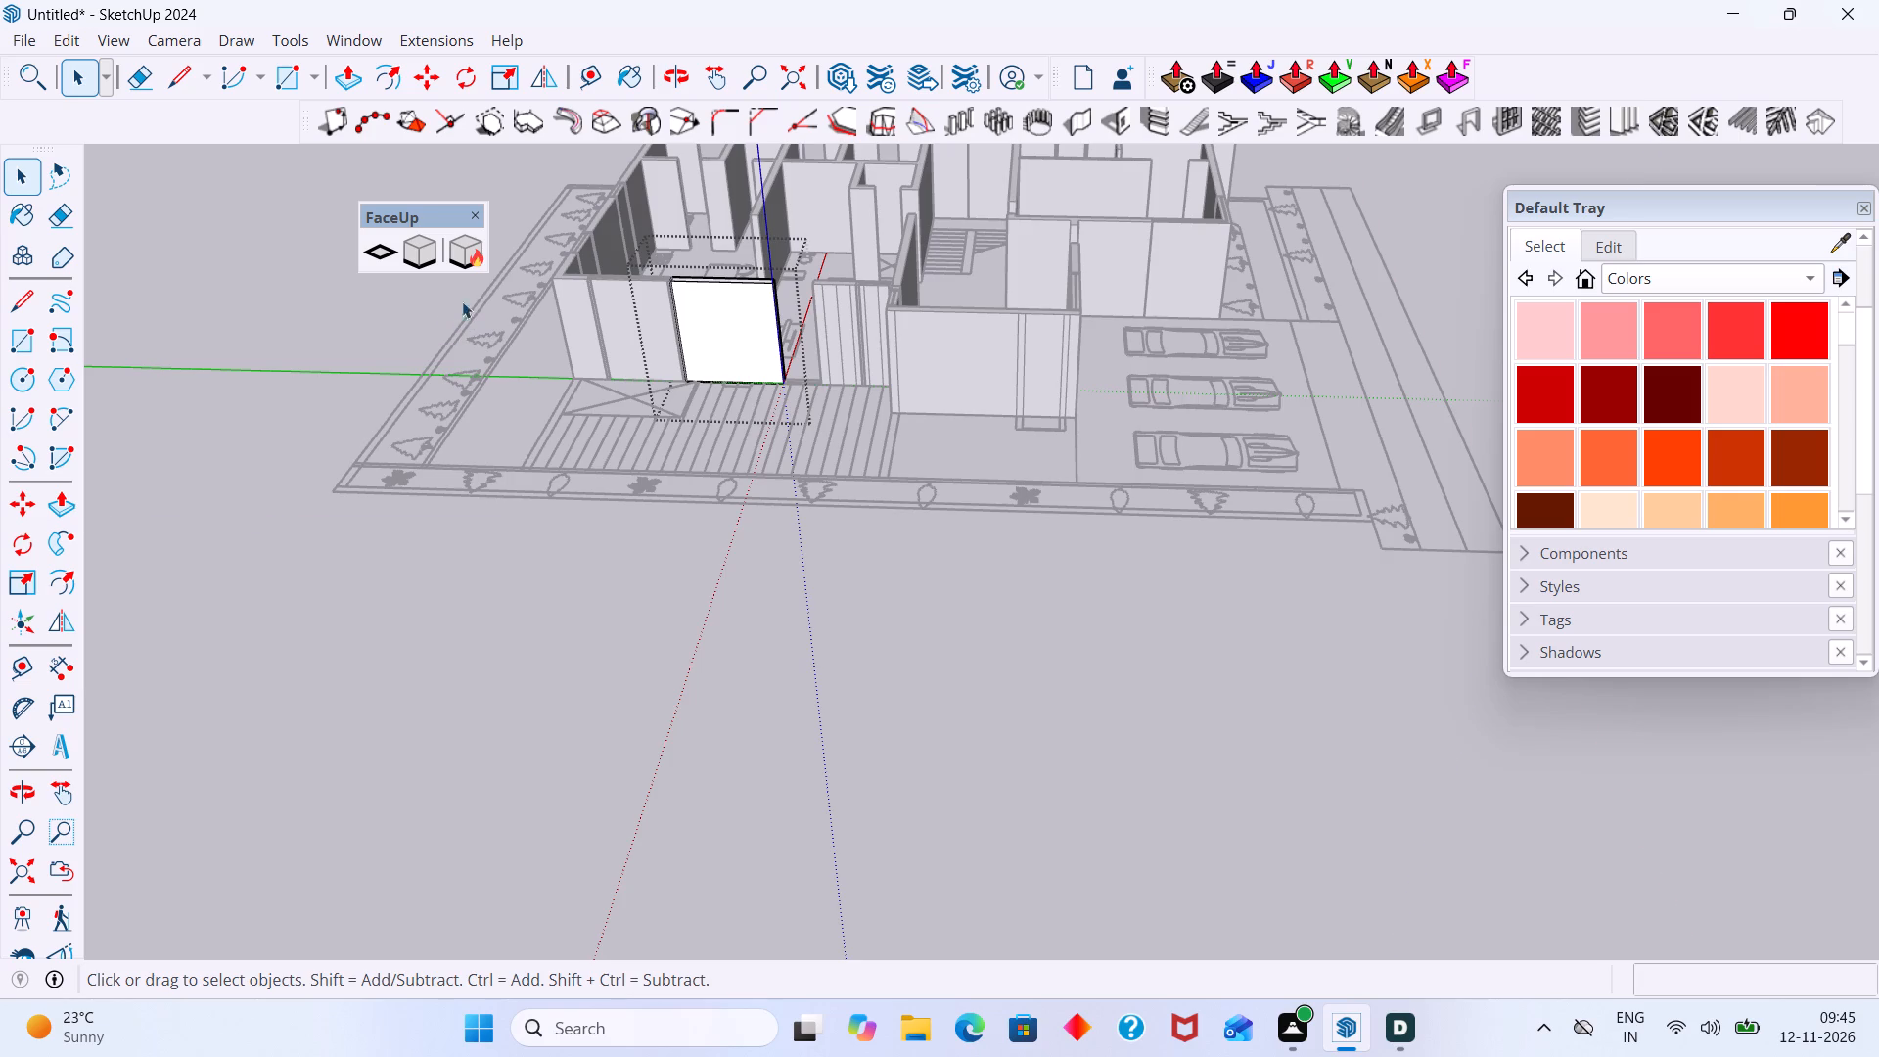
Erase the three vertical seams on the deck-facing side of the short wall section across the door opening.
{"action": "scroll", "coordinate": [618, 319], "scroll_direction": "up", "scroll_amount": 12}
{"action": "middle_click_drag", "start_coordinate": [993, 273], "coordinate": [975, 410]}
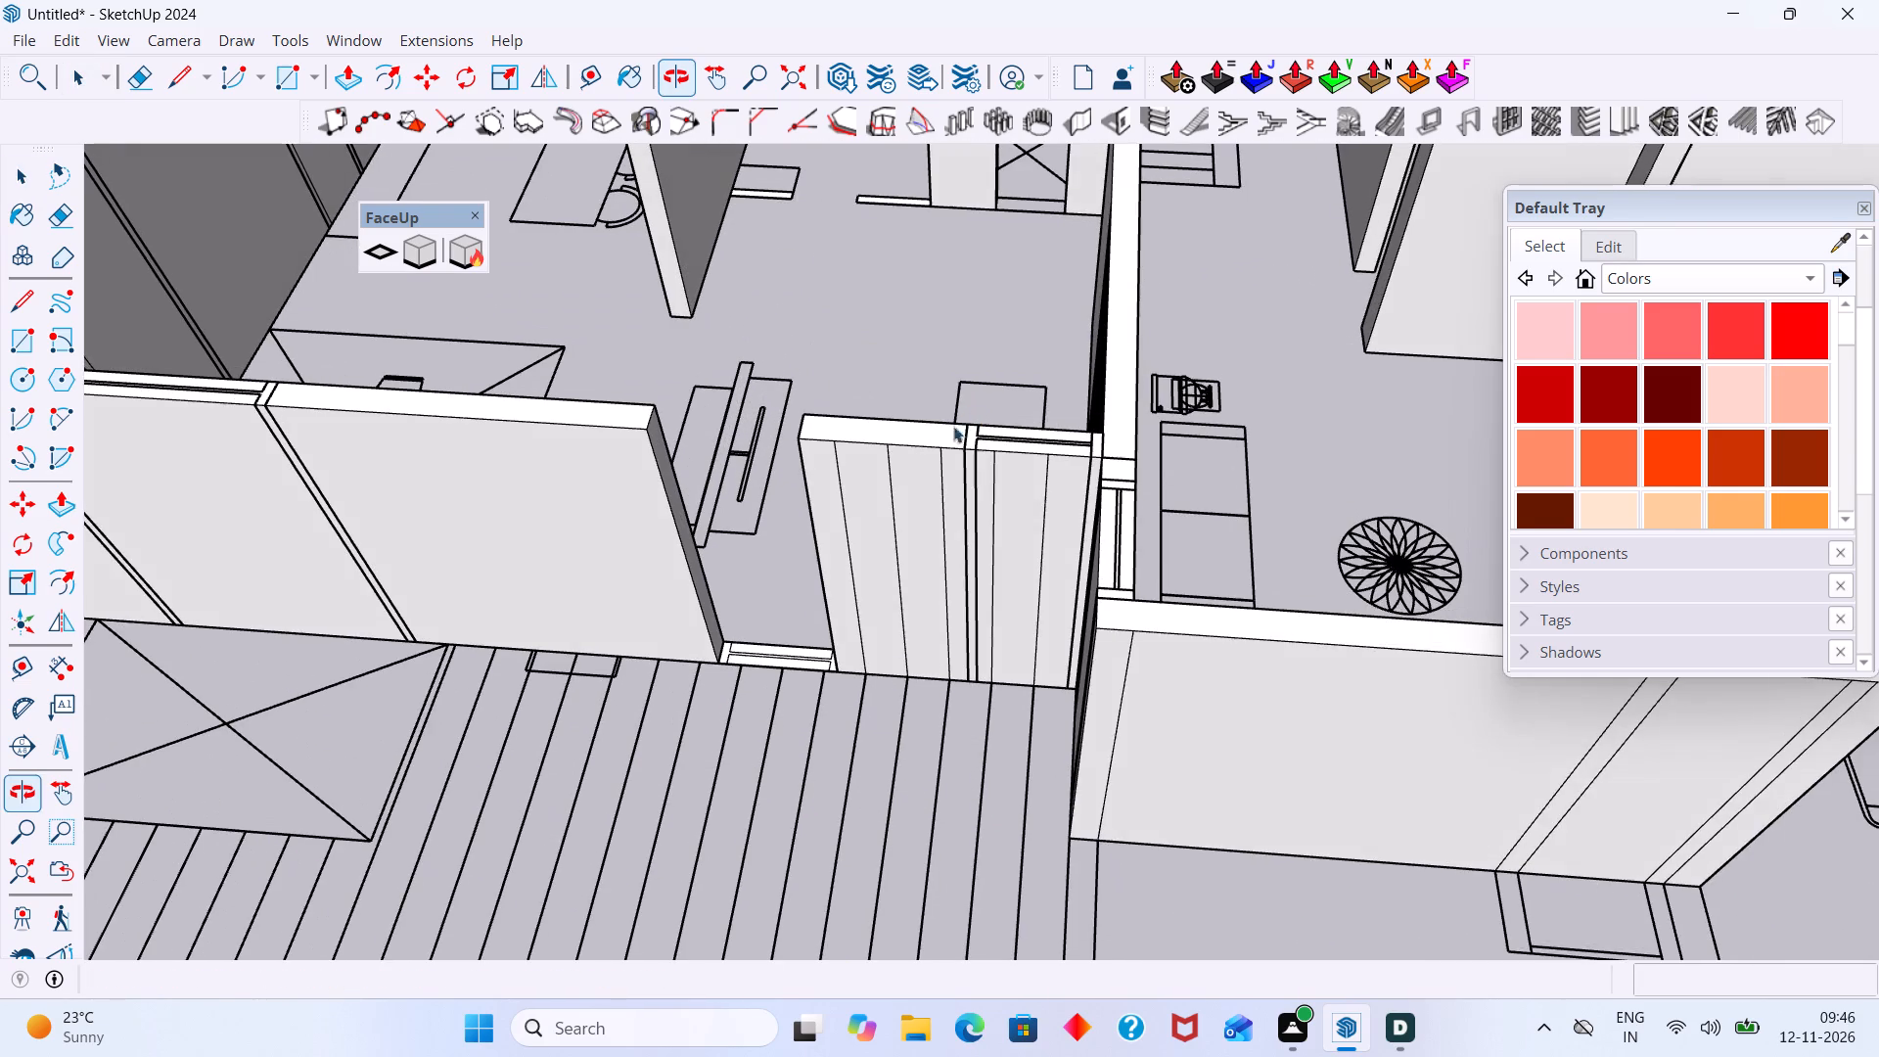
{"action": "scroll", "coordinate": [938, 468], "scroll_direction": "up", "scroll_amount": 4}
{"action": "double_click", "coordinate": [948, 467]}
{"action": "left_click", "coordinate": [951, 485]}
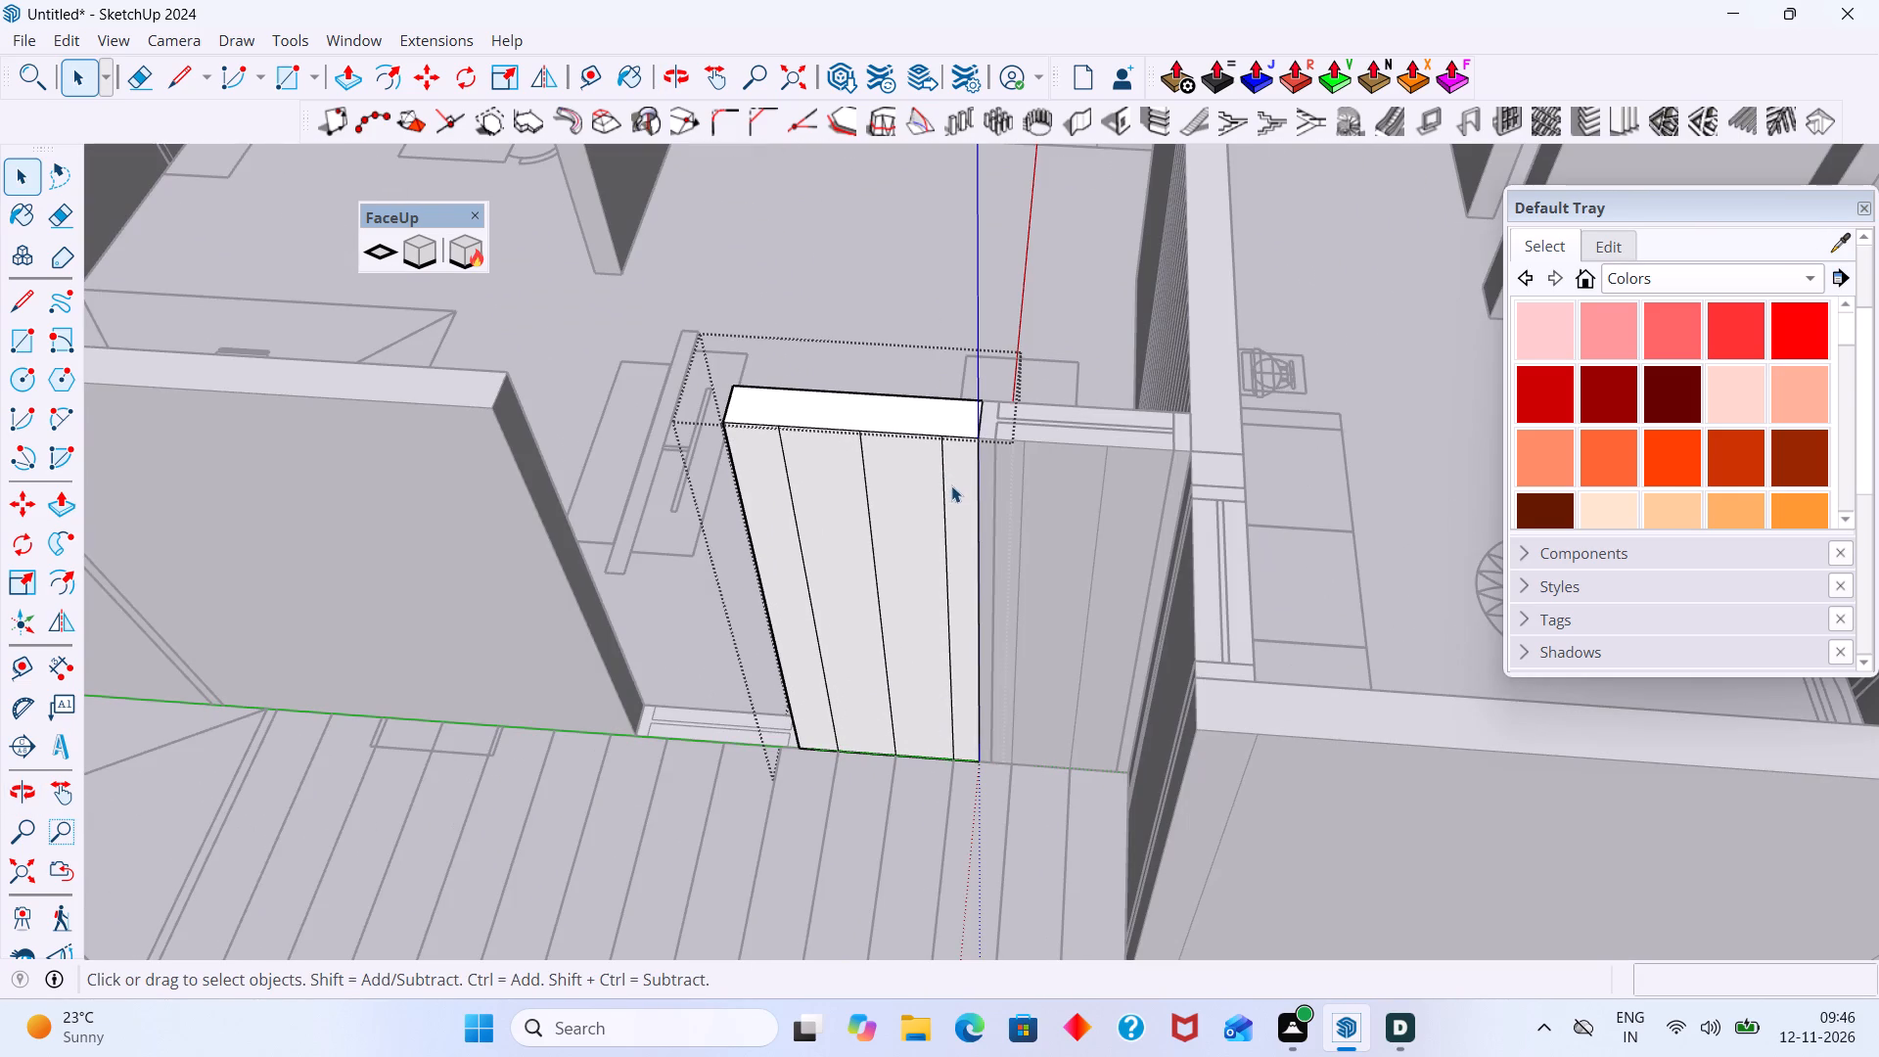
{"action": "key", "text": "e"}
{"action": "left_click_drag", "start_coordinate": [973, 470], "coordinate": [814, 511]}
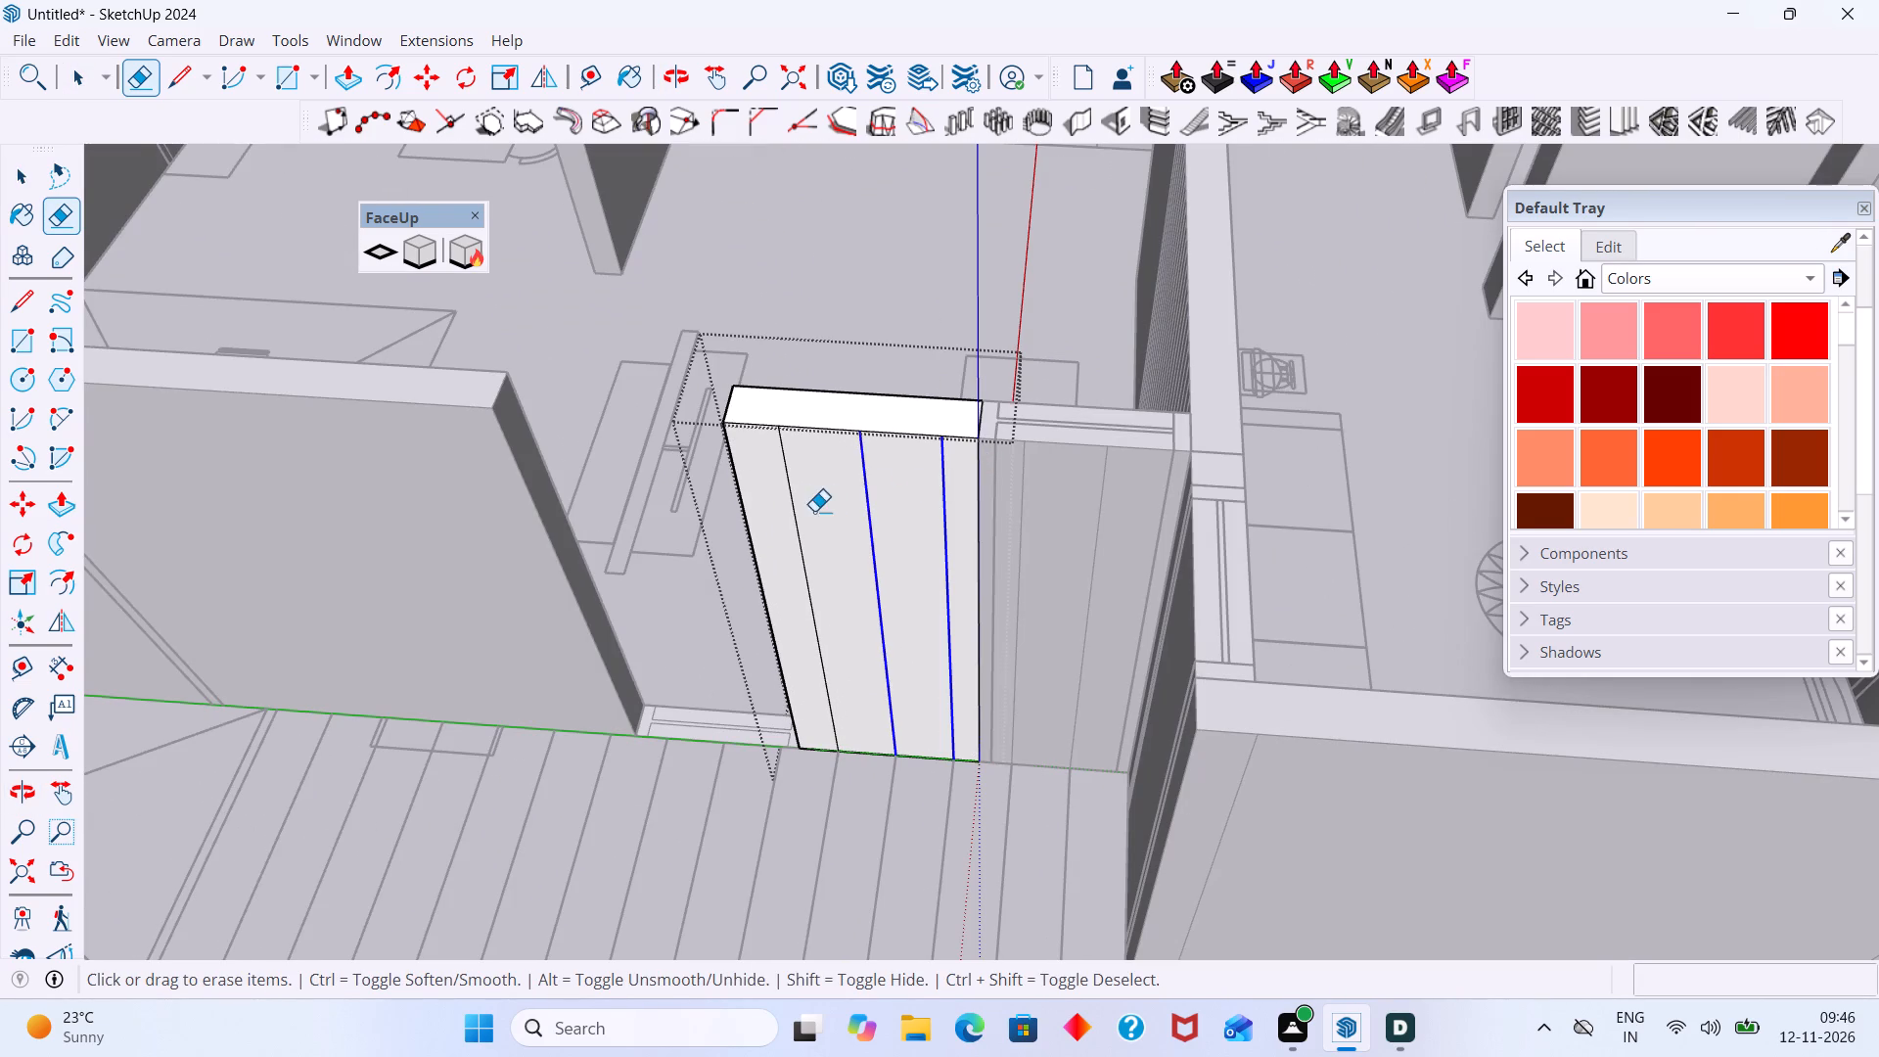
{"action": "left_click_drag", "start_coordinate": [814, 511], "coordinate": [776, 511]}
Check the end and interior sides of the short deck-side wall section for seams, ending outside its group.
{"action": "scroll", "coordinate": [771, 489], "scroll_direction": "down", "scroll_amount": 5}
{"action": "middle_click_drag", "start_coordinate": [950, 461], "coordinate": [1676, 388]}
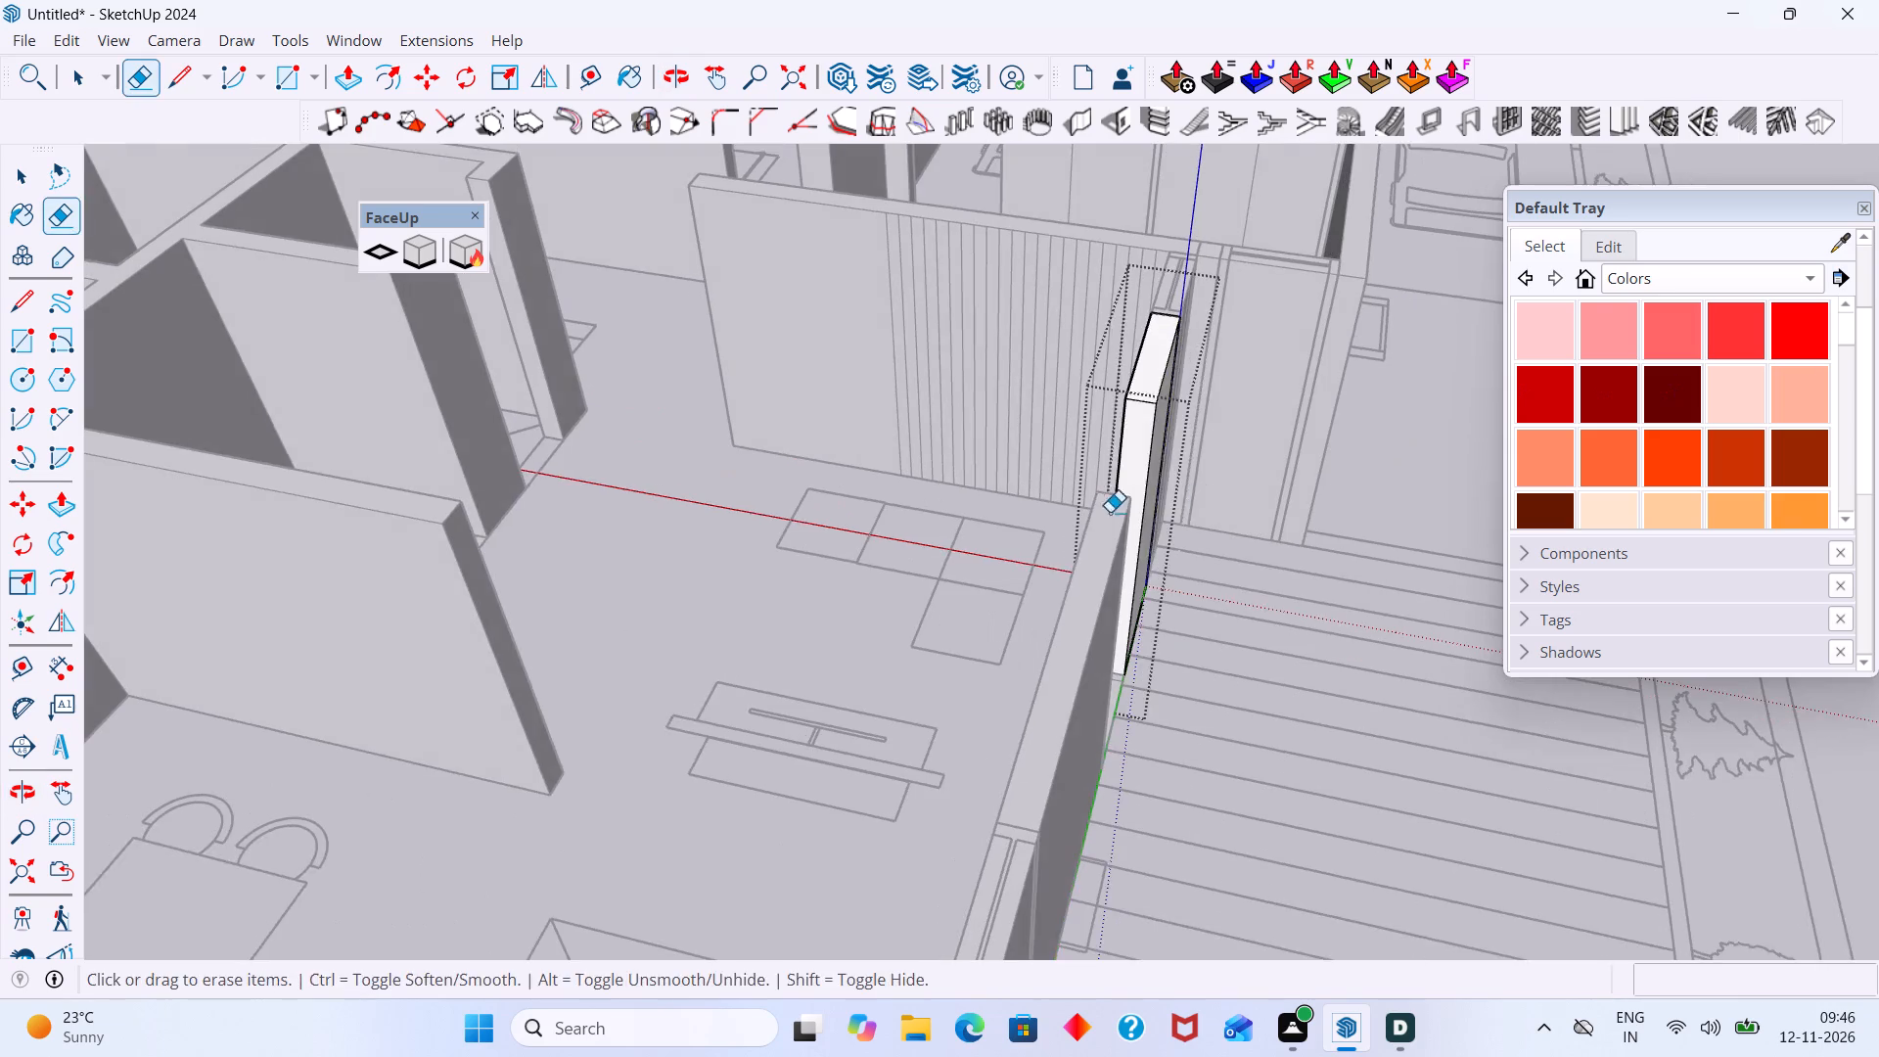
{"action": "middle_click_drag", "start_coordinate": [1110, 511], "coordinate": [1666, 442]}
{"action": "scroll", "coordinate": [1264, 284], "scroll_direction": "down", "scroll_amount": 3}
{"action": "middle_click_drag", "start_coordinate": [1265, 284], "coordinate": [315, 295]}
{"action": "middle_click_drag", "start_coordinate": [617, 288], "coordinate": [460, 357]}
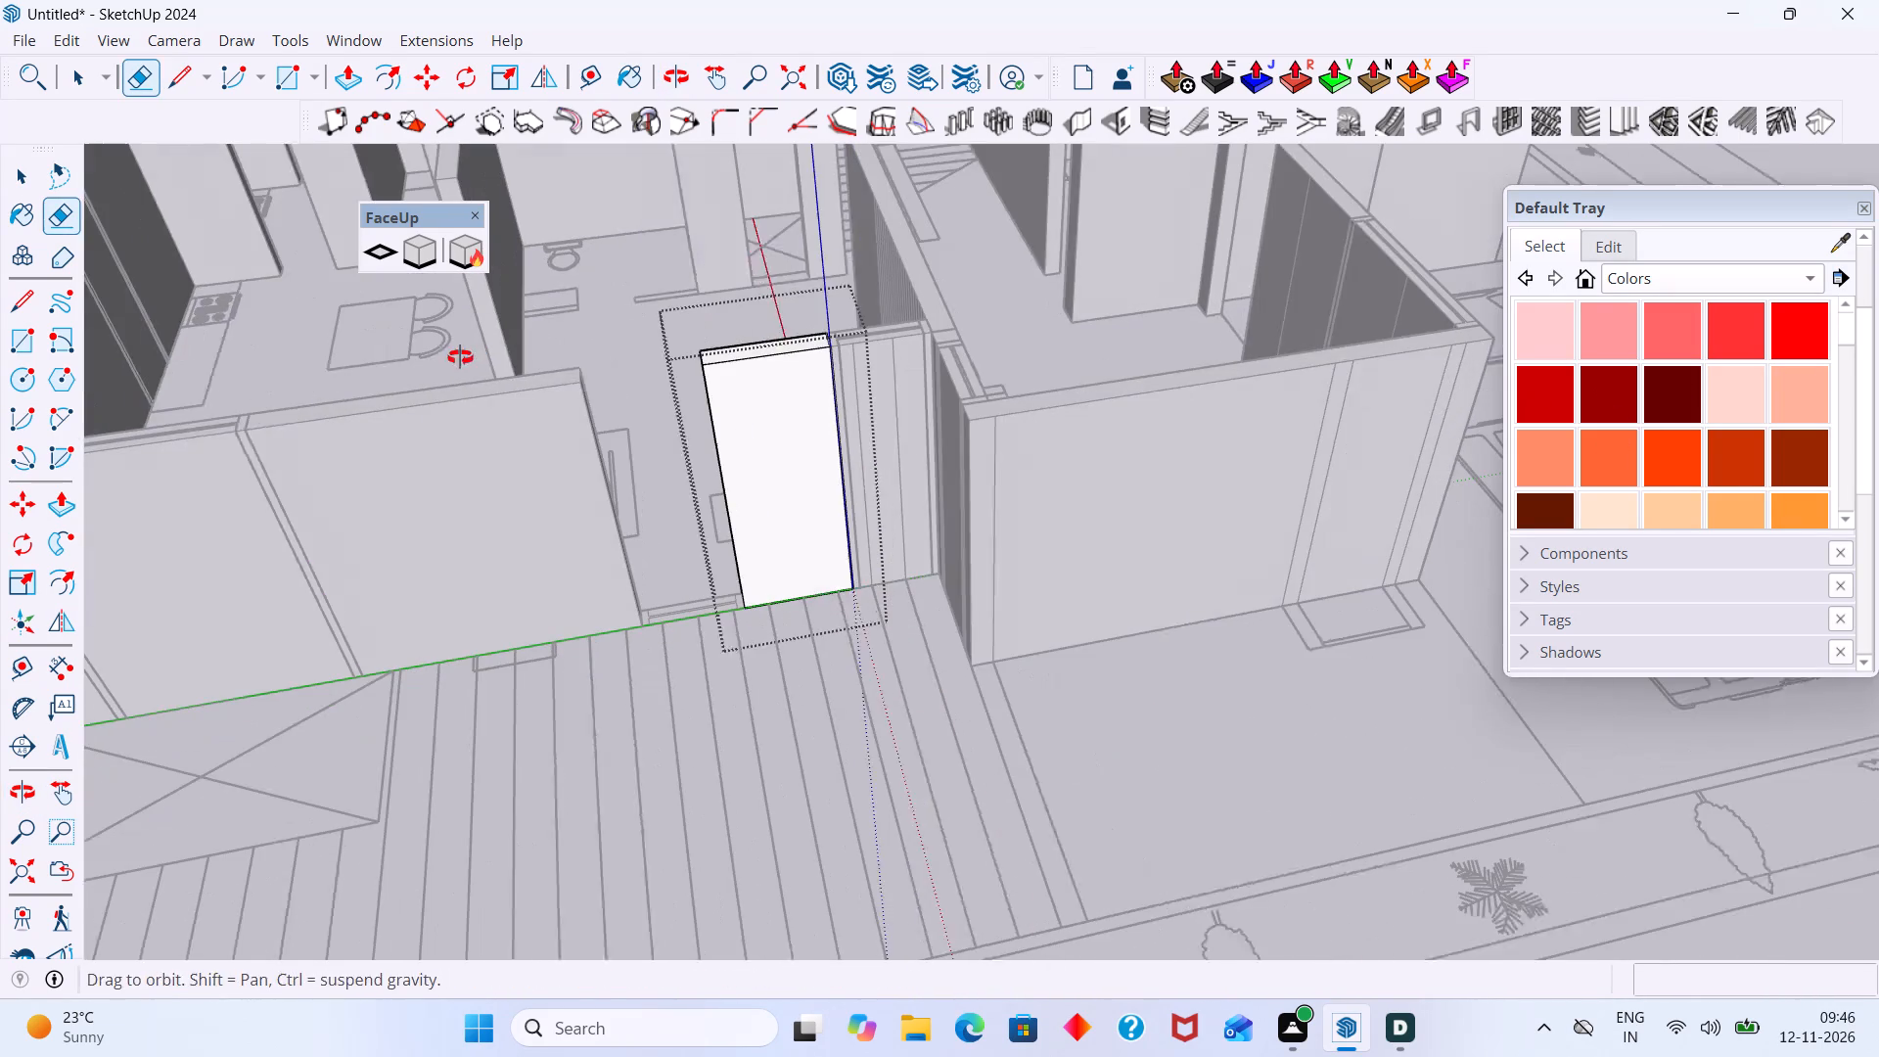
{"action": "middle_click_drag", "start_coordinate": [460, 357], "coordinate": [455, 361]}
{"action": "key", "text": "space"}
{"action": "left_click", "coordinate": [1126, 666]}
{"action": "scroll", "coordinate": [841, 387], "scroll_direction": "up", "scroll_amount": 2}
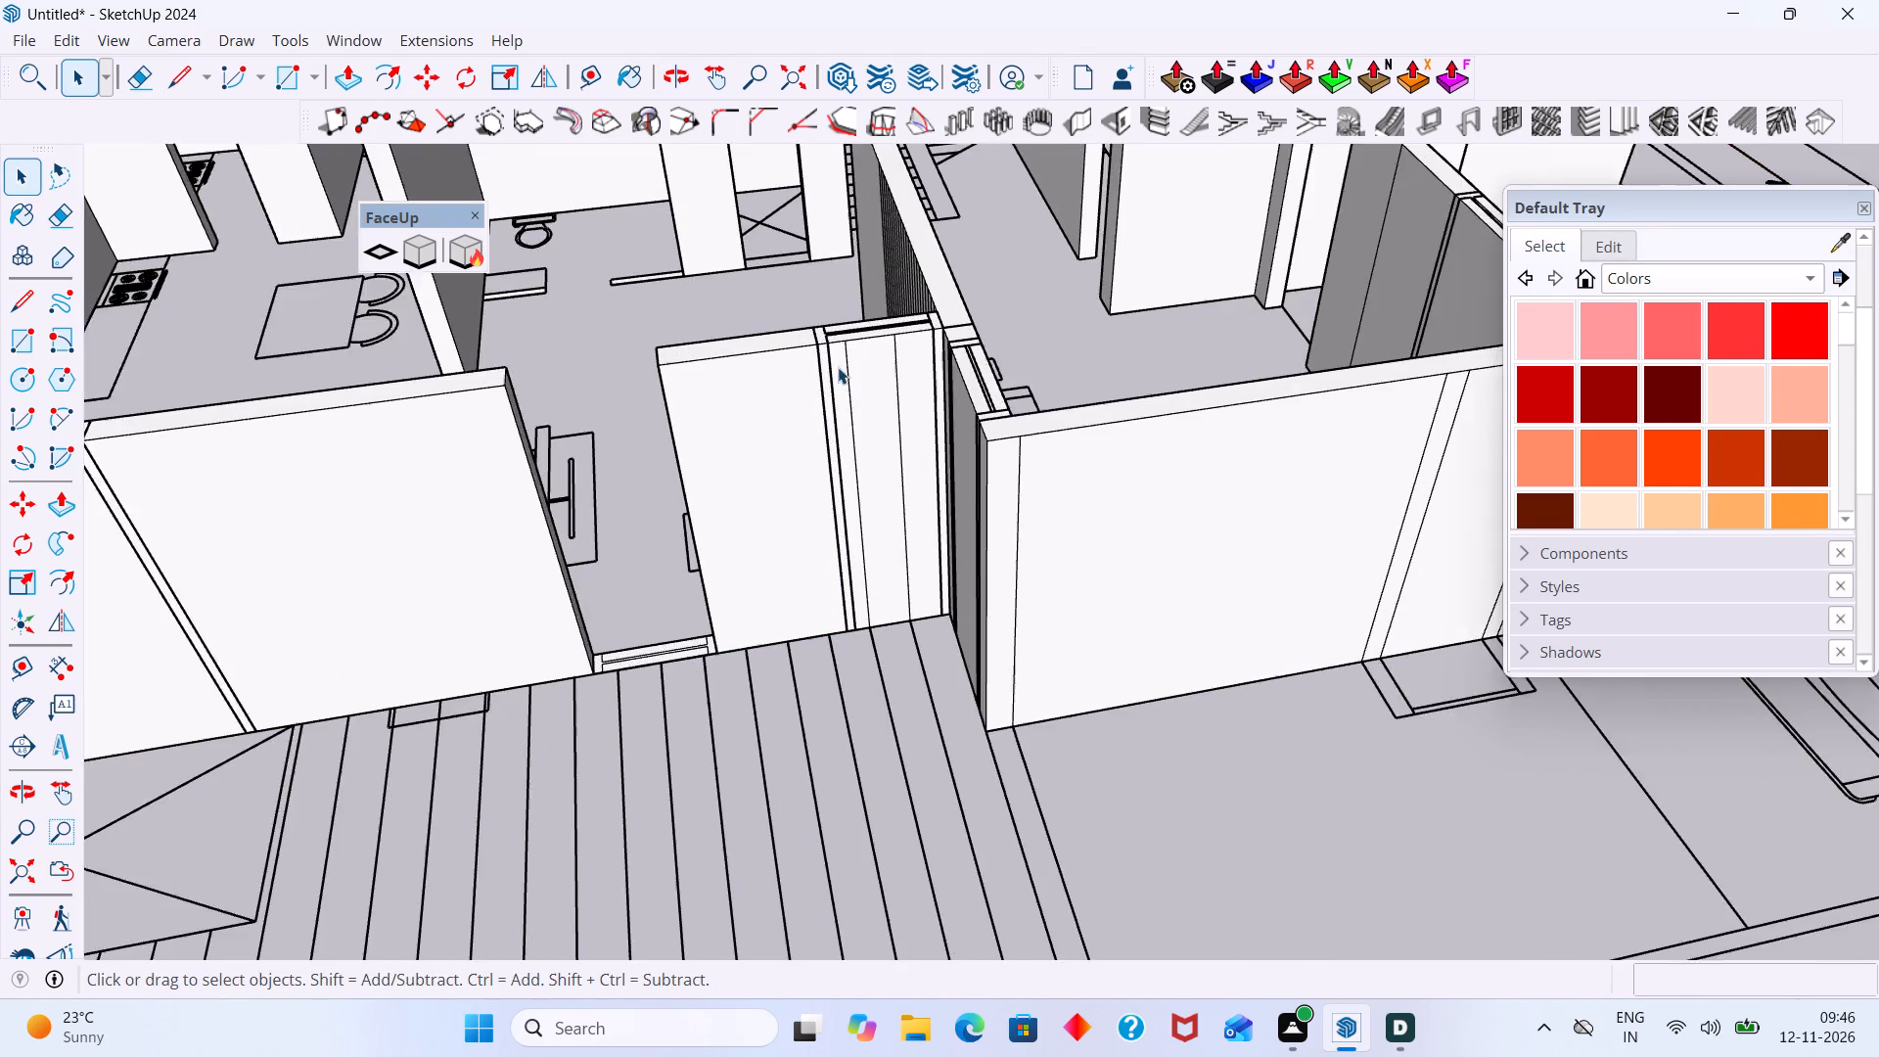
Erase the two vertical seams on the deck-facing side of the narrow wall panel at the deck's inner corner, ending outside its group.
{"action": "scroll", "coordinate": [838, 367], "scroll_direction": "up", "scroll_amount": 8}
{"action": "double_click", "coordinate": [873, 369]}
{"action": "left_click", "coordinate": [873, 424]}
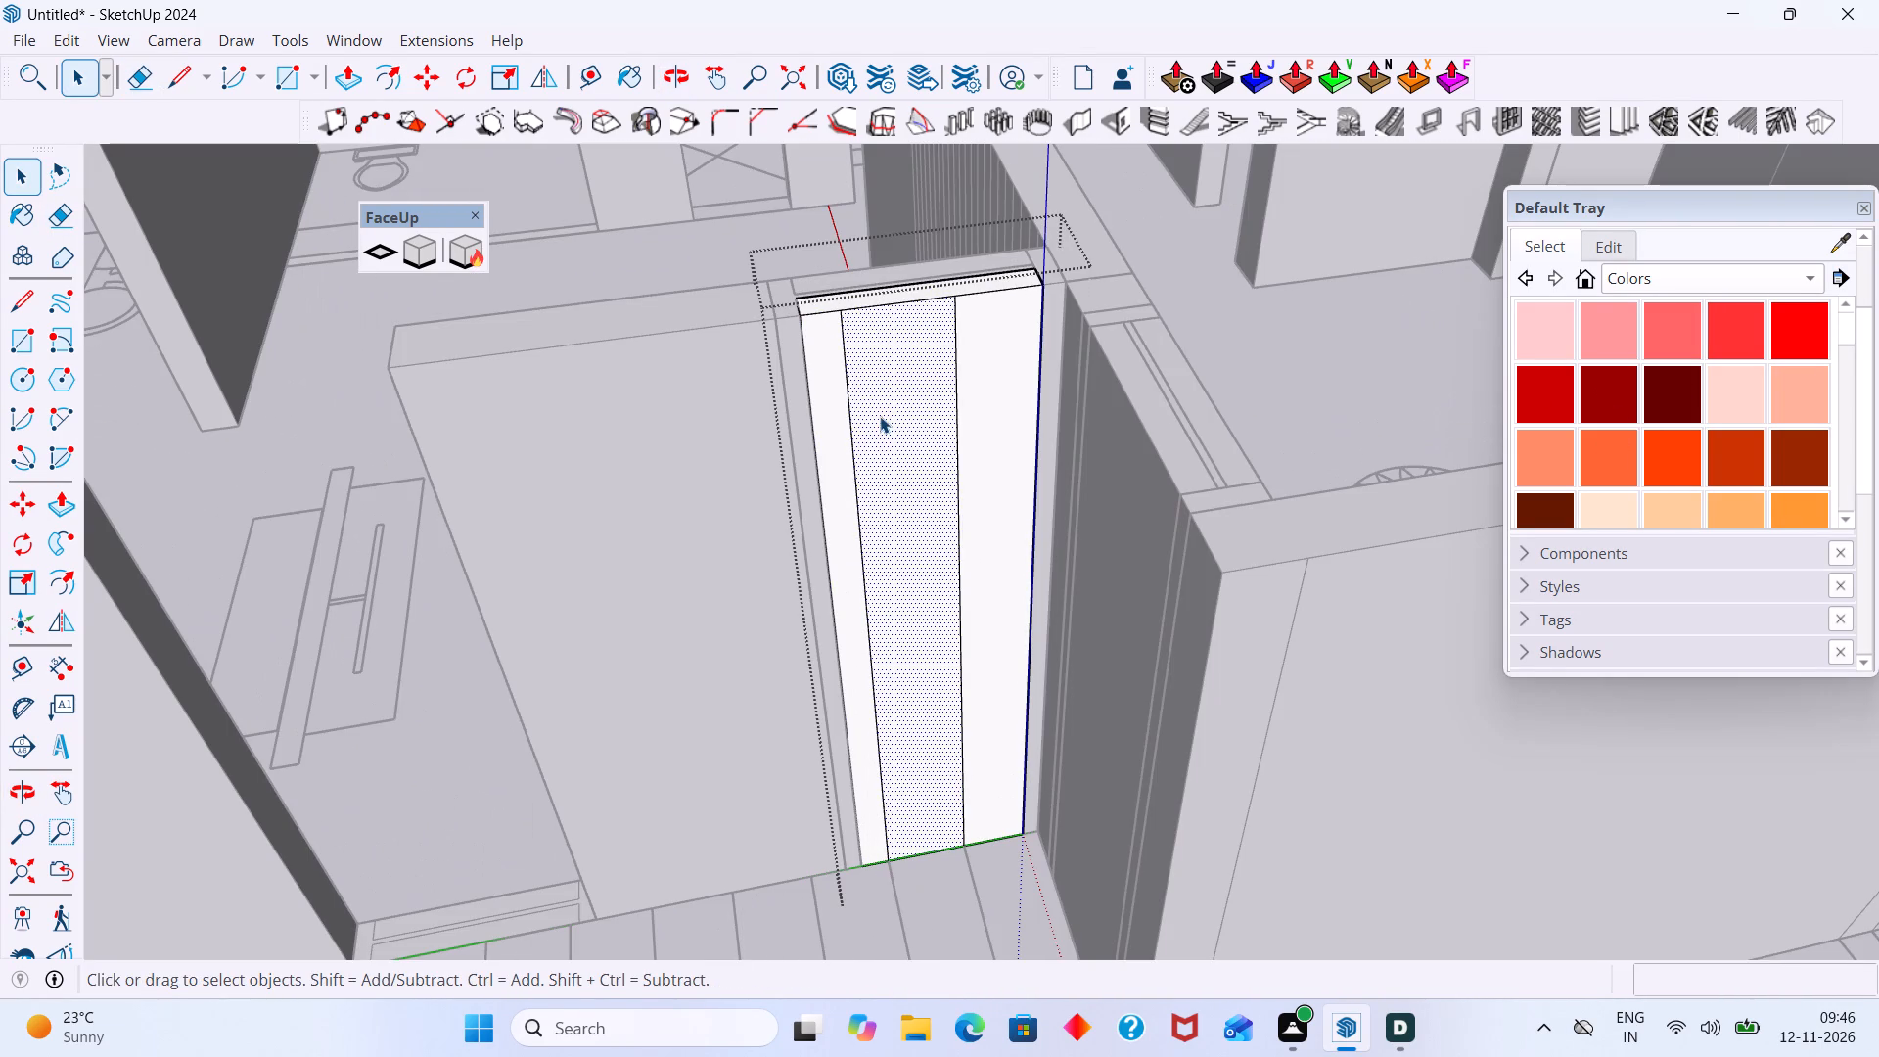
{"action": "key", "text": "e"}
{"action": "left_click_drag", "start_coordinate": [996, 405], "coordinate": [845, 480]}
{"action": "scroll", "coordinate": [812, 430], "scroll_direction": "down", "scroll_amount": 2}
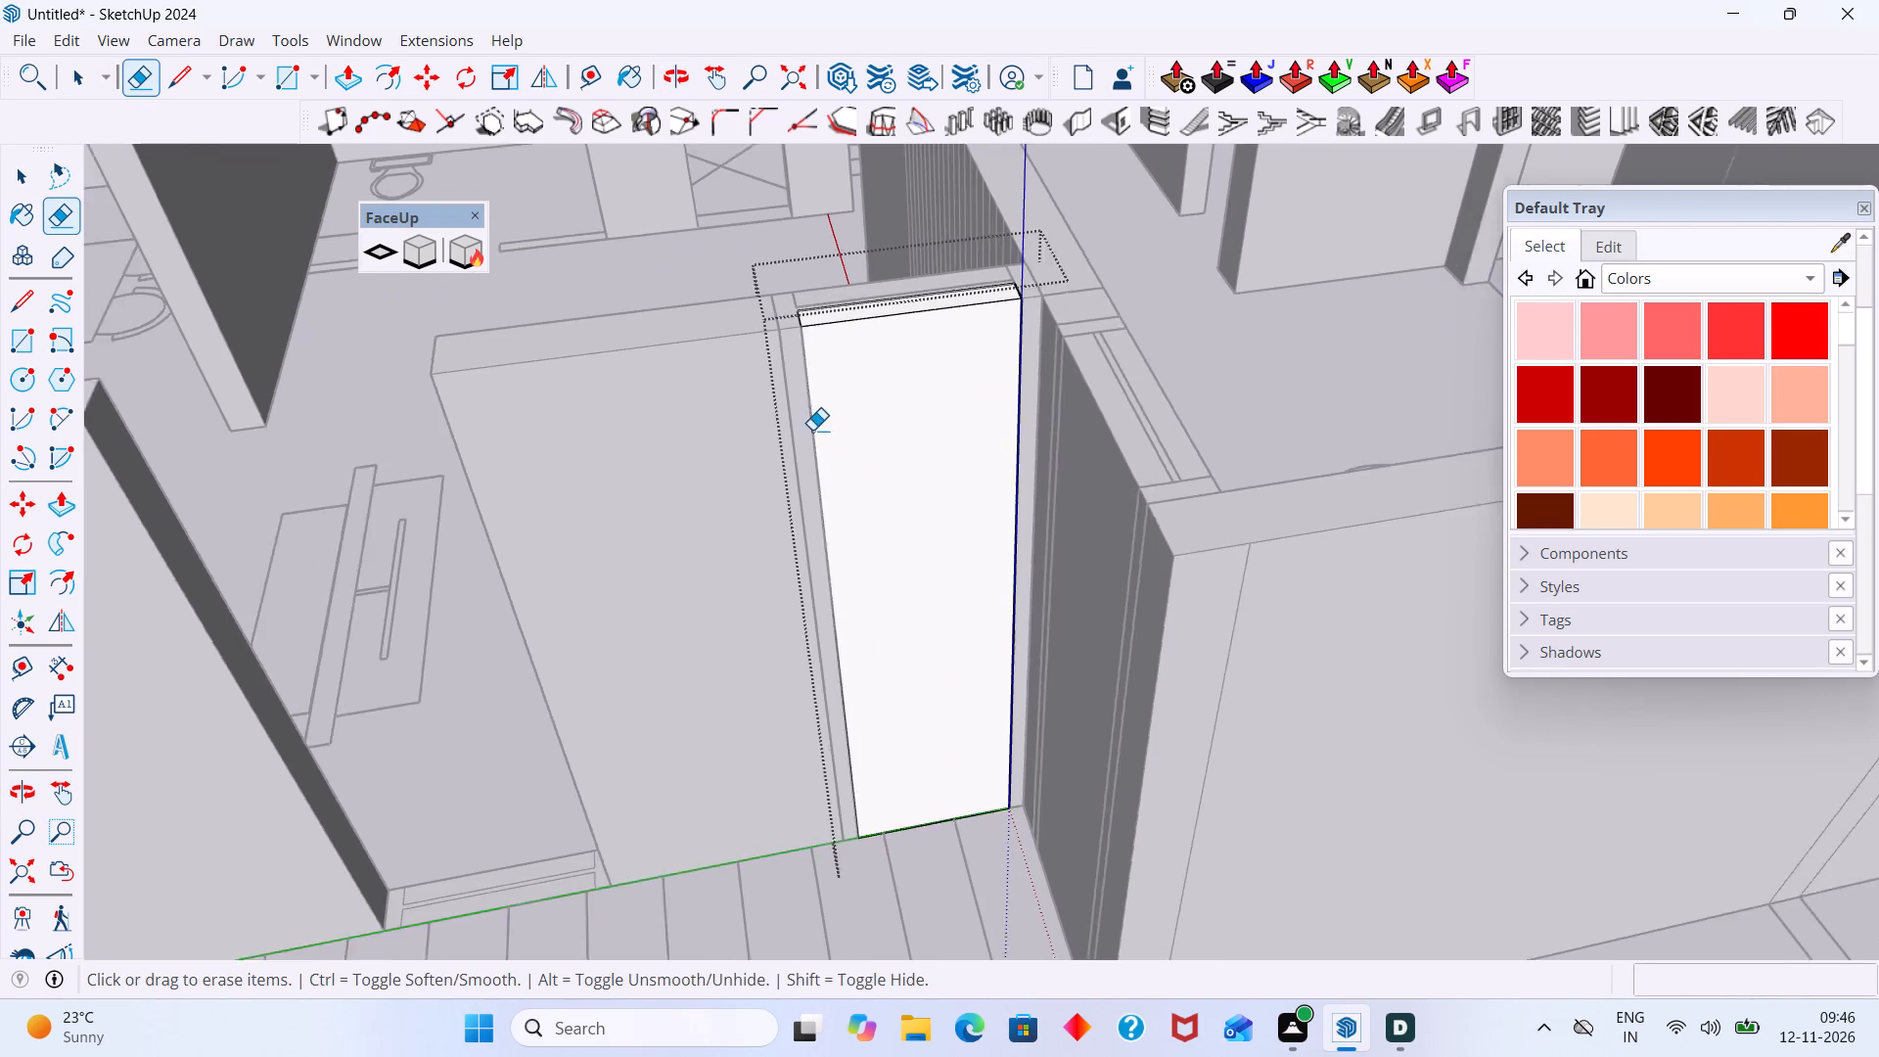
{"action": "scroll", "coordinate": [812, 430], "scroll_direction": "down", "scroll_amount": 4}
{"action": "middle_click_drag", "start_coordinate": [810, 417], "coordinate": [1756, 476]}
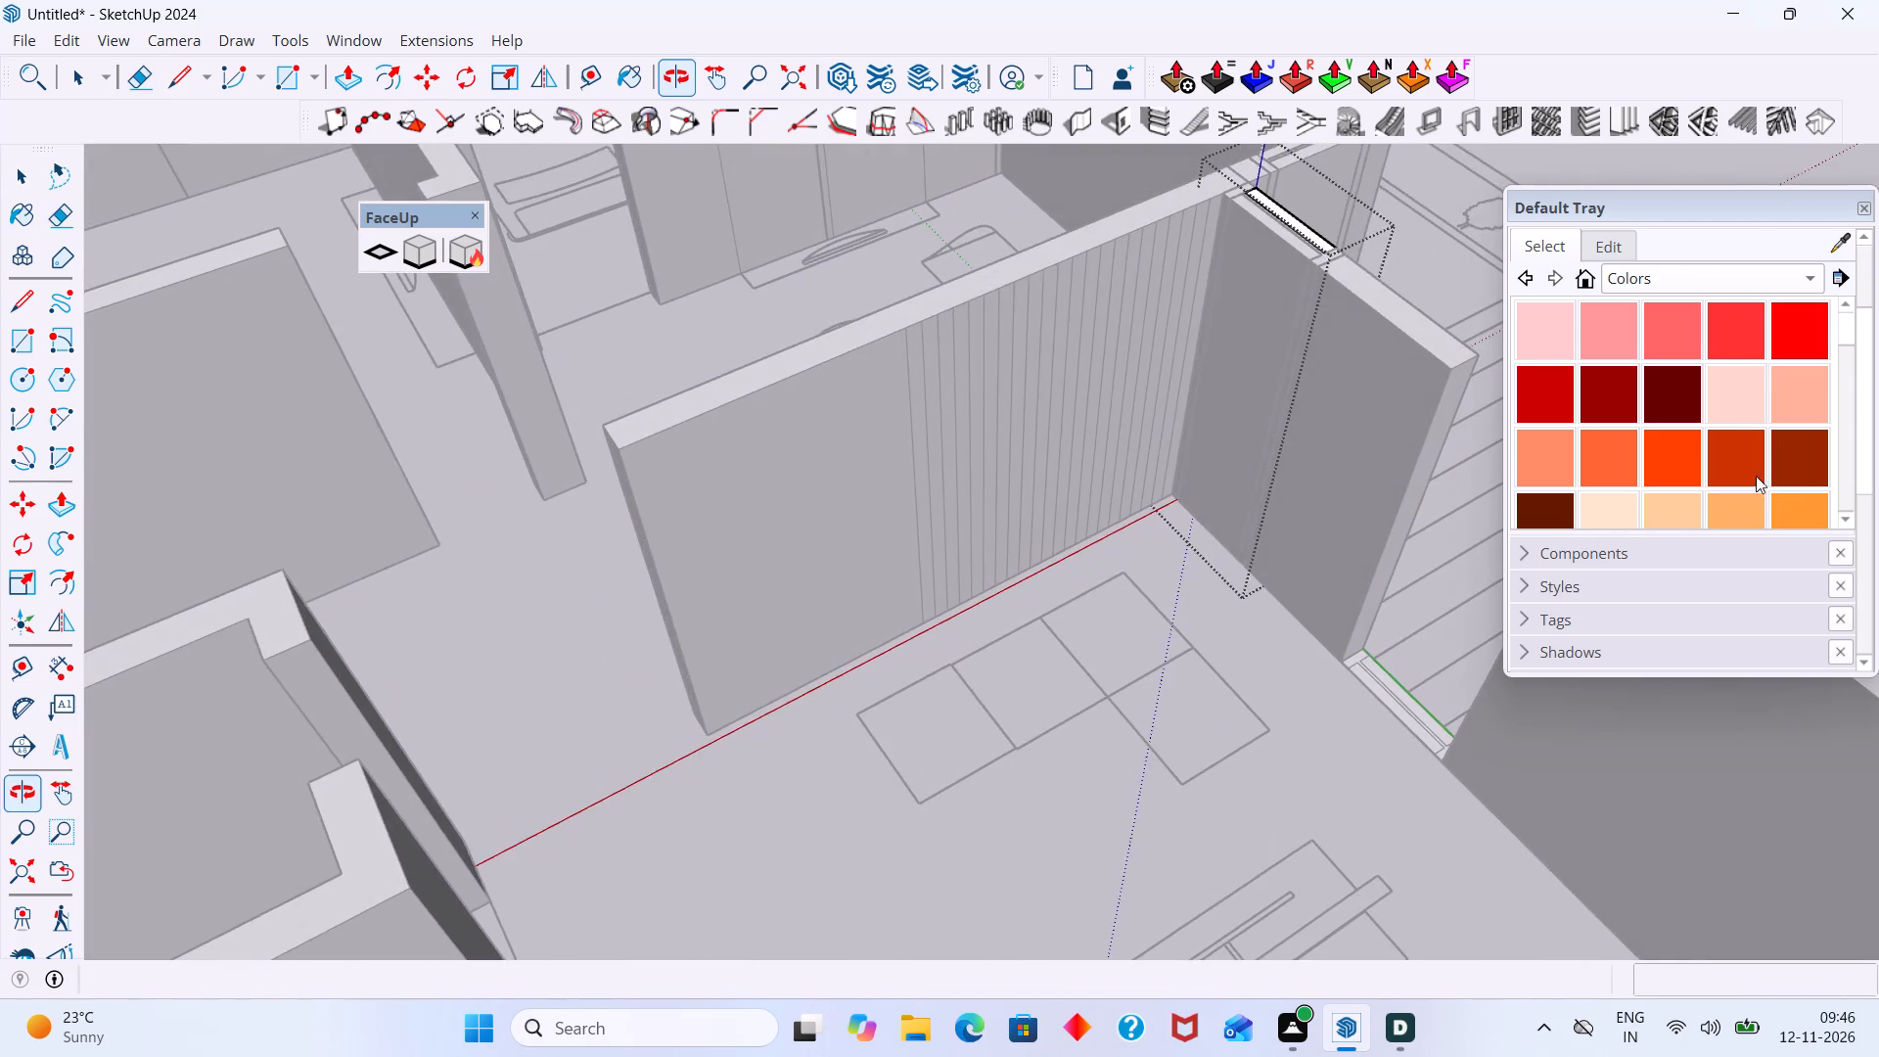
{"action": "middle_click_drag", "start_coordinate": [1756, 476], "coordinate": [1807, 489]}
{"action": "scroll", "coordinate": [1332, 435], "scroll_direction": "down", "scroll_amount": 3}
{"action": "middle_click_drag", "start_coordinate": [1296, 419], "coordinate": [685, 179]}
{"action": "key", "text": "space"}
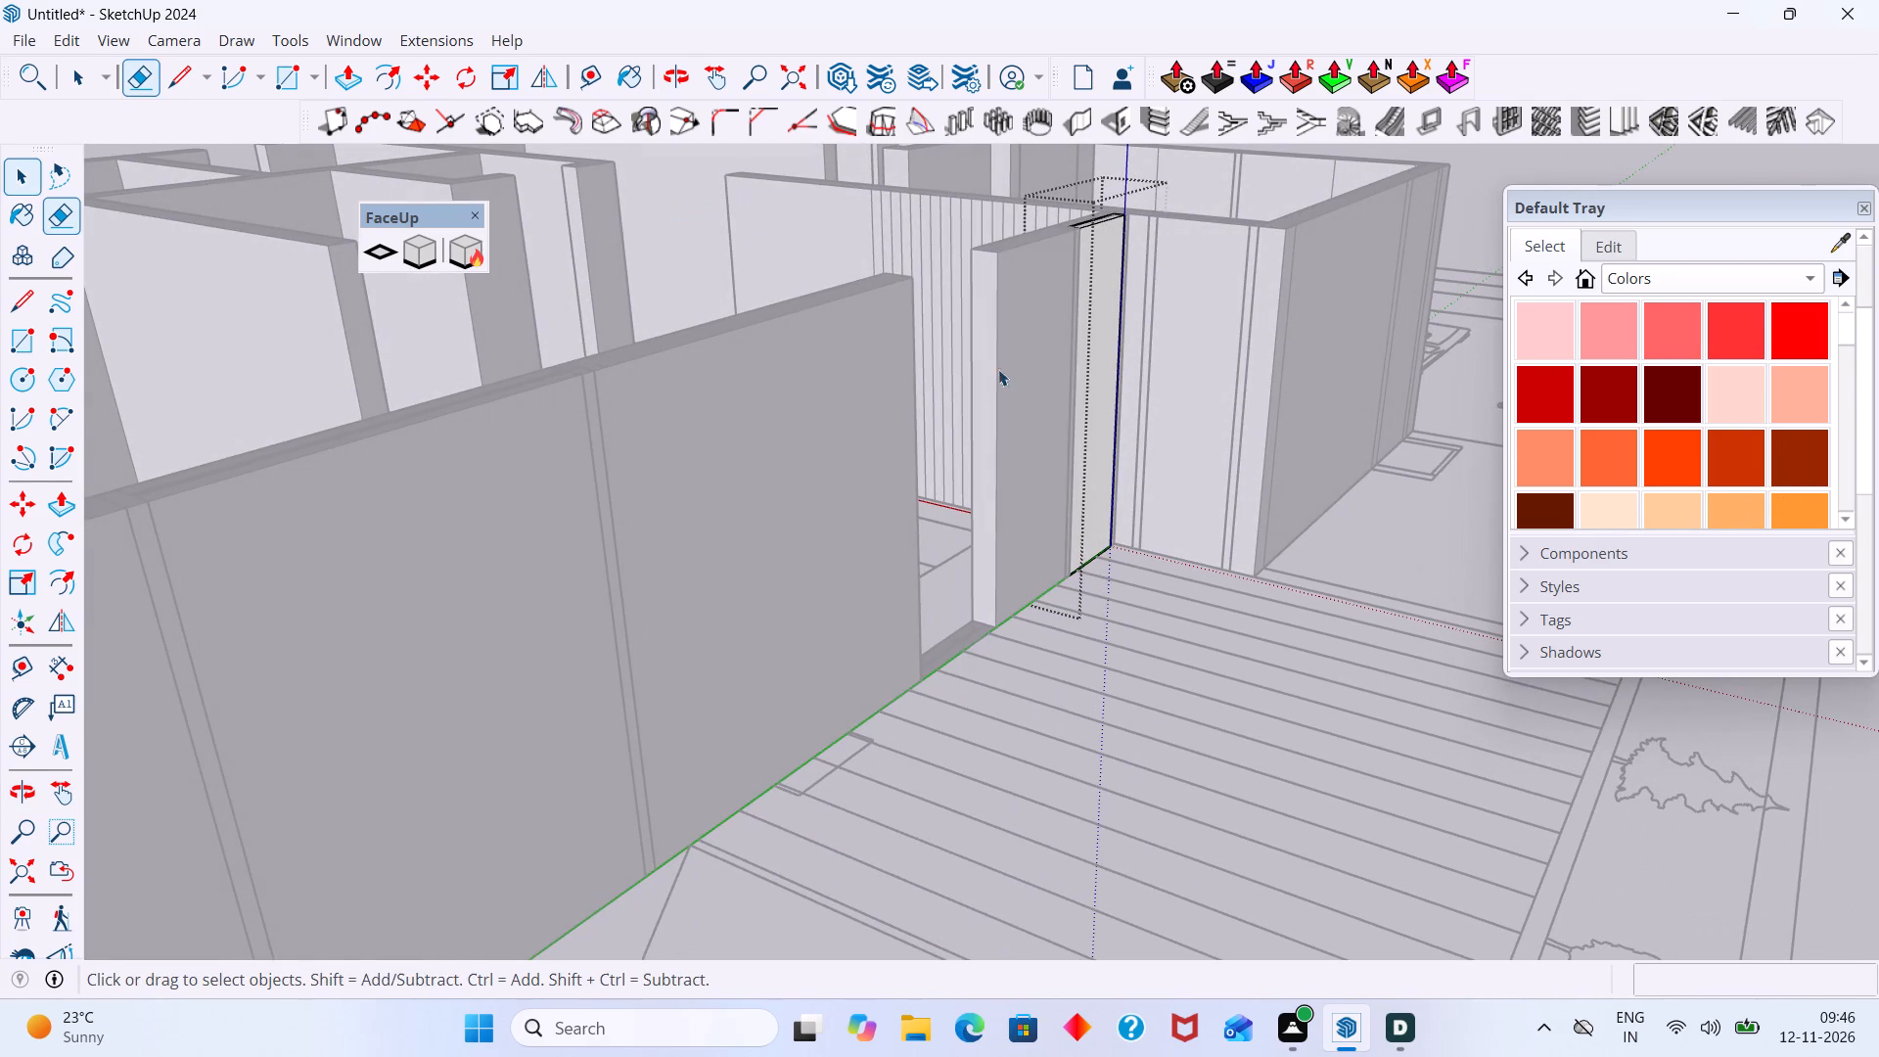
{"action": "left_click", "coordinate": [1312, 507]}
Check the narrow deck-side end of the long outer wall beyond the deck for seams, ending outside its group.
{"action": "scroll", "coordinate": [1219, 500], "scroll_direction": "up", "scroll_amount": 7}
{"action": "middle_click_drag", "start_coordinate": [1250, 474], "coordinate": [1266, 476]}
{"action": "scroll", "coordinate": [1266, 476], "scroll_direction": "up", "scroll_amount": 3}
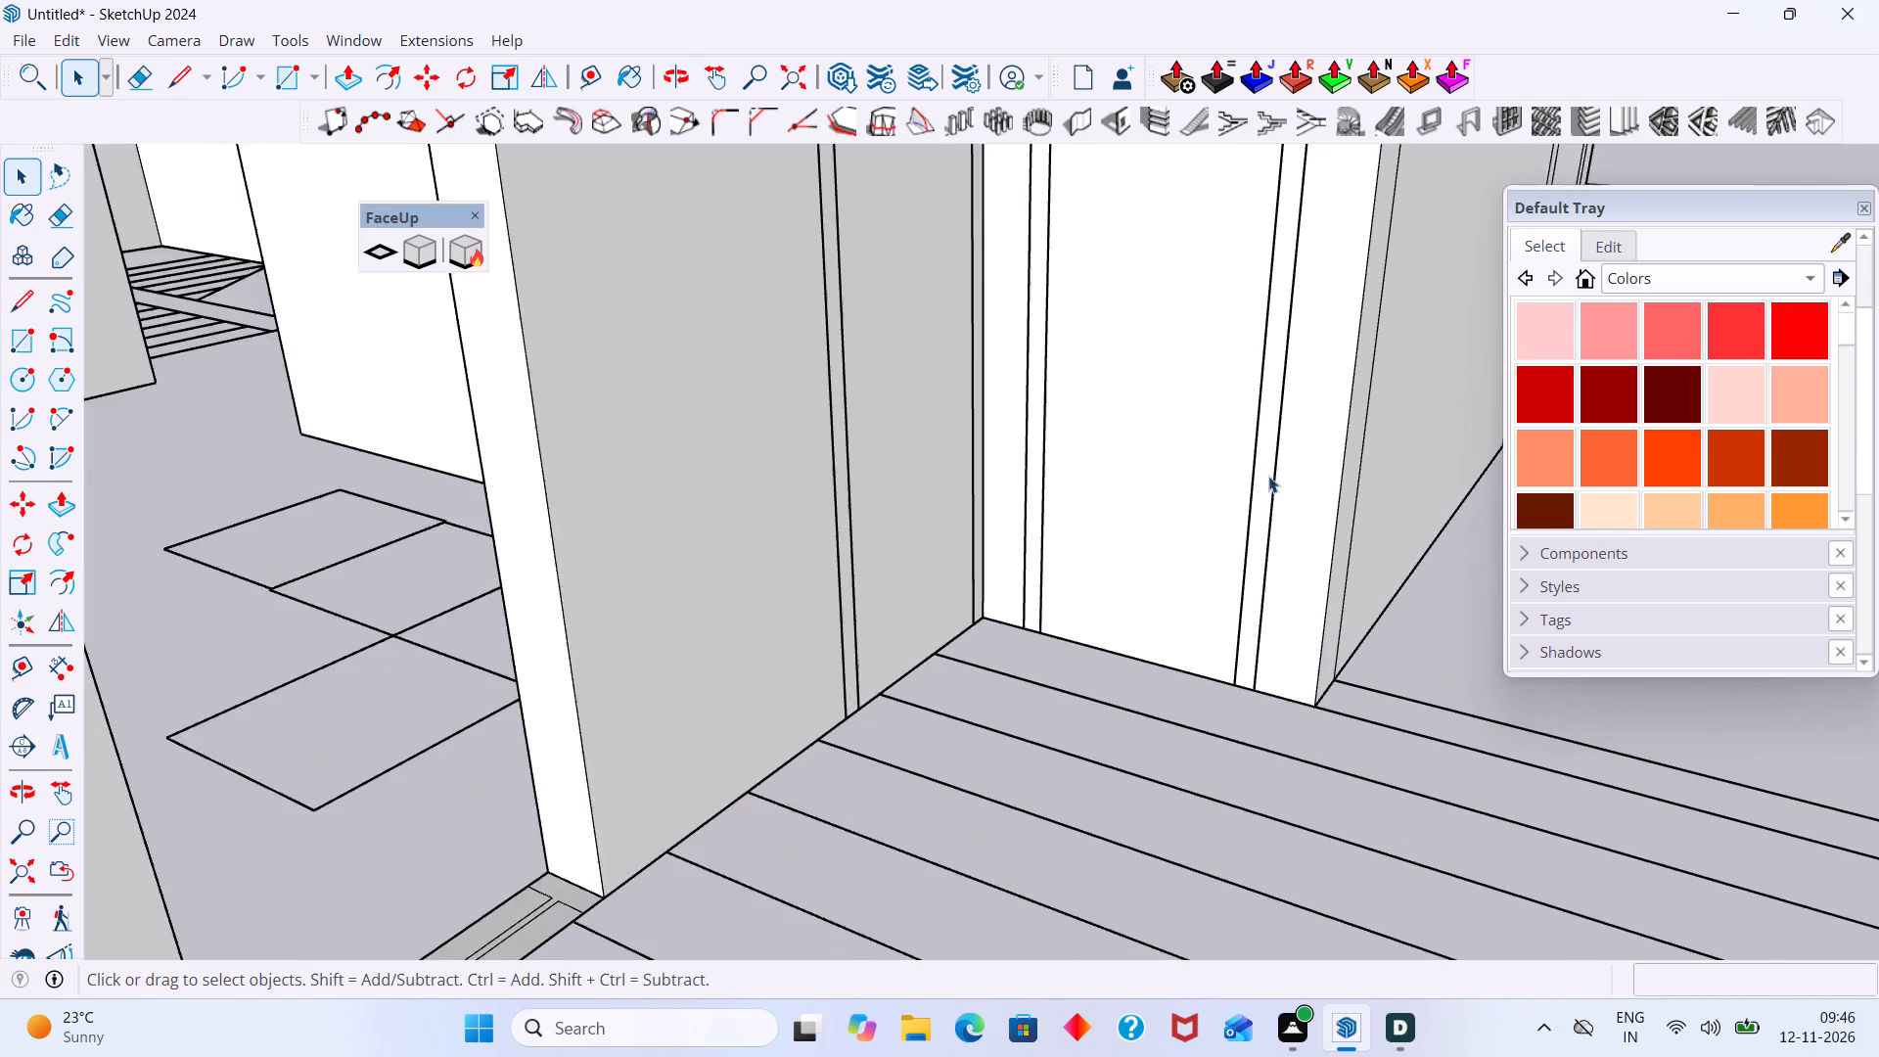
{"action": "double_click", "coordinate": [1285, 476]}
{"action": "left_click", "coordinate": [1266, 484]}
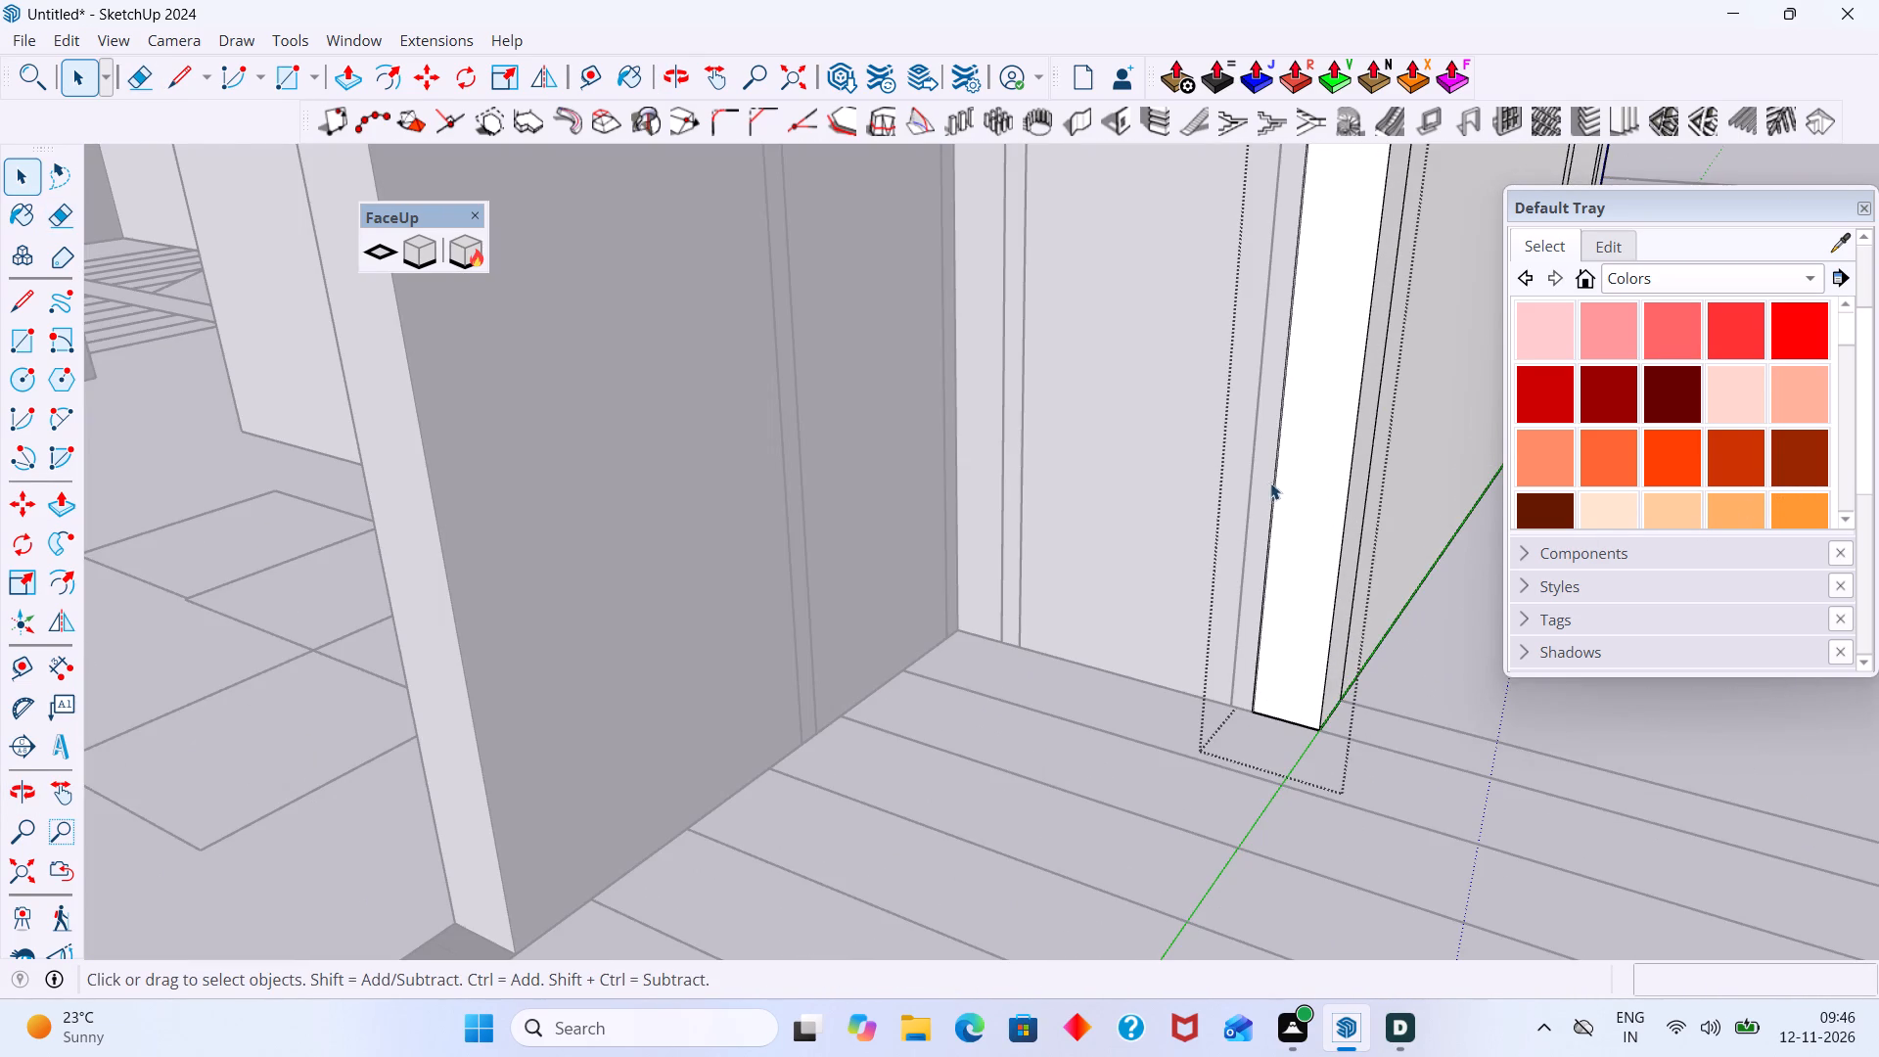
{"action": "scroll", "coordinate": [1277, 477], "scroll_direction": "down", "scroll_amount": 3}
{"action": "left_click", "coordinate": [1418, 571]}
{"action": "scroll", "coordinate": [1356, 559], "scroll_direction": "down", "scroll_amount": 12}
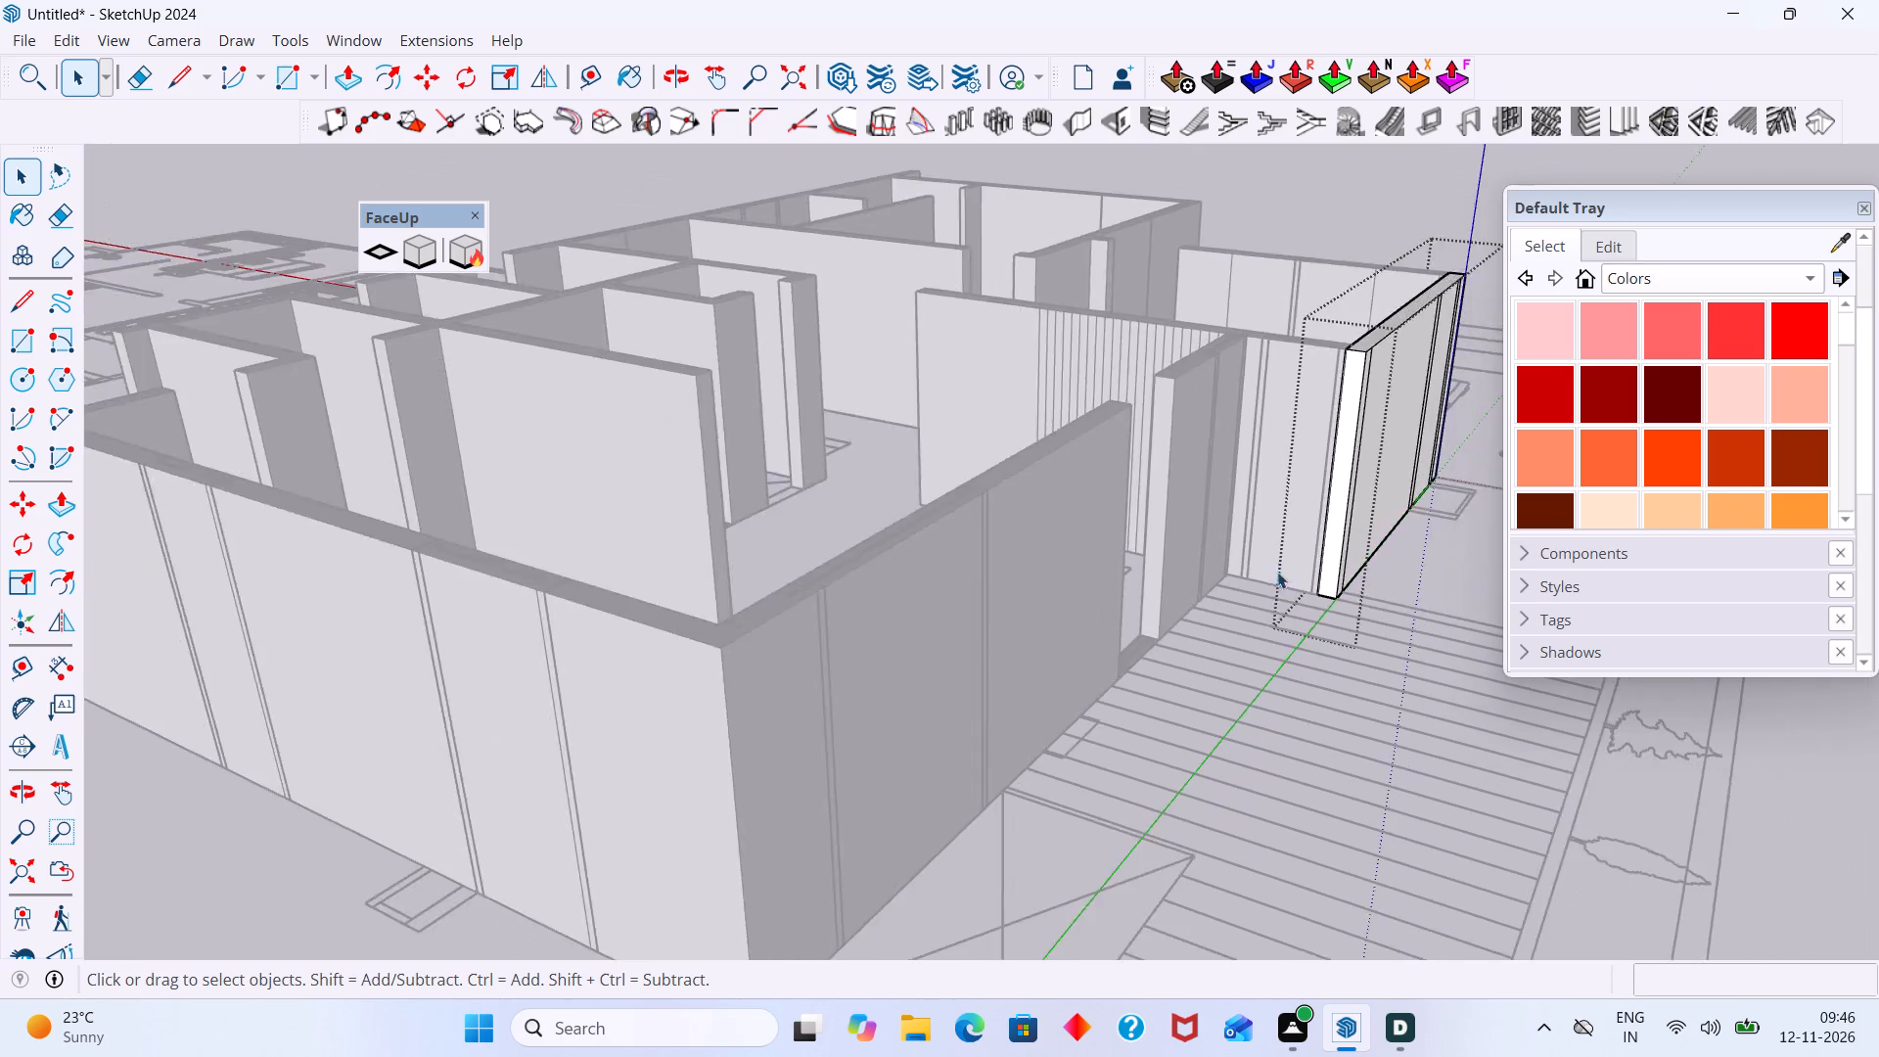
{"action": "scroll", "coordinate": [1277, 572], "scroll_direction": "down", "scroll_amount": 5}
{"action": "left_click", "coordinate": [1306, 192]}
{"action": "scroll", "coordinate": [1271, 300], "scroll_direction": "down", "scroll_amount": 2}
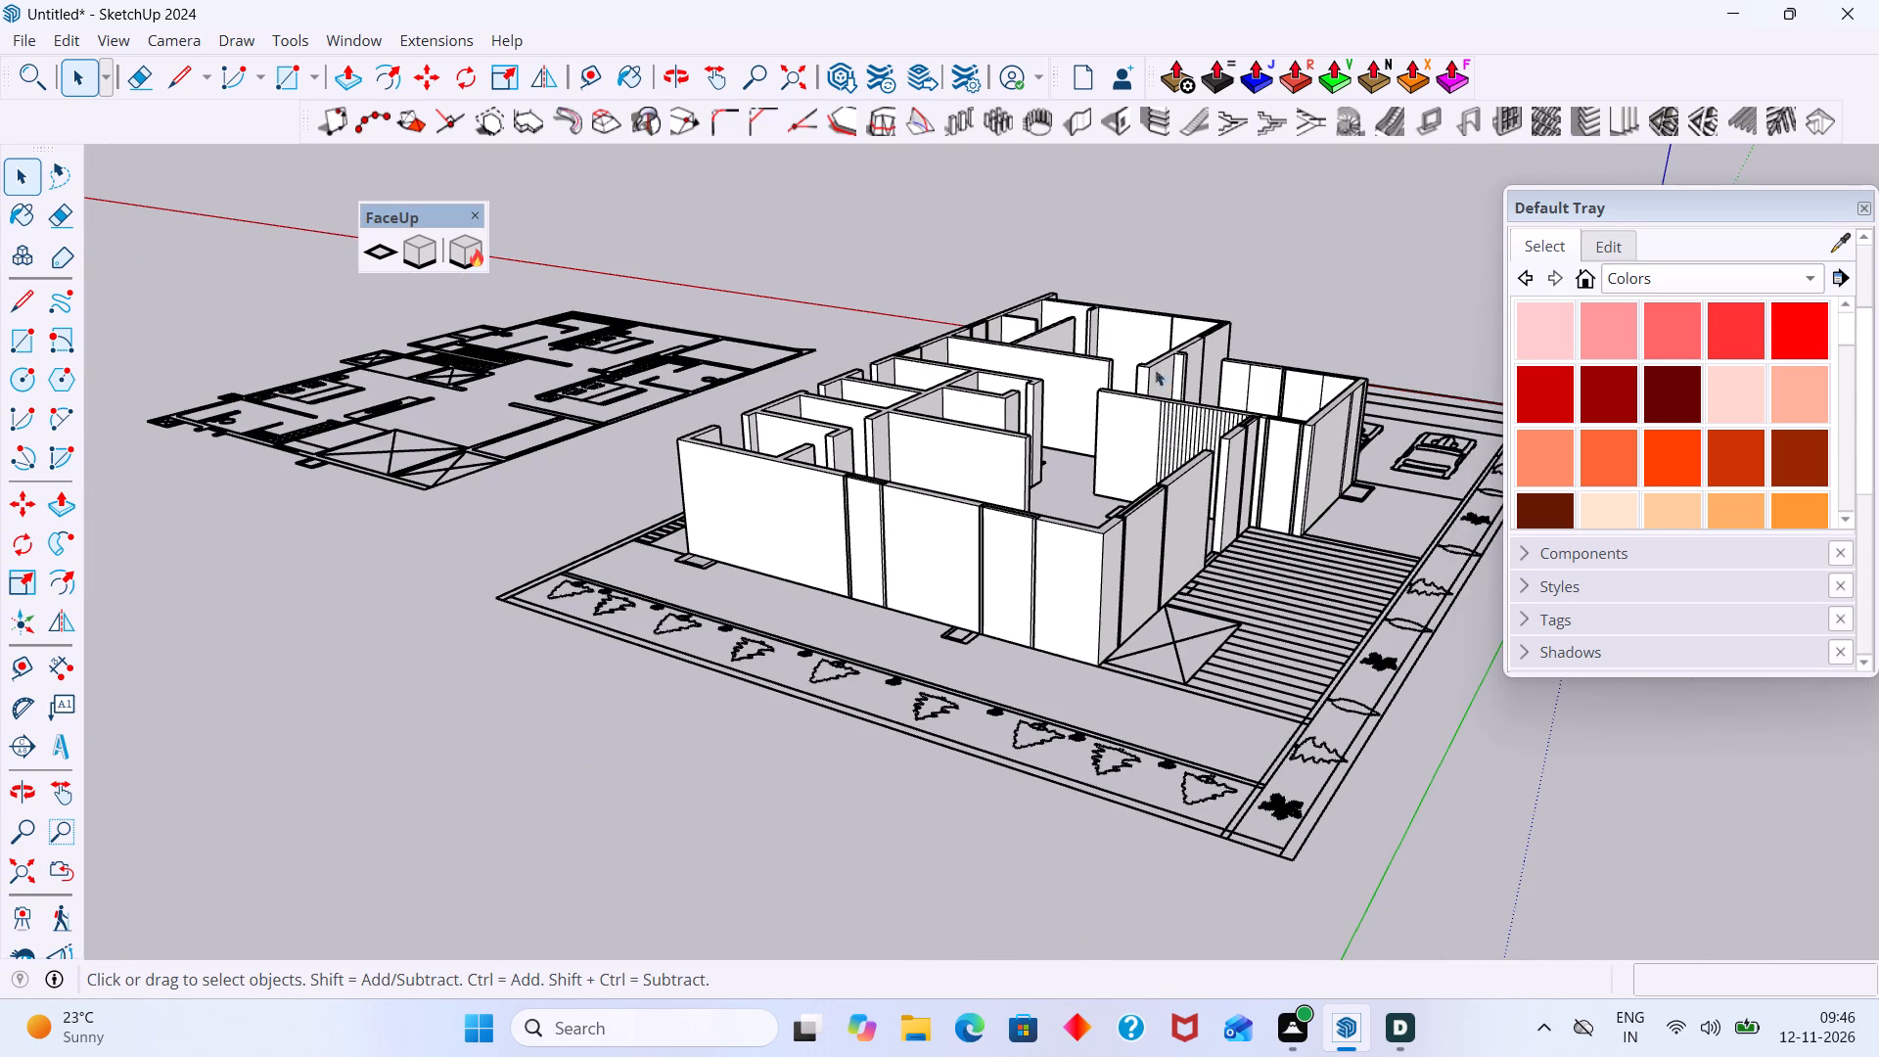
Erase all vertical seams on the outer face of the long wall beyond the deck, ending outside its group.
{"action": "middle_click_drag", "start_coordinate": [1139, 368], "coordinate": [788, 229], "text": "shift"}
{"action": "middle_click_drag", "start_coordinate": [843, 299], "coordinate": [720, 356]}
{"action": "scroll", "coordinate": [730, 311], "scroll_direction": "up", "scroll_amount": 6}
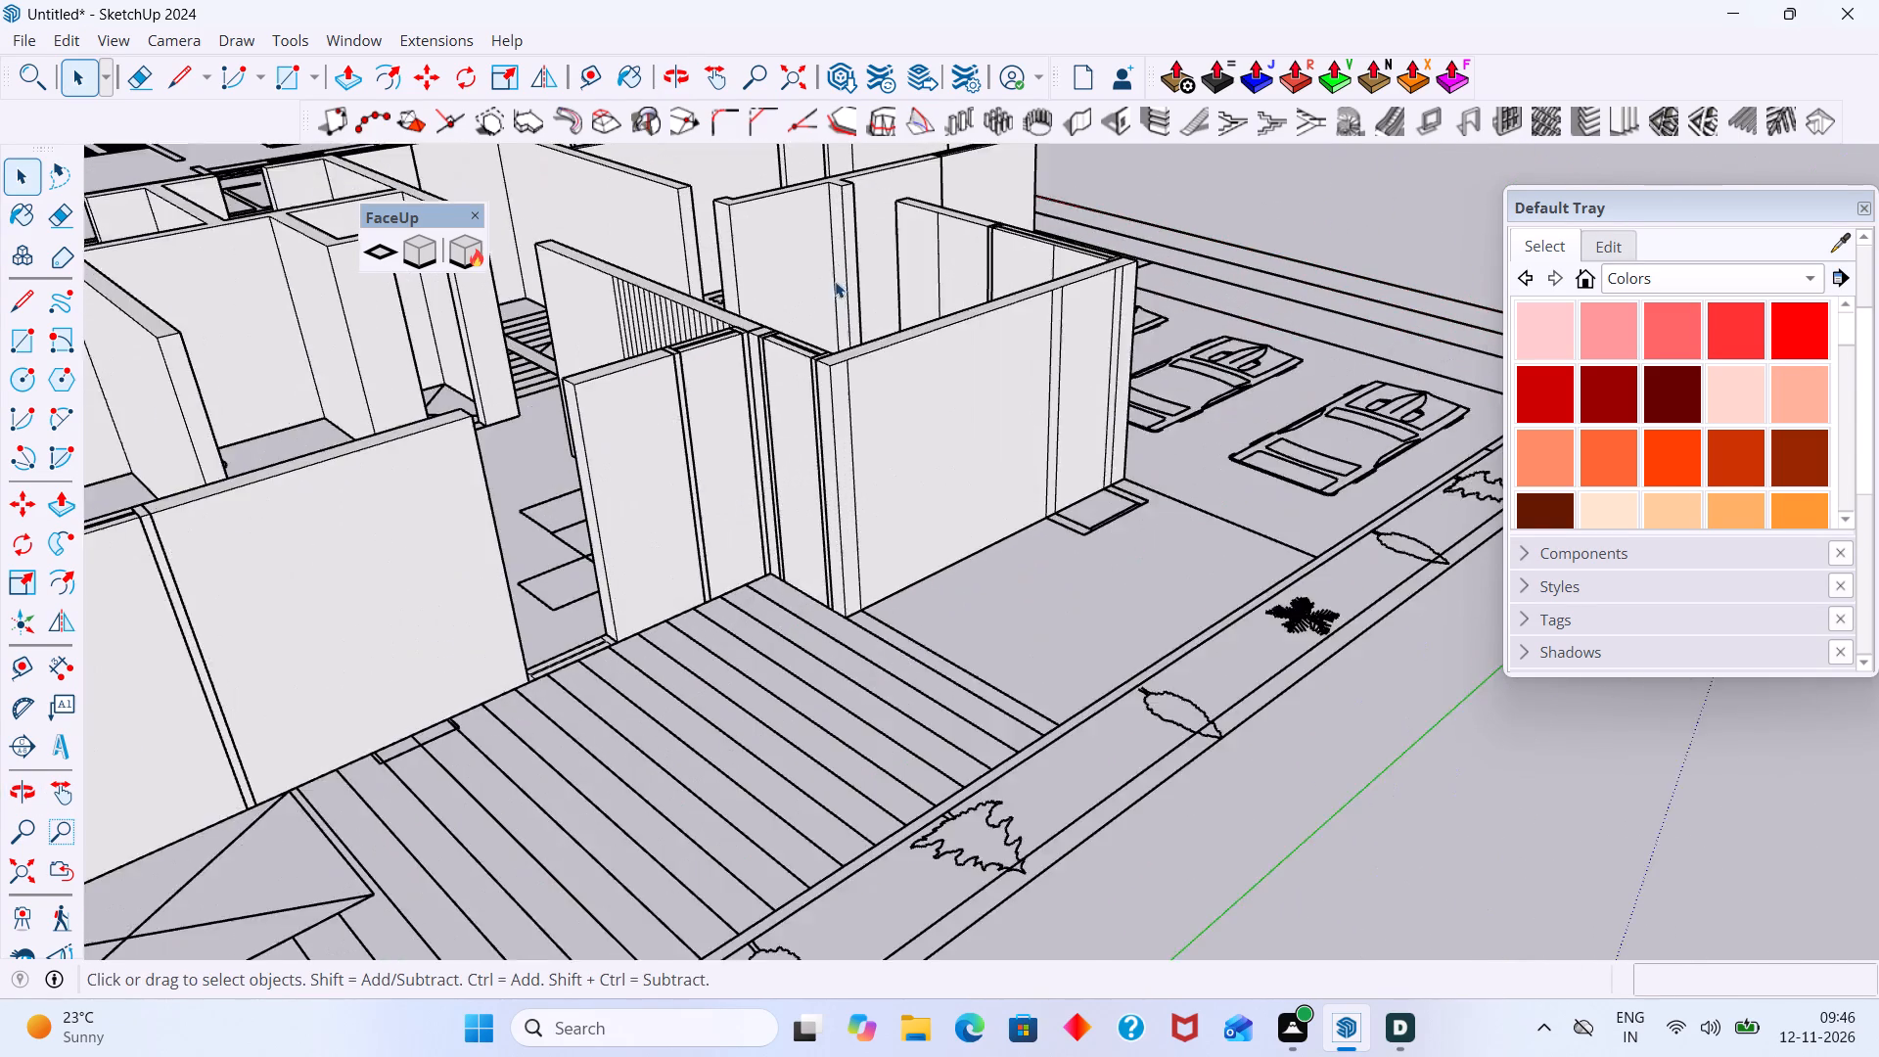
{"action": "scroll", "coordinate": [835, 281], "scroll_direction": "up", "scroll_amount": 3}
{"action": "middle_click_drag", "start_coordinate": [855, 471], "coordinate": [752, 459]}
{"action": "scroll", "coordinate": [749, 453], "scroll_direction": "up", "scroll_amount": 4}
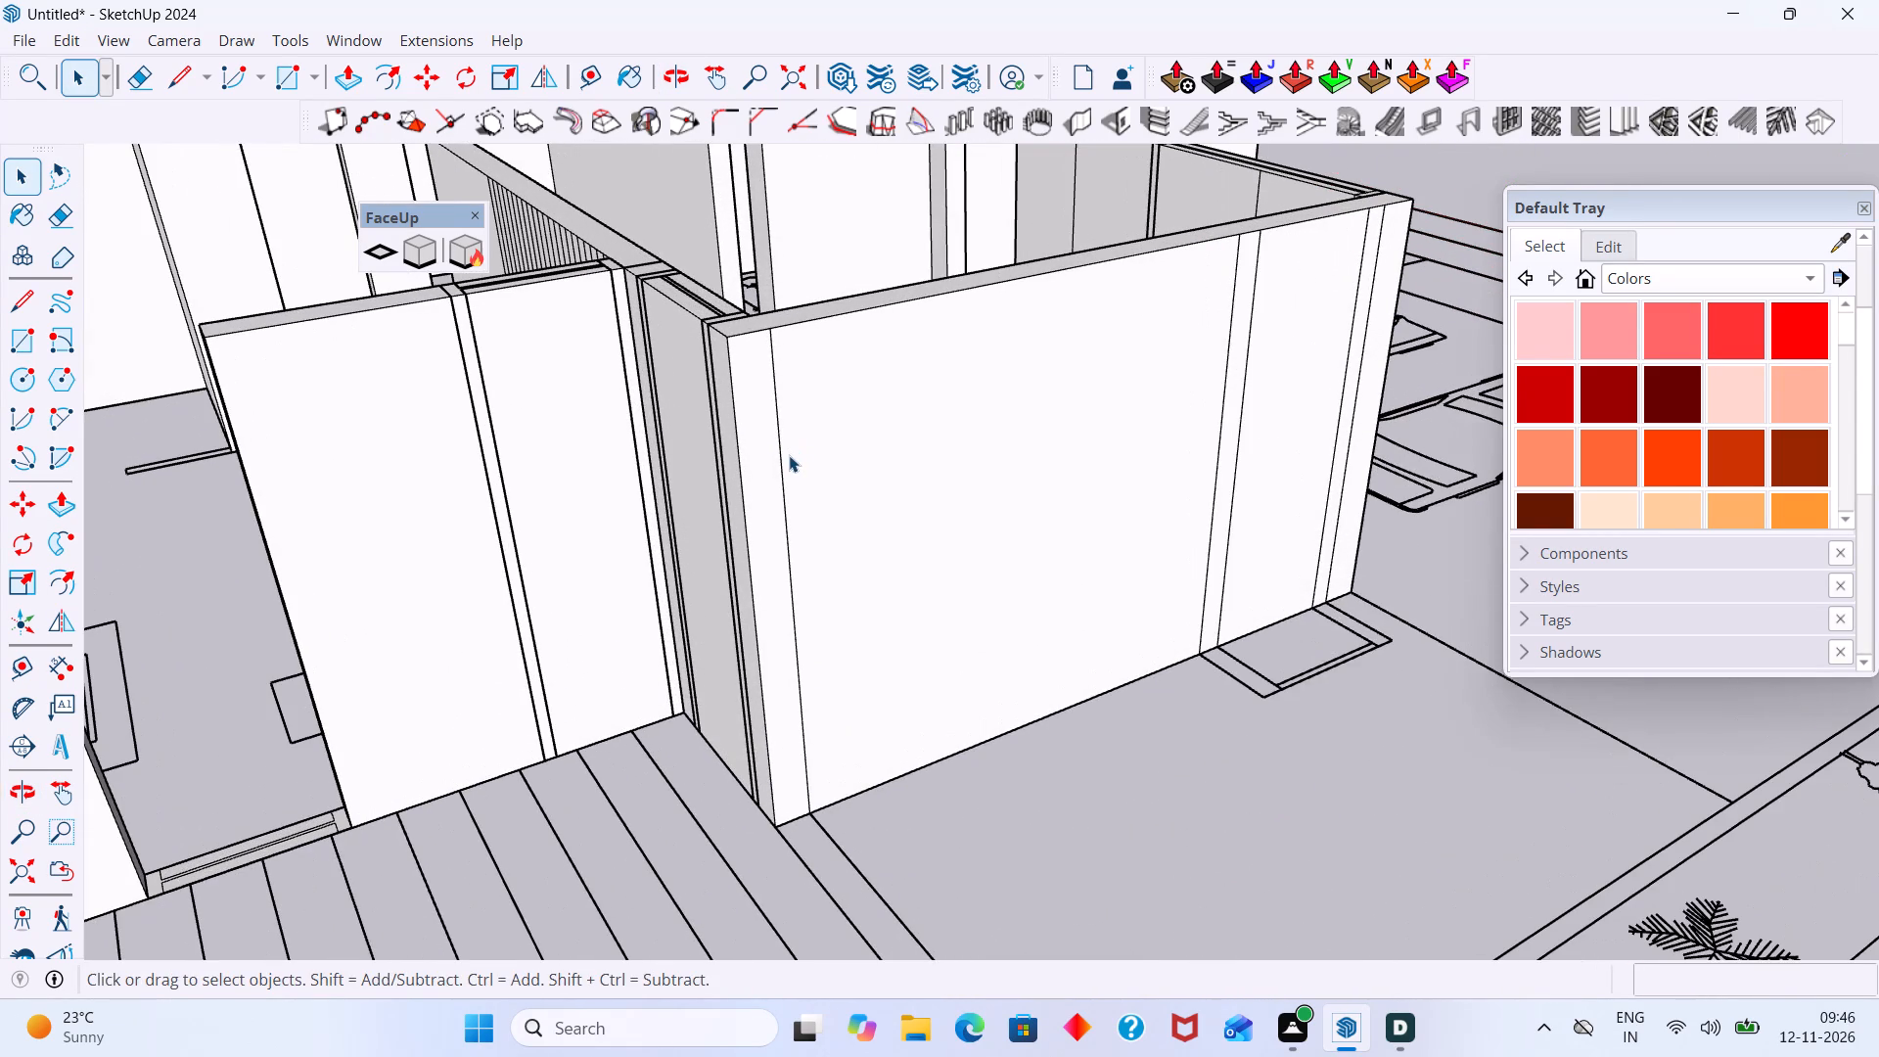
{"action": "left_click", "coordinate": [789, 455]}
{"action": "double_click", "coordinate": [787, 461]}
{"action": "key", "text": "e"}
{"action": "left_click_drag", "start_coordinate": [819, 445], "coordinate": [781, 475]}
{"action": "scroll", "coordinate": [1398, 278], "scroll_direction": "up", "scroll_amount": 3}
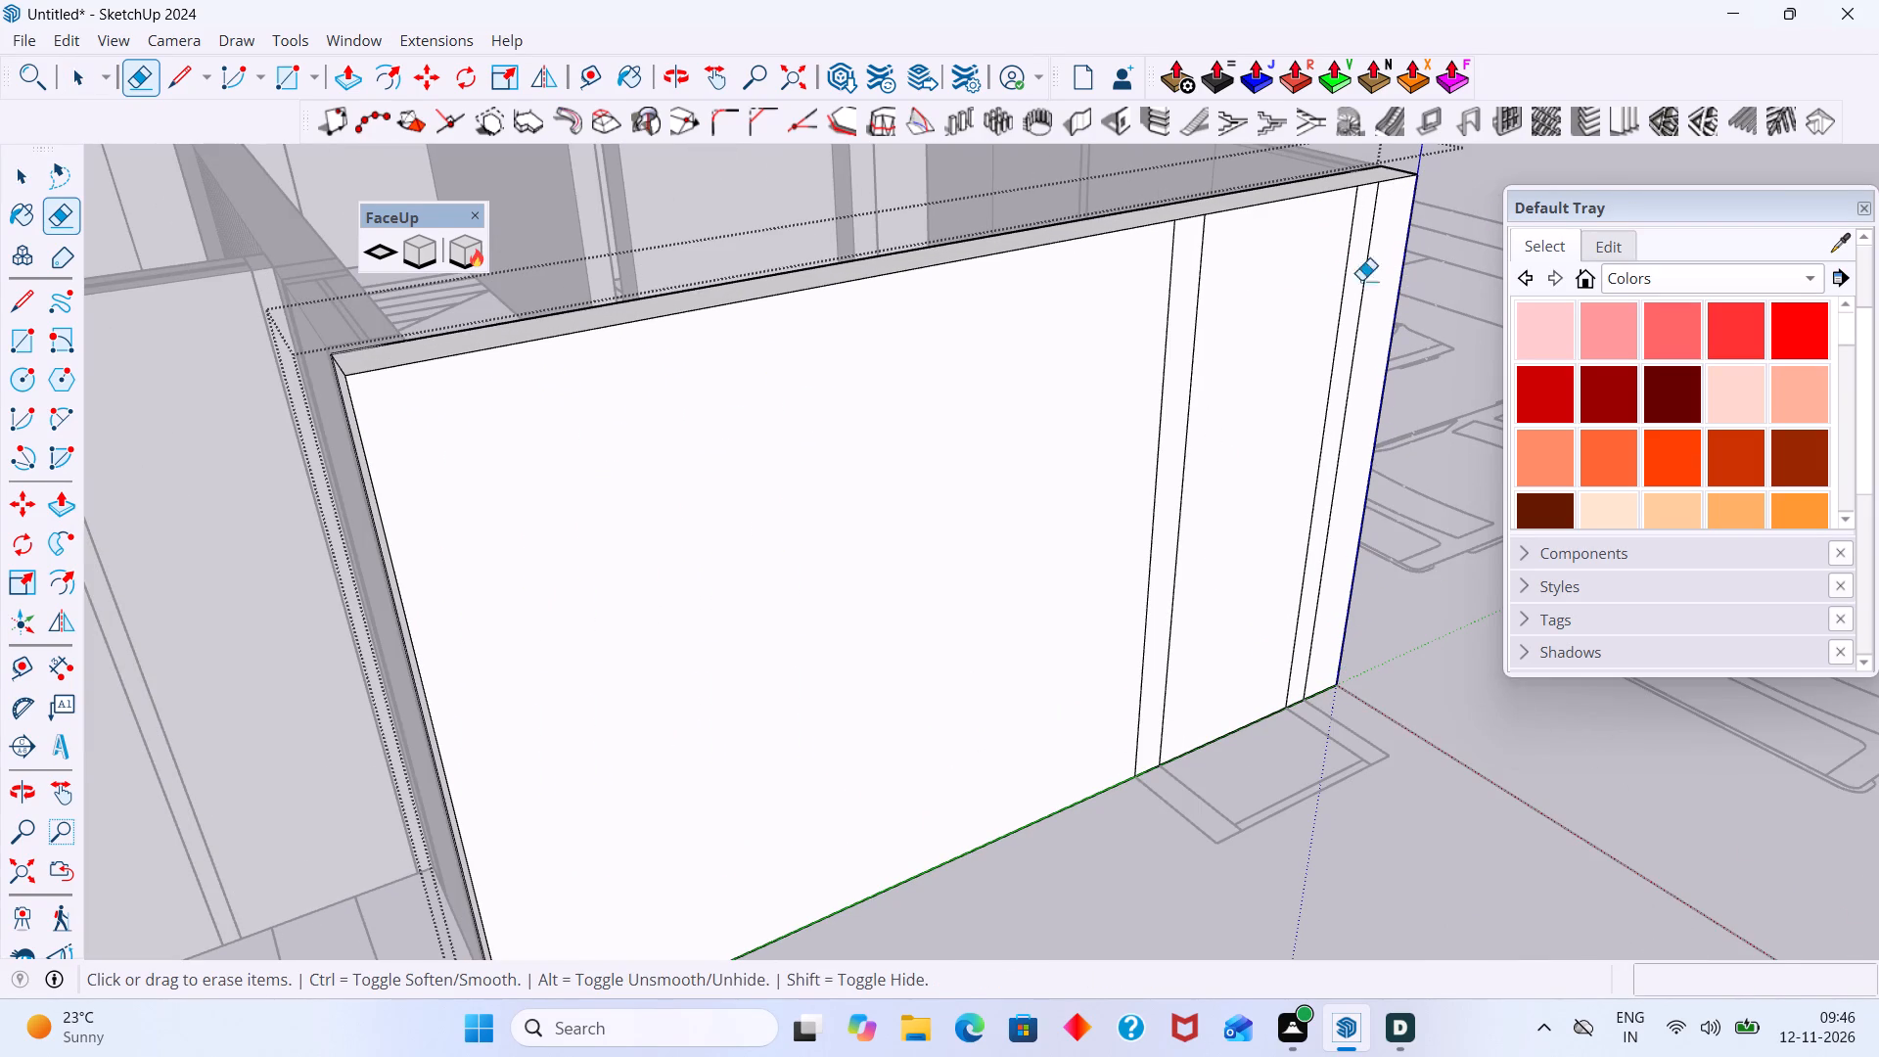
{"action": "left_click_drag", "start_coordinate": [1372, 276], "coordinate": [1109, 377]}
{"action": "scroll", "coordinate": [1111, 342], "scroll_direction": "down", "scroll_amount": 12}
{"action": "middle_click_drag", "start_coordinate": [1059, 349], "coordinate": [1417, 518]}
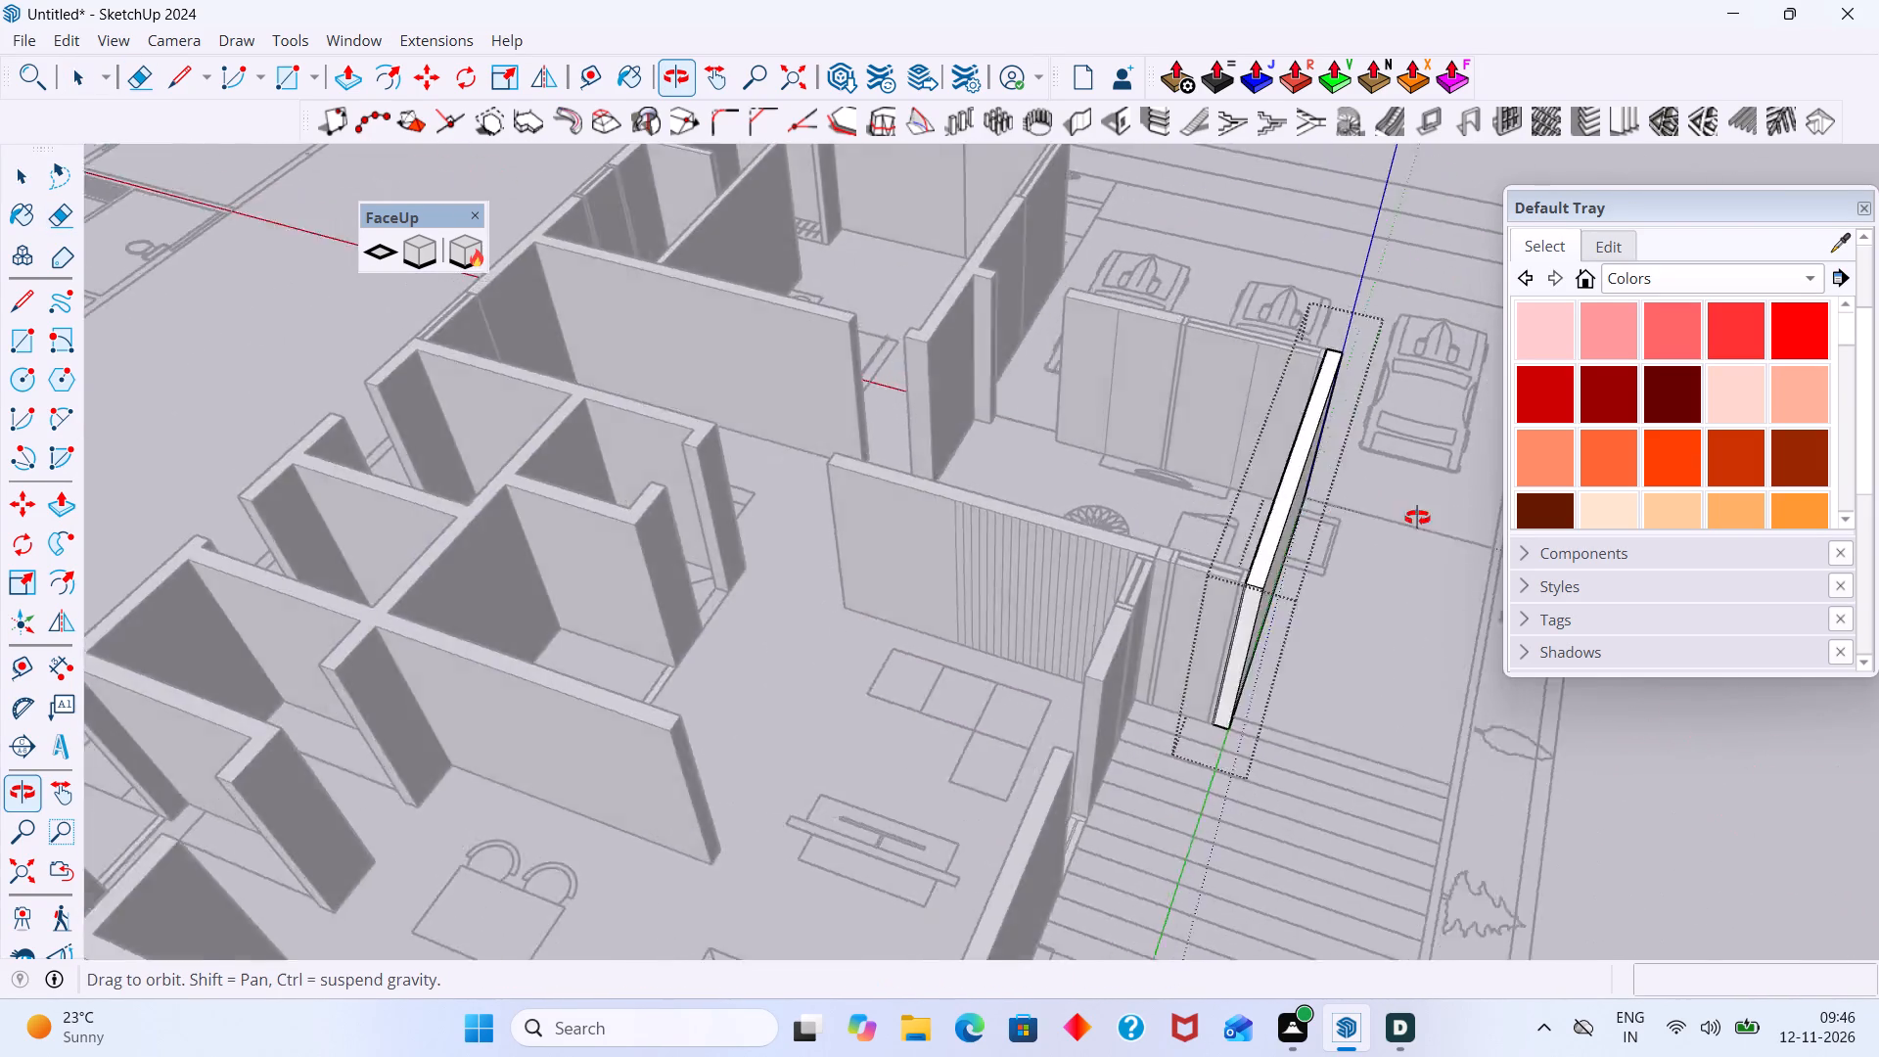
{"action": "middle_click_drag", "start_coordinate": [1417, 518], "coordinate": [1634, 376]}
{"action": "scroll", "coordinate": [1472, 273], "scroll_direction": "up", "scroll_amount": 7}
{"action": "middle_click_drag", "start_coordinate": [1356, 302], "coordinate": [1512, 396]}
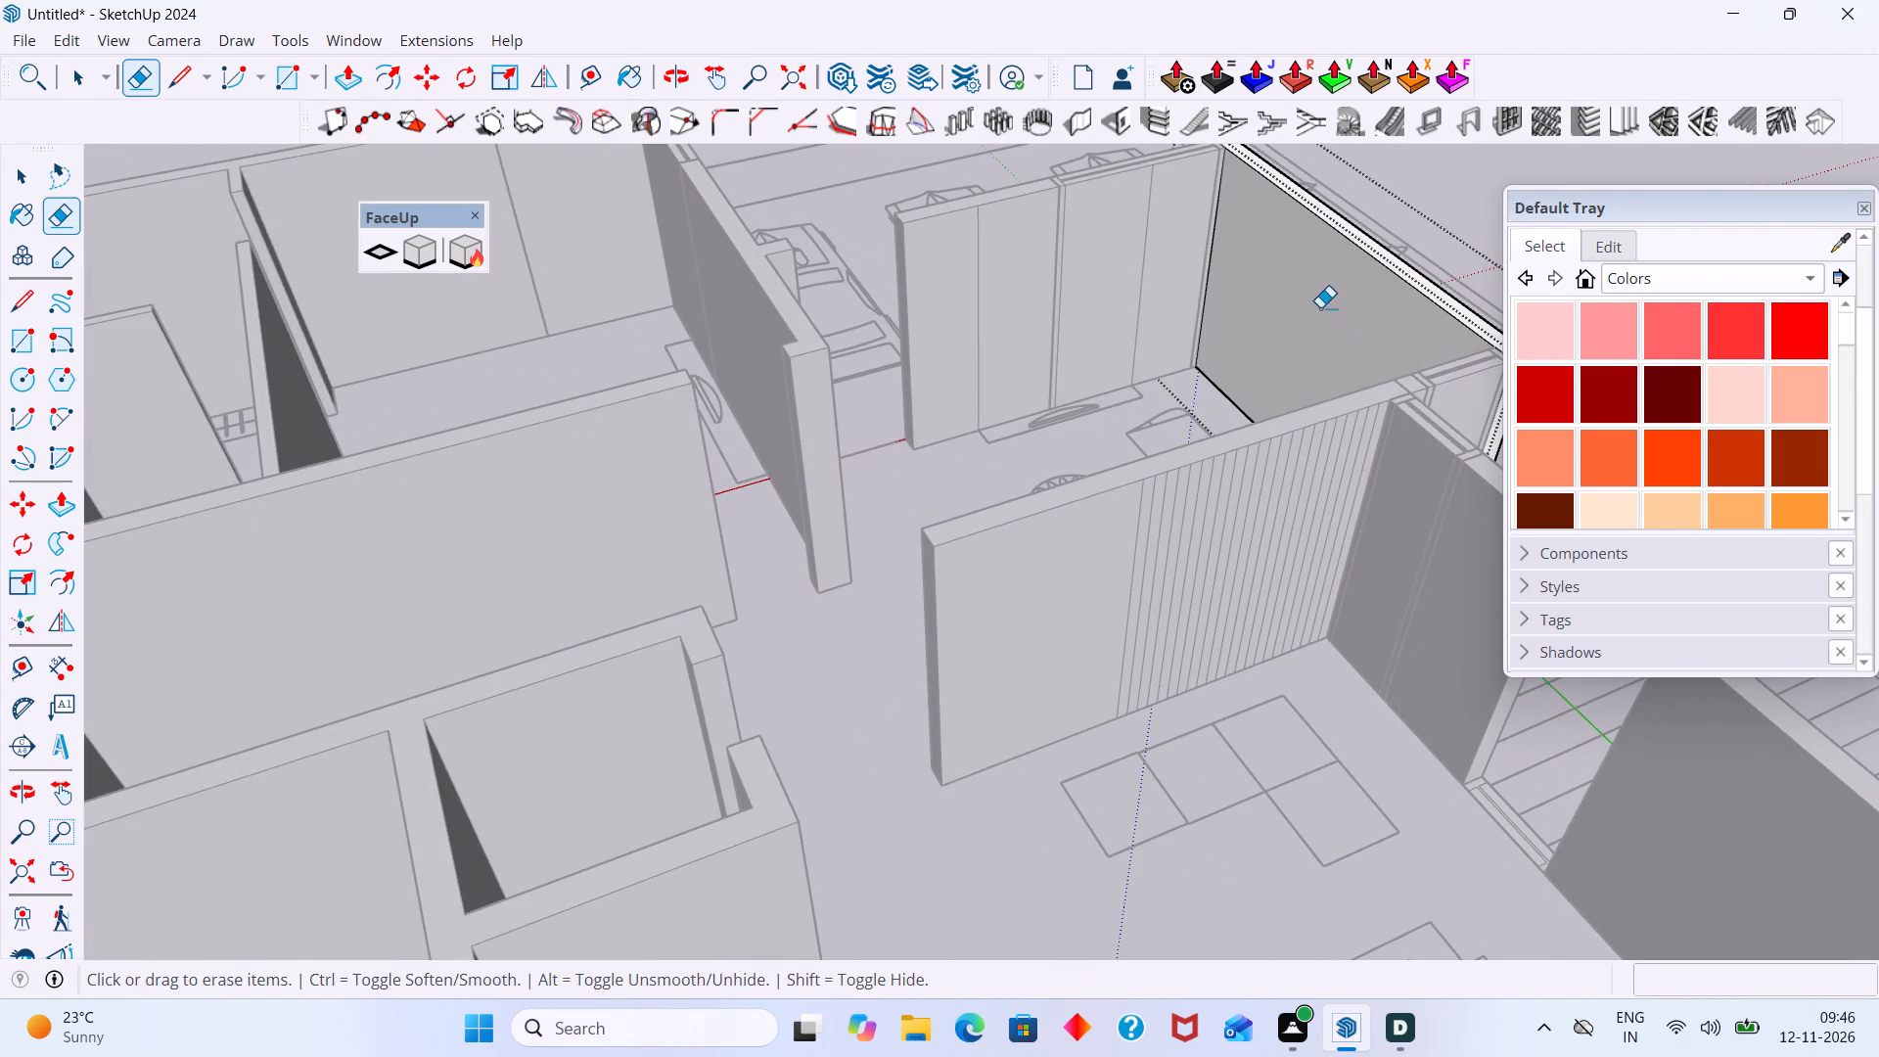
{"action": "key", "text": "space"}
{"action": "left_click", "coordinate": [1435, 181]}
Erase all the closely spaced vertical seams on the living-room side of the partition wall, ending outside its group.
{"action": "scroll", "coordinate": [1141, 283], "scroll_direction": "up", "scroll_amount": 6}
{"action": "middle_click_drag", "start_coordinate": [1122, 237], "coordinate": [1005, 195]}
{"action": "scroll", "coordinate": [1001, 199], "scroll_direction": "down", "scroll_amount": 14}
{"action": "scroll", "coordinate": [1169, 379], "scroll_direction": "up", "scroll_amount": 8}
{"action": "left_click", "coordinate": [1171, 370]}
{"action": "double_click", "coordinate": [1166, 374]}
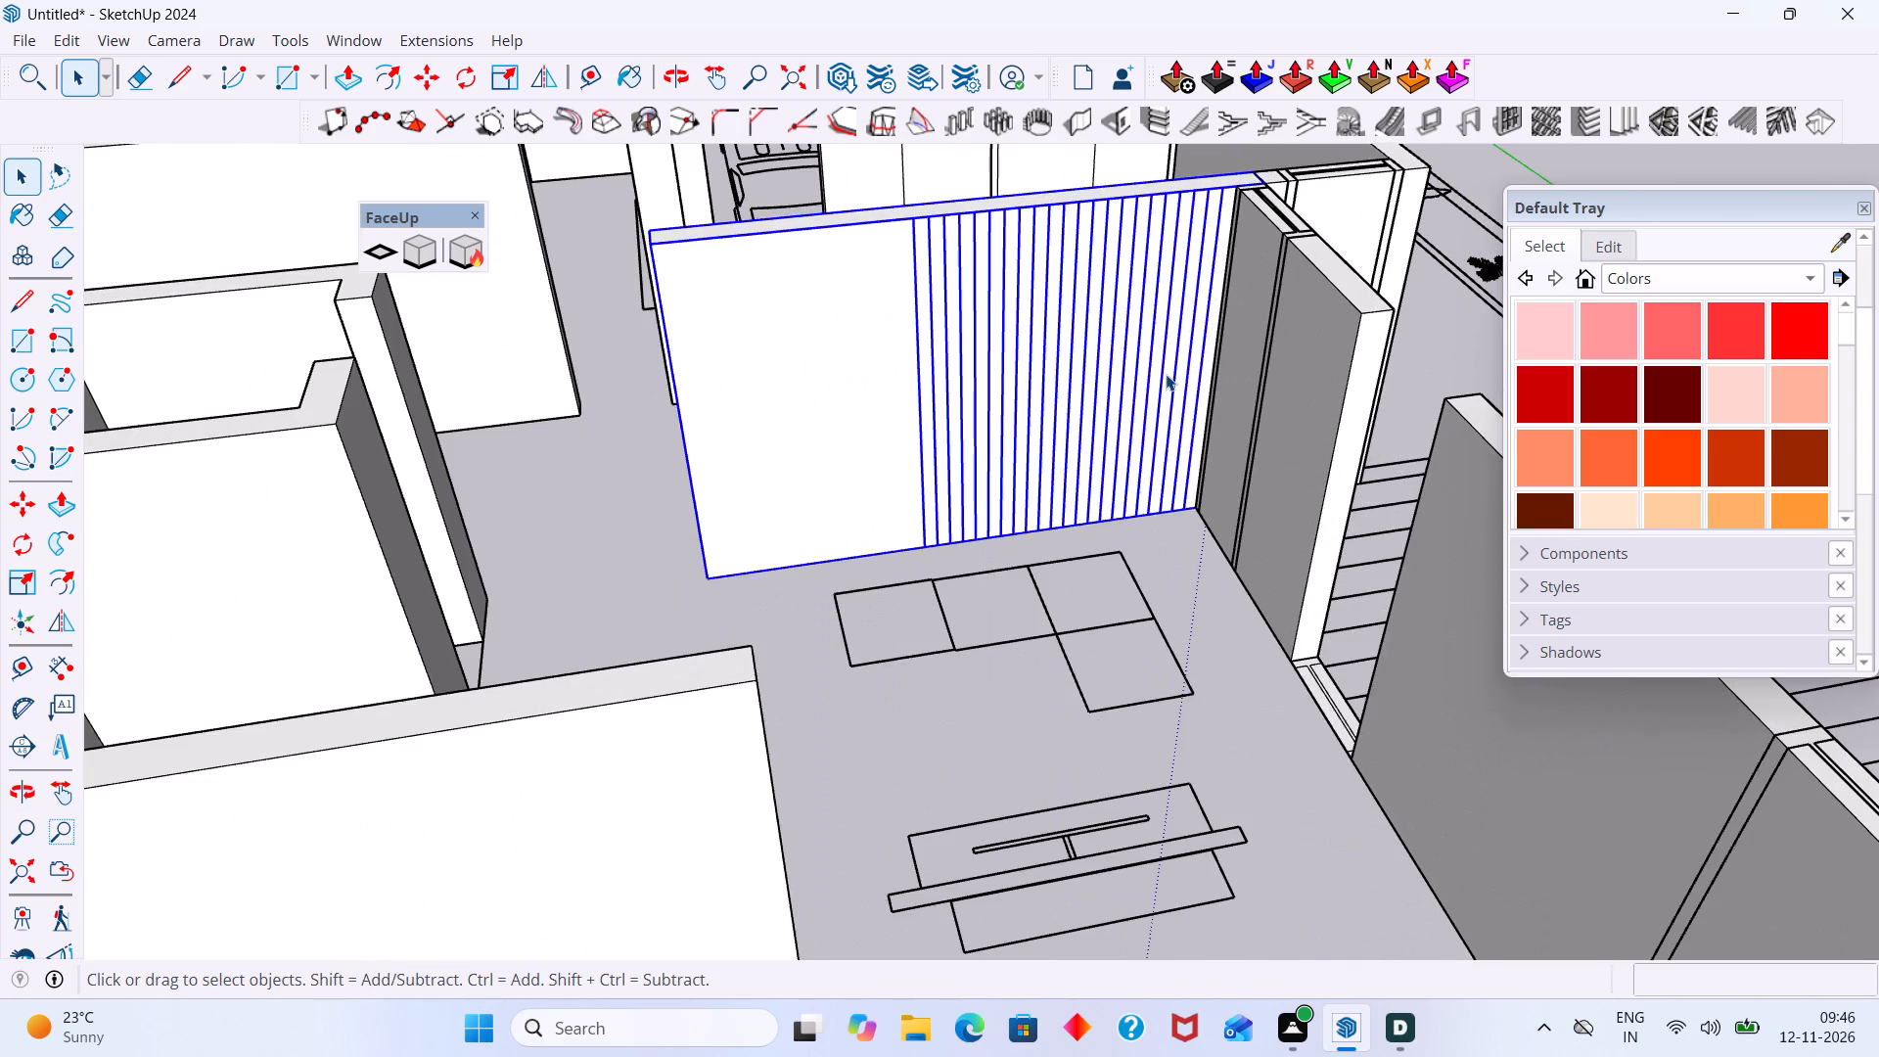
{"action": "key", "text": "e"}
{"action": "scroll", "coordinate": [1124, 362], "scroll_direction": "up", "scroll_amount": 9}
{"action": "left_click_drag", "start_coordinate": [1137, 328], "coordinate": [819, 385]}
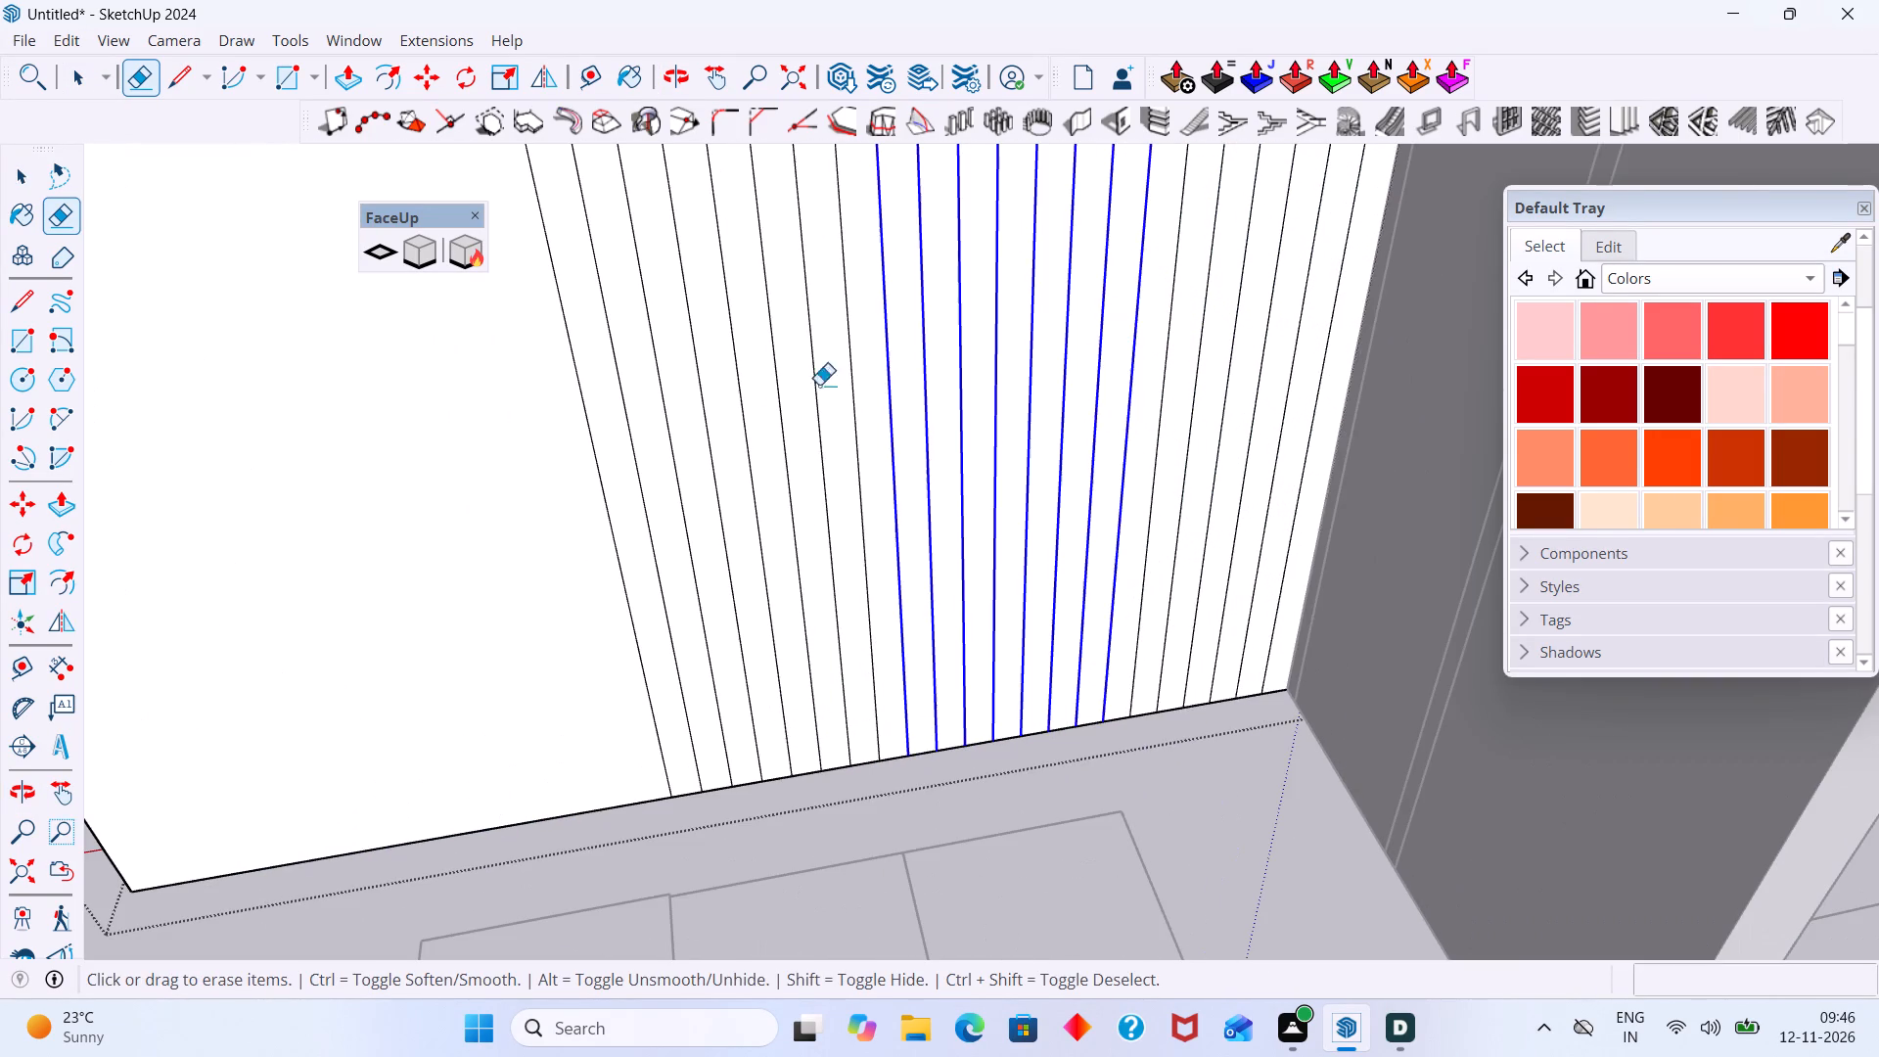
{"action": "left_click_drag", "start_coordinate": [819, 385], "coordinate": [594, 445]}
{"action": "scroll", "coordinate": [667, 391], "scroll_direction": "down", "scroll_amount": 8}
{"action": "scroll", "coordinate": [994, 336], "scroll_direction": "up", "scroll_amount": 9}
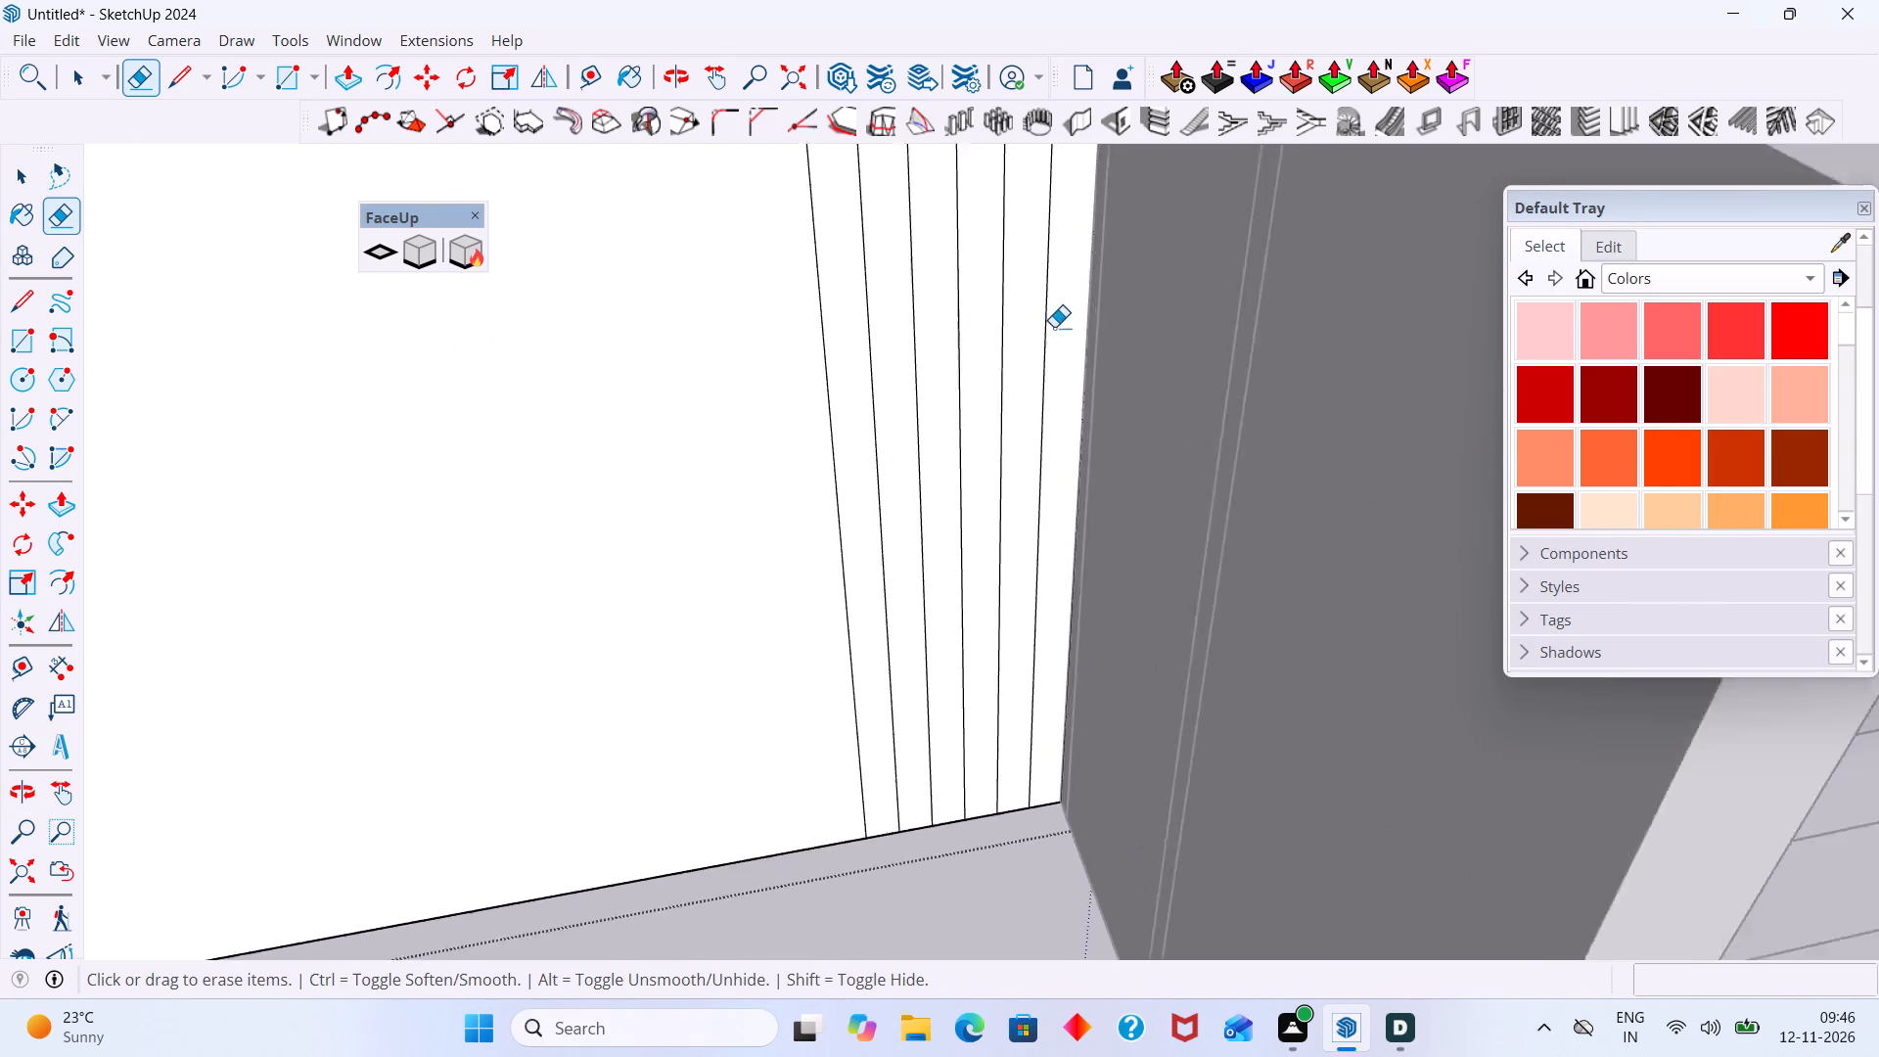
{"action": "scroll", "coordinate": [1054, 327], "scroll_direction": "up", "scroll_amount": 5}
{"action": "left_click_drag", "start_coordinate": [1077, 312], "coordinate": [651, 429]}
{"action": "scroll", "coordinate": [751, 354], "scroll_direction": "down", "scroll_amount": 20}
{"action": "scroll", "coordinate": [751, 354], "scroll_direction": "down", "scroll_amount": 6}
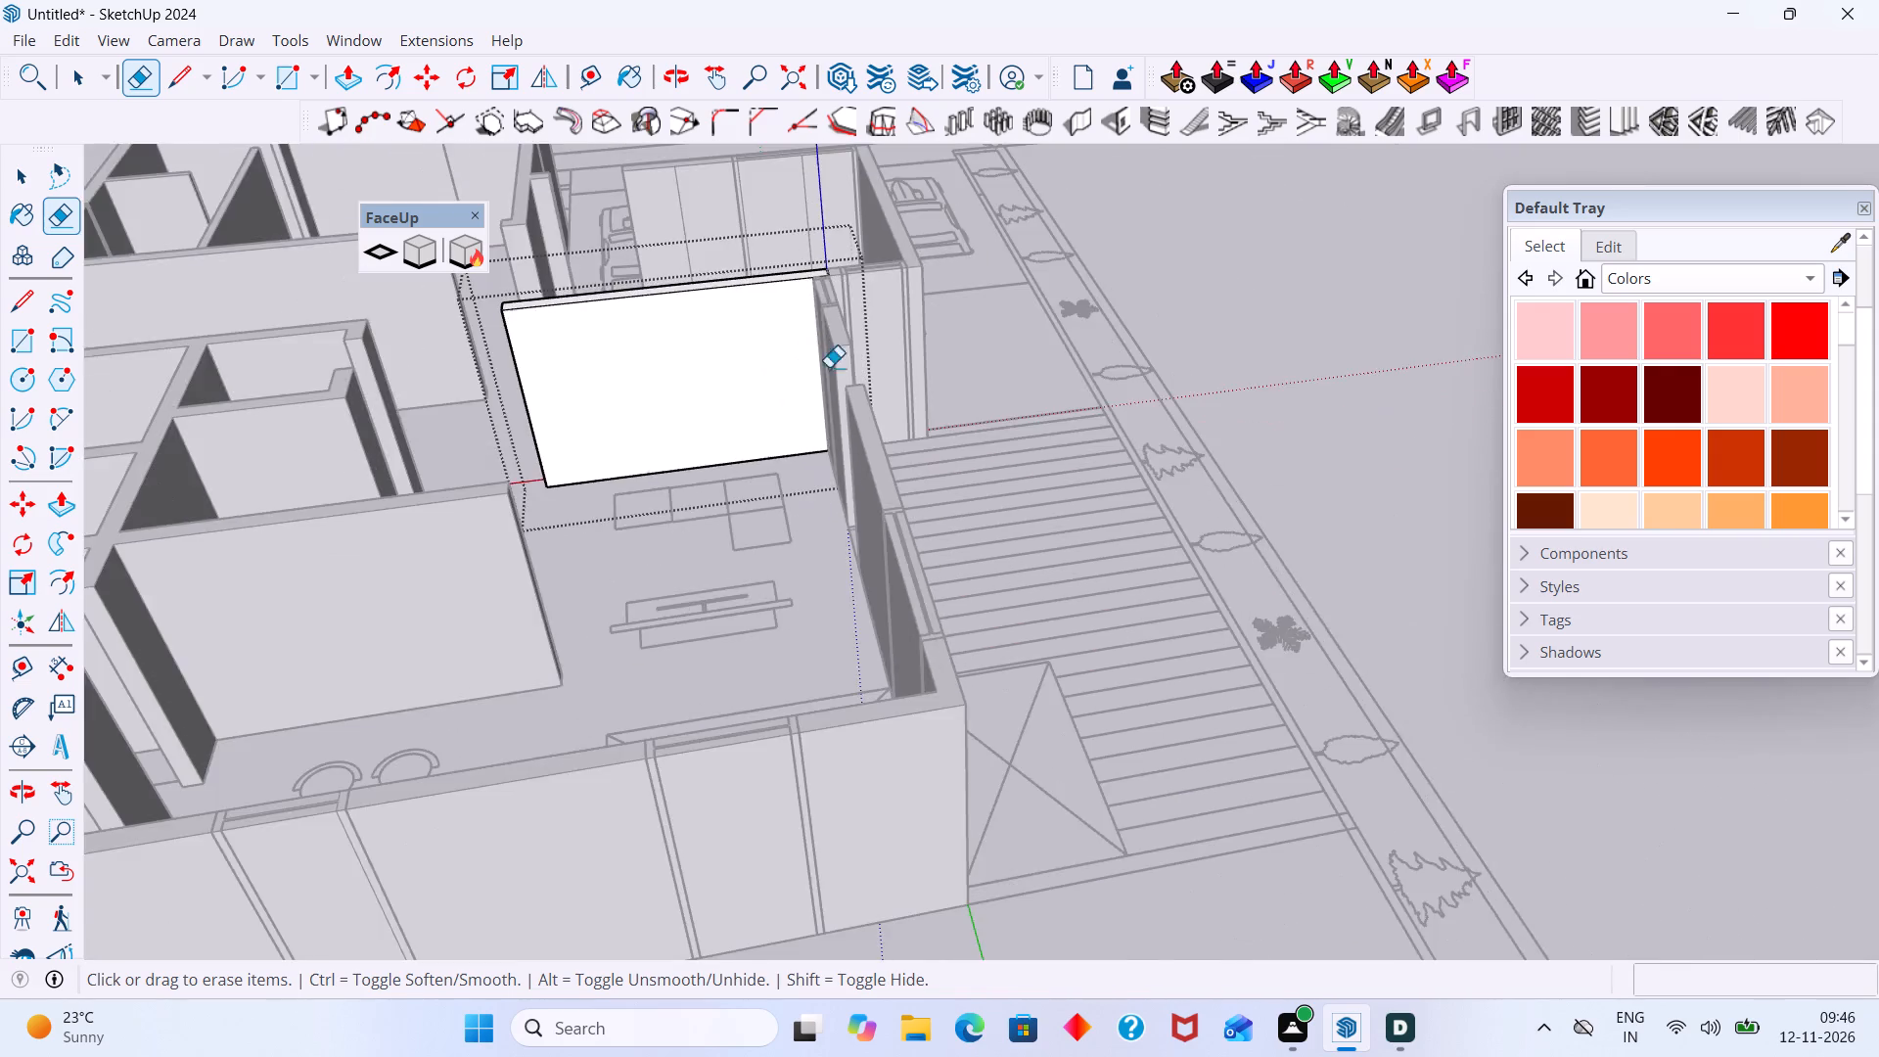
{"action": "middle_click_drag", "start_coordinate": [816, 354], "coordinate": [1268, 349]}
{"action": "key", "text": "space"}
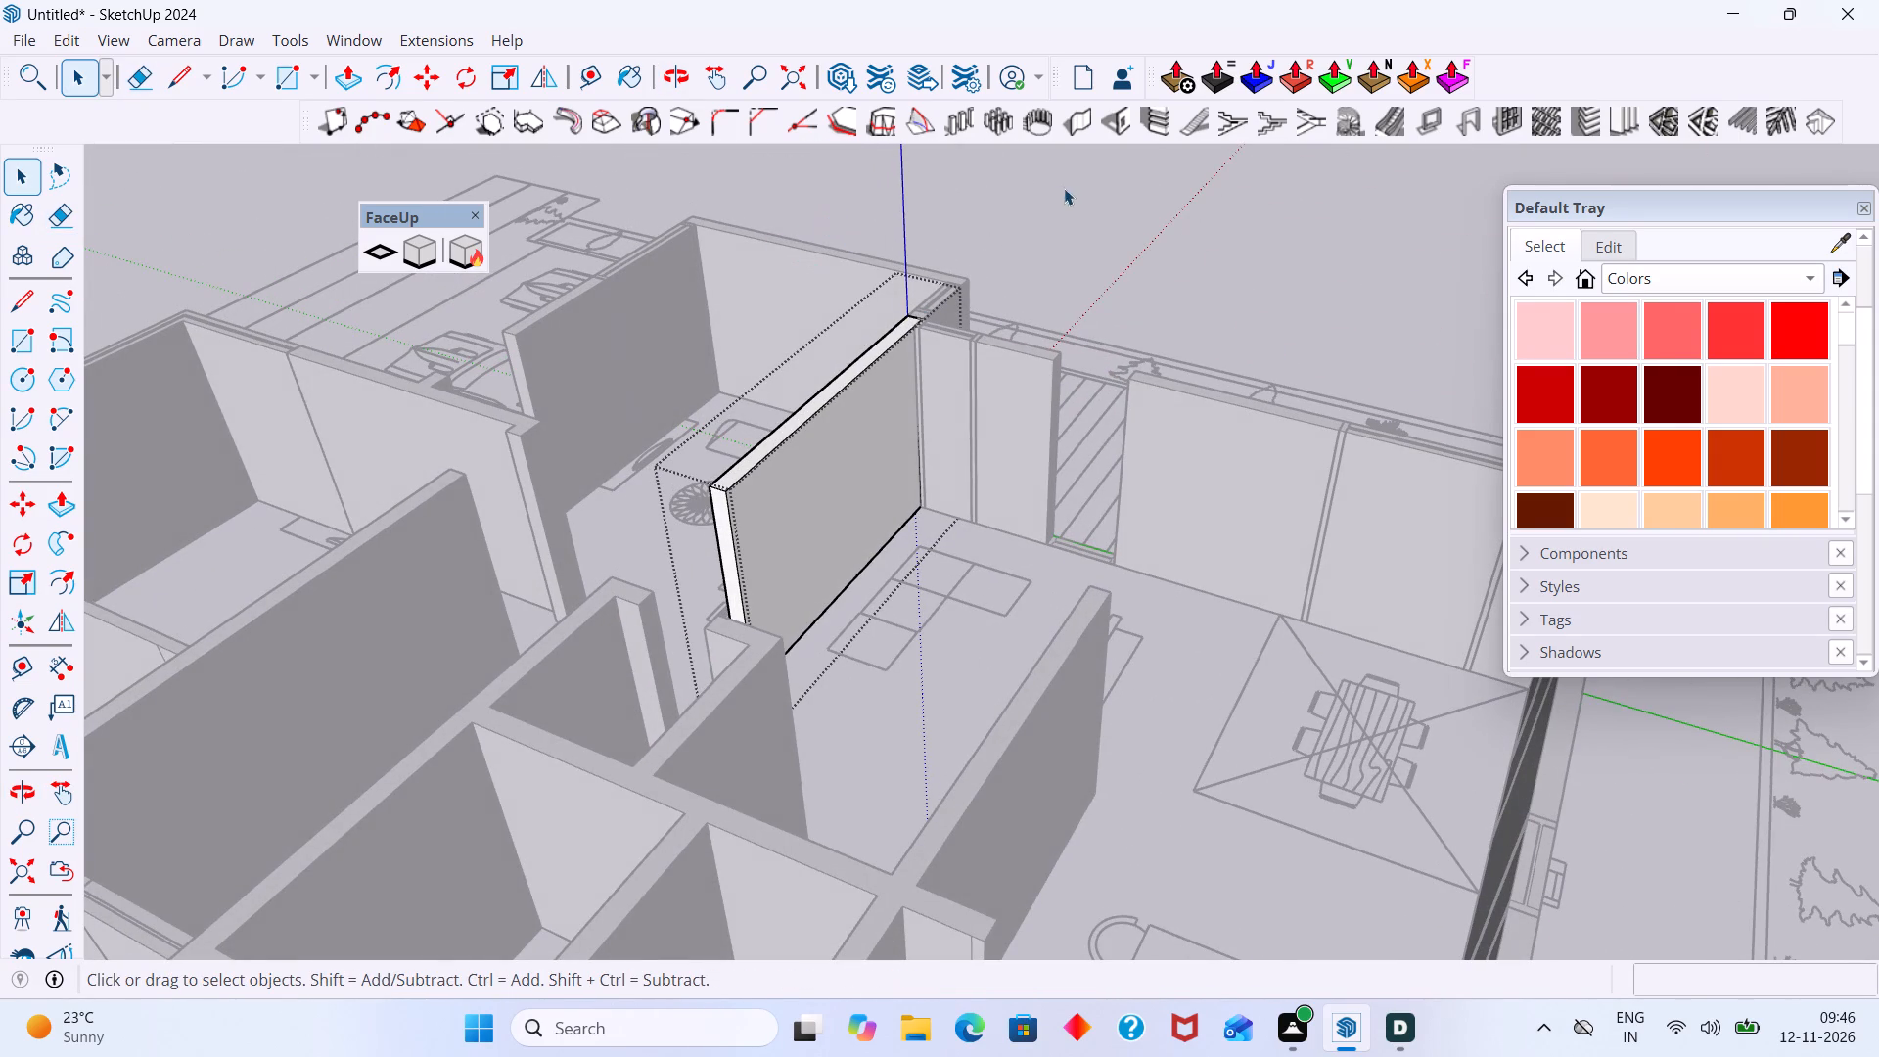
{"action": "left_click", "coordinate": [1103, 188]}
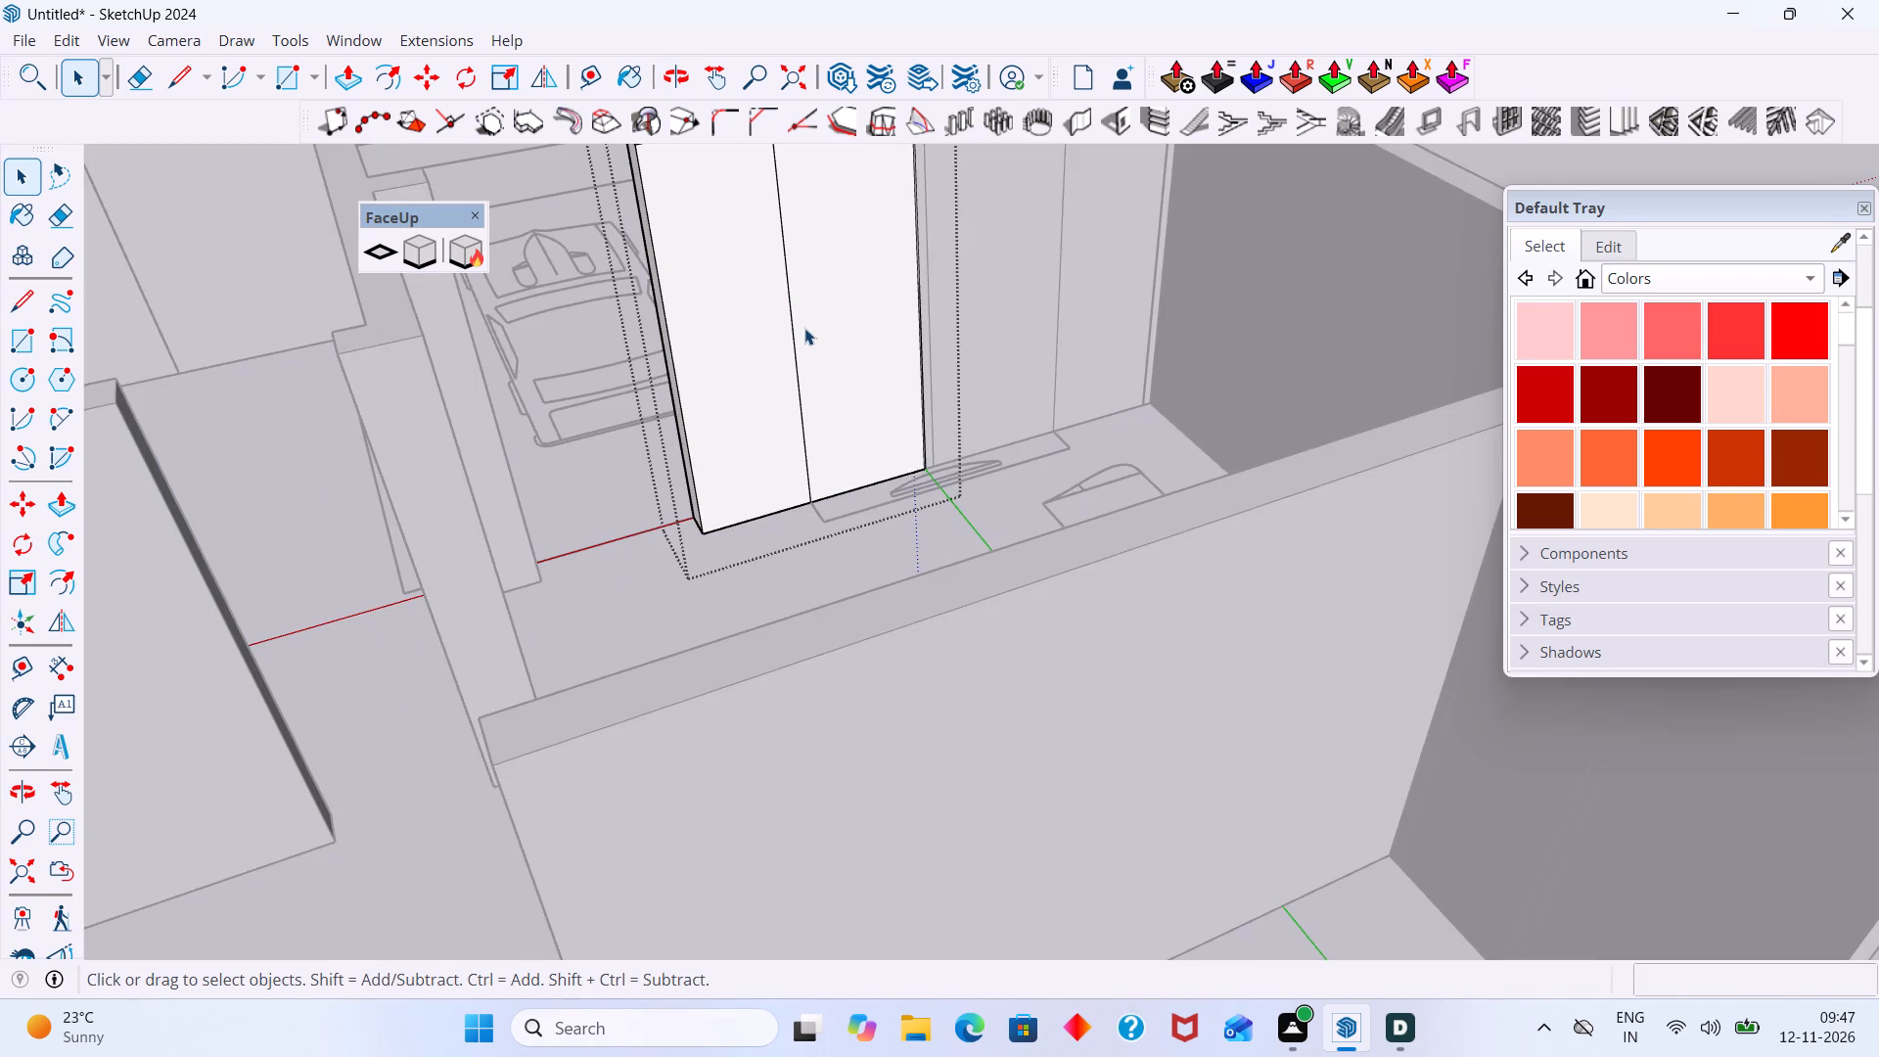
Erase the vertical seam on the room-facing side of the parking-side wall panel farthest from the deck-side wall, ending outside its group.
{"action": "key", "text": "e"}
{"action": "left_click_drag", "start_coordinate": [804, 328], "coordinate": [766, 350]}
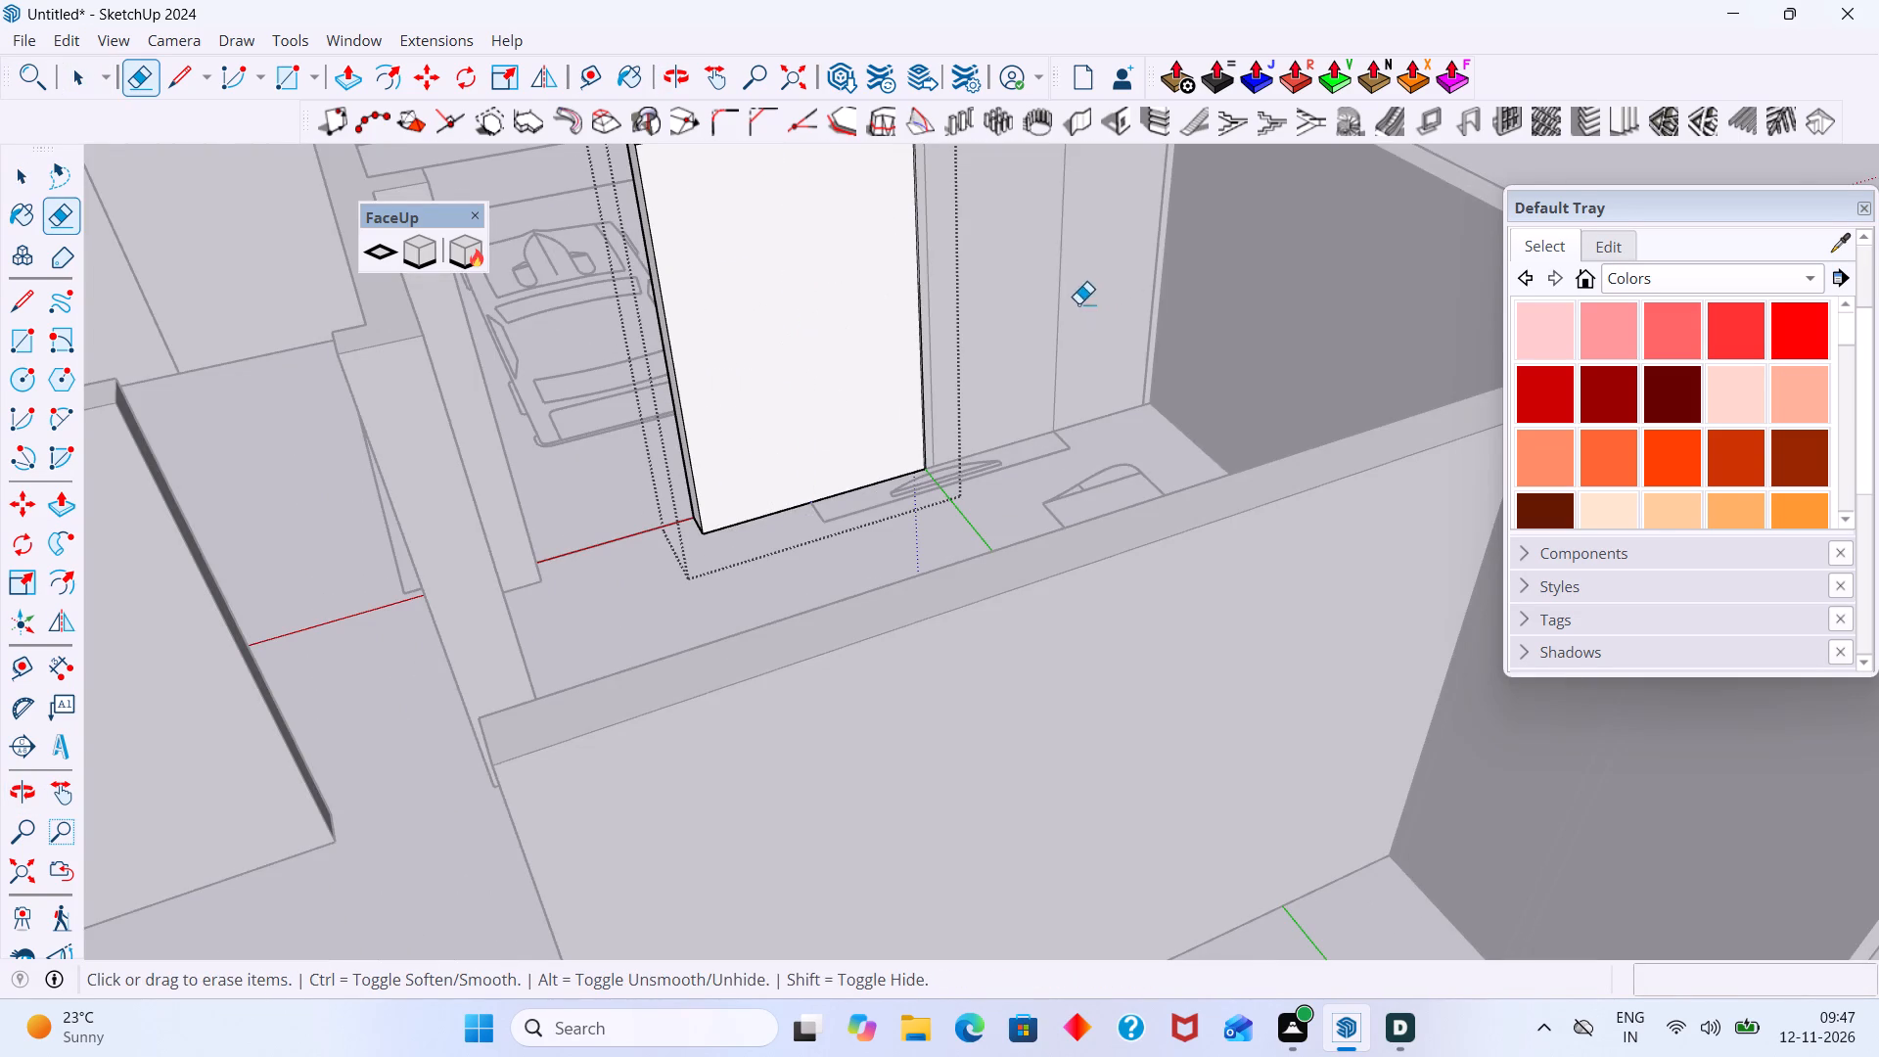
{"action": "scroll", "coordinate": [1073, 308], "scroll_direction": "down", "scroll_amount": 8}
{"action": "key", "text": "space"}
{"action": "left_click", "coordinate": [1317, 231]}
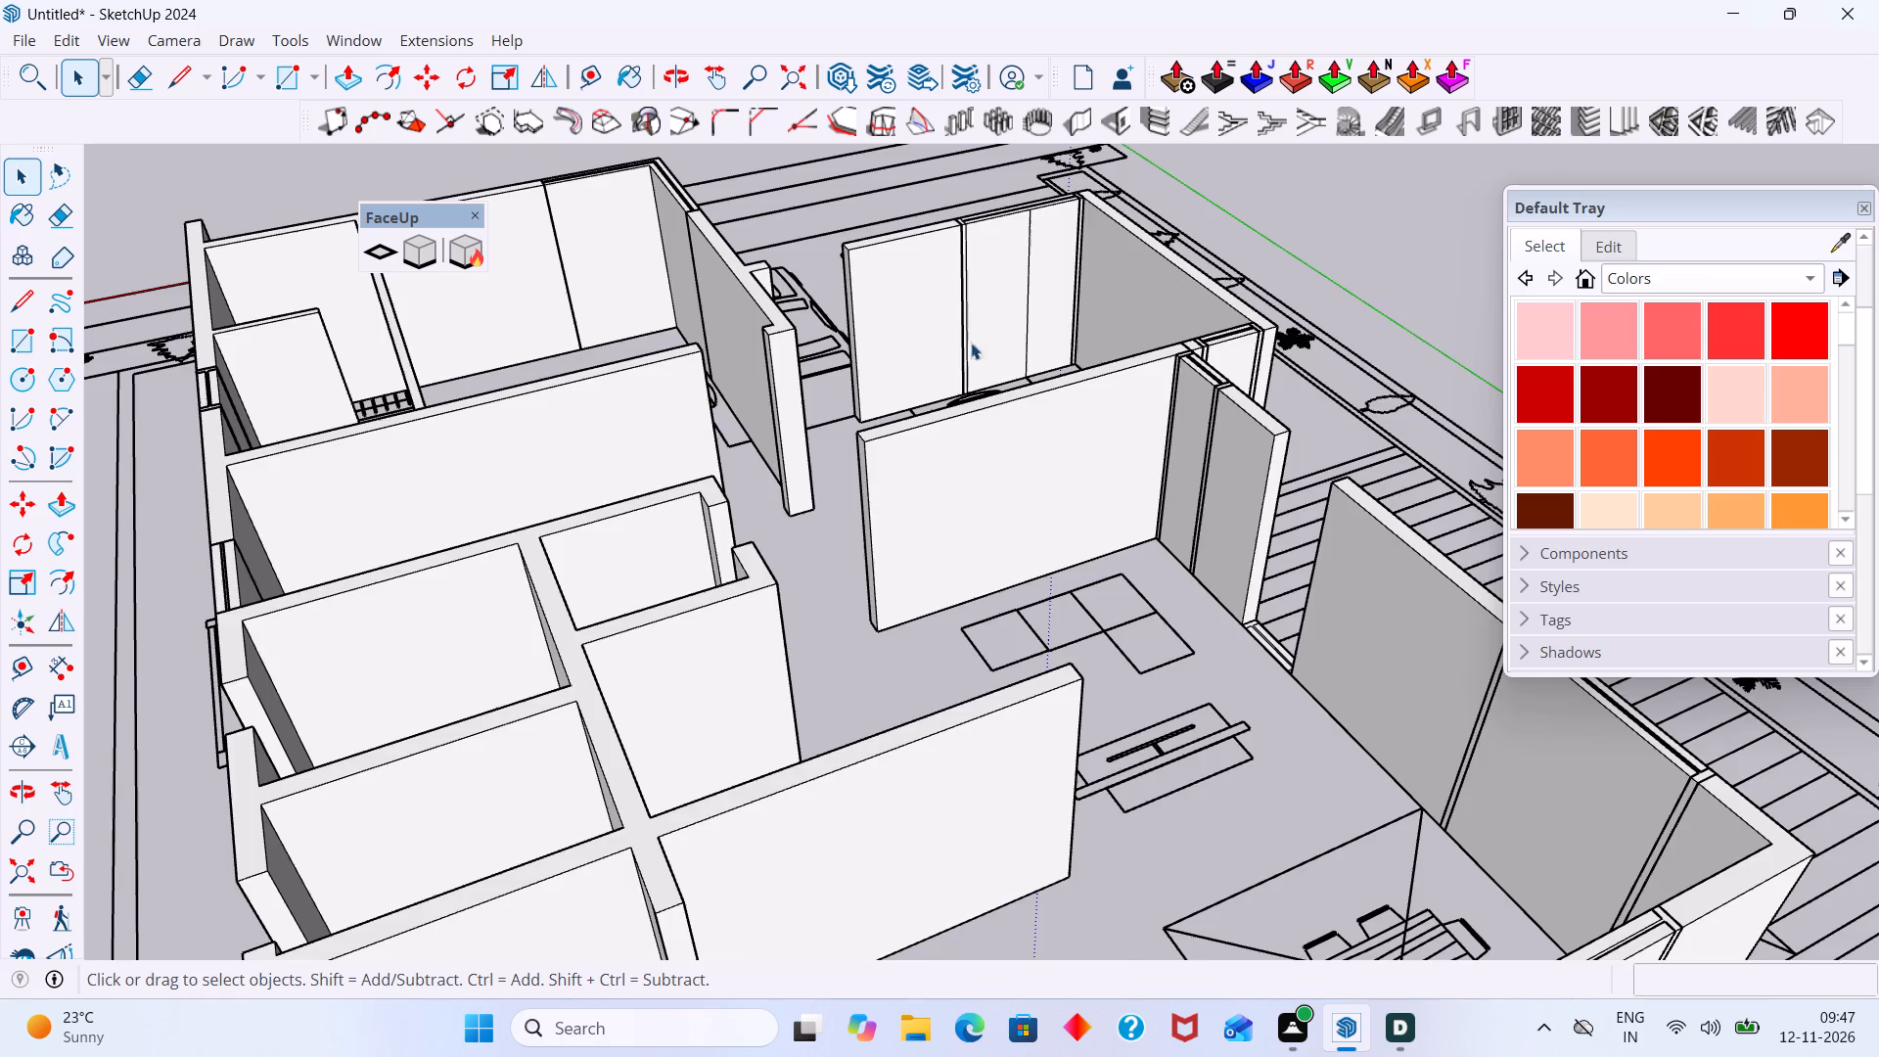
Delete the vertical seam on the room-facing side of the adjacent parking-side wall panel near the corner, ending outside its group.
{"action": "scroll", "coordinate": [938, 341], "scroll_direction": "up", "scroll_amount": 6}
{"action": "double_click", "coordinate": [1075, 295]}
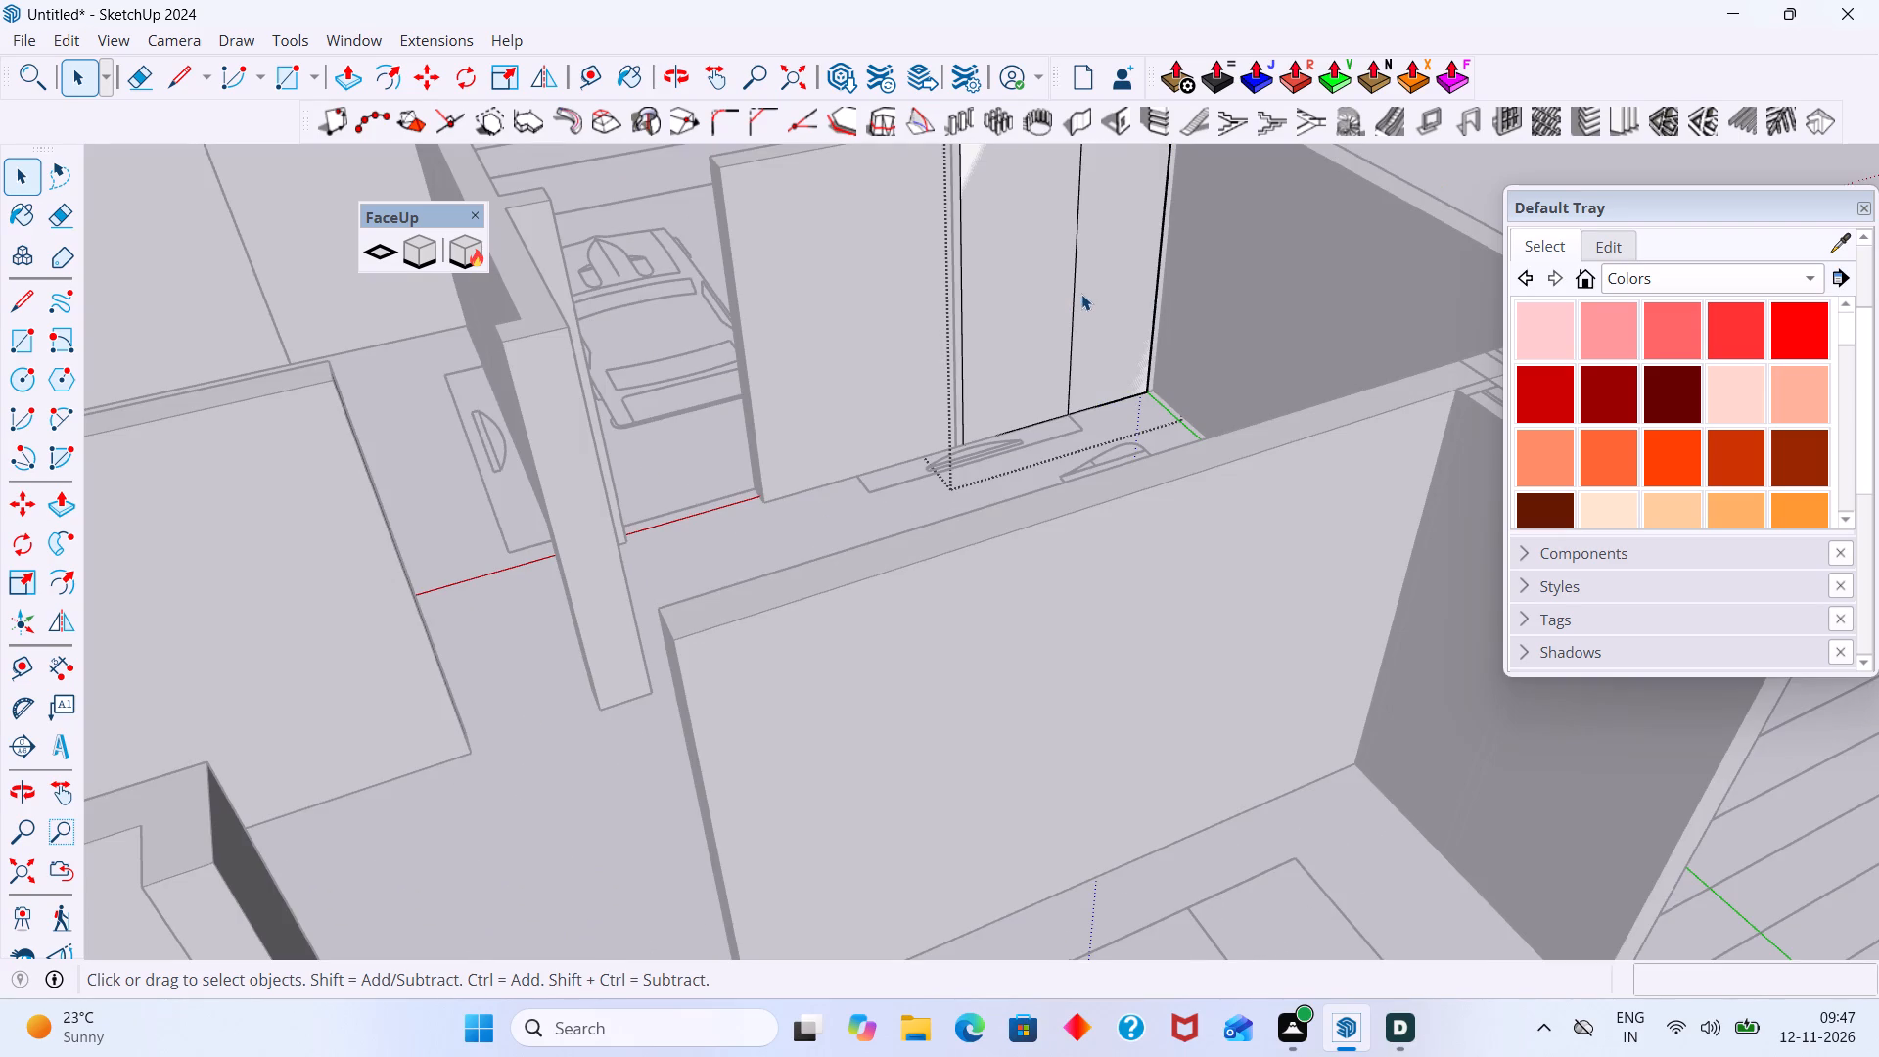
{"action": "left_click", "coordinate": [1082, 294]}
{"action": "left_click", "coordinate": [1074, 301]}
{"action": "key", "text": "Delete"}
{"action": "scroll", "coordinate": [1073, 303], "scroll_direction": "down", "scroll_amount": 7}
{"action": "left_click", "coordinate": [1334, 167]}
{"action": "scroll", "coordinate": [1128, 240], "scroll_direction": "down", "scroll_amount": 7}
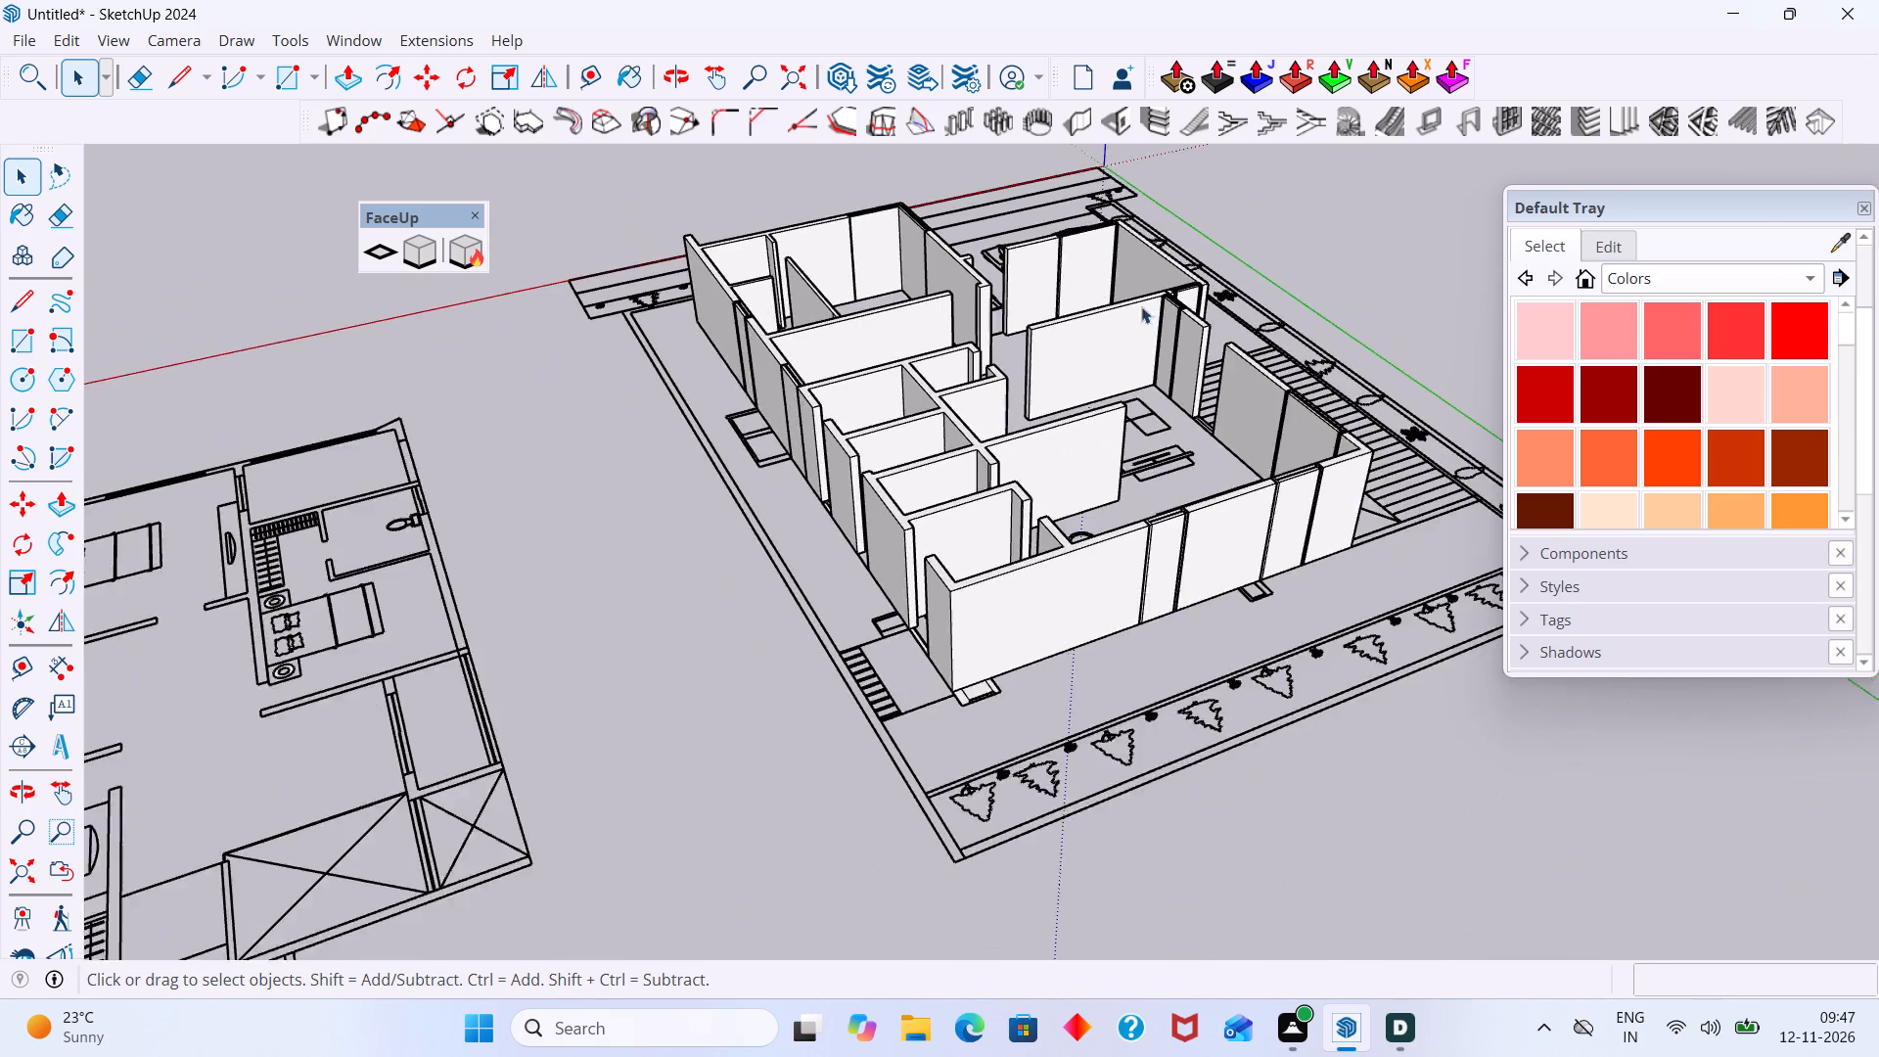
Examine the house walls from the deck, tree and parking sides for remaining seams.
{"action": "middle_click_drag", "start_coordinate": [1159, 323], "coordinate": [575, 299]}
{"action": "middle_click_drag", "start_coordinate": [683, 374], "coordinate": [526, 353]}
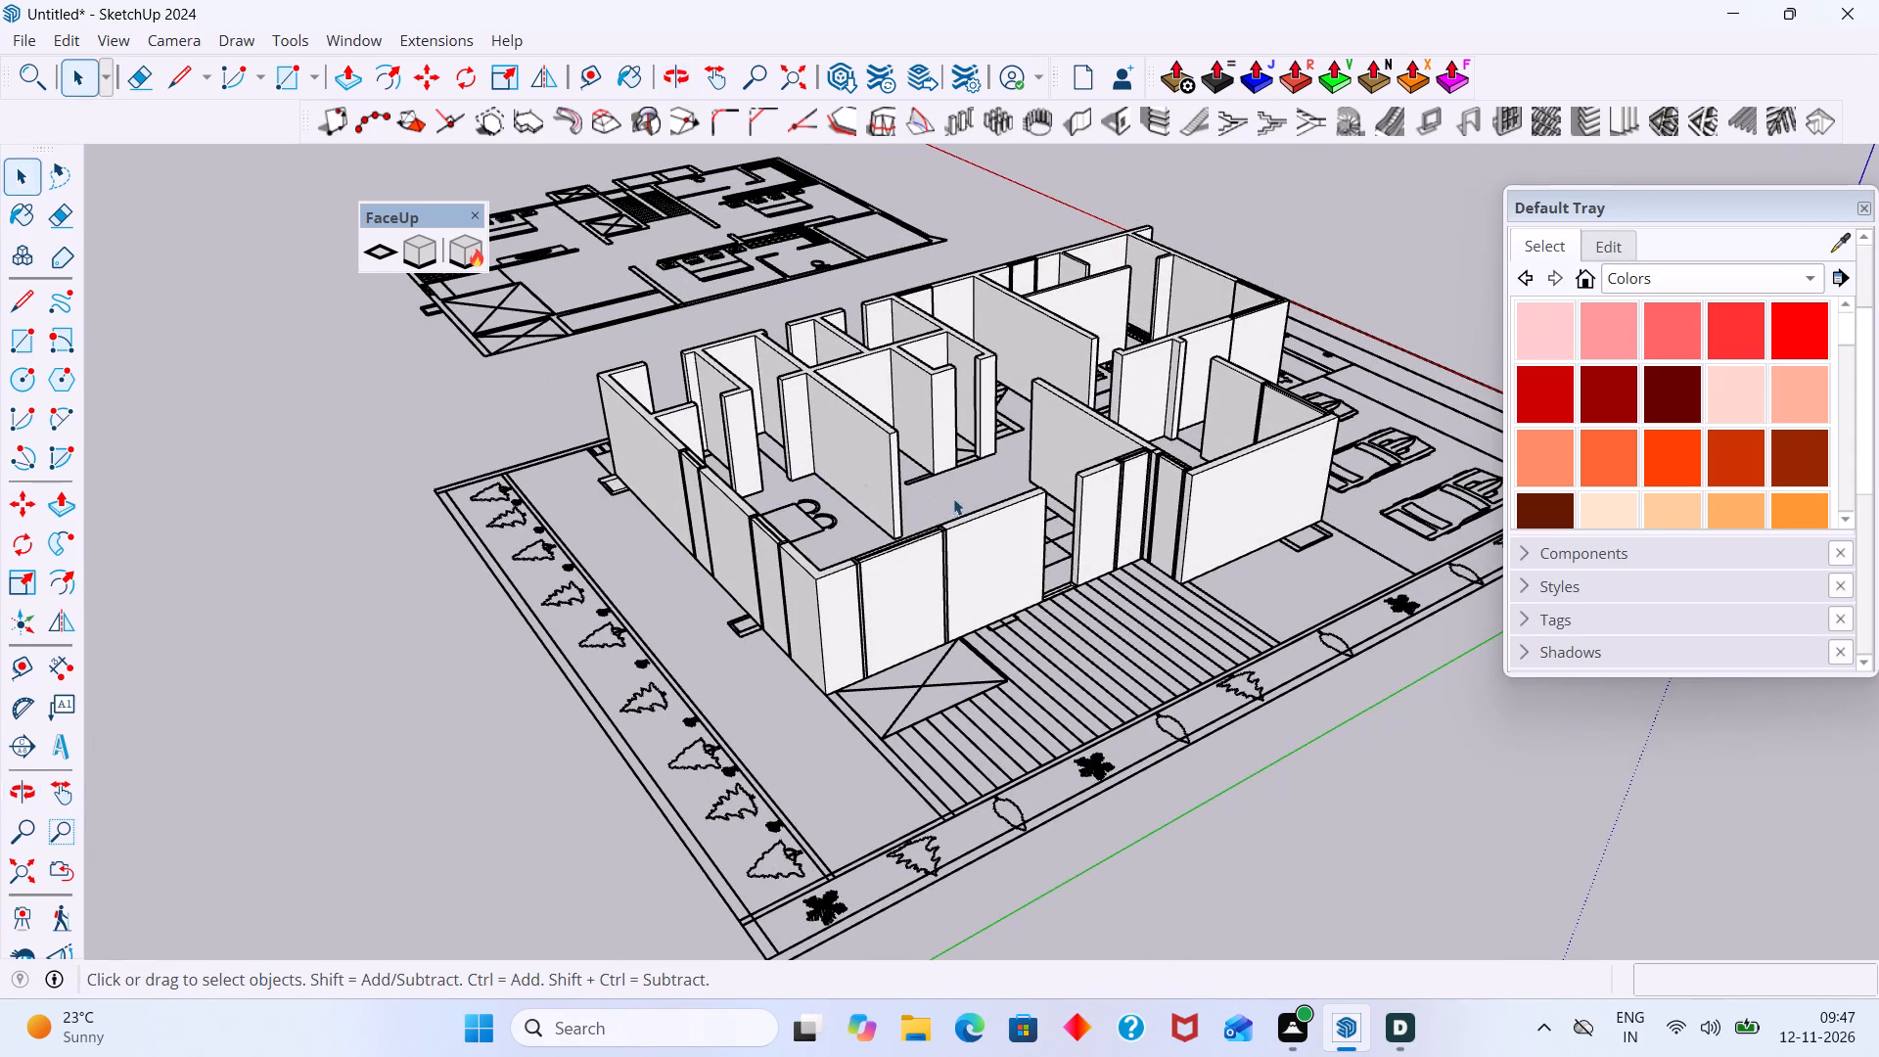
{"action": "scroll", "coordinate": [1218, 509], "scroll_direction": "up", "scroll_amount": 7}
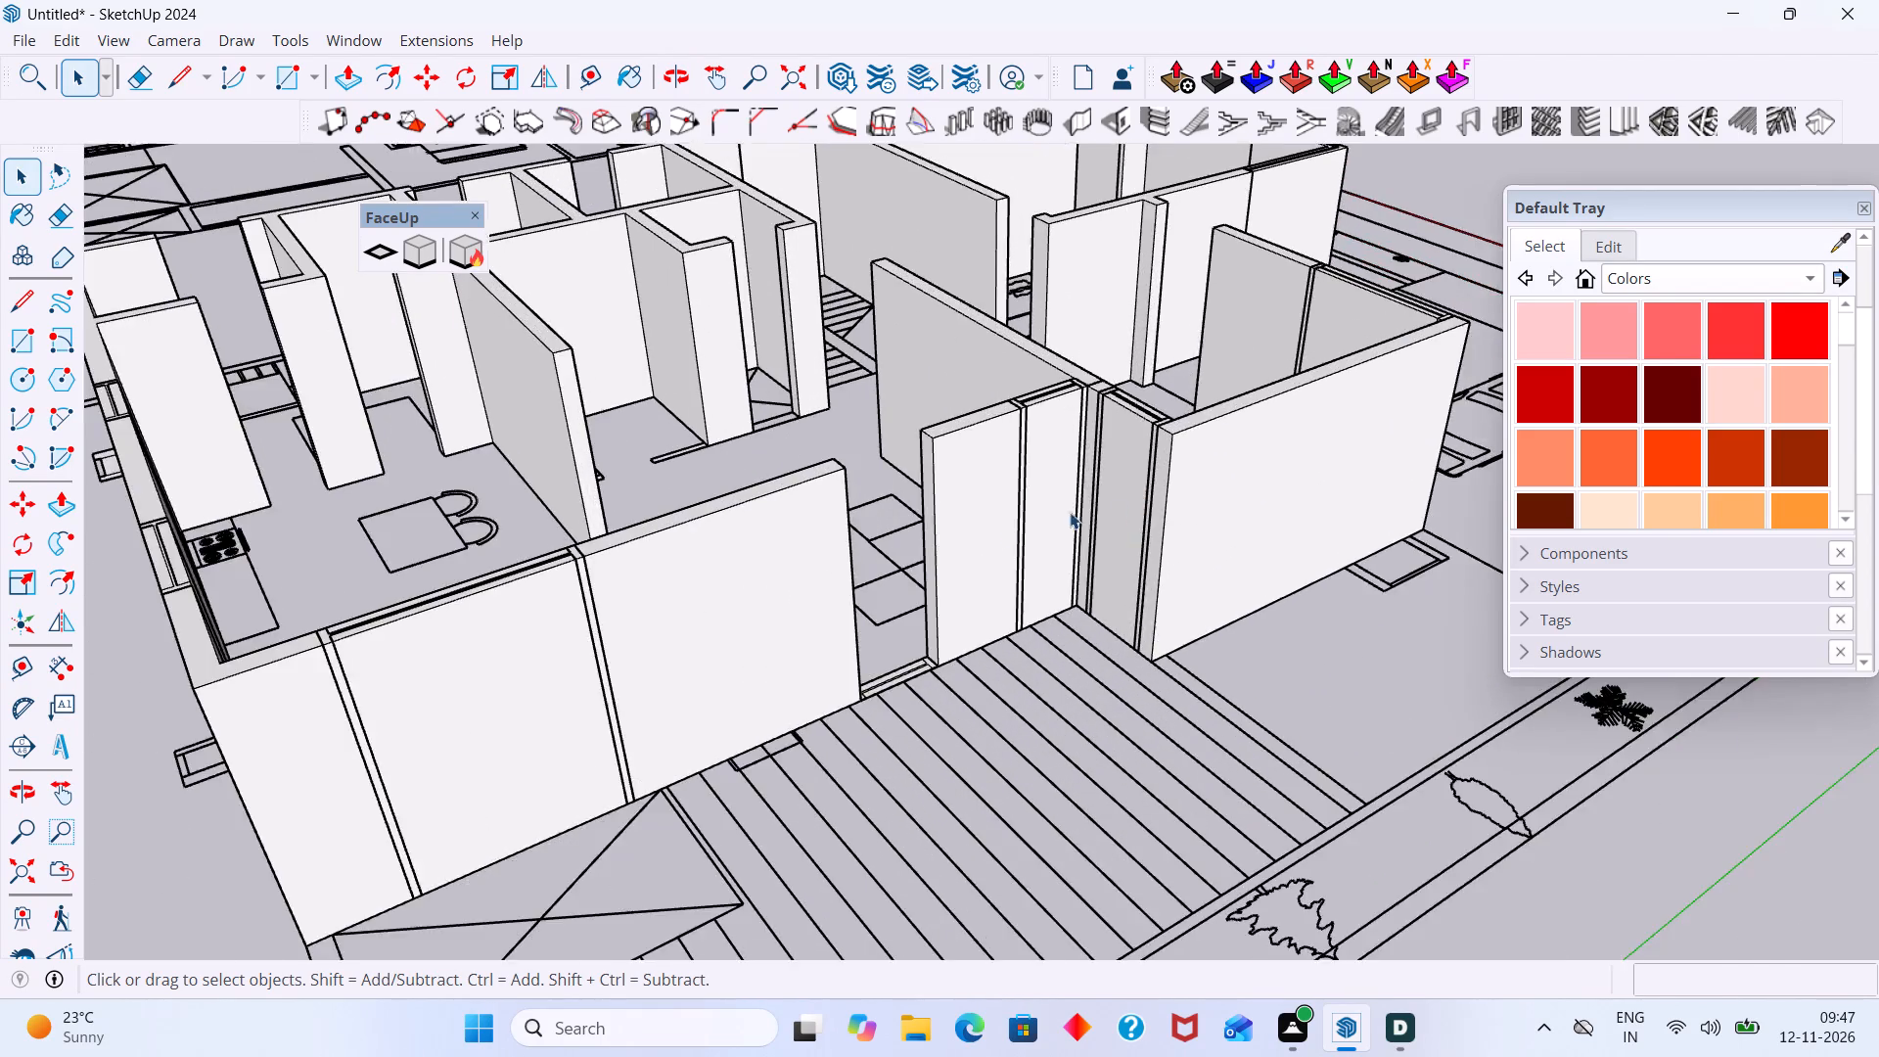
{"action": "scroll", "coordinate": [1070, 512], "scroll_direction": "up", "scroll_amount": 4}
{"action": "scroll", "coordinate": [1005, 533], "scroll_direction": "down", "scroll_amount": 9}
{"action": "middle_click_drag", "start_coordinate": [594, 501], "coordinate": [355, 535]}
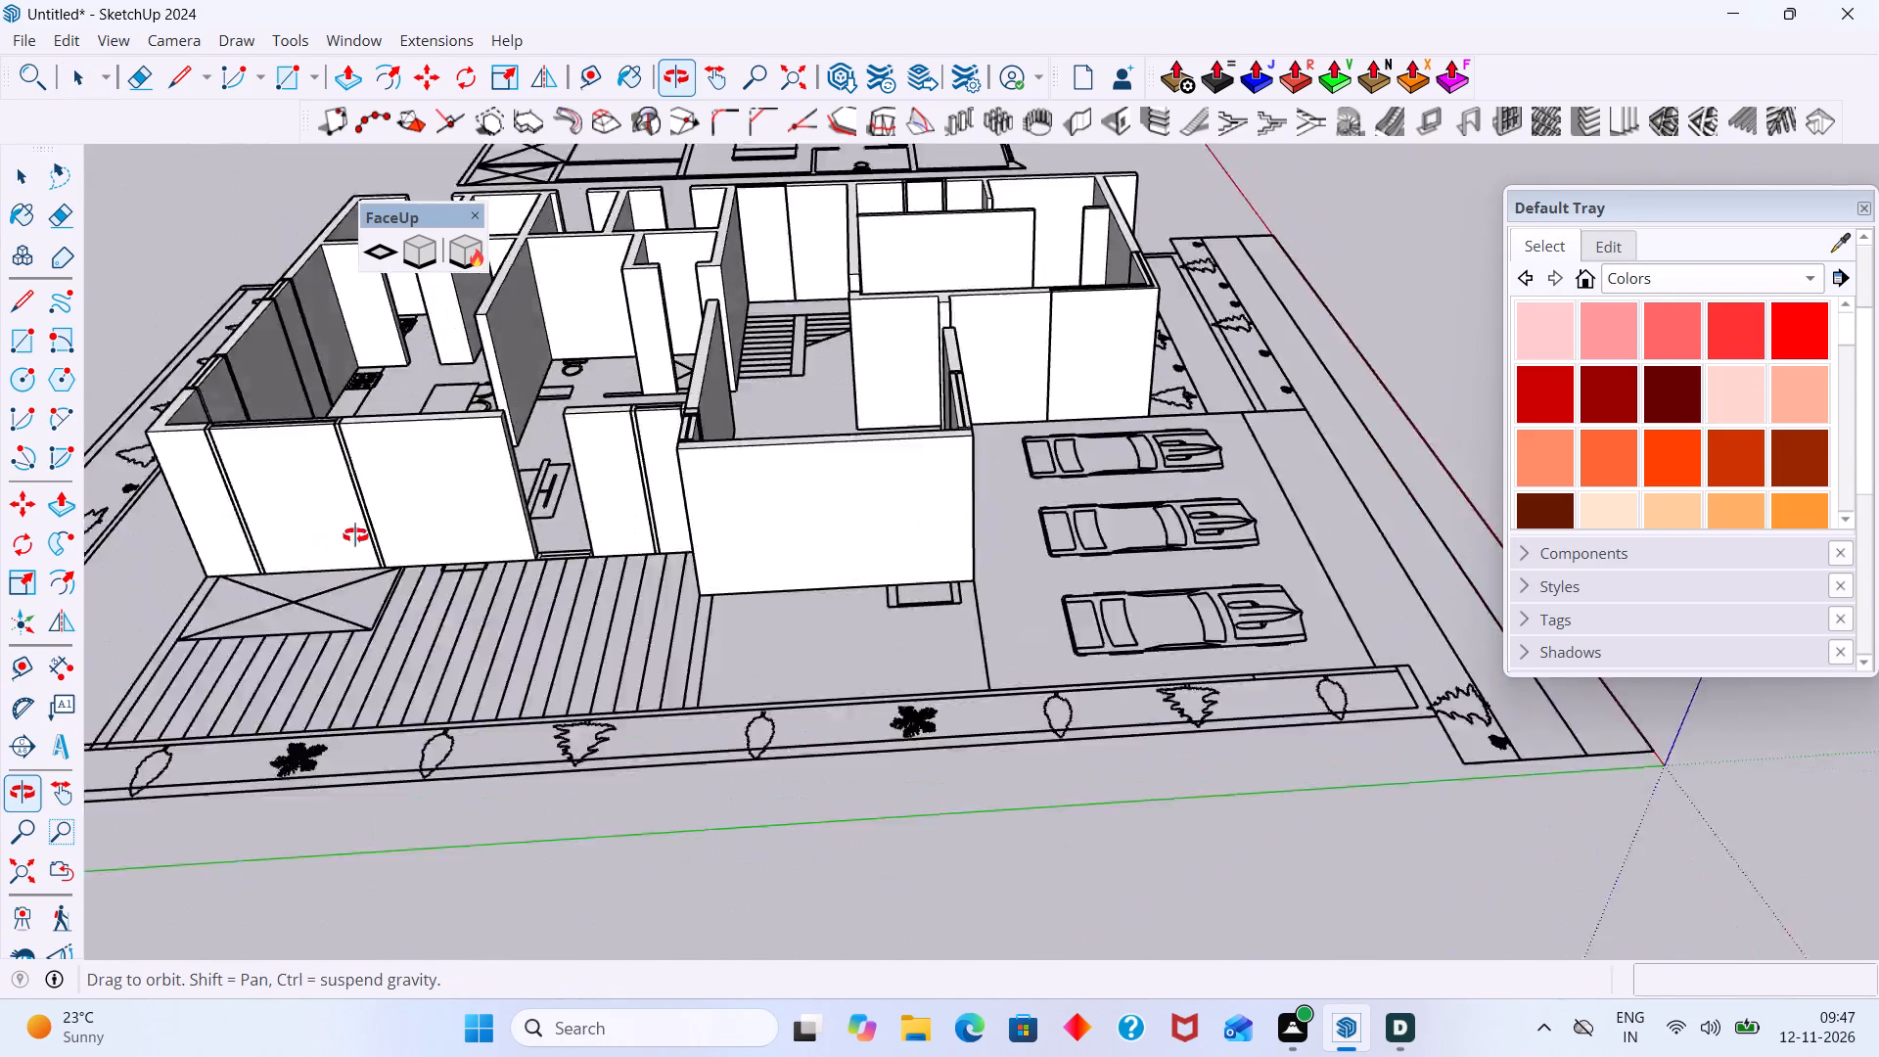
{"action": "middle_click_drag", "start_coordinate": [355, 535], "coordinate": [993, 519]}
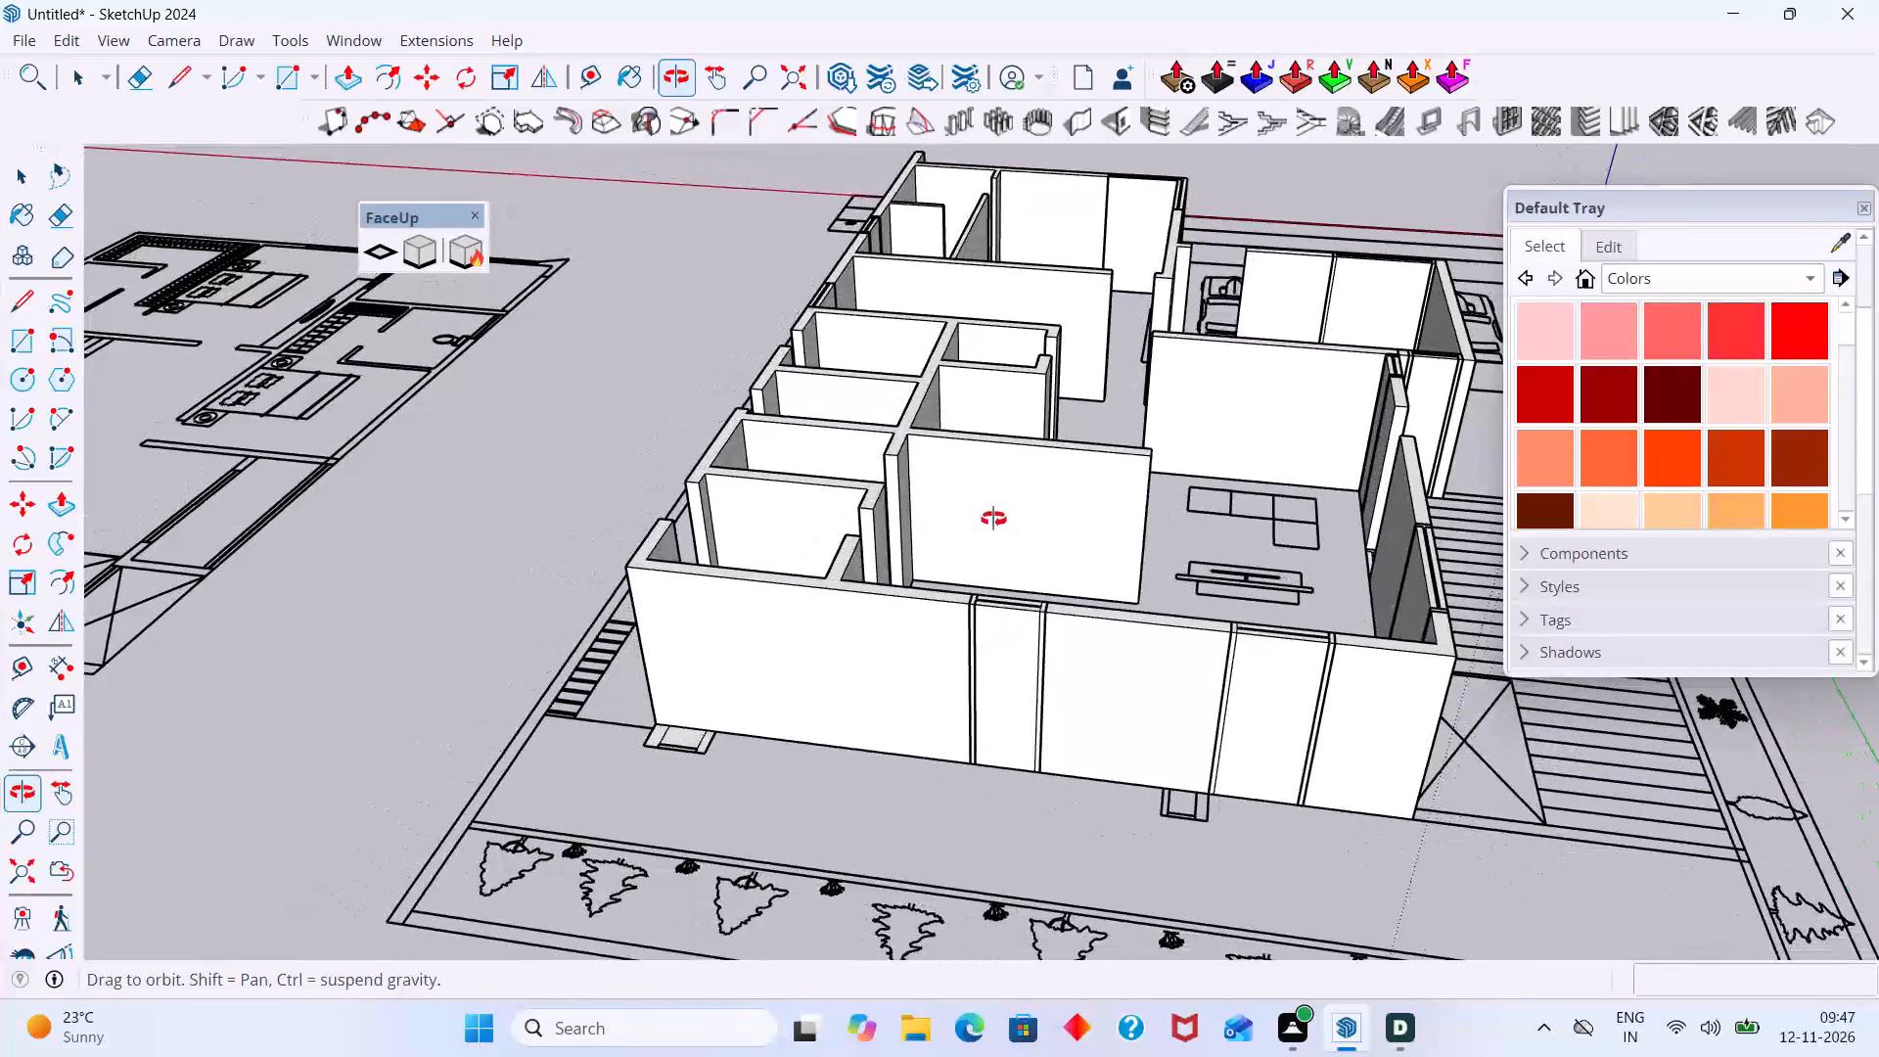
{"action": "middle_click_drag", "start_coordinate": [993, 519], "coordinate": [511, 525]}
{"action": "middle_click_drag", "start_coordinate": [667, 395], "coordinate": [469, 414]}
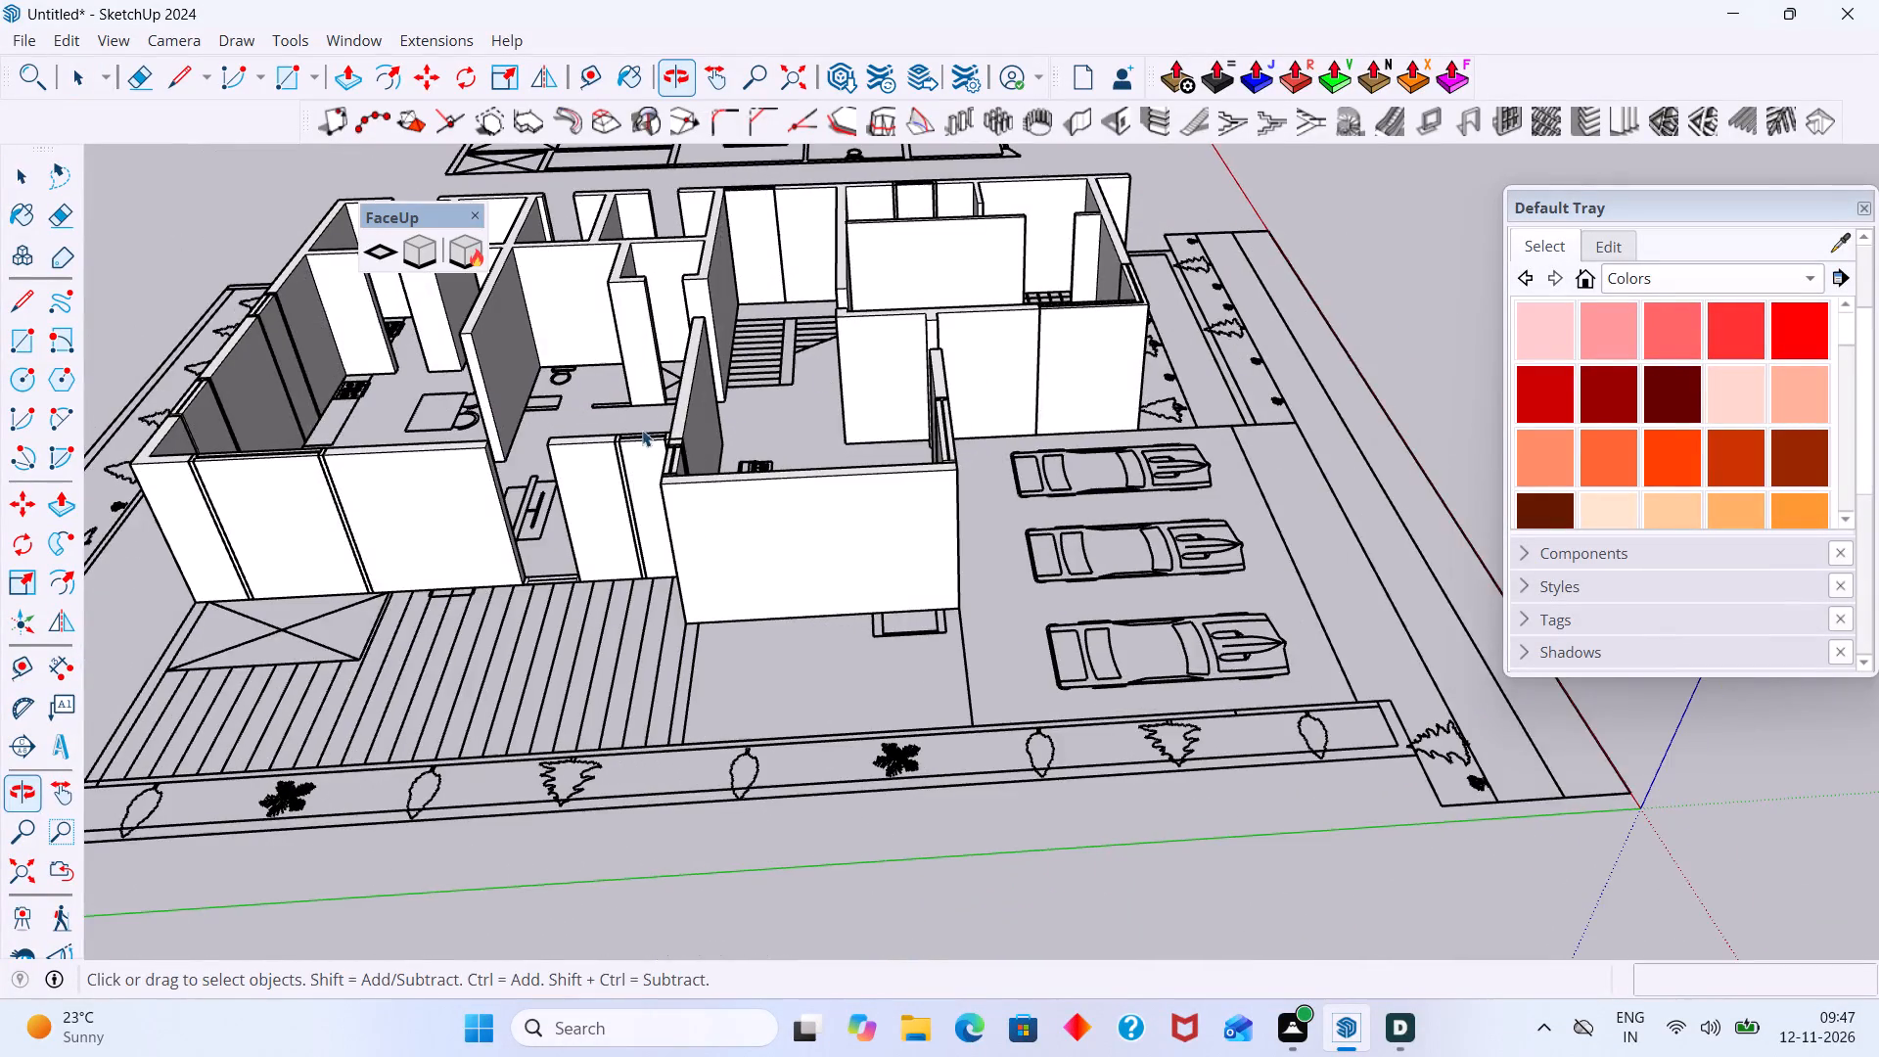
{"action": "middle_click_drag", "start_coordinate": [780, 371], "coordinate": [508, 350]}
{"action": "middle_click_drag", "start_coordinate": [939, 286], "coordinate": [715, 302]}
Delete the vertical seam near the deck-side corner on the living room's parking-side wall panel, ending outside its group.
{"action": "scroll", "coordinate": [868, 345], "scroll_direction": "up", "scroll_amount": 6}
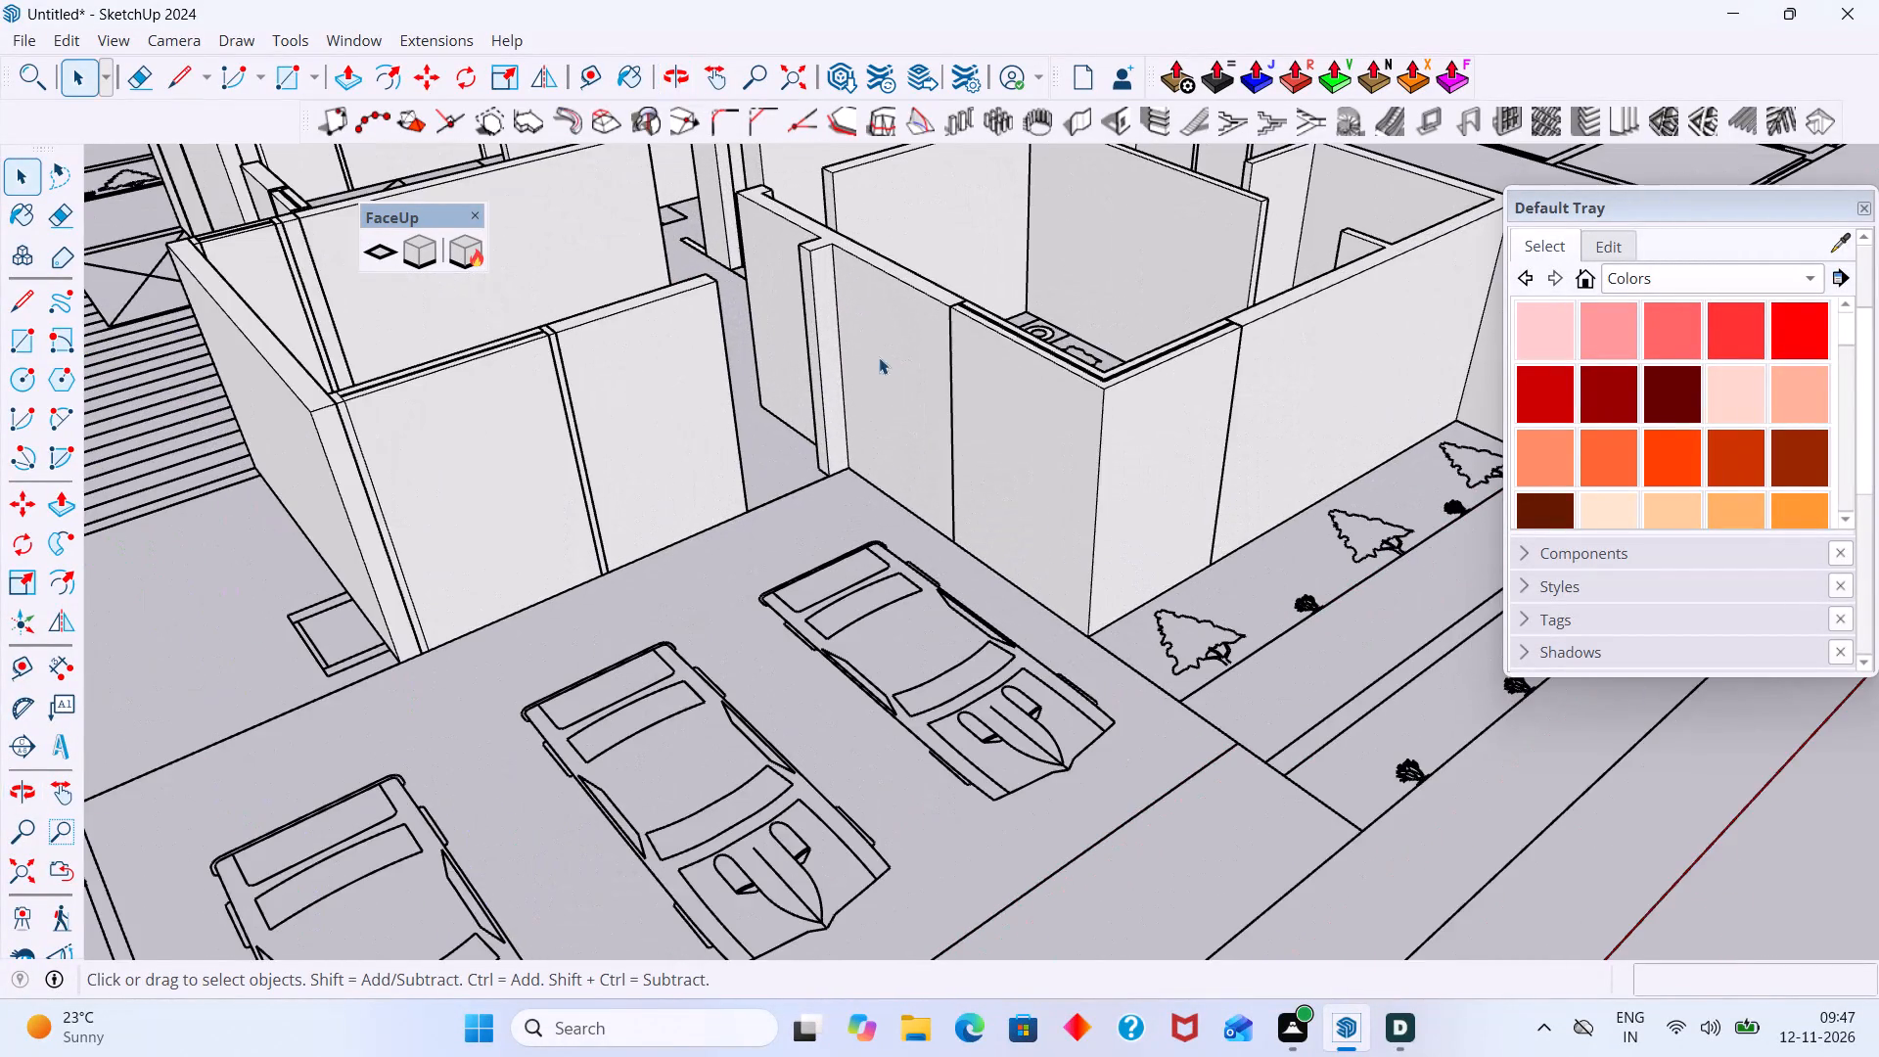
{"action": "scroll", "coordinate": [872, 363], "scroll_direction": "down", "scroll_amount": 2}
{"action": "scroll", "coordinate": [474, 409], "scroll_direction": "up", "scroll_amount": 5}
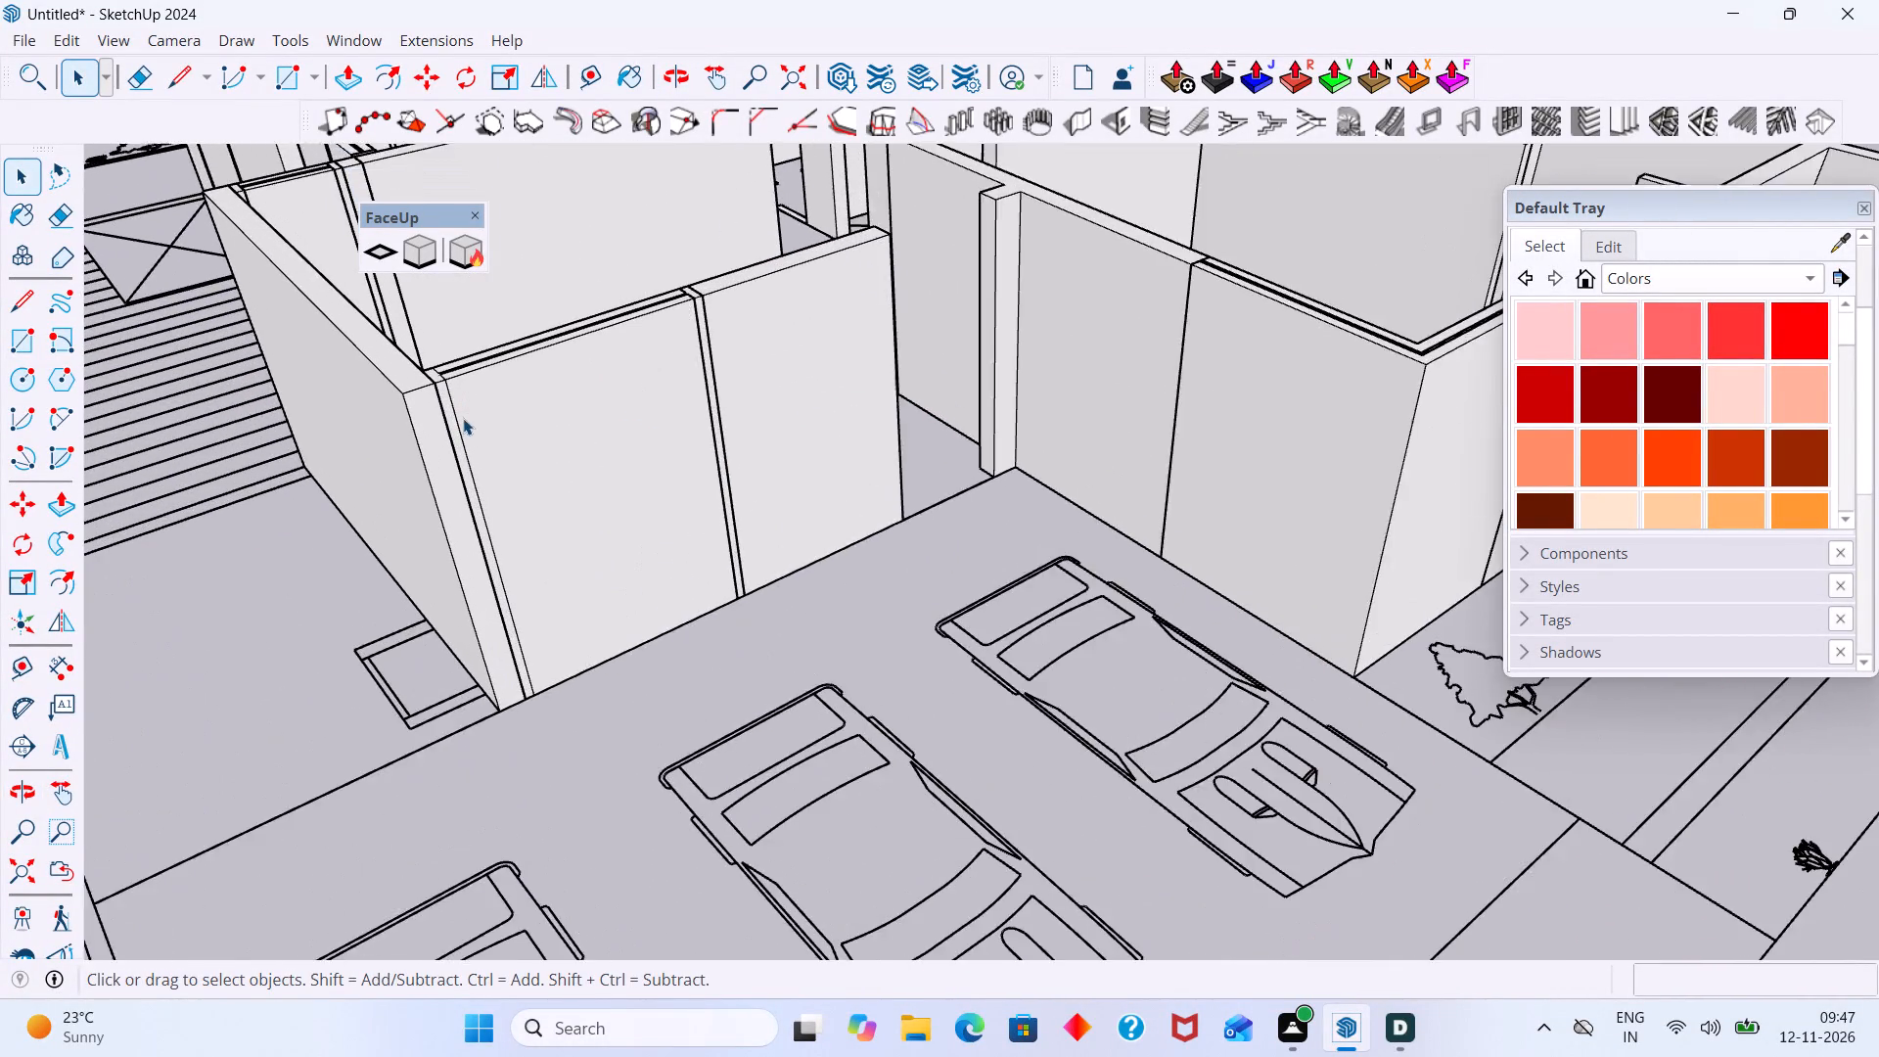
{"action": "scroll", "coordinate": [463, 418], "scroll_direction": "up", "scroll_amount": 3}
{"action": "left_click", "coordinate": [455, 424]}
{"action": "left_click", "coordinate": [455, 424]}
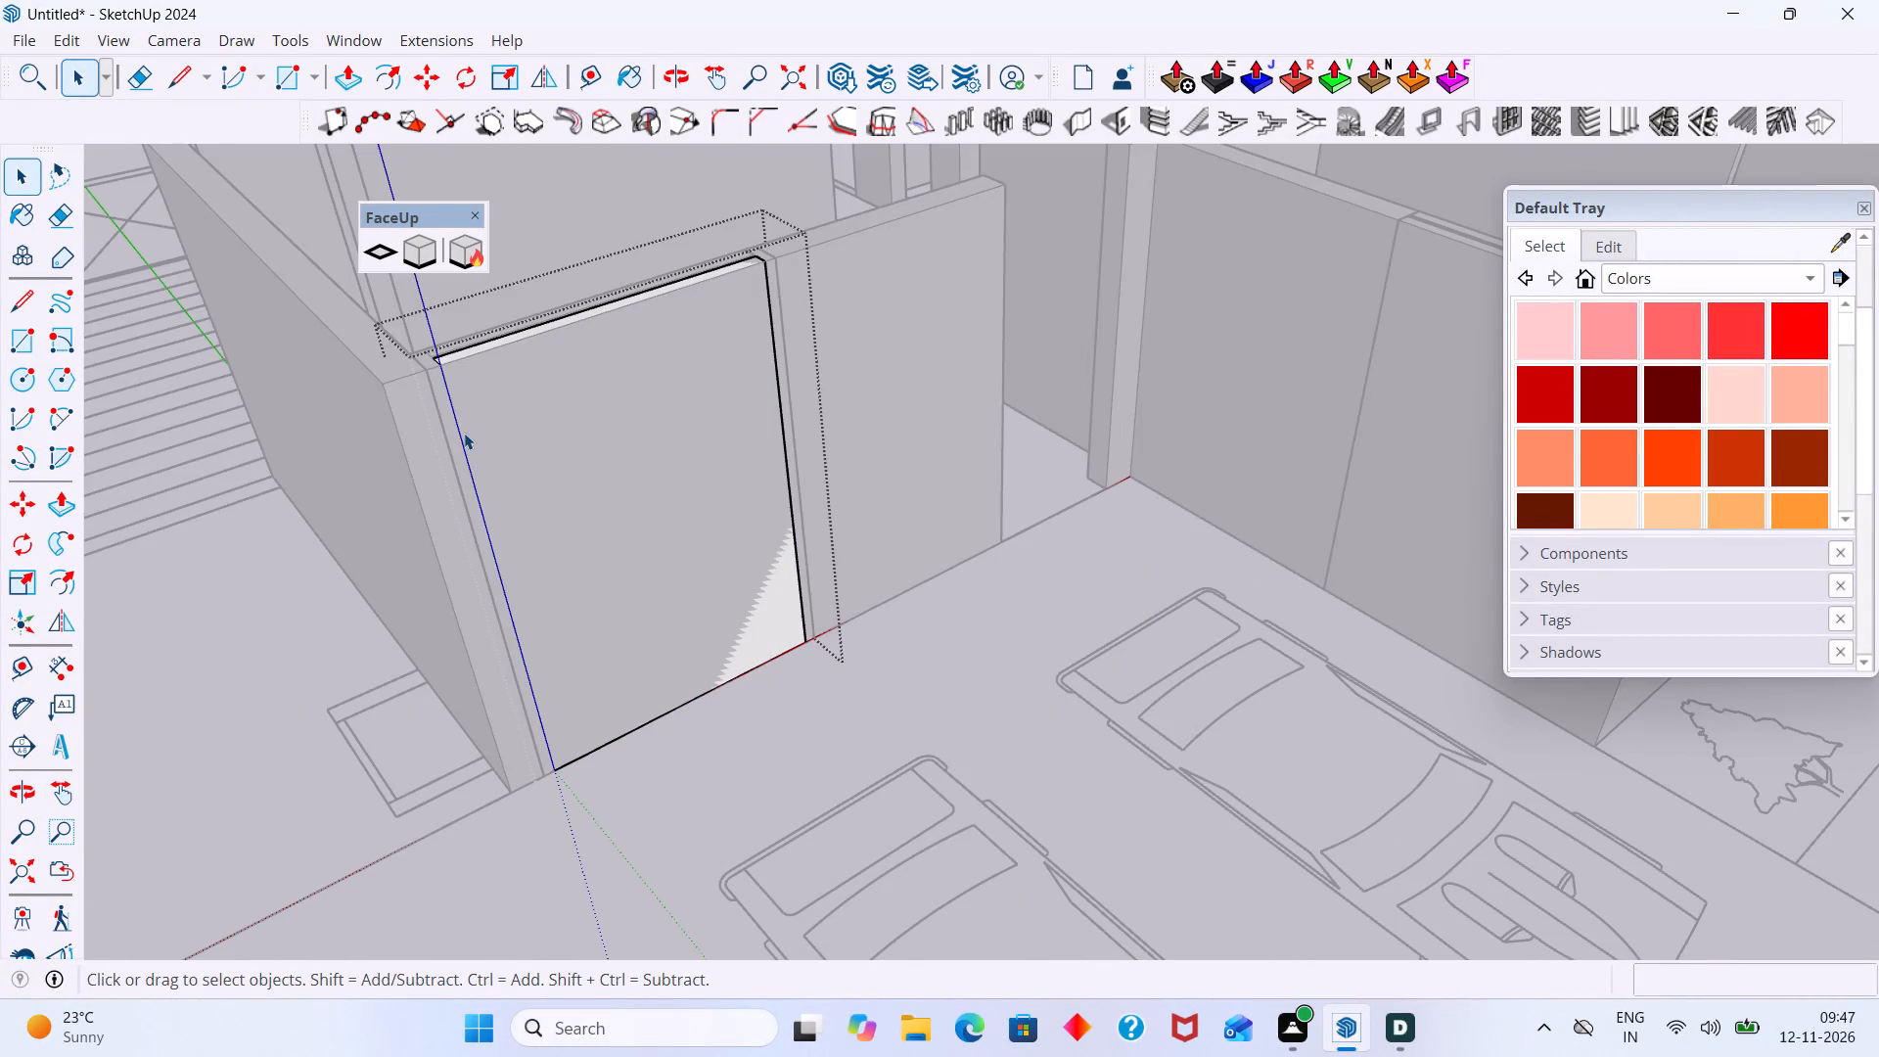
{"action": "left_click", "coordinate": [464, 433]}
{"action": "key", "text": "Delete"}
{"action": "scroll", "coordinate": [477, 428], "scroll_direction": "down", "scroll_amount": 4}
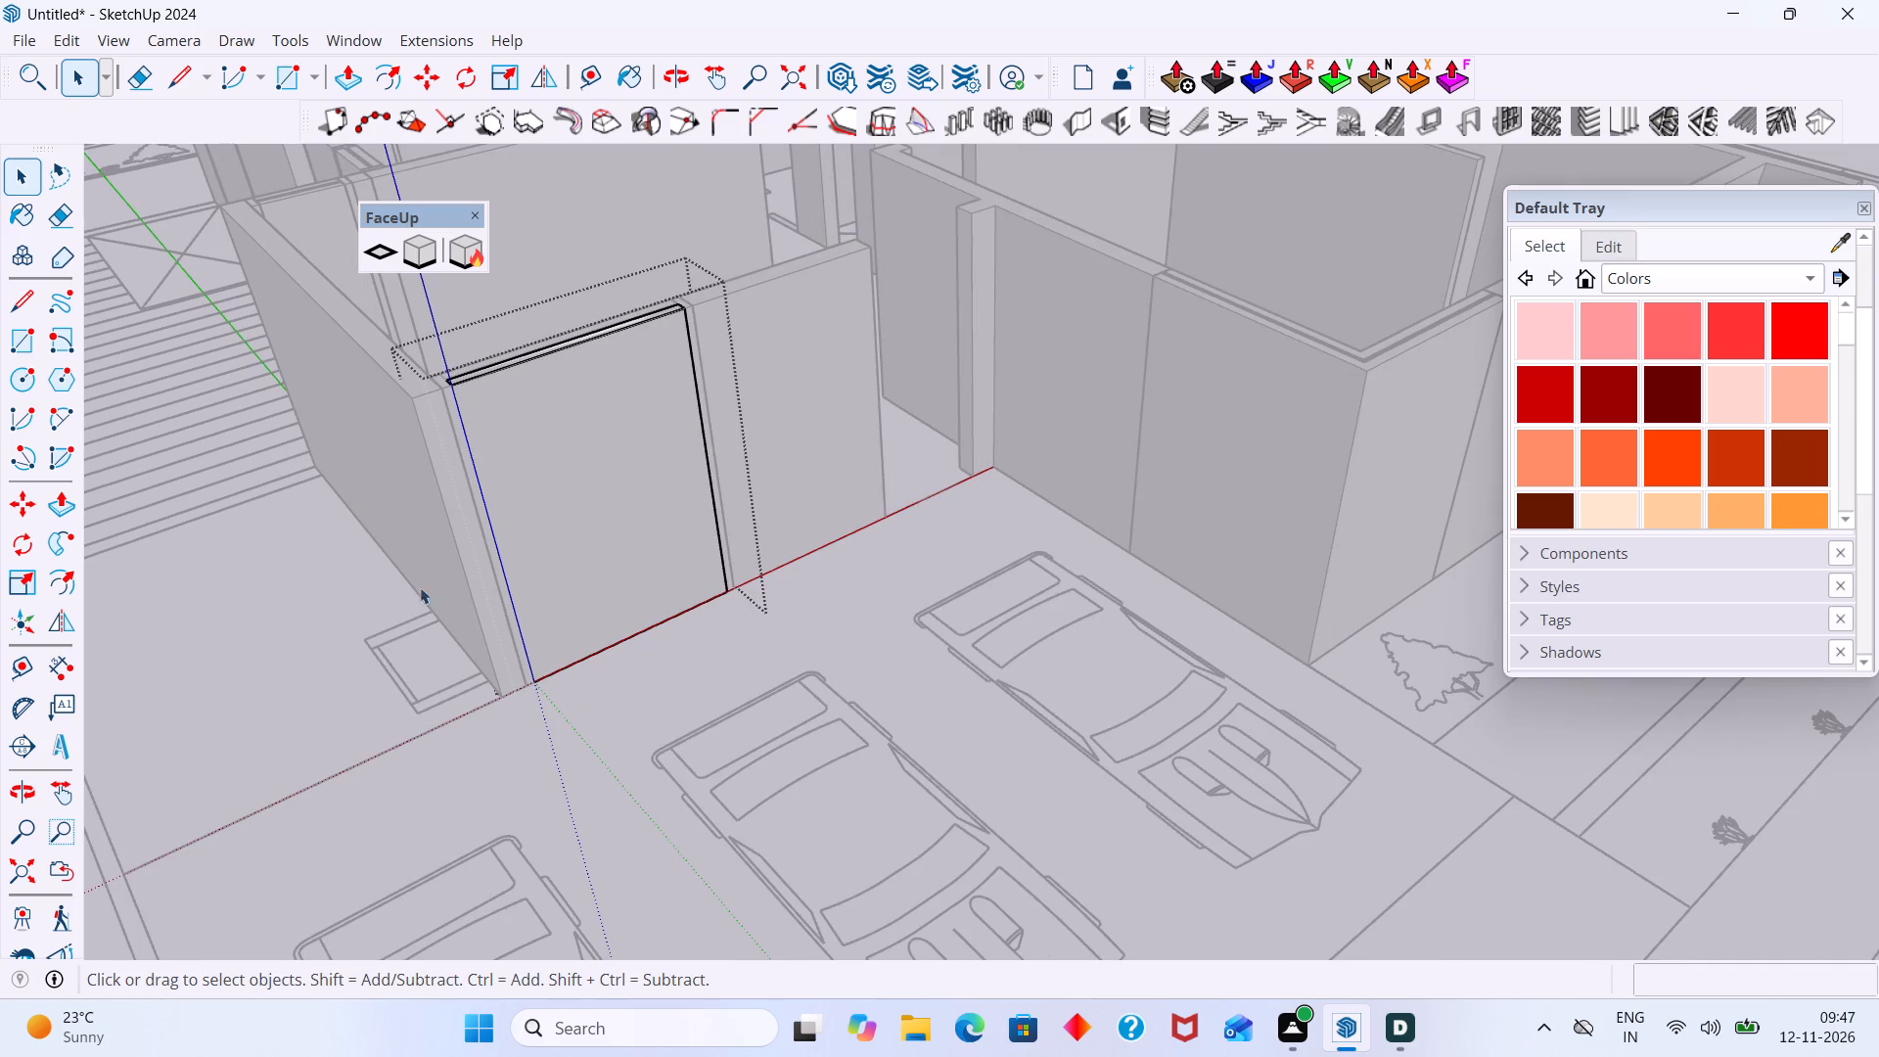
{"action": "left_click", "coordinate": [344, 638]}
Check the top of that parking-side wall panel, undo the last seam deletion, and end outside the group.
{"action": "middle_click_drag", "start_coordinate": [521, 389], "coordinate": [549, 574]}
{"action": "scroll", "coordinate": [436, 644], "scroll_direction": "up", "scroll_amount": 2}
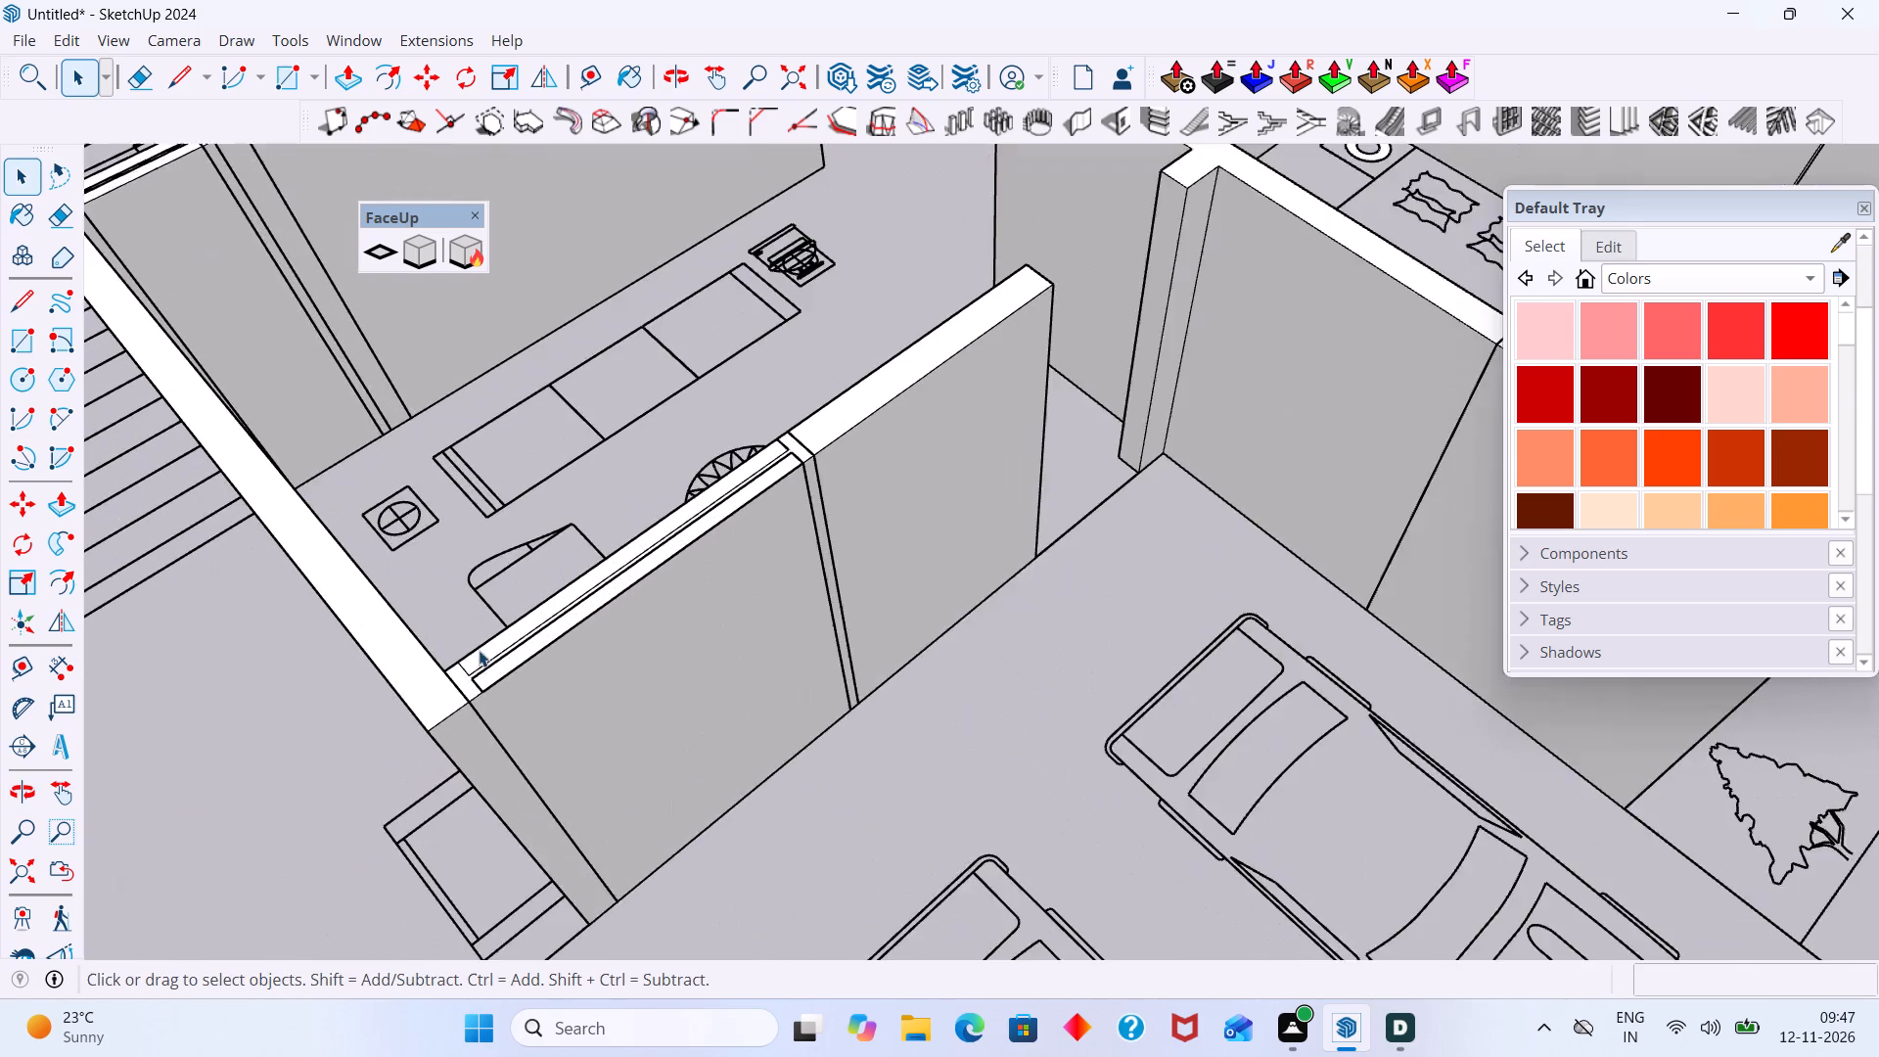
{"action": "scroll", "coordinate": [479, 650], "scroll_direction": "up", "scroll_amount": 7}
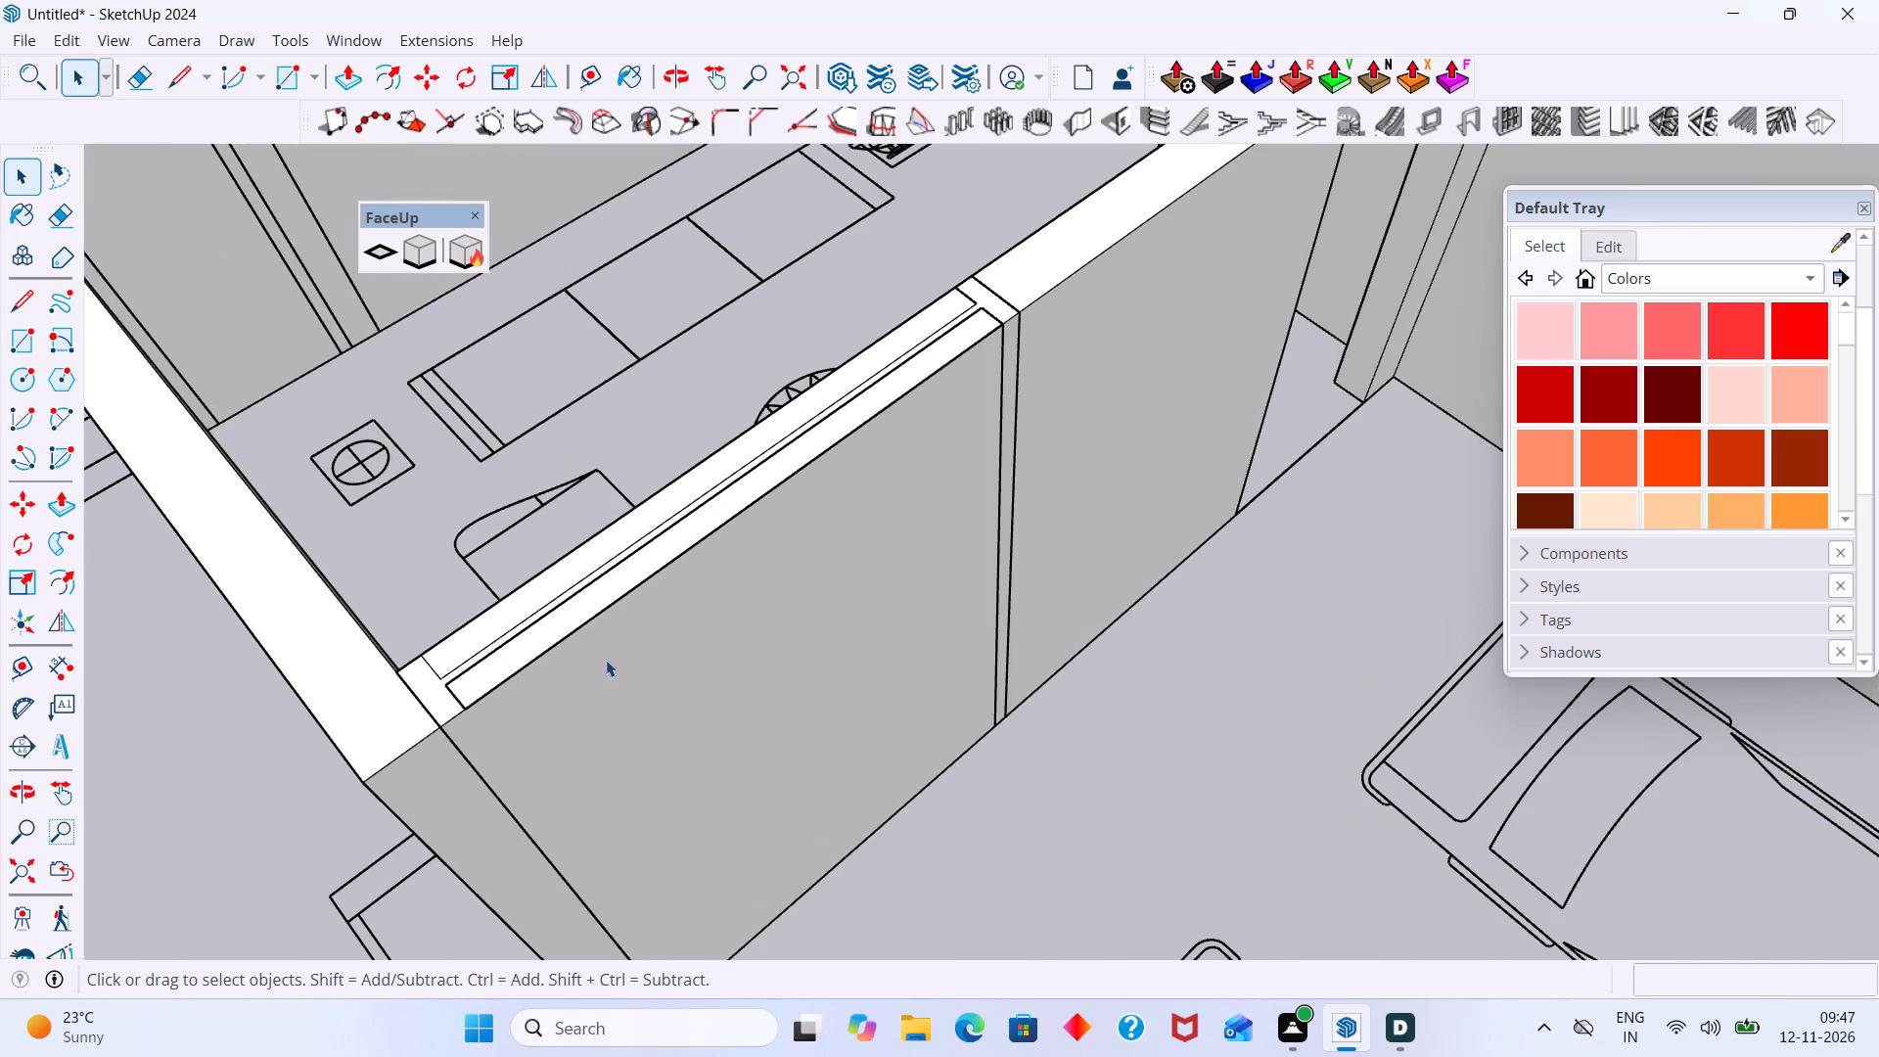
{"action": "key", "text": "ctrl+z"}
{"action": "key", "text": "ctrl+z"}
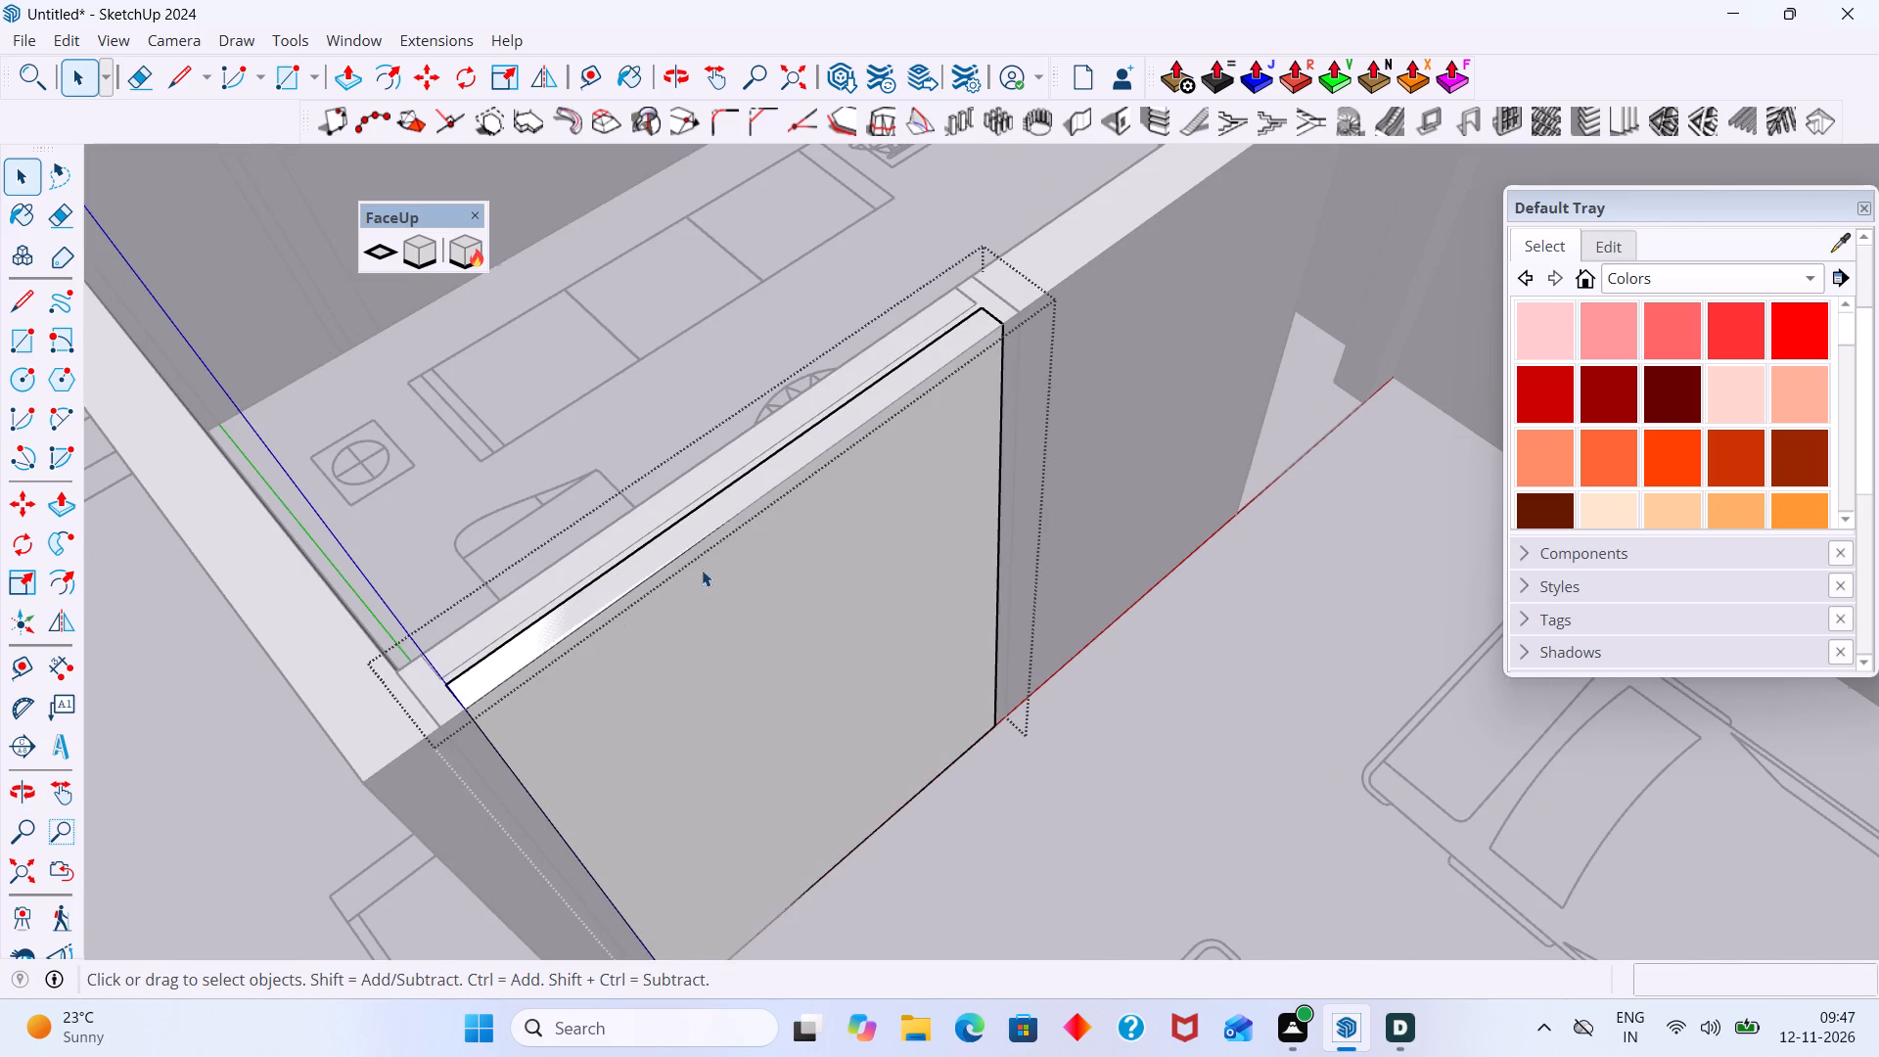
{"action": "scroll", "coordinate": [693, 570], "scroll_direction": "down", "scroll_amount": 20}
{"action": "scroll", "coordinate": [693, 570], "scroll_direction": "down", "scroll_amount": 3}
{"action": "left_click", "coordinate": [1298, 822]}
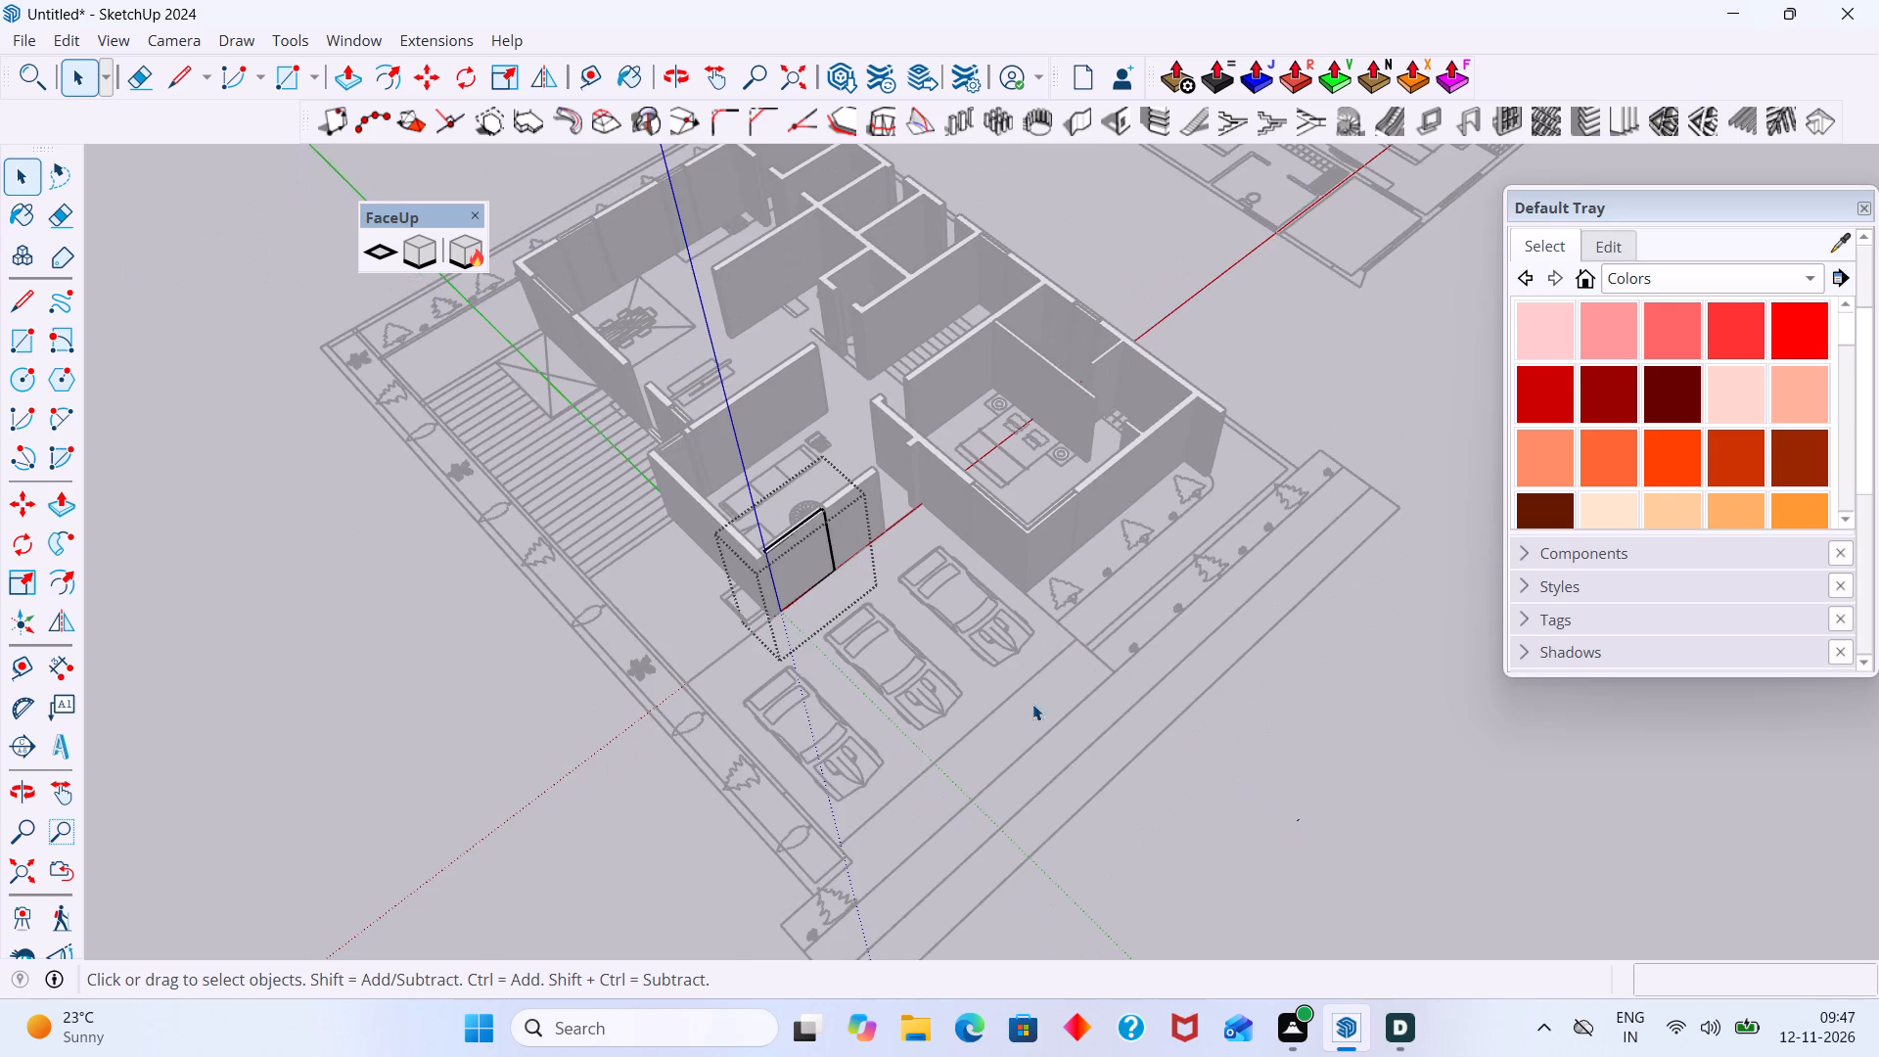
Examine the house walls from outside and room by room, including bedroom, kitchen and toilet, for unextruded wall outlines and remaining seams.
{"action": "scroll", "coordinate": [911, 660], "scroll_direction": "up", "scroll_amount": 4}
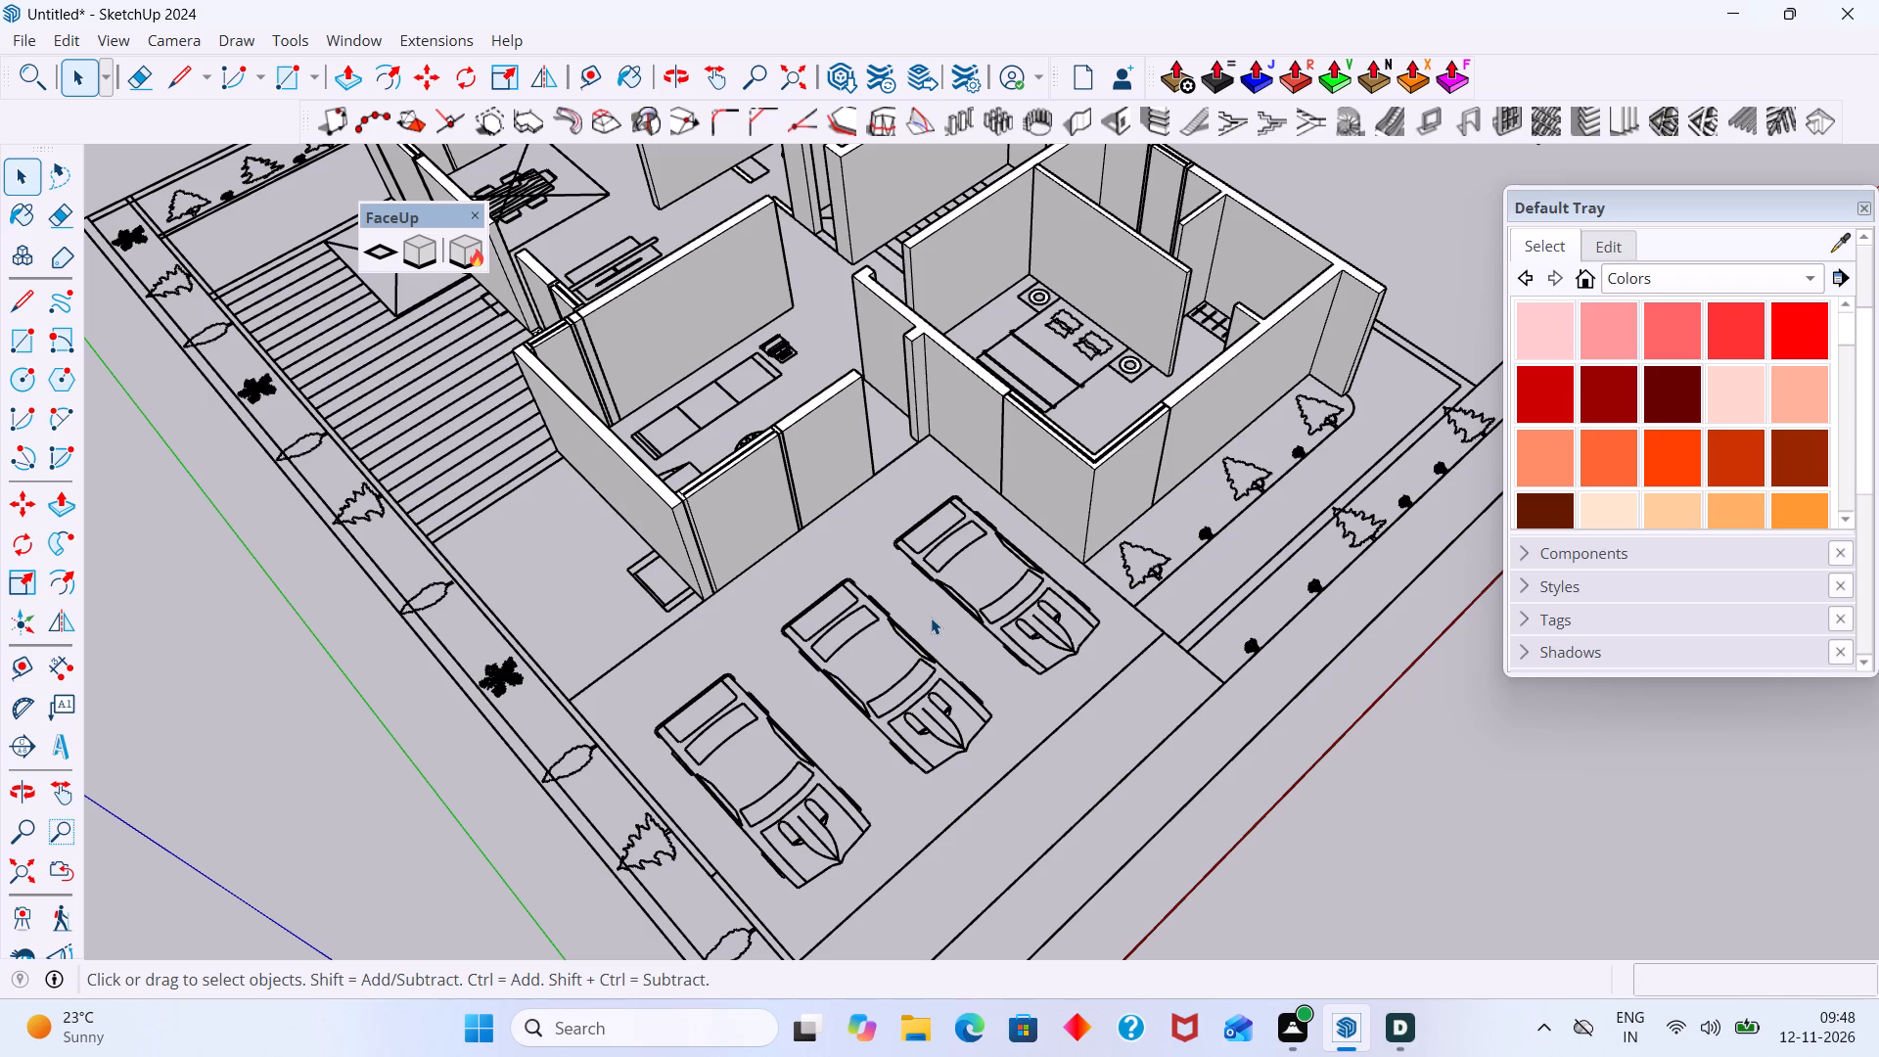
{"action": "scroll", "coordinate": [942, 586], "scroll_direction": "down", "scroll_amount": 11}
{"action": "middle_click_drag", "start_coordinate": [1271, 554], "coordinate": [1124, 481]}
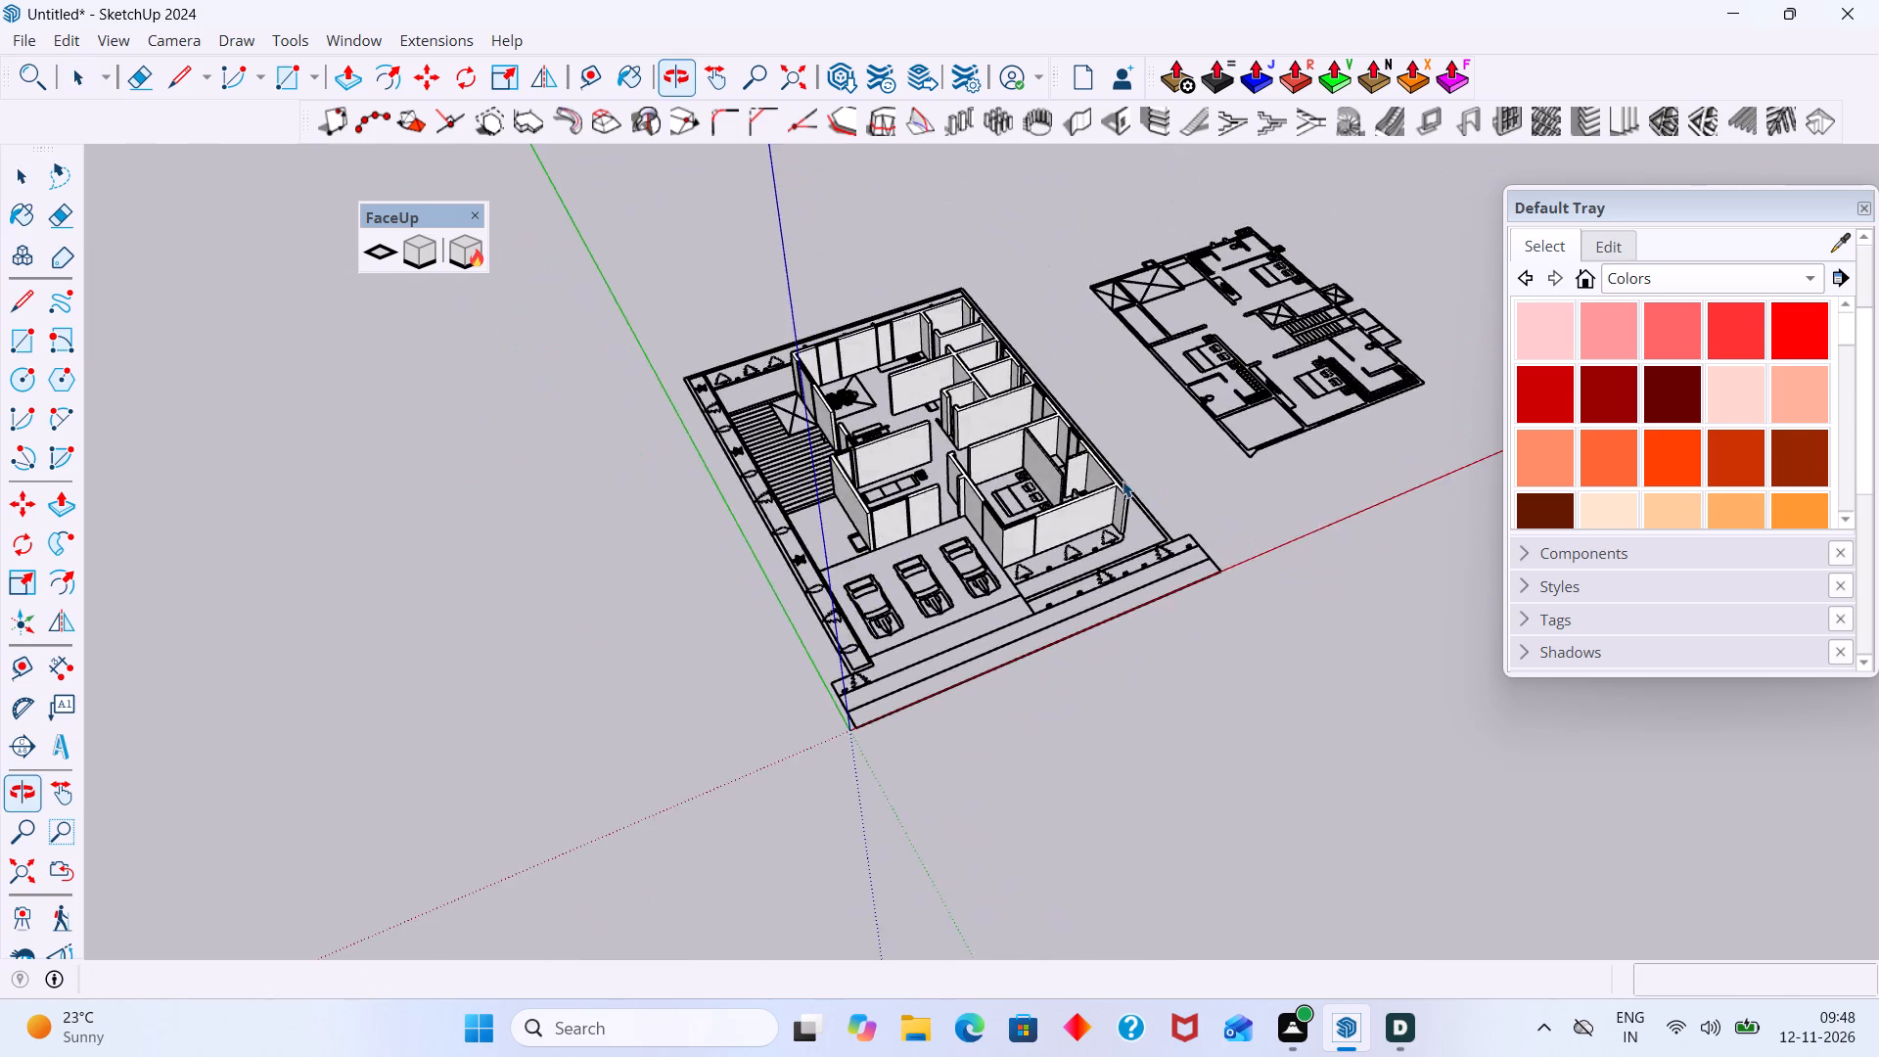
{"action": "scroll", "coordinate": [1123, 488], "scroll_direction": "up", "scroll_amount": 15}
{"action": "scroll", "coordinate": [1025, 539], "scroll_direction": "down", "scroll_amount": 5}
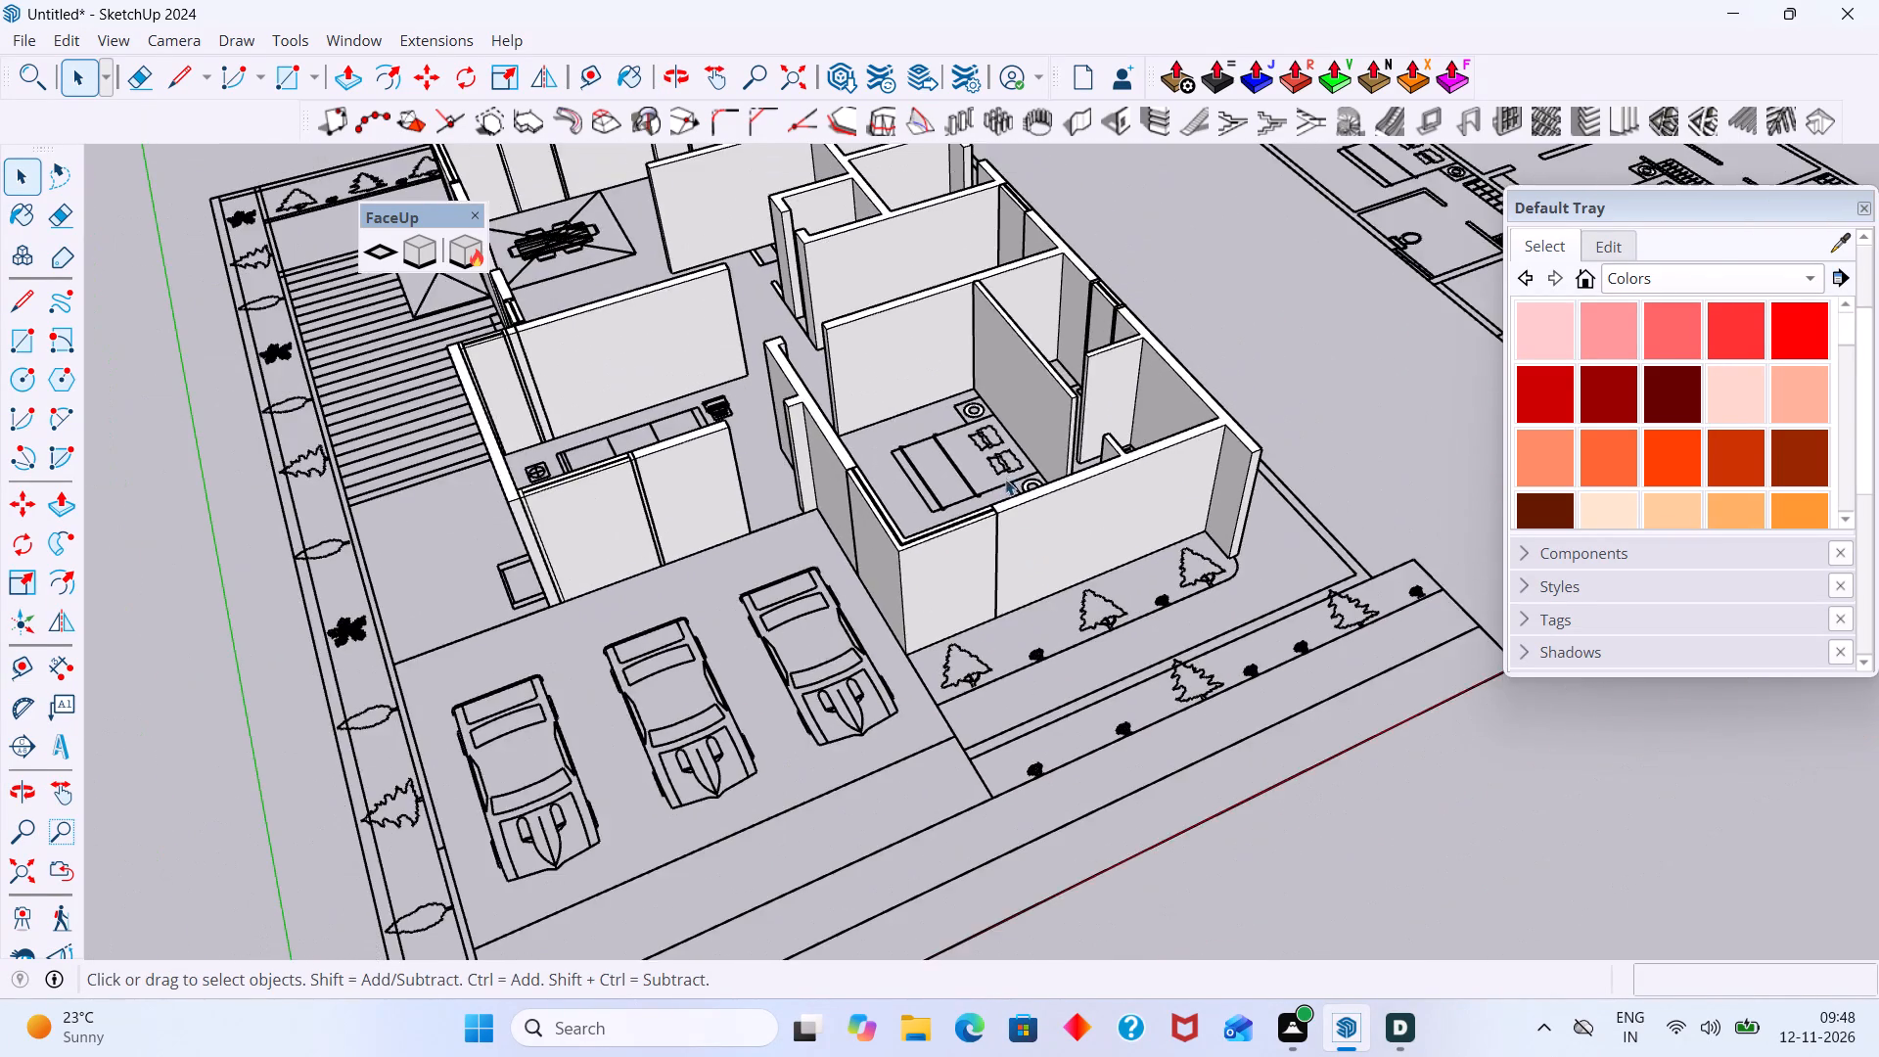
{"action": "middle_click_drag", "start_coordinate": [884, 460], "coordinate": [568, 527], "text": "shift"}
{"action": "scroll", "coordinate": [858, 442], "scroll_direction": "up", "scroll_amount": 3}
{"action": "middle_click_drag", "start_coordinate": [800, 427], "coordinate": [79, 419]}
{"action": "scroll", "coordinate": [651, 376], "scroll_direction": "down", "scroll_amount": 3}
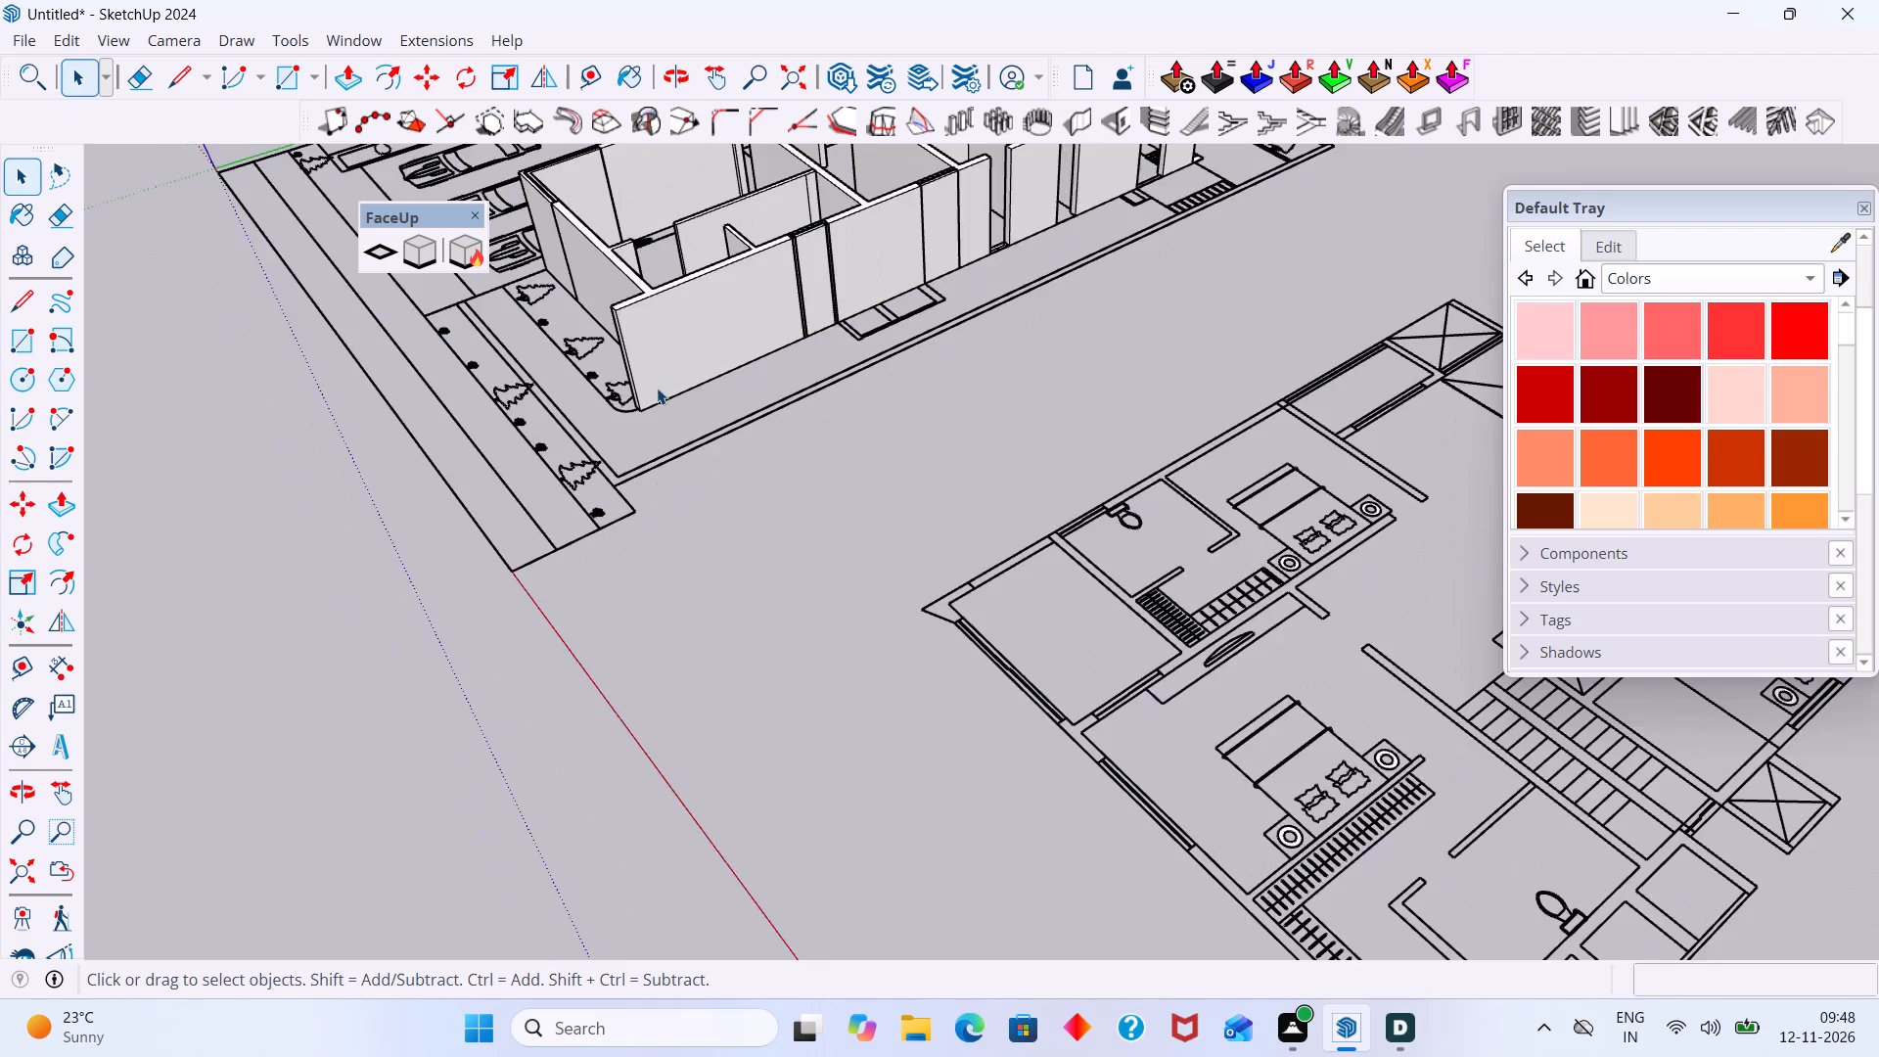
{"action": "scroll", "coordinate": [657, 388], "scroll_direction": "down", "scroll_amount": 4}
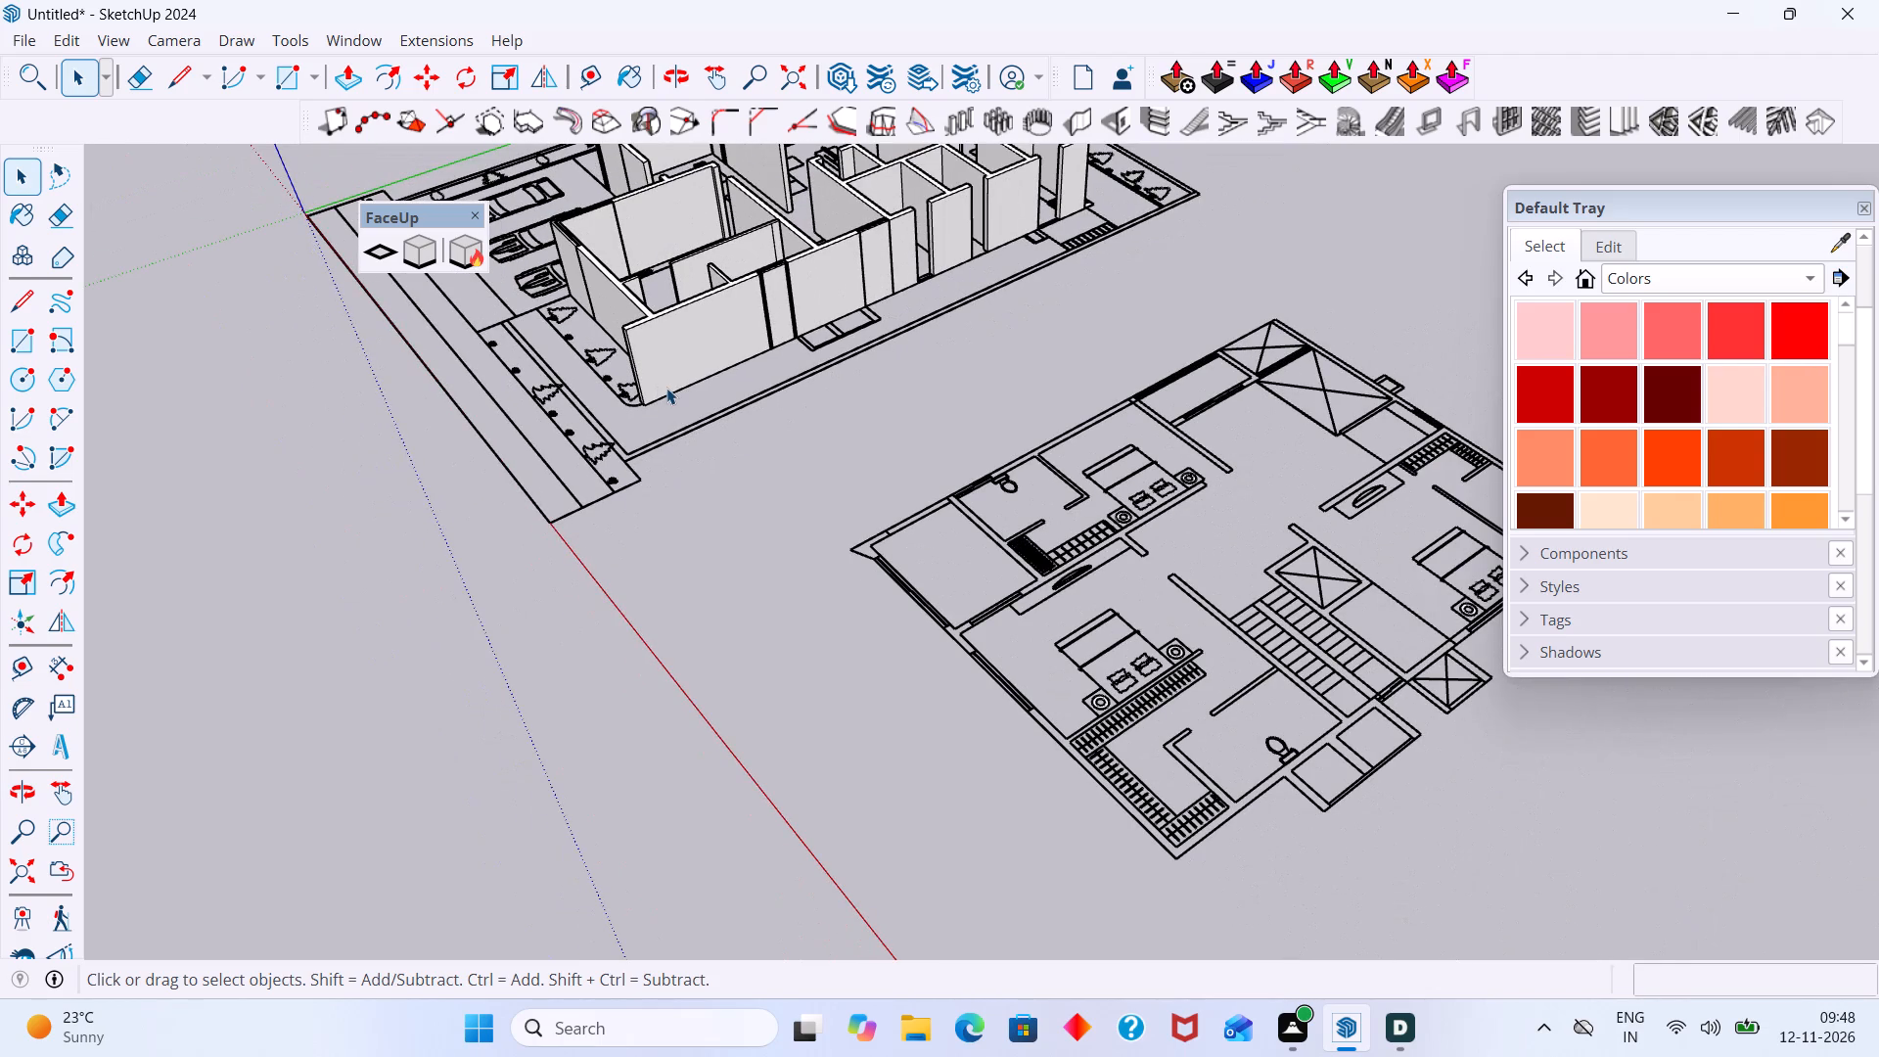
{"action": "scroll", "coordinate": [791, 341], "scroll_direction": "down", "scroll_amount": 5}
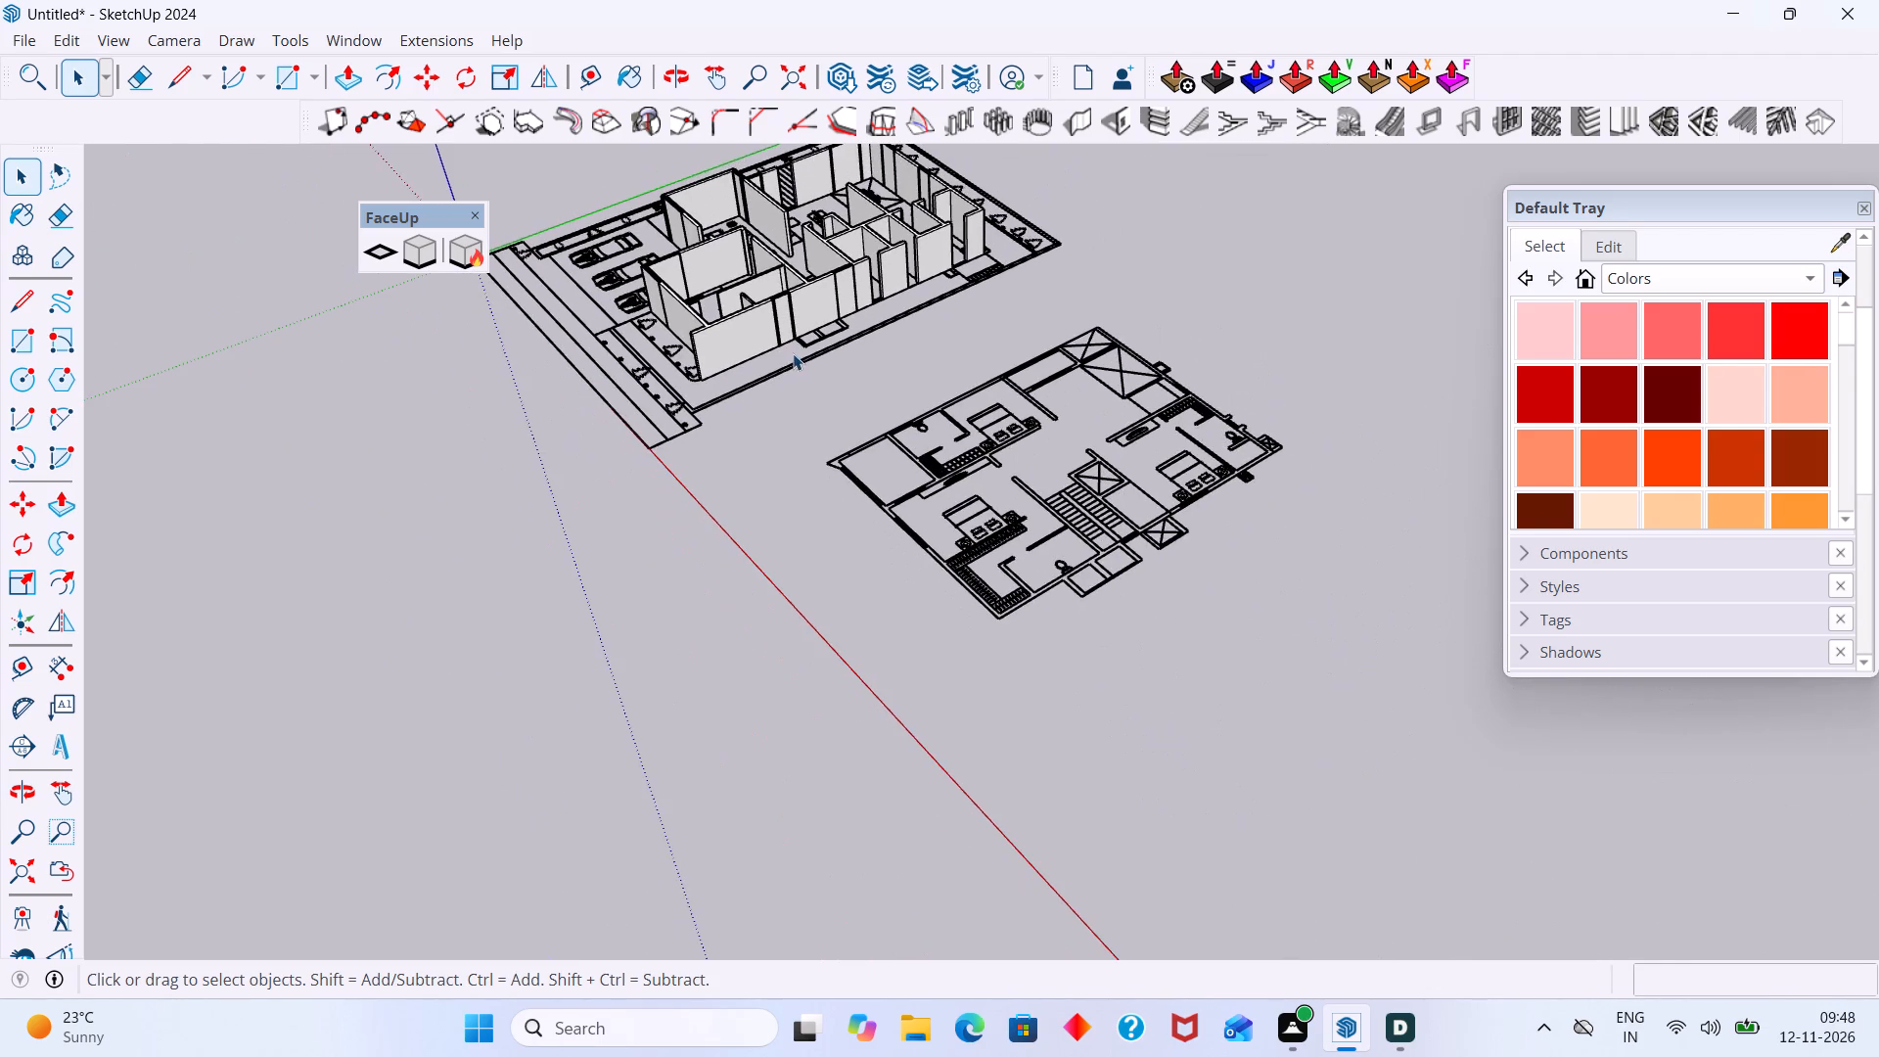
{"action": "middle_click_drag", "start_coordinate": [774, 414], "coordinate": [756, 578], "text": "shift"}
{"action": "scroll", "coordinate": [683, 478], "scroll_direction": "up", "scroll_amount": 11}
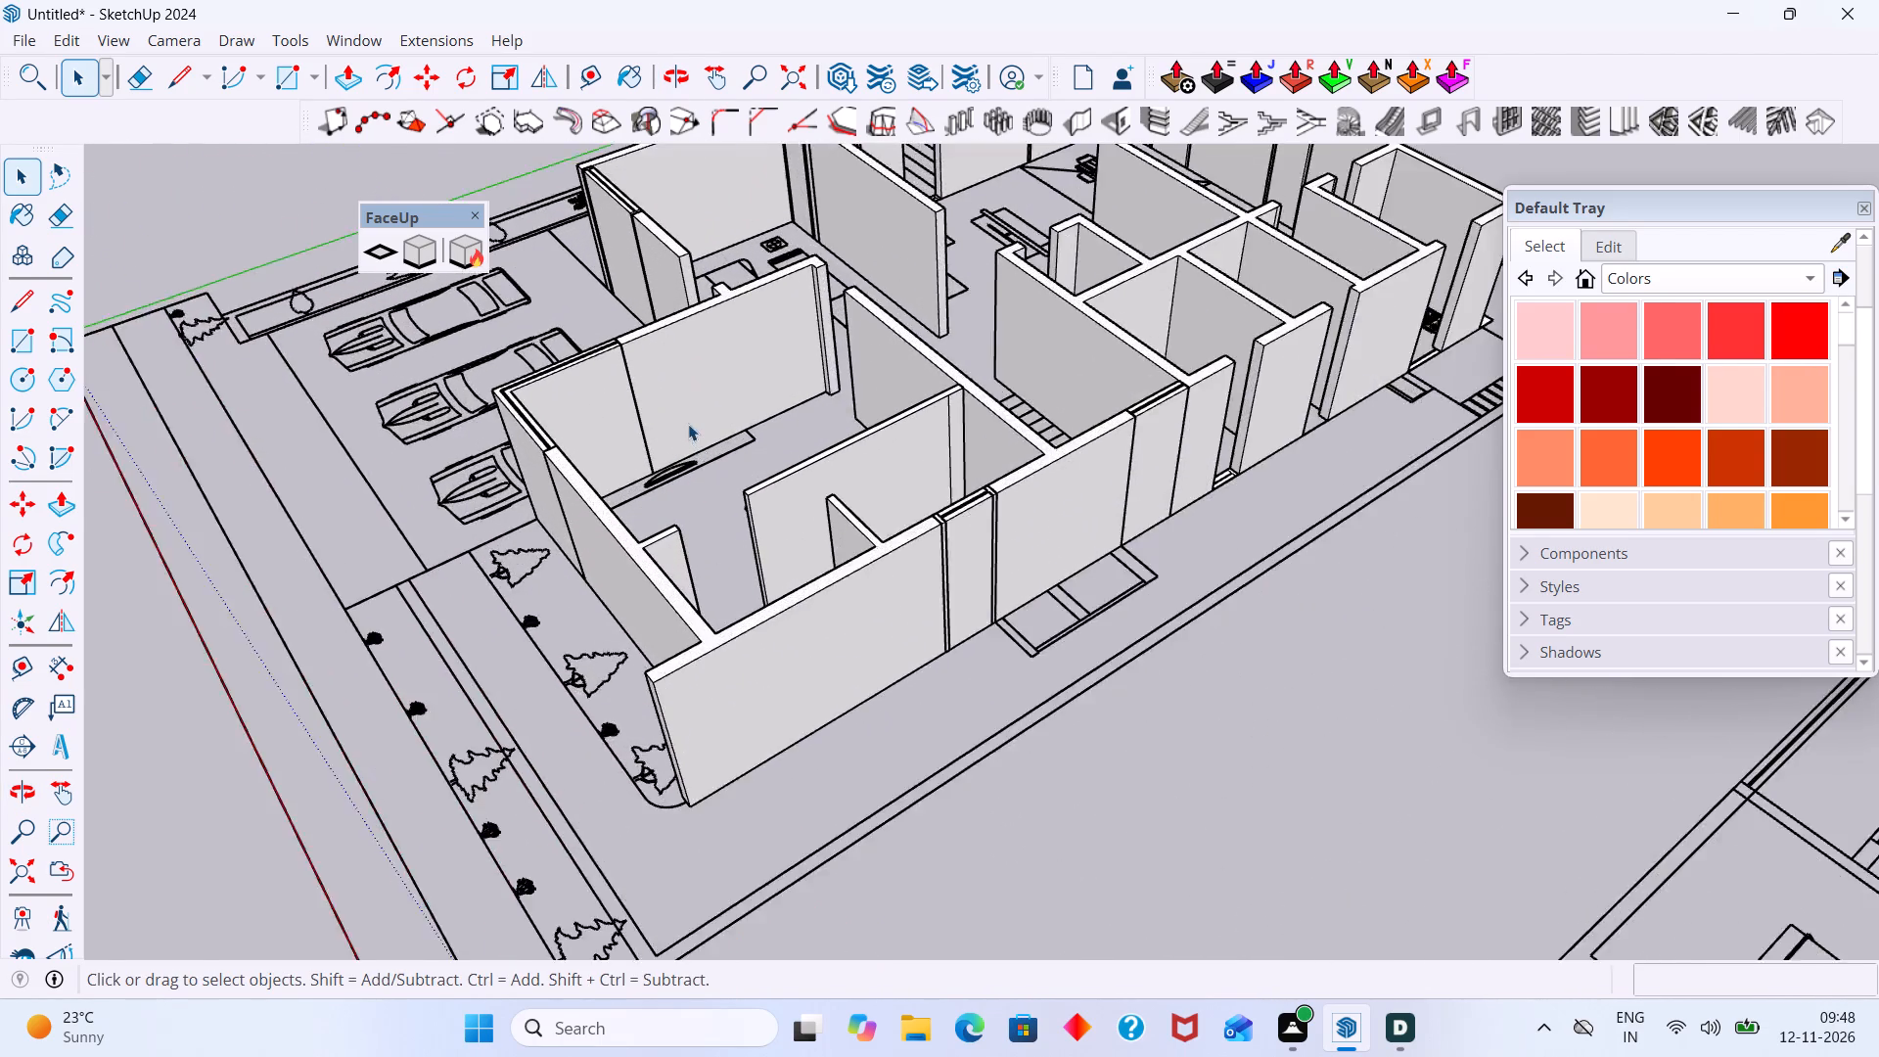
{"action": "scroll", "coordinate": [688, 424], "scroll_direction": "up", "scroll_amount": 2}
{"action": "middle_click_drag", "start_coordinate": [690, 545], "coordinate": [1266, 597]}
{"action": "middle_click_drag", "start_coordinate": [845, 620], "coordinate": [1140, 646]}
{"action": "middle_click_drag", "start_coordinate": [697, 681], "coordinate": [753, 602]}
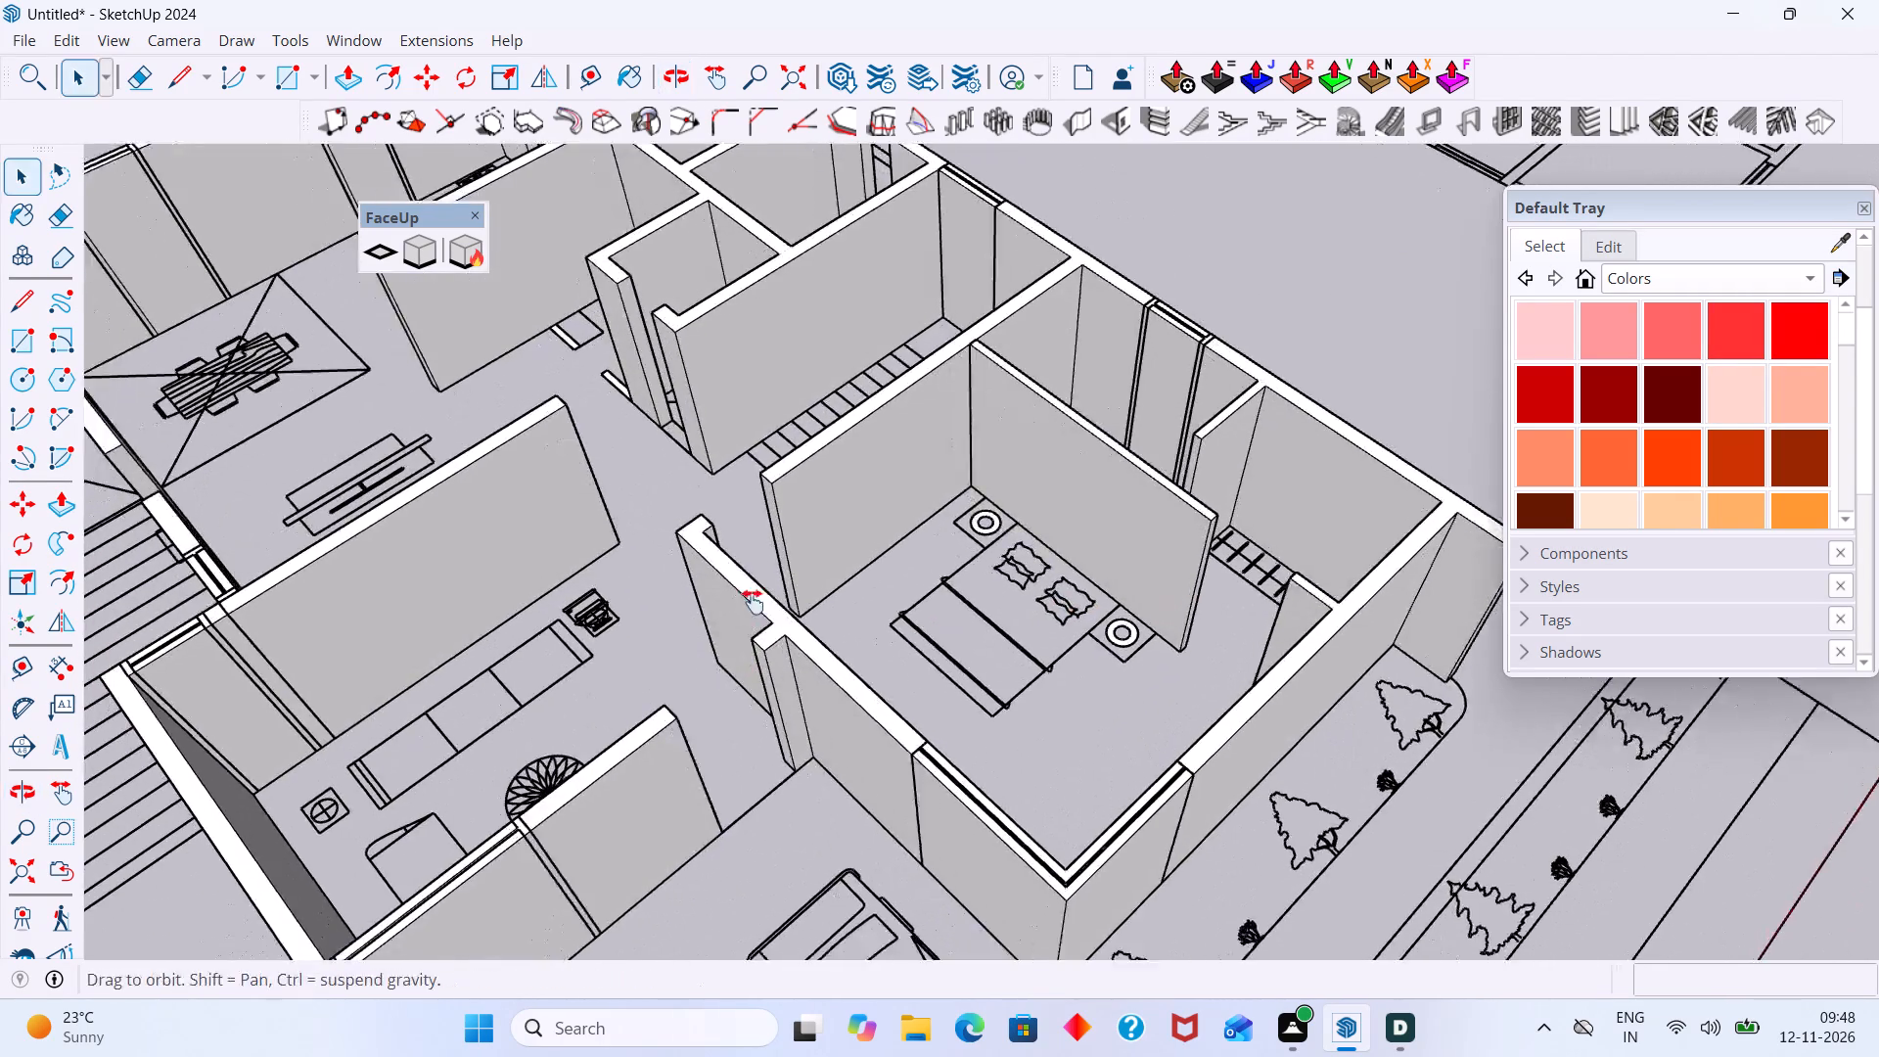
{"action": "middle_click_drag", "start_coordinate": [753, 602], "coordinate": [756, 512]}
{"action": "middle_click_drag", "start_coordinate": [768, 530], "coordinate": [1264, 562]}
{"action": "middle_click_drag", "start_coordinate": [499, 601], "coordinate": [740, 526]}
{"action": "middle_click_drag", "start_coordinate": [532, 558], "coordinate": [839, 483]}
{"action": "middle_click_drag", "start_coordinate": [635, 577], "coordinate": [692, 457]}
{"action": "middle_click_drag", "start_coordinate": [402, 523], "coordinate": [342, 532]}
{"action": "scroll", "coordinate": [421, 465], "scroll_direction": "up", "scroll_amount": 1}
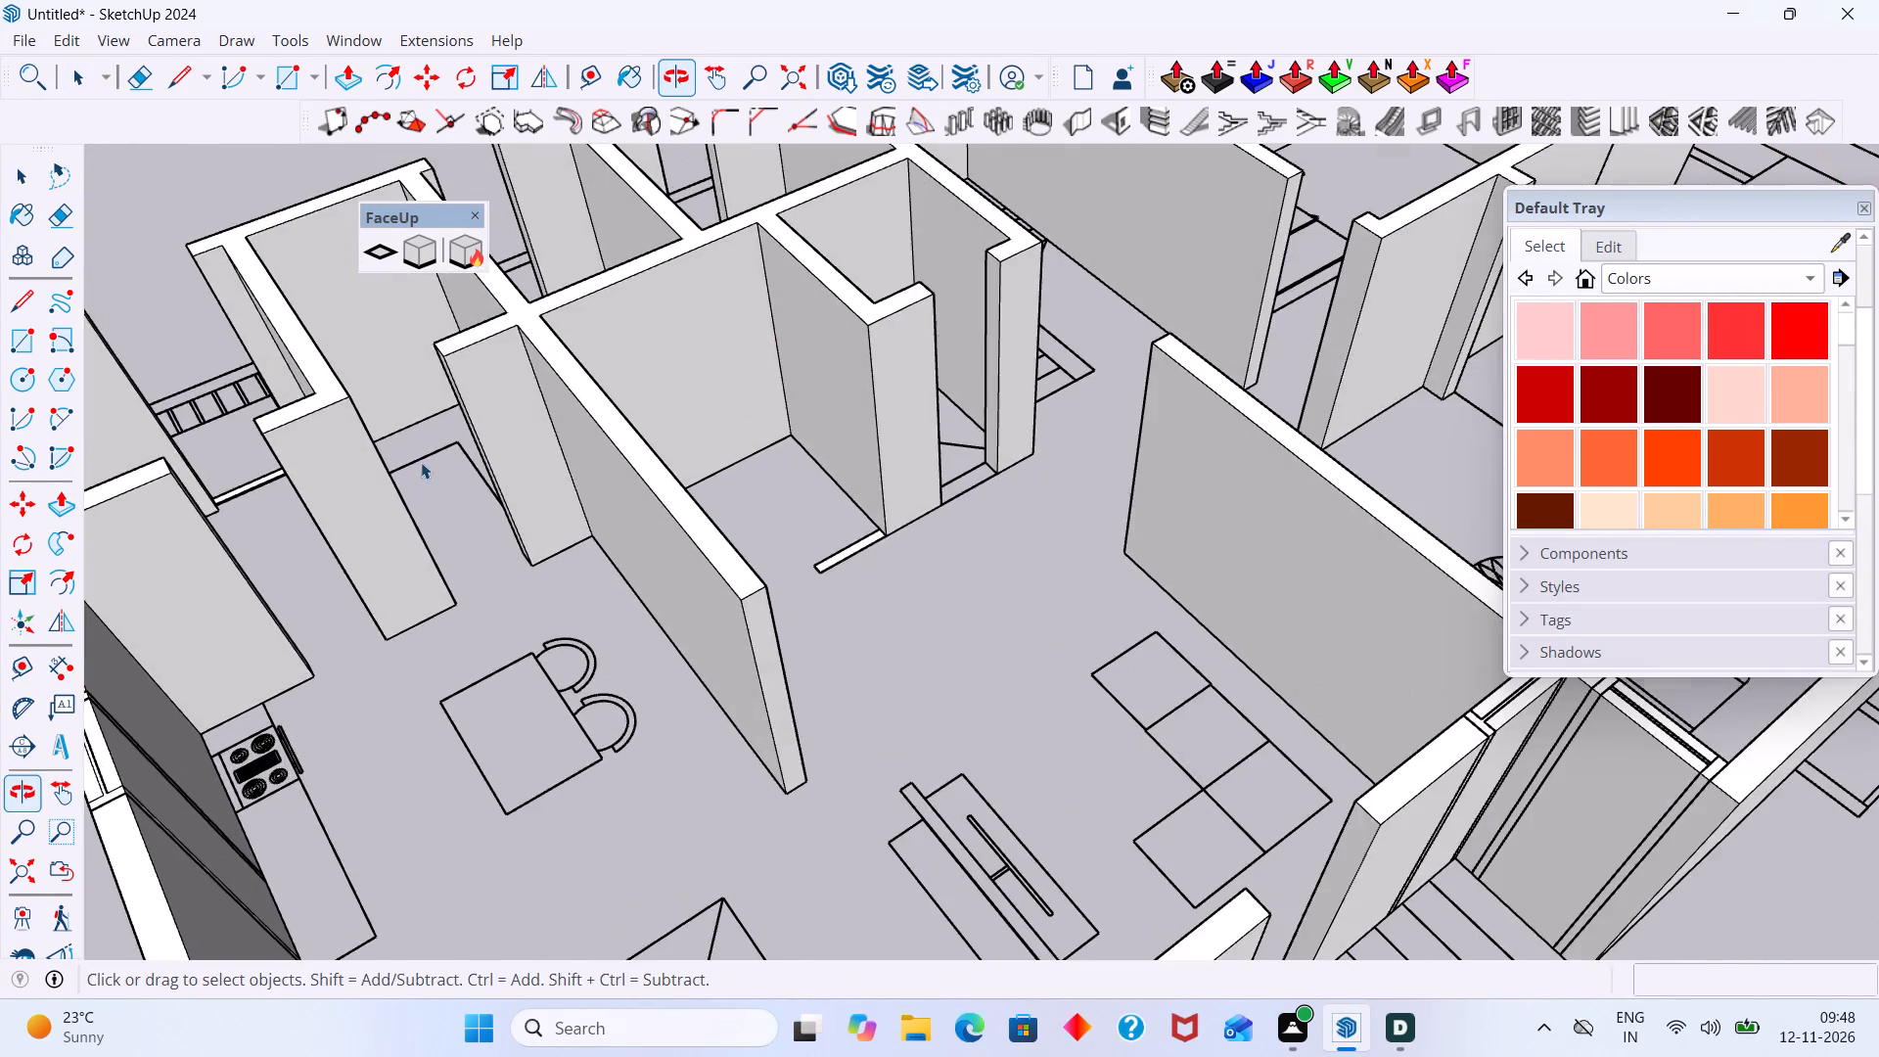
{"action": "middle_click_drag", "start_coordinate": [427, 466], "coordinate": [471, 717], "text": "shift"}
{"action": "middle_click_drag", "start_coordinate": [470, 693], "coordinate": [461, 823]}
{"action": "scroll", "coordinate": [463, 816], "scroll_direction": "up", "scroll_amount": 11}
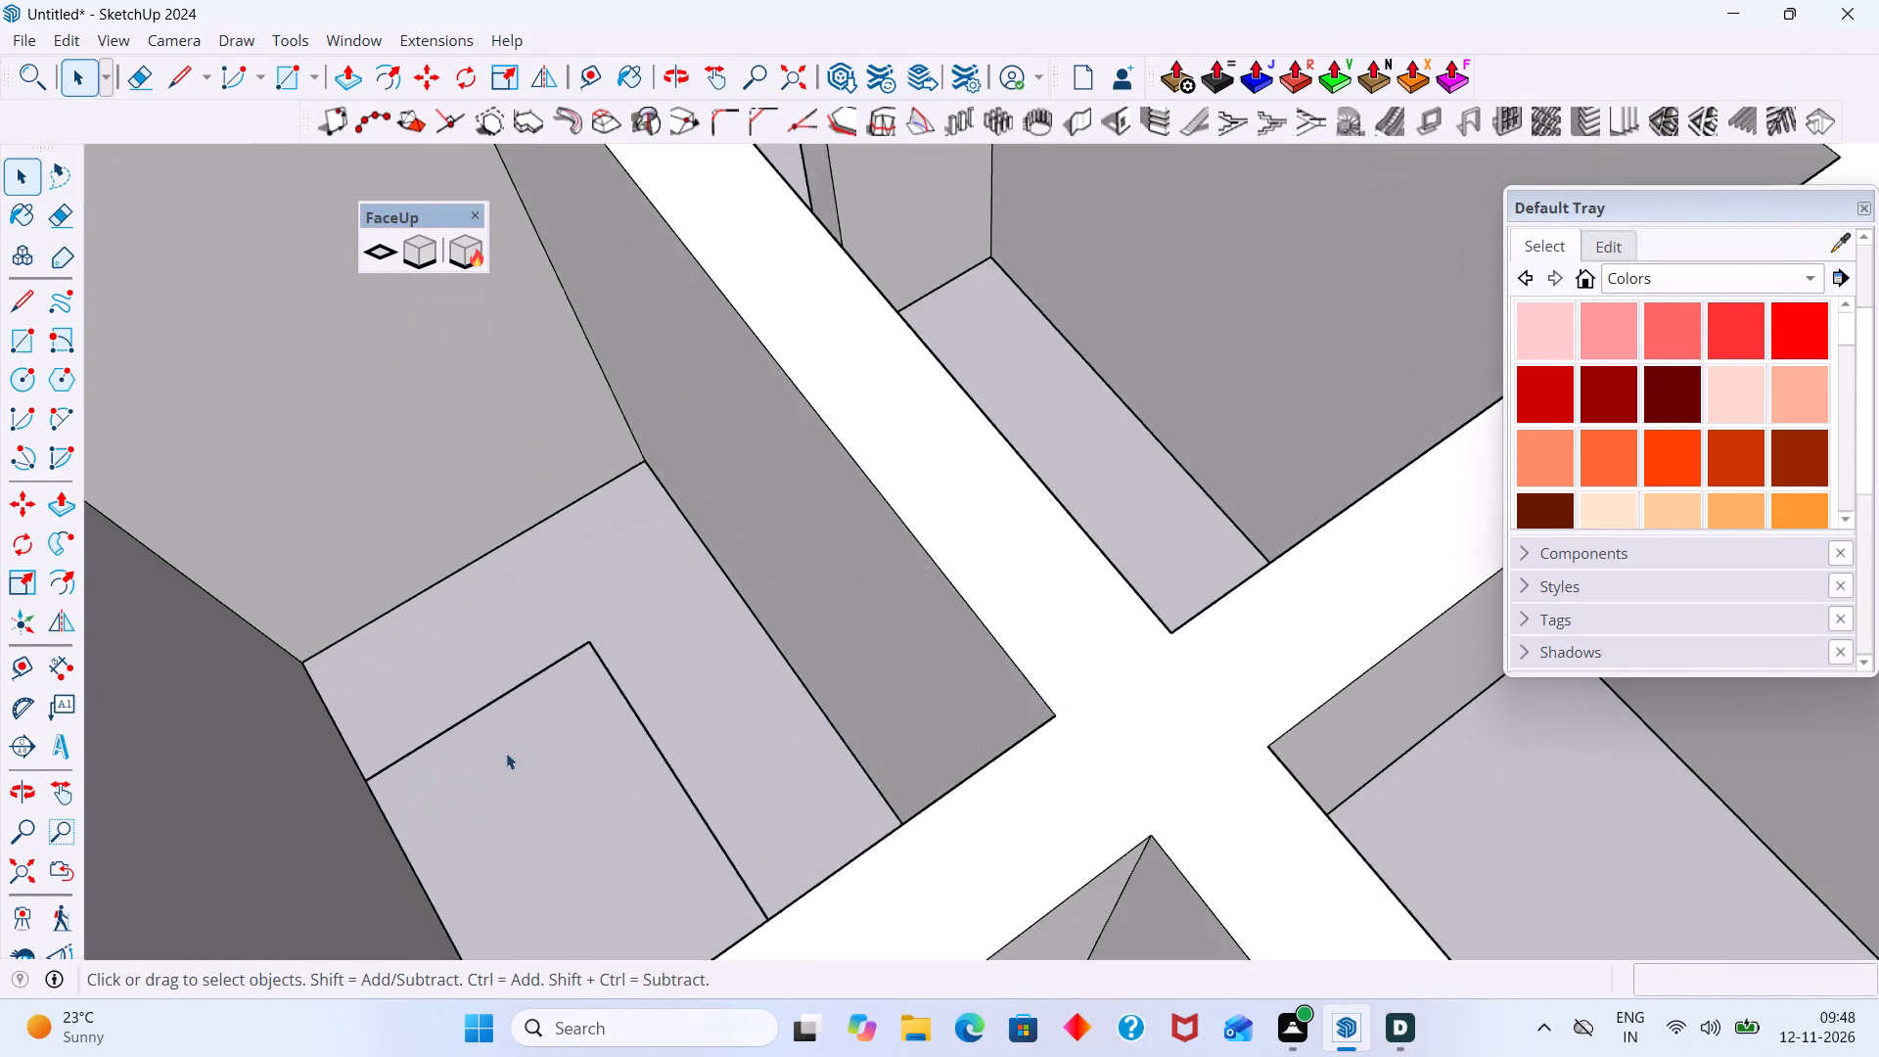
{"action": "scroll", "coordinate": [506, 753], "scroll_direction": "up", "scroll_amount": 2}
{"action": "scroll", "coordinate": [505, 749], "scroll_direction": "down", "scroll_amount": 20}
{"action": "scroll", "coordinate": [505, 749], "scroll_direction": "down", "scroll_amount": 2}
{"action": "middle_click_drag", "start_coordinate": [532, 766], "coordinate": [619, 627]}
{"action": "middle_click_drag", "start_coordinate": [606, 646], "coordinate": [640, 629]}
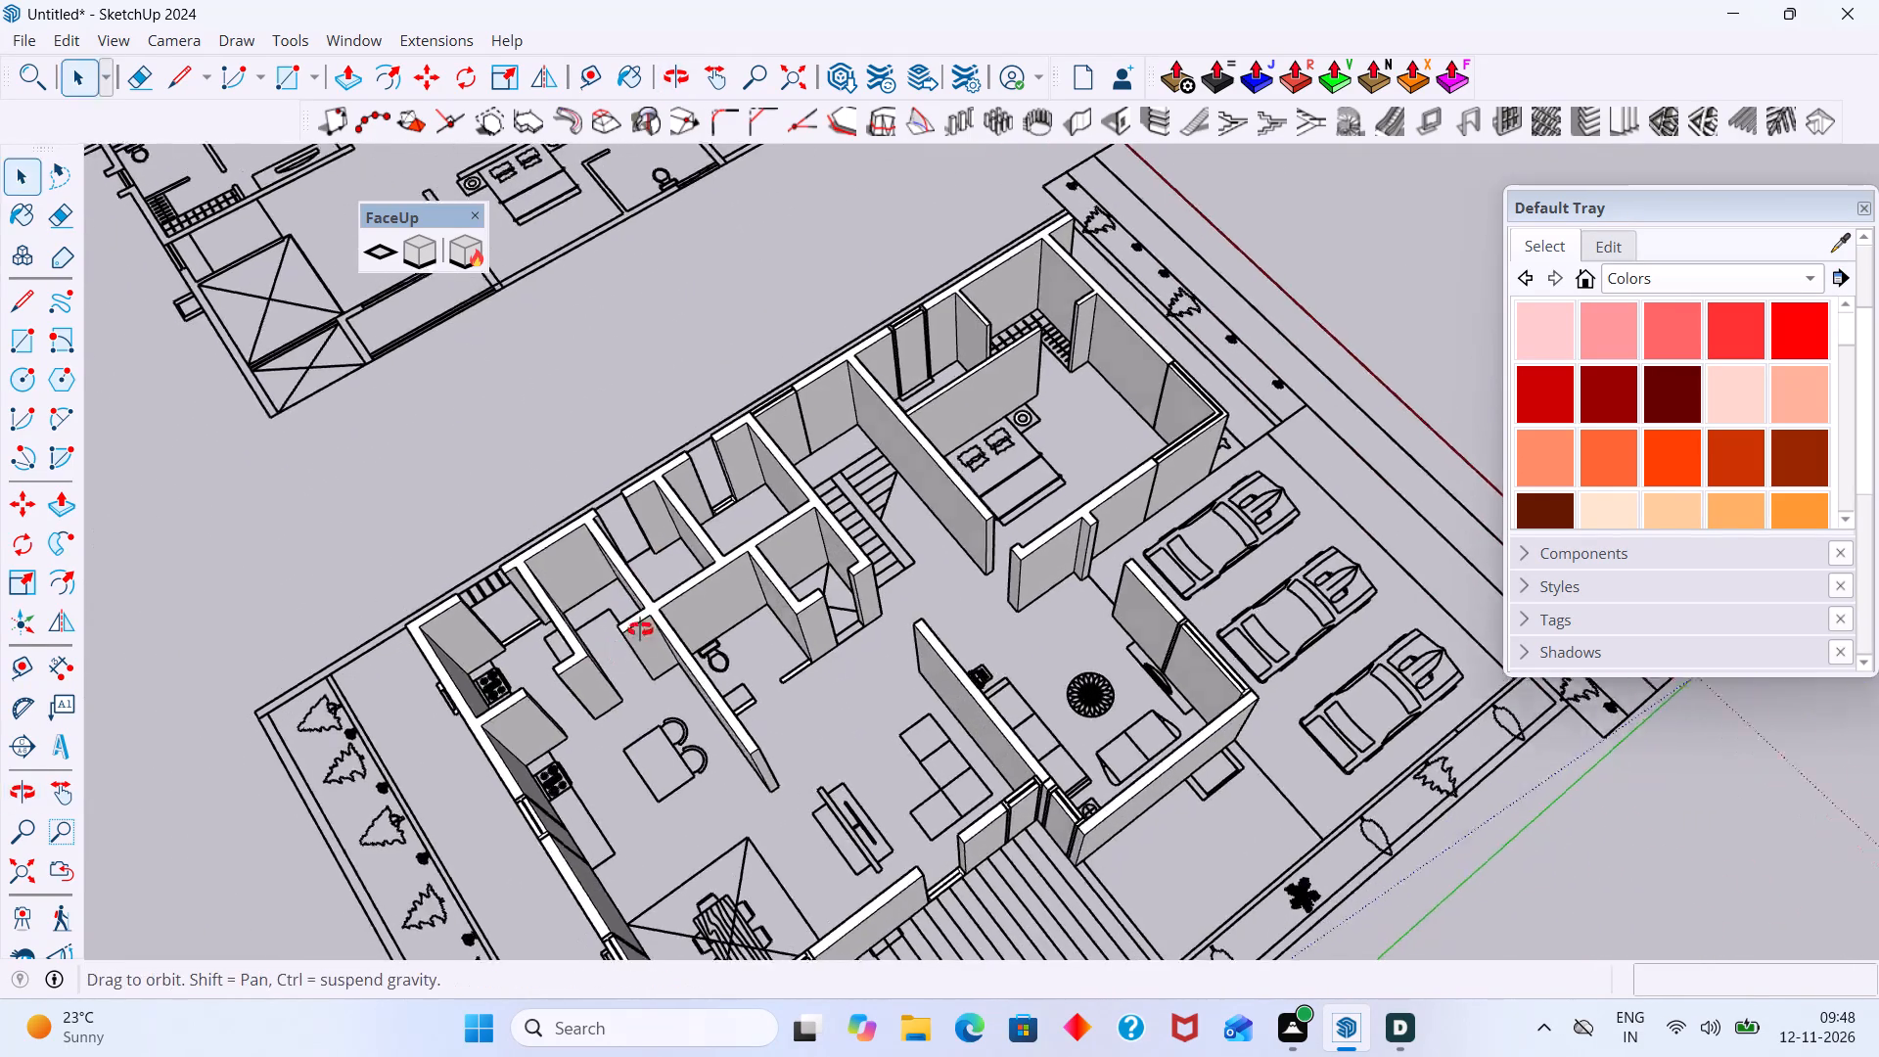
{"action": "middle_click_drag", "start_coordinate": [640, 629], "coordinate": [723, 502]}
{"action": "scroll", "coordinate": [610, 569], "scroll_direction": "up", "scroll_amount": 6}
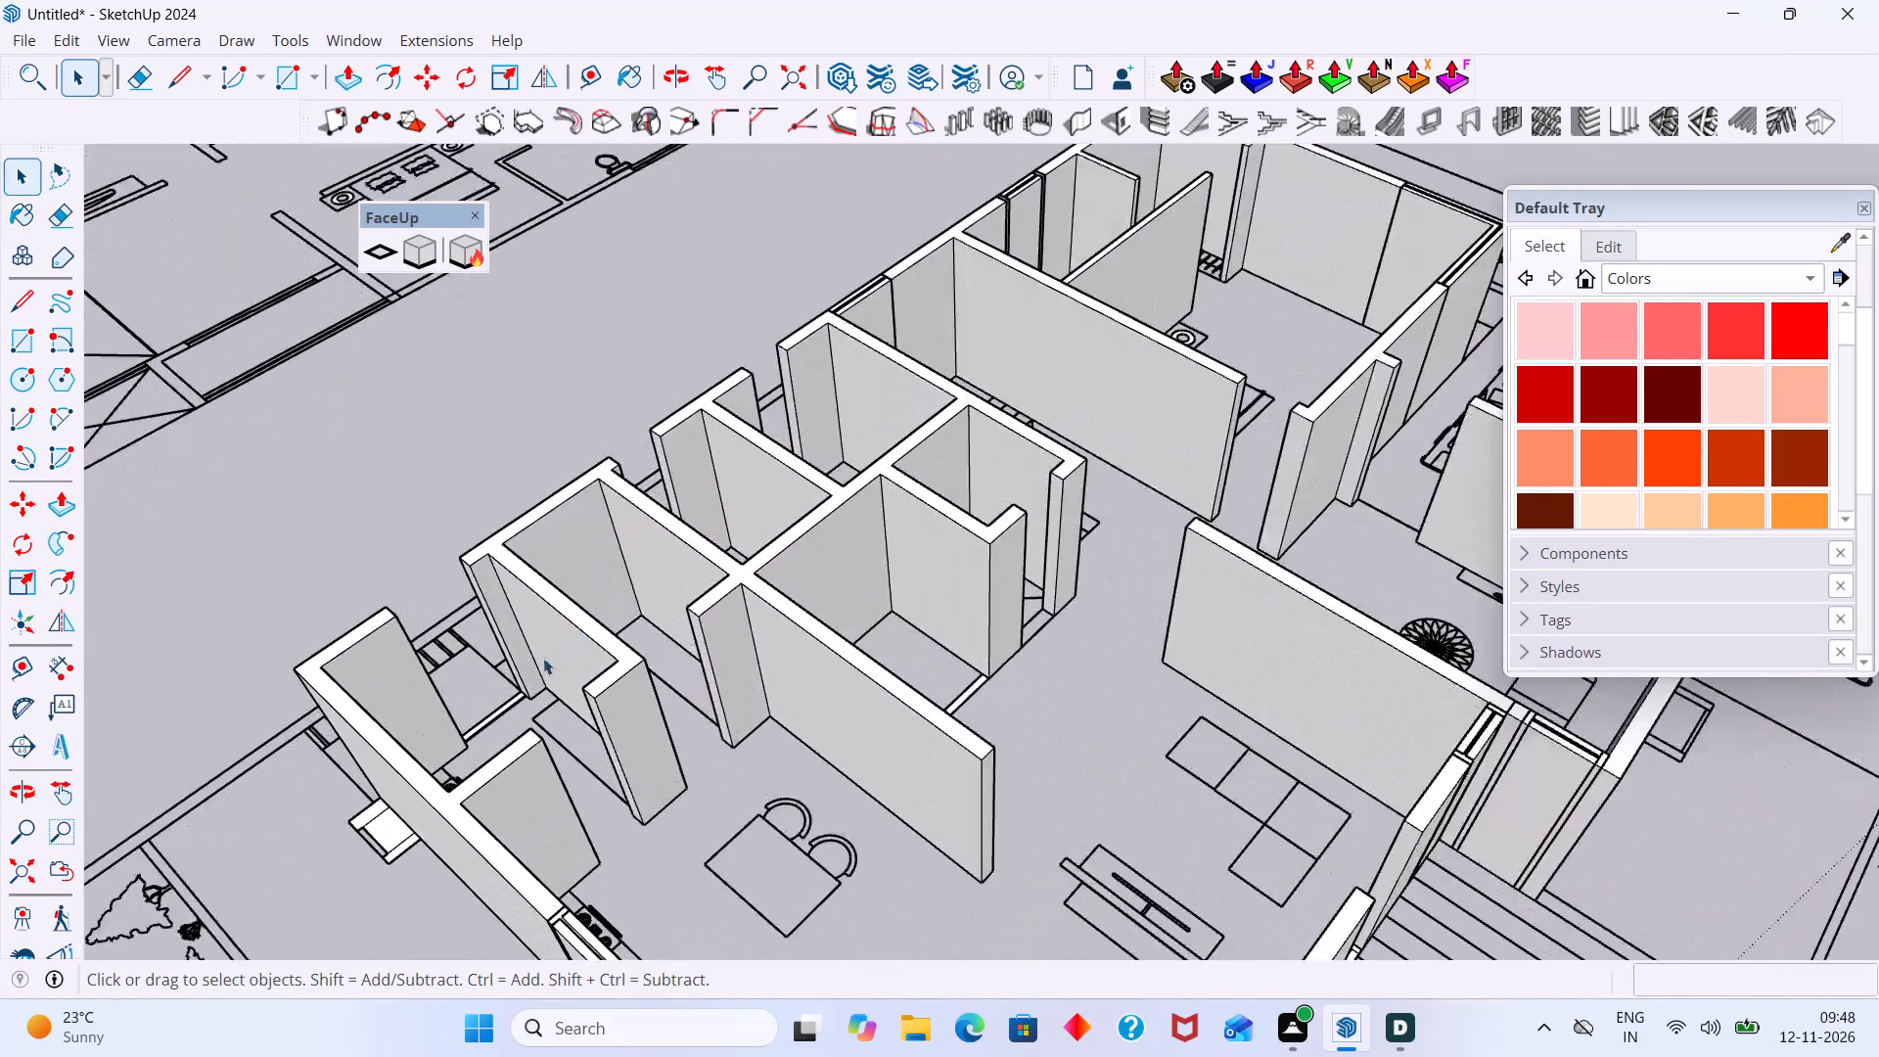
{"action": "scroll", "coordinate": [543, 658], "scroll_direction": "up", "scroll_amount": 1}
{"action": "scroll", "coordinate": [501, 676], "scroll_direction": "down", "scroll_amount": 7}
{"action": "middle_click_drag", "start_coordinate": [488, 677], "coordinate": [1094, 519]}
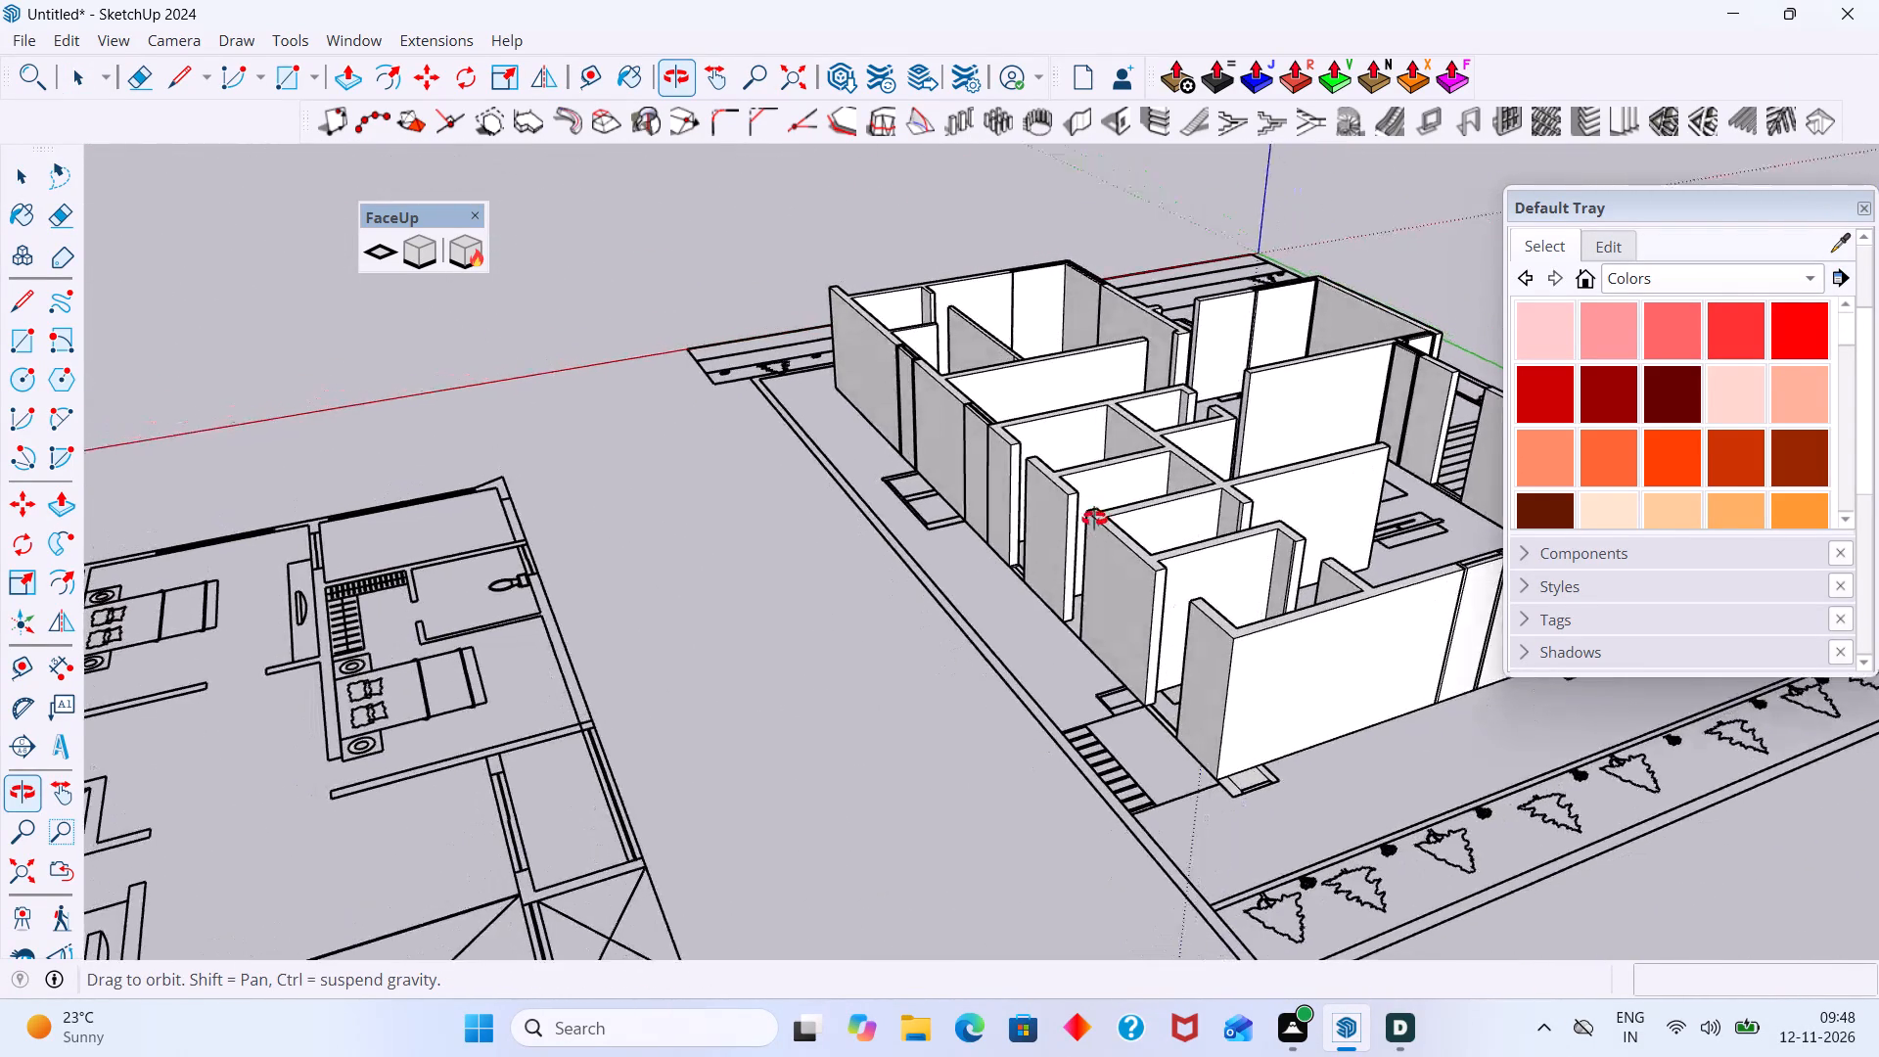
{"action": "middle_click_drag", "start_coordinate": [1094, 519], "coordinate": [878, 487]}
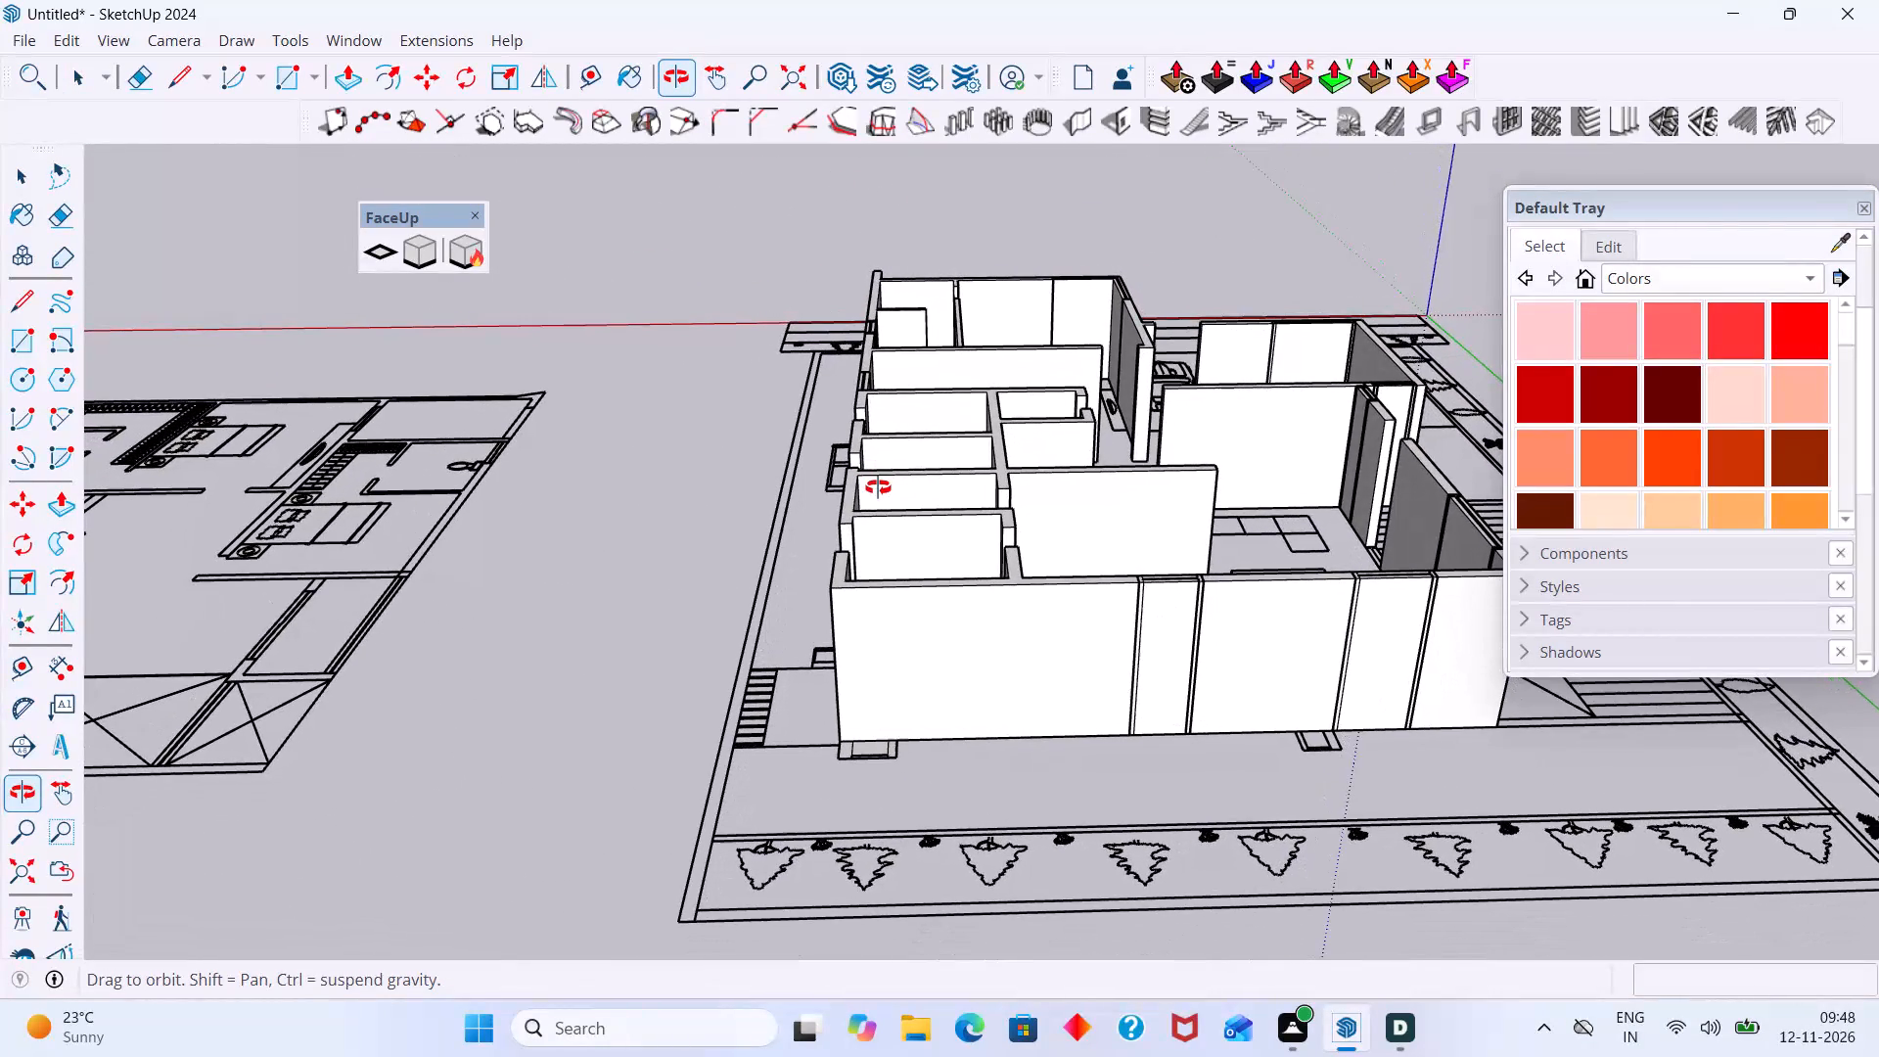
{"action": "middle_click_drag", "start_coordinate": [878, 487], "coordinate": [705, 538]}
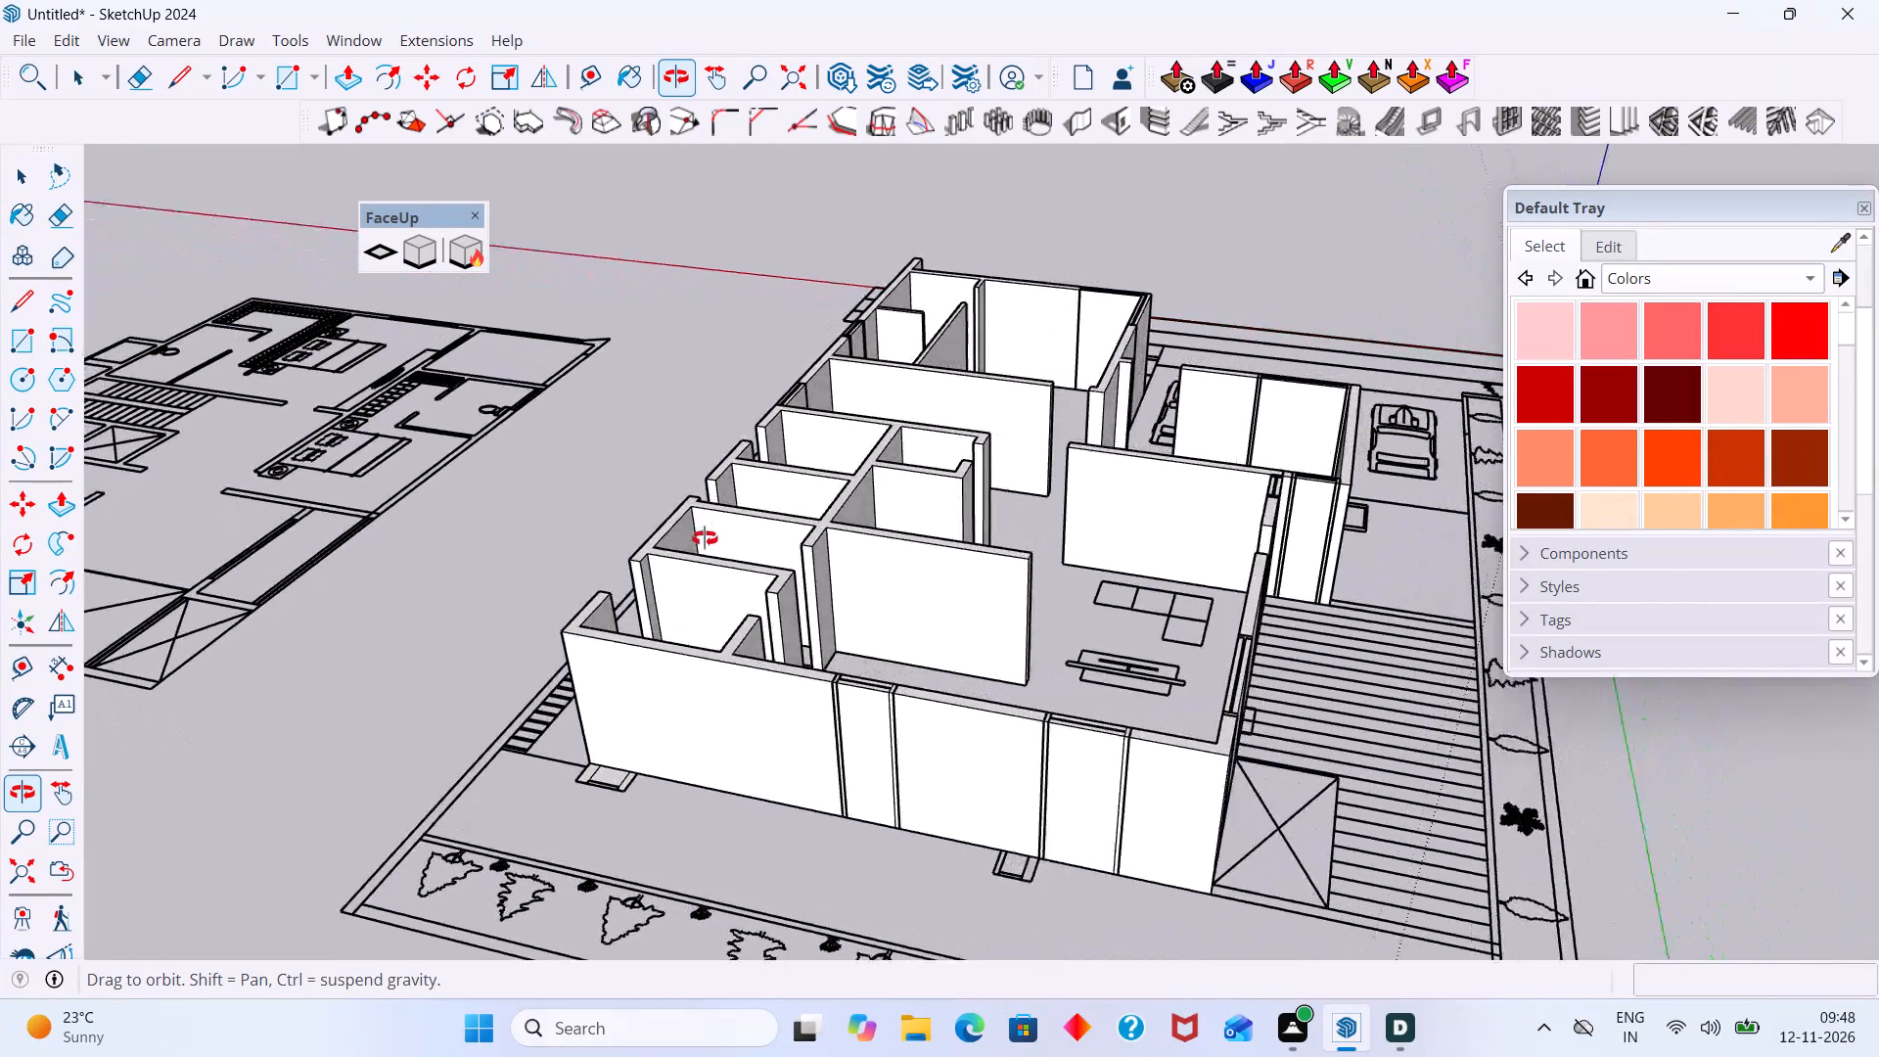
{"action": "middle_click_drag", "start_coordinate": [705, 538], "coordinate": [550, 640]}
{"action": "middle_click_drag", "start_coordinate": [577, 641], "coordinate": [502, 713]}
{"action": "scroll", "coordinate": [704, 649], "scroll_direction": "down", "scroll_amount": 6}
{"action": "middle_click_drag", "start_coordinate": [873, 672], "coordinate": [708, 755]}
{"action": "scroll", "coordinate": [718, 624], "scroll_direction": "up", "scroll_amount": 4}
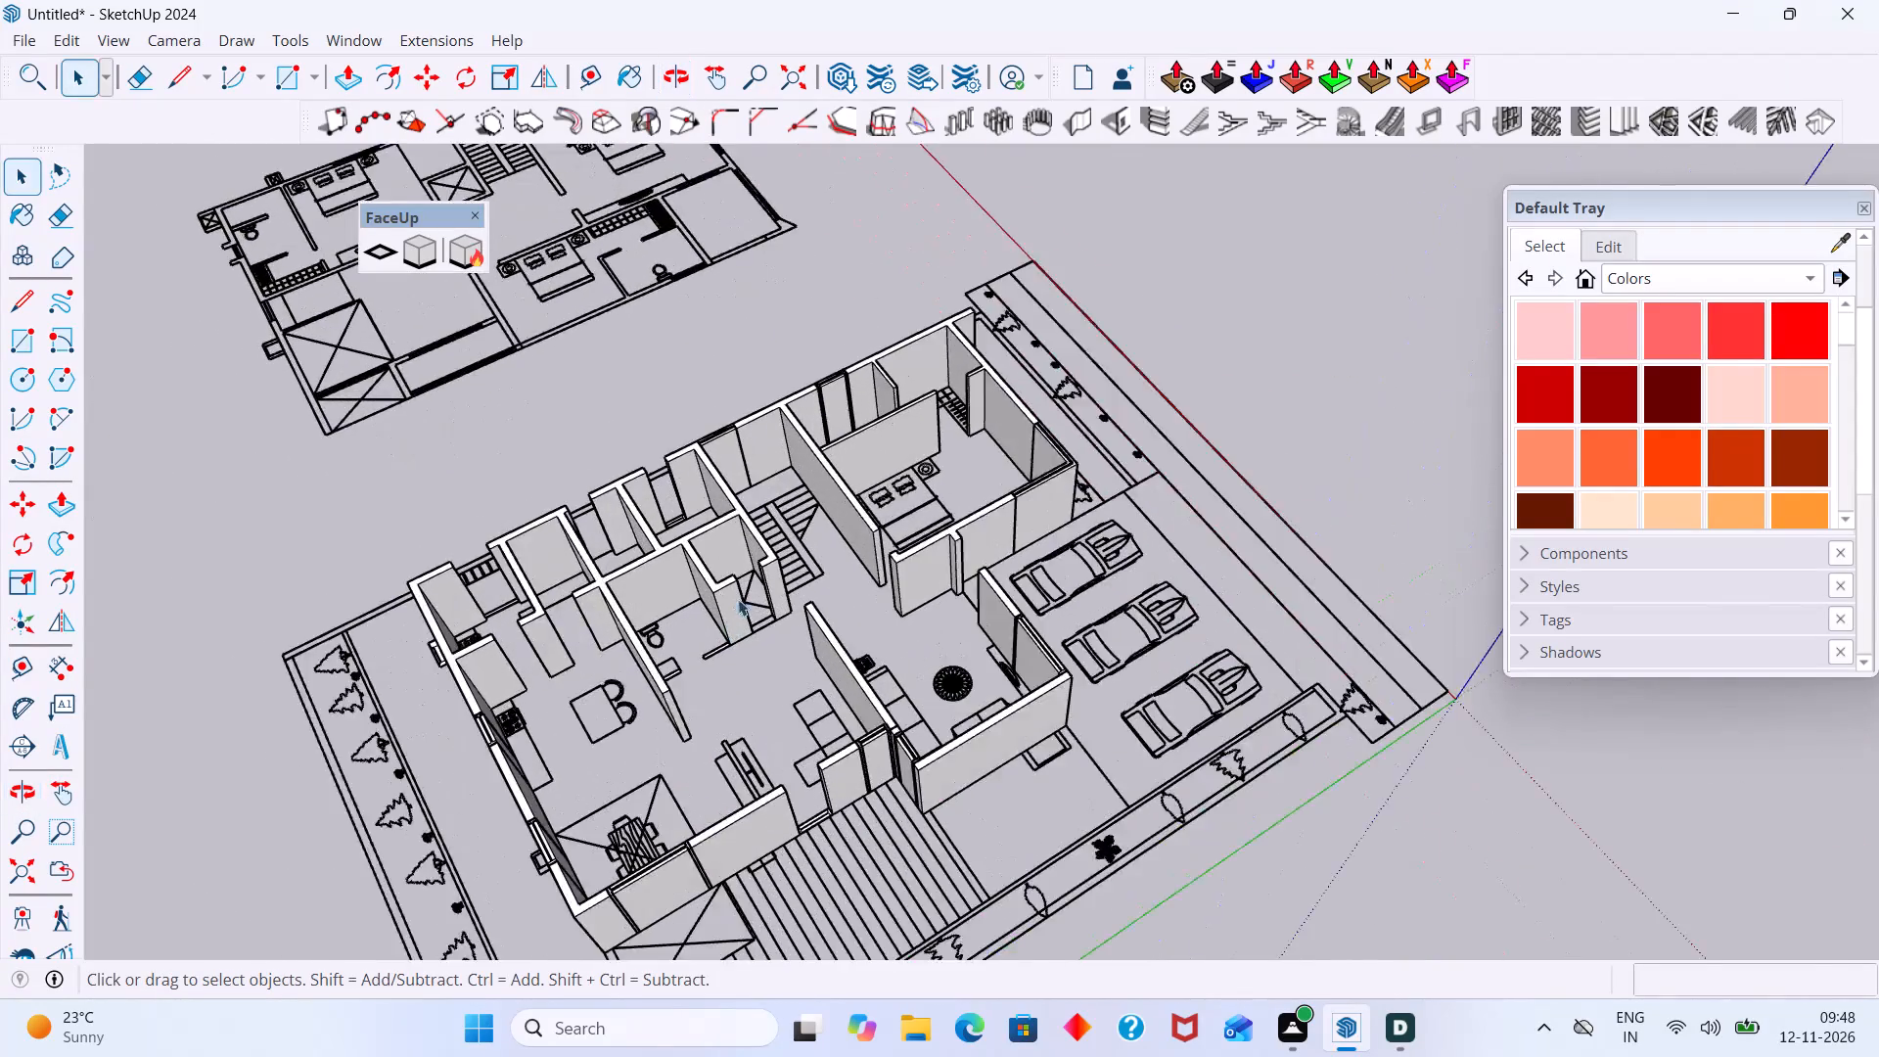
{"action": "scroll", "coordinate": [738, 599], "scroll_direction": "up", "scroll_amount": 13}
{"action": "scroll", "coordinate": [740, 603], "scroll_direction": "down", "scroll_amount": 5}
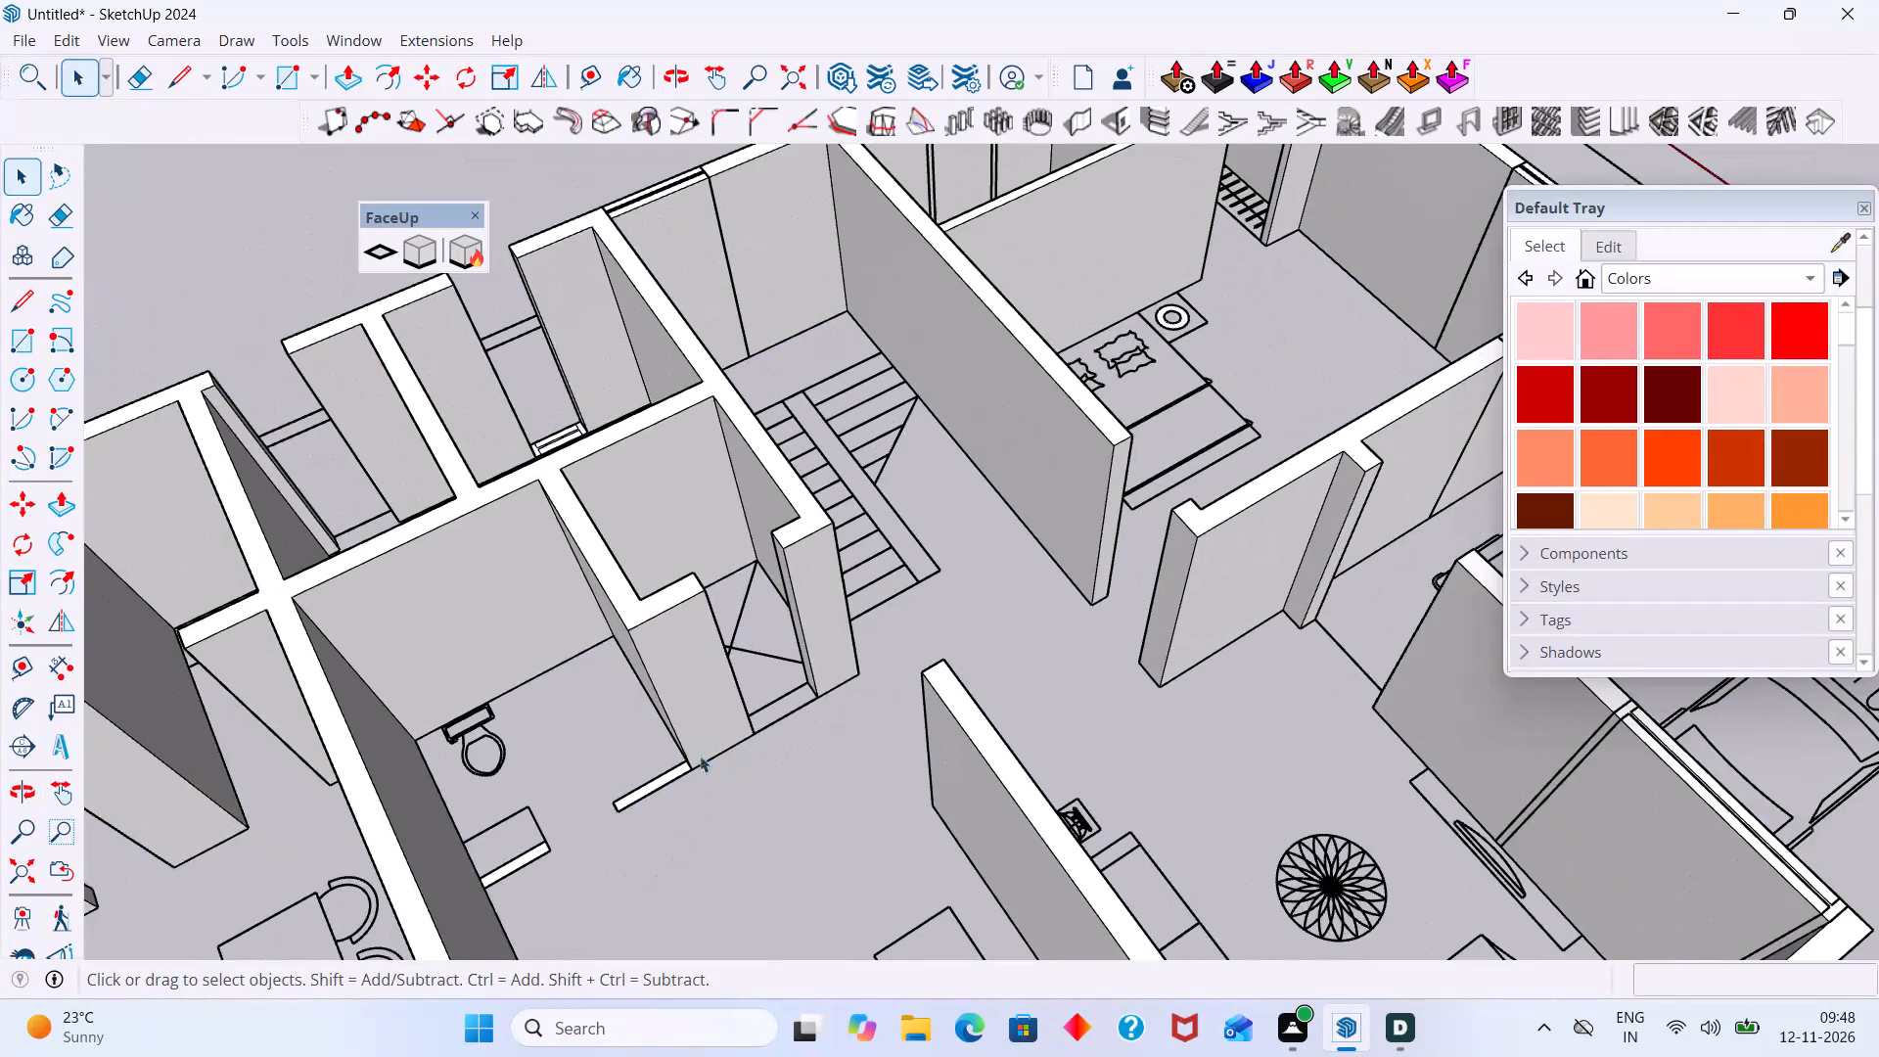
Extrude the short wall strip beside the washbasin outline in the toilet 10' high with FaceUp.
{"action": "middle_click_drag", "start_coordinate": [687, 749], "coordinate": [505, 658]}
{"action": "scroll", "coordinate": [519, 641], "scroll_direction": "down", "scroll_amount": 3}
{"action": "middle_click_drag", "start_coordinate": [545, 635], "coordinate": [607, 718], "text": "shift"}
{"action": "scroll", "coordinate": [548, 754], "scroll_direction": "up", "scroll_amount": 3}
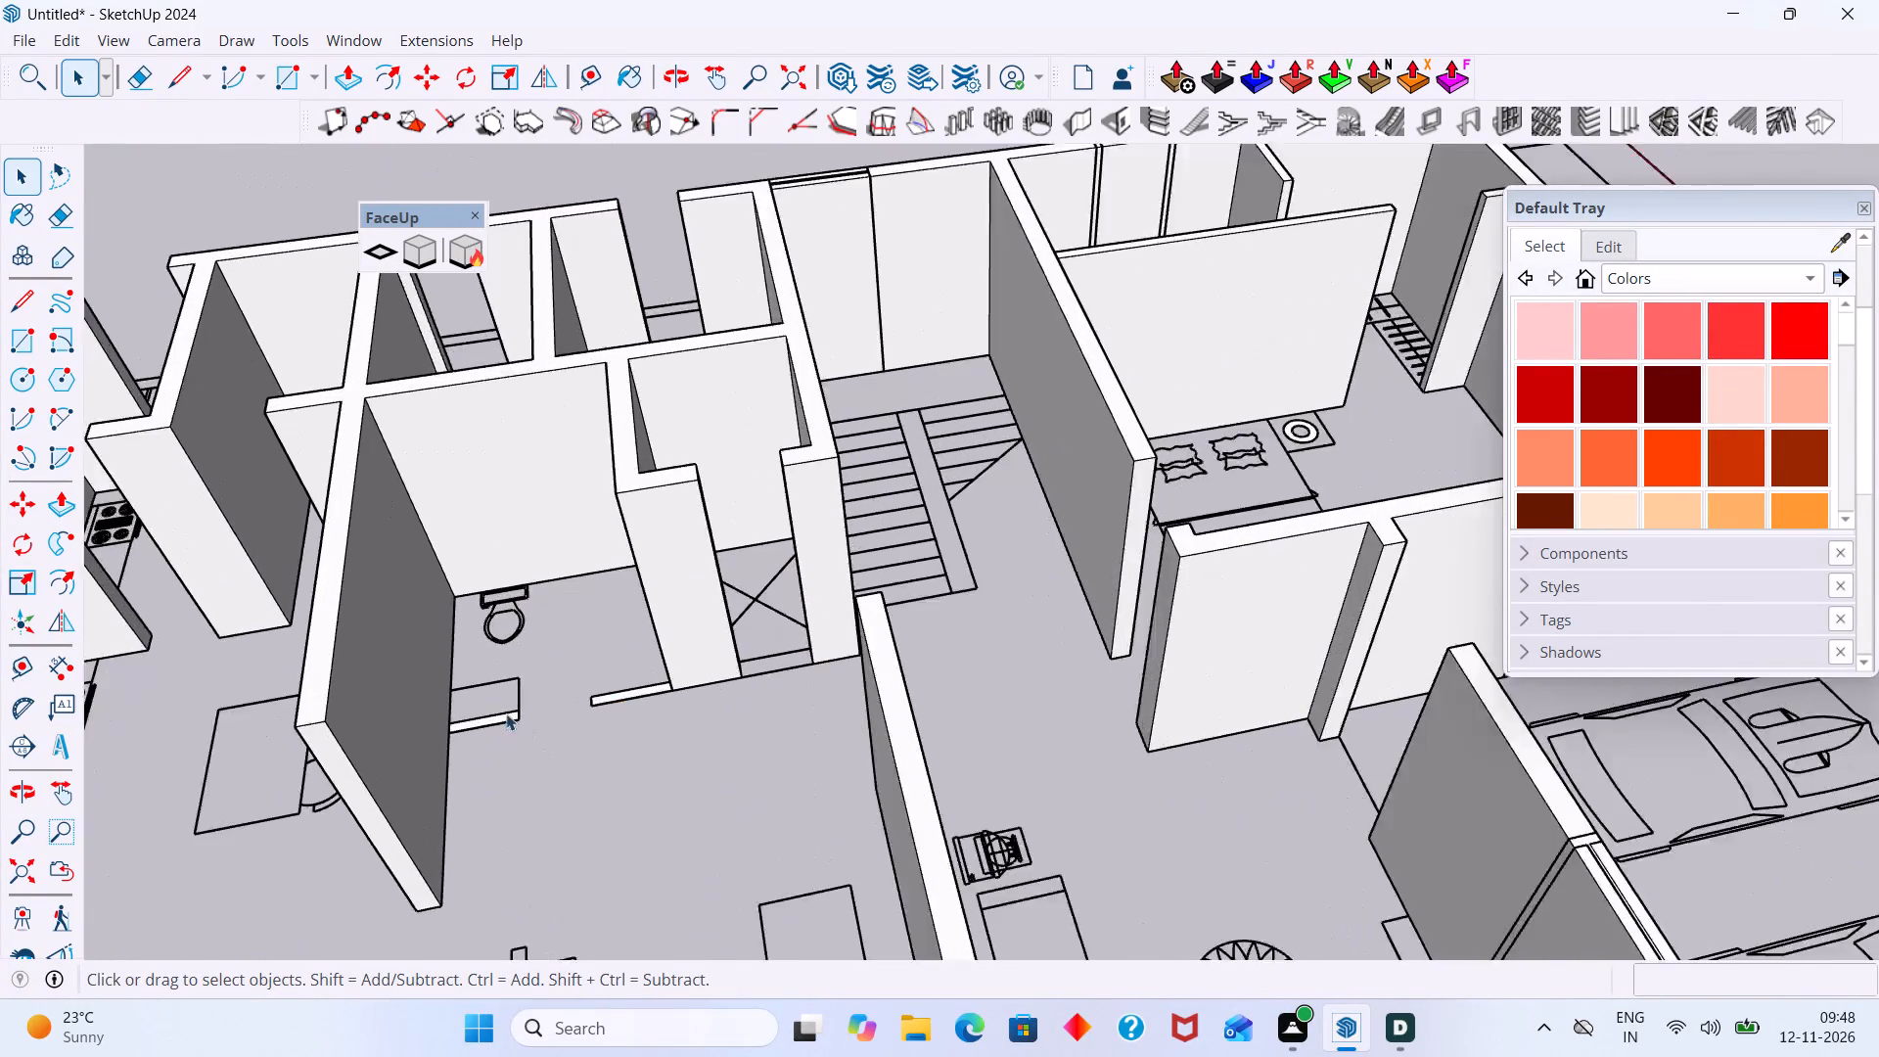
{"action": "scroll", "coordinate": [506, 713], "scroll_direction": "up", "scroll_amount": 11}
{"action": "left_click", "coordinate": [487, 729]}
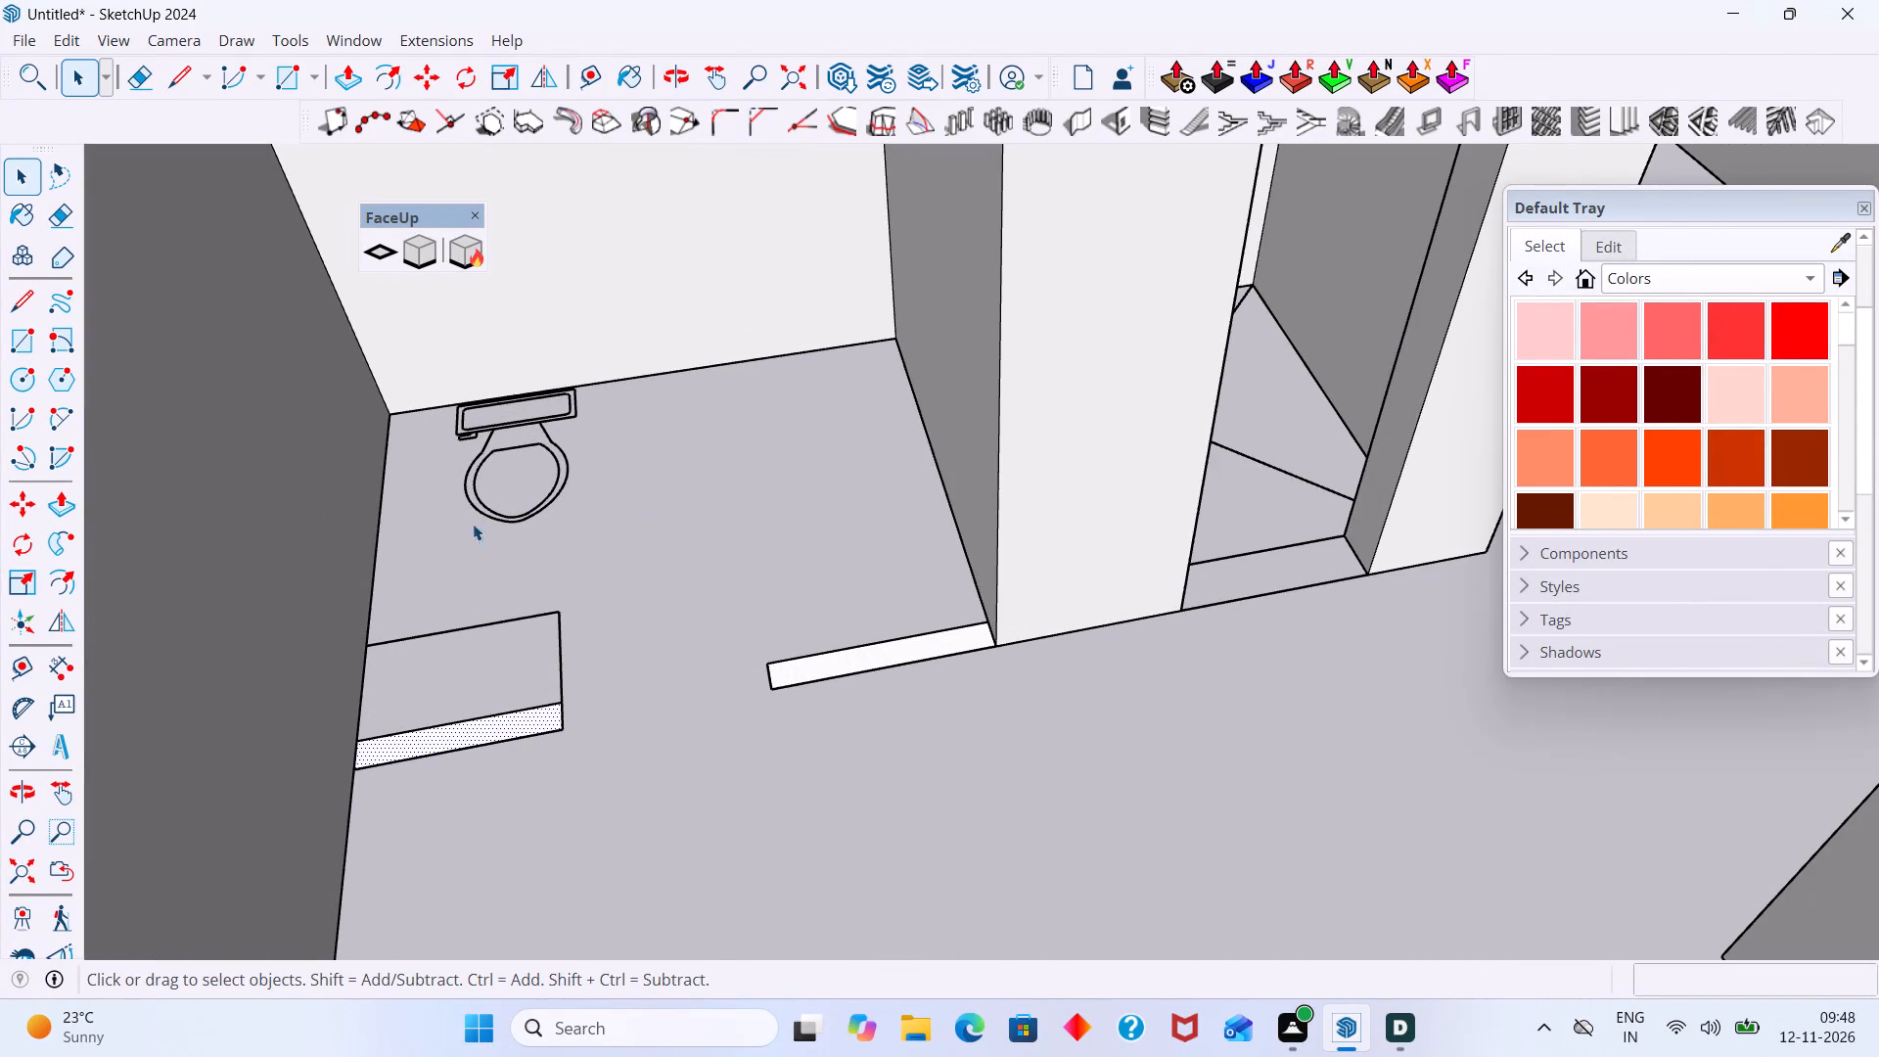
{"action": "double_click", "coordinate": [422, 256]}
{"action": "scroll", "coordinate": [442, 451], "scroll_direction": "down", "scroll_amount": 5}
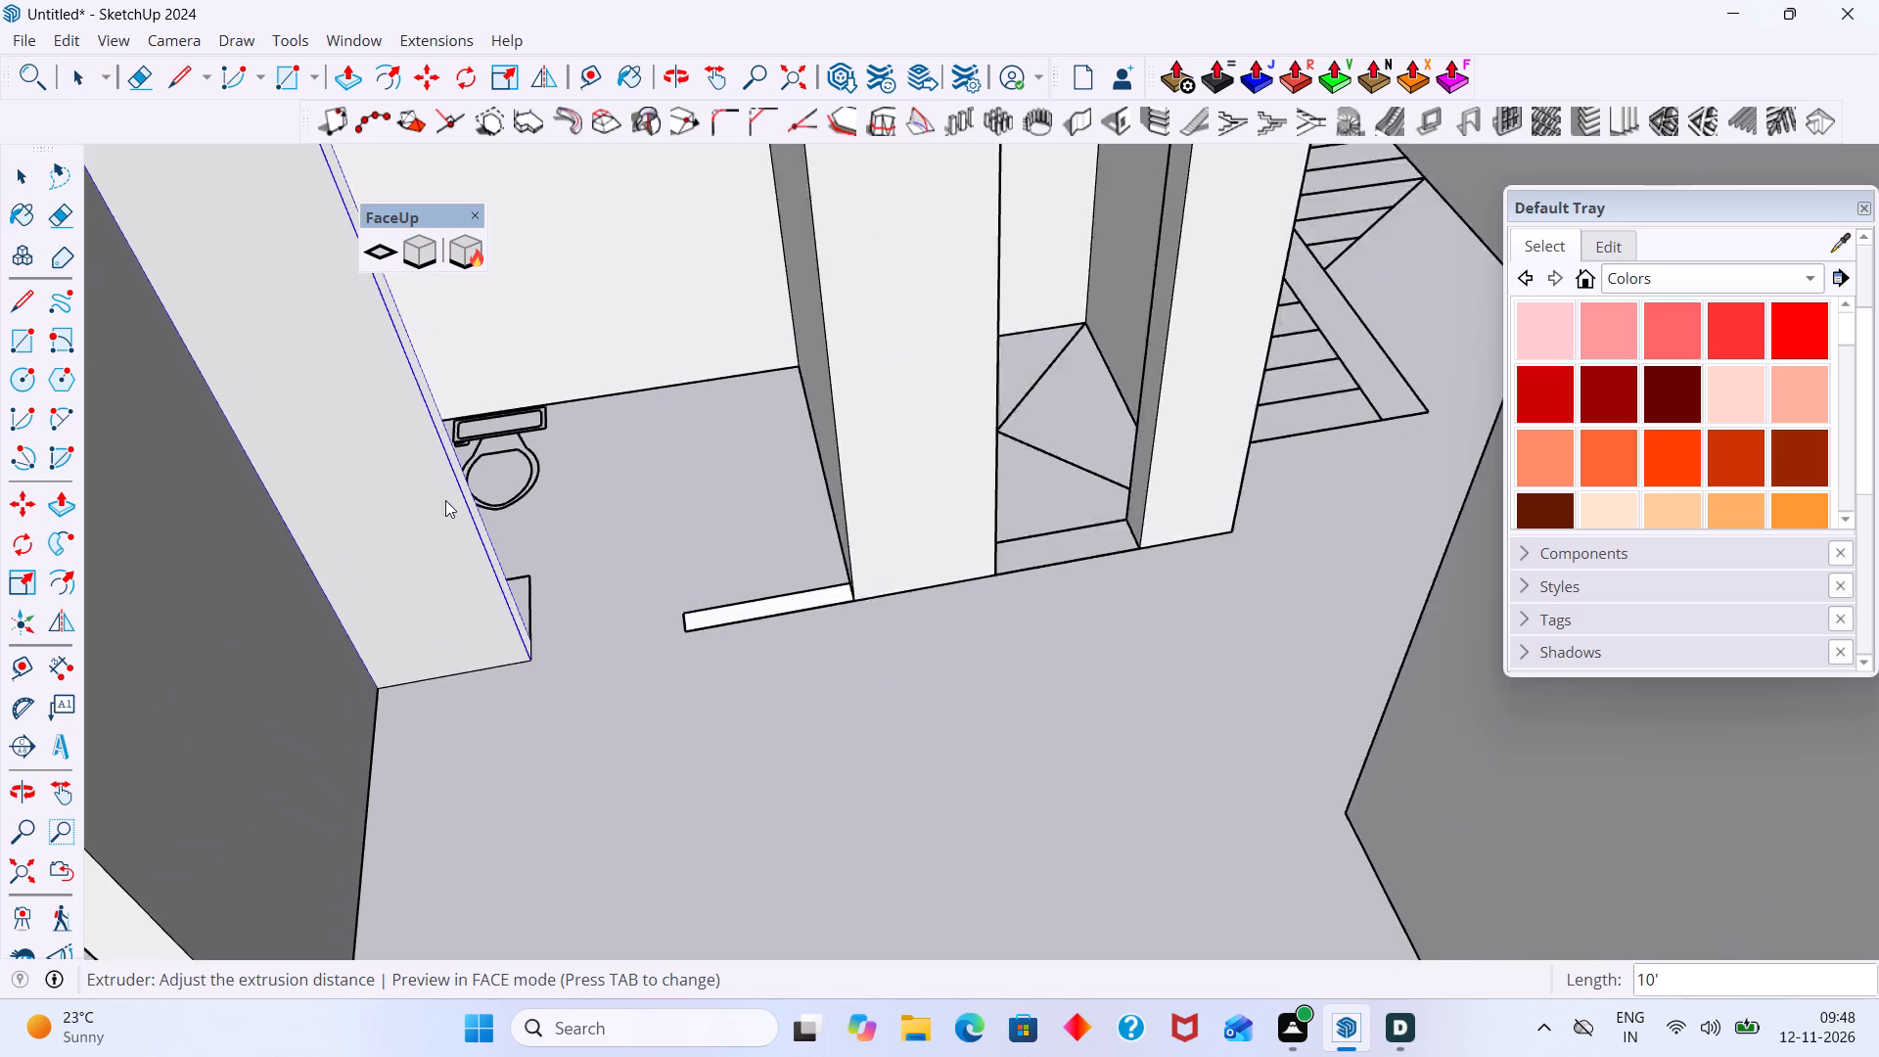
{"action": "scroll", "coordinate": [445, 500], "scroll_direction": "down", "scroll_amount": 8}
{"action": "middle_click_drag", "start_coordinate": [499, 598], "coordinate": [529, 640]}
{"action": "scroll", "coordinate": [587, 595], "scroll_direction": "up", "scroll_amount": 4}
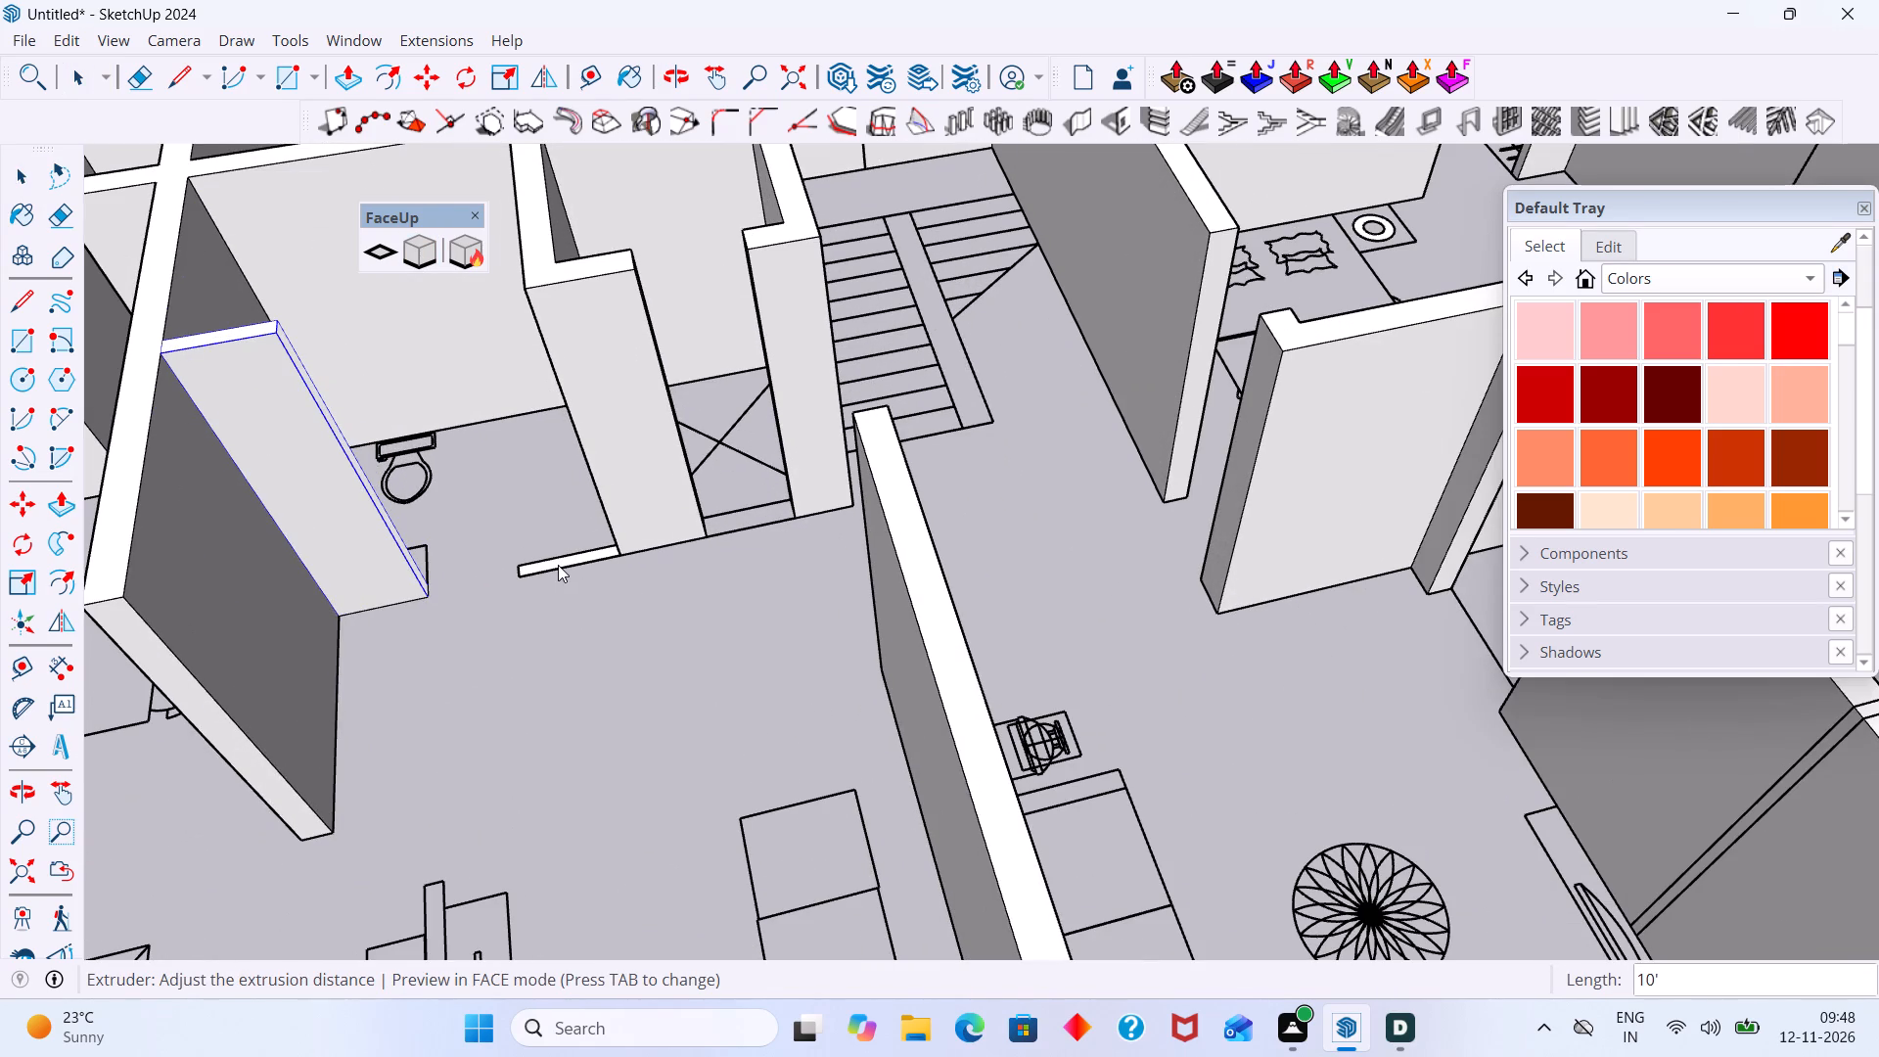
{"action": "key", "text": "Return"}
Extrude the short wall strip on the shower side of the toilet's door opening 10' high with FaceUp, ending outside its group.
{"action": "scroll", "coordinate": [537, 548], "scroll_direction": "up", "scroll_amount": 5}
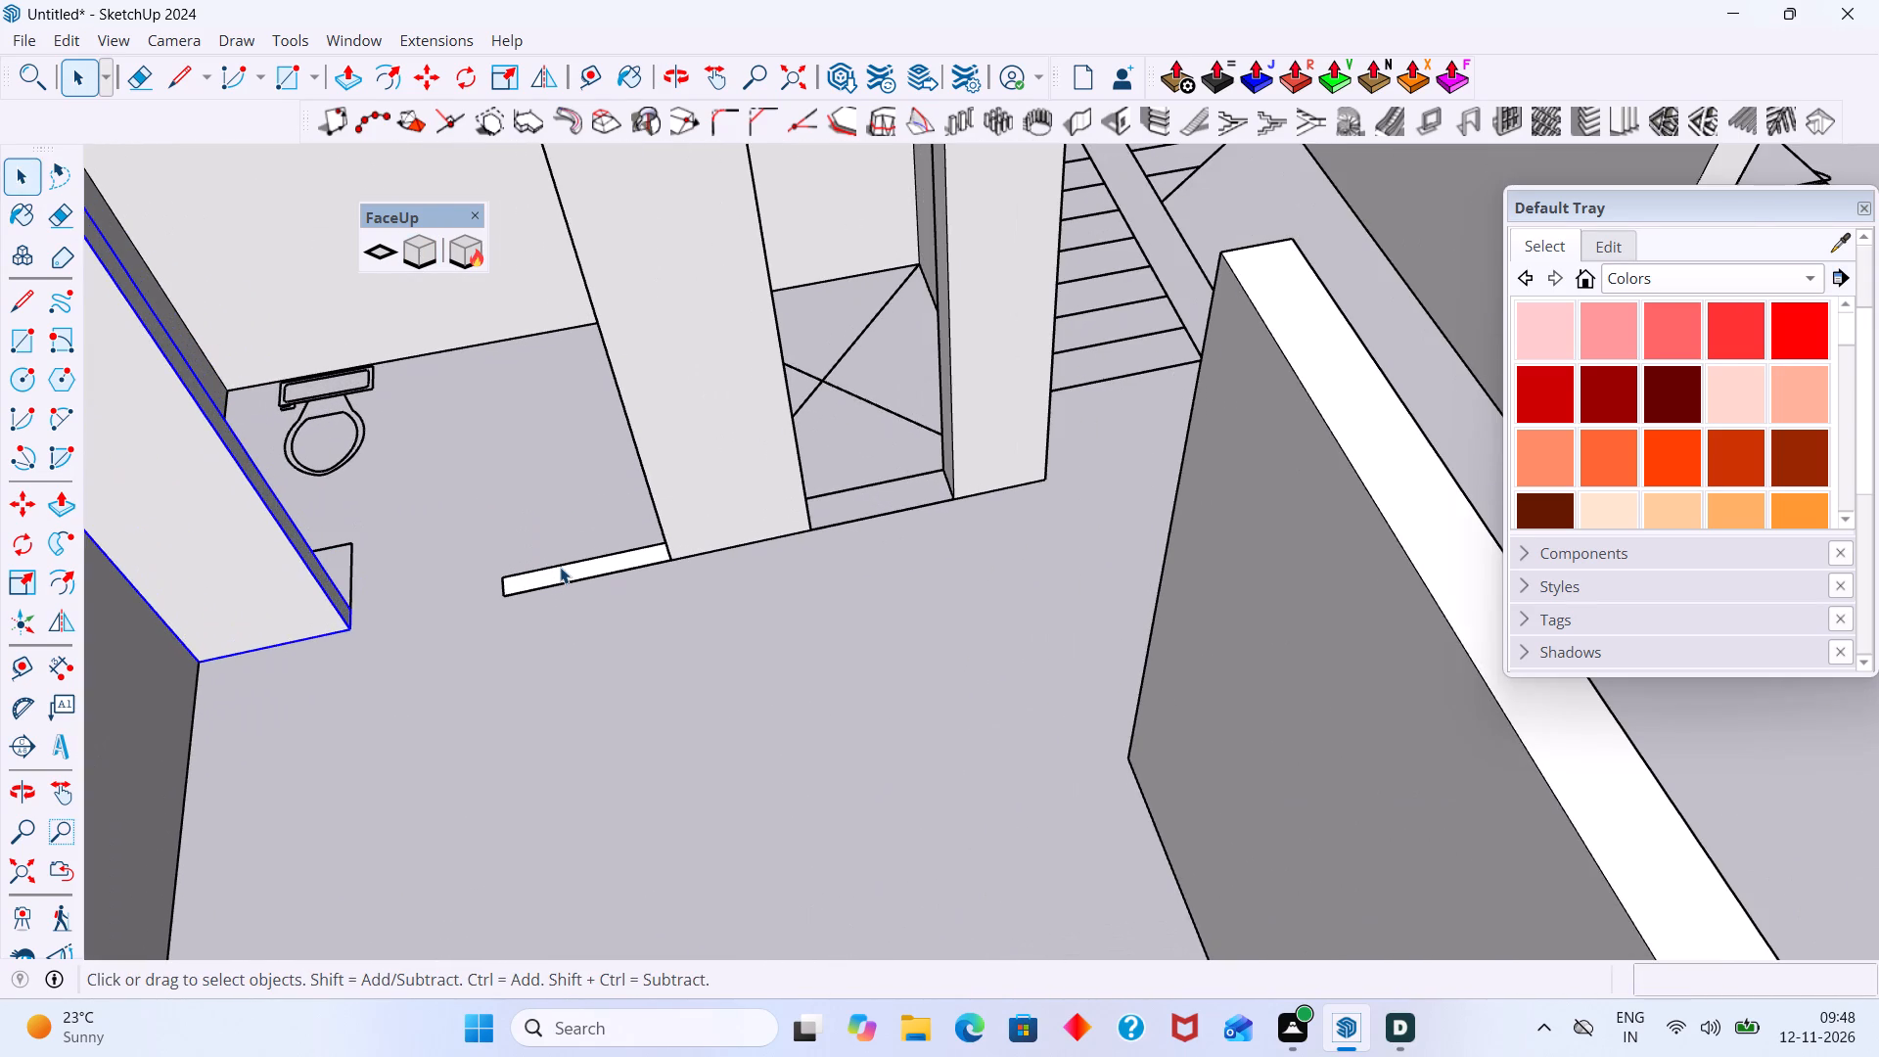
{"action": "left_click", "coordinate": [560, 567]}
{"action": "left_click", "coordinate": [558, 577]}
{"action": "scroll", "coordinate": [558, 573], "scroll_direction": "up", "scroll_amount": 1}
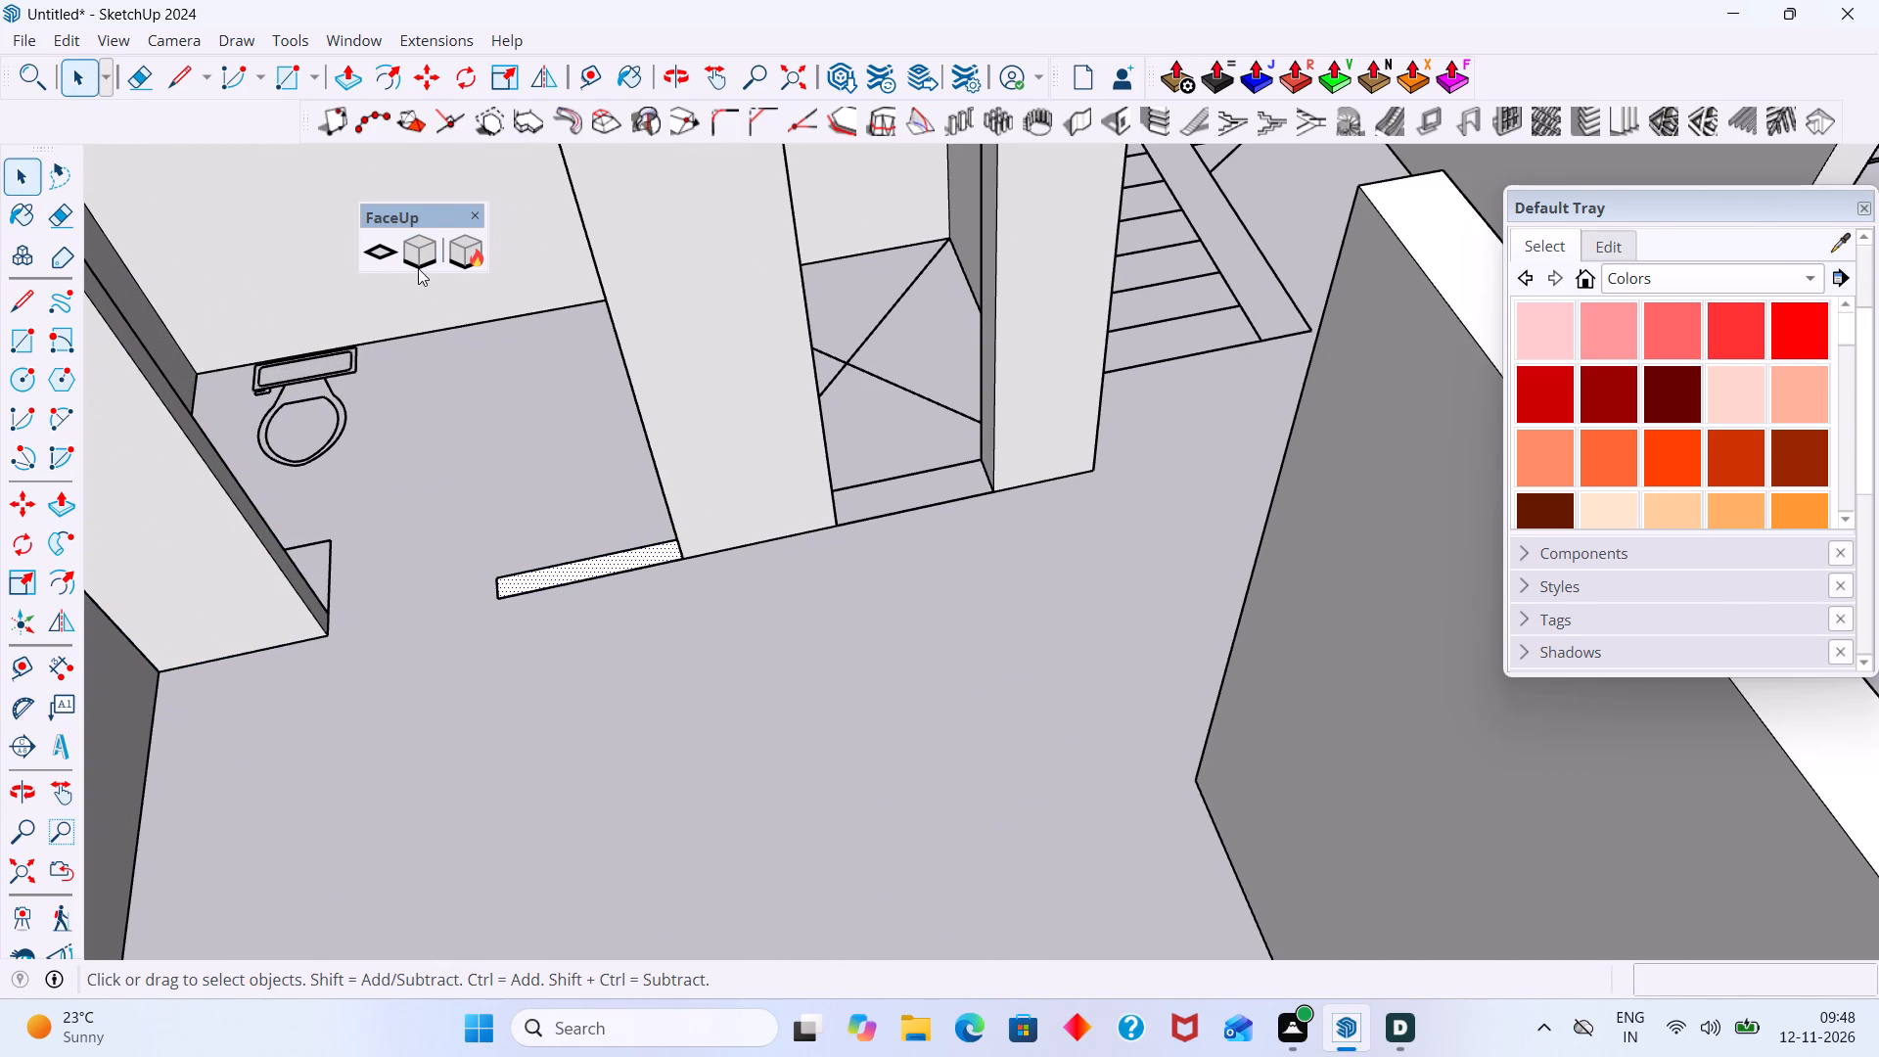
{"action": "left_click", "coordinate": [418, 266]}
{"action": "double_click", "coordinate": [494, 613]}
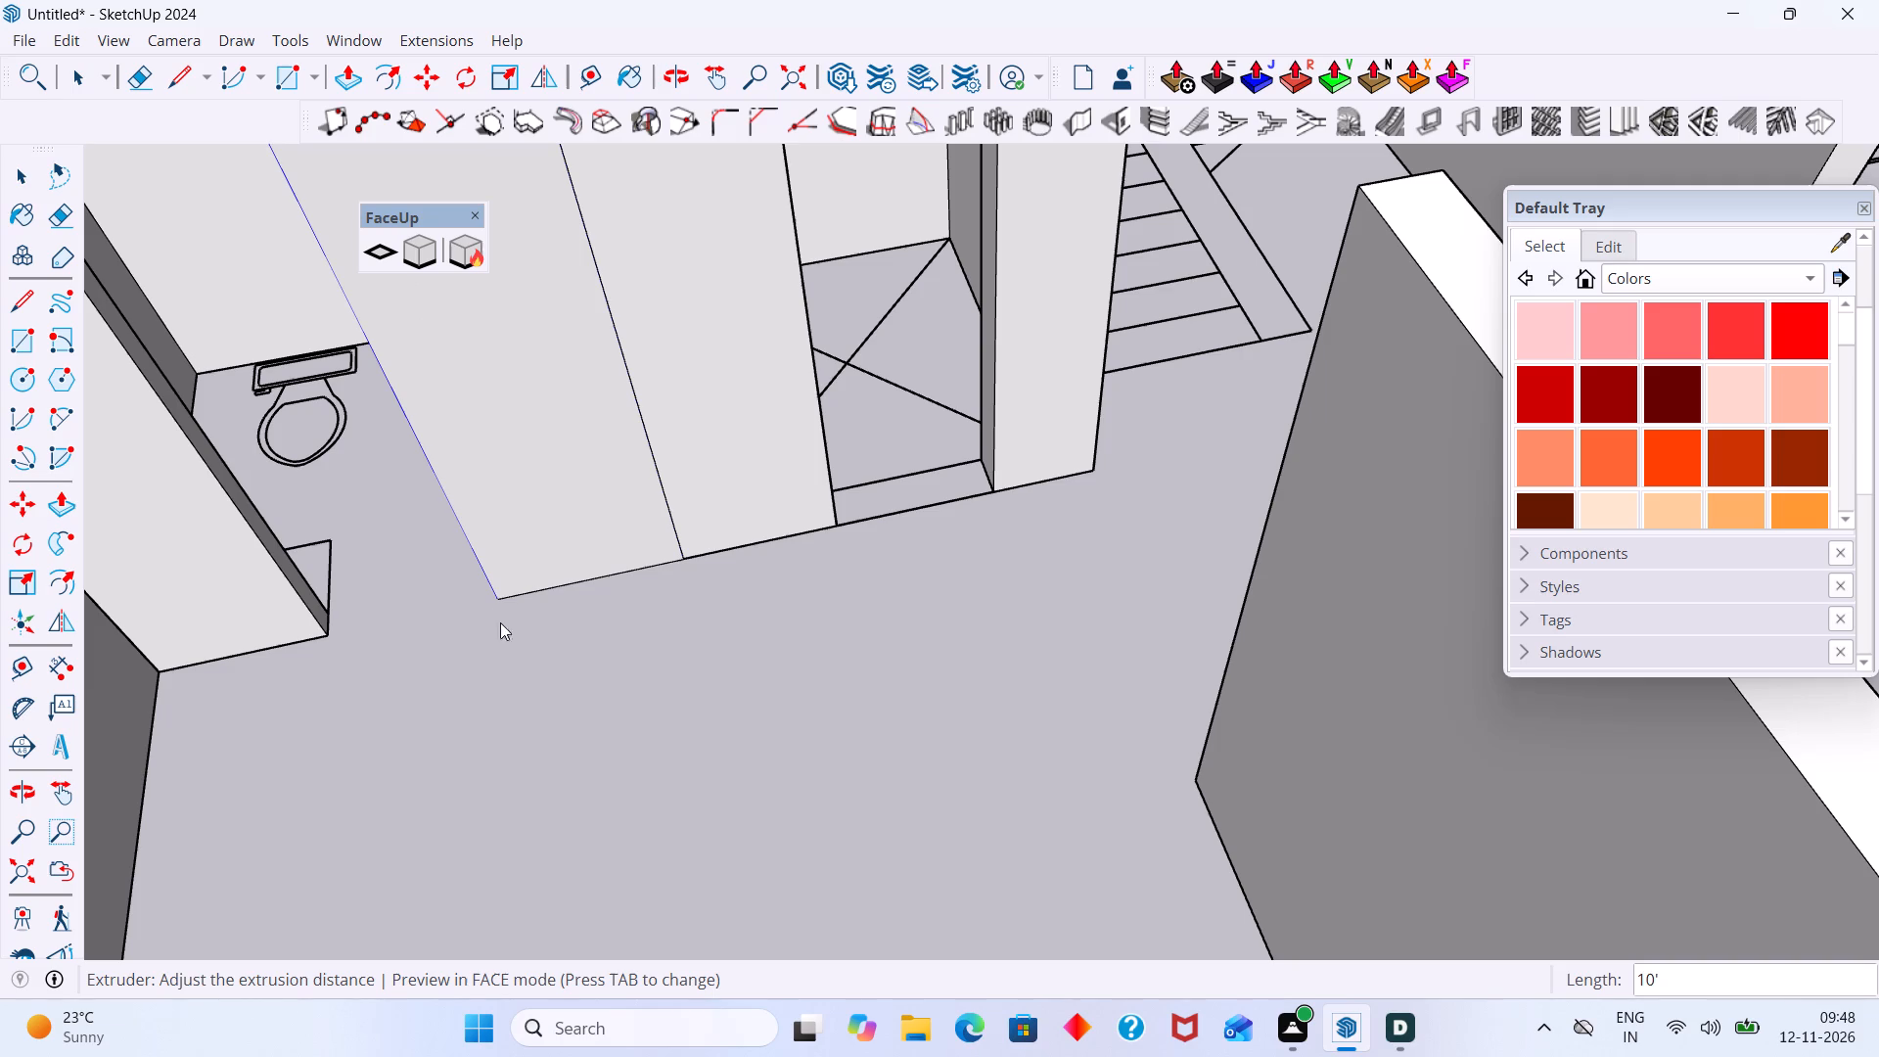
{"action": "key", "text": "Return"}
{"action": "key", "text": "Return"}
{"action": "scroll", "coordinate": [596, 673], "scroll_direction": "down", "scroll_amount": 7}
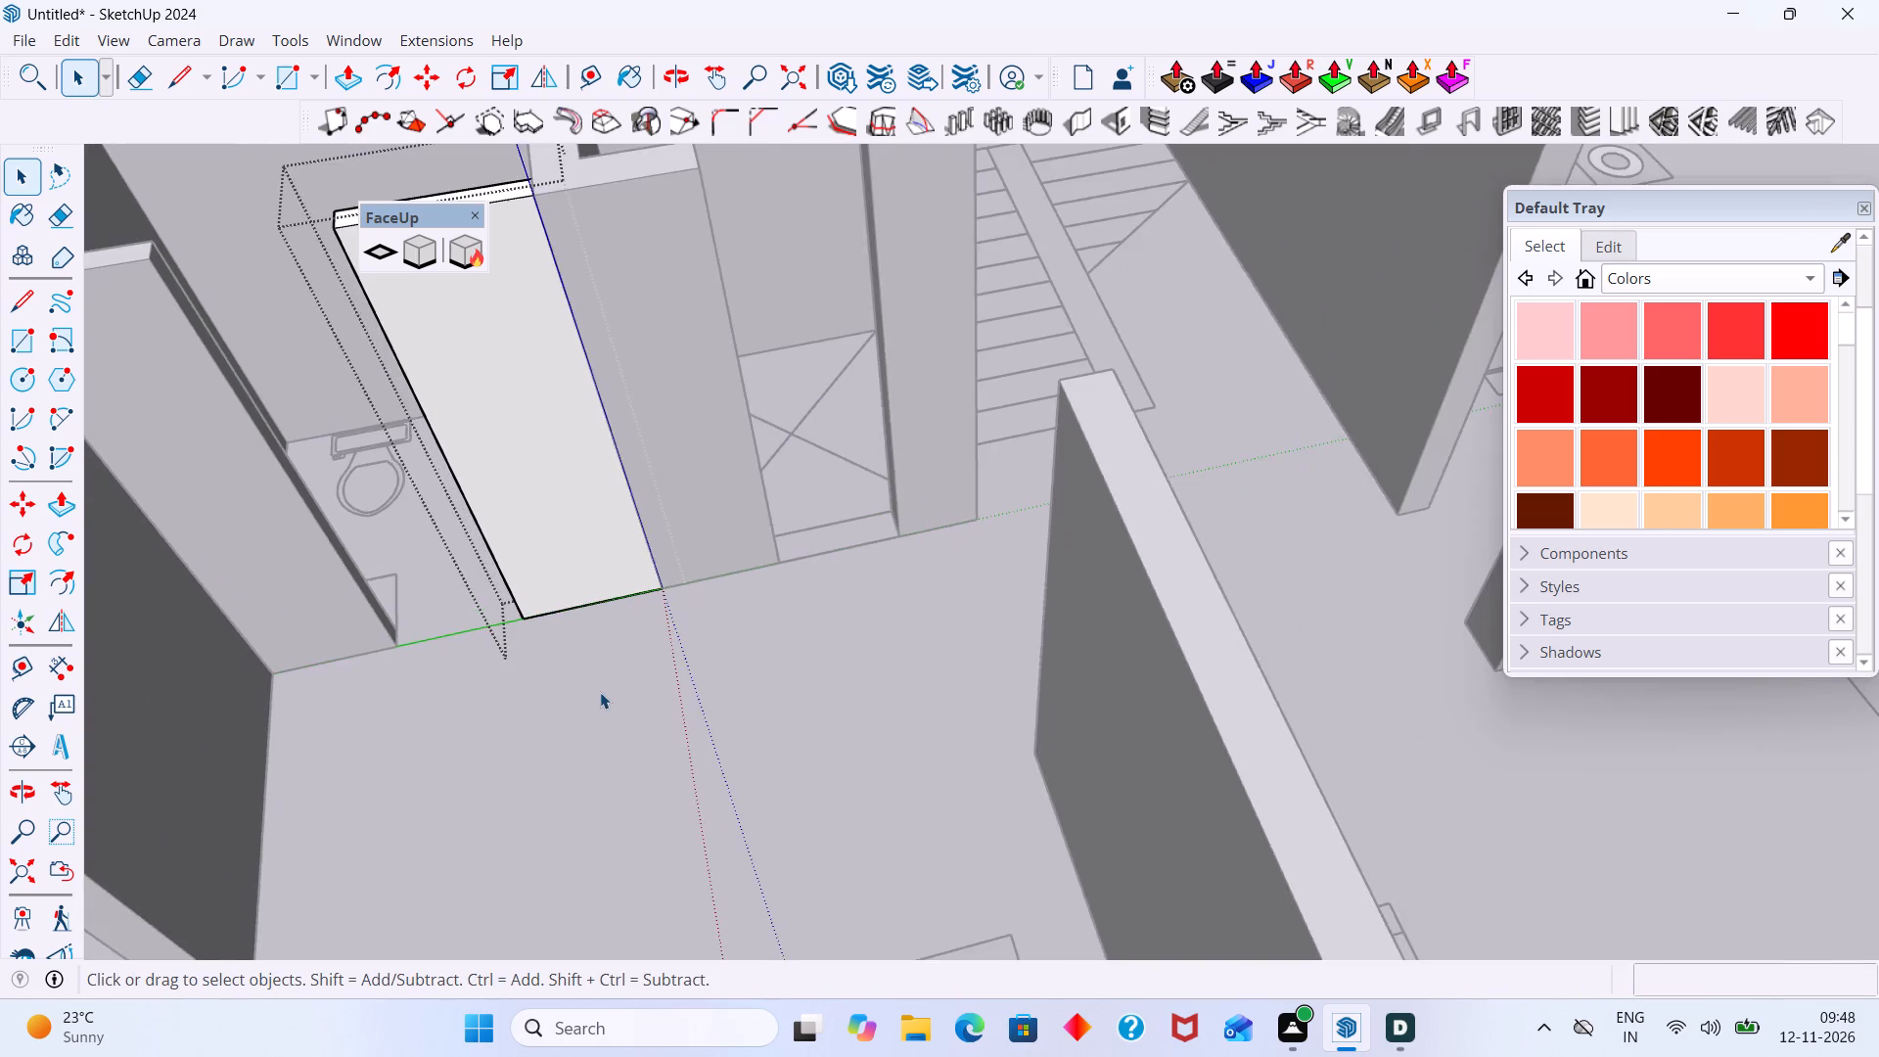
{"action": "left_click", "coordinate": [600, 692]}
Delete the vertical seam on the end face of the short toilet wall on the shower side of the door opening, ending outside its group.
{"action": "scroll", "coordinate": [592, 679], "scroll_direction": "down", "scroll_amount": 8}
{"action": "middle_click_drag", "start_coordinate": [599, 674], "coordinate": [1307, 481]}
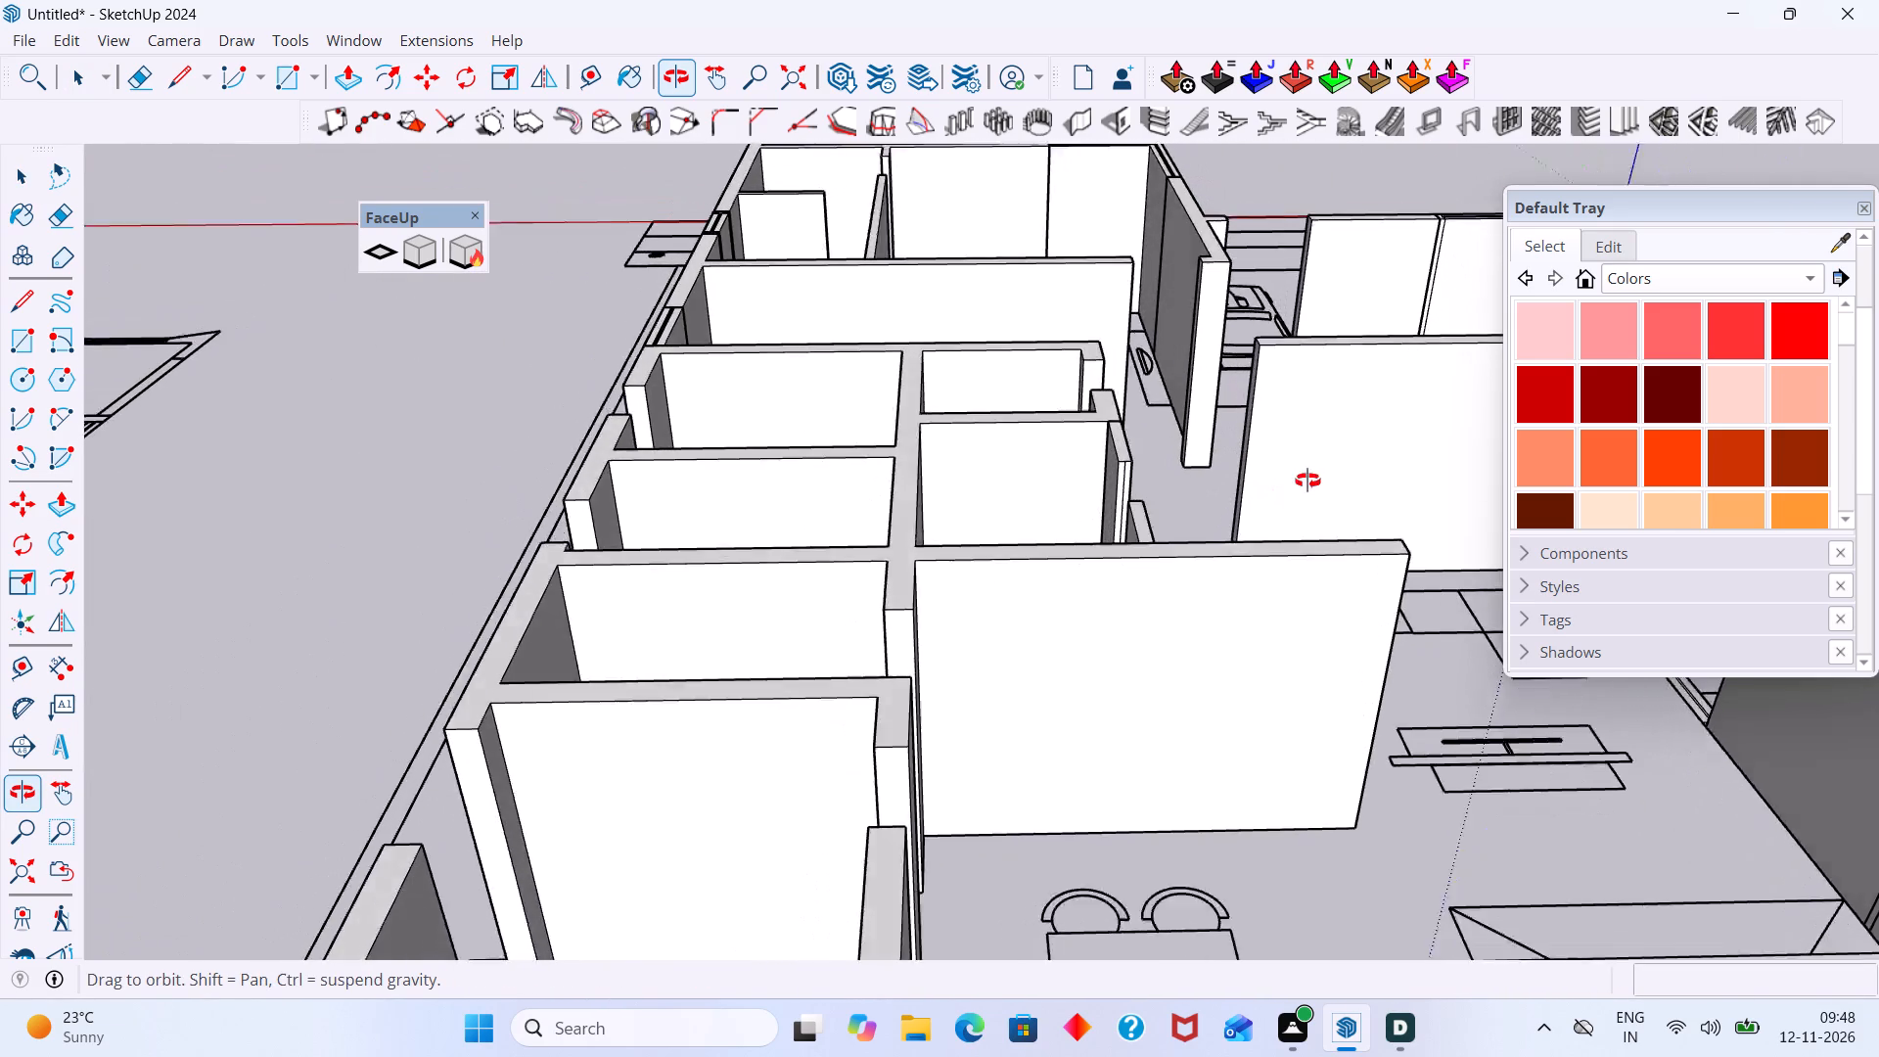
{"action": "middle_click_drag", "start_coordinate": [1307, 481], "coordinate": [1309, 479]}
{"action": "scroll", "coordinate": [1014, 463], "scroll_direction": "up", "scroll_amount": 11}
{"action": "double_click", "coordinate": [1185, 504]}
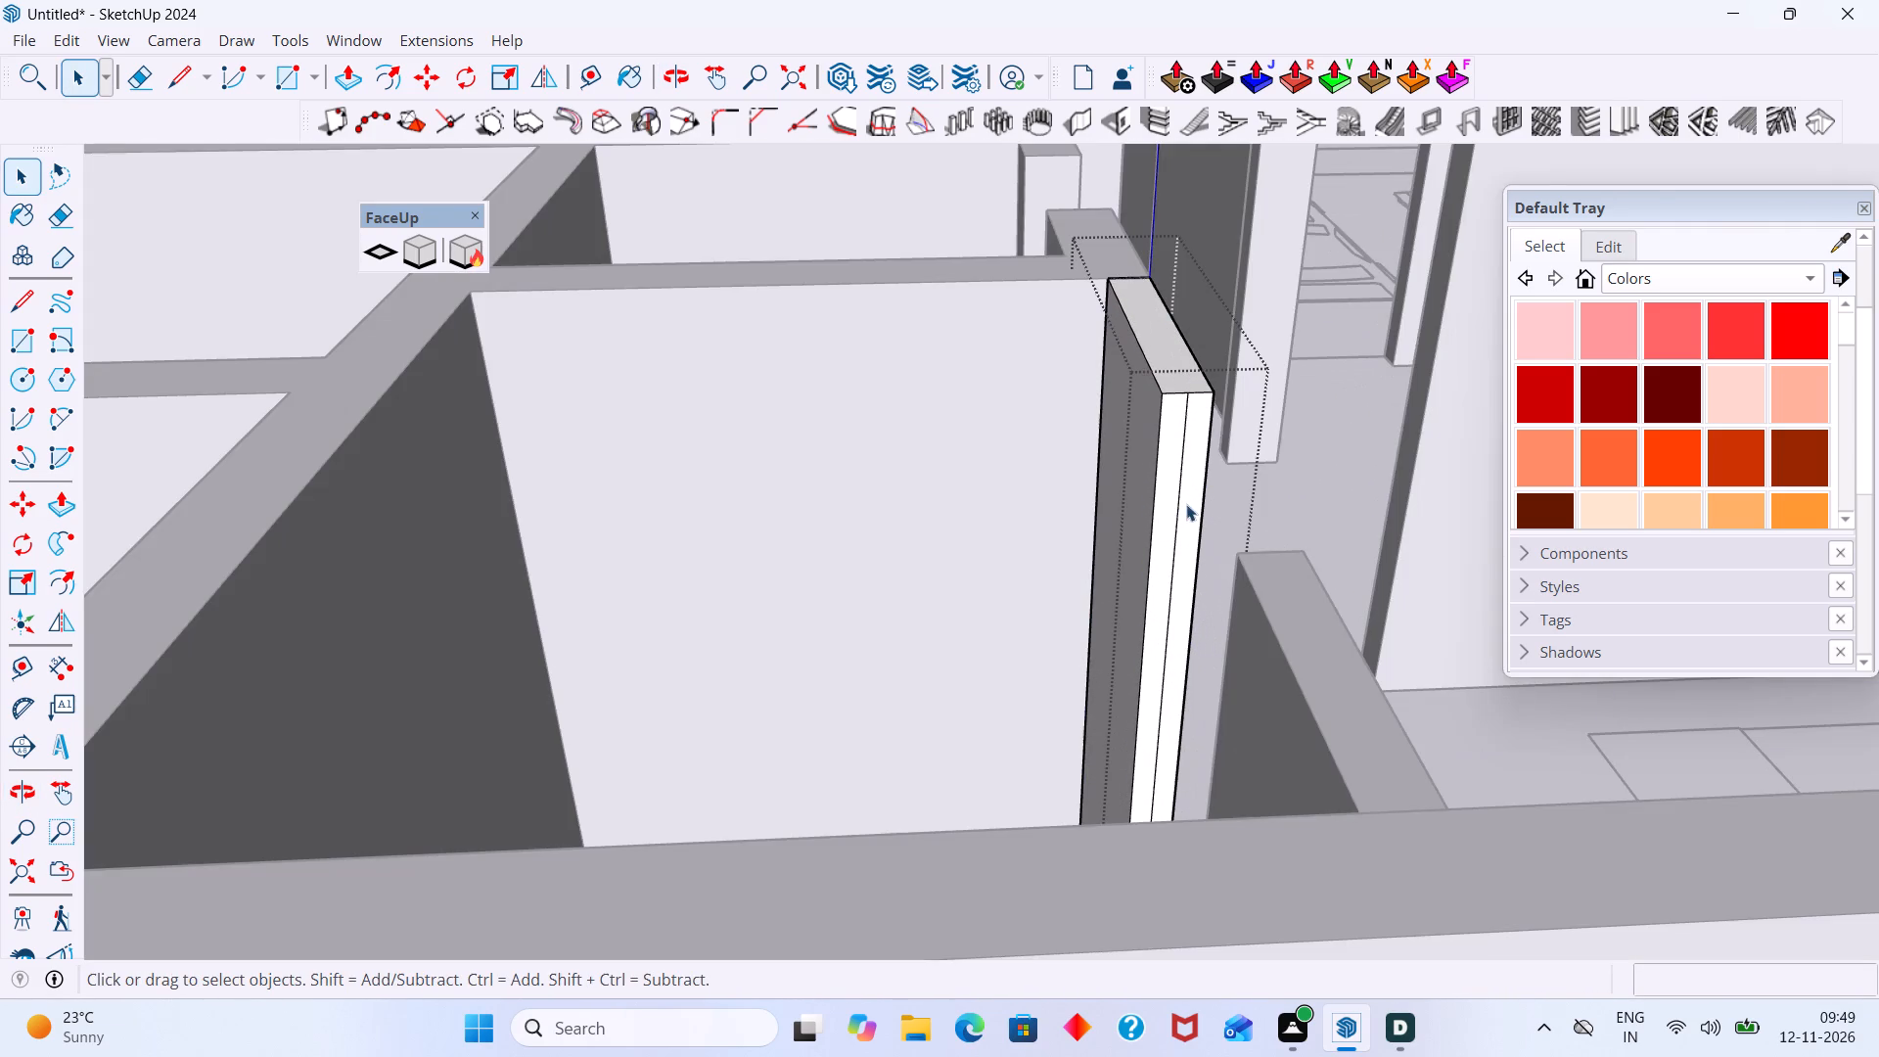
{"action": "left_click", "coordinate": [1178, 509]}
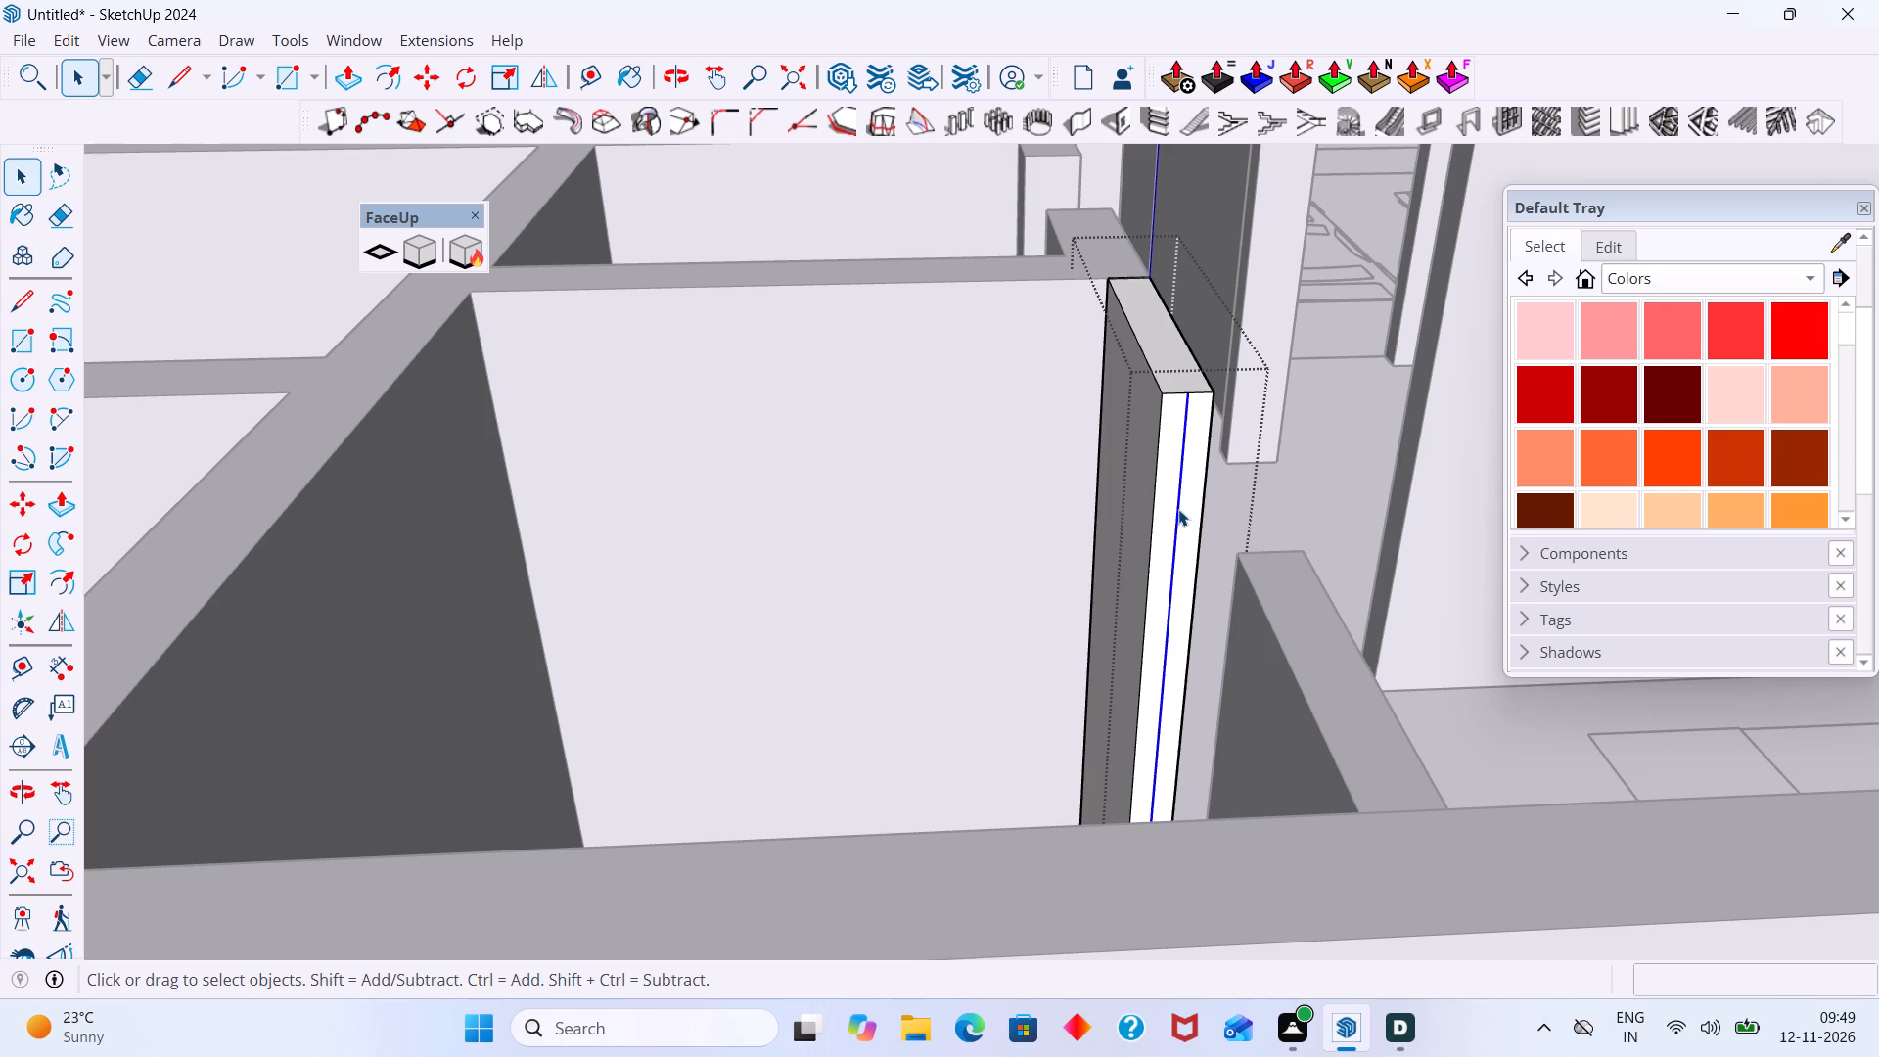
{"action": "key", "text": "Delete"}
{"action": "middle_click_drag", "start_coordinate": [1168, 511], "coordinate": [172, 605]}
{"action": "scroll", "coordinate": [329, 513], "scroll_direction": "up", "scroll_amount": 2}
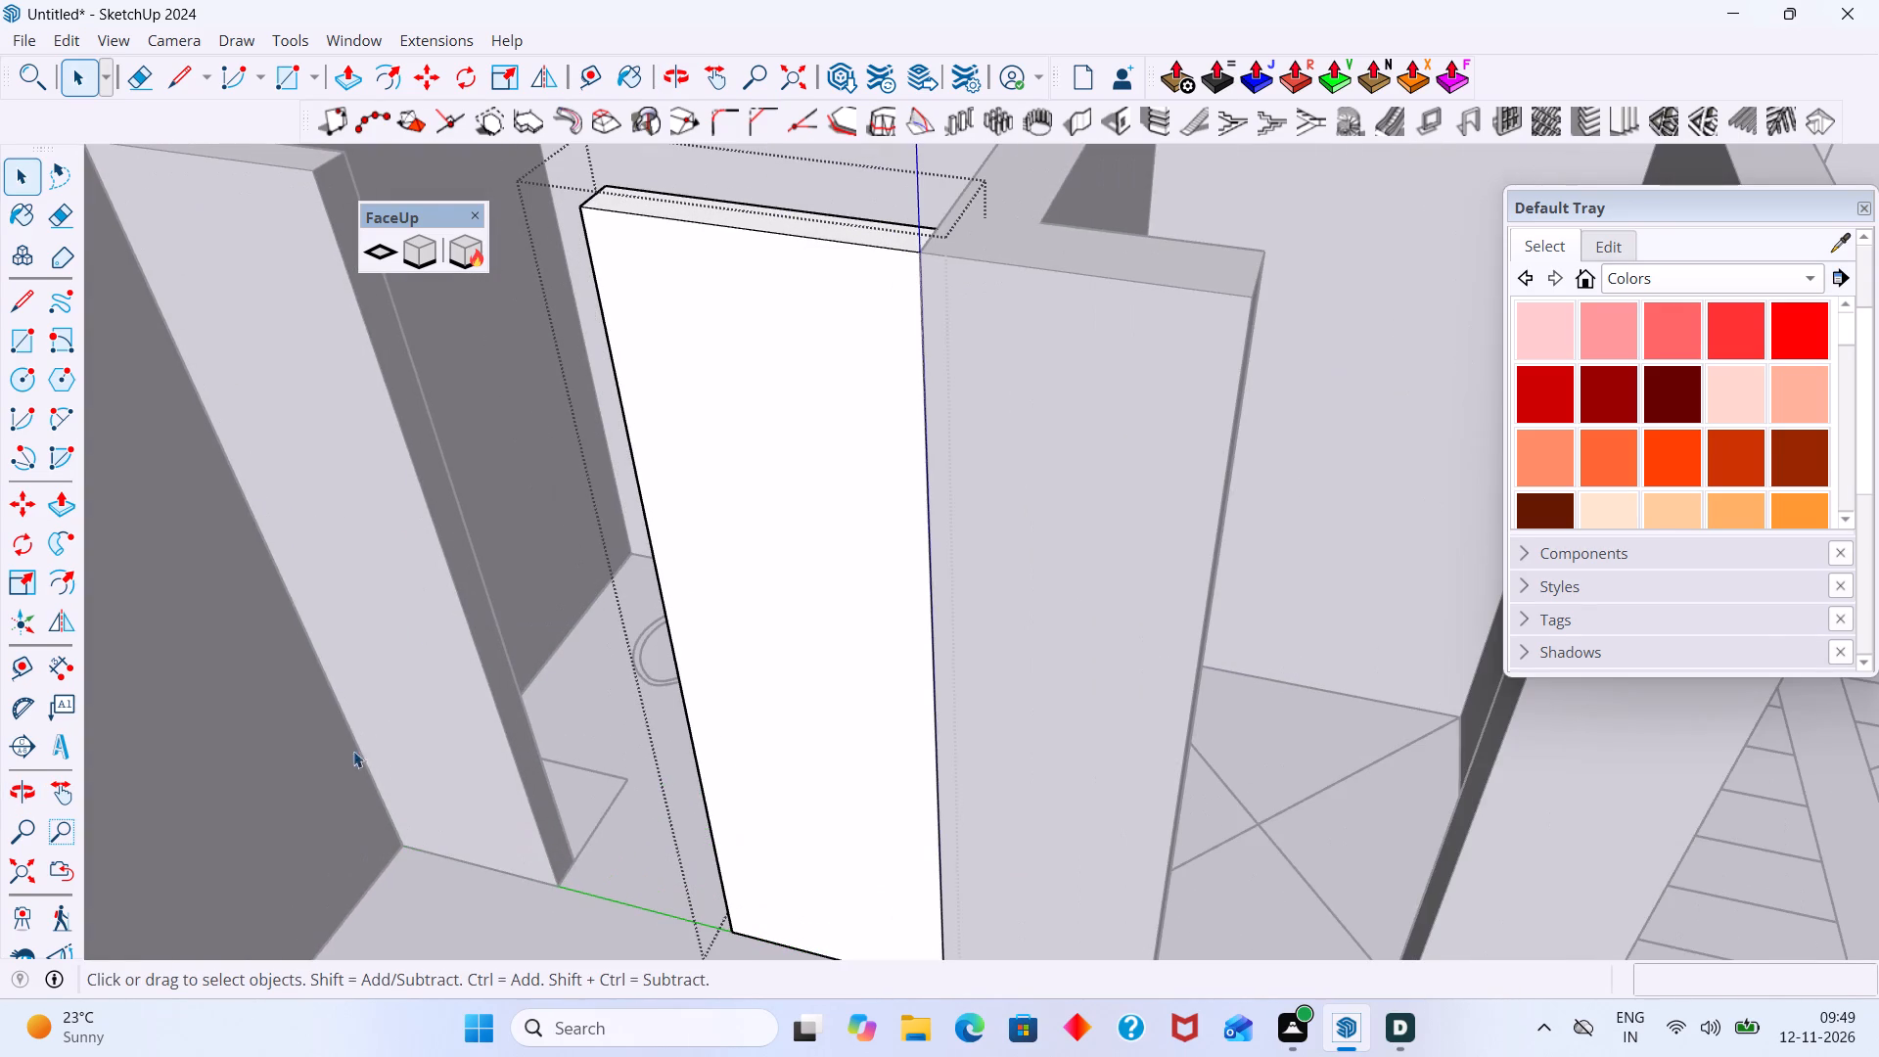
{"action": "left_click", "coordinate": [559, 671]}
Examine the extruded ground-floor walls from all around the house and above the staircase for missed outlines and remaining seams.
{"action": "scroll", "coordinate": [500, 658], "scroll_direction": "up", "scroll_amount": 3}
{"action": "scroll", "coordinate": [488, 641], "scroll_direction": "down", "scroll_amount": 18}
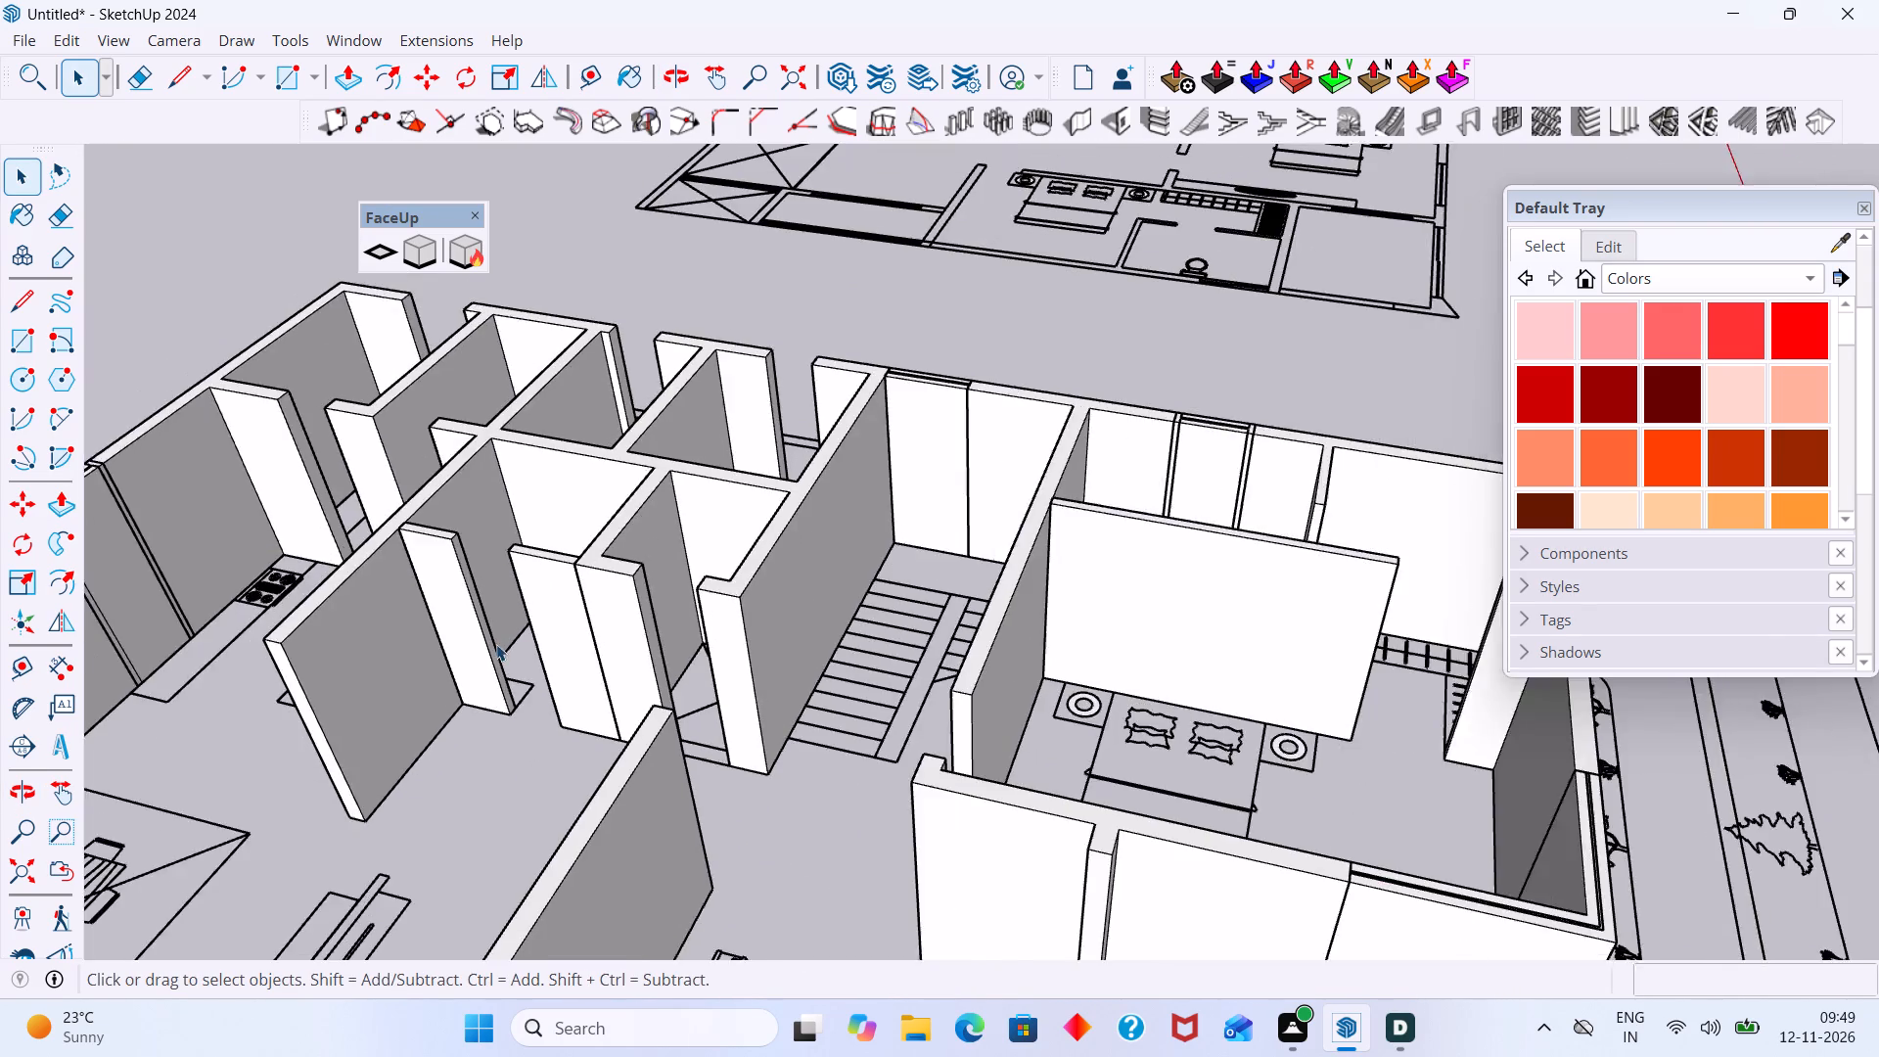
{"action": "scroll", "coordinate": [496, 644], "scroll_direction": "down", "scroll_amount": 4}
{"action": "middle_click_drag", "start_coordinate": [675, 666], "coordinate": [295, 648]}
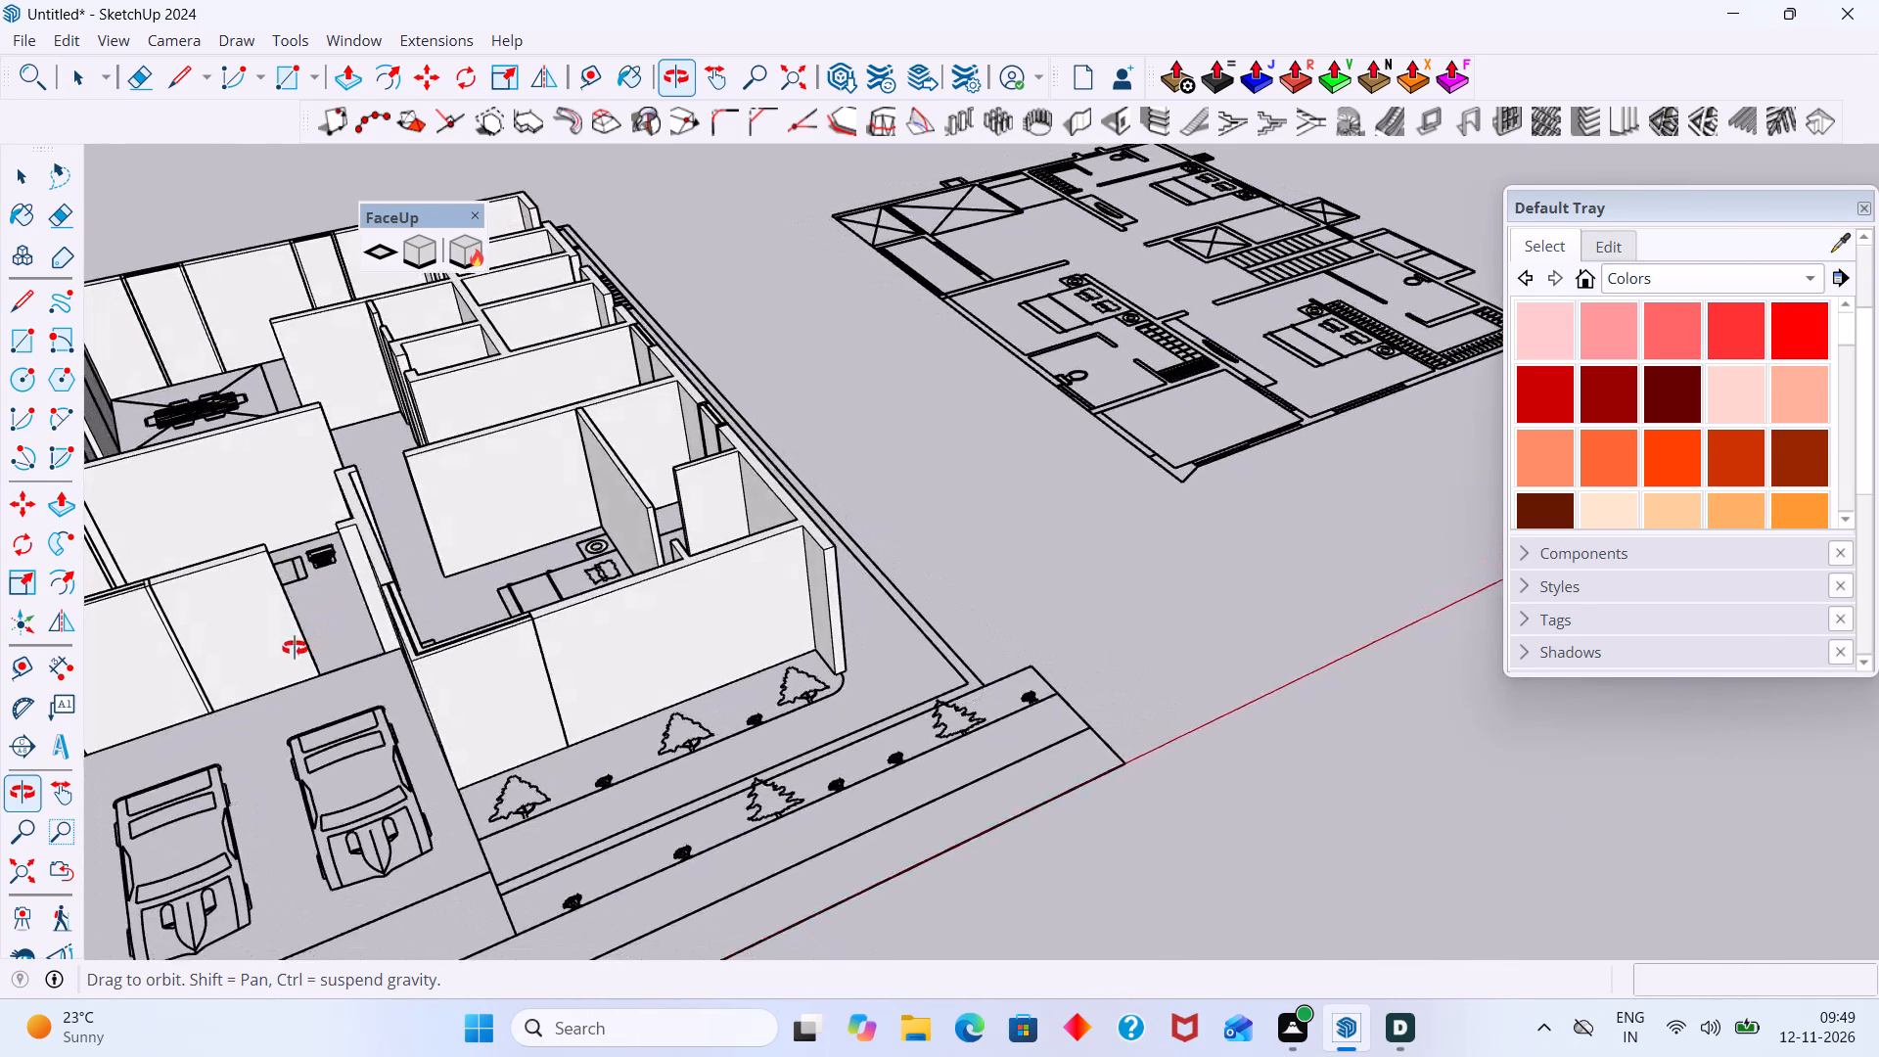
{"action": "middle_click_drag", "start_coordinate": [295, 648], "coordinate": [481, 665]}
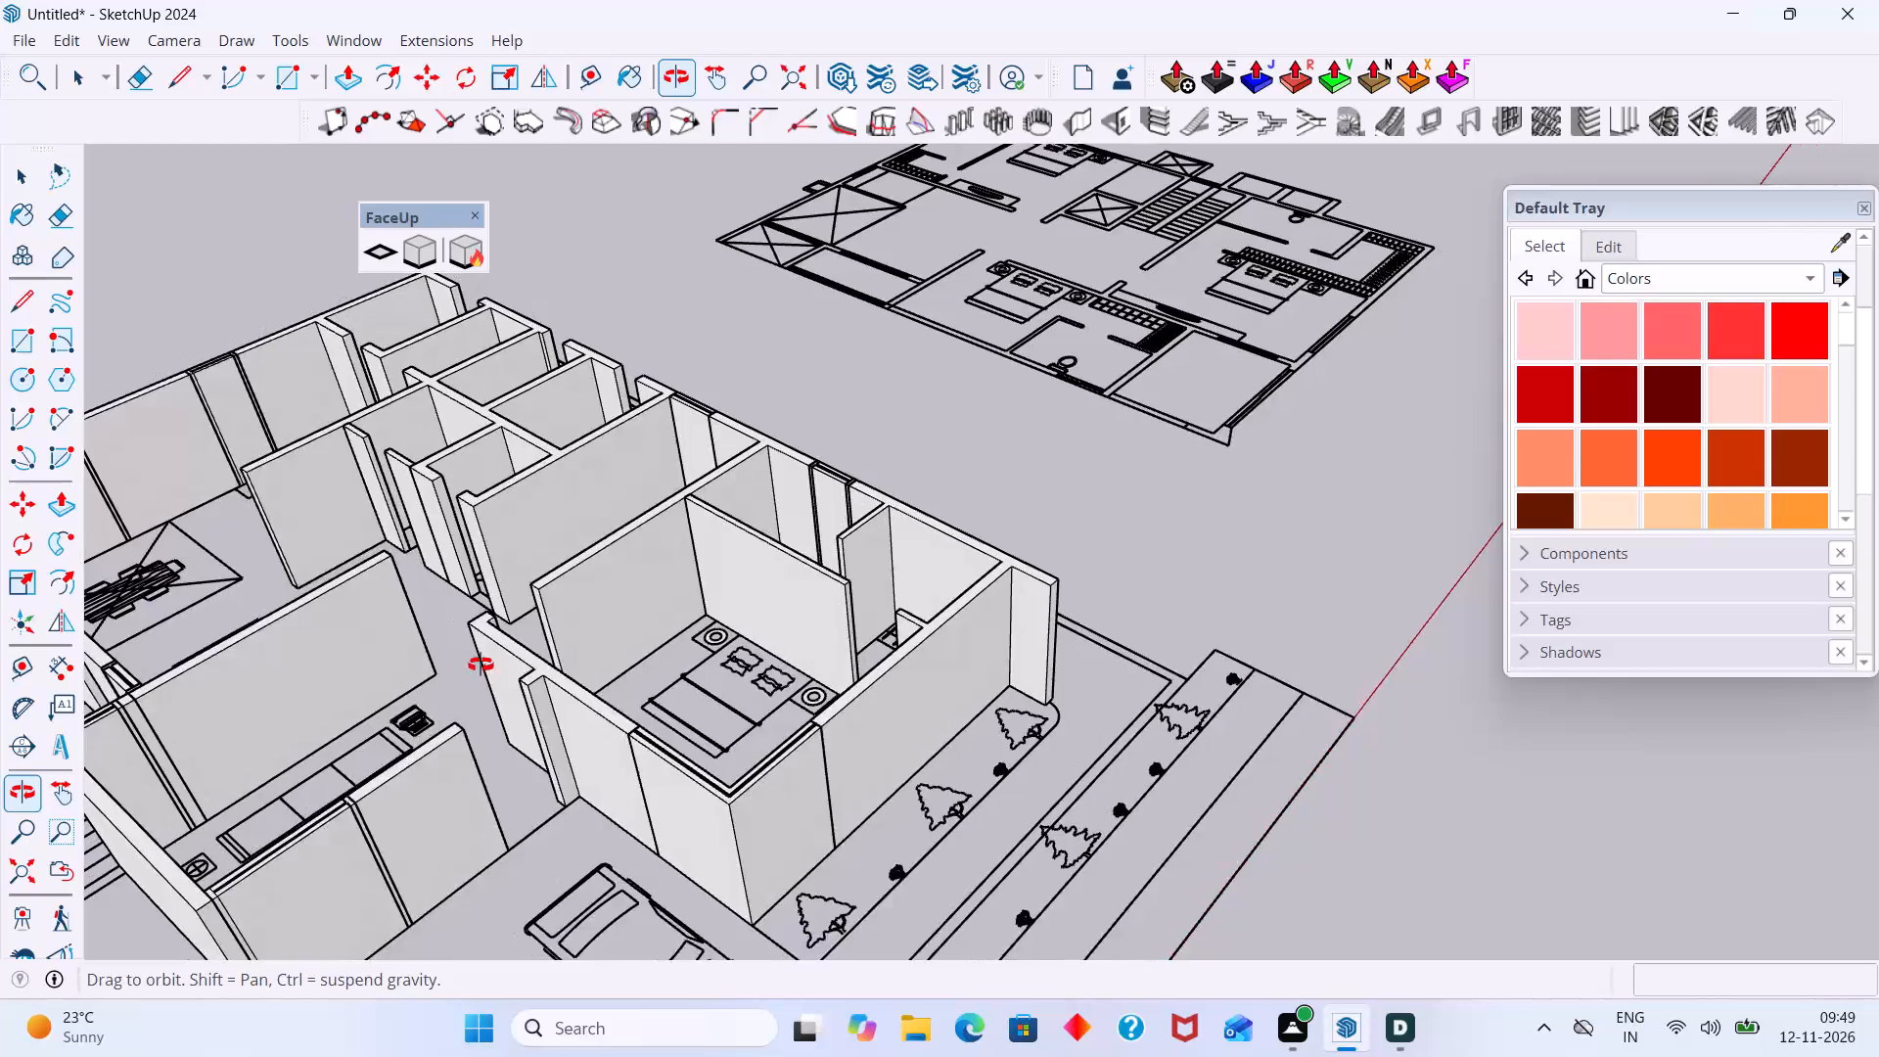
{"action": "middle_click_drag", "start_coordinate": [481, 665], "coordinate": [754, 594]}
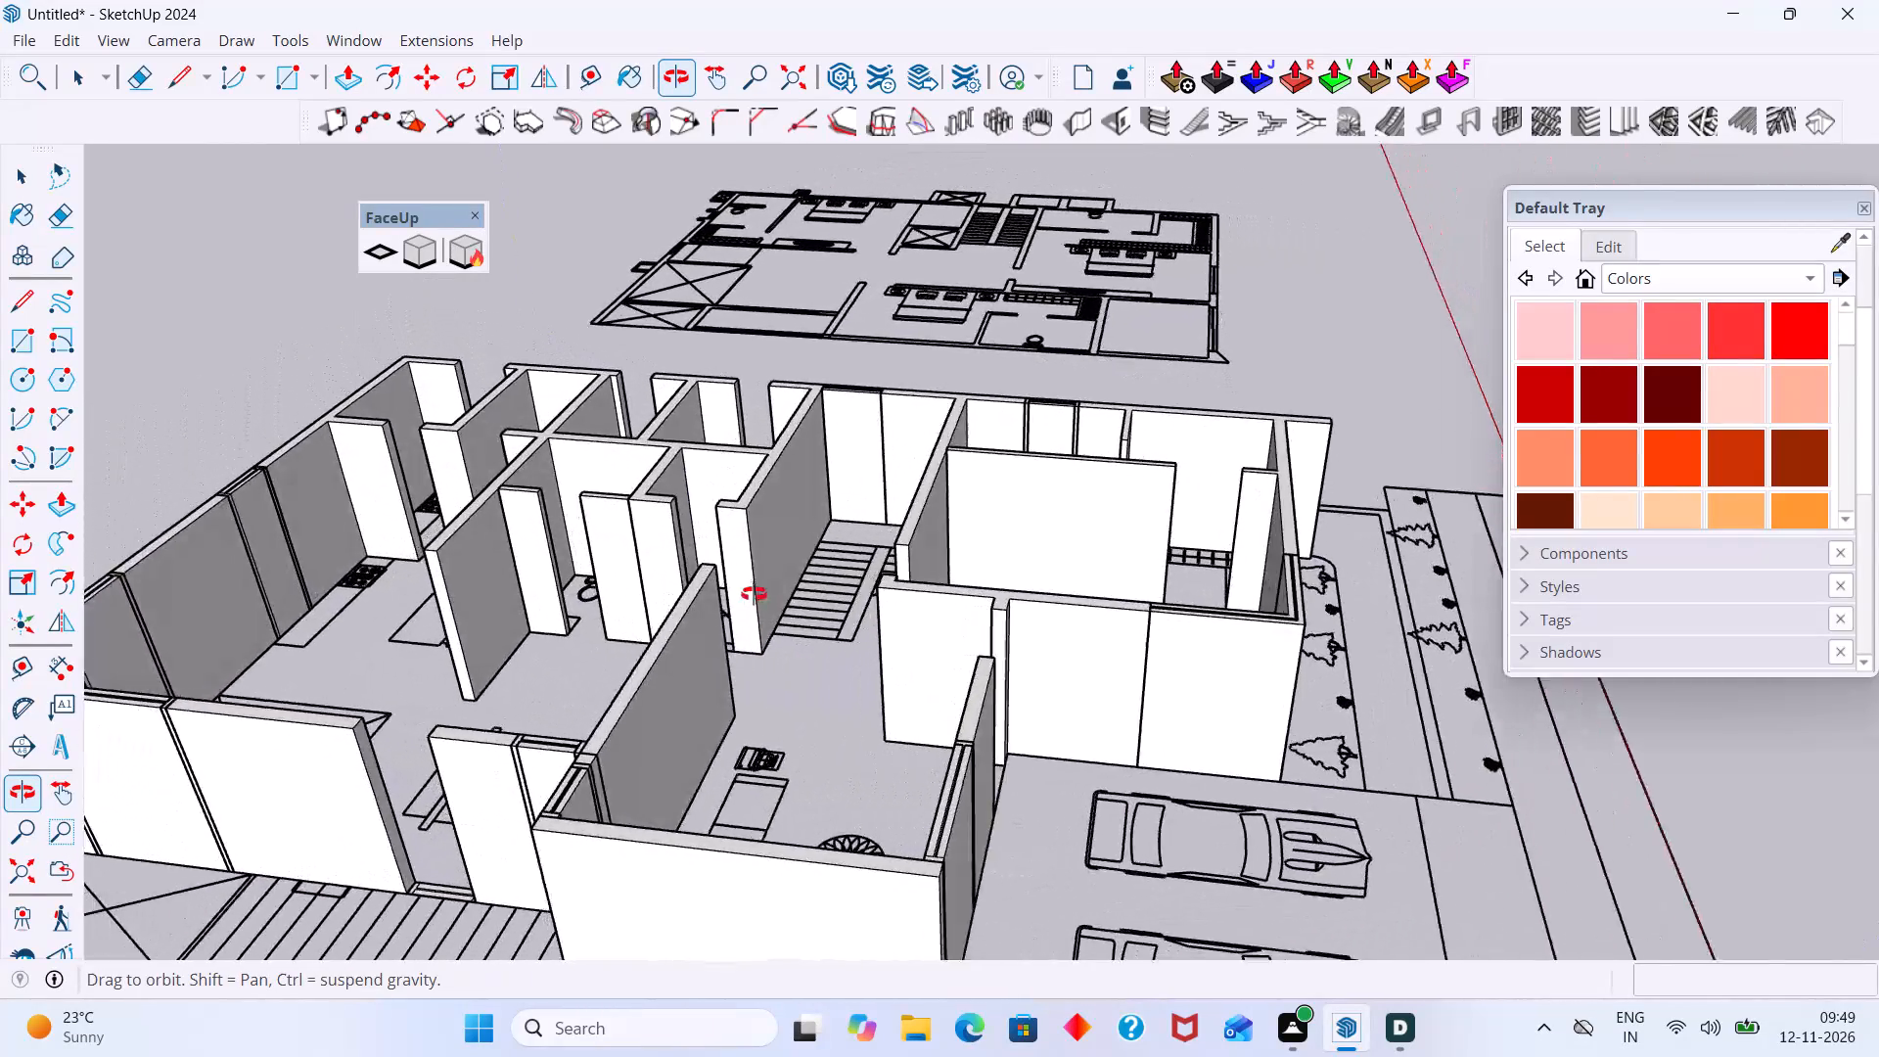
{"action": "middle_click_drag", "start_coordinate": [754, 594], "coordinate": [1042, 713]}
{"action": "scroll", "coordinate": [911, 779], "scroll_direction": "down", "scroll_amount": 3}
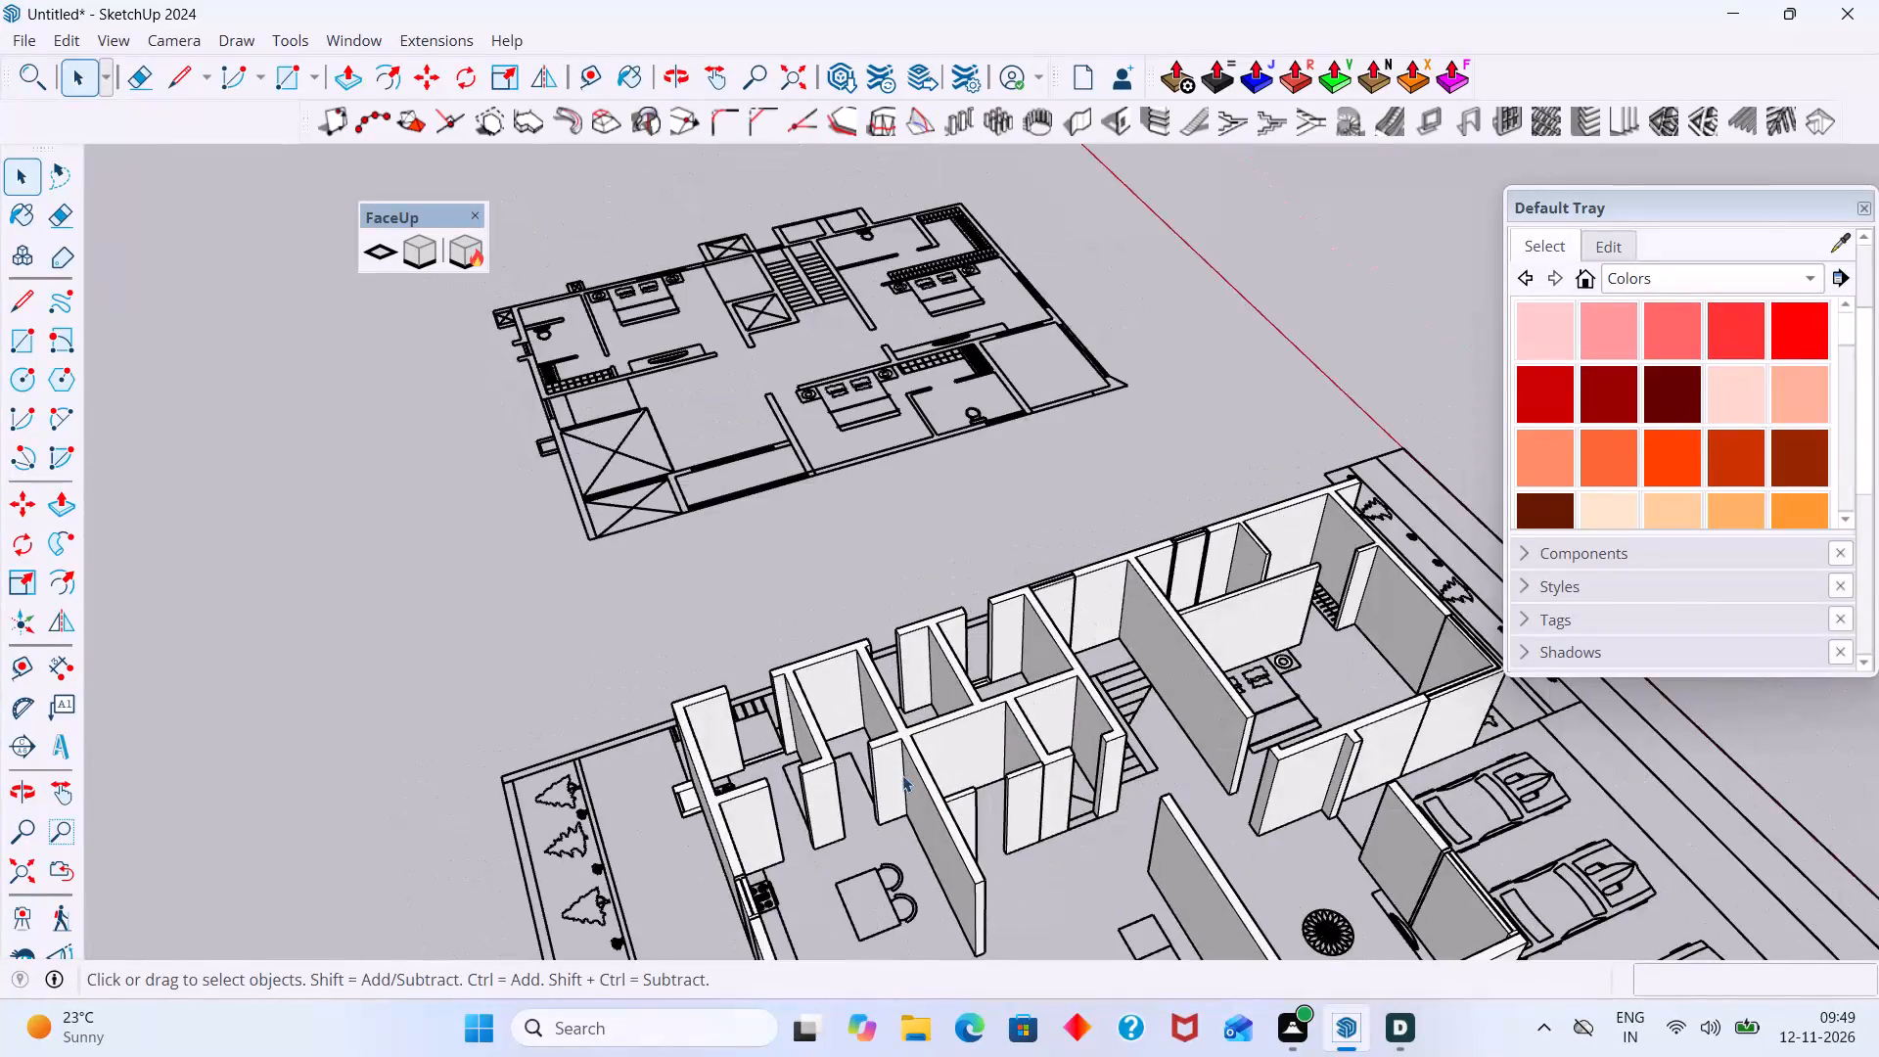
{"action": "middle_click_drag", "start_coordinate": [859, 732], "coordinate": [703, 548], "text": "shift"}
{"action": "scroll", "coordinate": [682, 555], "scroll_direction": "down", "scroll_amount": 5}
{"action": "middle_click_drag", "start_coordinate": [665, 561], "coordinate": [802, 469]}
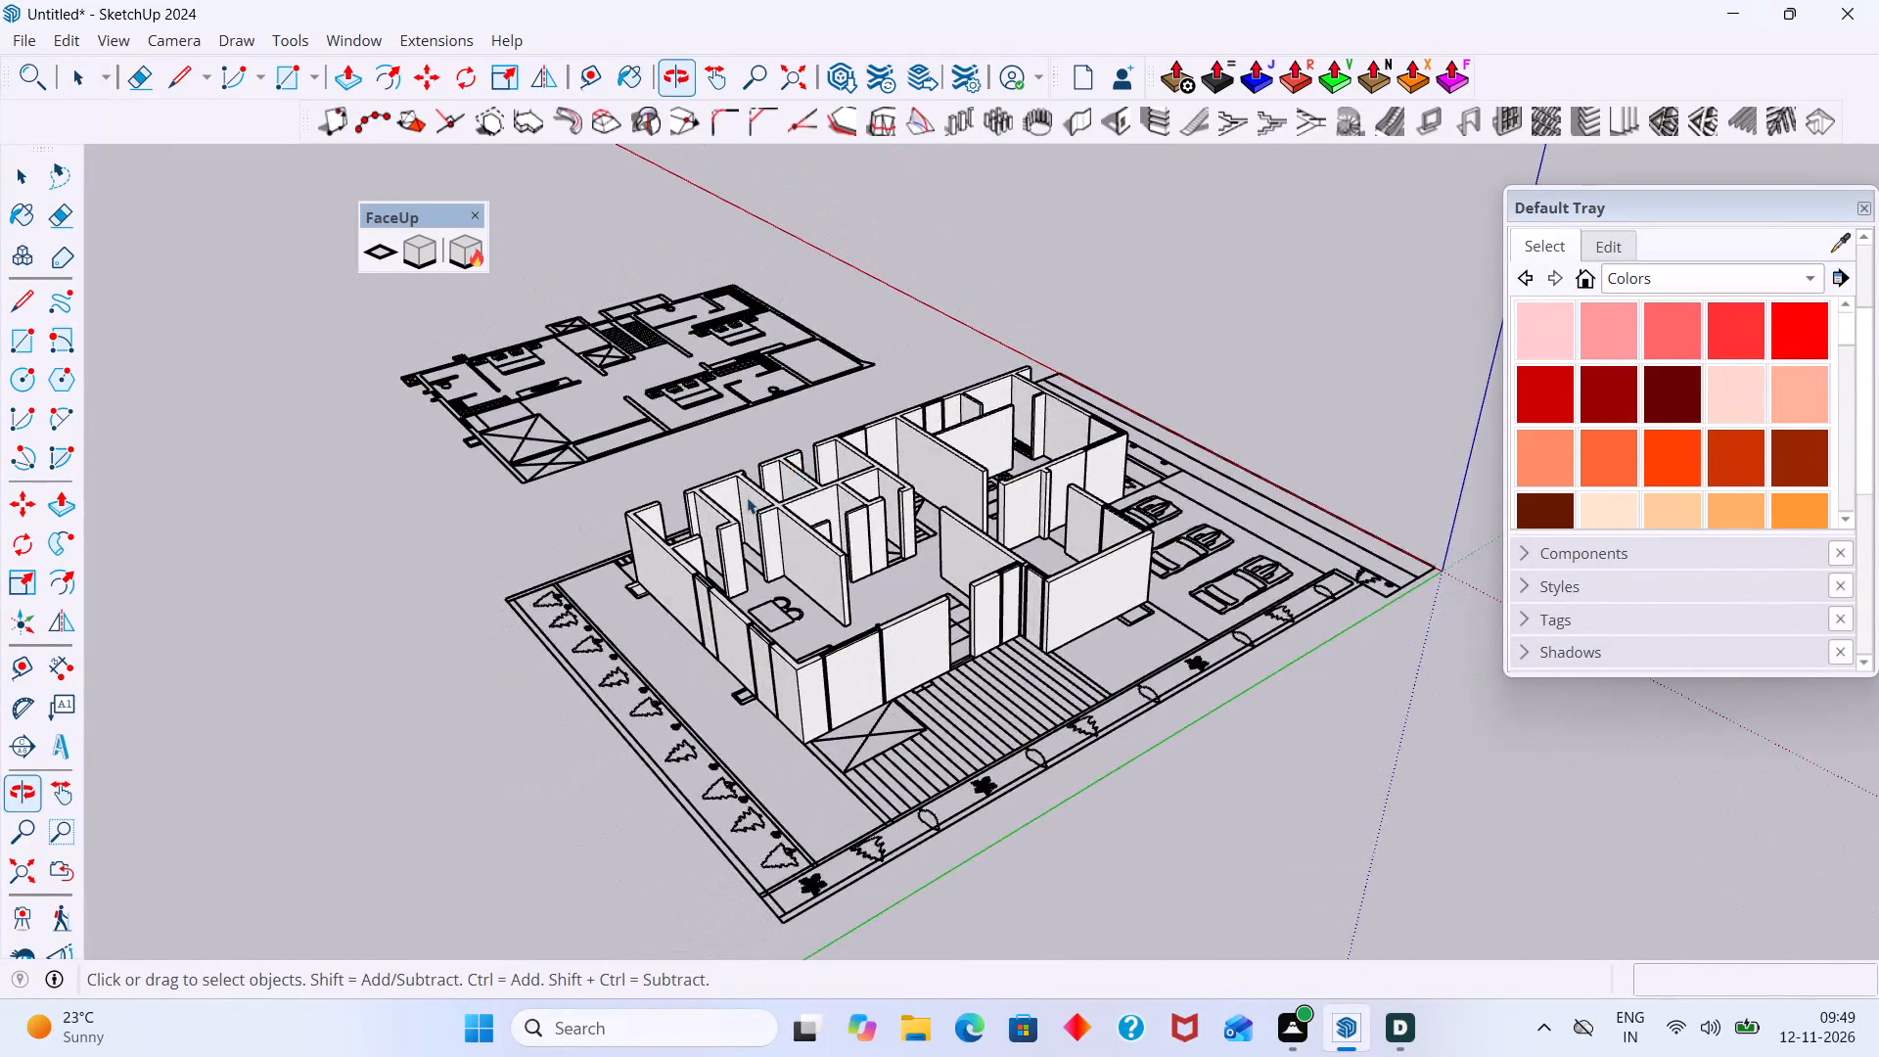
{"action": "scroll", "coordinate": [743, 499], "scroll_direction": "down", "scroll_amount": 4}
{"action": "middle_click_drag", "start_coordinate": [839, 574], "coordinate": [1000, 581]}
{"action": "scroll", "coordinate": [899, 574], "scroll_direction": "up", "scroll_amount": 7}
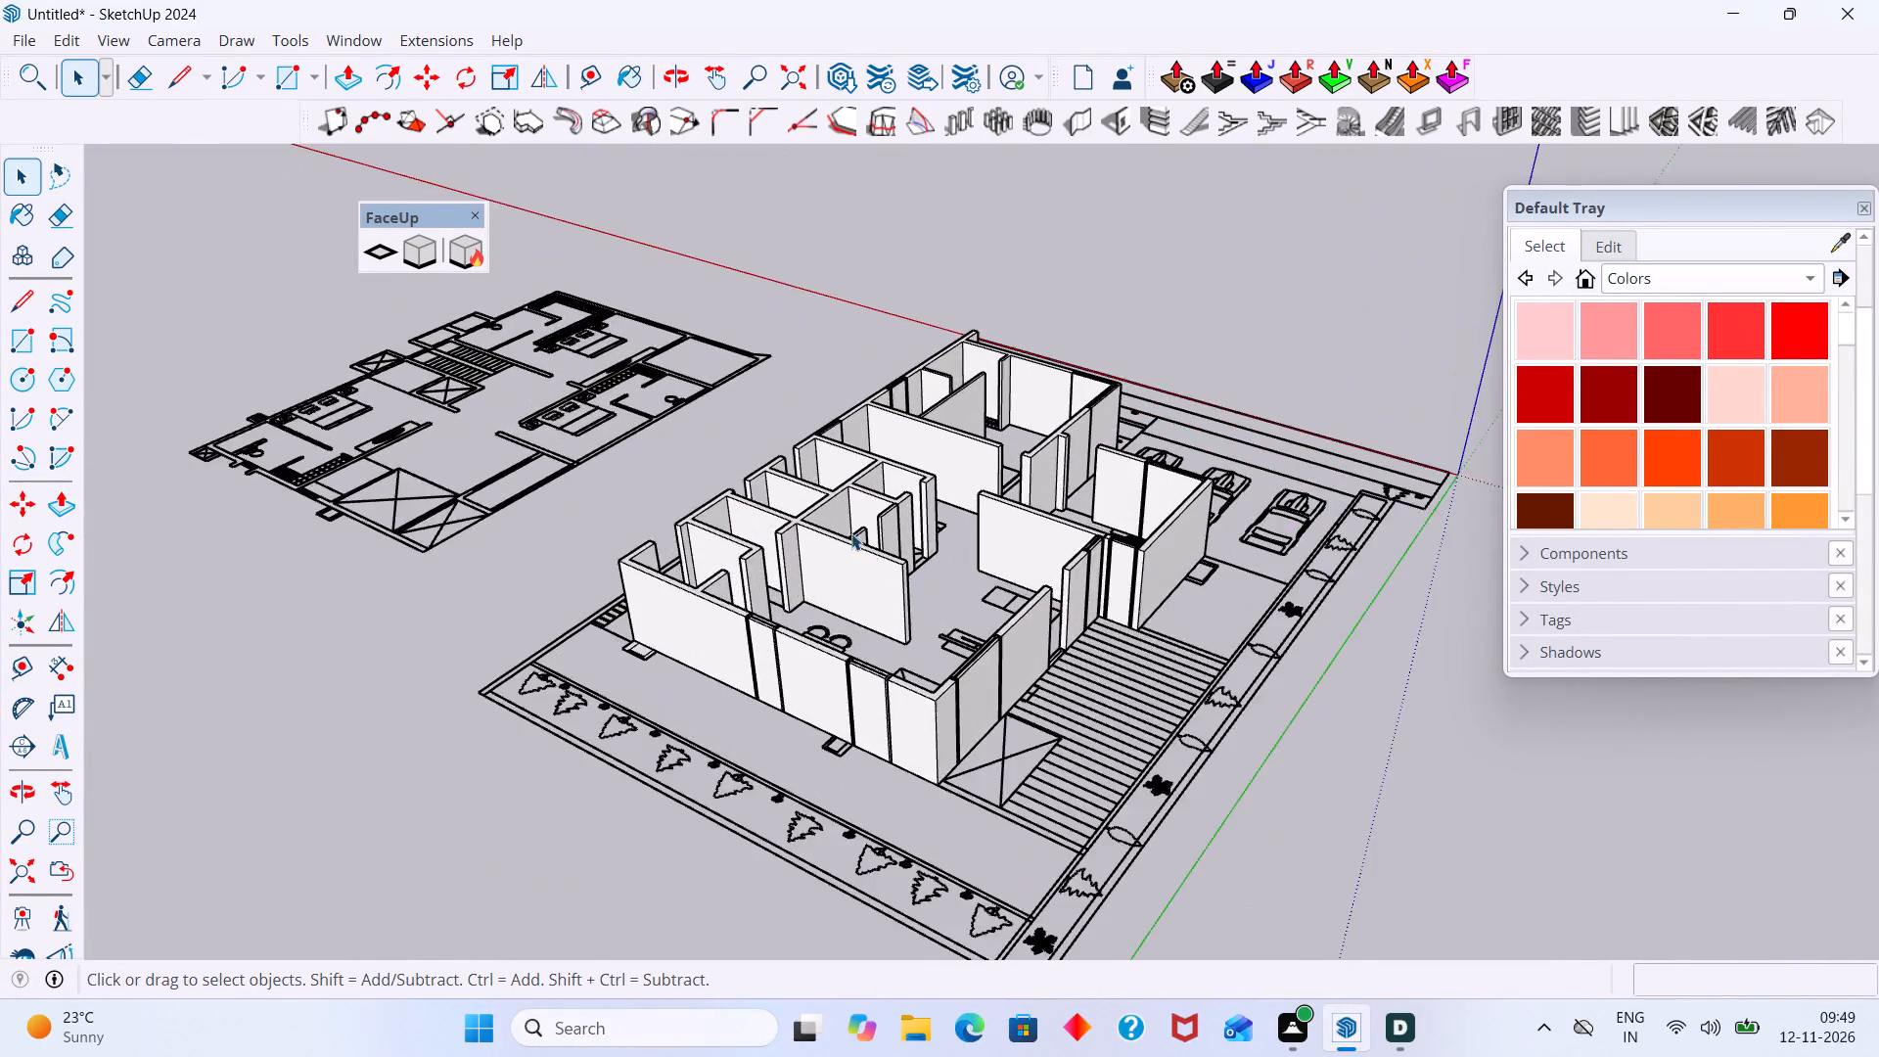
{"action": "scroll", "coordinate": [851, 533], "scroll_direction": "up", "scroll_amount": 2}
{"action": "middle_click_drag", "start_coordinate": [954, 476], "coordinate": [757, 570]}
{"action": "scroll", "coordinate": [801, 541], "scroll_direction": "up", "scroll_amount": 12}
{"action": "middle_click_drag", "start_coordinate": [860, 521], "coordinate": [625, 547]}
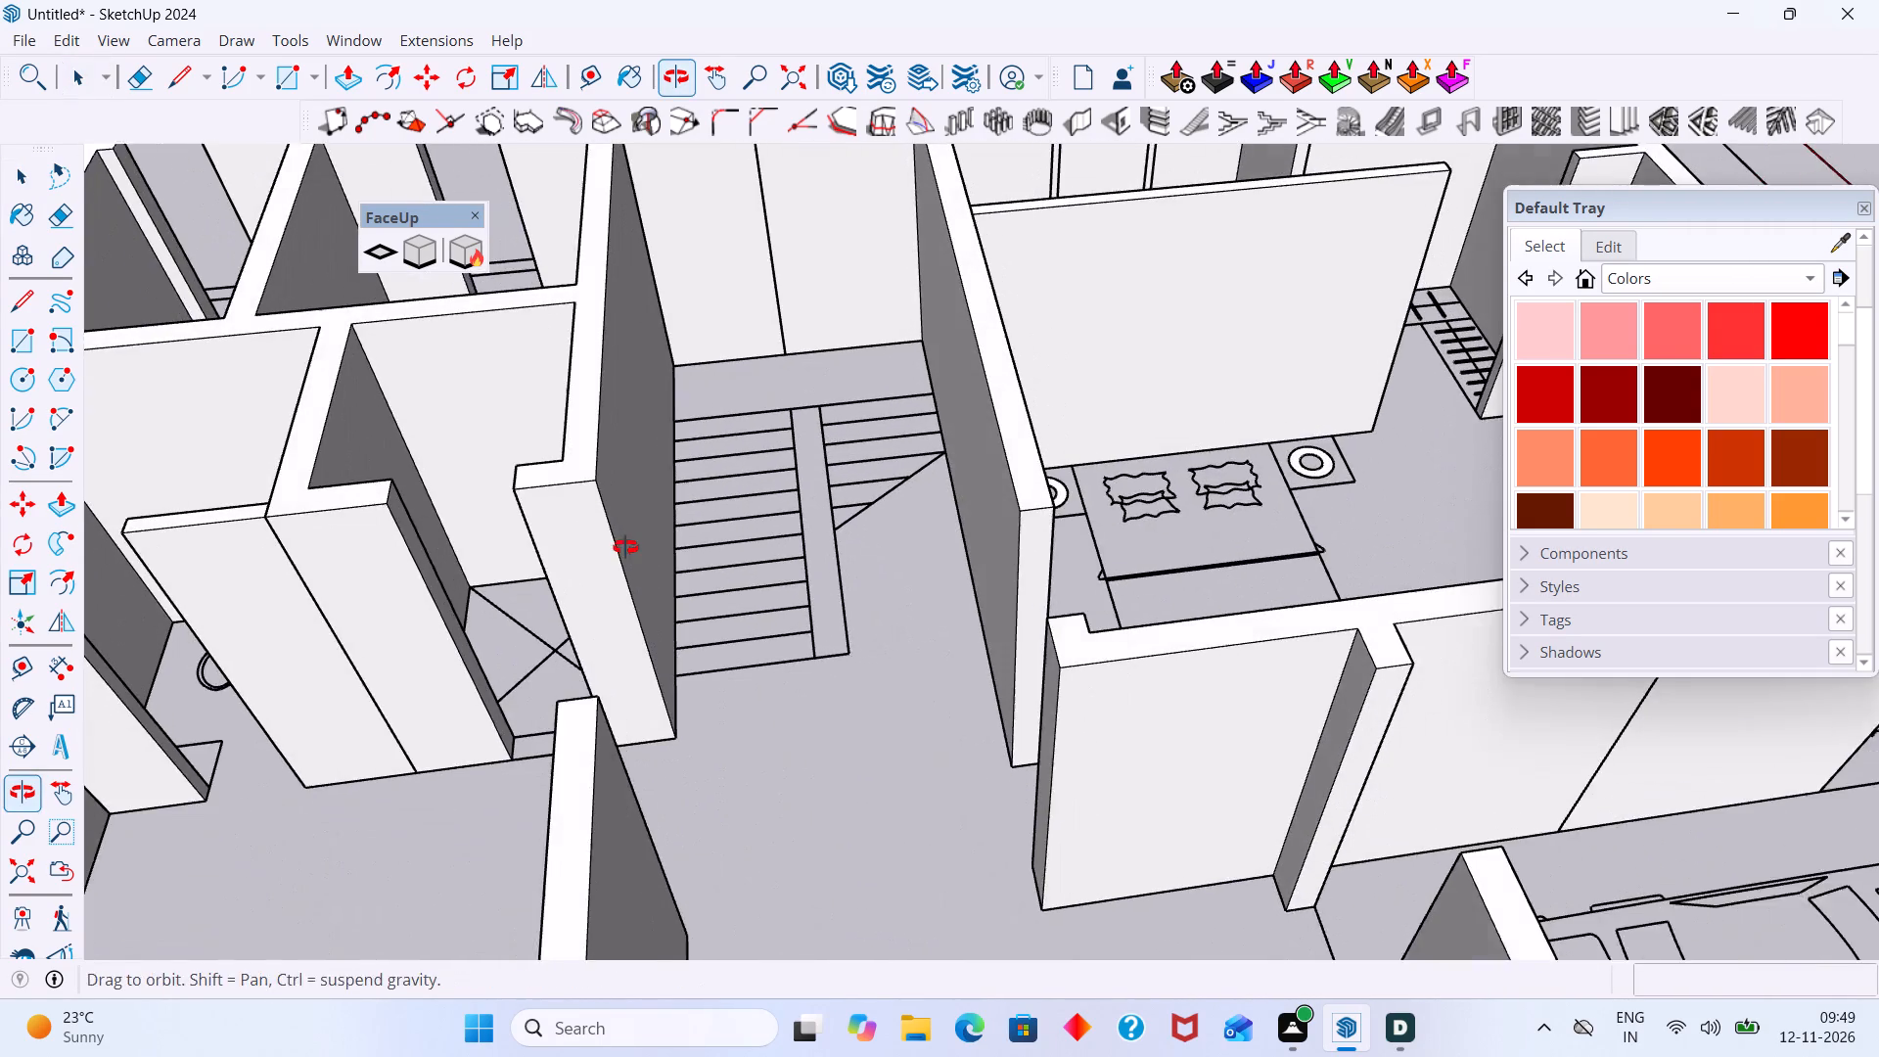
{"action": "middle_click_drag", "start_coordinate": [625, 547], "coordinate": [623, 547]}
{"action": "scroll", "coordinate": [984, 494], "scroll_direction": "up", "scroll_amount": 1}
{"action": "scroll", "coordinate": [988, 490], "scroll_direction": "down", "scroll_amount": 8}
Examine the parking-side bedroom, its wardrobe area and attached bathroom from several angles for missing walls, ending with the whole house in view.
{"action": "middle_click_drag", "start_coordinate": [1121, 481], "coordinate": [777, 521], "text": "shift"}
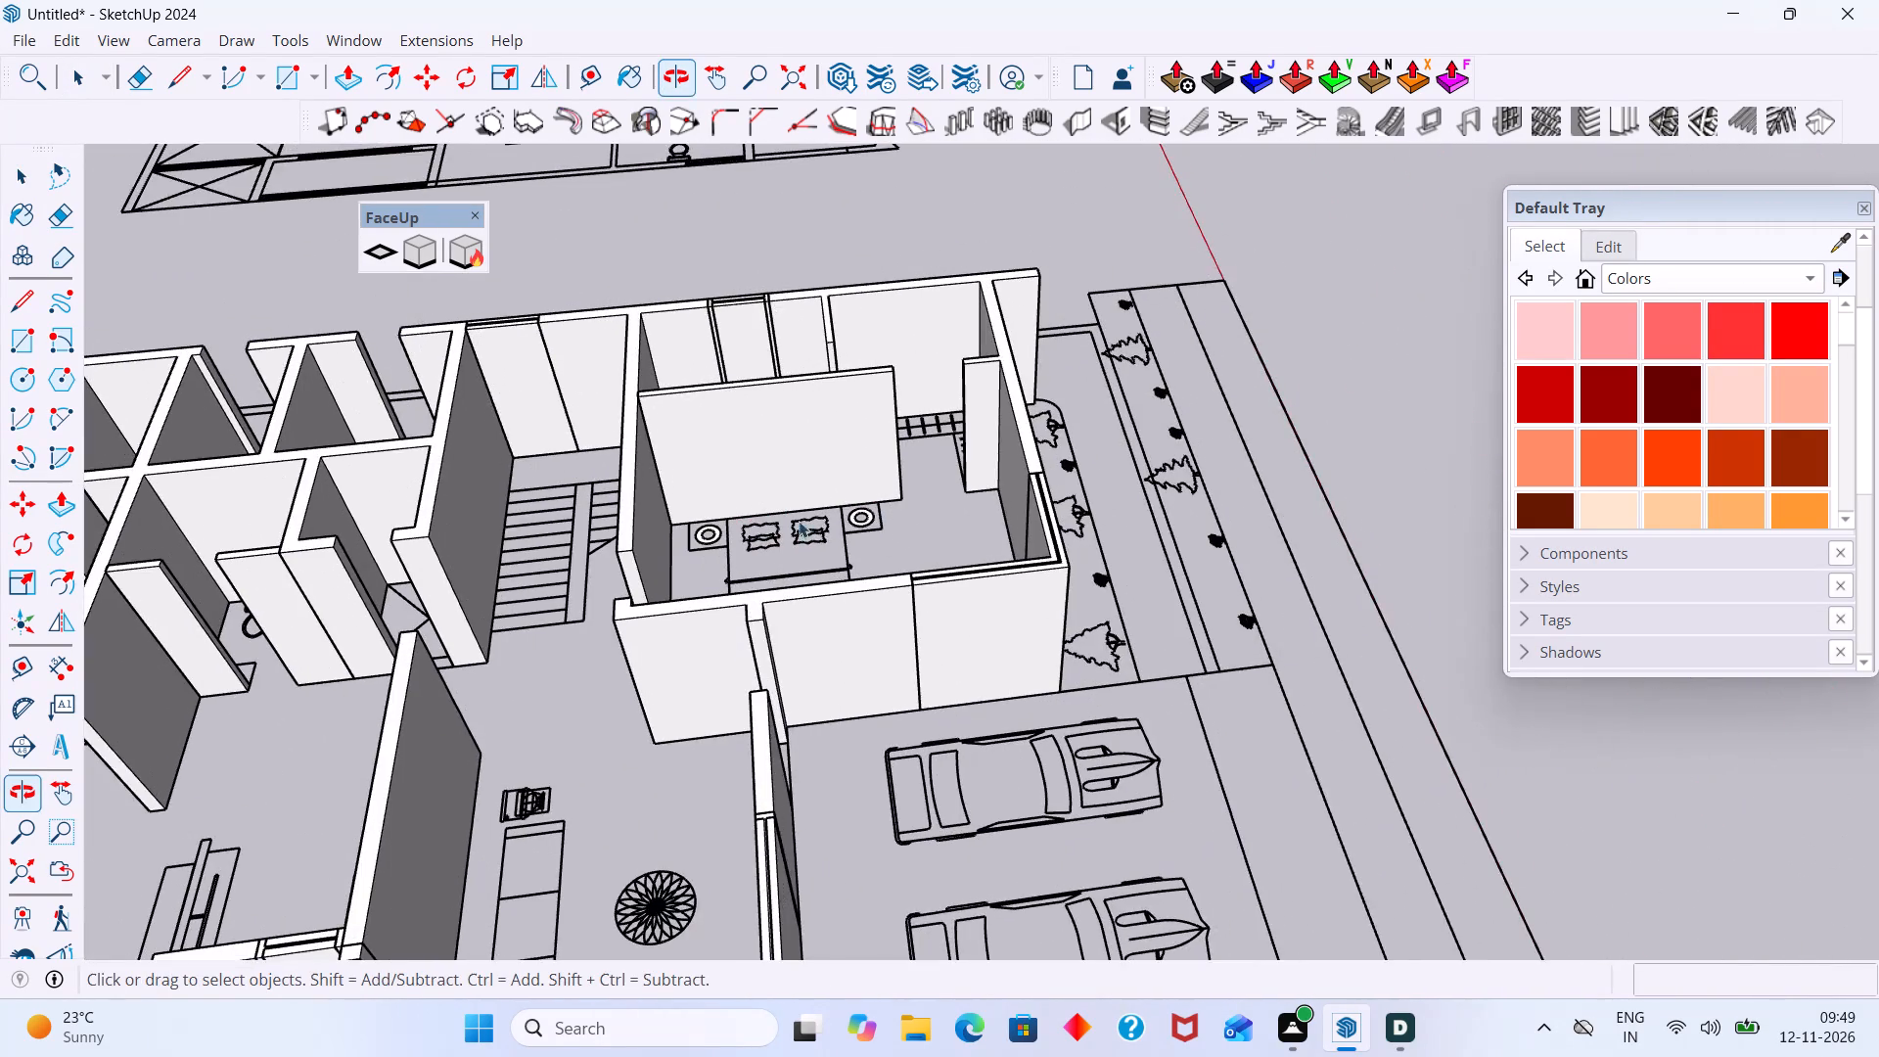
{"action": "scroll", "coordinate": [975, 443], "scroll_direction": "up", "scroll_amount": 7}
{"action": "middle_click_drag", "start_coordinate": [939, 484], "coordinate": [939, 599]}
{"action": "middle_click_drag", "start_coordinate": [916, 578], "coordinate": [966, 749]}
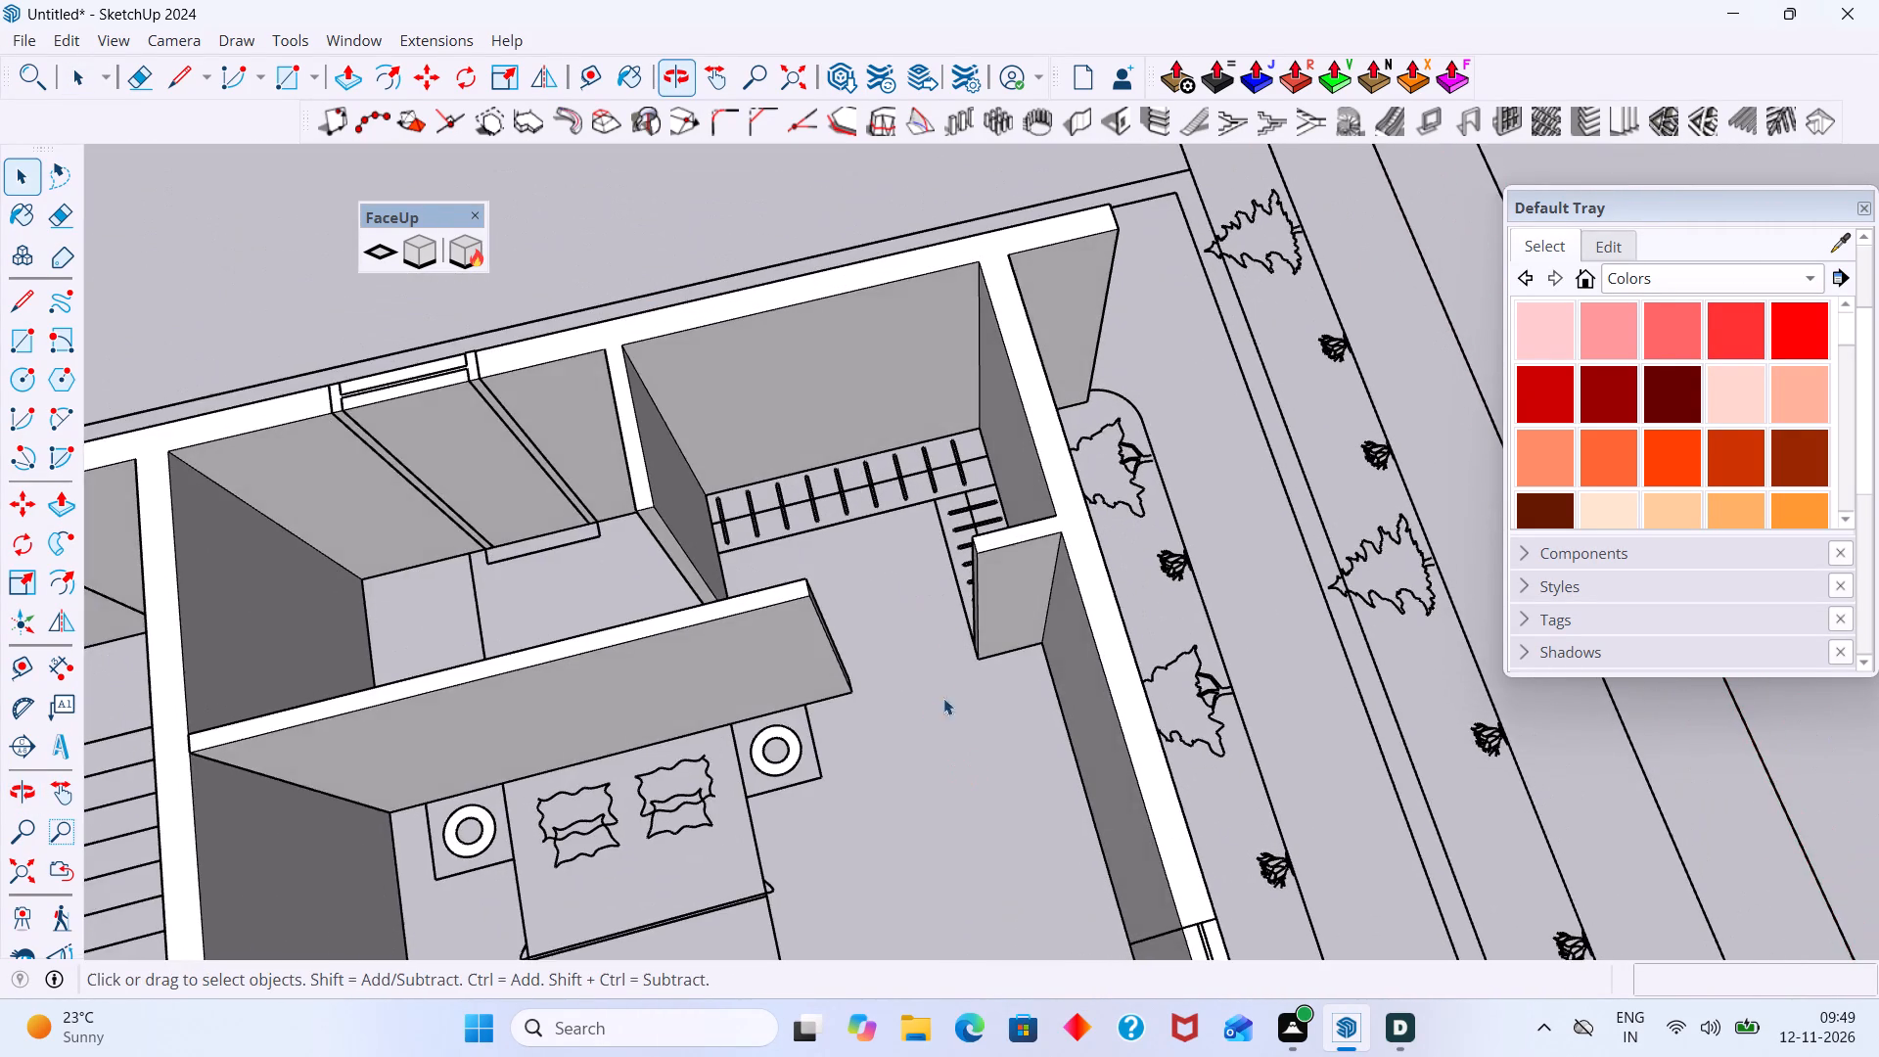
{"action": "scroll", "coordinate": [837, 561], "scroll_direction": "up", "scroll_amount": 8}
{"action": "middle_click_drag", "start_coordinate": [833, 562], "coordinate": [987, 540]}
{"action": "scroll", "coordinate": [970, 545], "scroll_direction": "down", "scroll_amount": 5}
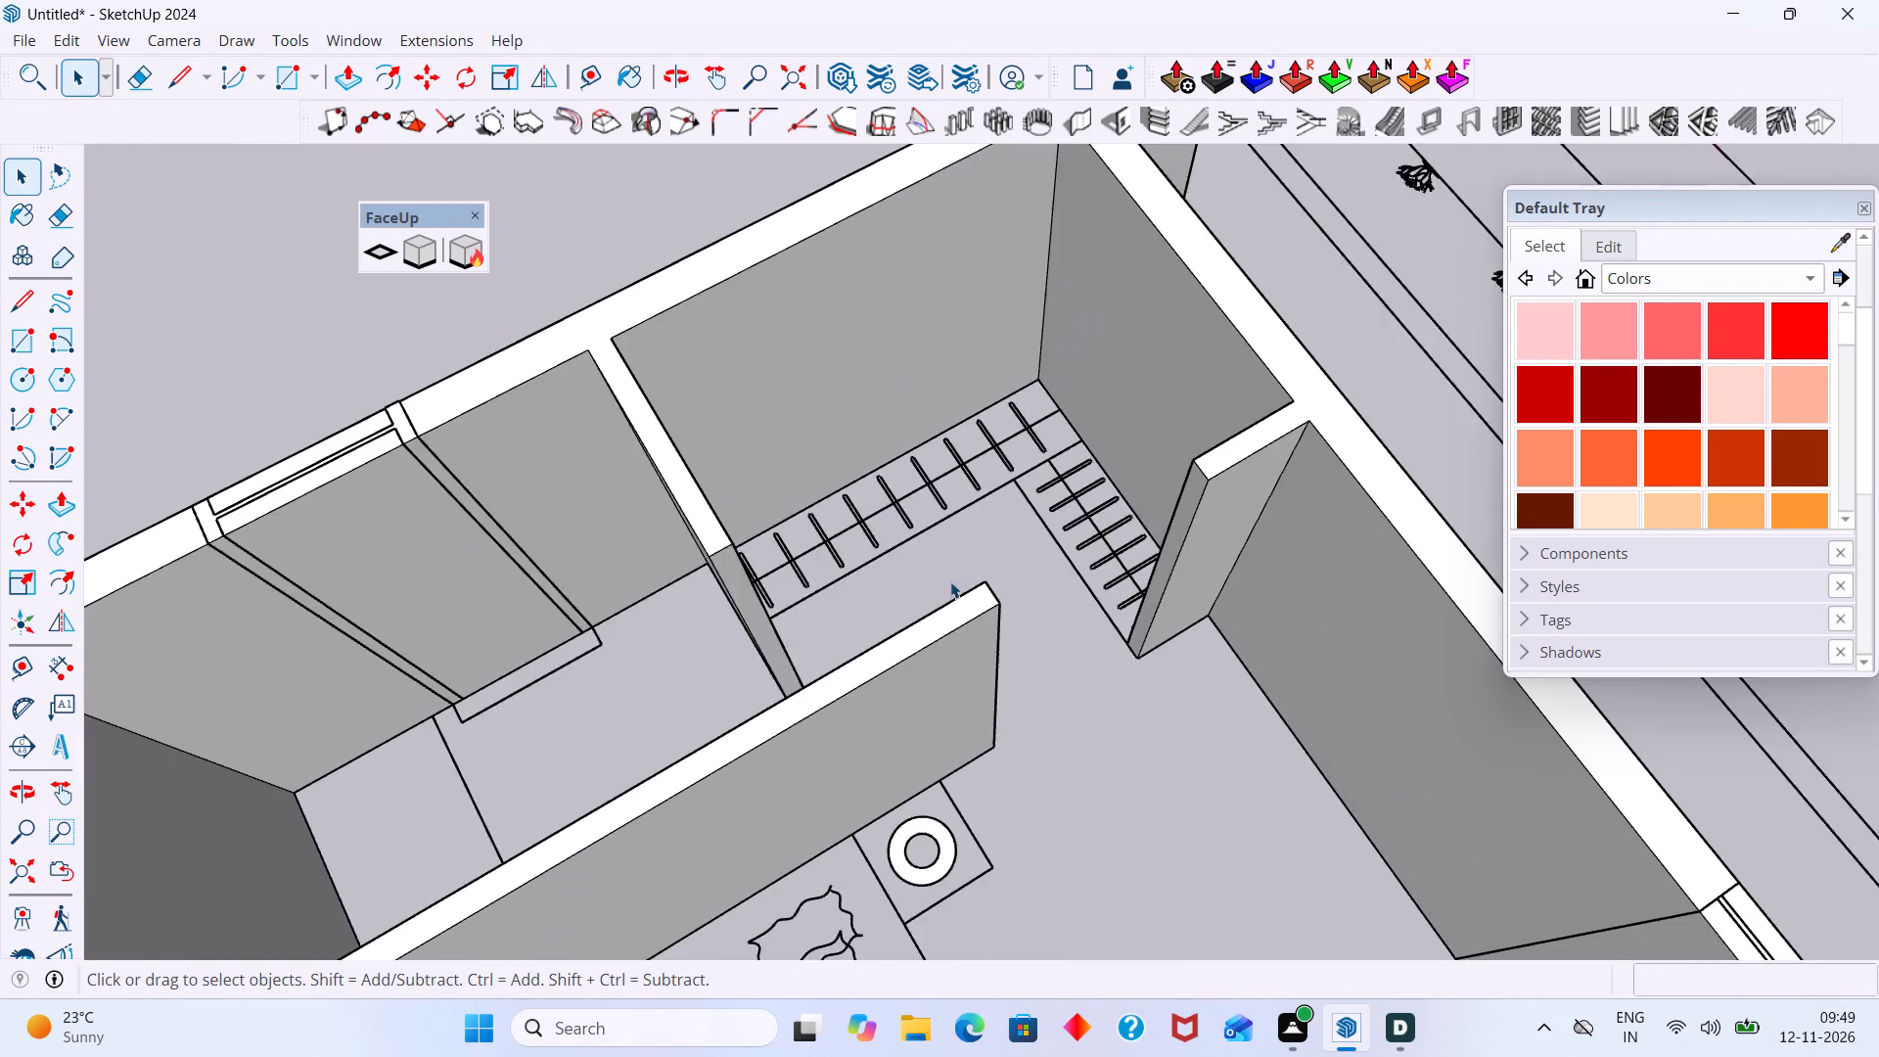
{"action": "scroll", "coordinate": [950, 581], "scroll_direction": "down", "scroll_amount": 3}
{"action": "middle_click_drag", "start_coordinate": [931, 591], "coordinate": [1277, 505]}
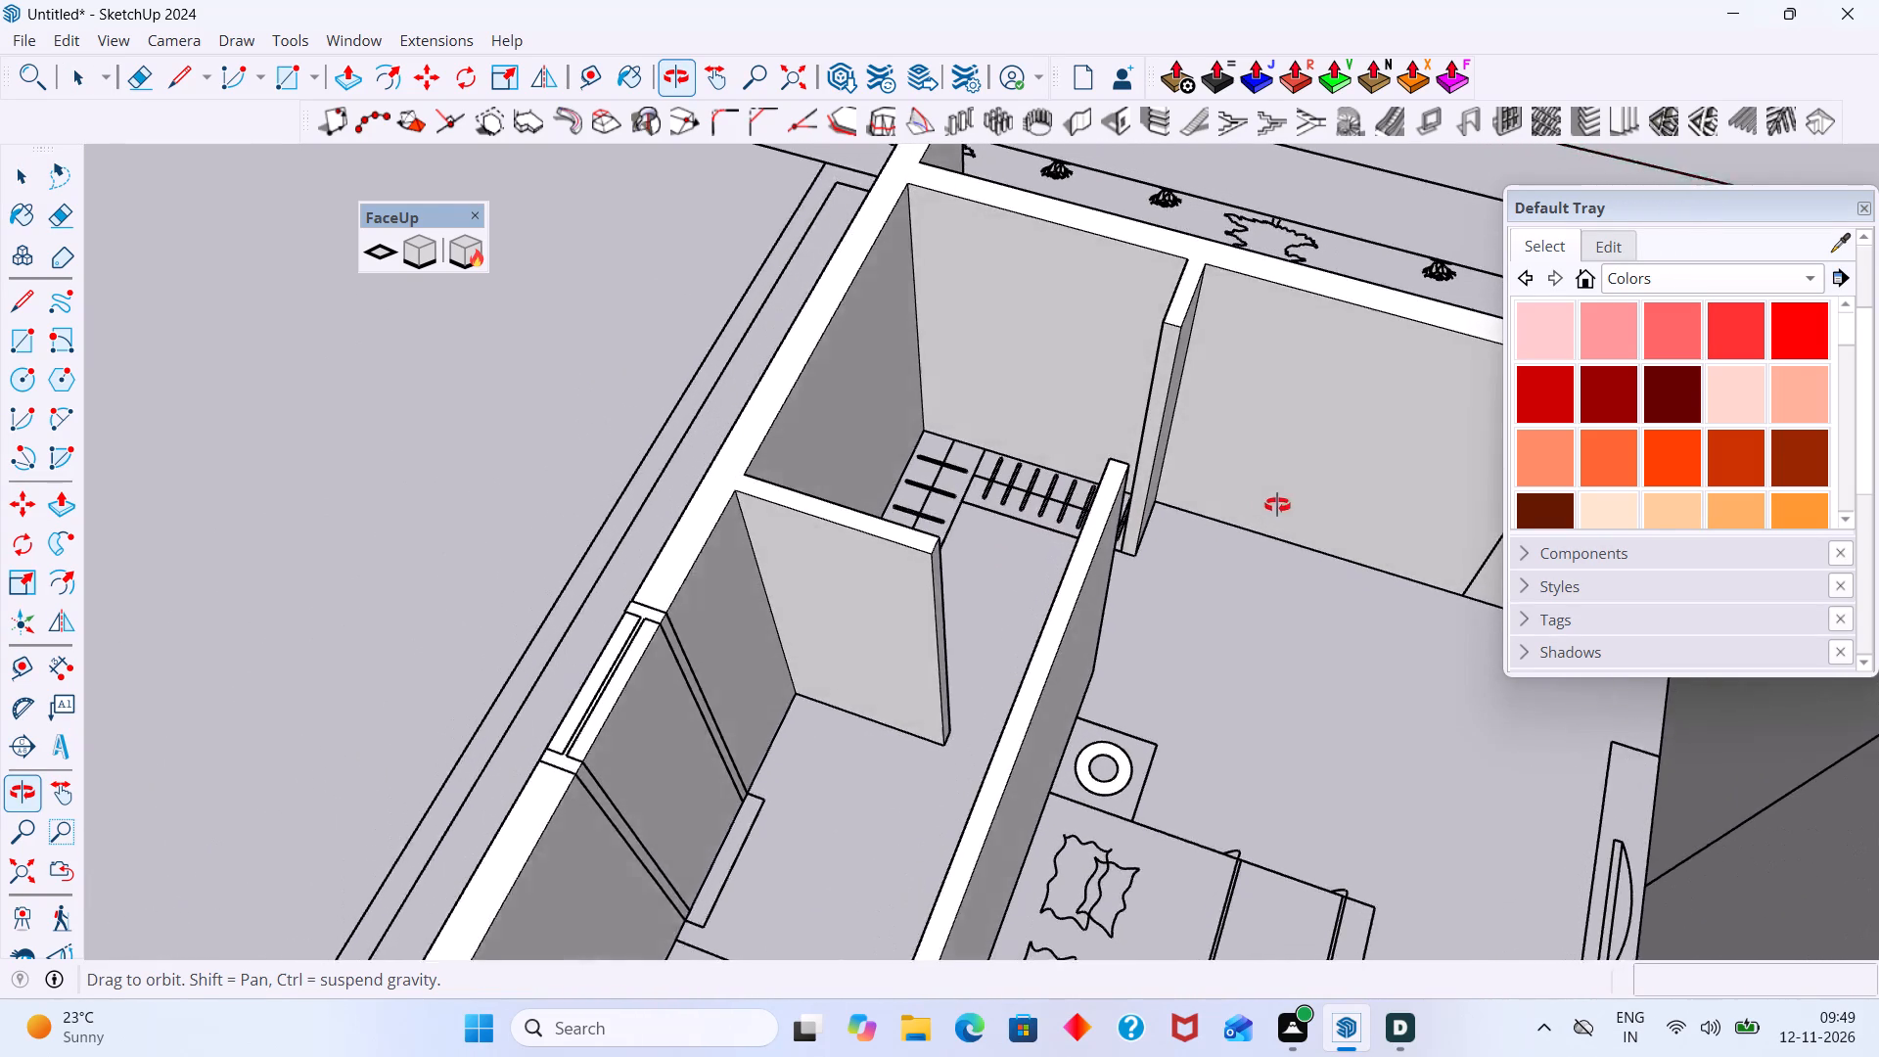
{"action": "middle_click_drag", "start_coordinate": [1277, 505], "coordinate": [1291, 503]}
{"action": "scroll", "coordinate": [1126, 507], "scroll_direction": "down", "scroll_amount": 8}
{"action": "middle_click_drag", "start_coordinate": [1116, 524], "coordinate": [828, 517], "text": "shift"}
{"action": "middle_click_drag", "start_coordinate": [818, 563], "coordinate": [1027, 545]}
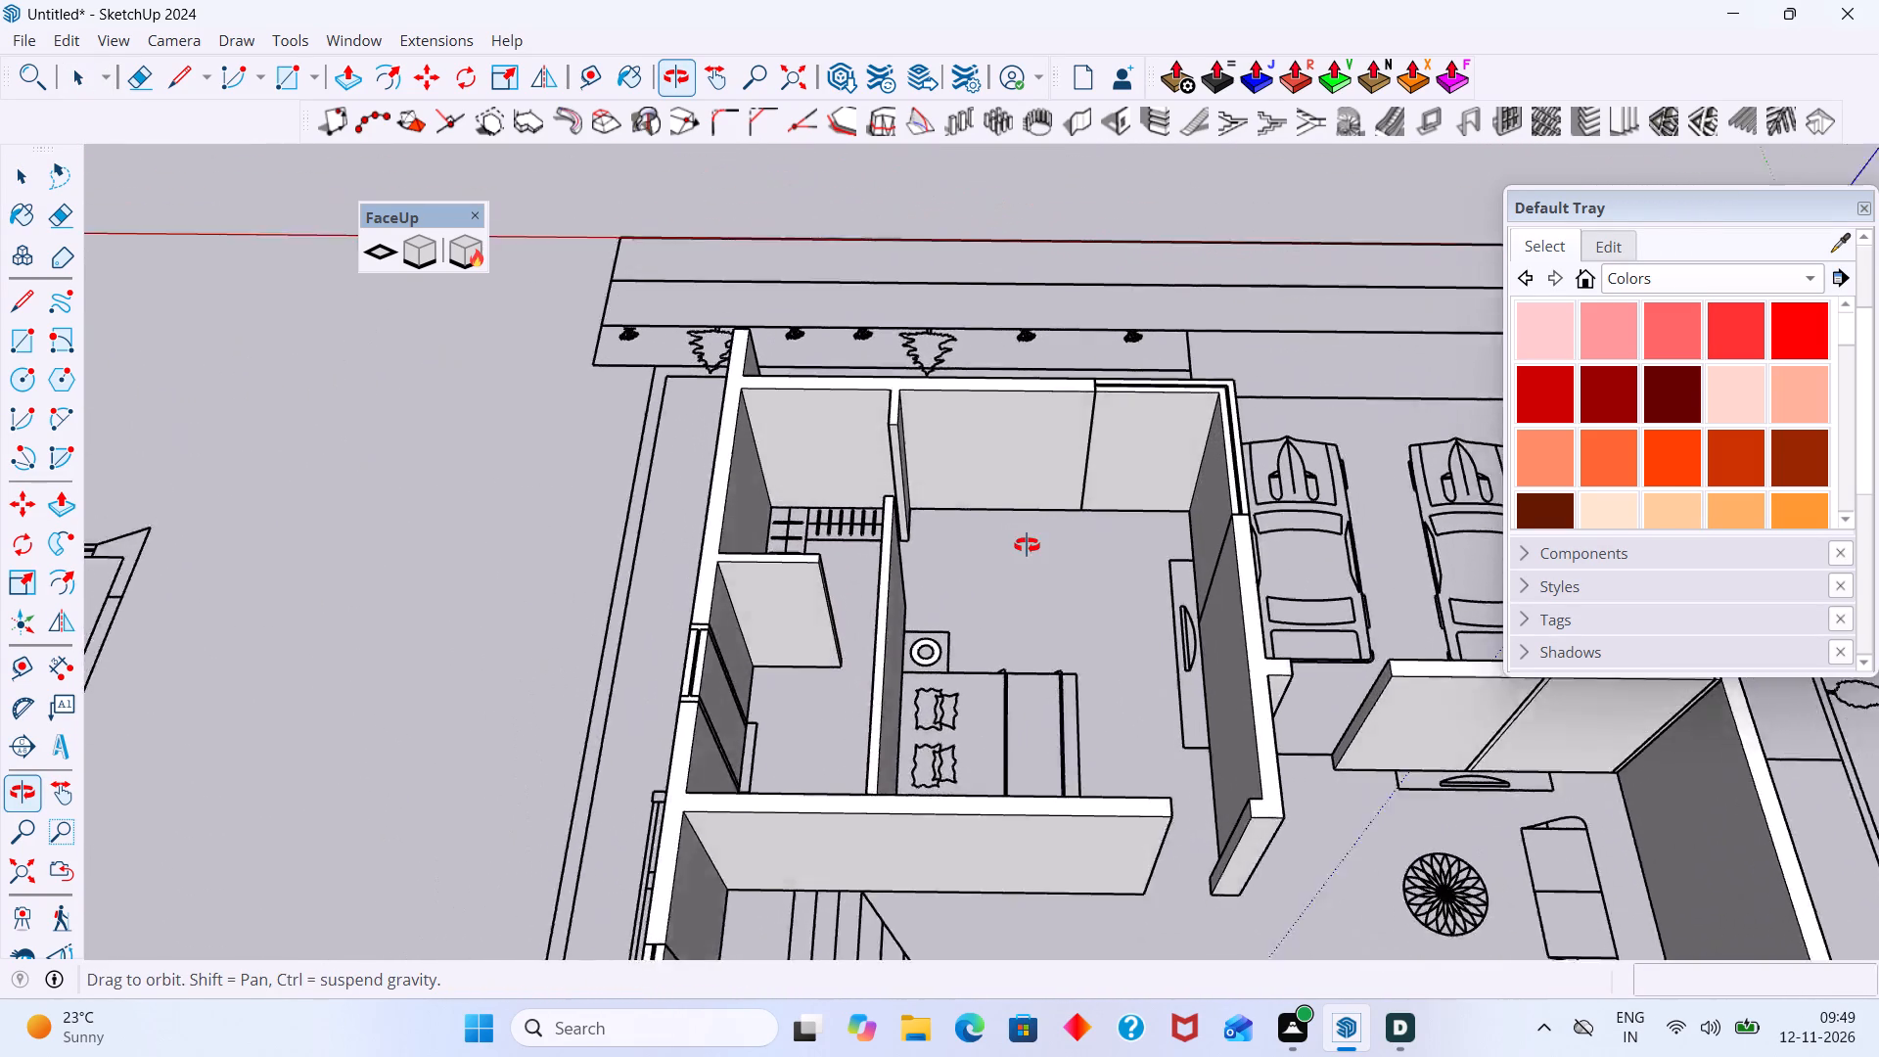
{"action": "middle_click_drag", "start_coordinate": [1027, 545], "coordinate": [1035, 483]}
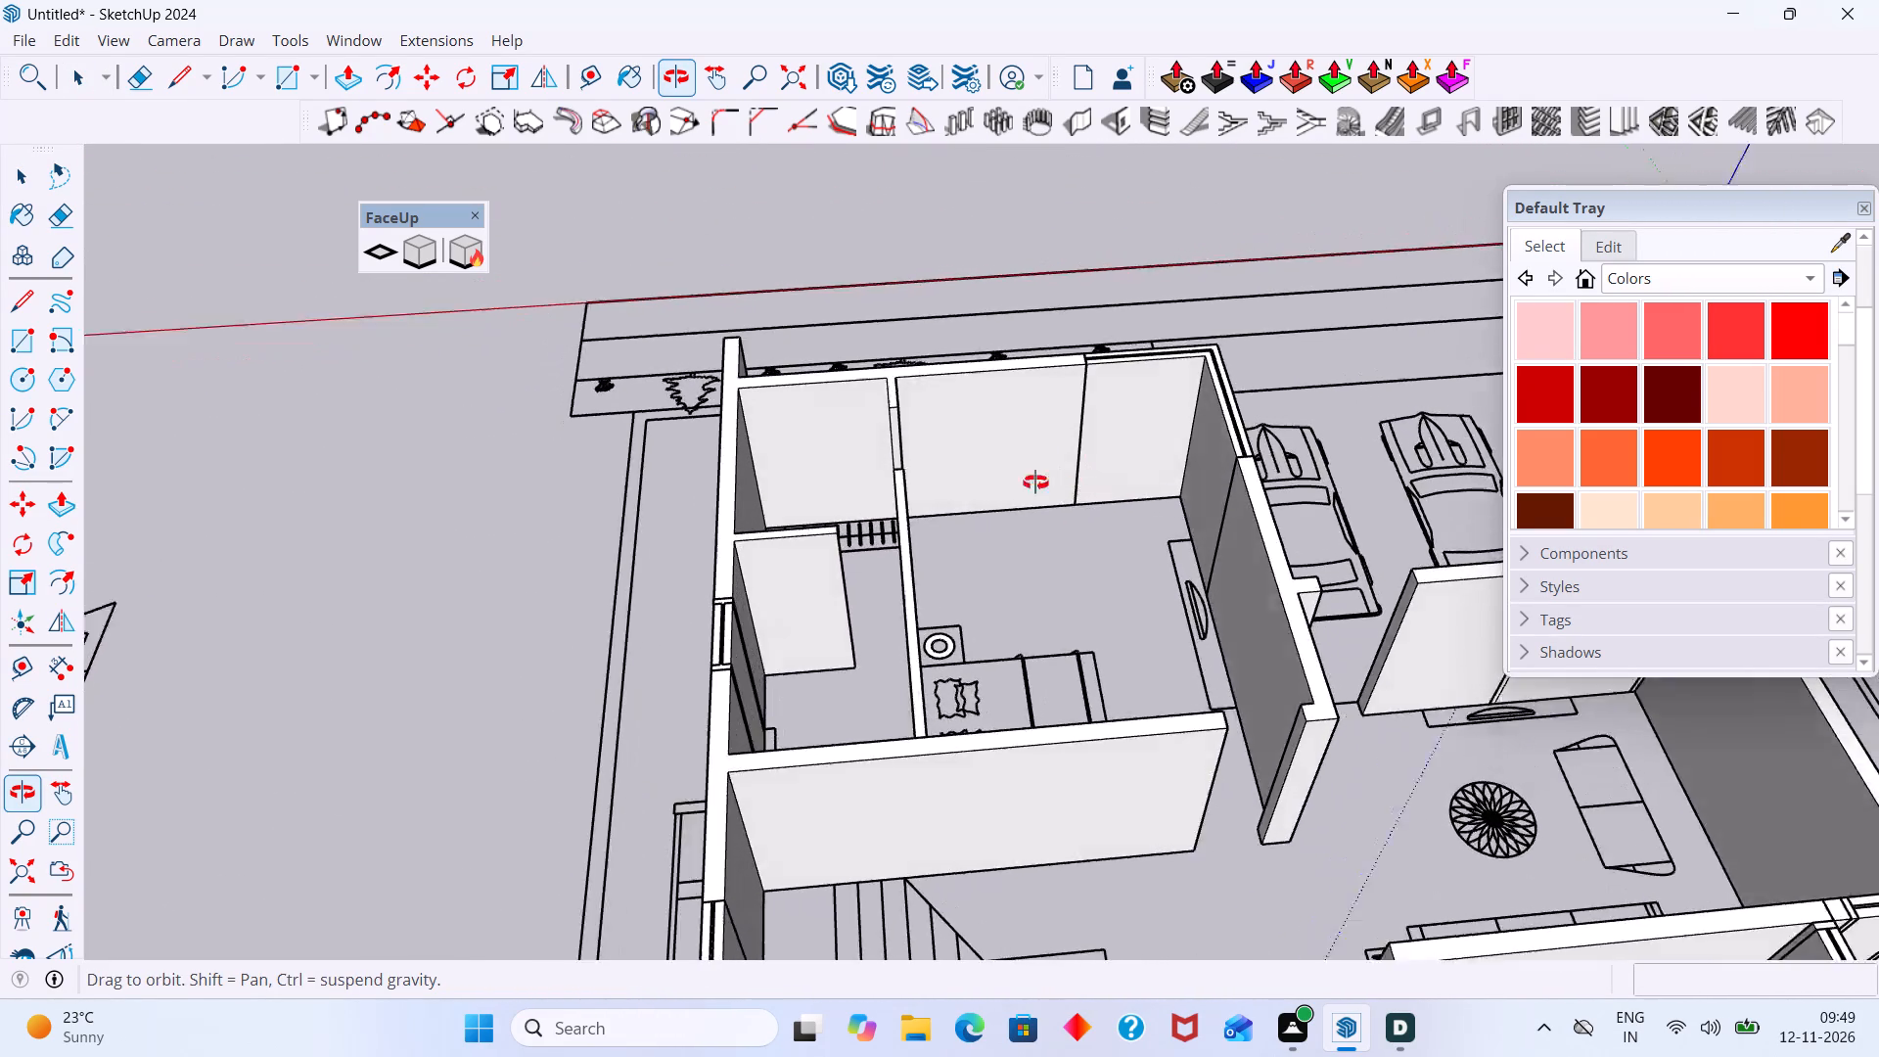
{"action": "middle_click_drag", "start_coordinate": [1035, 483], "coordinate": [788, 496]}
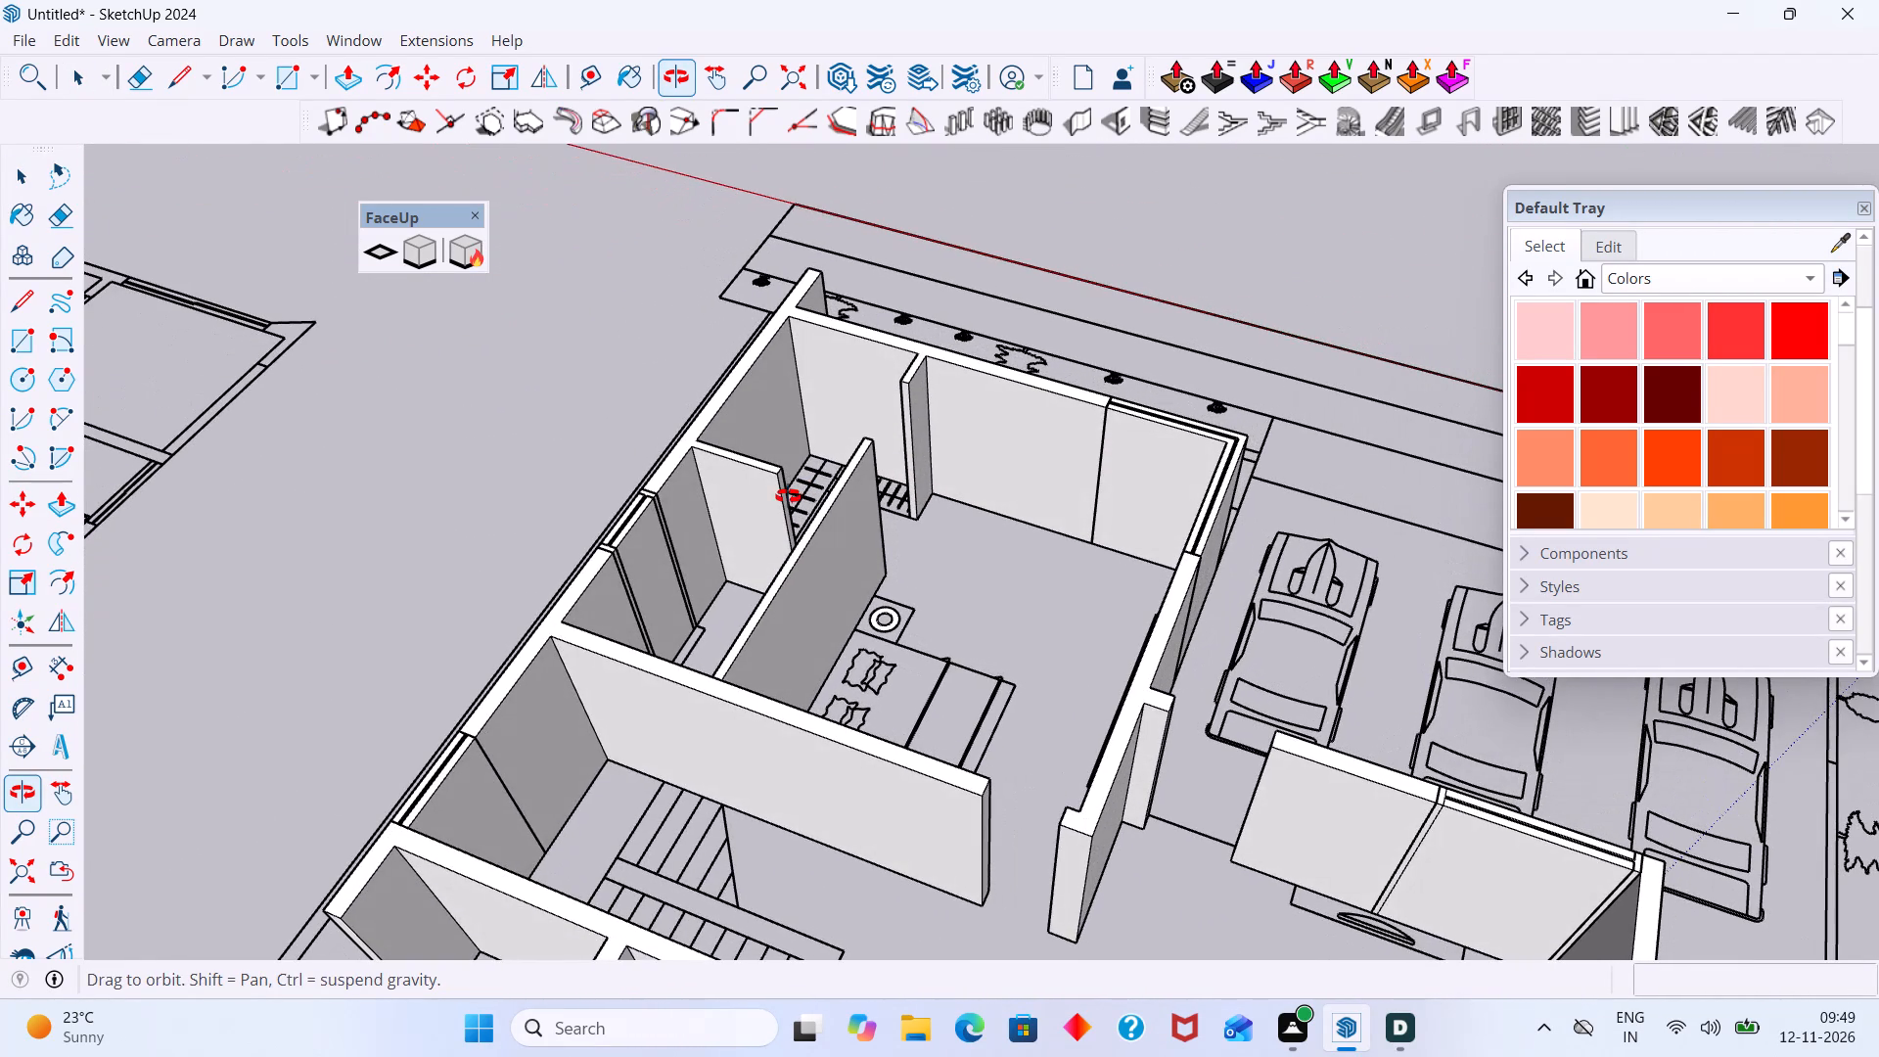
{"action": "middle_click_drag", "start_coordinate": [788, 496], "coordinate": [597, 757]}
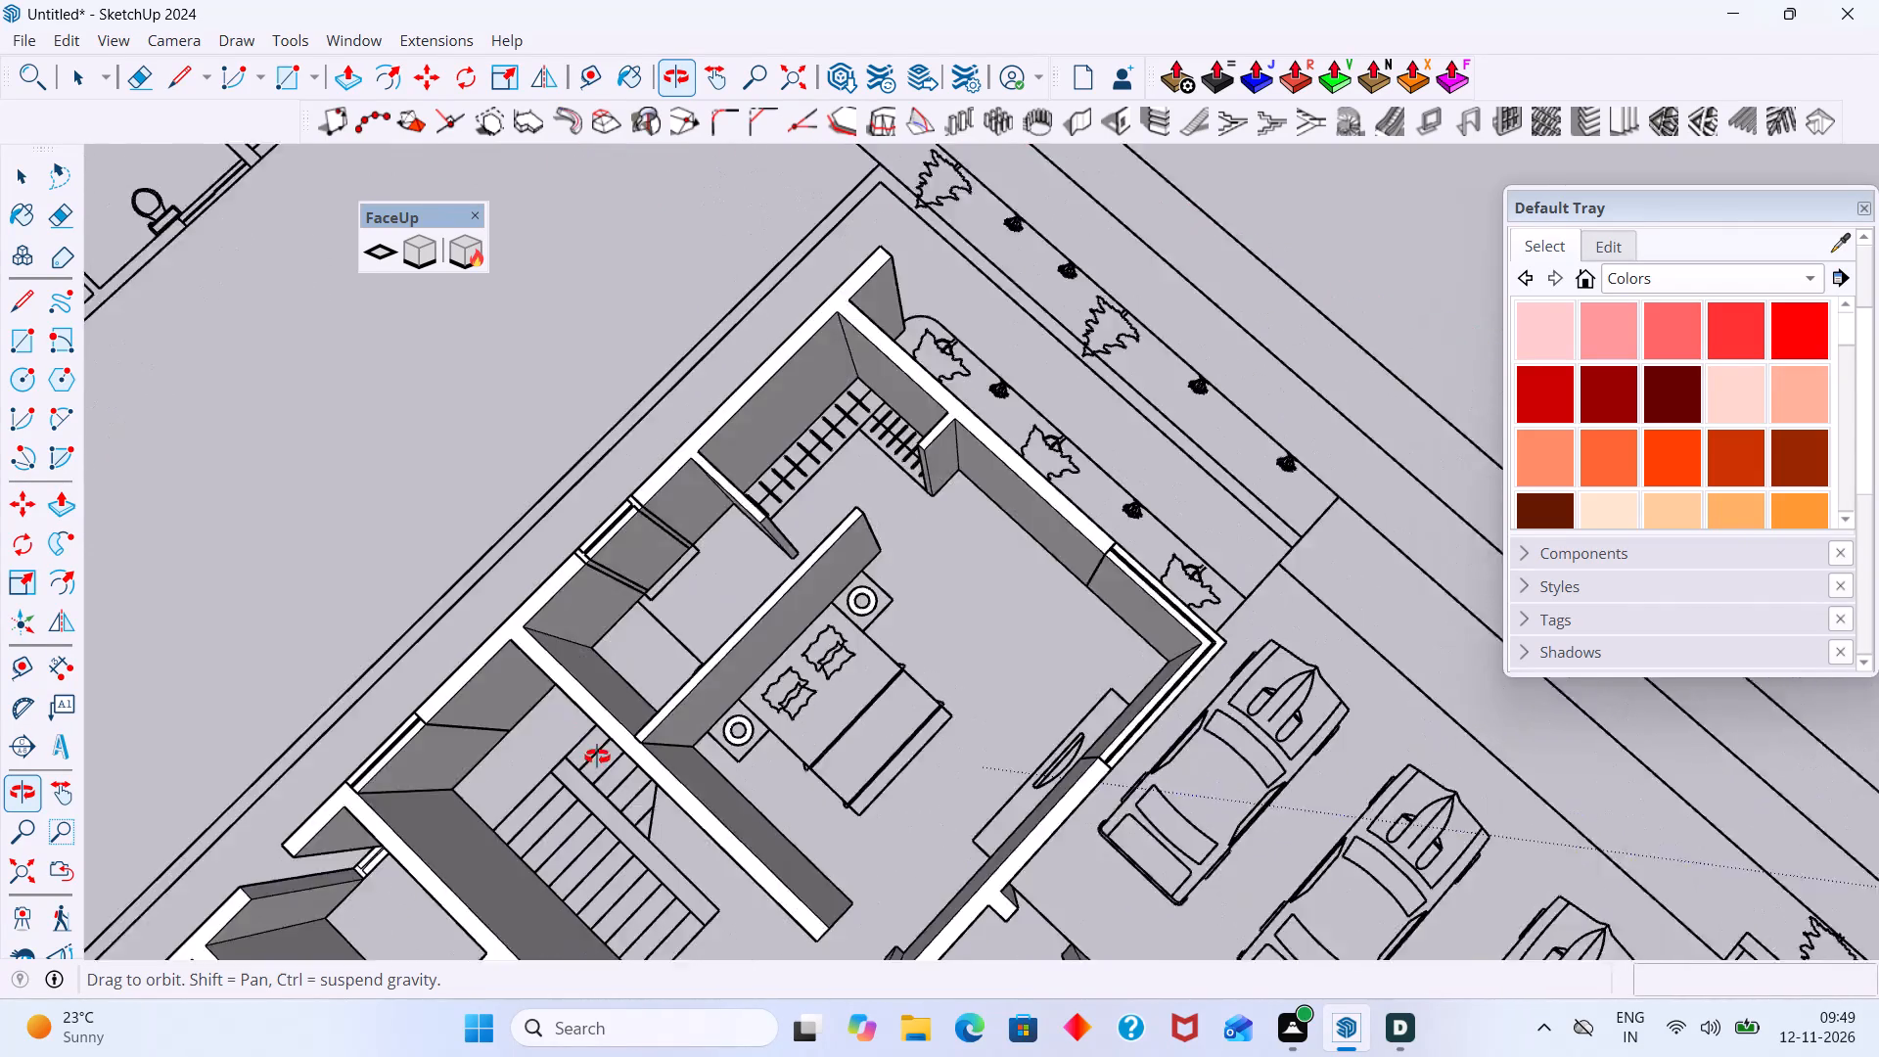
{"action": "middle_click_drag", "start_coordinate": [597, 757], "coordinate": [452, 773]}
{"action": "middle_click_drag", "start_coordinate": [587, 658], "coordinate": [492, 689]}
{"action": "scroll", "coordinate": [600, 539], "scroll_direction": "up", "scroll_amount": 6}
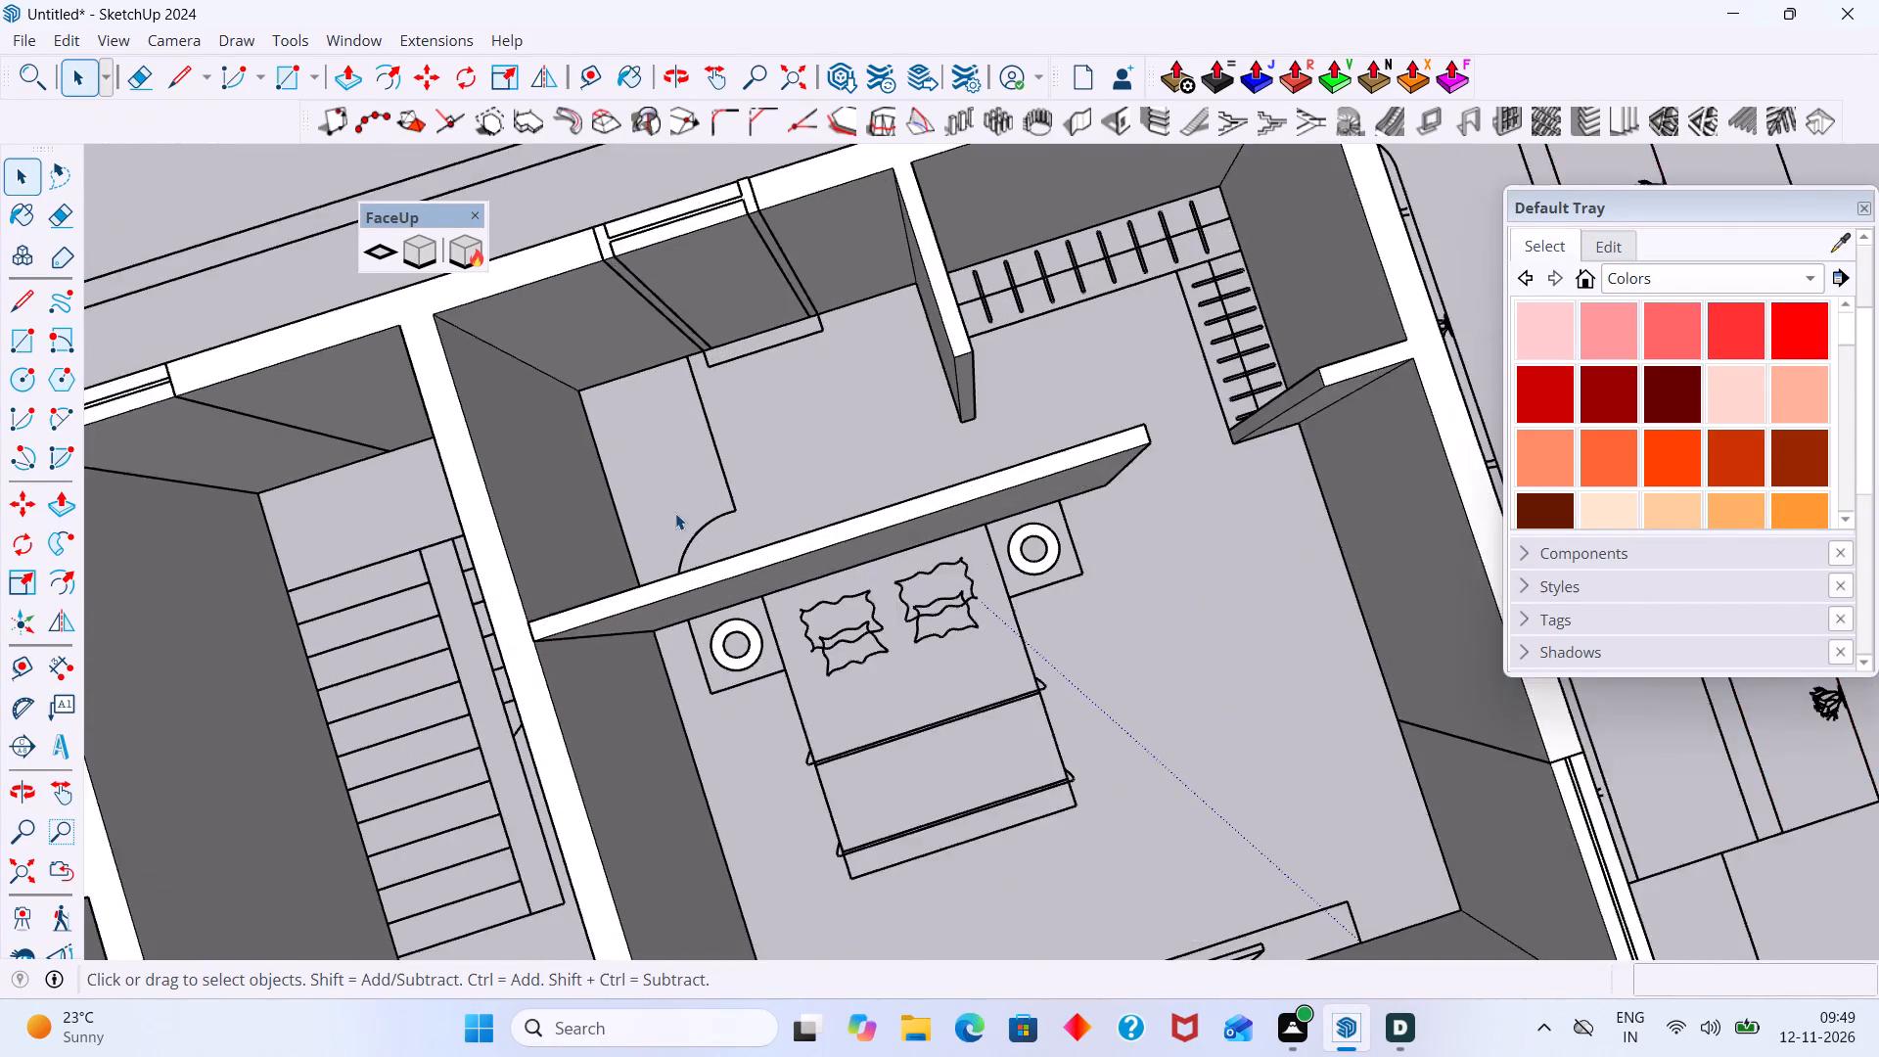
{"action": "scroll", "coordinate": [675, 513], "scroll_direction": "up", "scroll_amount": 5}
{"action": "scroll", "coordinate": [701, 514], "scroll_direction": "down", "scroll_amount": 15}
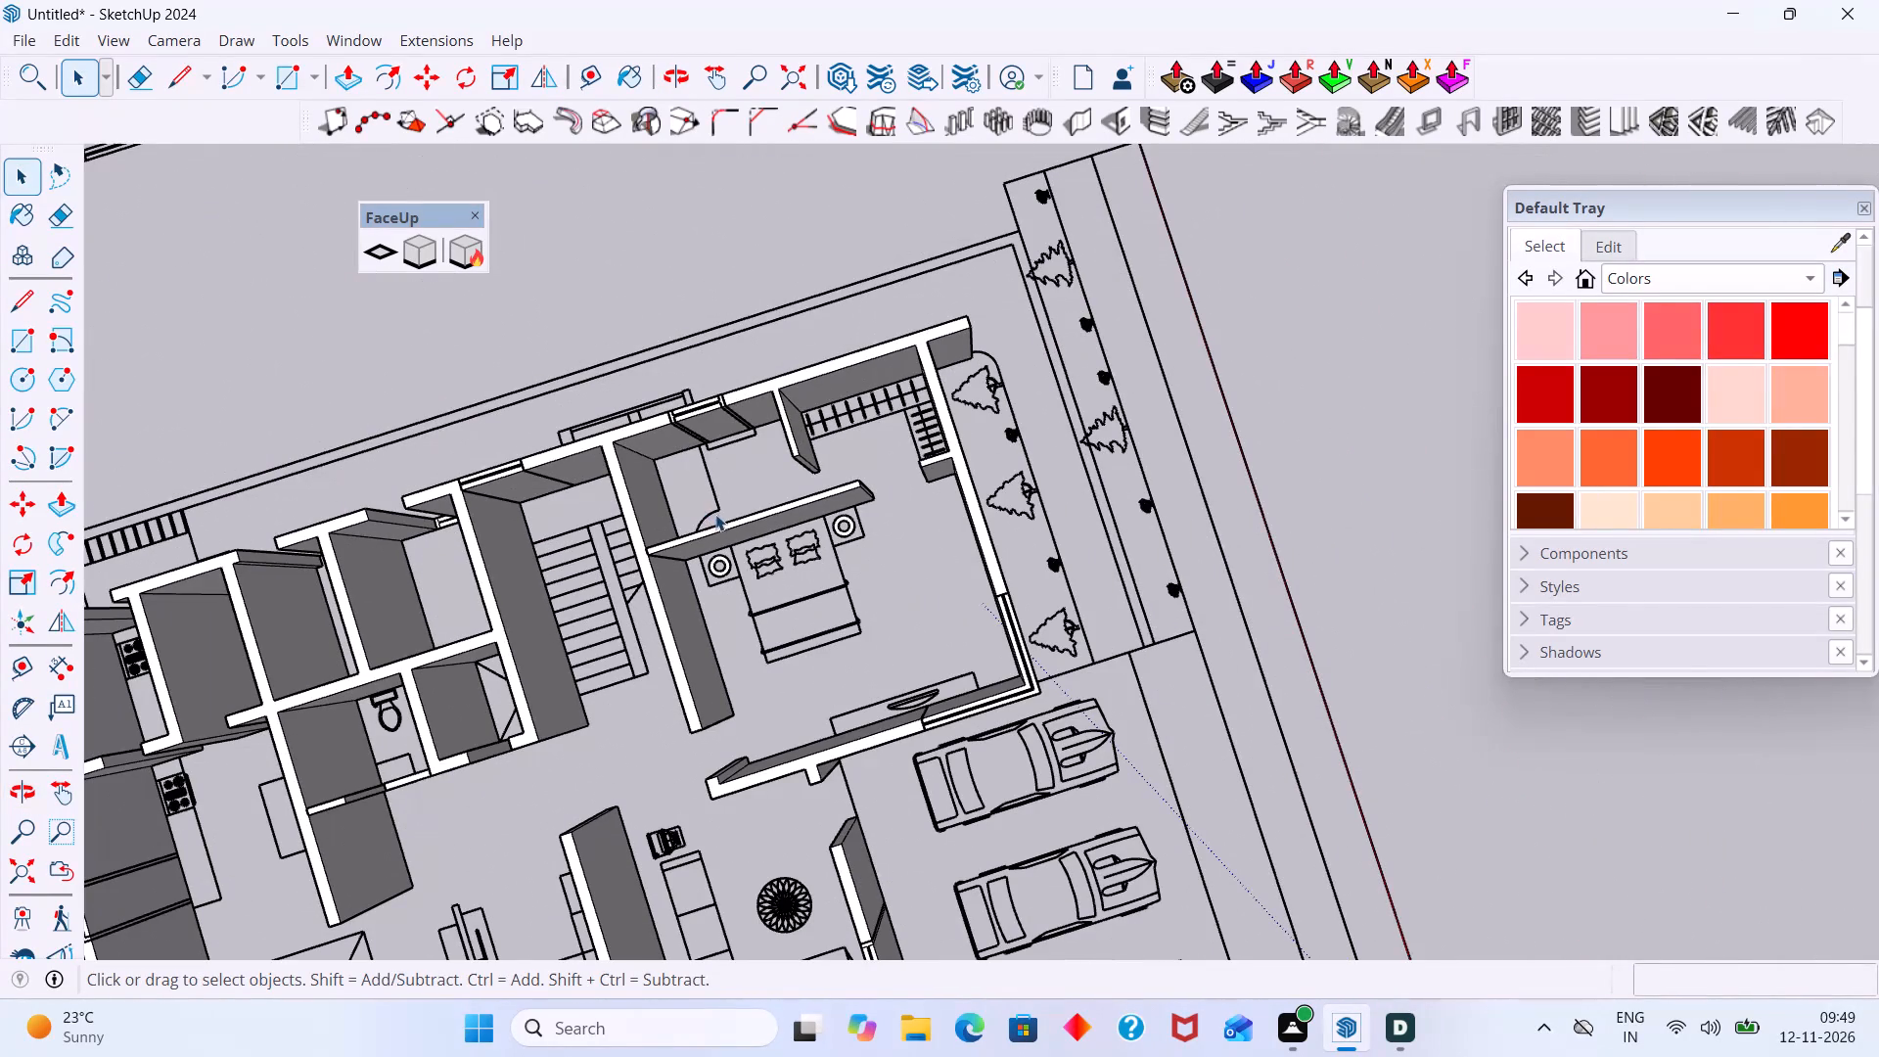
{"action": "middle_click_drag", "start_coordinate": [770, 498], "coordinate": [635, 366]}
{"action": "scroll", "coordinate": [778, 390], "scroll_direction": "up", "scroll_amount": 10}
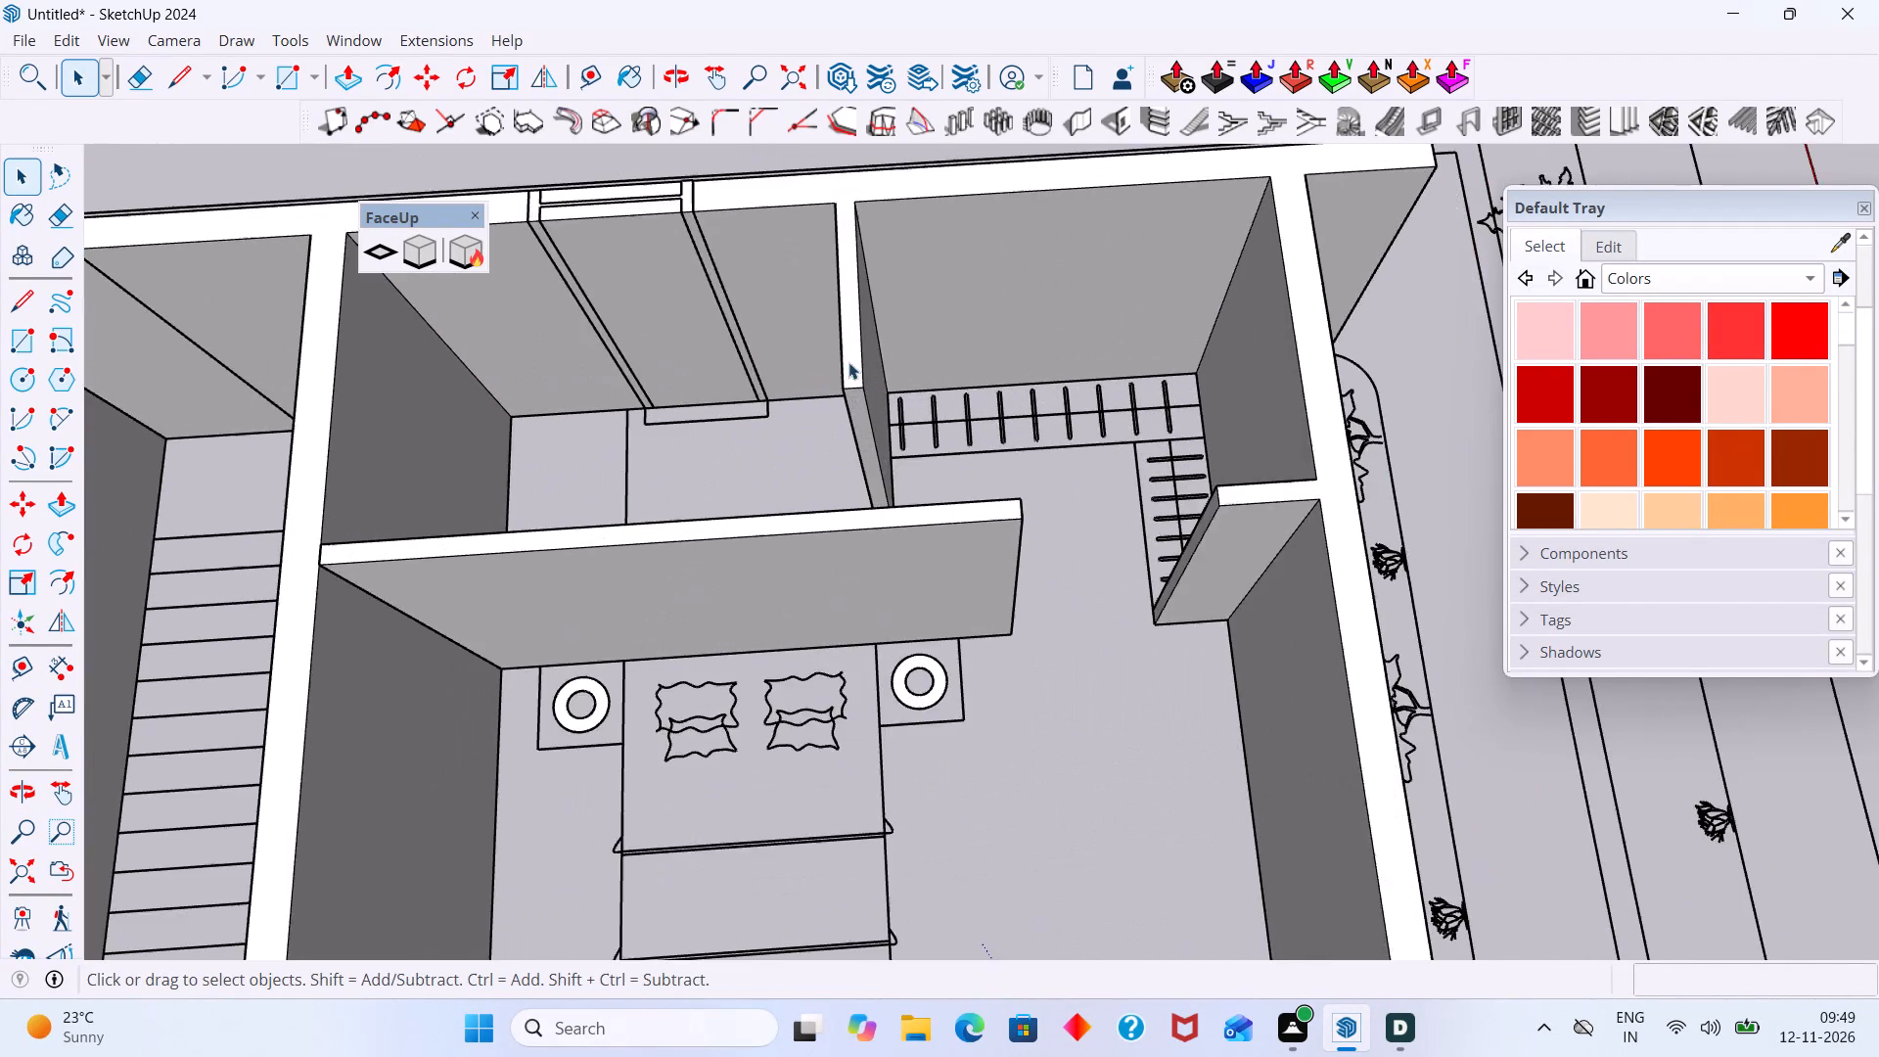
{"action": "middle_click_drag", "start_coordinate": [851, 375], "coordinate": [645, 253]}
{"action": "scroll", "coordinate": [786, 287], "scroll_direction": "down", "scroll_amount": 10}
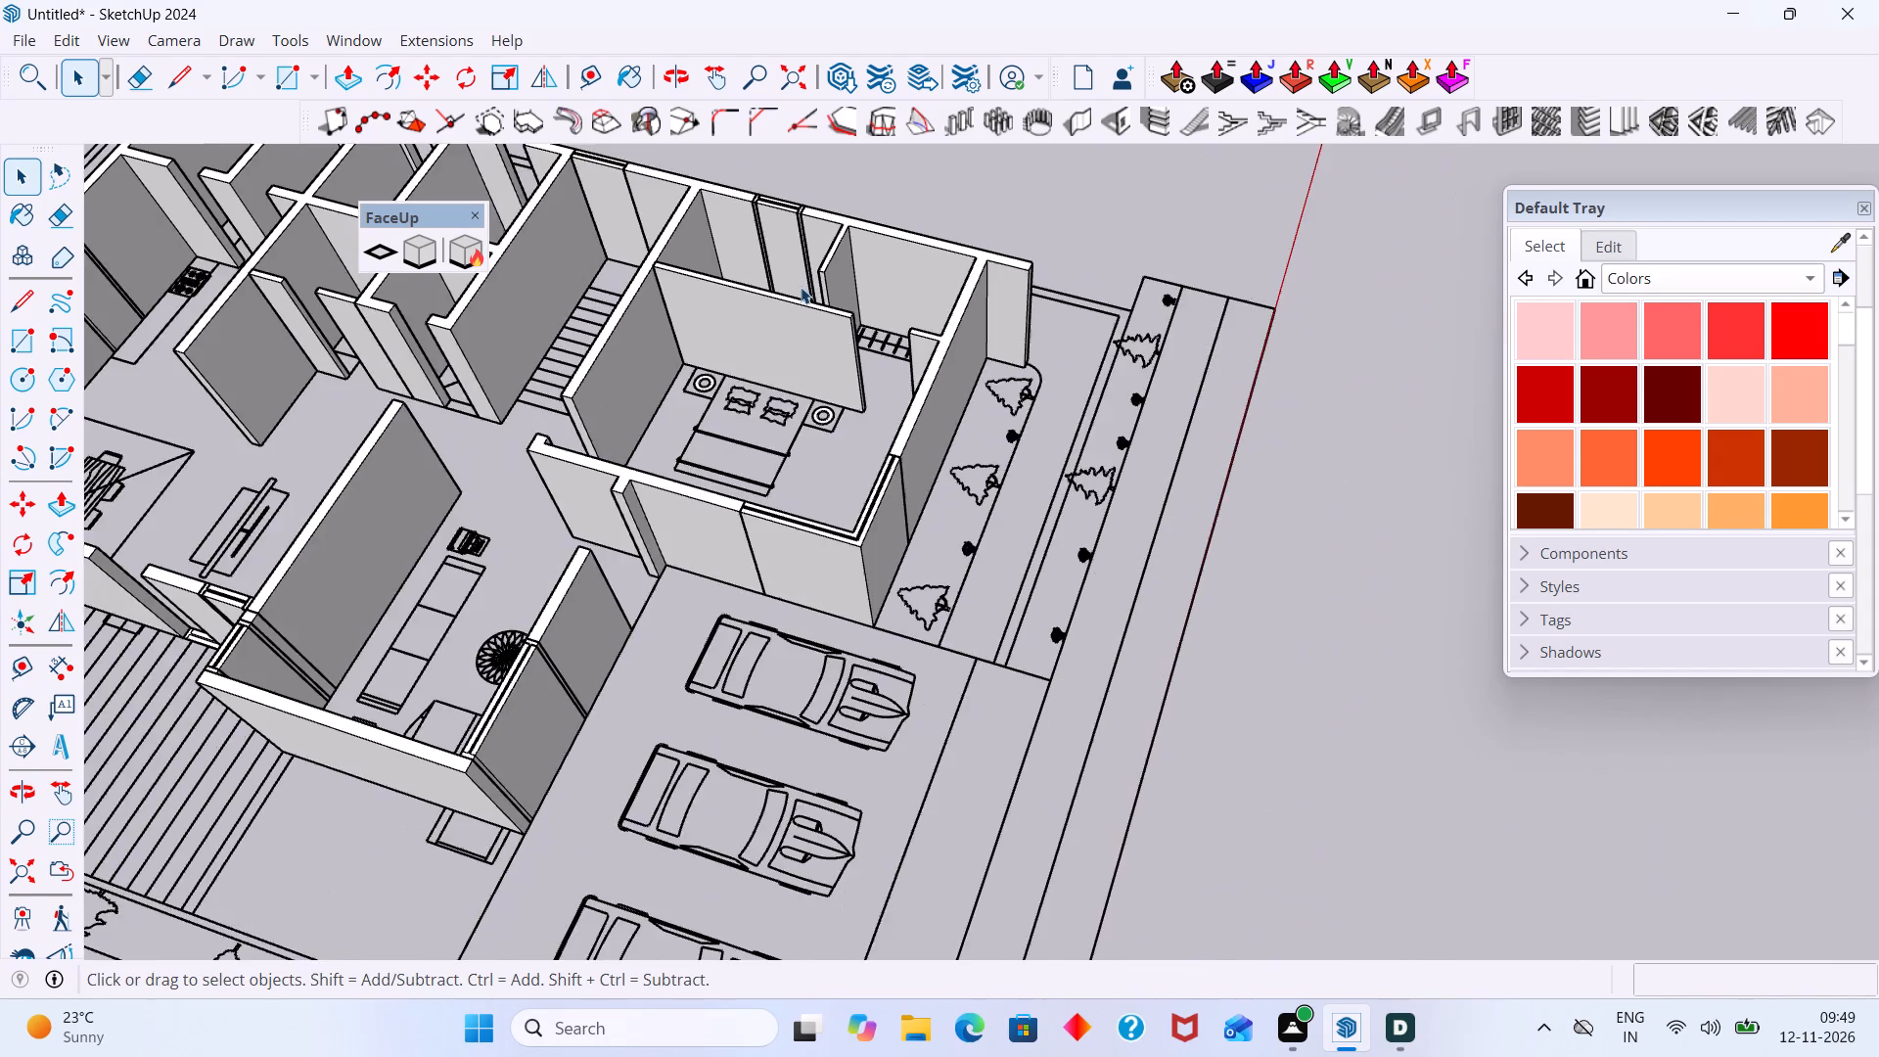
{"action": "middle_click_drag", "start_coordinate": [792, 286], "coordinate": [559, 276]}
{"action": "scroll", "coordinate": [858, 266], "scroll_direction": "up", "scroll_amount": 6}
{"action": "middle_click_drag", "start_coordinate": [900, 283], "coordinate": [1014, 538]}
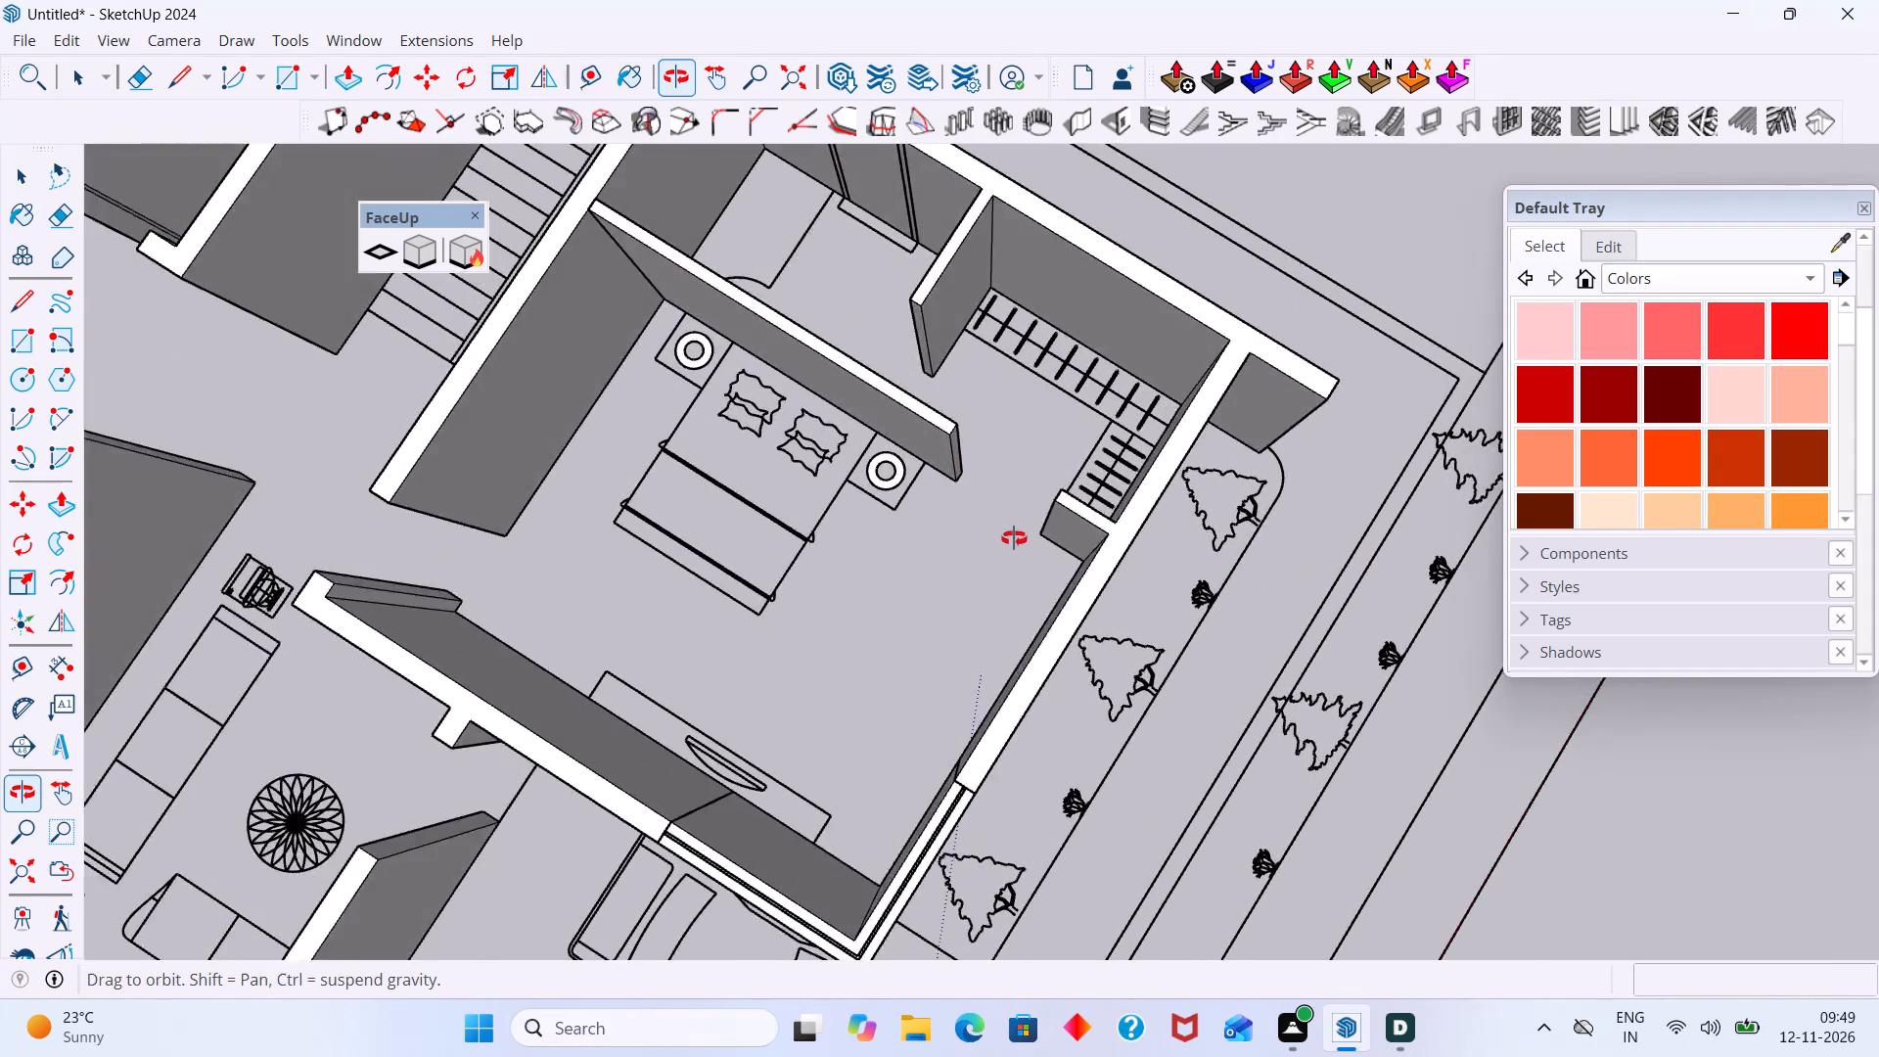
{"action": "middle_click_drag", "start_coordinate": [1014, 538], "coordinate": [1080, 582]}
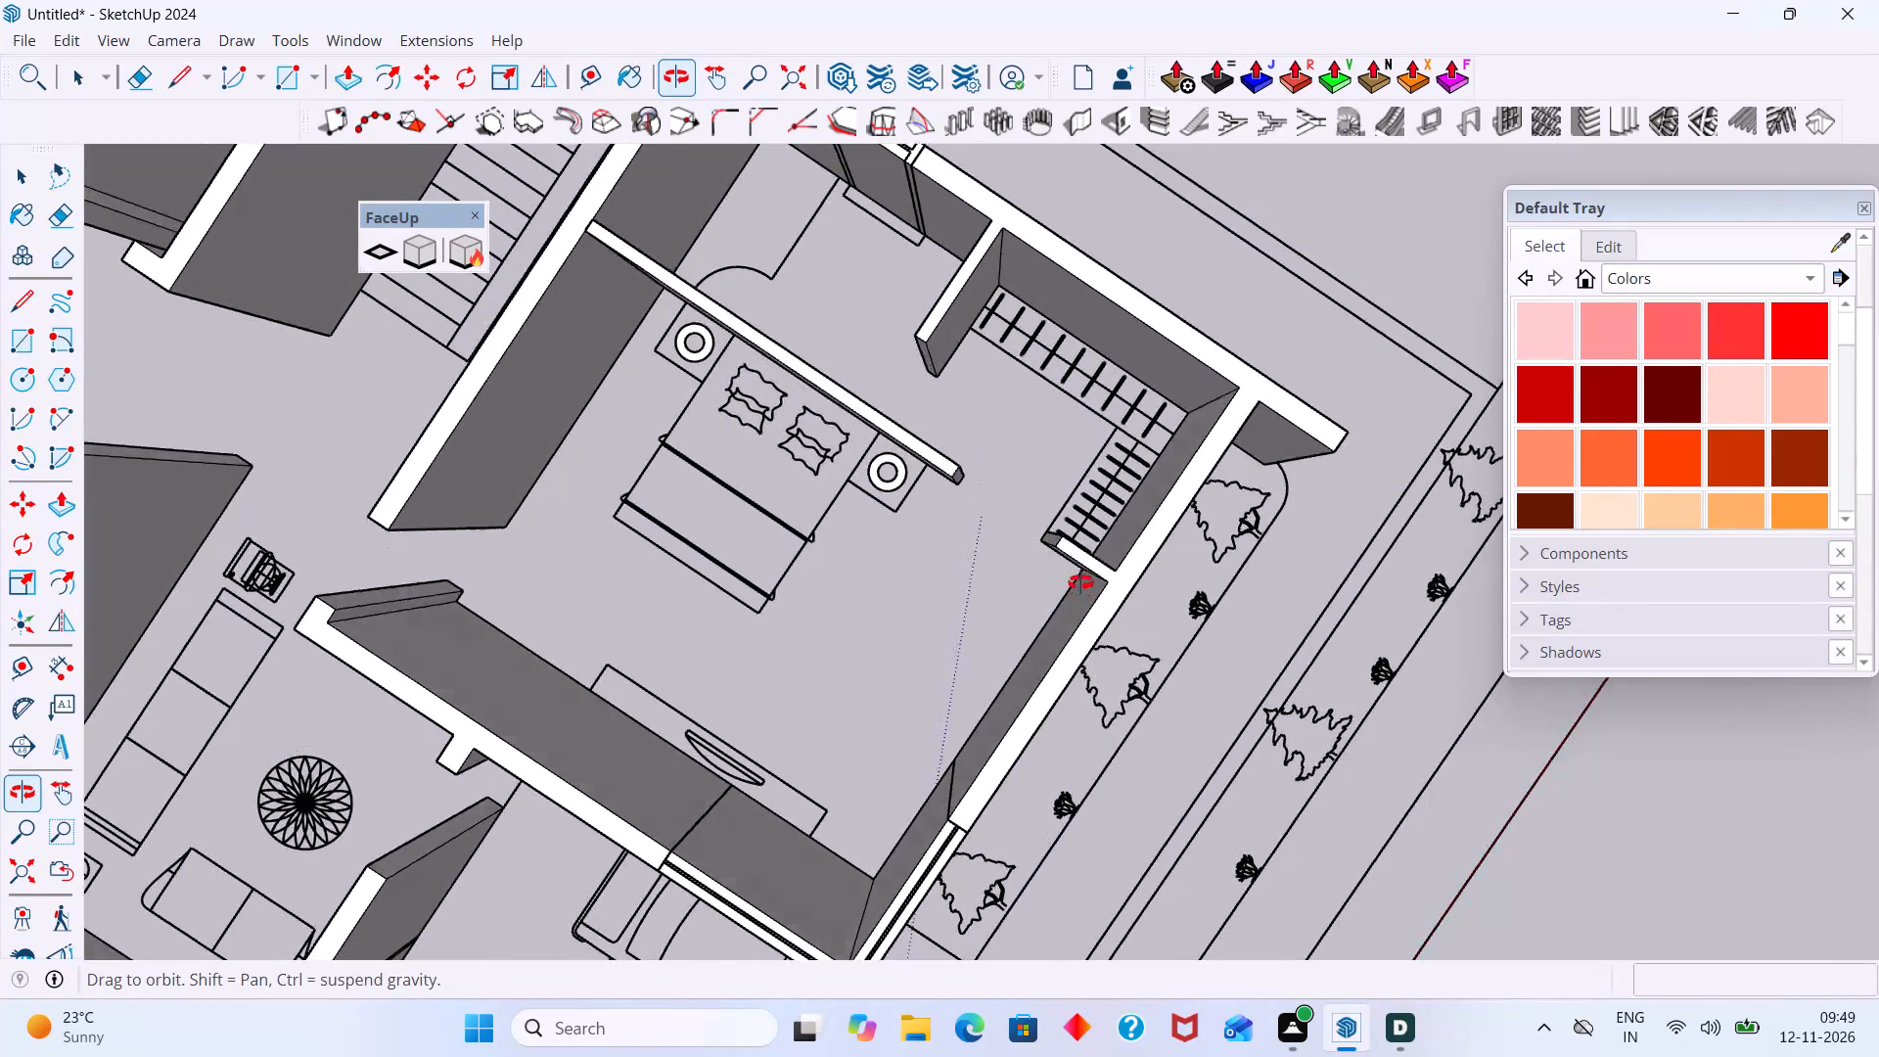
{"action": "middle_click_drag", "start_coordinate": [1080, 582], "coordinate": [866, 424]}
{"action": "scroll", "coordinate": [953, 351], "scroll_direction": "up", "scroll_amount": 2}
{"action": "scroll", "coordinate": [953, 326], "scroll_direction": "down", "scroll_amount": 11}
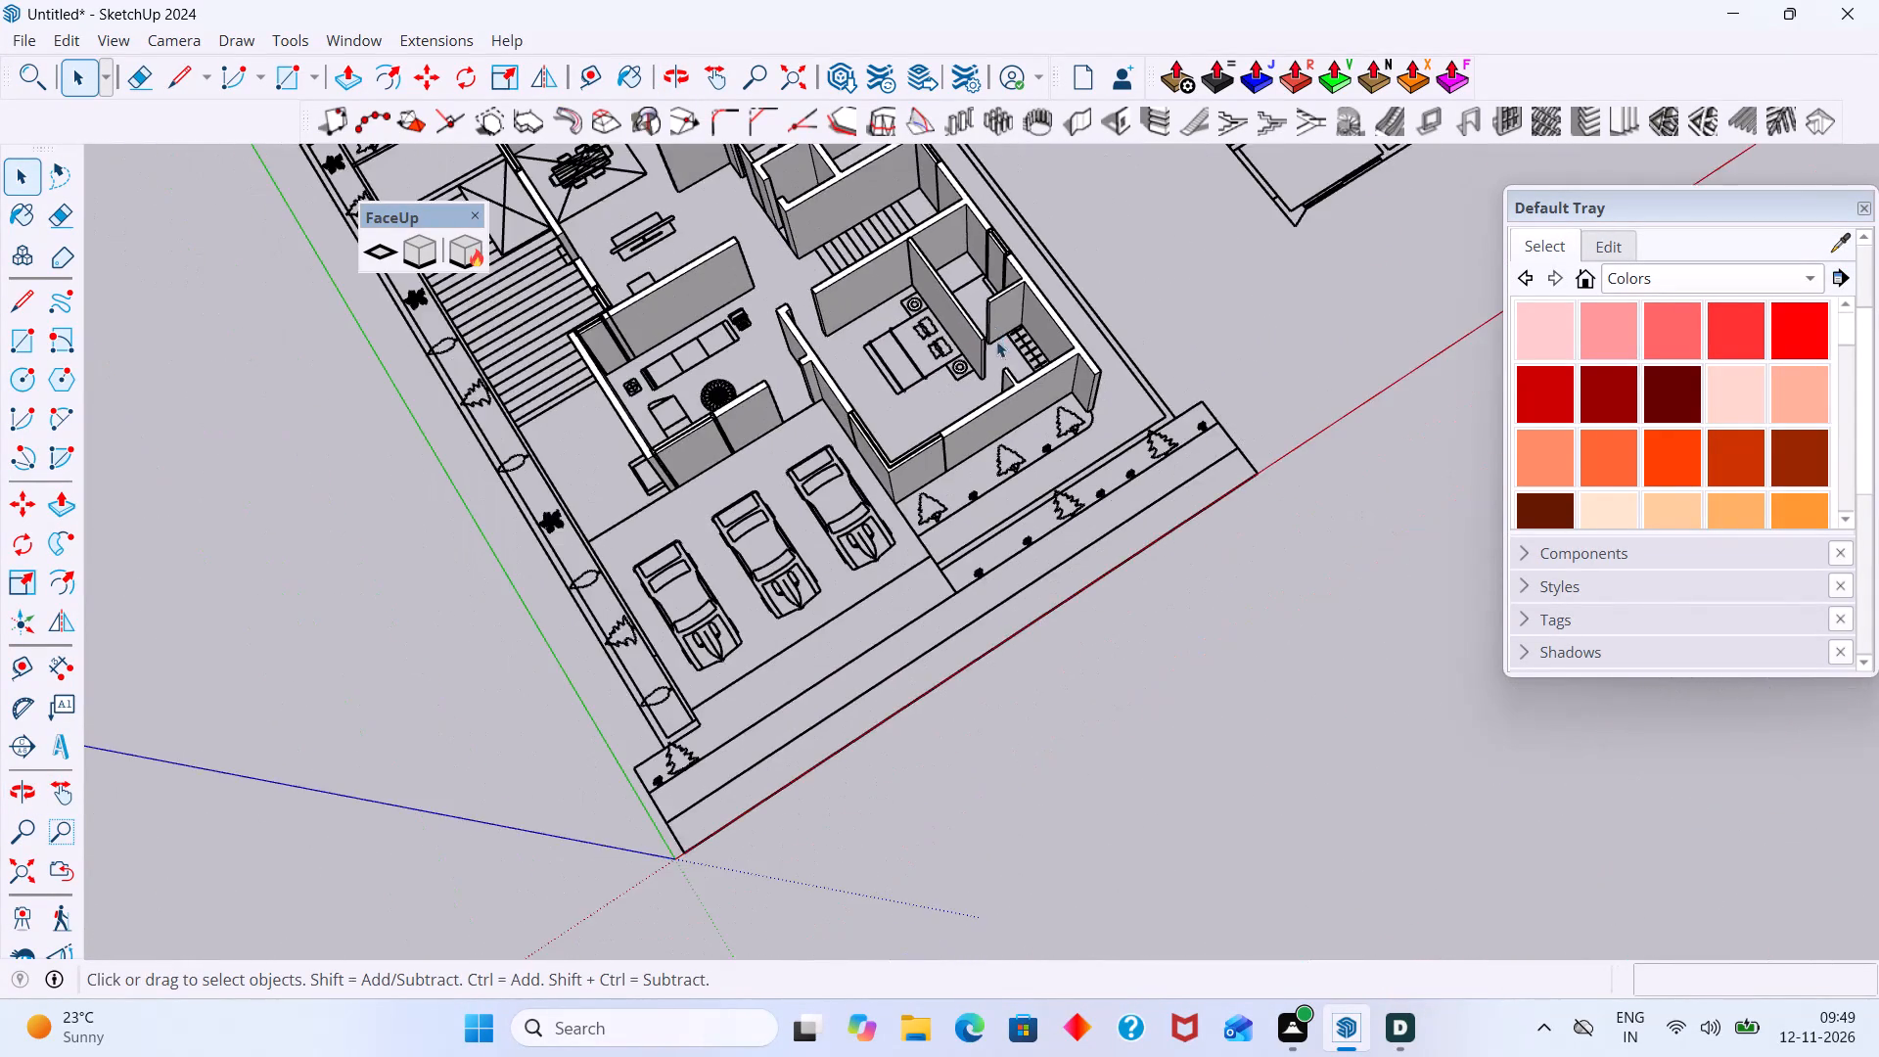
{"action": "scroll", "coordinate": [996, 341], "scroll_direction": "down", "scroll_amount": 4}
{"action": "scroll", "coordinate": [986, 336], "scroll_direction": "up", "scroll_amount": 1}
{"action": "scroll", "coordinate": [986, 326], "scroll_direction": "down", "scroll_amount": 11}
{"action": "middle_click_drag", "start_coordinate": [970, 372], "coordinate": [1307, 289]}
{"action": "middle_click_drag", "start_coordinate": [779, 525], "coordinate": [834, 380]}
{"action": "scroll", "coordinate": [761, 403], "scroll_direction": "up", "scroll_amount": 7}
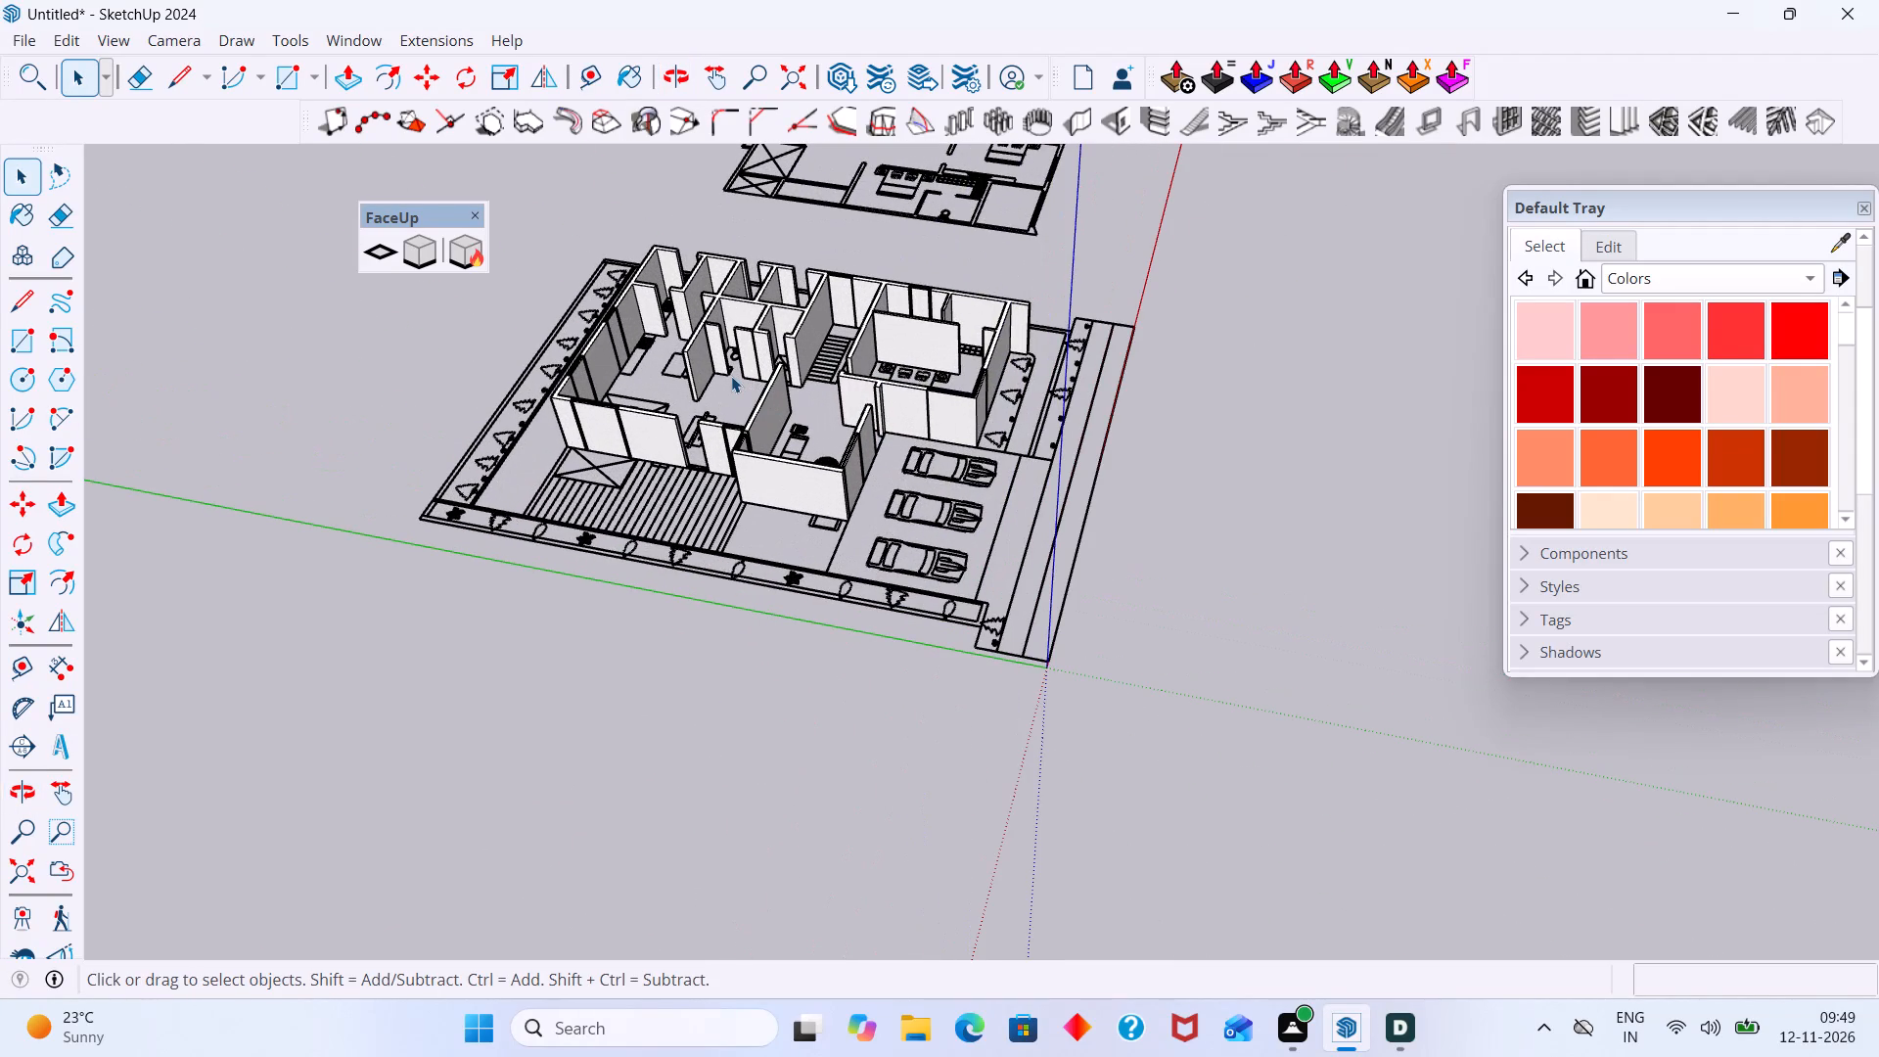
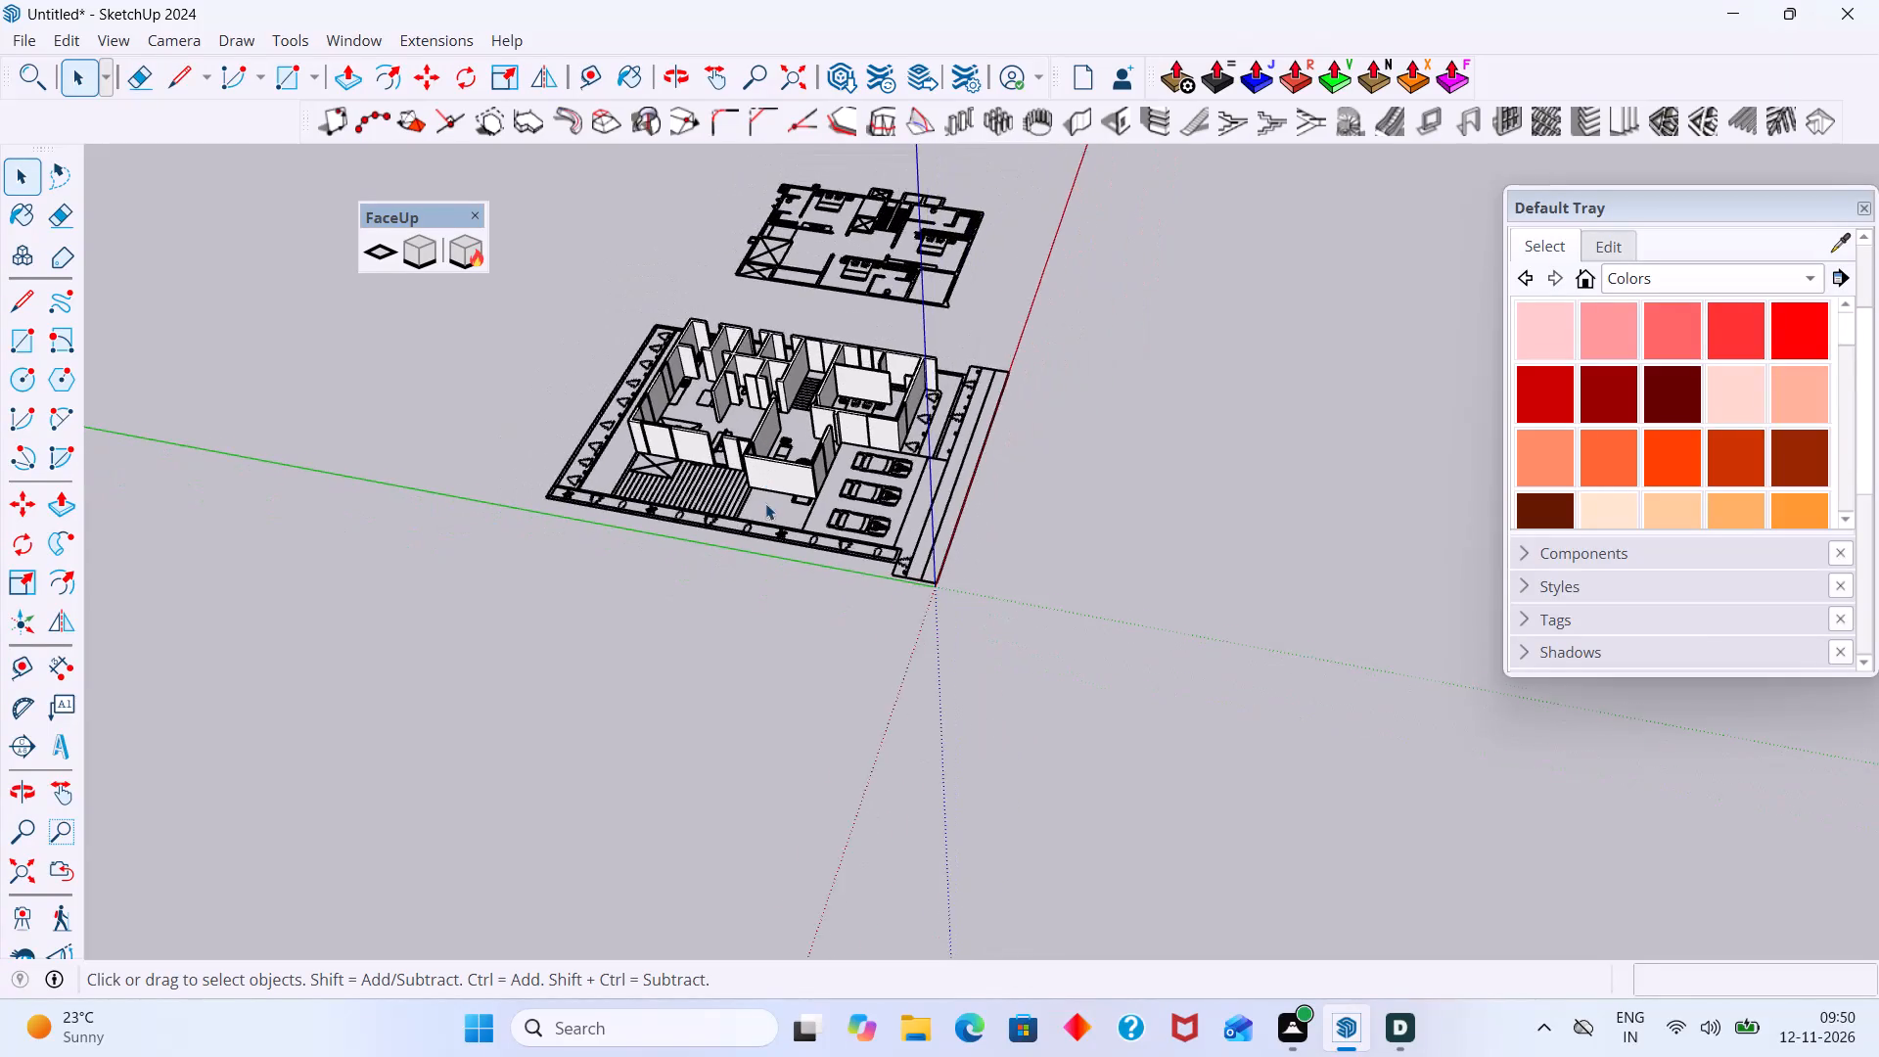
Examine the extruded ground-floor walls from the parking and deck sides and from above for missed outlines or stray geometry.
{"action": "middle_click_drag", "start_coordinate": [816, 535], "coordinate": [899, 483]}
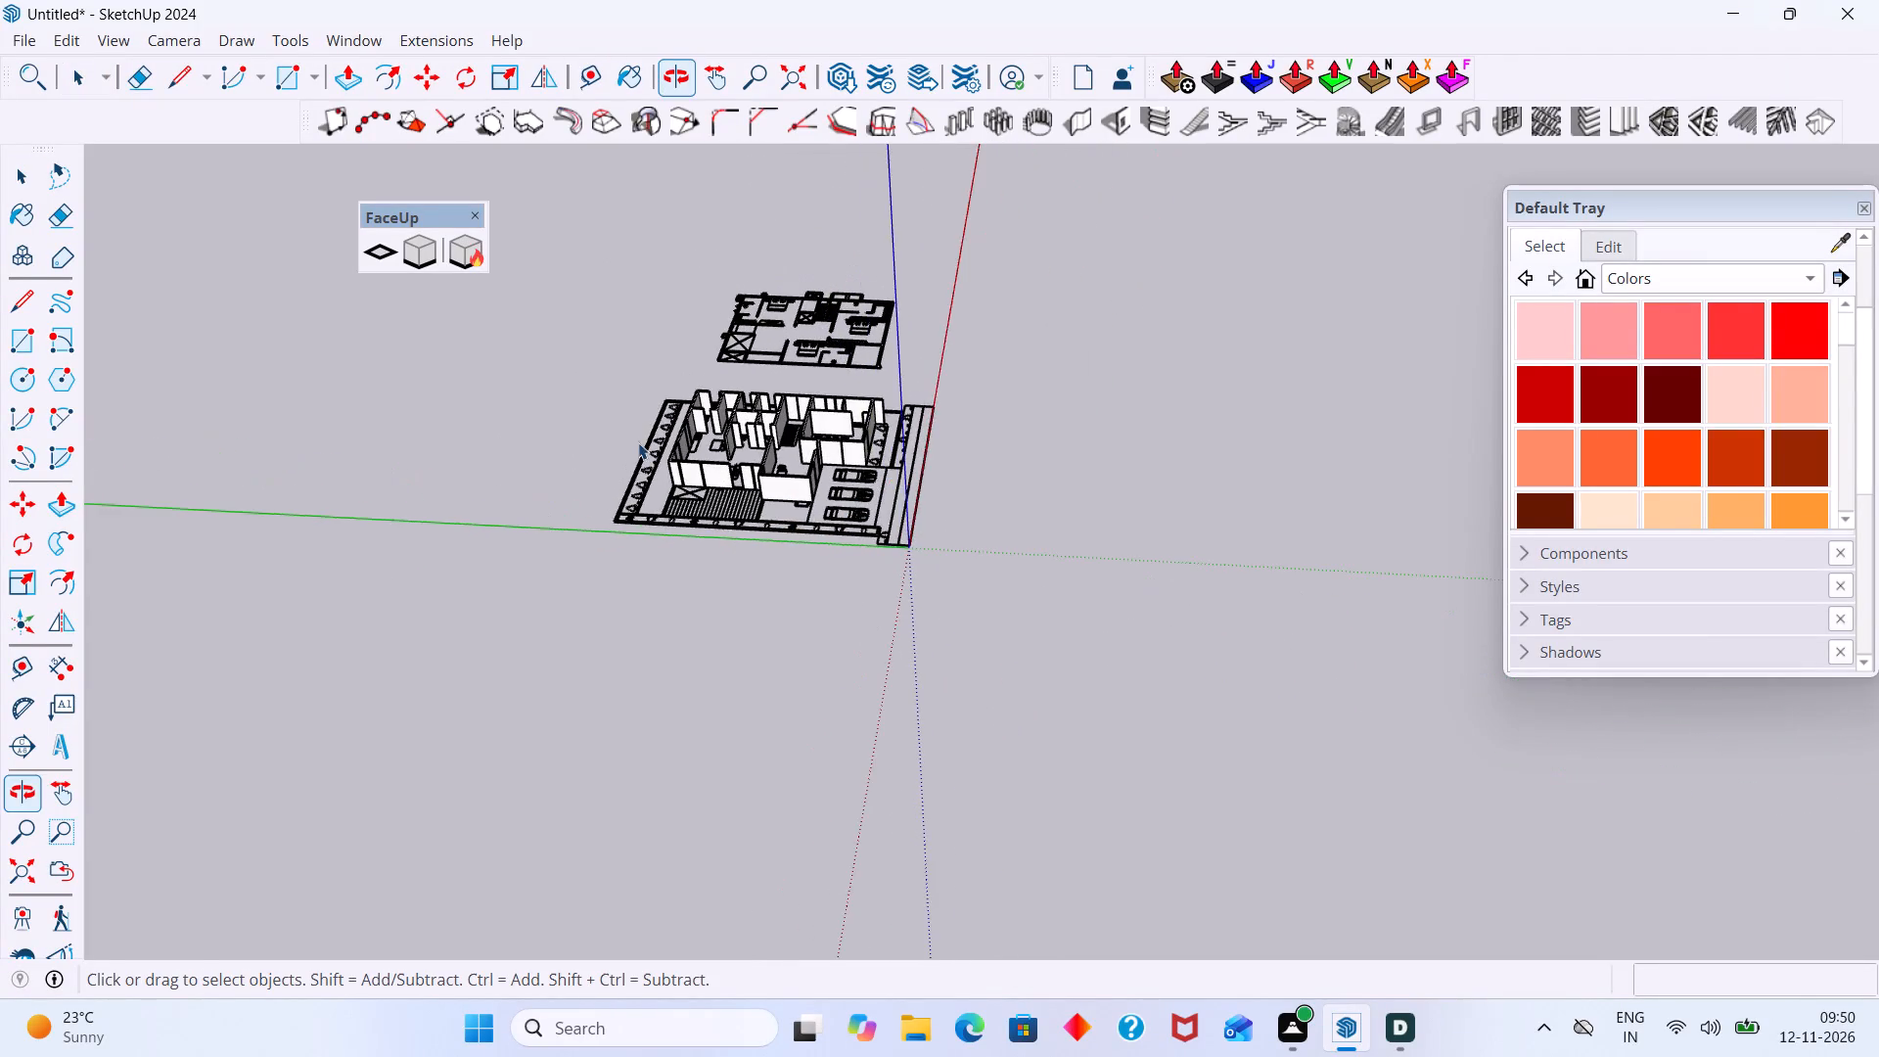
{"action": "scroll", "coordinate": [637, 441], "scroll_direction": "up", "scroll_amount": 9}
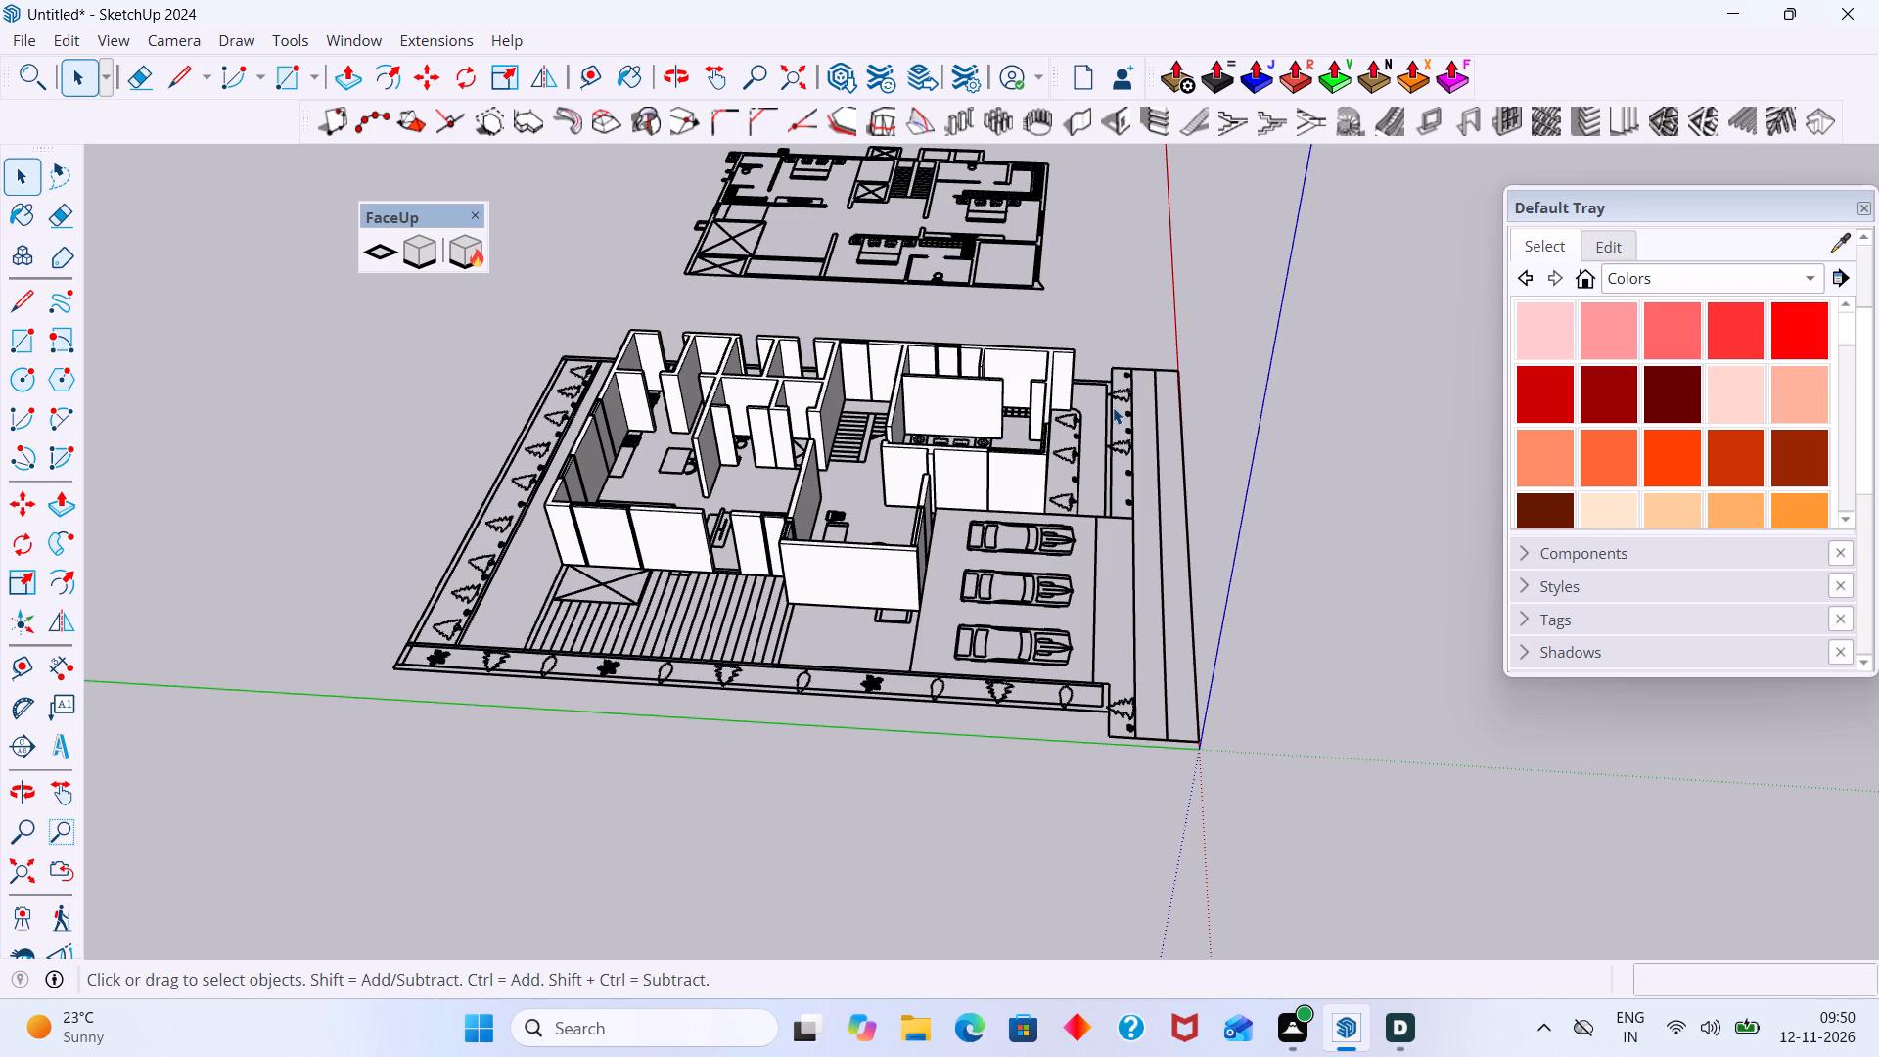
{"action": "scroll", "coordinate": [1138, 543], "scroll_direction": "down", "scroll_amount": 3}
{"action": "middle_click_drag", "start_coordinate": [1150, 587], "coordinate": [981, 539]}
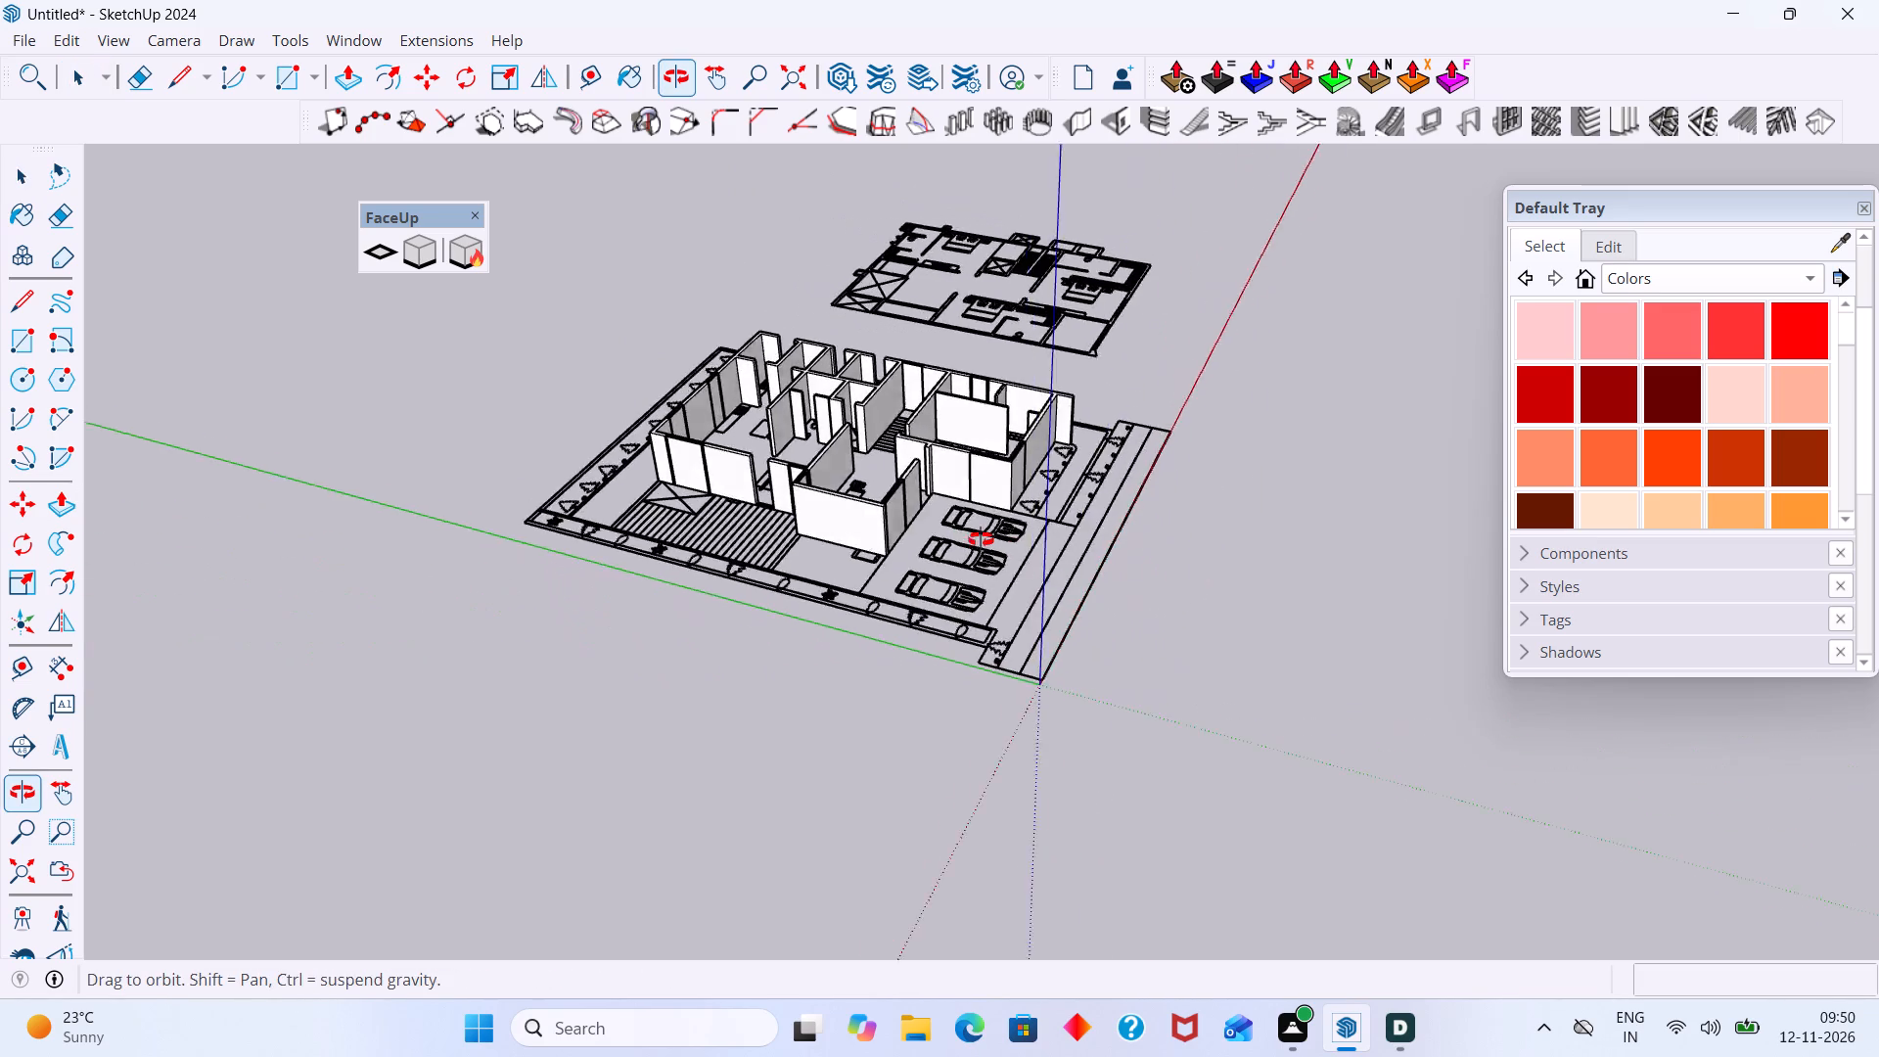
{"action": "middle_click_drag", "start_coordinate": [981, 539], "coordinate": [962, 522]}
{"action": "scroll", "coordinate": [924, 452], "scroll_direction": "up", "scroll_amount": 10}
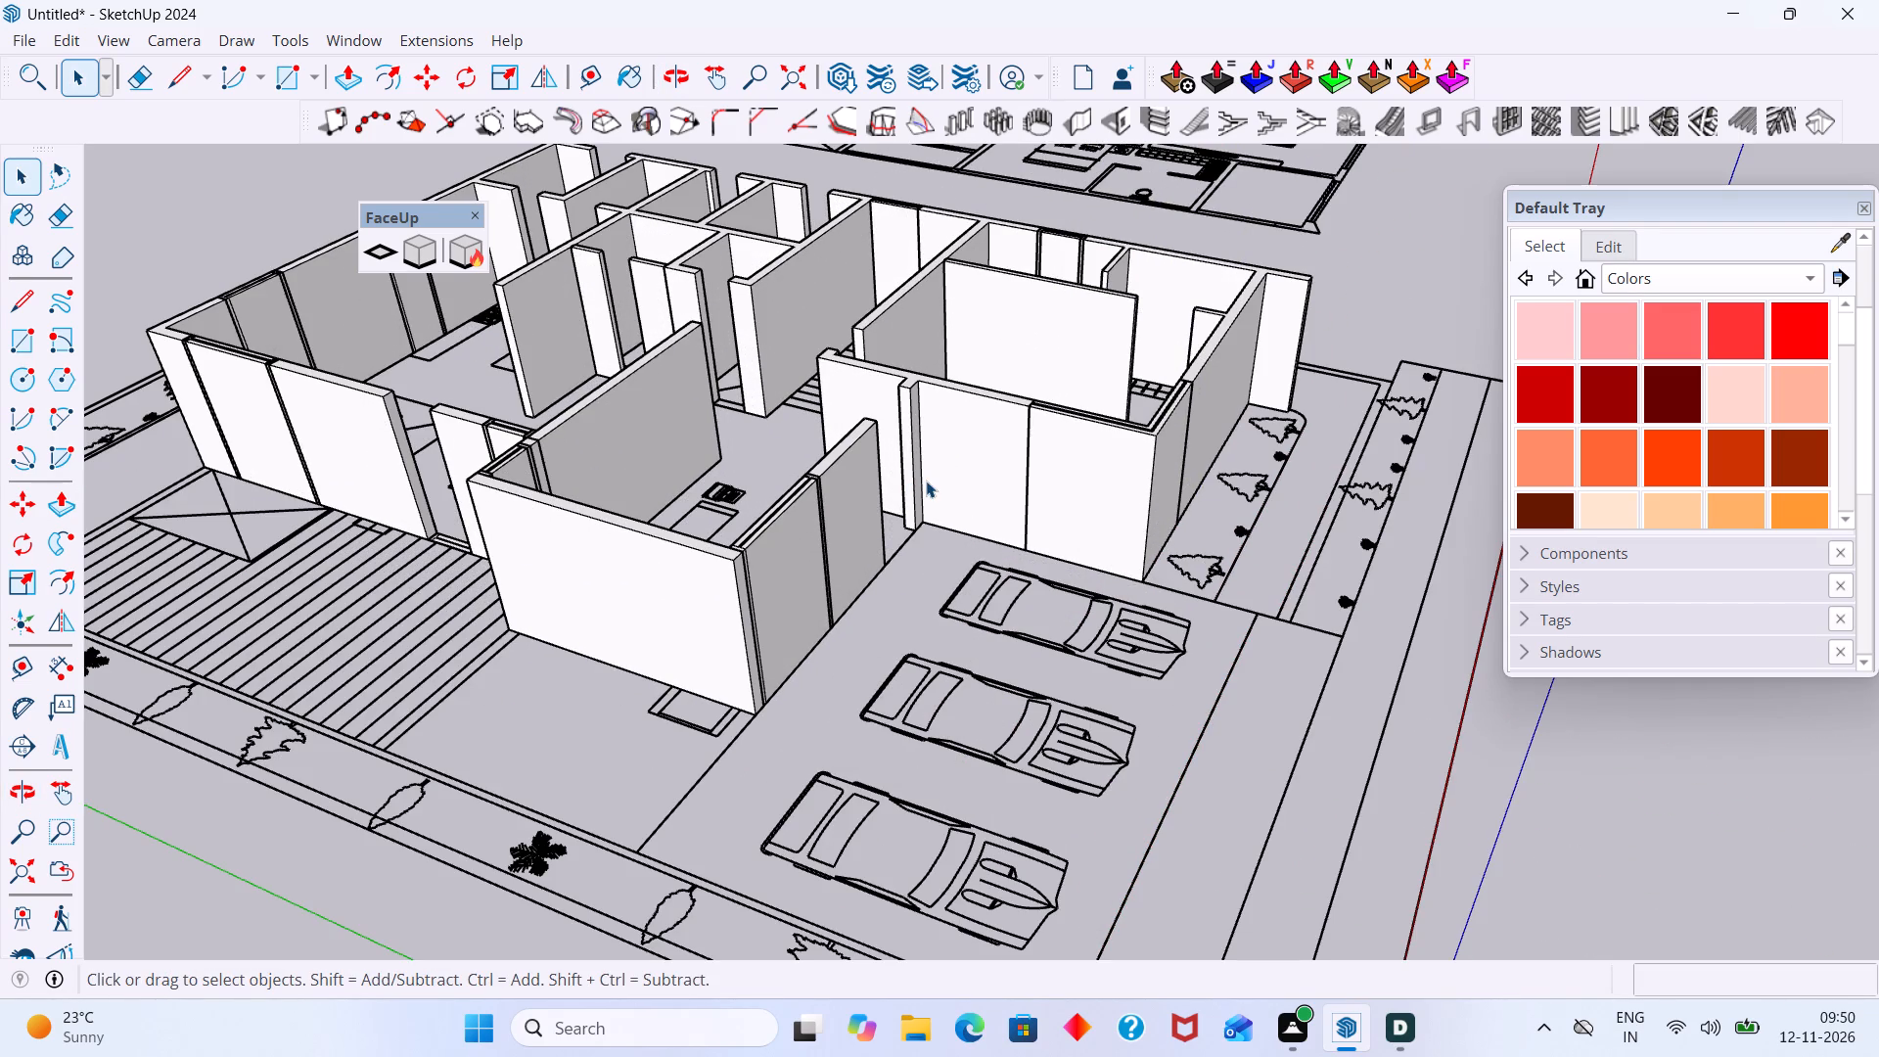
{"action": "scroll", "coordinate": [894, 501], "scroll_direction": "down", "scroll_amount": 6}
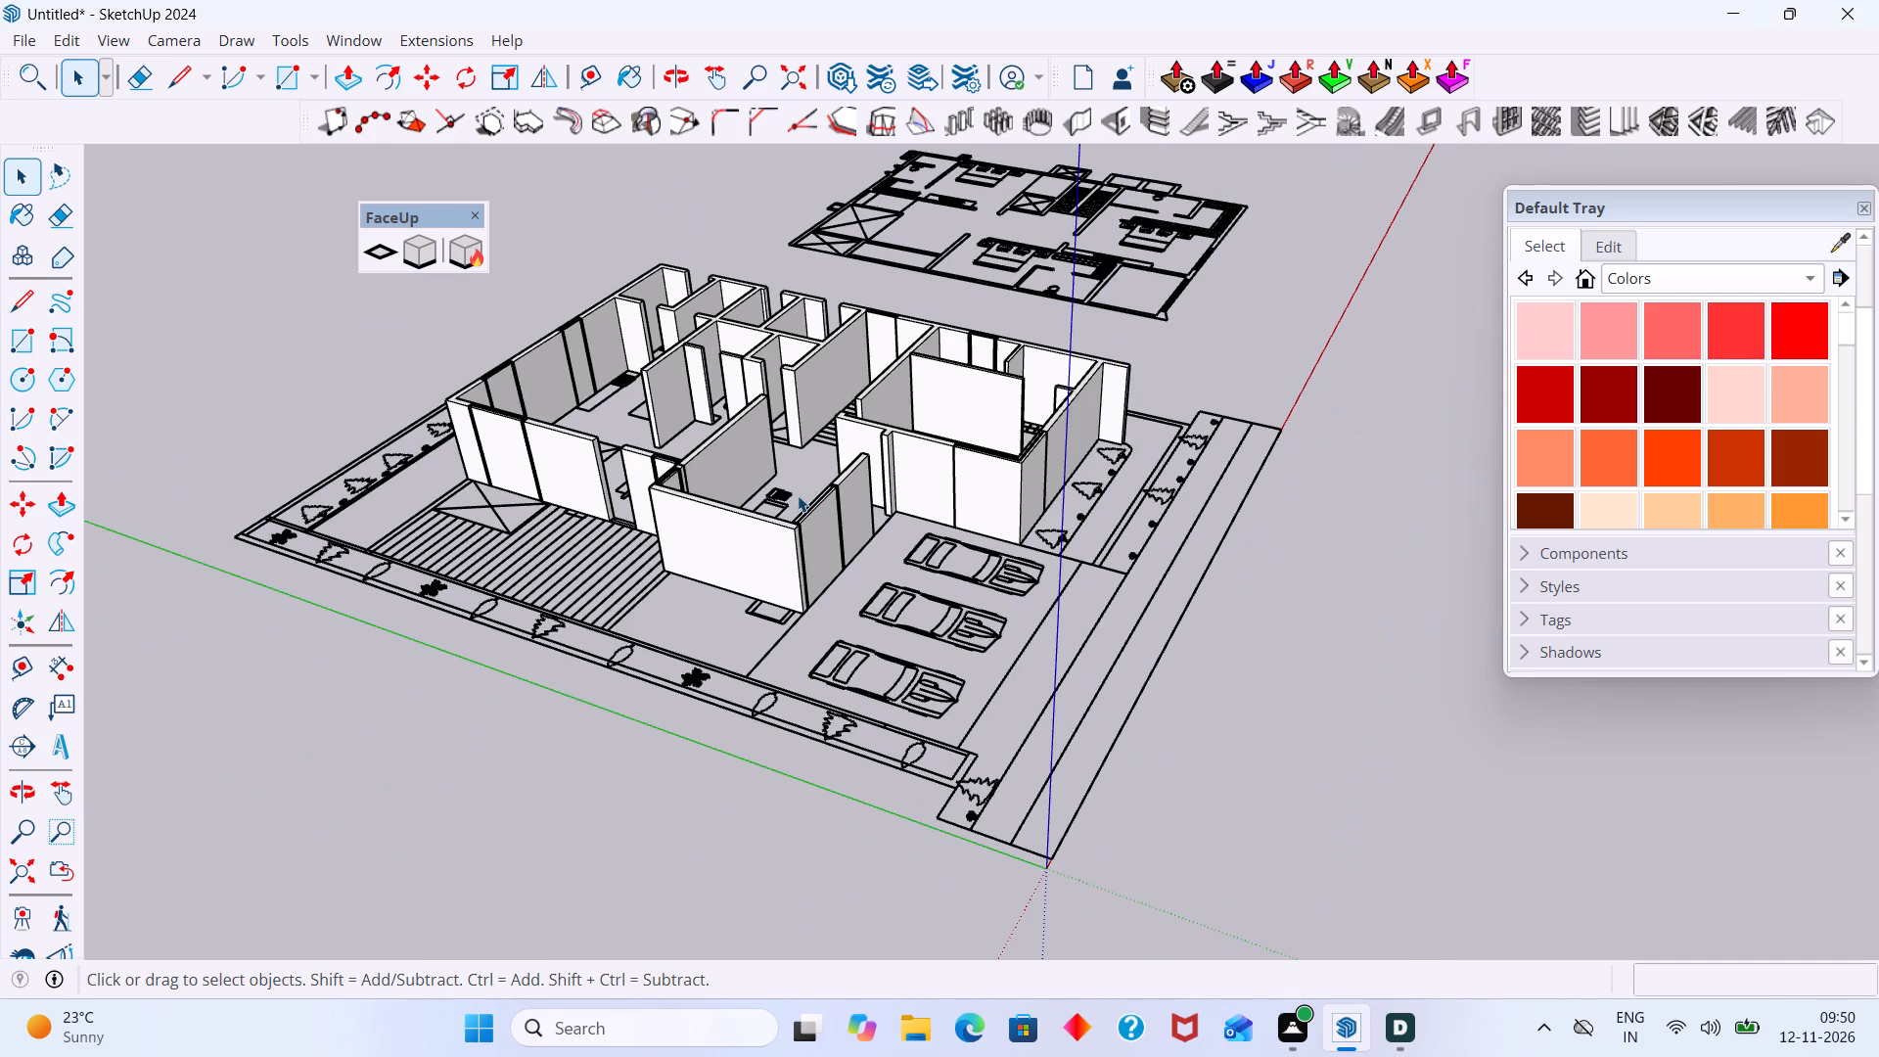
{"action": "middle_click_drag", "start_coordinate": [805, 531], "coordinate": [876, 733]}
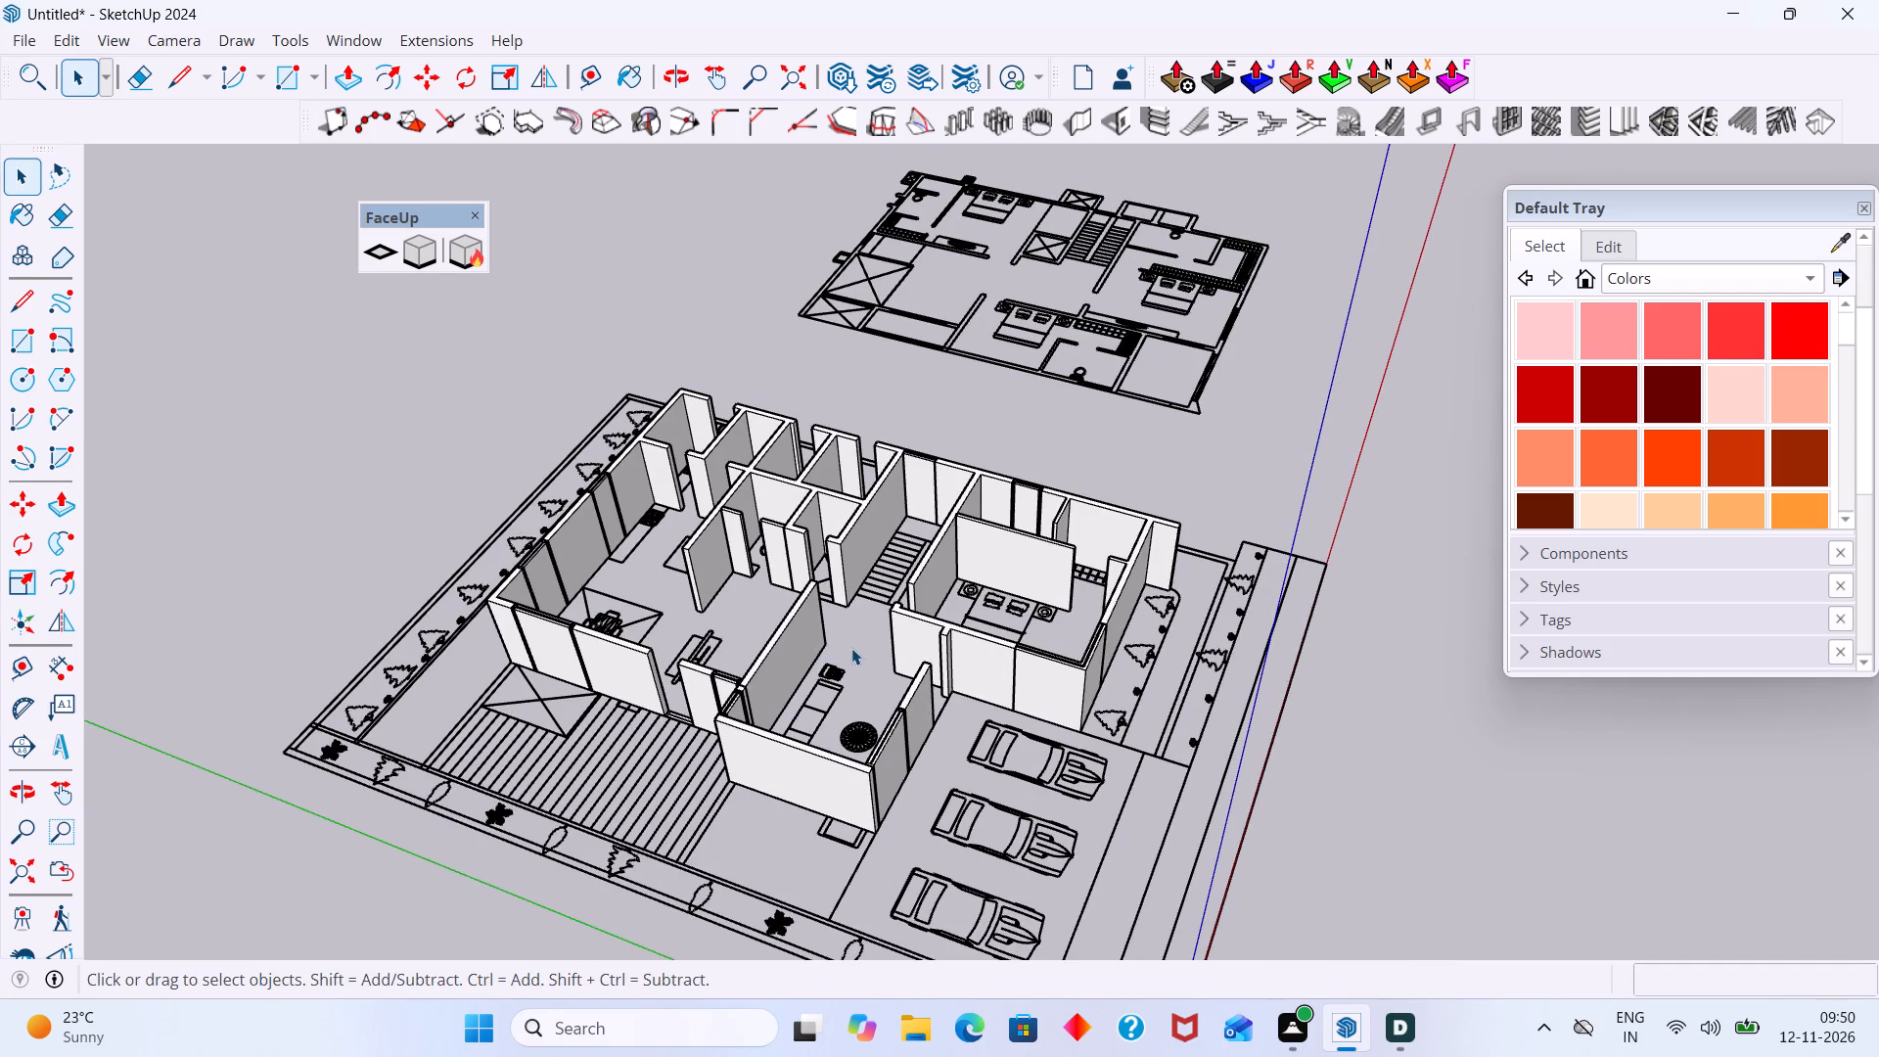
{"action": "middle_click_drag", "start_coordinate": [851, 656], "coordinate": [1145, 567]}
{"action": "scroll", "coordinate": [1018, 530], "scroll_direction": "up", "scroll_amount": 11}
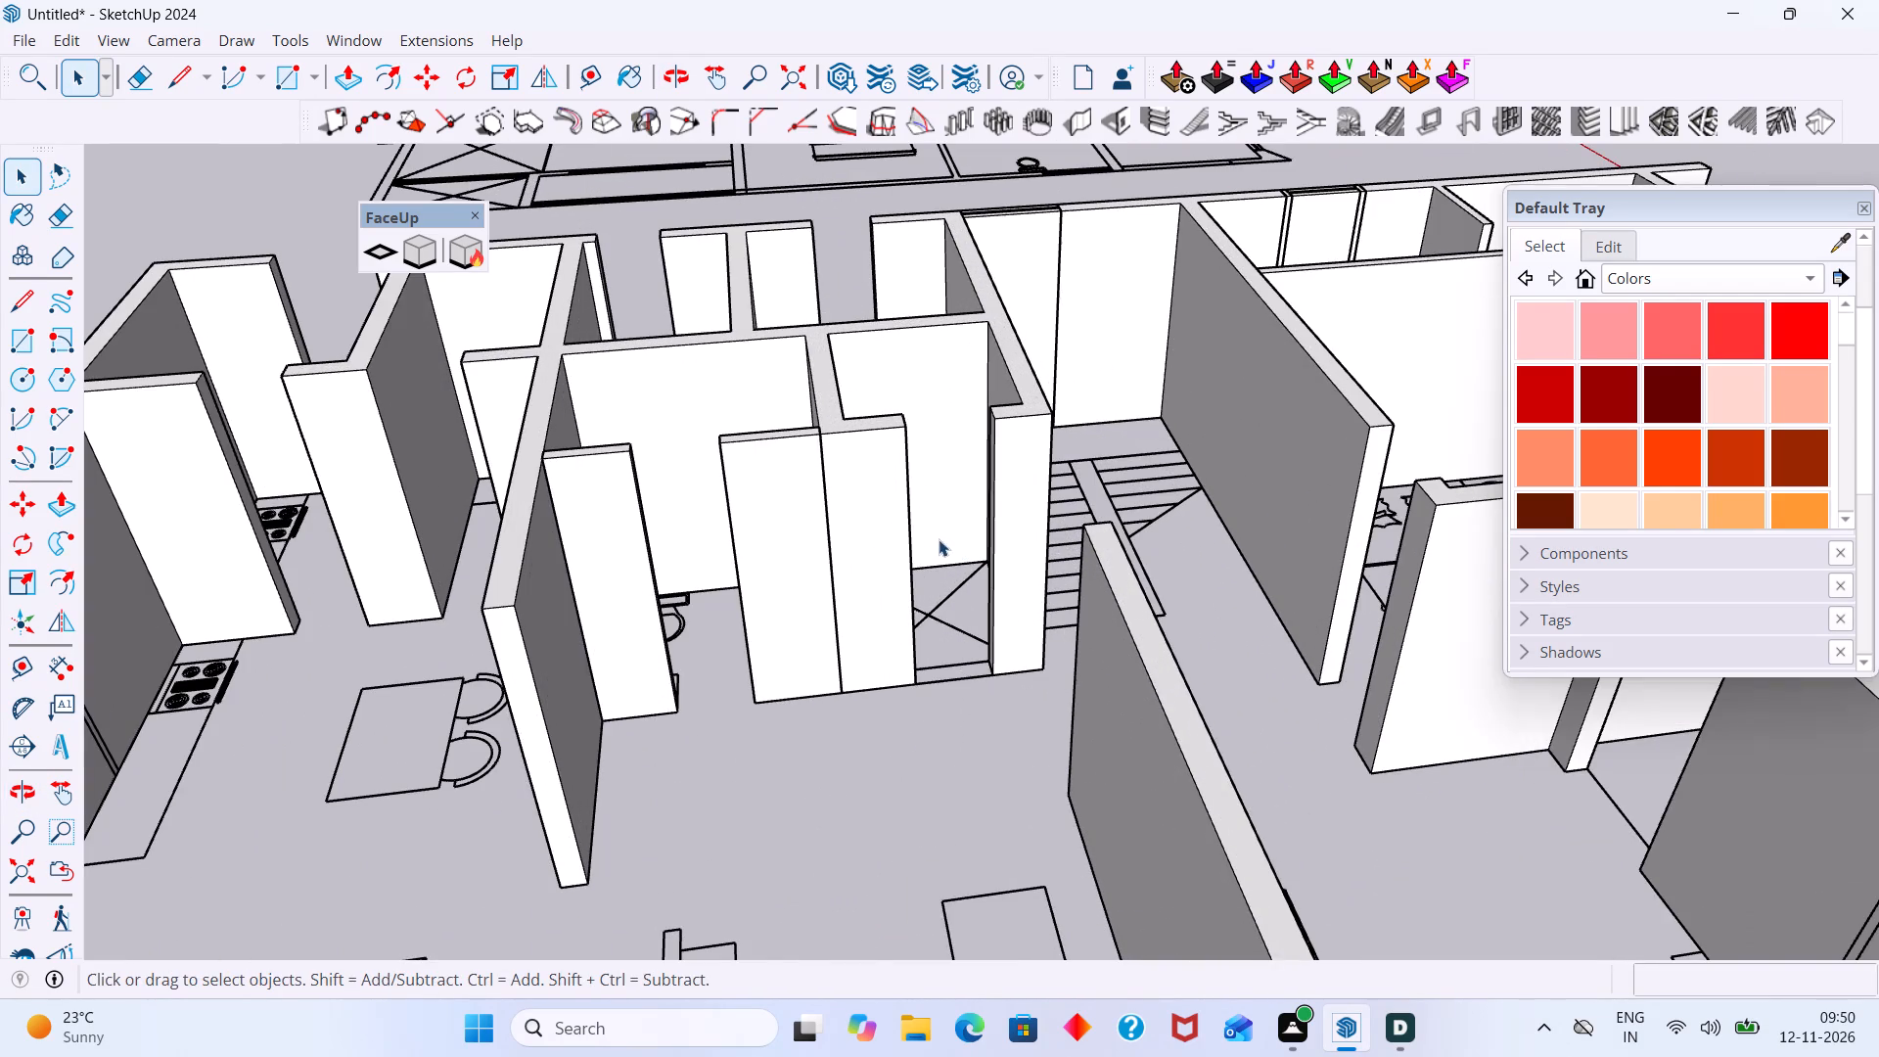
{"action": "scroll", "coordinate": [949, 536], "scroll_direction": "down", "scroll_amount": 9}
{"action": "middle_click_drag", "start_coordinate": [965, 659], "coordinate": [862, 682]}
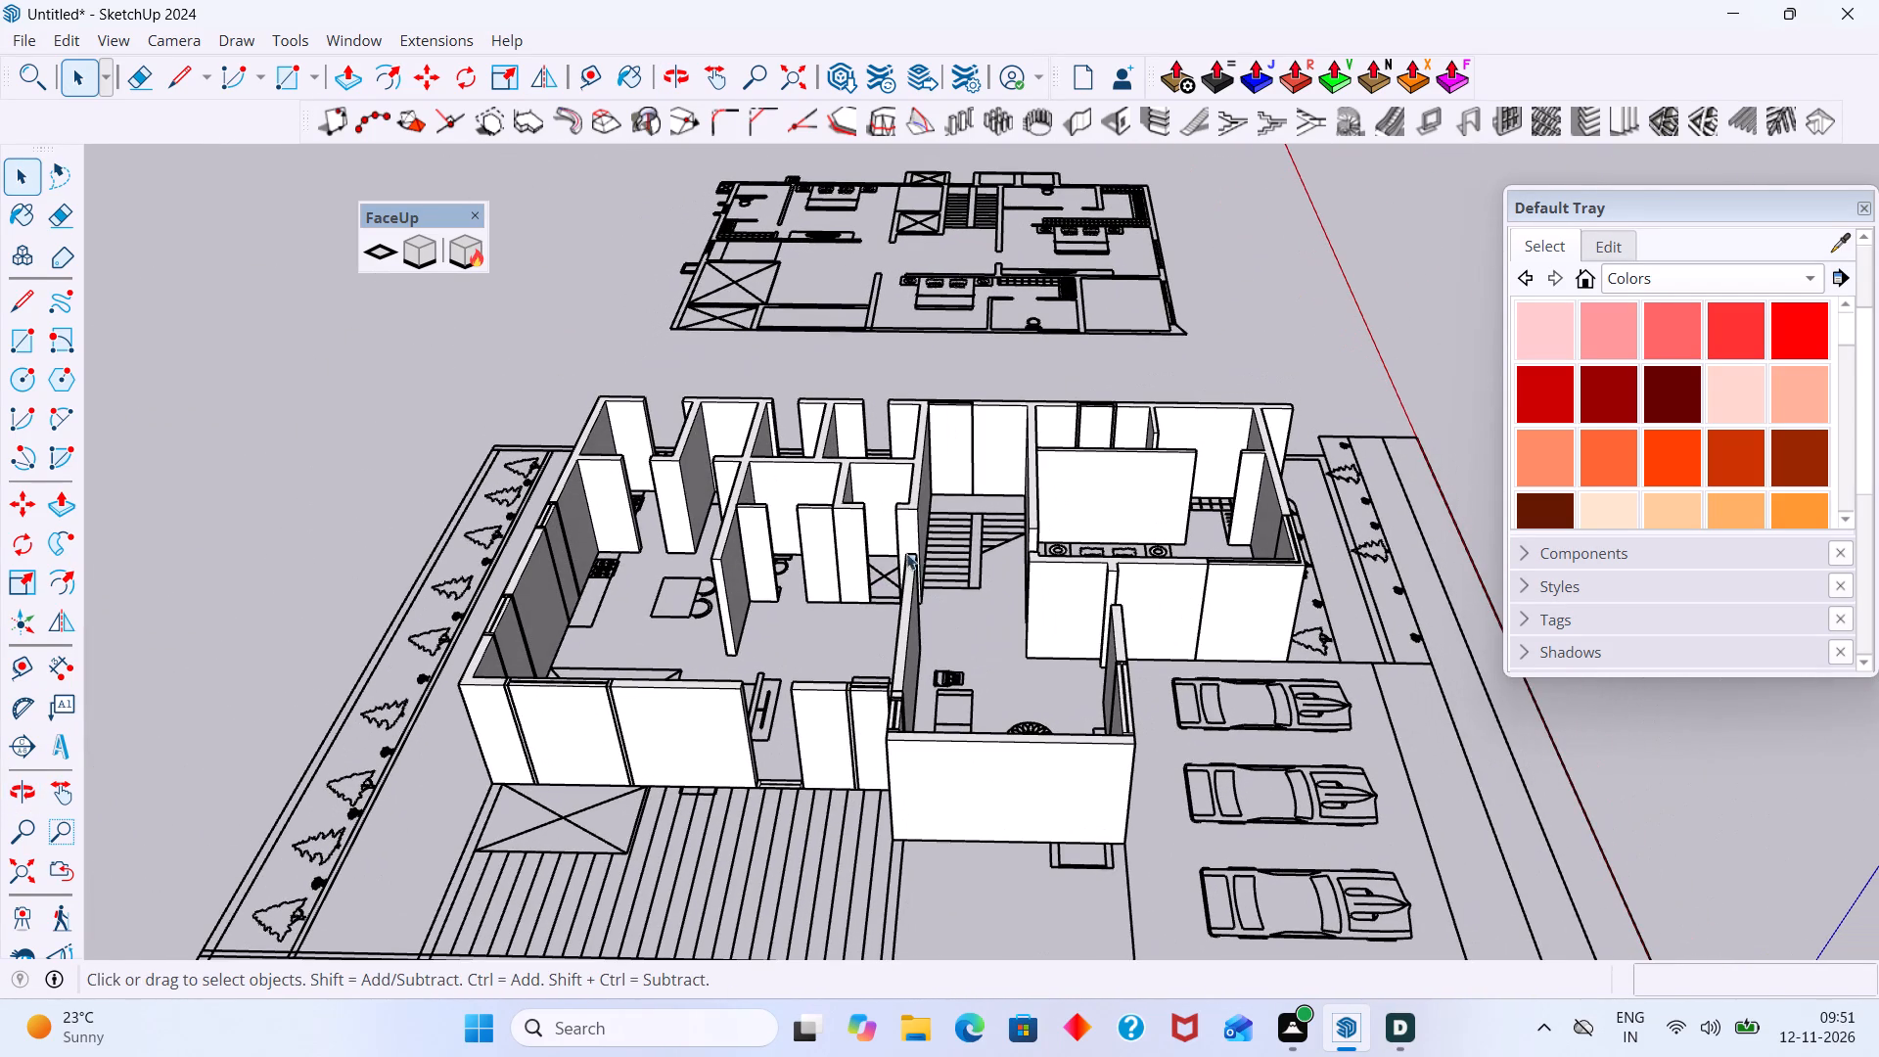
{"action": "scroll", "coordinate": [856, 659], "scroll_direction": "up", "scroll_amount": 2}
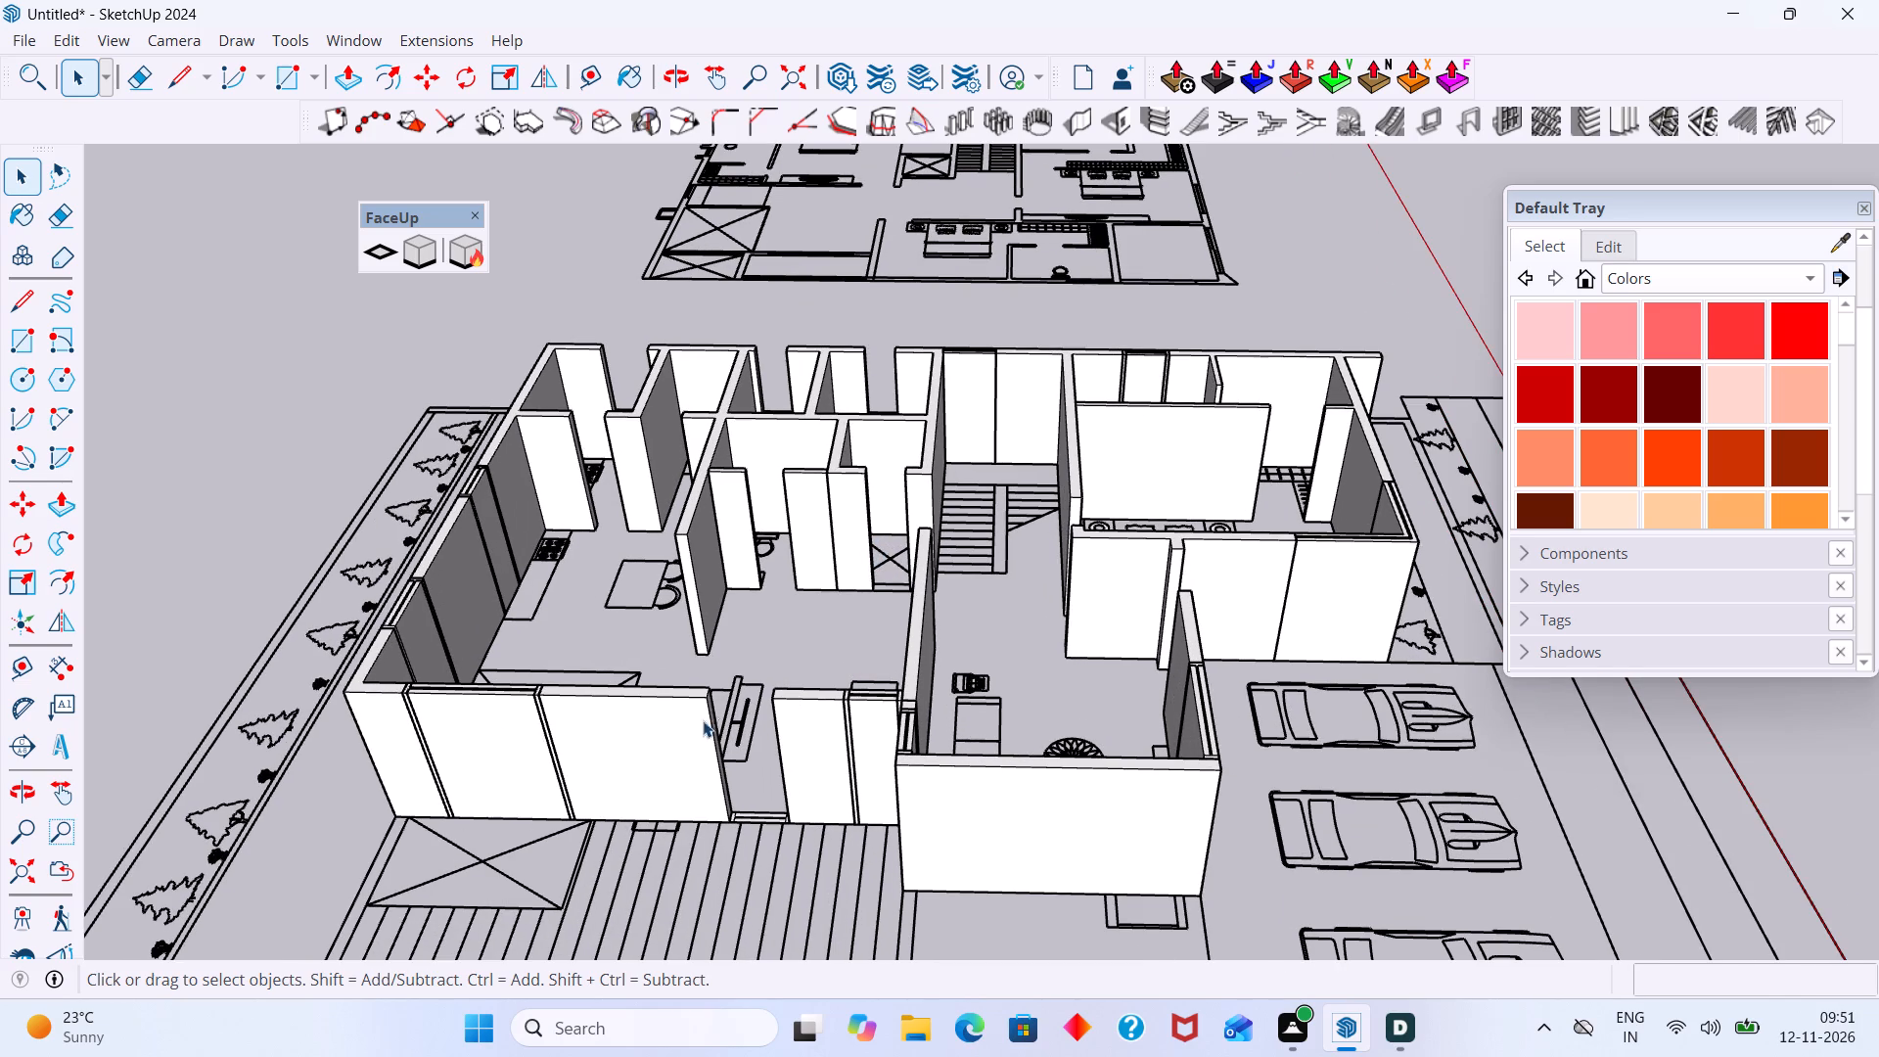
{"action": "middle_click_drag", "start_coordinate": [702, 747], "coordinate": [894, 596]}
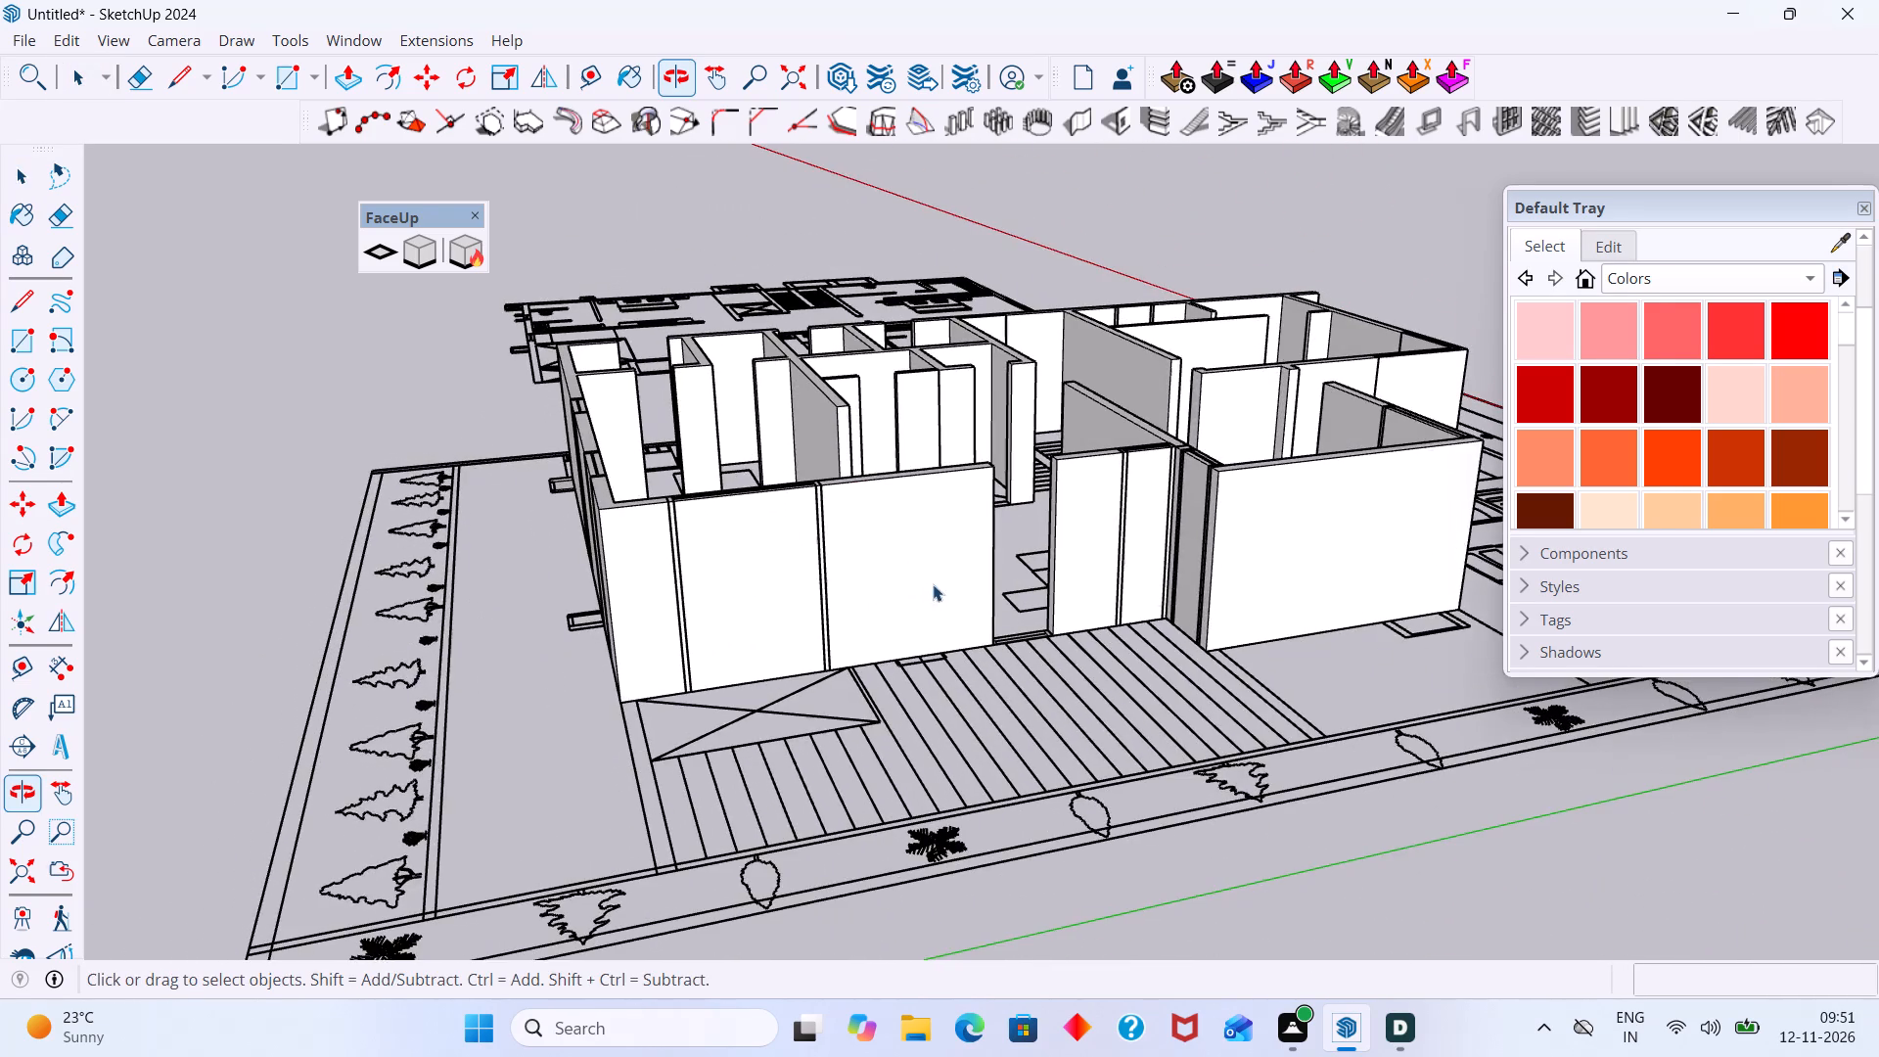
{"action": "scroll", "coordinate": [928, 574], "scroll_direction": "down", "scroll_amount": 4}
{"action": "middle_click_drag", "start_coordinate": [956, 609], "coordinate": [1090, 821]}
{"action": "scroll", "coordinate": [1135, 816], "scroll_direction": "down", "scroll_amount": 1}
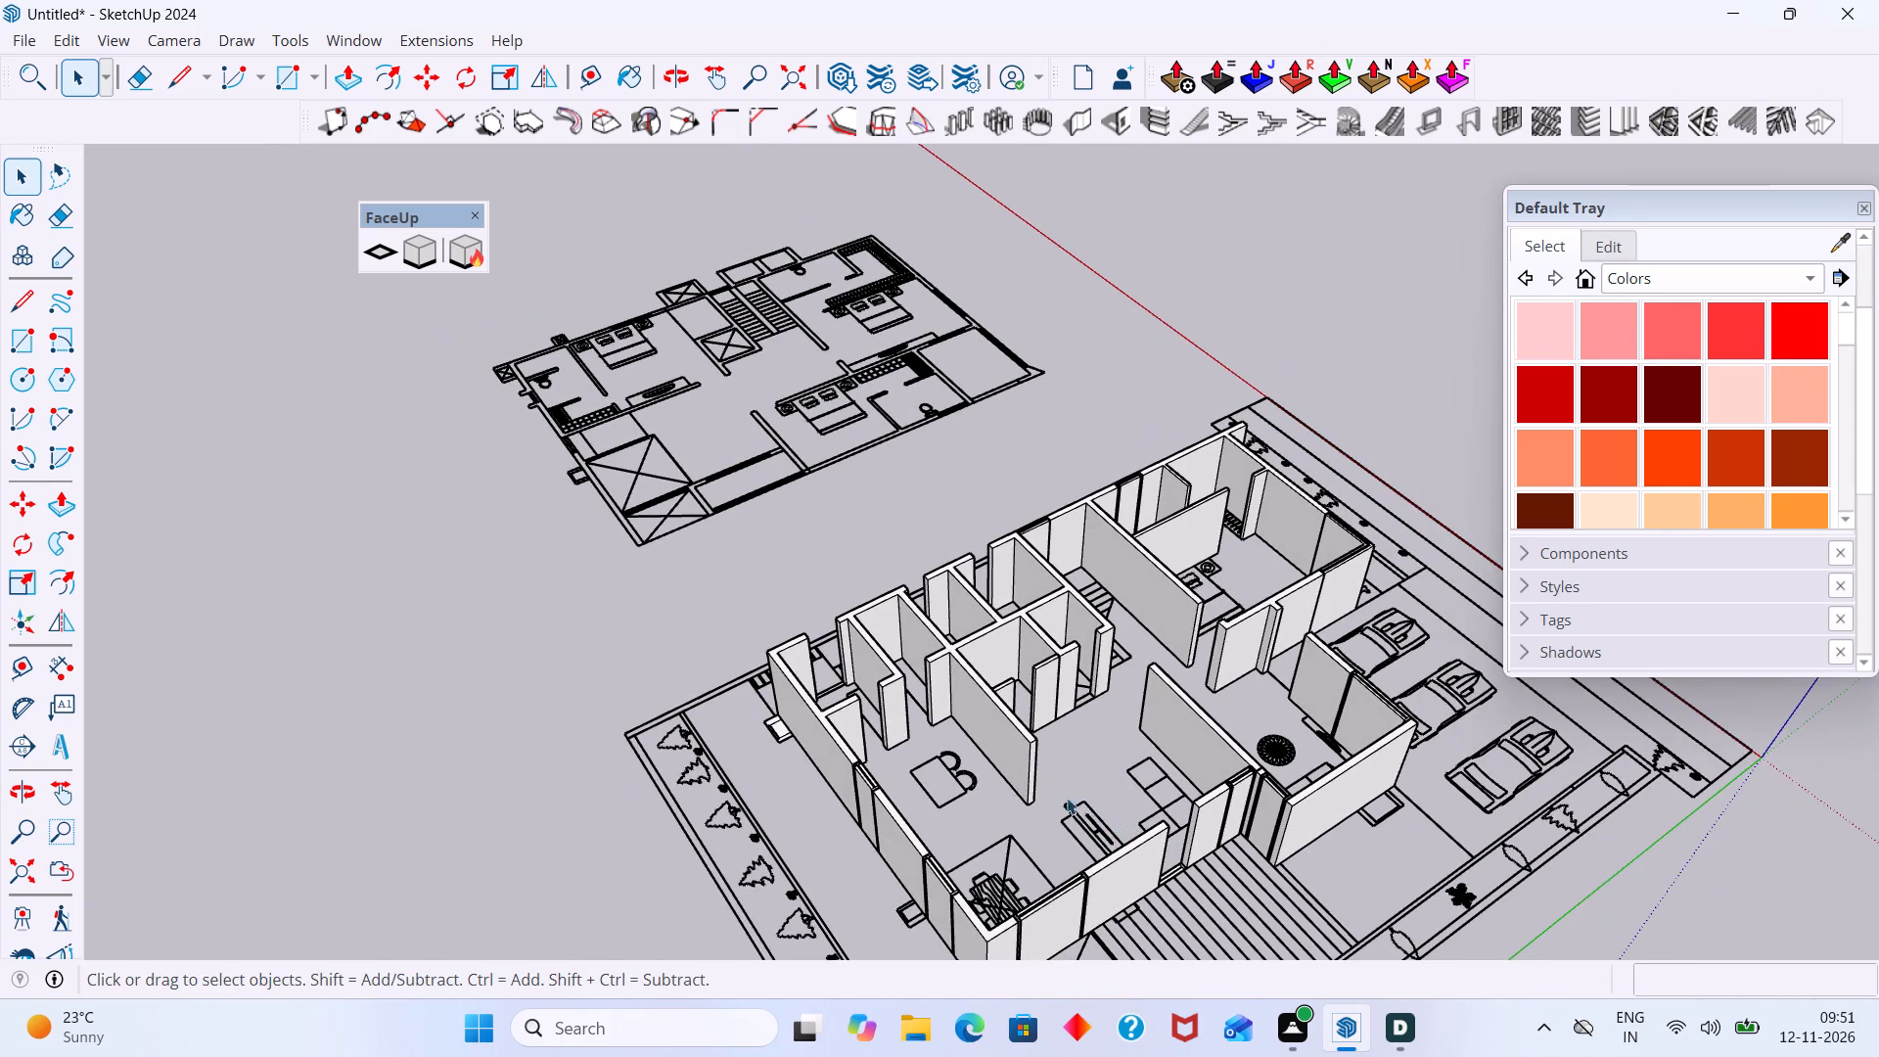
Delete the stray faces inside the small rectangular projection at the outer wall corner beside the side-entrance steps, keeping its outlines.
{"action": "scroll", "coordinate": [870, 845], "scroll_direction": "up", "scroll_amount": 2}
{"action": "middle_click_drag", "start_coordinate": [883, 829], "coordinate": [829, 590], "text": "shift"}
{"action": "middle_click_drag", "start_coordinate": [880, 624], "coordinate": [1214, 579]}
{"action": "middle_click_drag", "start_coordinate": [953, 522], "coordinate": [1012, 637]}
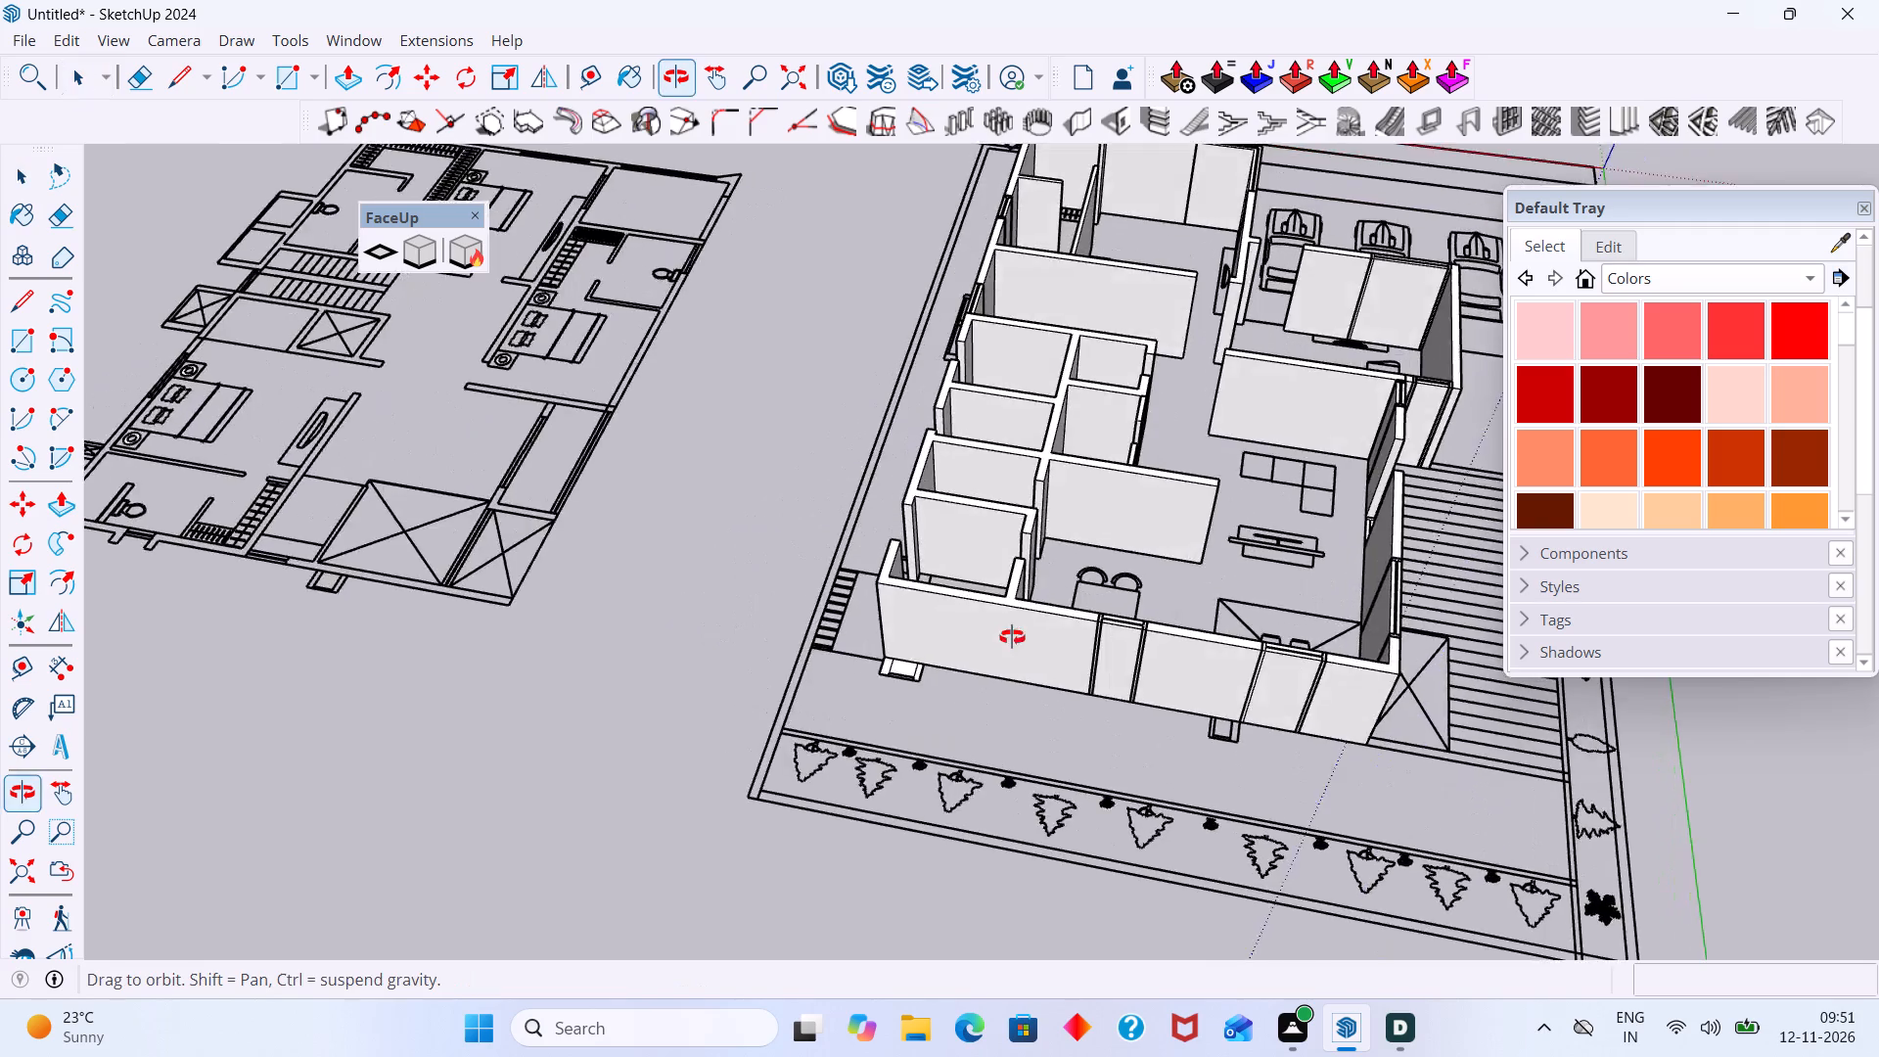
{"action": "middle_click_drag", "start_coordinate": [1012, 637], "coordinate": [1013, 639]}
{"action": "scroll", "coordinate": [890, 671], "scroll_direction": "up", "scroll_amount": 13}
{"action": "left_click", "coordinate": [904, 674]}
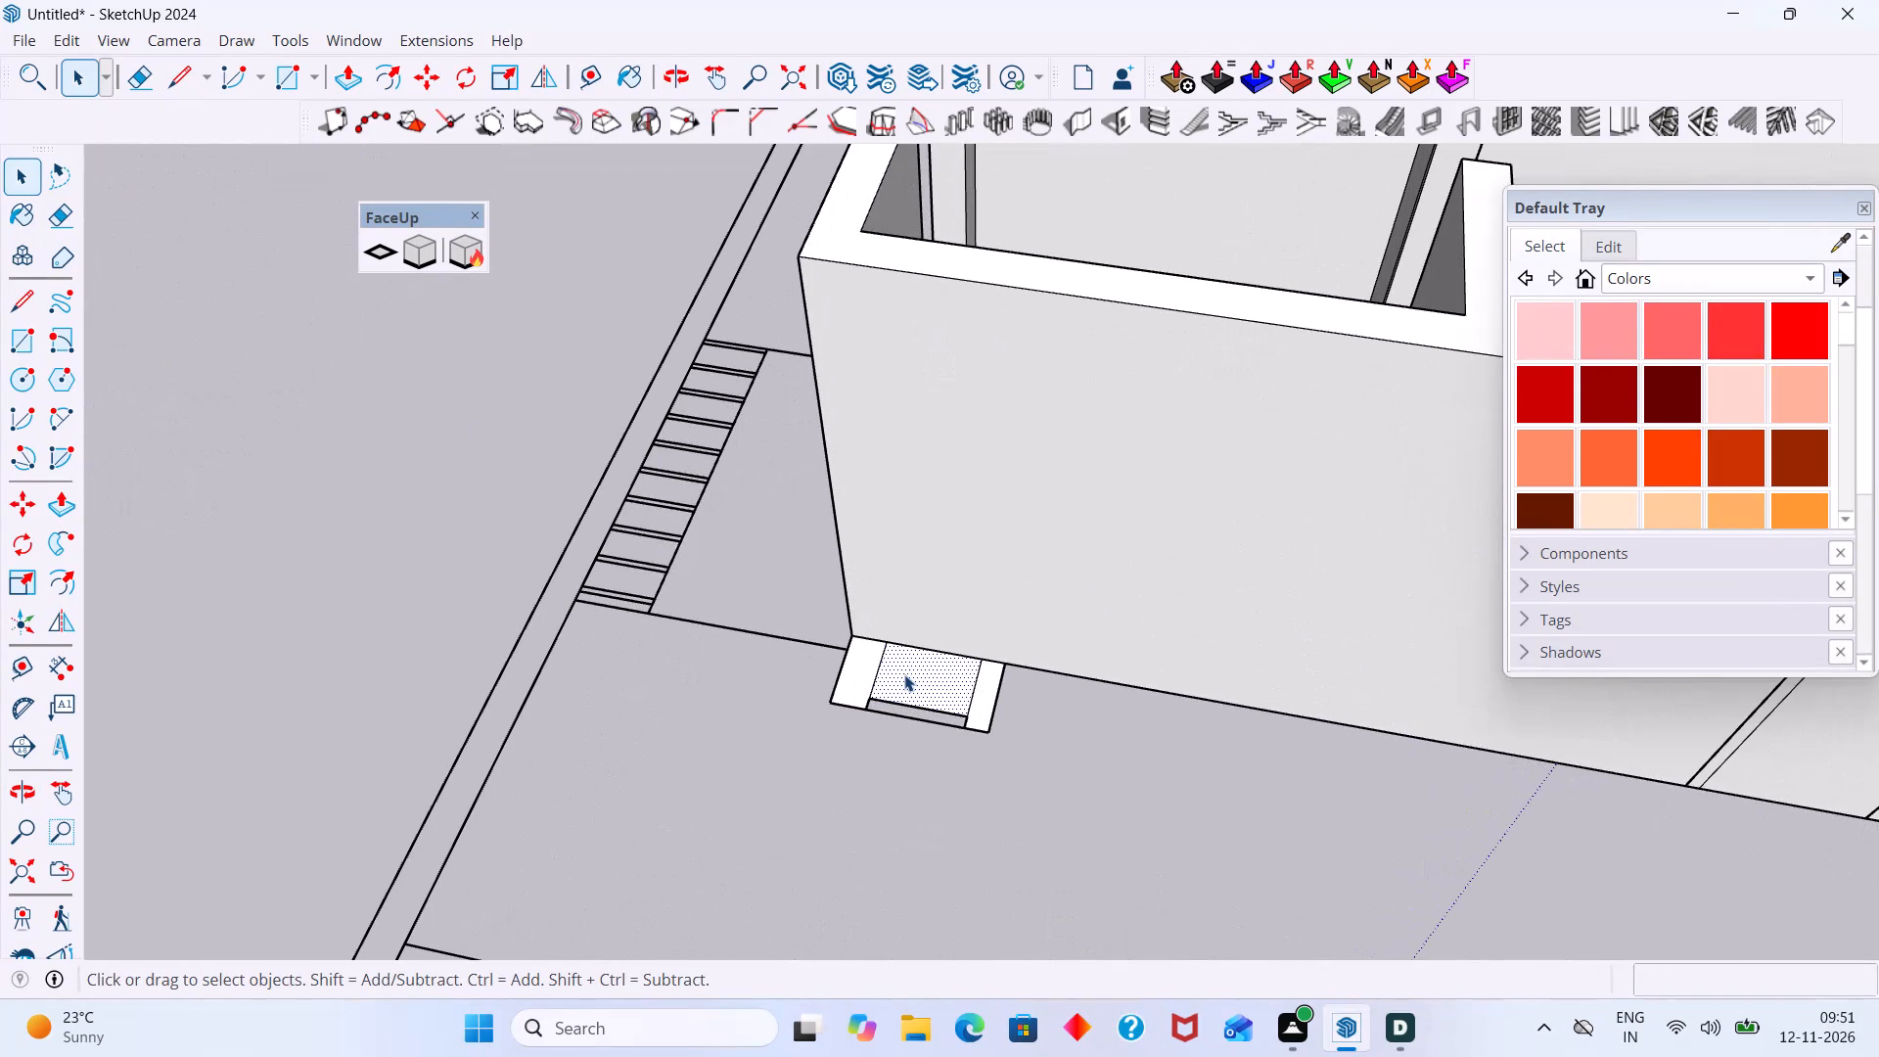
{"action": "key", "text": "Delete"}
{"action": "left_click", "coordinate": [862, 676]}
{"action": "key", "text": "Delete"}
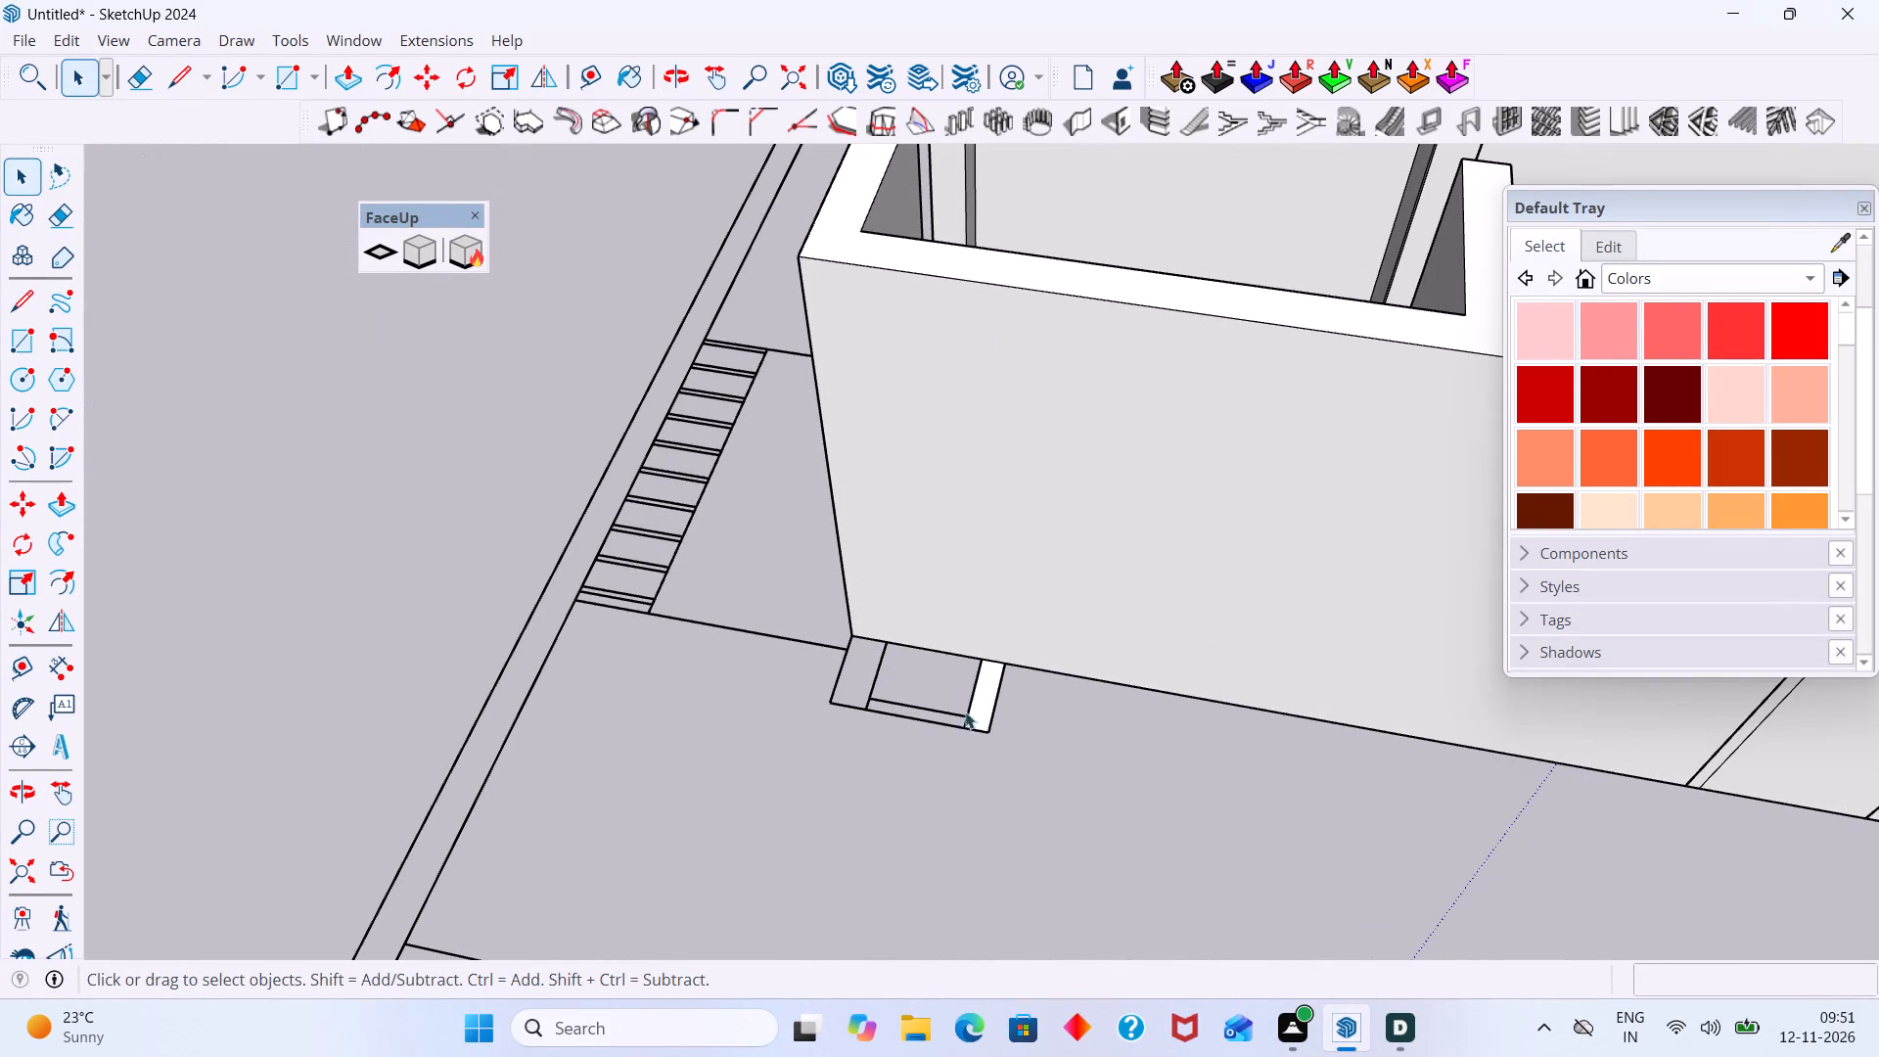
{"action": "scroll", "coordinate": [975, 716], "scroll_direction": "up", "scroll_amount": 6}
{"action": "left_click", "coordinate": [979, 709]}
{"action": "key", "text": "Delete"}
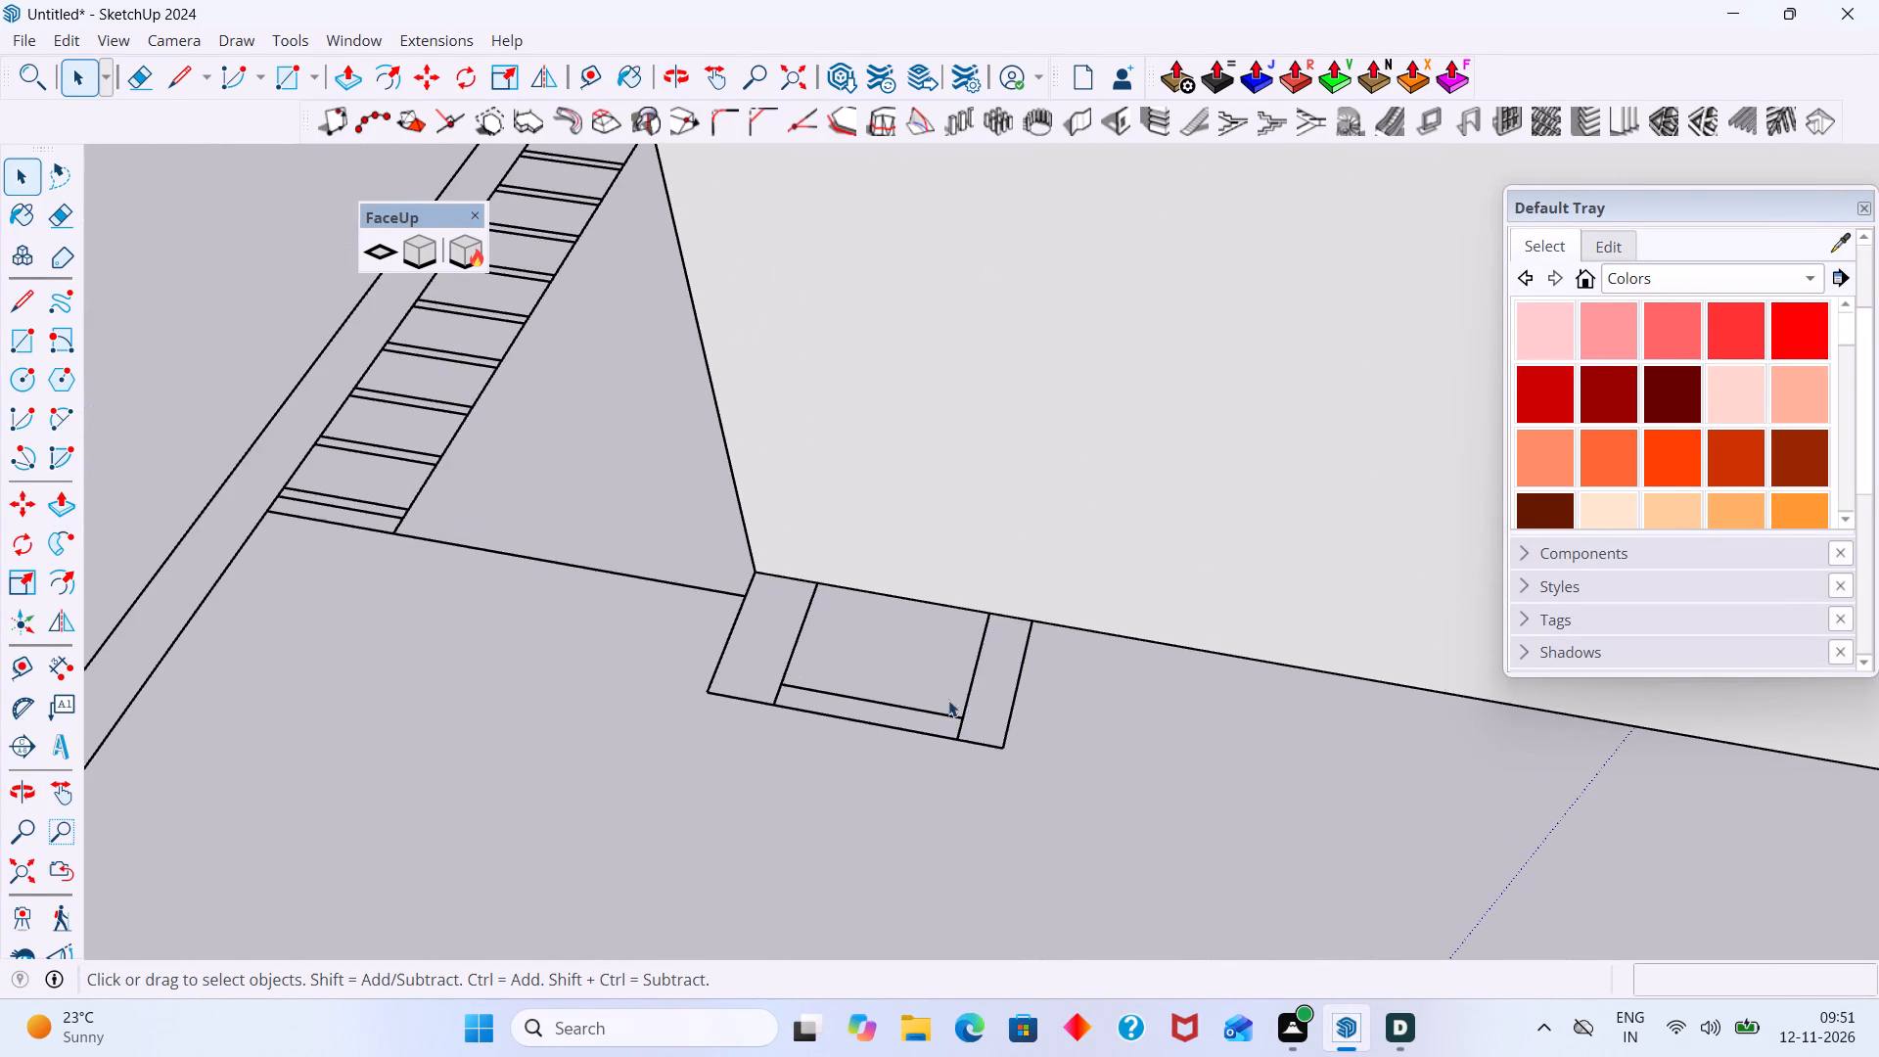
Examine the cleared projection and adjoining outer wall on the tree-lined side, comparing the house with the neighbouring upper-floor plan.
{"action": "scroll", "coordinate": [919, 689], "scroll_direction": "down", "scroll_amount": 11}
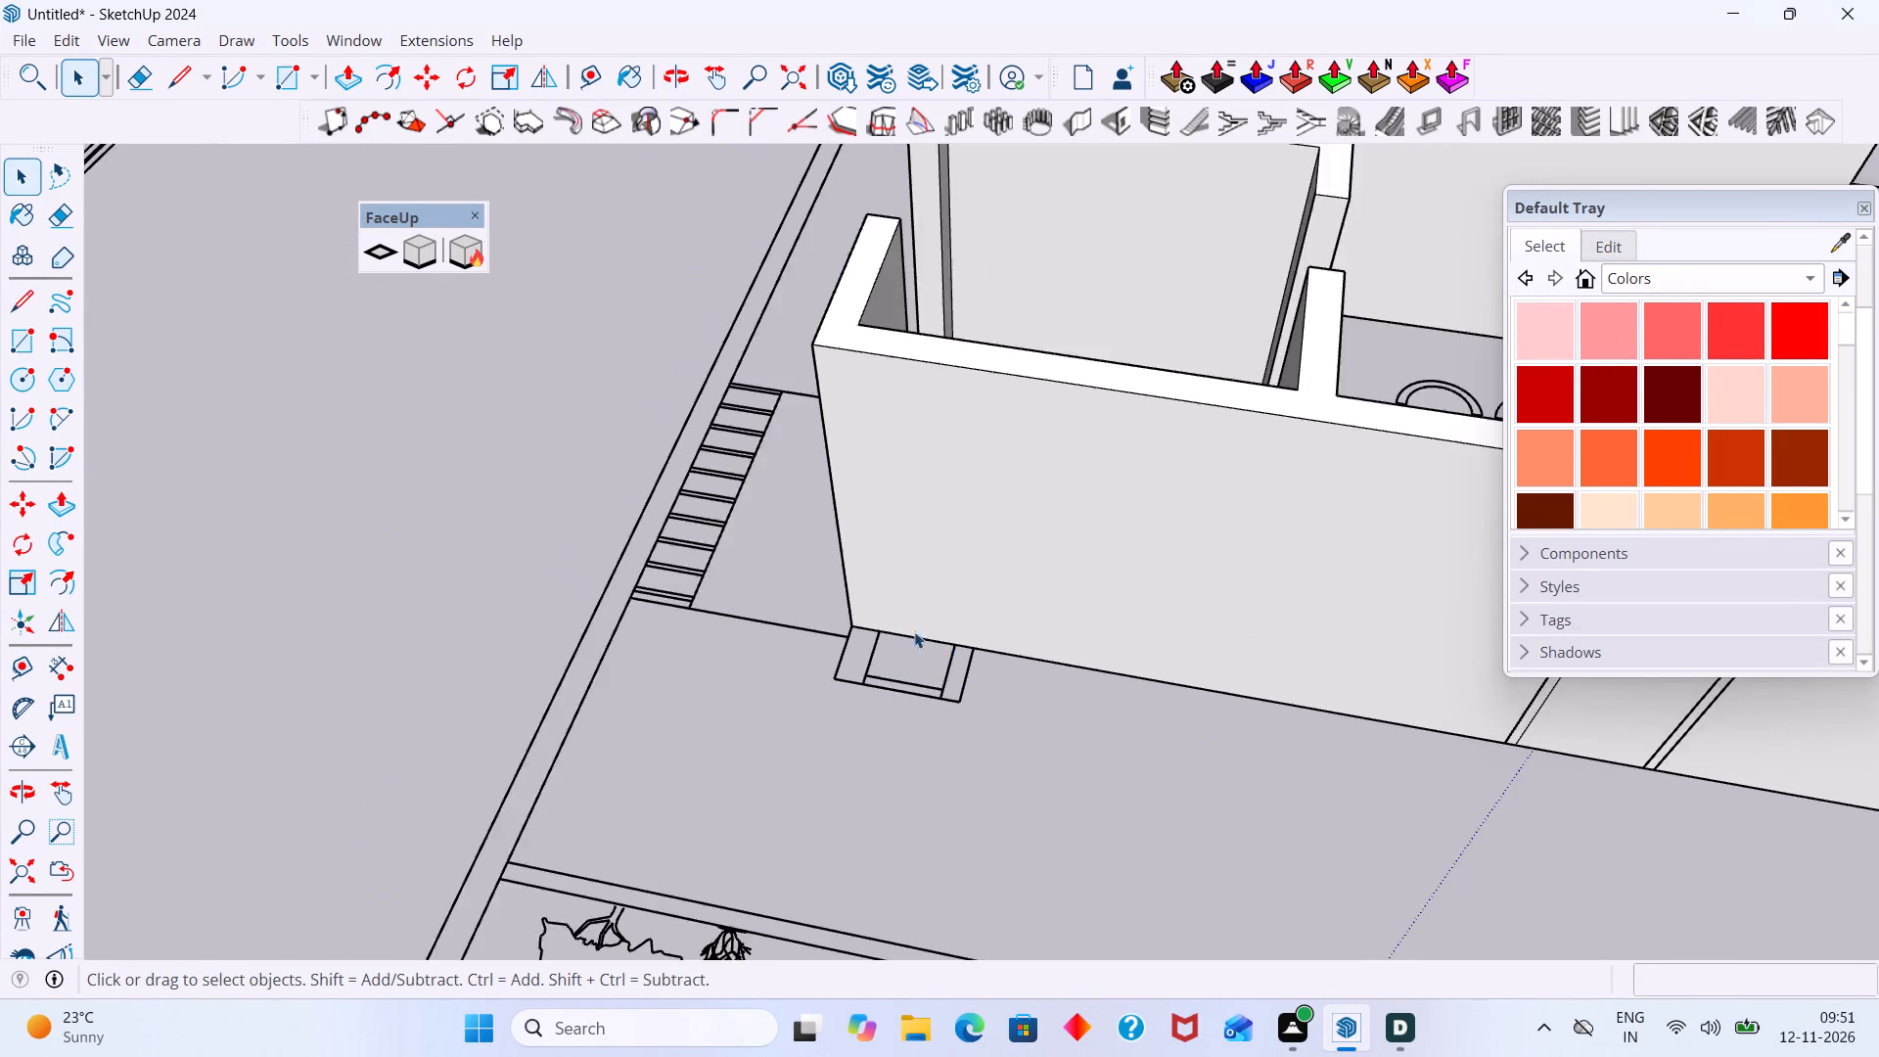
{"action": "scroll", "coordinate": [914, 631], "scroll_direction": "down", "scroll_amount": 18}
{"action": "middle_click_drag", "start_coordinate": [1044, 613], "coordinate": [1315, 532]}
{"action": "scroll", "coordinate": [1177, 520], "scroll_direction": "up", "scroll_amount": 5}
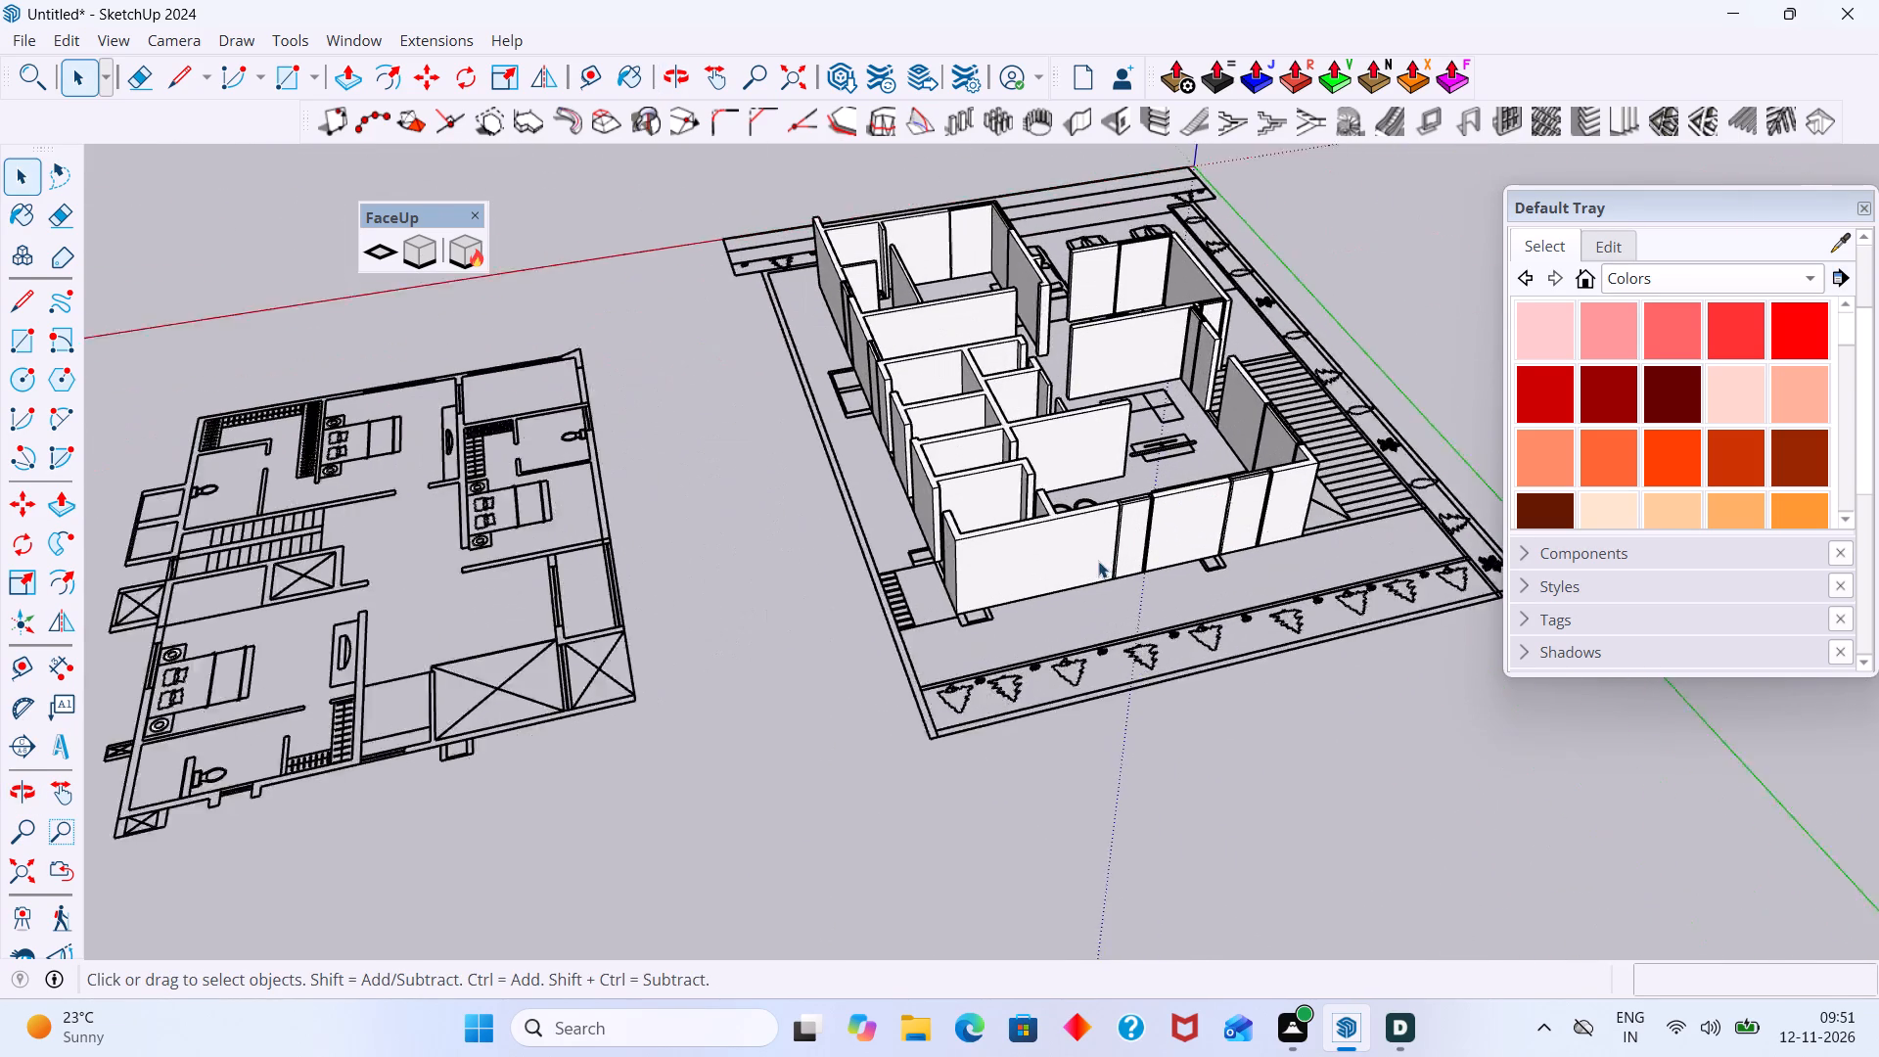
{"action": "scroll", "coordinate": [1098, 561], "scroll_direction": "up", "scroll_amount": 4}
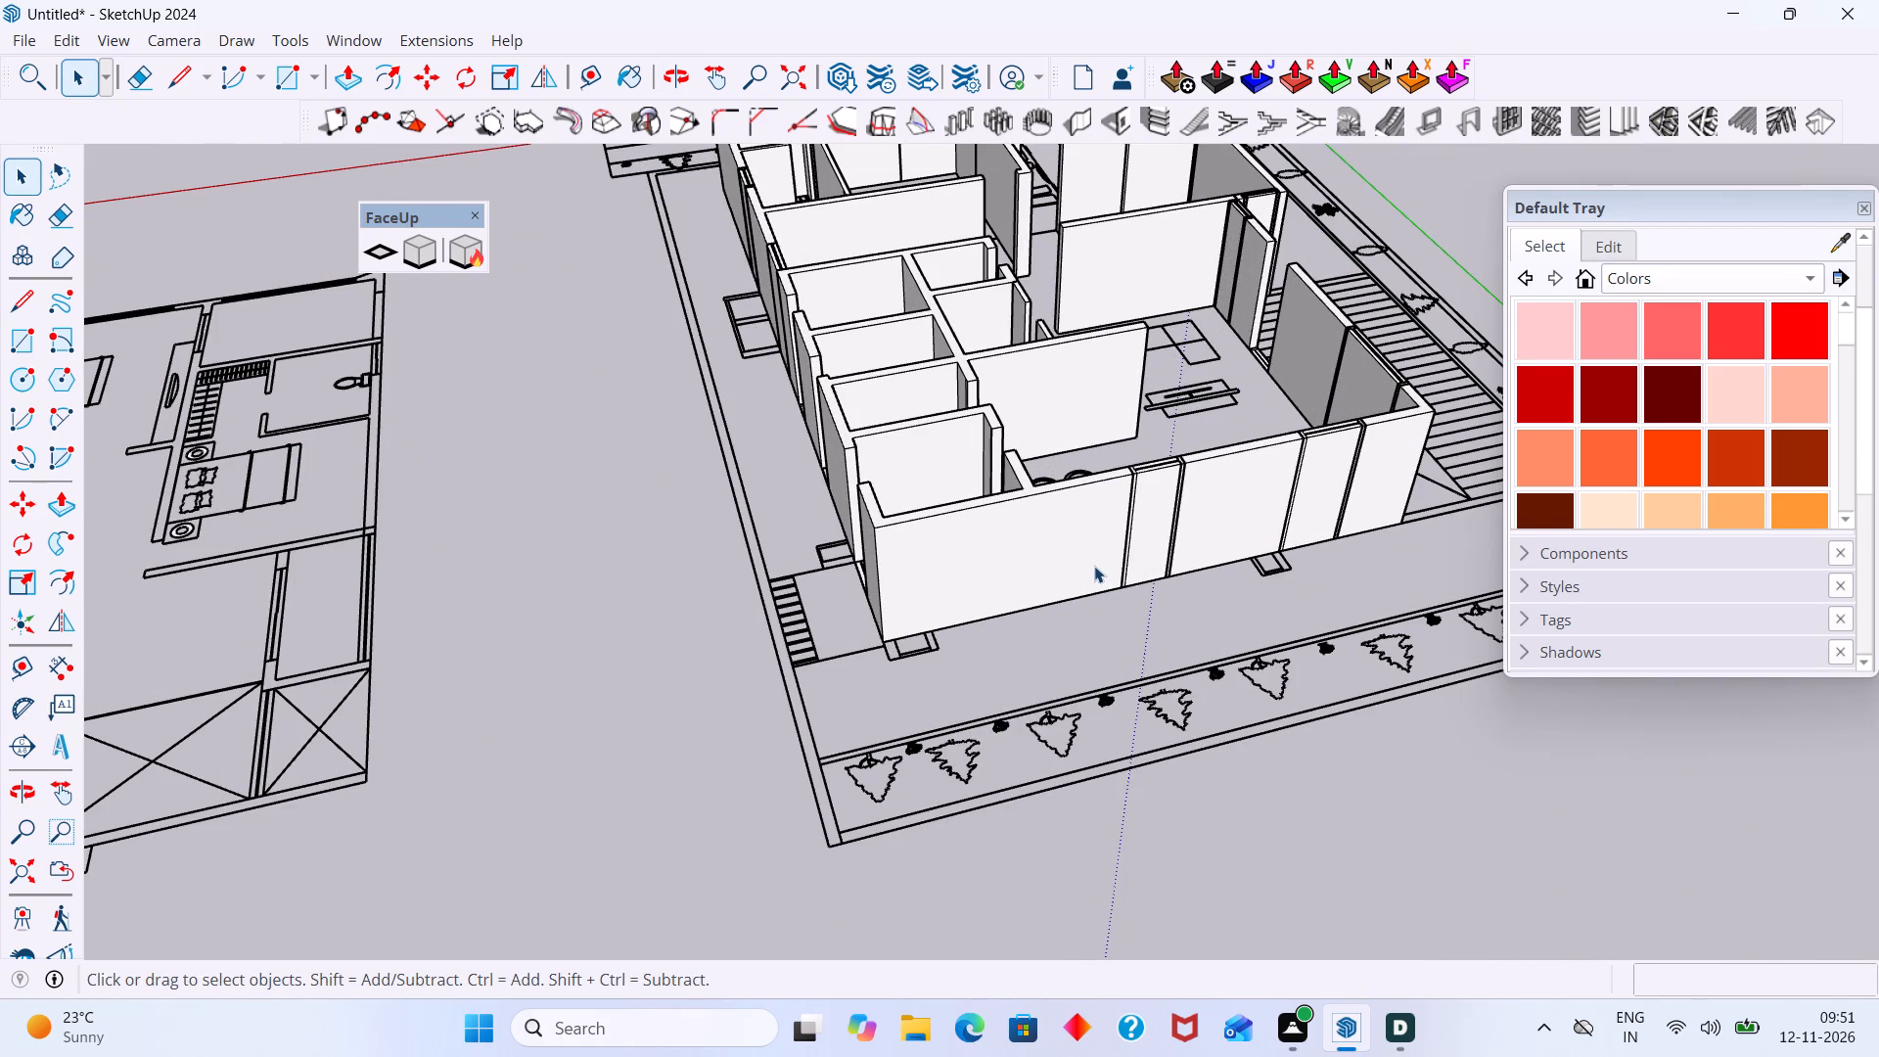
{"action": "scroll", "coordinate": [1074, 566], "scroll_direction": "down", "scroll_amount": 7}
{"action": "middle_click_drag", "start_coordinate": [1031, 584], "coordinate": [992, 757]}
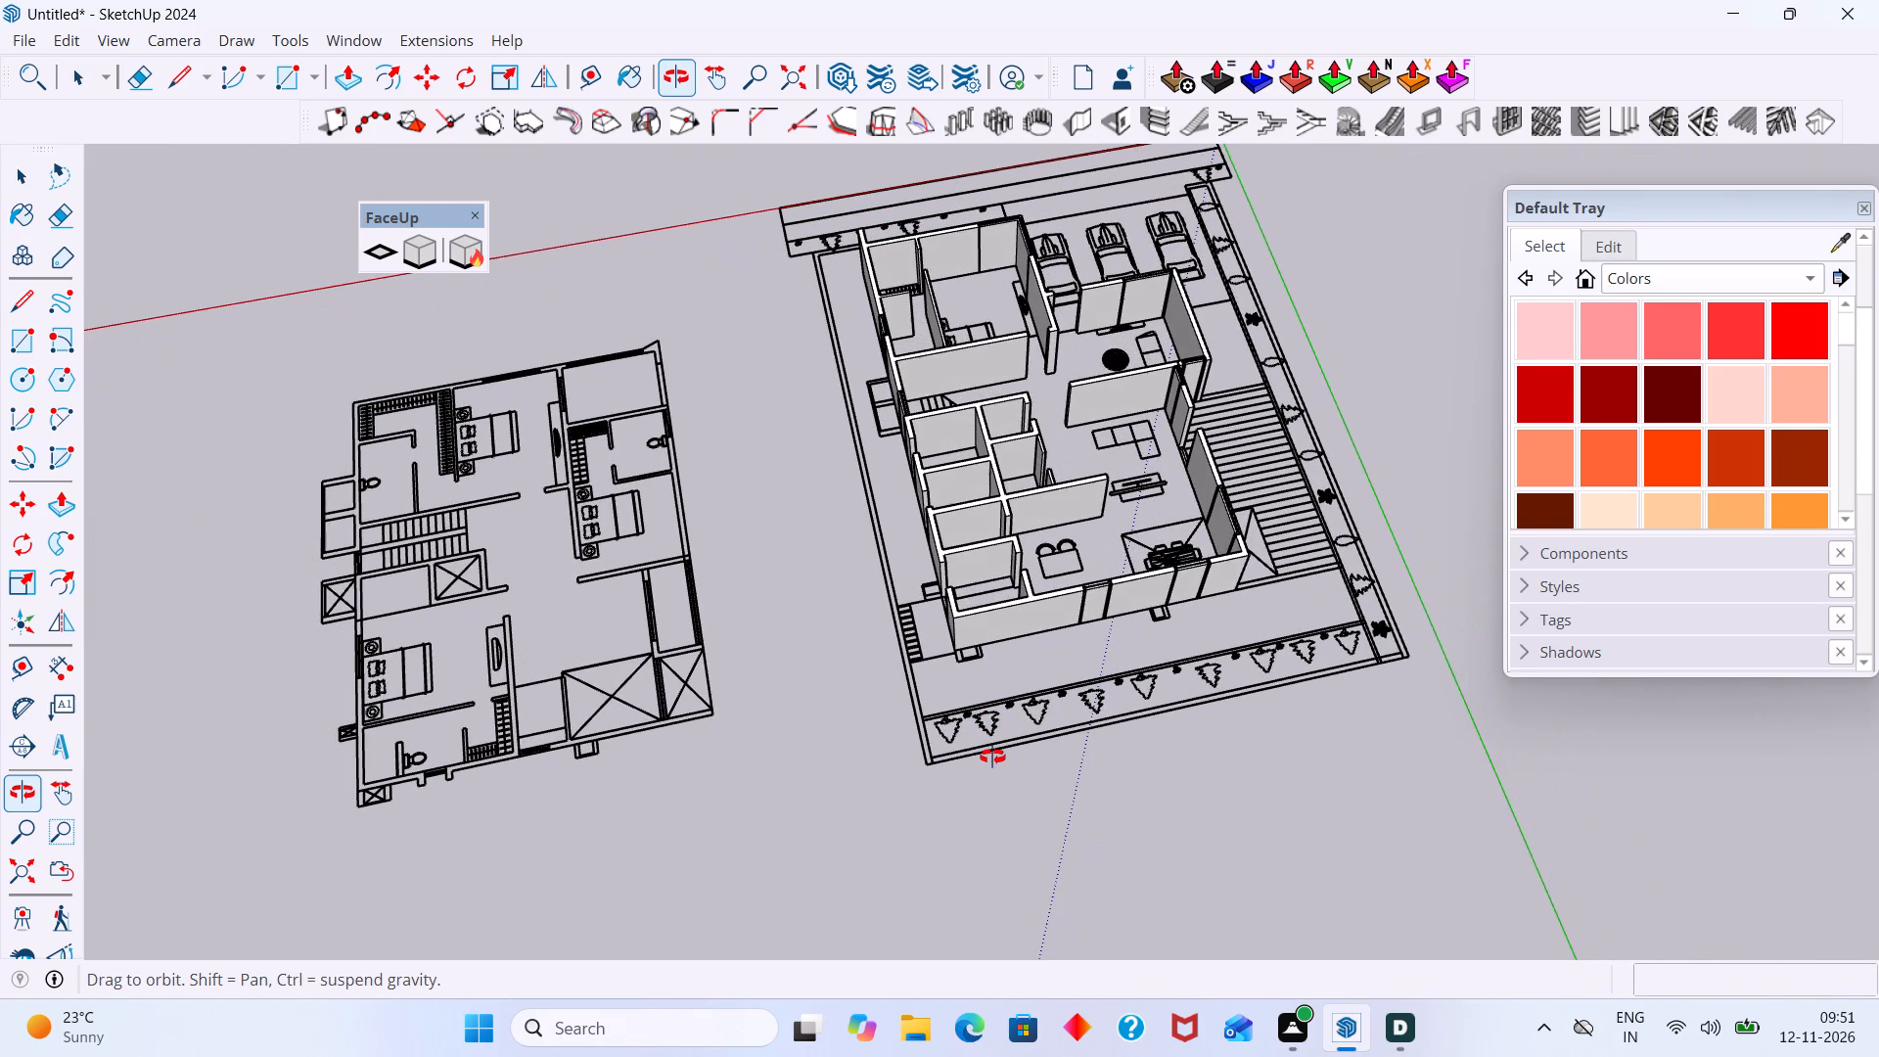
{"action": "middle_click_drag", "start_coordinate": [992, 757], "coordinate": [928, 708]}
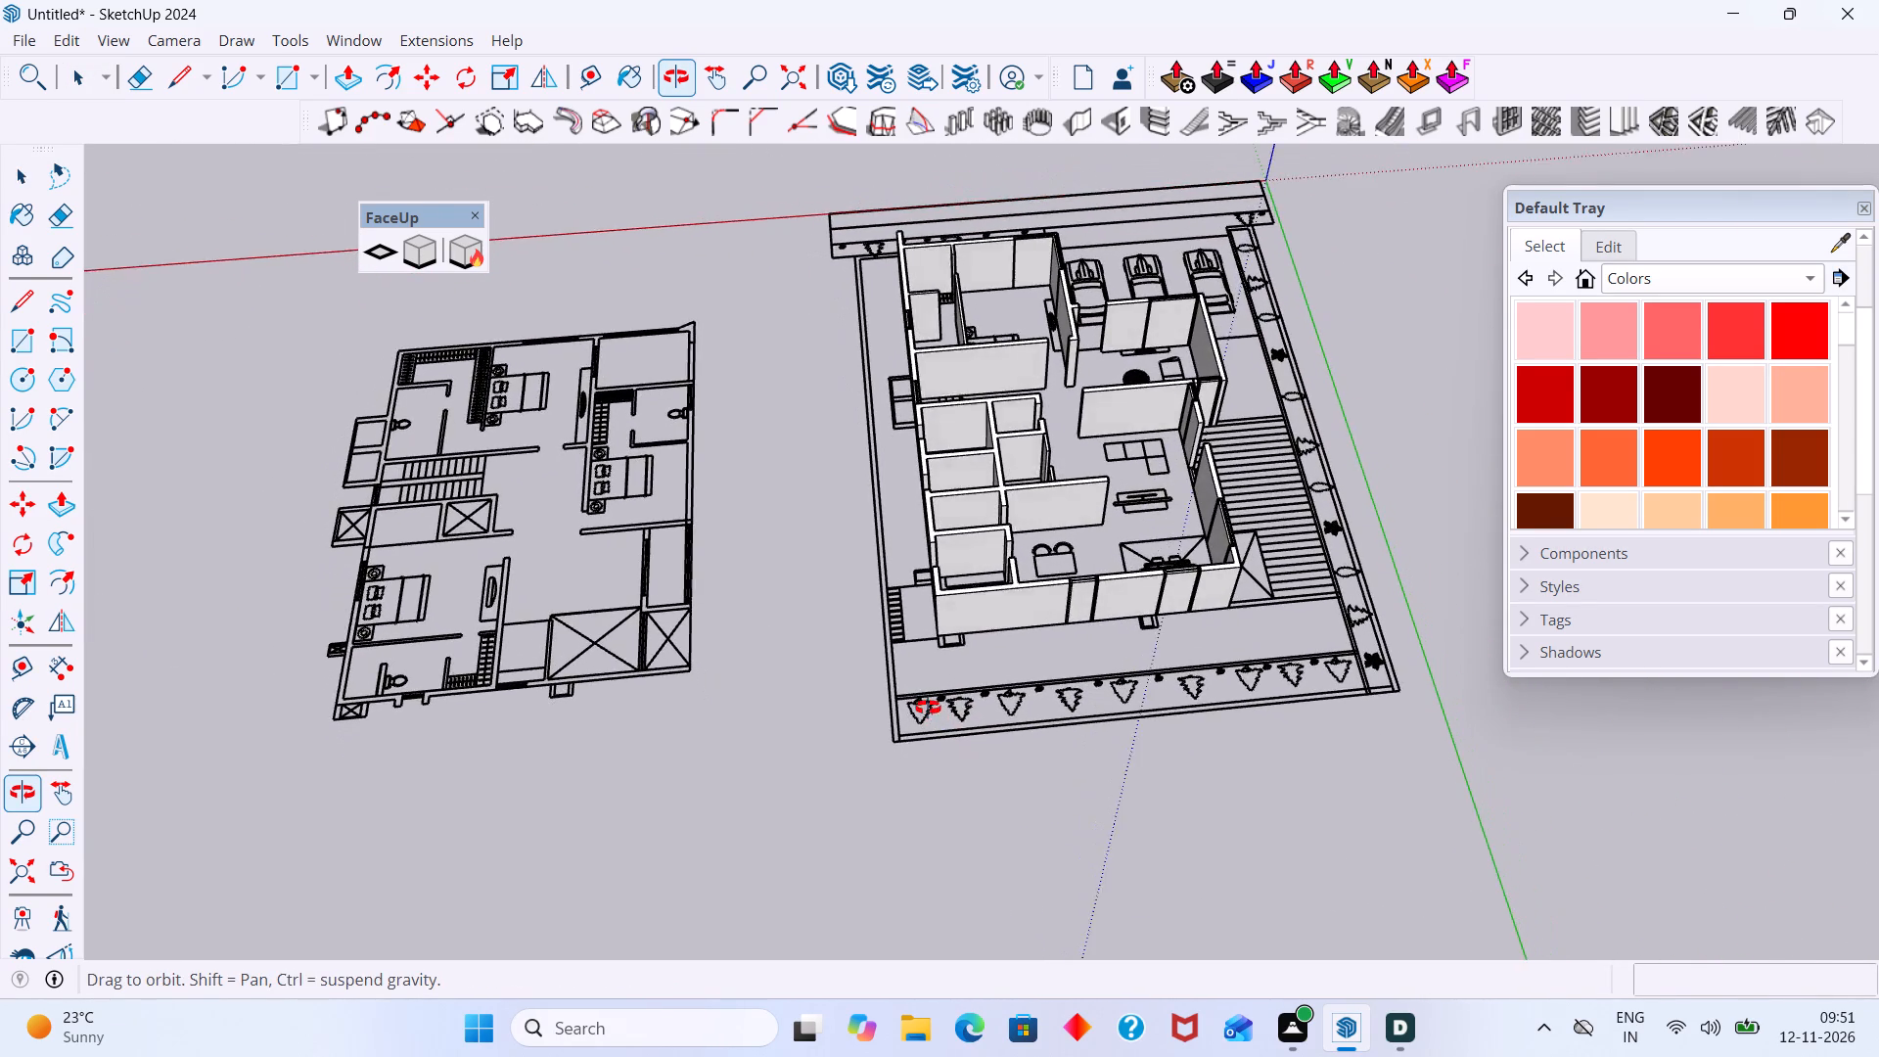
{"action": "middle_click_drag", "start_coordinate": [928, 708], "coordinate": [883, 681]}
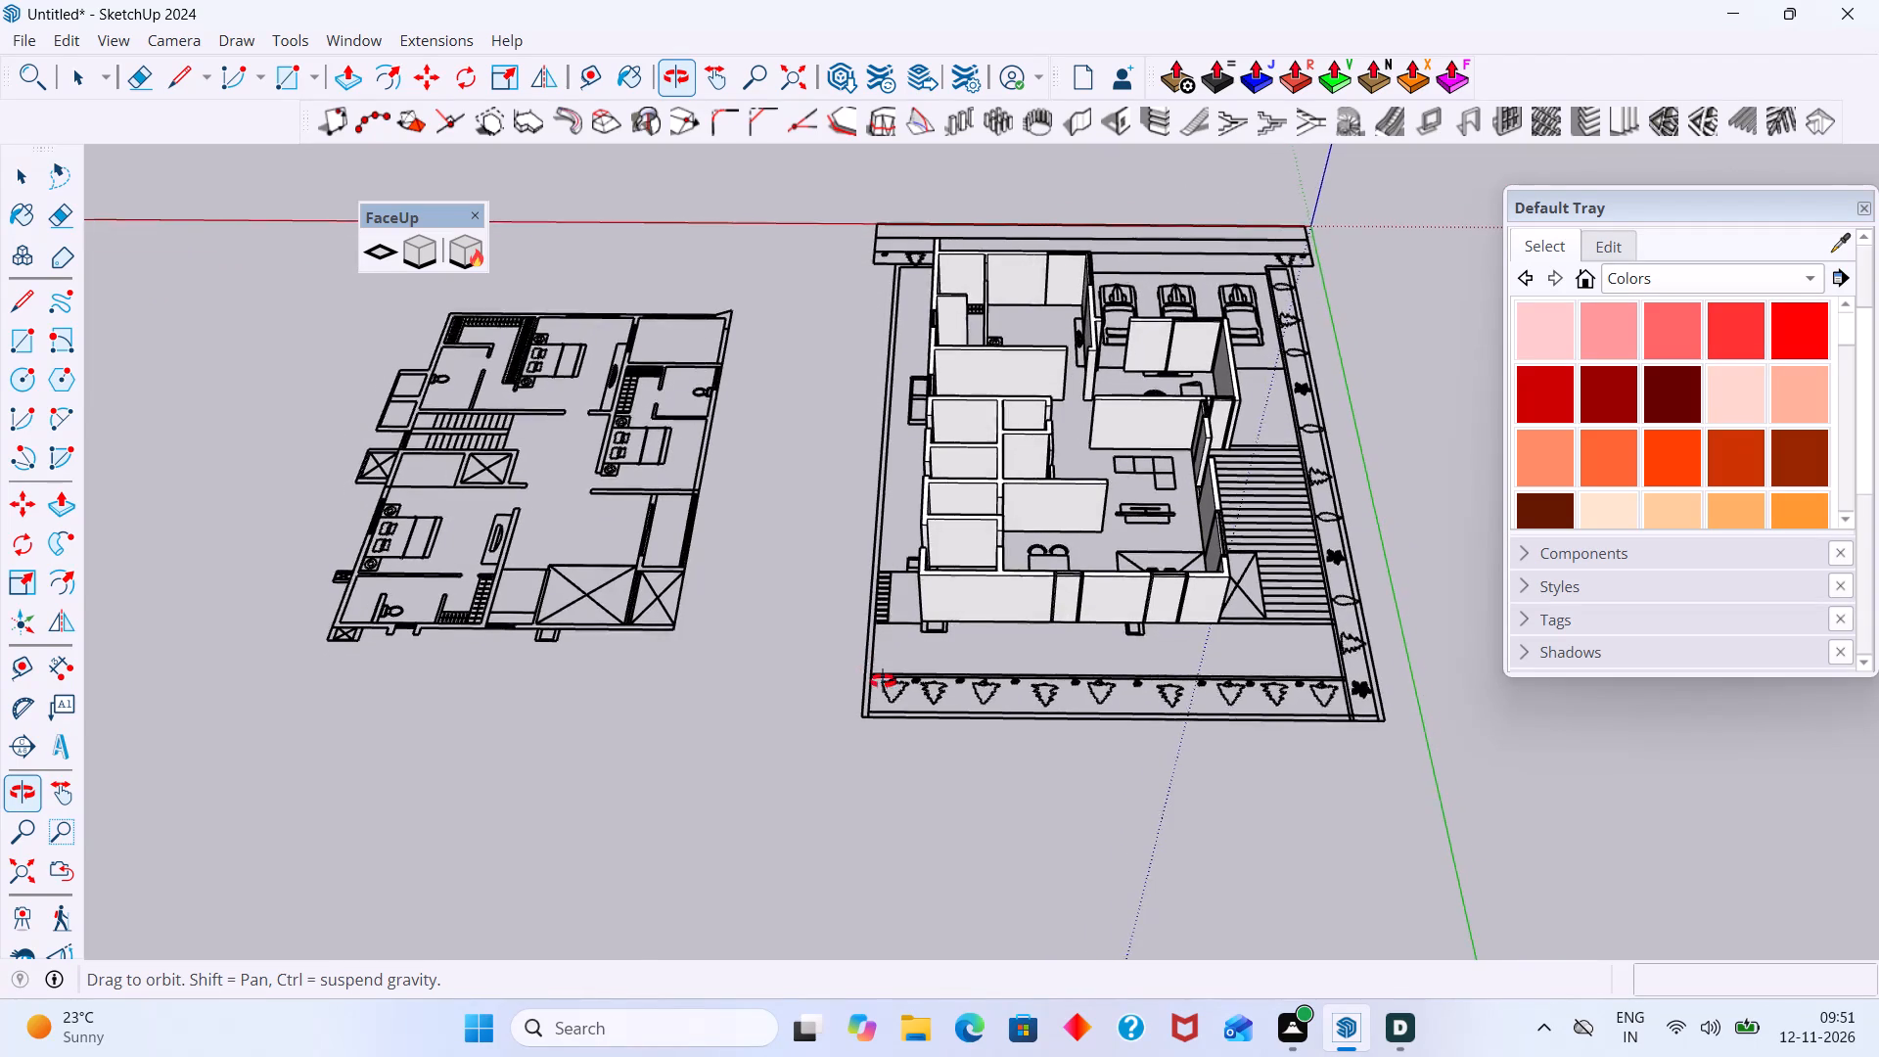
{"action": "middle_click_drag", "start_coordinate": [883, 681], "coordinate": [970, 771]}
{"action": "scroll", "coordinate": [939, 711], "scroll_direction": "up", "scroll_amount": 7}
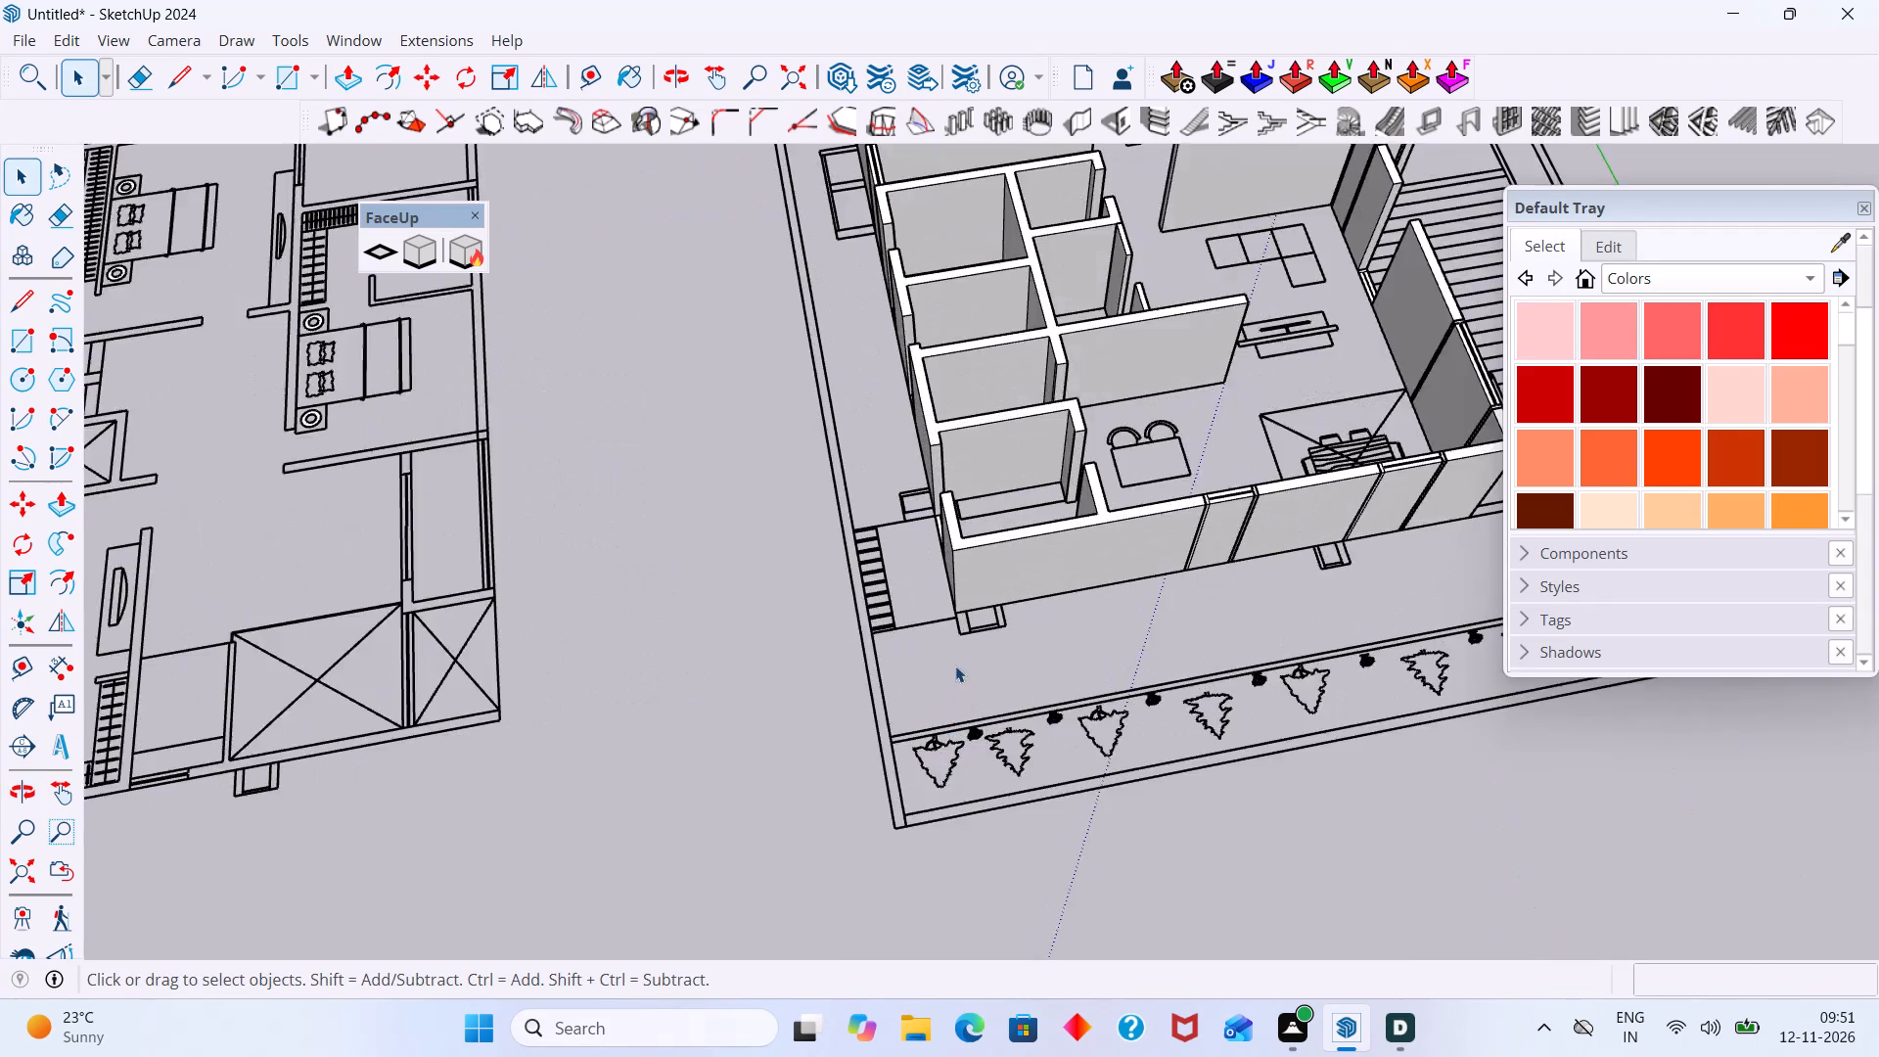
{"action": "scroll", "coordinate": [955, 666], "scroll_direction": "up", "scroll_amount": 15}
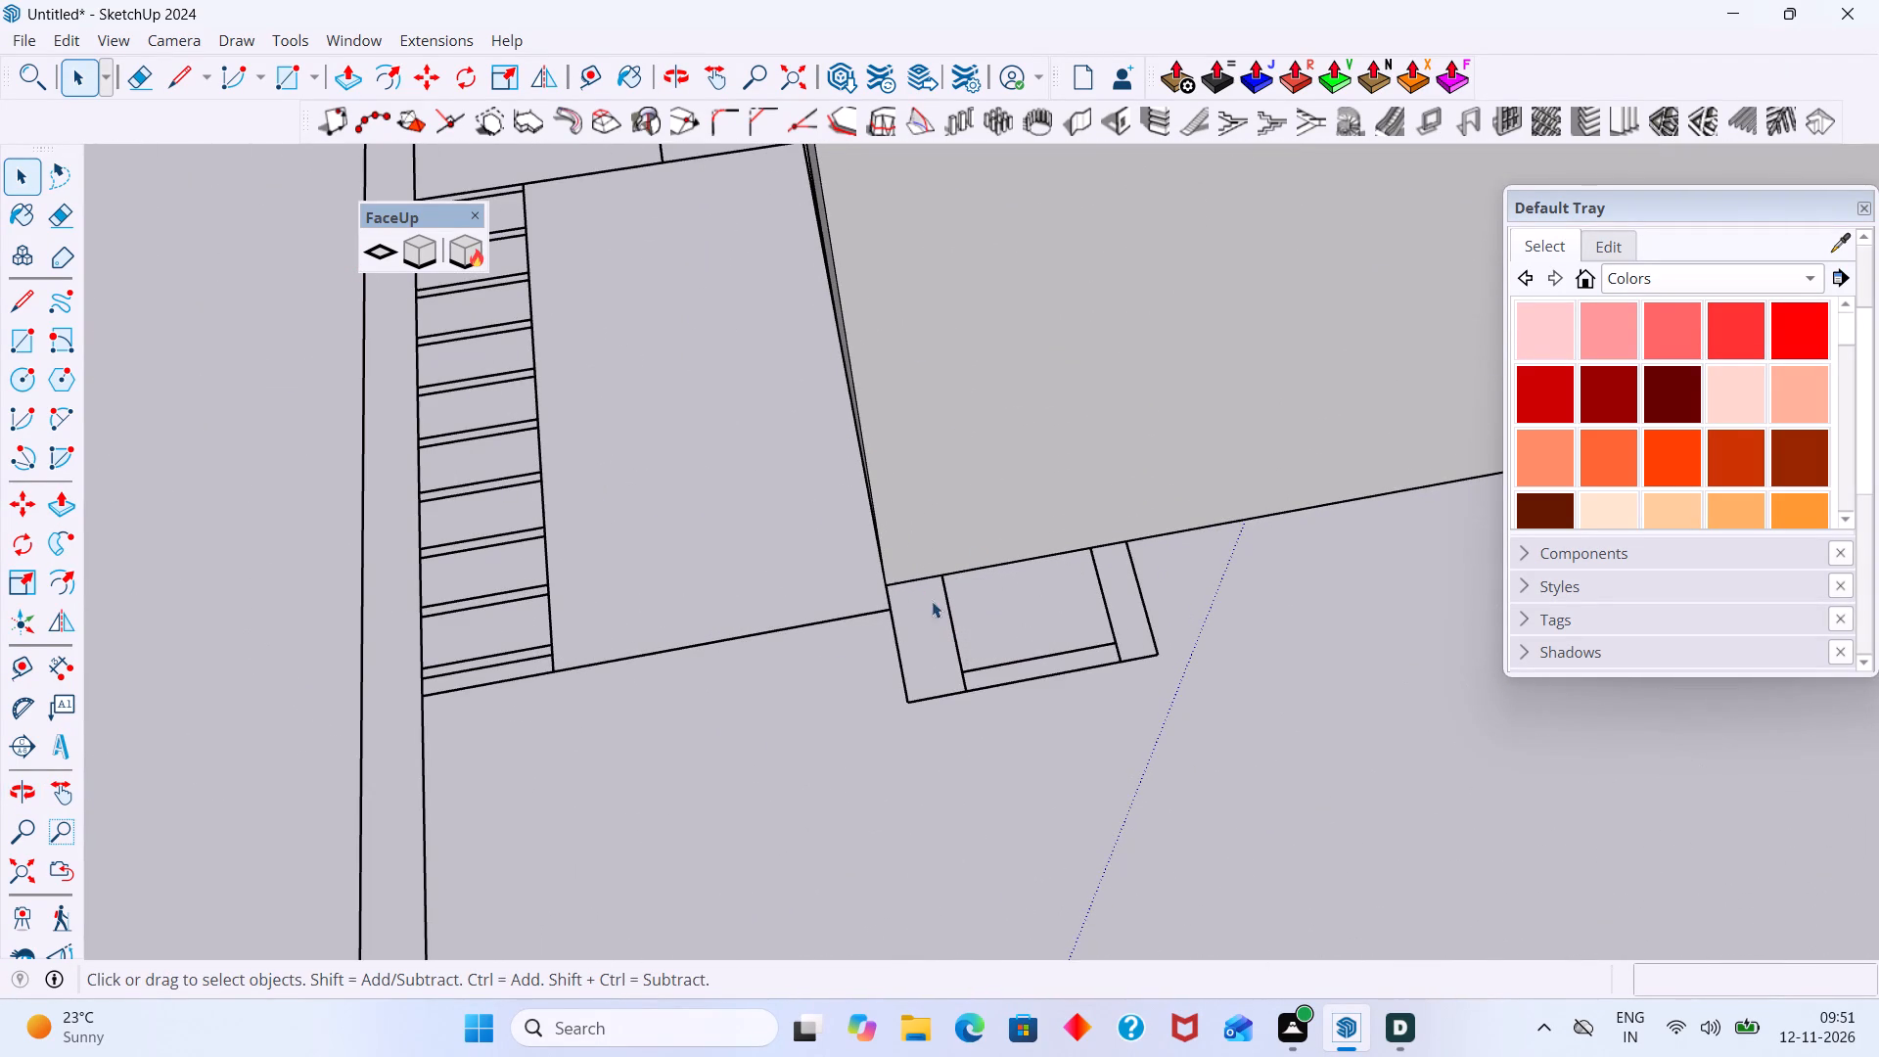
{"action": "scroll", "coordinate": [962, 589], "scroll_direction": "down", "scroll_amount": 8}
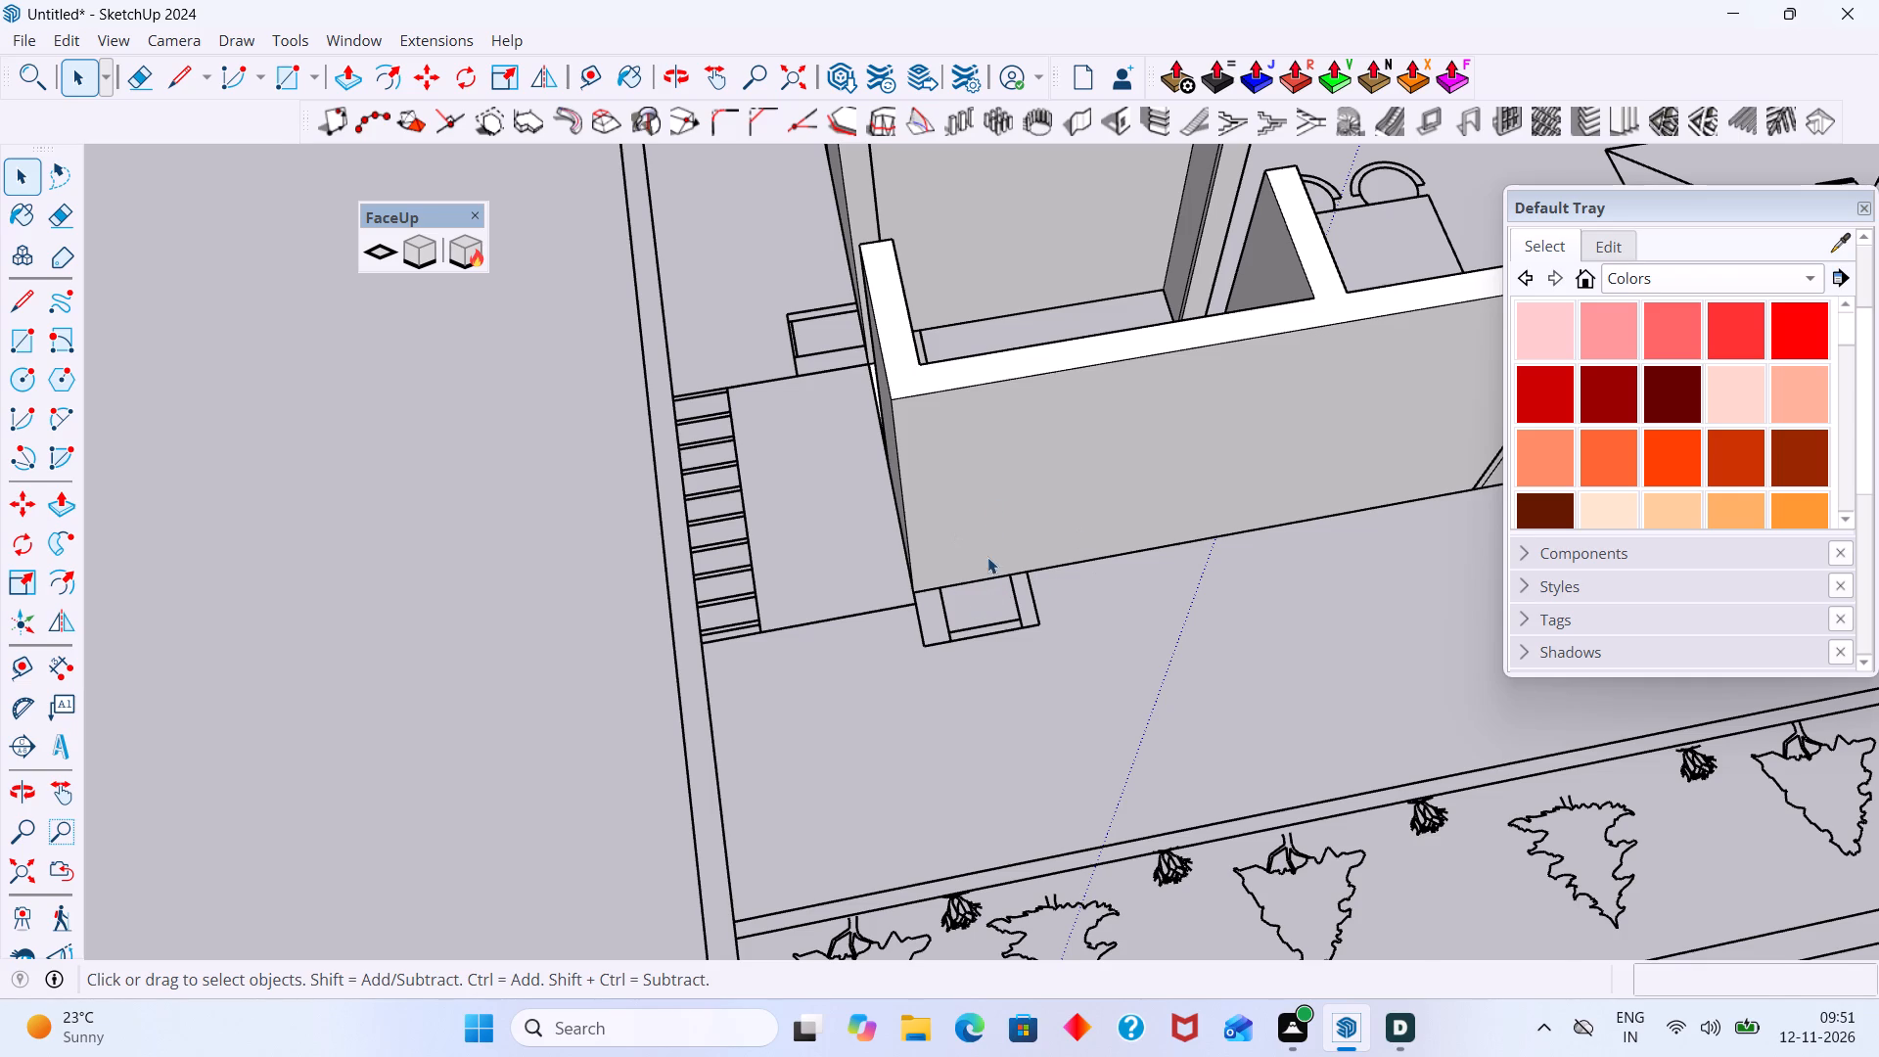
{"action": "scroll", "coordinate": [988, 568], "scroll_direction": "down", "scroll_amount": 1}
Examine the side-entrance steps, door openings and small floor projections along the outer wall facing the upper-floor plan.
{"action": "middle_click_drag", "start_coordinate": [785, 550], "coordinate": [1008, 520]}
{"action": "scroll", "coordinate": [757, 582], "scroll_direction": "up", "scroll_amount": 2}
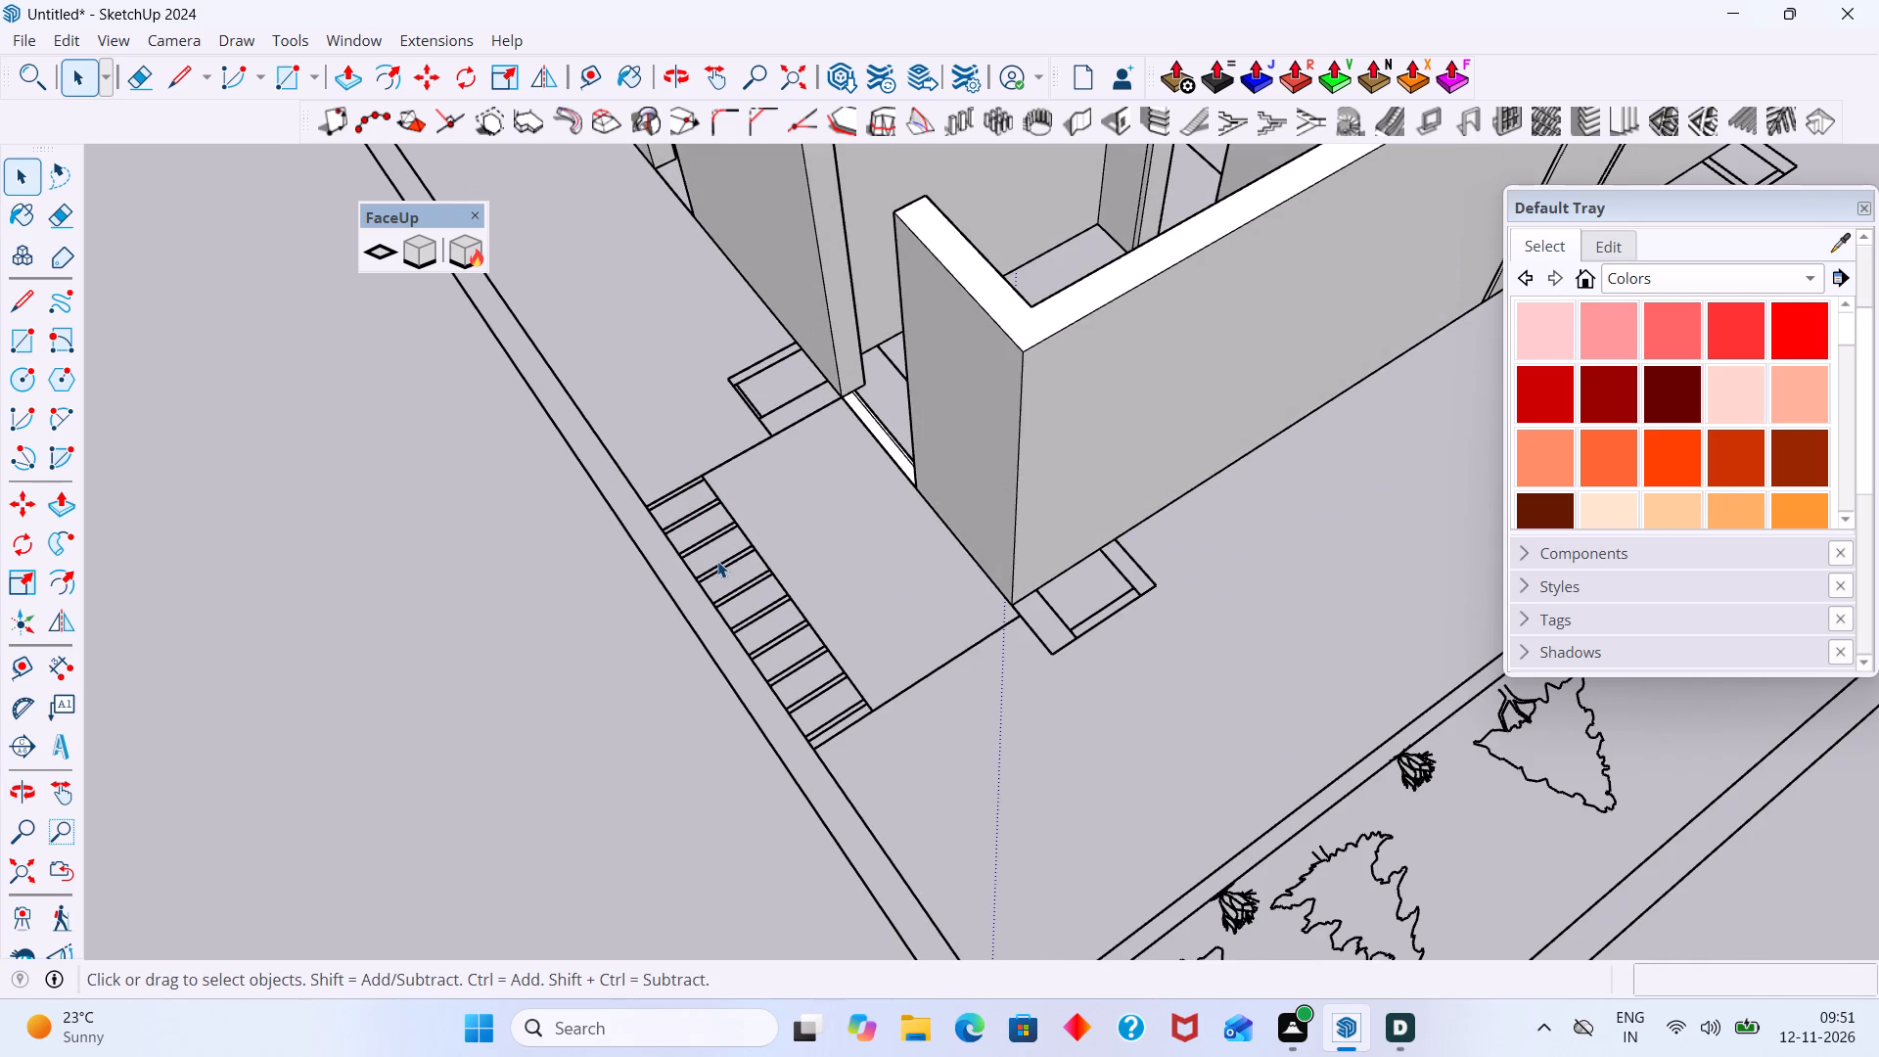
{"action": "scroll", "coordinate": [781, 564], "scroll_direction": "down", "scroll_amount": 7}
{"action": "middle_click_drag", "start_coordinate": [837, 568], "coordinate": [1219, 418]}
{"action": "scroll", "coordinate": [1096, 546], "scroll_direction": "up", "scroll_amount": 1}
{"action": "scroll", "coordinate": [1057, 547], "scroll_direction": "down", "scroll_amount": 12}
{"action": "middle_click_drag", "start_coordinate": [1035, 549], "coordinate": [1059, 529]}
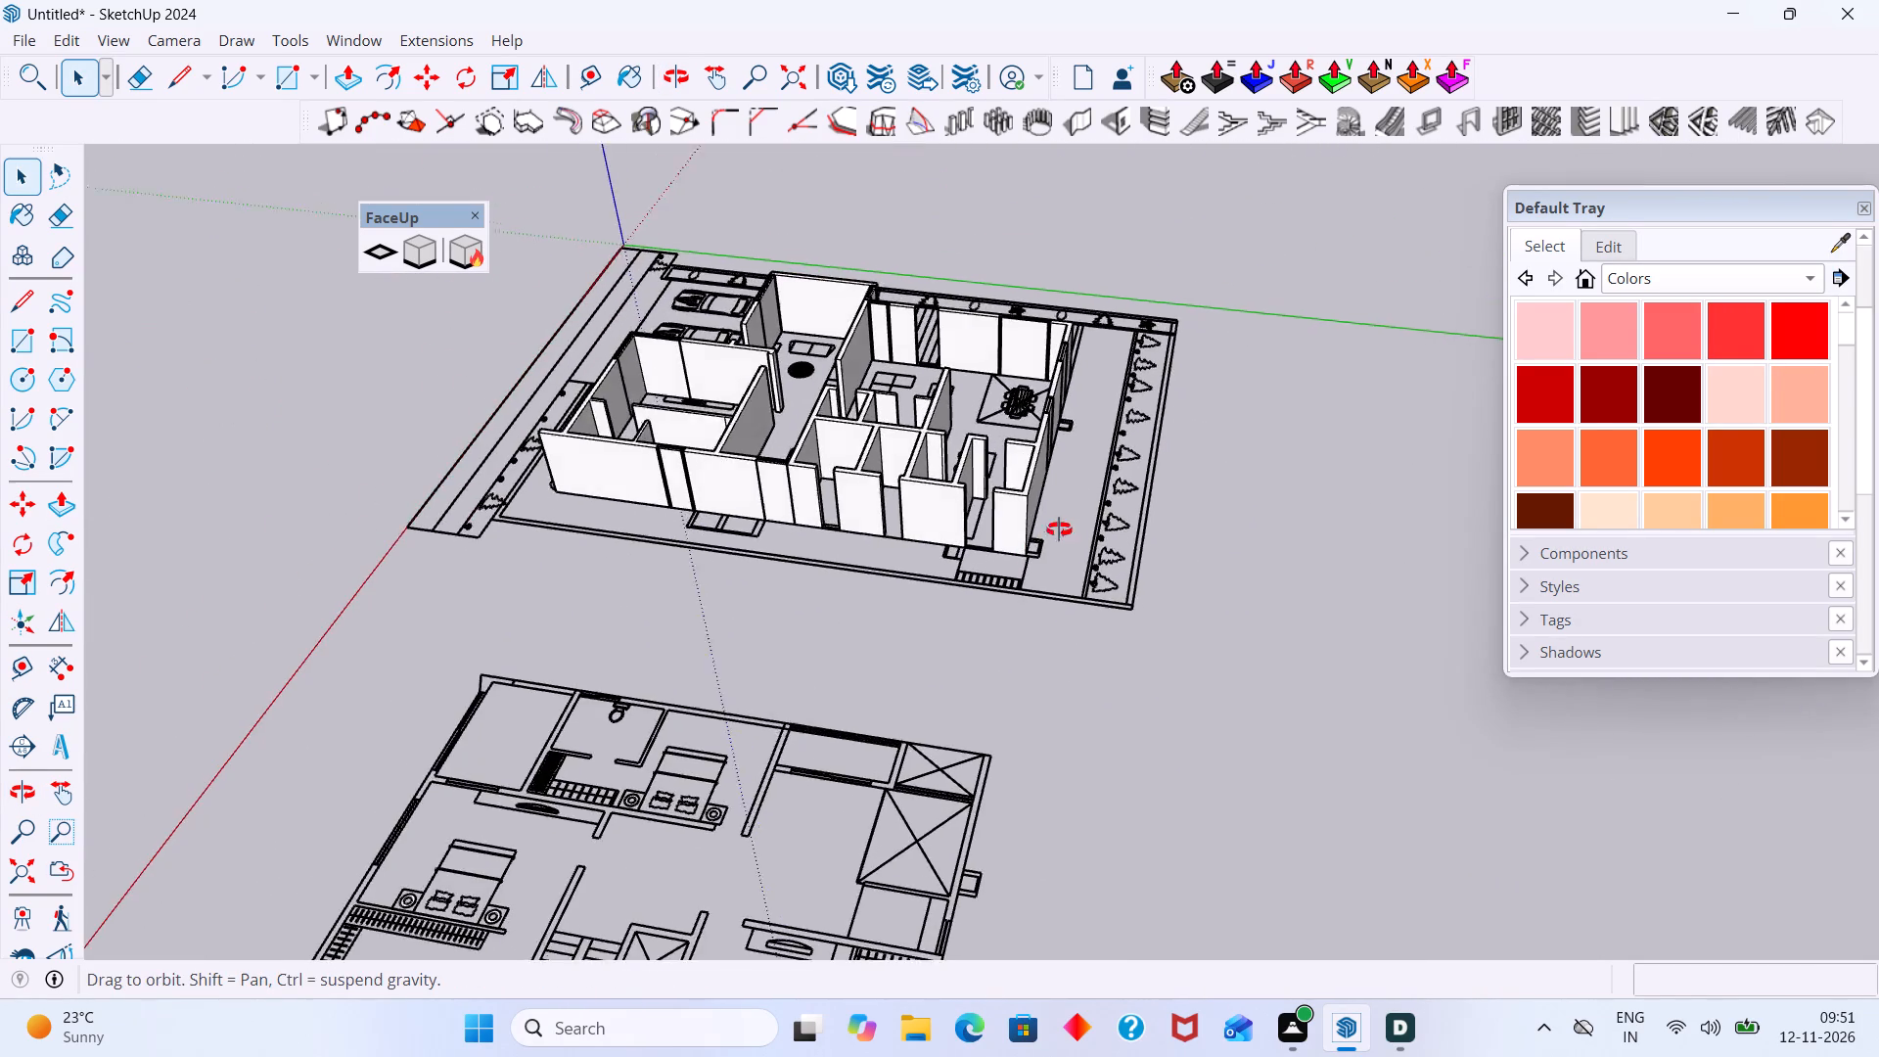
{"action": "middle_click_drag", "start_coordinate": [1059, 529], "coordinate": [1174, 463]}
{"action": "scroll", "coordinate": [997, 559], "scroll_direction": "up", "scroll_amount": 6}
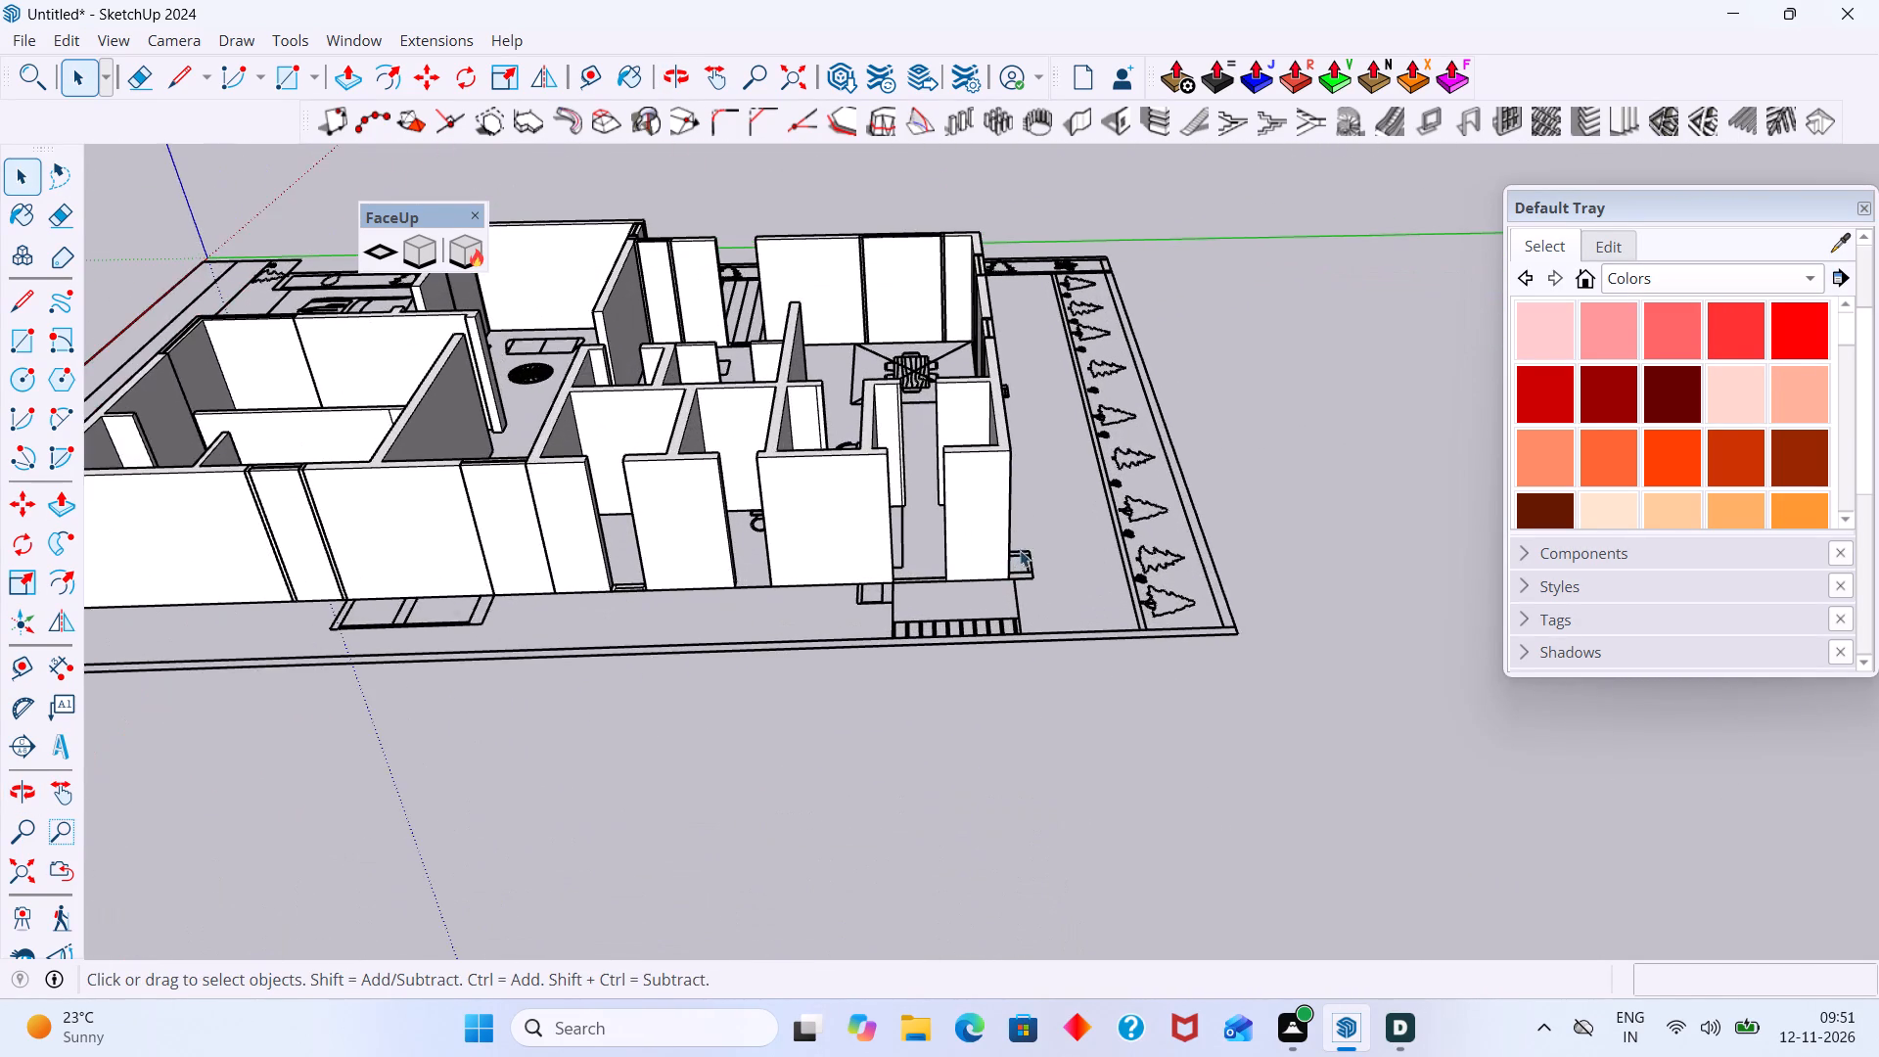
{"action": "scroll", "coordinate": [1031, 549], "scroll_direction": "up", "scroll_amount": 3}
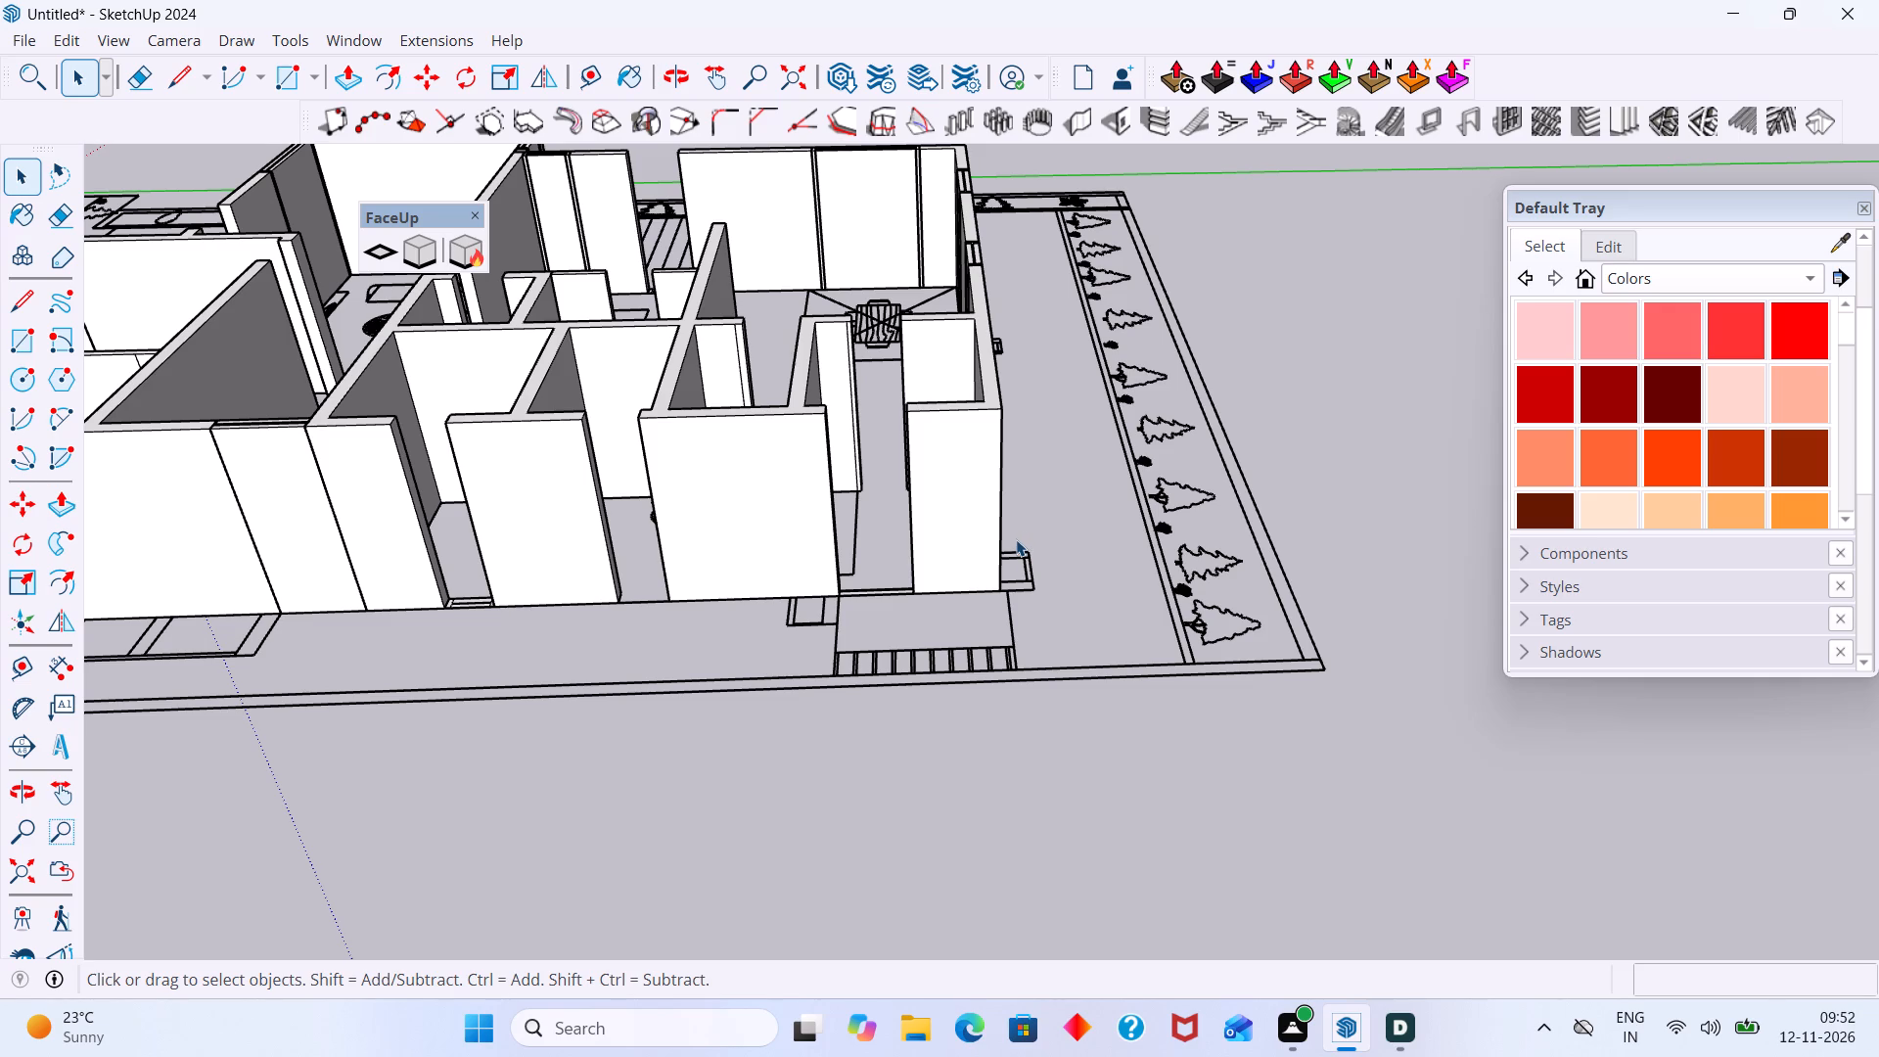
{"action": "scroll", "coordinate": [1035, 540], "scroll_direction": "down", "scroll_amount": 1}
{"action": "middle_click_drag", "start_coordinate": [903, 544], "coordinate": [536, 609]}
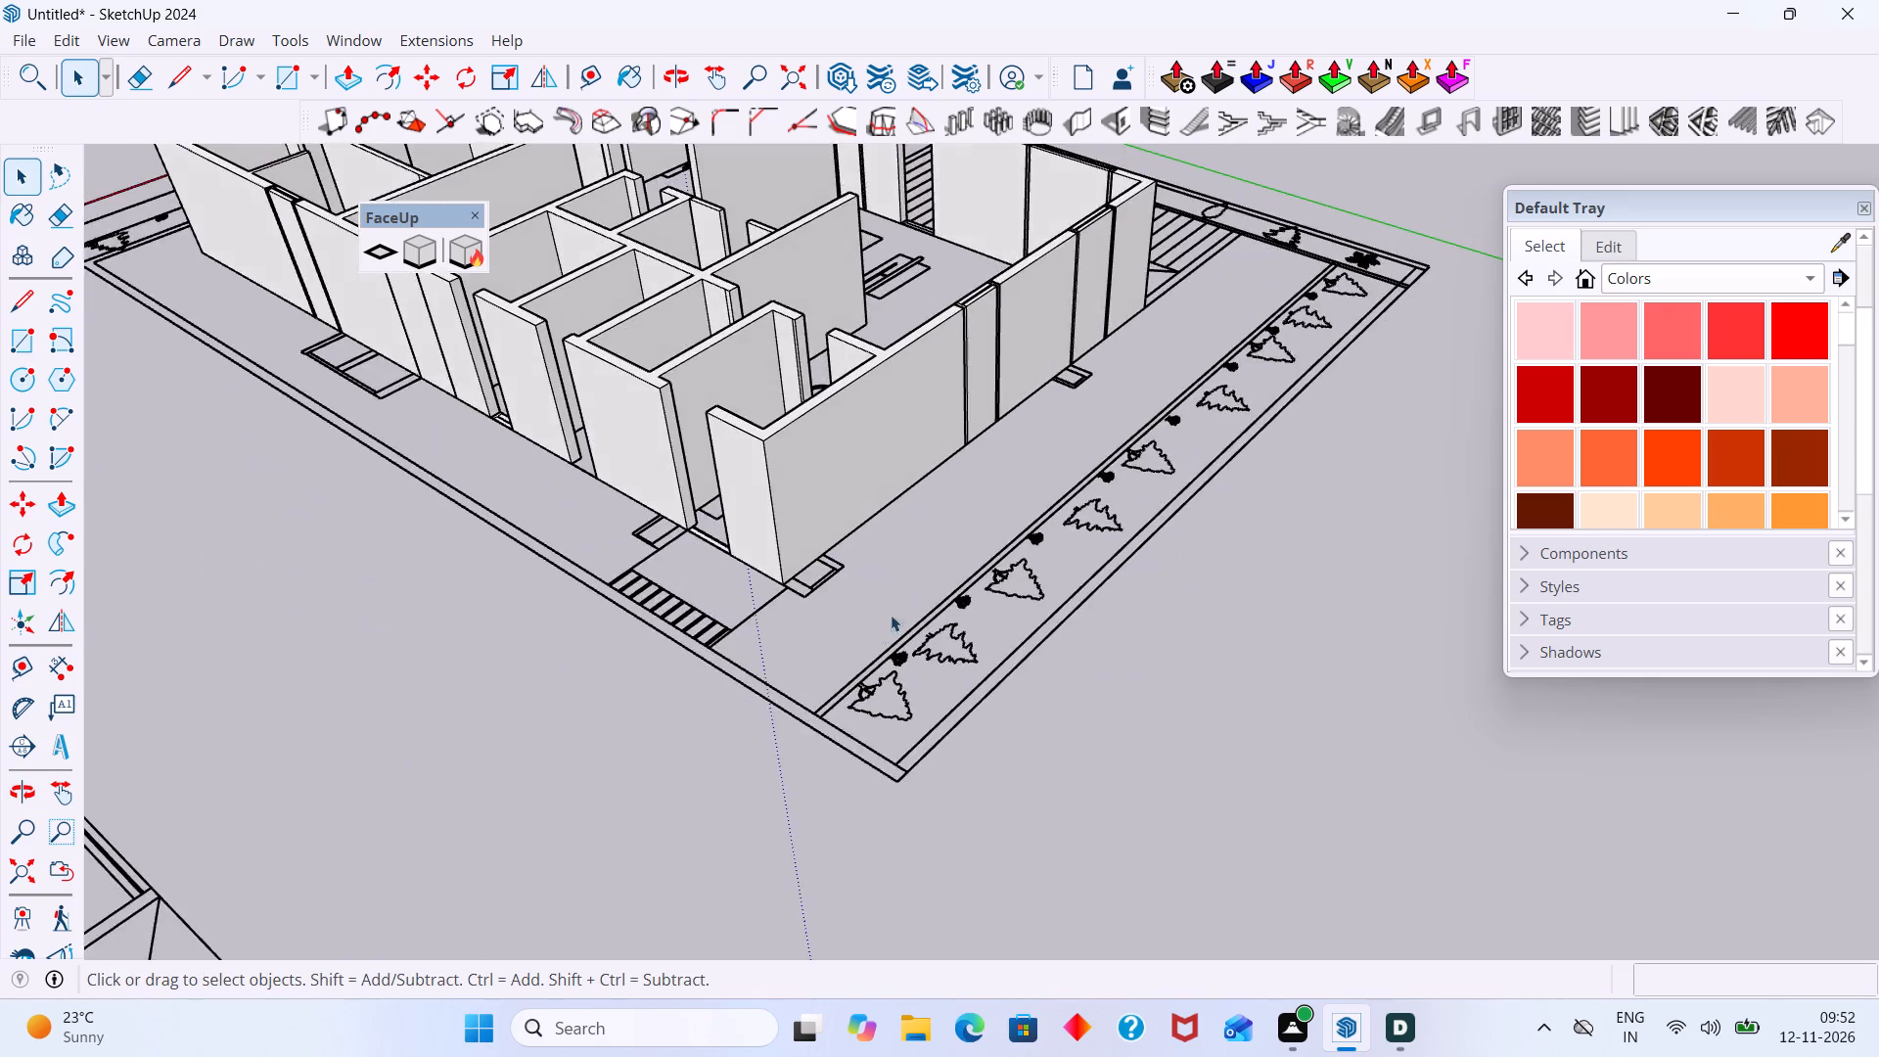
{"action": "scroll", "coordinate": [891, 614], "scroll_direction": "up", "scroll_amount": 20}
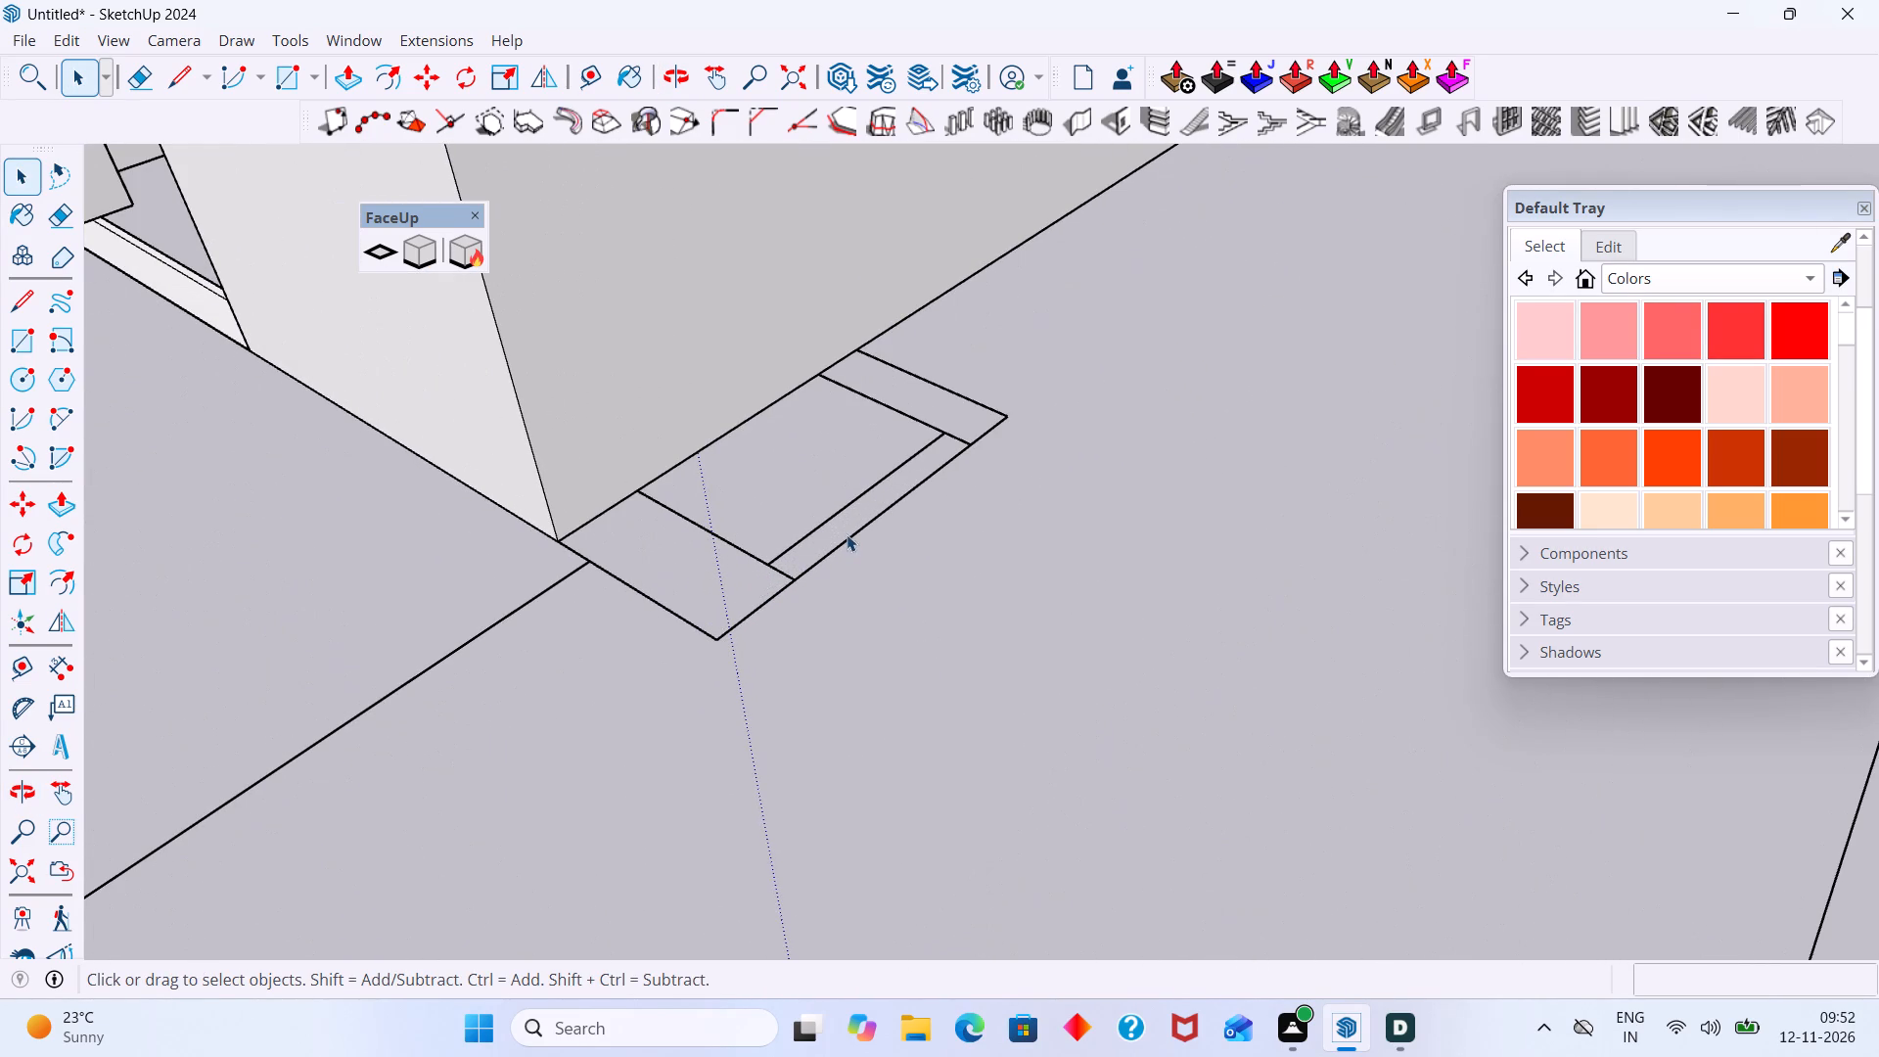
{"action": "scroll", "coordinate": [915, 484], "scroll_direction": "up", "scroll_amount": 1}
{"action": "scroll", "coordinate": [915, 484], "scroll_direction": "down", "scroll_amount": 19}
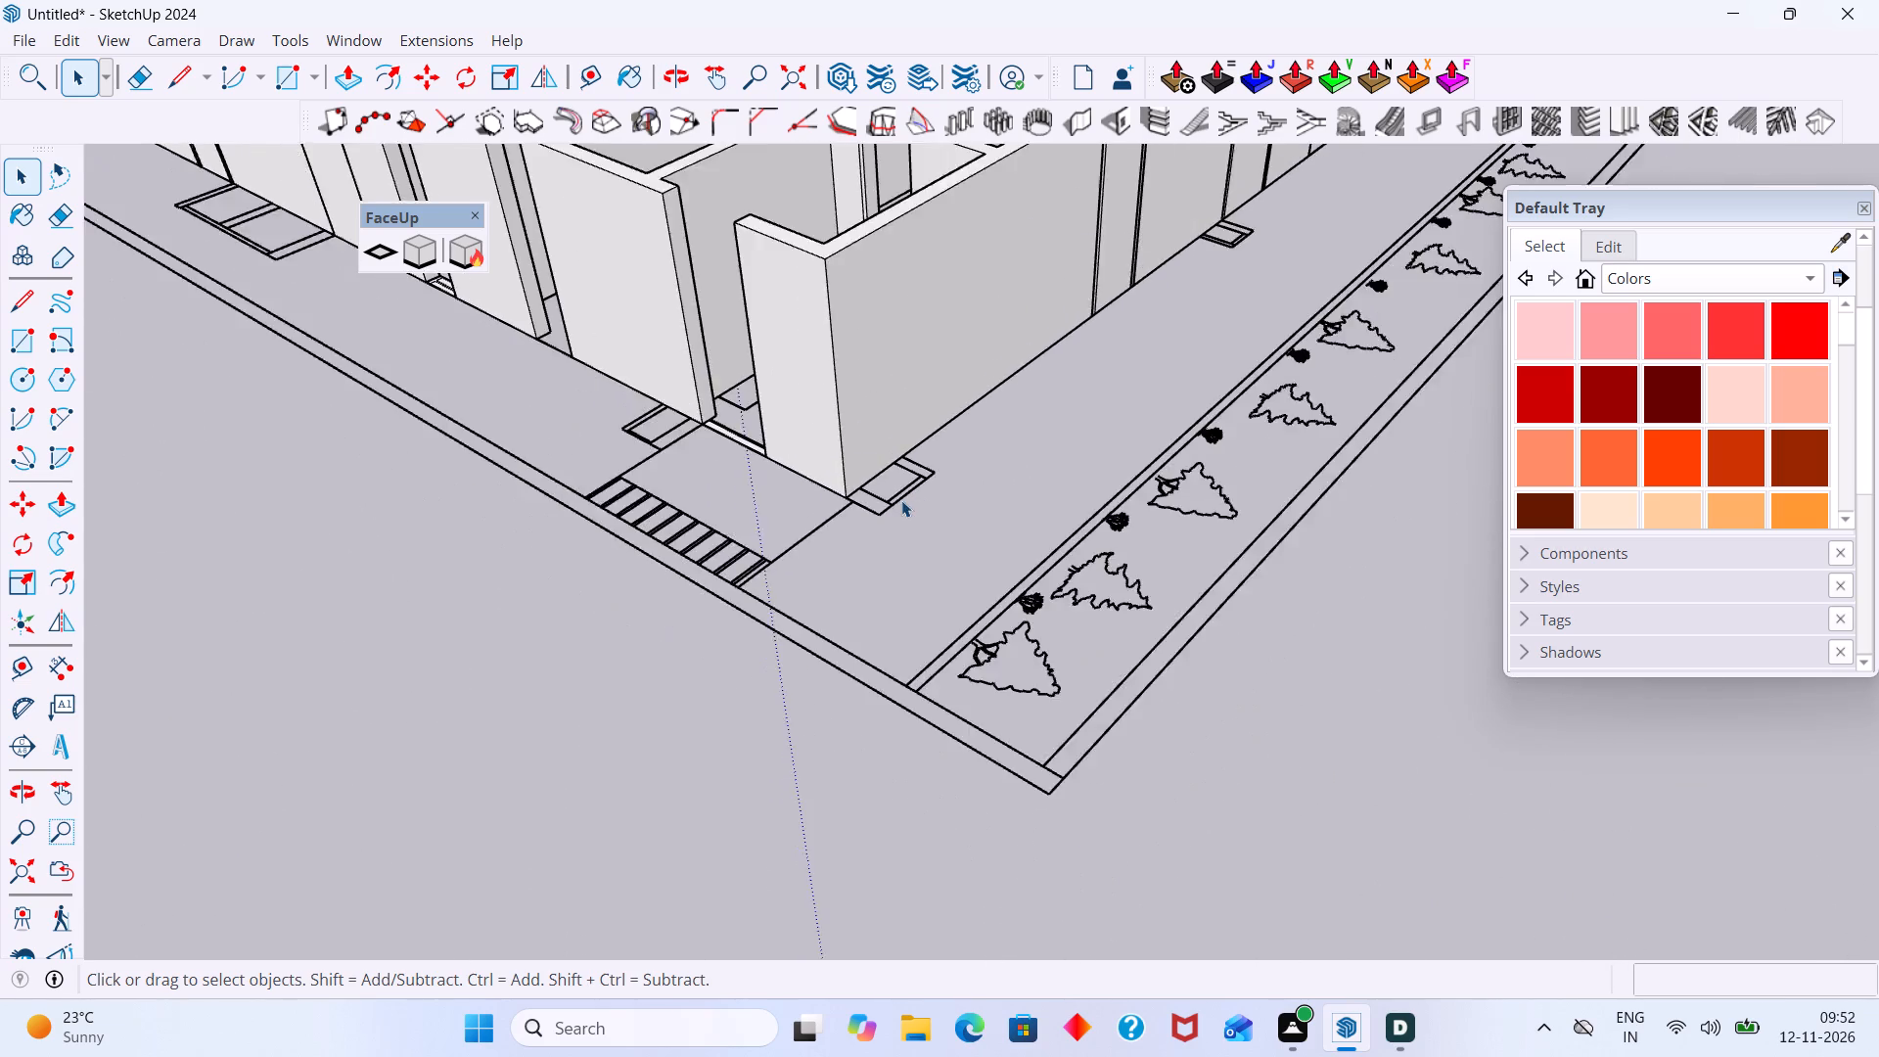
{"action": "scroll", "coordinate": [901, 500], "scroll_direction": "down", "scroll_amount": 7}
{"action": "middle_click_drag", "start_coordinate": [878, 522], "coordinate": [1086, 552]}
{"action": "scroll", "coordinate": [826, 551], "scroll_direction": "up", "scroll_amount": 11}
{"action": "scroll", "coordinate": [890, 526], "scroll_direction": "down", "scroll_amount": 6}
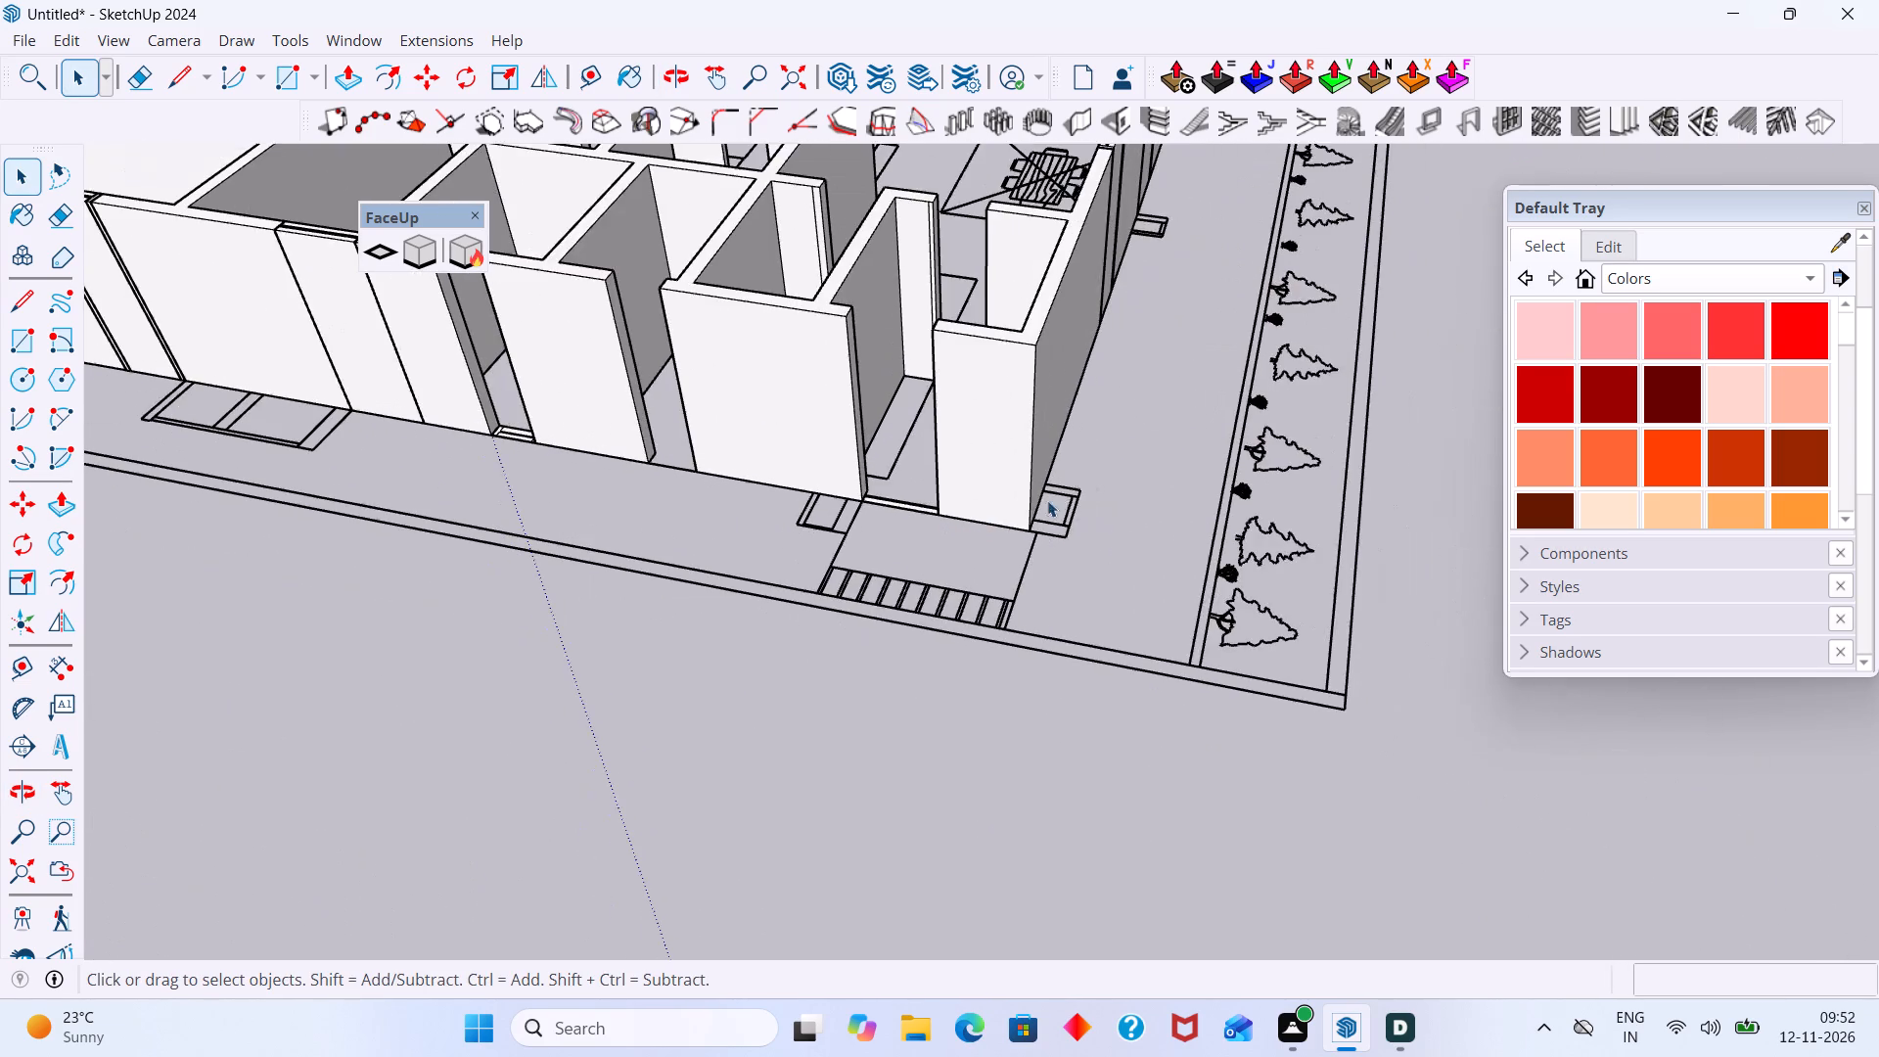
{"action": "scroll", "coordinate": [355, 499], "scroll_direction": "down", "scroll_amount": 9}
Examine the long outer wall facing the tree strip and the second small projection at its base.
{"action": "middle_click_drag", "start_coordinate": [719, 374], "coordinate": [479, 472]}
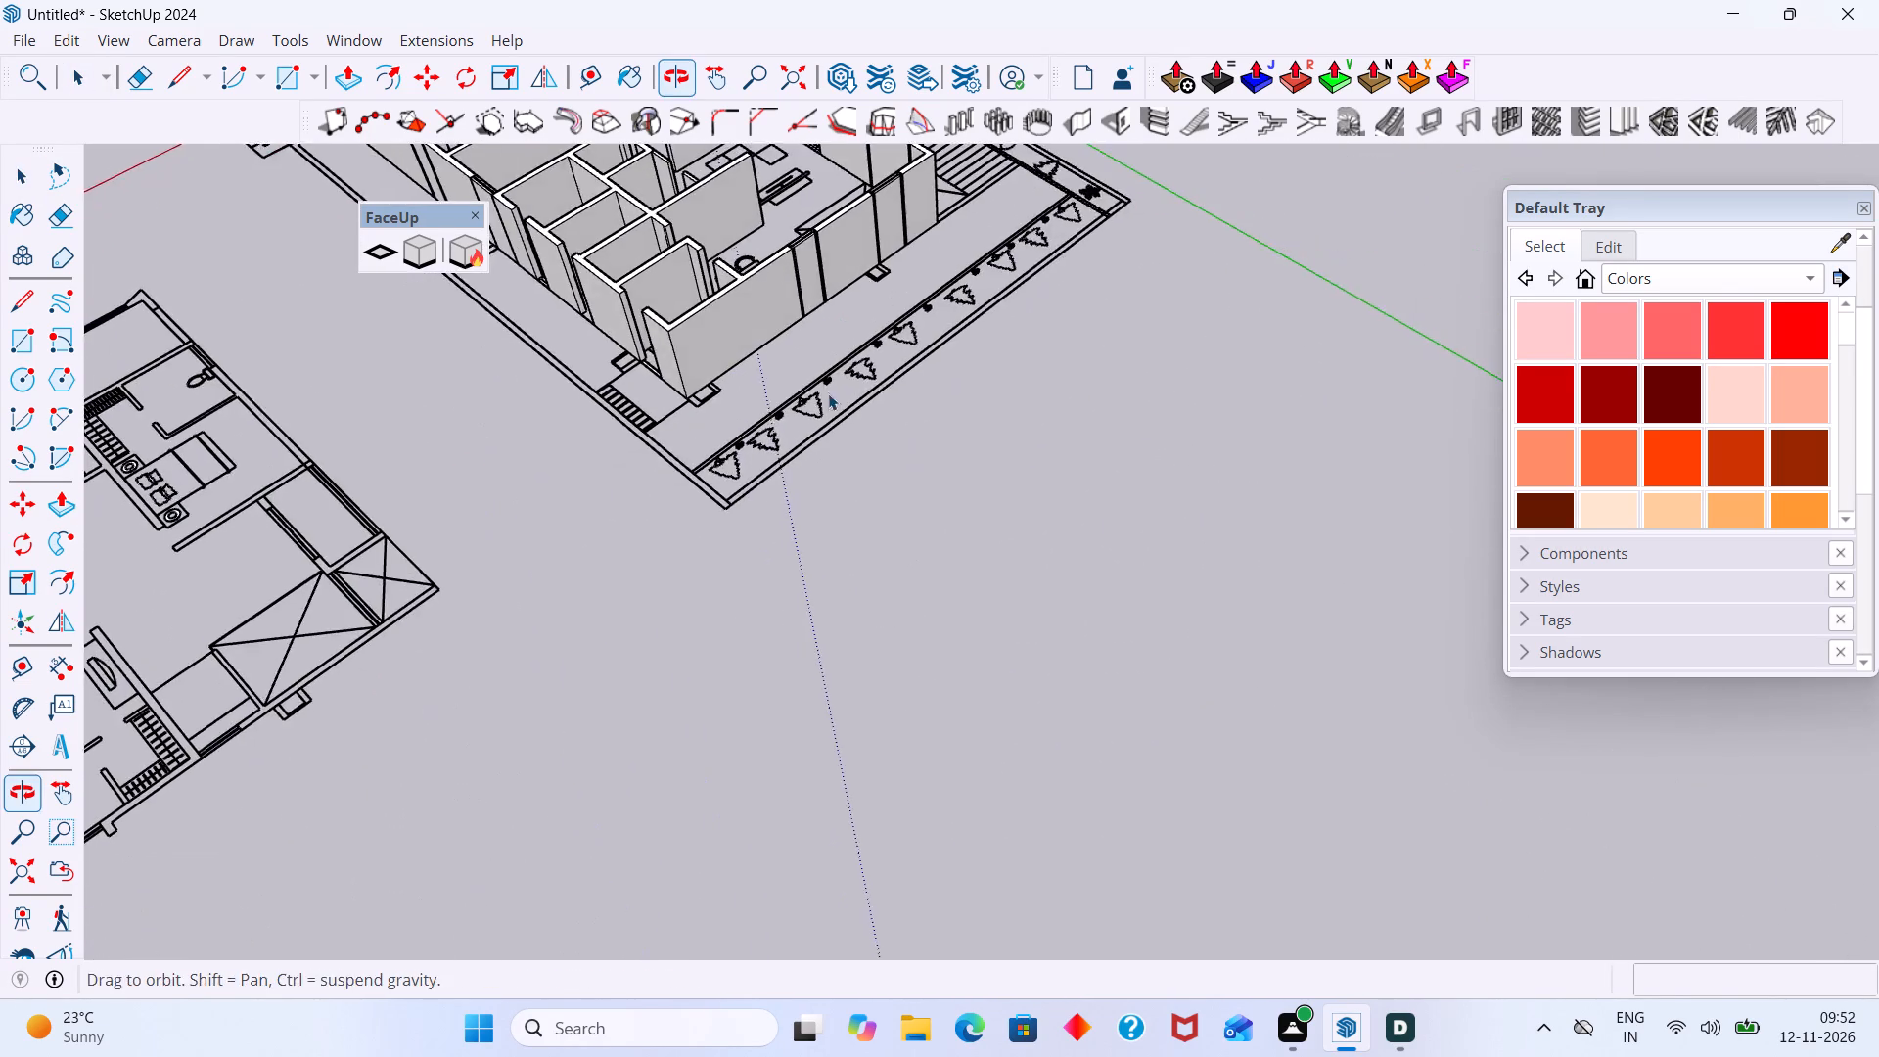
{"action": "scroll", "coordinate": [860, 363], "scroll_direction": "up", "scroll_amount": 3}
{"action": "scroll", "coordinate": [911, 306], "scroll_direction": "down", "scroll_amount": 4}
{"action": "middle_click_drag", "start_coordinate": [843, 451], "coordinate": [689, 733], "text": "shift"}
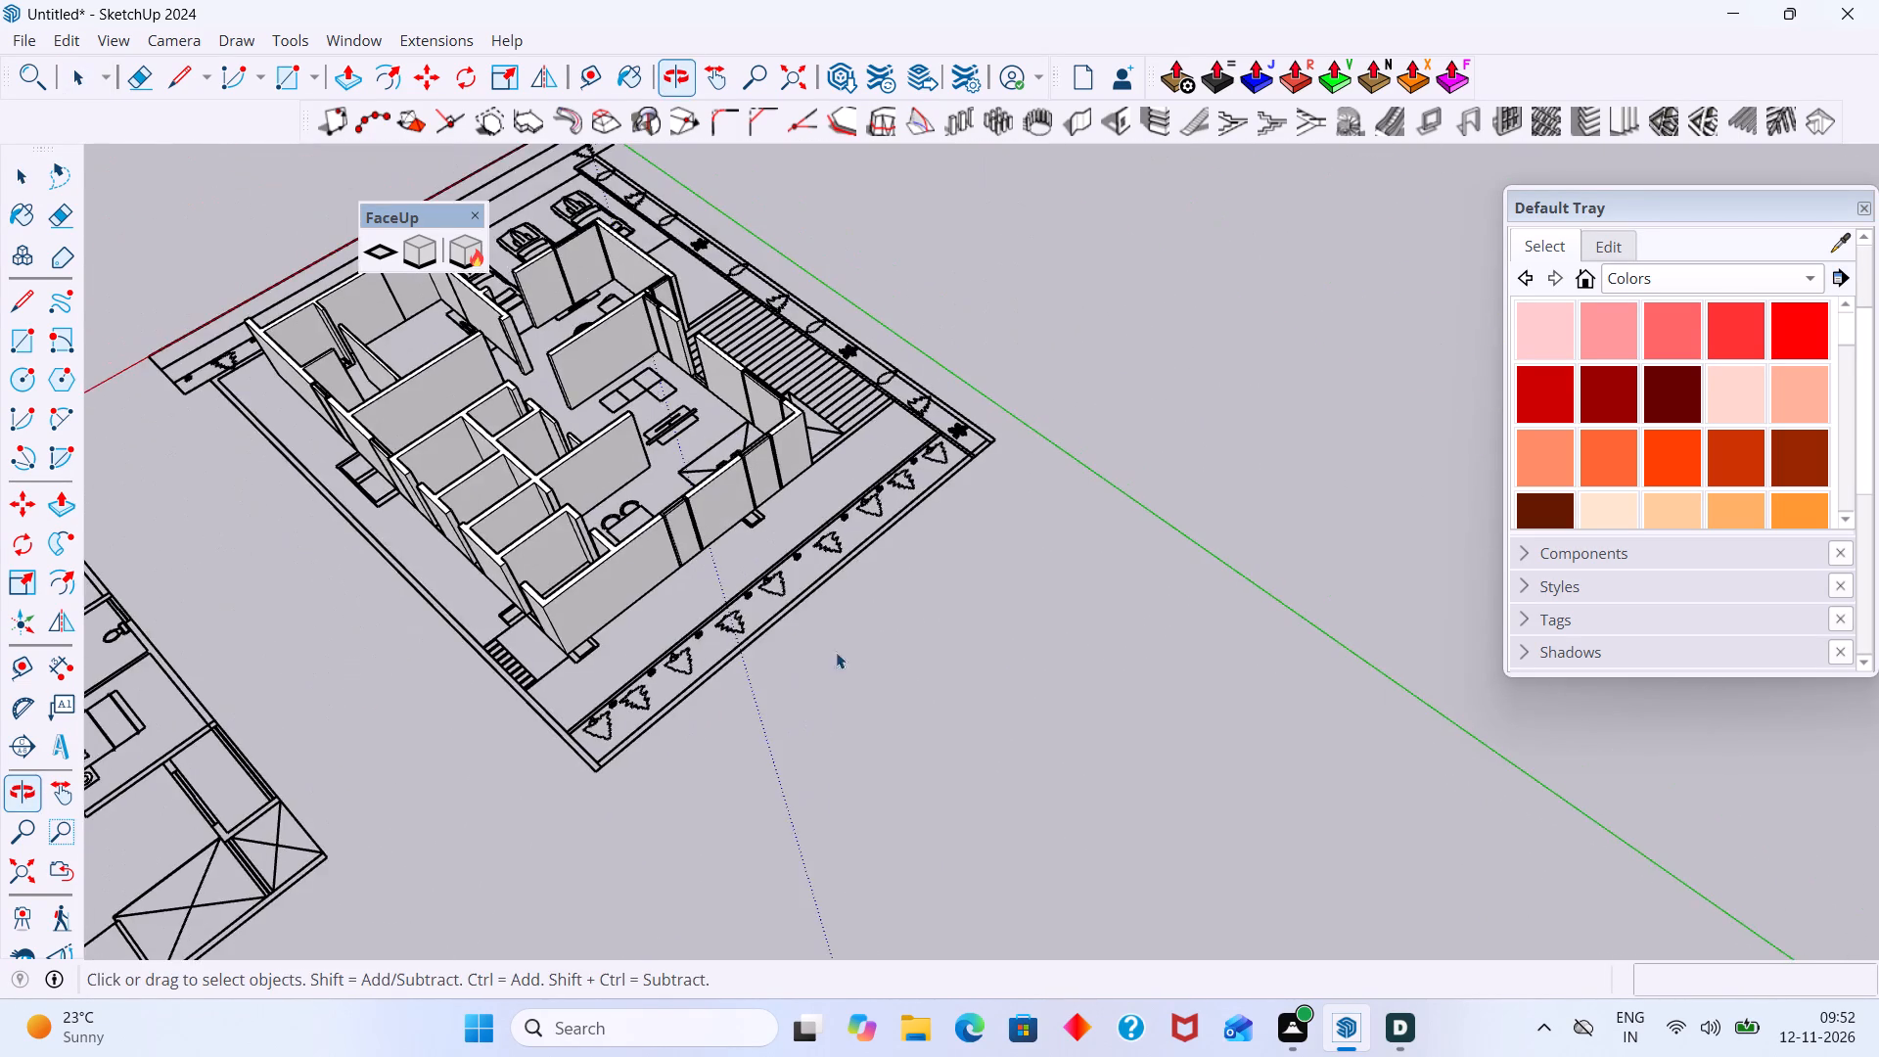
{"action": "scroll", "coordinate": [815, 481], "scroll_direction": "up", "scroll_amount": 4}
{"action": "middle_click_drag", "start_coordinate": [804, 493], "coordinate": [713, 558]}
{"action": "scroll", "coordinate": [722, 537], "scroll_direction": "up", "scroll_amount": 4}
{"action": "middle_click_drag", "start_coordinate": [744, 524], "coordinate": [605, 549]}
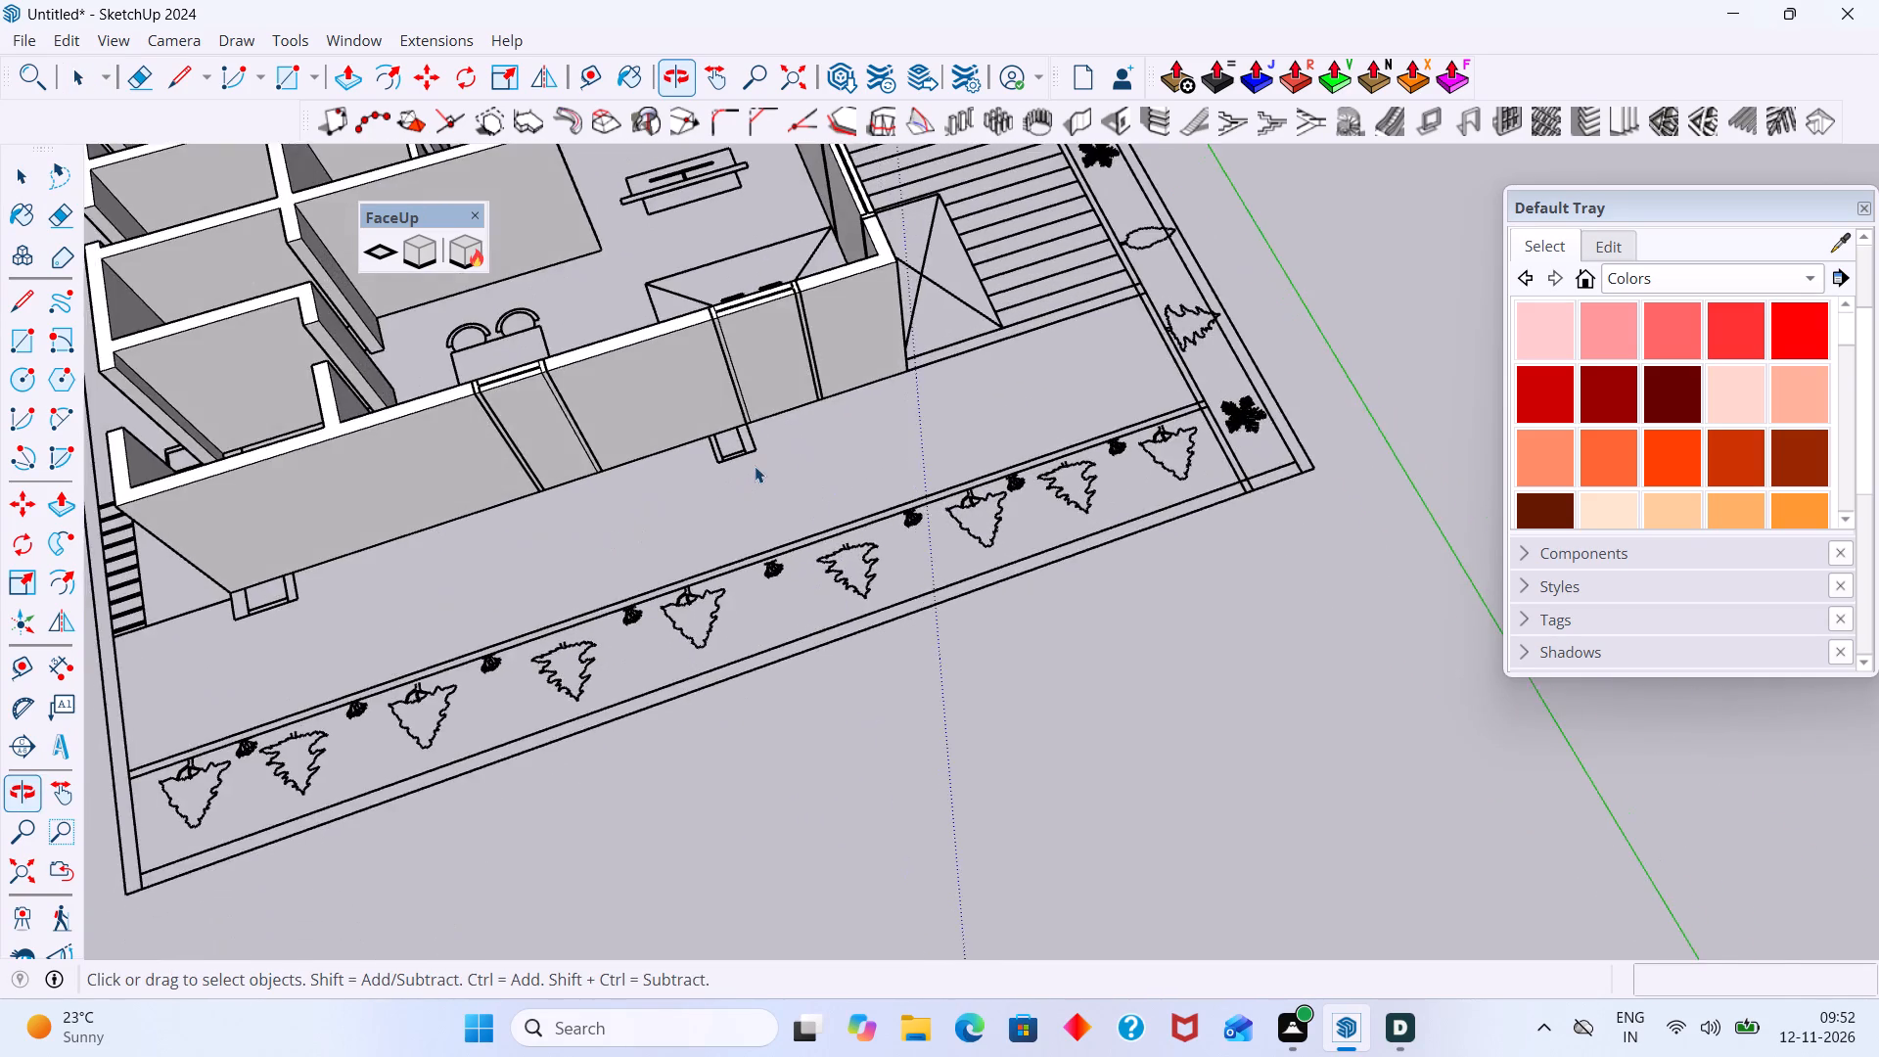
Examine the outer wall along the tree-lined strip from several angles, including its openings and the two small floor projections.
{"action": "scroll", "coordinate": [755, 466], "scroll_direction": "up", "scroll_amount": 6}
{"action": "scroll", "coordinate": [748, 447], "scroll_direction": "down", "scroll_amount": 11}
{"action": "middle_click_drag", "start_coordinate": [691, 554], "coordinate": [820, 553]}
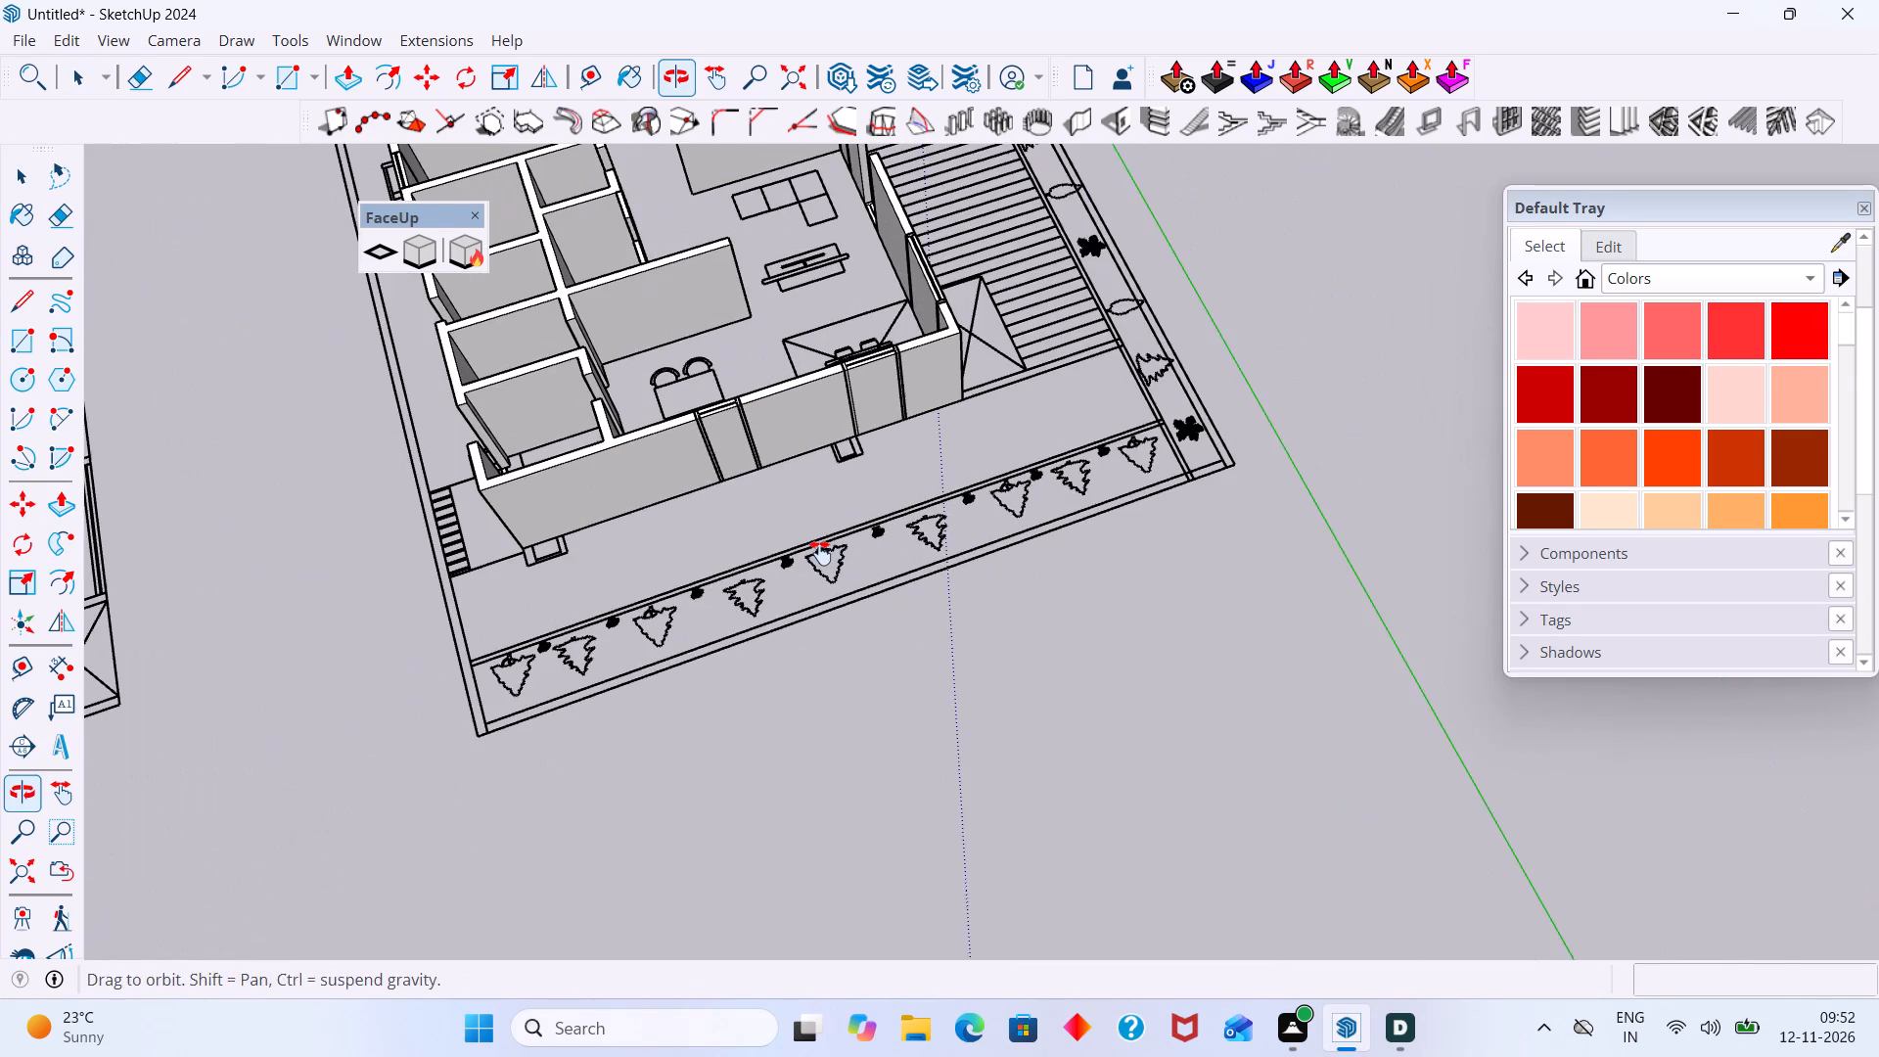
{"action": "middle_click_drag", "start_coordinate": [820, 553], "coordinate": [822, 553]}
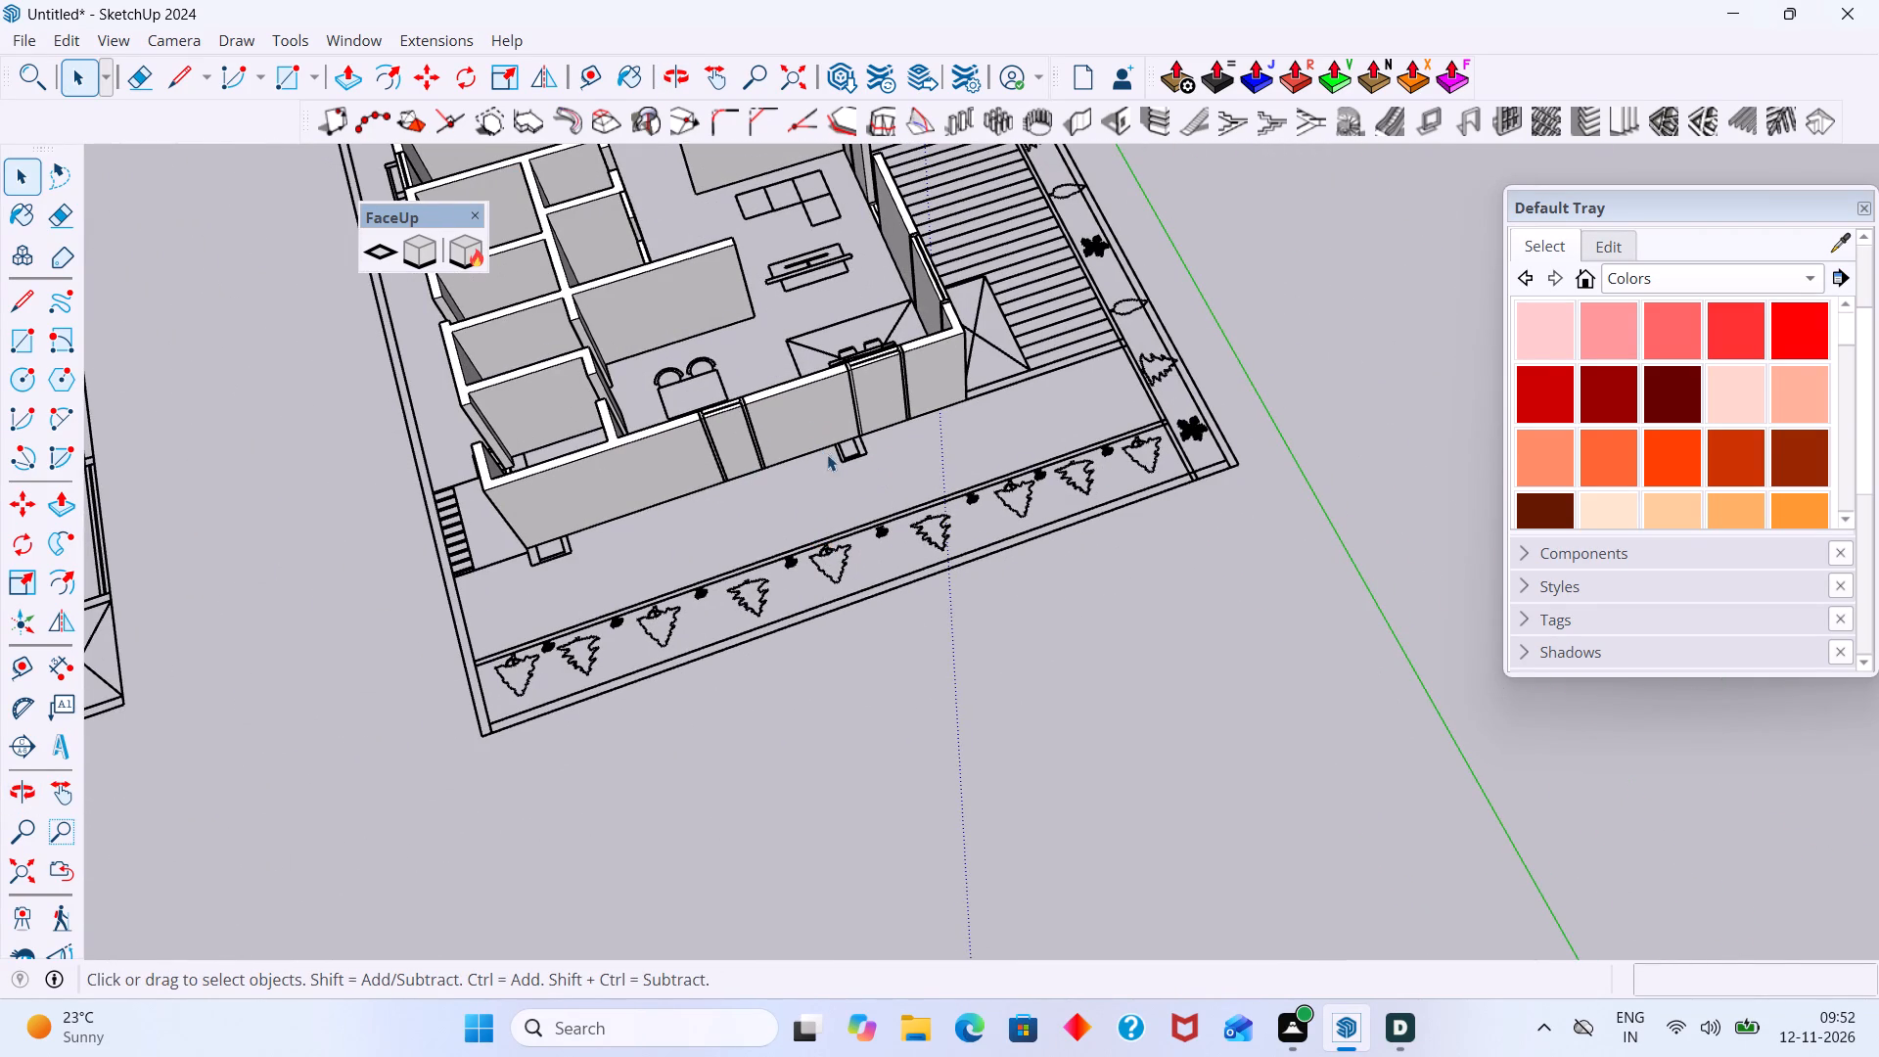
{"action": "scroll", "coordinate": [773, 485], "scroll_direction": "up", "scroll_amount": 6}
{"action": "scroll", "coordinate": [796, 468], "scroll_direction": "down", "scroll_amount": 8}
{"action": "middle_click_drag", "start_coordinate": [831, 483], "coordinate": [1028, 449]}
{"action": "scroll", "coordinate": [717, 557], "scroll_direction": "up", "scroll_amount": 4}
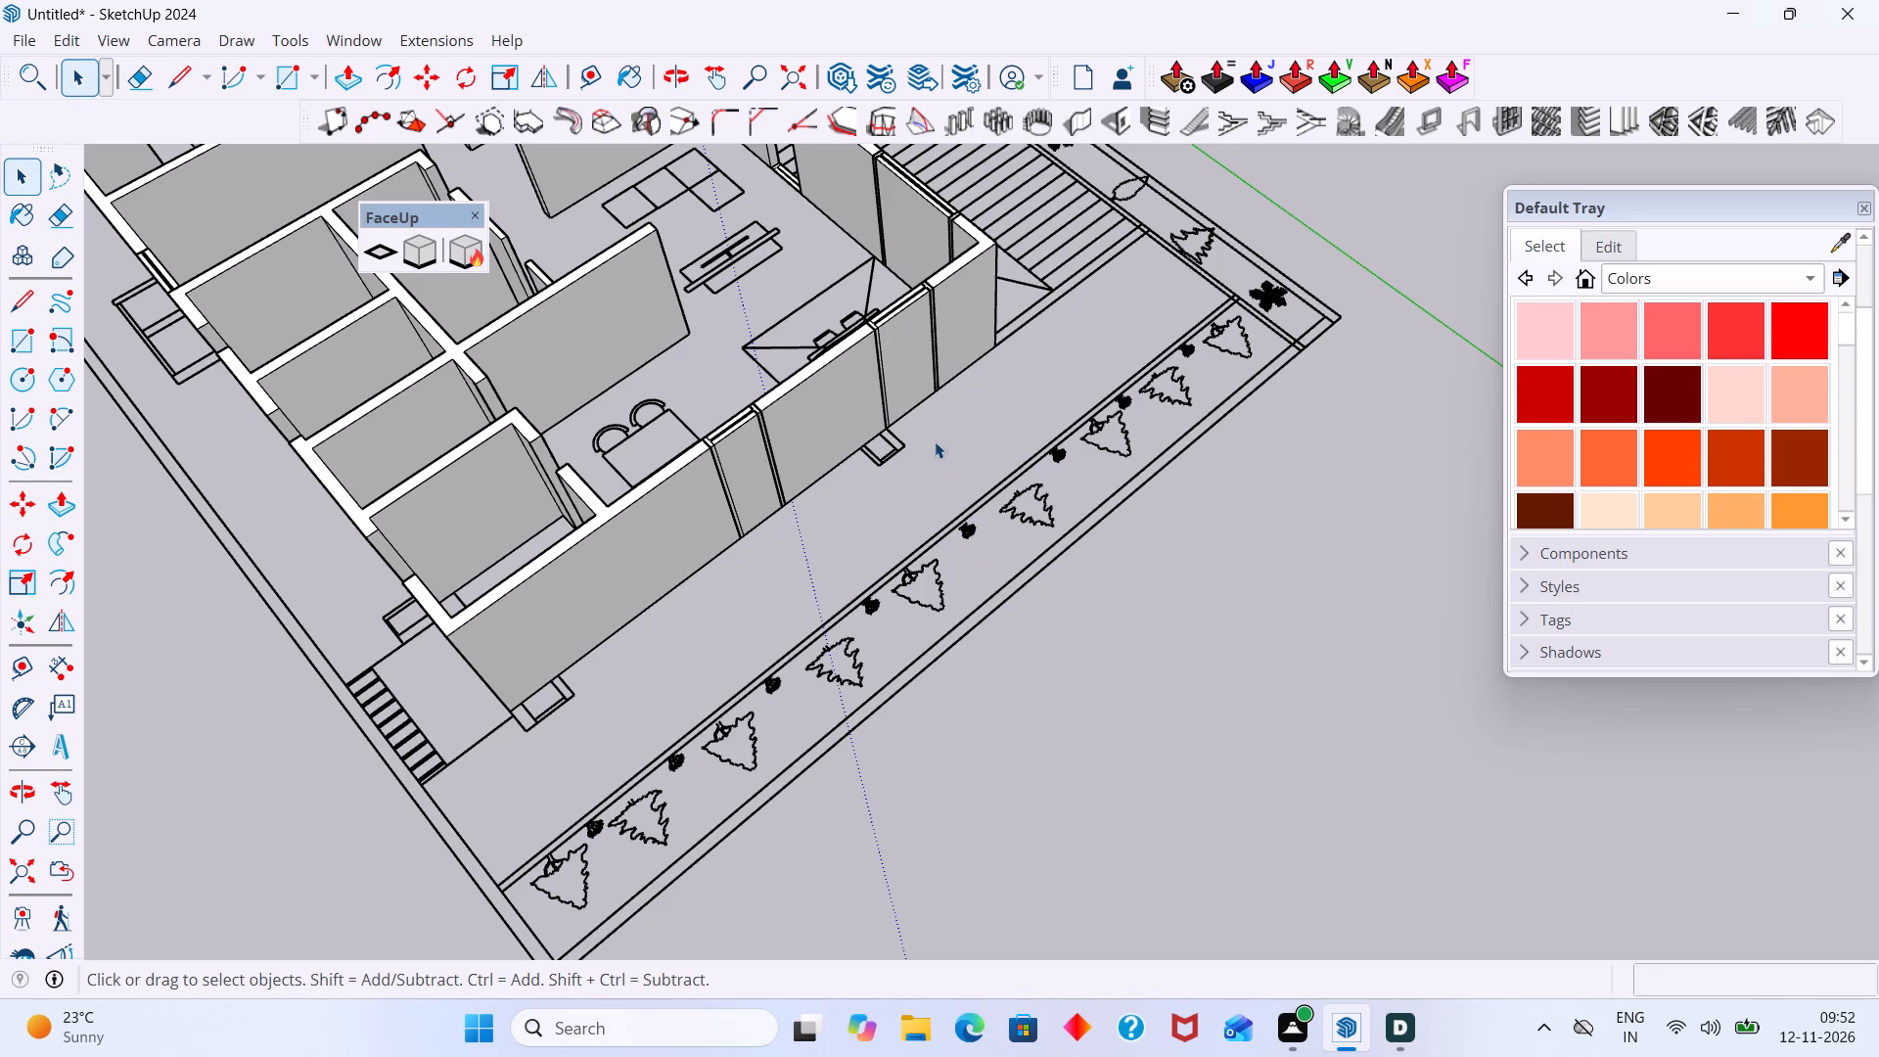
{"action": "scroll", "coordinate": [898, 437], "scroll_direction": "down", "scroll_amount": 7}
{"action": "middle_click_drag", "start_coordinate": [884, 439], "coordinate": [665, 440]}
{"action": "scroll", "coordinate": [904, 438], "scroll_direction": "up", "scroll_amount": 8}
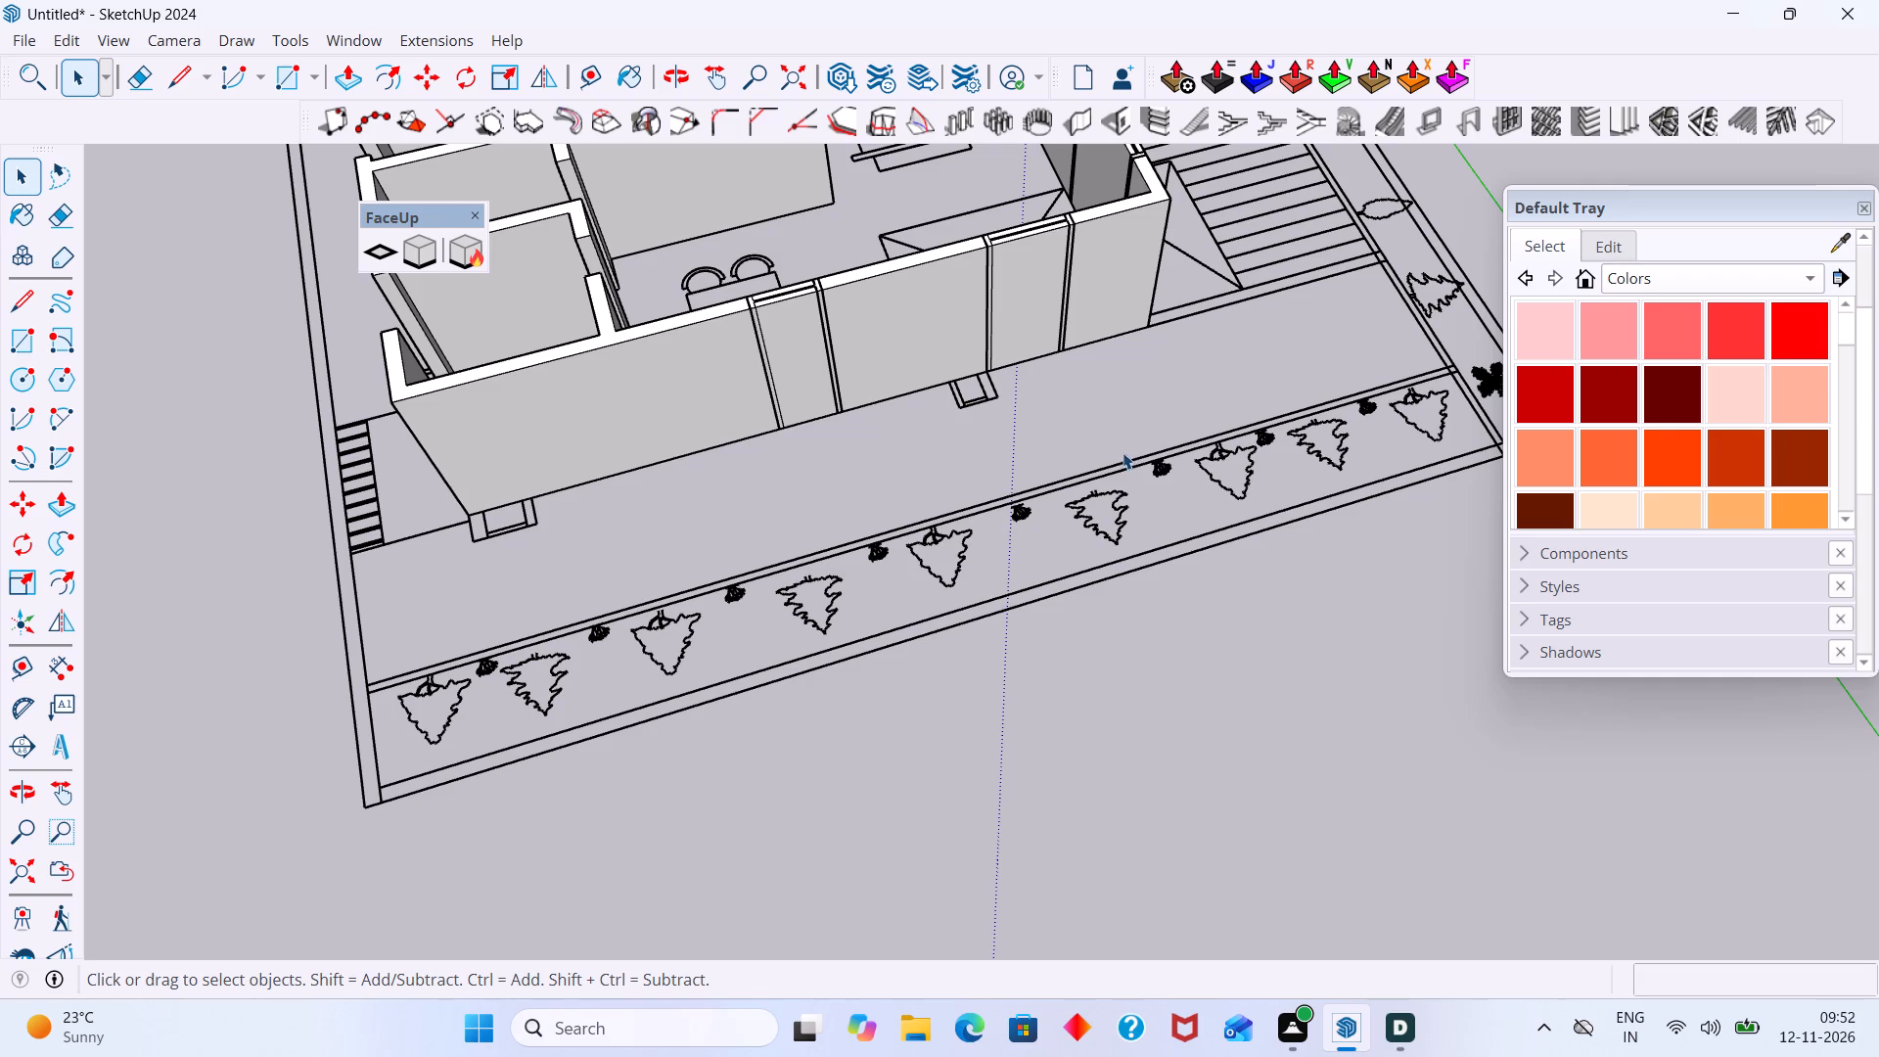
{"action": "scroll", "coordinate": [1079, 450], "scroll_direction": "down", "scroll_amount": 6}
{"action": "middle_click_drag", "start_coordinate": [957, 254], "coordinate": [825, 249]}
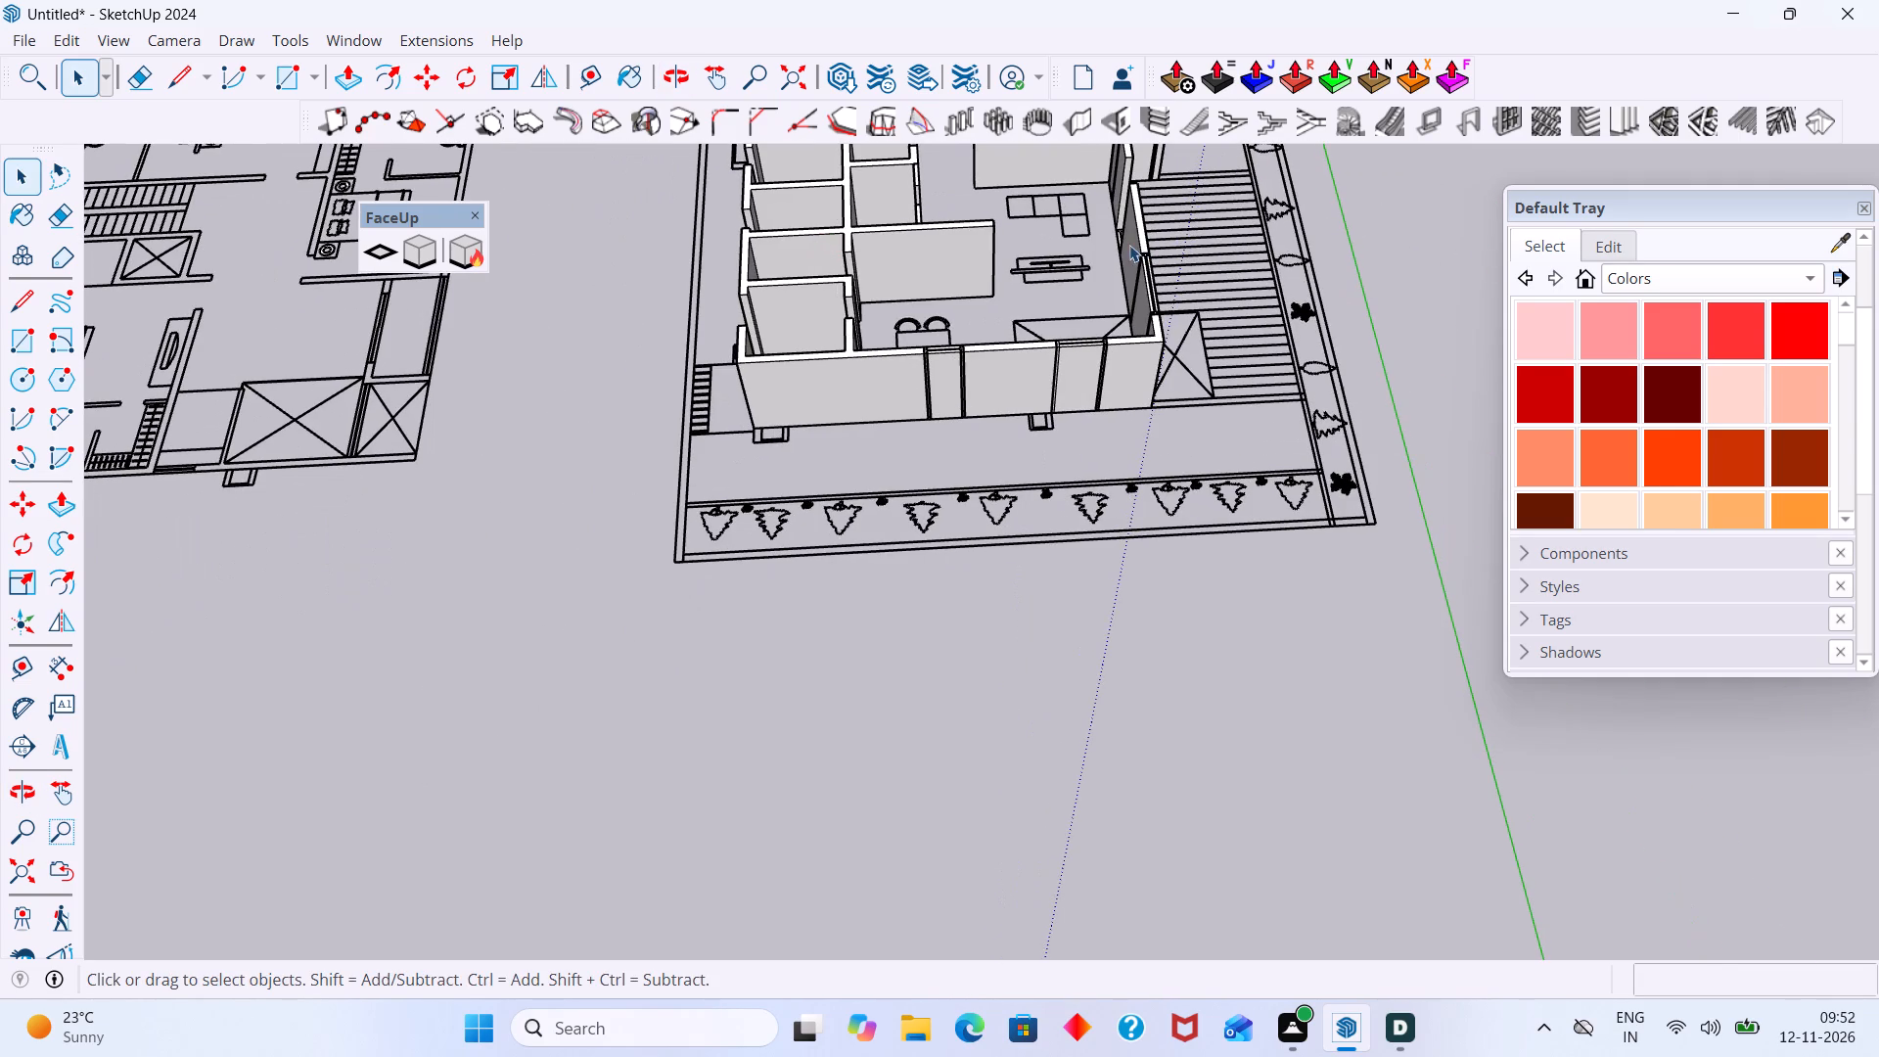
Examine the living and dining area's partition walls, openings and floor outlines from above and from opposite sides.
{"action": "middle_click_drag", "start_coordinate": [1110, 270], "coordinate": [1063, 472], "text": "shift"}
{"action": "scroll", "coordinate": [999, 419], "scroll_direction": "up", "scroll_amount": 14, "text": "shift"}
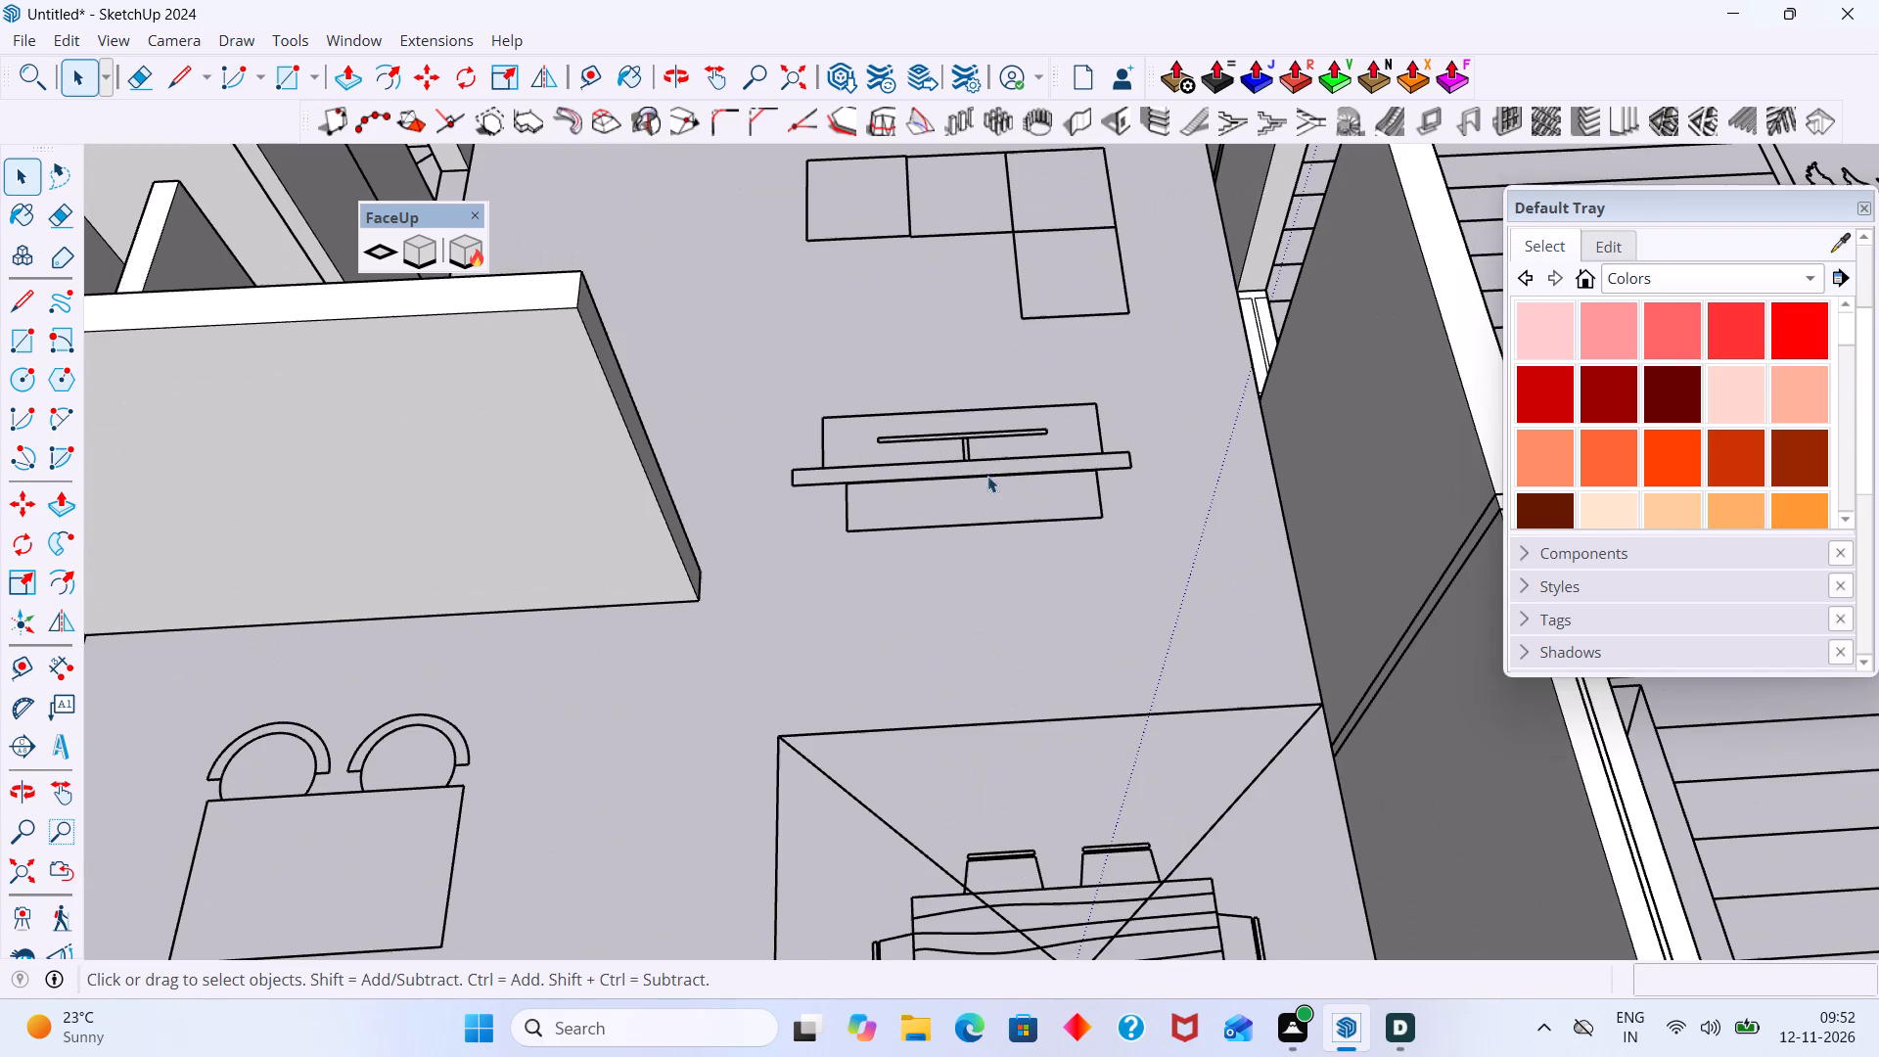
{"action": "scroll", "coordinate": [970, 449], "scroll_direction": "down", "scroll_amount": 5}
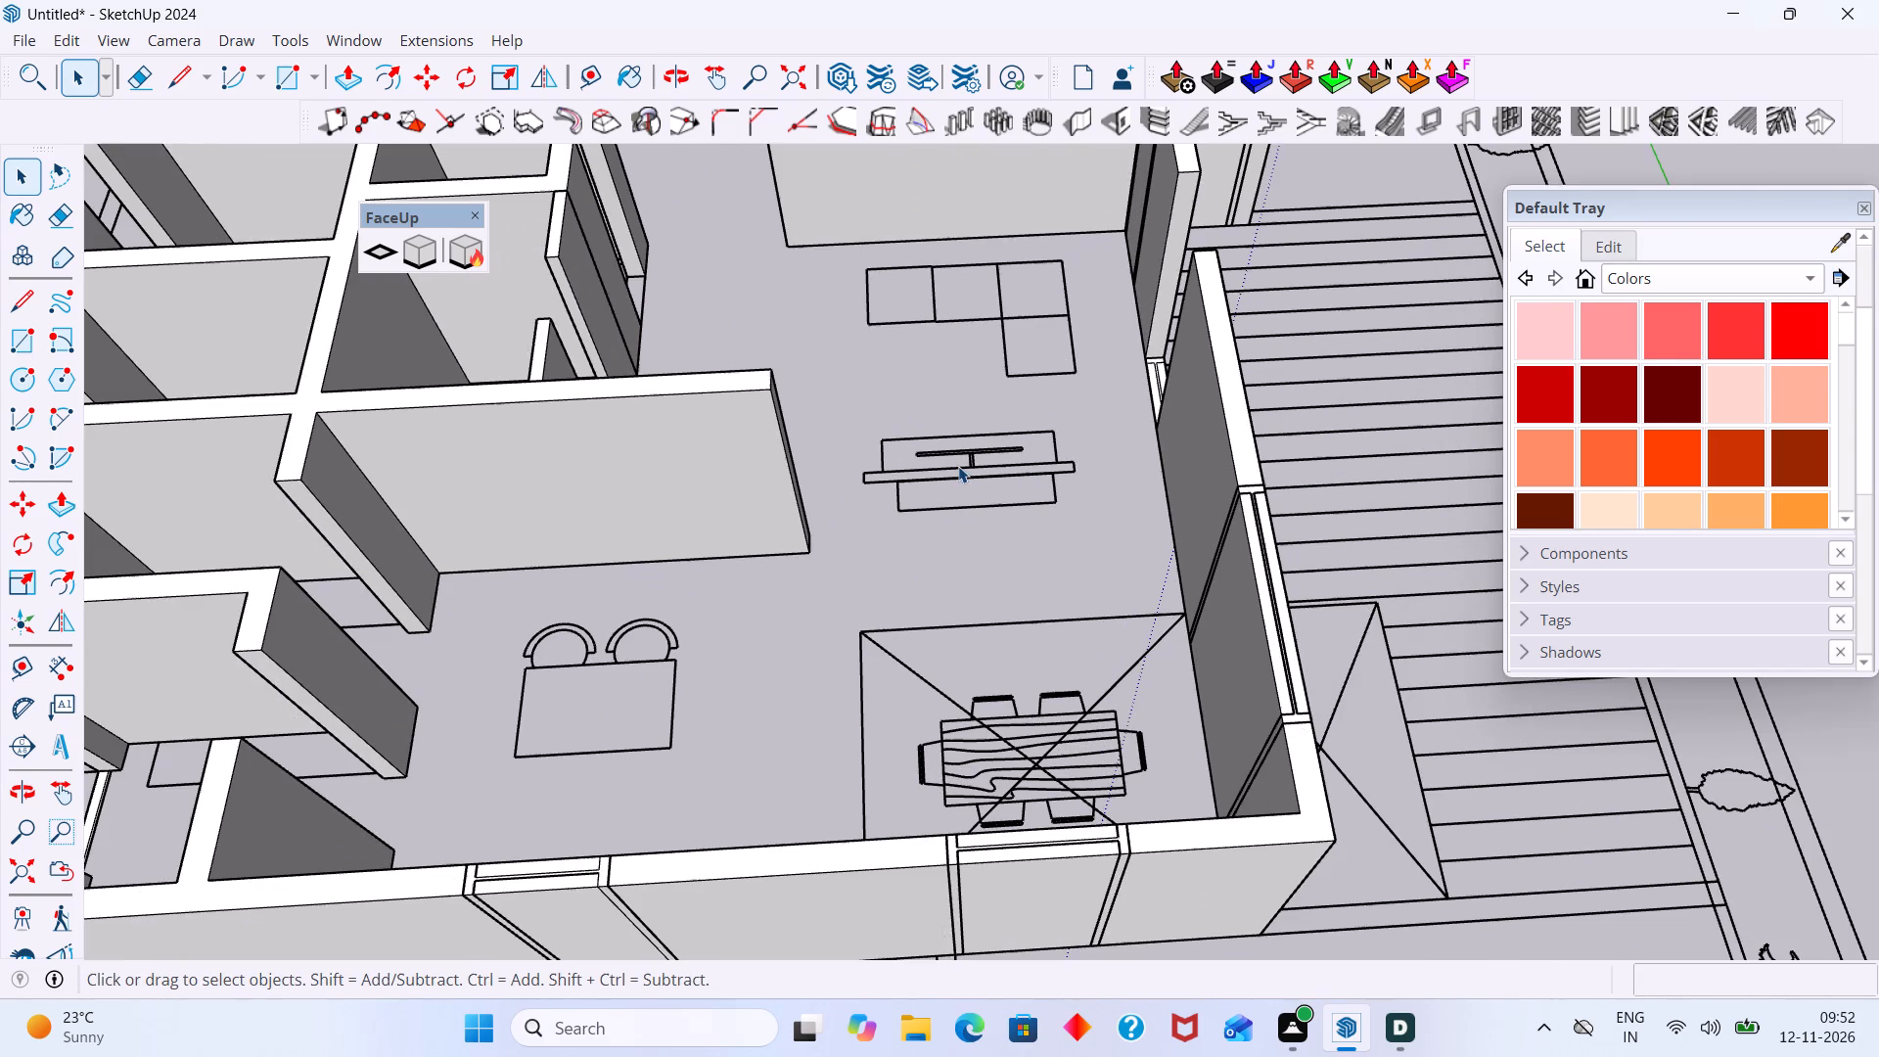
{"action": "middle_click_drag", "start_coordinate": [982, 461], "coordinate": [1724, 316]}
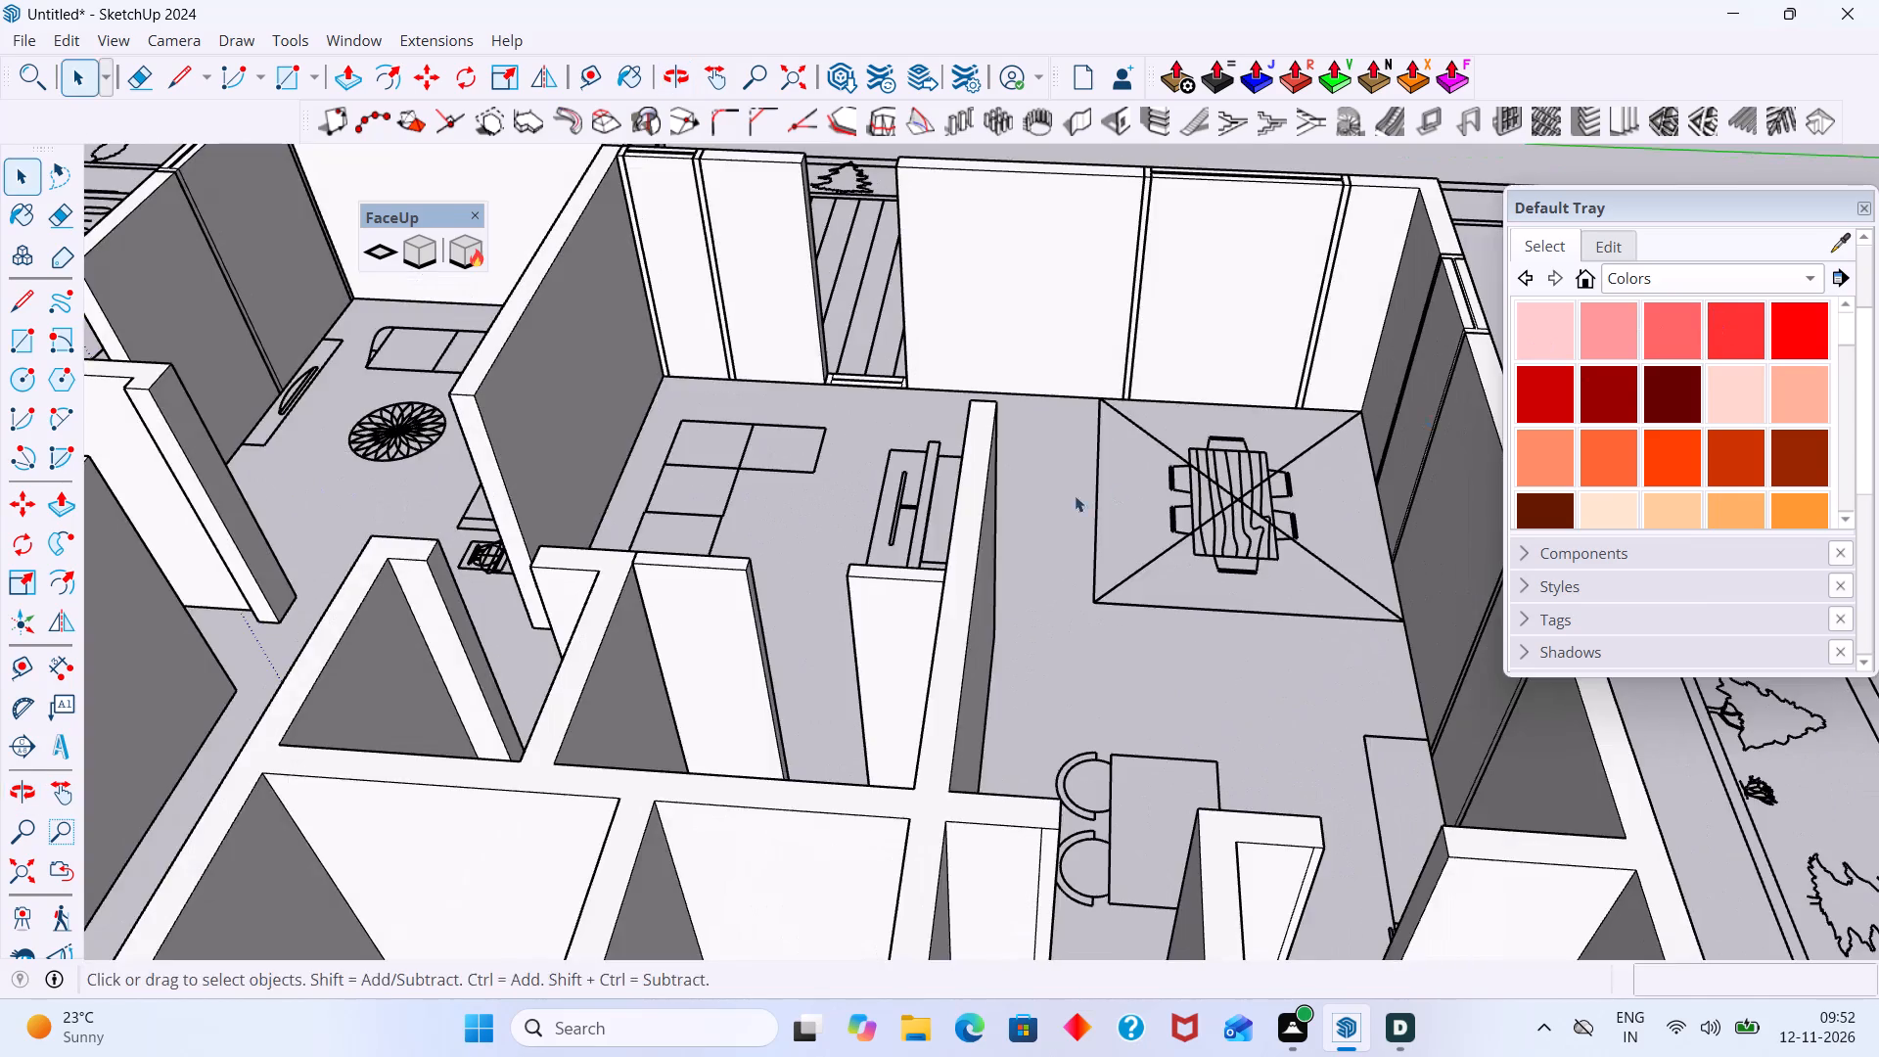
{"action": "middle_click_drag", "start_coordinate": [1104, 495], "coordinate": [1629, 504]}
{"action": "scroll", "coordinate": [972, 530], "scroll_direction": "up", "scroll_amount": 4}
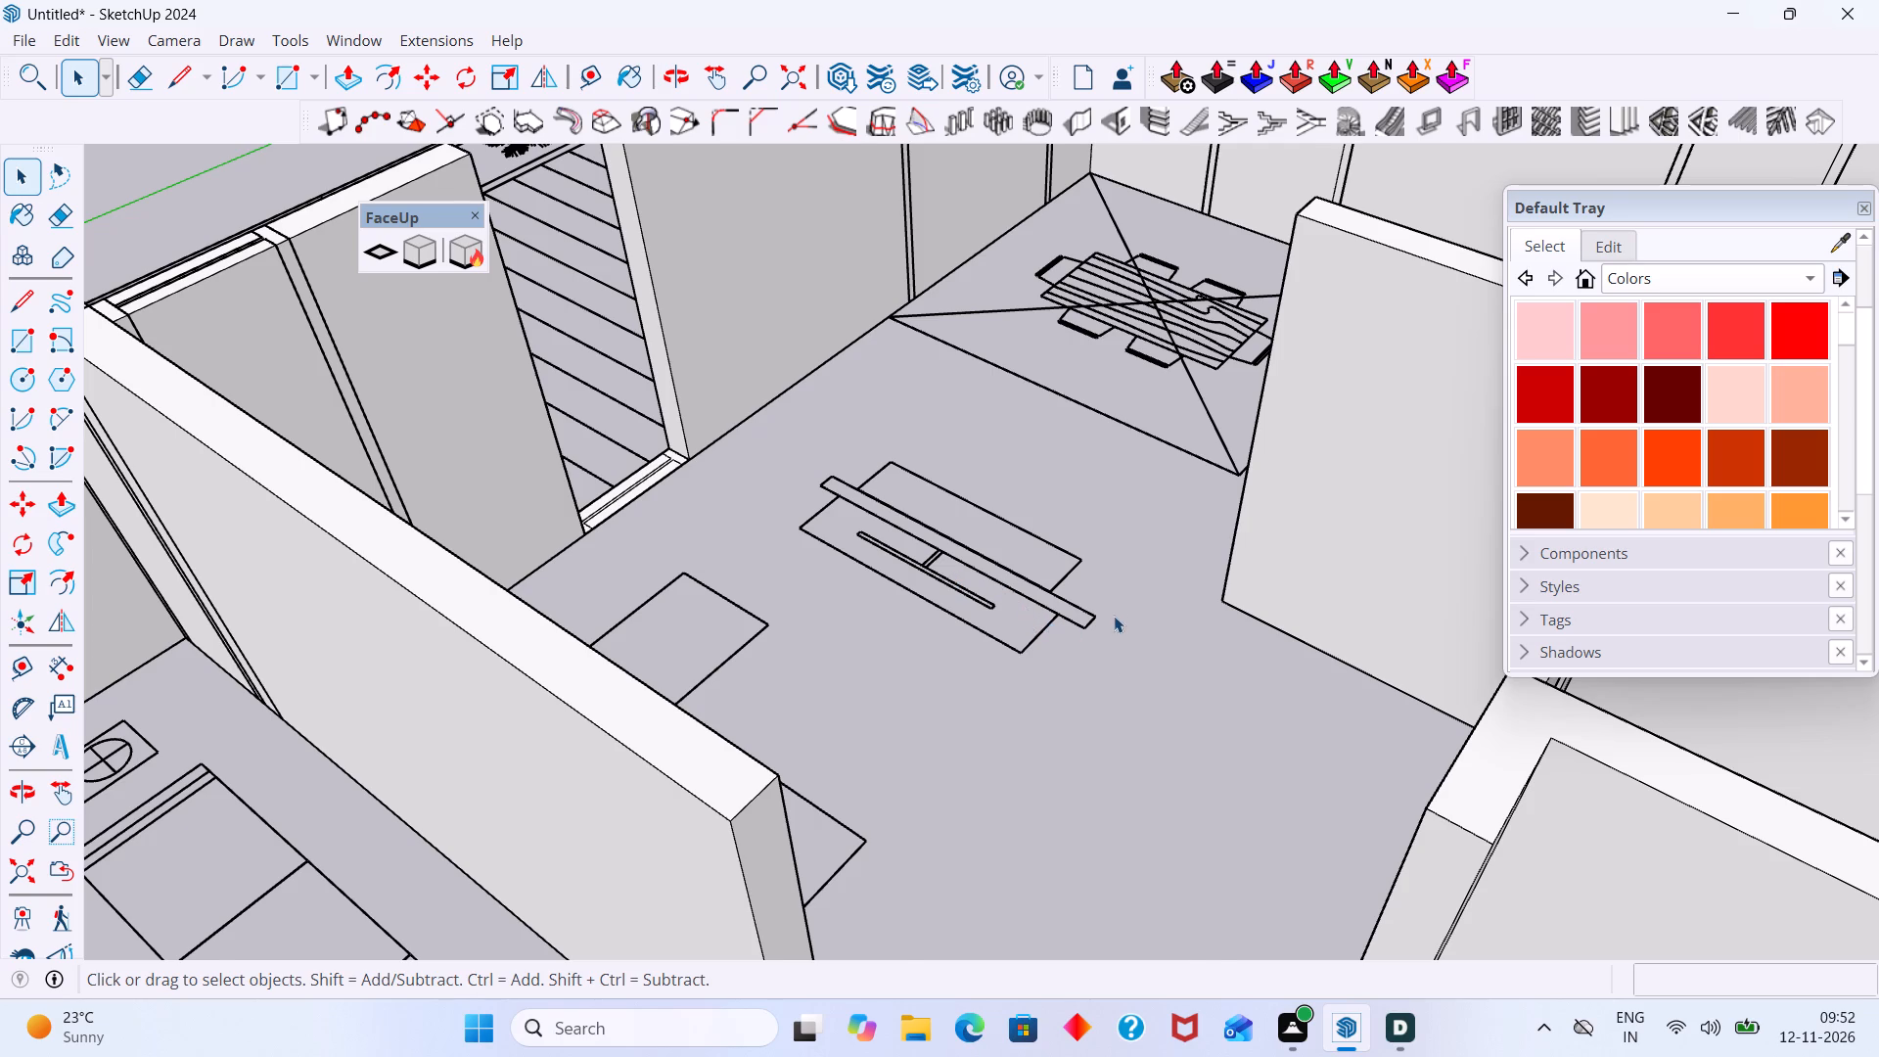
{"action": "scroll", "coordinate": [1114, 605], "scroll_direction": "down", "scroll_amount": 3}
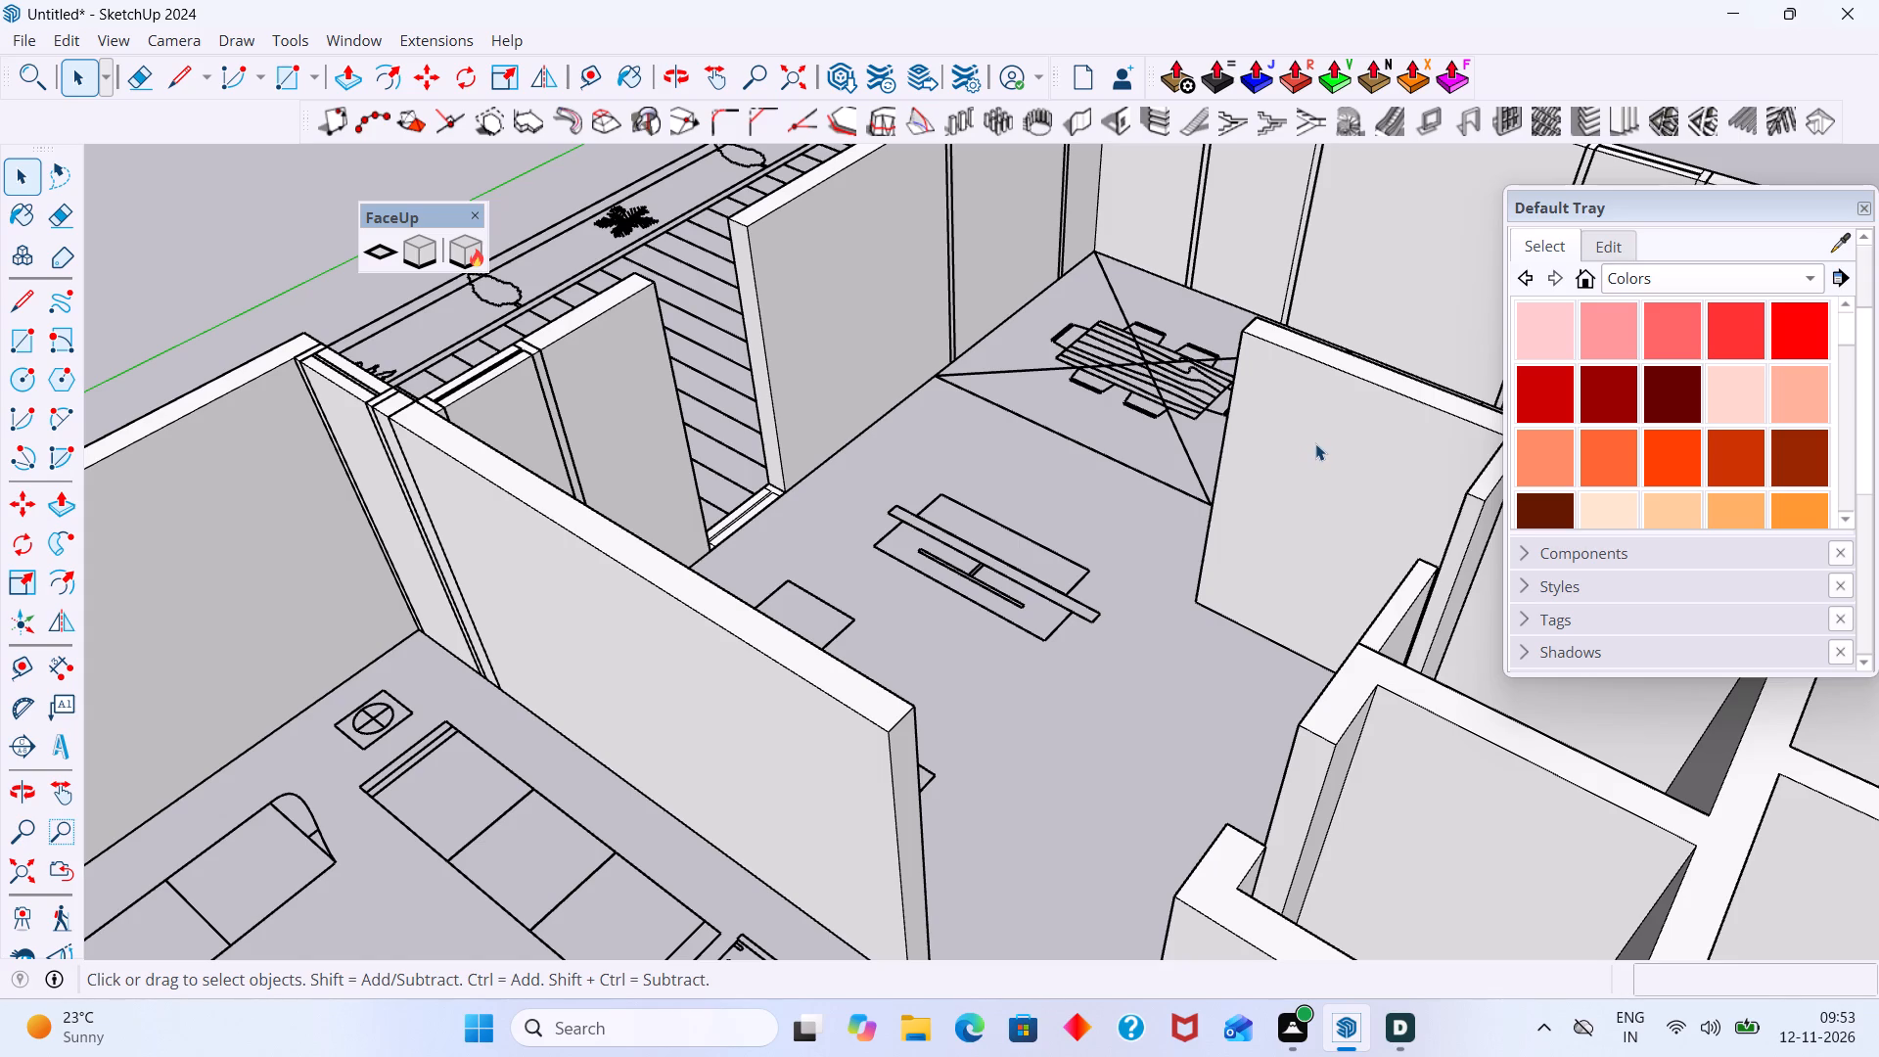
Examine the whole site beside the upper-floor plan, and the front bedroom walls and planted strips in close view.
{"action": "scroll", "coordinate": [1282, 442], "scroll_direction": "down", "scroll_amount": 13}
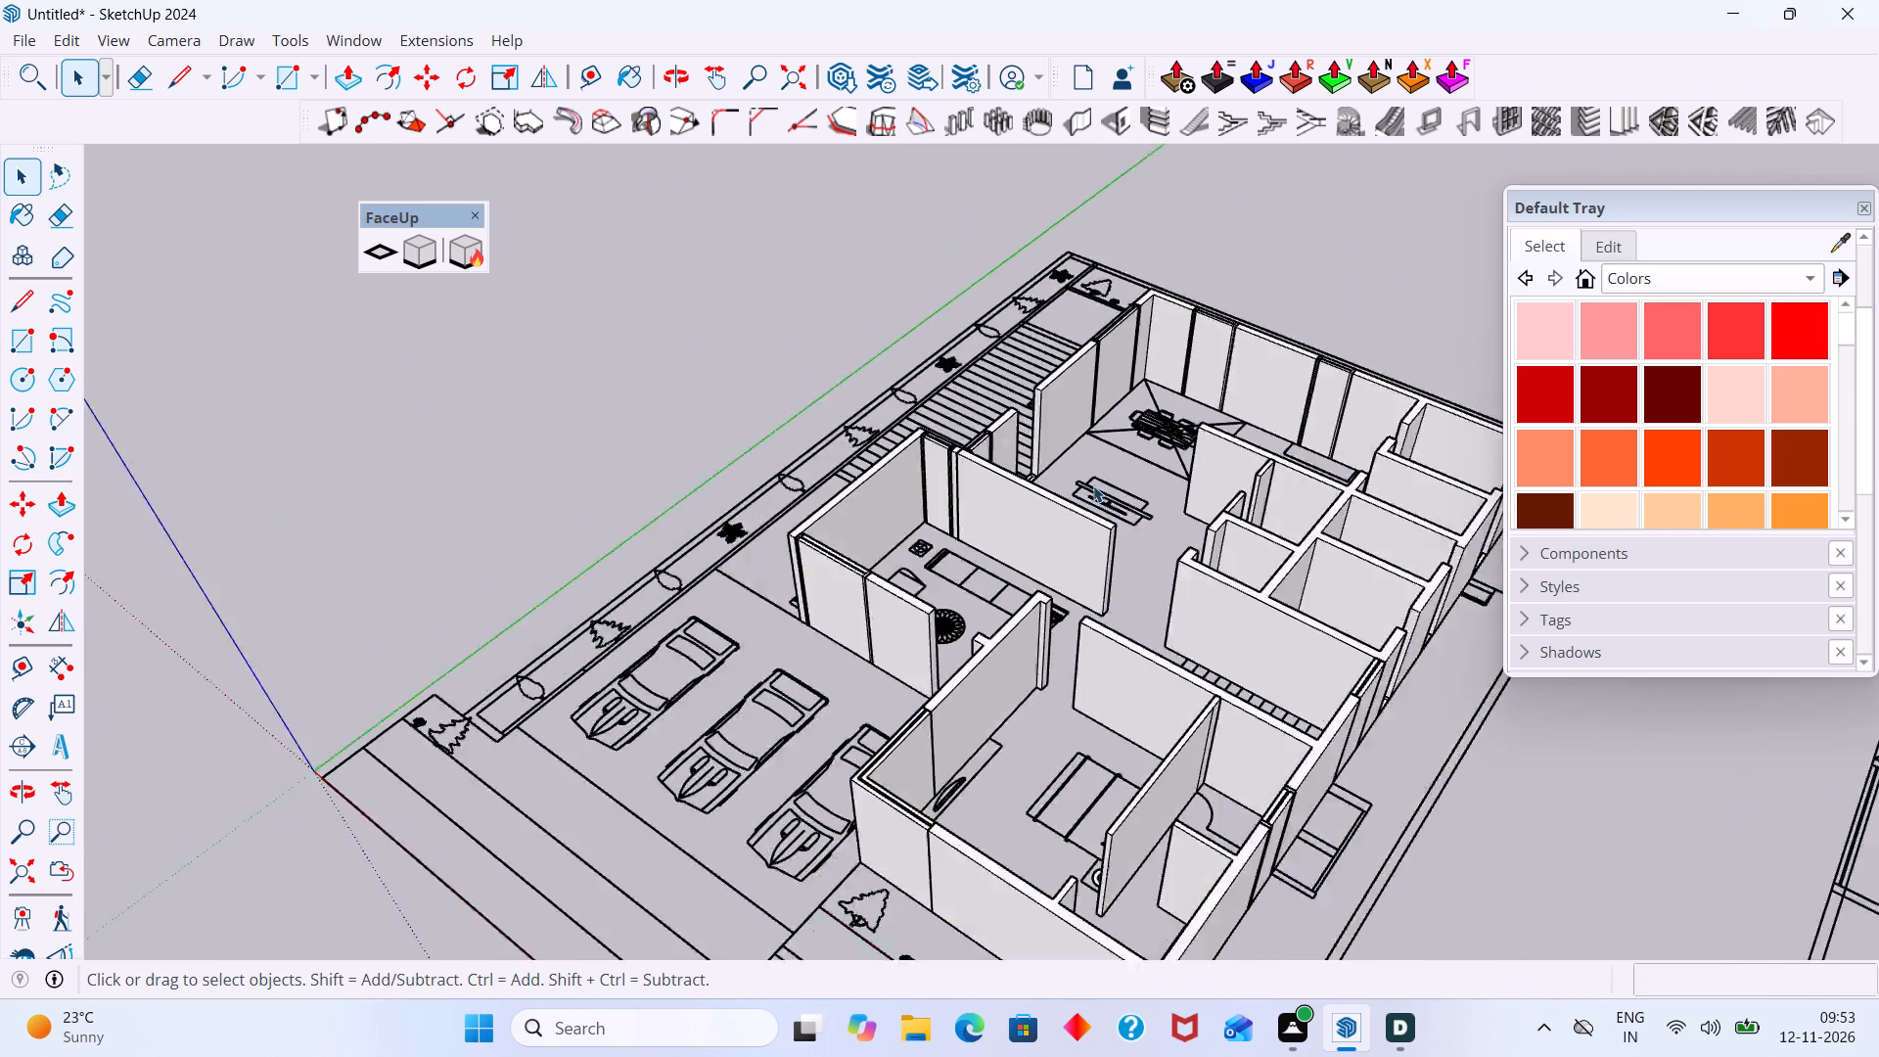
{"action": "scroll", "coordinate": [1093, 485], "scroll_direction": "down", "scroll_amount": 11}
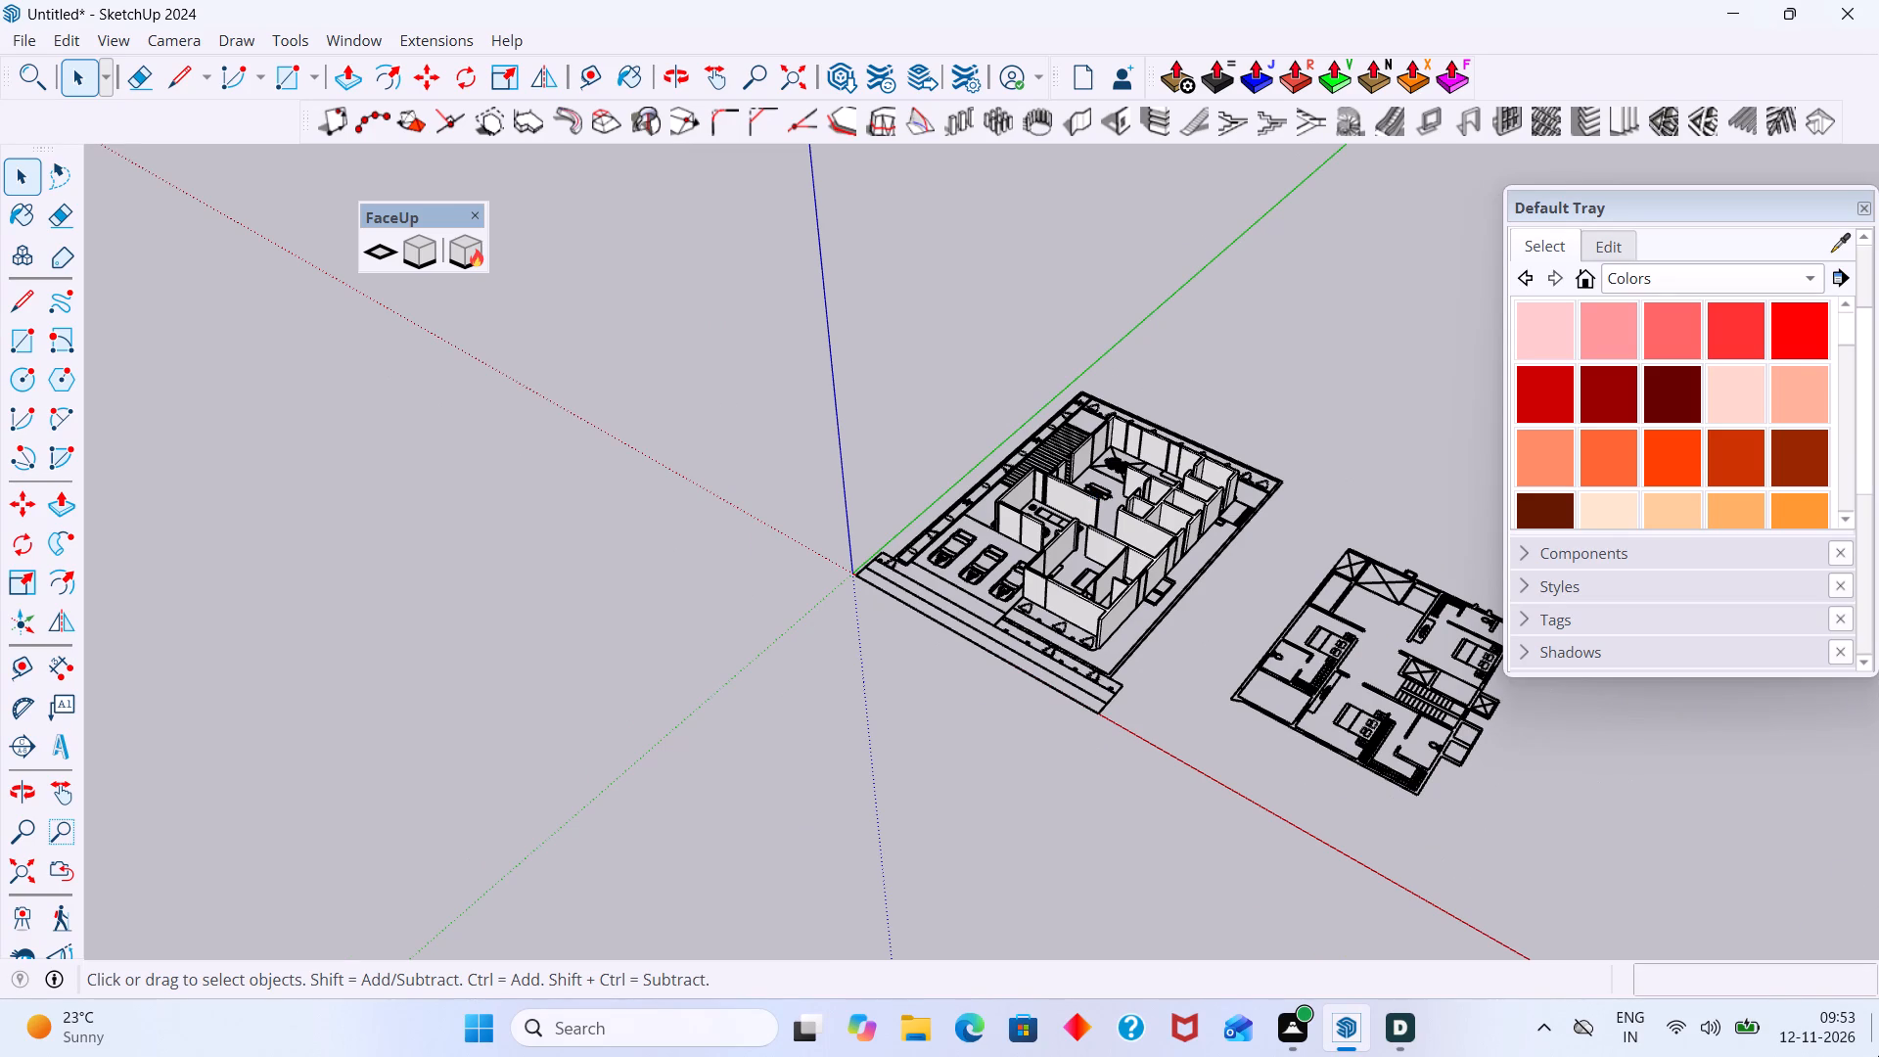
{"action": "scroll", "coordinate": [1608, 828], "scroll_direction": "up", "scroll_amount": 1}
{"action": "scroll", "coordinate": [960, 771], "scroll_direction": "up", "scroll_amount": 1}
{"action": "scroll", "coordinate": [980, 694], "scroll_direction": "up", "scroll_amount": 1}
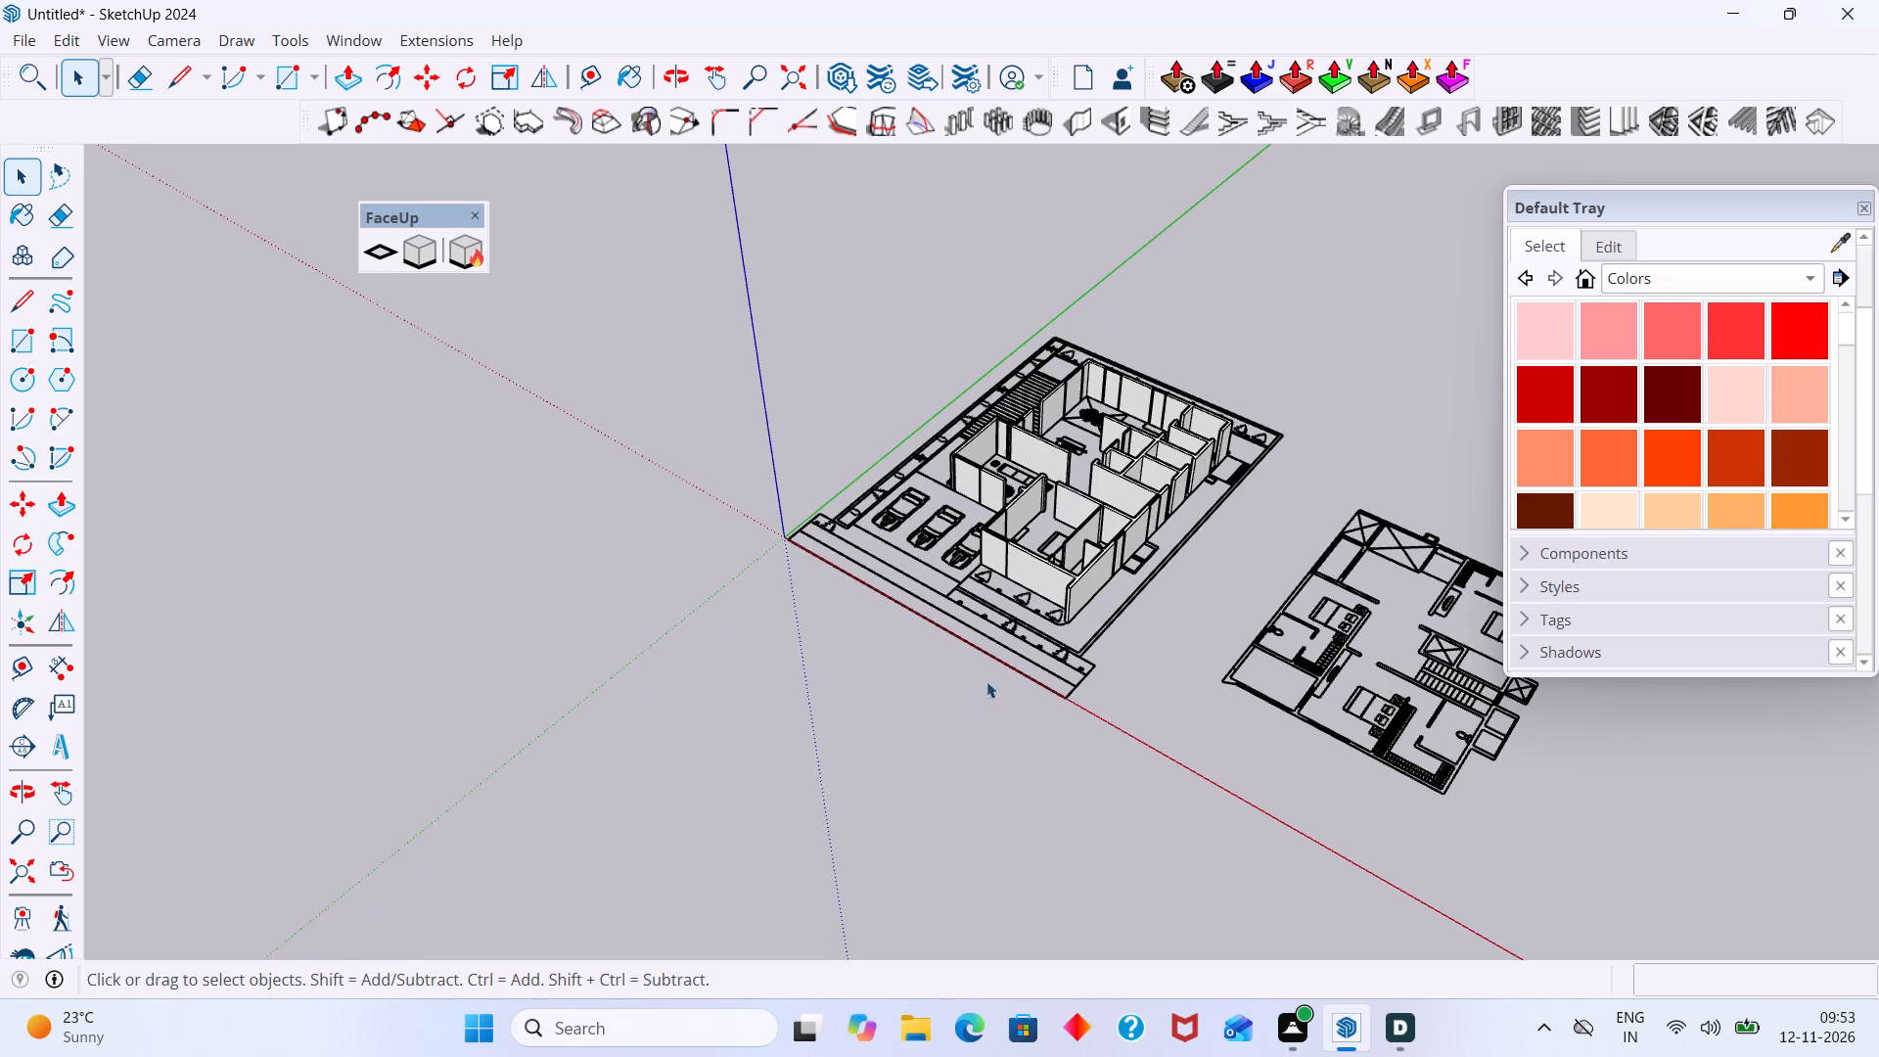
{"action": "scroll", "coordinate": [995, 668], "scroll_direction": "up", "scroll_amount": 4}
{"action": "scroll", "coordinate": [1068, 577], "scroll_direction": "up", "scroll_amount": 3}
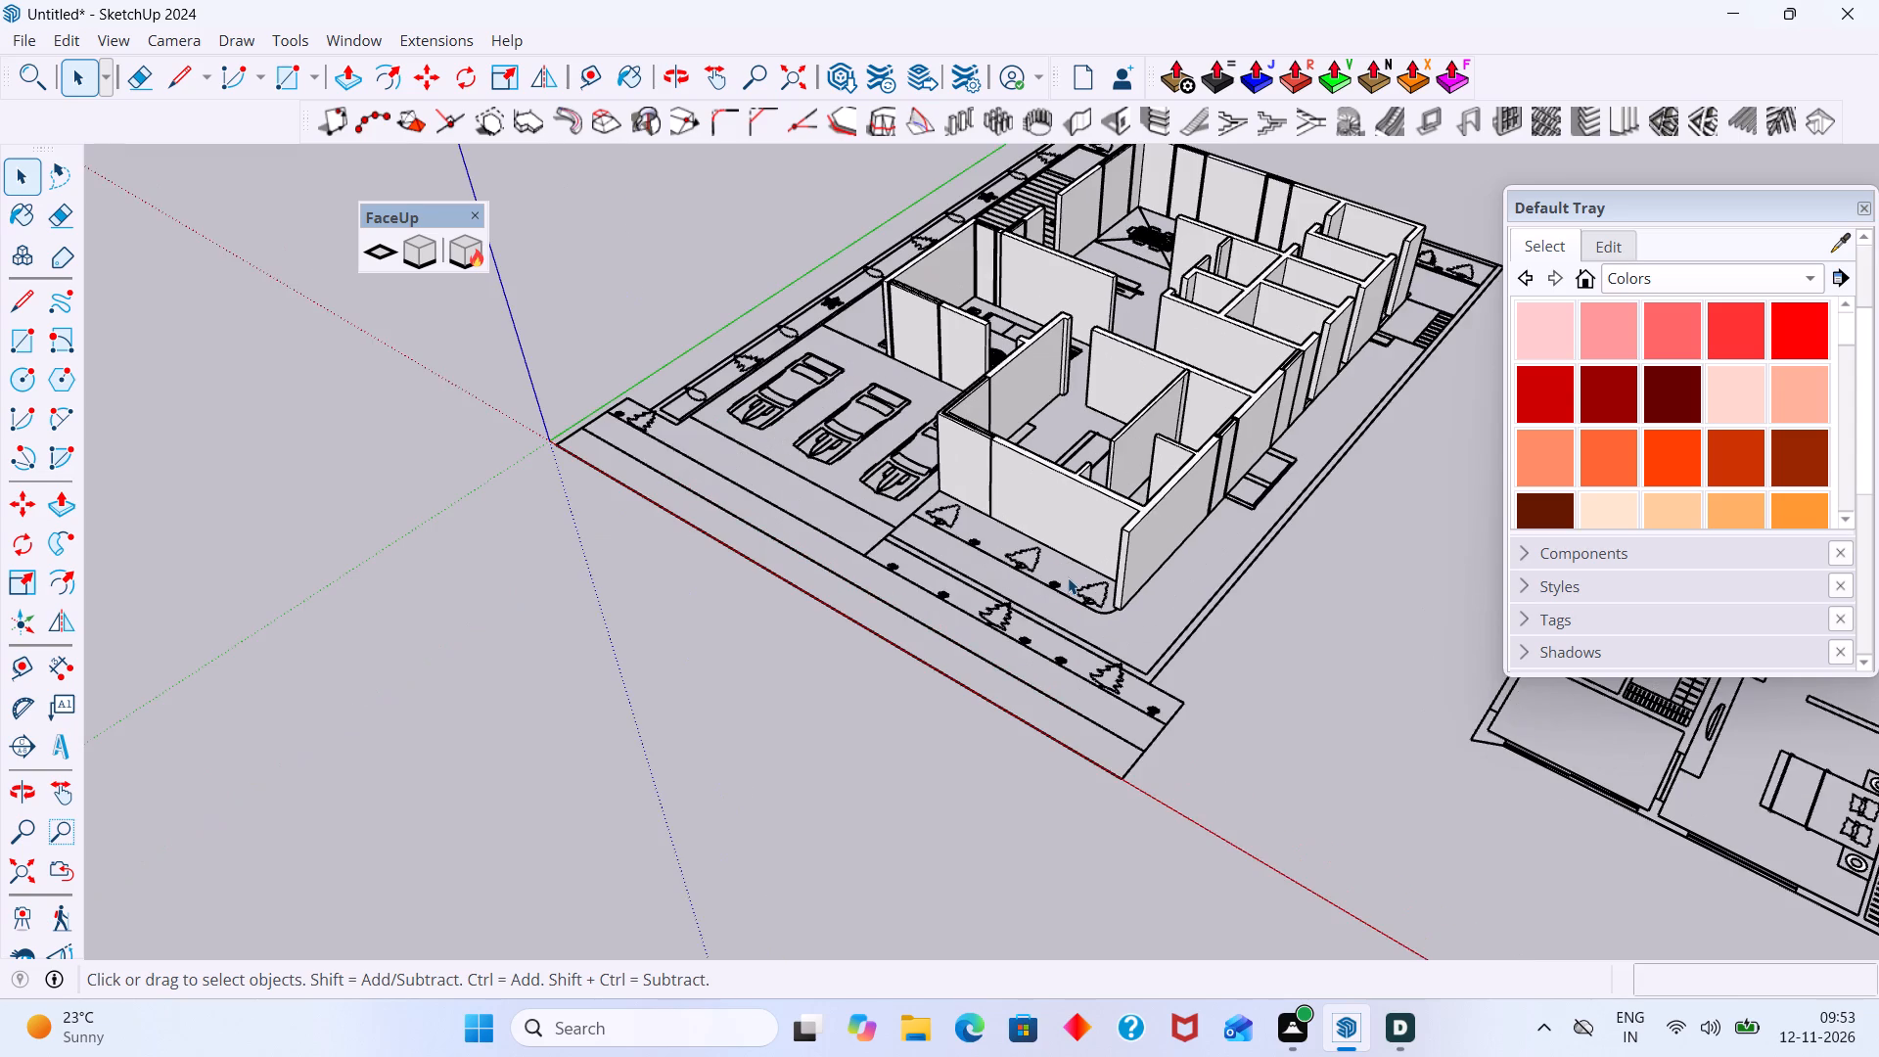
{"action": "scroll", "coordinate": [1068, 577], "scroll_direction": "up", "scroll_amount": 3}
{"action": "scroll", "coordinate": [1064, 488], "scroll_direction": "up", "scroll_amount": 6}
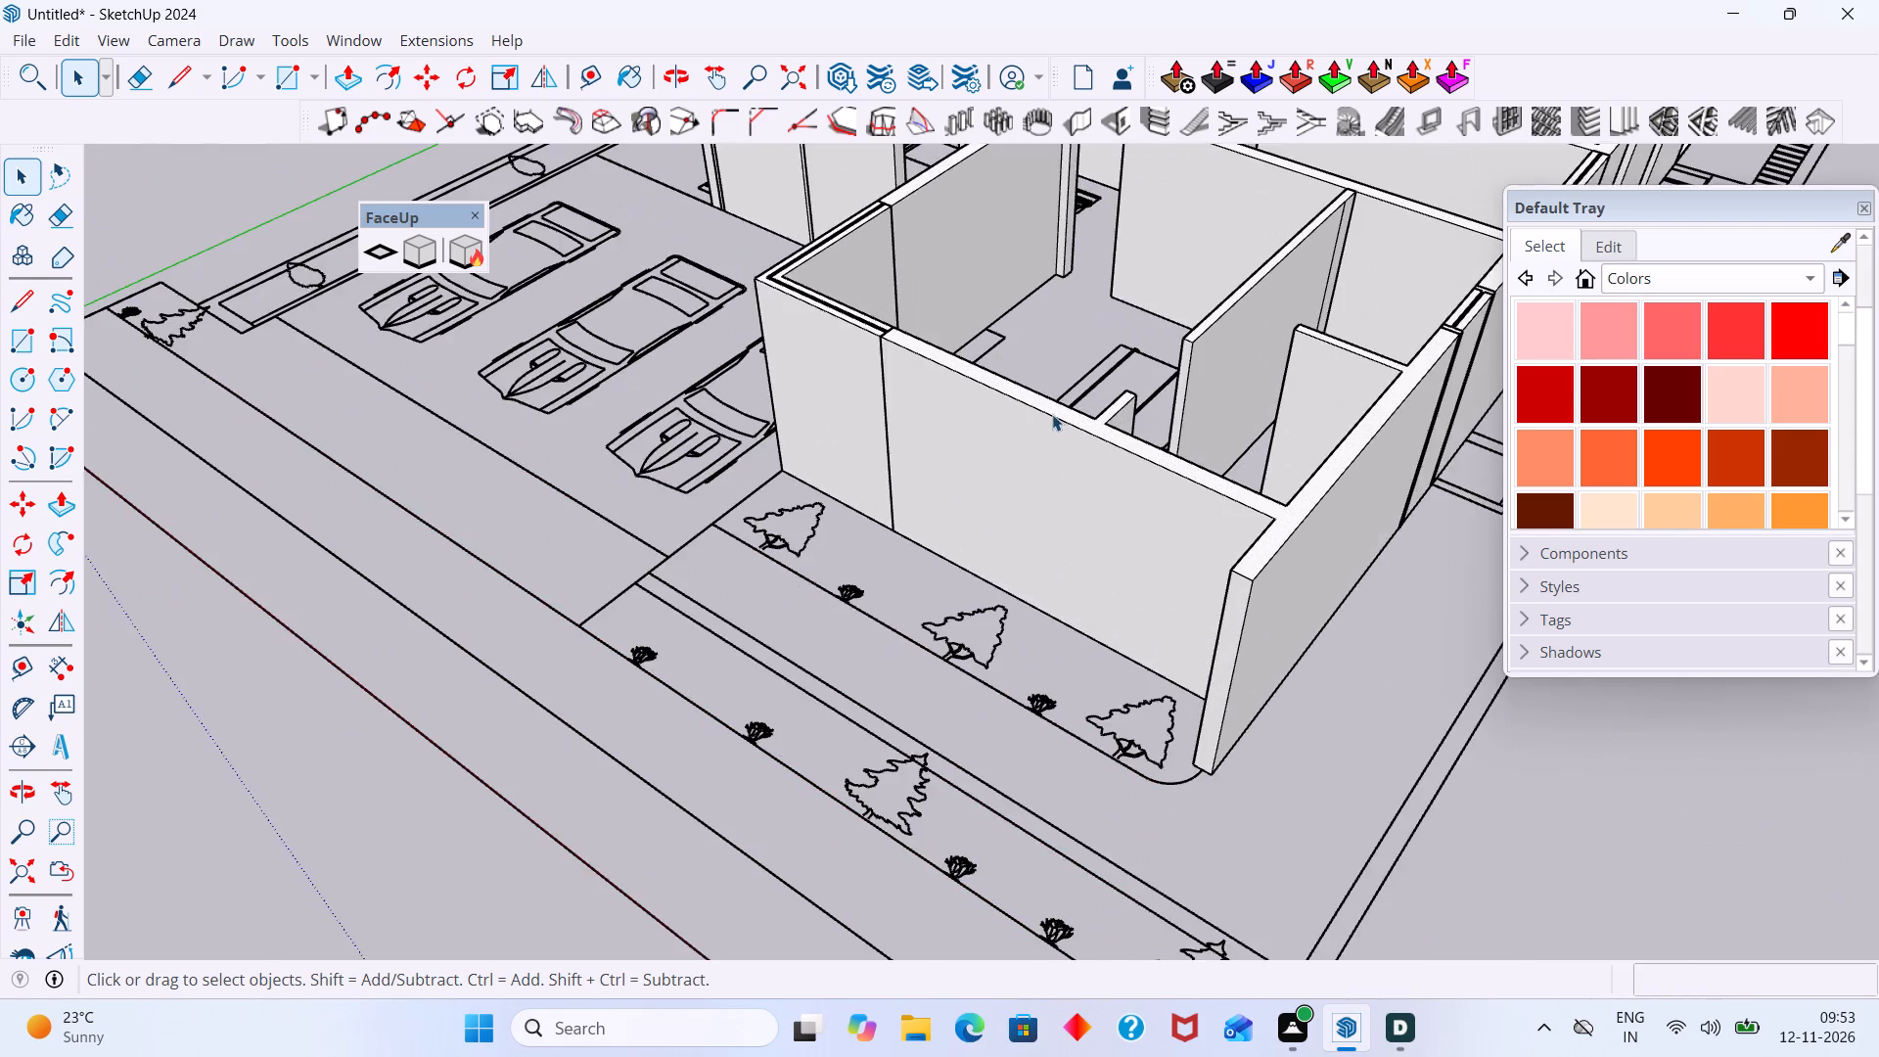
{"action": "scroll", "coordinate": [1052, 414], "scroll_direction": "up", "scroll_amount": 2}
{"action": "scroll", "coordinate": [803, 427], "scroll_direction": "down", "scroll_amount": 3}
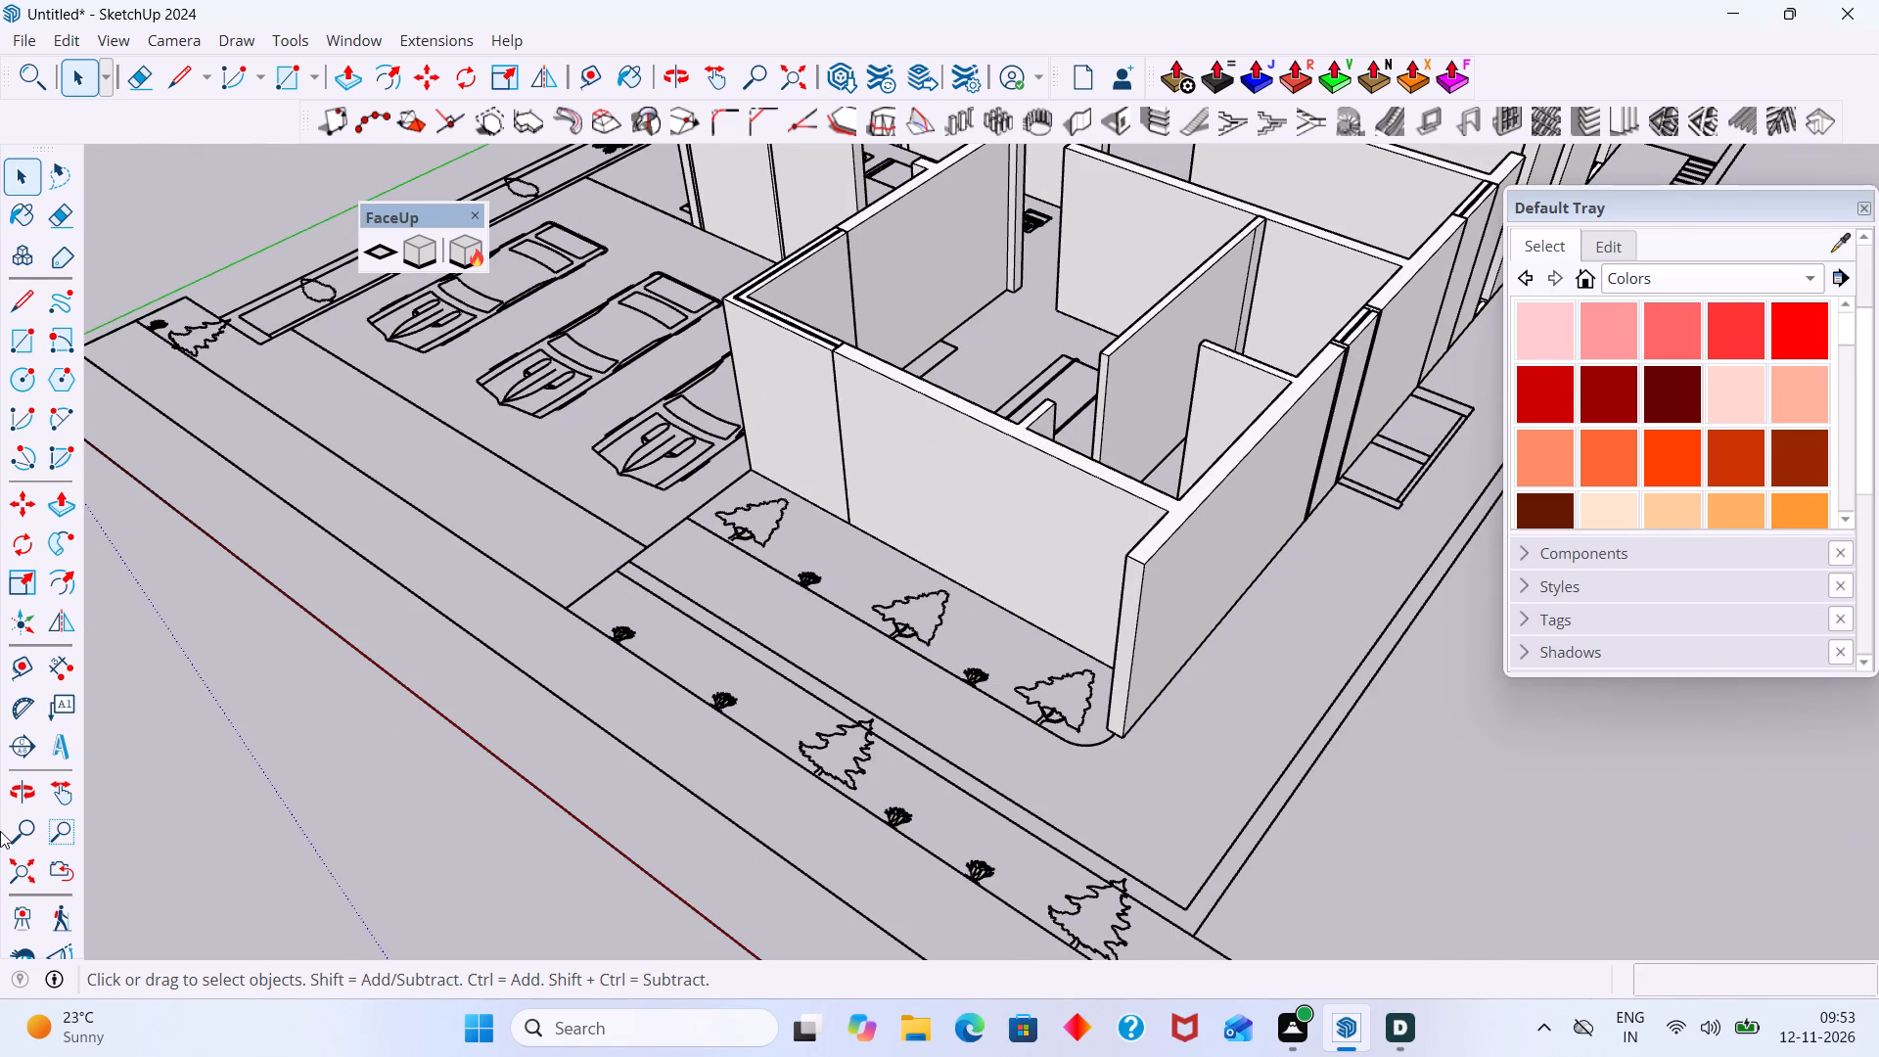
Draw a 30' 4" by 9" rectangle over the front boundary wall strip between the two planted areas, ending at the side boundary.
{"action": "scroll", "coordinate": [307, 876], "scroll_direction": "down", "scroll_amount": 4}
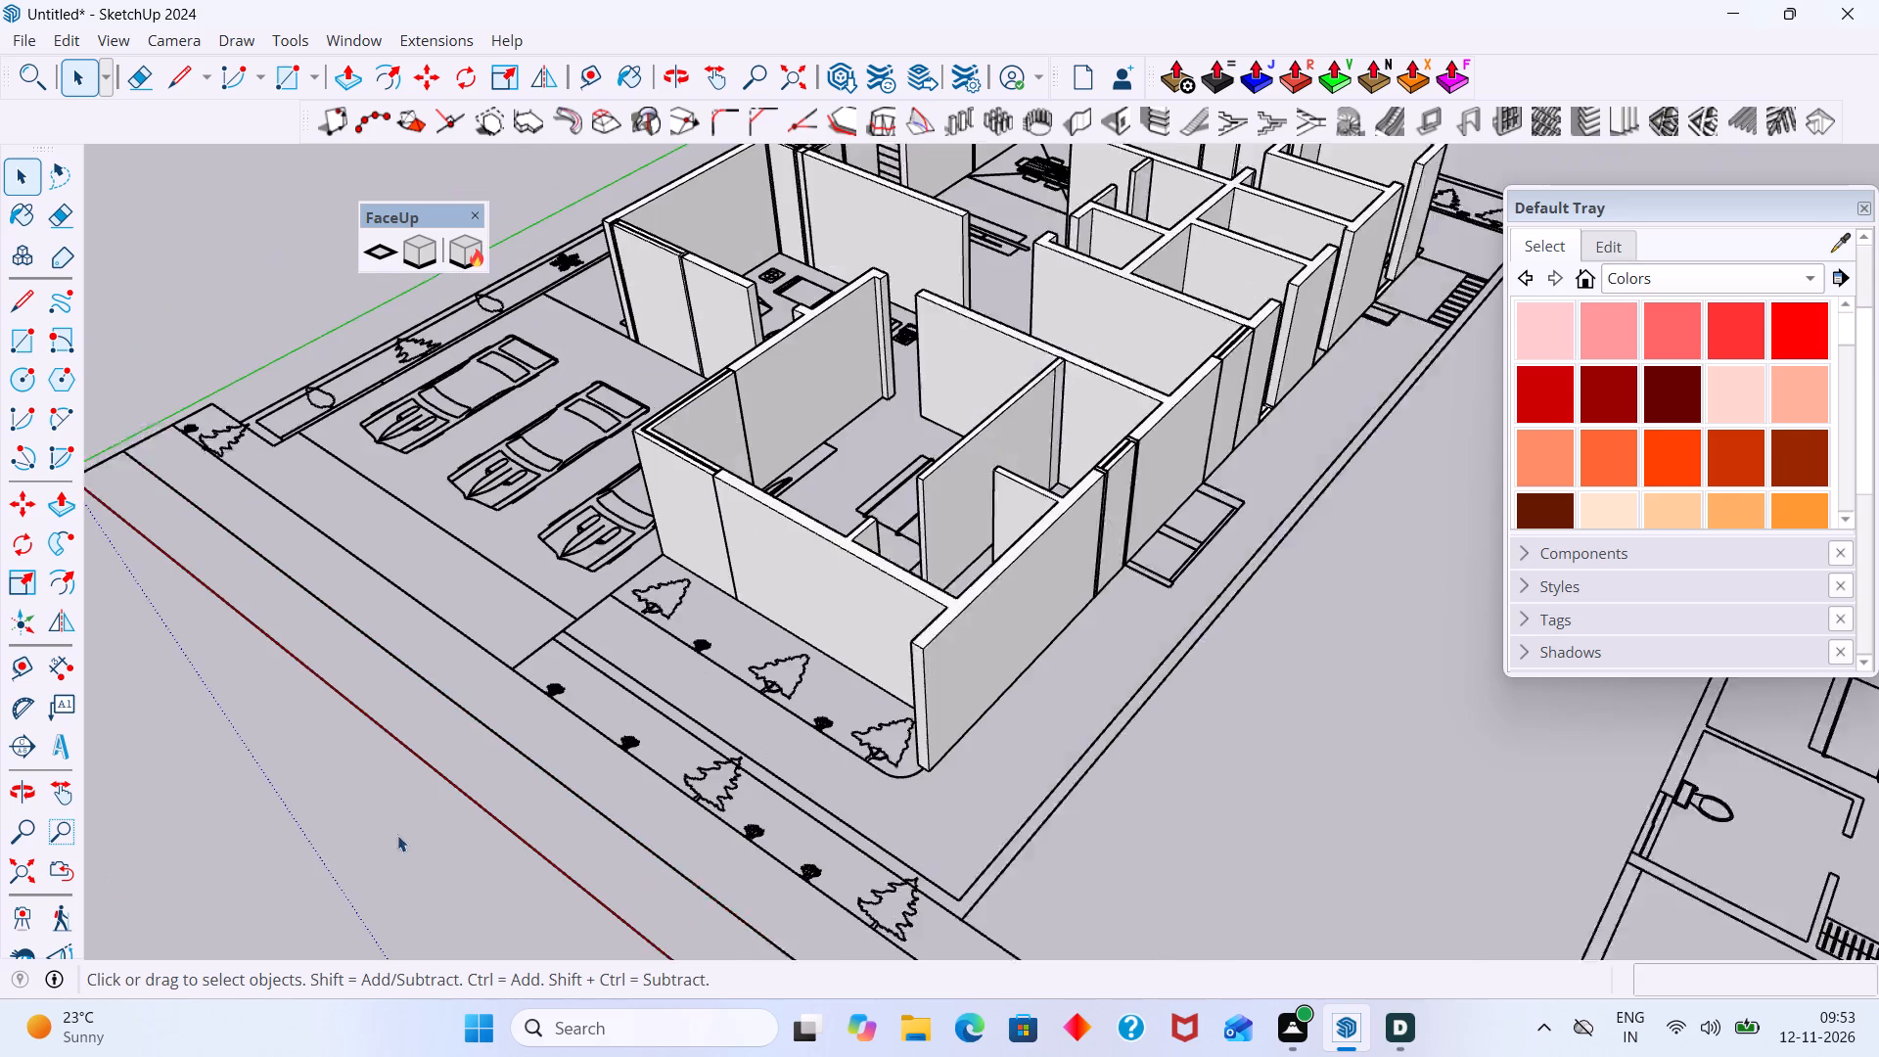
{"action": "scroll", "coordinate": [397, 835], "scroll_direction": "down", "scroll_amount": 1}
{"action": "middle_click_drag", "start_coordinate": [430, 822], "coordinate": [711, 957]}
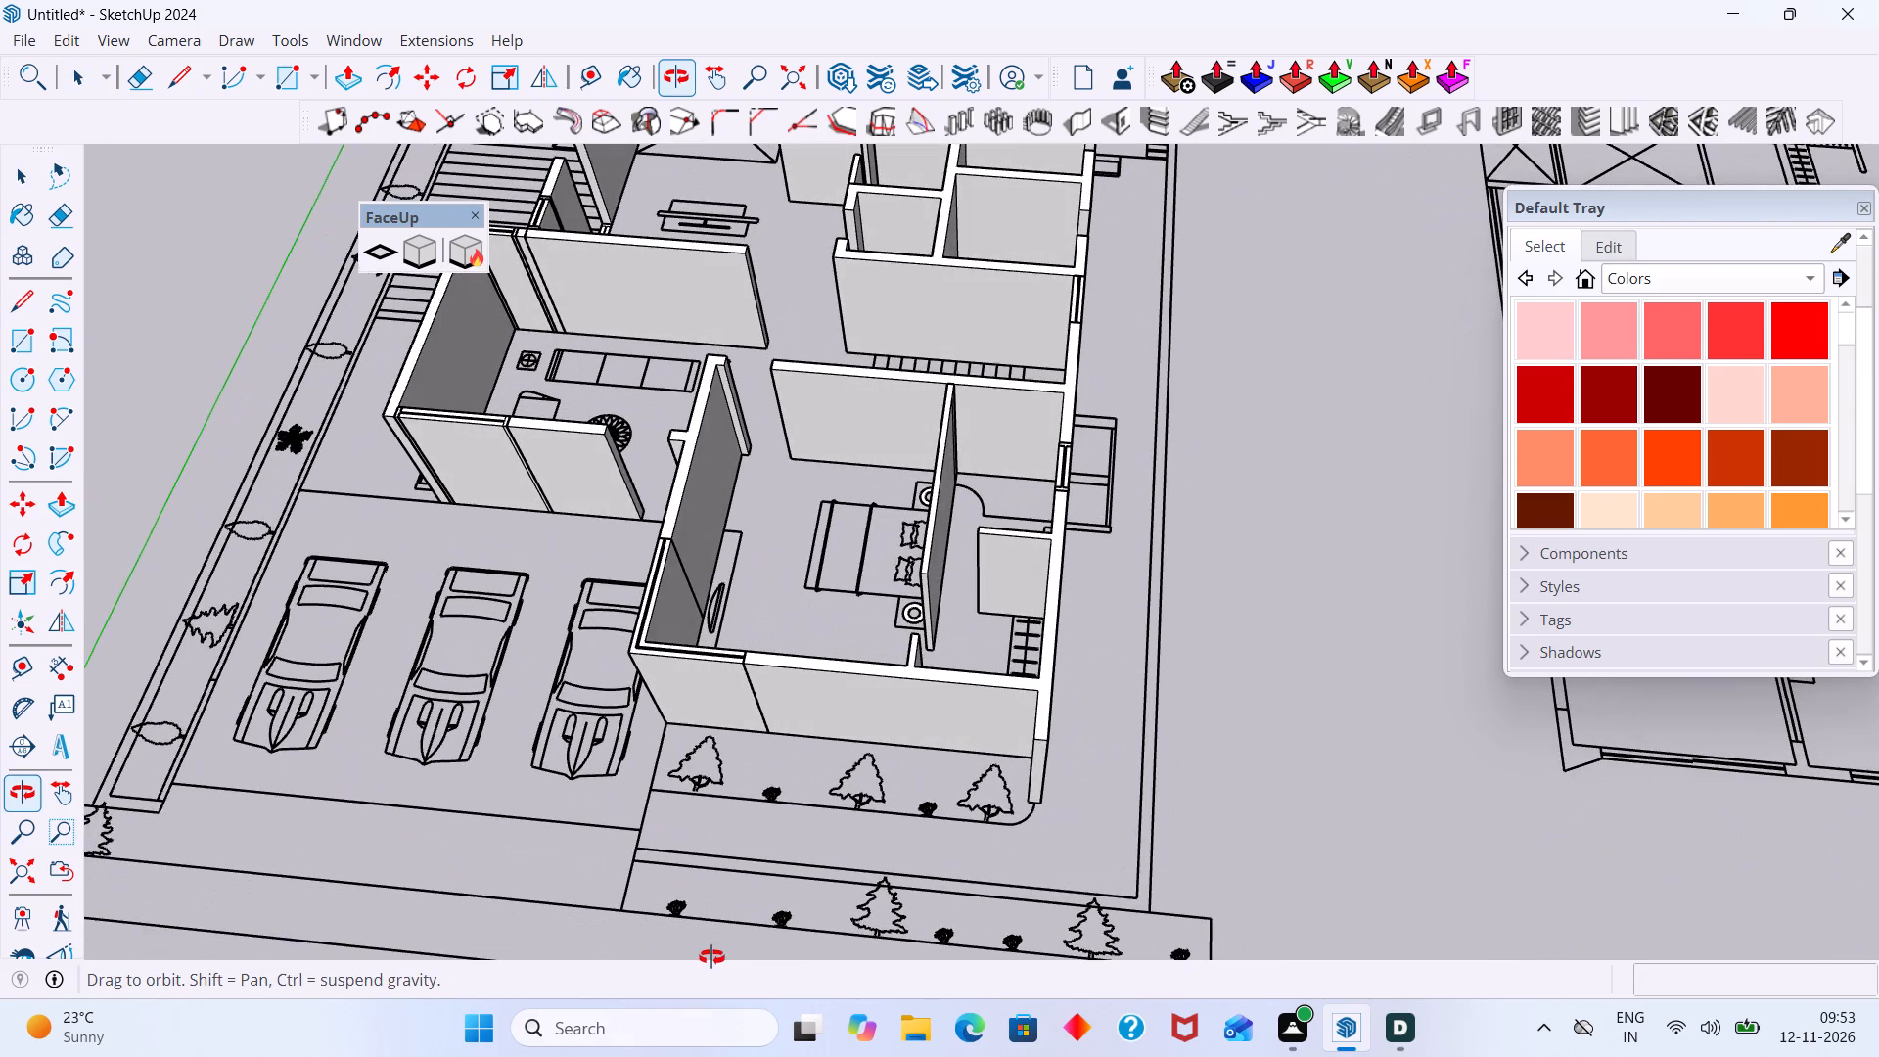
{"action": "middle_click_drag", "start_coordinate": [711, 957], "coordinate": [710, 953]}
{"action": "scroll", "coordinate": [709, 940], "scroll_direction": "down", "scroll_amount": 3}
{"action": "middle_click_drag", "start_coordinate": [614, 909], "coordinate": [480, 860], "text": "shift"}
{"action": "scroll", "coordinate": [711, 896], "scroll_direction": "up", "scroll_amount": 4}
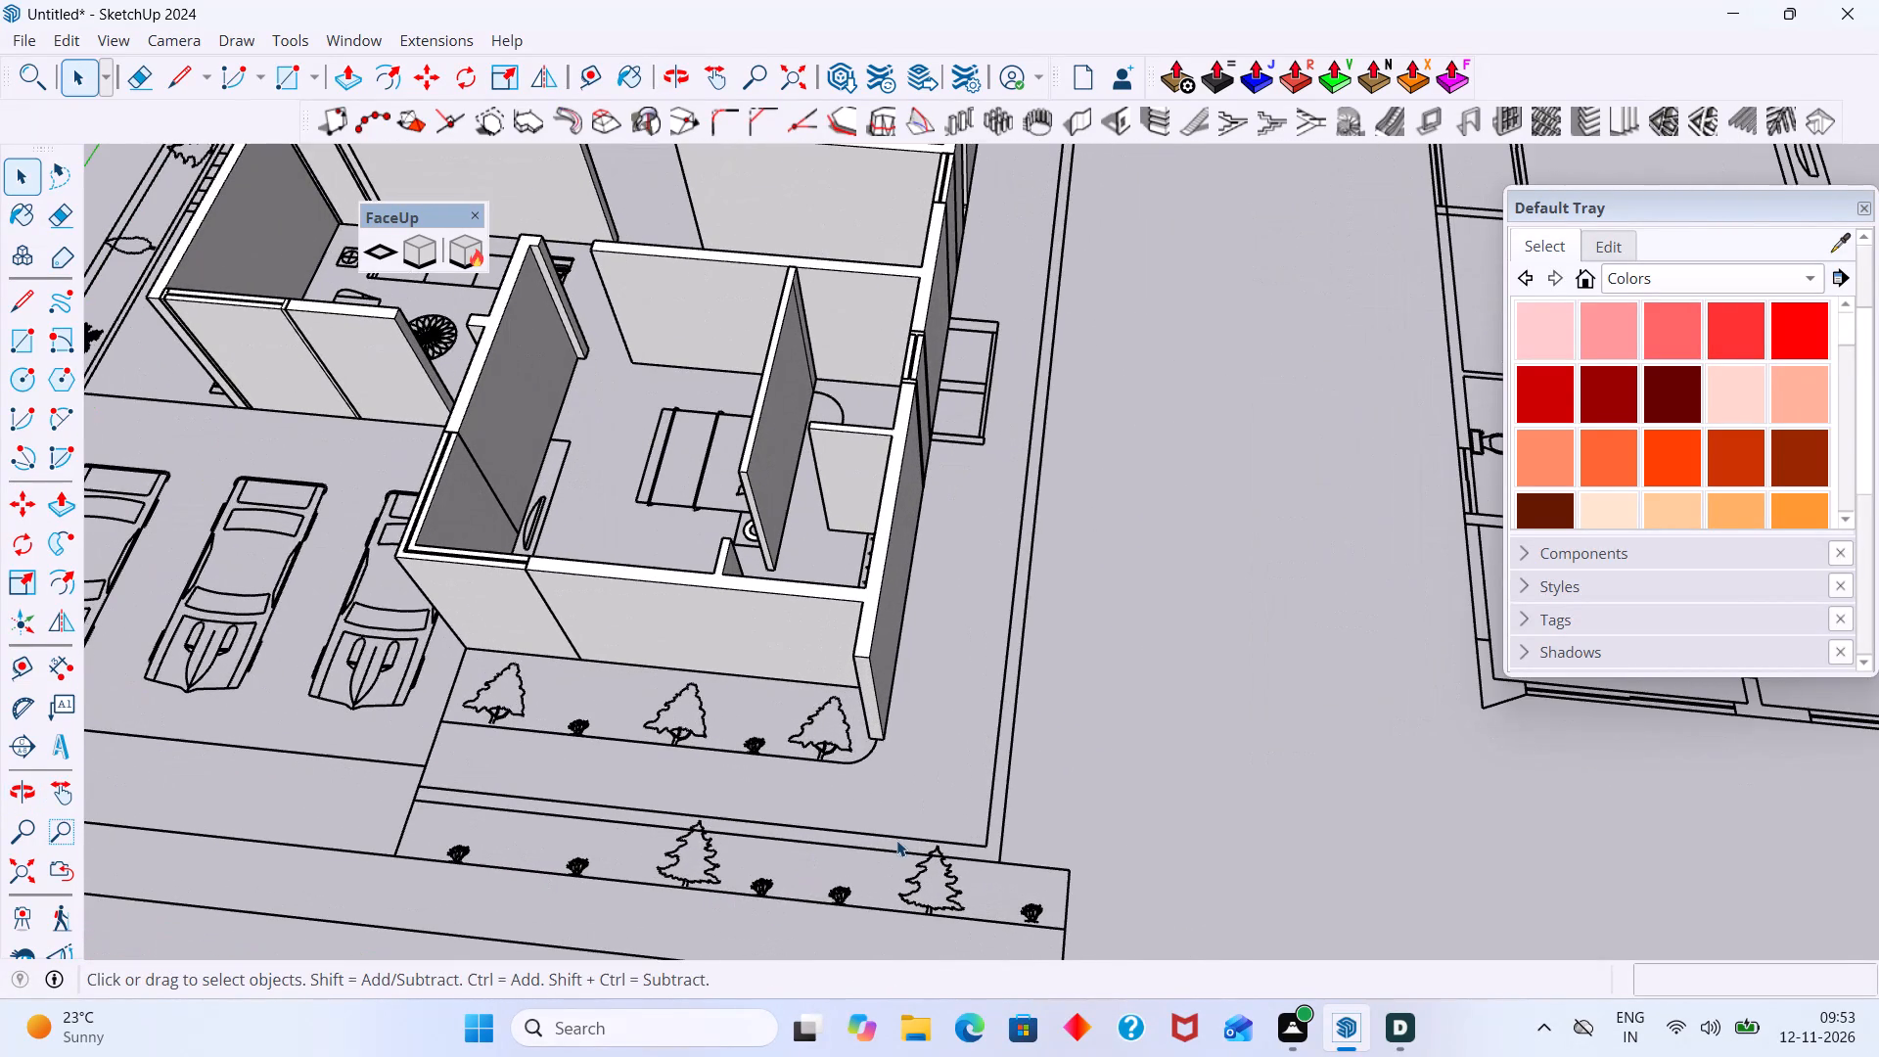
{"action": "key", "text": "r"}
{"action": "scroll", "coordinate": [442, 831], "scroll_direction": "up", "scroll_amount": 5}
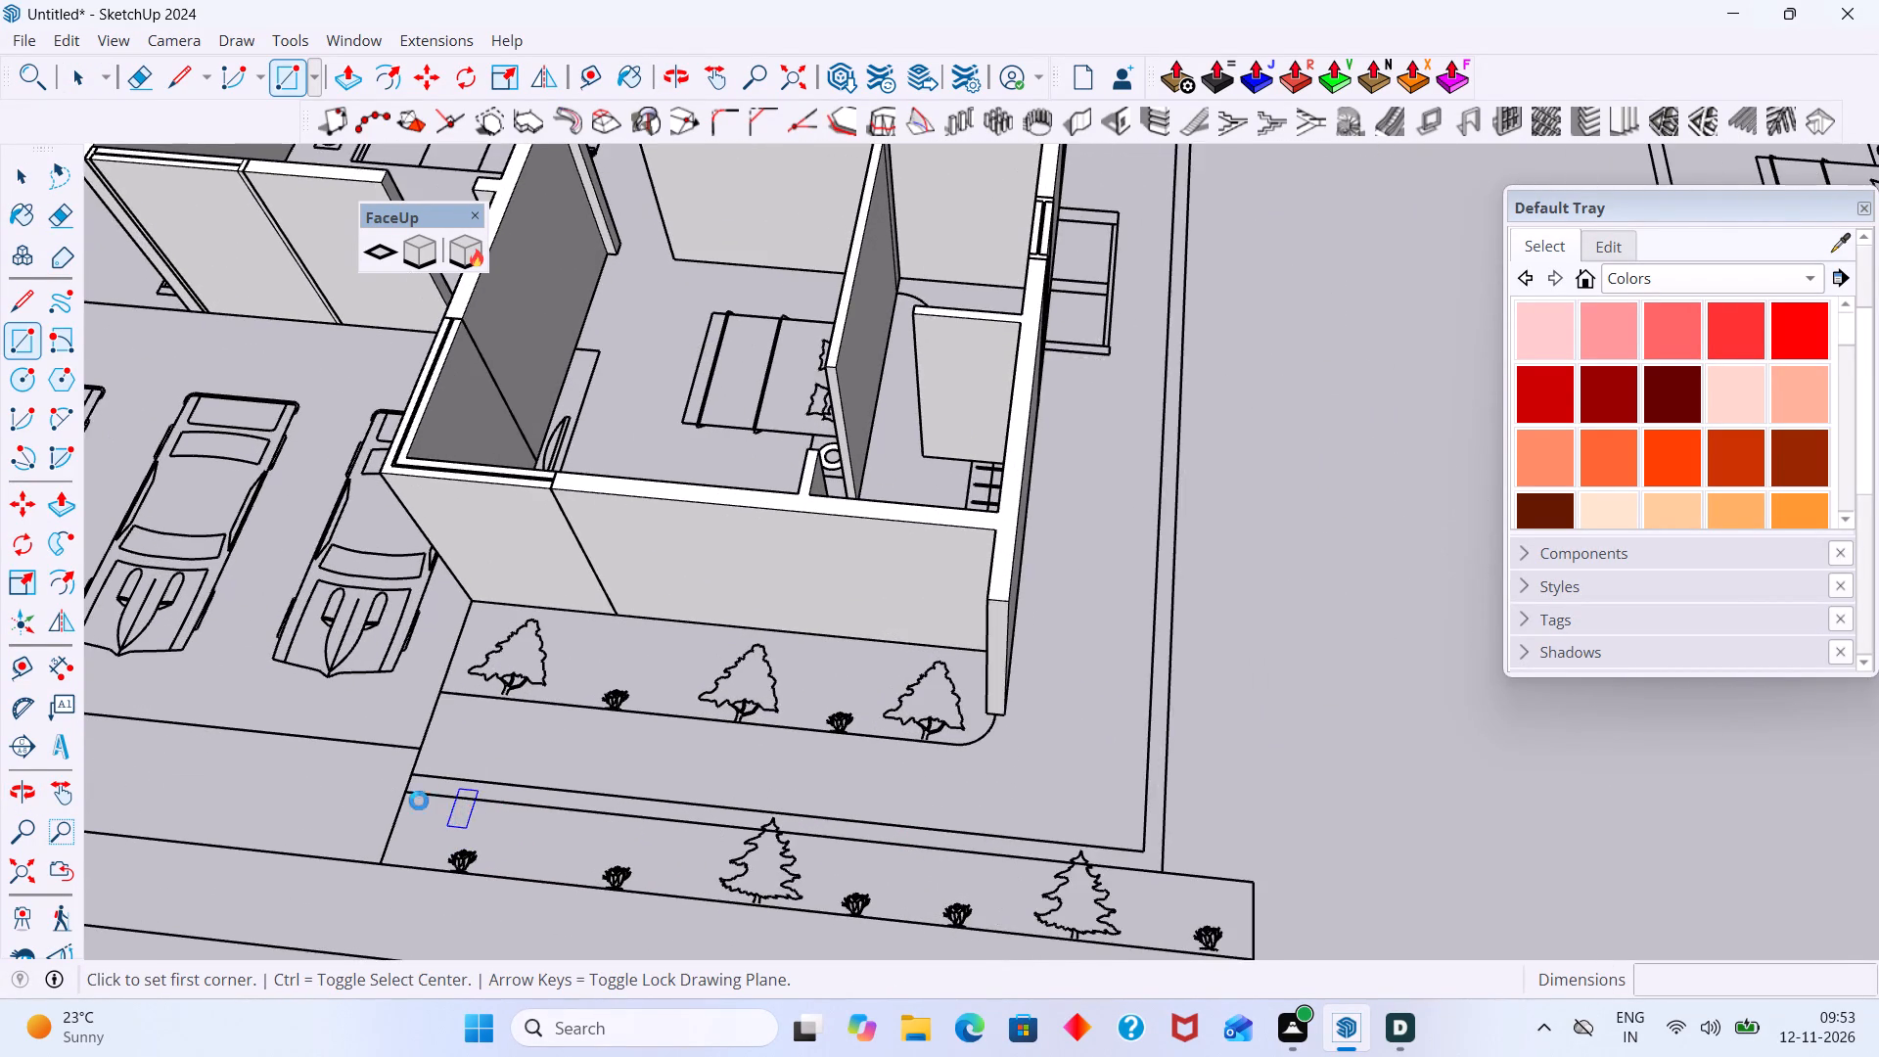
{"action": "left_click", "coordinate": [408, 770]}
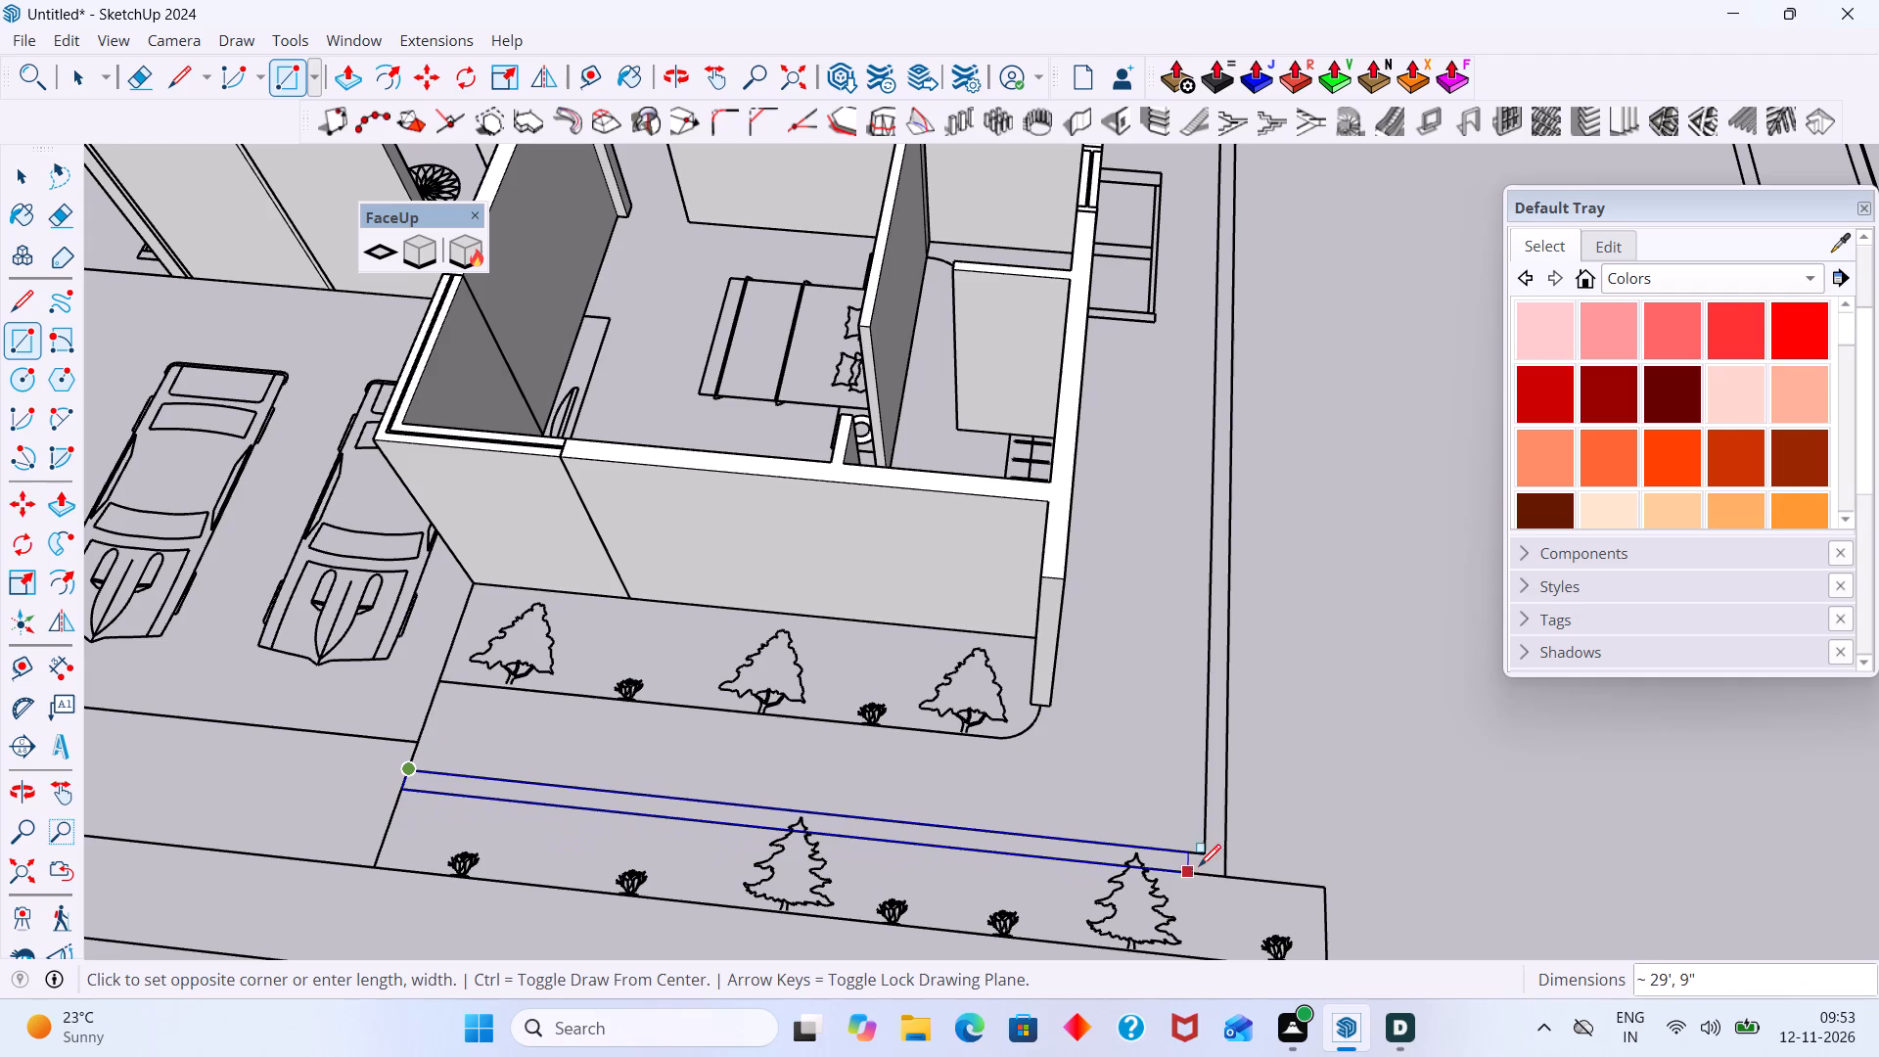
{"action": "left_click", "coordinate": [1227, 873]}
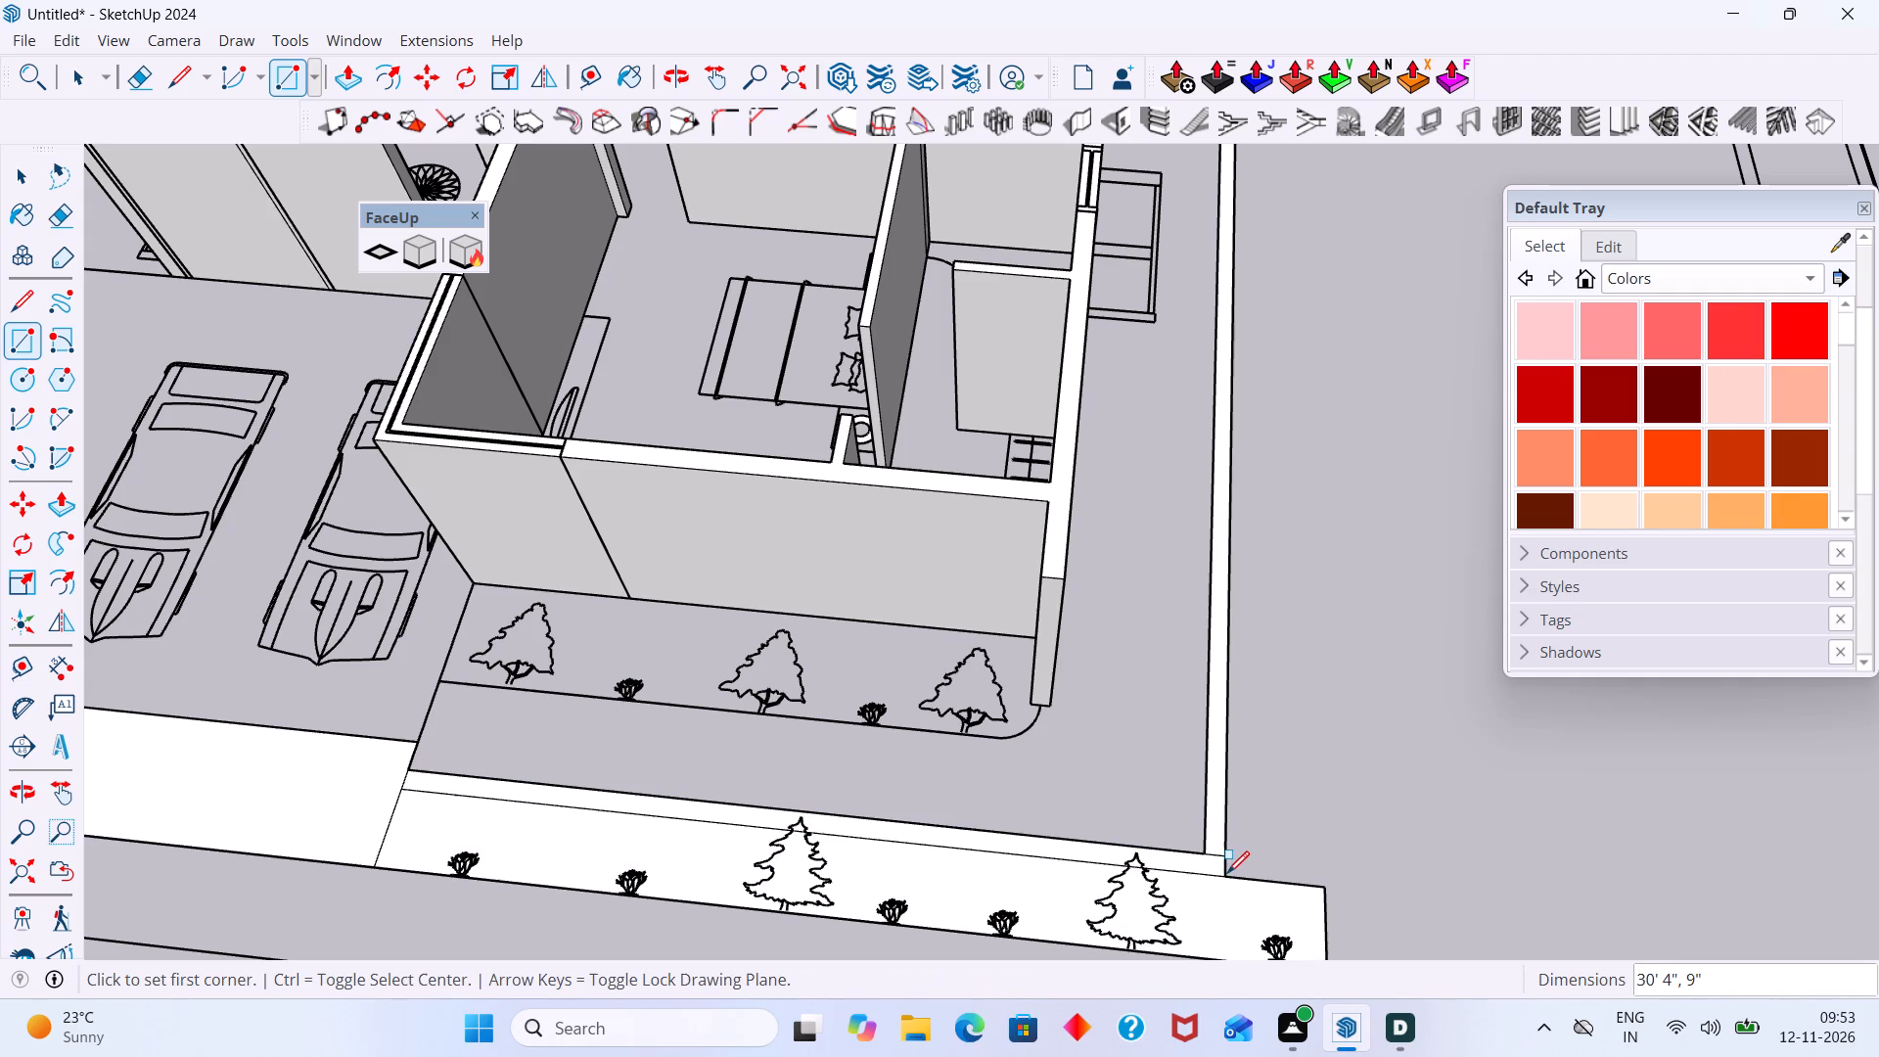
Delete the stray faces in the side boundary strip, the front planting bed and the driveway band, keeping the front wall face.
{"action": "key", "text": "space"}
{"action": "left_click", "coordinate": [1211, 831]}
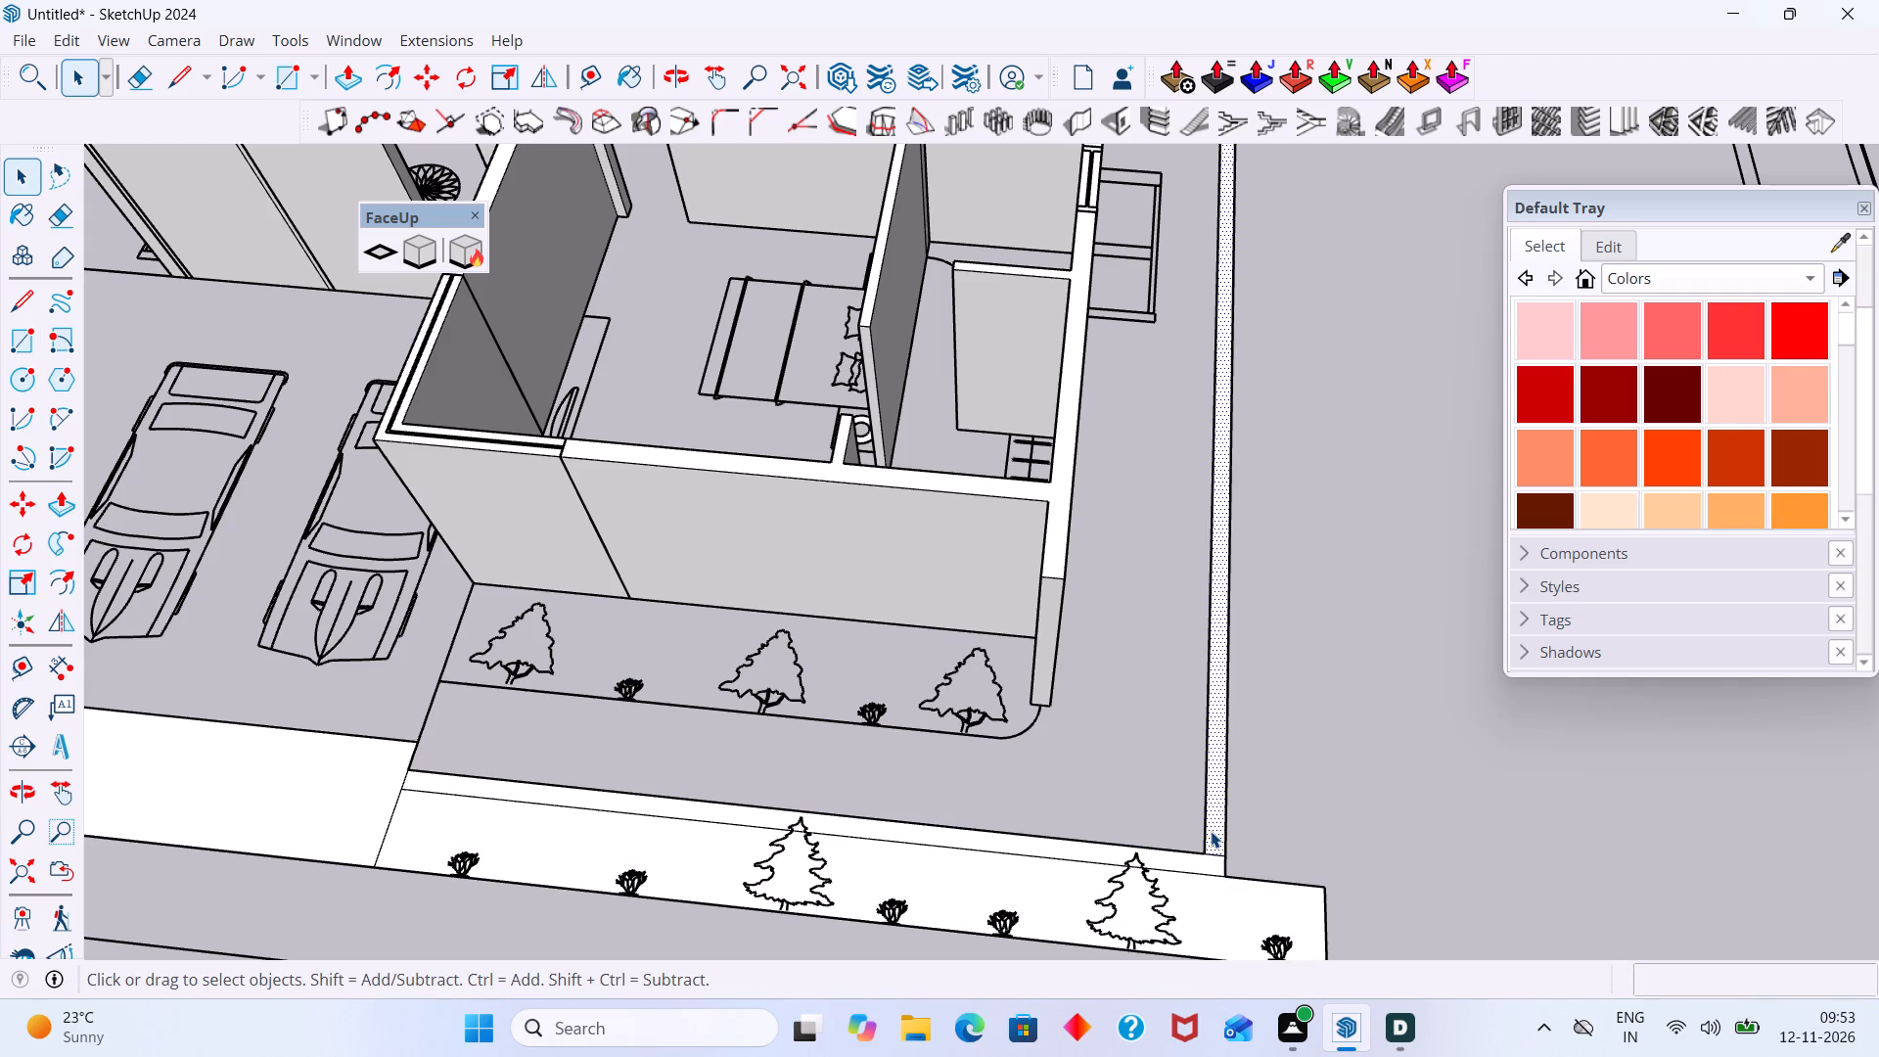
{"action": "key", "text": "Delete"}
{"action": "left_click", "coordinate": [1214, 904]}
{"action": "key", "text": "Delete"}
{"action": "left_click", "coordinate": [371, 793]}
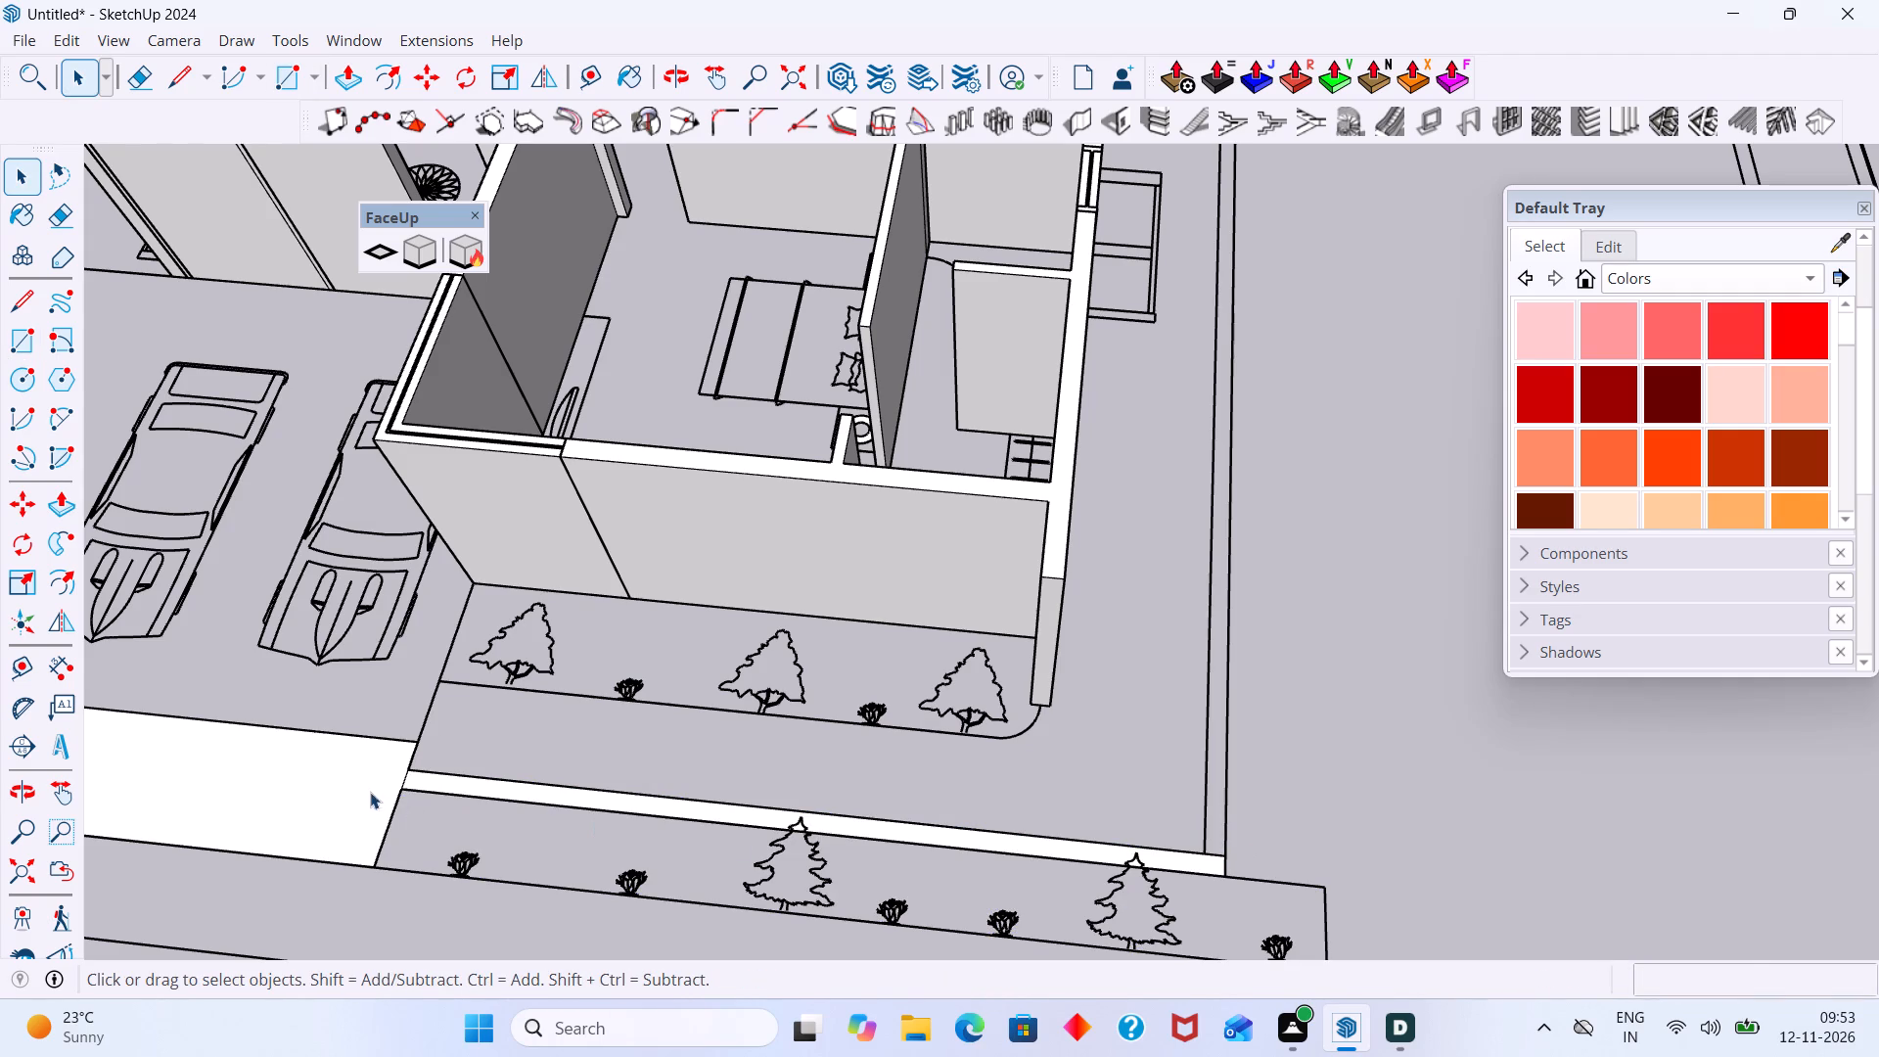
{"action": "key", "text": "Delete"}
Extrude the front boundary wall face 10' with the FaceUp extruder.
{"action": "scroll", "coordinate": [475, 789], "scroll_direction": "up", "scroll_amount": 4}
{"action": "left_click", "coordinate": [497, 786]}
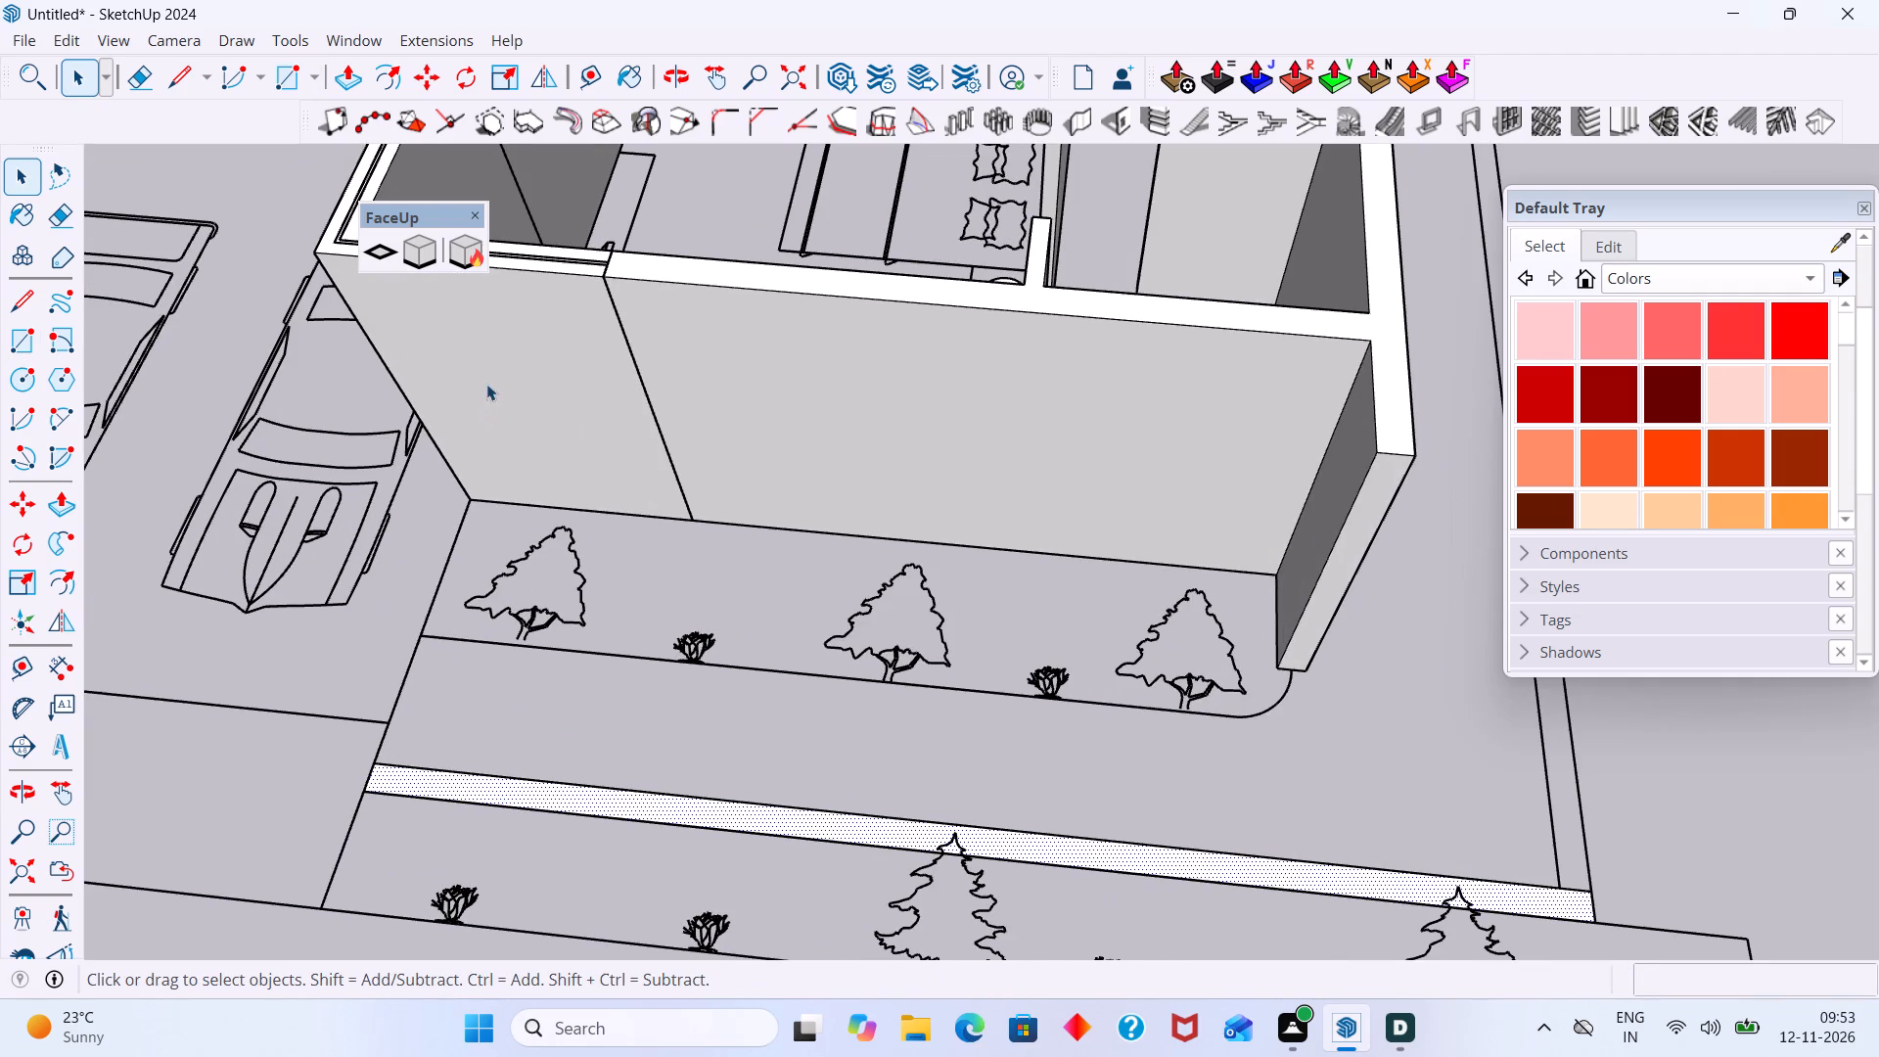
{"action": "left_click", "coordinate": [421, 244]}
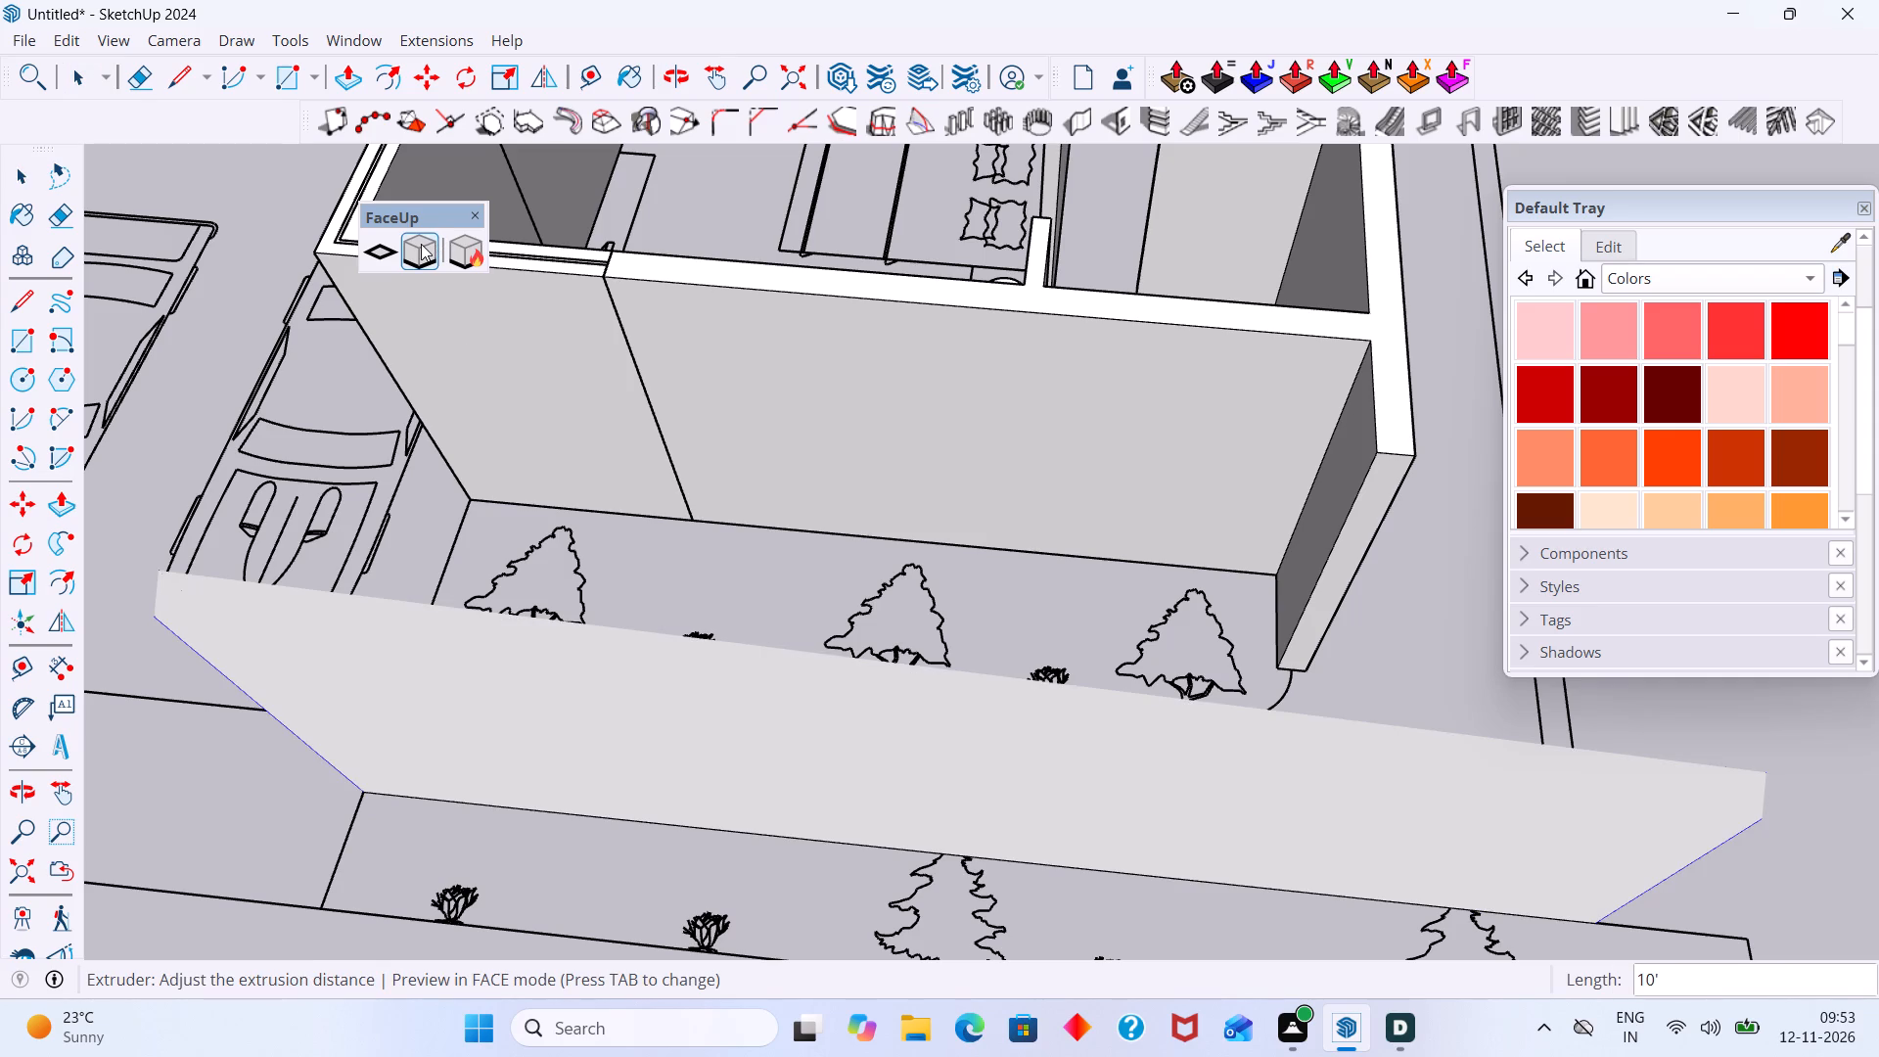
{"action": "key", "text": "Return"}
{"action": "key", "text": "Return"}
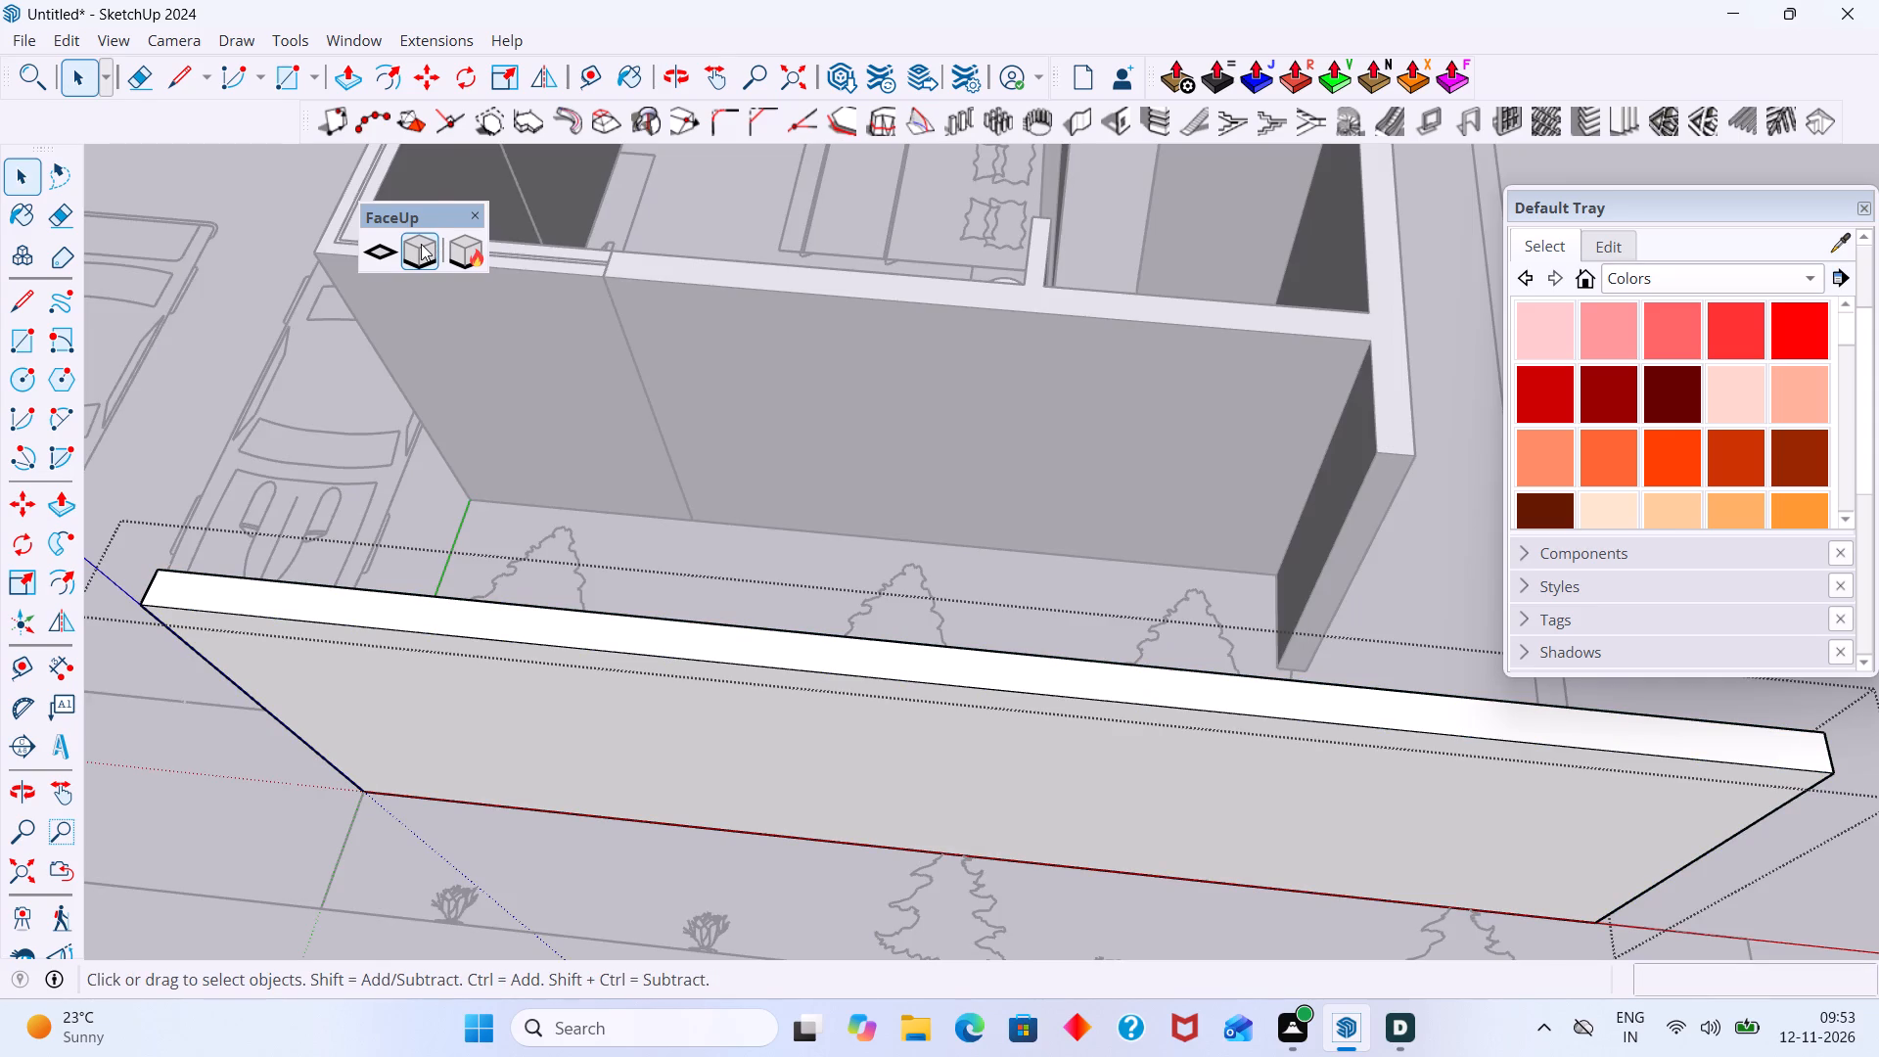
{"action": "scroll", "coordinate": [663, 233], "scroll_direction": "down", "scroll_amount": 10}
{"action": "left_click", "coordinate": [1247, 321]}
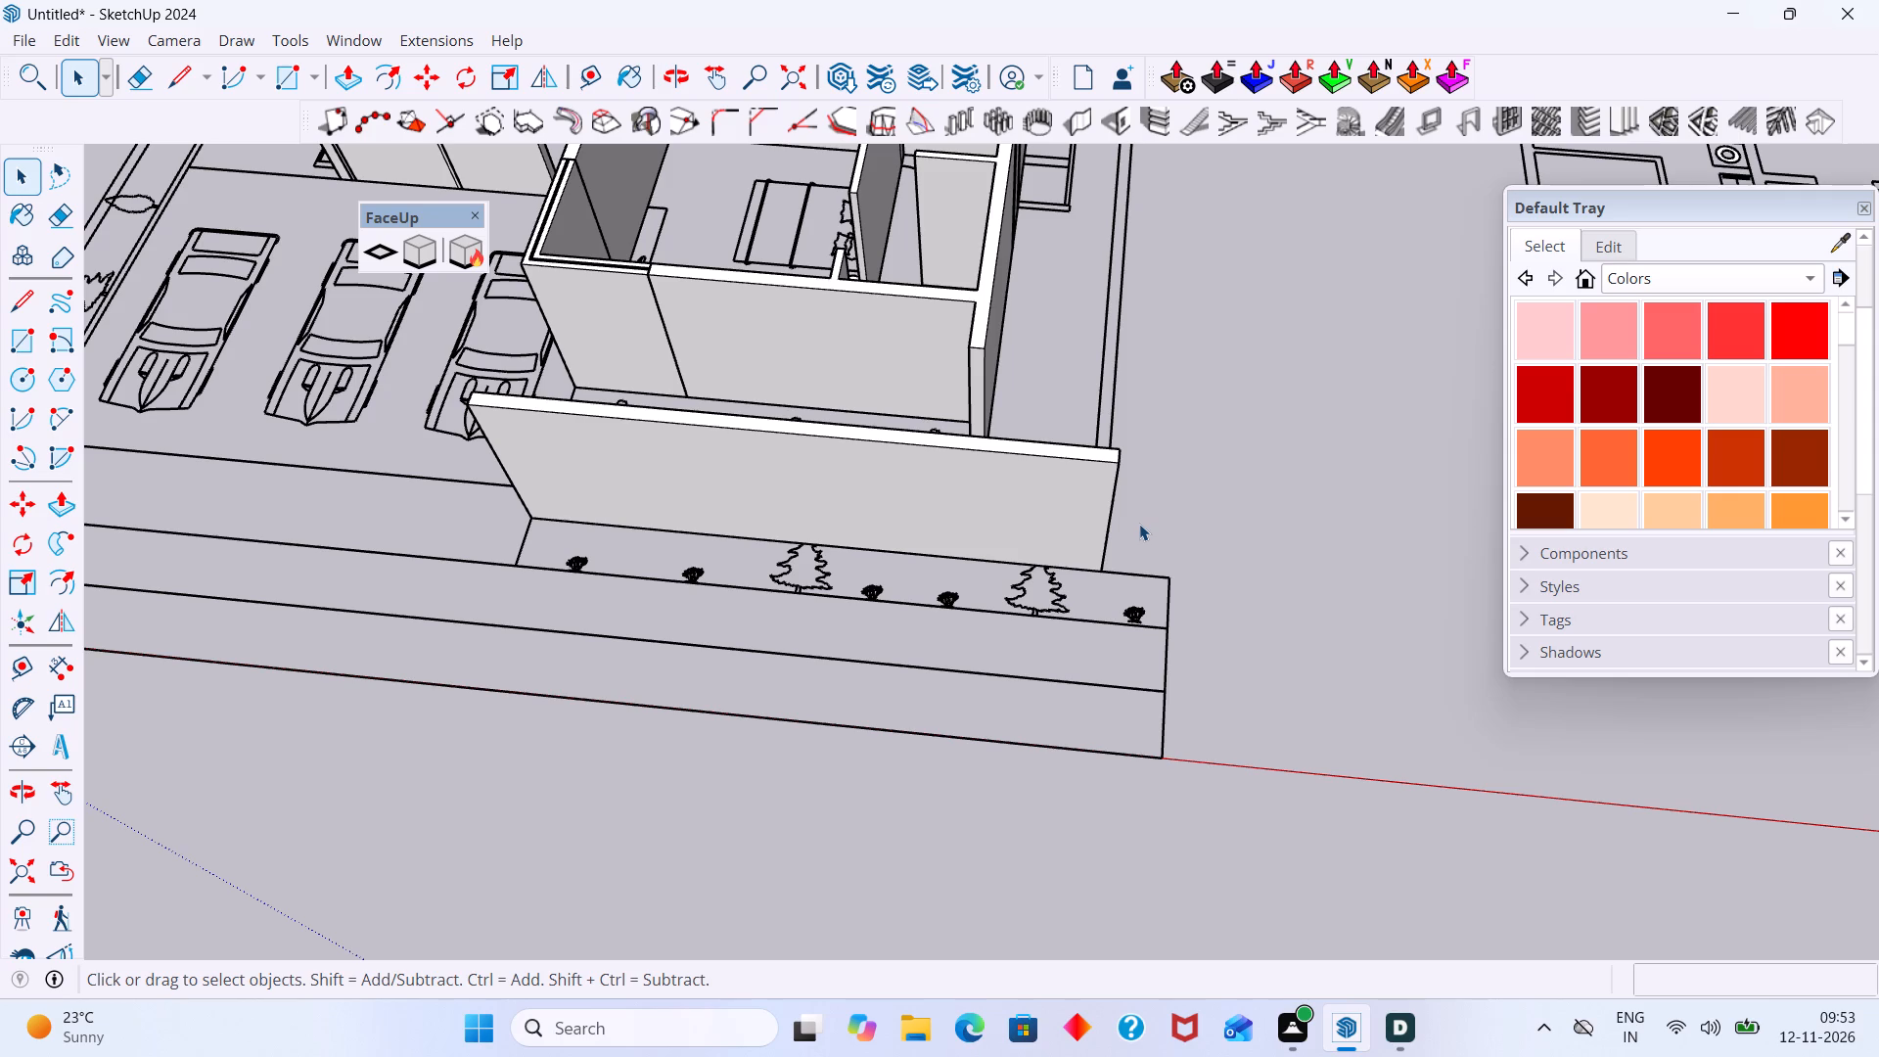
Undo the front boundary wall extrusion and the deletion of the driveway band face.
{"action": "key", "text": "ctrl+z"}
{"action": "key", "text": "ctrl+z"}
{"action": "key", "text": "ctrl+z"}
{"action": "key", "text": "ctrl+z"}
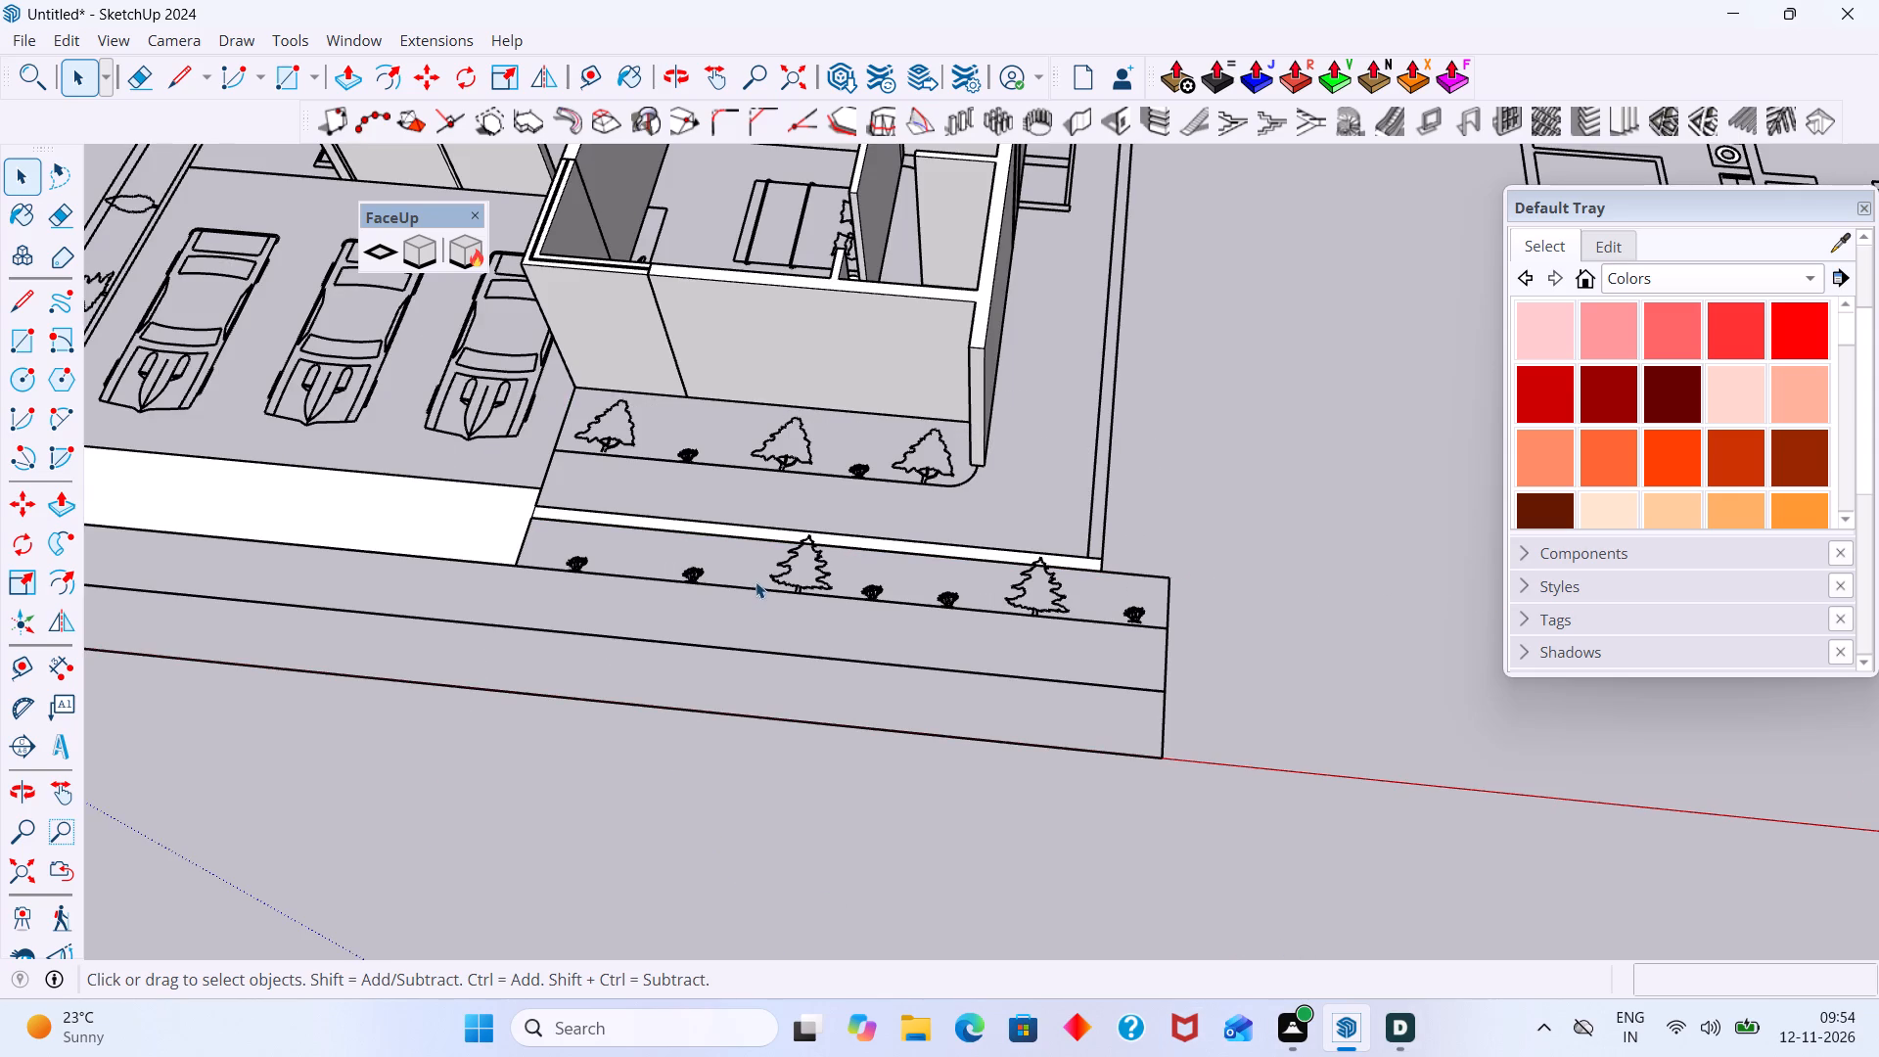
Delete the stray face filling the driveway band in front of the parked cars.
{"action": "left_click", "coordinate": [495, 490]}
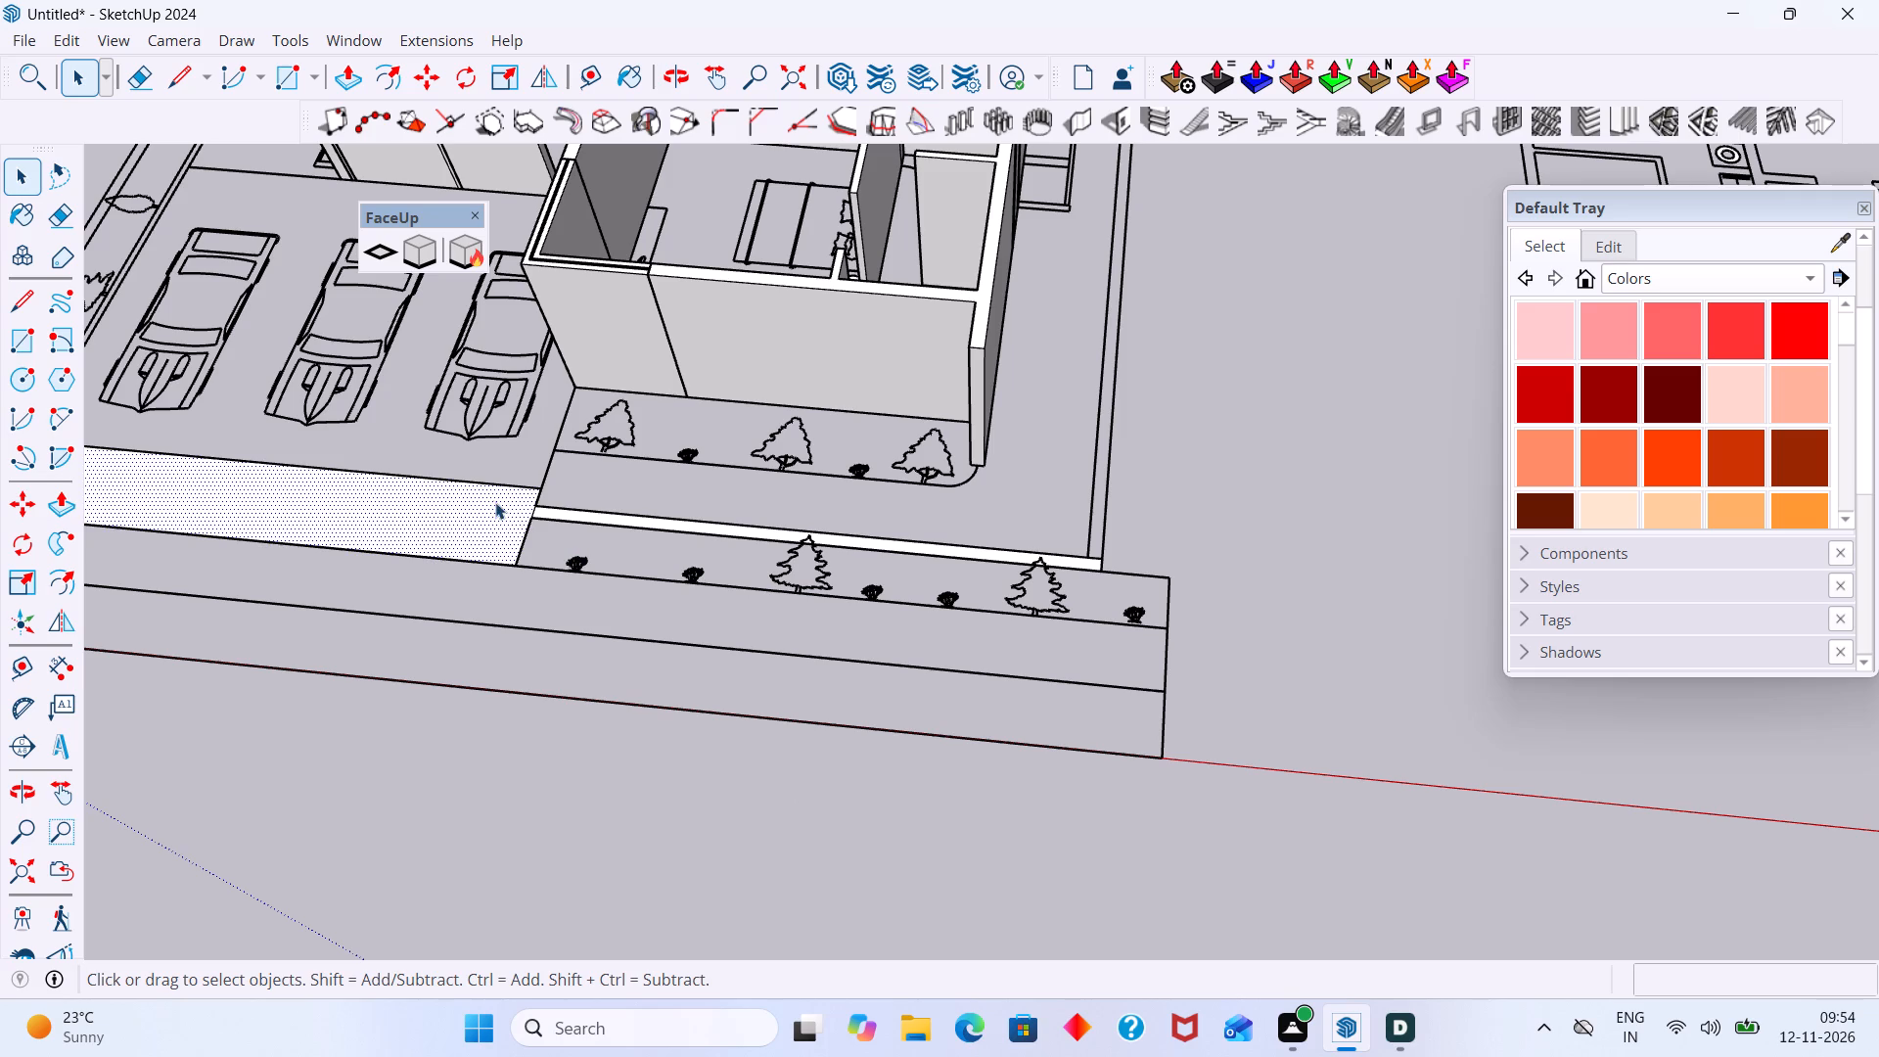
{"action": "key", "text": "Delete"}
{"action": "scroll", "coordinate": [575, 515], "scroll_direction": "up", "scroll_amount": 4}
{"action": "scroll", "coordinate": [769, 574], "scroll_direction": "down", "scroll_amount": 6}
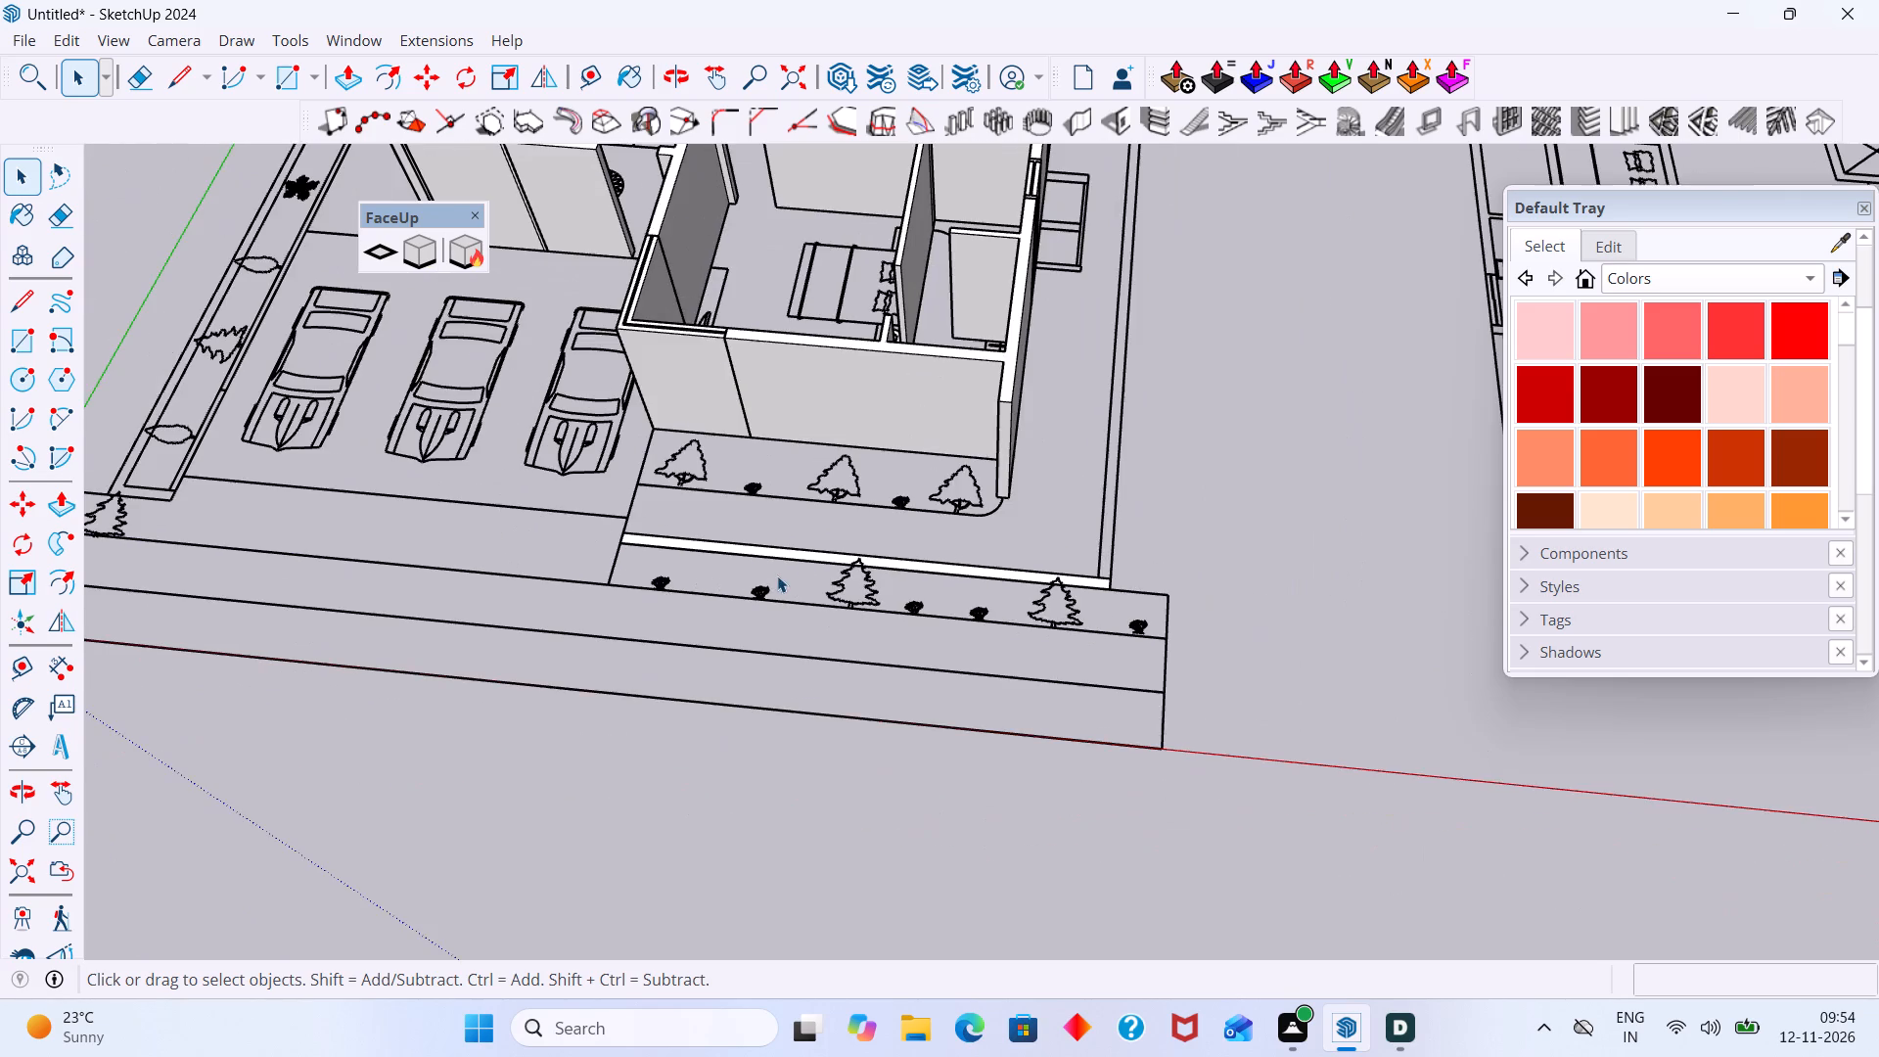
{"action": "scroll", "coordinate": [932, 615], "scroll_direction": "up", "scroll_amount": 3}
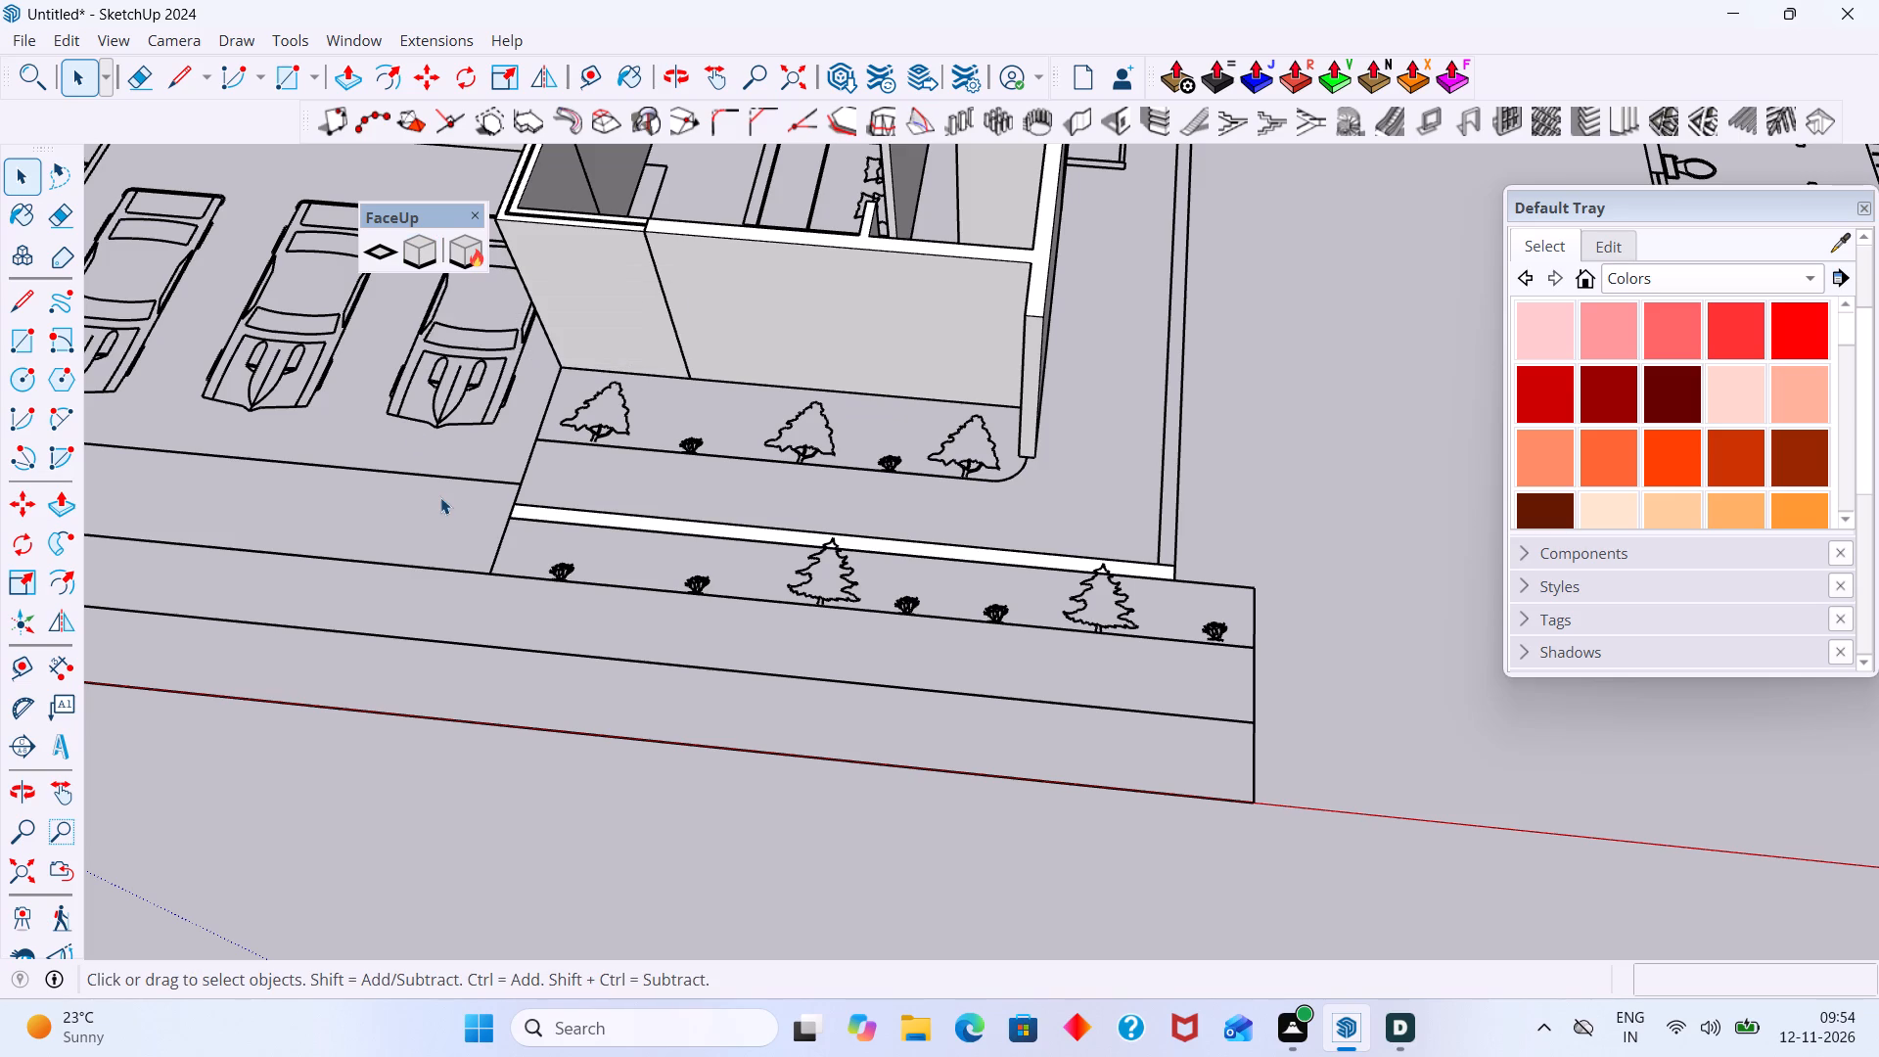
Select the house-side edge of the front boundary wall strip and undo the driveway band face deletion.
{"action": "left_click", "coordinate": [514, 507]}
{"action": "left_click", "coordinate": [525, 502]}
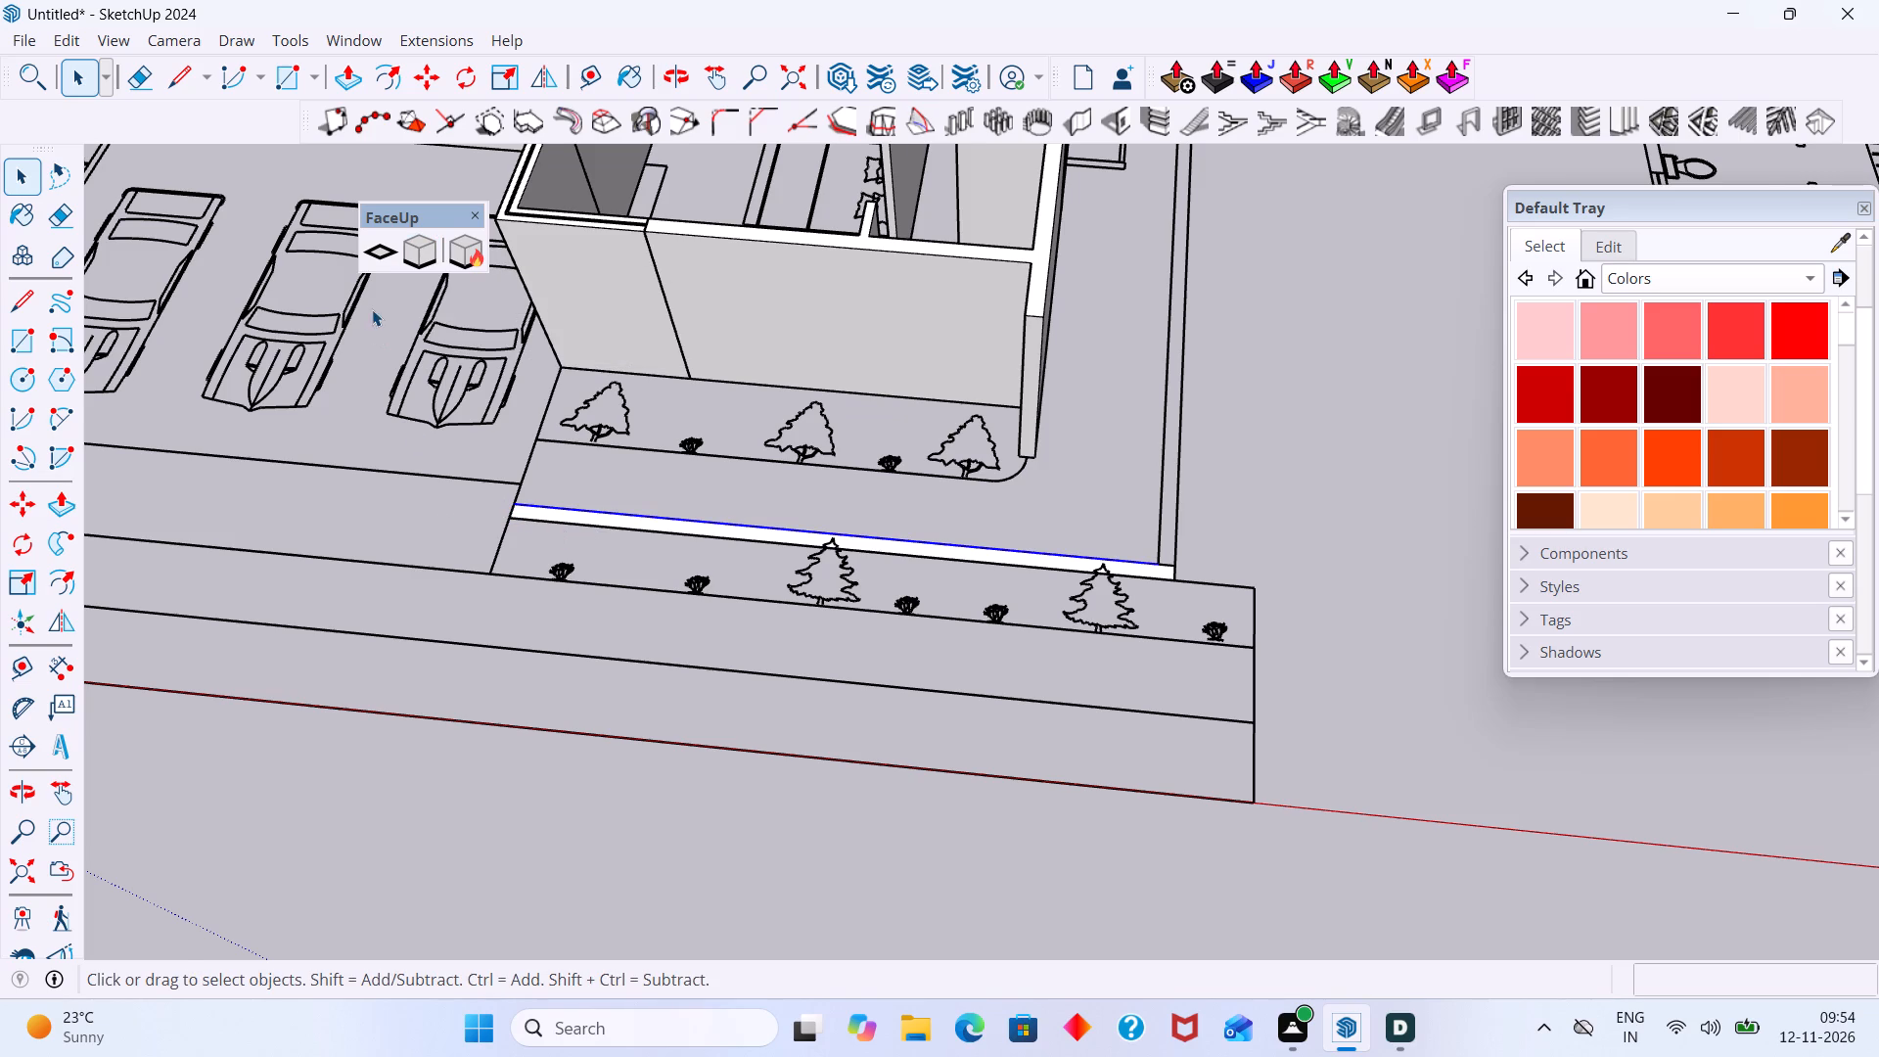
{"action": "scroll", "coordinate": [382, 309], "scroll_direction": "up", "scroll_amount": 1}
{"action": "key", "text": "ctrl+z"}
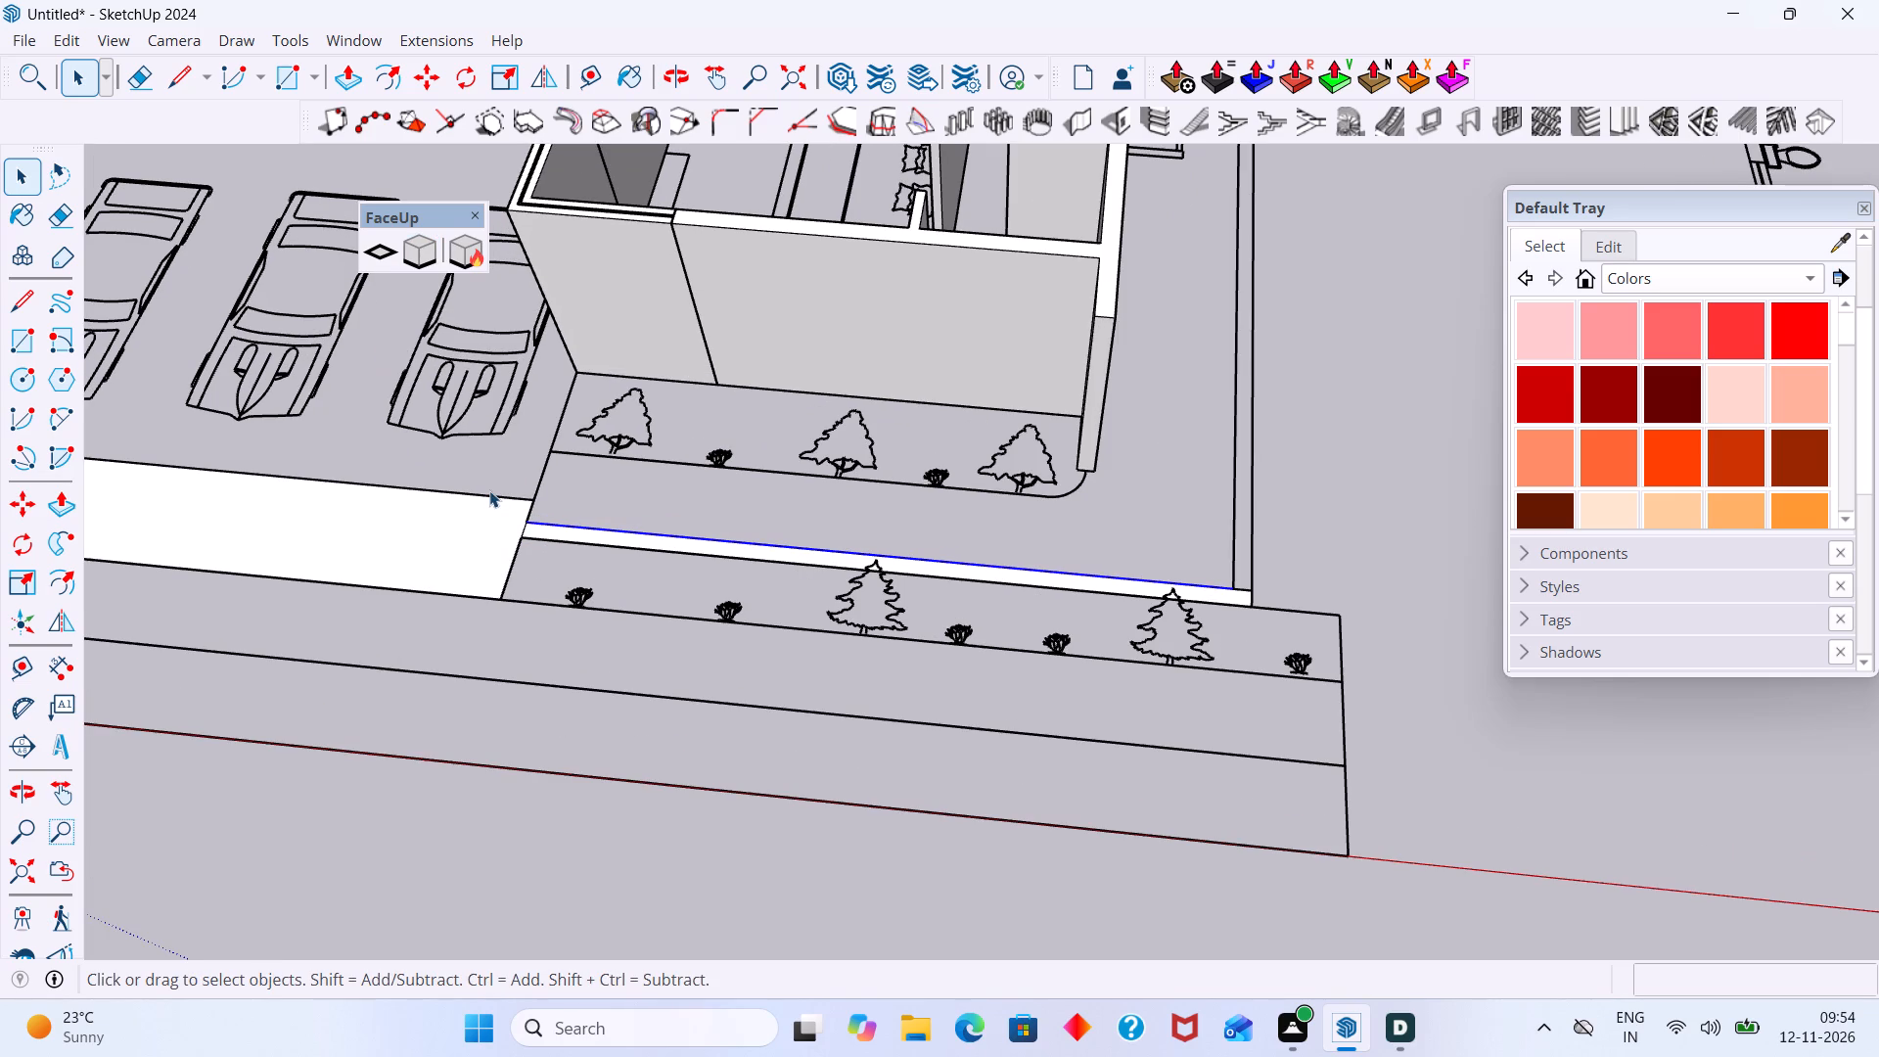
Delete the stray face filling the driveway band in front of the parked cars.
{"action": "left_click", "coordinate": [610, 485]}
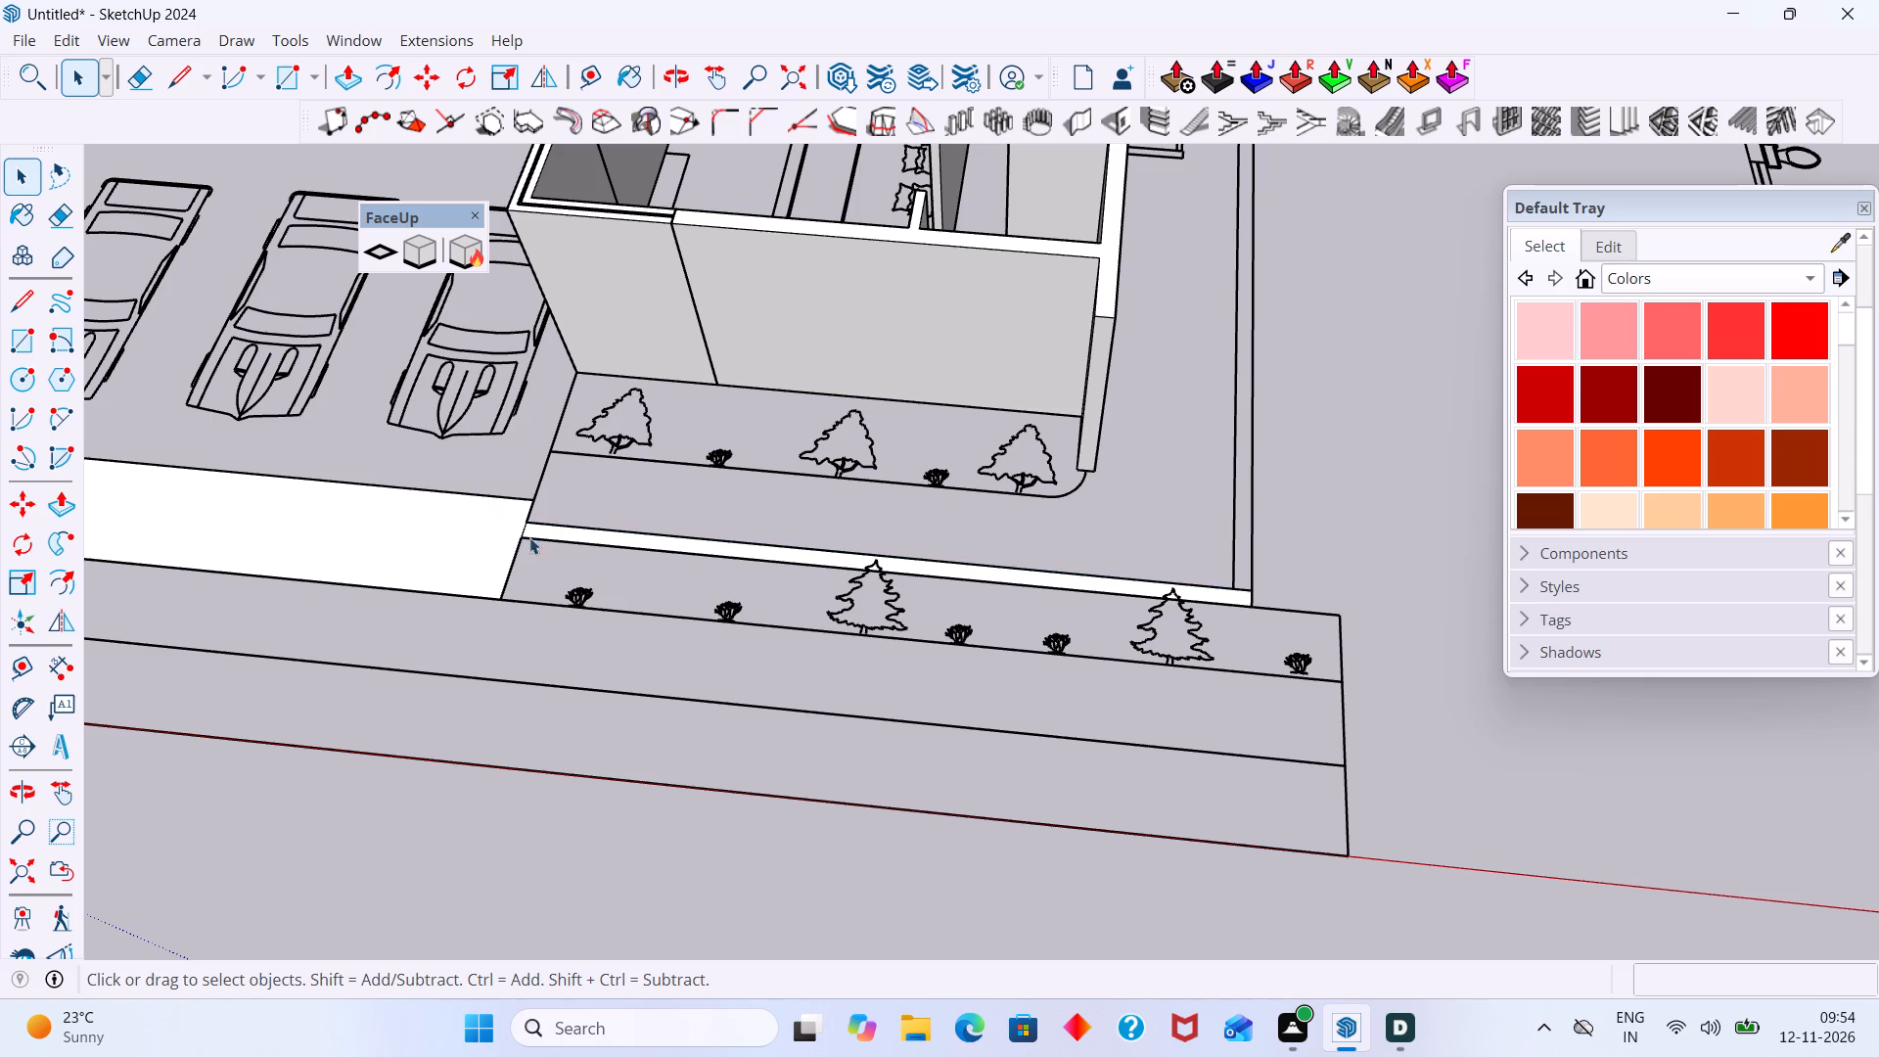
{"action": "left_click", "coordinate": [483, 537]}
{"action": "key", "text": "Delete"}
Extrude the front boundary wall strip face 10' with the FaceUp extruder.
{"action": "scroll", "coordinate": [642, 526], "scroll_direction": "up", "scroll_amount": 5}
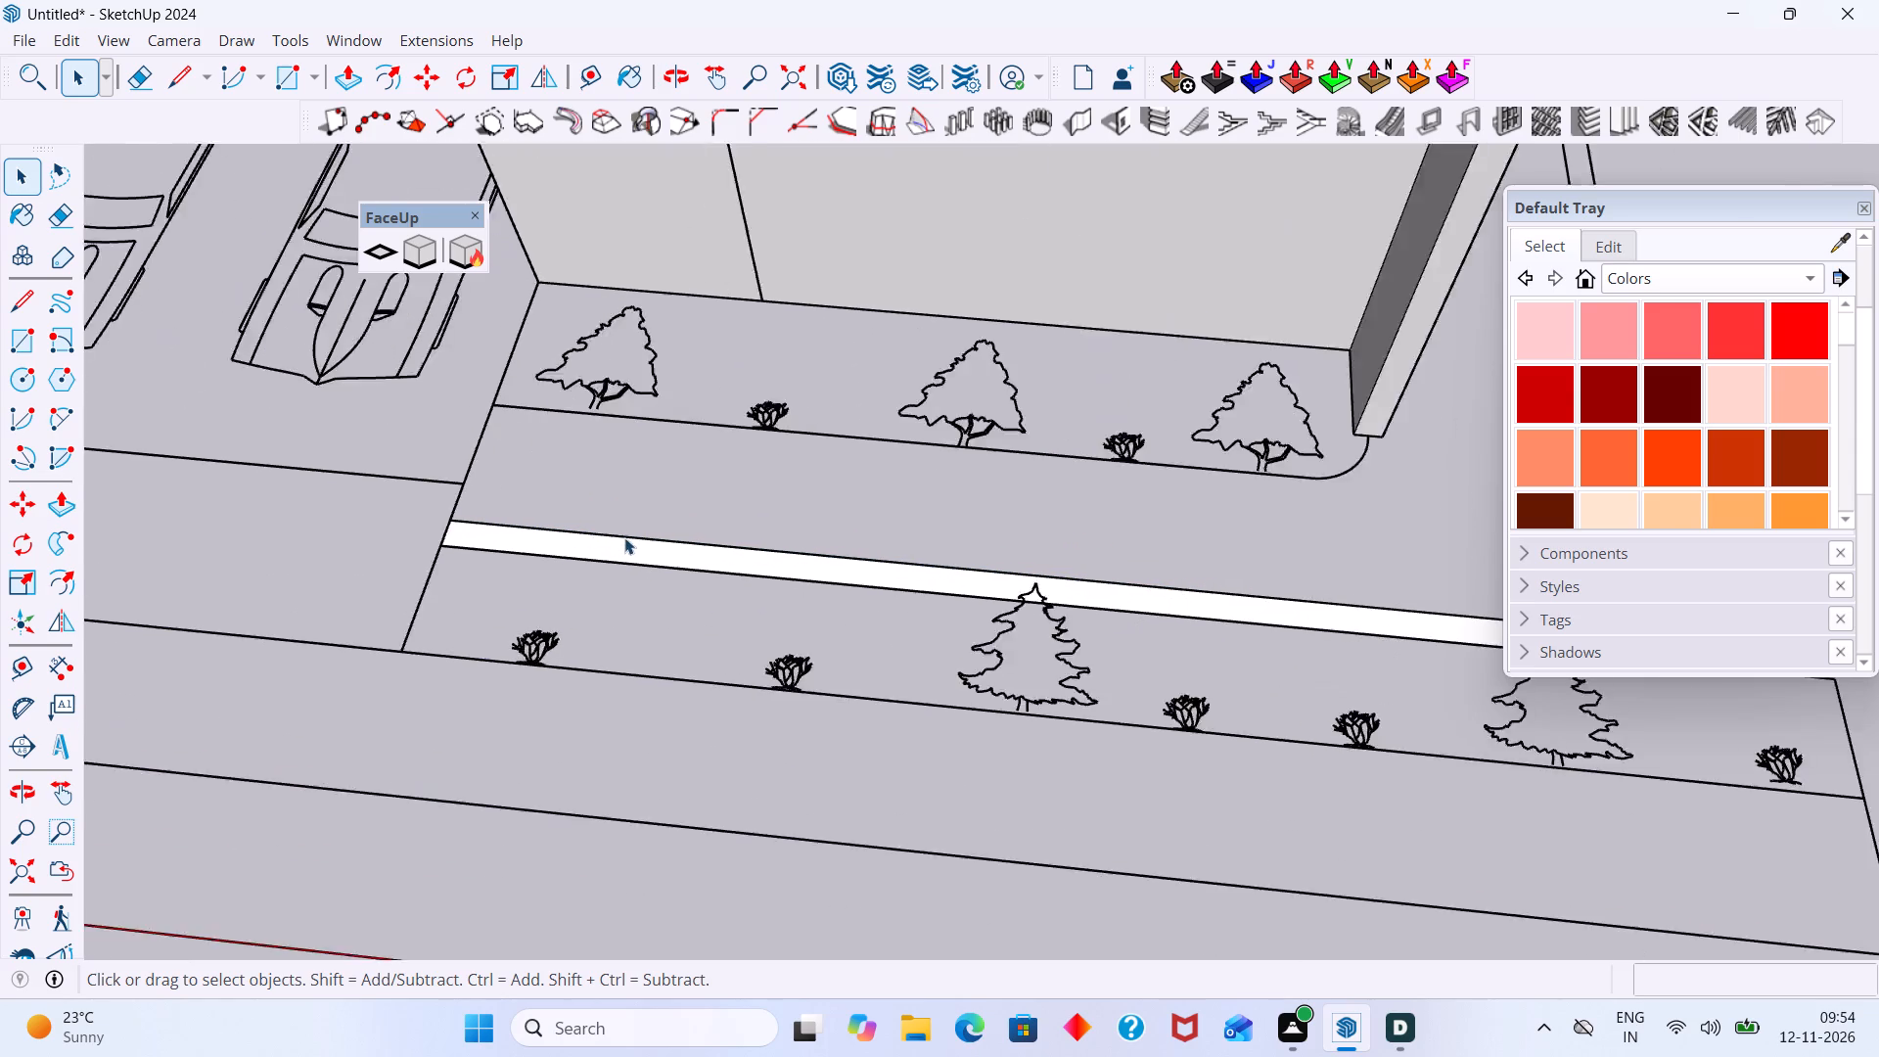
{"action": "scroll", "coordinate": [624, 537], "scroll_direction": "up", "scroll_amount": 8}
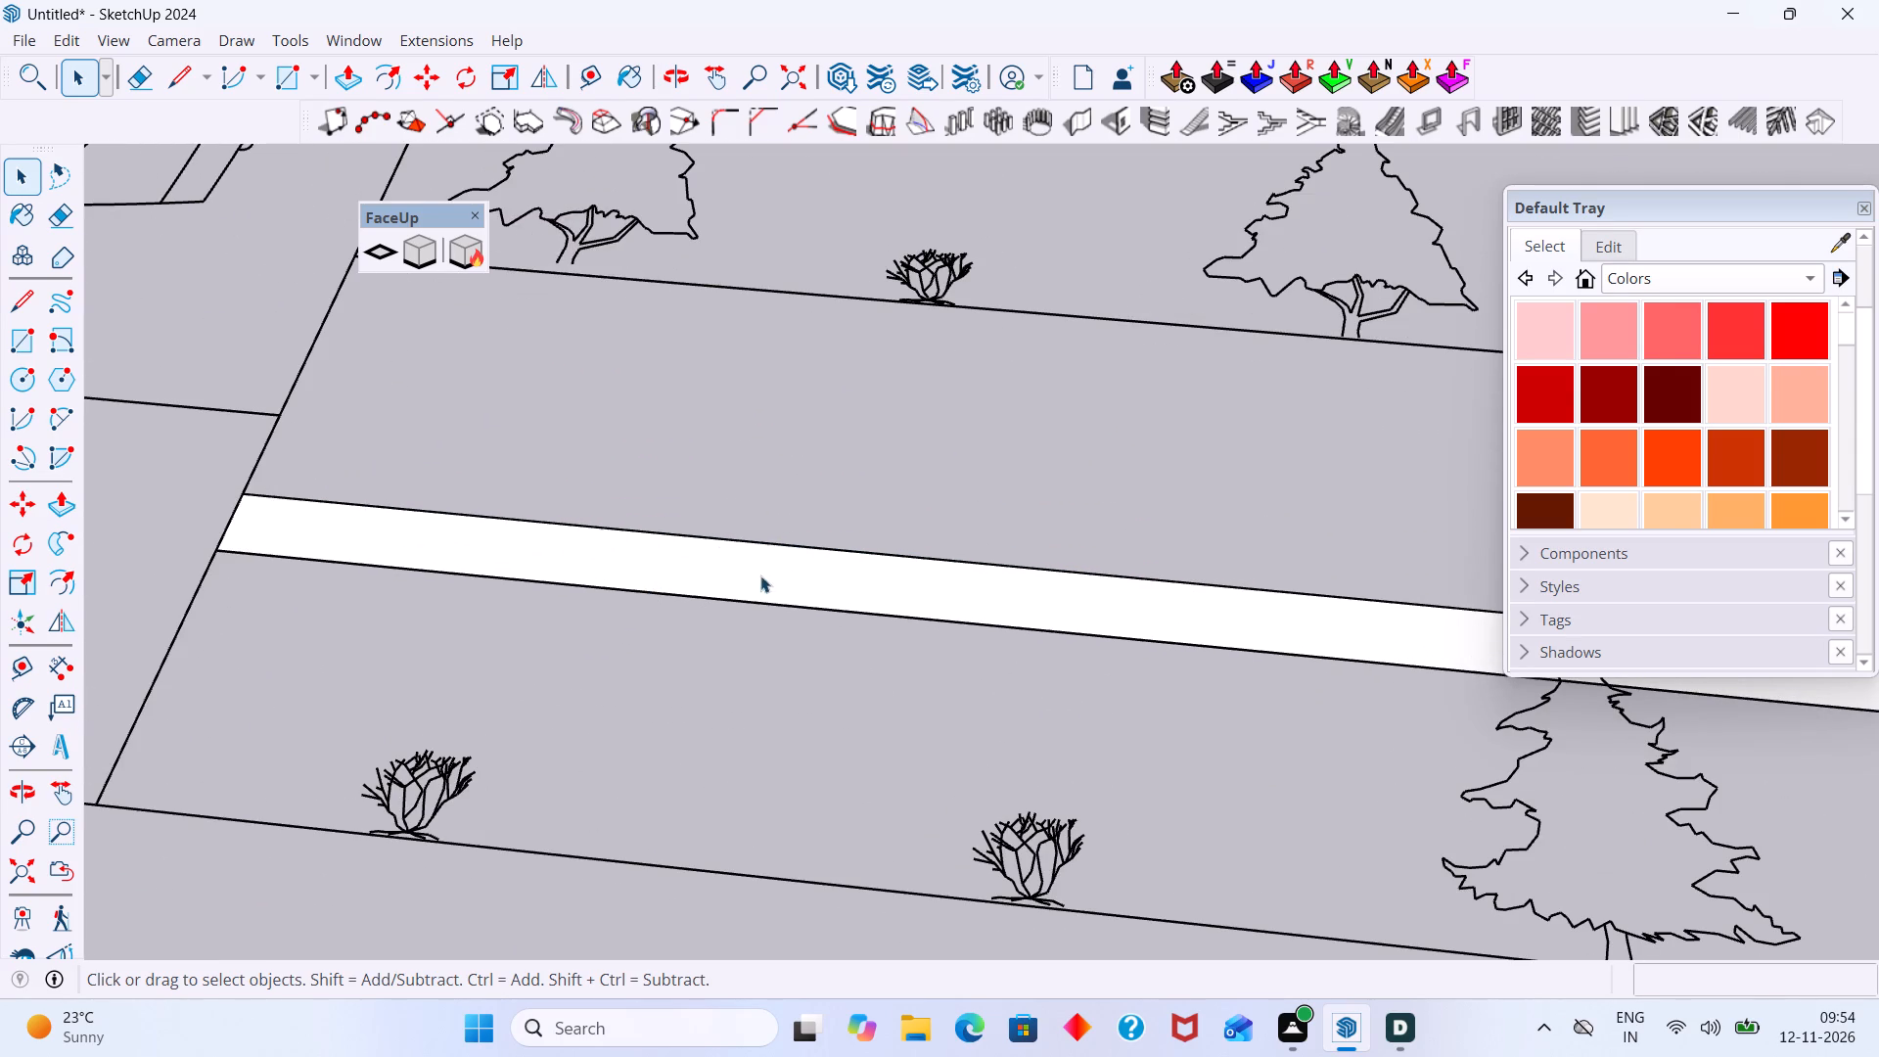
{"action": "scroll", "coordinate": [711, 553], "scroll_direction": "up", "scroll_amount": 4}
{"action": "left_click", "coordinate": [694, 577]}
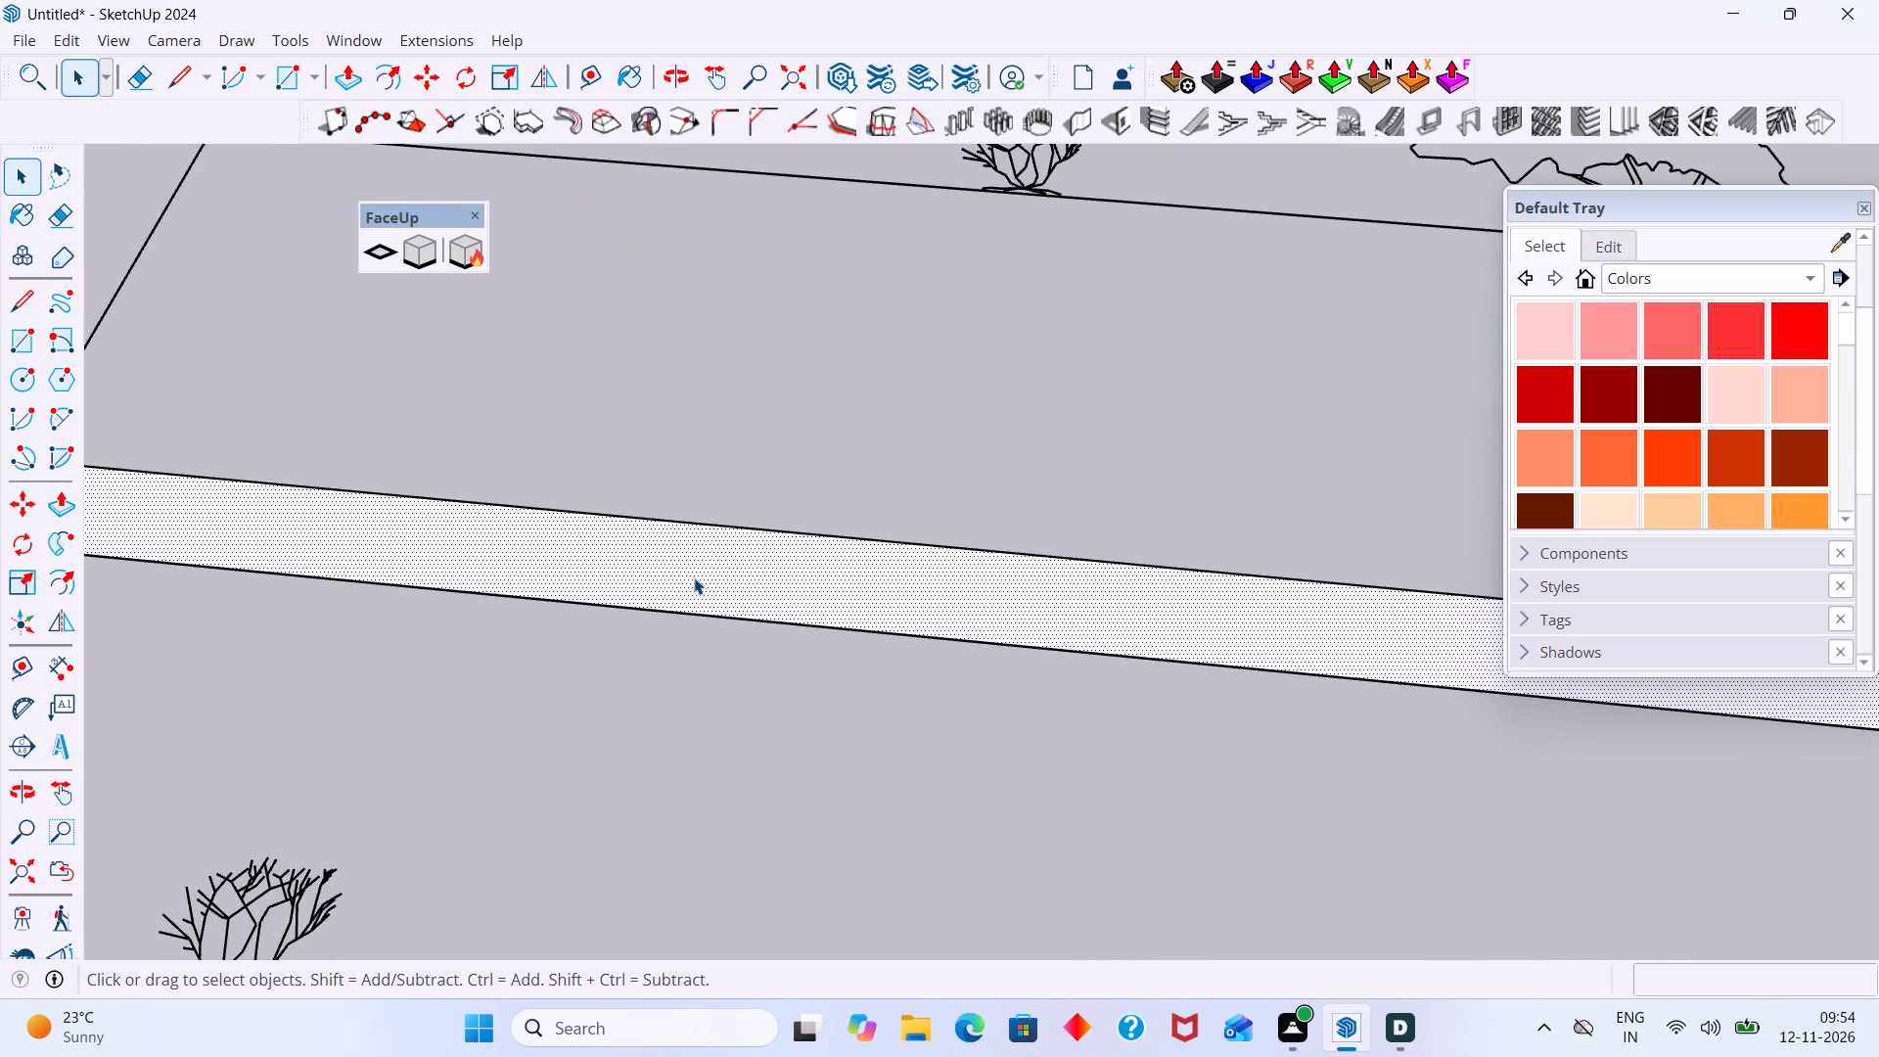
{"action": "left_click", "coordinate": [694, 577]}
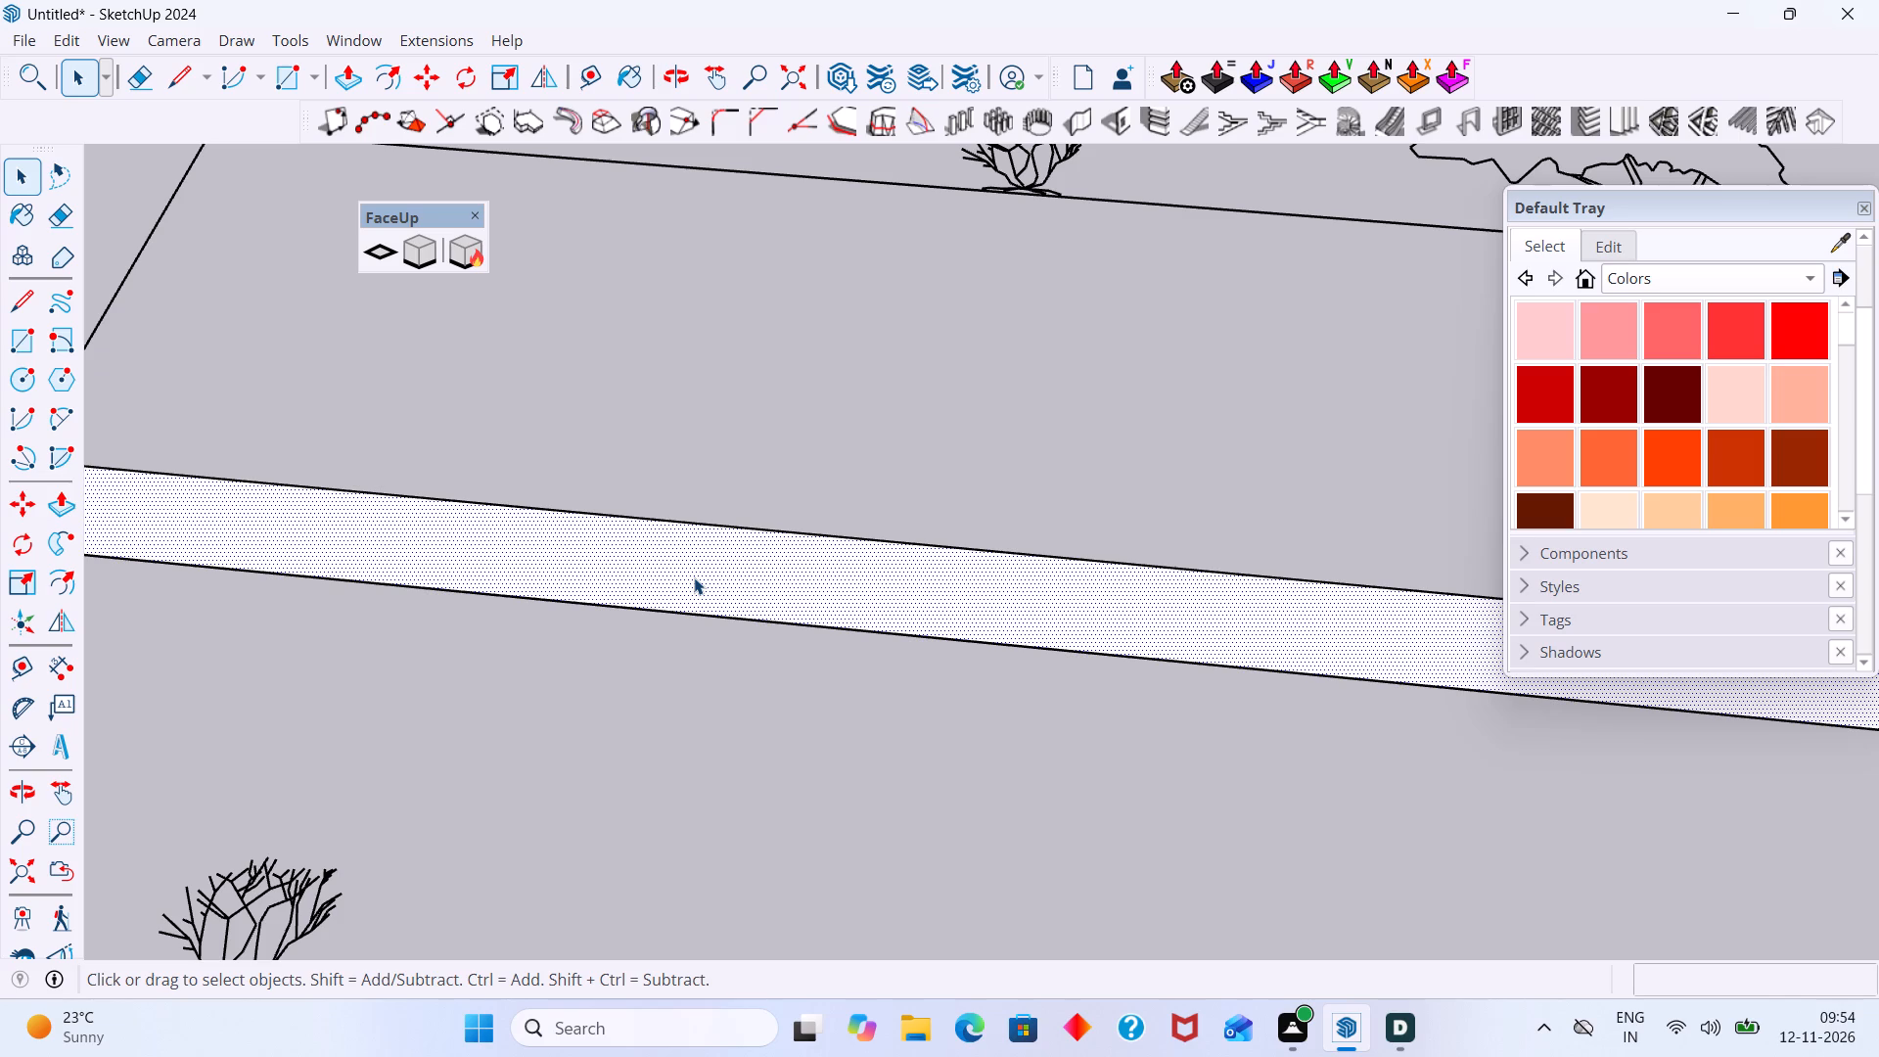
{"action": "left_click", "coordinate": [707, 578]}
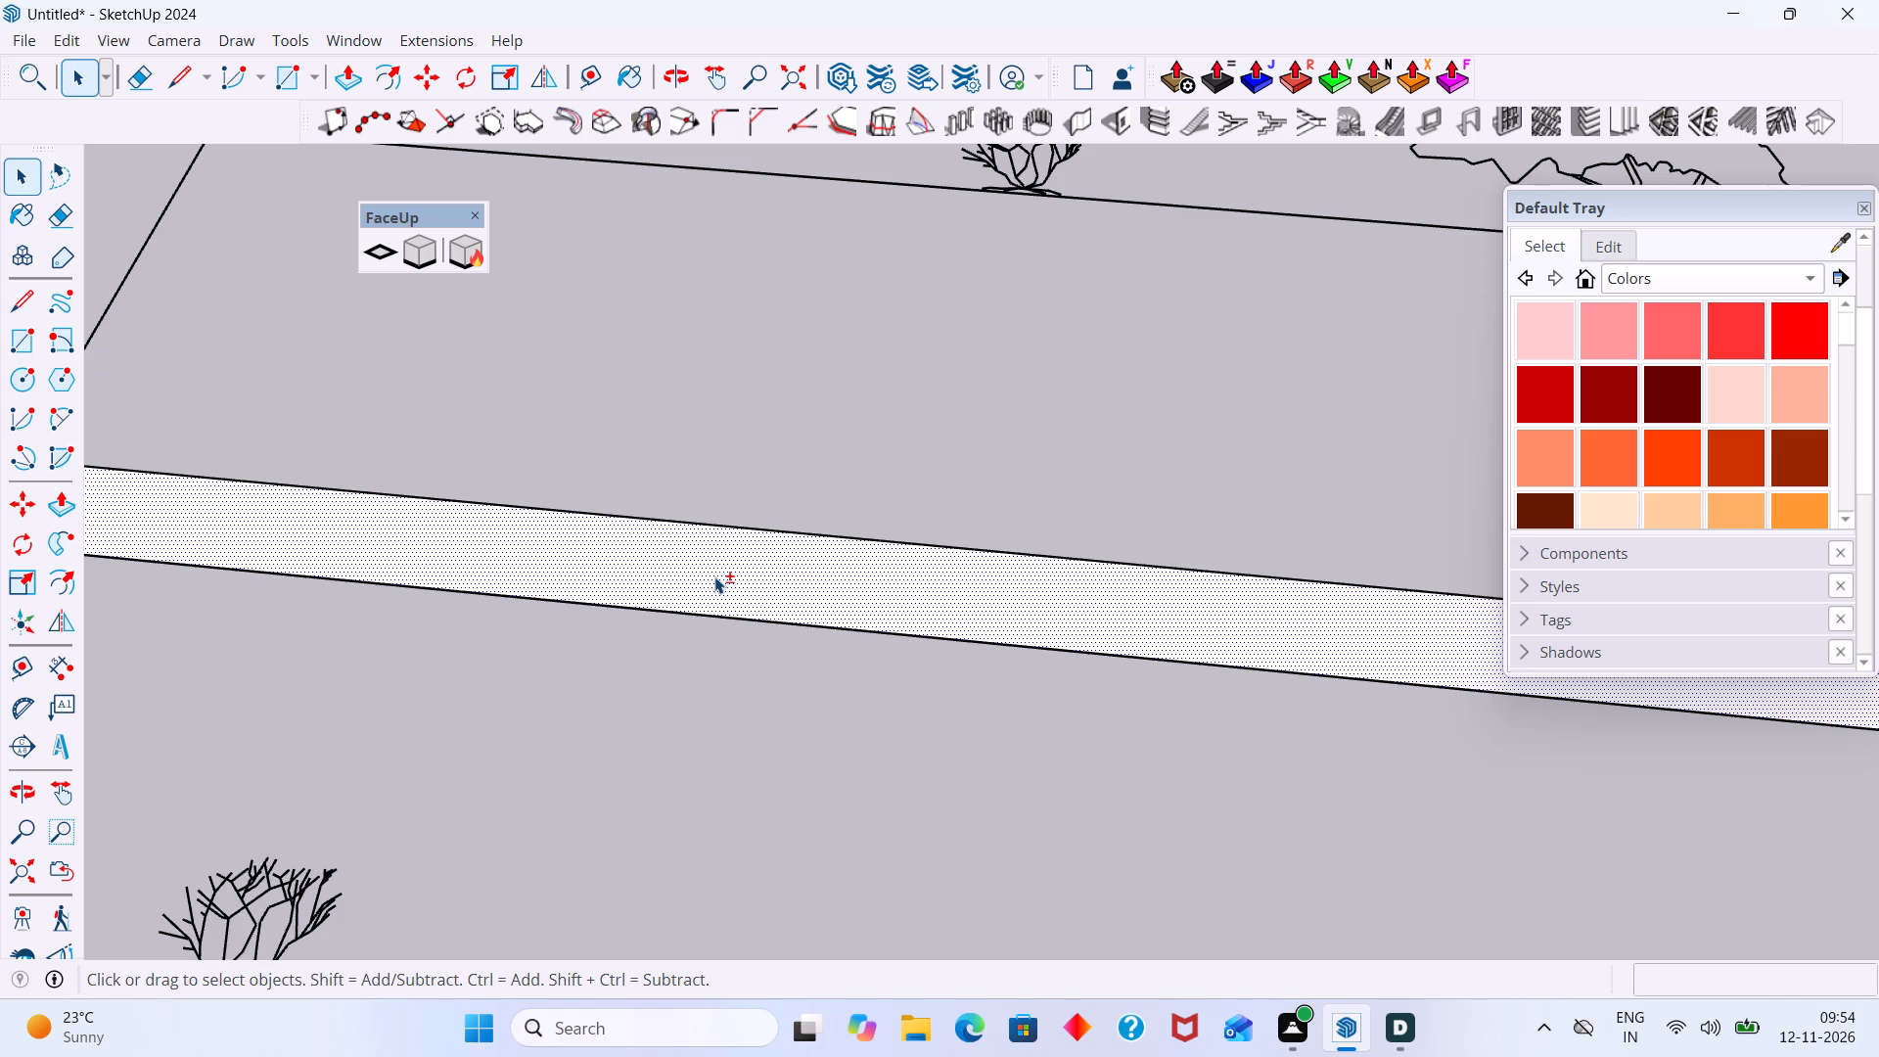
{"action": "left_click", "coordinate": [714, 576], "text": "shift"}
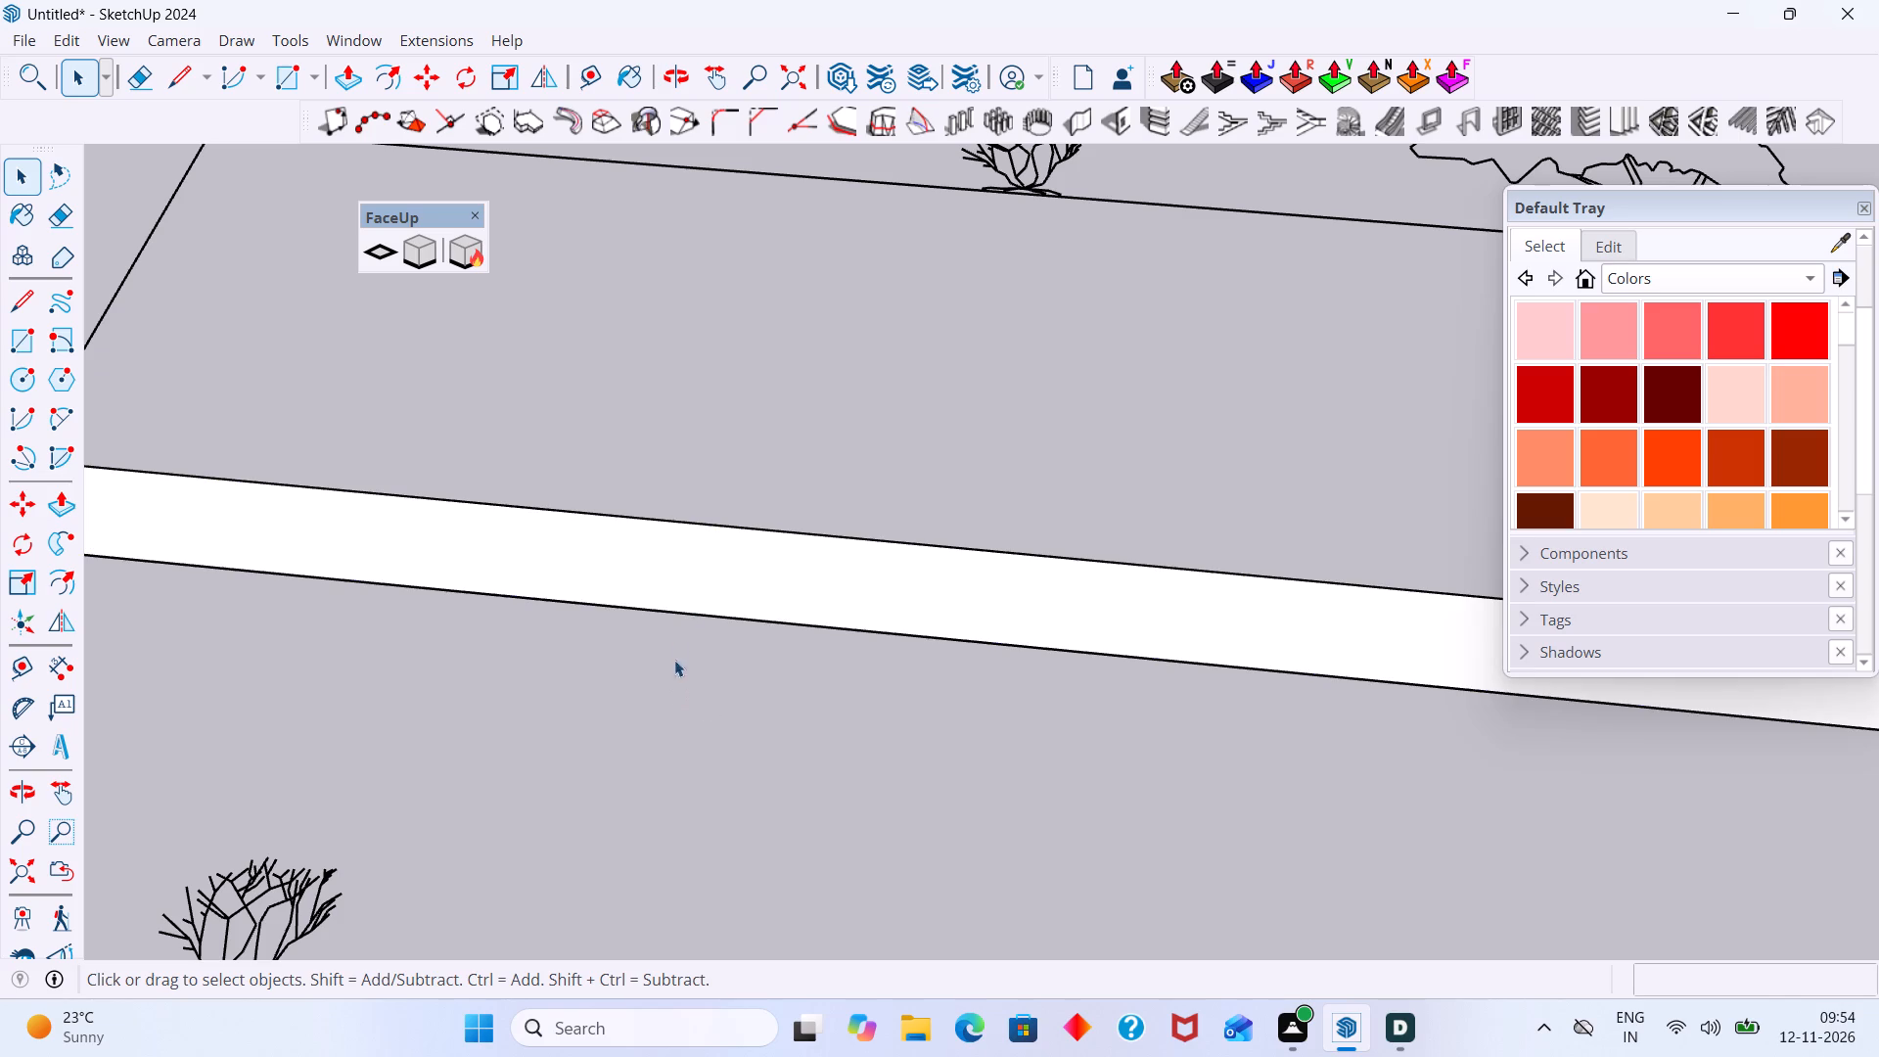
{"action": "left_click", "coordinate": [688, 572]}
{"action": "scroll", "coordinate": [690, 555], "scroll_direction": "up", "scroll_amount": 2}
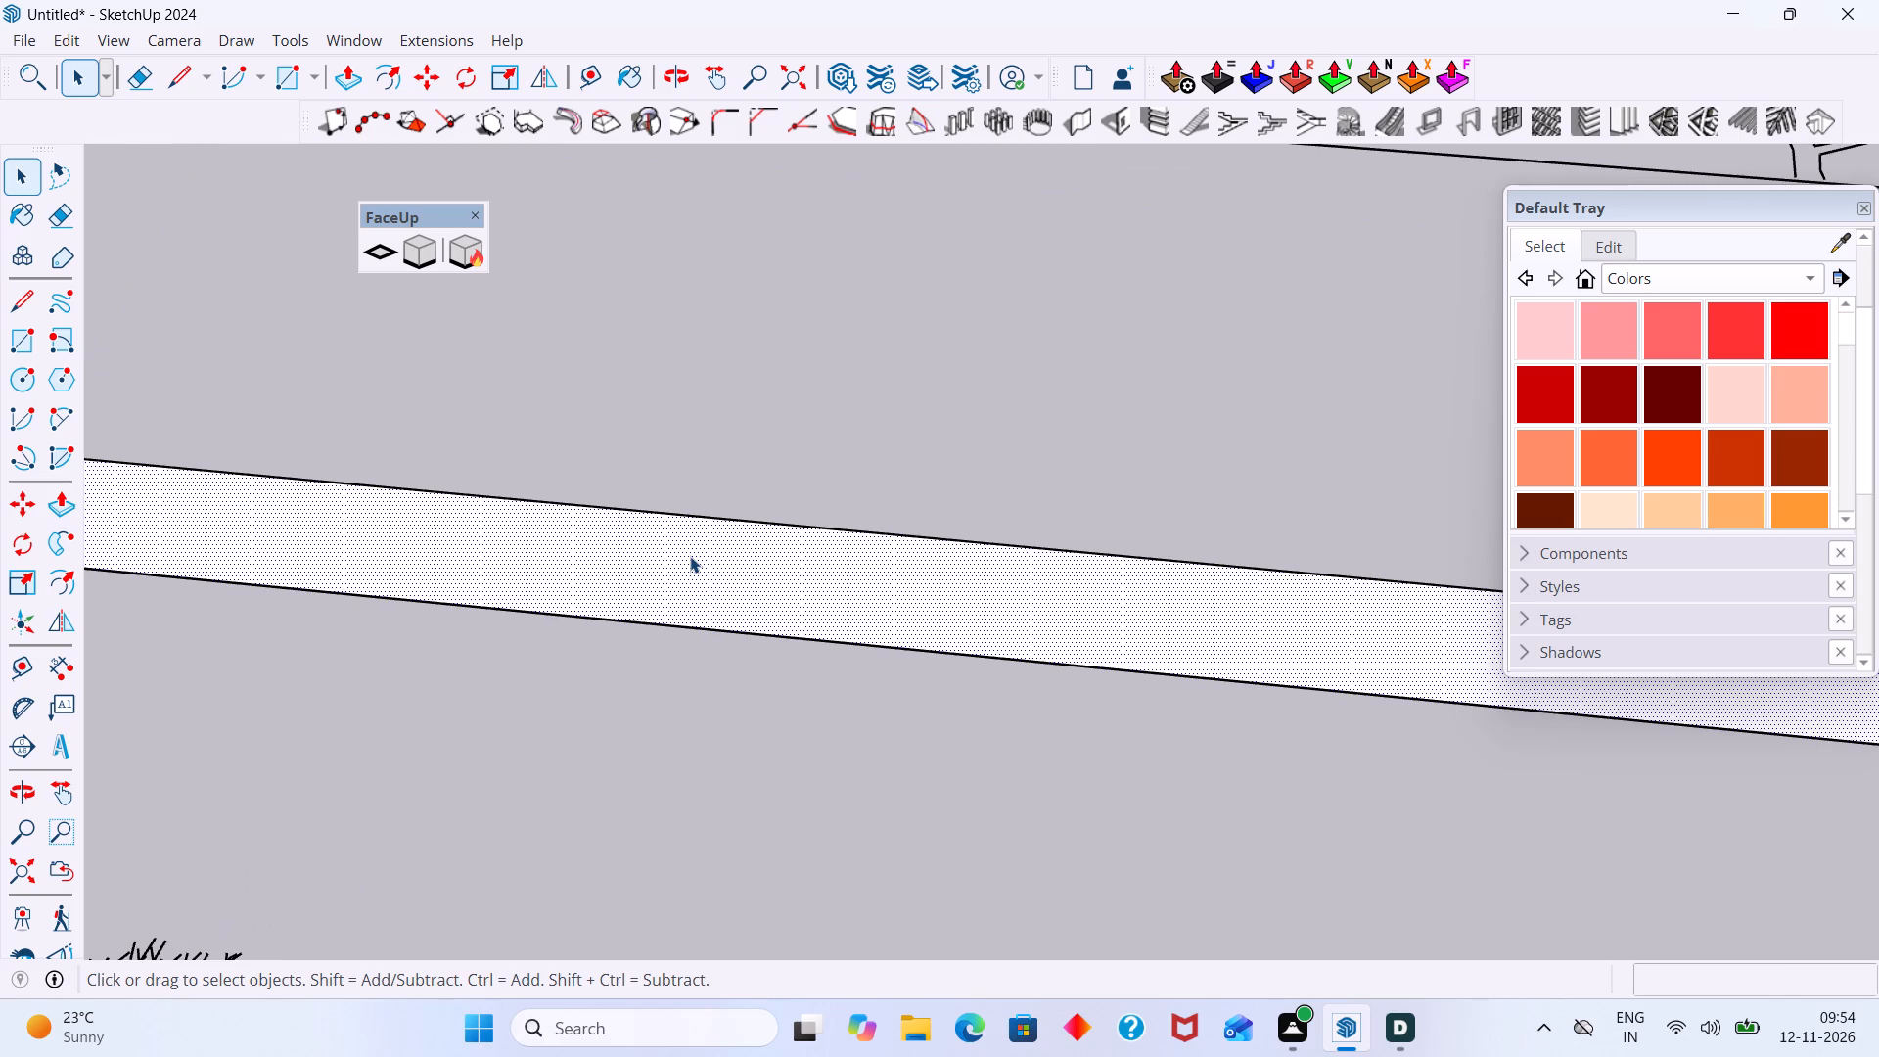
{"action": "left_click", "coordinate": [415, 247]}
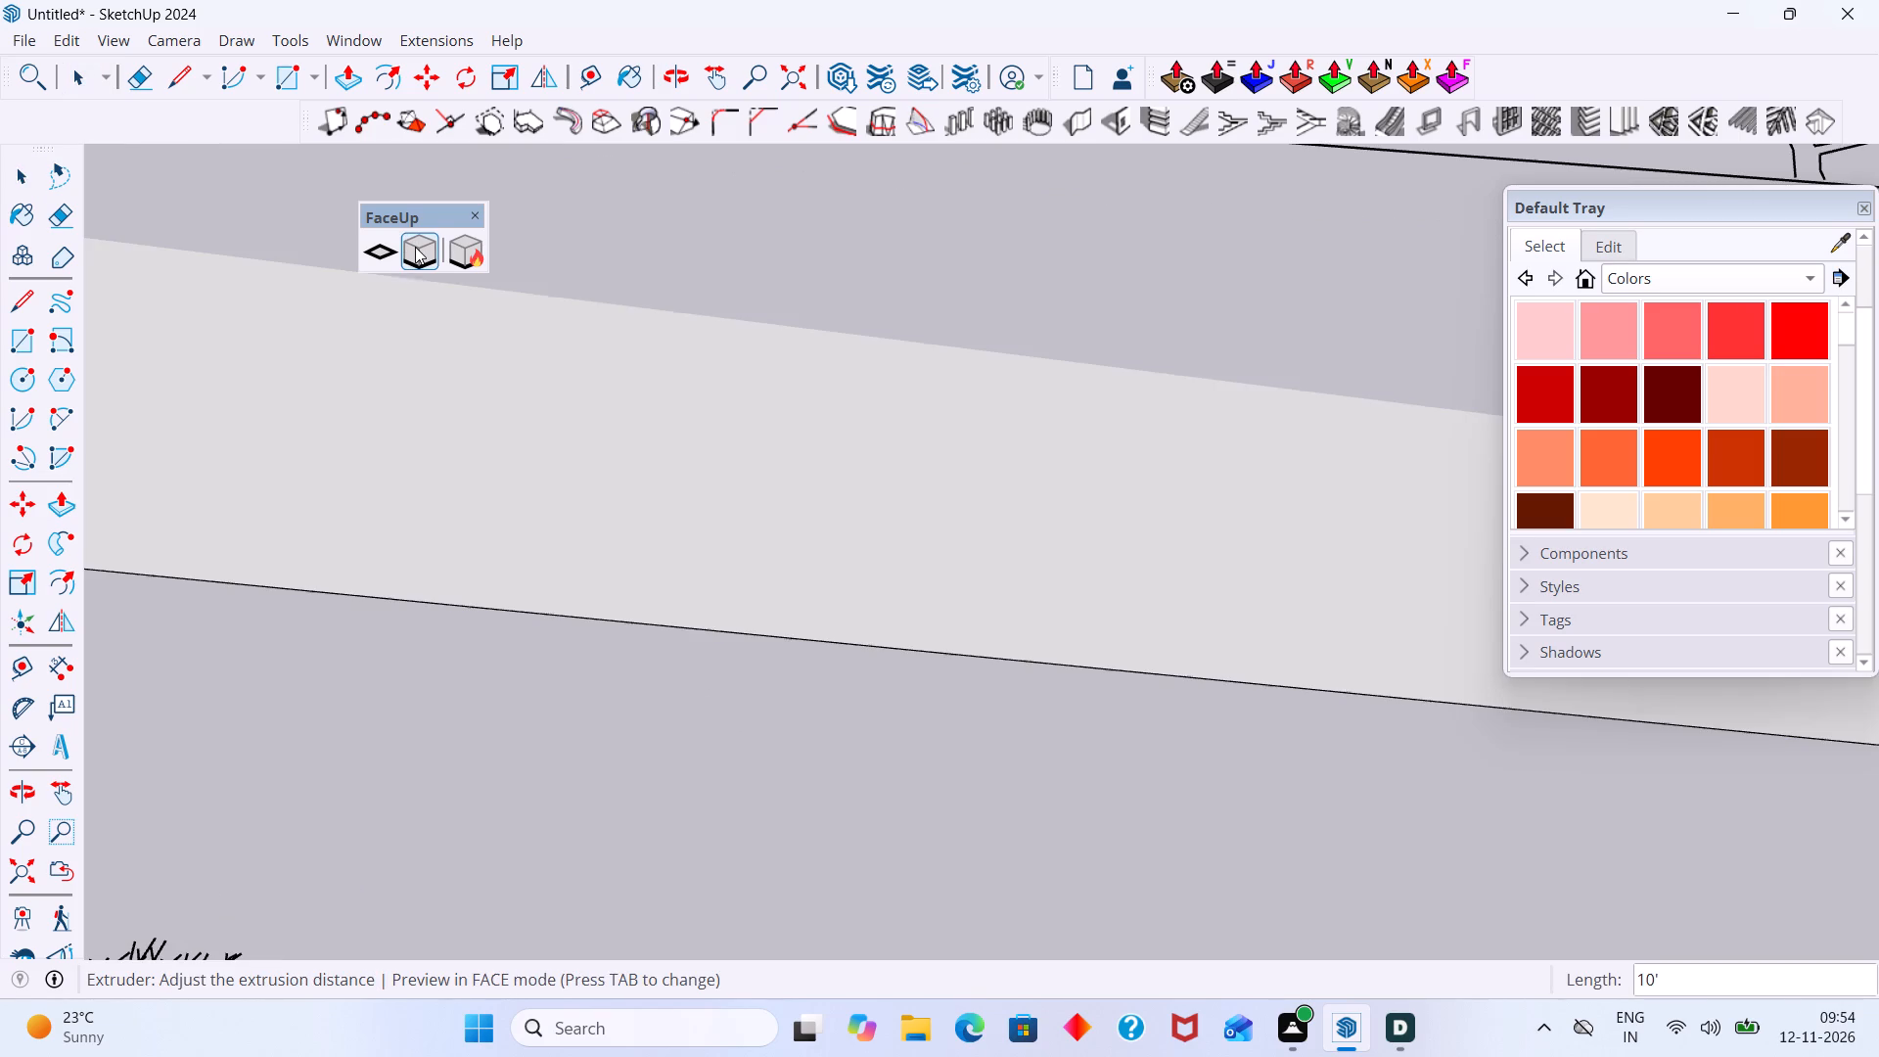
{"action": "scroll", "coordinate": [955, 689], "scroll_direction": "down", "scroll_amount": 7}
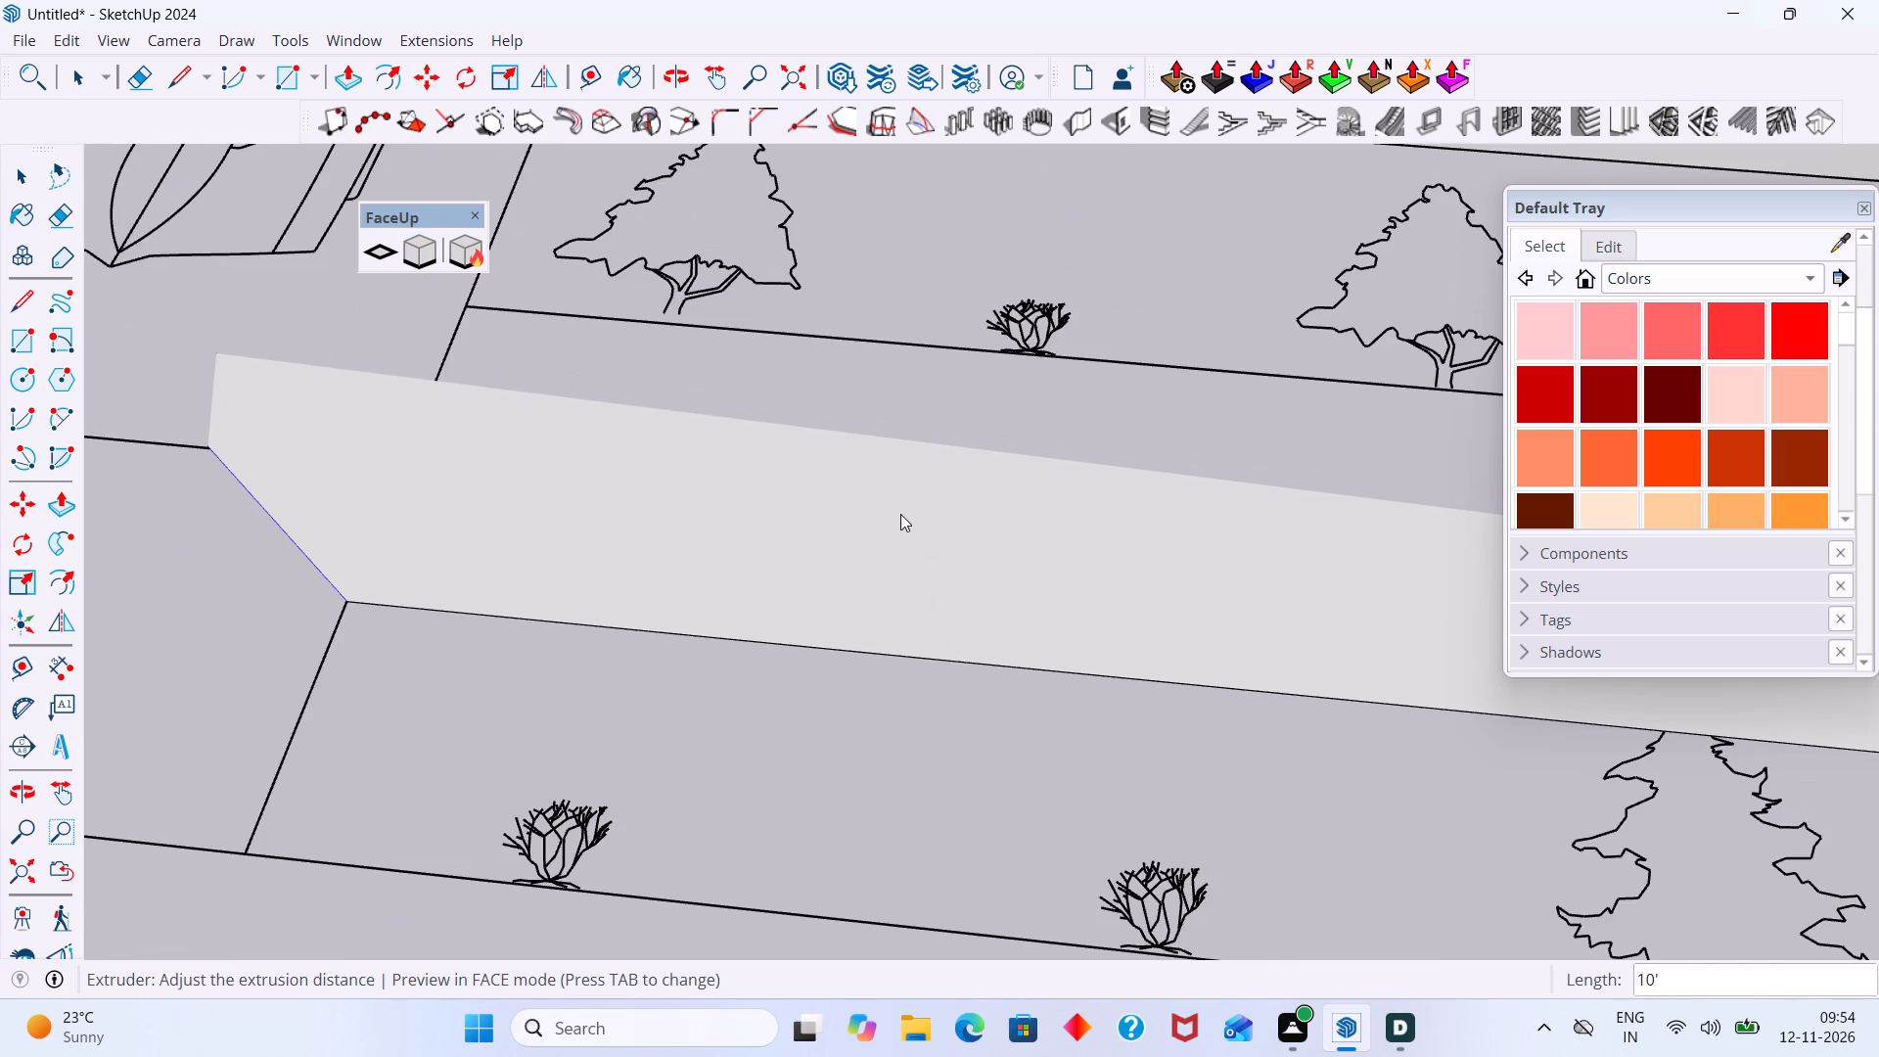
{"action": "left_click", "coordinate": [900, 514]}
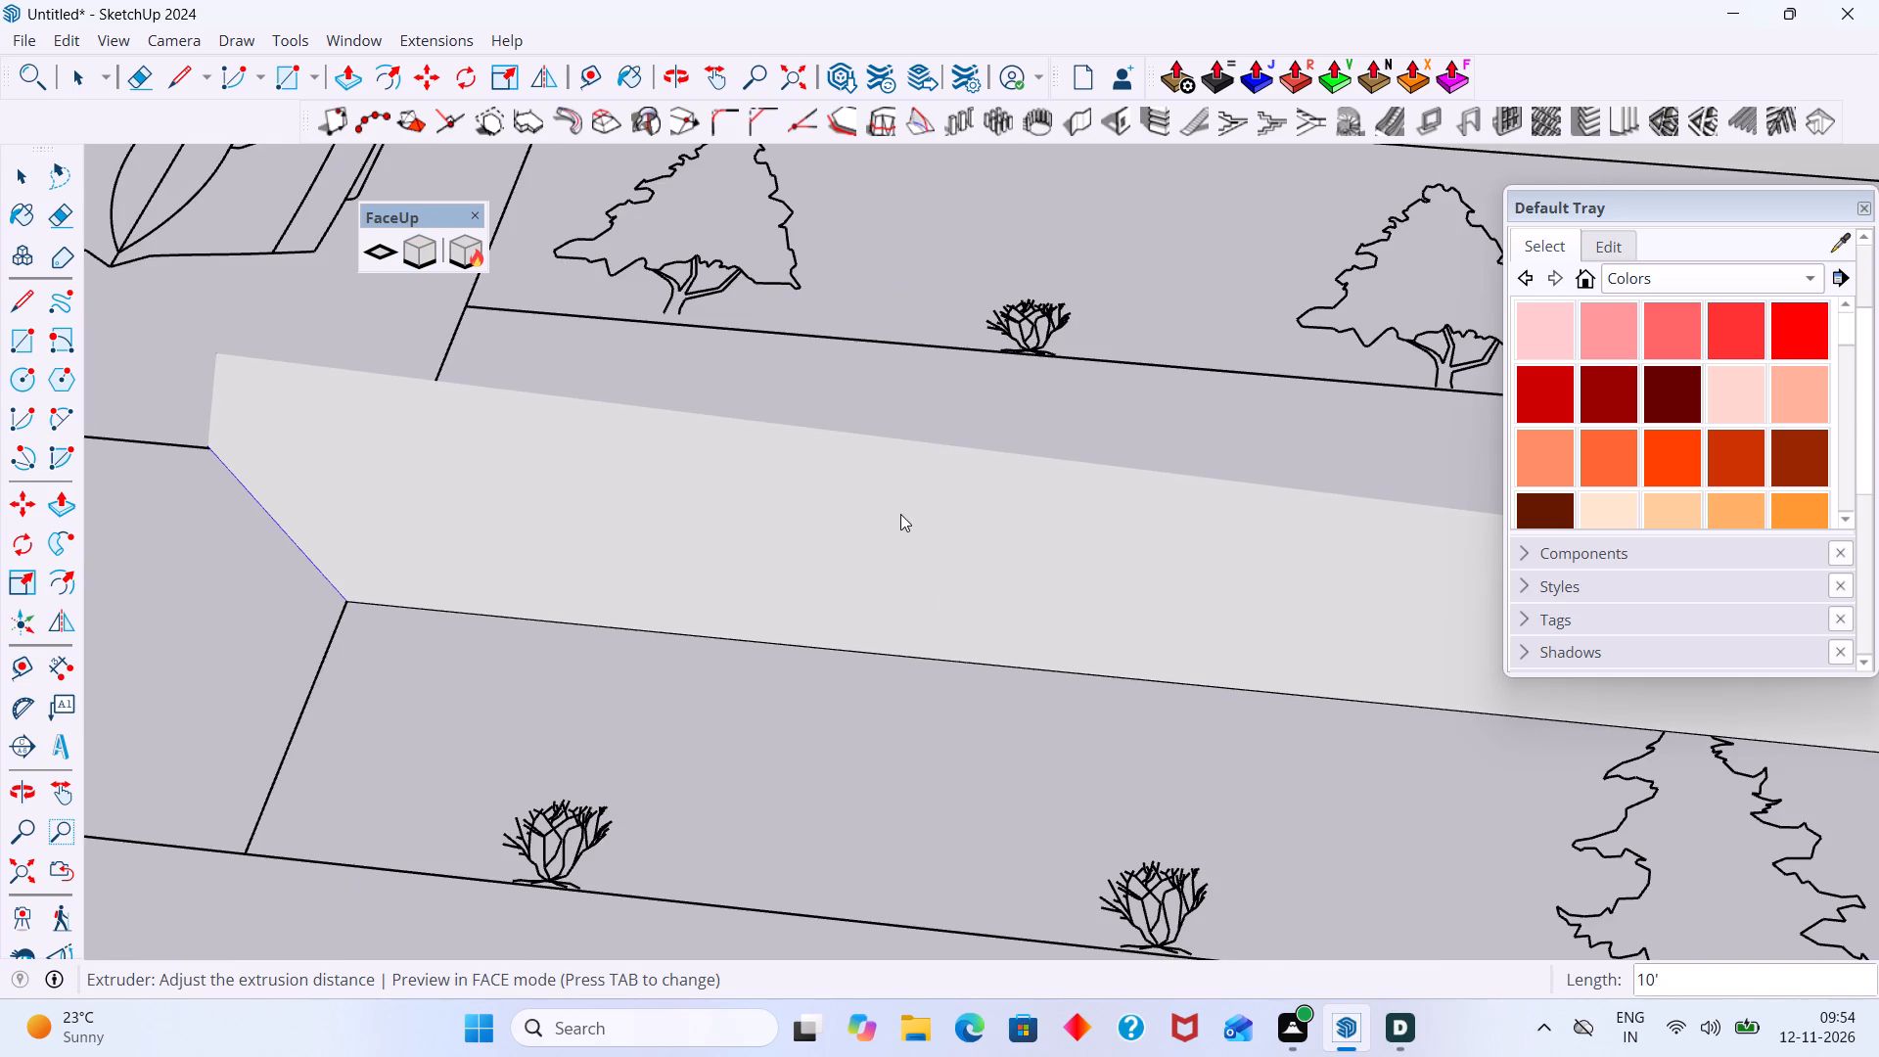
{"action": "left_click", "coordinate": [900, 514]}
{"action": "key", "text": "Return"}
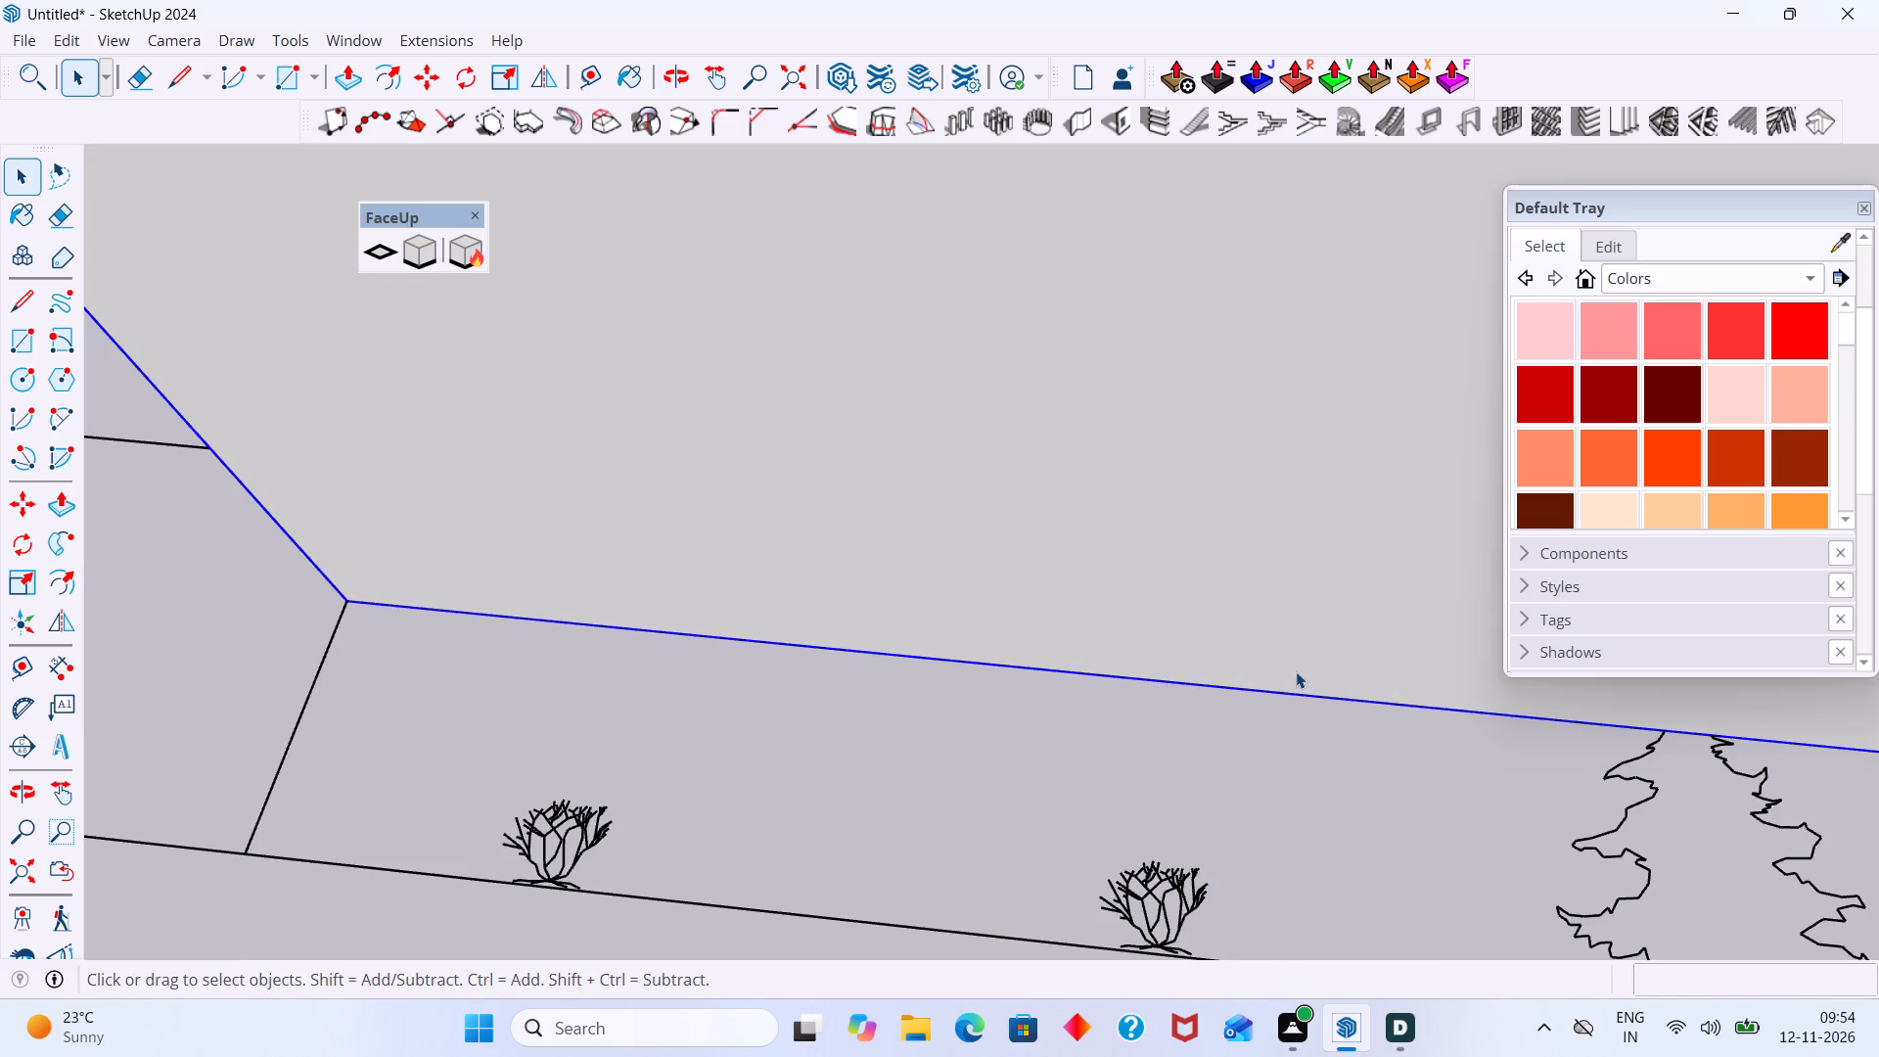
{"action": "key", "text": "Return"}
Measure the height of the extruded front boundary wall from its top edge to its base.
{"action": "scroll", "coordinate": [1288, 668], "scroll_direction": "down", "scroll_amount": 9}
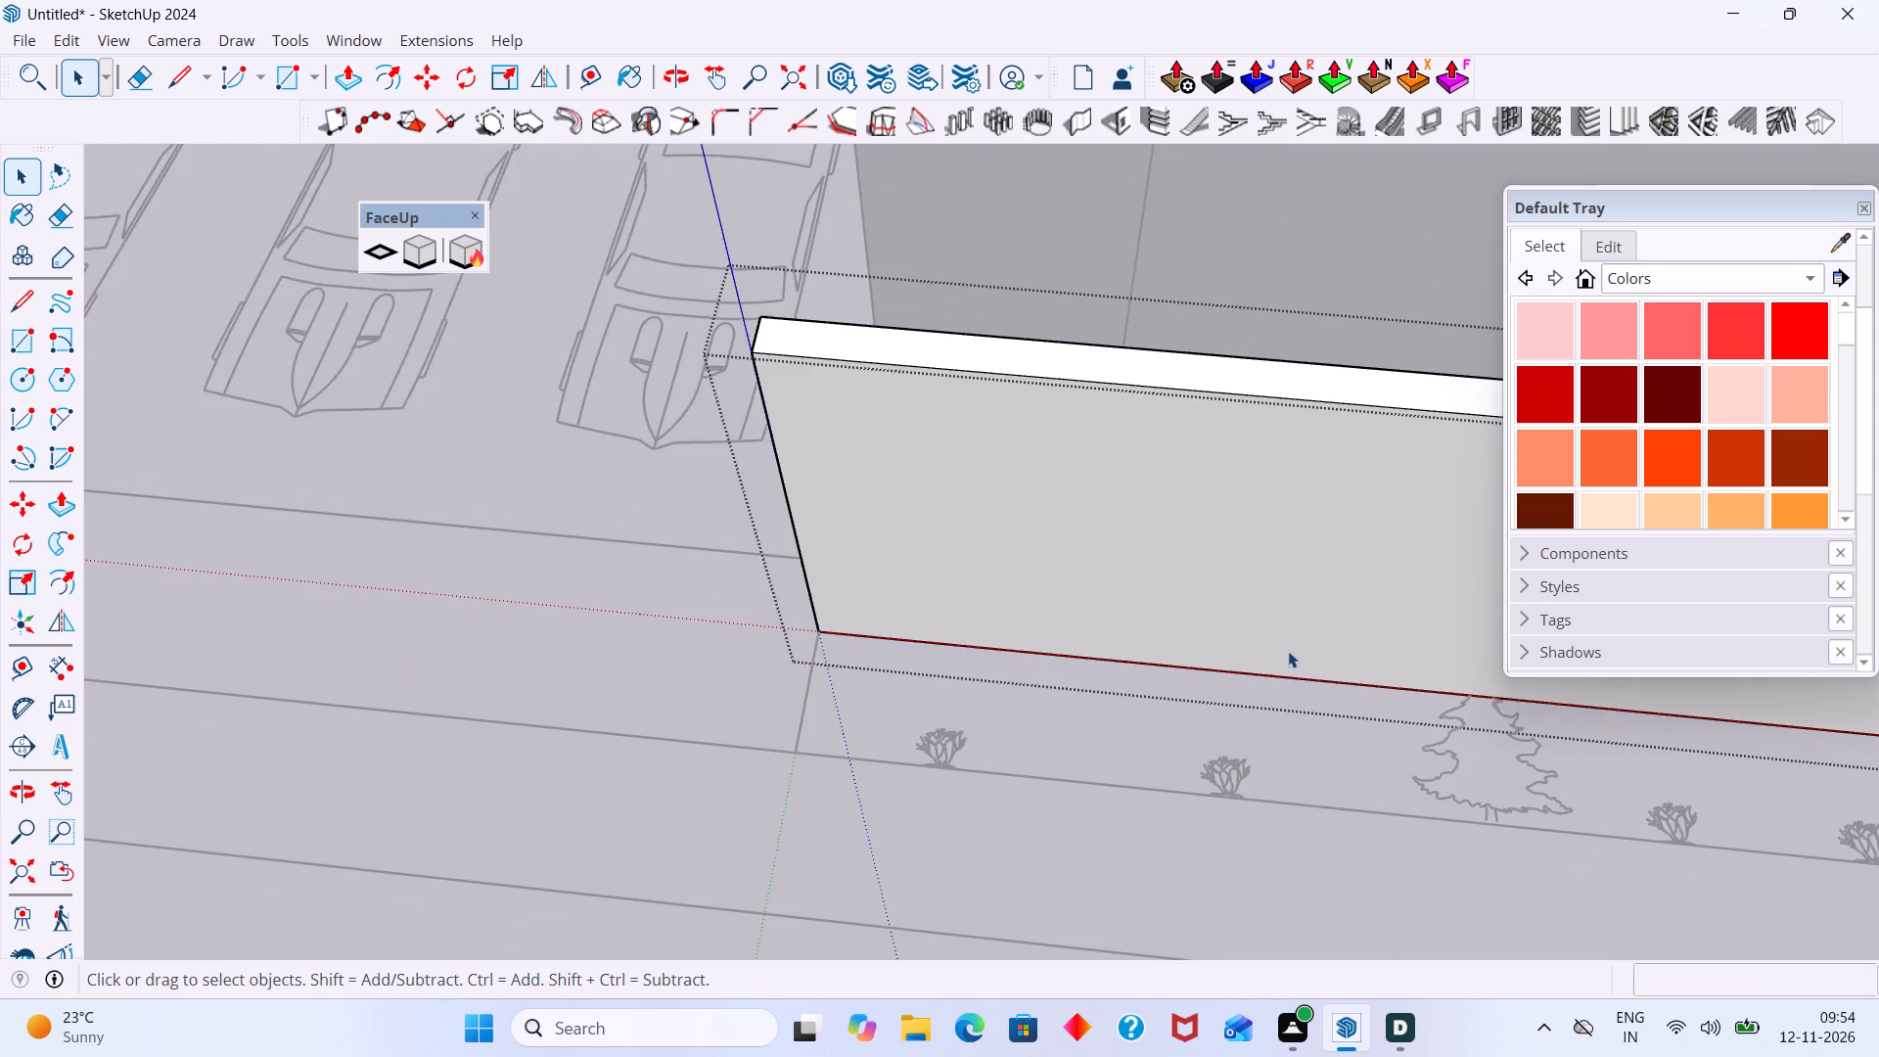
{"action": "scroll", "coordinate": [804, 609], "scroll_direction": "down", "scroll_amount": 3}
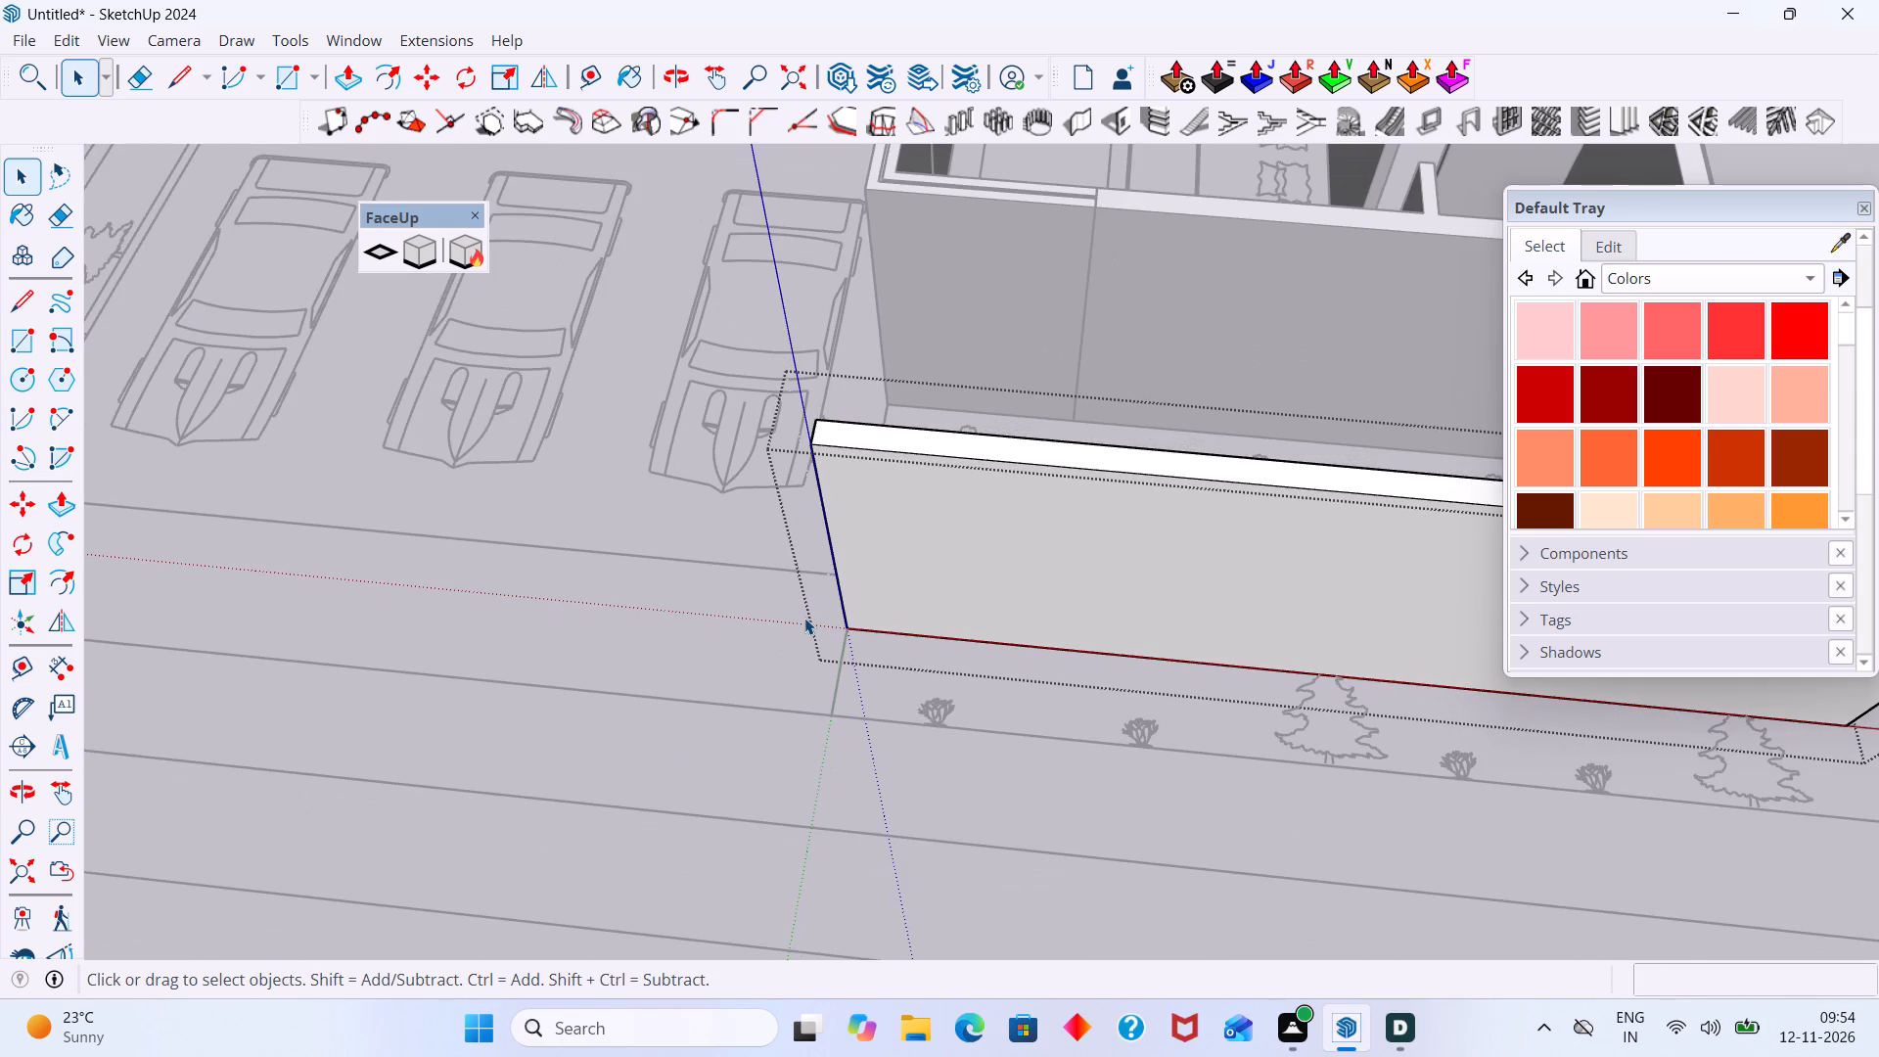
{"action": "scroll", "coordinate": [988, 517], "scroll_direction": "down", "scroll_amount": 8}
{"action": "middle_click_drag", "start_coordinate": [878, 568], "coordinate": [863, 377]}
{"action": "scroll", "coordinate": [1077, 563], "scroll_direction": "up", "scroll_amount": 1}
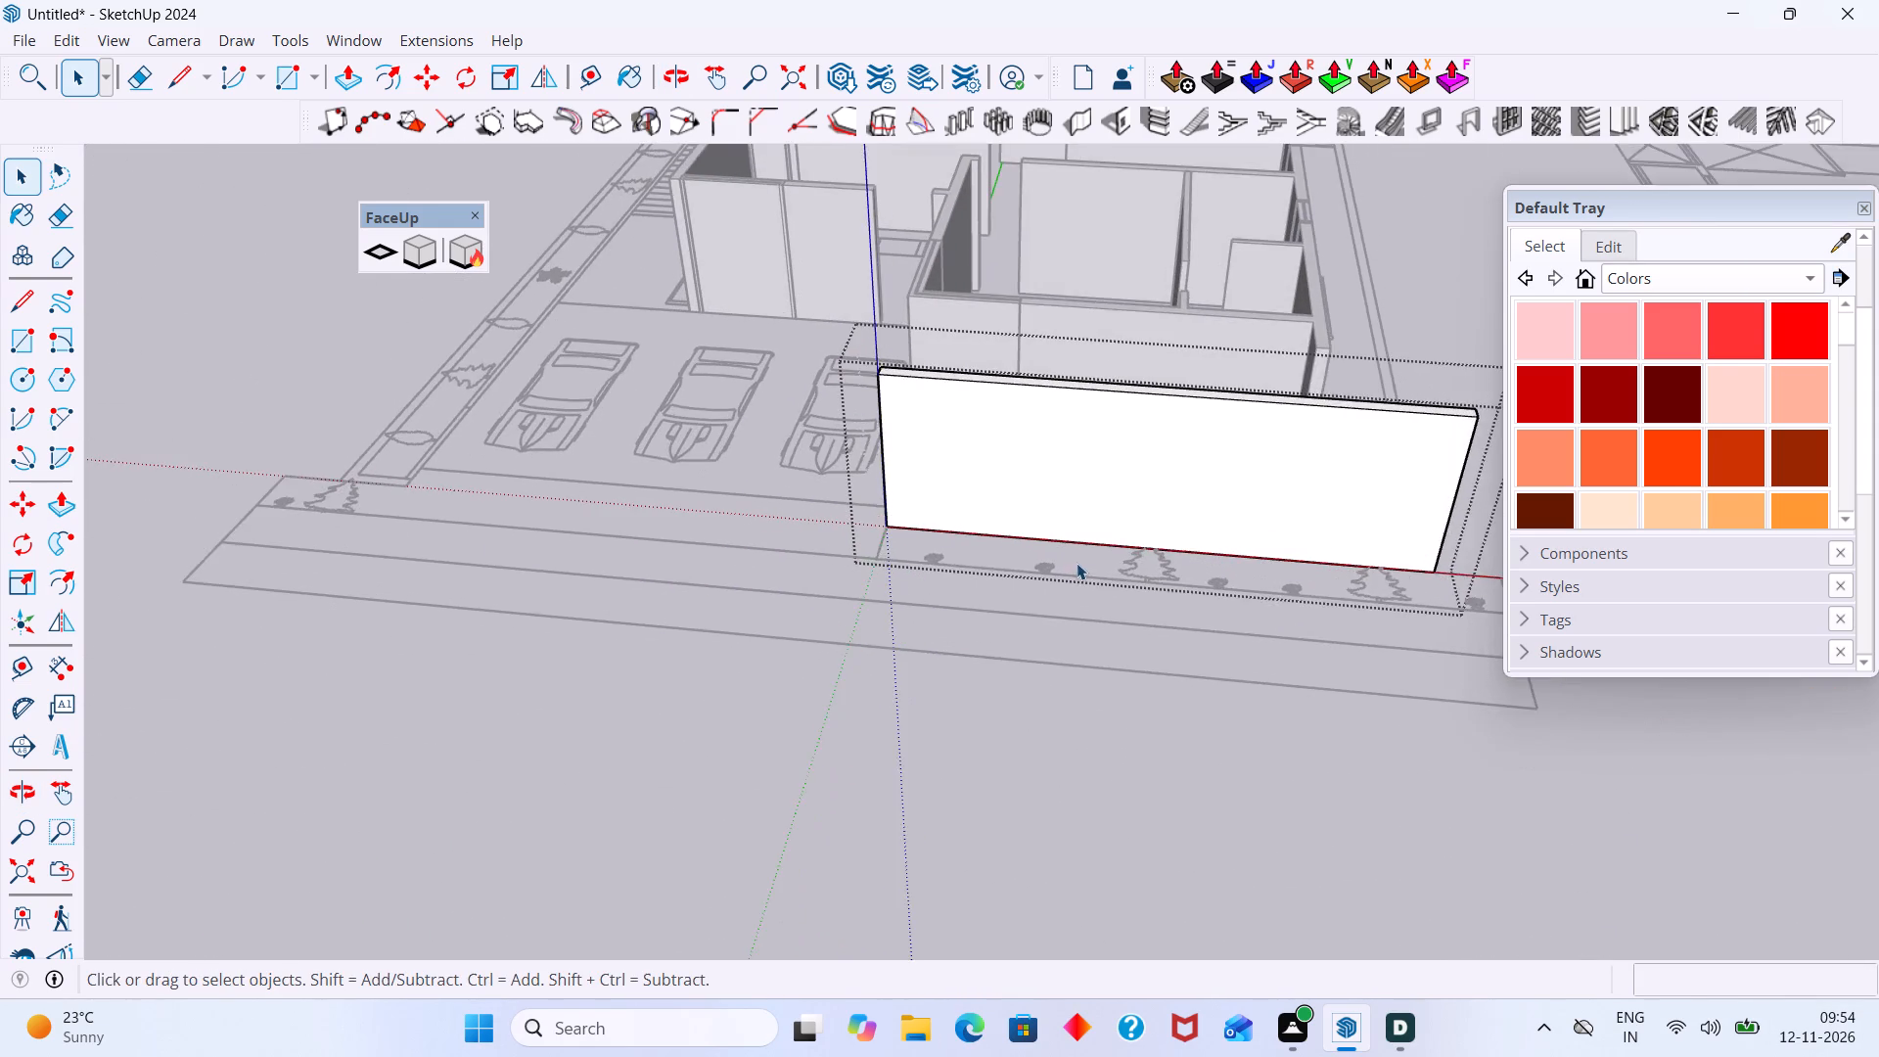
{"action": "scroll", "coordinate": [1077, 563], "scroll_direction": "up", "scroll_amount": 4}
{"action": "middle_click_drag", "start_coordinate": [1050, 519], "coordinate": [1042, 468]}
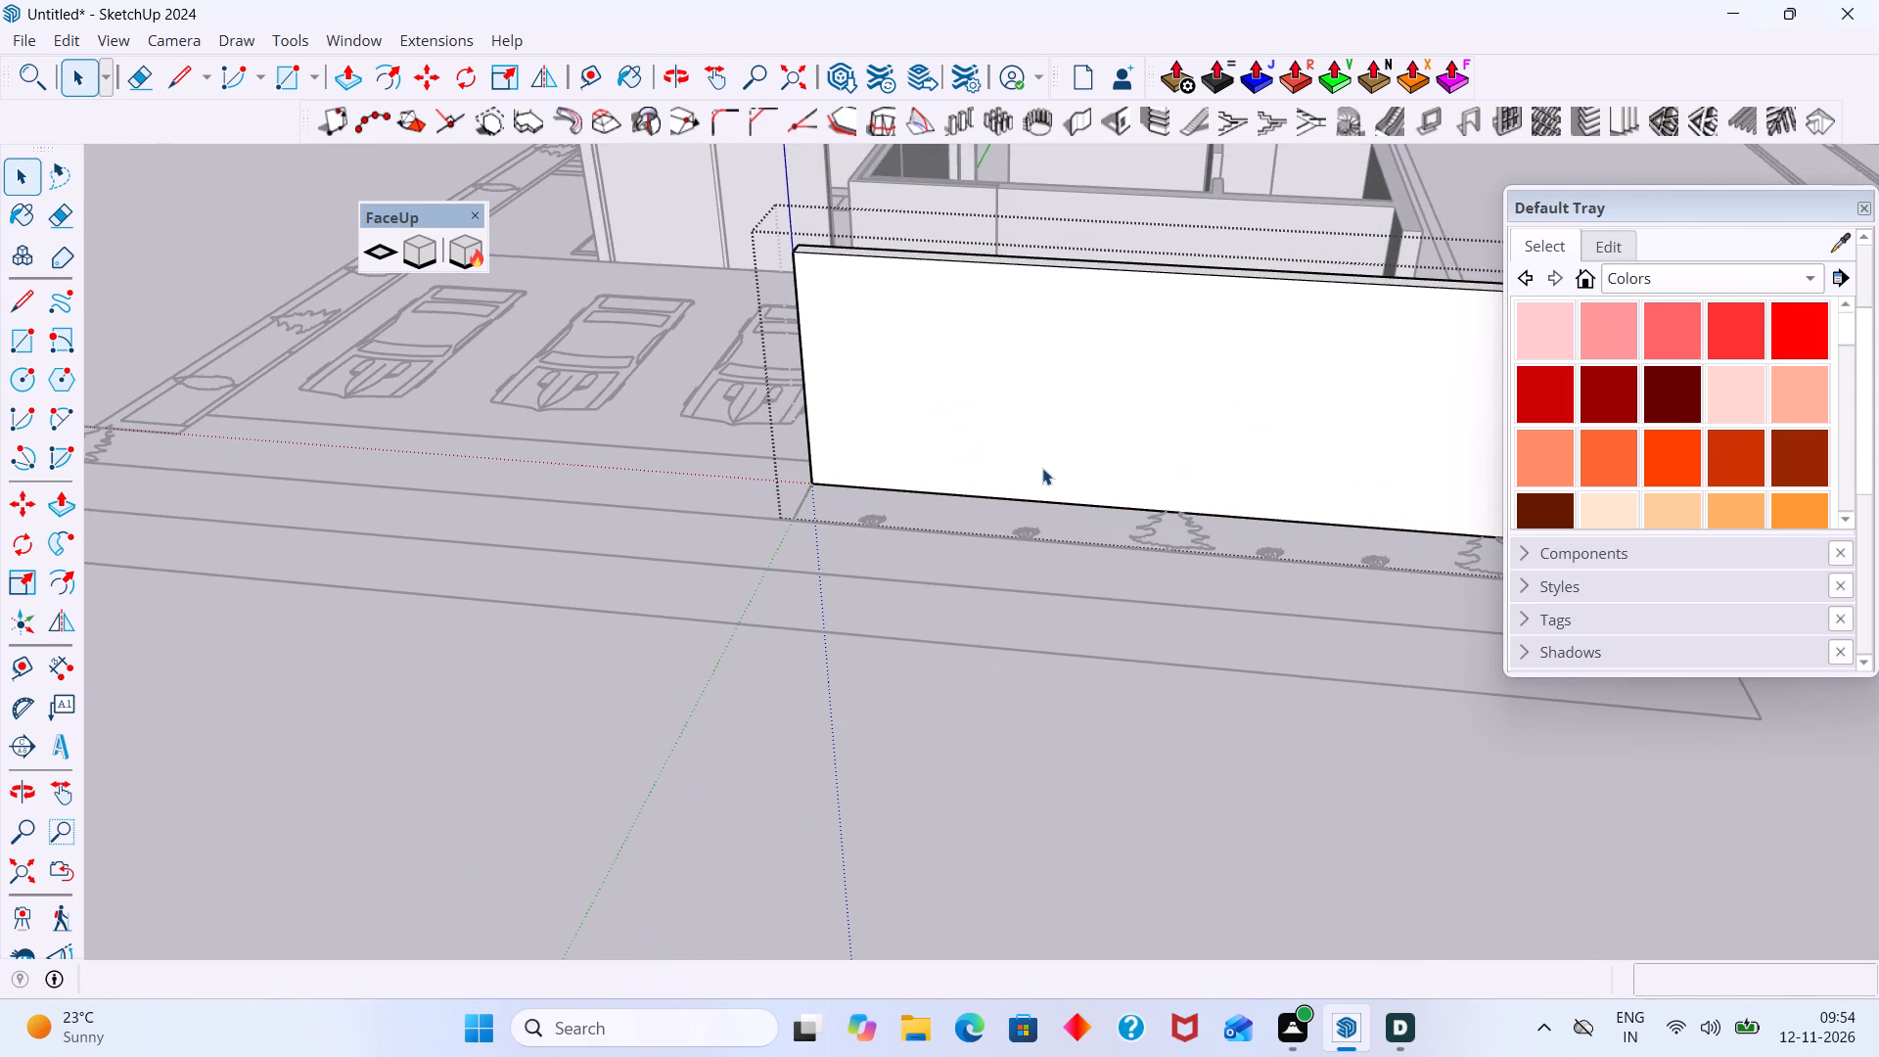
{"action": "key", "text": "t"}
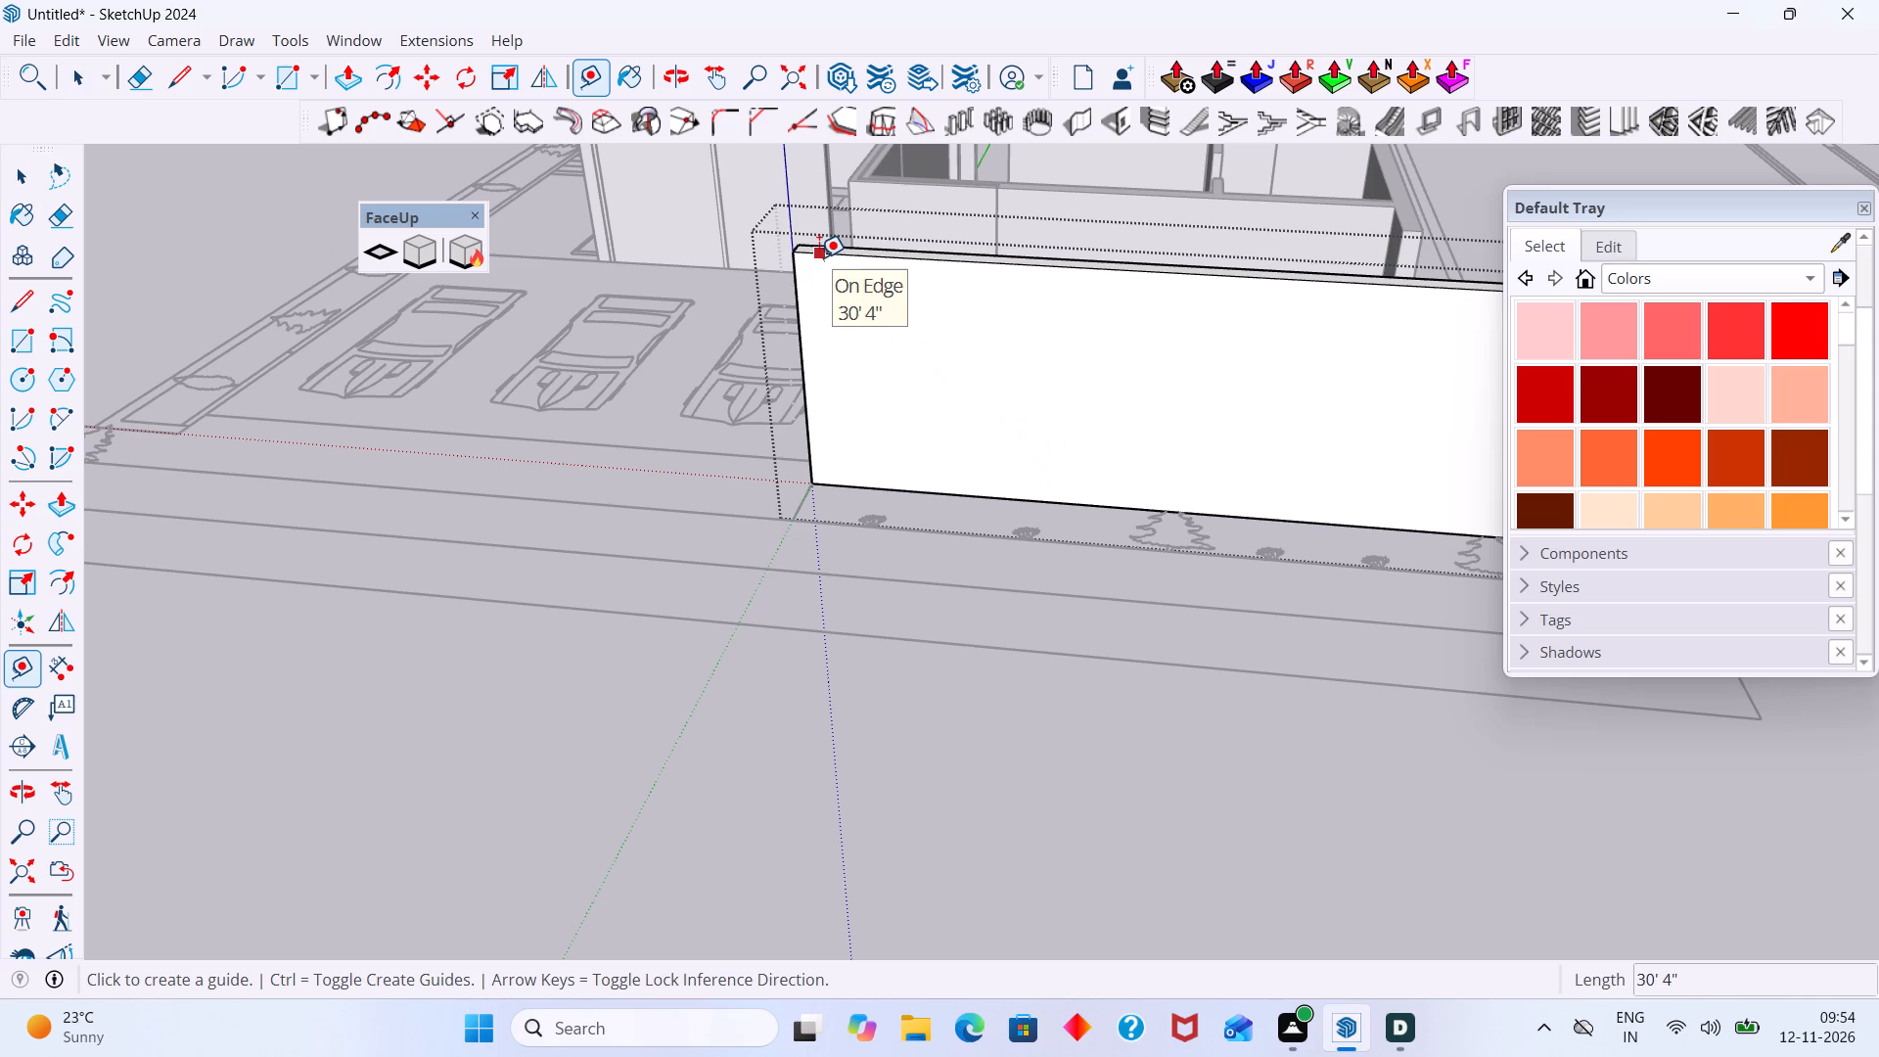
{"action": "left_click", "coordinate": [819, 257]}
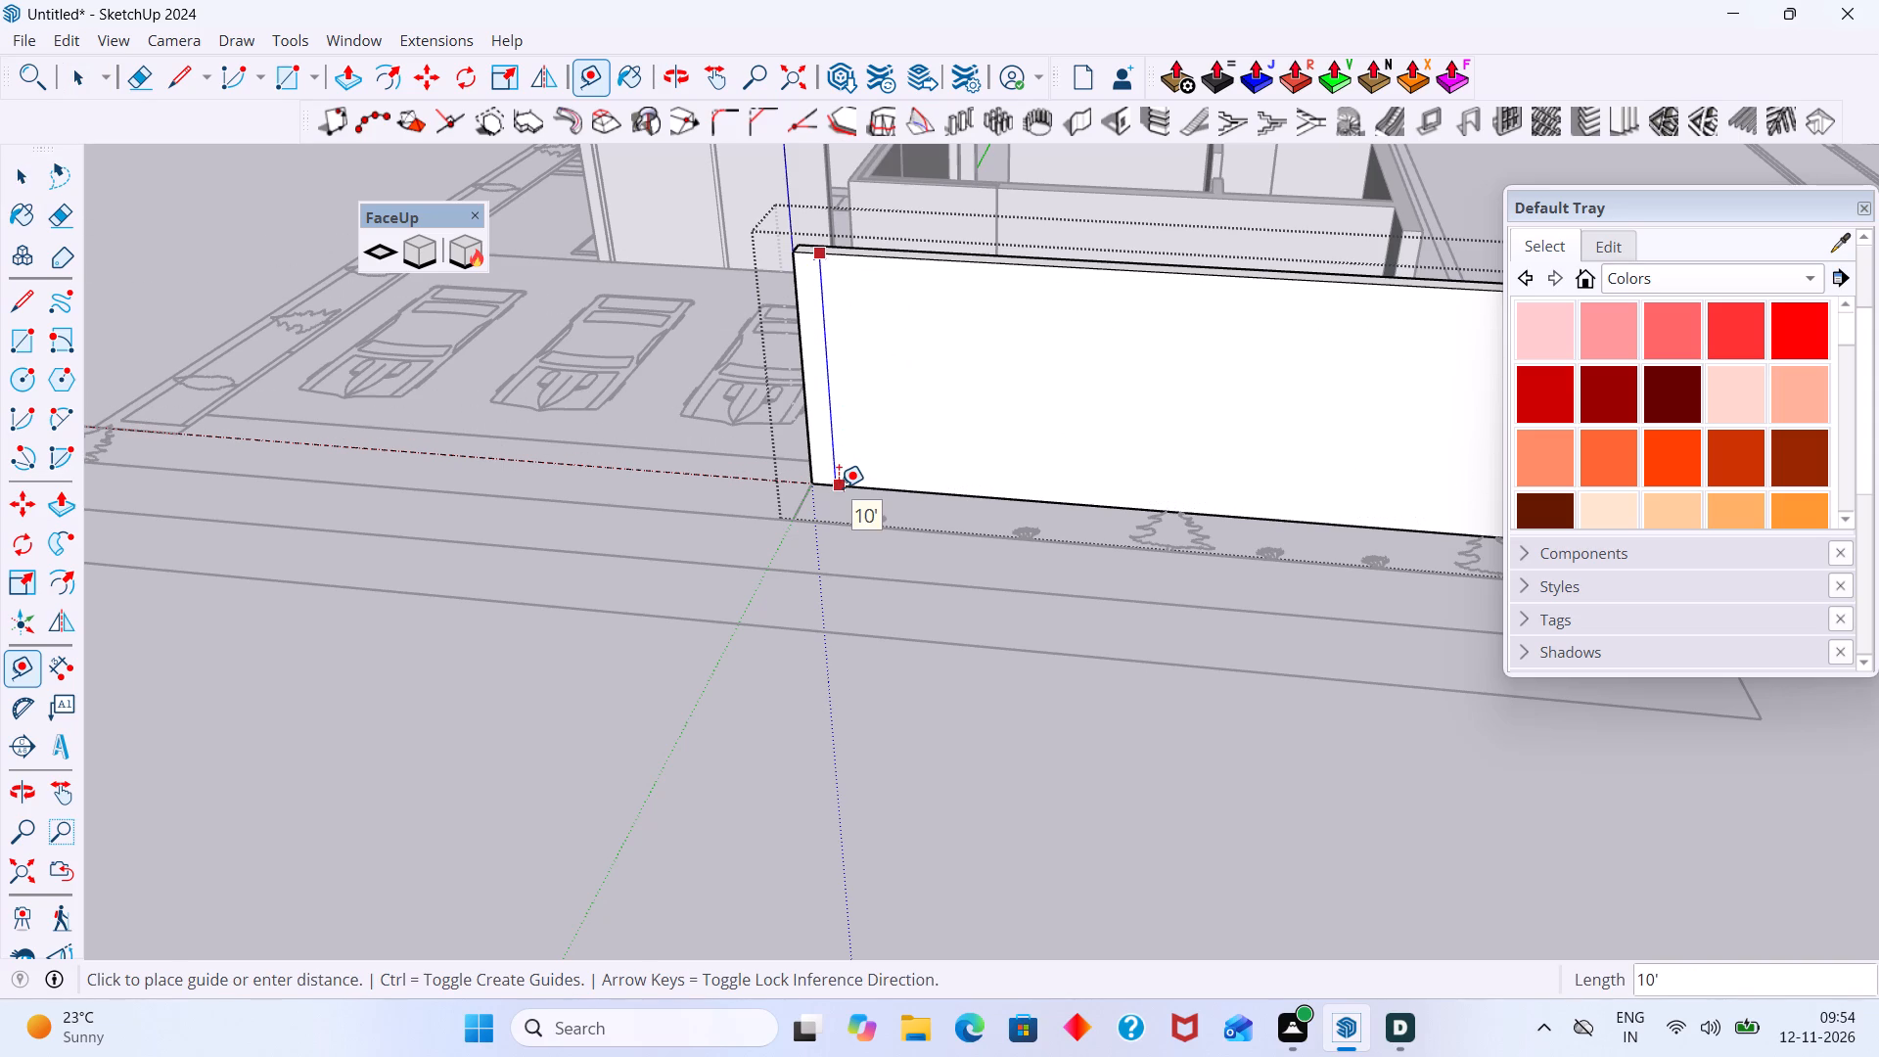
{"action": "key", "text": "Escape"}
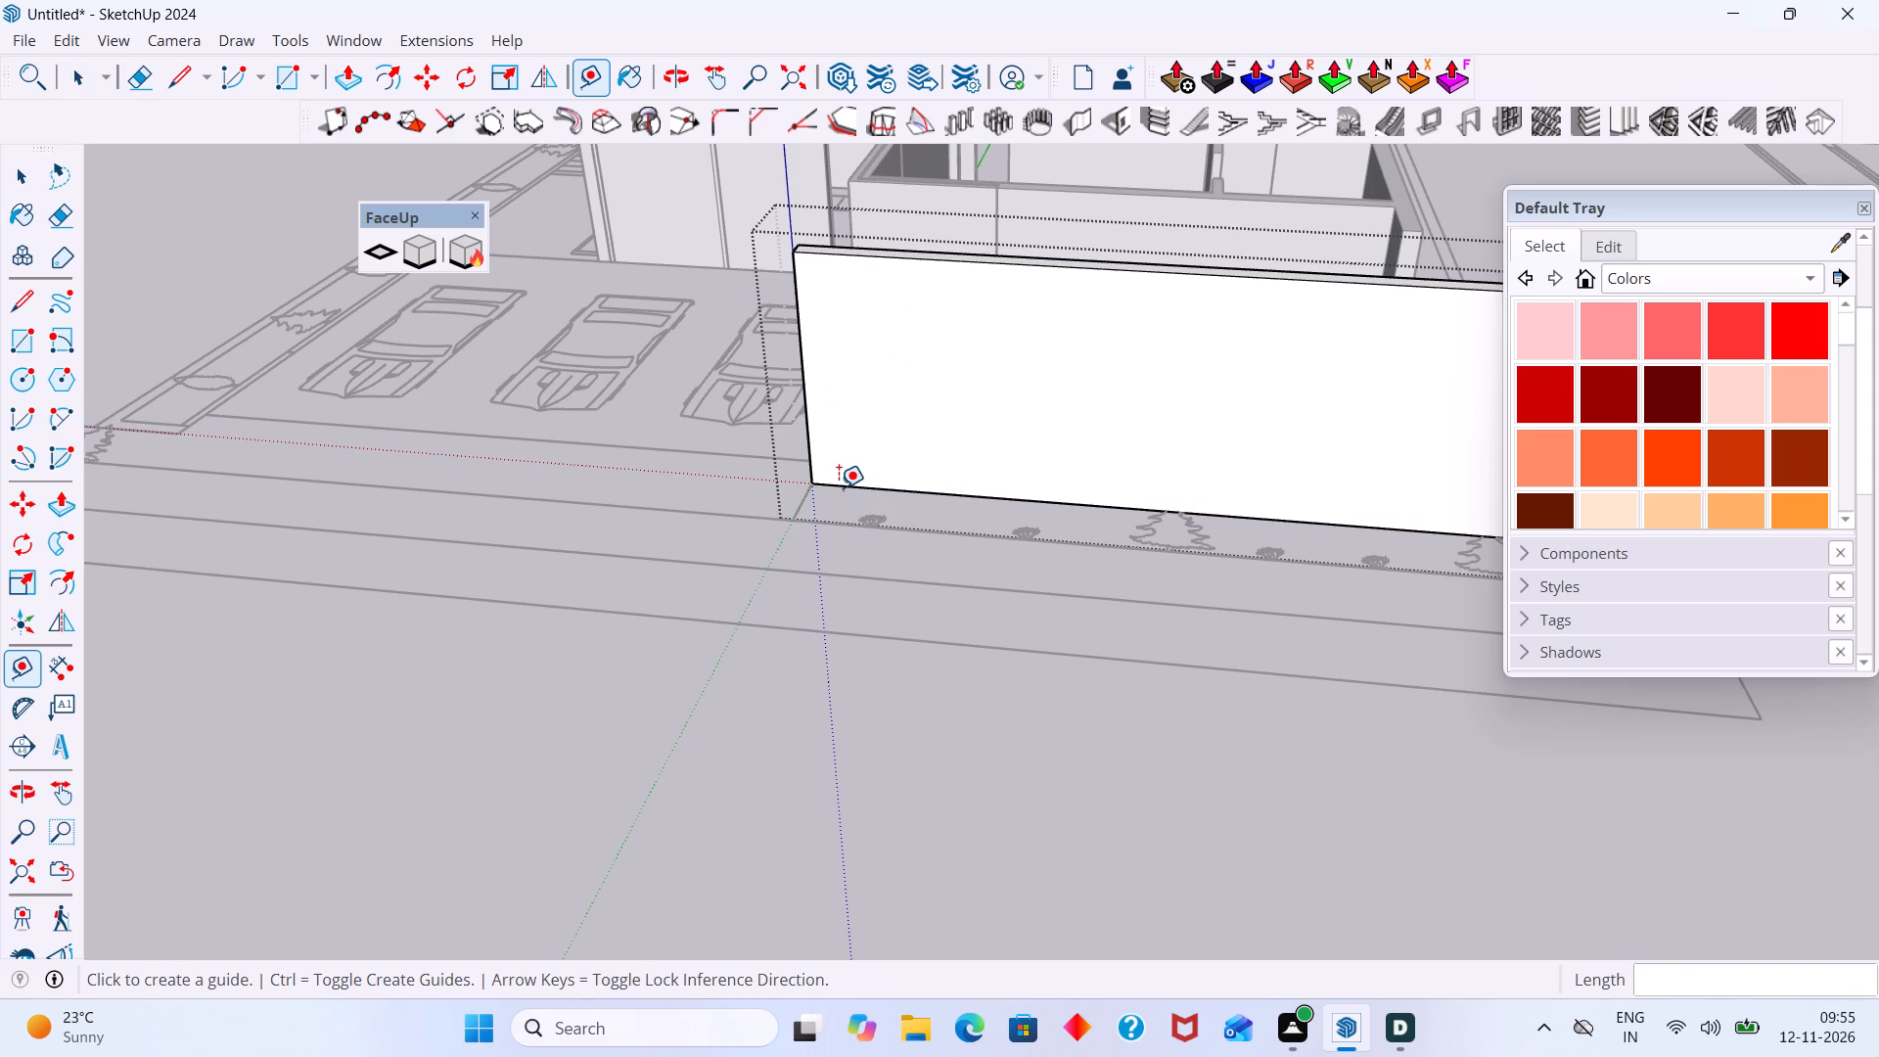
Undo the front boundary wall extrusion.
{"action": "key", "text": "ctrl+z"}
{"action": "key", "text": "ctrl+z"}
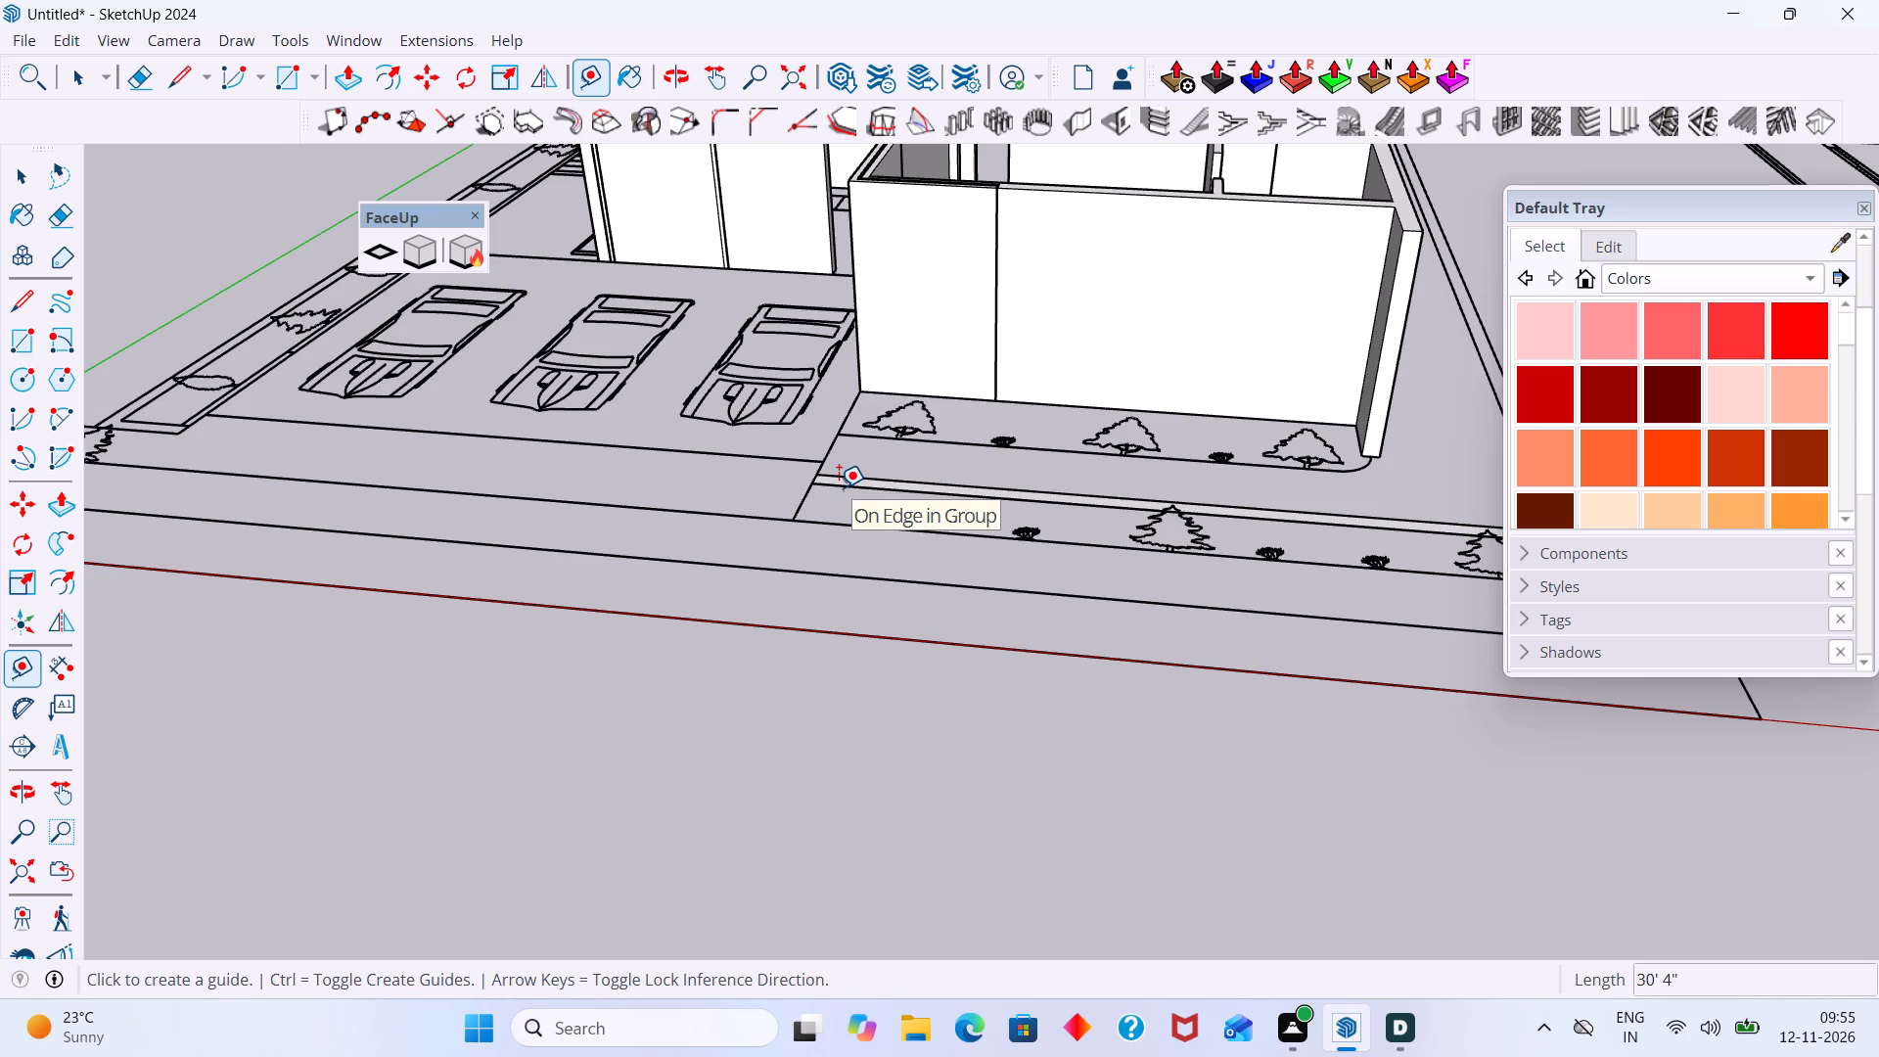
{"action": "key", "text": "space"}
Delete the narrow face filling the front boundary wall strip, keeping its plan lines.
{"action": "scroll", "coordinate": [855, 482], "scroll_direction": "down", "scroll_amount": 5}
{"action": "middle_click_drag", "start_coordinate": [1056, 414], "coordinate": [961, 646]}
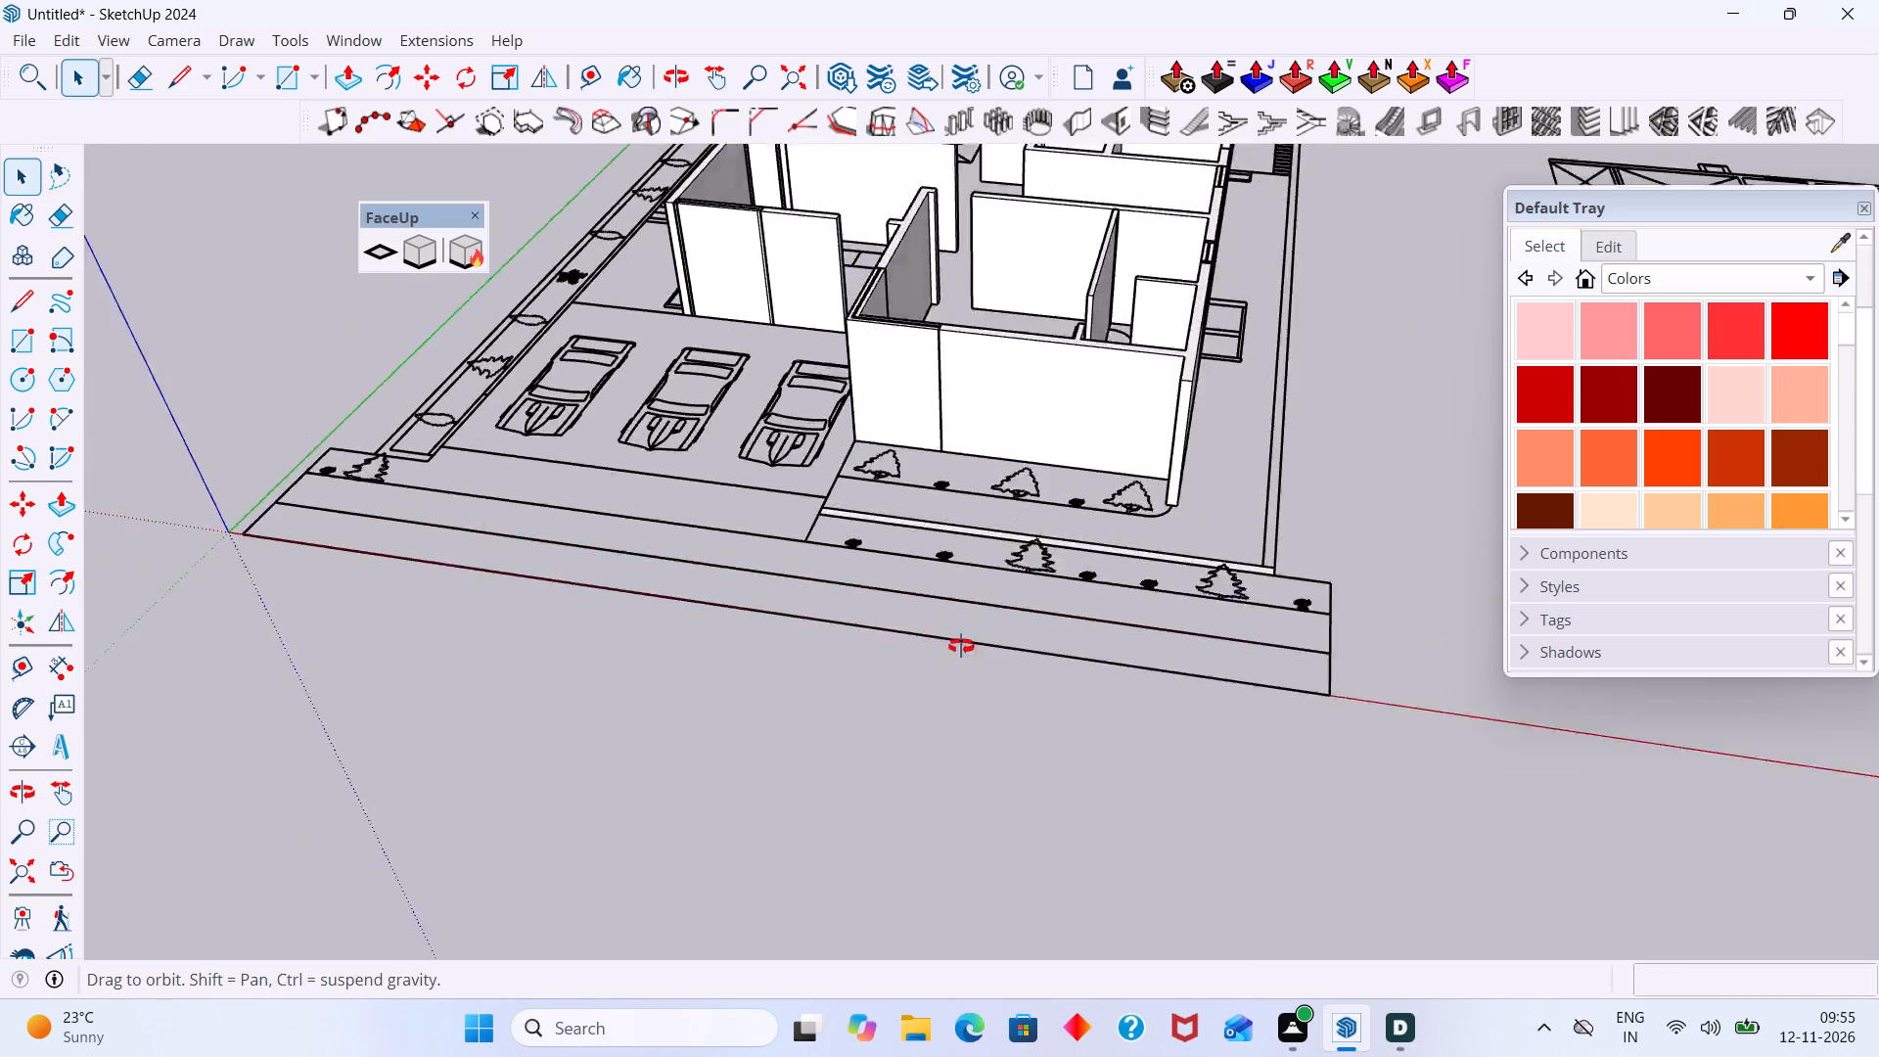
{"action": "middle_click_drag", "start_coordinate": [961, 646], "coordinate": [993, 671]}
{"action": "scroll", "coordinate": [968, 665], "scroll_direction": "down", "scroll_amount": 1}
{"action": "scroll", "coordinate": [986, 698], "scroll_direction": "up", "scroll_amount": 13}
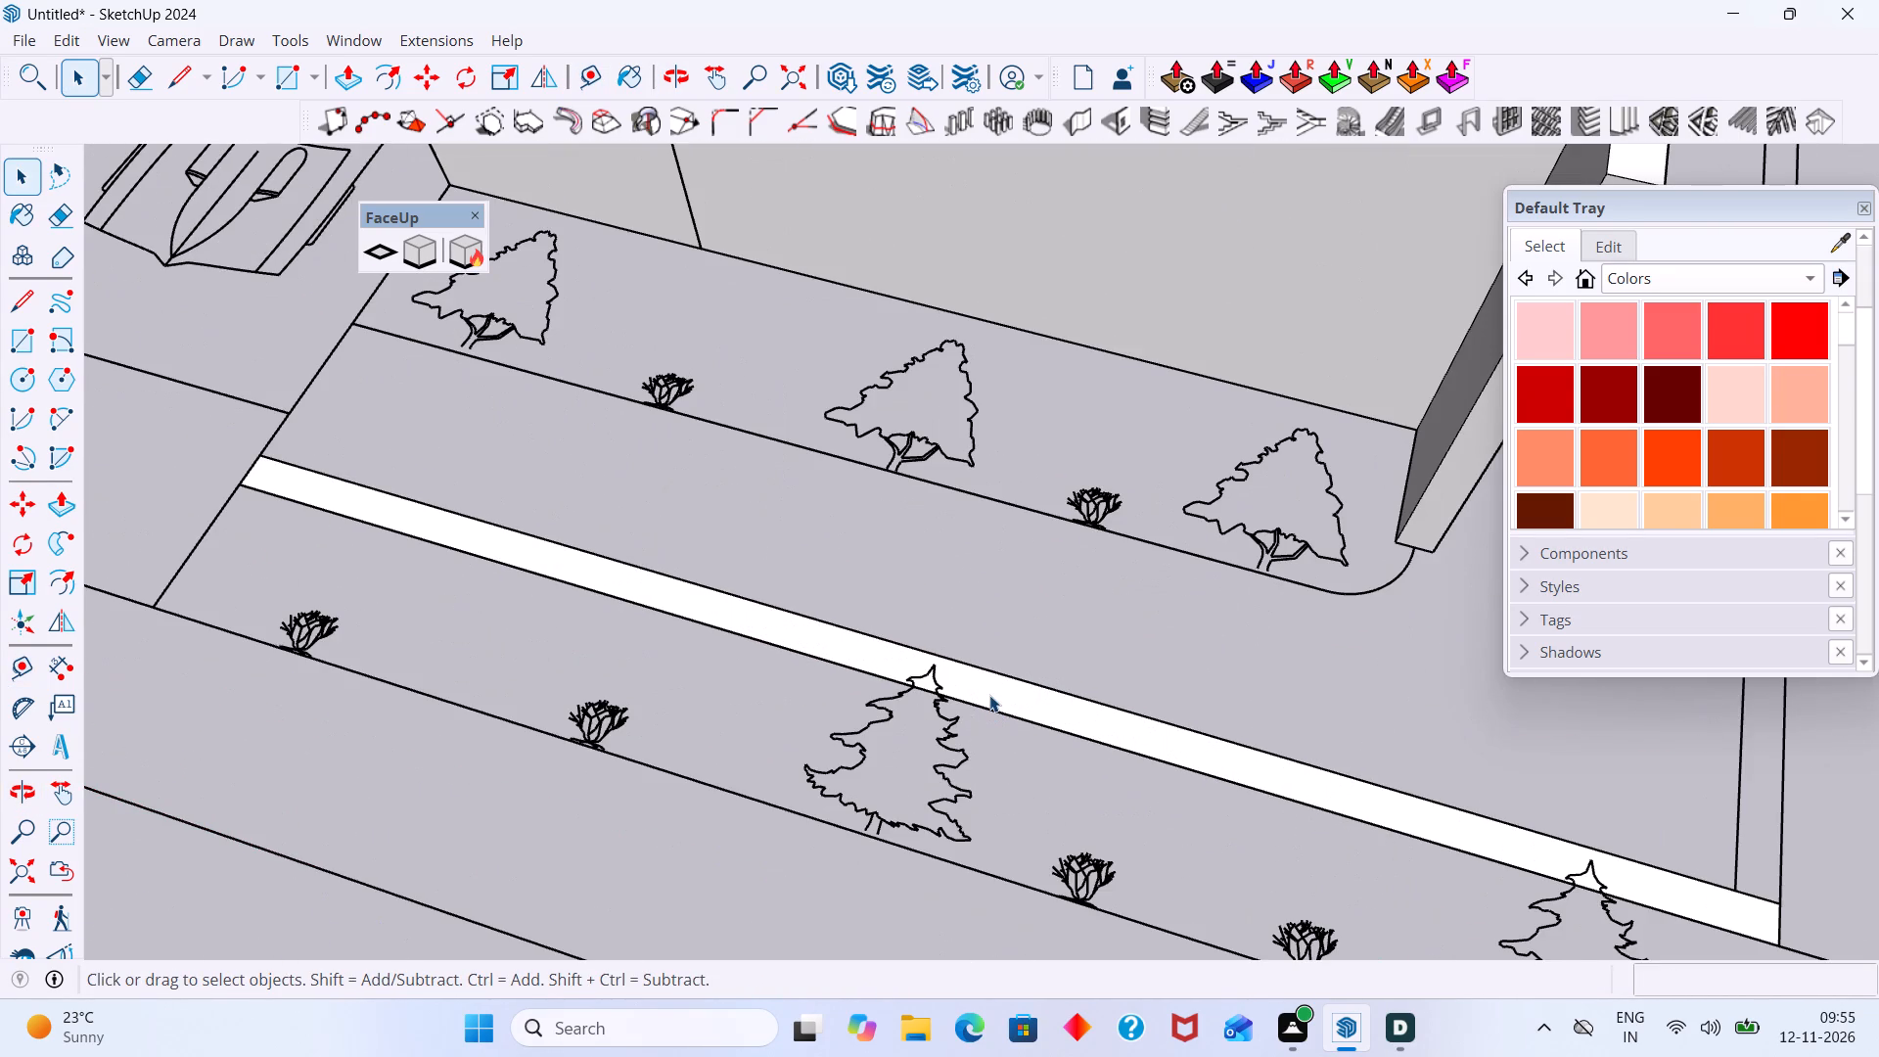
{"action": "left_click", "coordinate": [989, 695]}
{"action": "key", "text": "Delete"}
Examine the extruded house walls, room layout and site boundary from several angles.
{"action": "scroll", "coordinate": [989, 694], "scroll_direction": "down", "scroll_amount": 10}
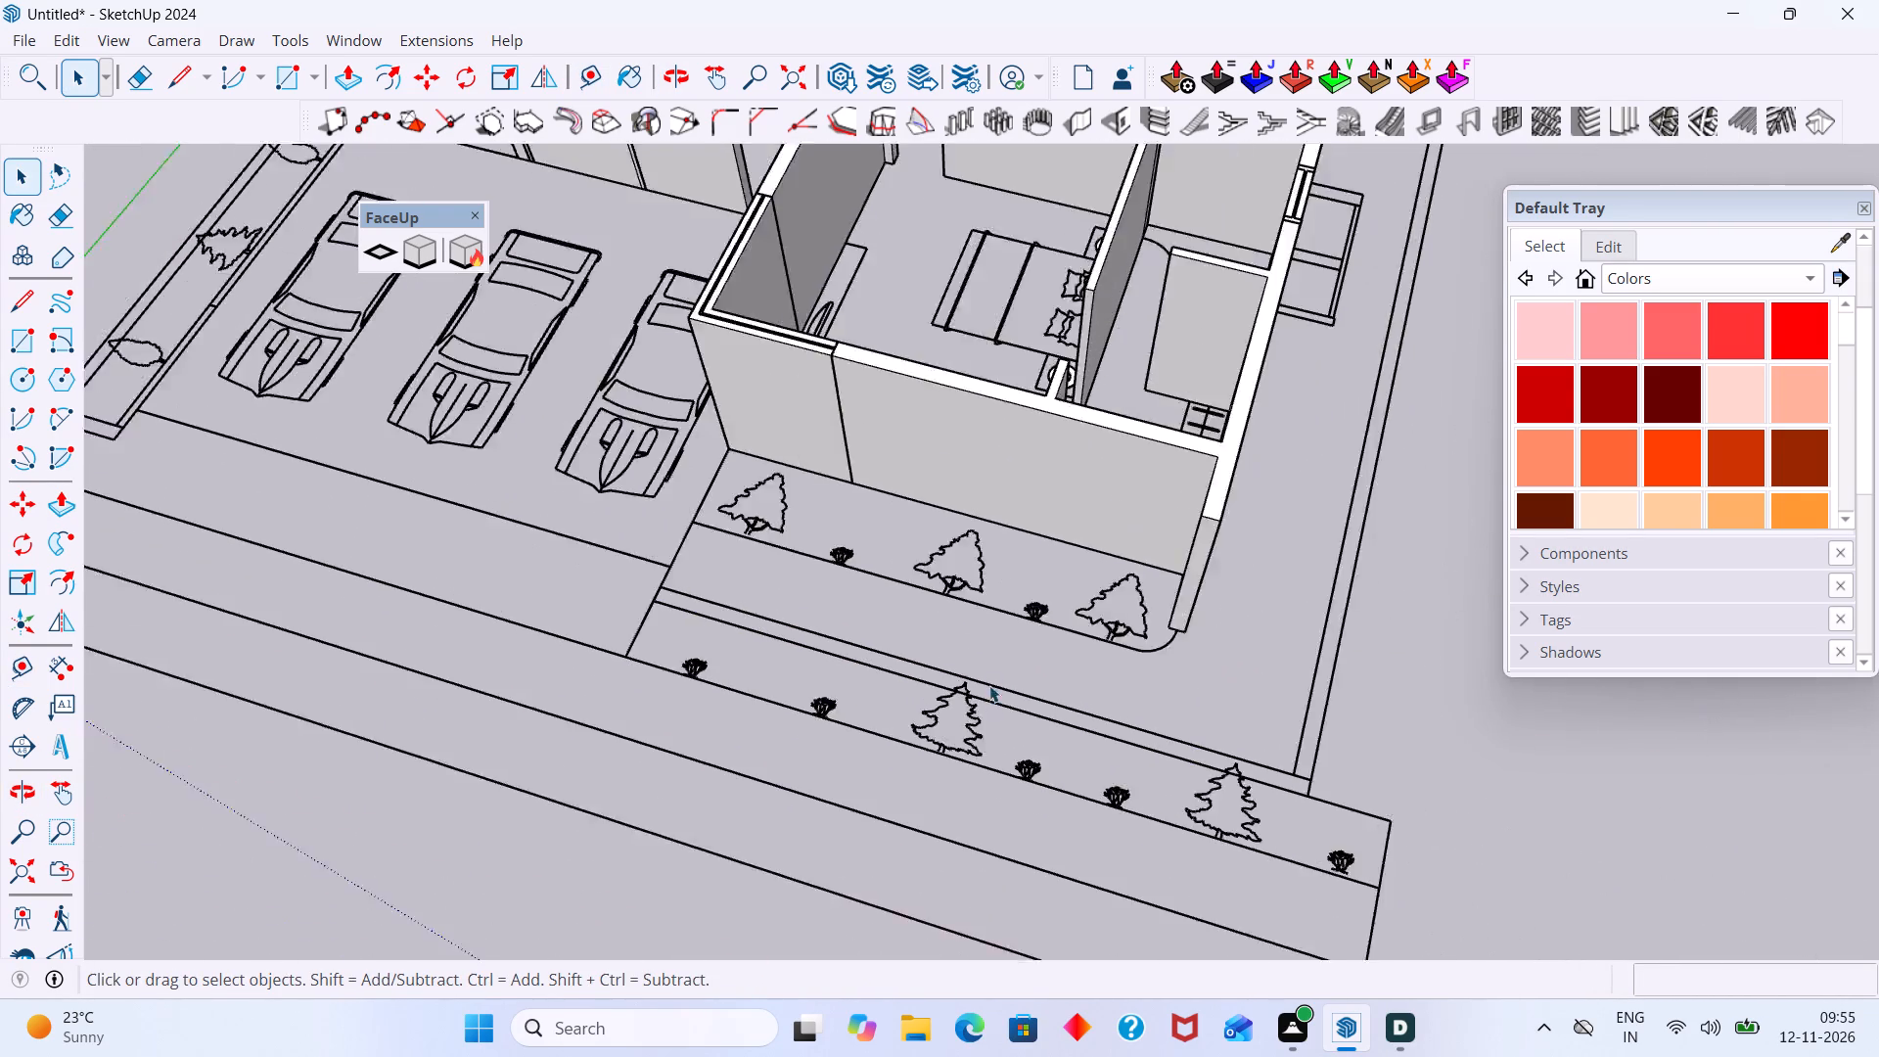
{"action": "scroll", "coordinate": [989, 685], "scroll_direction": "down", "scroll_amount": 3}
{"action": "scroll", "coordinate": [1321, 684], "scroll_direction": "down", "scroll_amount": 2}
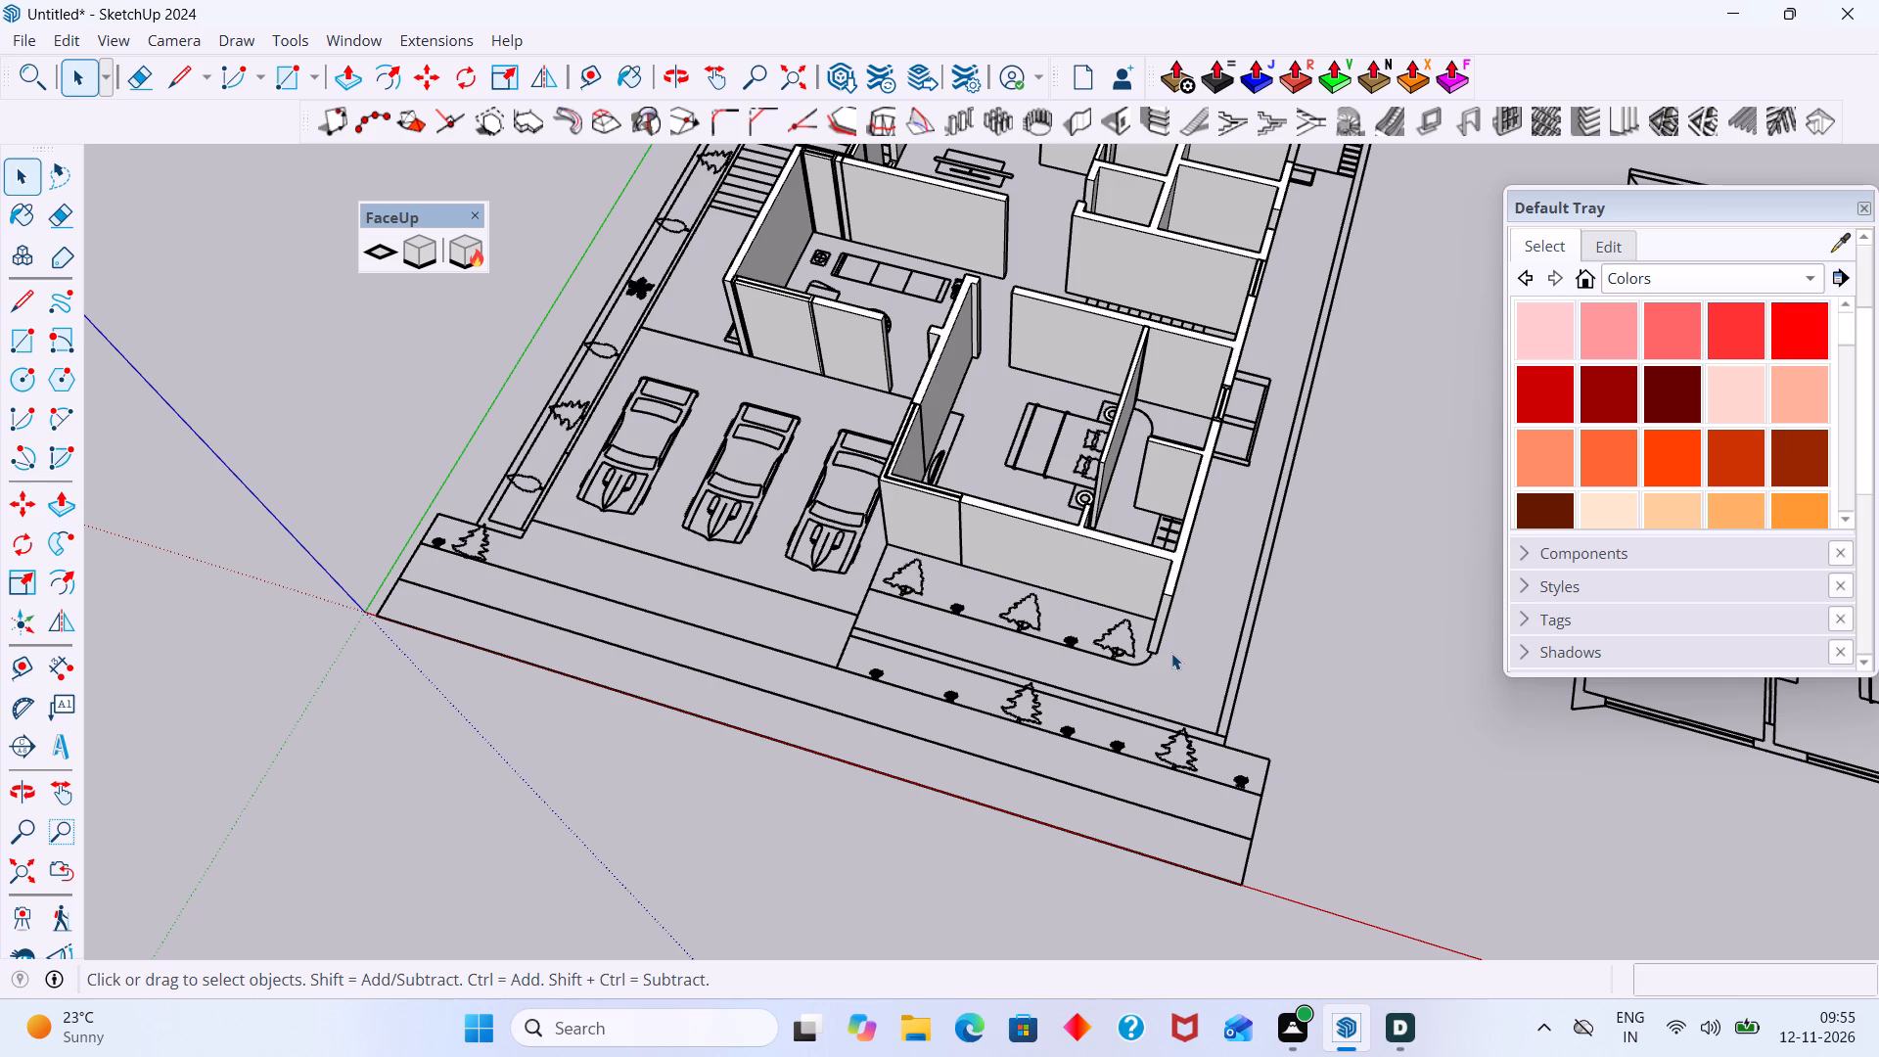
{"action": "scroll", "coordinate": [1160, 612], "scroll_direction": "down", "scroll_amount": 4}
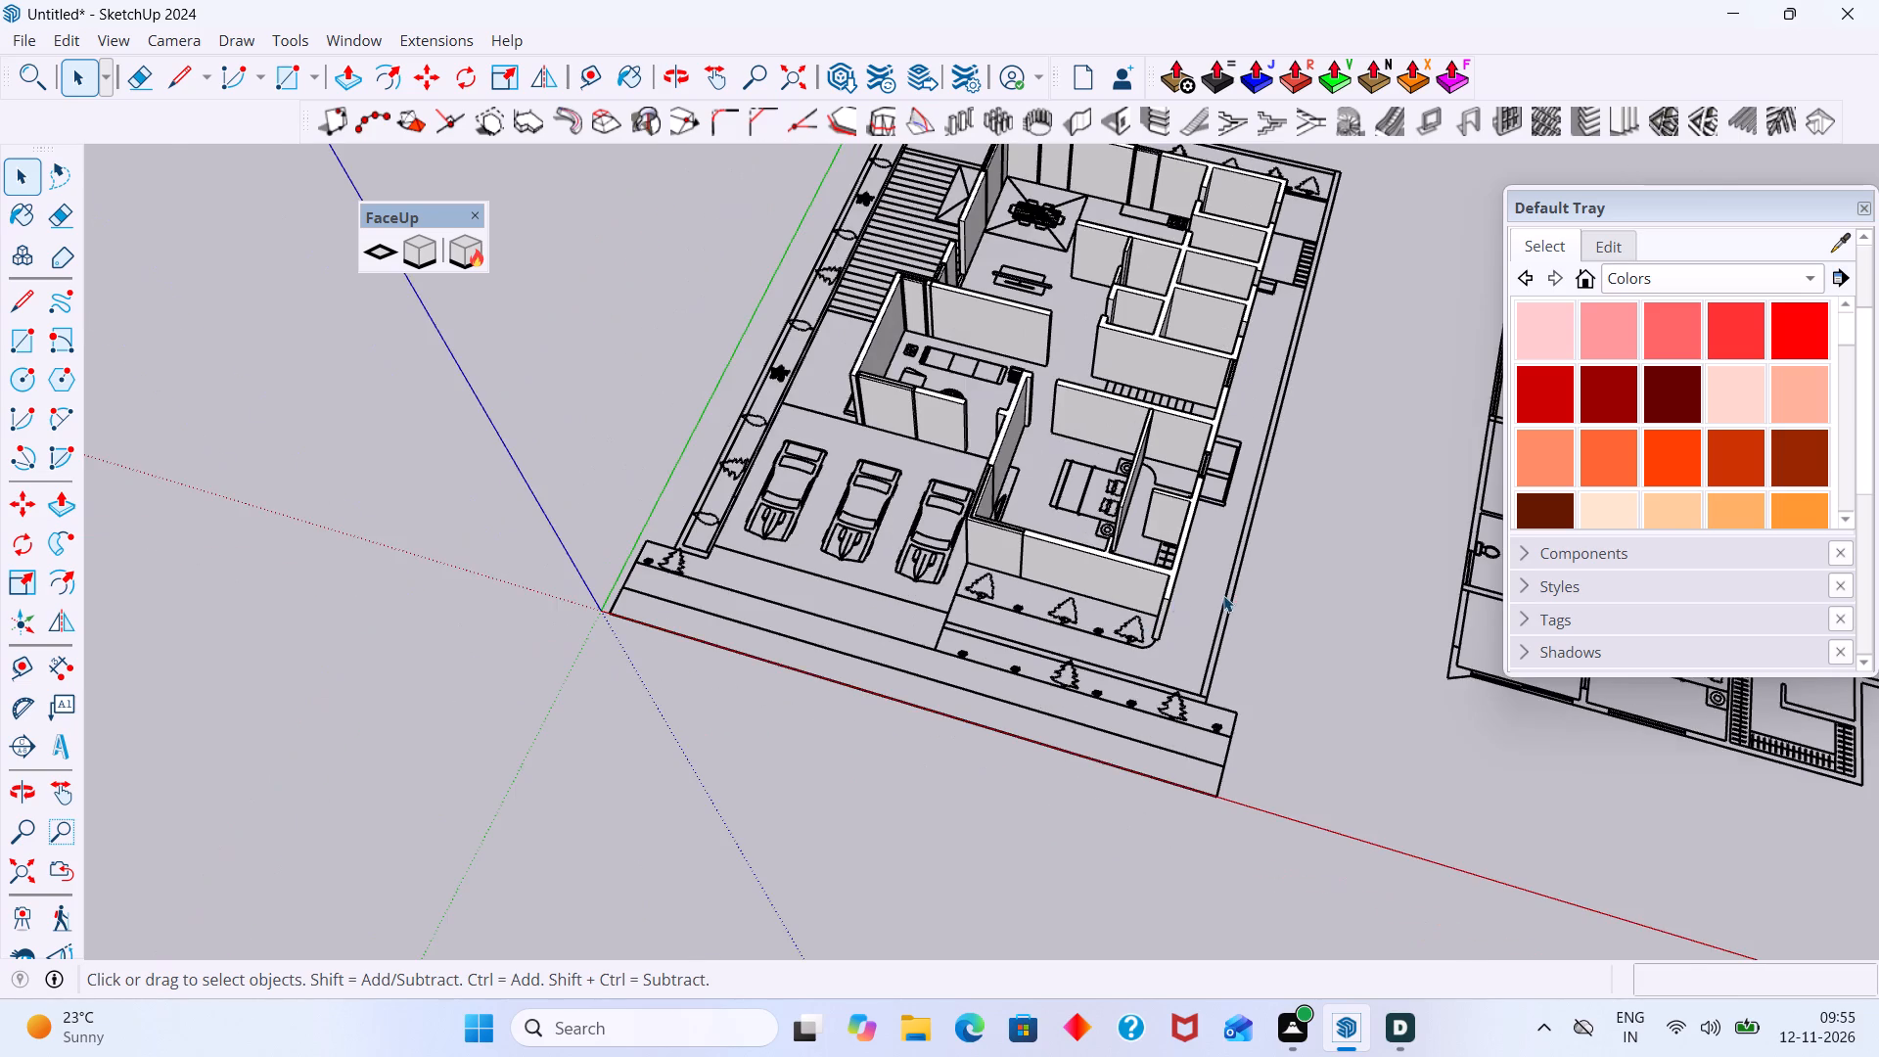
{"action": "middle_click_drag", "start_coordinate": [1212, 596], "coordinate": [1103, 648], "text": "shift"}
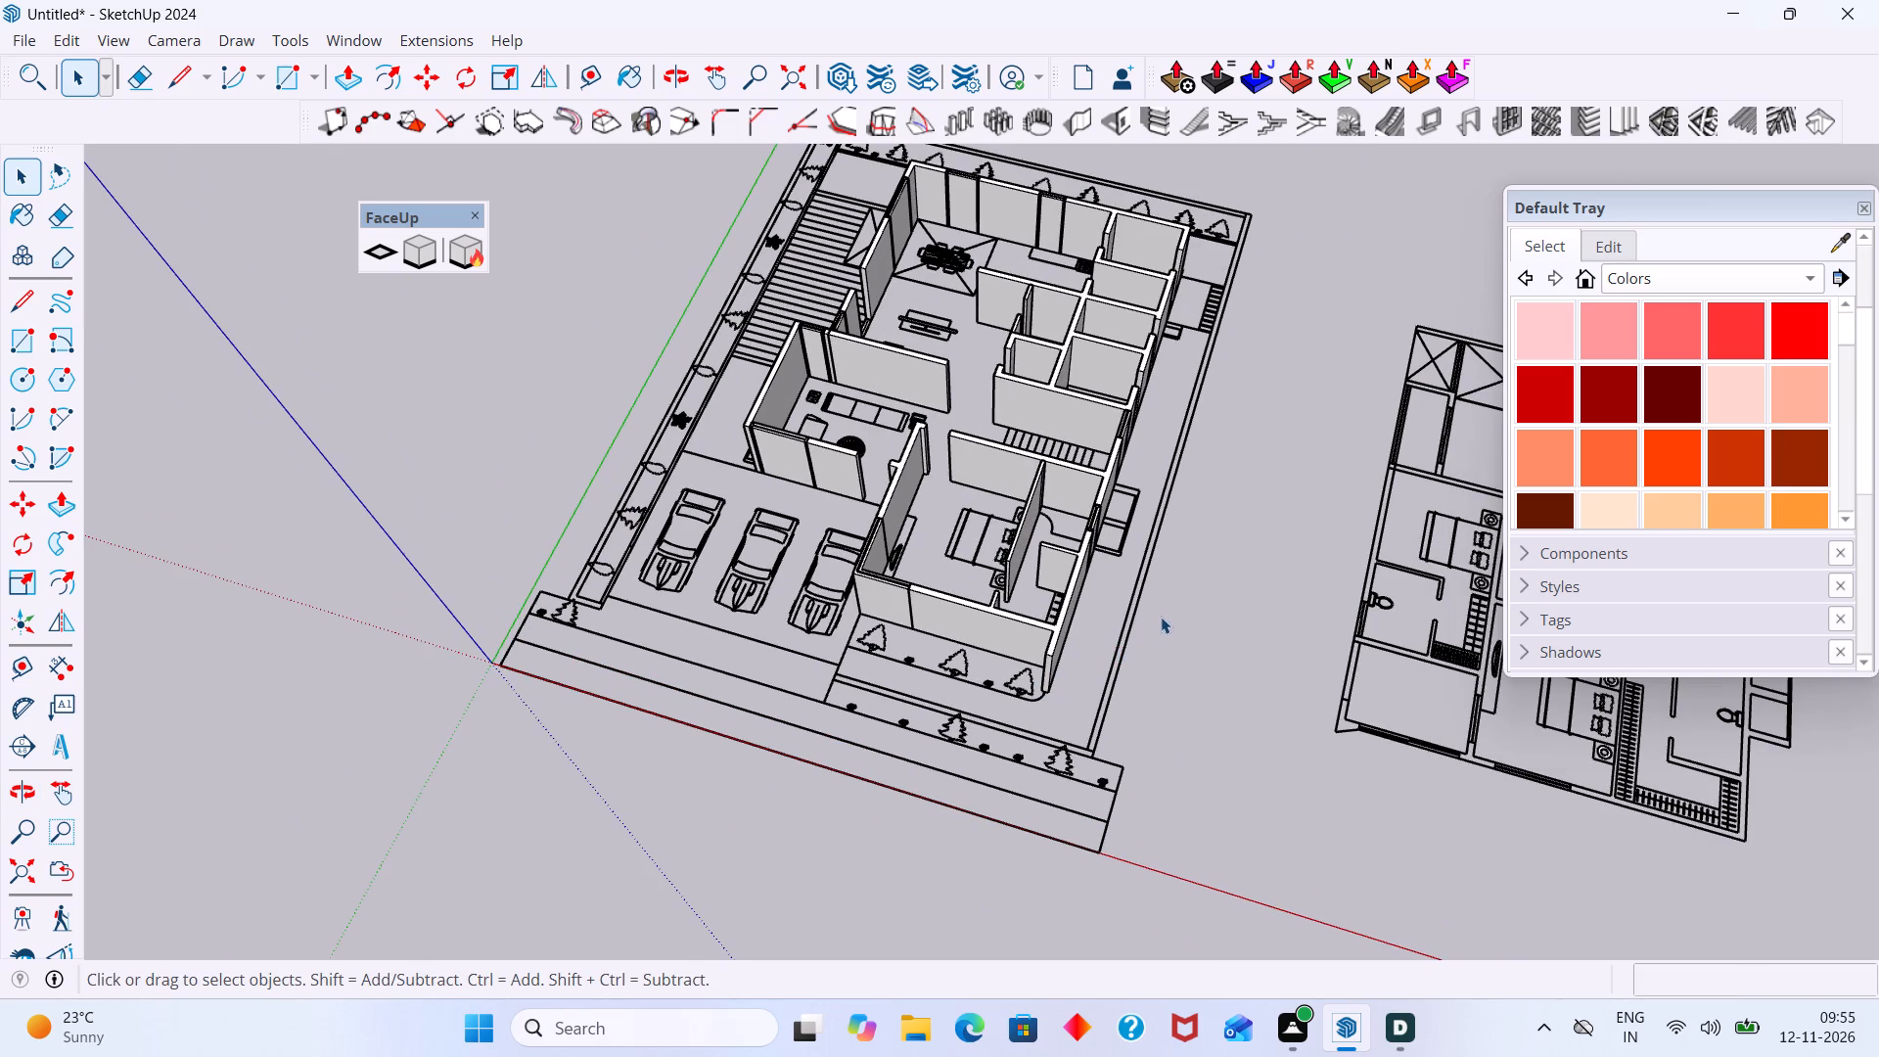
{"action": "scroll", "coordinate": [957, 422], "scroll_direction": "up", "scroll_amount": 6}
{"action": "scroll", "coordinate": [867, 430], "scroll_direction": "down", "scroll_amount": 2}
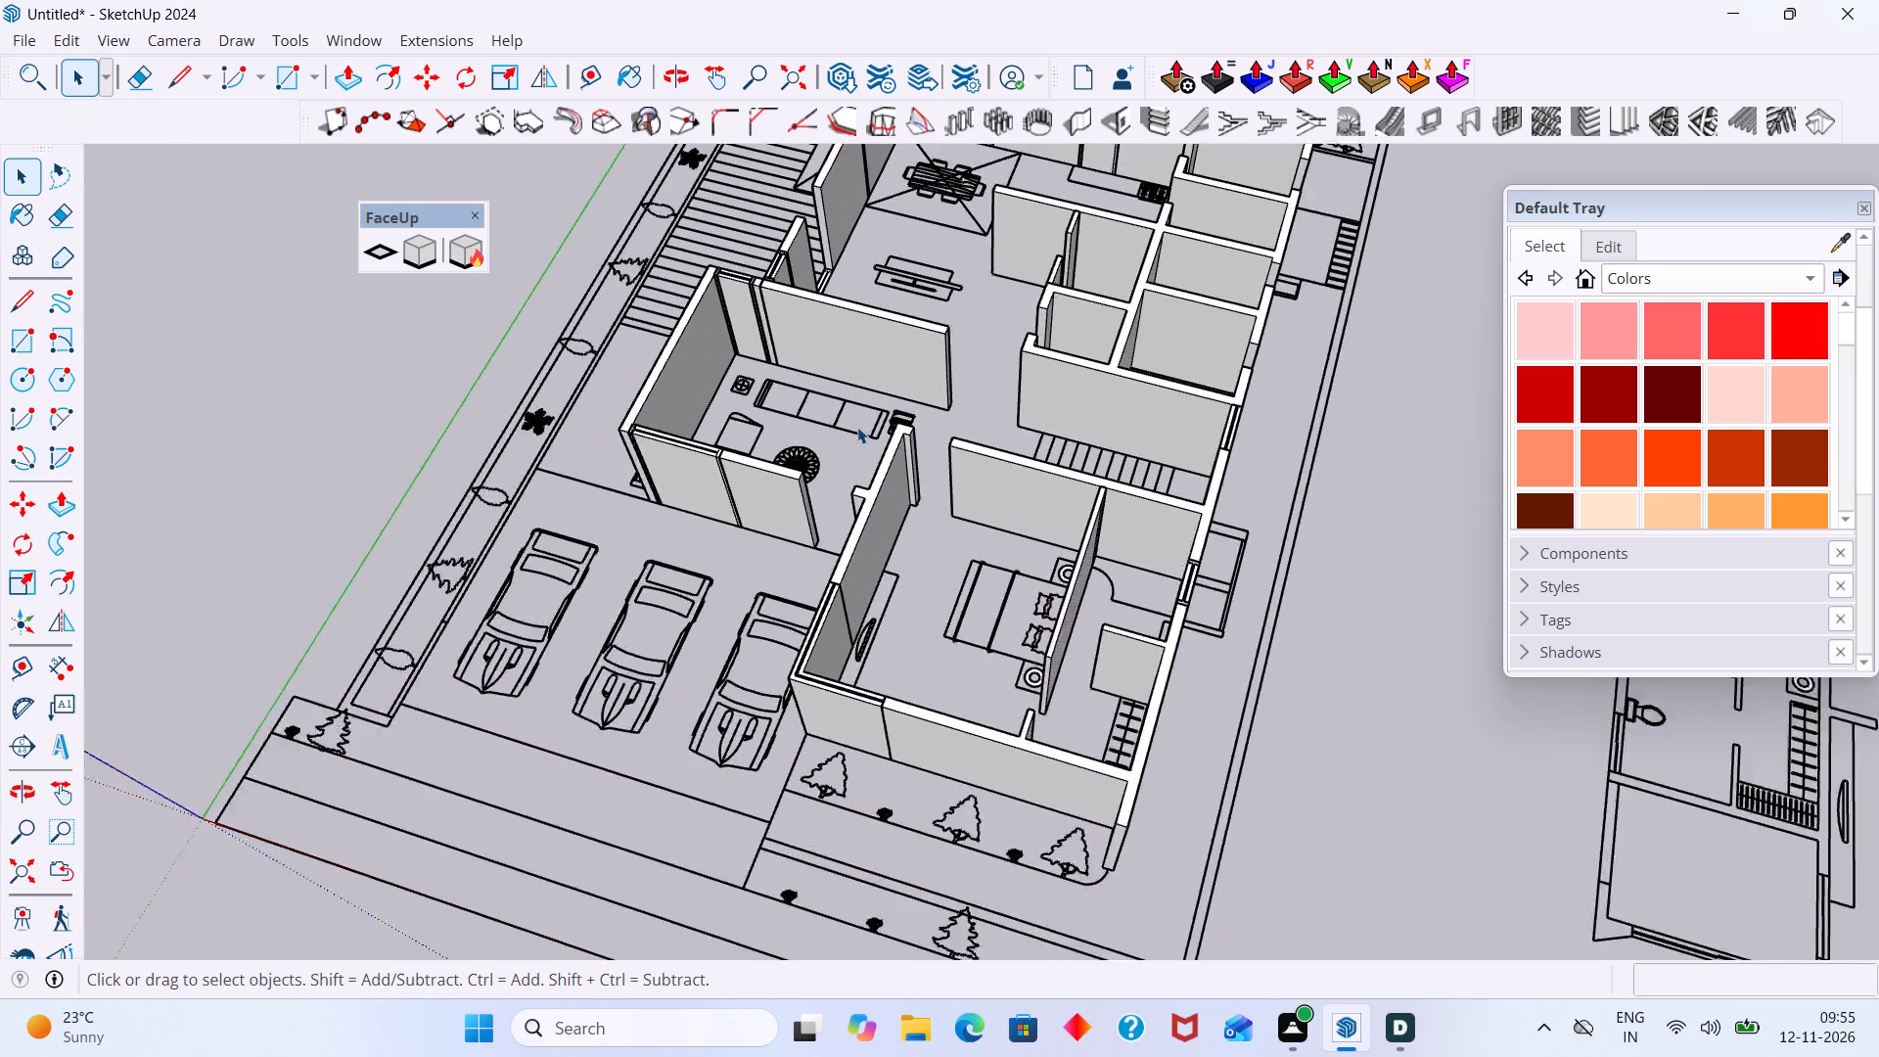
{"action": "scroll", "coordinate": [857, 427], "scroll_direction": "down", "scroll_amount": 7}
{"action": "middle_click_drag", "start_coordinate": [847, 418], "coordinate": [721, 504], "text": "shift"}
{"action": "scroll", "coordinate": [797, 502], "scroll_direction": "up", "scroll_amount": 6}
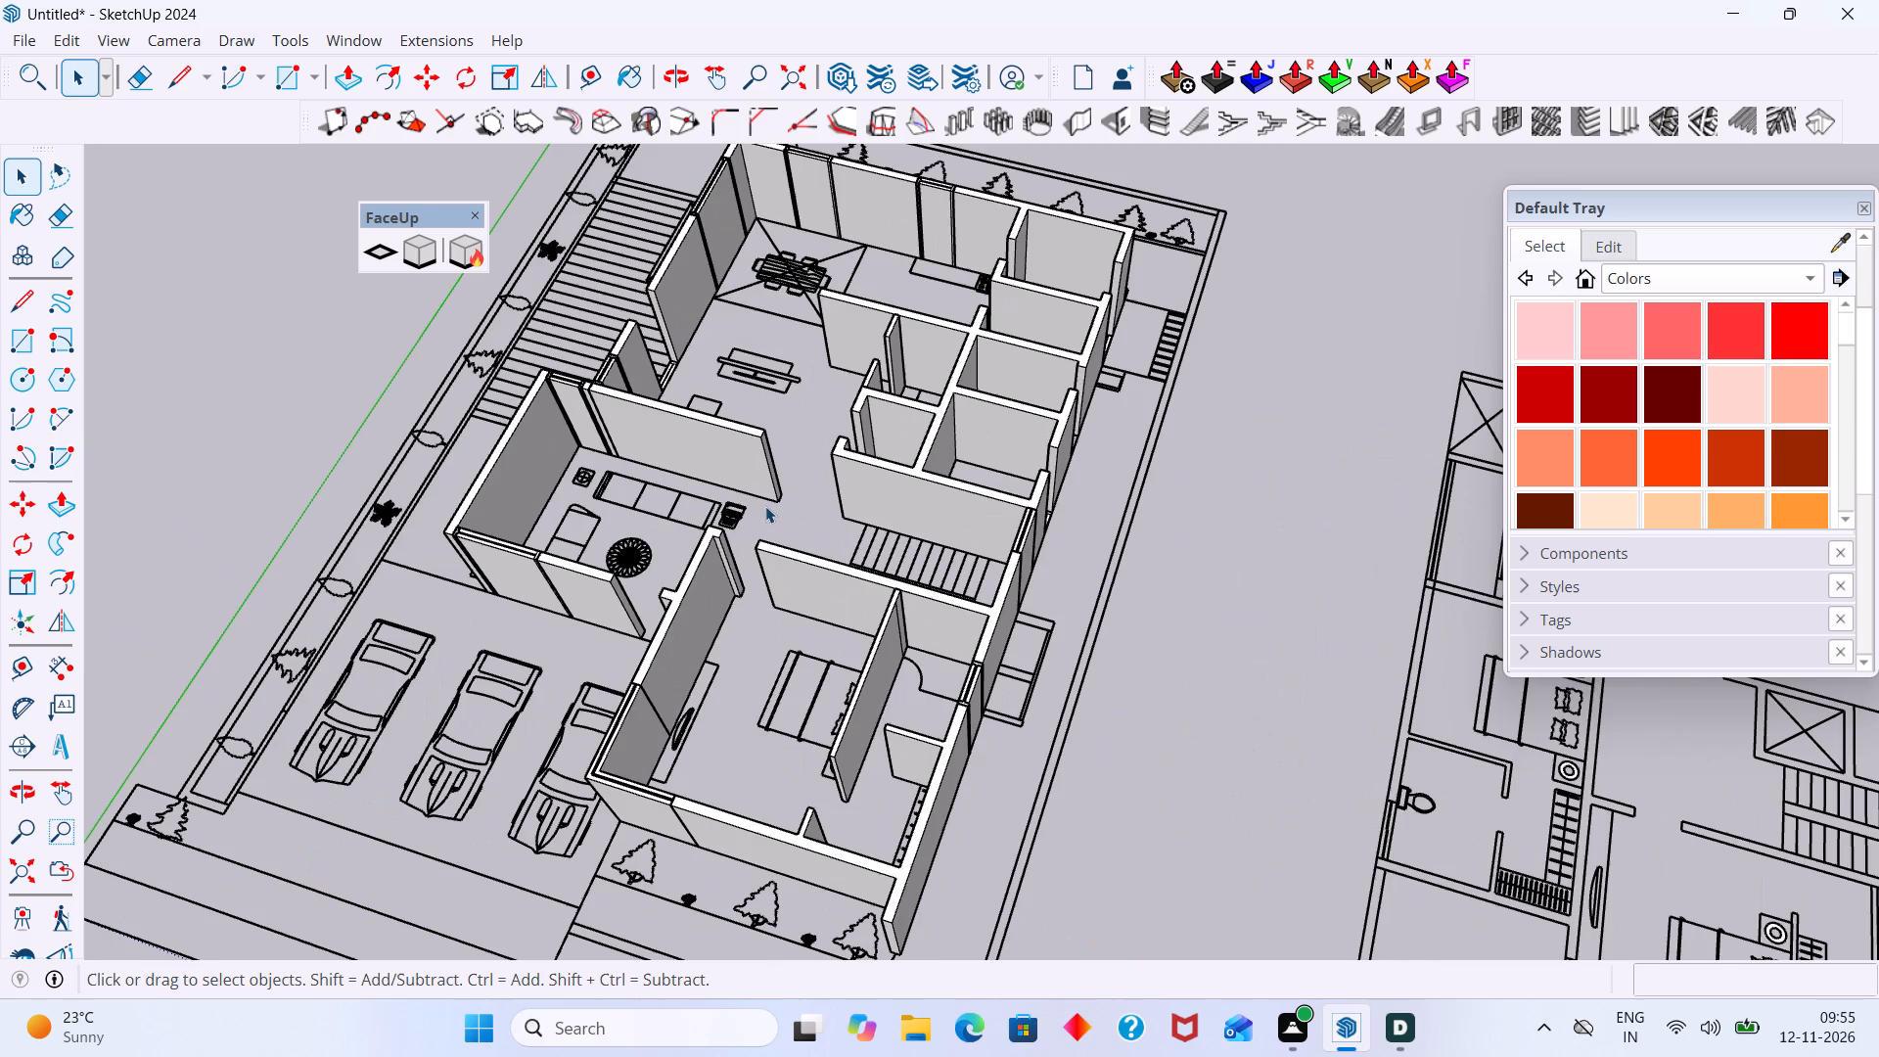
{"action": "scroll", "coordinate": [760, 605], "scroll_direction": "up", "scroll_amount": 5}
{"action": "middle_click_drag", "start_coordinate": [875, 767], "coordinate": [1218, 705]}
{"action": "scroll", "coordinate": [1060, 655], "scroll_direction": "down", "scroll_amount": 6}
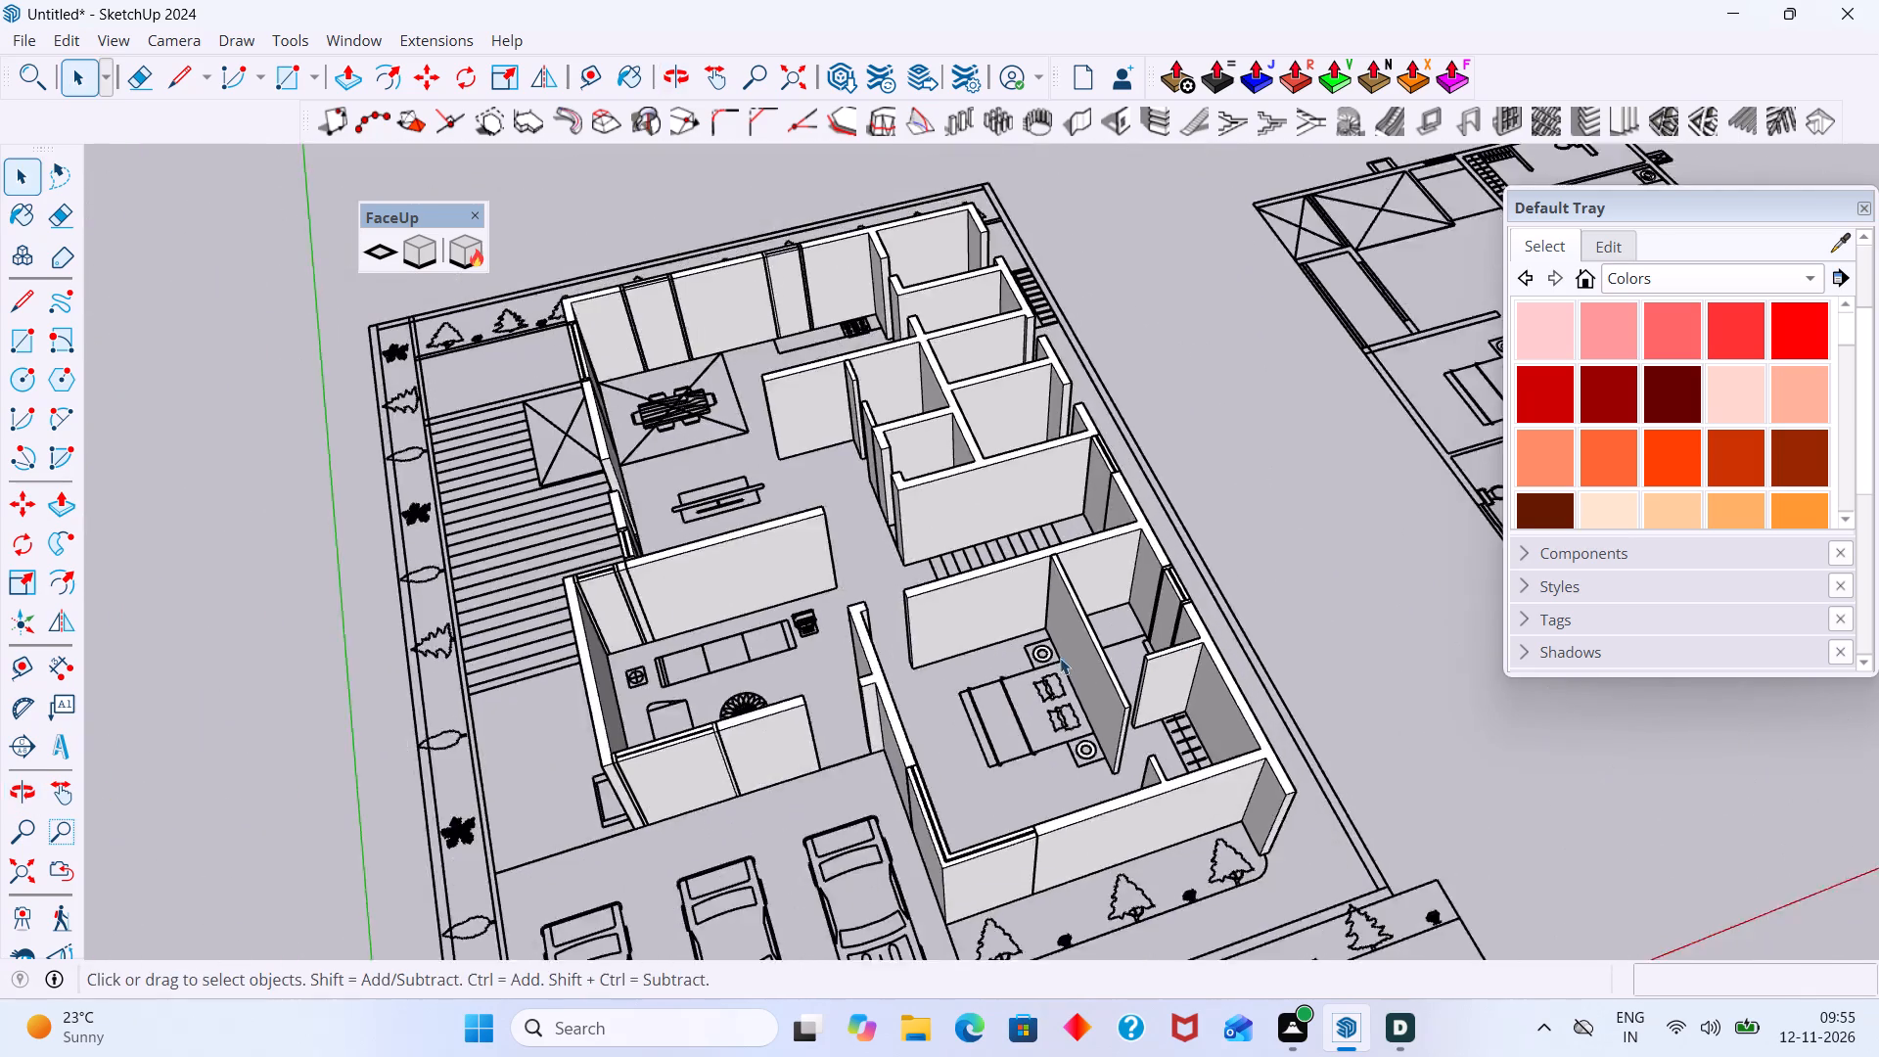
{"action": "middle_click_drag", "start_coordinate": [1055, 710], "coordinate": [1091, 598]}
{"action": "scroll", "coordinate": [1067, 587], "scroll_direction": "up", "scroll_amount": 5}
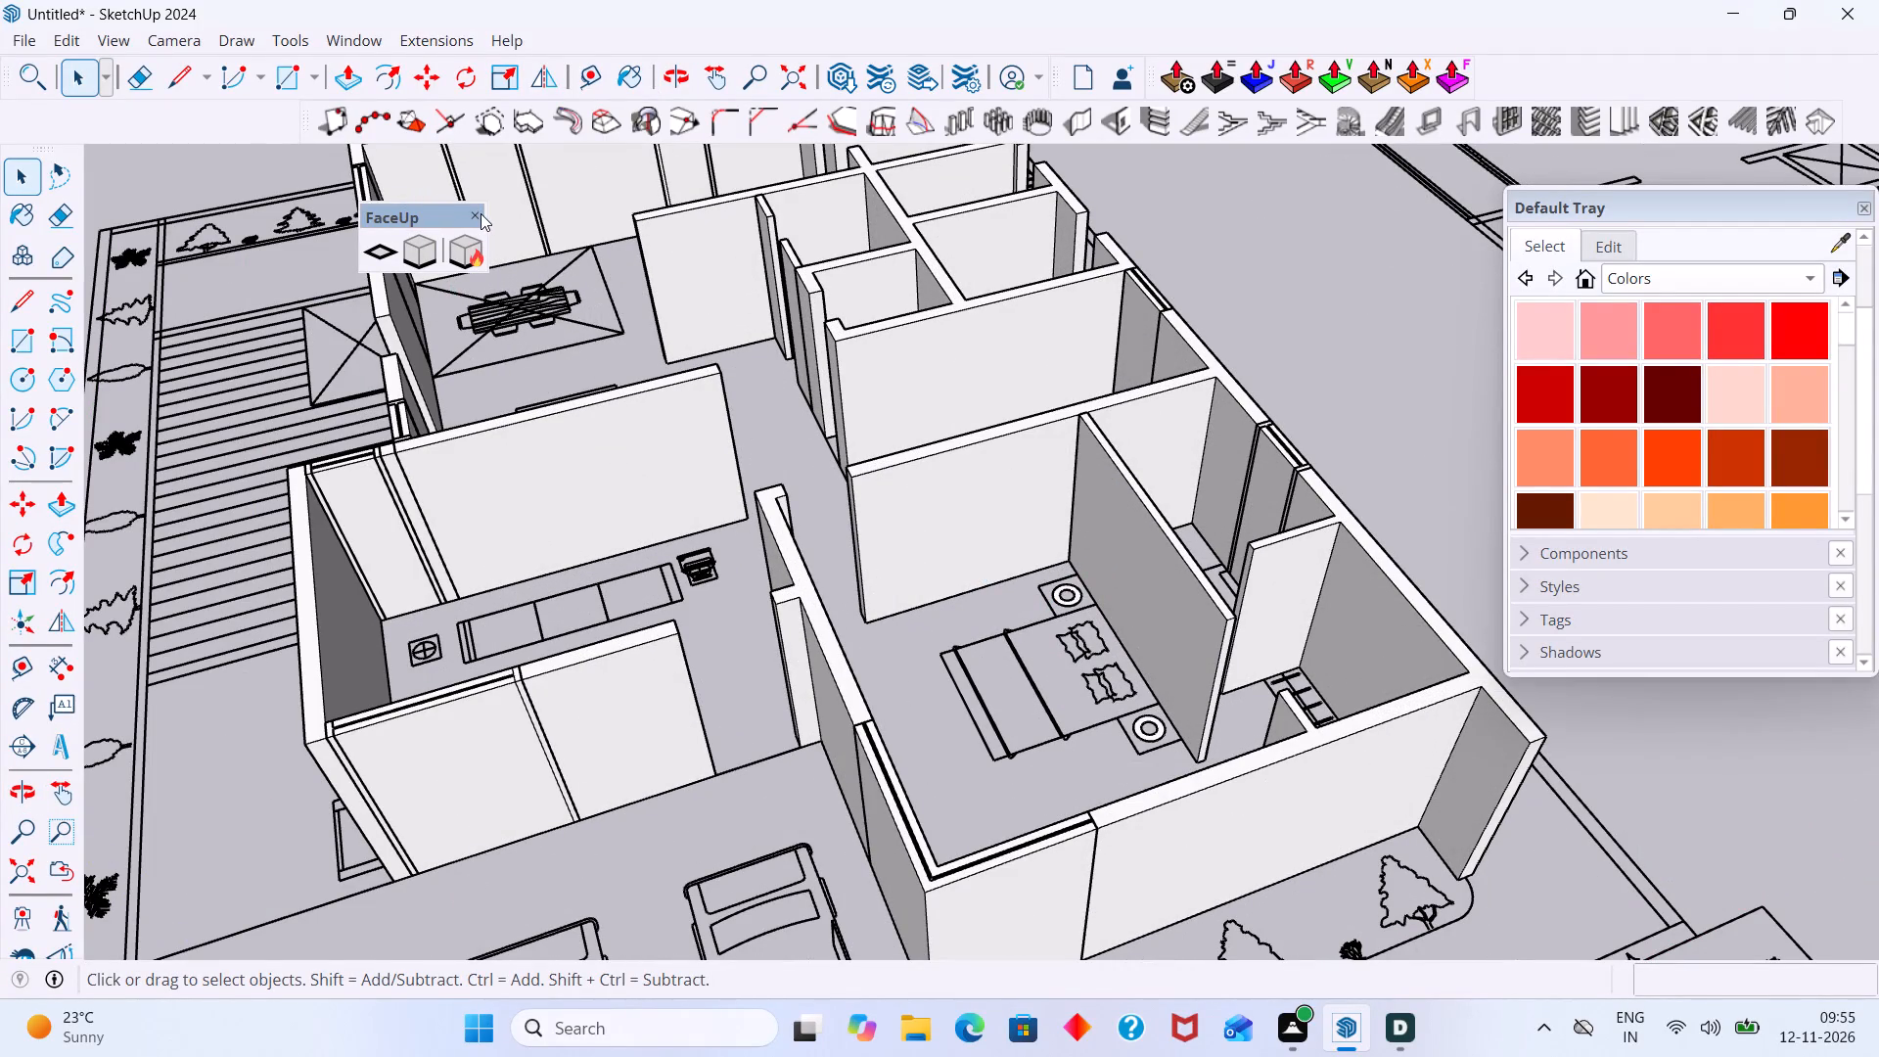
Close the floating FaceUp toolbar.
{"action": "left_click", "coordinate": [479, 213]}
Open the 3D Warehouse.
{"action": "scroll", "coordinate": [769, 174], "scroll_direction": "down", "scroll_amount": 6}
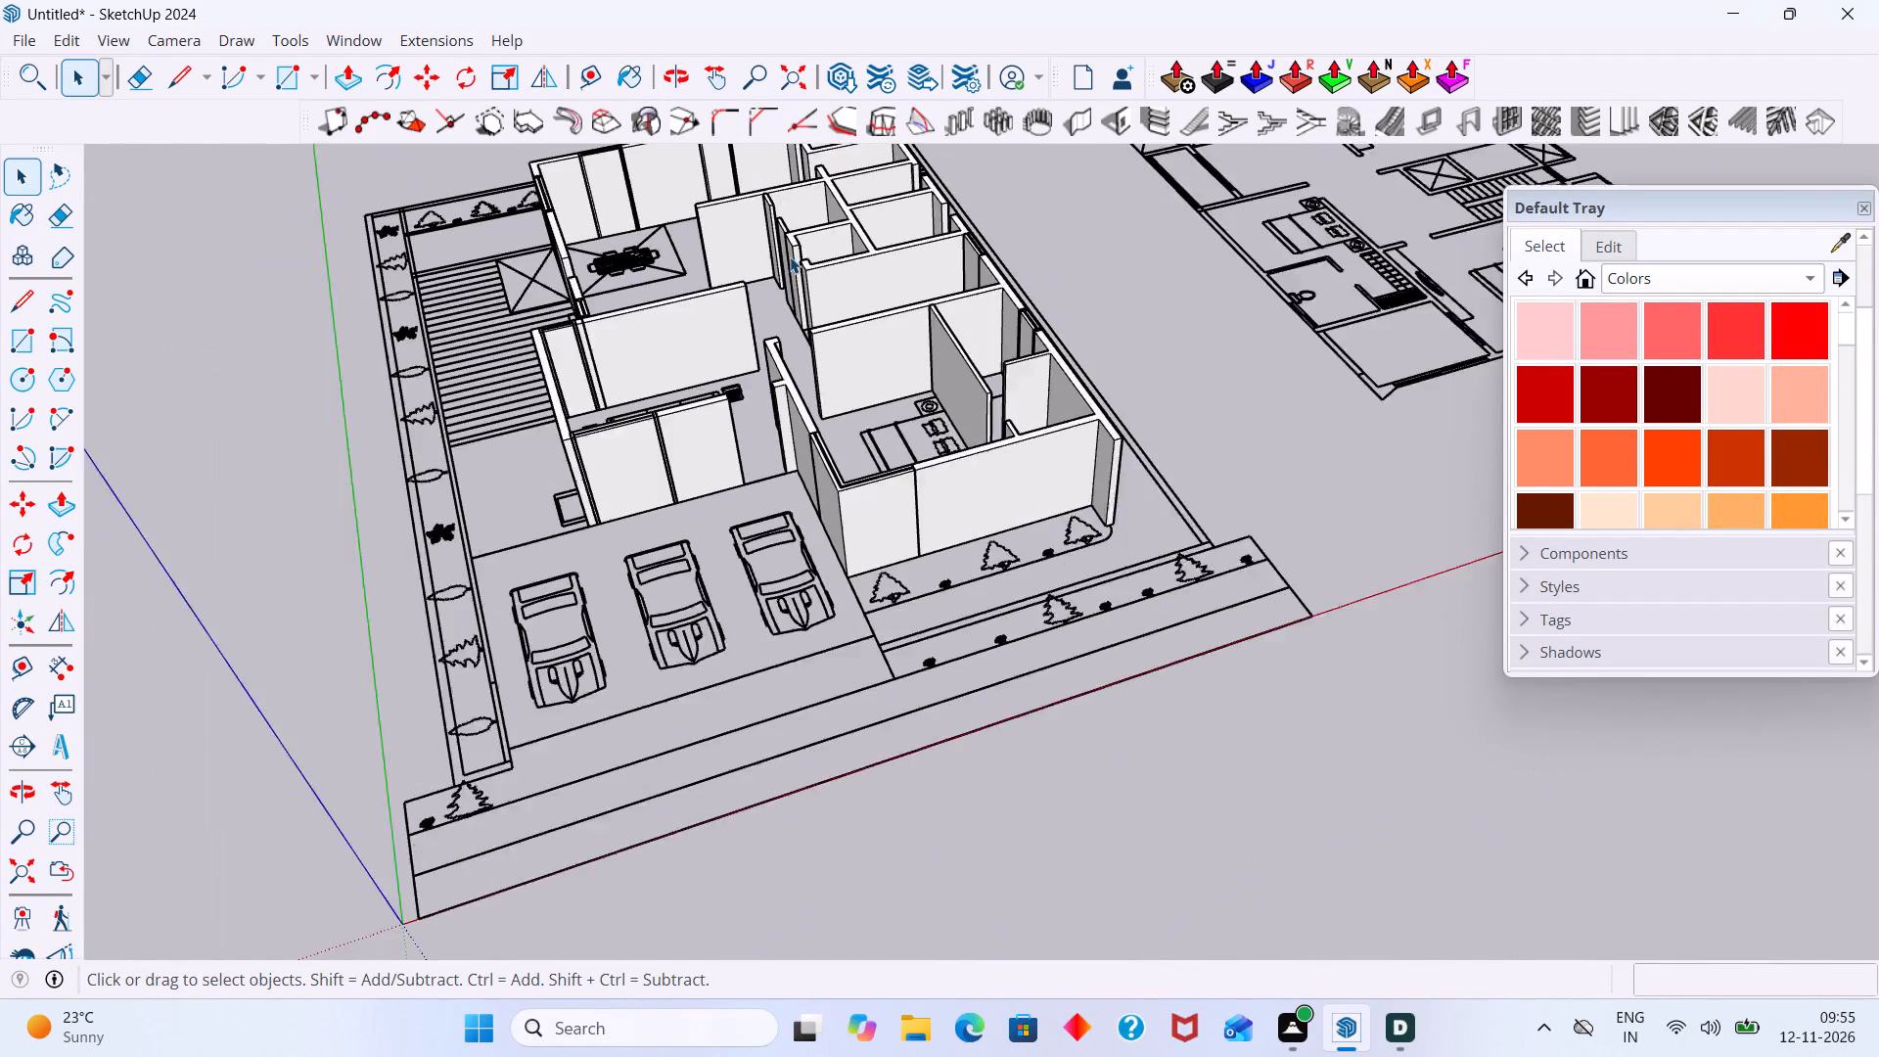
{"action": "scroll", "coordinate": [790, 256], "scroll_direction": "down", "scroll_amount": 1}
{"action": "middle_click_drag", "start_coordinate": [790, 272], "coordinate": [792, 403]}
{"action": "middle_click_drag", "start_coordinate": [913, 547], "coordinate": [951, 620]}
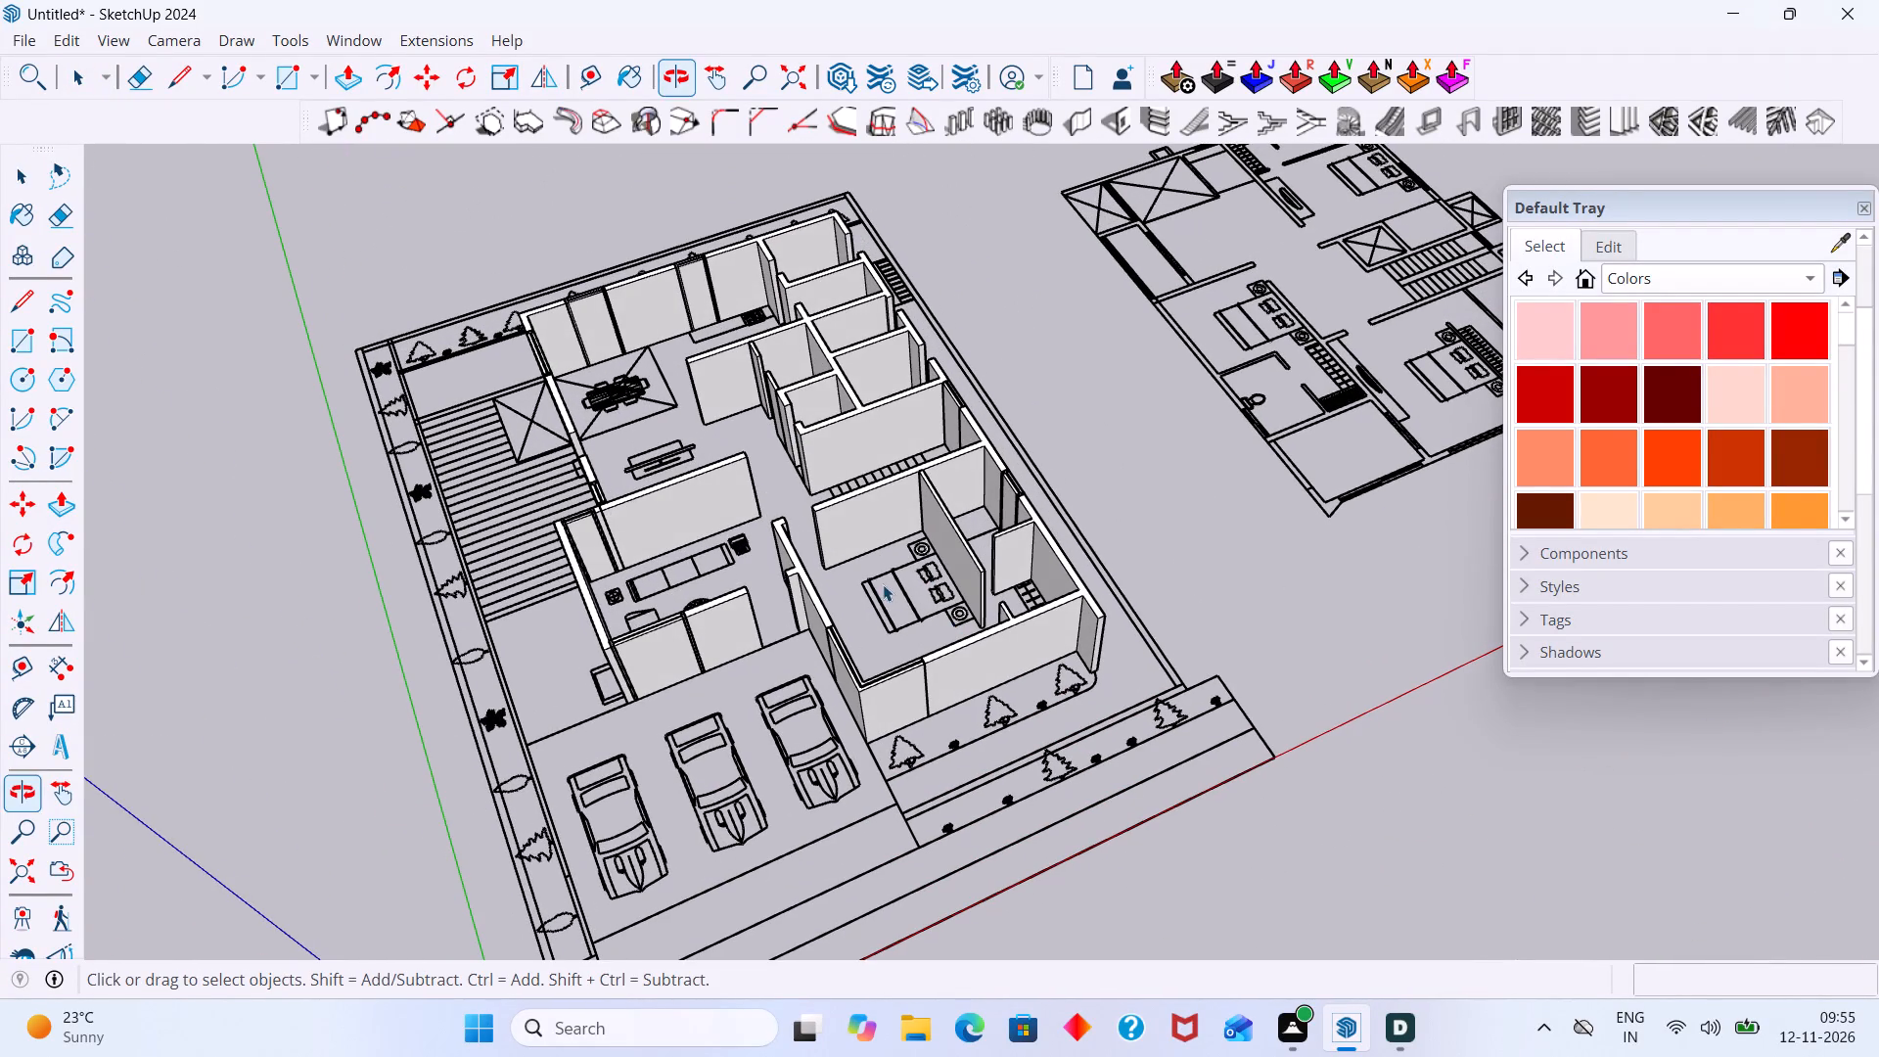
{"action": "left_click_drag", "start_coordinate": [397, 159], "coordinate": [350, 52]}
{"action": "left_click", "coordinate": [353, 42]}
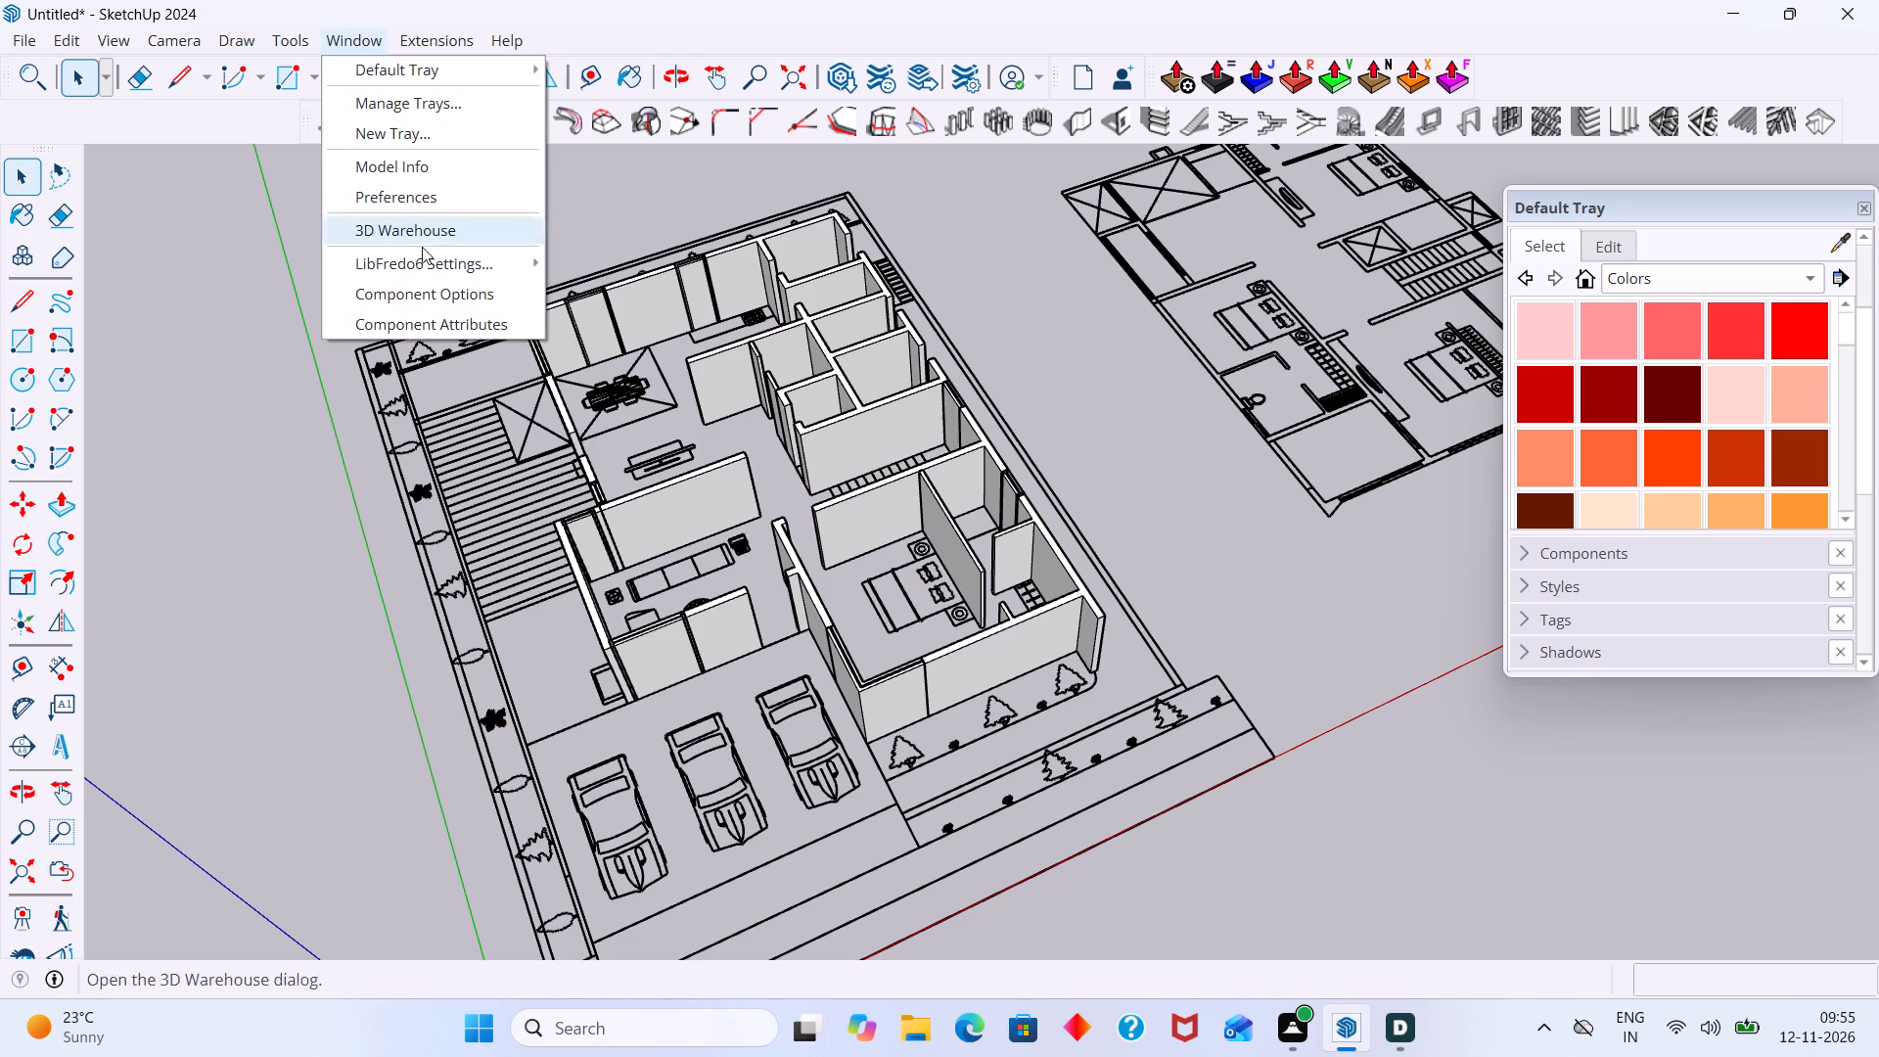
{"action": "left_click", "coordinate": [407, 240]}
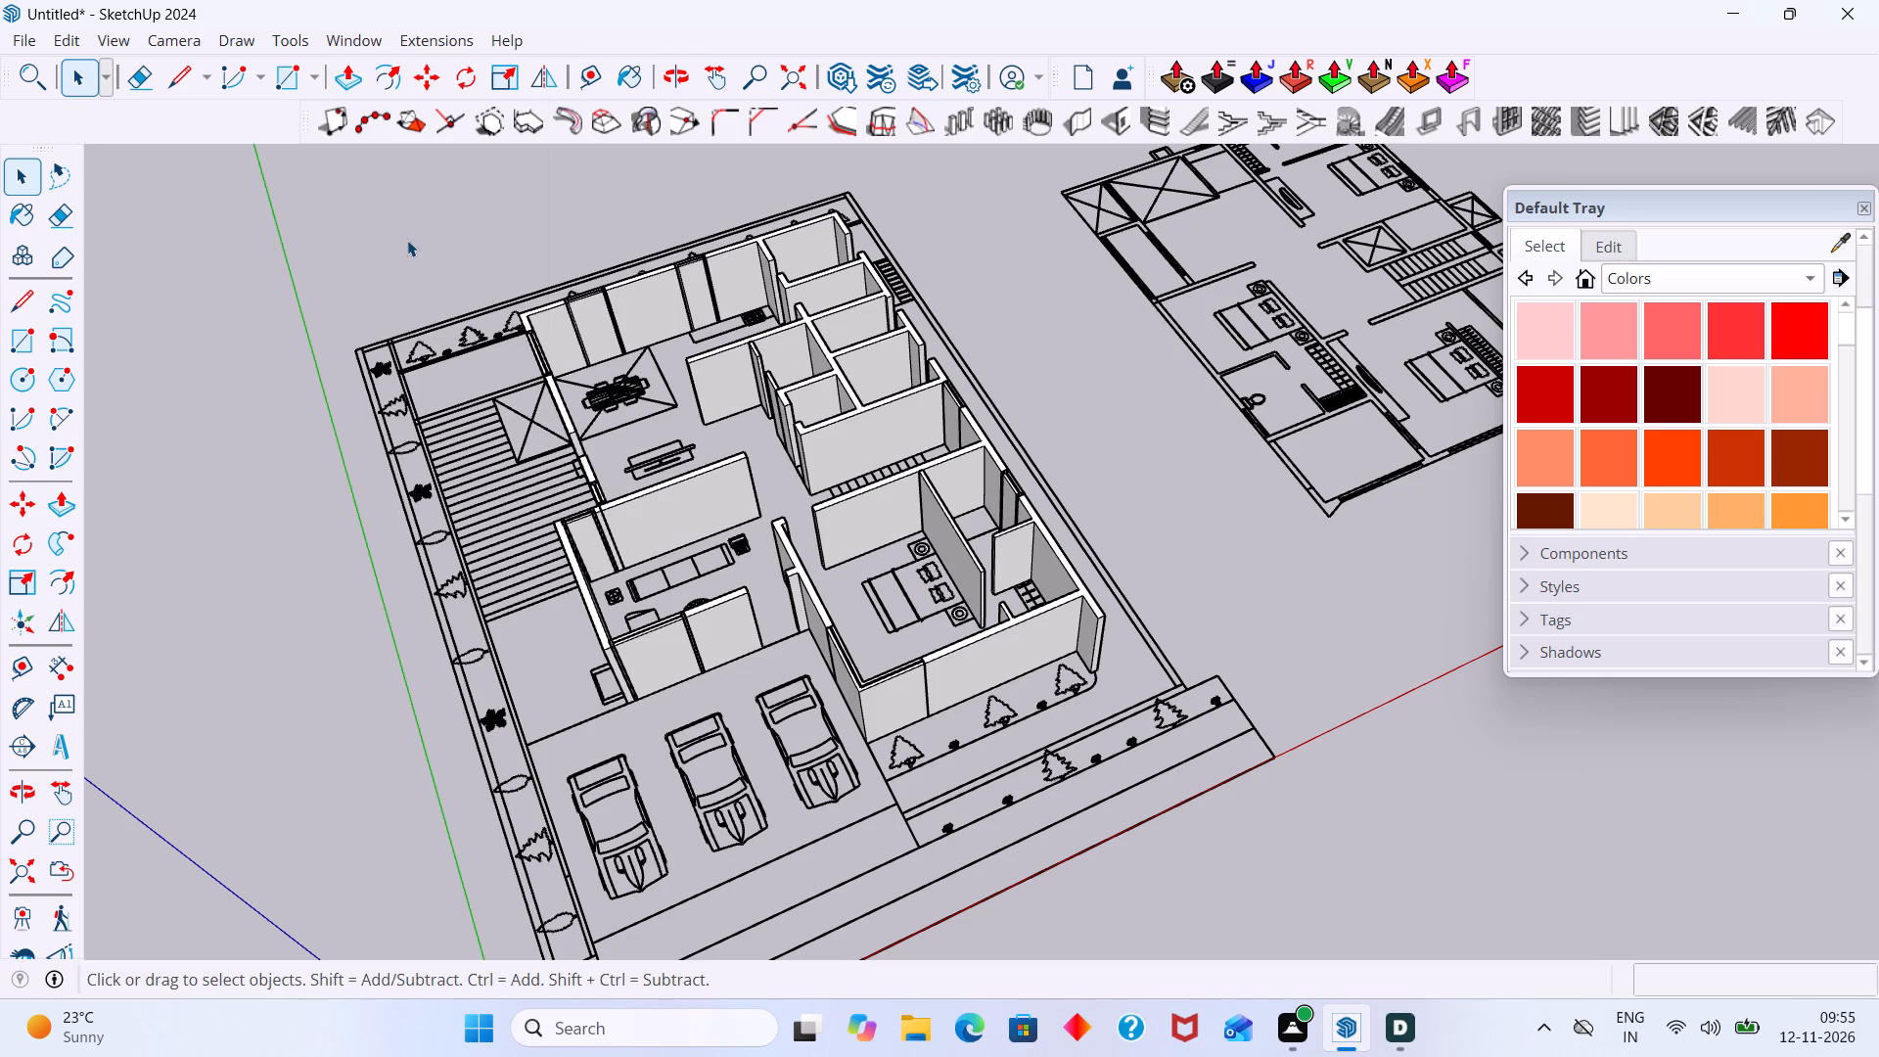
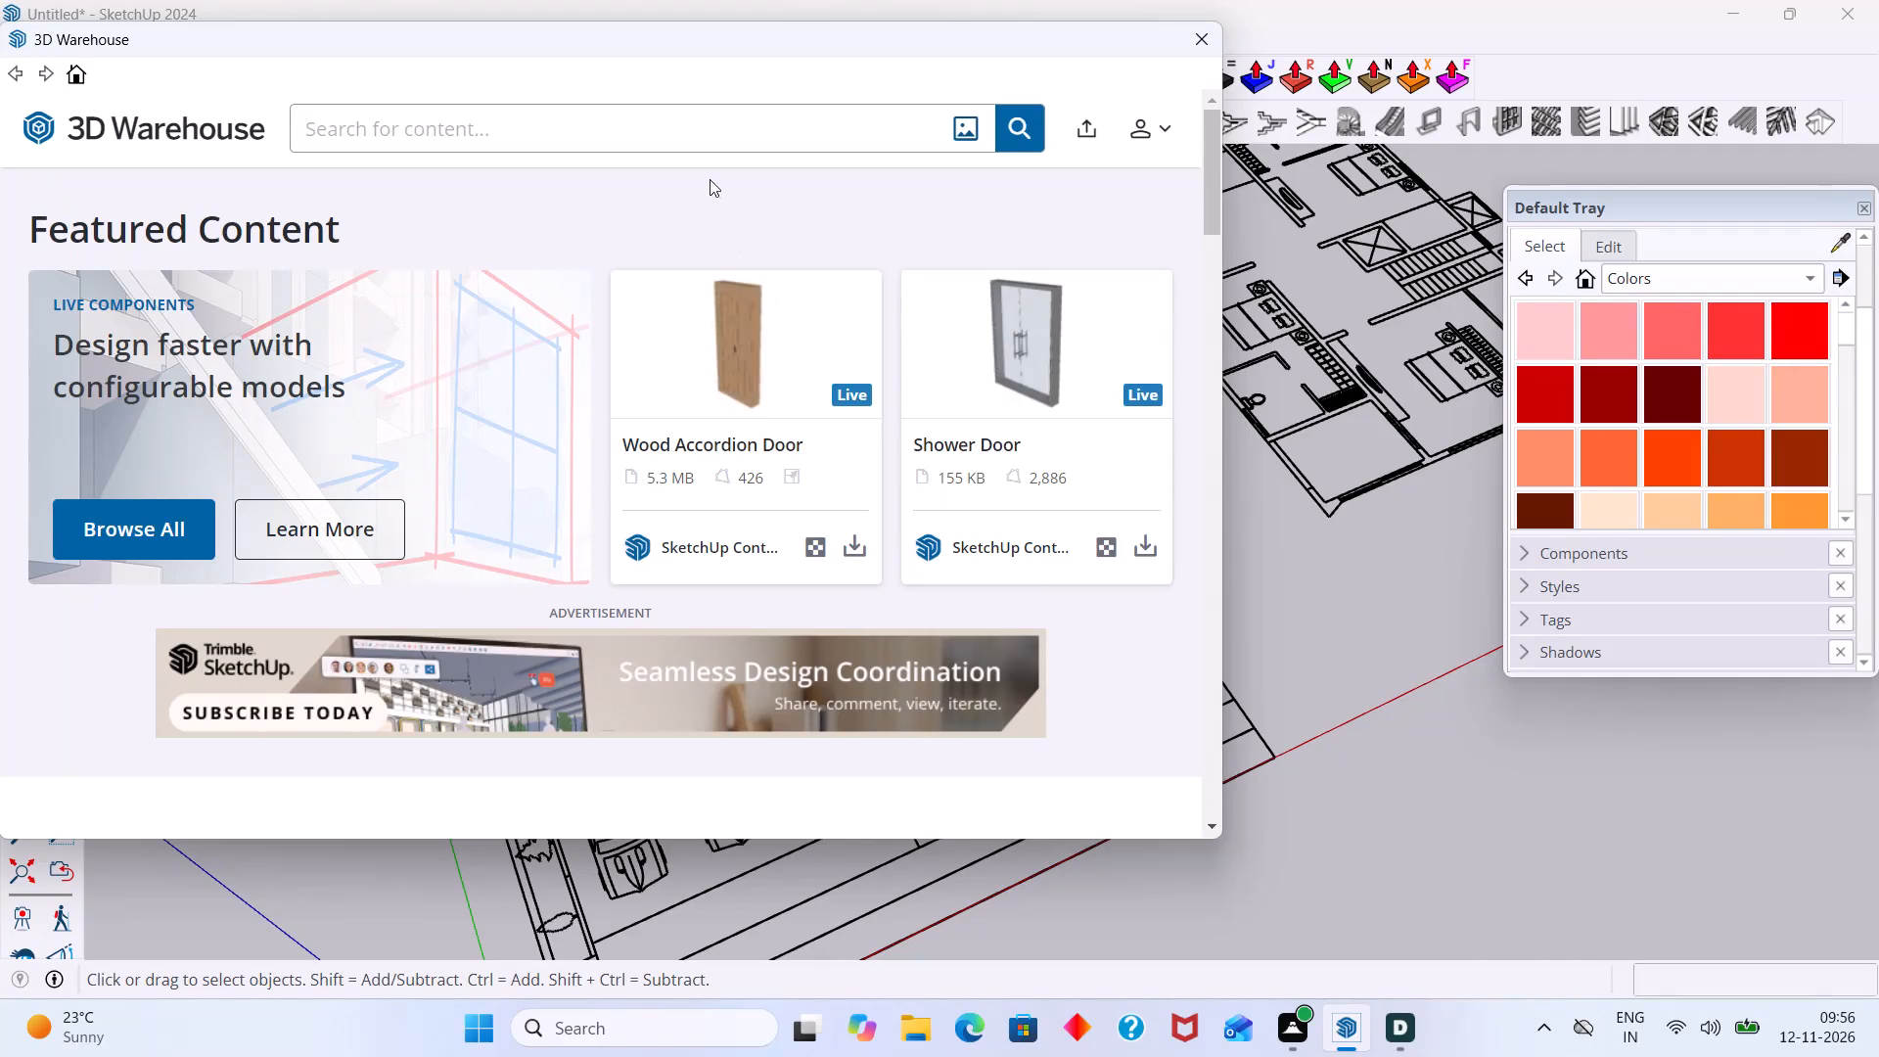
Search 3D Warehouse for BED and load the wooden-framed Bed model with the dark blanket and grey throw into the model.
{"action": "left_click", "coordinate": [703, 135]}
{"action": "type", "text": "BED"}
{"action": "key", "text": "Return"}
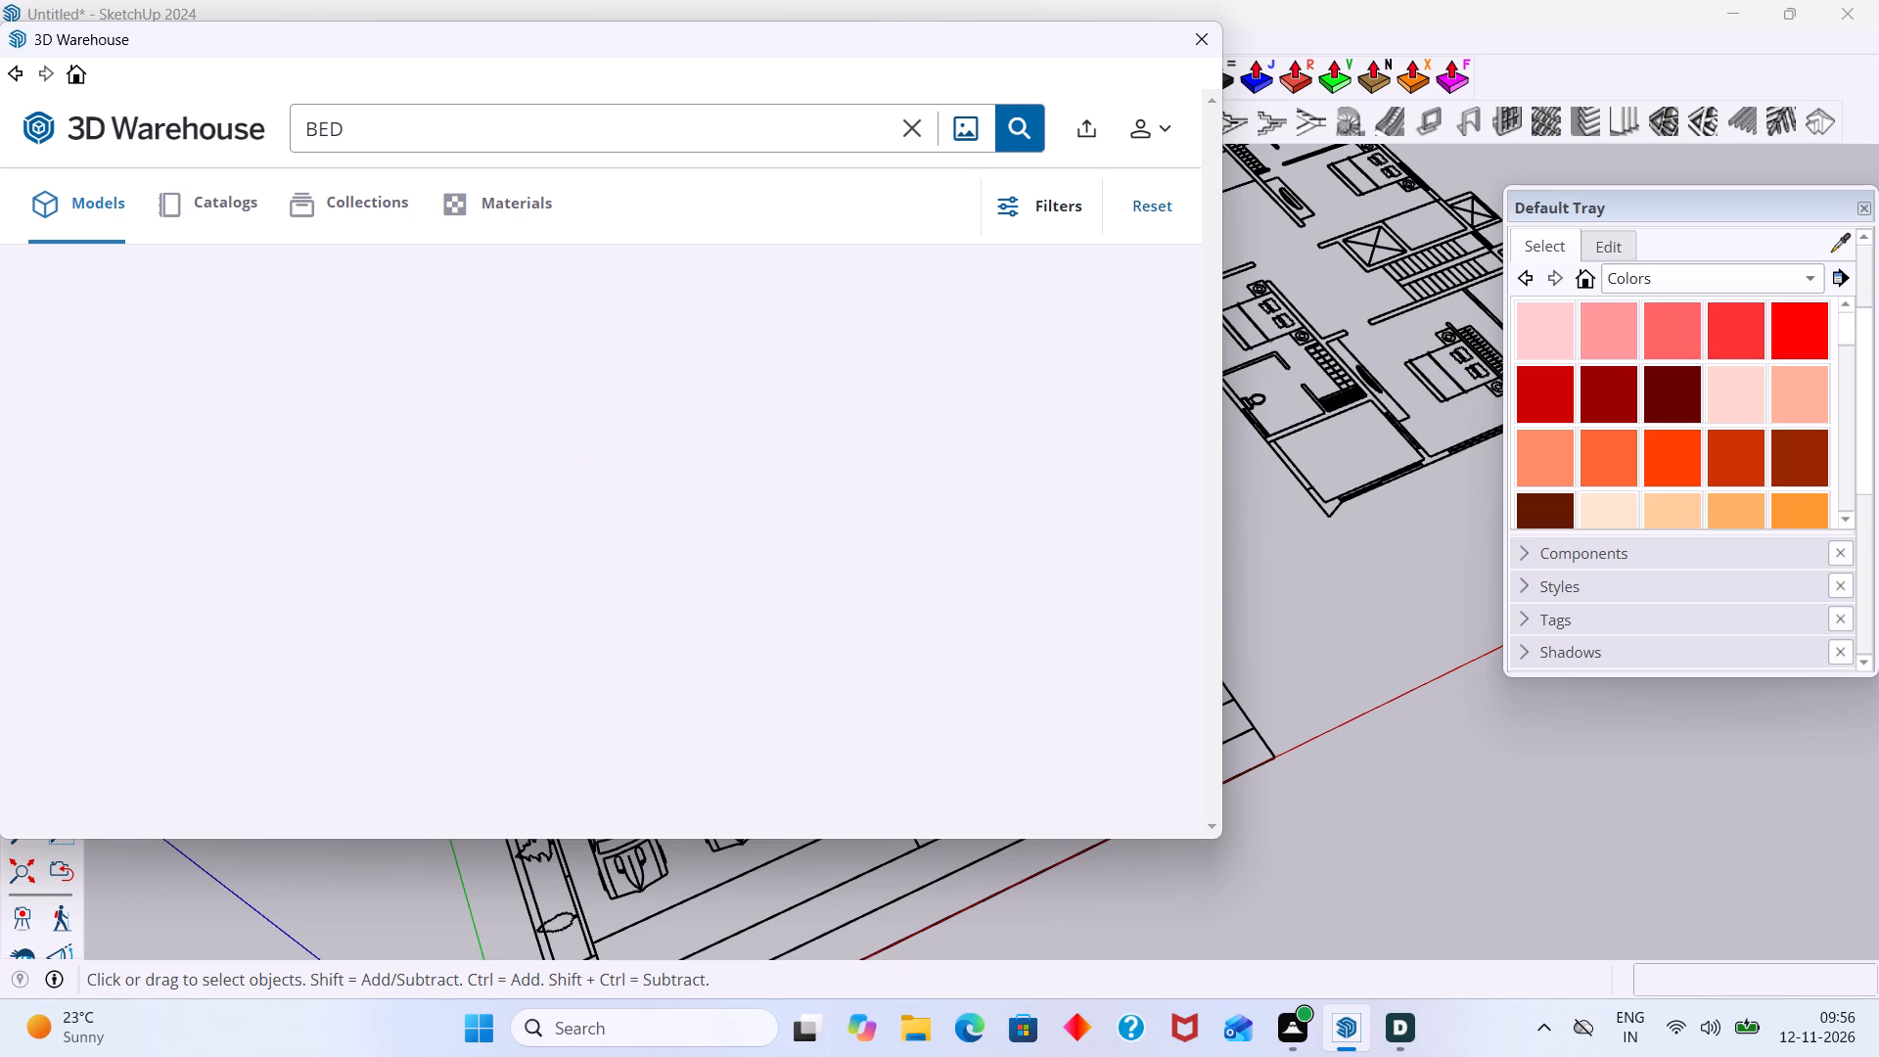
{"action": "scroll", "coordinate": [759, 177], "scroll_direction": "down", "scroll_amount": 6}
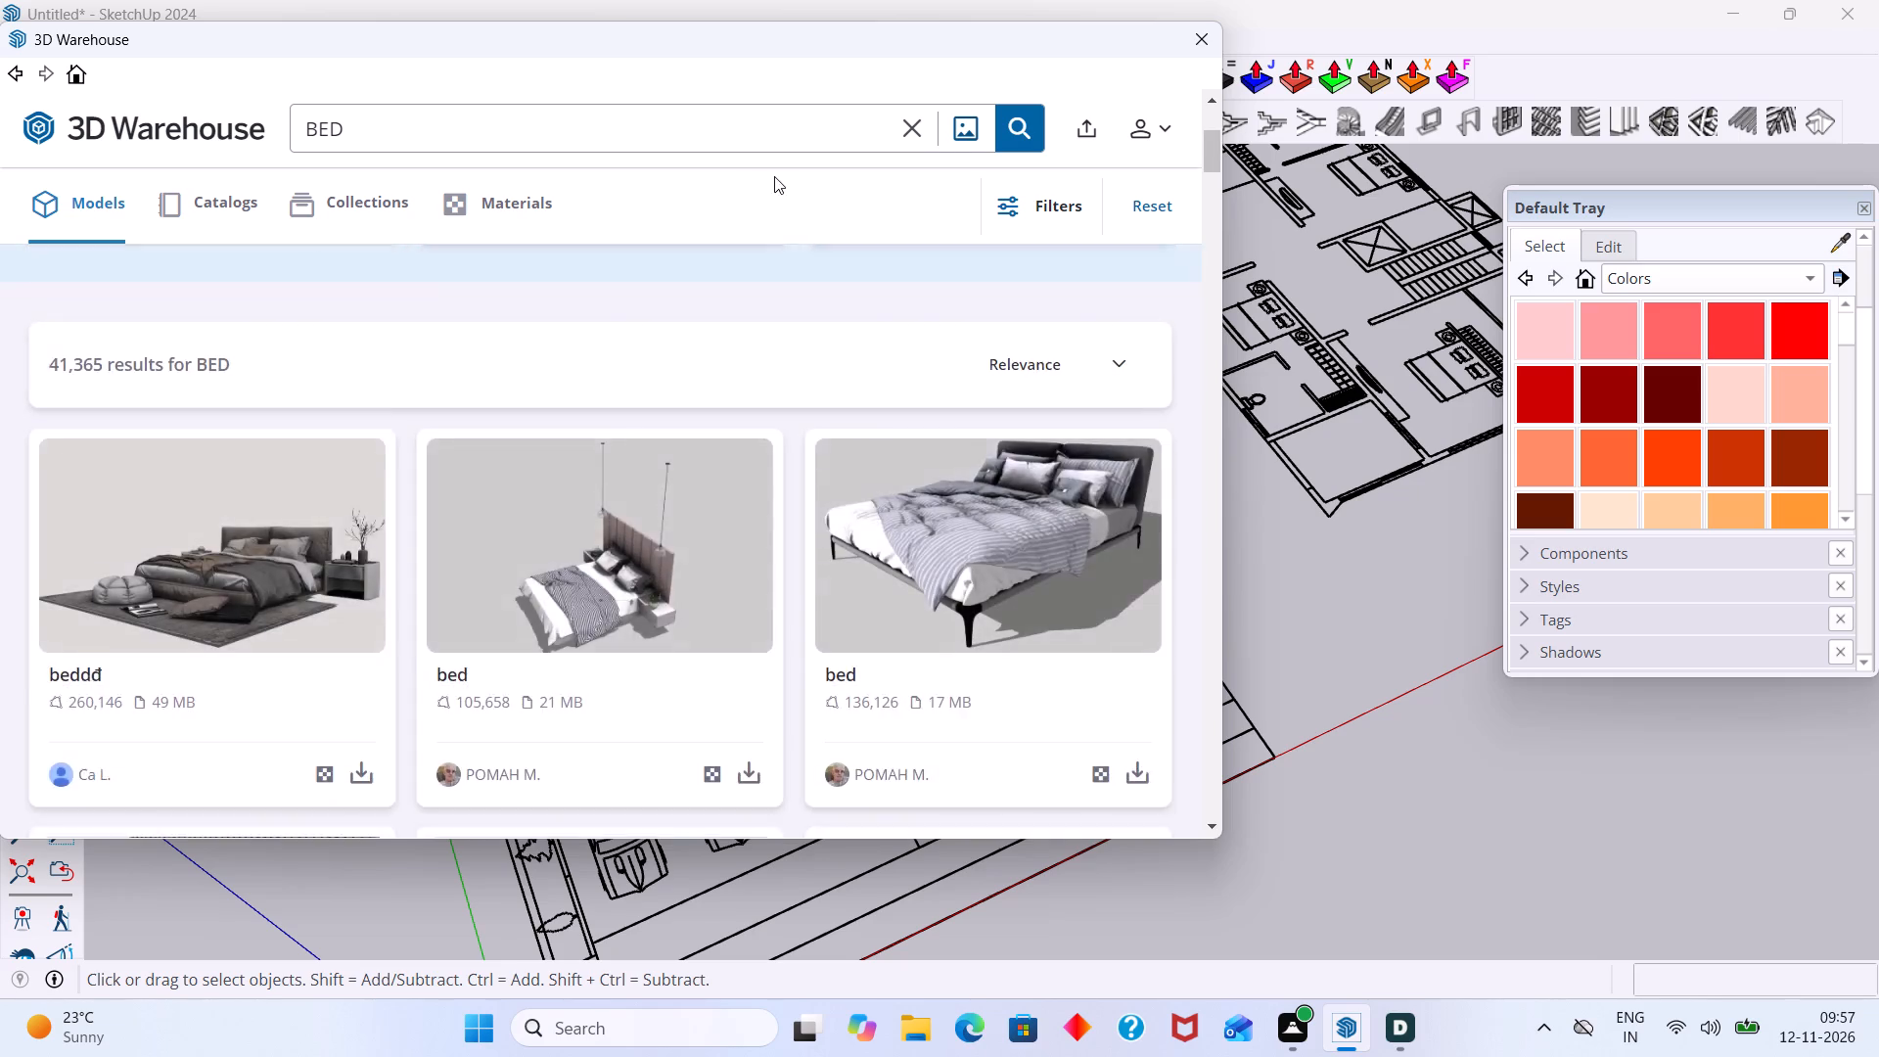
{"action": "scroll", "coordinate": [759, 277], "scroll_direction": "up", "scroll_amount": 2}
{"action": "scroll", "coordinate": [654, 486], "scroll_direction": "down", "scroll_amount": 1}
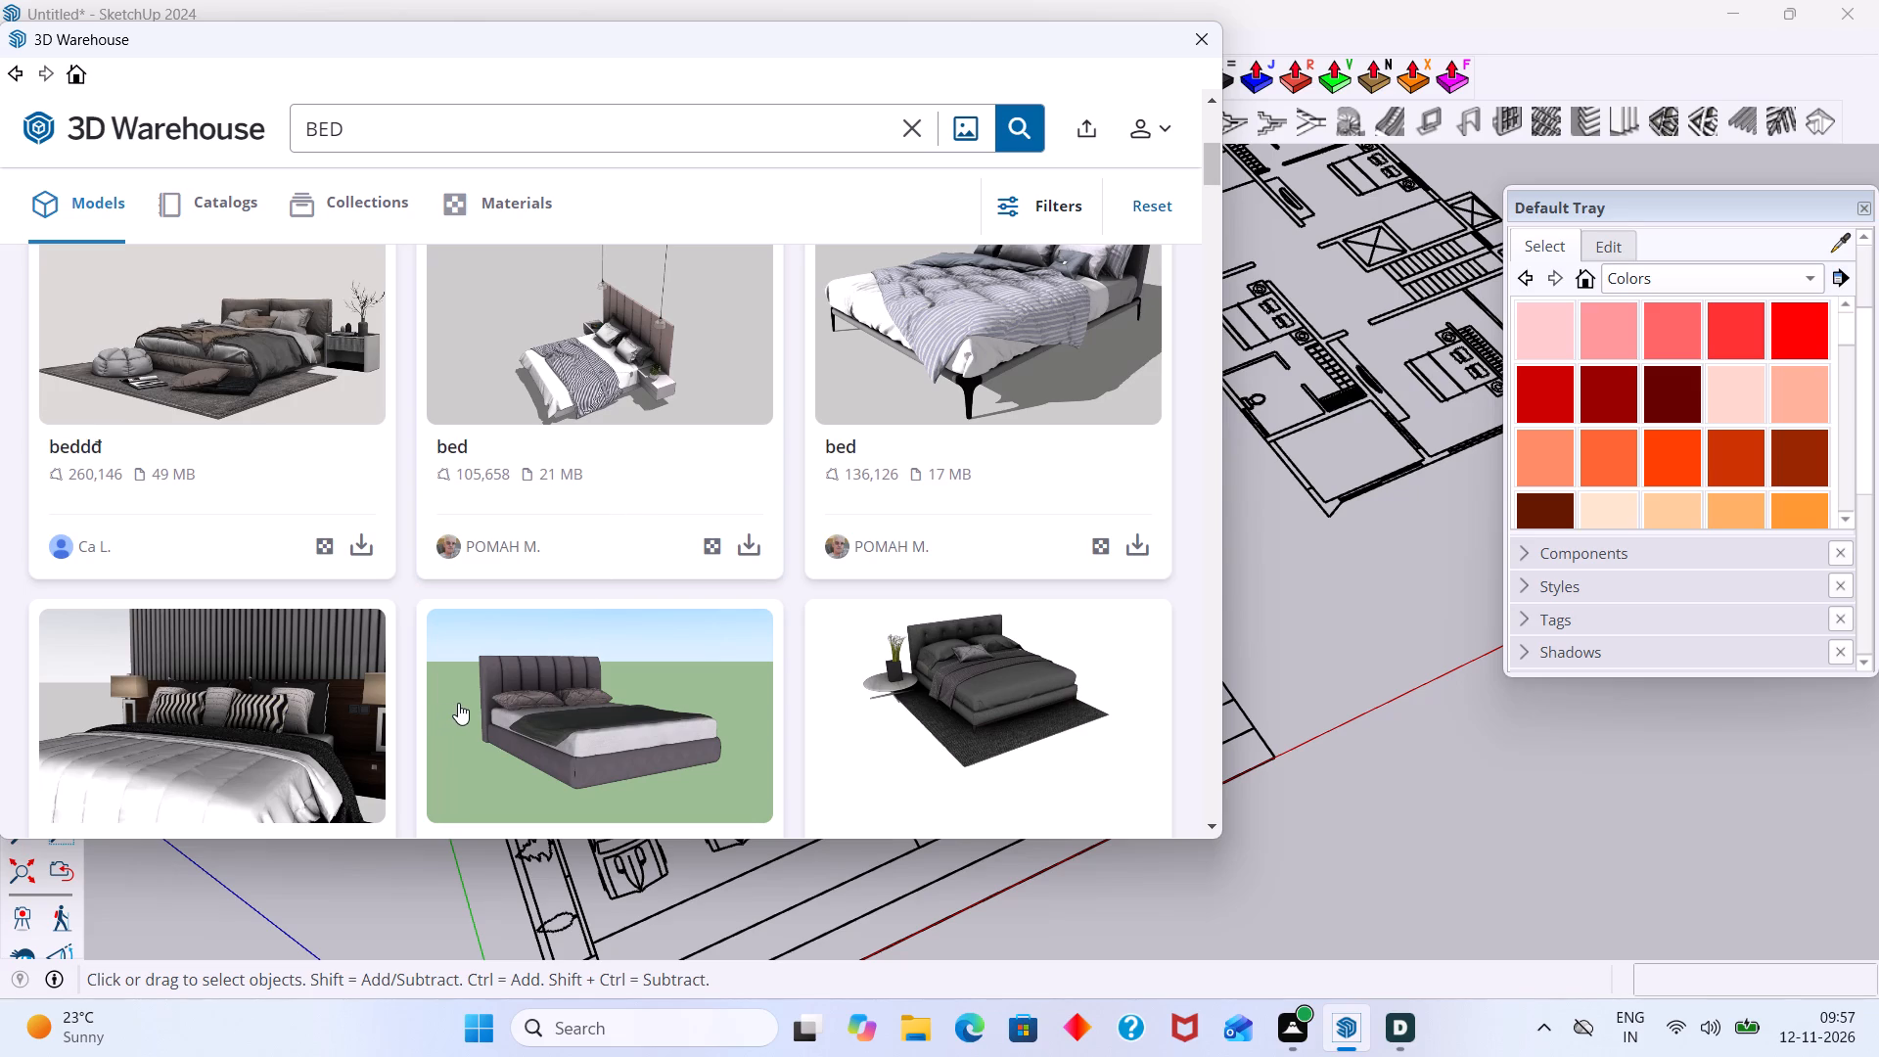
{"action": "scroll", "coordinate": [458, 705], "scroll_direction": "down", "scroll_amount": 8}
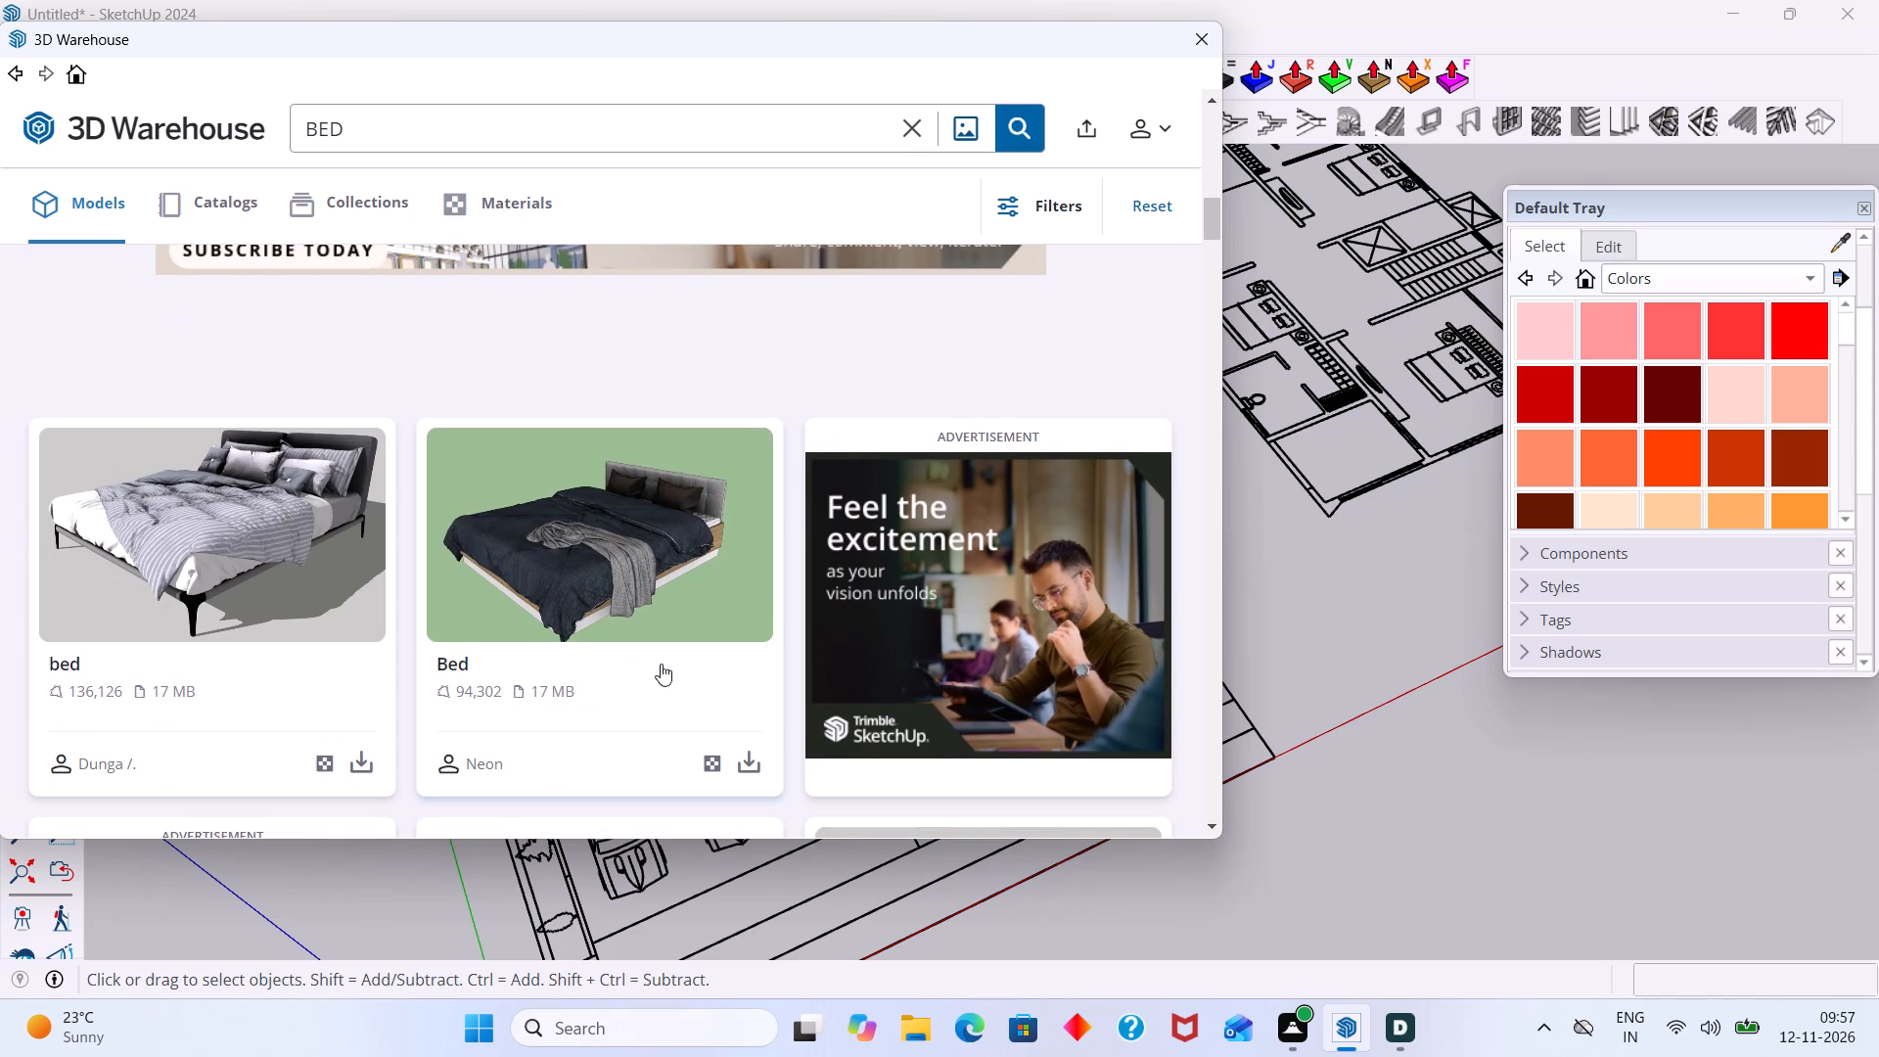
{"action": "left_click", "coordinate": [748, 758]}
{"action": "left_click", "coordinate": [523, 470]}
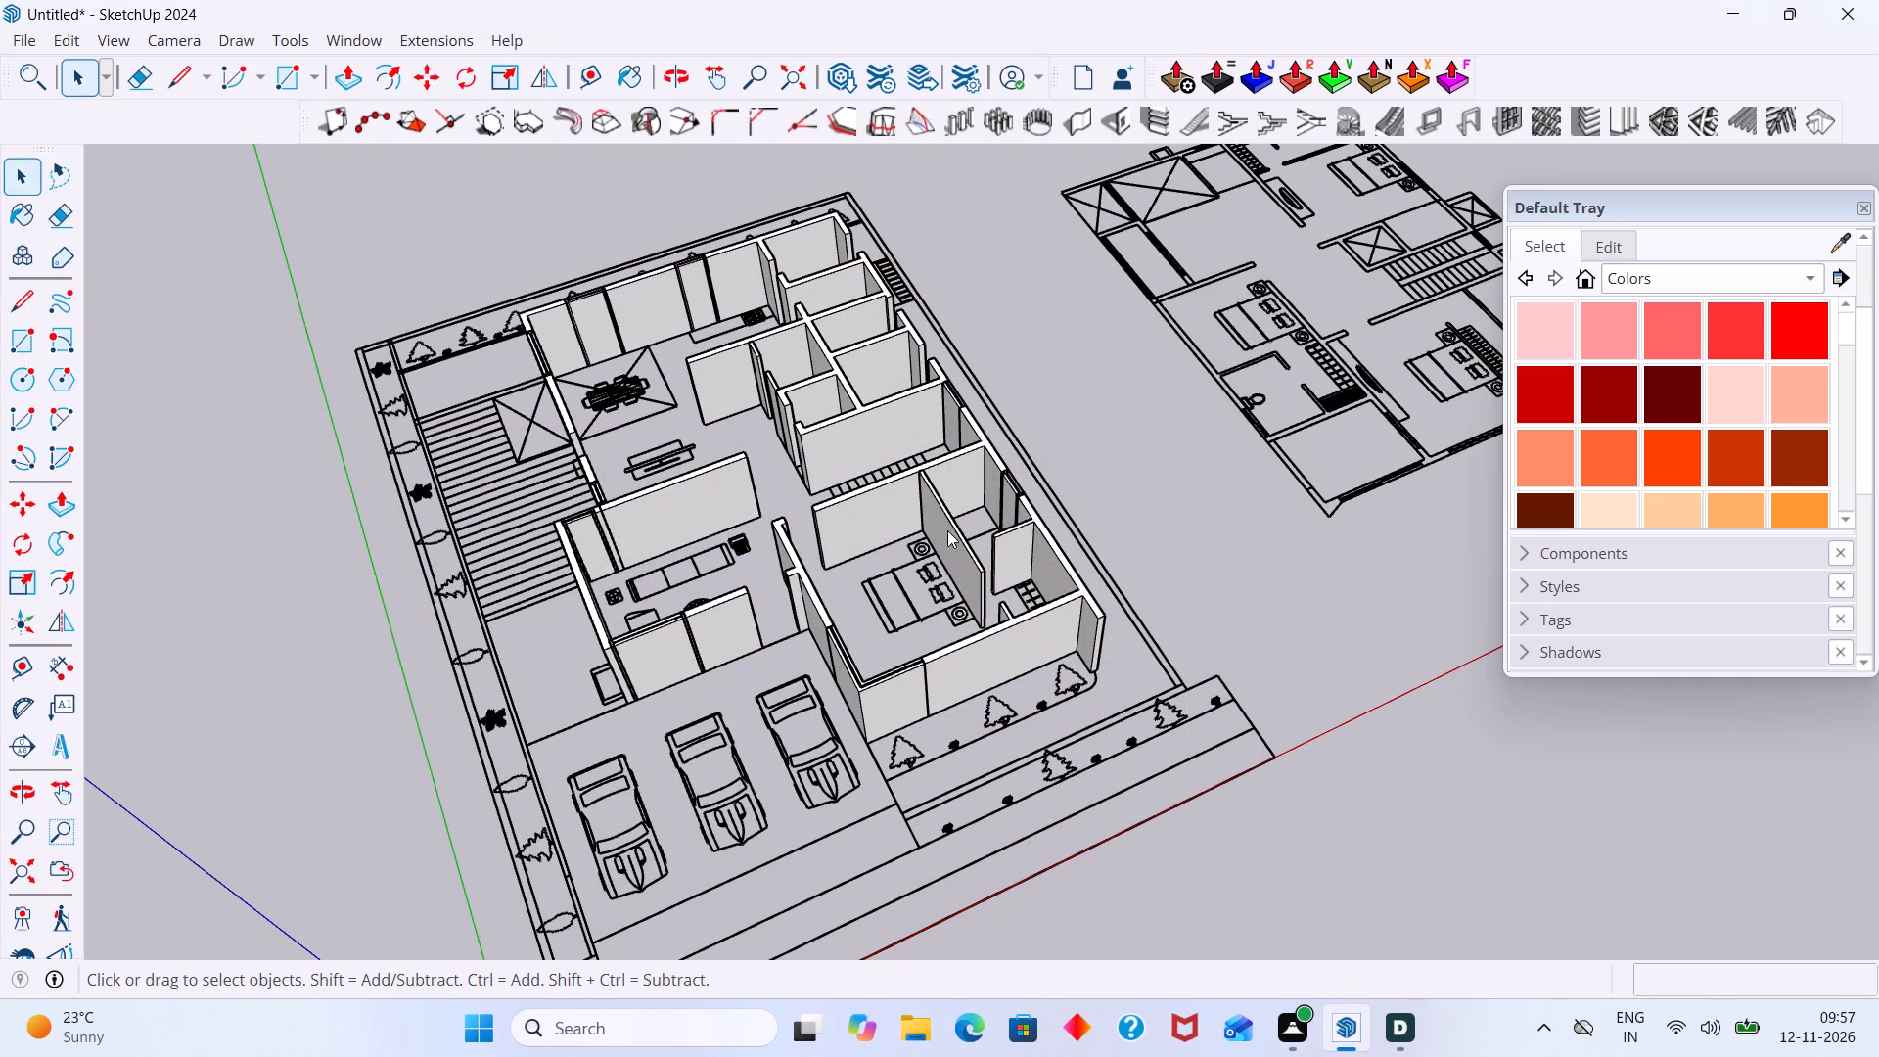
Place the loaded bed on the empty ground just outside the front corner of the plot.
{"action": "scroll", "coordinate": [945, 537], "scroll_direction": "down", "scroll_amount": 15}
{"action": "middle_click_drag", "start_coordinate": [949, 574], "coordinate": [941, 559]}
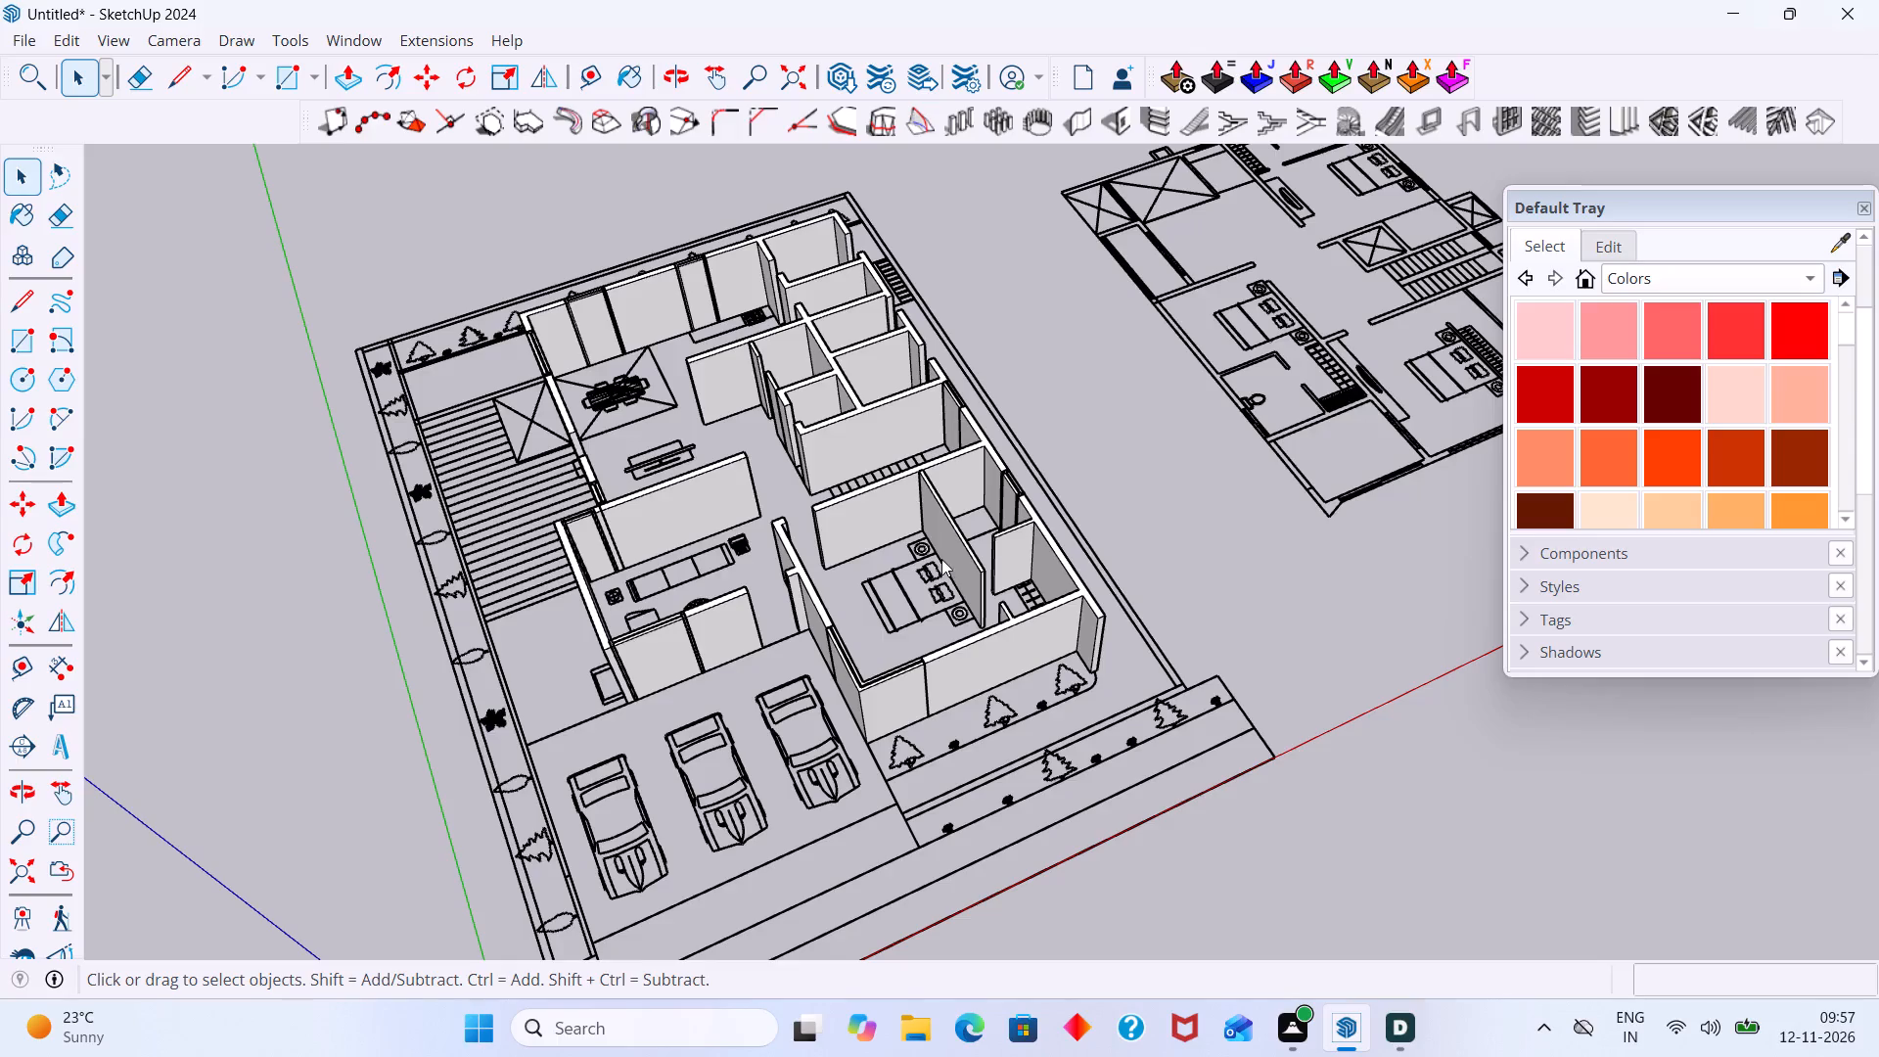
{"action": "middle_click_drag", "start_coordinate": [941, 559], "coordinate": [895, 476]}
{"action": "scroll", "coordinate": [894, 518], "scroll_direction": "down", "scroll_amount": 19}
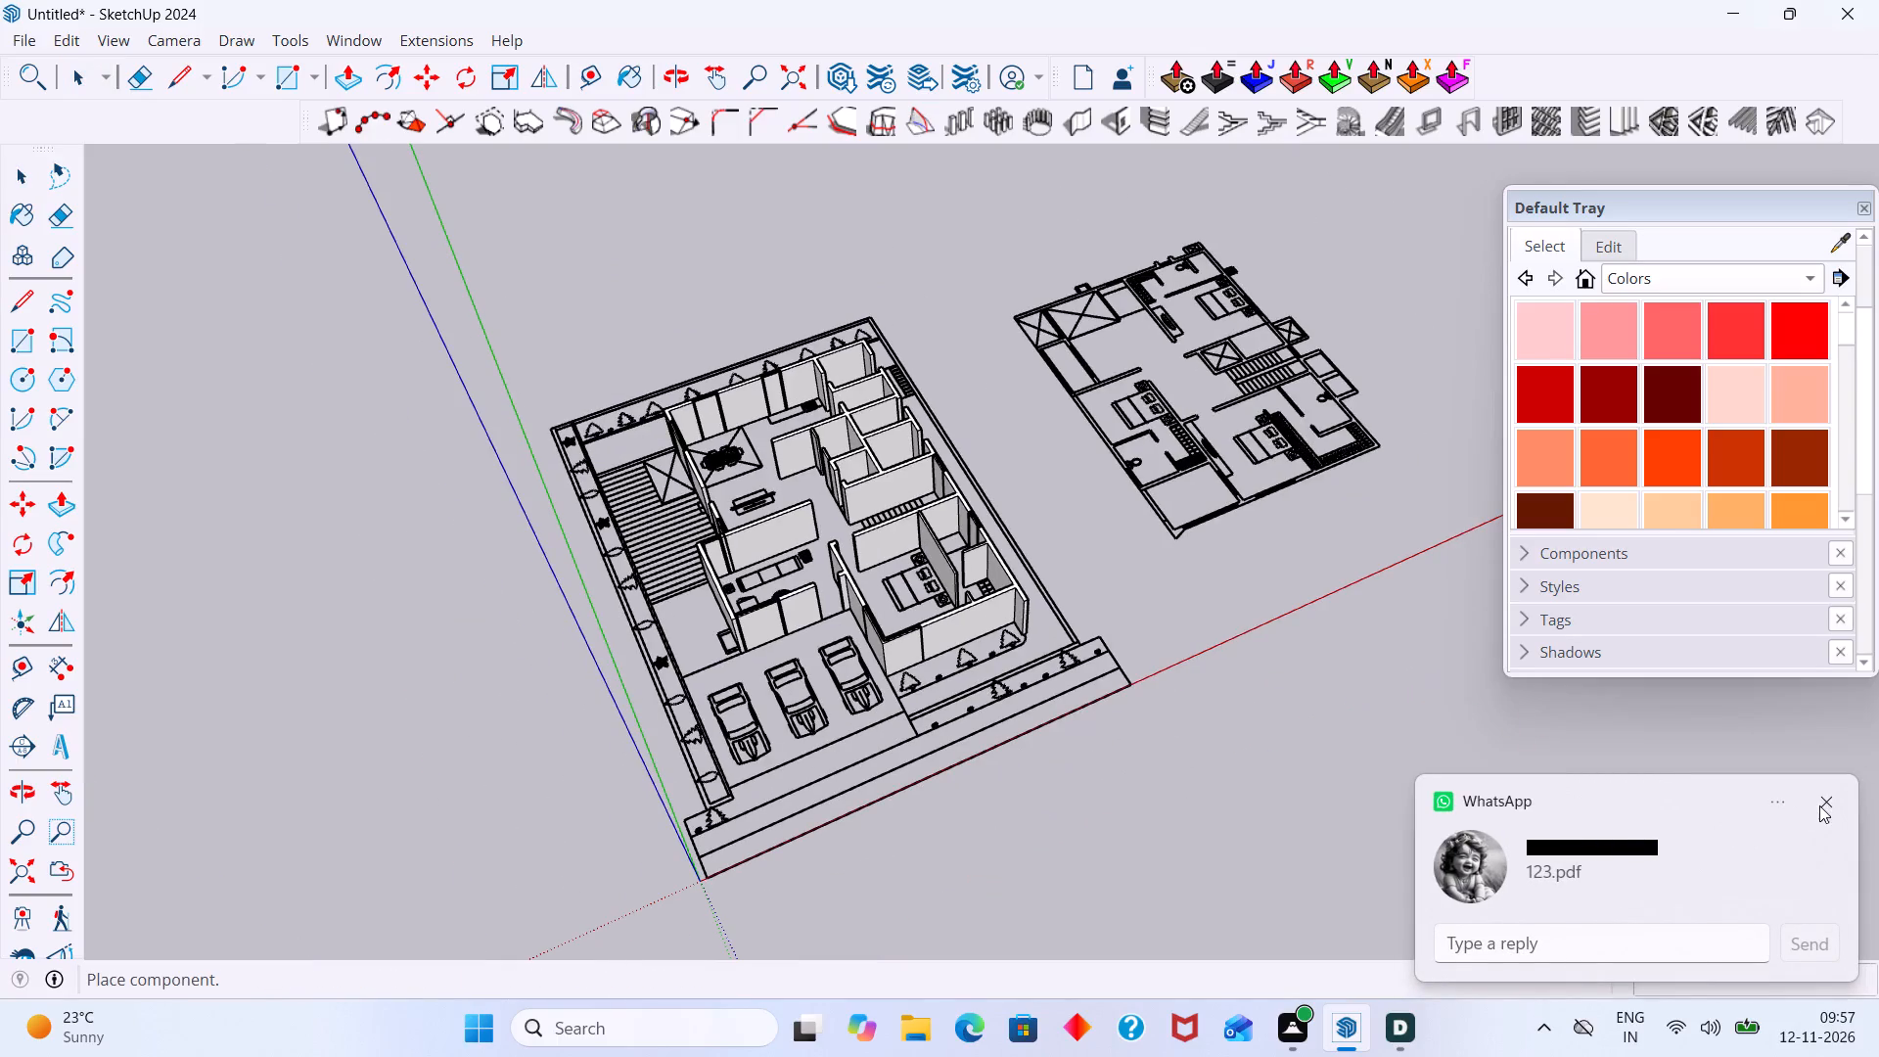
{"action": "left_click", "coordinate": [1821, 804]}
{"action": "scroll", "coordinate": [894, 671], "scroll_direction": "up", "scroll_amount": 7}
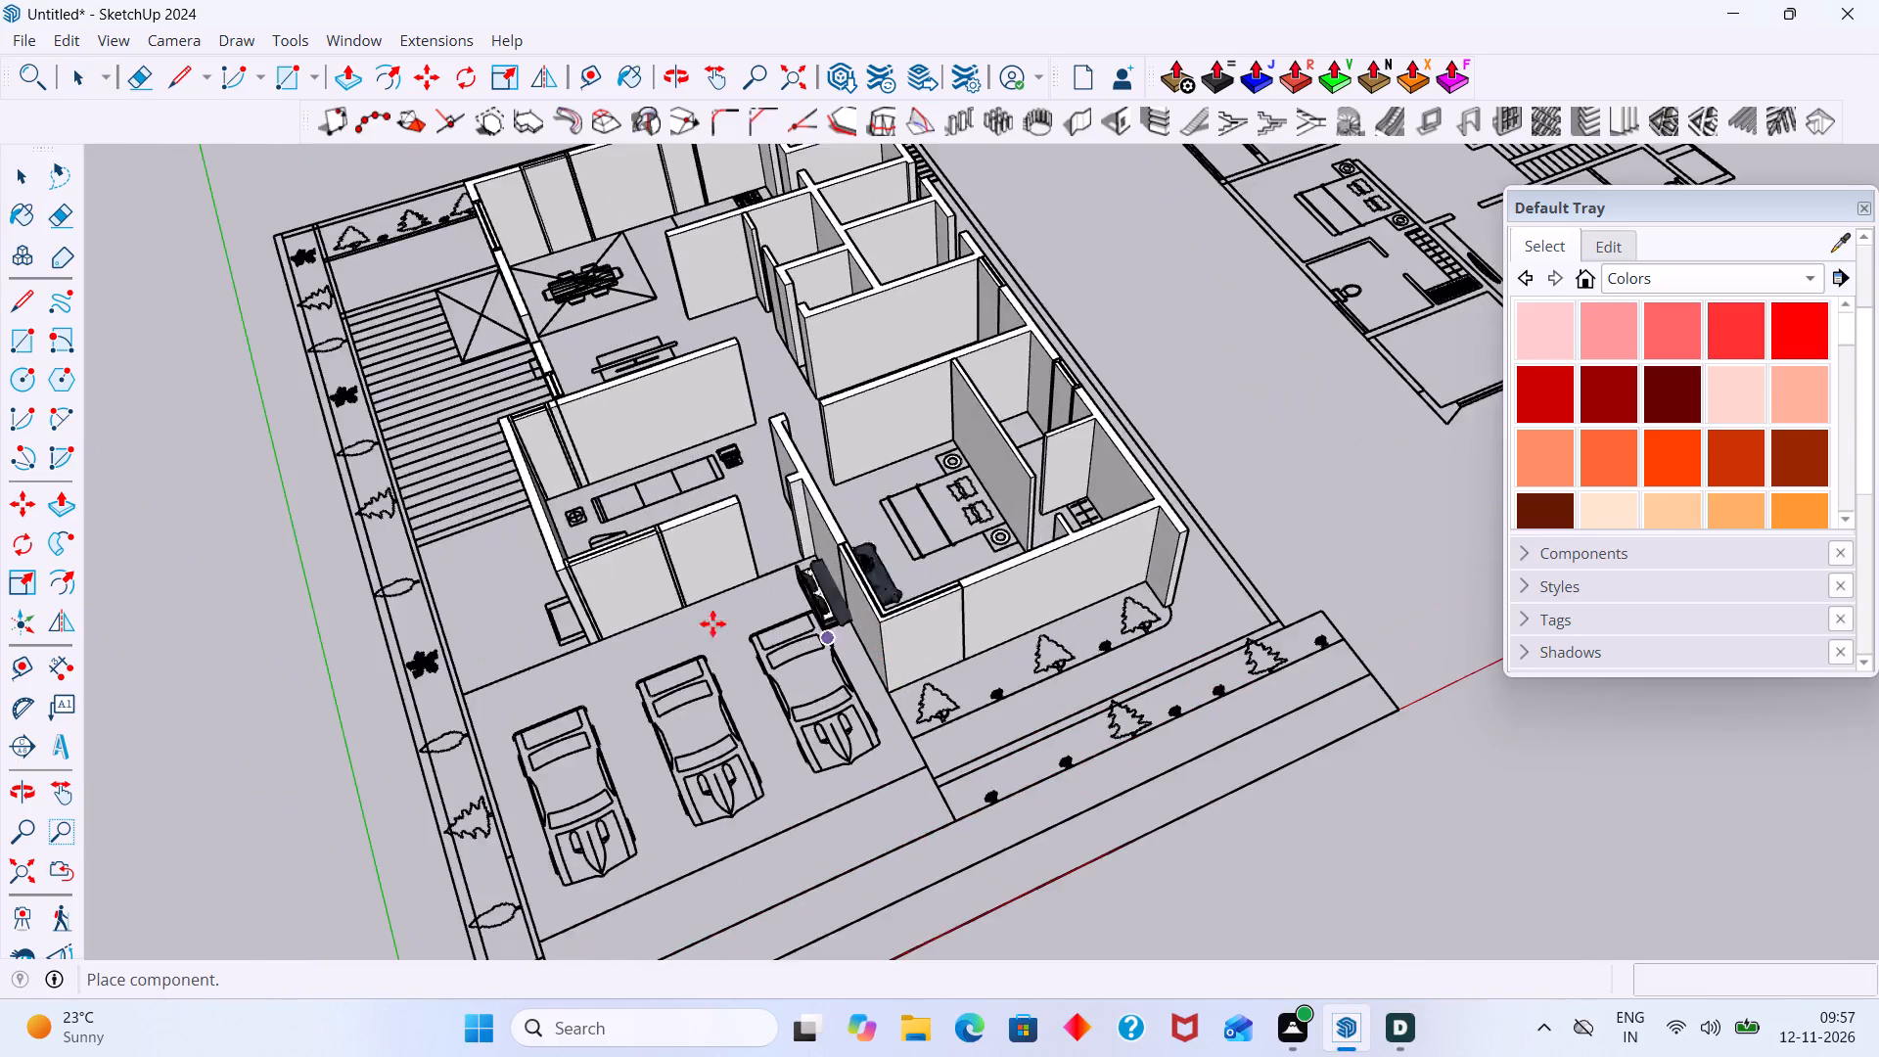
{"action": "scroll", "coordinate": [650, 605], "scroll_direction": "down", "scroll_amount": 10}
{"action": "middle_click_drag", "start_coordinate": [644, 610], "coordinate": [507, 588]}
{"action": "scroll", "coordinate": [688, 580], "scroll_direction": "up", "scroll_amount": 8}
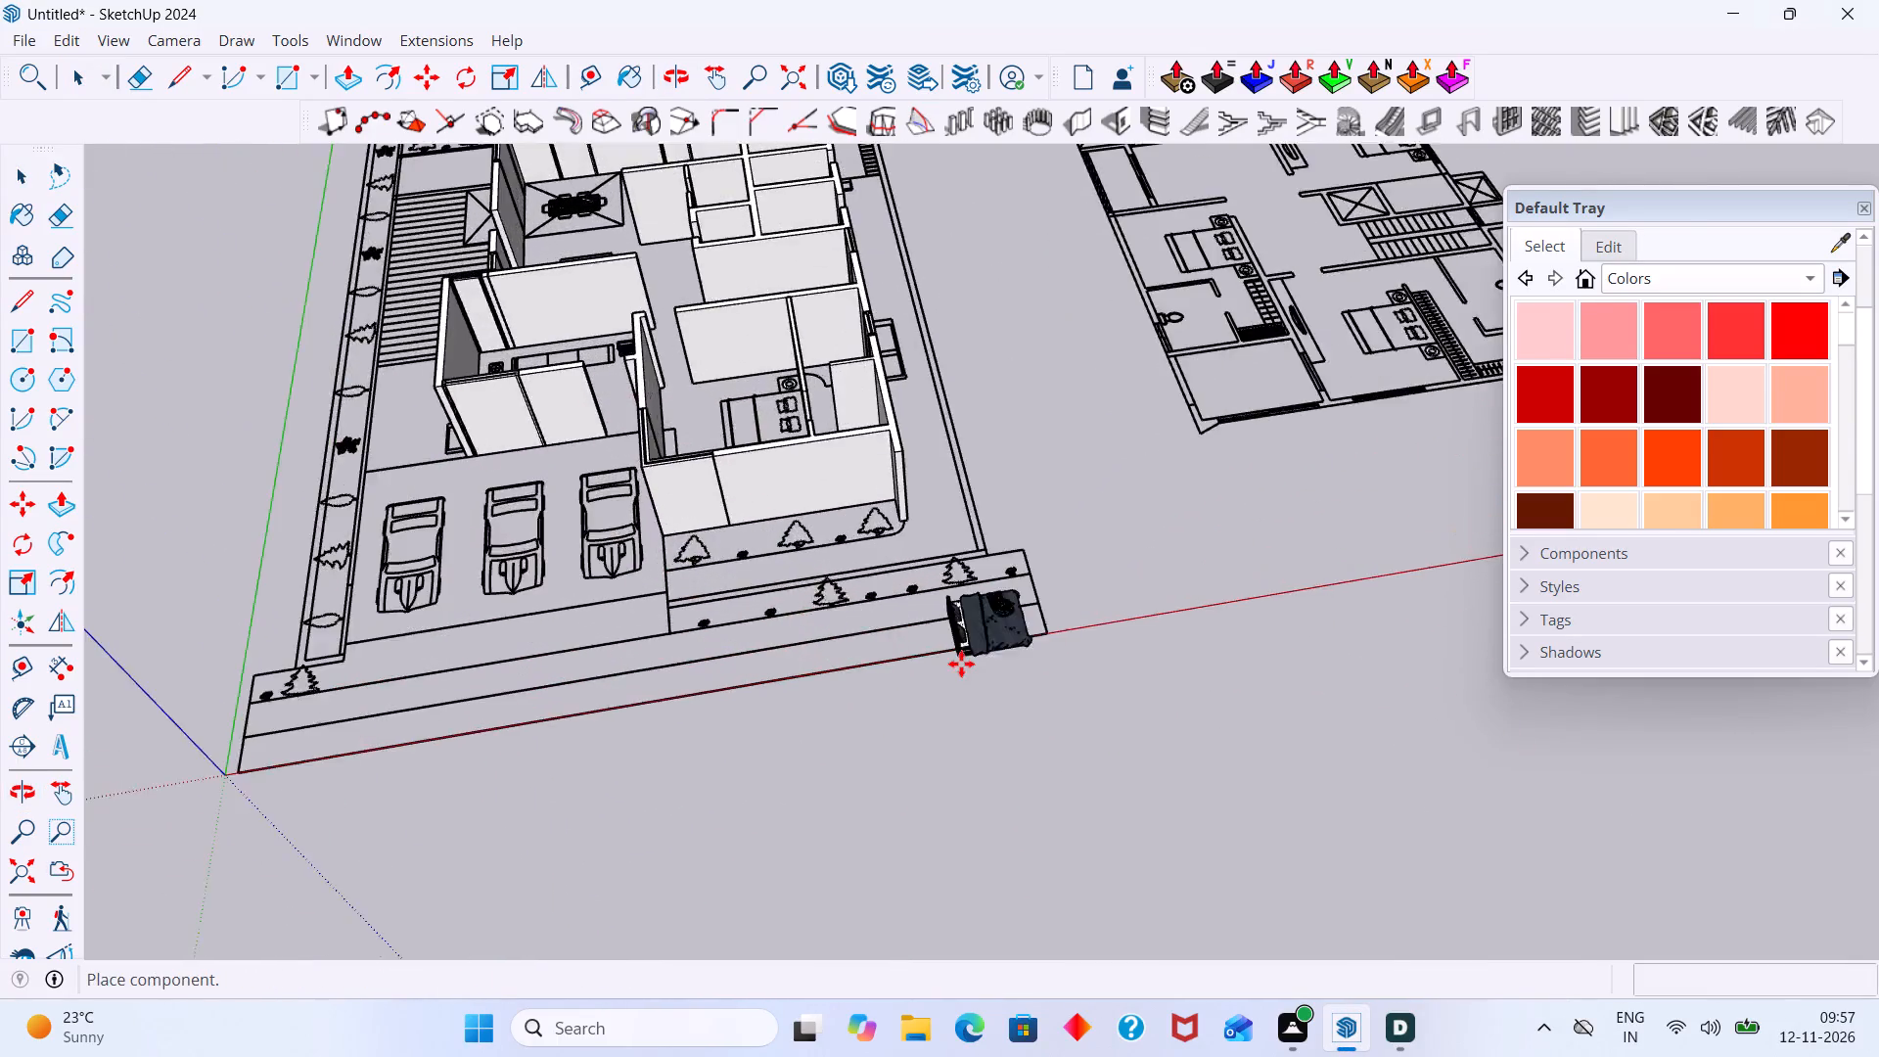
{"action": "scroll", "coordinate": [961, 664], "scroll_direction": "up", "scroll_amount": 6}
{"action": "left_click", "coordinate": [1208, 718]}
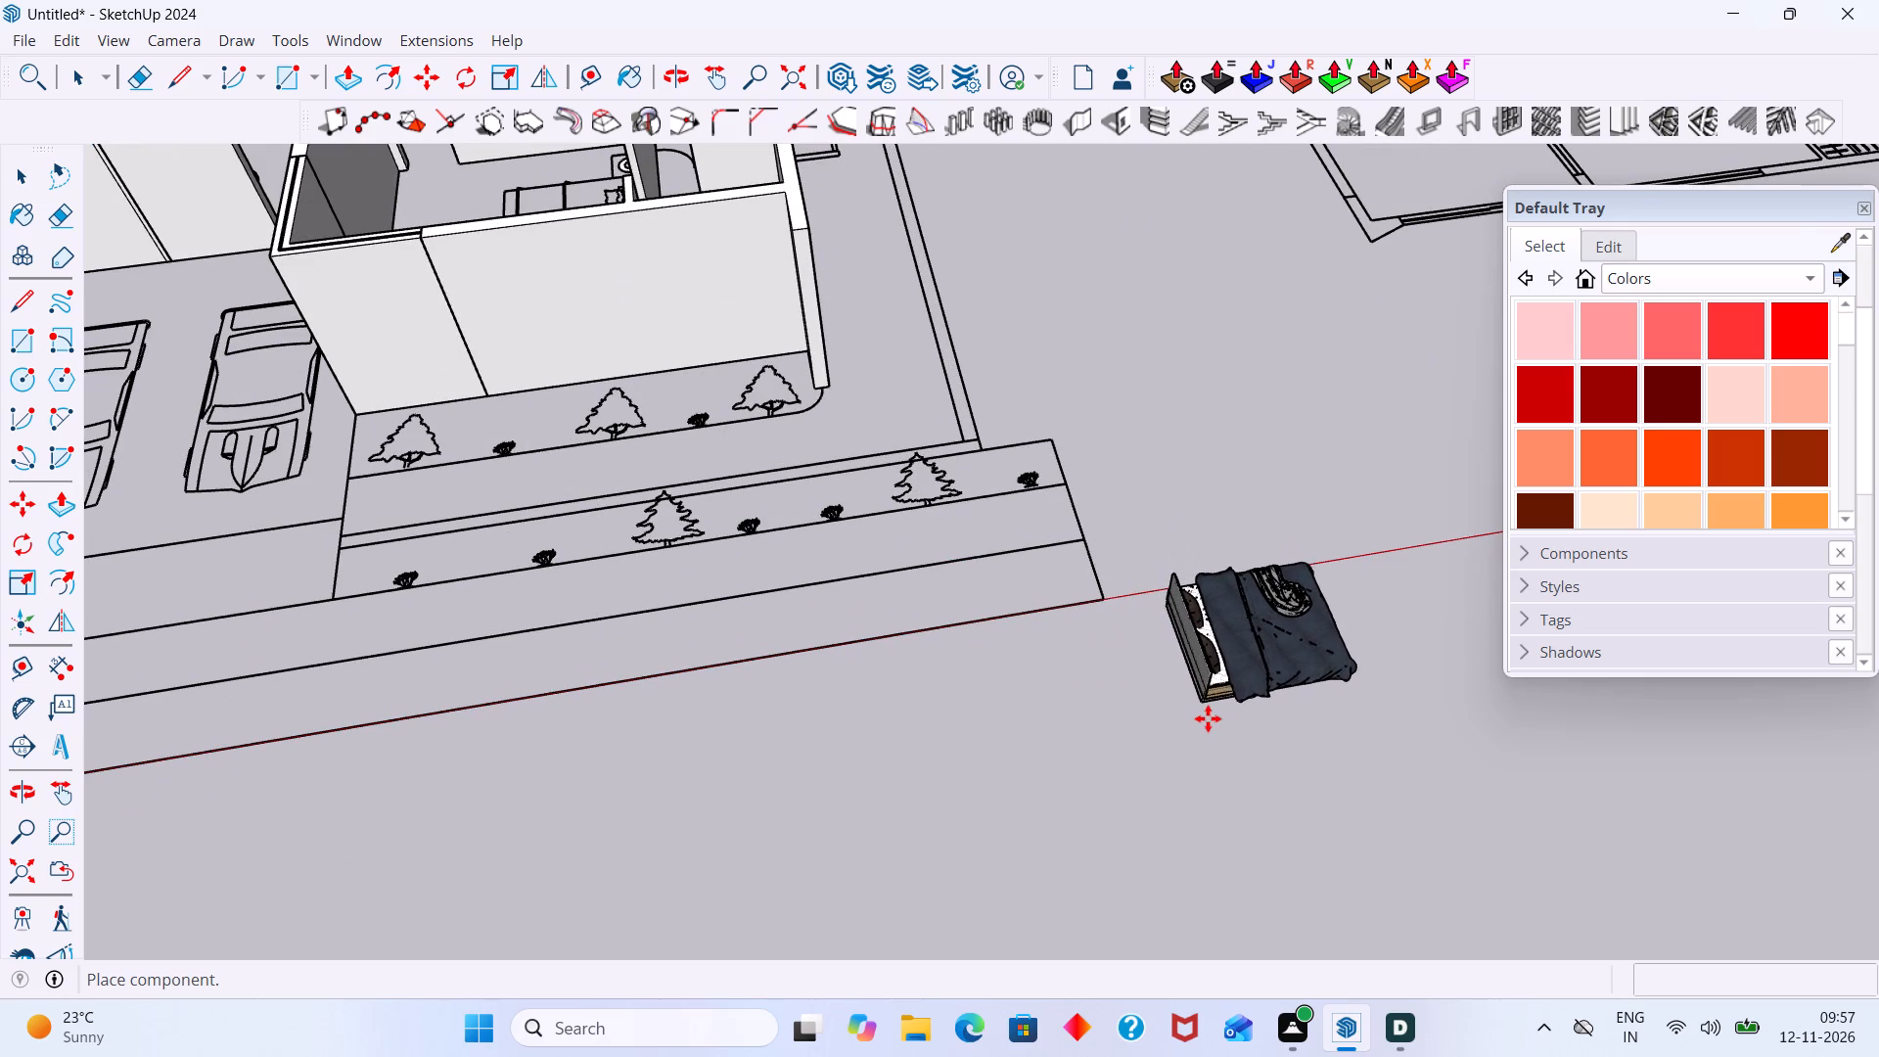
Rotate the bed 180 degrees about its bottom corner at the headboard end.
{"action": "key", "text": "space"}
{"action": "key", "text": "q"}
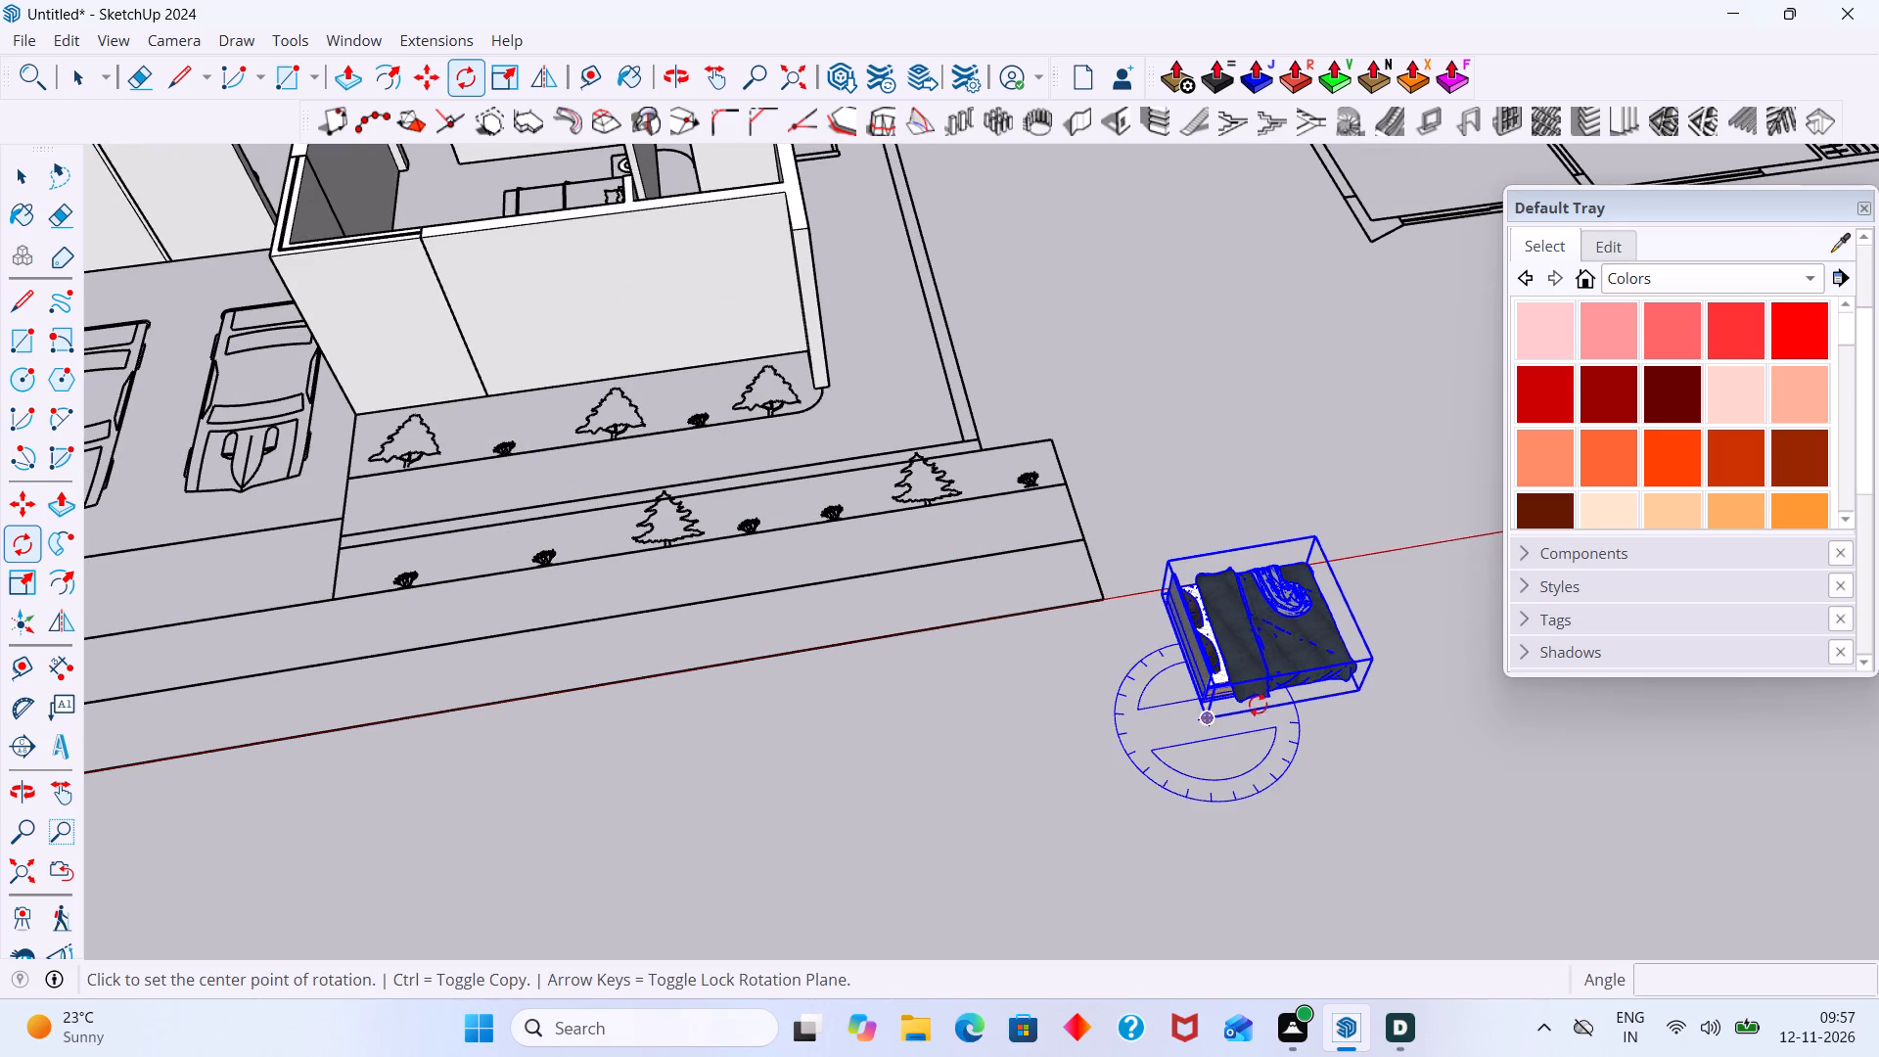
{"action": "scroll", "coordinate": [1298, 732], "scroll_direction": "down", "scroll_amount": 2}
{"action": "middle_click_drag", "start_coordinate": [1268, 724], "coordinate": [1056, 692], "text": "shift"}
{"action": "scroll", "coordinate": [1050, 717], "scroll_direction": "up", "scroll_amount": 5}
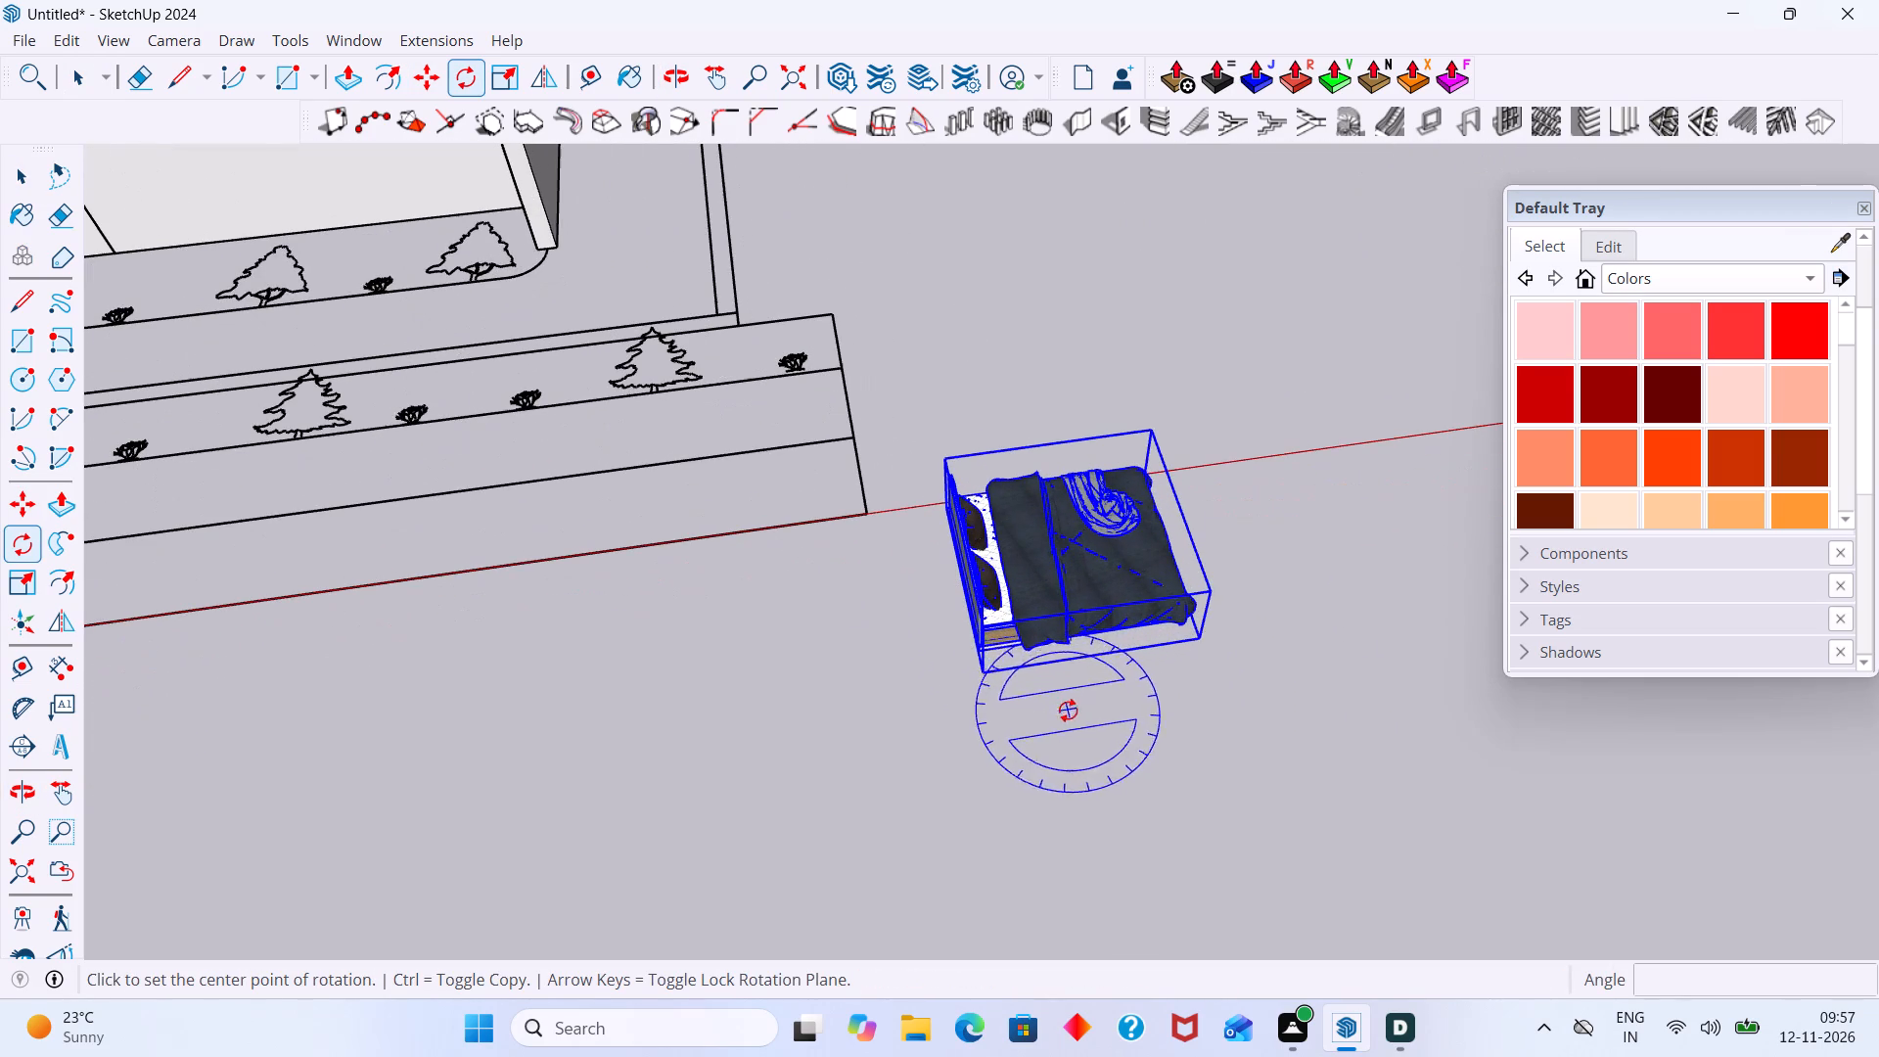
{"action": "left_click", "coordinate": [988, 673]}
{"action": "left_click", "coordinate": [1200, 633]}
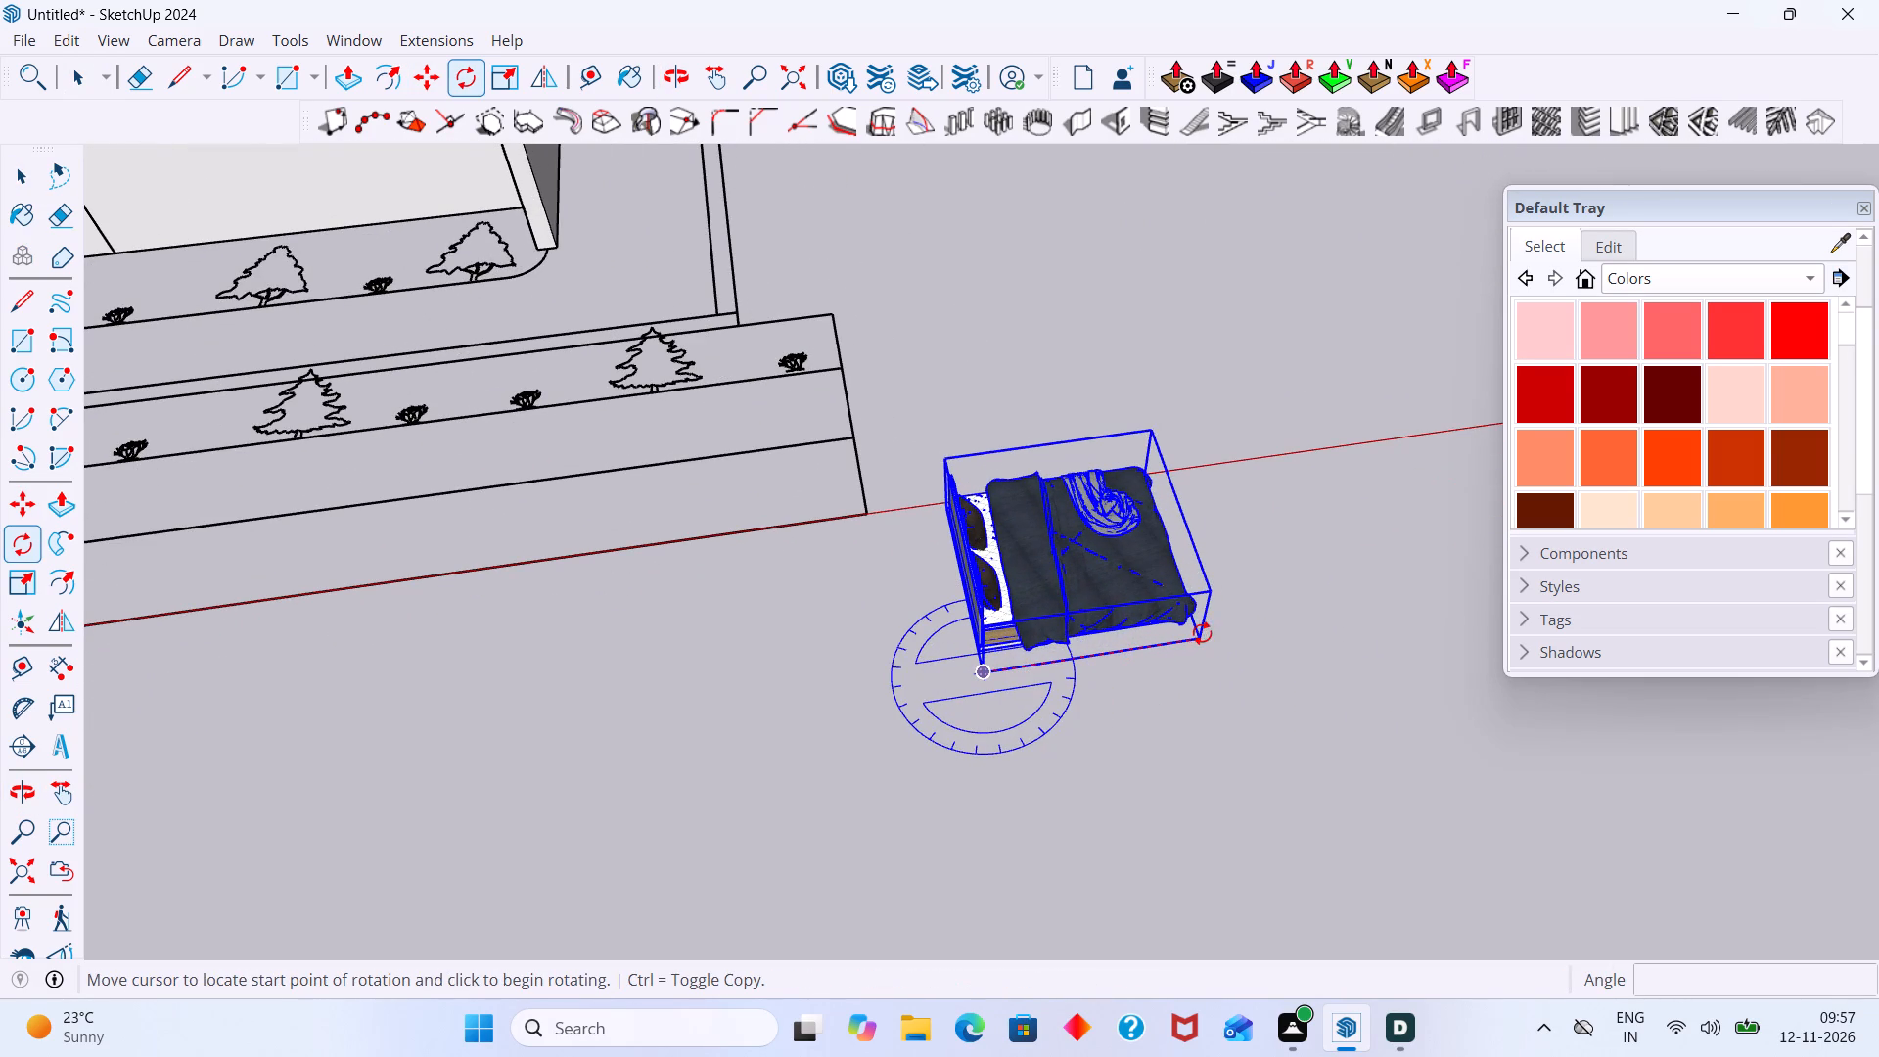
{"action": "left_click", "coordinate": [860, 691]}
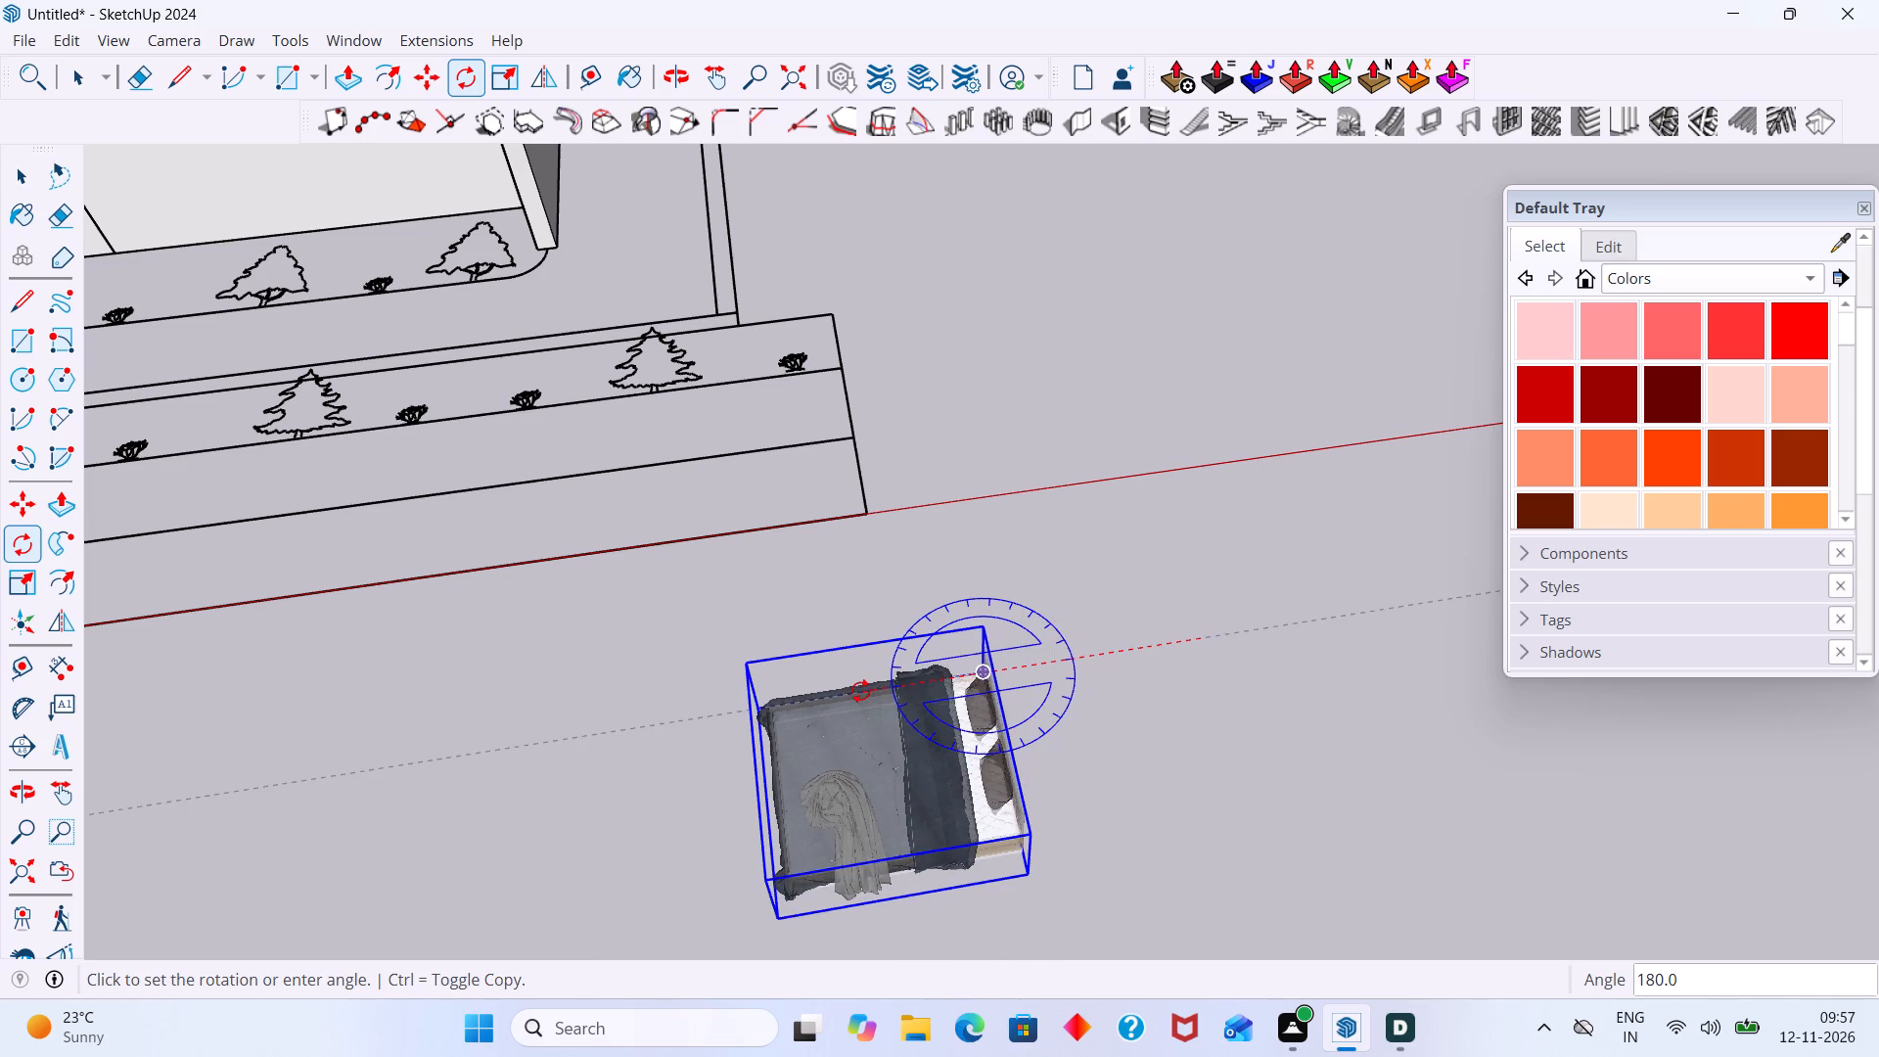
{"action": "key", "text": "space"}
{"action": "left_click", "coordinate": [1060, 607]}
Move the bed by its bottom headboard corner onto the bed outline in the front bedroom, with the headboard against the wall.
{"action": "scroll", "coordinate": [971, 677], "scroll_direction": "down", "scroll_amount": 8}
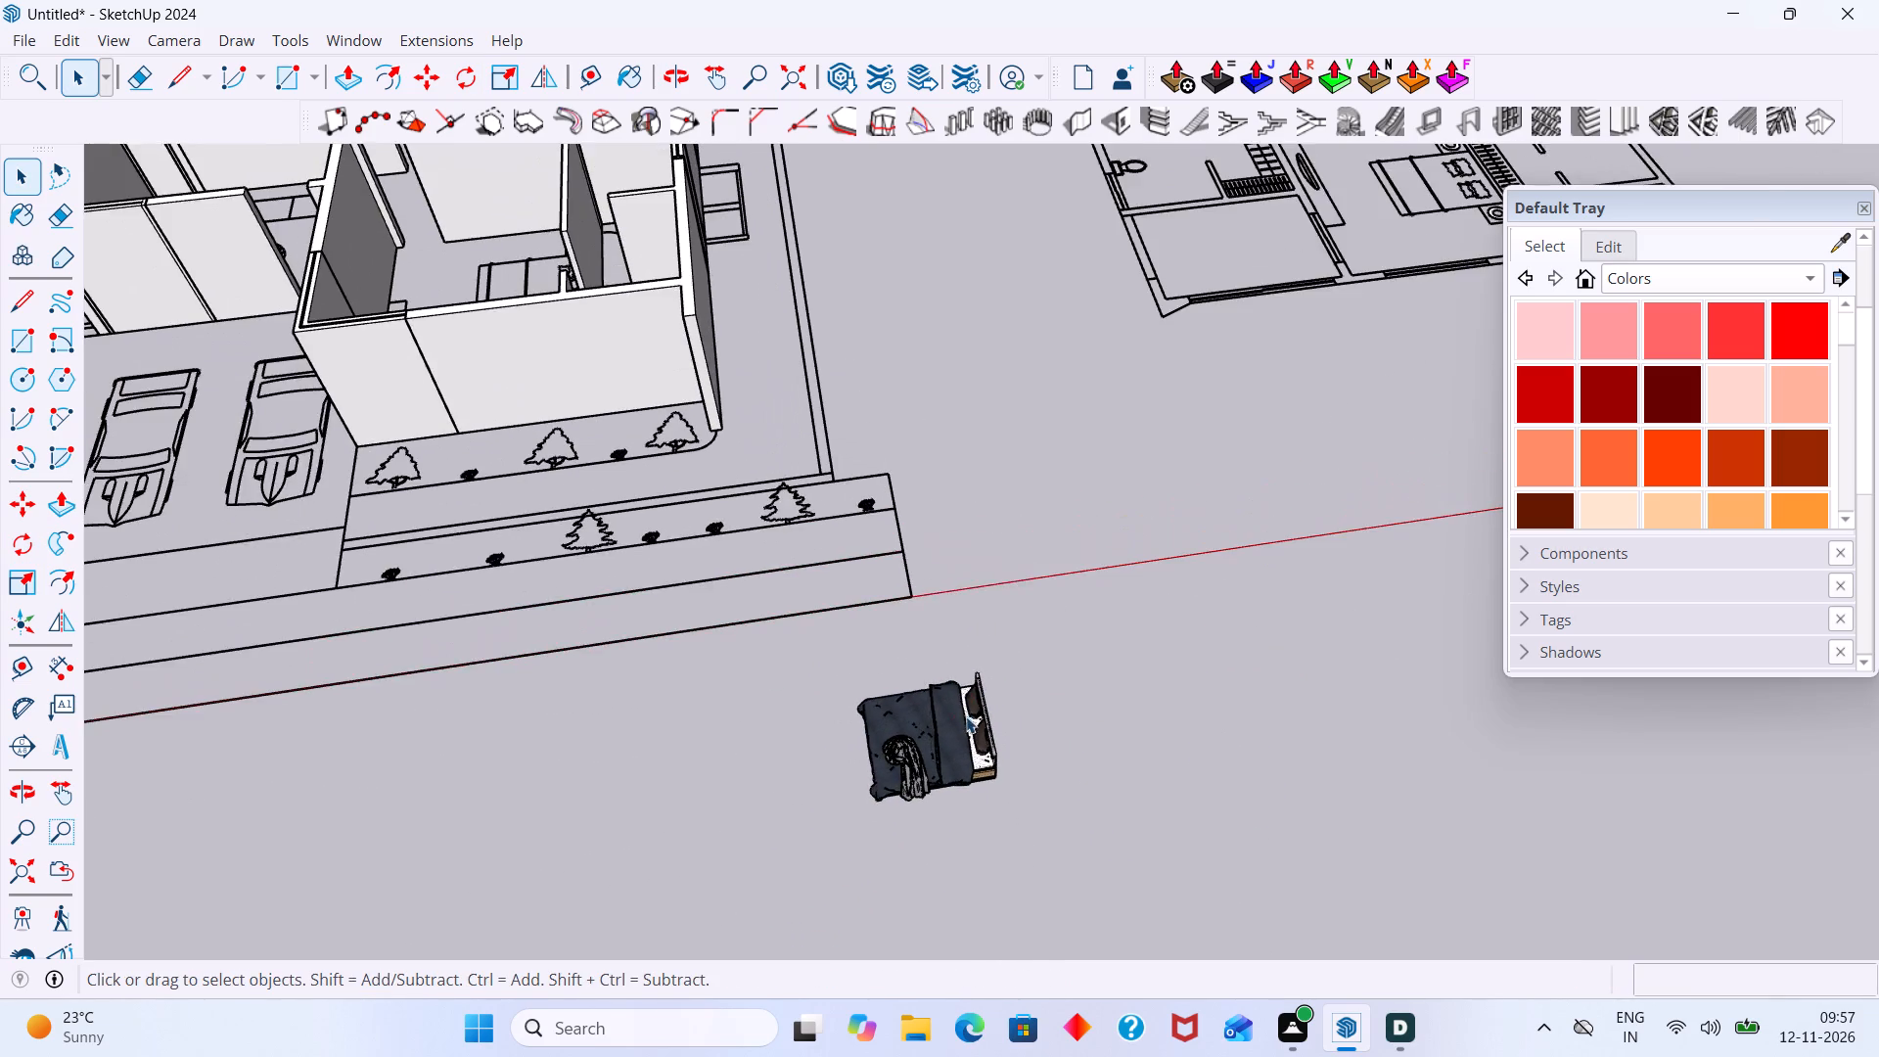
{"action": "middle_click_drag", "start_coordinate": [966, 716], "coordinate": [961, 624]}
{"action": "scroll", "coordinate": [951, 632], "scroll_direction": "up", "scroll_amount": 3}
{"action": "left_click", "coordinate": [949, 632]}
{"action": "key", "text": "m"}
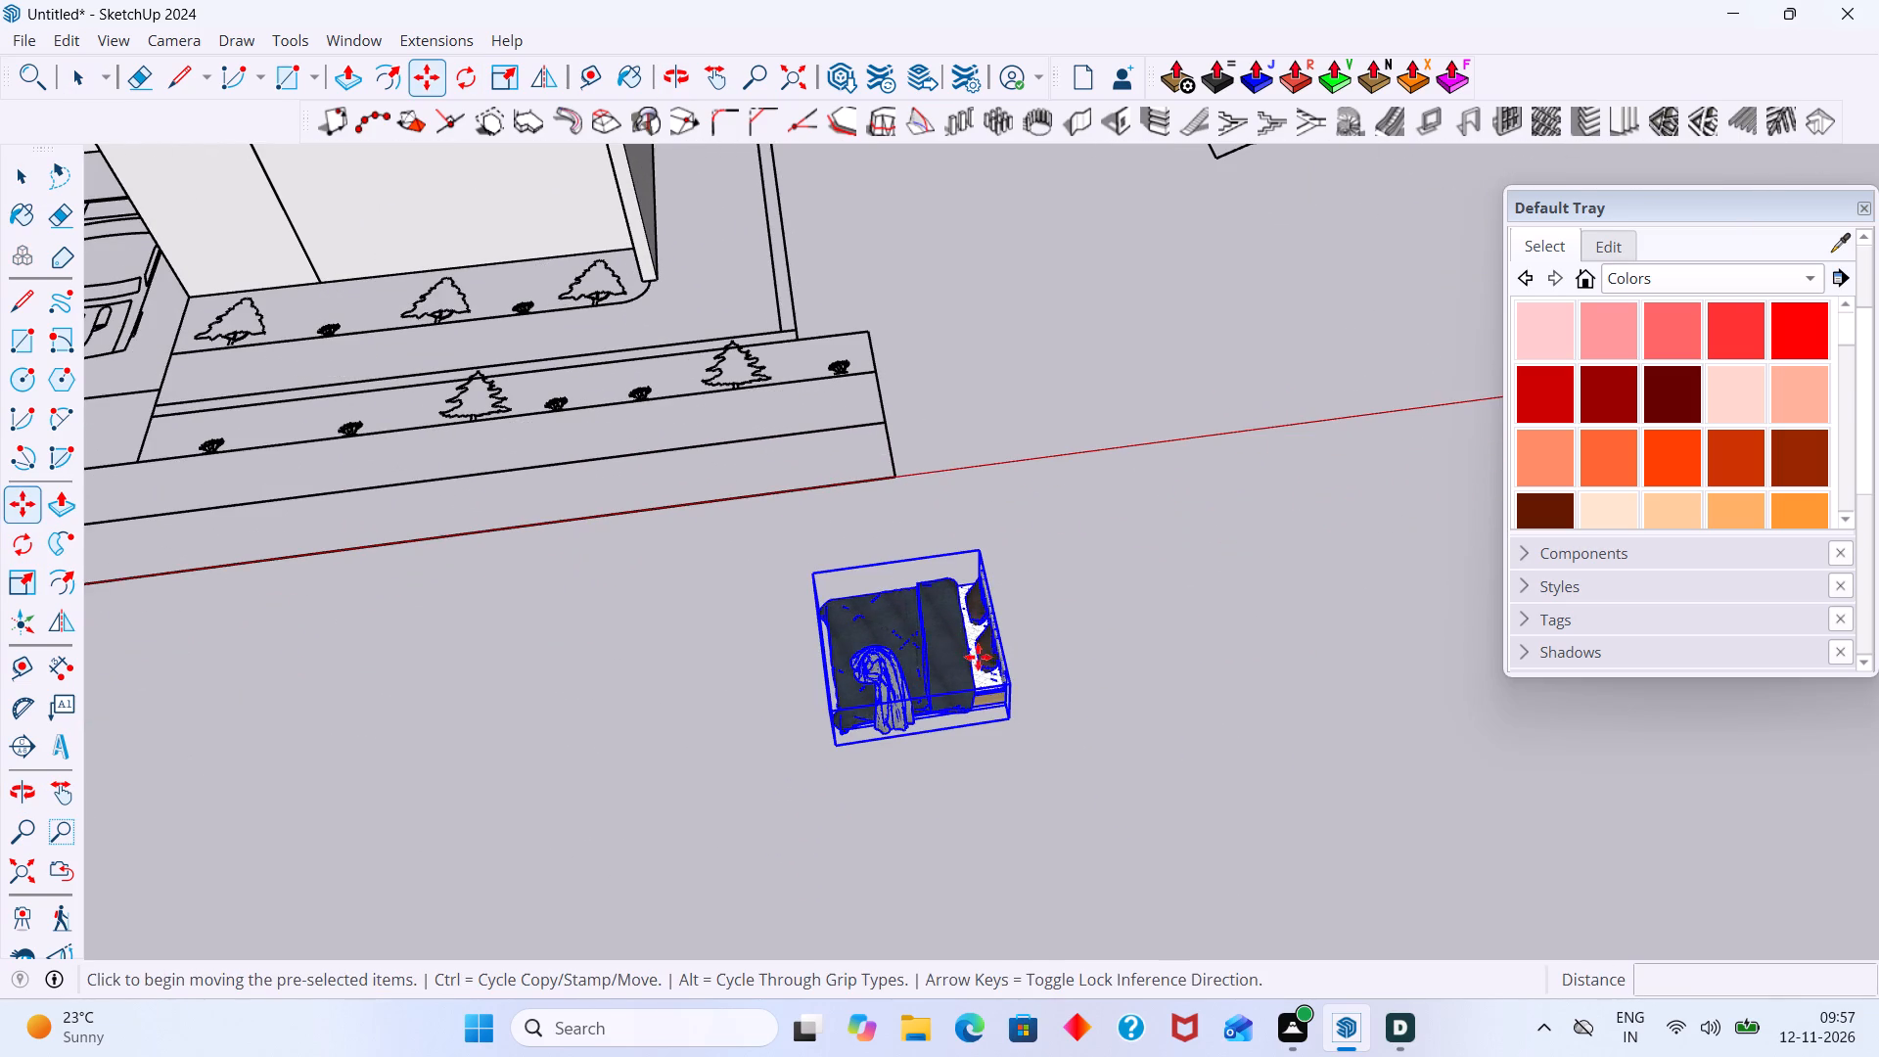
{"action": "scroll", "coordinate": [1000, 639], "scroll_direction": "up", "scroll_amount": 7}
{"action": "middle_click_drag", "start_coordinate": [971, 634], "coordinate": [894, 578]}
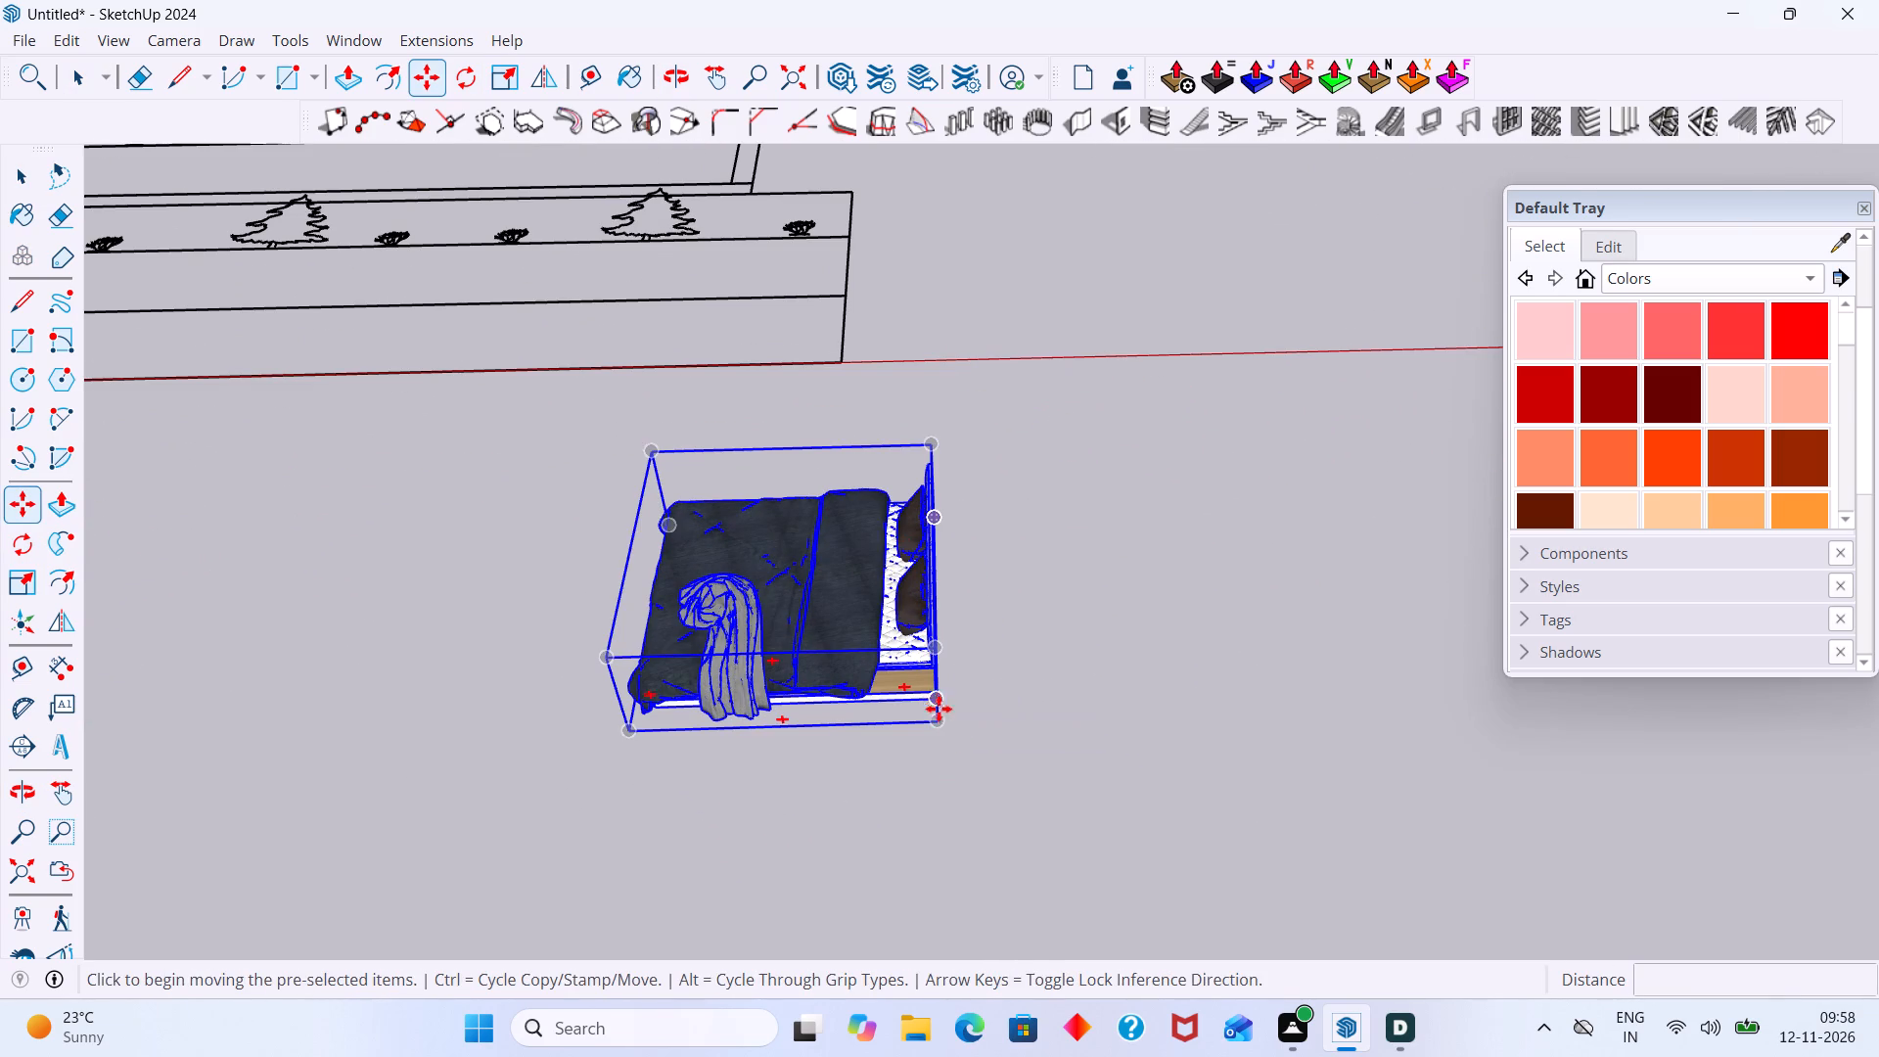
{"action": "left_click", "coordinate": [942, 721]}
{"action": "scroll", "coordinate": [825, 497], "scroll_direction": "down", "scroll_amount": 7}
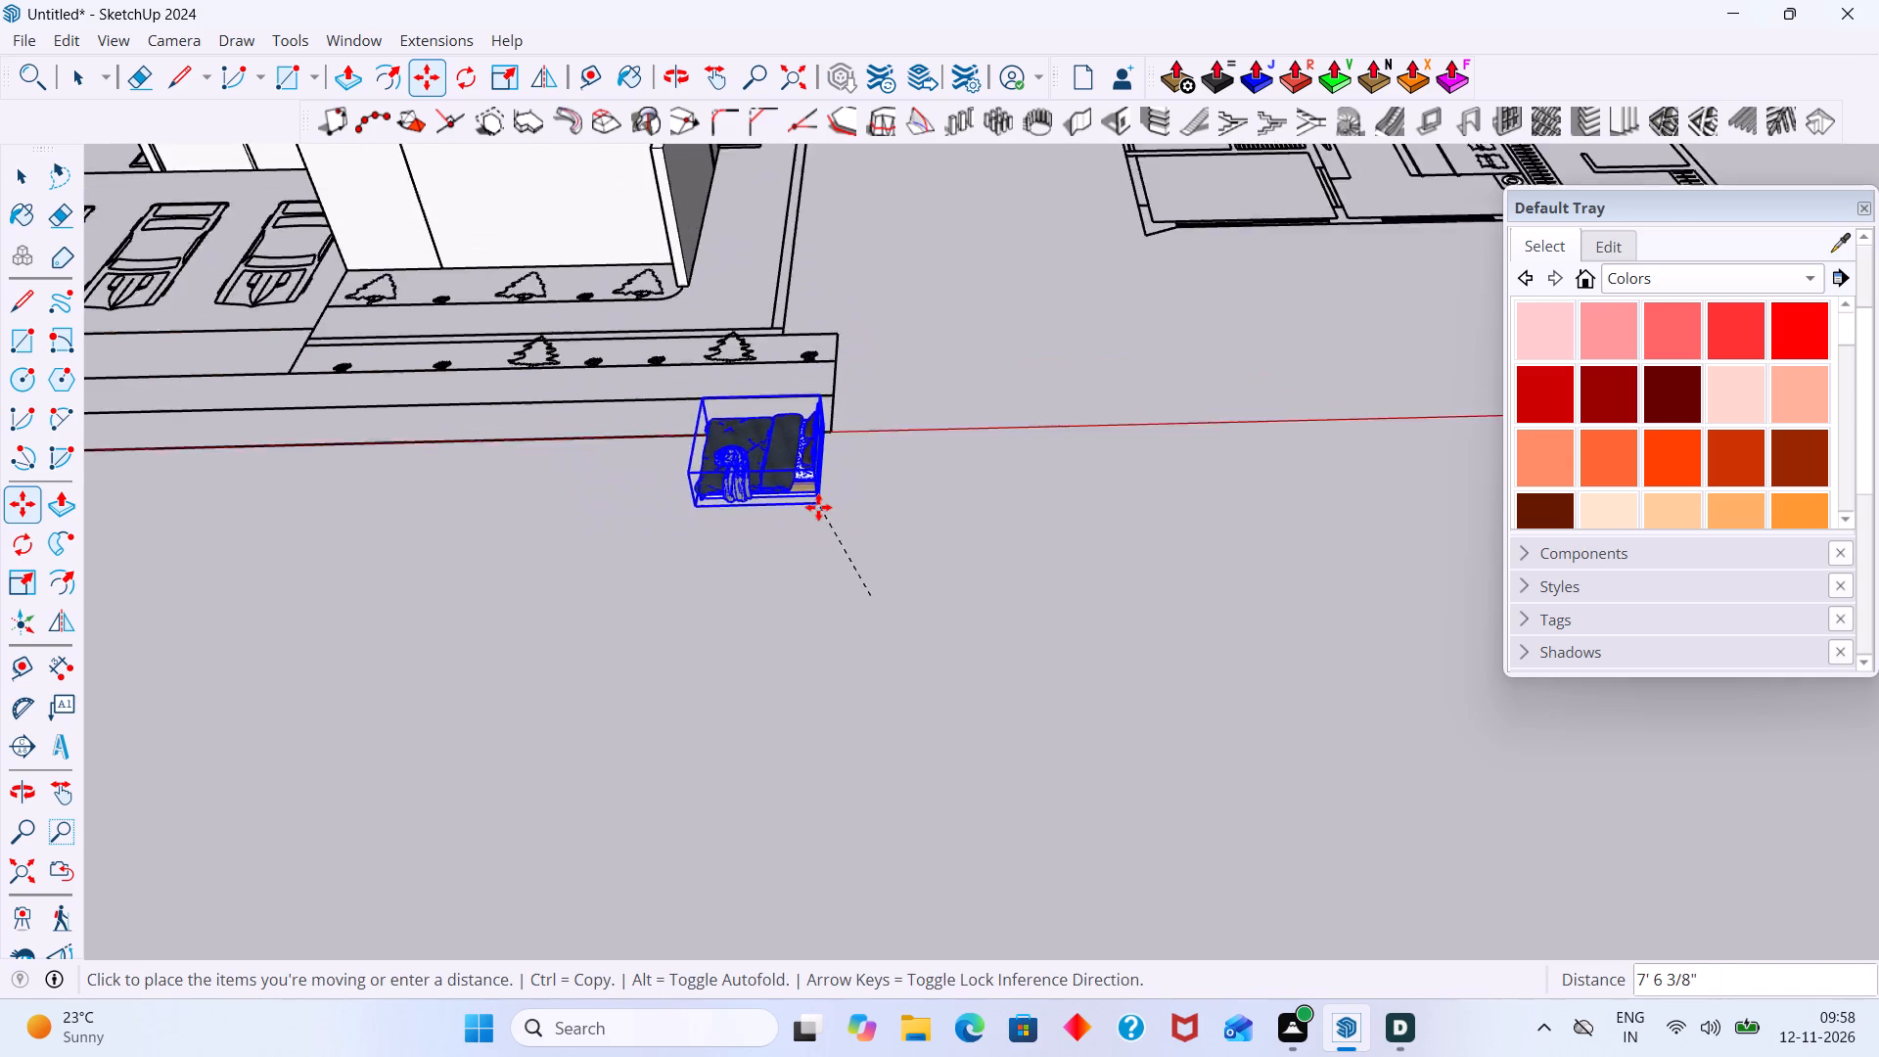
{"action": "scroll", "coordinate": [818, 507], "scroll_direction": "down", "scroll_amount": 4}
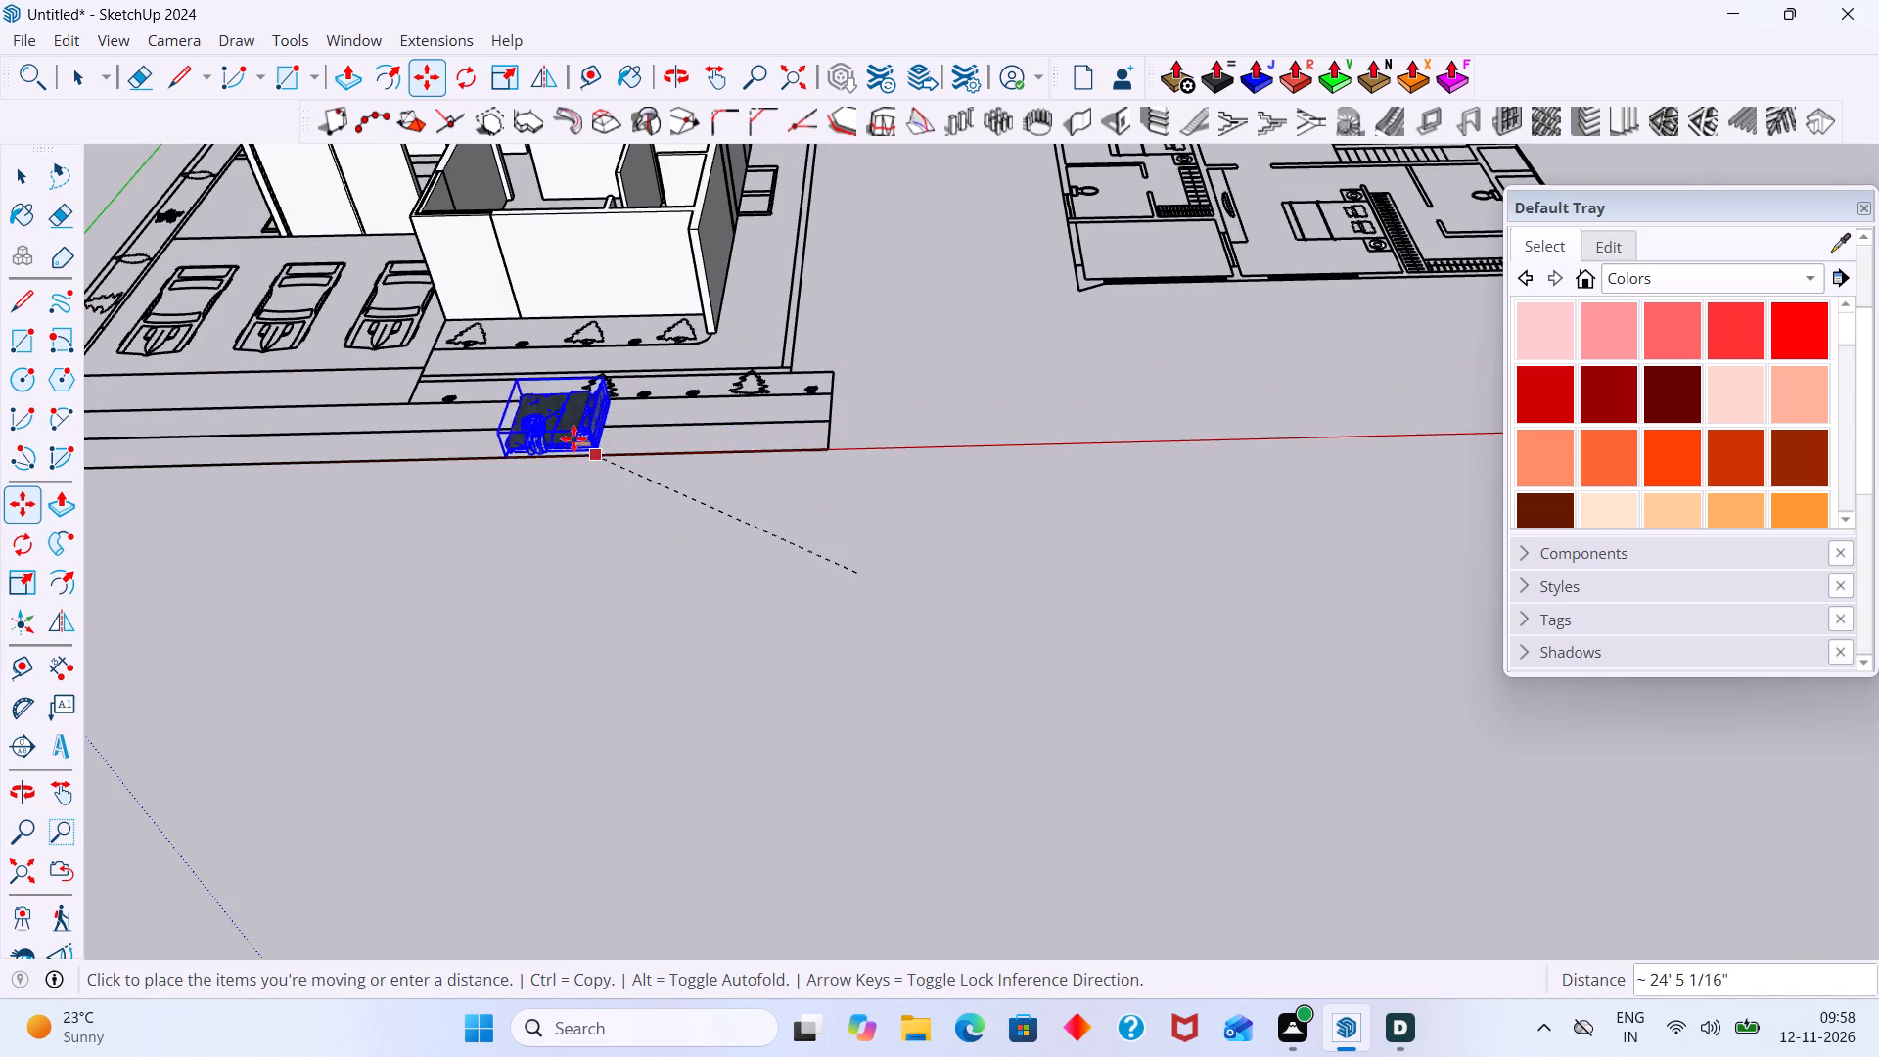
{"action": "scroll", "coordinate": [441, 399], "scroll_direction": "down", "scroll_amount": 12}
{"action": "middle_click_drag", "start_coordinate": [480, 444], "coordinate": [577, 597]}
{"action": "scroll", "coordinate": [490, 424], "scroll_direction": "up", "scroll_amount": 9}
{"action": "scroll", "coordinate": [395, 433], "scroll_direction": "down", "scroll_amount": 1}
{"action": "middle_click_drag", "start_coordinate": [402, 439], "coordinate": [645, 362]}
{"action": "scroll", "coordinate": [587, 376], "scroll_direction": "up", "scroll_amount": 2}
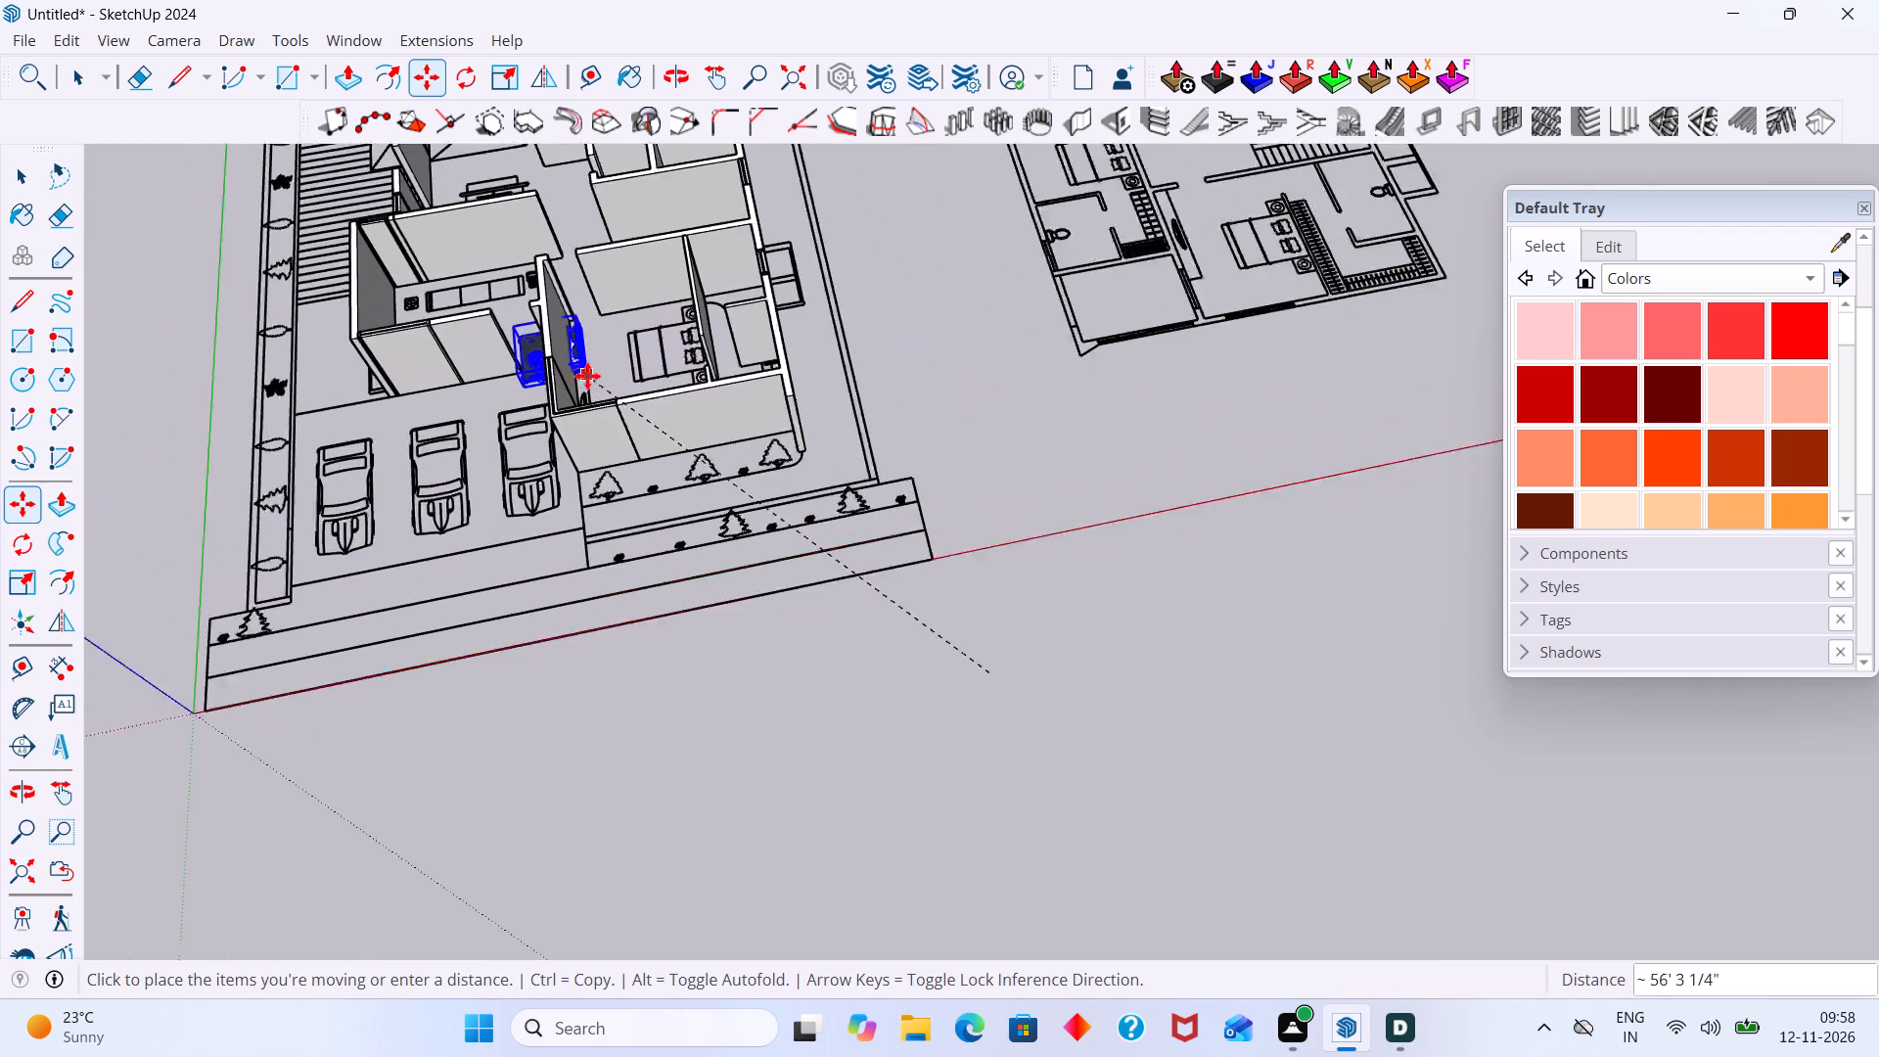
{"action": "scroll", "coordinate": [587, 376], "scroll_direction": "up", "scroll_amount": 20}
{"action": "scroll", "coordinate": [587, 376], "scroll_direction": "up", "scroll_amount": 1}
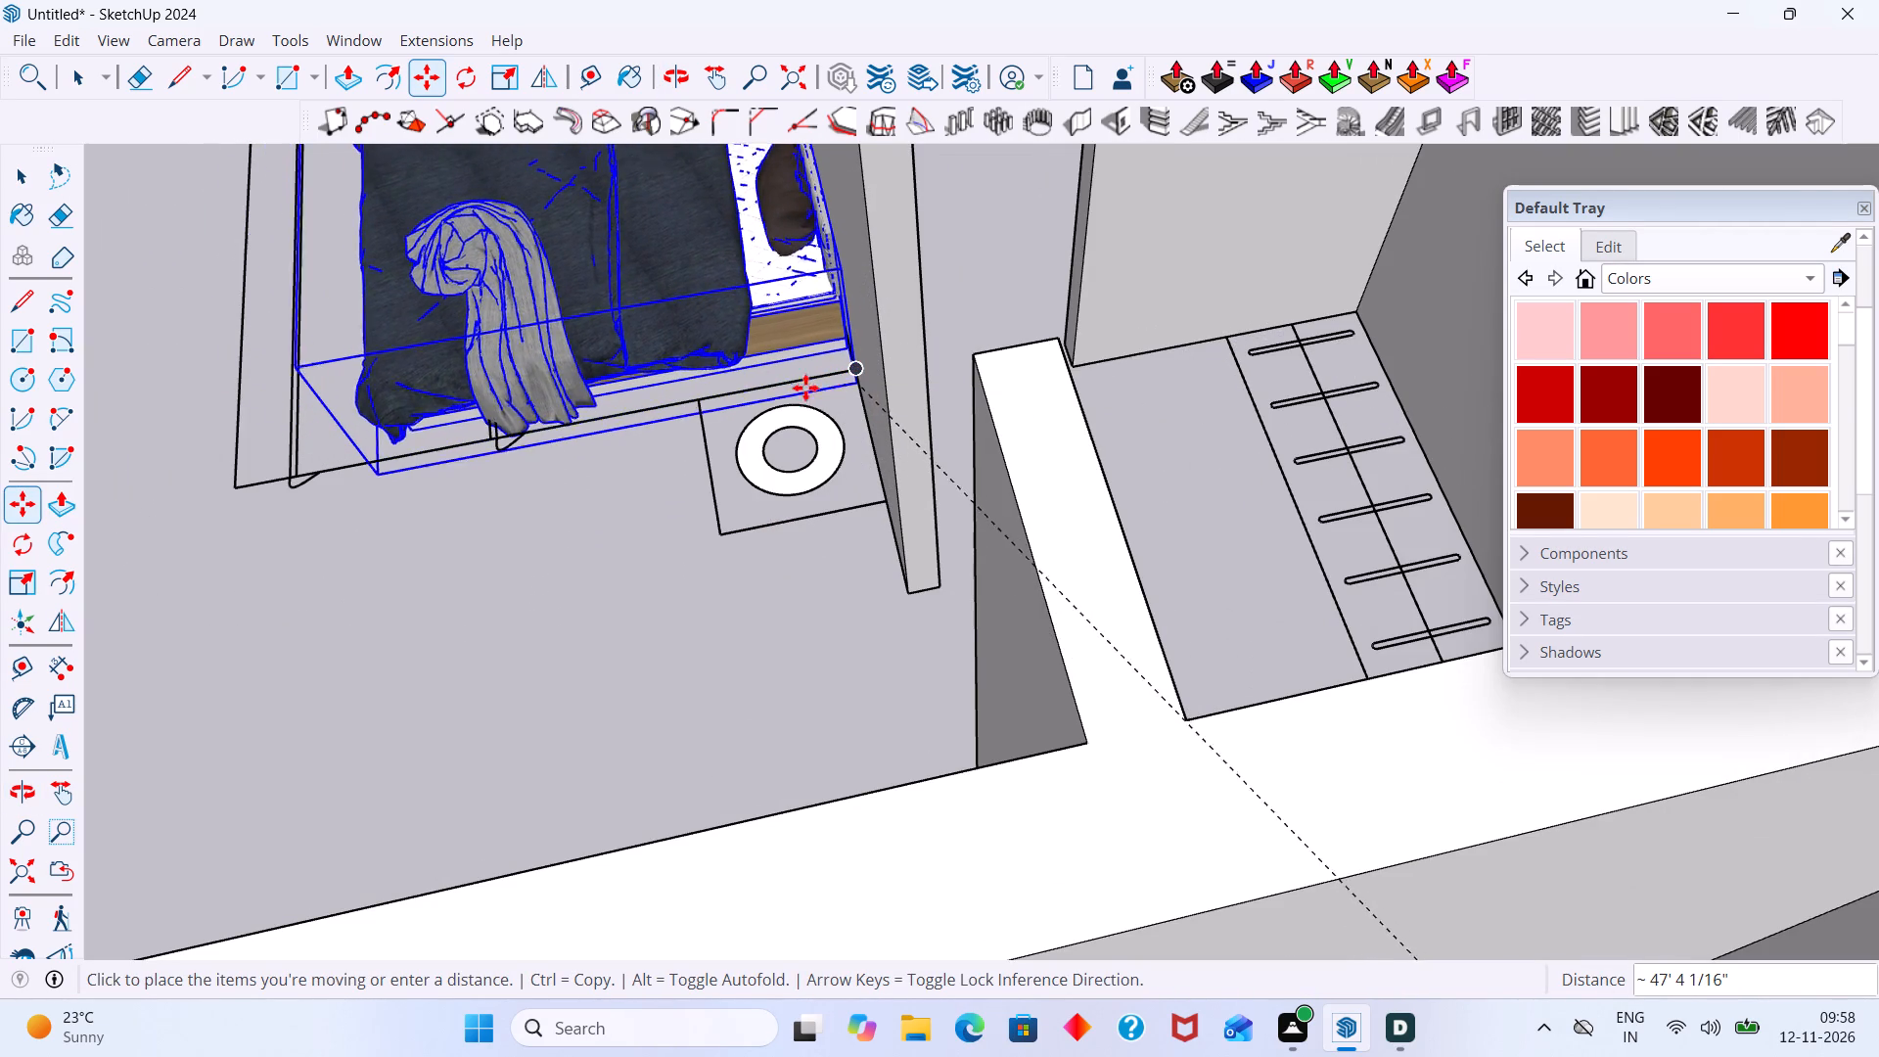
{"action": "left_click", "coordinate": [855, 375]}
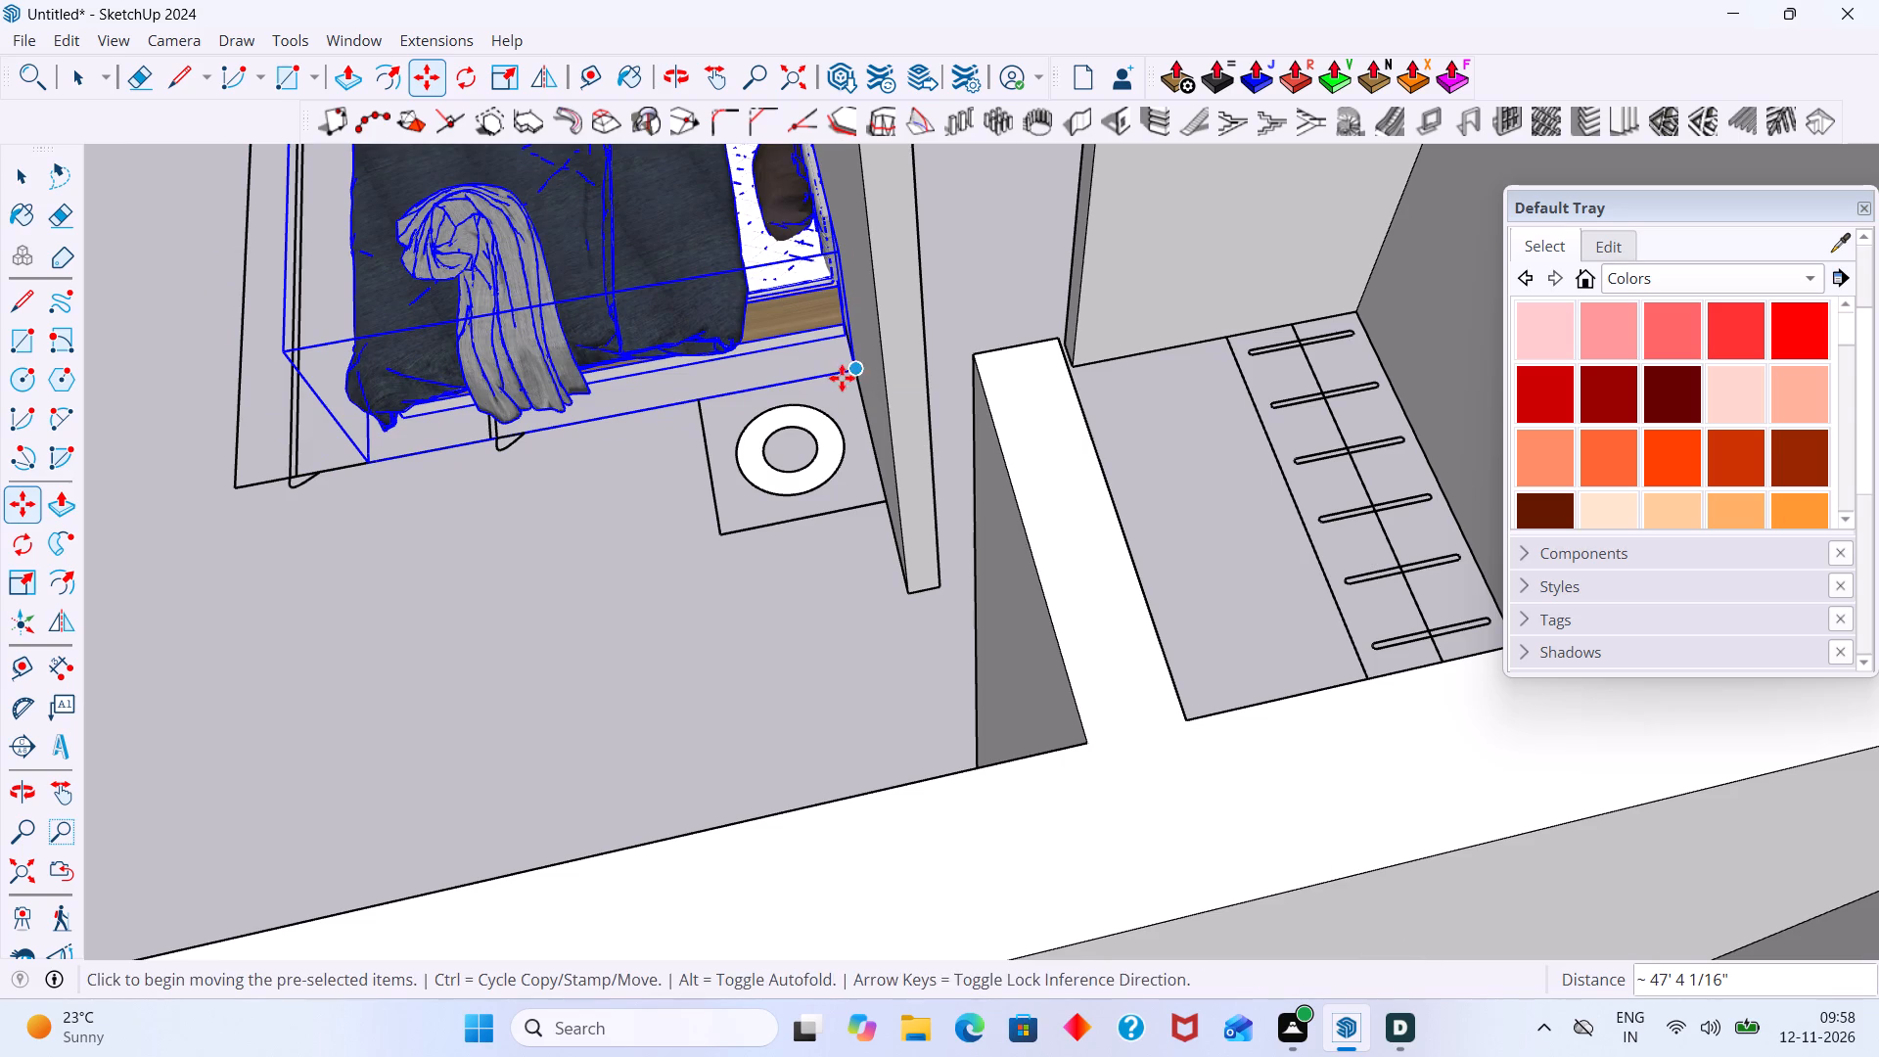
{"action": "key", "text": "space"}
{"action": "left_click", "coordinate": [611, 554]}
Scale the bed's width by about 1.10 along the green axis, towards the nearby bedside table outline.
{"action": "middle_click_drag", "start_coordinate": [664, 428], "coordinate": [780, 441]}
{"action": "scroll", "coordinate": [679, 413], "scroll_direction": "up", "scroll_amount": 3}
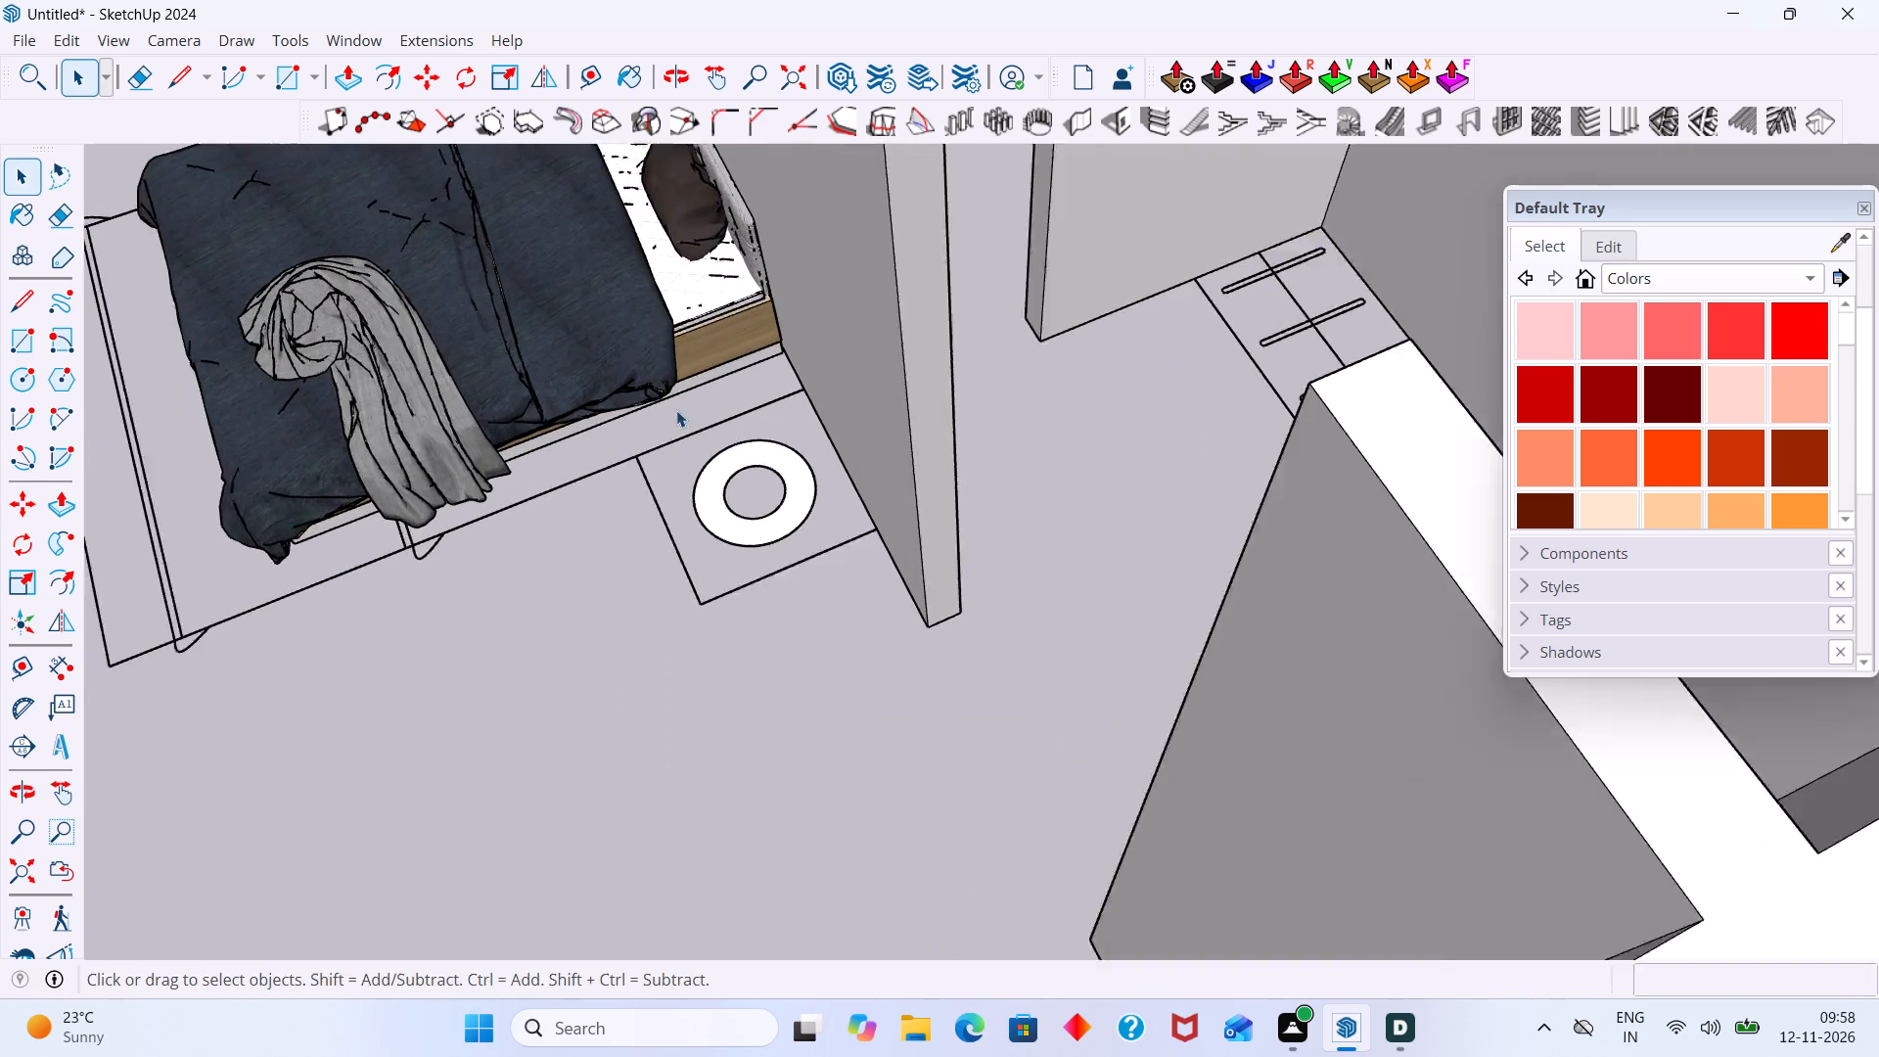
{"action": "scroll", "coordinate": [610, 438], "scroll_direction": "up", "scroll_amount": 2}
{"action": "middle_click_drag", "start_coordinate": [607, 438], "coordinate": [756, 201]}
{"action": "scroll", "coordinate": [726, 354], "scroll_direction": "up", "scroll_amount": 3}
{"action": "left_click", "coordinate": [714, 413]}
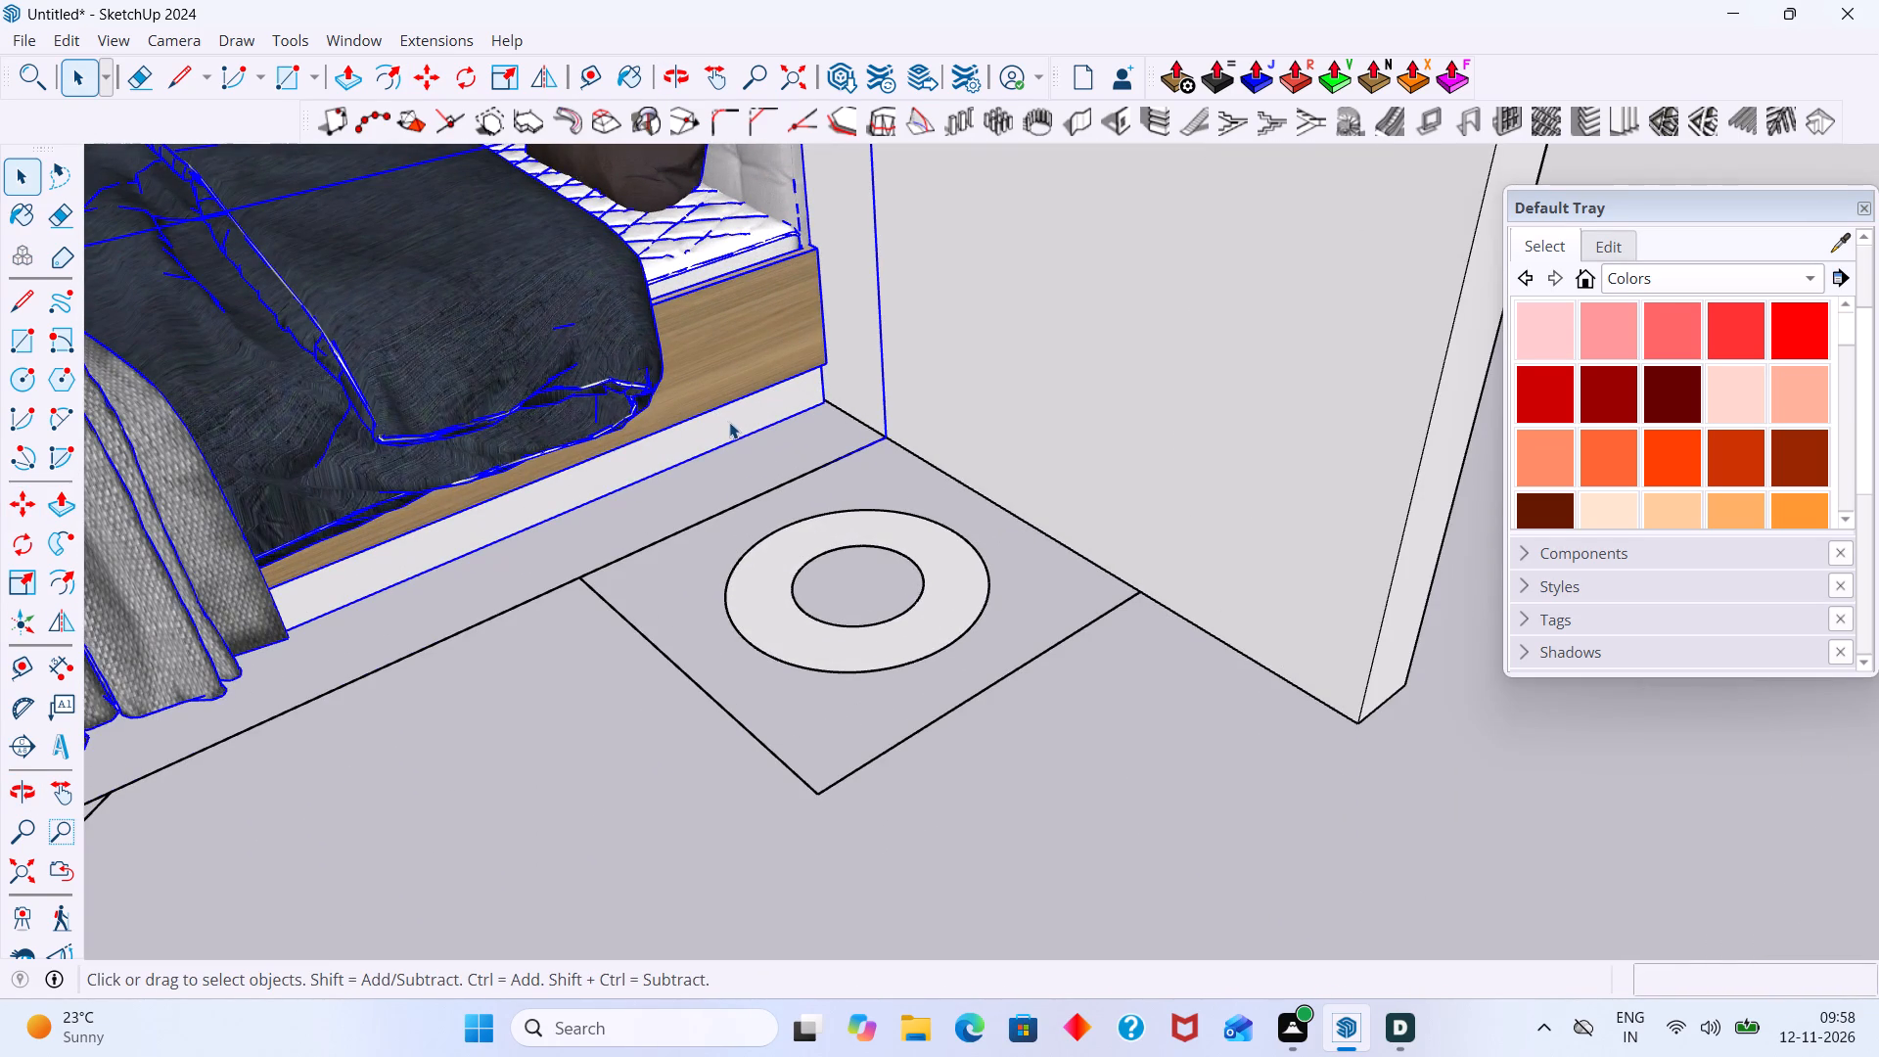
{"action": "key", "text": "s"}
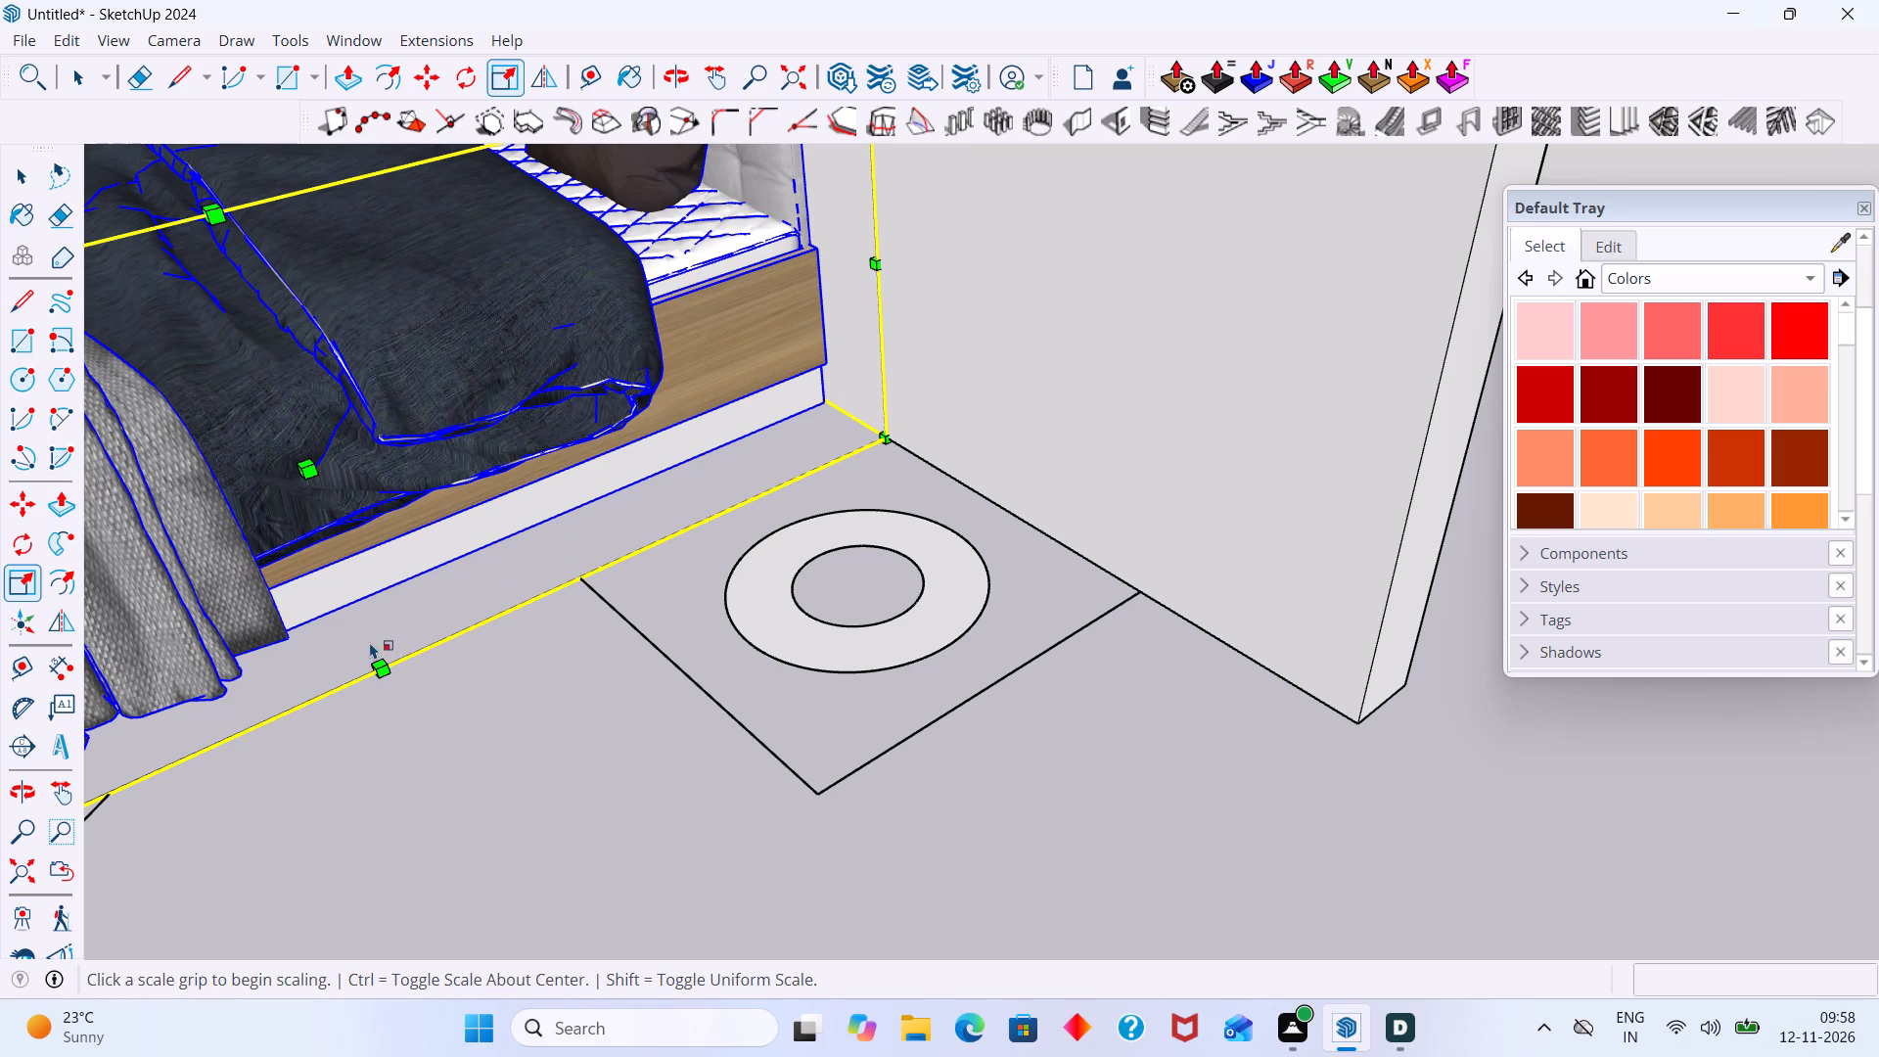
{"action": "left_click", "coordinate": [380, 672]}
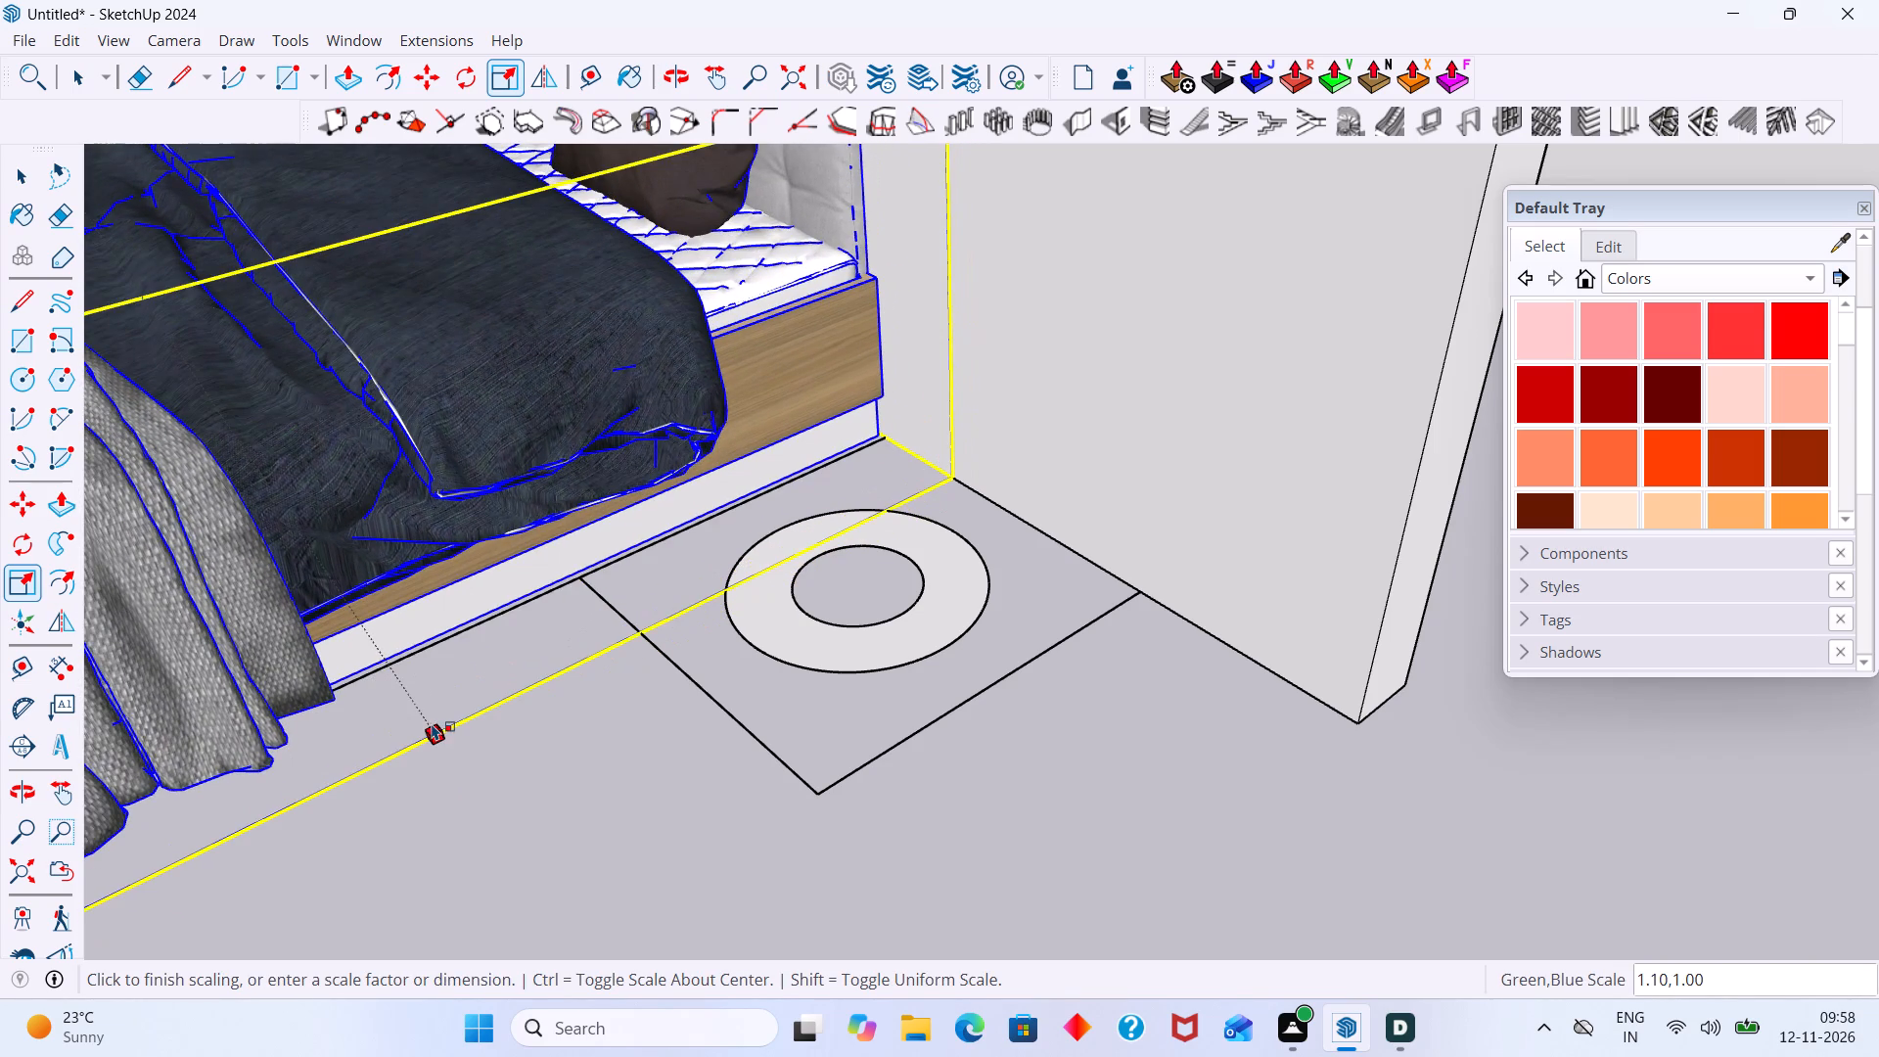
{"action": "left_click", "coordinate": [434, 723]}
{"action": "key", "text": "space"}
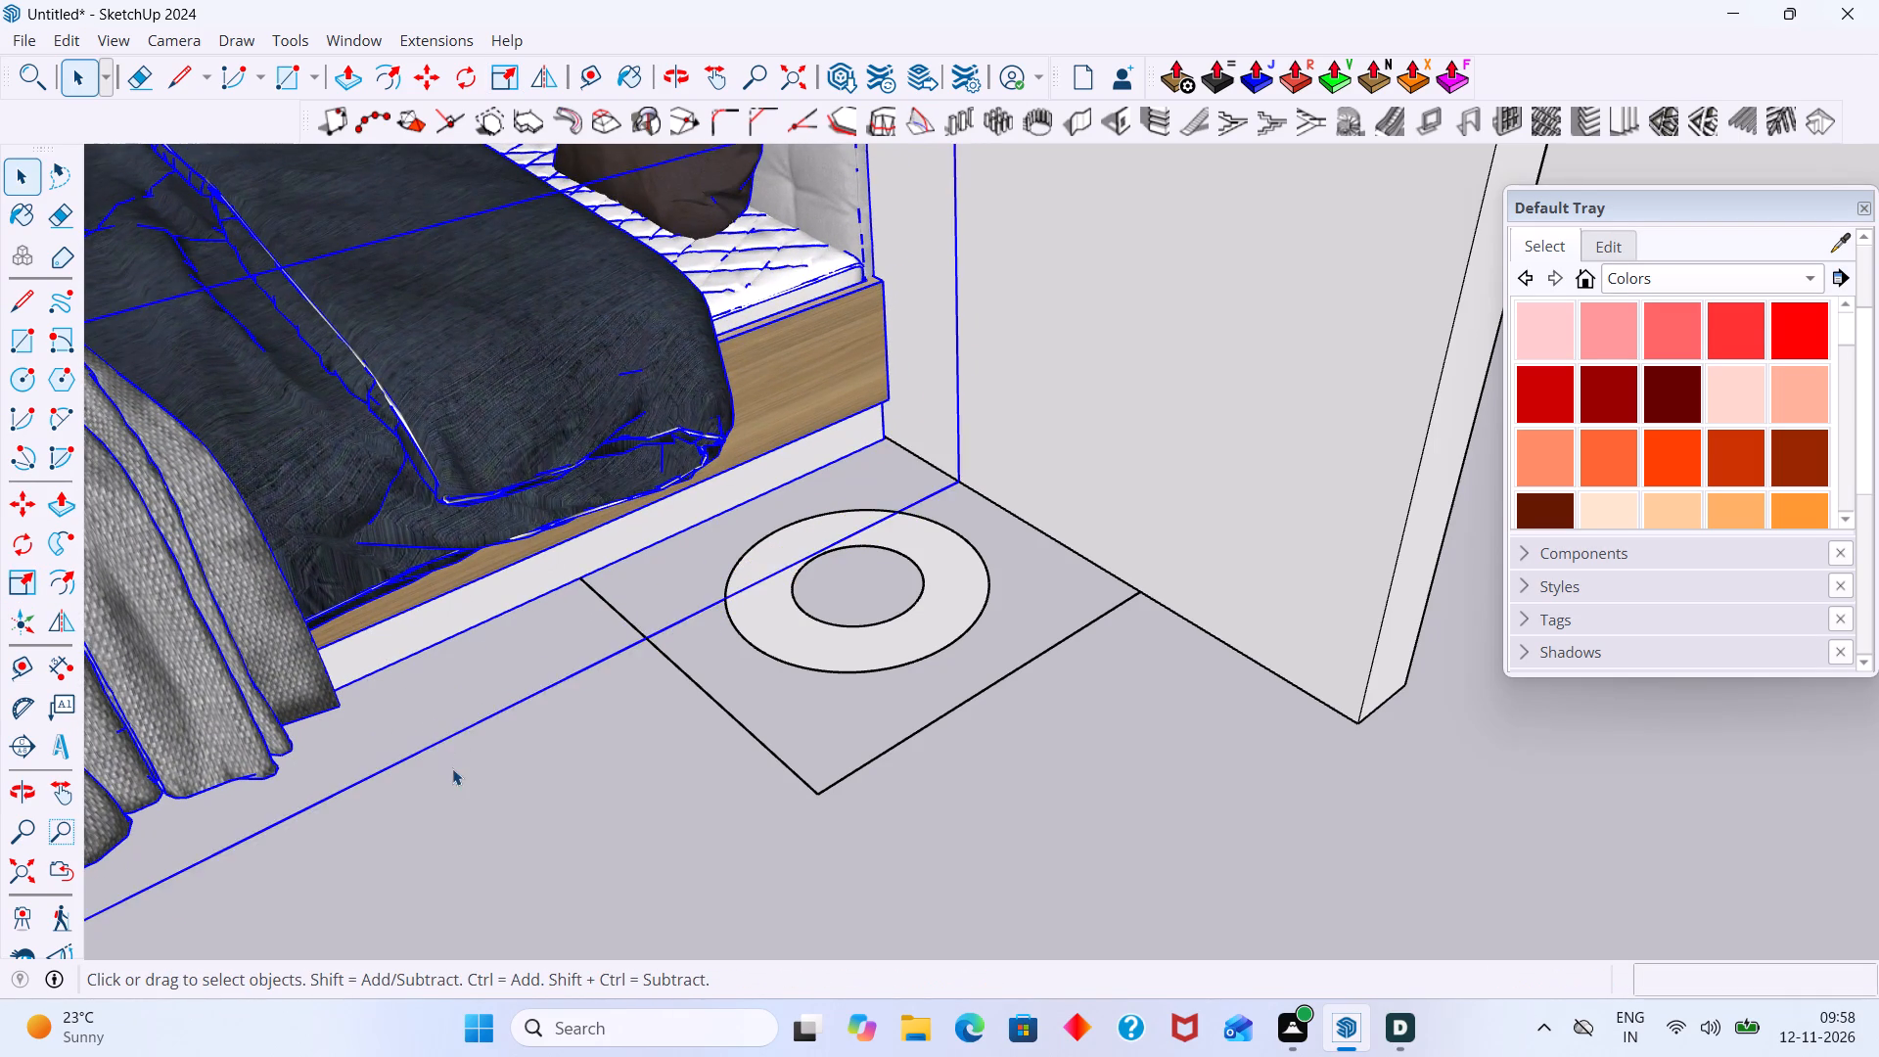
{"action": "left_click", "coordinate": [452, 780]}
Scale the bed from its side edge by about 1.10 along green and 1.73 along blue, widening it towards the nearby bedside table outline.
{"action": "scroll", "coordinate": [489, 730], "scroll_direction": "down", "scroll_amount": 13}
{"action": "left_click", "coordinate": [28, 881]}
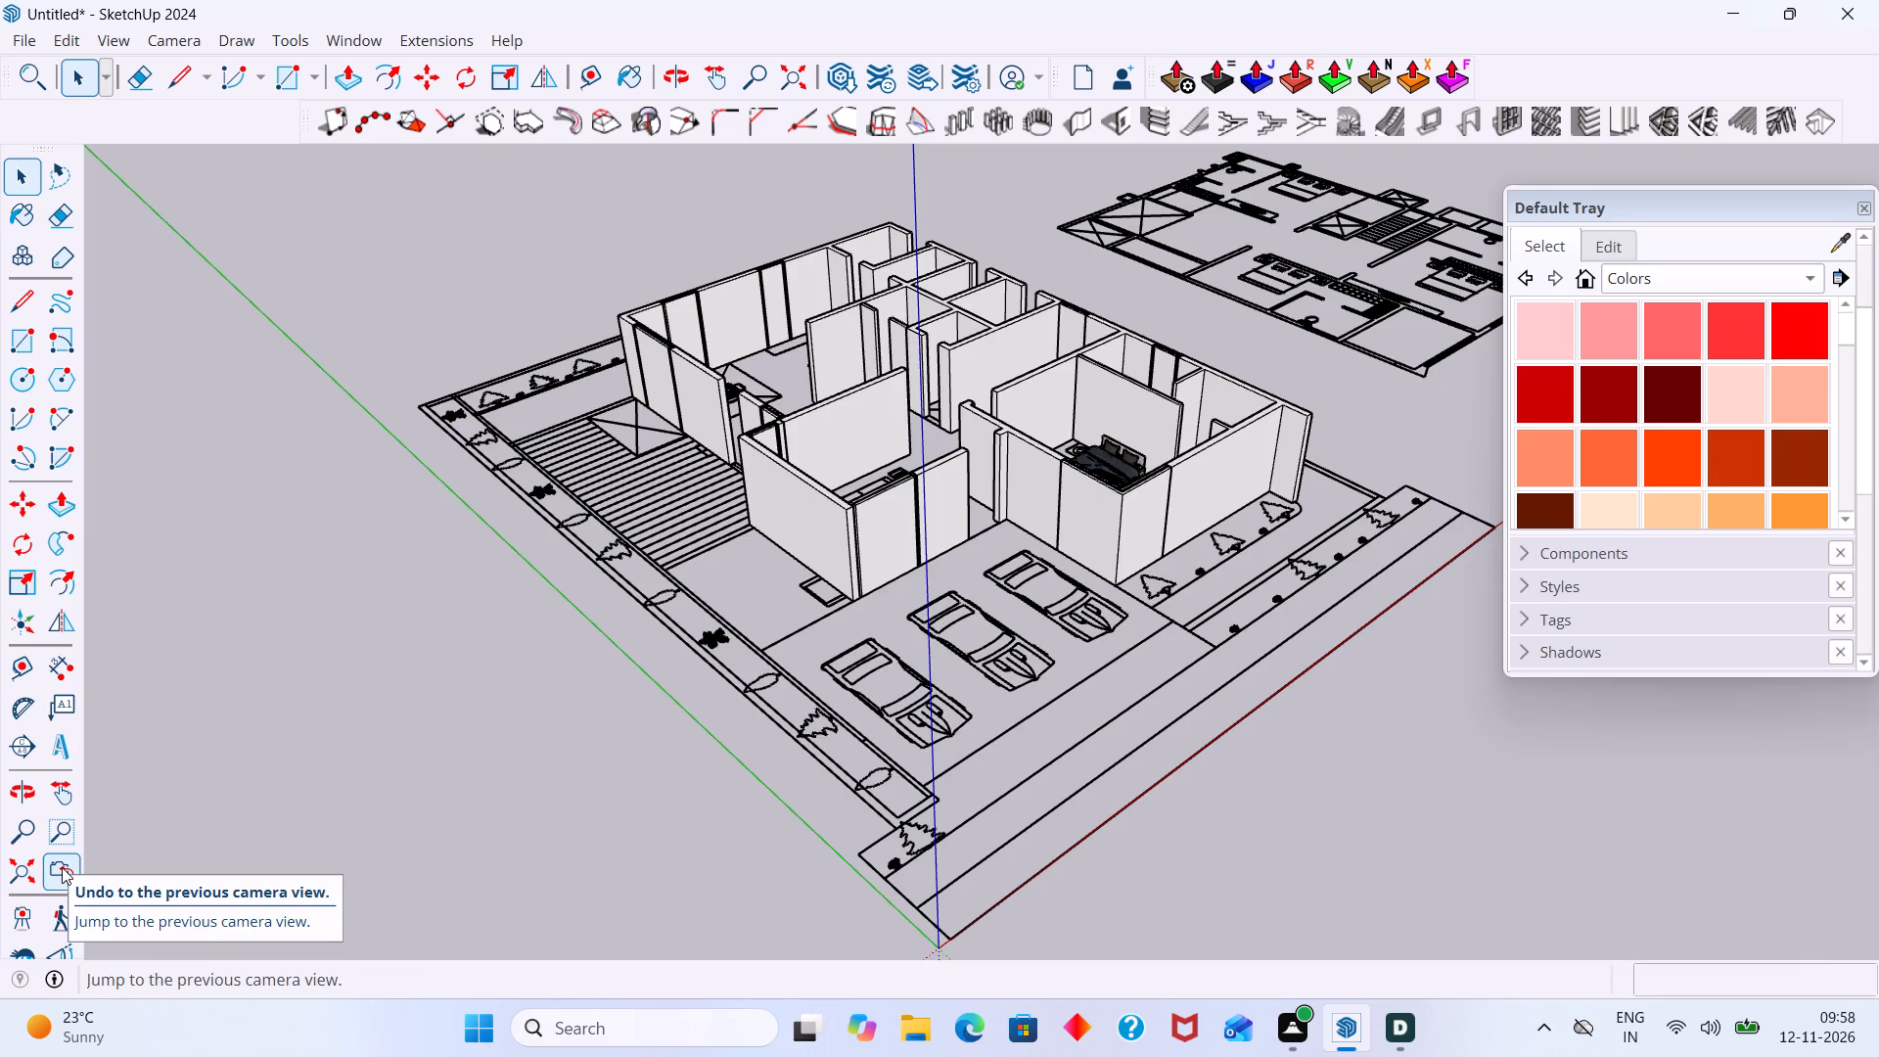
{"action": "scroll", "coordinate": [412, 468], "scroll_direction": "down", "scroll_amount": 4}
{"action": "scroll", "coordinate": [517, 458], "scroll_direction": "down", "scroll_amount": 3}
{"action": "middle_click_drag", "start_coordinate": [529, 476], "coordinate": [1037, 609]}
{"action": "scroll", "coordinate": [1056, 524], "scroll_direction": "up", "scroll_amount": 15}
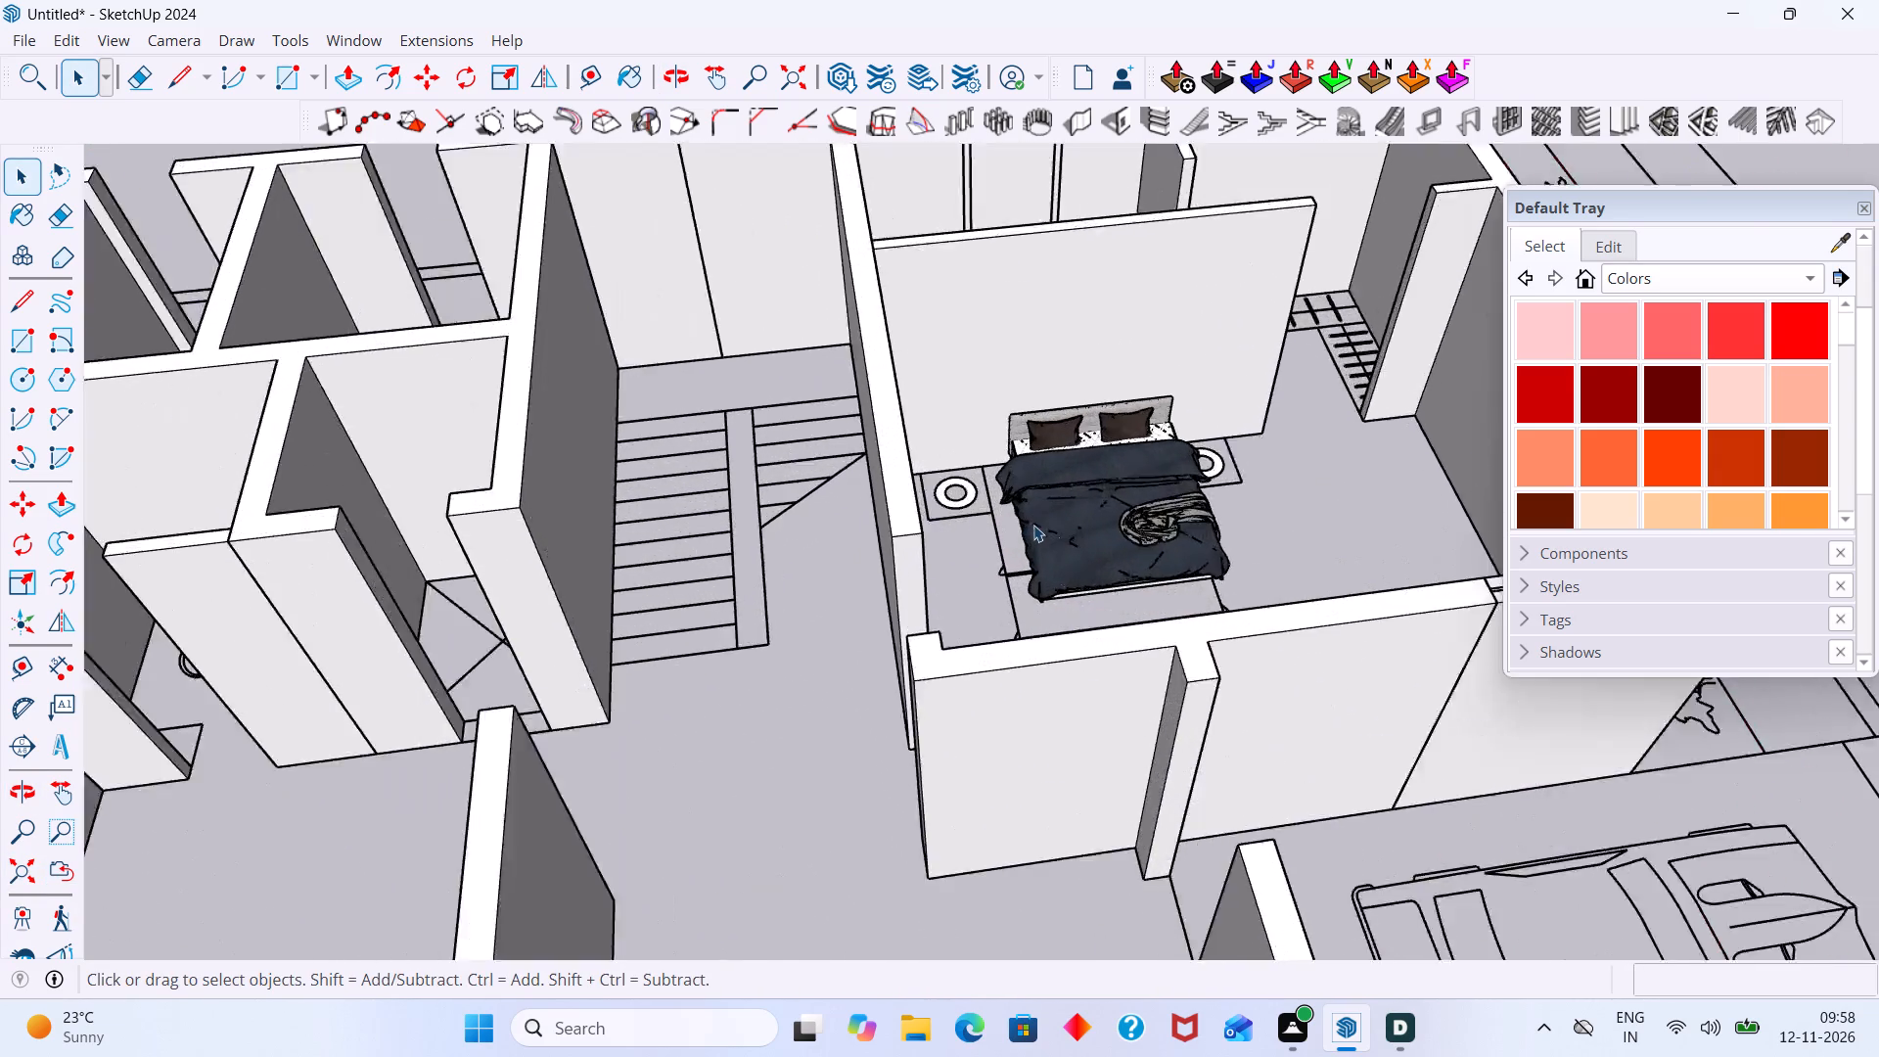
{"action": "scroll", "coordinate": [1033, 525], "scroll_direction": "up", "scroll_amount": 7}
{"action": "middle_click_drag", "start_coordinate": [1095, 556], "coordinate": [1238, 555]}
{"action": "scroll", "coordinate": [1130, 387], "scroll_direction": "up", "scroll_amount": 7}
{"action": "middle_click_drag", "start_coordinate": [919, 491], "coordinate": [975, 504]}
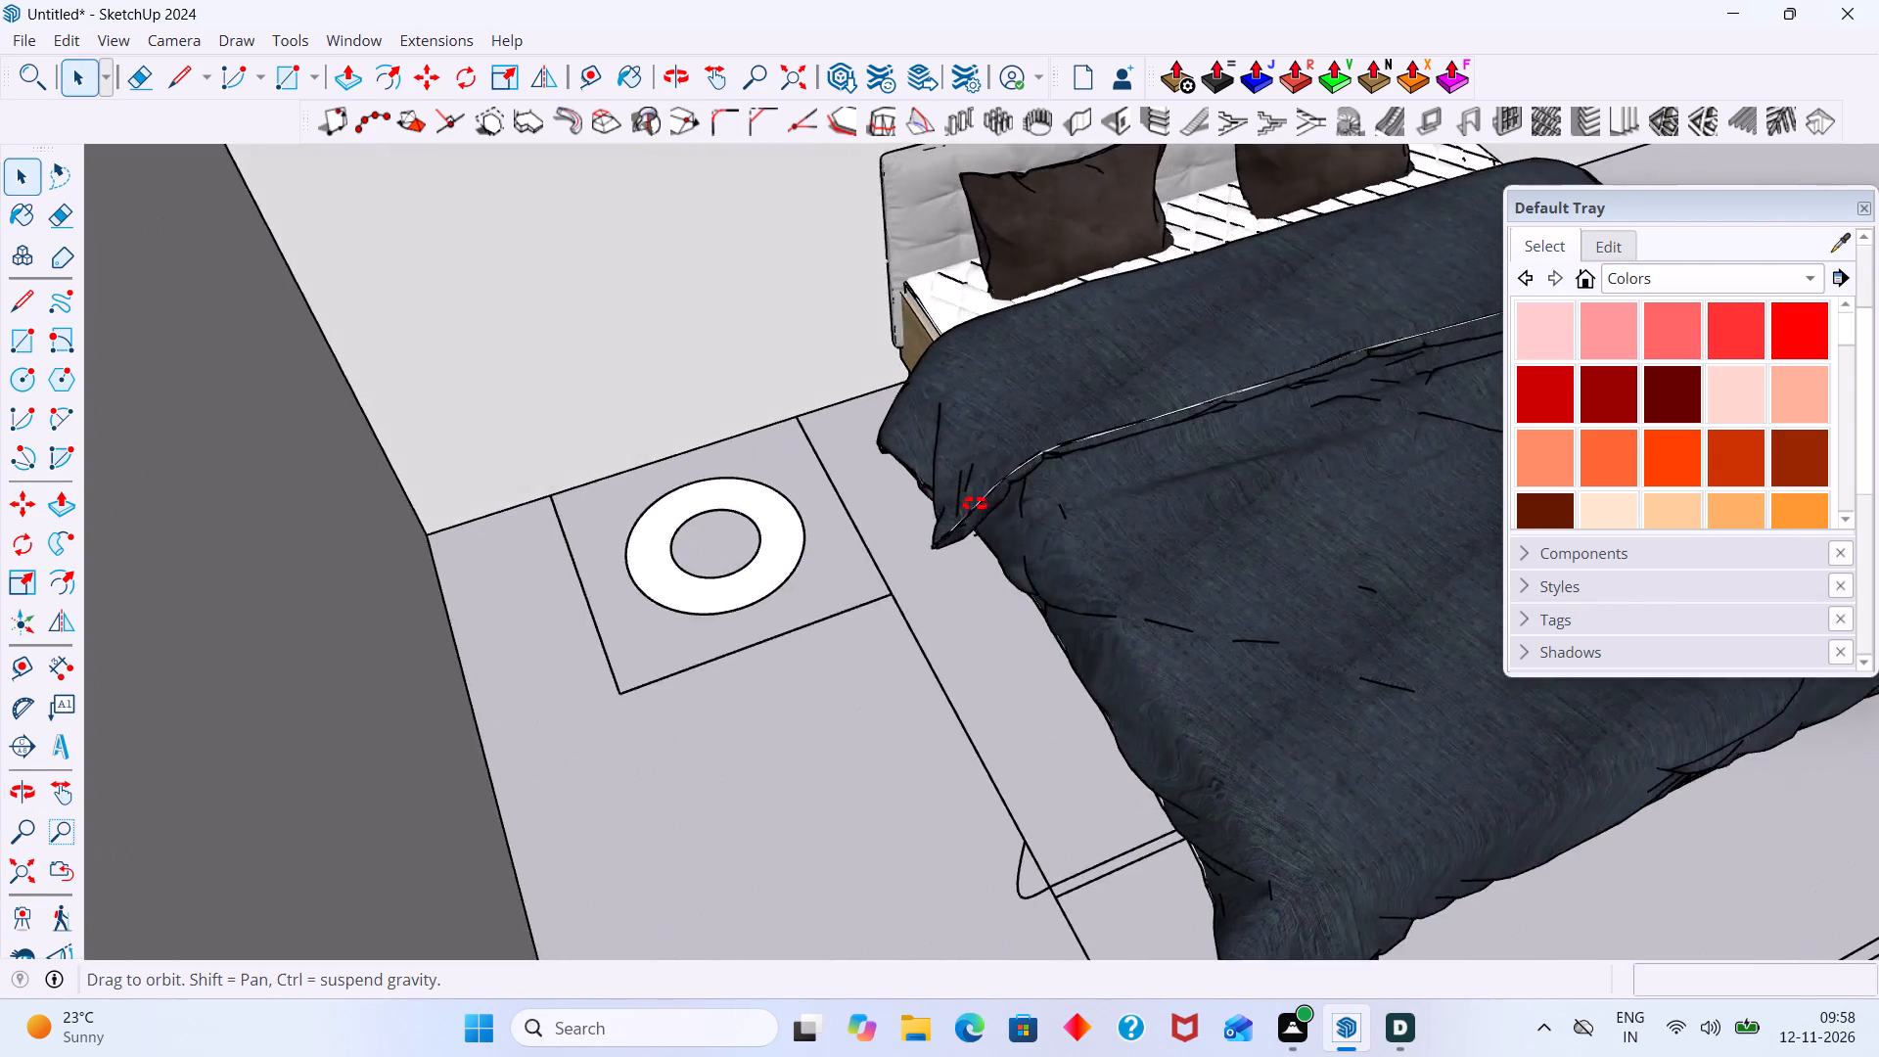
{"action": "middle_click_drag", "start_coordinate": [975, 504], "coordinate": [985, 470]}
{"action": "left_click", "coordinate": [24, 858]}
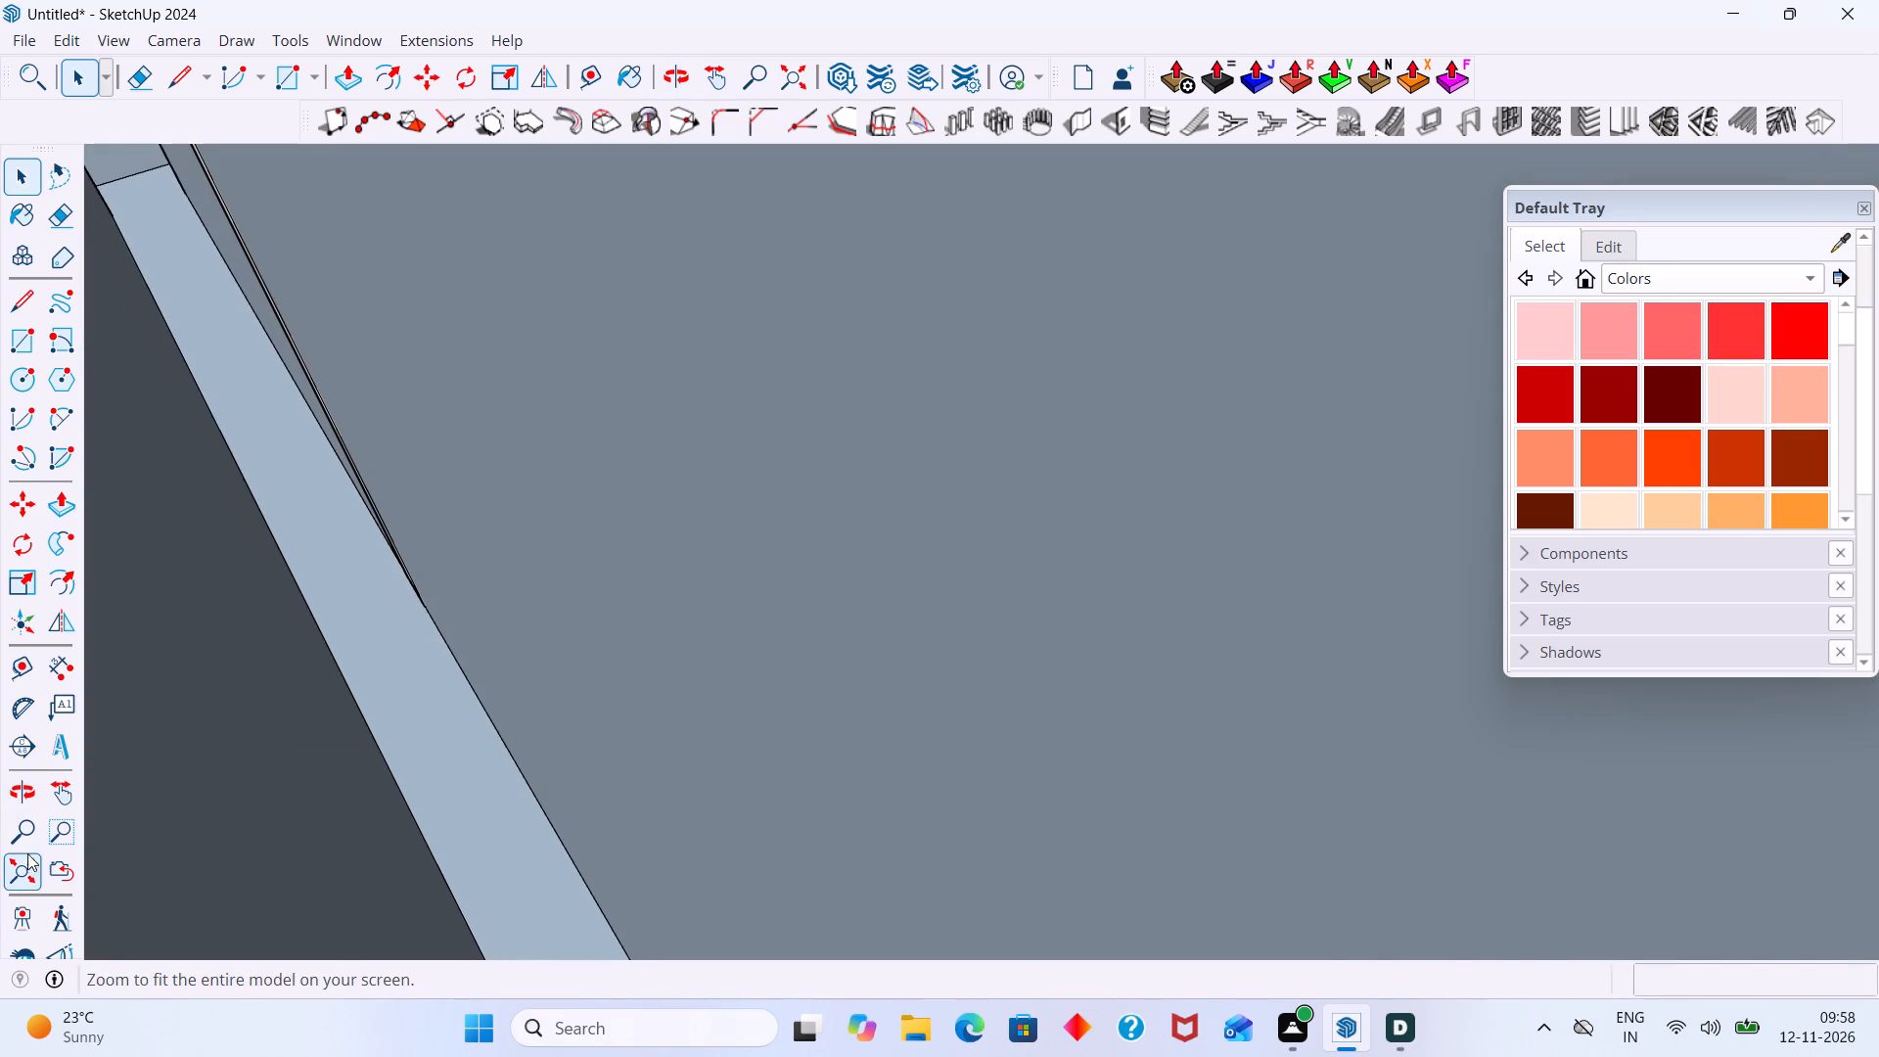
{"action": "scroll", "coordinate": [641, 596], "scroll_direction": "down", "scroll_amount": 2}
{"action": "scroll", "coordinate": [929, 503], "scroll_direction": "up", "scroll_amount": 20}
{"action": "middle_click_drag", "start_coordinate": [971, 438], "coordinate": [939, 490]}
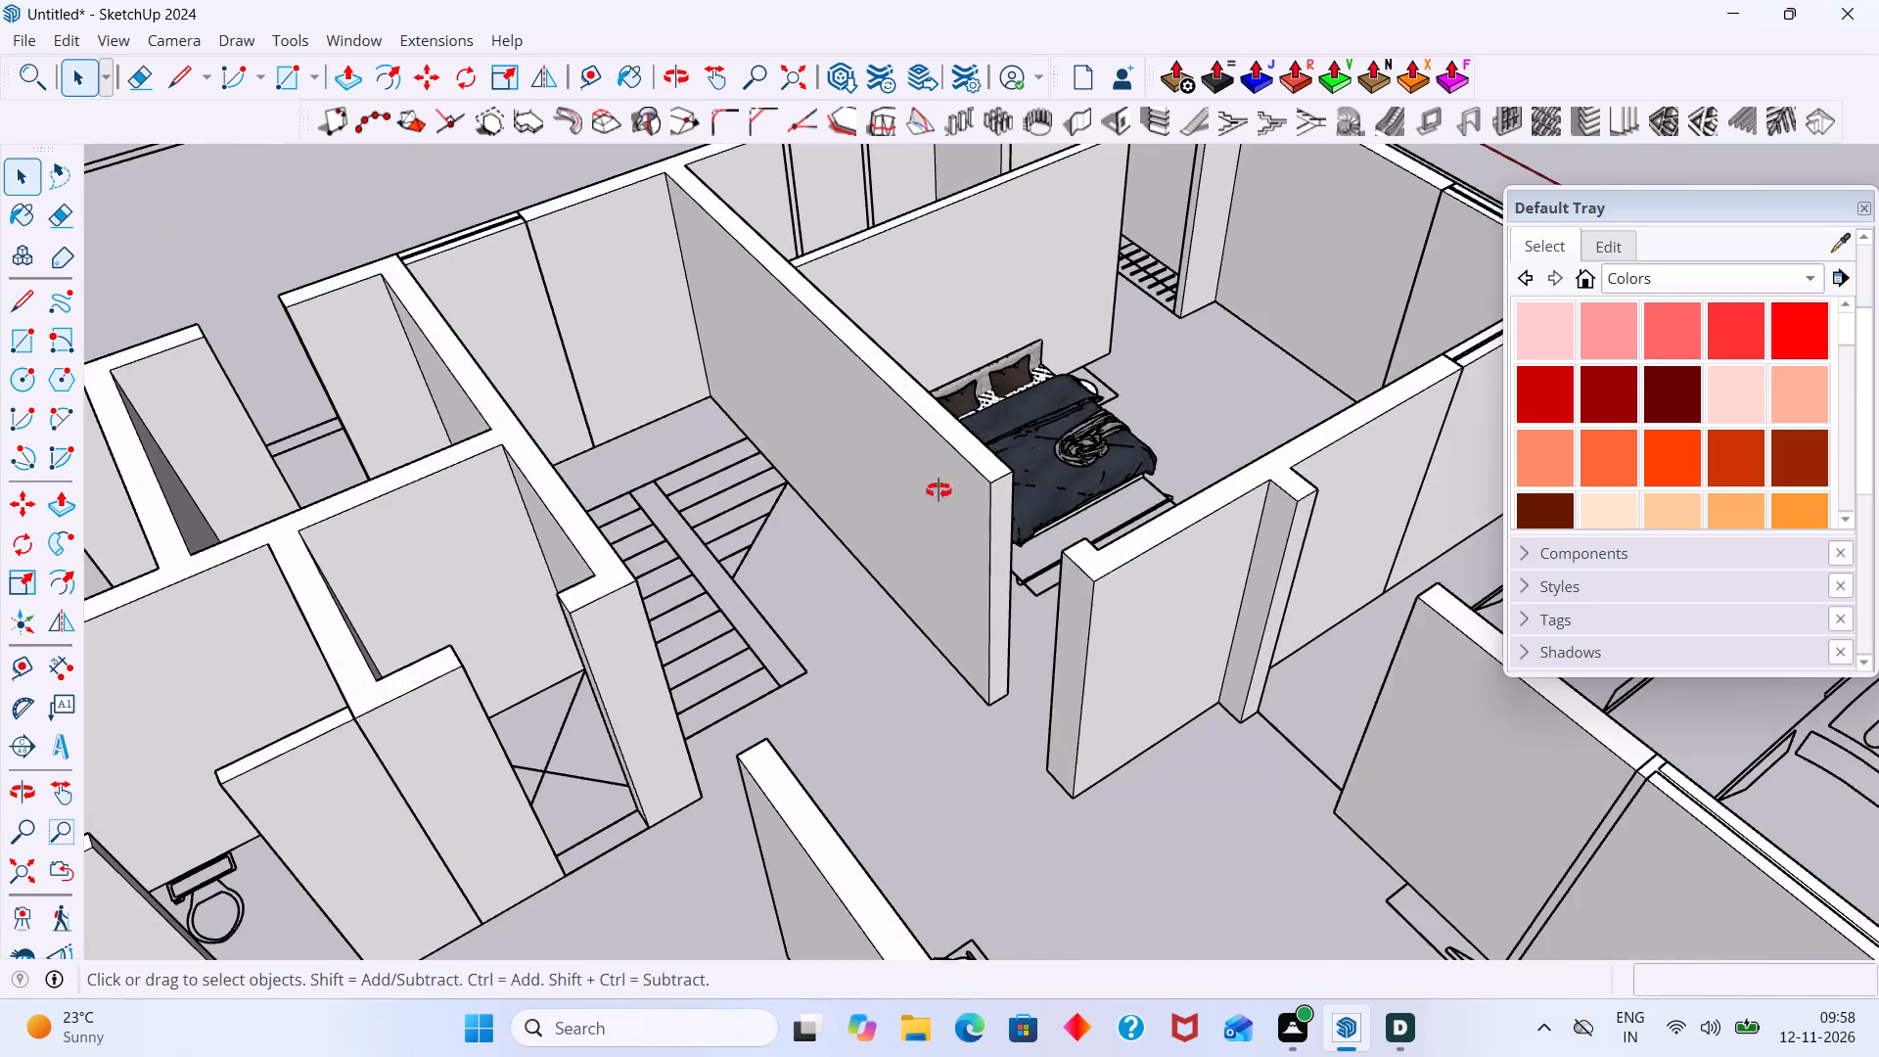
{"action": "middle_click_drag", "start_coordinate": [939, 490], "coordinate": [925, 521]}
{"action": "scroll", "coordinate": [946, 493], "scroll_direction": "up", "scroll_amount": 11}
{"action": "left_click", "coordinate": [945, 518]}
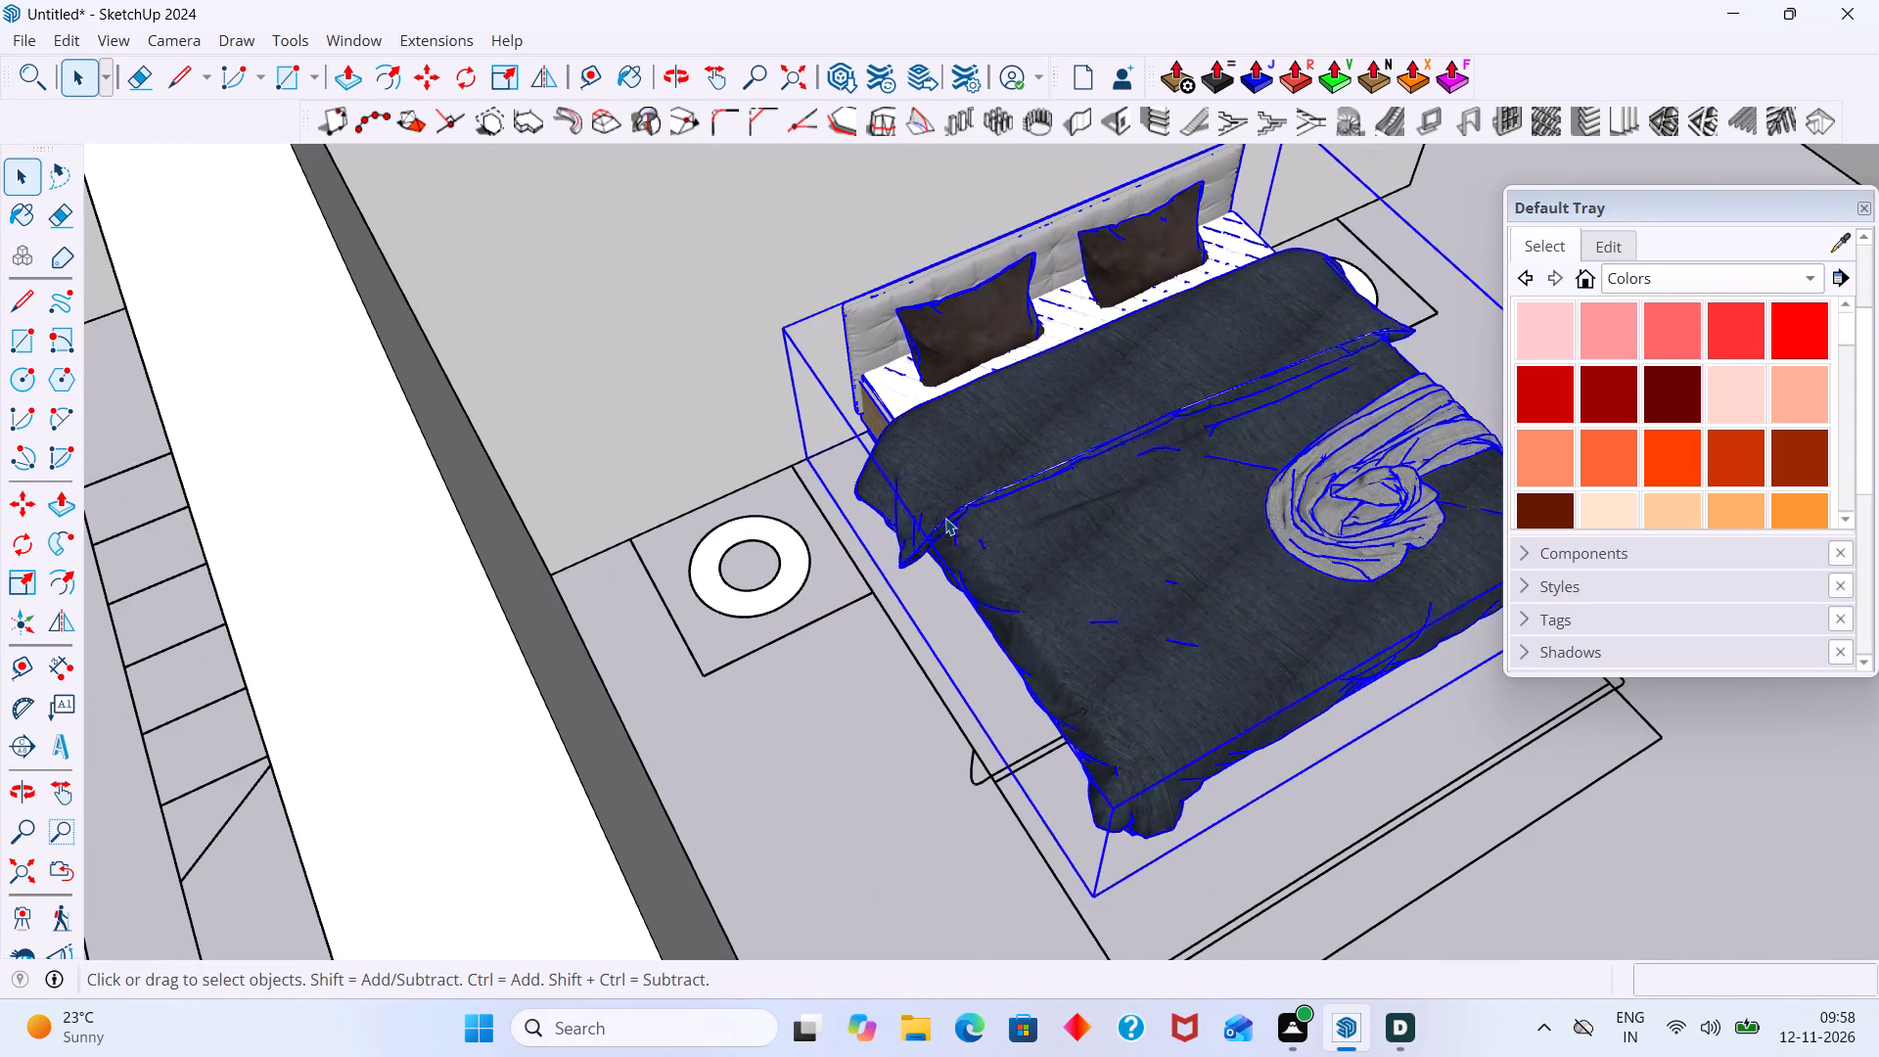
{"action": "key", "text": "s"}
{"action": "left_click", "coordinate": [936, 654]}
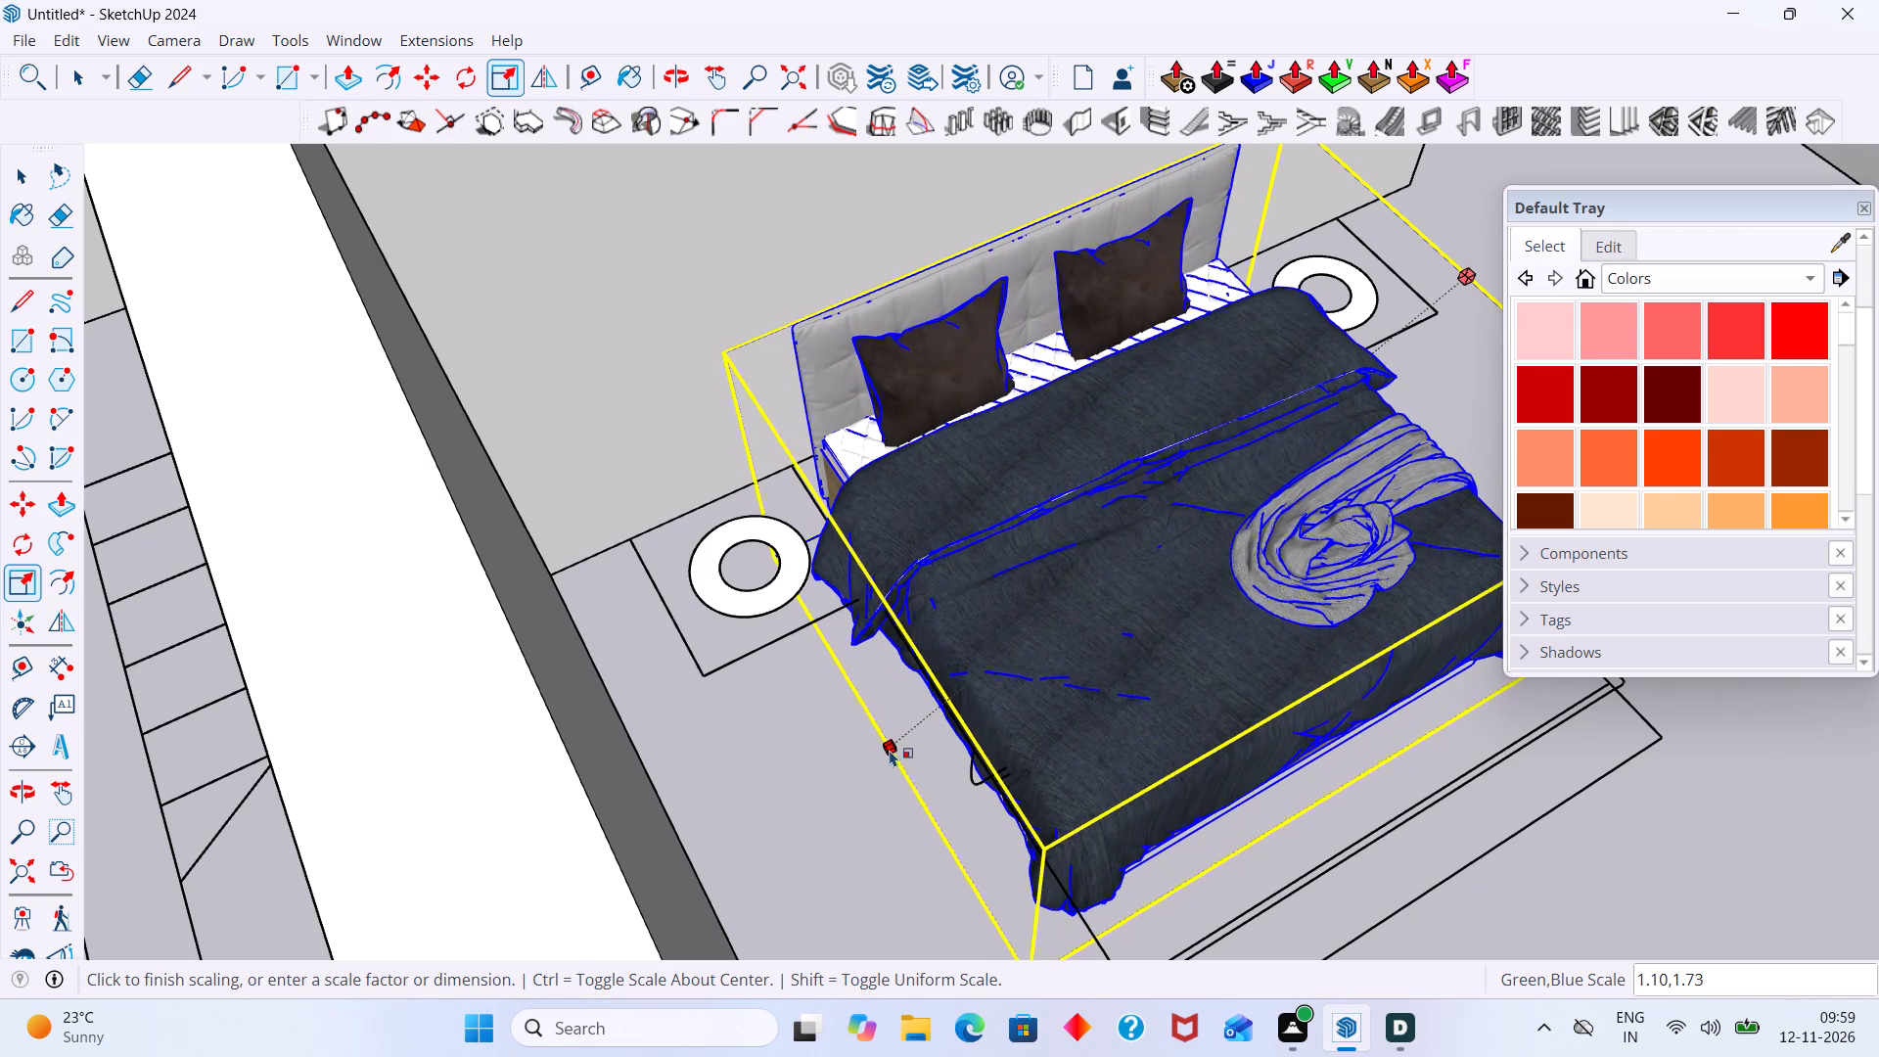
{"action": "left_click", "coordinate": [890, 750]}
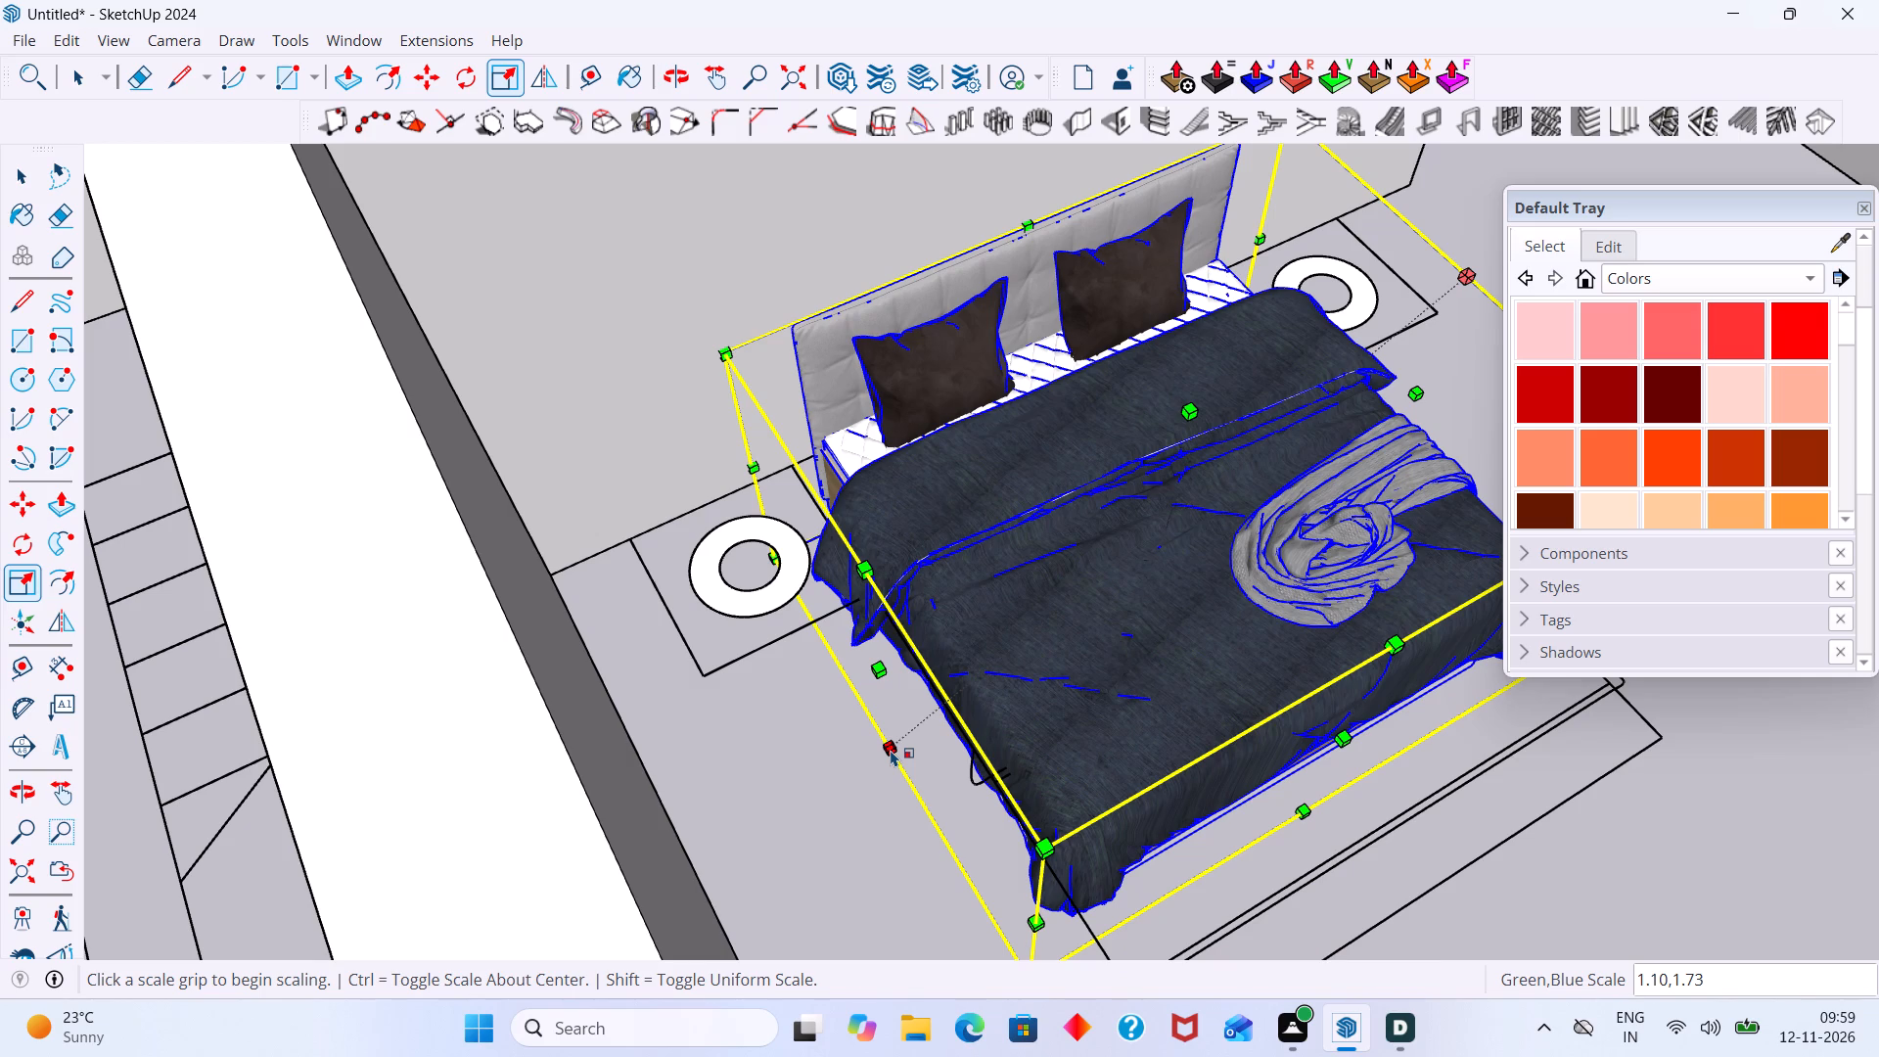
{"action": "key", "text": "space"}
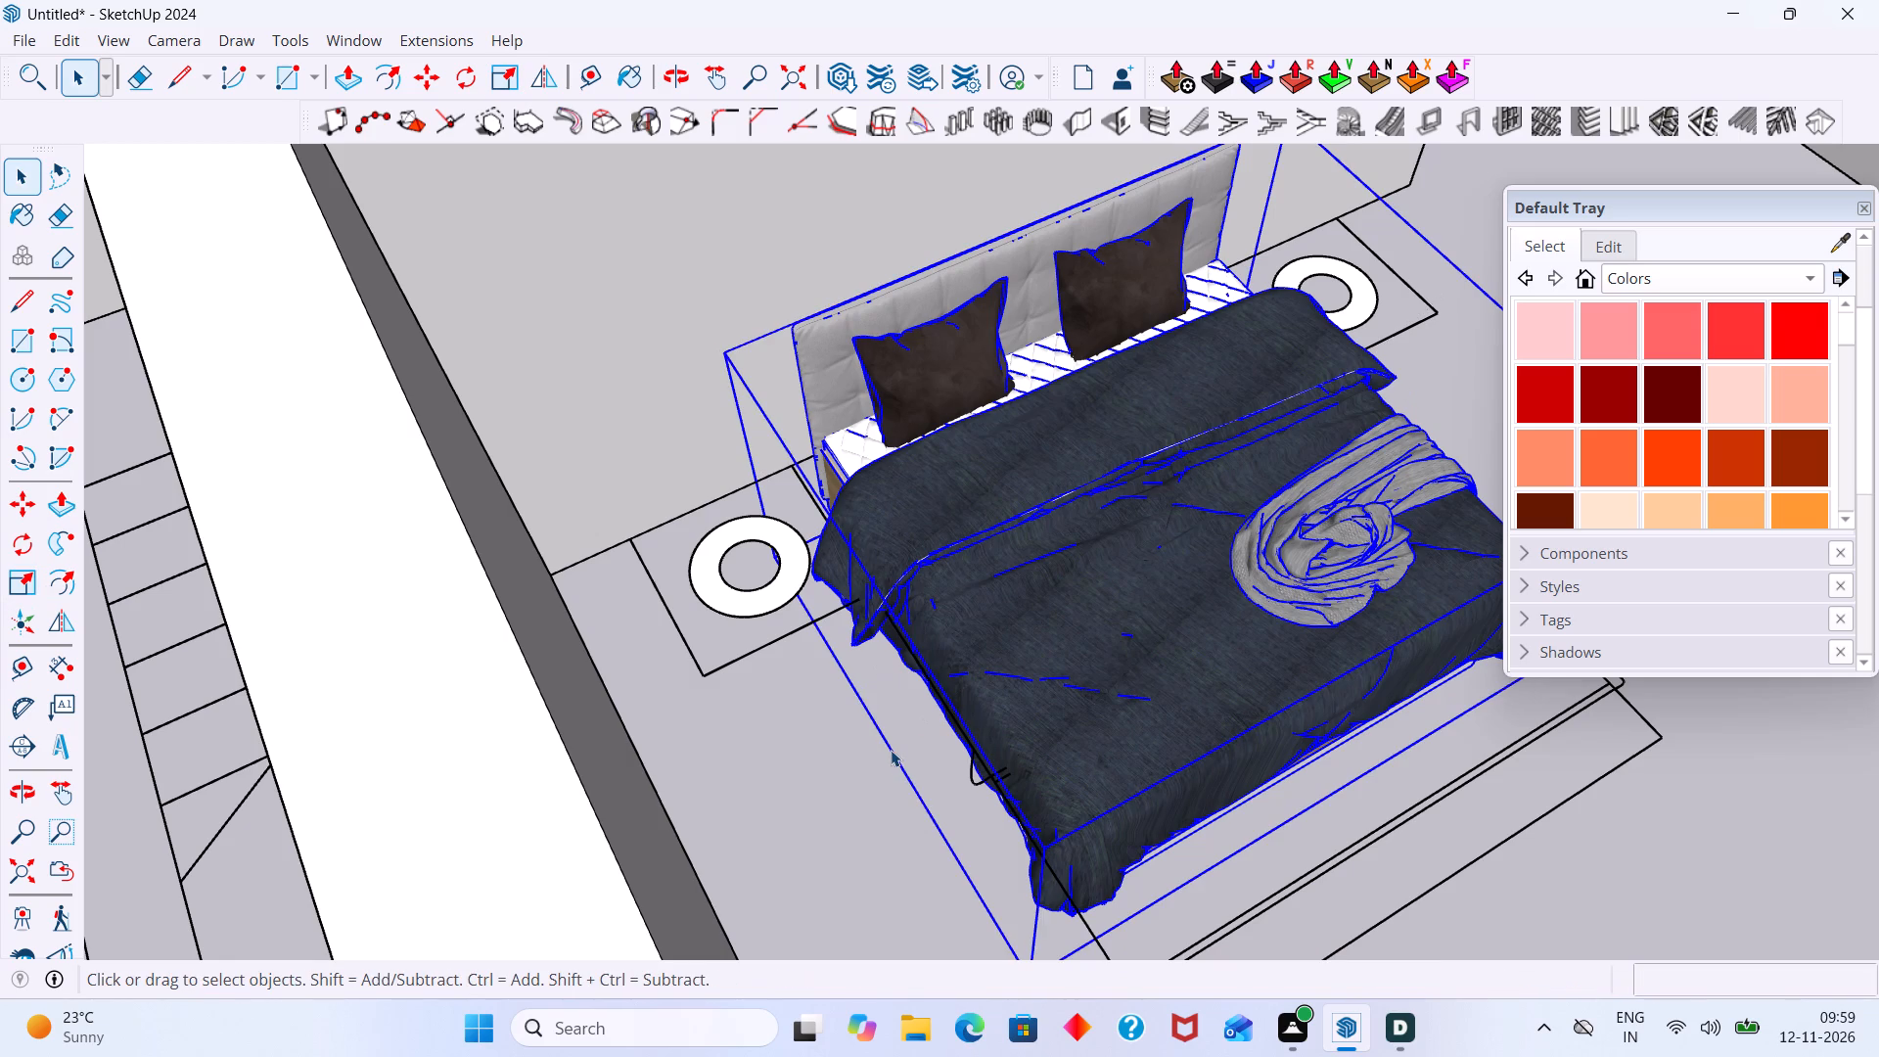
{"action": "left_click", "coordinate": [846, 806]}
Examine the bed's headboard corner against the floor outlines, and look over the whole house model from several angles.
{"action": "scroll", "coordinate": [831, 768], "scroll_direction": "down", "scroll_amount": 1}
{"action": "middle_click_drag", "start_coordinate": [856, 757], "coordinate": [1018, 679]}
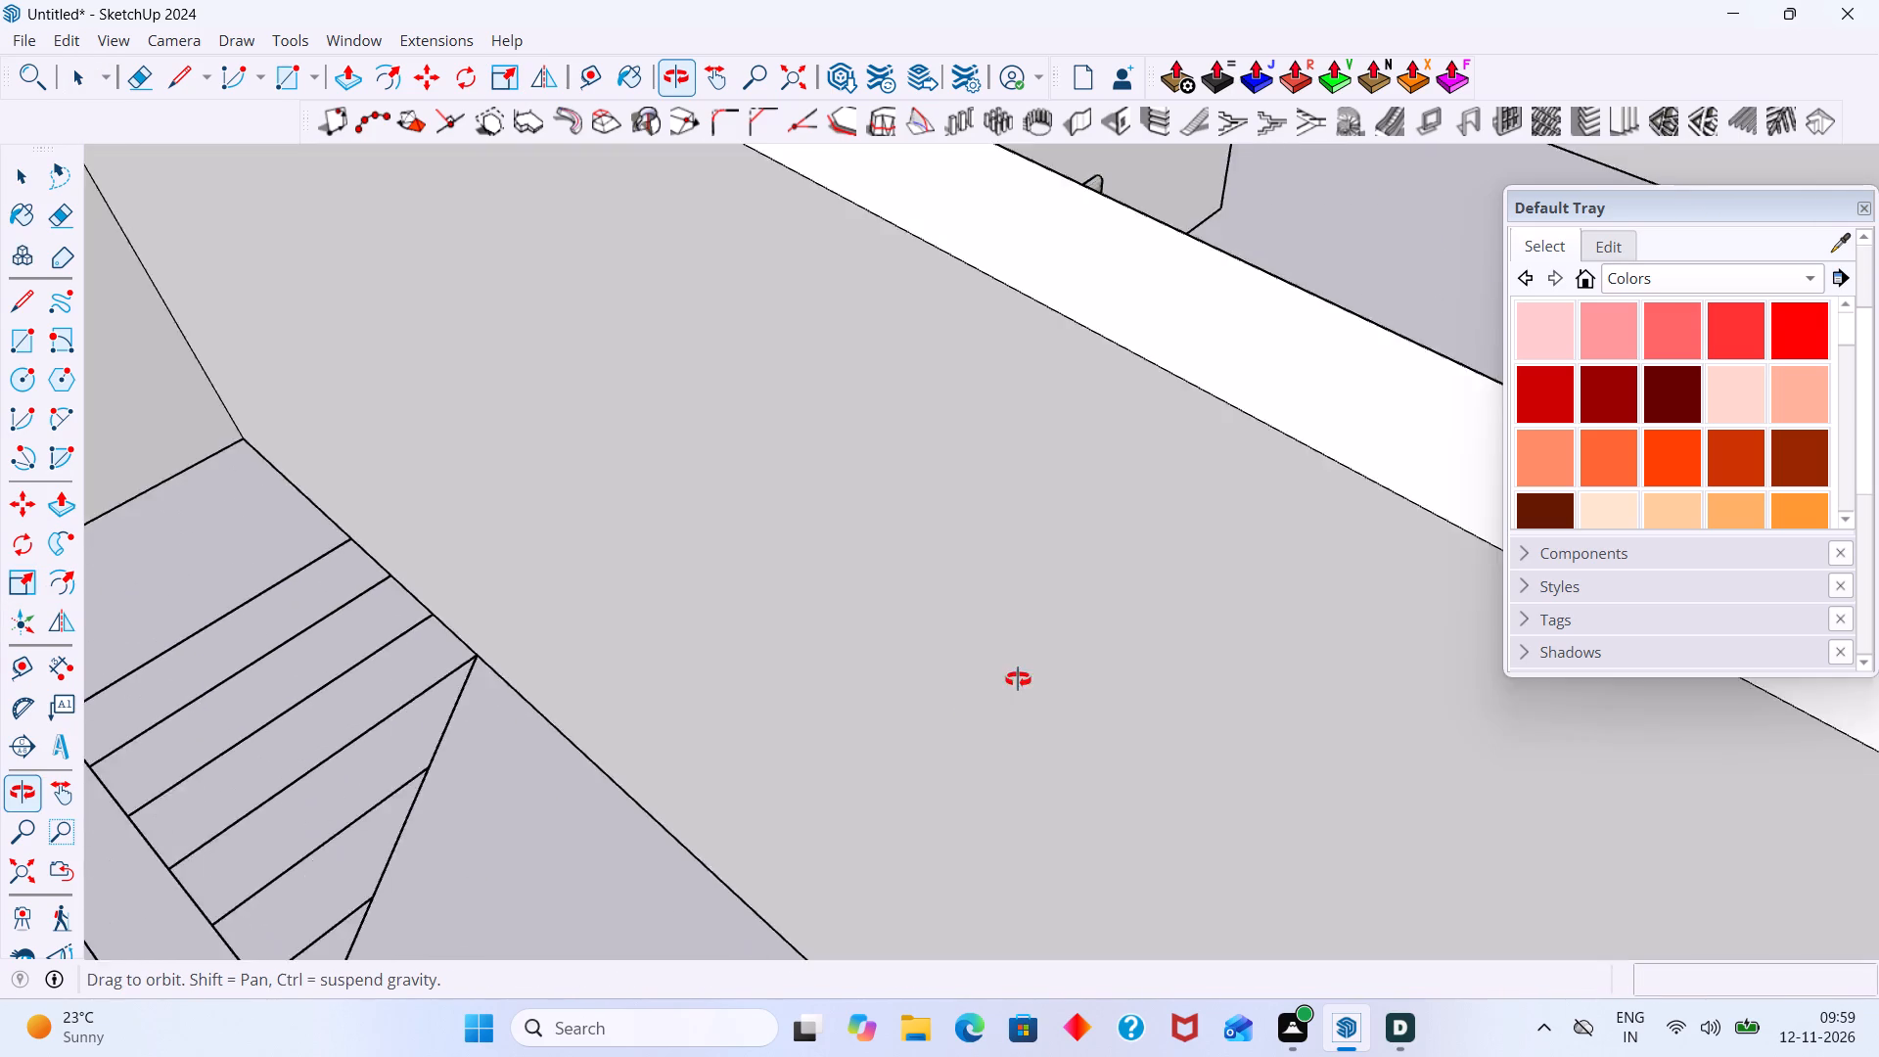
{"action": "middle_click_drag", "start_coordinate": [1018, 679], "coordinate": [914, 760]}
{"action": "scroll", "coordinate": [927, 573], "scroll_direction": "up", "scroll_amount": 9}
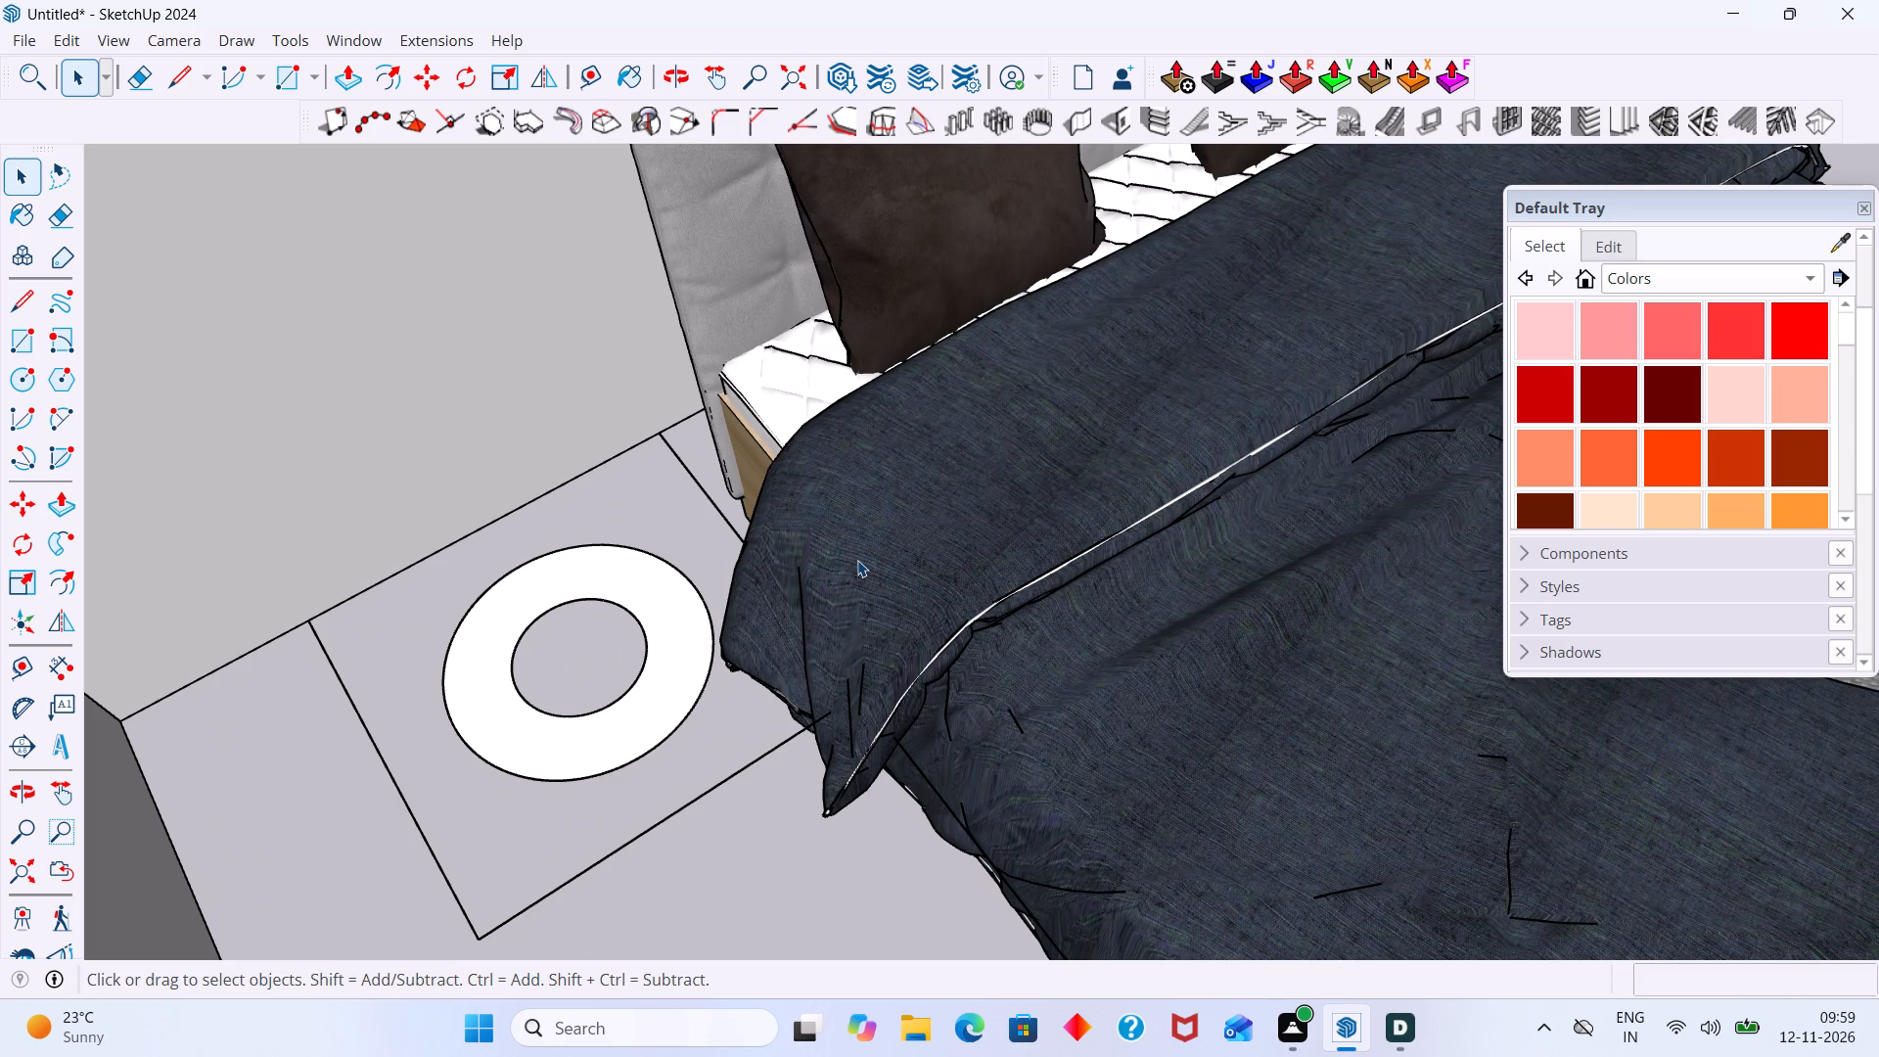
{"action": "scroll", "coordinate": [937, 565], "scroll_direction": "up", "scroll_amount": 3}
{"action": "middle_click_drag", "start_coordinate": [892, 586], "coordinate": [1170, 522]}
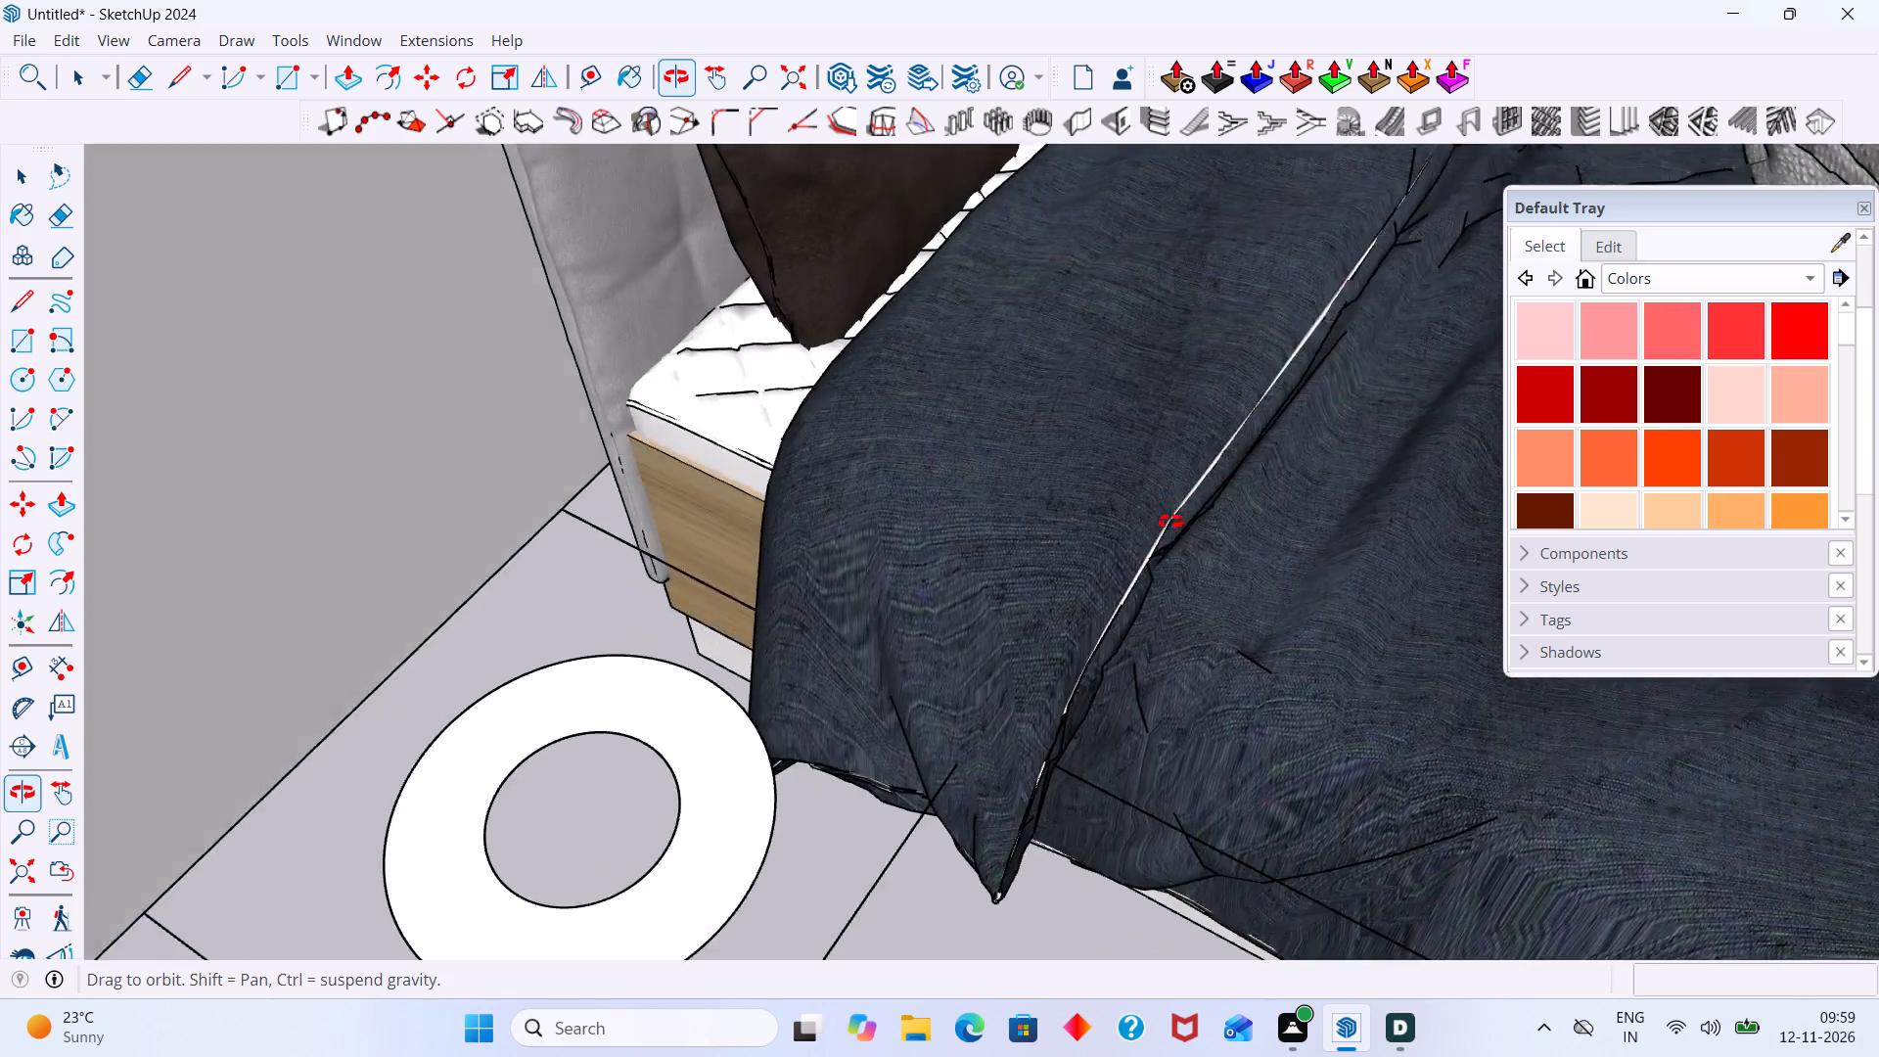
{"action": "middle_click_drag", "start_coordinate": [1170, 522], "coordinate": [1225, 502]}
{"action": "scroll", "coordinate": [1053, 550], "scroll_direction": "down", "scroll_amount": 10}
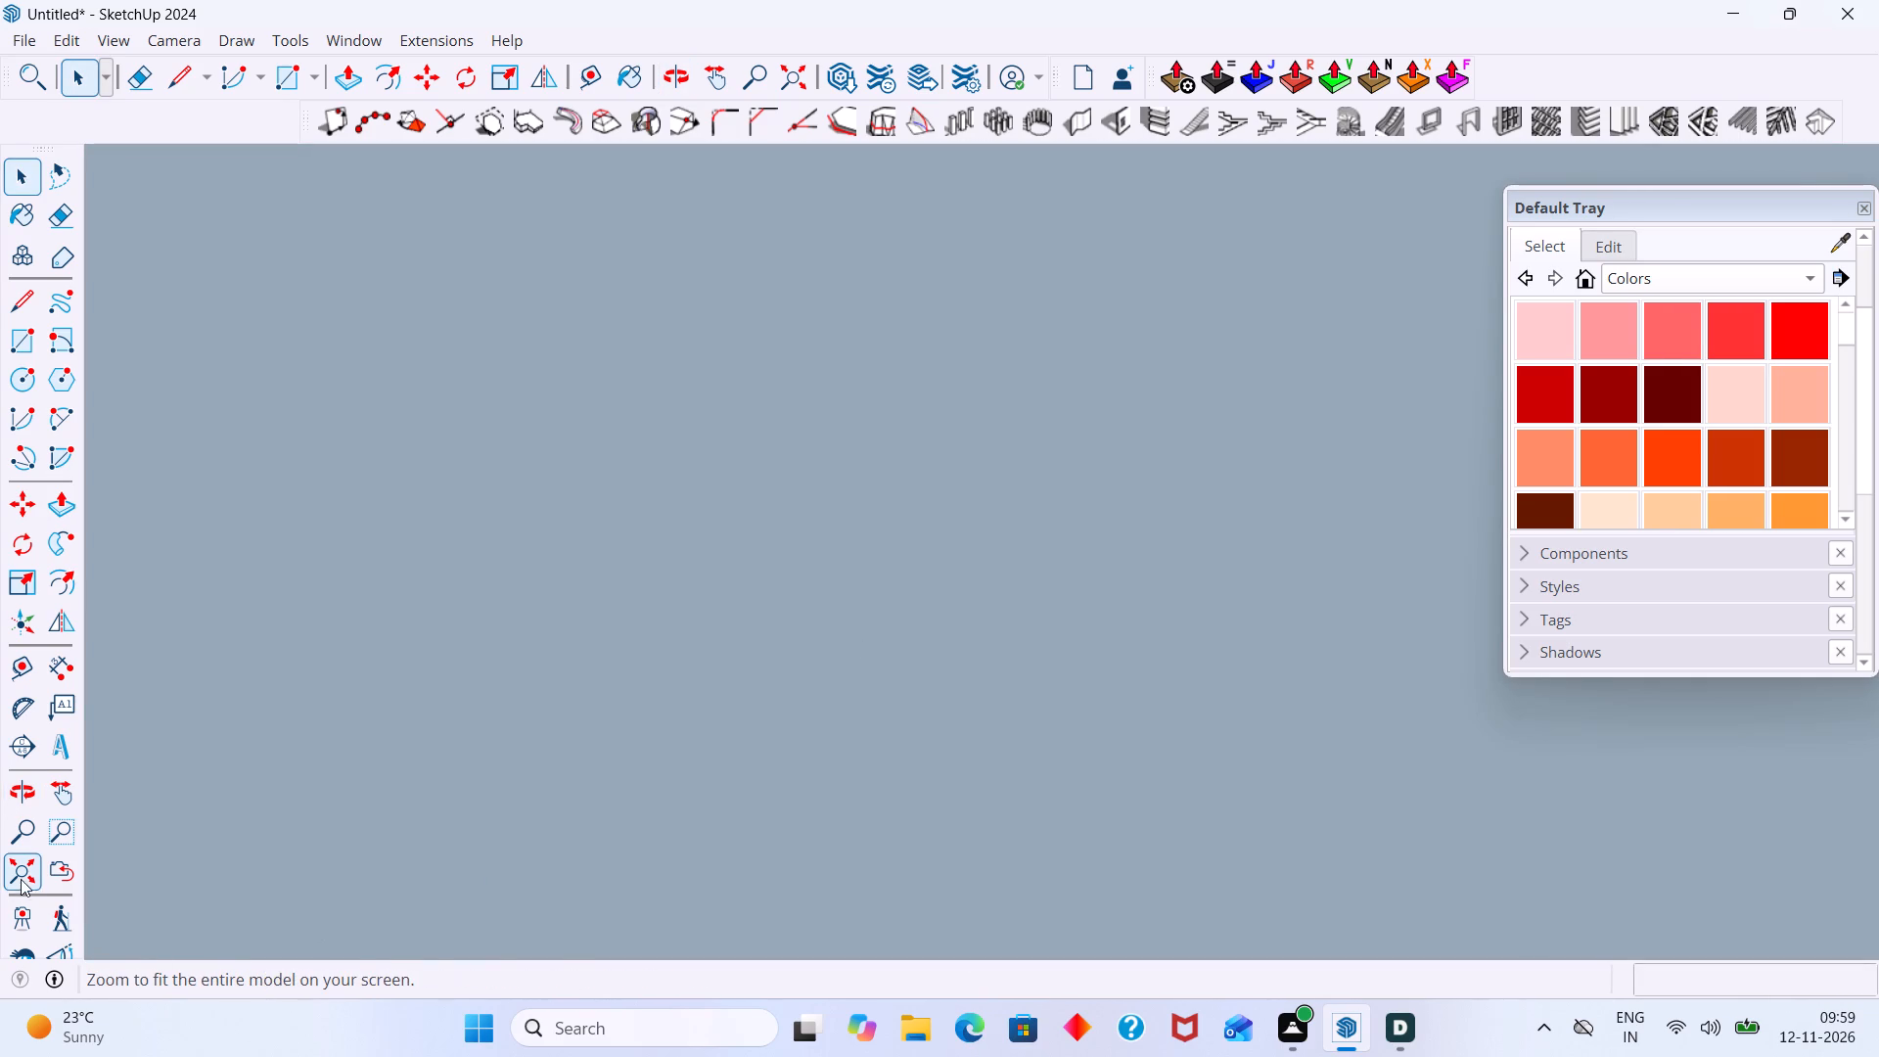
{"action": "left_click", "coordinate": [25, 876]}
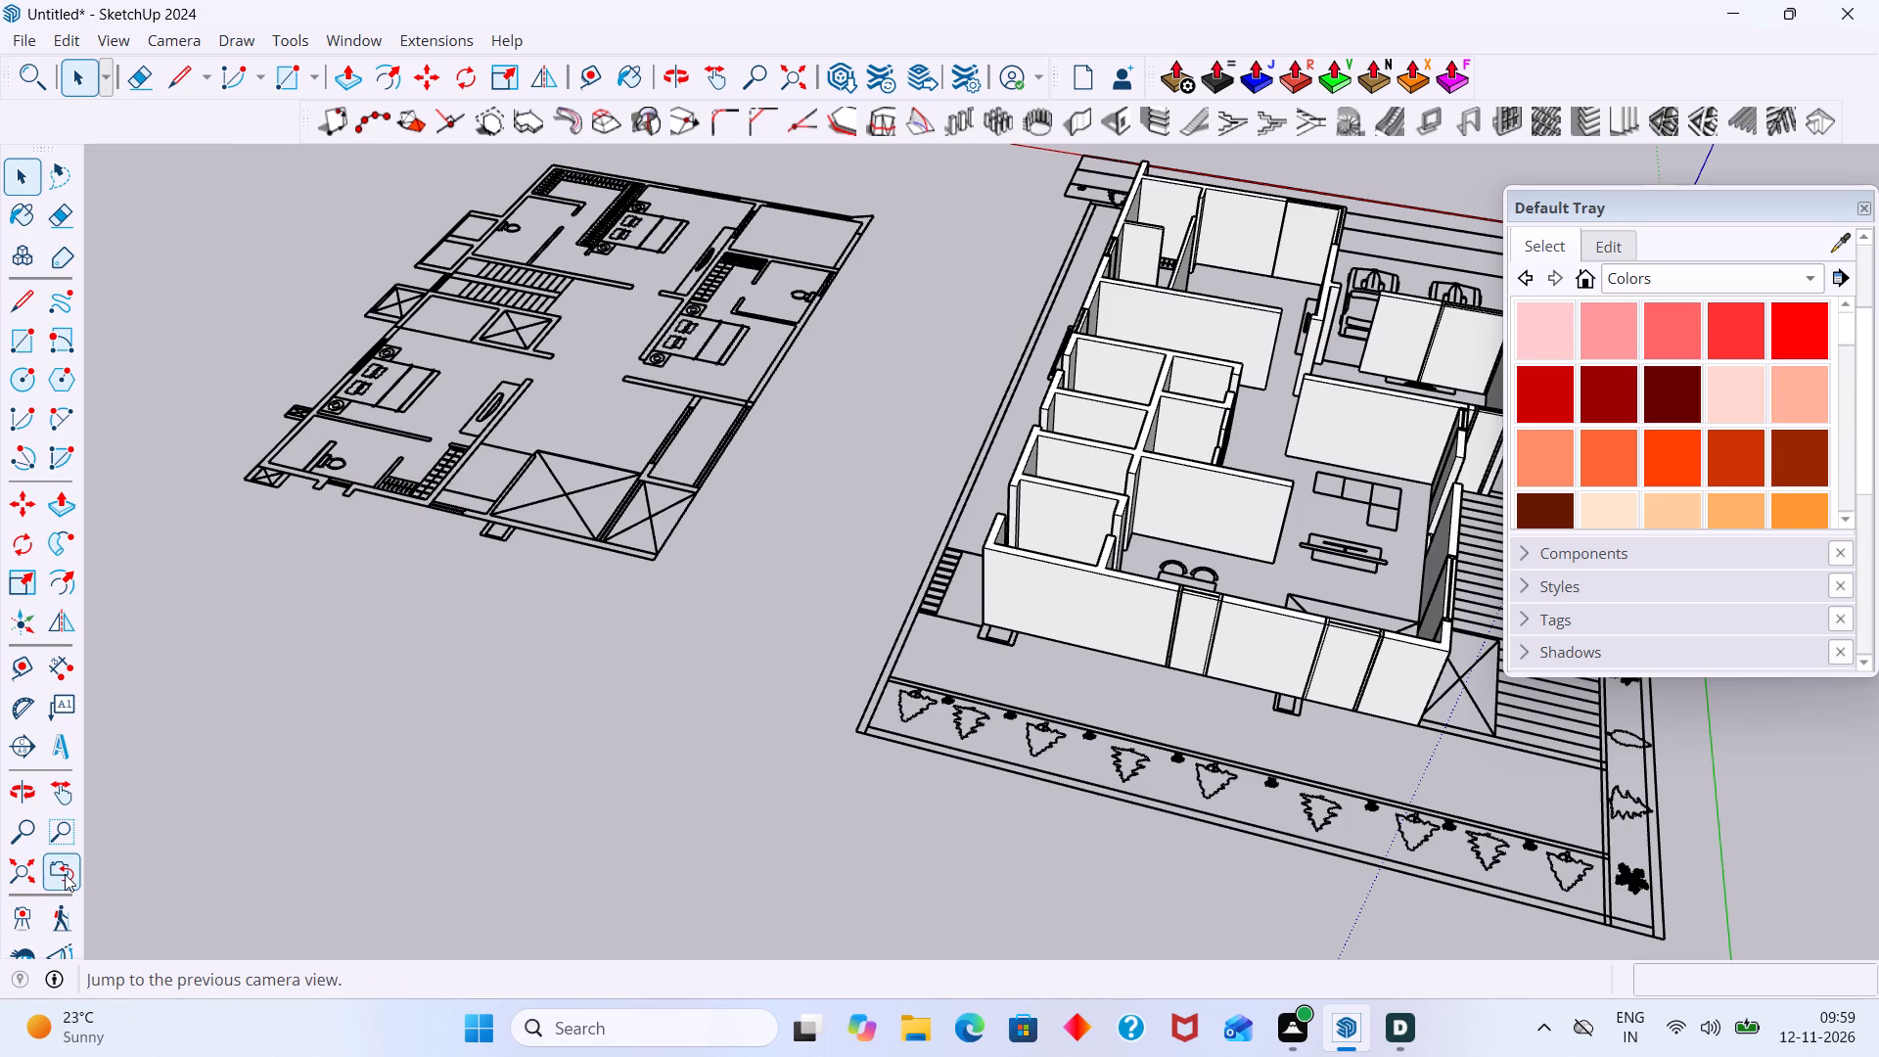
{"action": "scroll", "coordinate": [187, 849], "scroll_direction": "down", "scroll_amount": 12}
{"action": "middle_click_drag", "start_coordinate": [651, 703], "coordinate": [601, 722]}
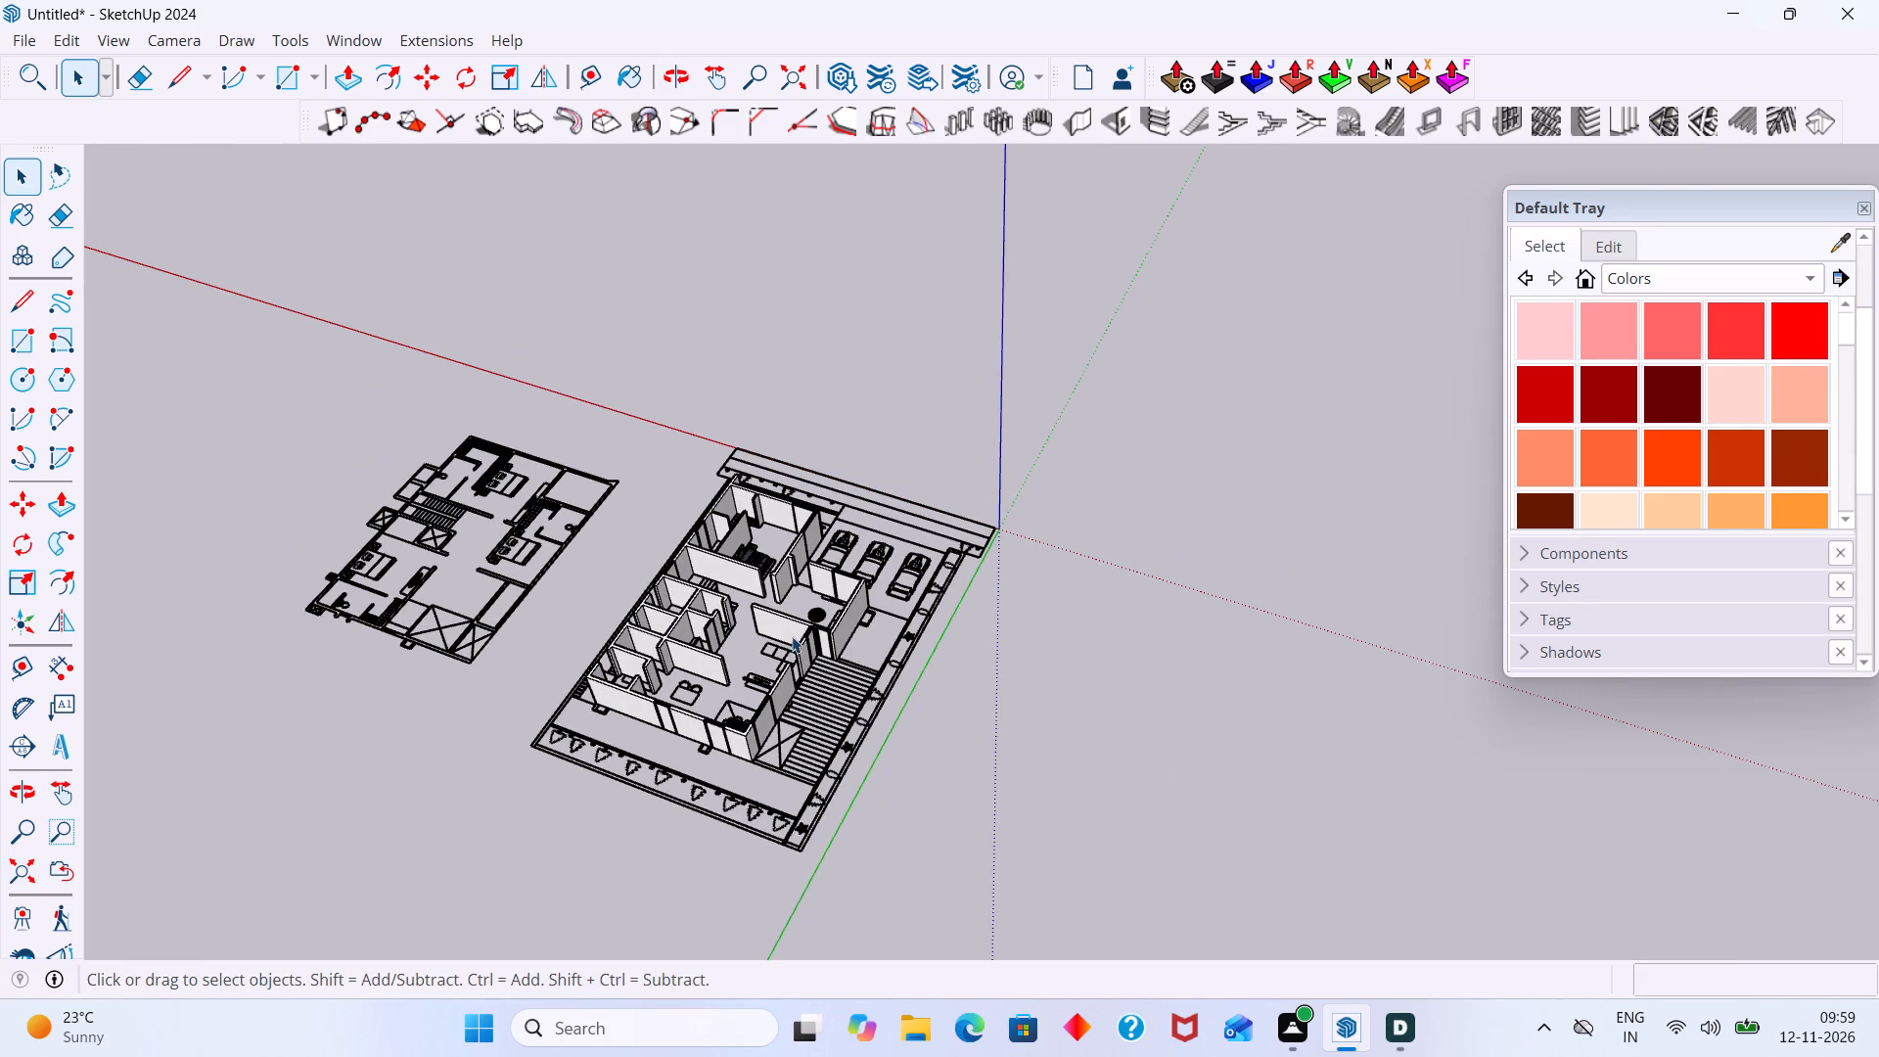
{"action": "scroll", "coordinate": [827, 628], "scroll_direction": "up", "scroll_amount": 6}
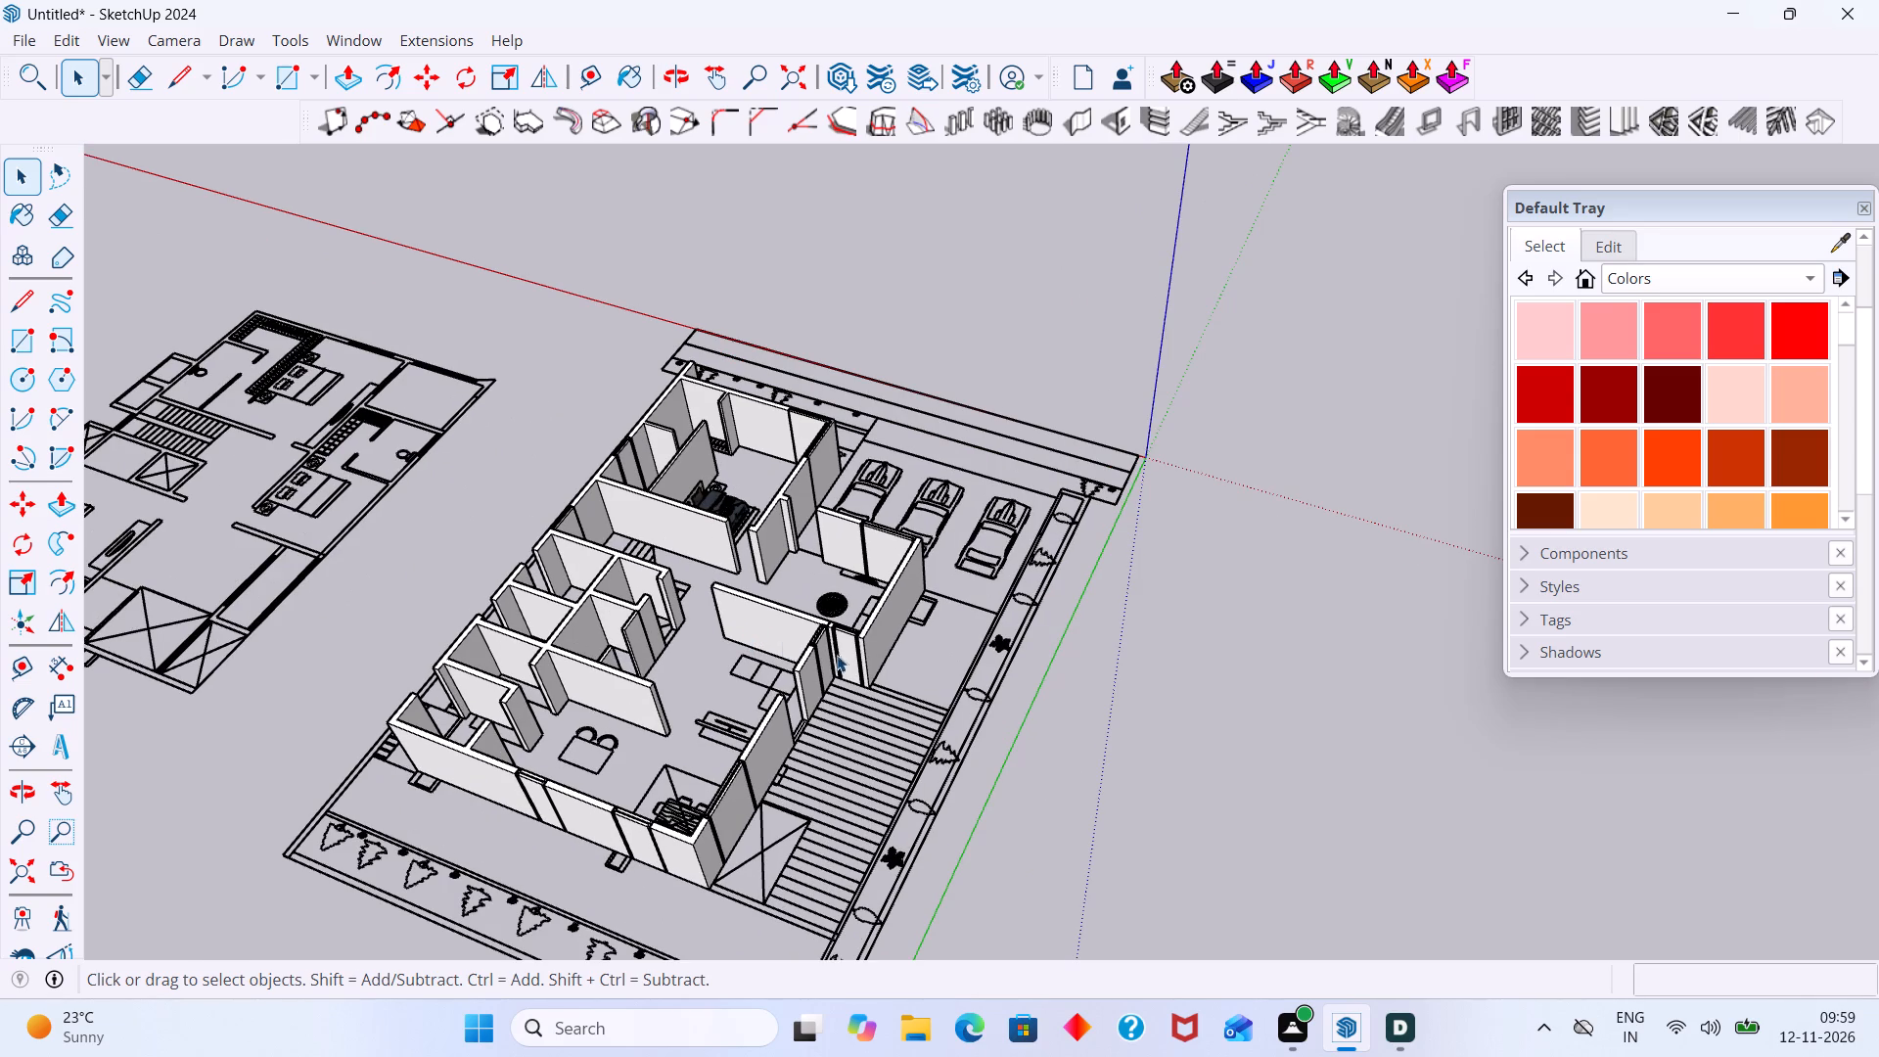
{"action": "scroll", "coordinate": [750, 697], "scroll_direction": "down", "scroll_amount": 3}
{"action": "middle_click_drag", "start_coordinate": [733, 720], "coordinate": [679, 437]}
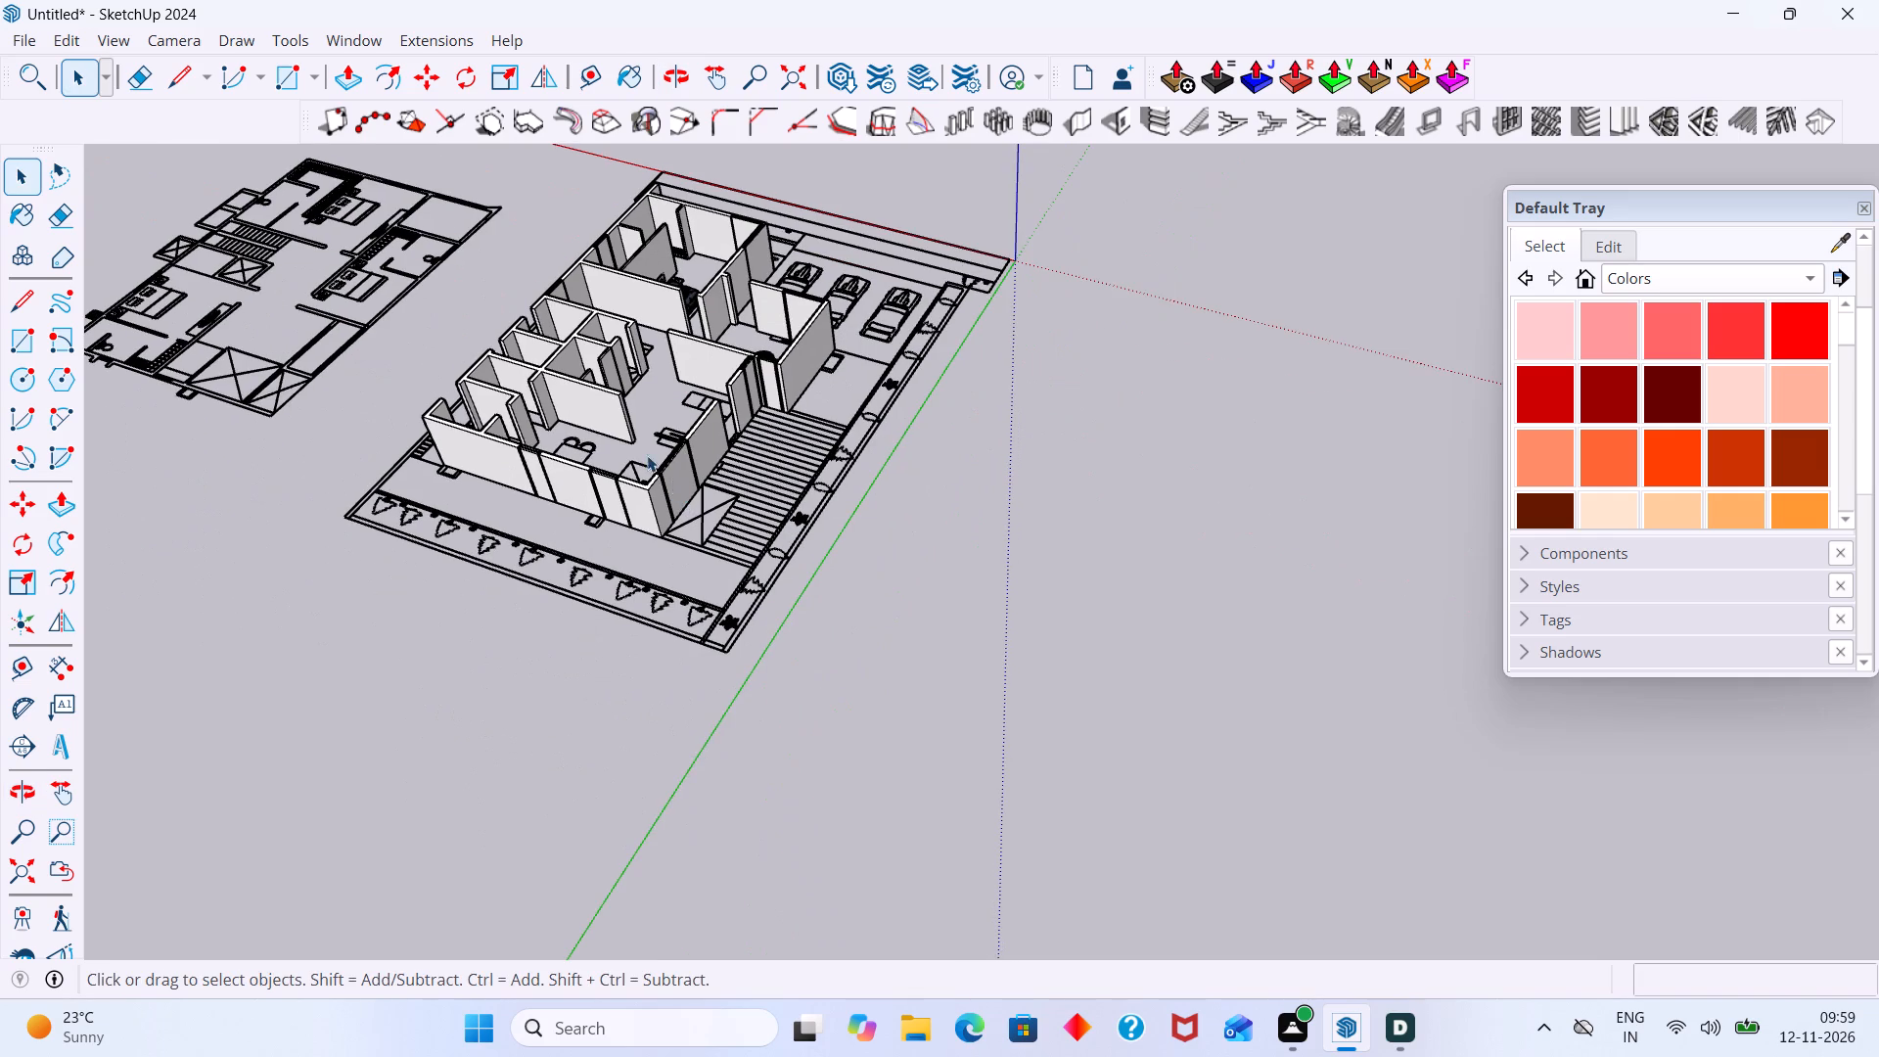
{"action": "scroll", "coordinate": [644, 450], "scroll_direction": "up", "scroll_amount": 8}
{"action": "middle_click_drag", "start_coordinate": [635, 413], "coordinate": [716, 588], "text": "shift"}
{"action": "scroll", "coordinate": [717, 574], "scroll_direction": "down", "scroll_amount": 4}
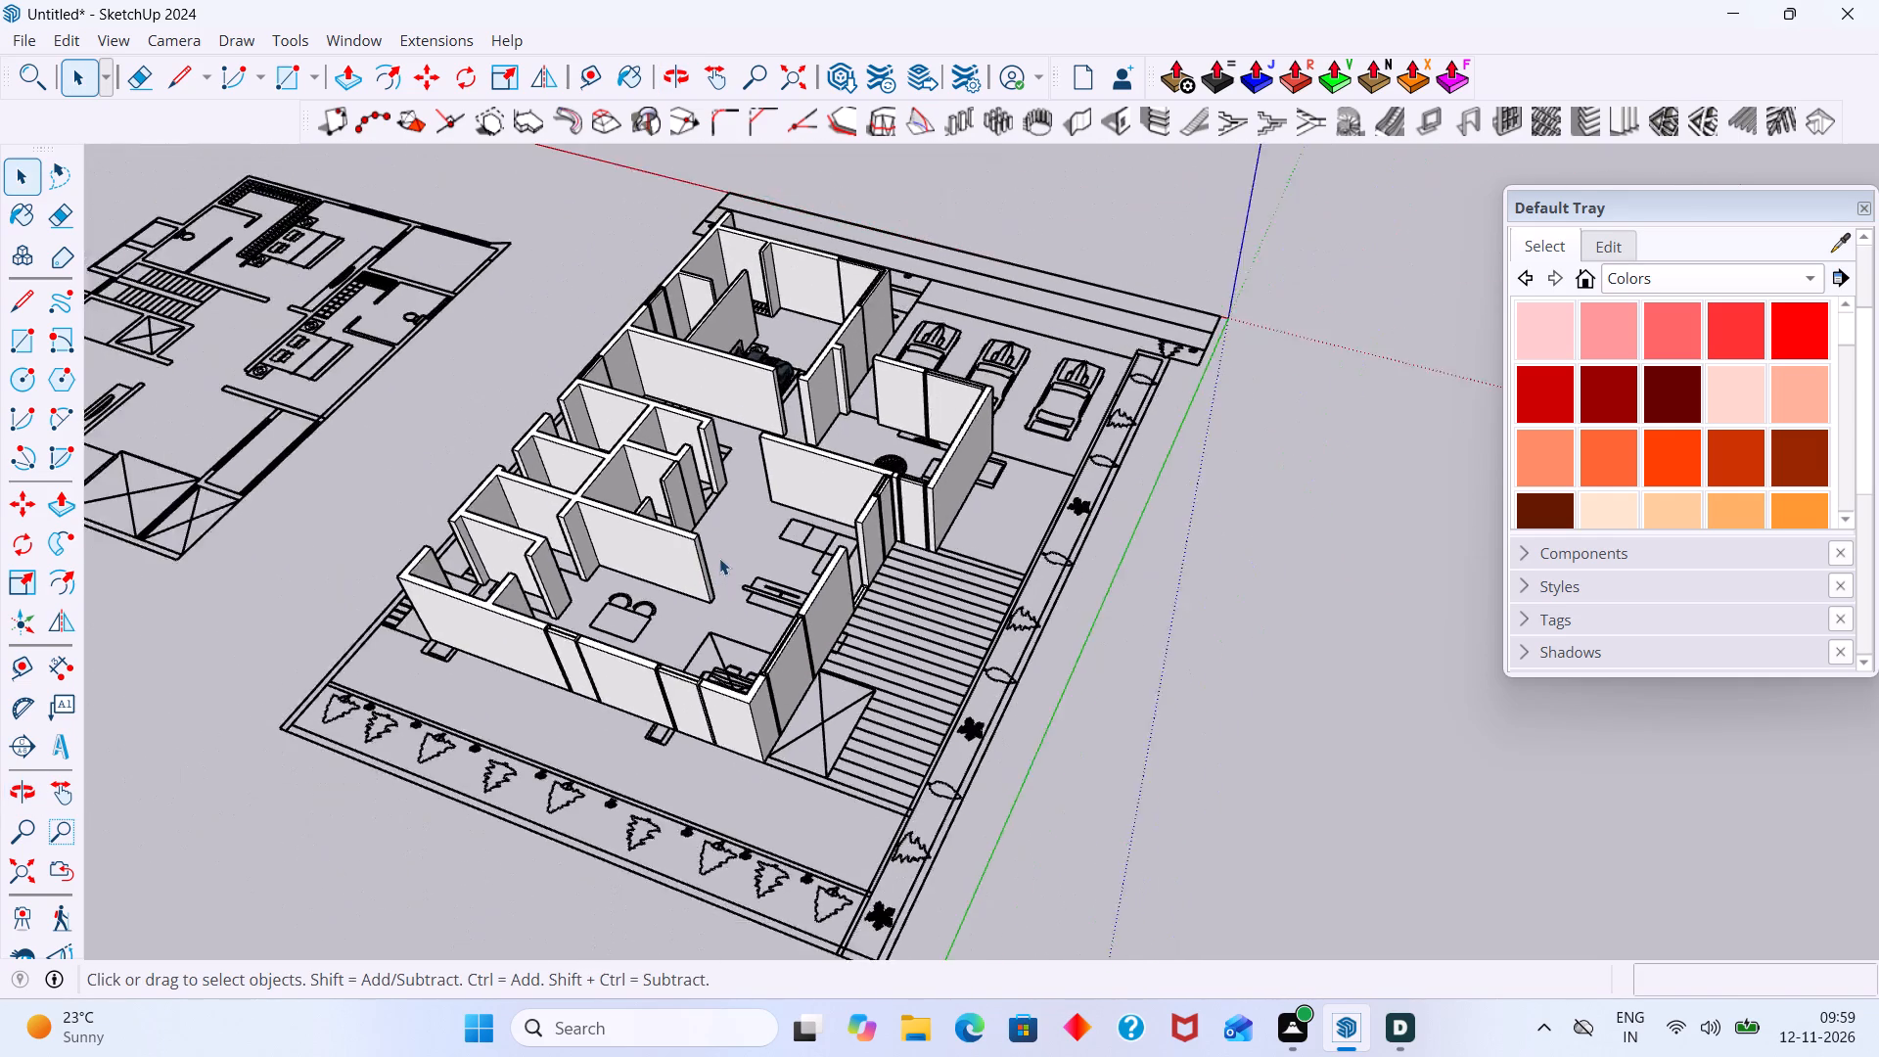
{"action": "scroll", "coordinate": [719, 558], "scroll_direction": "down", "scroll_amount": 3}
{"action": "middle_click_drag", "start_coordinate": [819, 587], "coordinate": [566, 561]}
{"action": "middle_click_drag", "start_coordinate": [719, 519], "coordinate": [780, 626]}
{"action": "scroll", "coordinate": [771, 588], "scroll_direction": "up", "scroll_amount": 7}
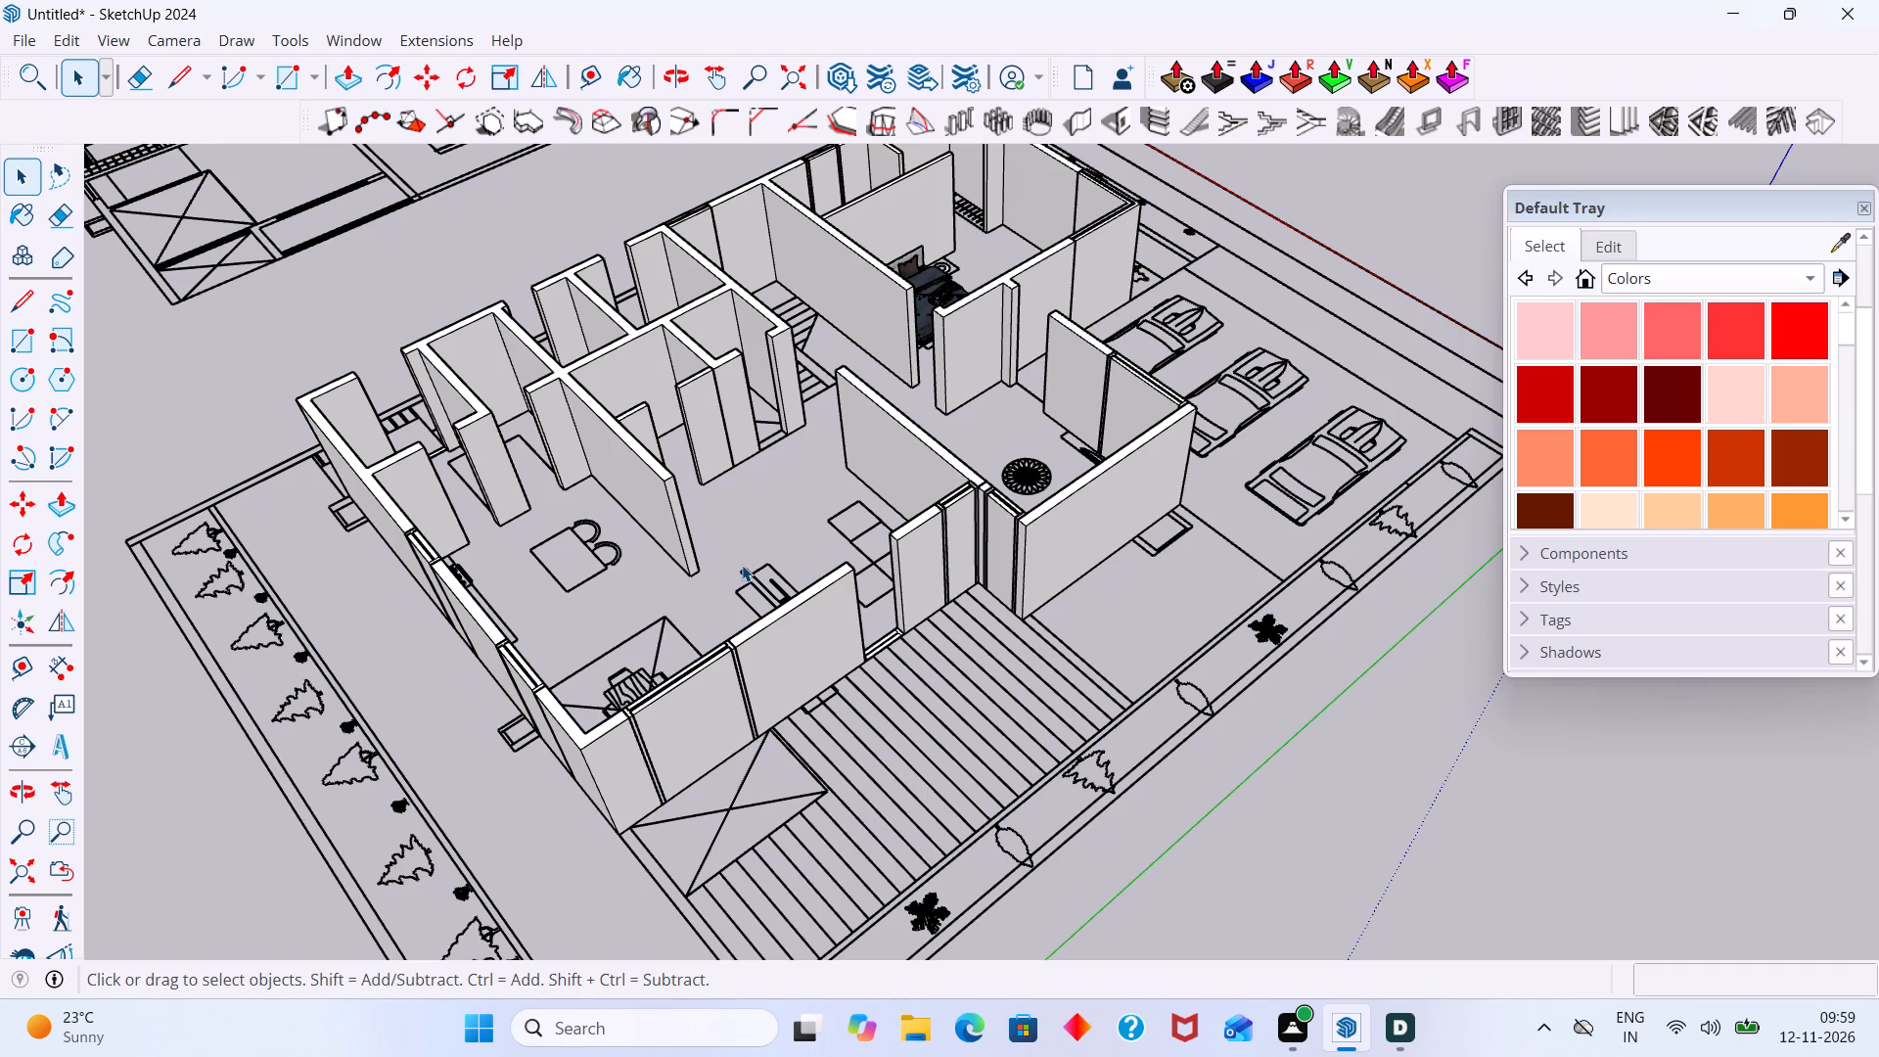
{"action": "scroll", "coordinate": [728, 569], "scroll_direction": "down", "scroll_amount": 6}
{"action": "middle_click_drag", "start_coordinate": [611, 590], "coordinate": [838, 517]}
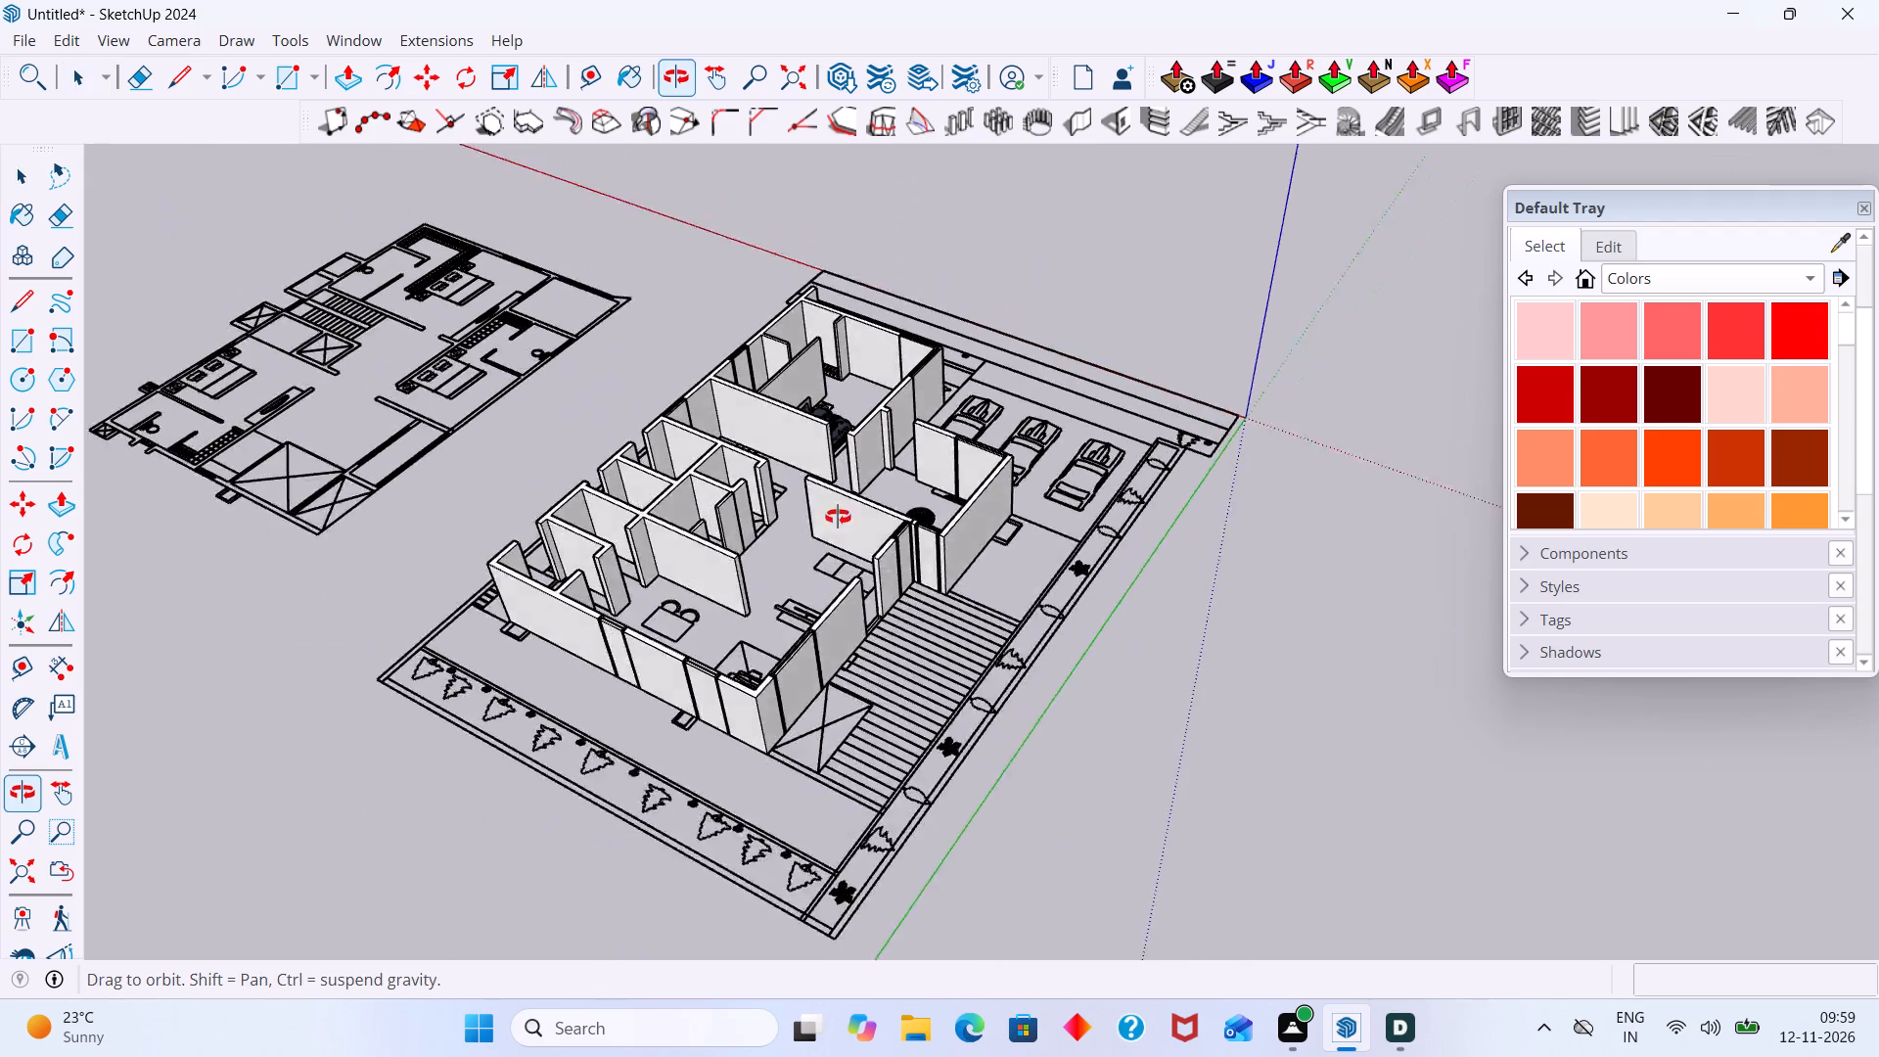
{"action": "middle_click_drag", "start_coordinate": [838, 517], "coordinate": [846, 511]}
Scale the bed's width by about 0.94 along the green axis, pulling its side back from the nearby bedside table outline.
{"action": "scroll", "coordinate": [836, 421], "scroll_direction": "up", "scroll_amount": 8}
{"action": "middle_click_drag", "start_coordinate": [769, 576], "coordinate": [774, 567]}
{"action": "middle_click_drag", "start_coordinate": [838, 382], "coordinate": [830, 595]}
{"action": "scroll", "coordinate": [829, 594], "scroll_direction": "up", "scroll_amount": 3}
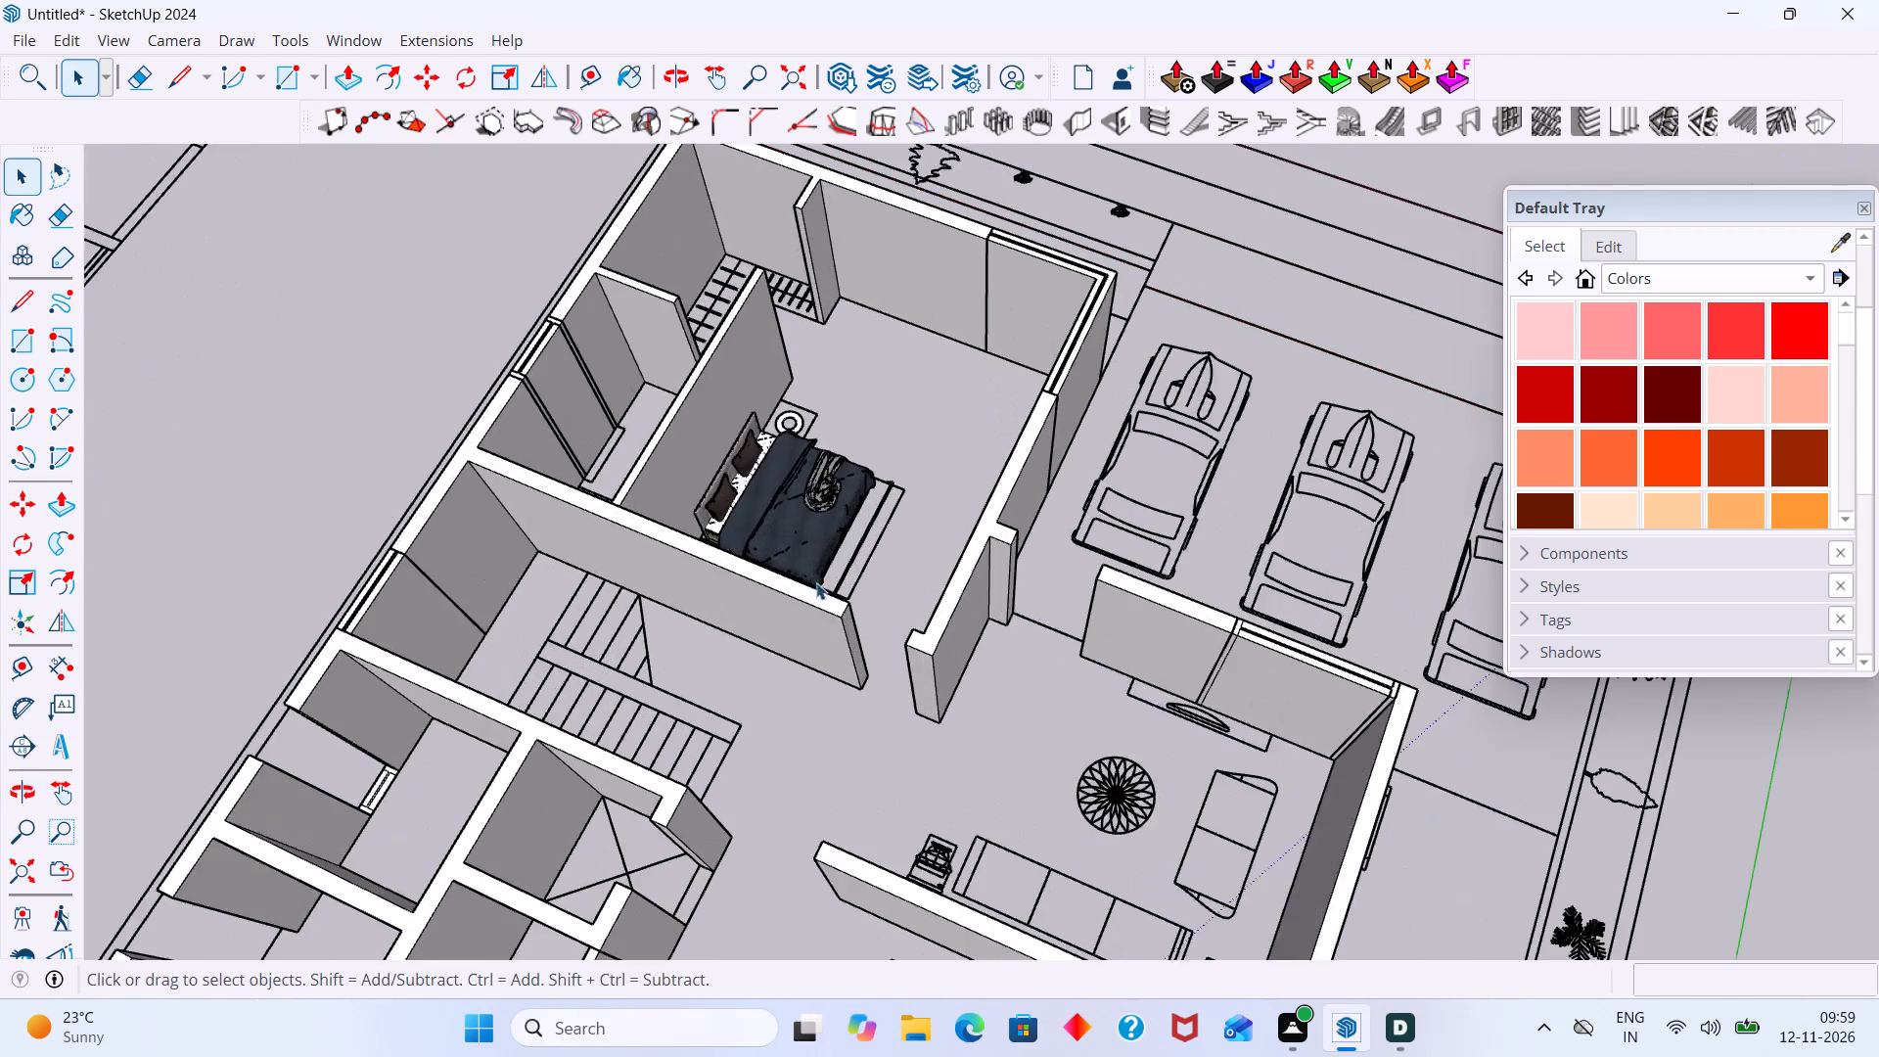
{"action": "scroll", "coordinate": [816, 582], "scroll_direction": "up", "scroll_amount": 20}
{"action": "scroll", "coordinate": [816, 582], "scroll_direction": "up", "scroll_amount": 4}
{"action": "left_click", "coordinate": [709, 550]}
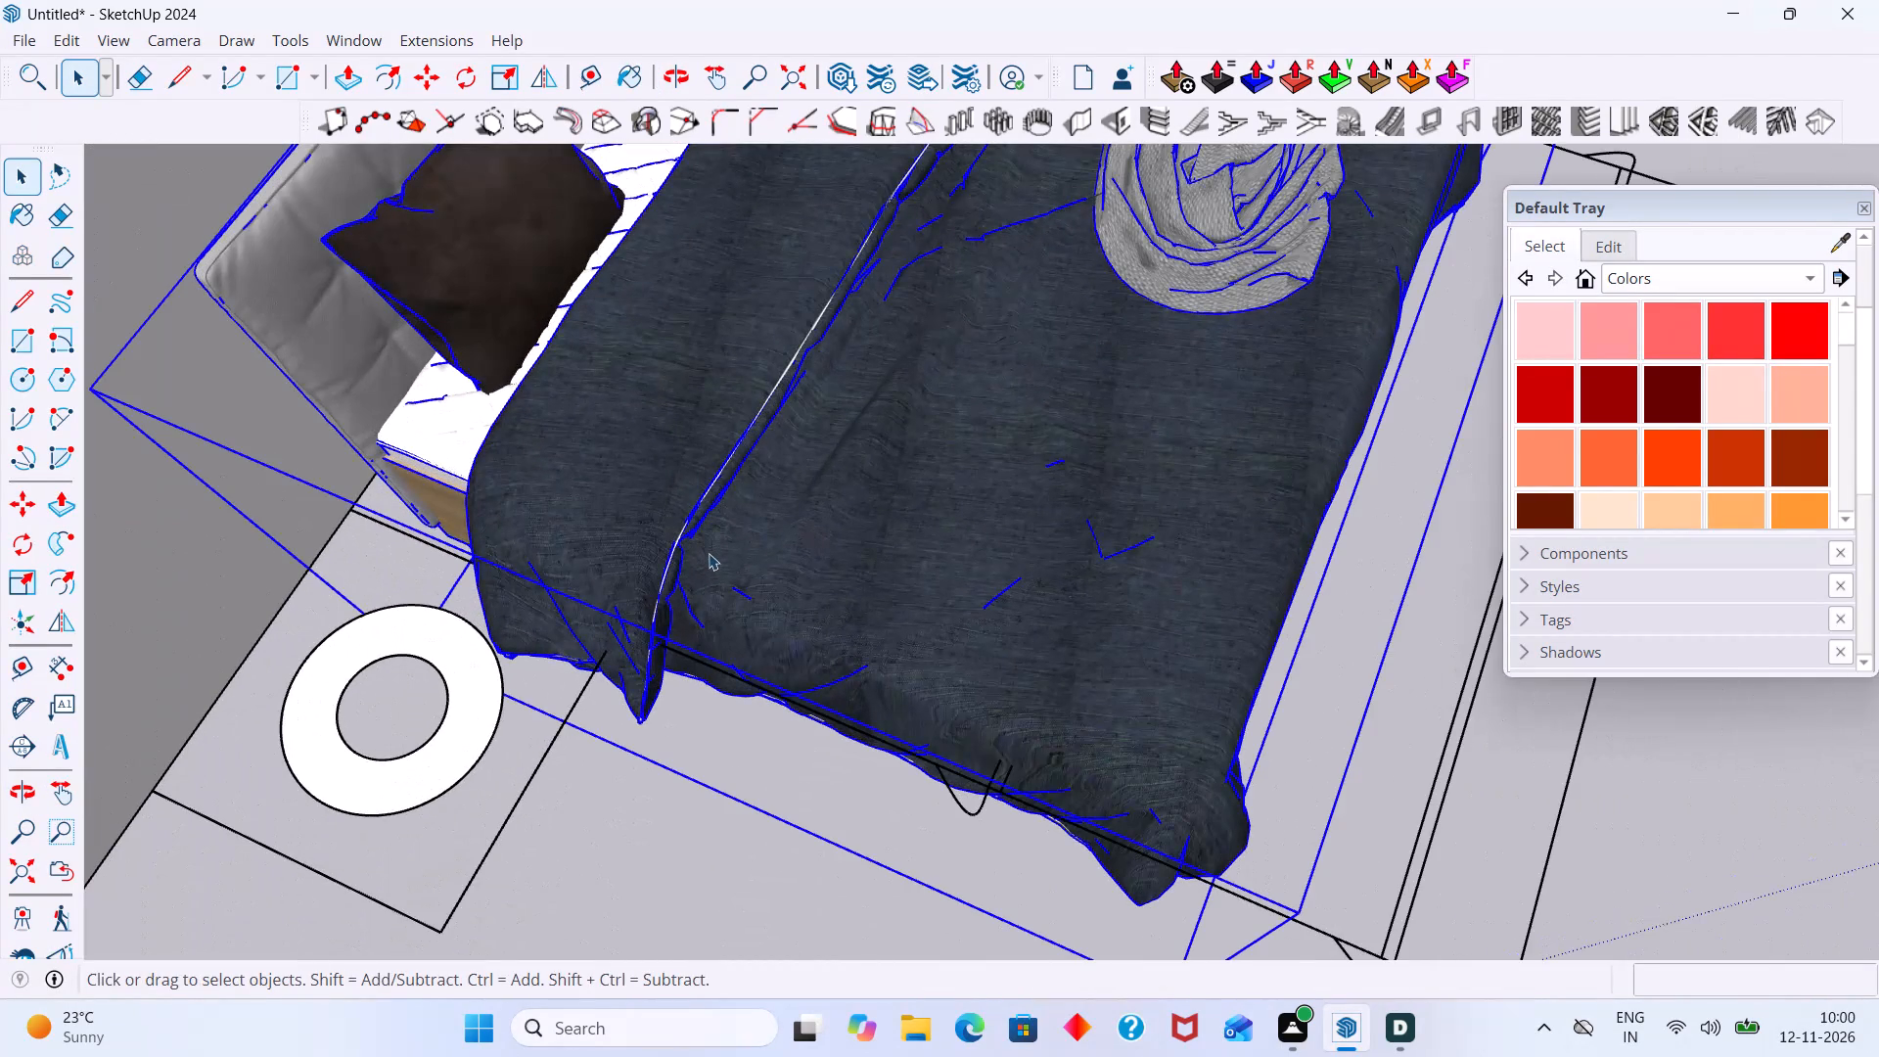
{"action": "key", "text": "s"}
{"action": "left_click", "coordinate": [713, 741]}
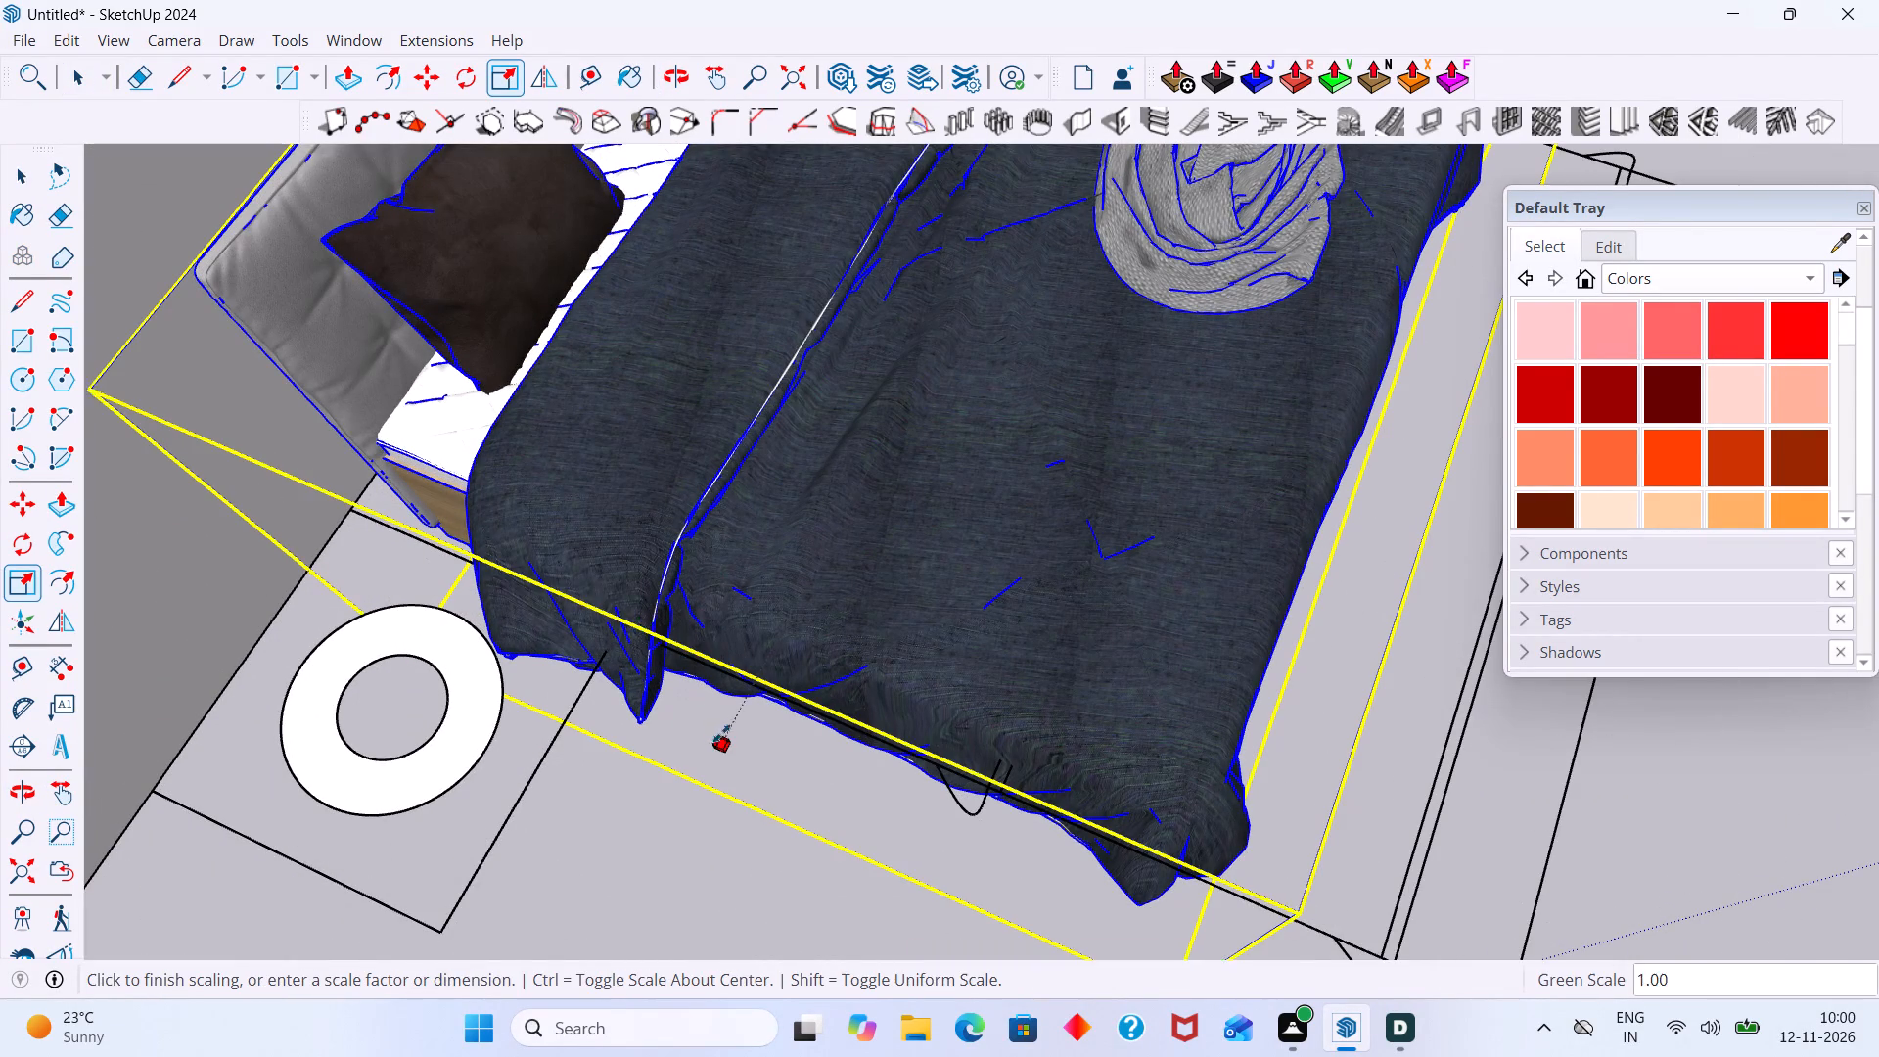
{"action": "left_click", "coordinate": [744, 676]}
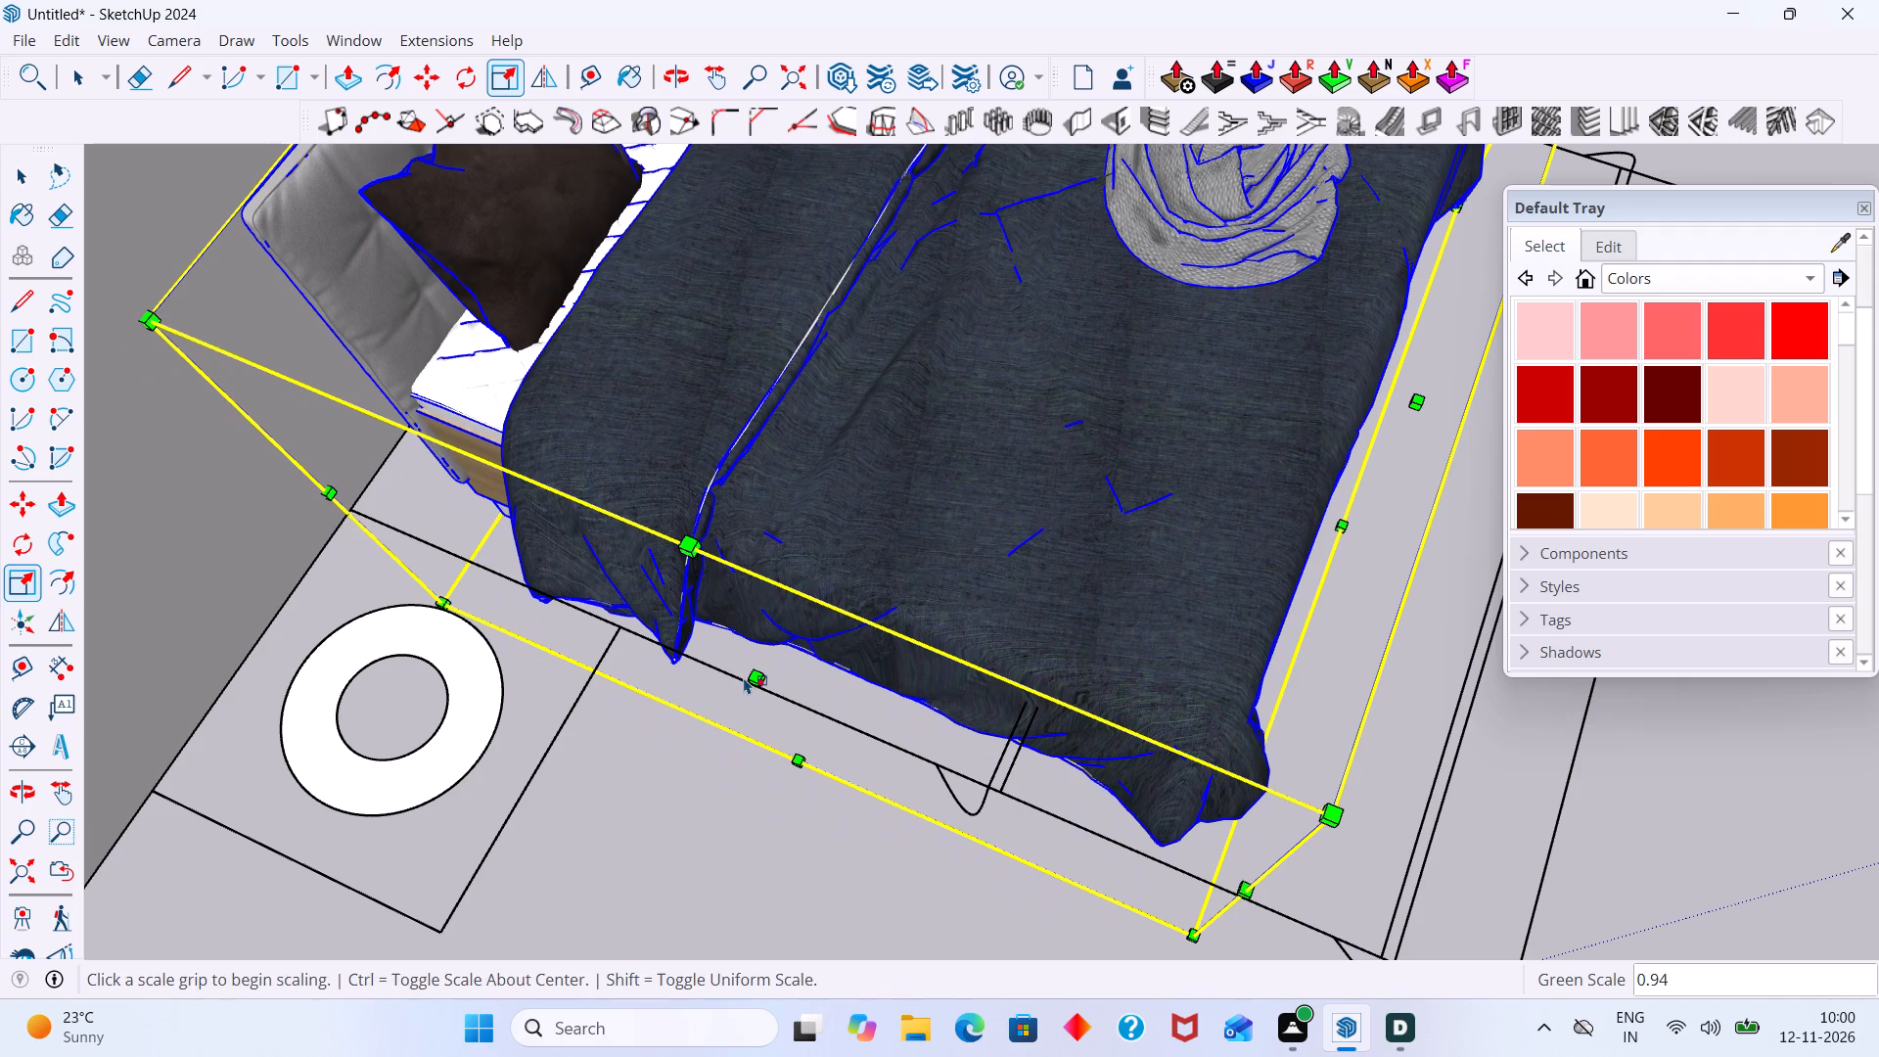
{"action": "key", "text": "space"}
{"action": "left_click", "coordinate": [721, 792]}
Scale the bed's length by about 1.30 along the red axis, extending its foot end to the end of the bed outline.
{"action": "scroll", "coordinate": [726, 782], "scroll_direction": "down", "scroll_amount": 8}
{"action": "middle_click_drag", "start_coordinate": [779, 777], "coordinate": [781, 715]}
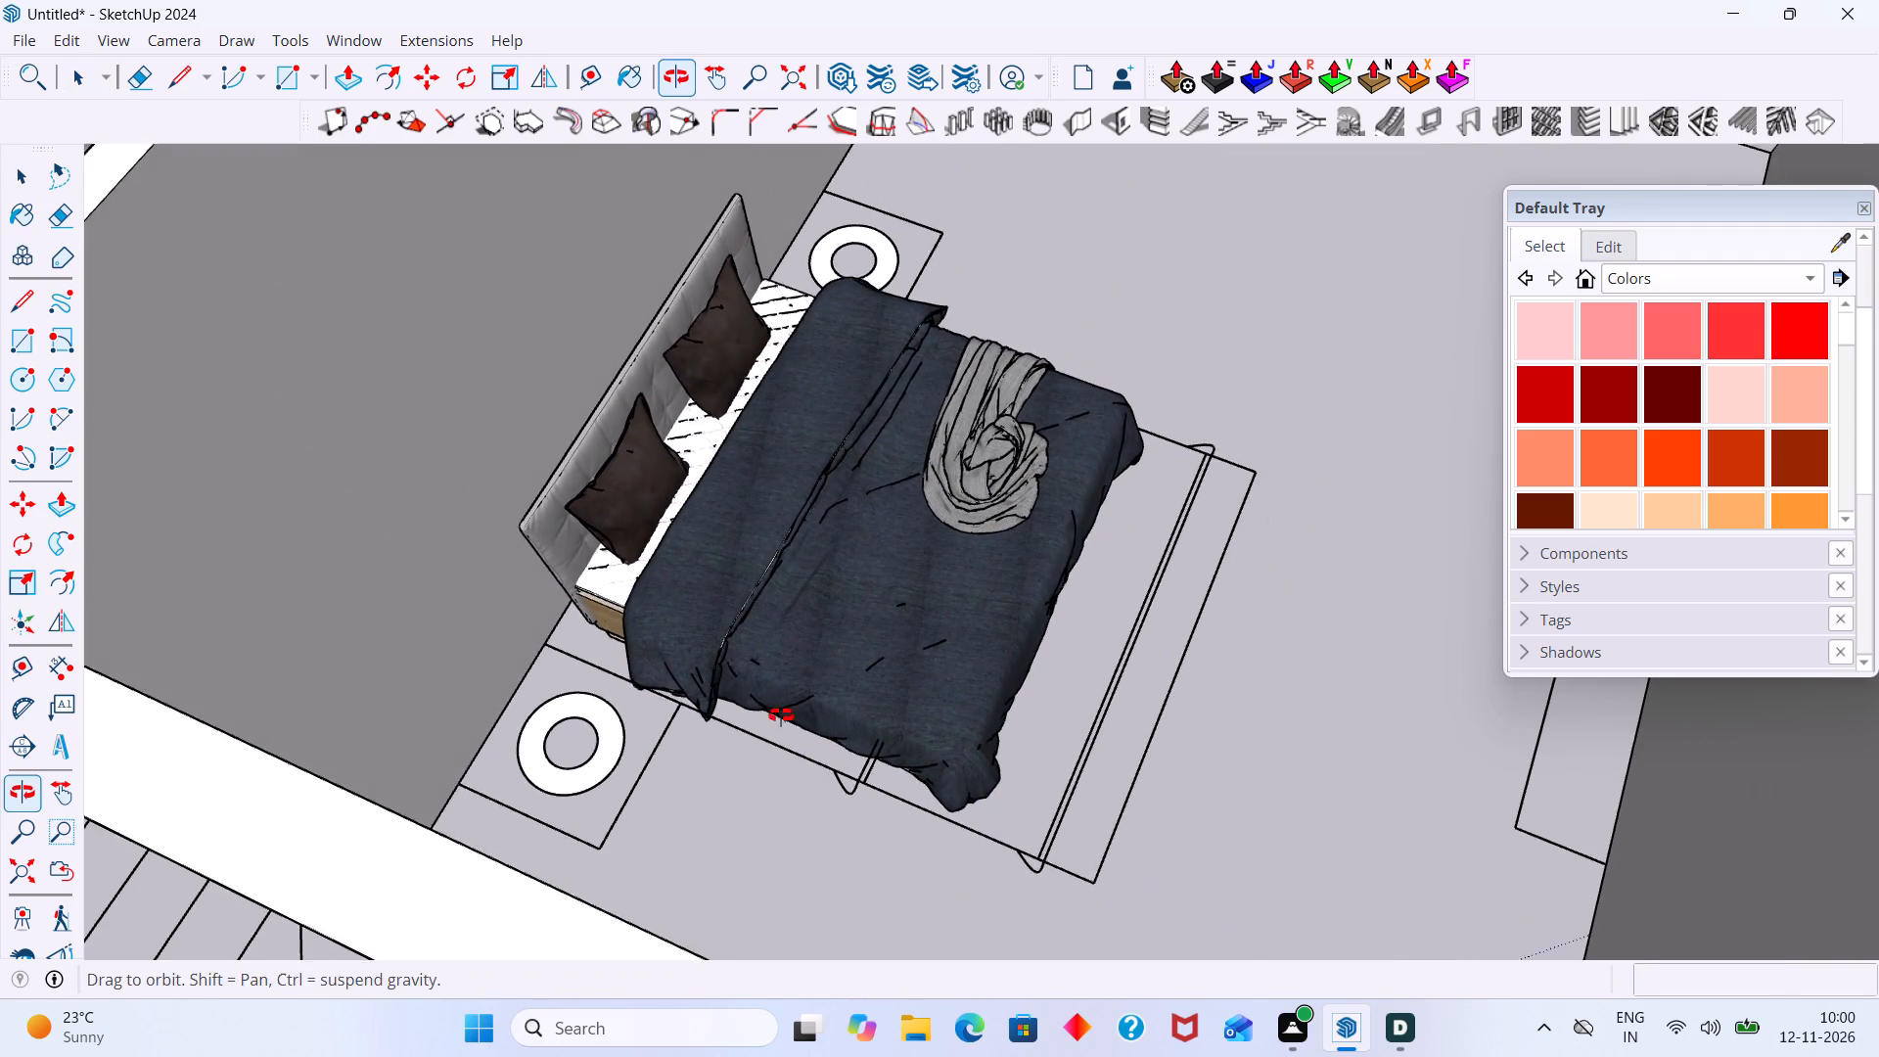
{"action": "middle_click_drag", "start_coordinate": [781, 715], "coordinate": [764, 682]}
{"action": "scroll", "coordinate": [1096, 639], "scroll_direction": "up", "scroll_amount": 3}
{"action": "left_click", "coordinate": [1008, 593]}
{"action": "key", "text": "s"}
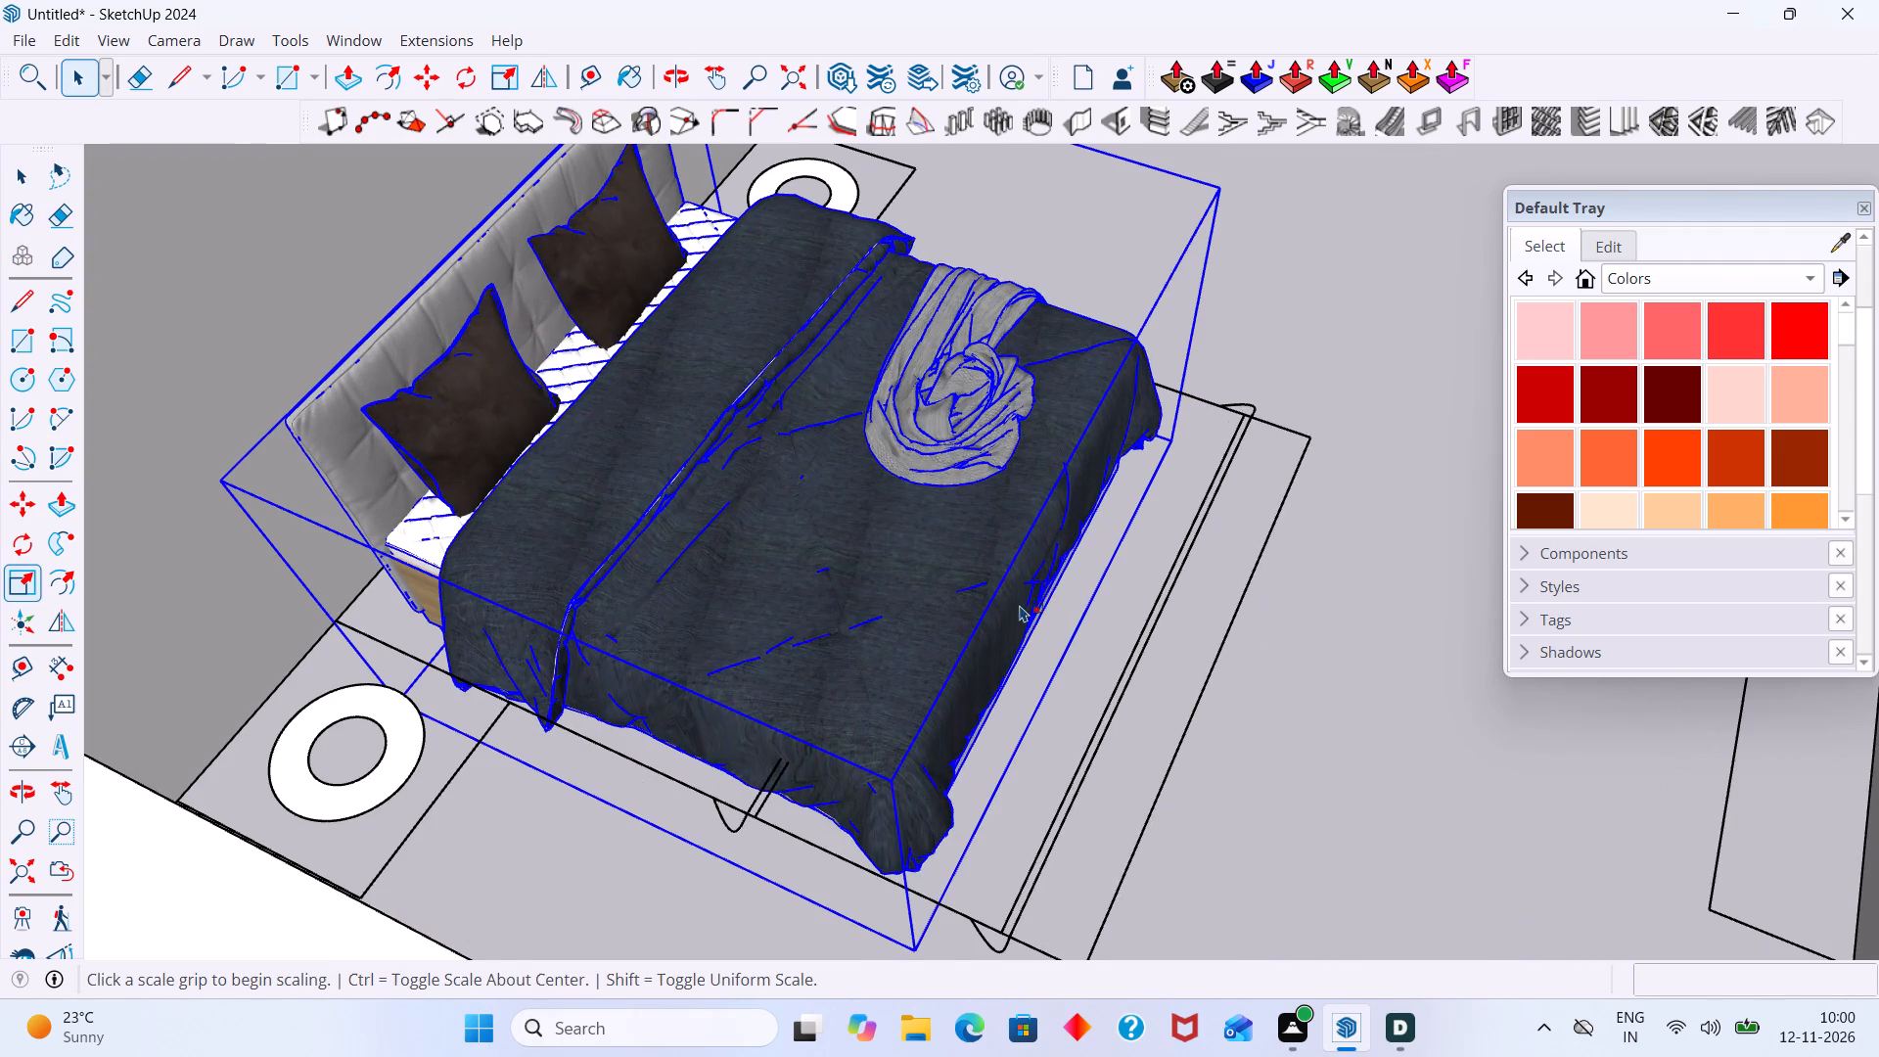
{"action": "left_click", "coordinate": [1071, 569]}
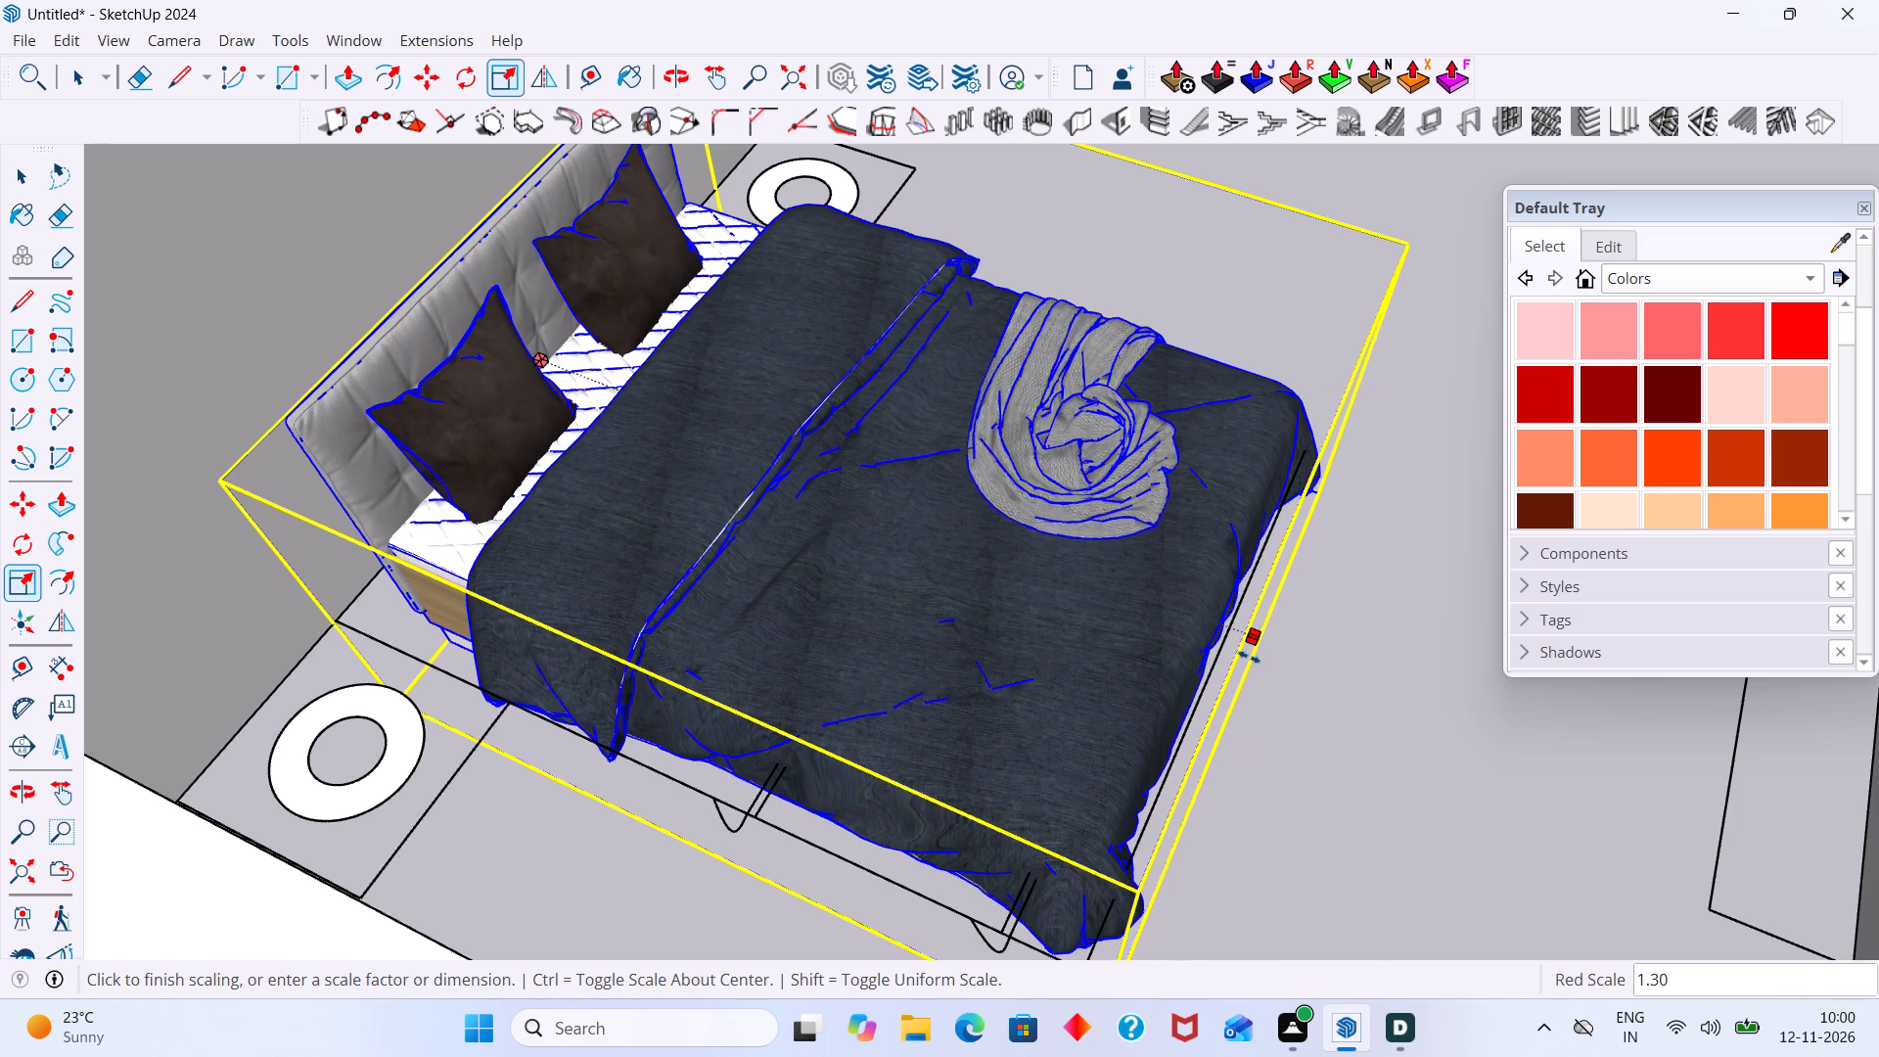
{"action": "left_click", "coordinate": [1249, 657]}
{"action": "key", "text": "space"}
{"action": "left_click", "coordinate": [1400, 666]}
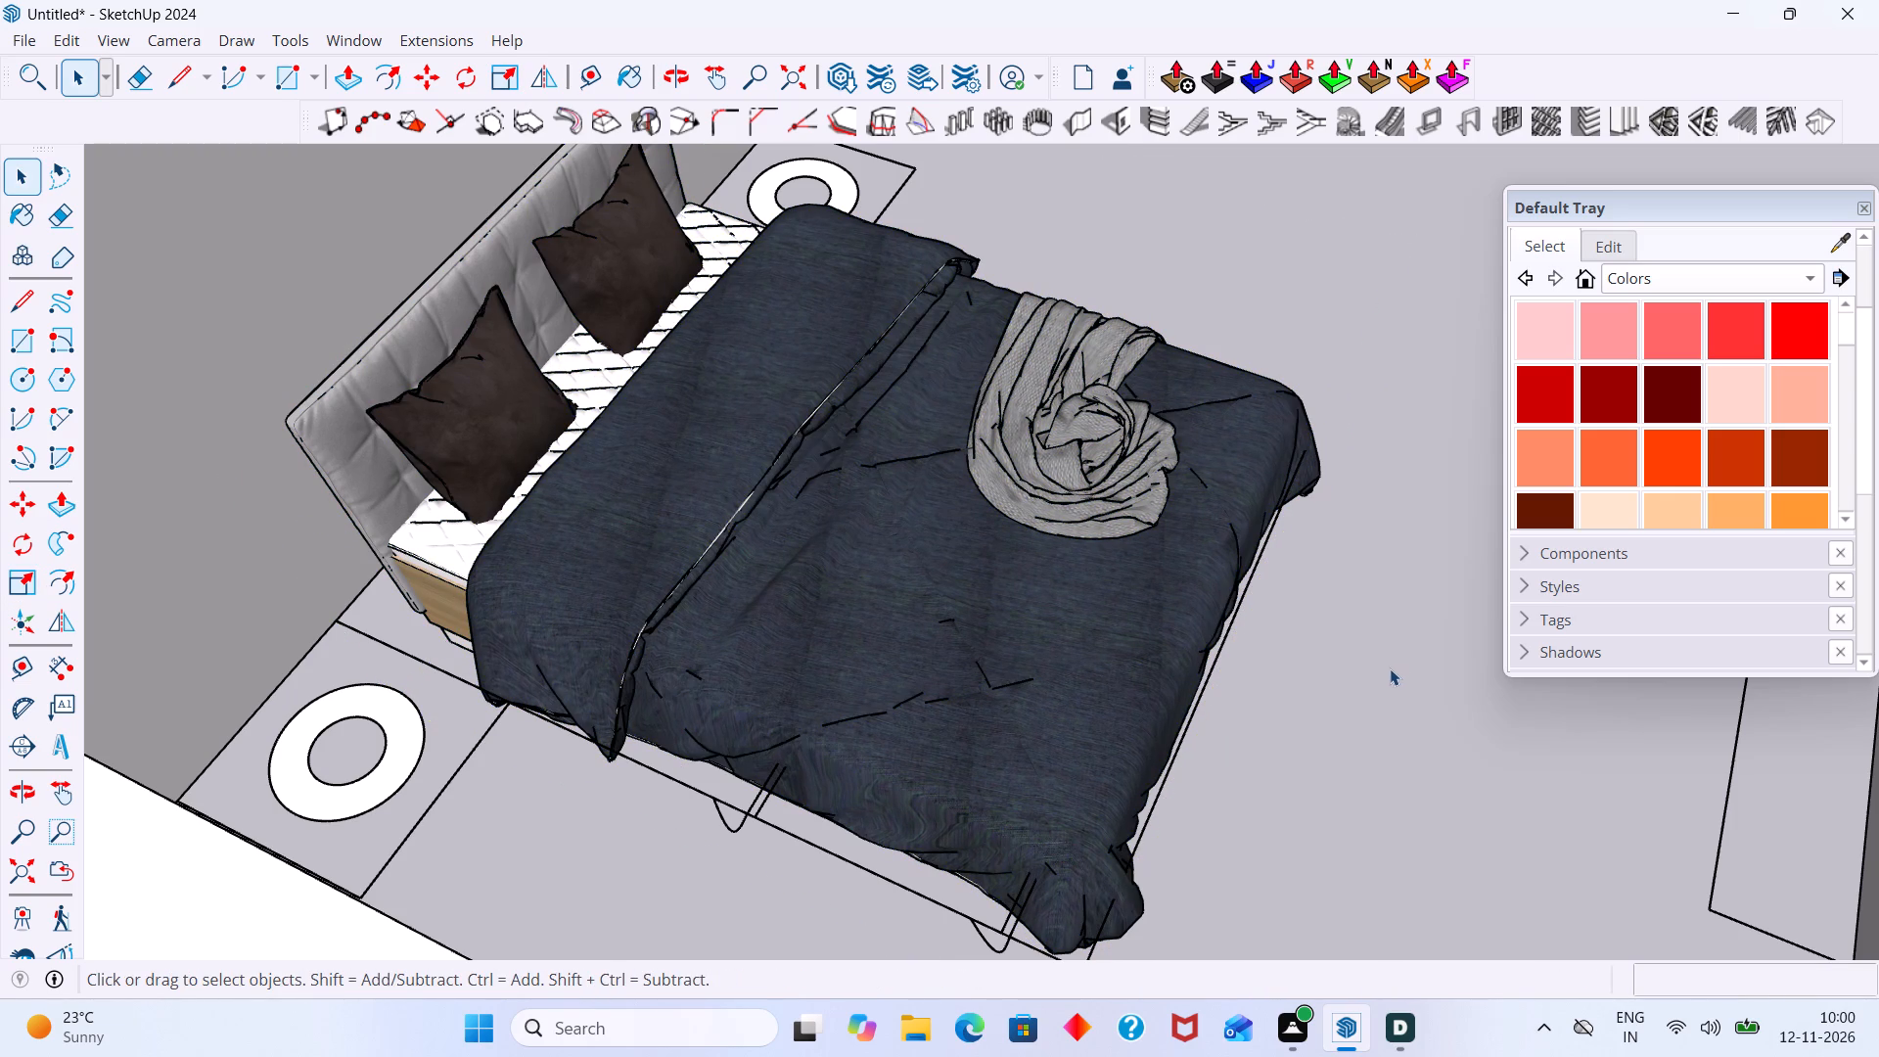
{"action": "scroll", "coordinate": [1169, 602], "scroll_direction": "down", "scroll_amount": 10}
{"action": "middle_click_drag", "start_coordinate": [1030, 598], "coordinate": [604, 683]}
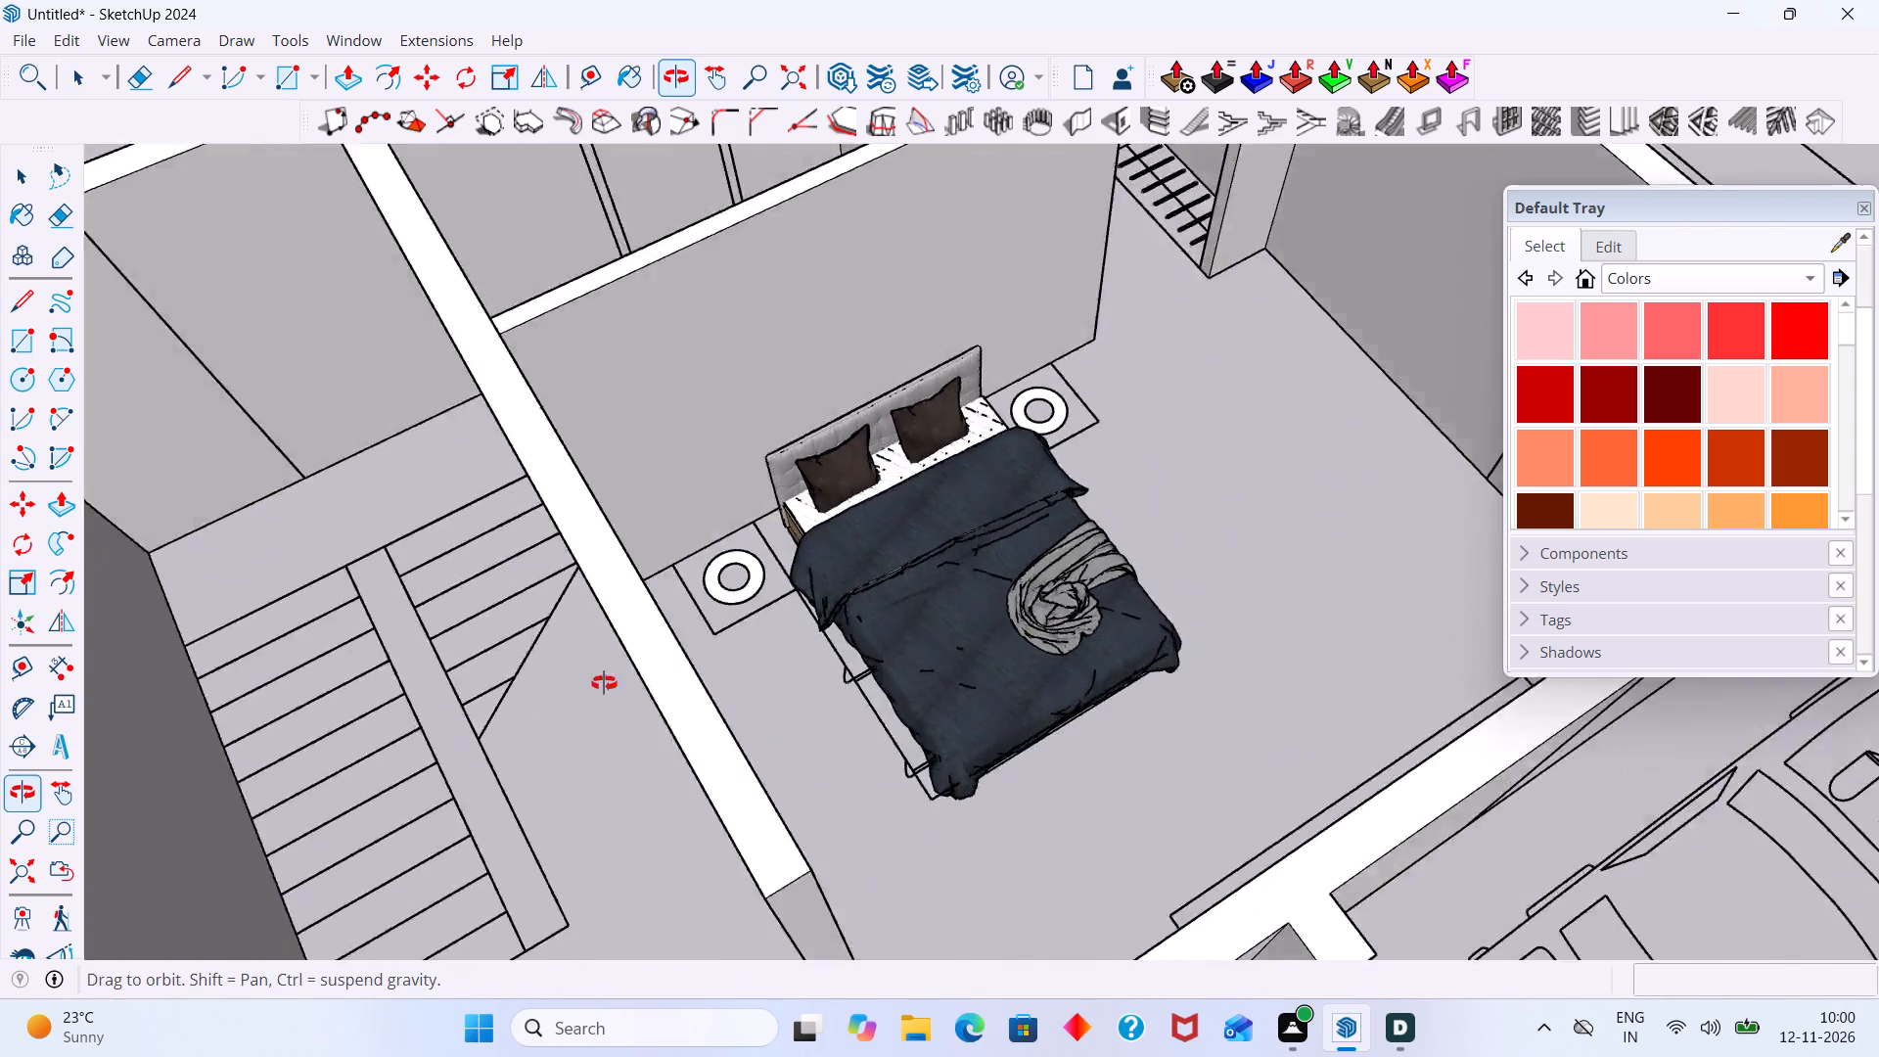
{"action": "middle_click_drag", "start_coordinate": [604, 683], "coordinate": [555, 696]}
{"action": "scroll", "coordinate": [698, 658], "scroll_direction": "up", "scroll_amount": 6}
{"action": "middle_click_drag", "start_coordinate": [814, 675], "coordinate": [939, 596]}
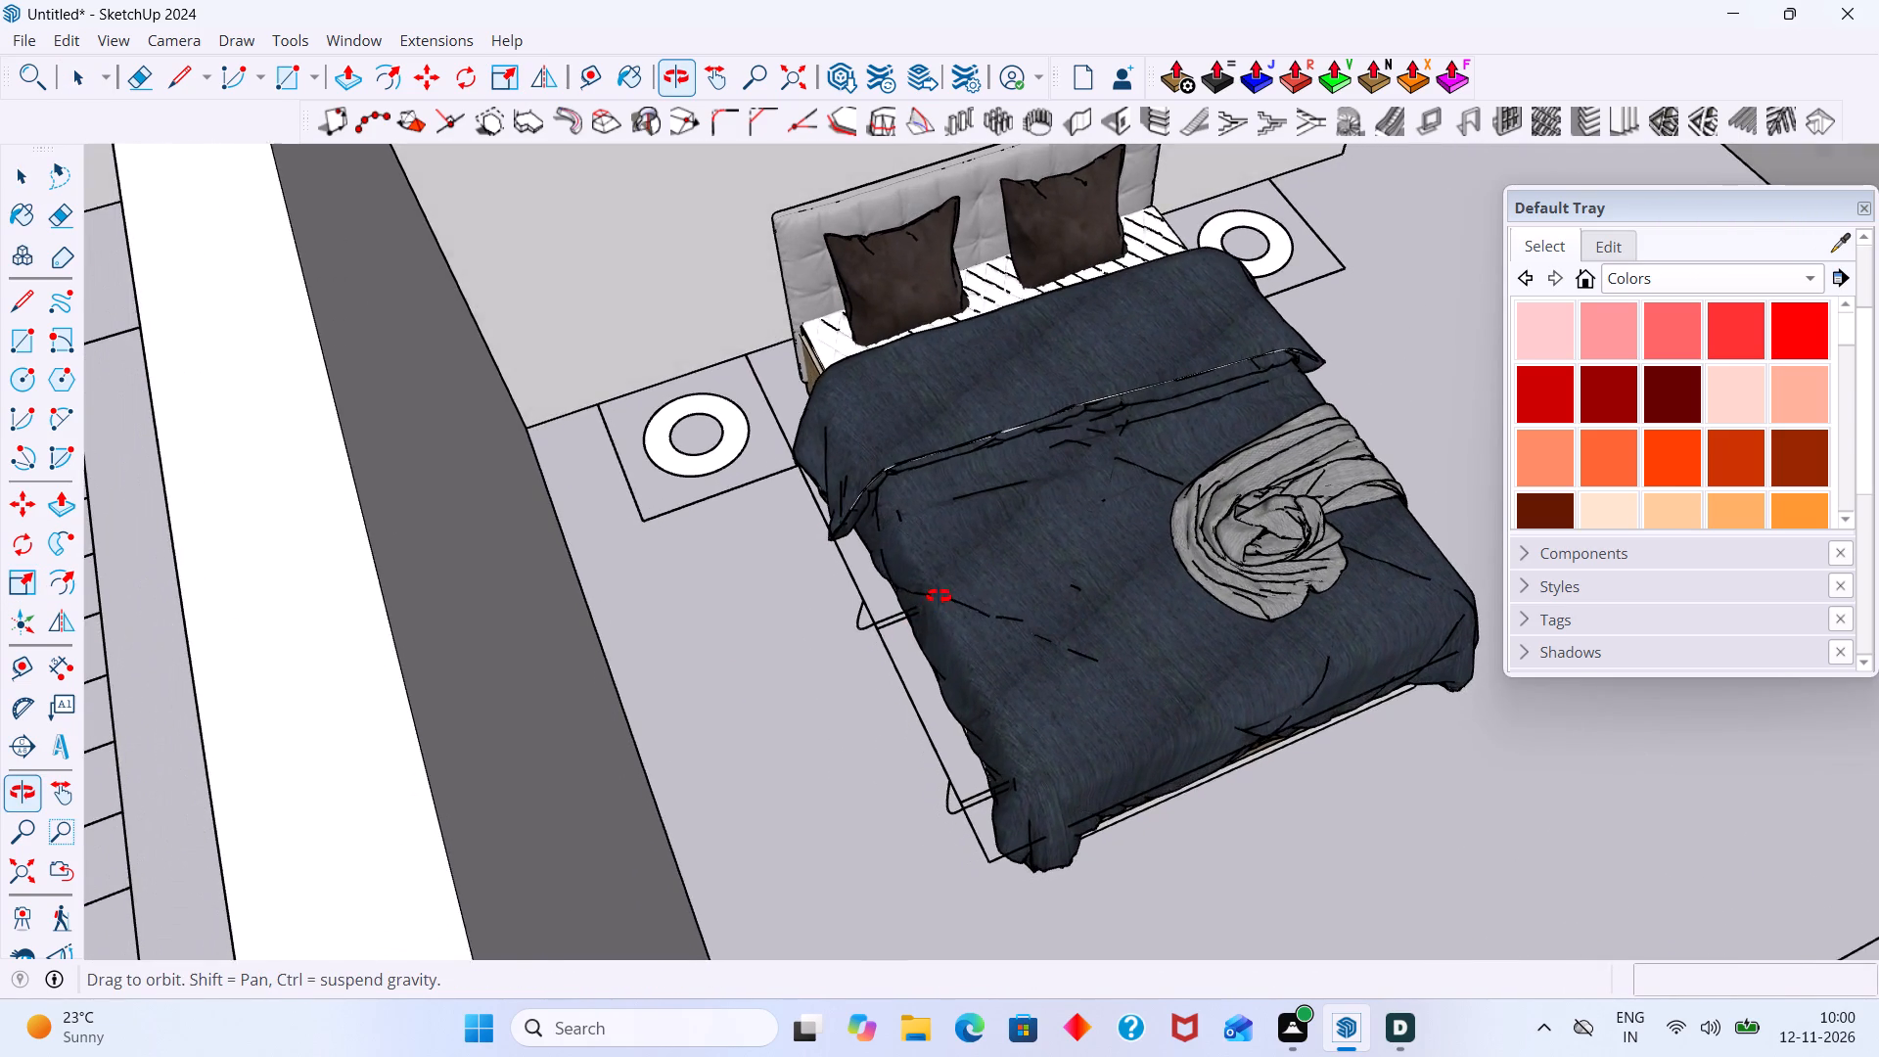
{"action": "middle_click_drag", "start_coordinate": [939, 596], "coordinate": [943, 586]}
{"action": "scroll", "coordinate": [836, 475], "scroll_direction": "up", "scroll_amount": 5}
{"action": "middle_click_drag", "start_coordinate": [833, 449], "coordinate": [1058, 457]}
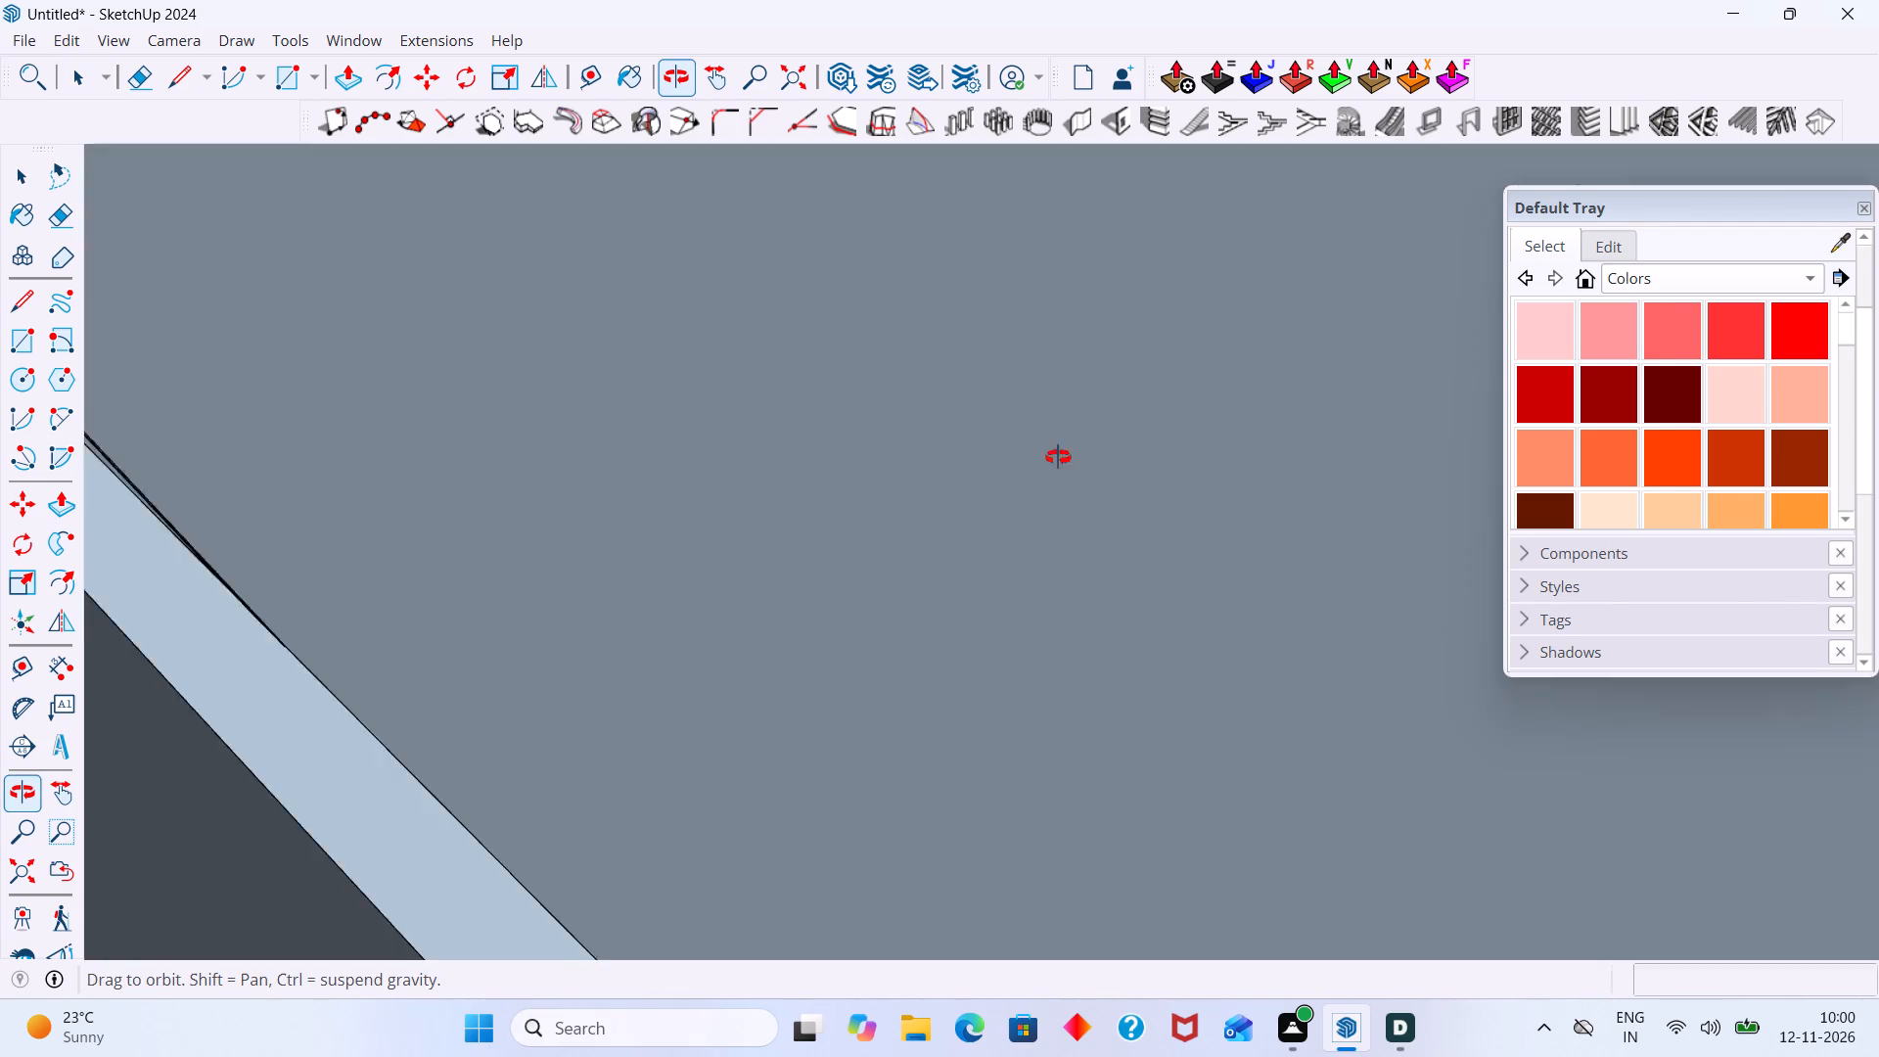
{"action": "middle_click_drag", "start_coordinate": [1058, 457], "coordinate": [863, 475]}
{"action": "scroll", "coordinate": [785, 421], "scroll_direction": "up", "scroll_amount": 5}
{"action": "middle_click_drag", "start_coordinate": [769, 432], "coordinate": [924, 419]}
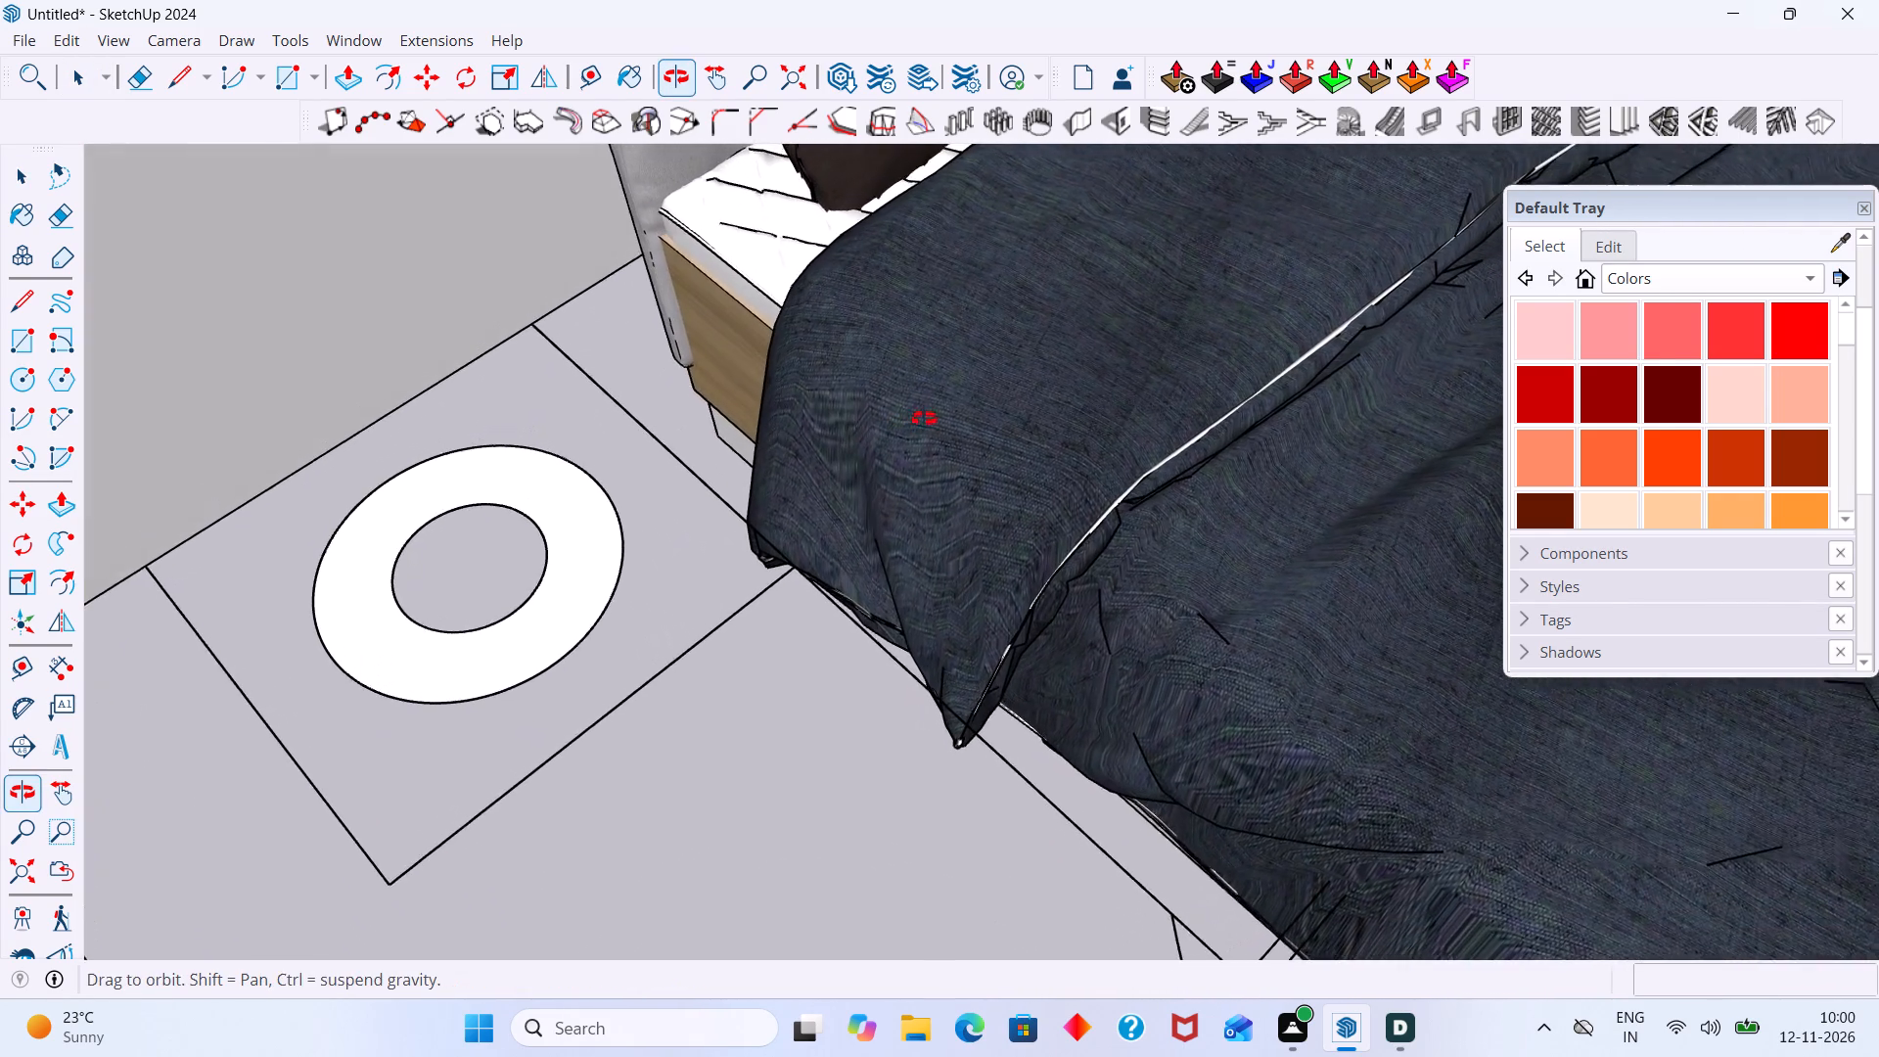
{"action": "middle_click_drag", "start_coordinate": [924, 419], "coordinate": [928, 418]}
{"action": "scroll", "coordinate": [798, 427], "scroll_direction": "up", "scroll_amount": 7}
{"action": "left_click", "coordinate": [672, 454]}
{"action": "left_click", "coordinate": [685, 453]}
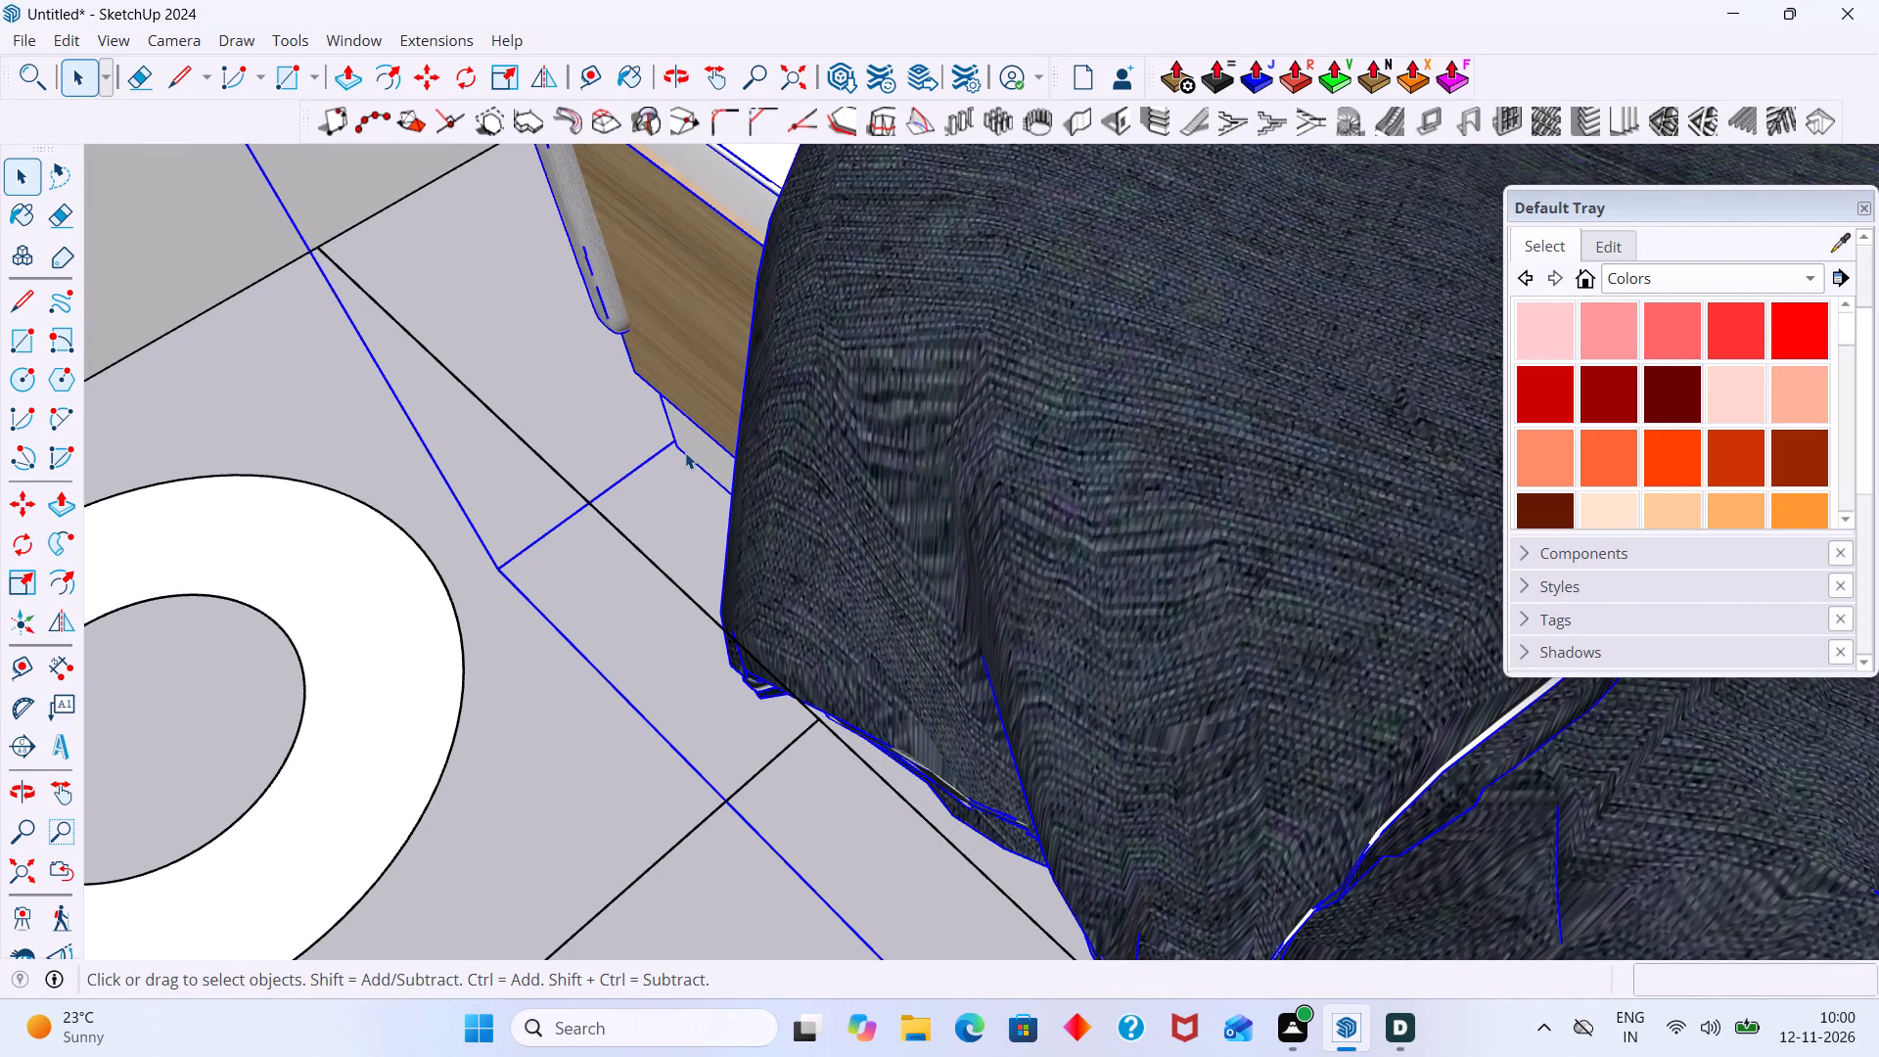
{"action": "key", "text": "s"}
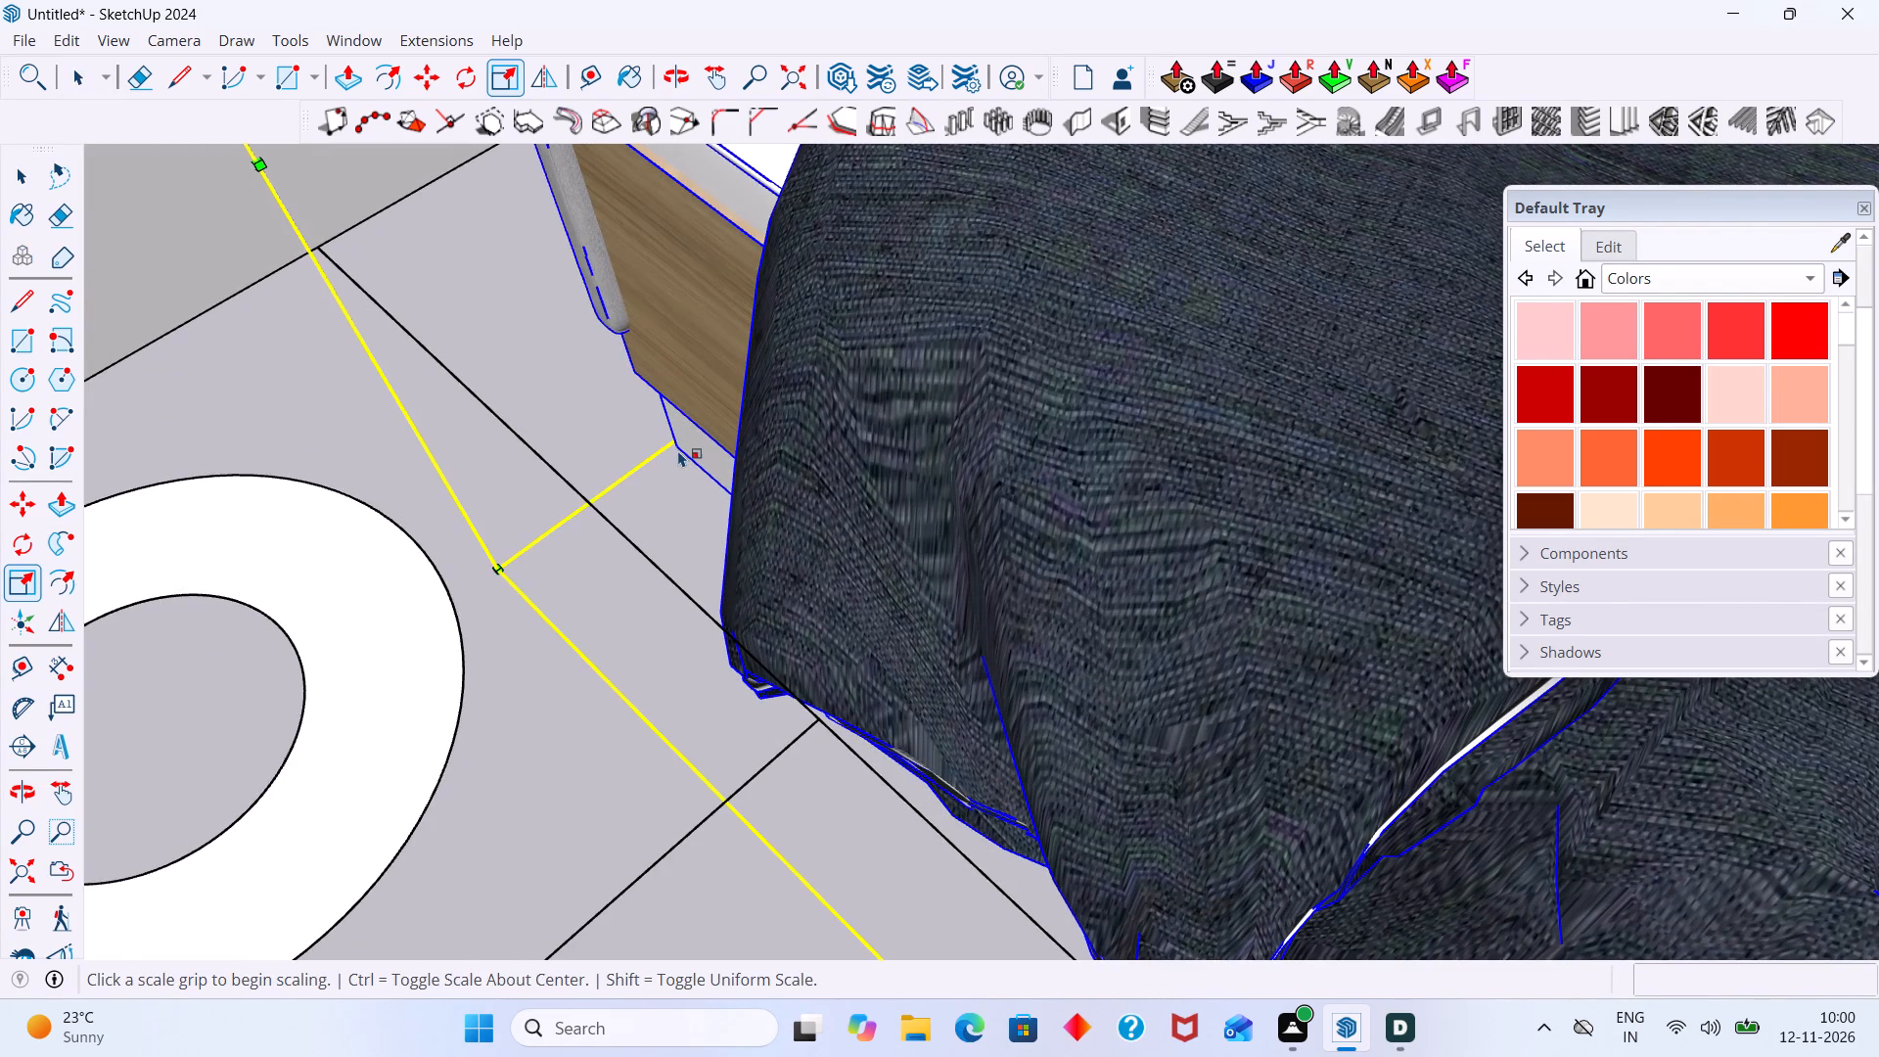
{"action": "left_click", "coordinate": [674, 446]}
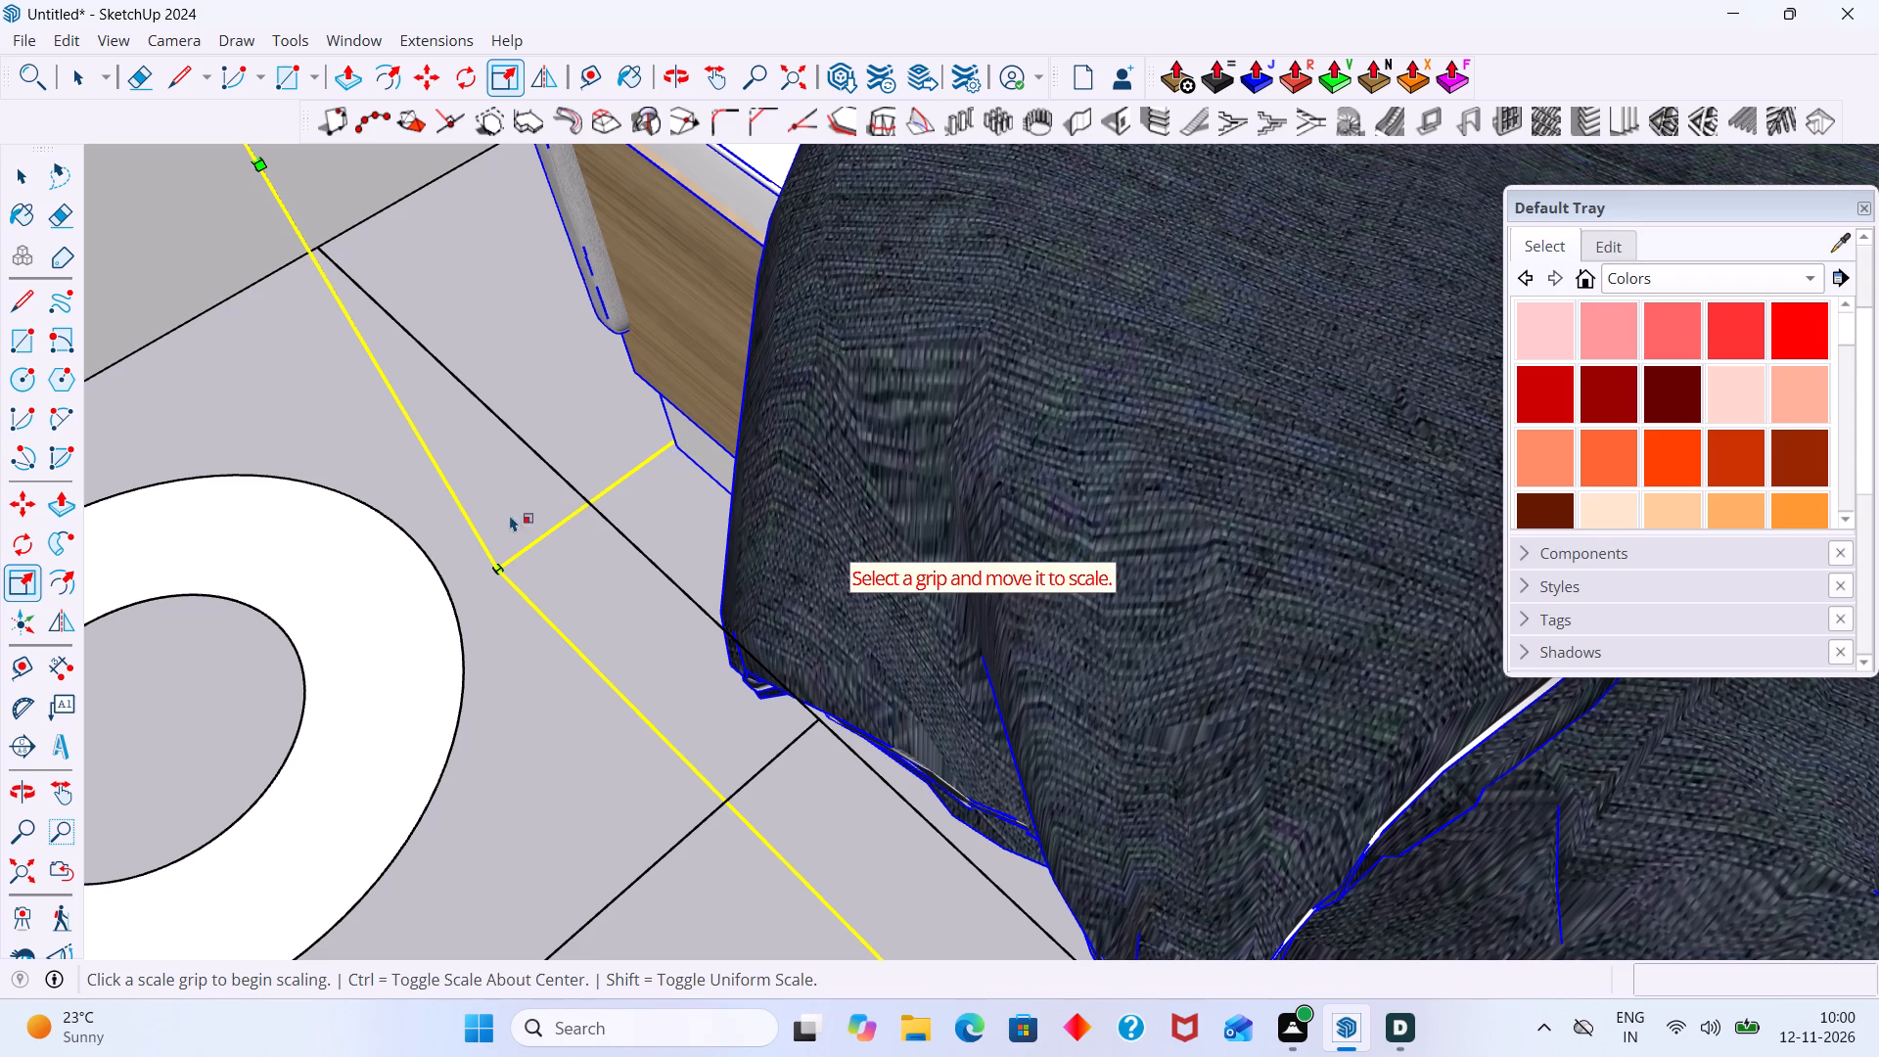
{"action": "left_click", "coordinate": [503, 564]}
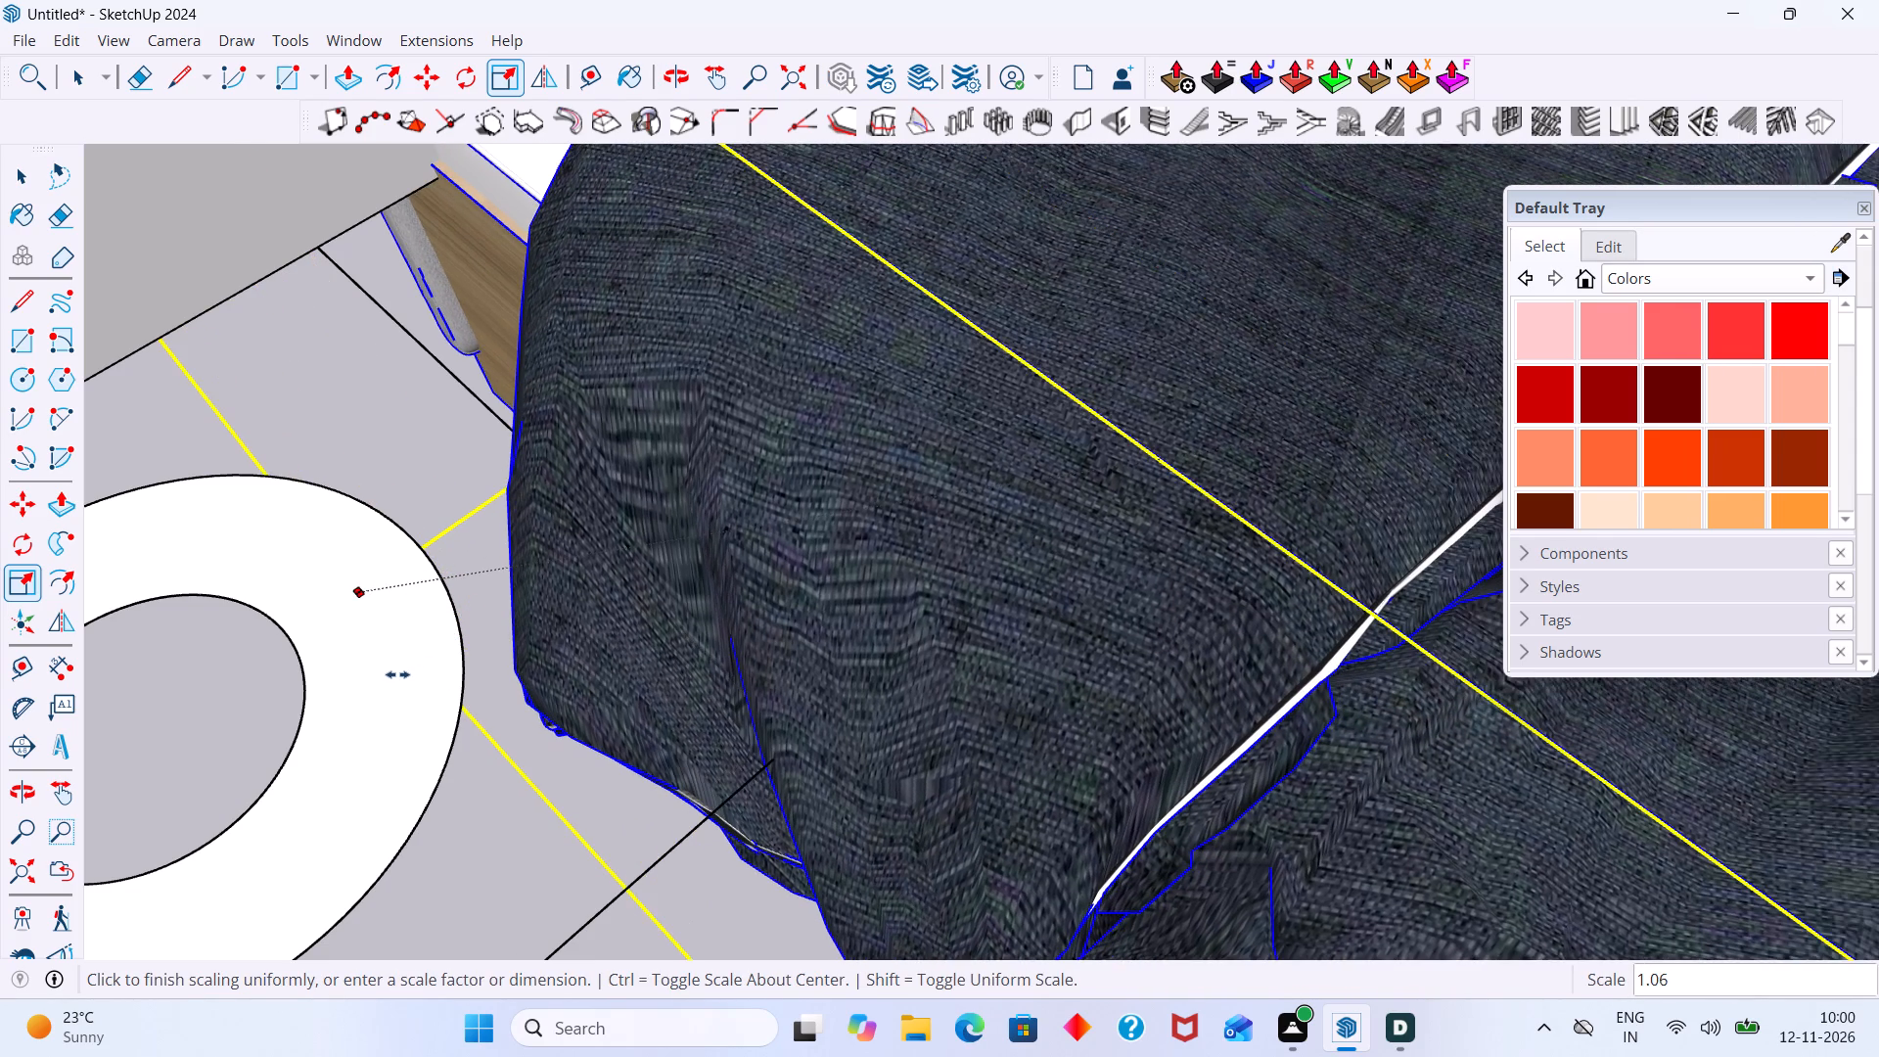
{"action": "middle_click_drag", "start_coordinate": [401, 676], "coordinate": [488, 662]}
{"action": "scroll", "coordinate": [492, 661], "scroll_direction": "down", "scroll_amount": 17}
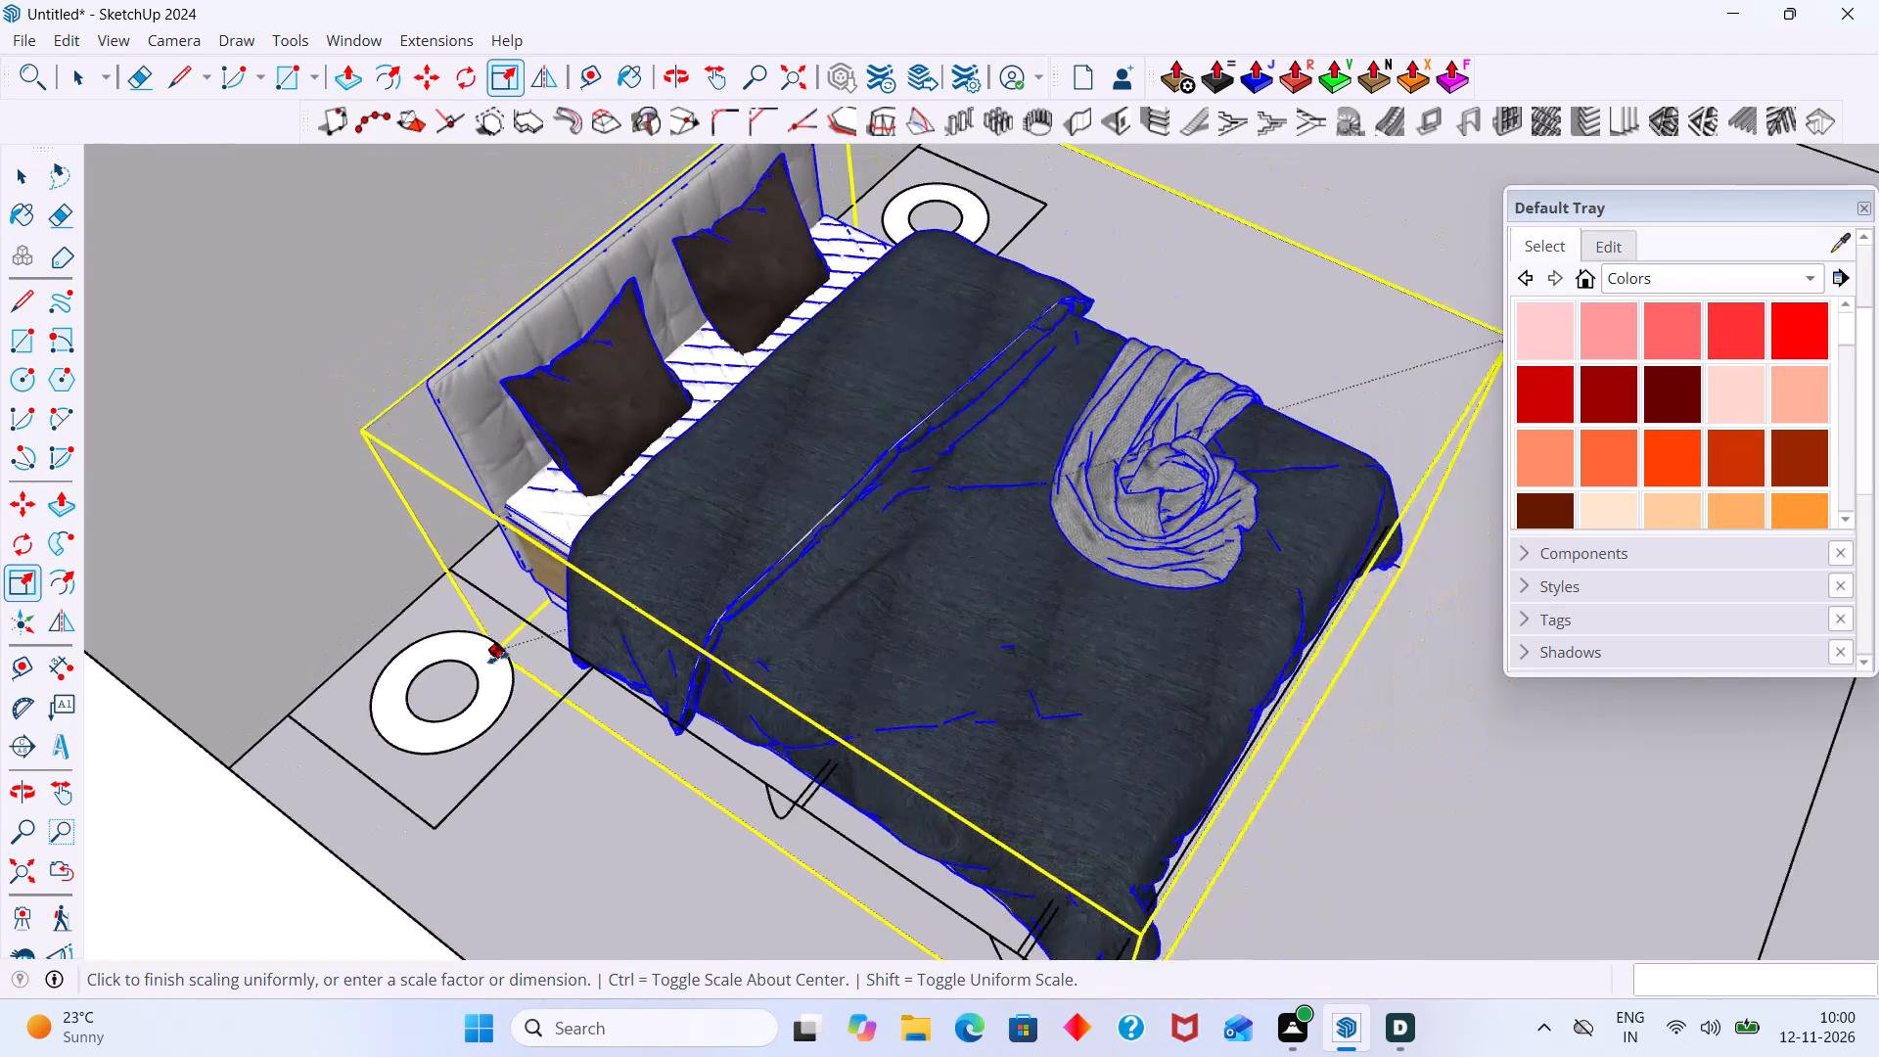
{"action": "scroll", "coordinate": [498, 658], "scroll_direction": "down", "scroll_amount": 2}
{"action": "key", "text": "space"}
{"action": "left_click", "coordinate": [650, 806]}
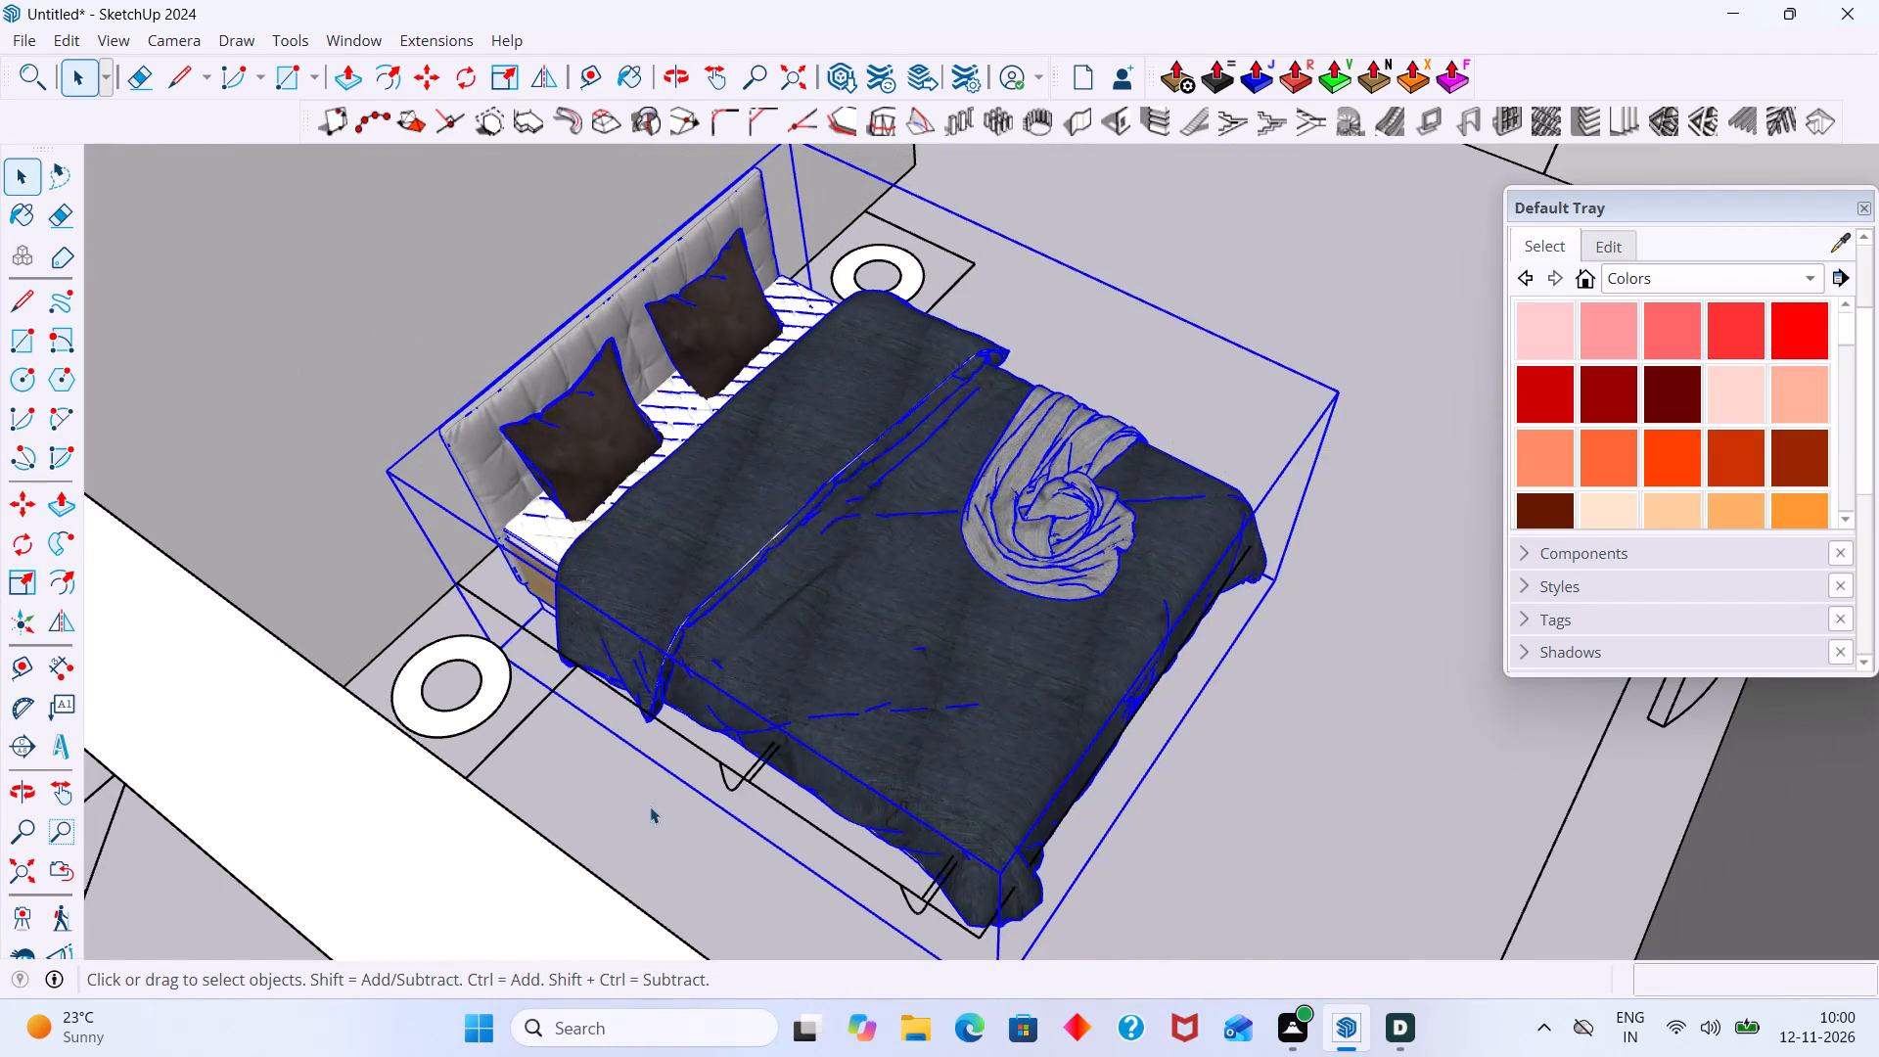
Move the bed by about 2' 1 5/8" from its headboard-end leg, bringing the leg to the bed outline's side line.
{"action": "scroll", "coordinate": [572, 596], "scroll_direction": "up", "scroll_amount": 4}
{"action": "middle_click_drag", "start_coordinate": [569, 612], "coordinate": [578, 637]}
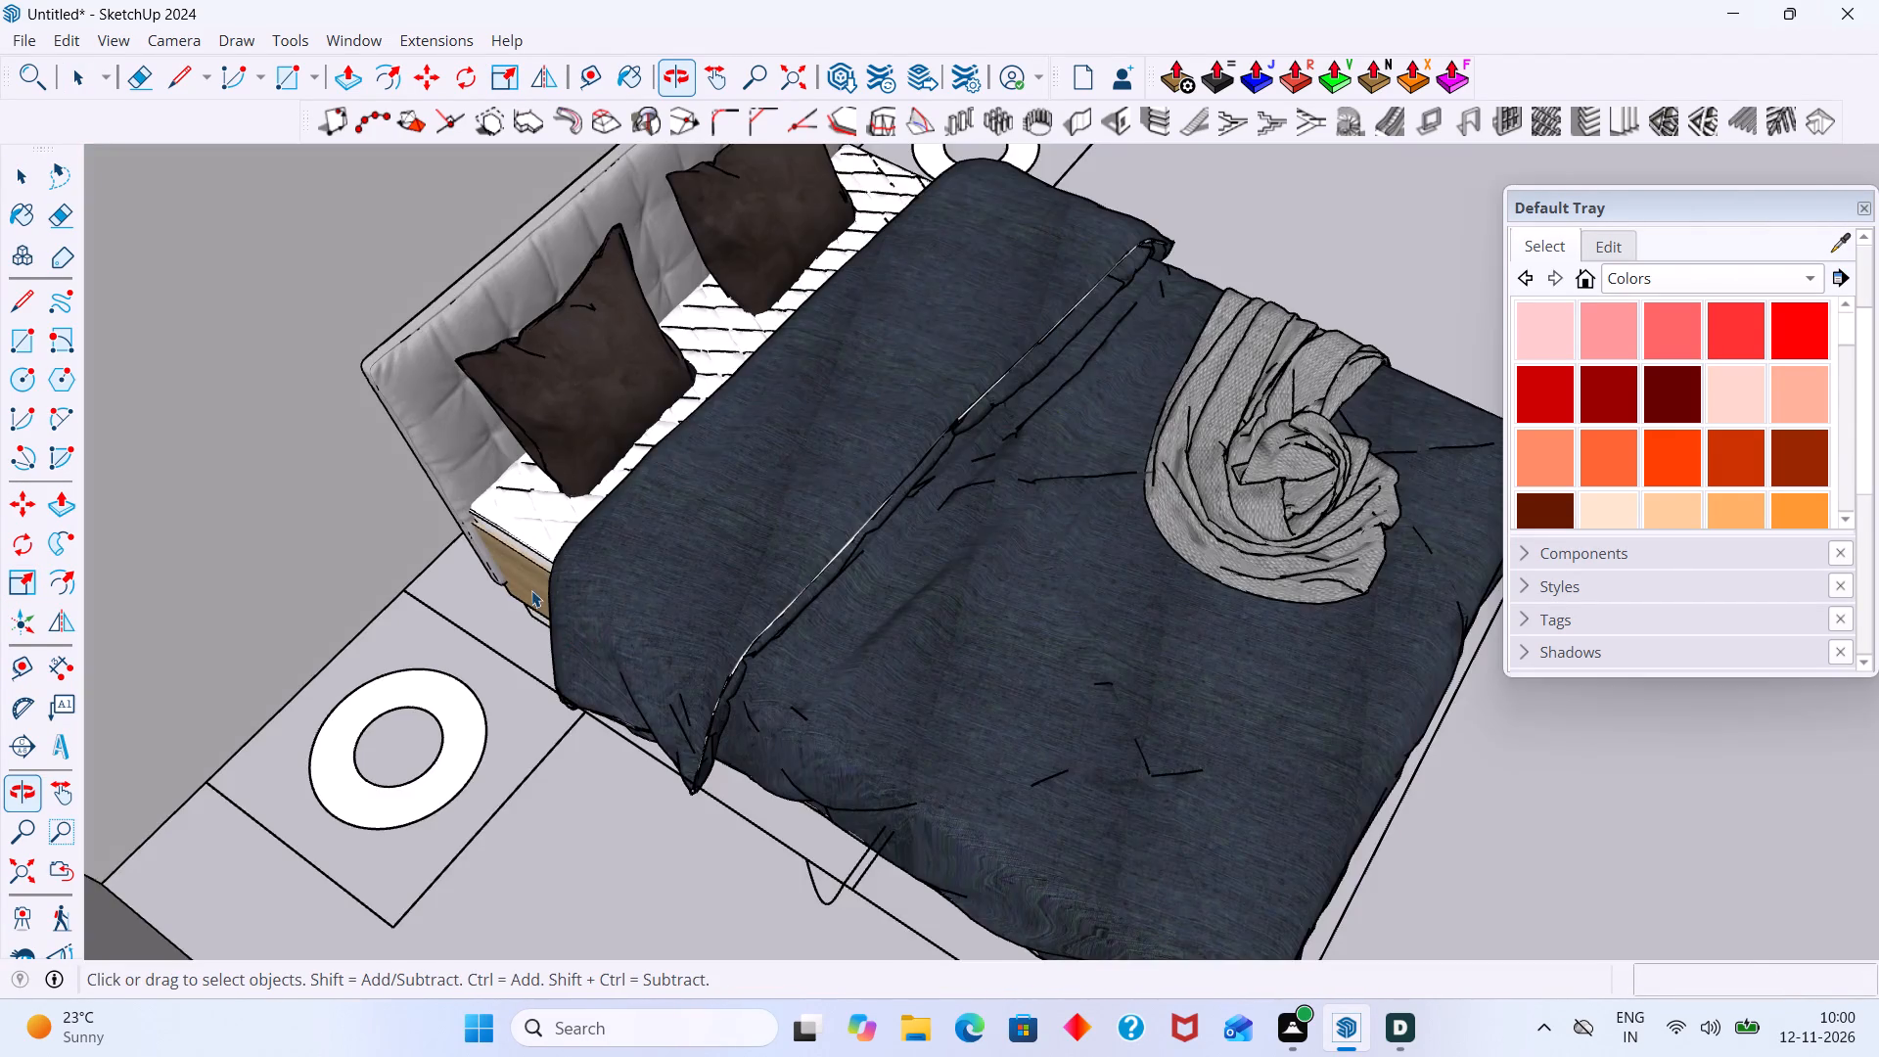
{"action": "scroll", "coordinate": [531, 590], "scroll_direction": "up", "scroll_amount": 4}
{"action": "left_click", "coordinate": [523, 575]}
{"action": "key", "text": "m"}
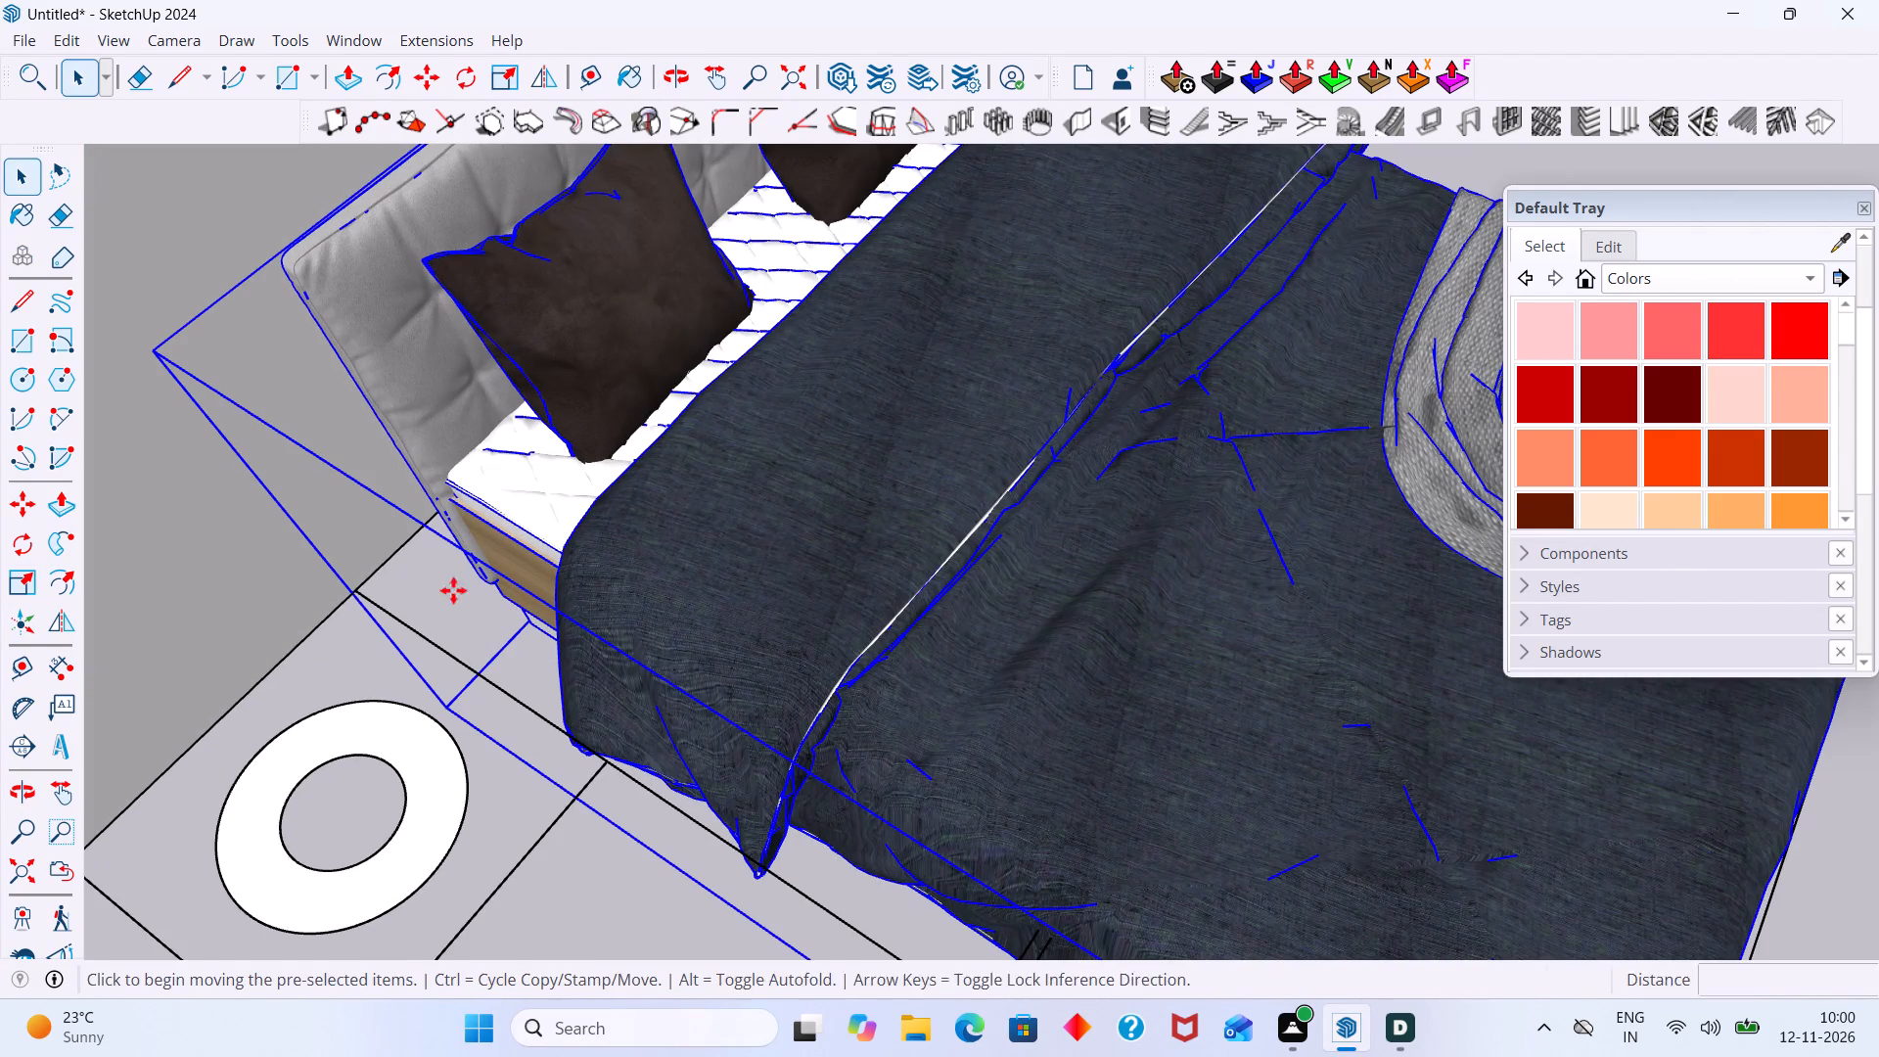
{"action": "left_click", "coordinate": [526, 624]}
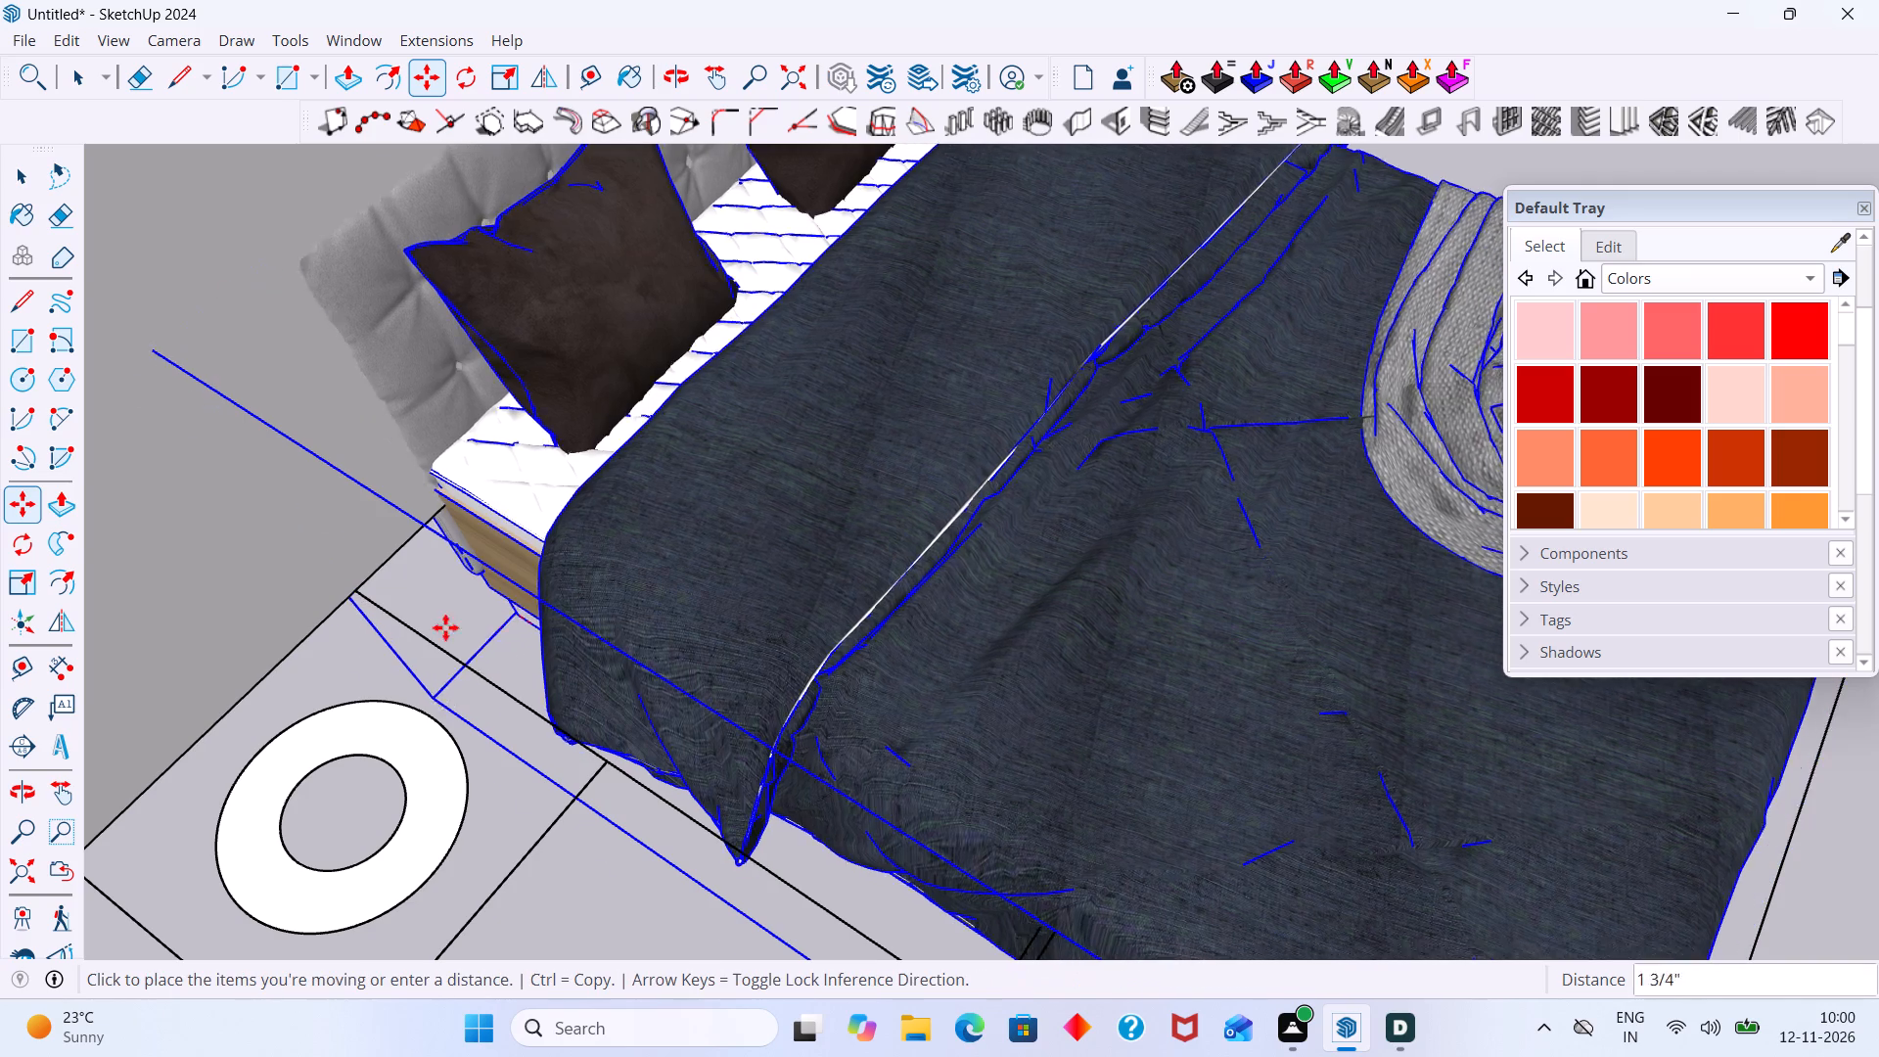
{"action": "middle_click_drag", "start_coordinate": [381, 622], "coordinate": [598, 589]}
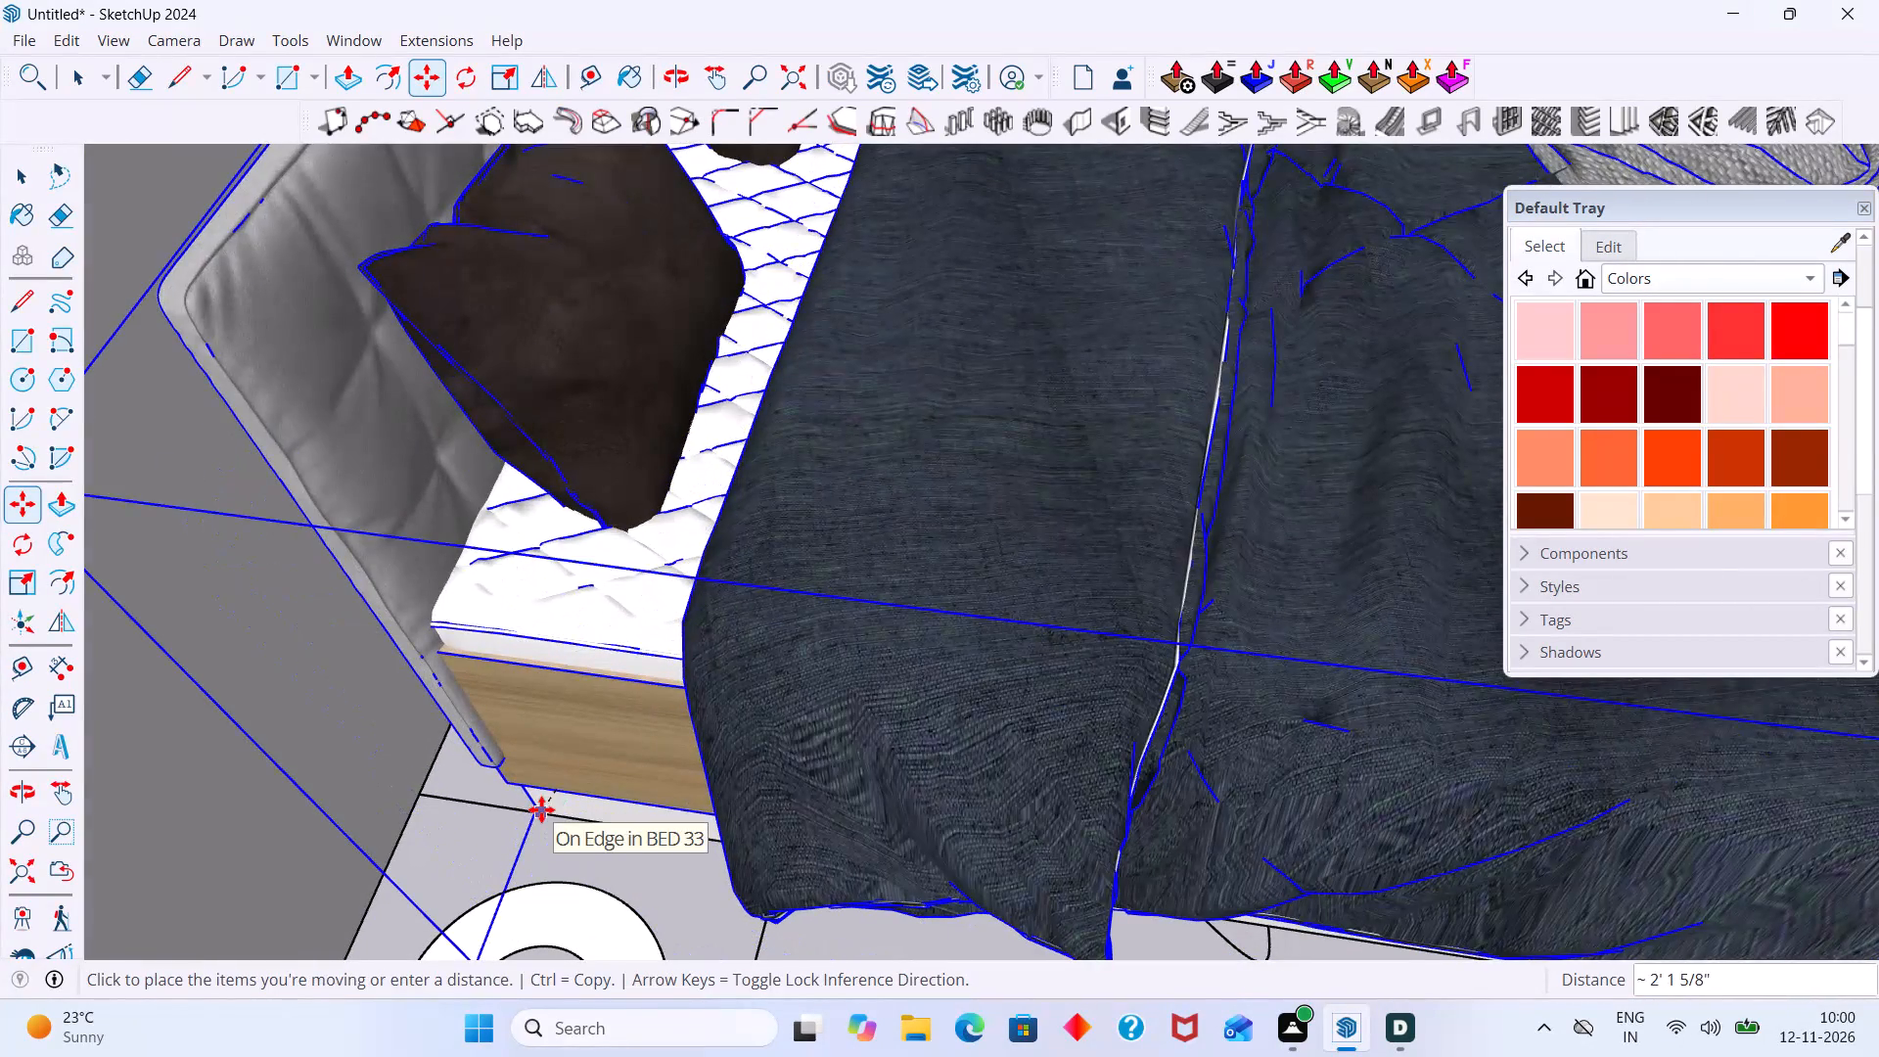
{"action": "left_click", "coordinate": [541, 809]}
{"action": "key", "text": "space"}
{"action": "left_click", "coordinate": [611, 868]}
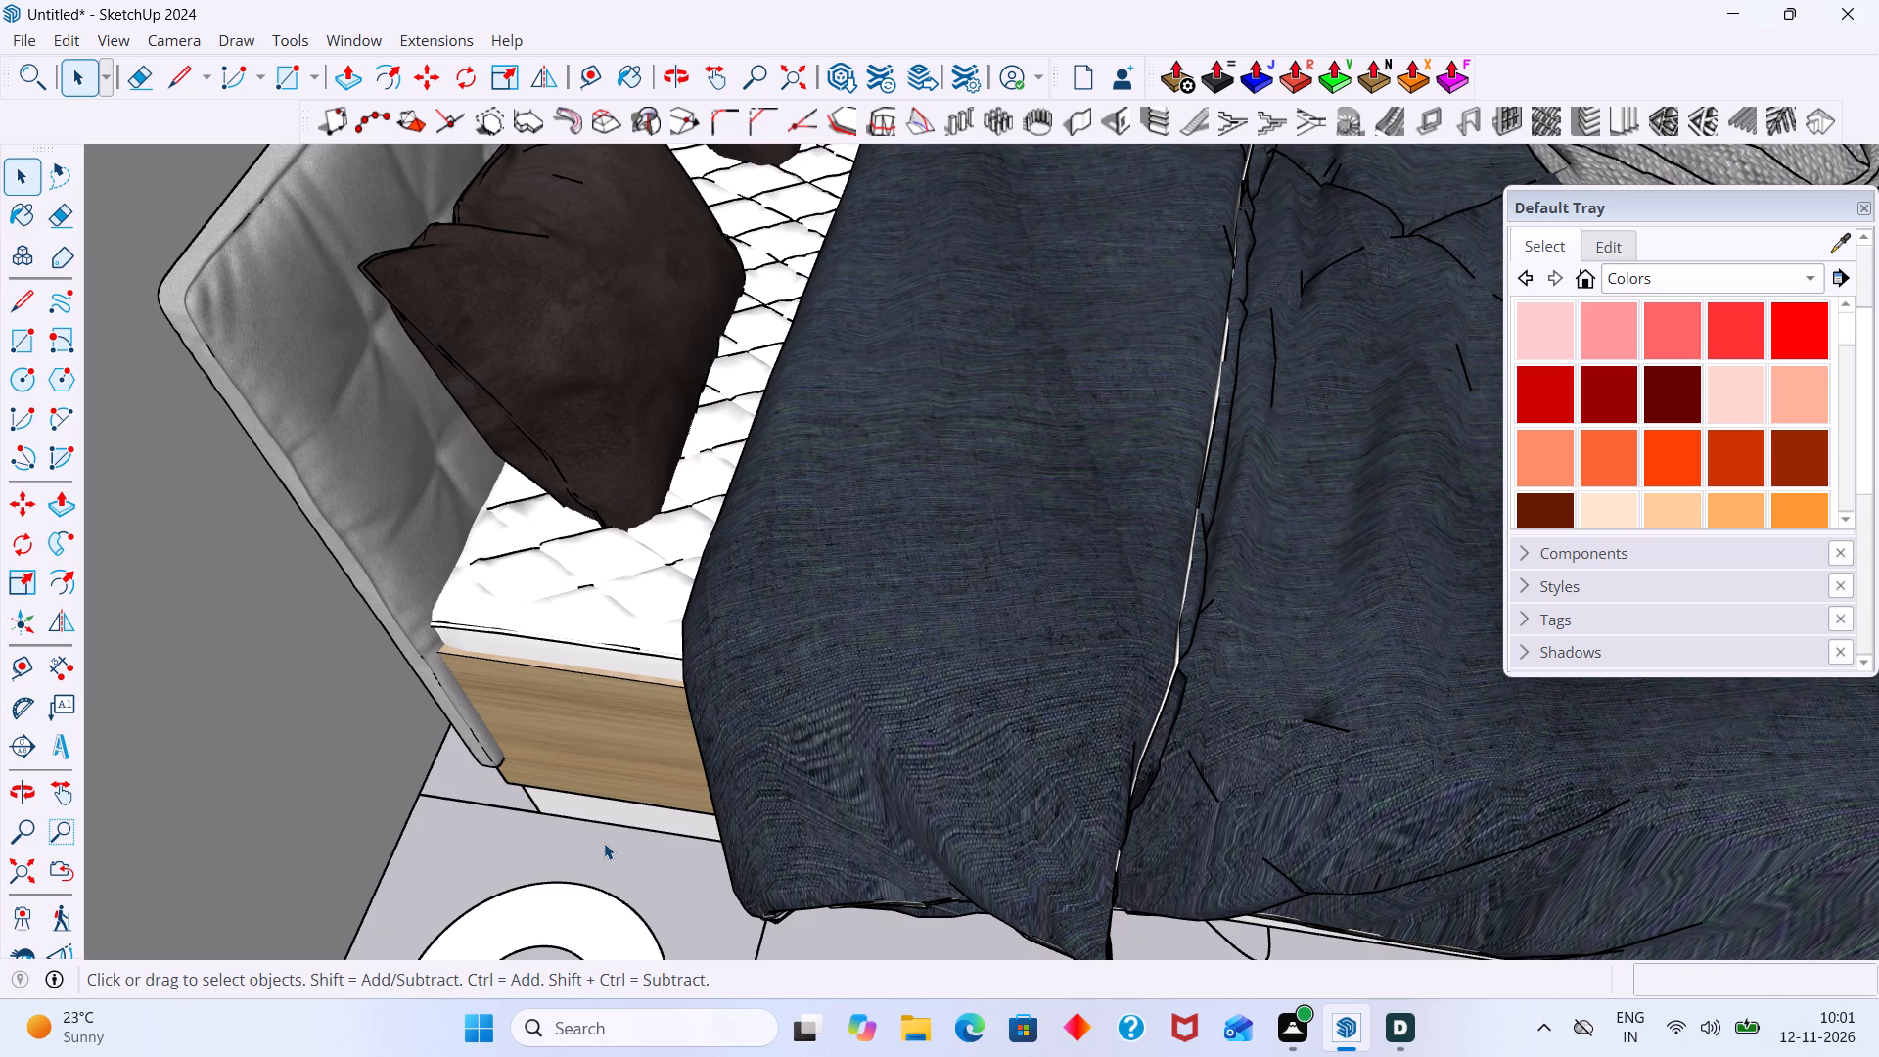
Examine the bed's placement in the front bedroom within an overview of the whole house model.
{"action": "scroll", "coordinate": [693, 809], "scroll_direction": "down", "scroll_amount": 9}
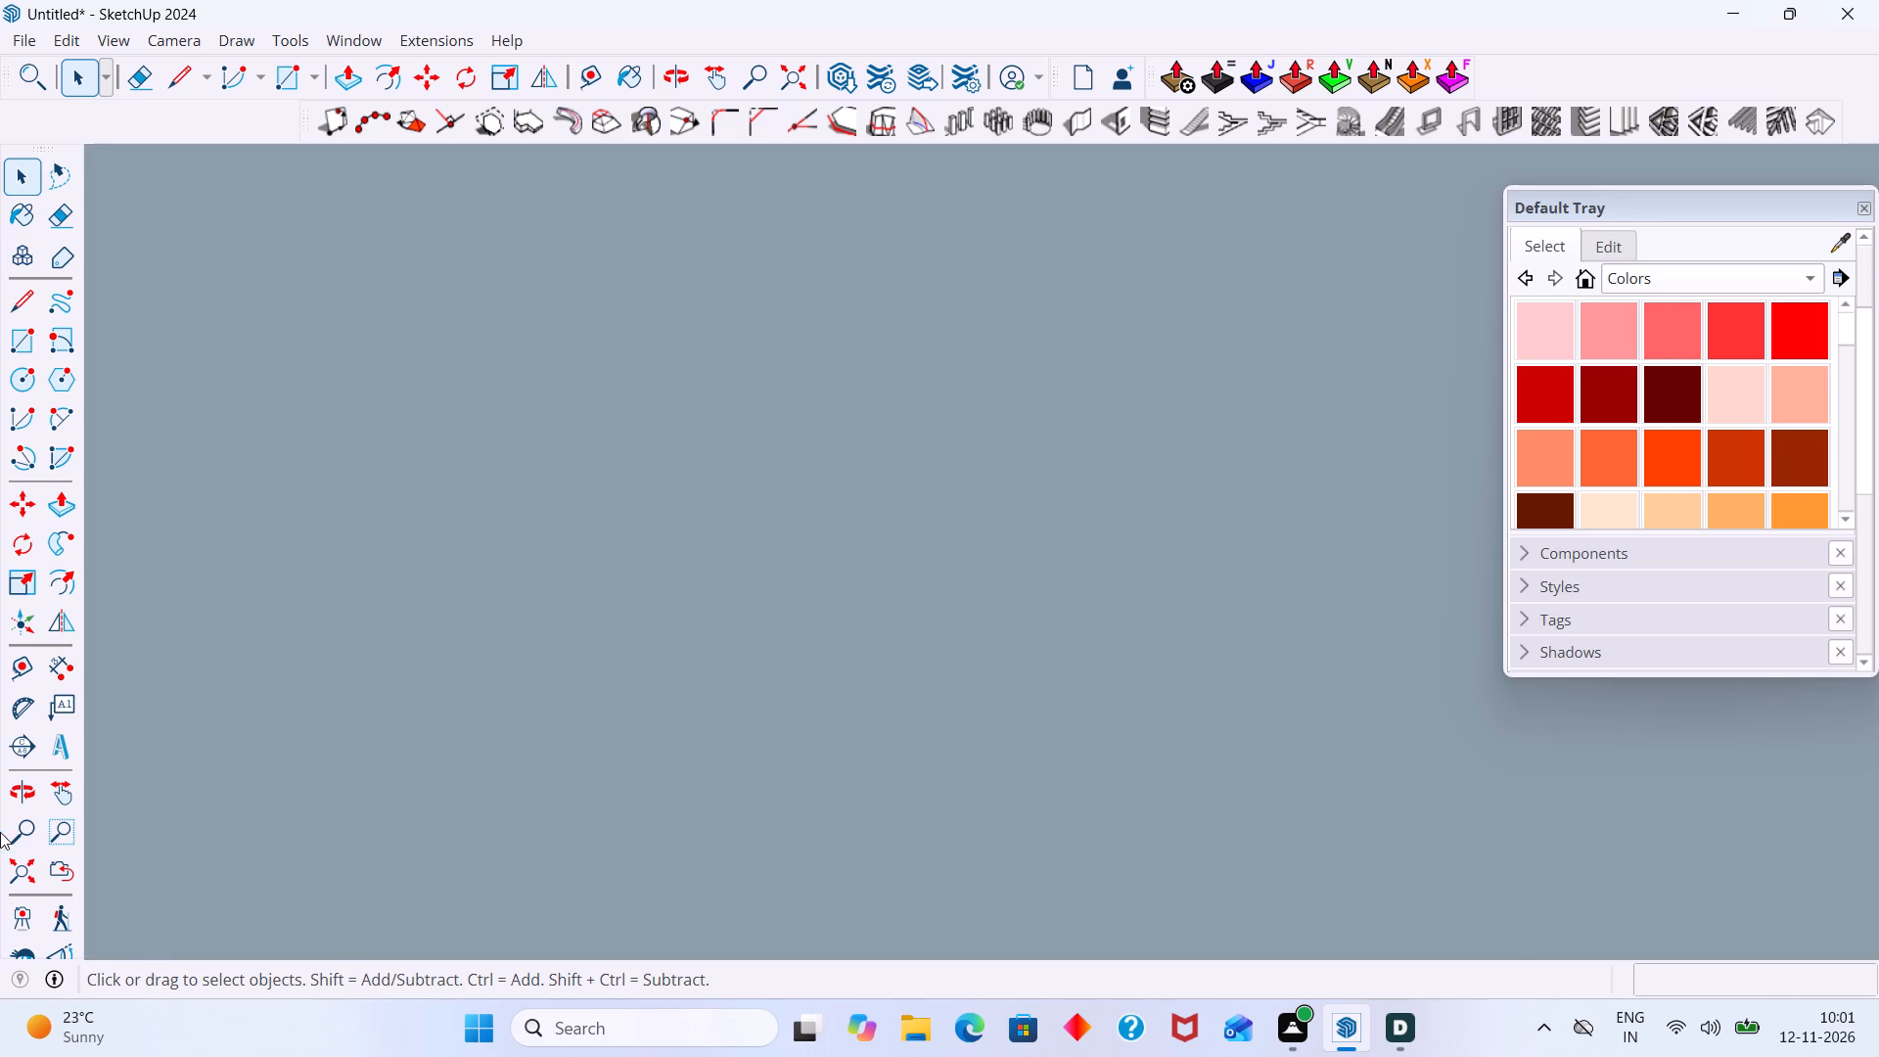
{"action": "left_click", "coordinate": [17, 864]}
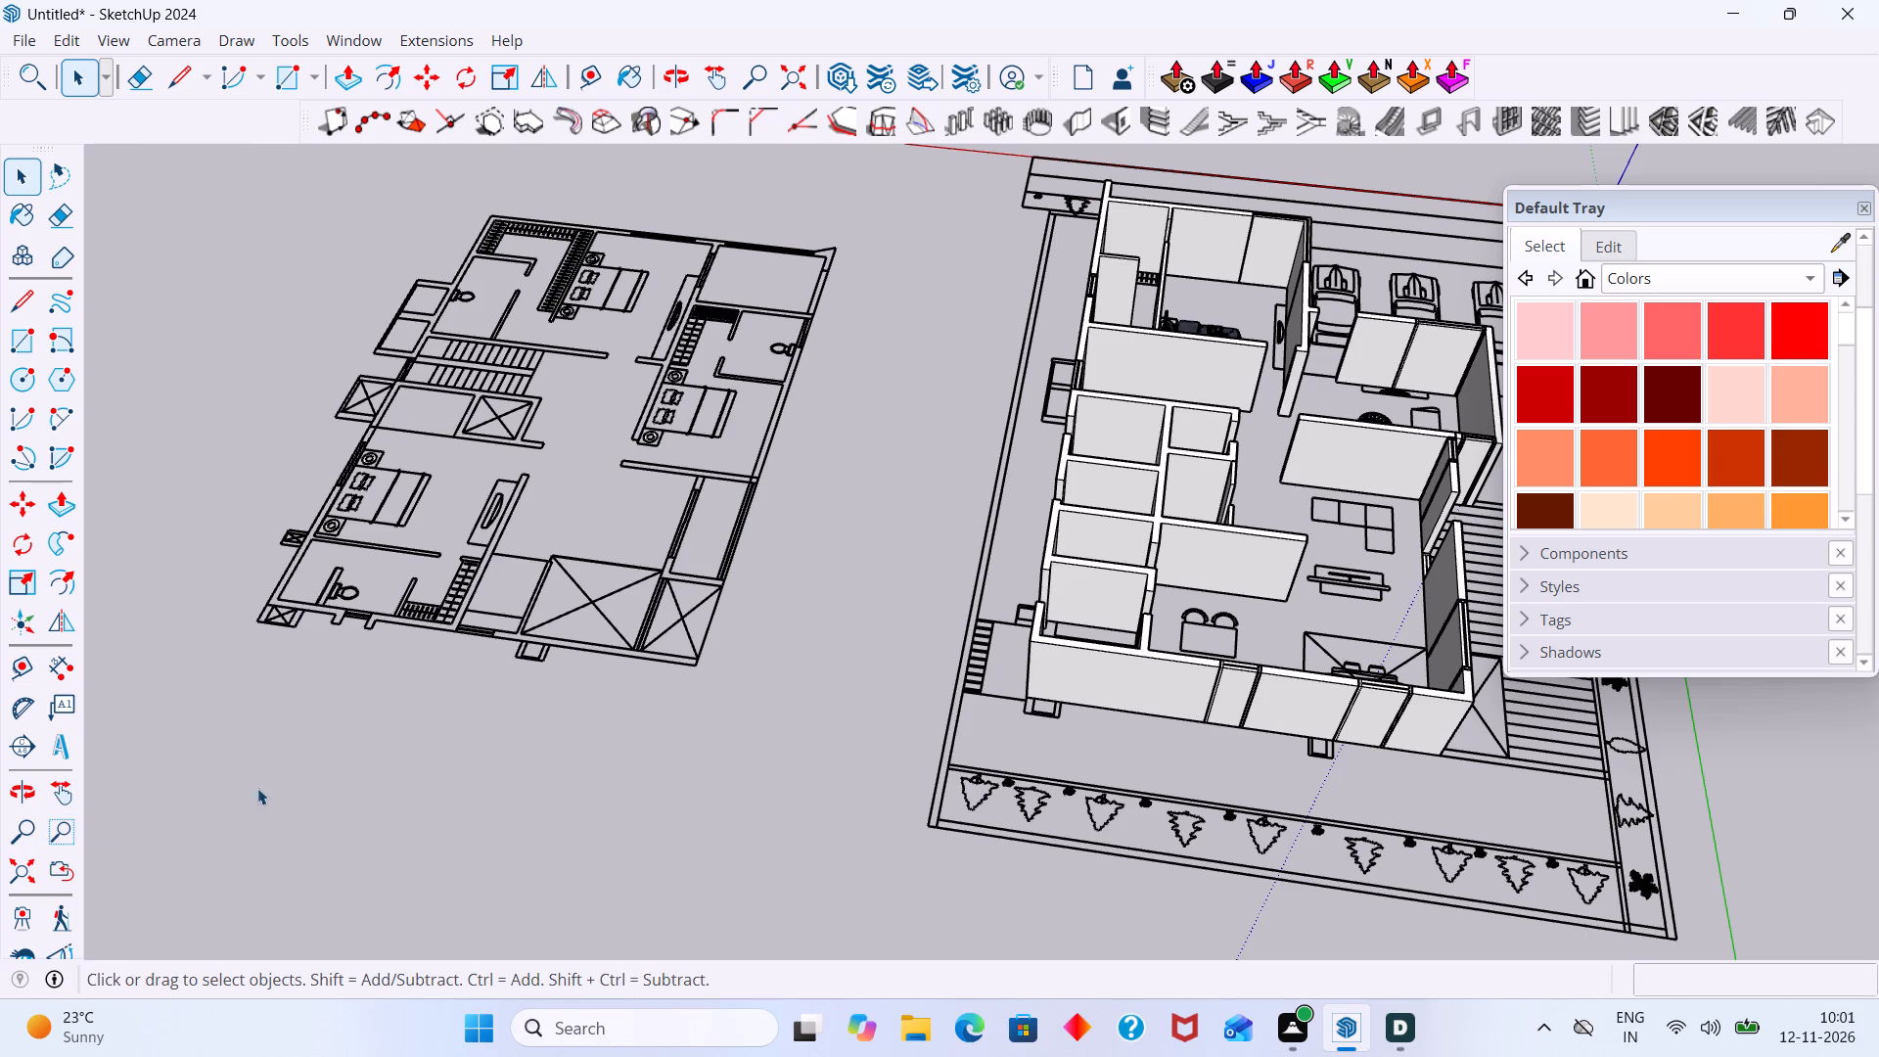
{"action": "key", "text": "space"}
{"action": "left_click", "coordinate": [952, 677]}
{"action": "scroll", "coordinate": [1137, 607], "scroll_direction": "up", "scroll_amount": 6}
{"action": "scroll", "coordinate": [1142, 608], "scroll_direction": "down", "scroll_amount": 5}
{"action": "middle_click_drag", "start_coordinate": [1178, 628], "coordinate": [752, 612]}
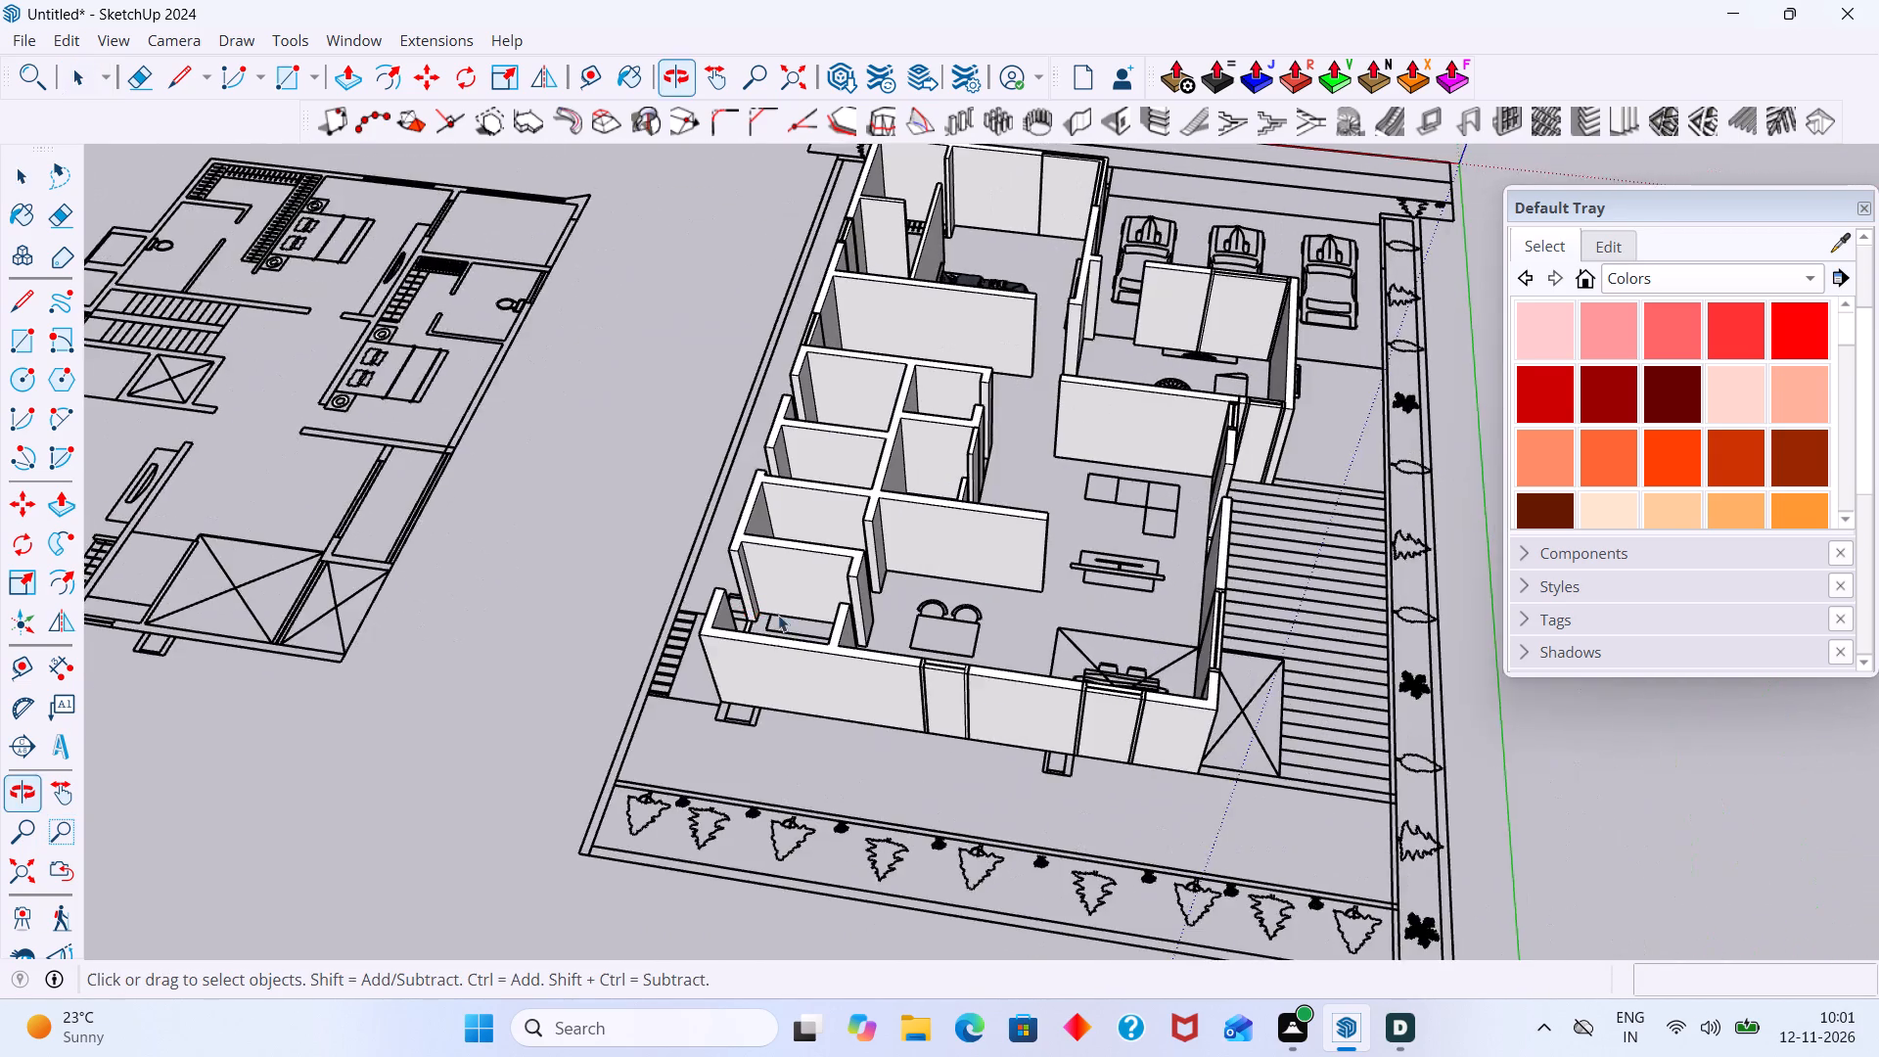
{"action": "scroll", "coordinate": [994, 575], "scroll_direction": "down", "scroll_amount": 5}
{"action": "middle_click_drag", "start_coordinate": [1073, 596], "coordinate": [394, 666]}
{"action": "scroll", "coordinate": [1132, 443], "scroll_direction": "up", "scroll_amount": 4}
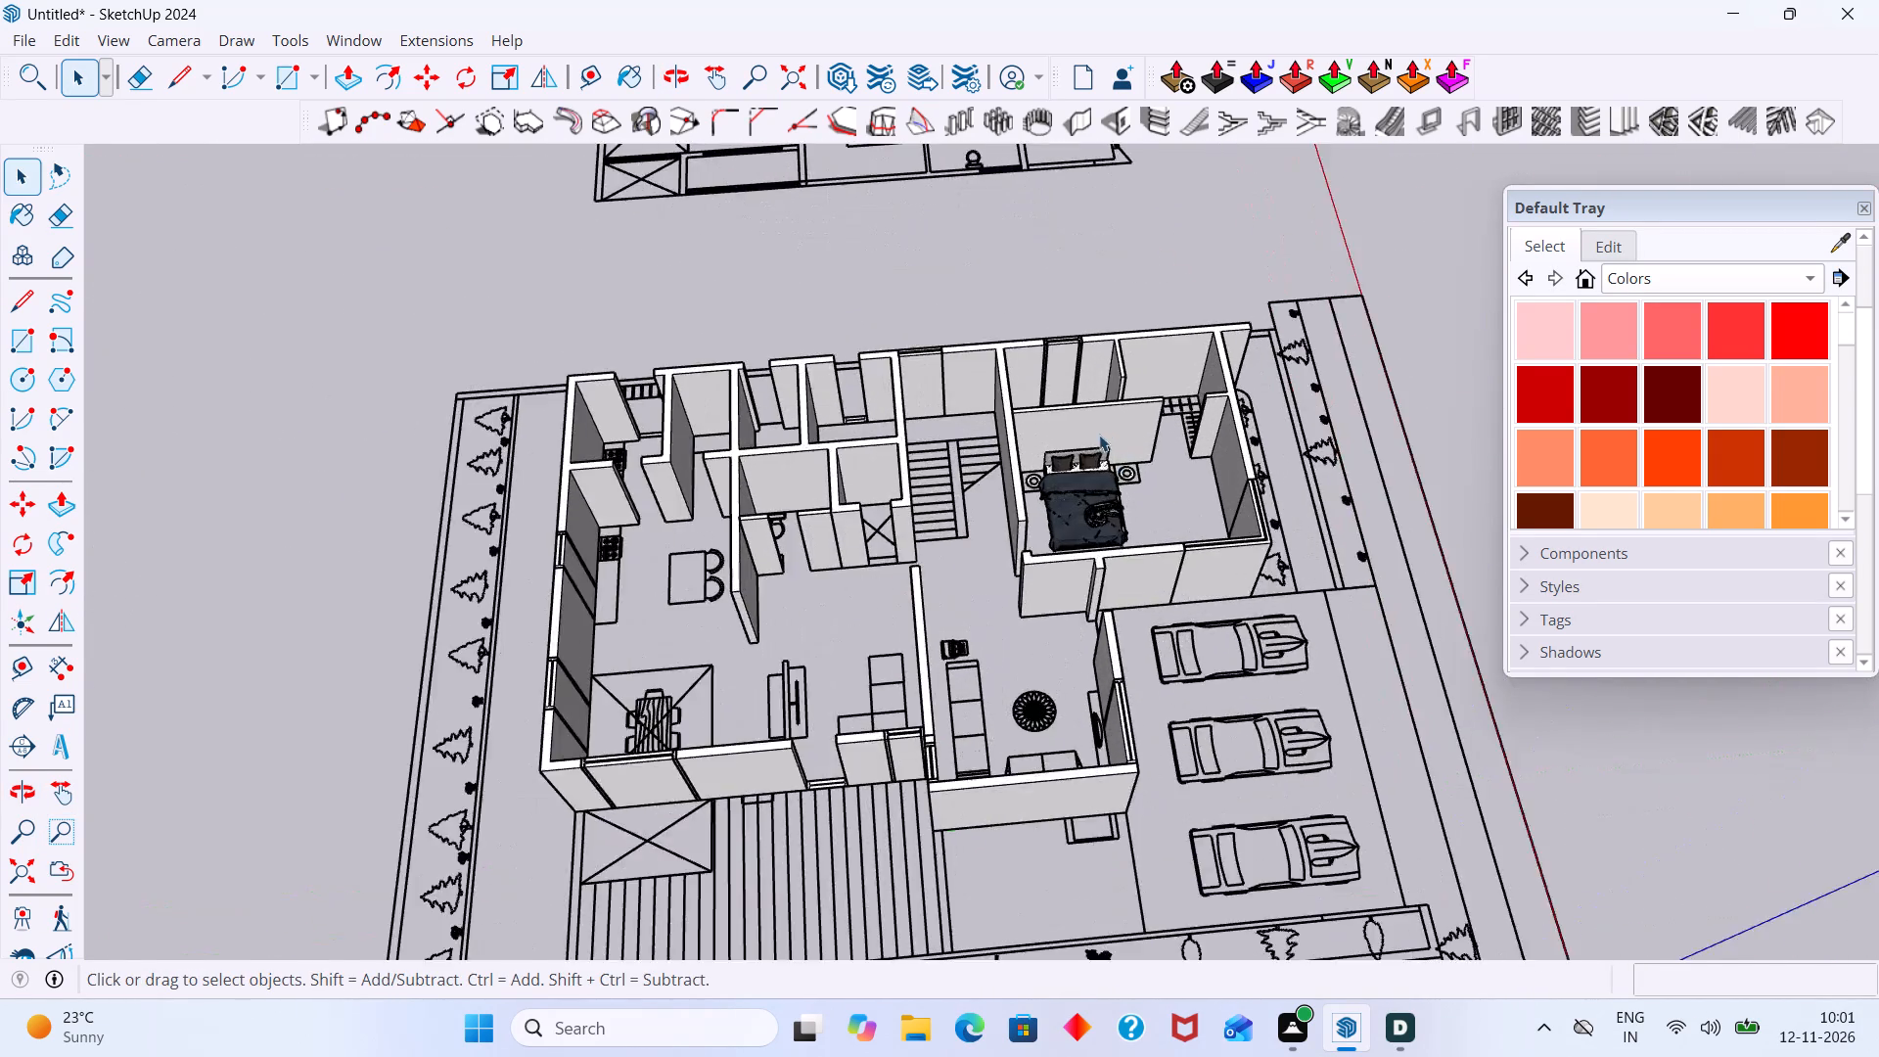
{"action": "scroll", "coordinate": [1099, 435], "scroll_direction": "up", "scroll_amount": 7}
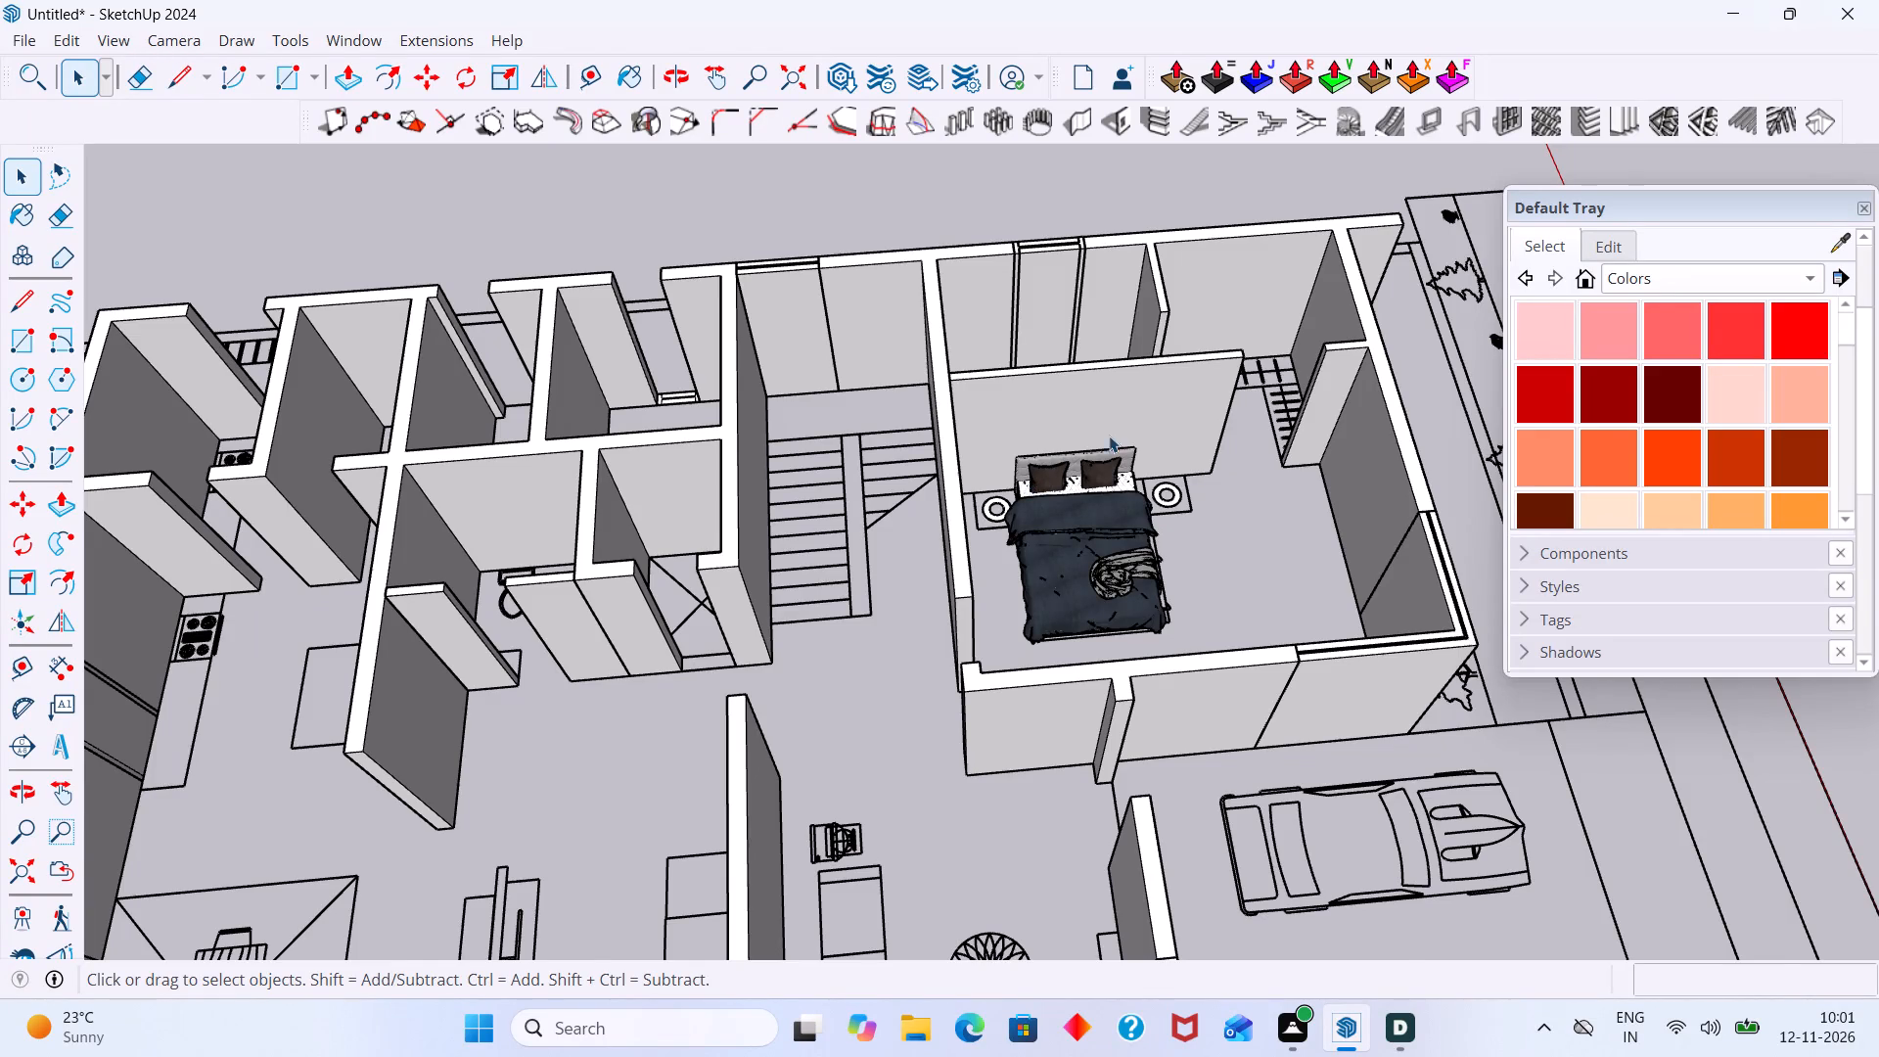
{"action": "scroll", "coordinate": [1109, 436], "scroll_direction": "down", "scroll_amount": 5}
{"action": "scroll", "coordinate": [1115, 452], "scroll_direction": "up", "scroll_amount": 18}
Move the bed about 6 3/8" towards the headboard wall, placing its base corner by the bed outline's corner near the bedside table outline.
{"action": "middle_click_drag", "start_coordinate": [949, 510], "coordinate": [977, 592]}
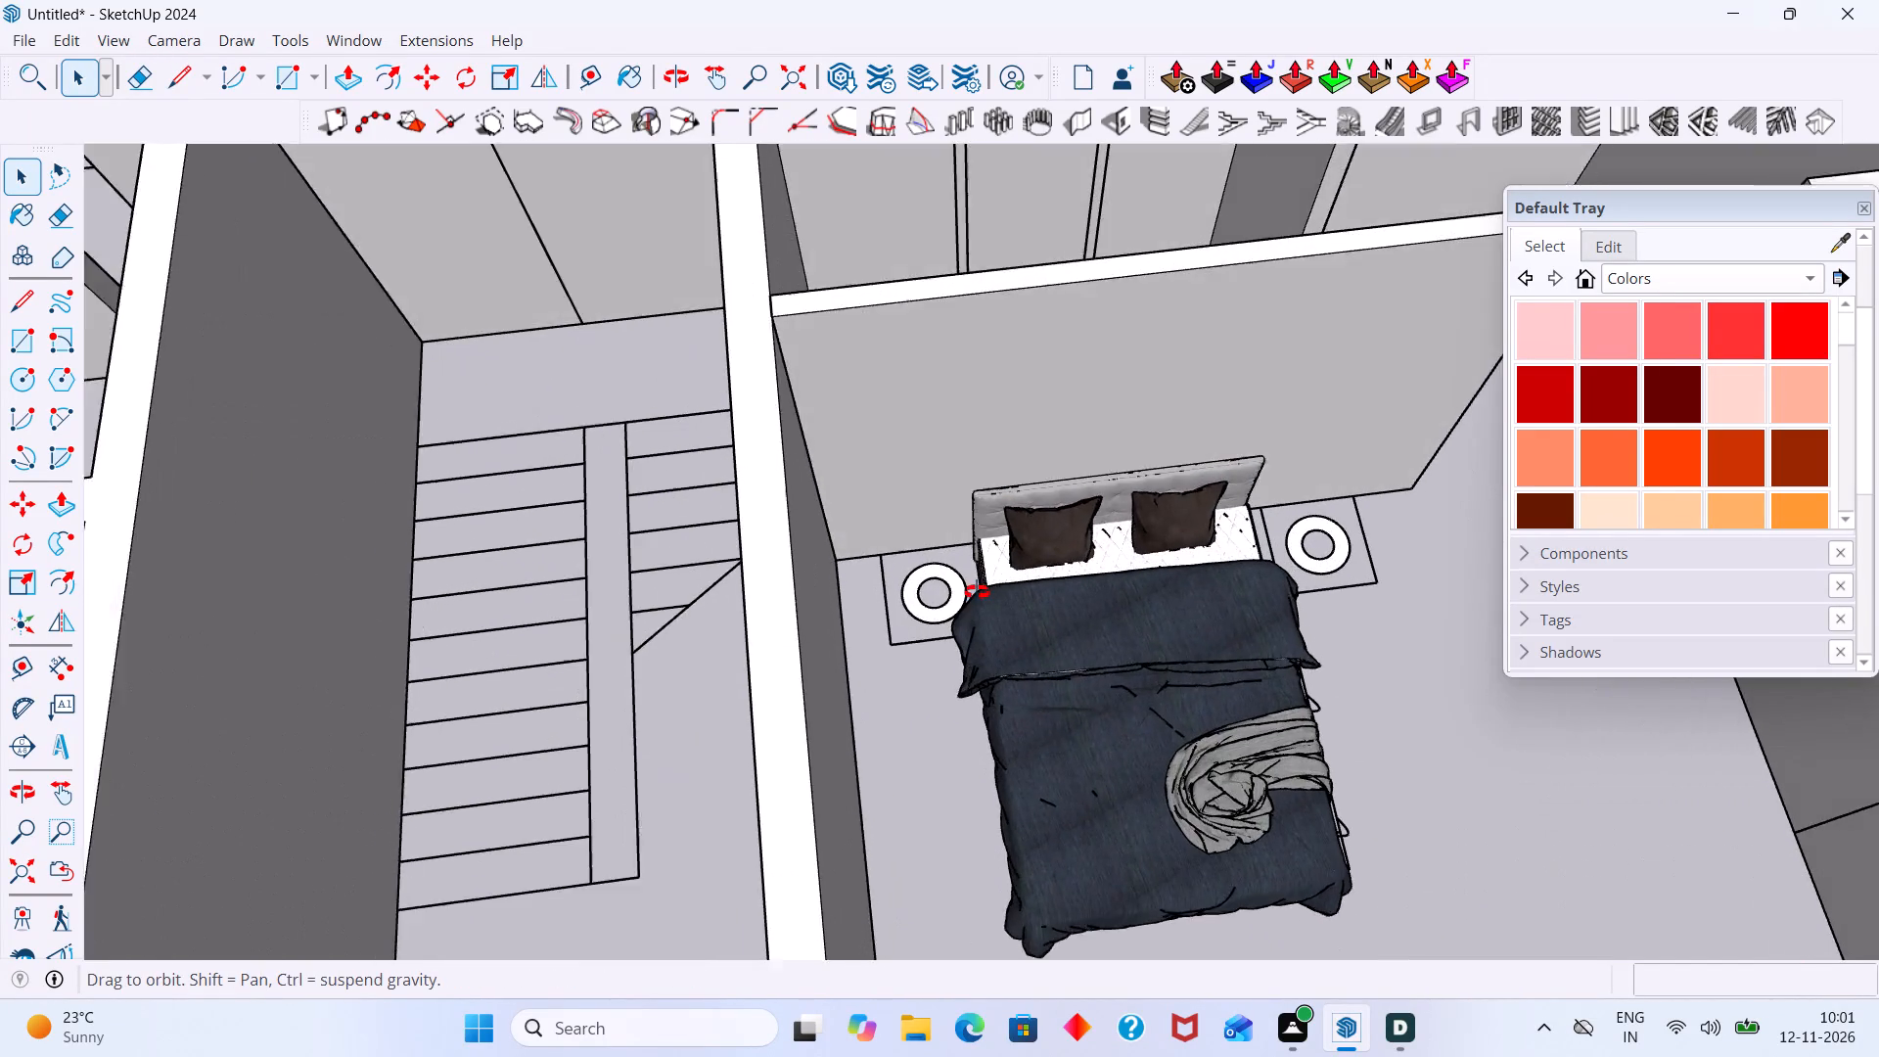
{"action": "middle_click_drag", "start_coordinate": [977, 592], "coordinate": [999, 681]}
{"action": "scroll", "coordinate": [1017, 602], "scroll_direction": "up", "scroll_amount": 7}
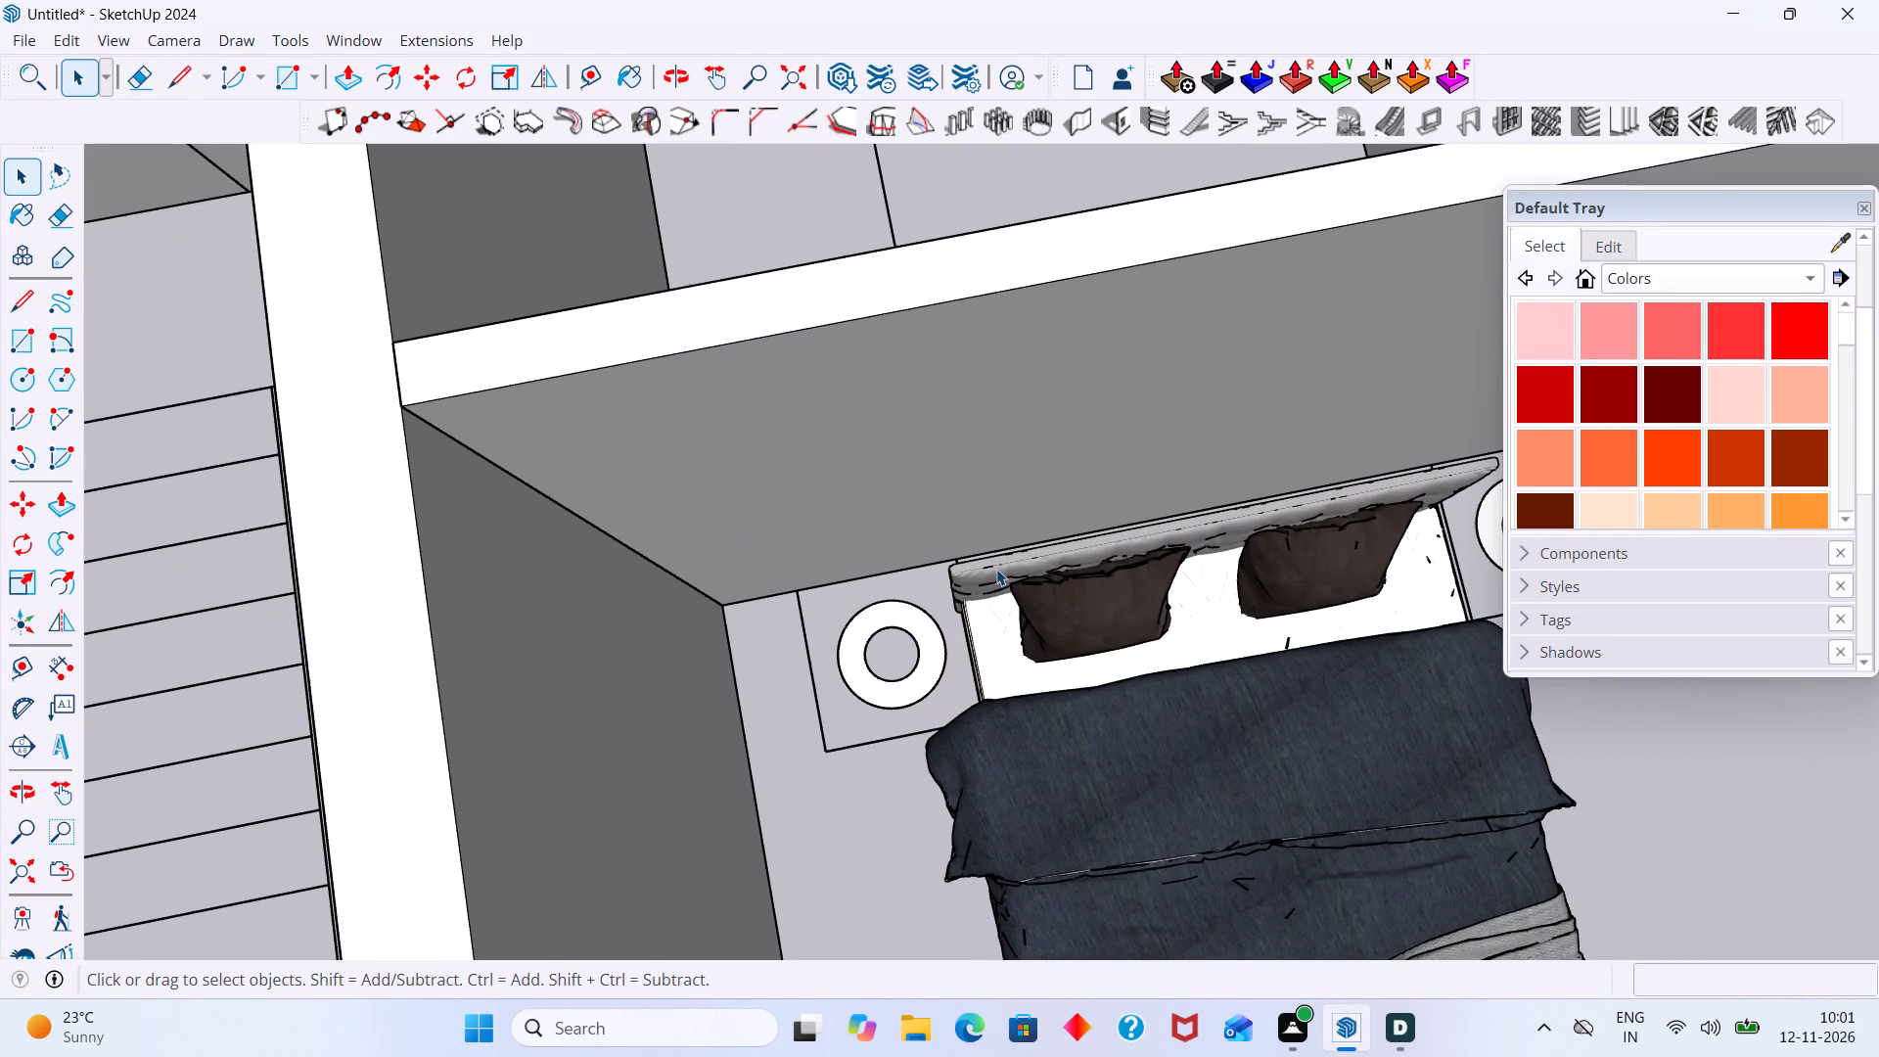
{"action": "scroll", "coordinate": [996, 569], "scroll_direction": "up", "scroll_amount": 8}
{"action": "middle_click_drag", "start_coordinate": [959, 596], "coordinate": [1015, 645]}
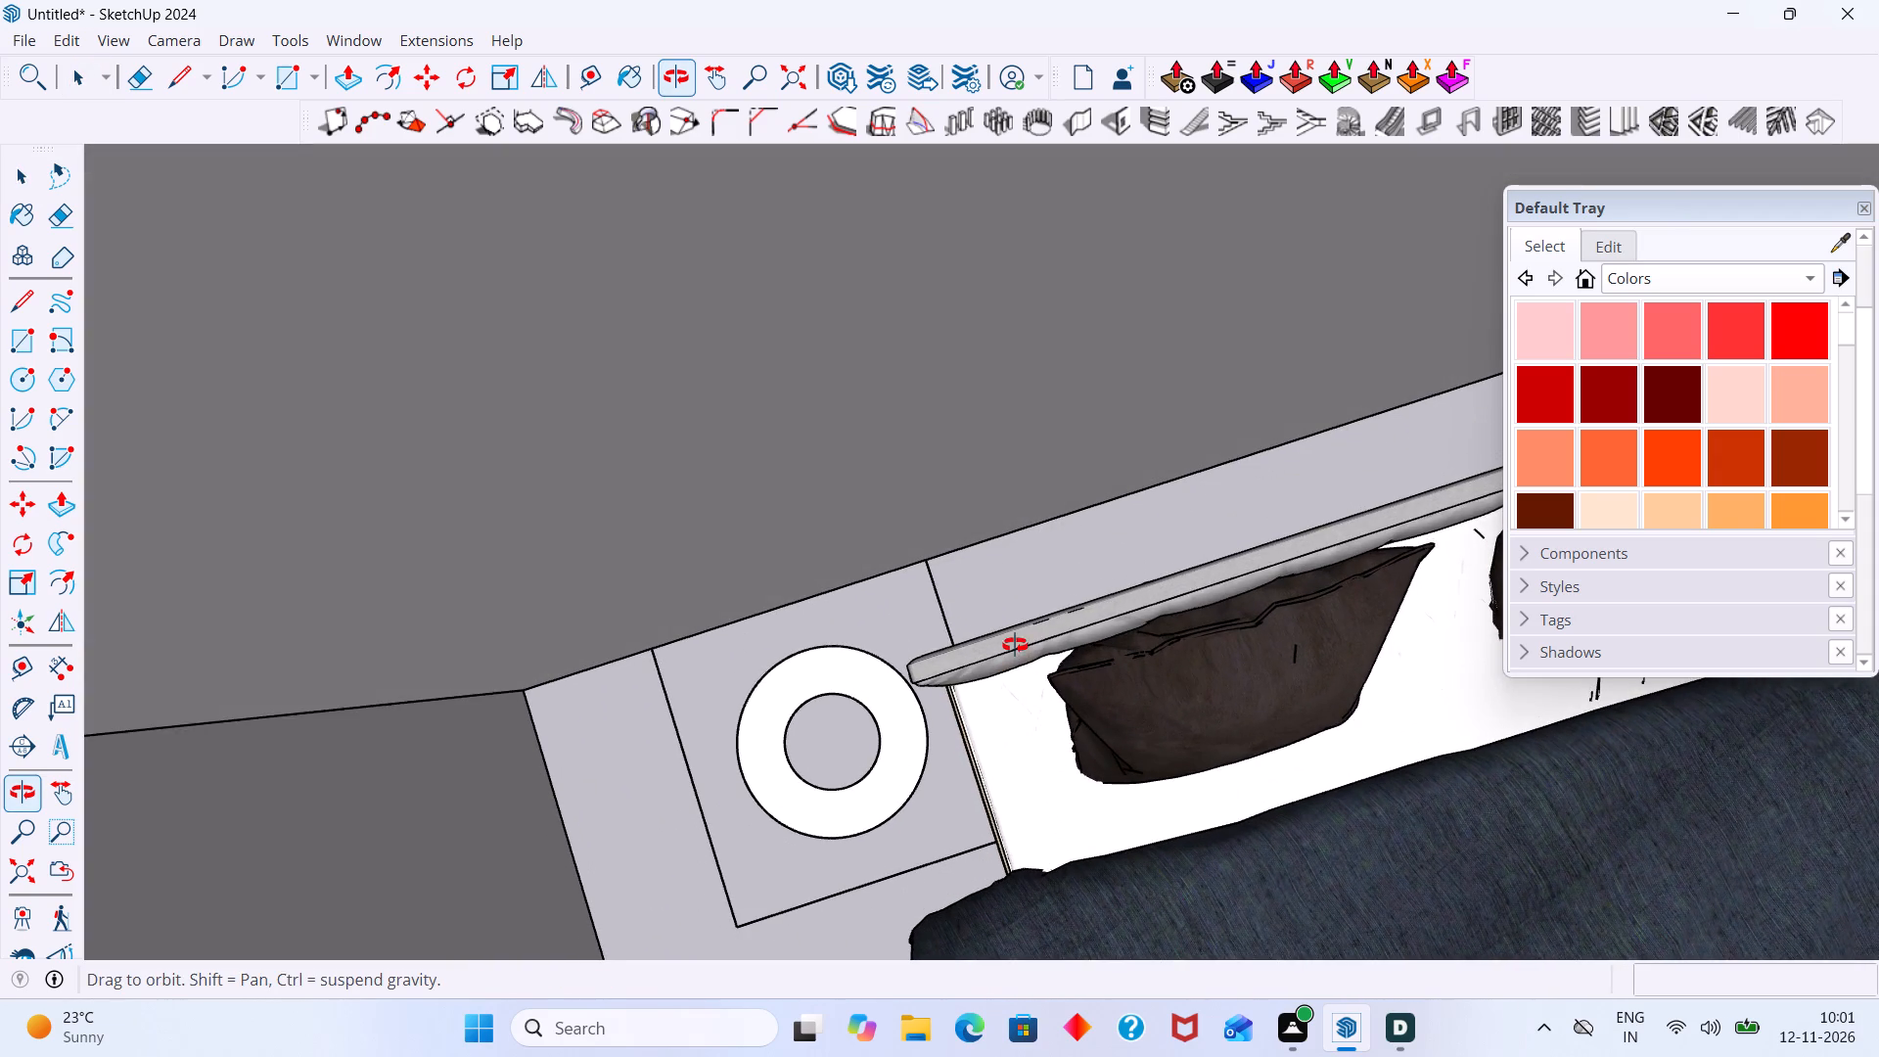
{"action": "middle_click_drag", "start_coordinate": [1015, 645], "coordinate": [1015, 621]}
{"action": "left_click", "coordinate": [1010, 601]}
{"action": "middle_click_drag", "start_coordinate": [999, 604], "coordinate": [1142, 604]}
{"action": "key", "text": "m"}
{"action": "scroll", "coordinate": [969, 686], "scroll_direction": "up", "scroll_amount": 10}
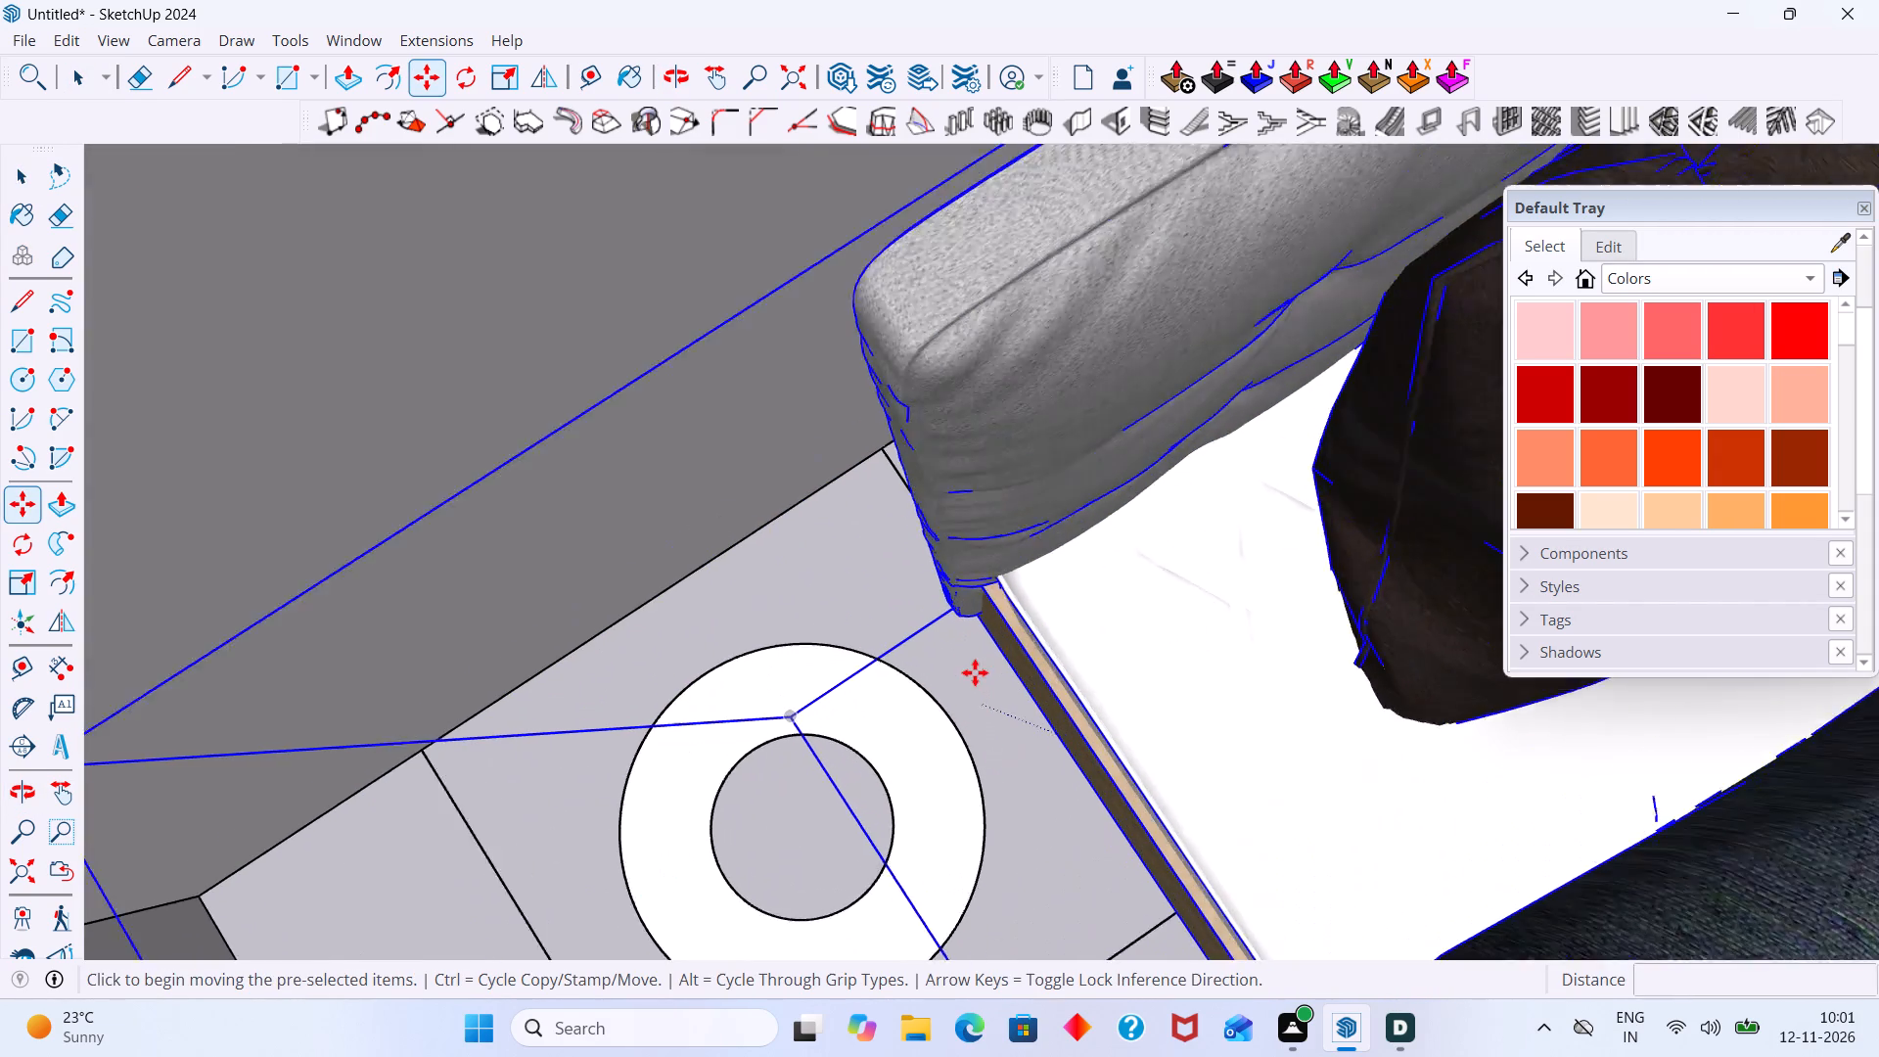
{"action": "left_click", "coordinate": [979, 618]}
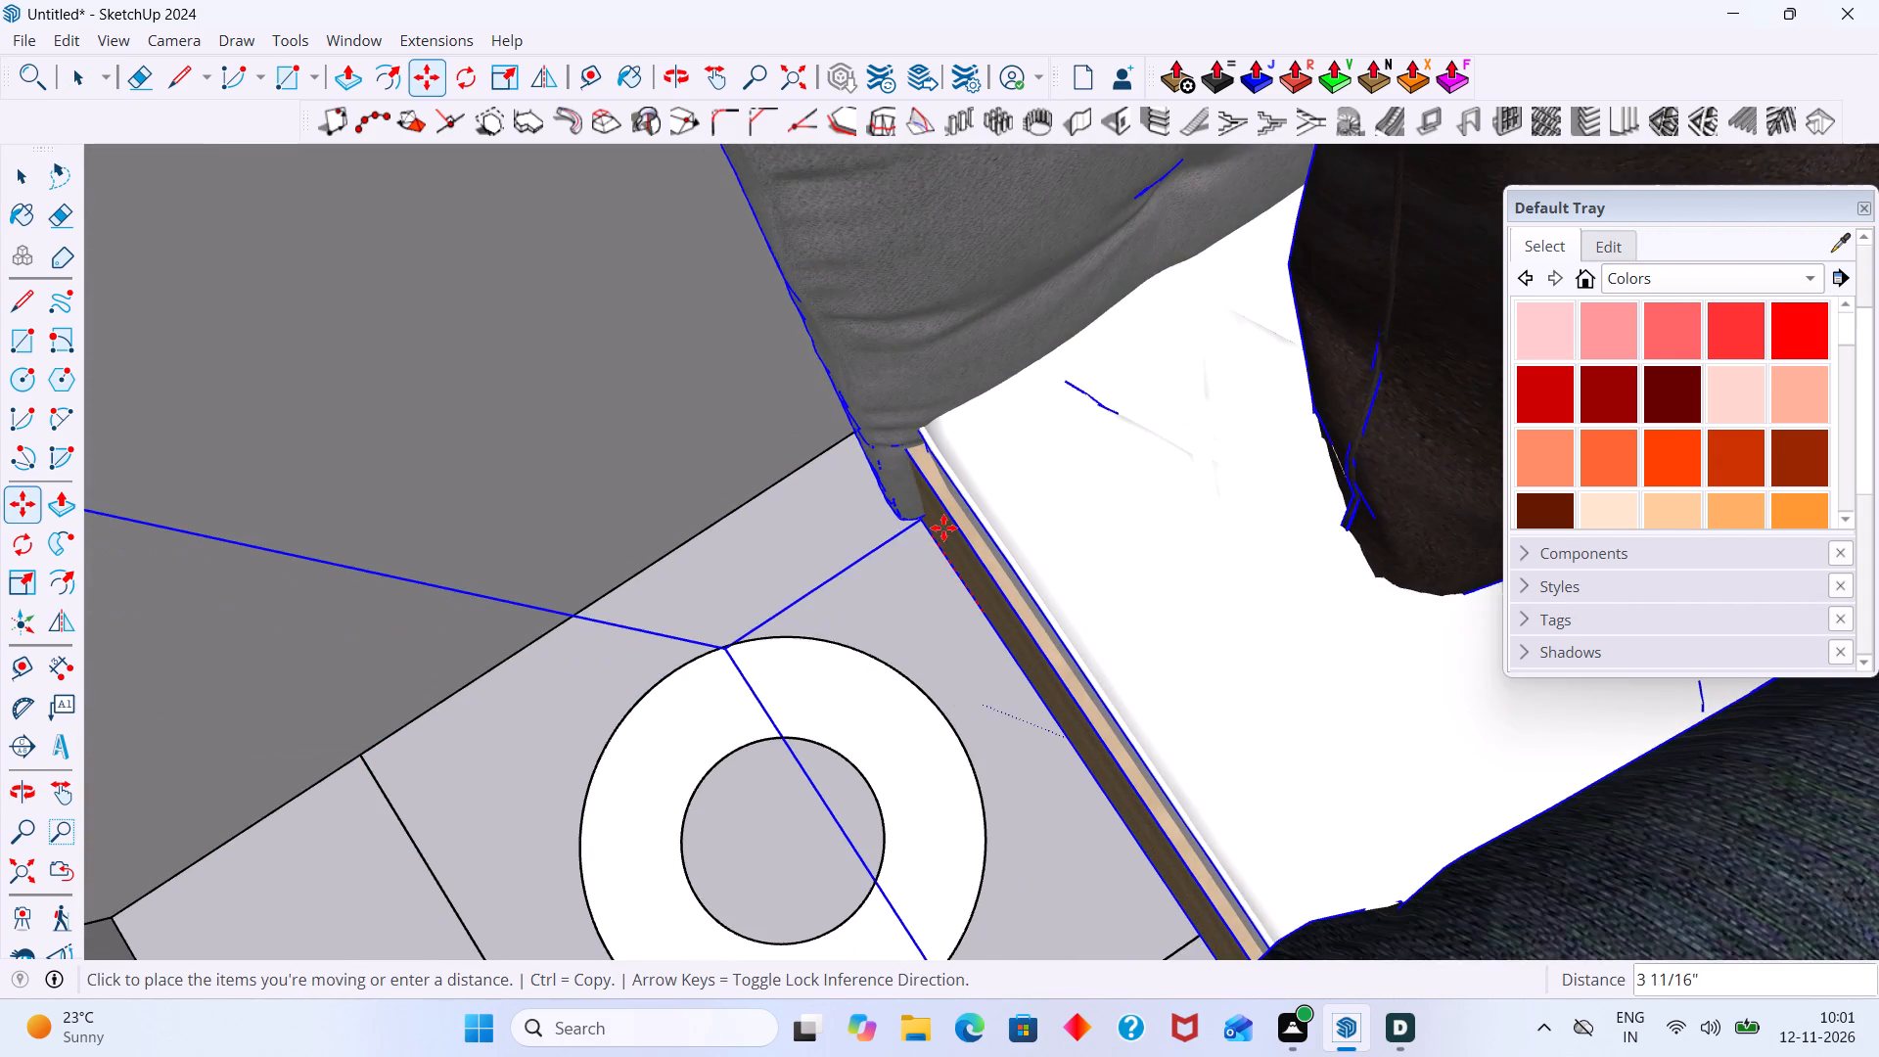
{"action": "middle_click_drag", "start_coordinate": [946, 530], "coordinate": [1058, 632]}
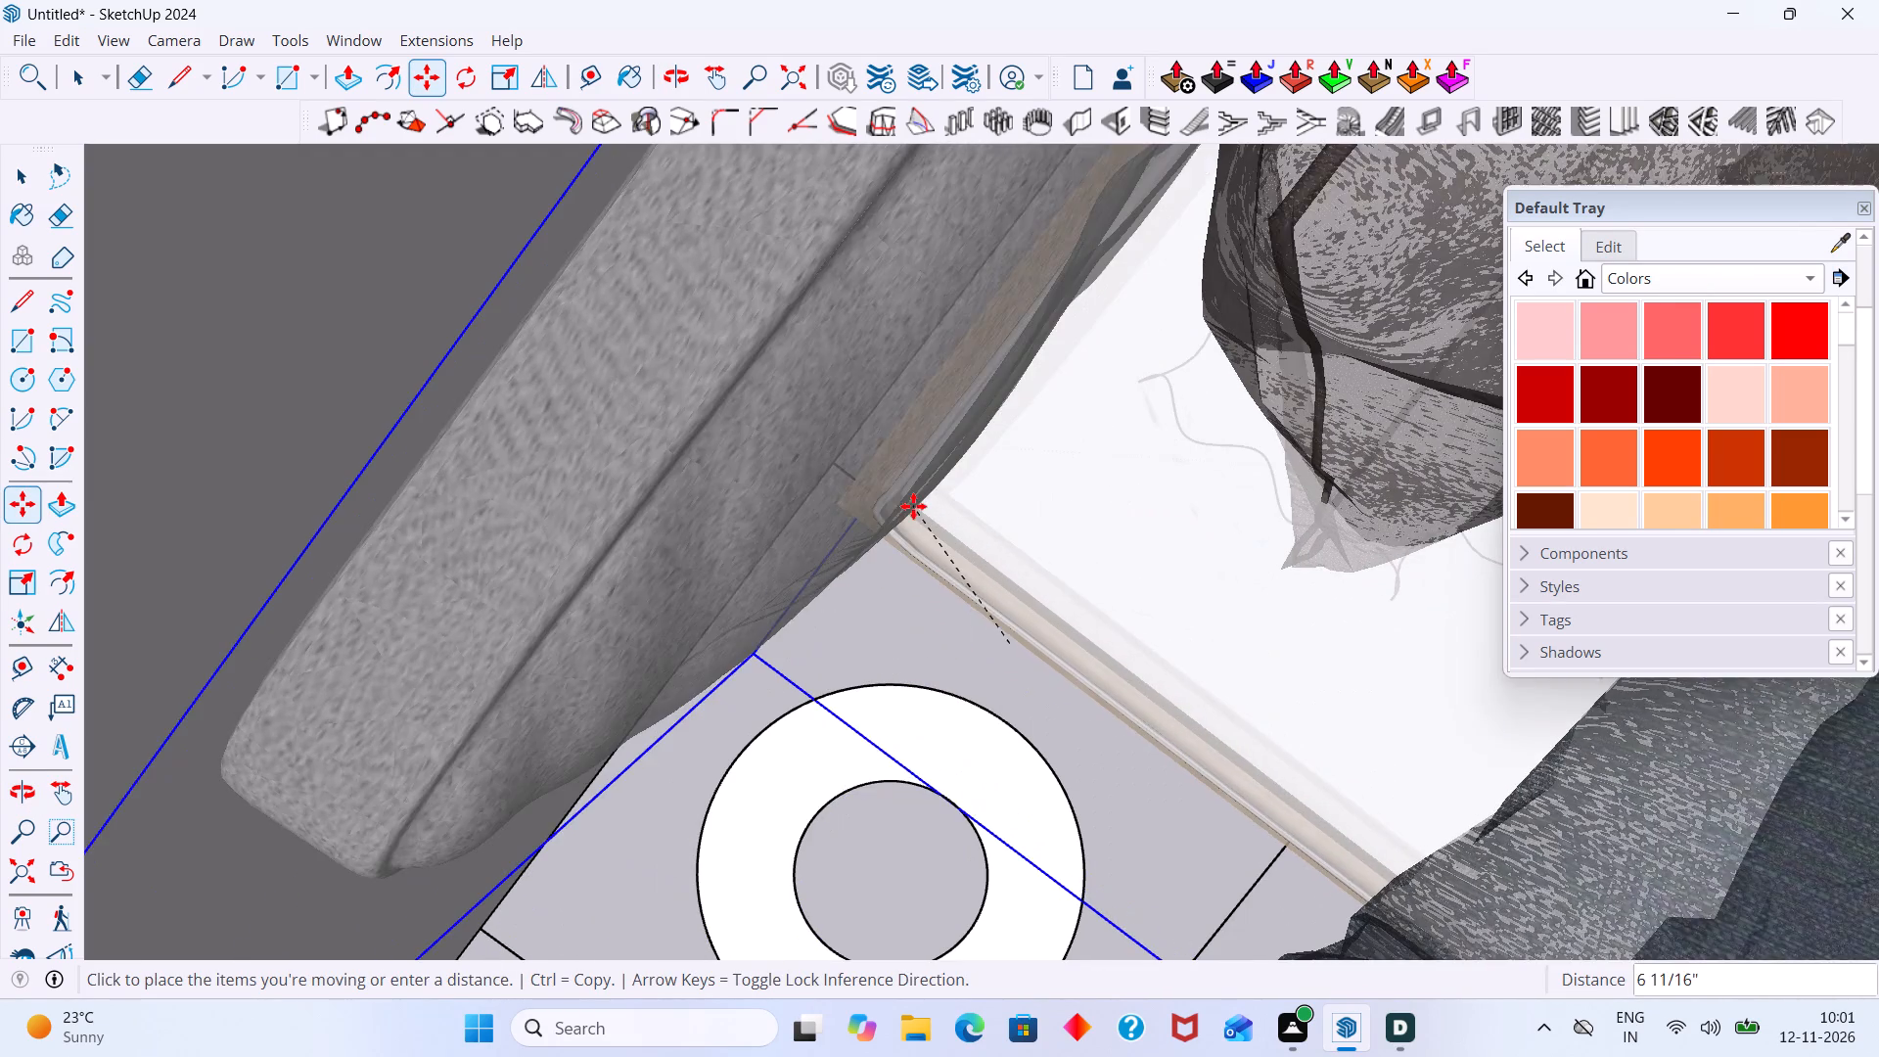
{"action": "scroll", "coordinate": [863, 479], "scroll_direction": "down", "scroll_amount": 1}
{"action": "middle_click_drag", "start_coordinate": [863, 479], "coordinate": [894, 419]}
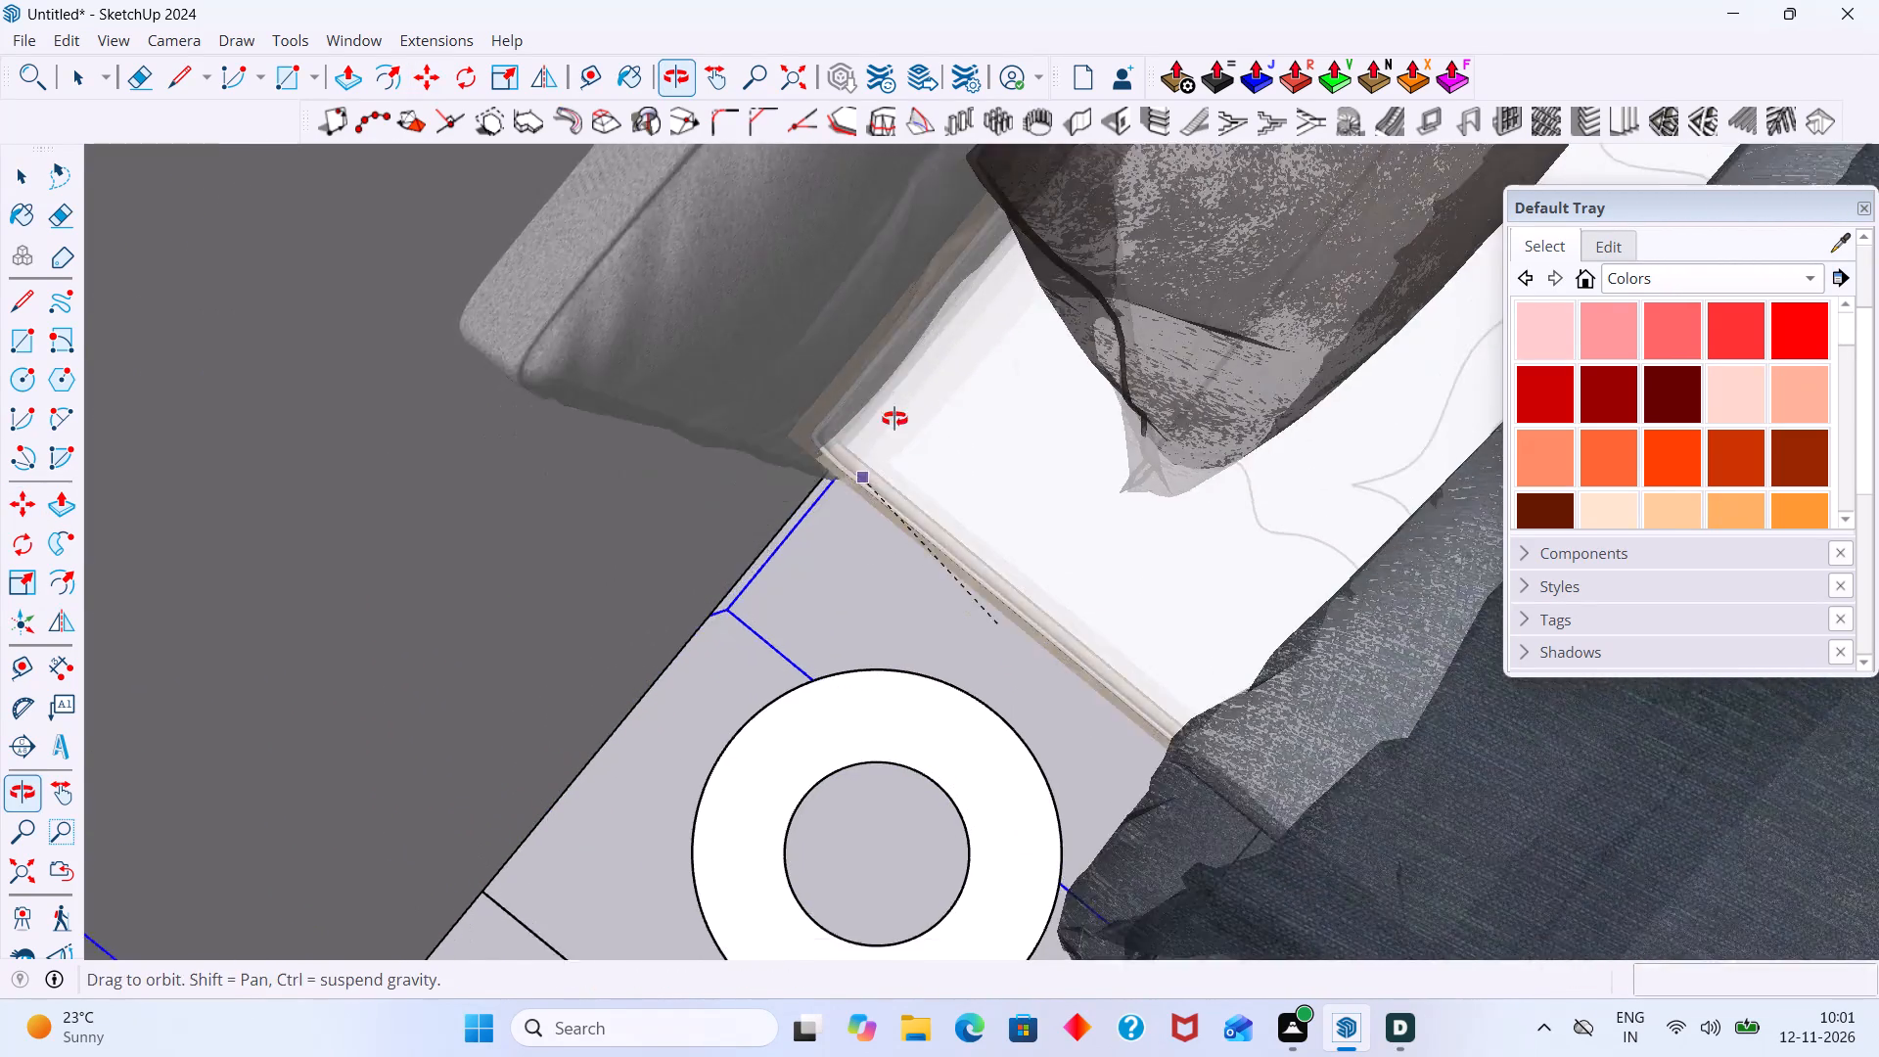
{"action": "middle_click_drag", "start_coordinate": [894, 419], "coordinate": [975, 205]}
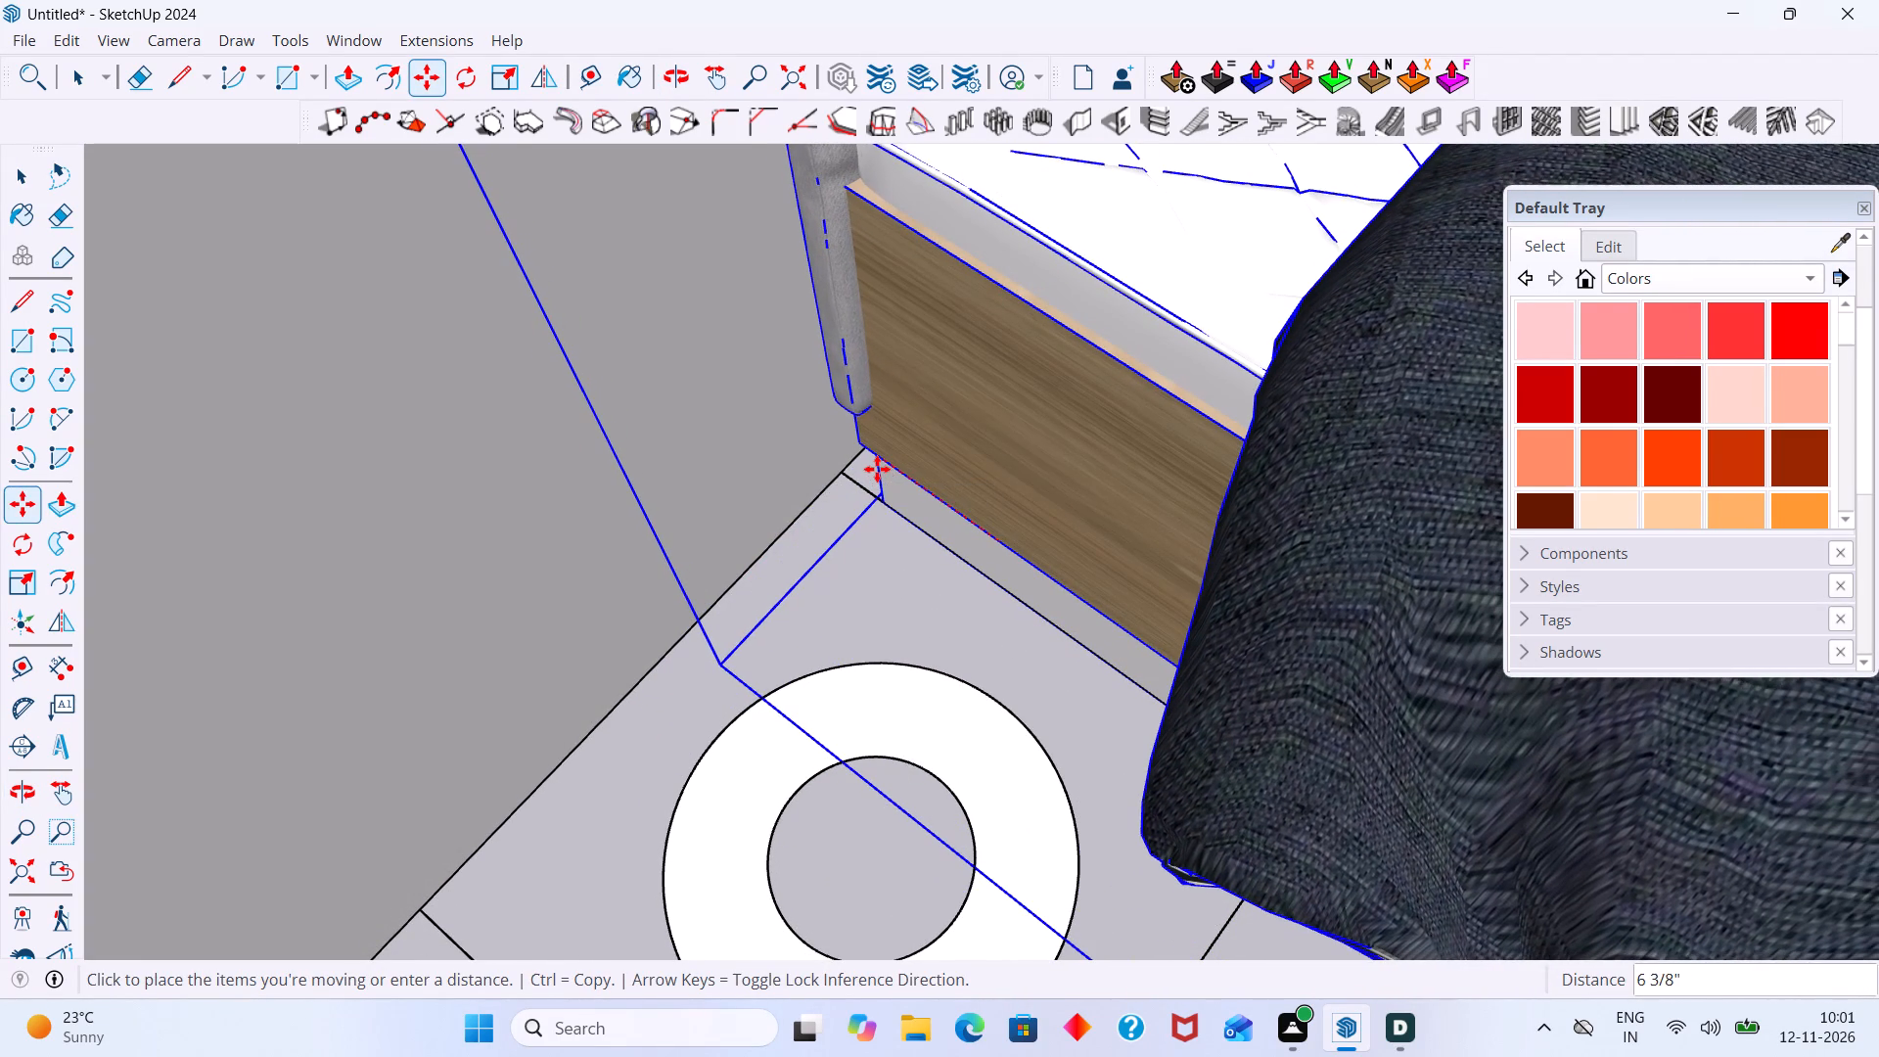
{"action": "left_click", "coordinate": [877, 469]}
{"action": "key", "text": "space"}
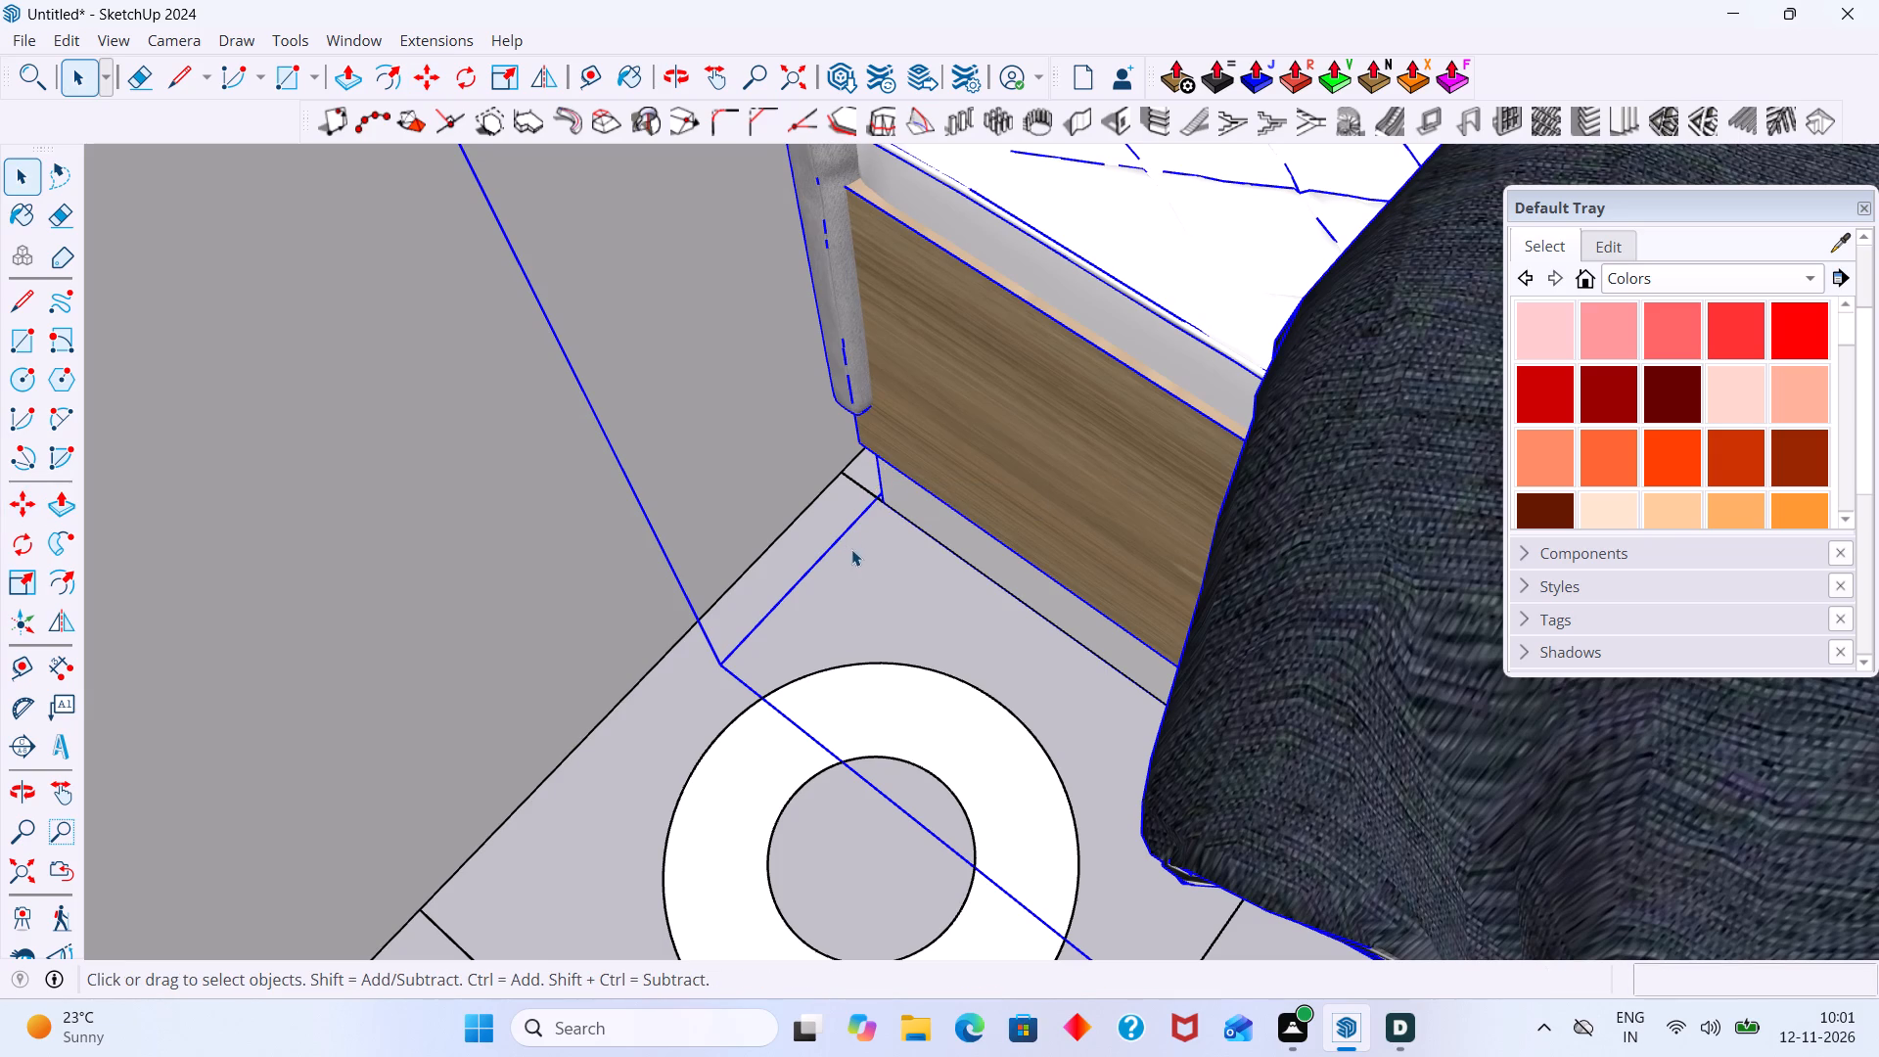
{"action": "left_click", "coordinate": [850, 549]}
Scale the bed's width by about 1.14 along the green axis, extending the side nearest the room entrance towards the bedside table outline.
{"action": "scroll", "coordinate": [839, 520], "scroll_direction": "down", "scroll_amount": 12}
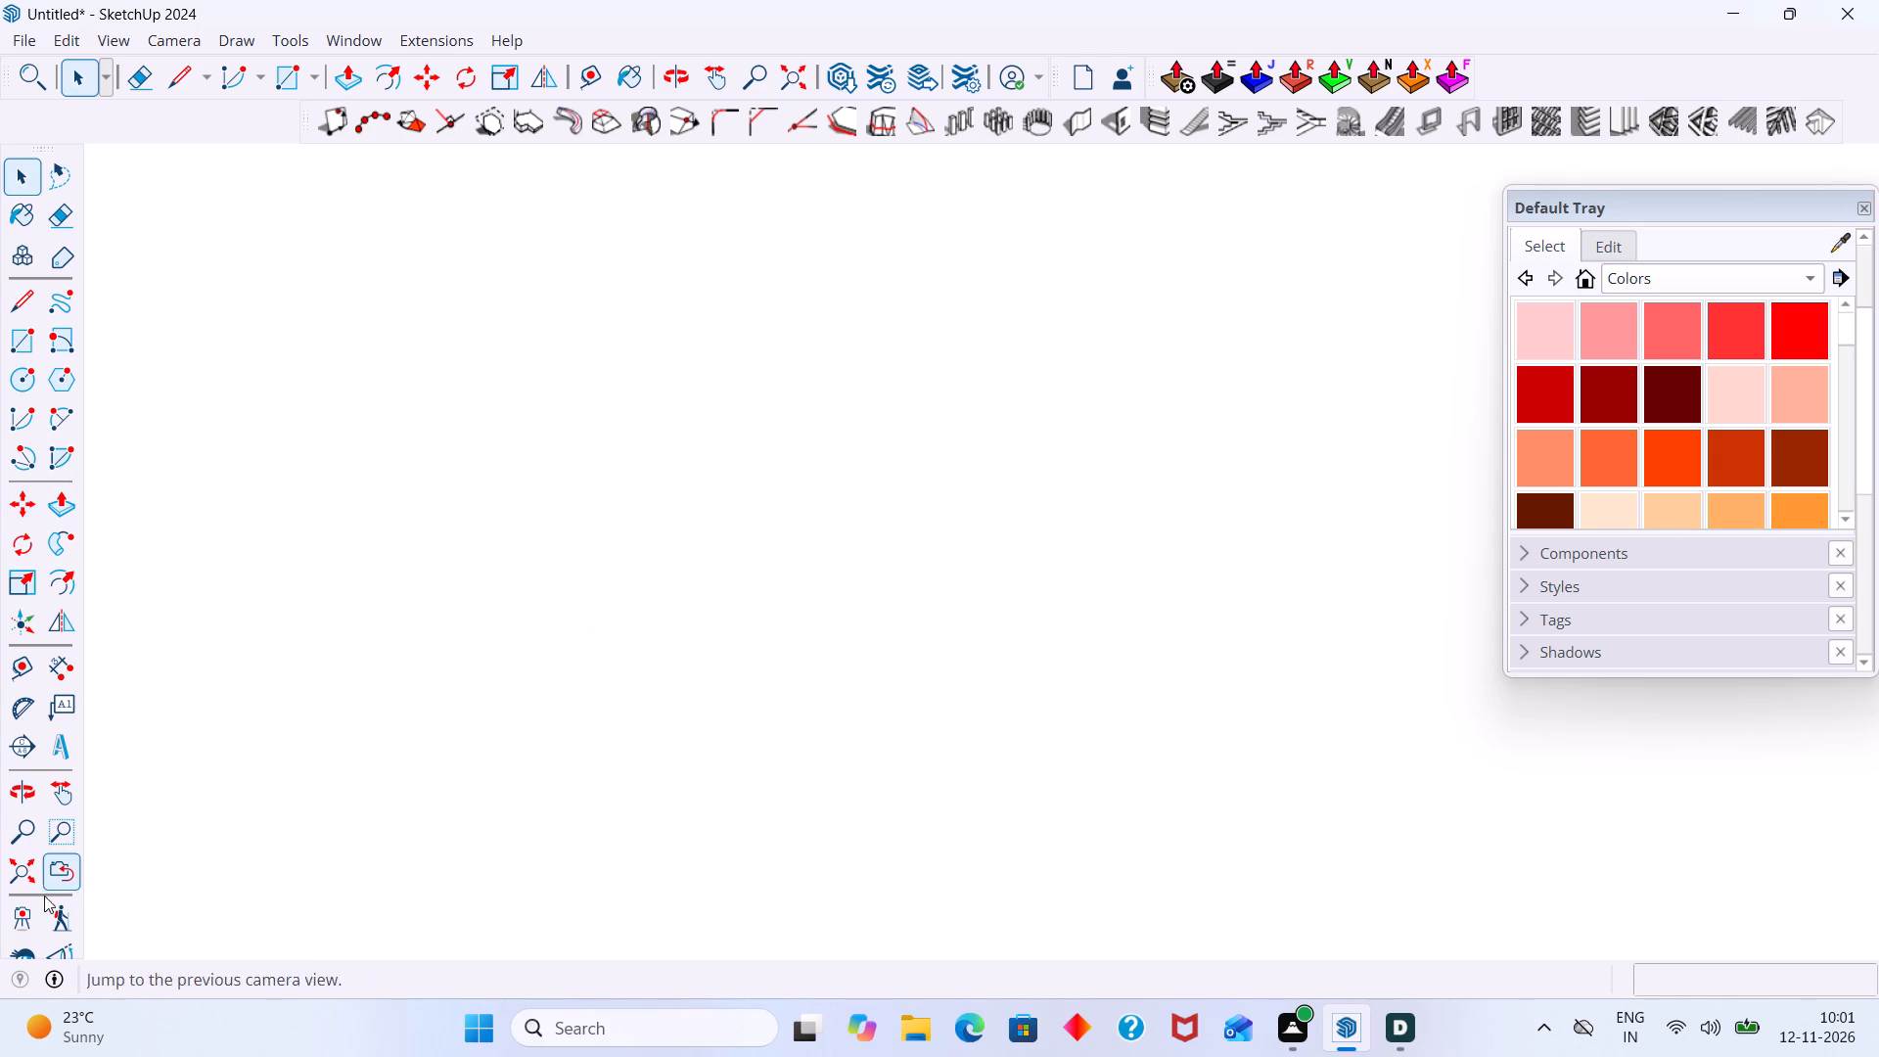
{"action": "left_click", "coordinate": [21, 880]}
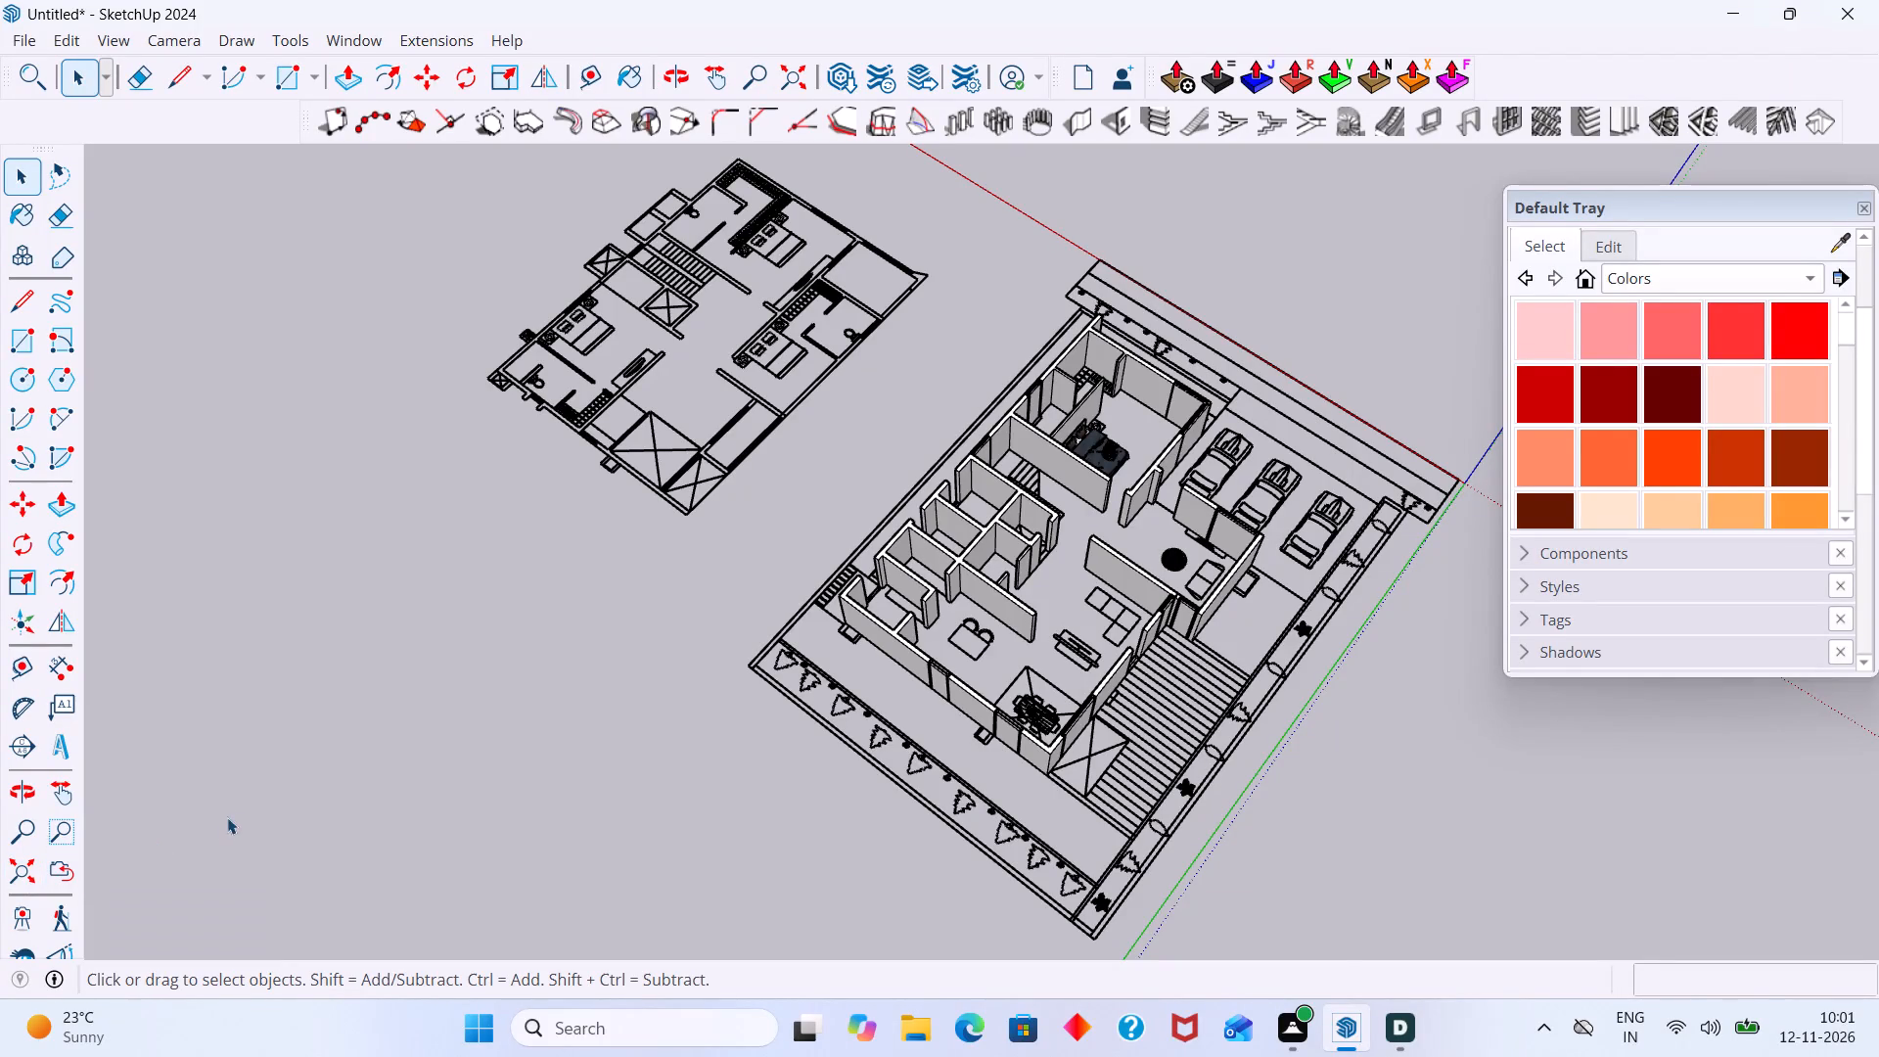
{"action": "scroll", "coordinate": [237, 806], "scroll_direction": "down", "scroll_amount": 11}
{"action": "middle_click_drag", "start_coordinate": [757, 621], "coordinate": [495, 611]}
{"action": "scroll", "coordinate": [788, 496], "scroll_direction": "up", "scroll_amount": 12}
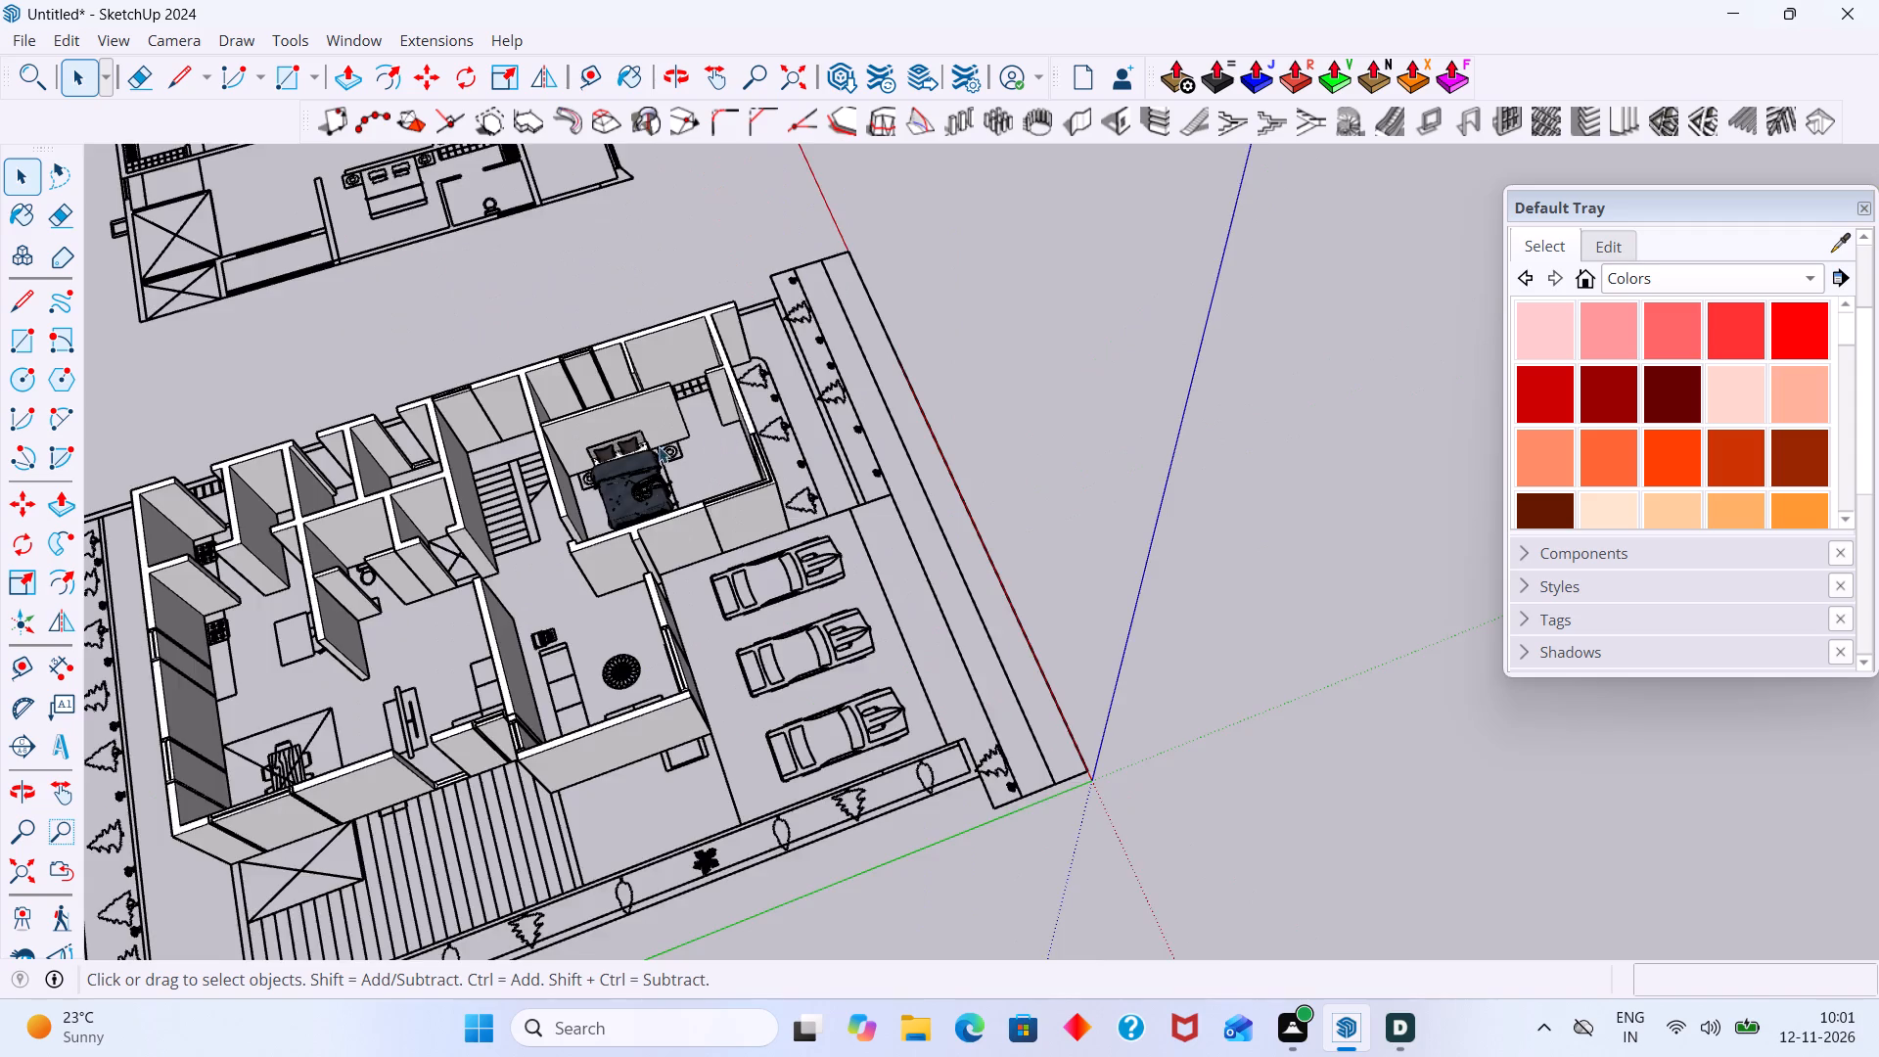
{"action": "scroll", "coordinate": [659, 446], "scroll_direction": "up", "scroll_amount": 20}
{"action": "scroll", "coordinate": [659, 446], "scroll_direction": "up", "scroll_amount": 2}
{"action": "middle_click_drag", "start_coordinate": [583, 510], "coordinate": [400, 533]}
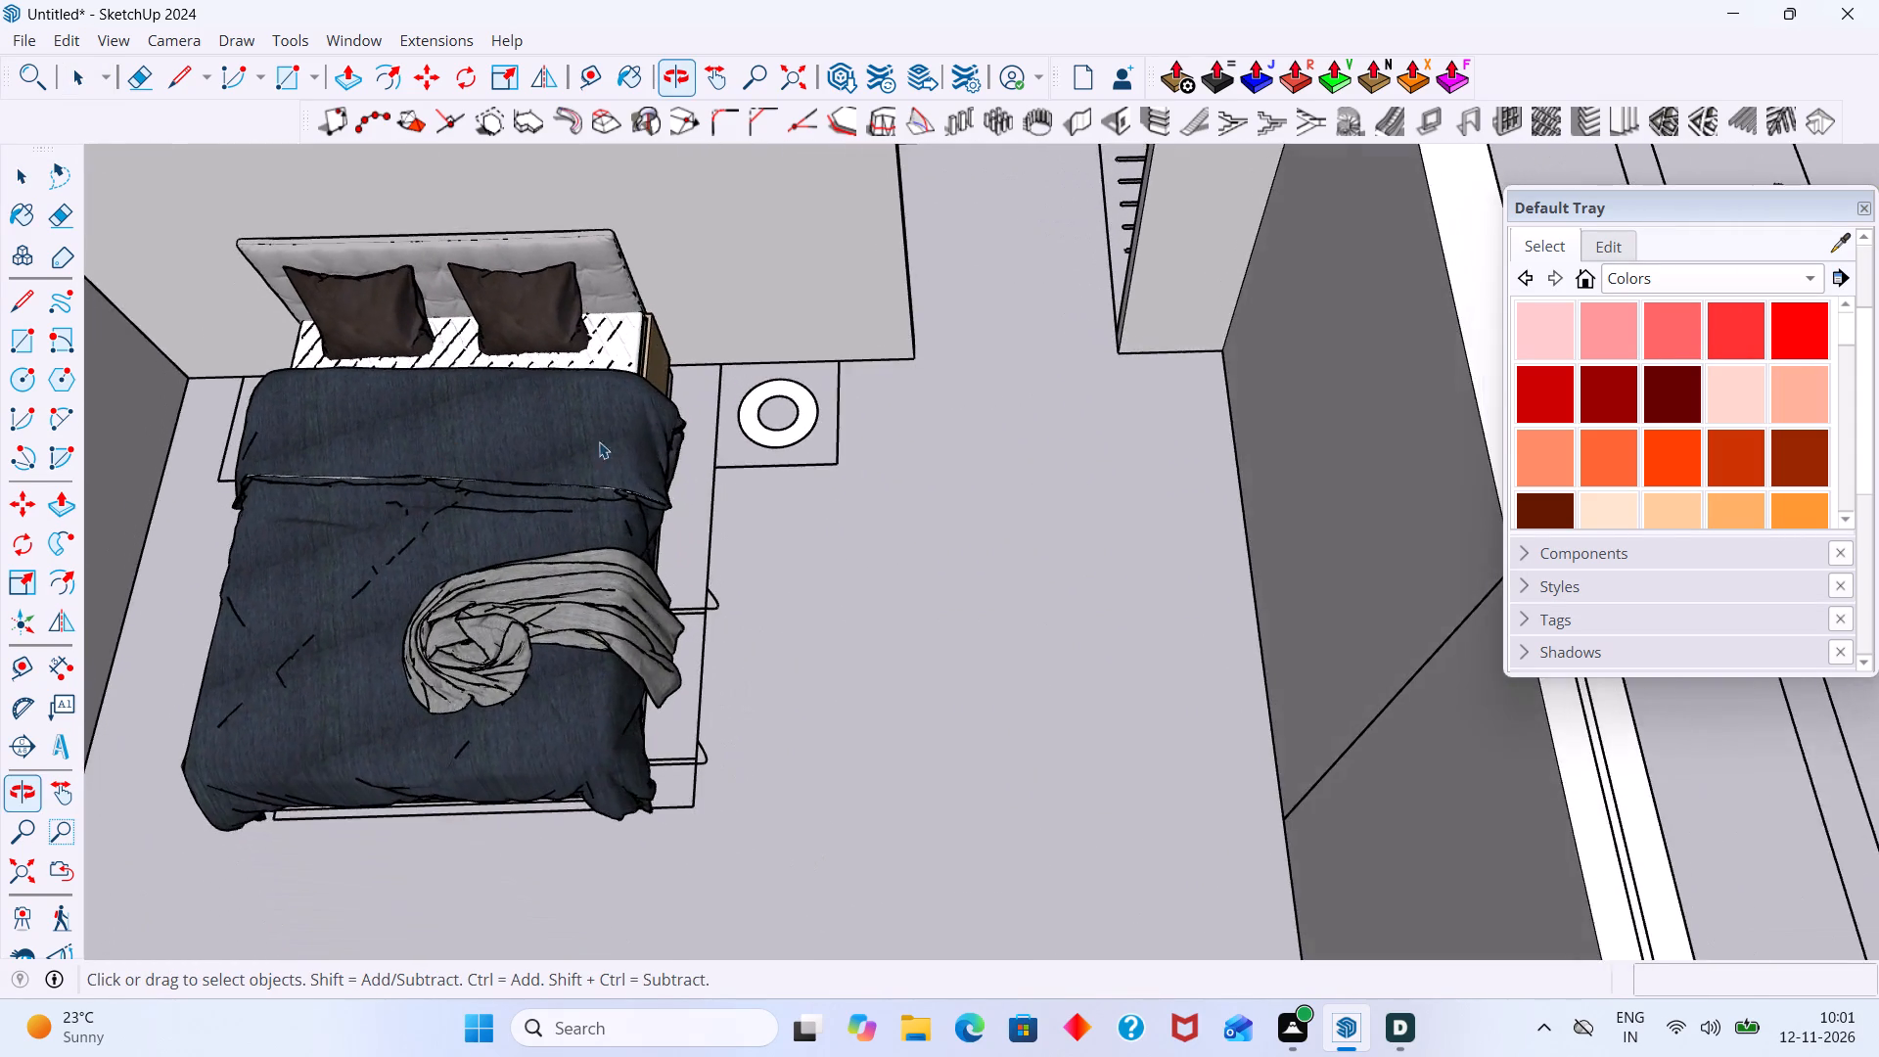
{"action": "scroll", "coordinate": [712, 316], "scroll_direction": "up", "scroll_amount": 7}
{"action": "left_click", "coordinate": [636, 375]}
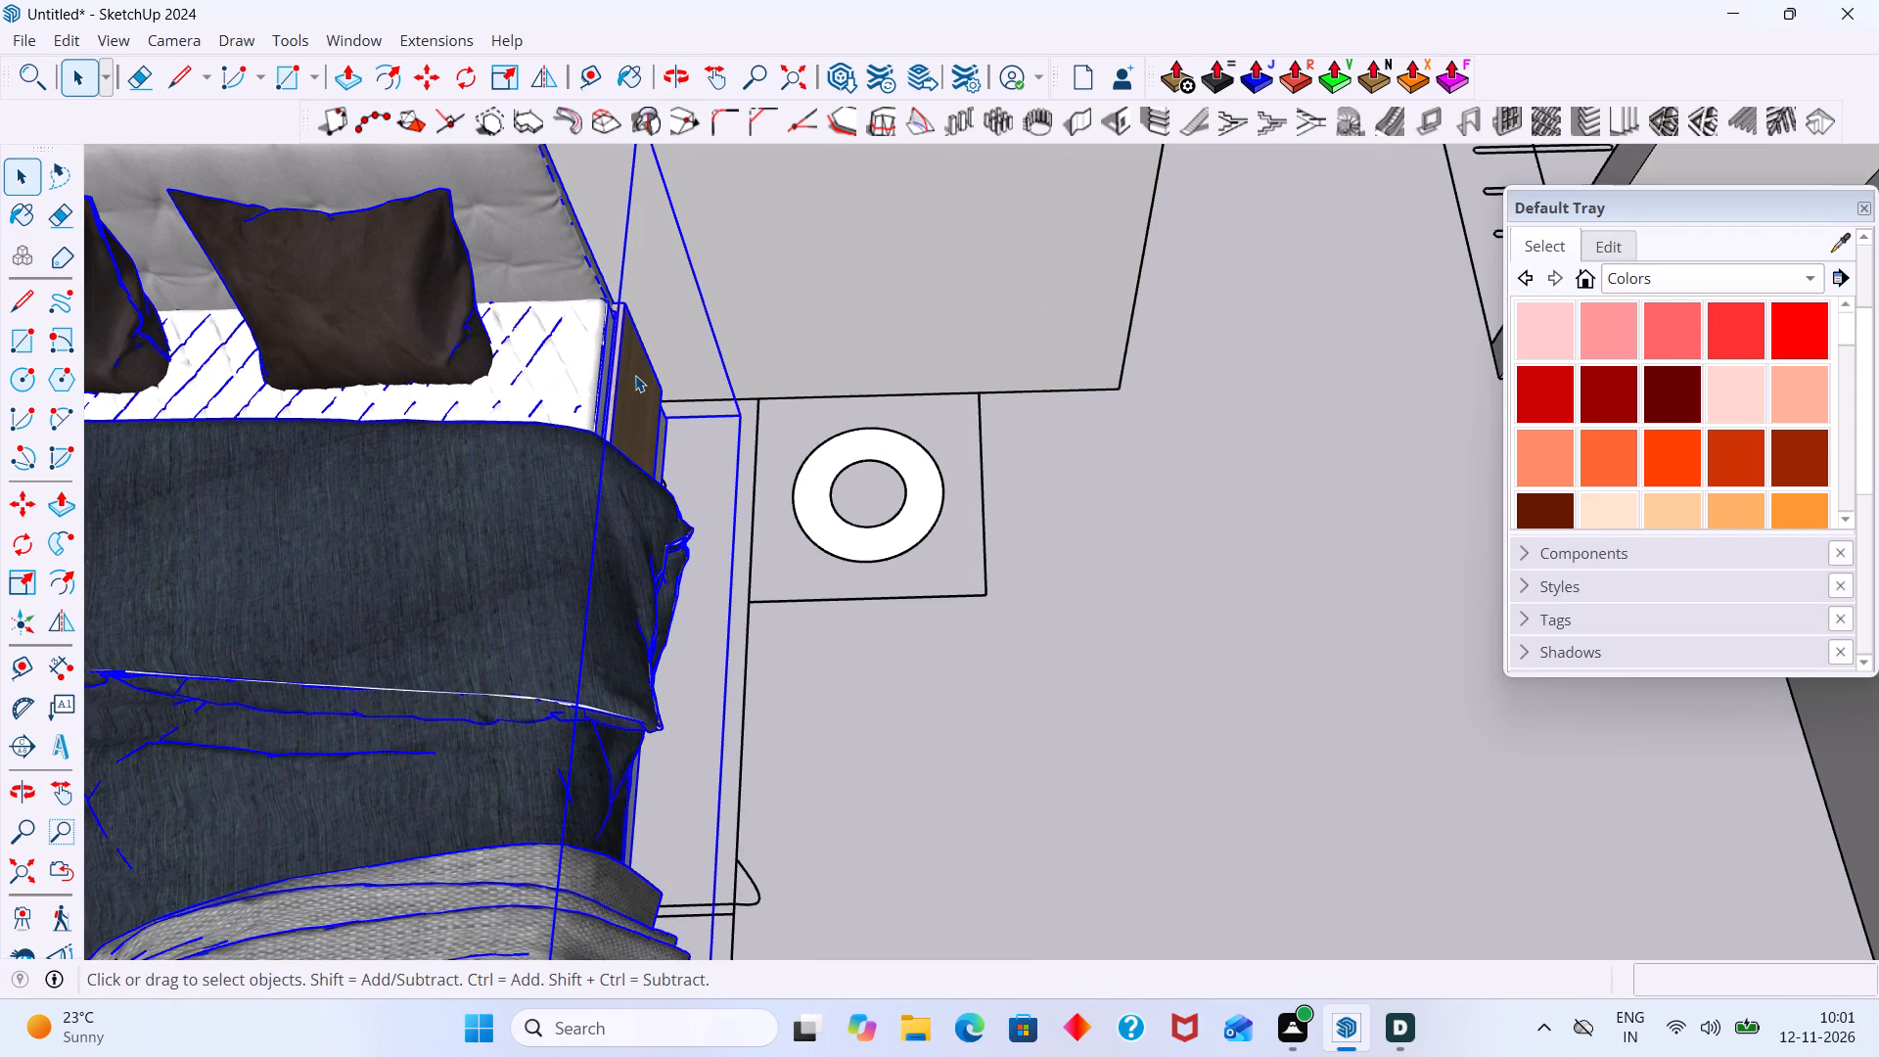
{"action": "key", "text": "s"}
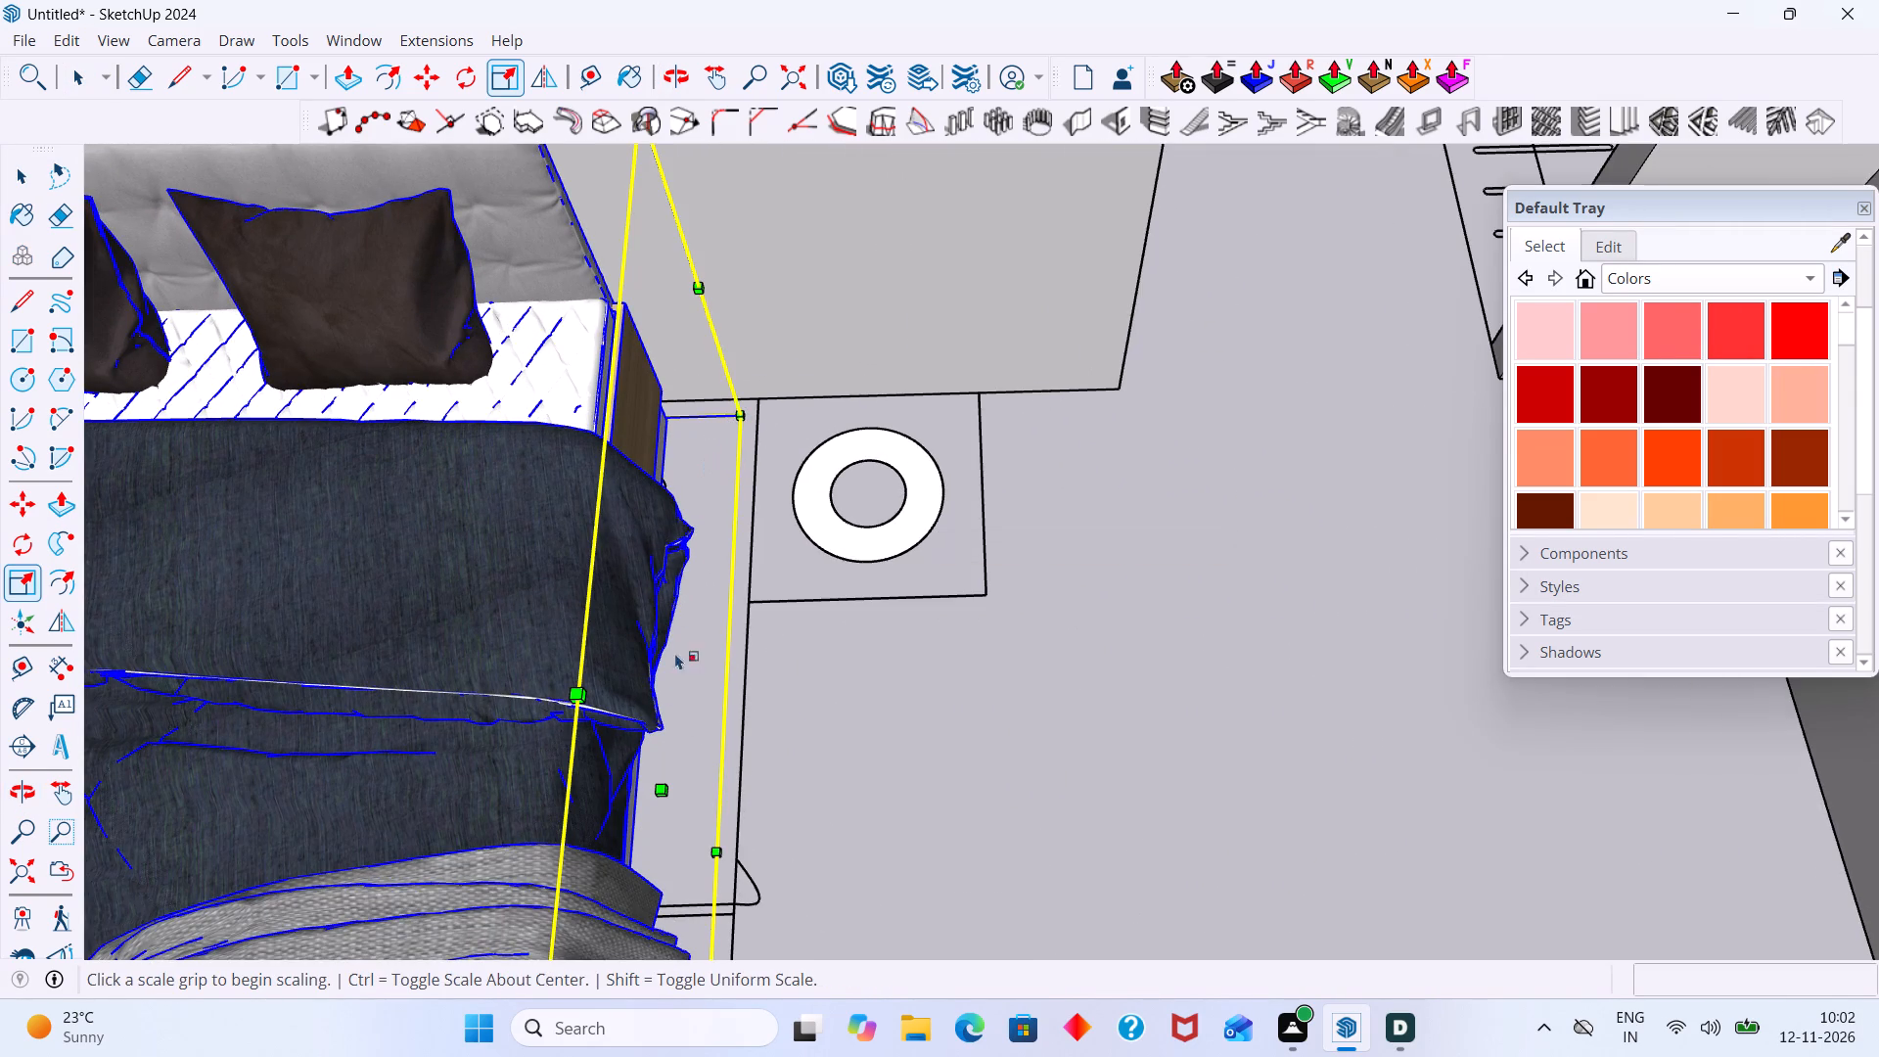
{"action": "left_click", "coordinate": [670, 789]}
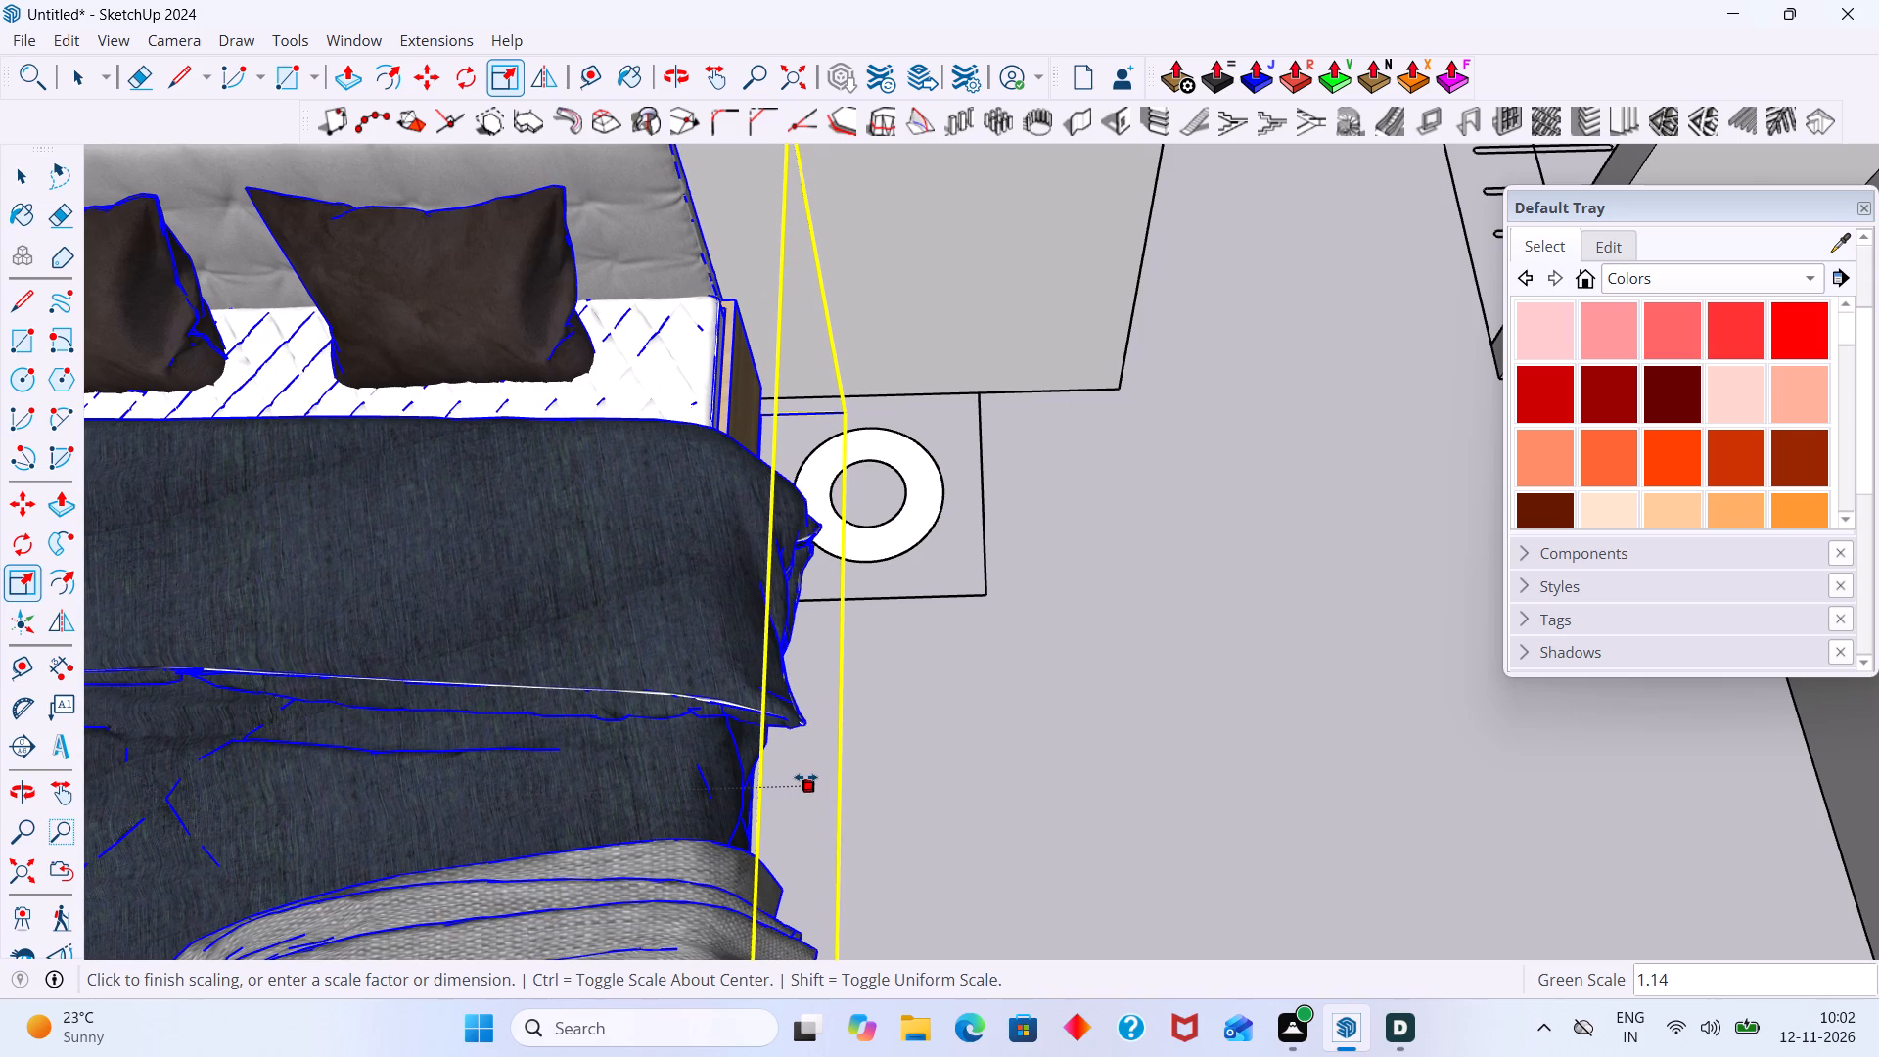
{"action": "left_click", "coordinate": [805, 777]}
{"action": "key", "text": "space"}
{"action": "left_click", "coordinate": [946, 793]}
Open the bed component and move the grey throw blanket about 8 3/16" inward from the bed's side edge.
{"action": "scroll", "coordinate": [885, 742], "scroll_direction": "down", "scroll_amount": 4}
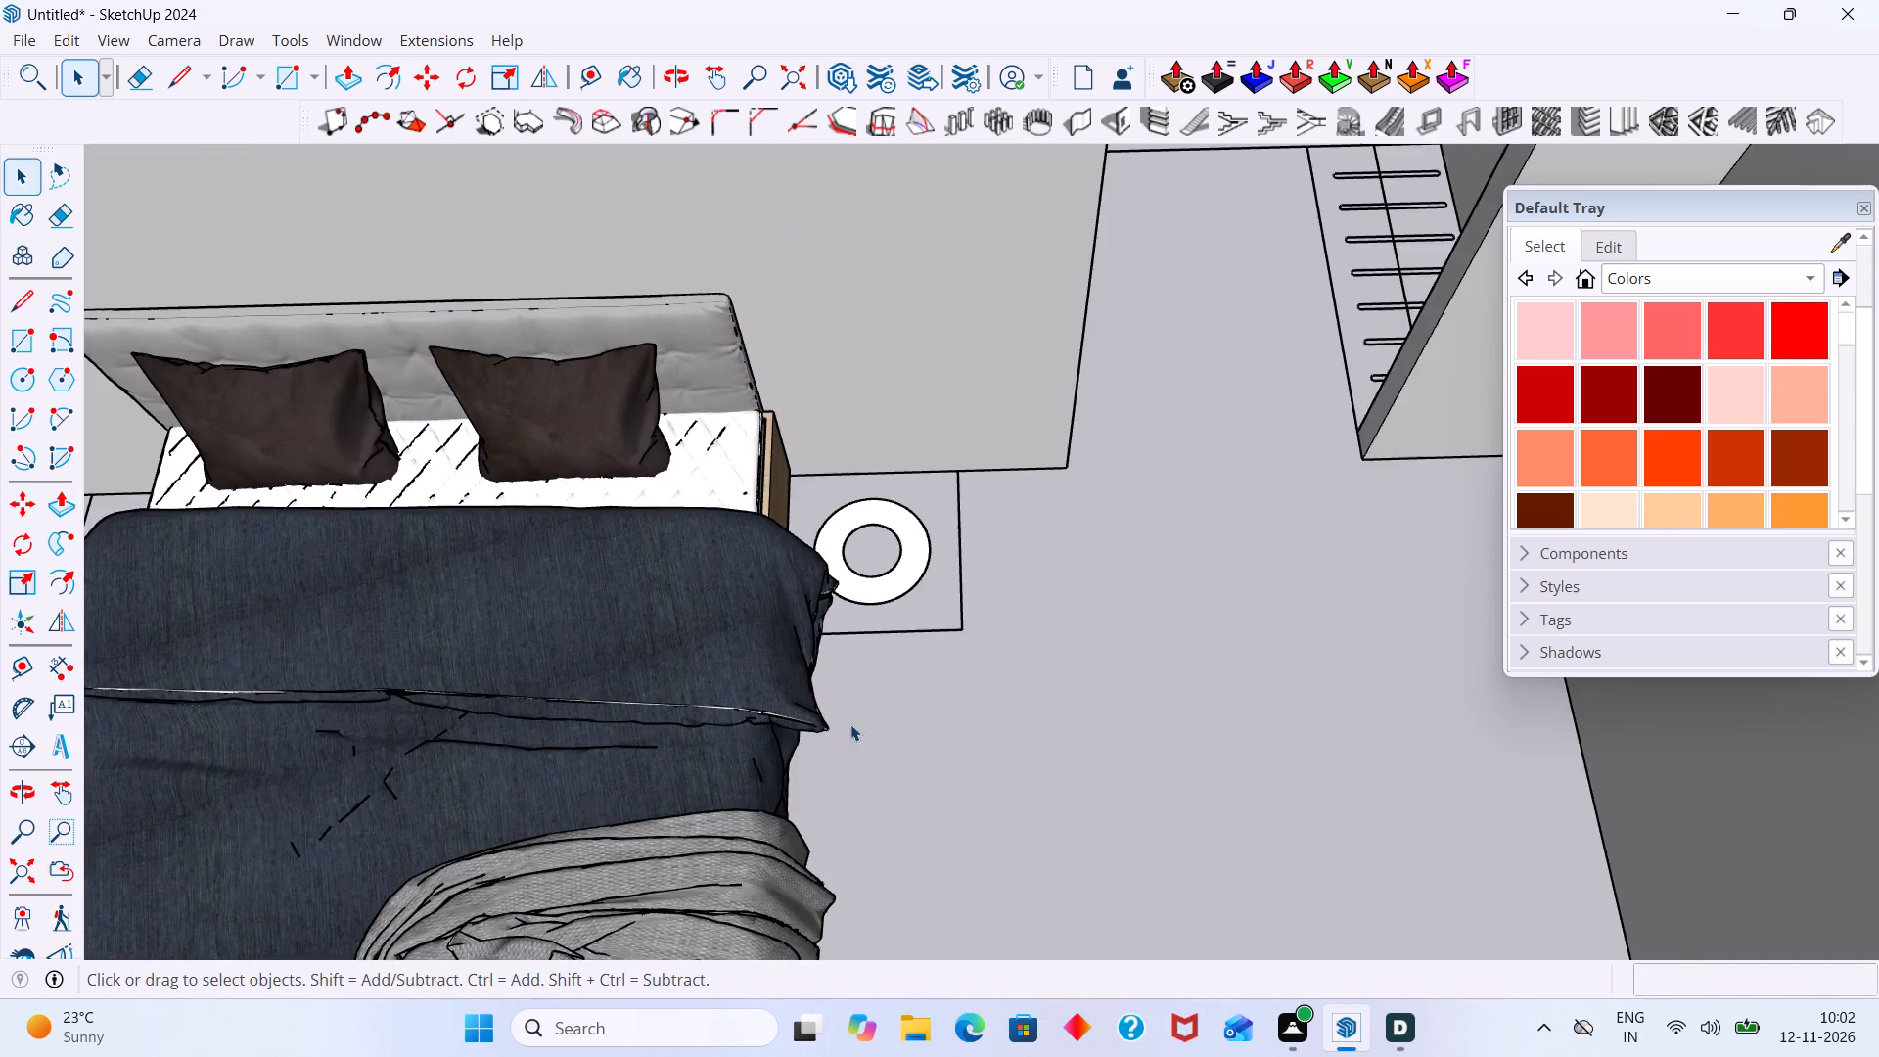
{"action": "scroll", "coordinate": [850, 724], "scroll_direction": "down", "scroll_amount": 12}
{"action": "middle_click_drag", "start_coordinate": [729, 780], "coordinate": [738, 715]}
{"action": "scroll", "coordinate": [746, 756], "scroll_direction": "up", "scroll_amount": 5}
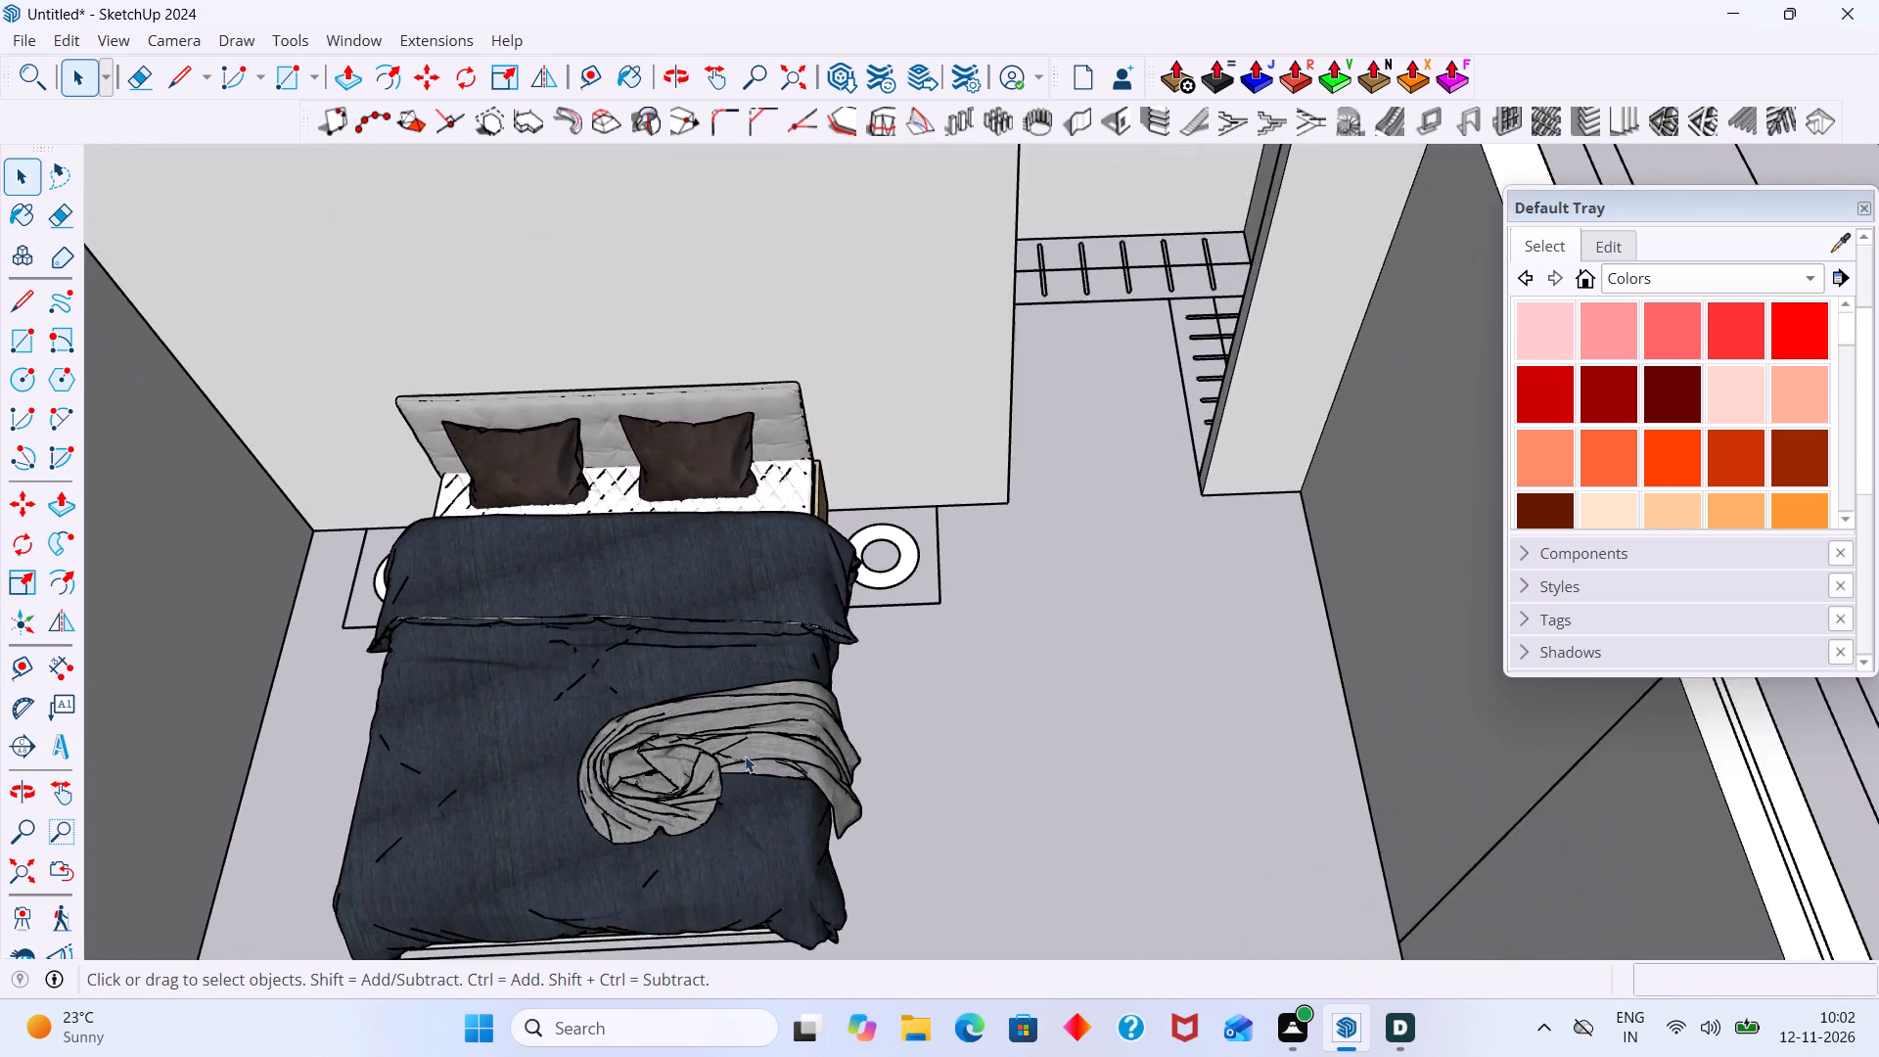
{"action": "scroll", "coordinate": [745, 756], "scroll_direction": "up", "scroll_amount": 4}
{"action": "triple_click", "coordinate": [724, 745]}
{"action": "triple_click", "coordinate": [724, 748]}
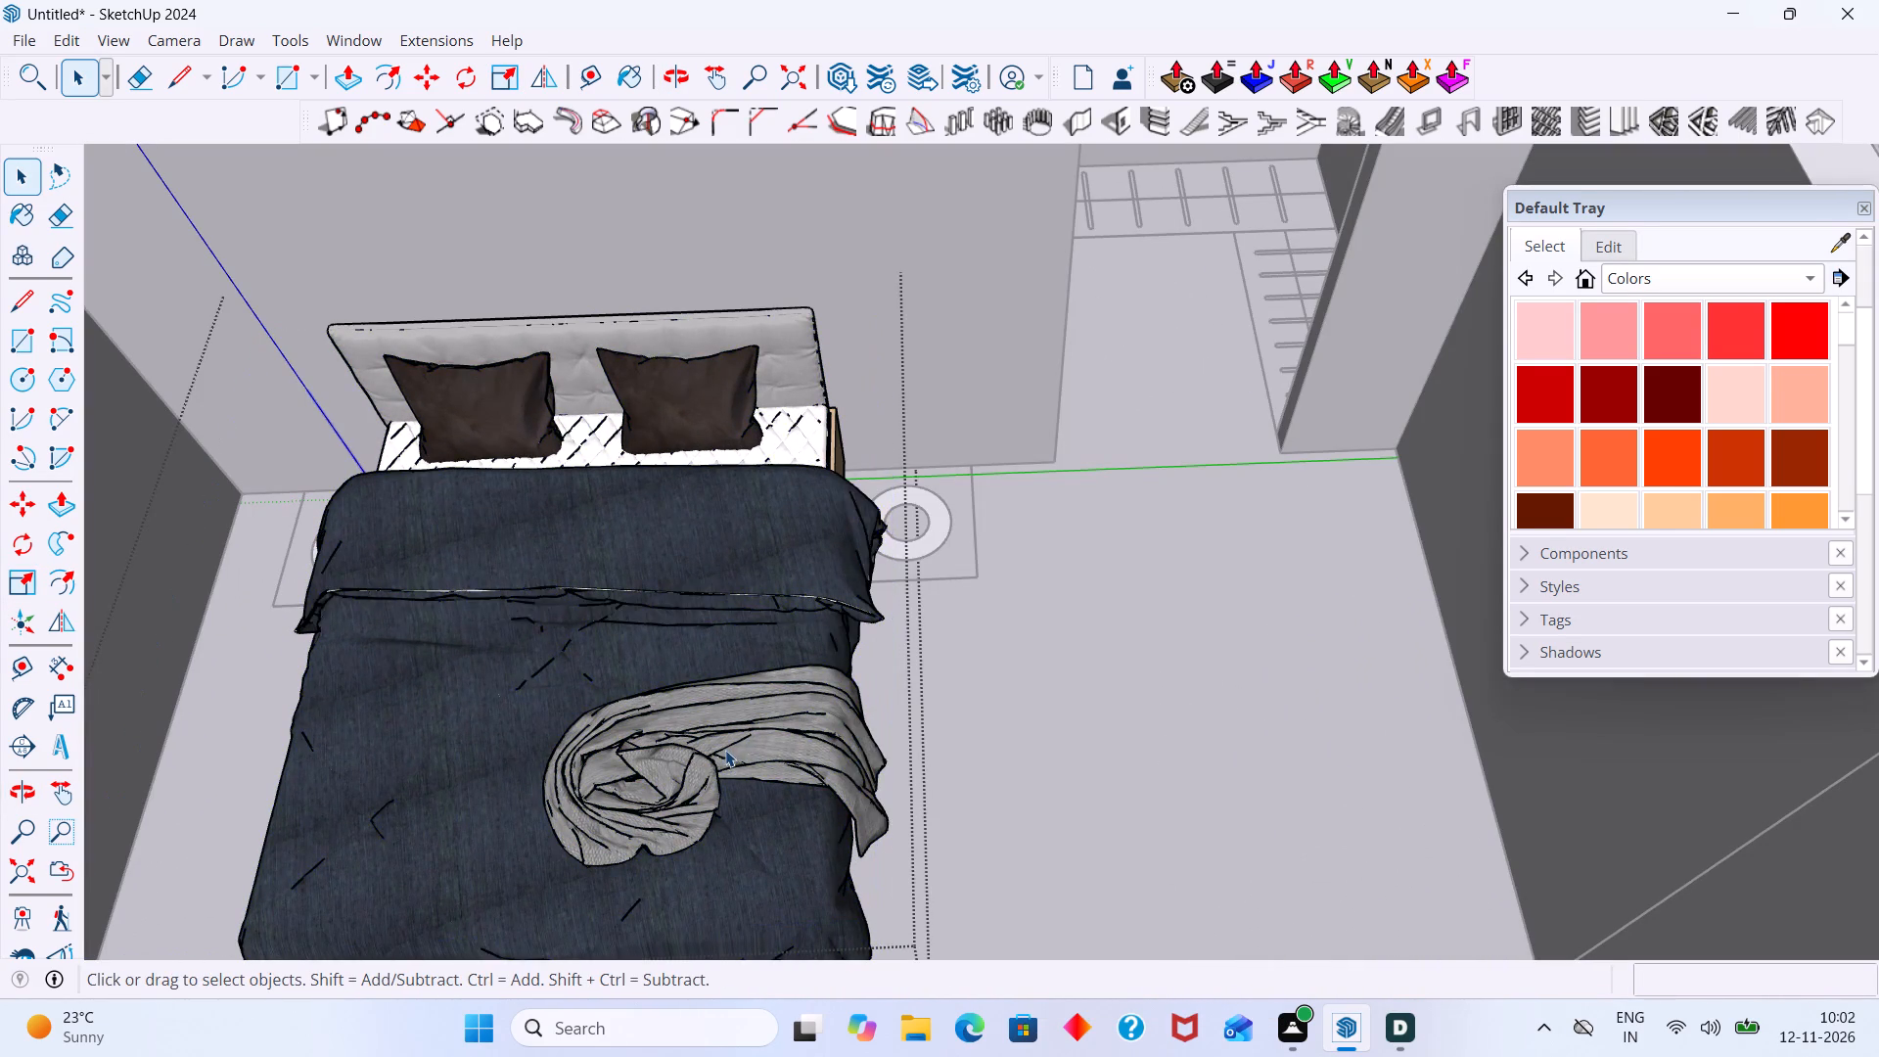
{"action": "left_click", "coordinate": [722, 753]}
{"action": "scroll", "coordinate": [722, 753], "scroll_direction": "up", "scroll_amount": 2}
{"action": "left_click", "coordinate": [722, 752]}
{"action": "double_click", "coordinate": [719, 746]}
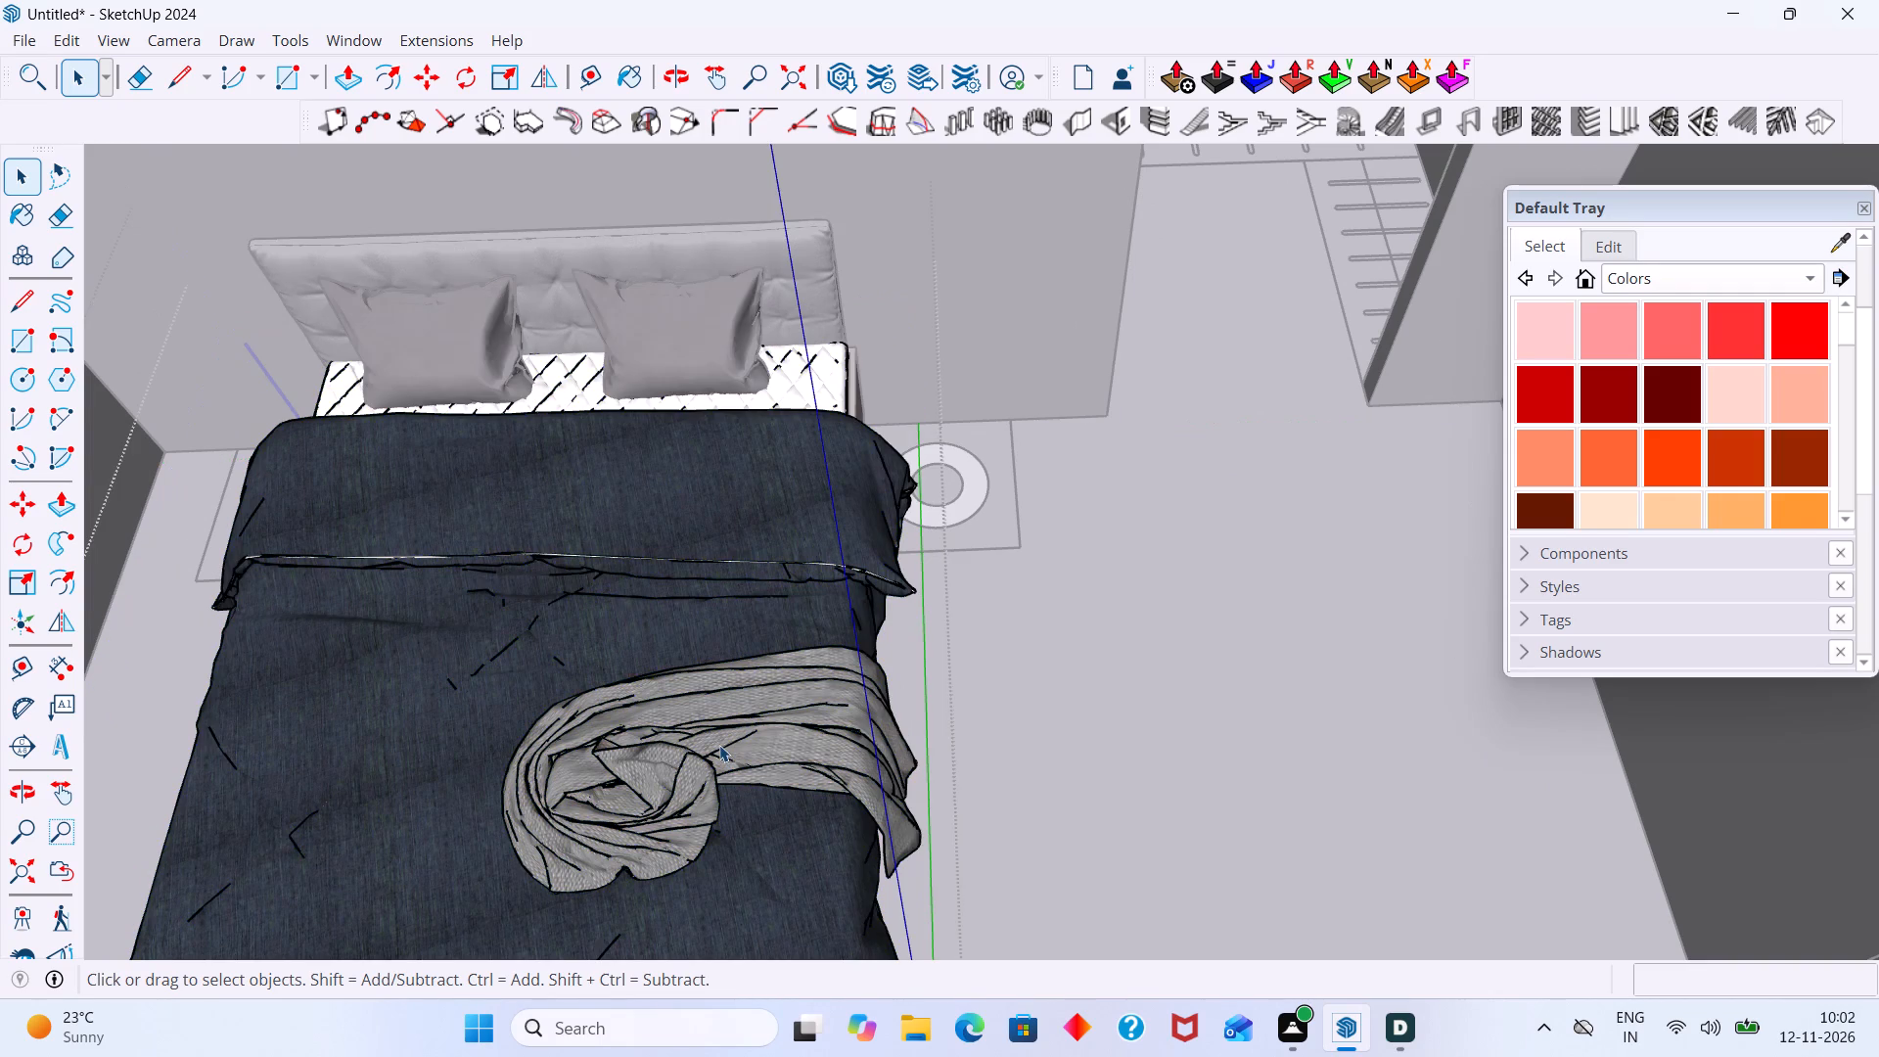
{"action": "left_click", "coordinate": [719, 745]}
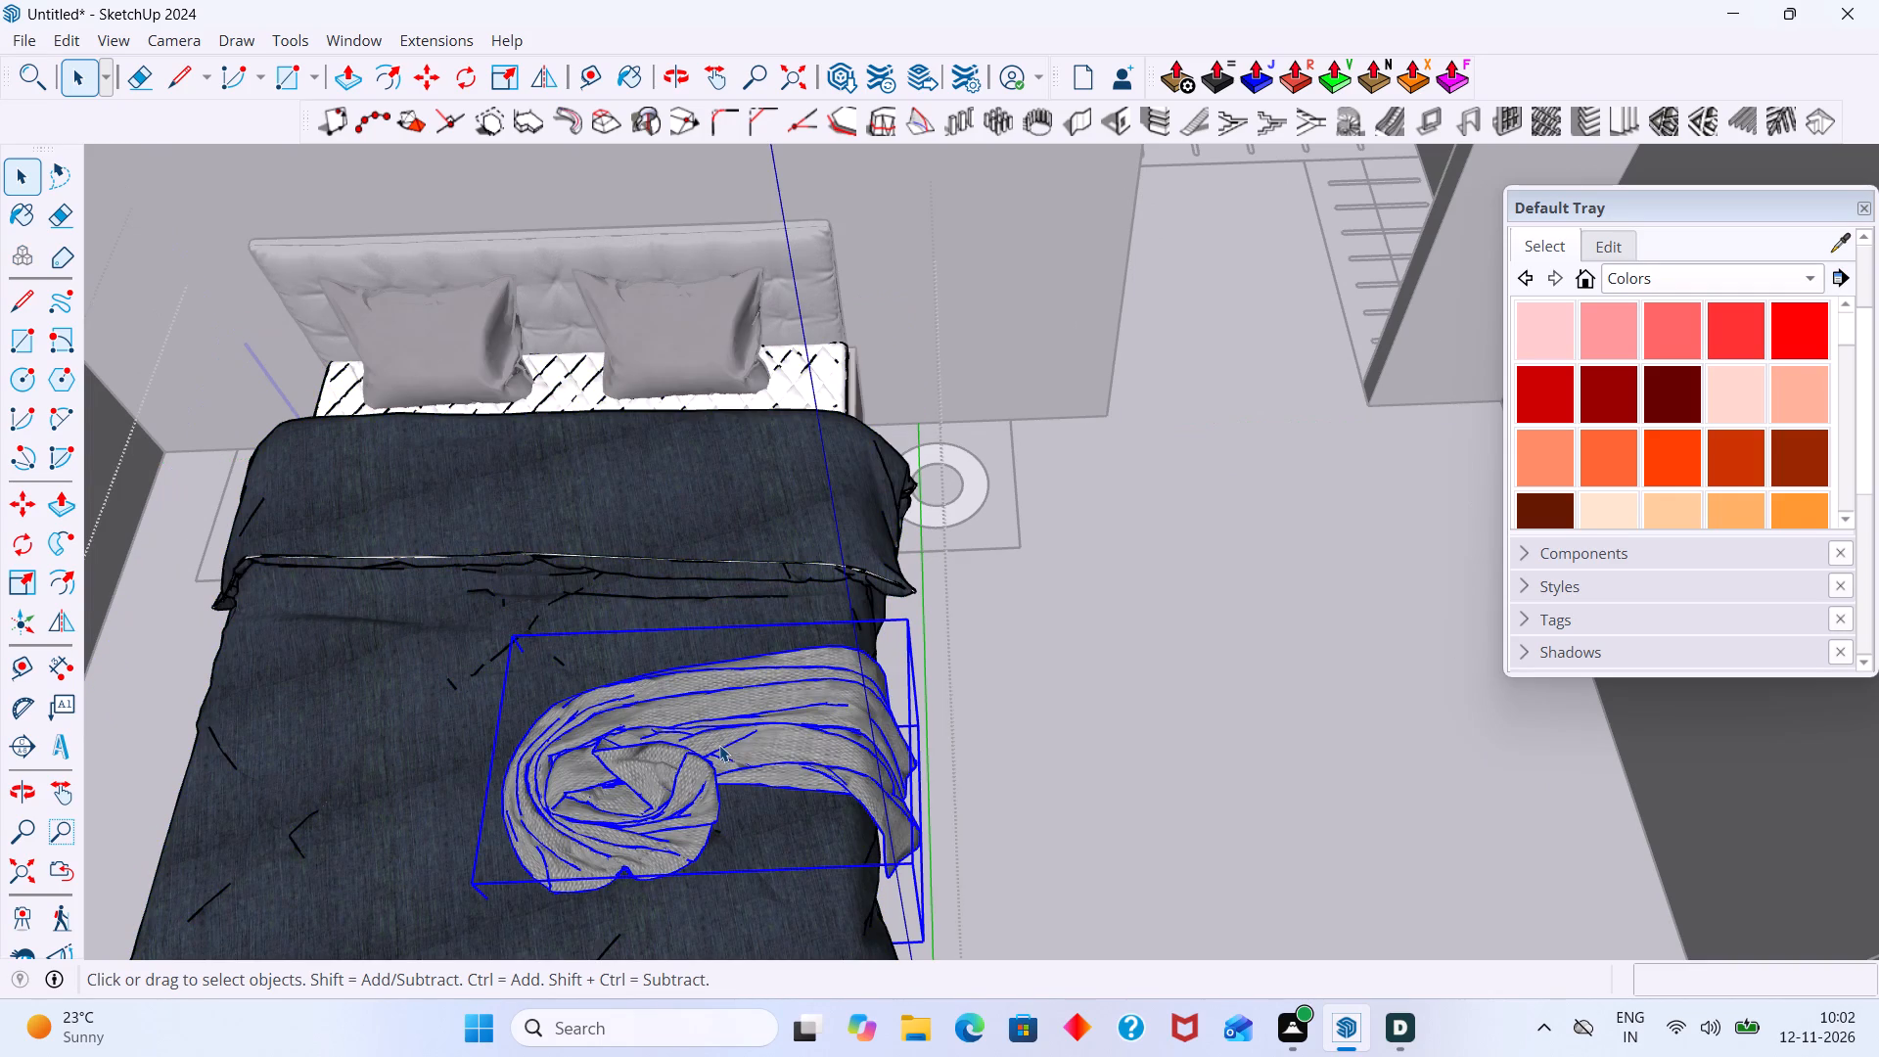
{"action": "key", "text": "m"}
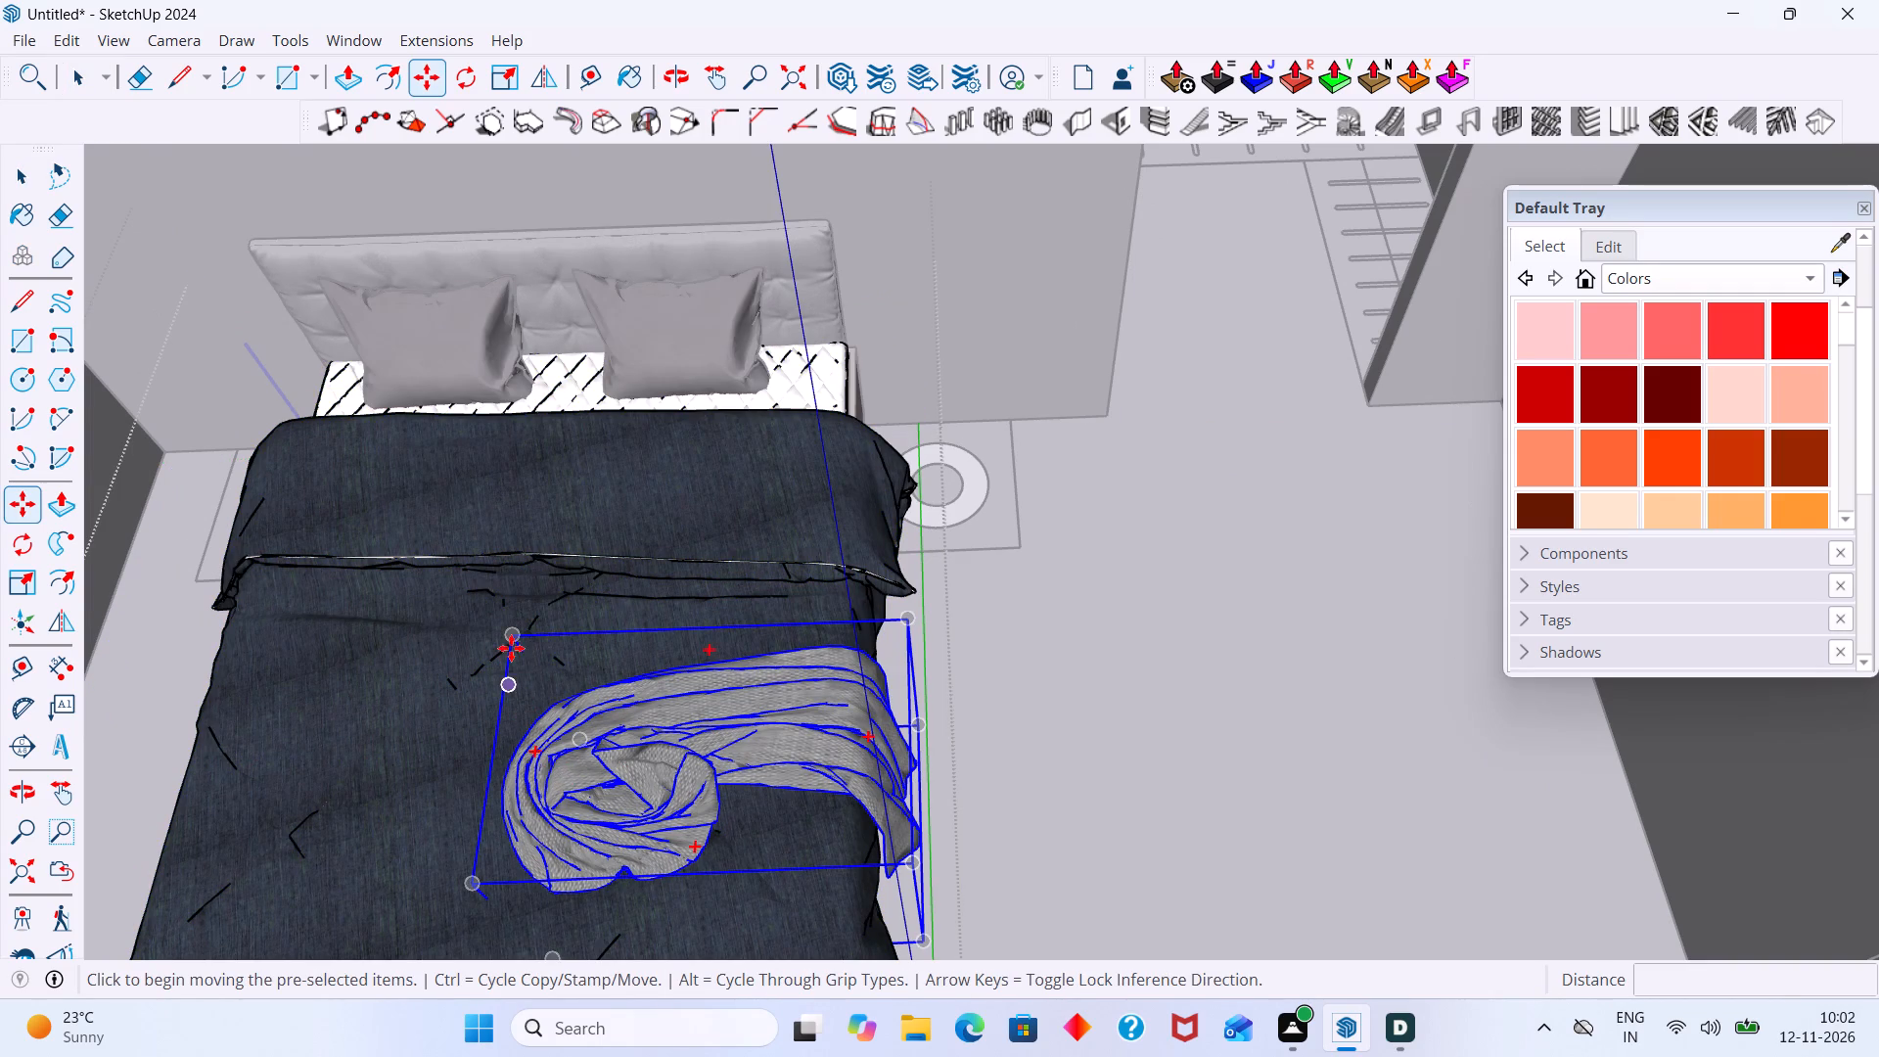
{"action": "left_click", "coordinate": [511, 641]}
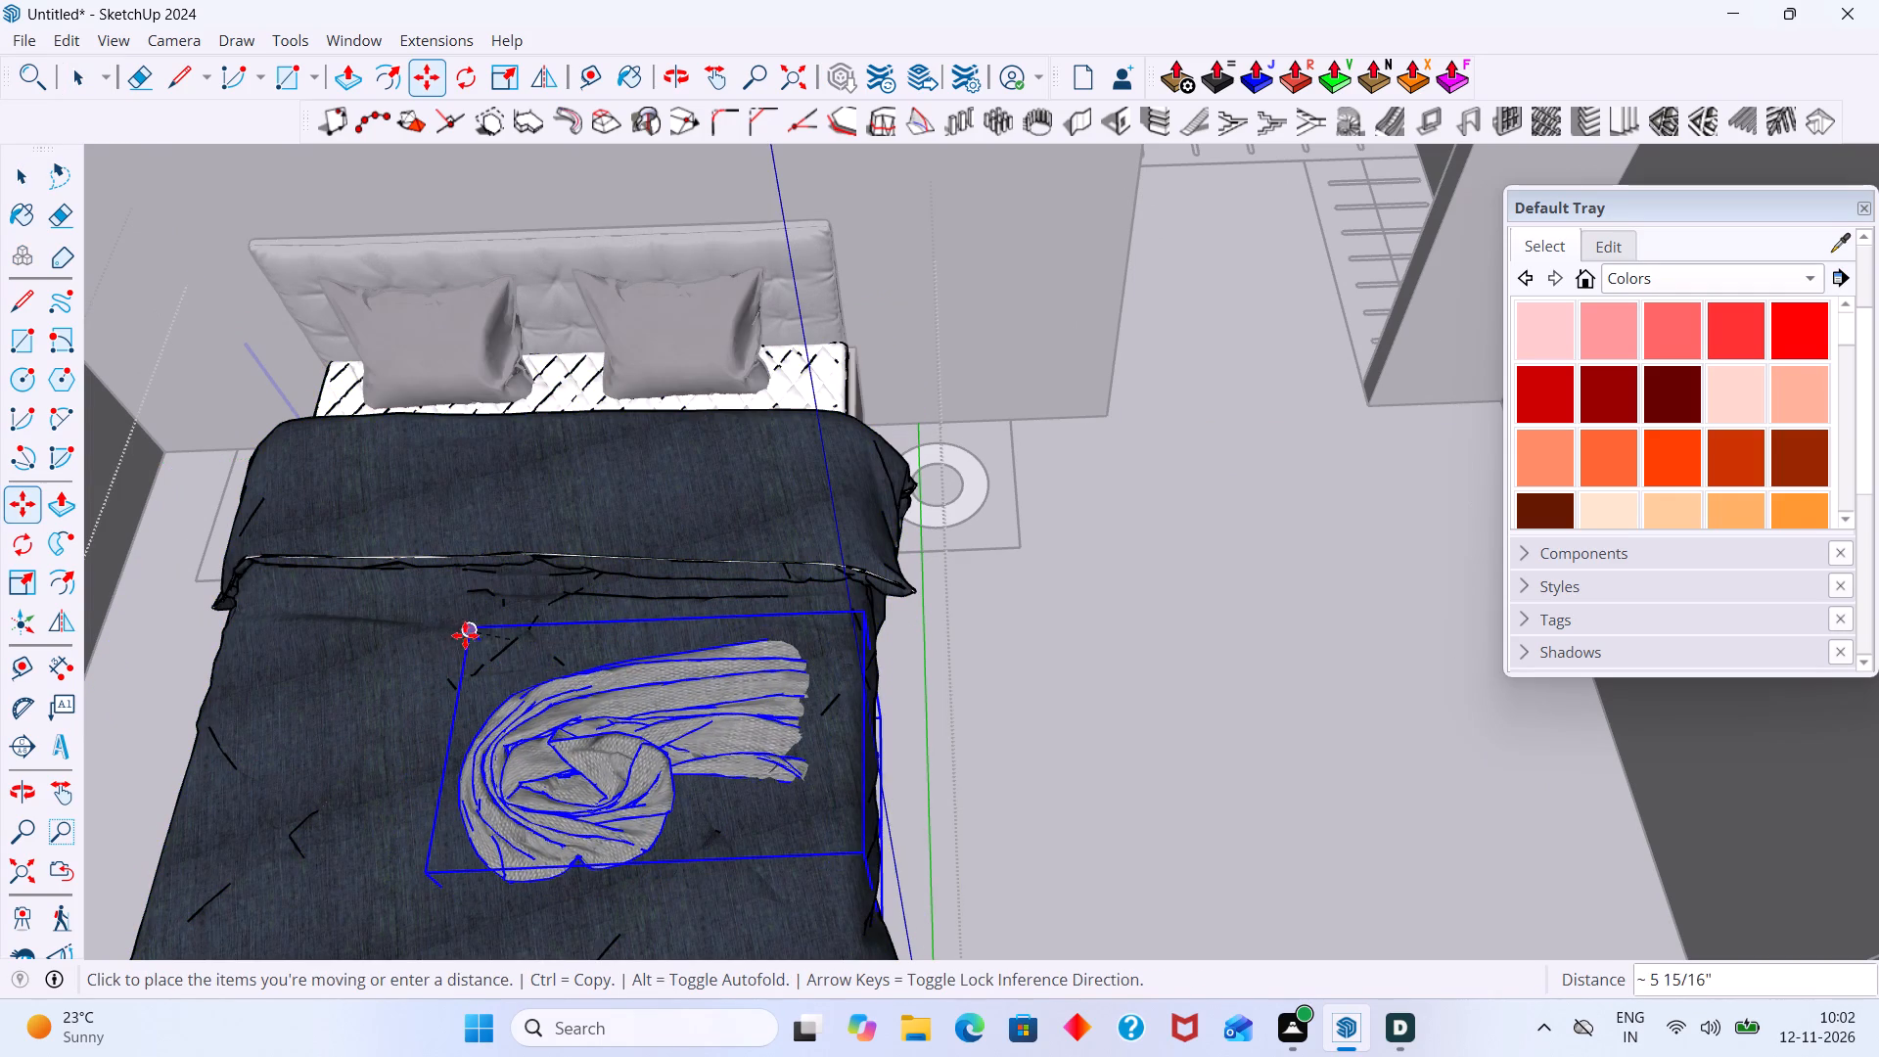
{"action": "left_click", "coordinate": [451, 627]}
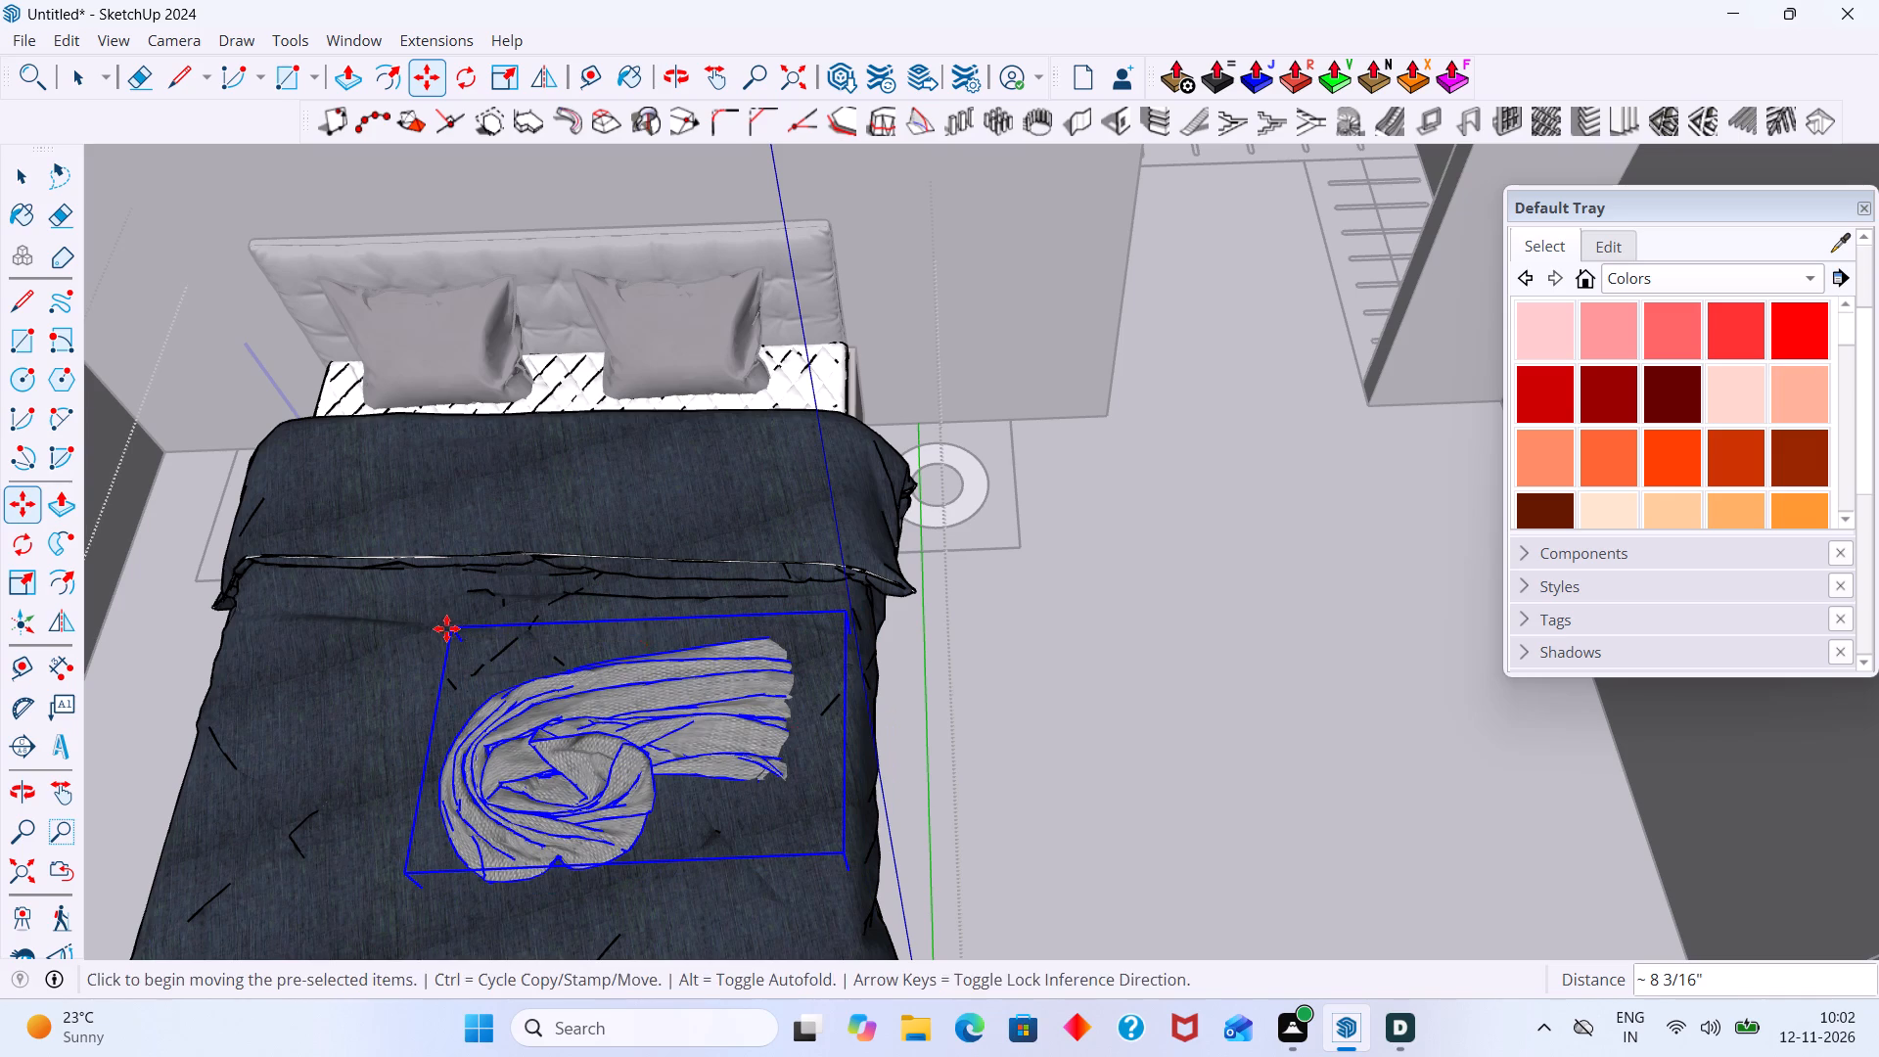
{"action": "key", "text": "space"}
{"action": "left_click", "coordinate": [1136, 707]}
Scale the dark blue duvet inside the bed component by about 0.88 green and 0.79 blue, drawing it back from the pillows.
{"action": "scroll", "coordinate": [925, 632], "scroll_direction": "down", "scroll_amount": 8}
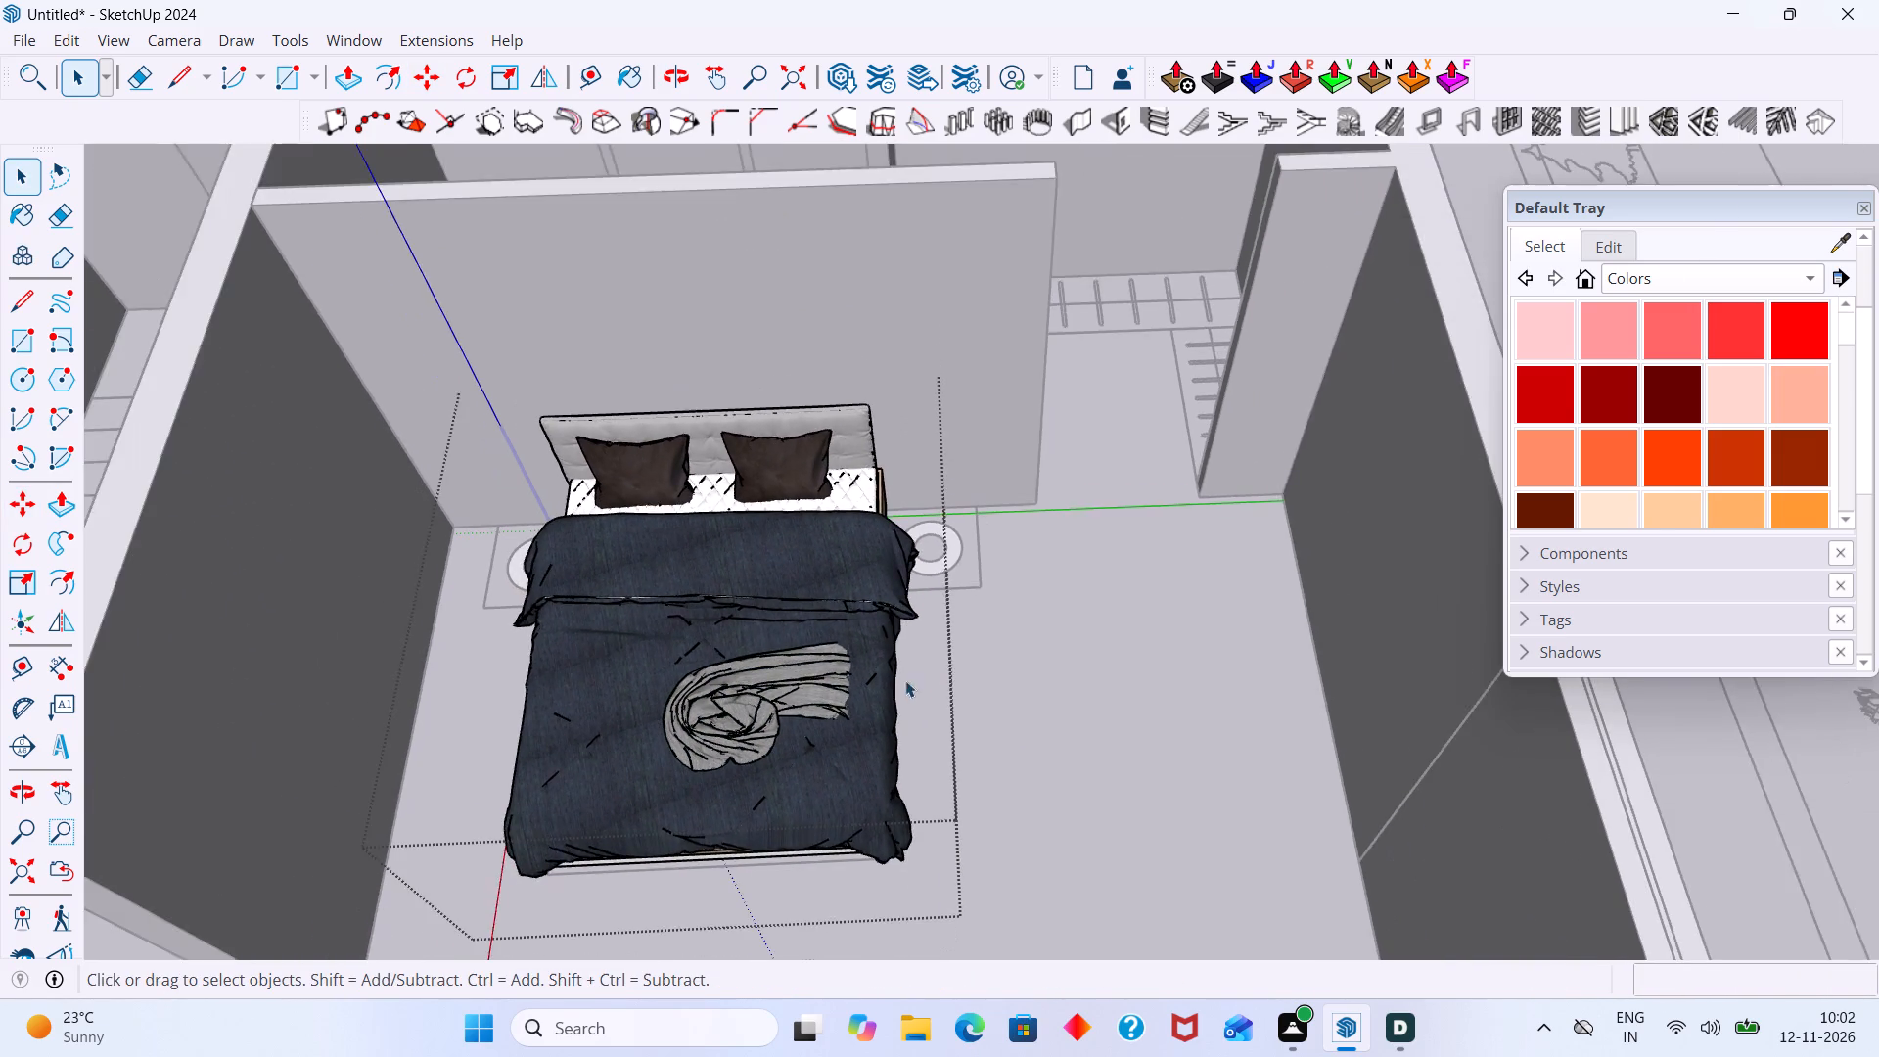
{"action": "scroll", "coordinate": [905, 680], "scroll_direction": "down", "scroll_amount": 3}
{"action": "middle_click_drag", "start_coordinate": [860, 689], "coordinate": [788, 678]}
{"action": "scroll", "coordinate": [973, 544], "scroll_direction": "up", "scroll_amount": 9}
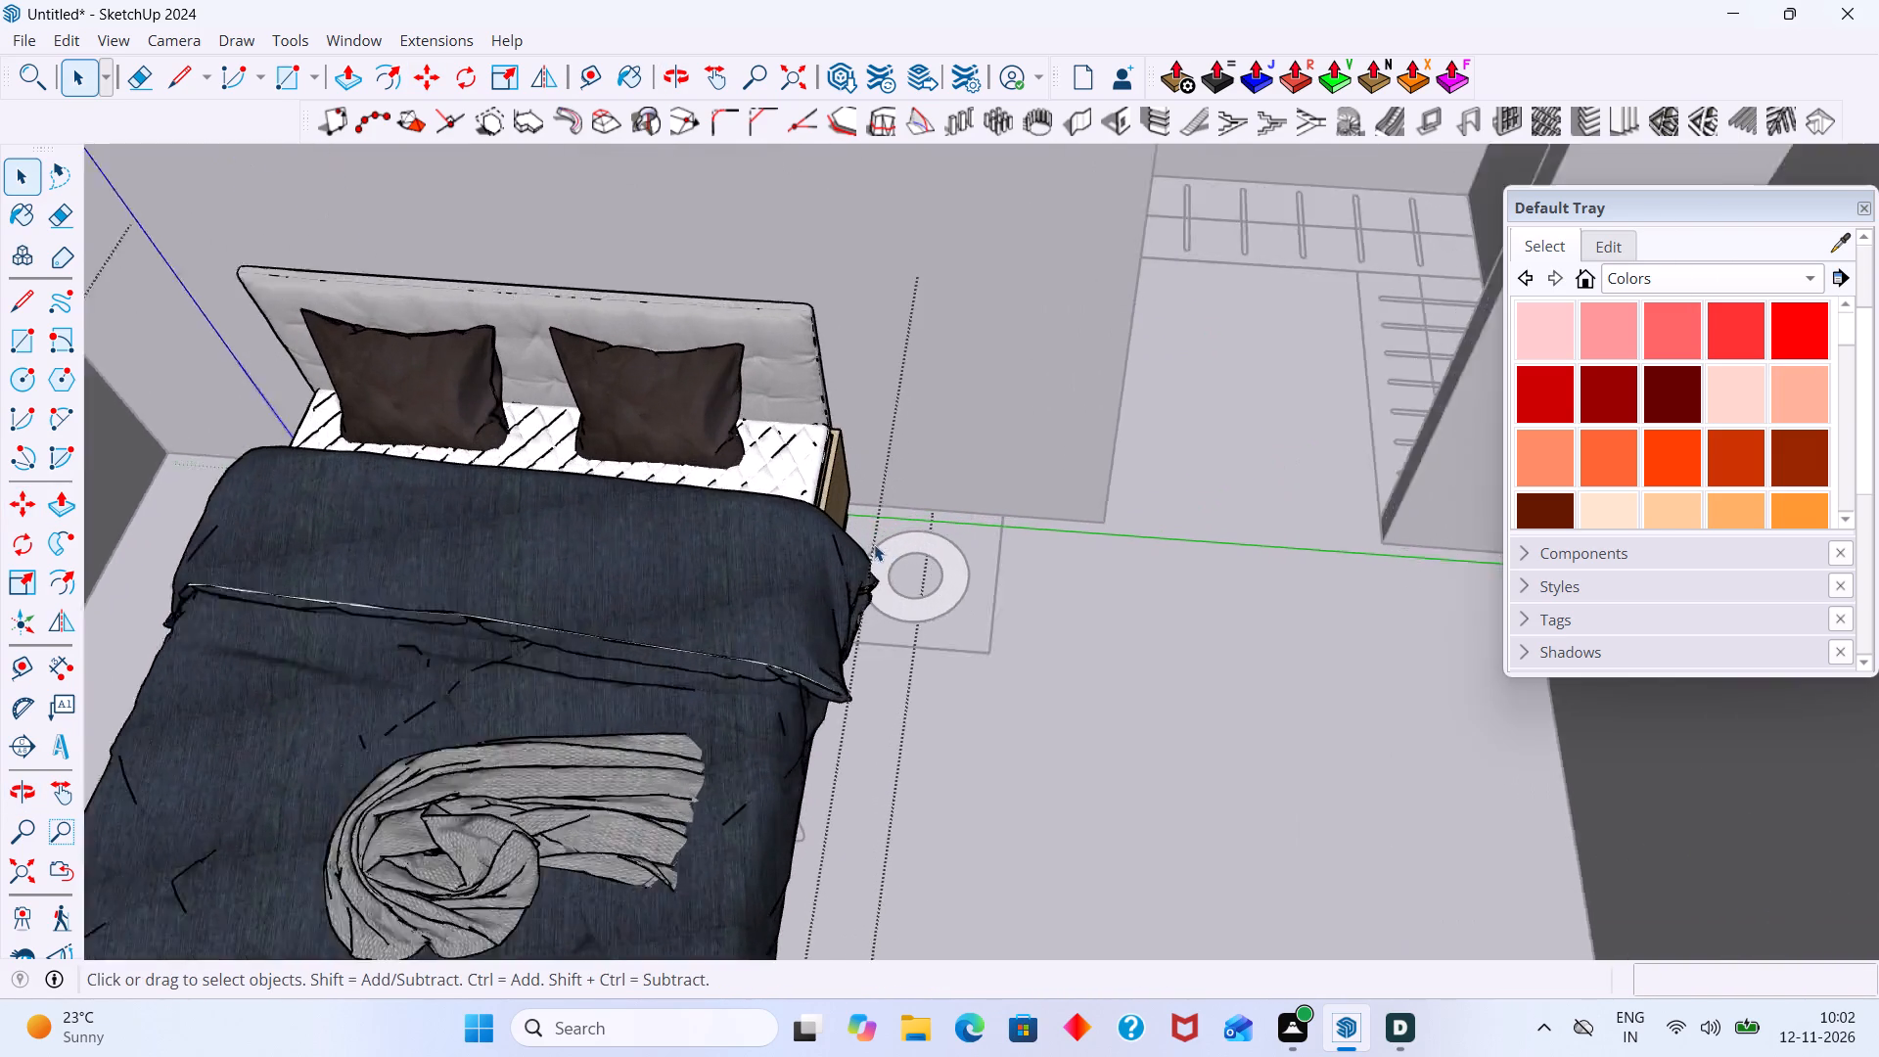
{"action": "scroll", "coordinate": [874, 544], "scroll_direction": "up", "scroll_amount": 1}
{"action": "middle_click_drag", "start_coordinate": [844, 588], "coordinate": [747, 666]}
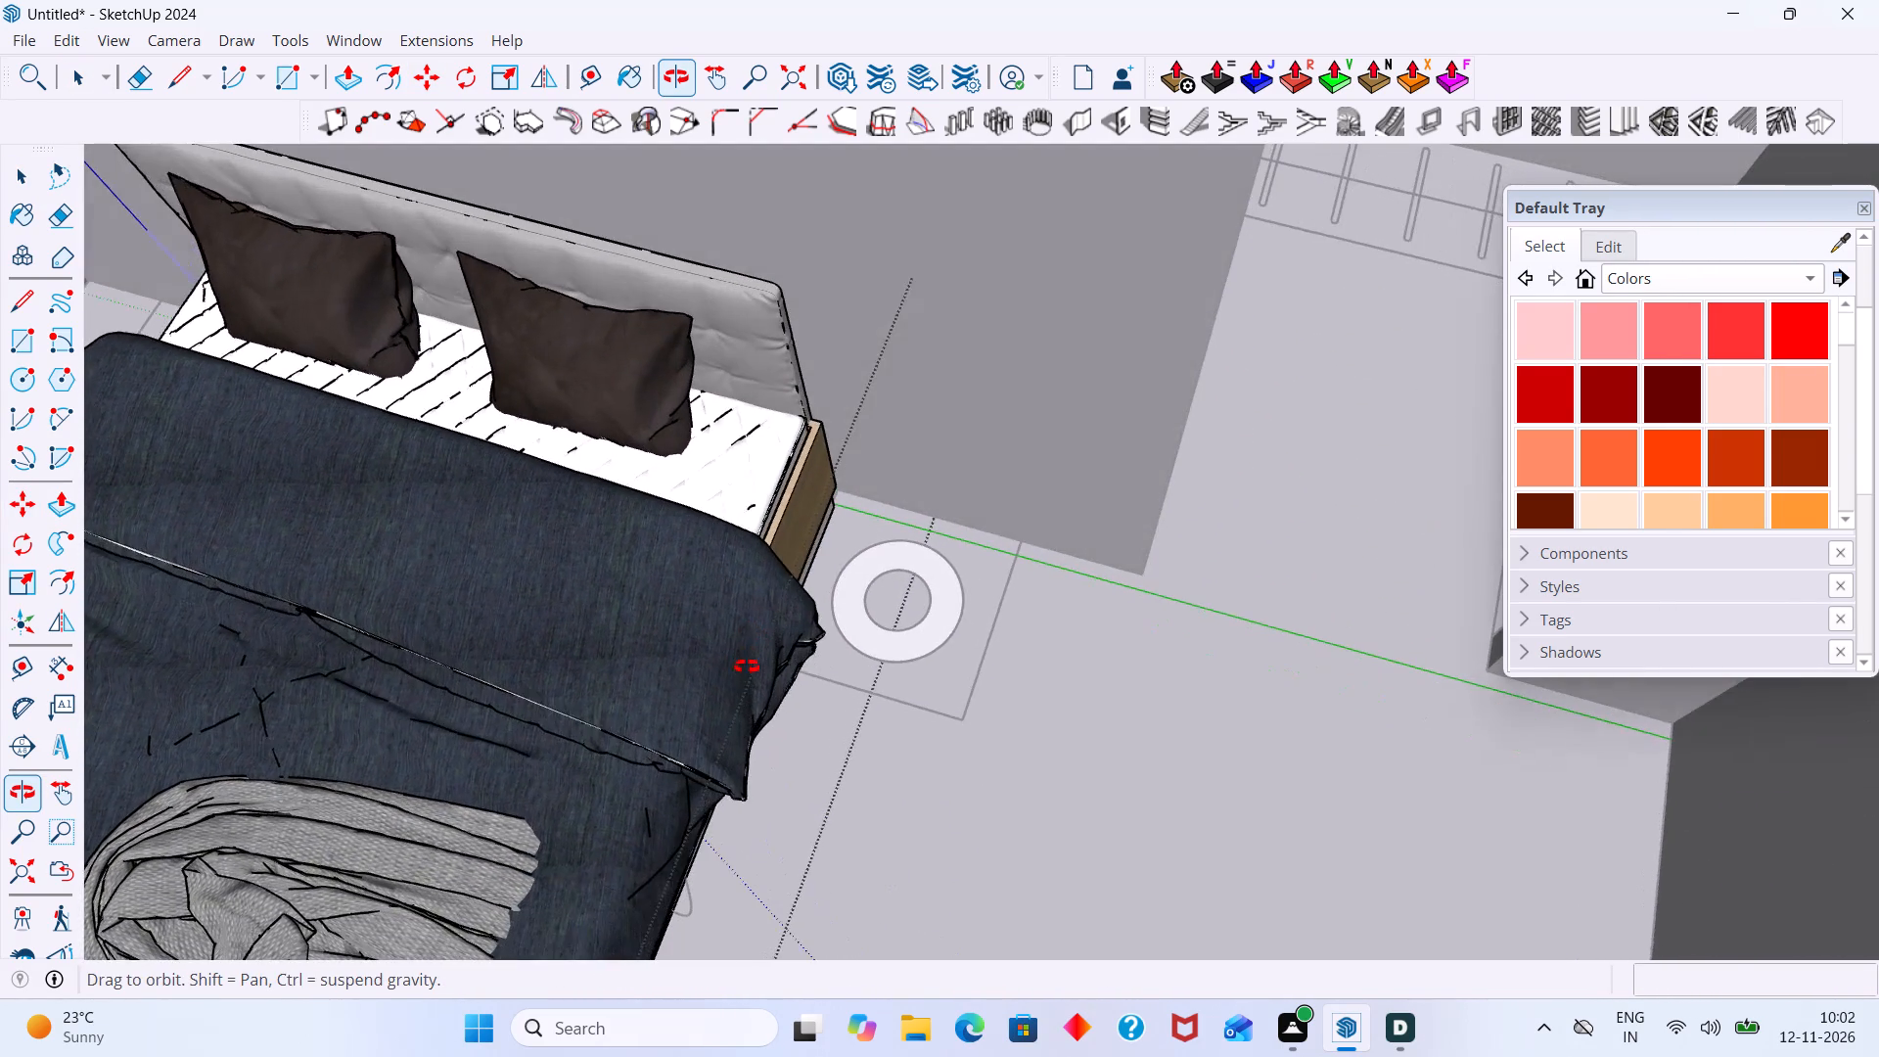
{"action": "middle_click_drag", "start_coordinate": [747, 666], "coordinate": [747, 666]}
{"action": "scroll", "coordinate": [713, 640], "scroll_direction": "up", "scroll_amount": 1}
{"action": "scroll", "coordinate": [713, 639], "scroll_direction": "down", "scroll_amount": 14}
{"action": "left_click", "coordinate": [681, 600]}
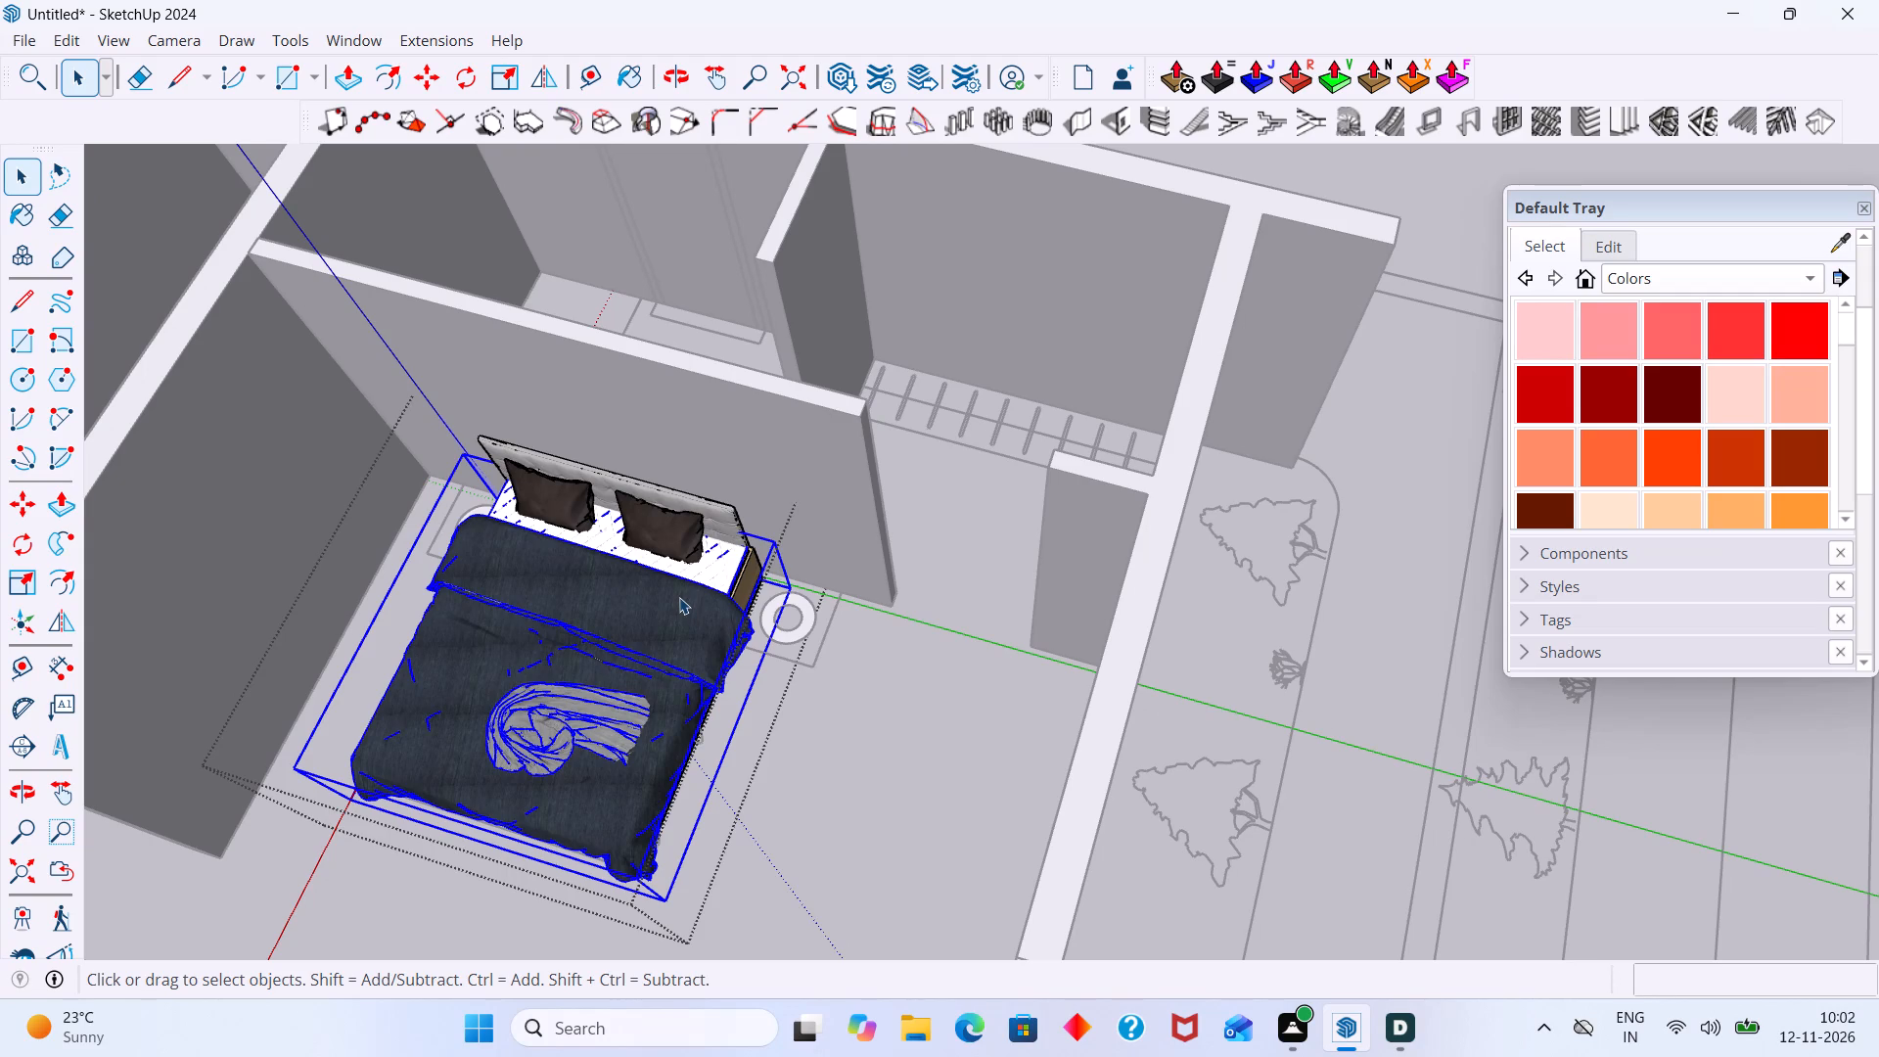
{"action": "double_click", "coordinate": [679, 597]}
{"action": "left_click", "coordinate": [663, 611]}
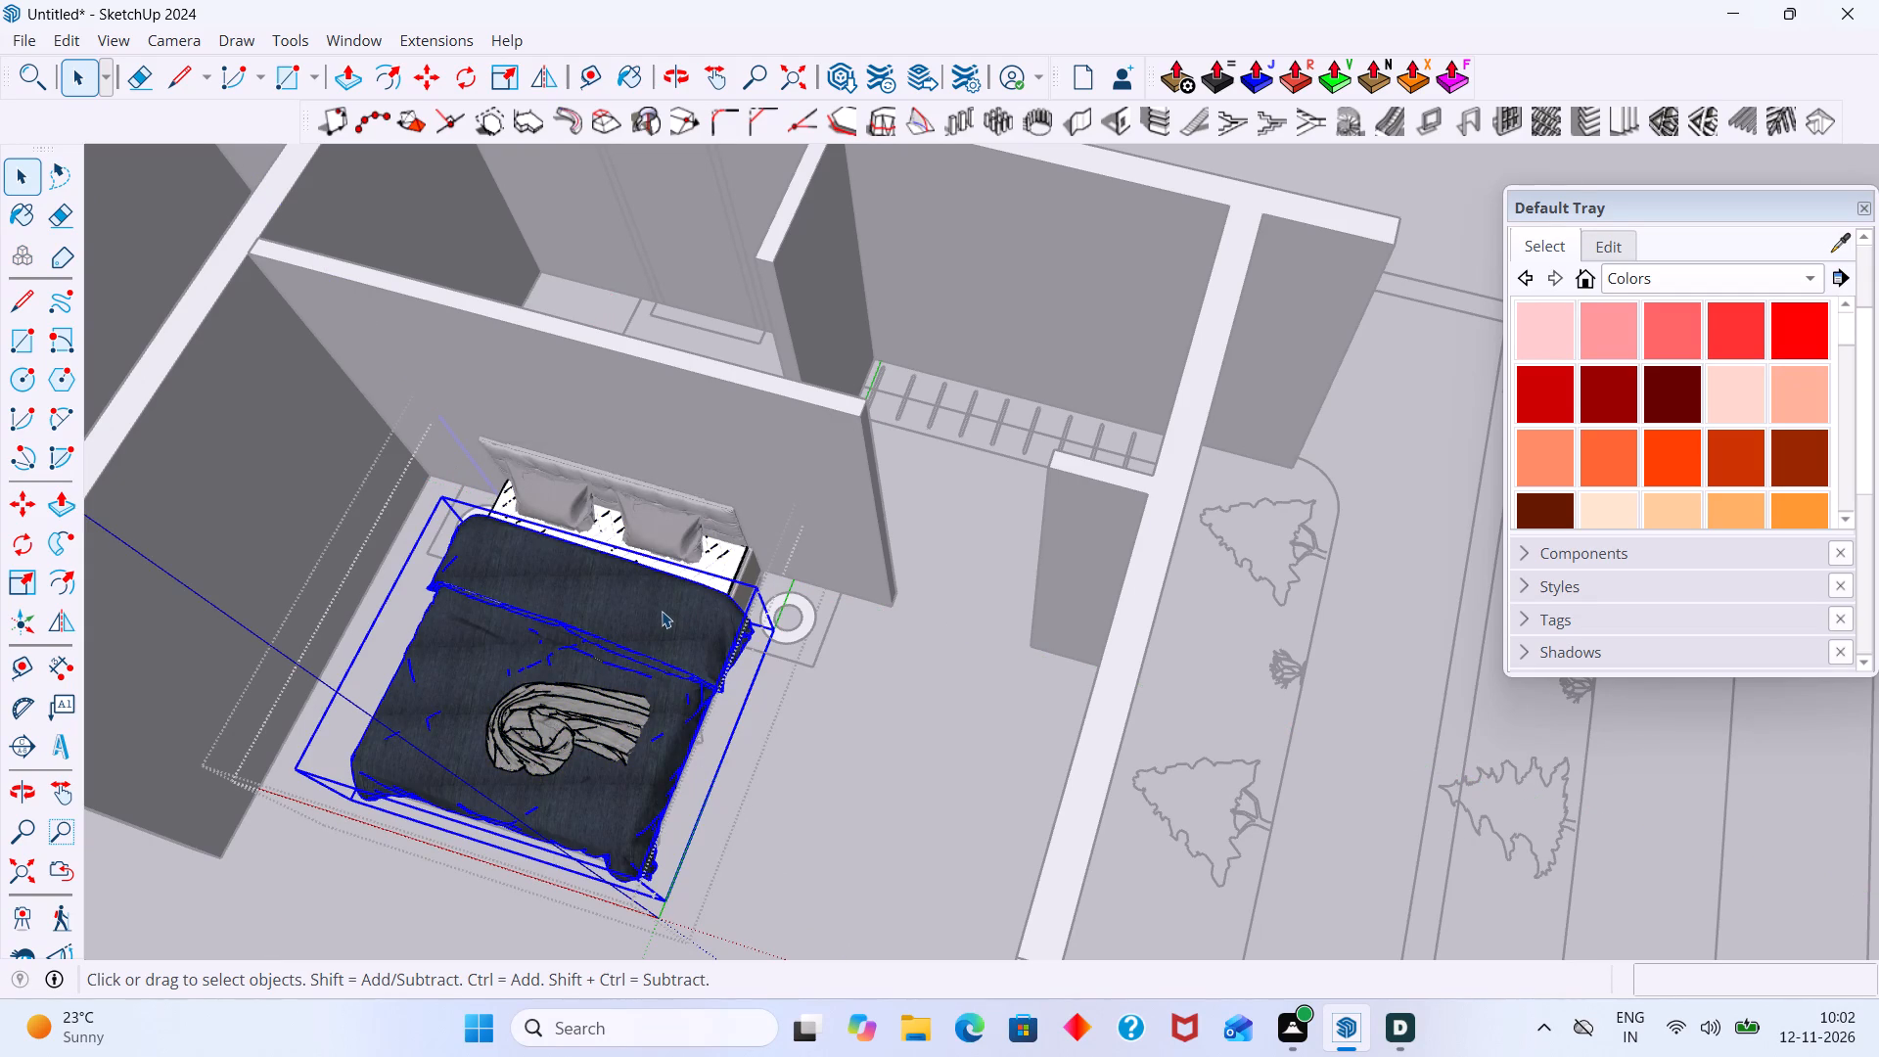
{"action": "key", "text": "s"}
{"action": "left_click", "coordinate": [602, 539]}
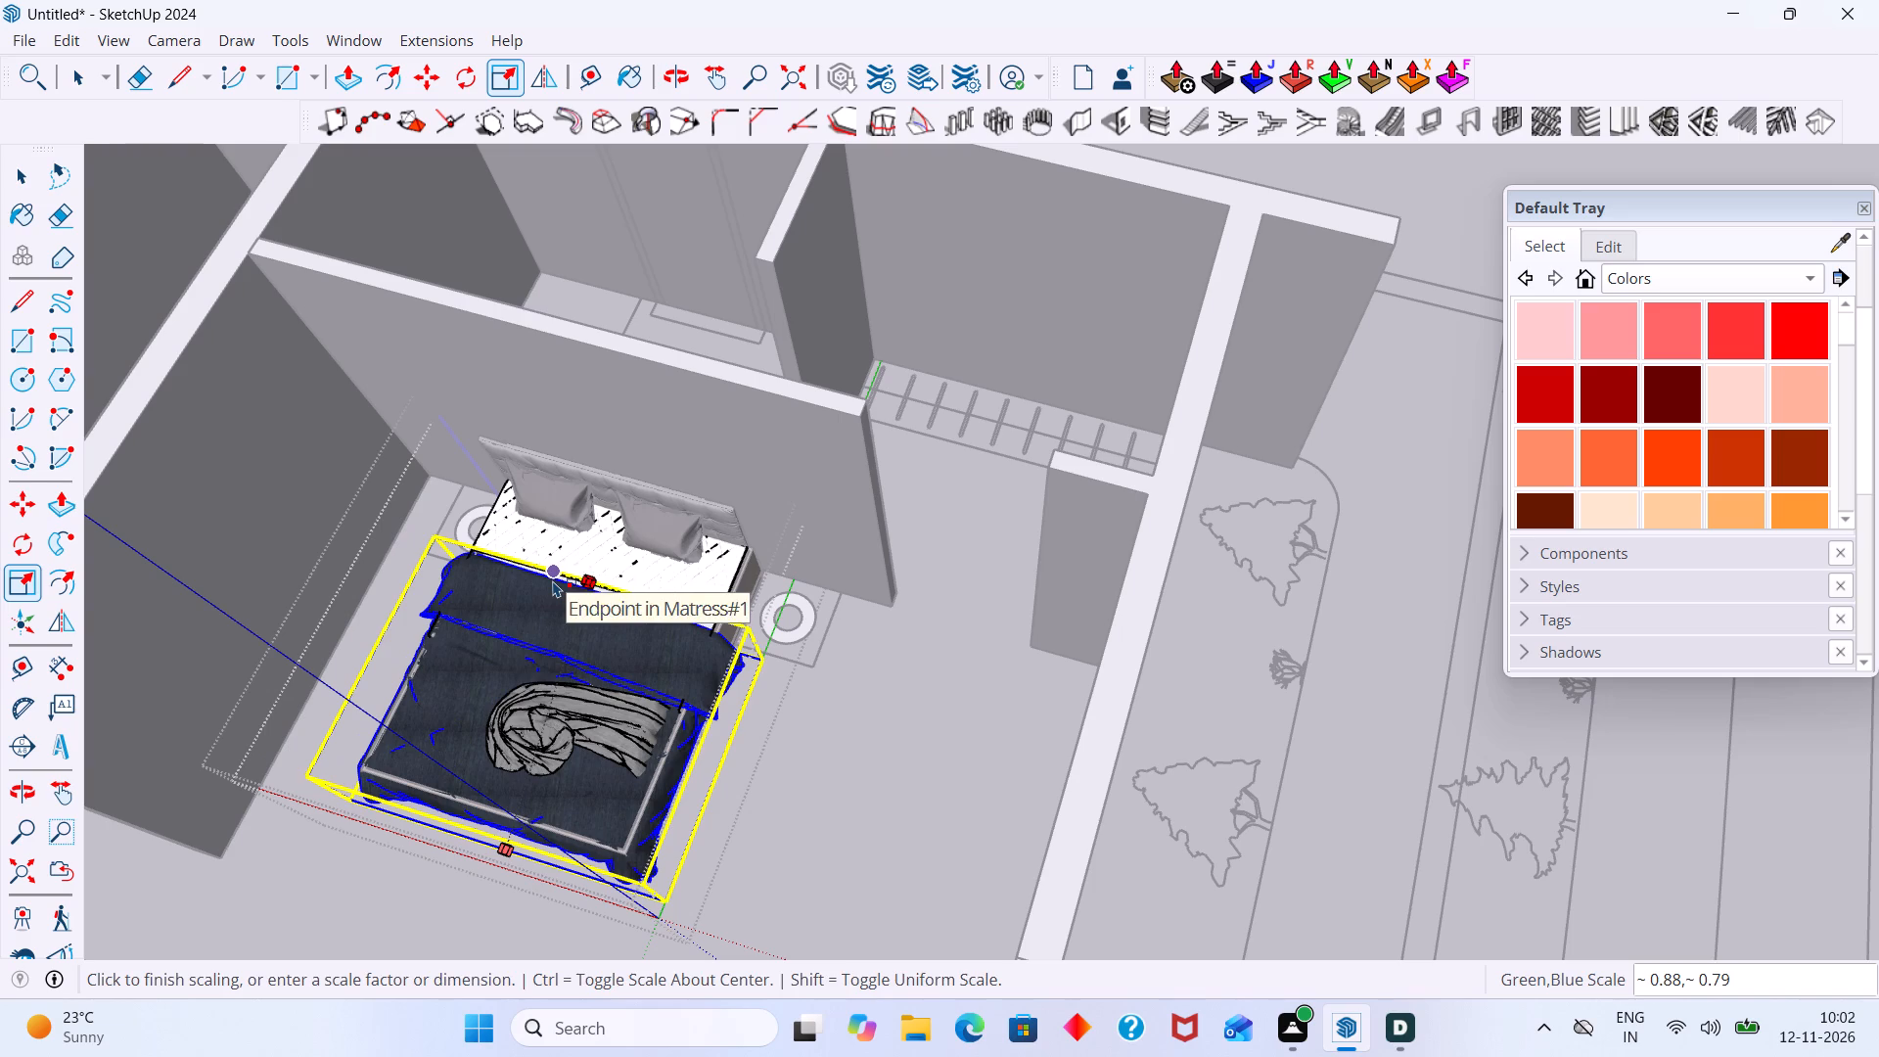
{"action": "left_click", "coordinate": [553, 580]}
{"action": "key", "text": "space"}
{"action": "left_click", "coordinate": [856, 708]}
Leave the bed component's editing and examine the bed with its bedding in the front bedroom.
{"action": "scroll", "coordinate": [769, 664], "scroll_direction": "up", "scroll_amount": 3}
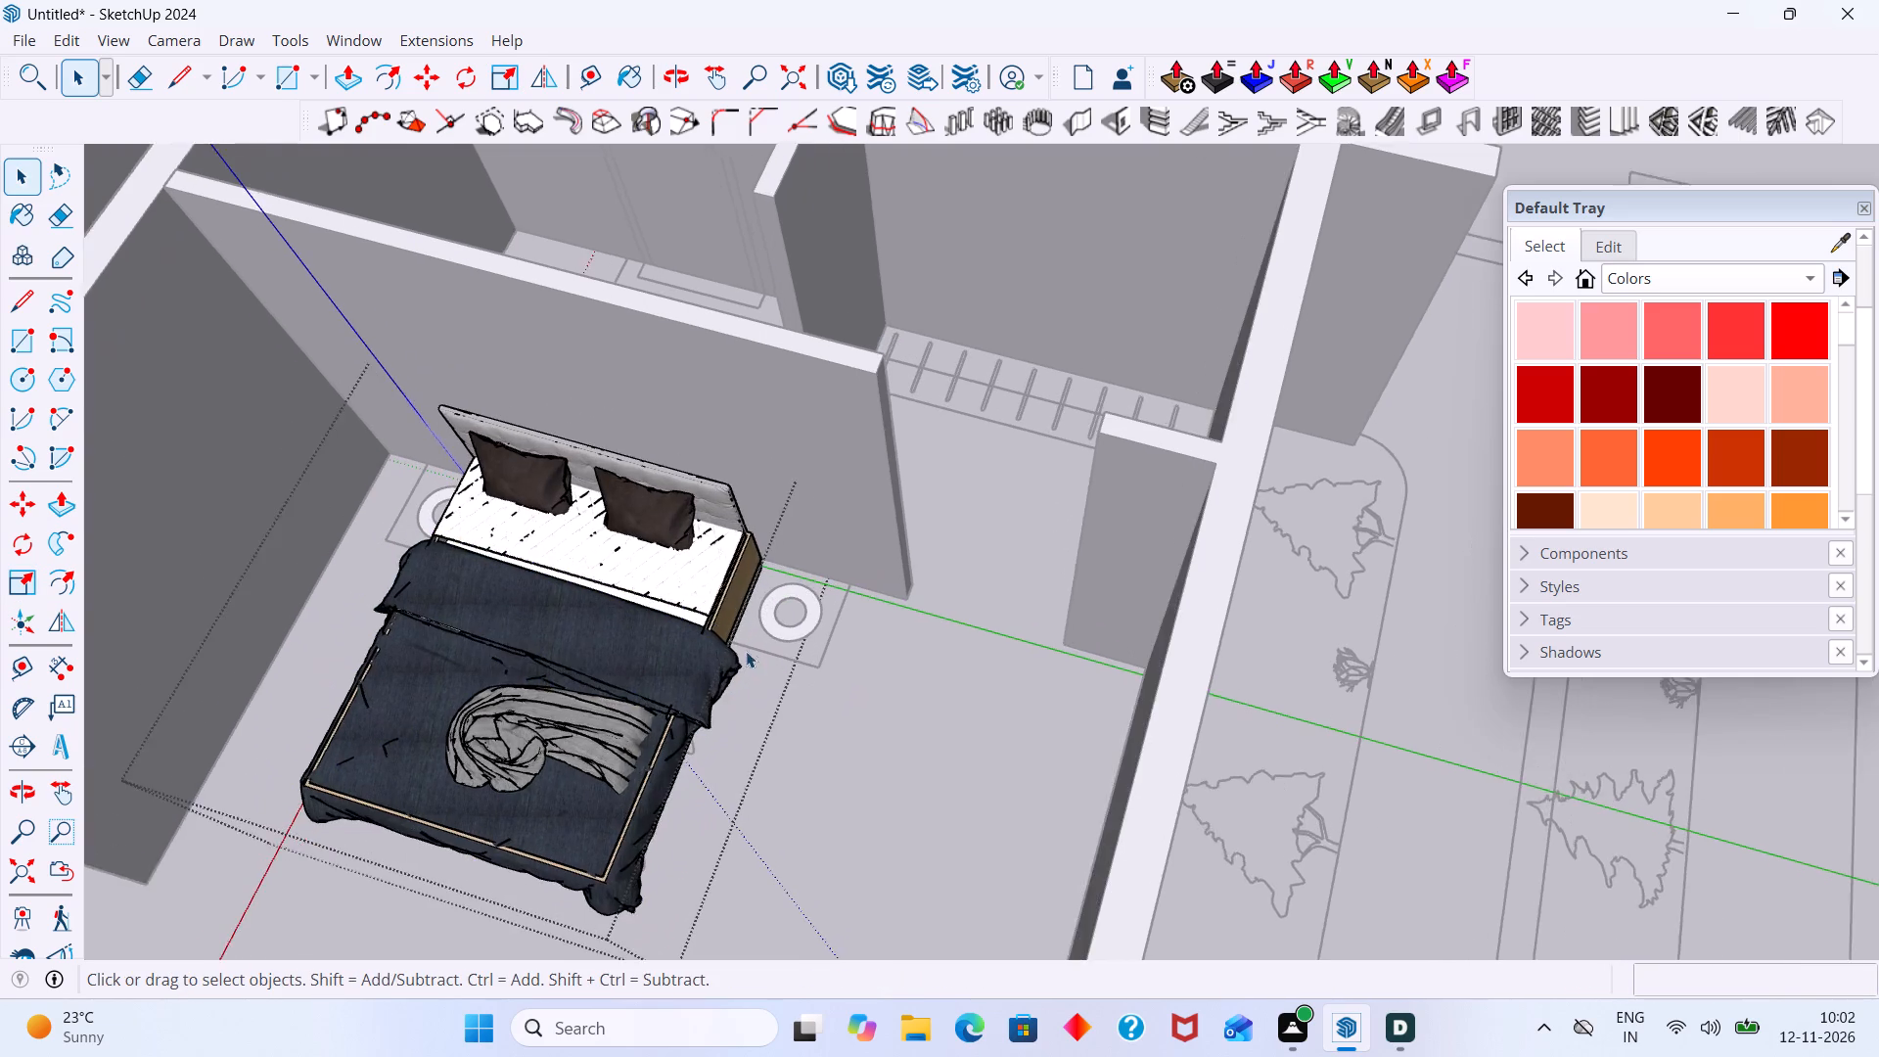
{"action": "scroll", "coordinate": [746, 651], "scroll_direction": "up", "scroll_amount": 1}
{"action": "scroll", "coordinate": [731, 620], "scroll_direction": "down", "scroll_amount": 1}
{"action": "left_click", "coordinate": [873, 707]}
{"action": "scroll", "coordinate": [869, 701], "scroll_direction": "down", "scroll_amount": 10}
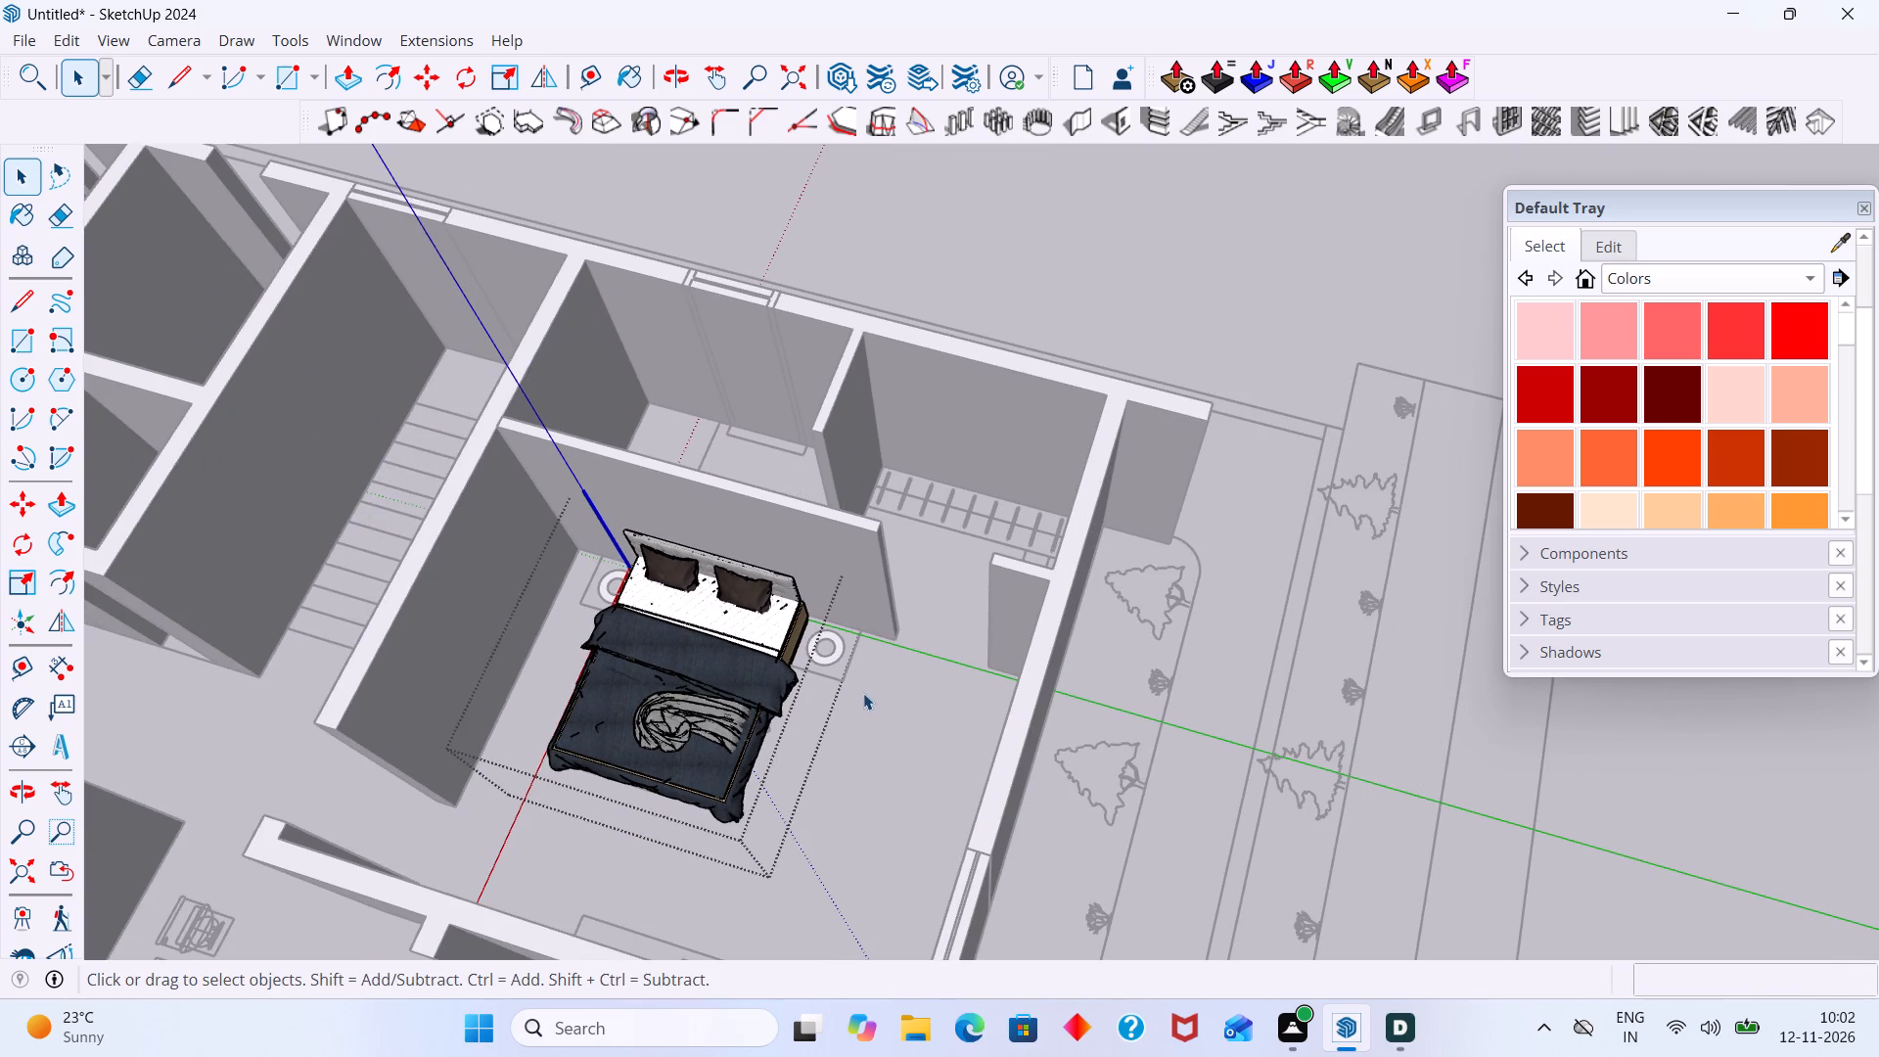
{"action": "scroll", "coordinate": [862, 694], "scroll_direction": "down", "scroll_amount": 6}
{"action": "left_click", "coordinate": [1206, 375]}
{"action": "scroll", "coordinate": [867, 566], "scroll_direction": "down", "scroll_amount": 3}
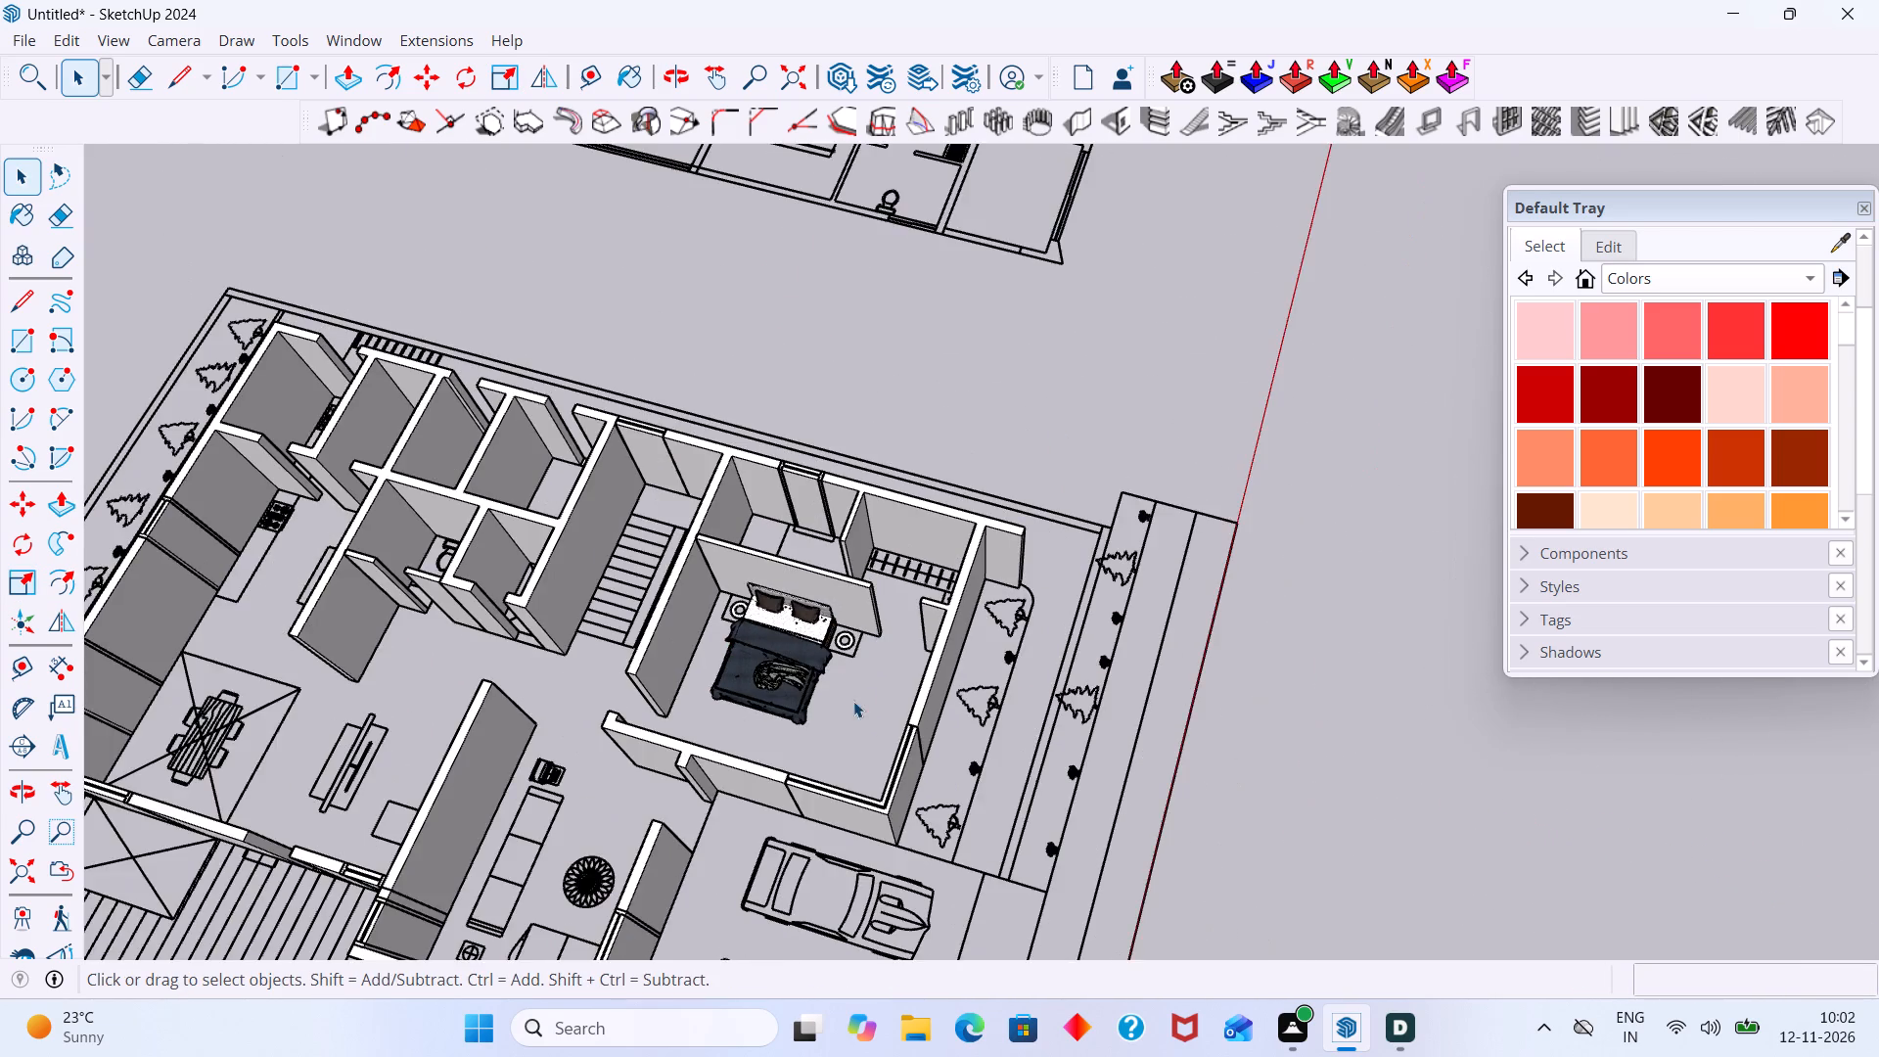
{"action": "middle_click_drag", "start_coordinate": [853, 701], "coordinate": [895, 646]}
{"action": "scroll", "coordinate": [814, 653], "scroll_direction": "up", "scroll_amount": 17}
{"action": "scroll", "coordinate": [883, 636], "scroll_direction": "down", "scroll_amount": 7}
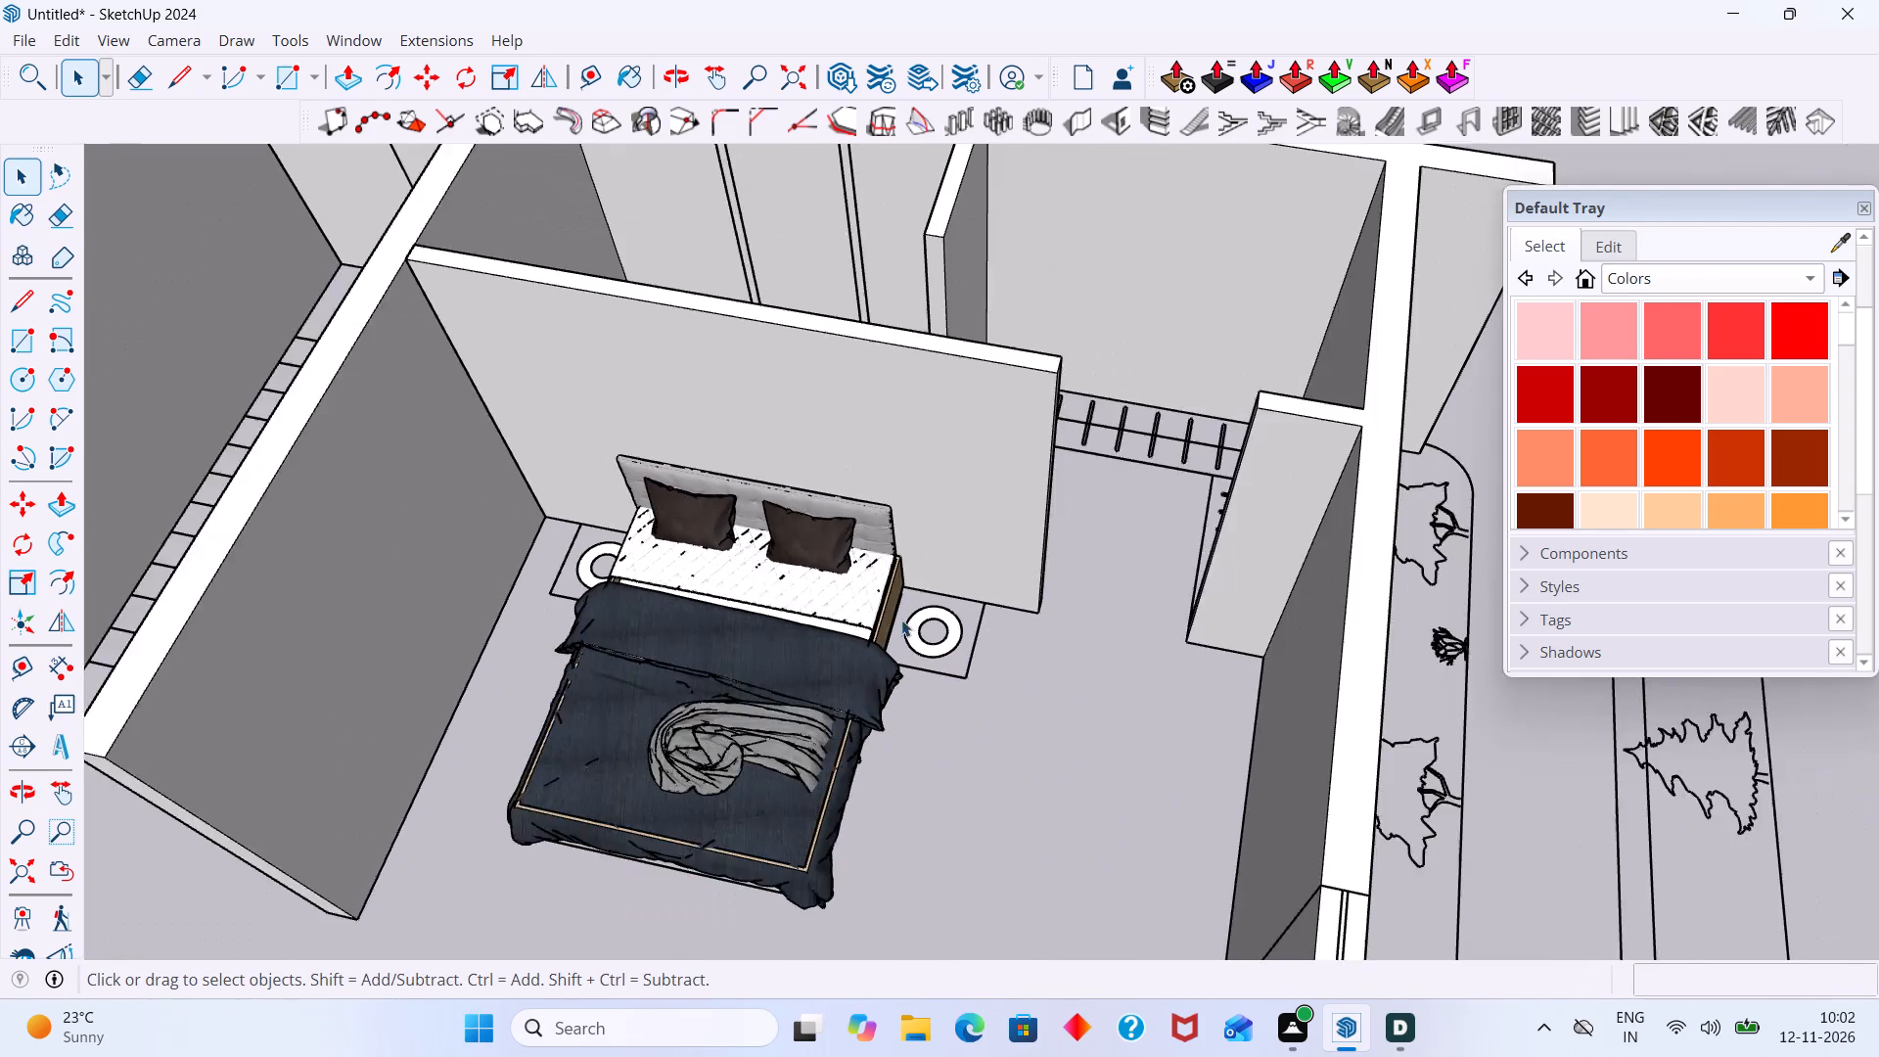
{"action": "scroll", "coordinate": [901, 620], "scroll_direction": "down", "scroll_amount": 2}
Open 3D Warehouse and search the models for BEDLAMP.
{"action": "left_click", "coordinate": [373, 35]}
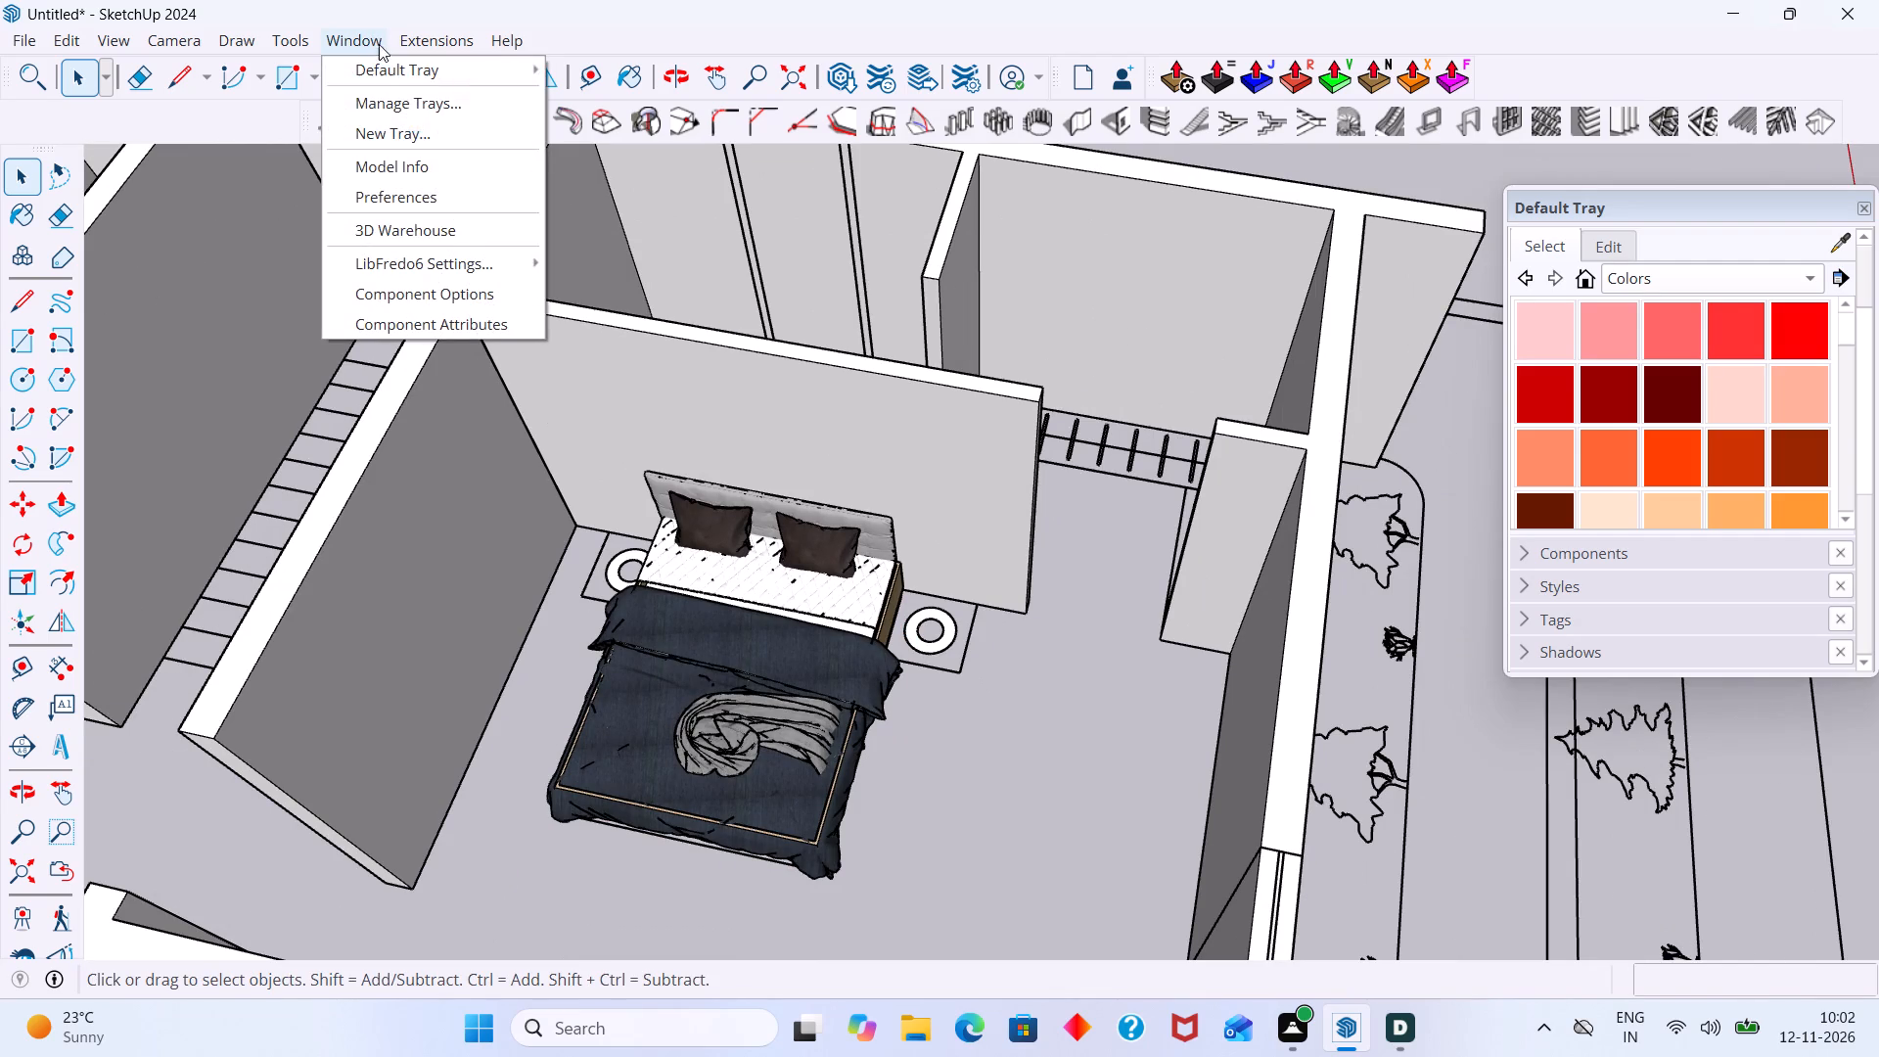
{"action": "left_click", "coordinate": [408, 230]}
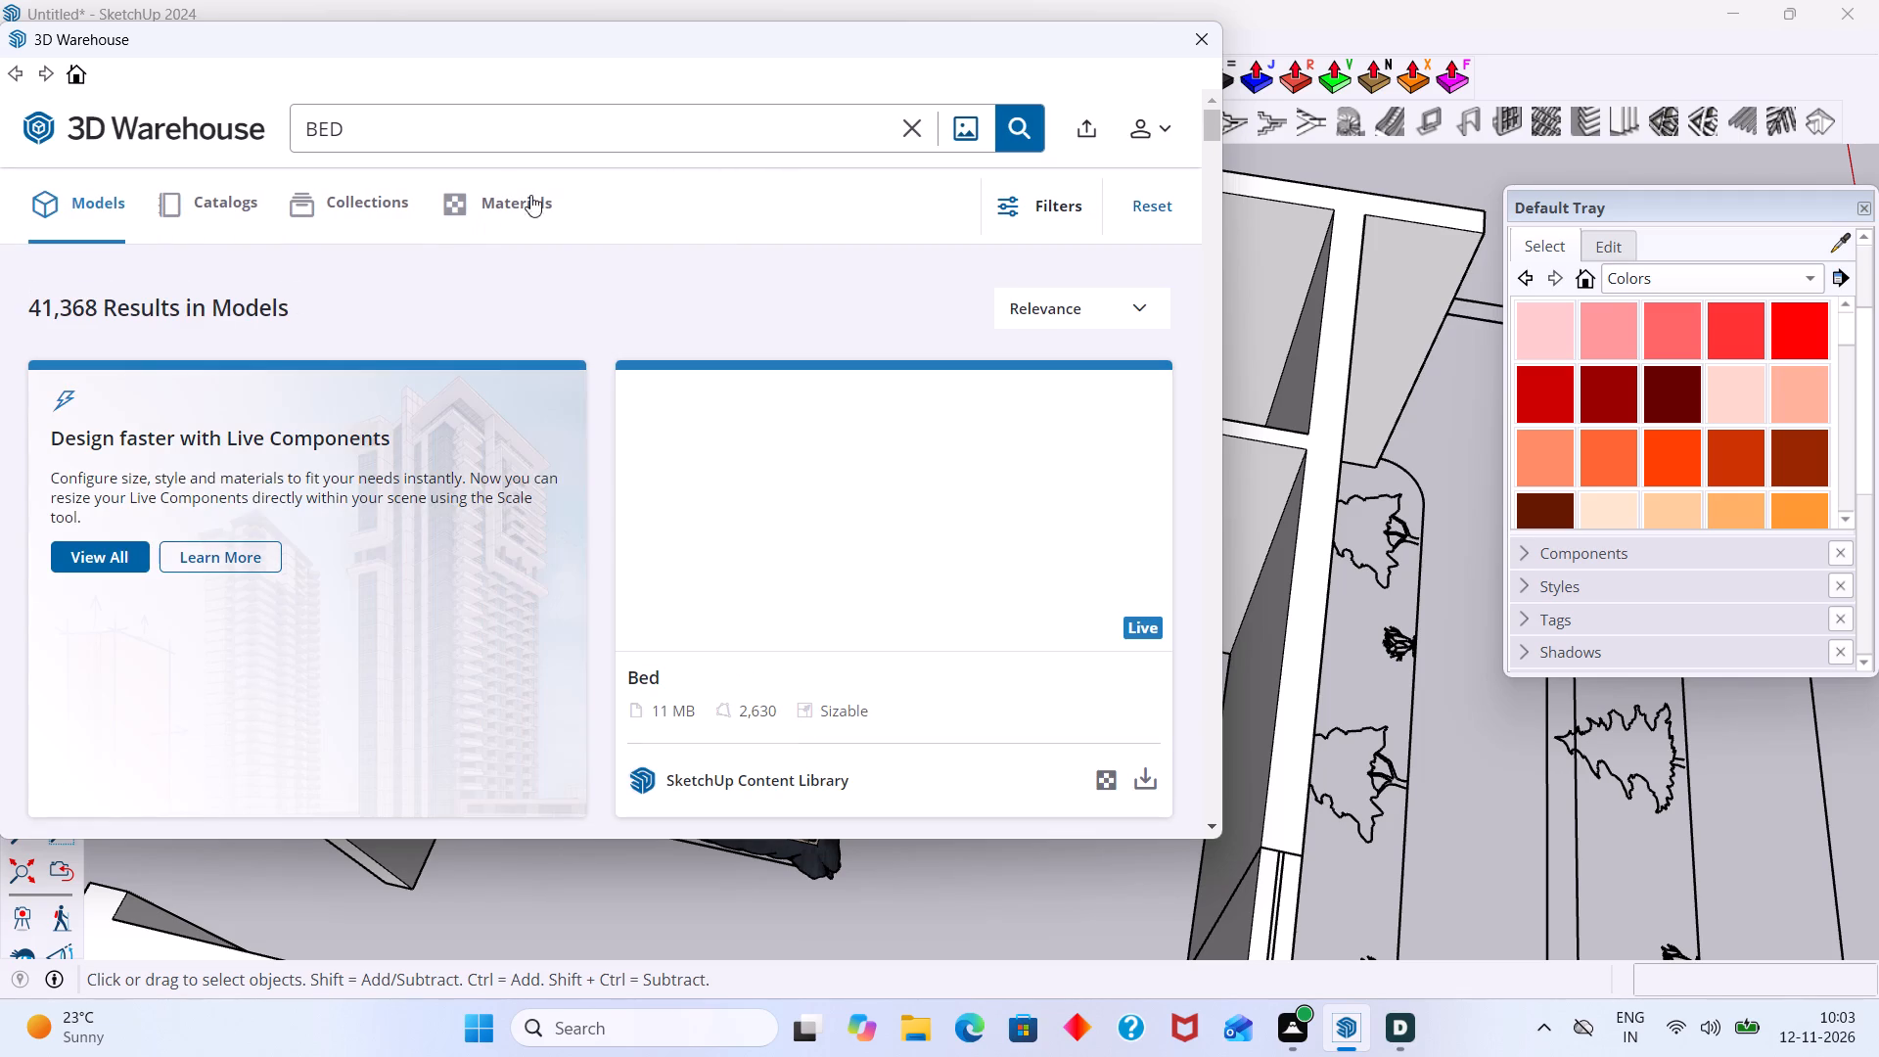
{"action": "scroll", "coordinate": [565, 286], "scroll_direction": "down", "scroll_amount": 3}
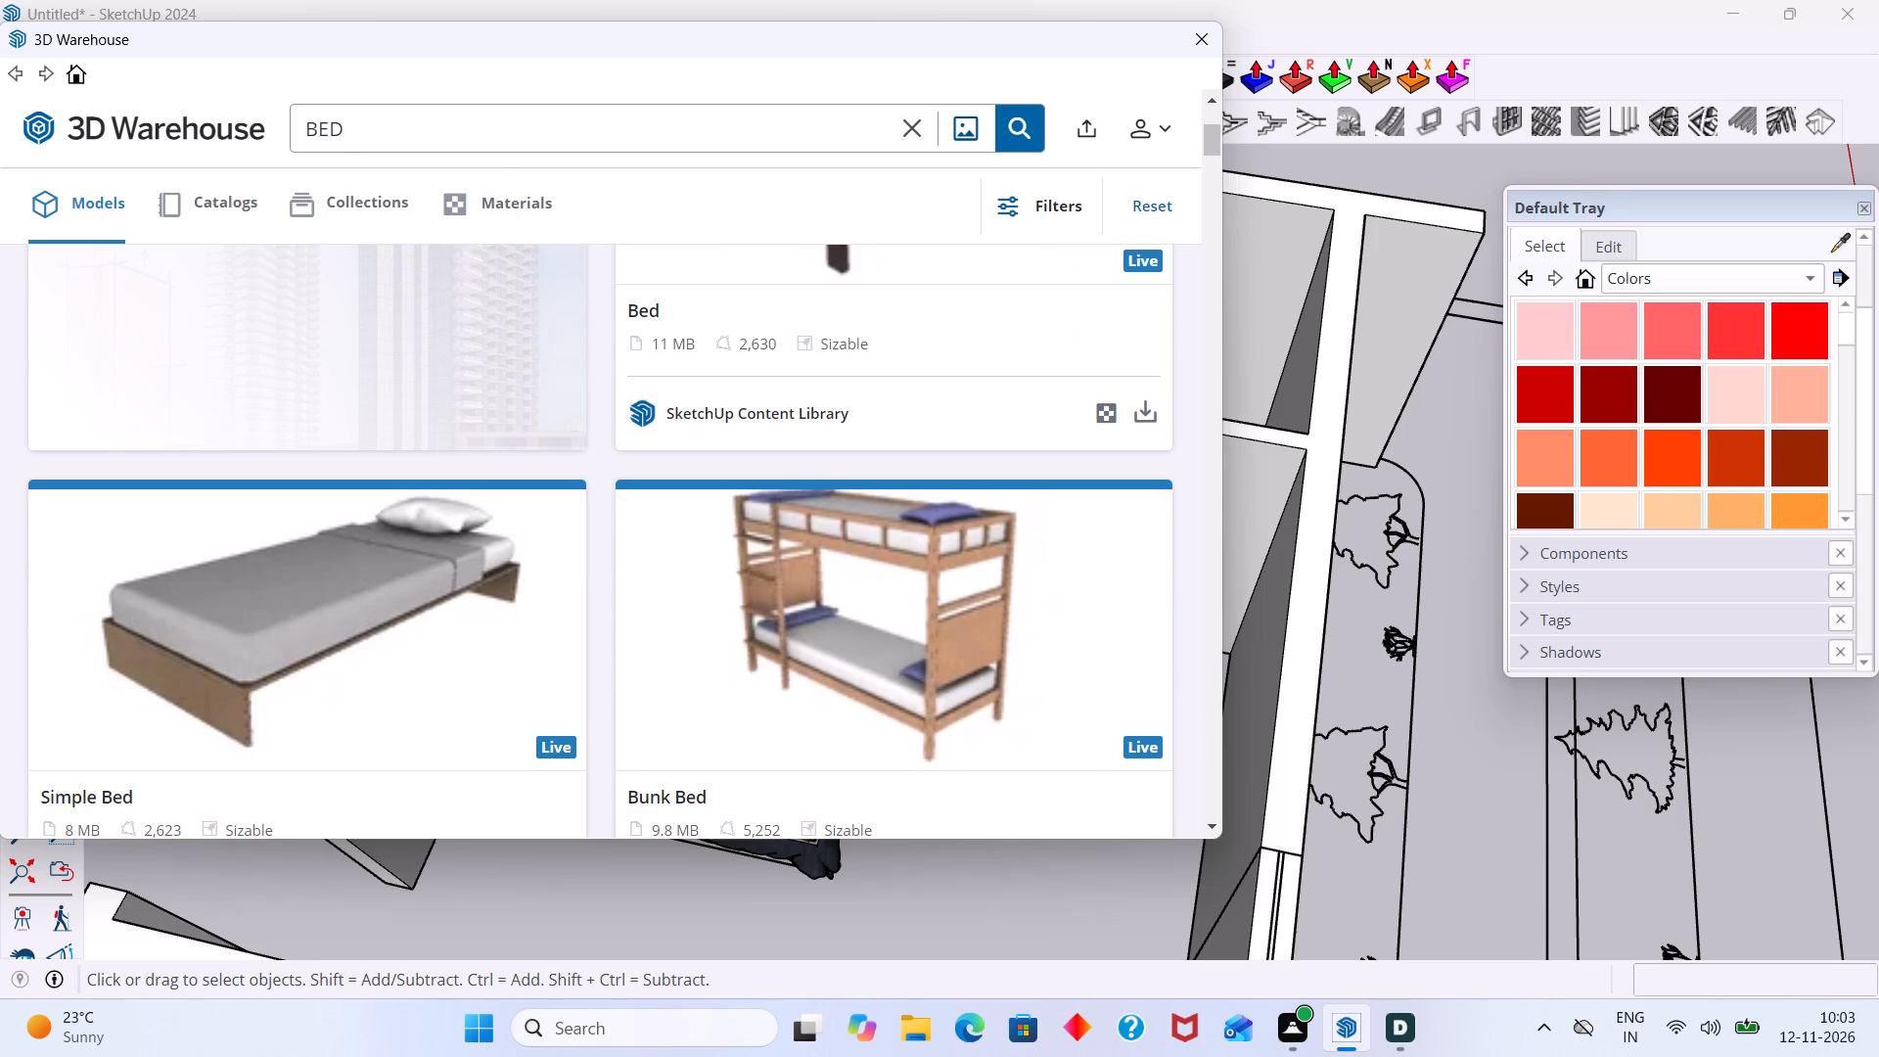
{"action": "left_click", "coordinate": [390, 113]}
{"action": "key", "text": "l"}
{"action": "key", "text": "a"}
{"action": "key", "text": "m"}
{"action": "key", "text": "p"}
{"action": "left_click", "coordinate": [1019, 135]}
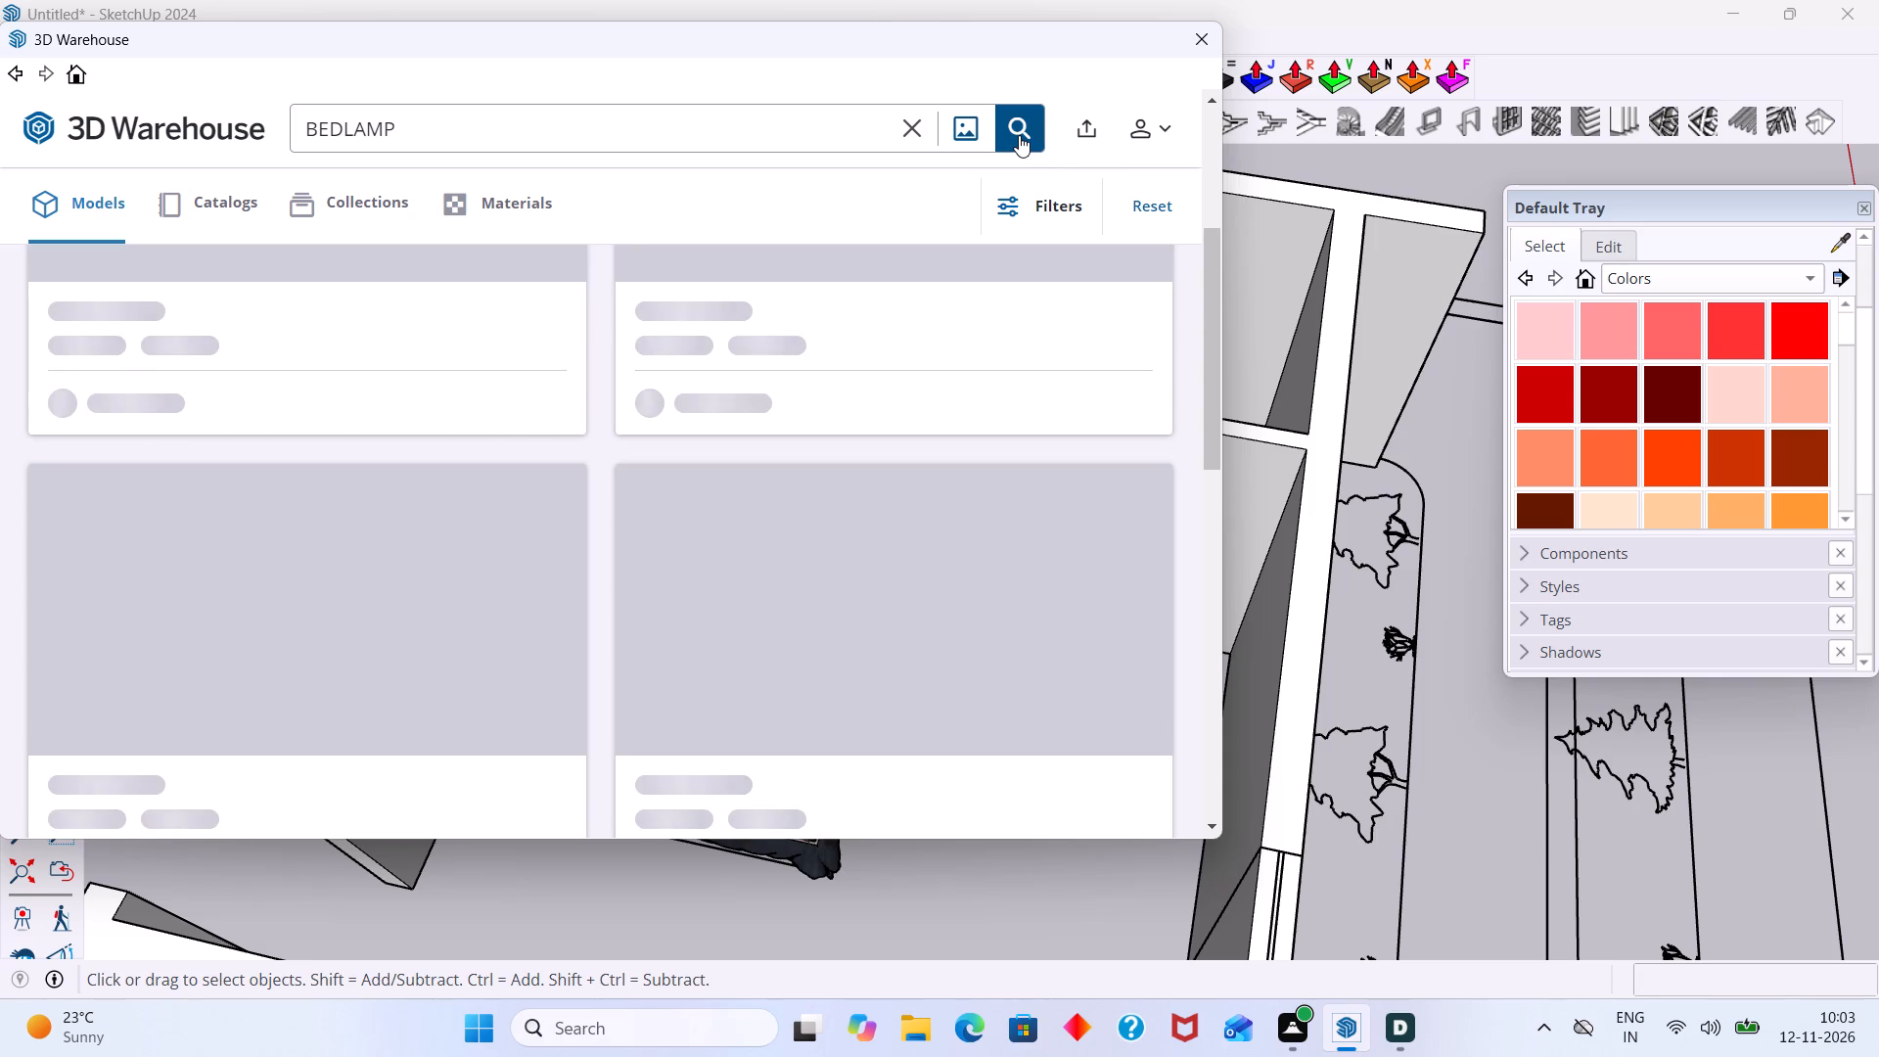
Browse the BEDLAMP model results for a lamp suited to the bedside tables.
{"action": "scroll", "coordinate": [632, 553], "scroll_direction": "down", "scroll_amount": 2}
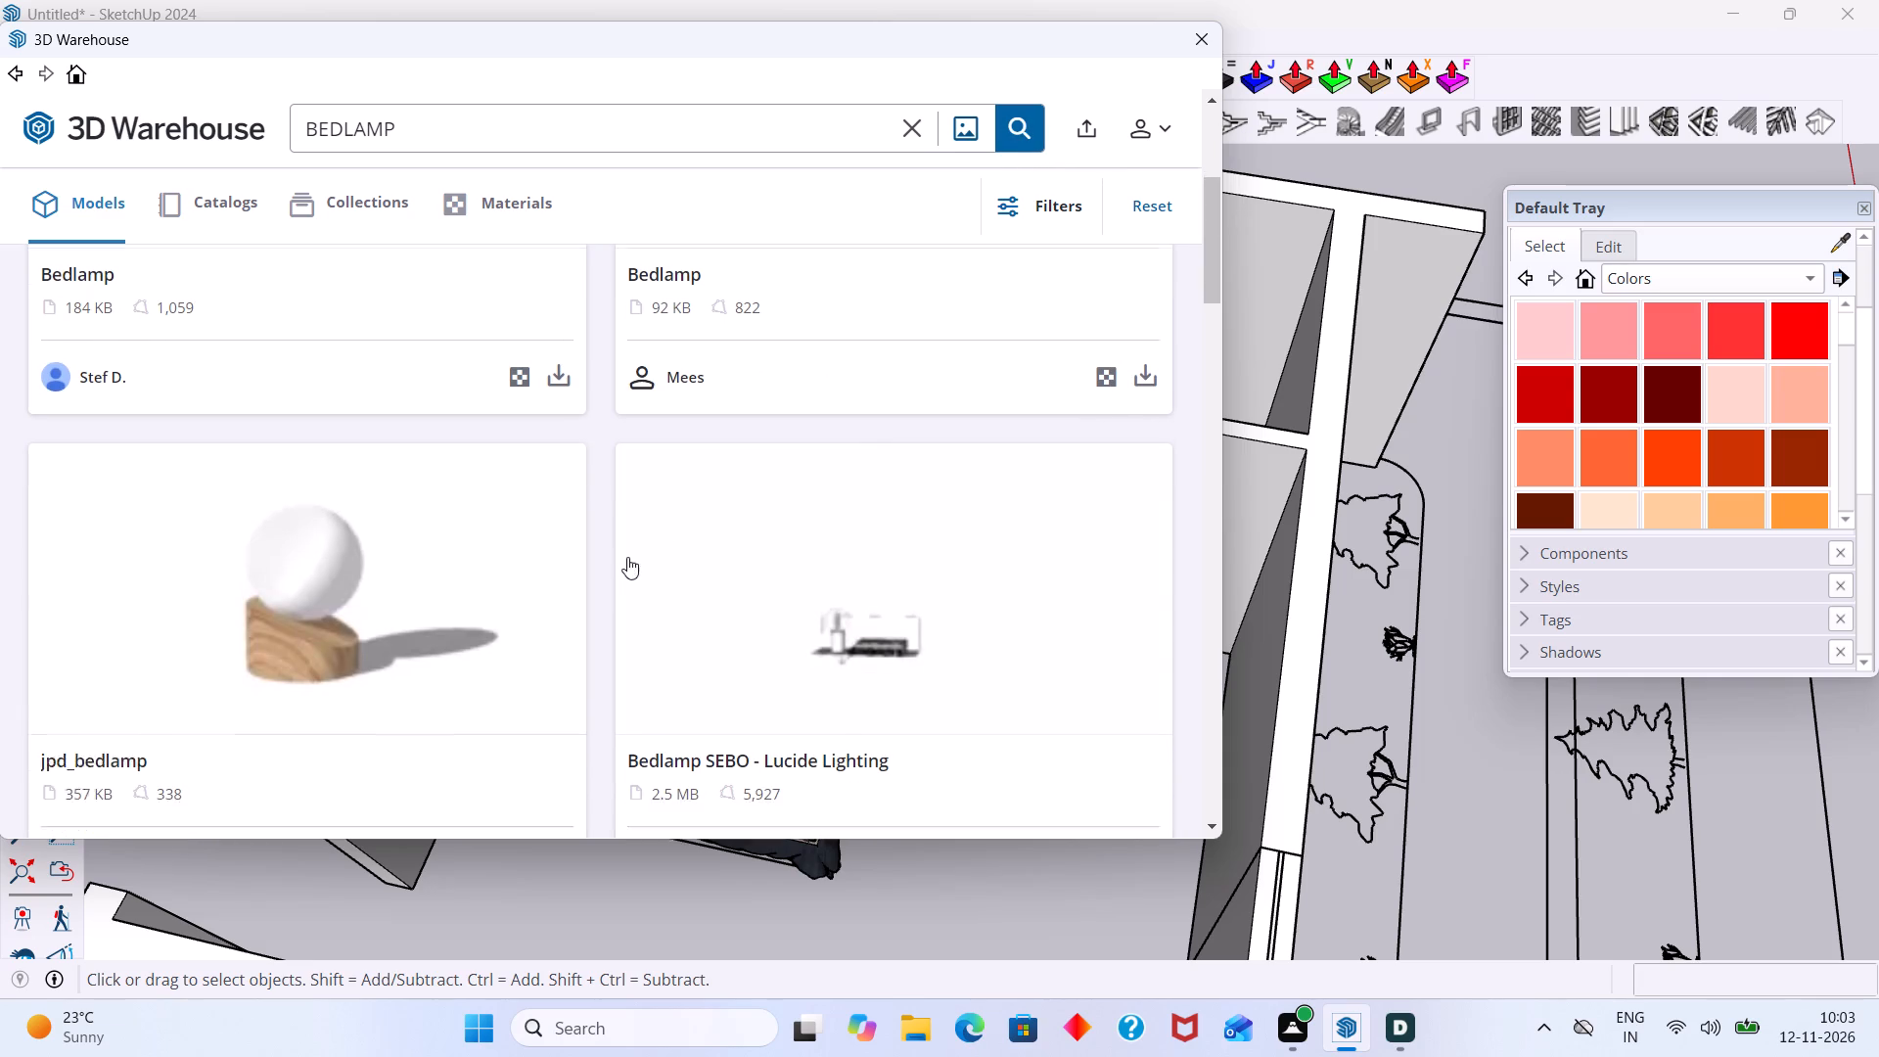
{"action": "scroll", "coordinate": [627, 557], "scroll_direction": "down", "scroll_amount": 5}
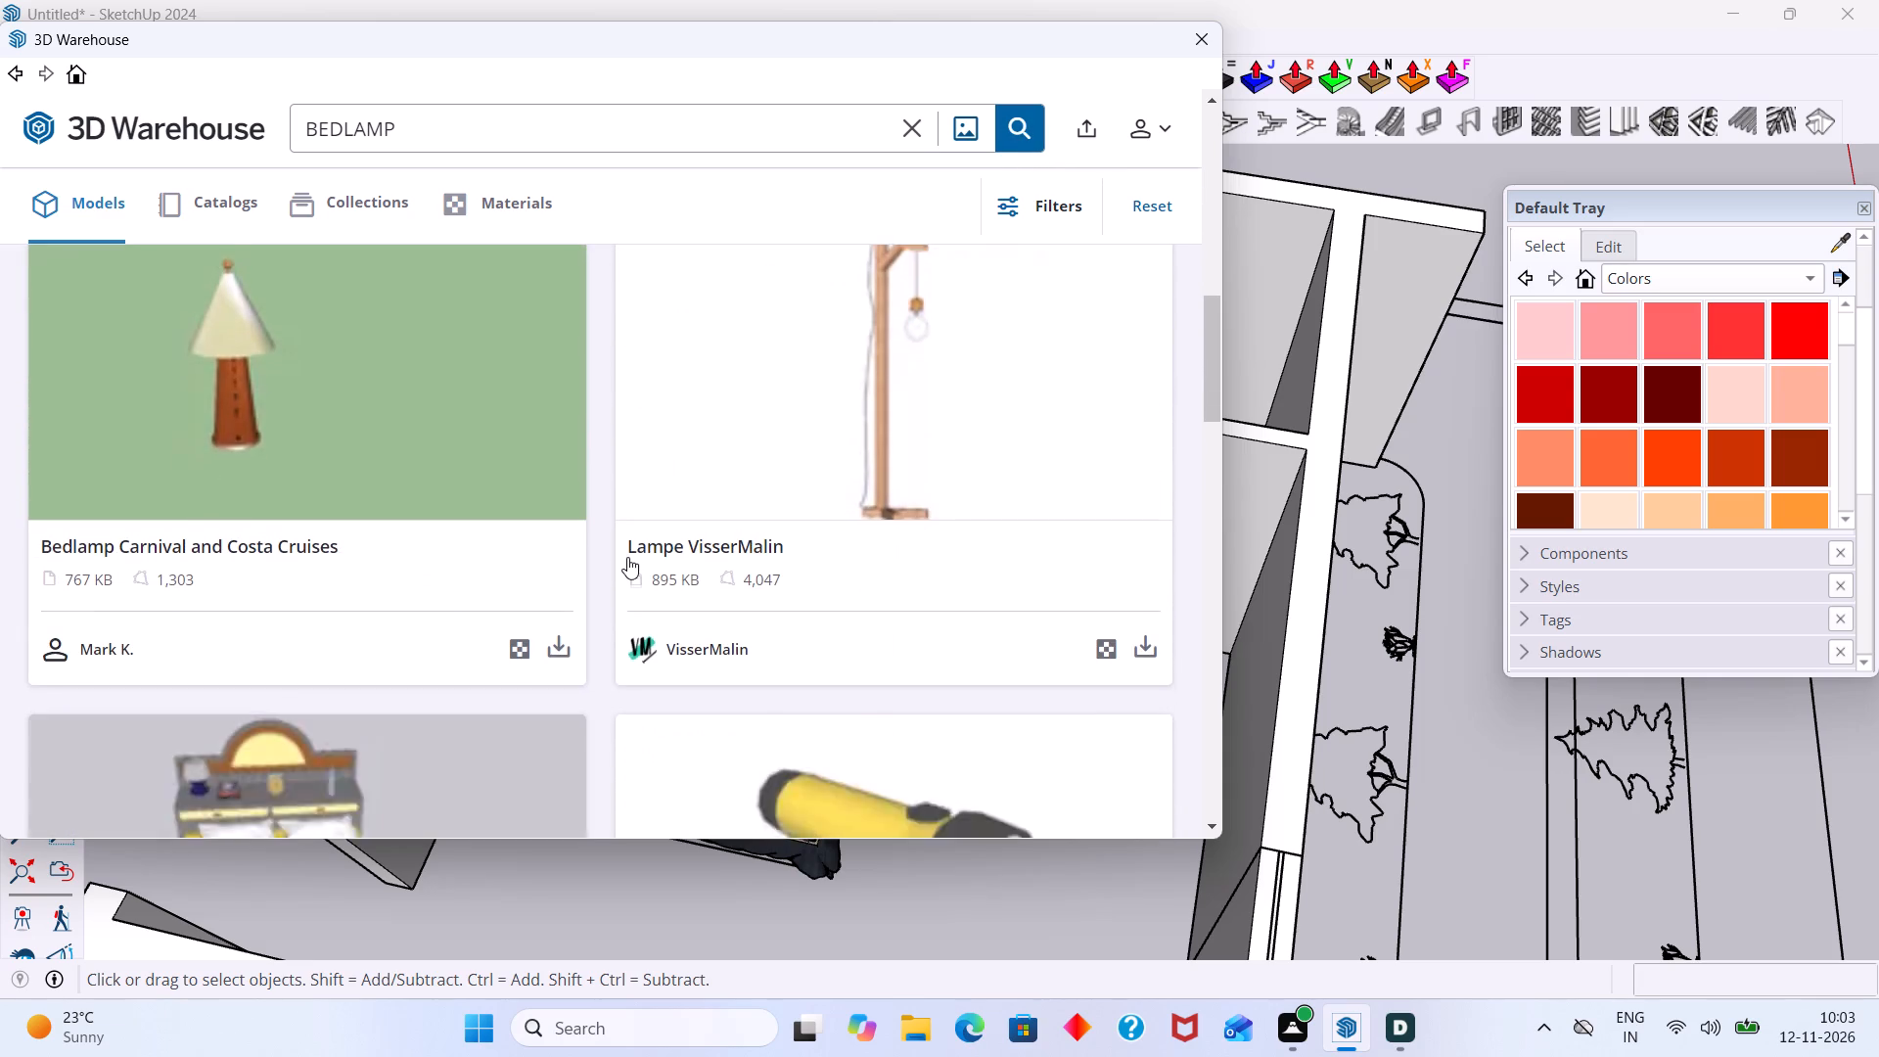
{"action": "scroll", "coordinate": [627, 557], "scroll_direction": "down", "scroll_amount": 6}
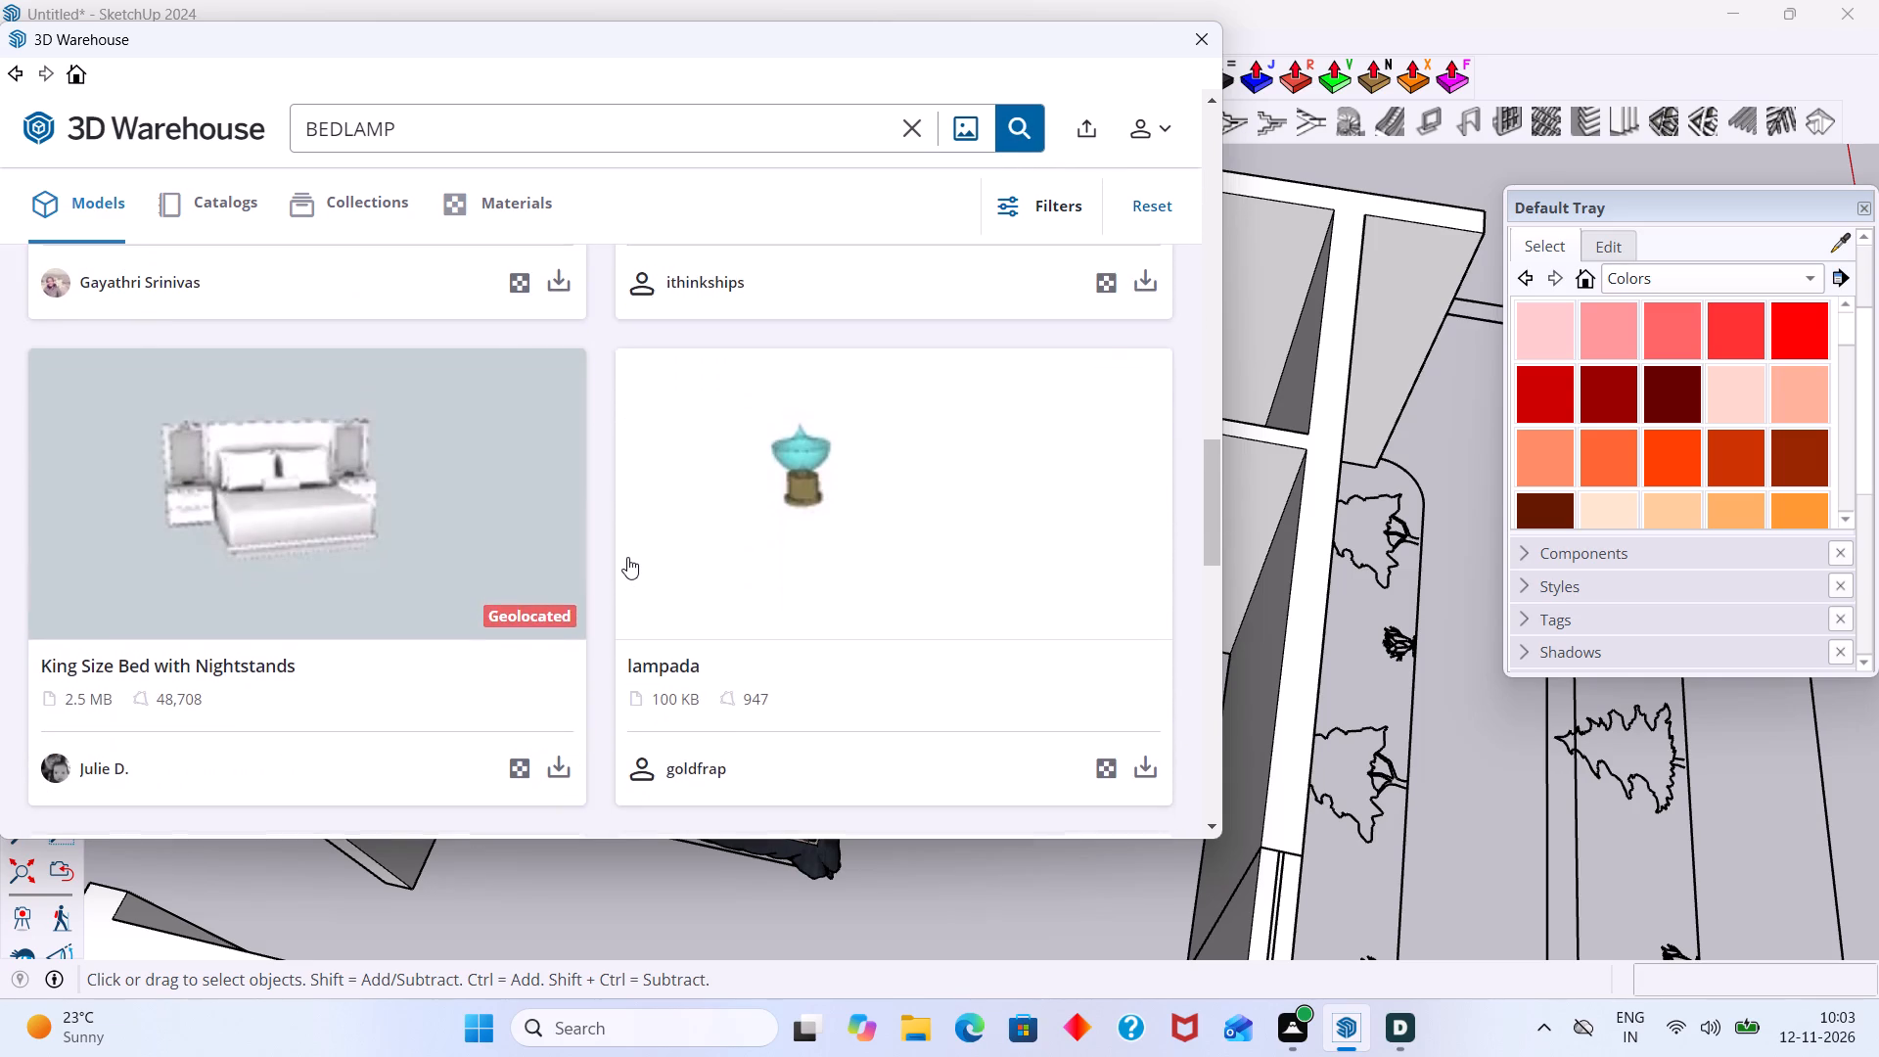
{"action": "scroll", "coordinate": [627, 557], "scroll_direction": "down", "scroll_amount": 2}
Search the 3D Warehouse models for BEDTABLE and look through the results for a suitable bedside table.
{"action": "left_click", "coordinate": [448, 136]}
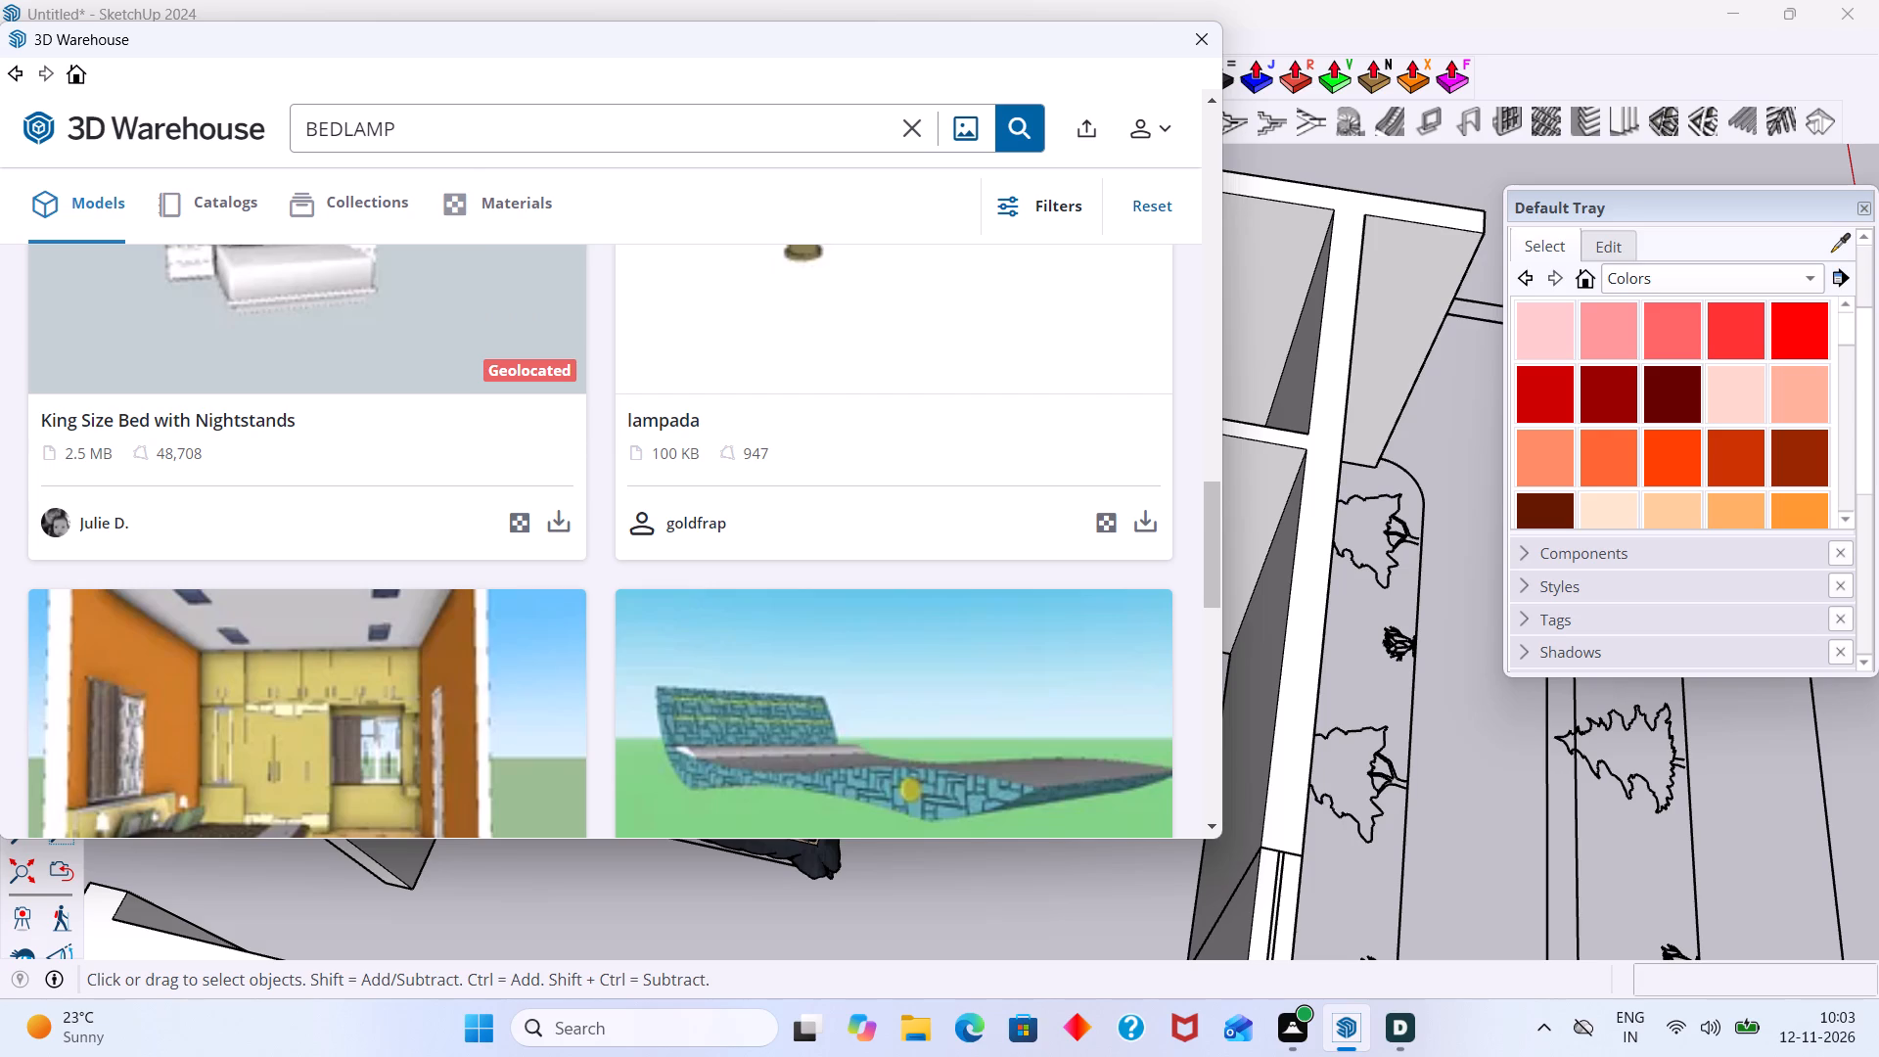
{"action": "key", "text": "BackSpace"}
{"action": "key", "text": "BackSpace"}
{"action": "key", "text": "BackSpace"}
{"action": "key", "text": "BackSpace"}
{"action": "type", "text": "TABLE"}
{"action": "left_click", "coordinate": [1020, 129]}
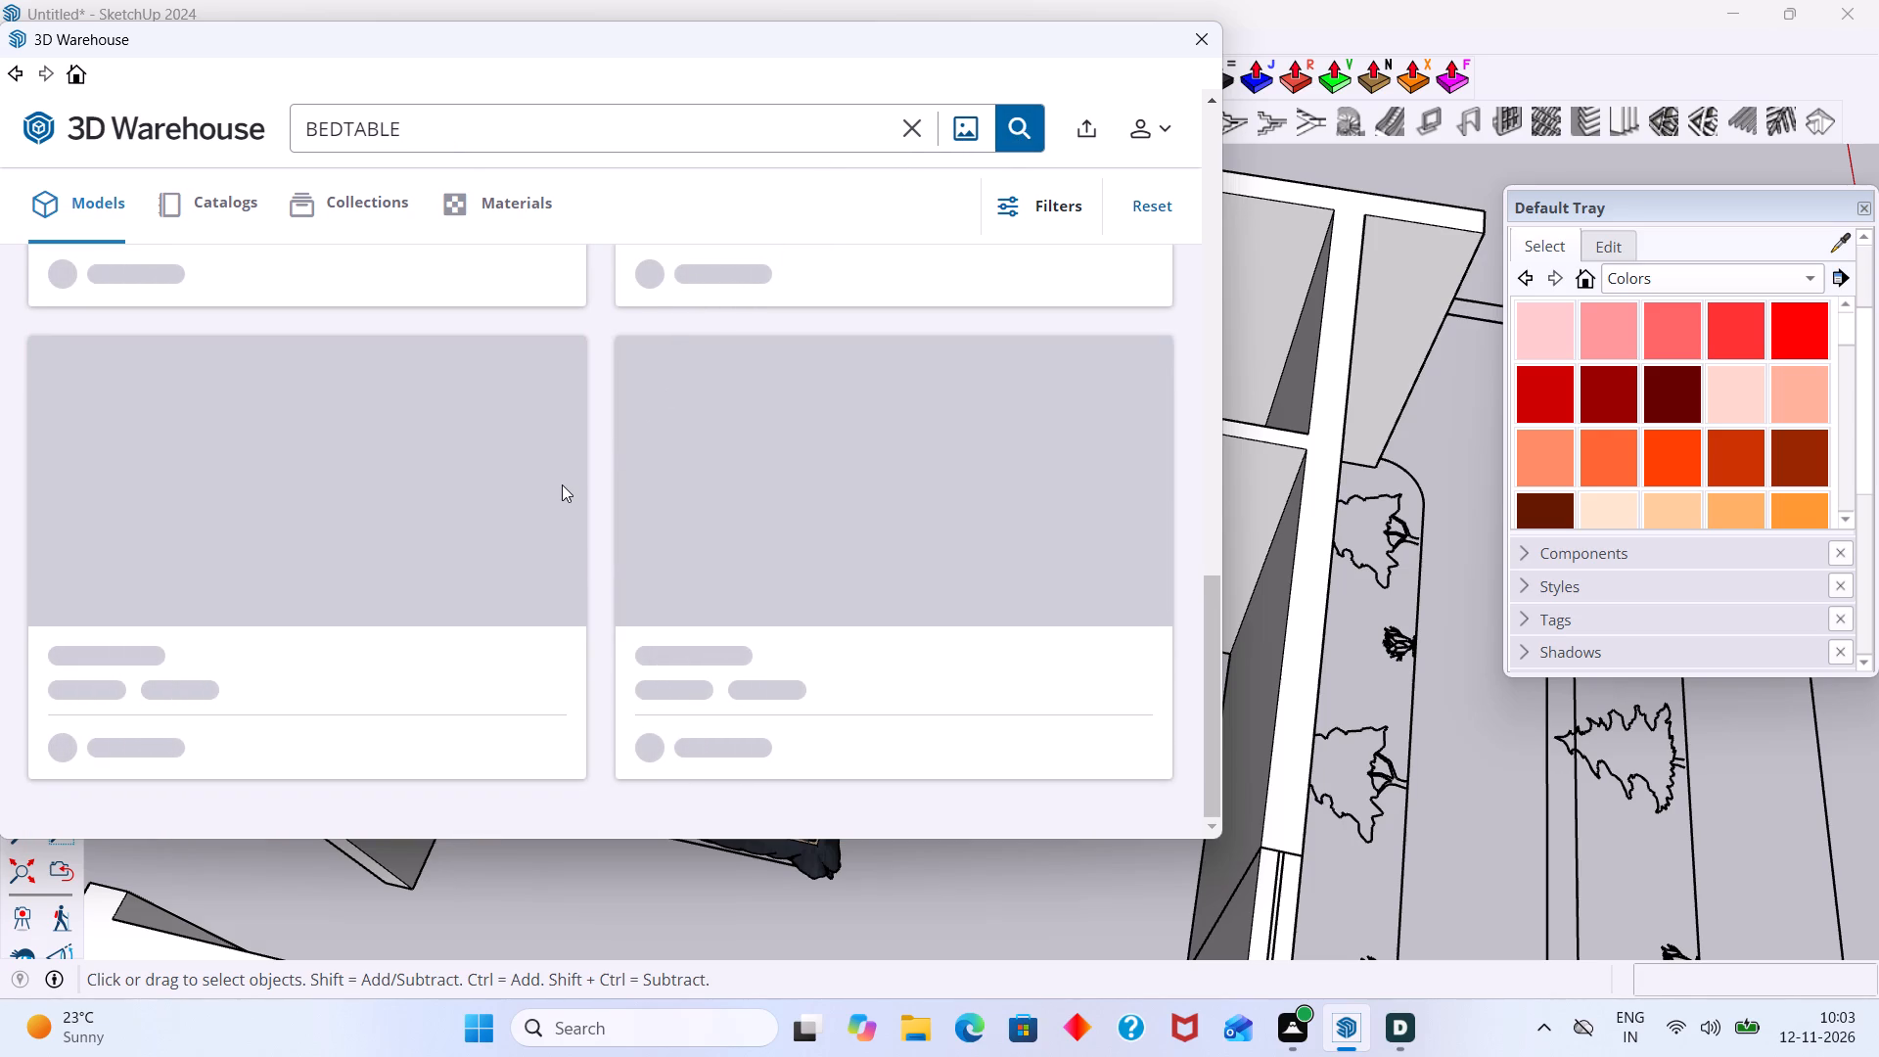
{"action": "scroll", "coordinate": [549, 495], "scroll_direction": "down", "scroll_amount": 5}
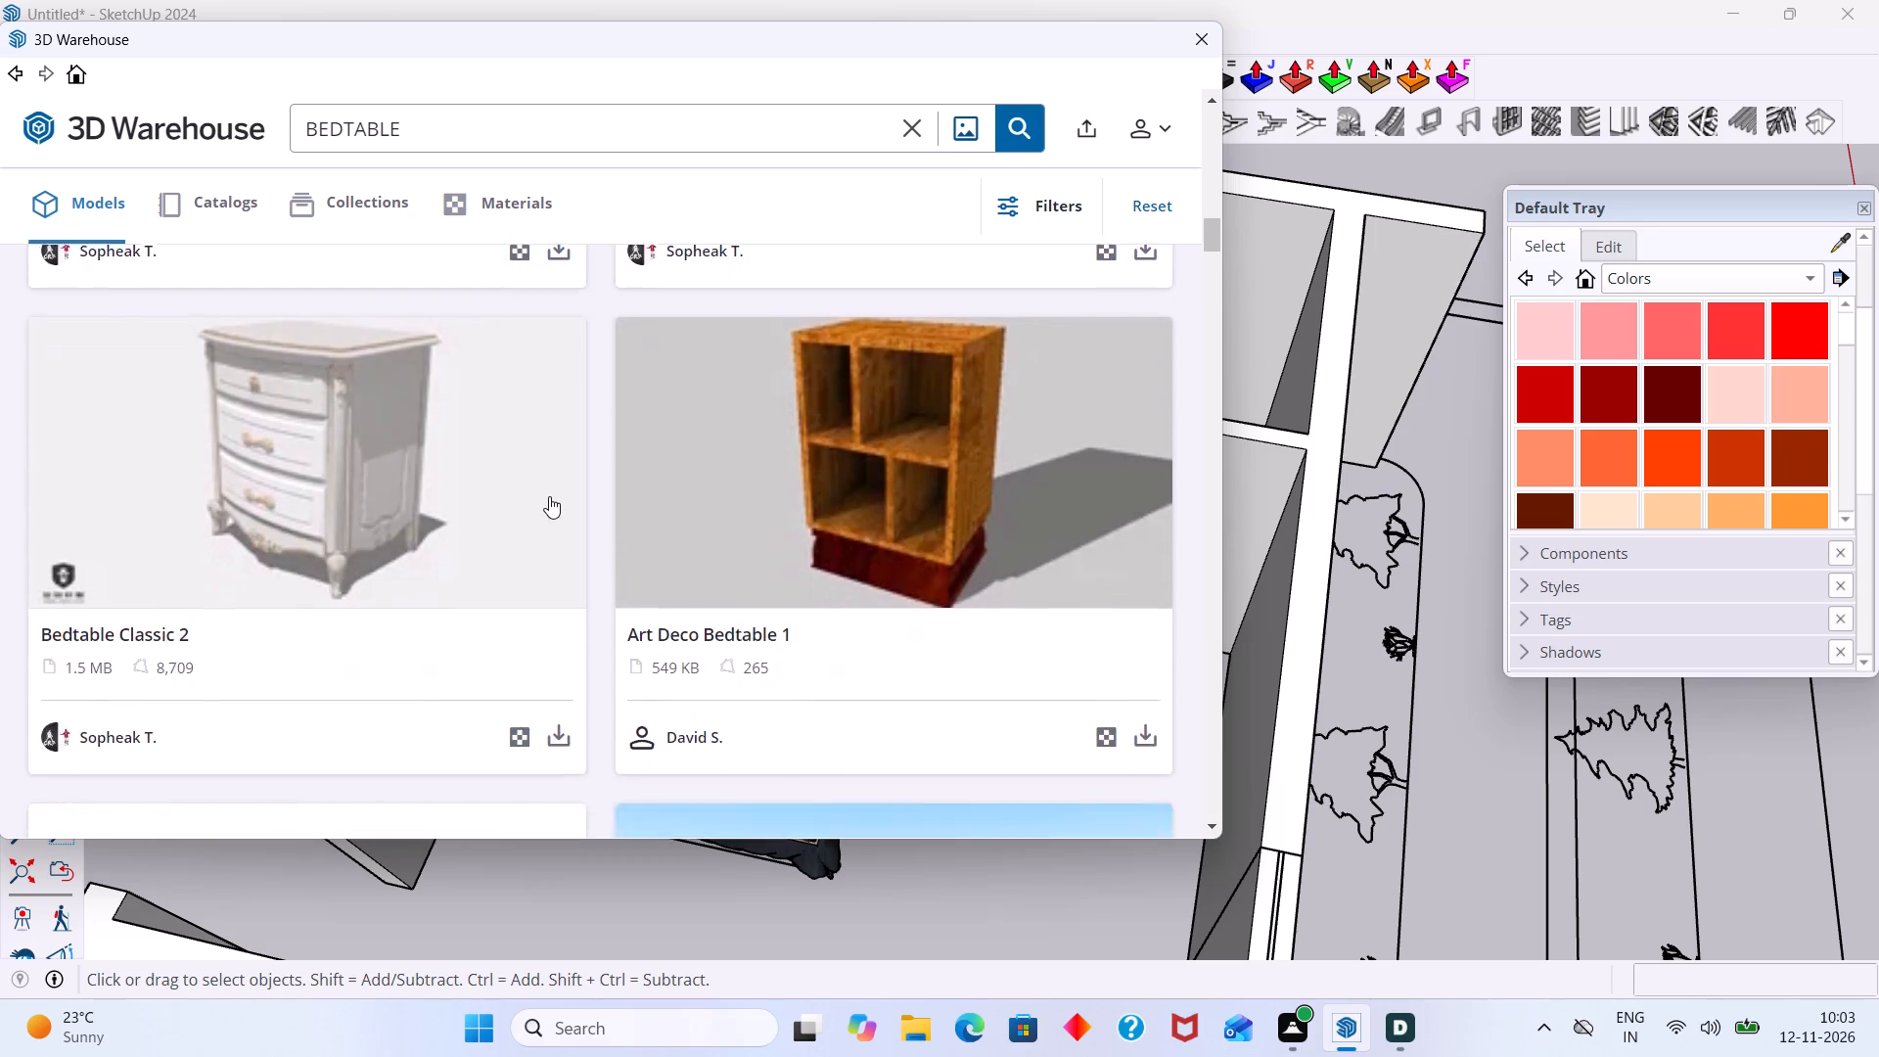
{"action": "scroll", "coordinate": [549, 496], "scroll_direction": "down", "scroll_amount": 5}
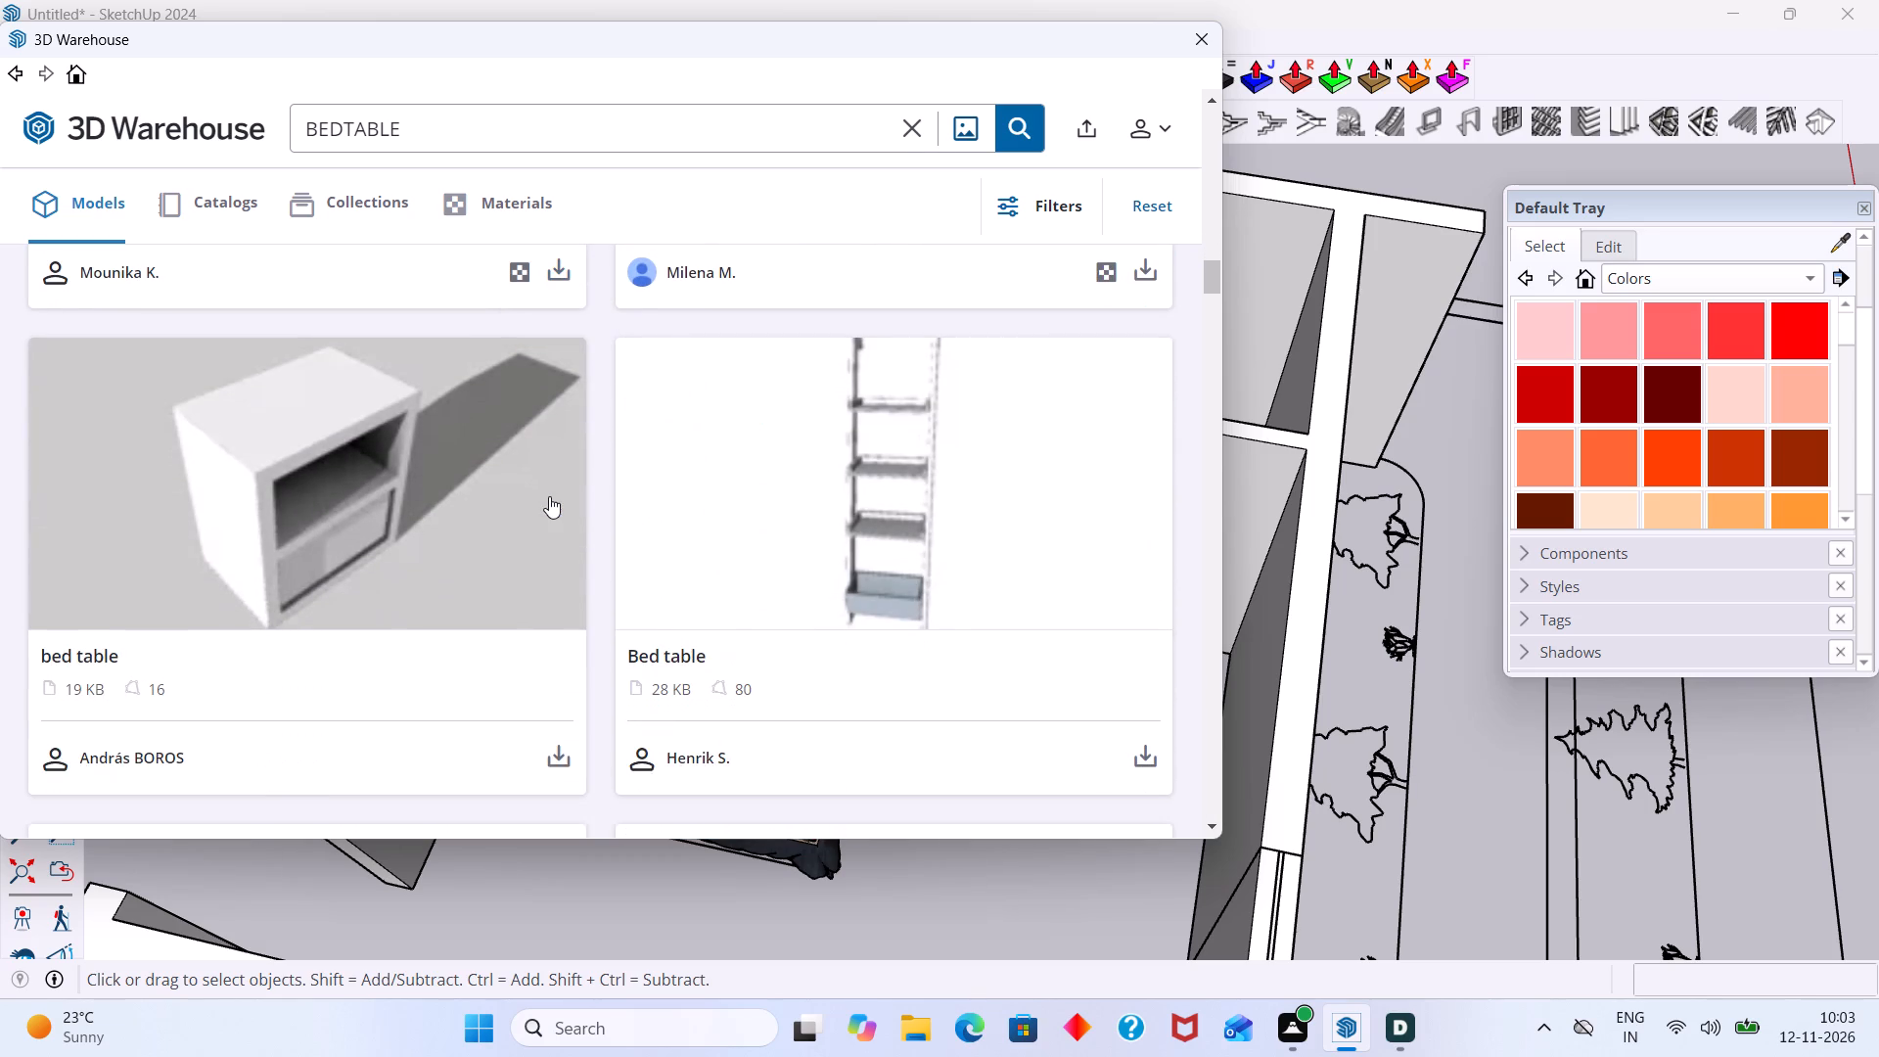
Search the 3D Warehouse models for BED and look through the results for a bed with bedside tables and lamps.
{"action": "left_click", "coordinate": [450, 145]}
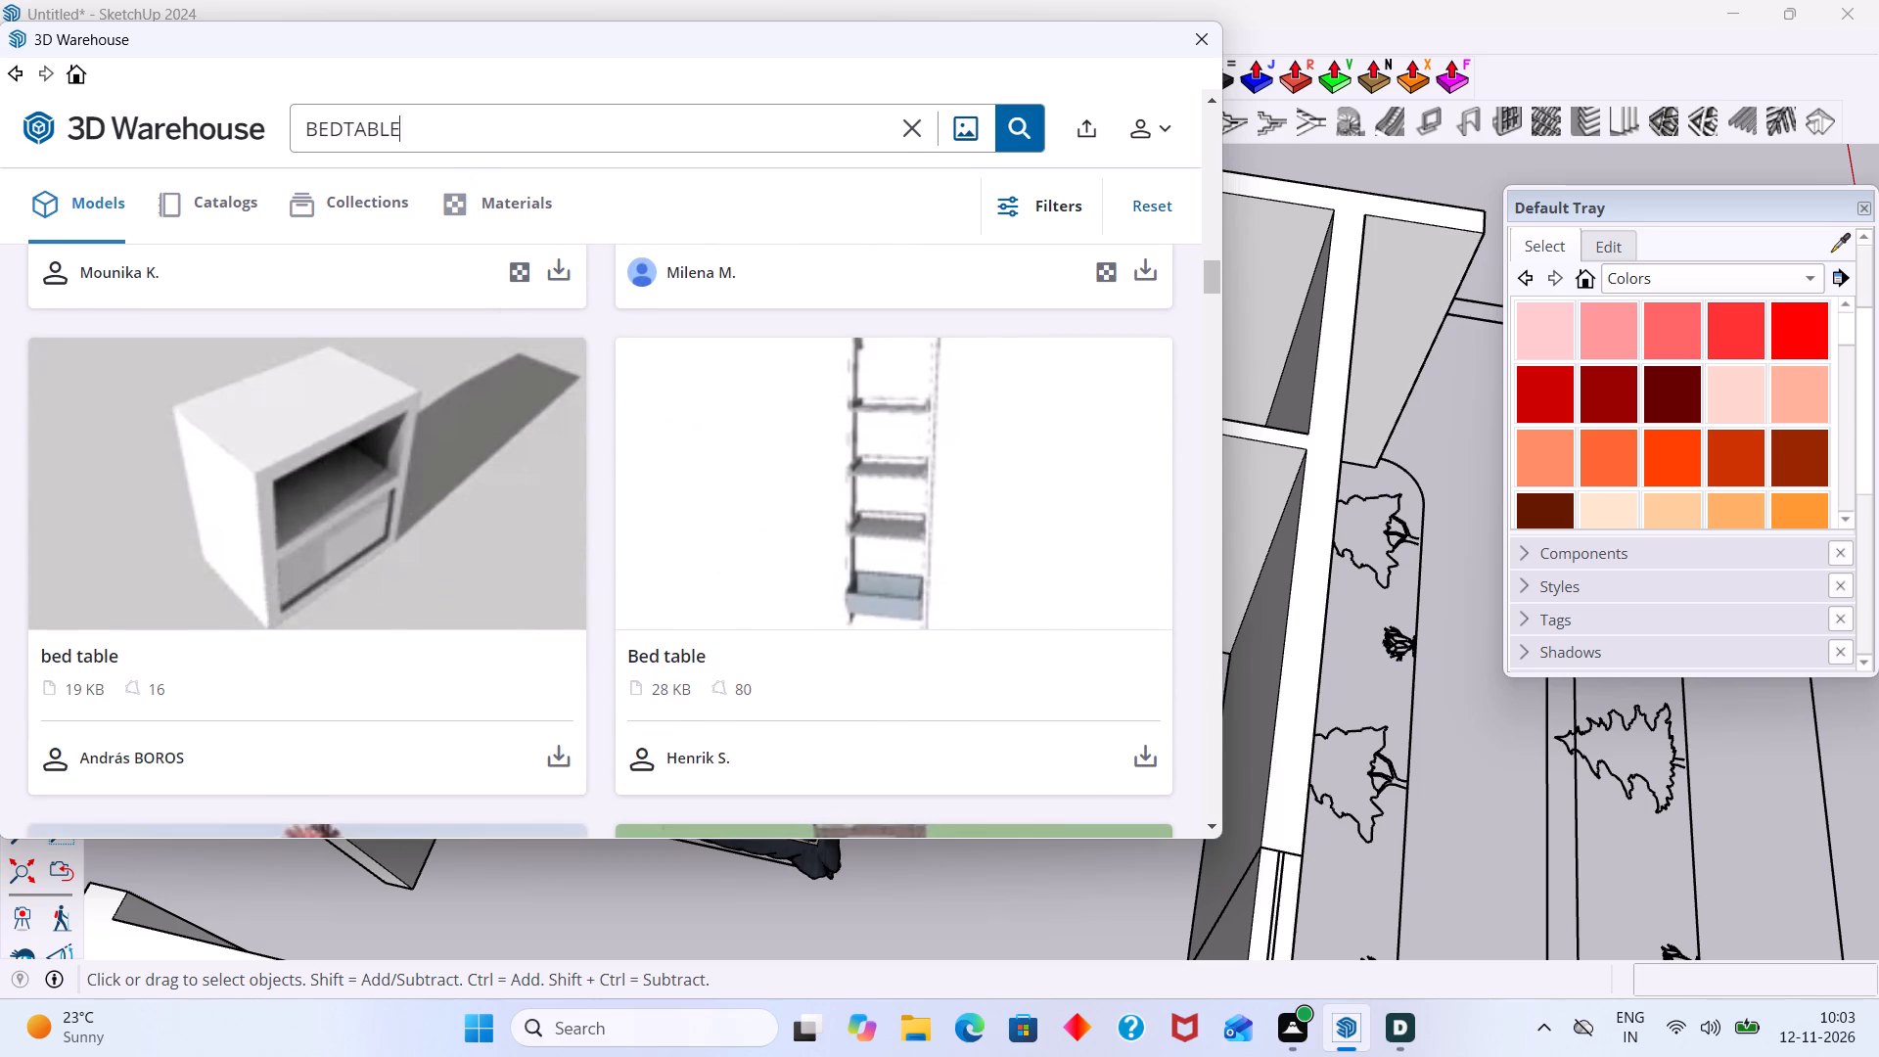
{"action": "key", "text": "BackSpace"}
{"action": "key", "text": "BackSpace"}
{"action": "key", "text": "BackSpace"}
{"action": "key", "text": "BackSpace"}
{"action": "key", "text": "BackSpace"}
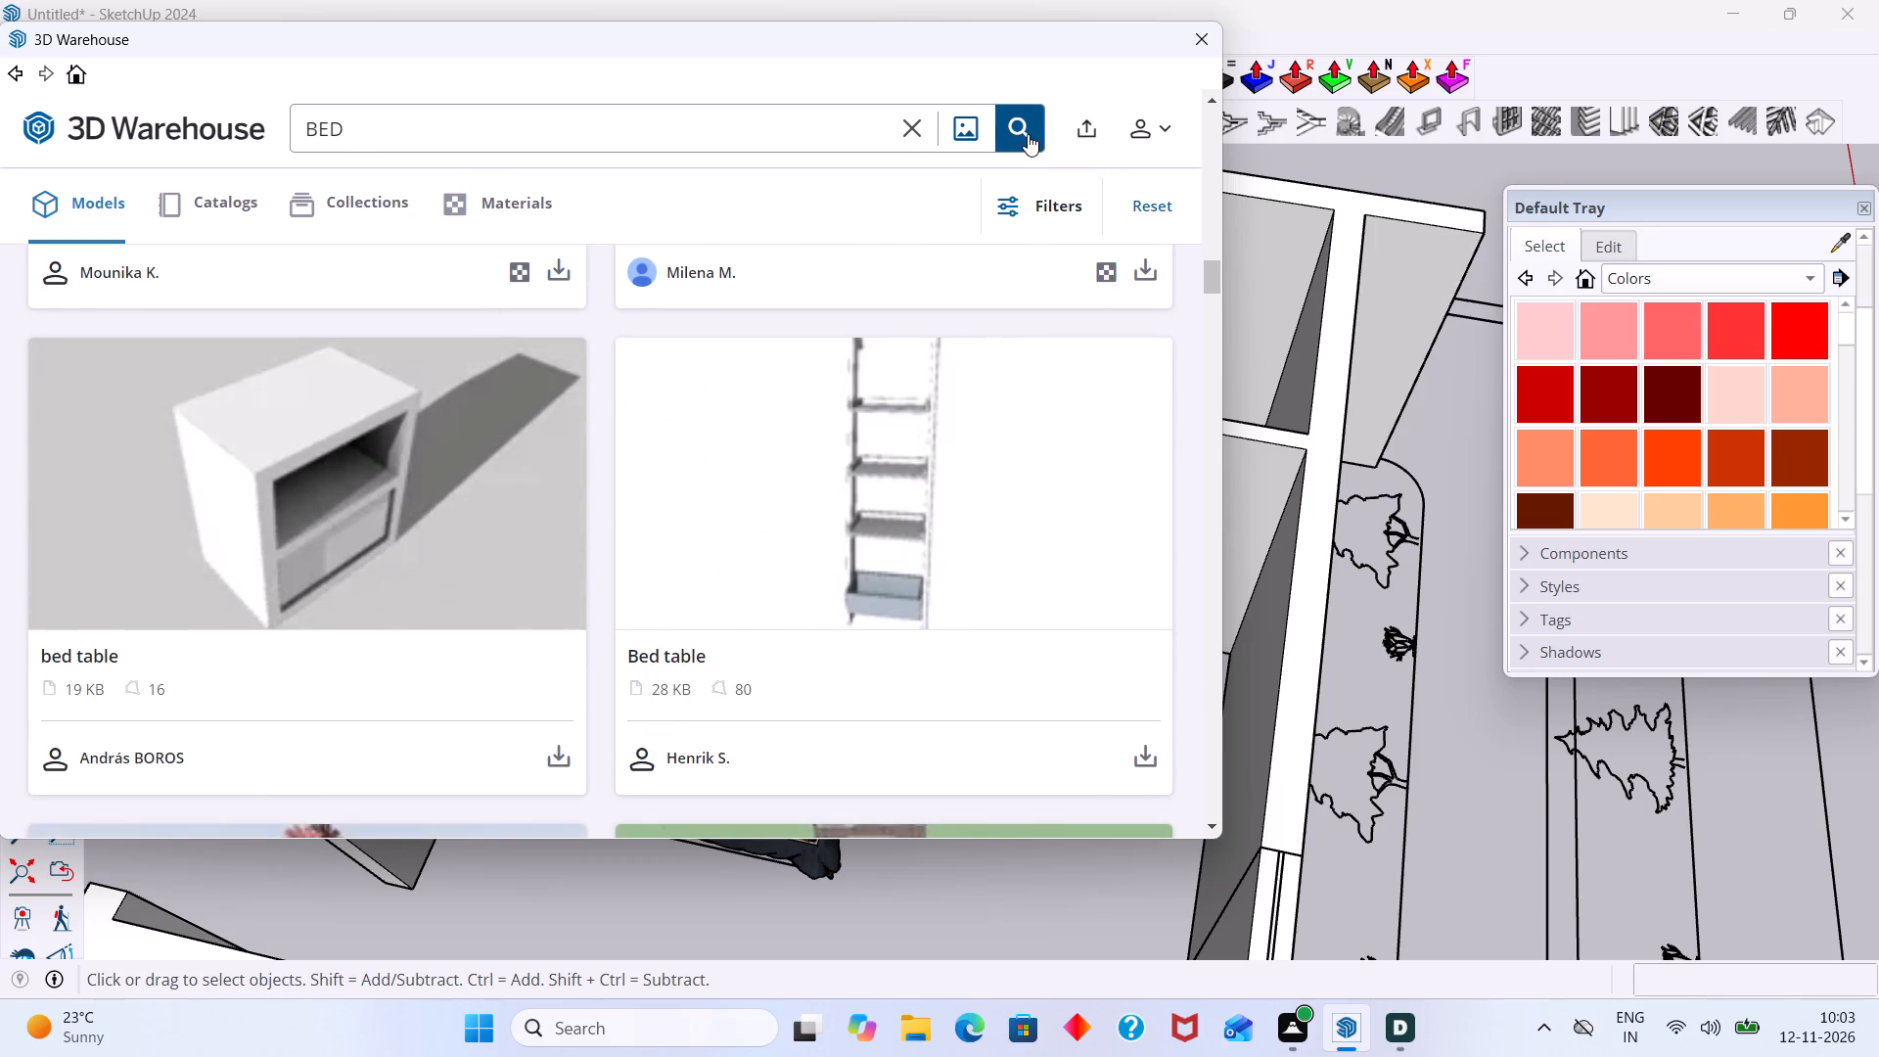
{"action": "left_click", "coordinate": [1028, 134]}
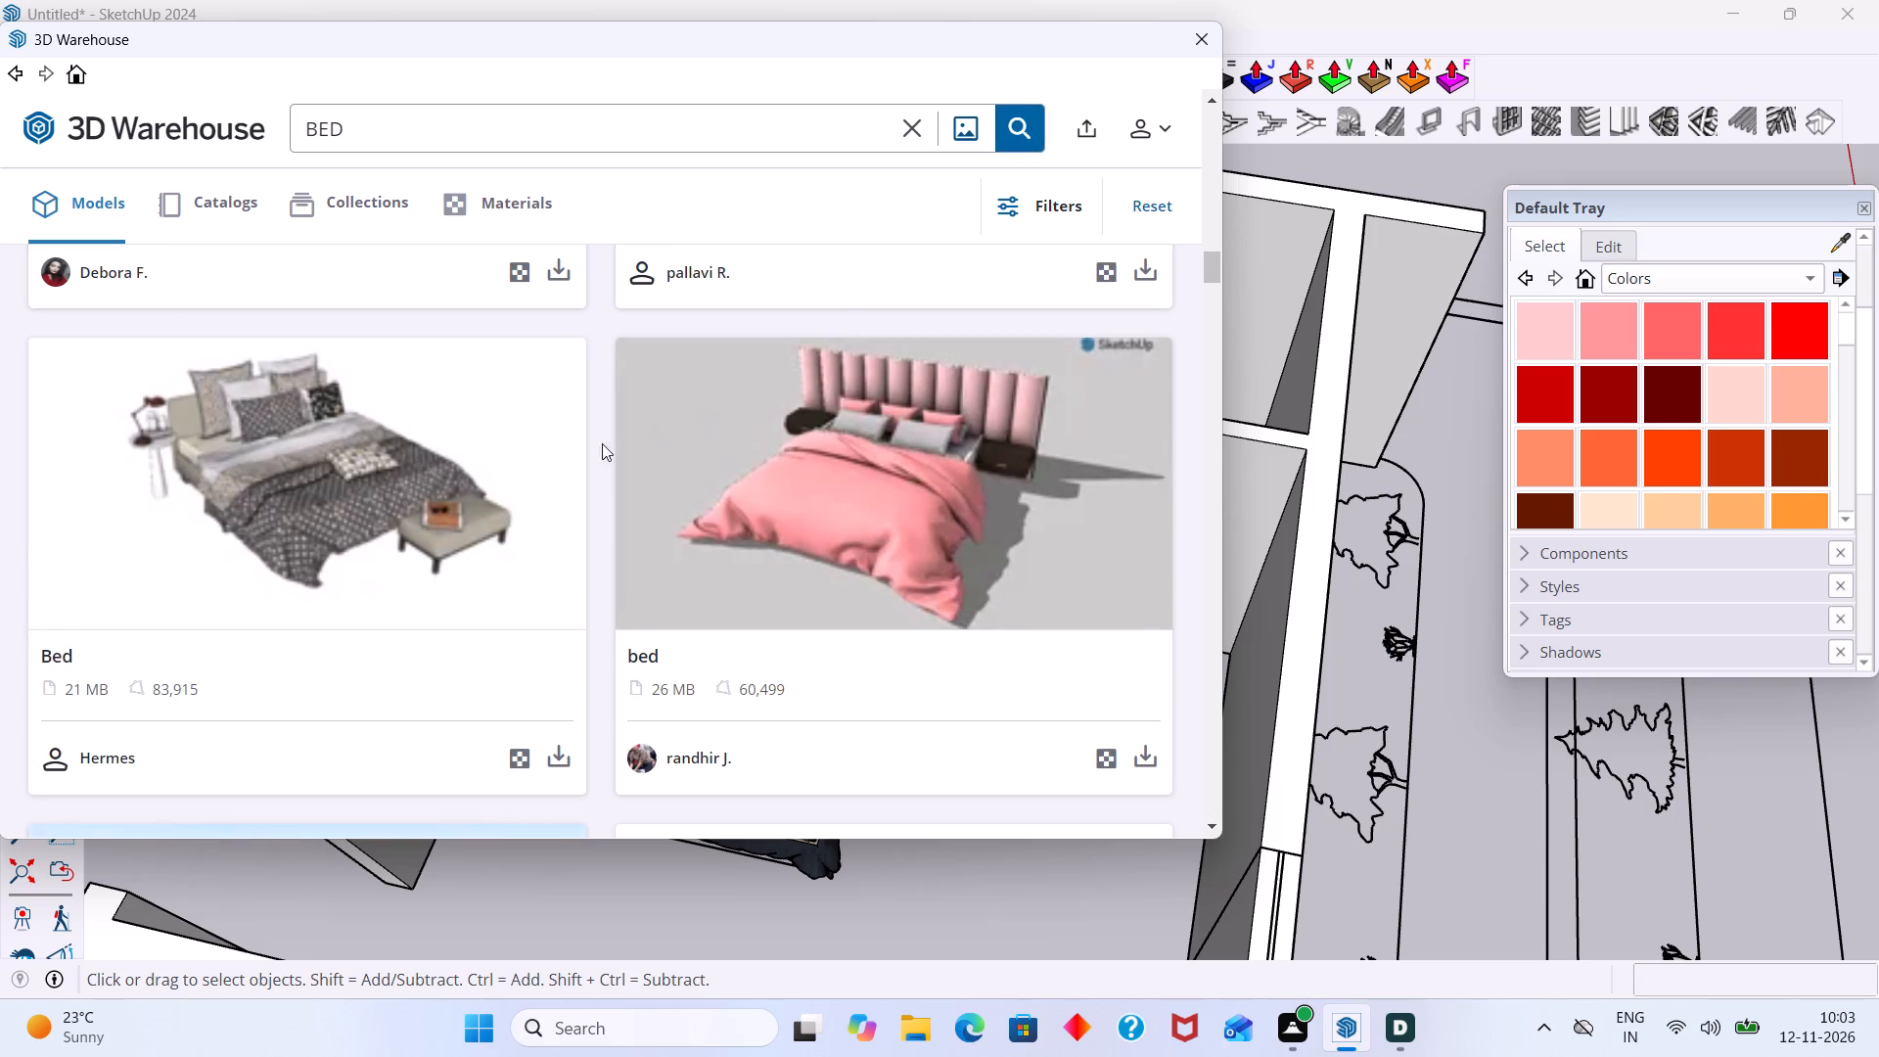
{"action": "scroll", "coordinate": [322, 502], "scroll_direction": "down", "scroll_amount": 3}
{"action": "scroll", "coordinate": [476, 501], "scroll_direction": "down", "scroll_amount": 3}
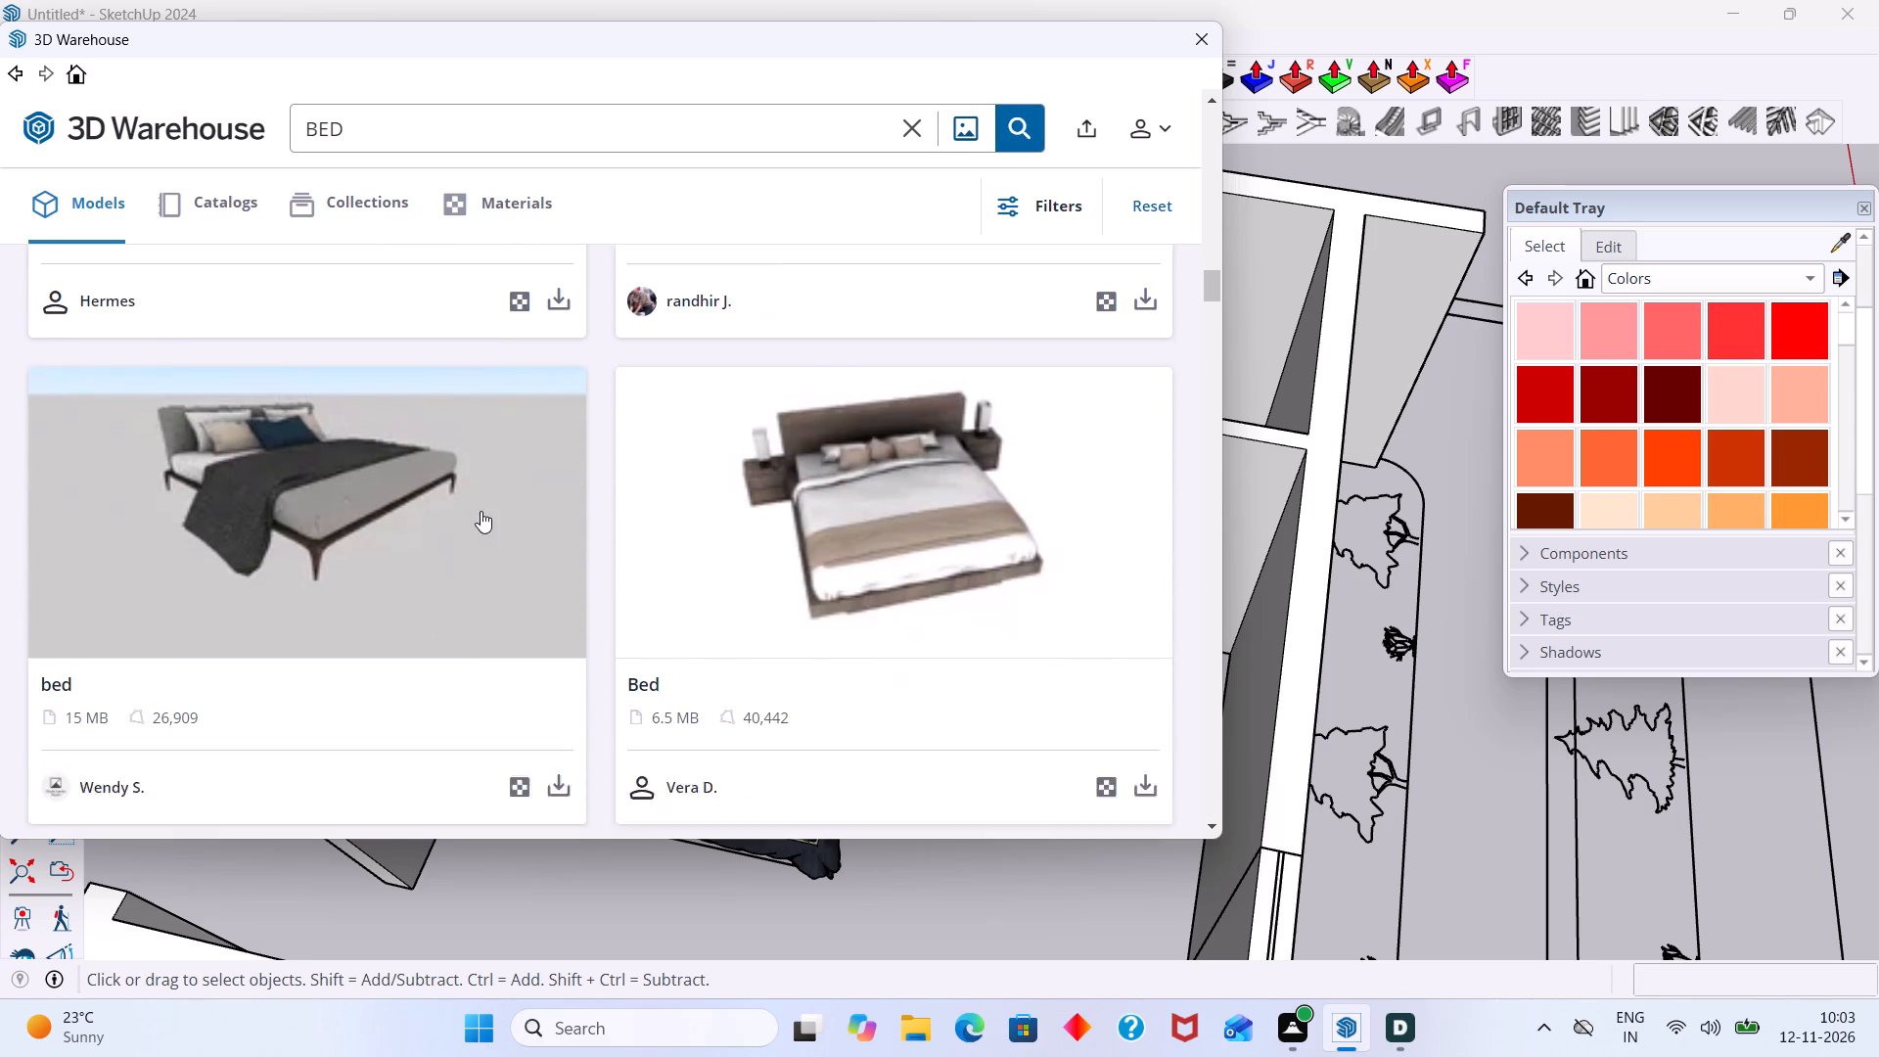
{"action": "scroll", "coordinate": [481, 512], "scroll_direction": "down", "scroll_amount": 1}
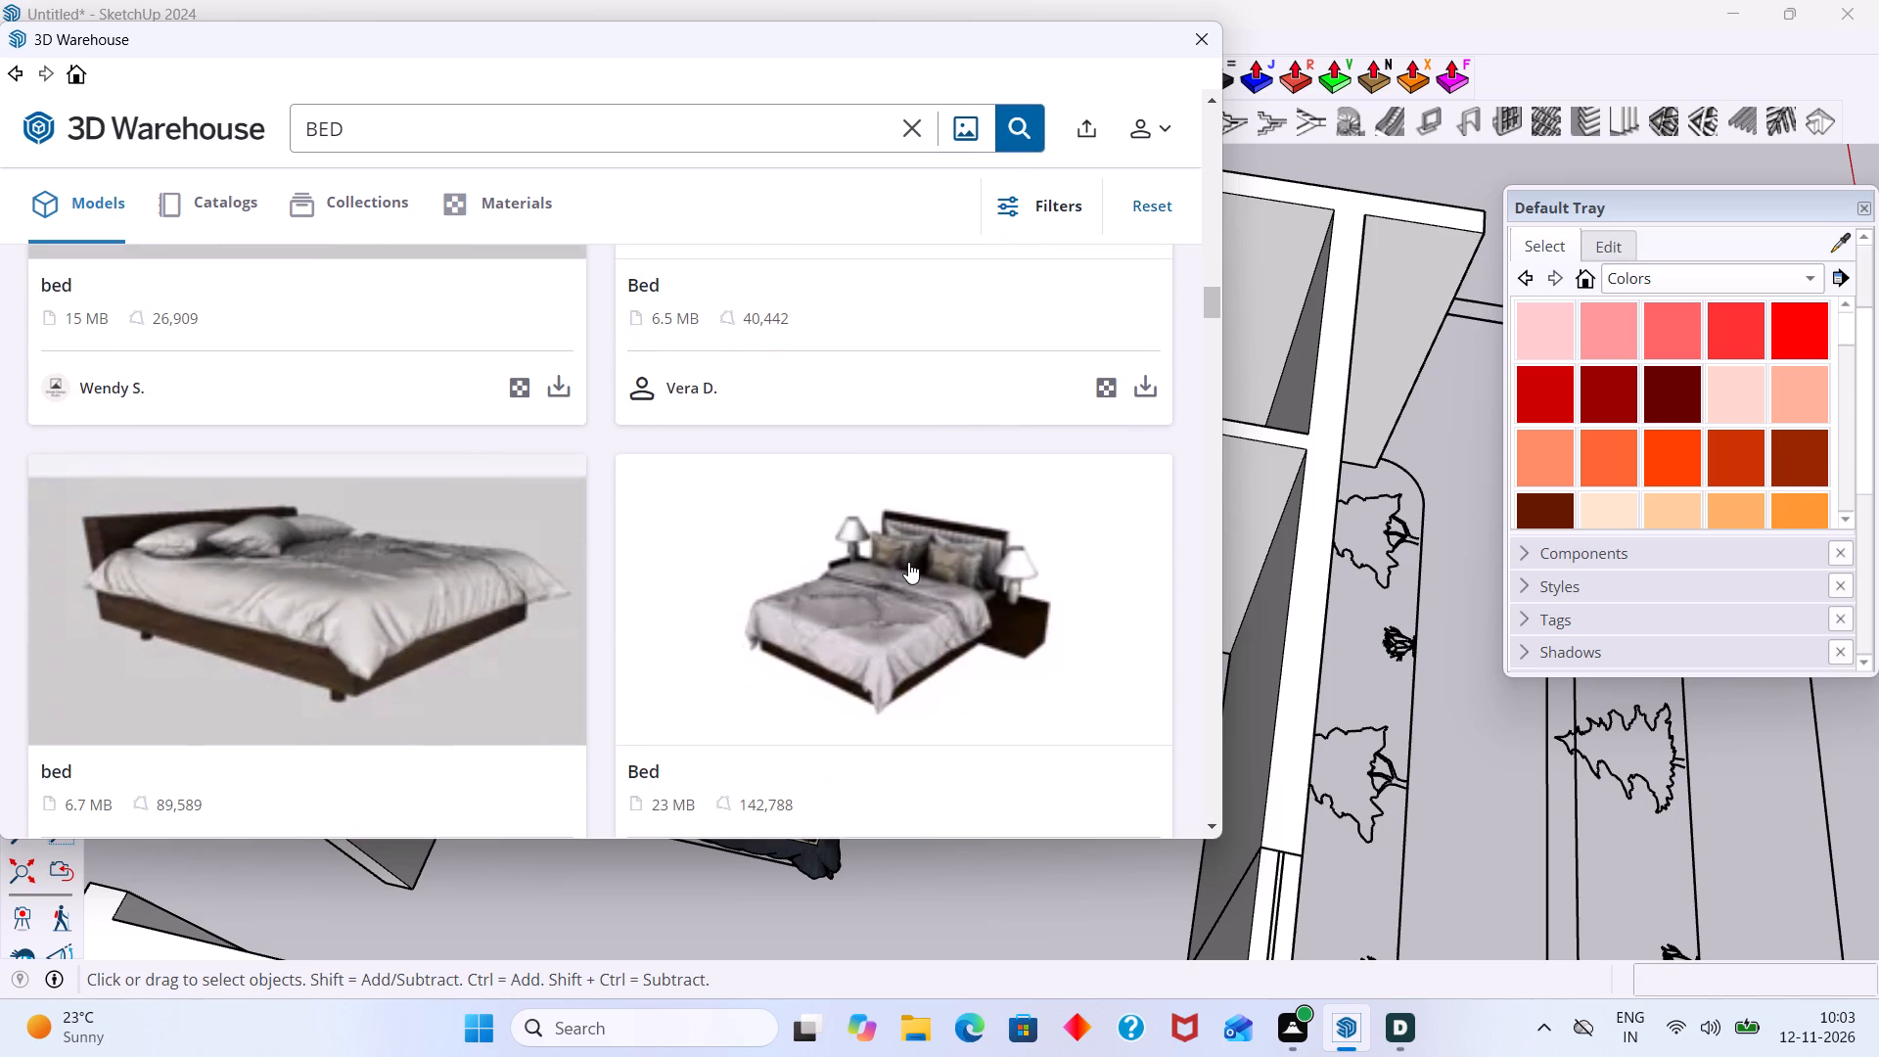
{"action": "scroll", "coordinate": [728, 752], "scroll_direction": "down", "scroll_amount": 1}
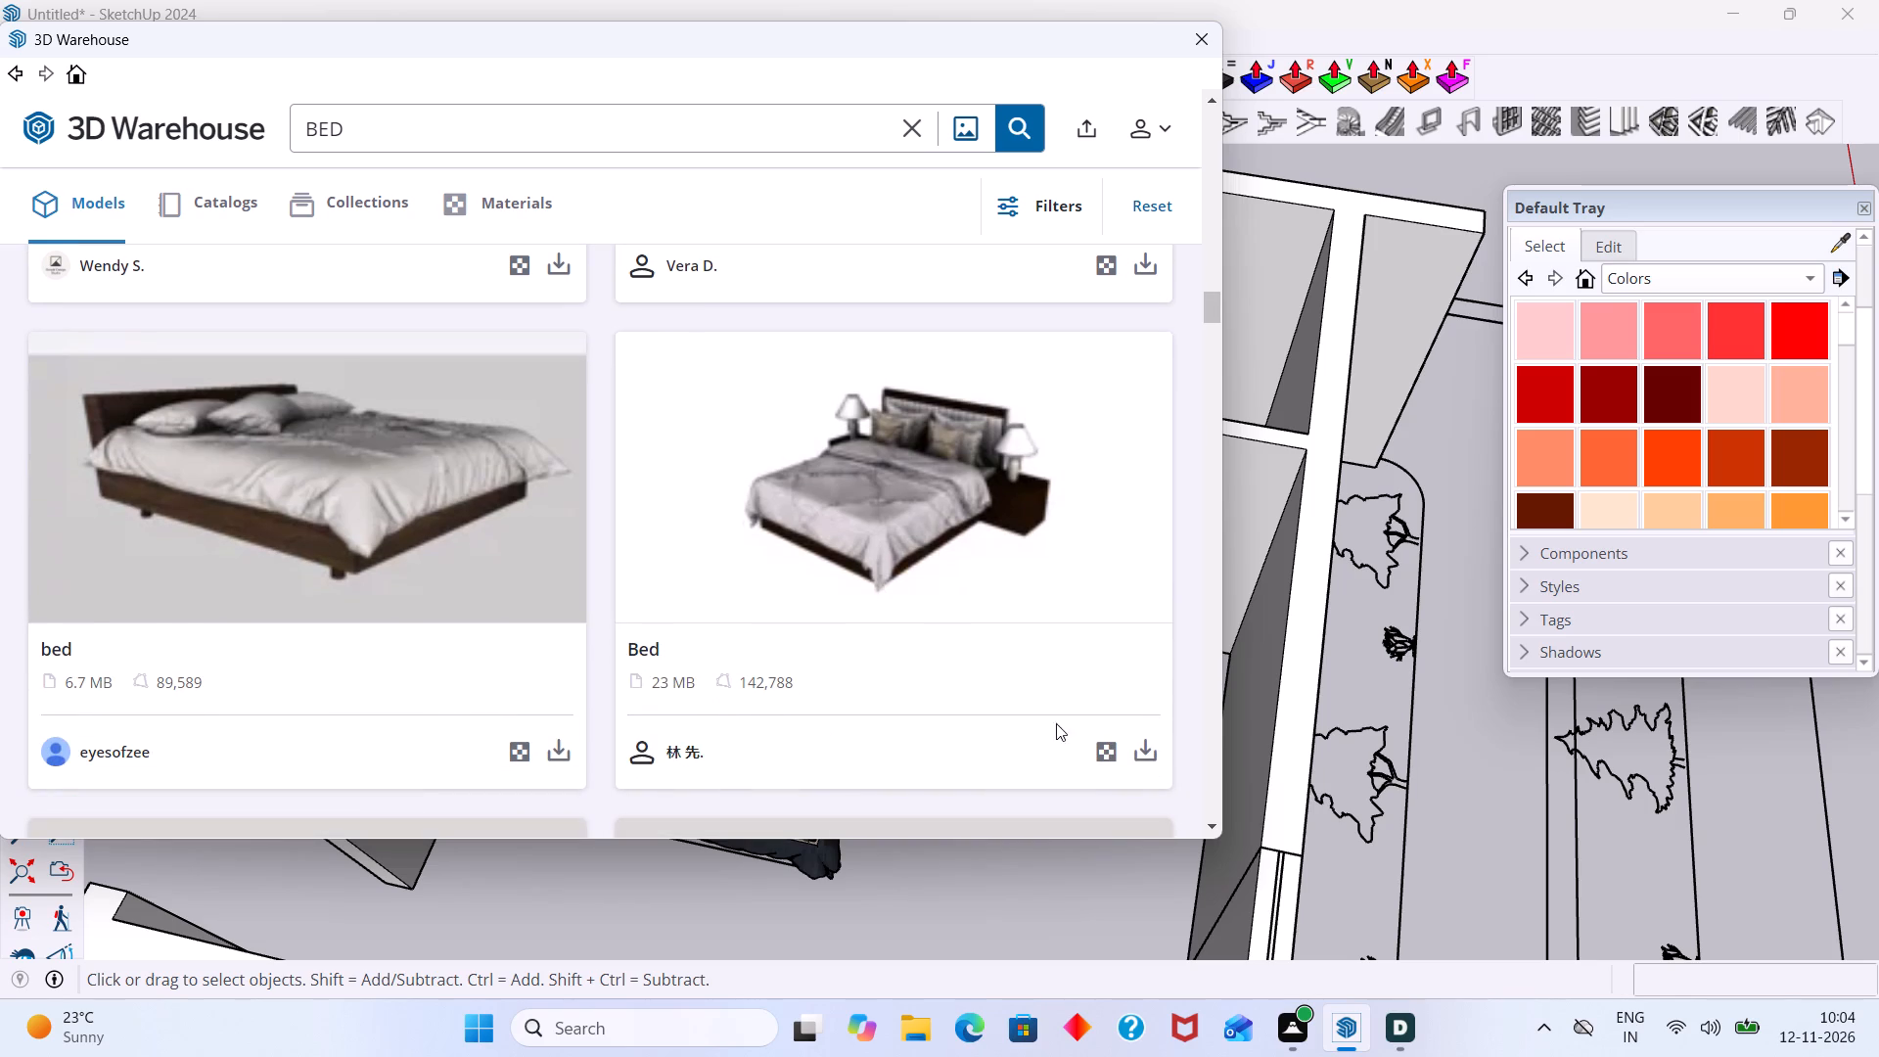
Load the 23 MB Bed with dark wooden bedside tables and lamps into the model, placing it on open ground outside the house.
{"action": "left_click", "coordinate": [1146, 748]}
{"action": "left_click", "coordinate": [540, 479]}
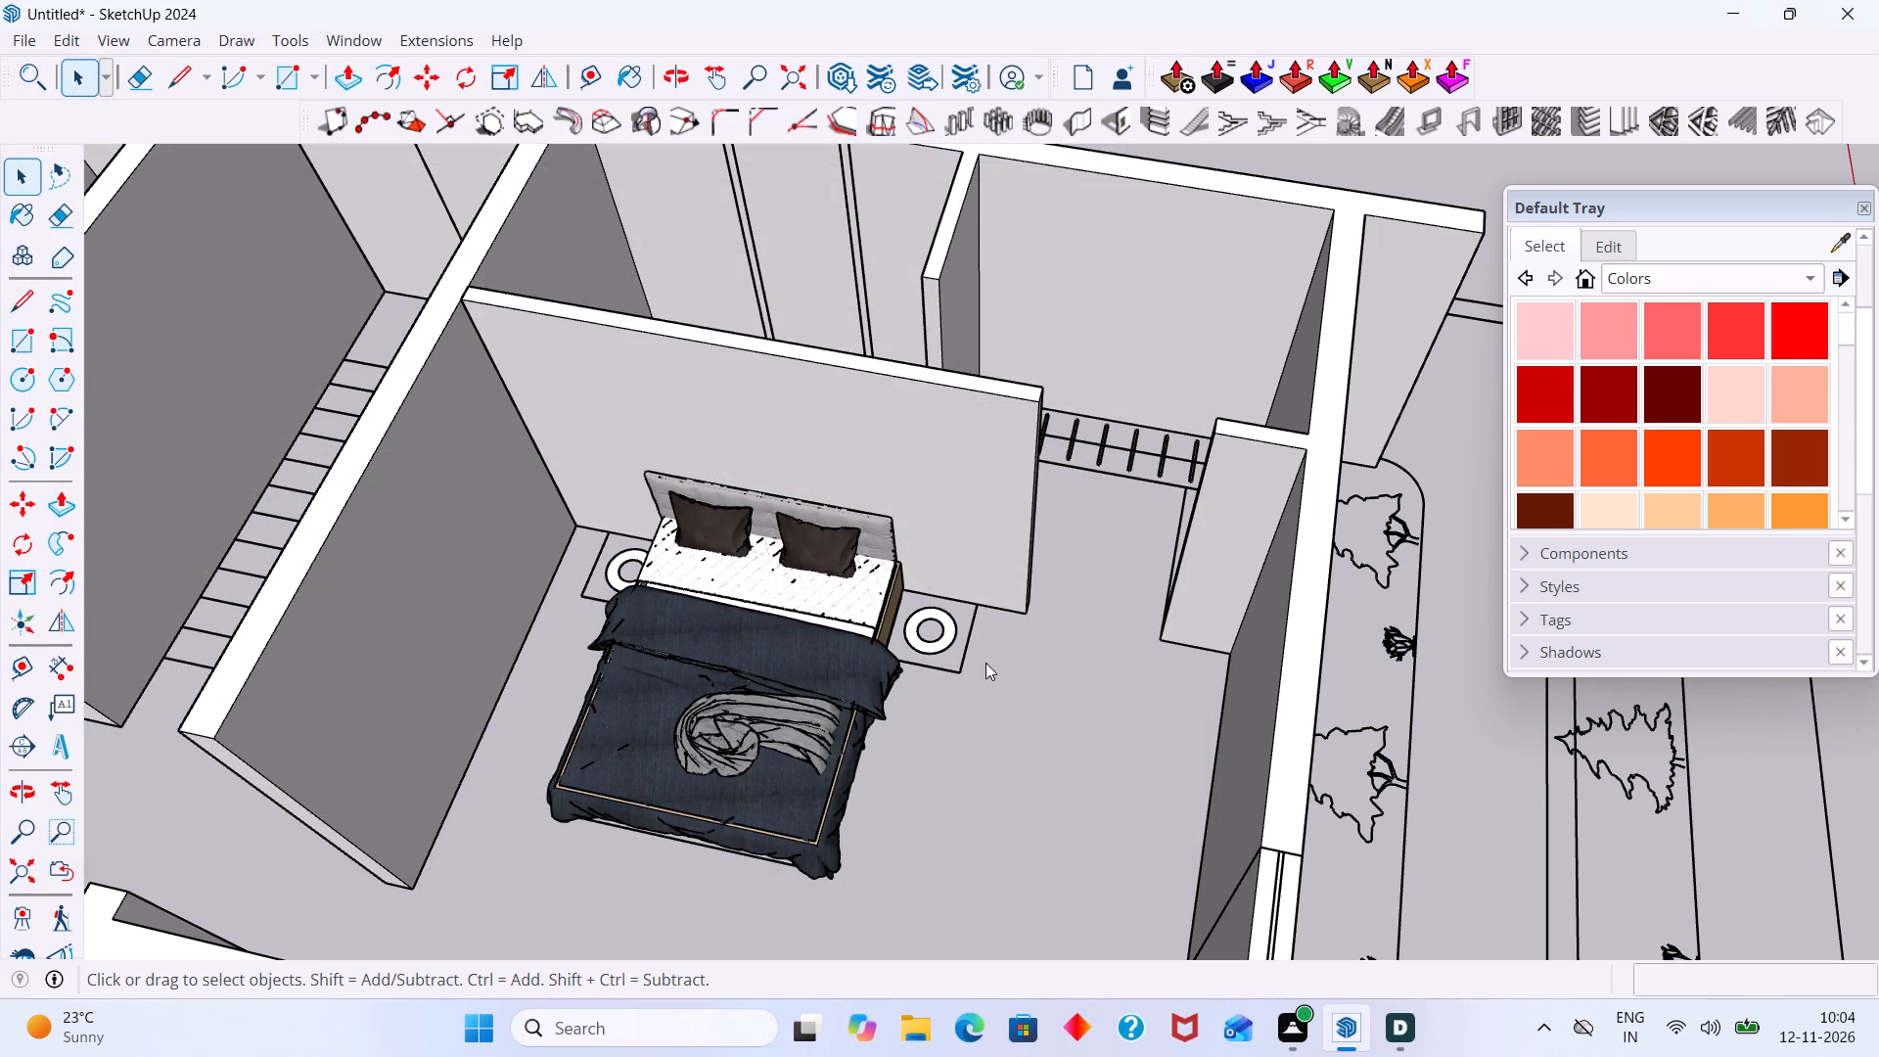
{"action": "scroll", "coordinate": [985, 663], "scroll_direction": "down", "scroll_amount": 10}
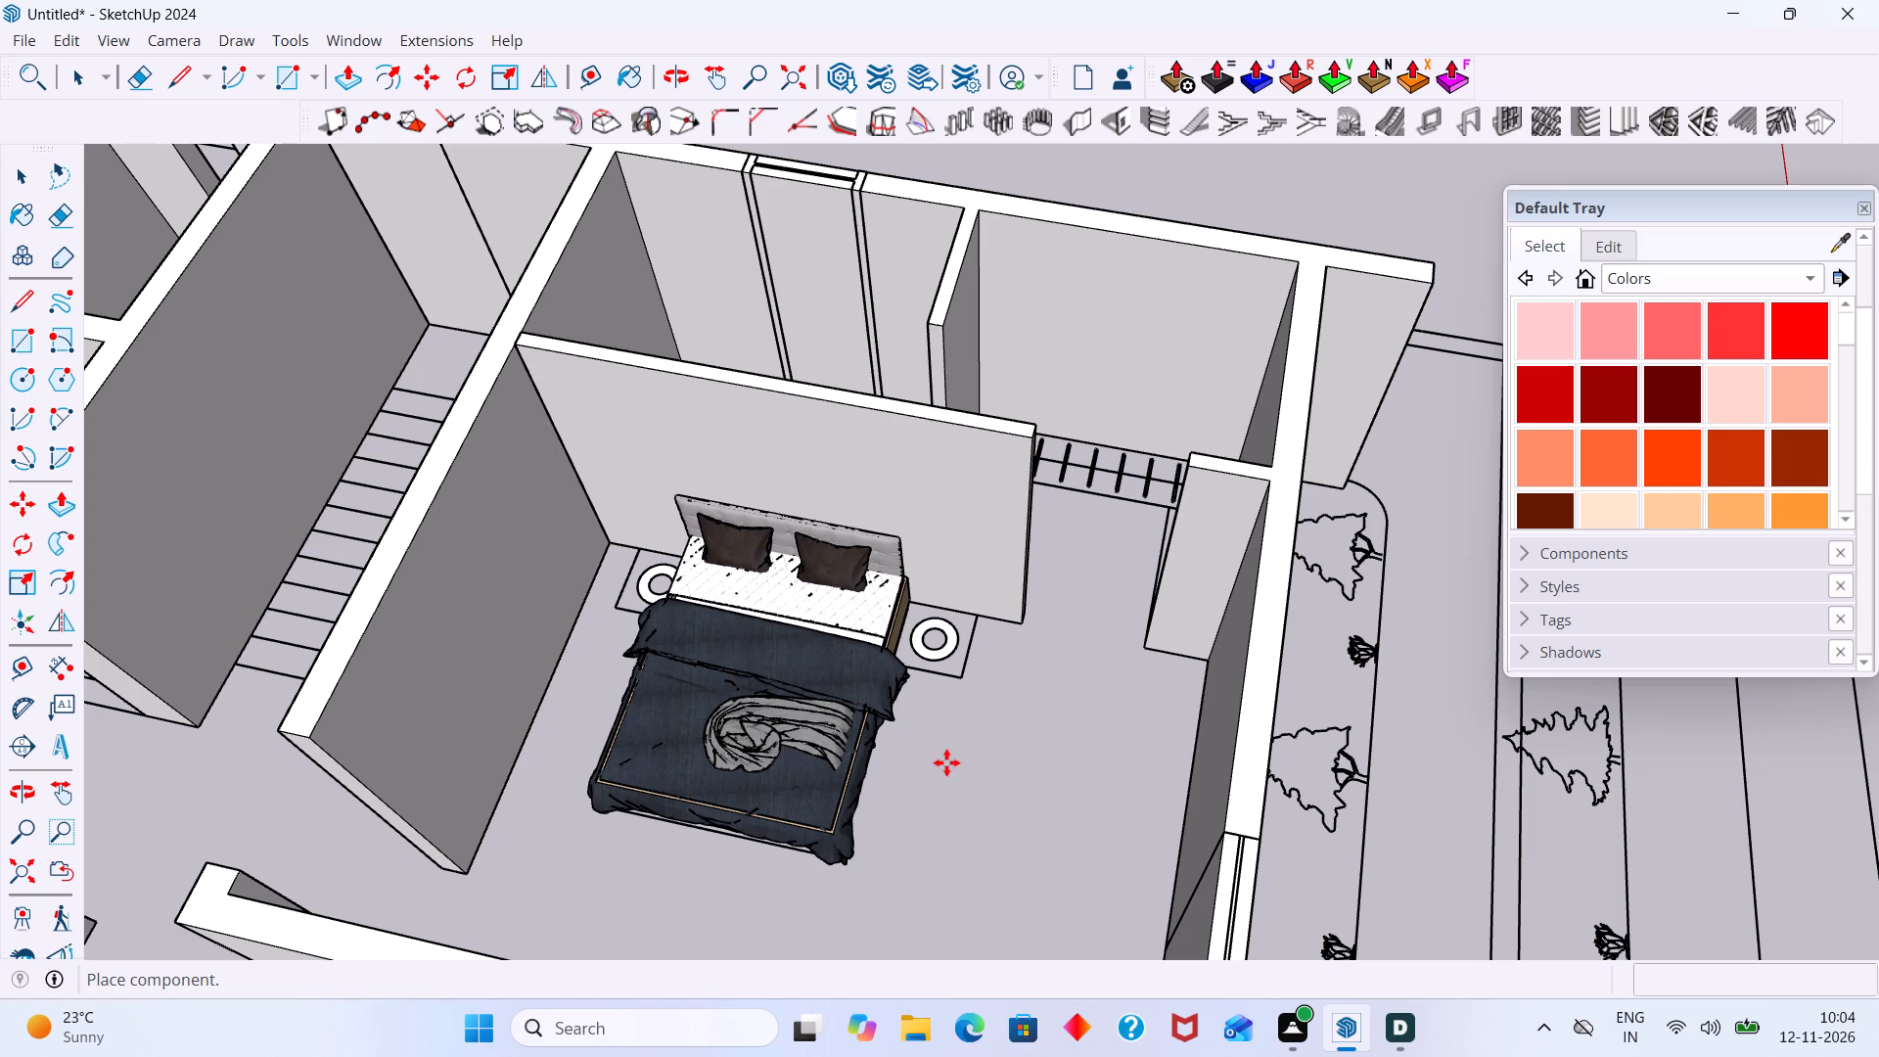
{"action": "scroll", "coordinate": [946, 762], "scroll_direction": "down", "scroll_amount": 20}
{"action": "scroll", "coordinate": [946, 762], "scroll_direction": "down", "scroll_amount": 17}
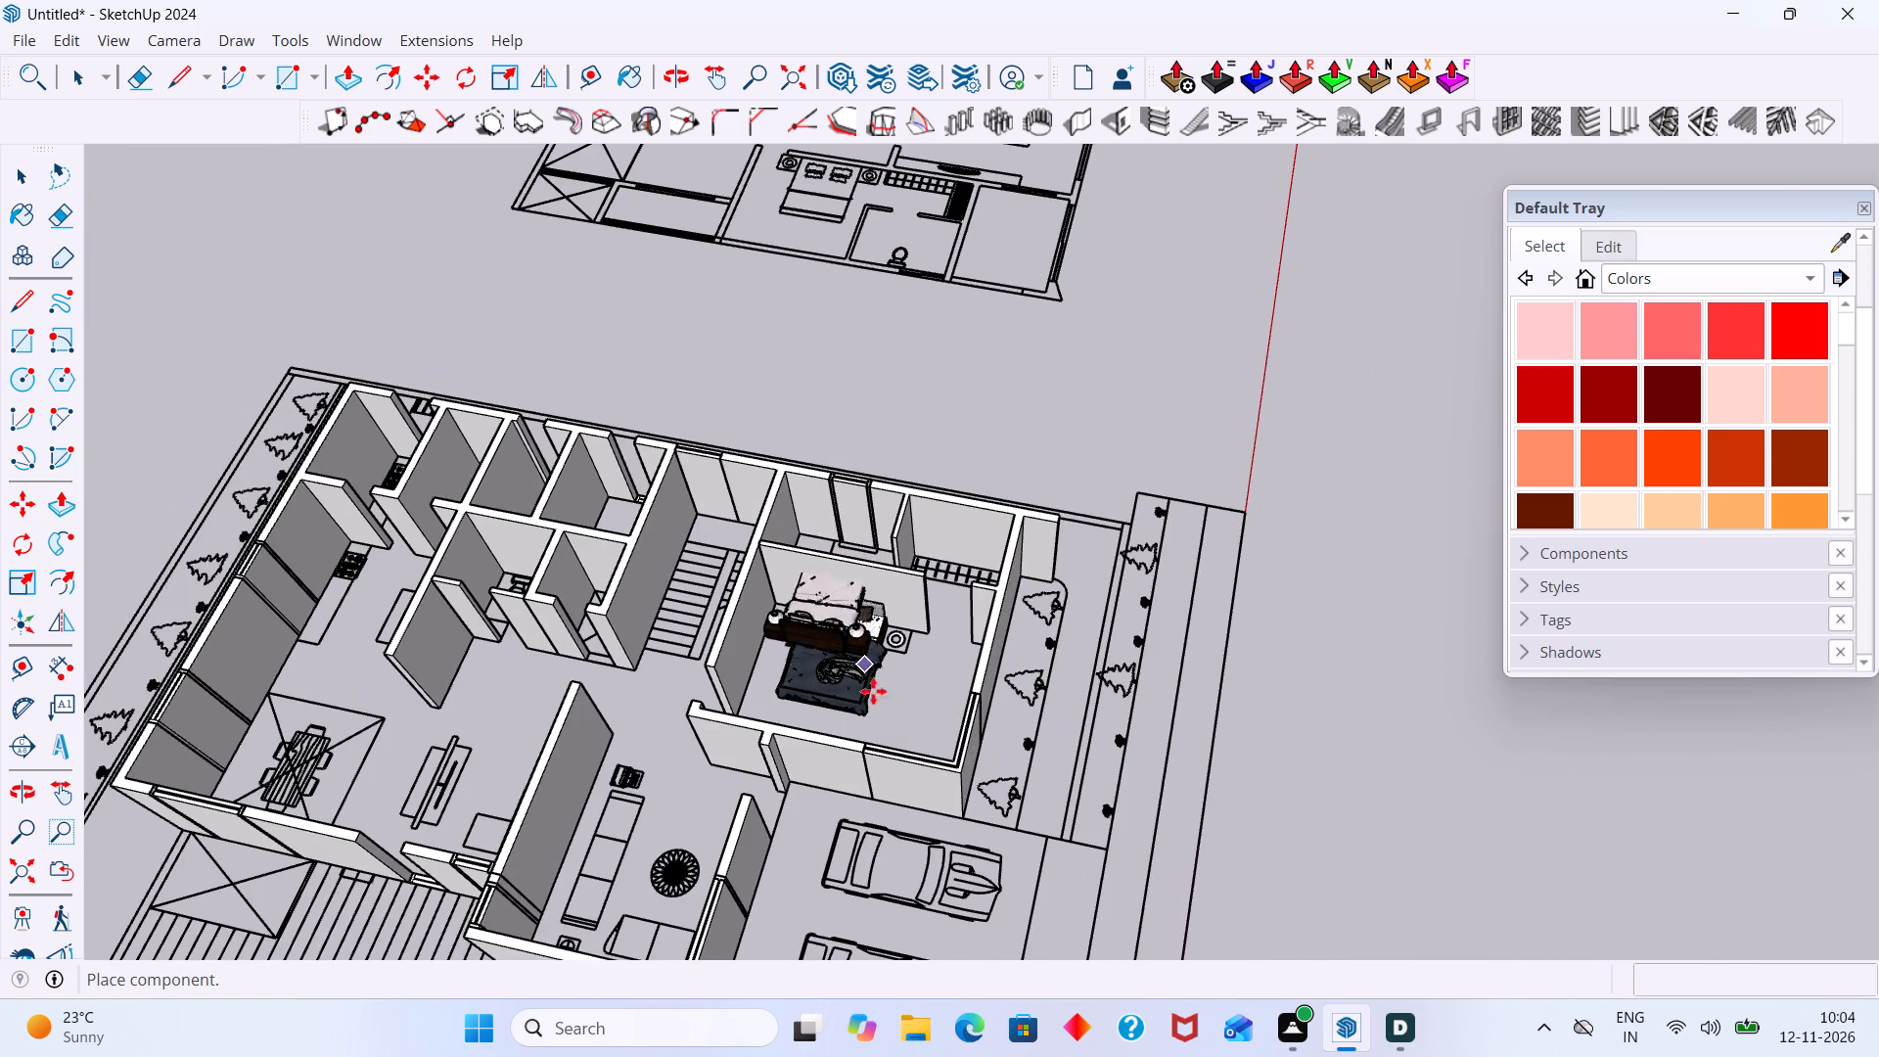
{"action": "left_click", "coordinate": [1395, 759]}
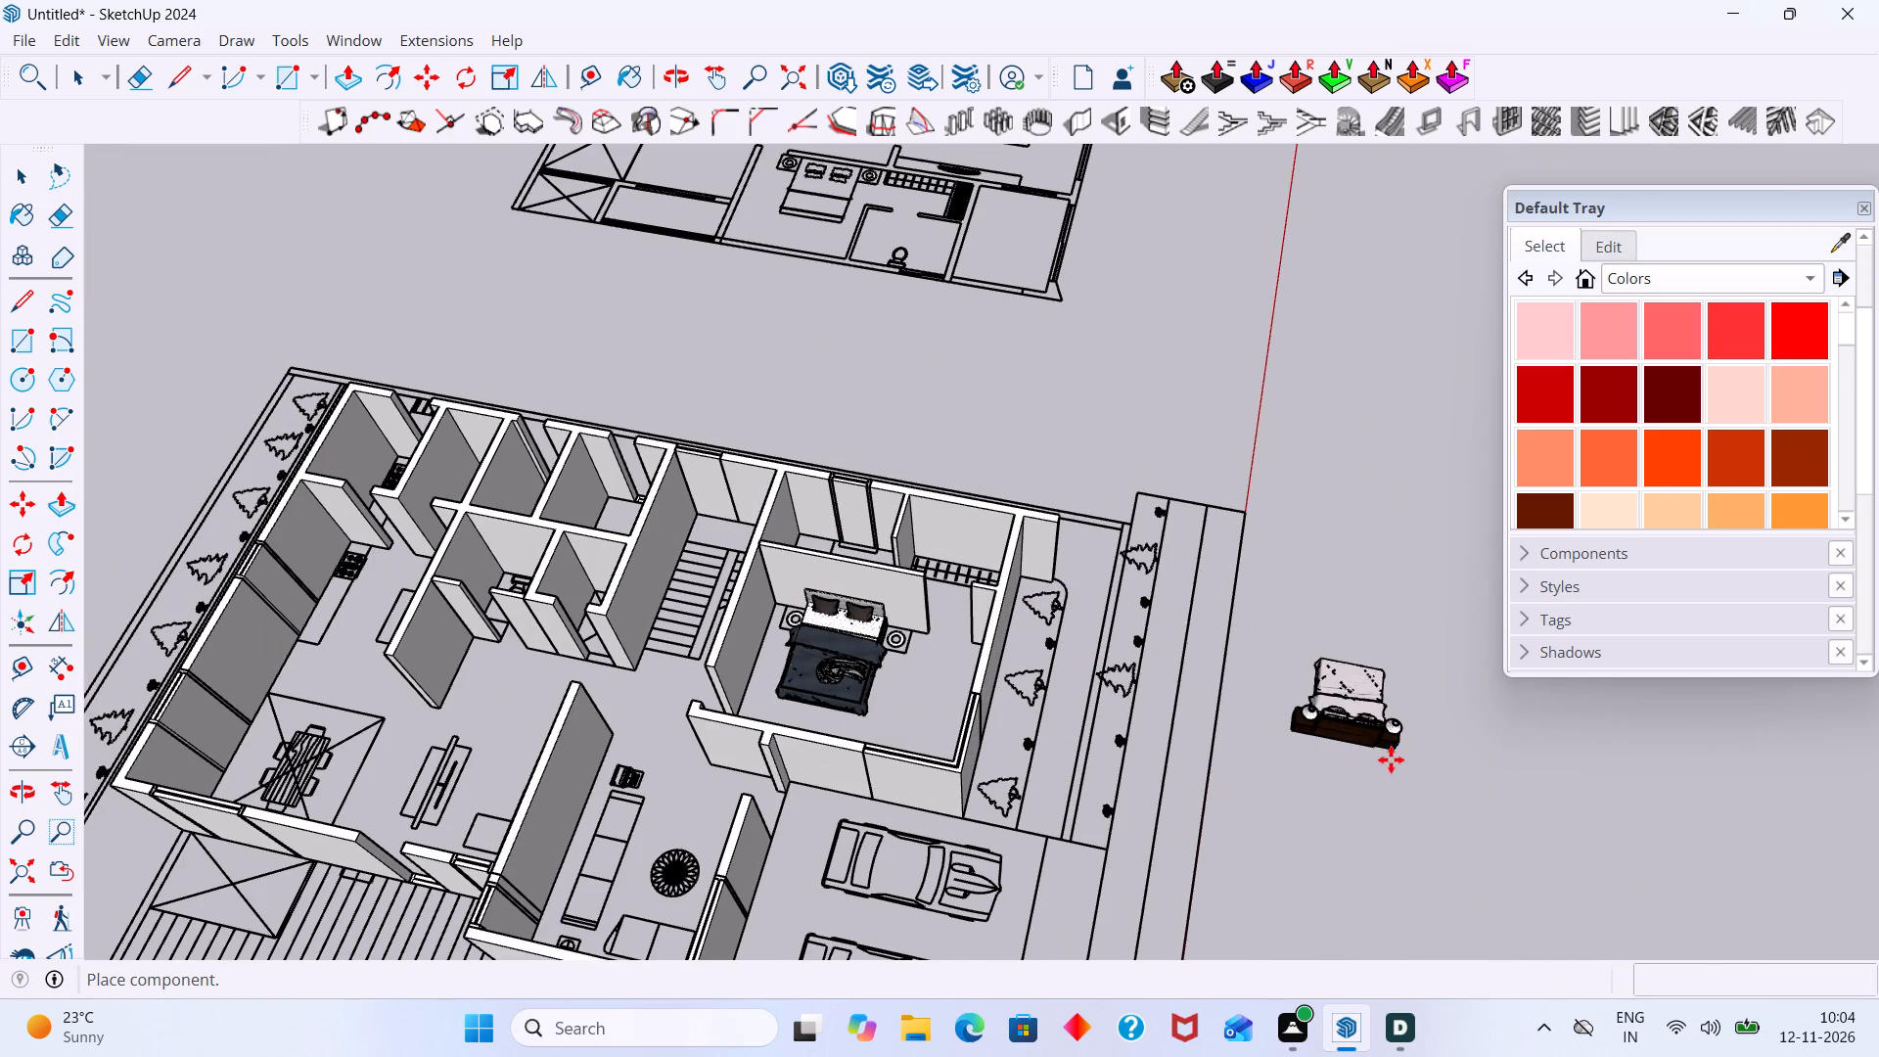
{"action": "key", "text": "space"}
{"action": "left_click", "coordinate": [1508, 771]}
Open the newly placed bed component for editing at its bedside table with the lamp.
{"action": "scroll", "coordinate": [1370, 743], "scroll_direction": "up", "scroll_amount": 9}
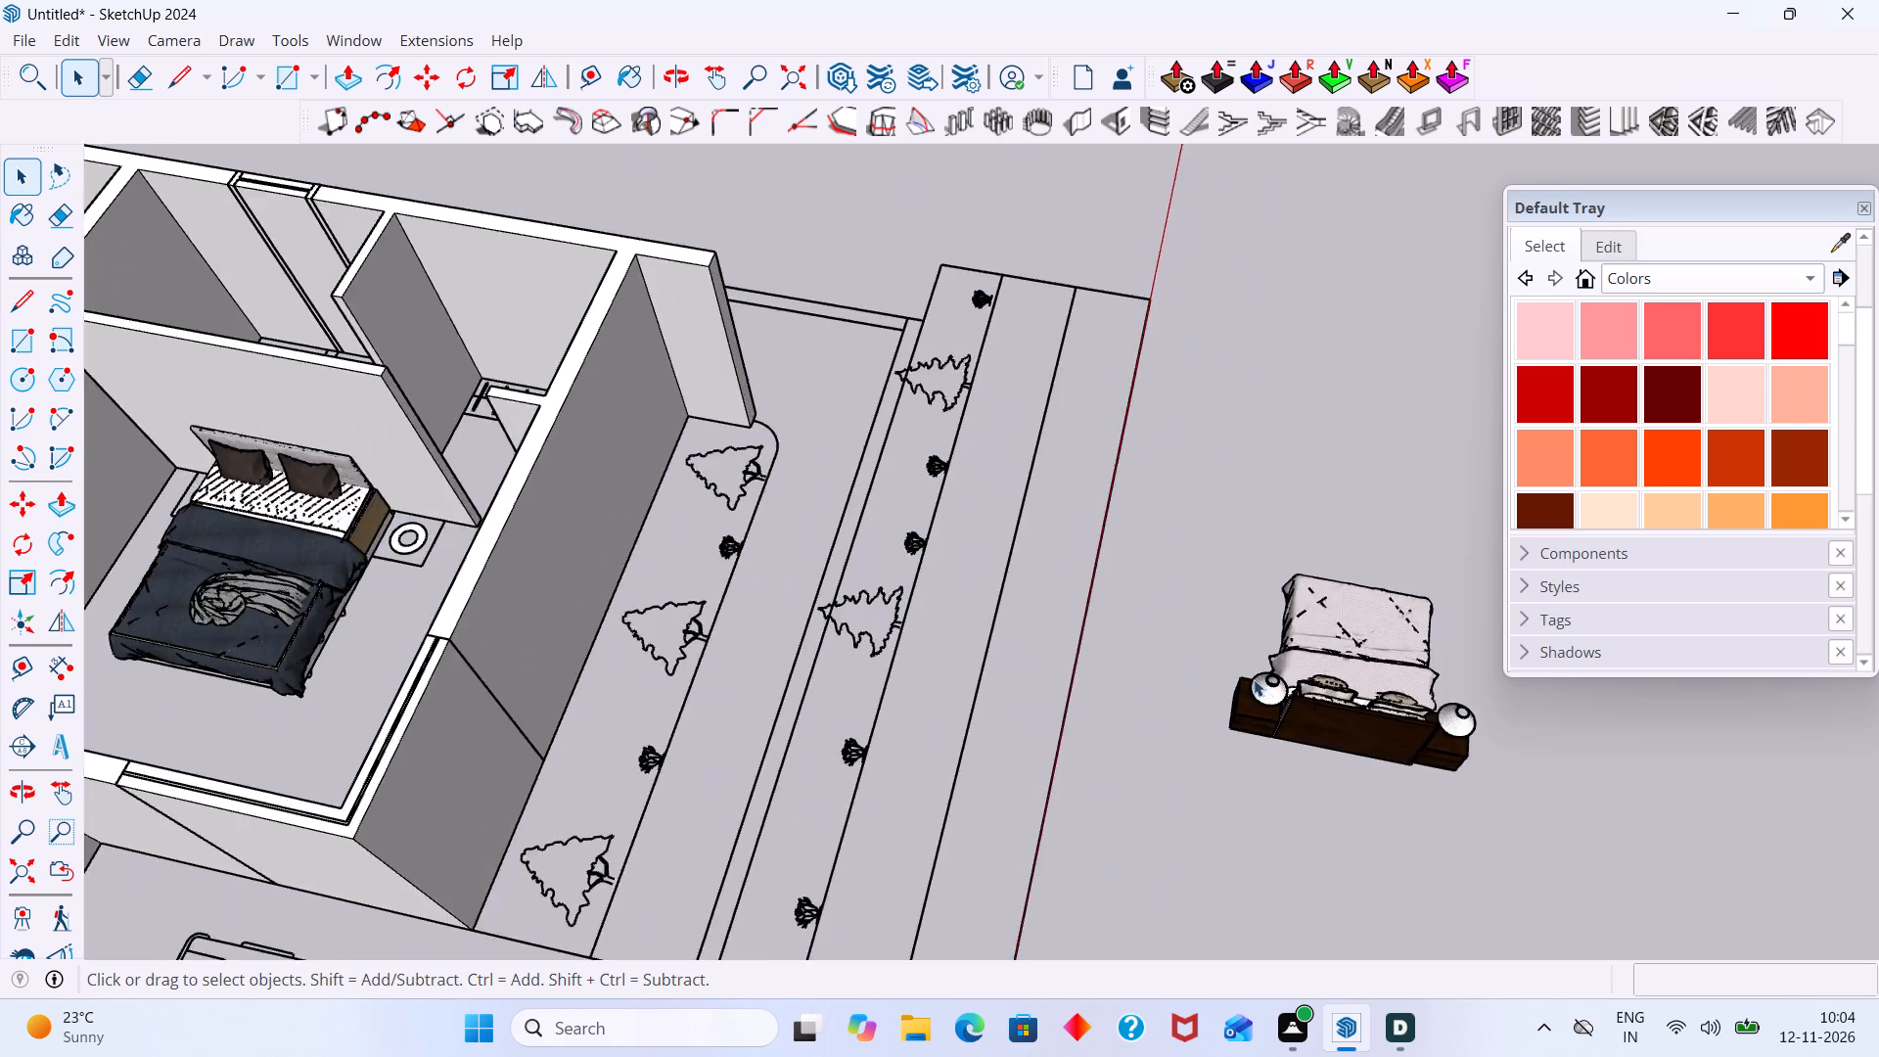
{"action": "scroll", "coordinate": [1254, 679], "scroll_direction": "up", "scroll_amount": 11}
{"action": "middle_click_drag", "start_coordinate": [1297, 733], "coordinate": [1260, 573]}
{"action": "scroll", "coordinate": [1281, 718], "scroll_direction": "up", "scroll_amount": 2}
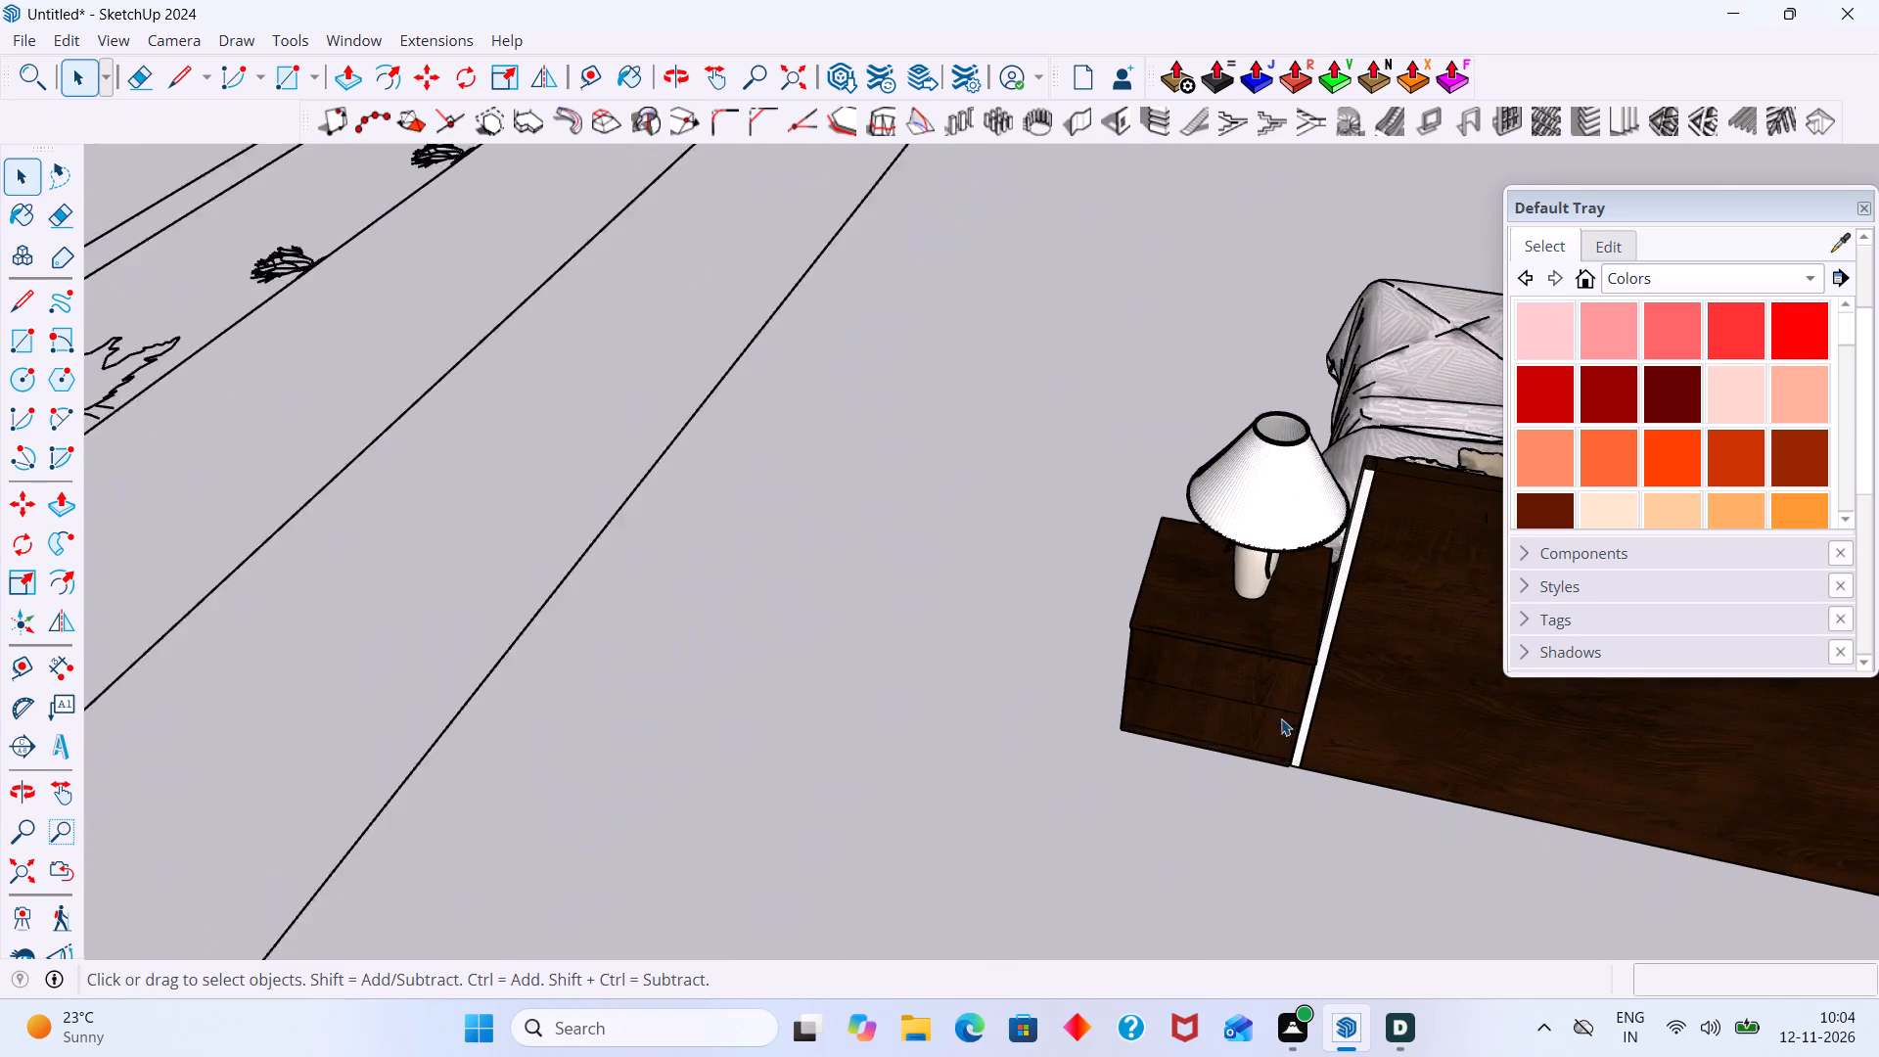
{"action": "scroll", "coordinate": [1281, 718], "scroll_direction": "up", "scroll_amount": 2}
{"action": "middle_click_drag", "start_coordinate": [1279, 742], "coordinate": [1383, 794]}
{"action": "scroll", "coordinate": [1383, 702], "scroll_direction": "up", "scroll_amount": 9}
{"action": "double_click", "coordinate": [1420, 658]}
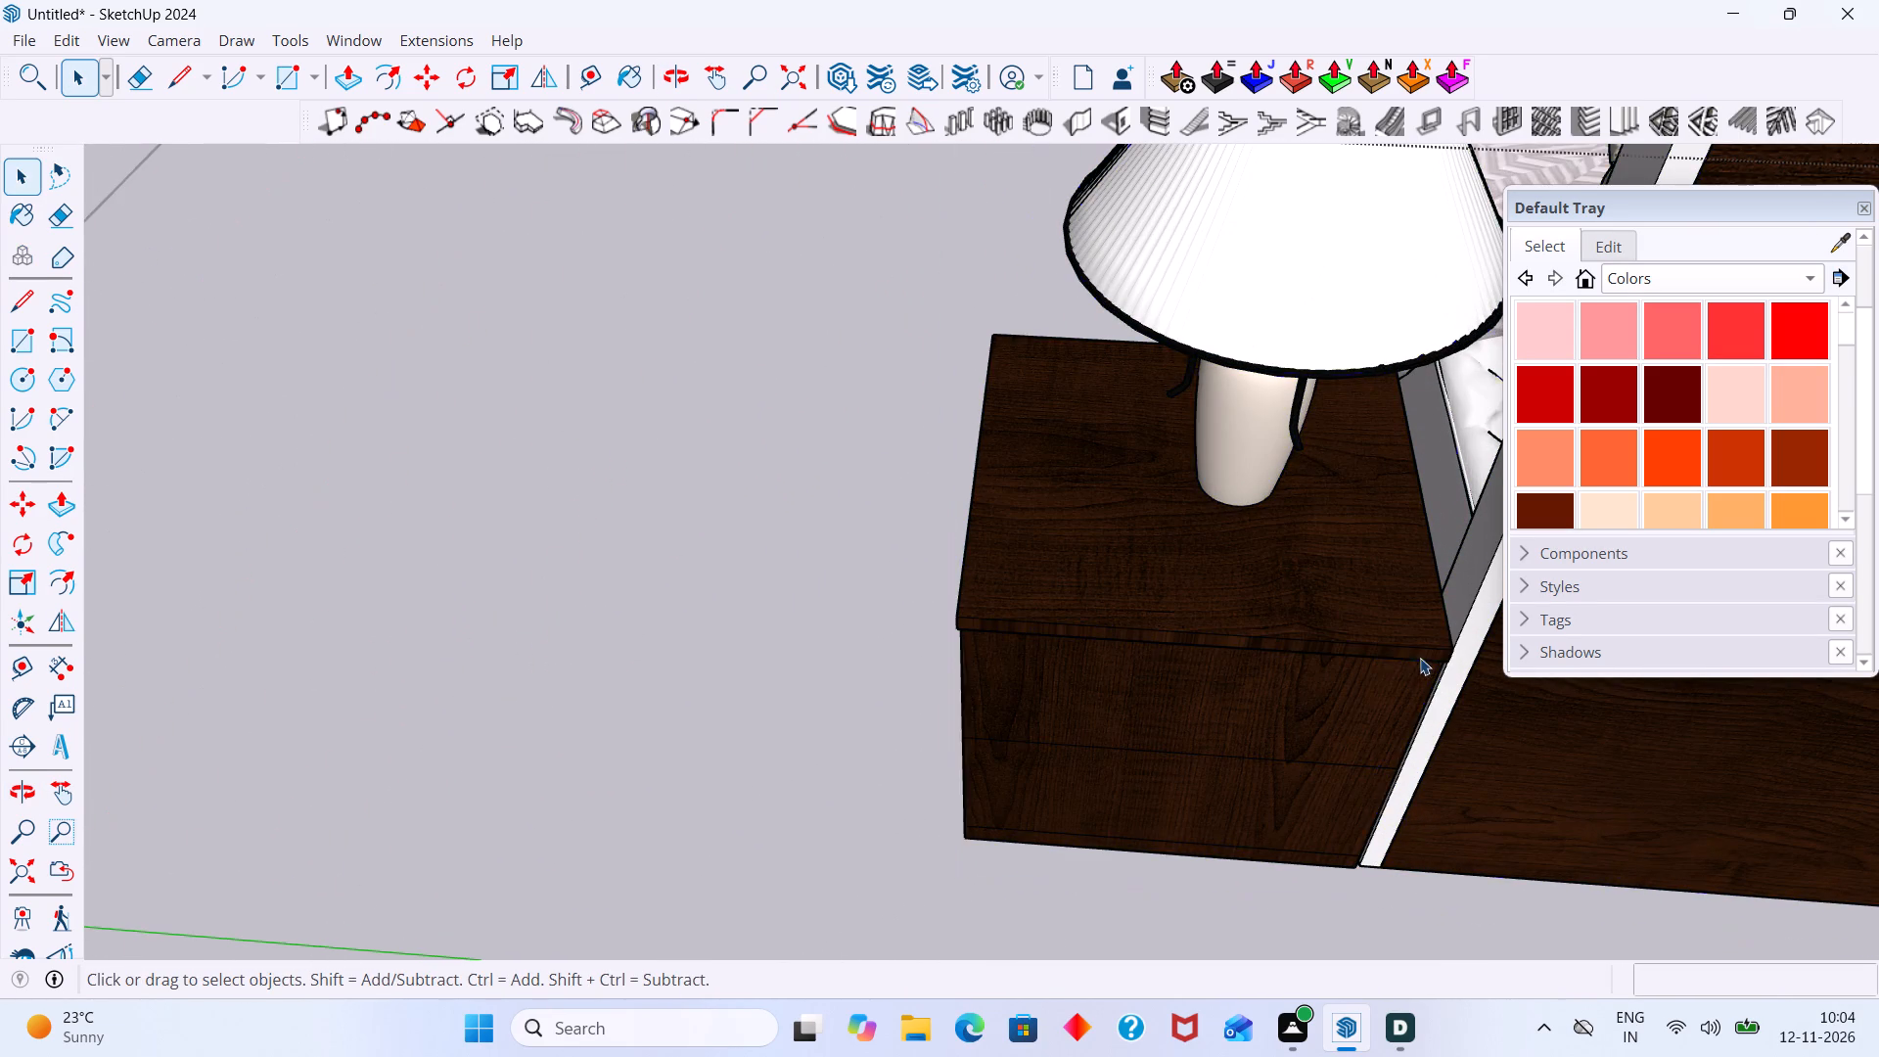
{"action": "left_click", "coordinate": [1382, 663]}
{"action": "triple_click", "coordinate": [1382, 663]}
{"action": "double_click", "coordinate": [1372, 675]}
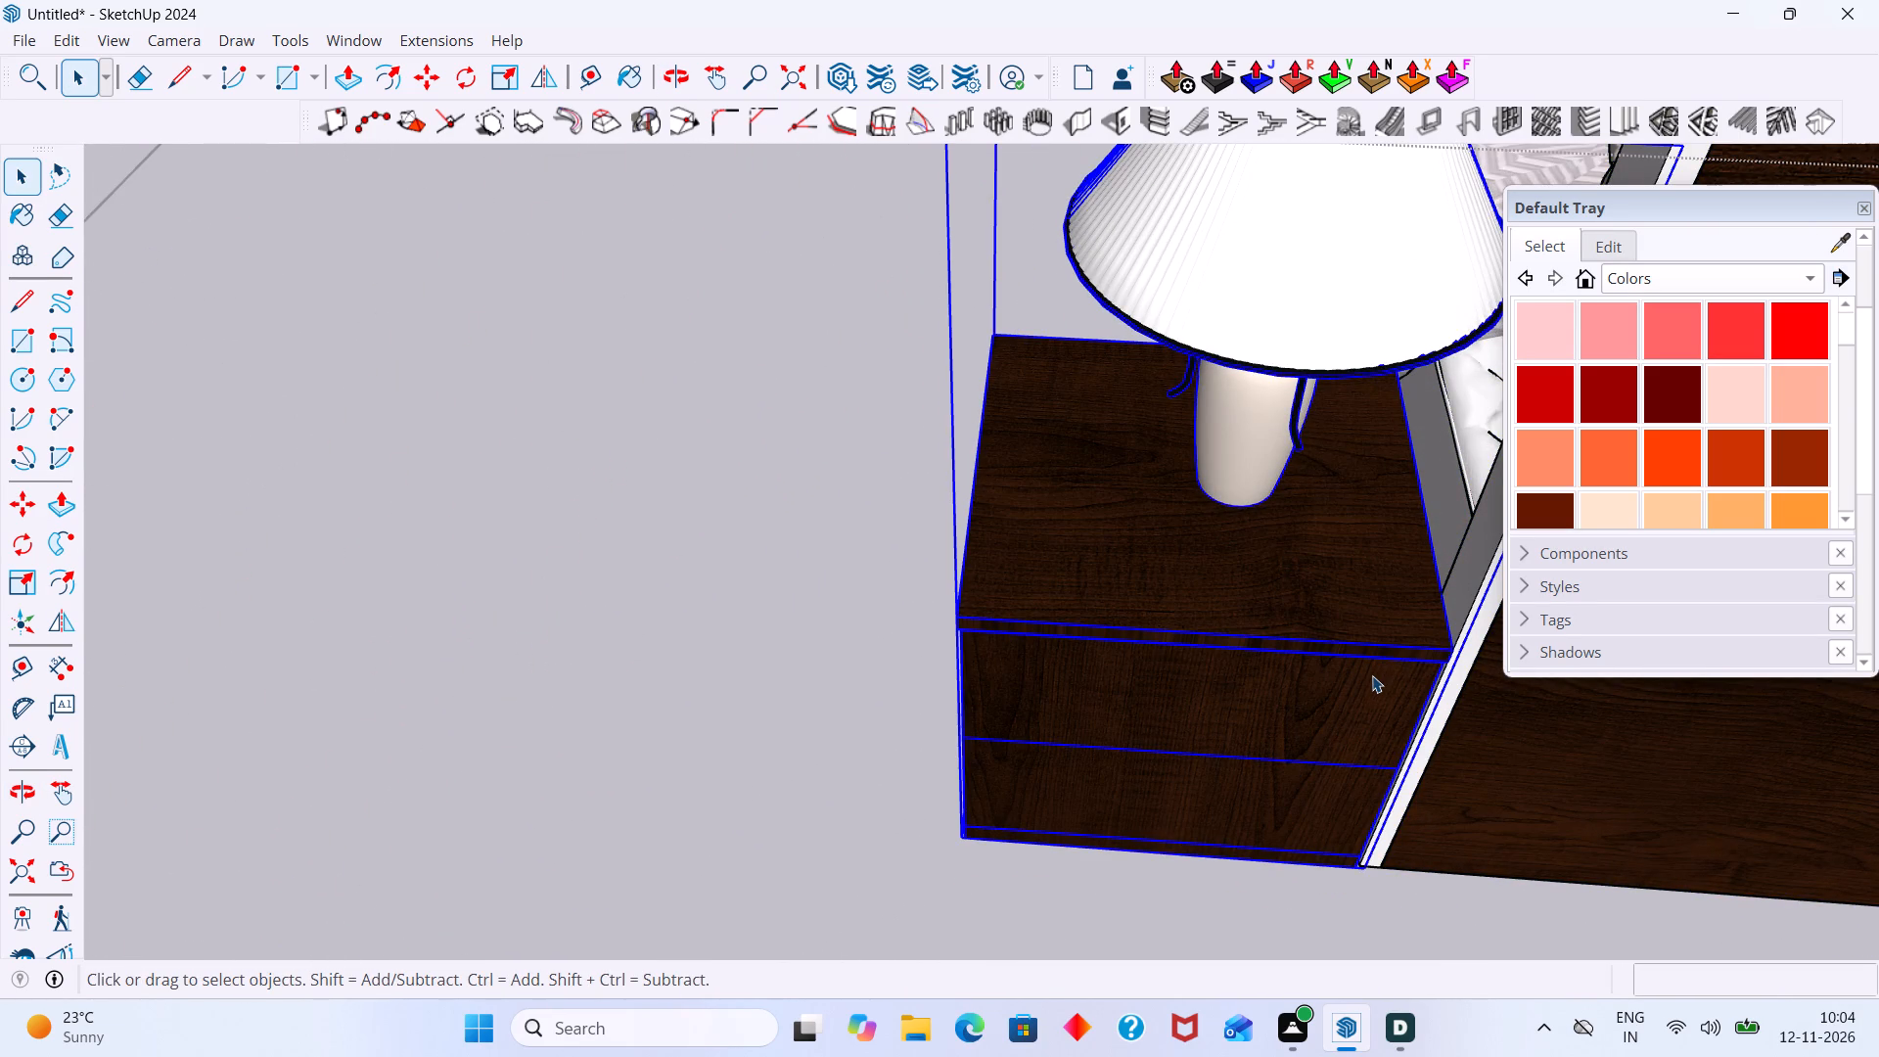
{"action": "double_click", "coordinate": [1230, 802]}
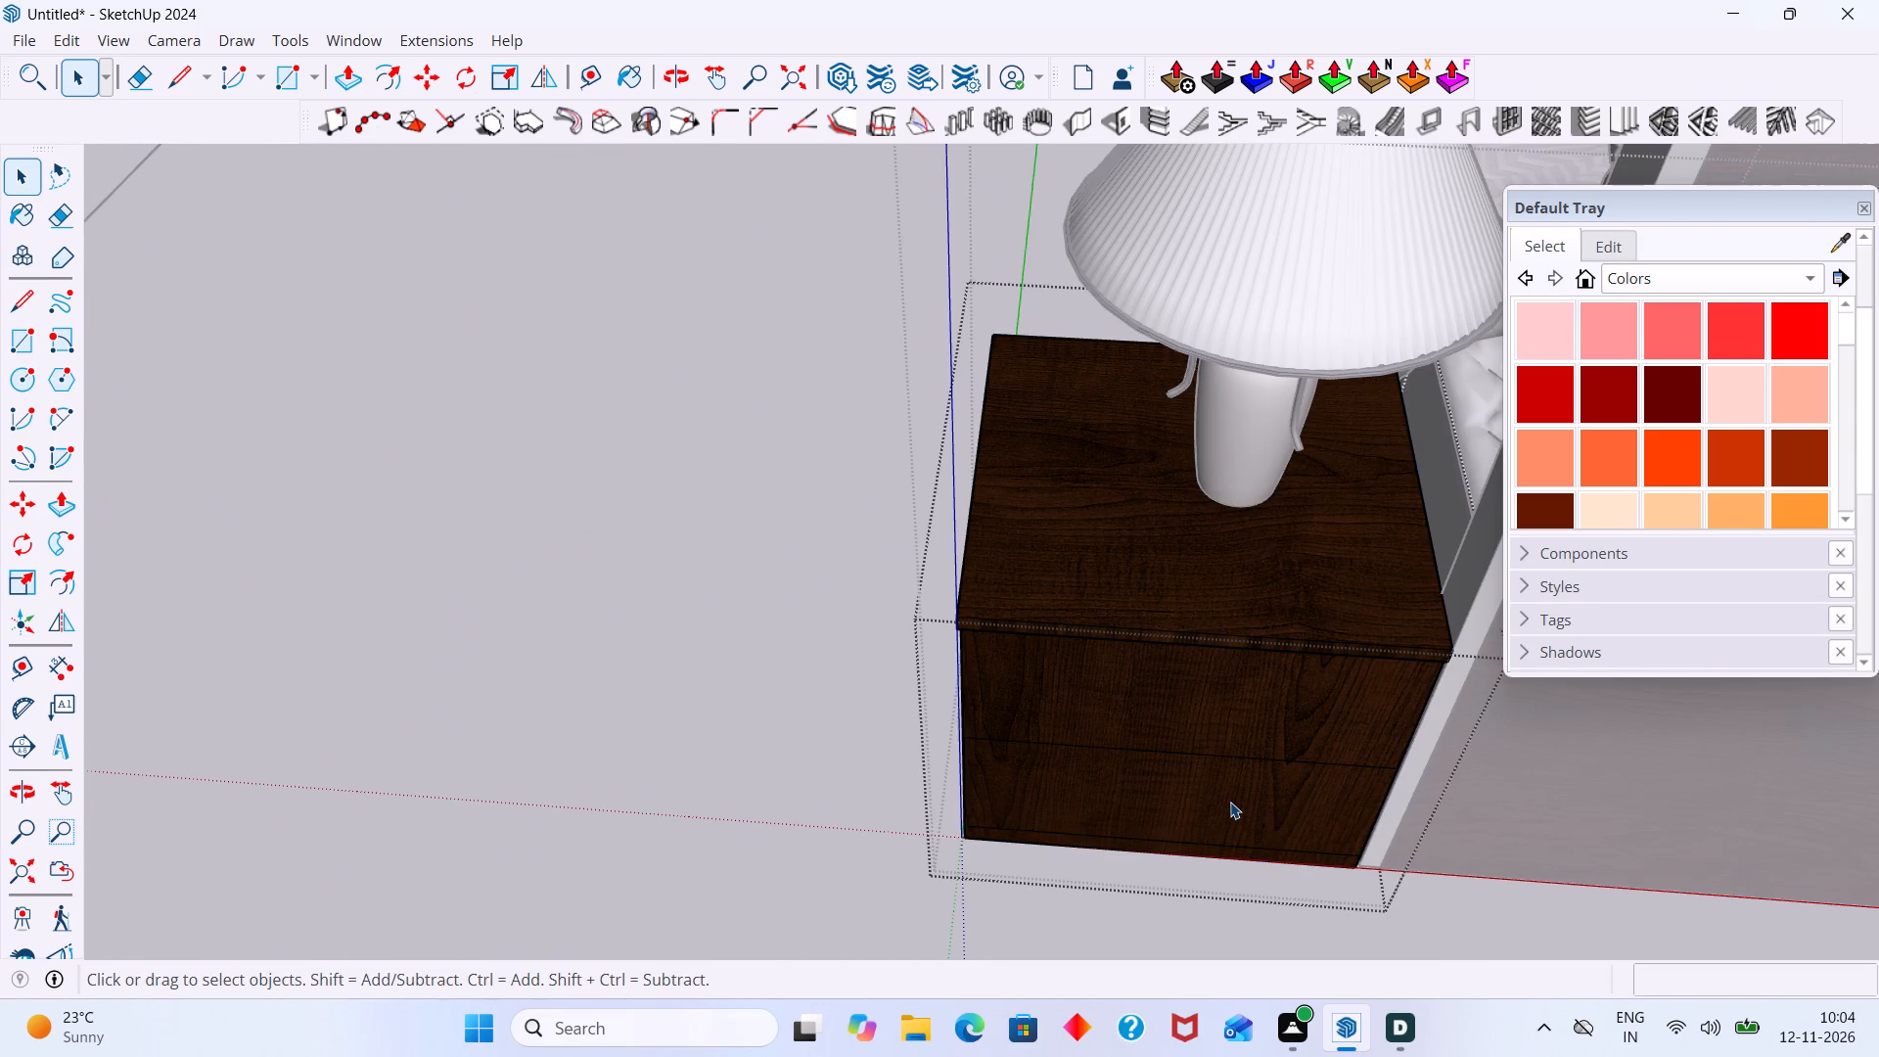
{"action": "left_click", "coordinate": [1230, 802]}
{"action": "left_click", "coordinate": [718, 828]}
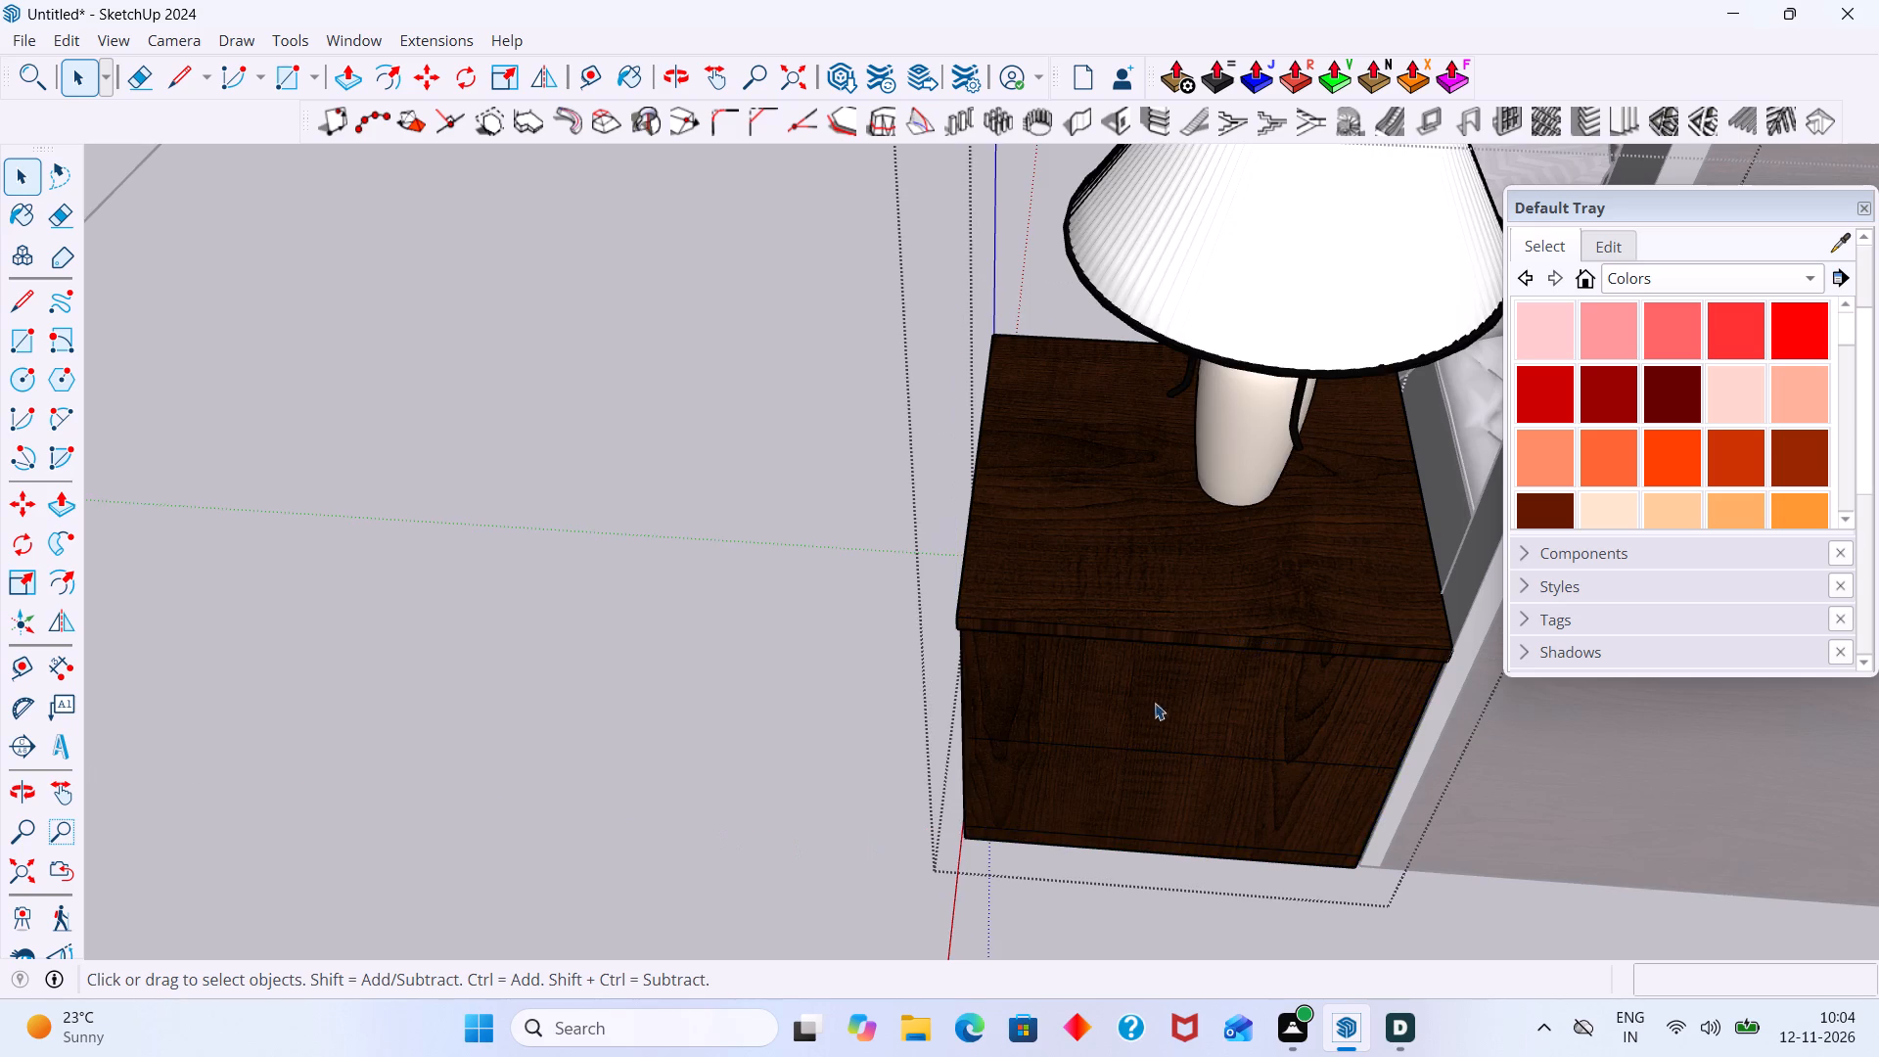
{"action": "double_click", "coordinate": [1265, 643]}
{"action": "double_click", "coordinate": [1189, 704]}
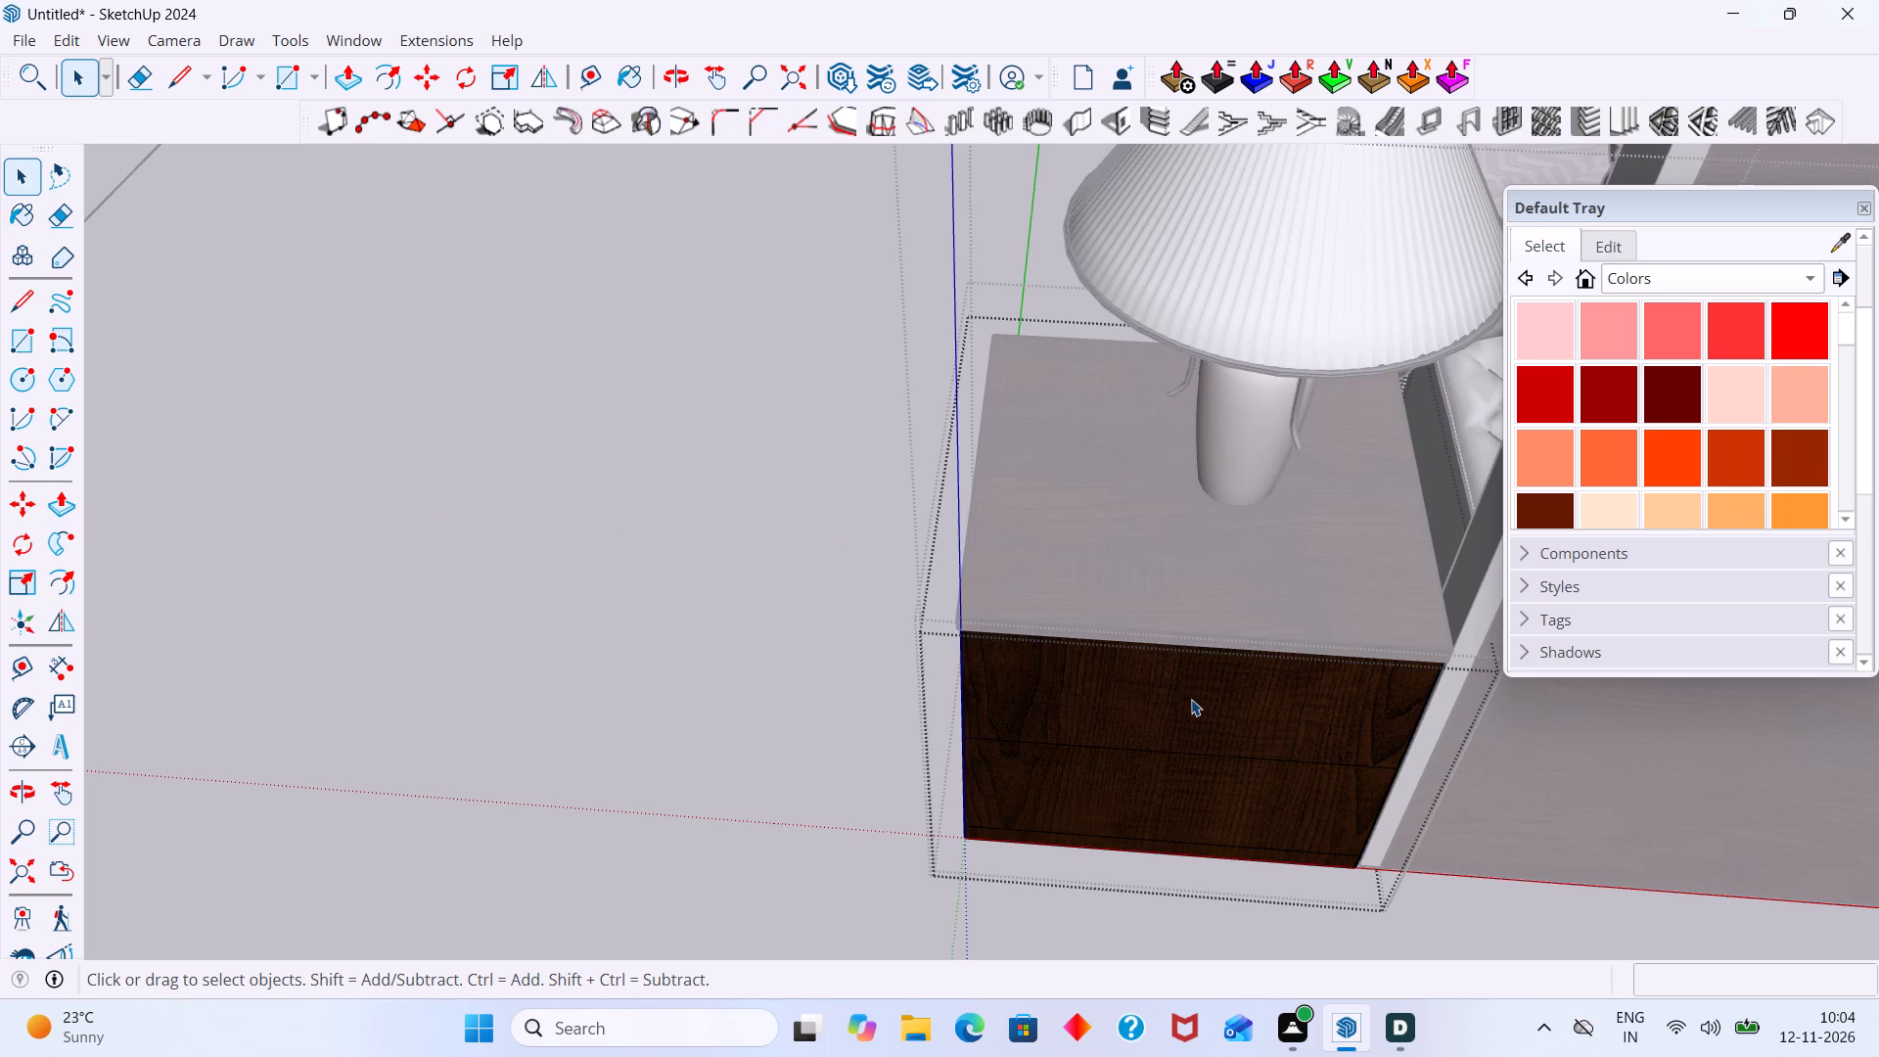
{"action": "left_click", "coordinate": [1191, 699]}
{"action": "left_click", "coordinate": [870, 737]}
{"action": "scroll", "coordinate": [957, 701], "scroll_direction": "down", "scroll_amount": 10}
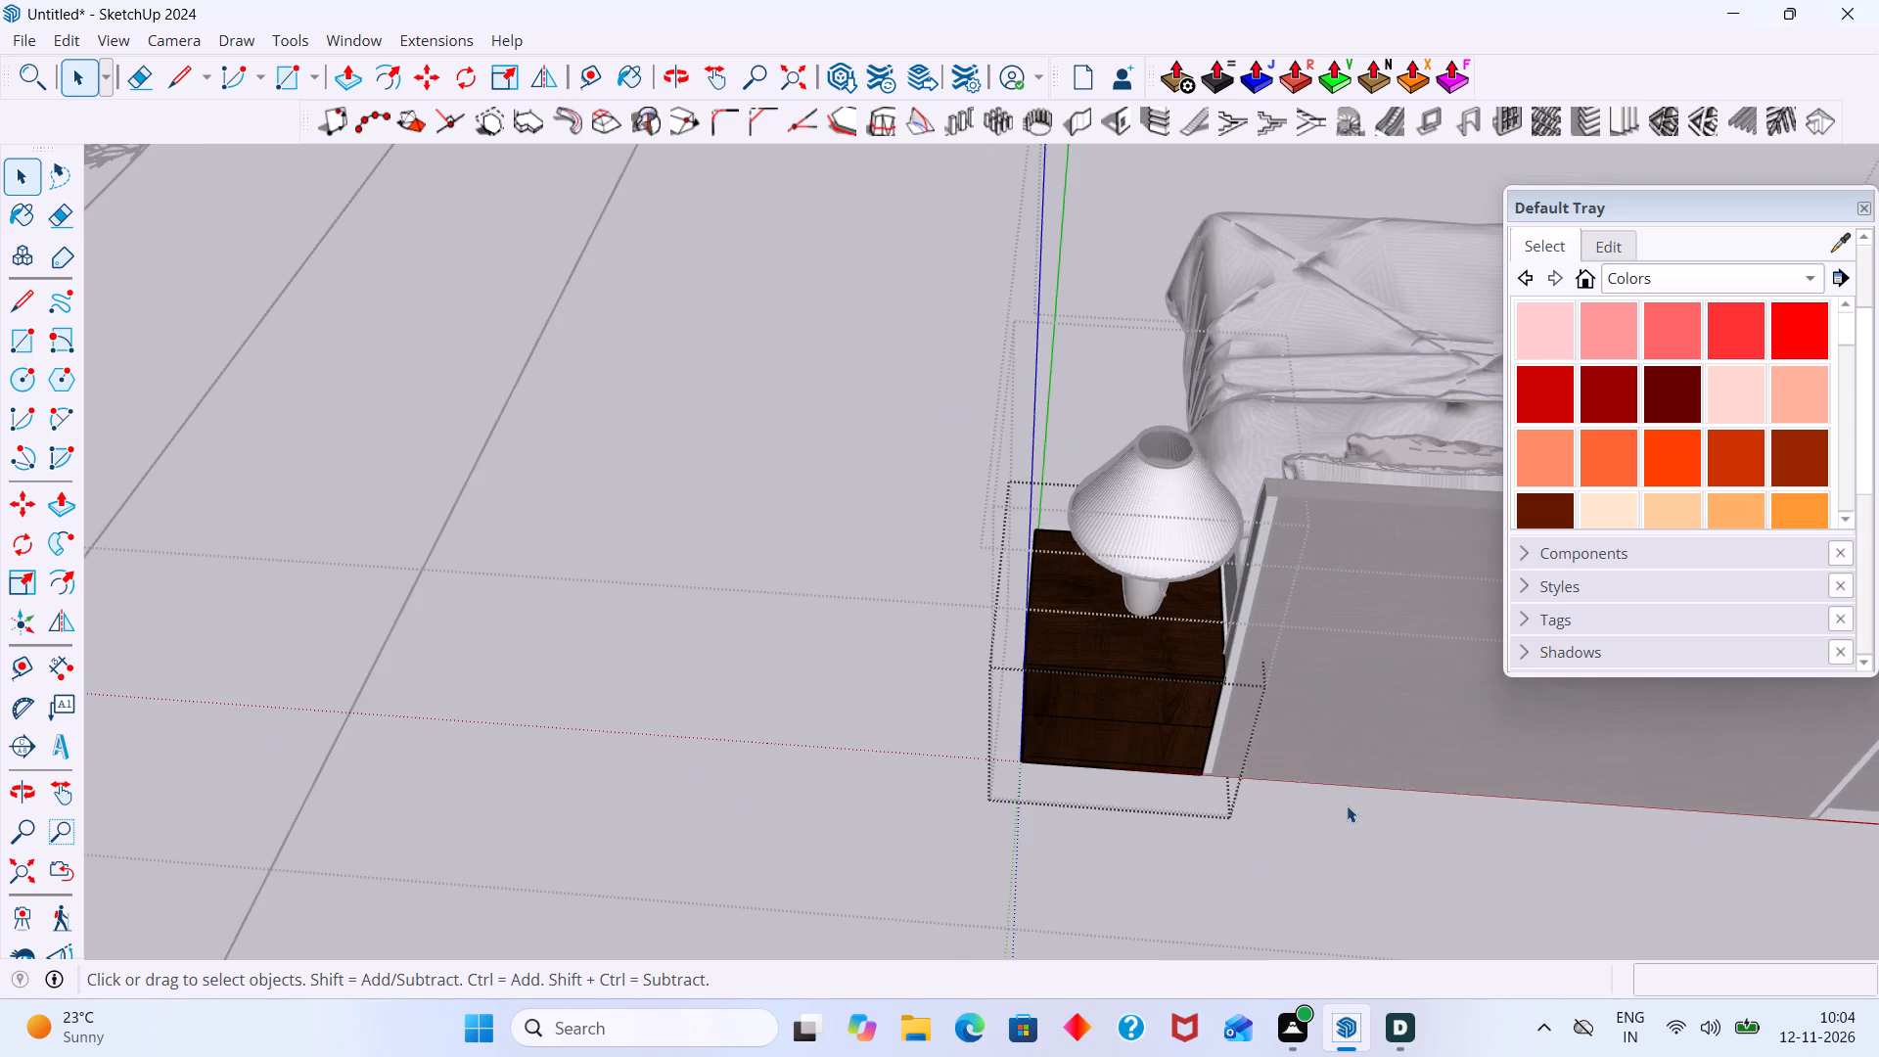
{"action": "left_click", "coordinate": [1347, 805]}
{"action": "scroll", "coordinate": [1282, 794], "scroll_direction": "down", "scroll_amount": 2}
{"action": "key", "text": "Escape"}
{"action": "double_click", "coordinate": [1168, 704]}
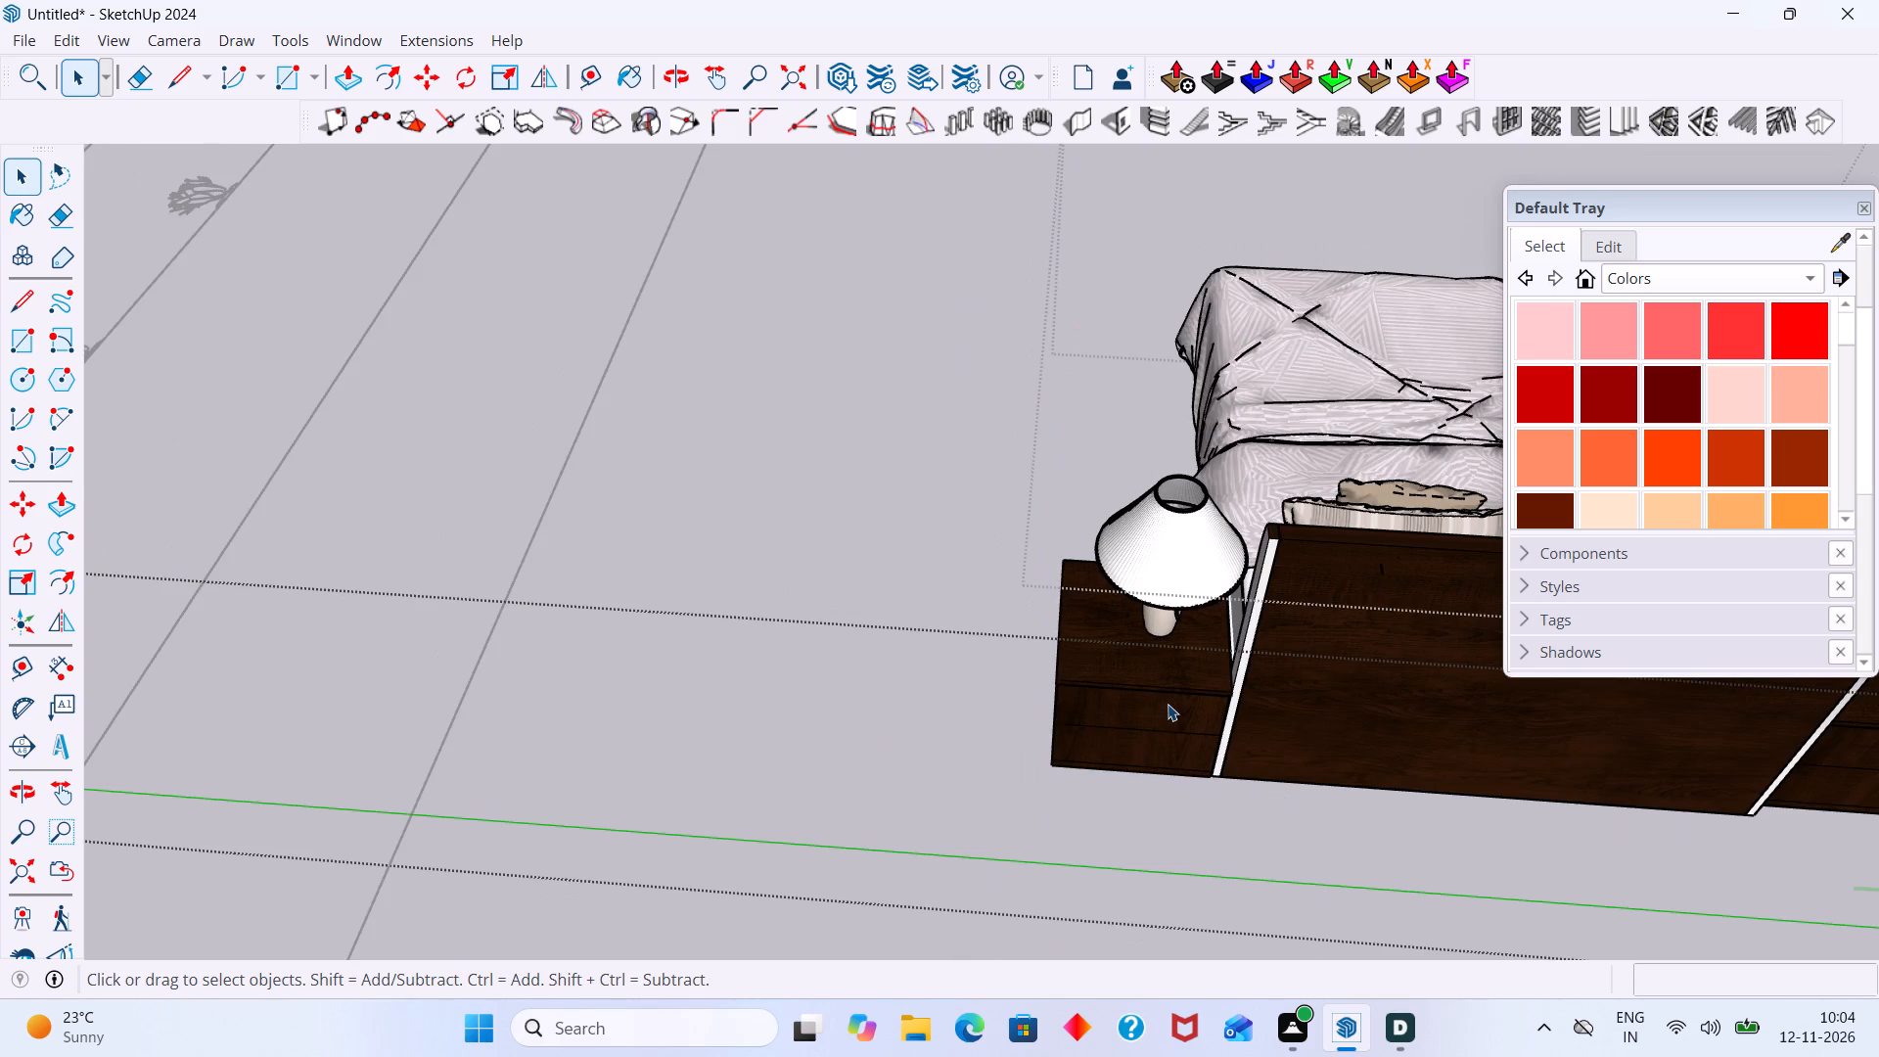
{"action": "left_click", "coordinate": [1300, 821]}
Move the bedside table with its lamp about 34' 7" onto the garden-side bedside table outline next to the dark blue bed.
{"action": "left_click", "coordinate": [1169, 680]}
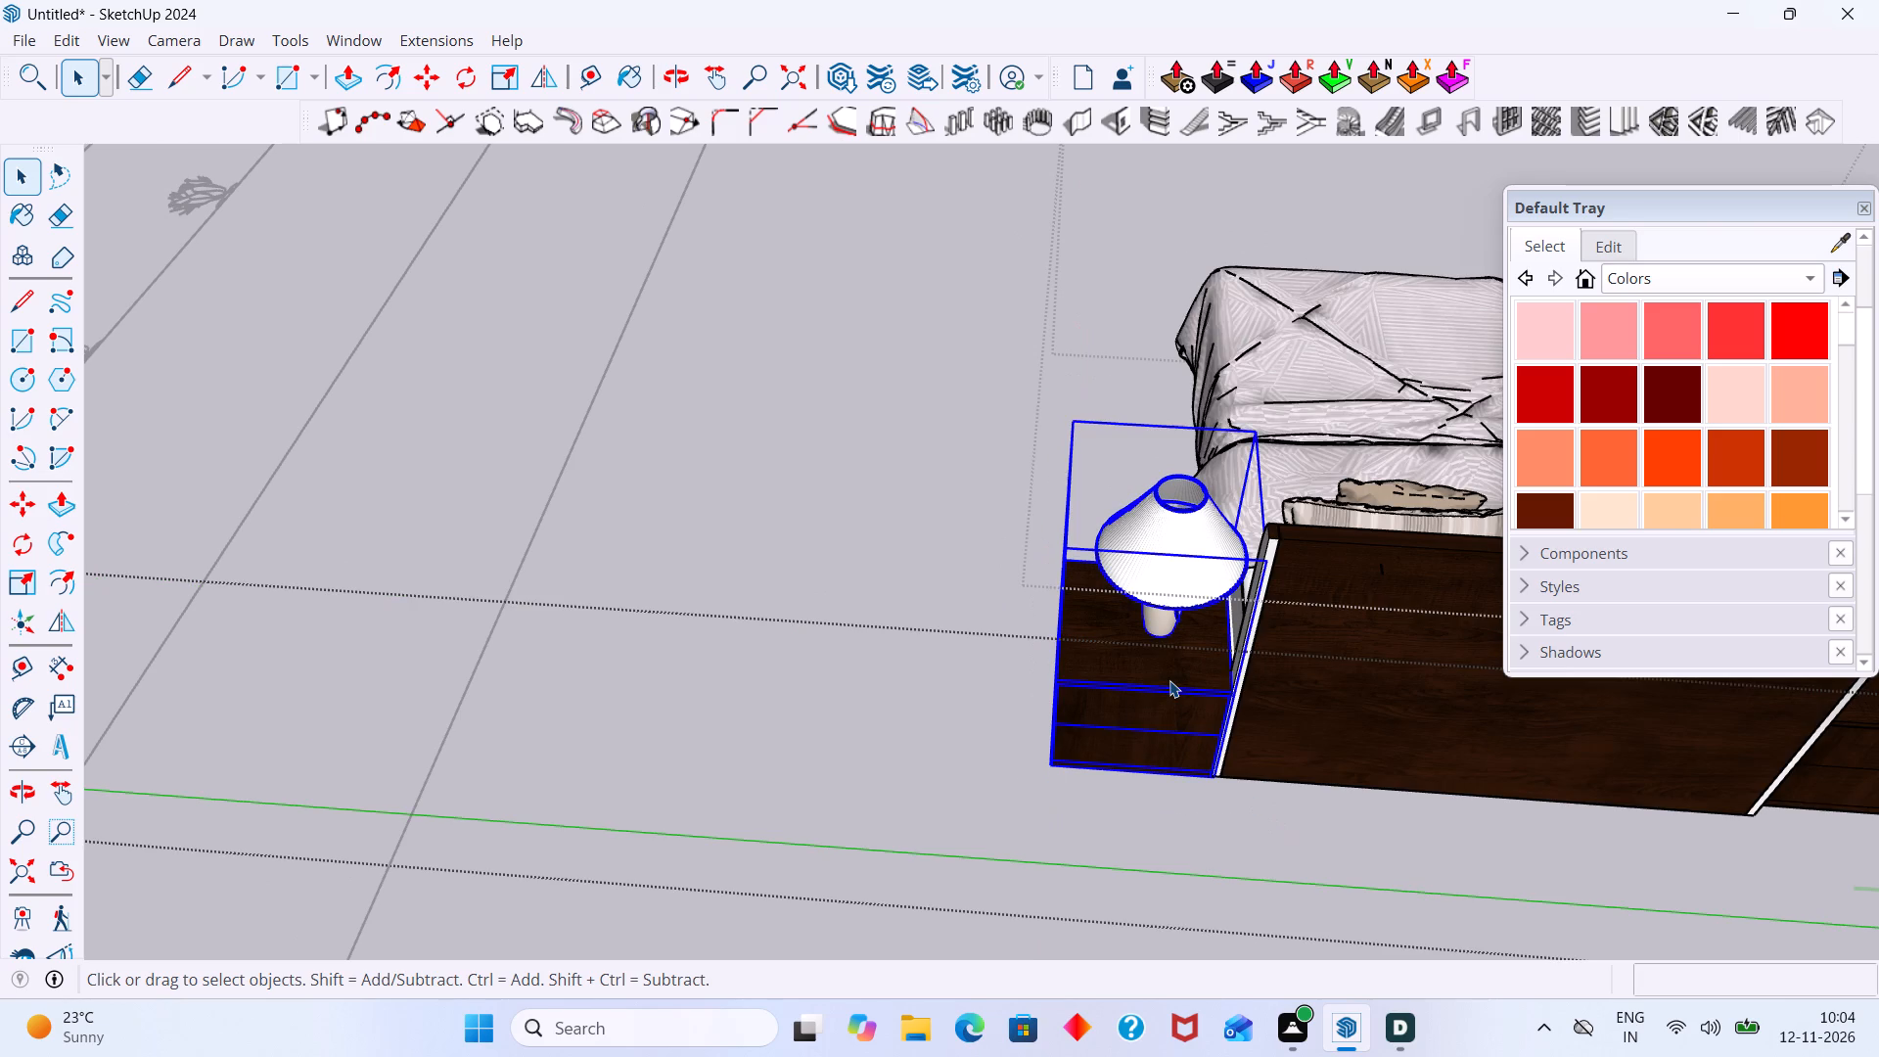
{"action": "key", "text": "m"}
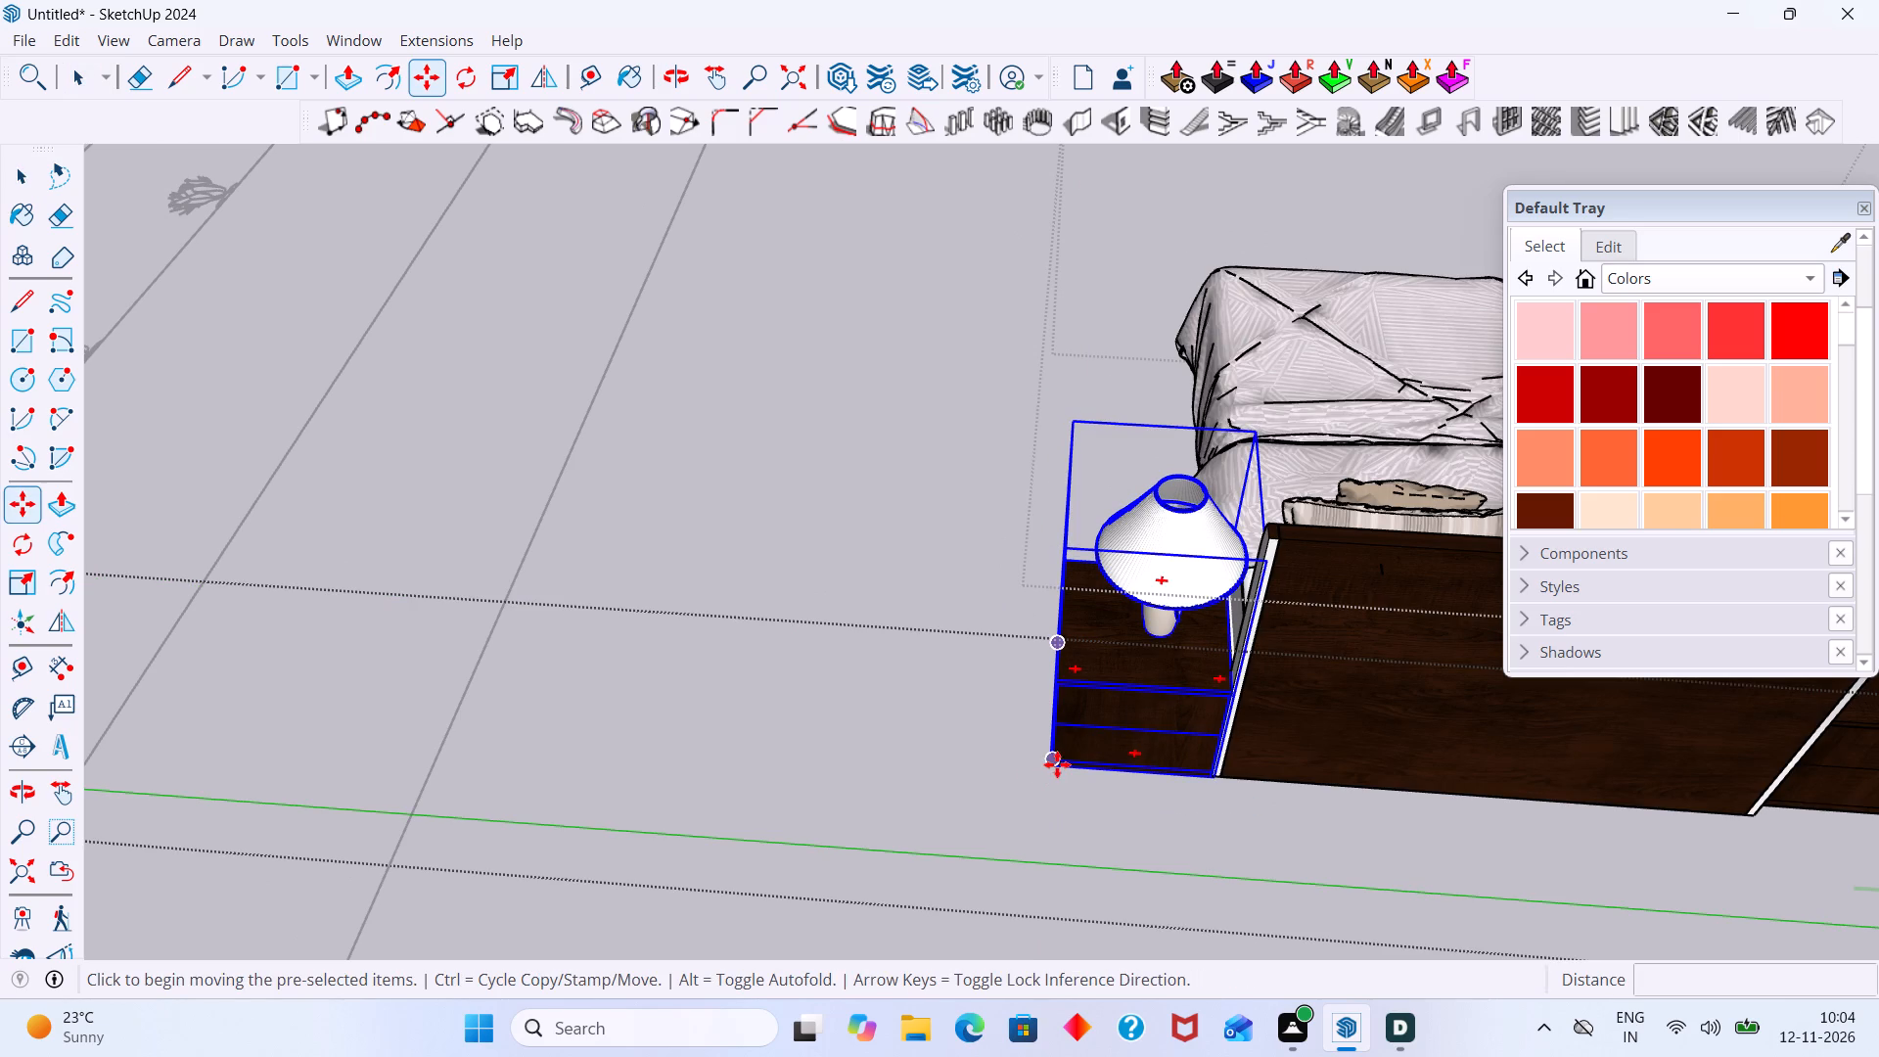
{"action": "left_click", "coordinate": [1051, 763]}
{"action": "scroll", "coordinate": [837, 768], "scroll_direction": "down", "scroll_amount": 9}
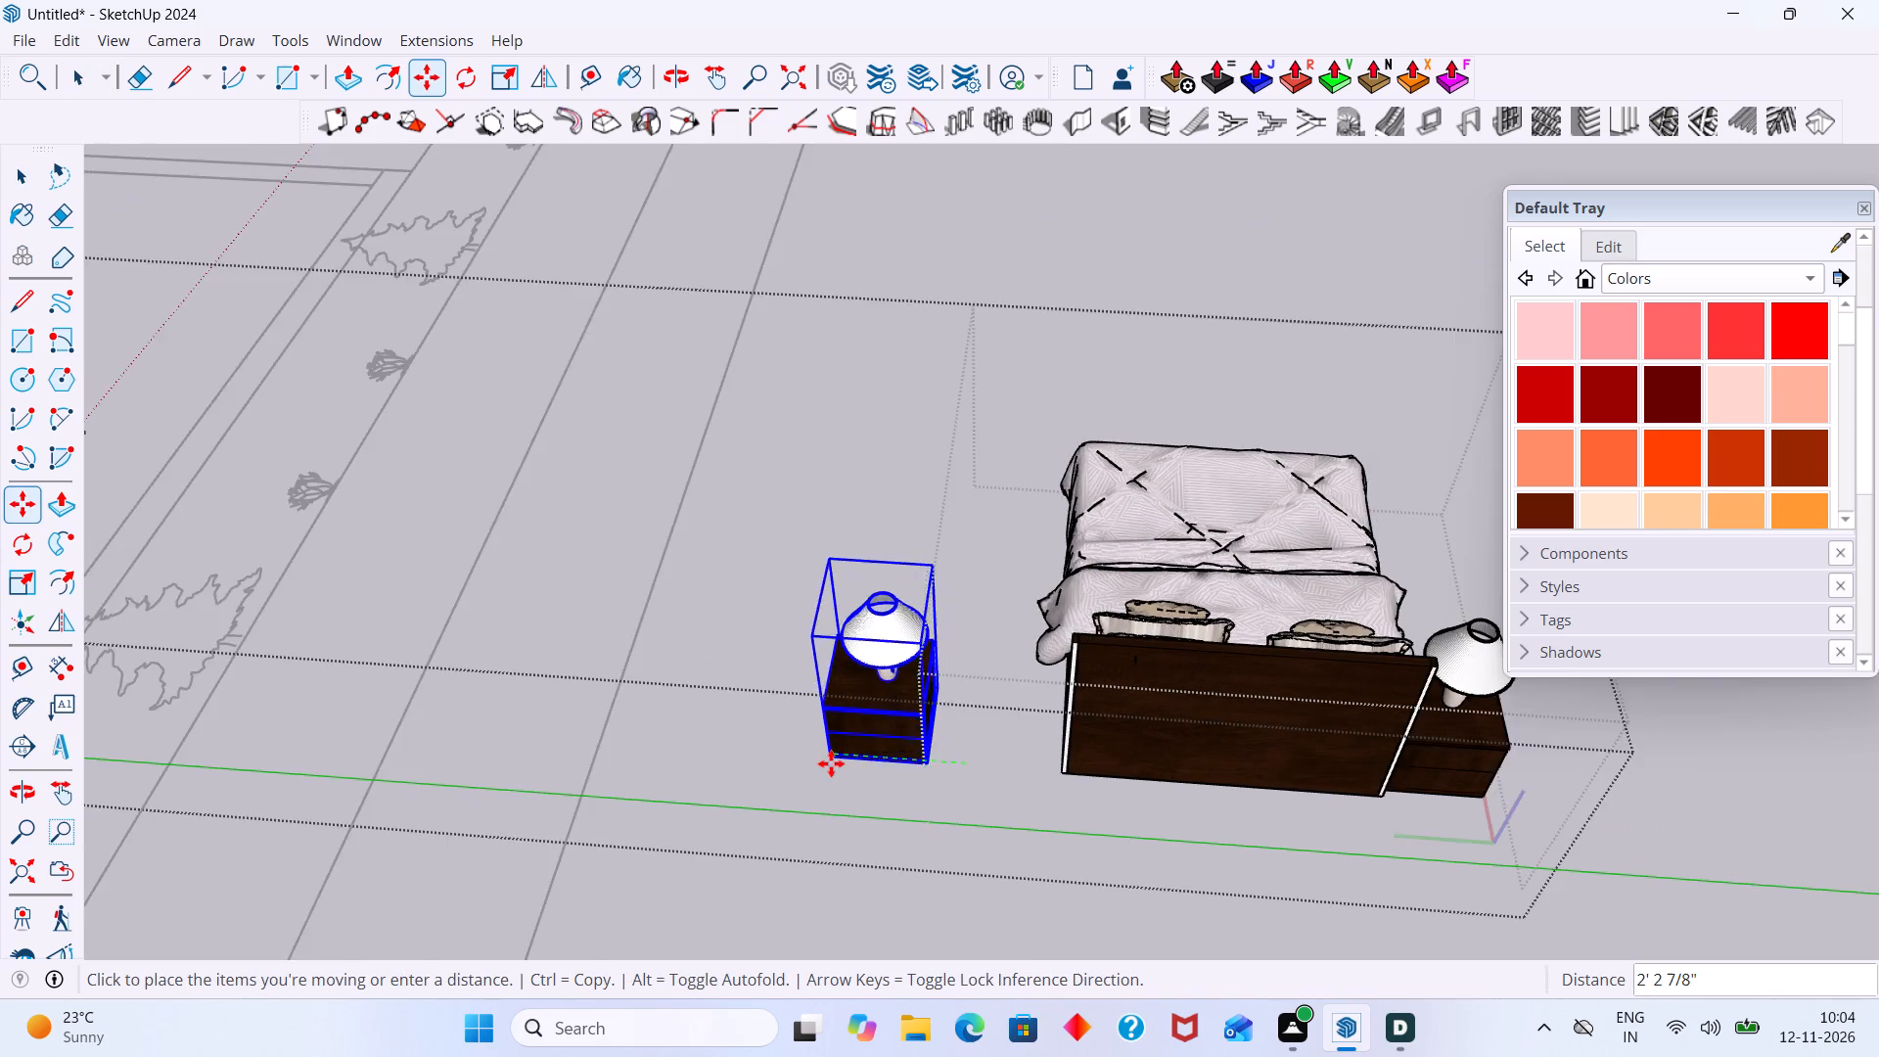
{"action": "scroll", "coordinate": [831, 763], "scroll_direction": "down", "scroll_amount": 19}
{"action": "scroll", "coordinate": [366, 693], "scroll_direction": "up", "scroll_amount": 2}
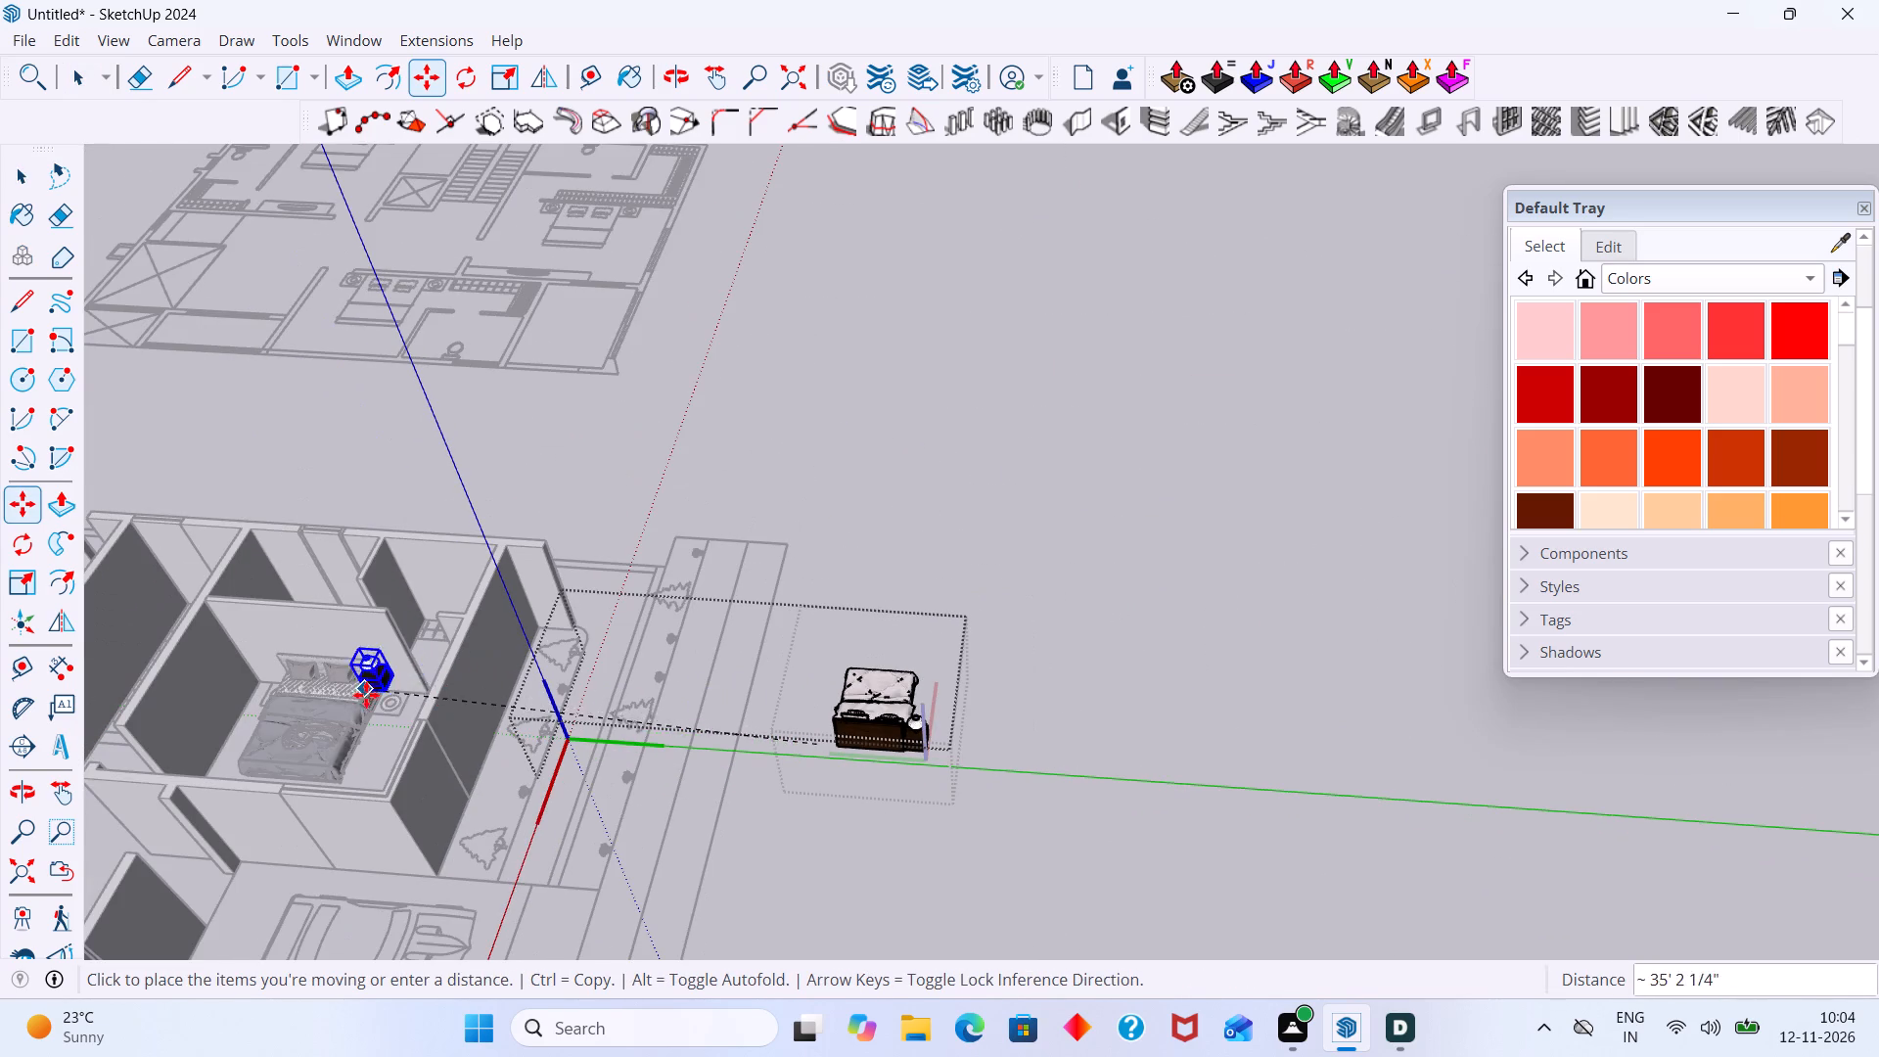
{"action": "scroll", "coordinate": [366, 695], "scroll_direction": "up", "scroll_amount": 20}
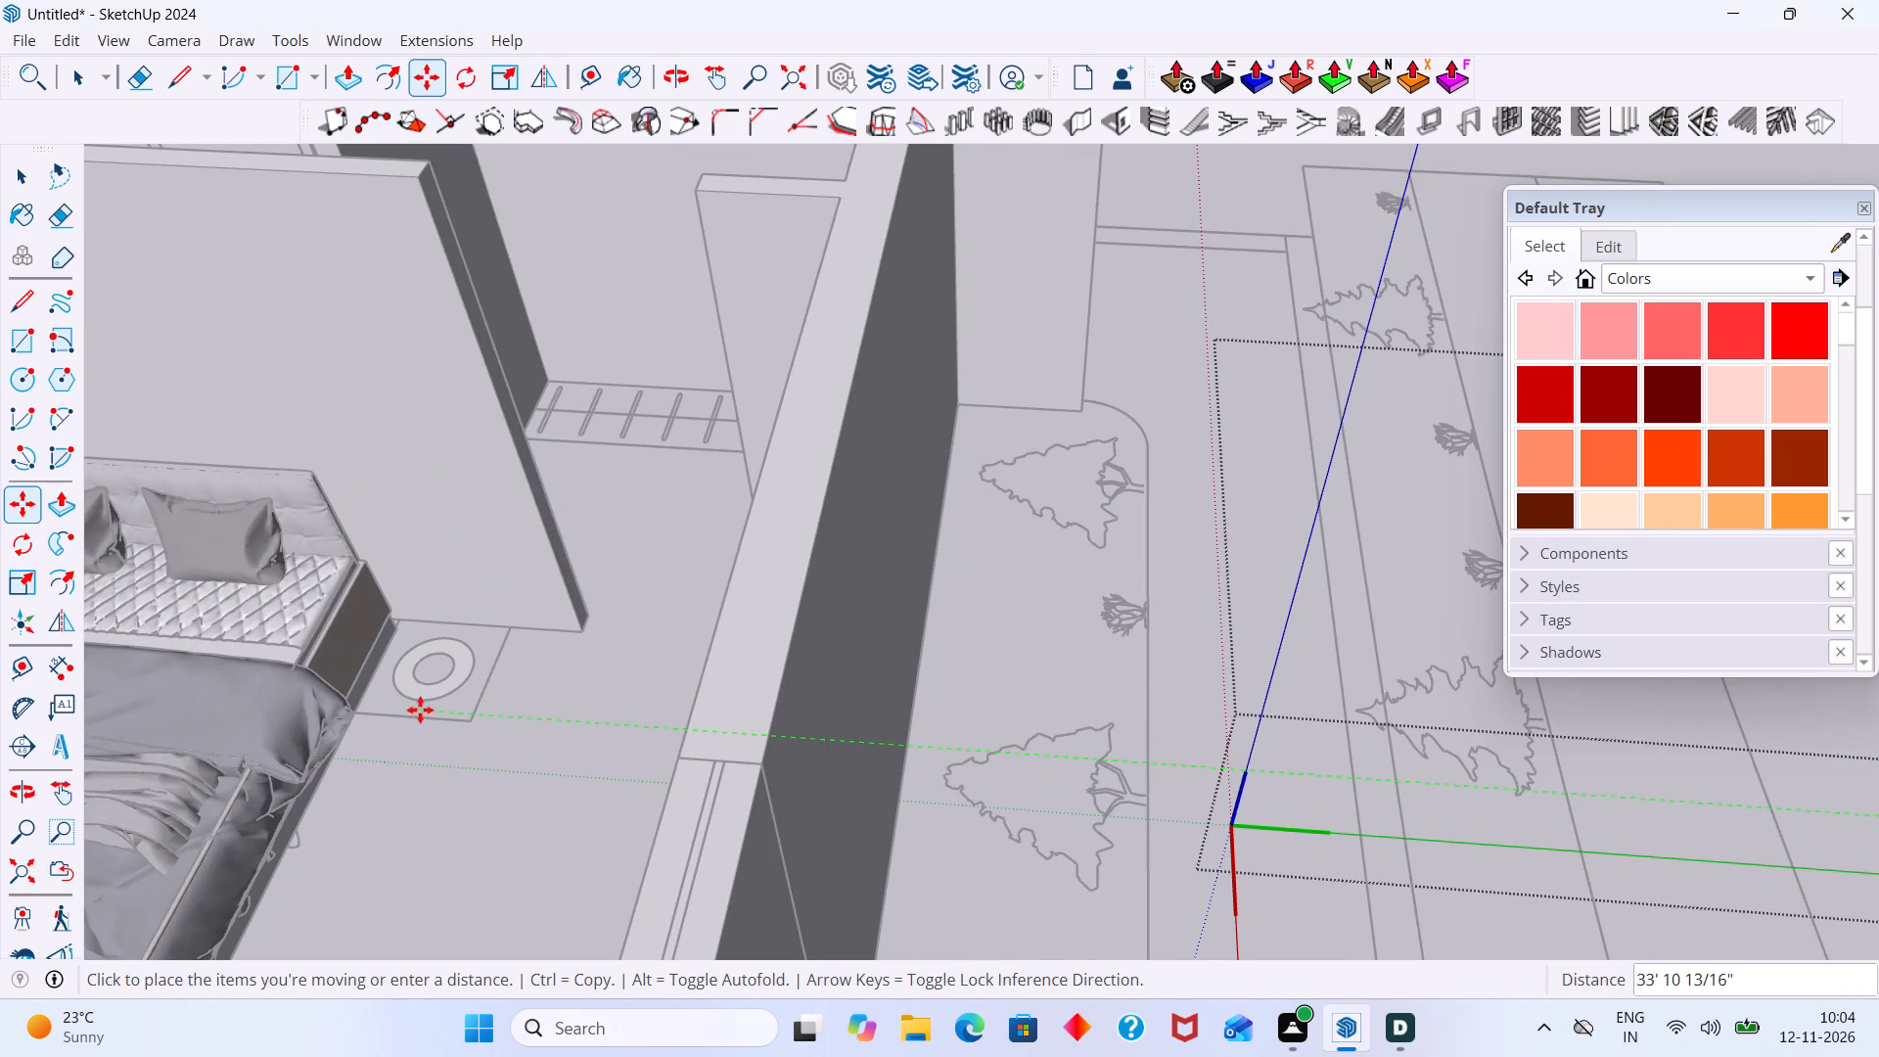
{"action": "scroll", "coordinate": [420, 710], "scroll_direction": "down", "scroll_amount": 7}
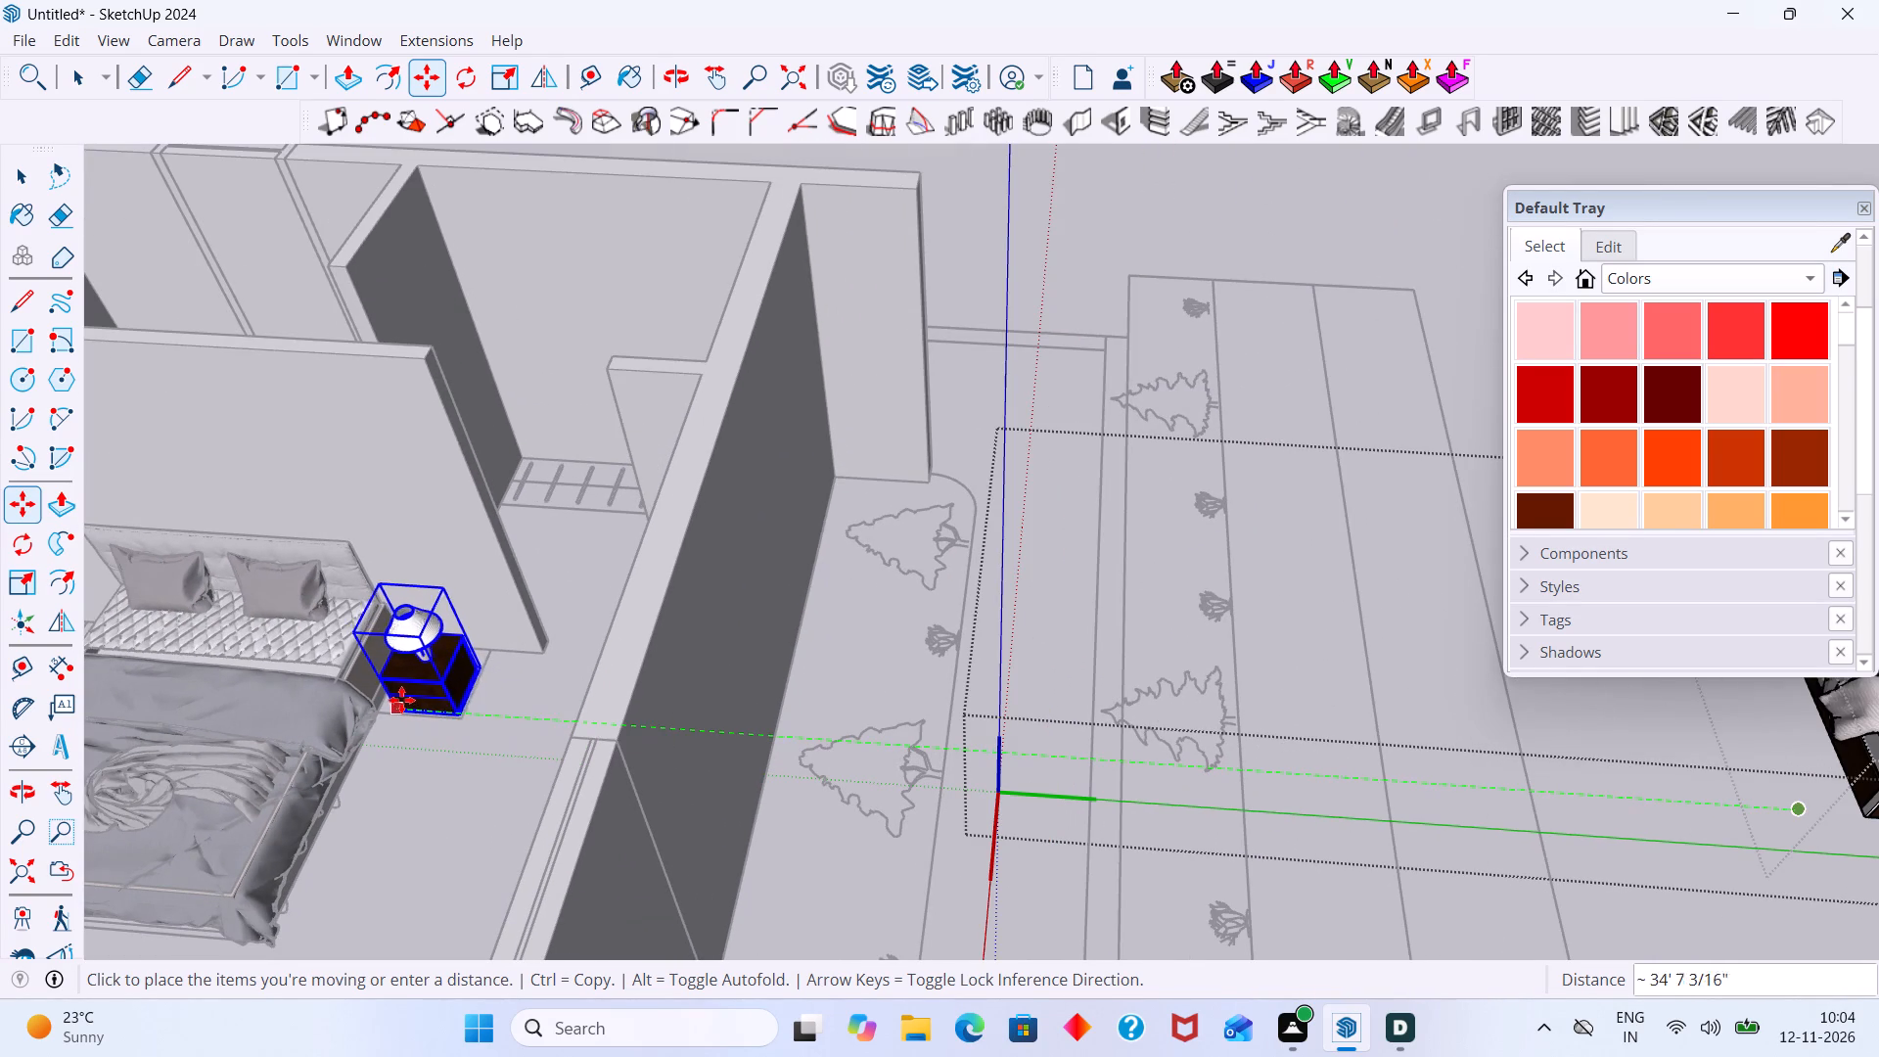
{"action": "left_click", "coordinate": [400, 700]}
{"action": "key", "text": "space"}
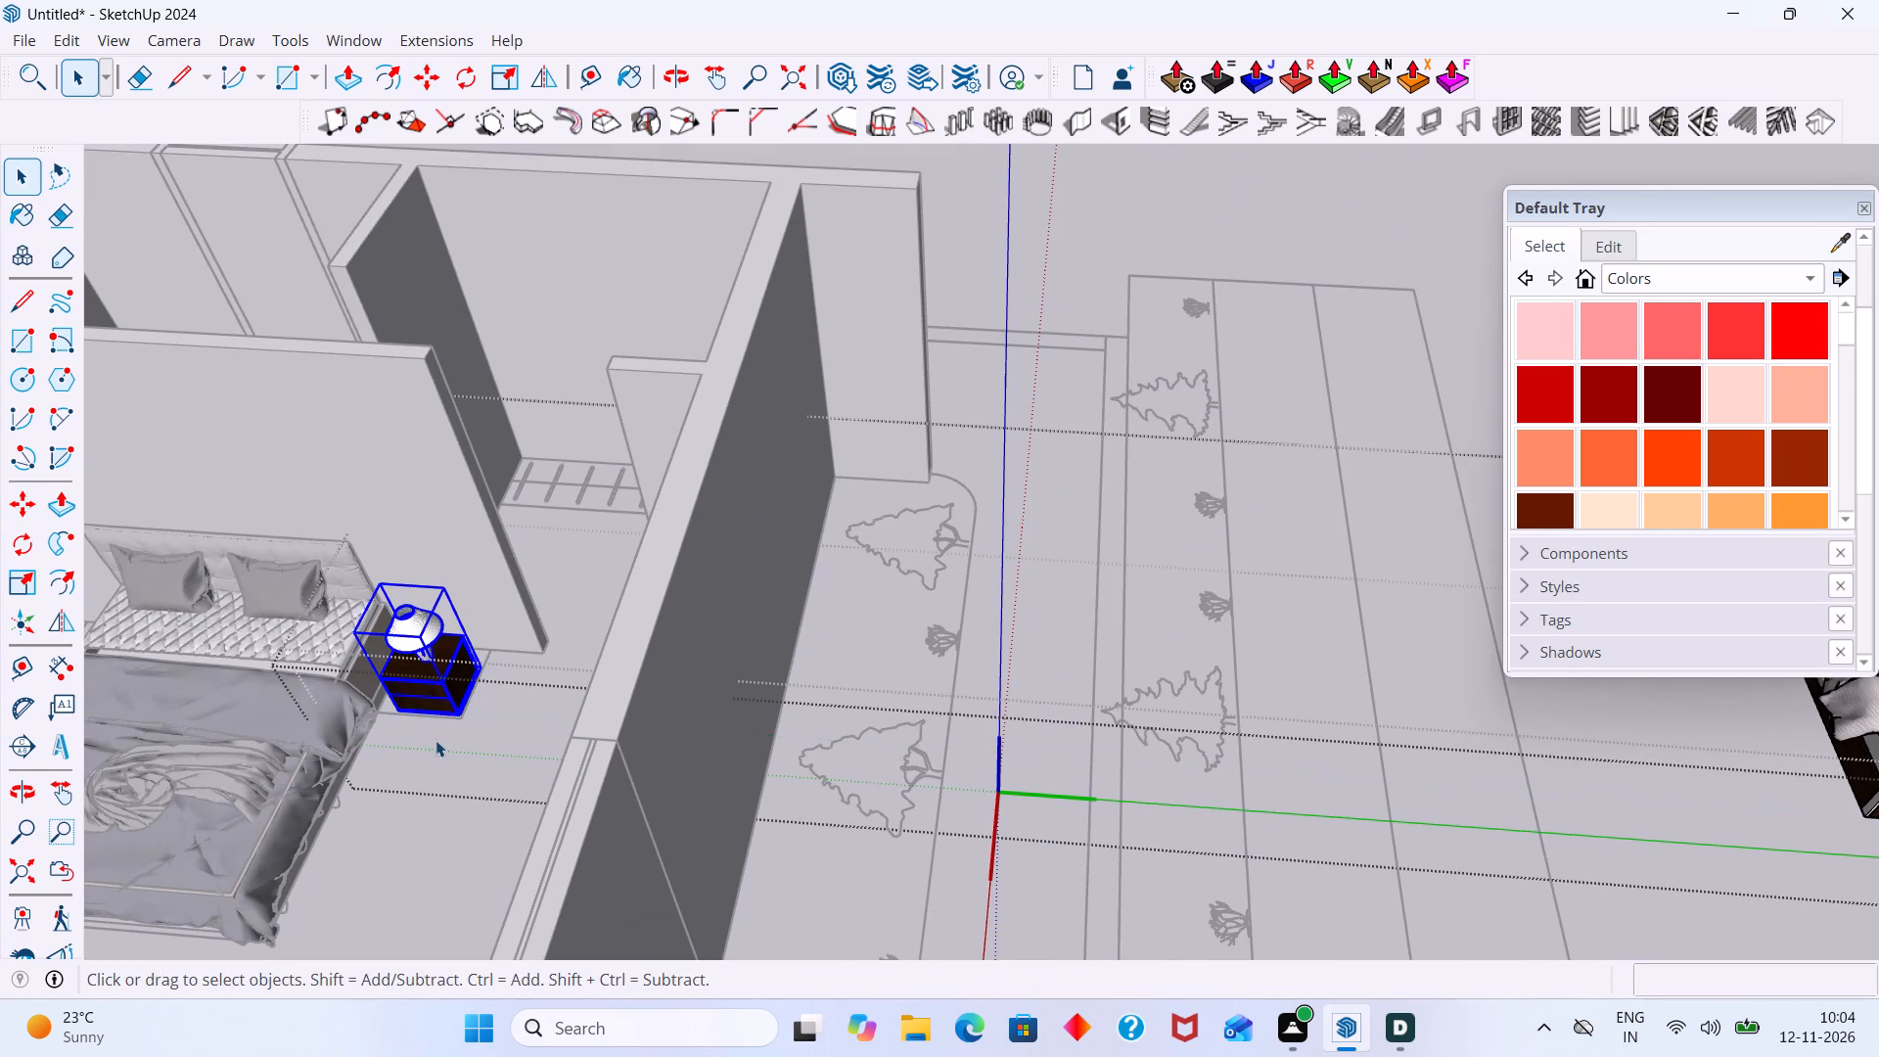
{"action": "left_click", "coordinate": [436, 741]}
Scale the bedside table with its lamp uniformly by a small amount to fit its floor outline beside the bed.
{"action": "scroll", "coordinate": [430, 713], "scroll_direction": "up", "scroll_amount": 9}
{"action": "middle_click_drag", "start_coordinate": [509, 637], "coordinate": [403, 666]}
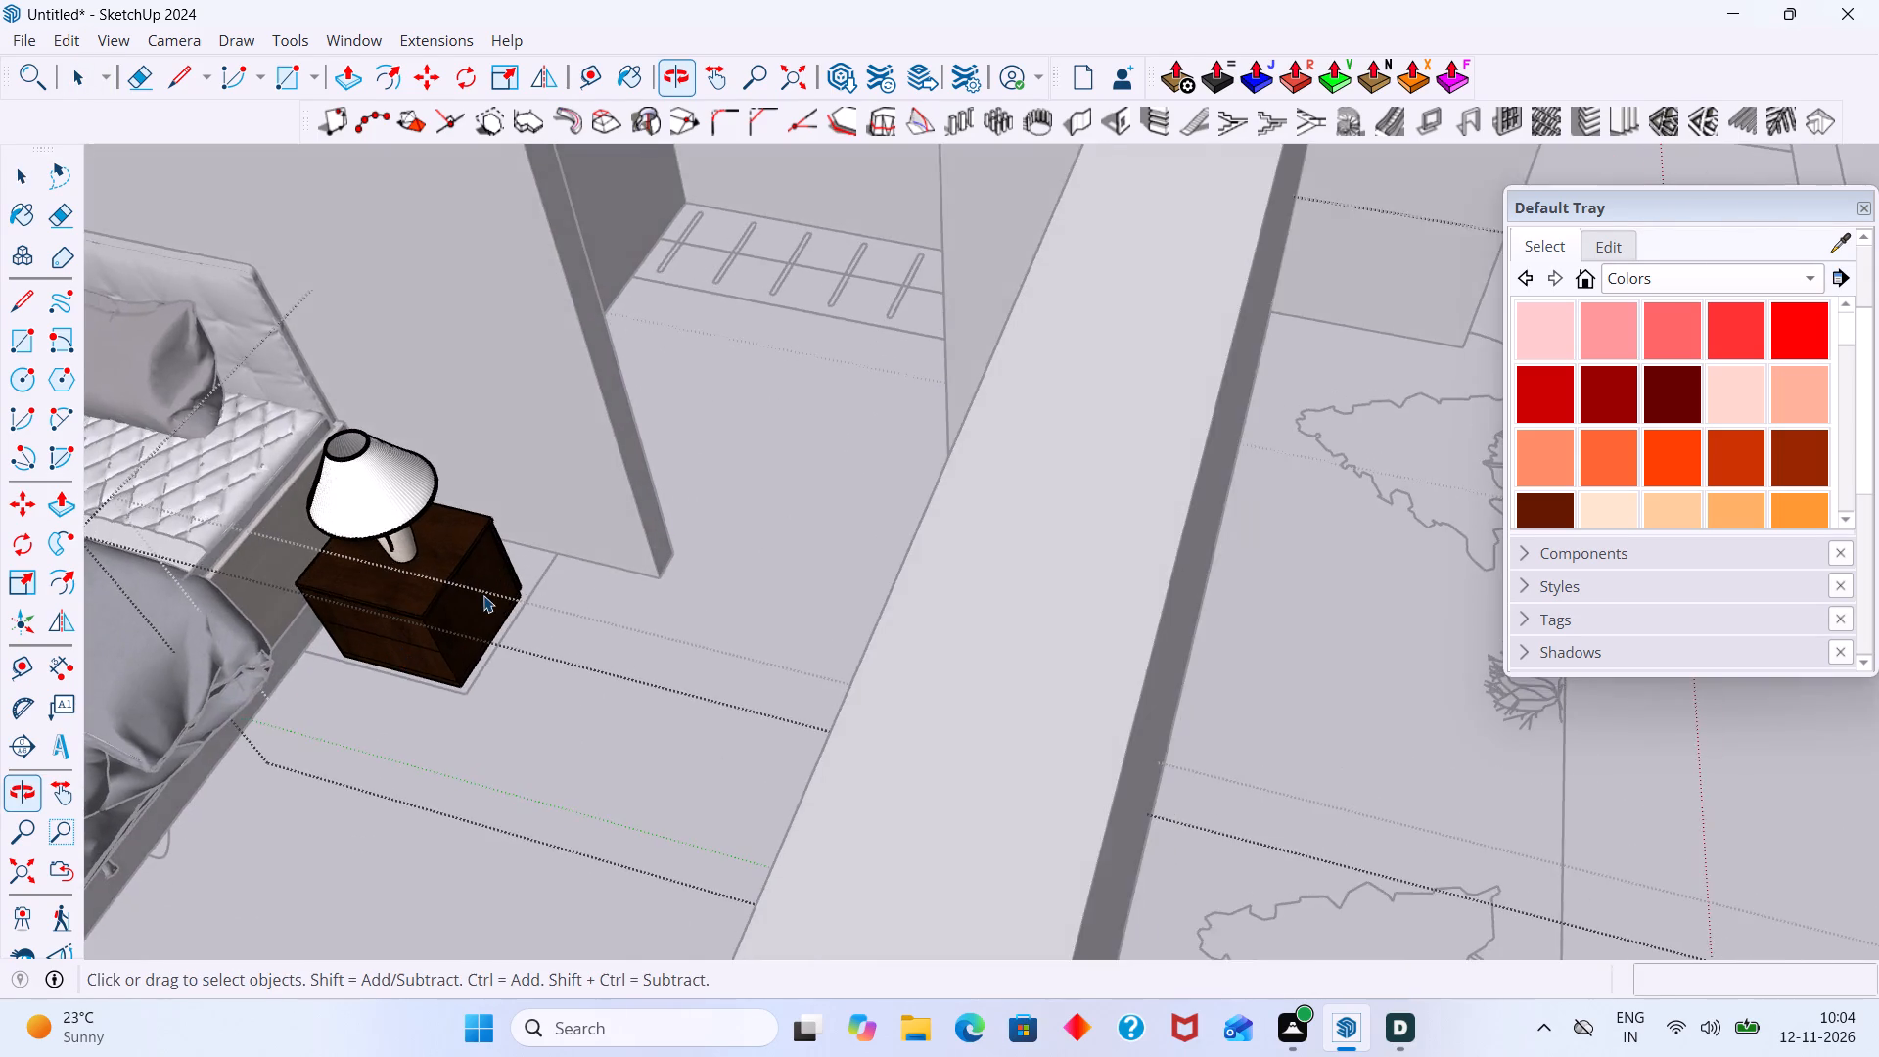
{"action": "scroll", "coordinate": [484, 592], "scroll_direction": "up", "scroll_amount": 10}
{"action": "left_click", "coordinate": [444, 602]}
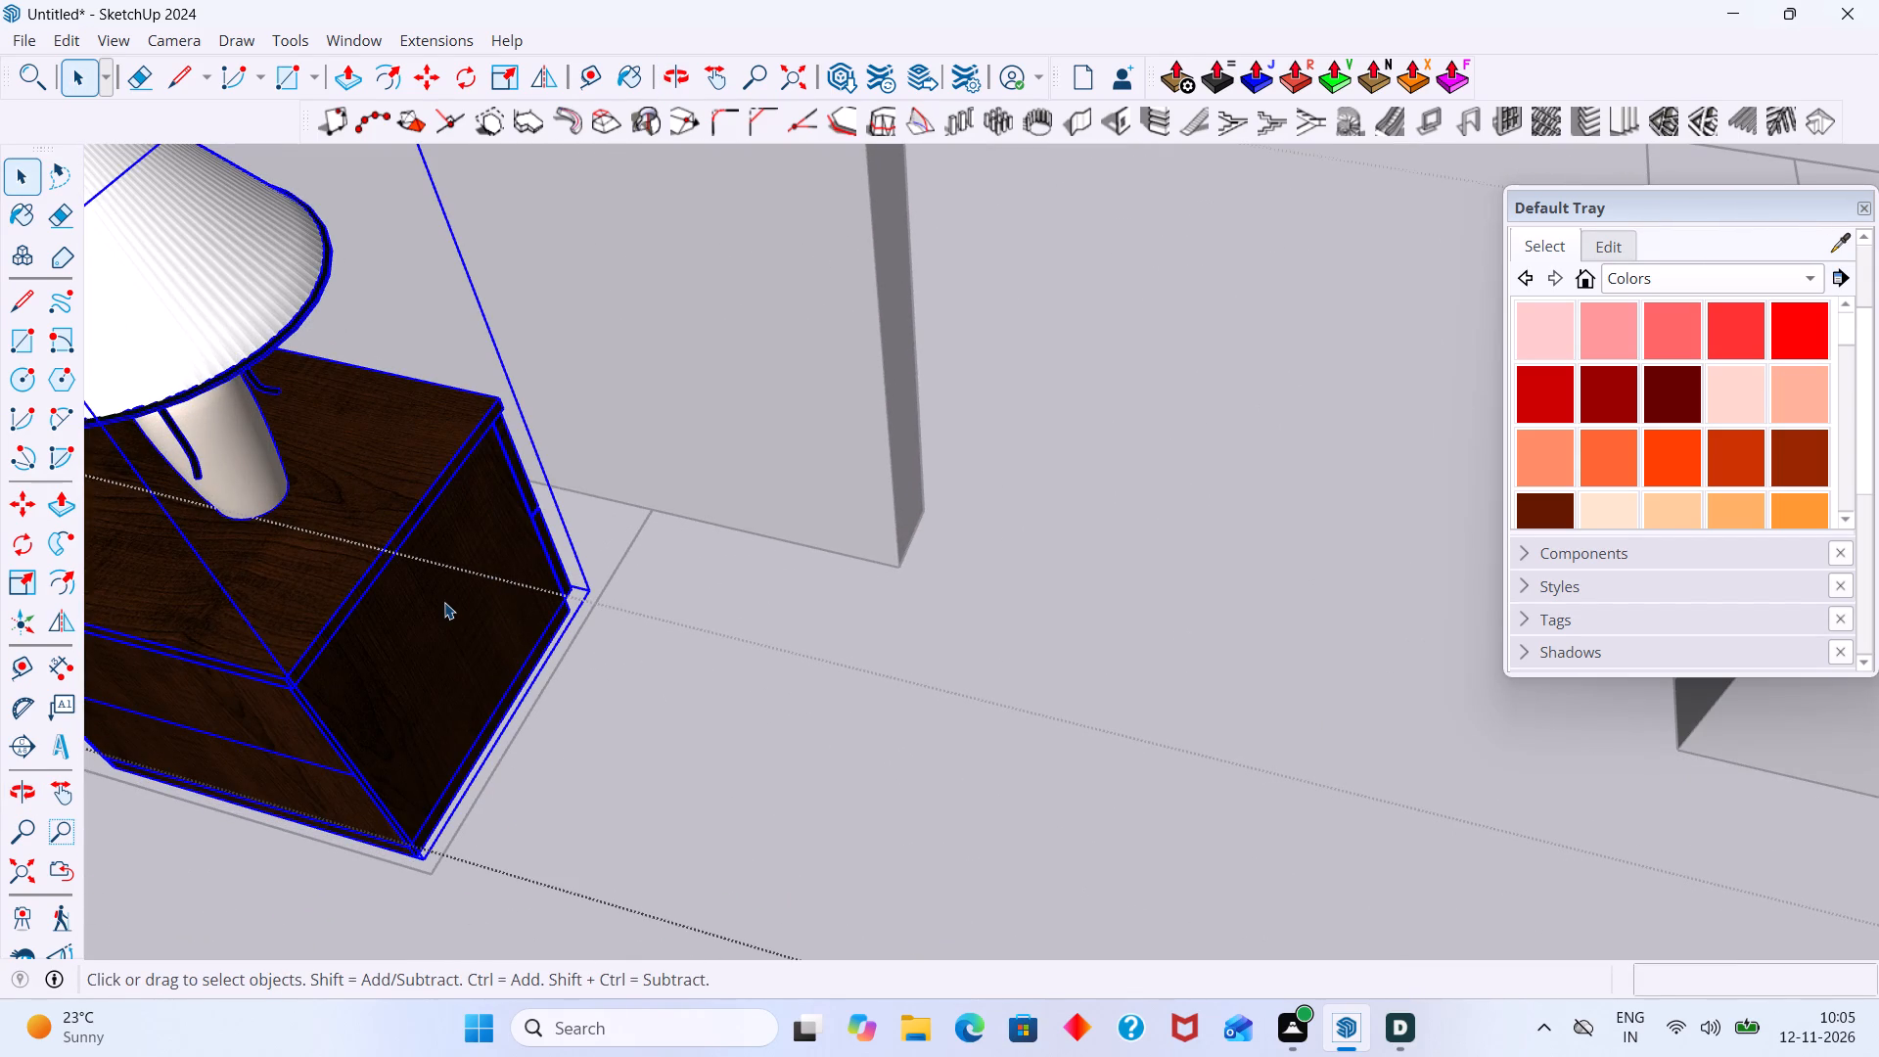
{"action": "key", "text": "s"}
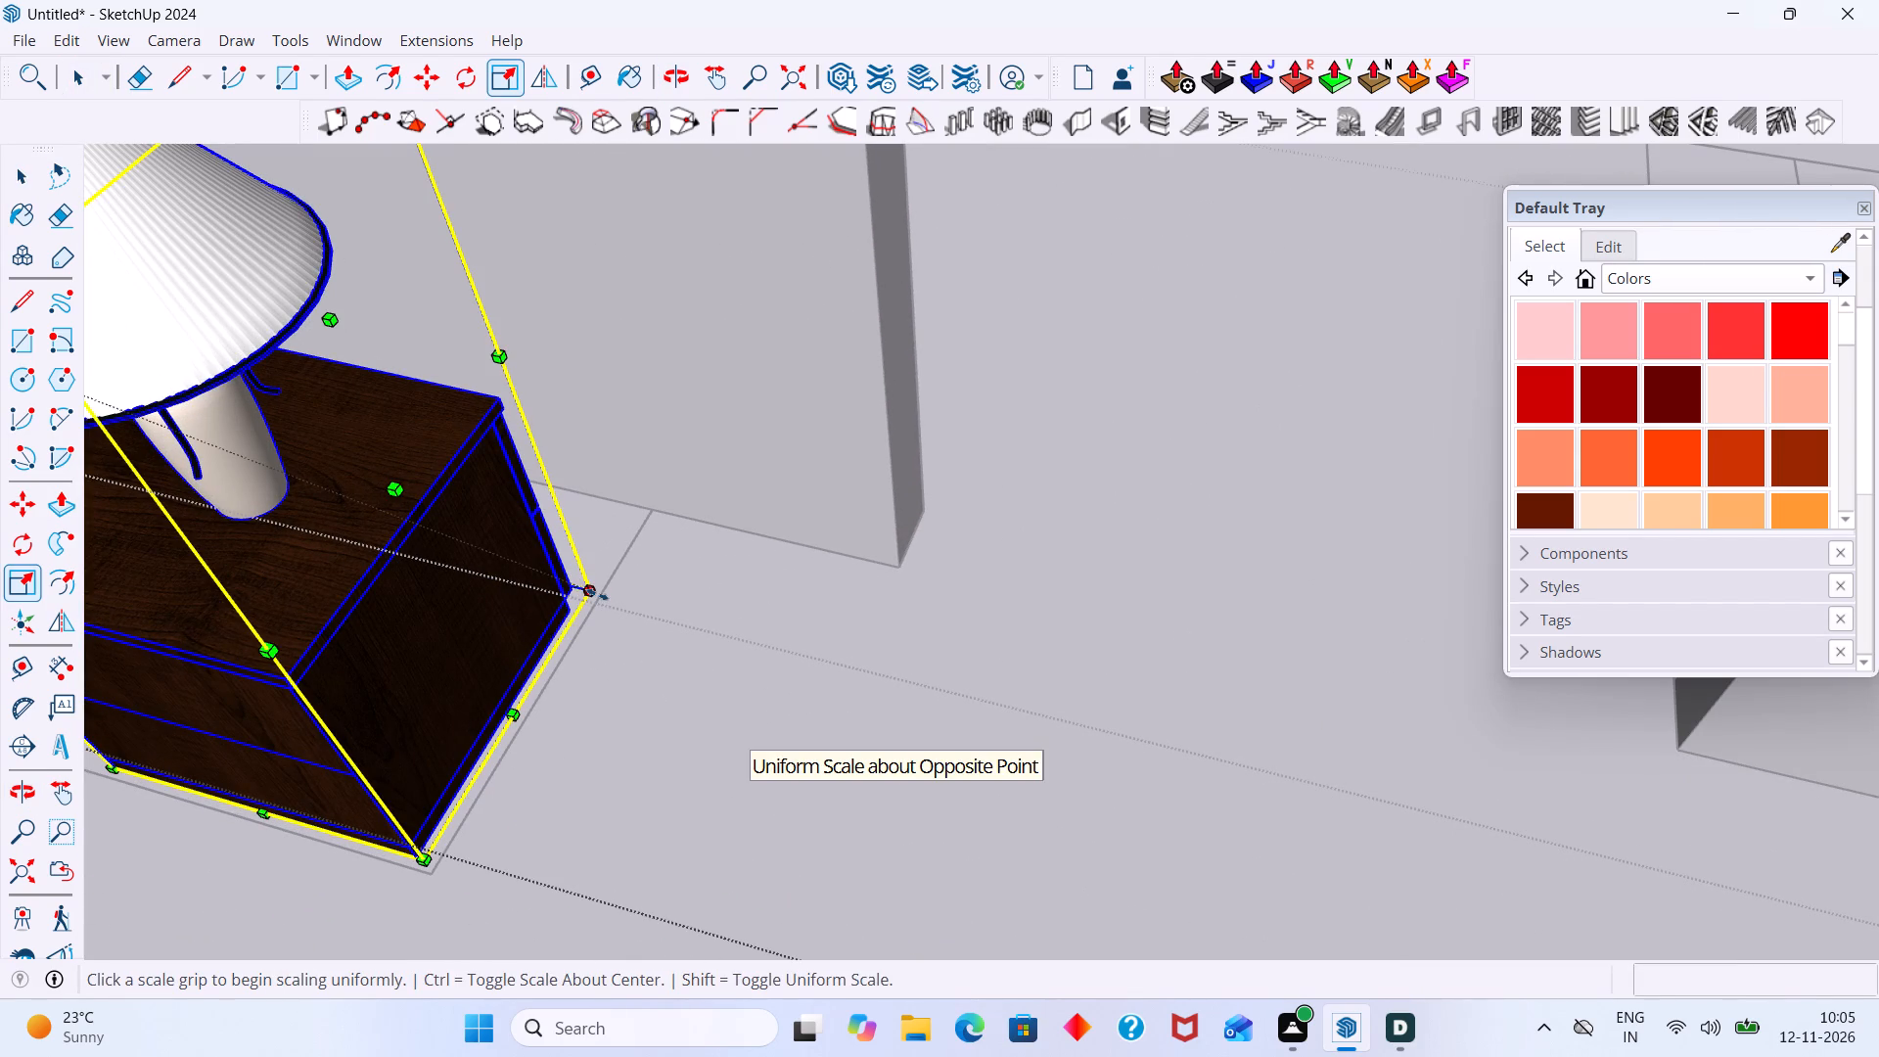
{"action": "left_click", "coordinate": [597, 594]}
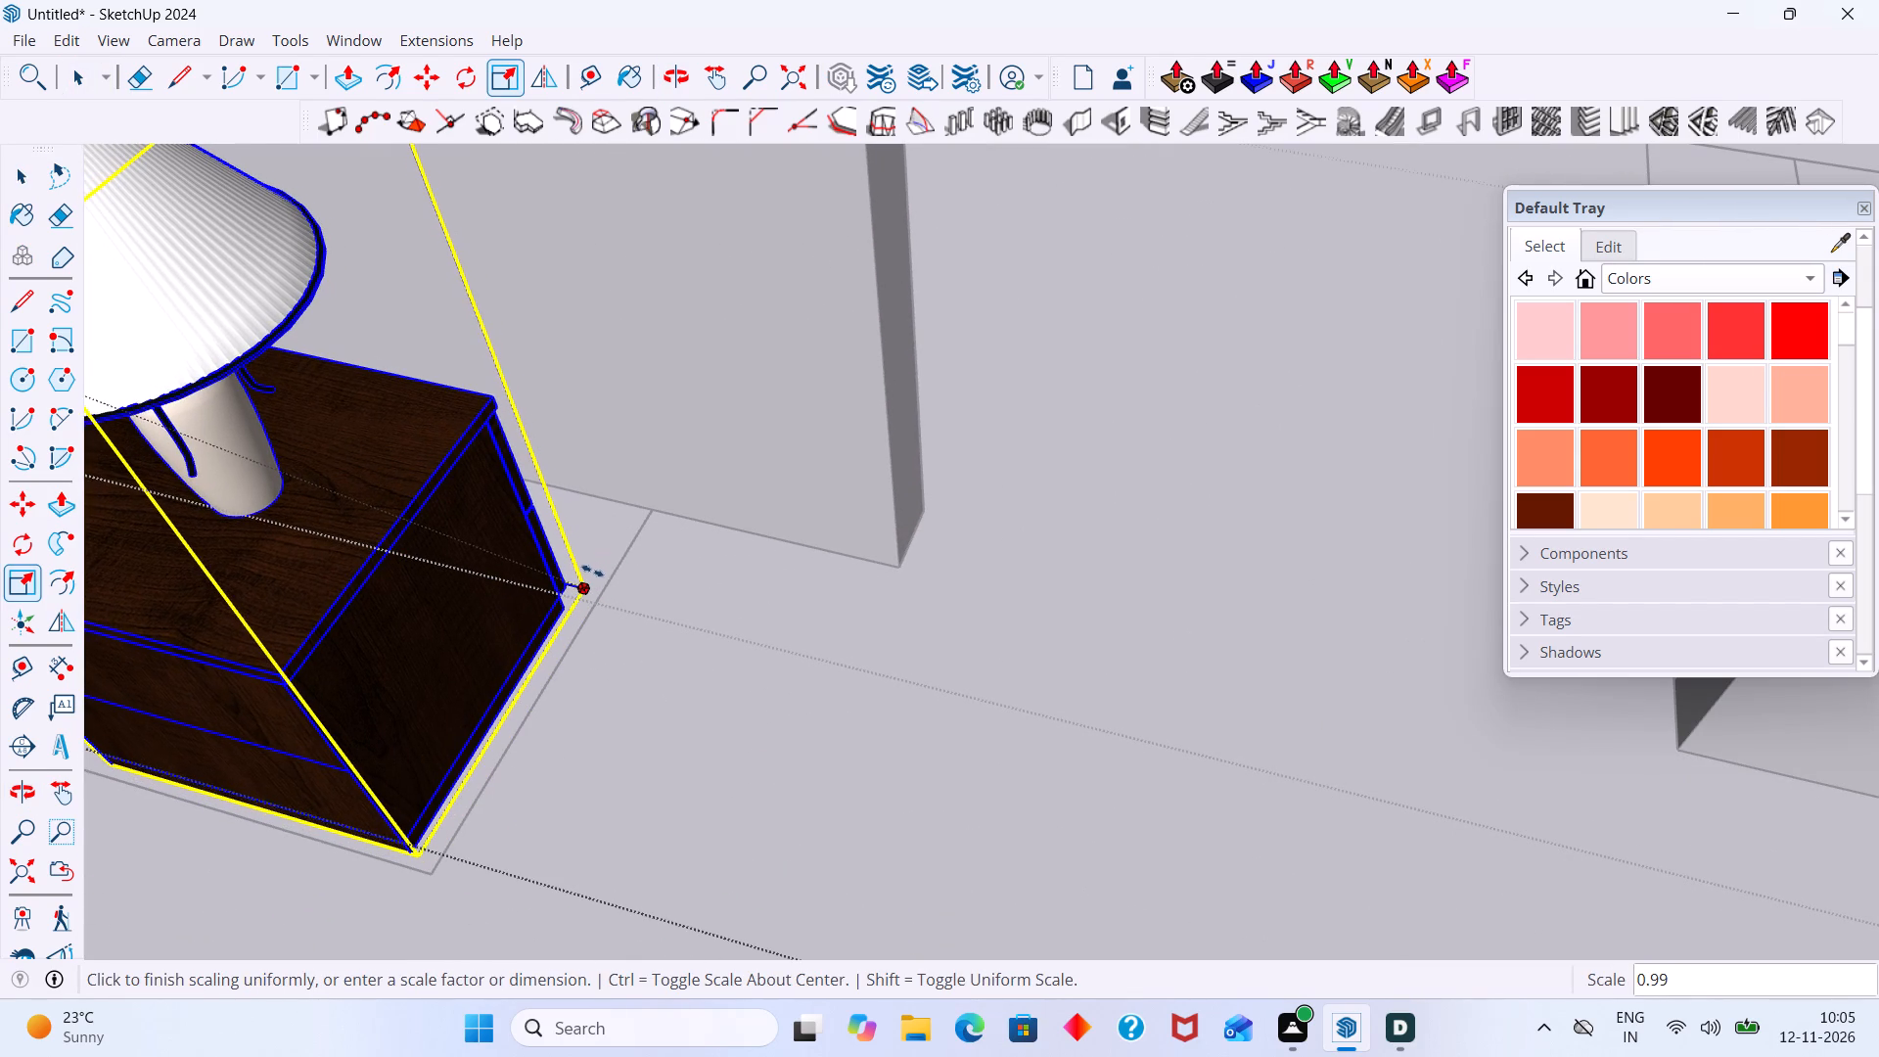
{"action": "left_click", "coordinate": [611, 577]}
{"action": "key", "text": "space"}
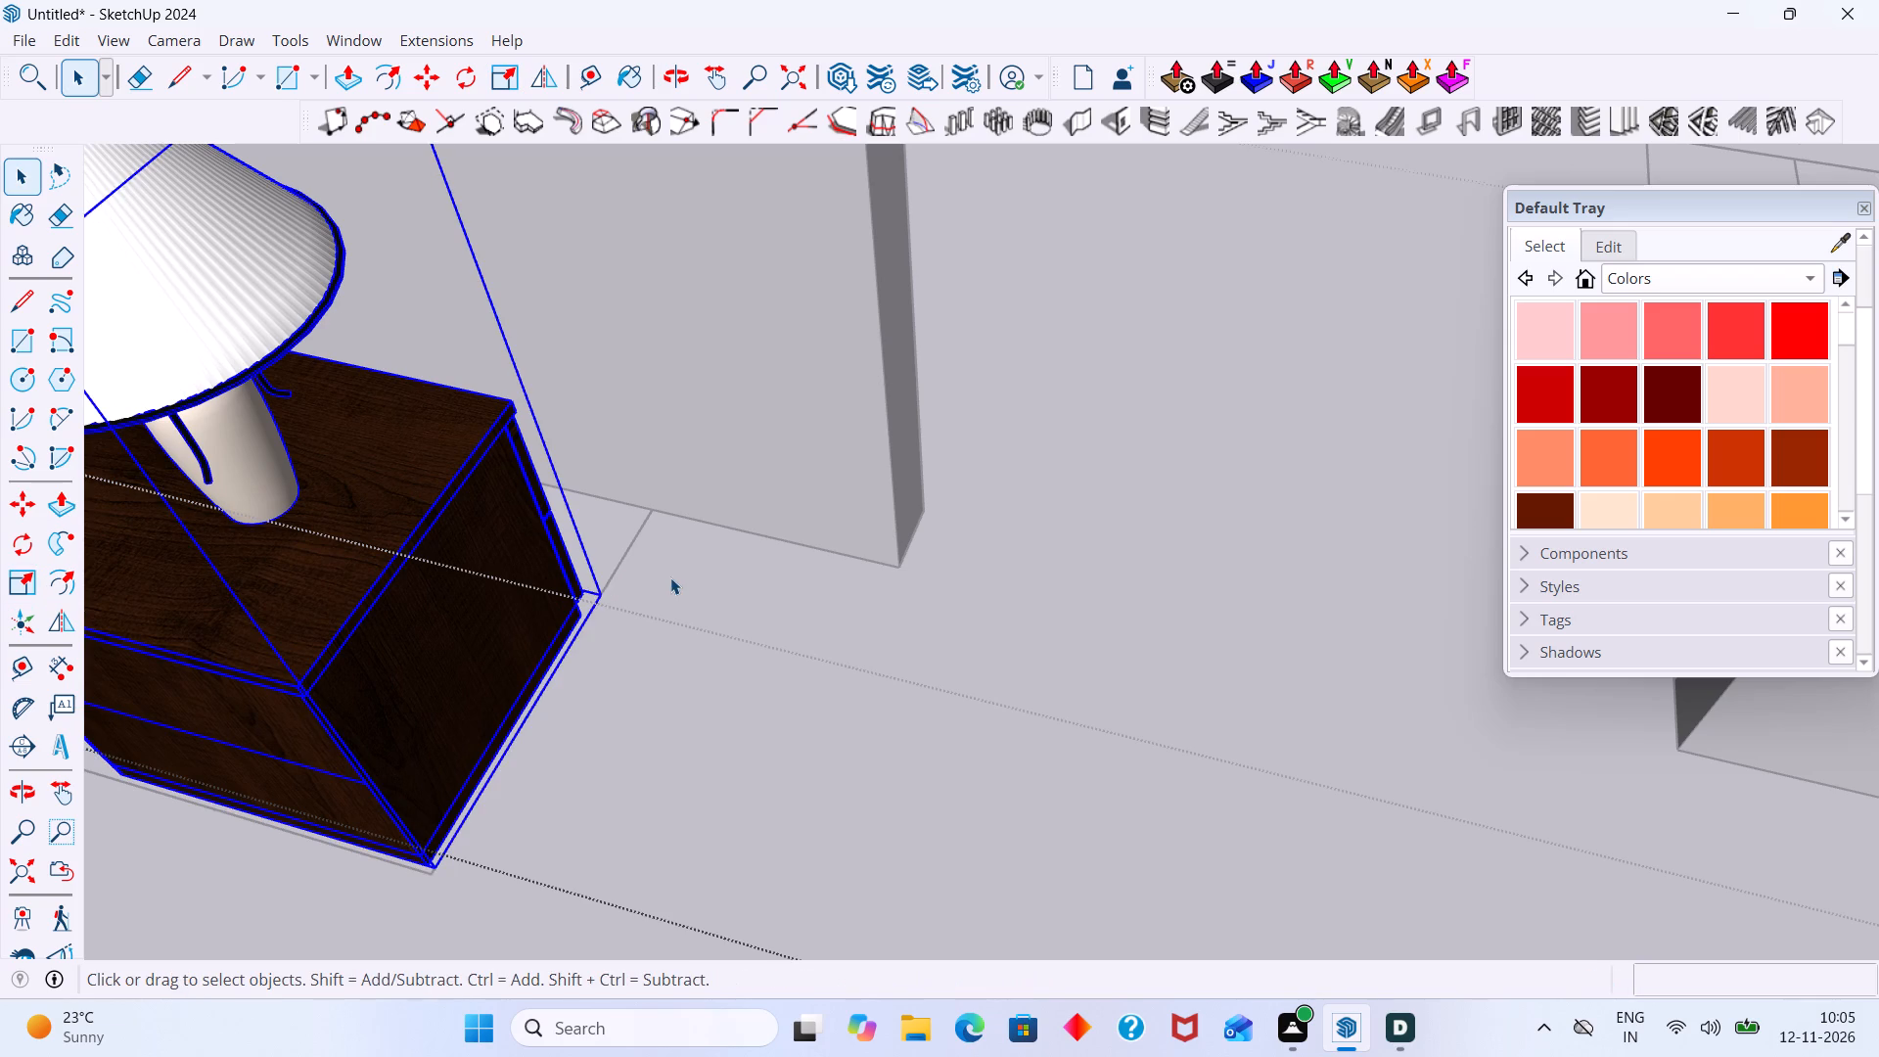
{"action": "left_click", "coordinate": [672, 577]}
Examine the bedside table from several sides, checking its fit on the floor outline and the direction its drawers face.
{"action": "scroll", "coordinate": [670, 577], "scroll_direction": "down", "scroll_amount": 9}
{"action": "middle_click_drag", "start_coordinate": [637, 608], "coordinate": [778, 636]}
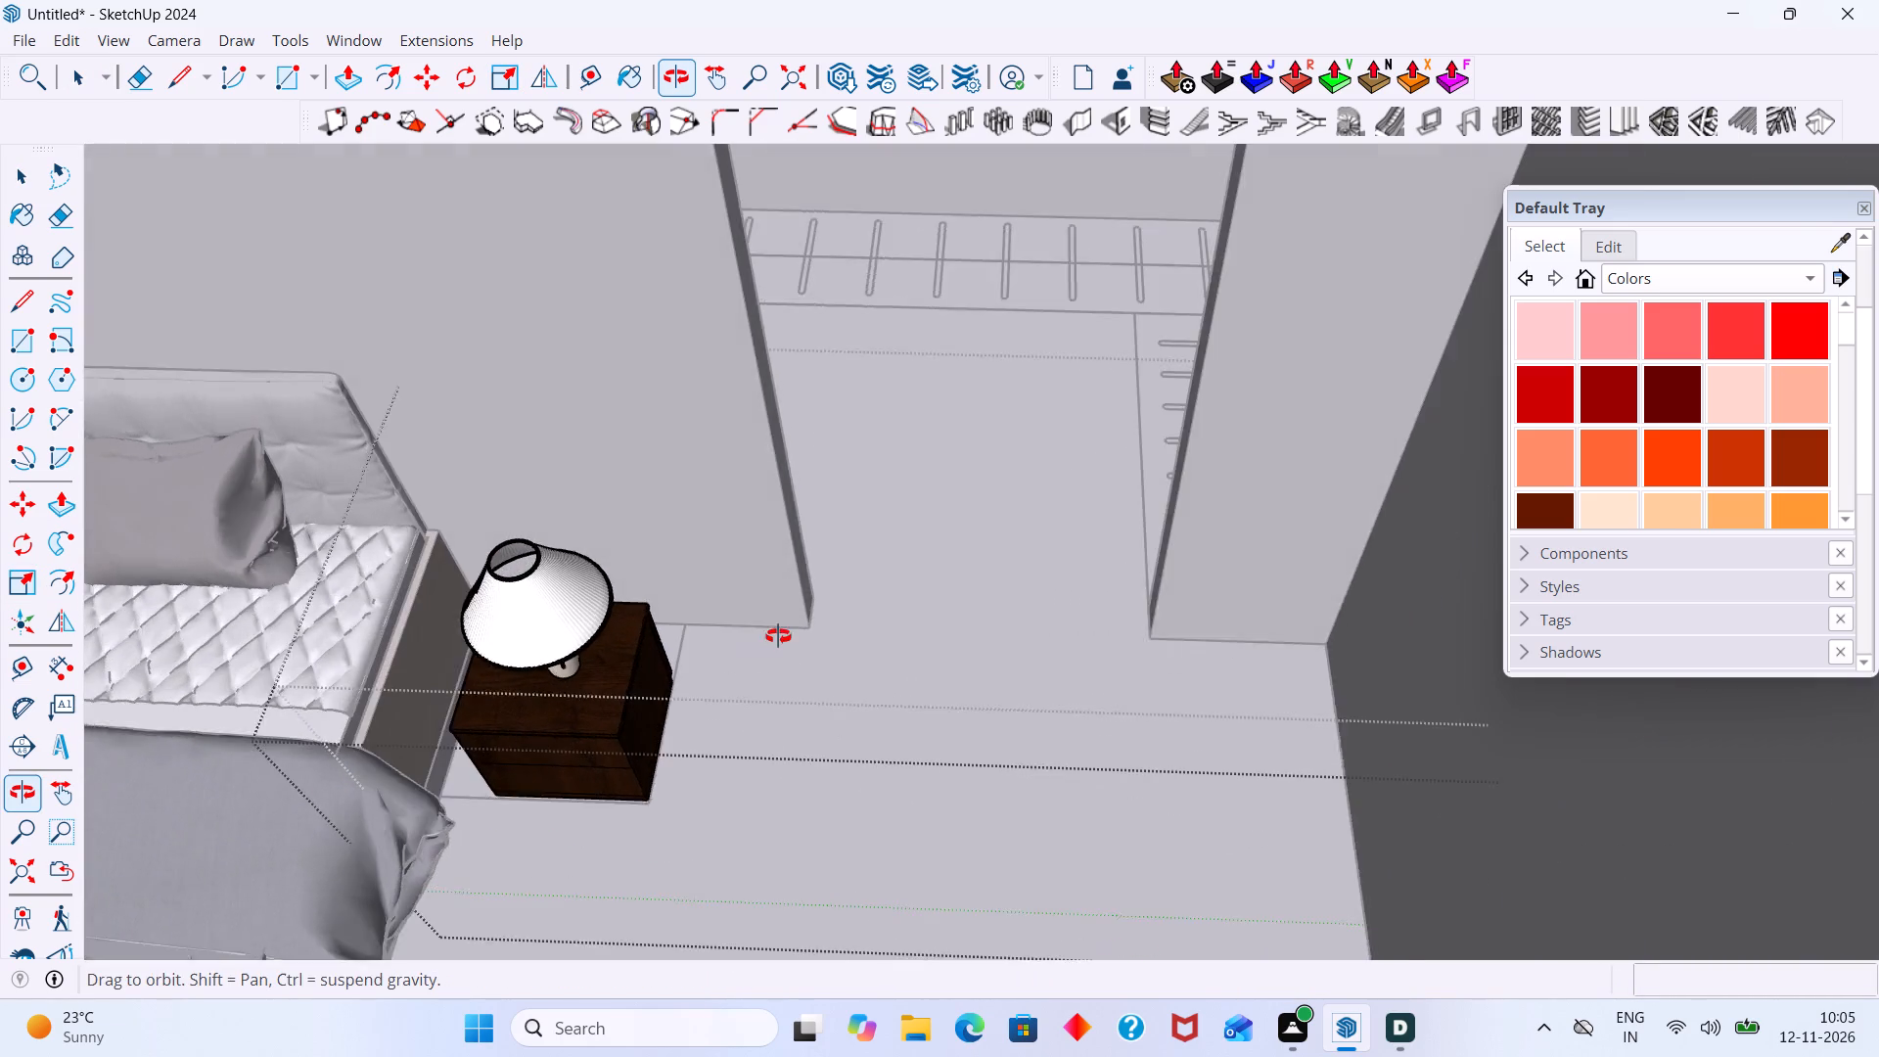
{"action": "middle_click_drag", "start_coordinate": [778, 636], "coordinate": [443, 794]}
{"action": "scroll", "coordinate": [522, 531], "scroll_direction": "up", "scroll_amount": 6}
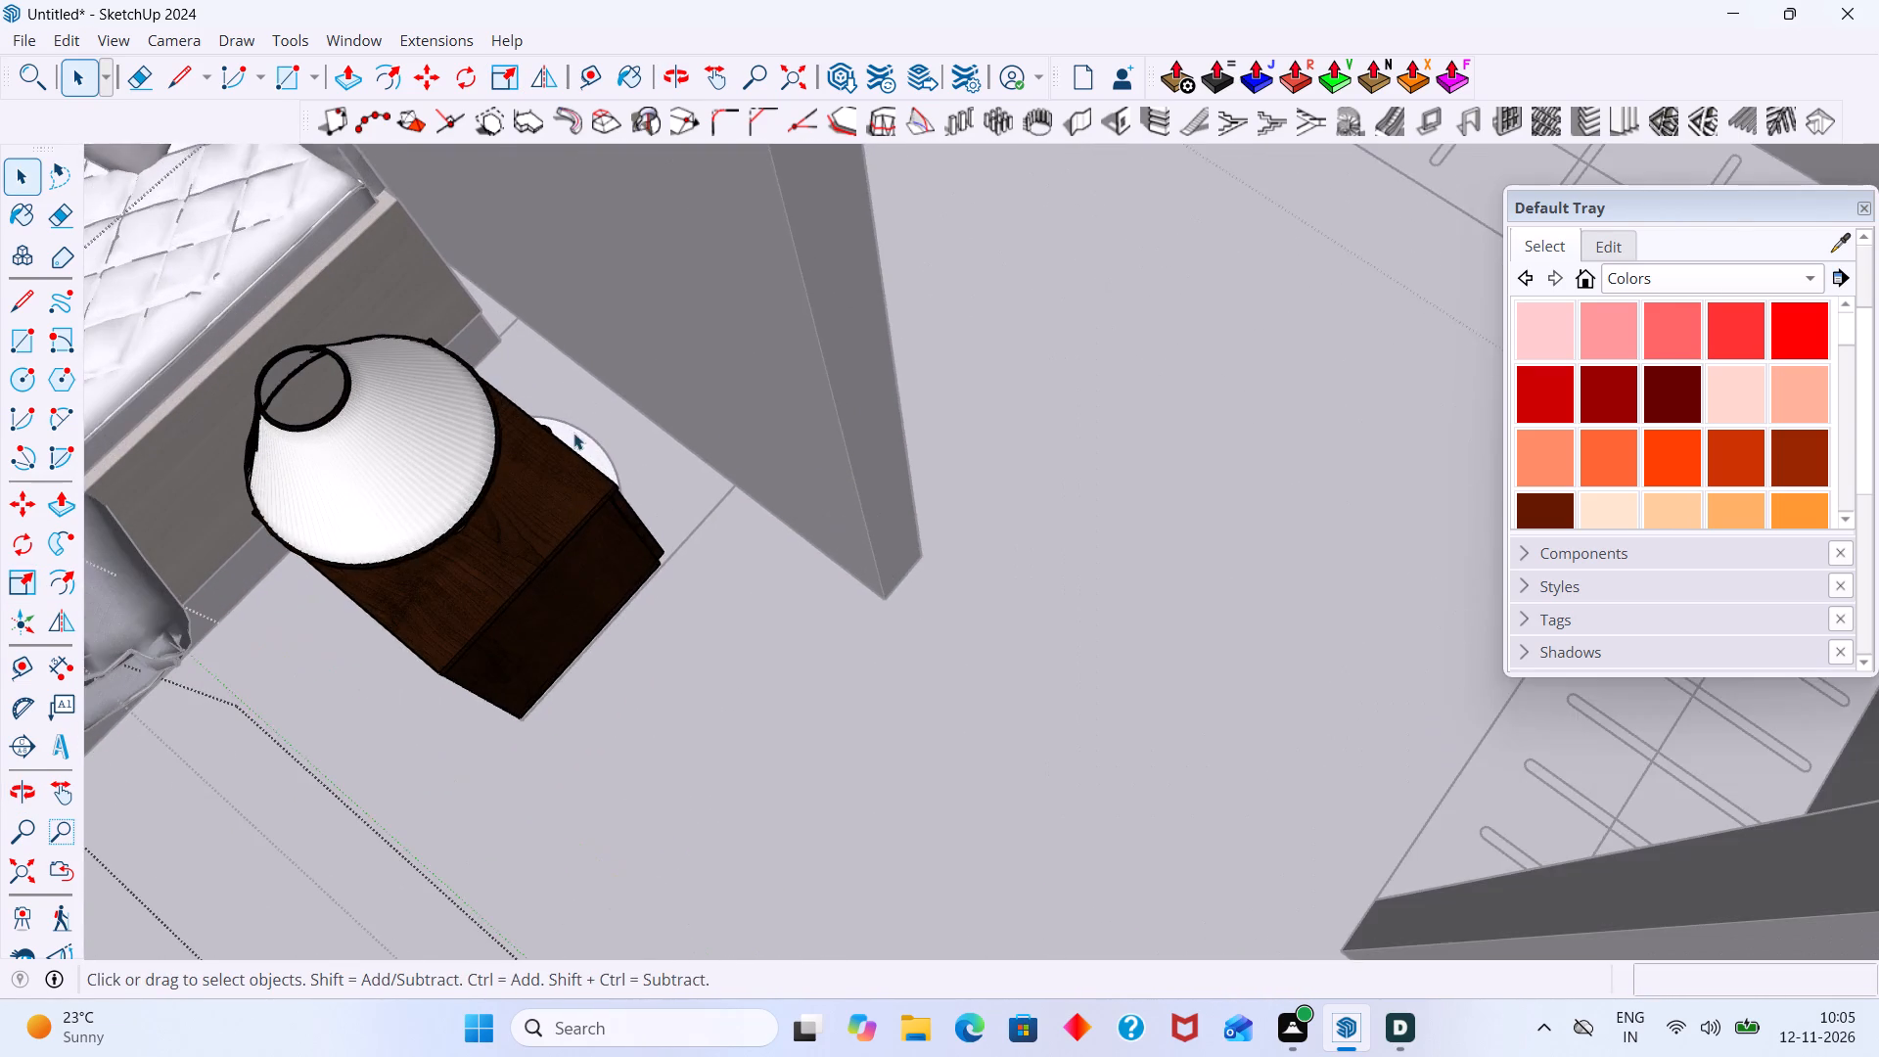
{"action": "middle_click_drag", "start_coordinate": [573, 433], "coordinate": [332, 389]}
{"action": "scroll", "coordinate": [519, 332], "scroll_direction": "up", "scroll_amount": 7}
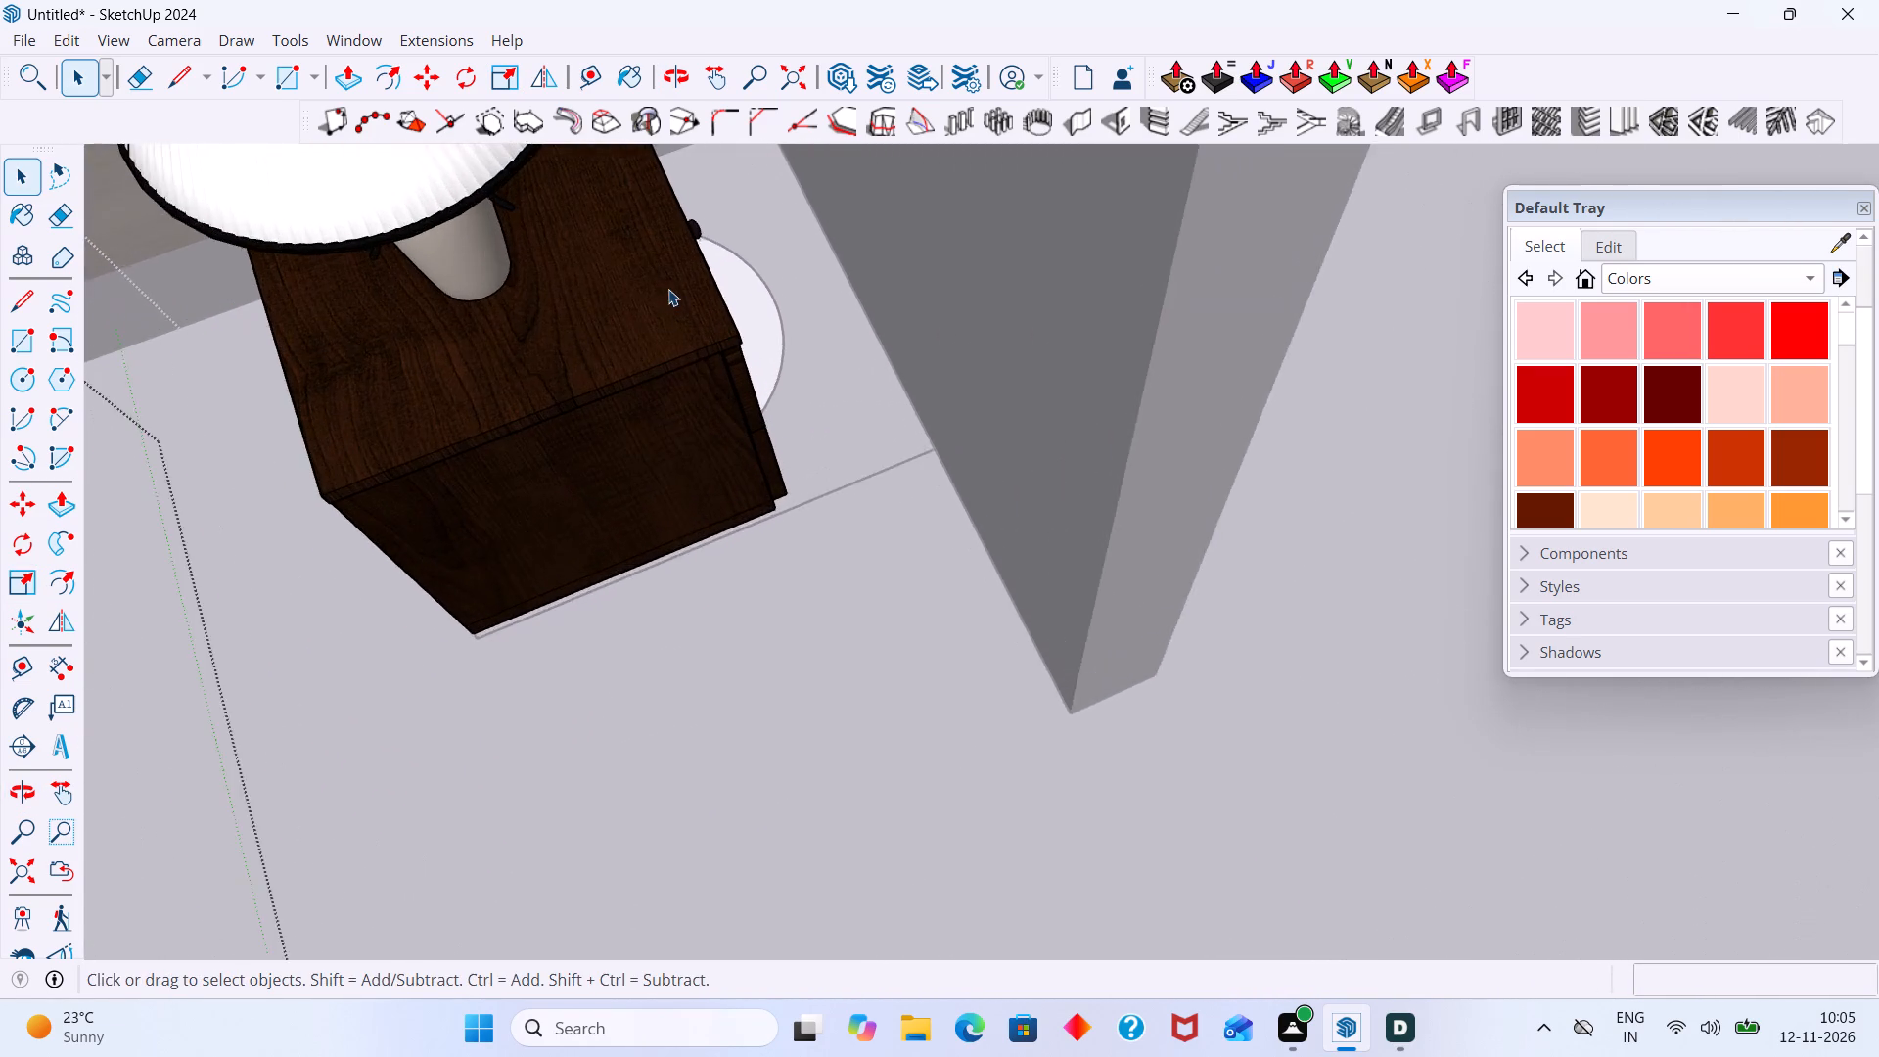
{"action": "middle_click_drag", "start_coordinate": [656, 313], "coordinate": [509, 249]}
{"action": "scroll", "coordinate": [644, 251], "scroll_direction": "up", "scroll_amount": 4}
{"action": "scroll", "coordinate": [785, 244], "scroll_direction": "down", "scroll_amount": 5}
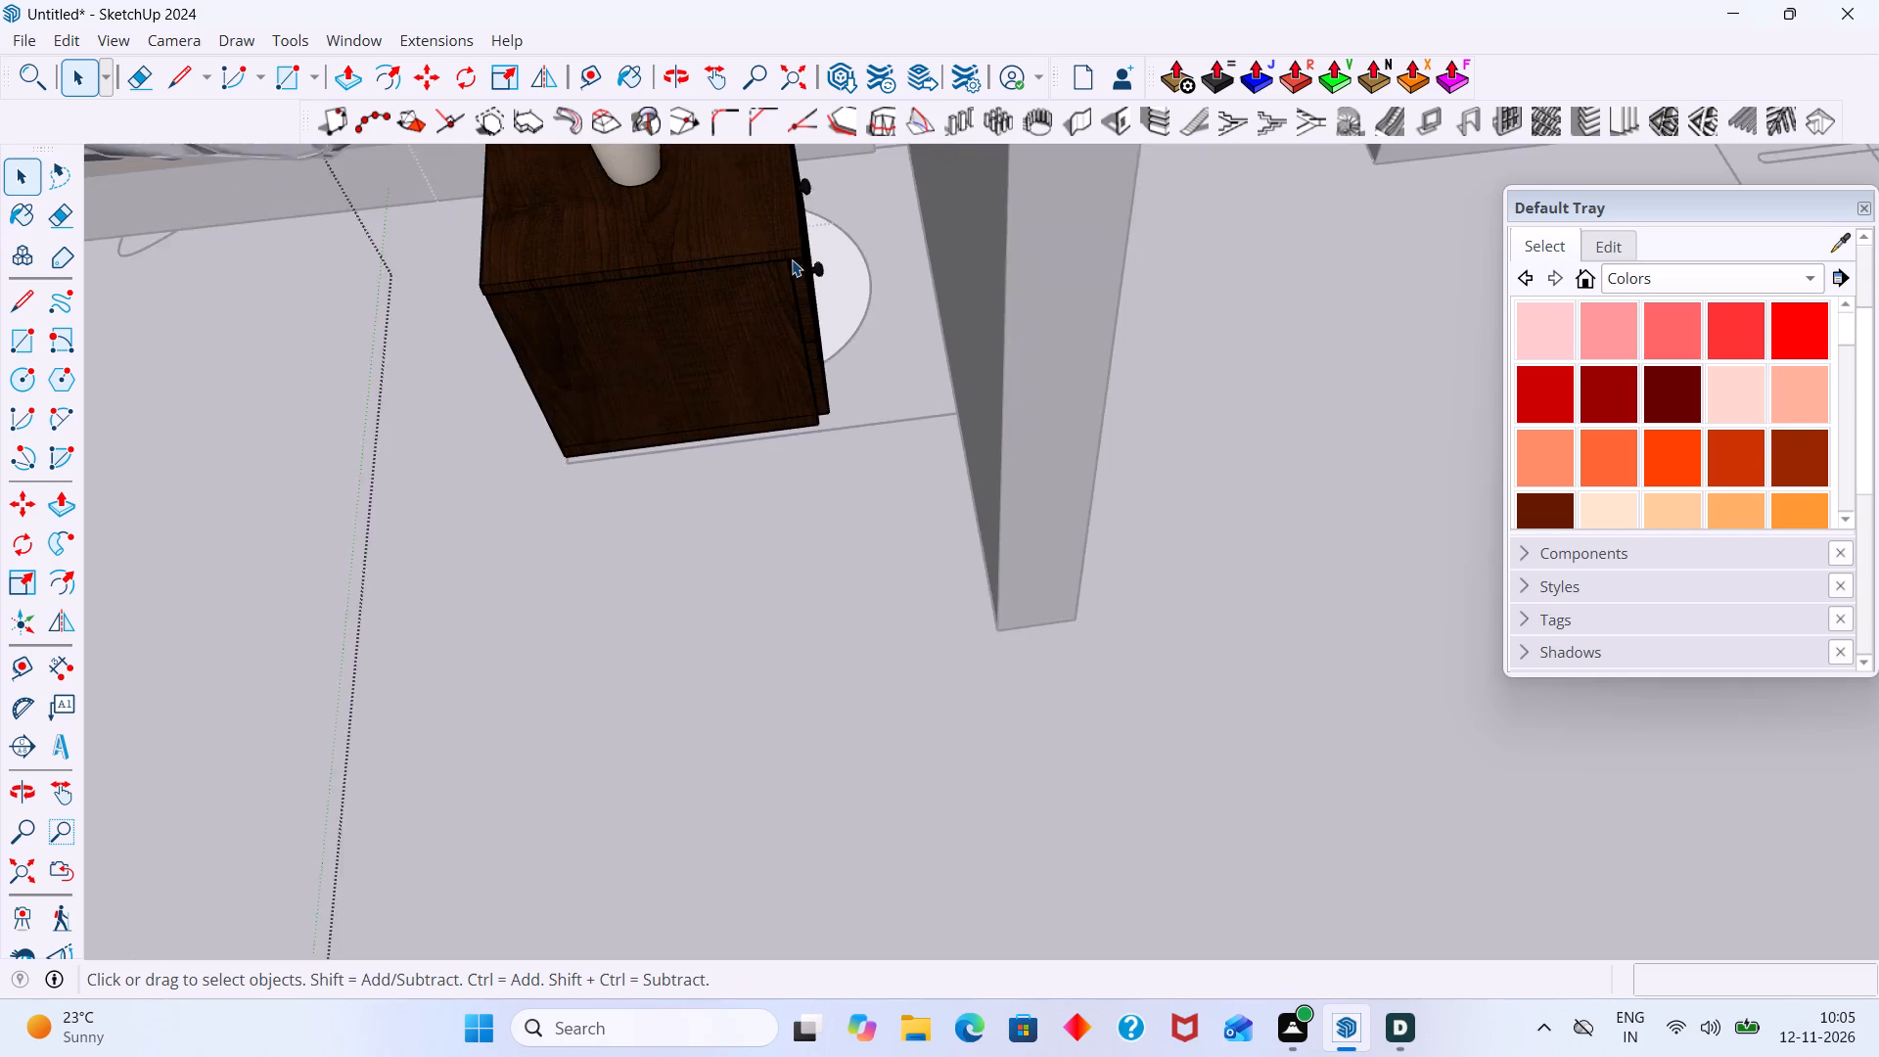
{"action": "scroll", "coordinate": [792, 259], "scroll_direction": "down", "scroll_amount": 13}
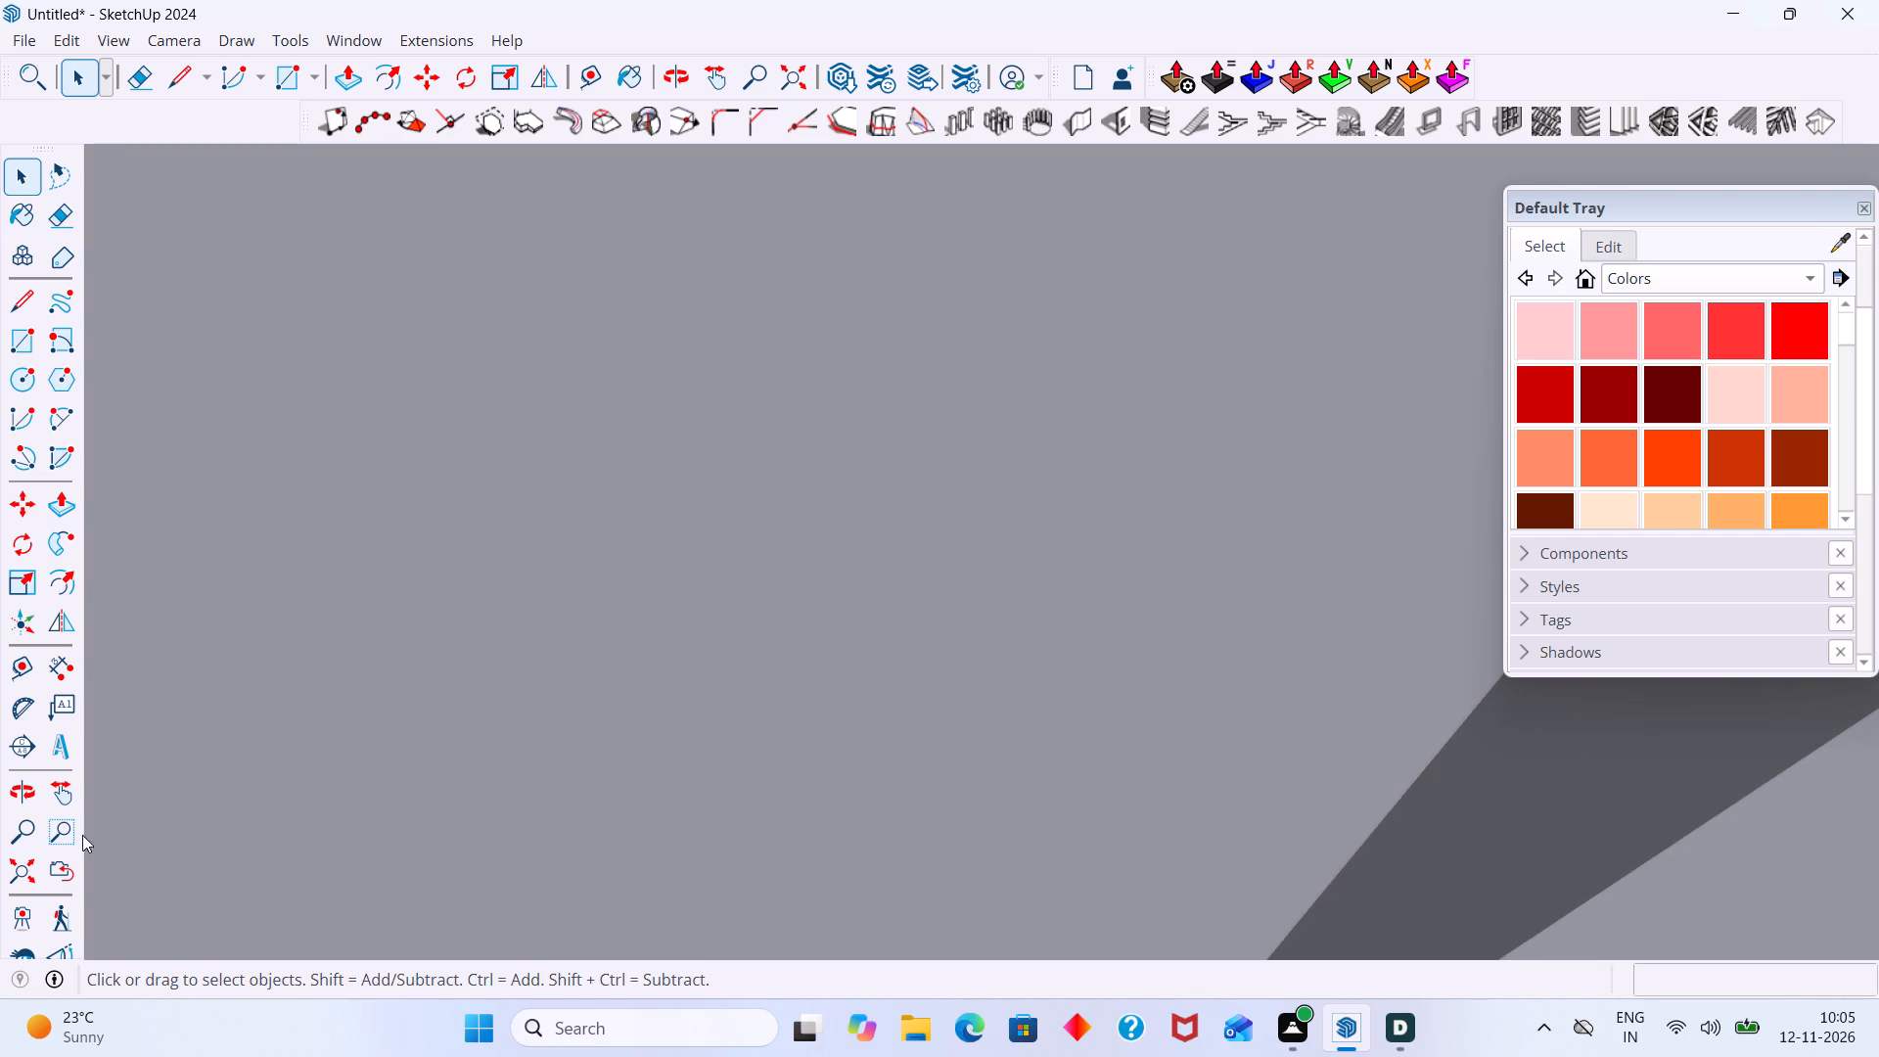
{"action": "left_click", "coordinate": [24, 863]}
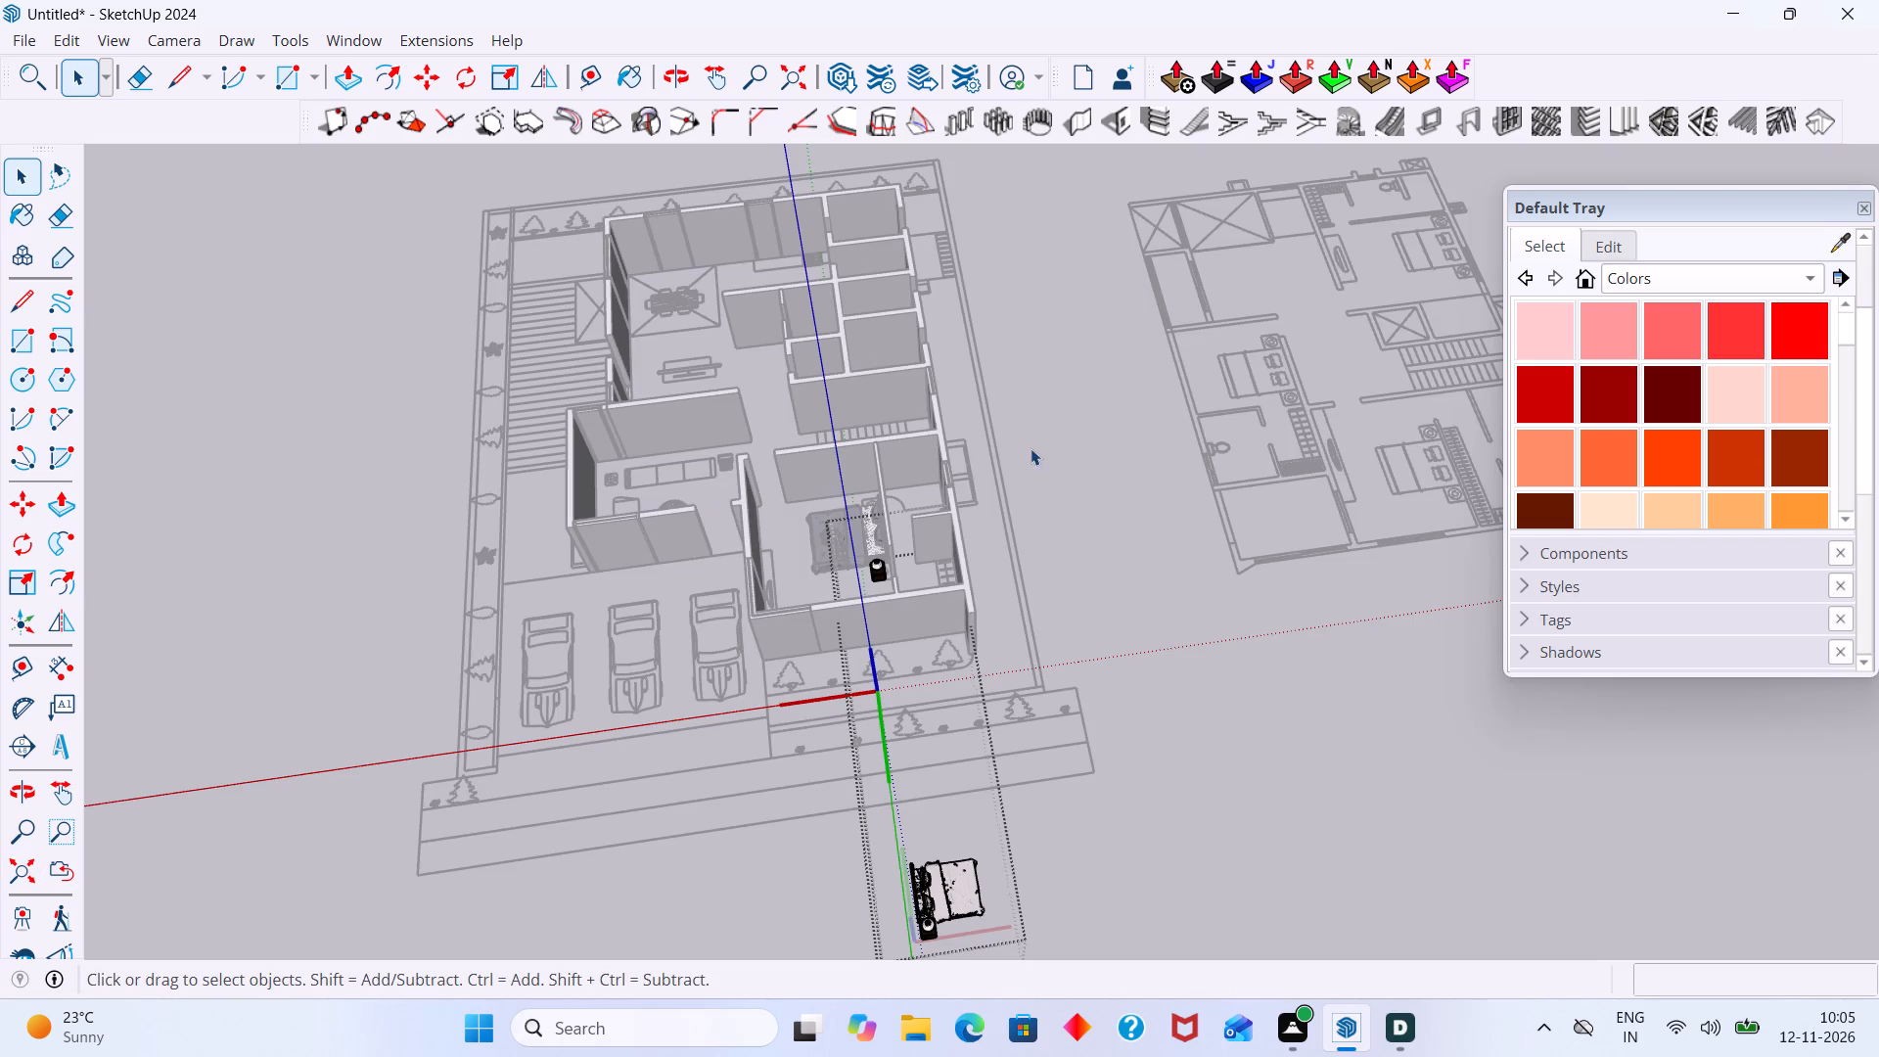
{"action": "left_click", "coordinate": [1031, 448]}
Rotate the bedside table with its lamp 90° about the vertical axis at its floor corner, turning the drawers away from the wall.
{"action": "scroll", "coordinate": [871, 570], "scroll_direction": "up", "scroll_amount": 20}
{"action": "scroll", "coordinate": [871, 570], "scroll_direction": "up", "scroll_amount": 4}
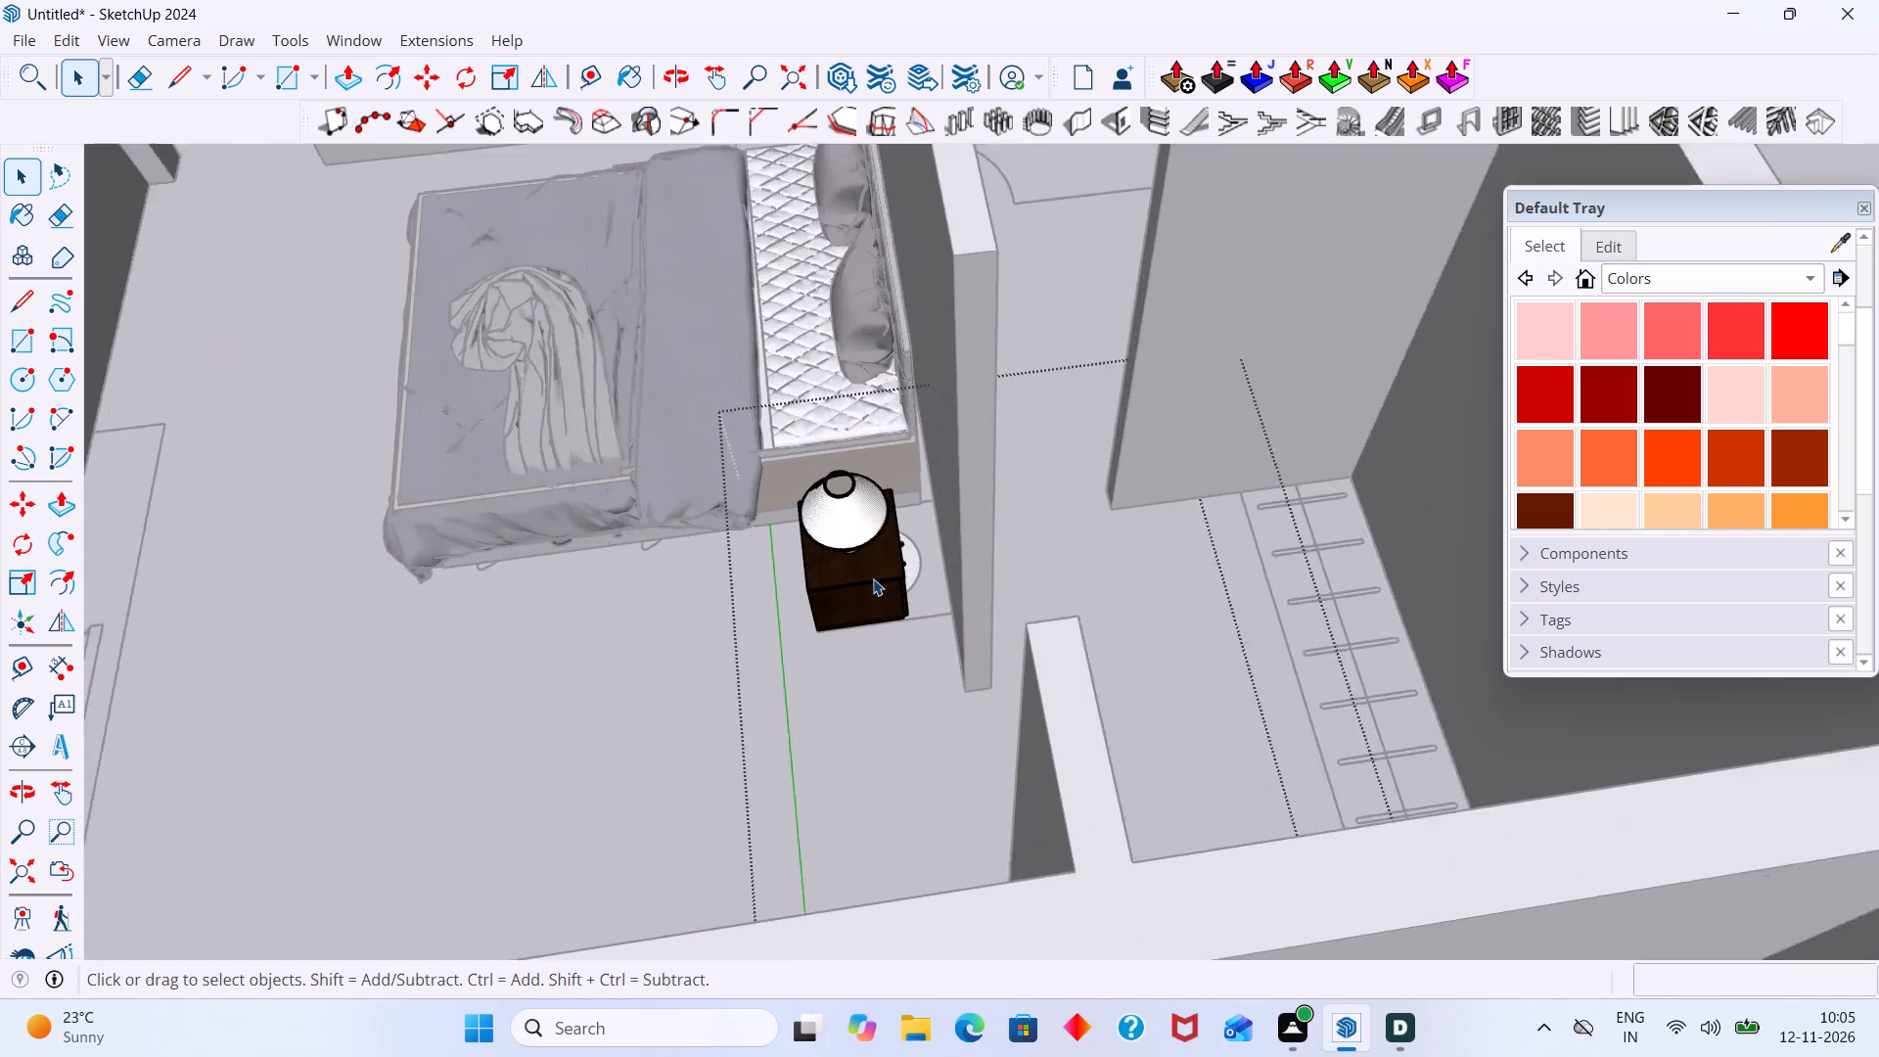
{"action": "scroll", "coordinate": [873, 578], "scroll_direction": "up", "scroll_amount": 2}
{"action": "left_click", "coordinate": [869, 576]}
{"action": "triple_click", "coordinate": [868, 576]}
{"action": "left_click", "coordinate": [862, 597]}
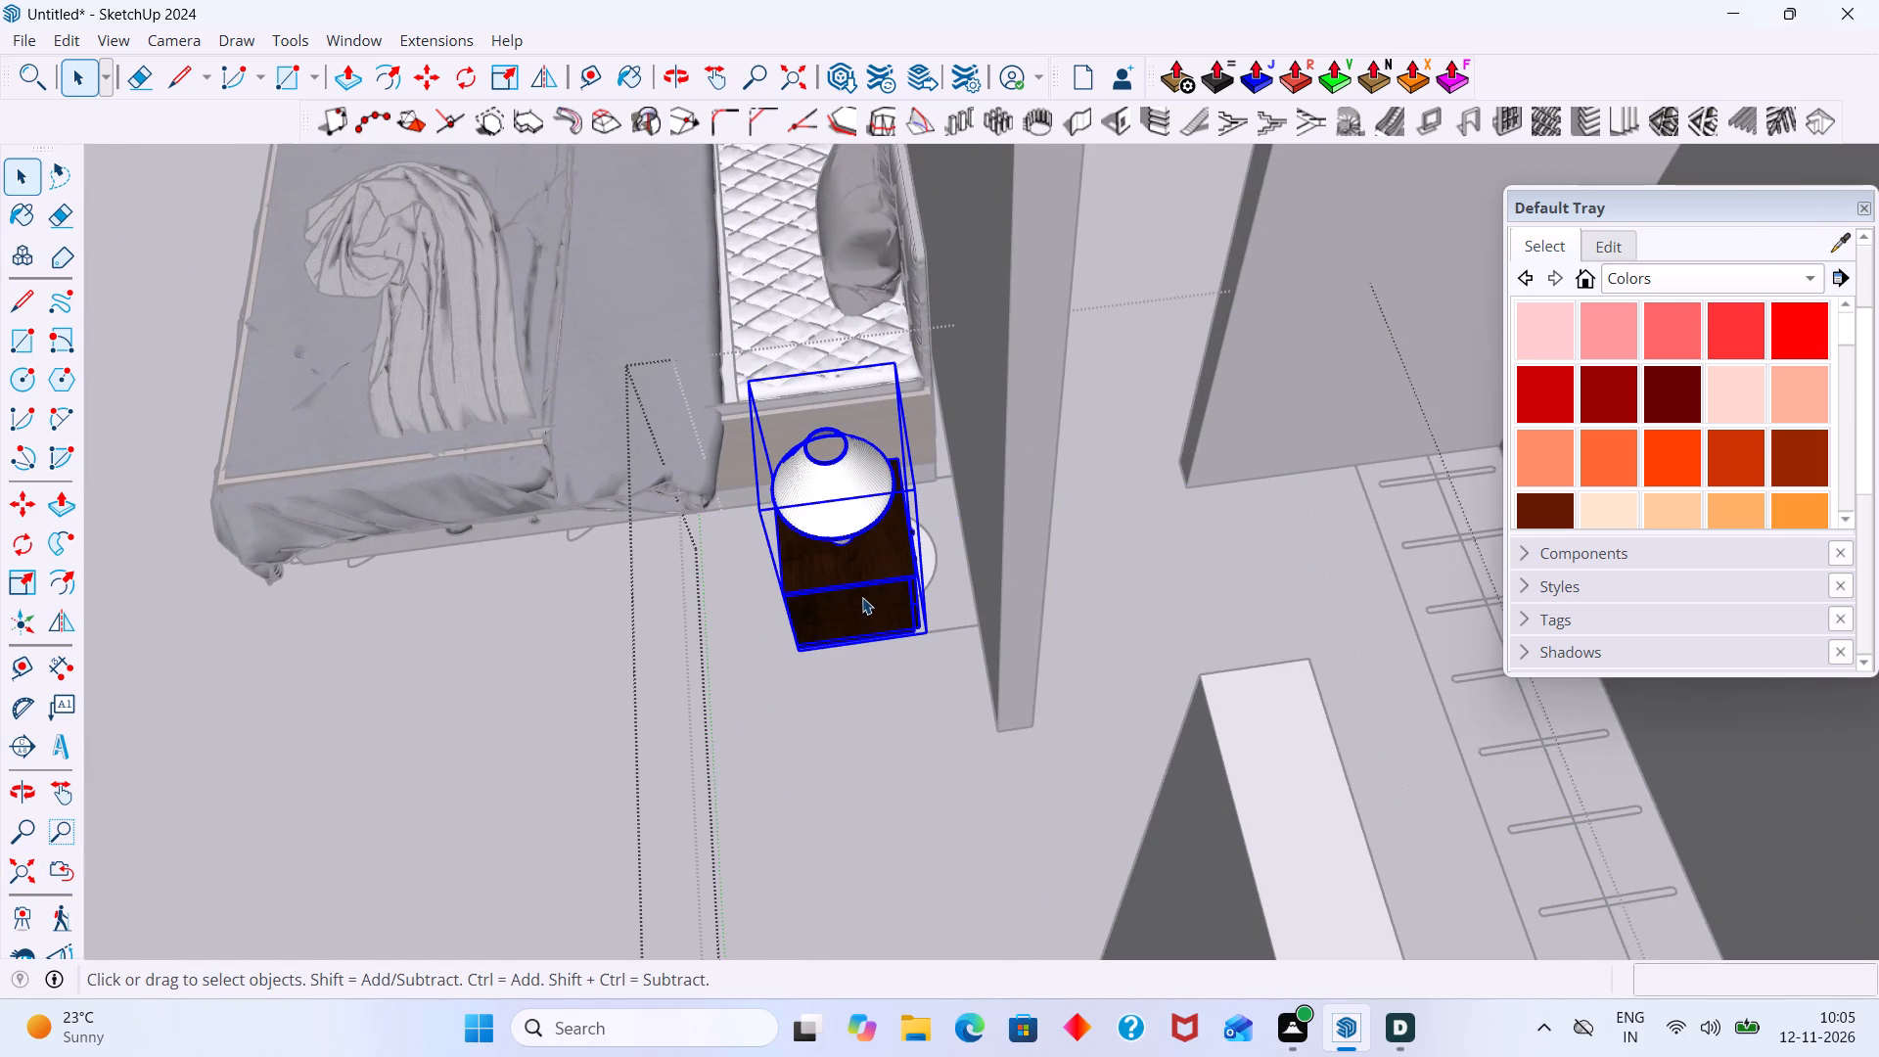
{"action": "key", "text": "q"}
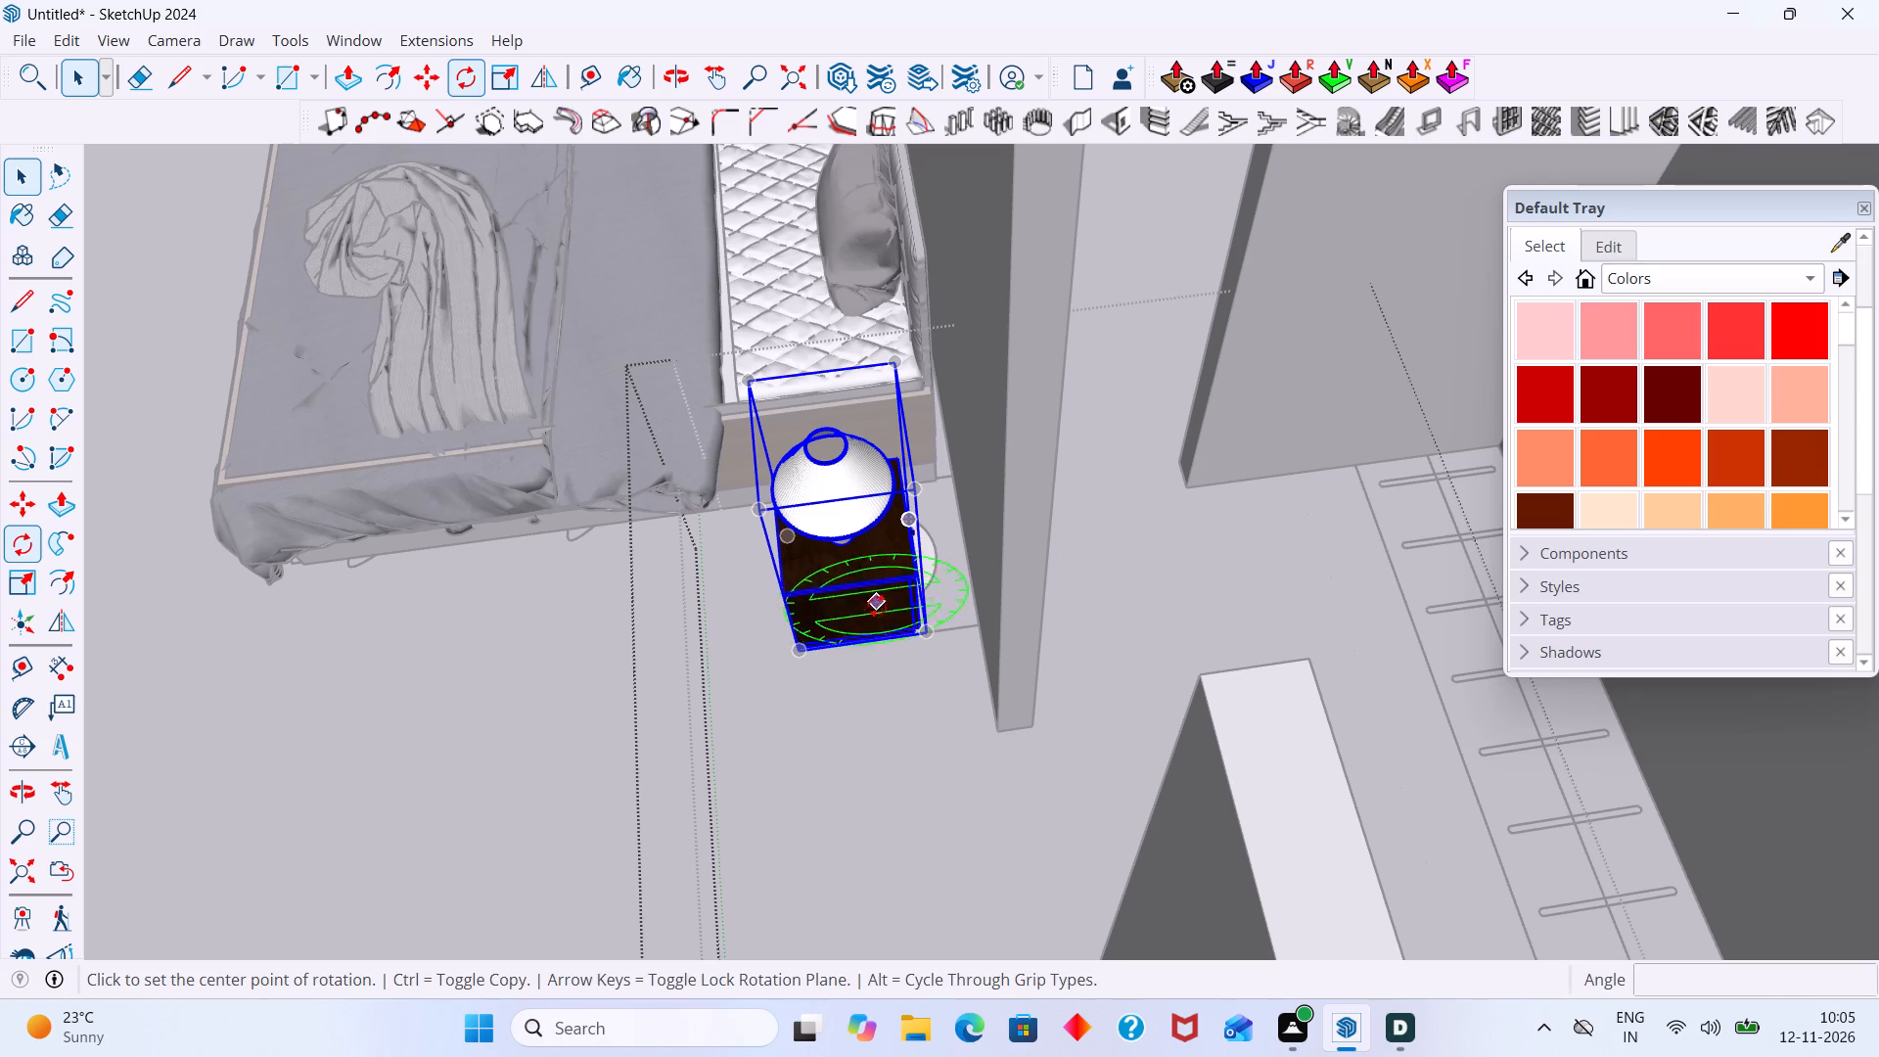
{"action": "key", "text": "Up"}
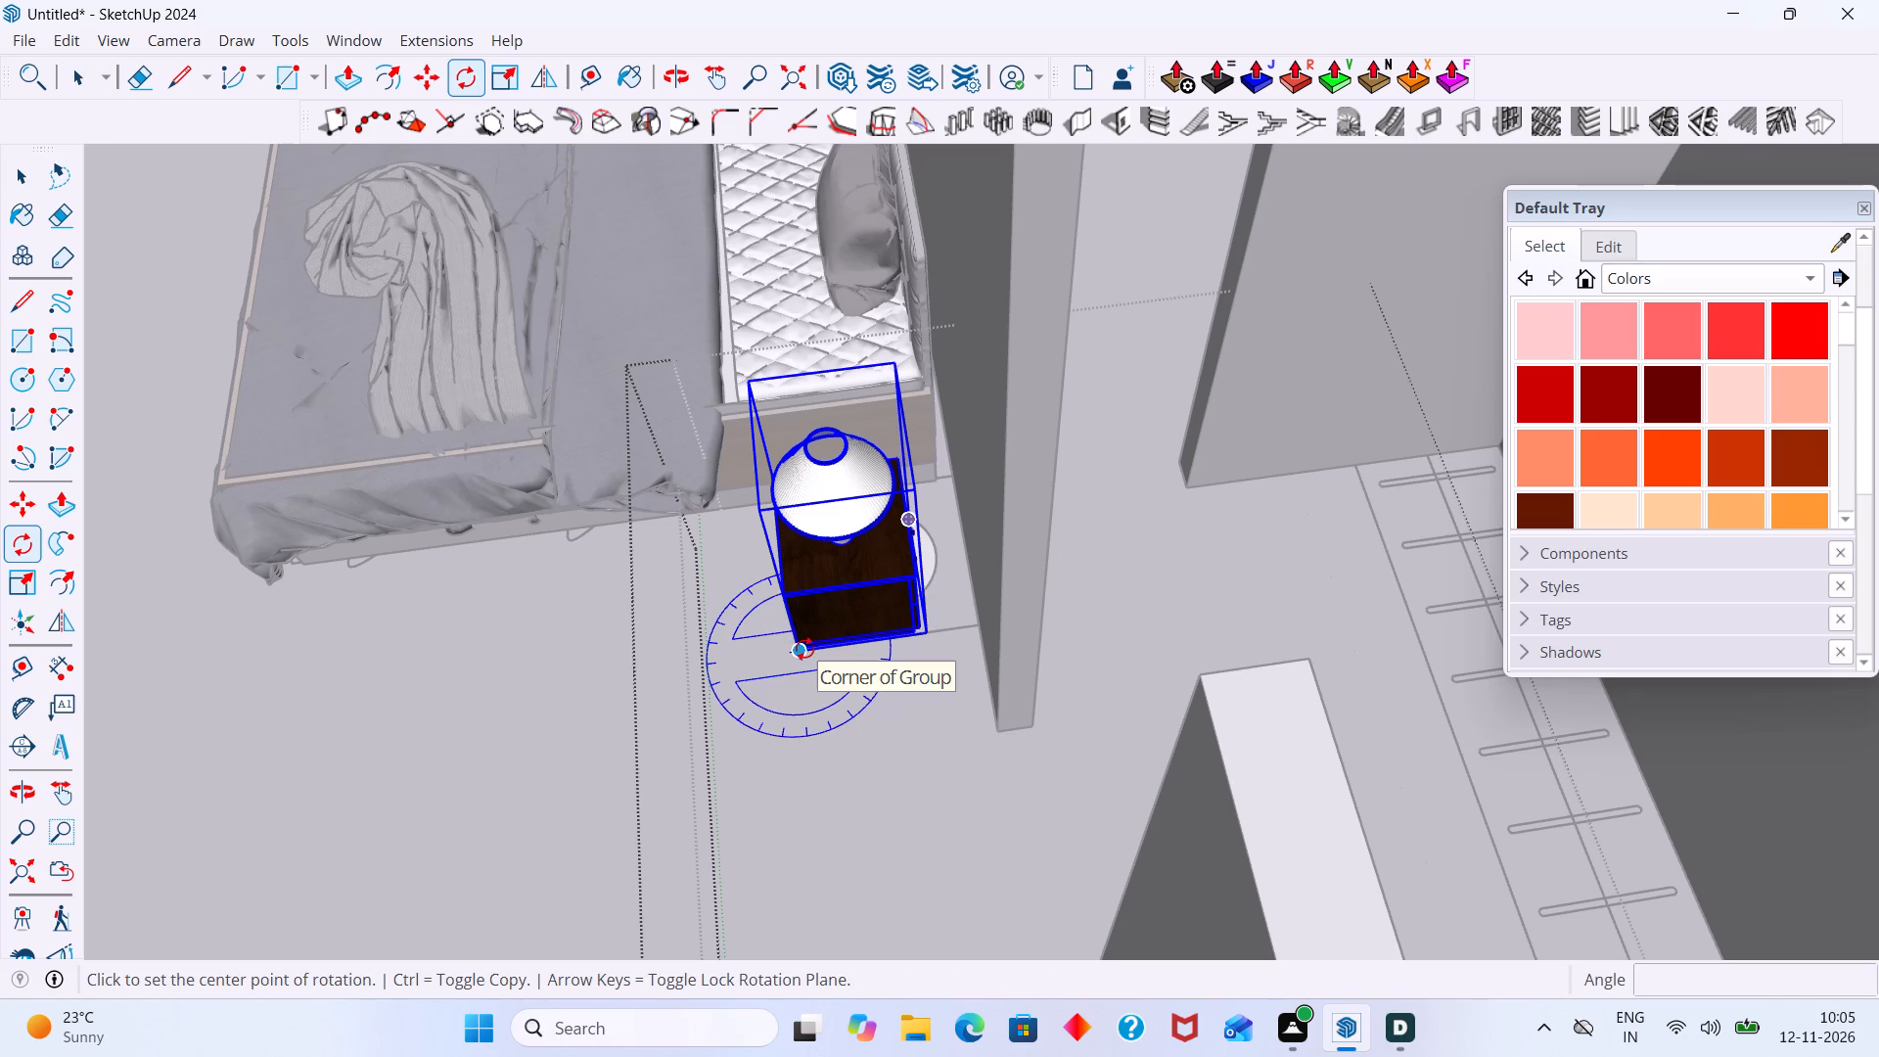
{"action": "left_click", "coordinate": [804, 649]}
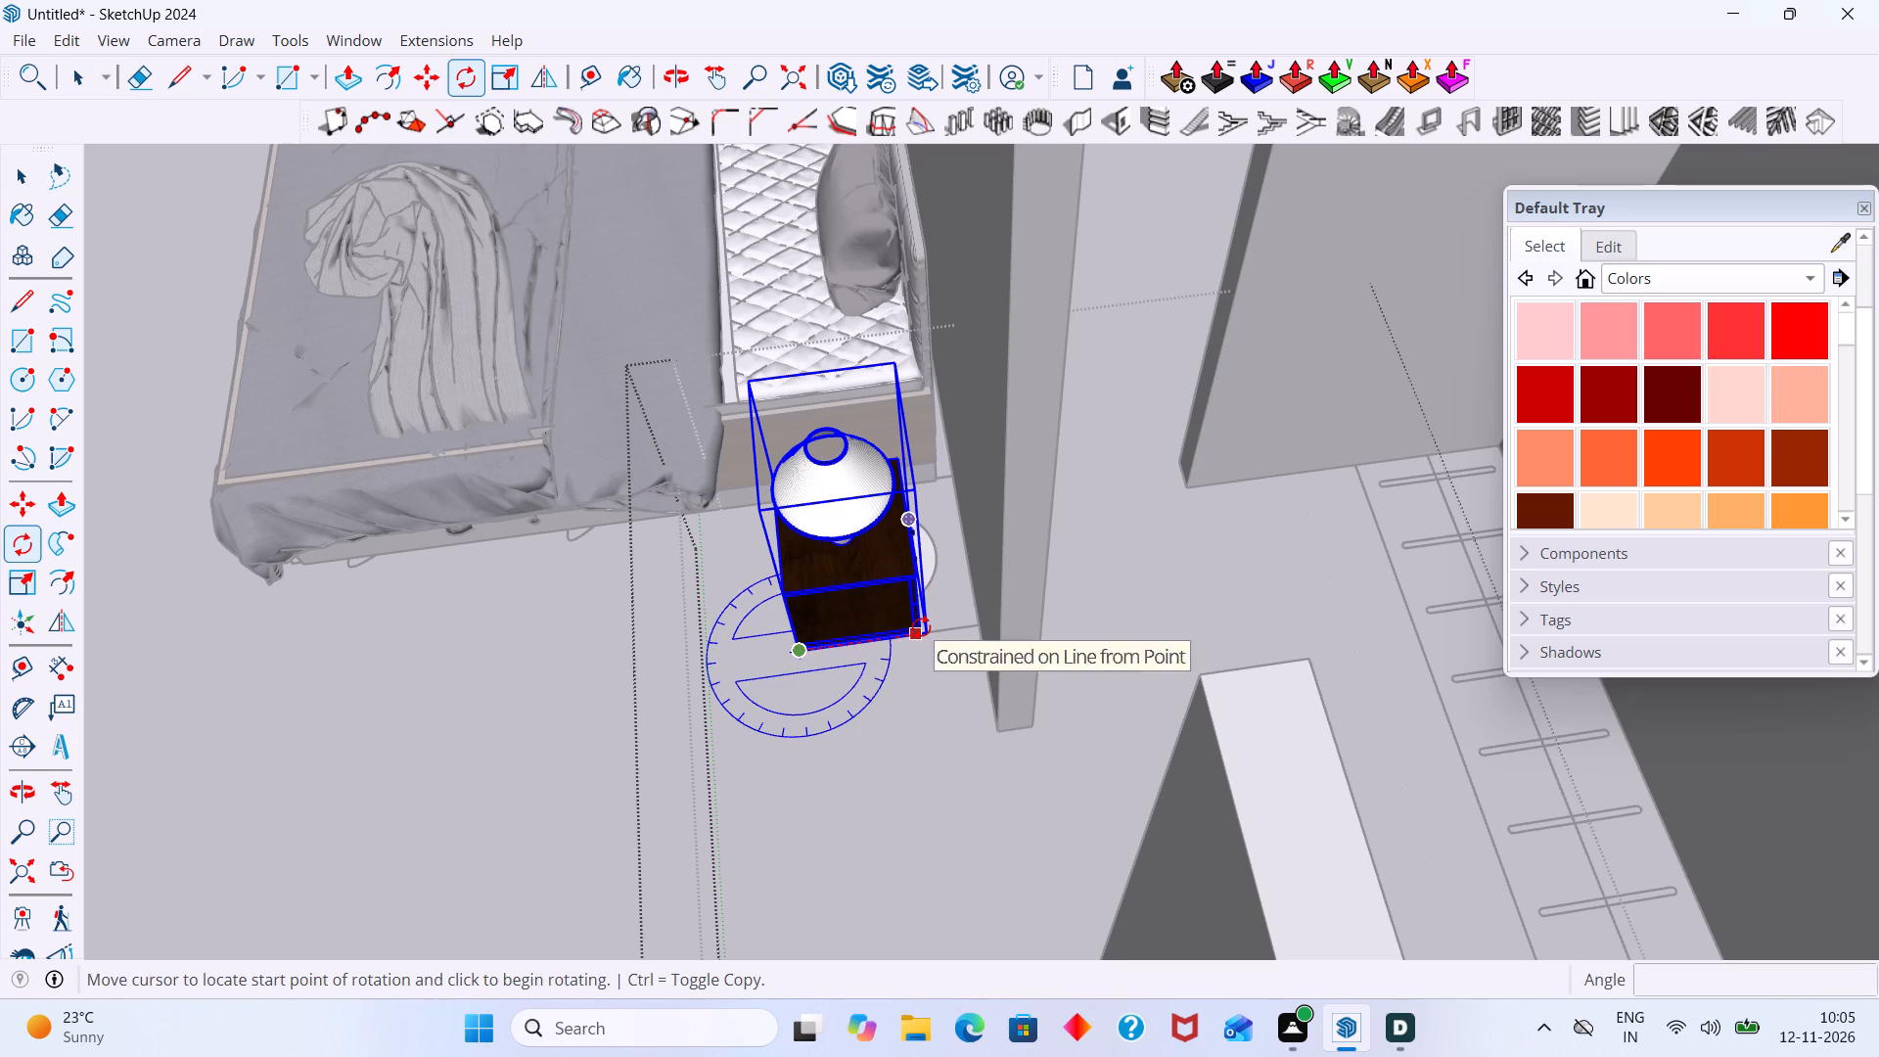
{"action": "left_click", "coordinate": [921, 627]}
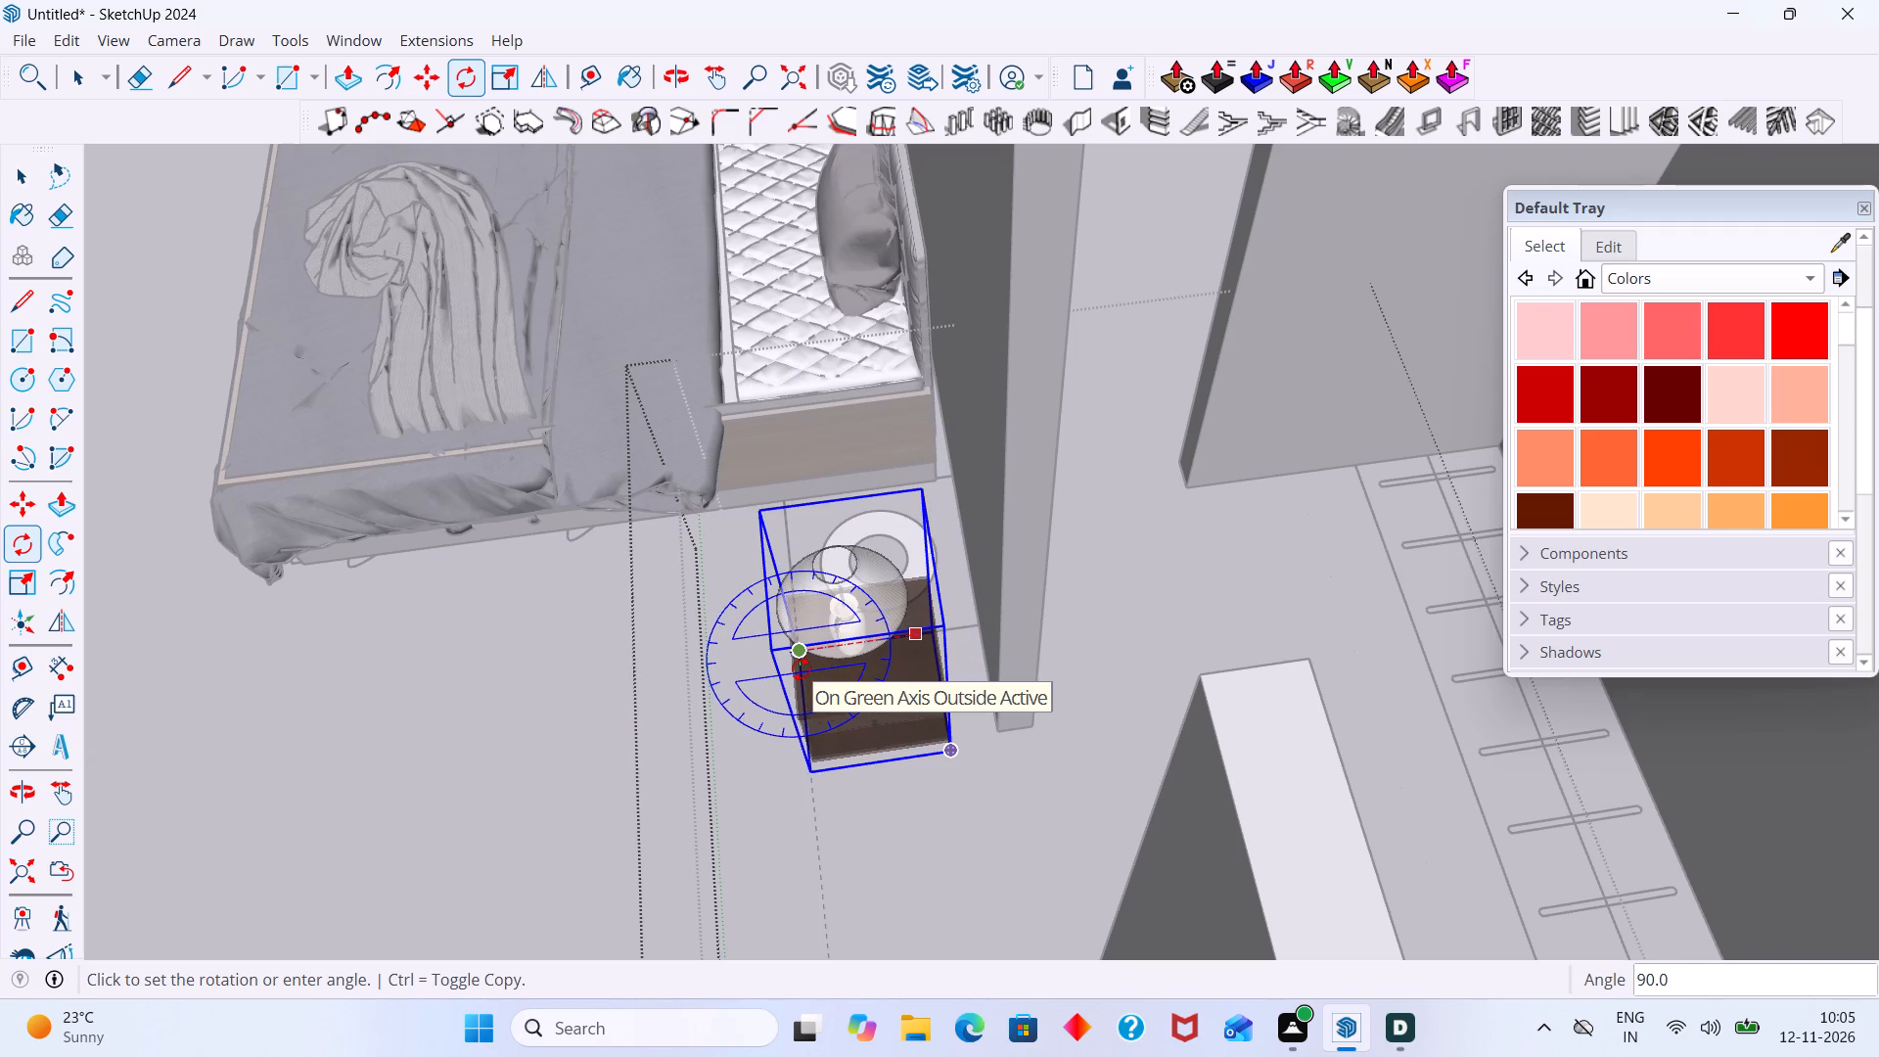
{"action": "left_click", "coordinate": [801, 669]}
{"action": "key", "text": "space"}
{"action": "left_click", "coordinate": [739, 707]}
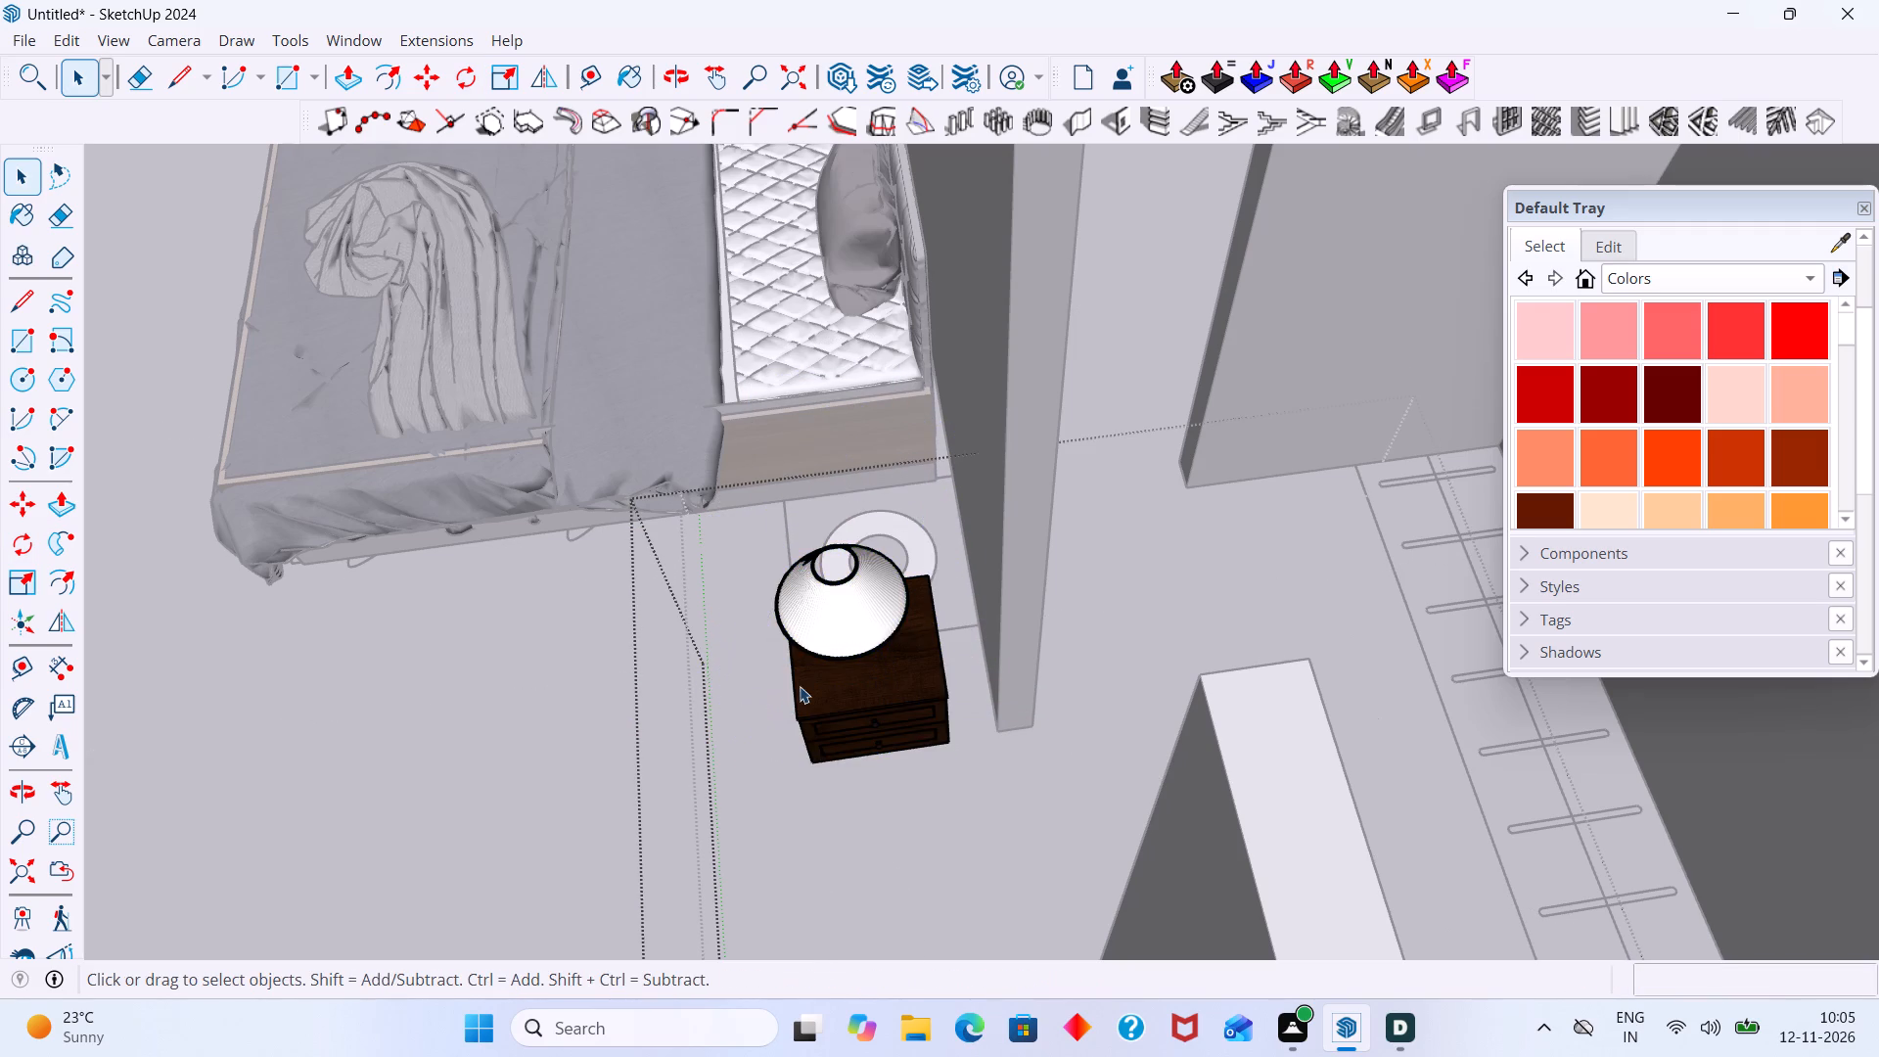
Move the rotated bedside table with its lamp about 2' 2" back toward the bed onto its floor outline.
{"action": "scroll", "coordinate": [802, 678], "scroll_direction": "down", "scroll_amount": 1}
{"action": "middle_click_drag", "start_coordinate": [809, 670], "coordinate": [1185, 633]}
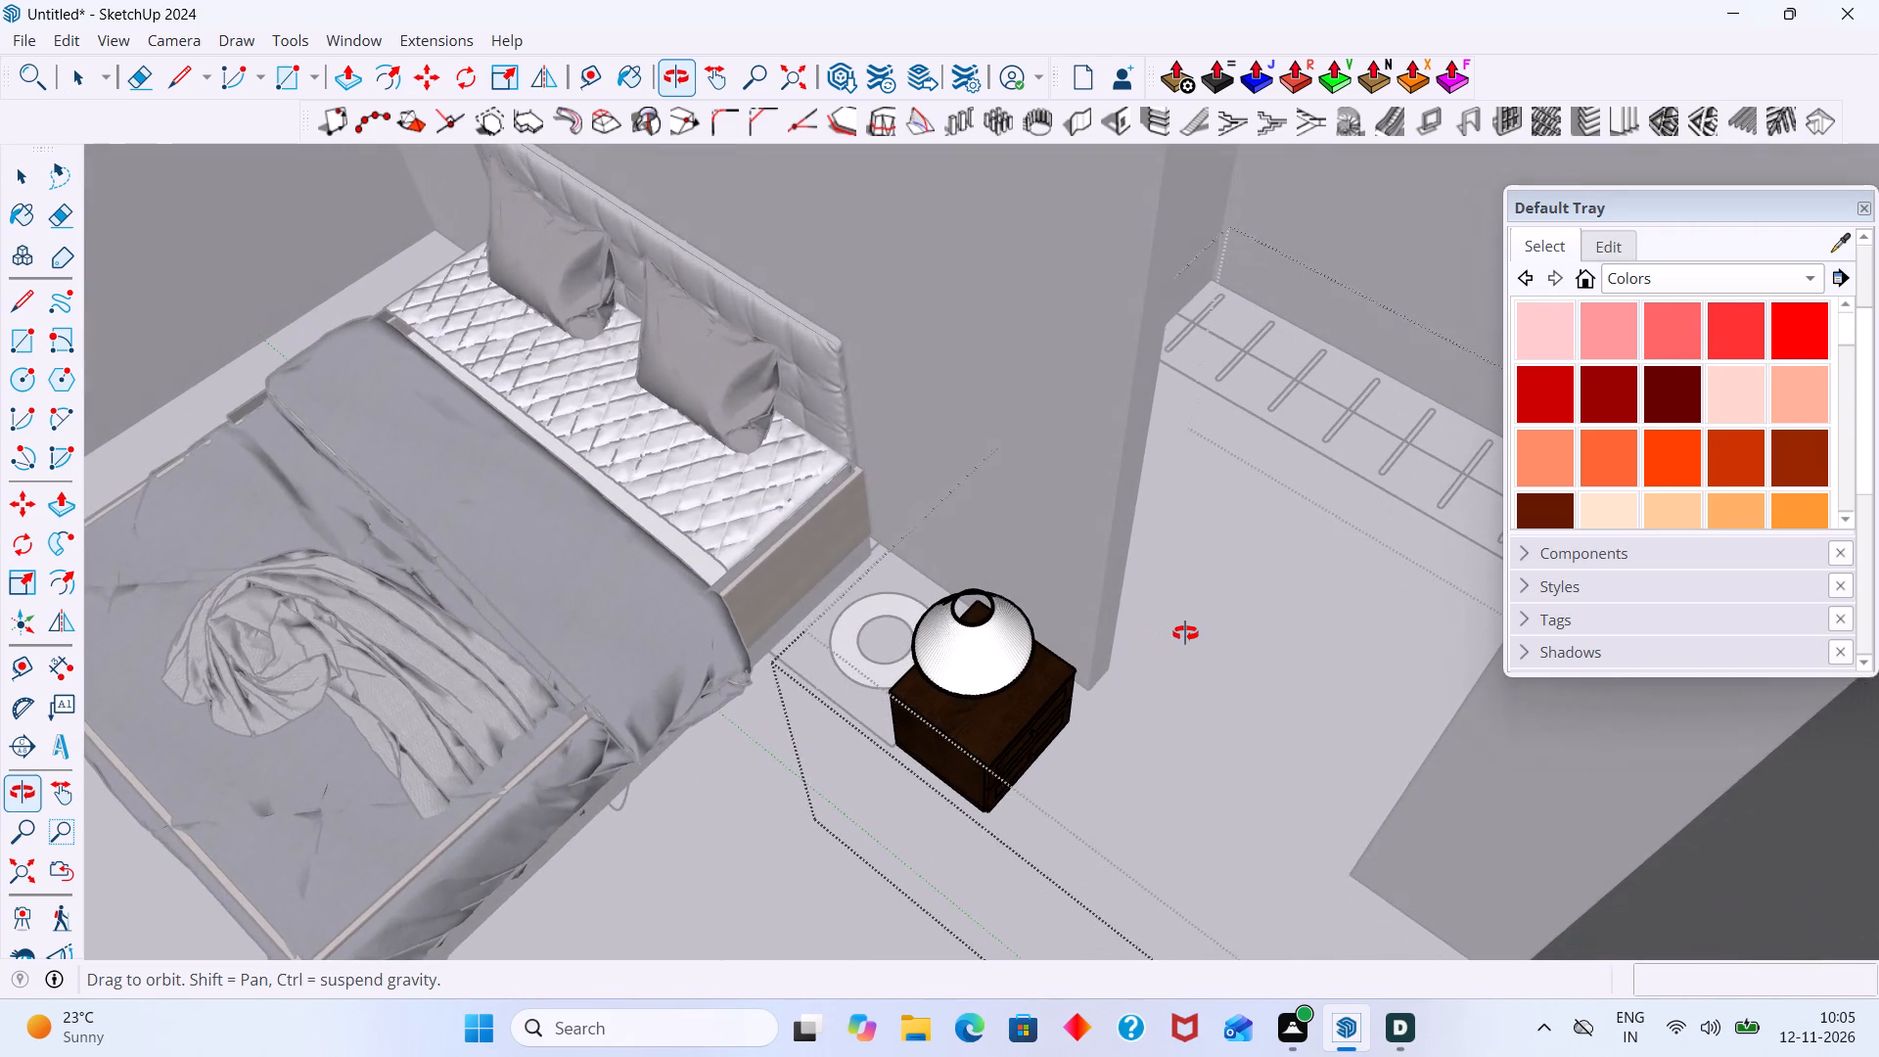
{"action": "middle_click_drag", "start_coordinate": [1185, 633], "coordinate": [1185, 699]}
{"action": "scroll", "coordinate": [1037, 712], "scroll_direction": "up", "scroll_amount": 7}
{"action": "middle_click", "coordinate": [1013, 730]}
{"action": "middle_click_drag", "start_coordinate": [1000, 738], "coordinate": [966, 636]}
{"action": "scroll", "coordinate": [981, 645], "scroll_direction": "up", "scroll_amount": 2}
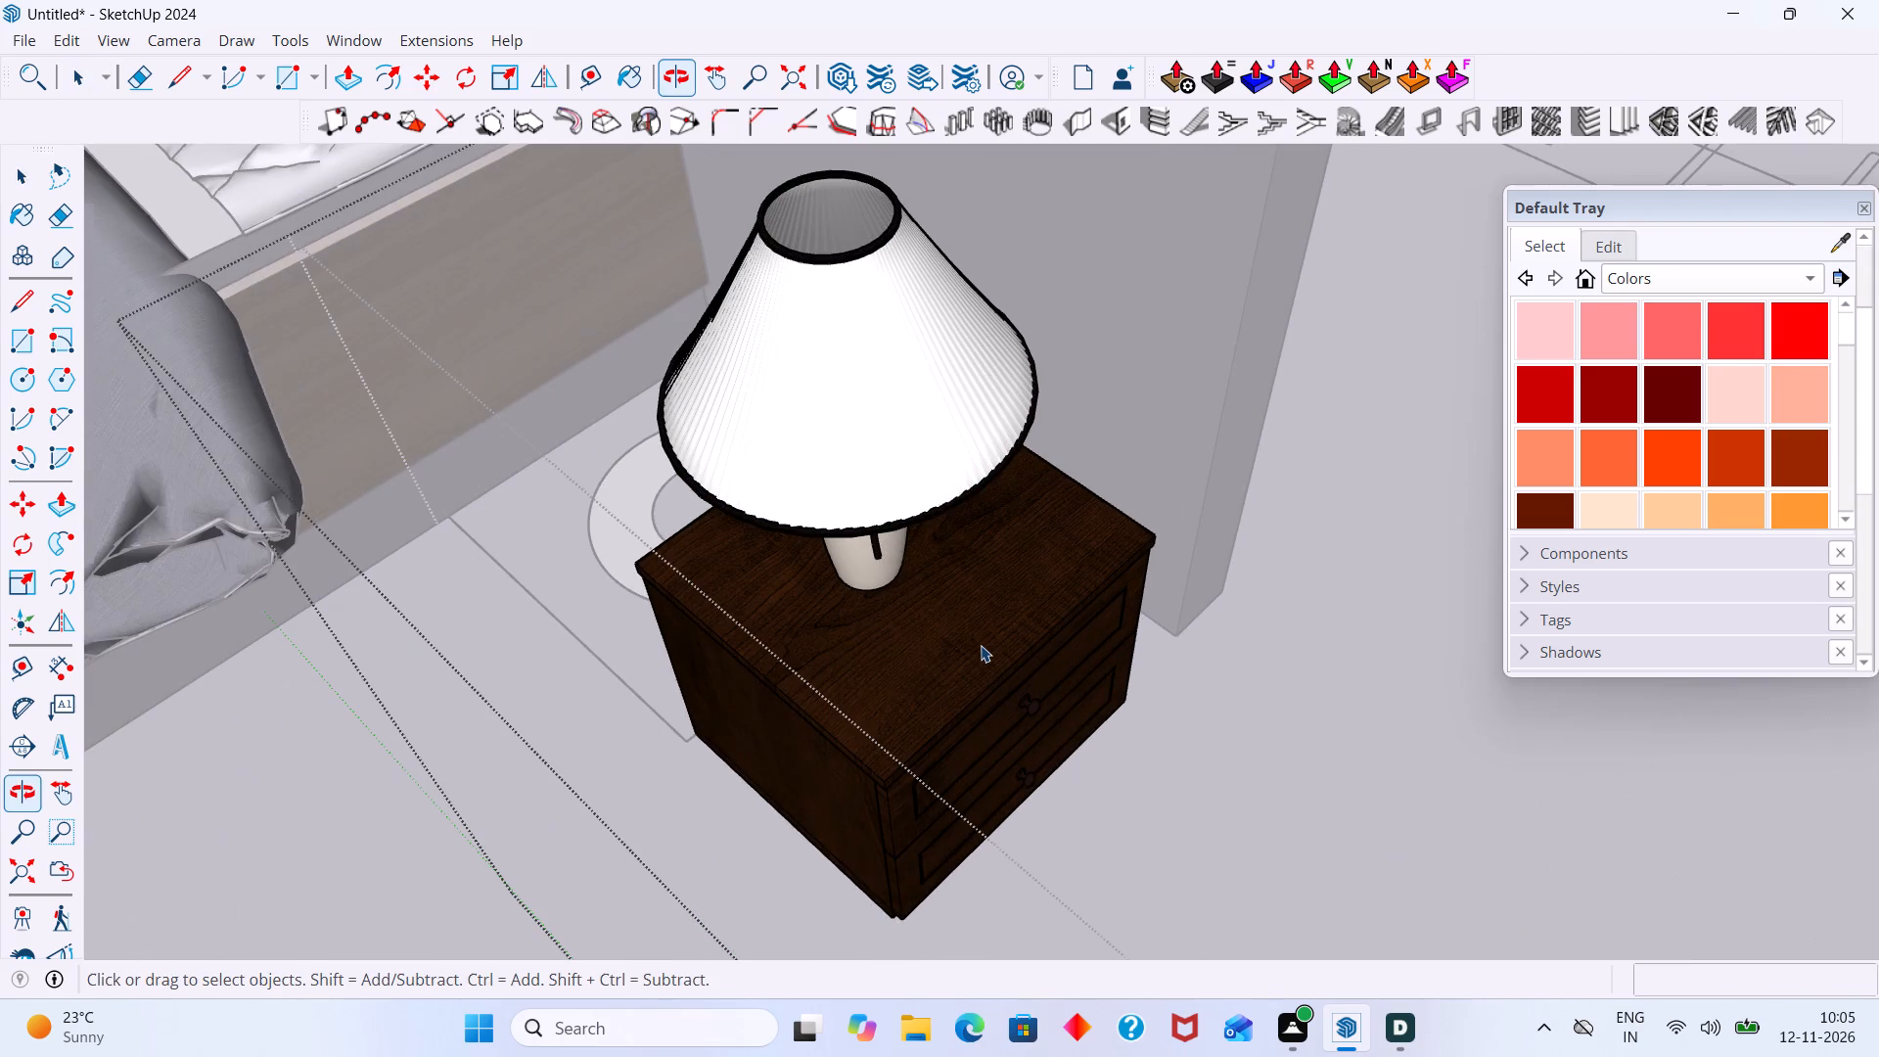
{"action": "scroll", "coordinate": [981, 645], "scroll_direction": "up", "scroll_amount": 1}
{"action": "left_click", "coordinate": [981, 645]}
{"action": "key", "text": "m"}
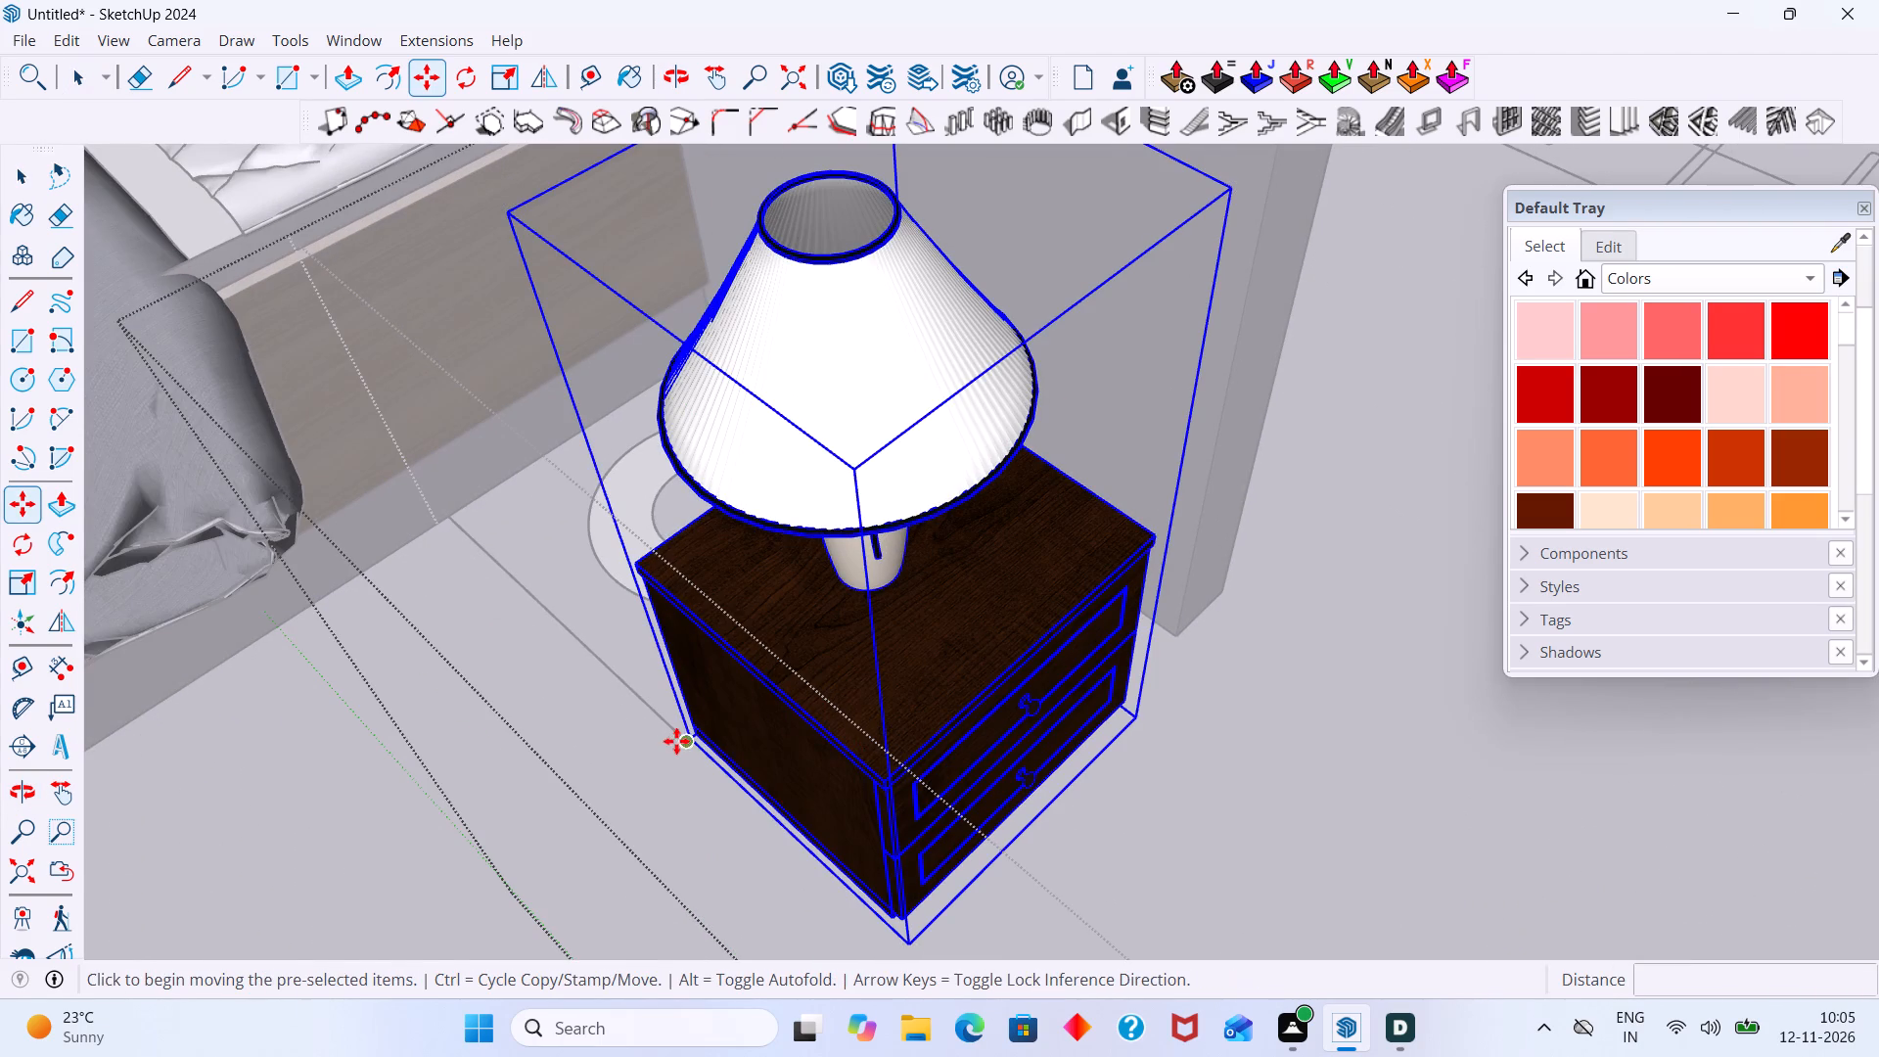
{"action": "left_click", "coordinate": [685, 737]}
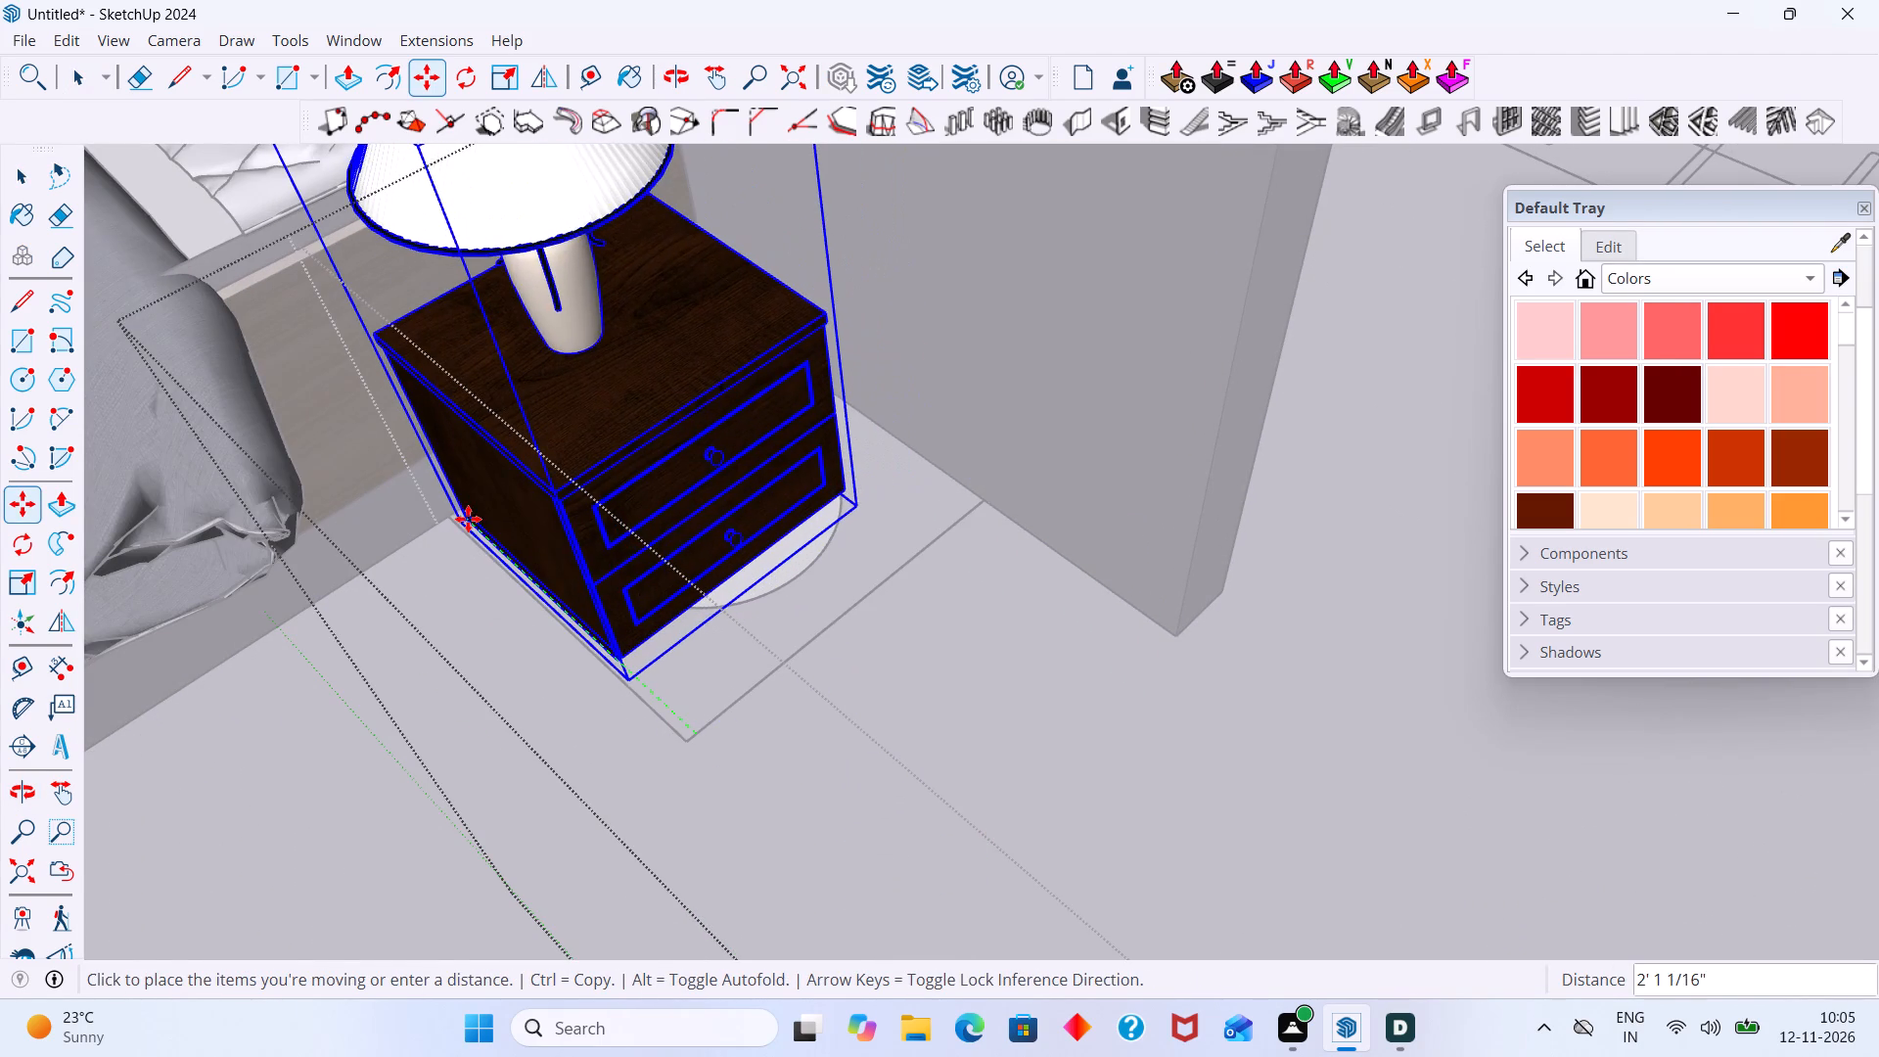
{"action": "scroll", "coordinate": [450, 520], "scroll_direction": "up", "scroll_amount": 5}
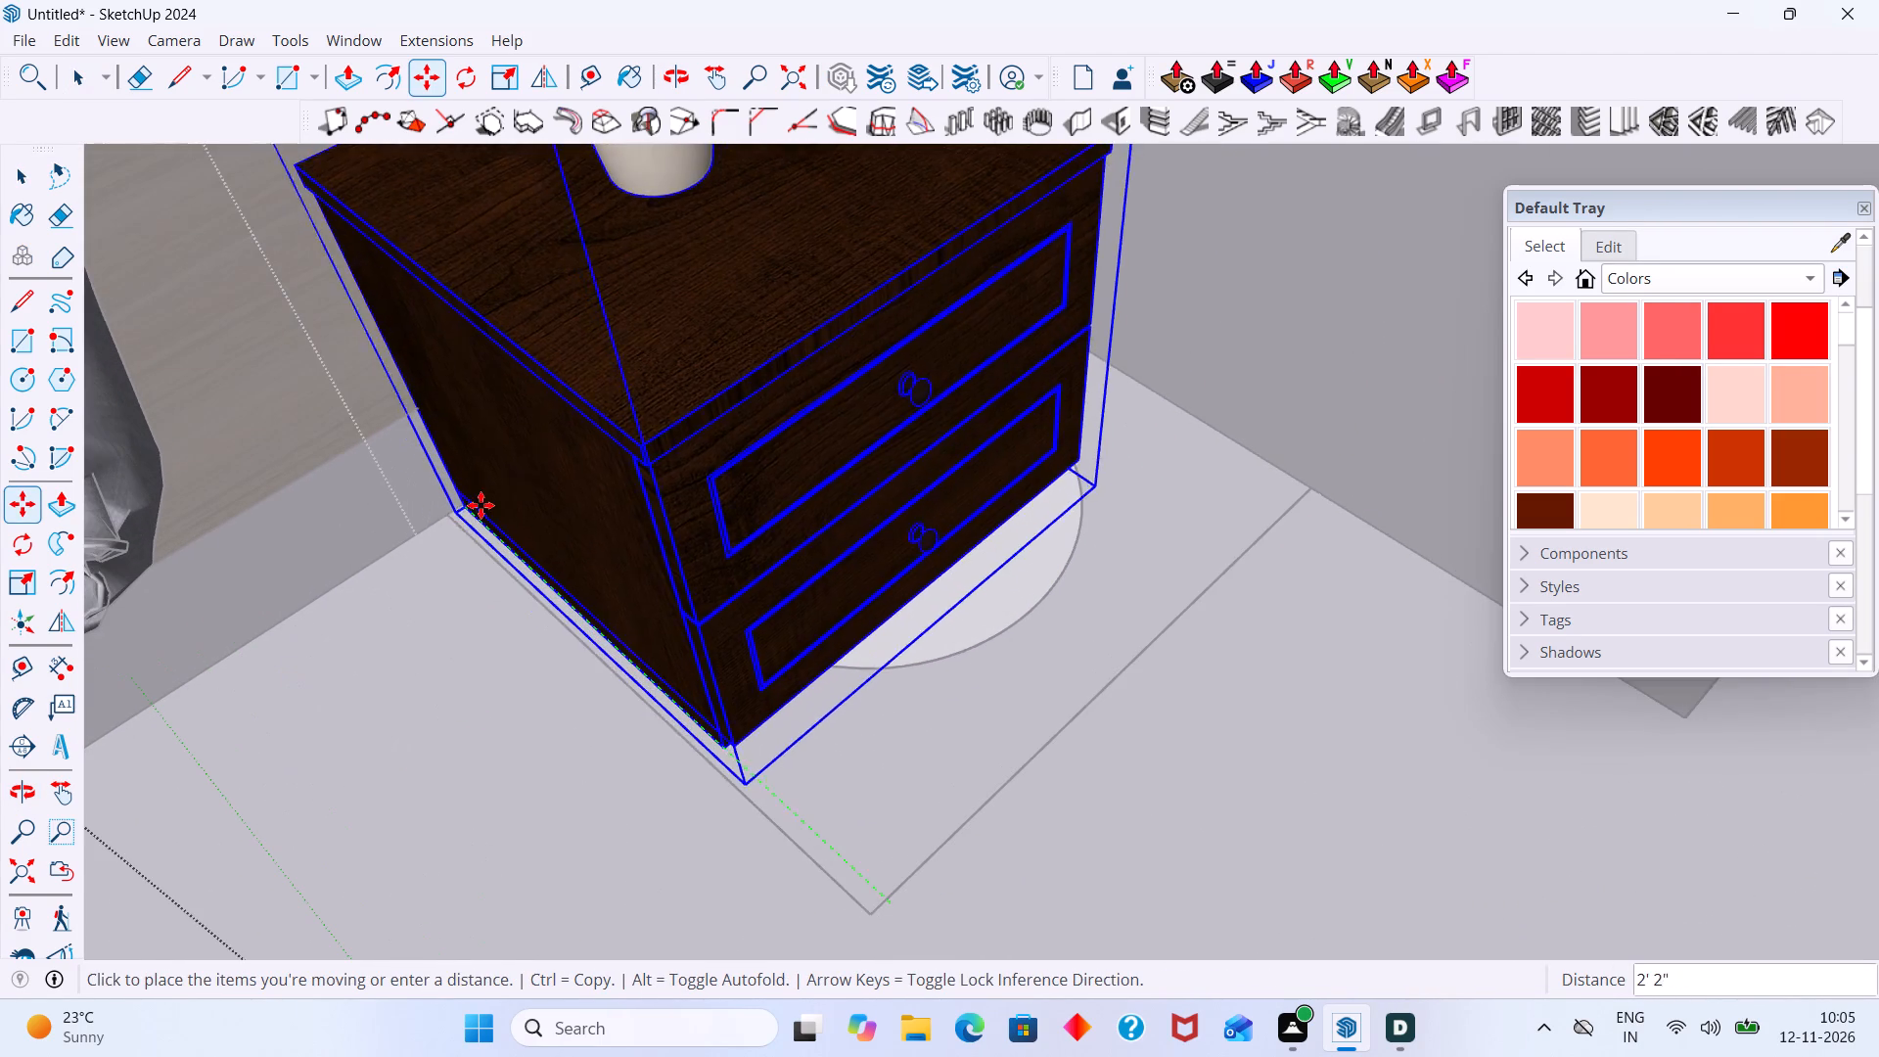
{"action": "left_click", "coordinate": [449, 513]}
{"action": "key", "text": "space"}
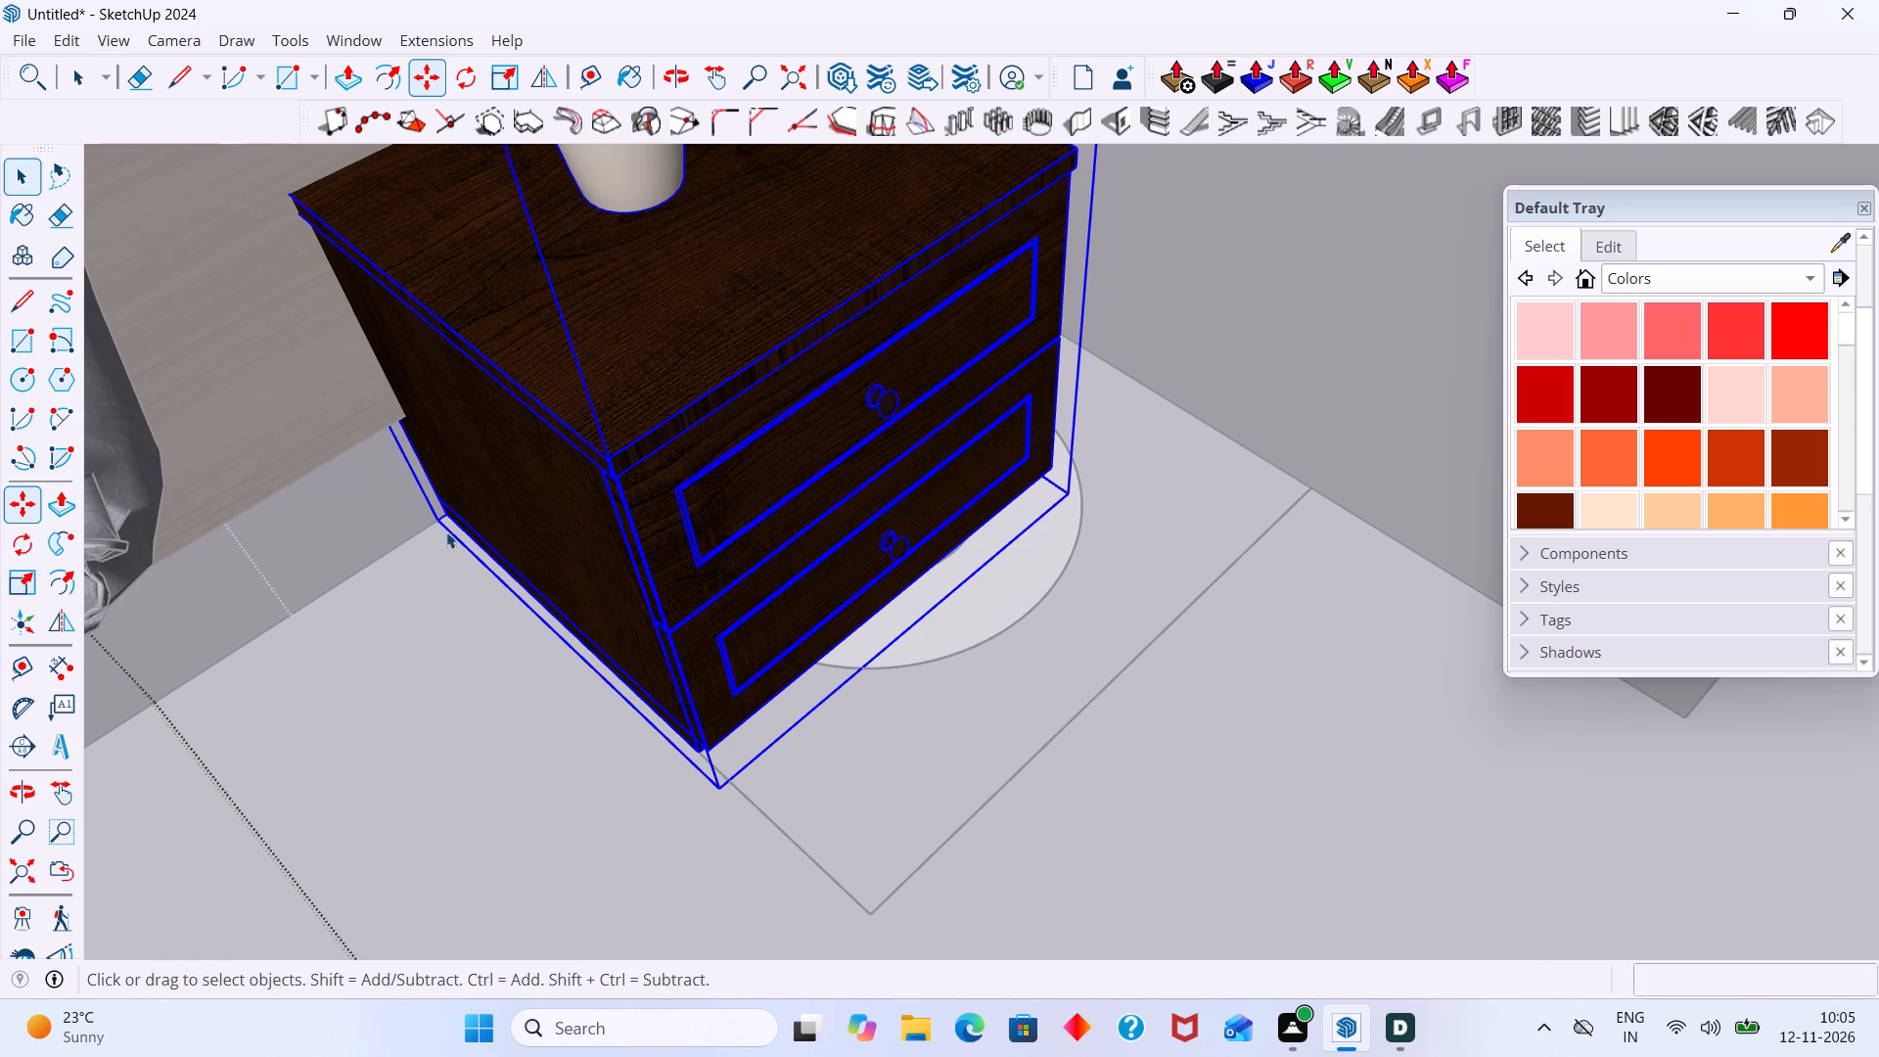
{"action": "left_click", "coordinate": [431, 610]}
Examine at floor level how the moved bedside table sits against the bed side and its floor outline.
{"action": "scroll", "coordinate": [456, 608], "scroll_direction": "down", "scroll_amount": 11}
{"action": "middle_click_drag", "start_coordinate": [560, 596], "coordinate": [571, 601]}
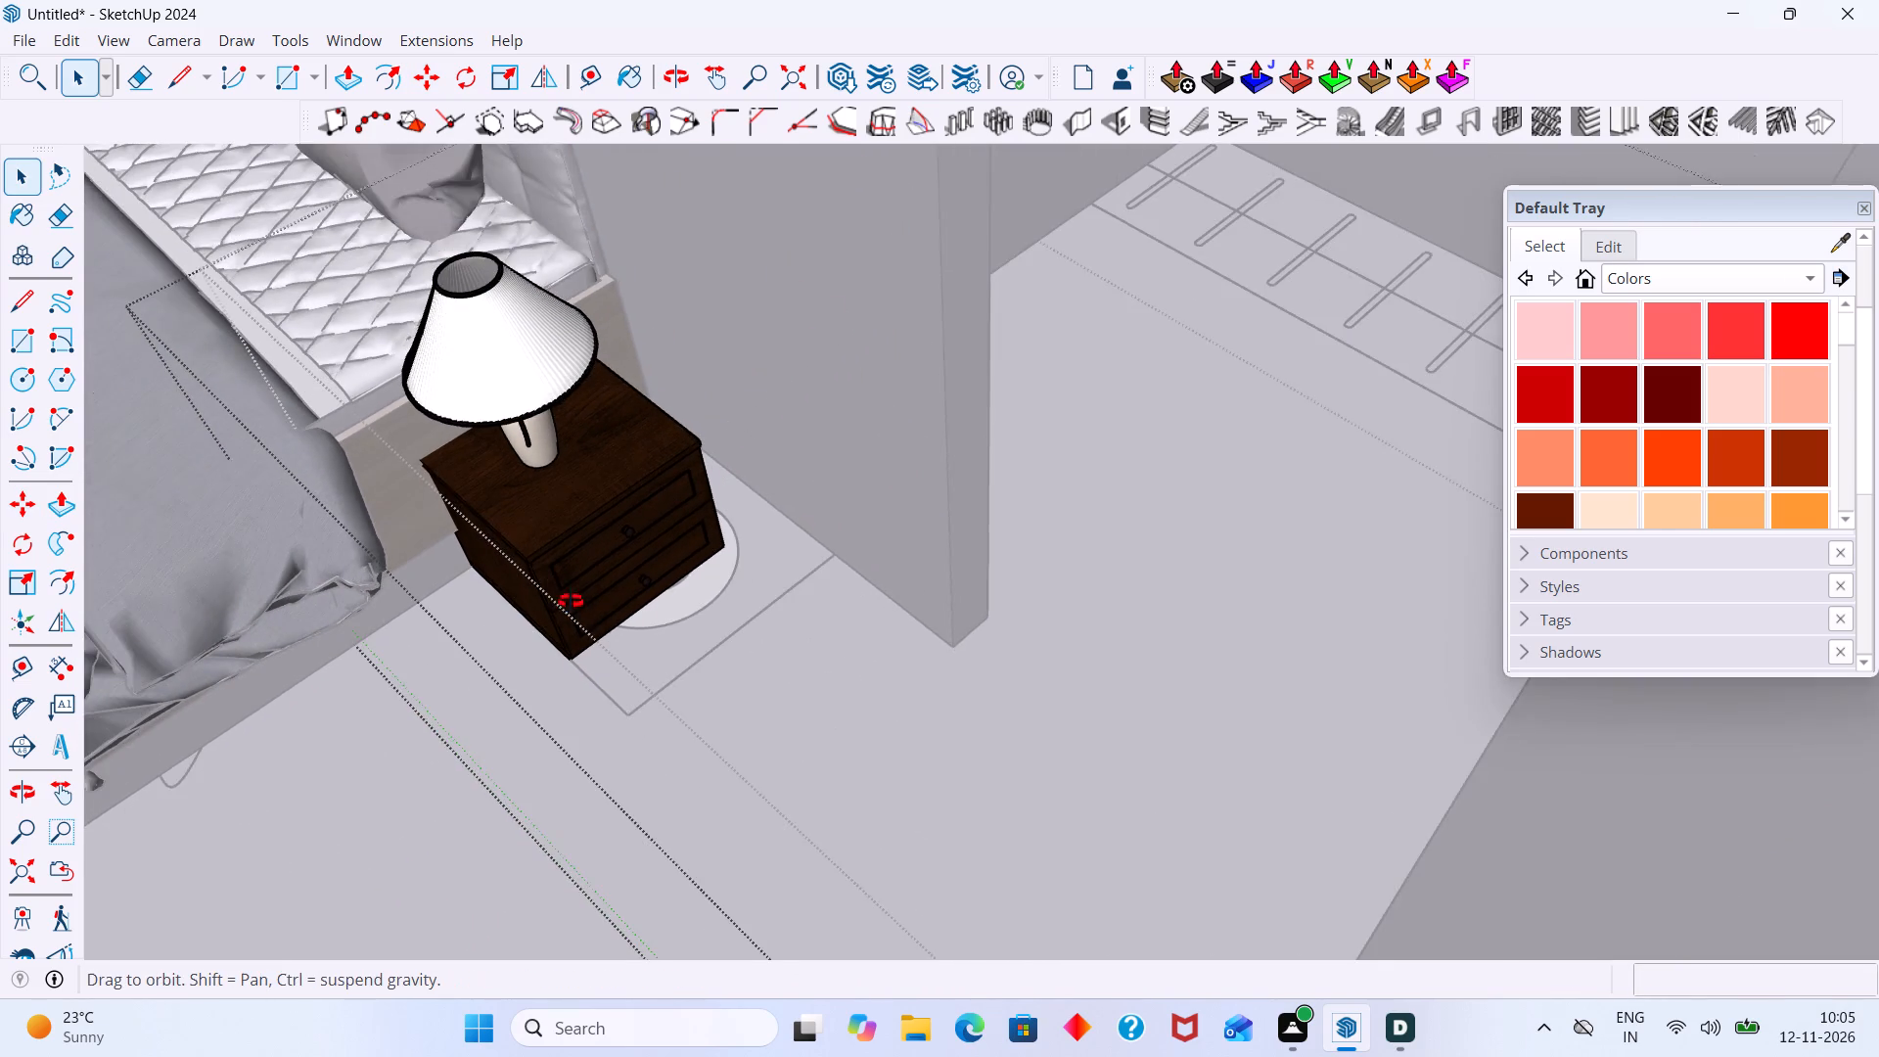
{"action": "middle_click_drag", "start_coordinate": [571, 601], "coordinate": [800, 312]}
{"action": "scroll", "coordinate": [464, 486], "scroll_direction": "up", "scroll_amount": 2}
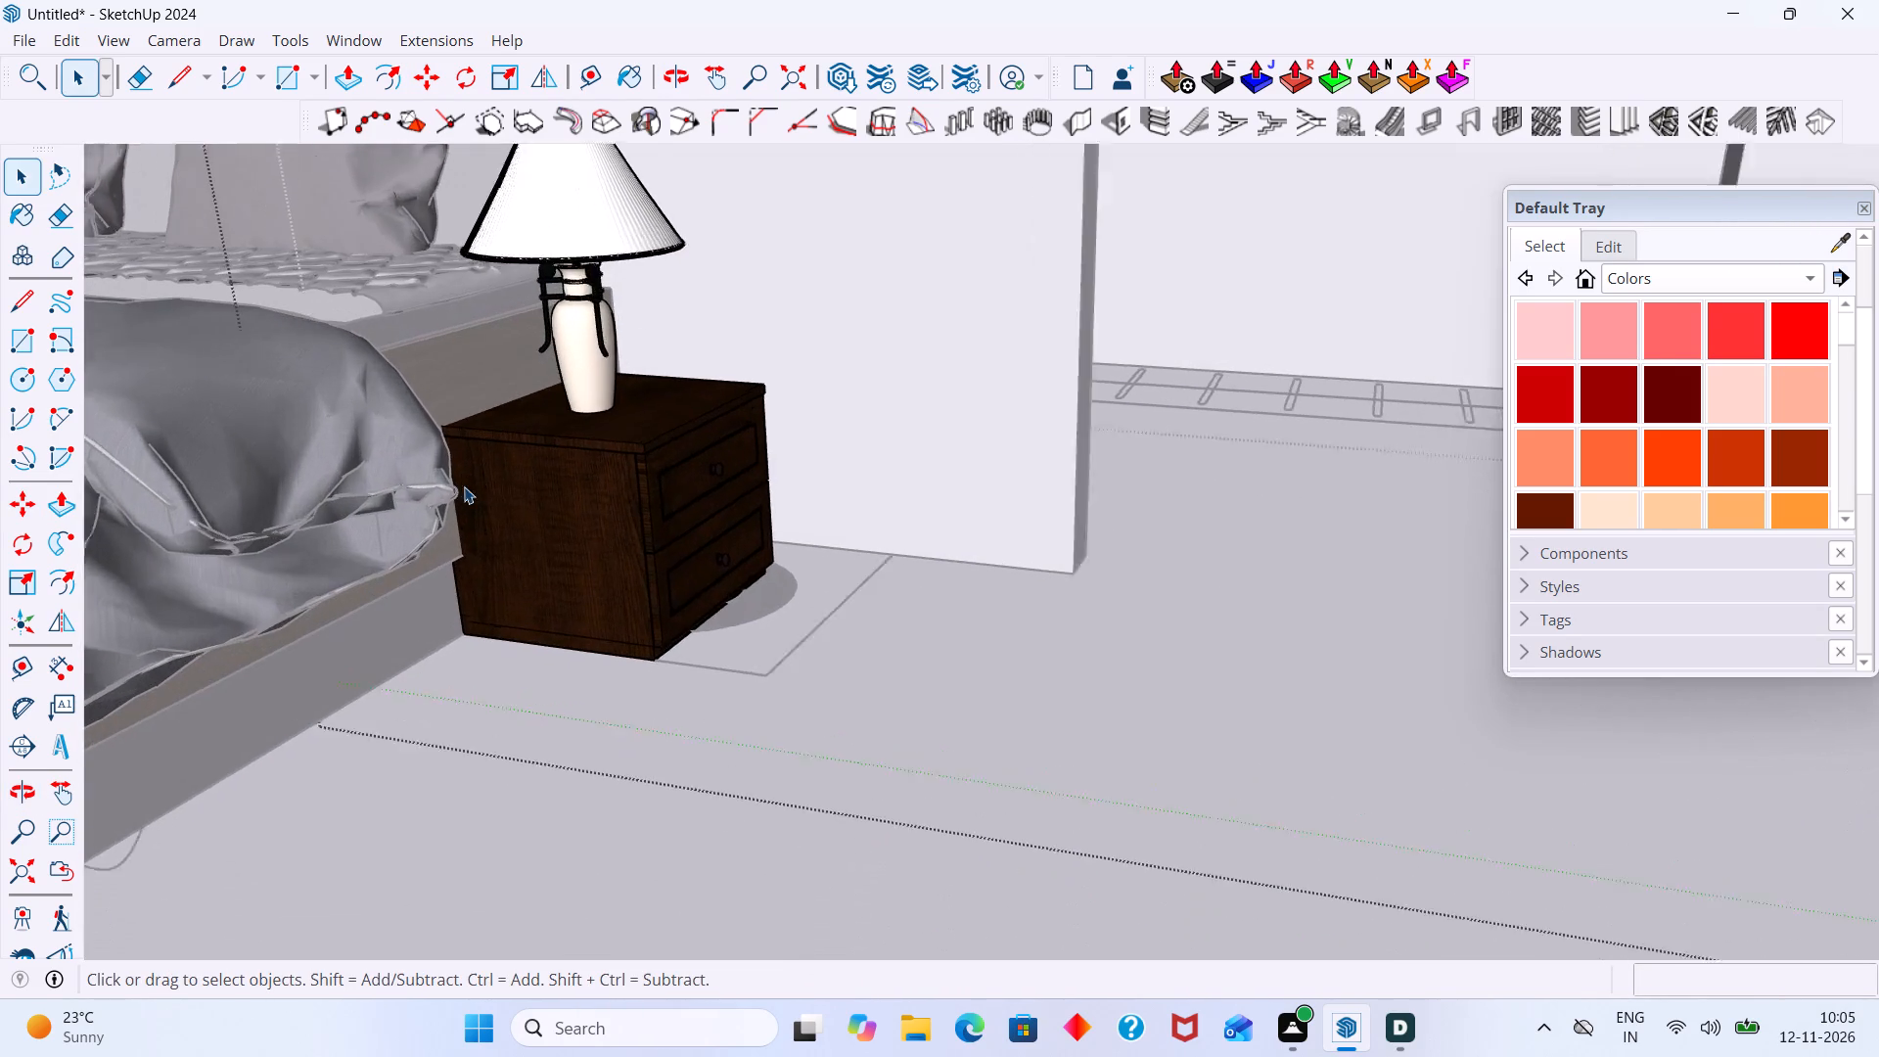
{"action": "scroll", "coordinate": [464, 486], "scroll_direction": "up", "scroll_amount": 5}
{"action": "middle_click_drag", "start_coordinate": [497, 514], "coordinate": [651, 352]}
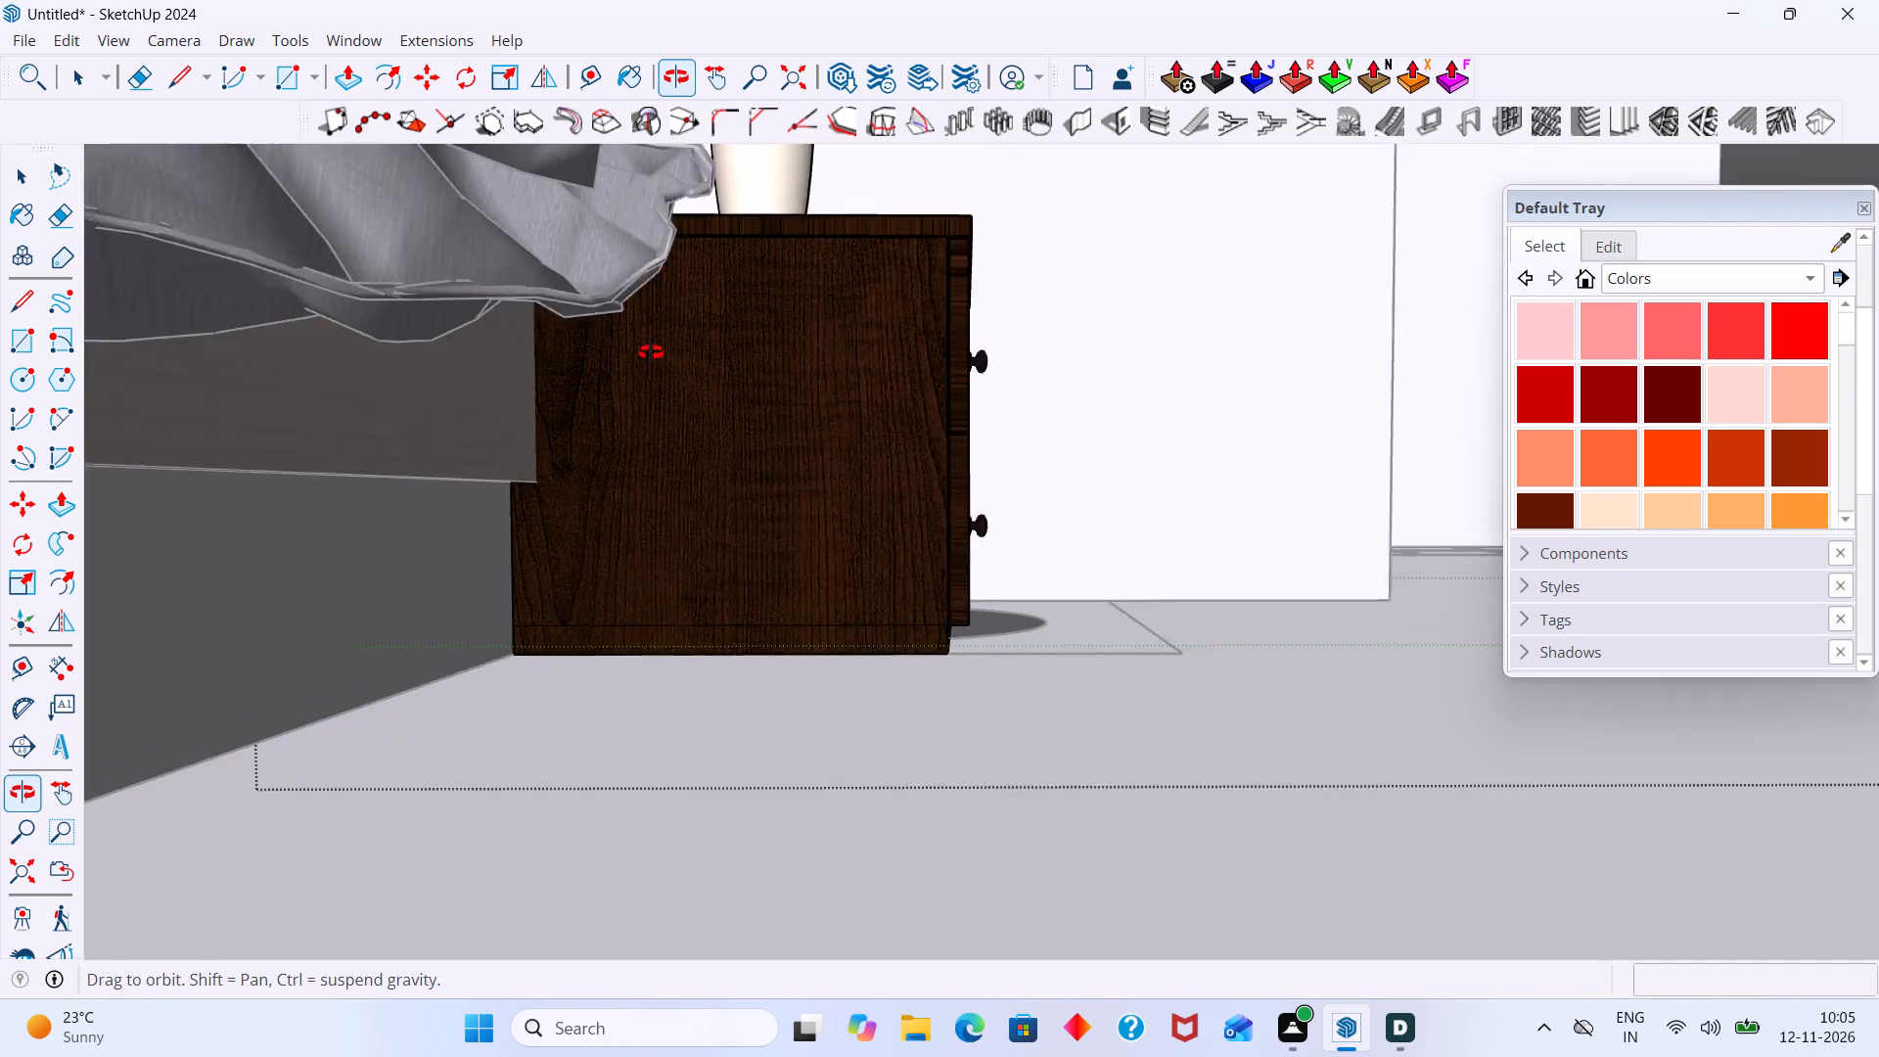
{"action": "middle_click_drag", "start_coordinate": [651, 352], "coordinate": [624, 364]}
{"action": "scroll", "coordinate": [737, 383], "scroll_direction": "down", "scroll_amount": 3}
{"action": "middle_click_drag", "start_coordinate": [839, 415], "coordinate": [708, 444]}
{"action": "scroll", "coordinate": [708, 444], "scroll_direction": "up", "scroll_amount": 7}
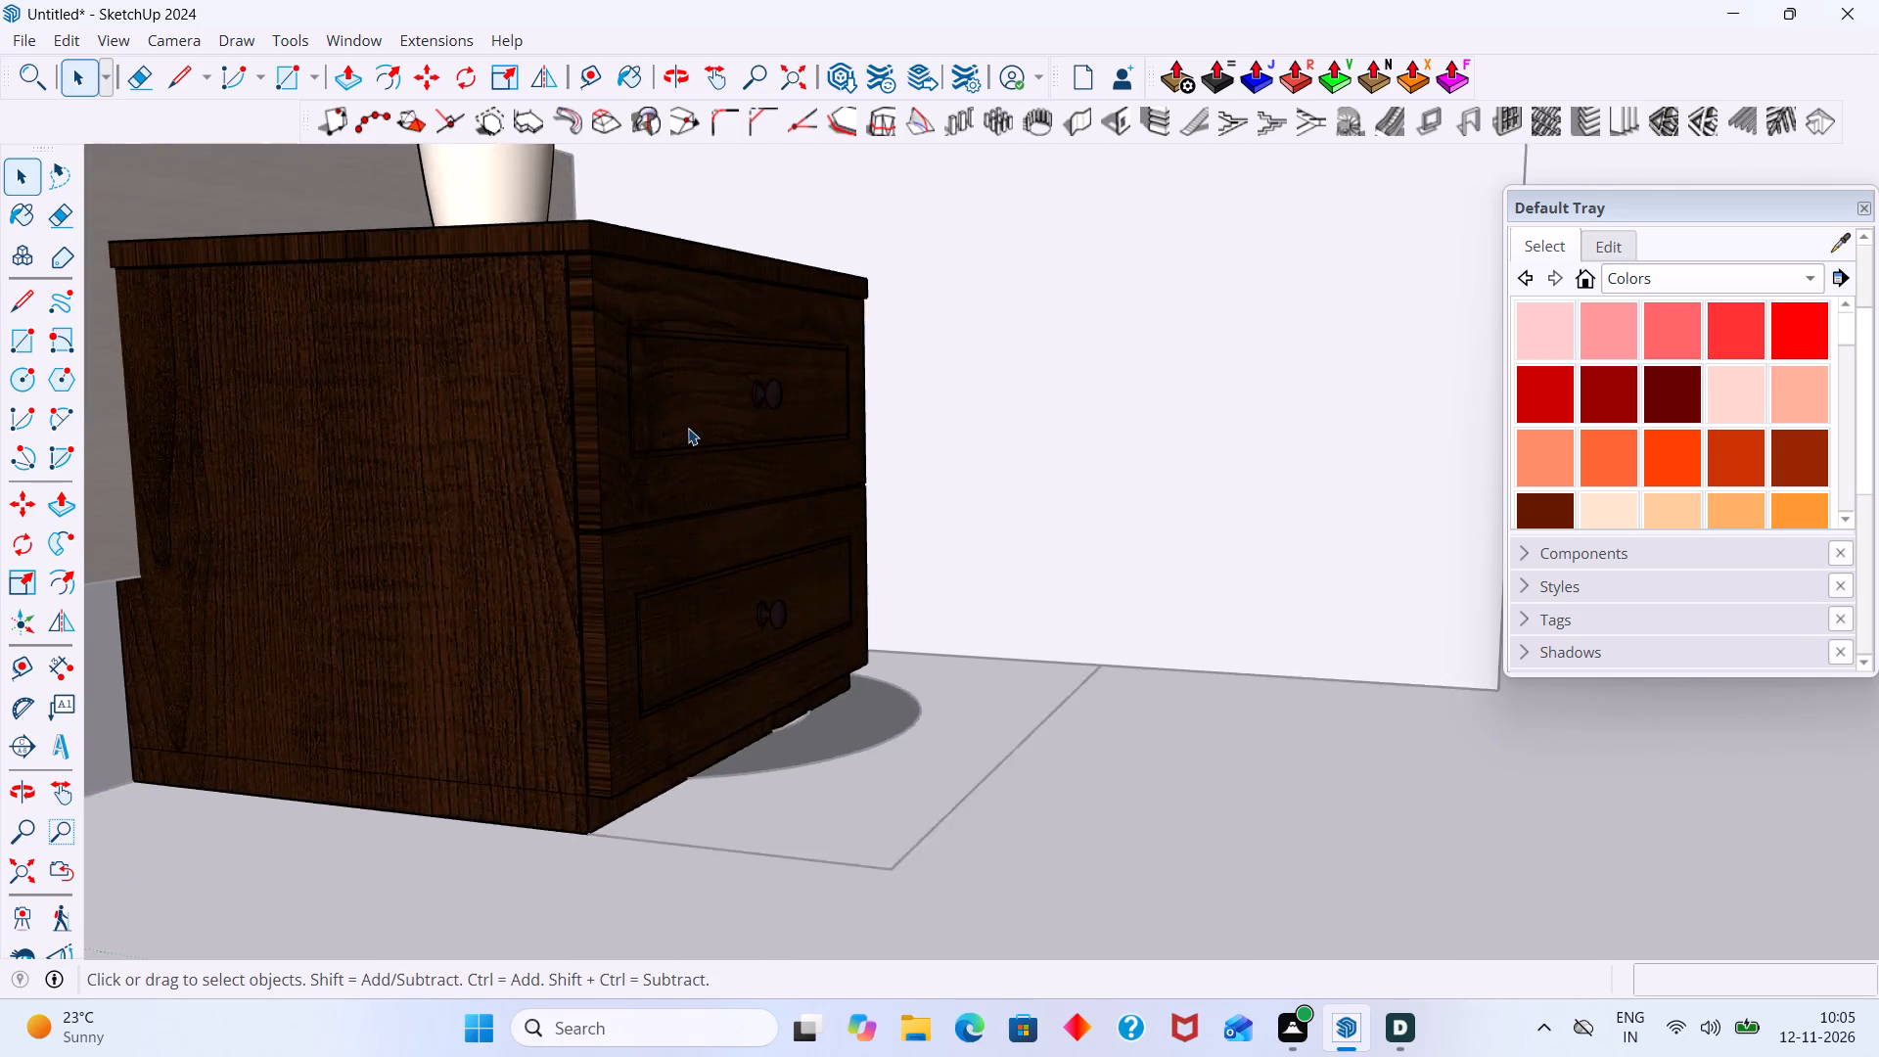
{"action": "scroll", "coordinate": [688, 428], "scroll_direction": "up", "scroll_amount": 6}
{"action": "scroll", "coordinate": [676, 443], "scroll_direction": "down", "scroll_amount": 14}
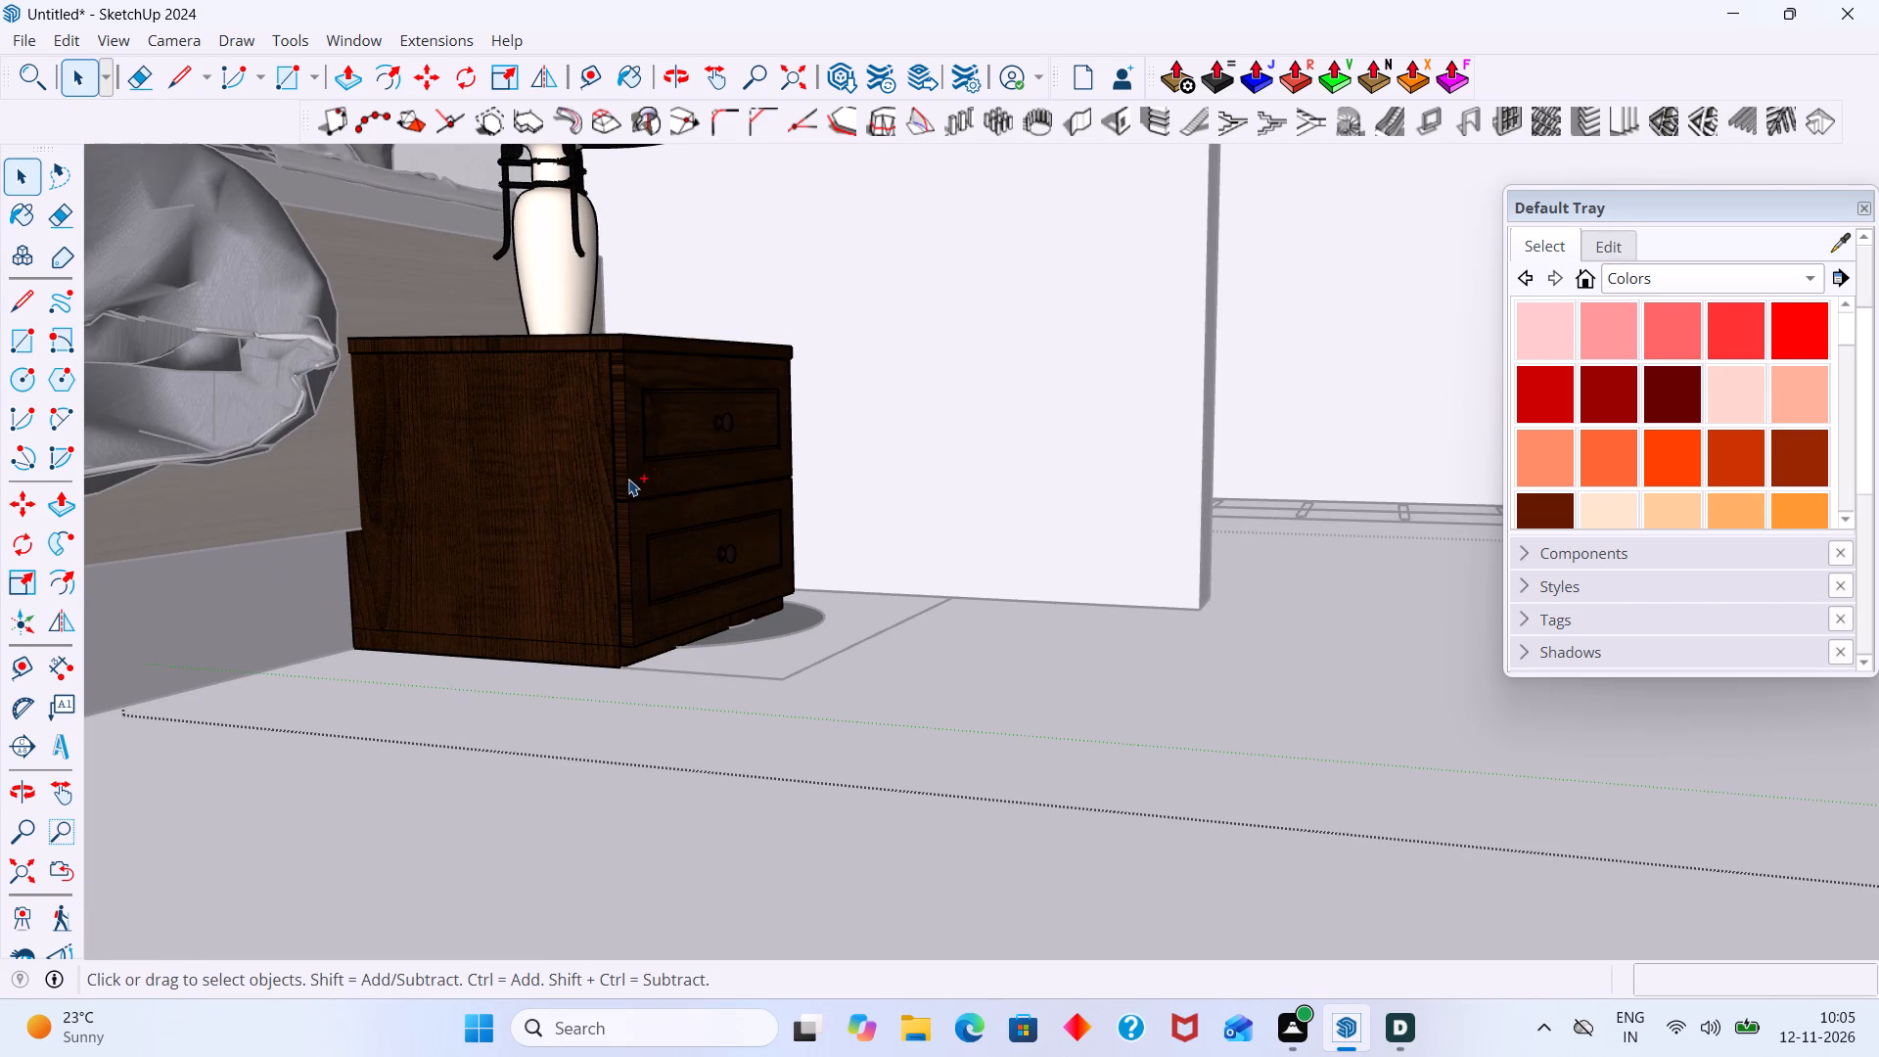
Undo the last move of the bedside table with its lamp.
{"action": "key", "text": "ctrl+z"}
Examine the bedside table's side and drawer fronts in relation to the bed and the wall.
{"action": "scroll", "coordinate": [752, 492], "scroll_direction": "down", "scroll_amount": 3}
{"action": "middle_click_drag", "start_coordinate": [932, 502], "coordinate": [886, 595]}
{"action": "scroll", "coordinate": [903, 570], "scroll_direction": "up", "scroll_amount": 6}
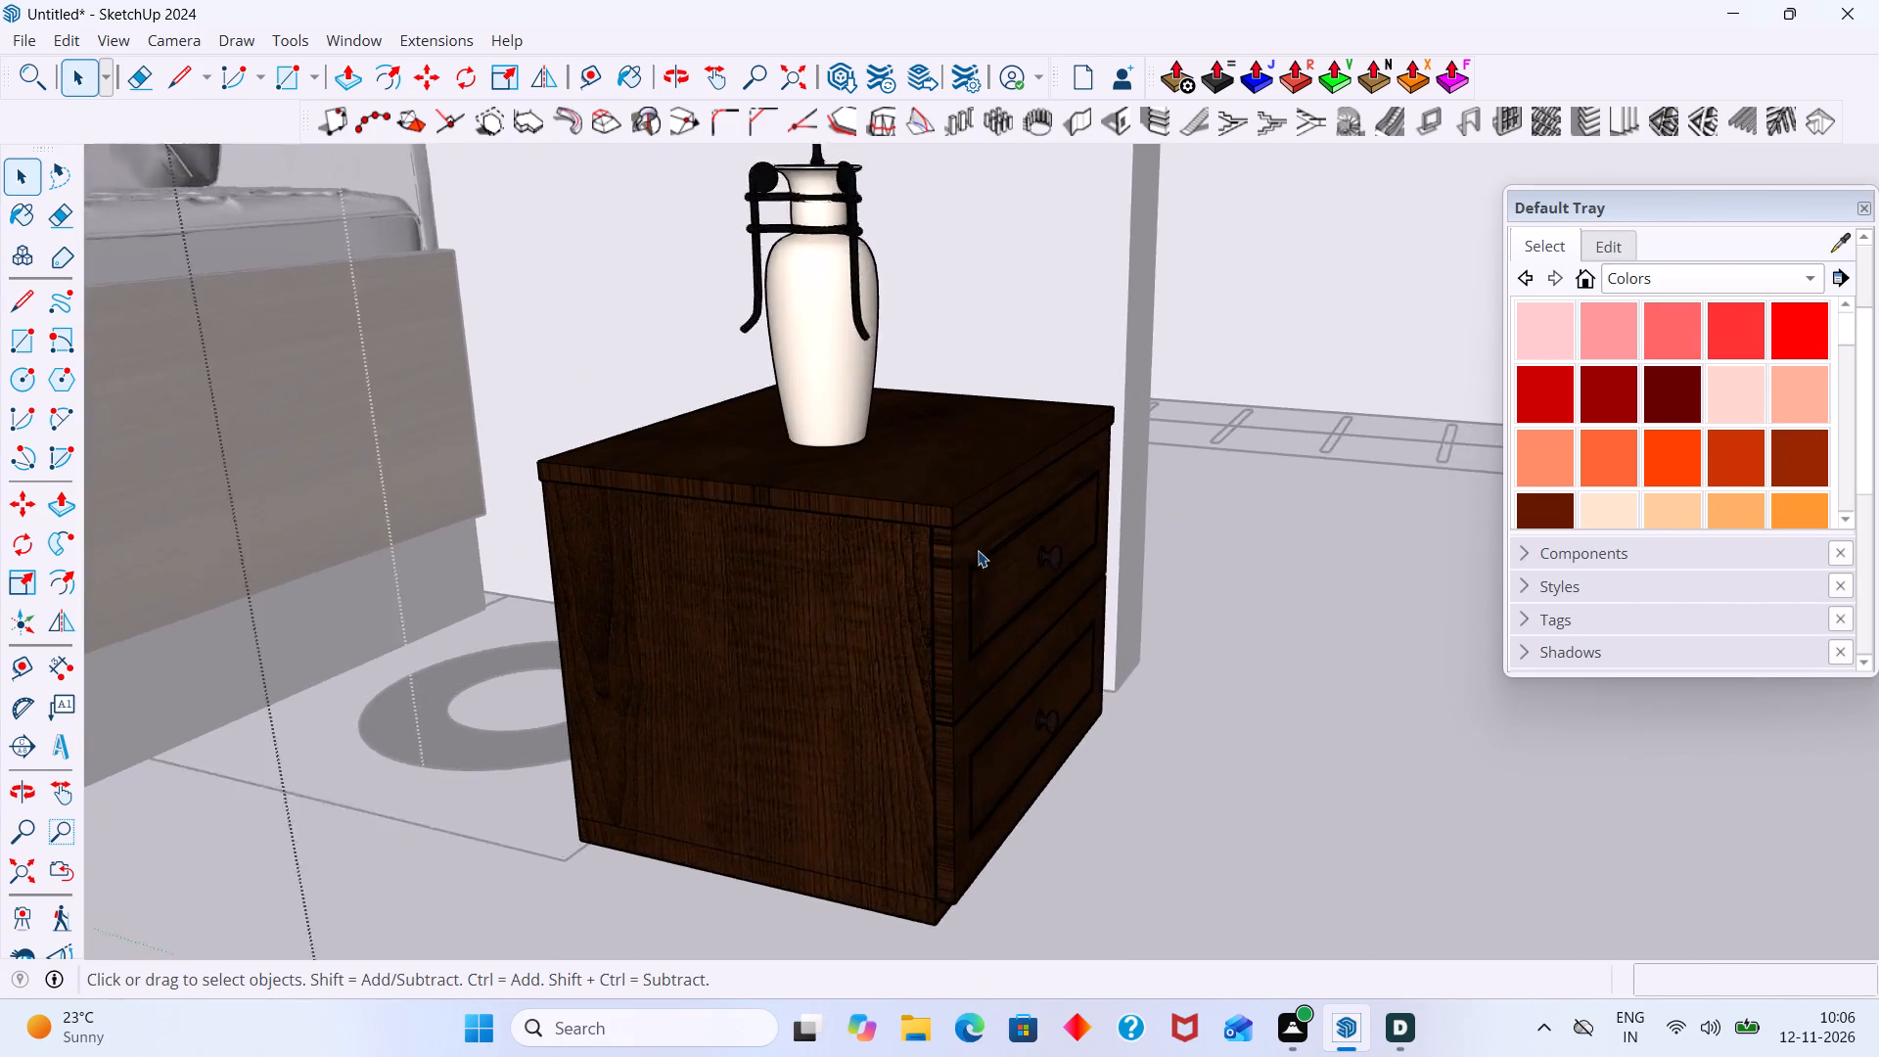
{"action": "scroll", "coordinate": [978, 550], "scroll_direction": "up", "scroll_amount": 3}
{"action": "middle_click_drag", "start_coordinate": [1038, 571], "coordinate": [548, 483]}
{"action": "scroll", "coordinate": [570, 440], "scroll_direction": "up", "scroll_amount": 4}
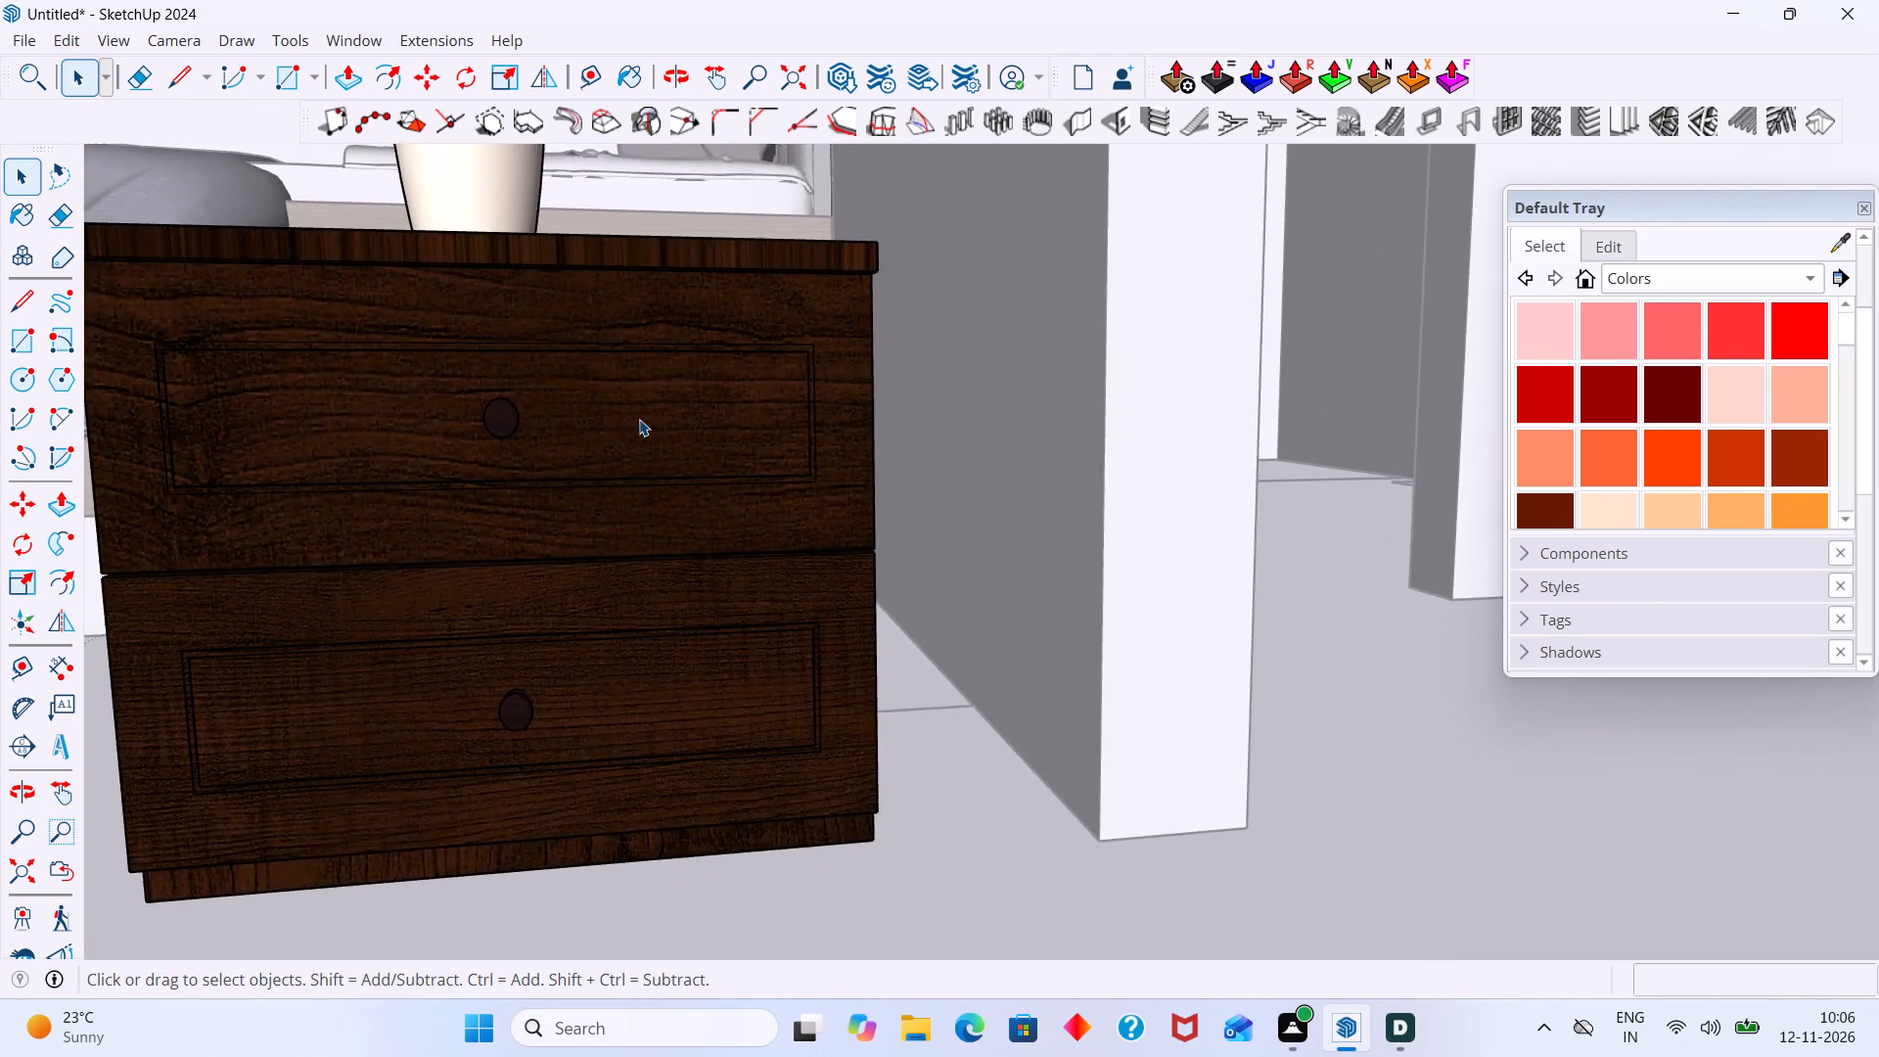
{"action": "scroll", "coordinate": [639, 419], "scroll_direction": "up", "scroll_amount": 1}
{"action": "scroll", "coordinate": [639, 419], "scroll_direction": "down", "scroll_amount": 8}
{"action": "middle_click_drag", "start_coordinate": [701, 443], "coordinate": [666, 455]}
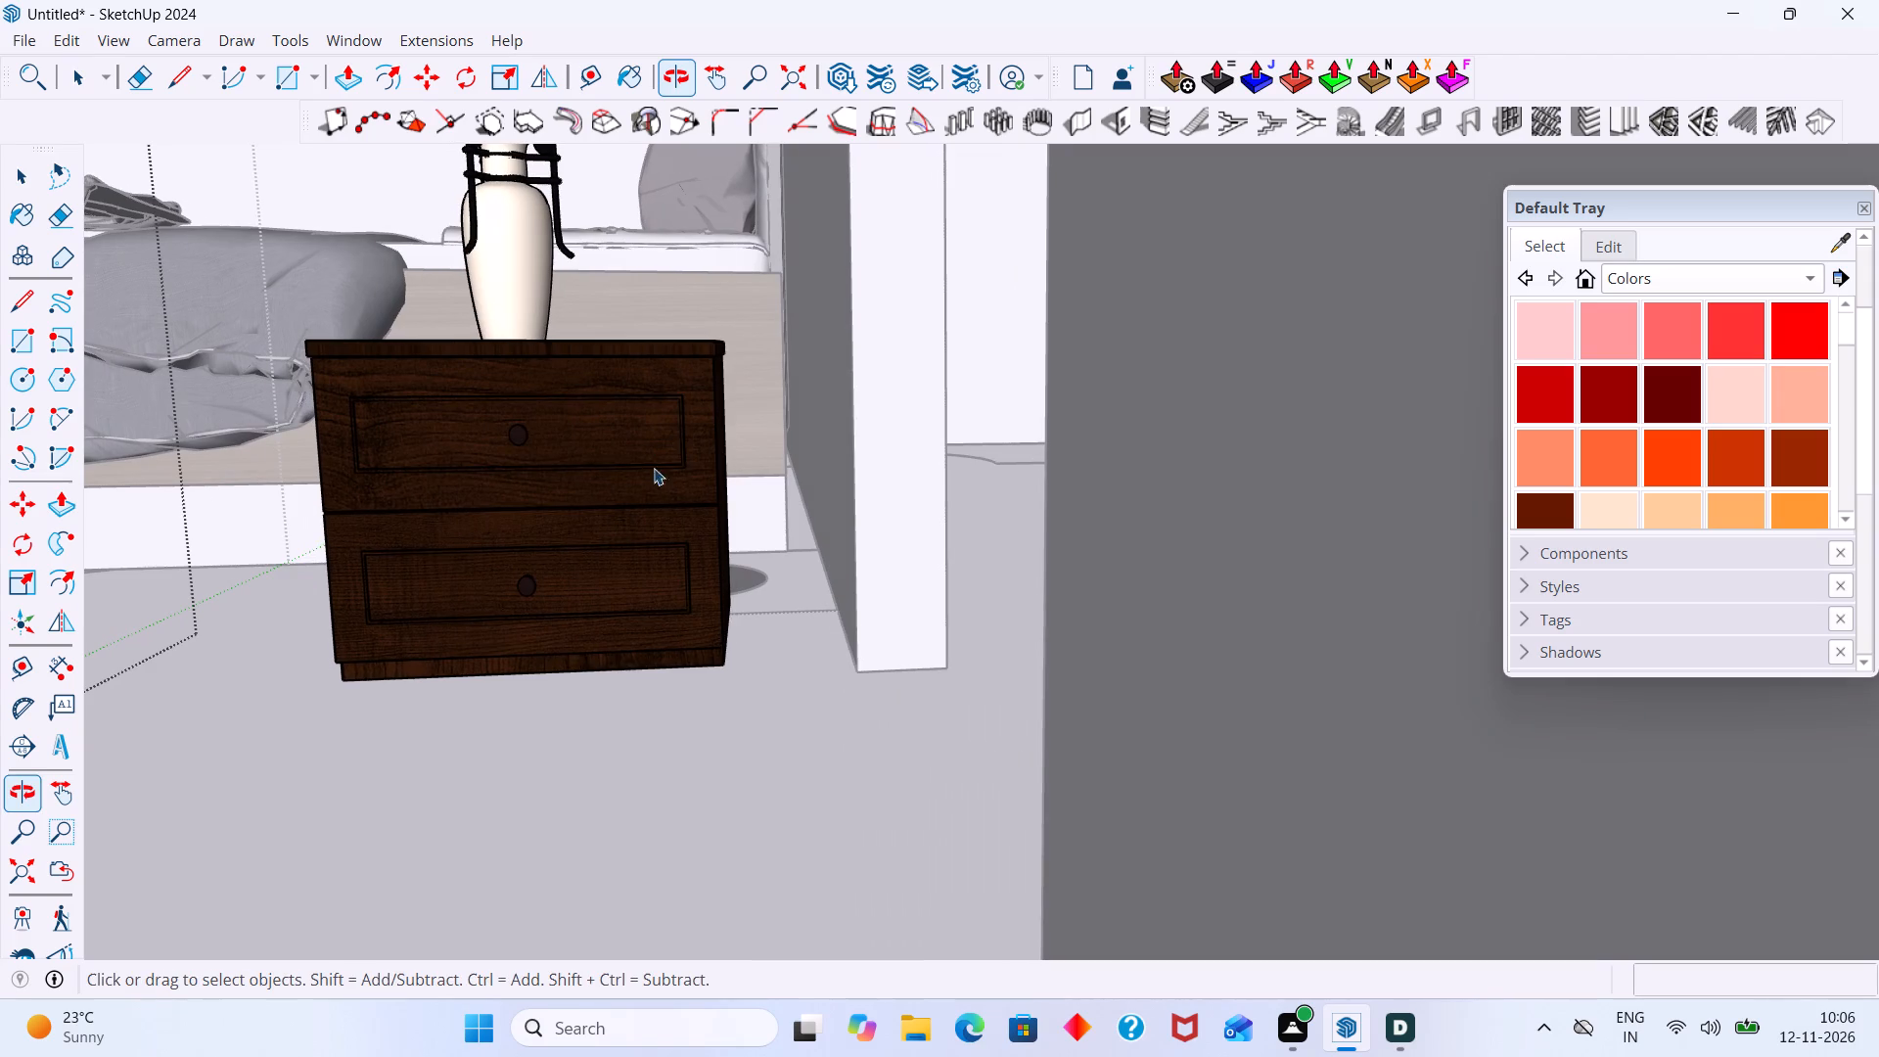
{"action": "left_click", "coordinate": [640, 479]}
Move the bedside table with its lamp about 1' 10 1/2" away from the partition wall onto the open bedroom floor.
{"action": "scroll", "coordinate": [640, 479], "scroll_direction": "down", "scroll_amount": 6}
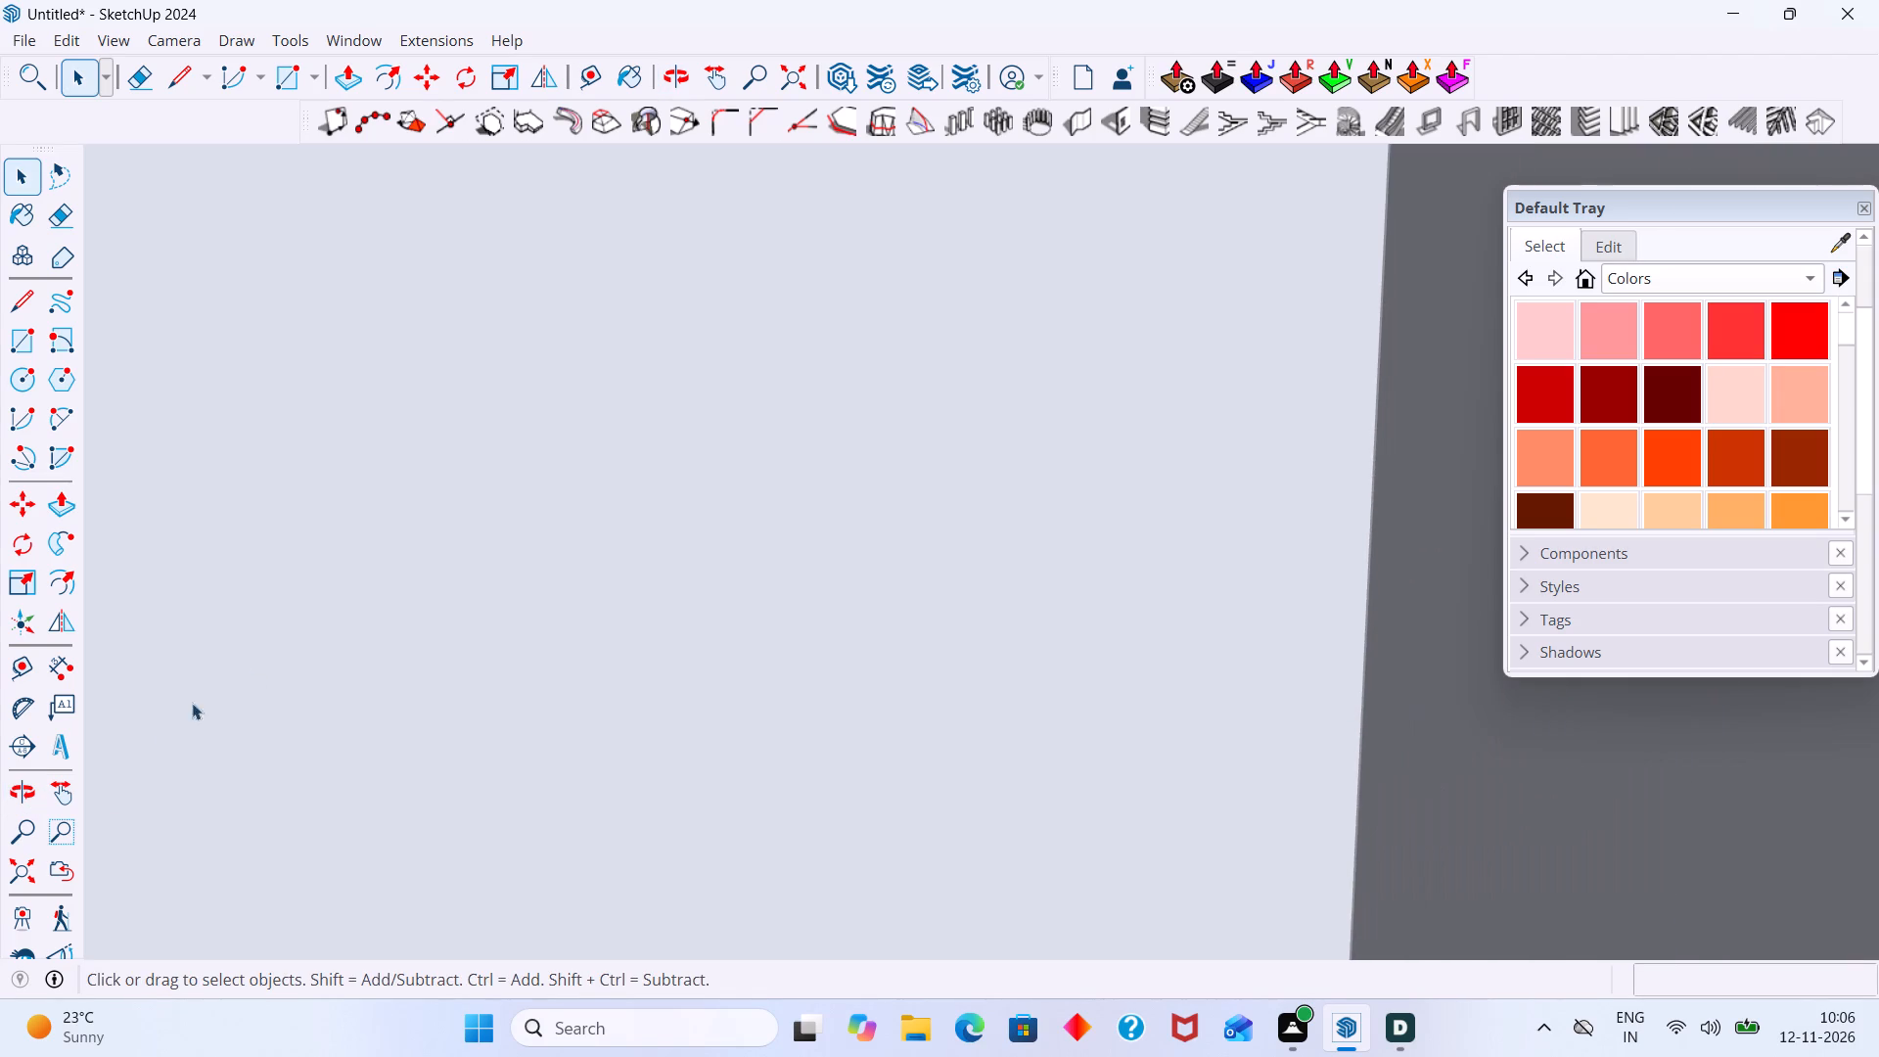
{"action": "left_click", "coordinate": [37, 862]}
{"action": "scroll", "coordinate": [1056, 406], "scroll_direction": "up", "scroll_amount": 6}
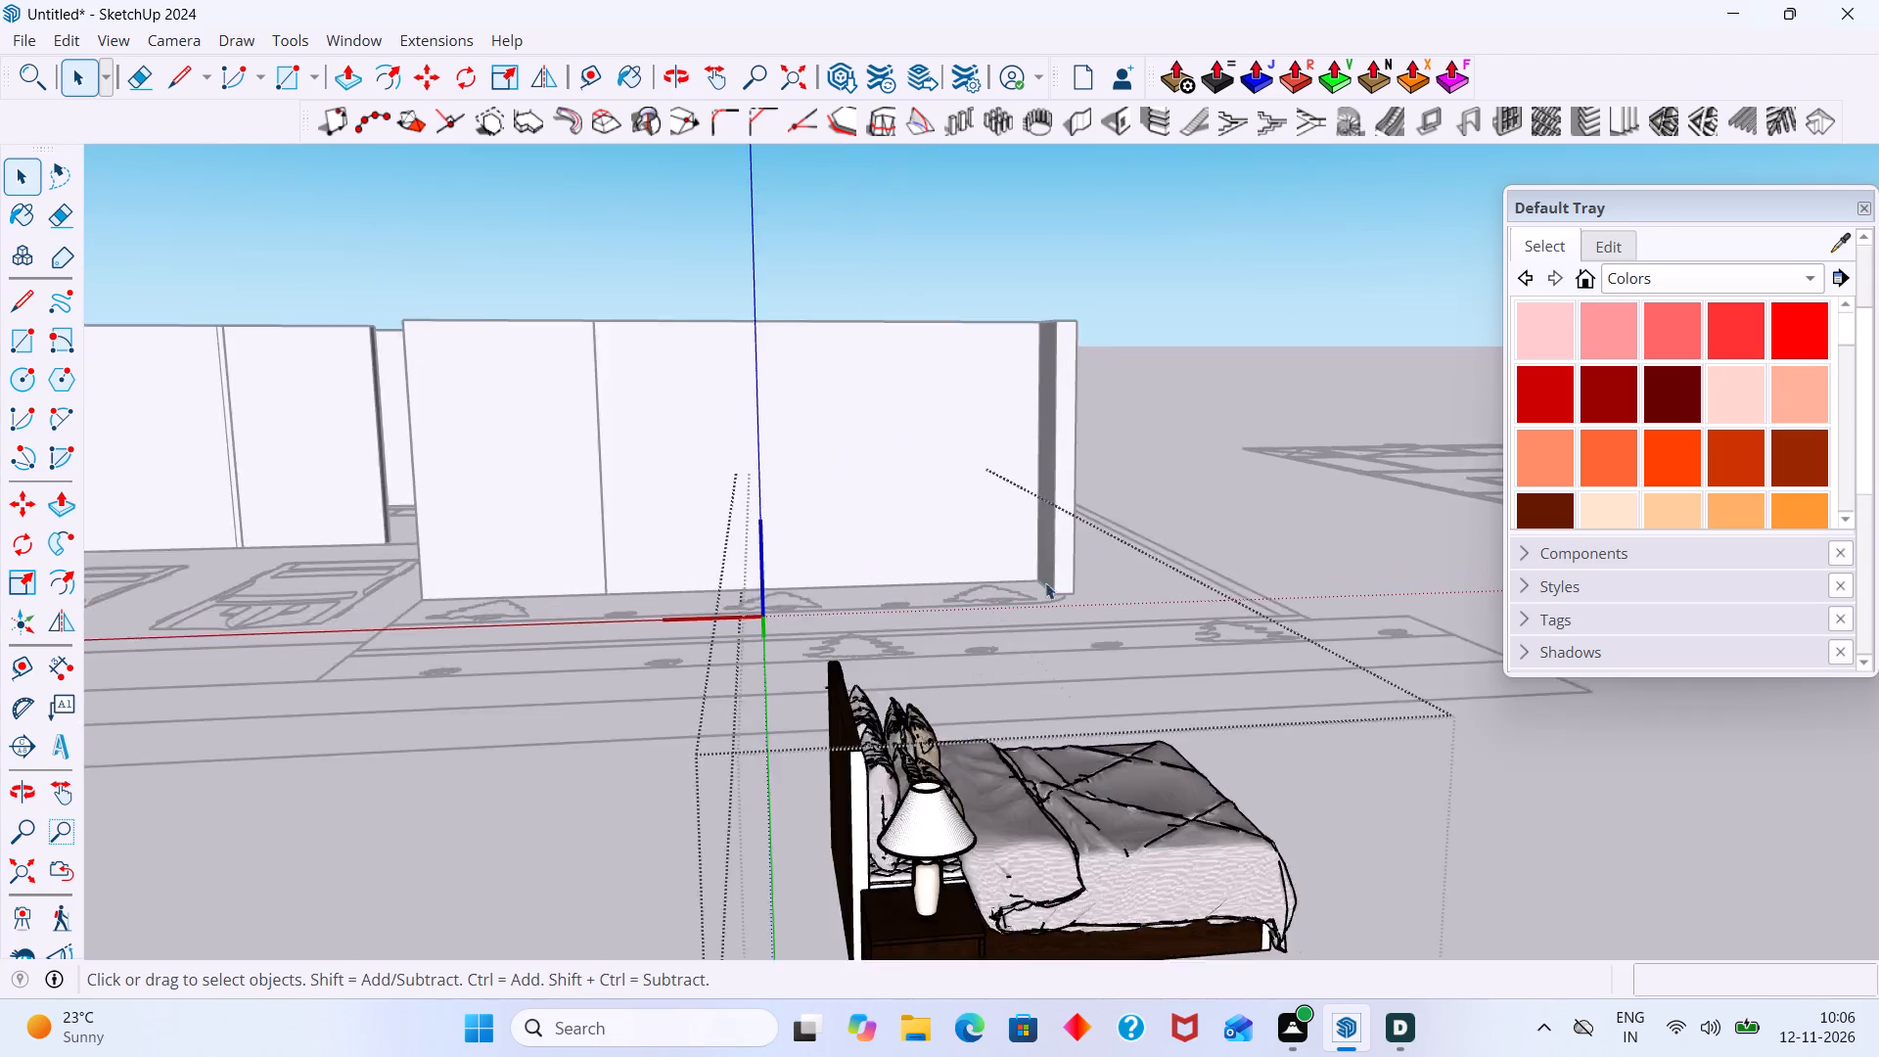
{"action": "scroll", "coordinate": [1045, 582], "scroll_direction": "up", "scroll_amount": 3}
{"action": "scroll", "coordinate": [797, 575], "scroll_direction": "up", "scroll_amount": 3}
{"action": "scroll", "coordinate": [771, 577], "scroll_direction": "down", "scroll_amount": 12}
{"action": "middle_click_drag", "start_coordinate": [779, 684], "coordinate": [642, 732]}
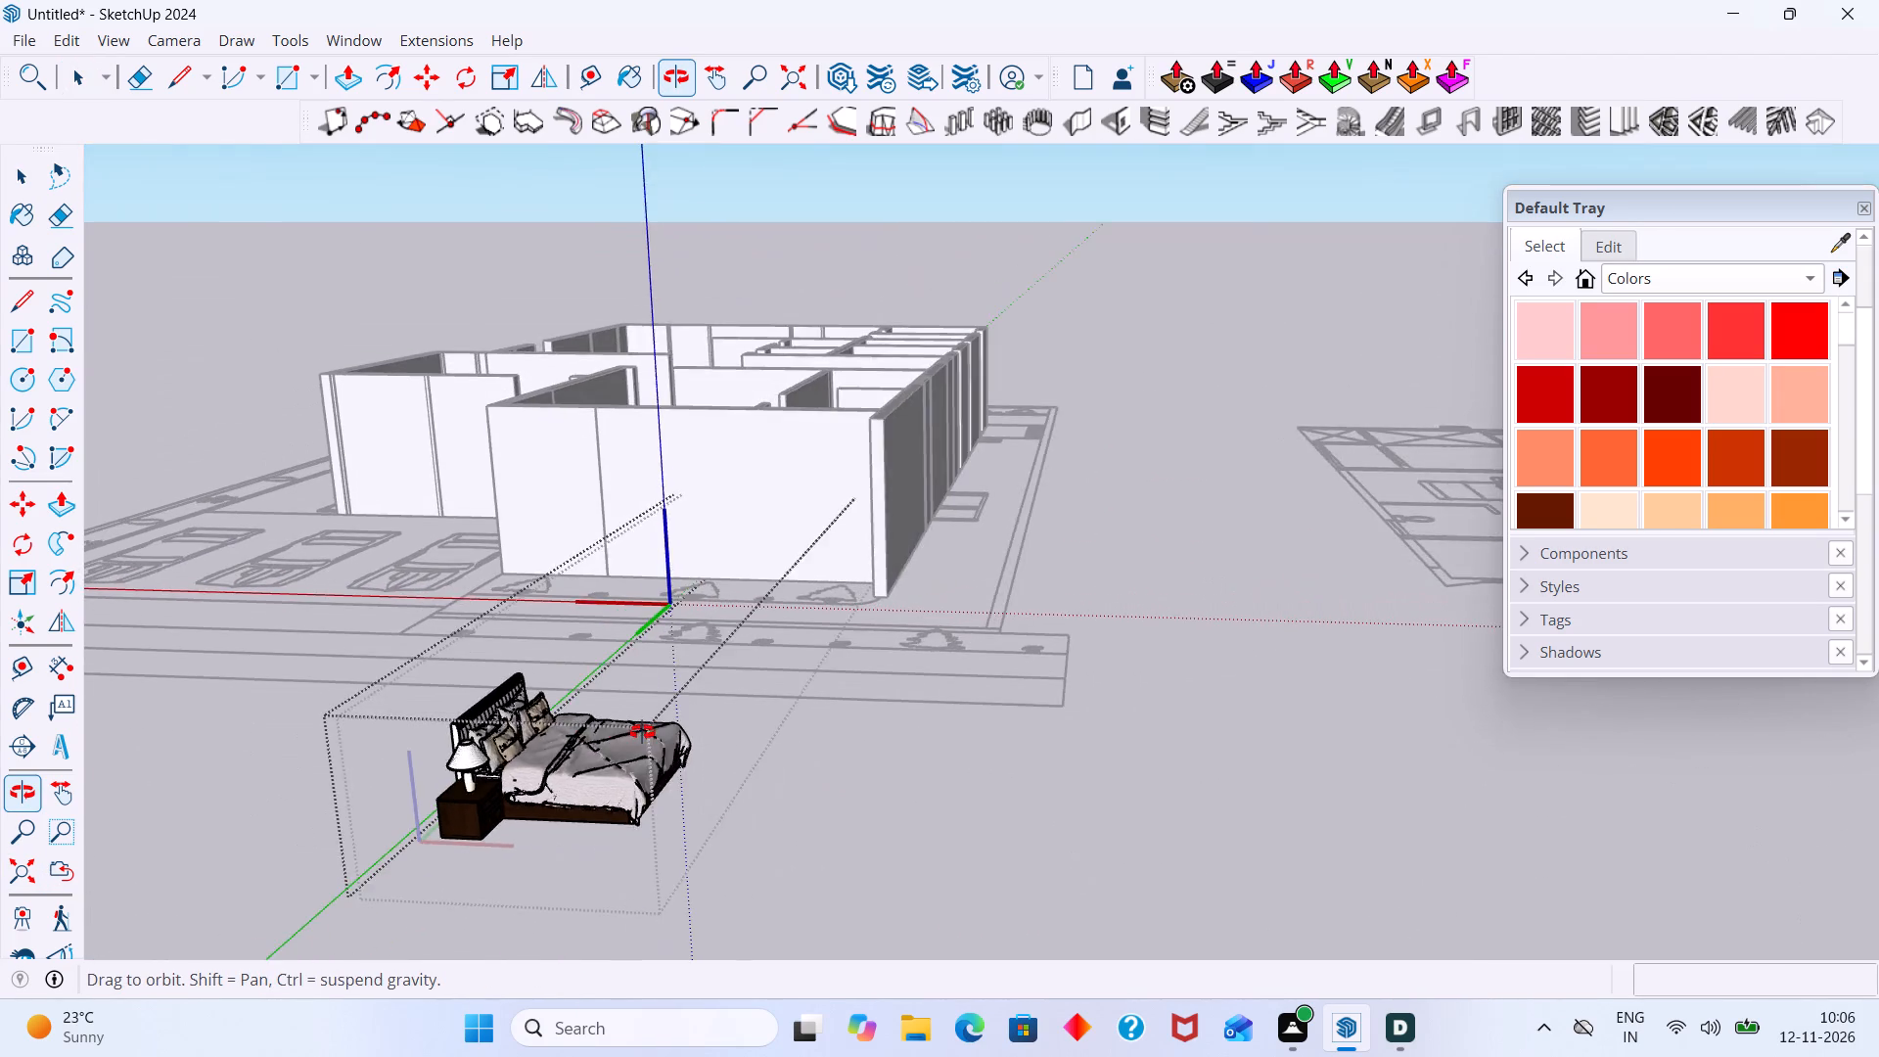
{"action": "middle_click_drag", "start_coordinate": [642, 732], "coordinate": [500, 720]}
{"action": "middle_click_drag", "start_coordinate": [890, 234], "coordinate": [931, 591]}
{"action": "scroll", "coordinate": [893, 580], "scroll_direction": "up", "scroll_amount": 13}
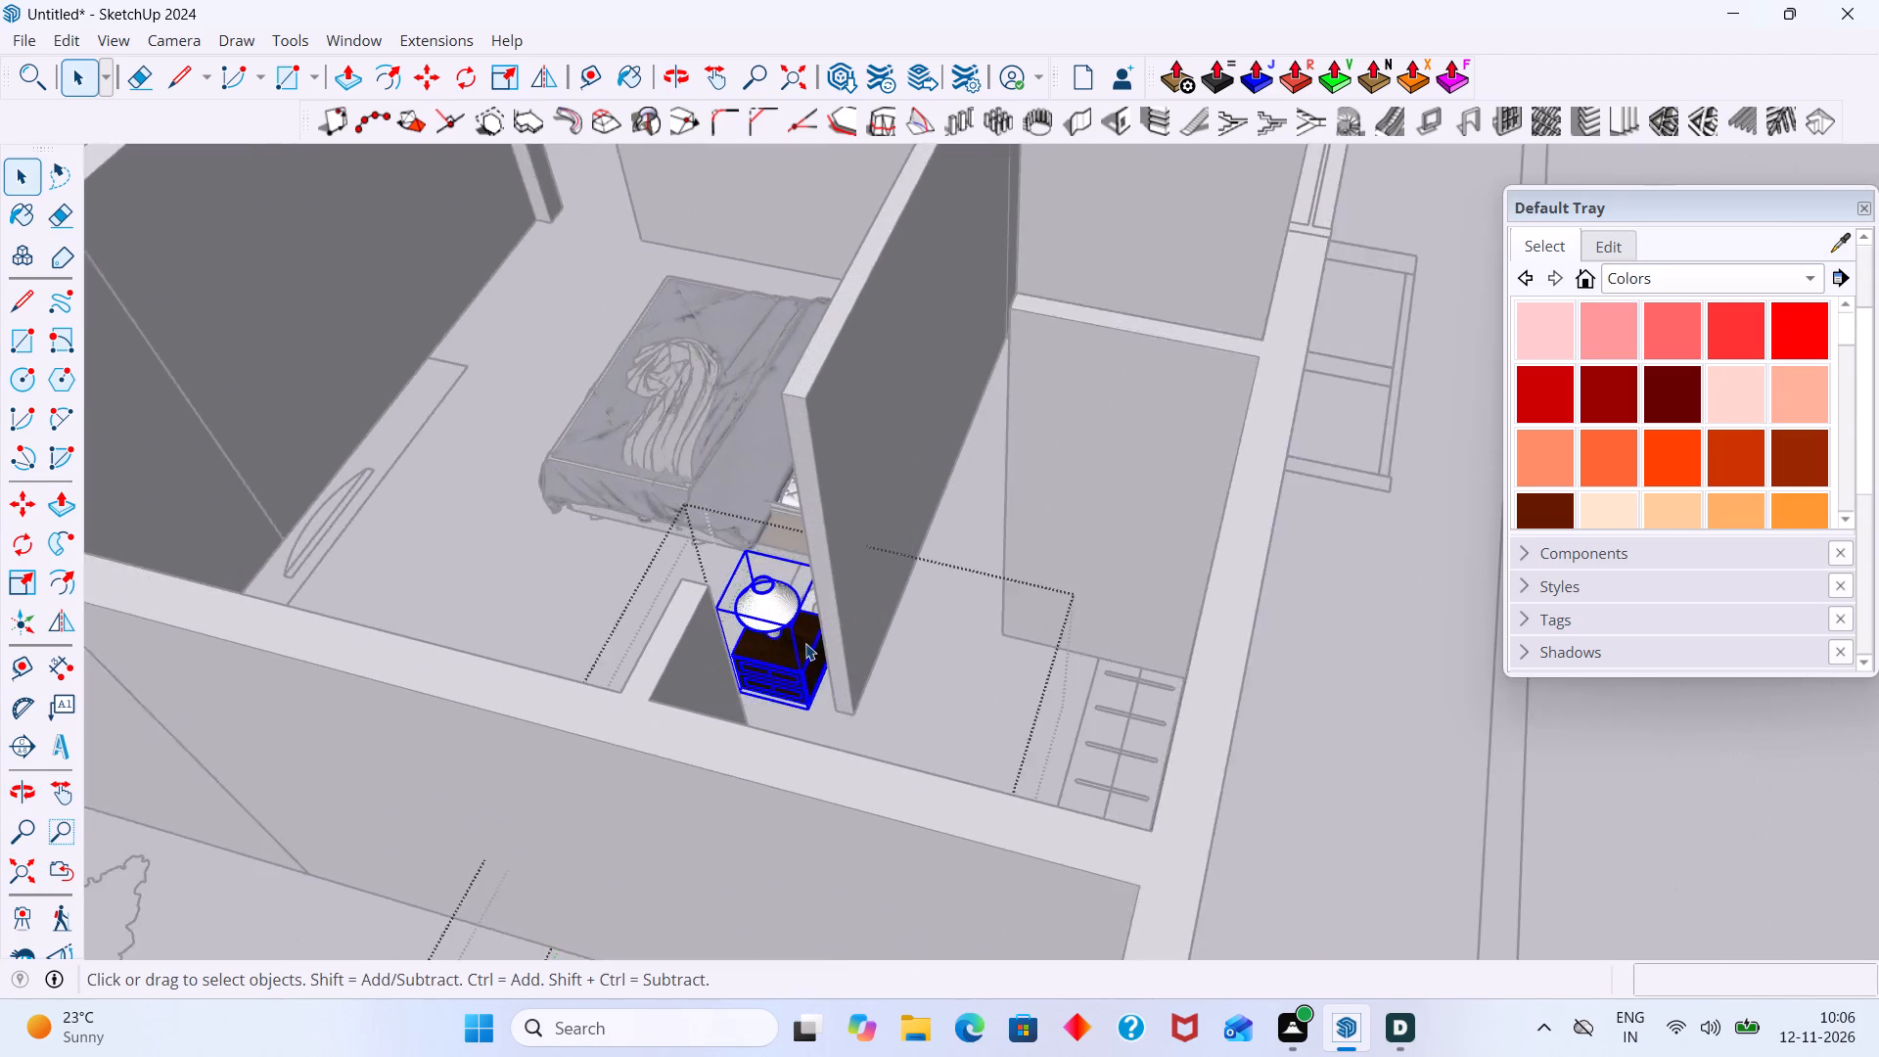
{"action": "scroll", "coordinate": [805, 643], "scroll_direction": "up", "scroll_amount": 10}
{"action": "key", "text": "m"}
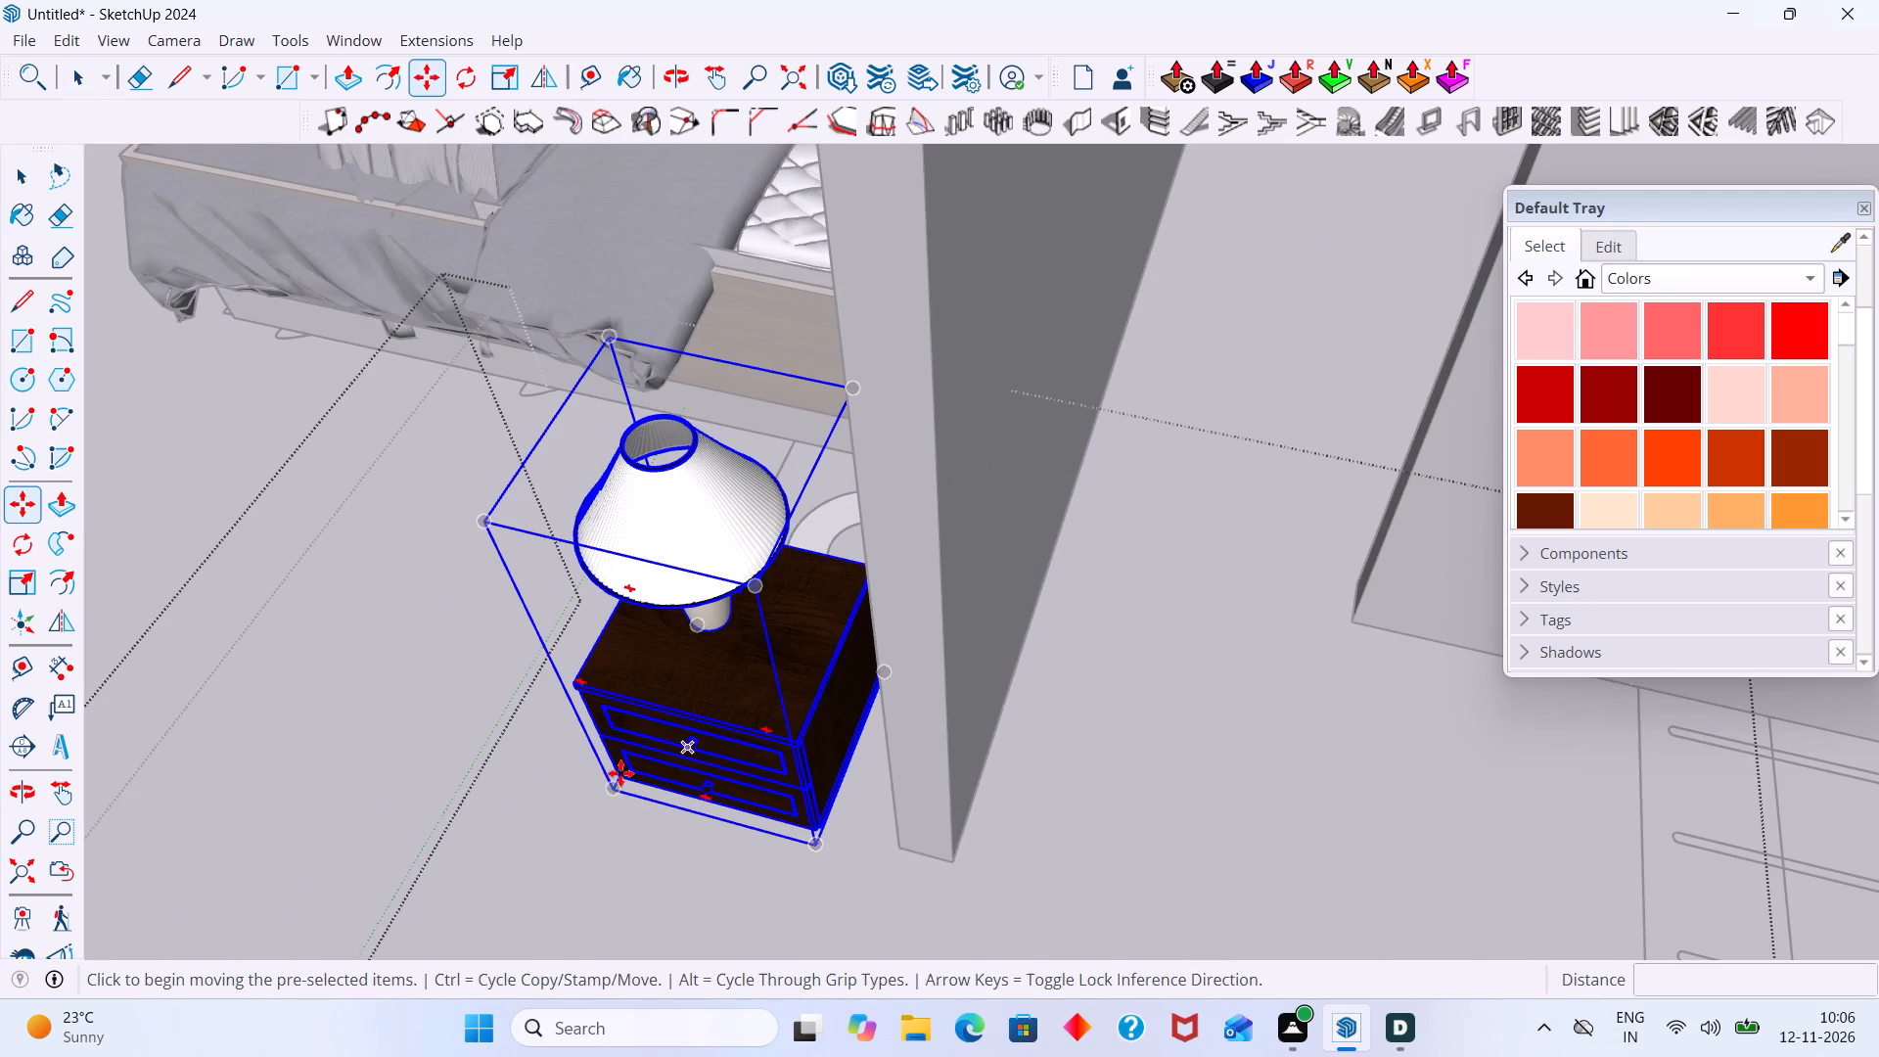
{"action": "left_click", "coordinate": [607, 787]}
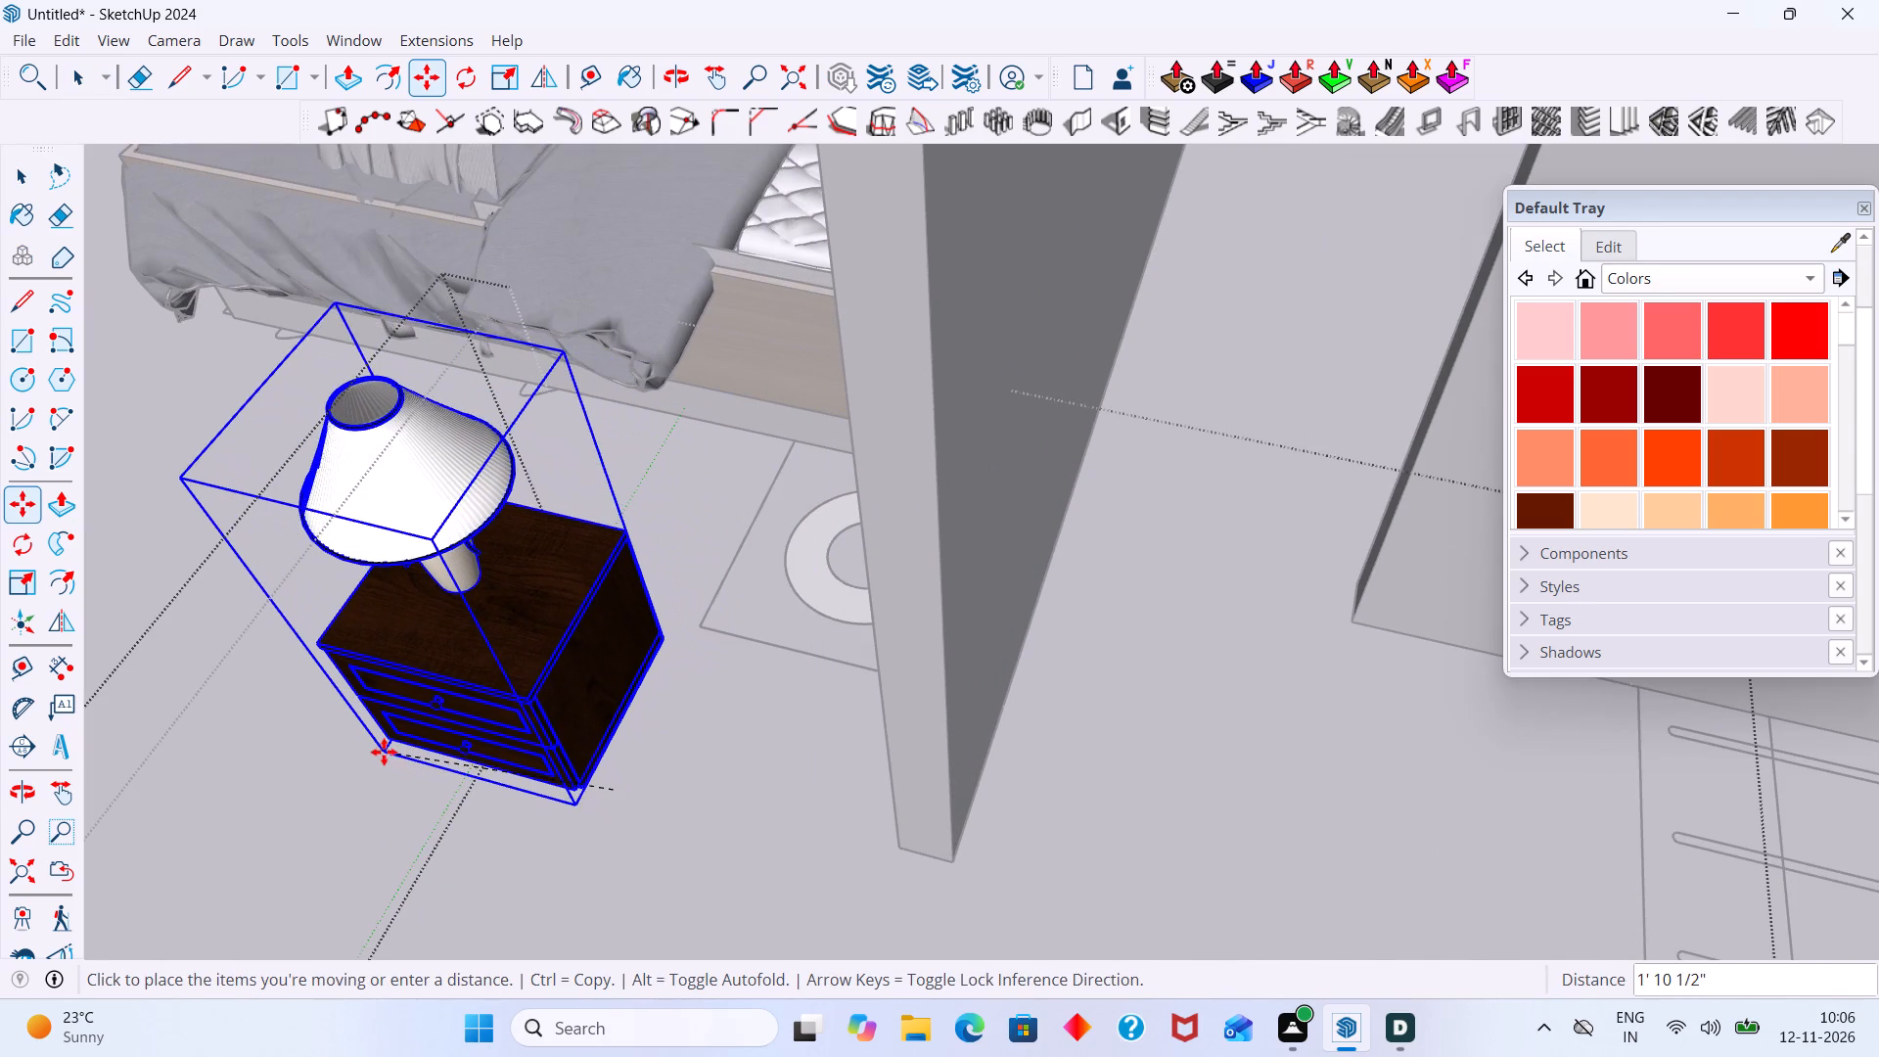
{"action": "left_click", "coordinate": [384, 746]}
{"action": "key", "text": "space"}
Rotate the bedside table with its lamp 90° on the floor plane about its bottom front corner.
{"action": "scroll", "coordinate": [674, 753], "scroll_direction": "down", "scroll_amount": 4}
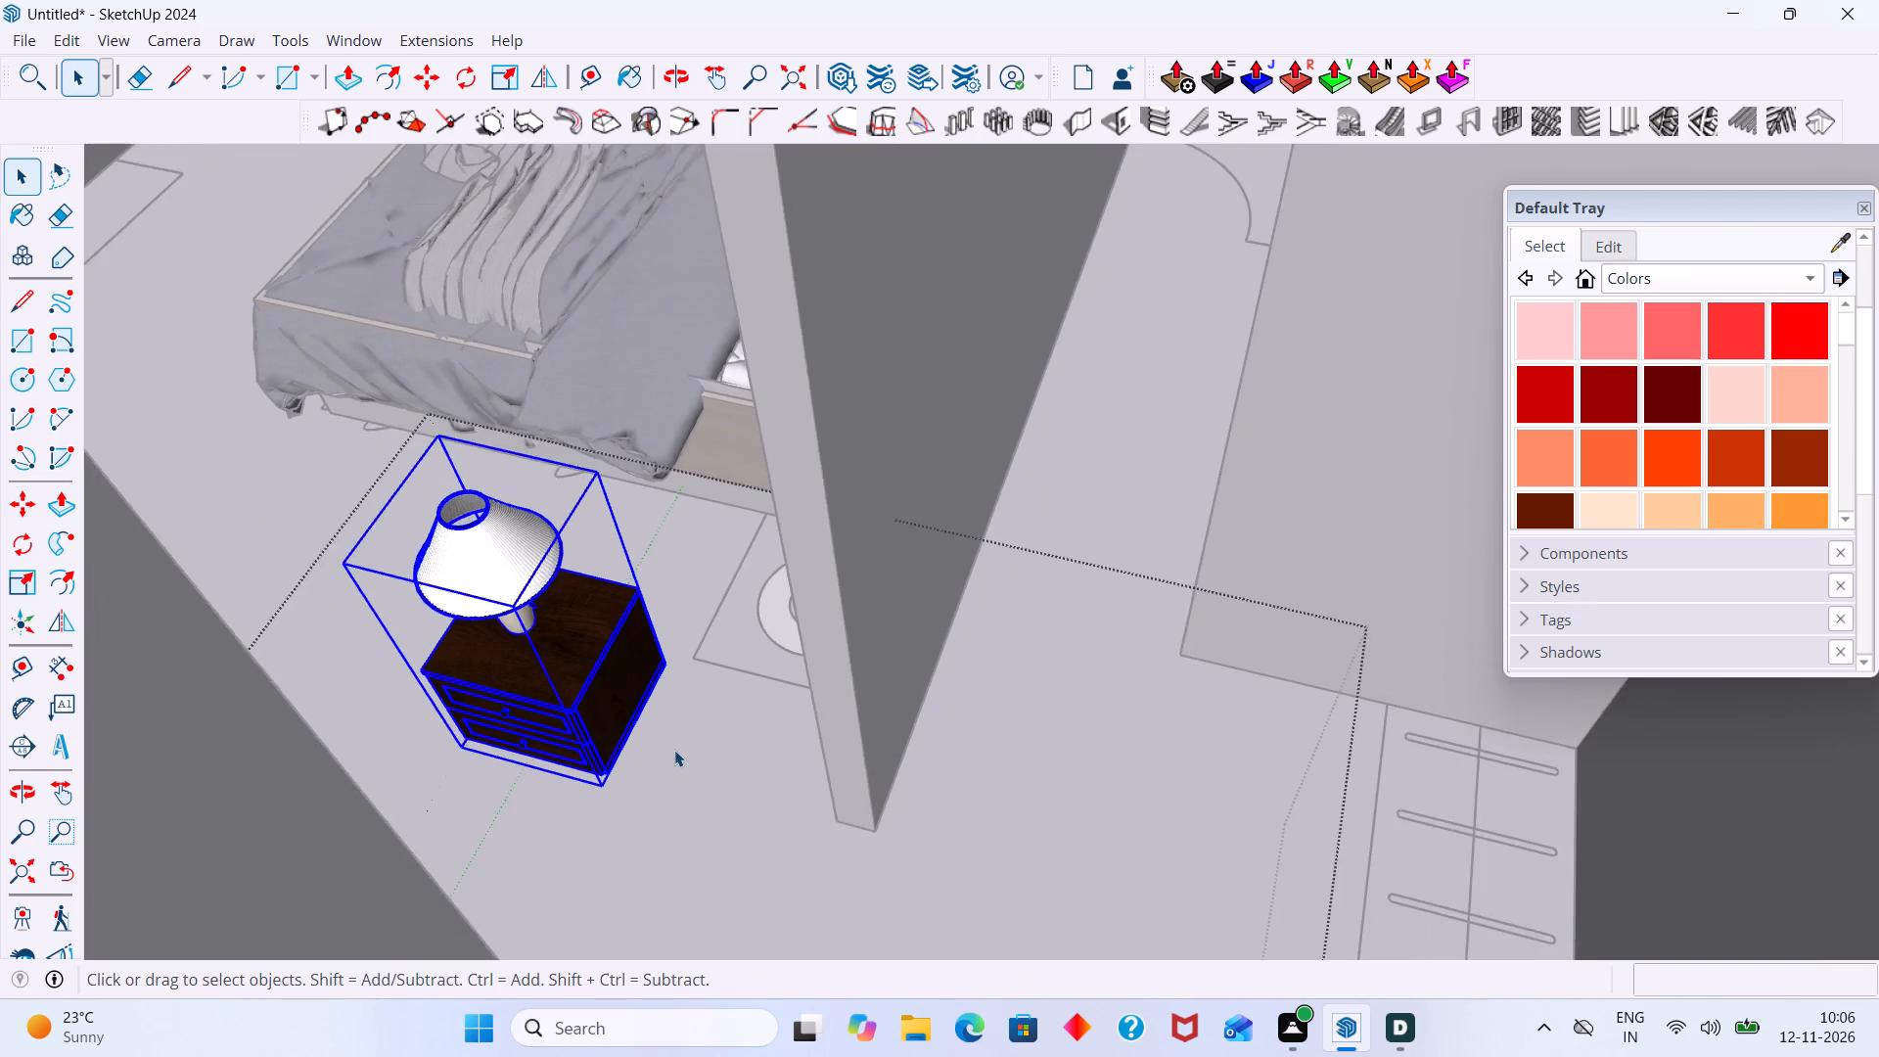
{"action": "middle_click_drag", "start_coordinate": [681, 750], "coordinate": [779, 746]}
{"action": "middle_click_drag", "start_coordinate": [762, 730], "coordinate": [1005, 670]}
{"action": "middle_click_drag", "start_coordinate": [1007, 667], "coordinate": [1025, 510], "text": "shift"}
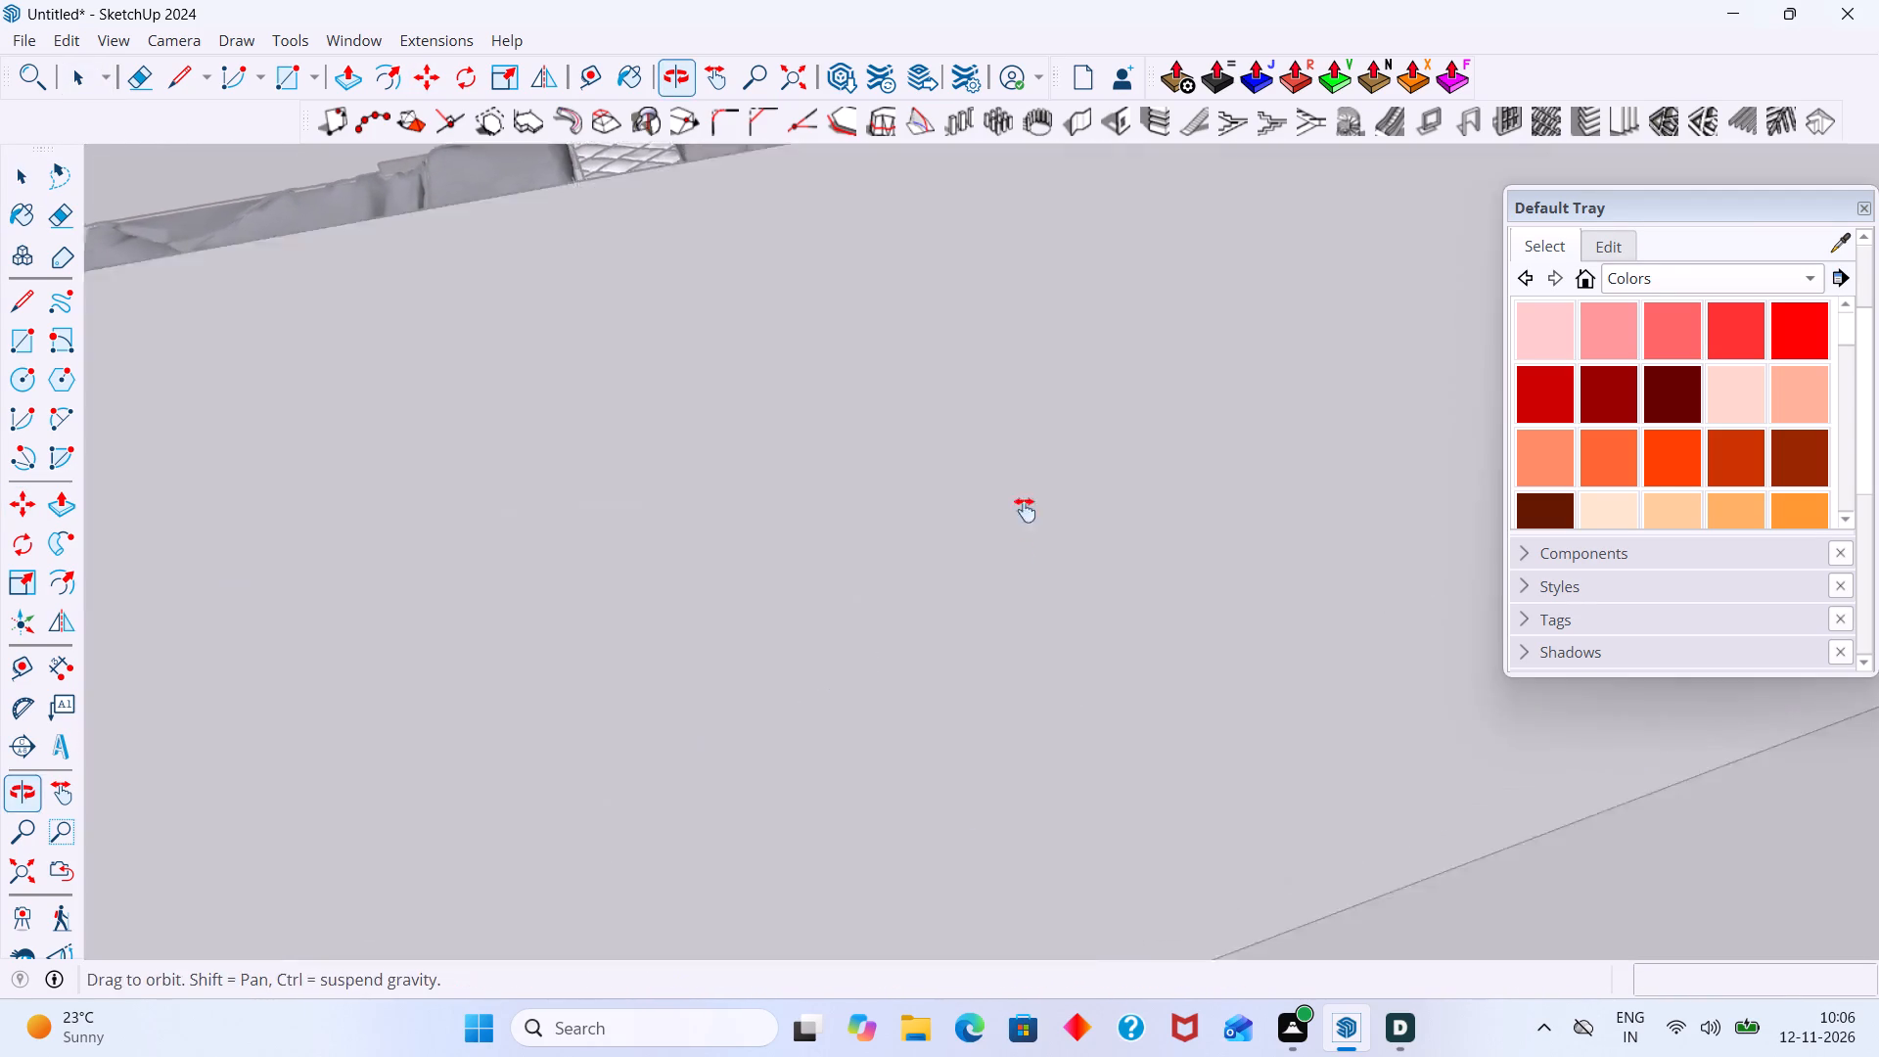
{"action": "middle_click_drag", "start_coordinate": [1025, 510], "coordinate": [1033, 472], "text": "shift"}
{"action": "middle_click_drag", "start_coordinate": [1010, 477], "coordinate": [1009, 617]}
{"action": "scroll", "coordinate": [724, 672], "scroll_direction": "down", "scroll_amount": 20}
{"action": "scroll", "coordinate": [724, 672], "scroll_direction": "down", "scroll_amount": 2}
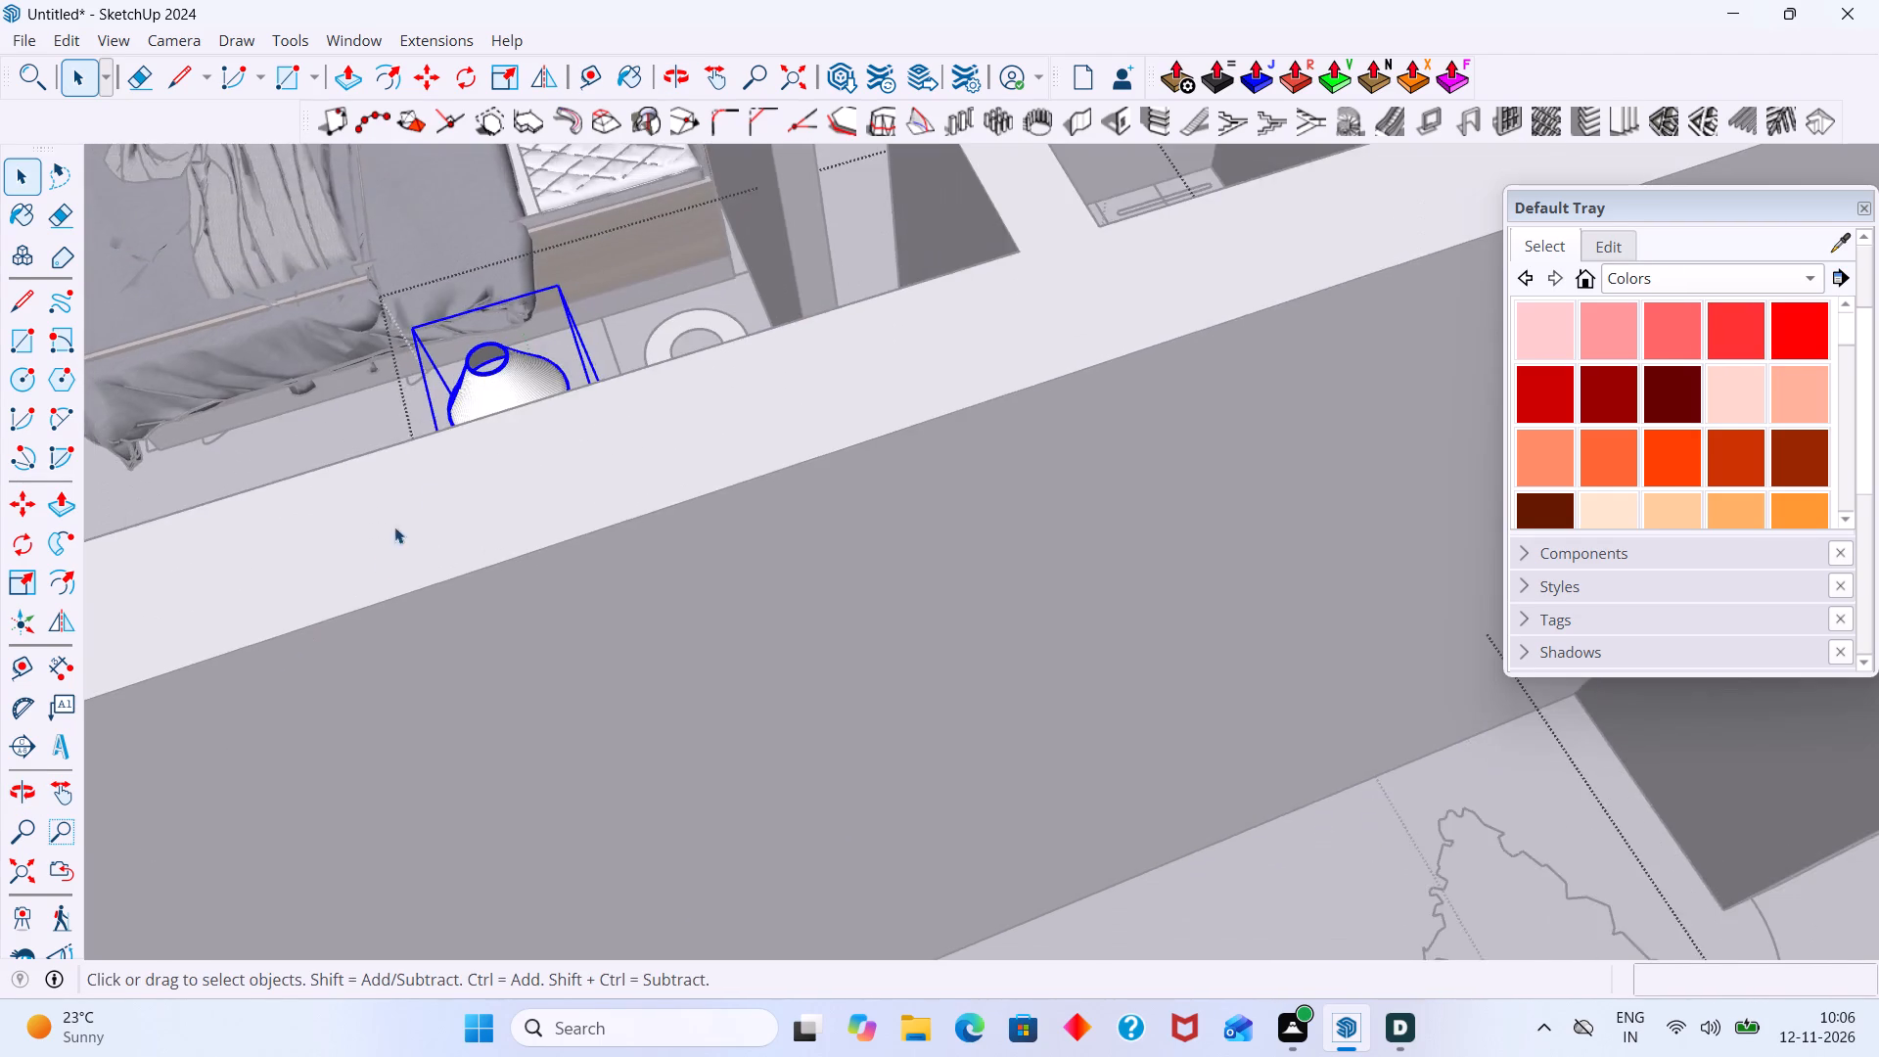
{"action": "middle_click_drag", "start_coordinate": [476, 455], "coordinate": [532, 657]}
{"action": "scroll", "coordinate": [583, 314], "scroll_direction": "up", "scroll_amount": 2}
{"action": "scroll", "coordinate": [583, 316], "scroll_direction": "down", "scroll_amount": 10}
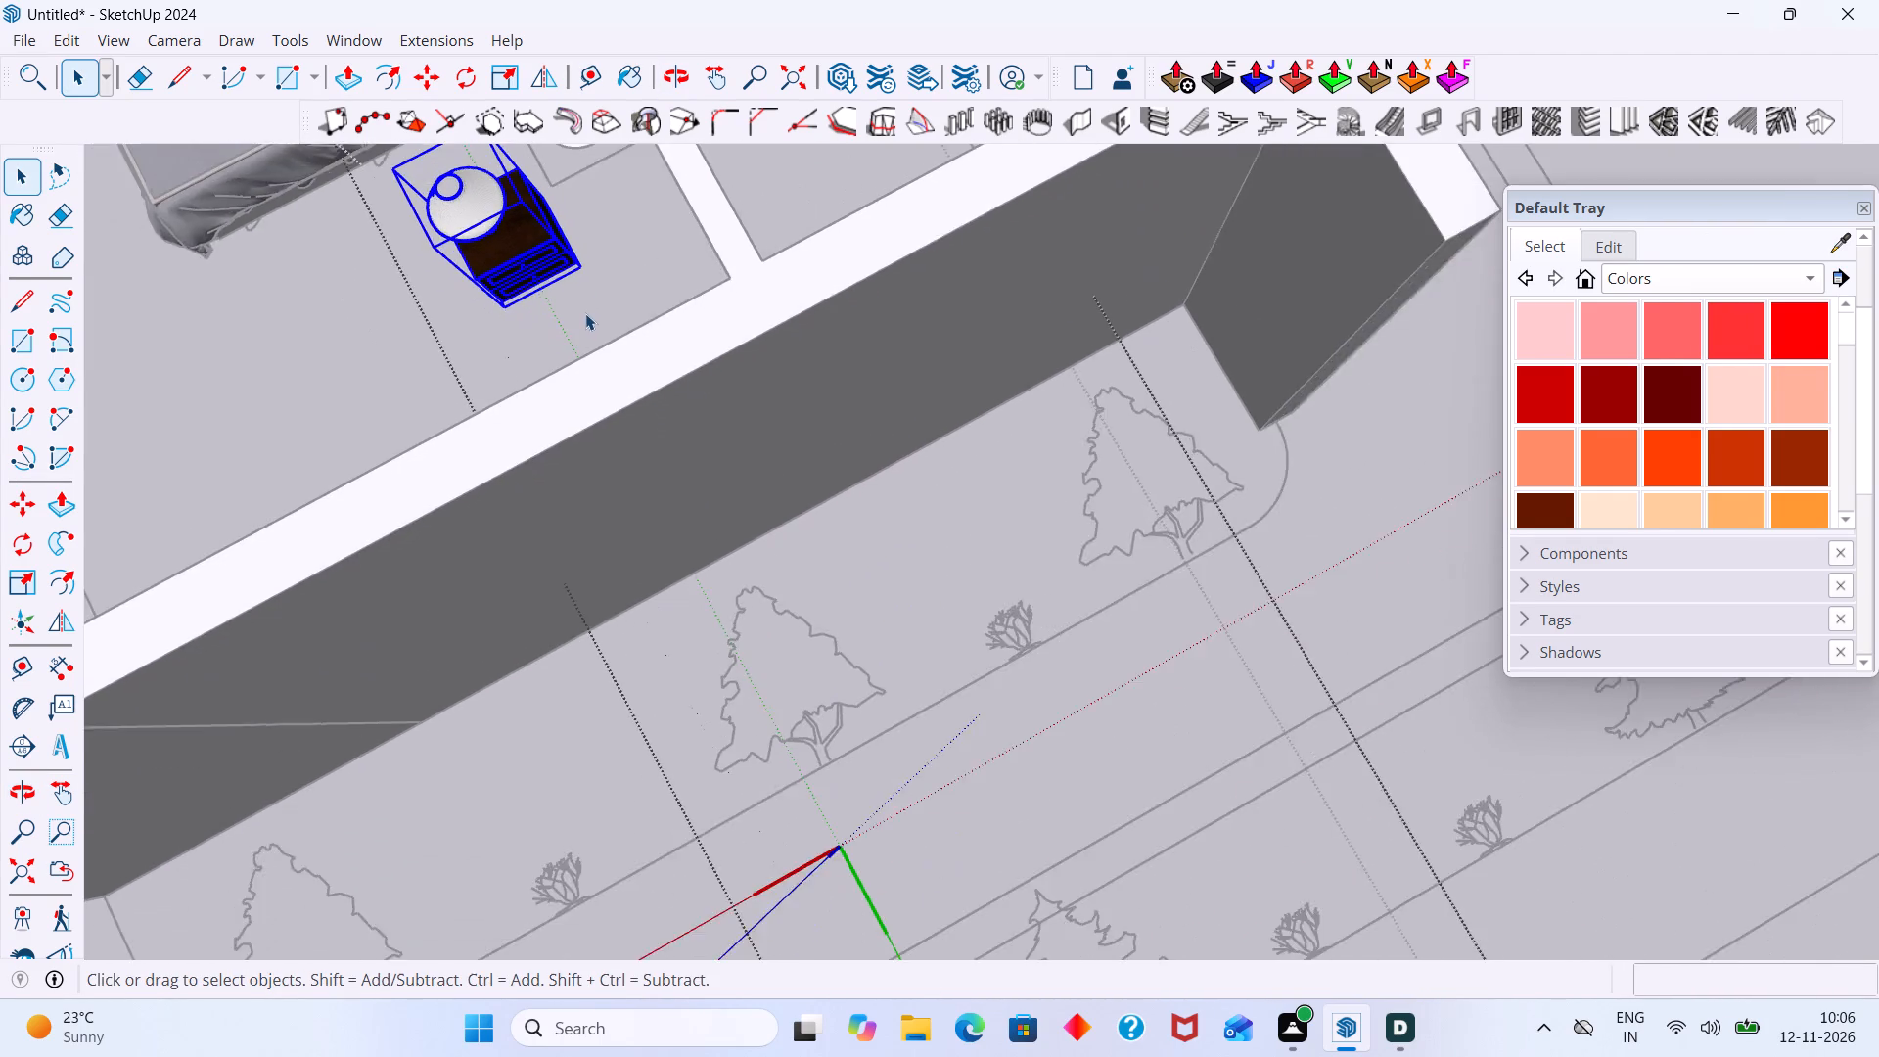
{"action": "scroll", "coordinate": [585, 313], "scroll_direction": "down", "scroll_amount": 3}
{"action": "middle_click_drag", "start_coordinate": [588, 315], "coordinate": [576, 261]}
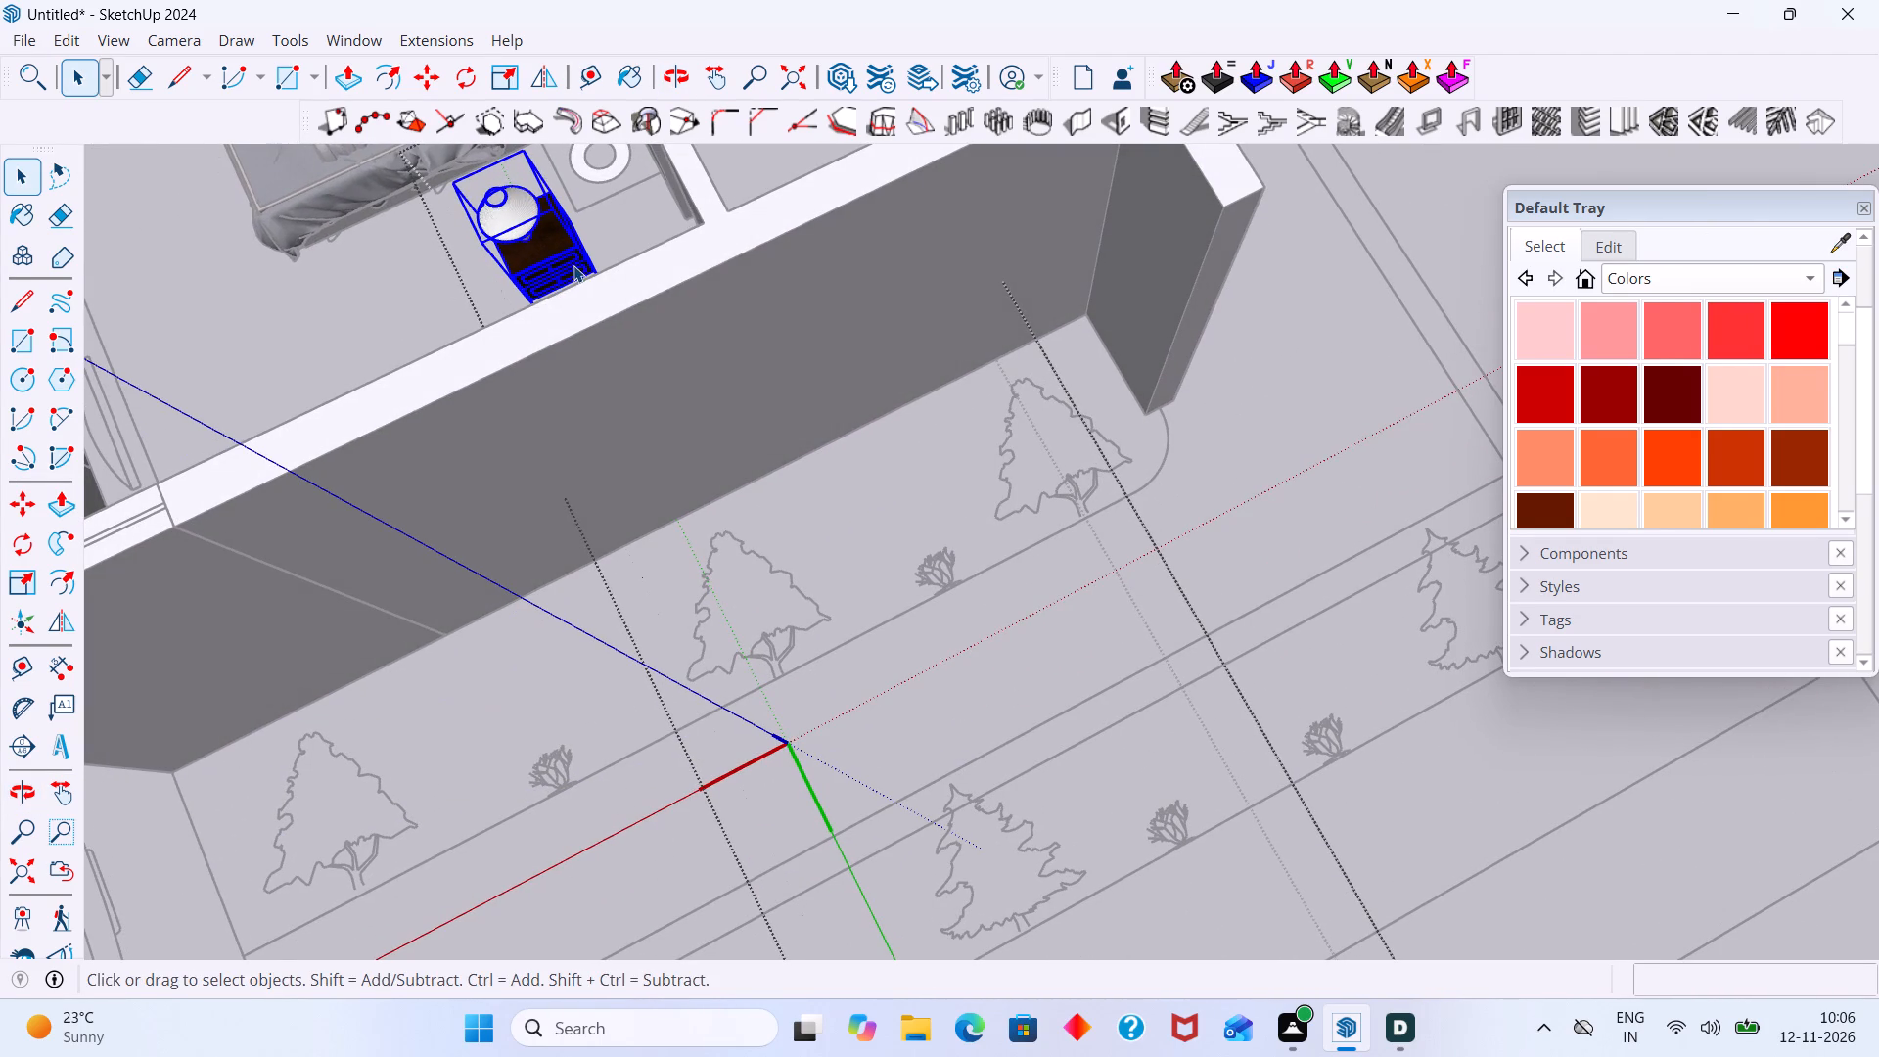
{"action": "key", "text": "q"}
{"action": "middle_click_drag", "start_coordinate": [569, 292], "coordinate": [573, 352]}
{"action": "scroll", "coordinate": [548, 296], "scroll_direction": "up", "scroll_amount": 7}
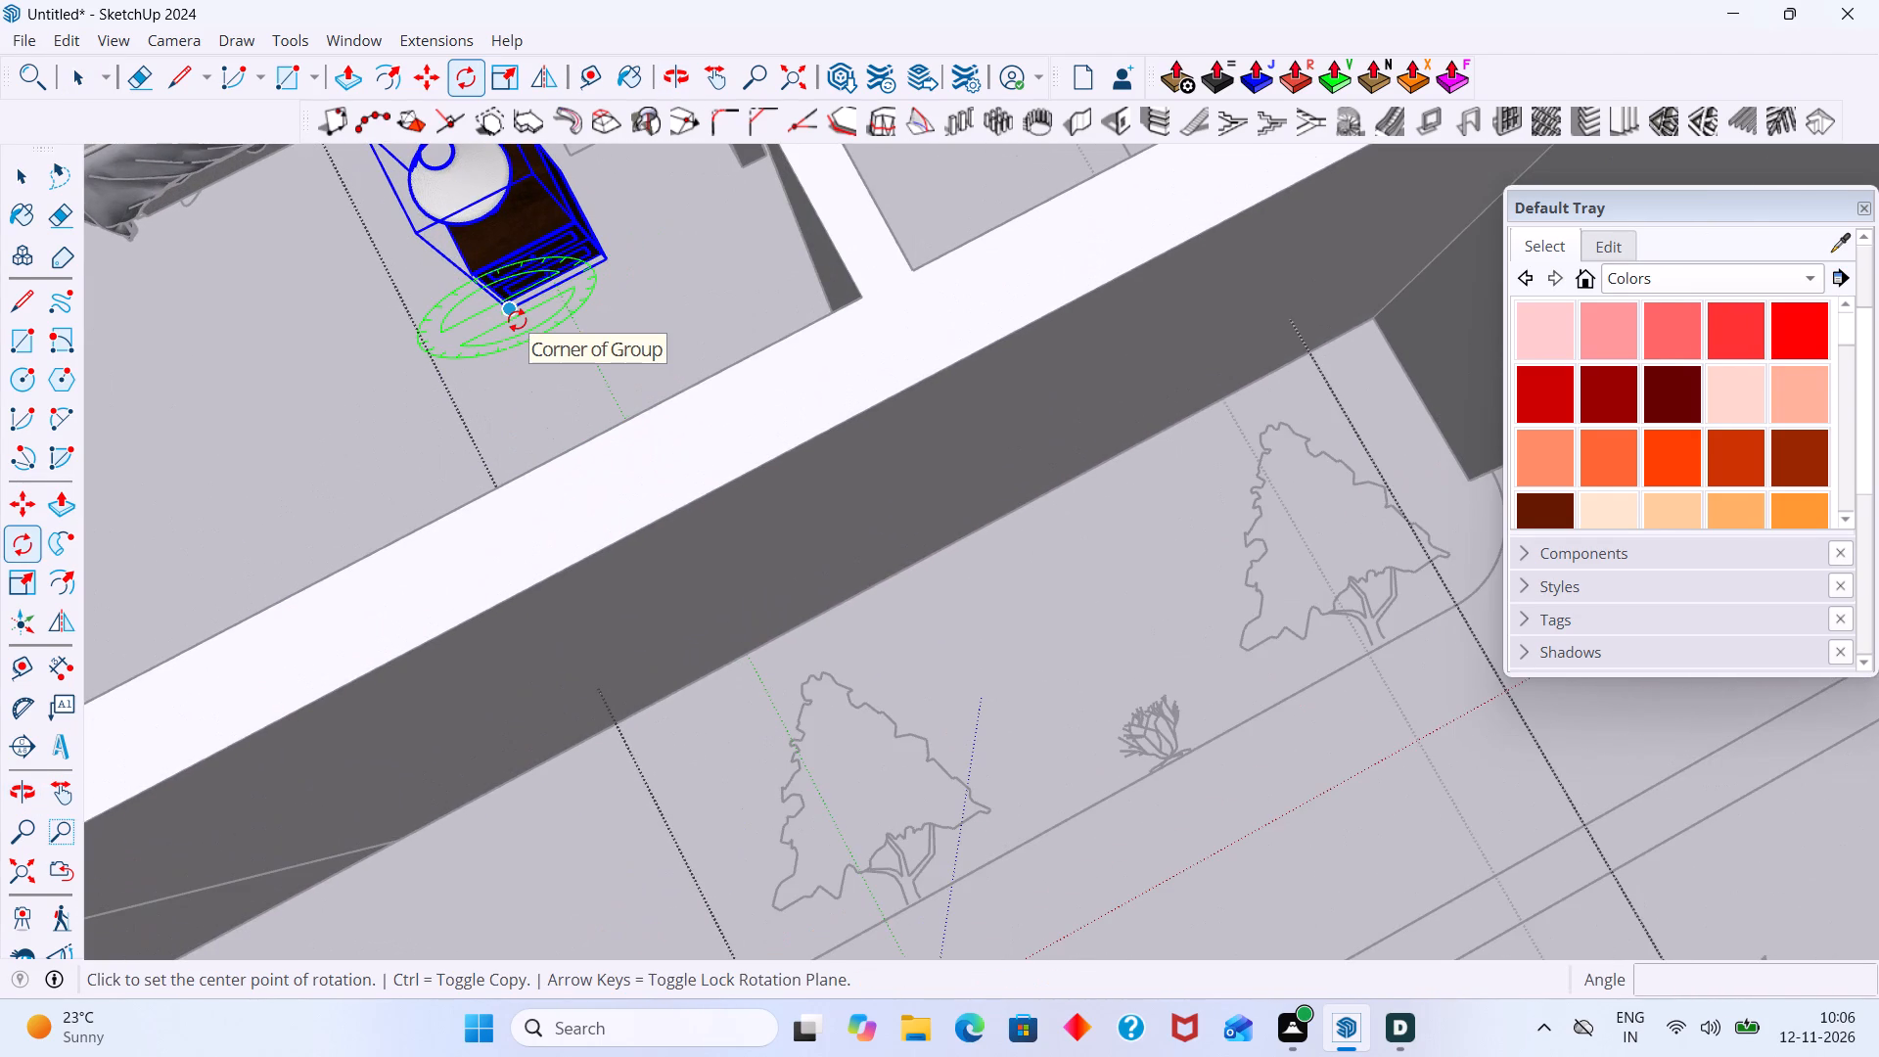
{"action": "key", "text": "Up"}
{"action": "left_click", "coordinate": [512, 312]}
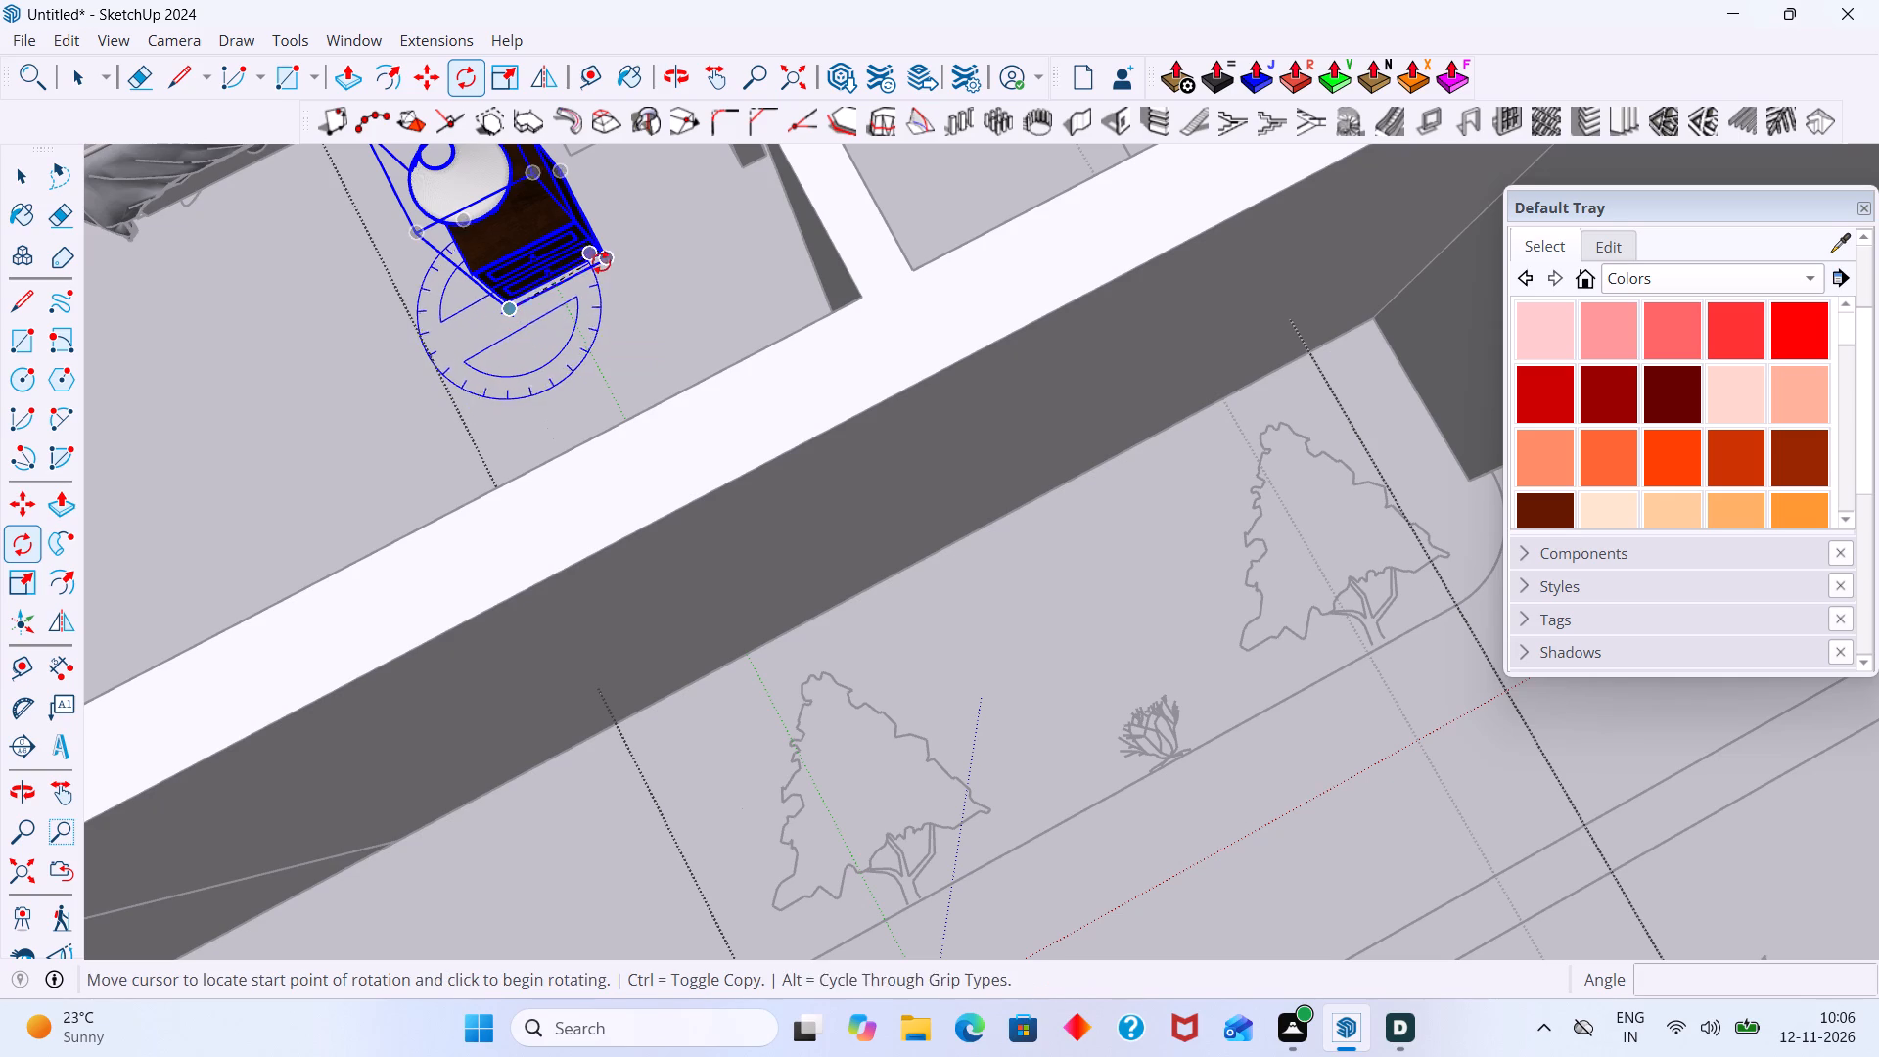
{"action": "left_click", "coordinate": [607, 261]}
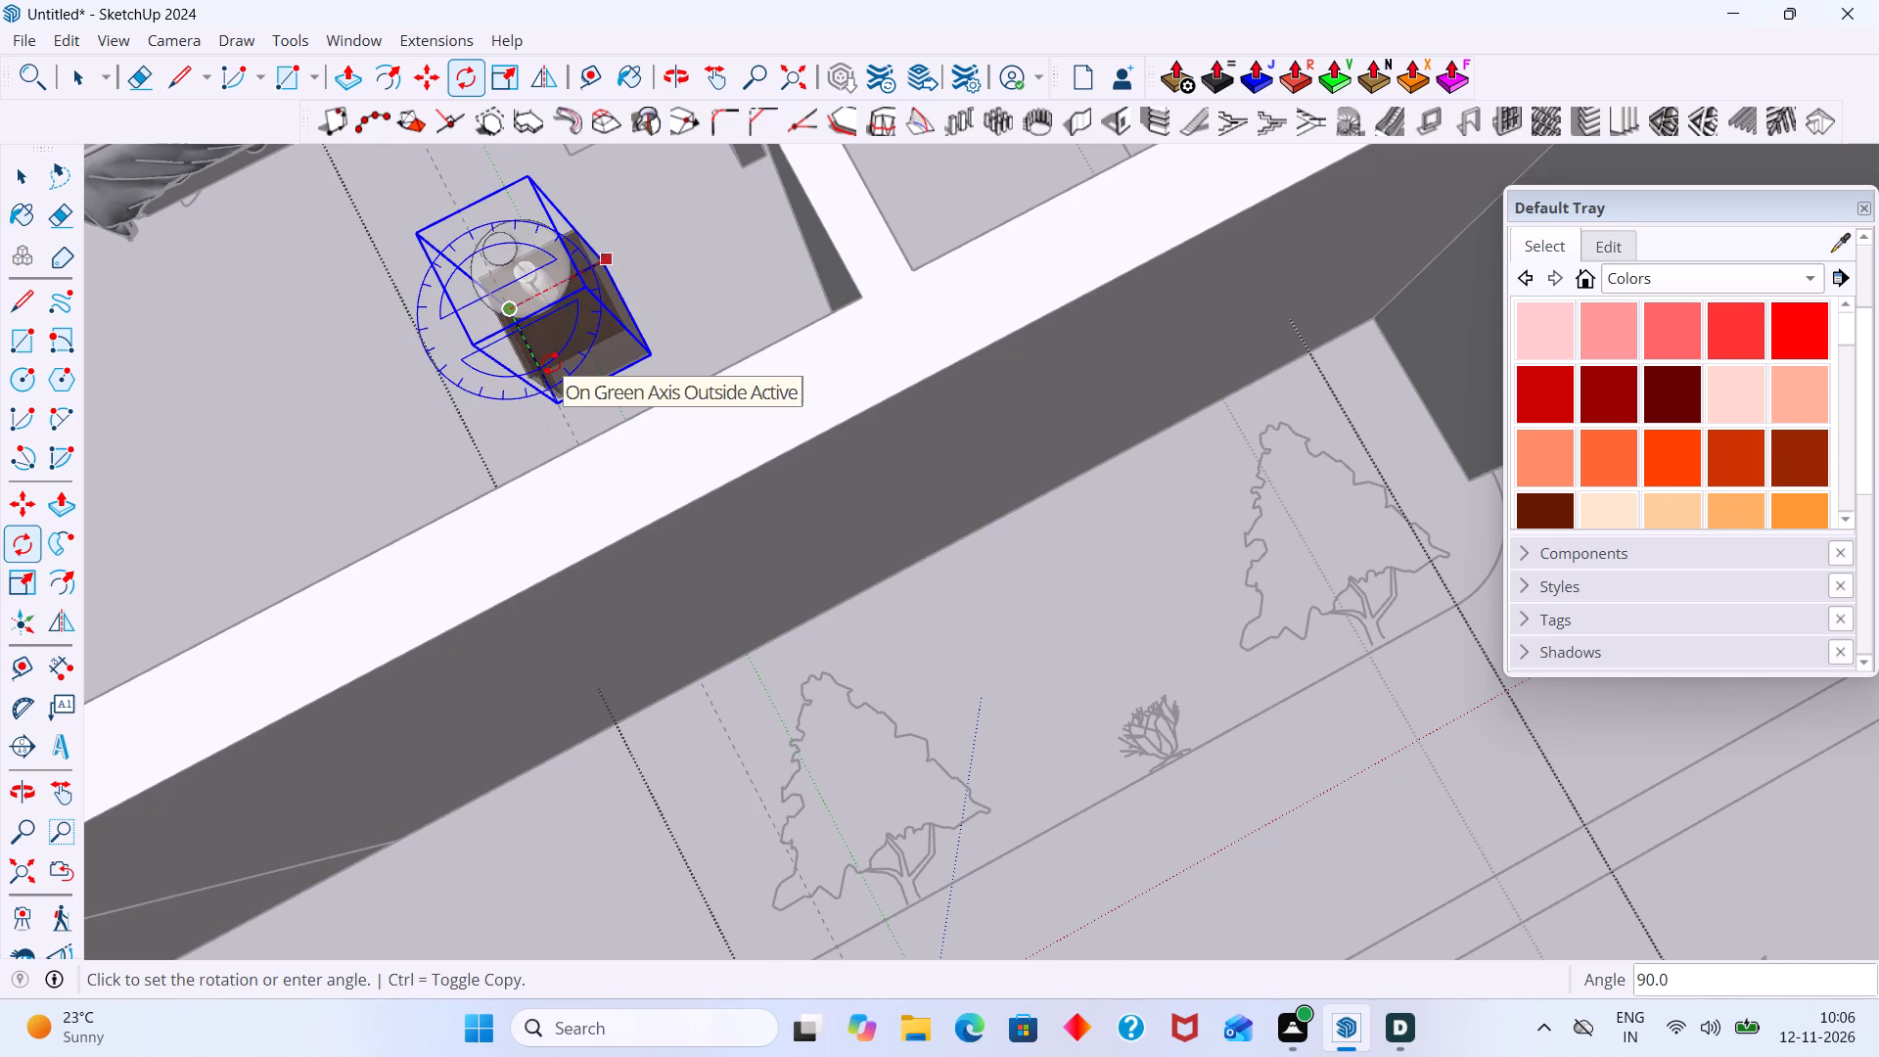
{"action": "left_click", "coordinate": [548, 363]}
{"action": "key", "text": "space"}
{"action": "left_click", "coordinate": [646, 291]}
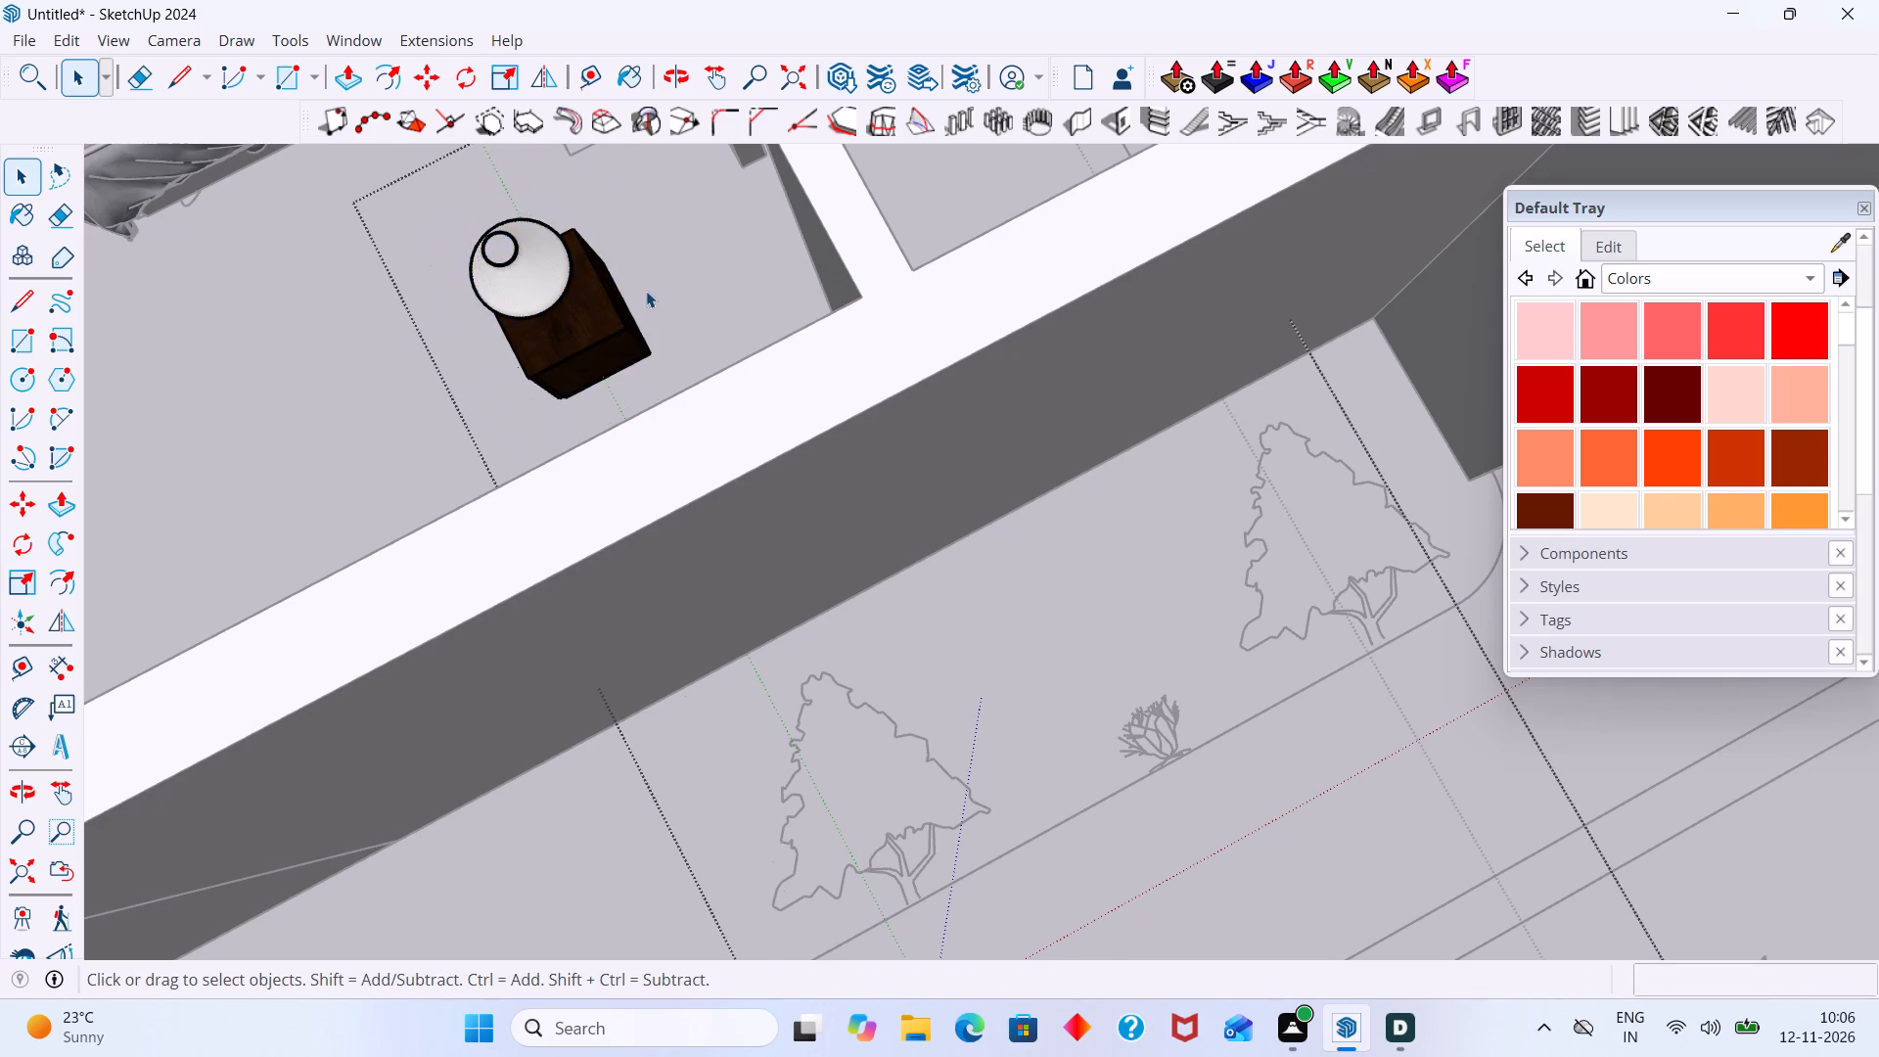
Move the rotated bedside table with its lamp about 4' 4 7/8" by its bottom corner onto the floor outline beside the bed.
{"action": "scroll", "coordinate": [629, 294], "scroll_direction": "down", "scroll_amount": 7}
{"action": "middle_click_drag", "start_coordinate": [613, 315], "coordinate": [872, 264]}
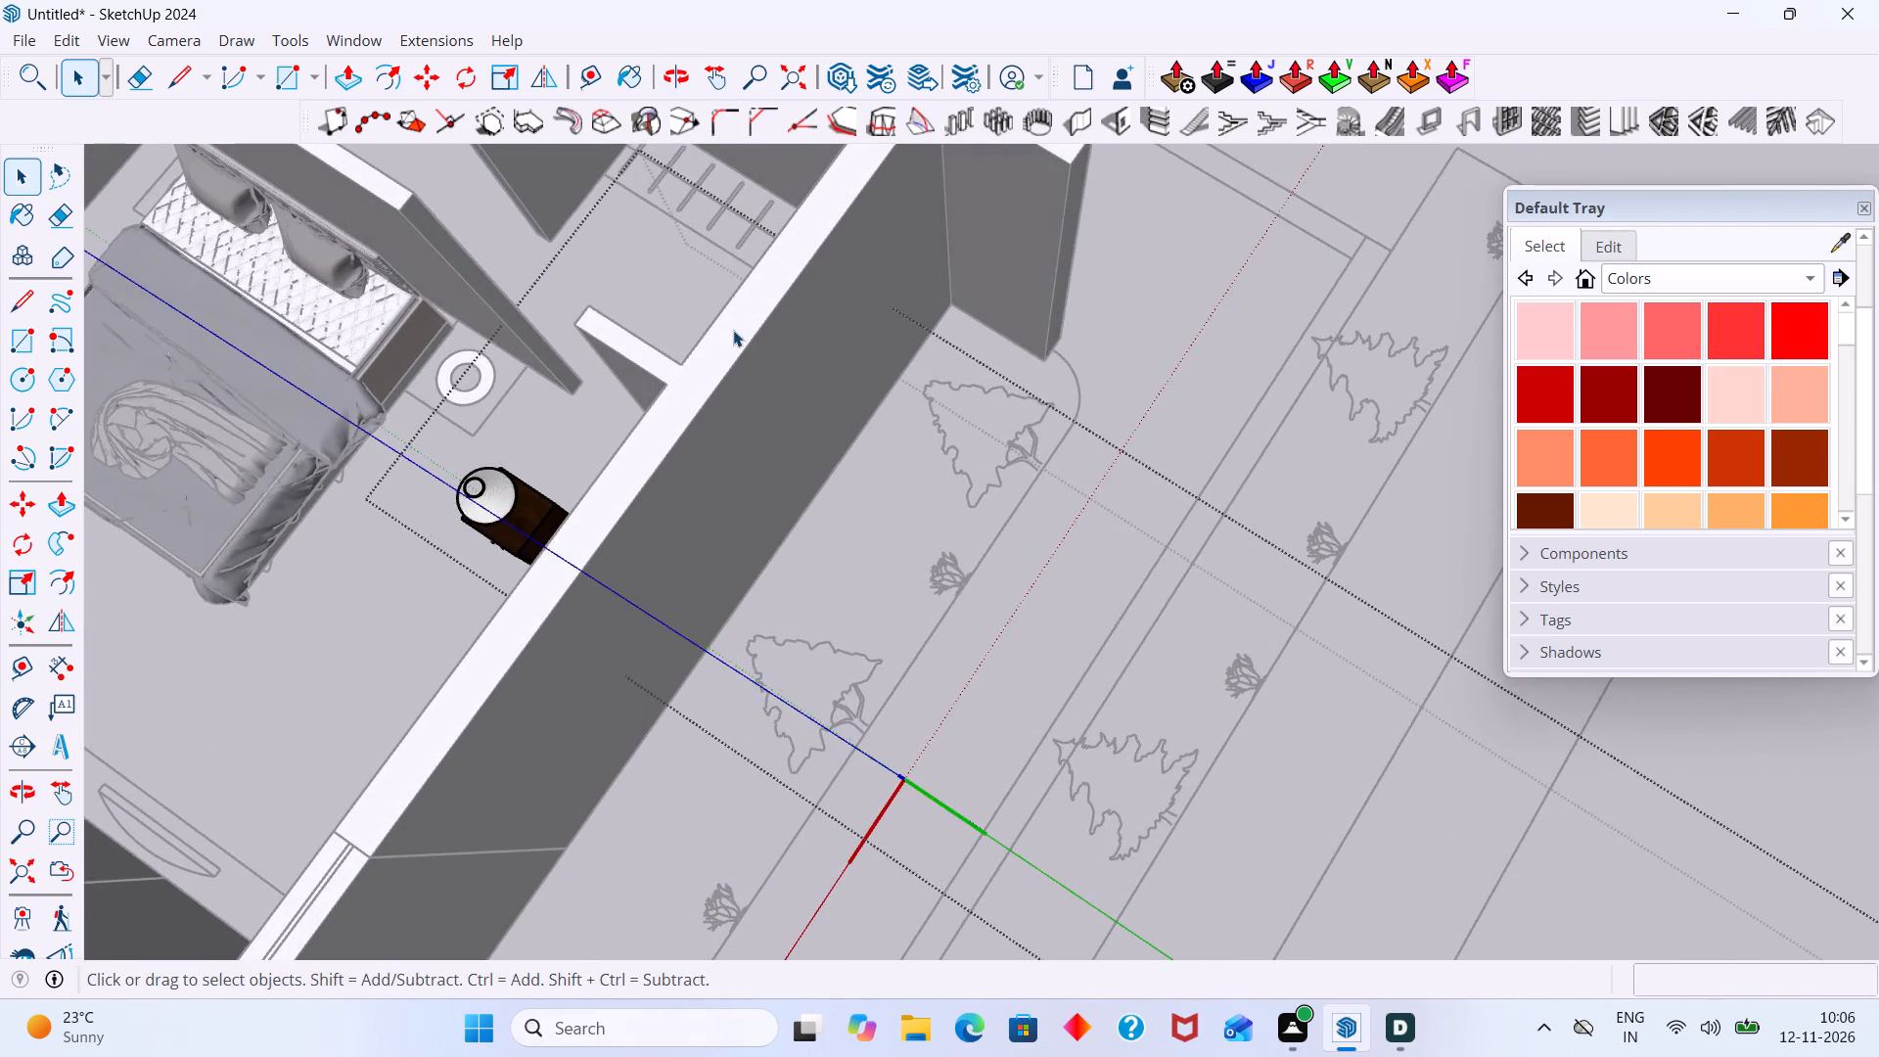
{"action": "scroll", "coordinate": [733, 330], "scroll_direction": "down", "scroll_amount": 3}
{"action": "middle_click_drag", "start_coordinate": [526, 463], "coordinate": [596, 457]}
{"action": "middle_click_drag", "start_coordinate": [604, 462], "coordinate": [719, 318]}
{"action": "scroll", "coordinate": [614, 416], "scroll_direction": "up", "scroll_amount": 2}
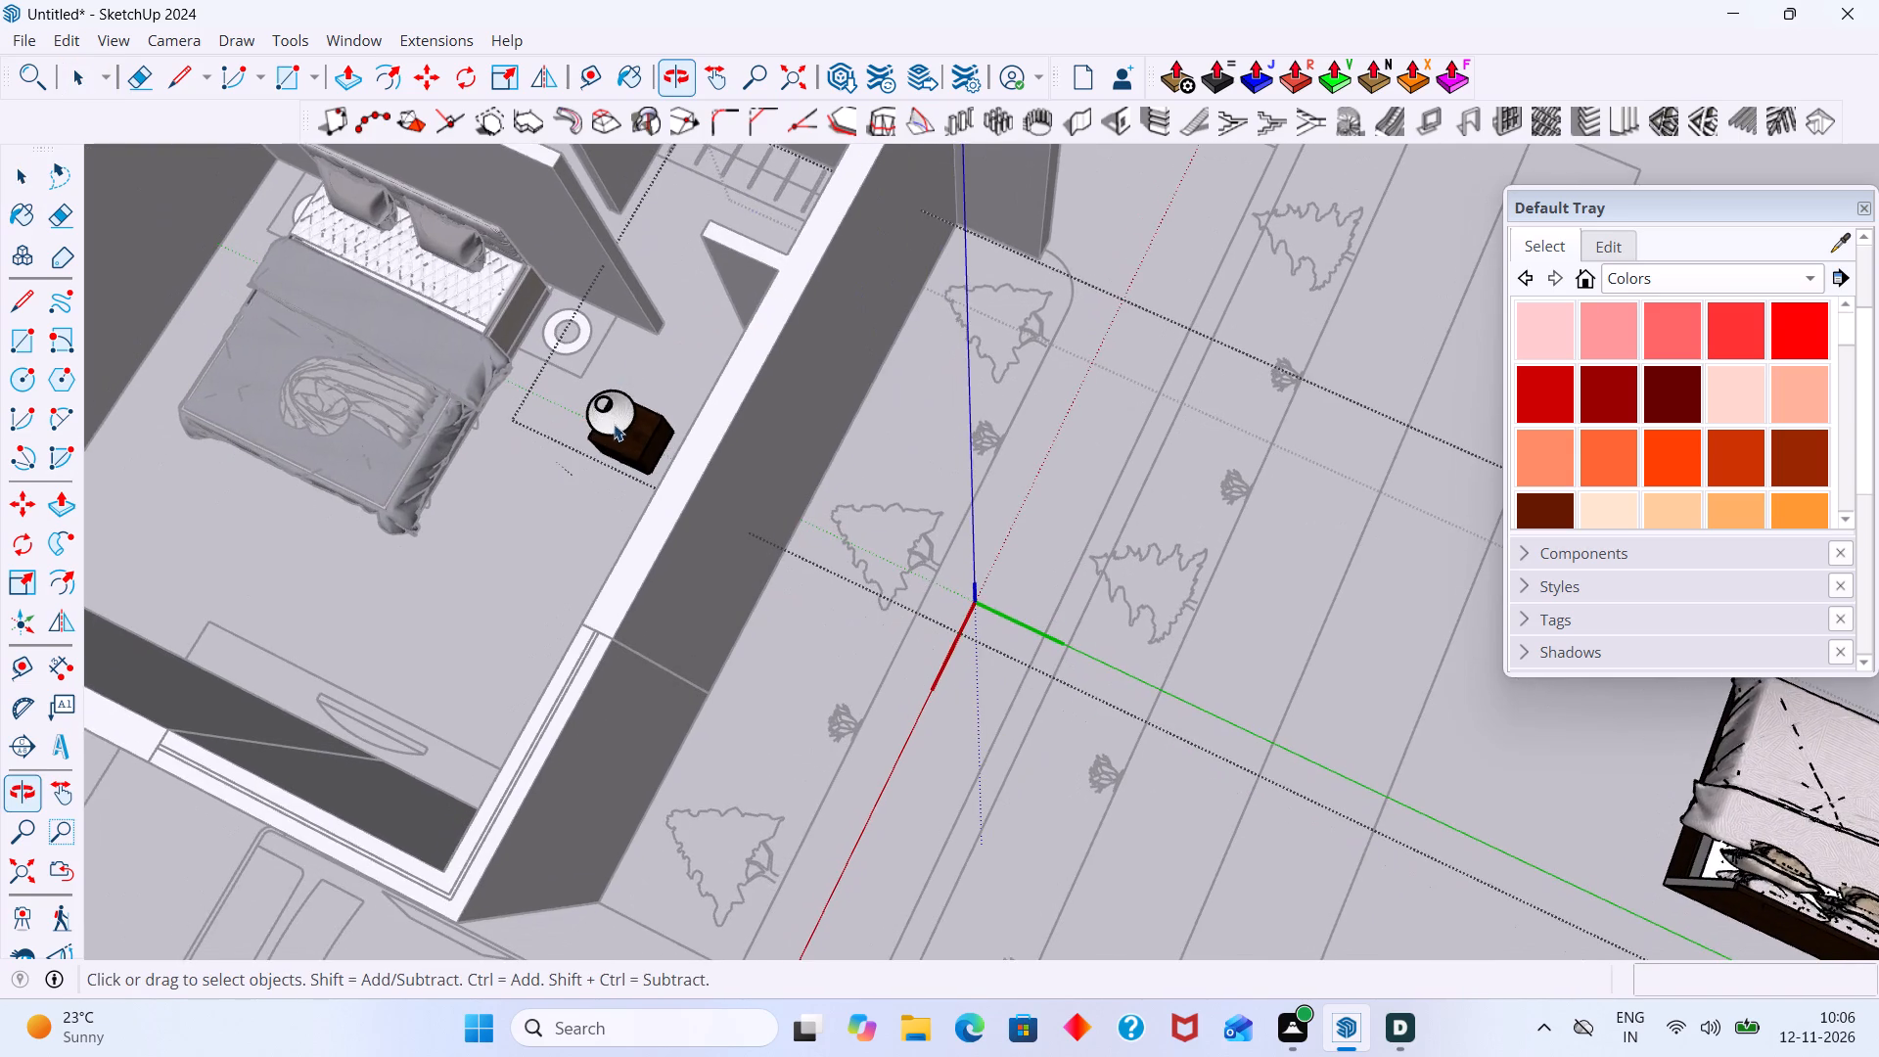
{"action": "scroll", "coordinate": [614, 424], "scroll_direction": "up", "scroll_amount": 5}
{"action": "middle_click_drag", "start_coordinate": [615, 472], "coordinate": [731, 417]}
{"action": "middle_click_drag", "start_coordinate": [678, 497], "coordinate": [796, 300], "text": "shift"}
{"action": "scroll", "coordinate": [769, 303], "scroll_direction": "up", "scroll_amount": 8}
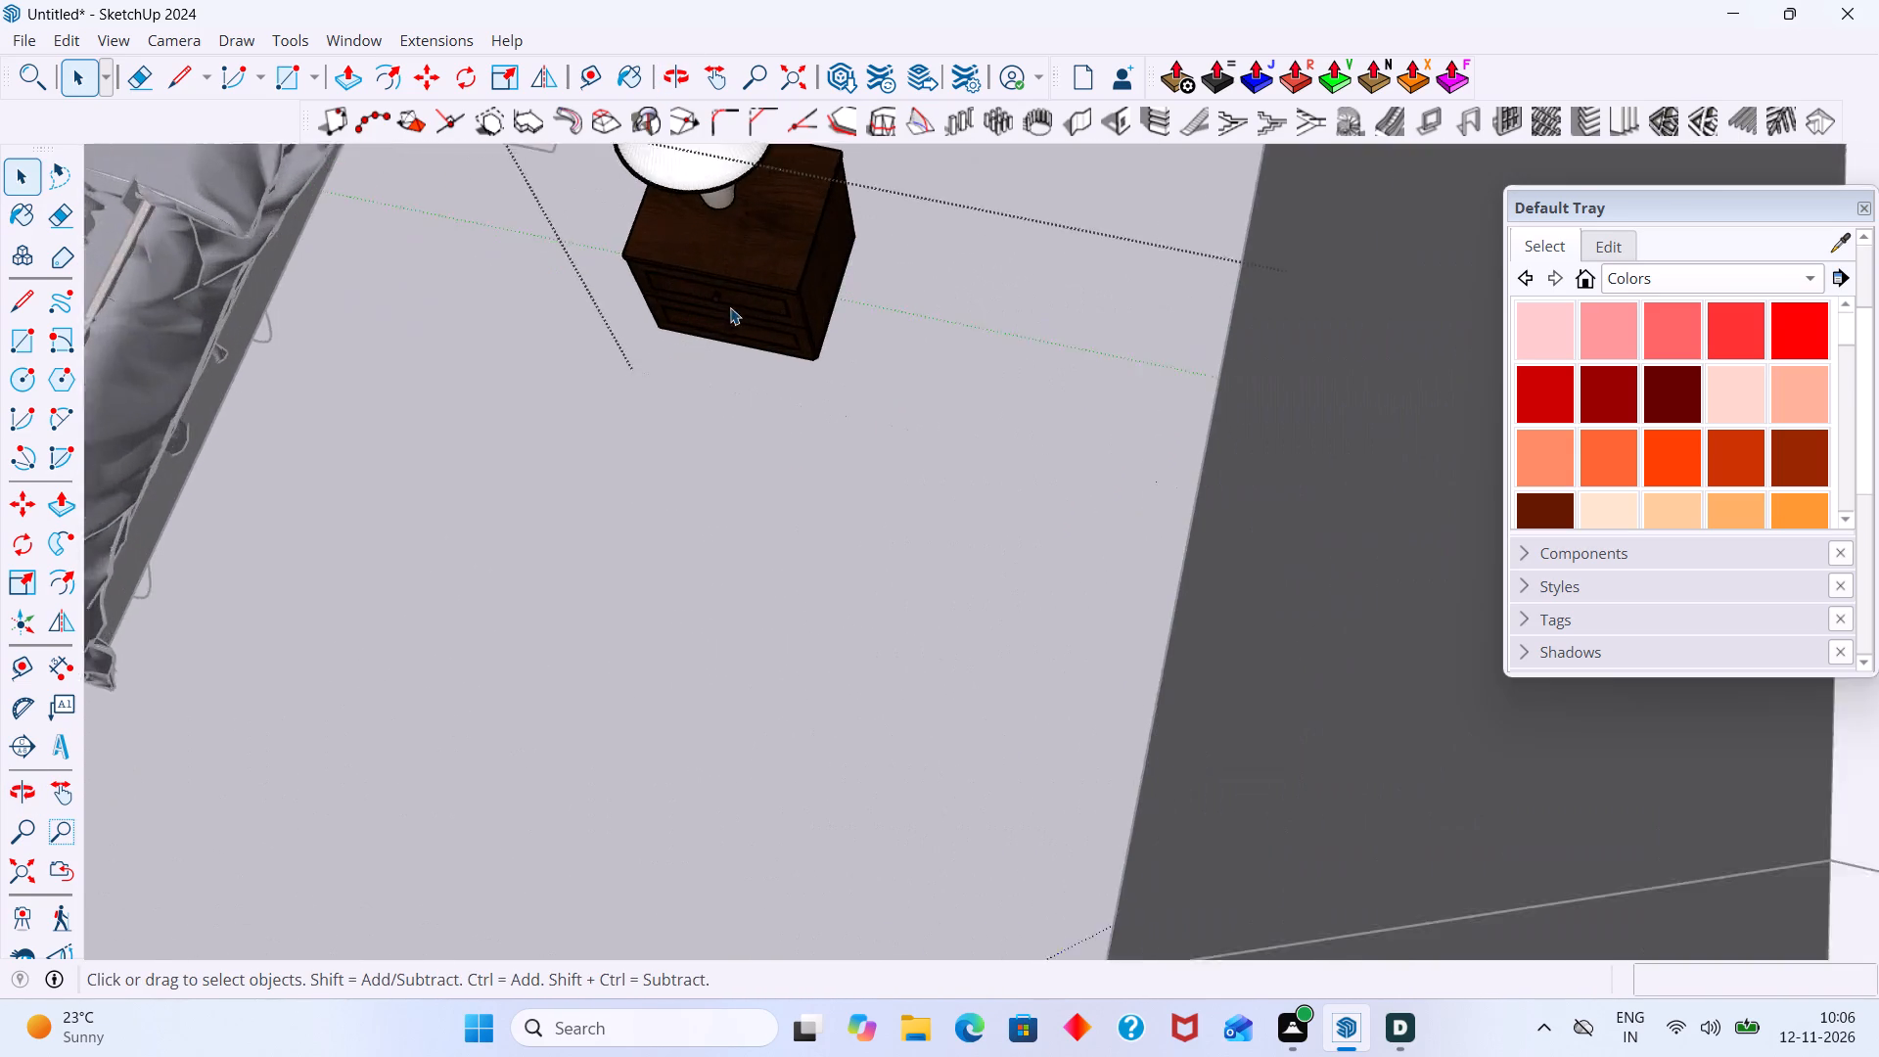
{"action": "scroll", "coordinate": [730, 307], "scroll_direction": "up", "scroll_amount": 2}
{"action": "middle_click_drag", "start_coordinate": [727, 324], "coordinate": [775, 210]}
{"action": "scroll", "coordinate": [723, 297], "scroll_direction": "up", "scroll_amount": 2}
{"action": "scroll", "coordinate": [723, 277], "scroll_direction": "down", "scroll_amount": 7}
{"action": "middle_click_drag", "start_coordinate": [712, 341], "coordinate": [717, 332]}
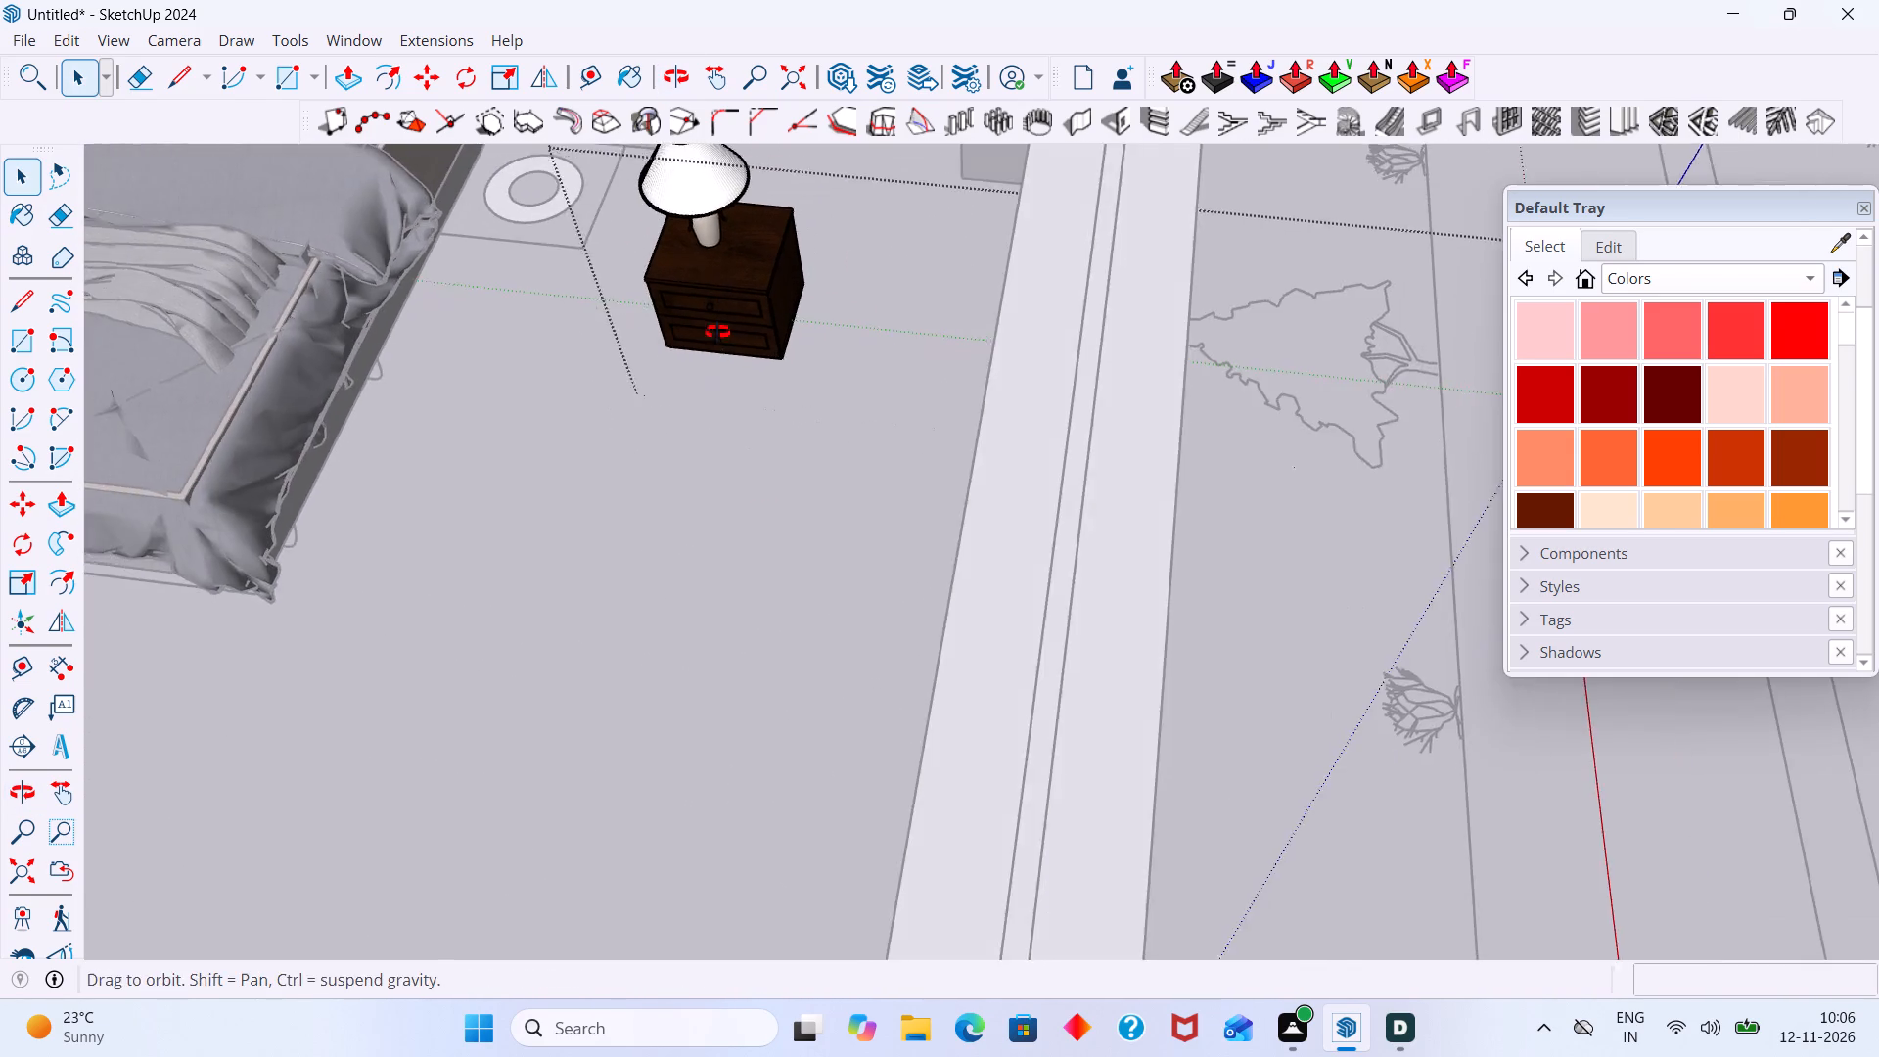
{"action": "middle_click_drag", "start_coordinate": [717, 332], "coordinate": [761, 274]}
{"action": "scroll", "coordinate": [749, 277], "scroll_direction": "up", "scroll_amount": 2}
{"action": "left_click", "coordinate": [723, 301]}
{"action": "key", "text": "m"}
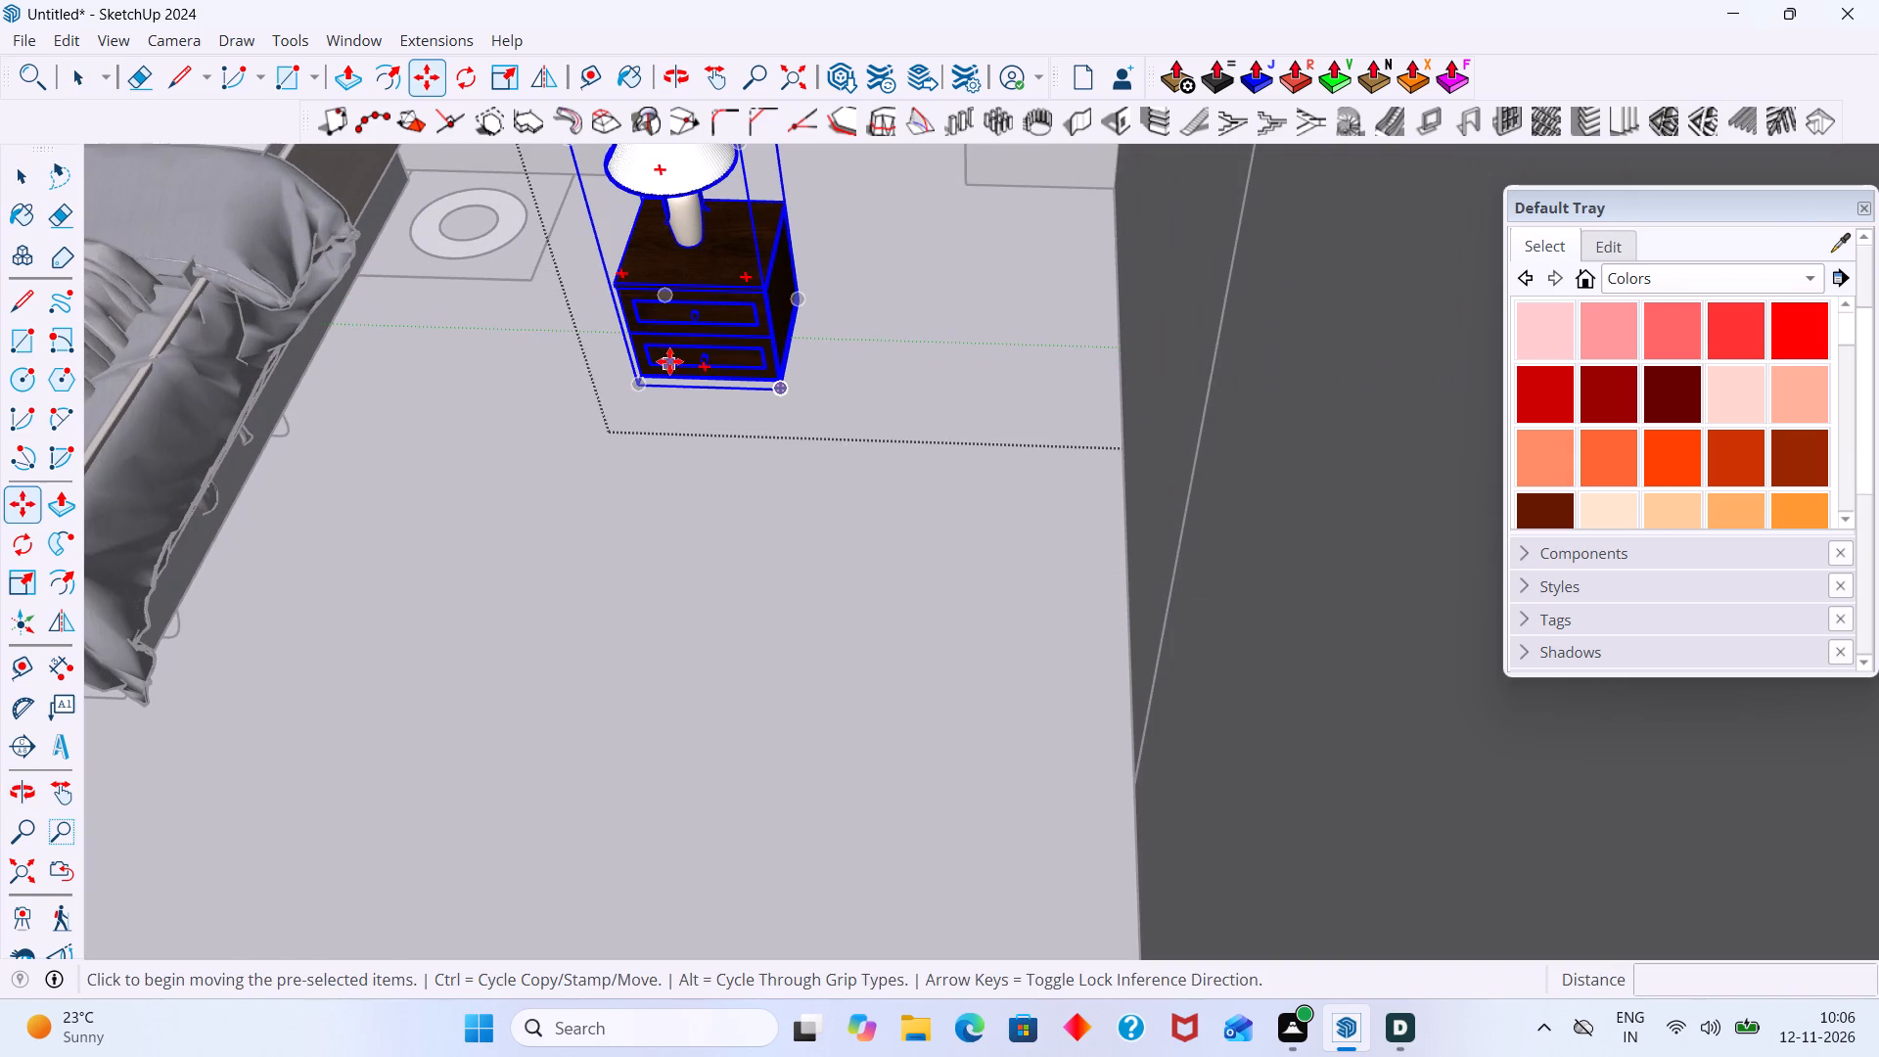
{"action": "left_click", "coordinate": [643, 388]}
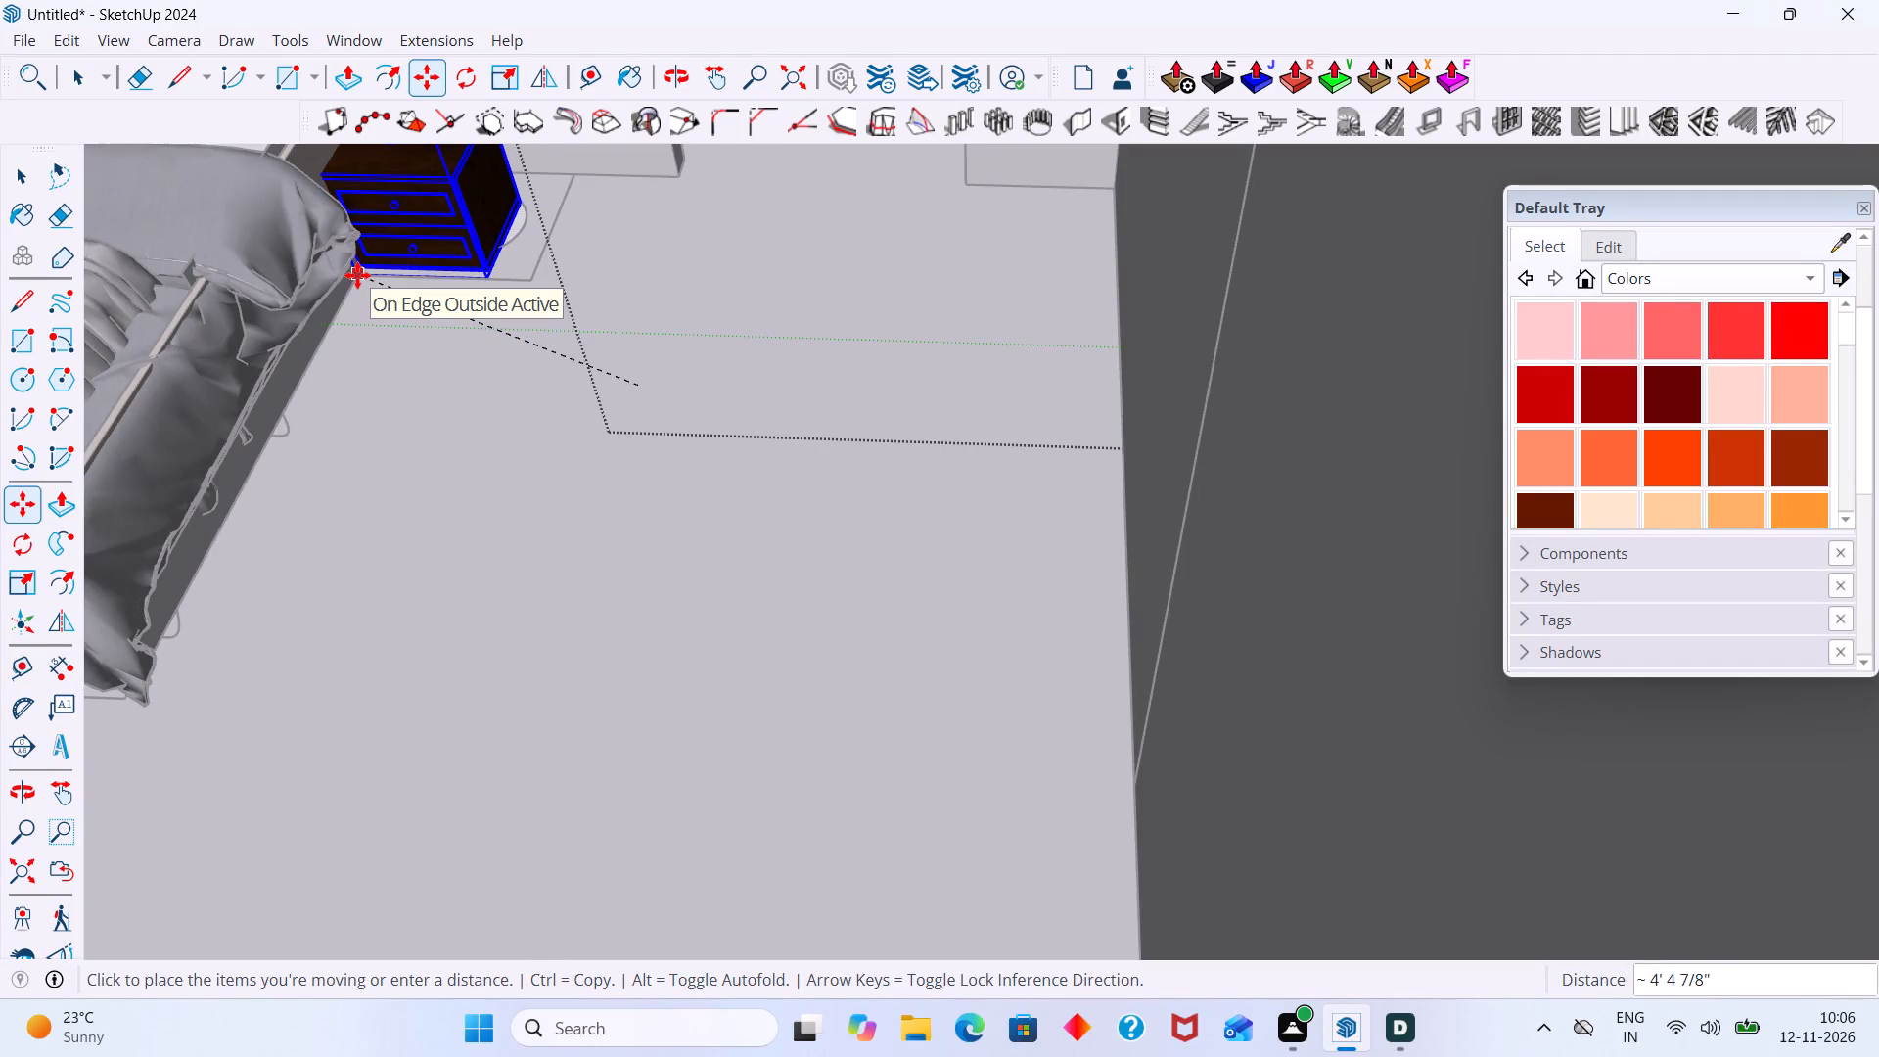
{"action": "left_click", "coordinate": [357, 273]}
{"action": "key", "text": "space"}
{"action": "left_click", "coordinate": [546, 314]}
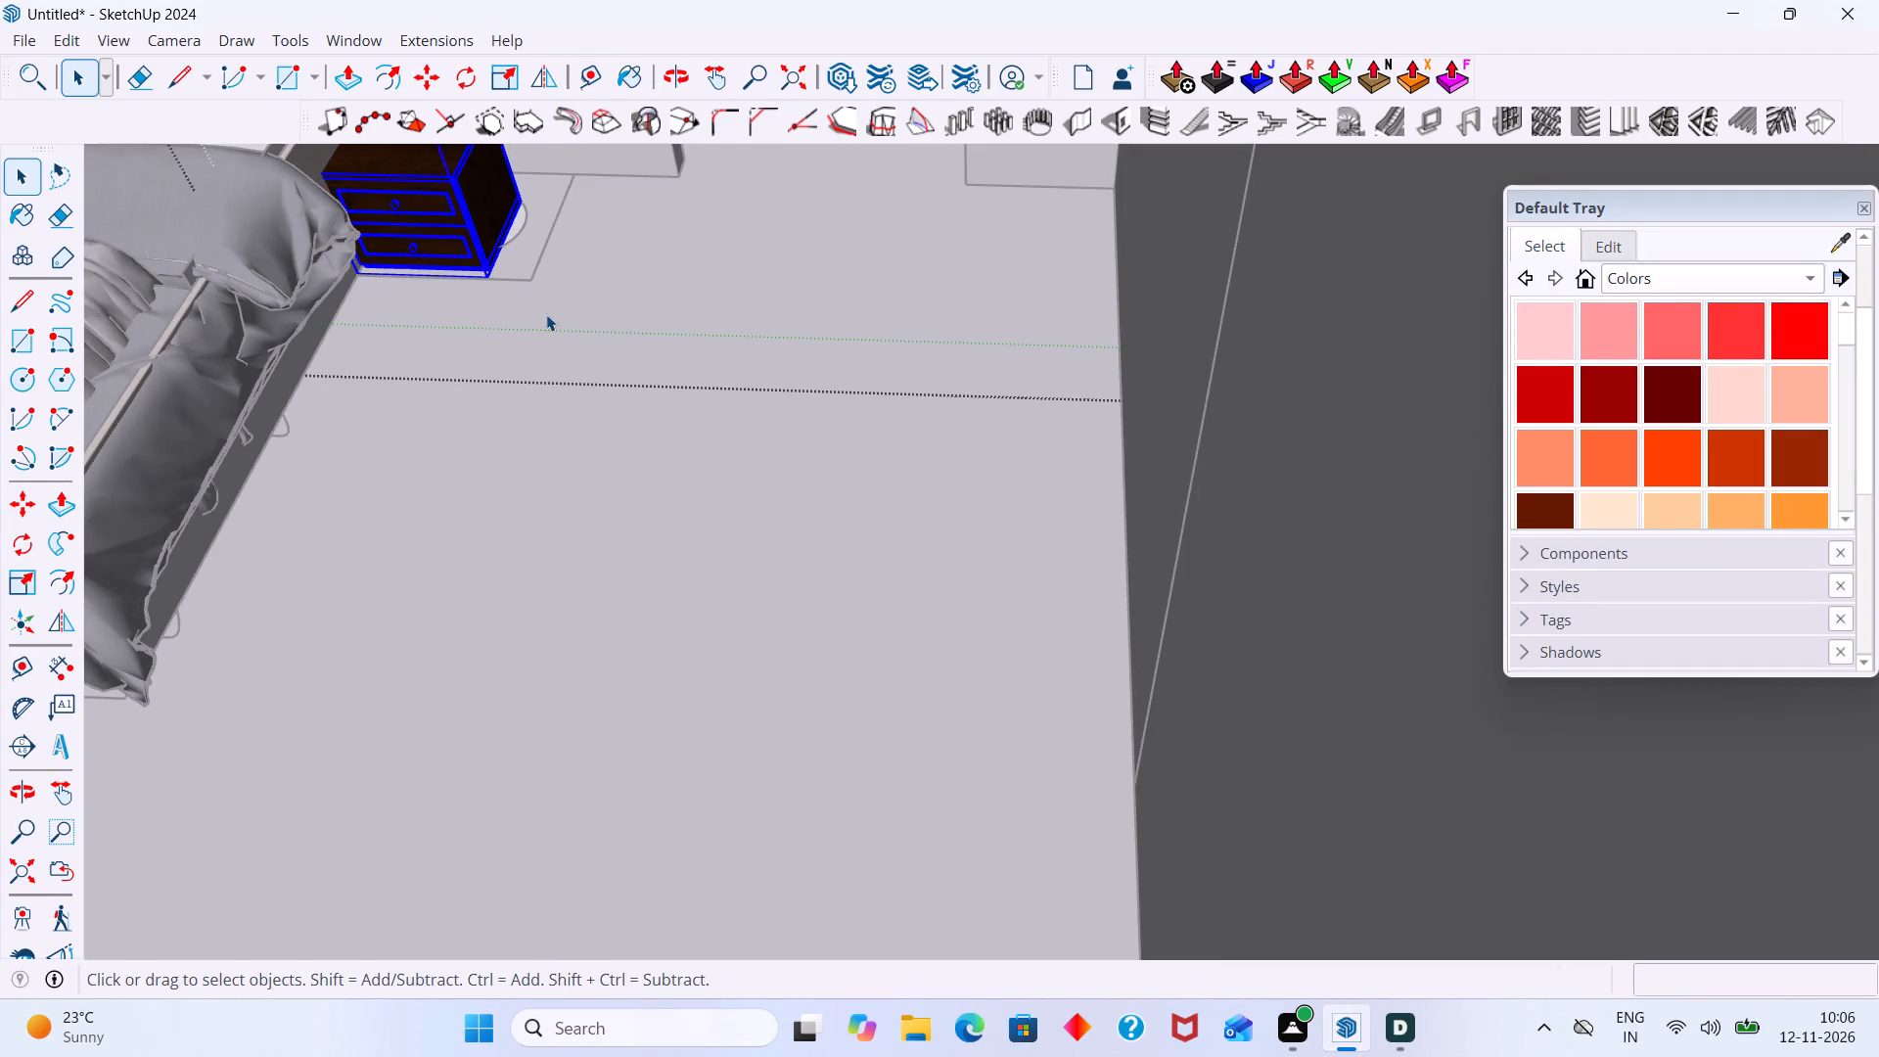
Scale the bedside table with its lamp by about 1.22 along the green axis to widen it across its floor outline.
{"action": "left_click", "coordinate": [481, 207]}
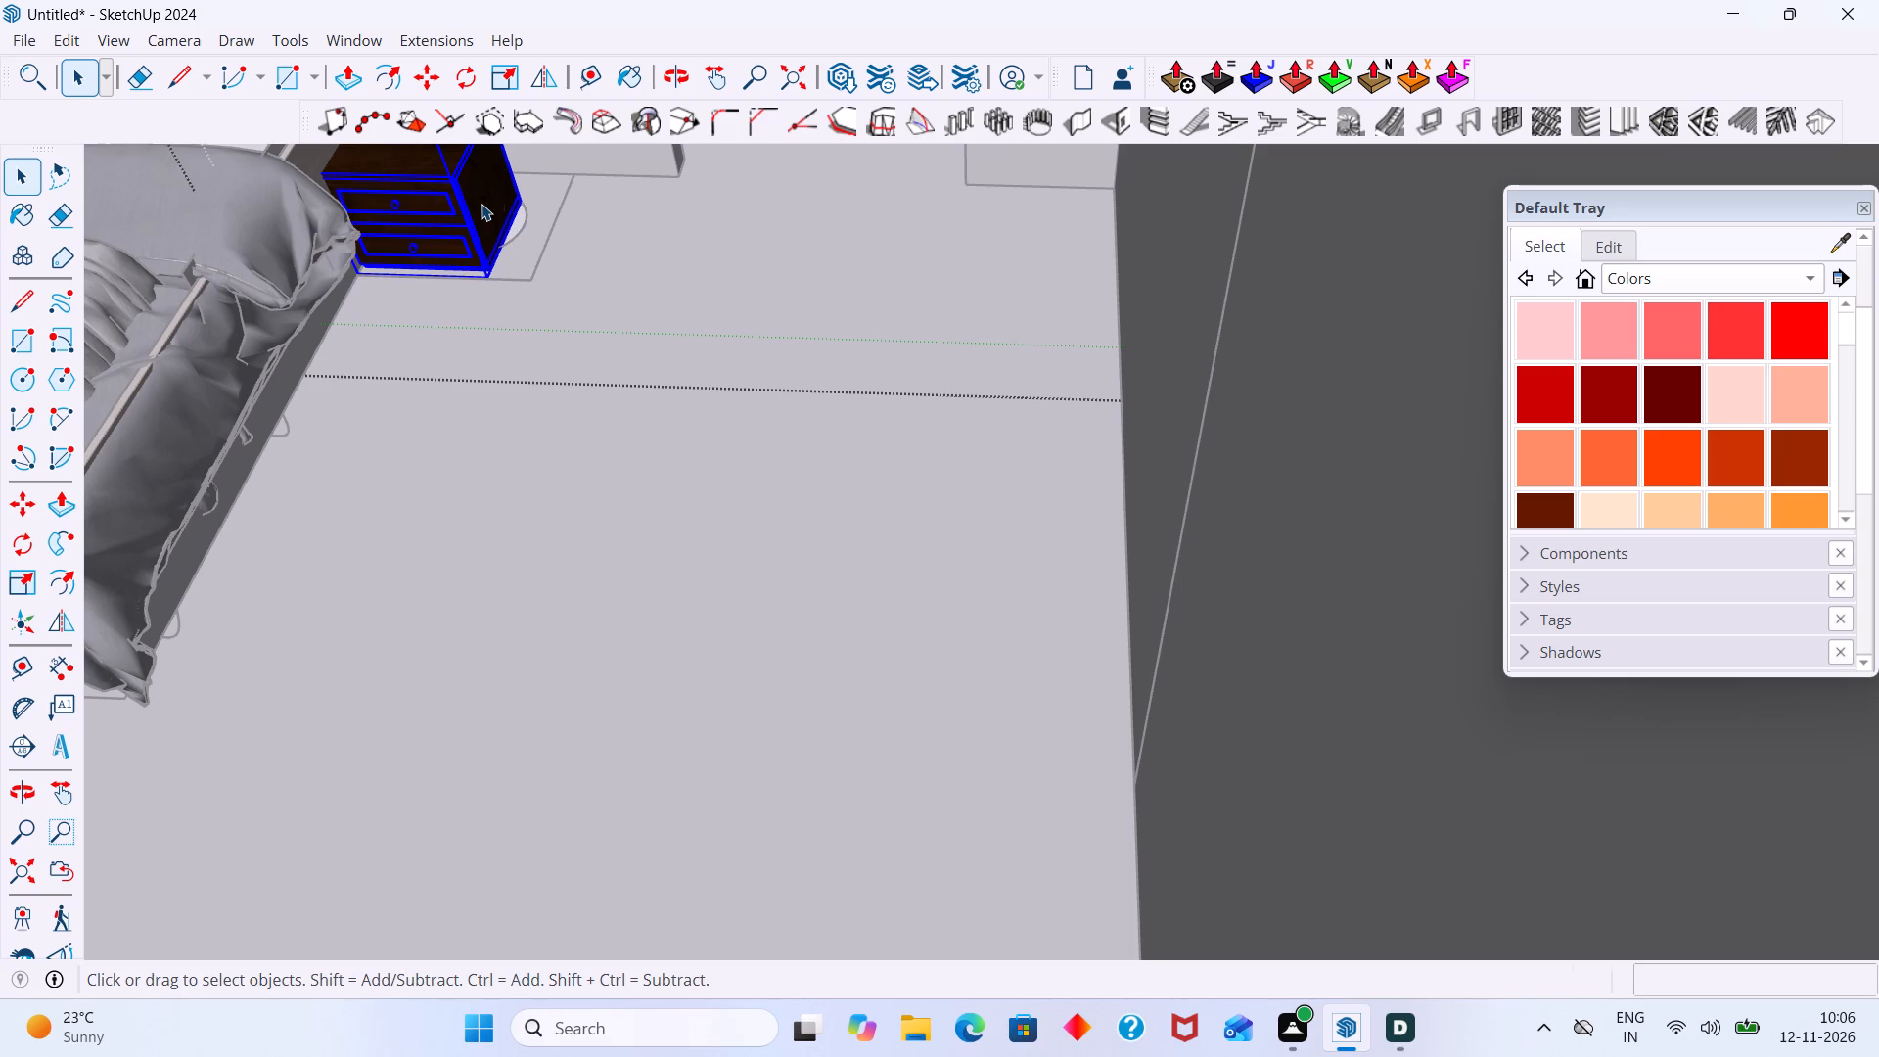
{"action": "key", "text": "s"}
{"action": "left_click", "coordinate": [507, 236]}
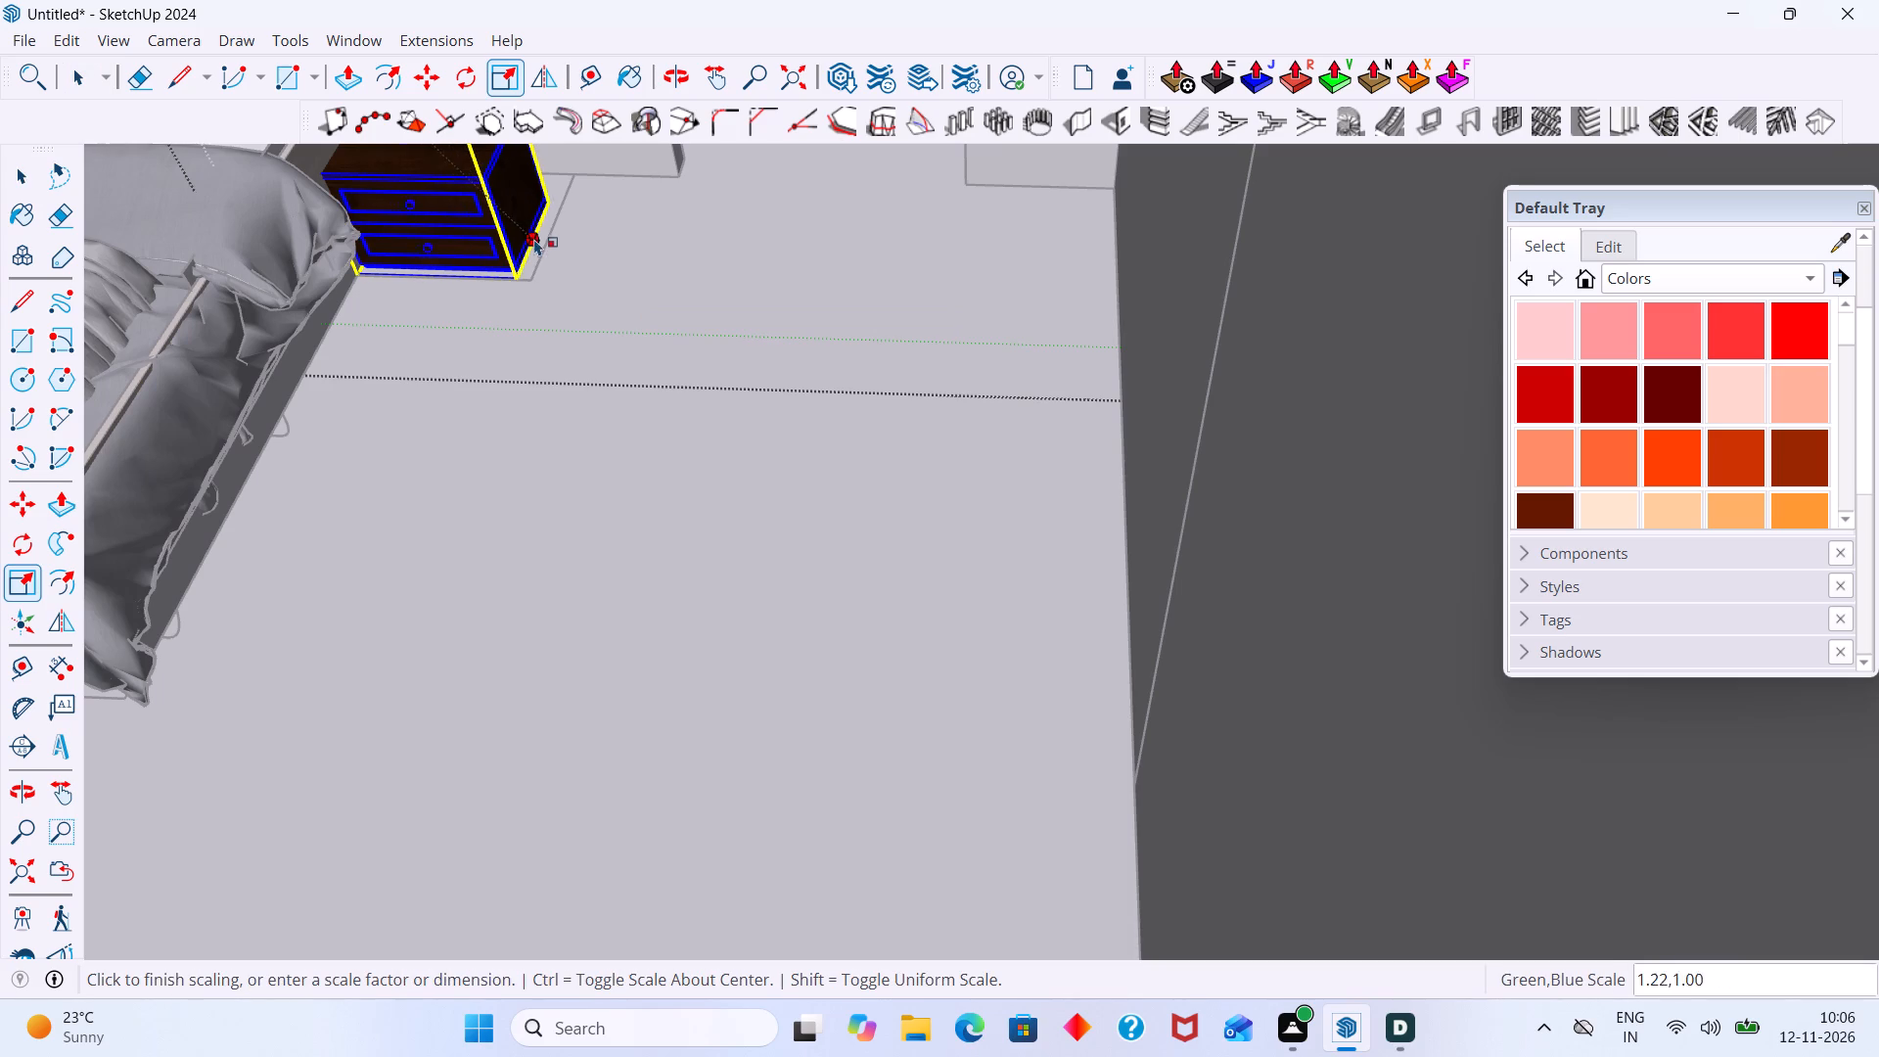
{"action": "left_click", "coordinate": [549, 249]}
Scale the bedside table with its lamp by about 1.41 along the red axis to deepen it toward the headboard wall.
{"action": "scroll", "coordinate": [569, 227], "scroll_direction": "down", "scroll_amount": 9}
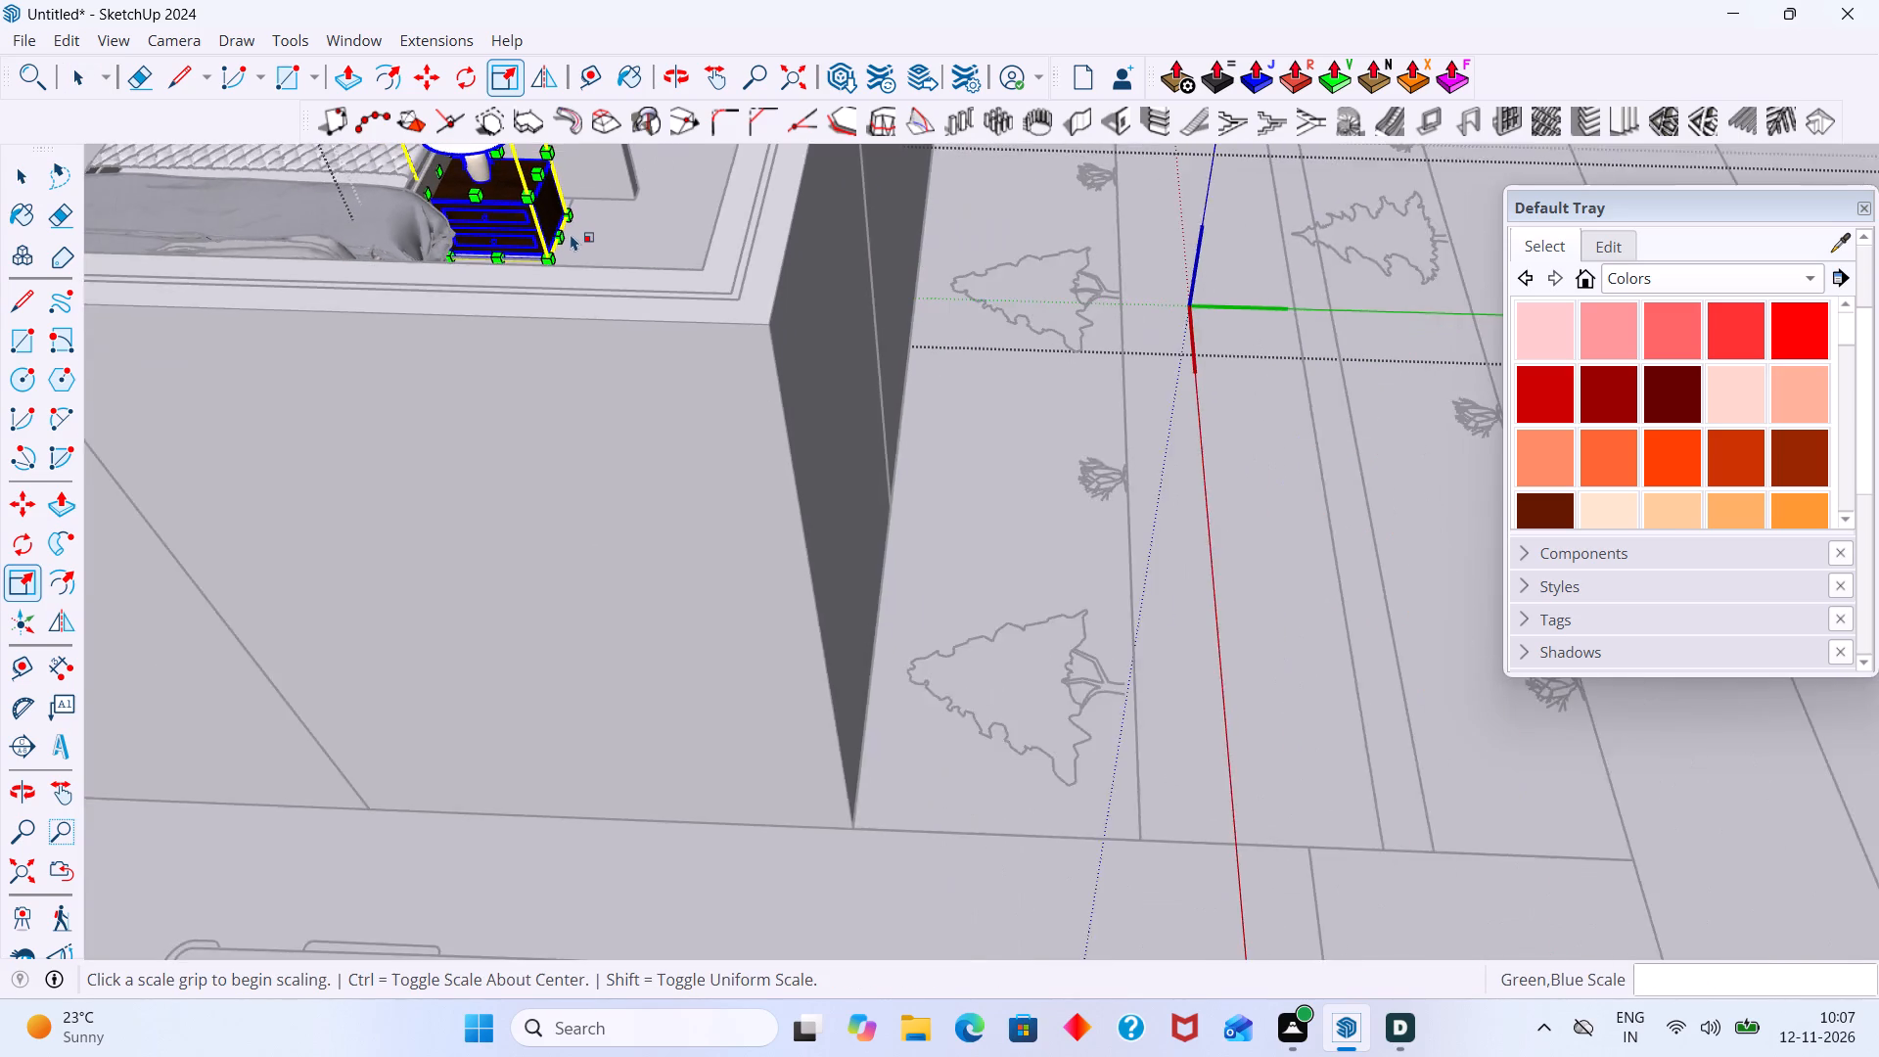
{"action": "scroll", "coordinate": [571, 234], "scroll_direction": "down", "scroll_amount": 5}
{"action": "middle_click_drag", "start_coordinate": [587, 196], "coordinate": [379, 276]}
{"action": "scroll", "coordinate": [490, 236], "scroll_direction": "down", "scroll_amount": 2}
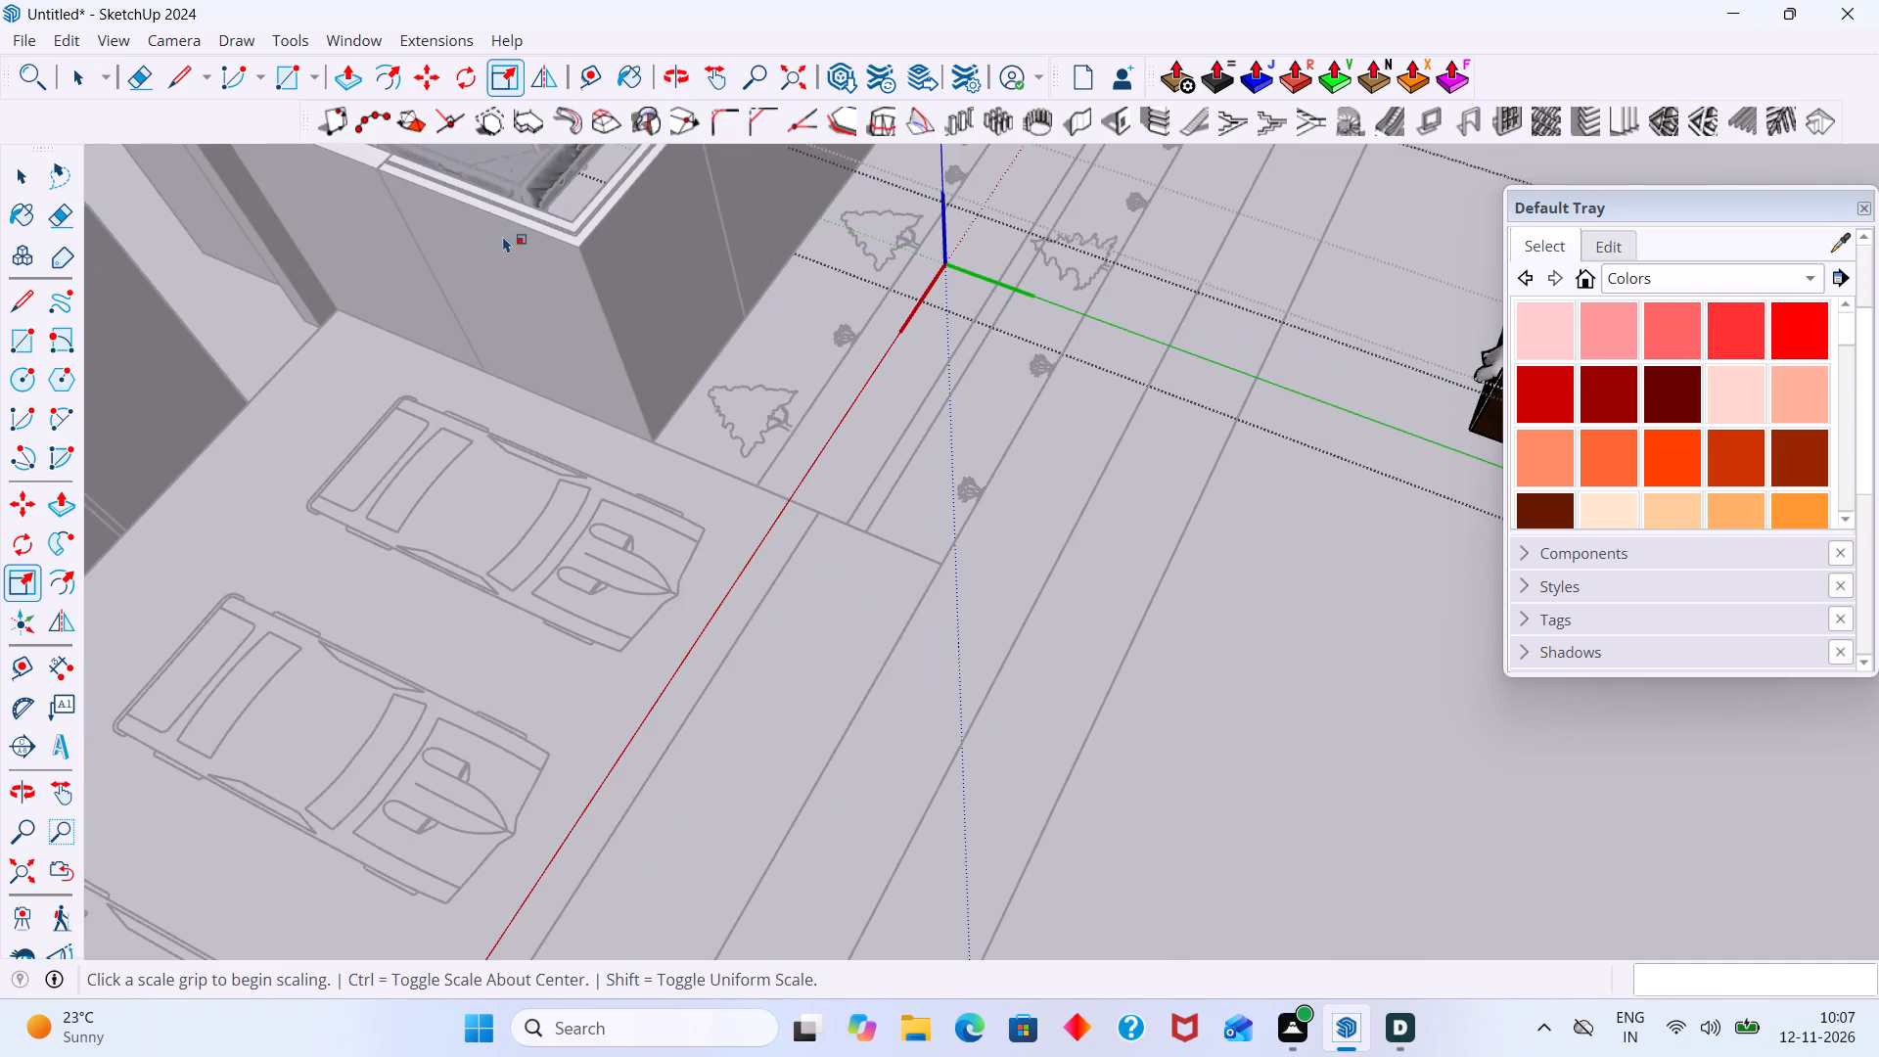
{"action": "middle_click_drag", "start_coordinate": [503, 236], "coordinate": [432, 576], "text": "shift"}
{"action": "middle_click_drag", "start_coordinate": [675, 425], "coordinate": [629, 530]}
{"action": "scroll", "coordinate": [573, 413], "scroll_direction": "up", "scroll_amount": 9}
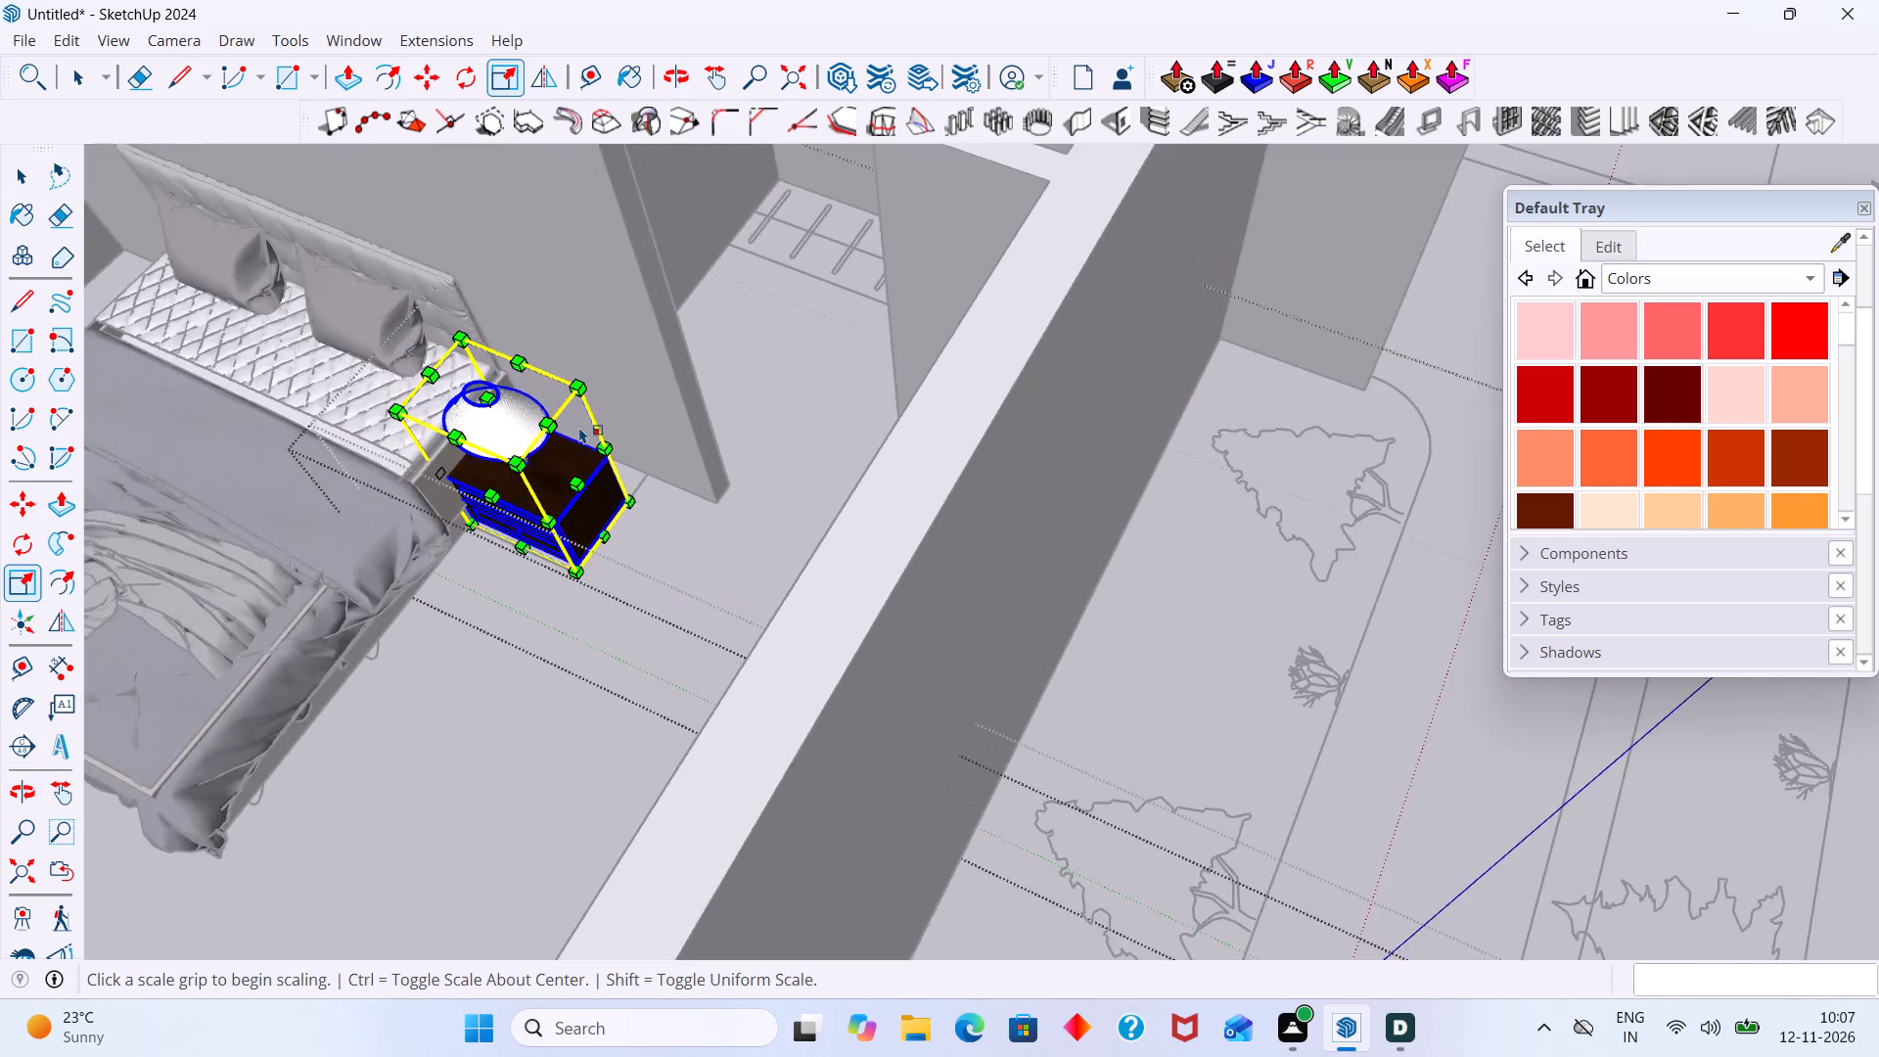
{"action": "scroll", "coordinate": [579, 427], "scroll_direction": "up", "scroll_amount": 6}
{"action": "middle_click_drag", "start_coordinate": [597, 443], "coordinate": [437, 482]}
{"action": "scroll", "coordinate": [751, 363], "scroll_direction": "up", "scroll_amount": 2}
{"action": "middle_click_drag", "start_coordinate": [662, 367], "coordinate": [573, 402]}
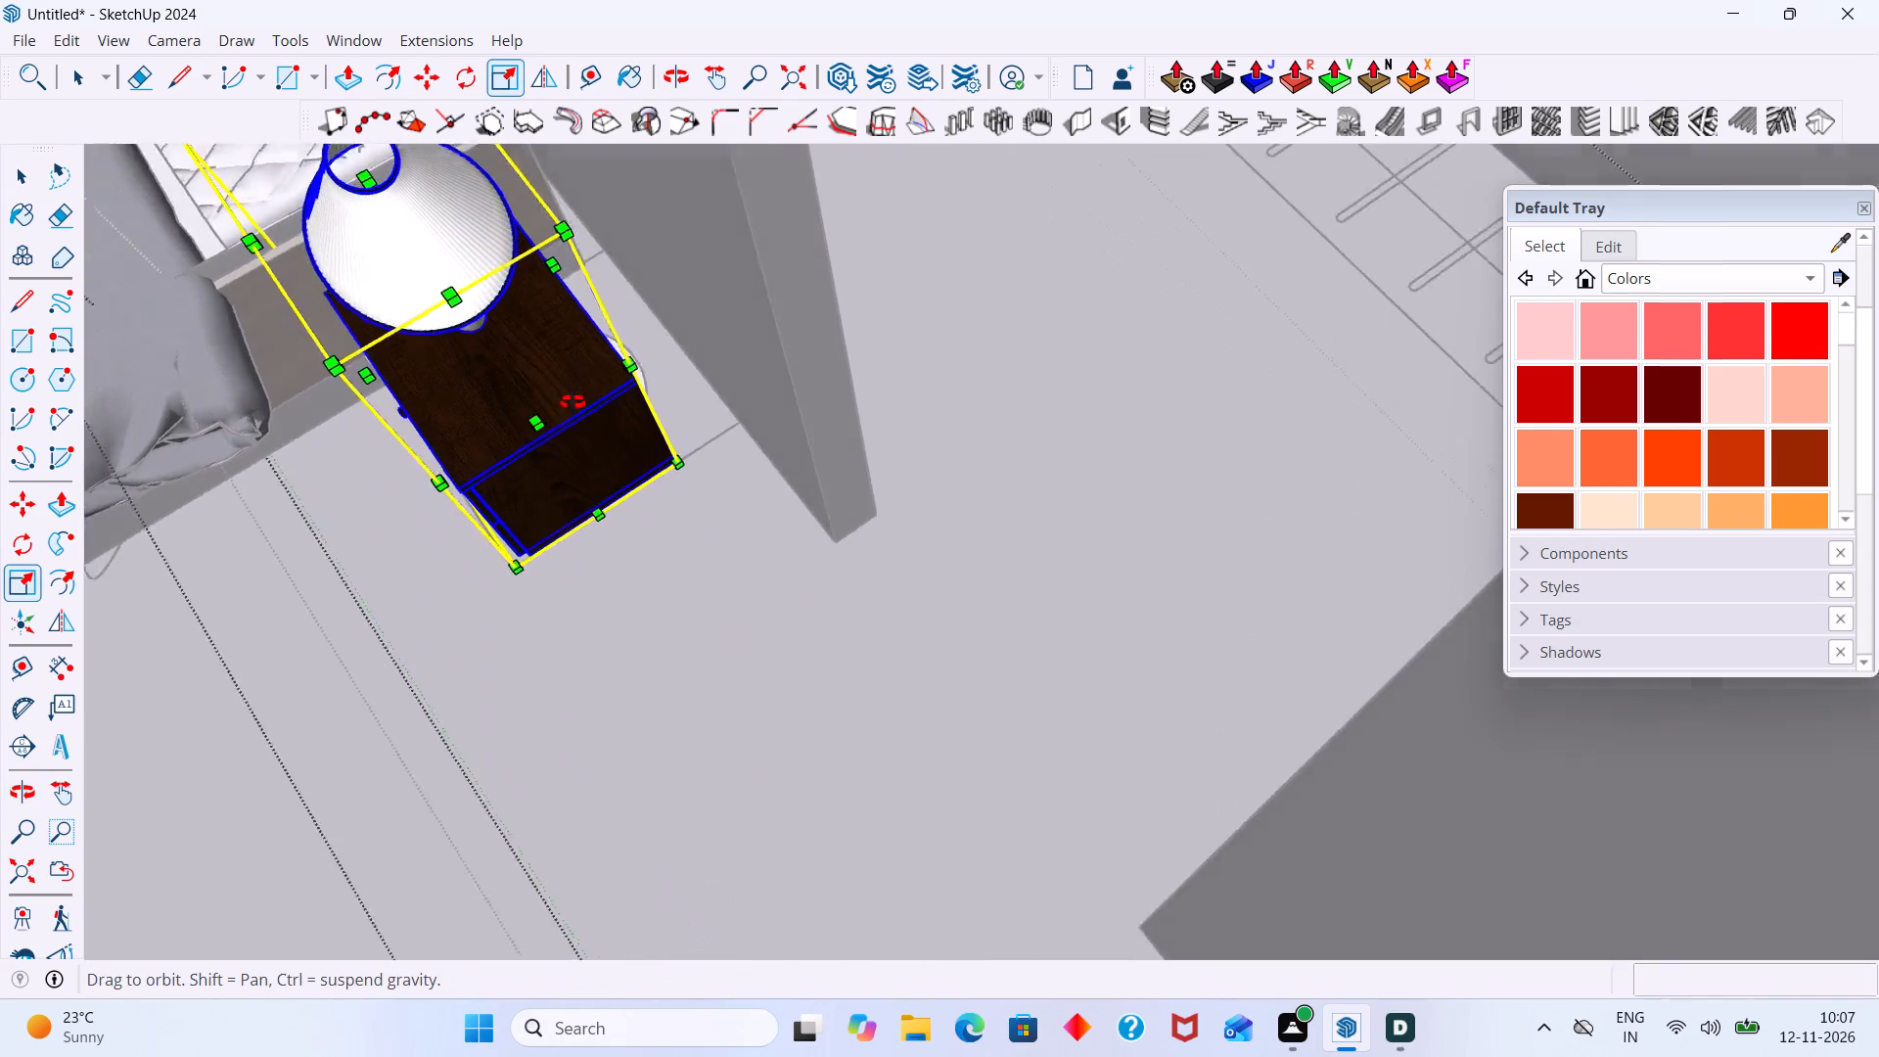
{"action": "middle_click_drag", "start_coordinate": [573, 402], "coordinate": [521, 349]}
{"action": "scroll", "coordinate": [688, 225], "scroll_direction": "up", "scroll_amount": 4}
{"action": "left_click", "coordinate": [559, 227]}
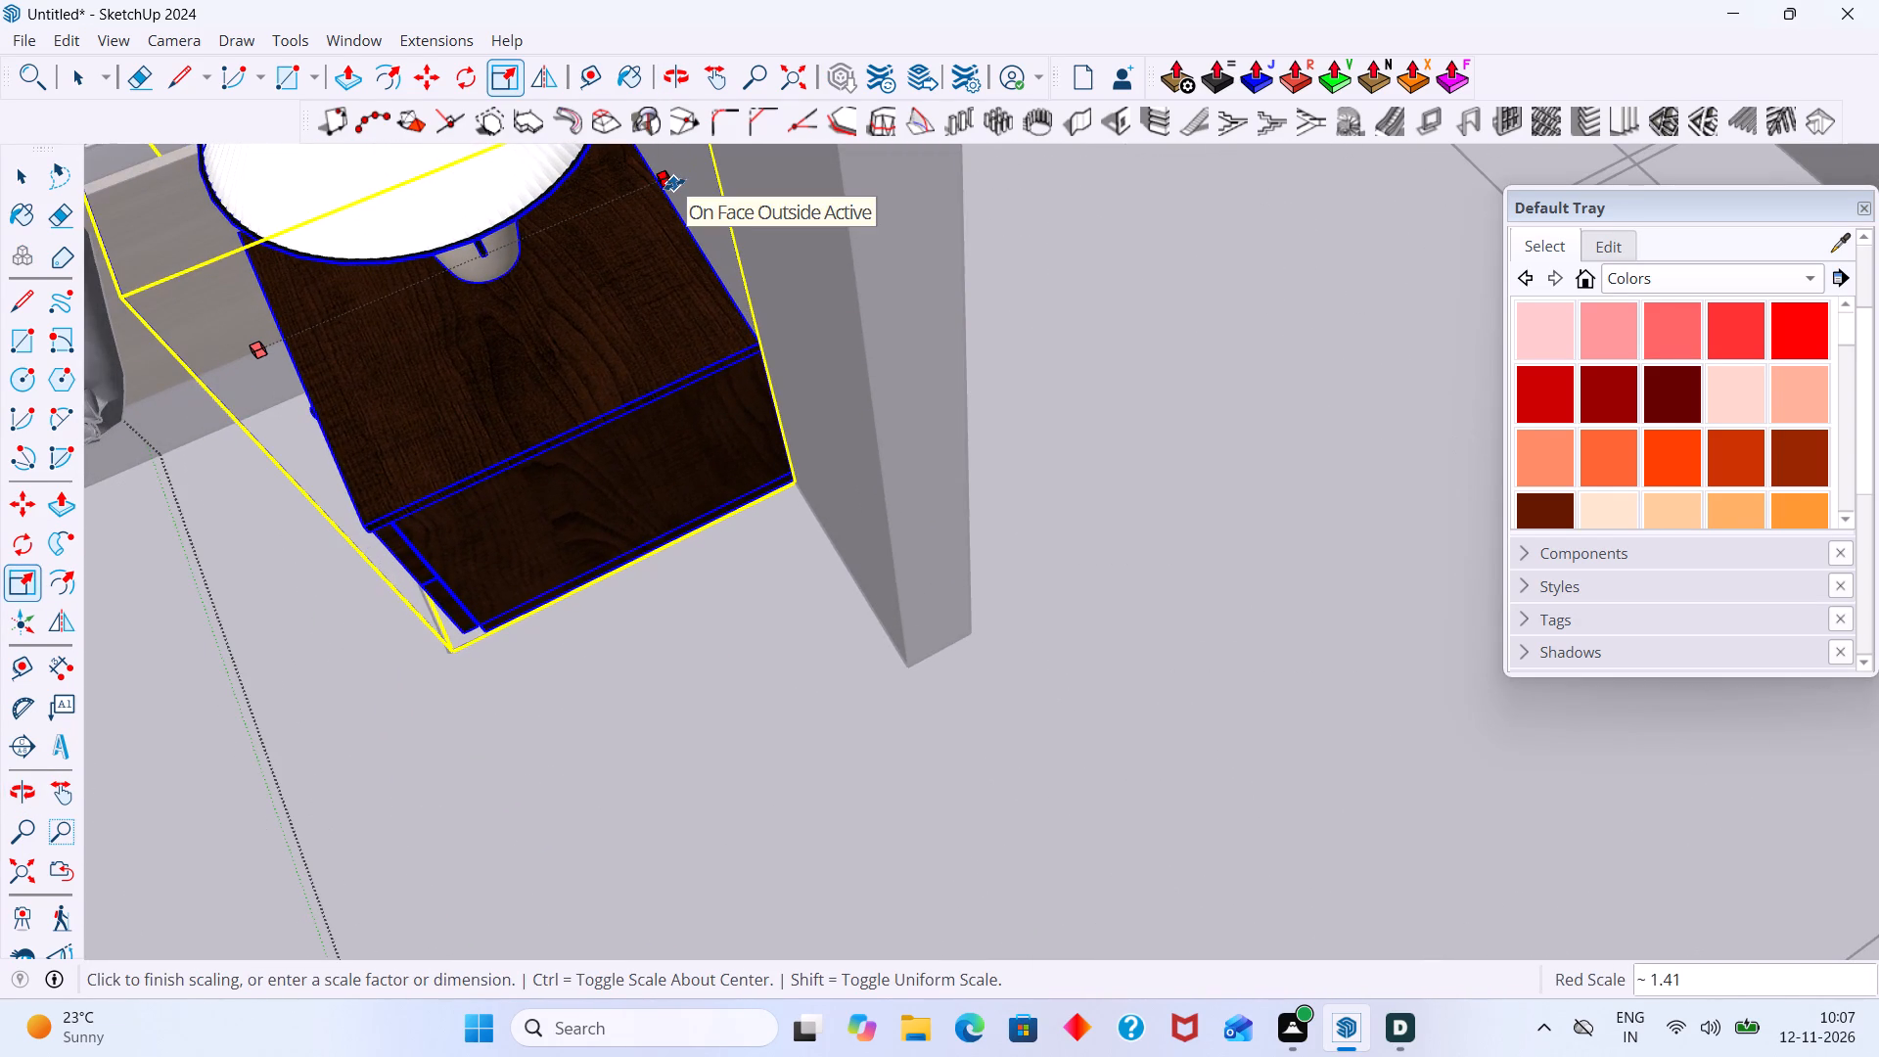
{"action": "left_click", "coordinate": [674, 184]}
{"action": "key", "text": "space"}
{"action": "left_click", "coordinate": [762, 607]}
Close the open groups around the bedside table and return to the top level of the house model.
{"action": "scroll", "coordinate": [718, 567], "scroll_direction": "down", "scroll_amount": 6}
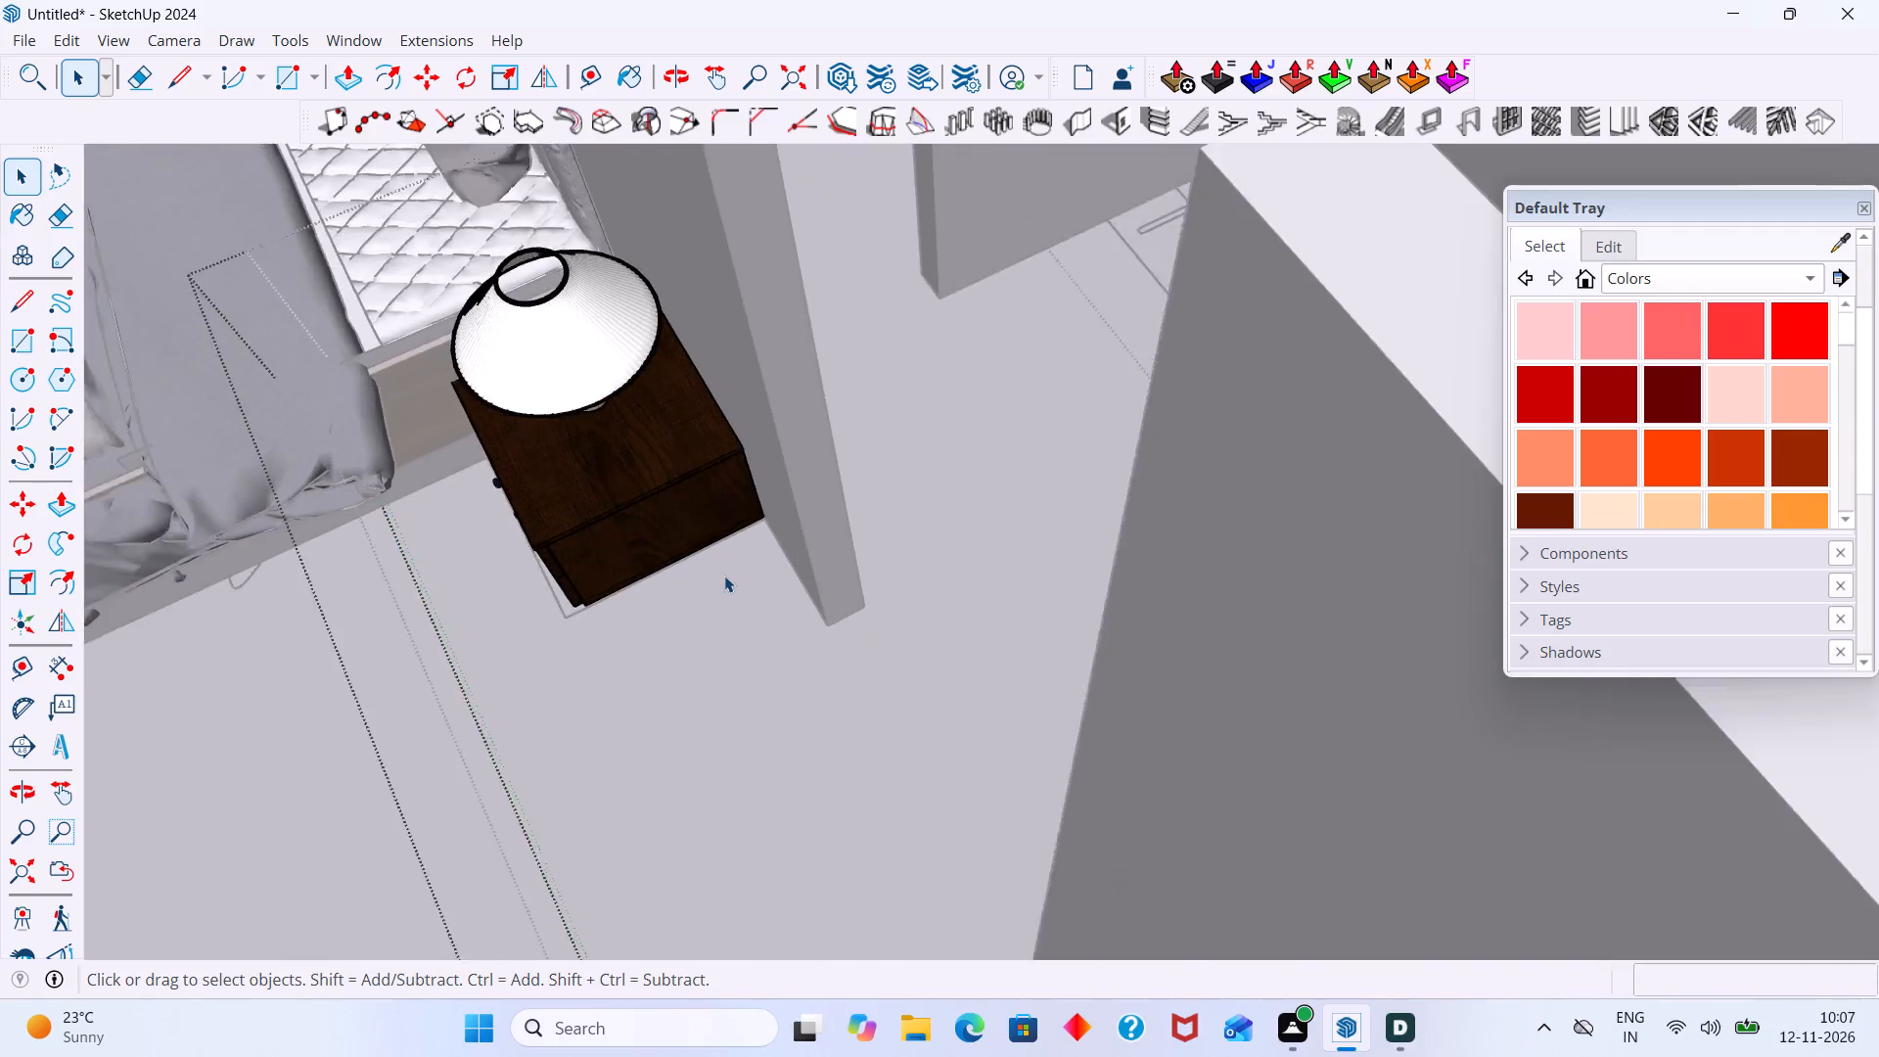
{"action": "scroll", "coordinate": [724, 575], "scroll_direction": "down", "scroll_amount": 2}
{"action": "middle_click_drag", "start_coordinate": [733, 573], "coordinate": [847, 427]}
{"action": "scroll", "coordinate": [822, 422], "scroll_direction": "down", "scroll_amount": 5}
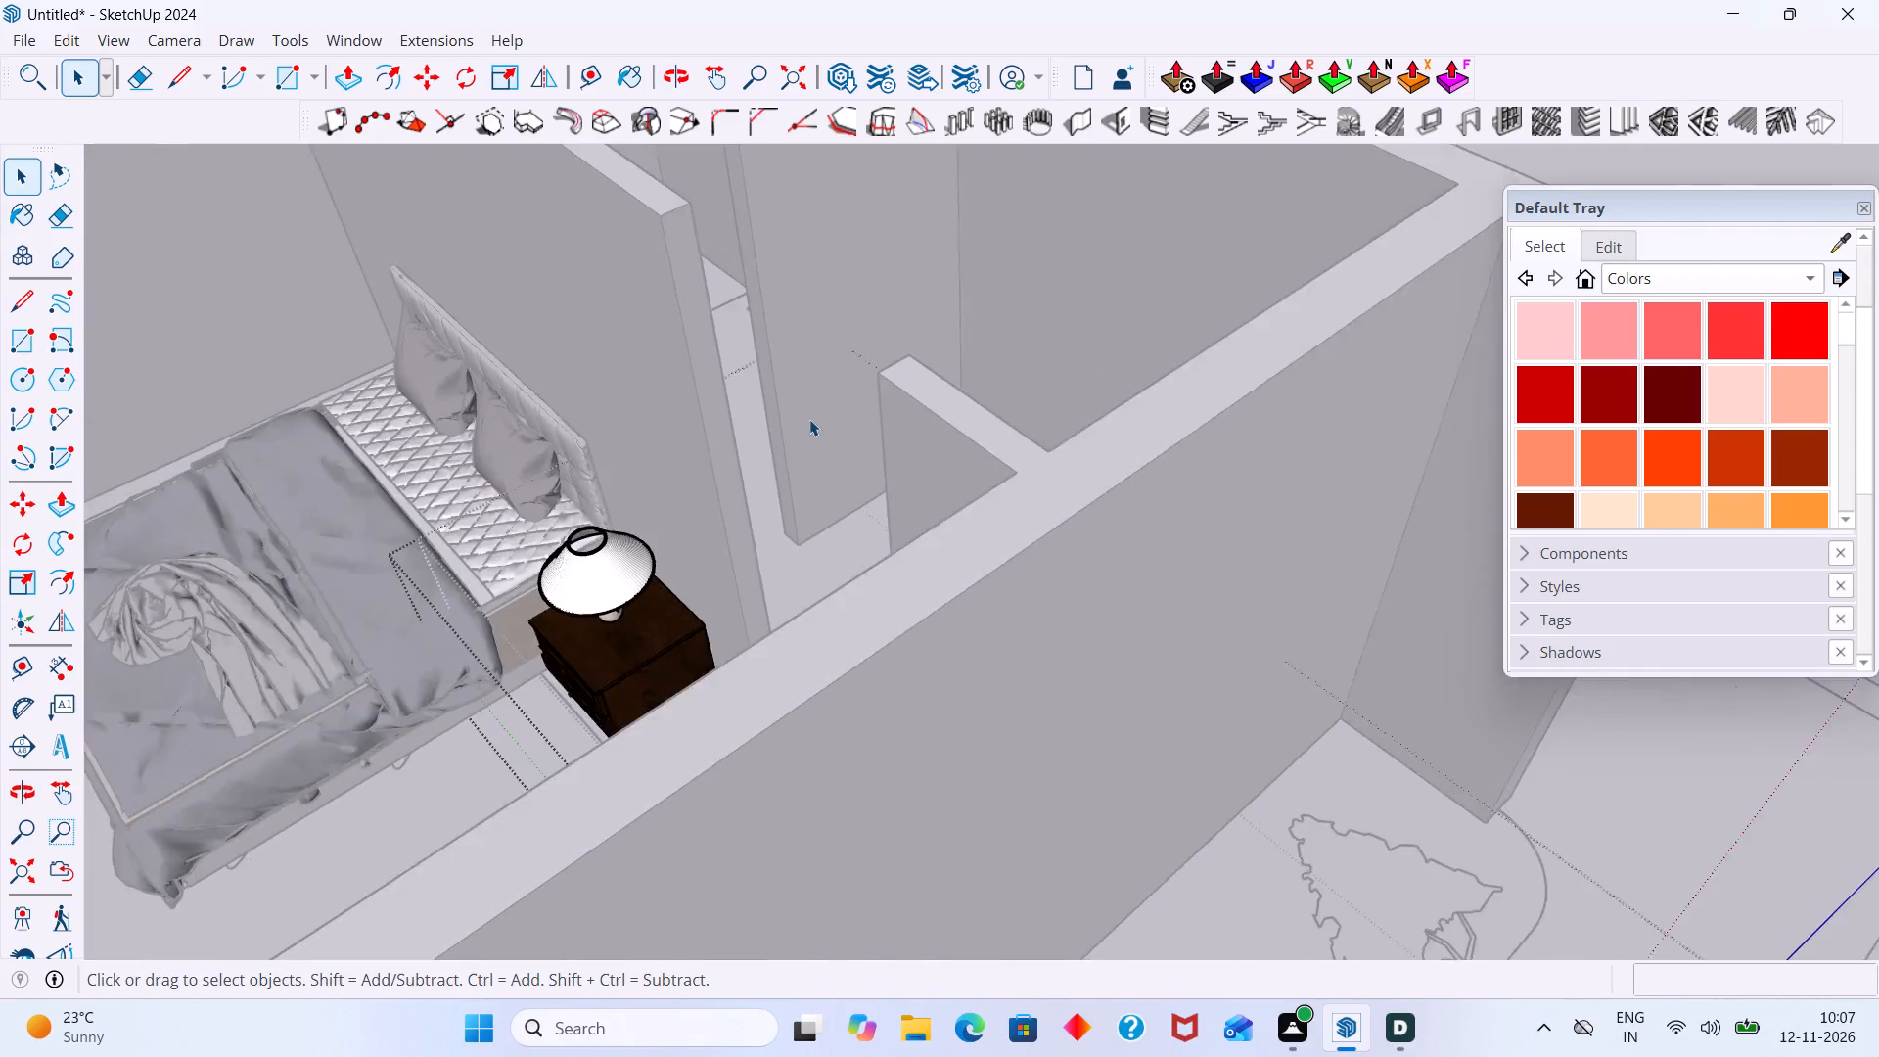
{"action": "scroll", "coordinate": [809, 419], "scroll_direction": "down", "scroll_amount": 2}
{"action": "scroll", "coordinate": [669, 509], "scroll_direction": "down", "scroll_amount": 4}
{"action": "middle_click_drag", "start_coordinate": [649, 561], "coordinate": [689, 590]}
{"action": "left_click", "coordinate": [1188, 277]}
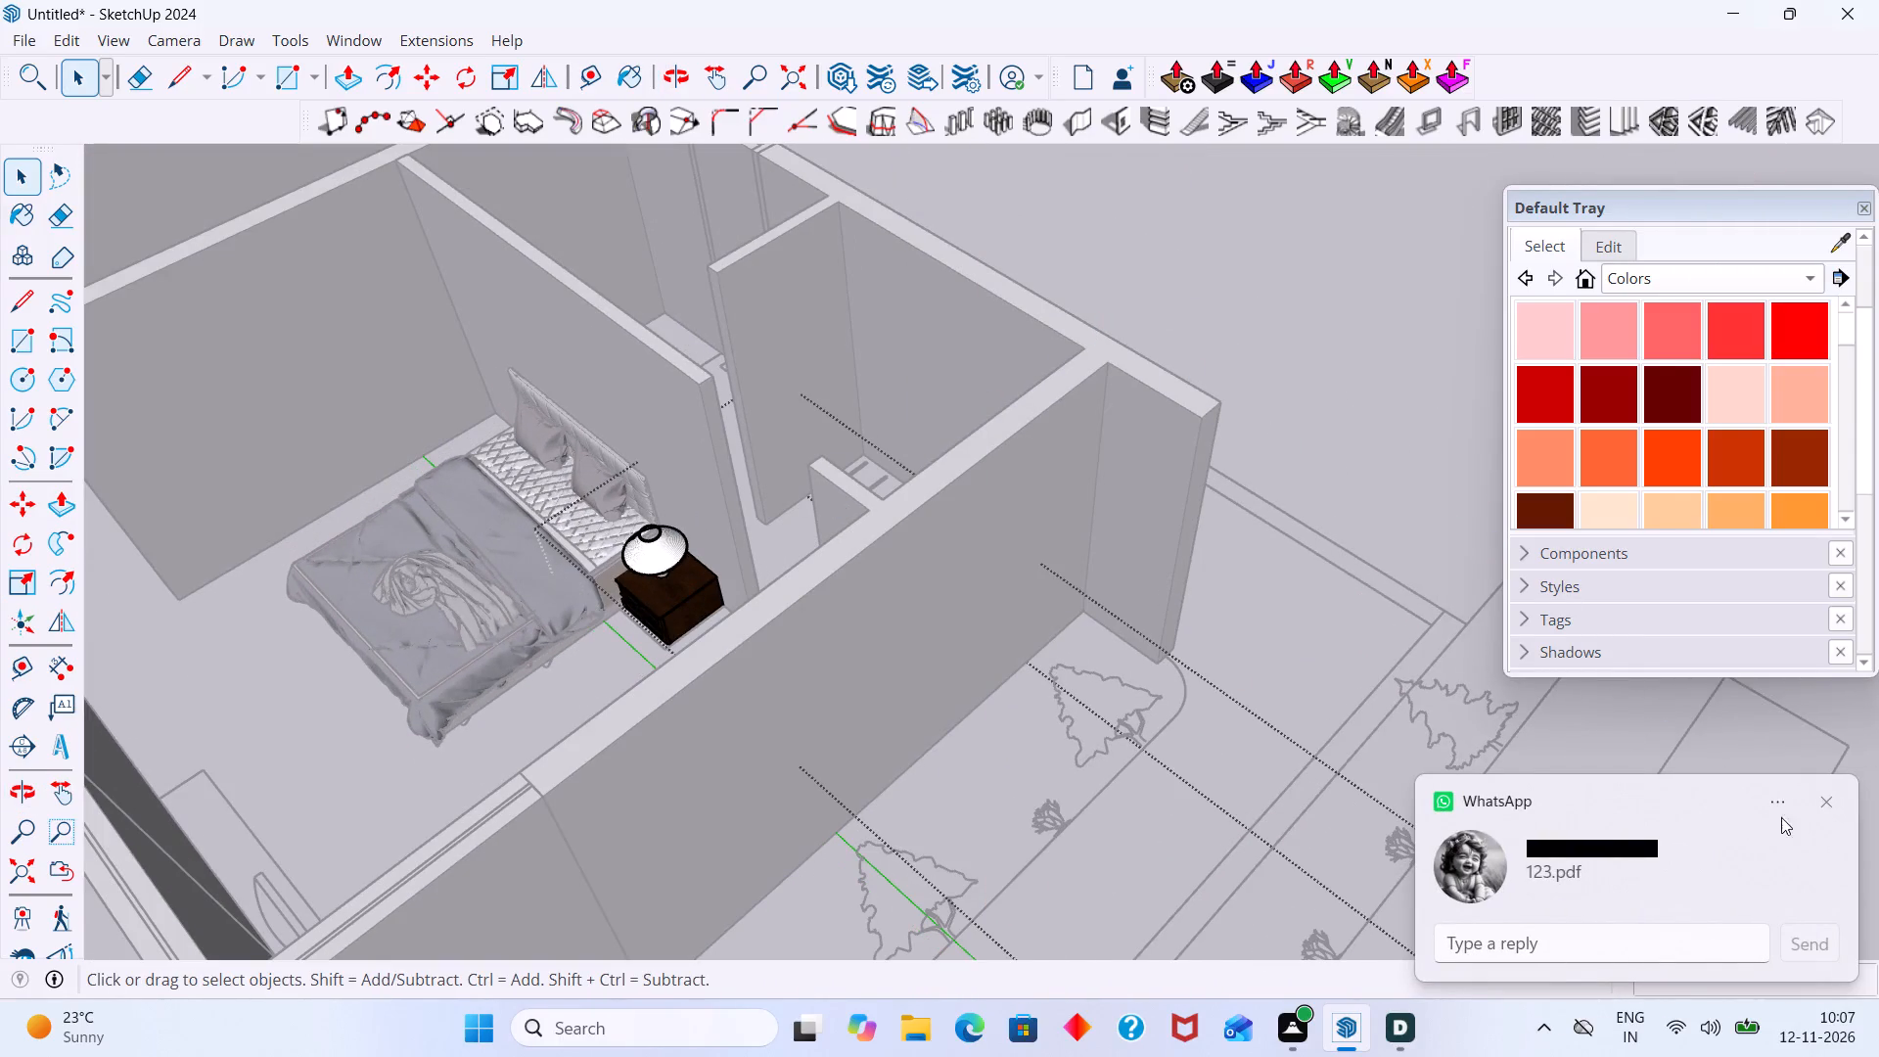
{"action": "left_click", "coordinate": [1831, 802]}
{"action": "scroll", "coordinate": [1496, 649], "scroll_direction": "down", "scroll_amount": 19}
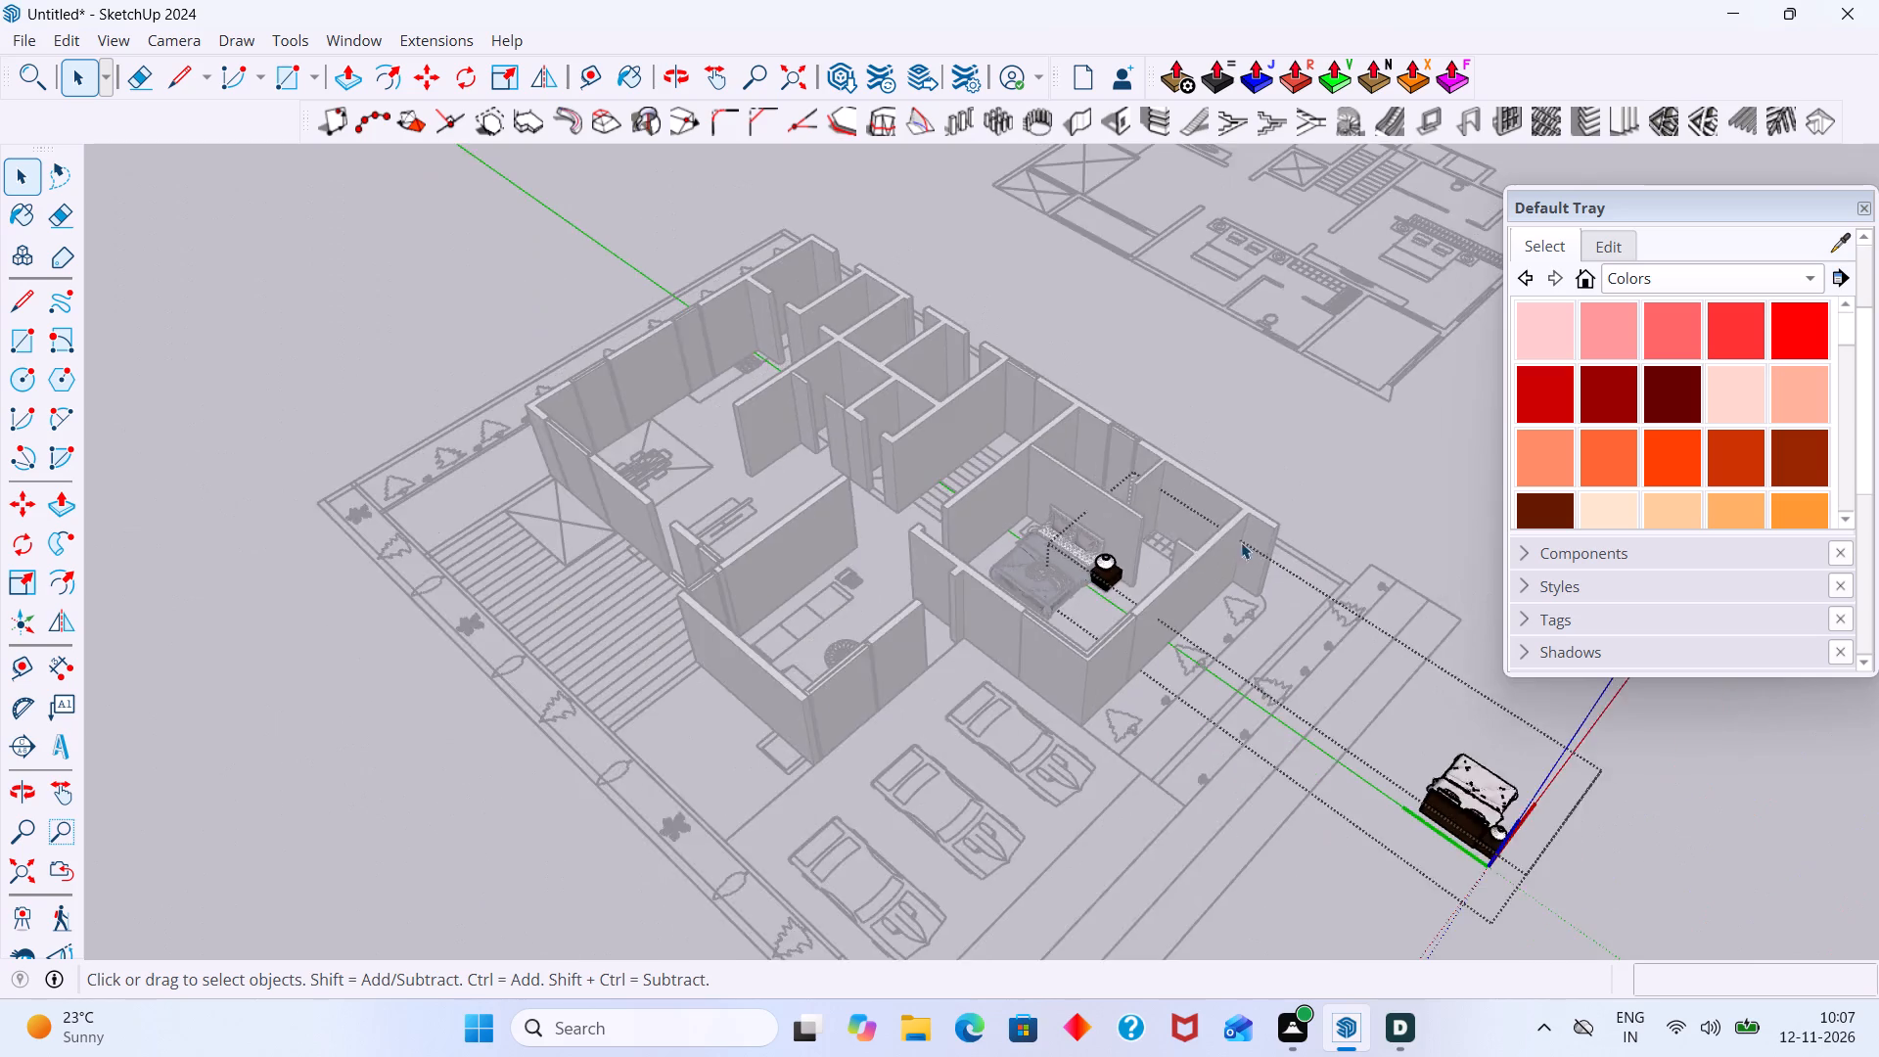
{"action": "scroll", "coordinate": [1241, 542], "scroll_direction": "down", "scroll_amount": 8}
{"action": "left_click", "coordinate": [1433, 659]}
Copy the bedside table with its lamp about 10' 3/16" along the green axis to the opposite side of the bed.
{"action": "scroll", "coordinate": [1180, 619], "scroll_direction": "up", "scroll_amount": 16}
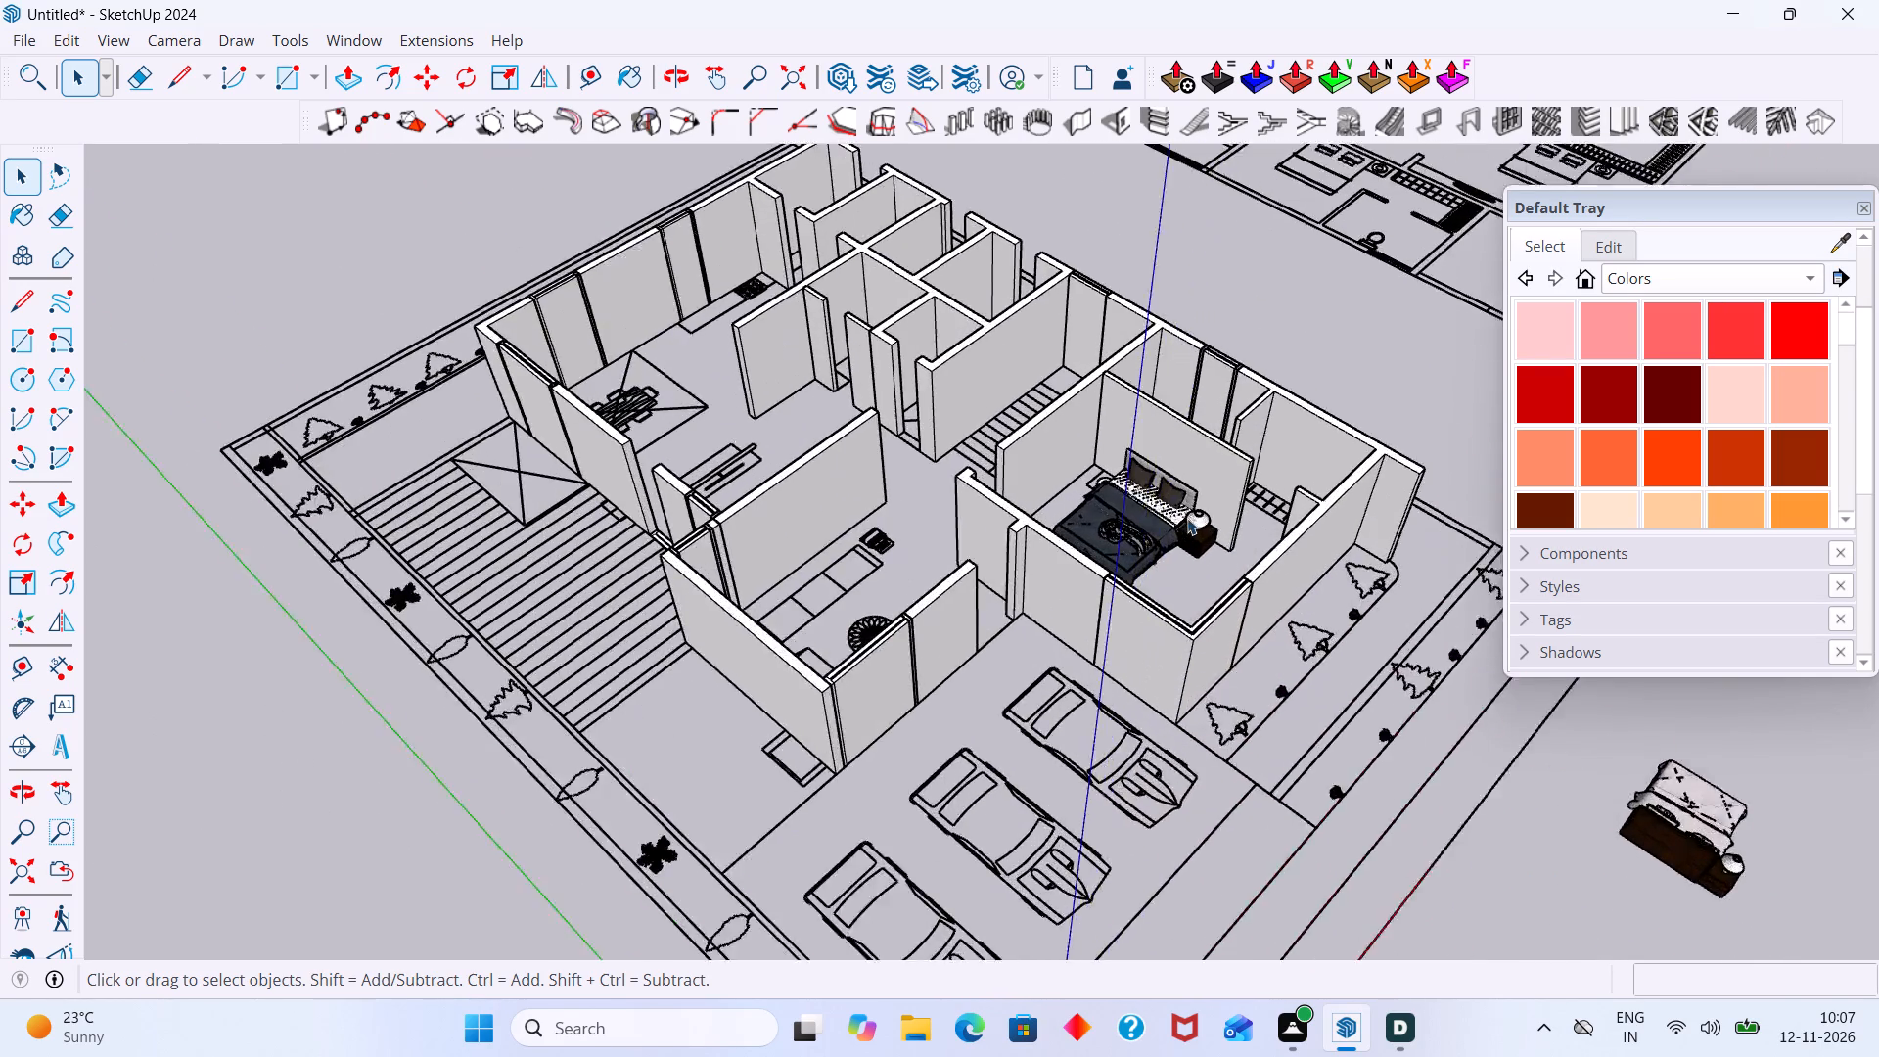
{"action": "scroll", "coordinate": [1187, 518], "scroll_direction": "up", "scroll_amount": 3}
{"action": "middle_click_drag", "start_coordinate": [1177, 584], "coordinate": [1328, 585]}
{"action": "scroll", "coordinate": [1270, 510], "scroll_direction": "up", "scroll_amount": 17}
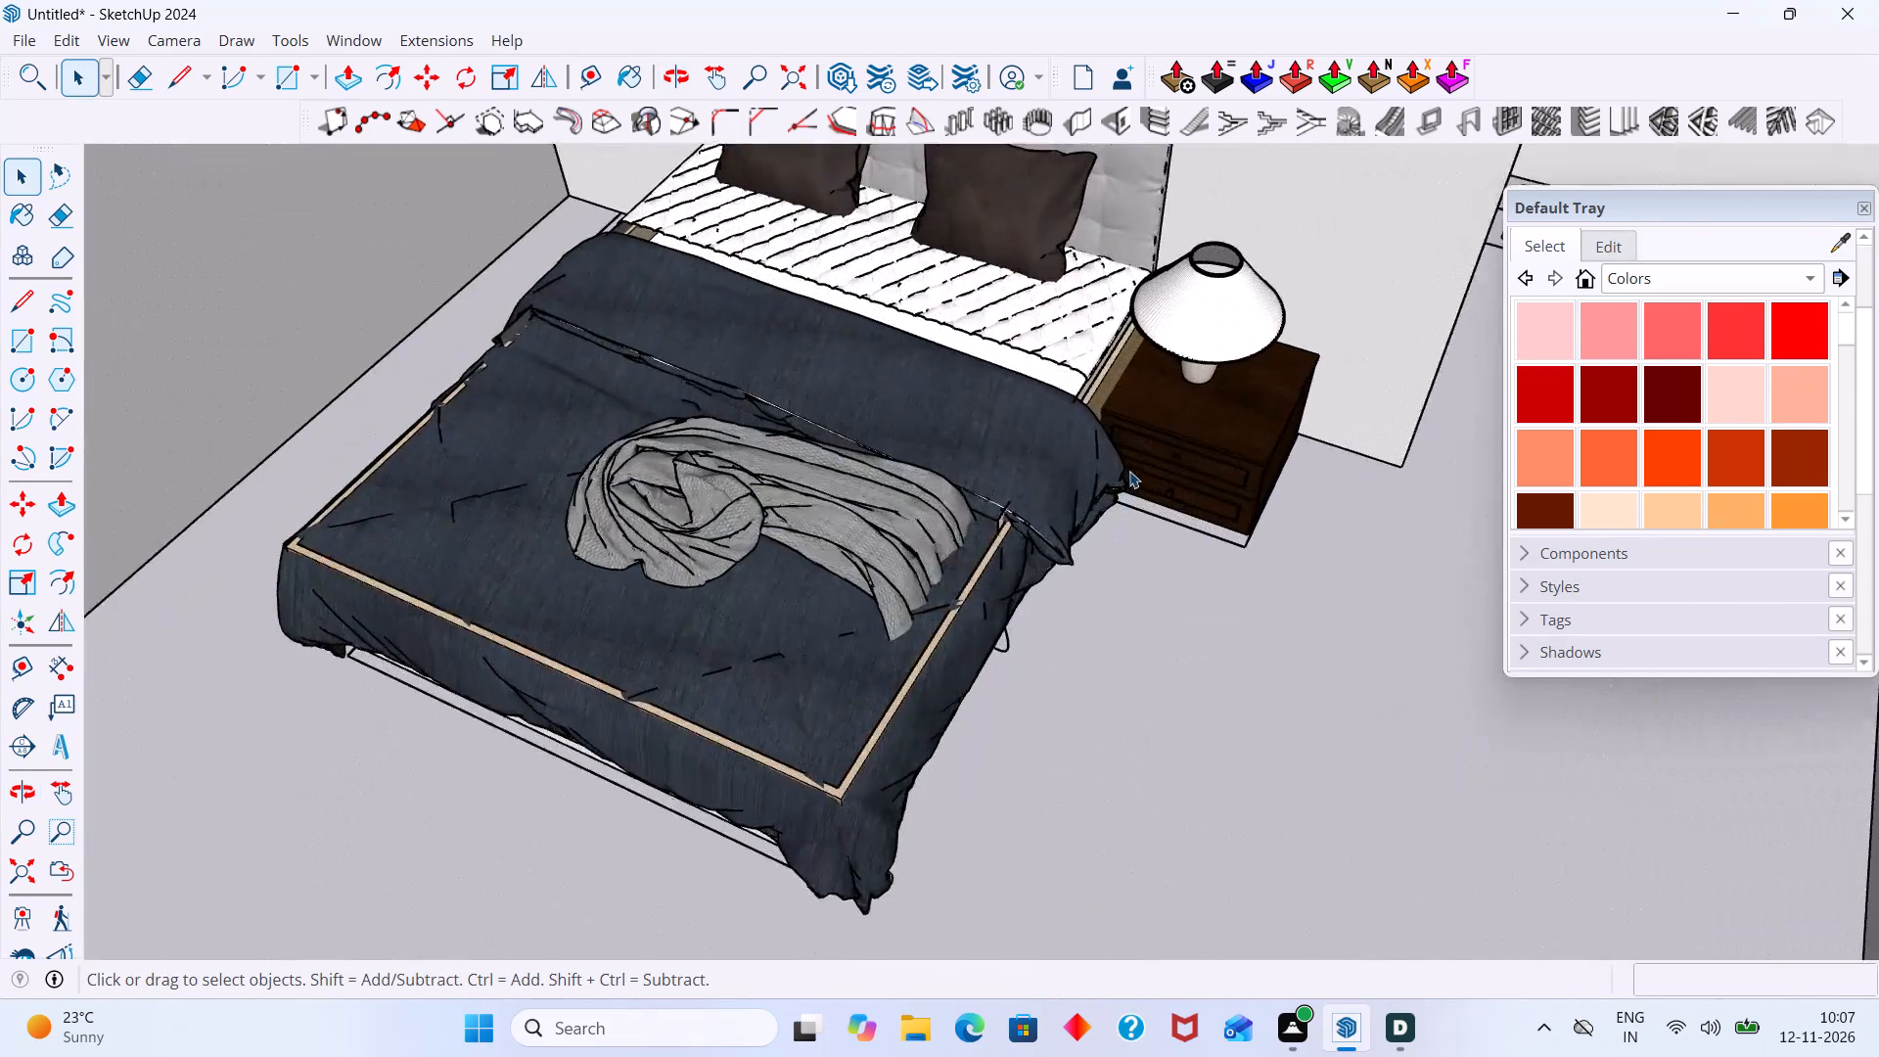
{"action": "scroll", "coordinate": [1129, 471], "scroll_direction": "up", "scroll_amount": 15}
{"action": "middle_click_drag", "start_coordinate": [1239, 453], "coordinate": [1287, 382]}
{"action": "scroll", "coordinate": [1287, 379], "scroll_direction": "down", "scroll_amount": 2}
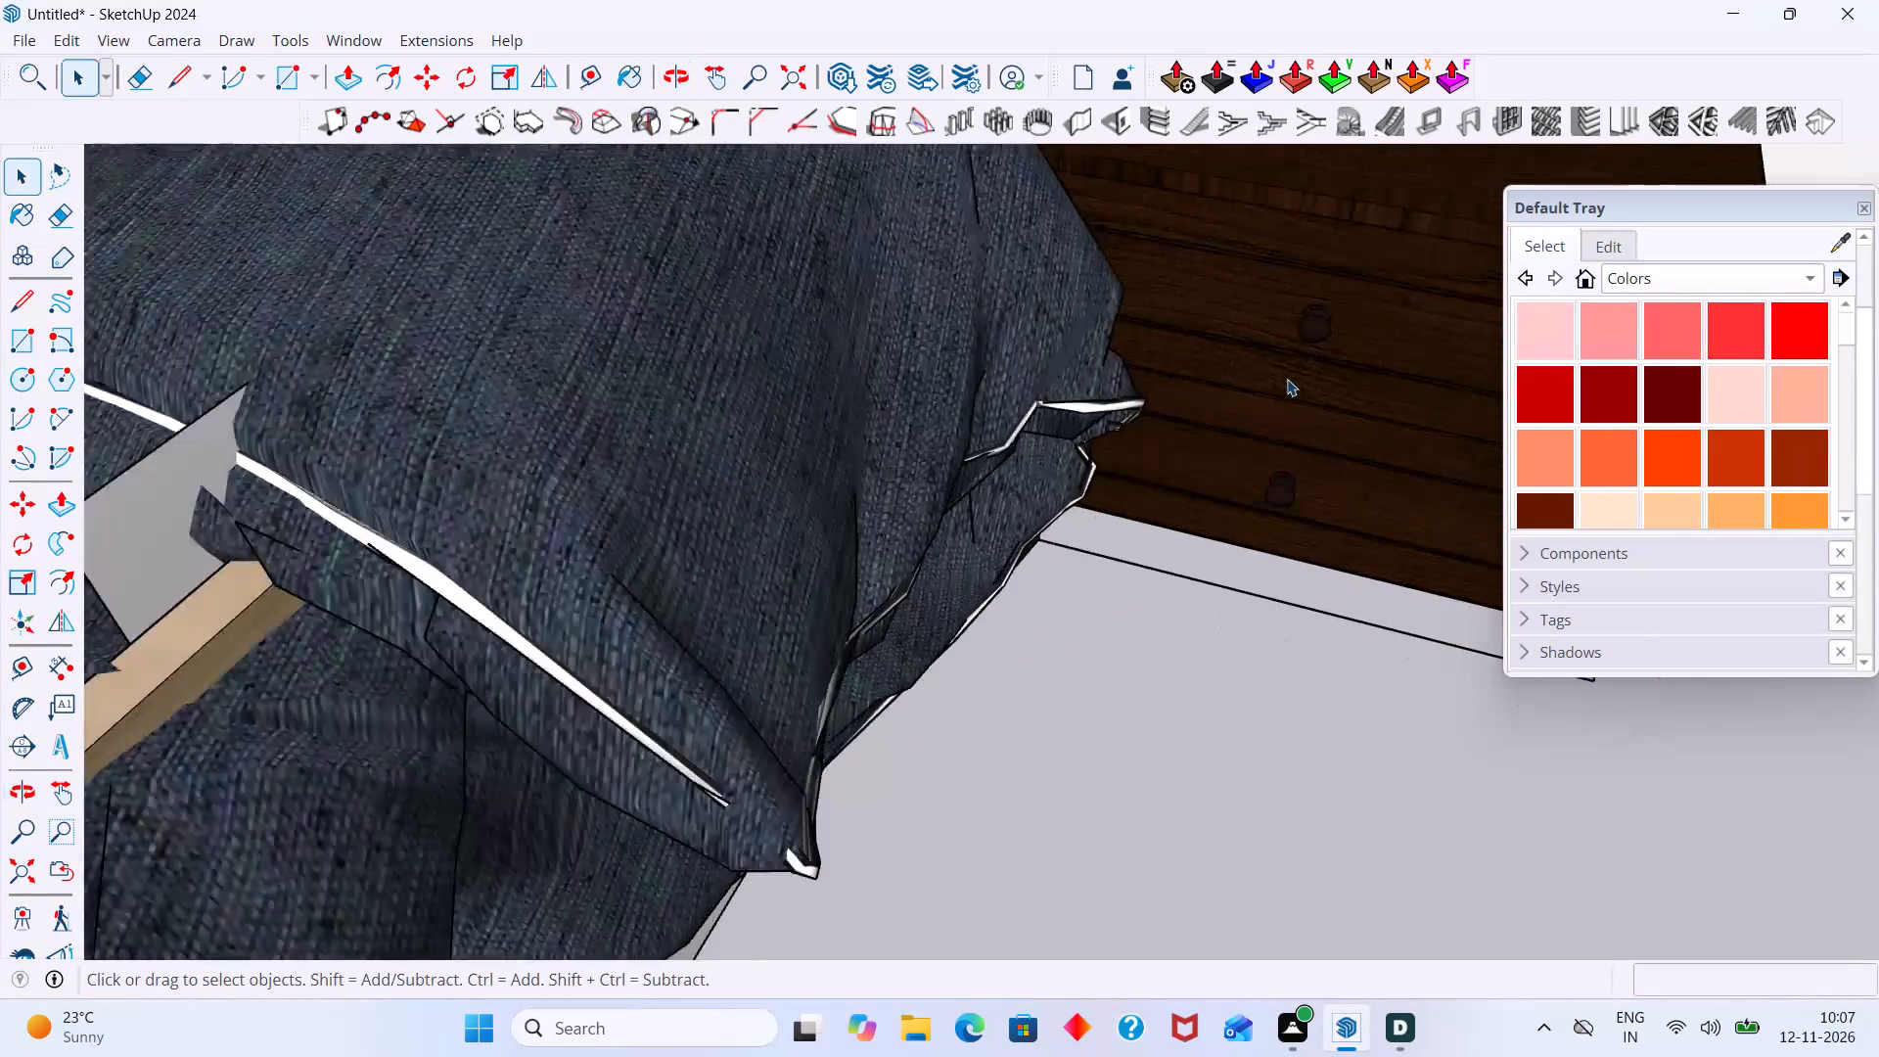
{"action": "scroll", "coordinate": [1287, 379], "scroll_direction": "down", "scroll_amount": 4}
{"action": "middle_click_drag", "start_coordinate": [1286, 379], "coordinate": [1130, 412], "text": "shift"}
{"action": "scroll", "coordinate": [1127, 413], "scroll_direction": "down", "scroll_amount": 11}
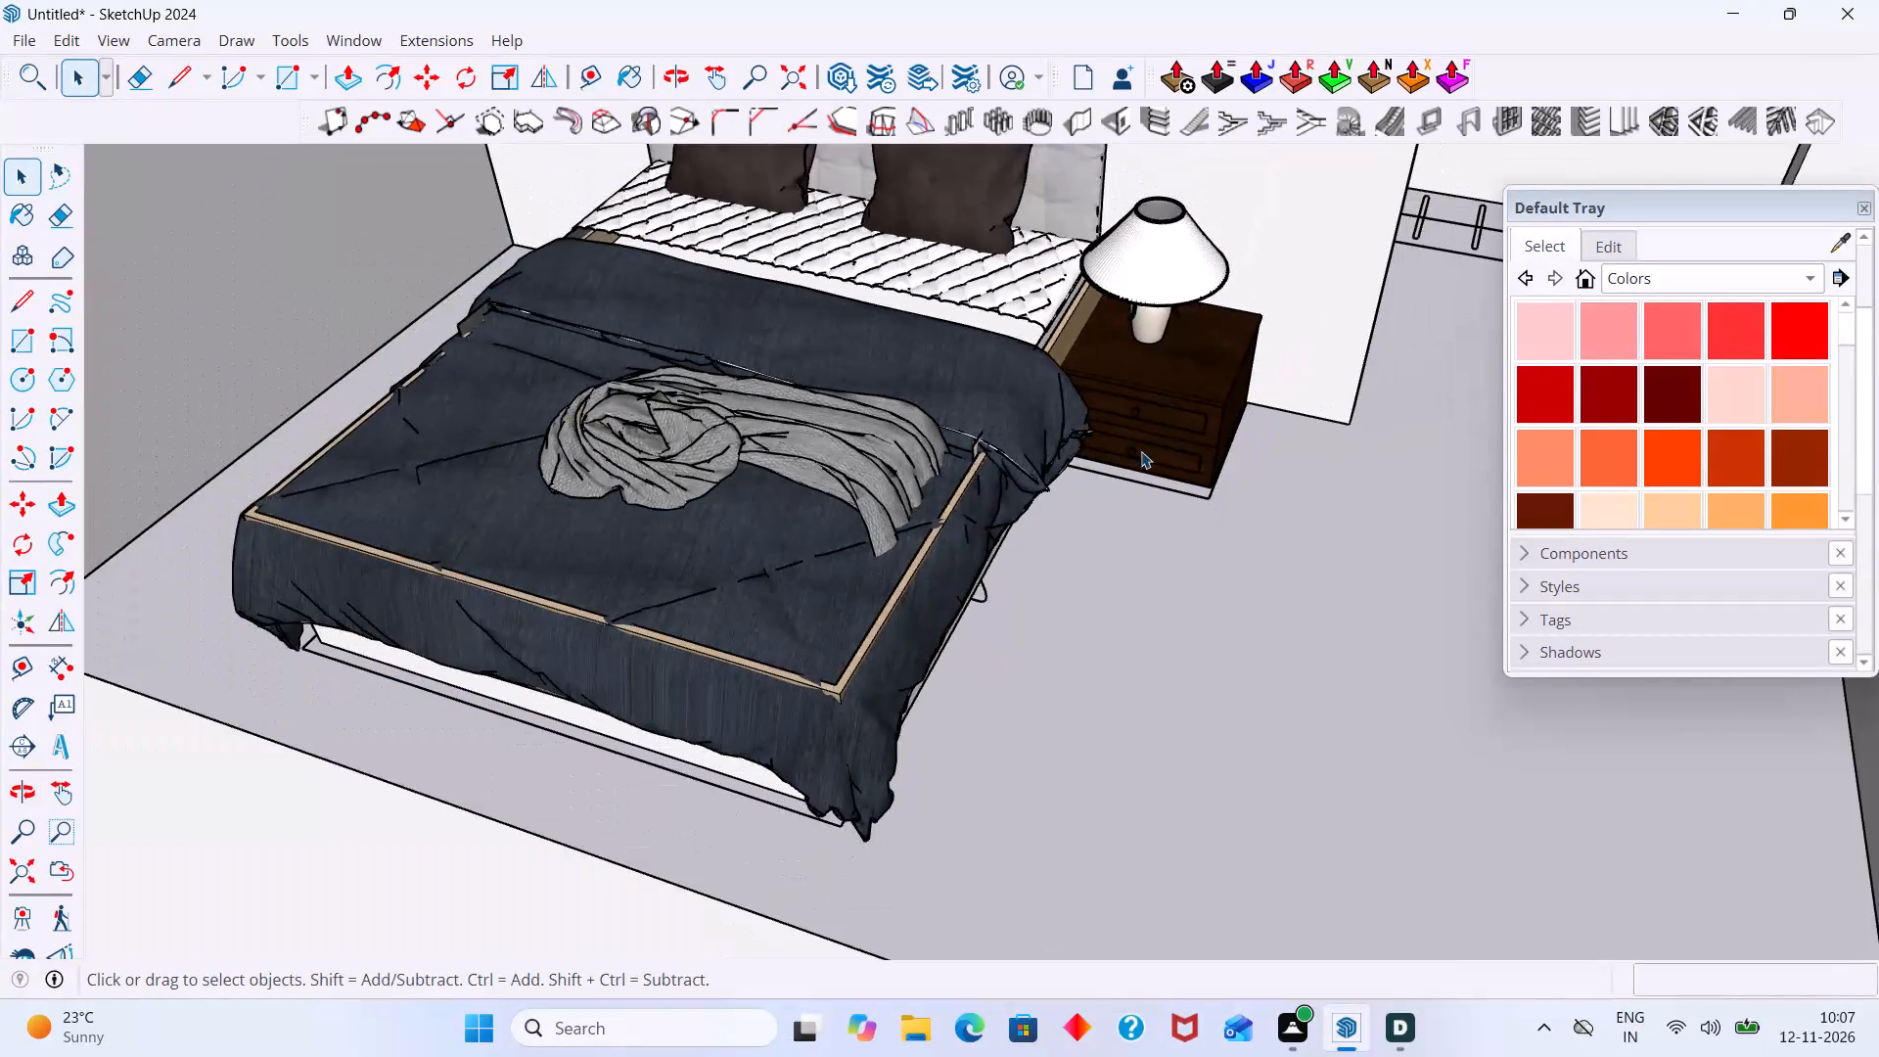
{"action": "middle_click_drag", "start_coordinate": [1142, 451], "coordinate": [1329, 473]}
{"action": "scroll", "coordinate": [1241, 415], "scroll_direction": "up", "scroll_amount": 3}
{"action": "left_click", "coordinate": [1211, 404]}
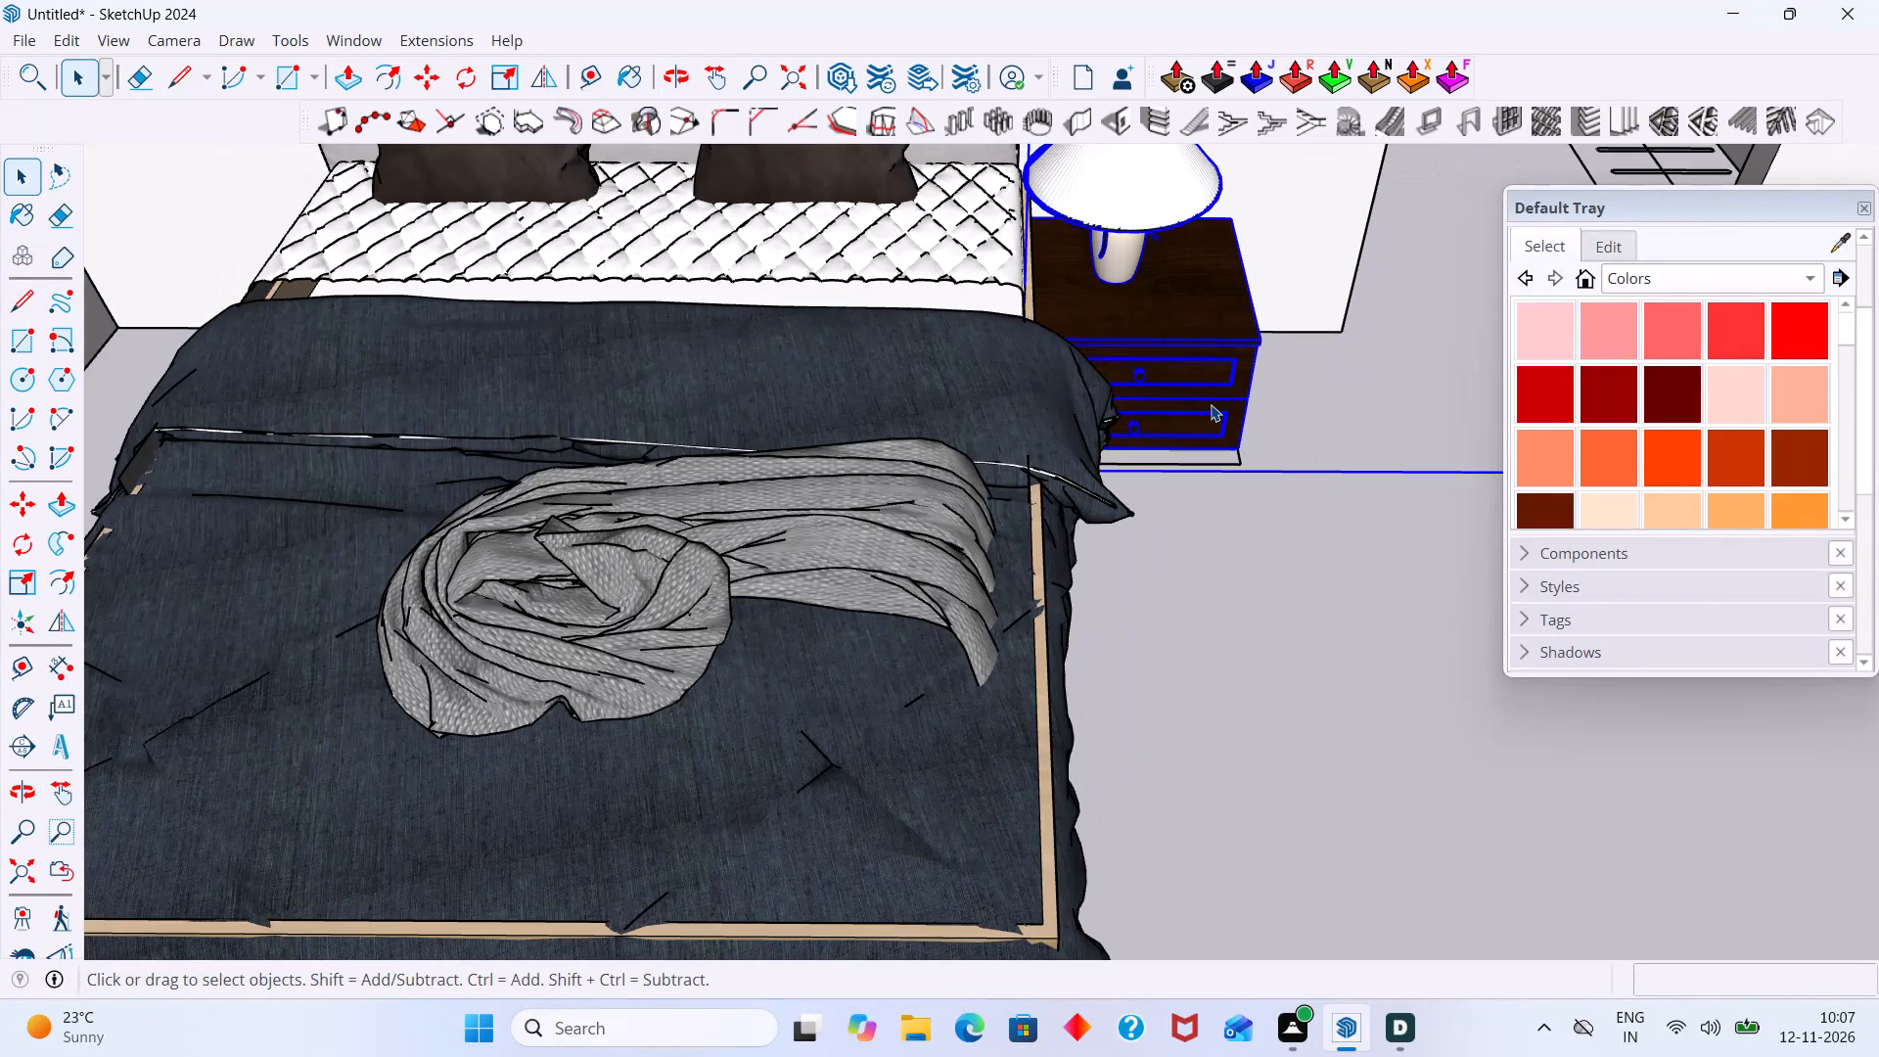
{"action": "key", "text": "m"}
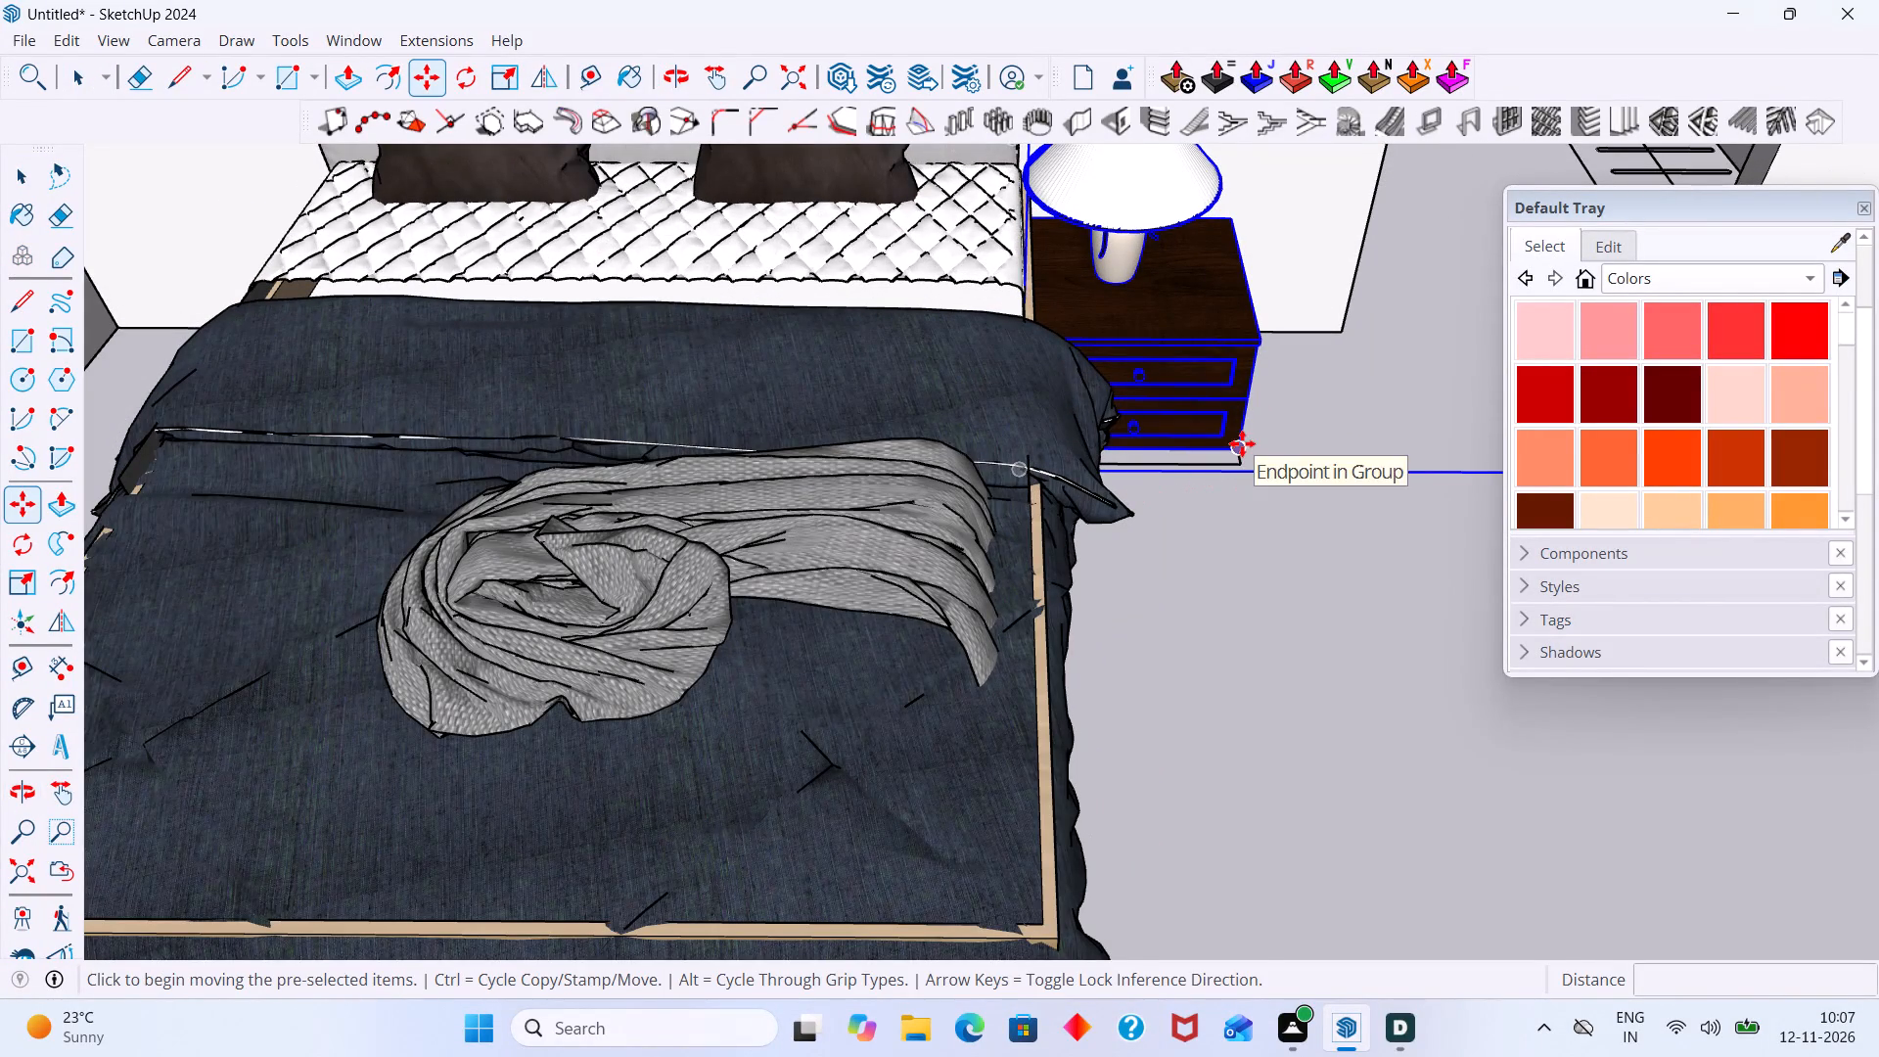
{"action": "left_click", "coordinate": [1242, 443]}
{"action": "scroll", "coordinate": [741, 434], "scroll_direction": "down", "scroll_amount": 6}
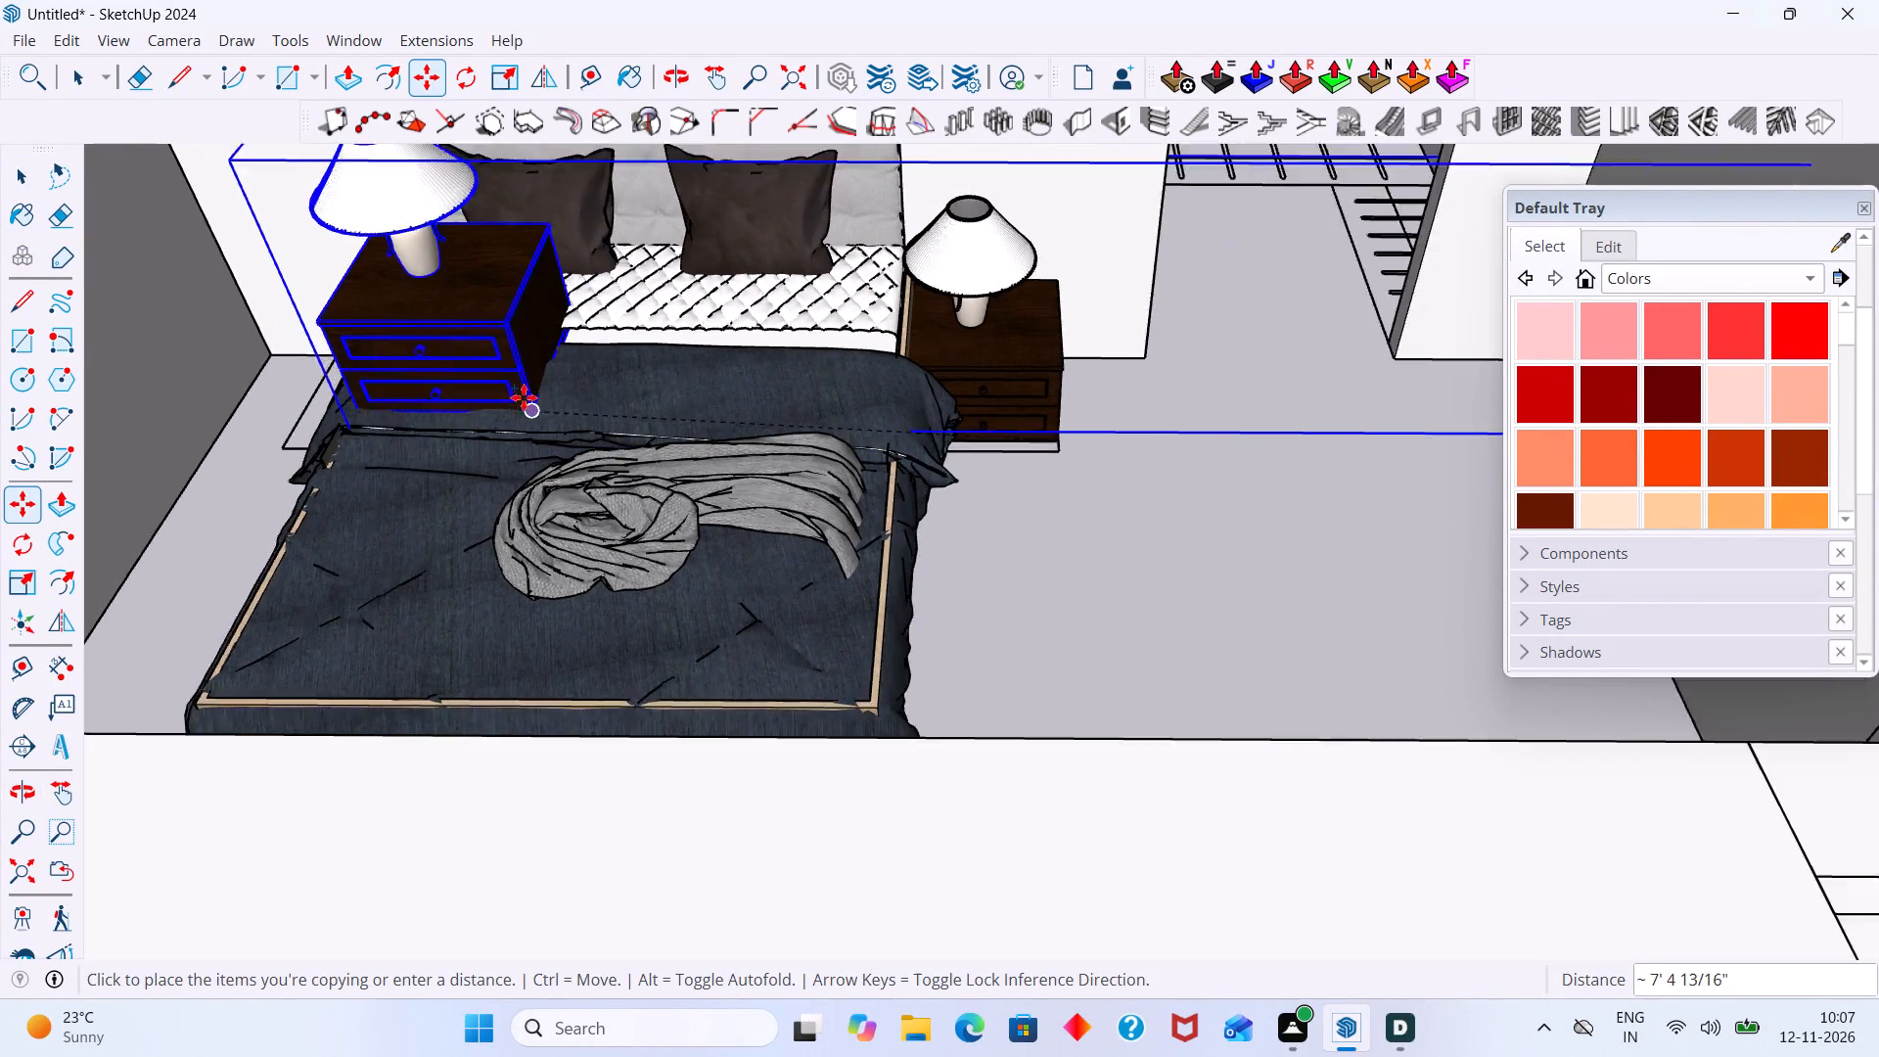
{"action": "scroll", "coordinate": [524, 397], "scroll_direction": "down", "scroll_amount": 3}
{"action": "middle_click_drag", "start_coordinate": [507, 409], "coordinate": [969, 495]}
{"action": "scroll", "coordinate": [790, 517], "scroll_direction": "up", "scroll_amount": 8}
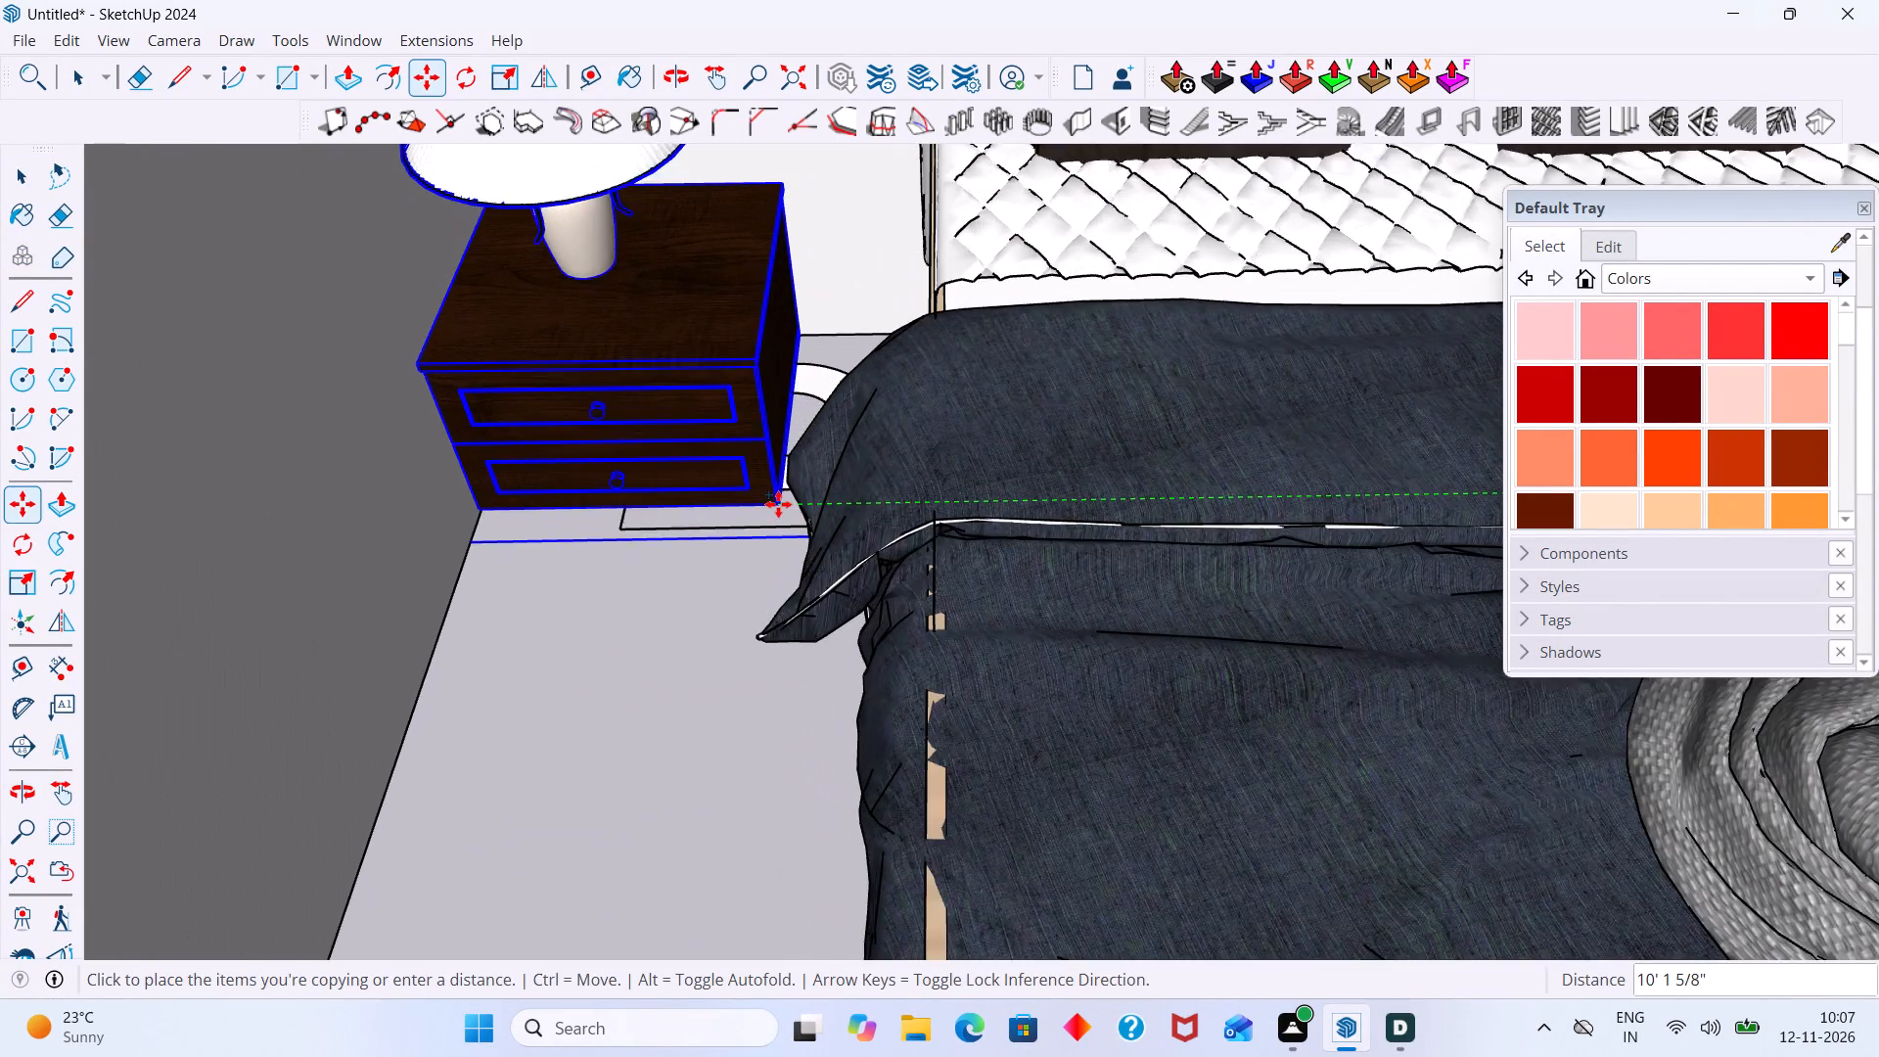
{"action": "scroll", "coordinate": [778, 504], "scroll_direction": "up", "scroll_amount": 6}
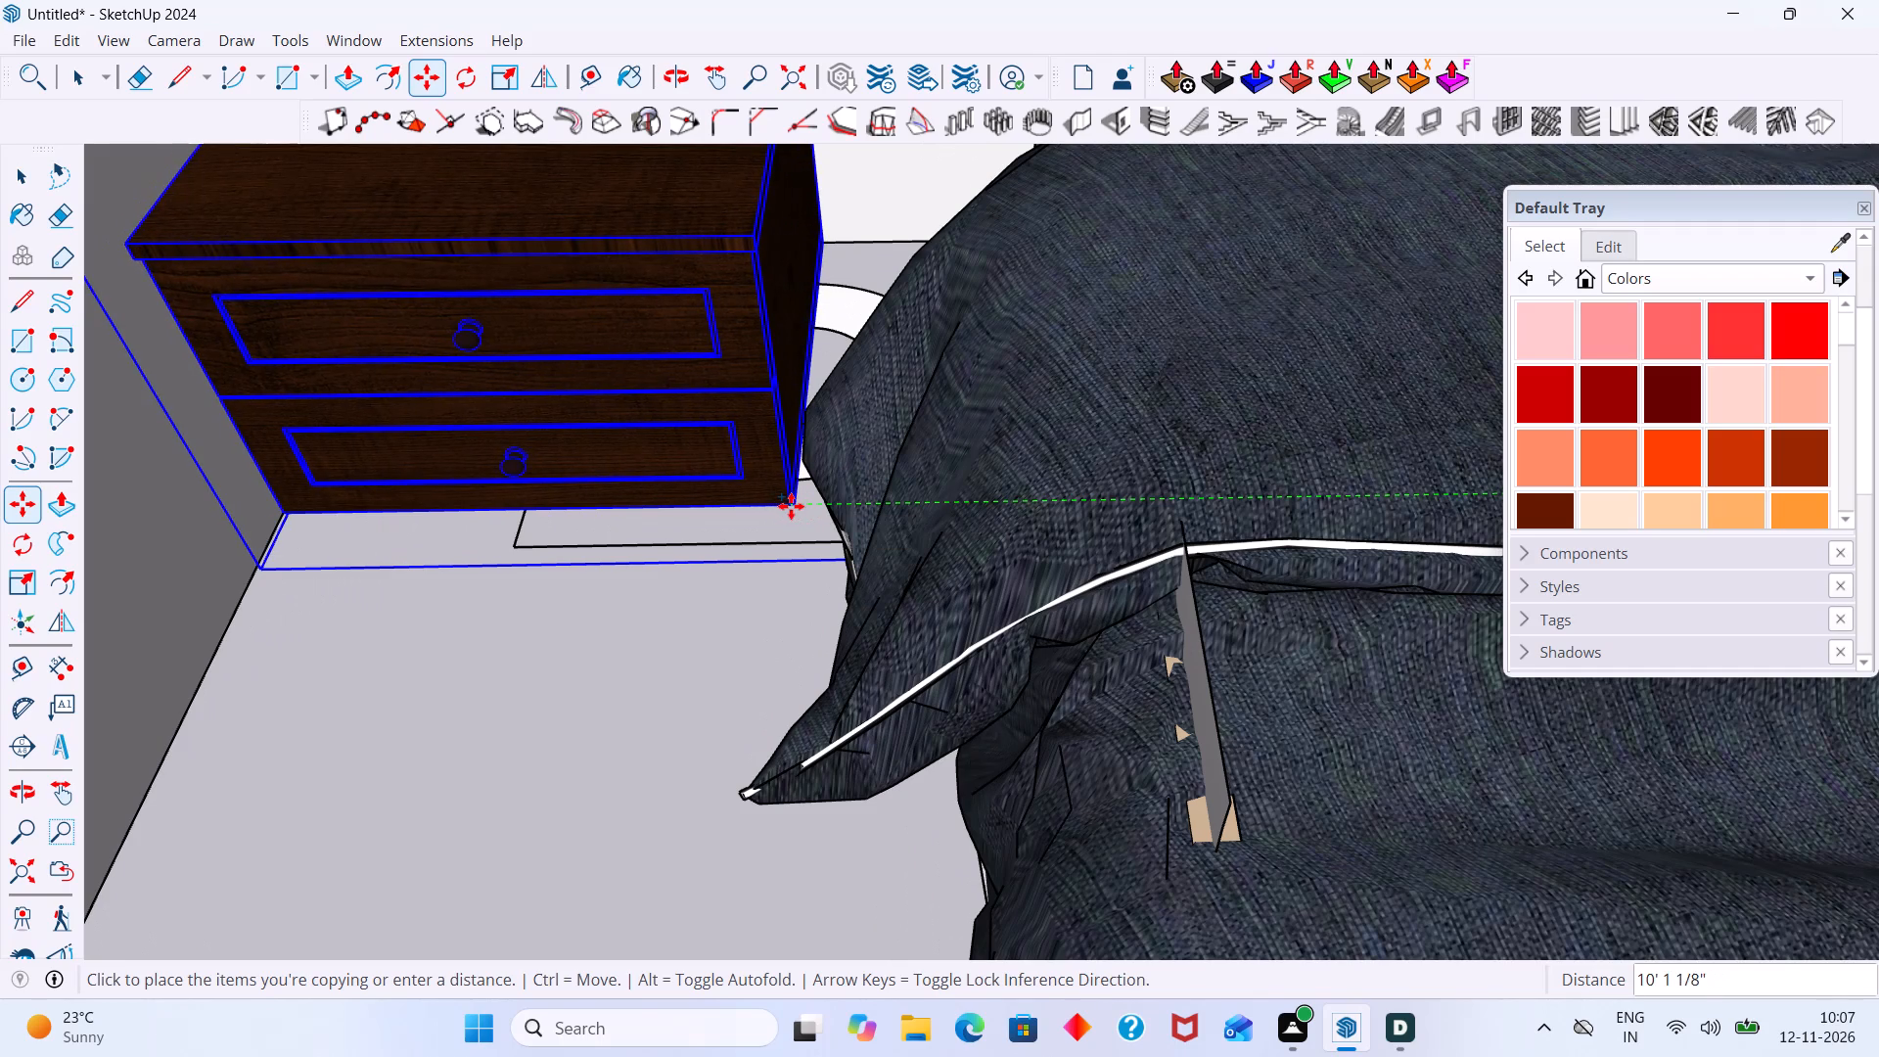
{"action": "left_click", "coordinate": [808, 510]}
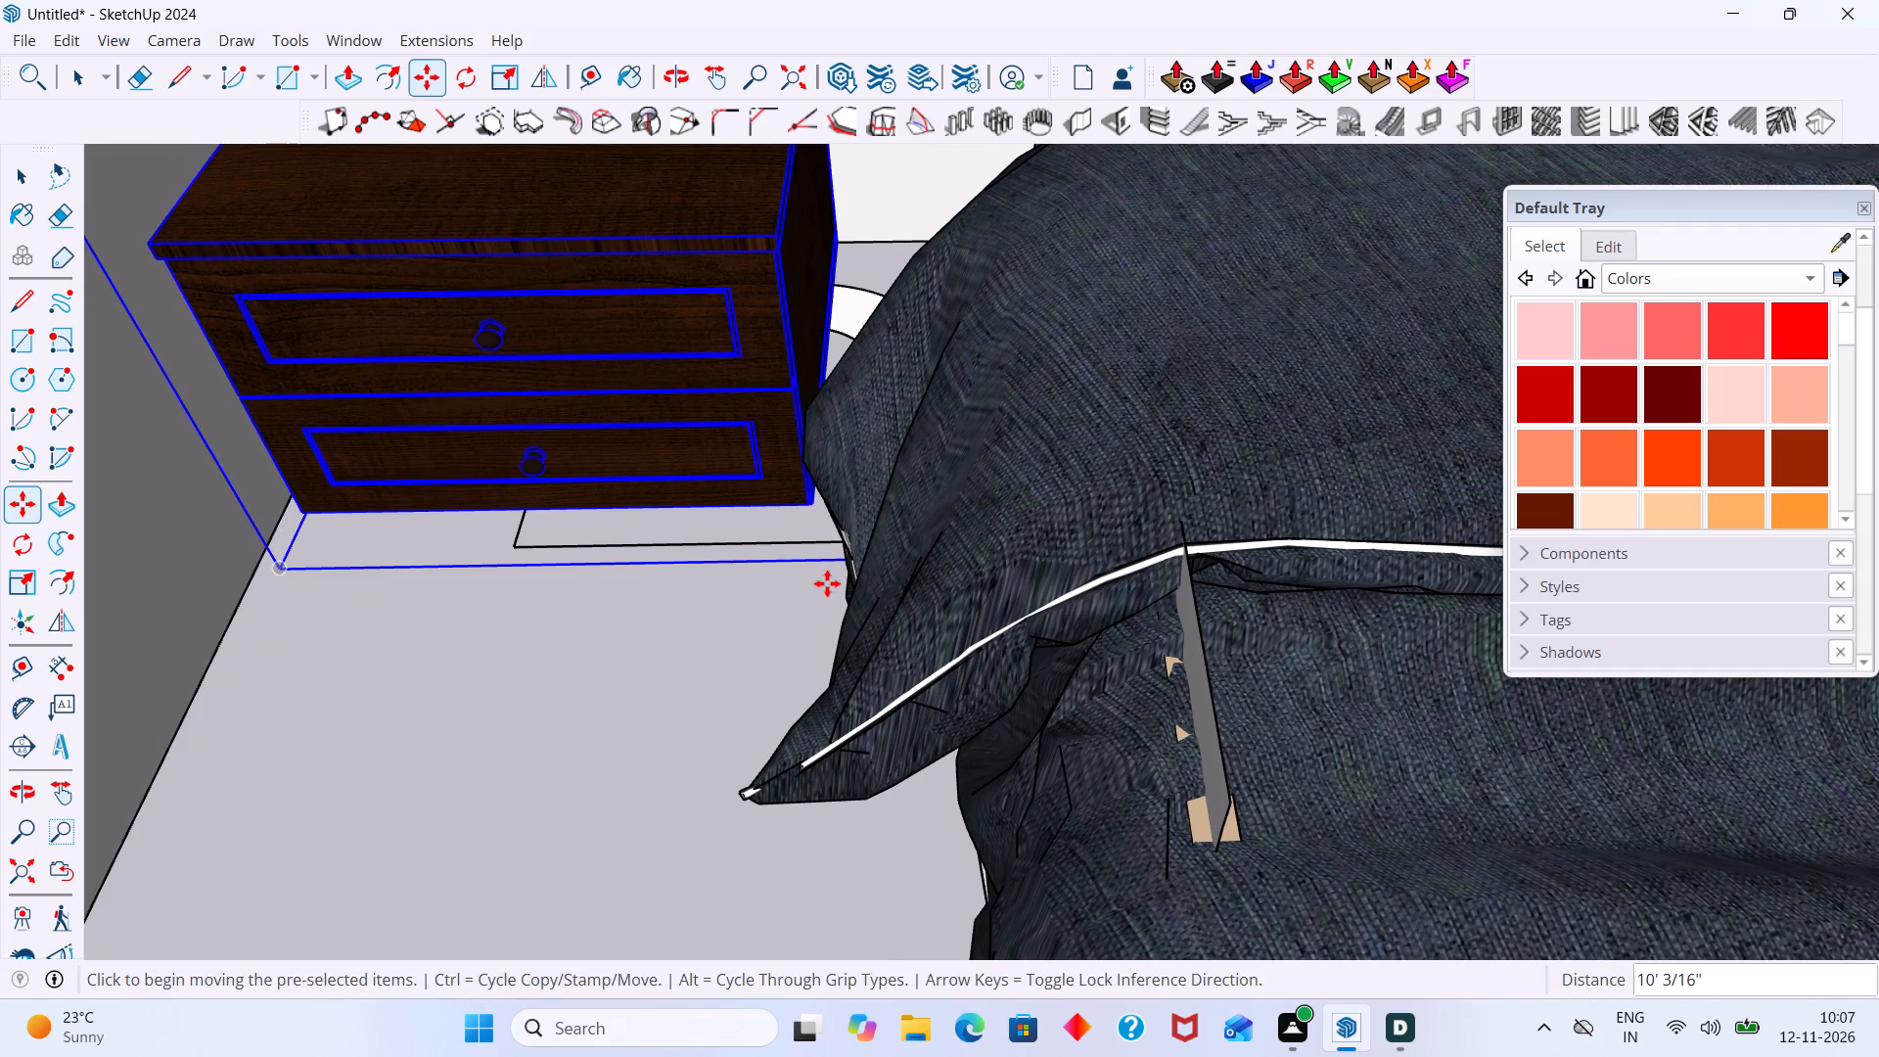
Move the copied bedside table about 1' by its bottom front corner toward its floor outline beside the bed and clear the selection.
{"action": "middle_click_drag", "start_coordinate": [833, 584], "coordinate": [990, 447]}
{"action": "scroll", "coordinate": [787, 556], "scroll_direction": "up", "scroll_amount": 10}
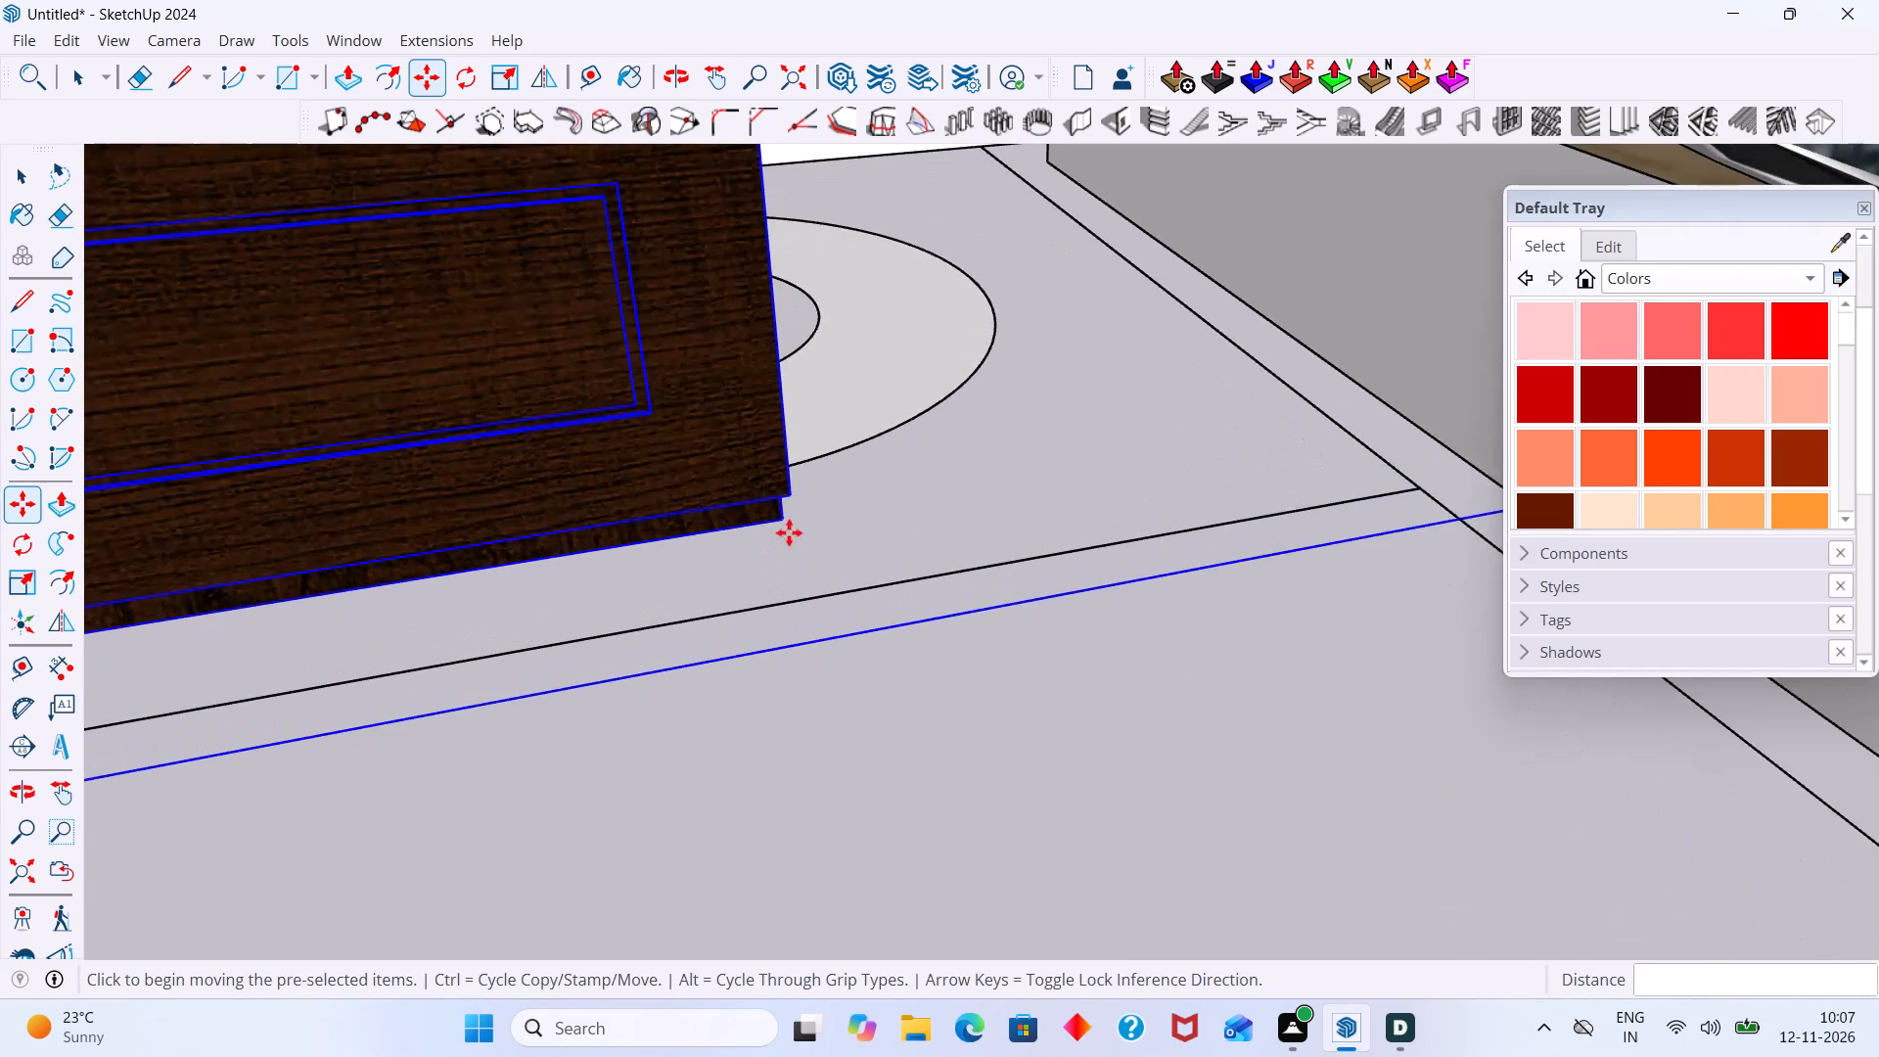
{"action": "left_click", "coordinate": [782, 521]}
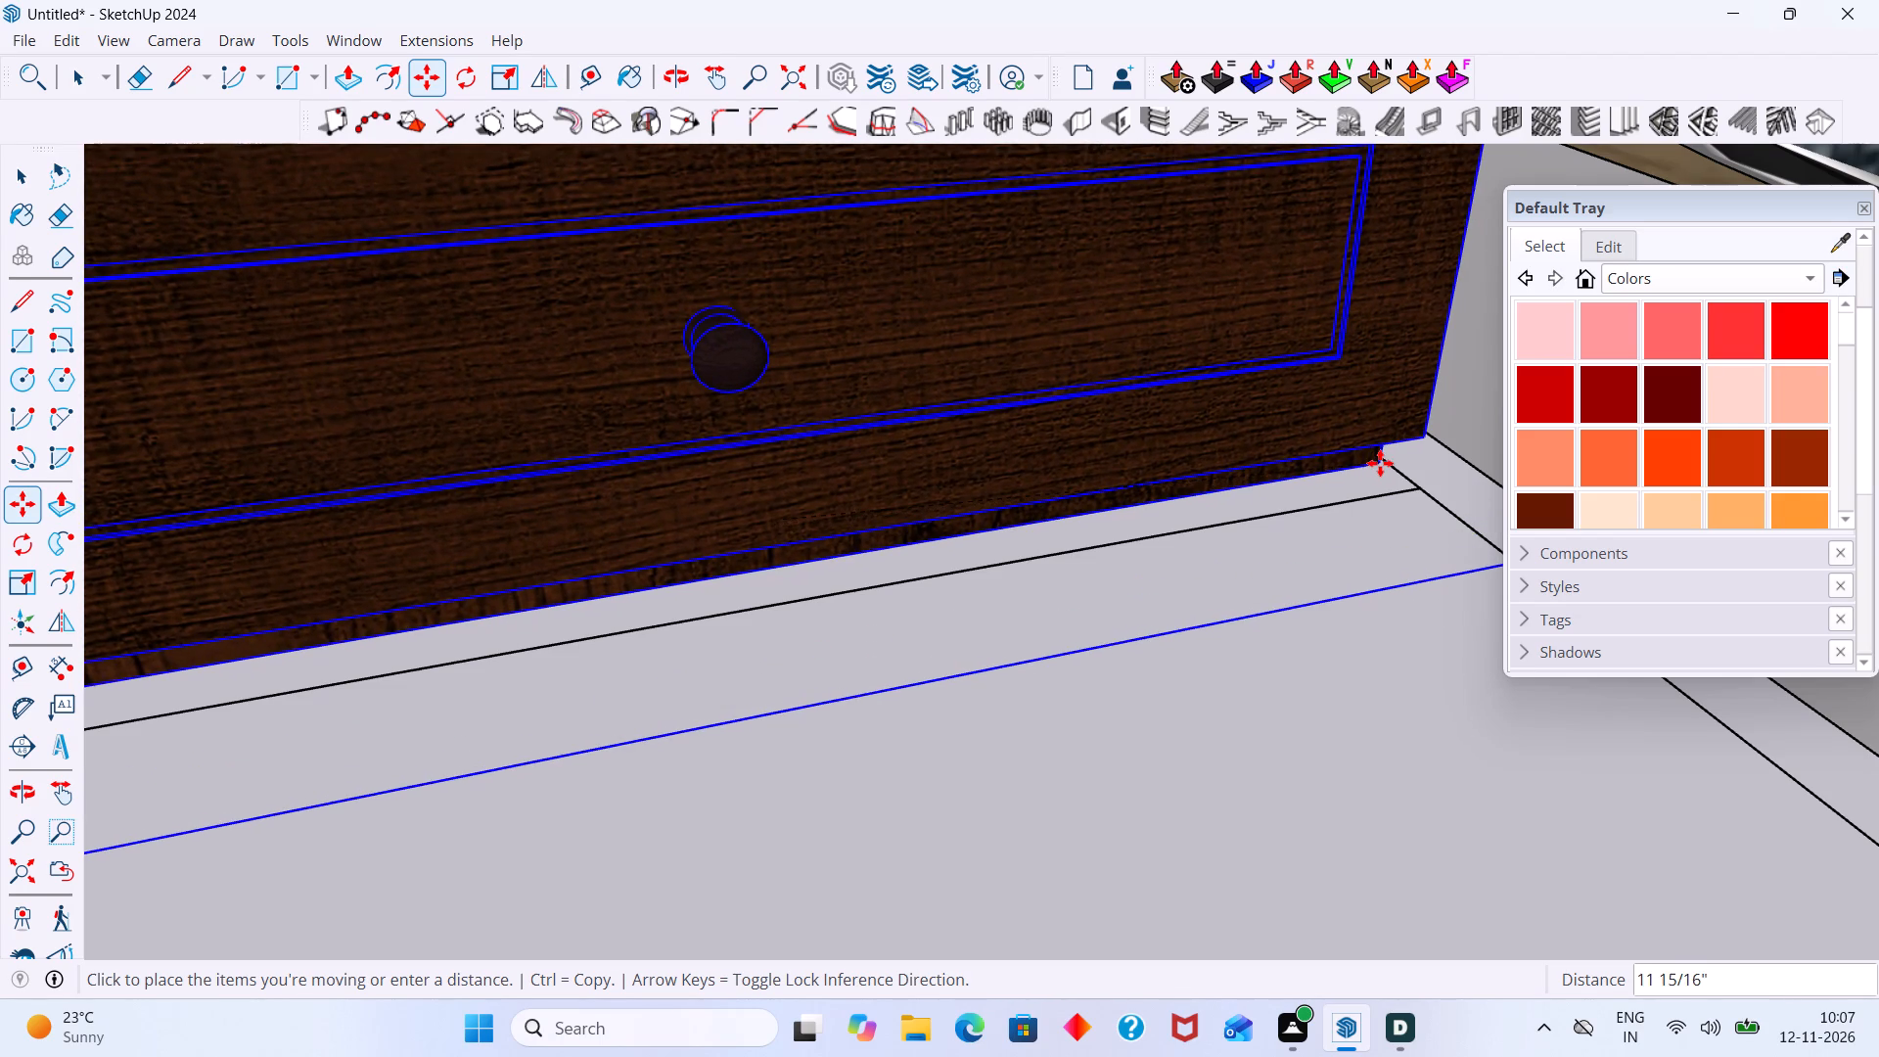
{"action": "key", "text": "Left"}
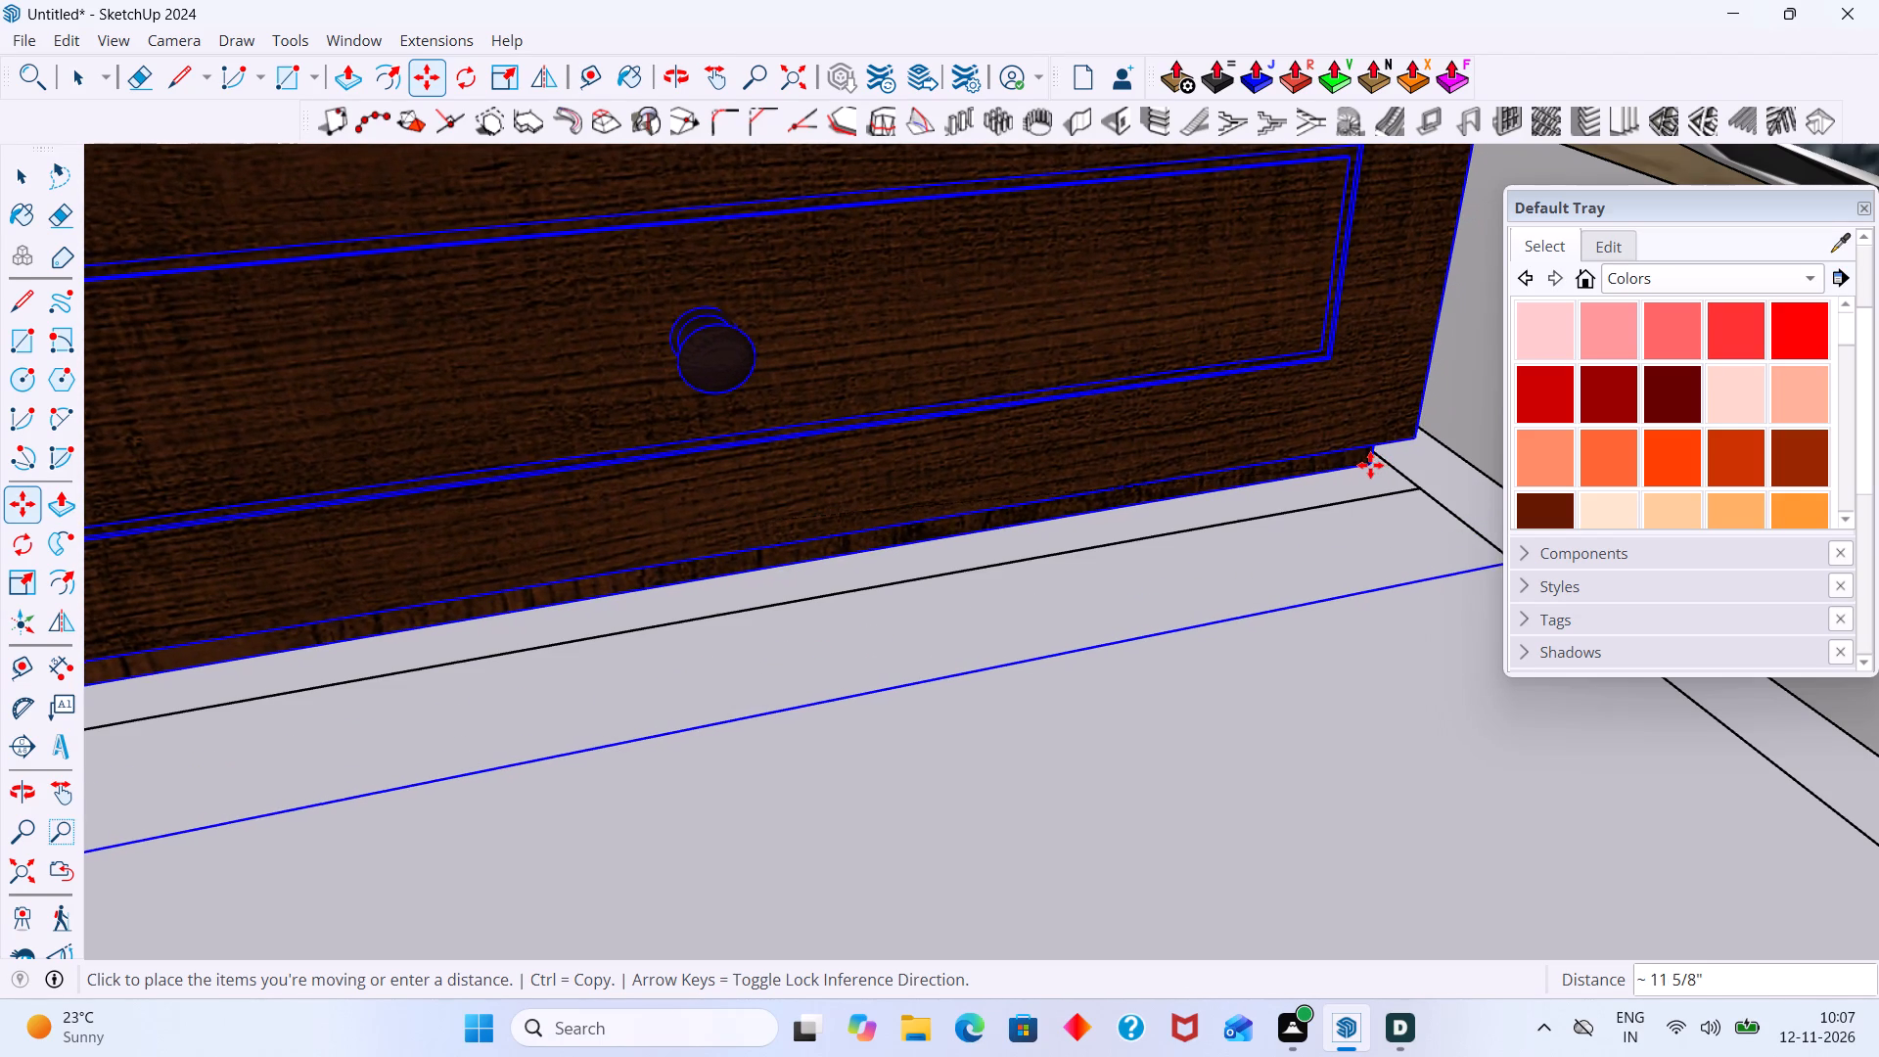
{"action": "left_click", "coordinate": [1409, 482]}
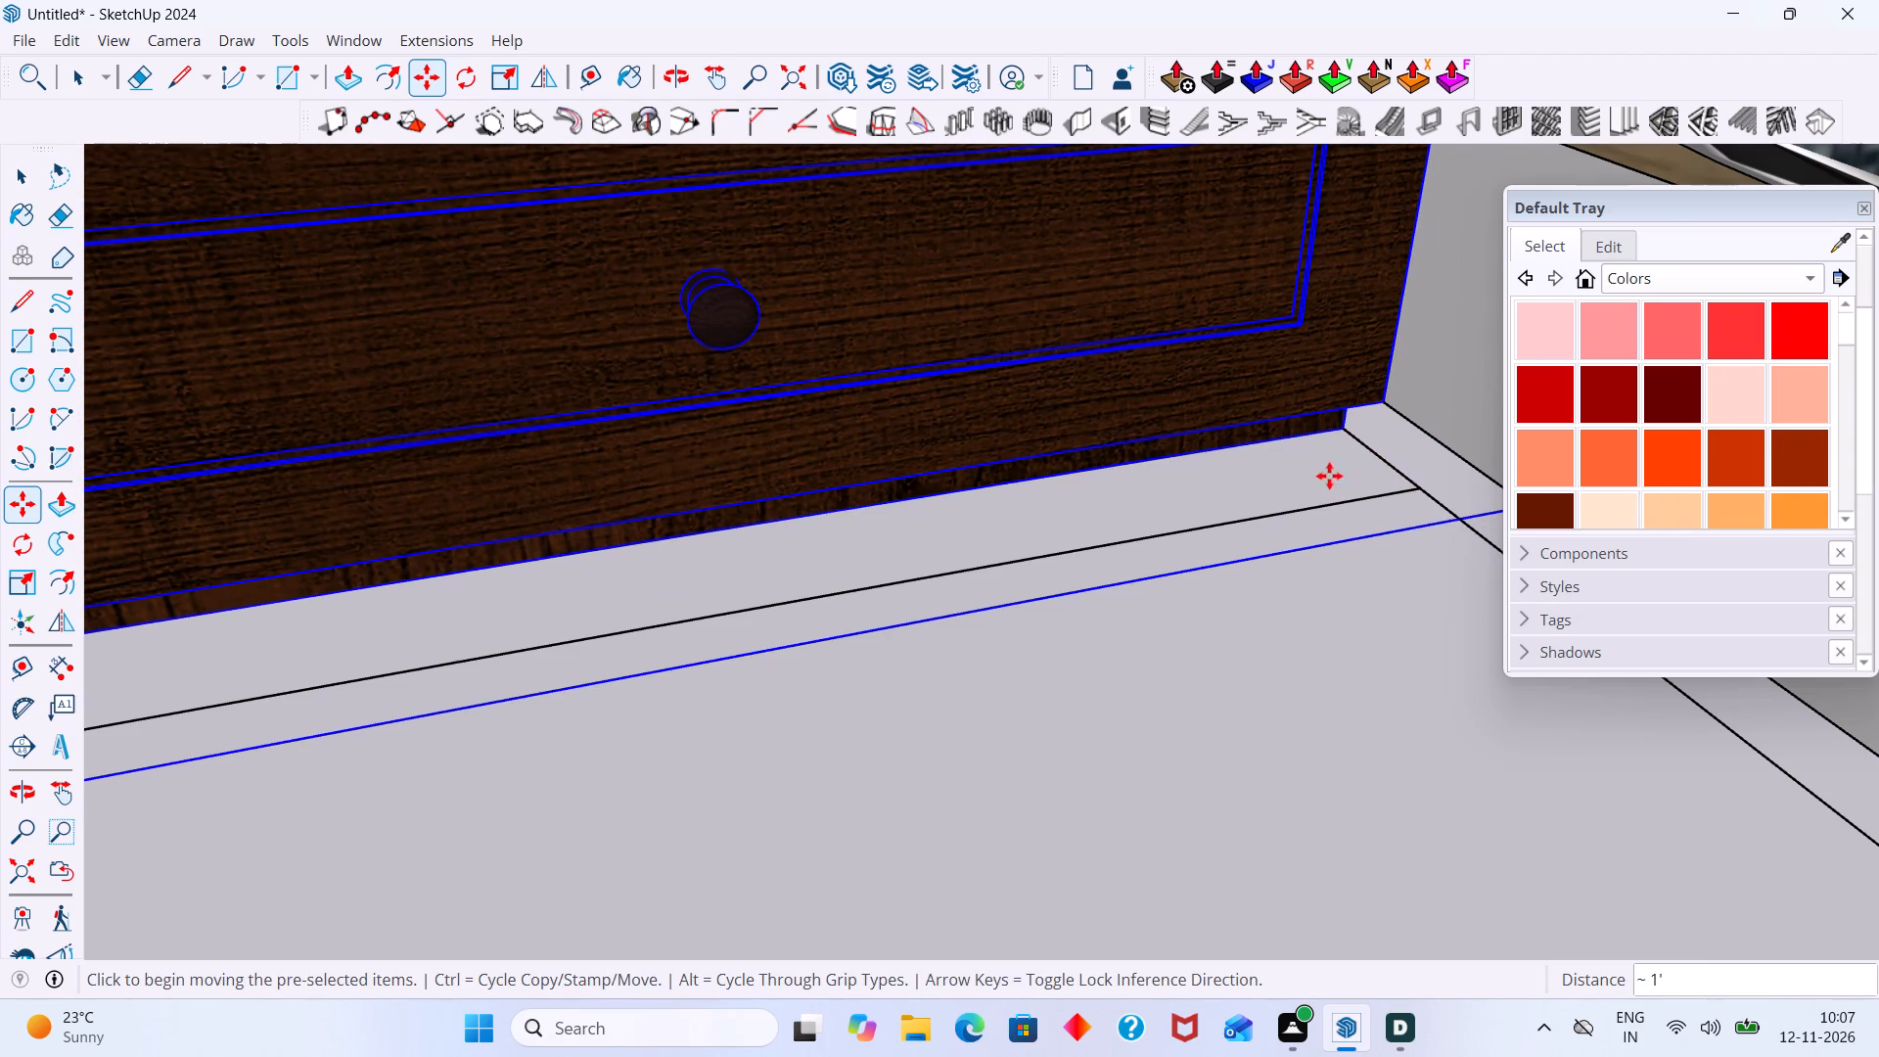
{"action": "scroll", "coordinate": [1328, 475], "scroll_direction": "down", "scroll_amount": 20}
{"action": "scroll", "coordinate": [1328, 475], "scroll_direction": "down", "scroll_amount": 6}
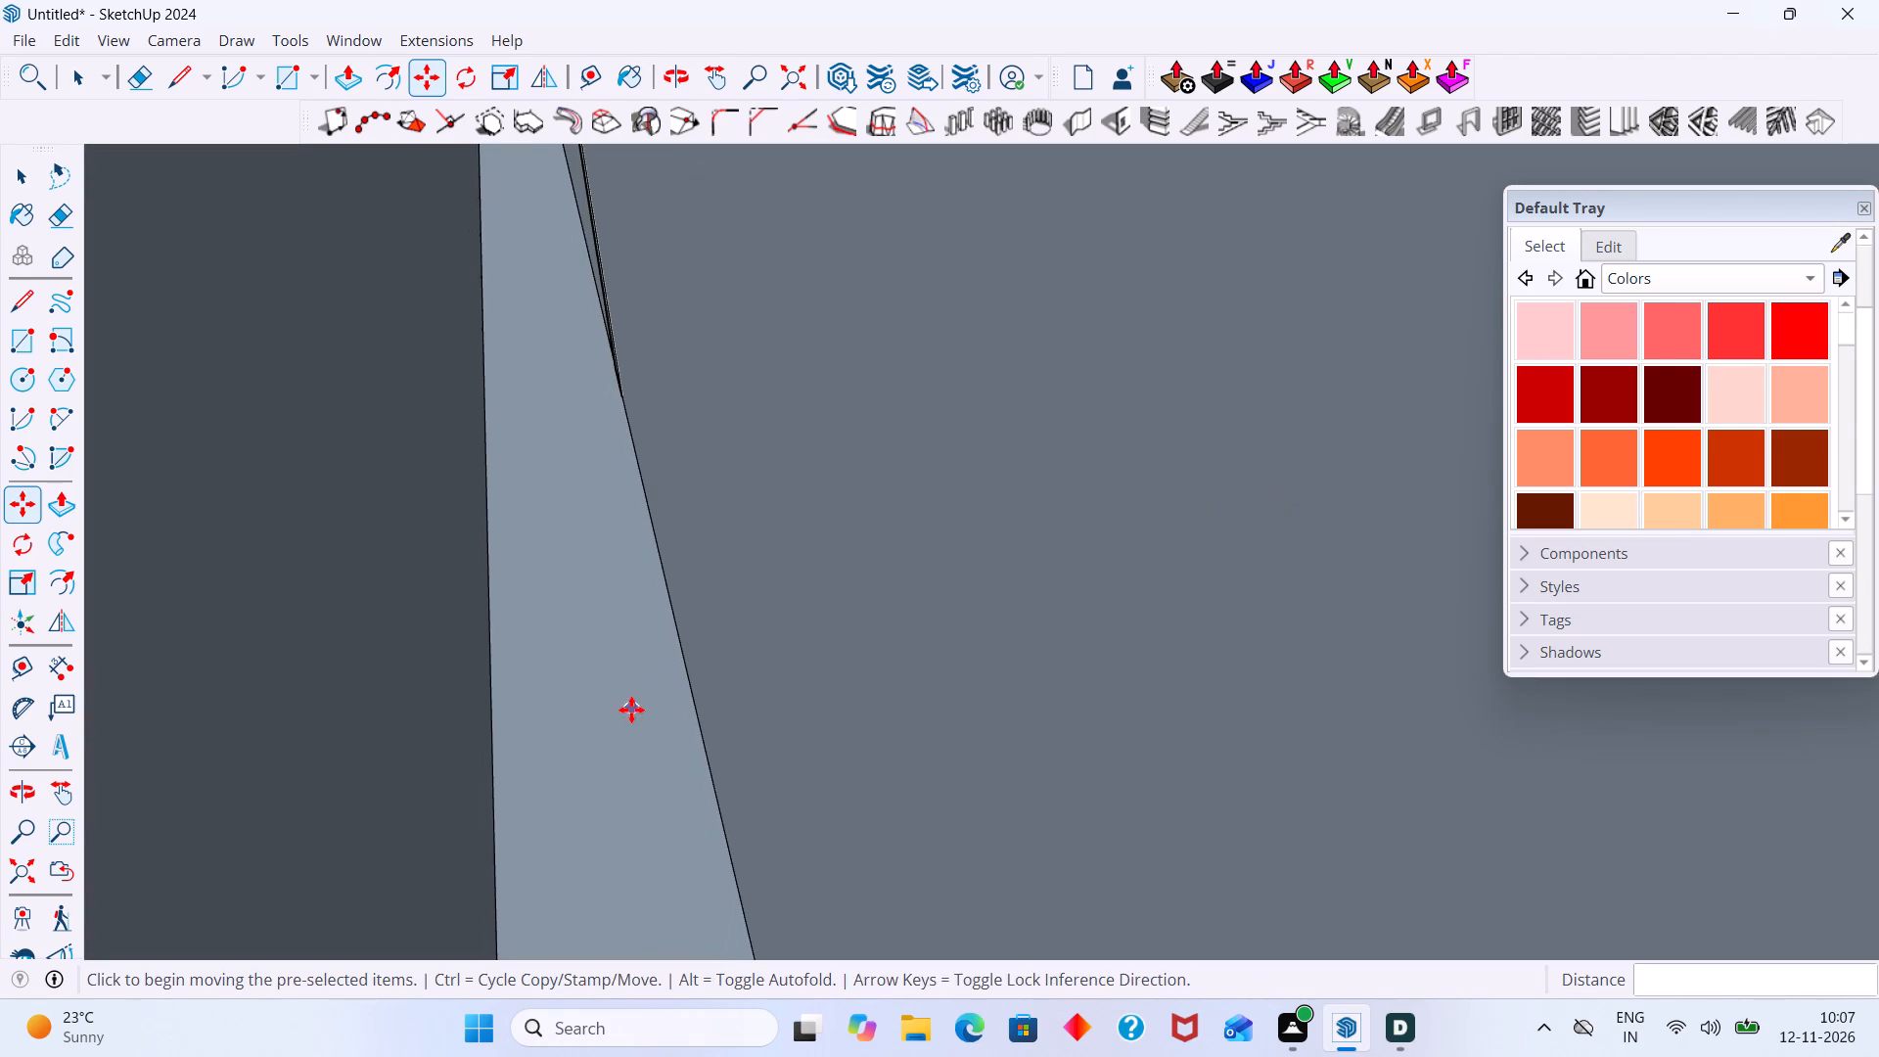
{"action": "left_click", "coordinate": [25, 872]}
{"action": "key", "text": "space"}
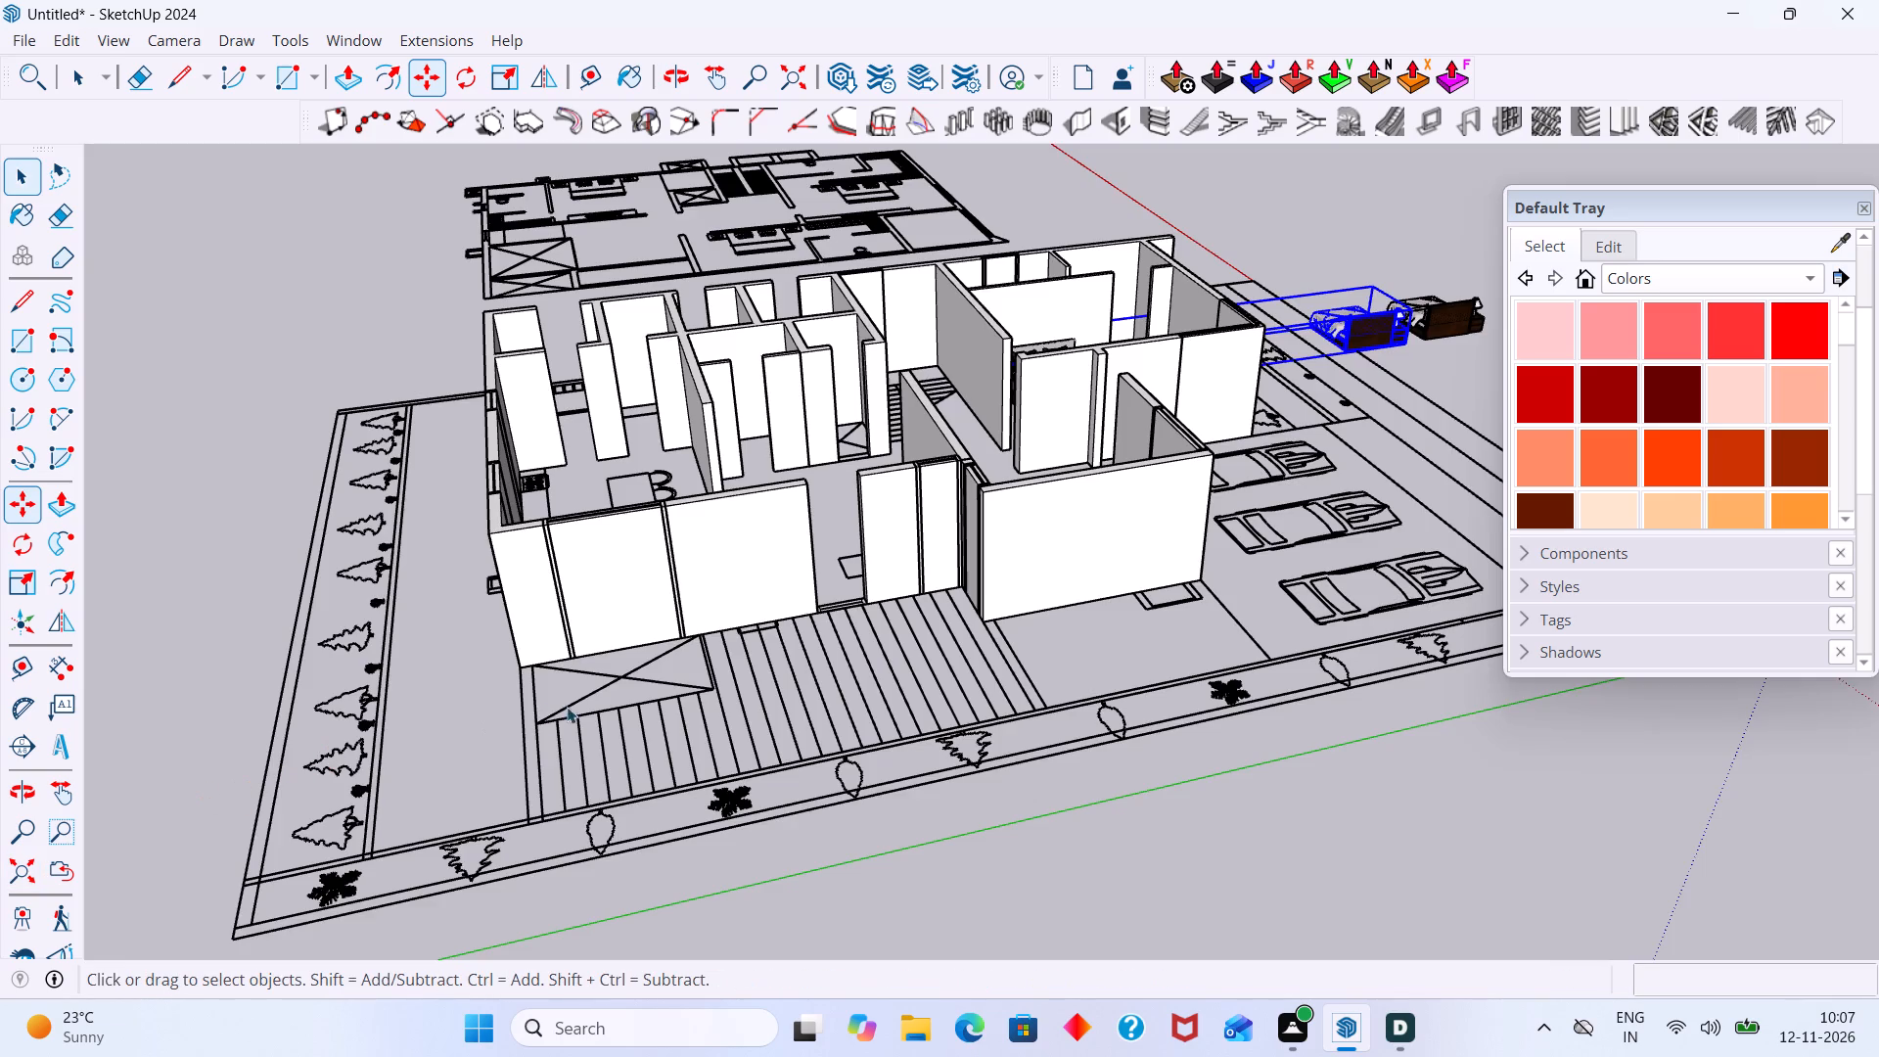
{"action": "left_click", "coordinate": [408, 342]}
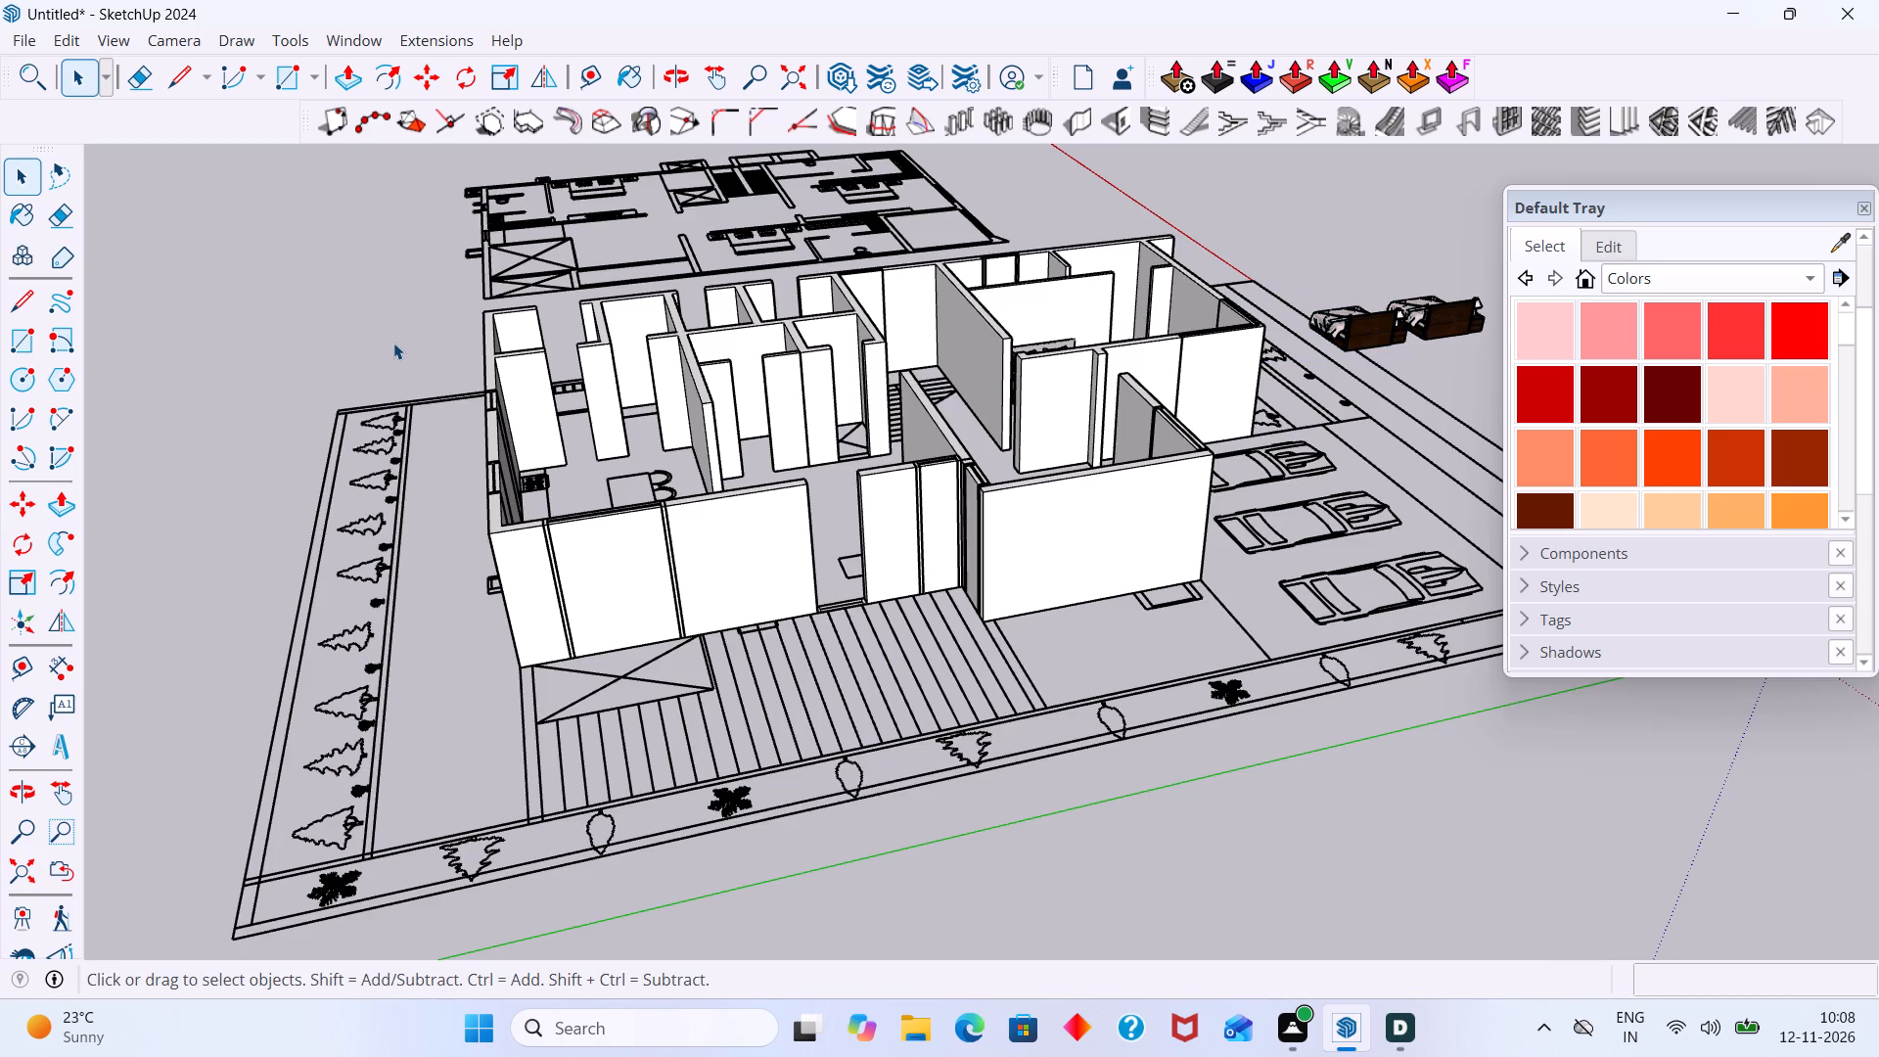
Examine the bed and the placement of both bedside tables in the front bedroom.
{"action": "scroll", "coordinate": [1031, 377], "scroll_direction": "down", "scroll_amount": 4}
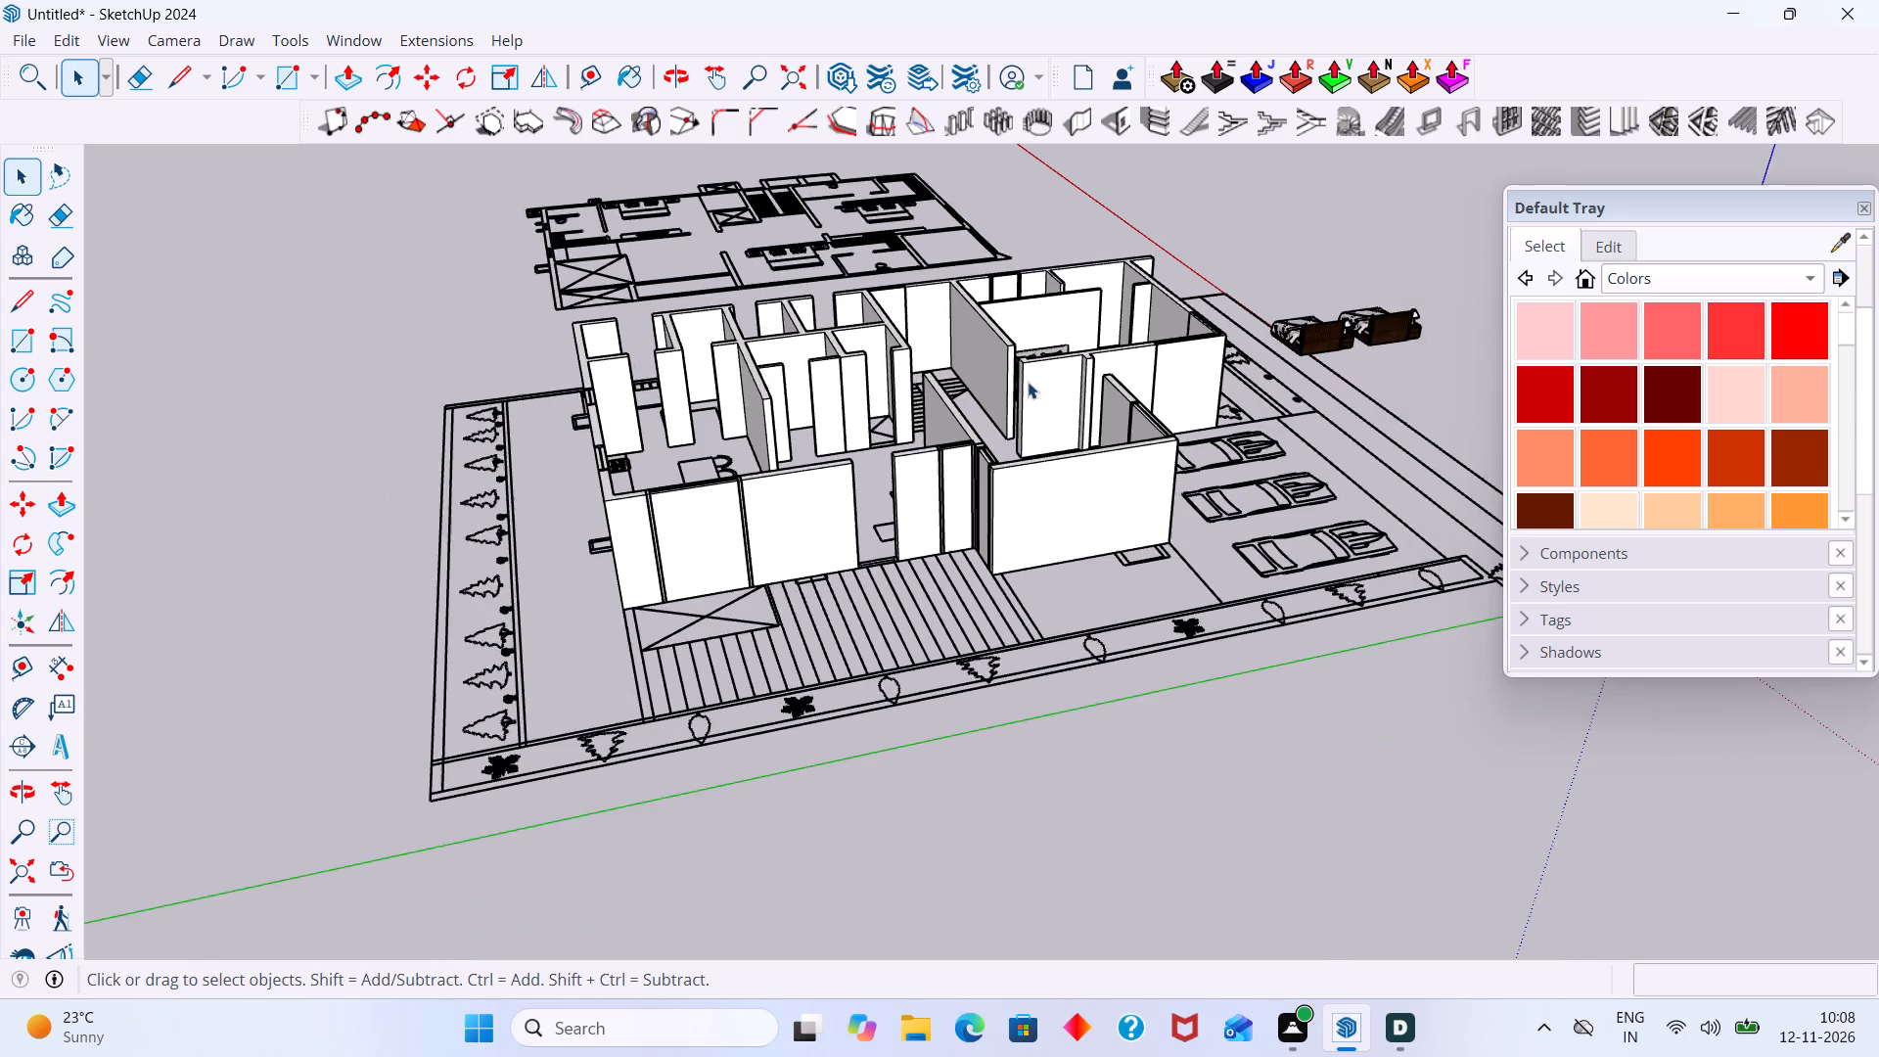
{"action": "scroll", "coordinate": [1028, 382], "scroll_direction": "down", "scroll_amount": 3}
{"action": "middle_click_drag", "start_coordinate": [1021, 387], "coordinate": [1008, 545]}
{"action": "scroll", "coordinate": [1008, 545], "scroll_direction": "up", "scroll_amount": 15}
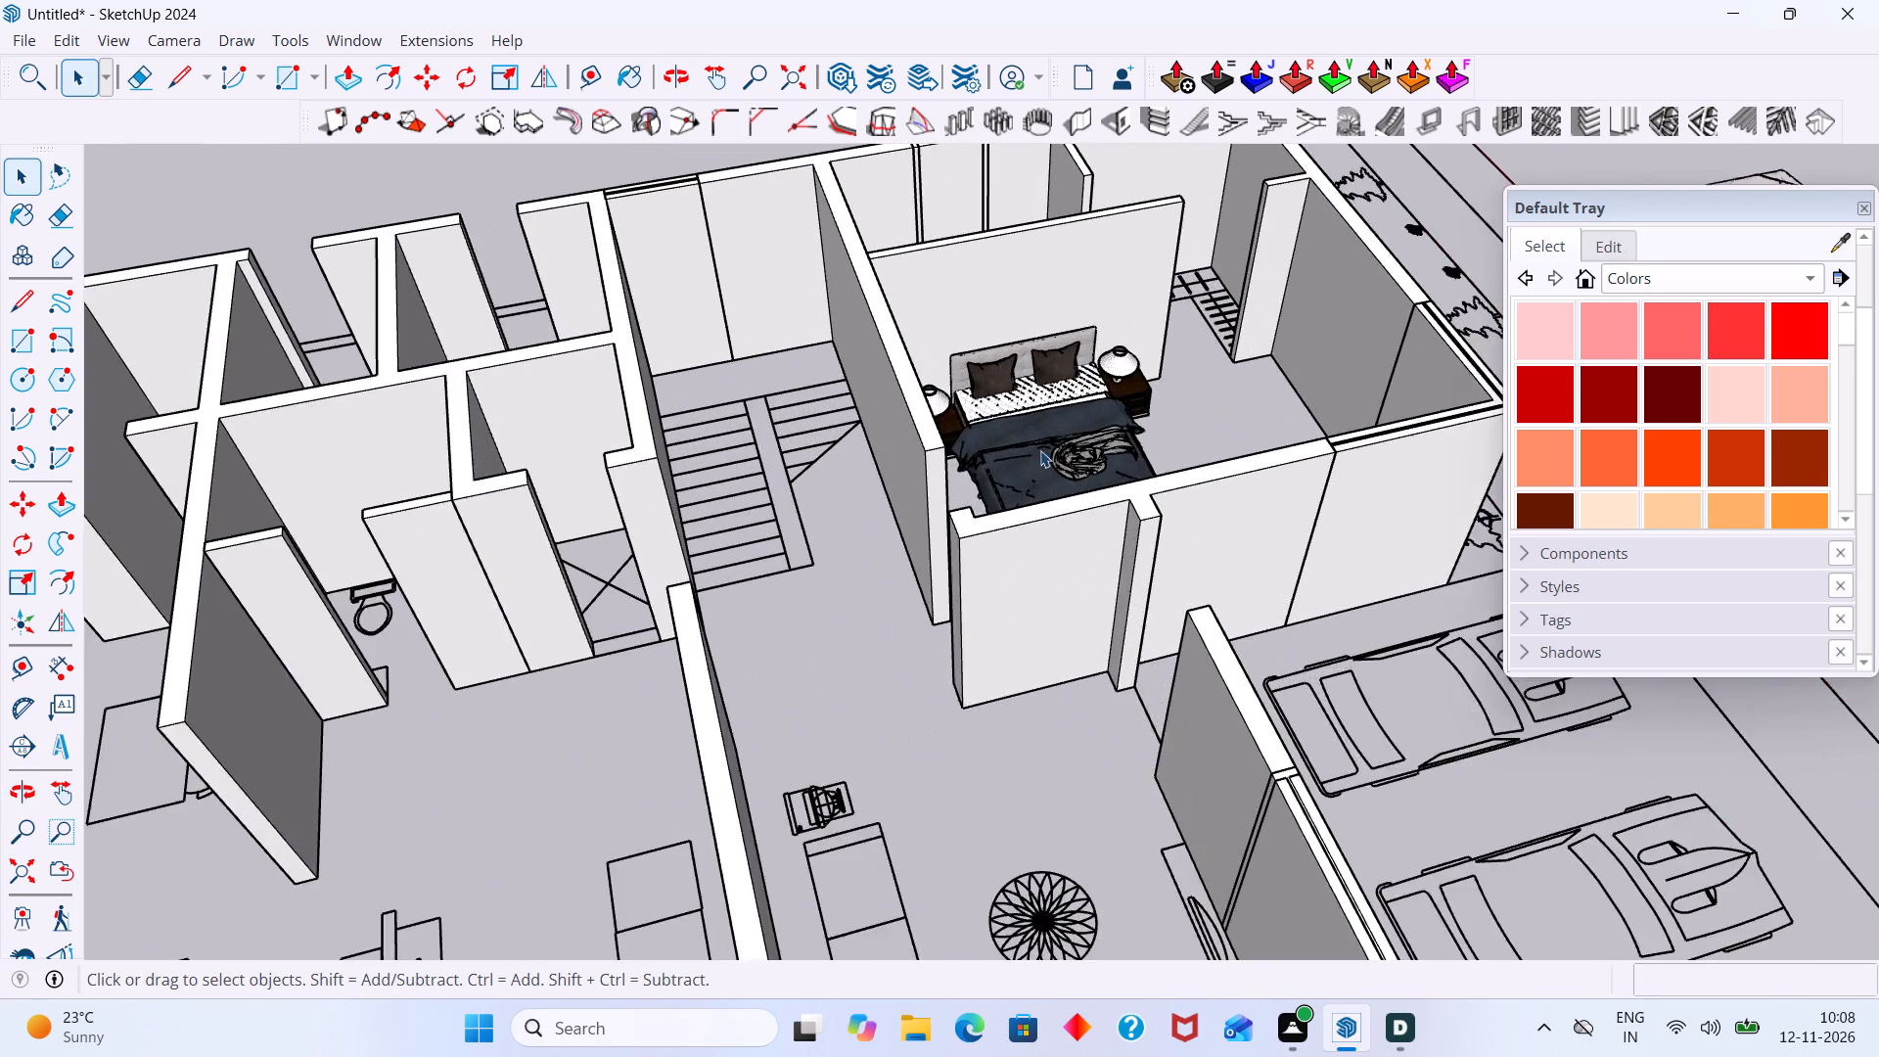
{"action": "scroll", "coordinate": [1040, 450], "scroll_direction": "up", "scroll_amount": 7}
{"action": "scroll", "coordinate": [839, 391], "scroll_direction": "up", "scroll_amount": 3}
{"action": "scroll", "coordinate": [859, 372], "scroll_direction": "down", "scroll_amount": 7}
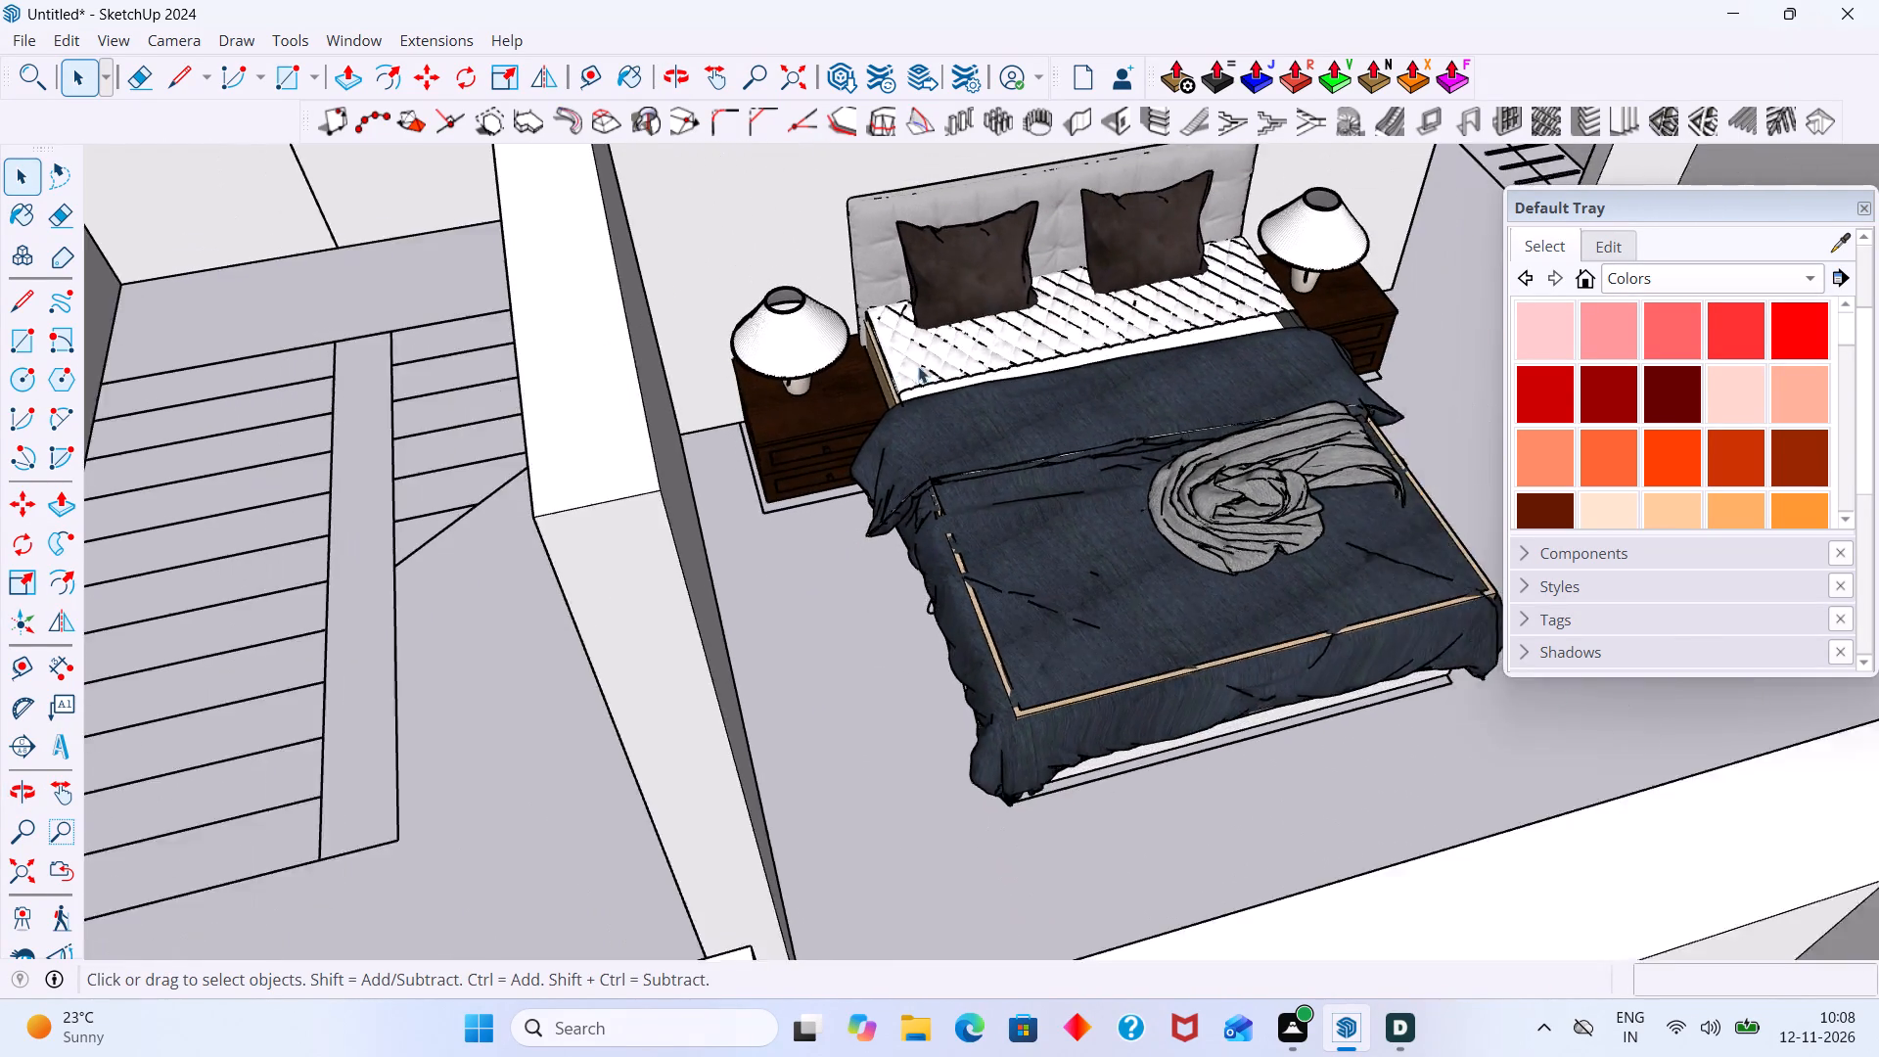
{"action": "scroll", "coordinate": [918, 366], "scroll_direction": "down", "scroll_amount": 20}
{"action": "scroll", "coordinate": [918, 366], "scroll_direction": "down", "scroll_amount": 6}
{"action": "middle_click_drag", "start_coordinate": [955, 336], "coordinate": [648, 397], "text": "shift"}
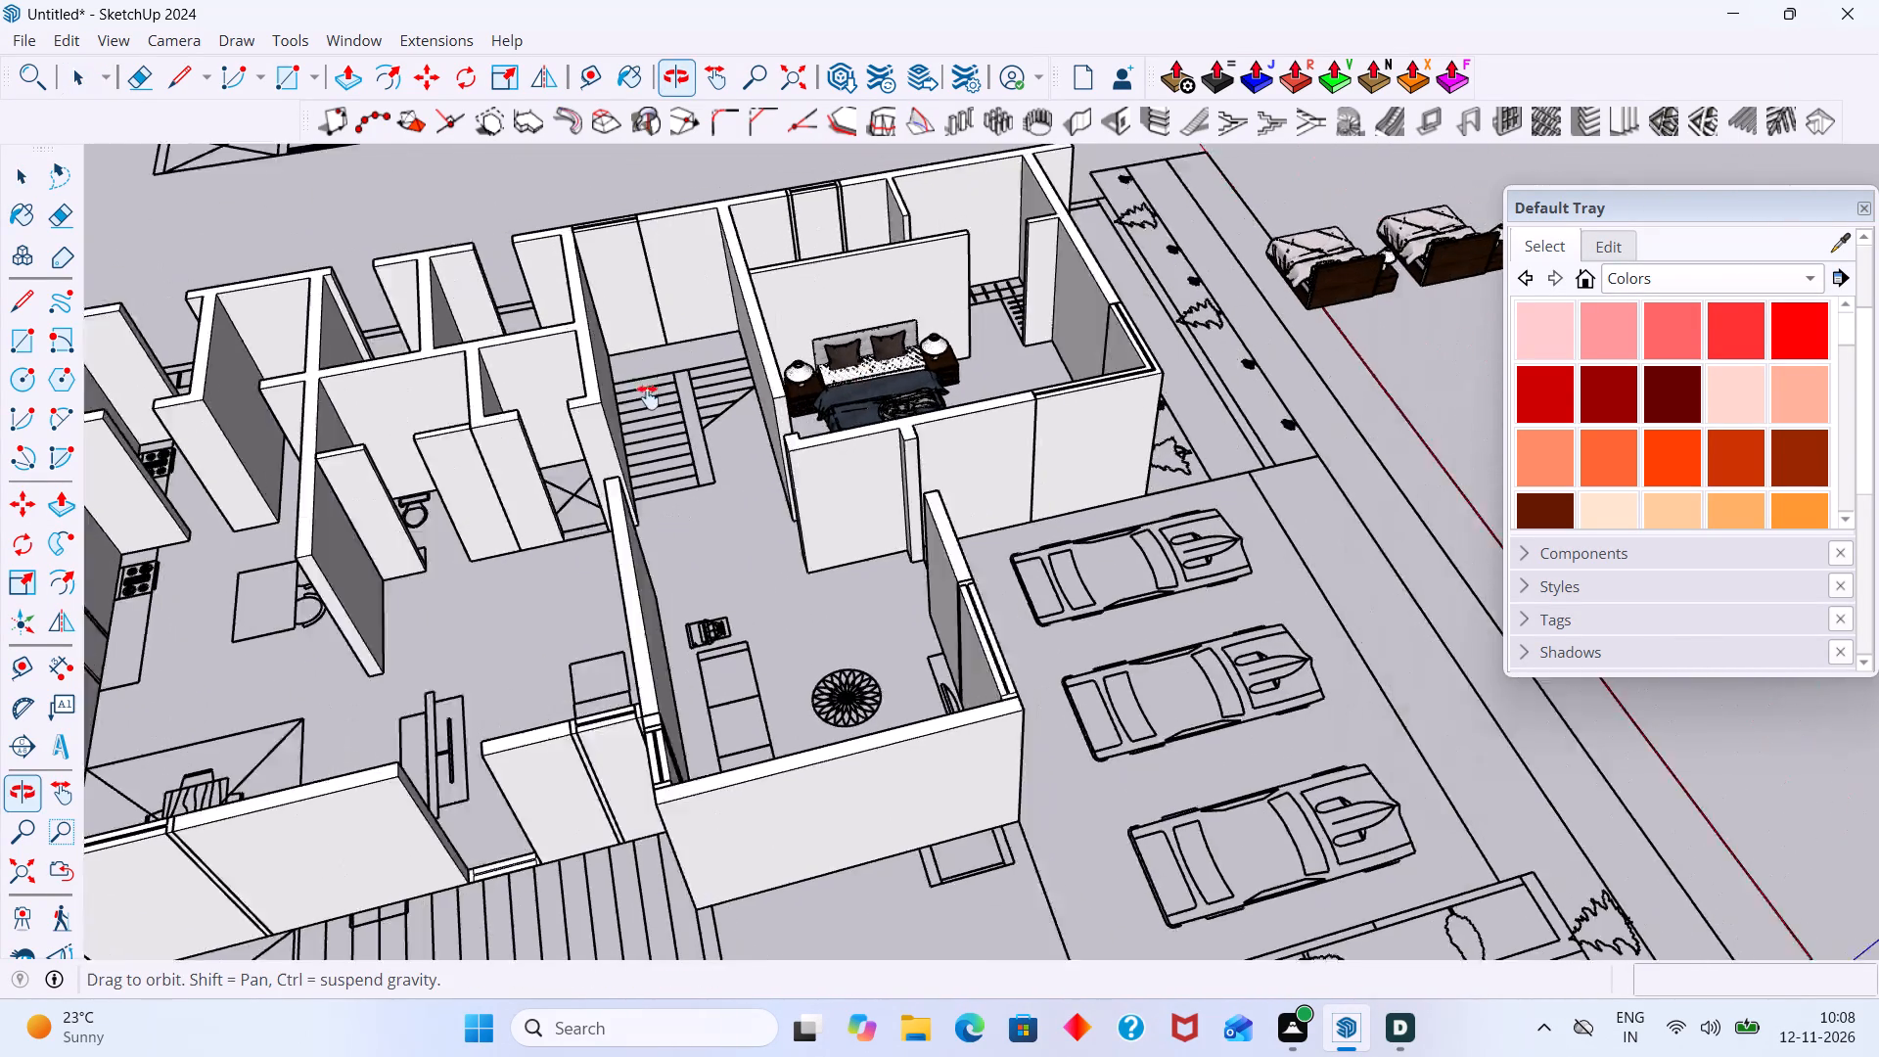
{"action": "middle_click_drag", "start_coordinate": [648, 397], "coordinate": [542, 440], "text": "shift"}
Open the leftover bed group outside the house and delete the dark wooden headboard frame from the leftover beds.
{"action": "scroll", "coordinate": [1295, 372], "scroll_direction": "up", "scroll_amount": 16}
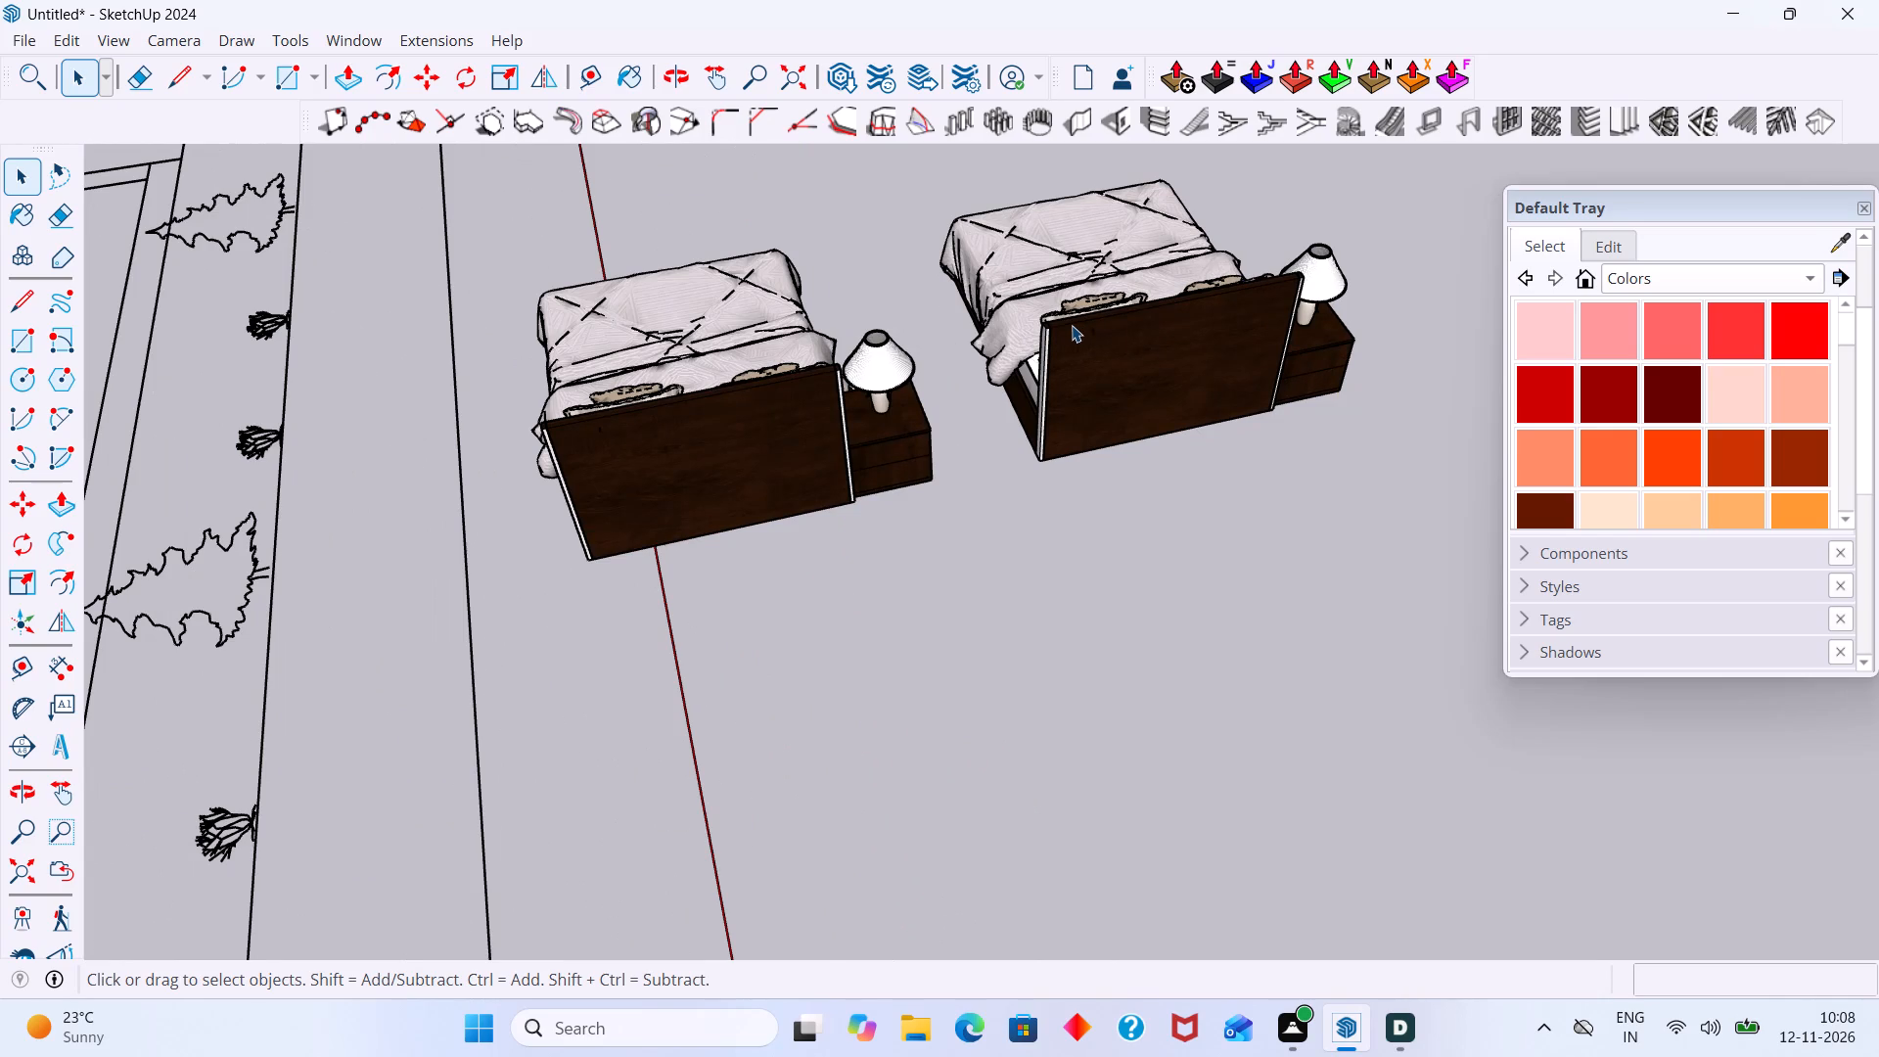
{"action": "scroll", "coordinate": [1071, 326], "scroll_direction": "down", "scroll_amount": 10}
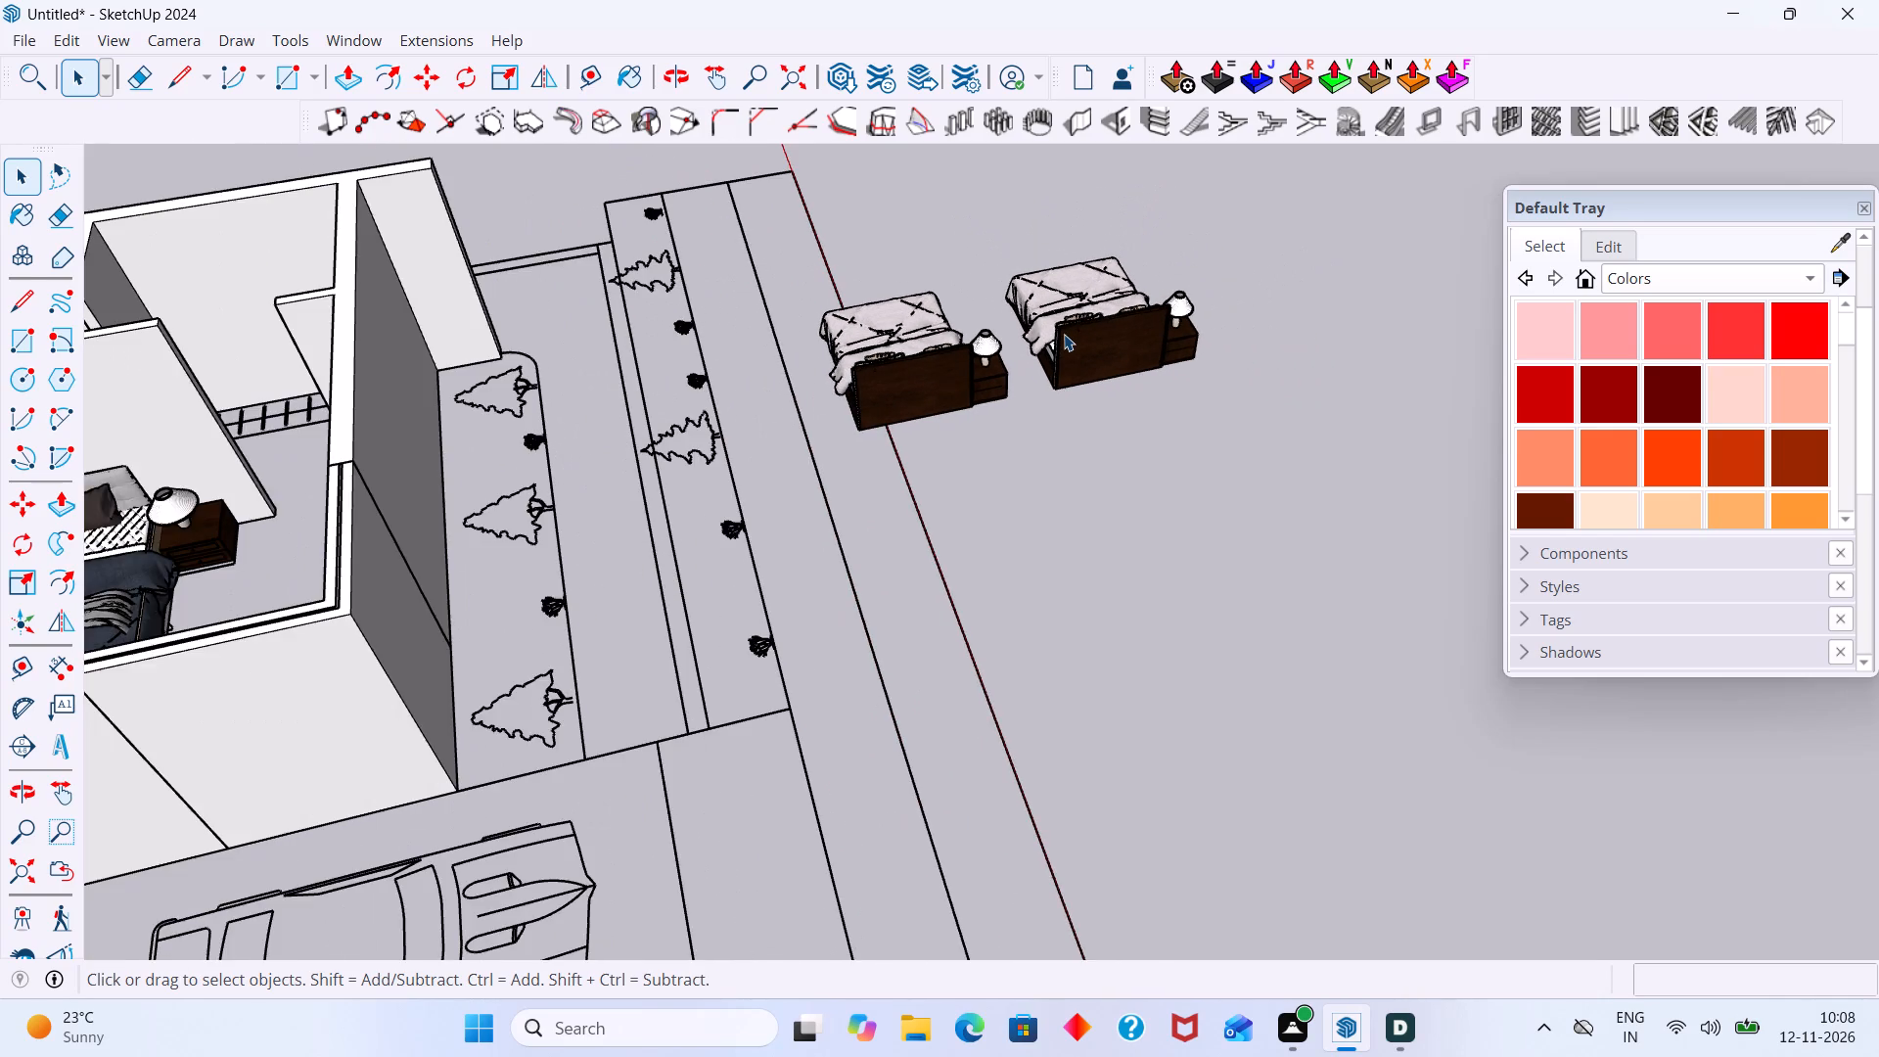
{"action": "scroll", "coordinate": [1064, 334], "scroll_direction": "down", "scroll_amount": 6}
{"action": "middle_click_drag", "start_coordinate": [969, 391], "coordinate": [1048, 414], "text": "shift"}
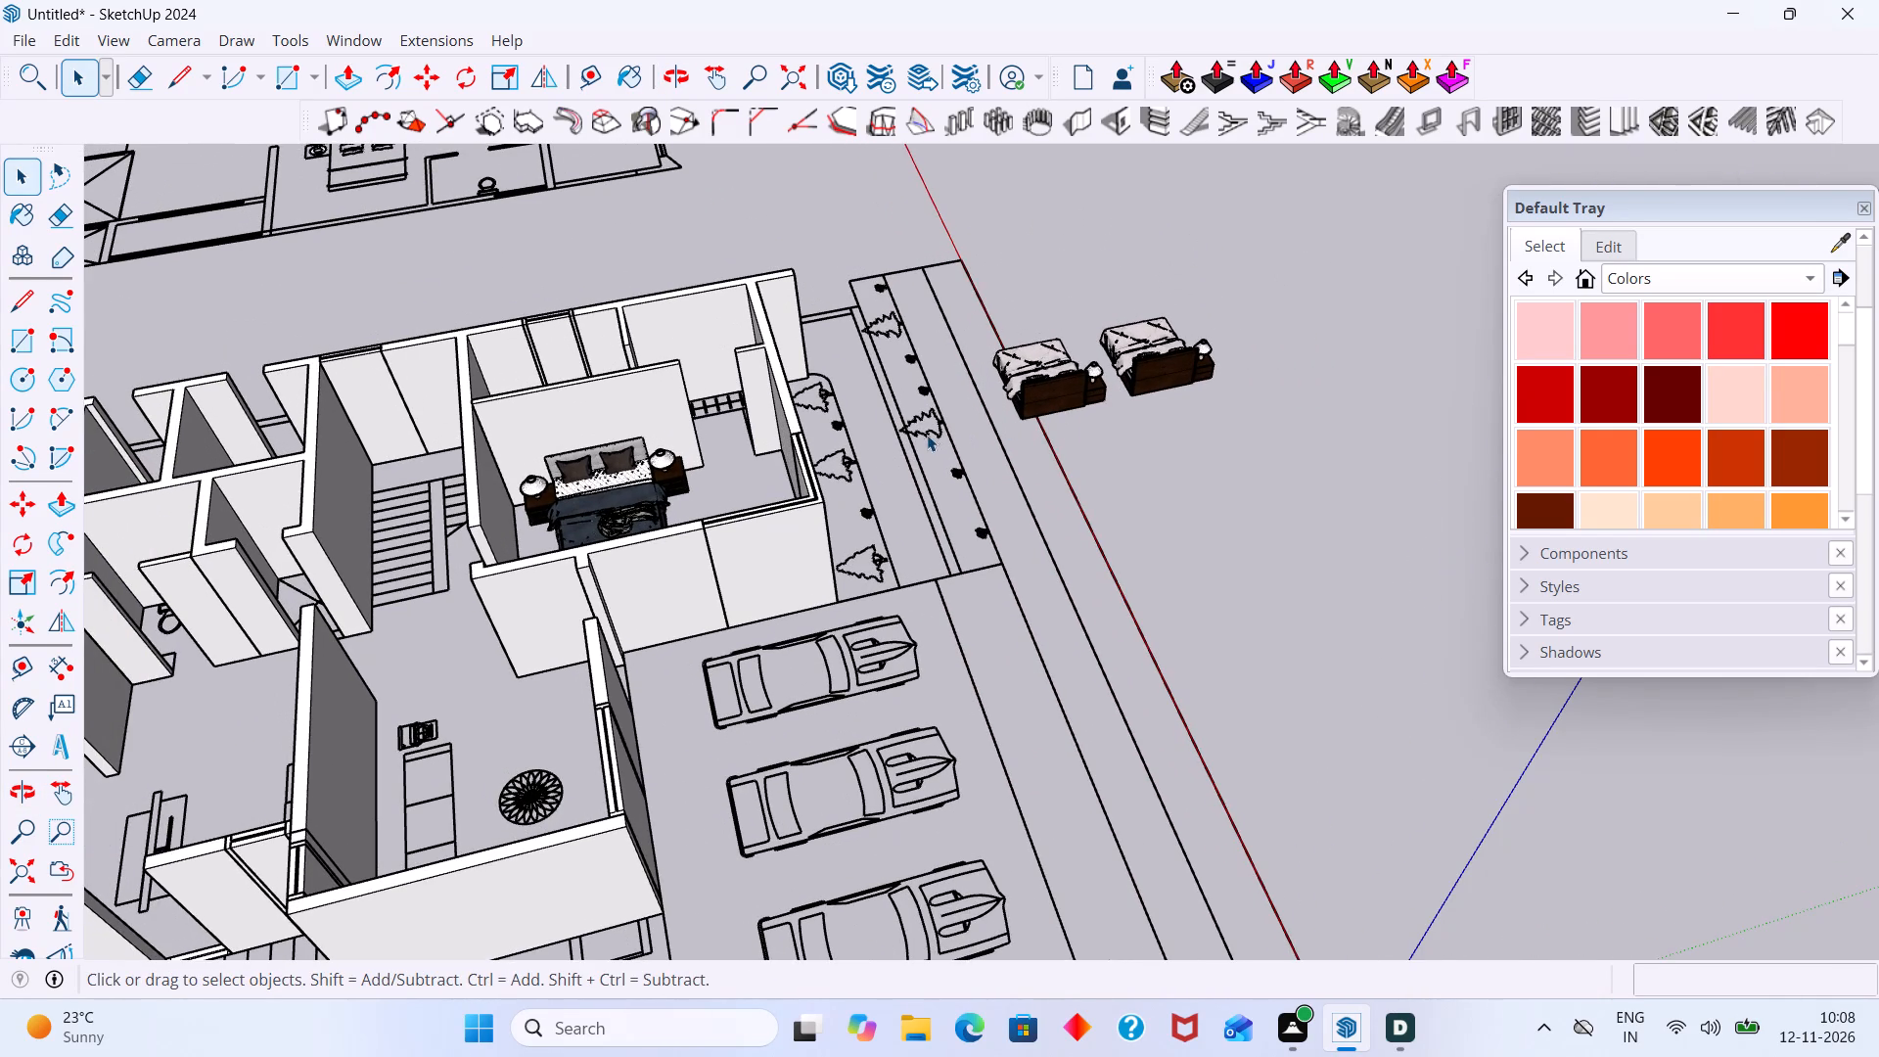
{"action": "scroll", "coordinate": [1131, 376], "scroll_direction": "up", "scroll_amount": 8}
{"action": "left_click", "coordinate": [1042, 385]}
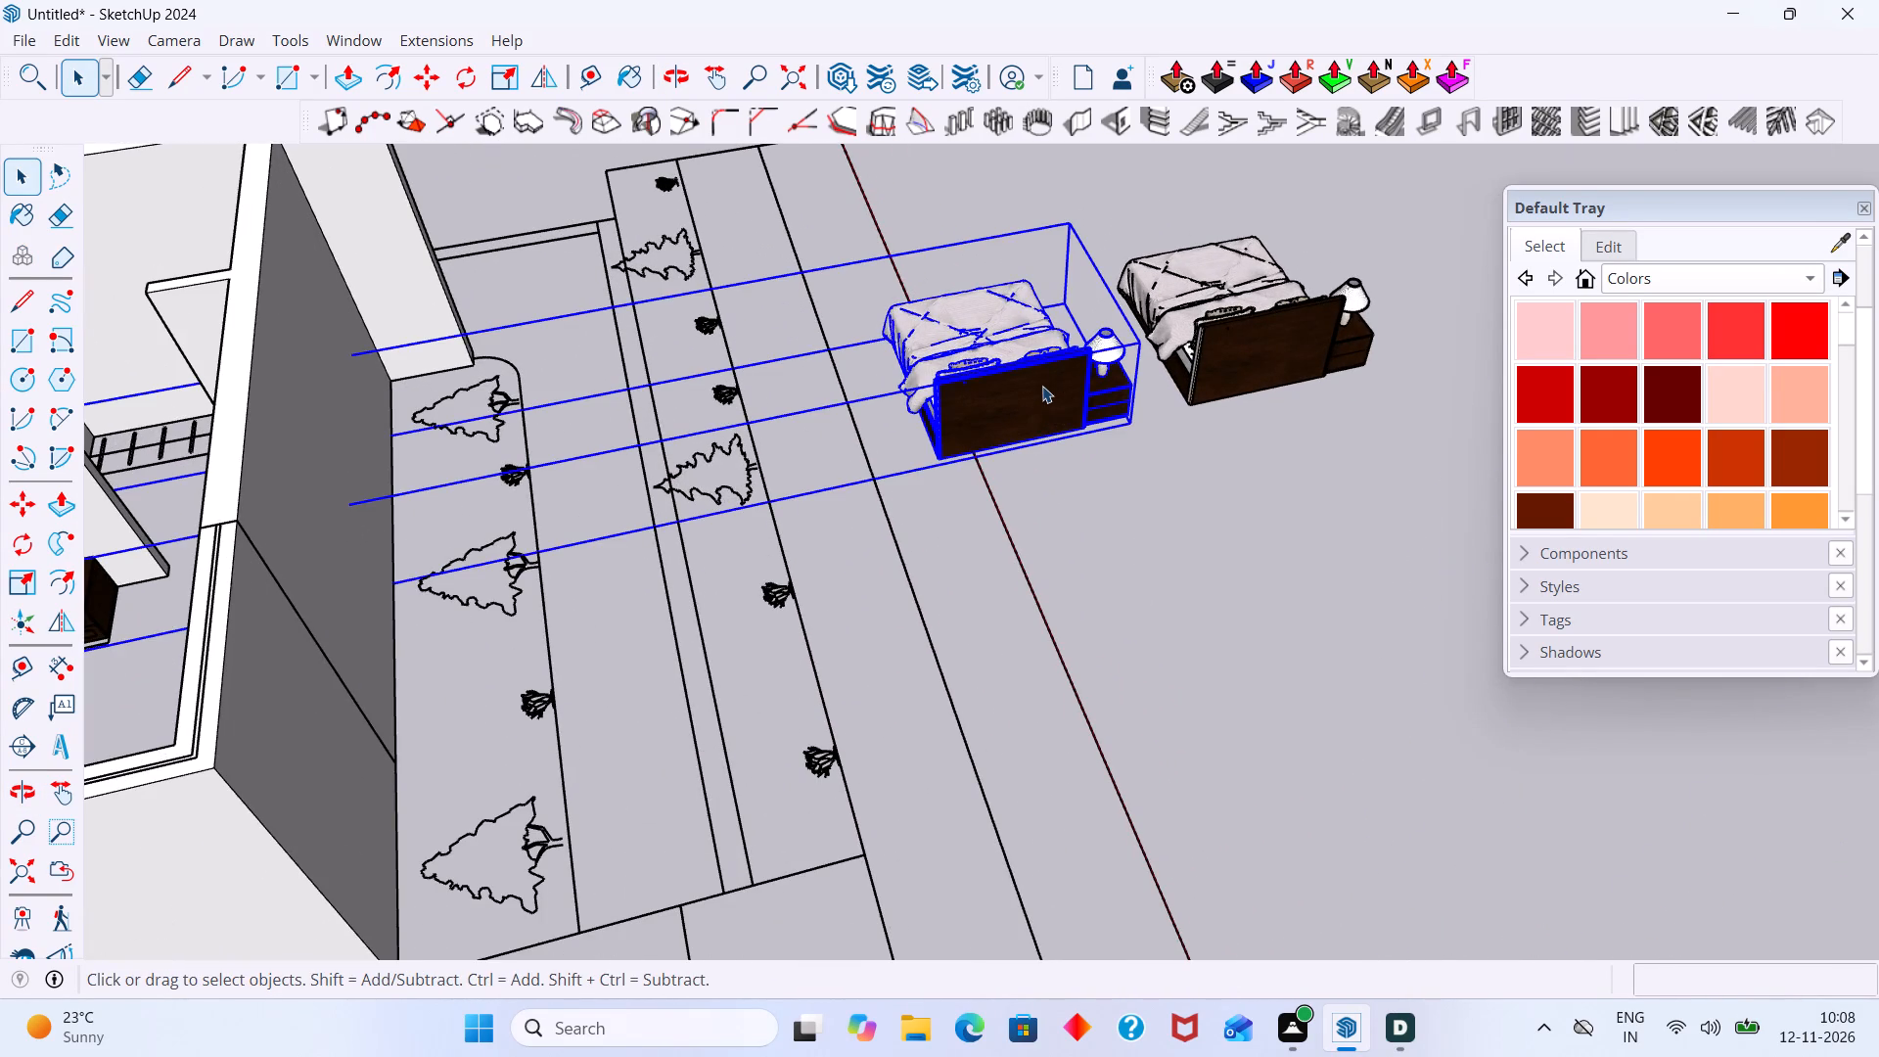
{"action": "triple_click", "coordinate": [1042, 387]}
{"action": "left_click", "coordinate": [1037, 390]}
{"action": "left_click", "coordinate": [1126, 478]}
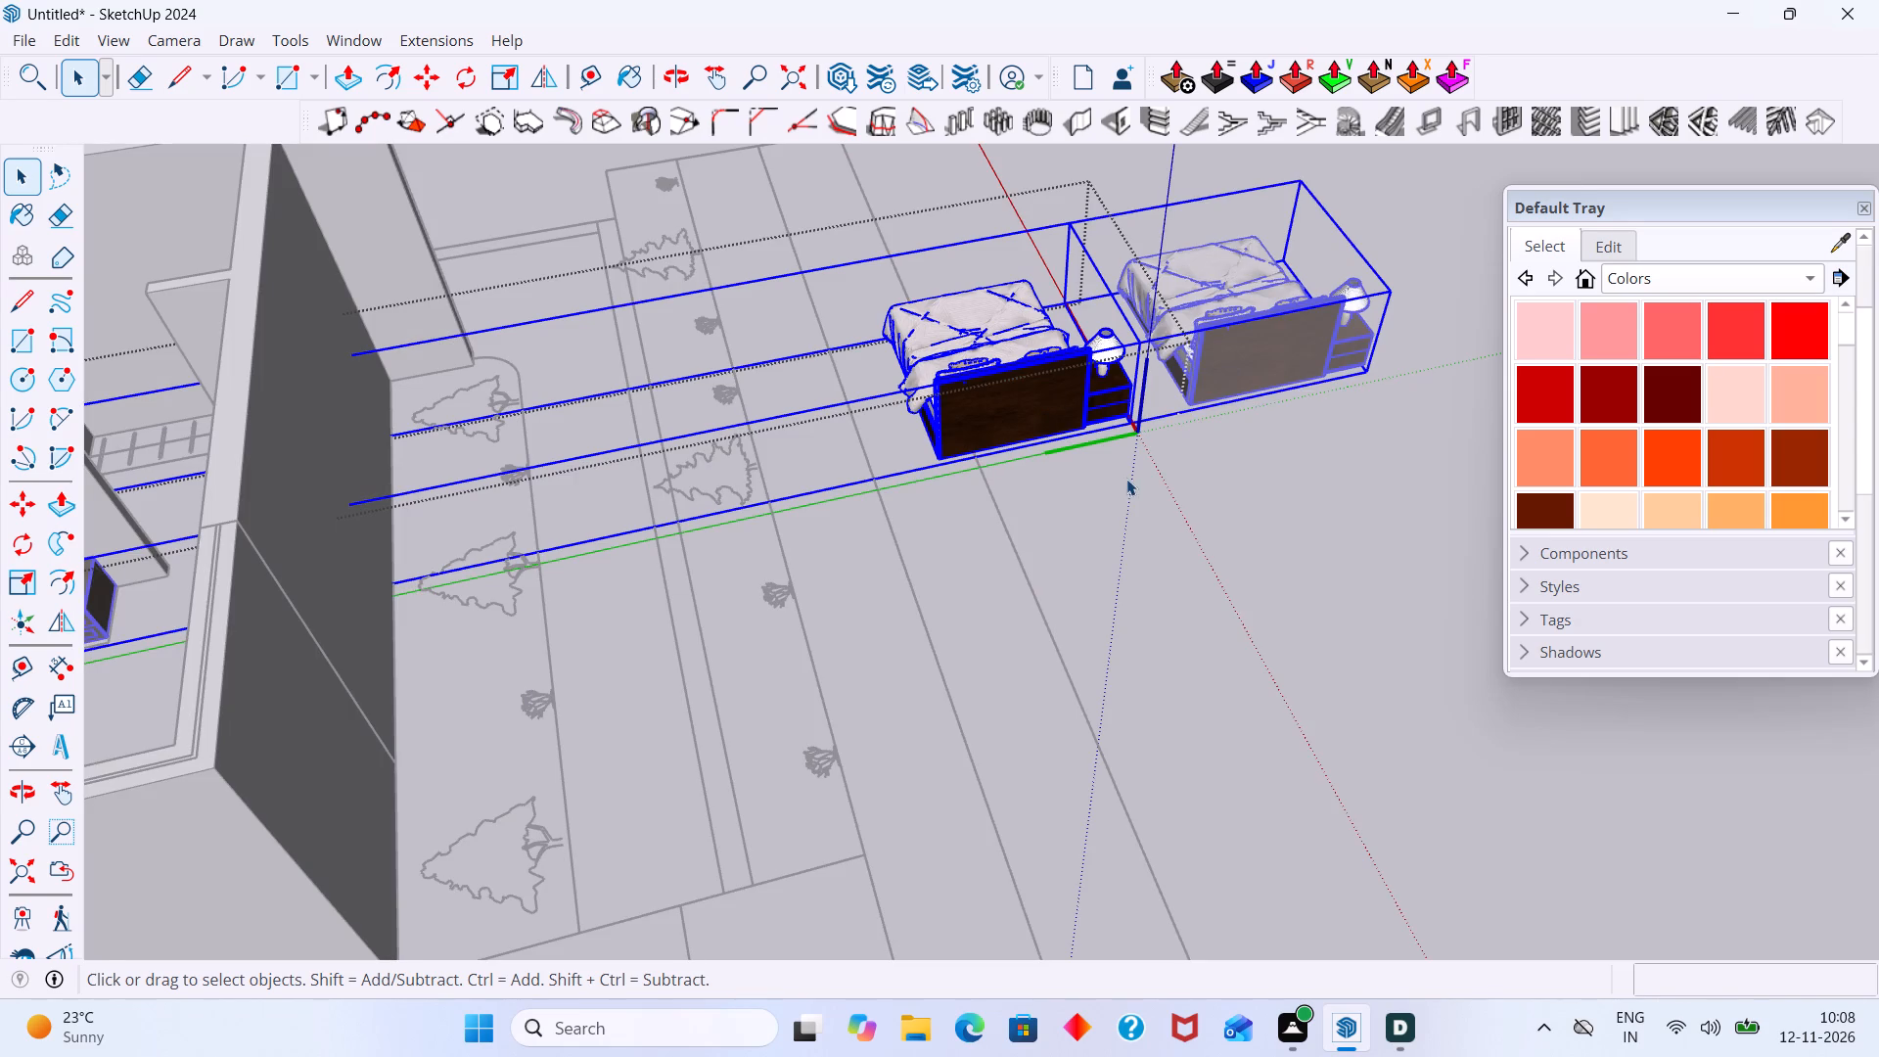
{"action": "left_click", "coordinate": [1012, 396]}
{"action": "double_click", "coordinate": [1013, 396]}
{"action": "left_click", "coordinate": [1015, 420]}
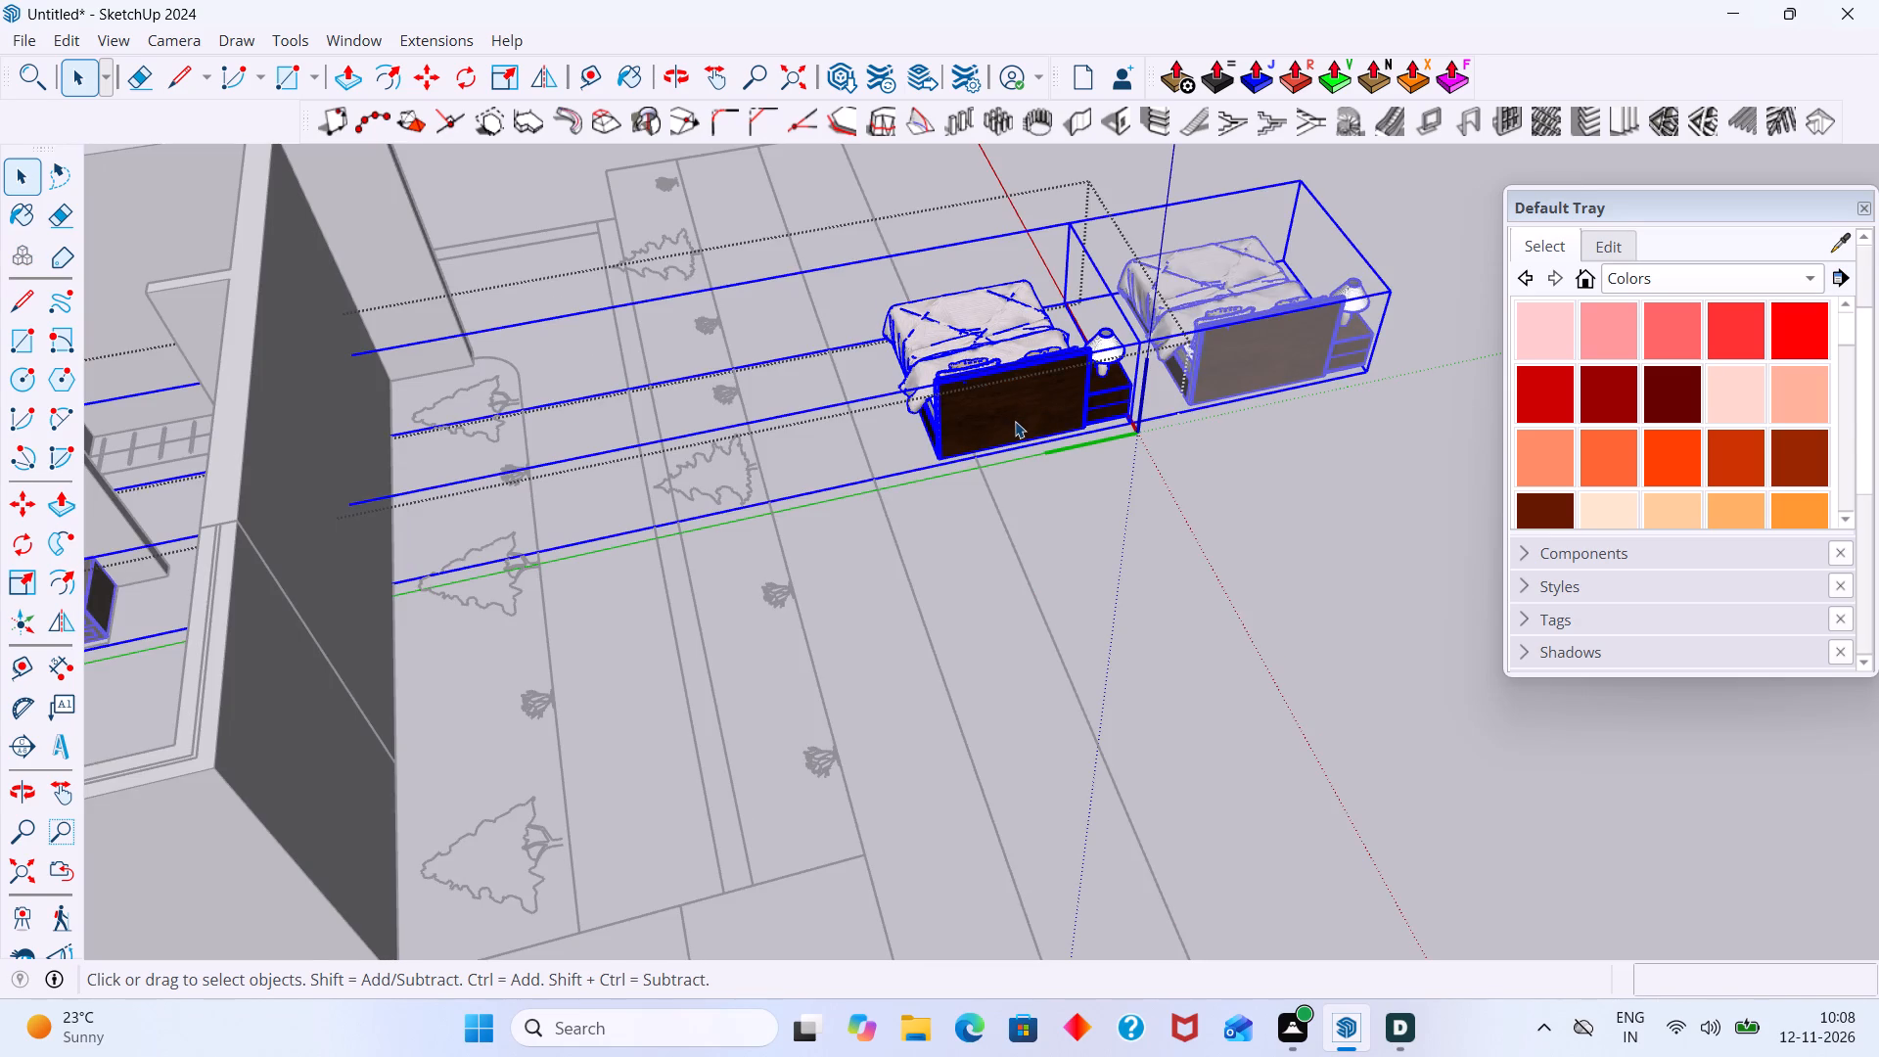
{"action": "double_click", "coordinate": [1015, 421]}
{"action": "scroll", "coordinate": [1015, 413], "scroll_direction": "up", "scroll_amount": 3}
{"action": "left_click", "coordinate": [1013, 408]}
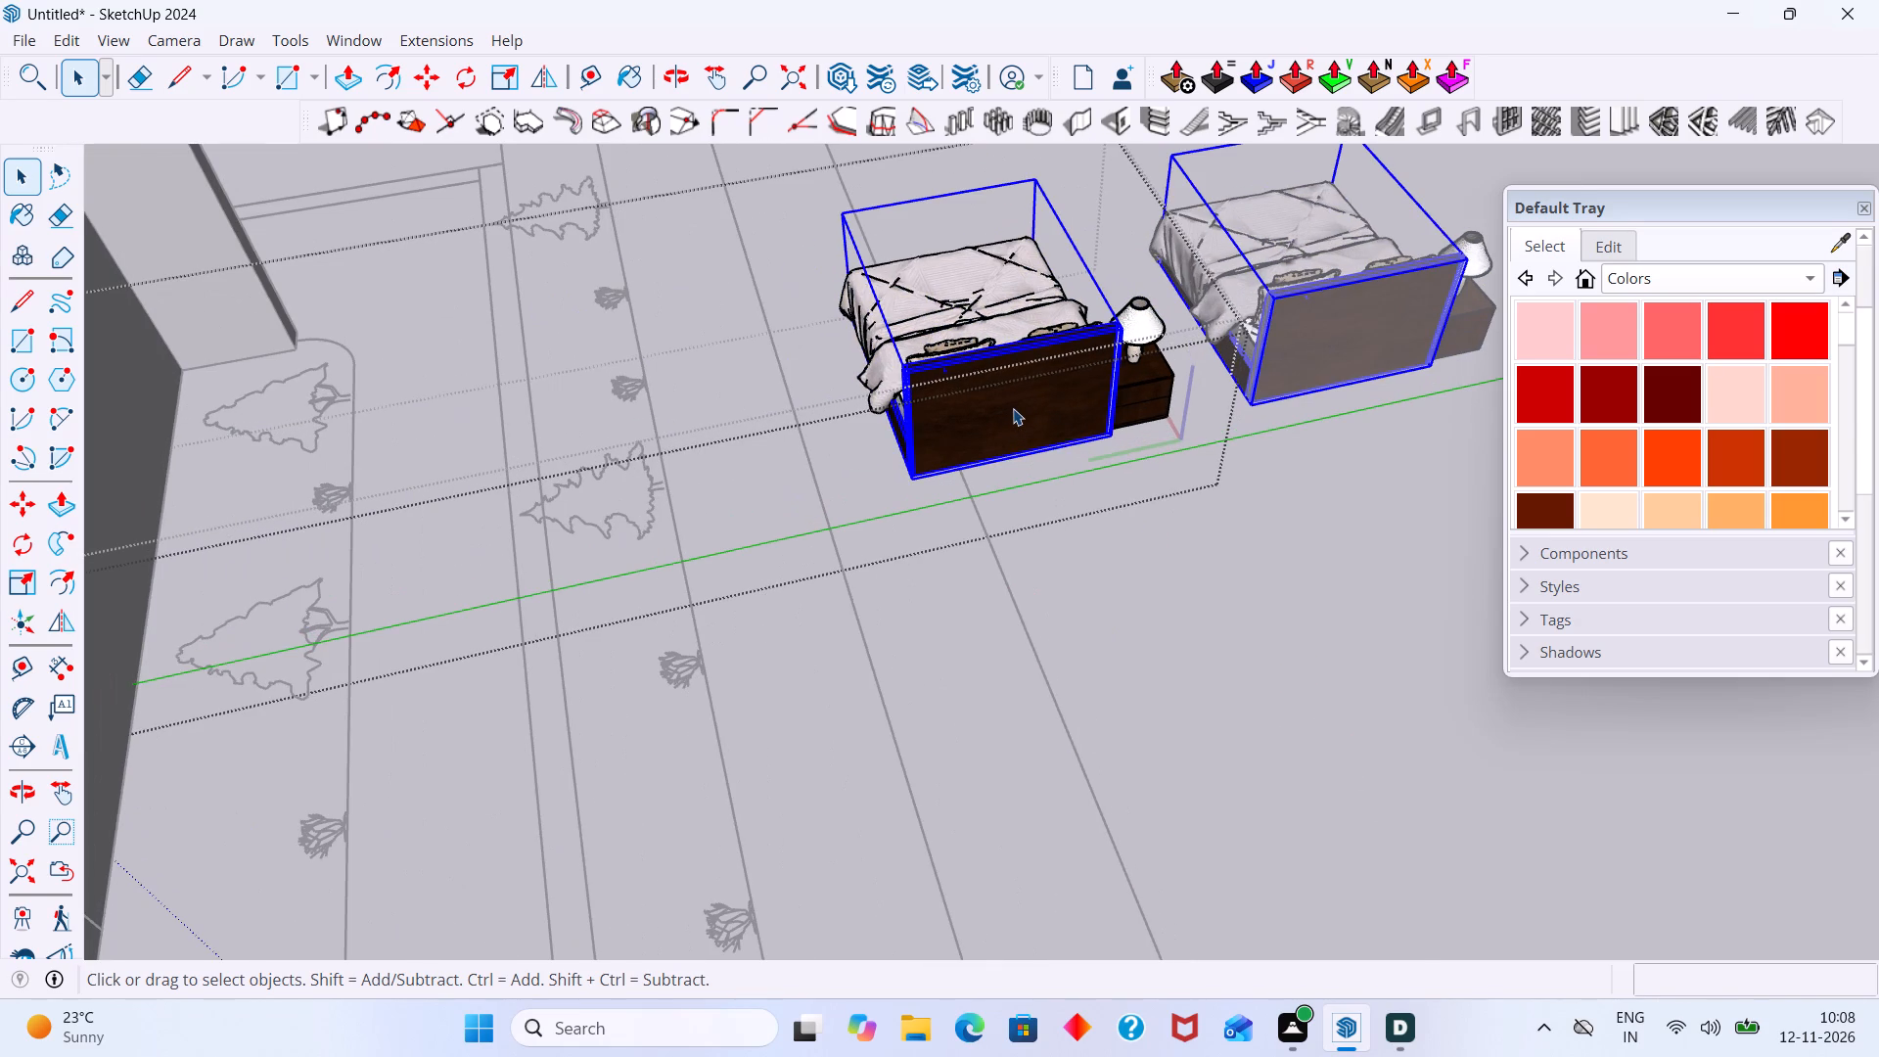
{"action": "key", "text": "Delete"}
{"action": "left_click", "coordinate": [1282, 301]}
{"action": "key", "text": "Delete"}
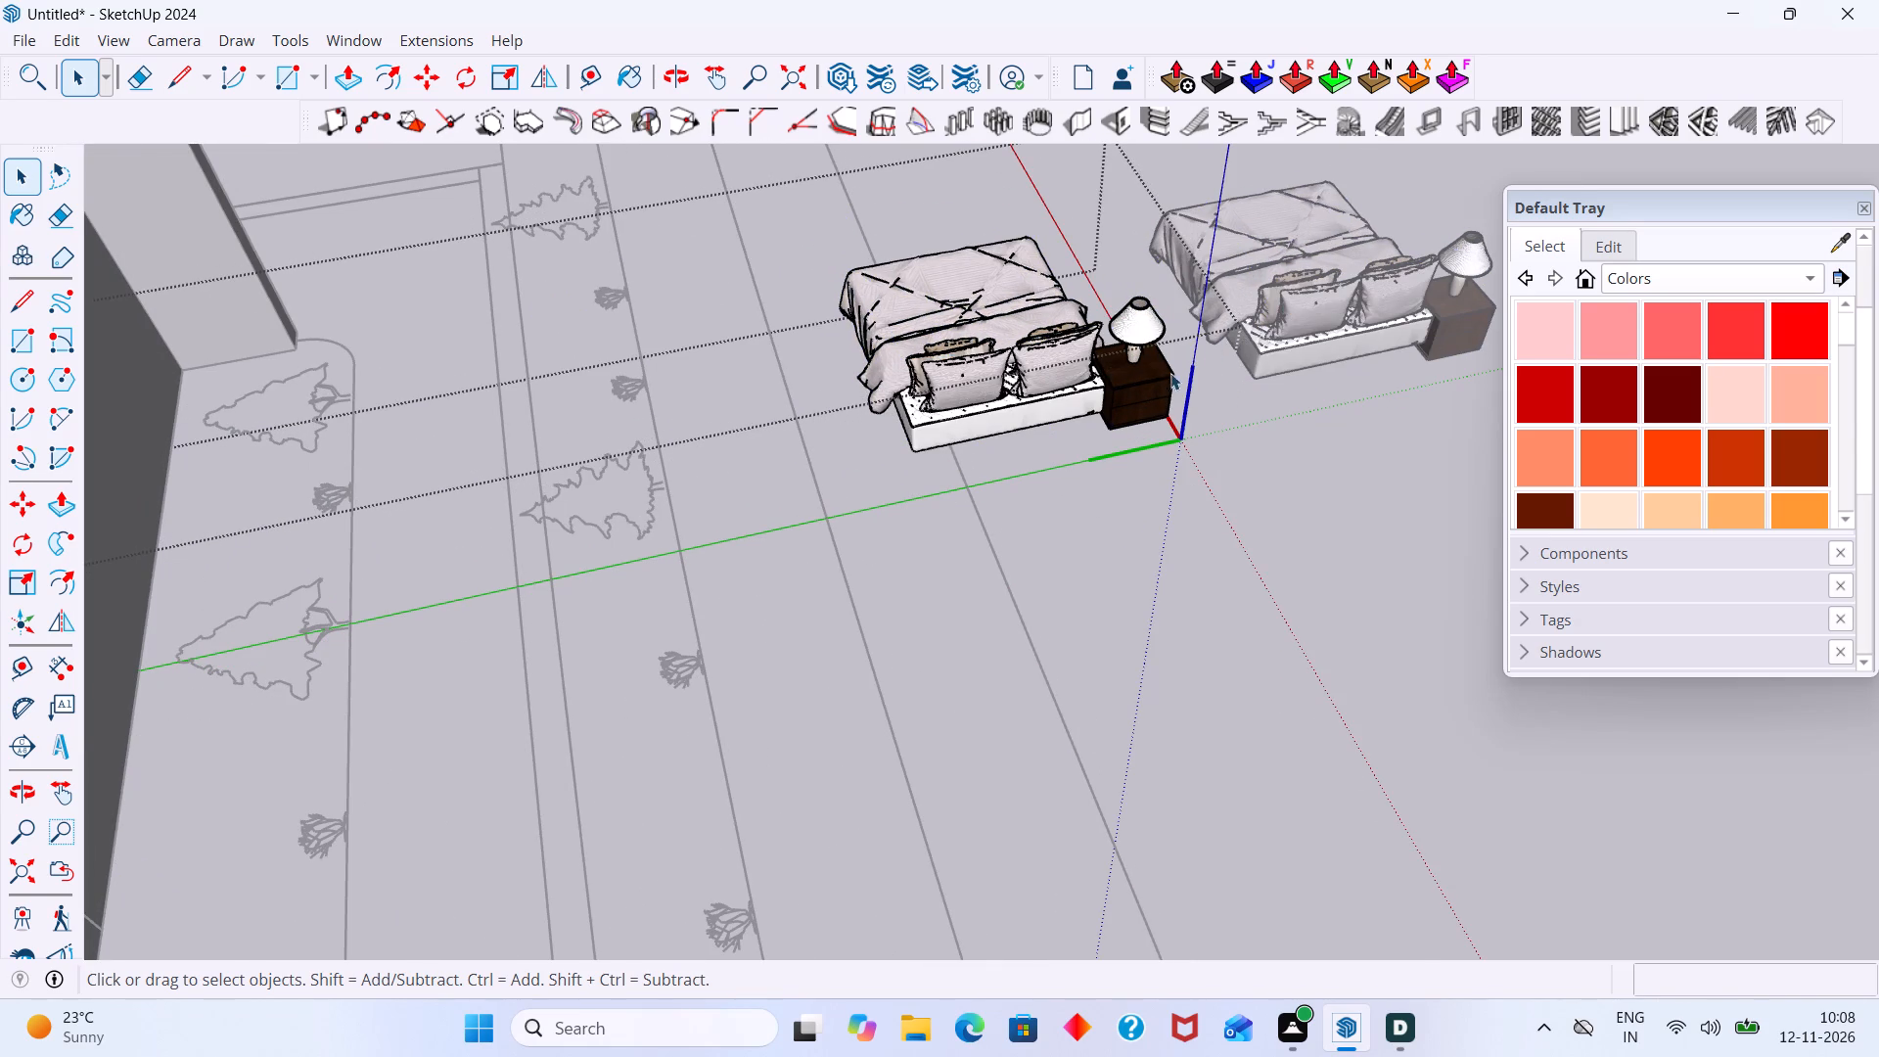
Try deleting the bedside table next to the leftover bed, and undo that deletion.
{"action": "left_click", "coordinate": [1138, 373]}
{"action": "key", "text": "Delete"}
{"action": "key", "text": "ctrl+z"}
Close the open leftover bed group and return to the top level of the house model with nothing selected.
{"action": "scroll", "coordinate": [1140, 409], "scroll_direction": "down", "scroll_amount": 12}
{"action": "left_click", "coordinate": [1279, 486]}
{"action": "scroll", "coordinate": [678, 541], "scroll_direction": "up", "scroll_amount": 2}
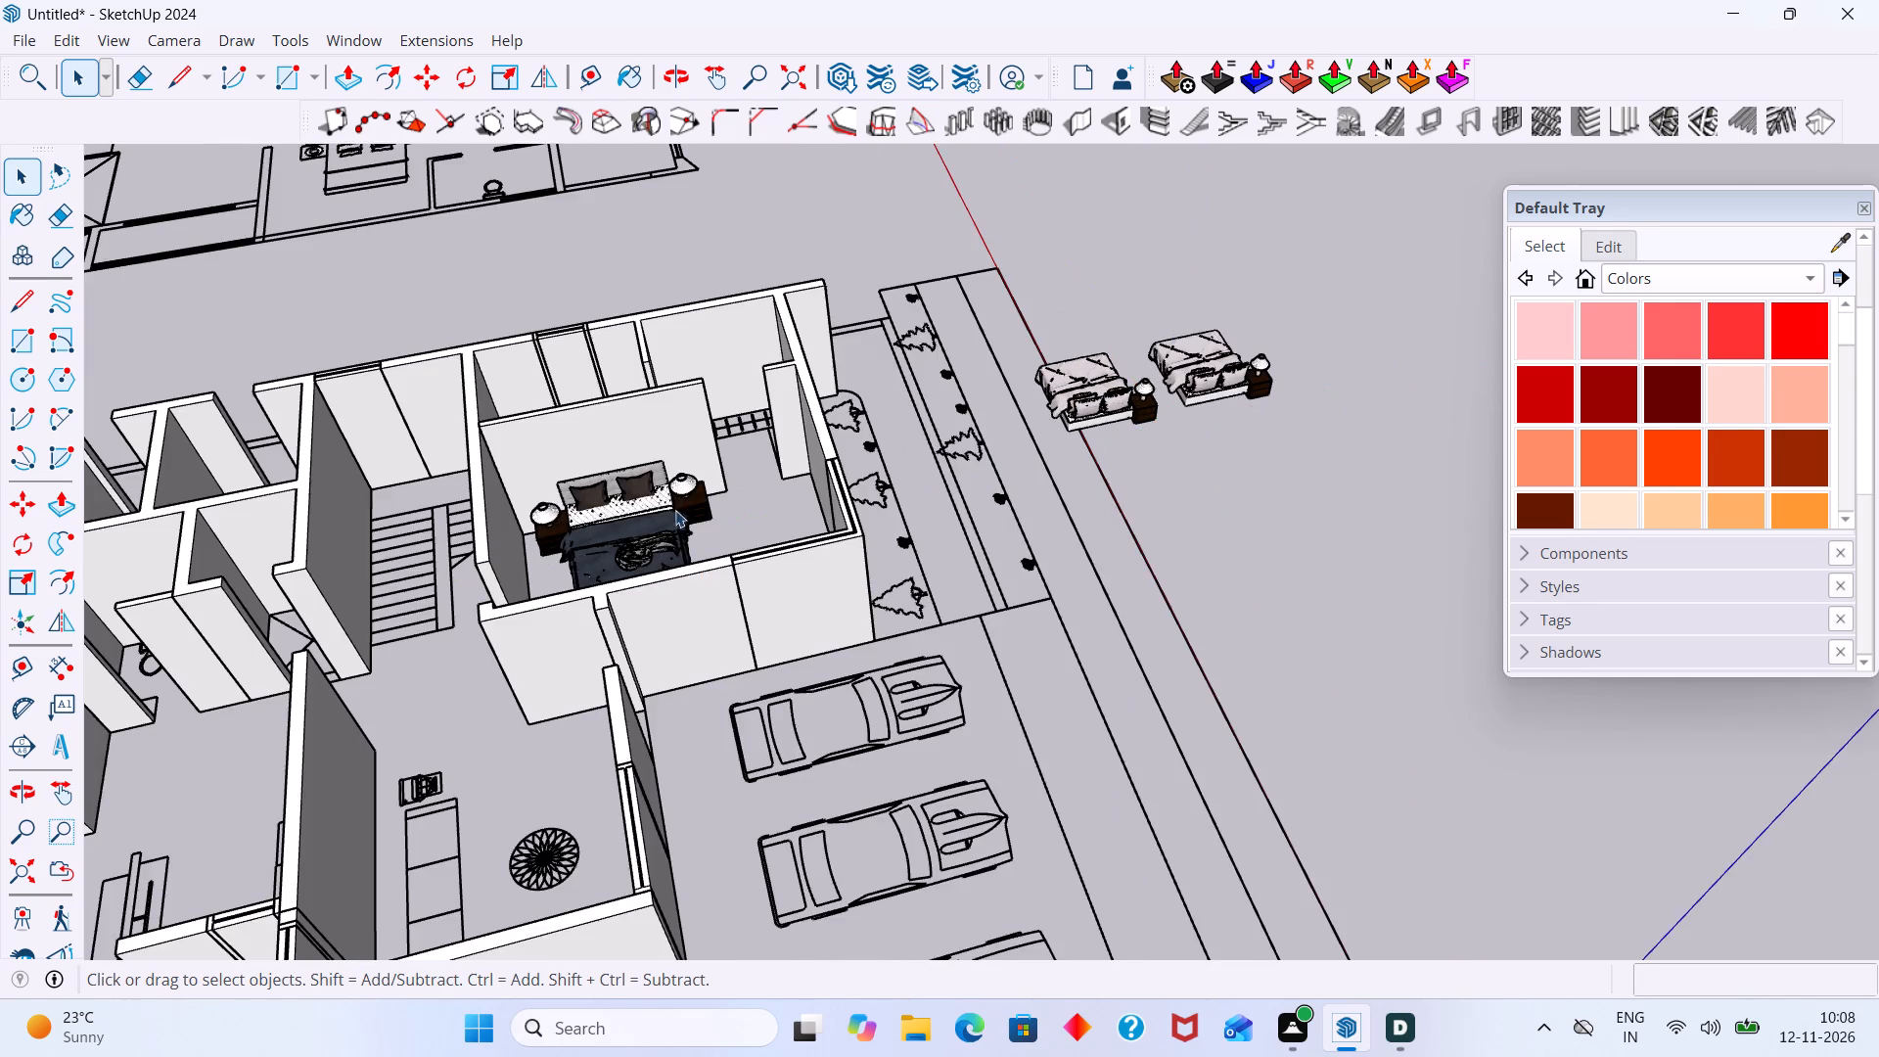
{"action": "scroll", "coordinate": [675, 510], "scroll_direction": "up", "scroll_amount": 11}
{"action": "scroll", "coordinate": [688, 465], "scroll_direction": "down", "scroll_amount": 9}
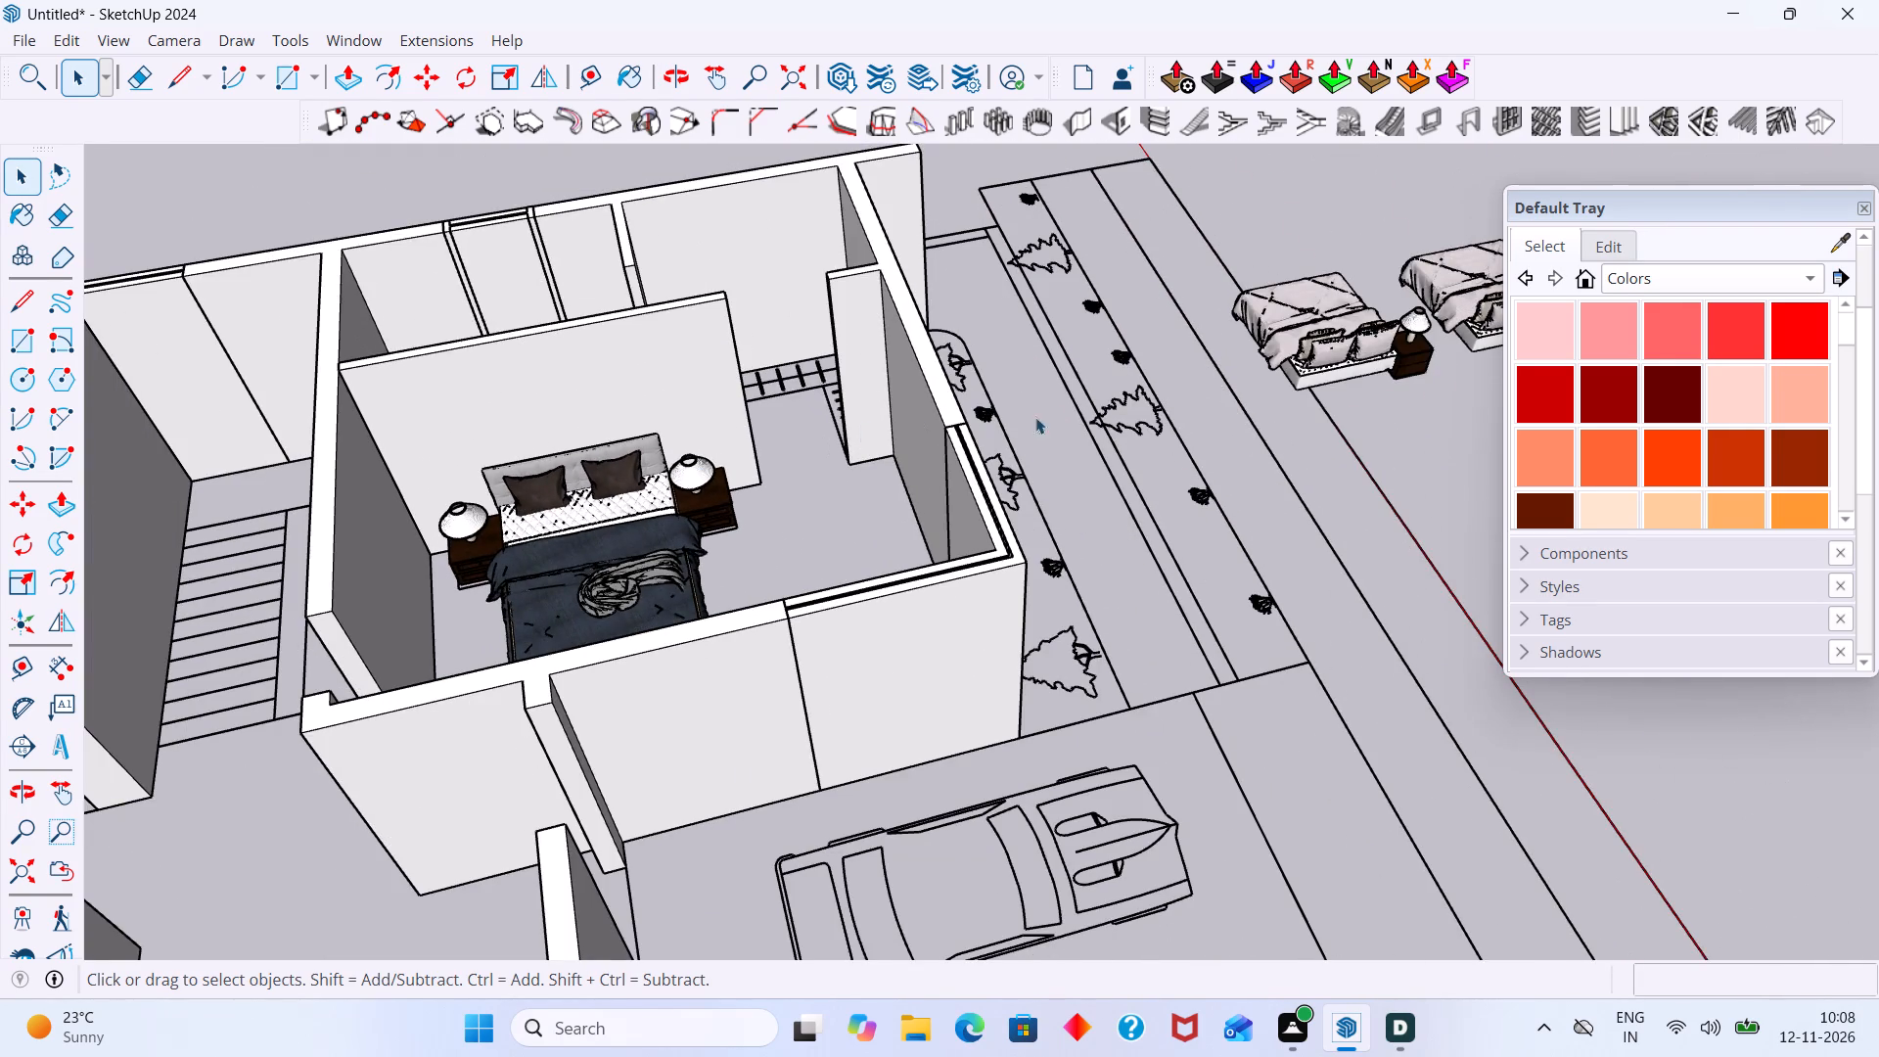
{"action": "scroll", "coordinate": [1162, 411], "scroll_direction": "down", "scroll_amount": 6}
{"action": "left_click", "coordinate": [1284, 226]}
{"action": "scroll", "coordinate": [1257, 309], "scroll_direction": "up", "scroll_amount": 2}
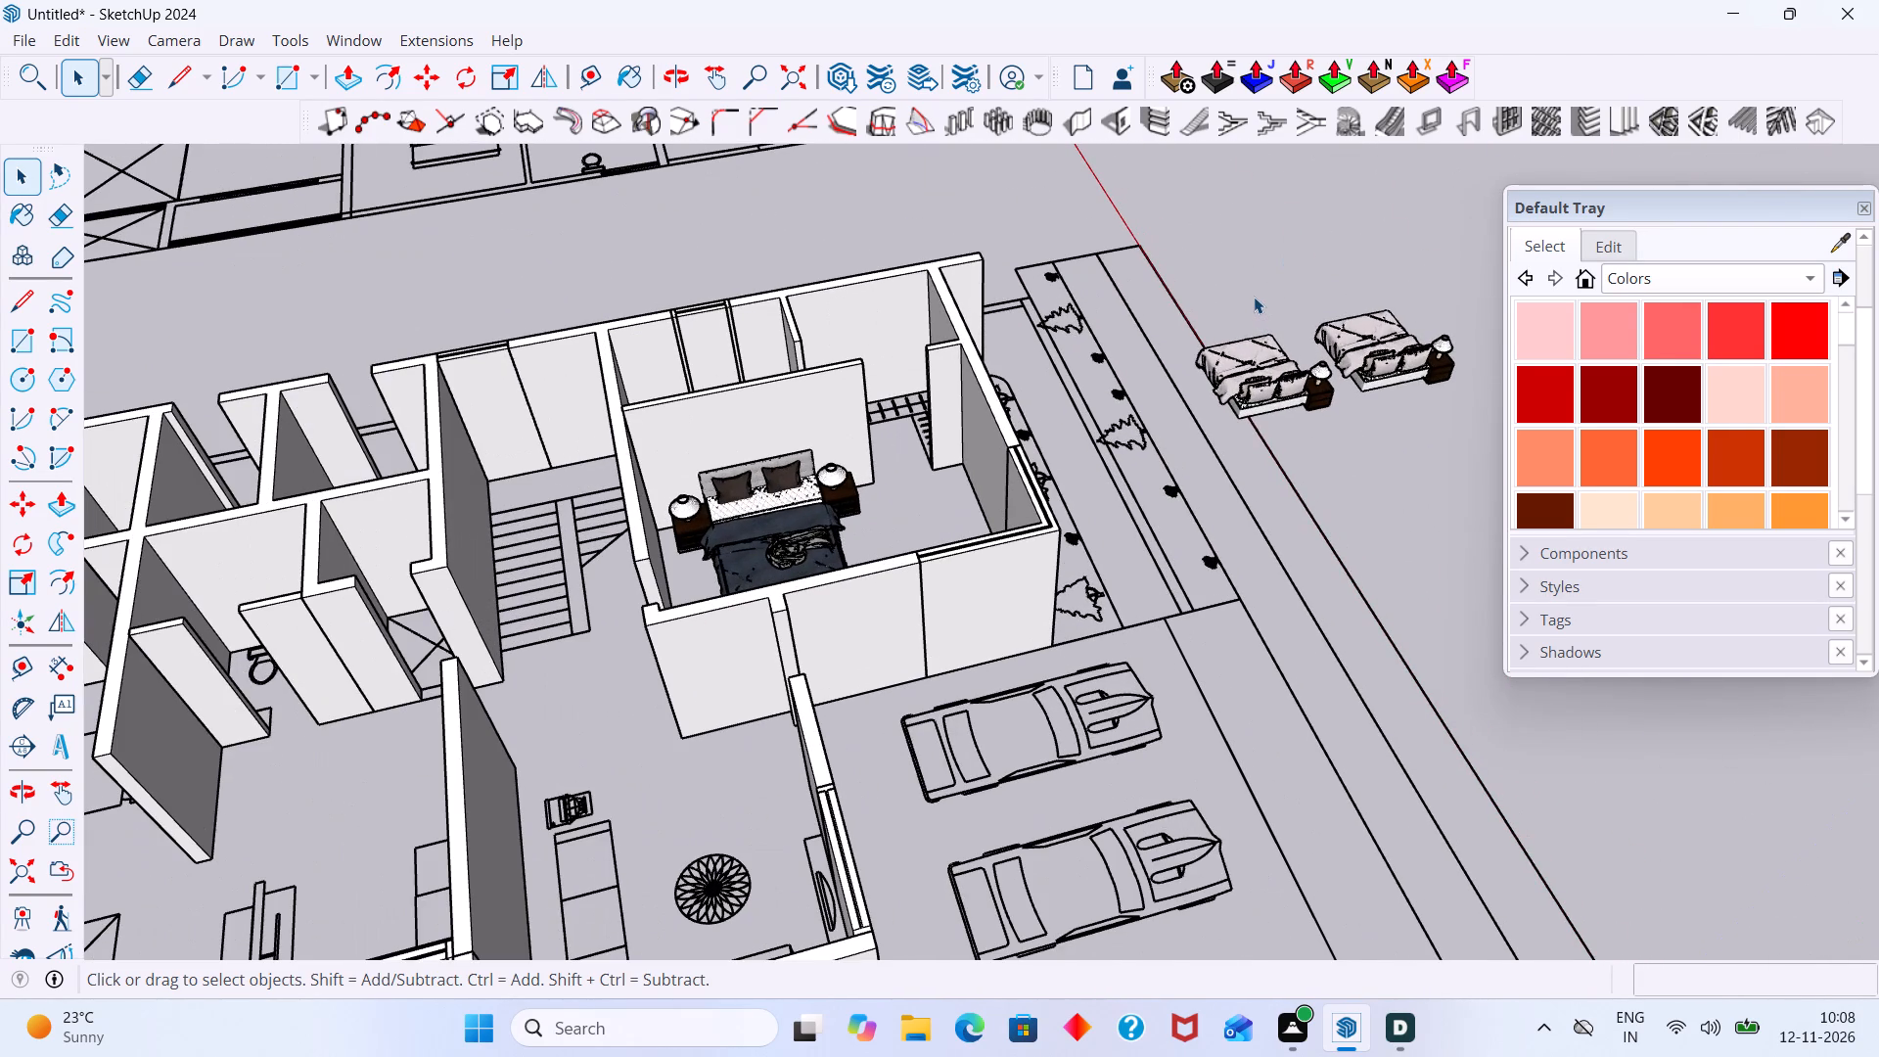
{"action": "key", "text": "Escape"}
{"action": "key", "text": "Escape"}
{"action": "key", "text": "Escape"}
{"action": "key", "text": "Escape"}
{"action": "key", "text": "Escape"}
{"action": "key", "text": "Escape"}
{"action": "key", "text": "Escape"}
{"action": "key", "text": "Escape"}
{"action": "key", "text": "space"}
{"action": "key", "text": "space"}
{"action": "key", "text": "space"}
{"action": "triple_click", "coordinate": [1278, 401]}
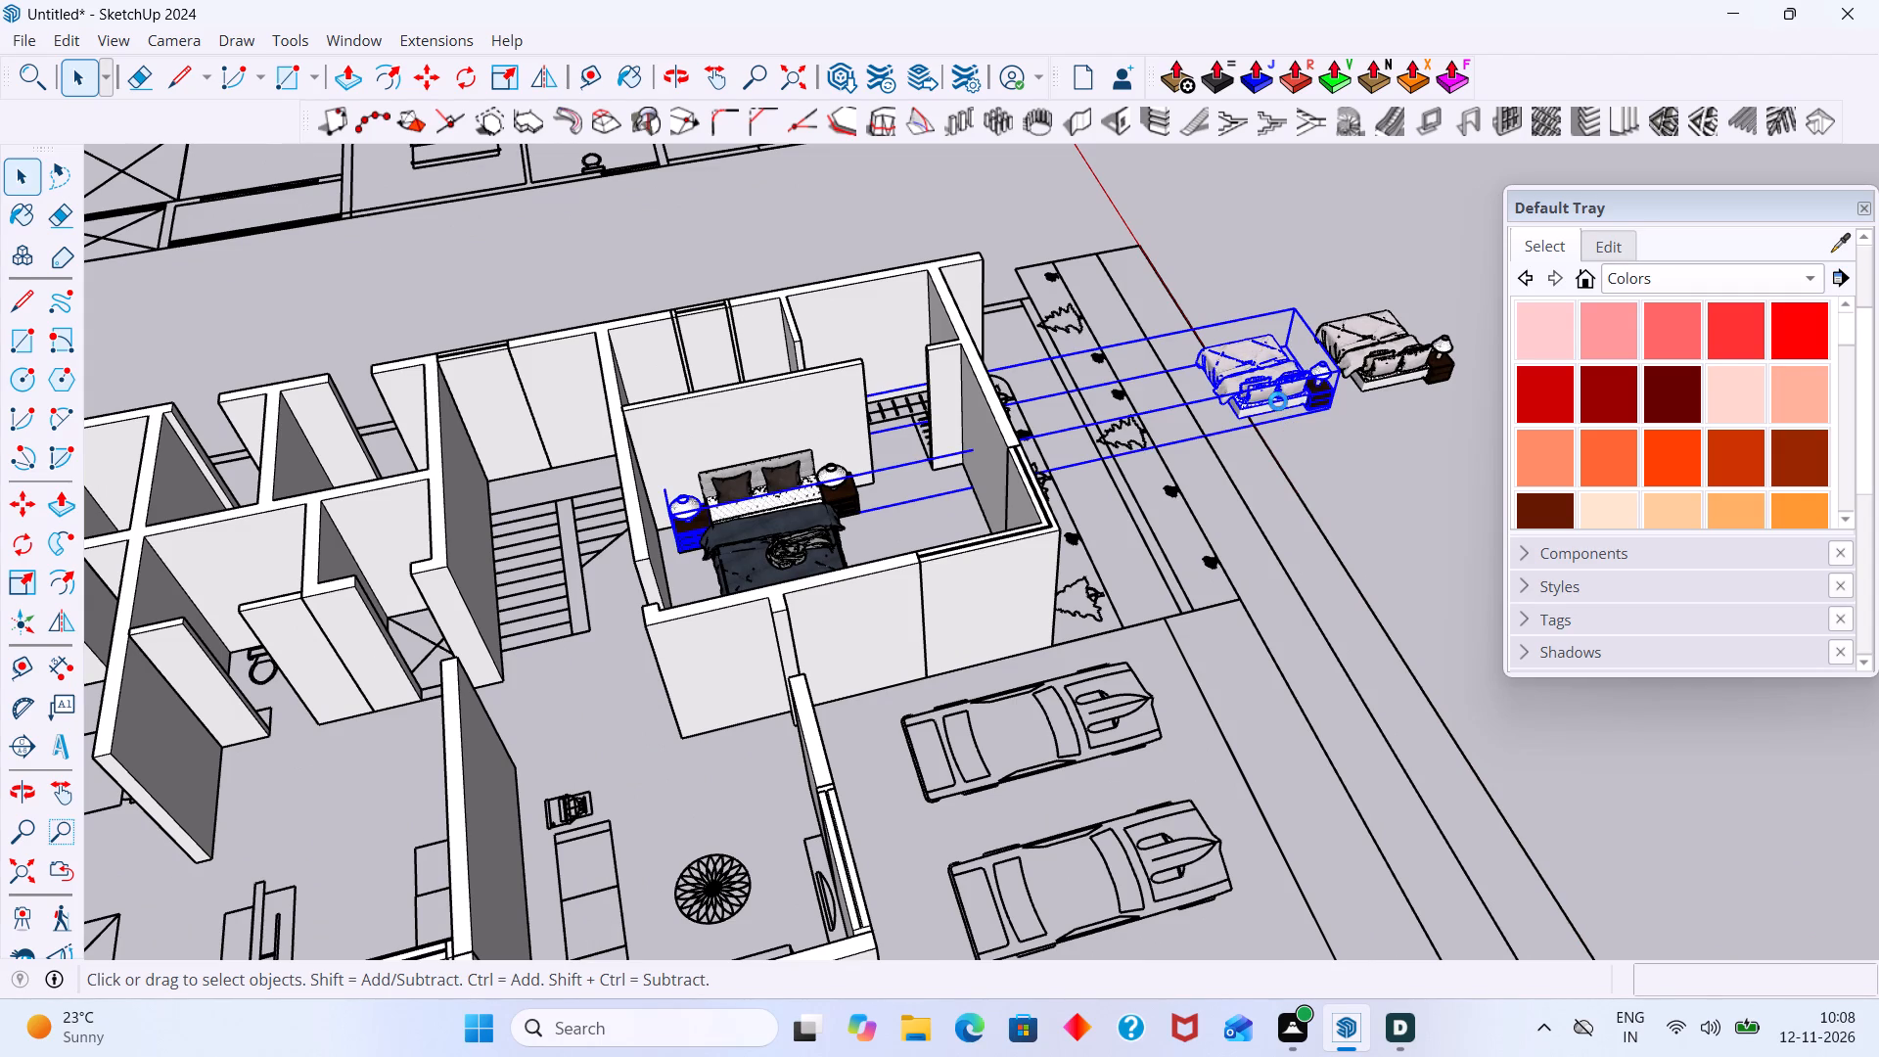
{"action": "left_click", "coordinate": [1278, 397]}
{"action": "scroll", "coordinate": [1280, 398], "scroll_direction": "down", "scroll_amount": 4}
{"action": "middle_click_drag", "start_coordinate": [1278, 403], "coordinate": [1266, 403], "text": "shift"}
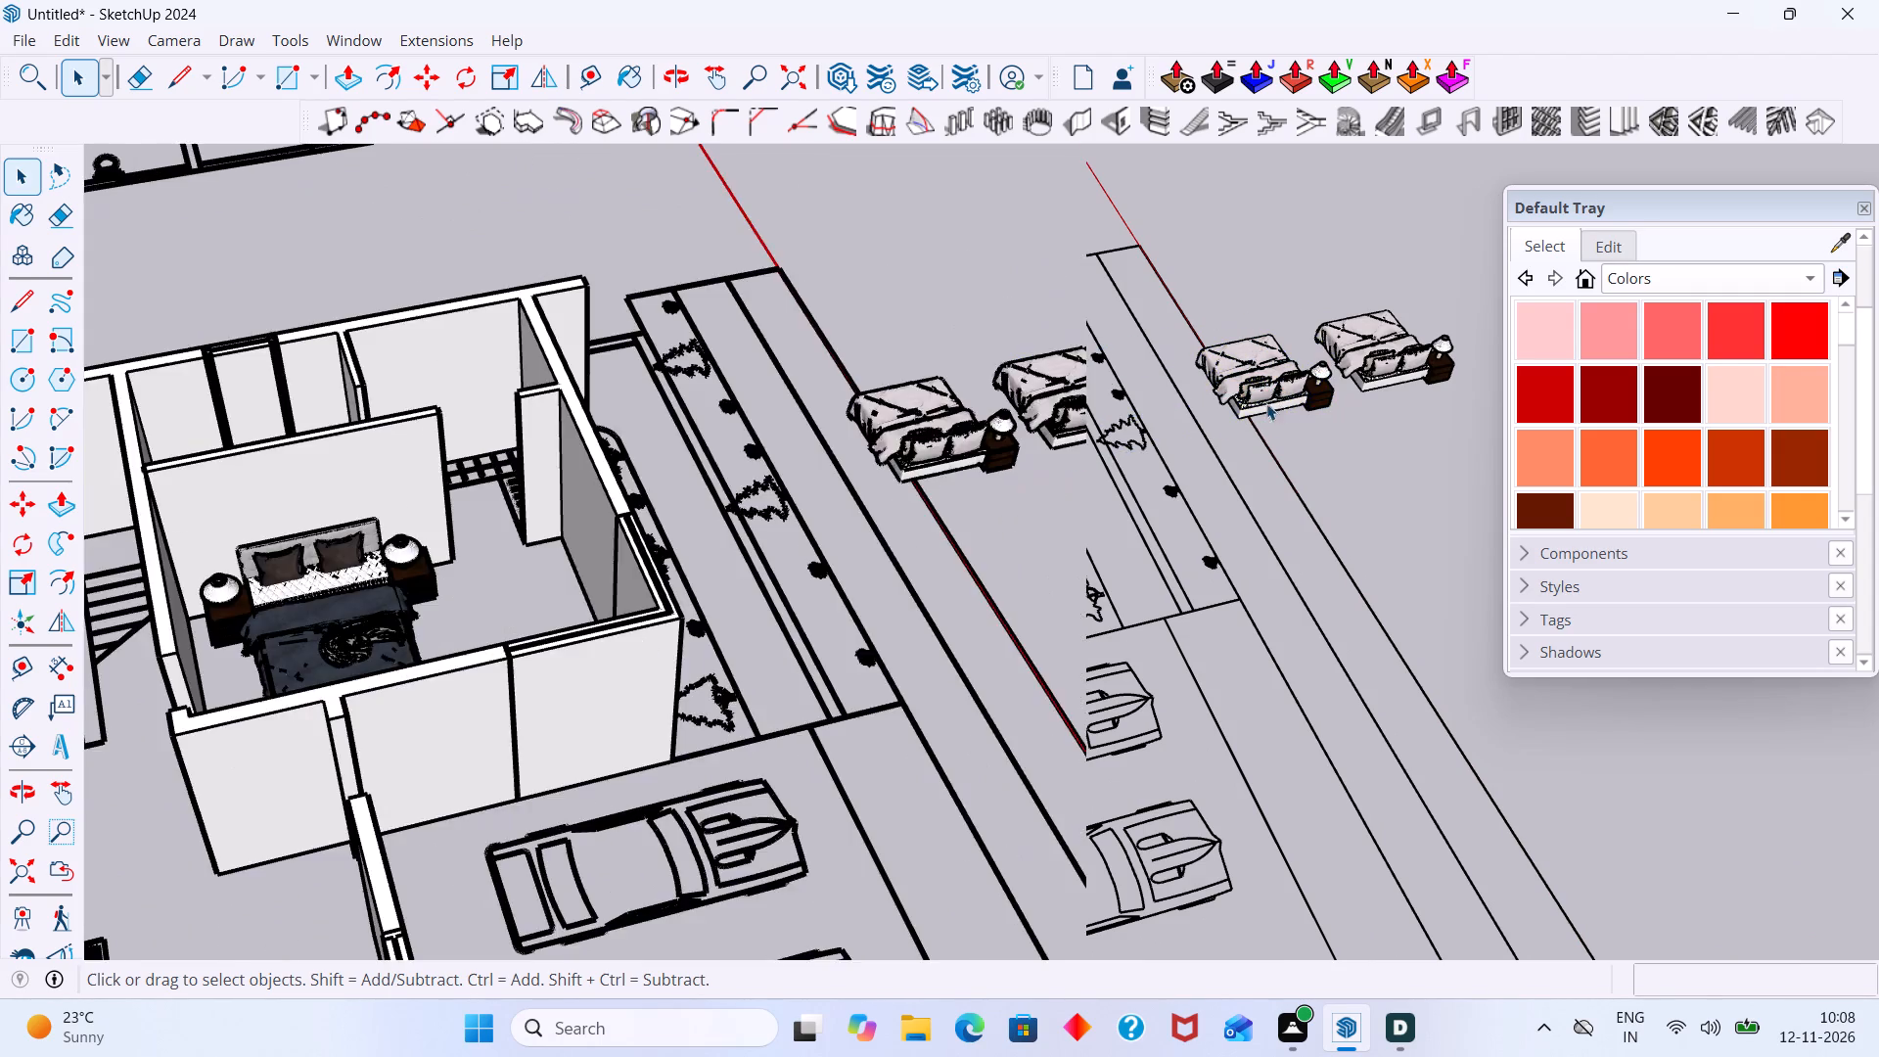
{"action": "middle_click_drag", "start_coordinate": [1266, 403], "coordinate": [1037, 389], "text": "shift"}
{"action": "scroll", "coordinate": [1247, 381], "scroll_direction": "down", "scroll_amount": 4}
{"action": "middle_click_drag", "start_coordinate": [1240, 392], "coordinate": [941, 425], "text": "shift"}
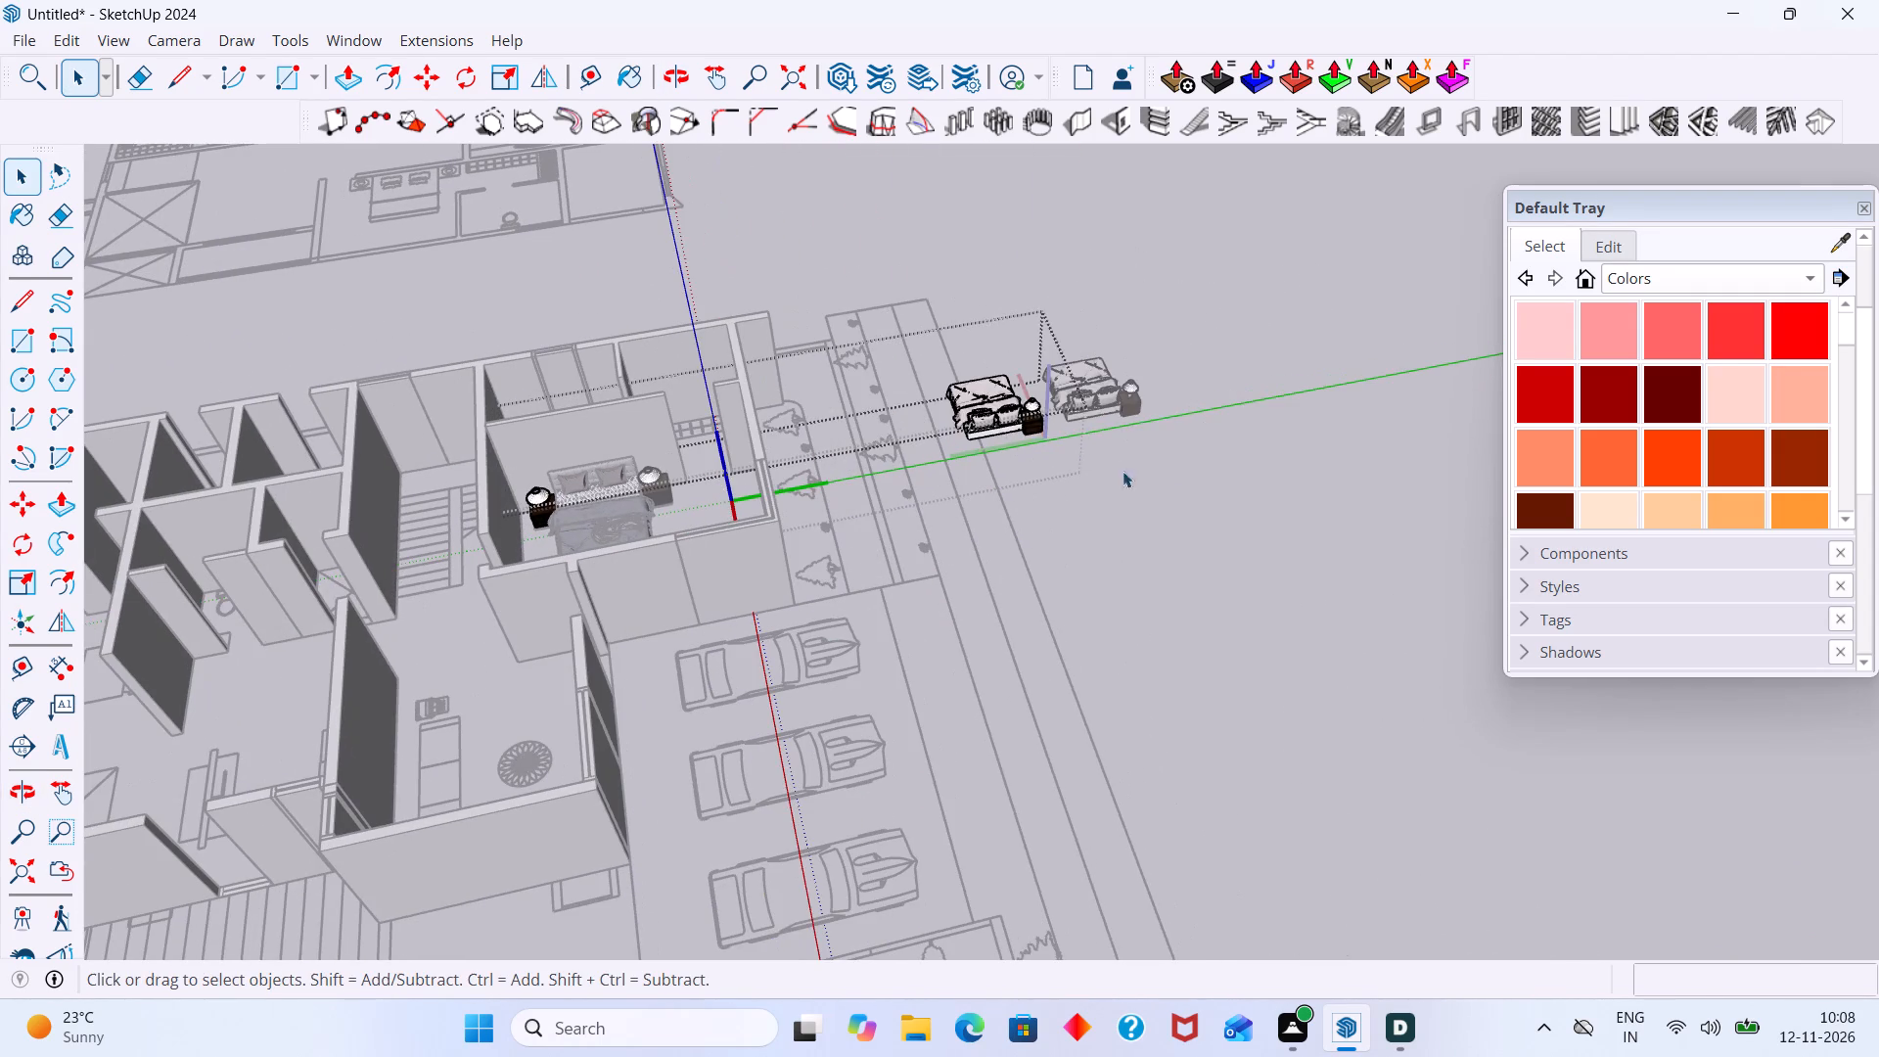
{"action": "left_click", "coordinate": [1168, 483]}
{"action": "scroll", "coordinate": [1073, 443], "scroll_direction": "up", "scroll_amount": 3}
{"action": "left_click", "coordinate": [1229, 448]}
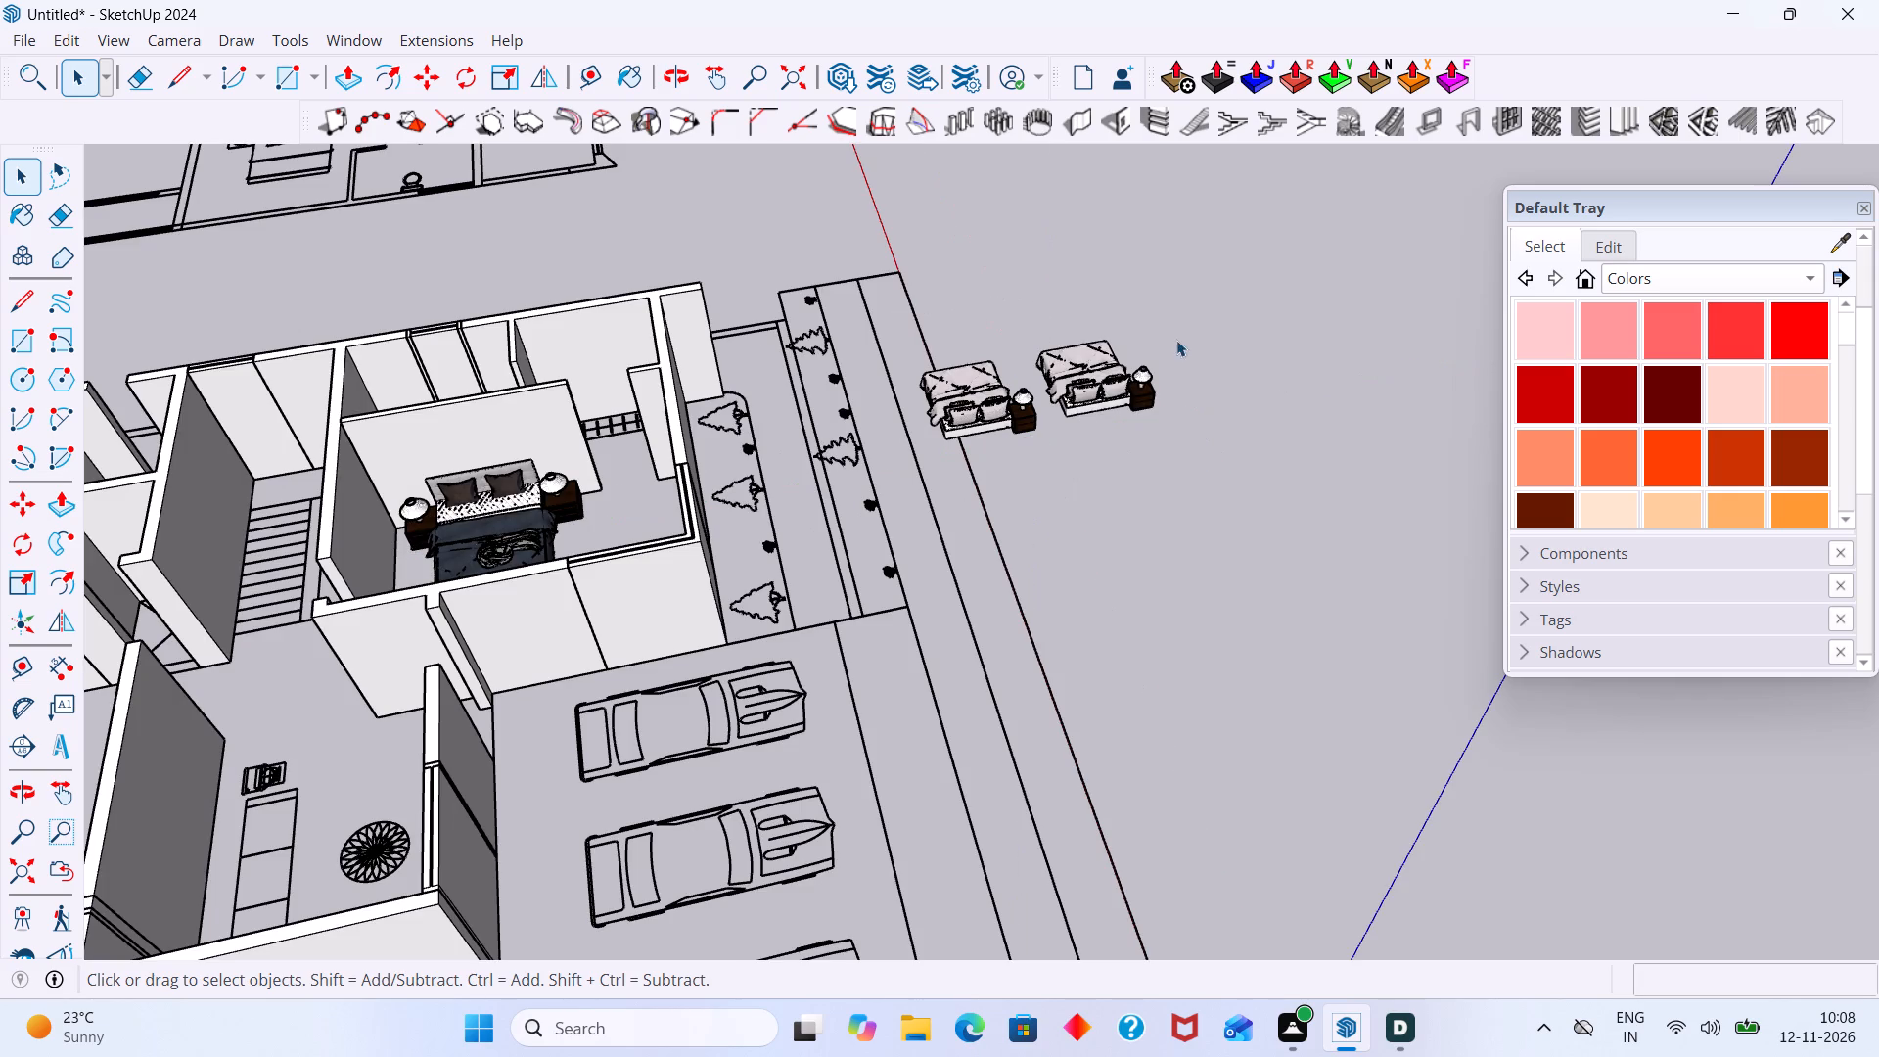
Open the leftover furniture group farthest from the house and delete the leftover source beds inside it.
{"action": "triple_click", "coordinate": [1108, 377]}
{"action": "double_click", "coordinate": [1108, 378]}
{"action": "scroll", "coordinate": [1103, 378], "scroll_direction": "up", "scroll_amount": 4}
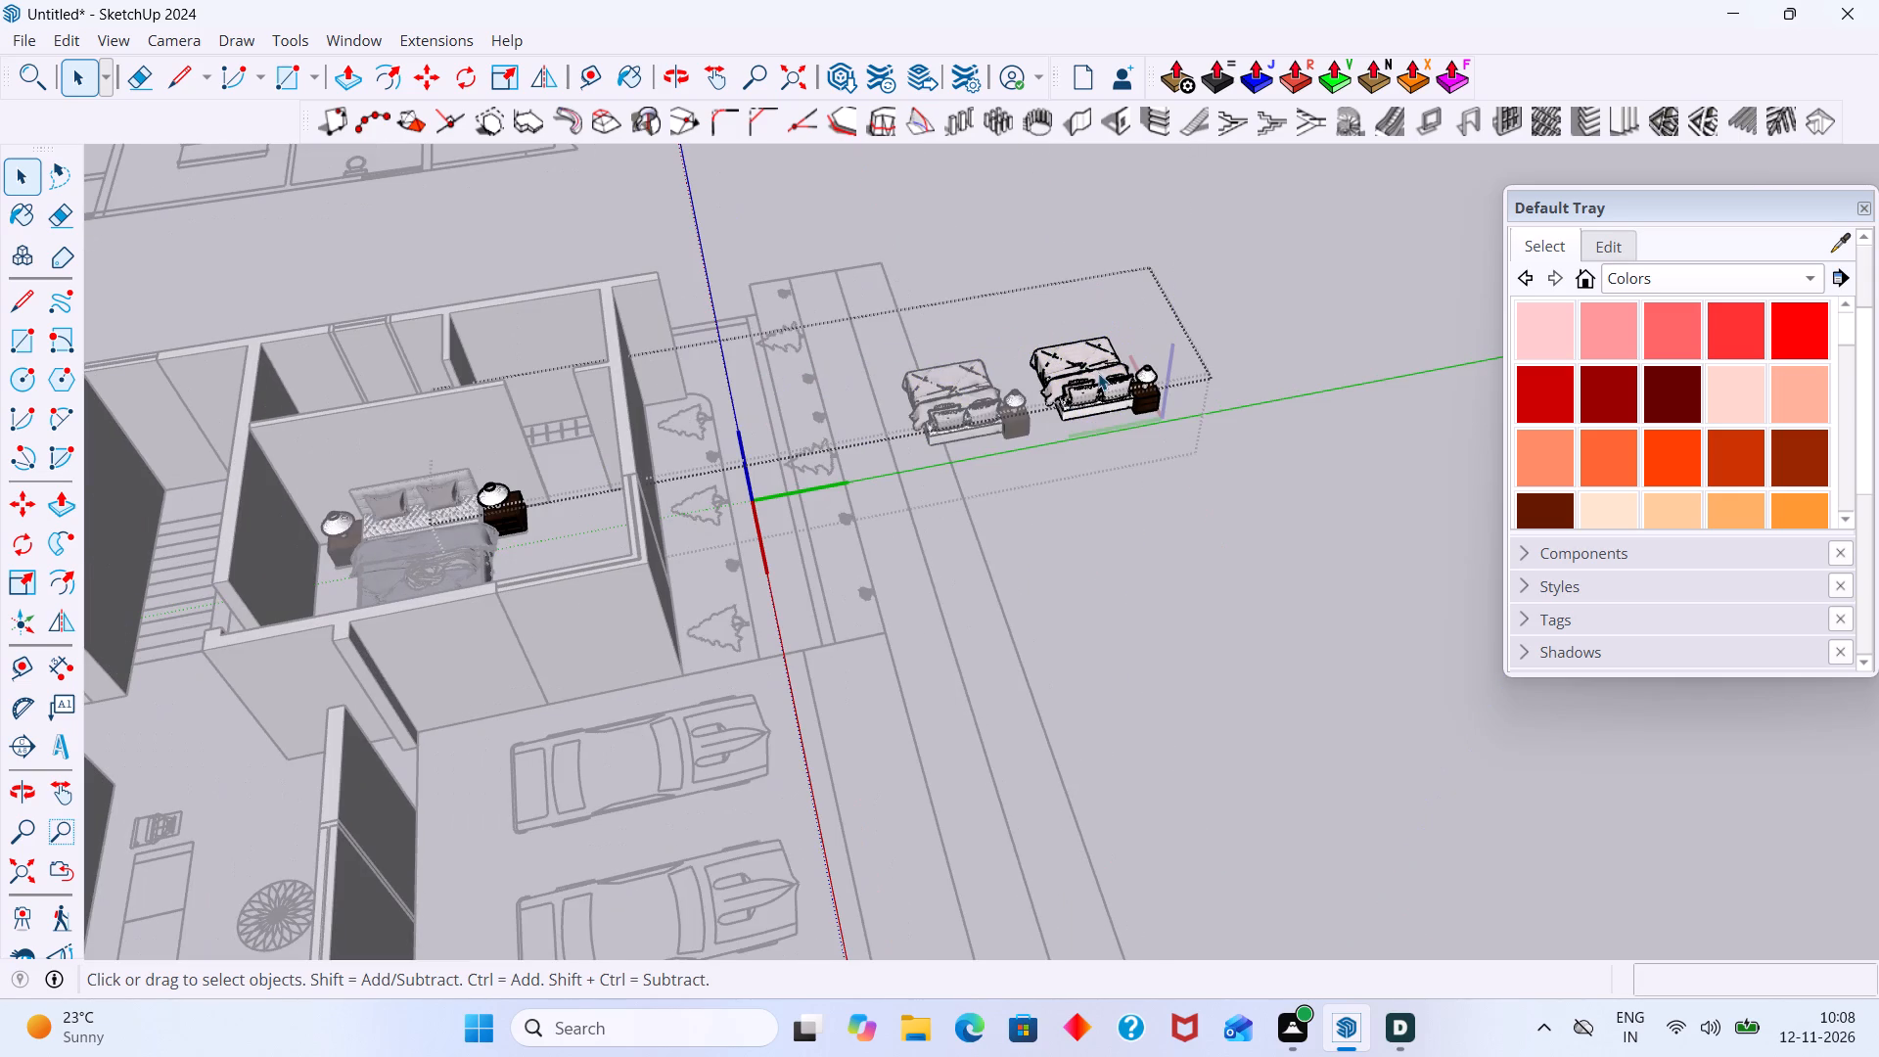
{"action": "left_click", "coordinate": [1095, 369]}
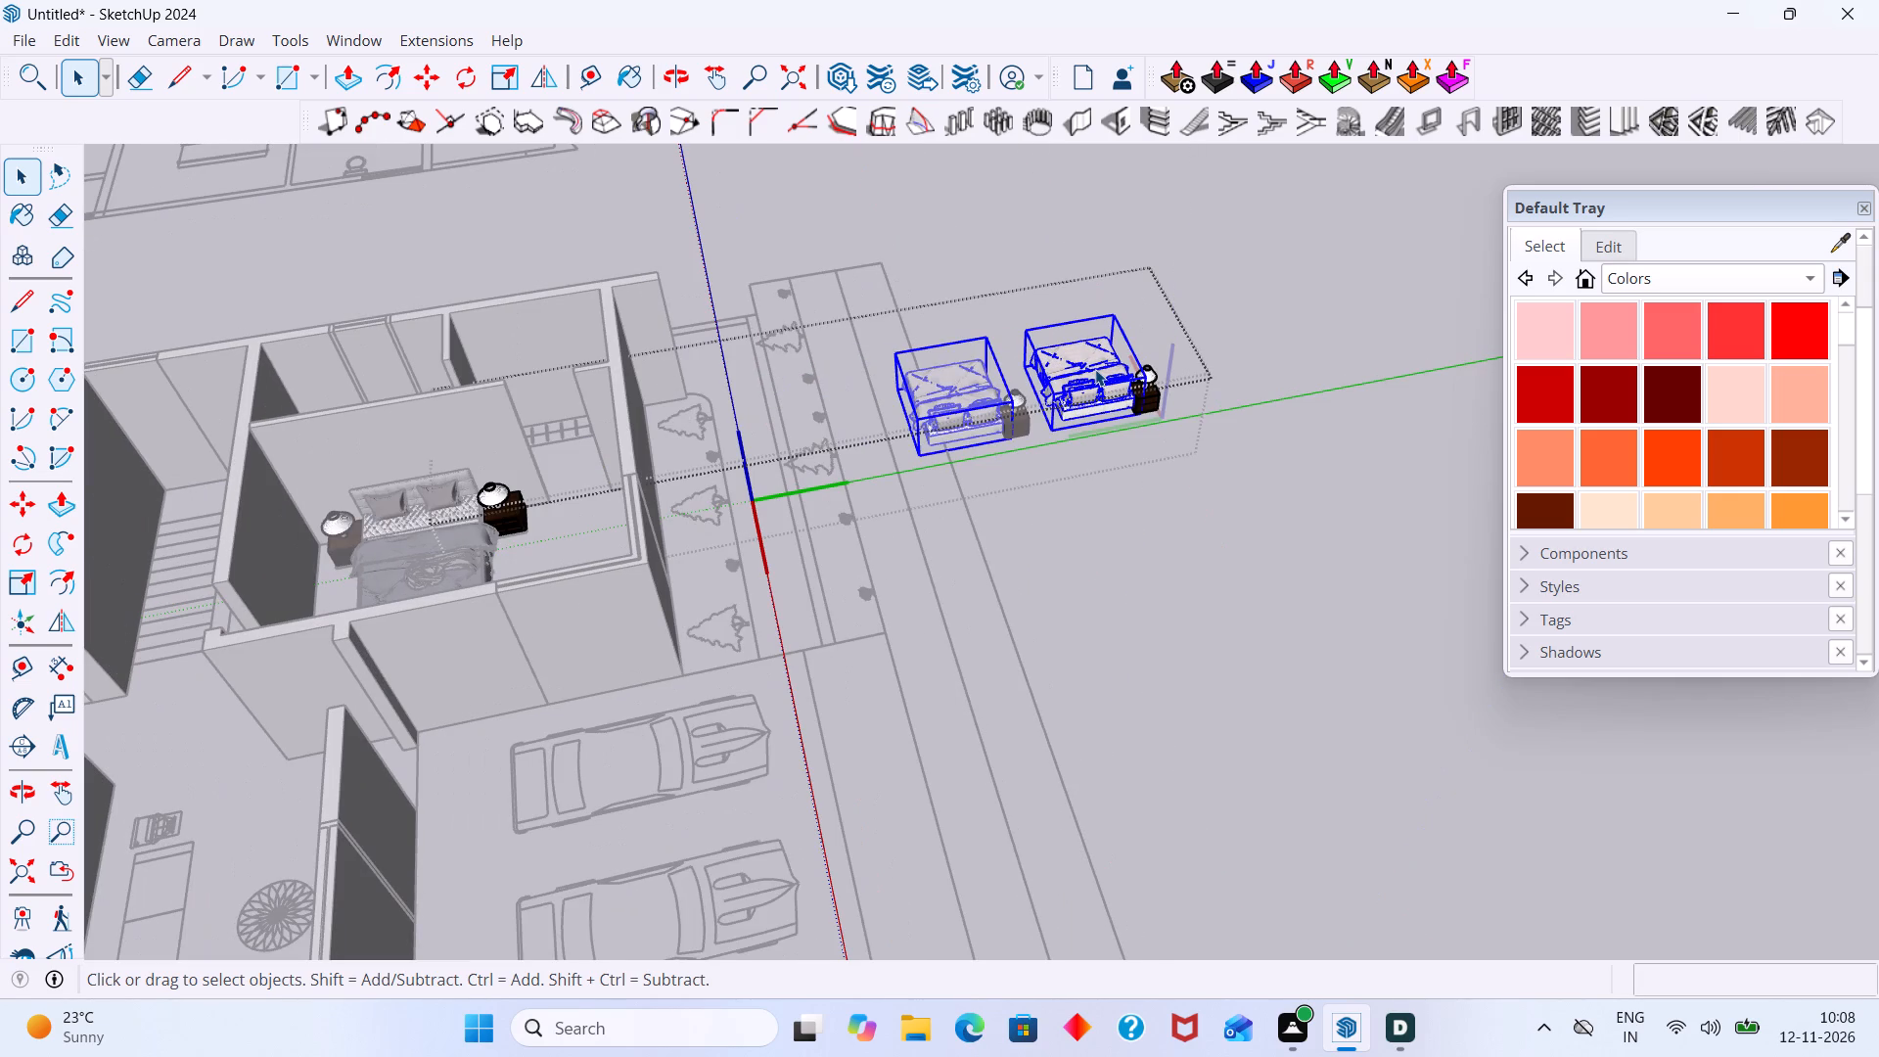
{"action": "key", "text": "Delete"}
Open the leftover bedside table outside the house and delete all parts of its lamp.
{"action": "left_click", "coordinate": [1149, 385]}
{"action": "left_click", "coordinate": [1148, 383]}
{"action": "left_click", "coordinate": [1142, 378]}
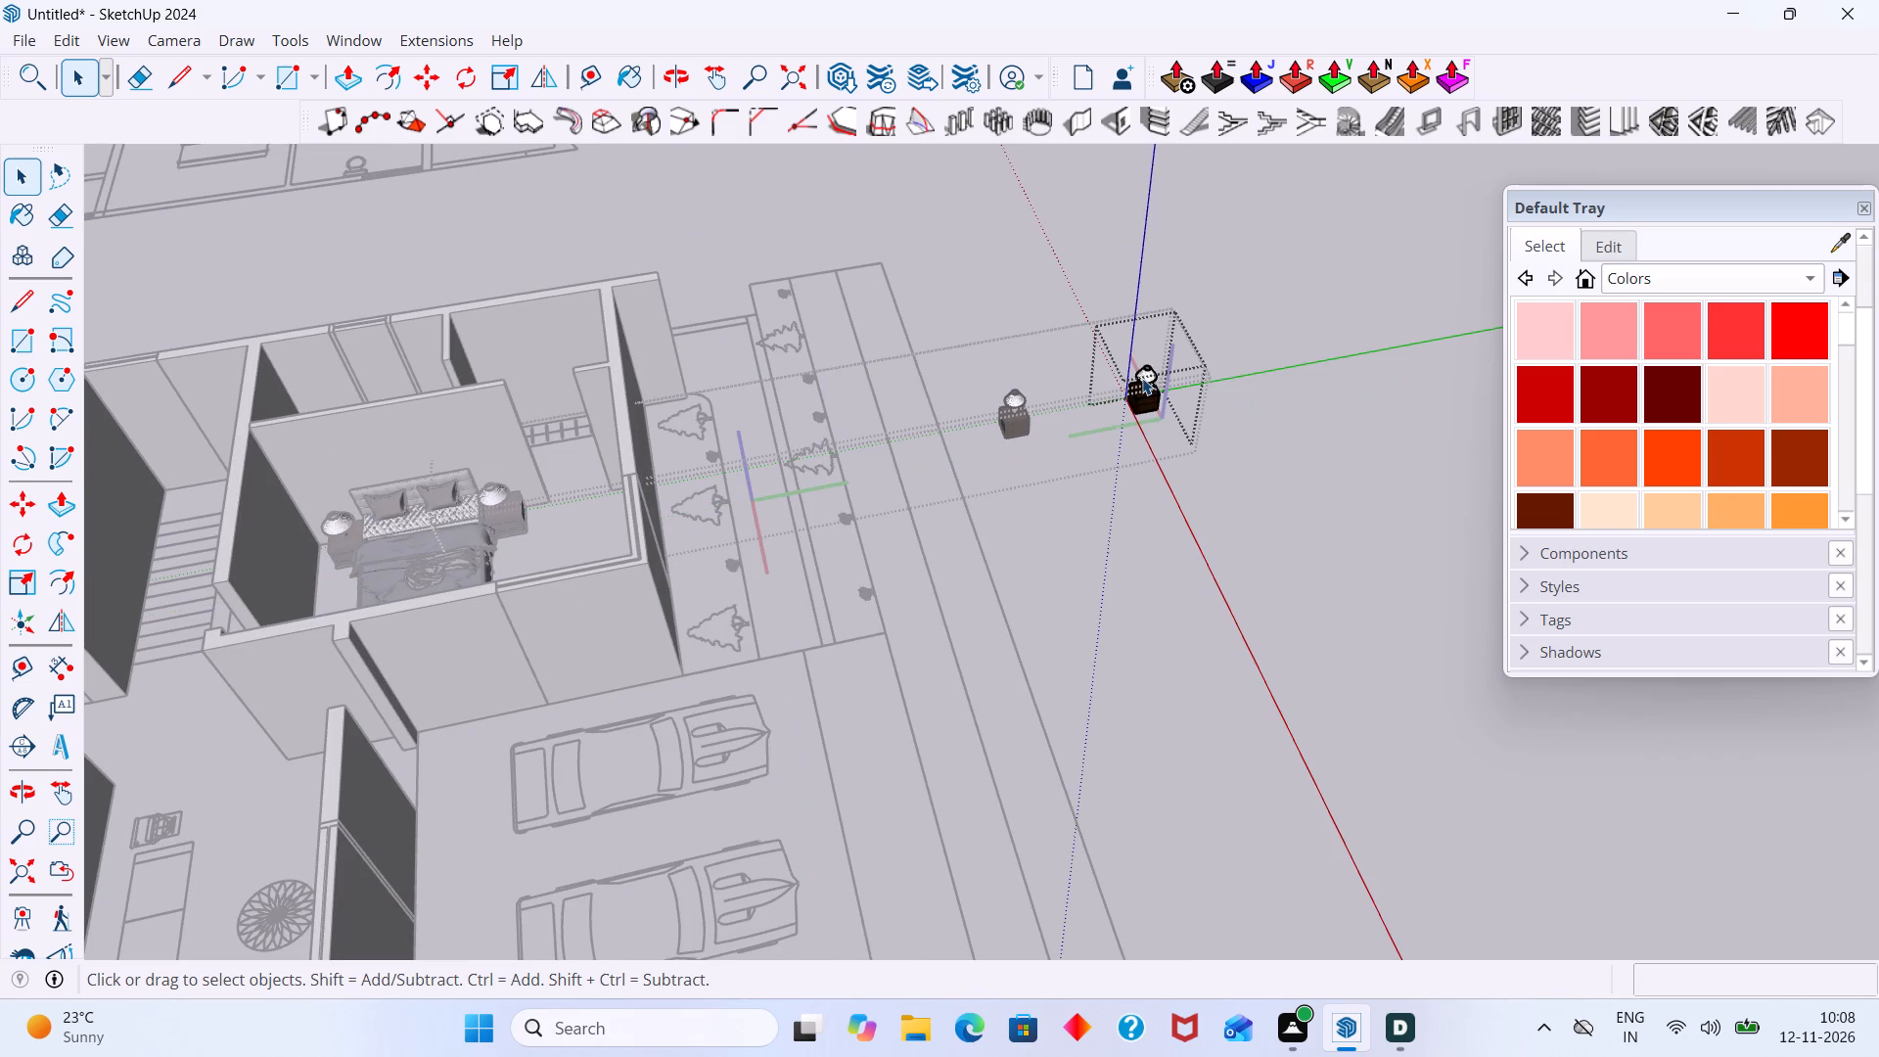
{"action": "triple_click", "coordinate": [1147, 377]}
{"action": "left_click", "coordinate": [1149, 379]}
{"action": "key", "text": "Delete"}
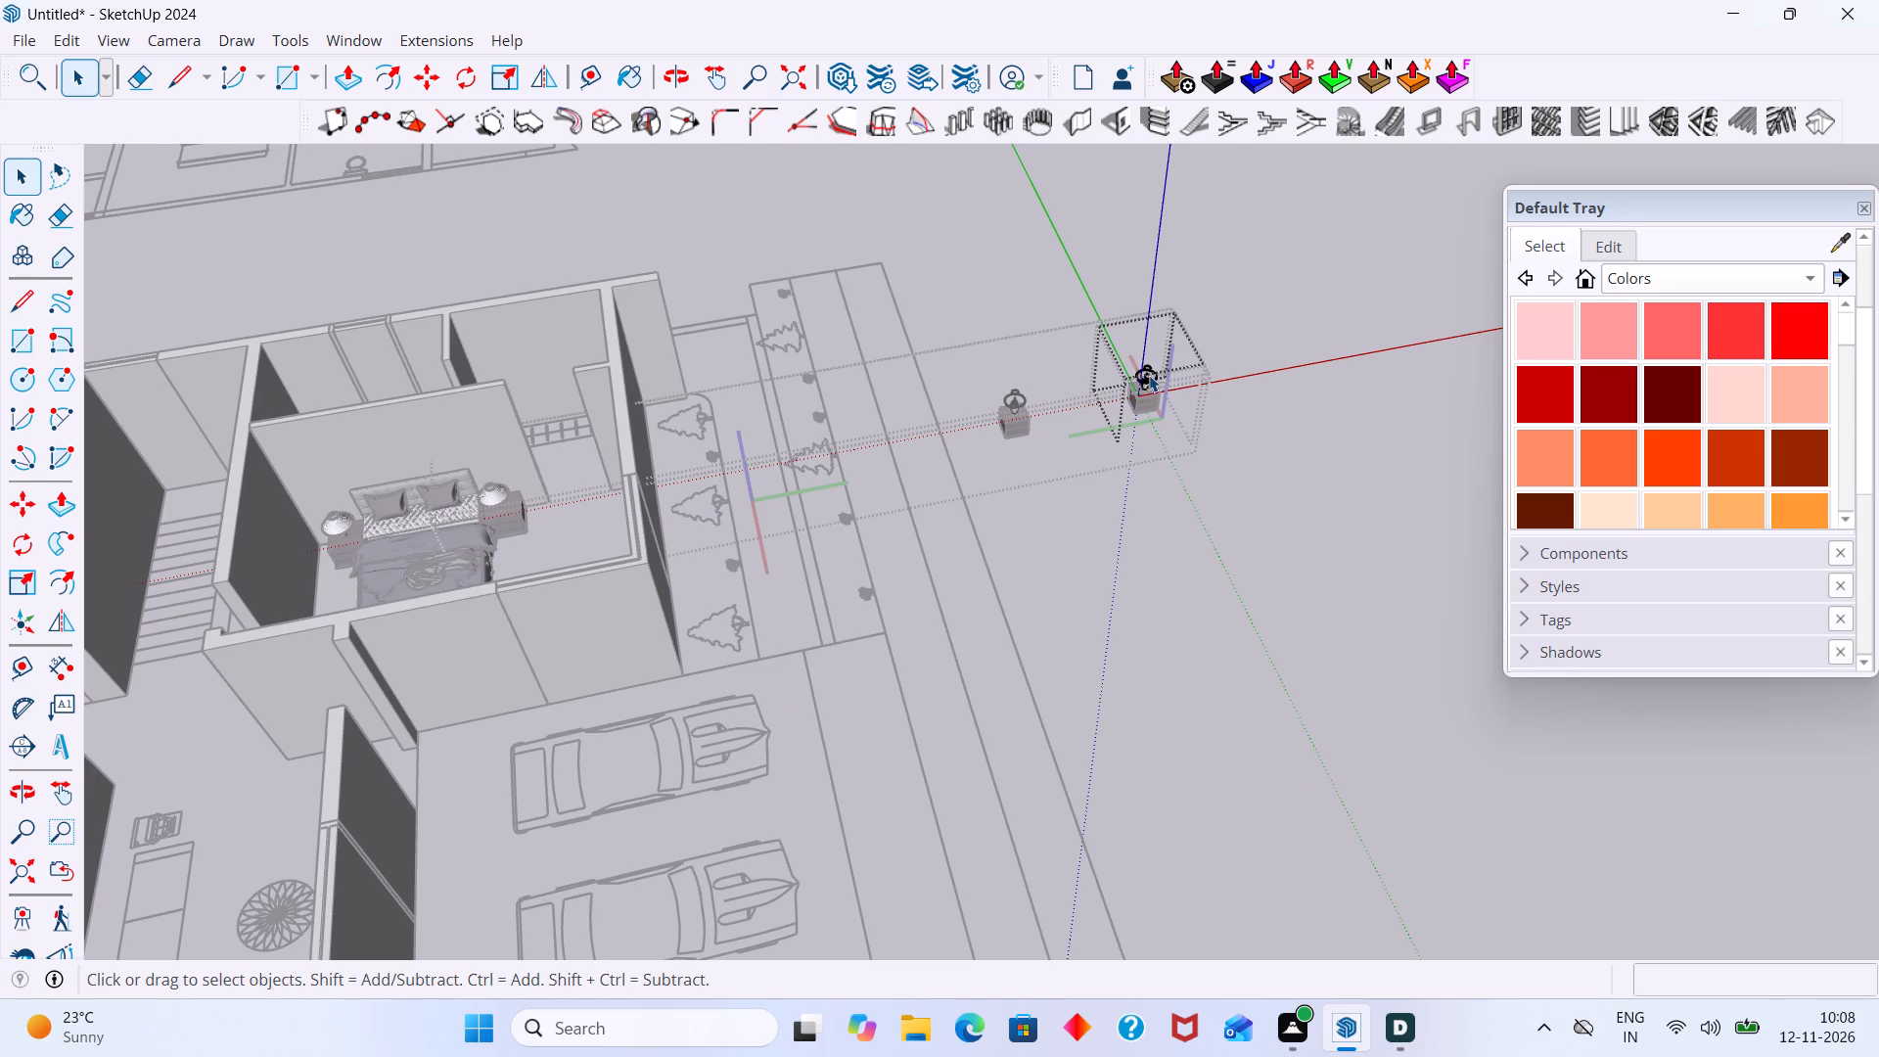
{"action": "left_click", "coordinate": [1150, 386]}
{"action": "left_click_drag", "start_coordinate": [1152, 406], "coordinate": [1150, 380]}
{"action": "key", "text": "Delete"}
{"action": "left_click_drag", "start_coordinate": [1195, 439], "coordinate": [1122, 308]}
{"action": "key", "text": "Delete"}
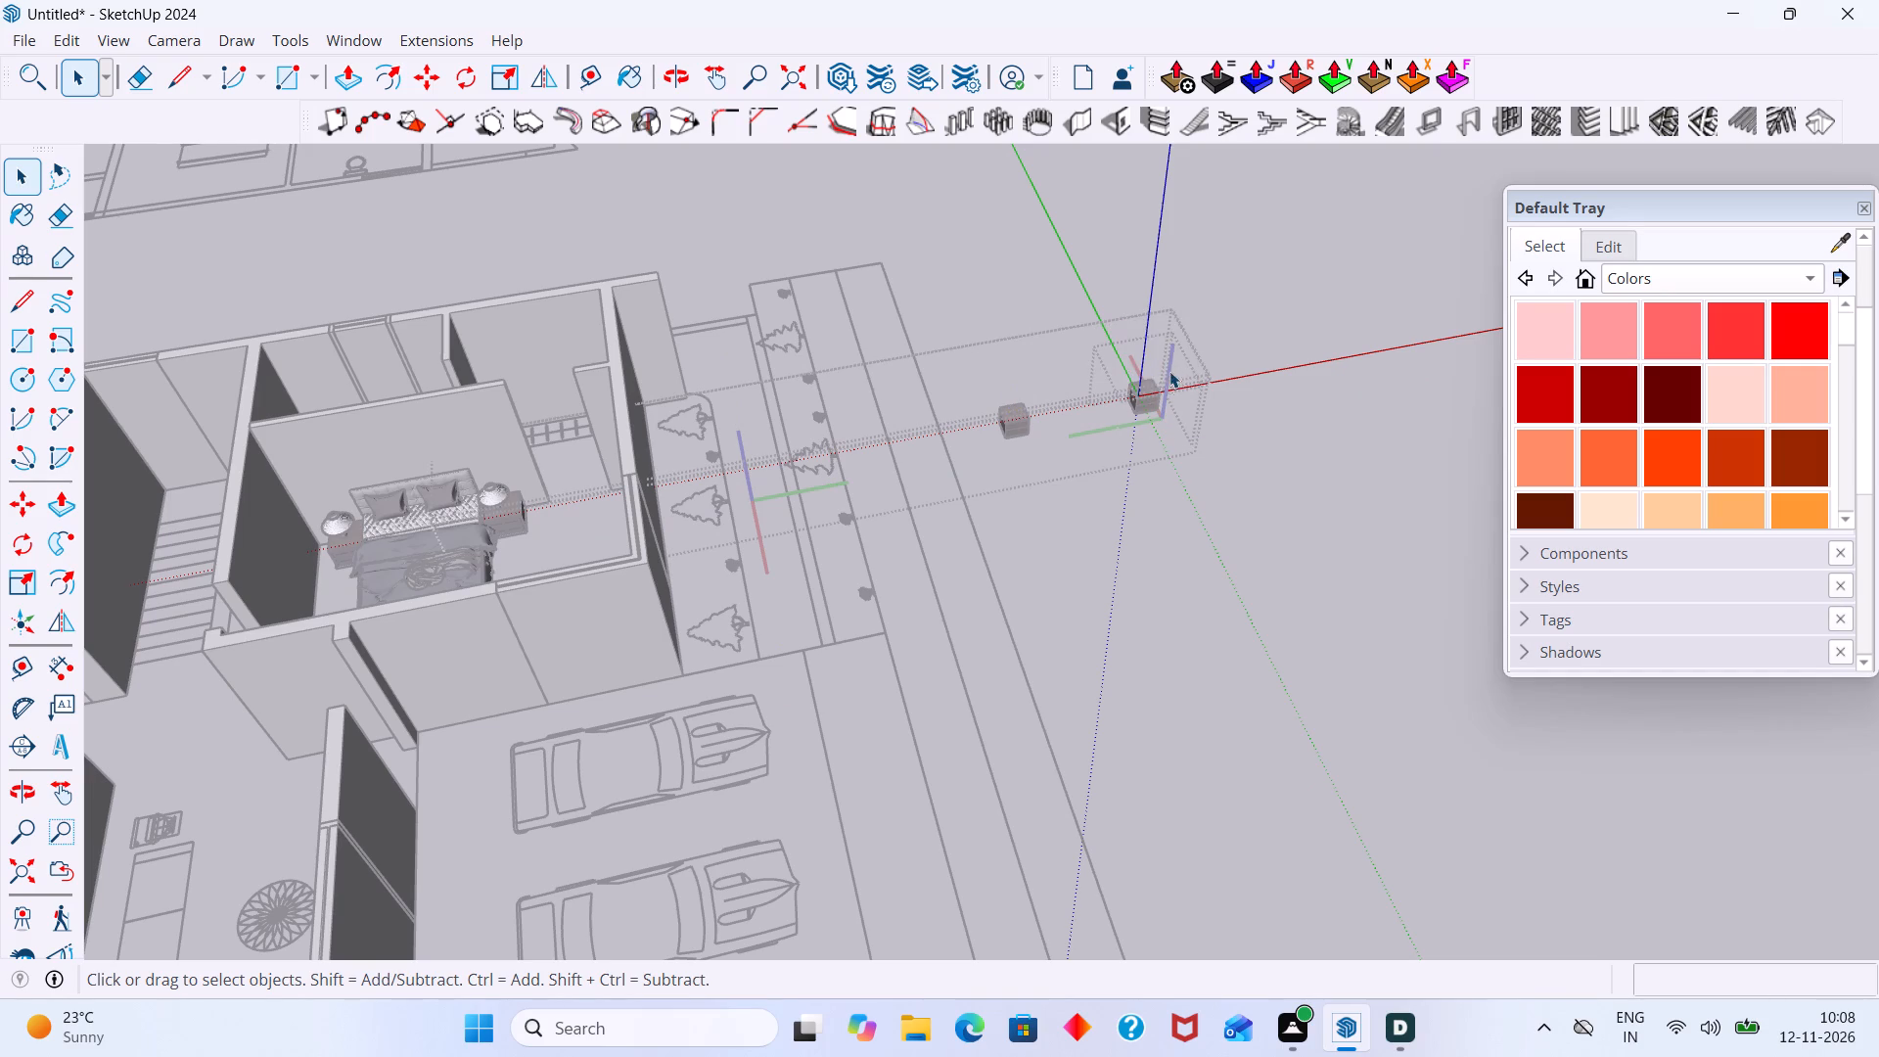
{"action": "left_click_drag", "start_coordinate": [1169, 440], "coordinate": [1108, 301]}
{"action": "key", "text": "Delete"}
{"action": "left_click_drag", "start_coordinate": [1189, 420], "coordinate": [1153, 368]}
{"action": "key", "text": "Delete"}
Delete the remaining leftover bedside cabinets outside the house and return to the top level of the model.
{"action": "left_click", "coordinate": [1246, 342]}
{"action": "left_click_drag", "start_coordinate": [1188, 431], "coordinate": [1137, 346]}
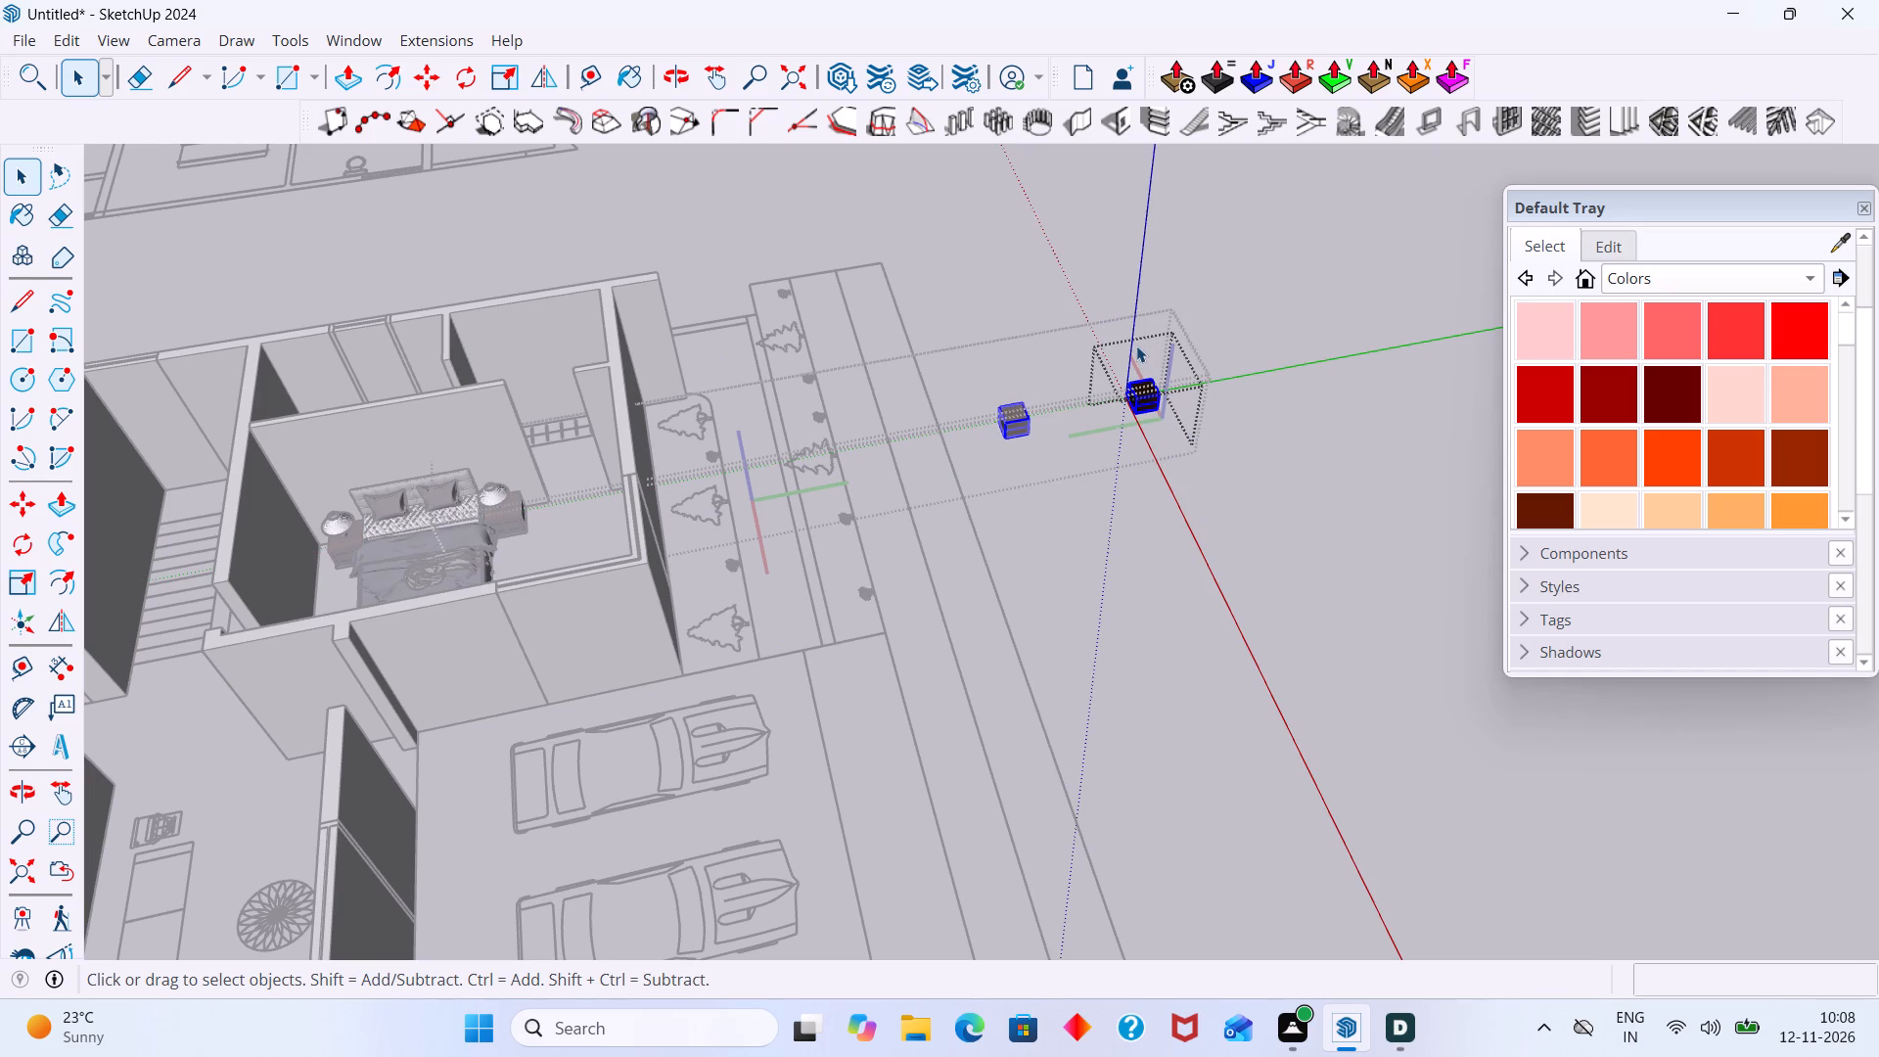
{"action": "key", "text": "Delete"}
{"action": "scroll", "coordinate": [1066, 381], "scroll_direction": "down", "scroll_amount": 5}
{"action": "left_click", "coordinate": [1225, 285]}
{"action": "scroll", "coordinate": [1150, 327], "scroll_direction": "down", "scroll_amount": 8}
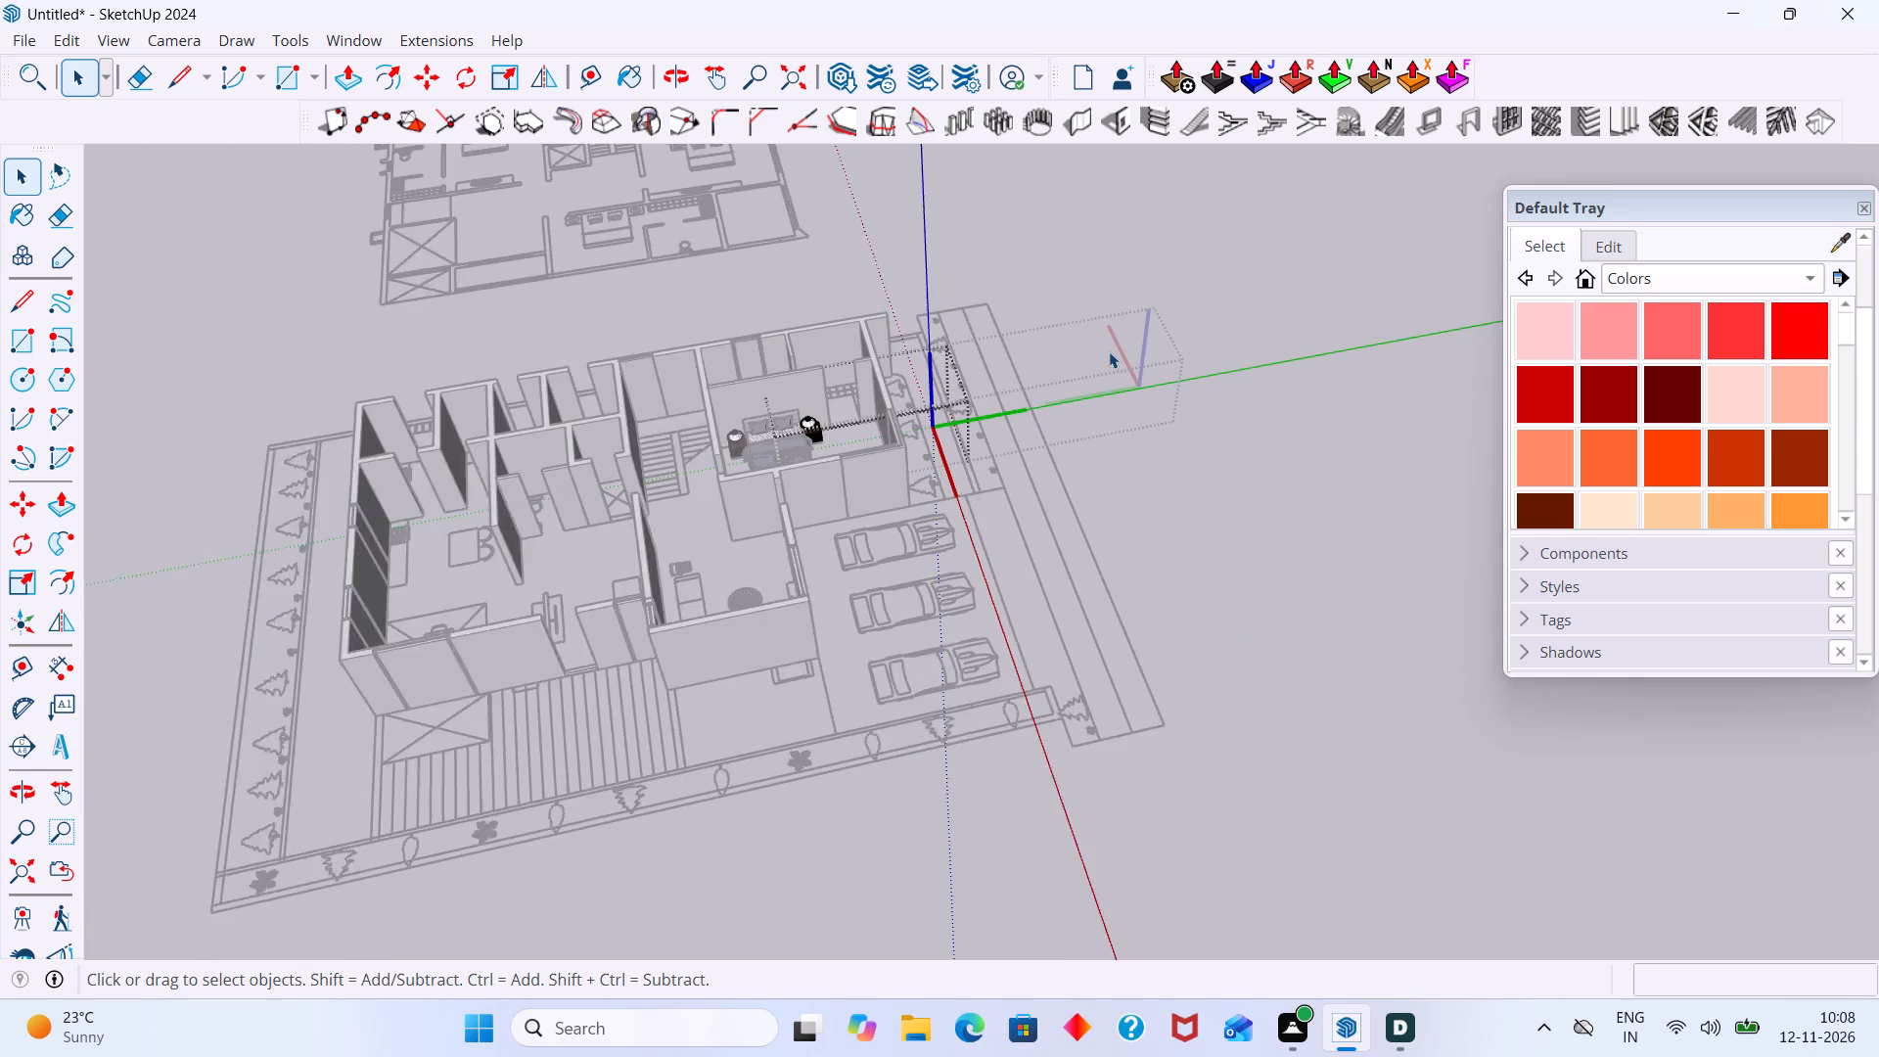
{"action": "key", "text": "Escape"}
{"action": "left_click", "coordinate": [1189, 427]}
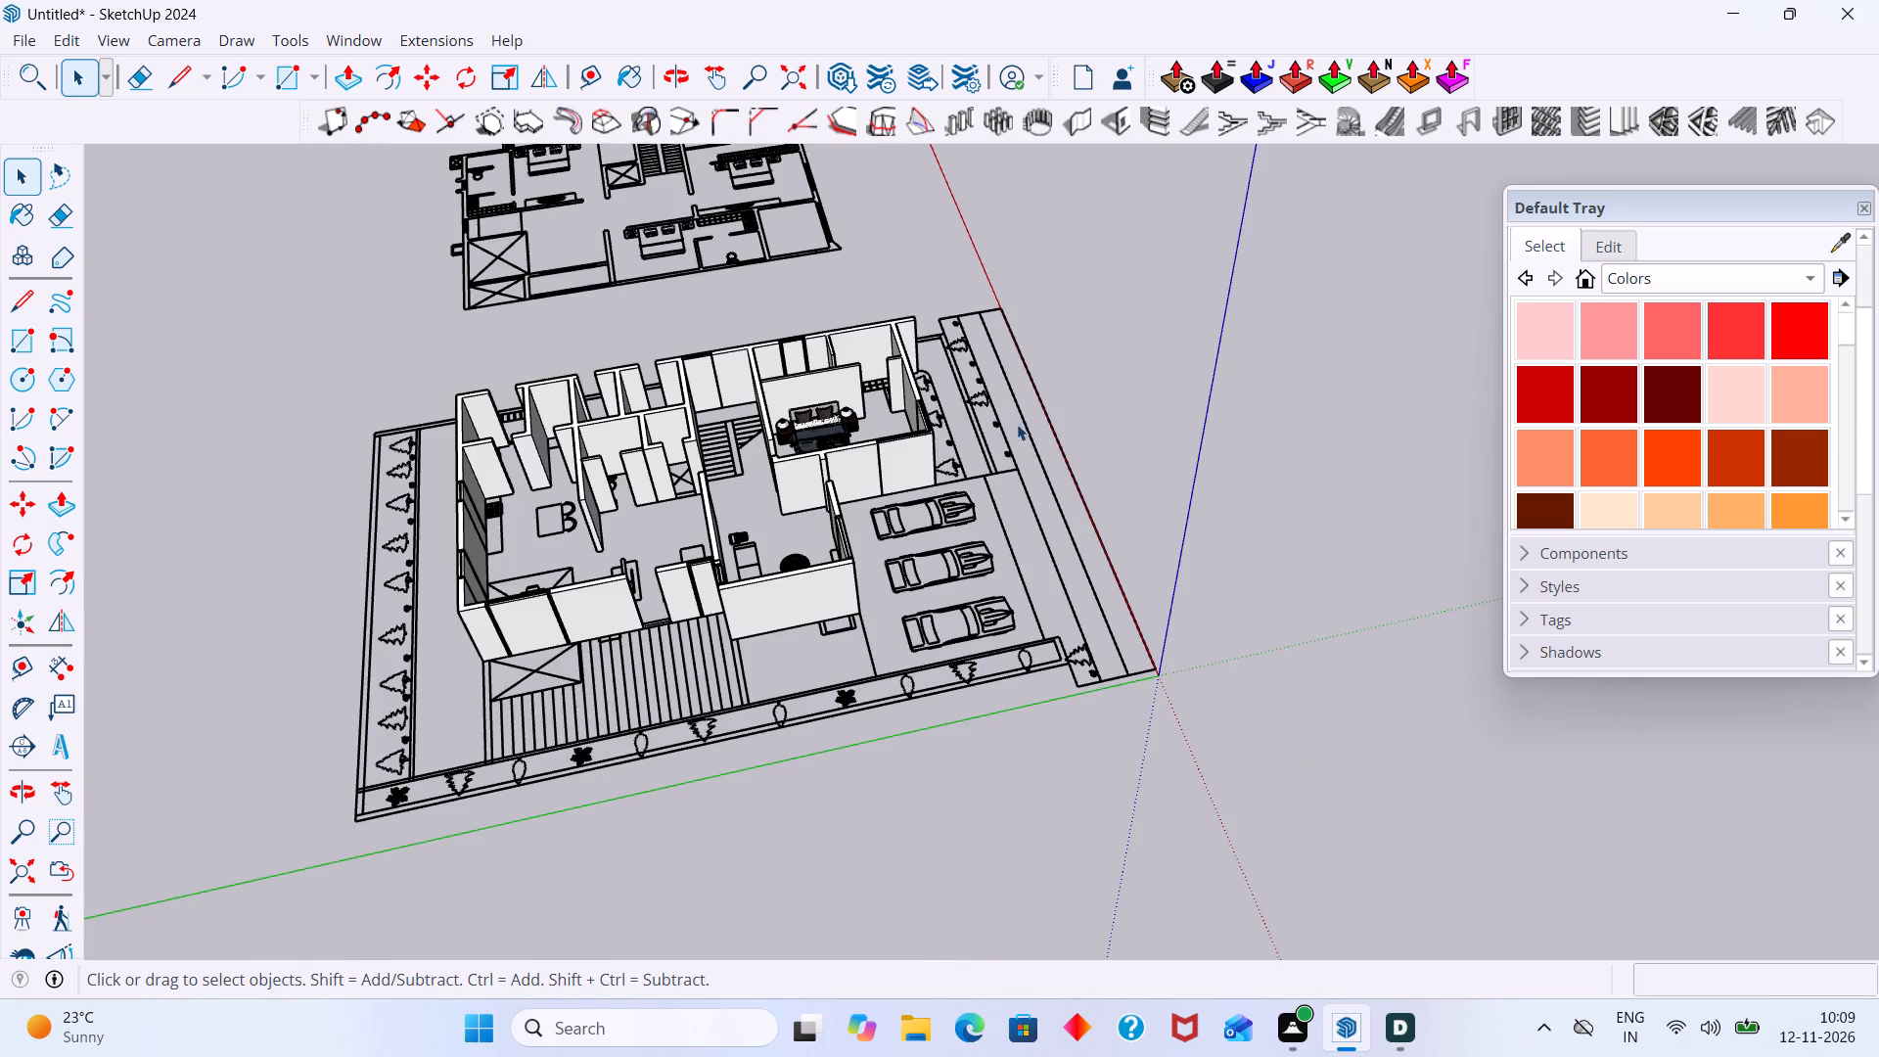
Examine the bed, bedside tables and lamps in the front bedroom from several angles.
{"action": "scroll", "coordinate": [985, 428], "scroll_direction": "down", "scroll_amount": 3}
{"action": "scroll", "coordinate": [846, 432], "scroll_direction": "up", "scroll_amount": 20}
{"action": "scroll", "coordinate": [846, 432], "scroll_direction": "up", "scroll_amount": 6}
{"action": "scroll", "coordinate": [949, 403], "scroll_direction": "down", "scroll_amount": 7}
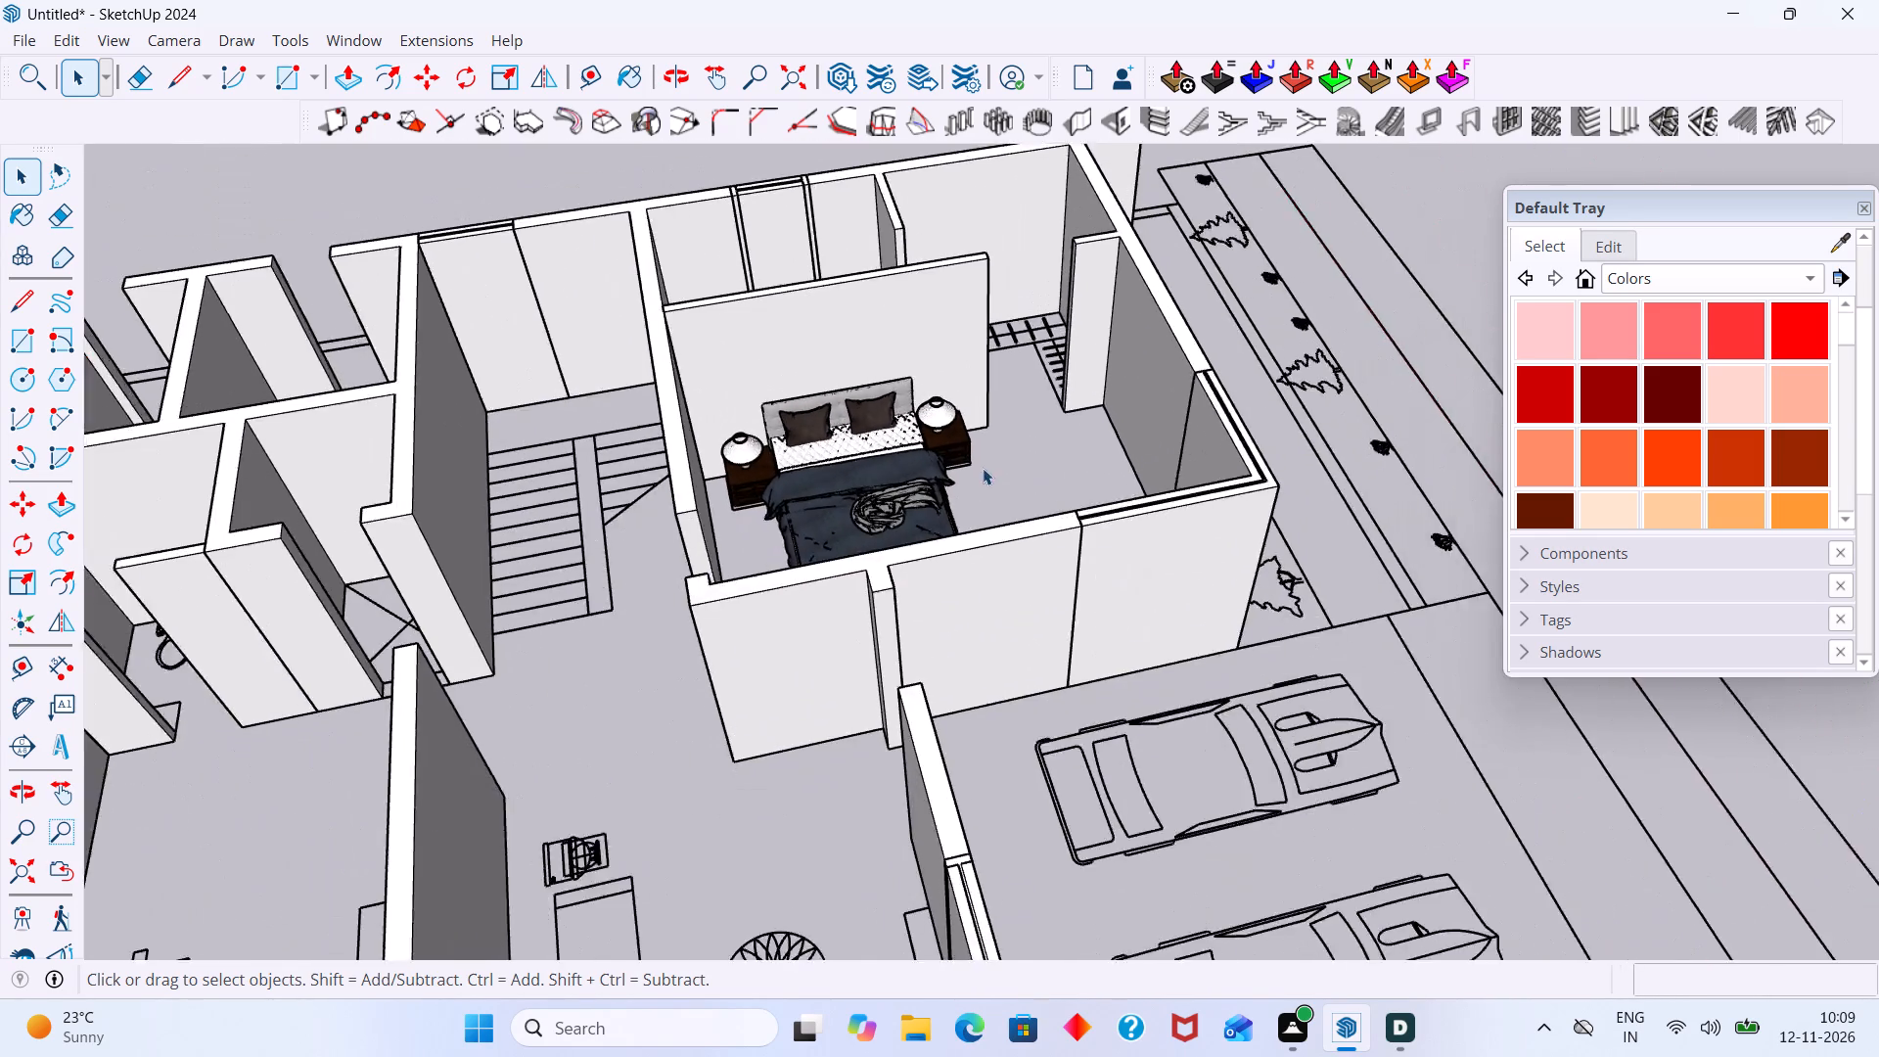
{"action": "middle_click_drag", "start_coordinate": [978, 463], "coordinate": [959, 579]}
{"action": "scroll", "coordinate": [935, 556], "scroll_direction": "up", "scroll_amount": 2}
{"action": "middle_click_drag", "start_coordinate": [926, 556], "coordinate": [1306, 610]}
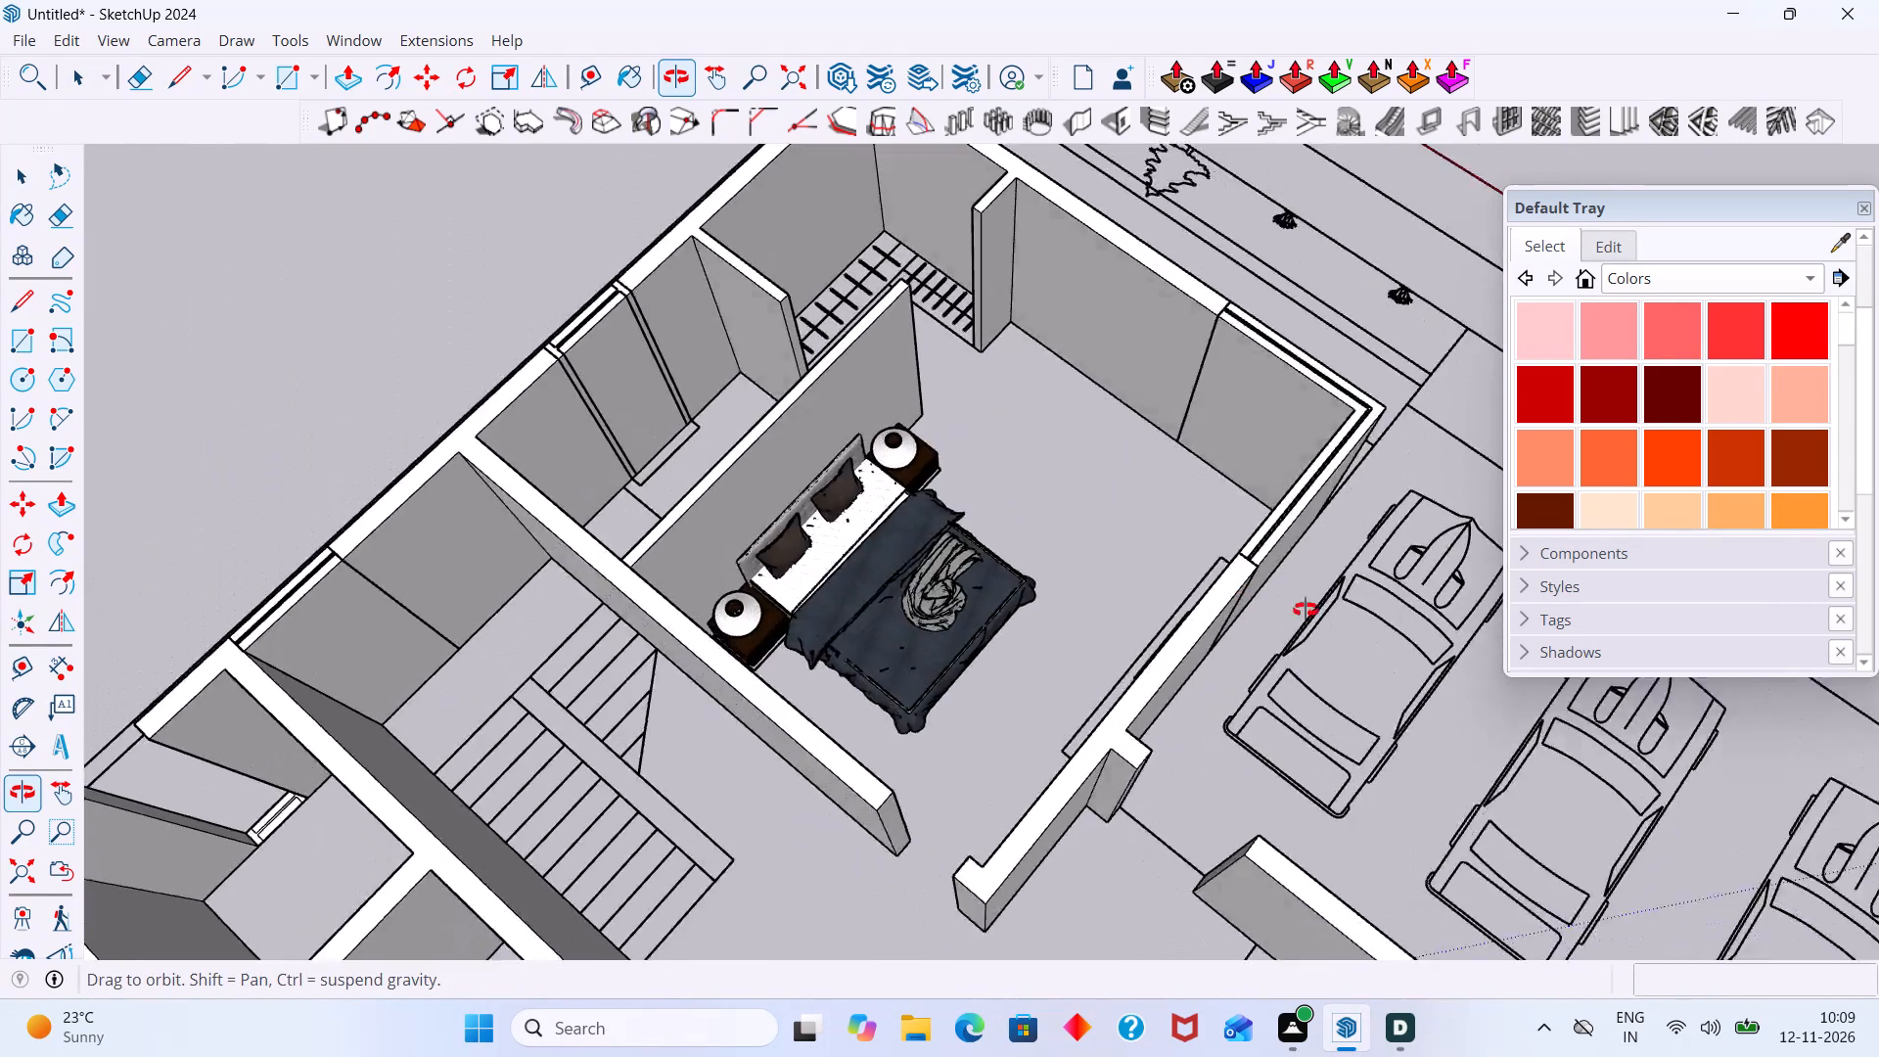
{"action": "middle_click_drag", "start_coordinate": [1306, 610], "coordinate": [1638, 490]}
{"action": "scroll", "coordinate": [1081, 539], "scroll_direction": "up", "scroll_amount": 8}
{"action": "scroll", "coordinate": [1166, 476], "scroll_direction": "down", "scroll_amount": 4}
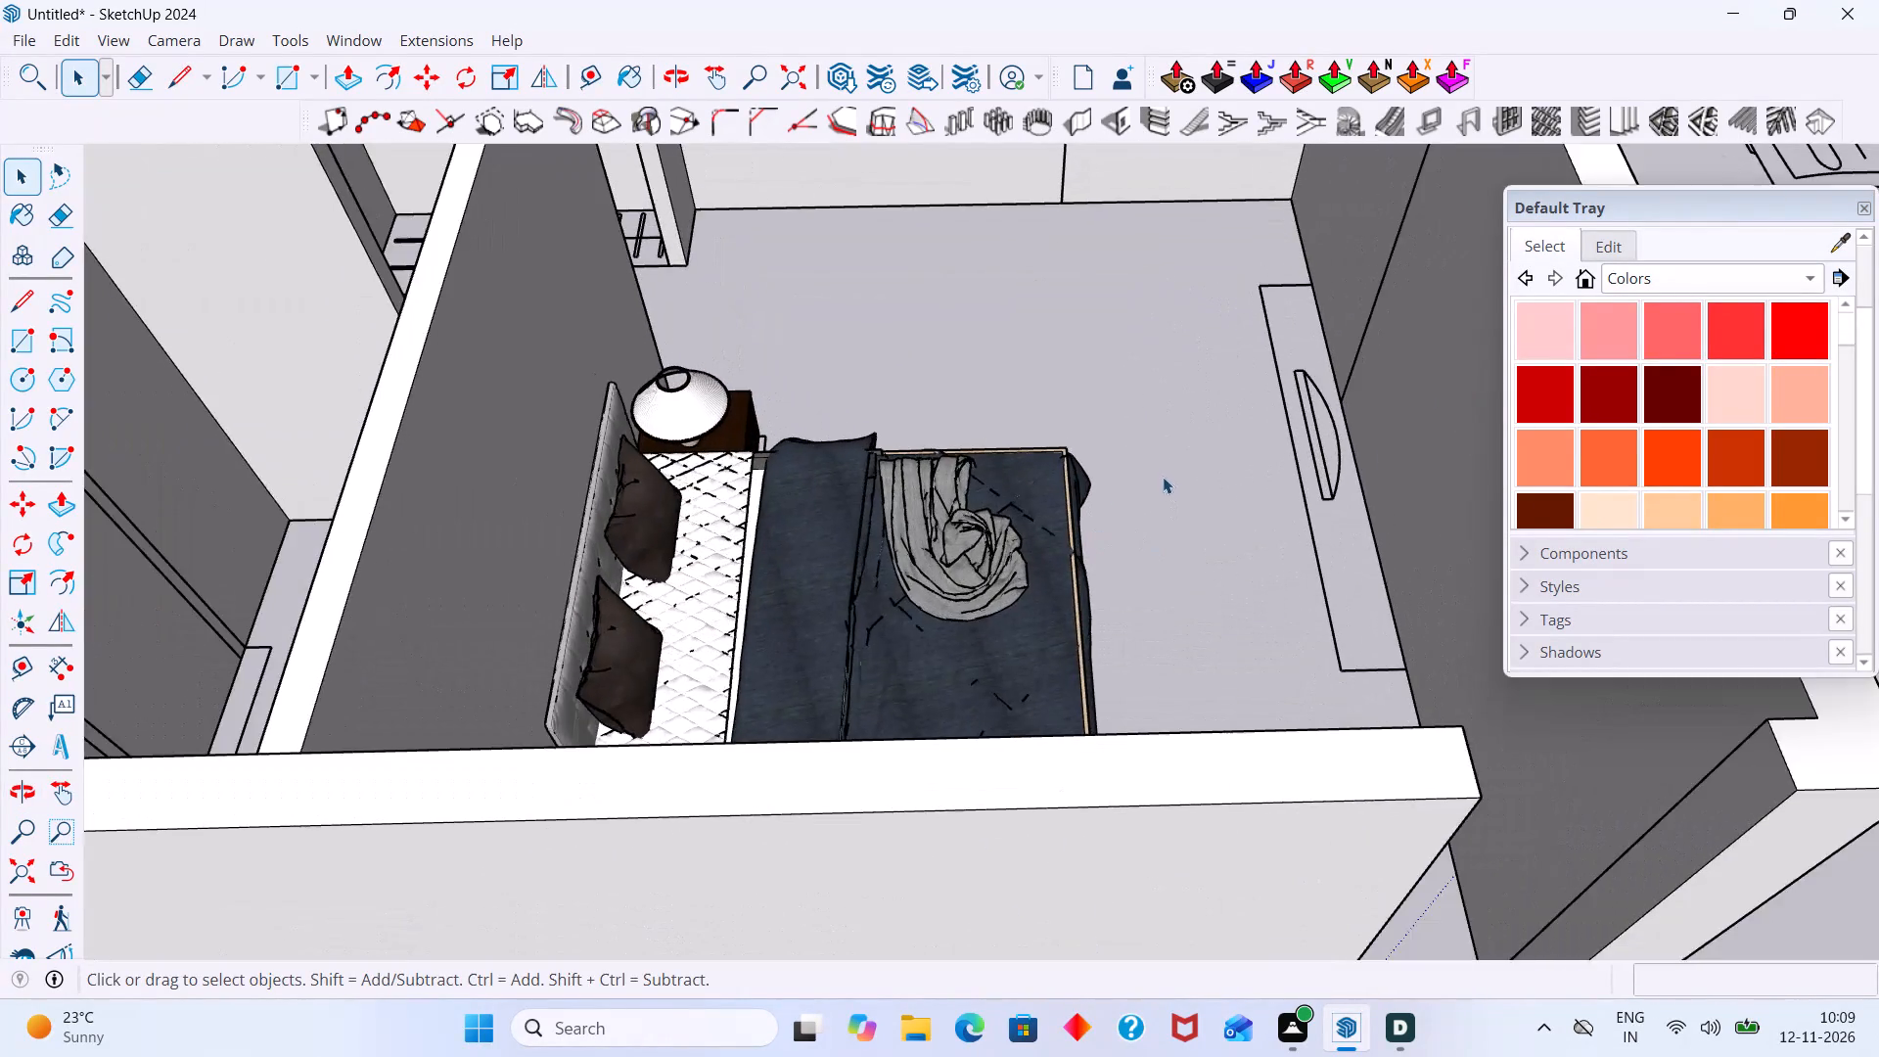
{"action": "scroll", "coordinate": [1163, 477], "scroll_direction": "down", "scroll_amount": 4}
{"action": "middle_click_drag", "start_coordinate": [1143, 479], "coordinate": [854, 479]}
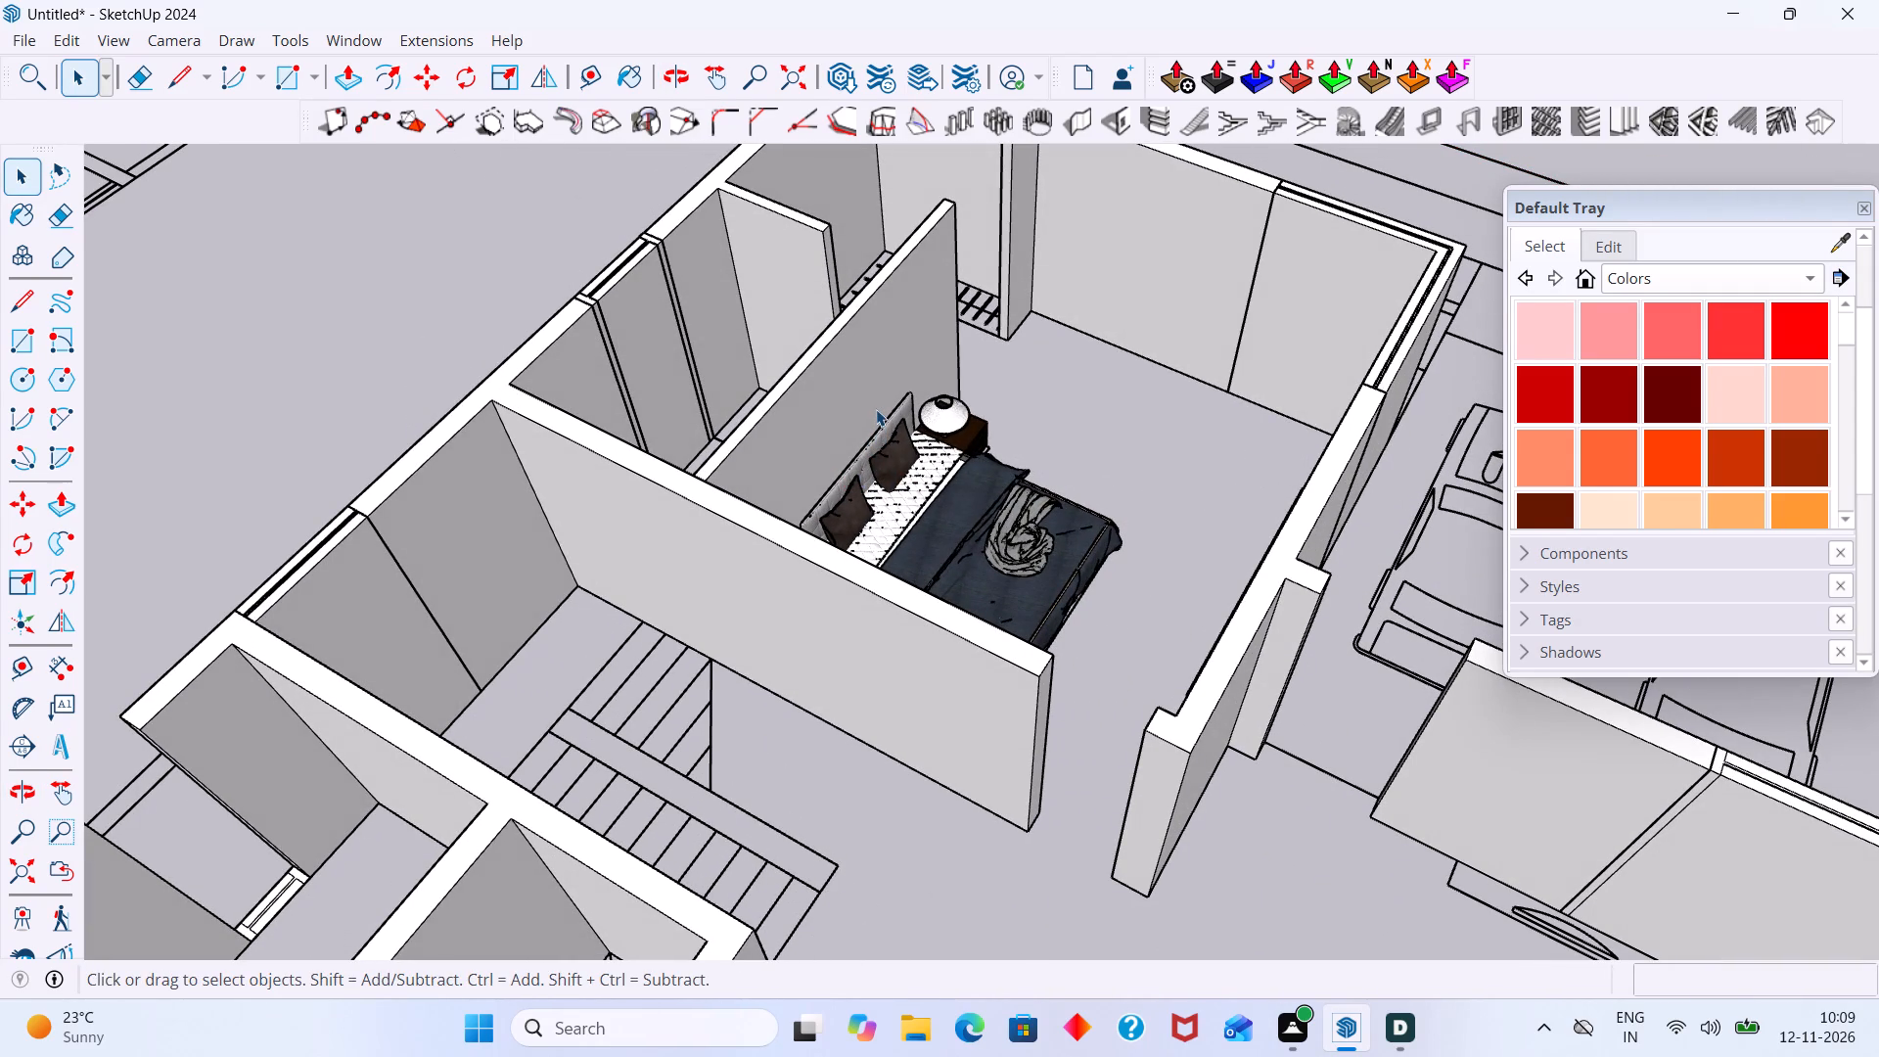
{"action": "scroll", "coordinate": [908, 409], "scroll_direction": "down", "scroll_amount": 14}
{"action": "middle_click_drag", "start_coordinate": [938, 437], "coordinate": [685, 475]}
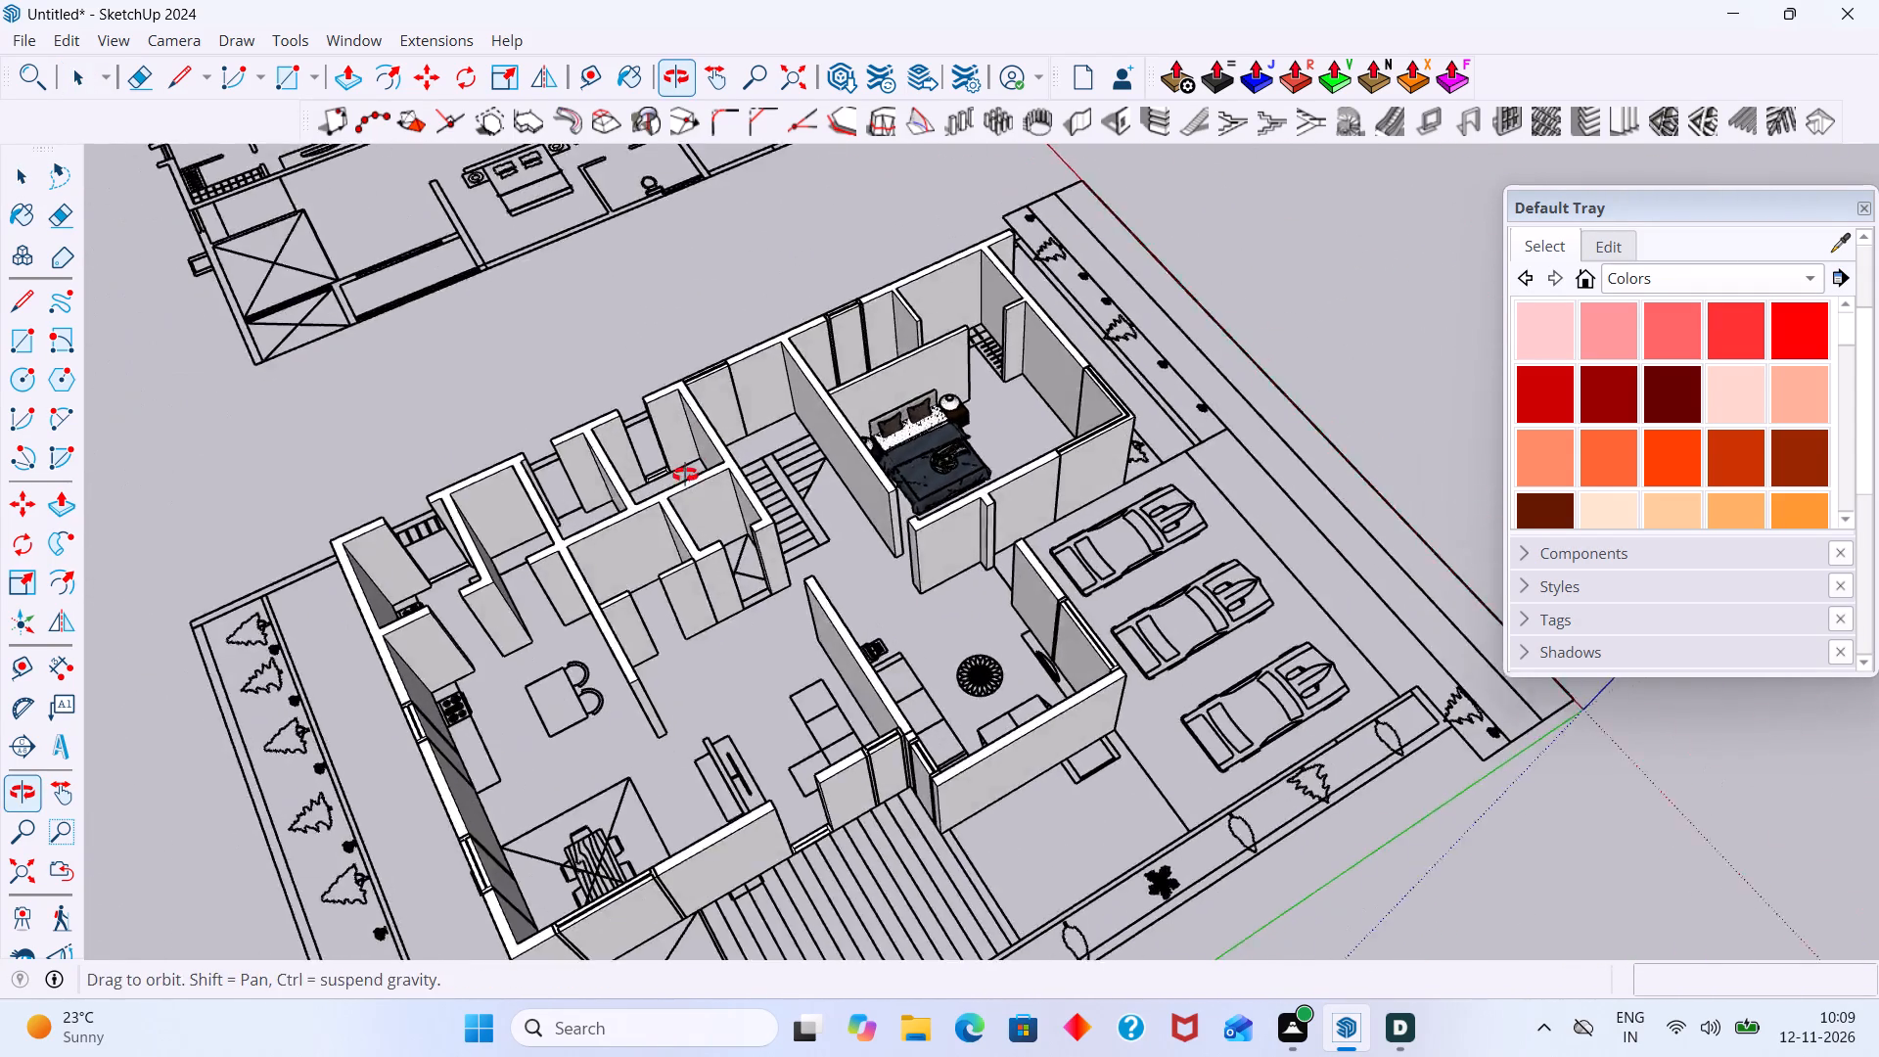
{"action": "middle_click_drag", "start_coordinate": [685, 475], "coordinate": [680, 474]}
{"action": "scroll", "coordinate": [1017, 442], "scroll_direction": "up", "scroll_amount": 20}
{"action": "scroll", "coordinate": [1017, 442], "scroll_direction": "up", "scroll_amount": 1}
{"action": "scroll", "coordinate": [766, 468], "scroll_direction": "down", "scroll_amount": 3}
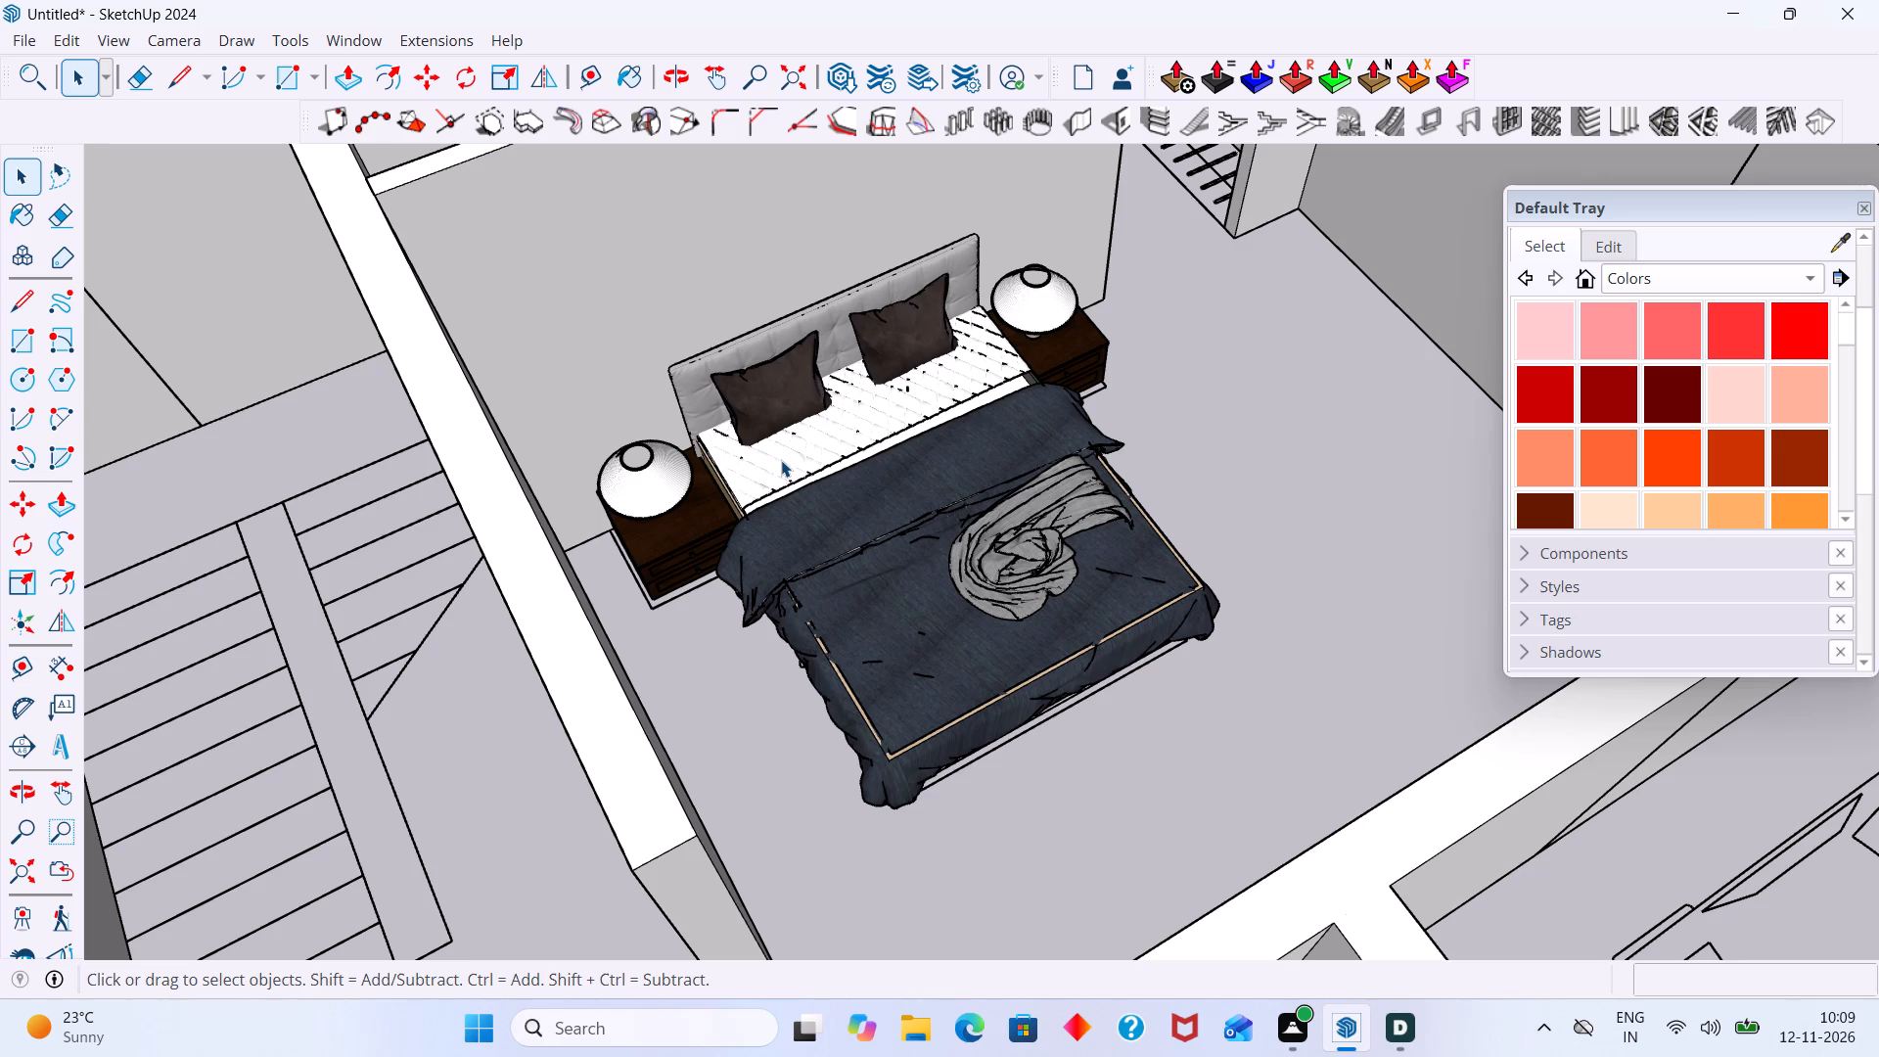
{"action": "scroll", "coordinate": [855, 477], "scroll_direction": "down", "scroll_amount": 15}
{"action": "middle_click_drag", "start_coordinate": [975, 469], "coordinate": [850, 446]}
{"action": "scroll", "coordinate": [745, 442], "scroll_direction": "up", "scroll_amount": 13}
{"action": "scroll", "coordinate": [688, 508], "scroll_direction": "down", "scroll_amount": 12}
{"action": "middle_click_drag", "start_coordinate": [828, 409], "coordinate": [673, 428], "text": "shift"}
{"action": "scroll", "coordinate": [710, 406], "scroll_direction": "down", "scroll_amount": 5}
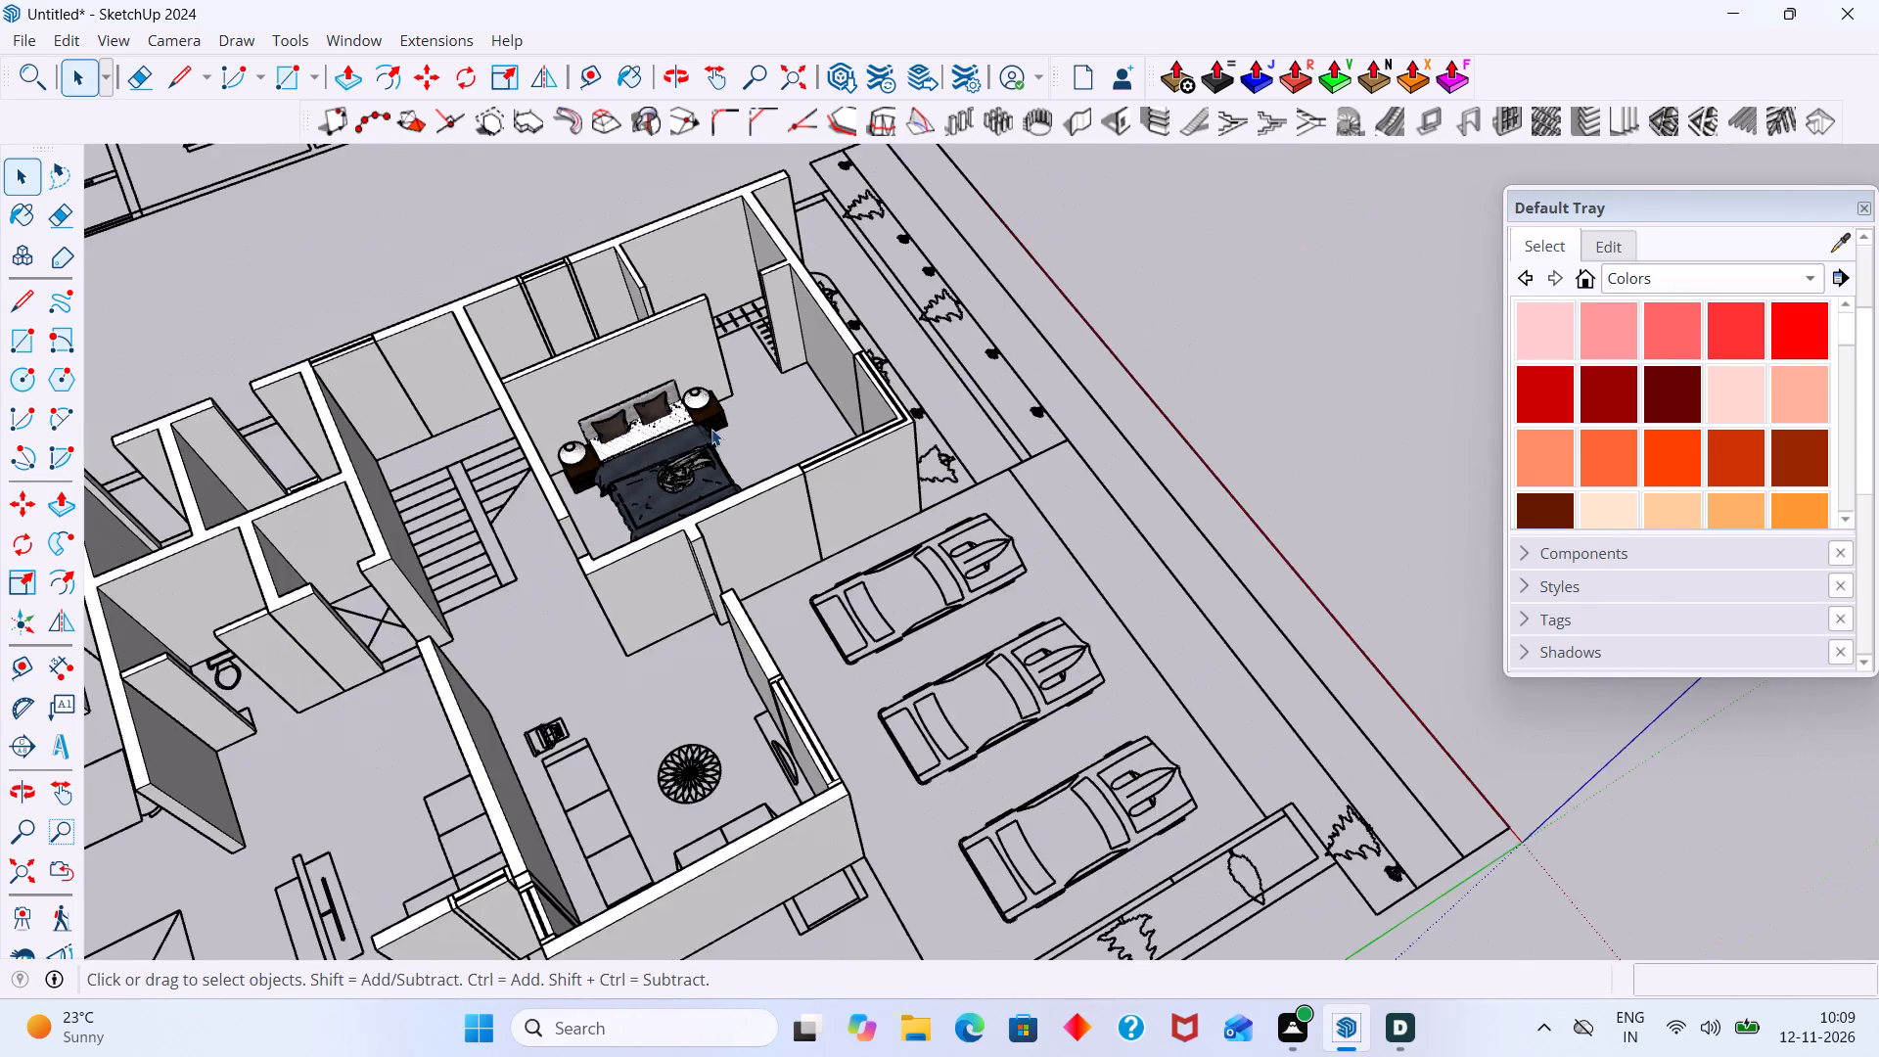
Examine the front bedroom from the headboard side, looking toward the wall opposite the bed.
{"action": "middle_click_drag", "start_coordinate": [715, 435], "coordinate": [1162, 351]}
{"action": "middle_click_drag", "start_coordinate": [866, 463], "coordinate": [1402, 449]}
{"action": "middle_click_drag", "start_coordinate": [963, 586], "coordinate": [1268, 605]}
{"action": "middle_click_drag", "start_coordinate": [1023, 666], "coordinate": [869, 438]}
{"action": "scroll", "coordinate": [899, 521], "scroll_direction": "down", "scroll_amount": 2}
{"action": "middle_click_drag", "start_coordinate": [957, 582], "coordinate": [1173, 807]}
{"action": "middle_click_drag", "start_coordinate": [899, 617], "coordinate": [893, 586]}
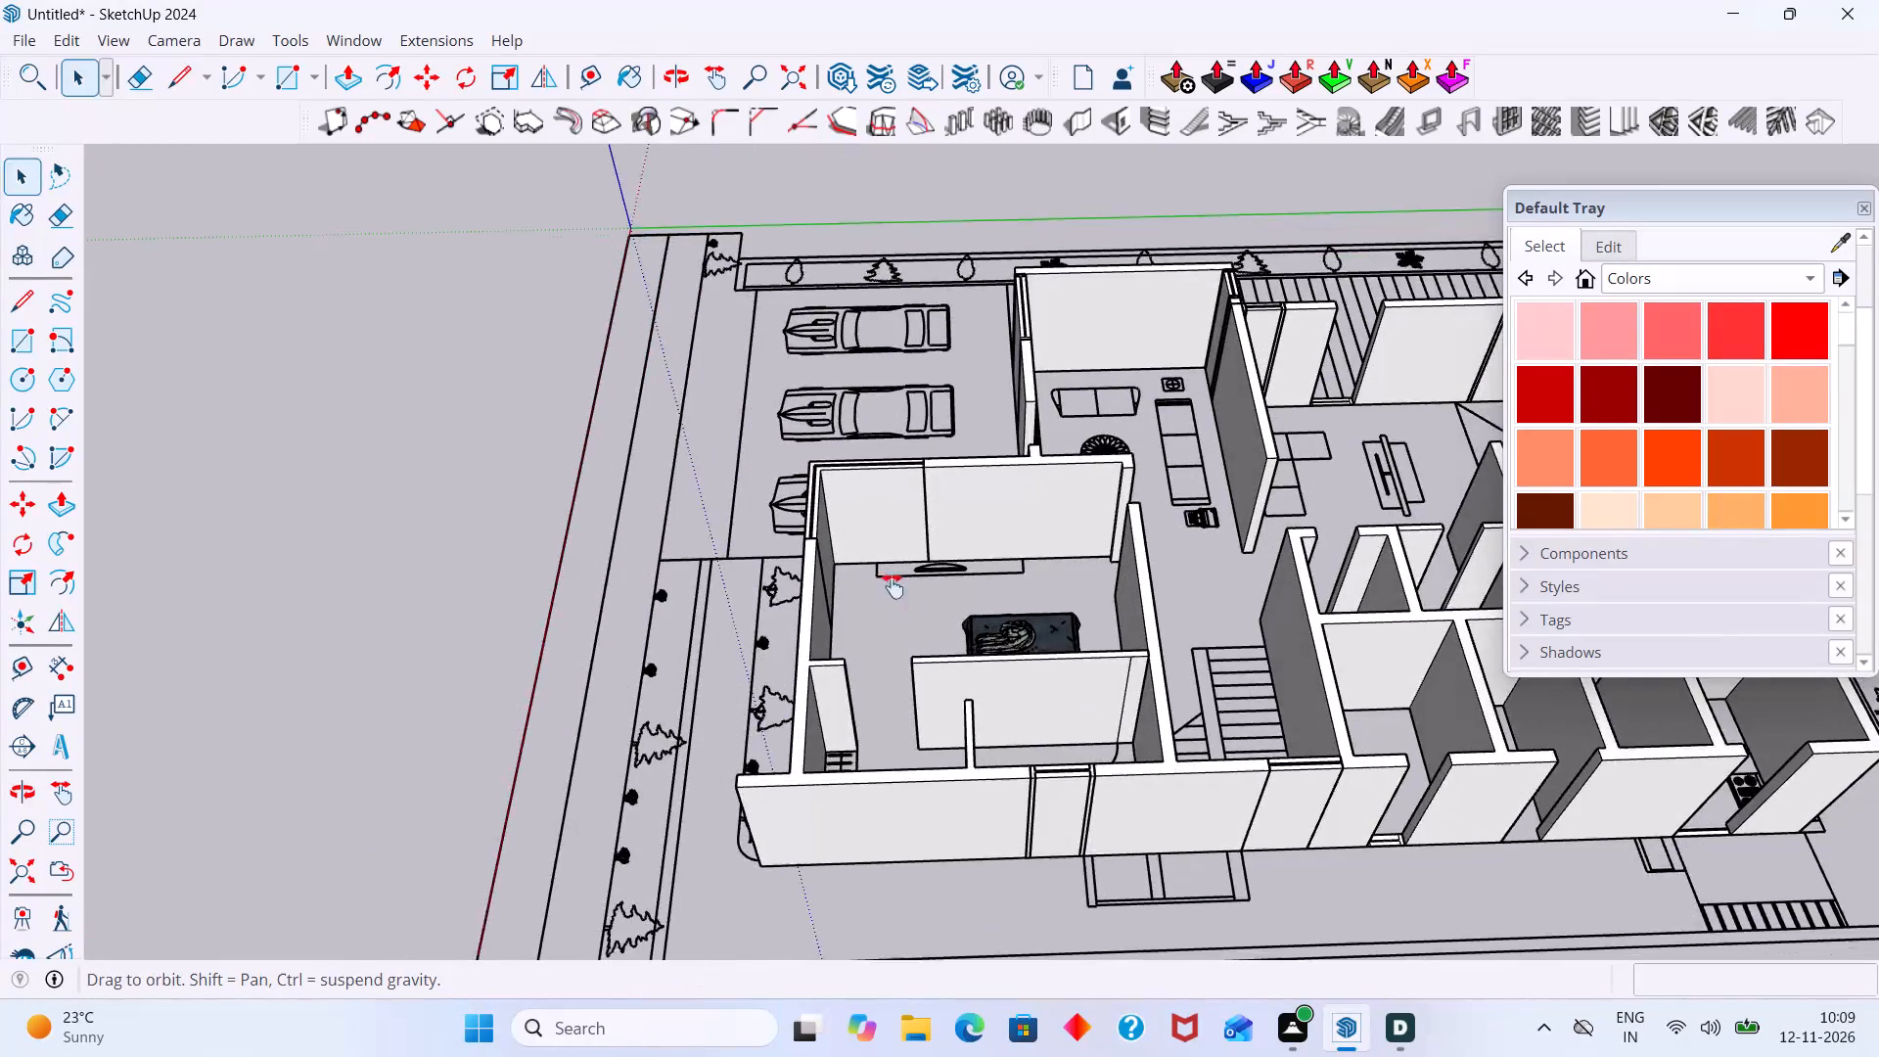
{"action": "middle_click_drag", "start_coordinate": [893, 586], "coordinate": [820, 484]}
{"action": "middle_click_drag", "start_coordinate": [861, 503], "coordinate": [916, 635]}
{"action": "scroll", "coordinate": [843, 413], "scroll_direction": "up", "scroll_amount": 8}
{"action": "scroll", "coordinate": [840, 447], "scroll_direction": "down", "scroll_amount": 1}
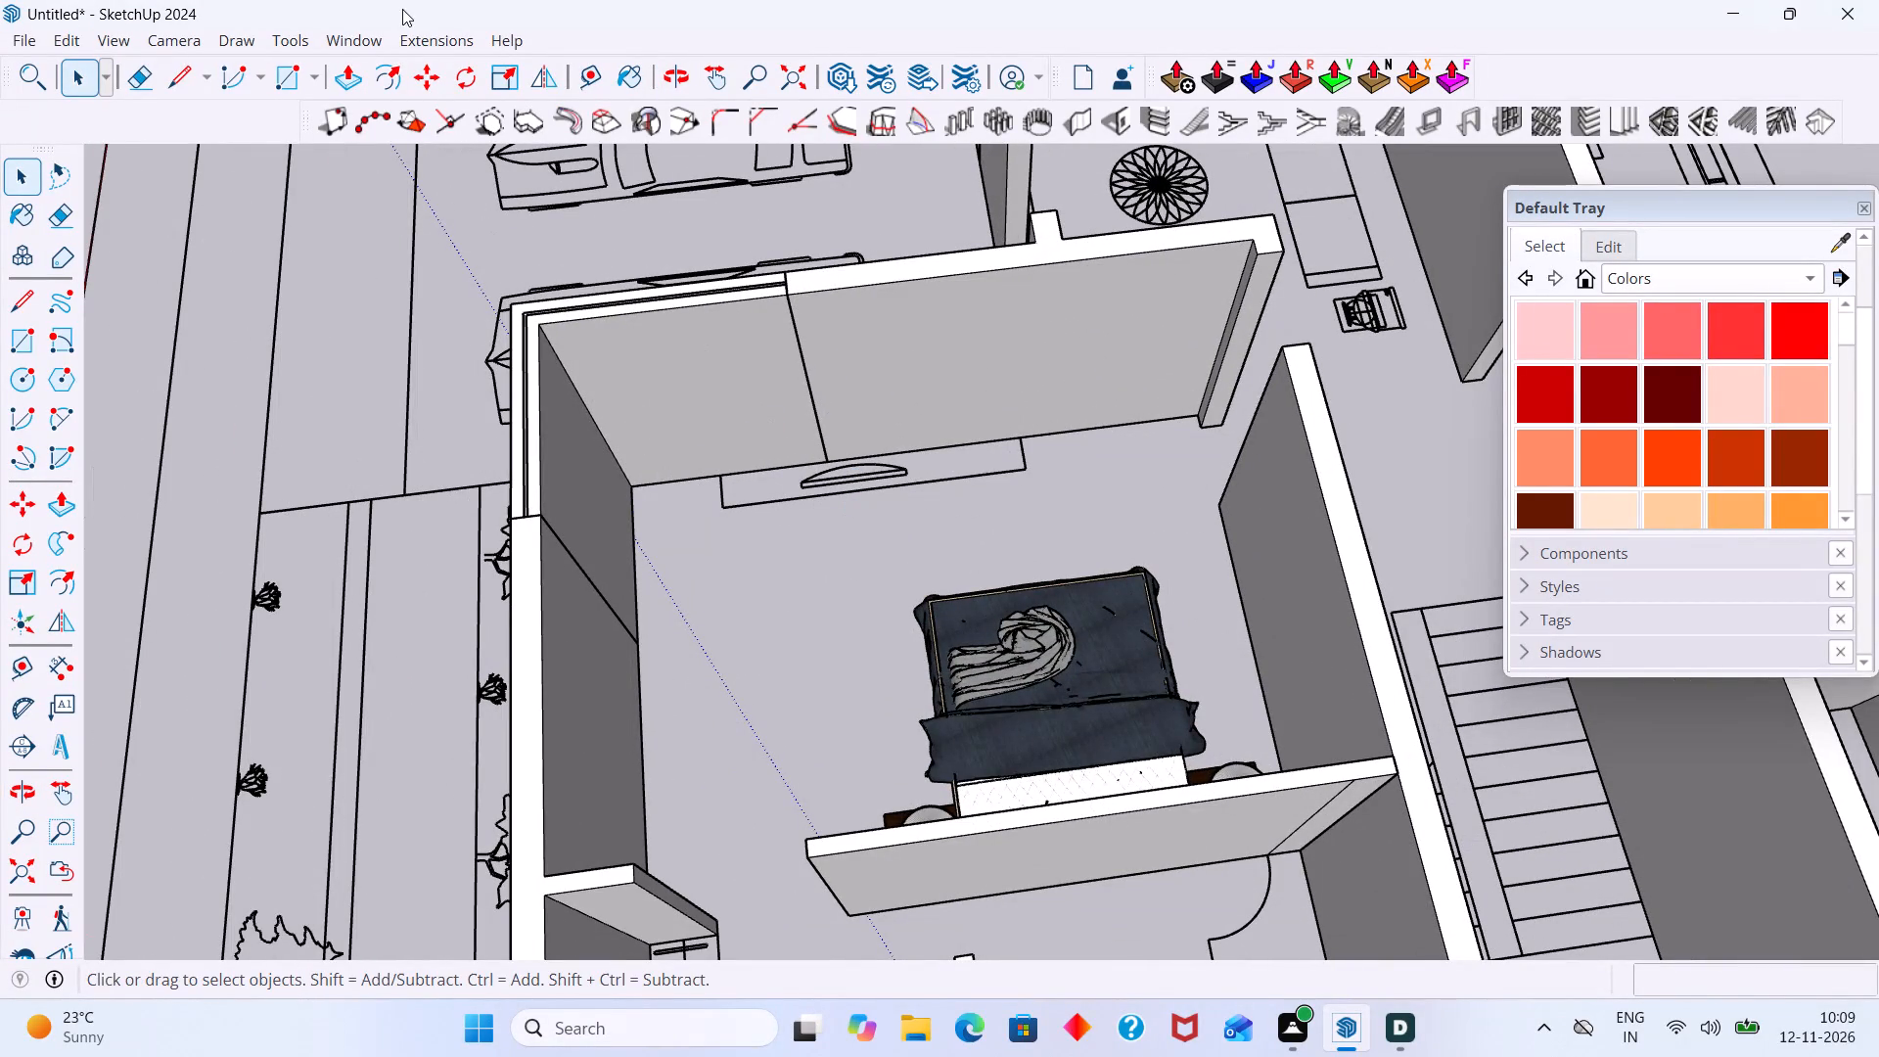
Open 3D Warehouse and search its models for TV UNIT.
{"action": "left_click", "coordinate": [375, 46]}
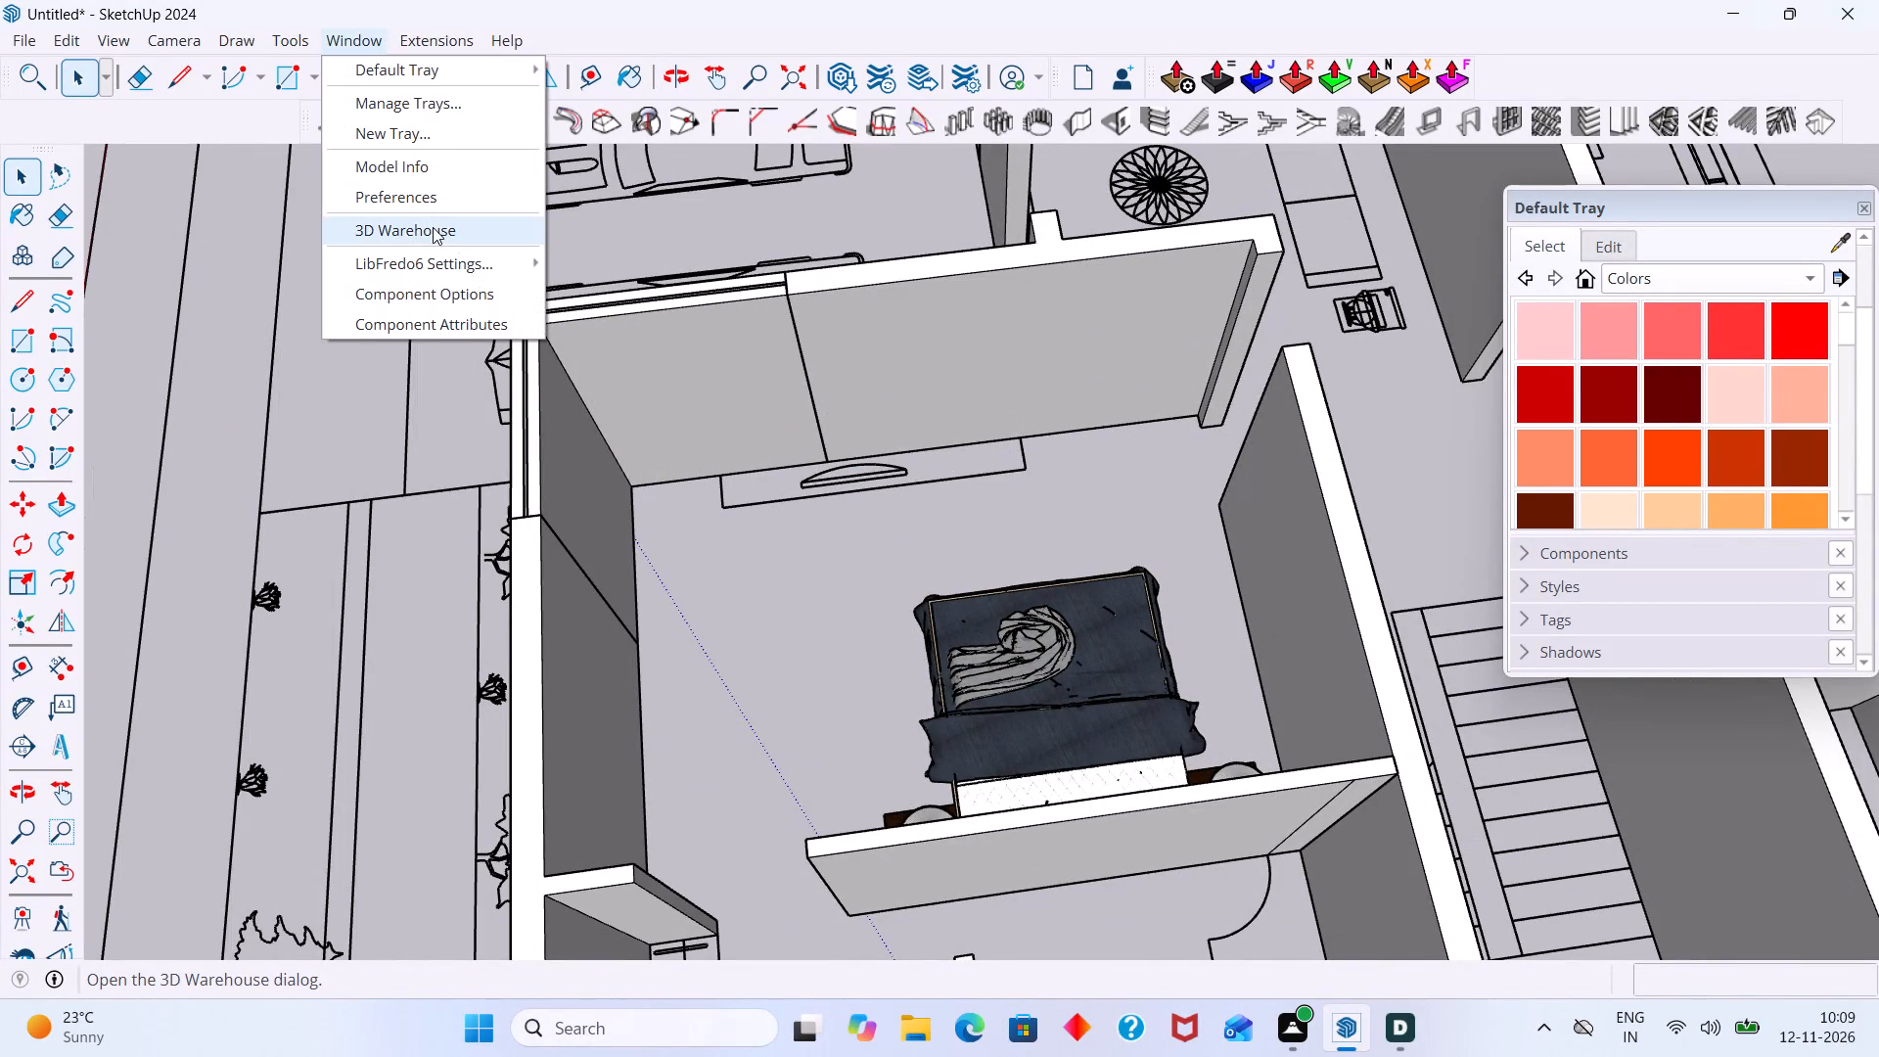
{"action": "left_click", "coordinate": [433, 227]}
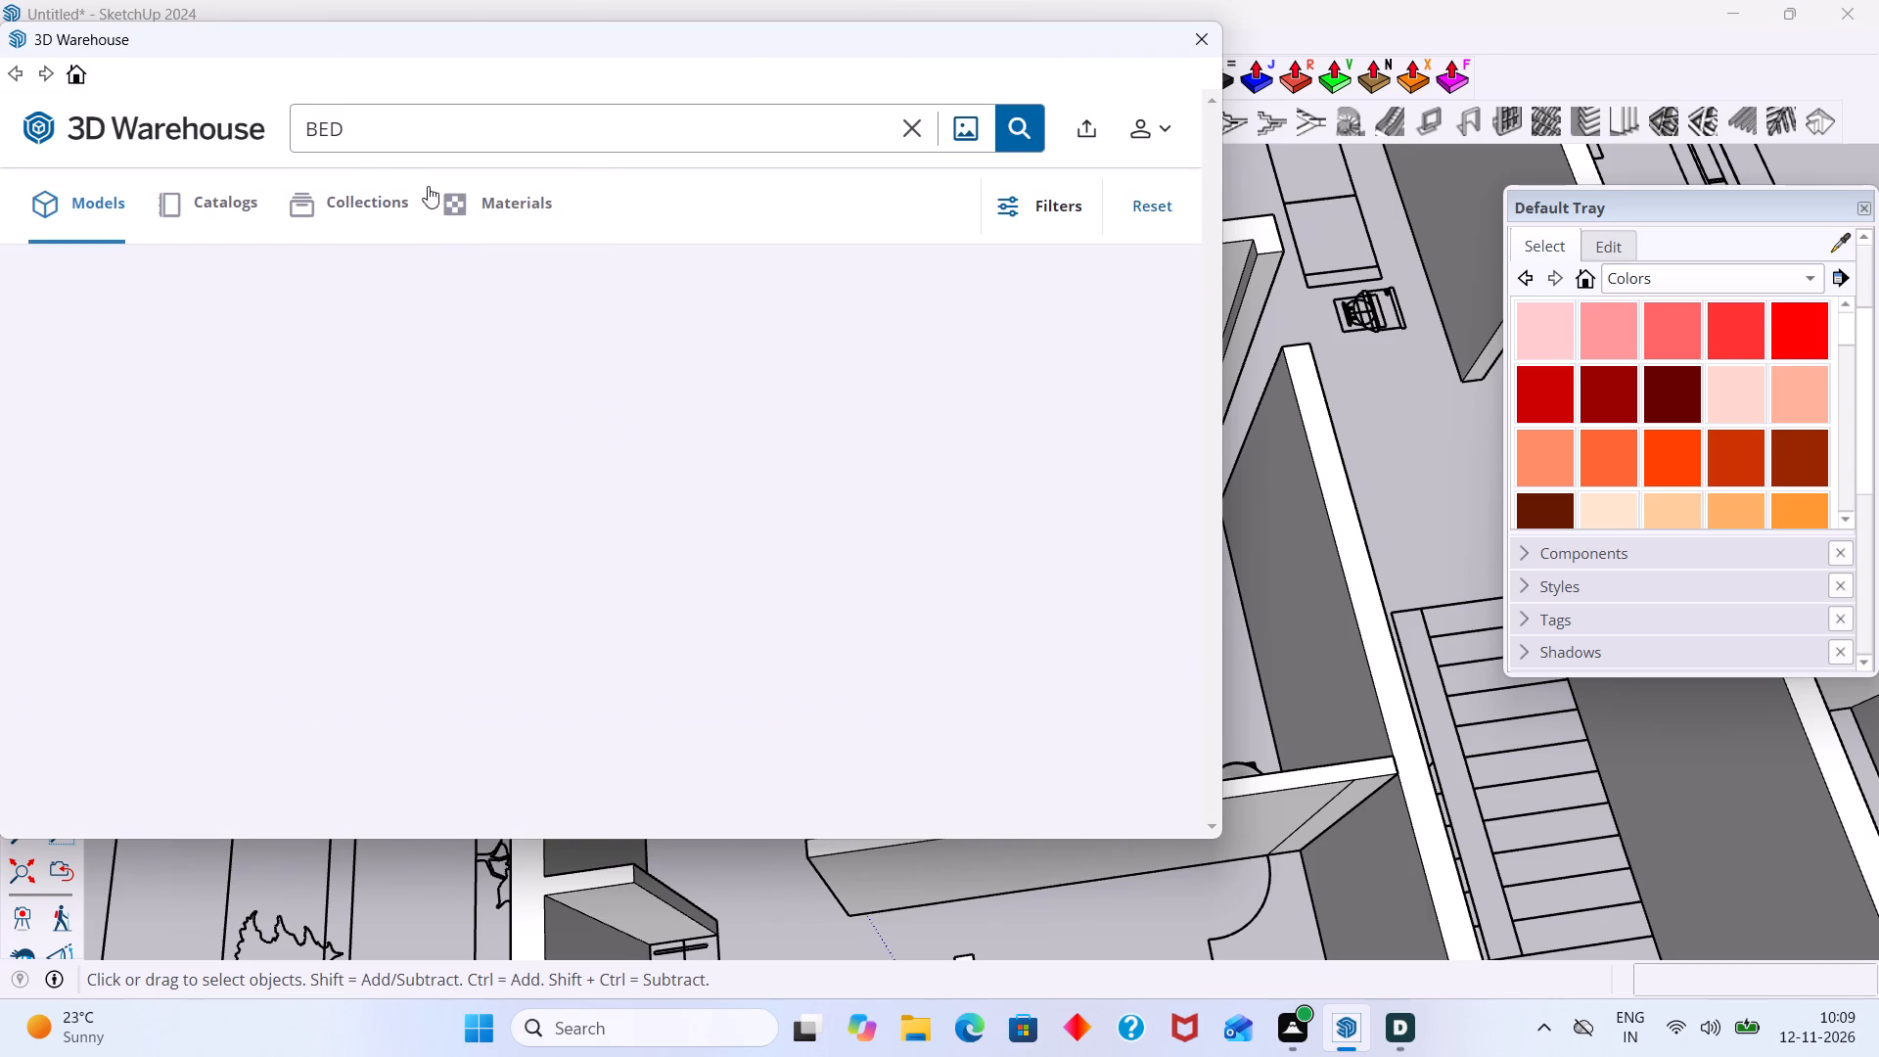
{"action": "left_click", "coordinate": [354, 137]}
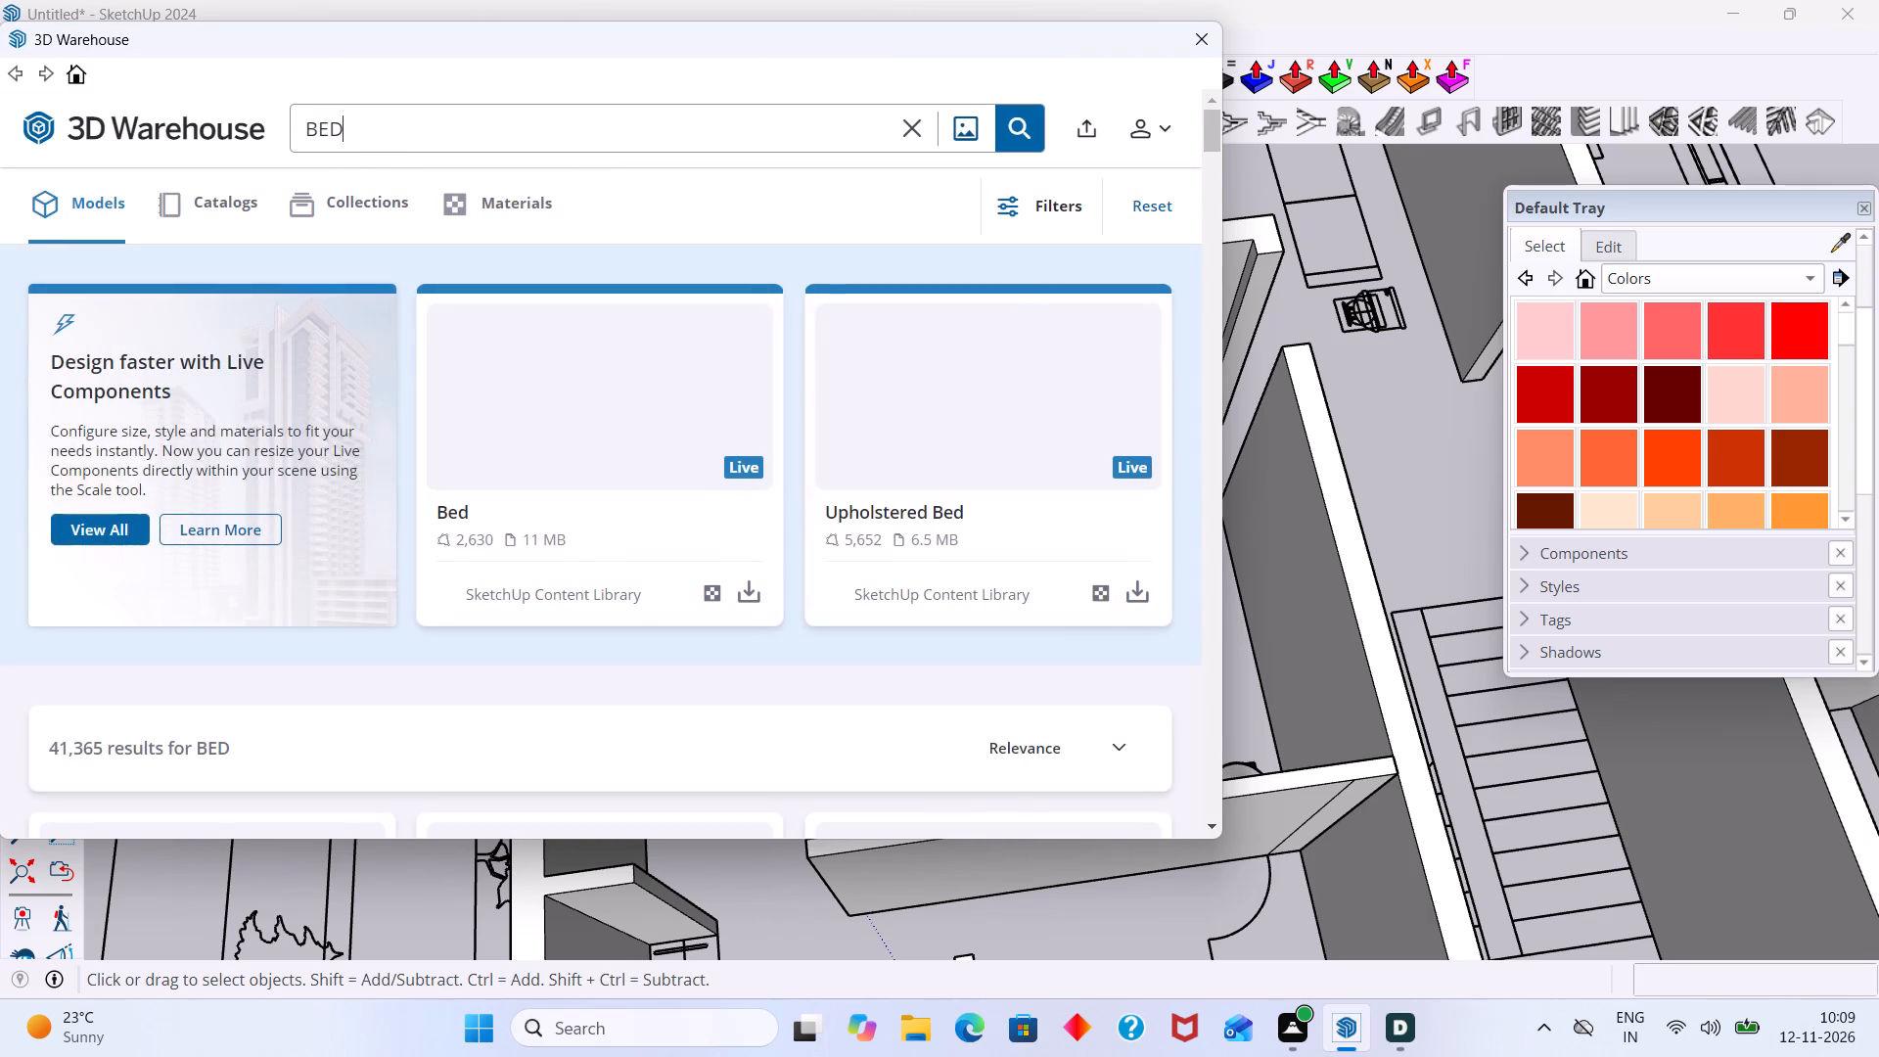
{"action": "key", "text": "BackSpace"}
{"action": "key", "text": "BackSpace"}
{"action": "key", "text": "BackSpace"}
{"action": "key", "text": "BackSpace"}
{"action": "key", "text": "BackSpace"}
{"action": "key", "text": "BackSpace"}
{"action": "key", "text": "BackSpace"}
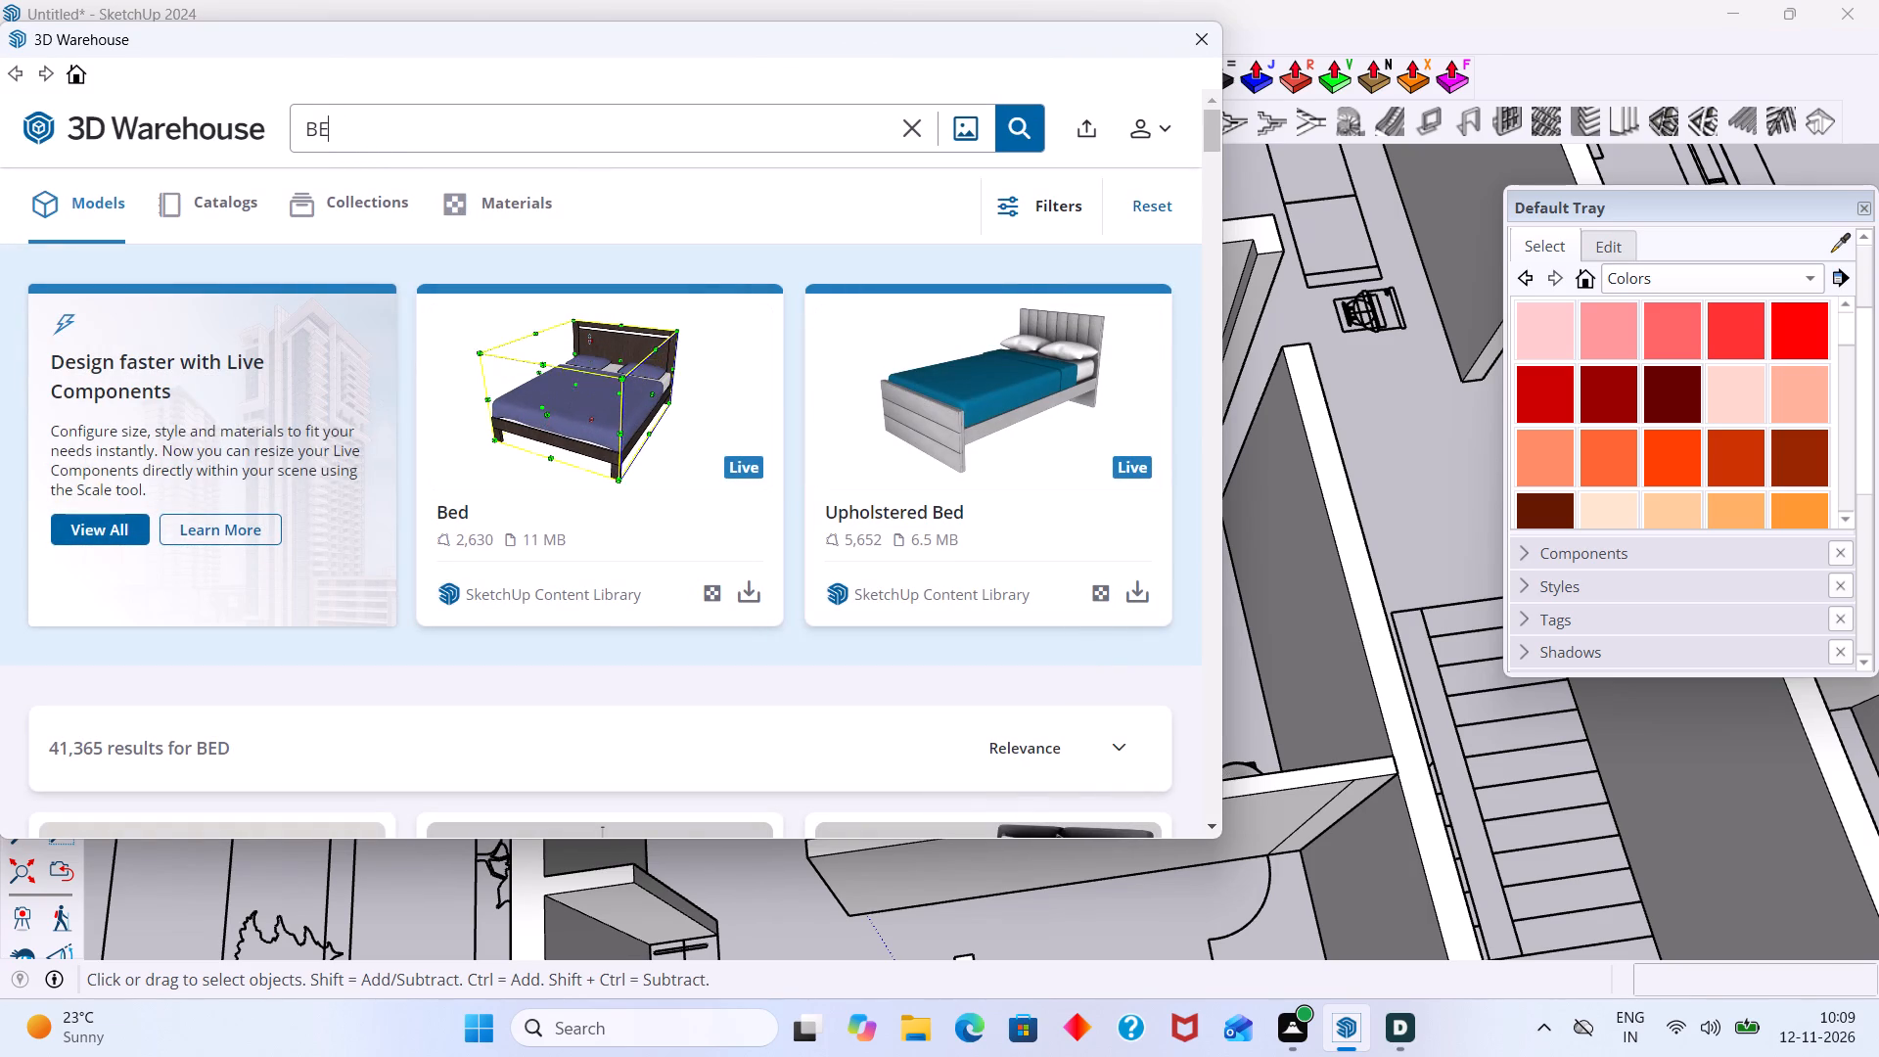
{"action": "key", "text": "t"}
{"action": "key", "text": "v"}
{"action": "key", "text": "space"}
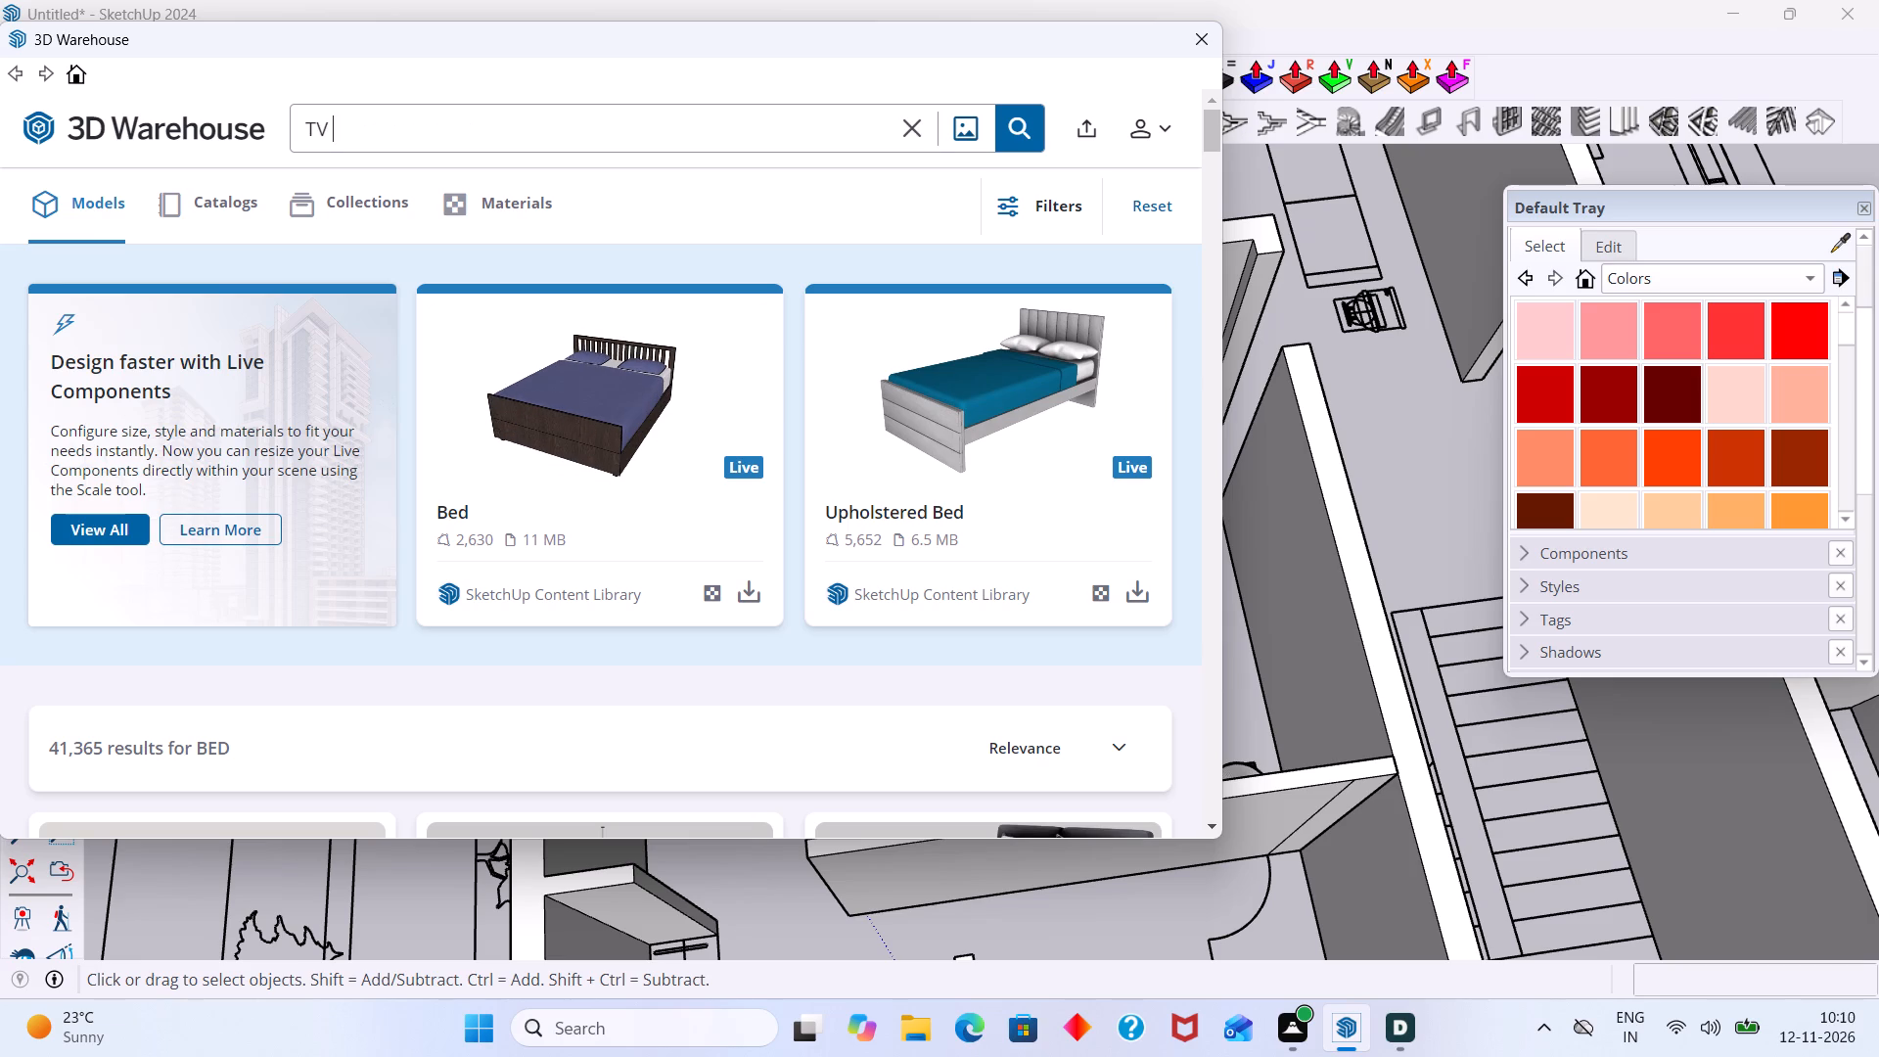
{"action": "type", "text": "U"}
{"action": "key", "text": "n"}
{"action": "key", "text": "i"}
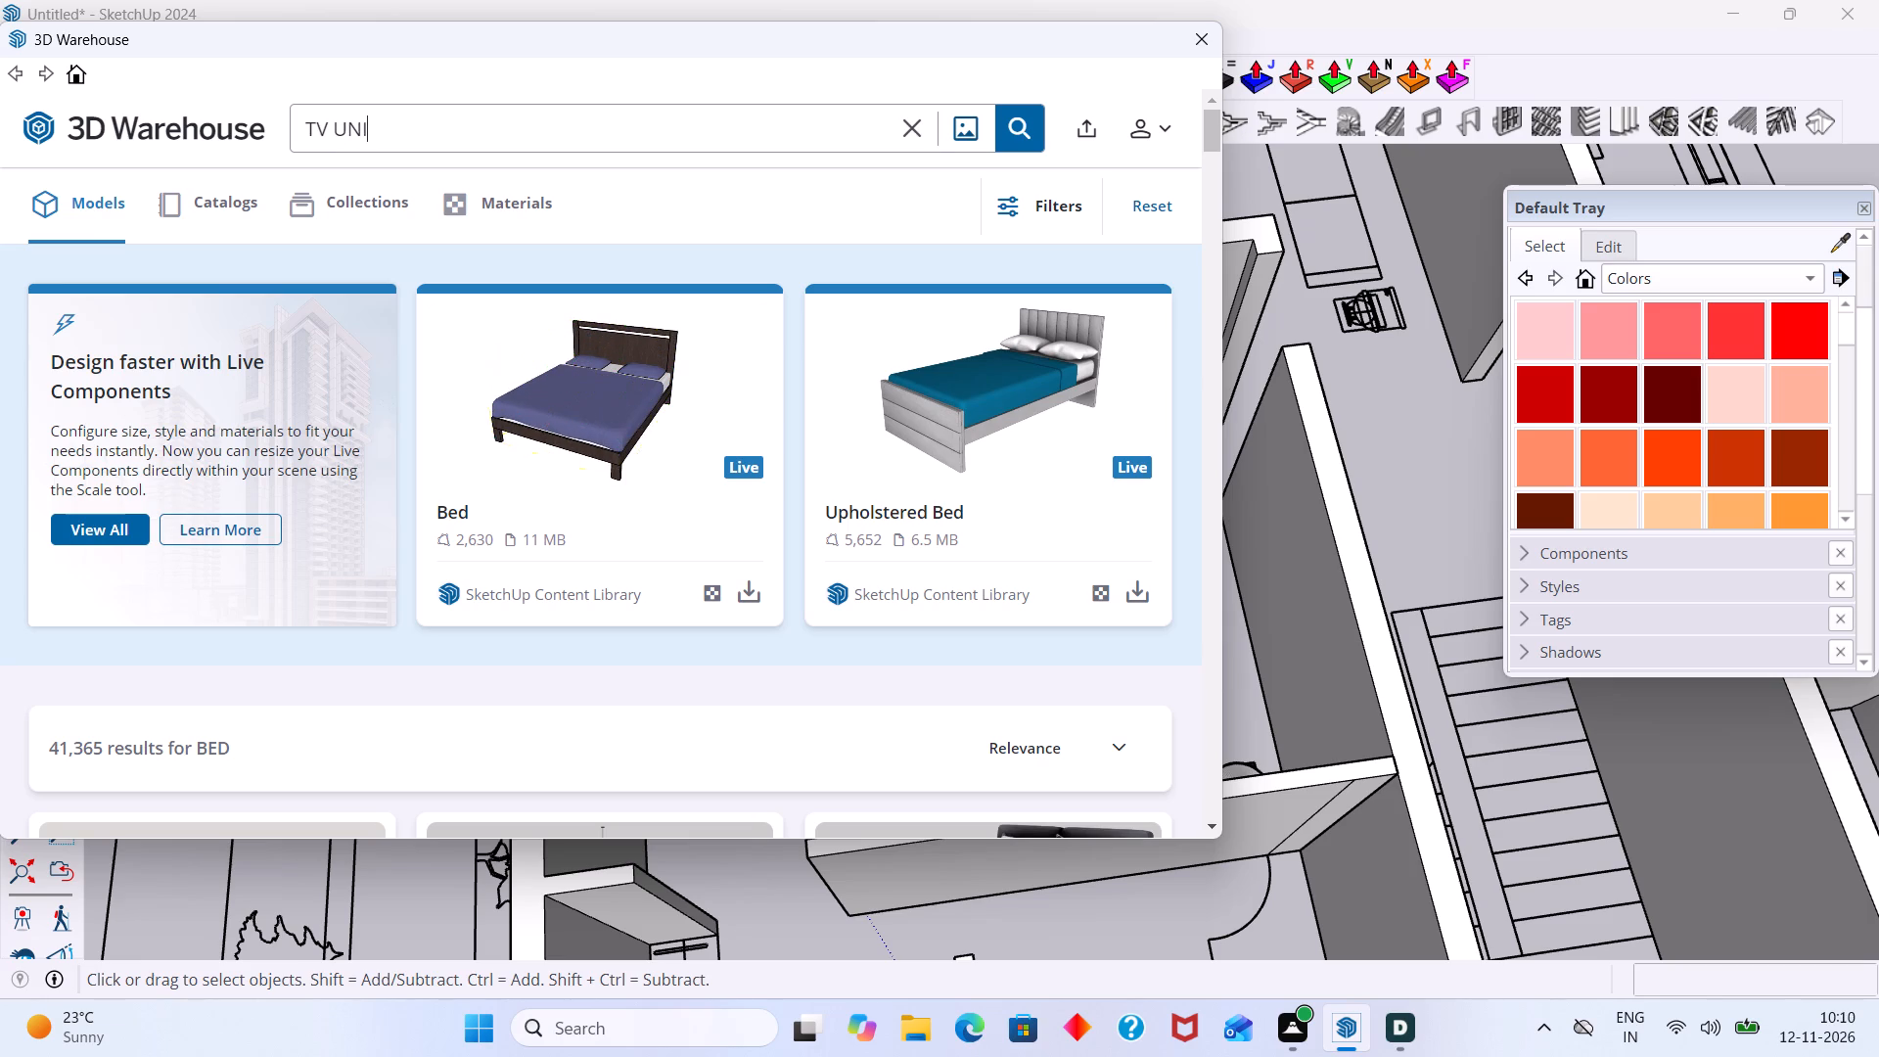
{"action": "key", "text": "t"}
{"action": "left_click", "coordinate": [1018, 129]}
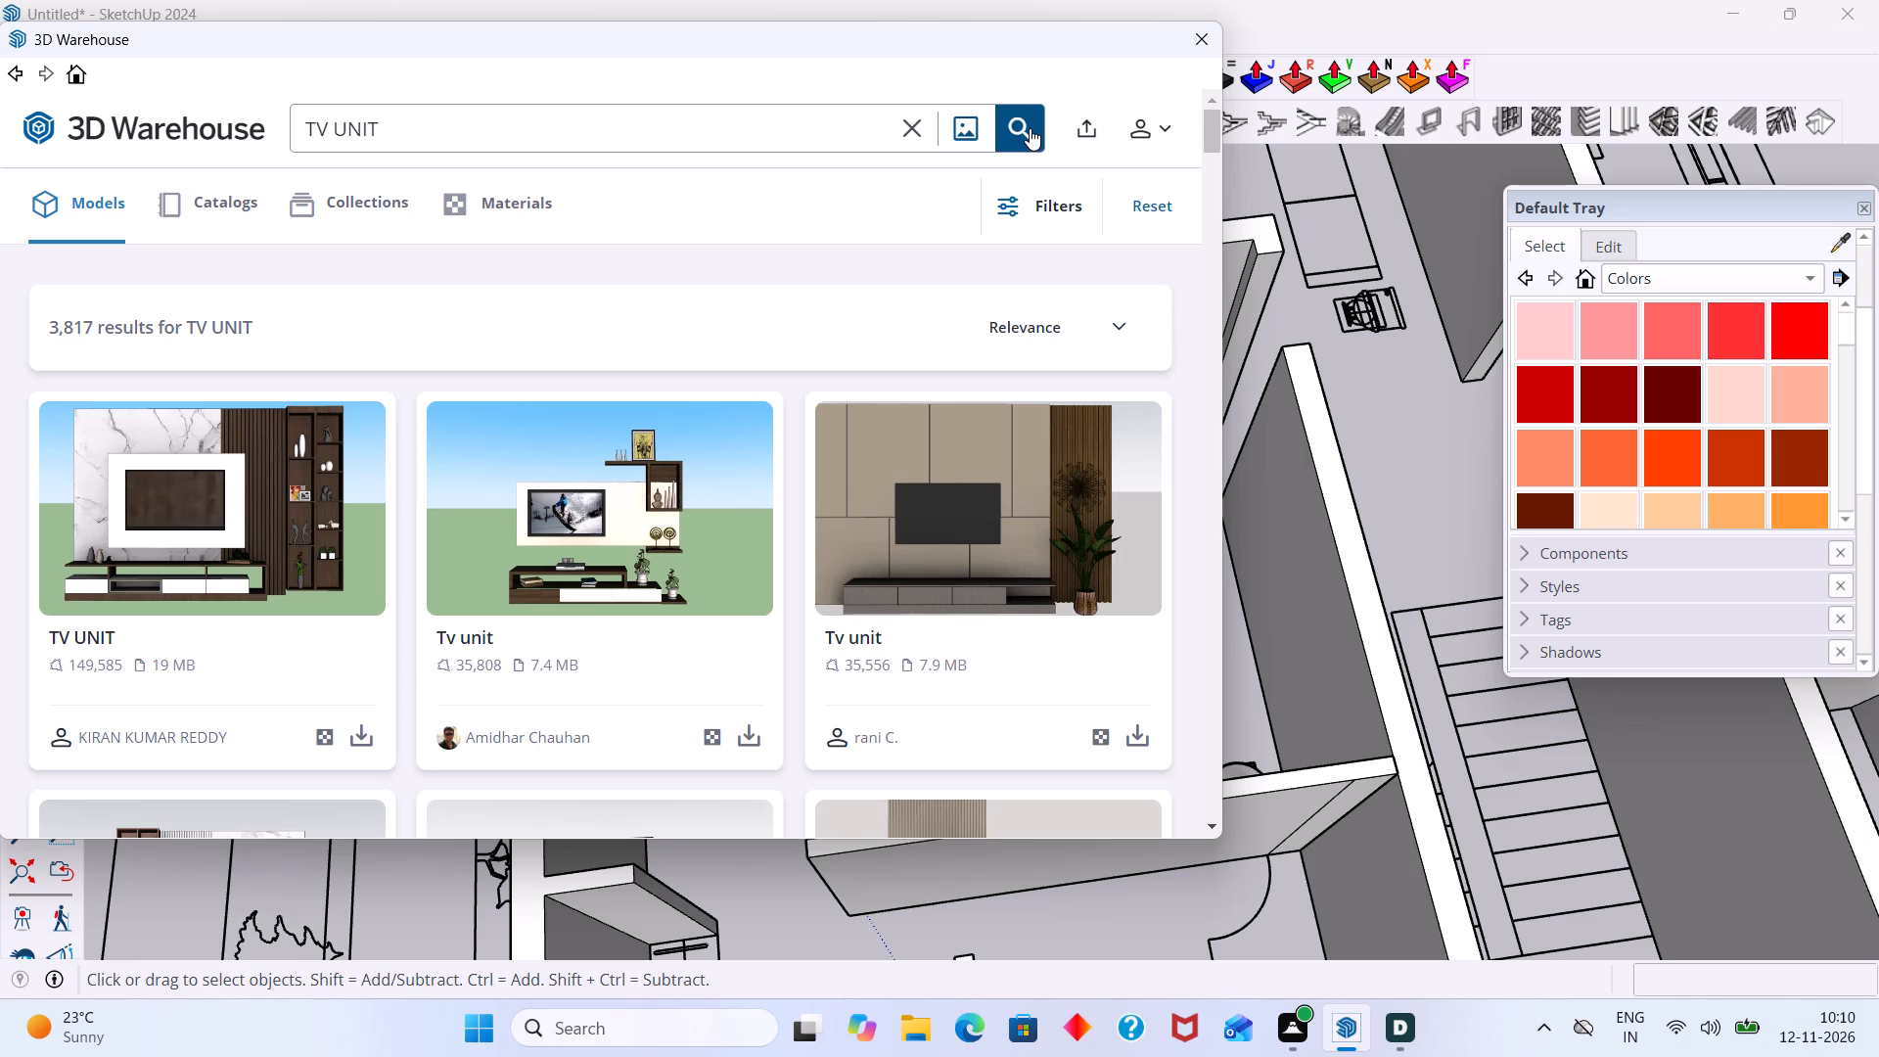
Download the 18 MB TV UNIT with the side display shelves from the search results and load it into the model.
{"action": "scroll", "coordinate": [1116, 122], "scroll_direction": "down", "scroll_amount": 3}
{"action": "scroll", "coordinate": [802, 271], "scroll_direction": "up", "scroll_amount": 2}
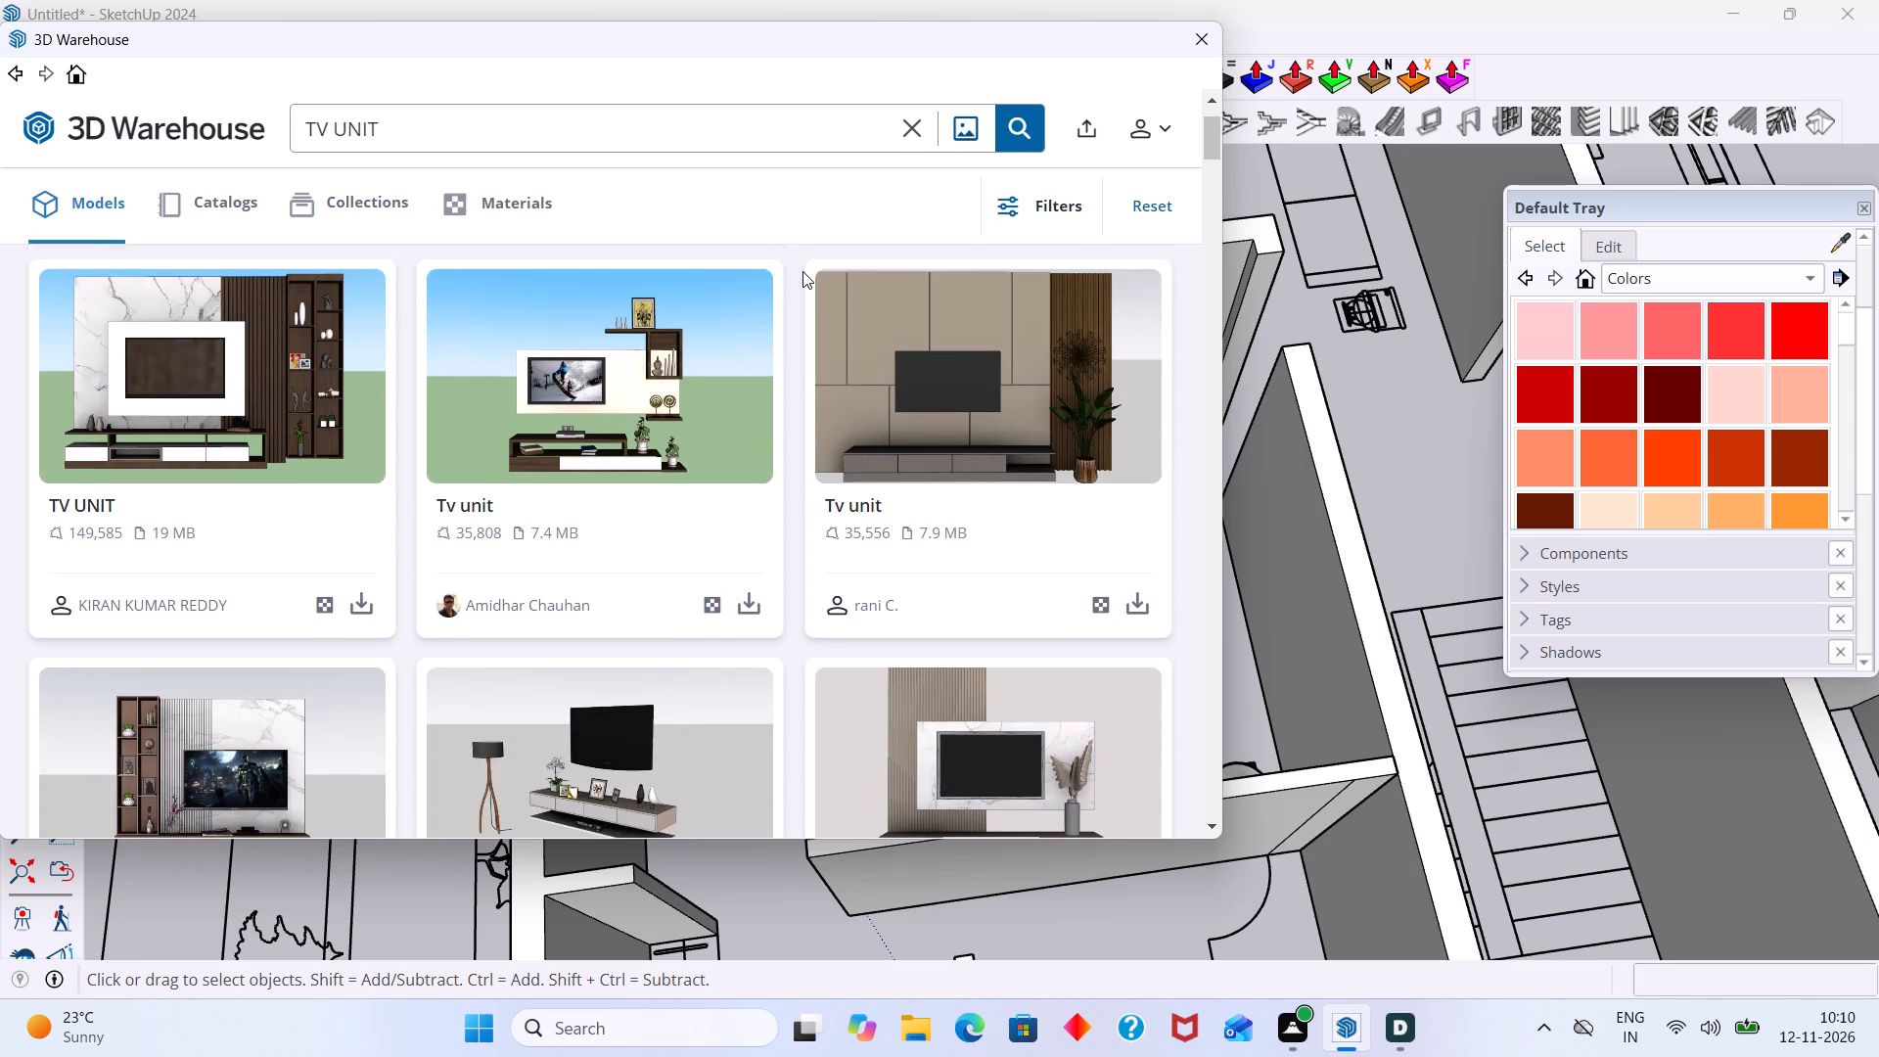
{"action": "scroll", "coordinate": [577, 431], "scroll_direction": "down", "scroll_amount": 2}
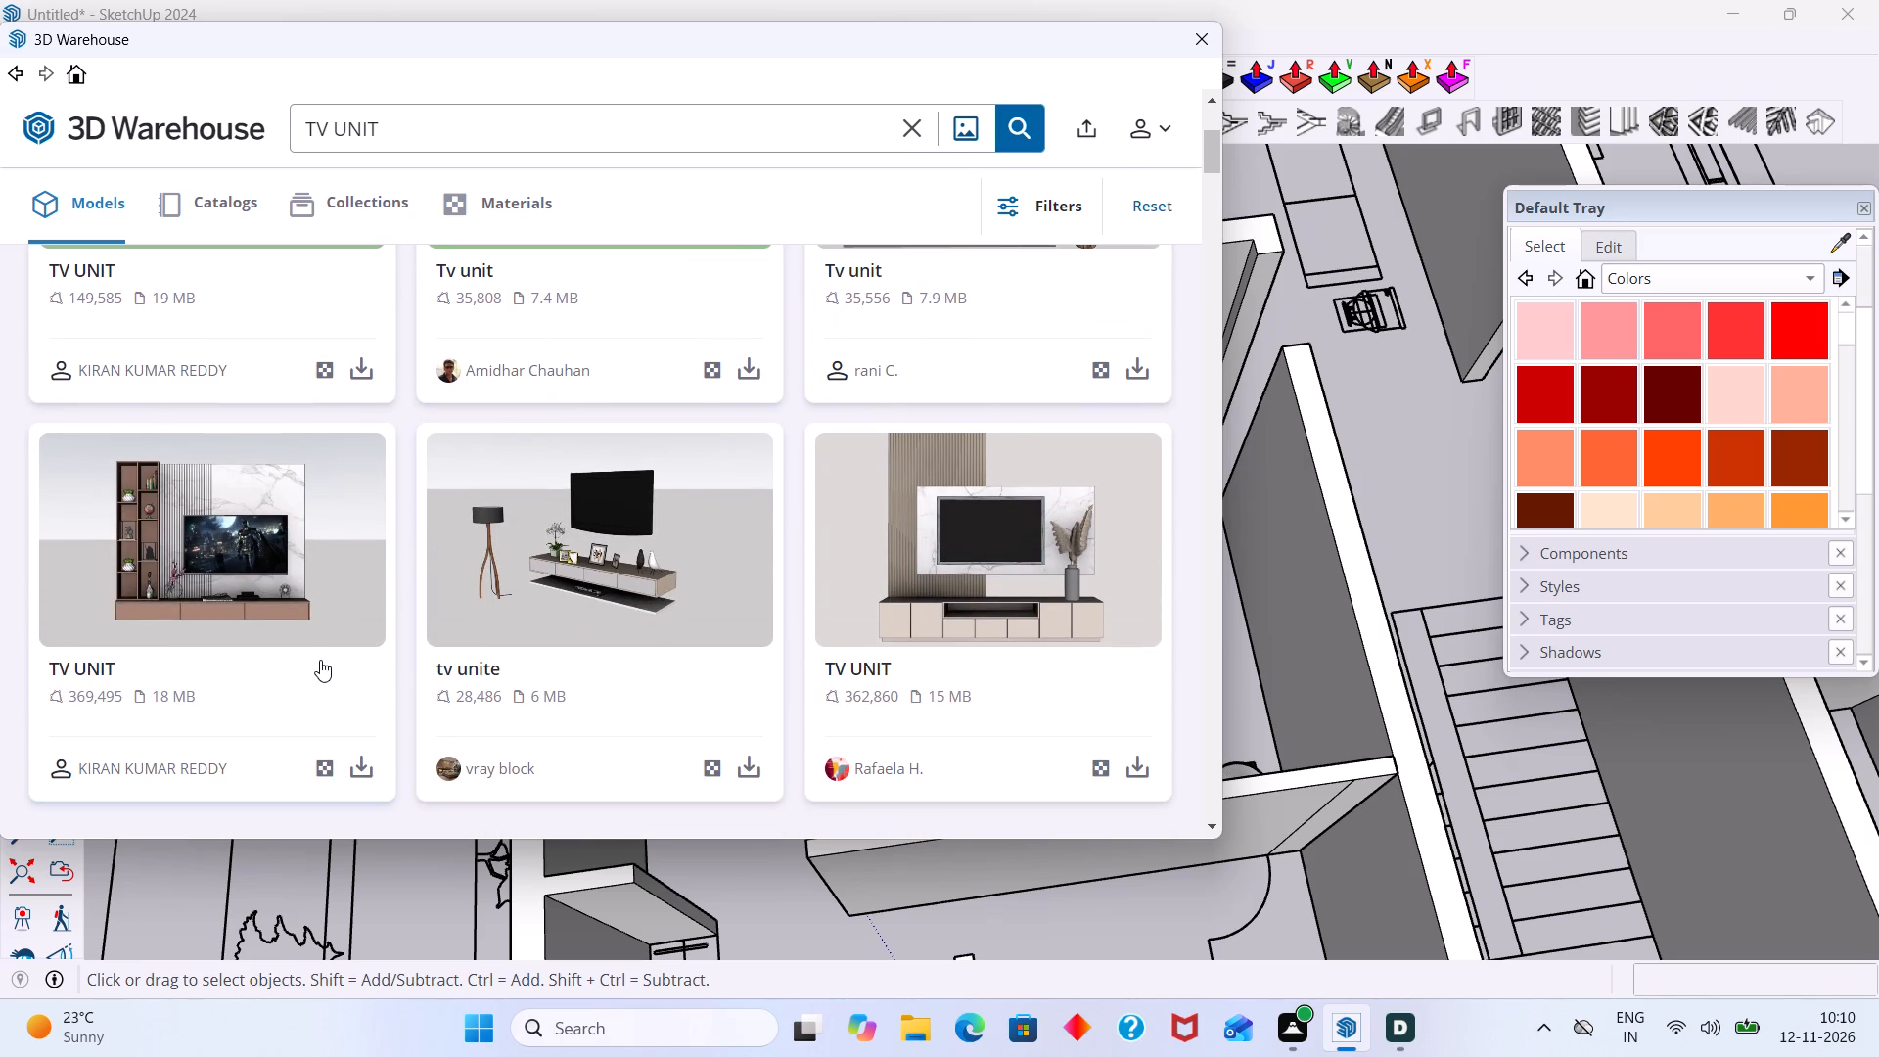
{"action": "scroll", "coordinate": [321, 675], "scroll_direction": "up", "scroll_amount": 2}
{"action": "scroll", "coordinate": [321, 677], "scroll_direction": "down", "scroll_amount": 1}
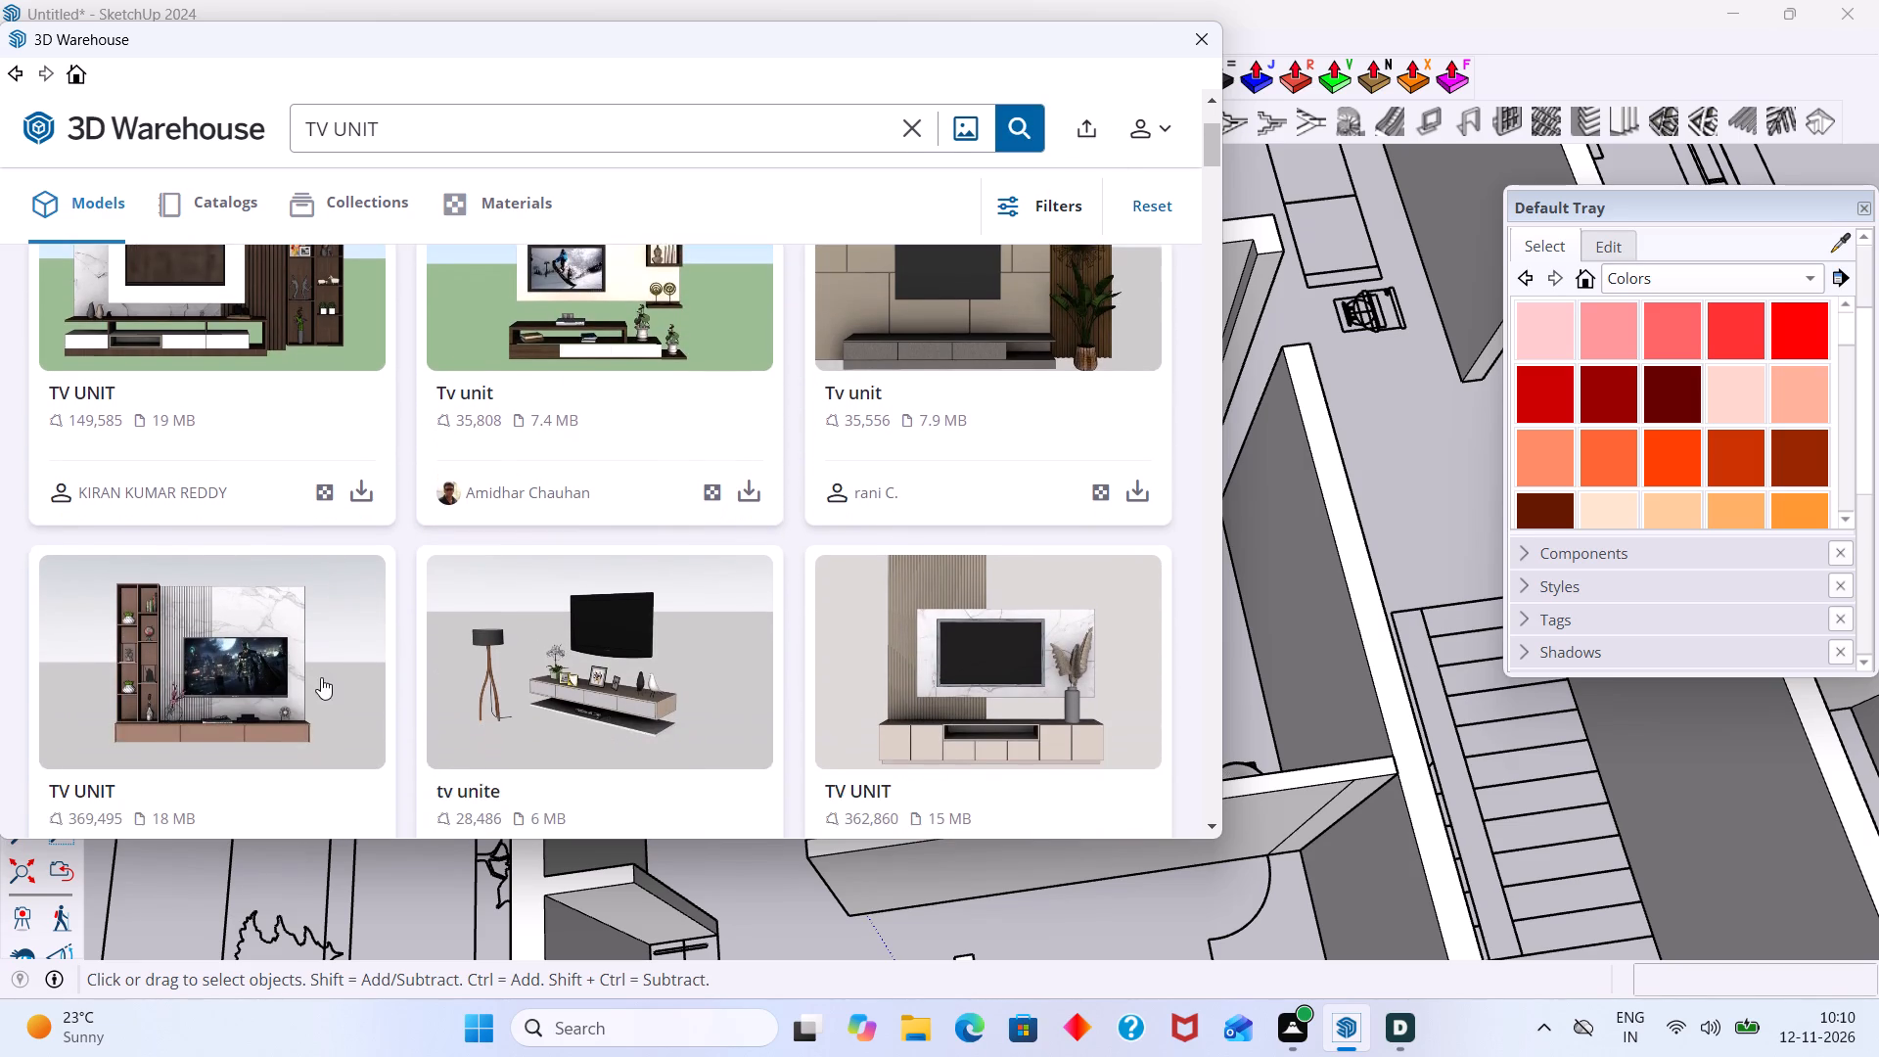
{"action": "scroll", "coordinate": [321, 677], "scroll_direction": "down", "scroll_amount": 1}
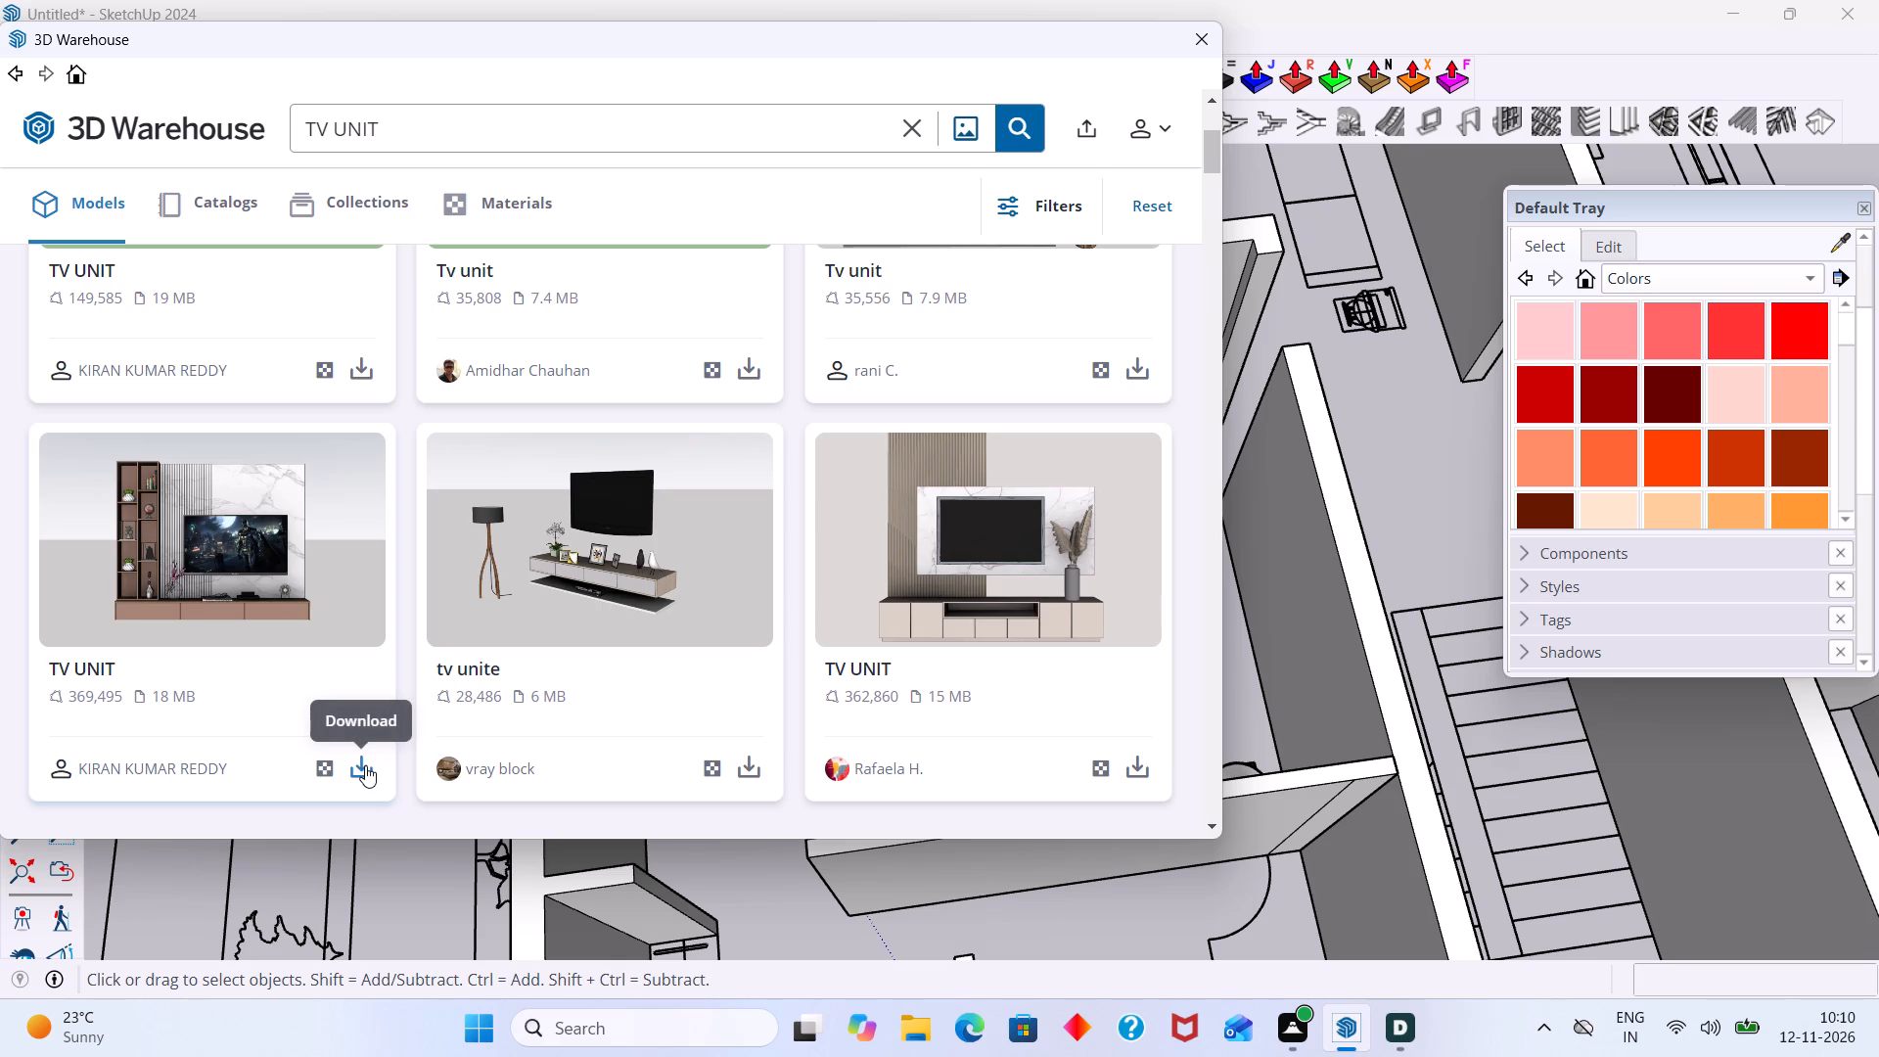
{"action": "left_click", "coordinate": [365, 765]}
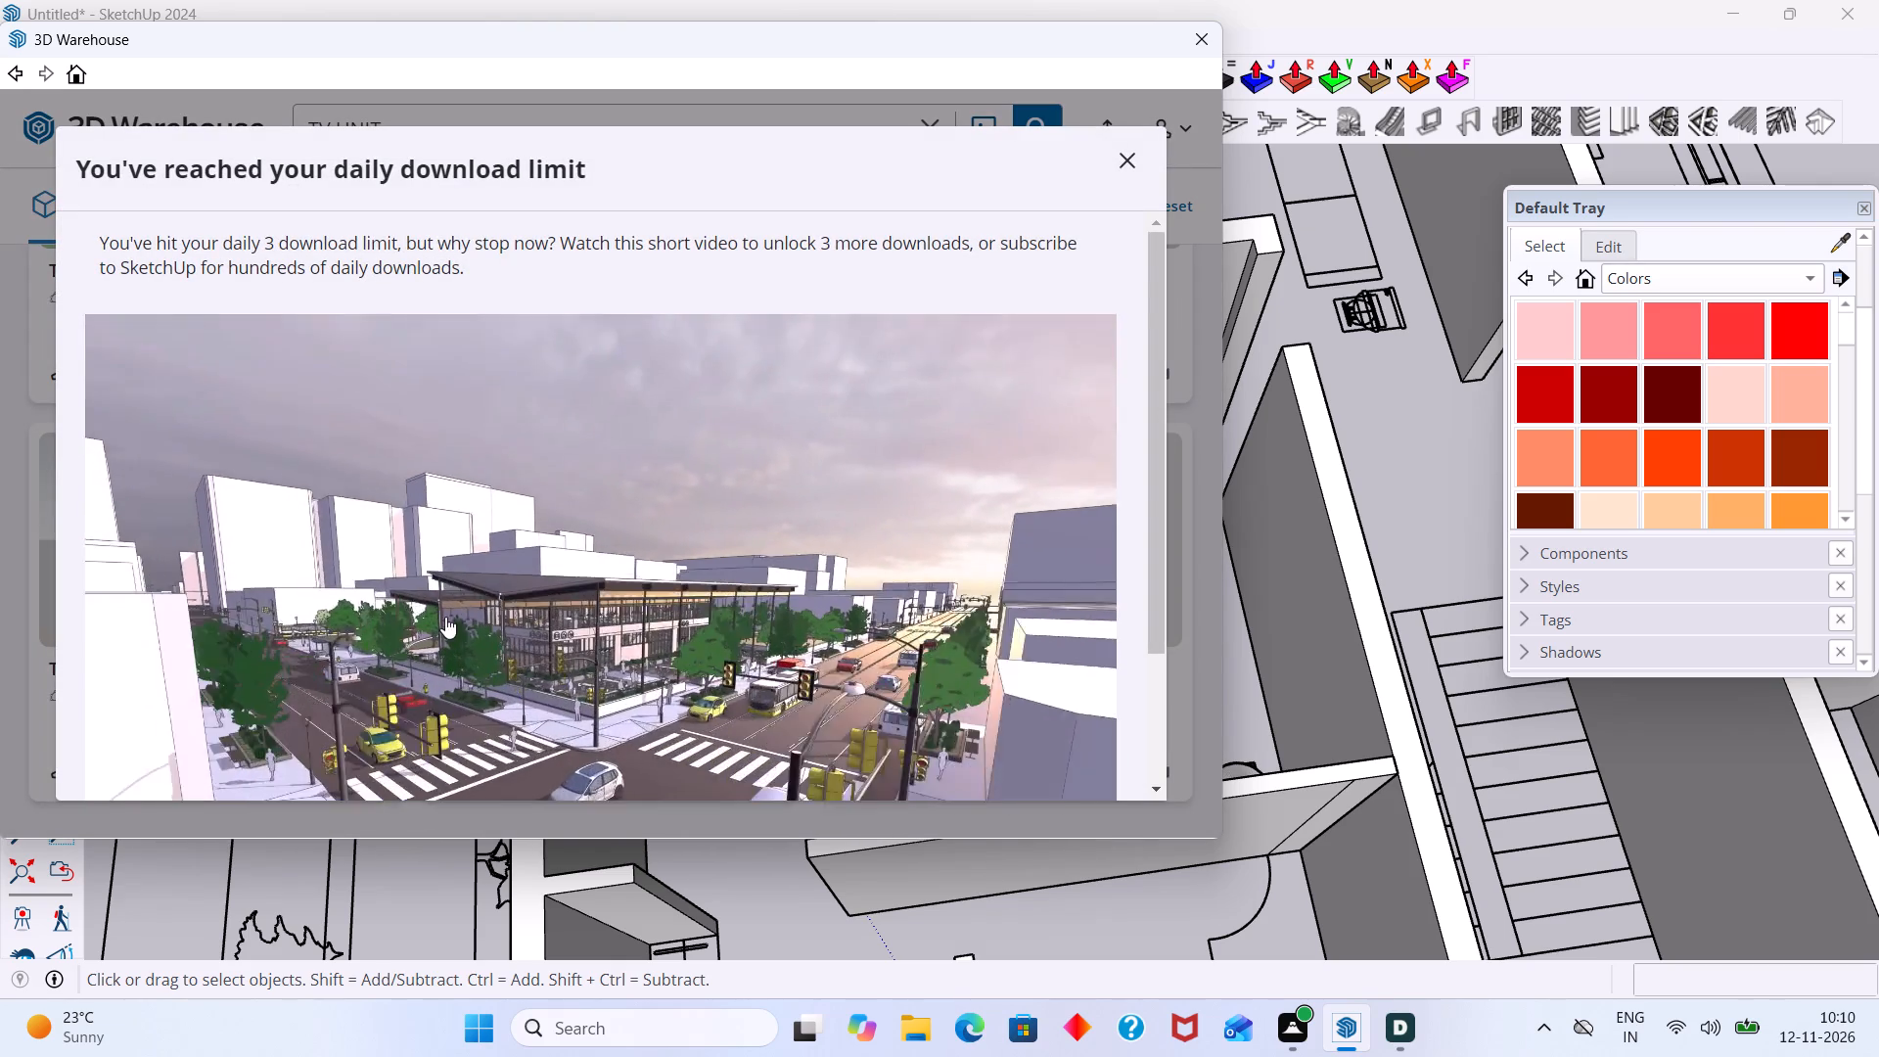
{"action": "scroll", "coordinate": [446, 613], "scroll_direction": "down", "scroll_amount": 3}
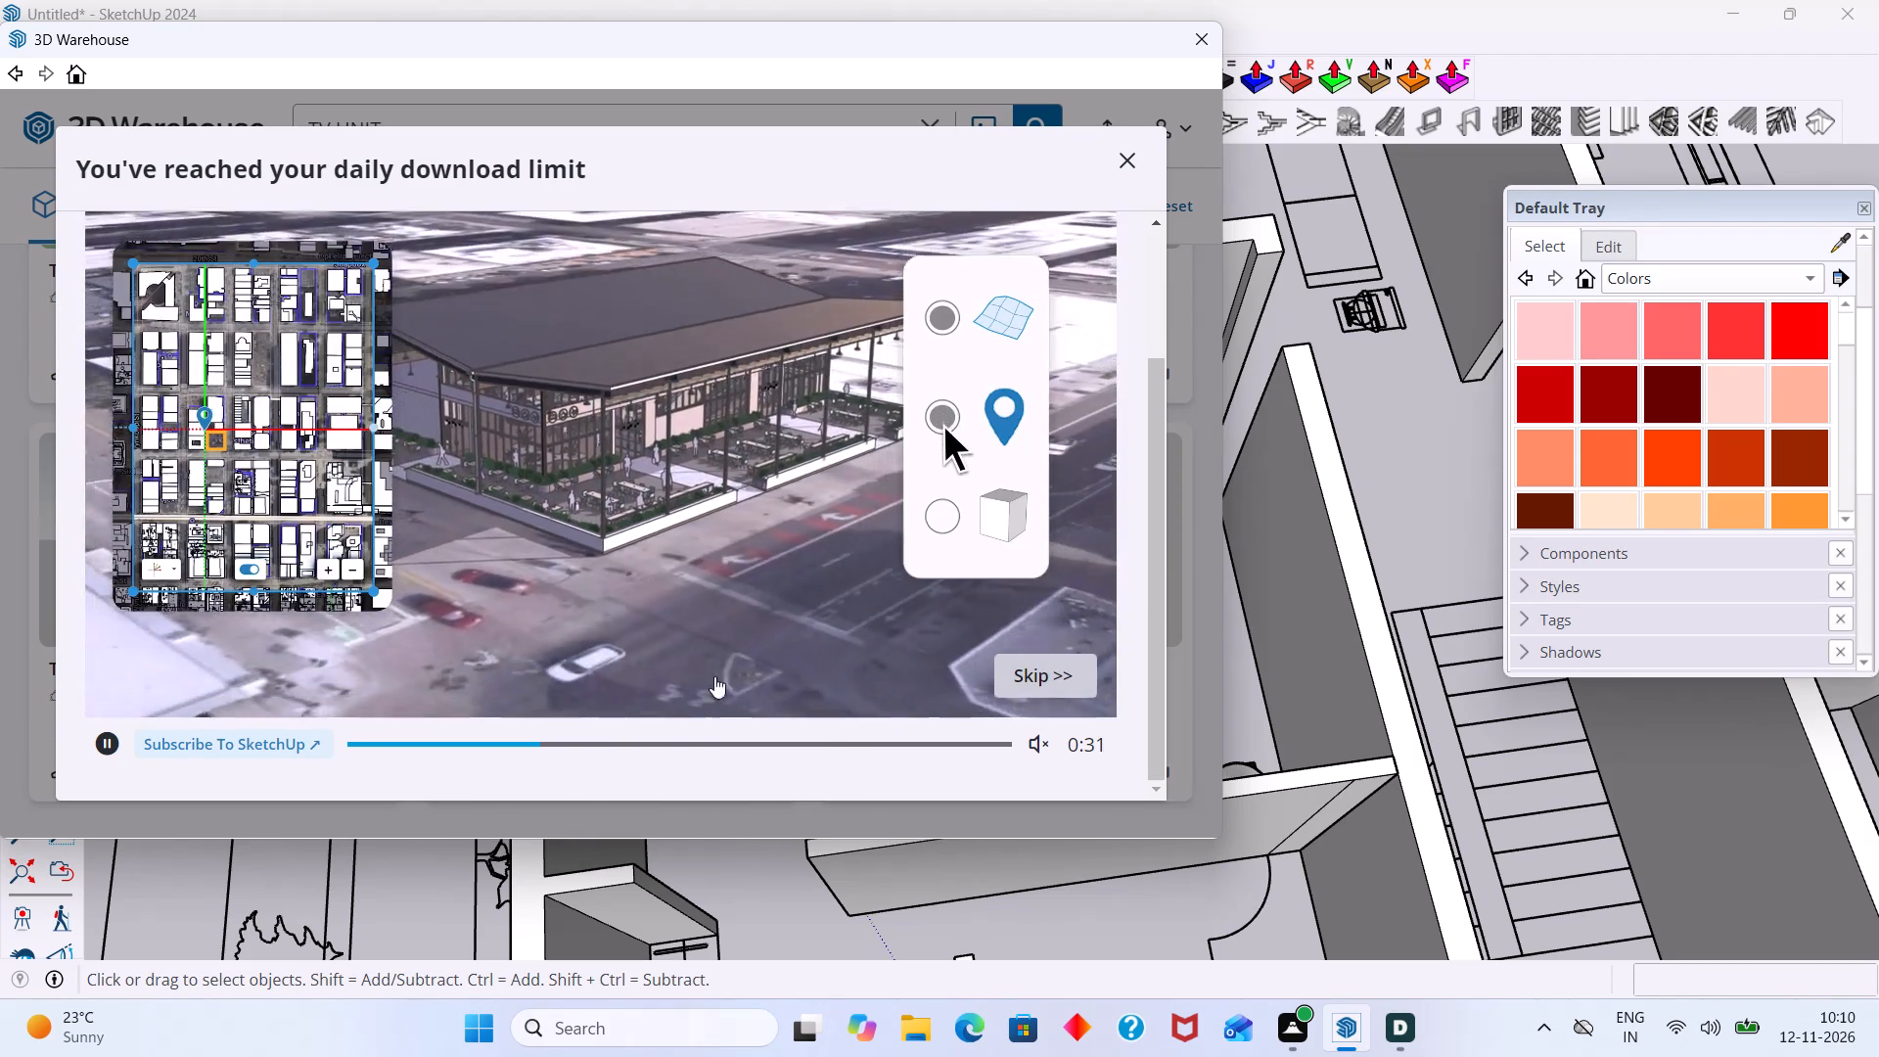
{"action": "left_click", "coordinate": [1006, 668]}
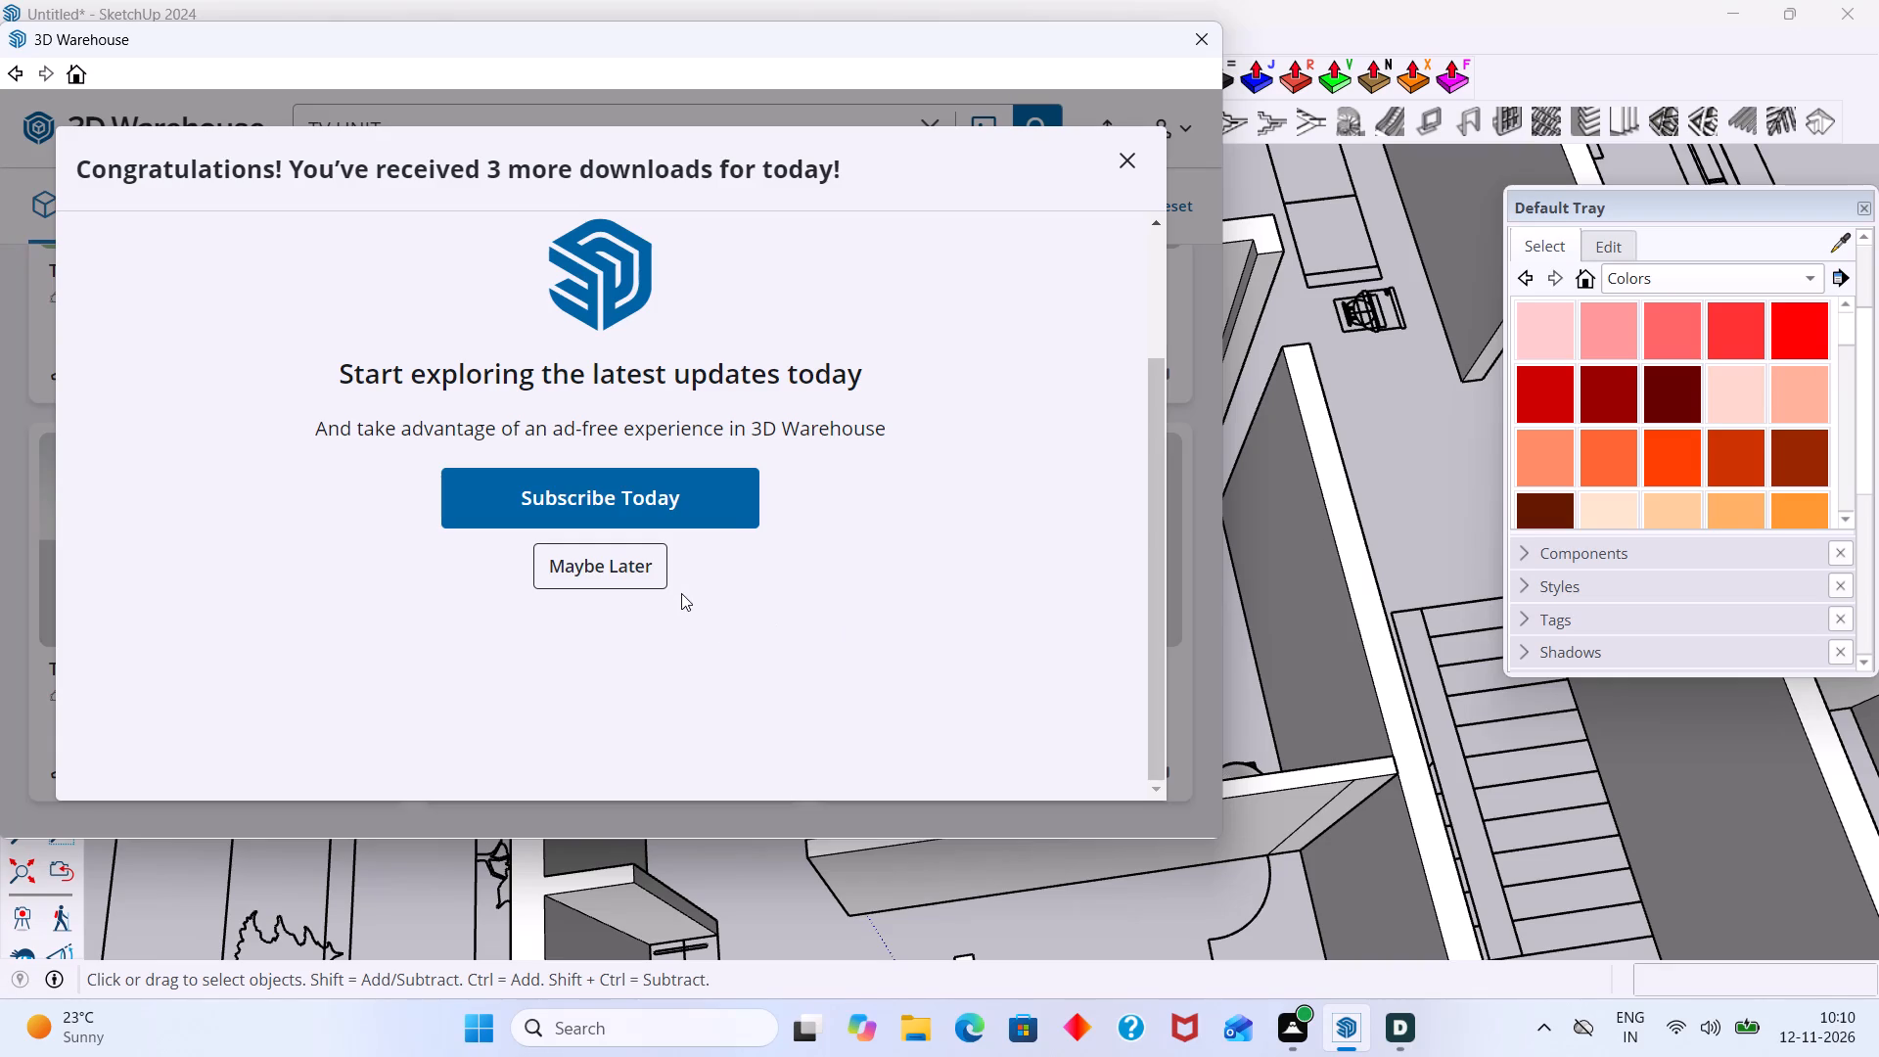
{"action": "left_click", "coordinate": [664, 580]}
{"action": "scroll", "coordinate": [739, 578], "scroll_direction": "down", "scroll_amount": 2}
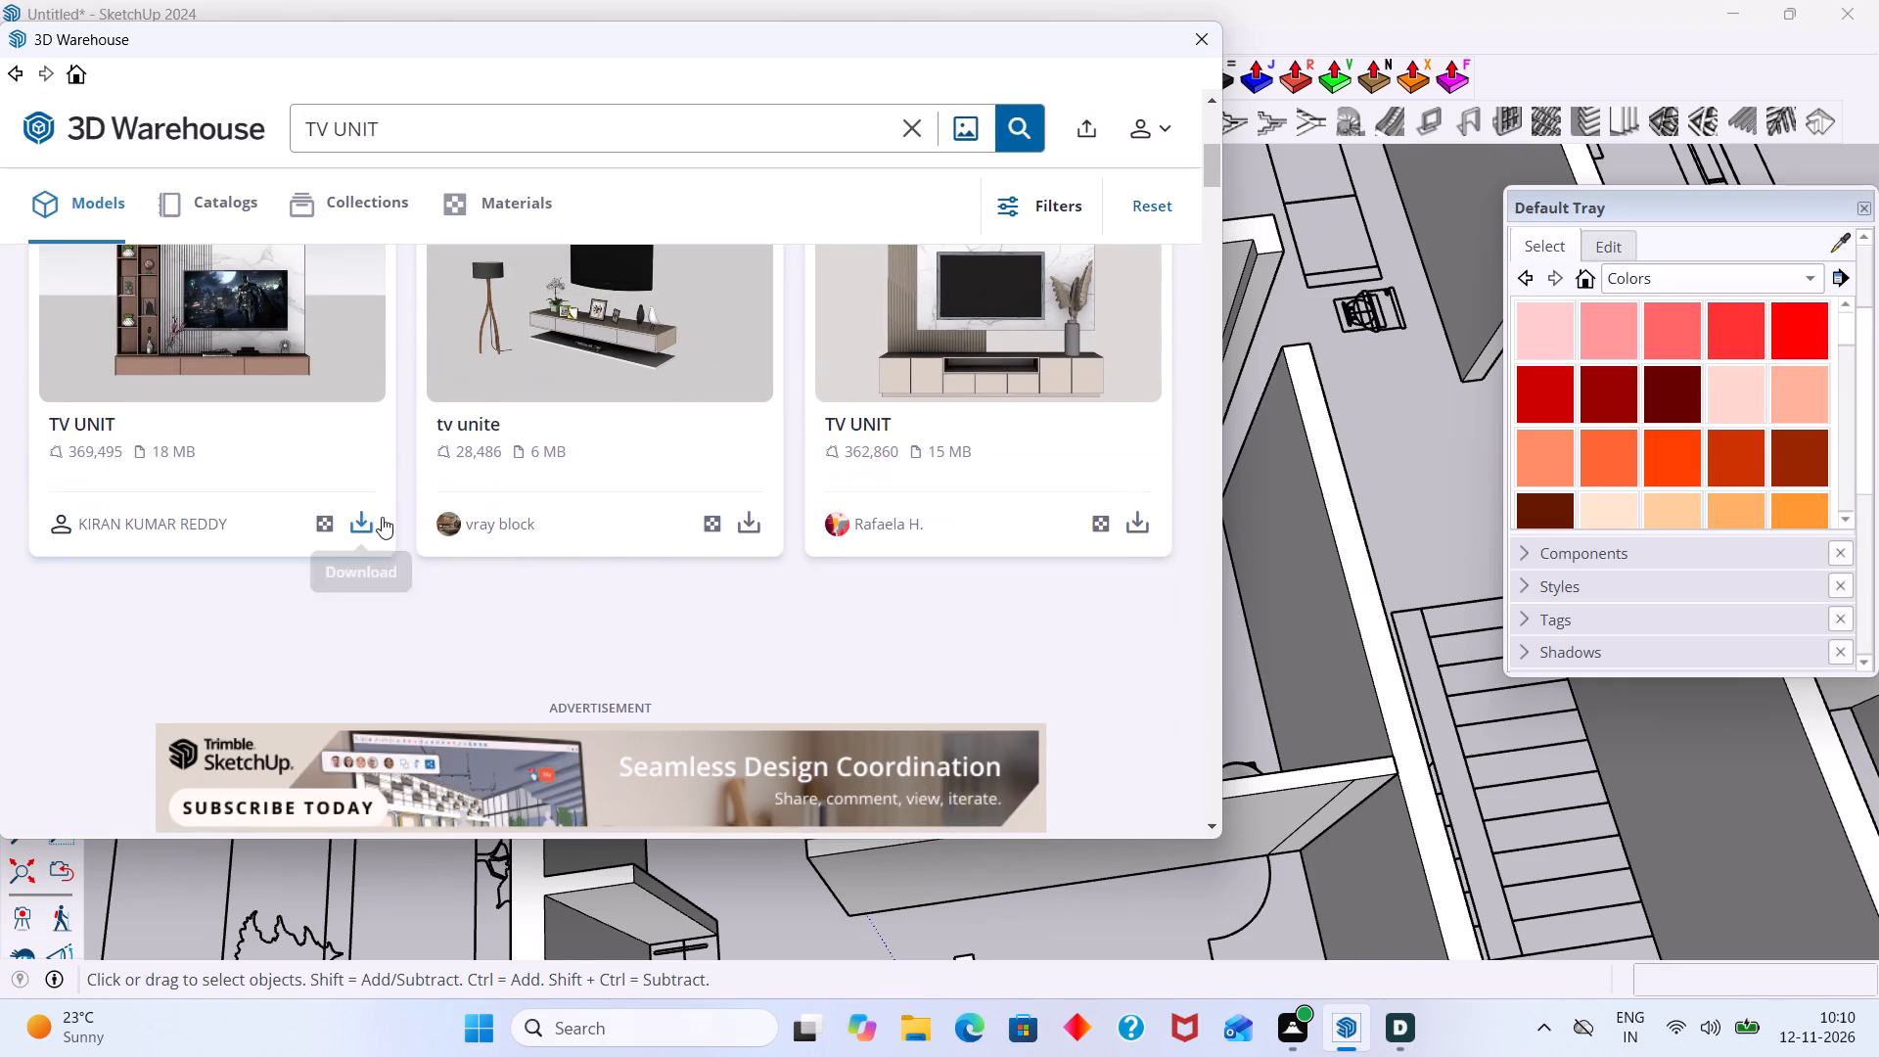
{"action": "left_click", "coordinate": [365, 525]}
{"action": "left_click", "coordinate": [518, 464]}
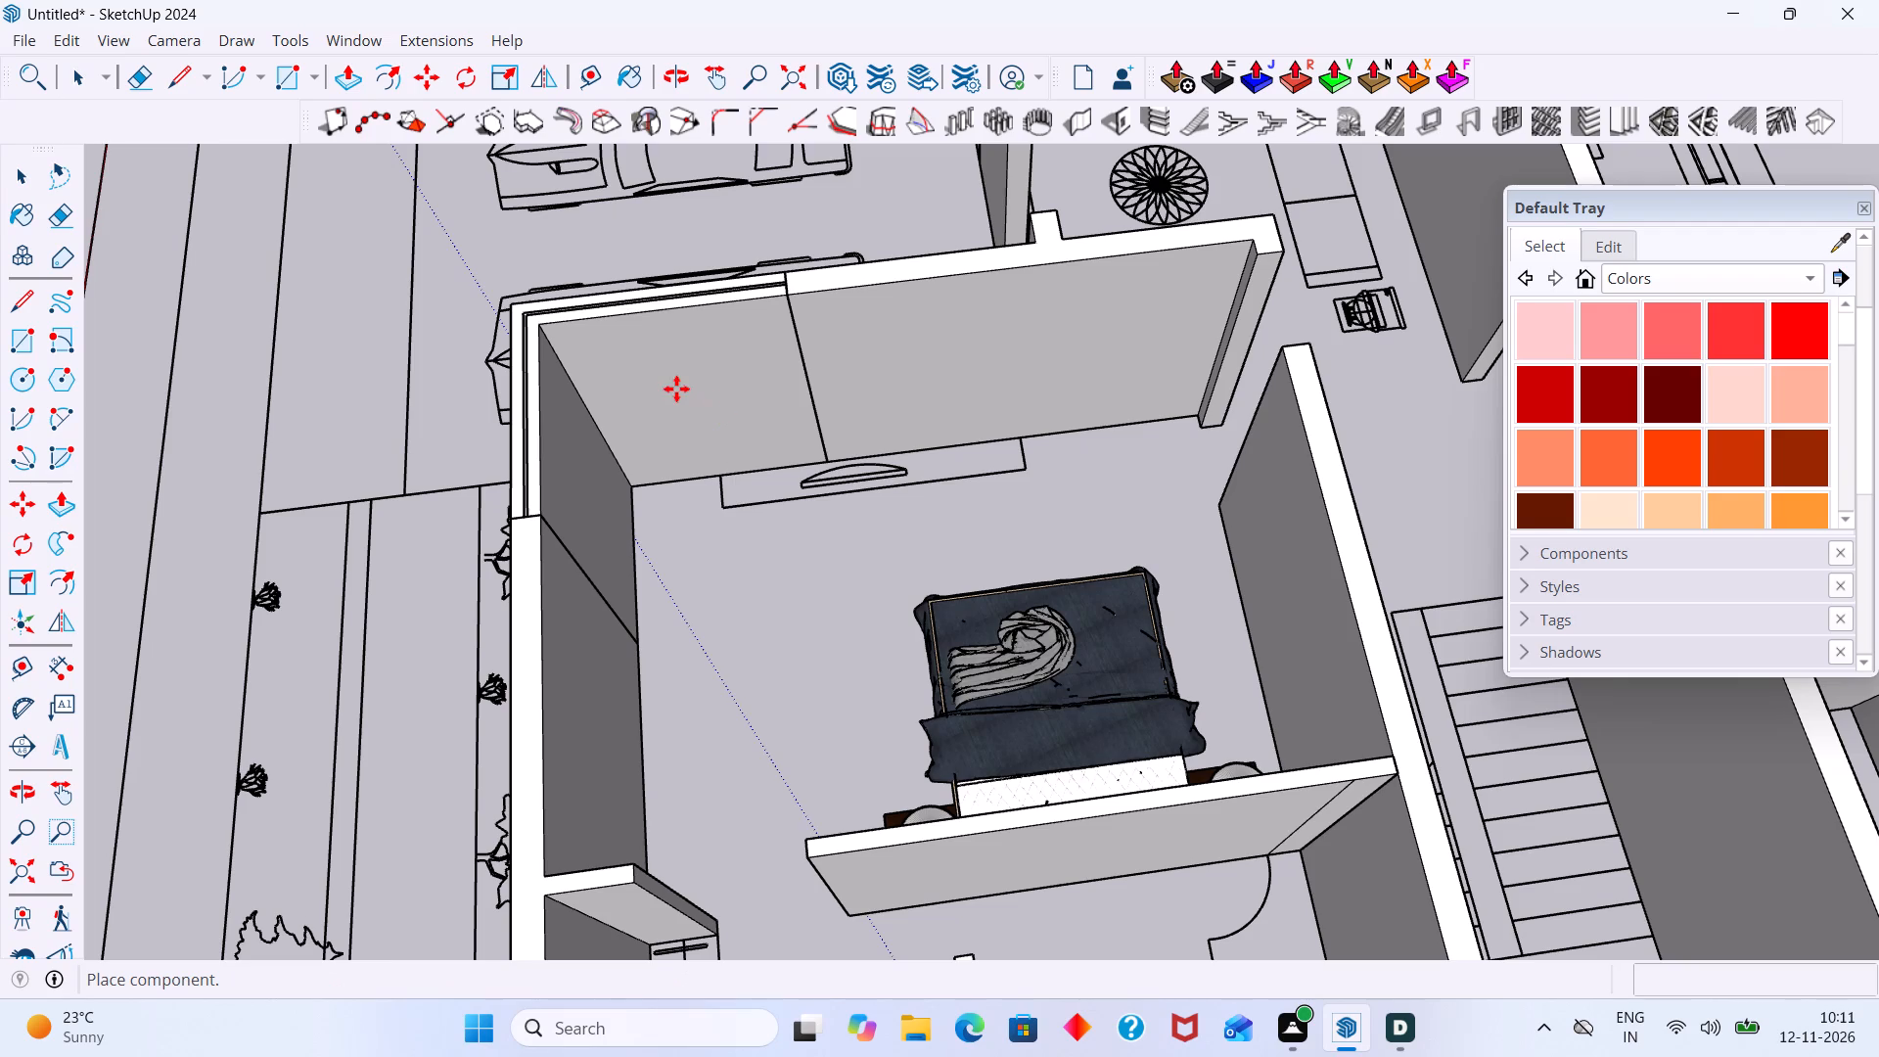
Place the TV unit on the open ground outside the house, beyond the car parking and planting strip.
{"action": "scroll", "coordinate": [758, 472], "scroll_direction": "down", "scroll_amount": 18}
{"action": "scroll", "coordinate": [719, 557], "scroll_direction": "down", "scroll_amount": 12}
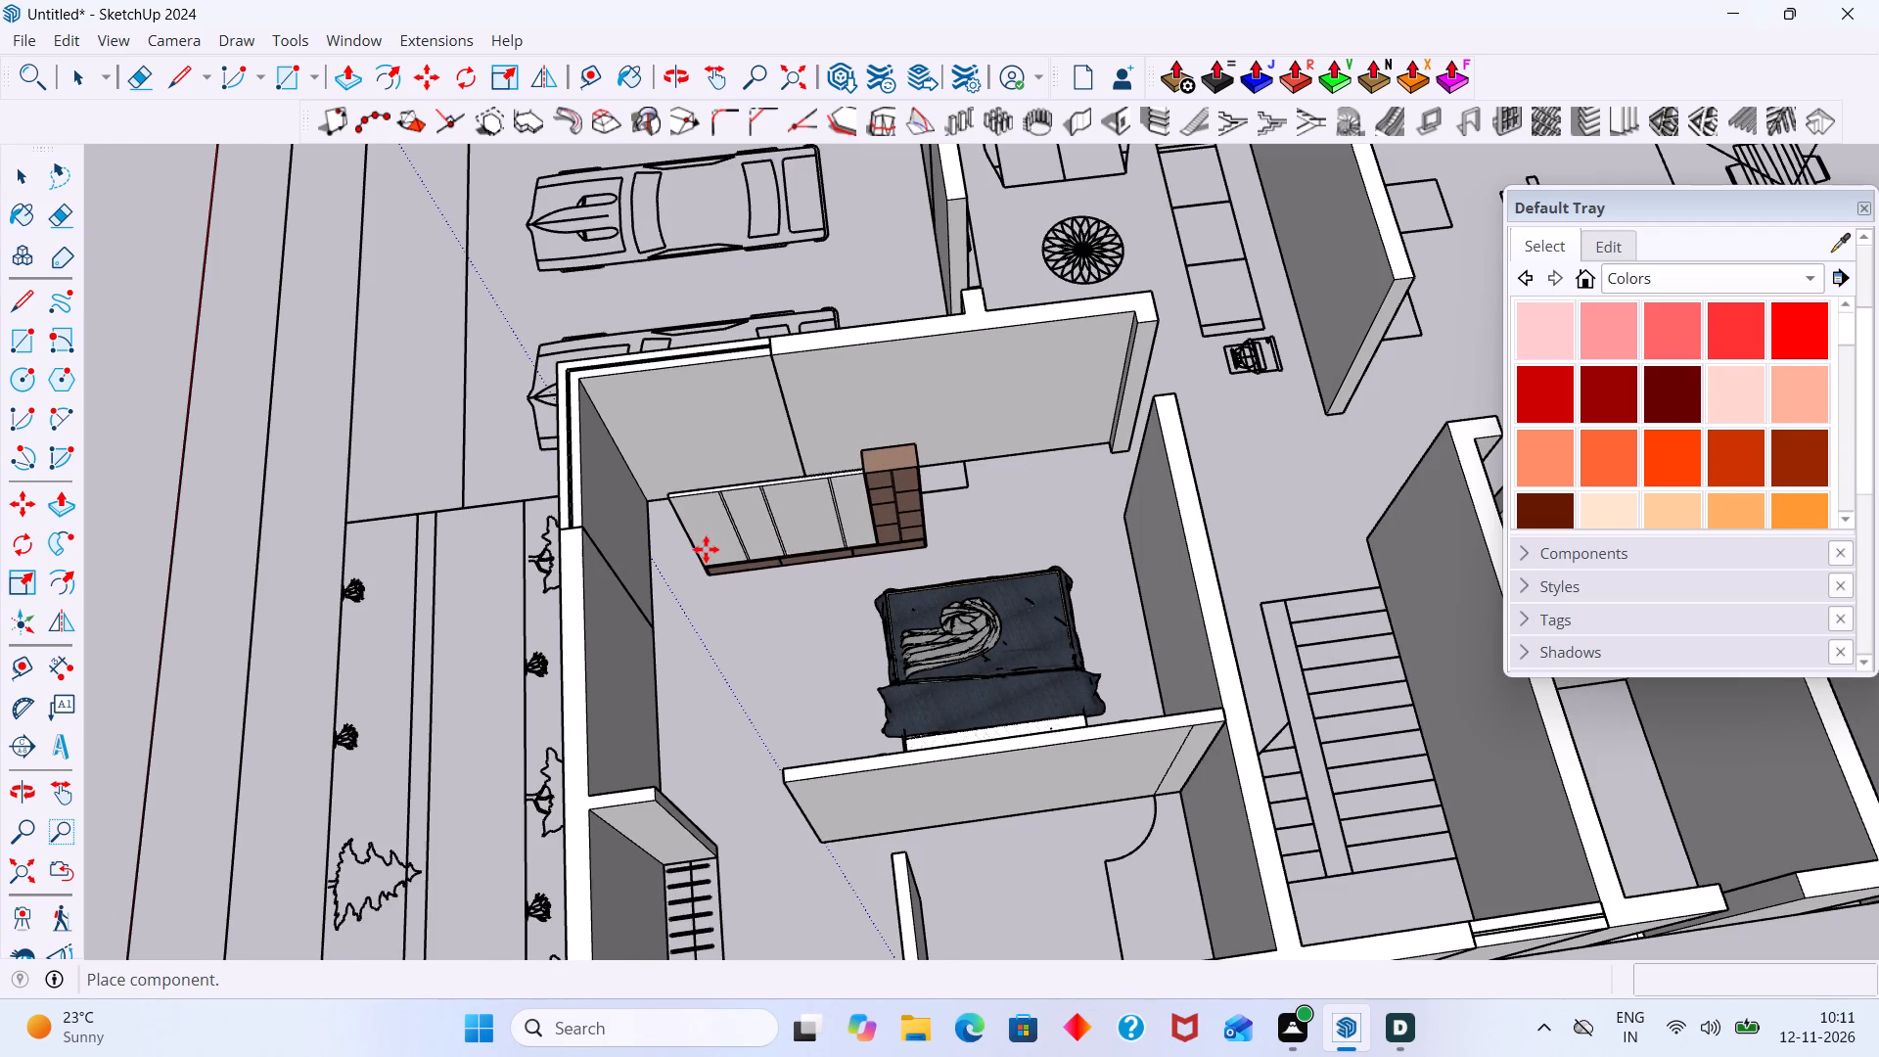
{"action": "scroll", "coordinate": [717, 563], "scroll_direction": "down", "scroll_amount": 8}
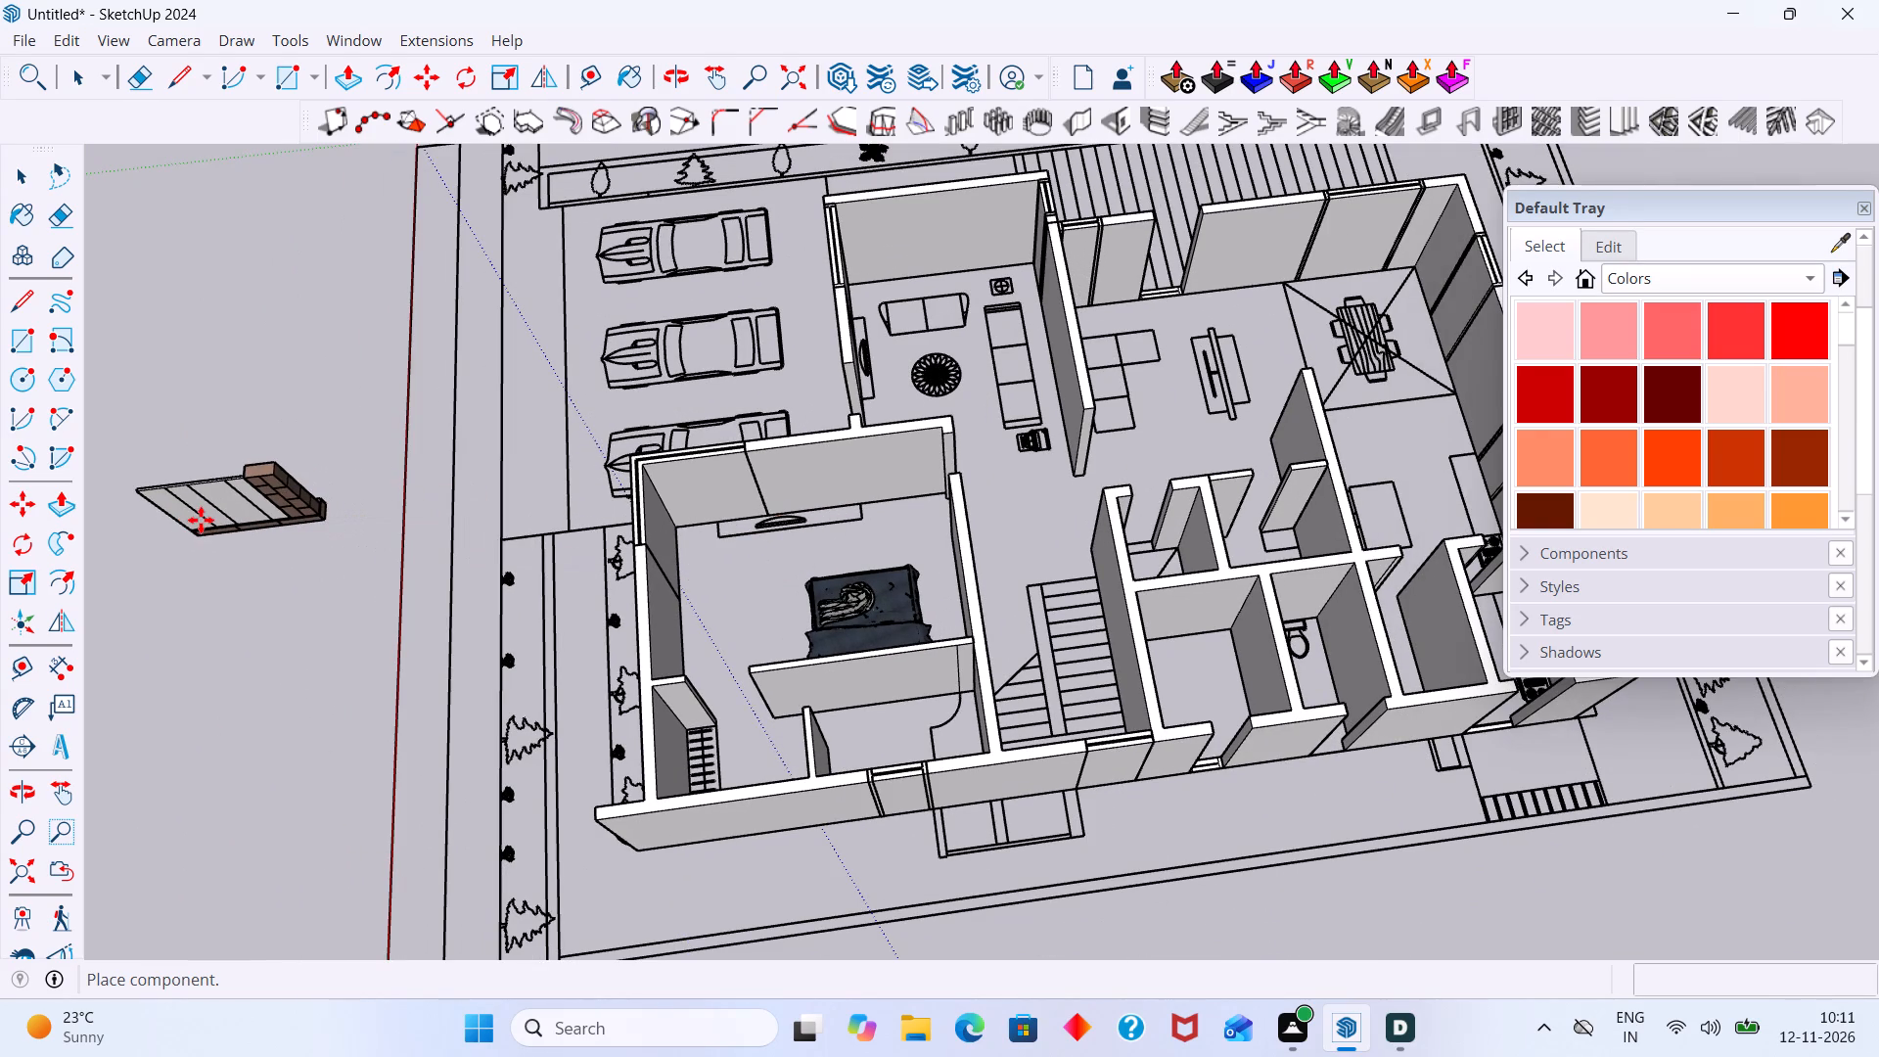
{"action": "left_click", "coordinate": [201, 520]}
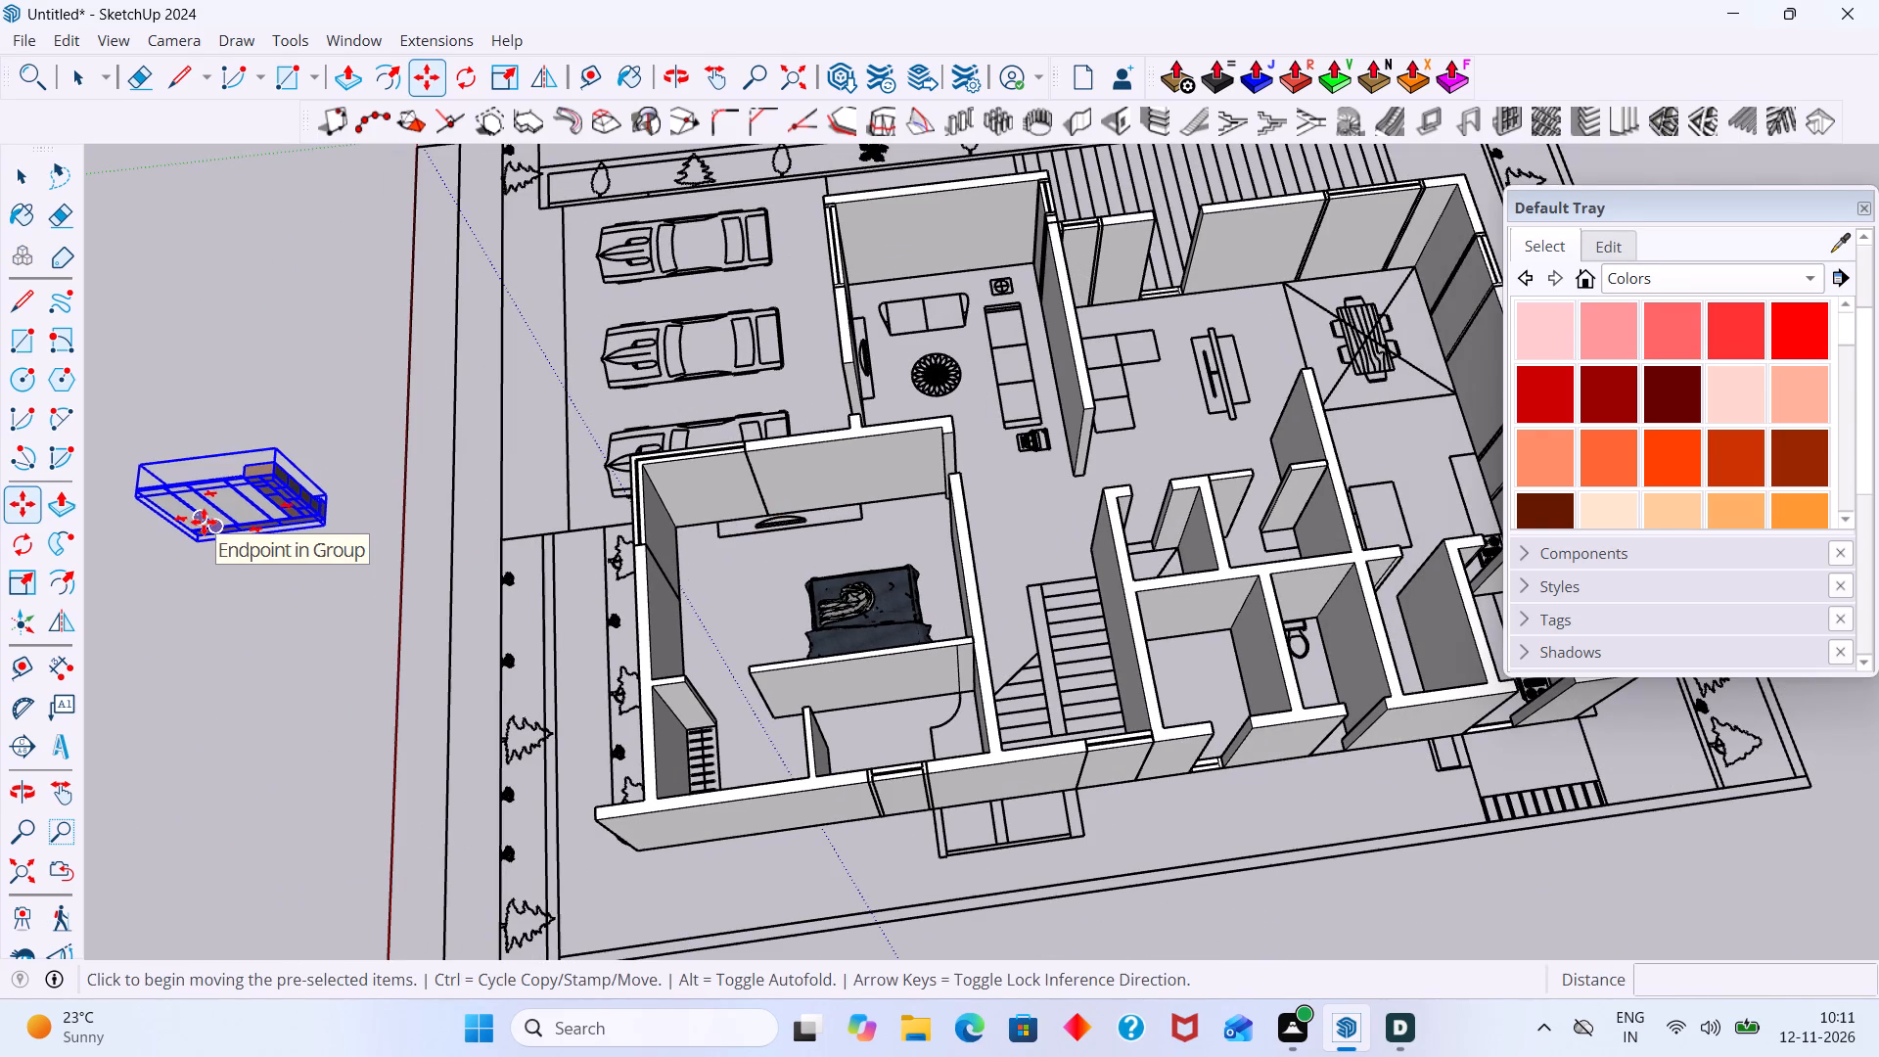
{"action": "key", "text": "space"}
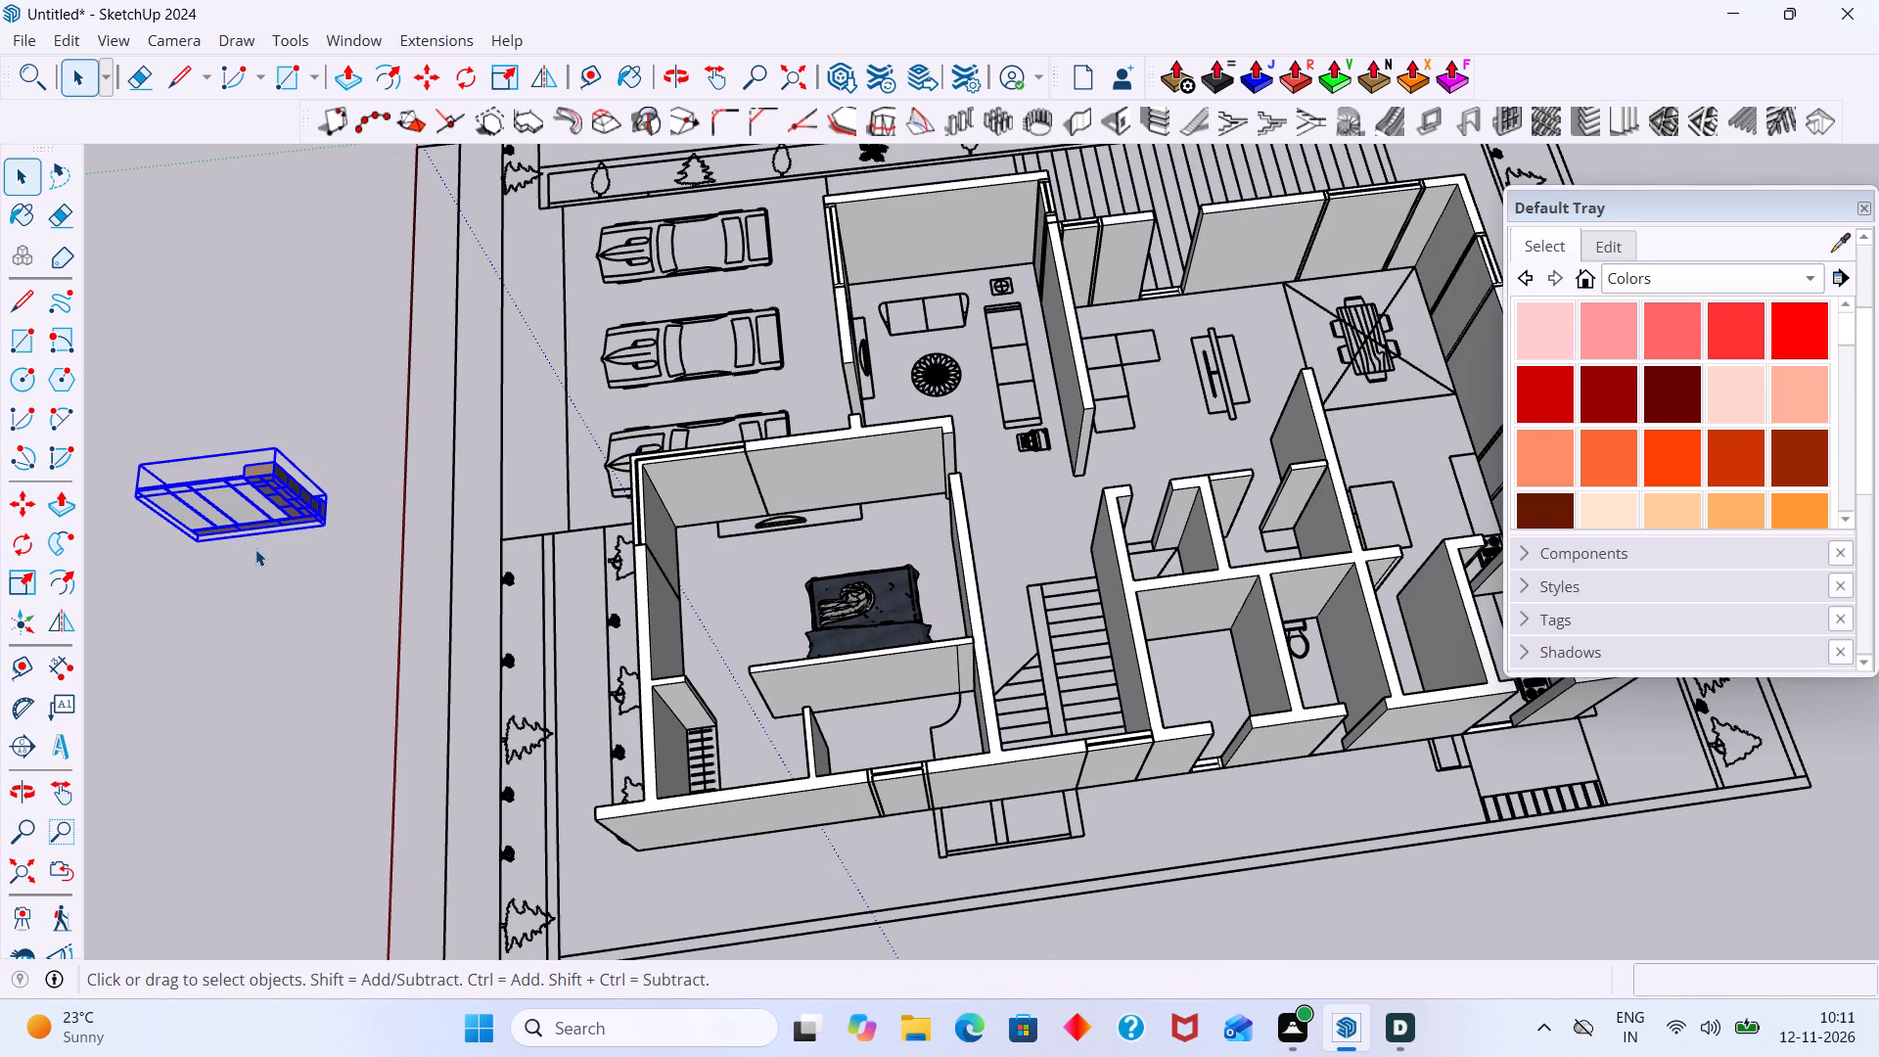
Rotate the TV unit 180° about the vertical axis around its base corner.
{"action": "key", "text": "q"}
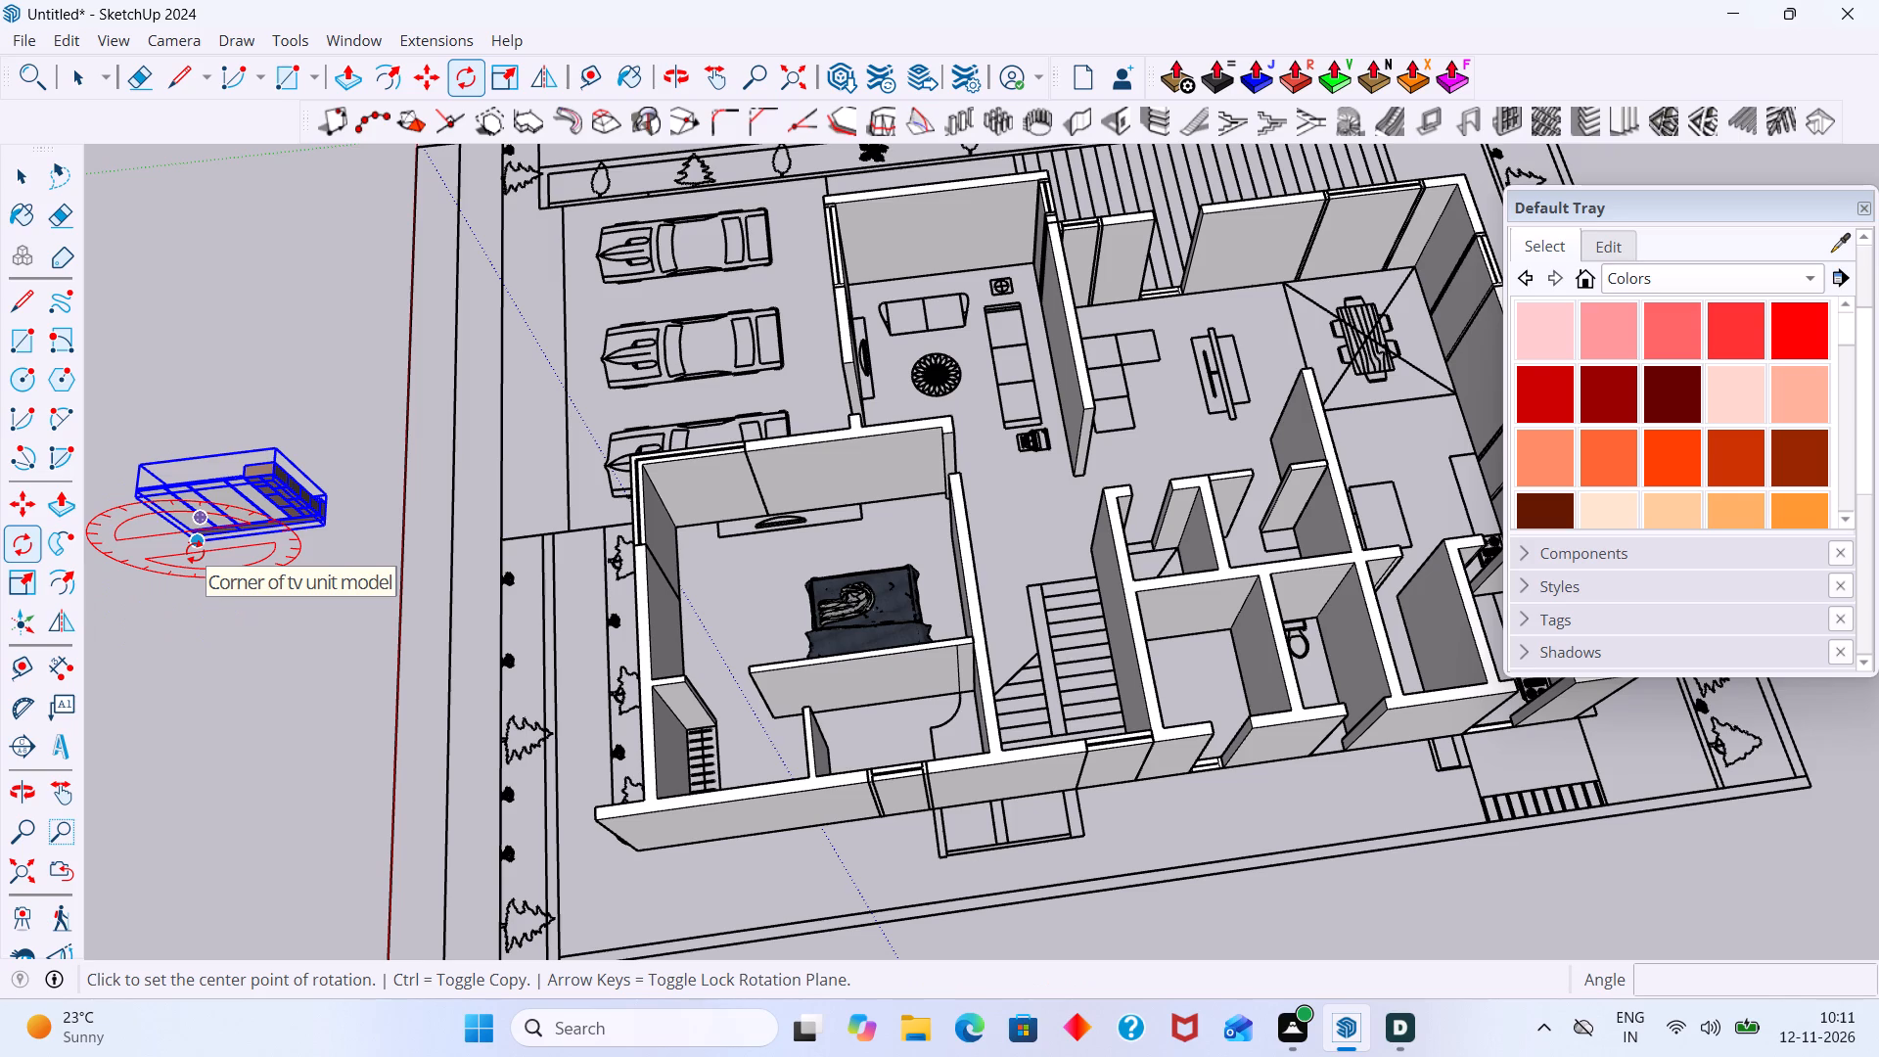
{"action": "key", "text": "Up"}
{"action": "left_click", "coordinate": [195, 552]}
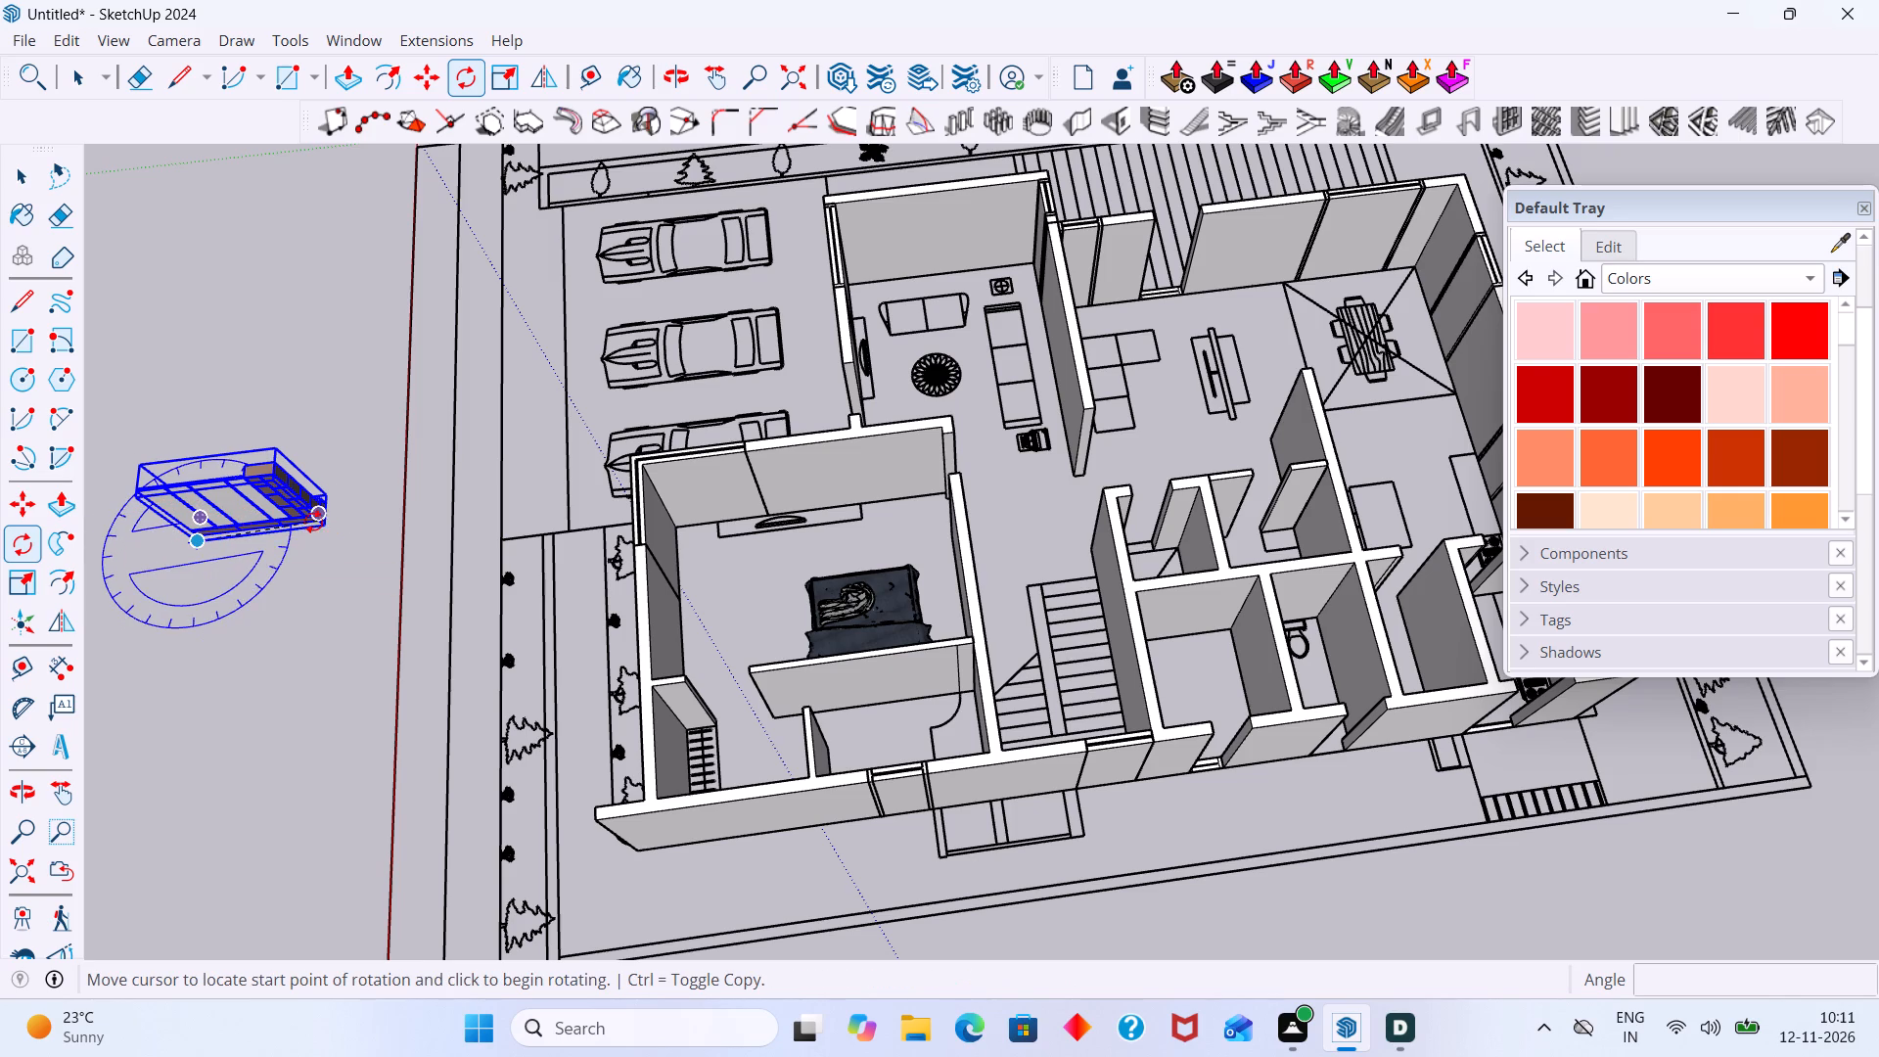
{"action": "left_click", "coordinate": [325, 524]}
{"action": "scroll", "coordinate": [145, 575], "scroll_direction": "down", "scroll_amount": 3}
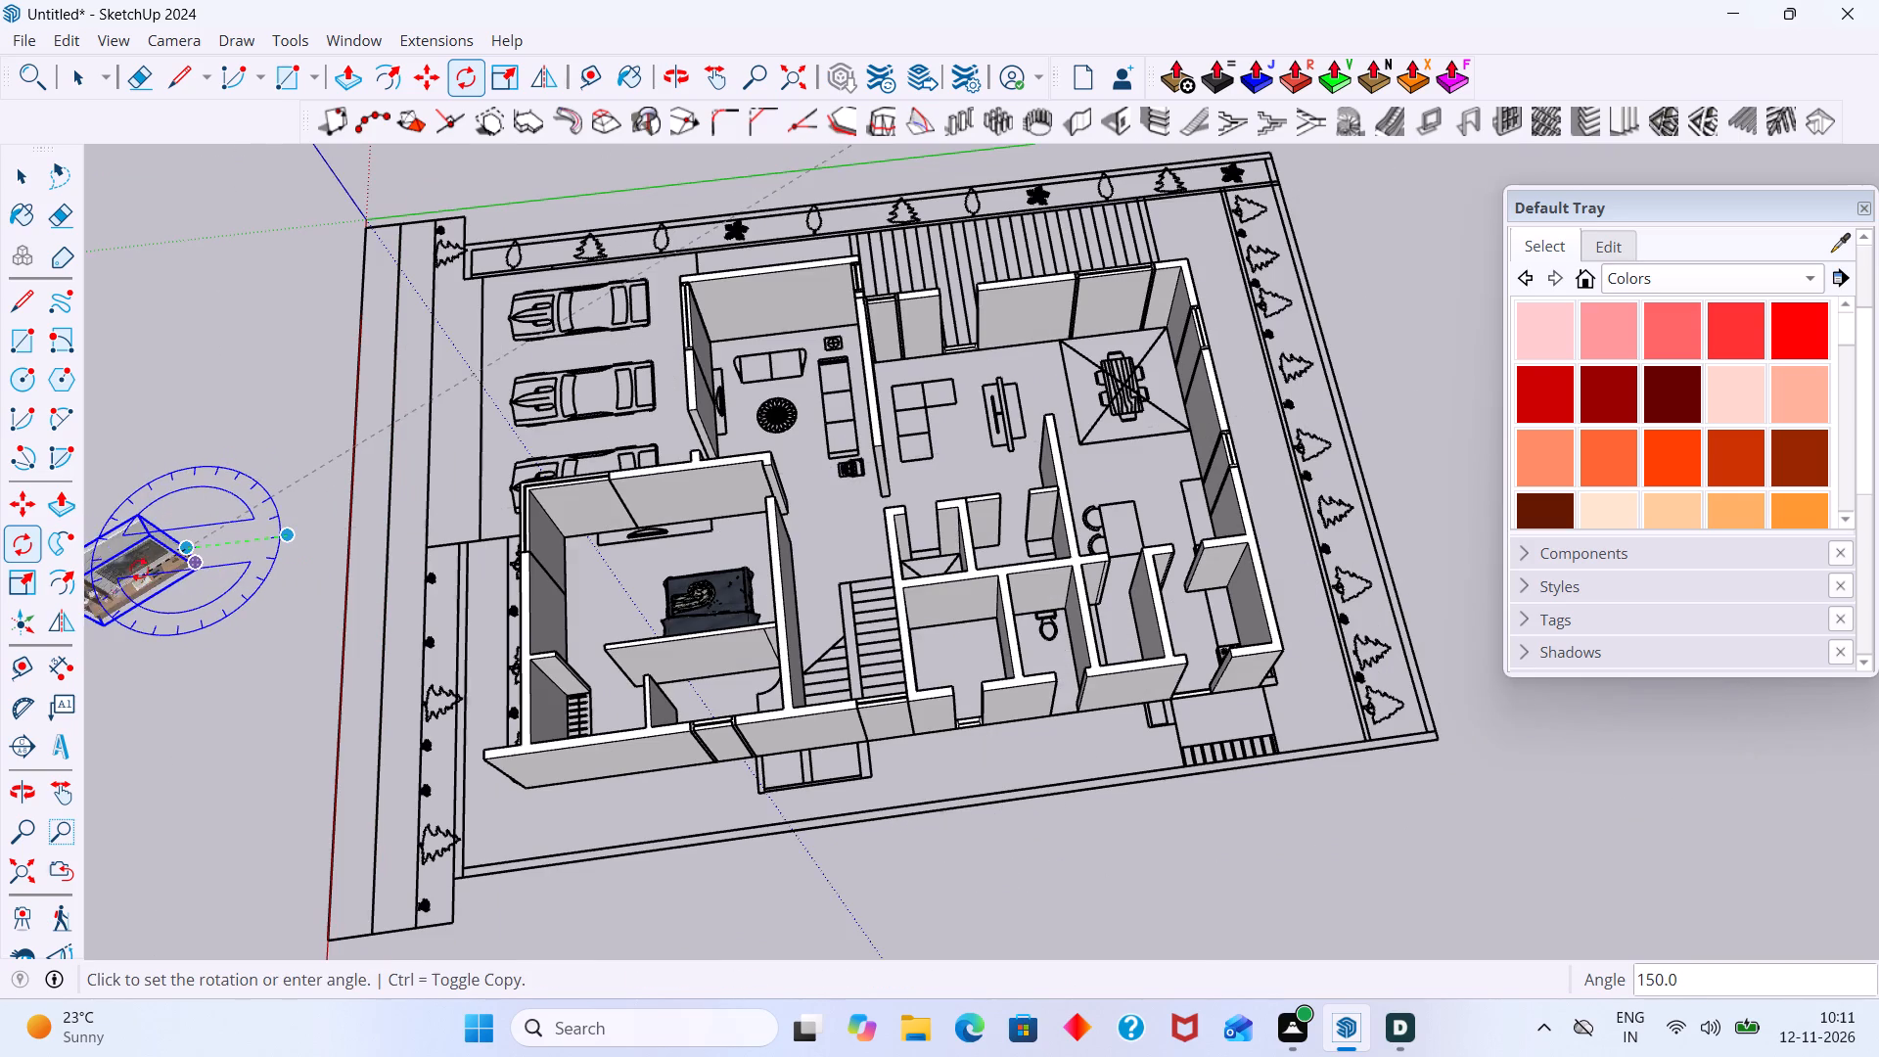
{"action": "left_click", "coordinate": [124, 555]}
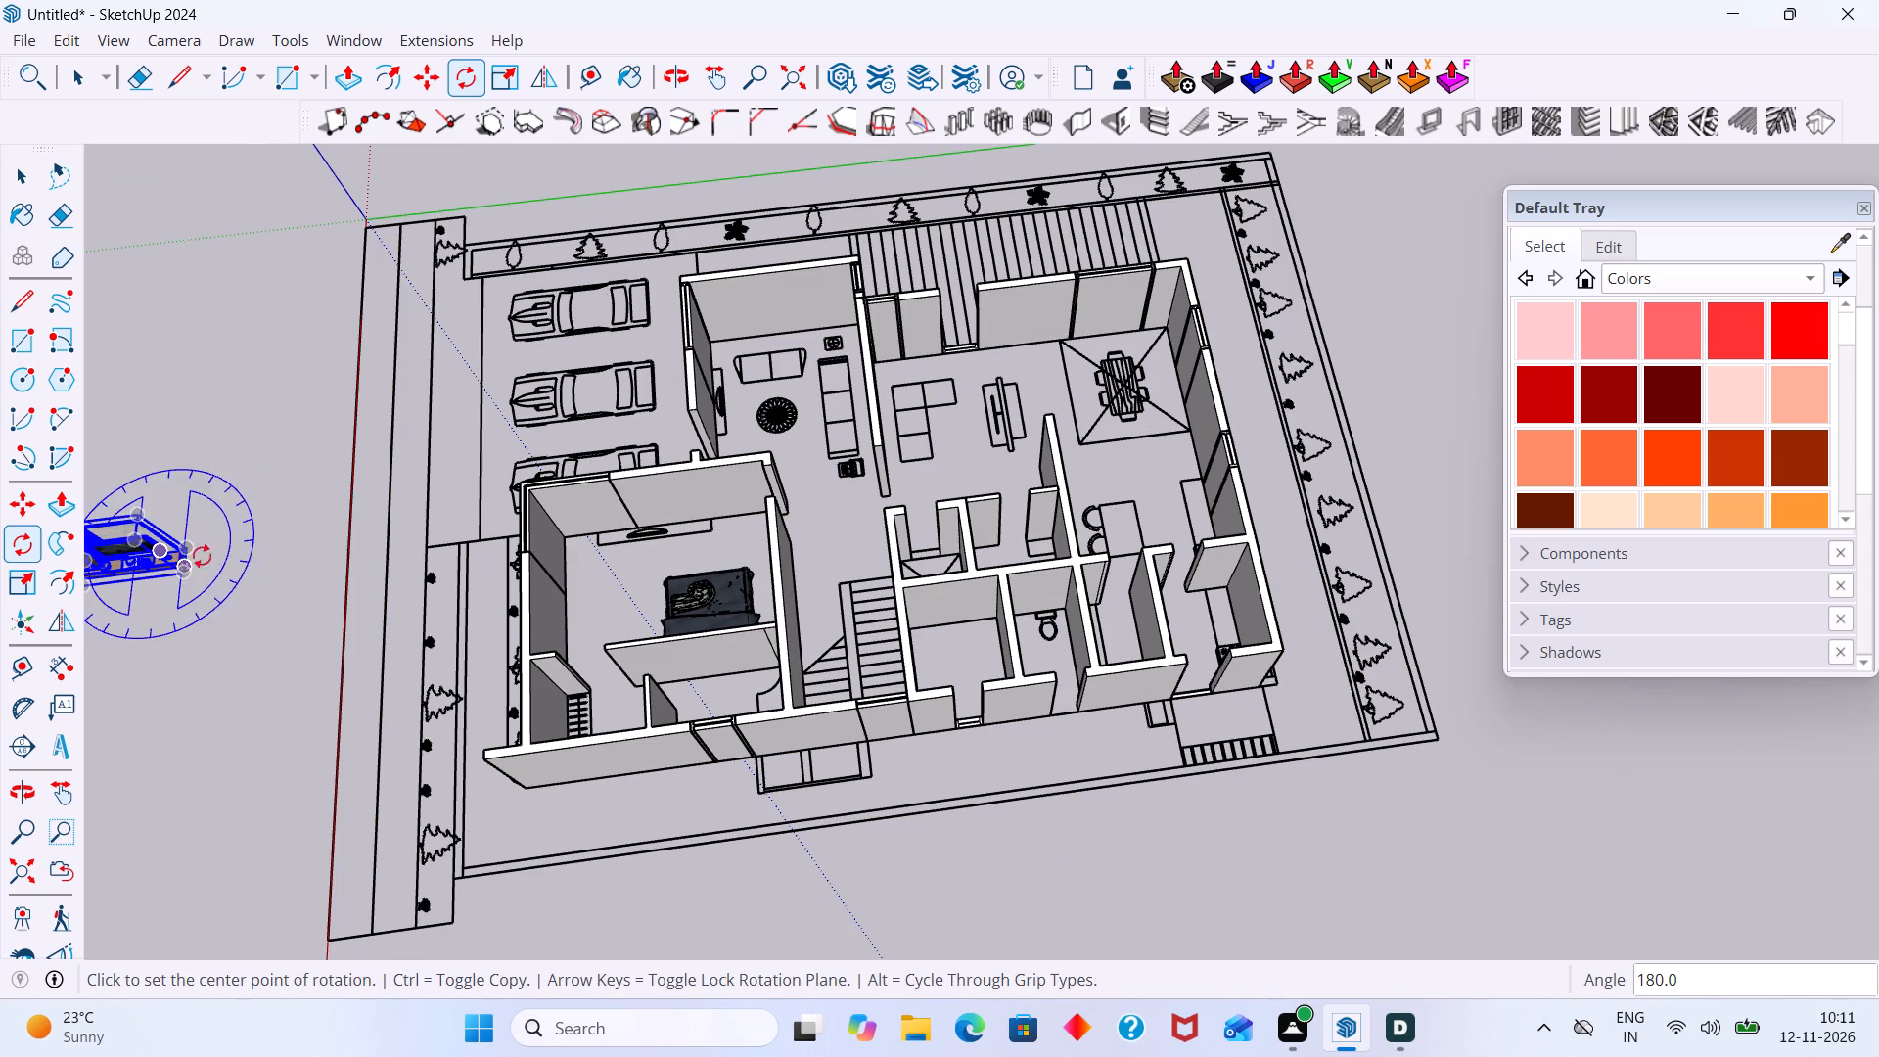
{"action": "key", "text": "space"}
Copy the TV unit about 47' 7" into the front bedroom, against the wall opposite the bed.
{"action": "scroll", "coordinate": [236, 545], "scroll_direction": "down", "scroll_amount": 4}
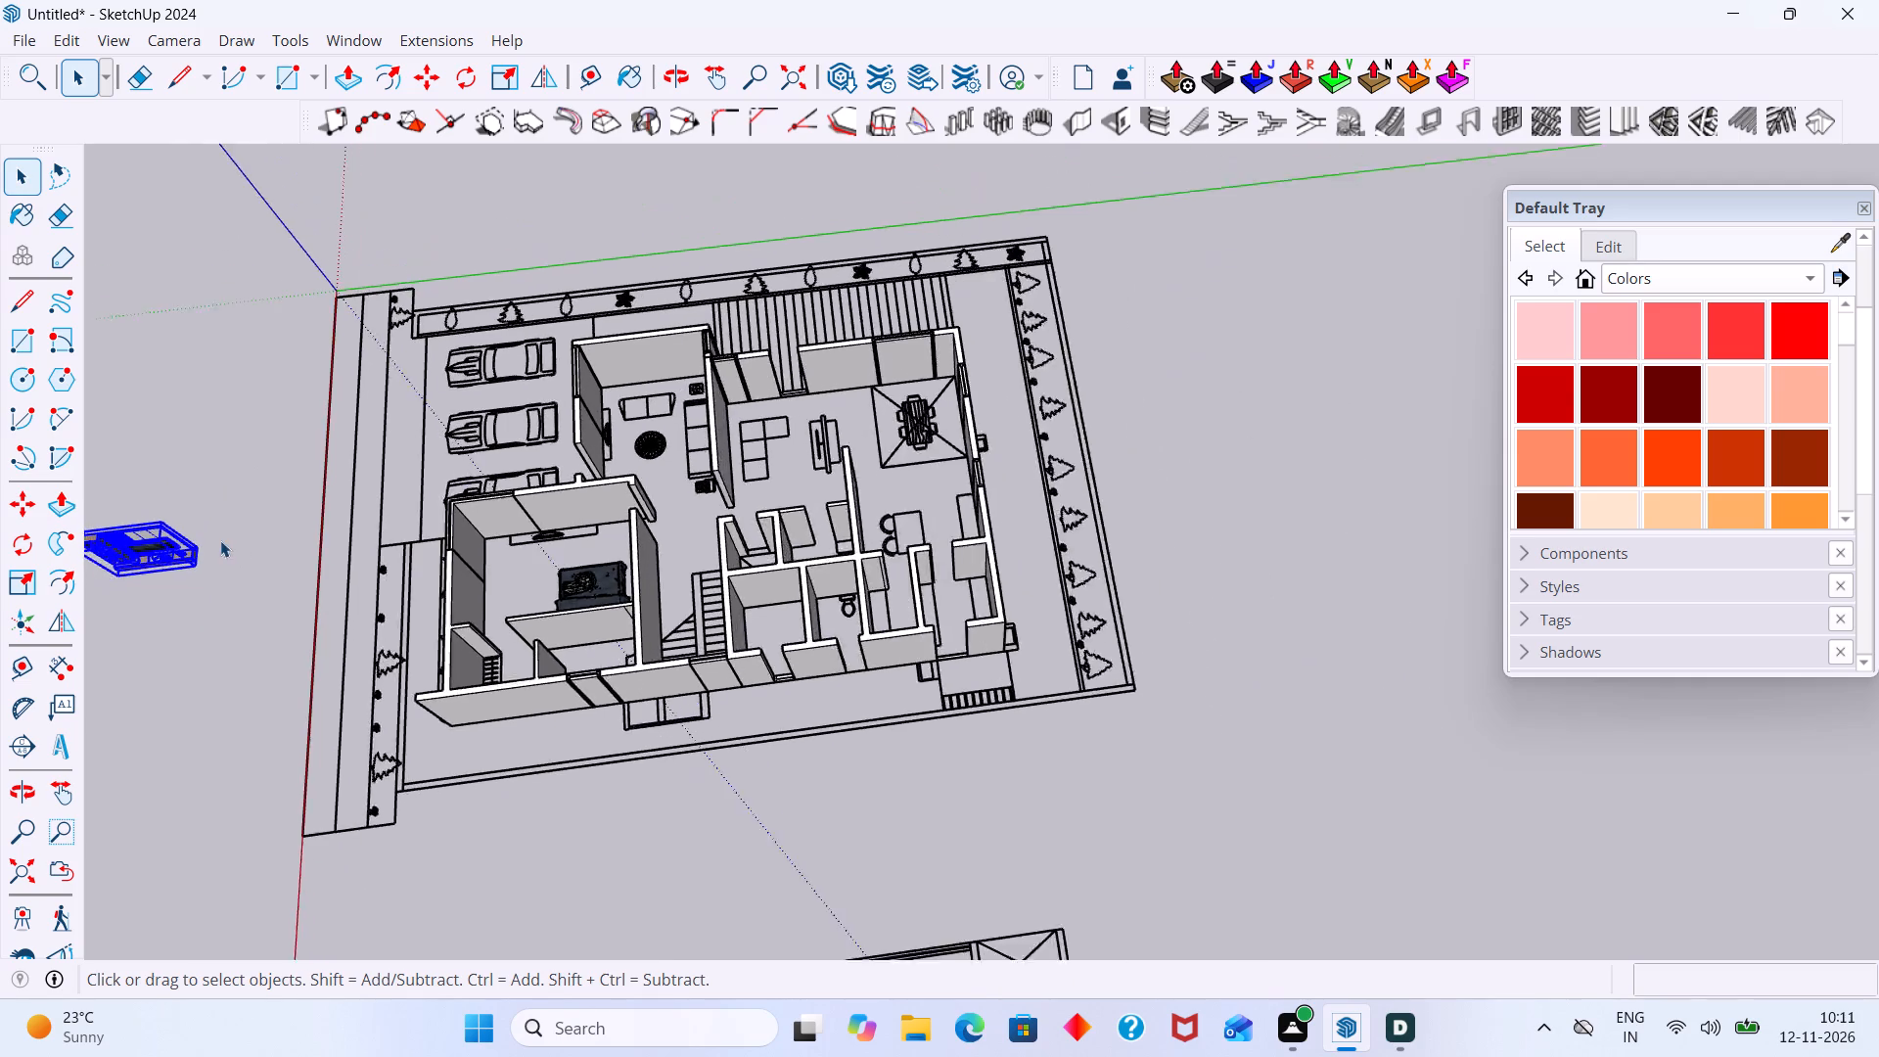
{"action": "scroll", "coordinate": [220, 540], "scroll_direction": "down", "scroll_amount": 5}
{"action": "middle_click_drag", "start_coordinate": [205, 566], "coordinate": [223, 387]}
{"action": "scroll", "coordinate": [222, 579], "scroll_direction": "up", "scroll_amount": 3}
{"action": "left_click", "coordinate": [193, 650]}
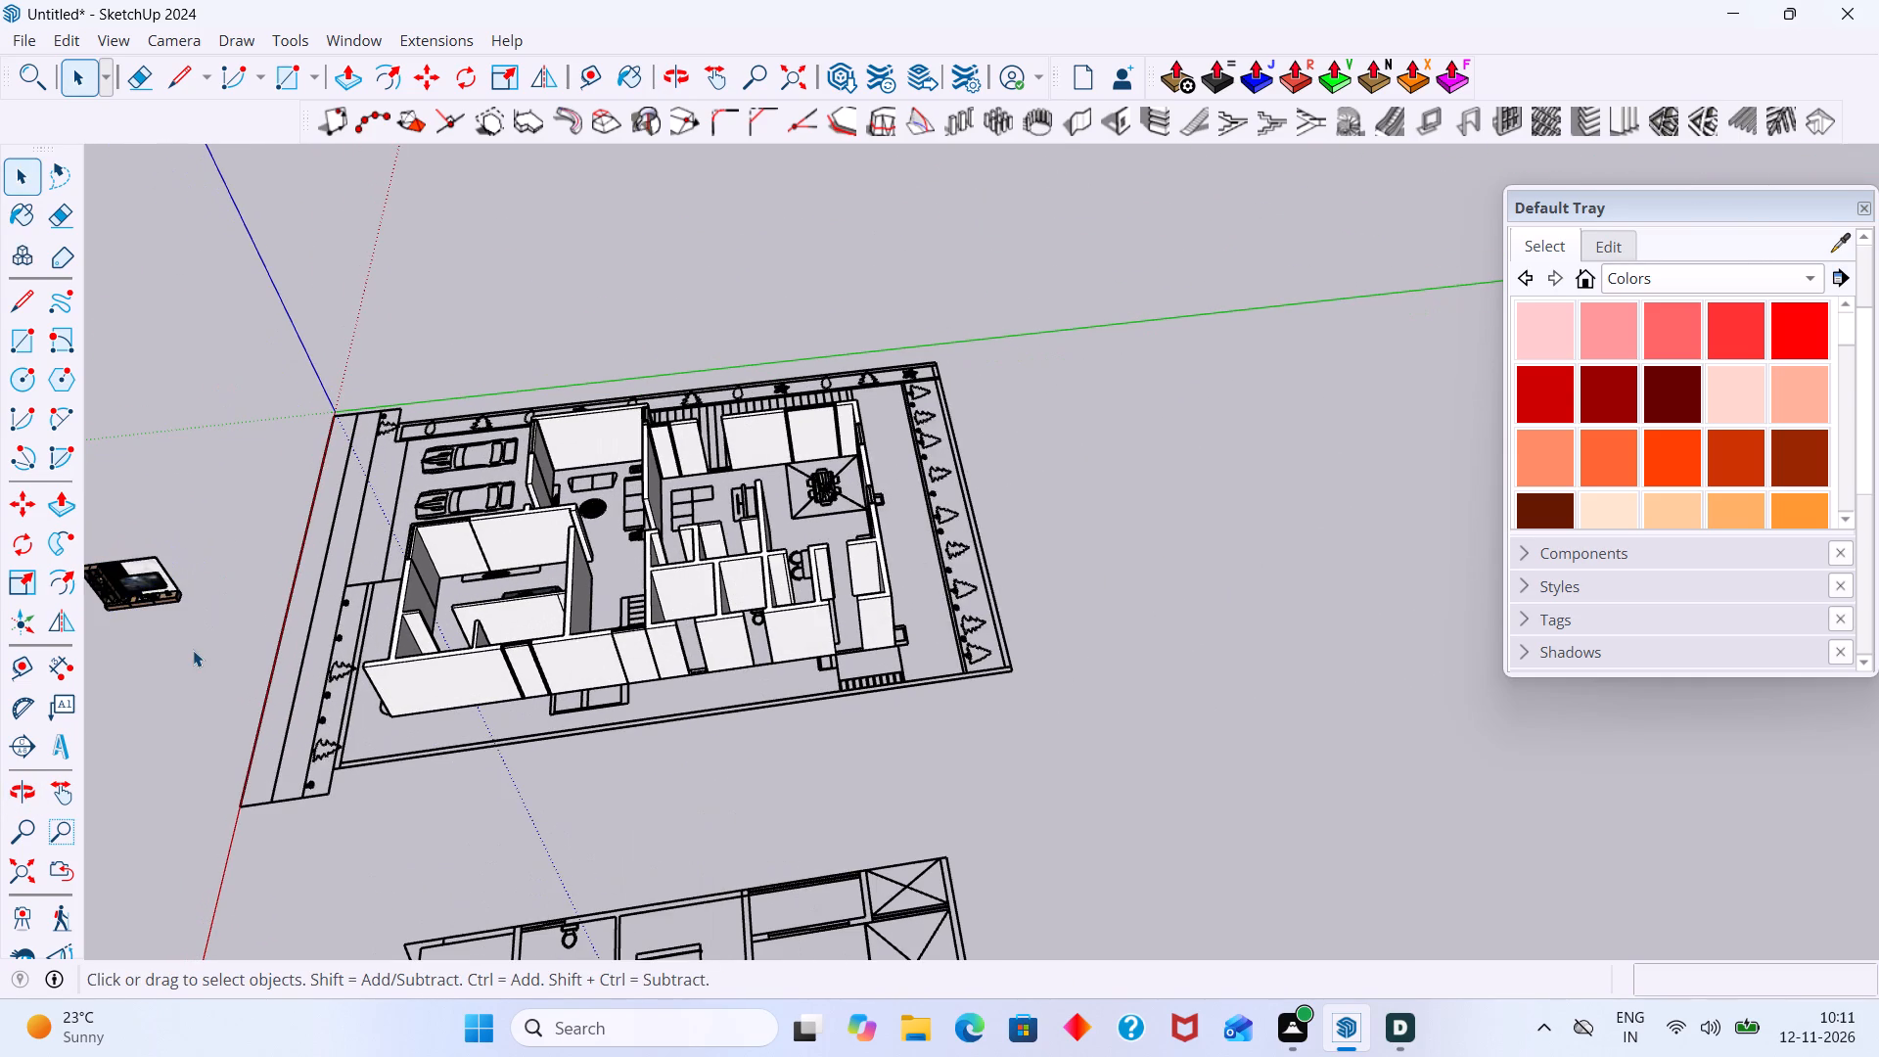
{"action": "scroll", "coordinate": [219, 654], "scroll_direction": "down", "scroll_amount": 2}
{"action": "middle_click_drag", "start_coordinate": [205, 653], "coordinate": [362, 626], "text": "shift"}
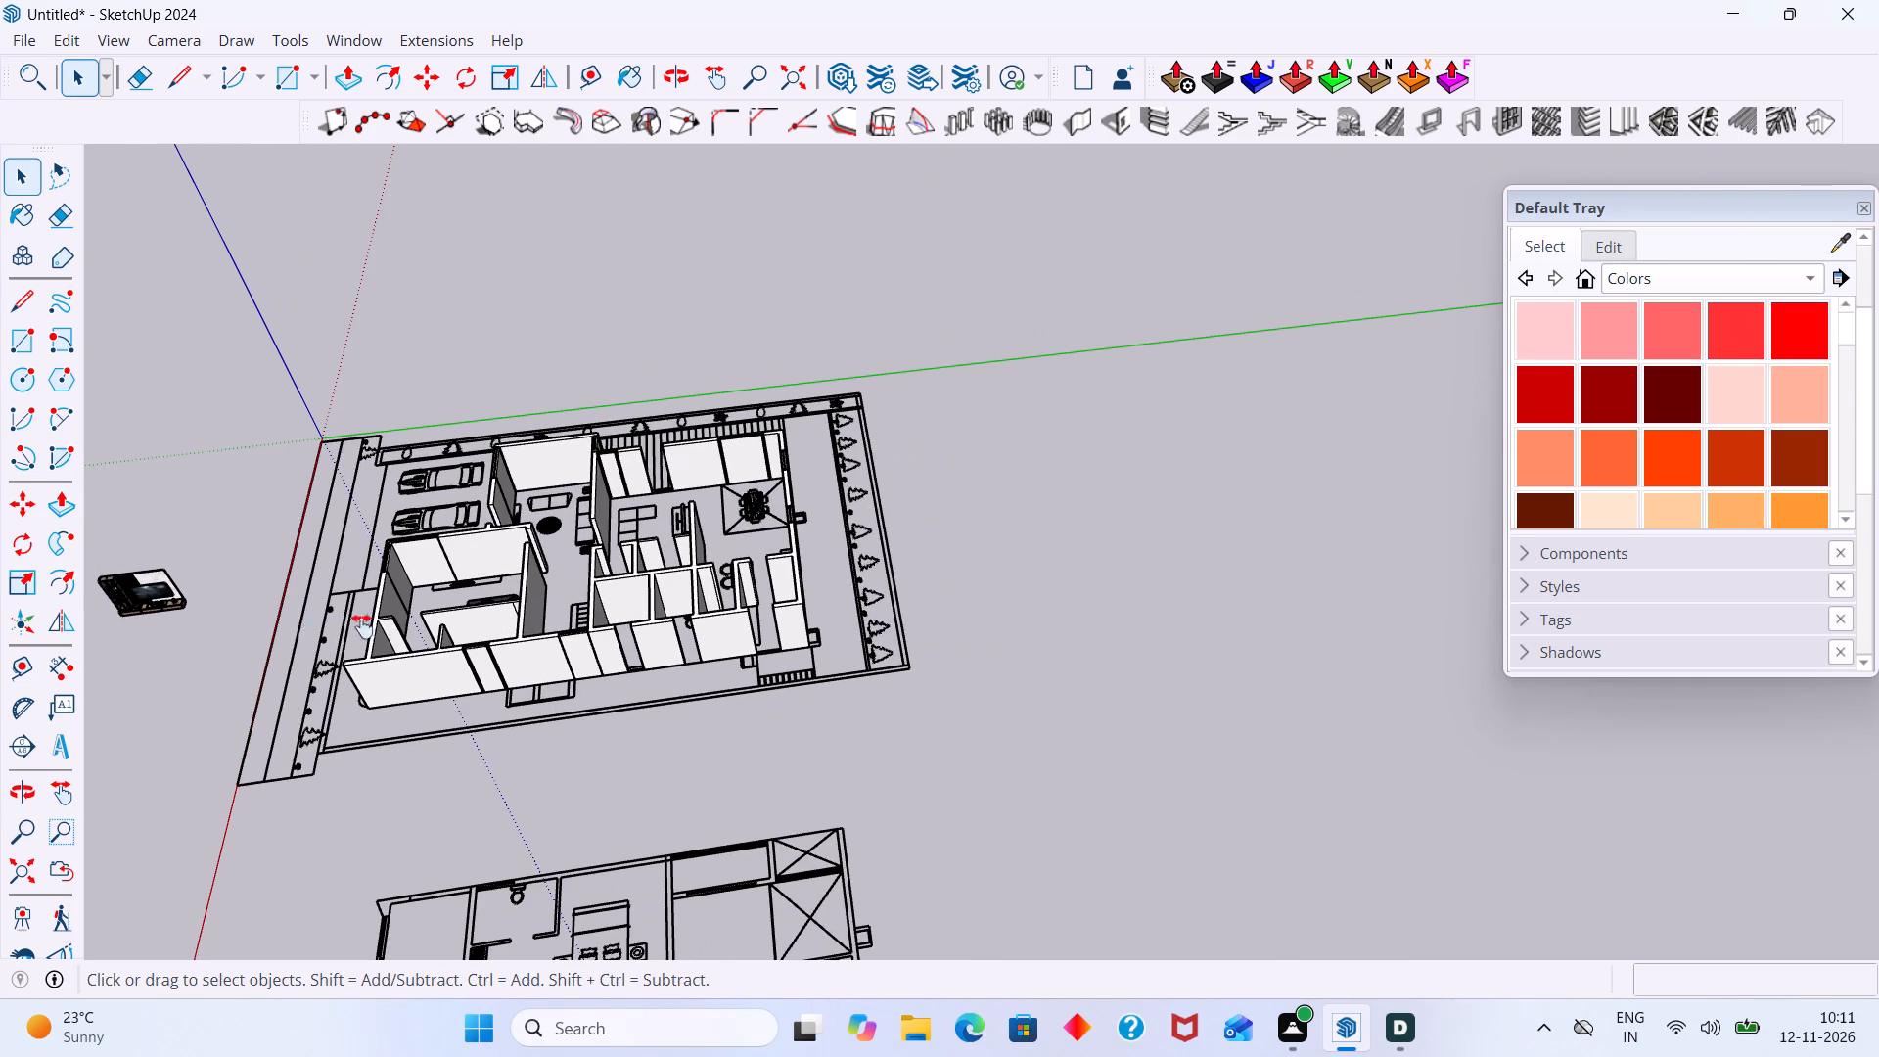
{"action": "middle_click_drag", "start_coordinate": [362, 626], "coordinate": [513, 610], "text": "shift"}
{"action": "scroll", "coordinate": [487, 581], "scroll_direction": "up", "scroll_amount": 14}
{"action": "left_click", "coordinate": [416, 525]}
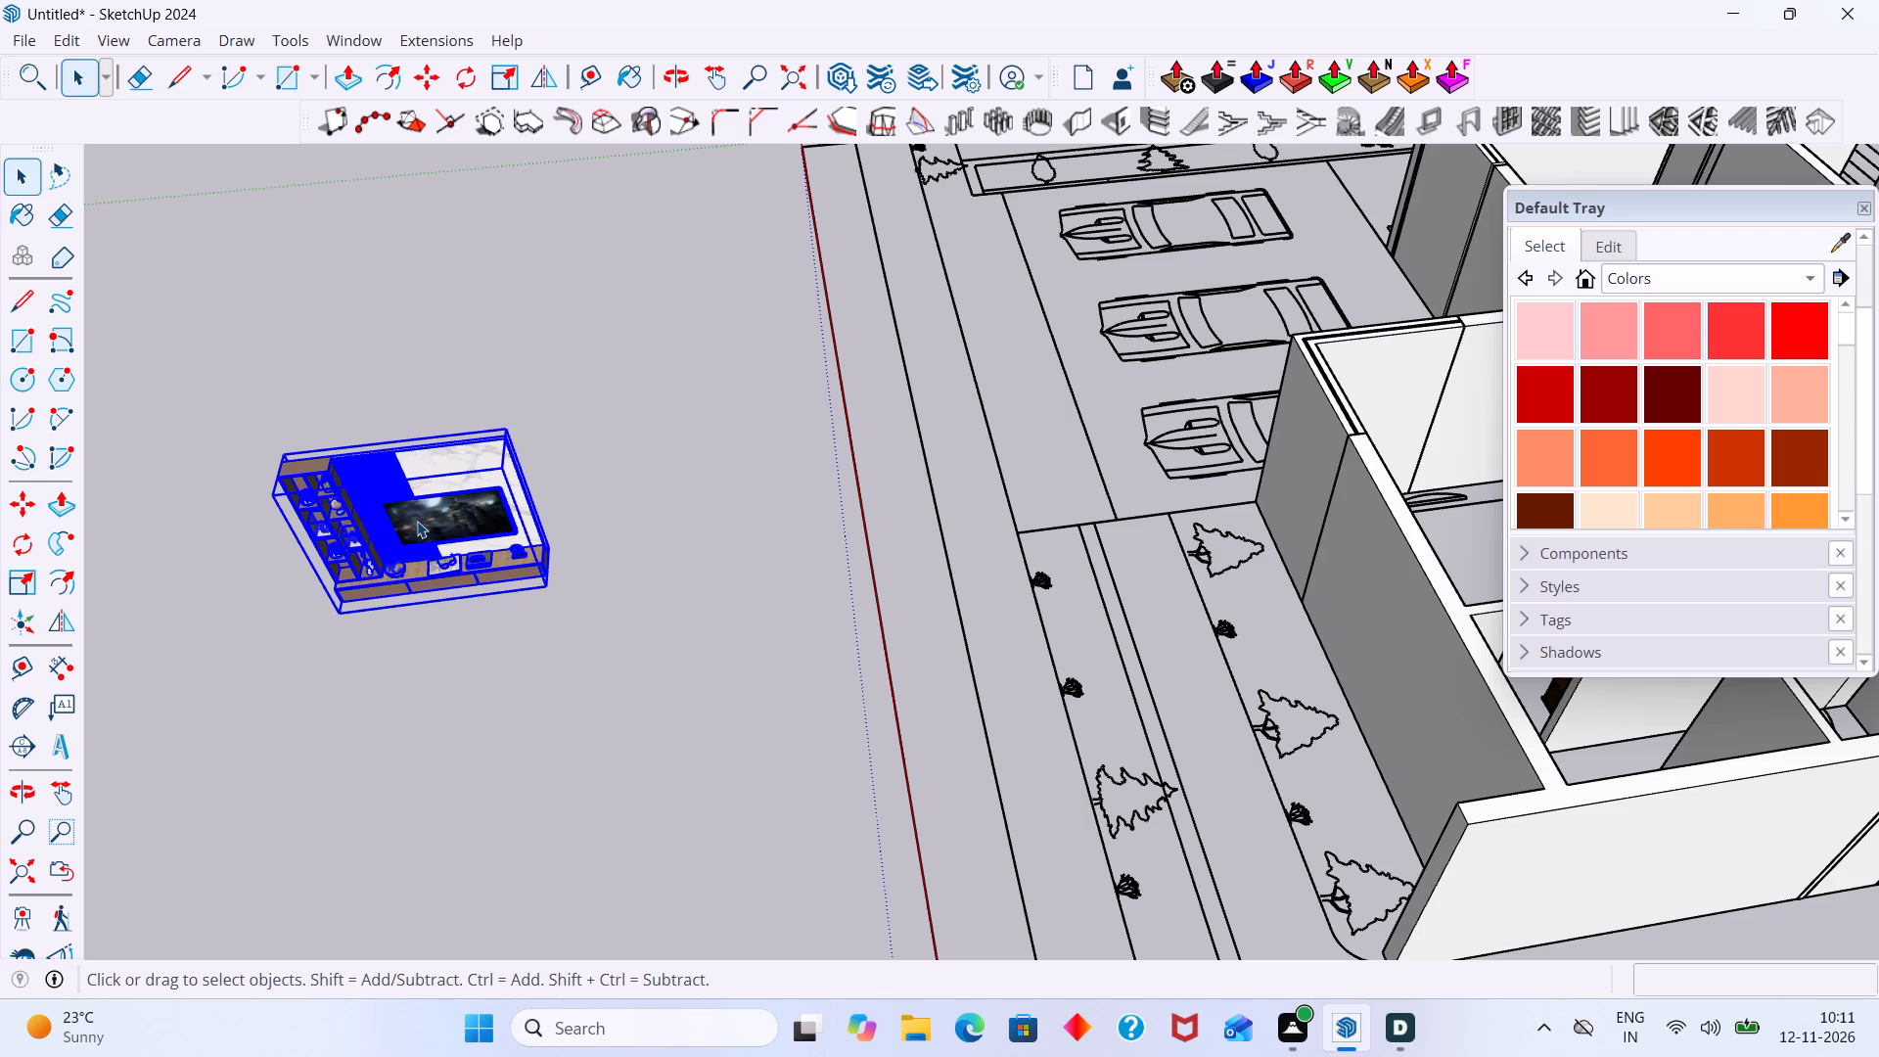
{"action": "key", "text": "m"}
{"action": "scroll", "coordinate": [479, 589], "scroll_direction": "up", "scroll_amount": 7}
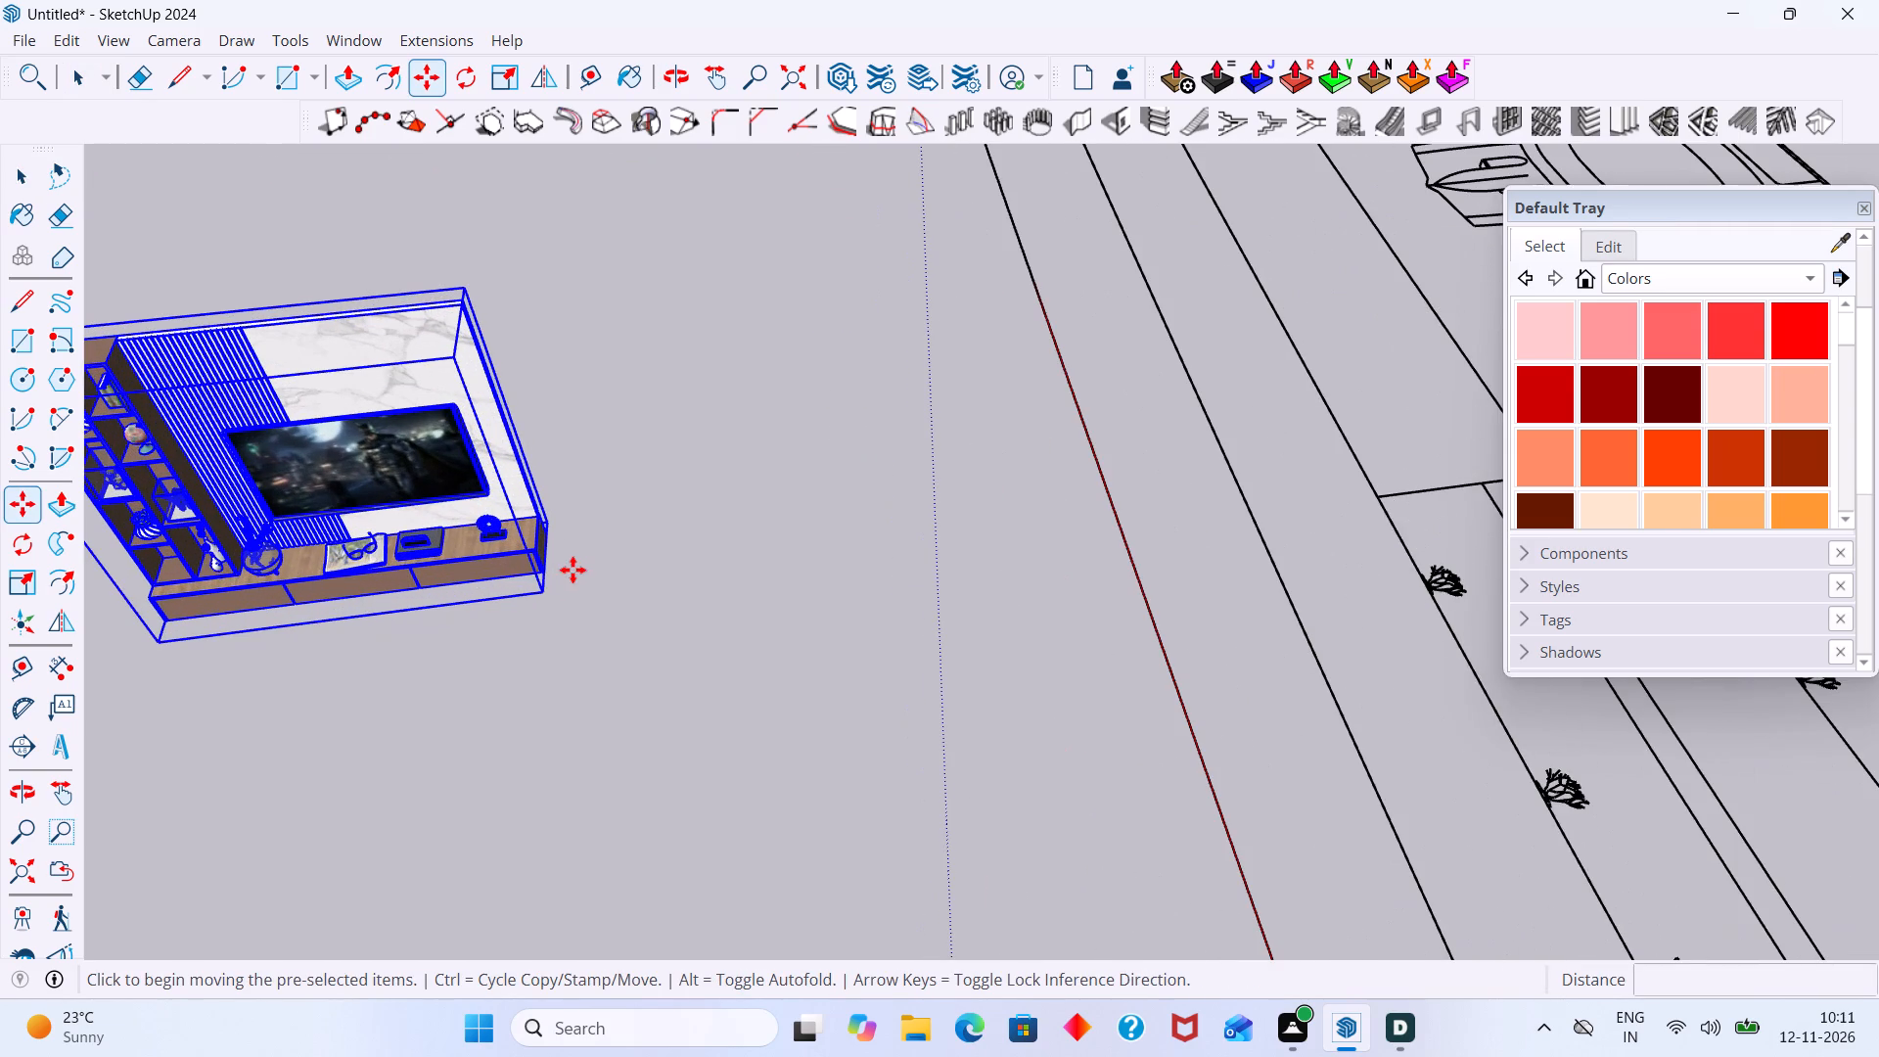
{"action": "left_click", "coordinate": [547, 574]}
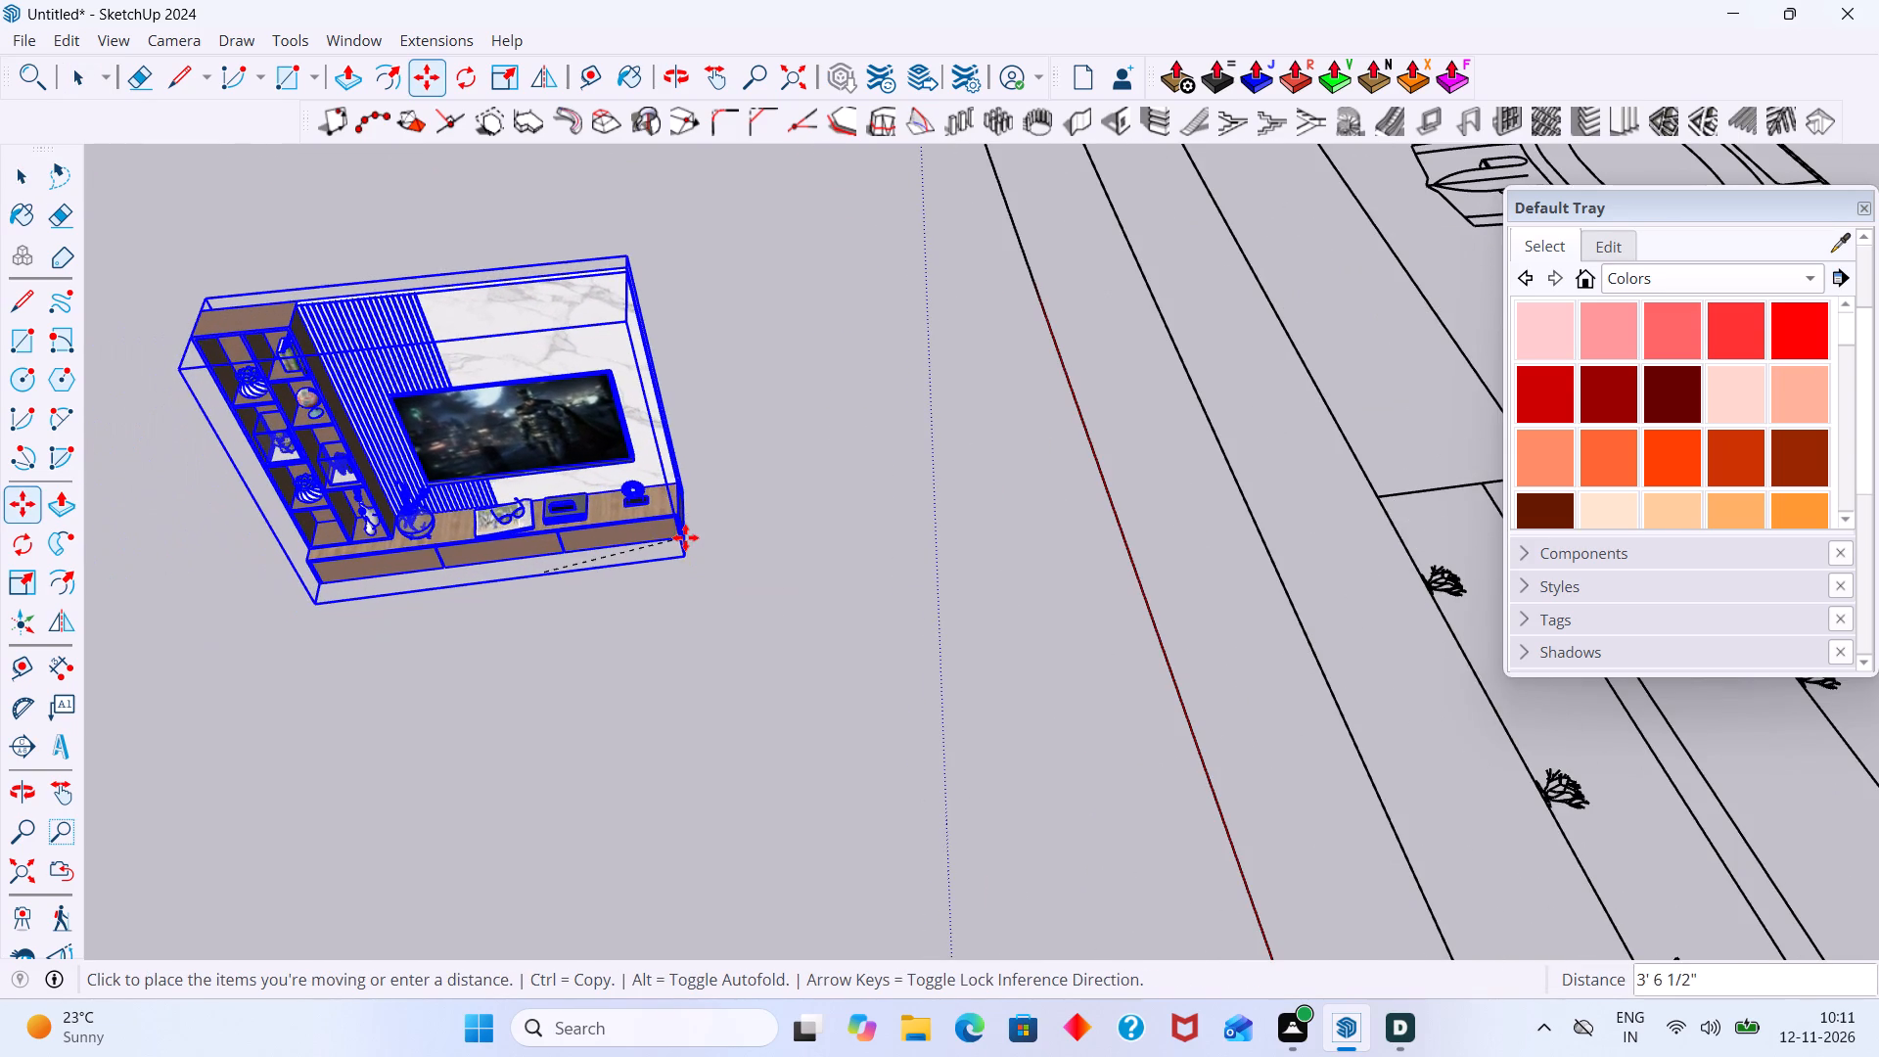
{"action": "scroll", "coordinate": [1095, 535], "scroll_direction": "down", "scroll_amount": 6}
{"action": "middle_click_drag", "start_coordinate": [1026, 535], "coordinate": [957, 546], "text": "shift"}
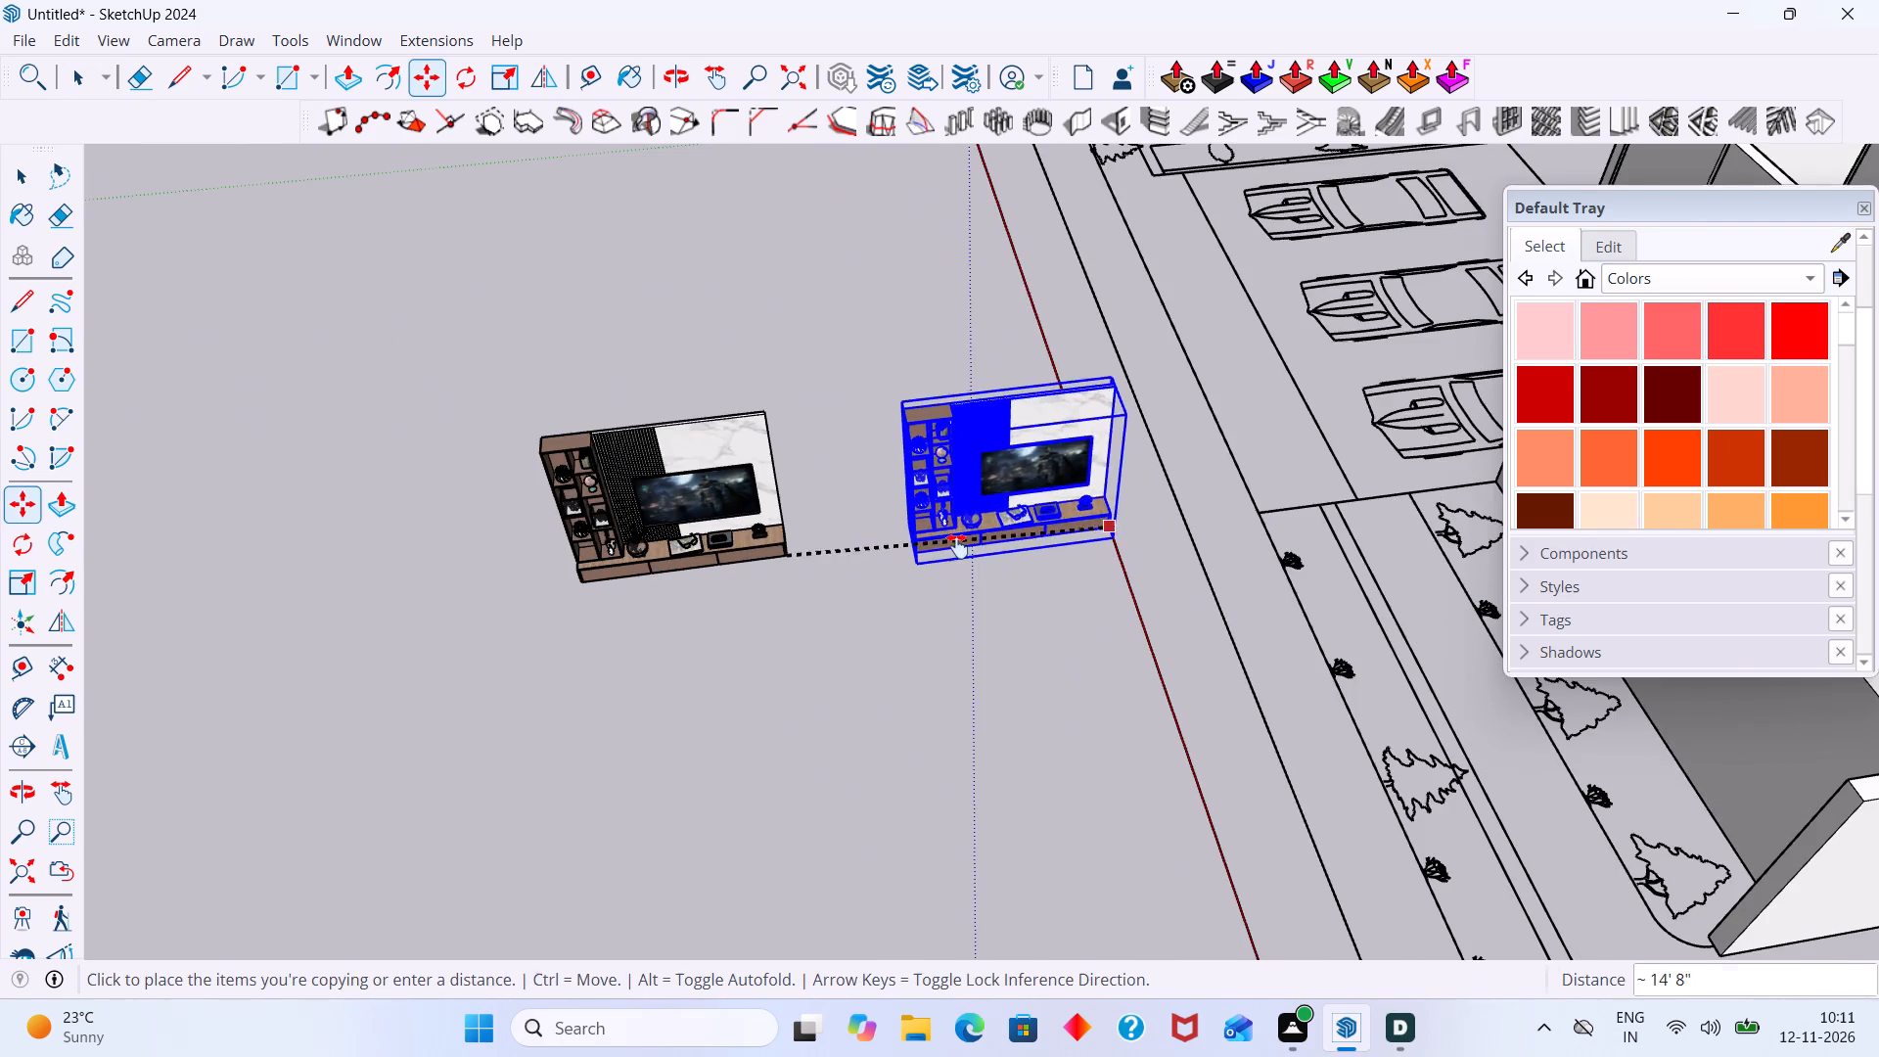
{"action": "middle_click_drag", "start_coordinate": [957, 546], "coordinate": [536, 594], "text": "shift"}
{"action": "scroll", "coordinate": [833, 590], "scroll_direction": "down", "scroll_amount": 3}
{"action": "scroll", "coordinate": [1244, 574], "scroll_direction": "up", "scroll_amount": 8}
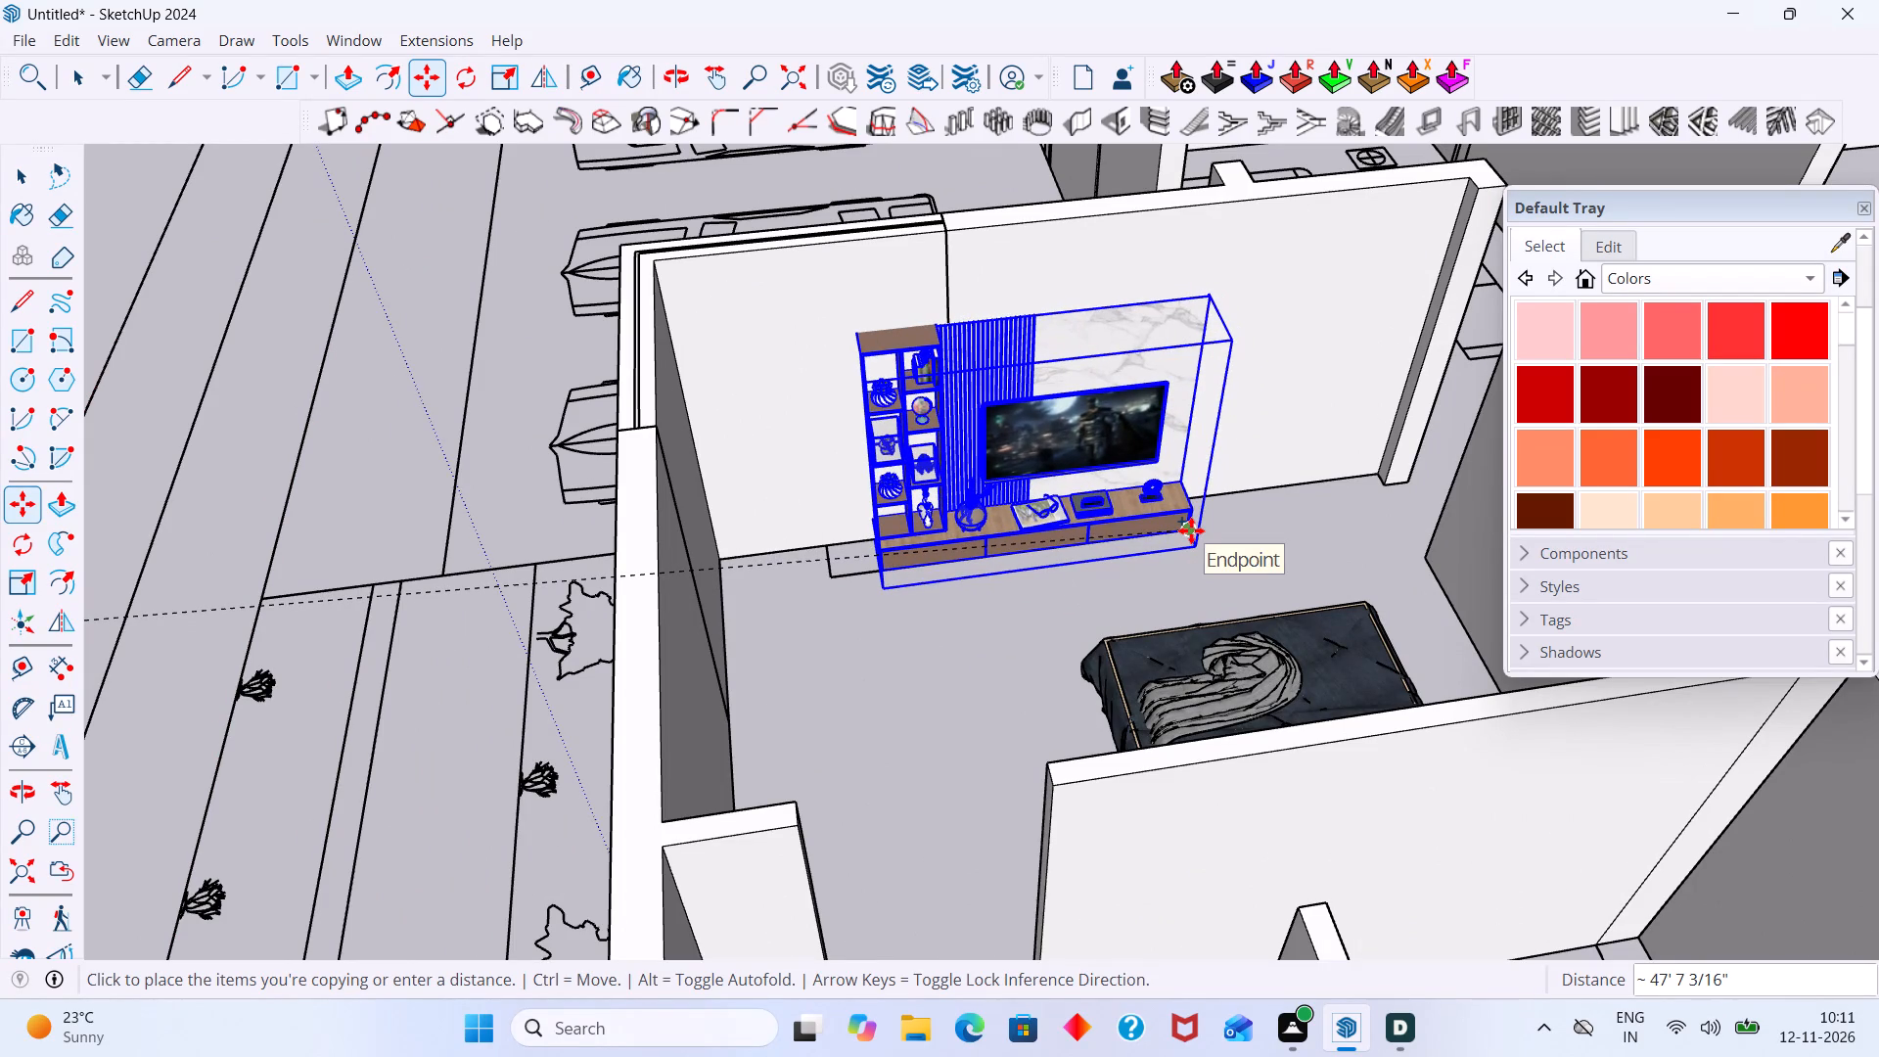
{"action": "left_click", "coordinate": [1191, 530]}
{"action": "key", "text": "space"}
Scale the copied TV unit to about 1.15 along its length and 1.00 in height, extending its shelf end toward the side wall.
{"action": "middle_click_drag", "start_coordinate": [971, 621], "coordinate": [1105, 633]}
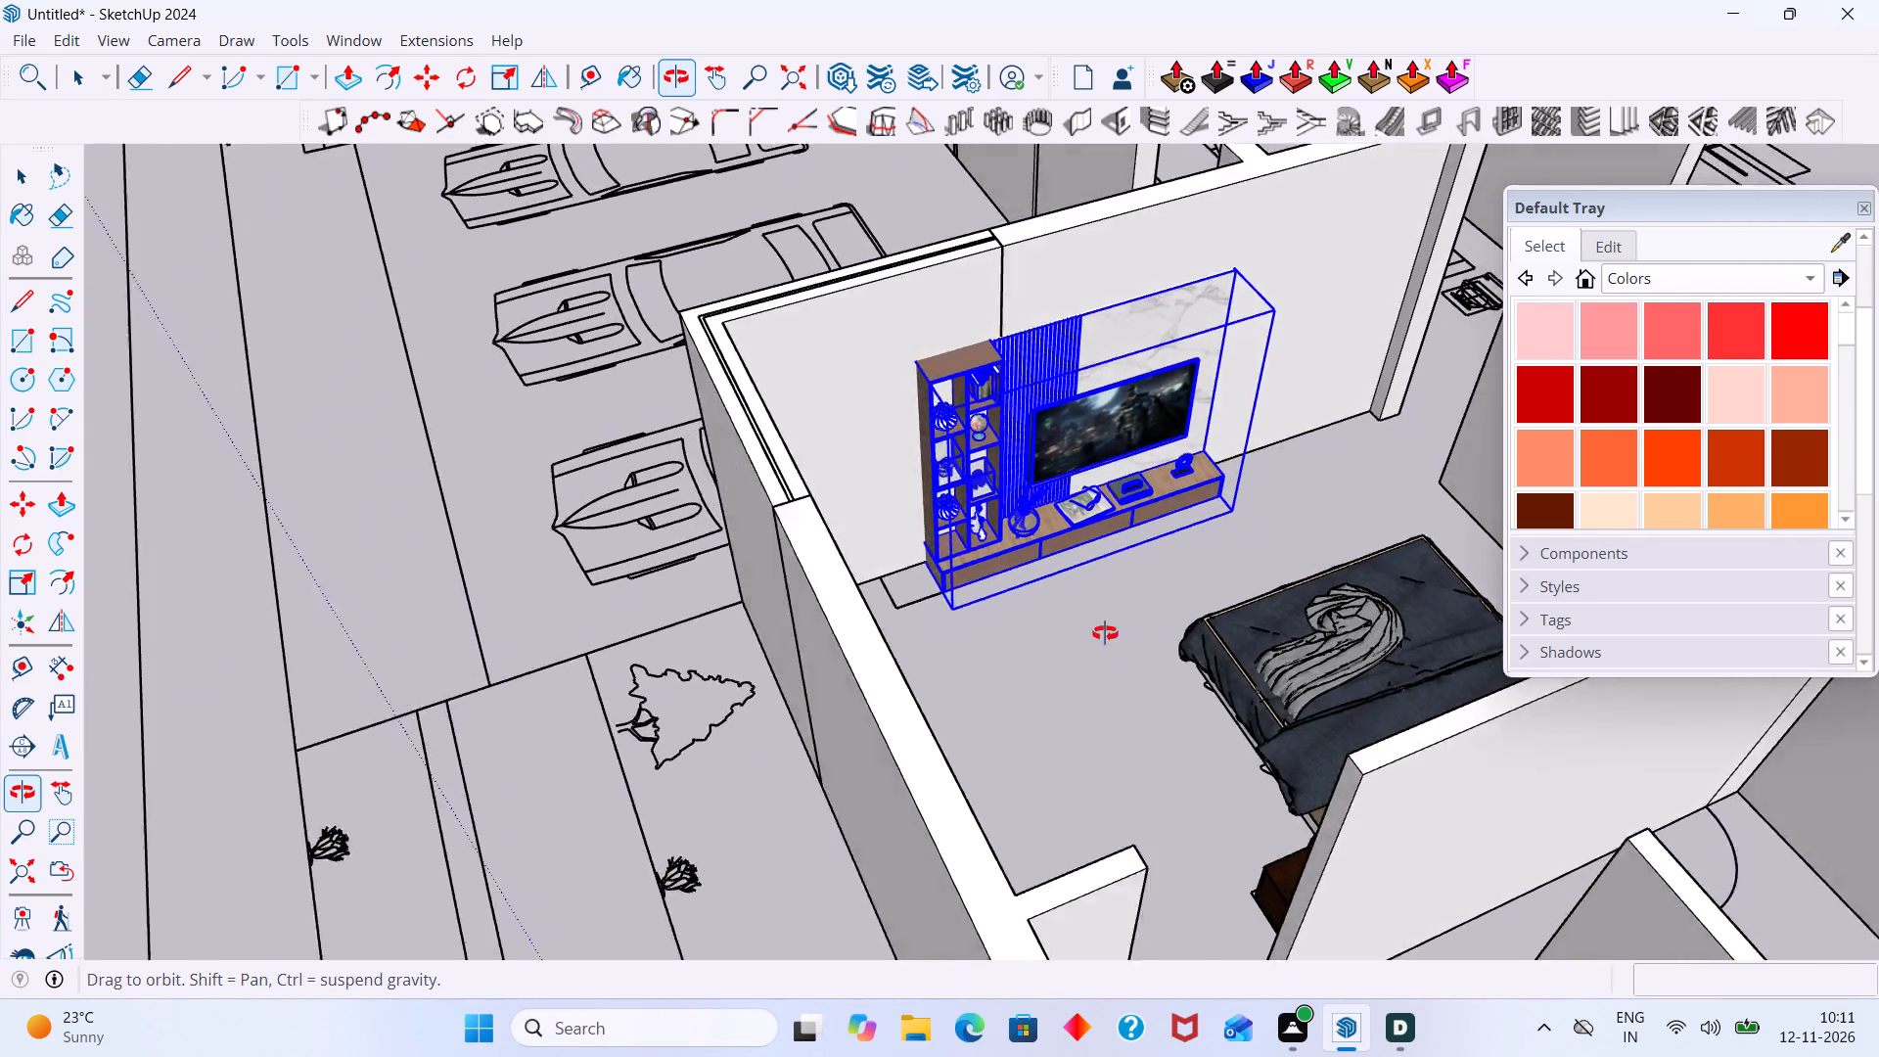
{"action": "middle_click_drag", "start_coordinate": [1105, 633], "coordinate": [1184, 646]}
{"action": "scroll", "coordinate": [964, 591], "scroll_direction": "up", "scroll_amount": 9}
{"action": "left_click", "coordinate": [980, 534]}
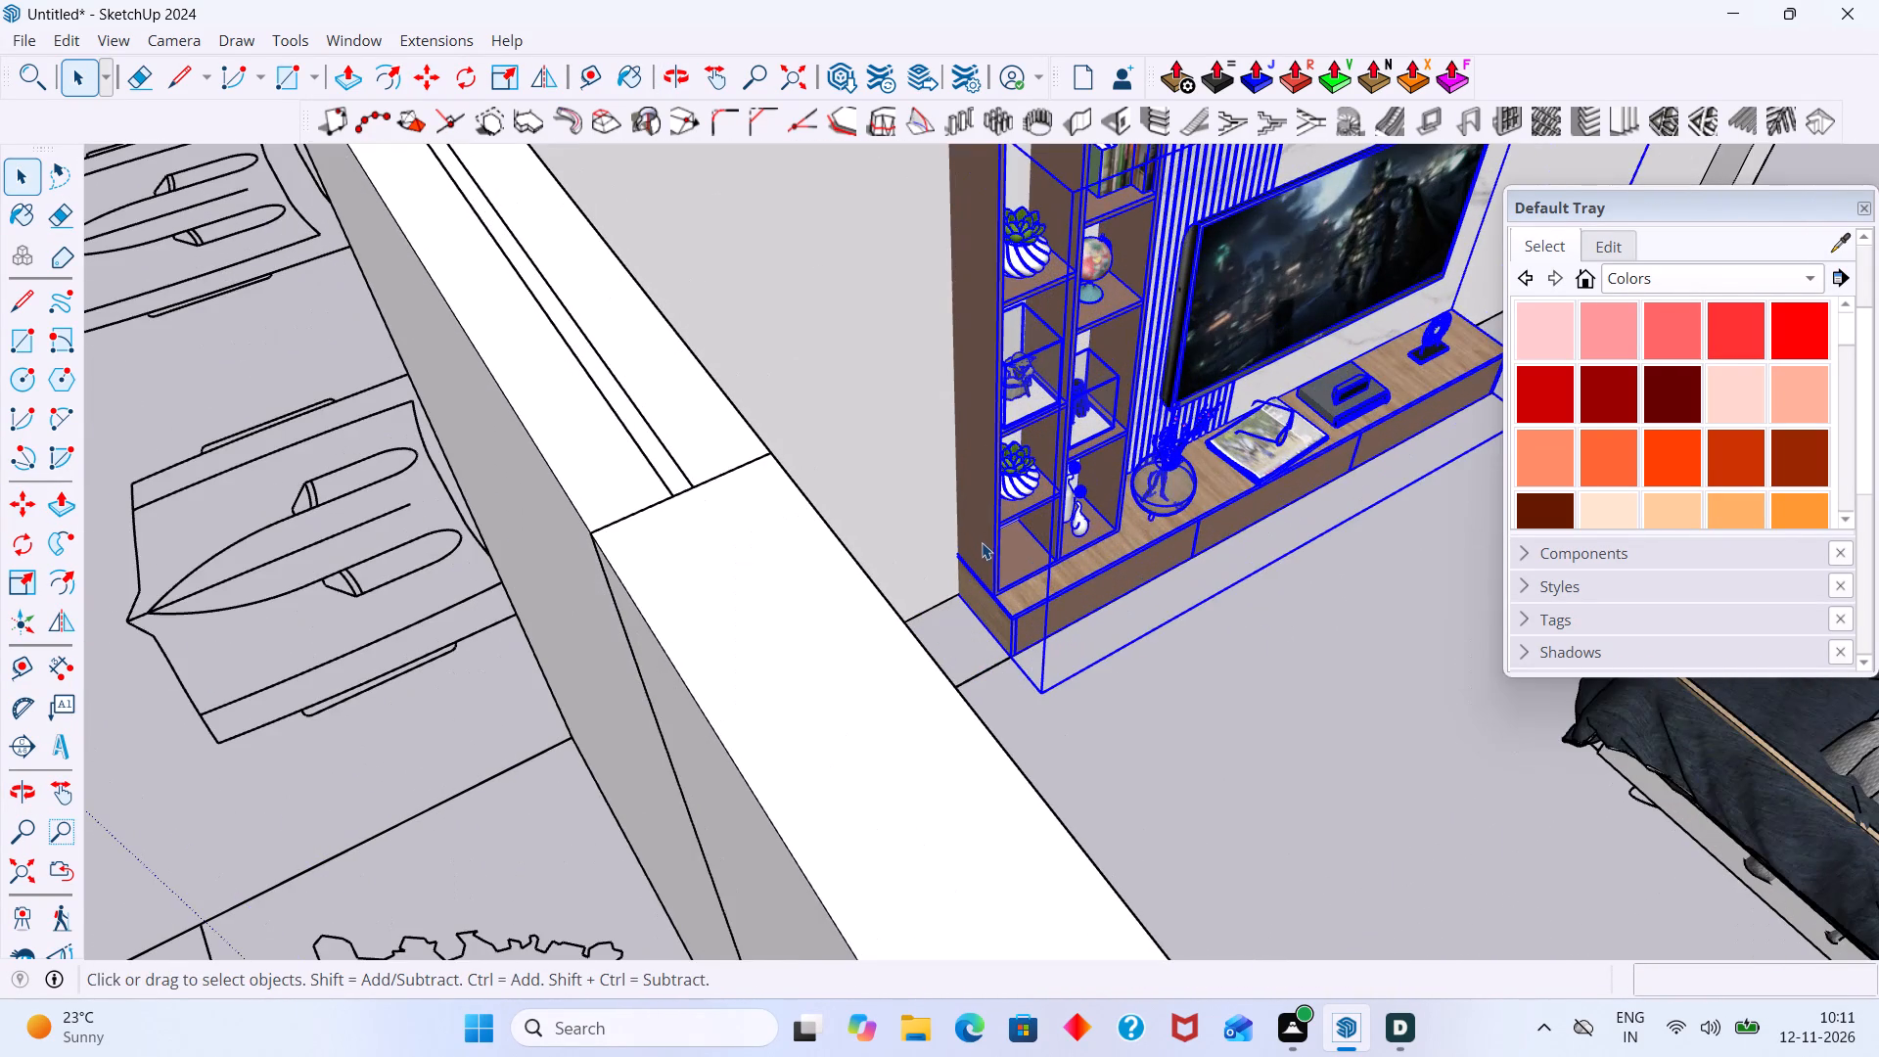
{"action": "key", "text": "s"}
{"action": "left_click", "coordinate": [987, 626]}
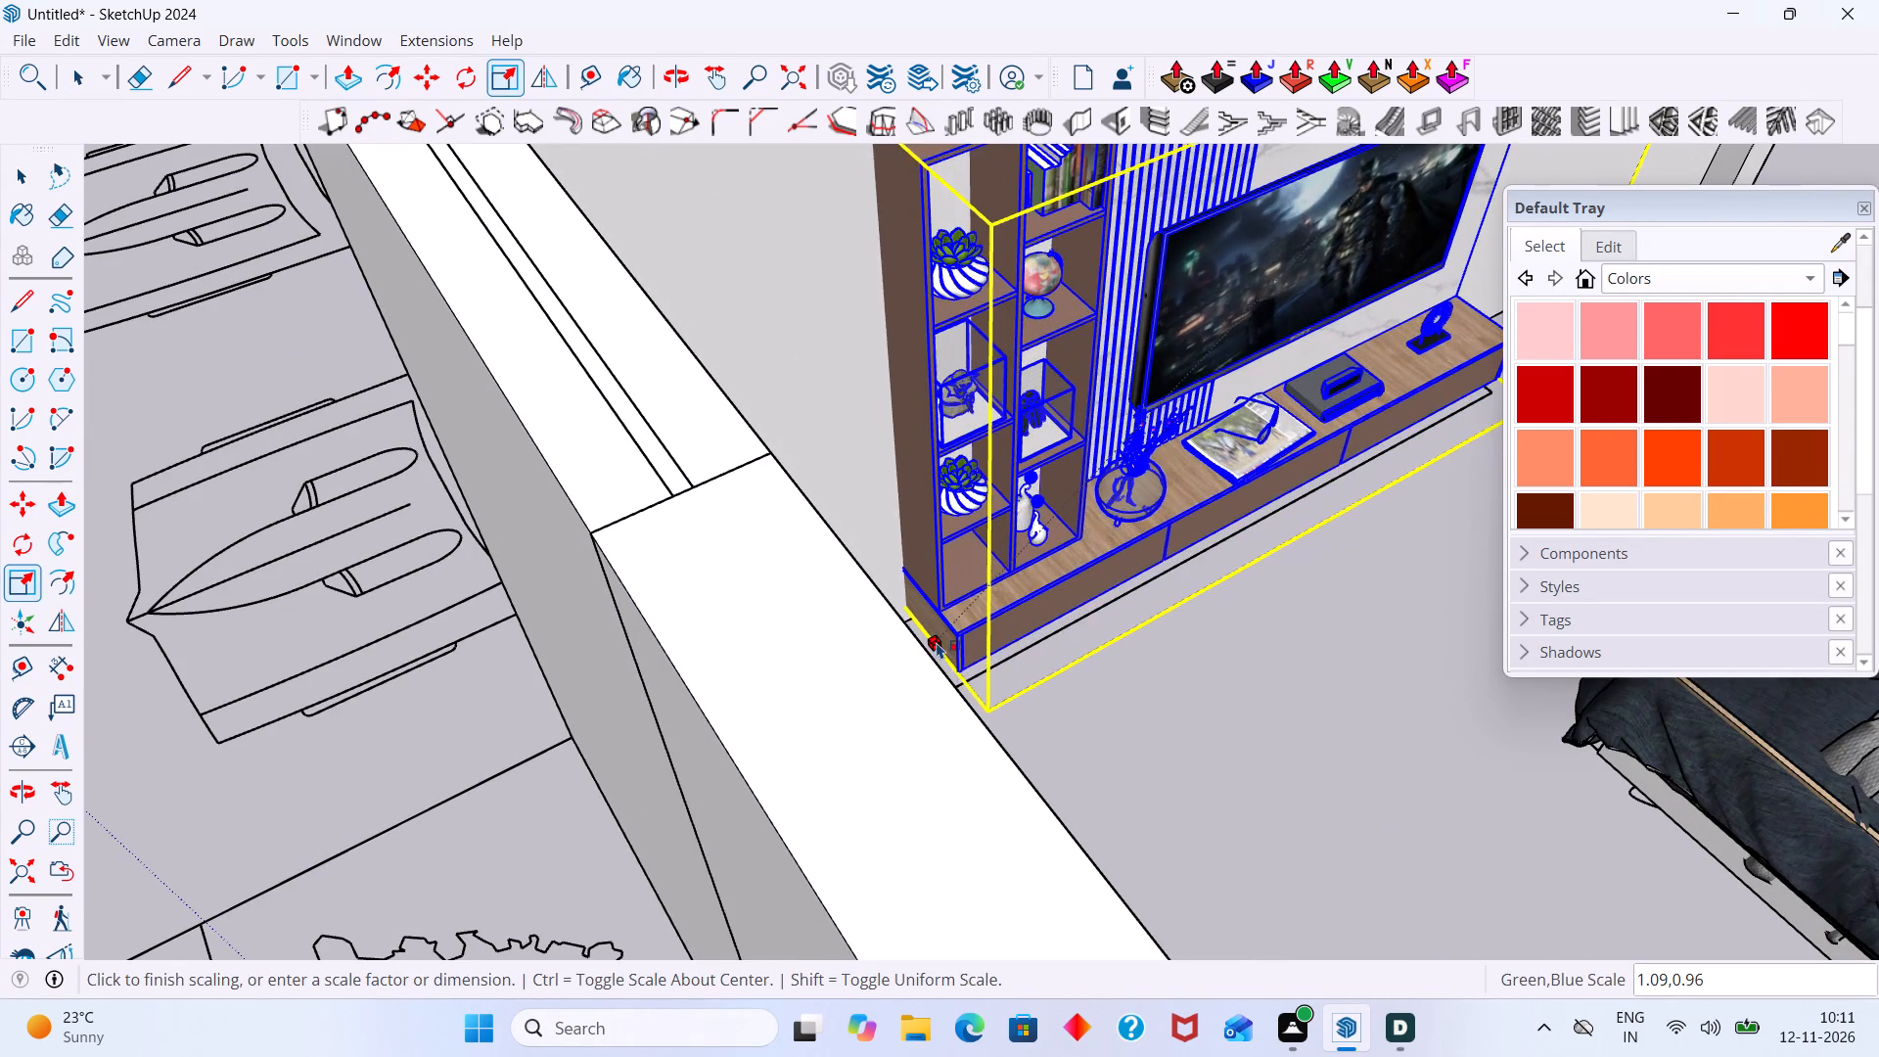
{"action": "middle_click_drag", "start_coordinate": [948, 655], "coordinate": [927, 691]}
{"action": "scroll", "coordinate": [927, 691], "scroll_direction": "up", "scroll_amount": 1}
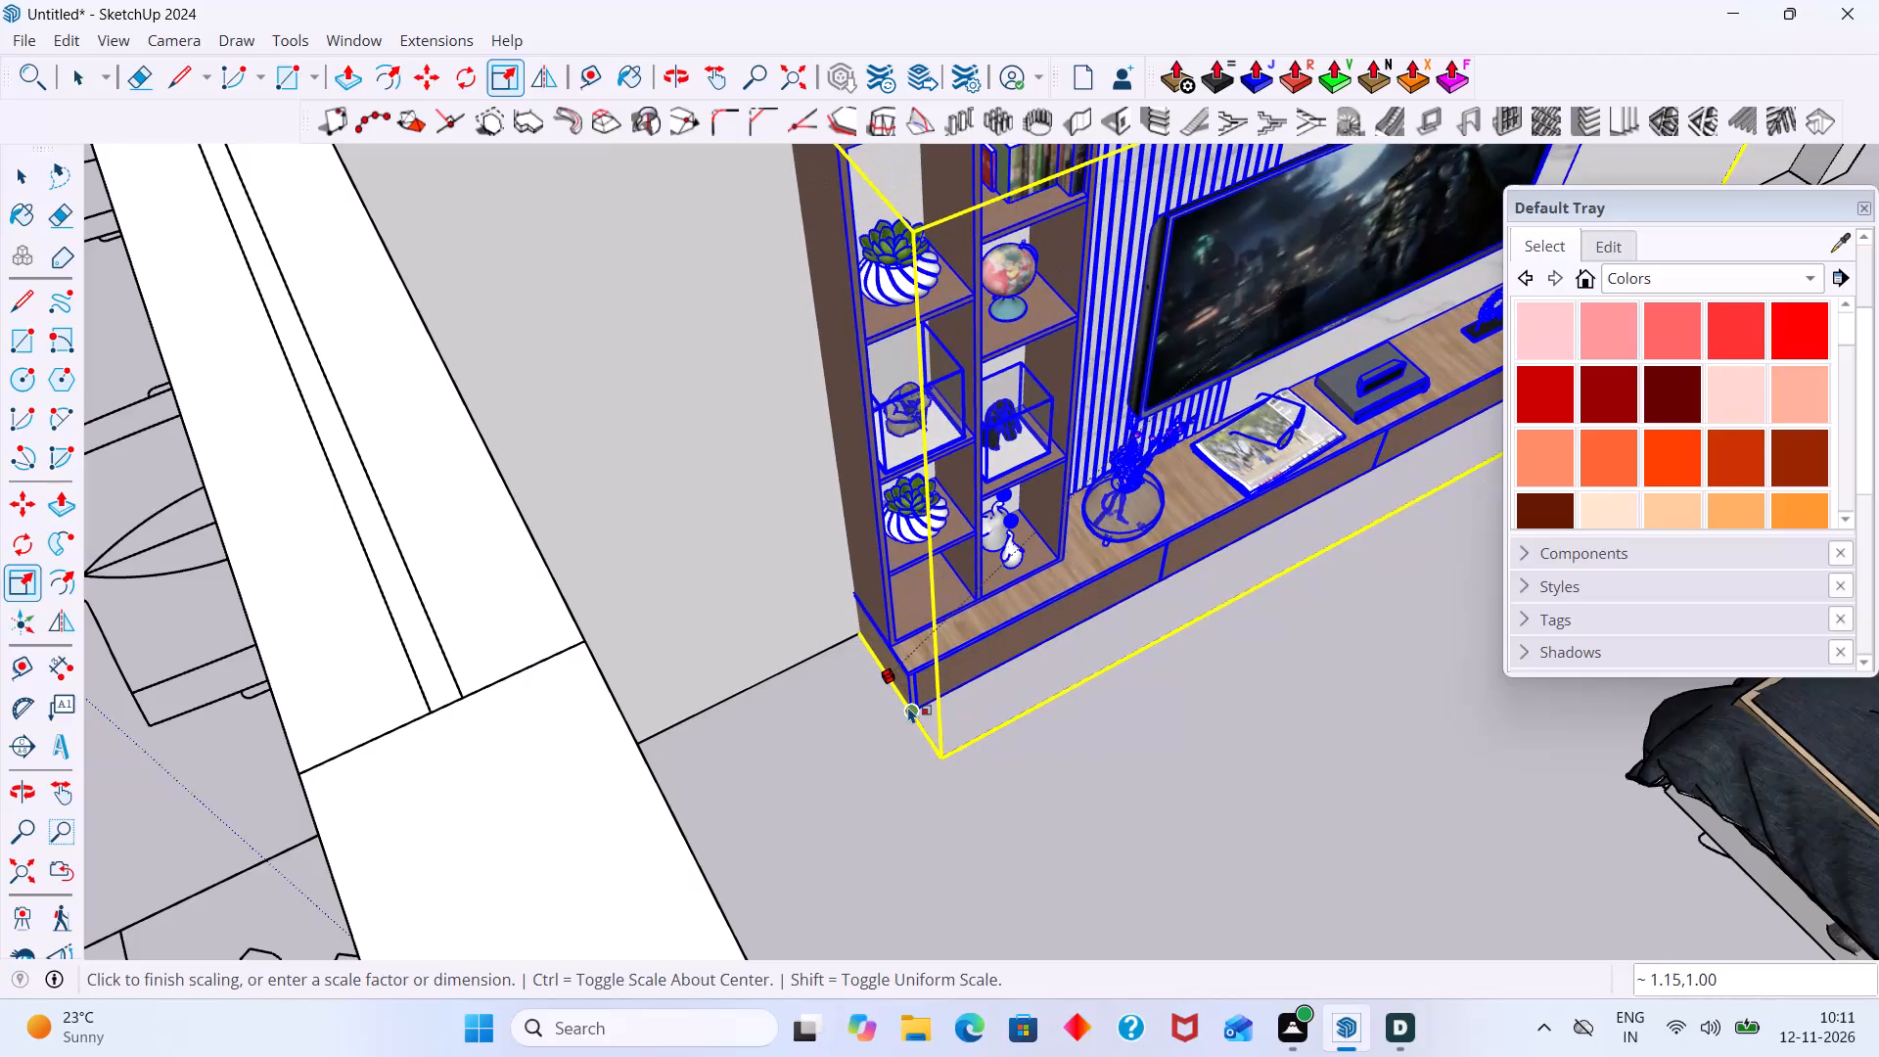
{"action": "left_click", "coordinate": [908, 707]}
{"action": "key", "text": "space"}
{"action": "left_click", "coordinate": [1117, 749]}
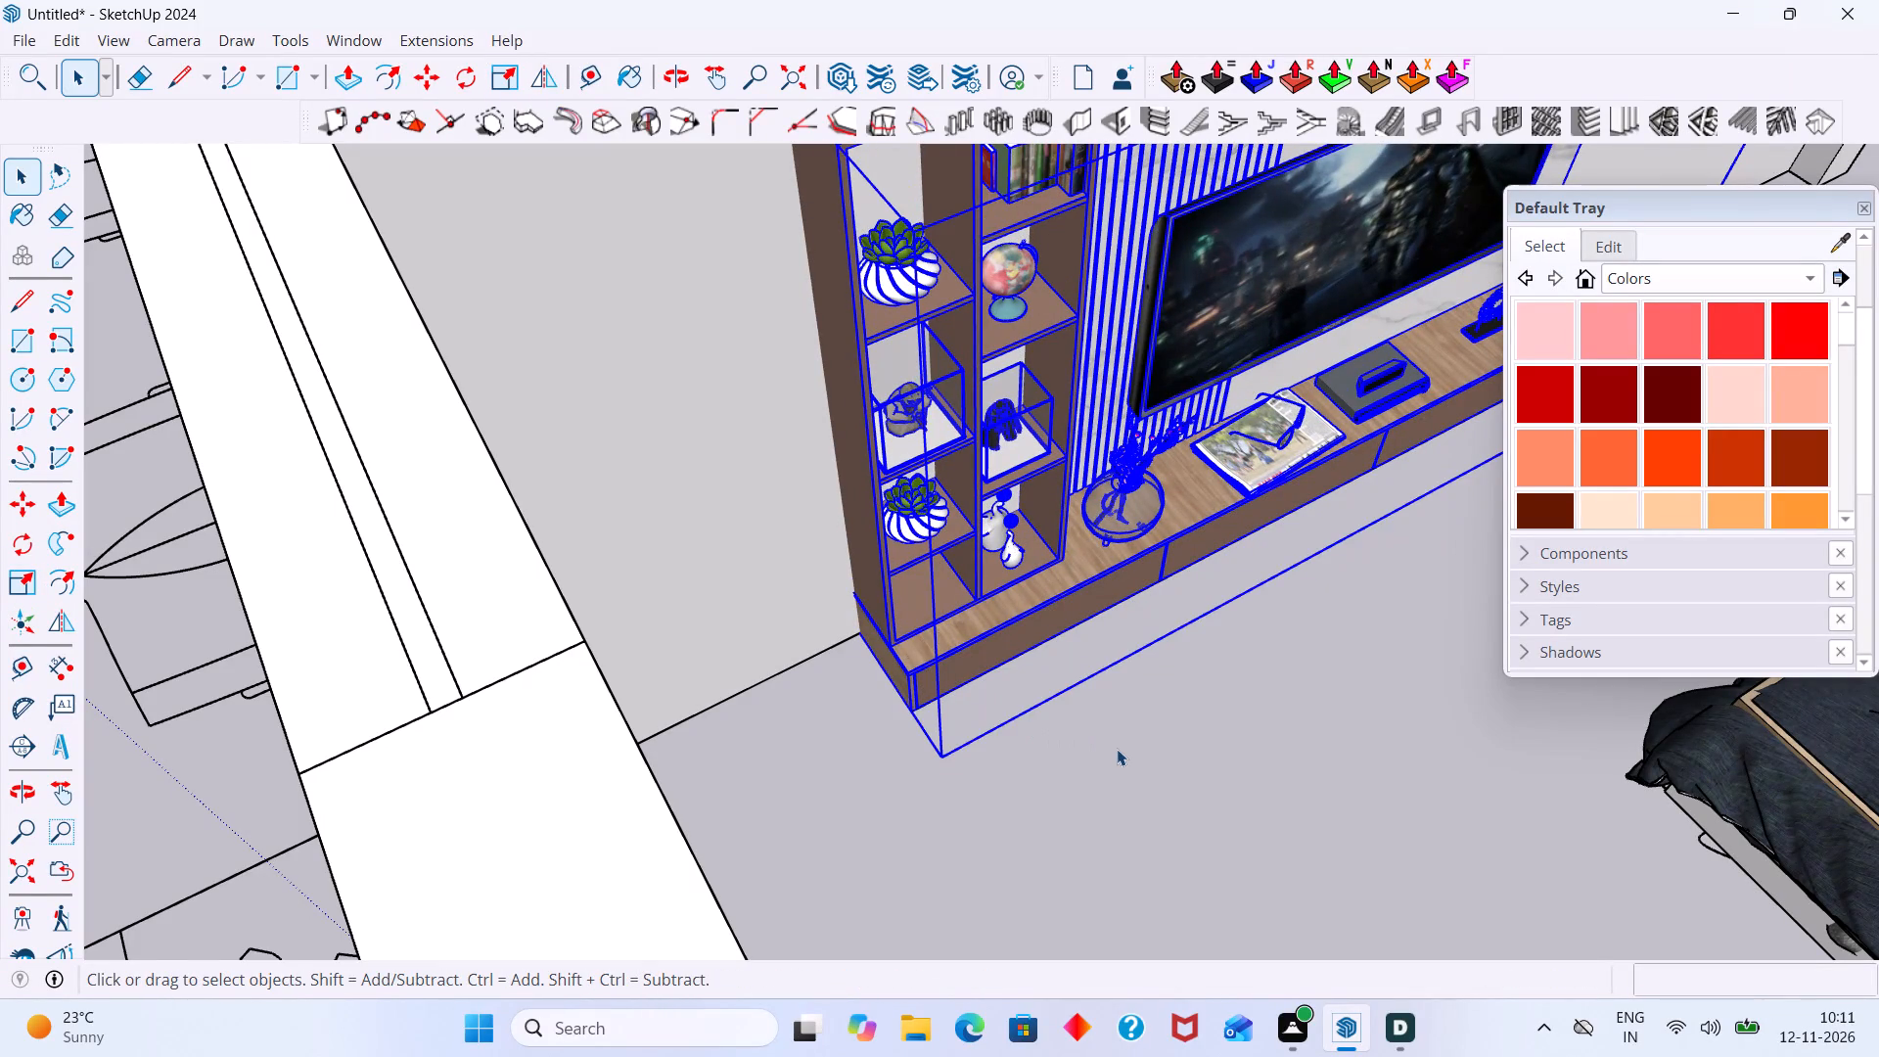
Examine the TV unit's fit against the bedroom wall from above and from the front.
{"action": "scroll", "coordinate": [1098, 719], "scroll_direction": "down", "scroll_amount": 9}
{"action": "middle_click_drag", "start_coordinate": [1112, 637], "coordinate": [1247, 719]}
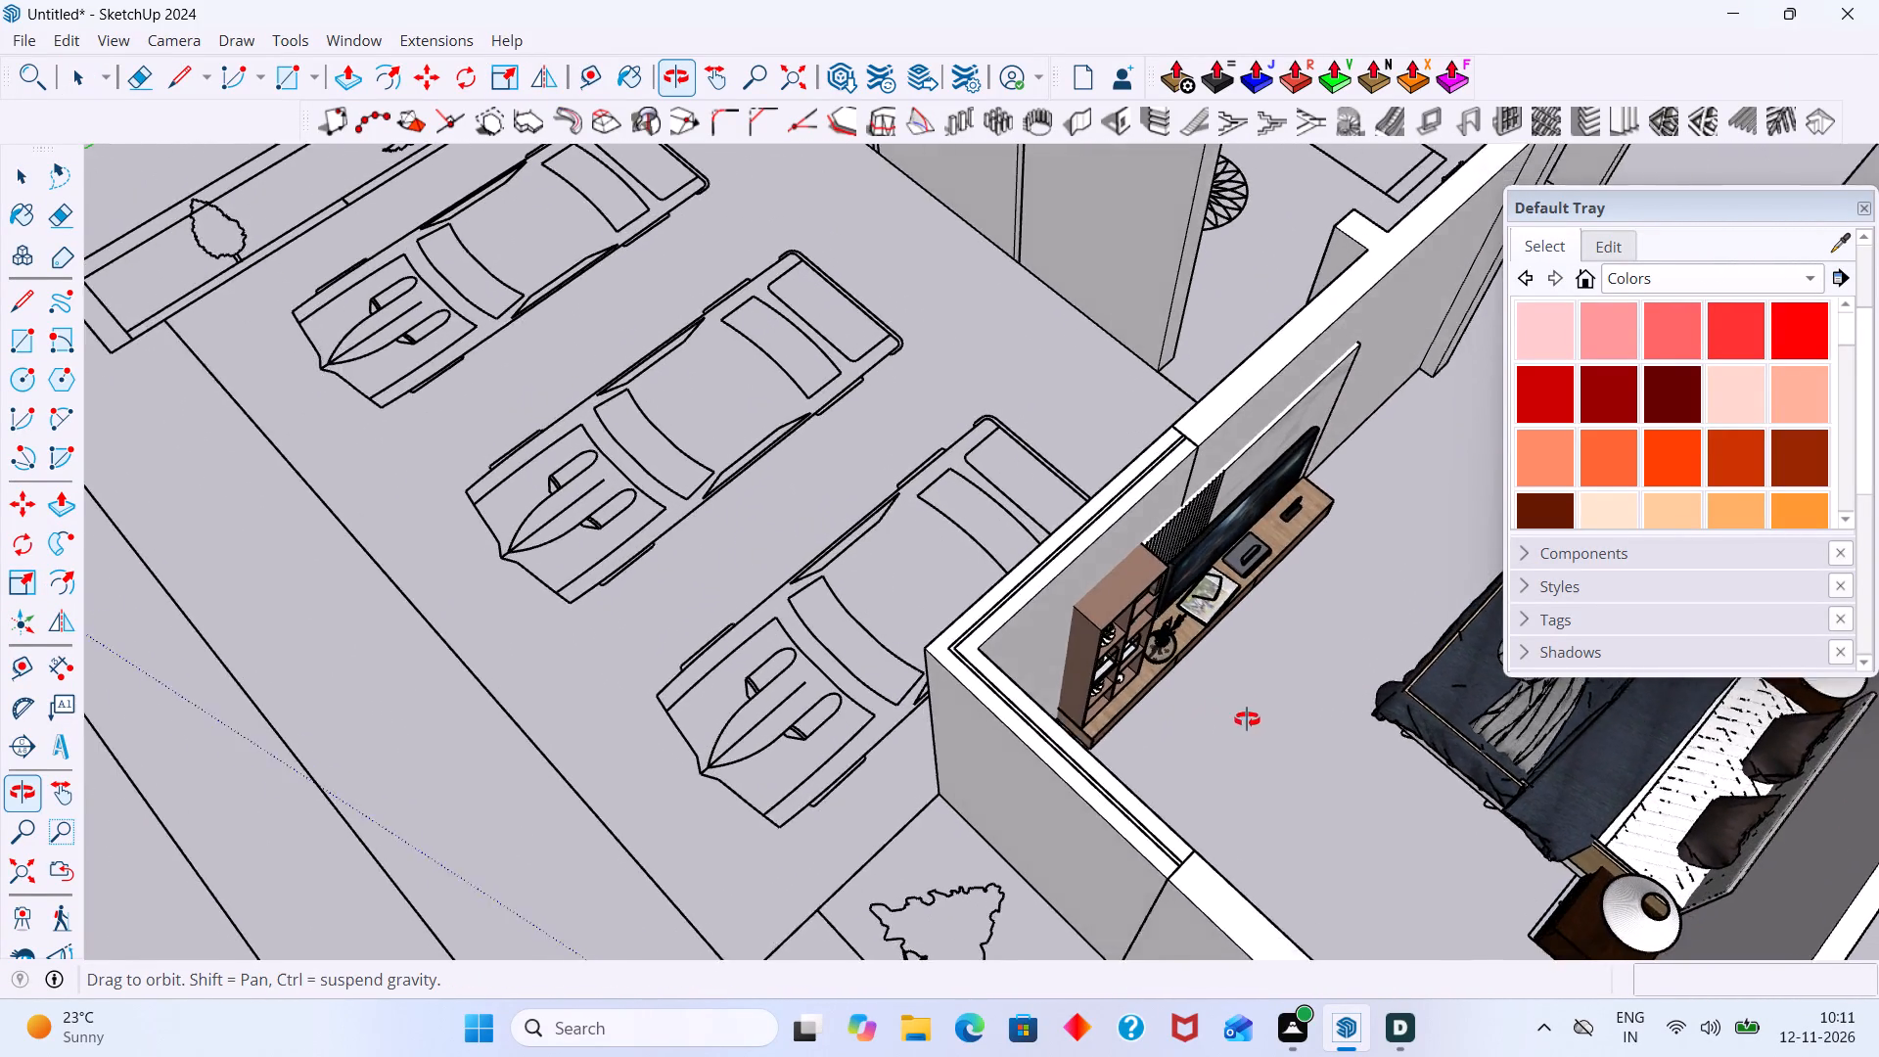
{"action": "middle_click_drag", "start_coordinate": [1247, 719], "coordinate": [1263, 711]}
{"action": "scroll", "coordinate": [1153, 622], "scroll_direction": "up", "scroll_amount": 11}
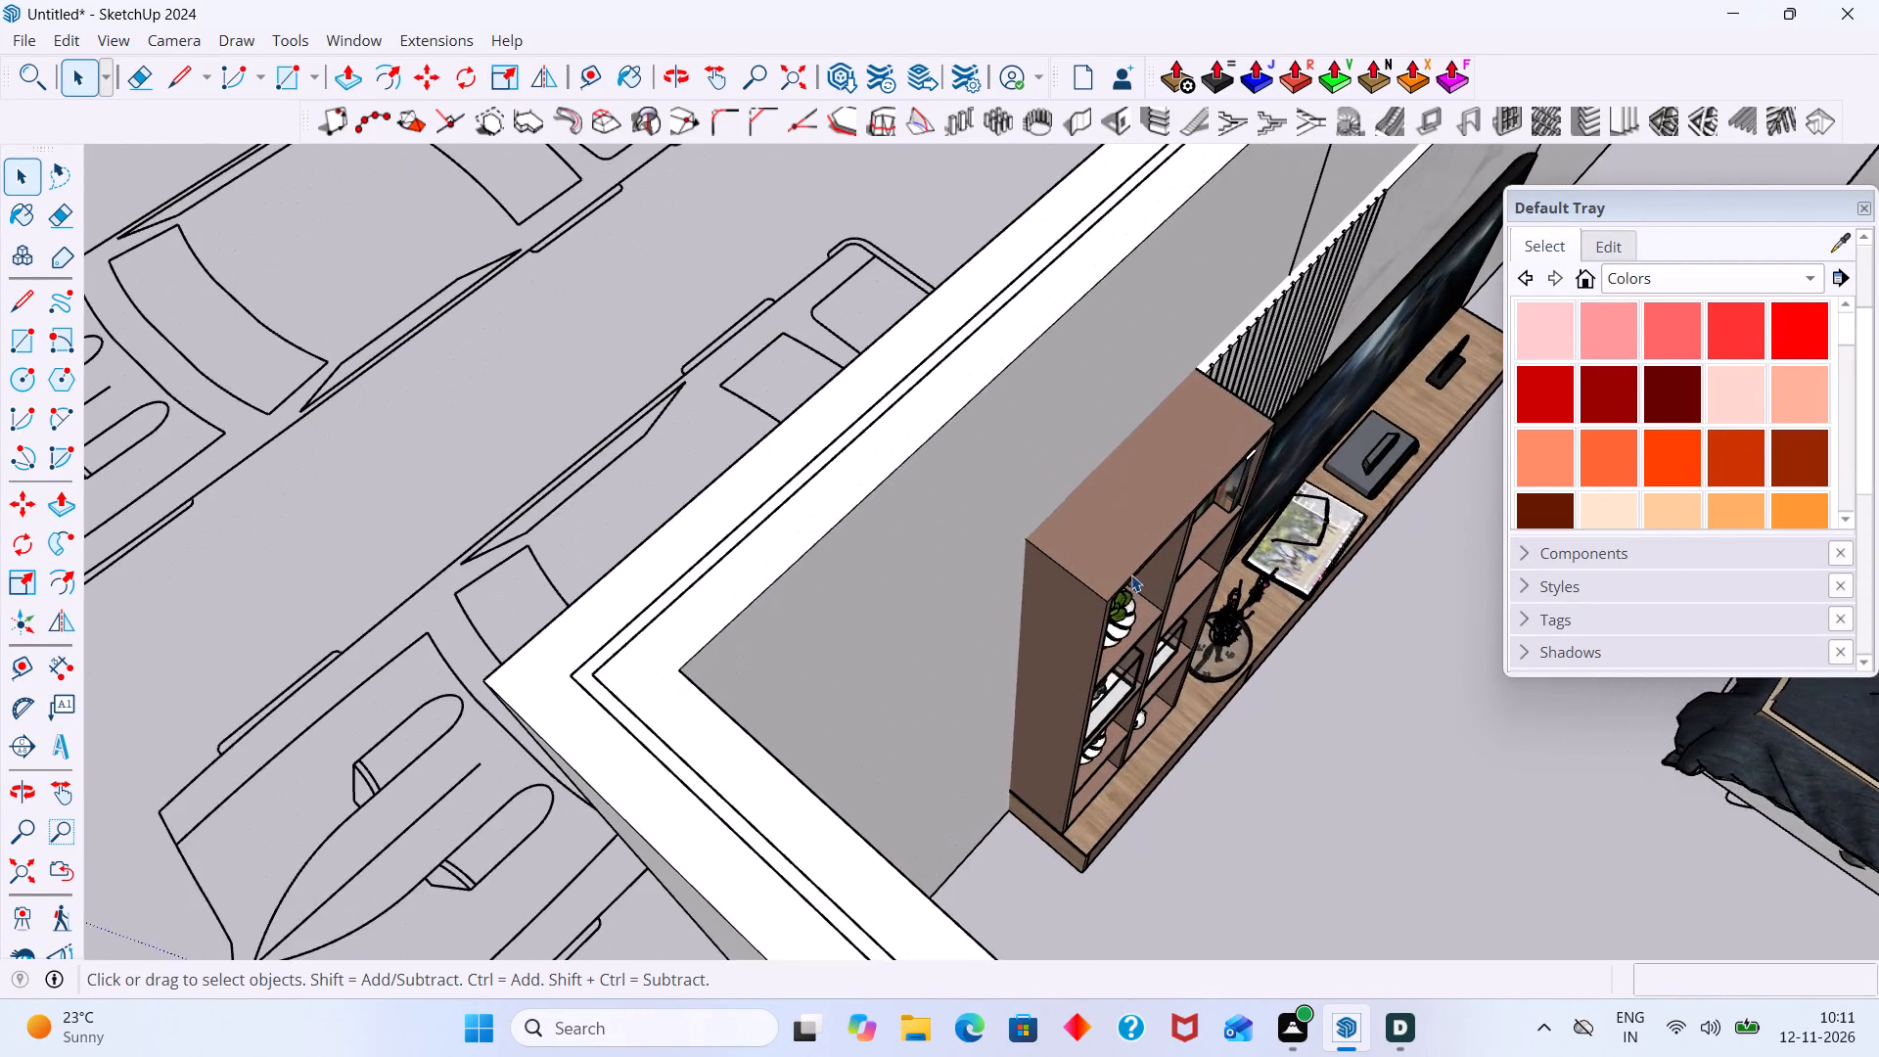
{"action": "scroll", "coordinate": [1131, 574], "scroll_direction": "down", "scroll_amount": 3}
{"action": "scroll", "coordinate": [1123, 566], "scroll_direction": "up", "scroll_amount": 3}
{"action": "scroll", "coordinate": [1092, 557], "scroll_direction": "down", "scroll_amount": 10}
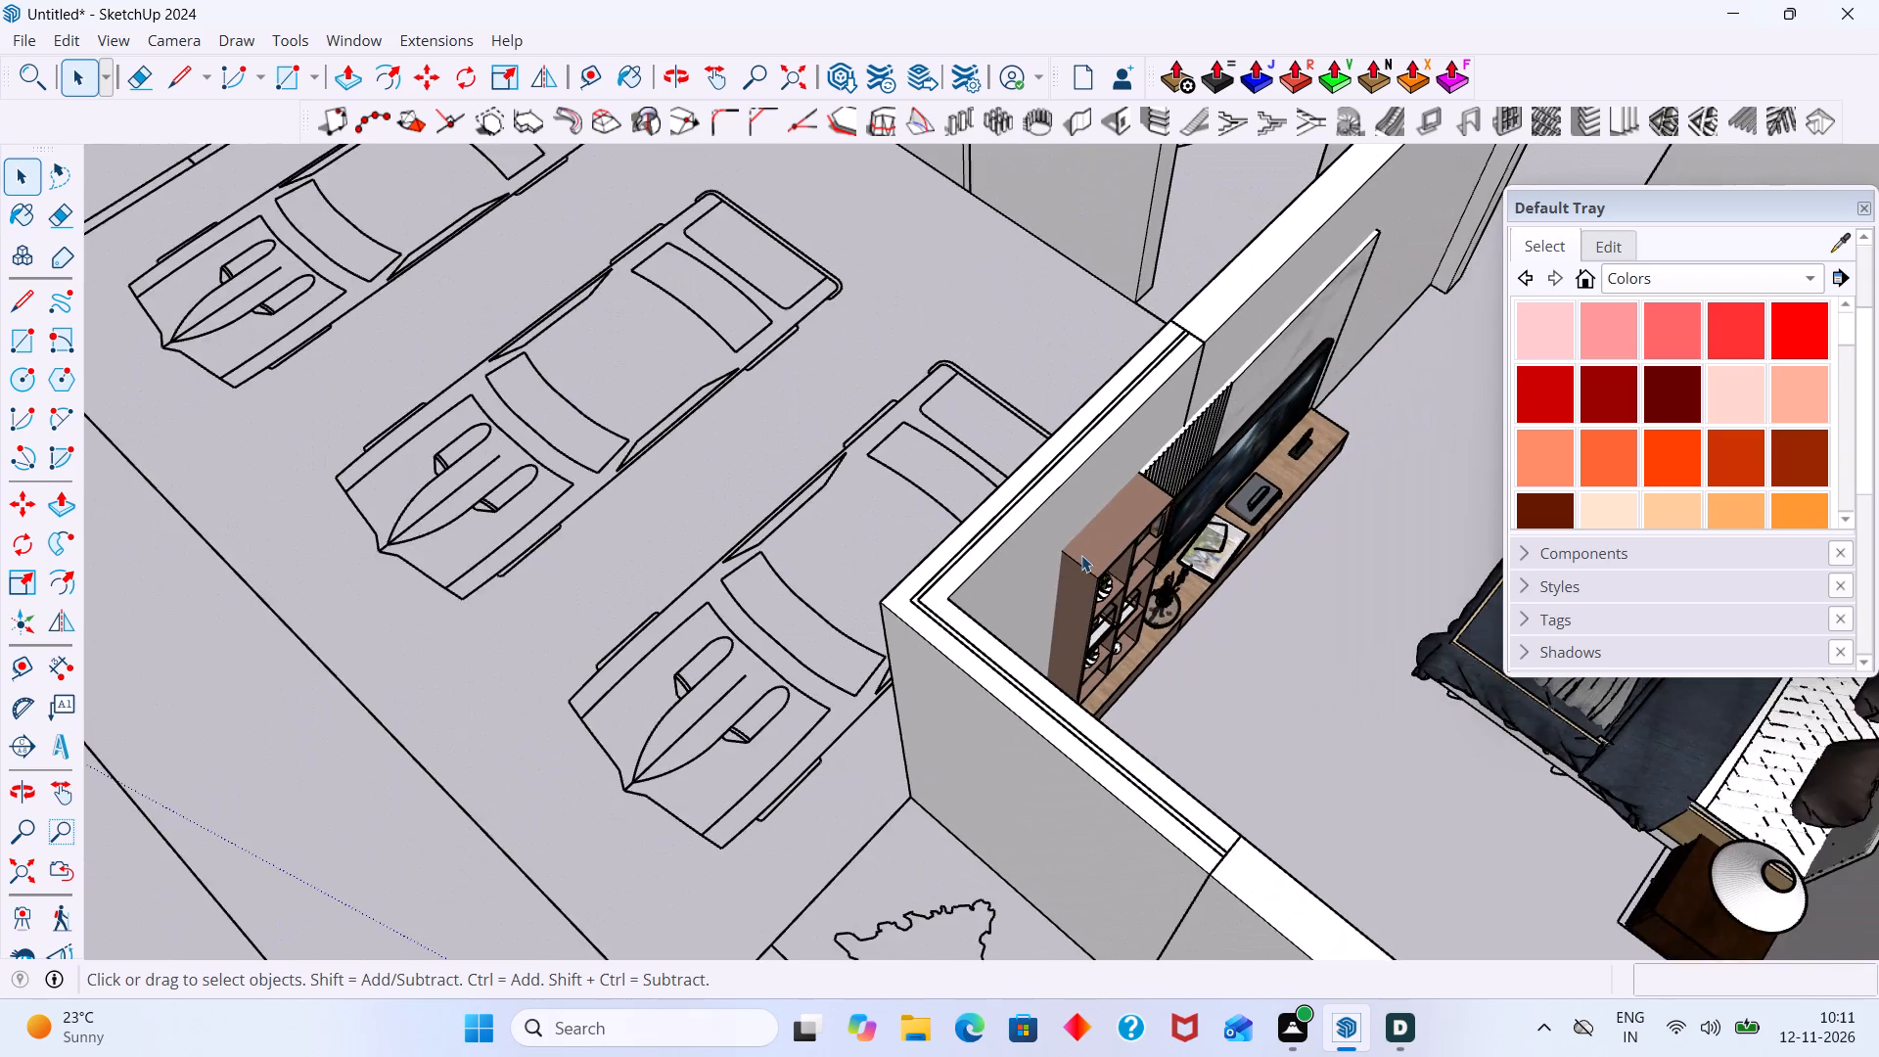
{"action": "middle_click_drag", "start_coordinate": [1080, 555], "coordinate": [805, 255]}
{"action": "scroll", "coordinate": [1236, 253], "scroll_direction": "up", "scroll_amount": 8}
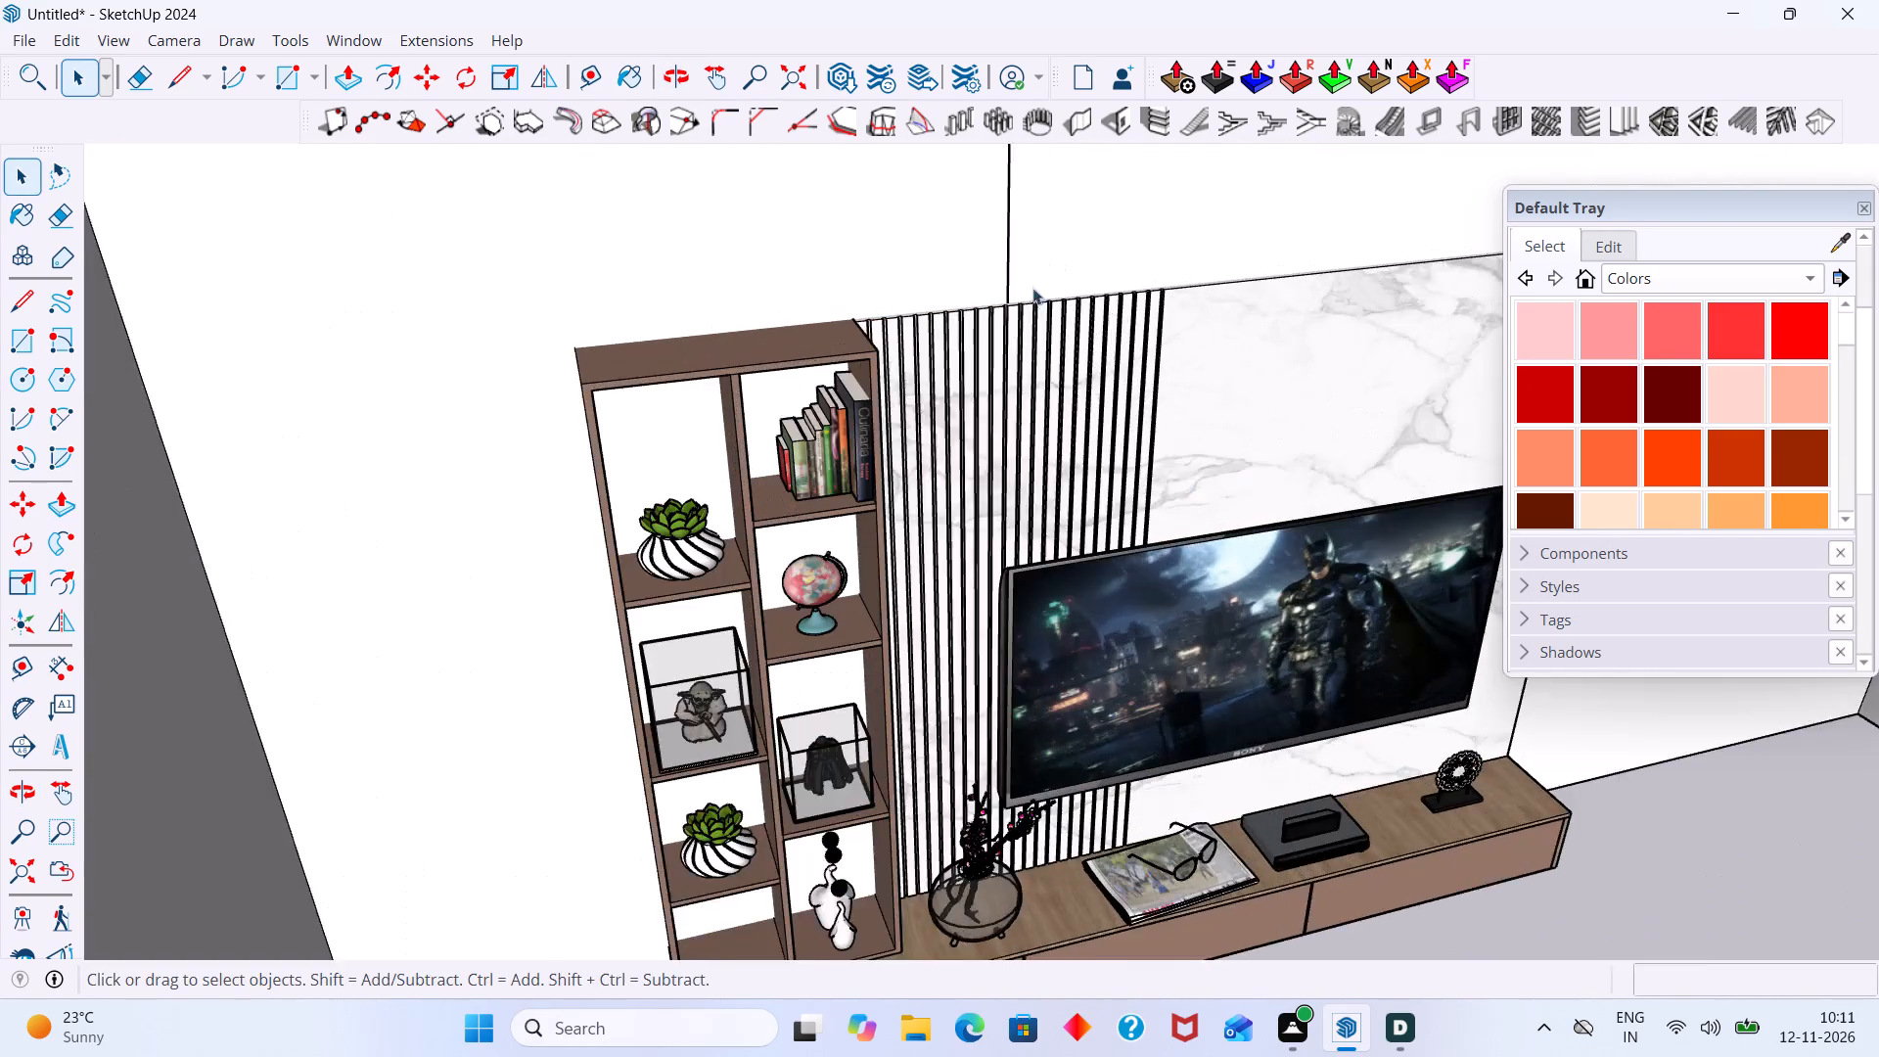
Examine the top edge of the TV unit's slatted panel and shelf where they meet the bedroom wall.
{"action": "scroll", "coordinate": [1032, 288], "scroll_direction": "up", "scroll_amount": 4}
{"action": "middle_click_drag", "start_coordinate": [906, 372], "coordinate": [903, 435]}
{"action": "scroll", "coordinate": [847, 402], "scroll_direction": "up", "scroll_amount": 12}
{"action": "middle_click_drag", "start_coordinate": [784, 425], "coordinate": [784, 501]}
{"action": "scroll", "coordinate": [750, 419], "scroll_direction": "up", "scroll_amount": 9}
{"action": "scroll", "coordinate": [762, 377], "scroll_direction": "down", "scroll_amount": 14}
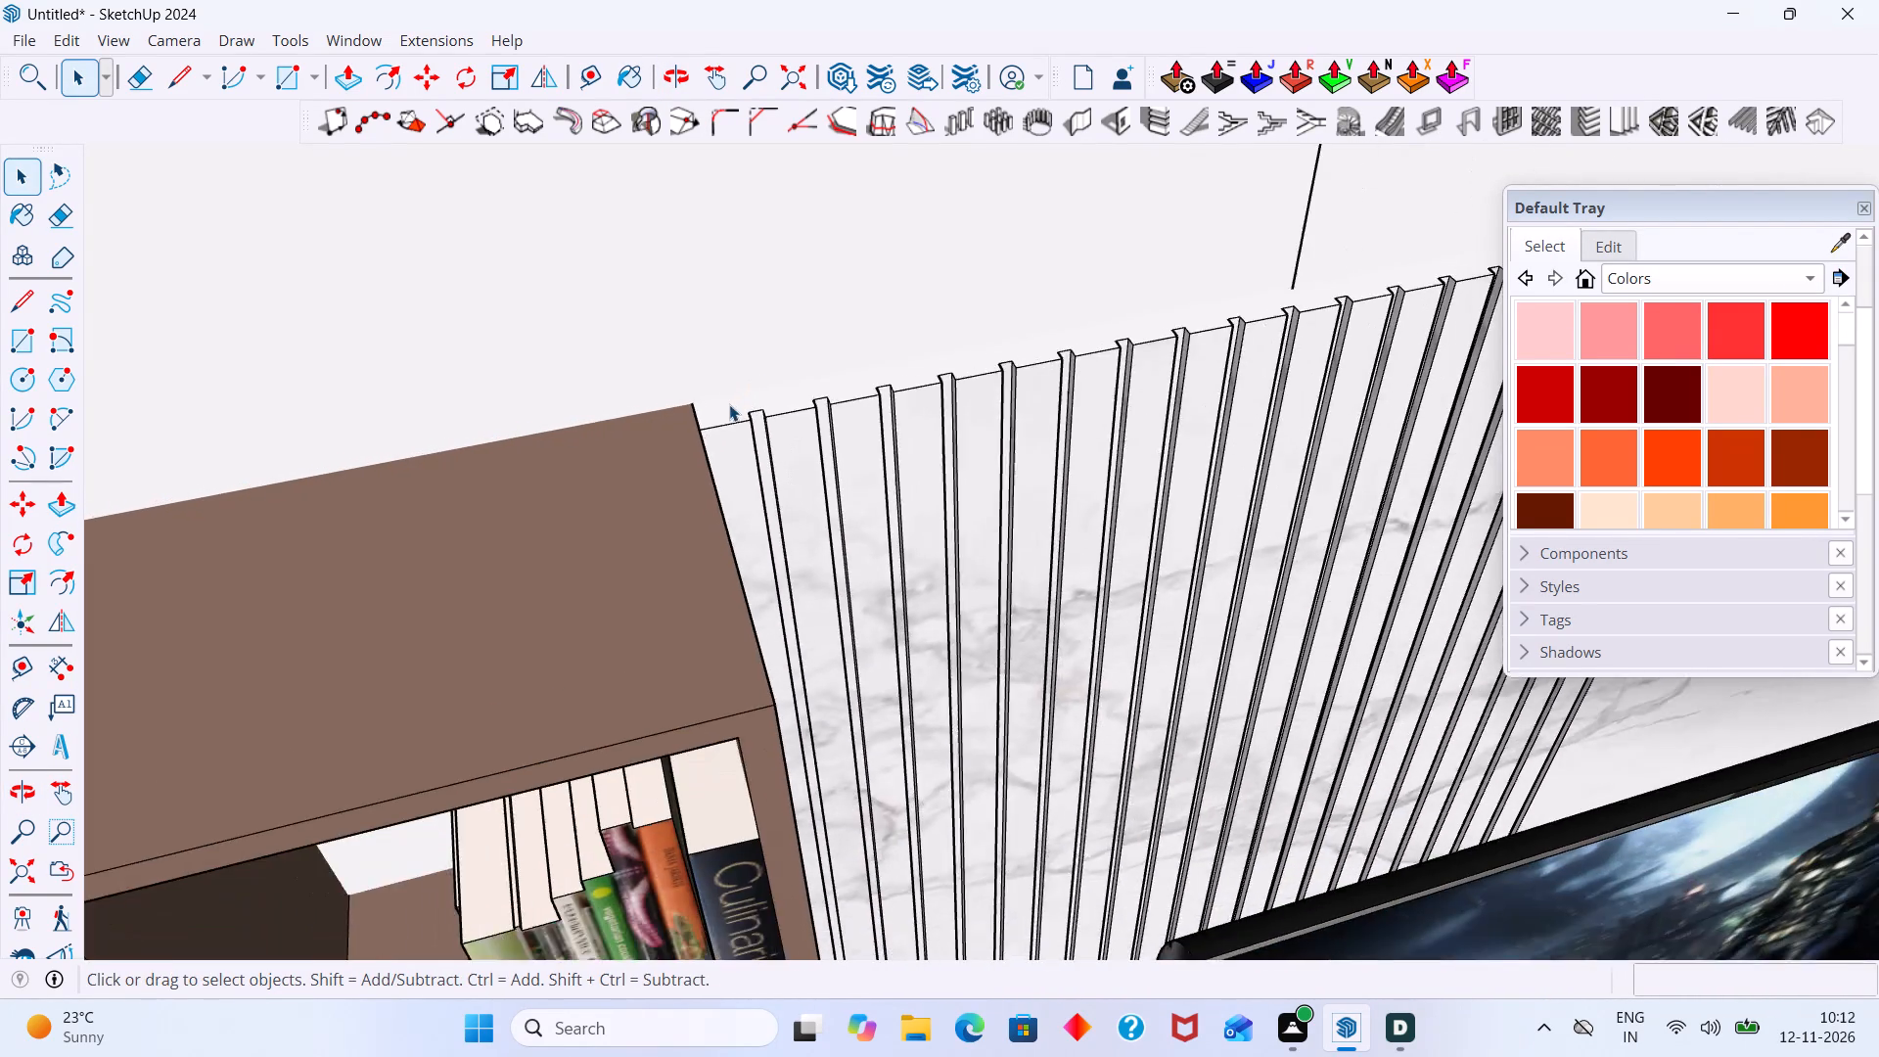
{"action": "scroll", "coordinate": [729, 404], "scroll_direction": "down", "scroll_amount": 4}
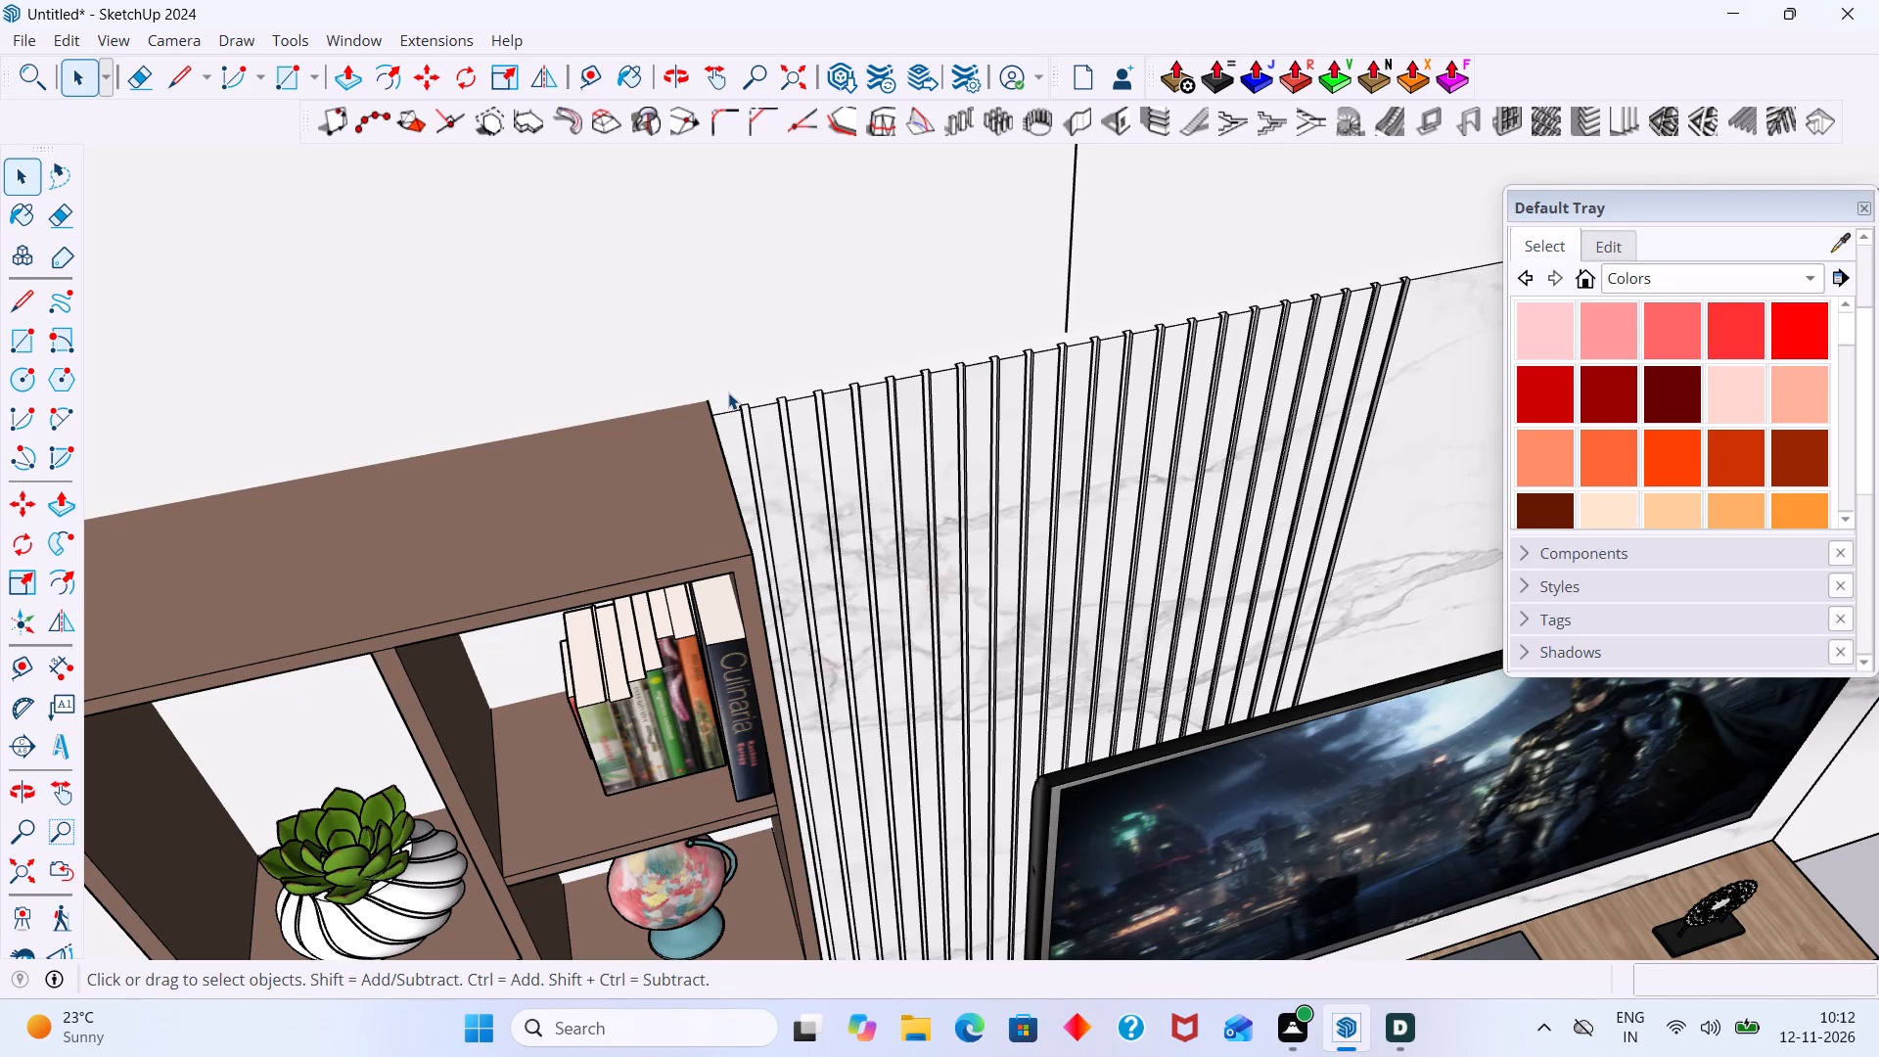
{"action": "scroll", "coordinate": [816, 403], "scroll_direction": "down", "scroll_amount": 13}
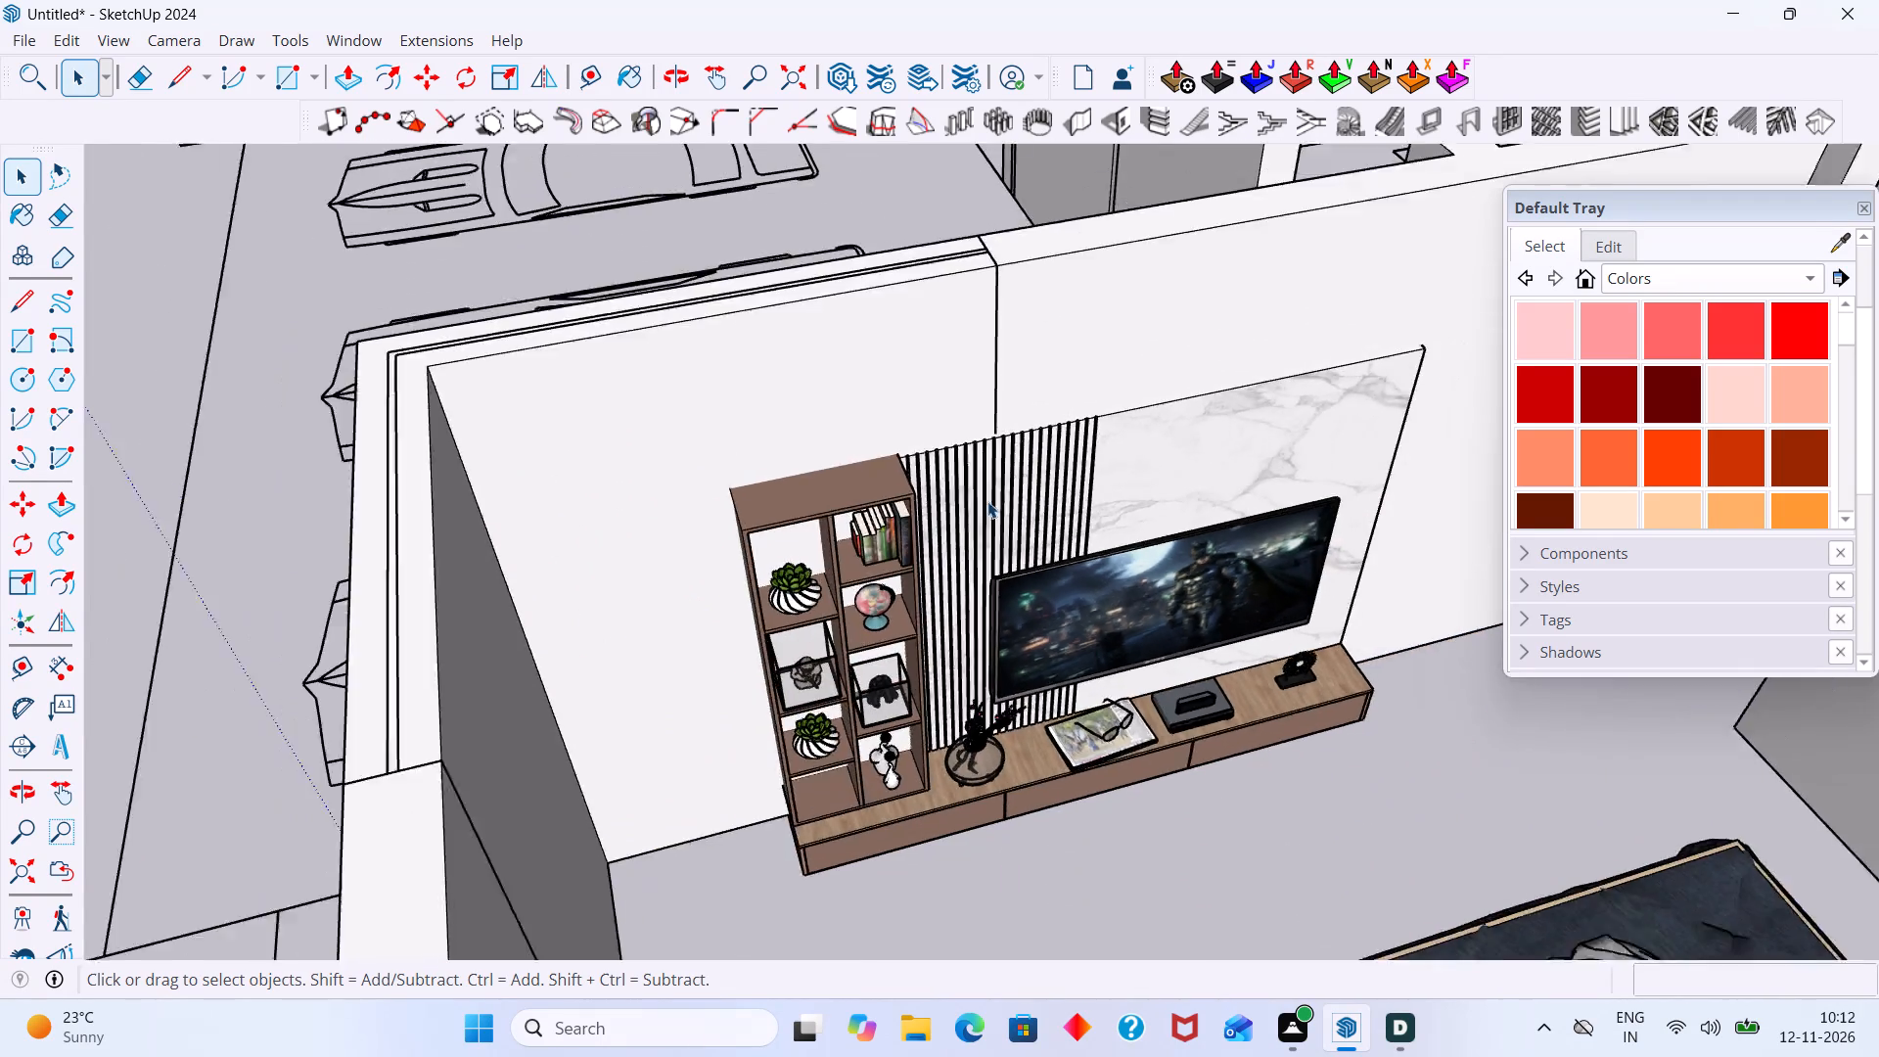
{"action": "scroll", "coordinate": [987, 501], "scroll_direction": "down", "scroll_amount": 6}
{"action": "middle_click_drag", "start_coordinate": [983, 622], "coordinate": [982, 563]}
{"action": "scroll", "coordinate": [855, 554], "scroll_direction": "up", "scroll_amount": 6}
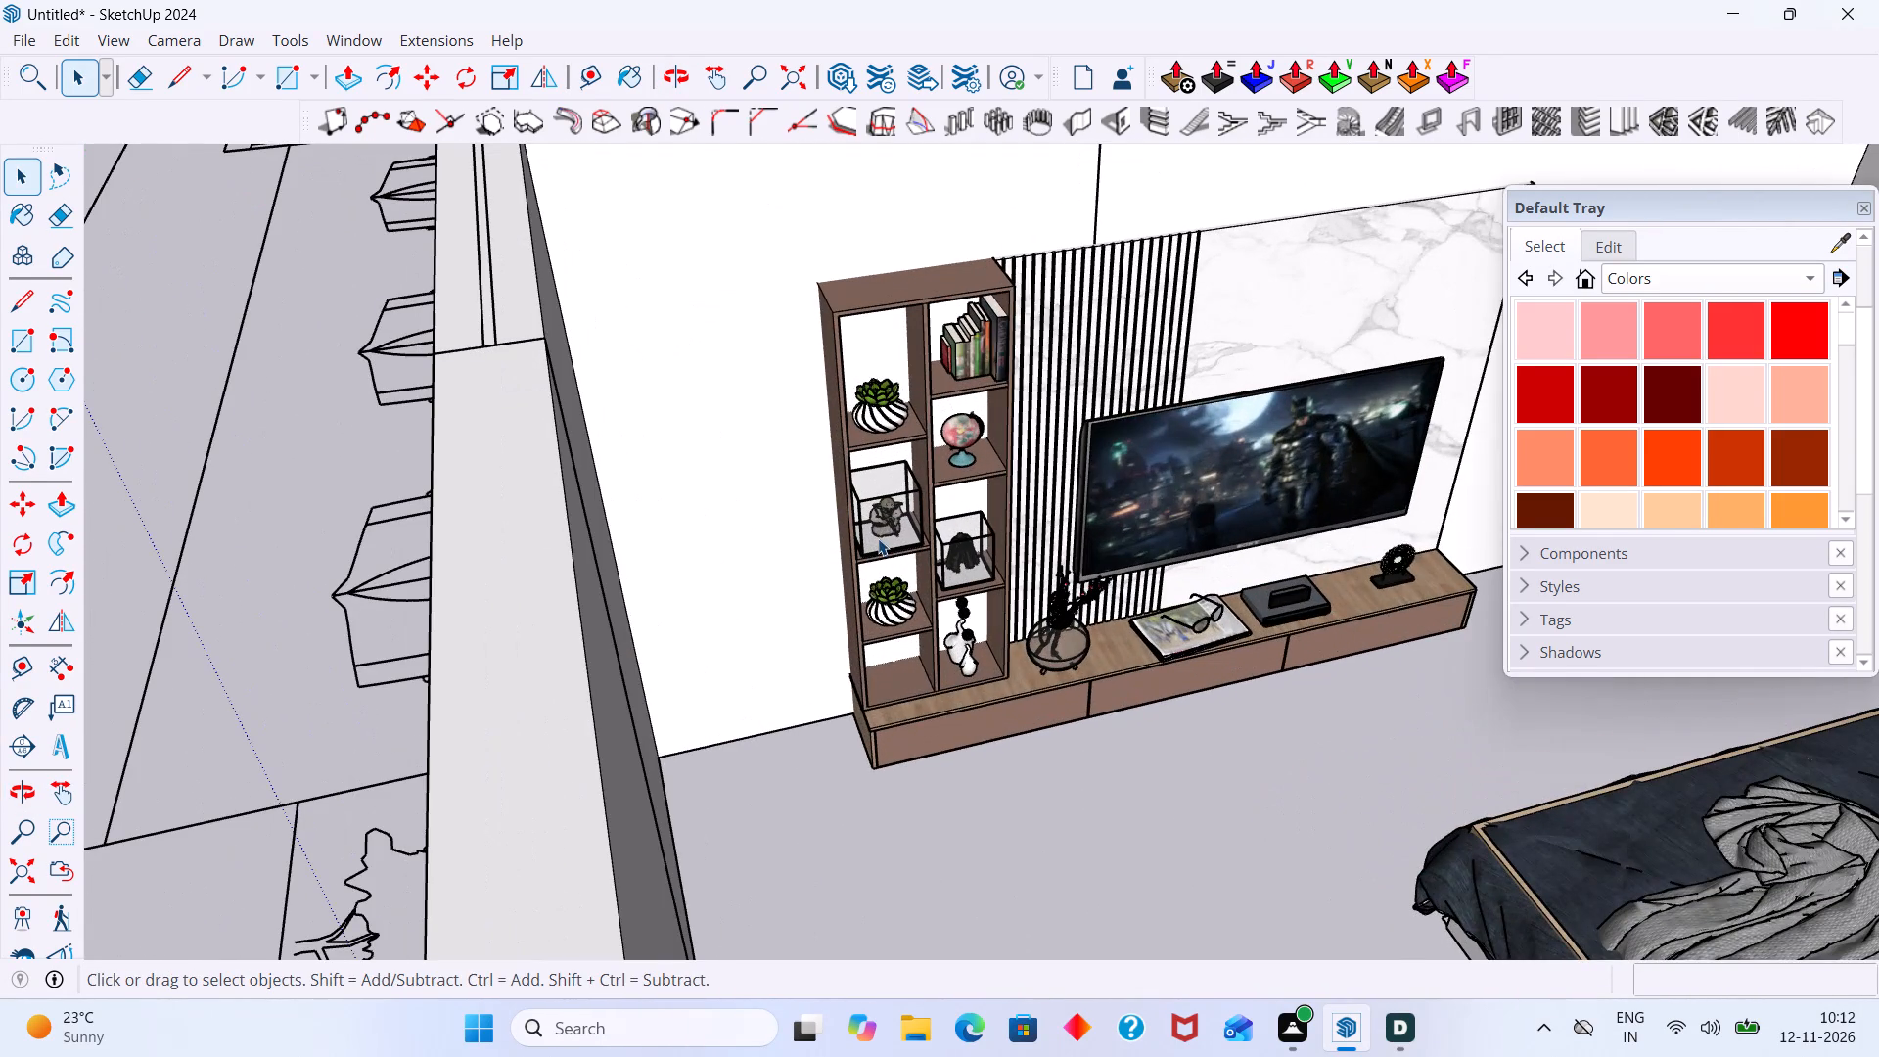
Move the TV unit by its rear base corner onto the bedroom wall's floor line.
{"action": "left_click", "coordinate": [878, 538]}
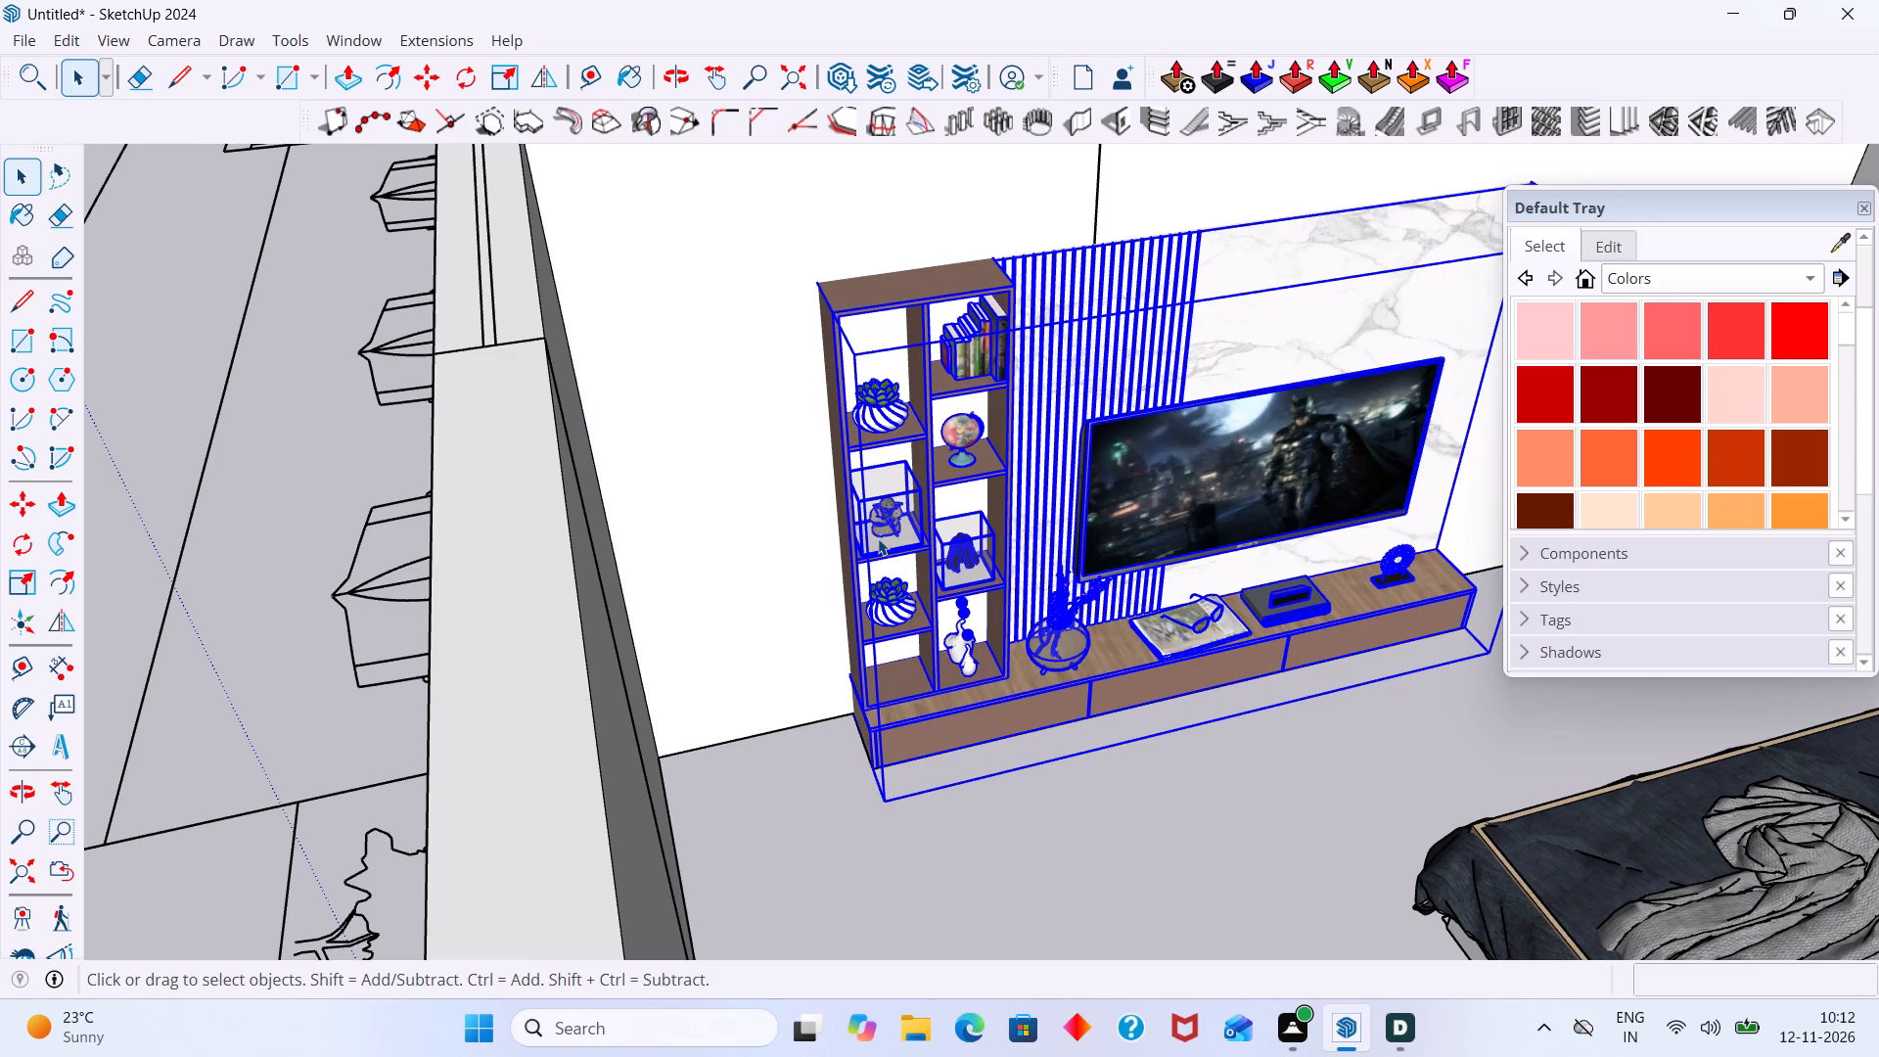
{"action": "scroll", "coordinate": [878, 528], "scroll_direction": "down", "scroll_amount": 4}
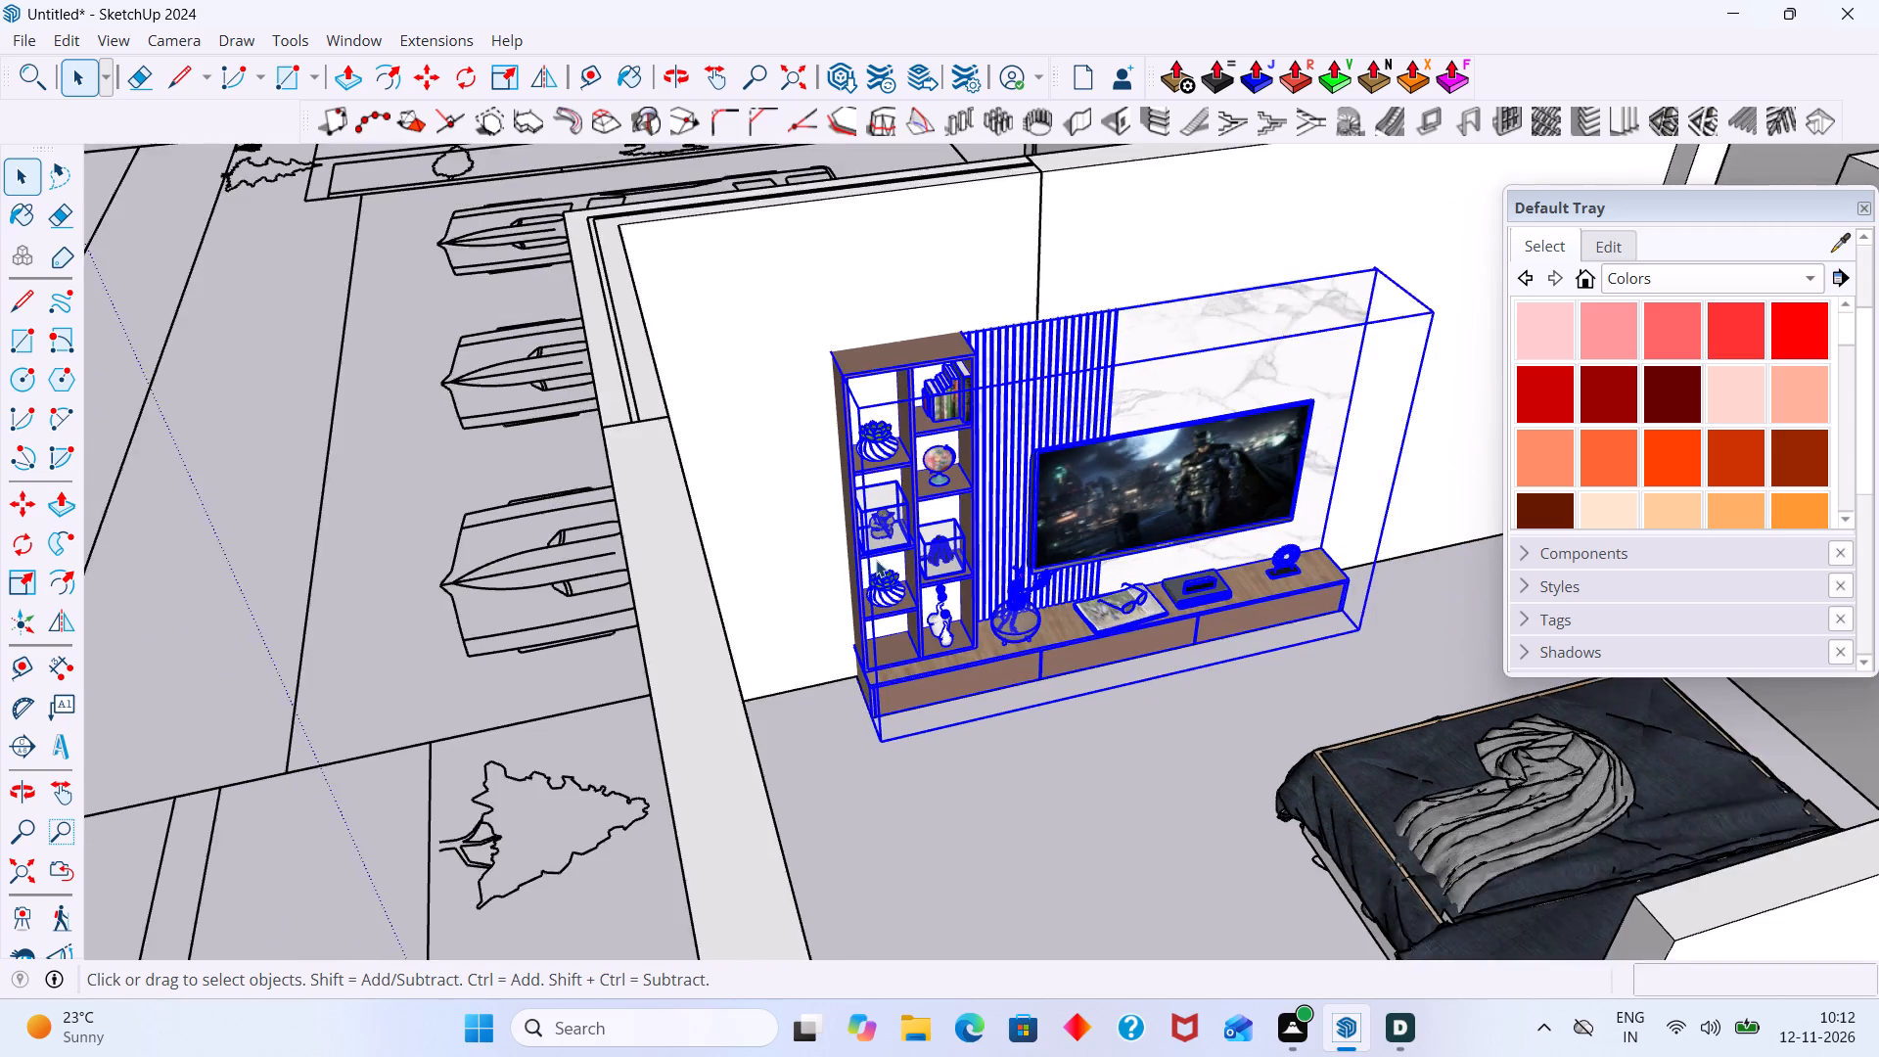
{"action": "middle_click_drag", "start_coordinate": [917, 580], "coordinate": [1048, 630]}
{"action": "middle_click_drag", "start_coordinate": [1192, 643], "coordinate": [1137, 657]}
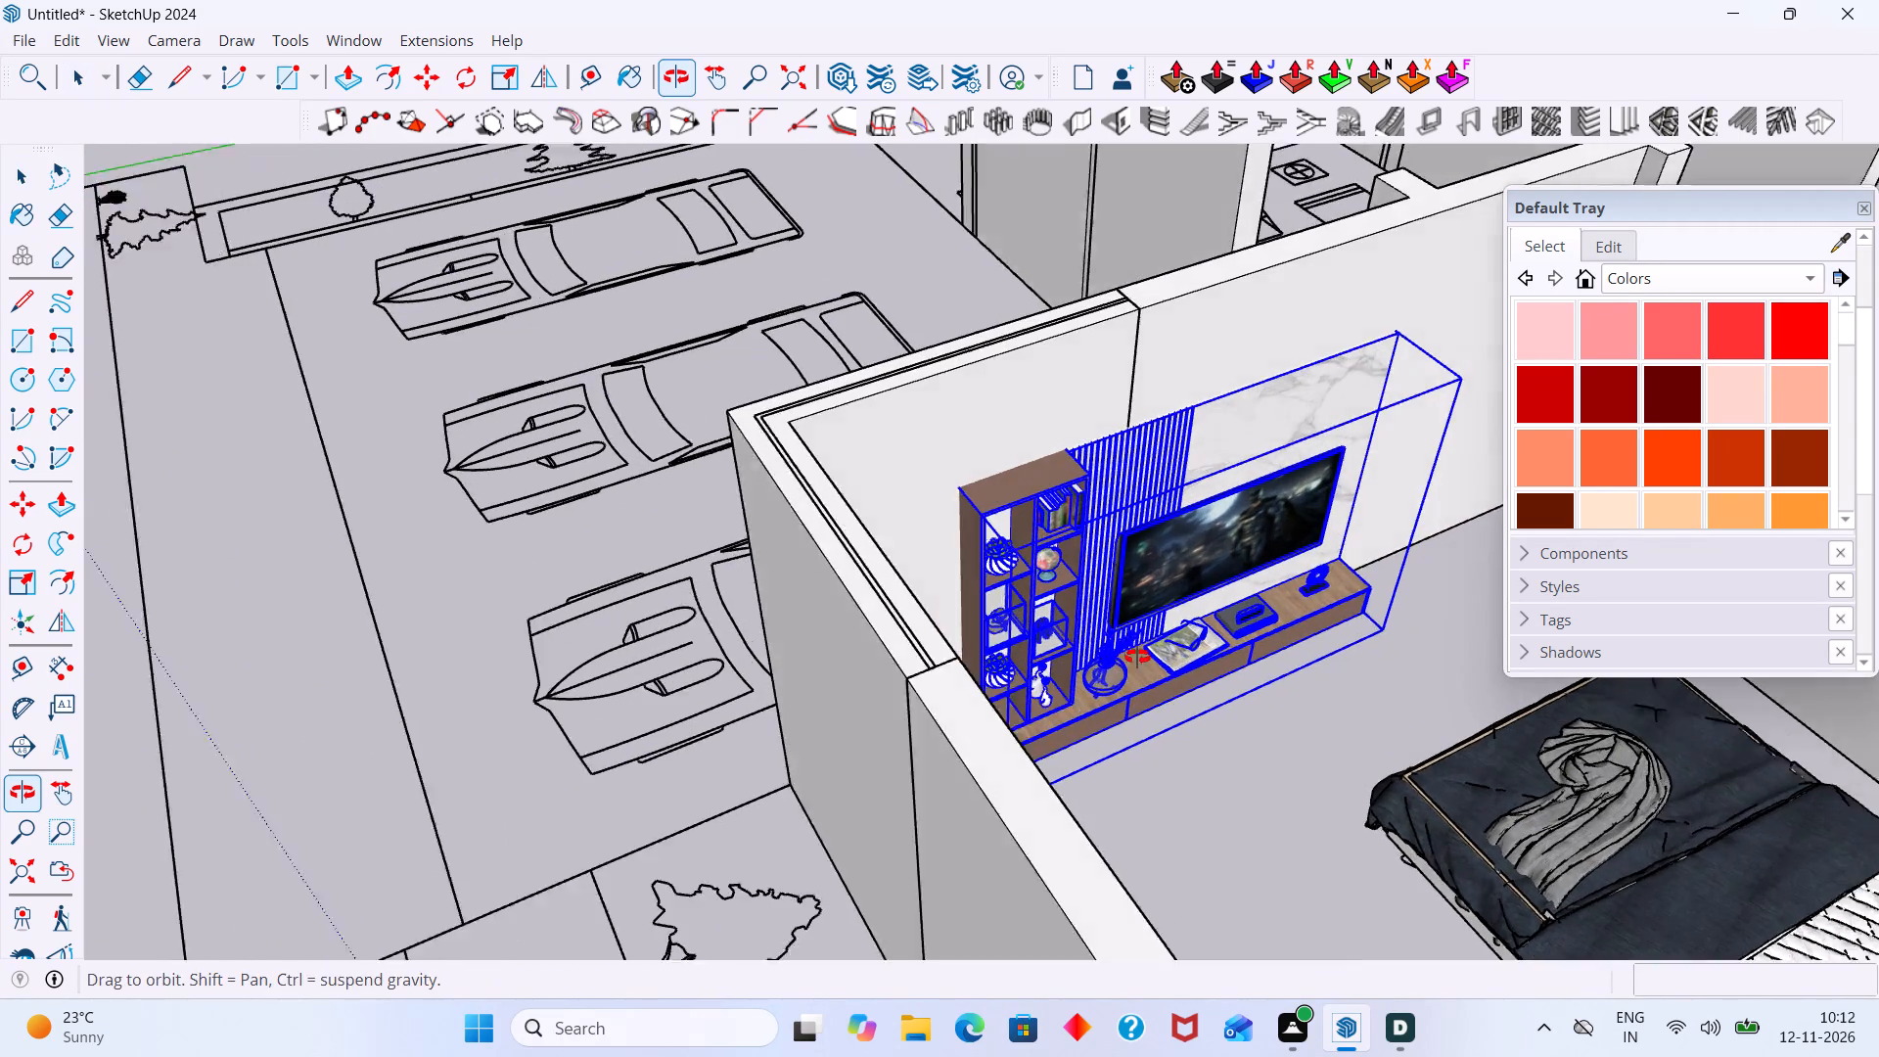
{"action": "middle_click_drag", "start_coordinate": [1137, 657], "coordinate": [1048, 665]}
{"action": "scroll", "coordinate": [910, 740], "scroll_direction": "up", "scroll_amount": 5}
{"action": "key", "text": "m"}
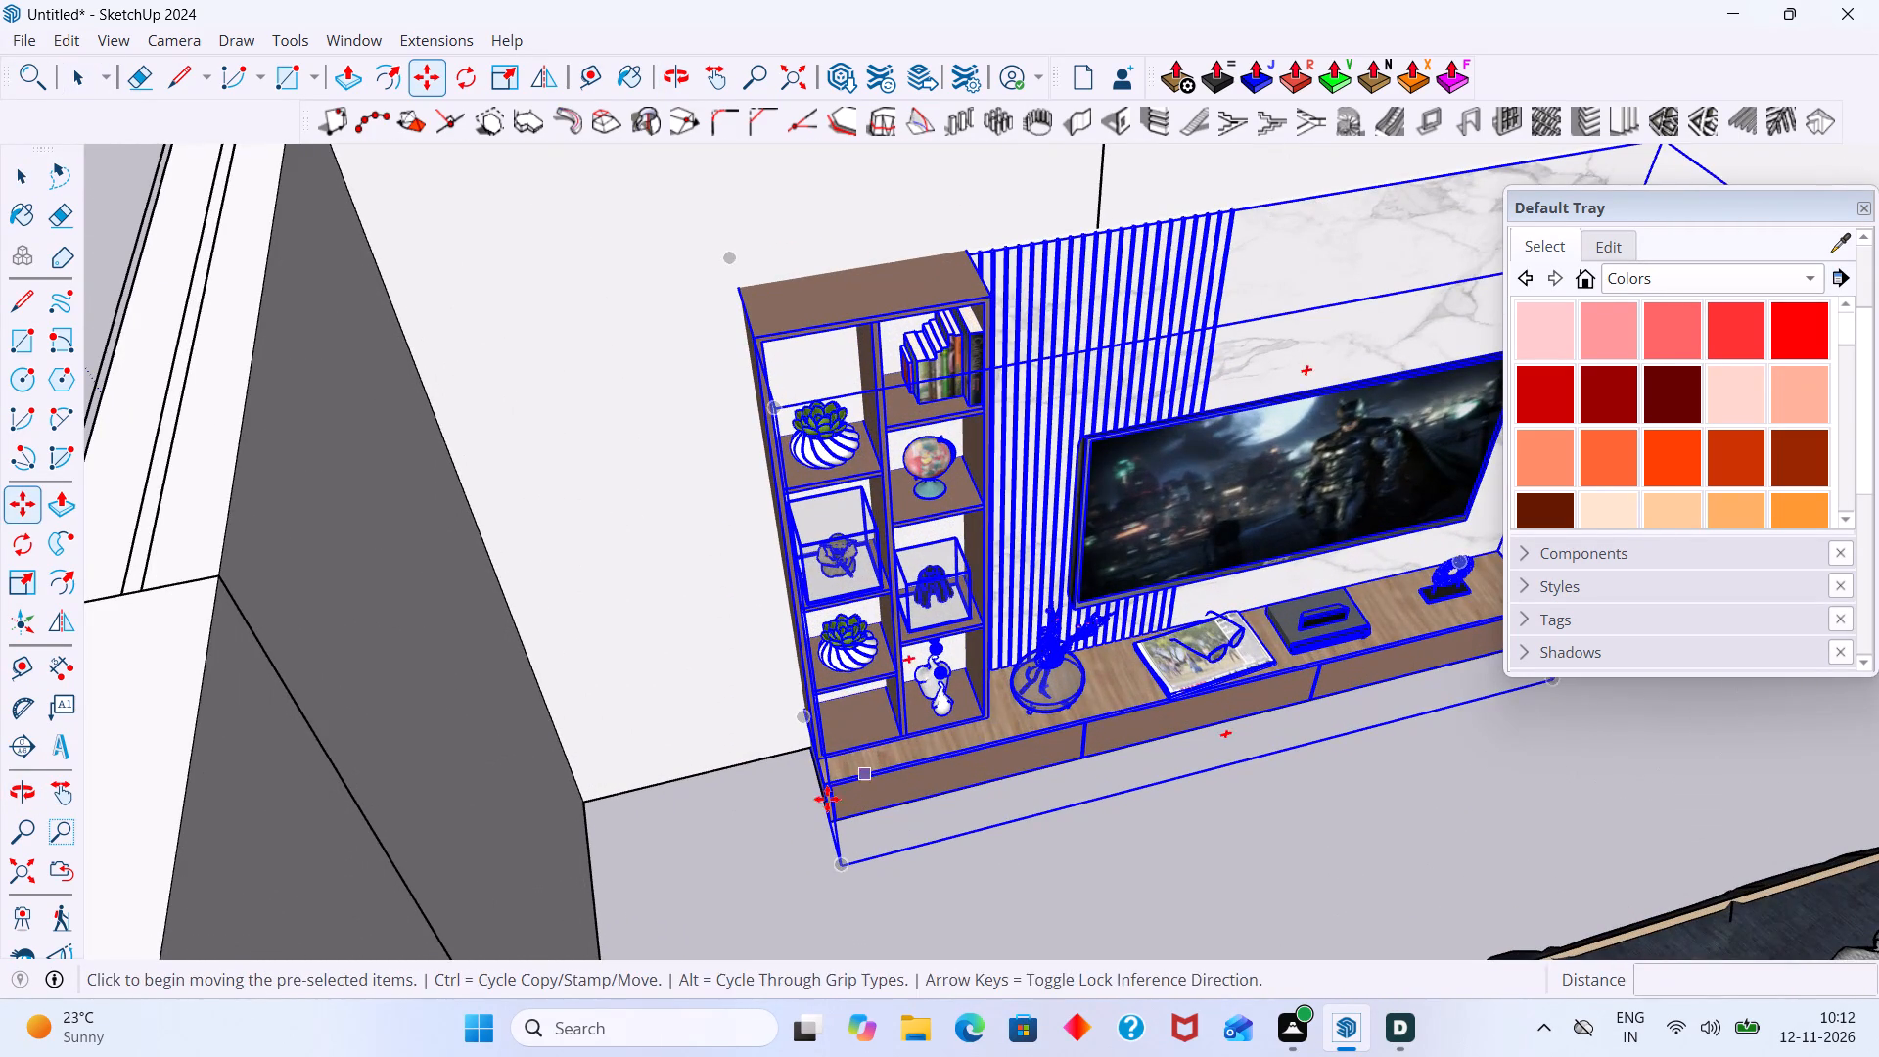
{"action": "middle_click_drag", "start_coordinate": [753, 868], "coordinate": [793, 754]}
{"action": "middle_click_drag", "start_coordinate": [809, 717], "coordinate": [801, 727]}
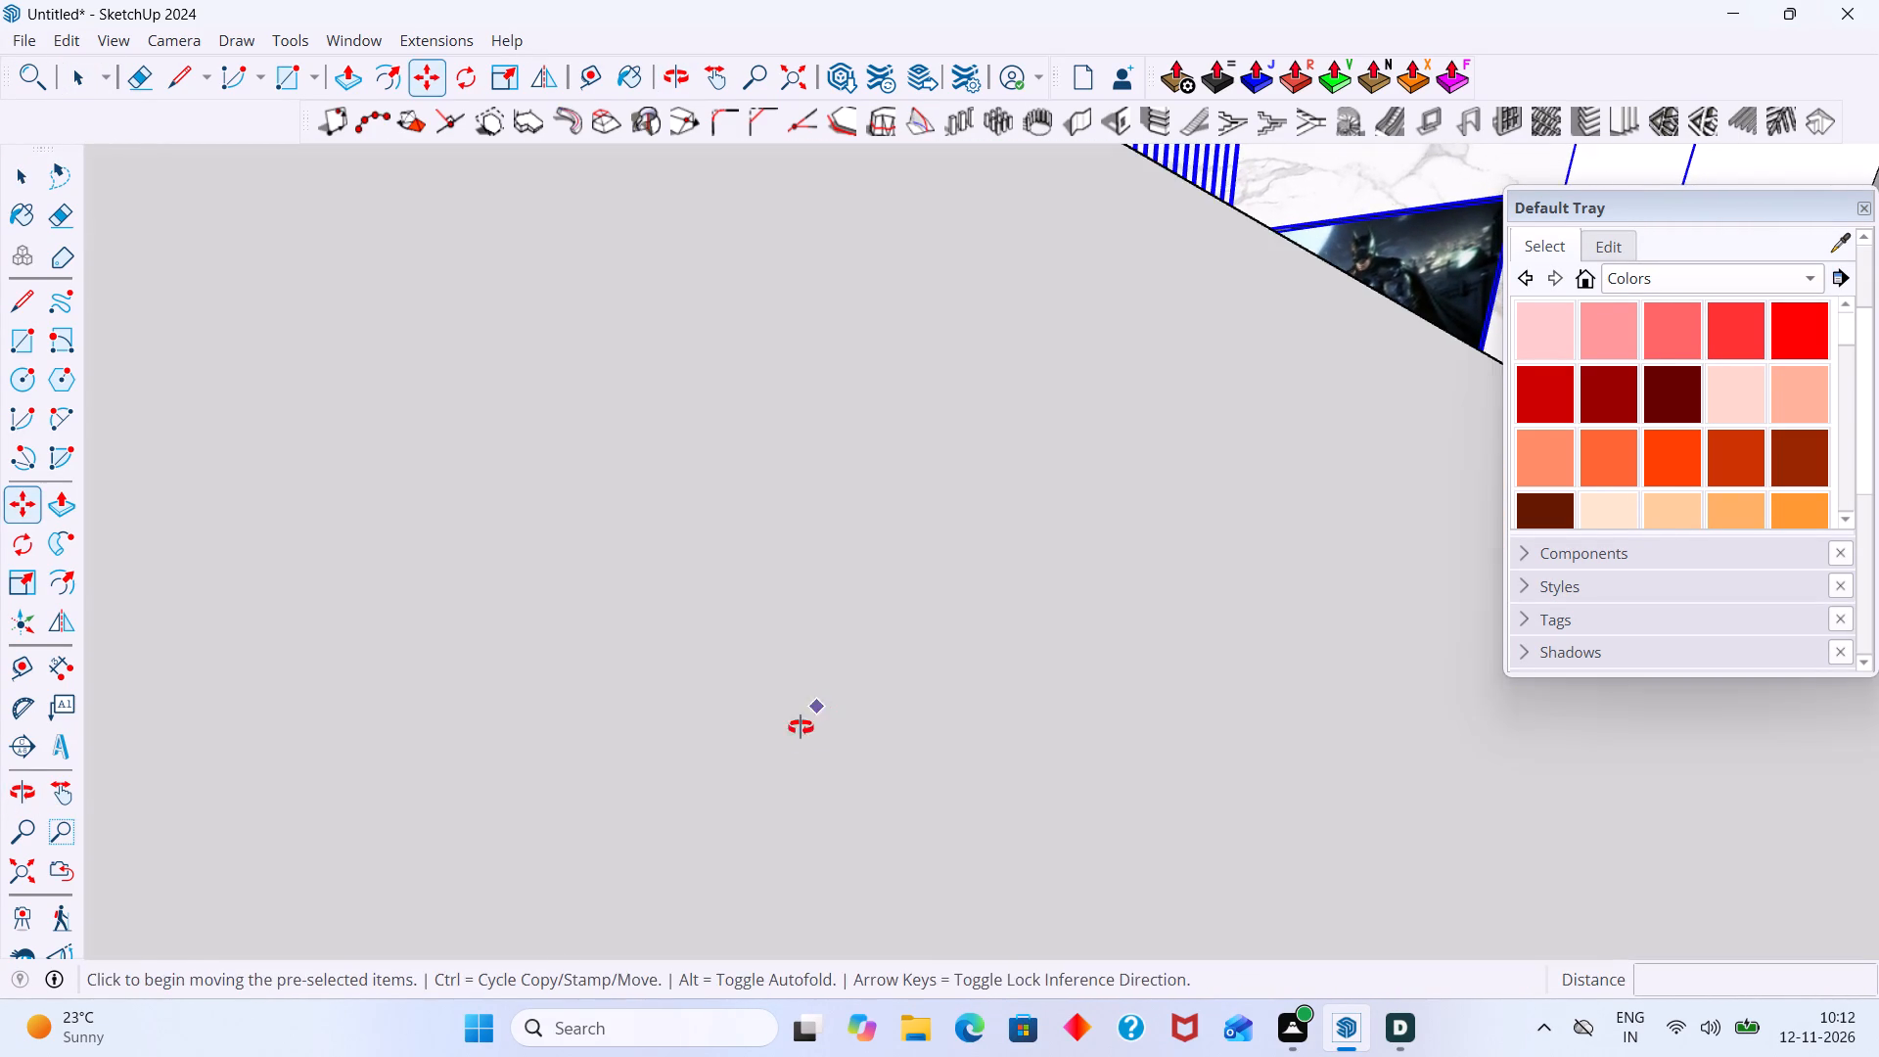
{"action": "middle_click_drag", "start_coordinate": [801, 727], "coordinate": [746, 762]}
{"action": "scroll", "coordinate": [745, 727], "scroll_direction": "down", "scroll_amount": 19}
{"action": "scroll", "coordinate": [954, 587], "scroll_direction": "up", "scroll_amount": 5}
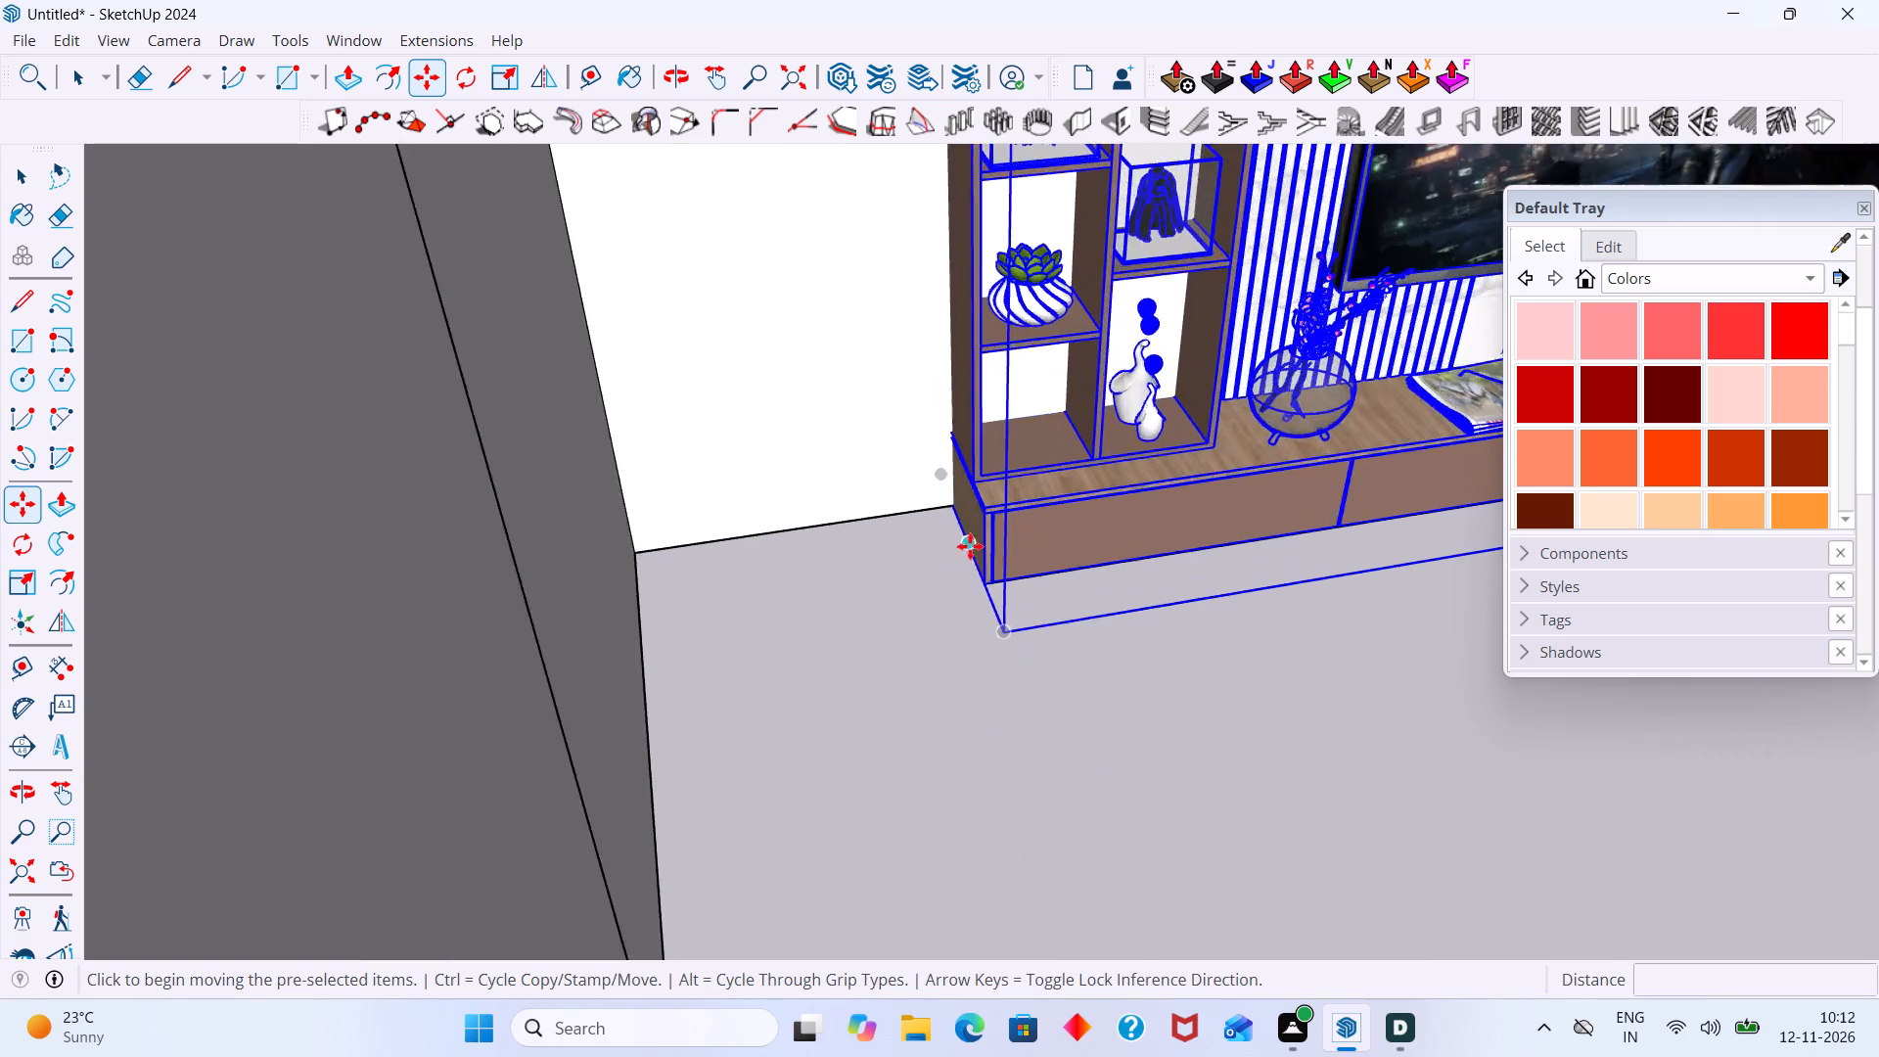
{"action": "scroll", "coordinate": [970, 546], "scroll_direction": "up", "scroll_amount": 5}
{"action": "left_click", "coordinate": [935, 480]}
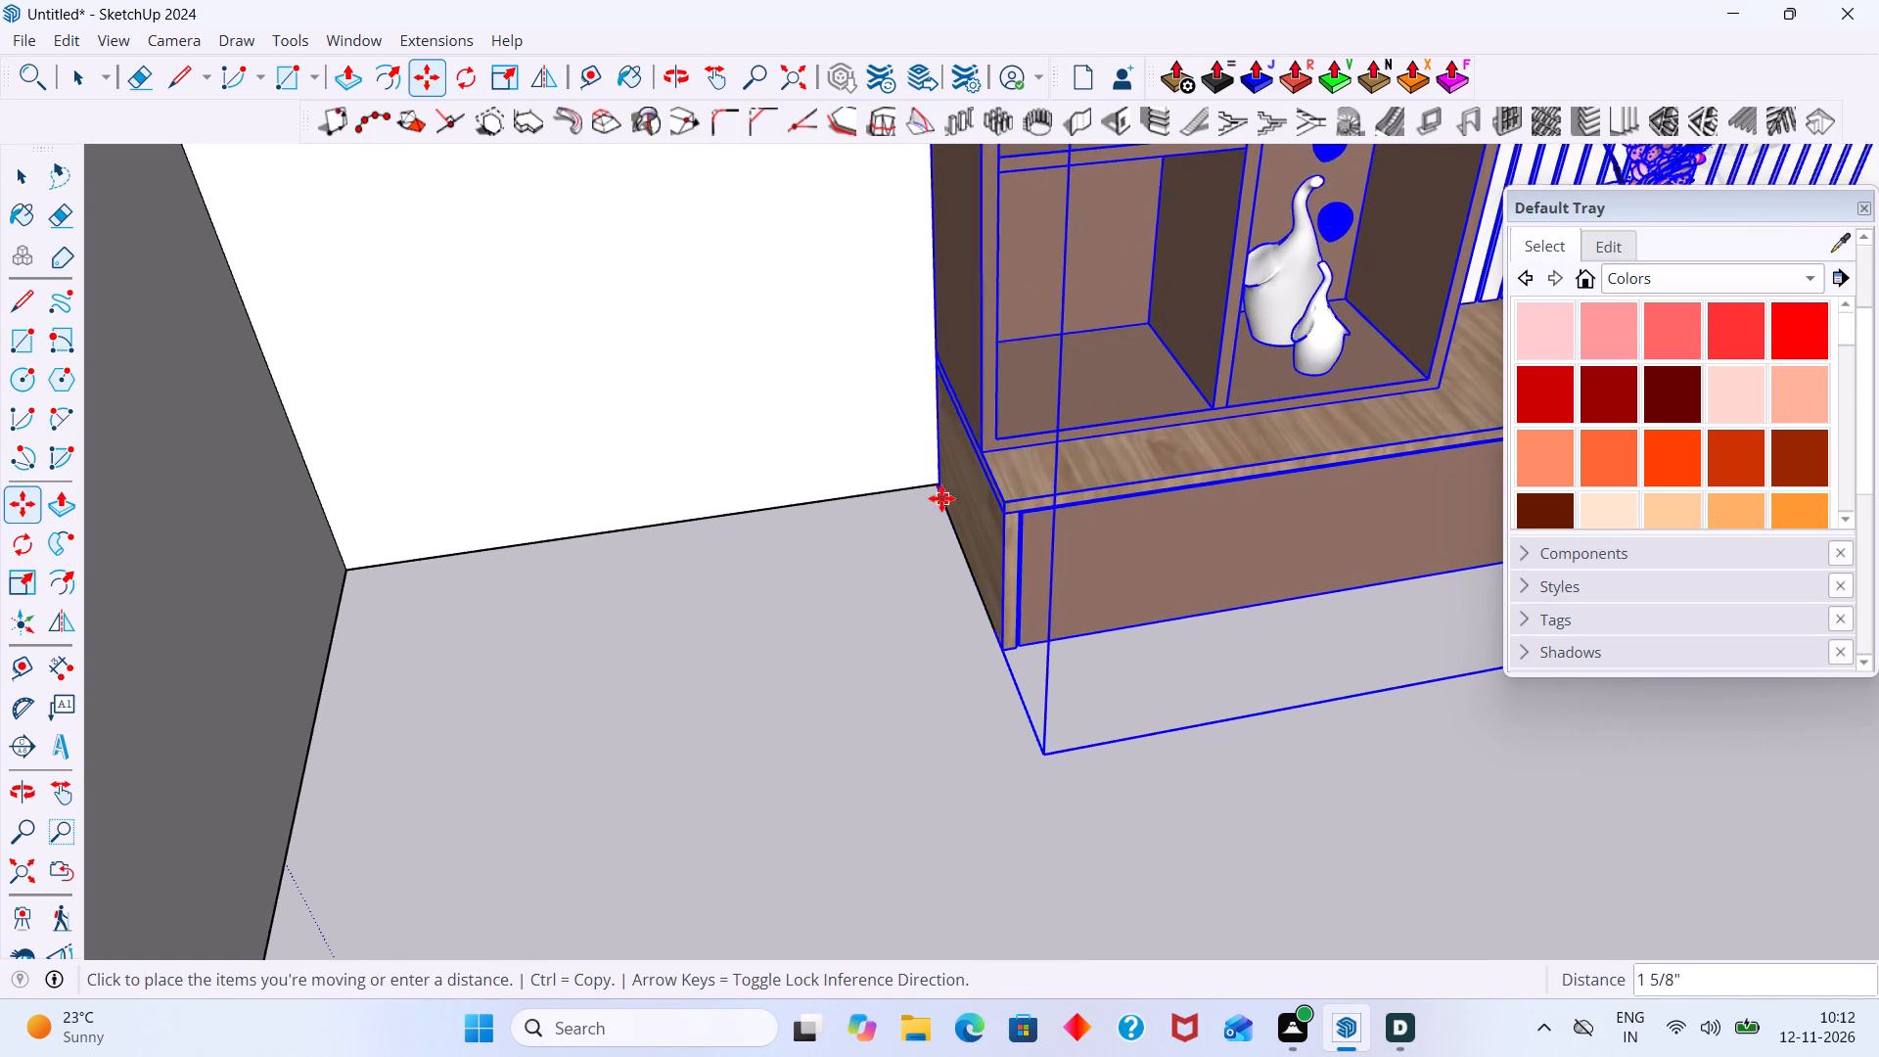
{"action": "left_click", "coordinate": [936, 488]}
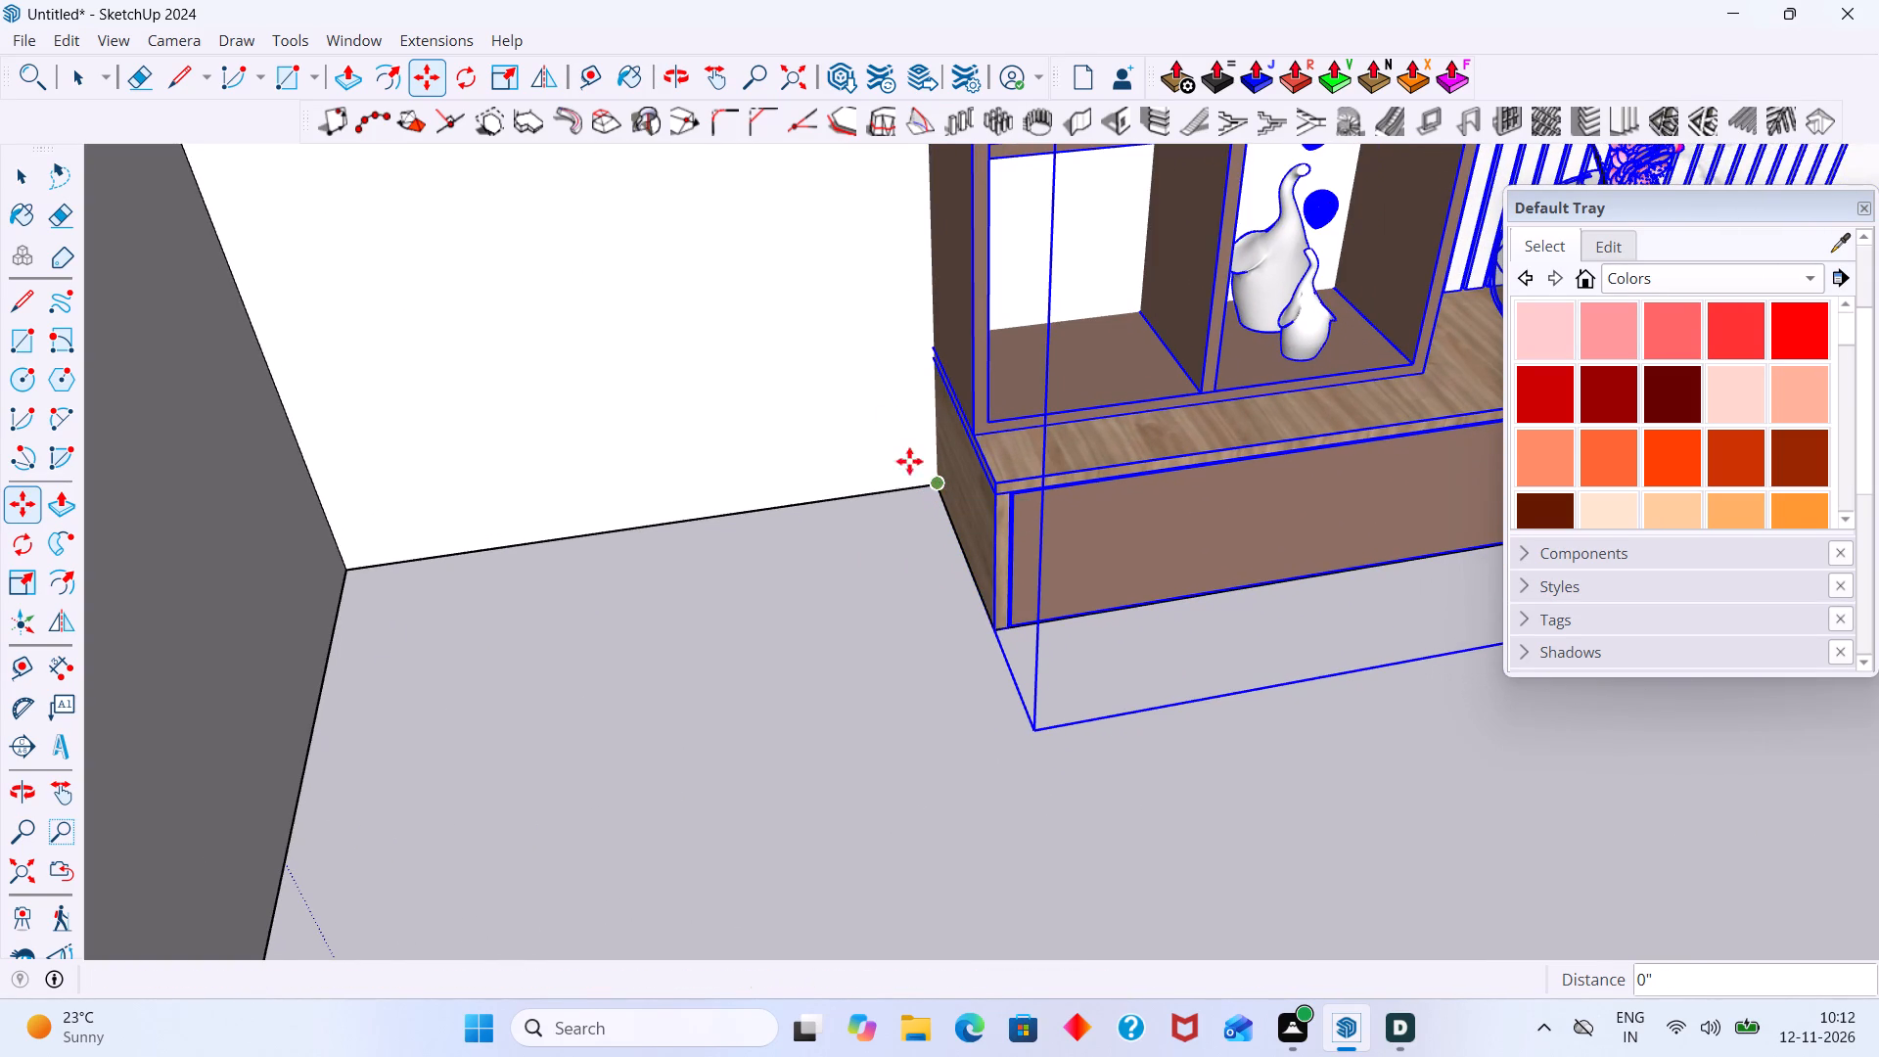
{"action": "key", "text": "space"}
{"action": "left_click", "coordinate": [867, 520]}
Examine the TV unit's placement from above, along with the adjoining living area's furniture layout.
{"action": "scroll", "coordinate": [857, 516], "scroll_direction": "down", "scroll_amount": 16}
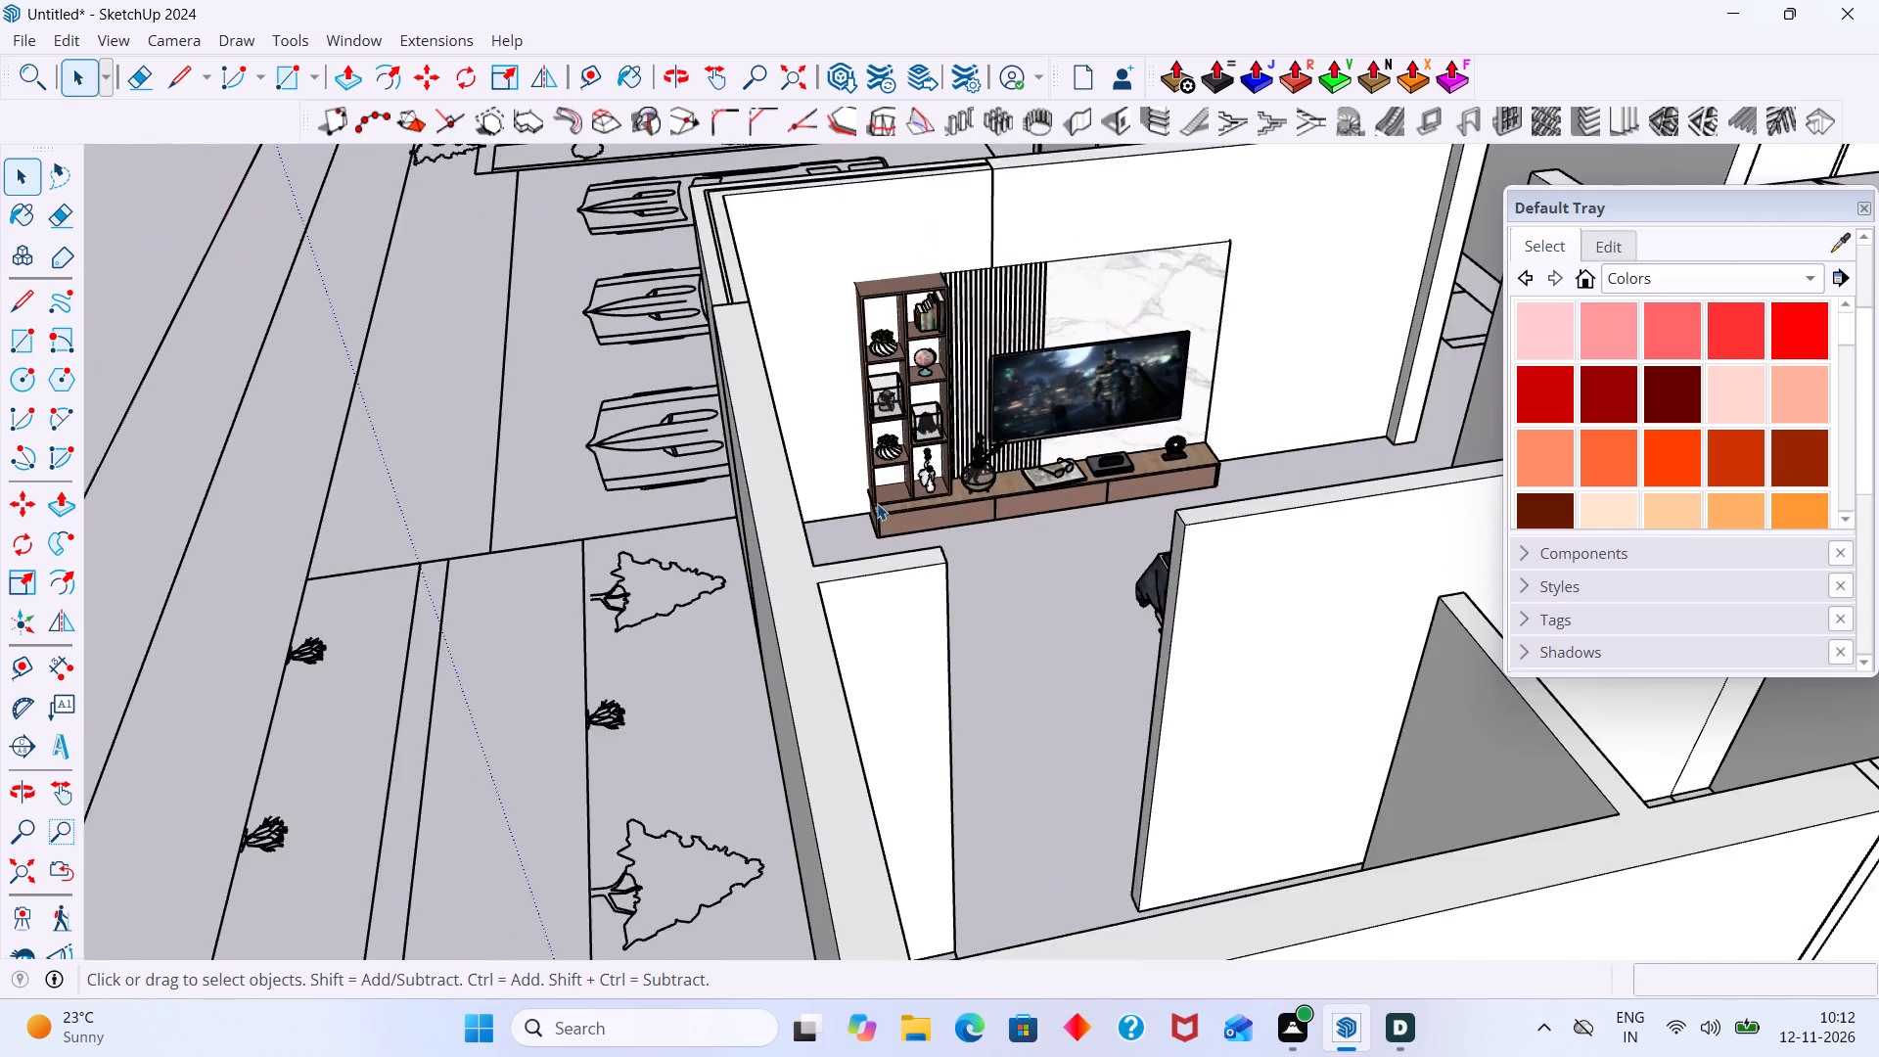
{"action": "scroll", "coordinate": [877, 503], "scroll_direction": "down", "scroll_amount": 20}
{"action": "scroll", "coordinate": [877, 503], "scroll_direction": "down", "scroll_amount": 1}
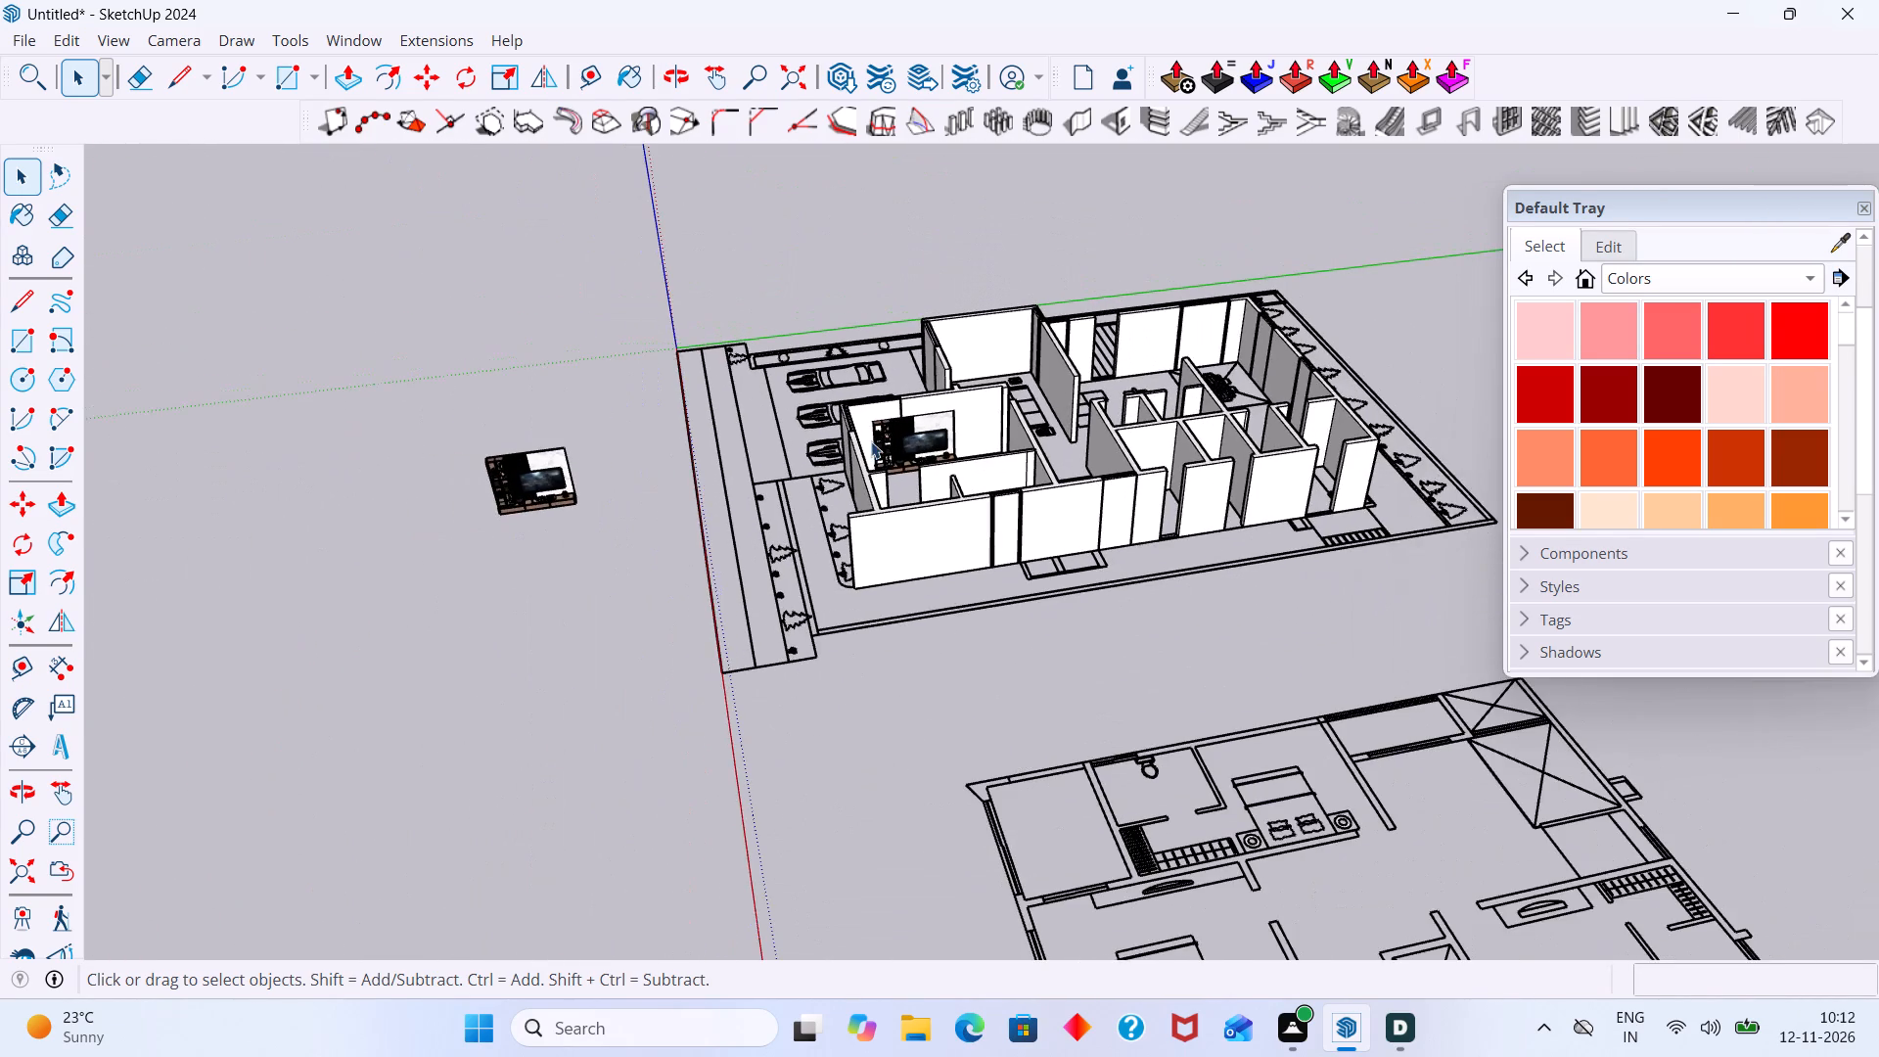
{"action": "middle_click_drag", "start_coordinate": [863, 428], "coordinate": [707, 394], "text": "shift"}
{"action": "scroll", "coordinate": [839, 403], "scroll_direction": "up", "scroll_amount": 12}
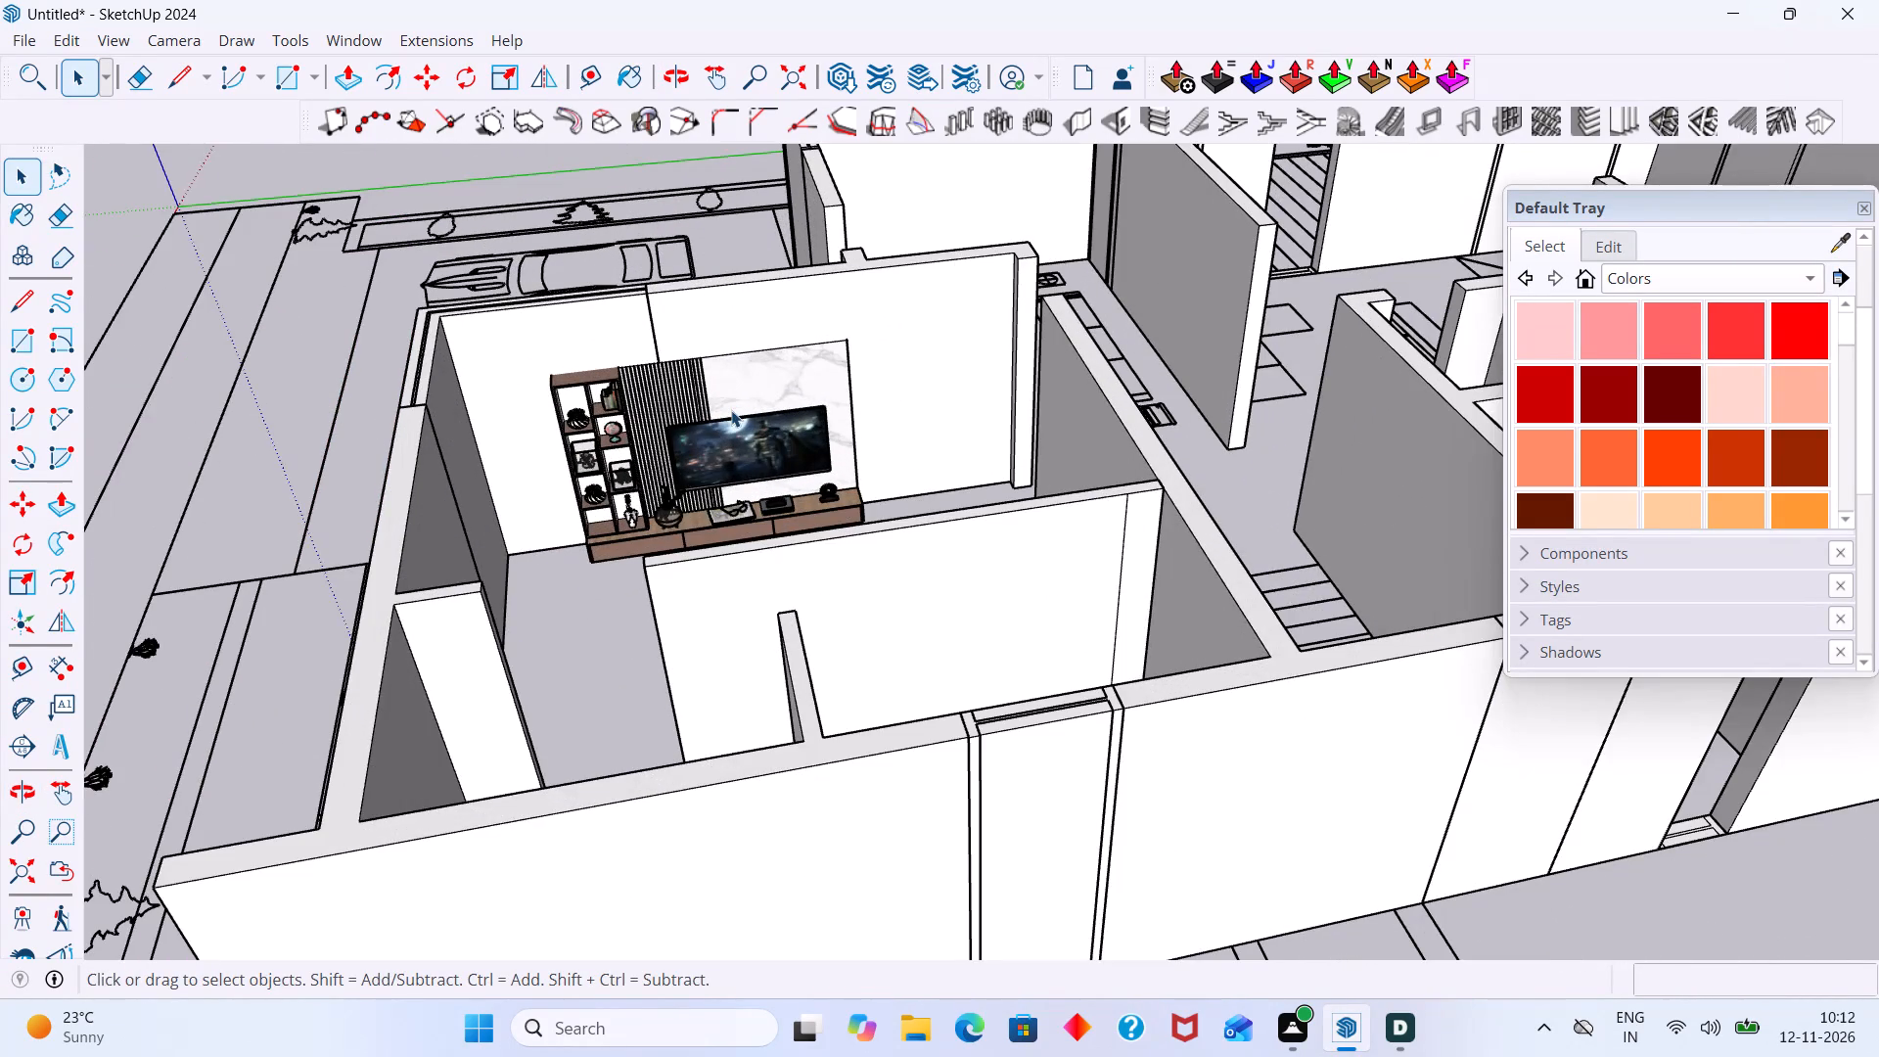
{"action": "middle_click_drag", "start_coordinate": [731, 413], "coordinate": [761, 484]}
{"action": "scroll", "coordinate": [724, 399], "scroll_direction": "up", "scroll_amount": 10}
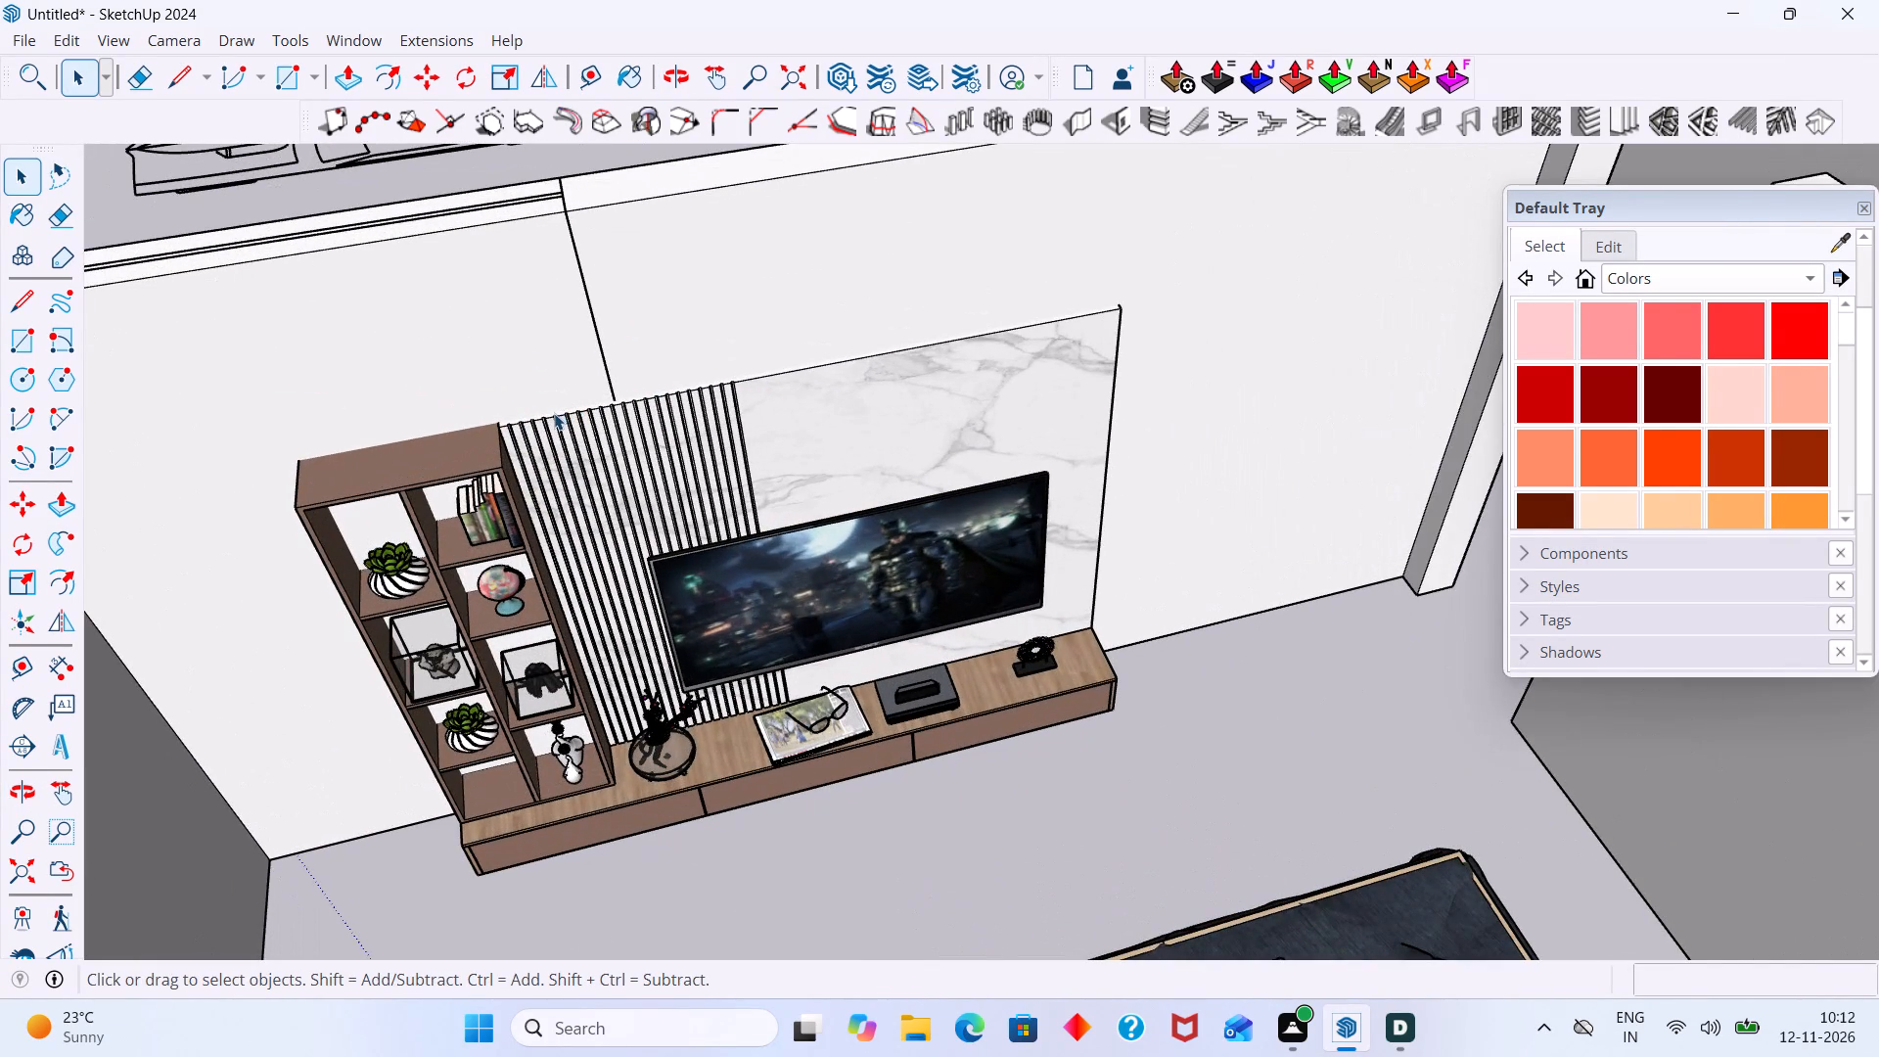
{"action": "scroll", "coordinate": [554, 414], "scroll_direction": "up", "scroll_amount": 11}
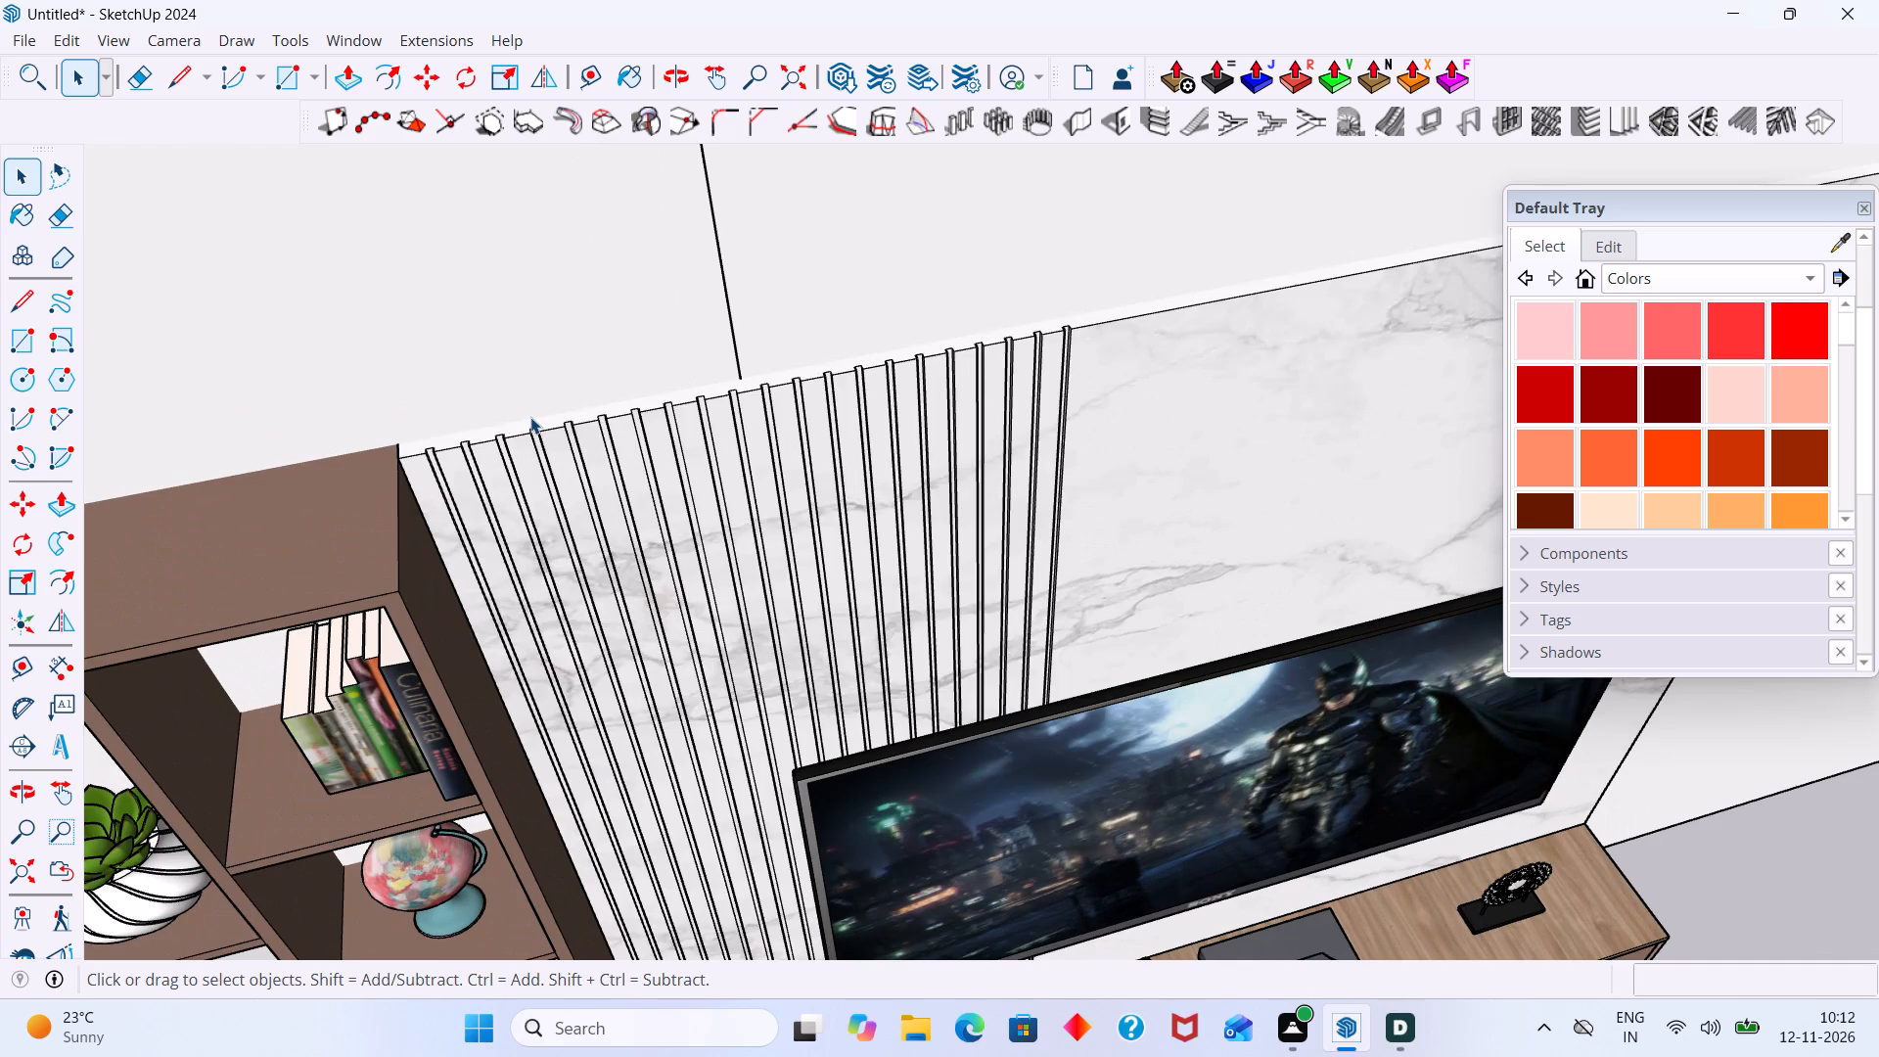
{"action": "scroll", "coordinate": [530, 417], "scroll_direction": "down", "scroll_amount": 4}
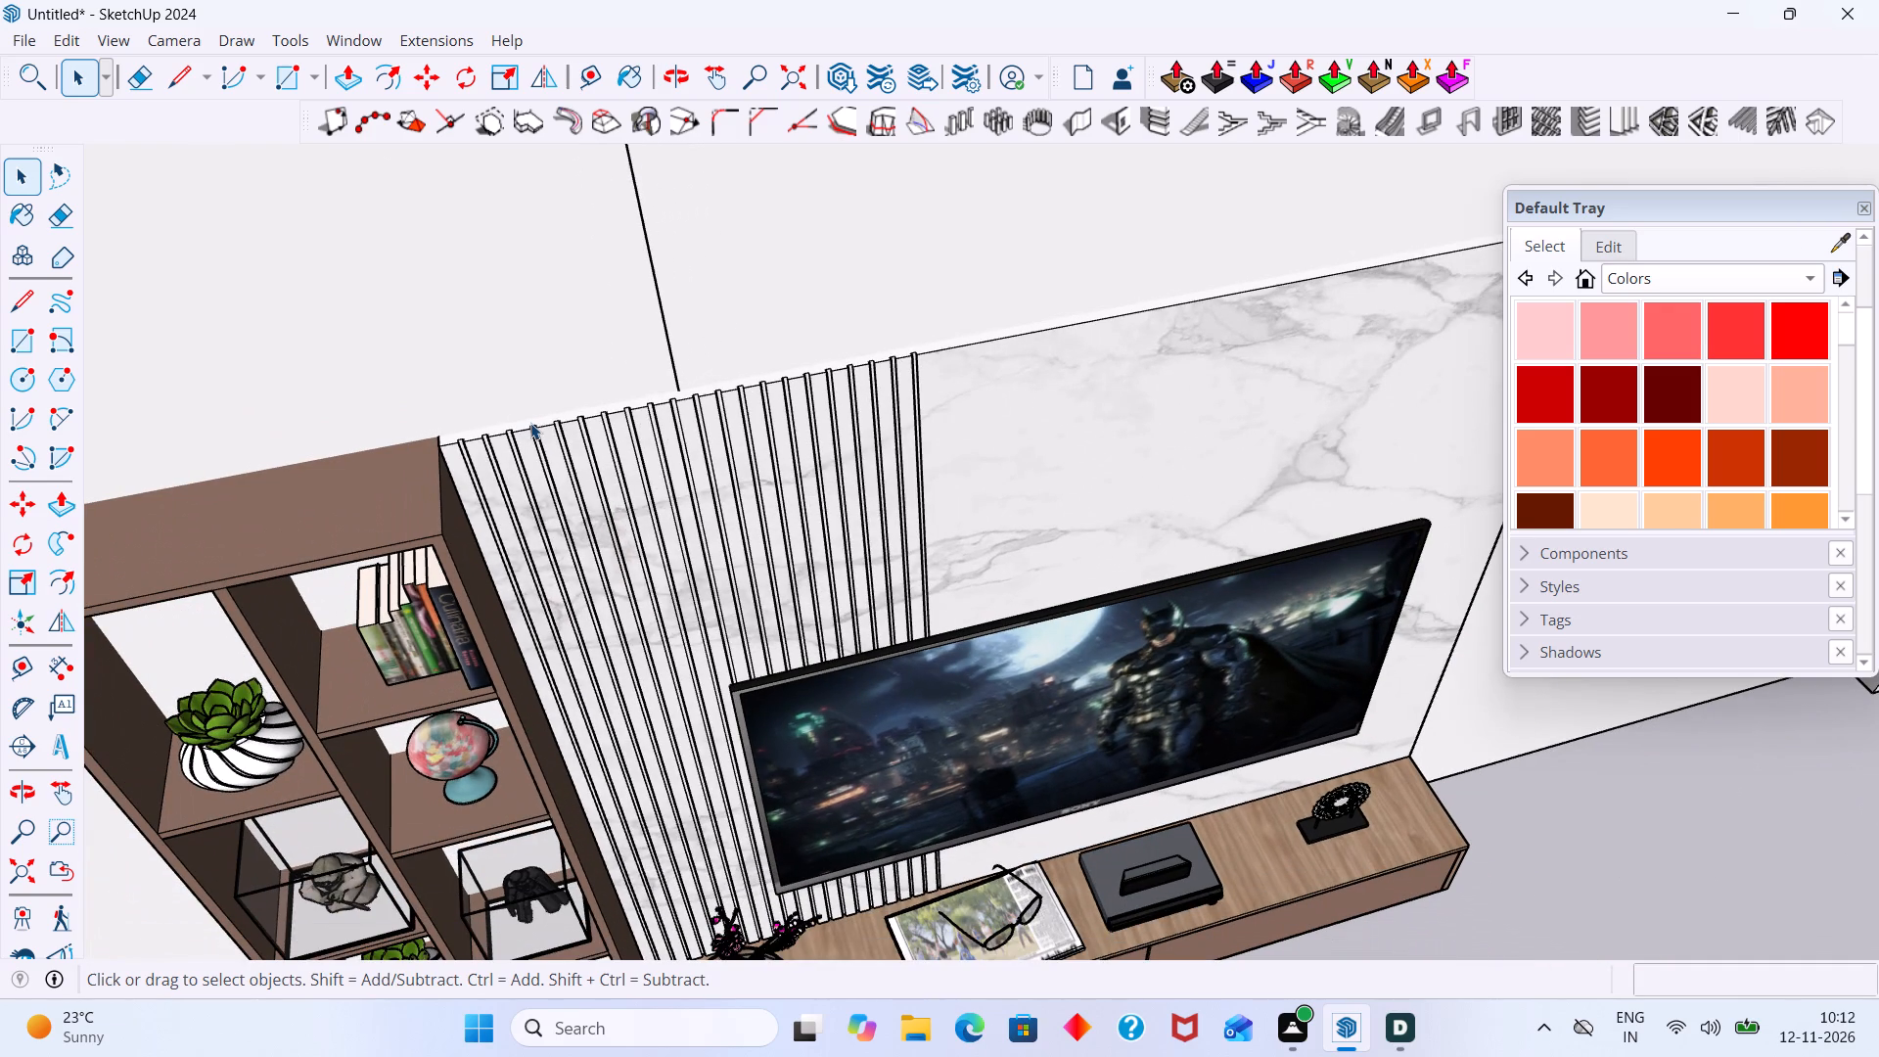
{"action": "scroll", "coordinate": [530, 423], "scroll_direction": "down", "scroll_amount": 16}
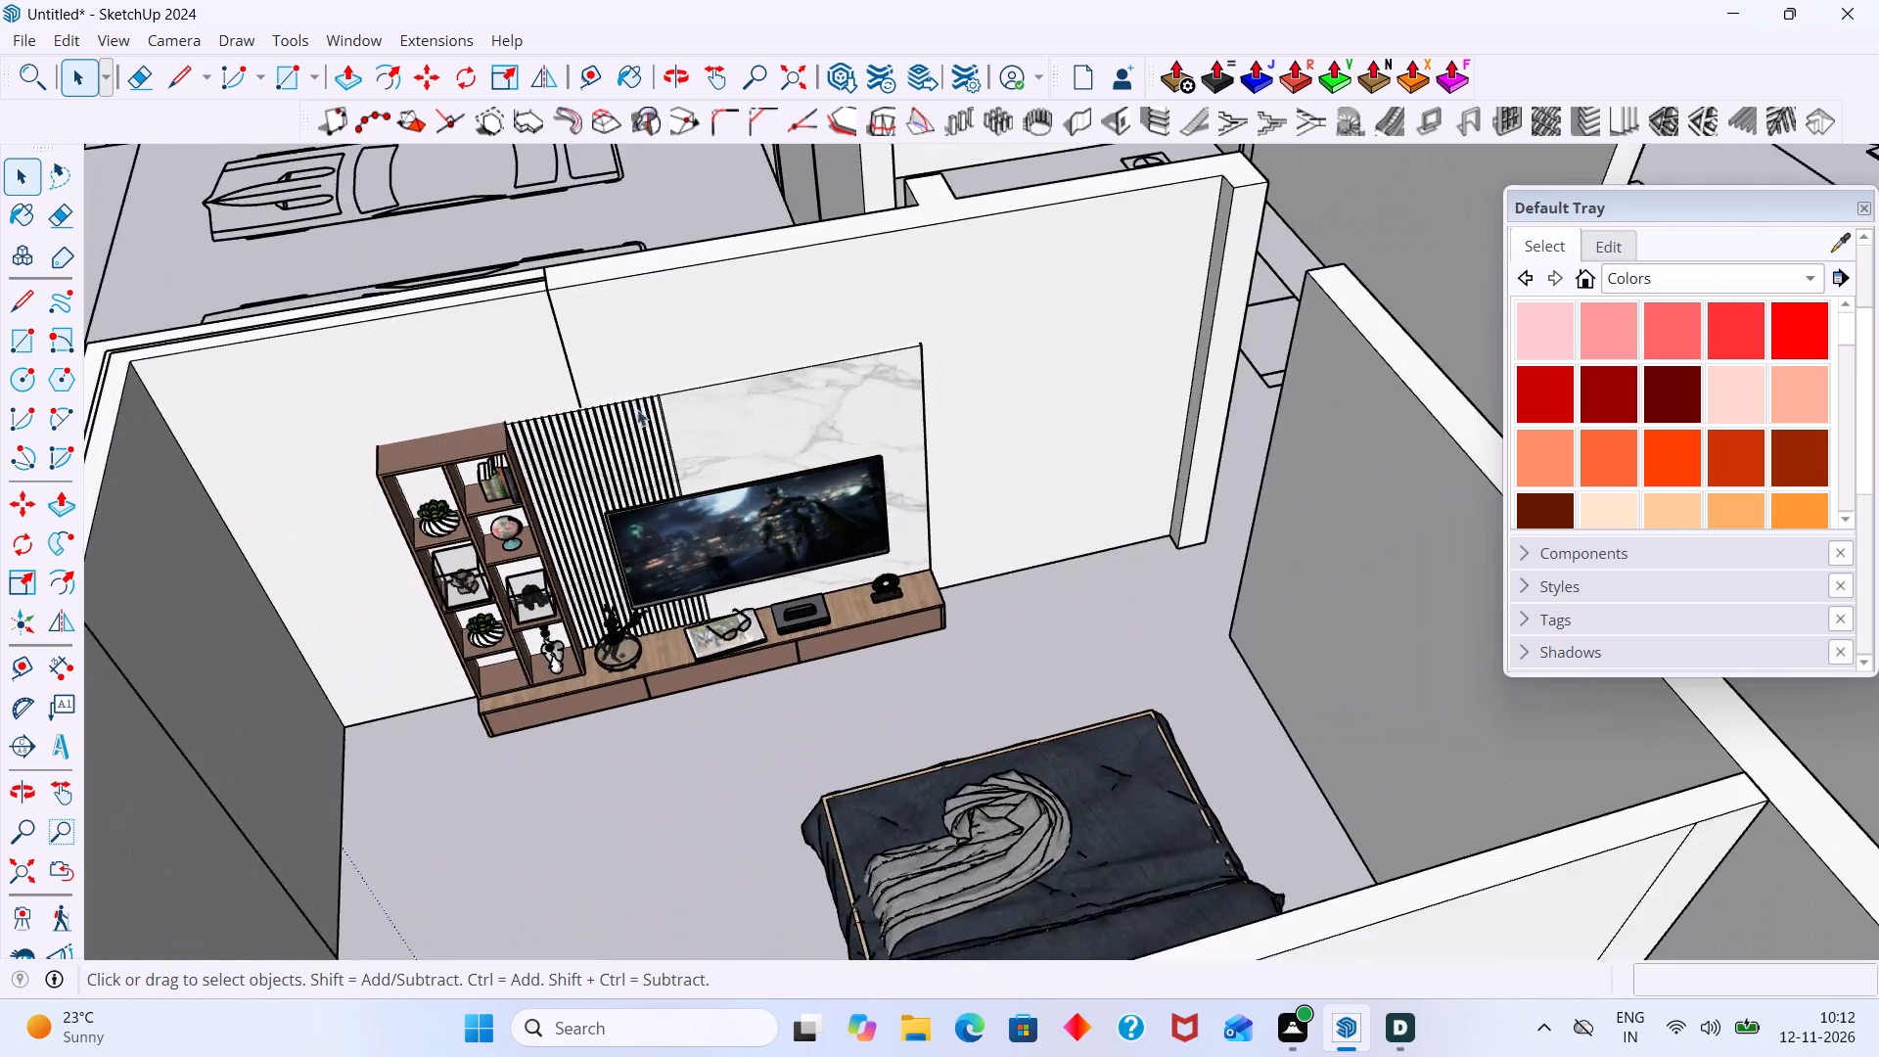
{"action": "scroll", "coordinate": [637, 409], "scroll_direction": "down", "scroll_amount": 15}
{"action": "middle_click_drag", "start_coordinate": [900, 419], "coordinate": [676, 471]}
{"action": "scroll", "coordinate": [851, 419], "scroll_direction": "up", "scroll_amount": 10}
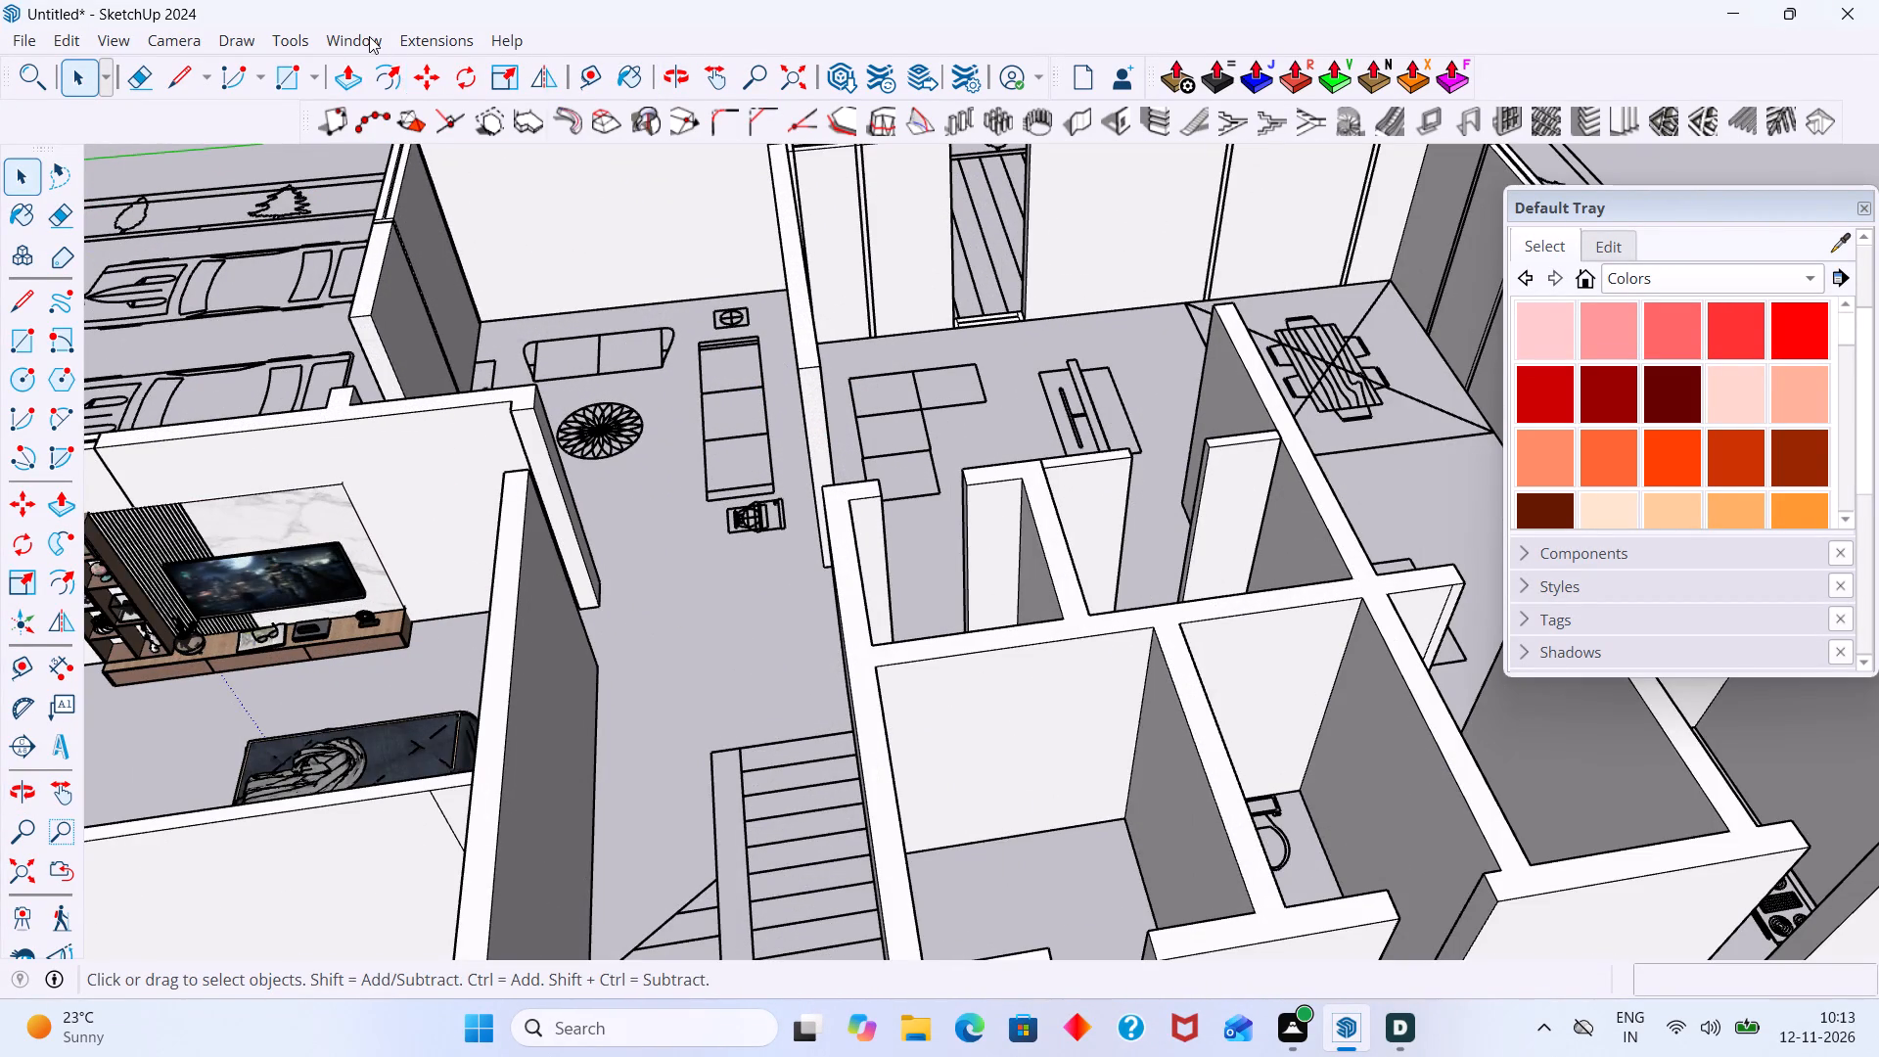
Open 3D Warehouse and browse the TV UNIT search results for suitable models.
{"action": "left_click", "coordinate": [369, 36]}
{"action": "left_click", "coordinate": [421, 236]}
{"action": "left_click", "coordinate": [370, 41]}
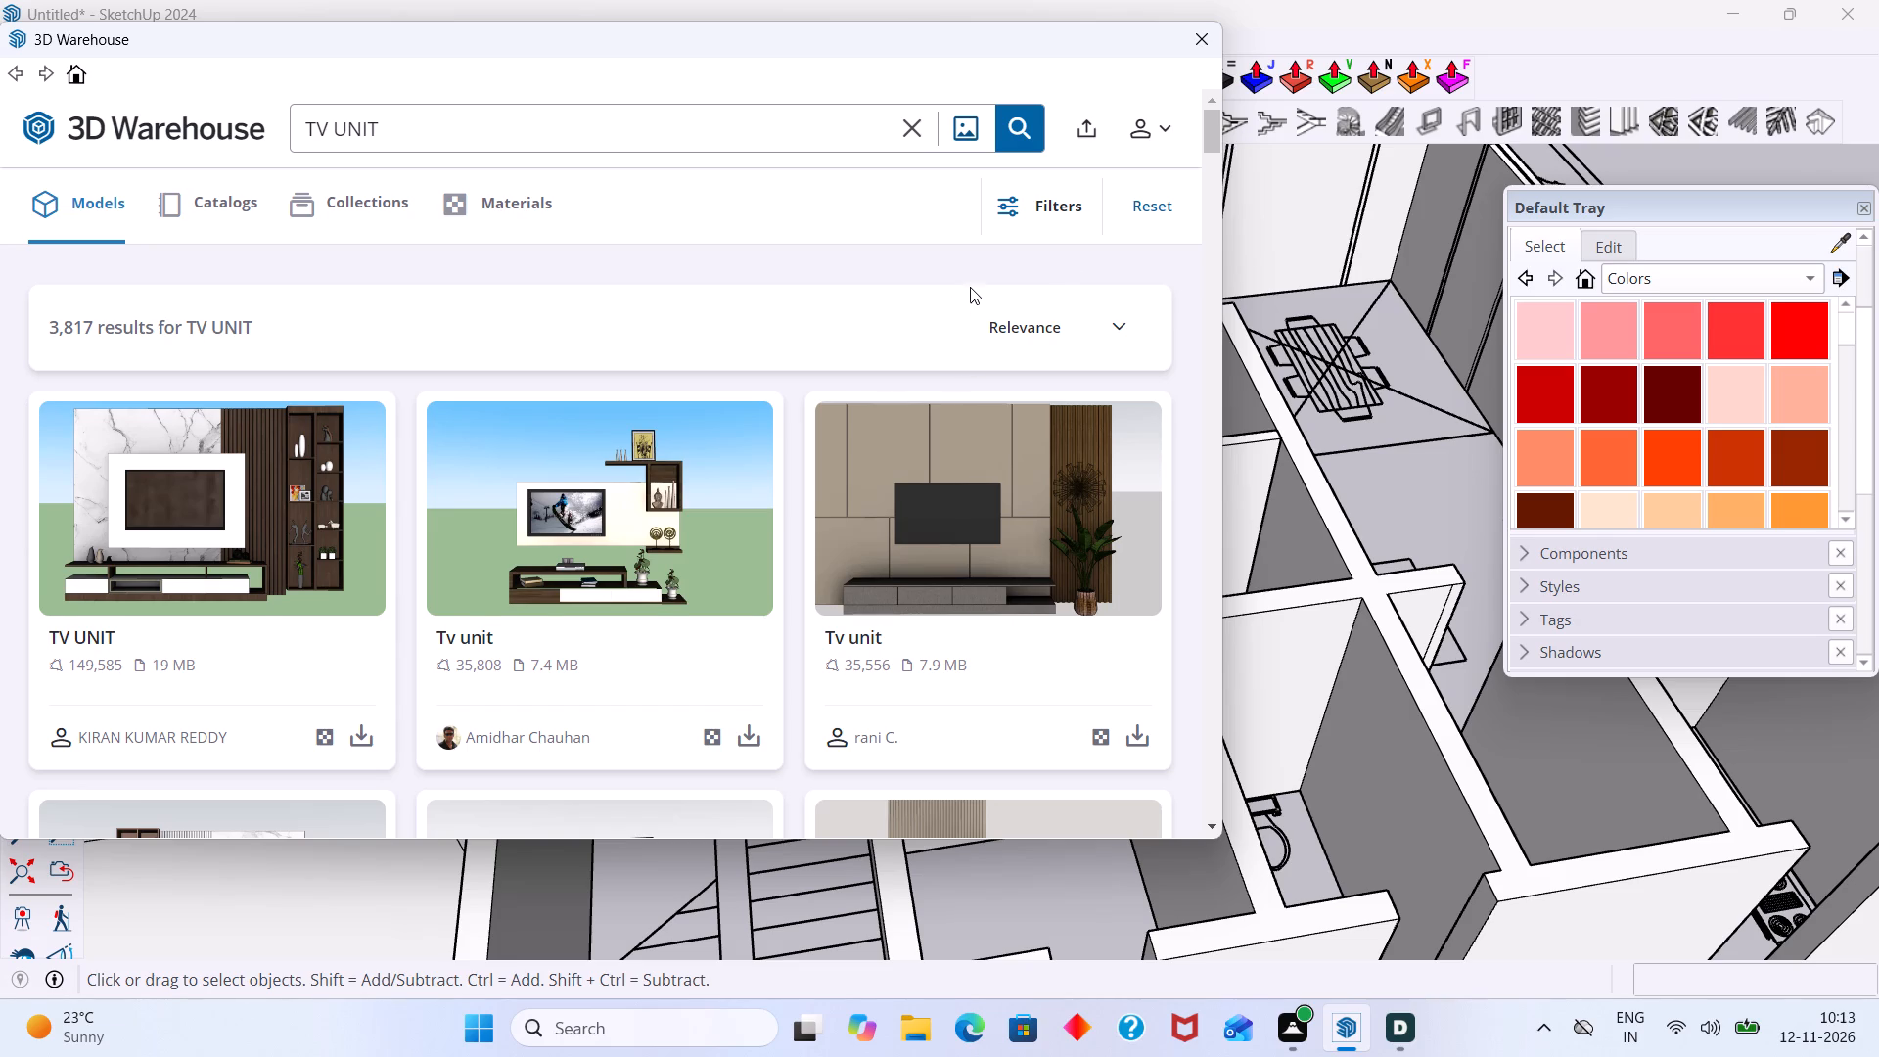
{"action": "scroll", "coordinate": [1079, 253], "scroll_direction": "down", "scroll_amount": 1}
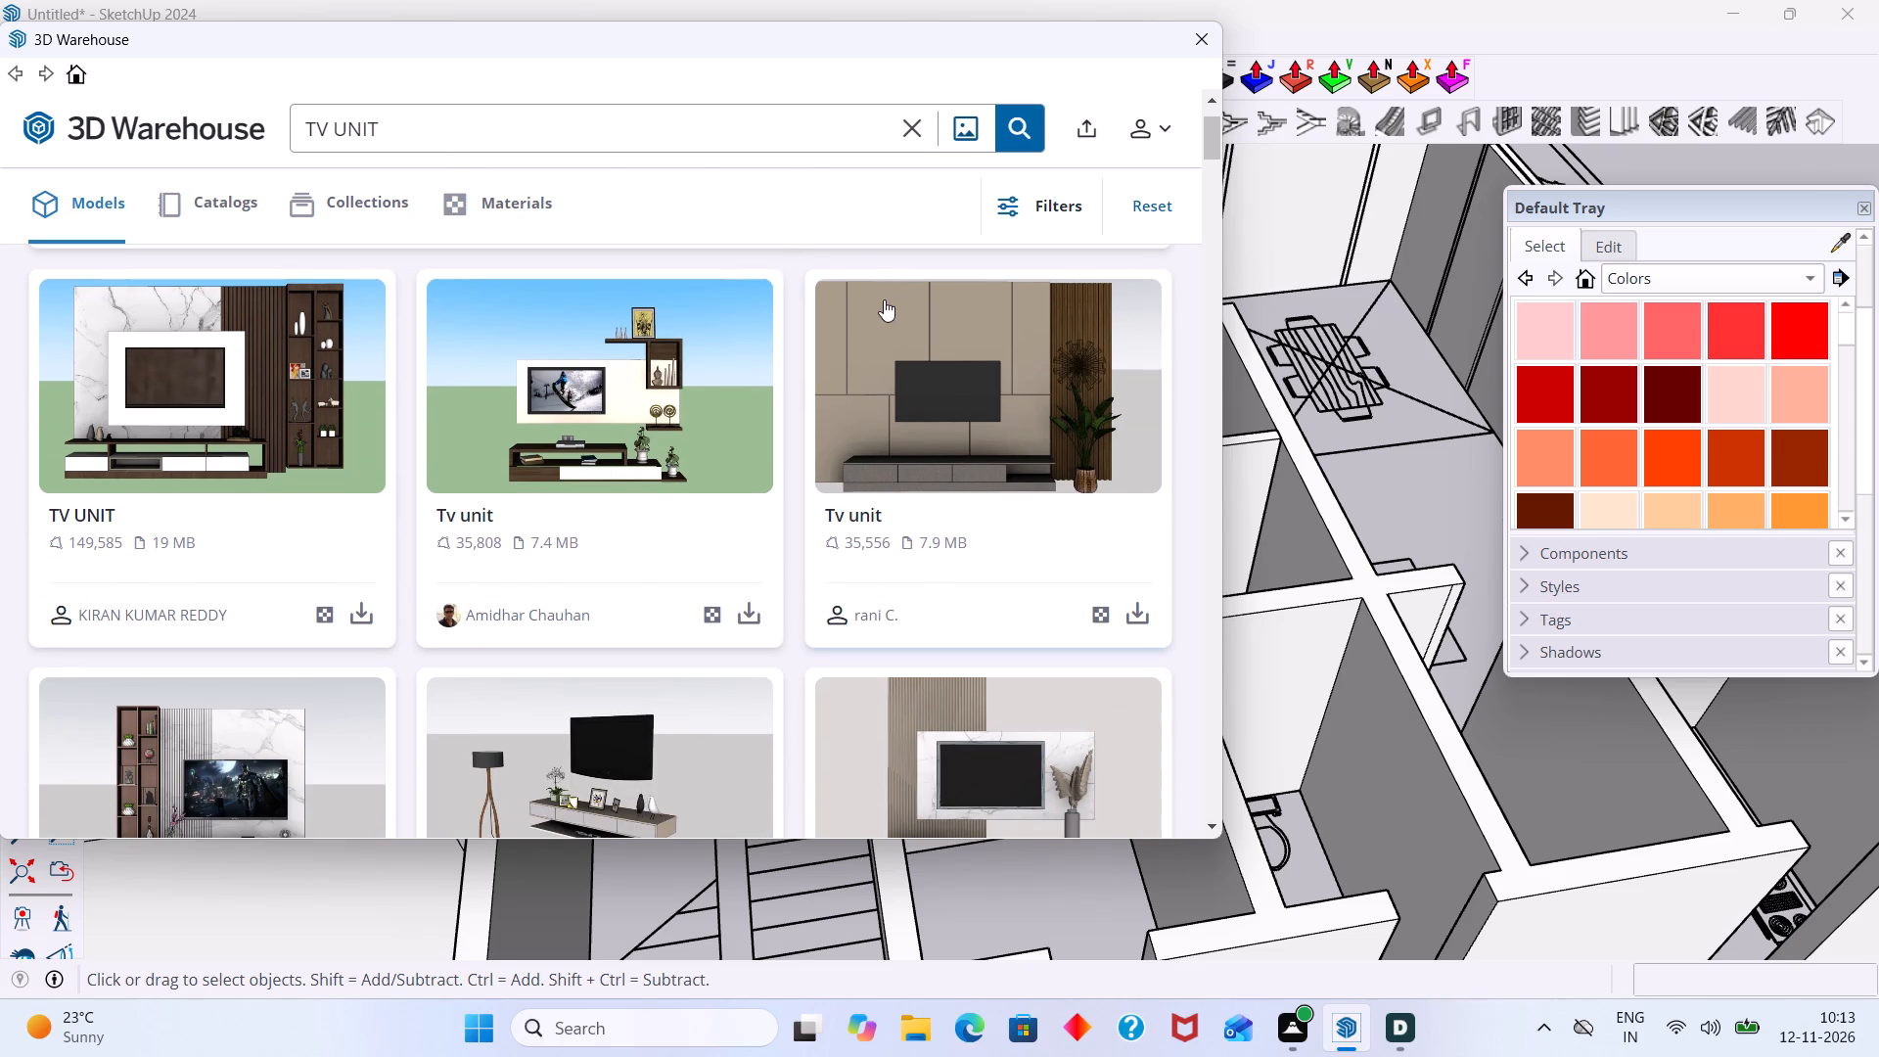
{"action": "scroll", "coordinate": [802, 532], "scroll_direction": "down", "scroll_amount": 2}
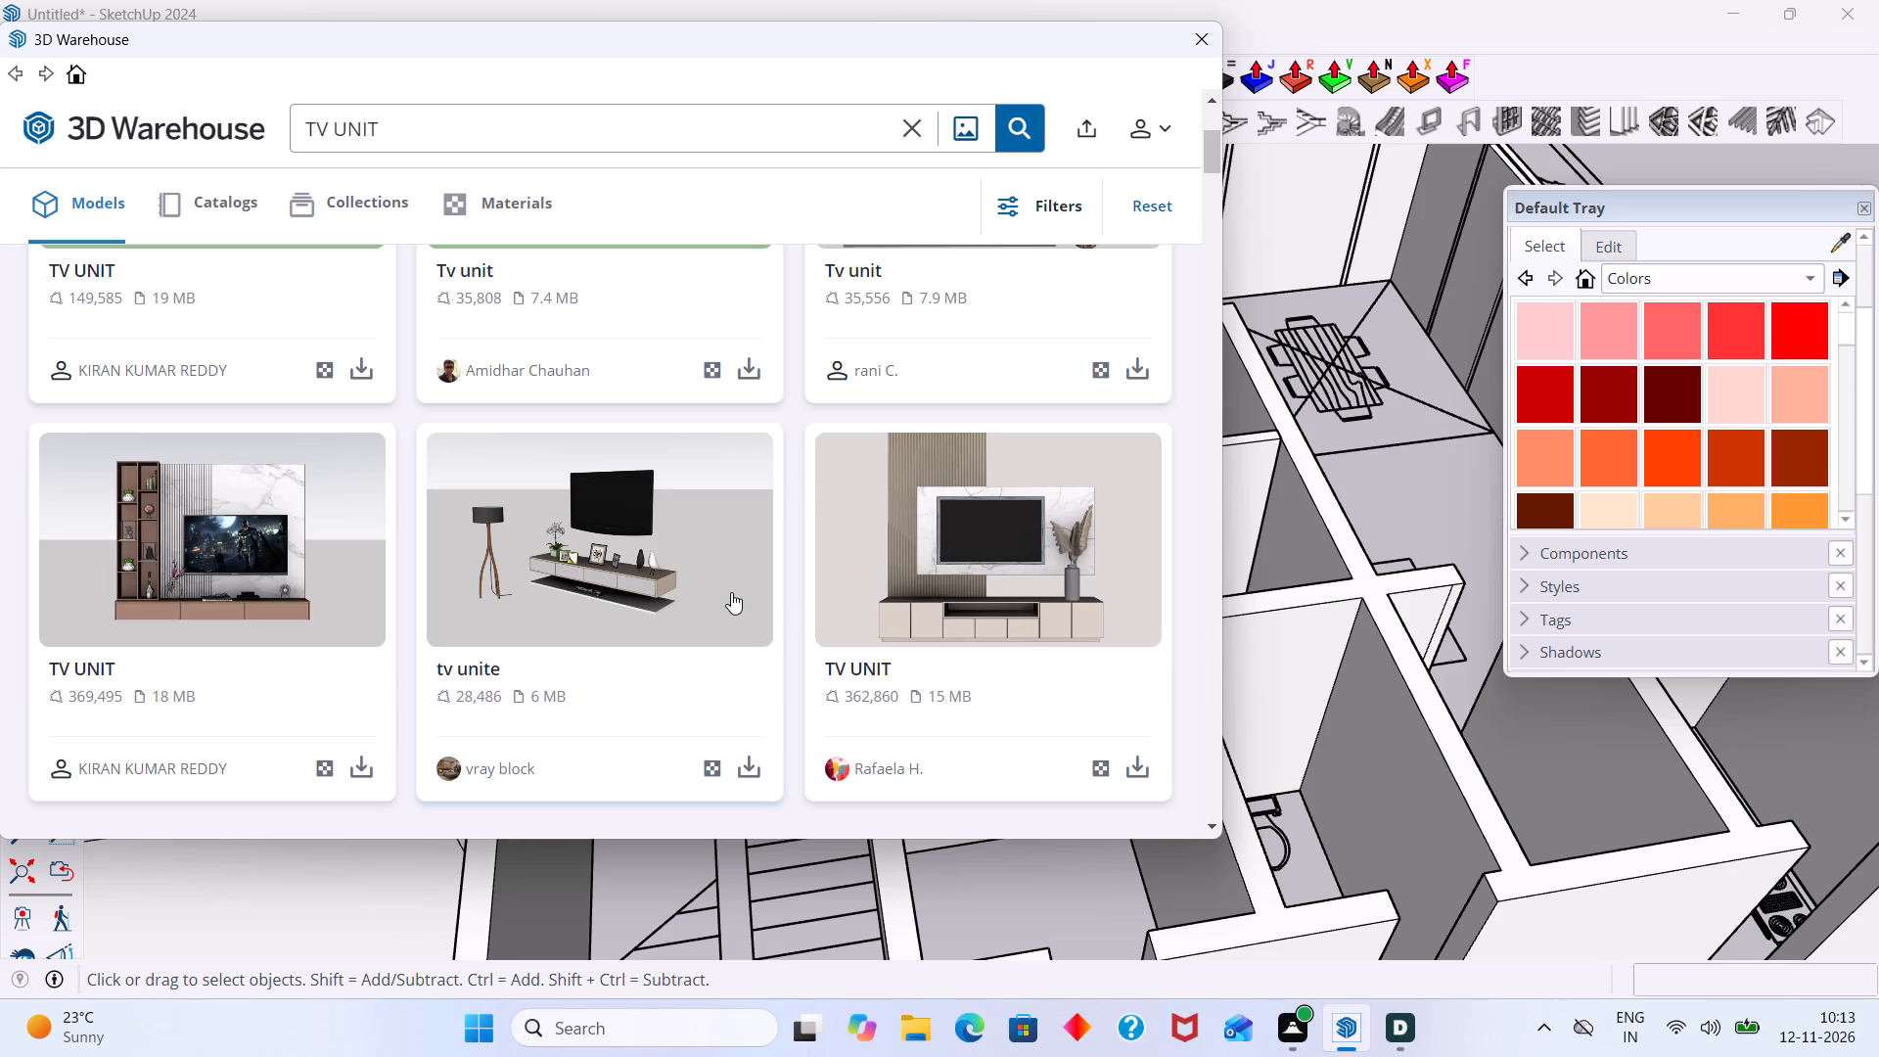
{"action": "scroll", "coordinate": [836, 623], "scroll_direction": "down", "scroll_amount": 2}
{"action": "scroll", "coordinate": [603, 558], "scroll_direction": "down", "scroll_amount": 6}
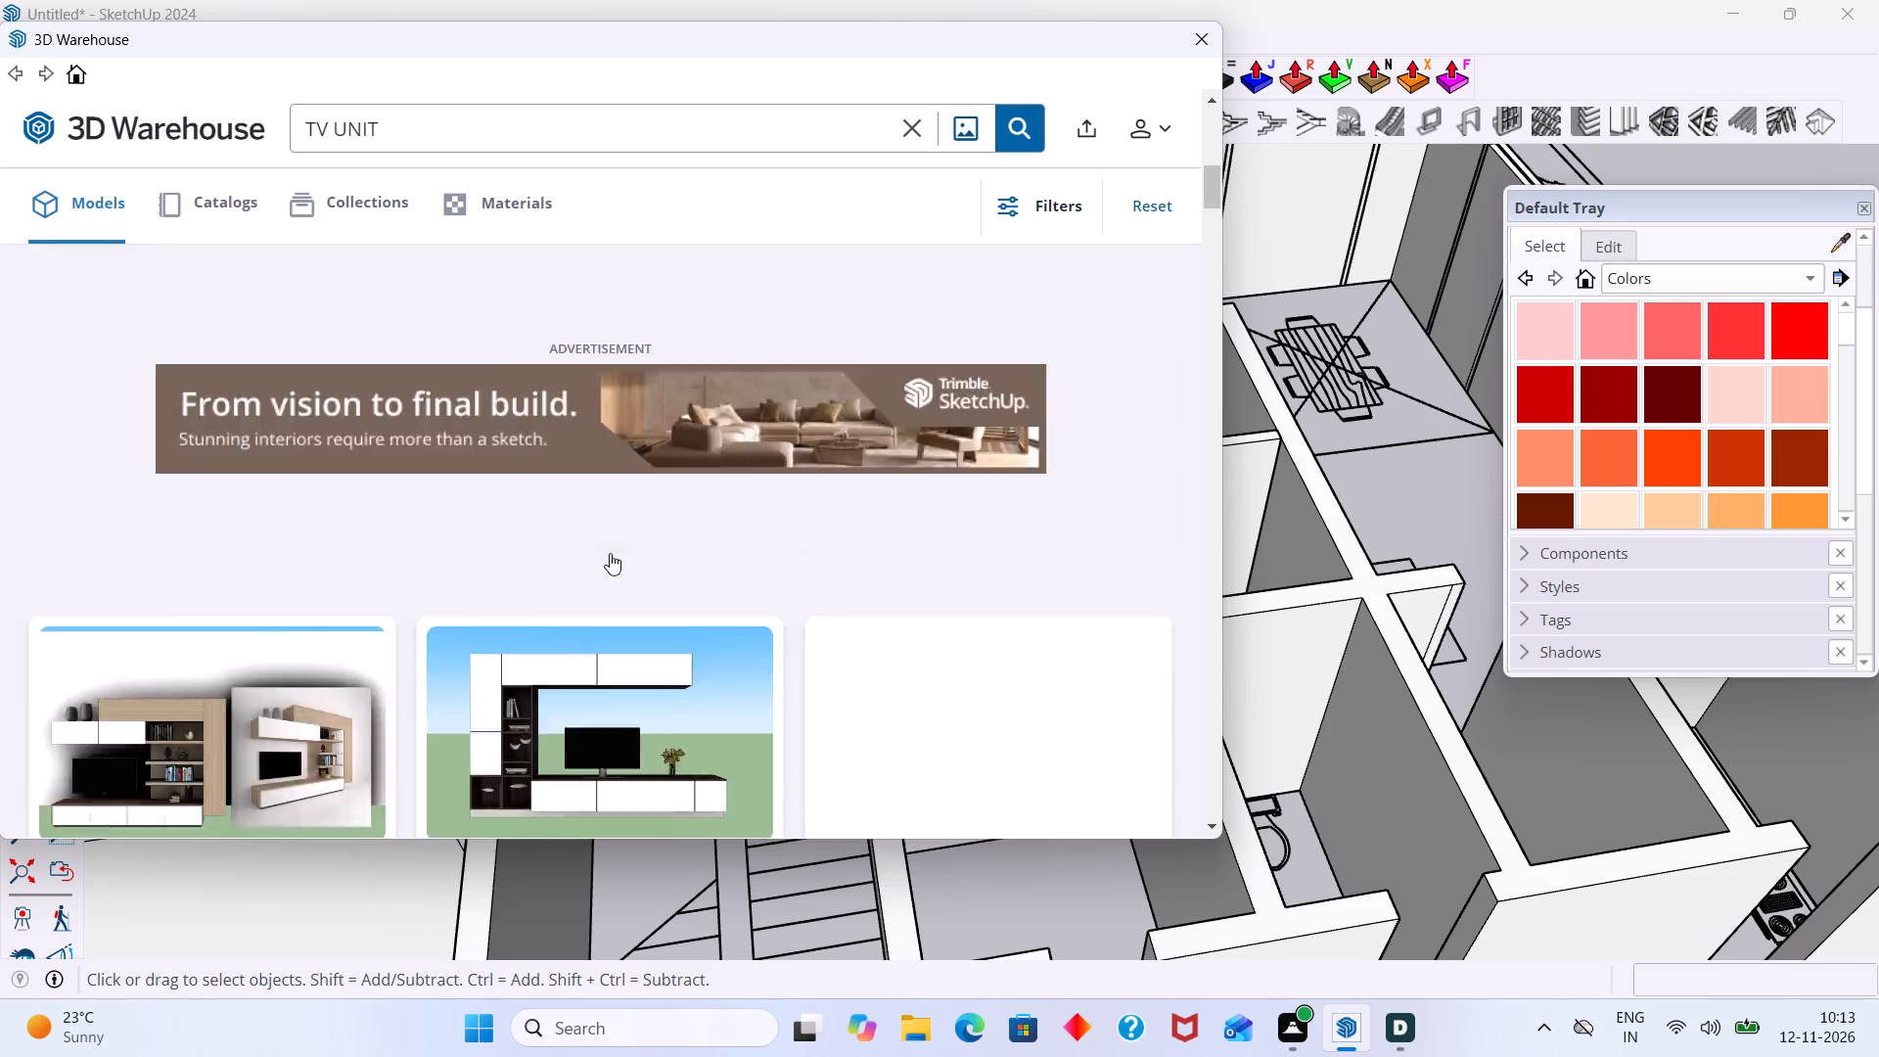
{"action": "scroll", "coordinate": [610, 553], "scroll_direction": "down", "scroll_amount": 2}
{"action": "scroll", "coordinate": [610, 554], "scroll_direction": "up", "scroll_amount": 3}
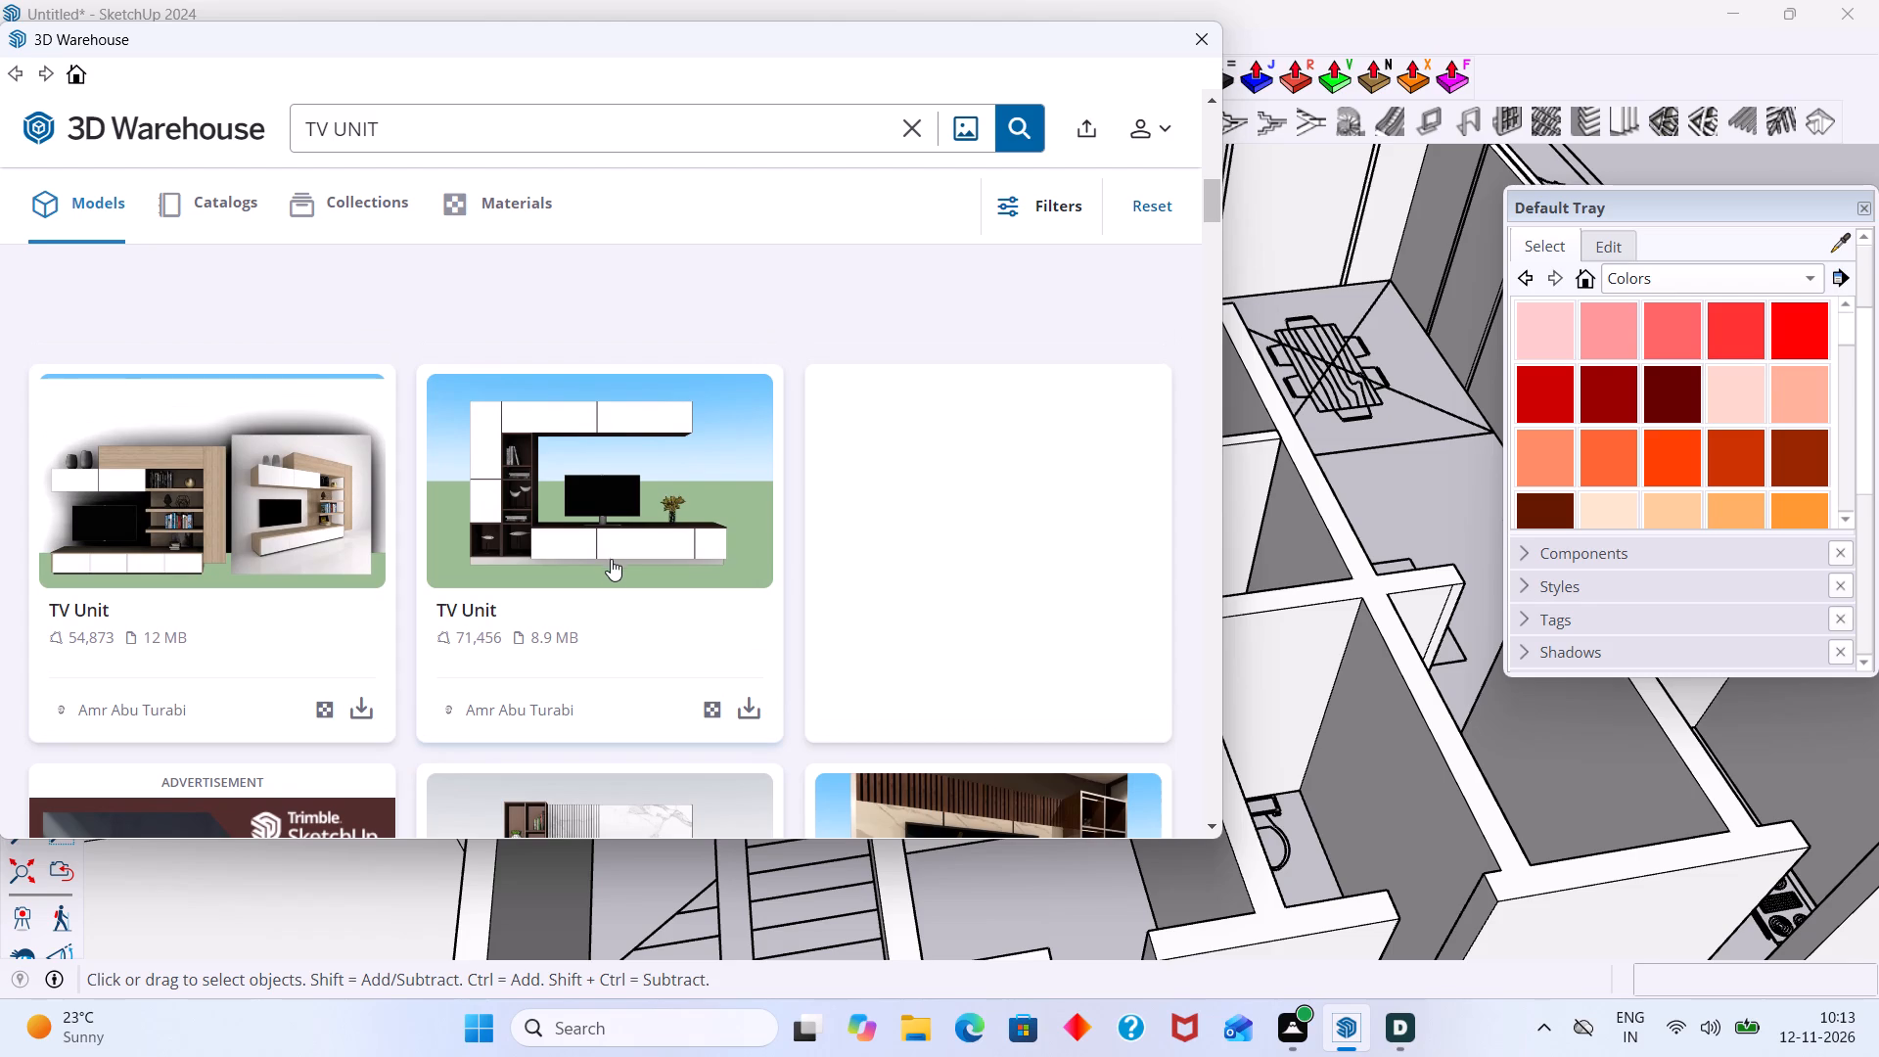
{"action": "scroll", "coordinate": [523, 569], "scroll_direction": "down", "scroll_amount": 3}
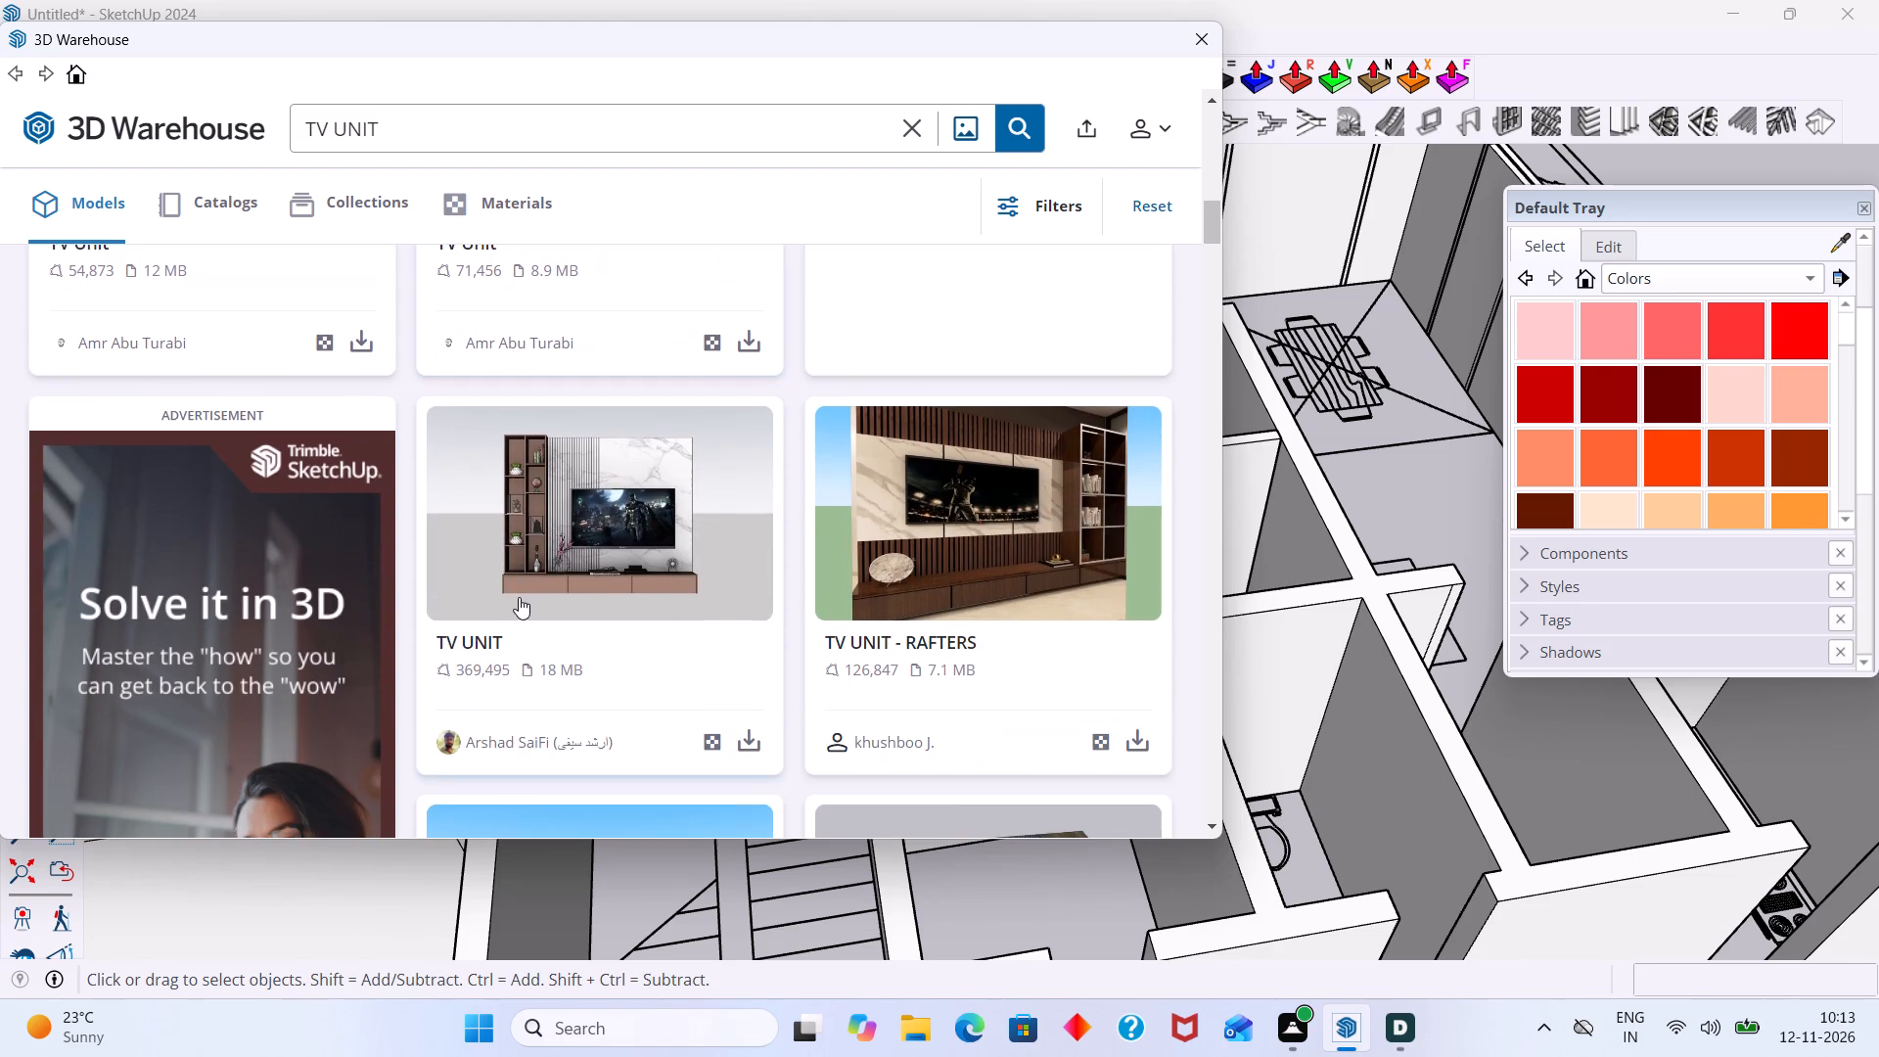
{"action": "scroll", "coordinate": [518, 598], "scroll_direction": "down", "scroll_amount": 7}
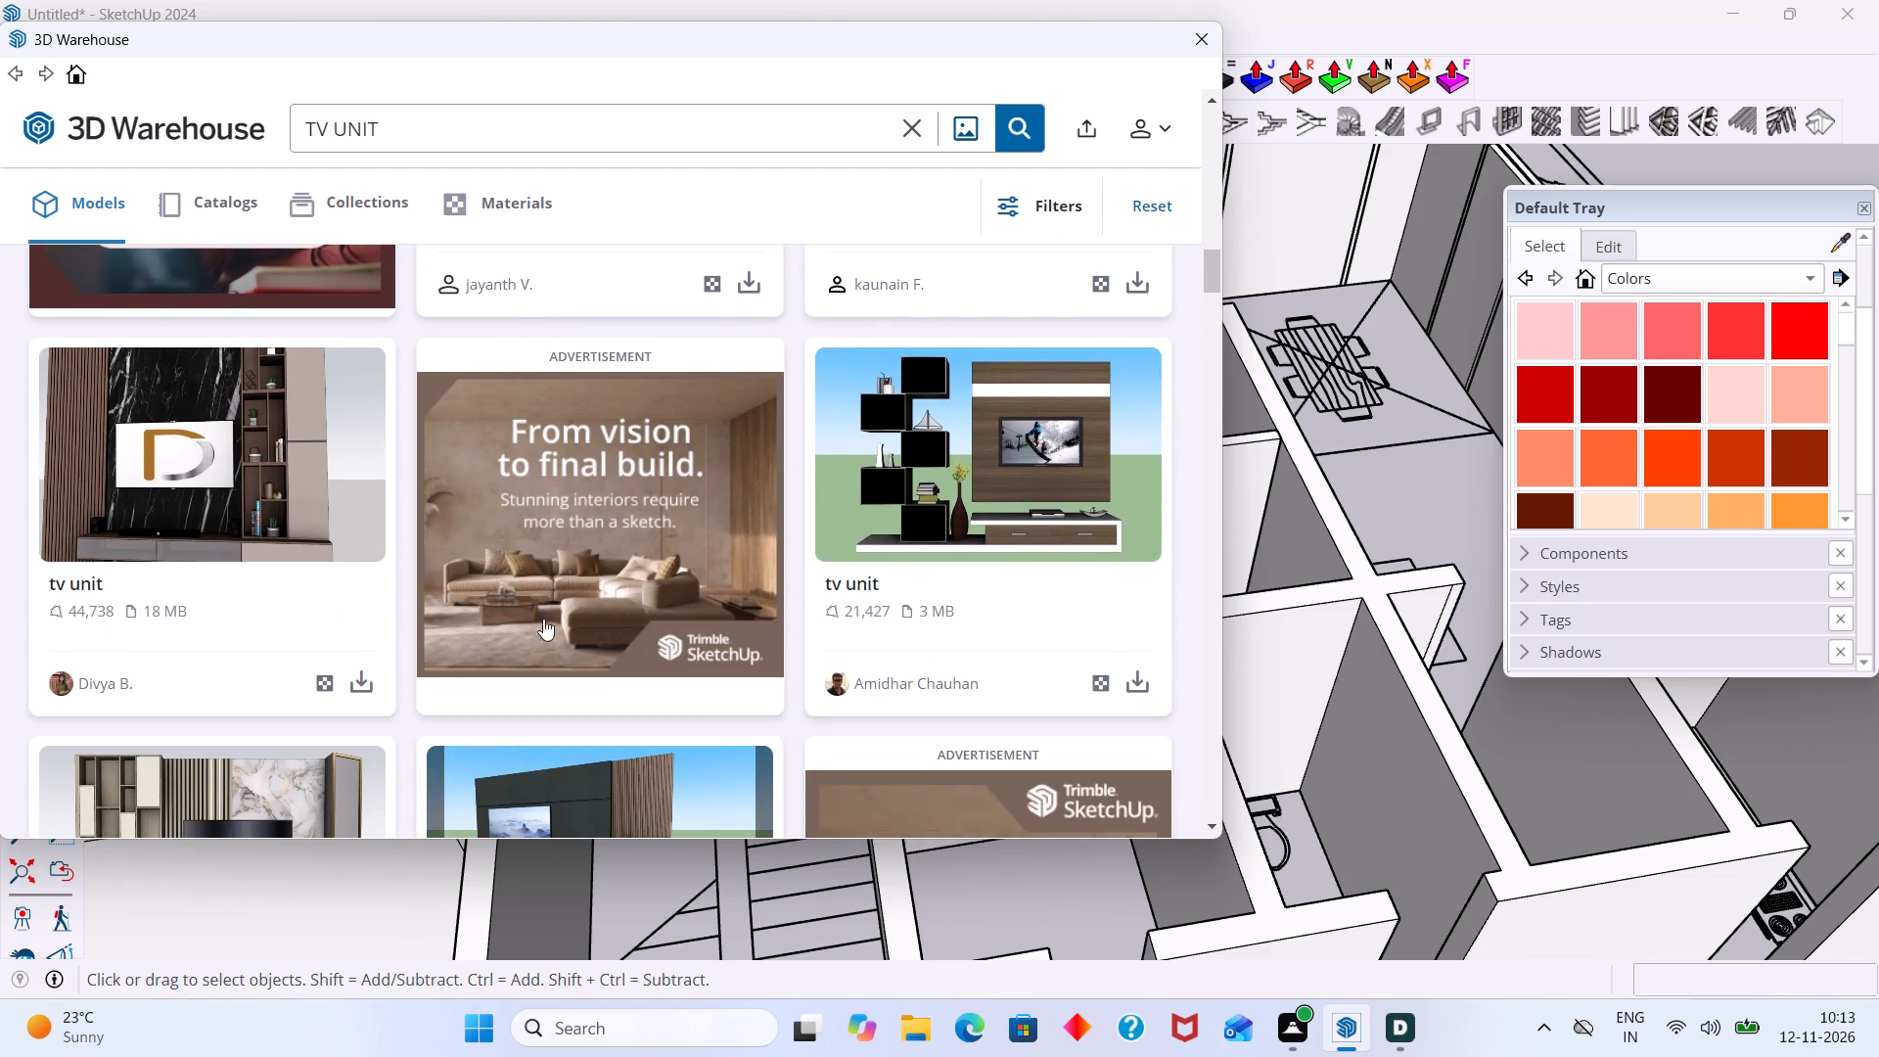
{"action": "scroll", "coordinate": [752, 633], "scroll_direction": "down", "scroll_amount": 5}
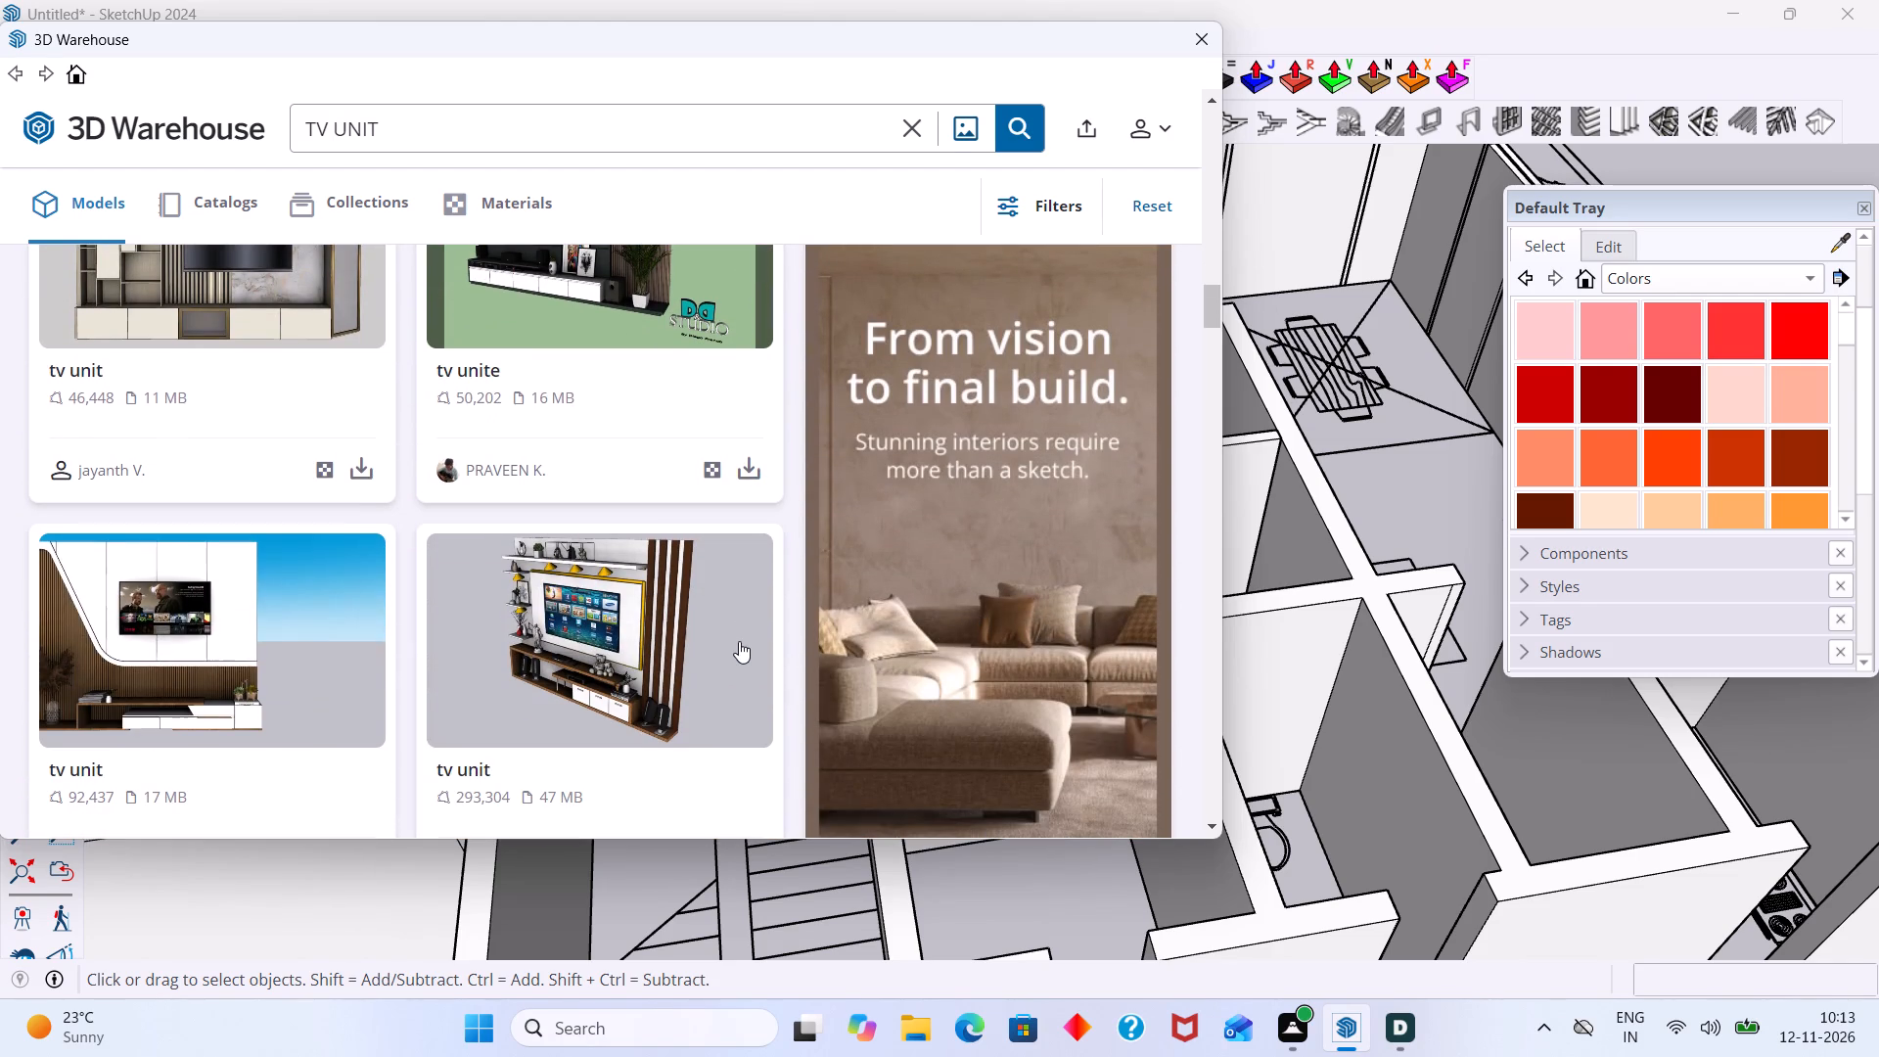
{"action": "scroll", "coordinate": [739, 642], "scroll_direction": "down", "scroll_amount": 1}
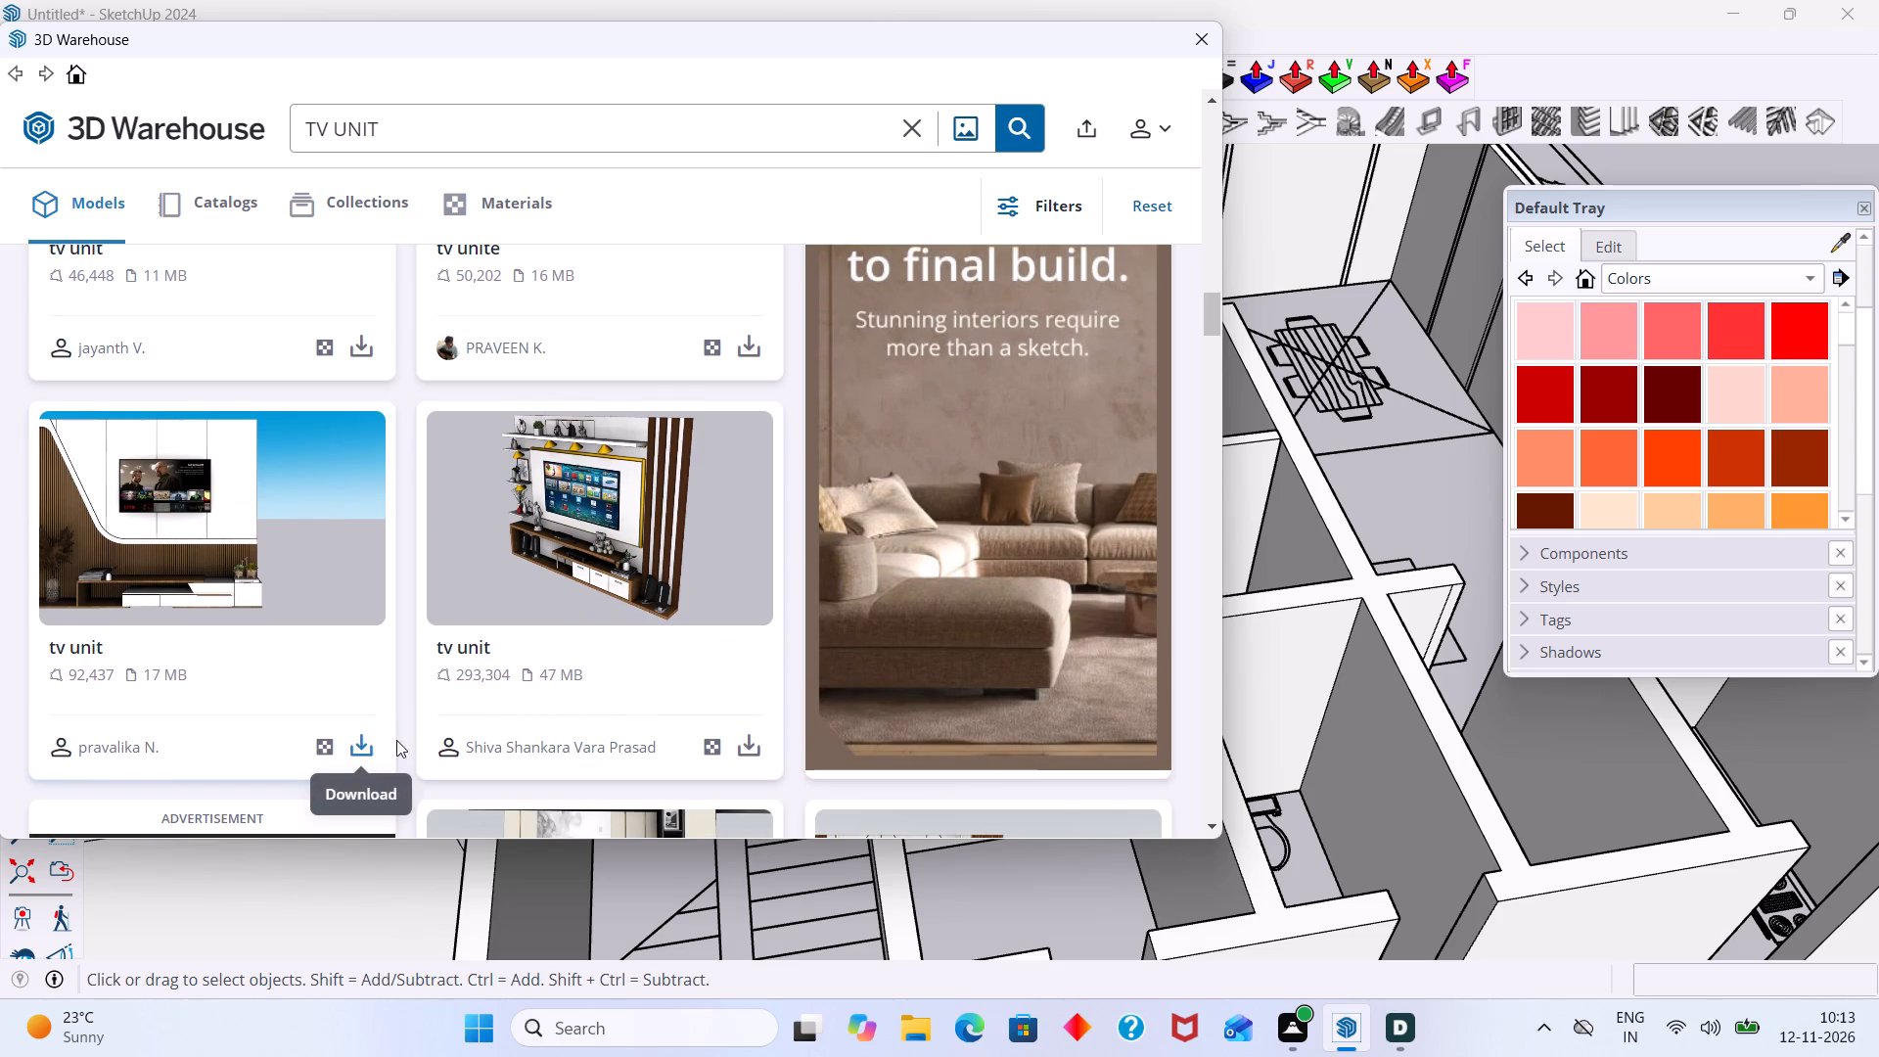
{"action": "scroll", "coordinate": [478, 726], "scroll_direction": "down", "scroll_amount": 2}
{"action": "scroll", "coordinate": [654, 742], "scroll_direction": "down", "scroll_amount": 2}
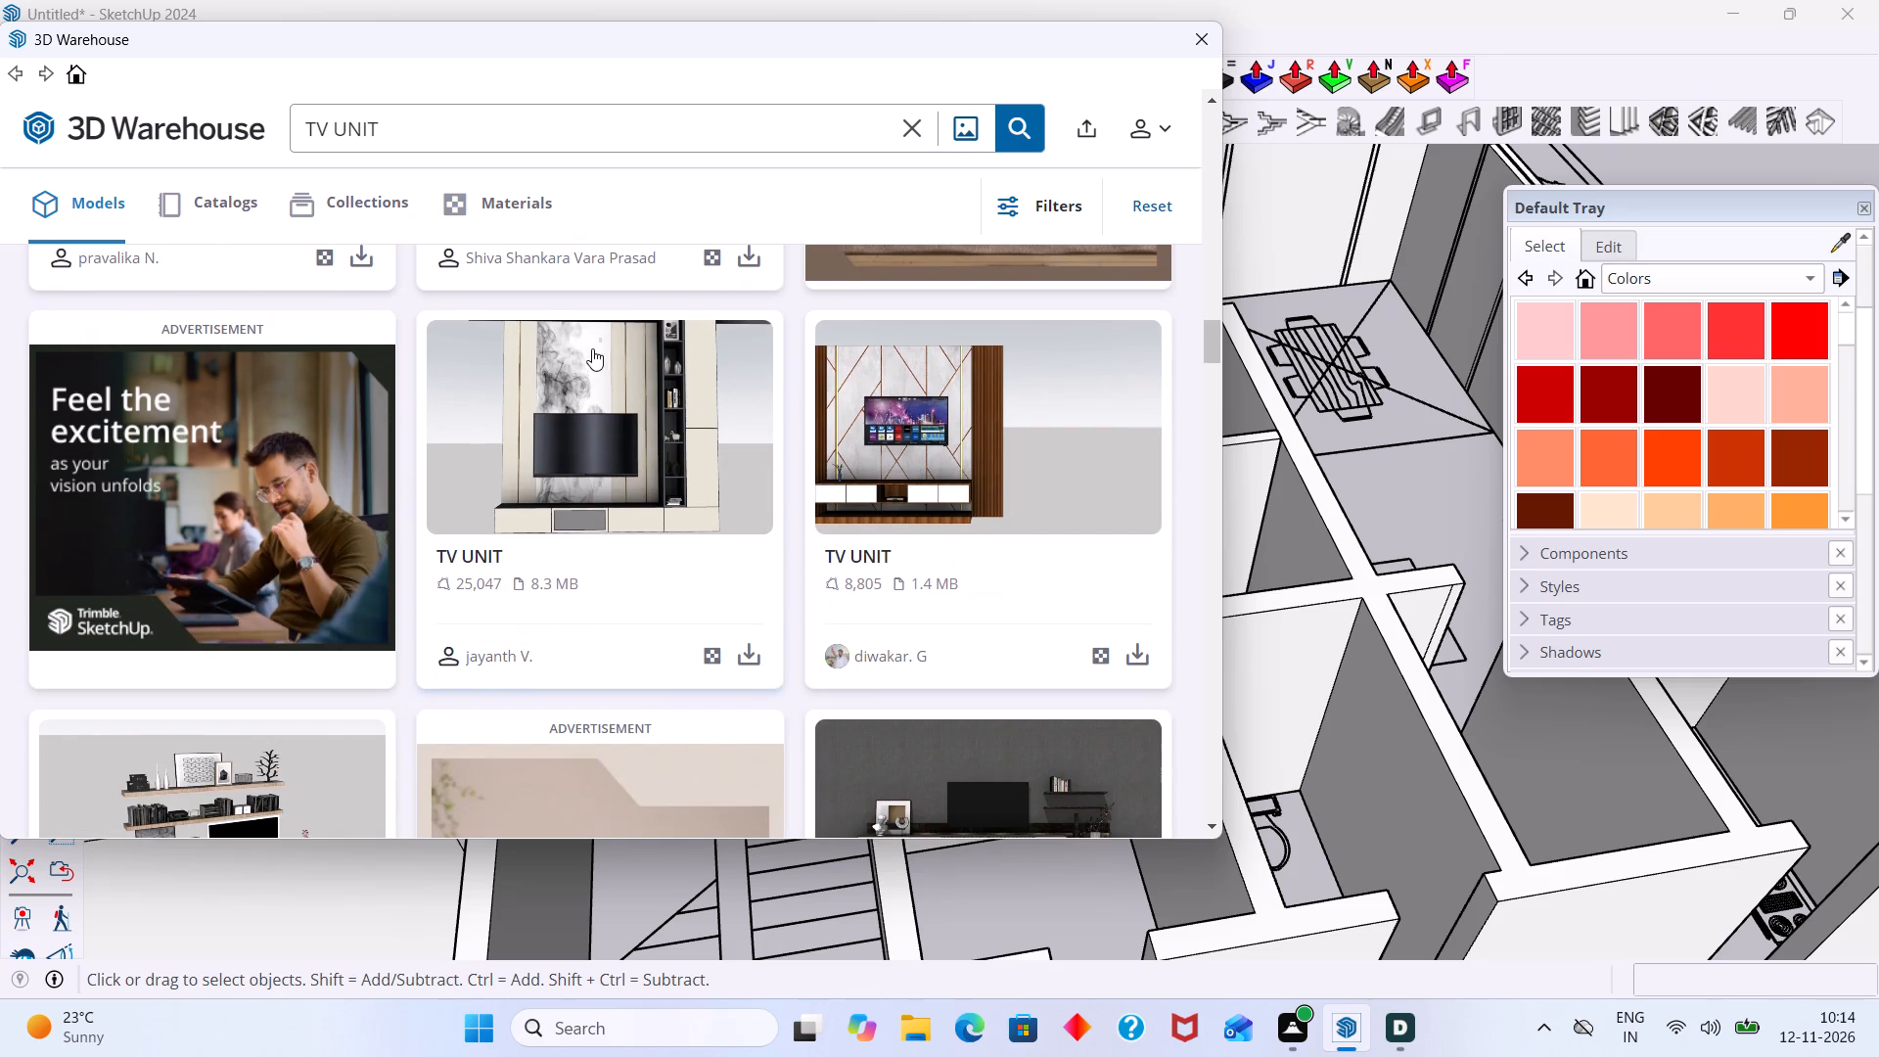
Replace the 3D Warehouse search term with SOFA and look over the sofa models.
{"action": "left_click", "coordinate": [455, 138]}
{"action": "key", "text": "BackSpace"}
{"action": "key", "text": "BackSpace"}
{"action": "key", "text": "BackSpace"}
{"action": "key", "text": "BackSpace"}
{"action": "key", "text": "BackSpace"}
{"action": "key", "text": "BackSpace"}
{"action": "key", "text": "BackSpace"}
{"action": "key", "text": "BackSpace"}
{"action": "key", "text": "BackSpace"}
{"action": "key", "text": "BackSpace"}
{"action": "key", "text": "BackSpace"}
{"action": "key", "text": "BackSpace"}
{"action": "key", "text": "BackSpace"}
{"action": "key", "text": "BackSpace"}
{"action": "key", "text": "BackSpace"}
{"action": "key", "text": "BackSpace"}
{"action": "key", "text": "BackSpace"}
{"action": "key", "text": "BackSpace"}
{"action": "key", "text": "BackSpace"}
{"action": "type", "text": "SOFA"}
{"action": "key", "text": "Return"}
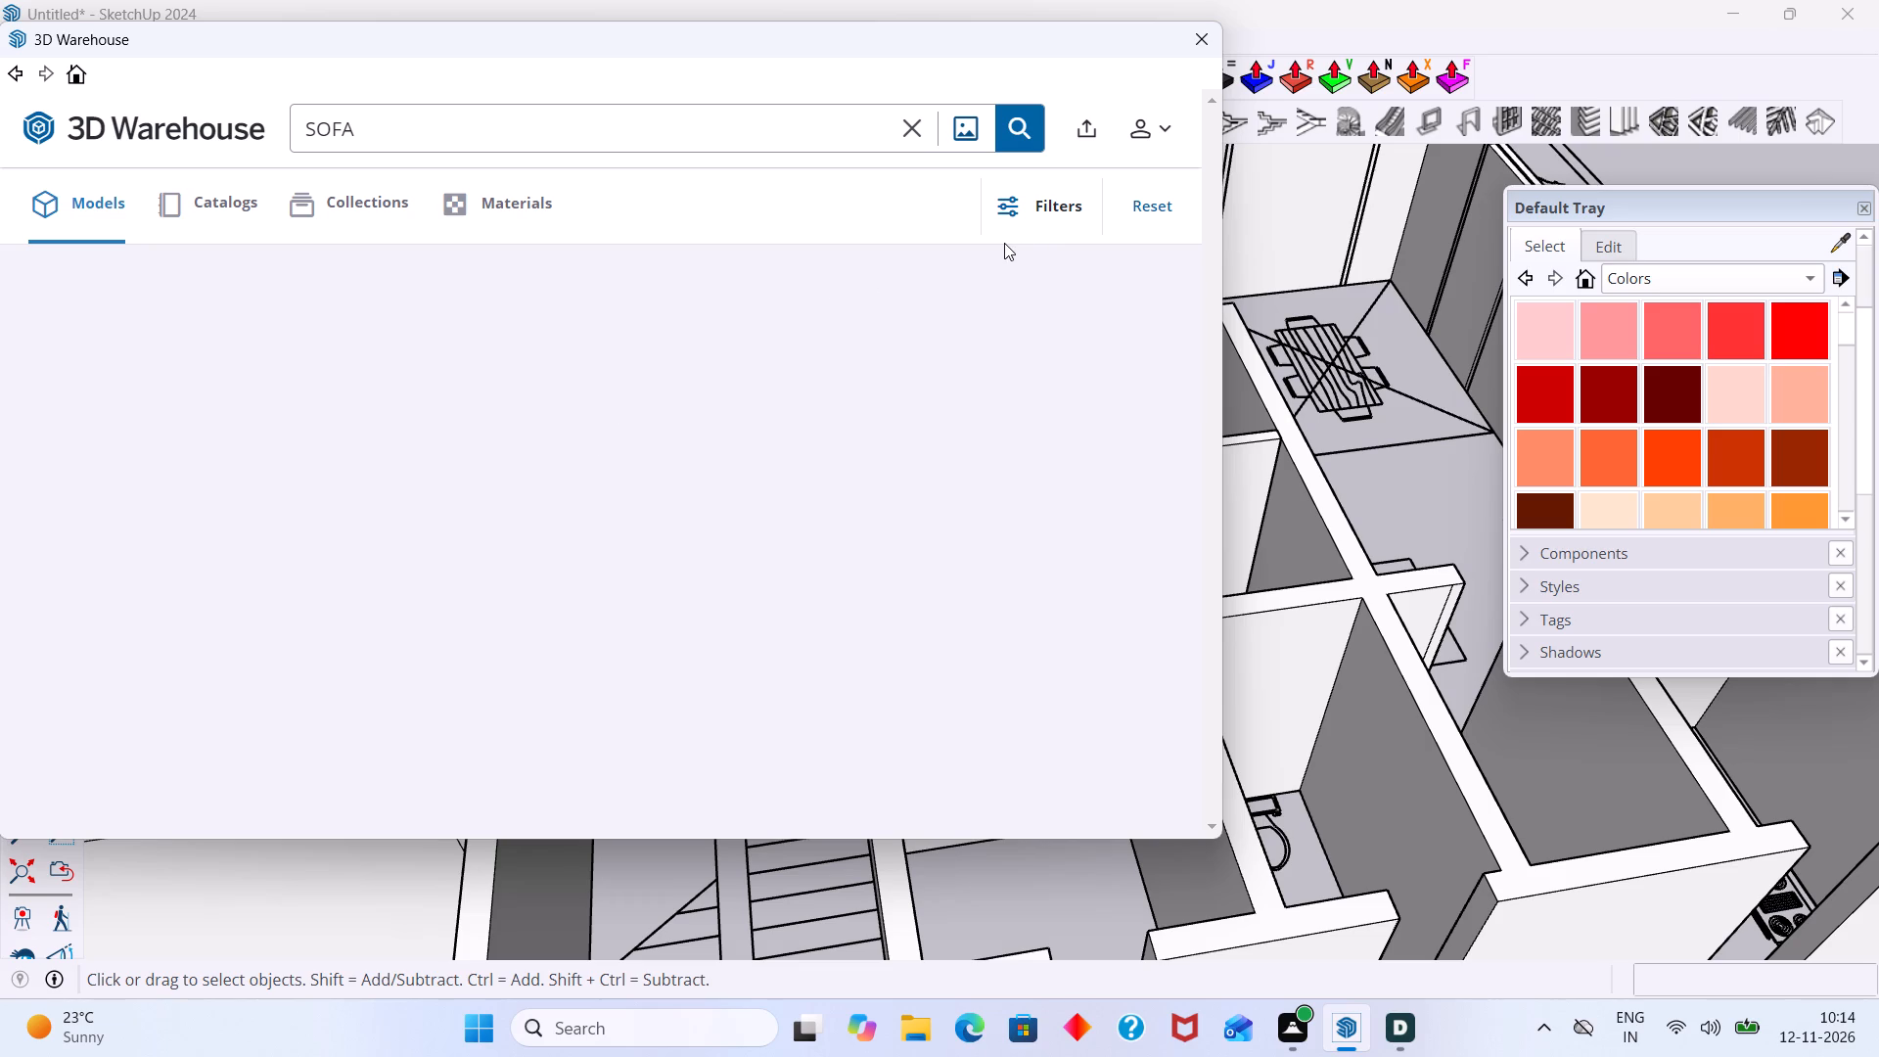
{"action": "scroll", "coordinate": [1080, 360], "scroll_direction": "down", "scroll_amount": 2}
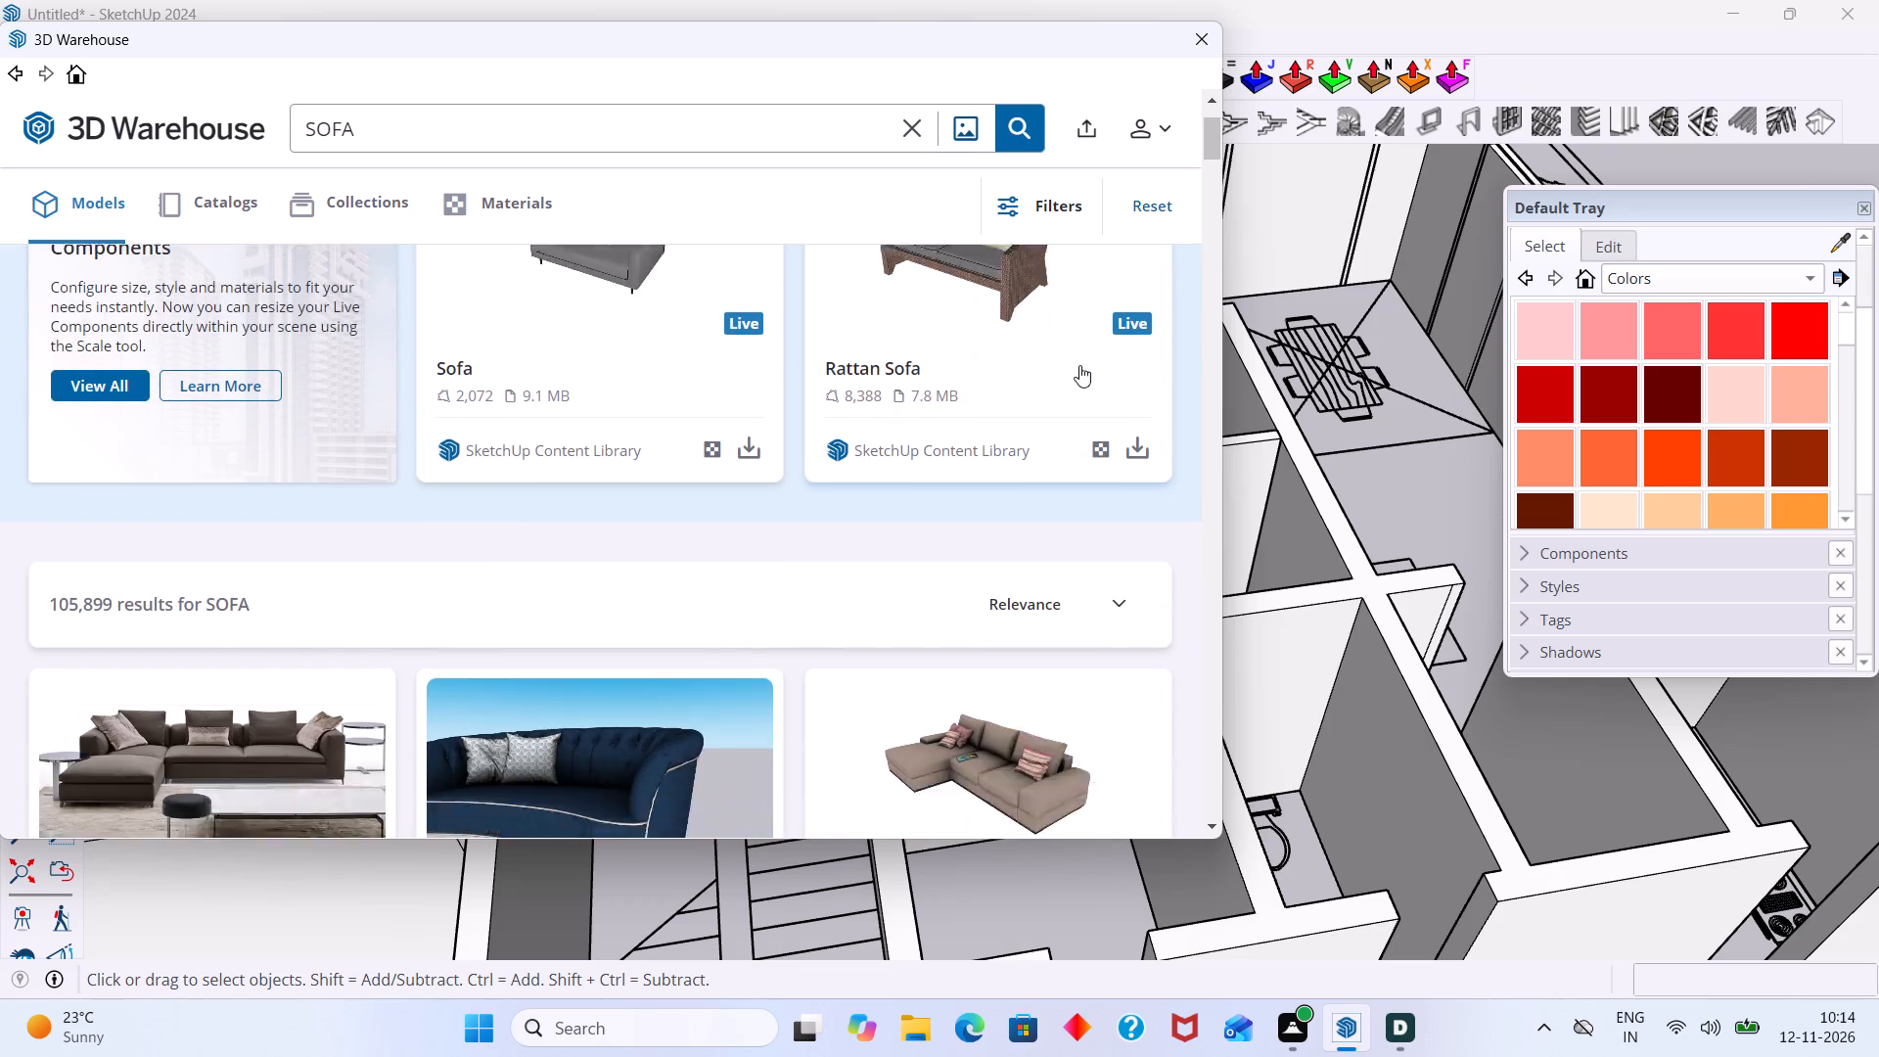
Browse the SOFA search results in 3D Warehouse and compare the sofa models for the living area.
{"action": "scroll", "coordinate": [645, 613], "scroll_direction": "down", "scroll_amount": 2}
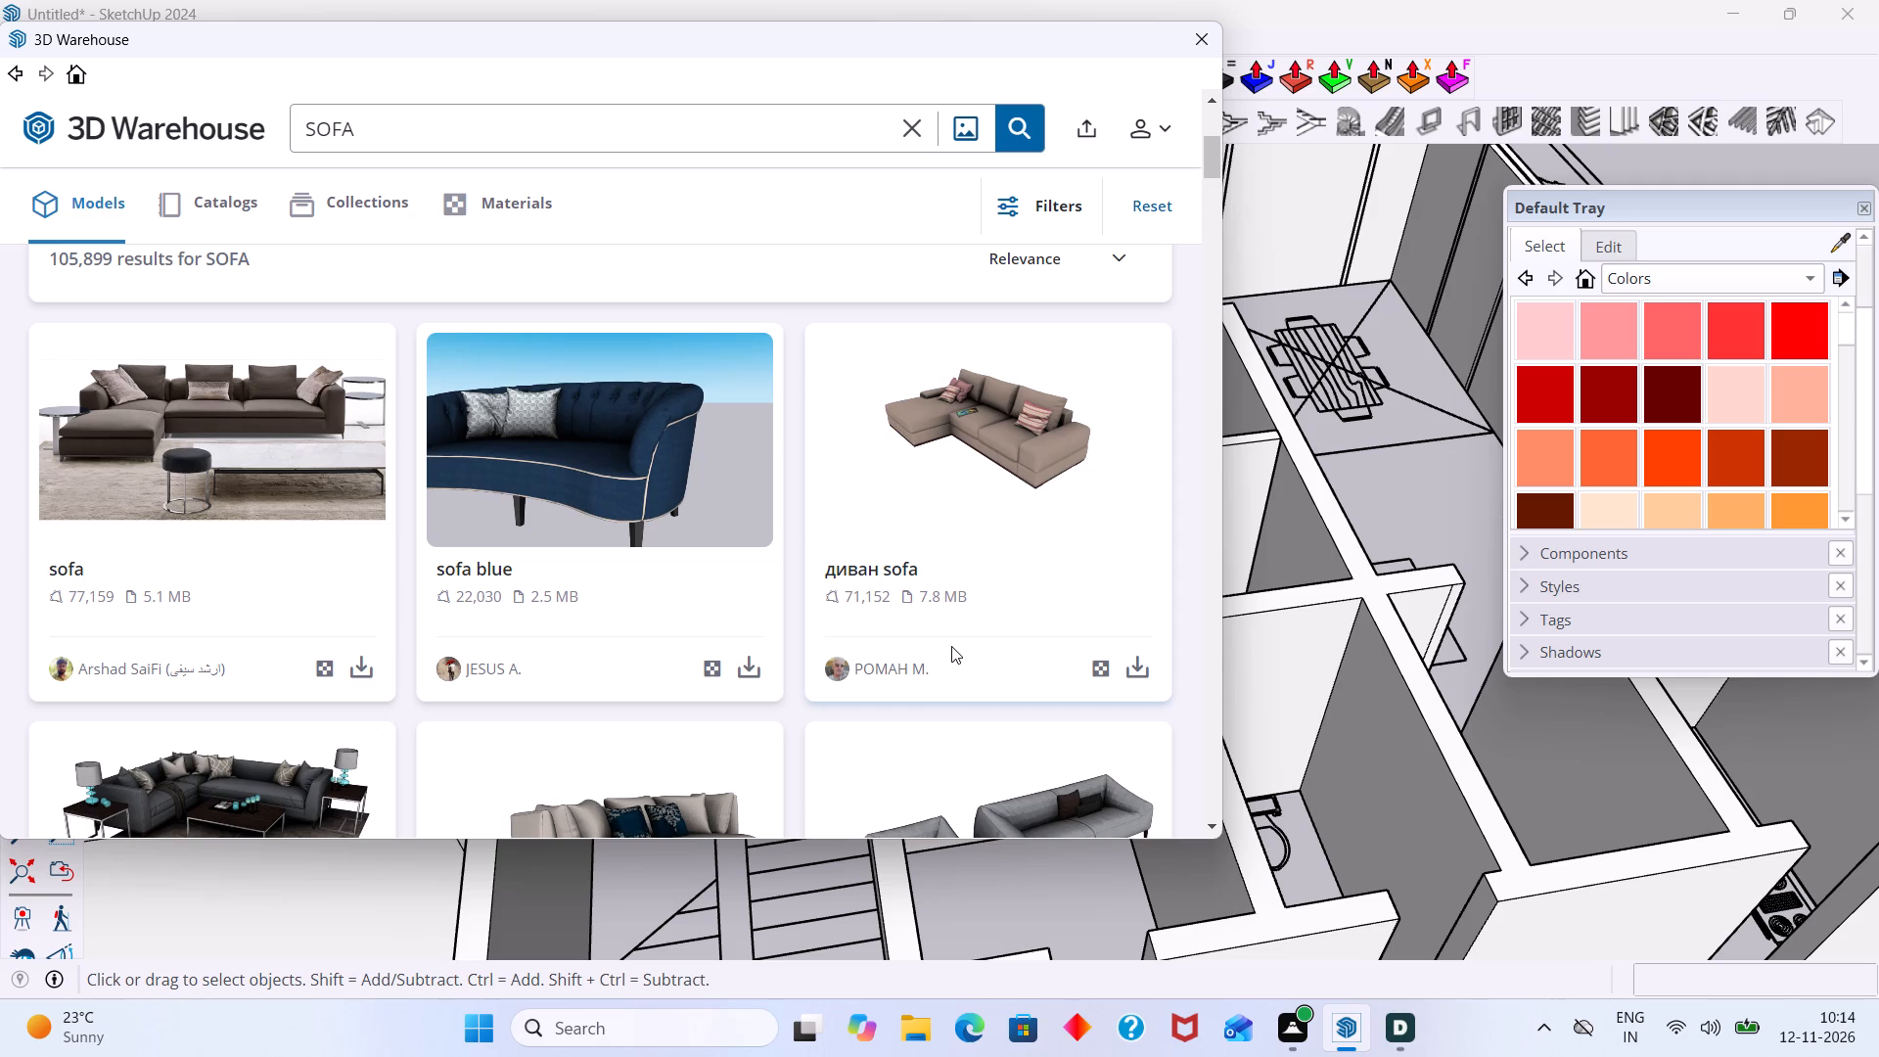
{"action": "scroll", "coordinate": [948, 599], "scroll_direction": "down", "scroll_amount": 3}
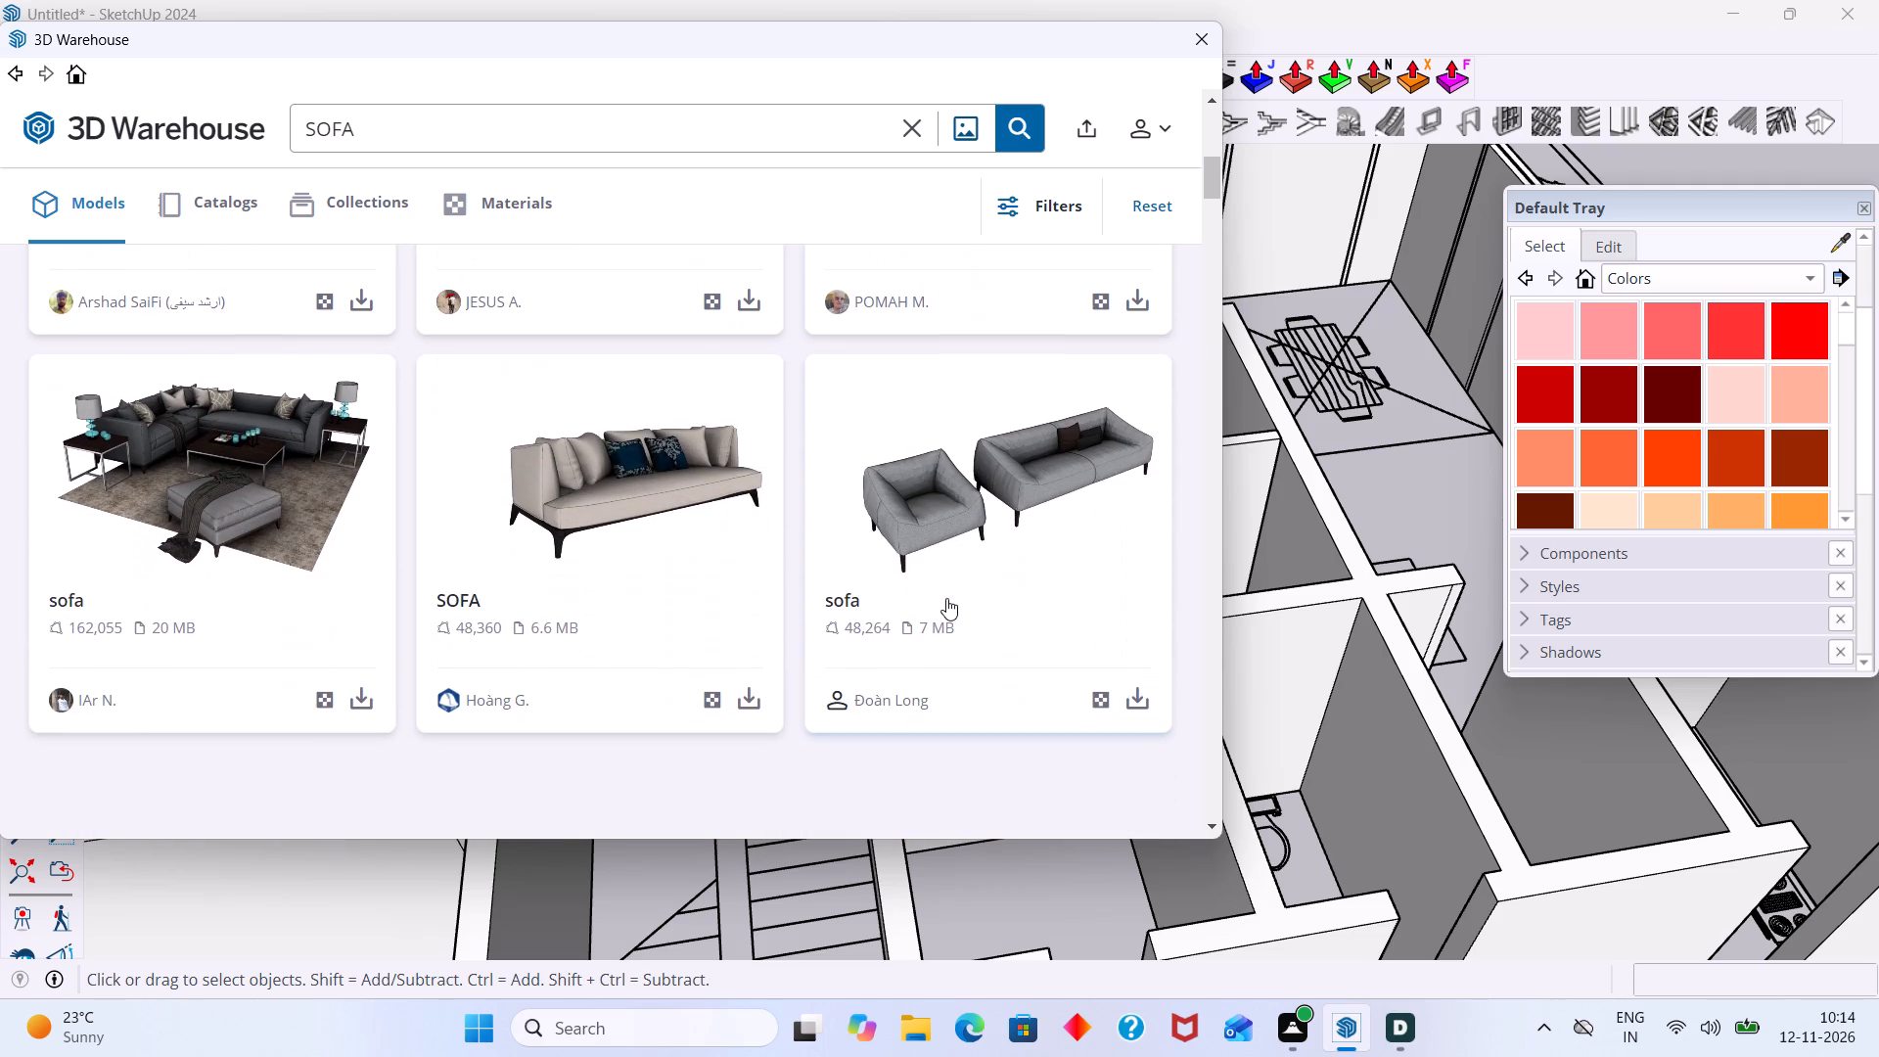
{"action": "scroll", "coordinate": [944, 598], "scroll_direction": "up", "scroll_amount": 2}
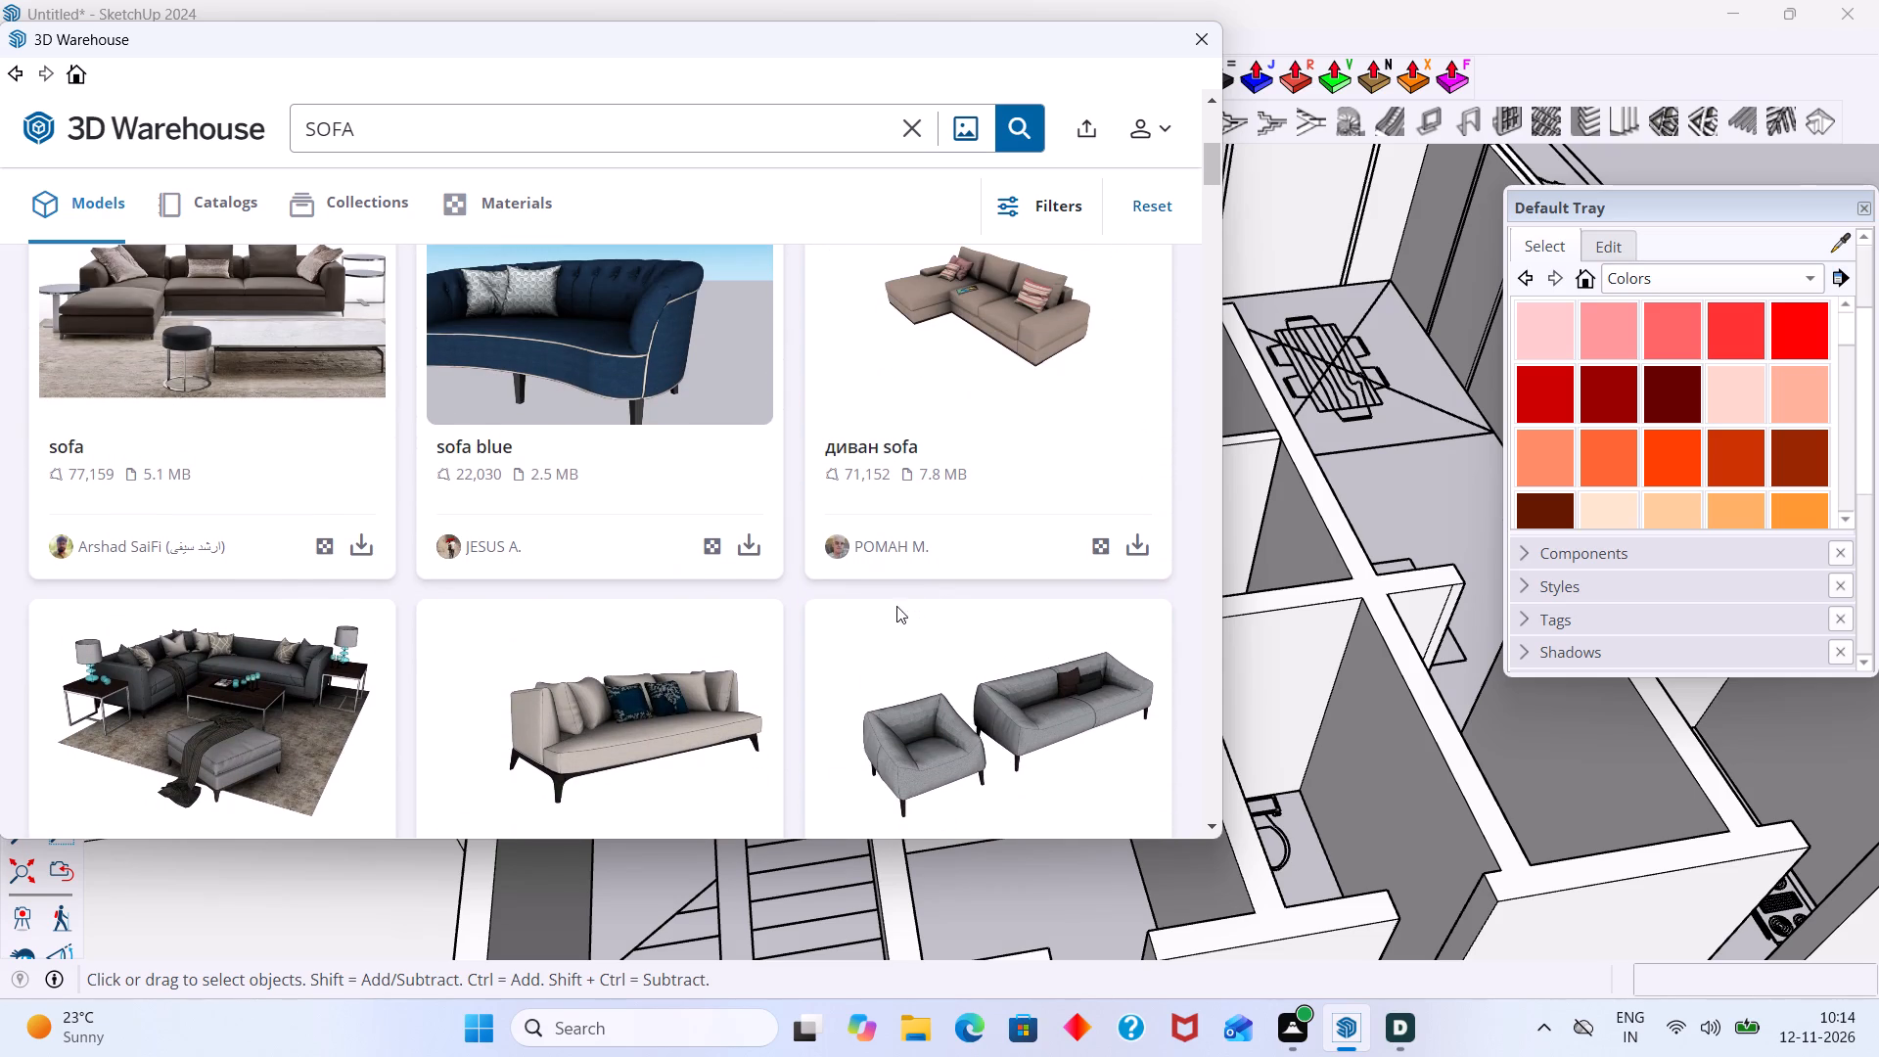
{"action": "scroll", "coordinate": [417, 735], "scroll_direction": "down", "scroll_amount": 2}
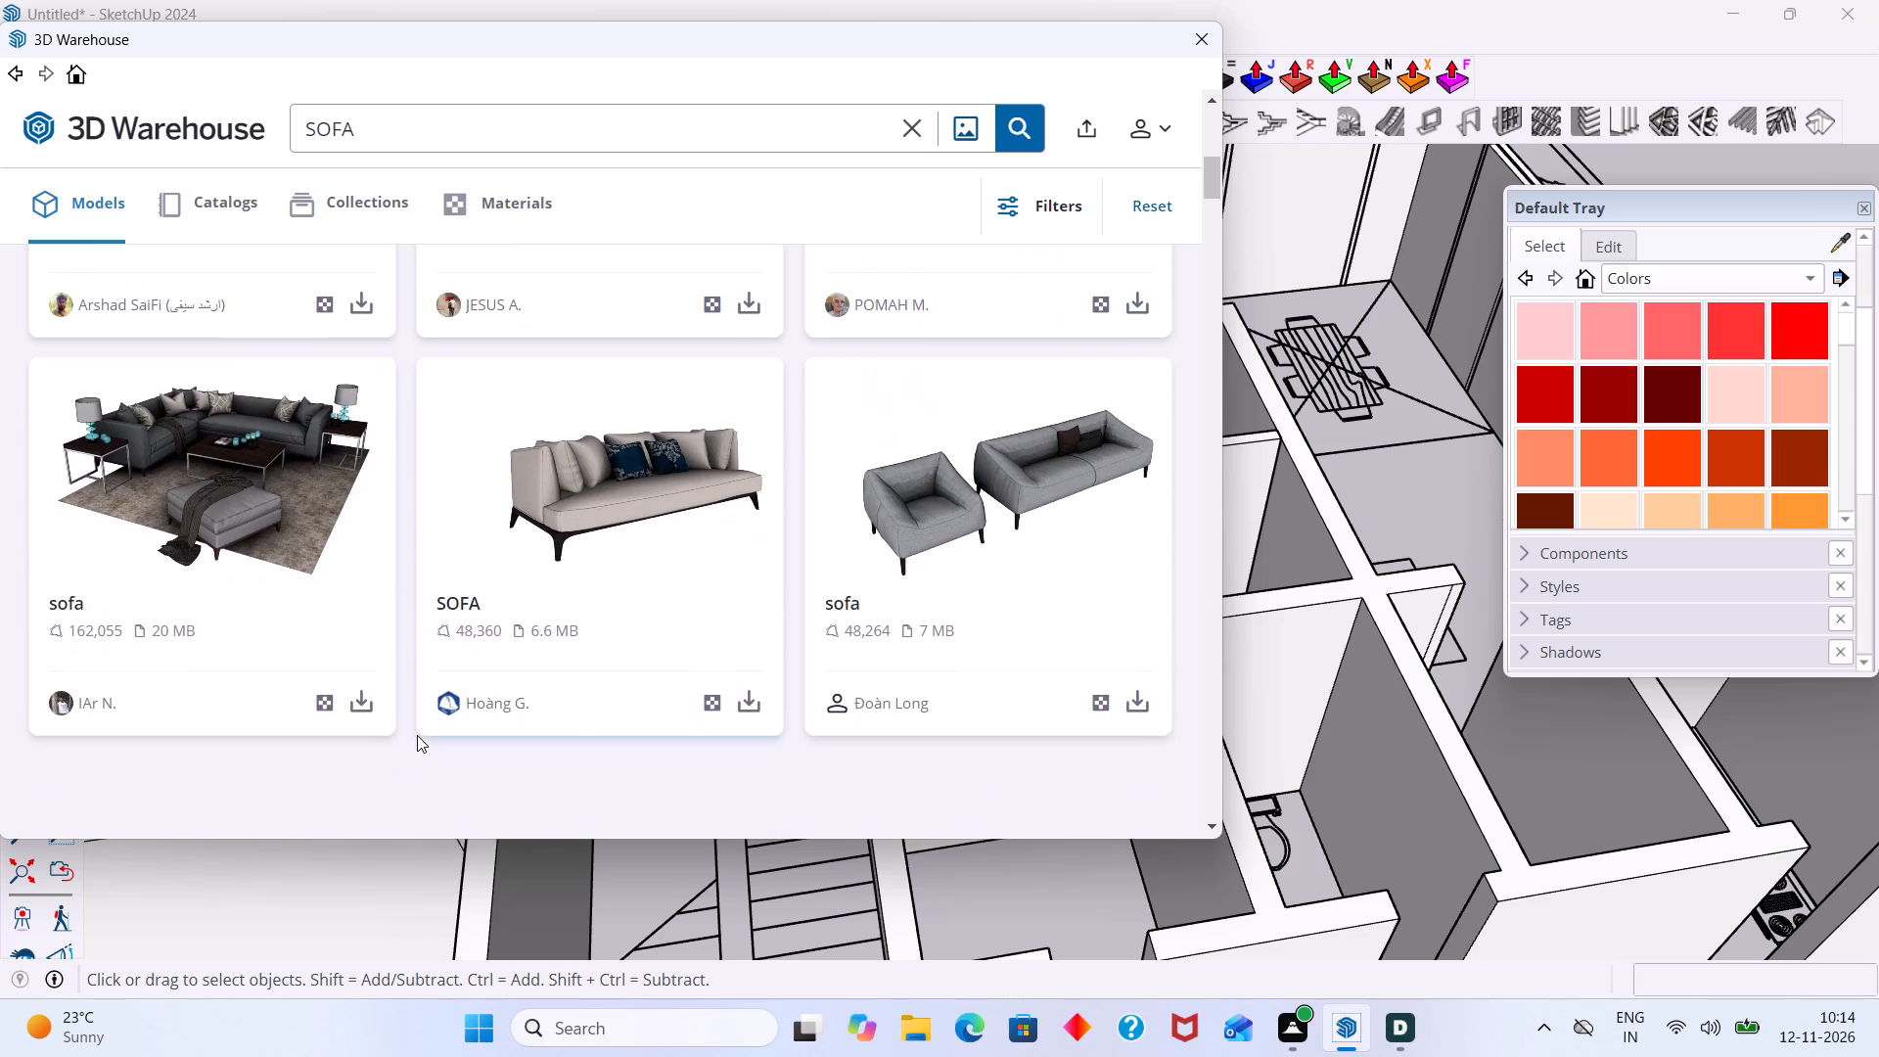
{"action": "scroll", "coordinate": [433, 677], "scroll_direction": "up", "scroll_amount": 2}
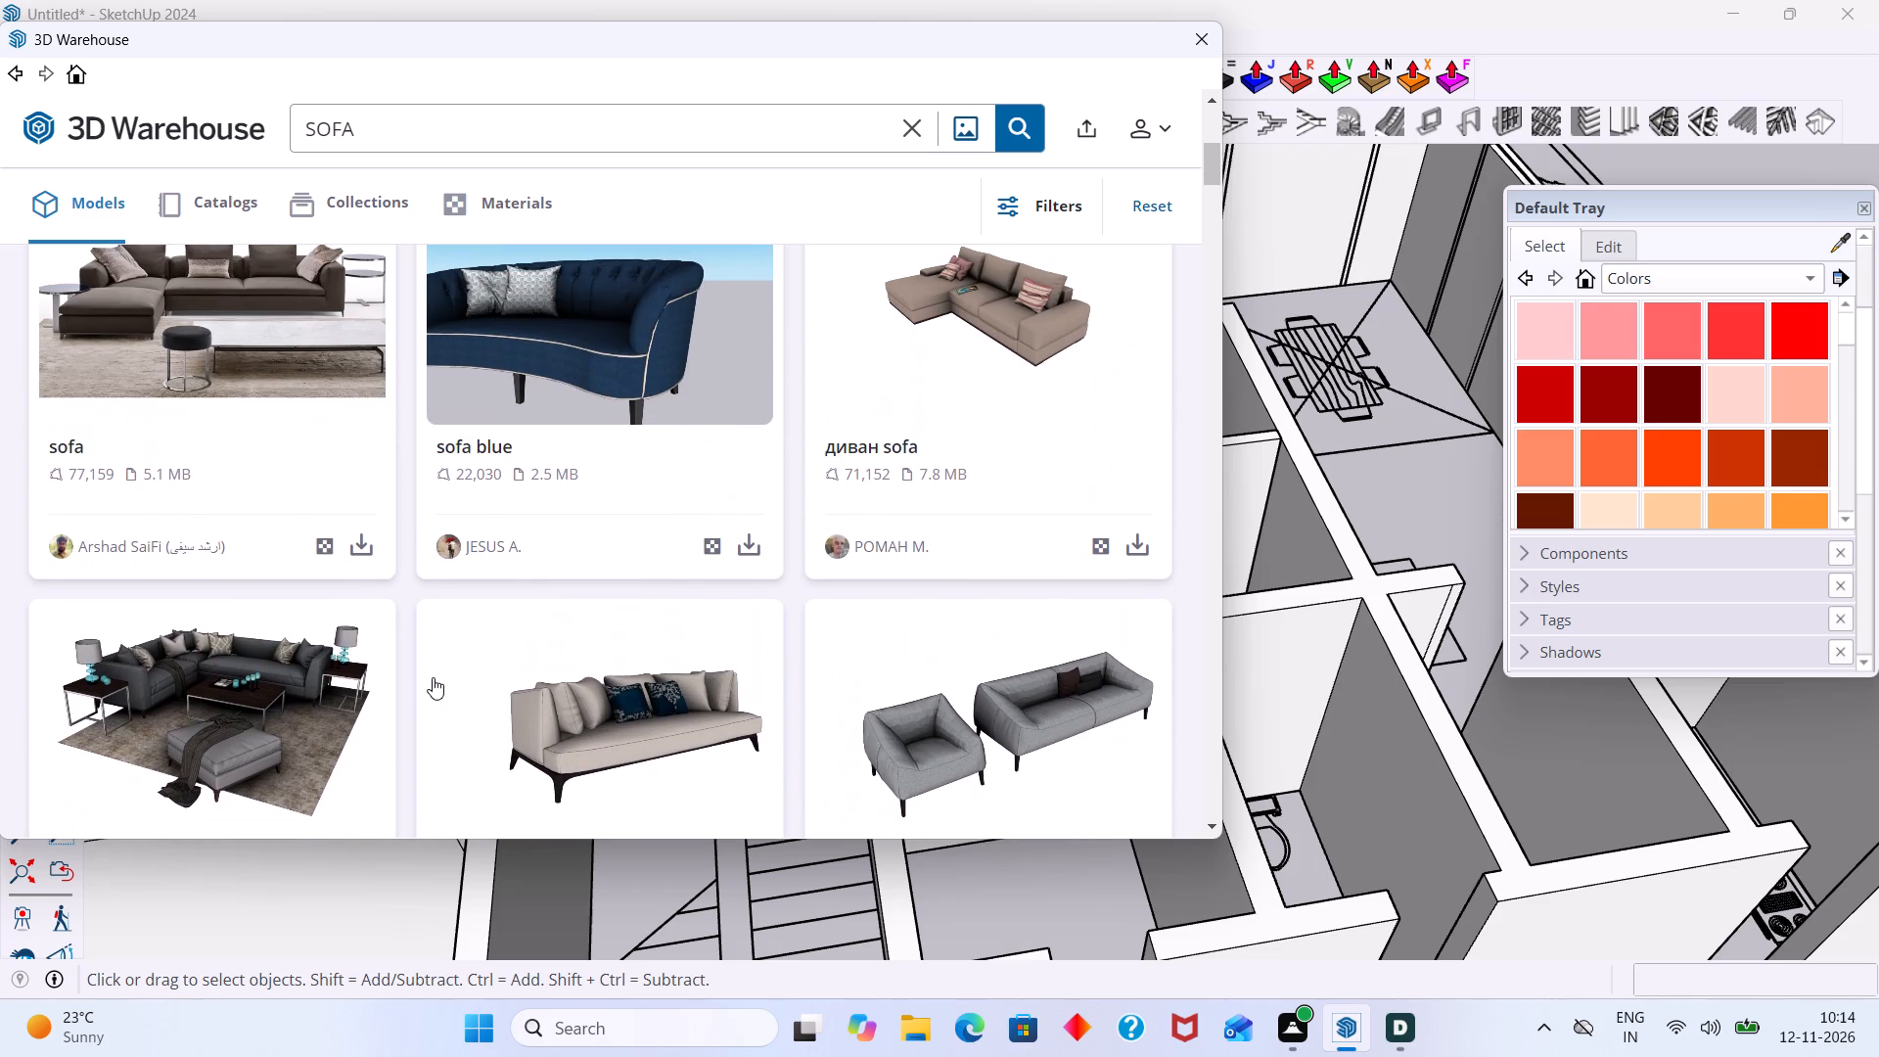
{"action": "scroll", "coordinate": [443, 671], "scroll_direction": "down", "scroll_amount": 7}
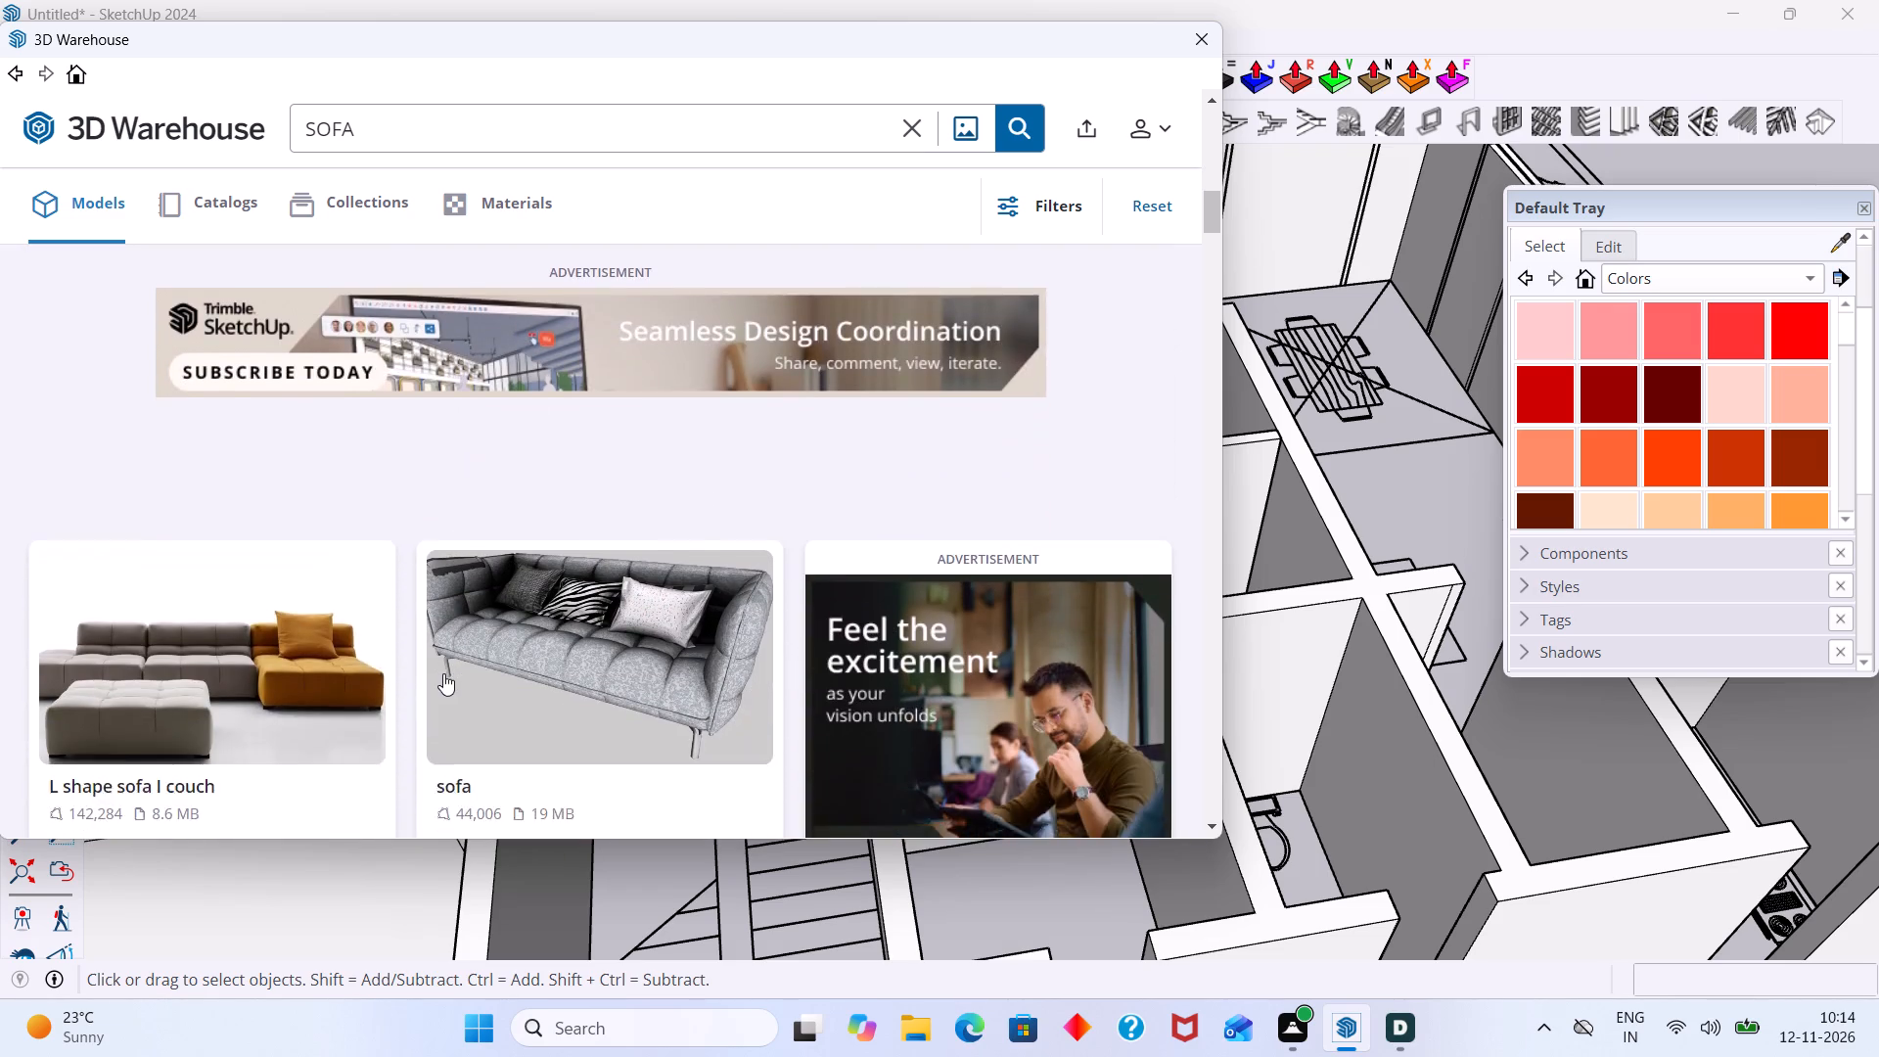
{"action": "scroll", "coordinate": [443, 673], "scroll_direction": "down", "scroll_amount": 6}
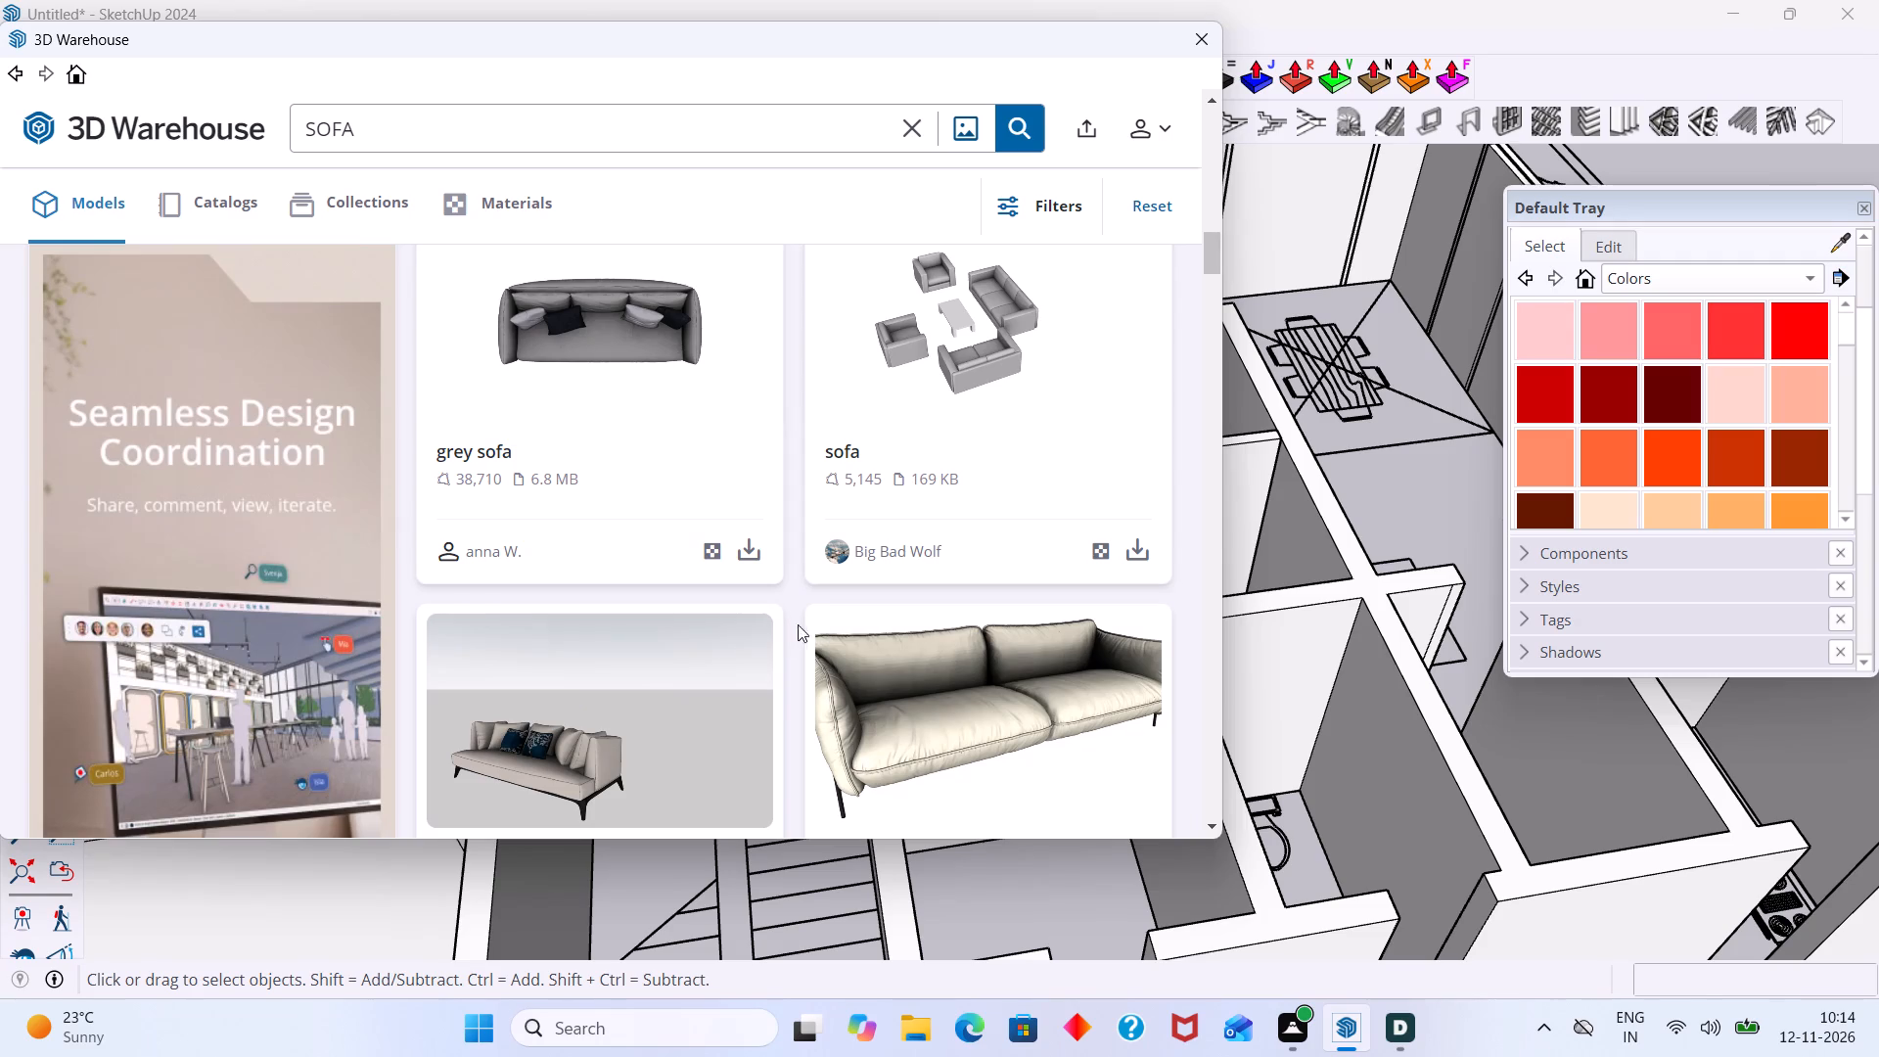
{"action": "scroll", "coordinate": [902, 622], "scroll_direction": "down", "scroll_amount": 8}
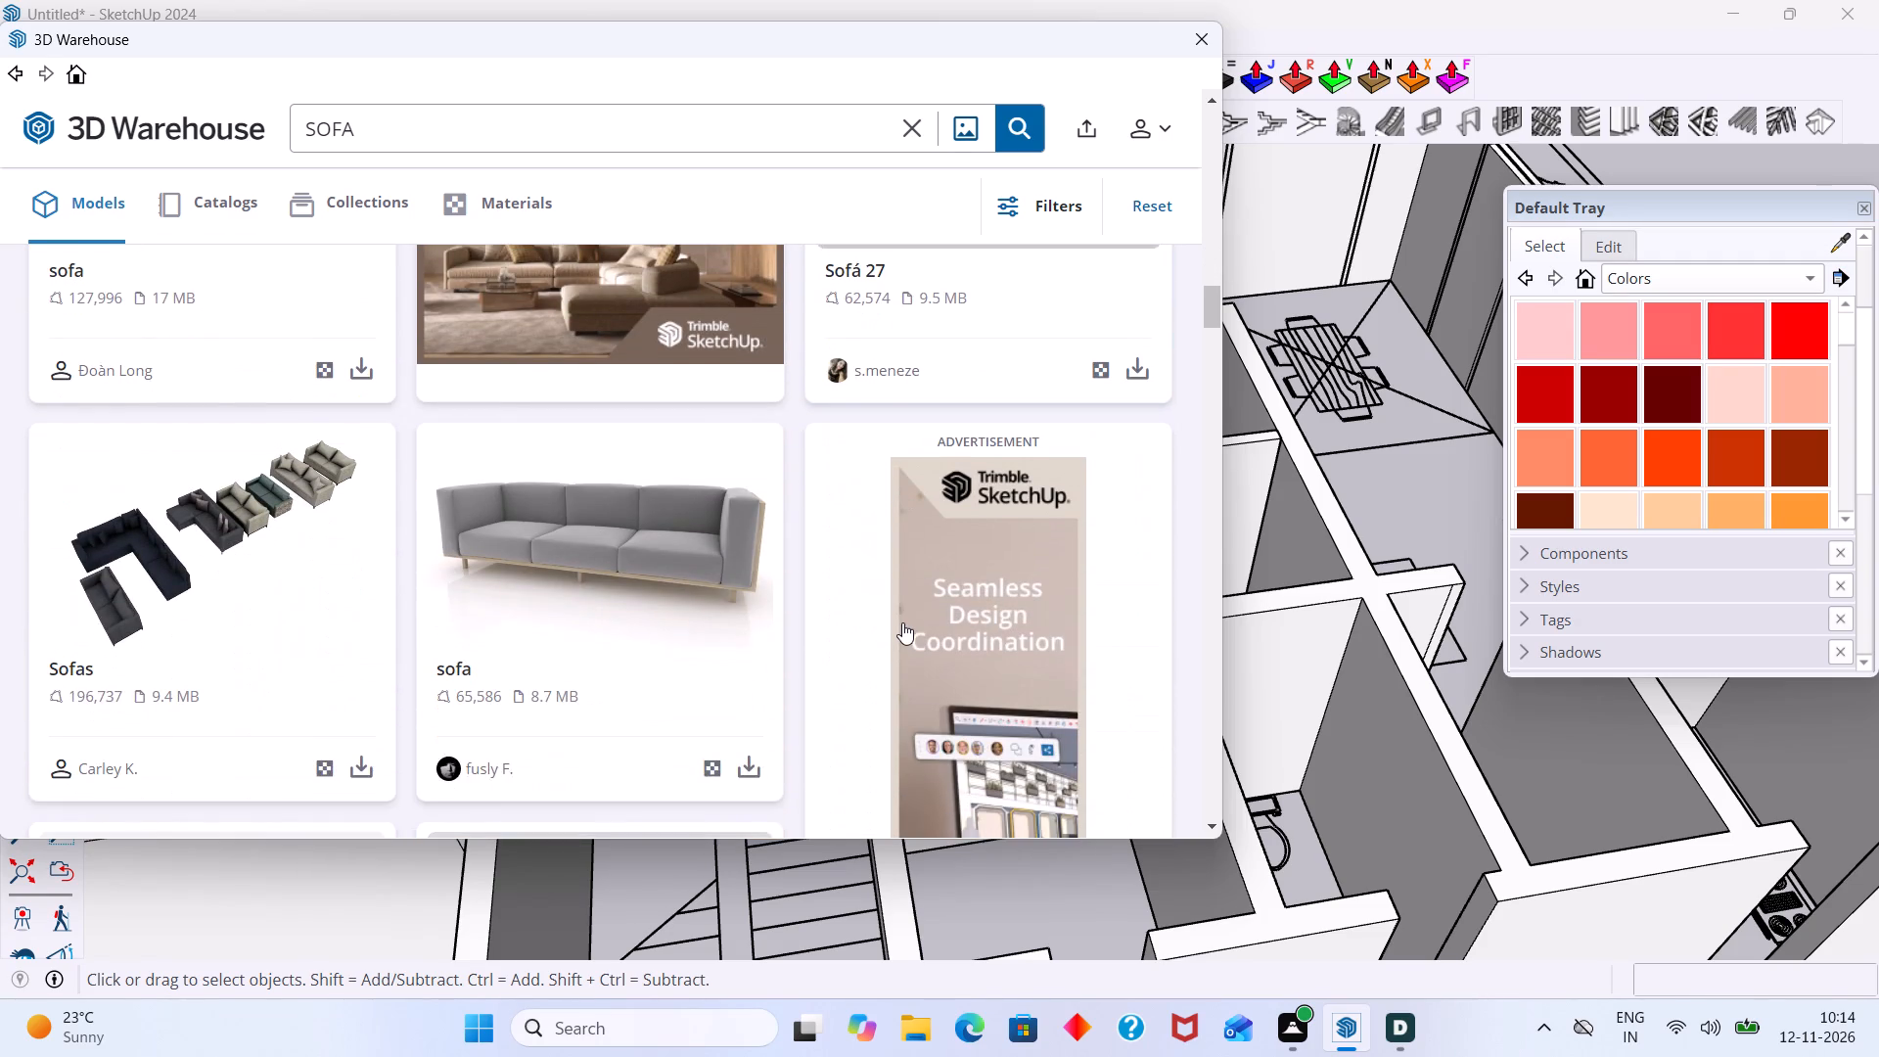
{"action": "scroll", "coordinate": [902, 622], "scroll_direction": "down", "scroll_amount": 7}
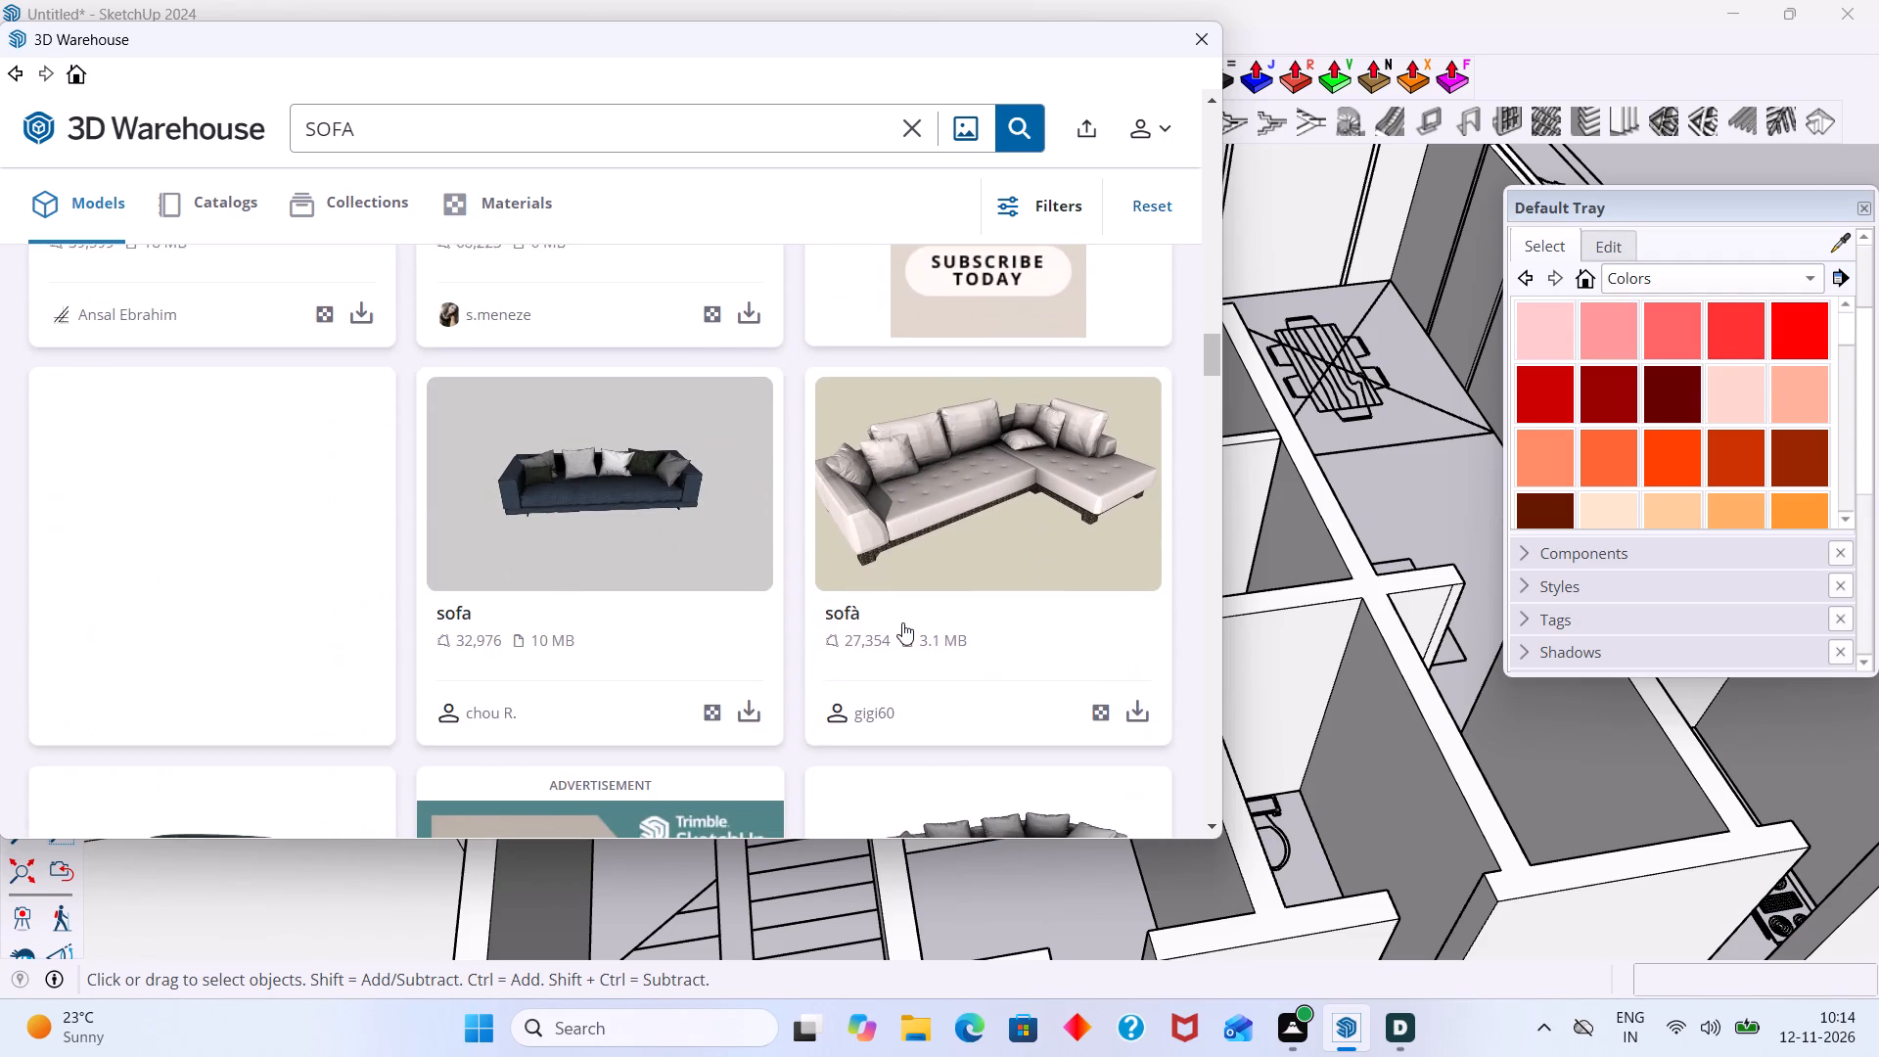
{"action": "scroll", "coordinate": [902, 622], "scroll_direction": "up", "scroll_amount": 1}
{"action": "scroll", "coordinate": [902, 622], "scroll_direction": "down", "scroll_amount": 7}
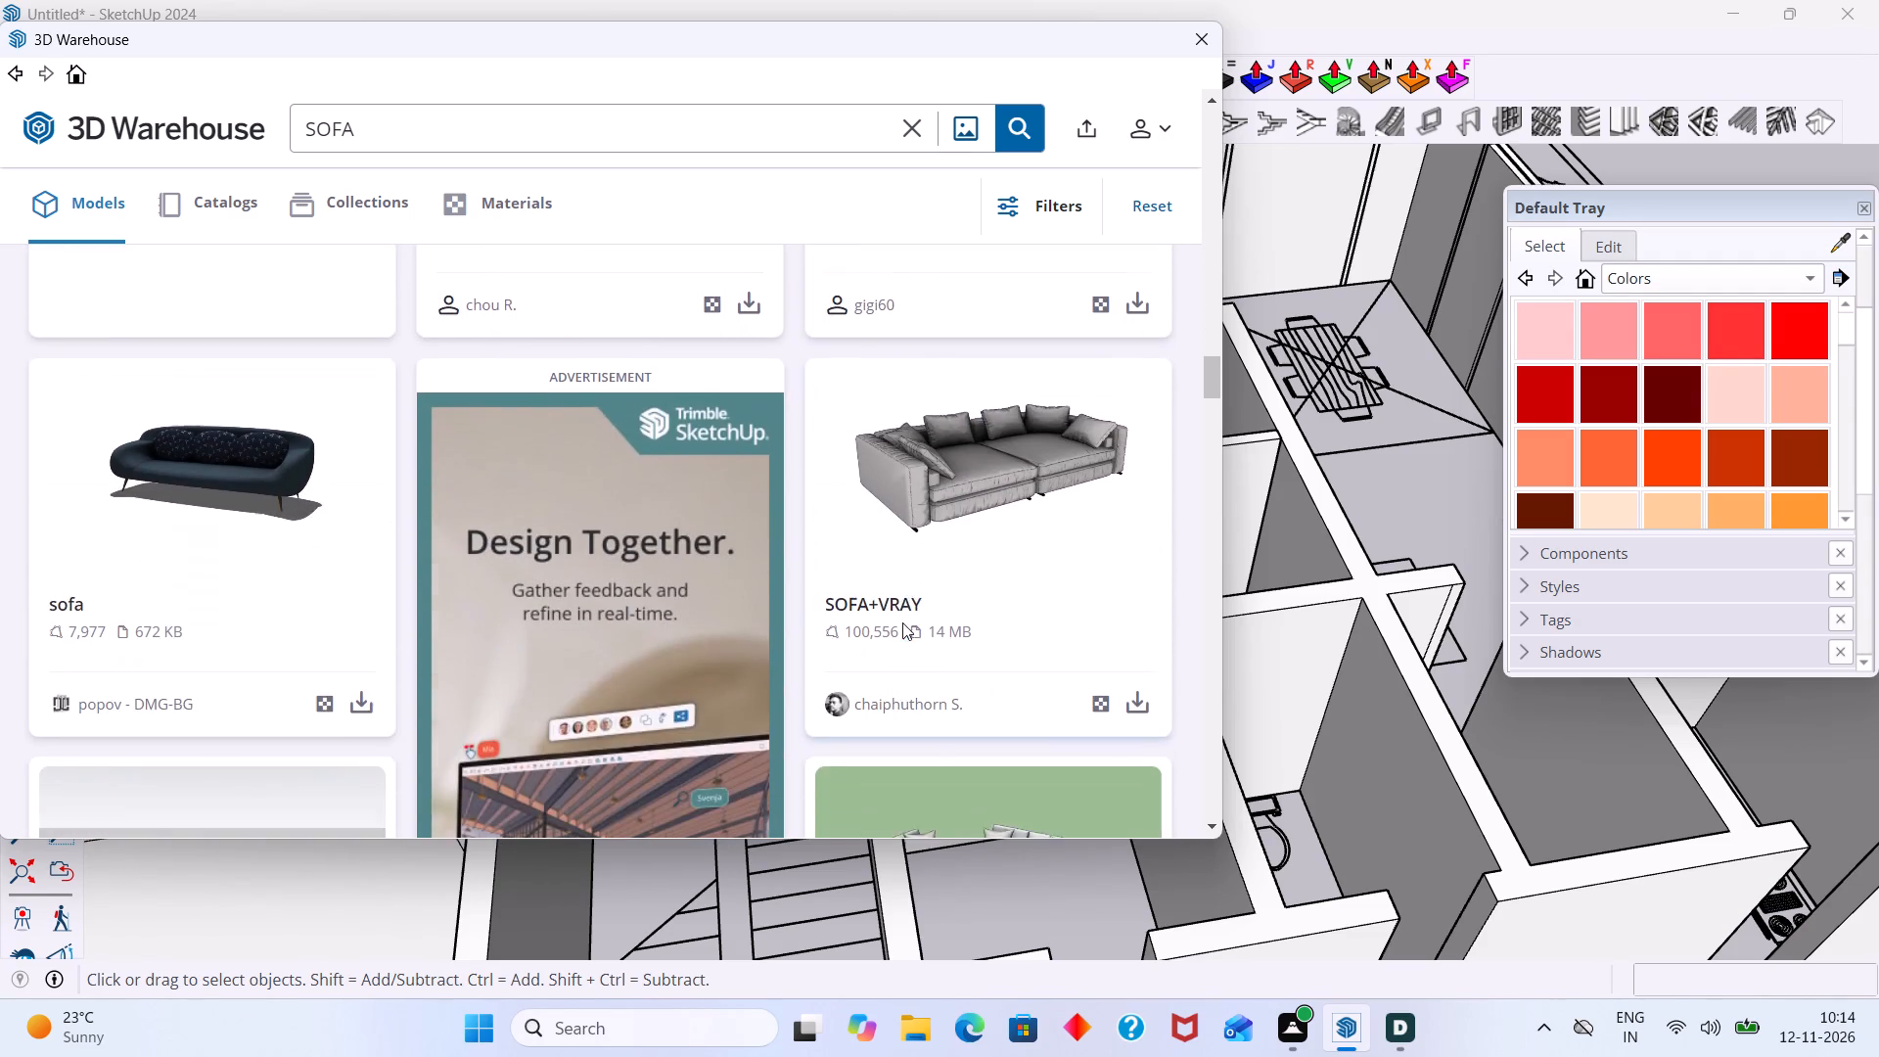
{"action": "scroll", "coordinate": [902, 622], "scroll_direction": "down", "scroll_amount": 6}
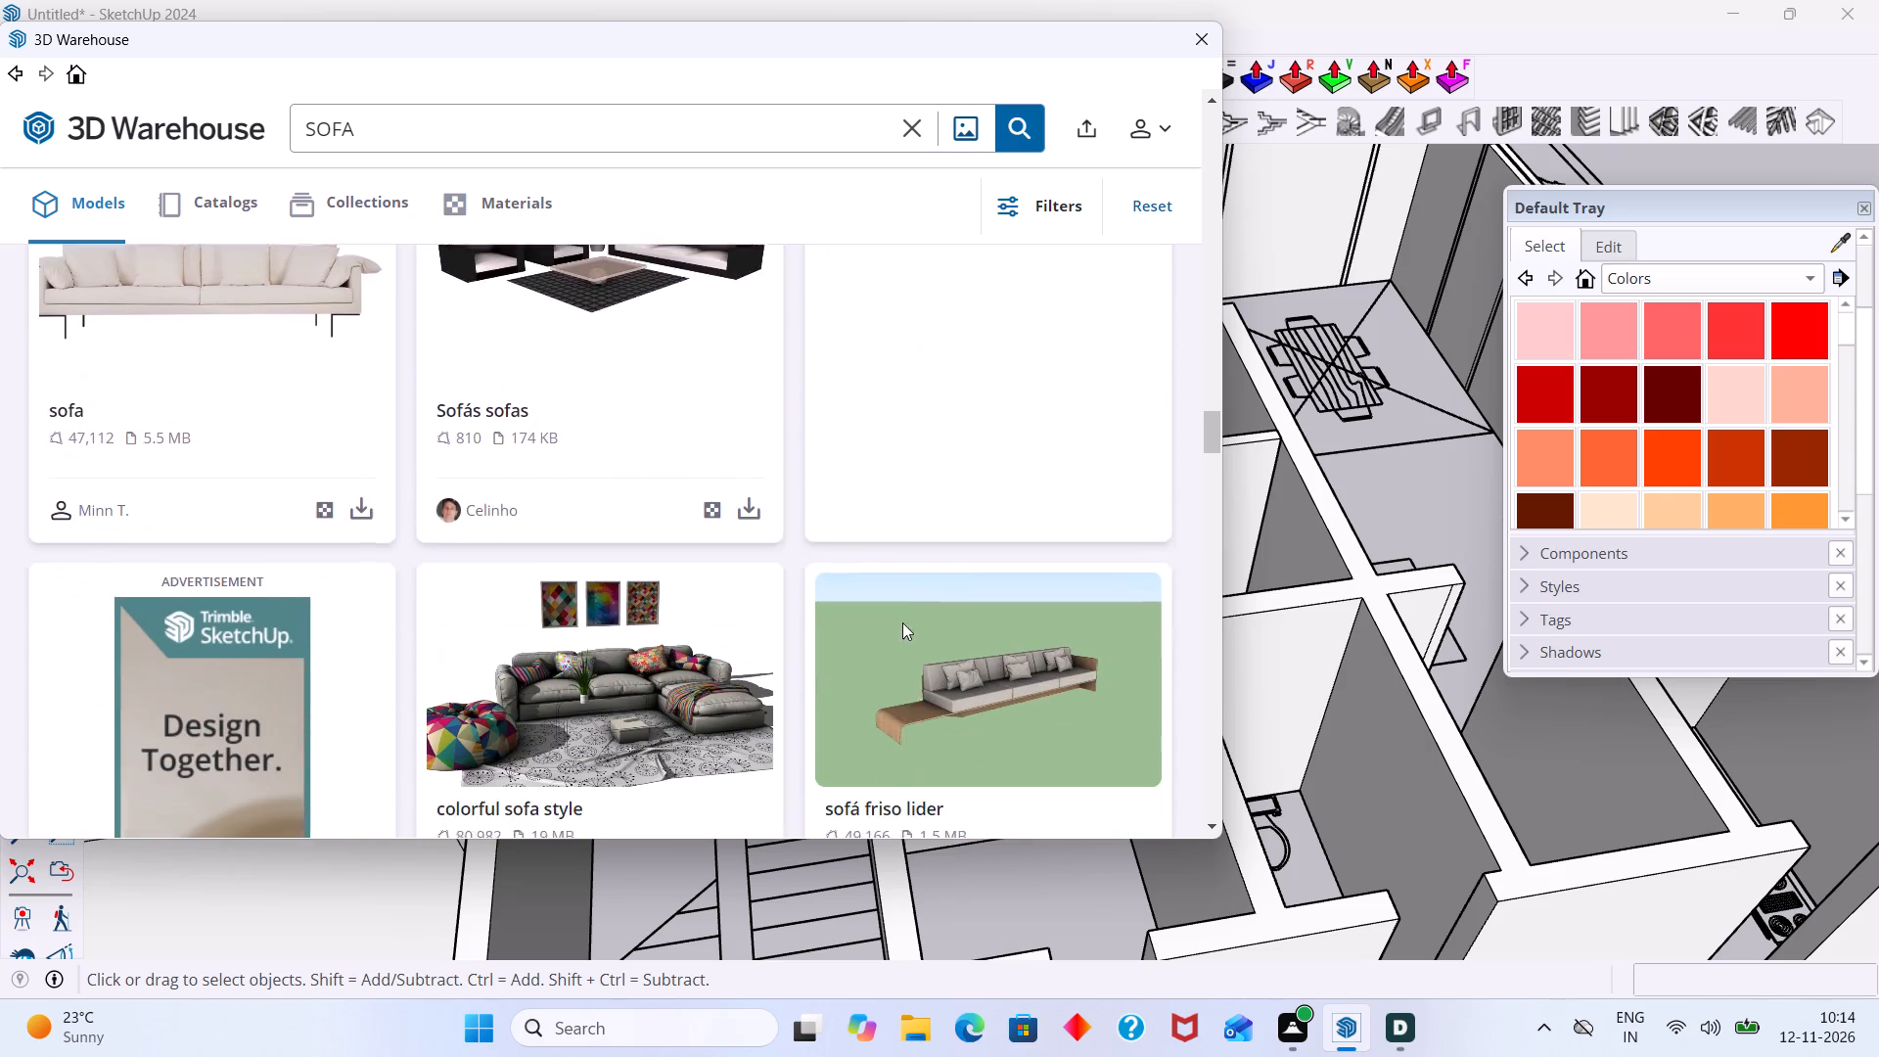
{"action": "scroll", "coordinate": [902, 622], "scroll_direction": "down", "scroll_amount": 1}
{"action": "scroll", "coordinate": [902, 622], "scroll_direction": "up", "scroll_amount": 9}
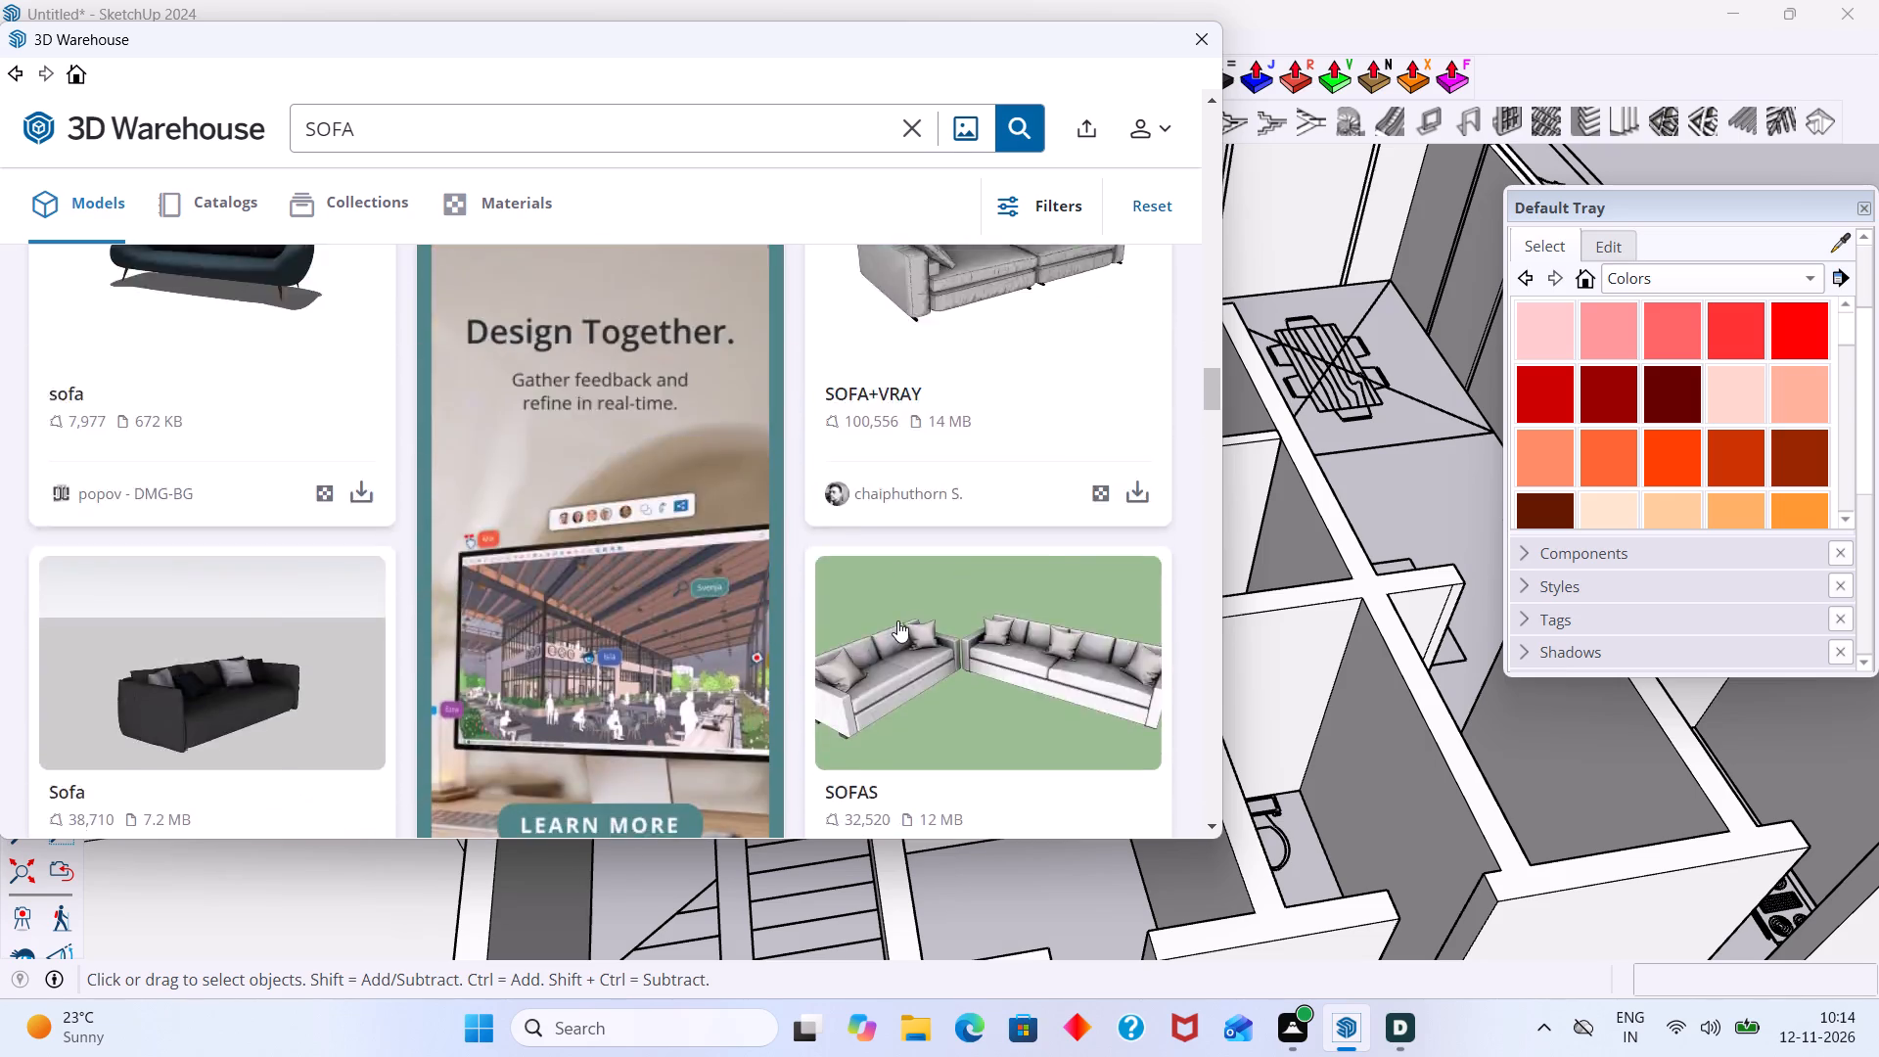
{"action": "scroll", "coordinate": [897, 620], "scroll_direction": "up", "scroll_amount": 18}
{"action": "scroll", "coordinate": [897, 620], "scroll_direction": "up", "scroll_amount": 5}
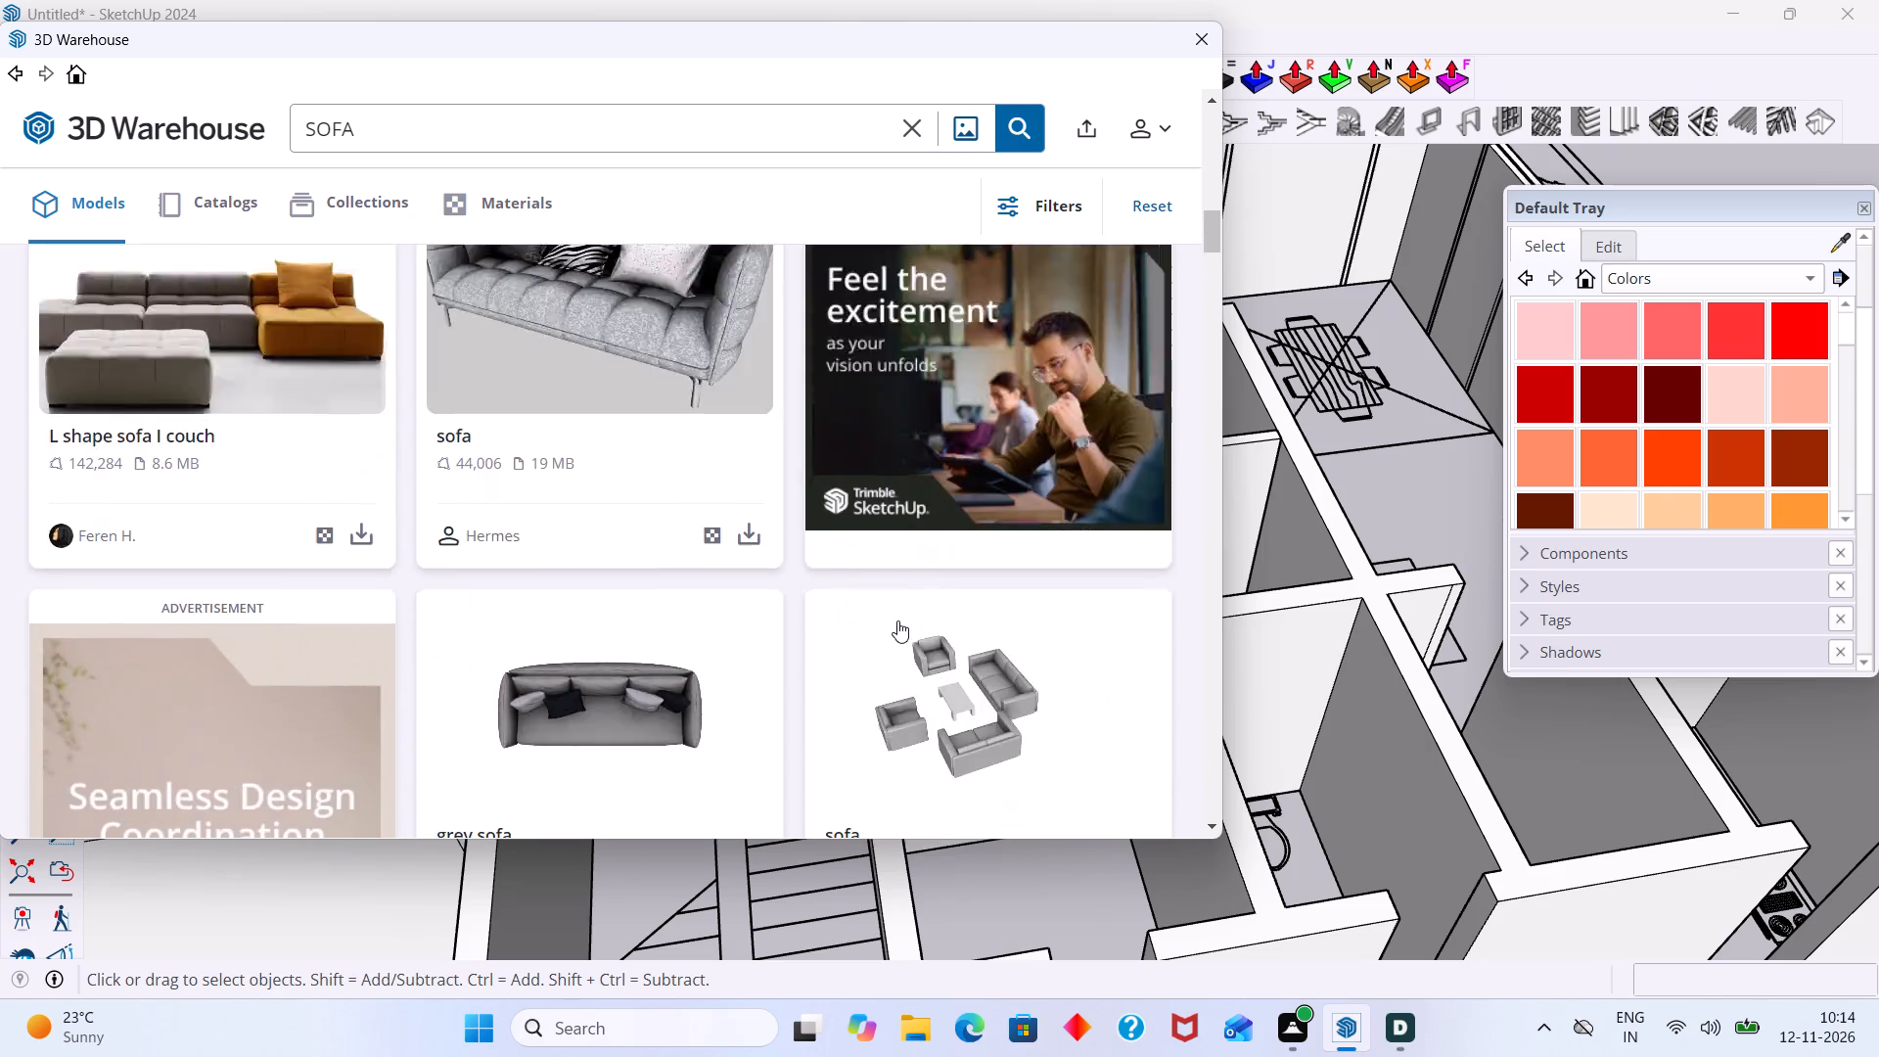
{"action": "scroll", "coordinate": [897, 620], "scroll_direction": "up", "scroll_amount": 11}
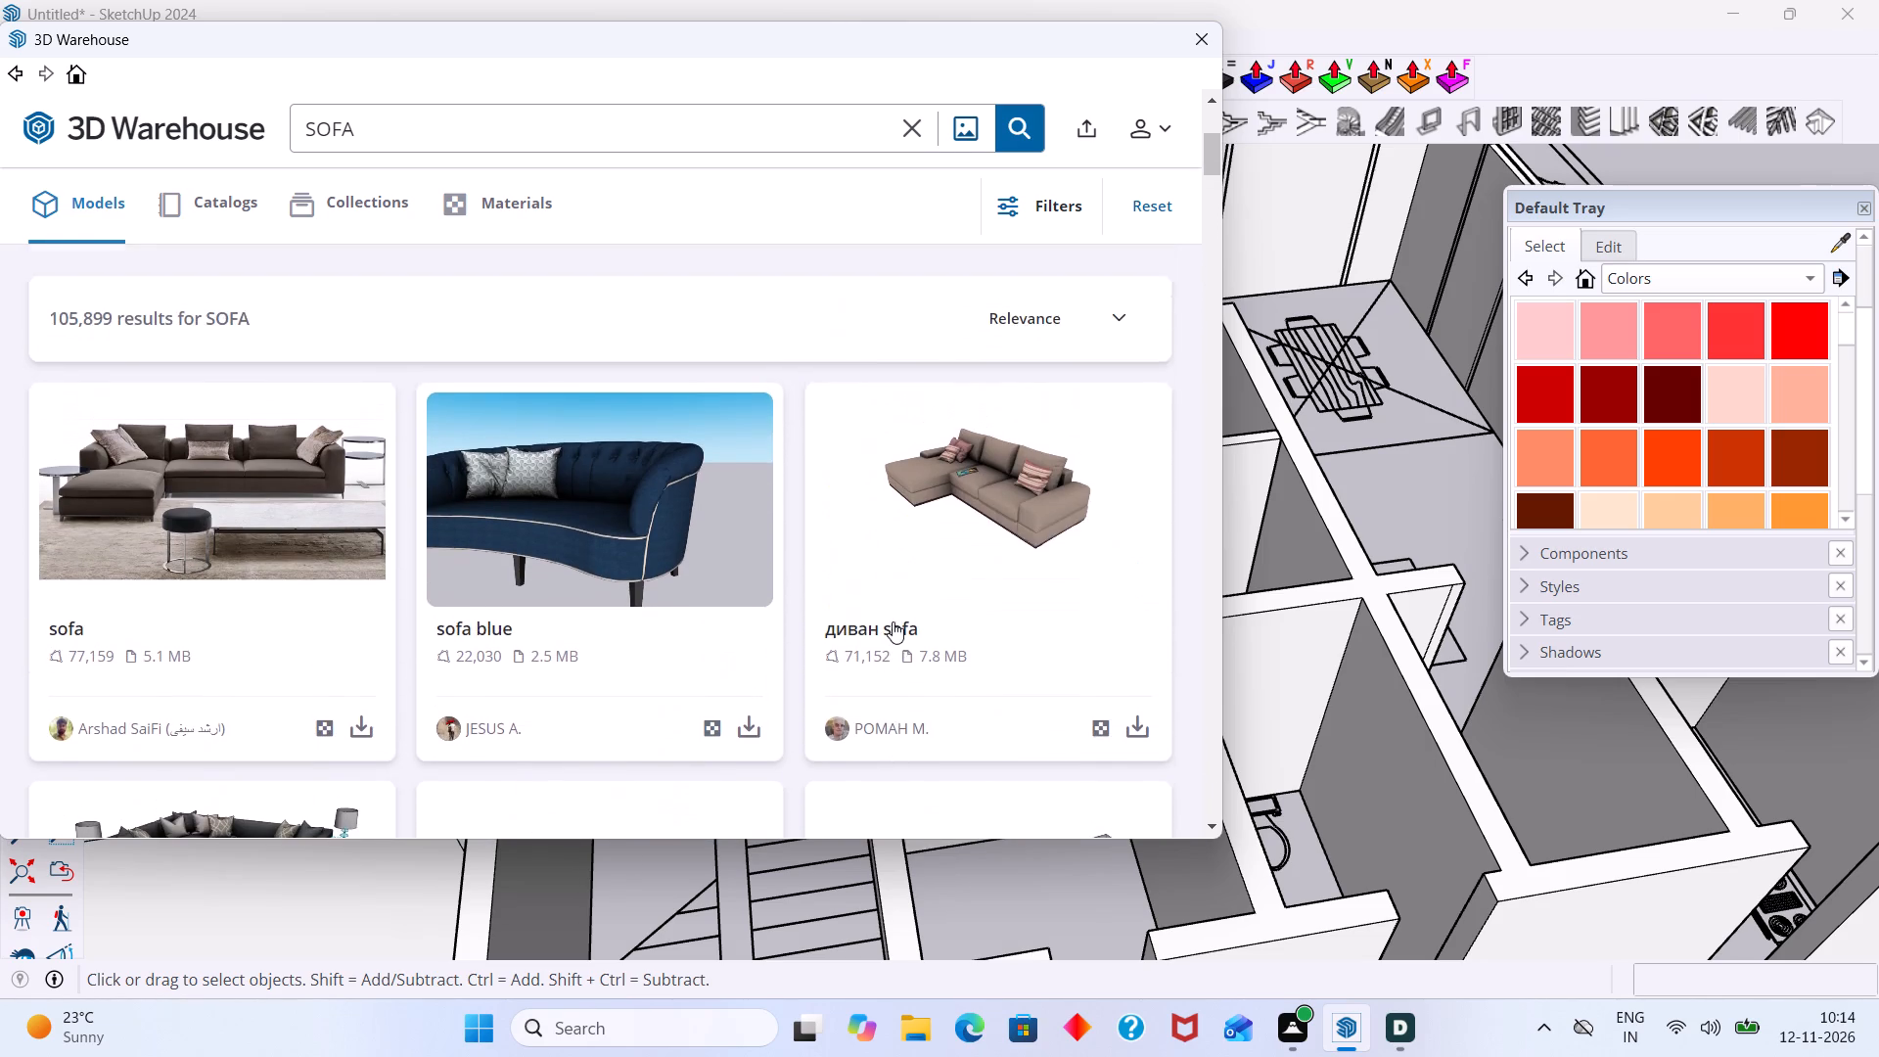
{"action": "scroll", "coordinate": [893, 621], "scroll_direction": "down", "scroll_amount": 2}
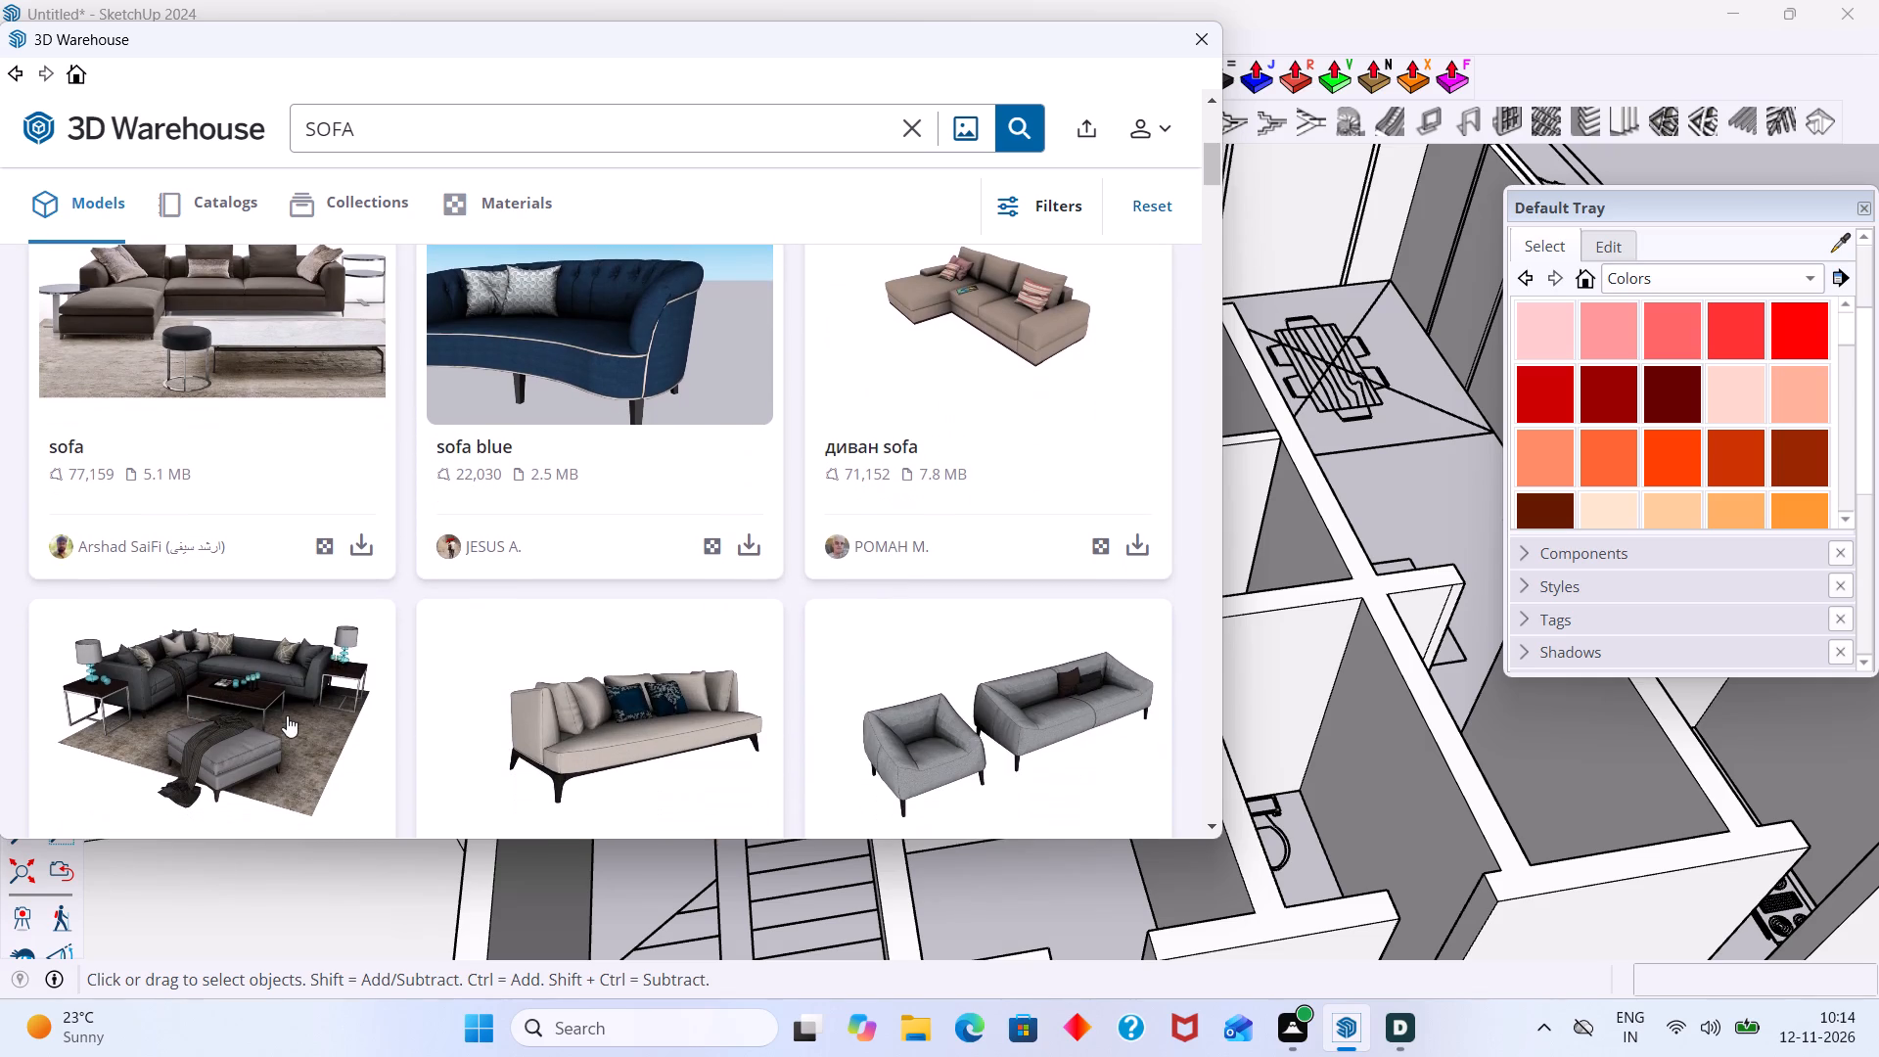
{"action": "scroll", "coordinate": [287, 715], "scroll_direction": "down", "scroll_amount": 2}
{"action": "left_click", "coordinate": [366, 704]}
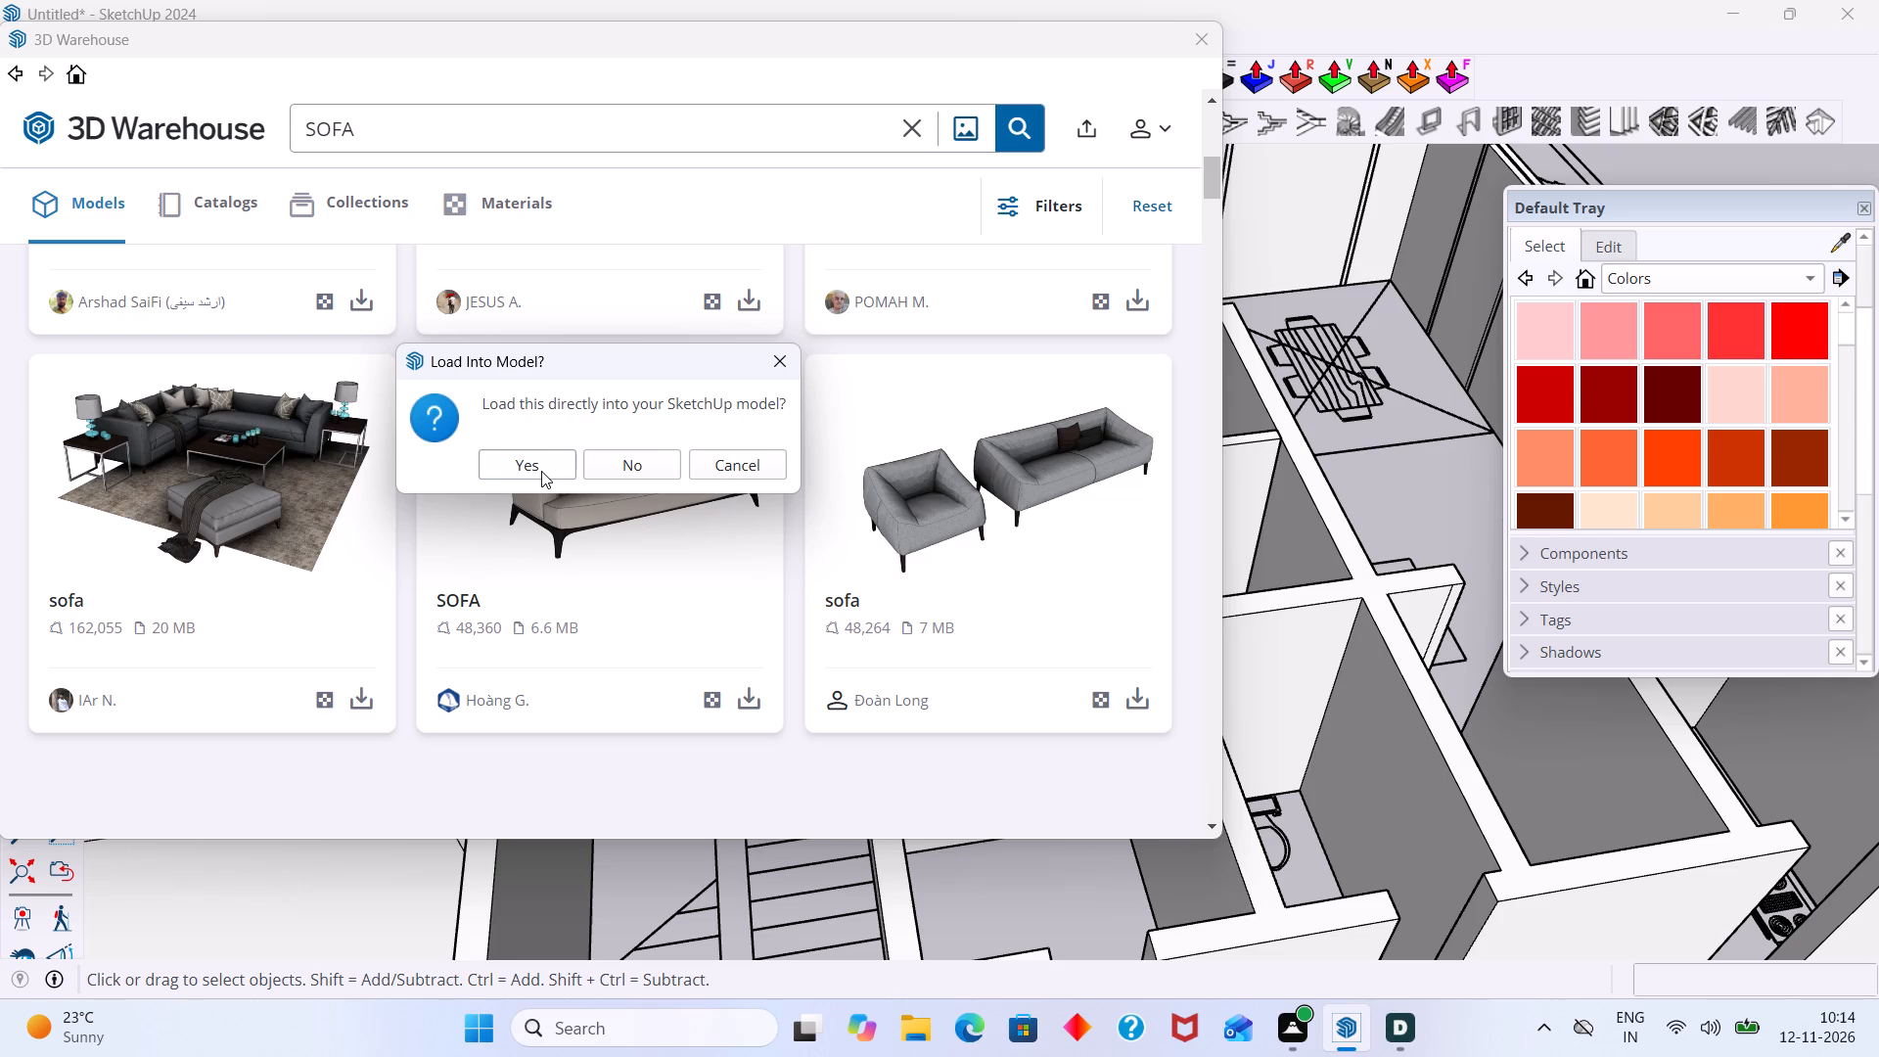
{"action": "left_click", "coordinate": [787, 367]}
Look over the first rows of SOFA results again for a suitable living-area model.
{"action": "scroll", "coordinate": [655, 504], "scroll_direction": "down", "scroll_amount": 2}
{"action": "scroll", "coordinate": [654, 511], "scroll_direction": "up", "scroll_amount": 3}
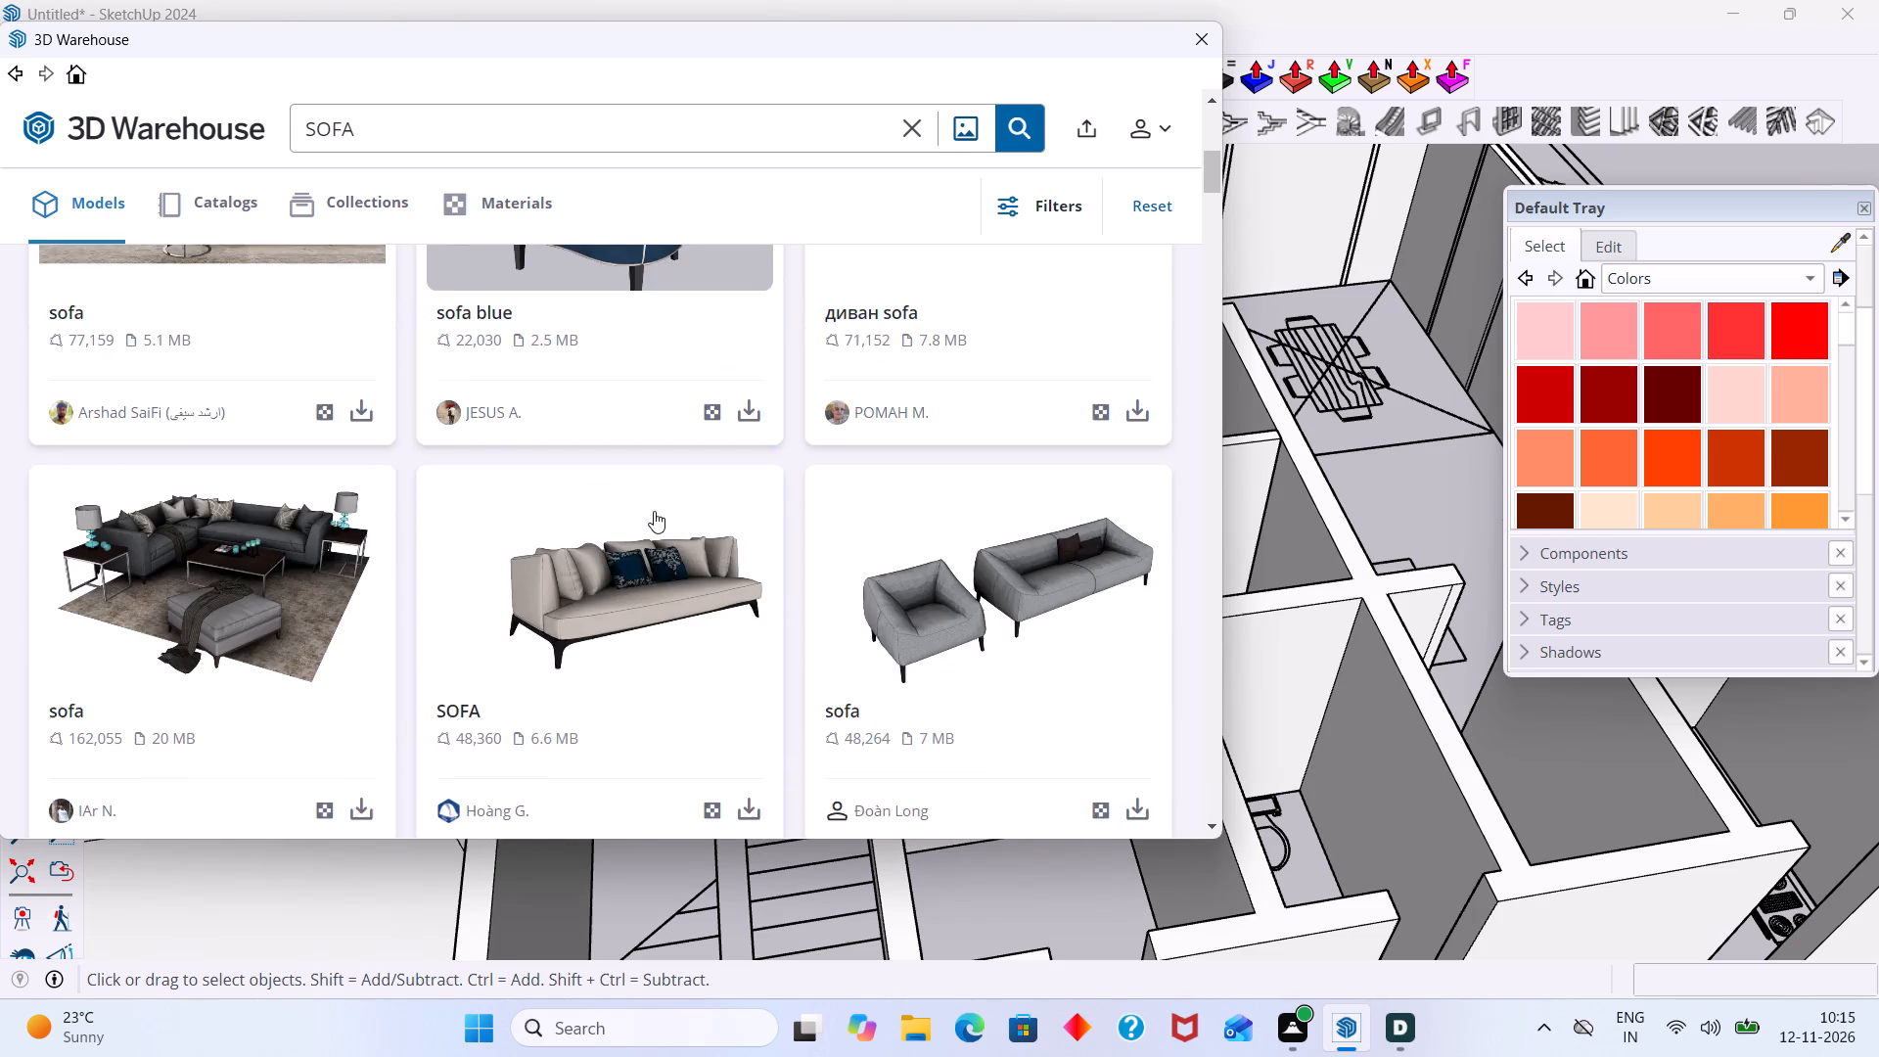
{"action": "scroll", "coordinate": [654, 511], "scroll_direction": "up", "scroll_amount": 2}
{"action": "scroll", "coordinate": [647, 522], "scroll_direction": "down", "scroll_amount": 4}
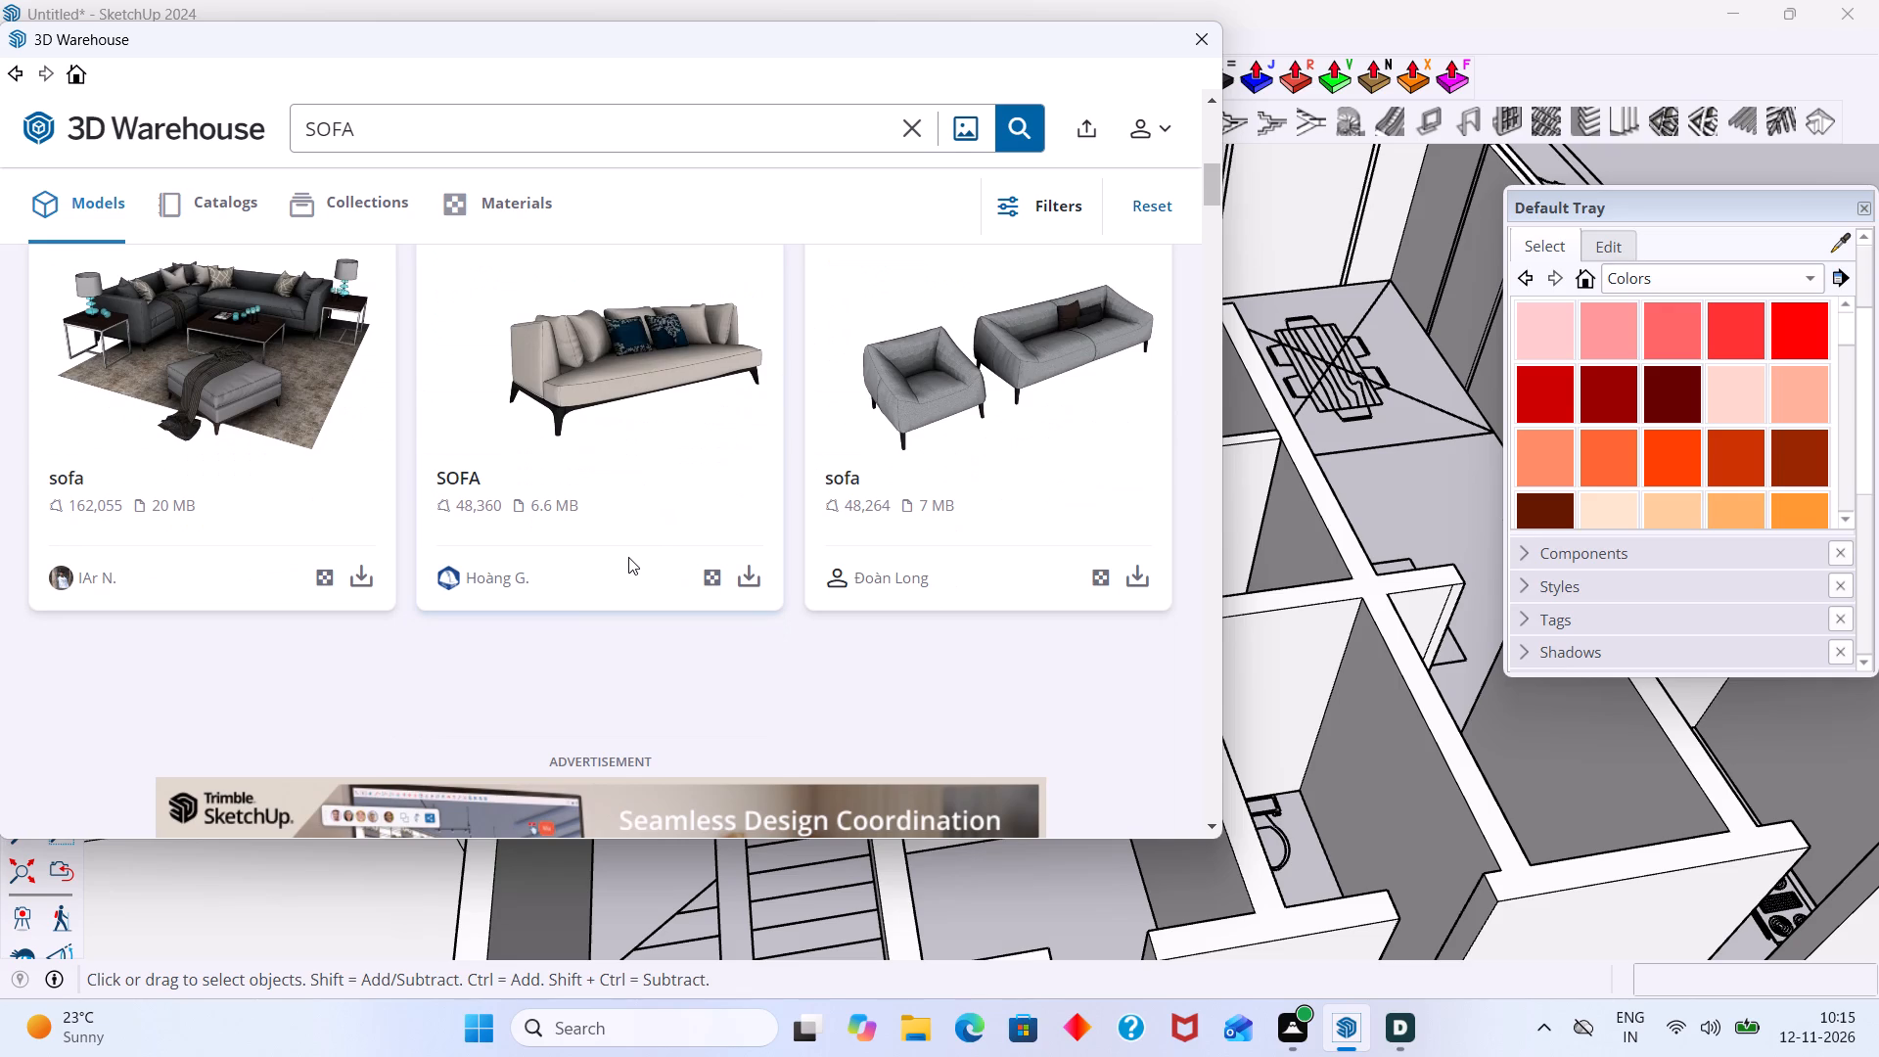
{"action": "scroll", "coordinate": [628, 557], "scroll_direction": "up", "scroll_amount": 5}
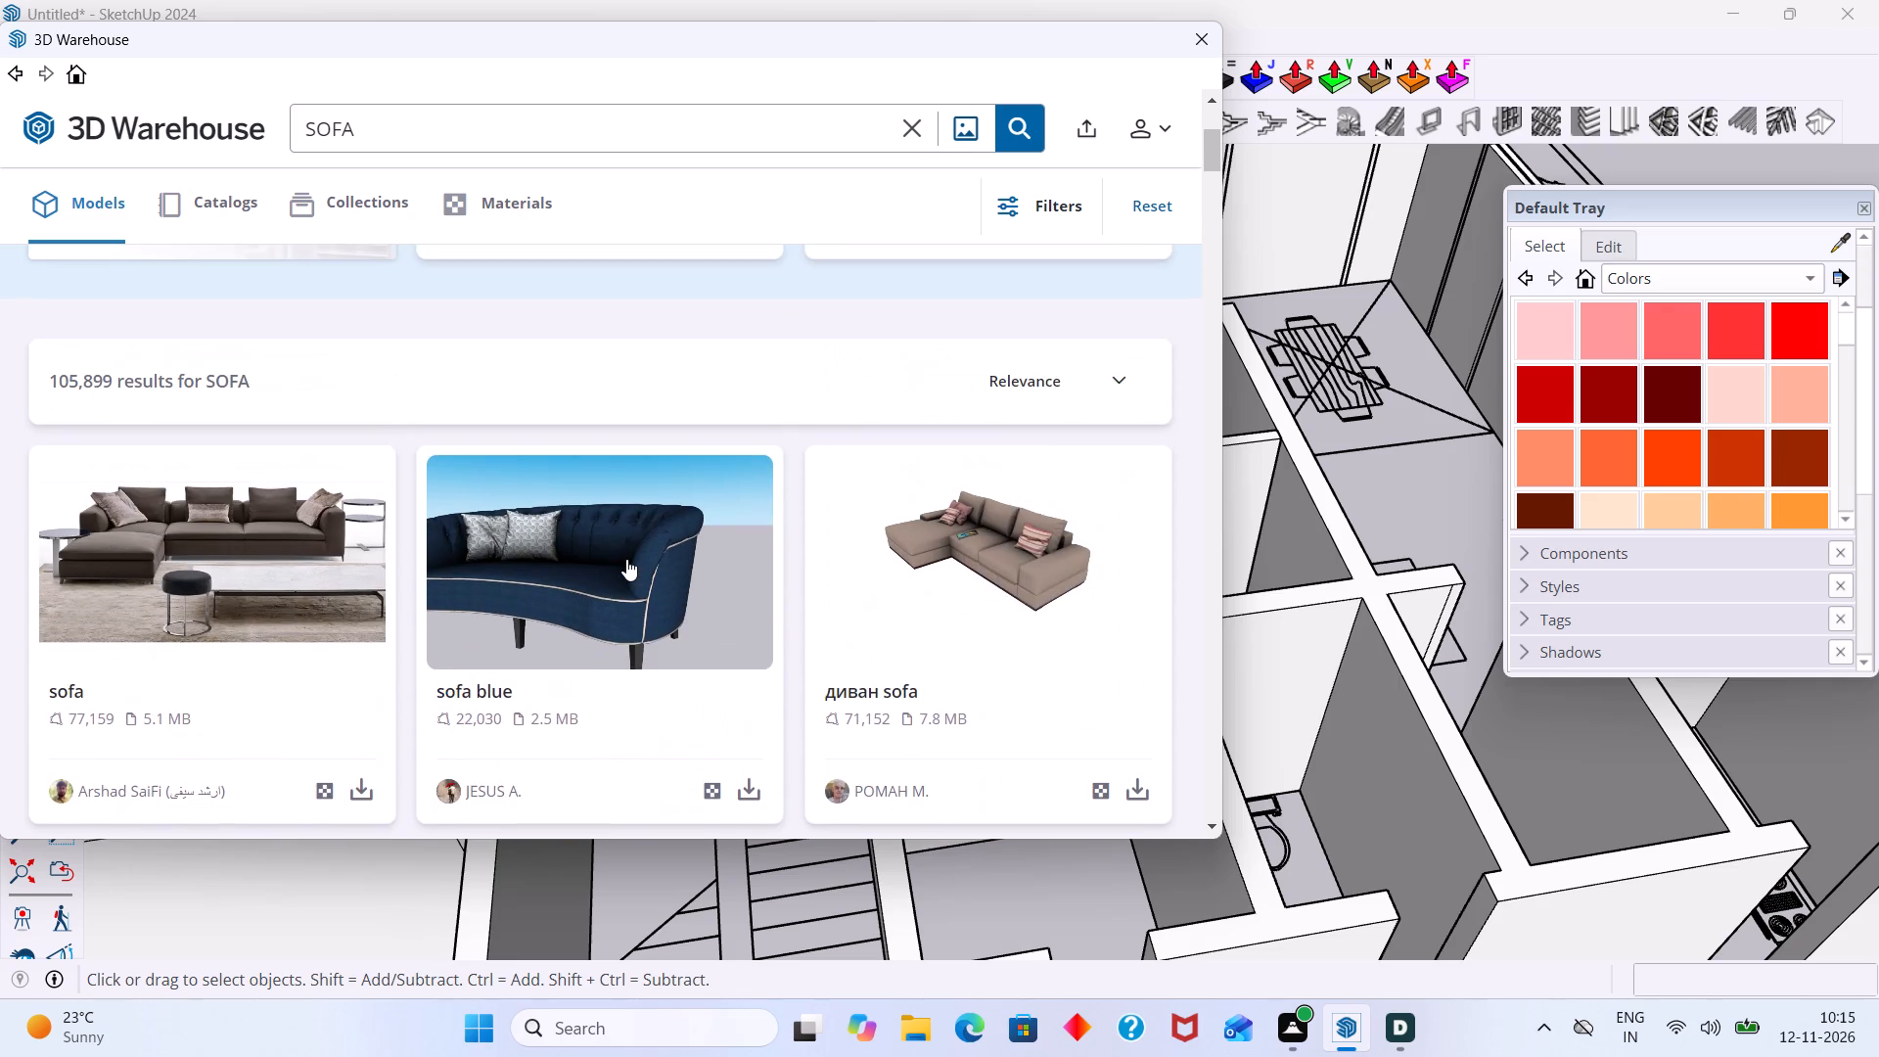
{"action": "scroll", "coordinate": [626, 559], "scroll_direction": "down", "scroll_amount": 2}
{"action": "scroll", "coordinate": [625, 561], "scroll_direction": "up", "scroll_amount": 4}
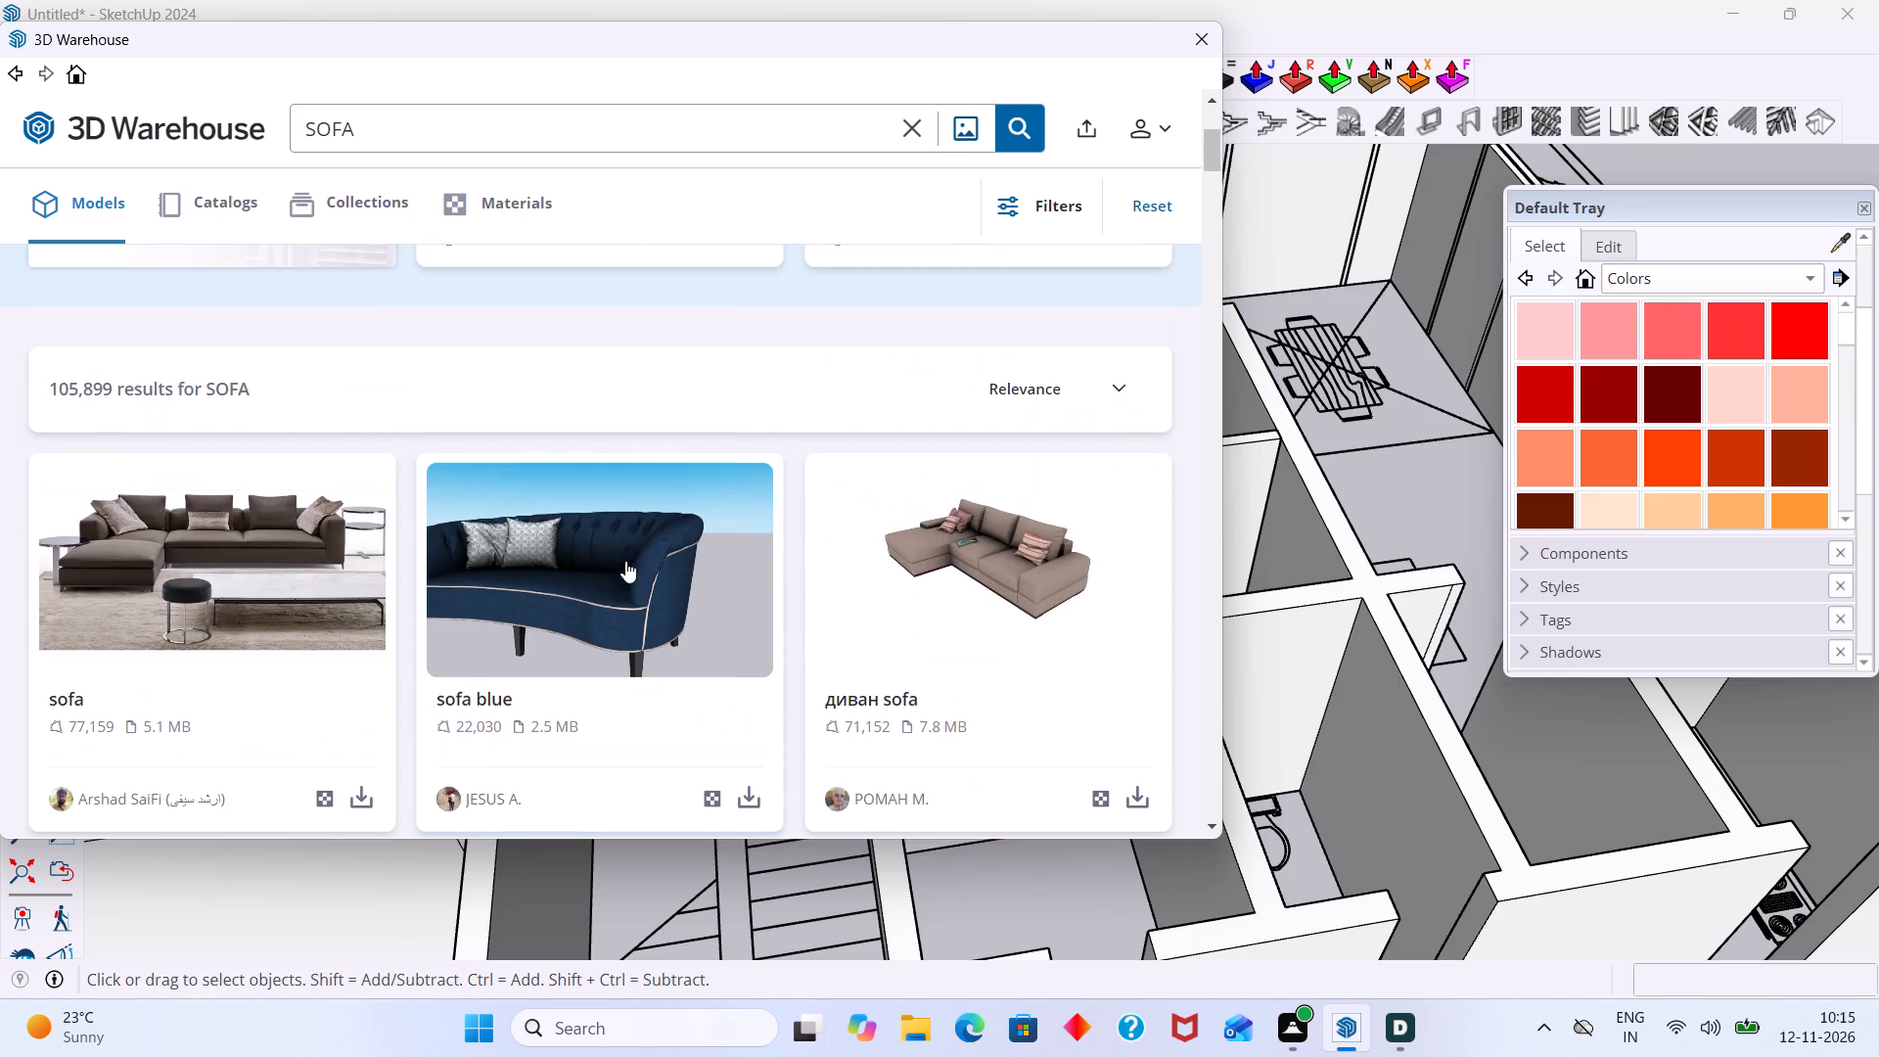
{"action": "scroll", "coordinate": [625, 561], "scroll_direction": "up", "scroll_amount": 1}
Load the 169 KB grey sofa set with armchairs and coffee table into the model, placing it outside the house beyond the tree row.
{"action": "scroll", "coordinate": [626, 560], "scroll_direction": "down", "scroll_amount": 10}
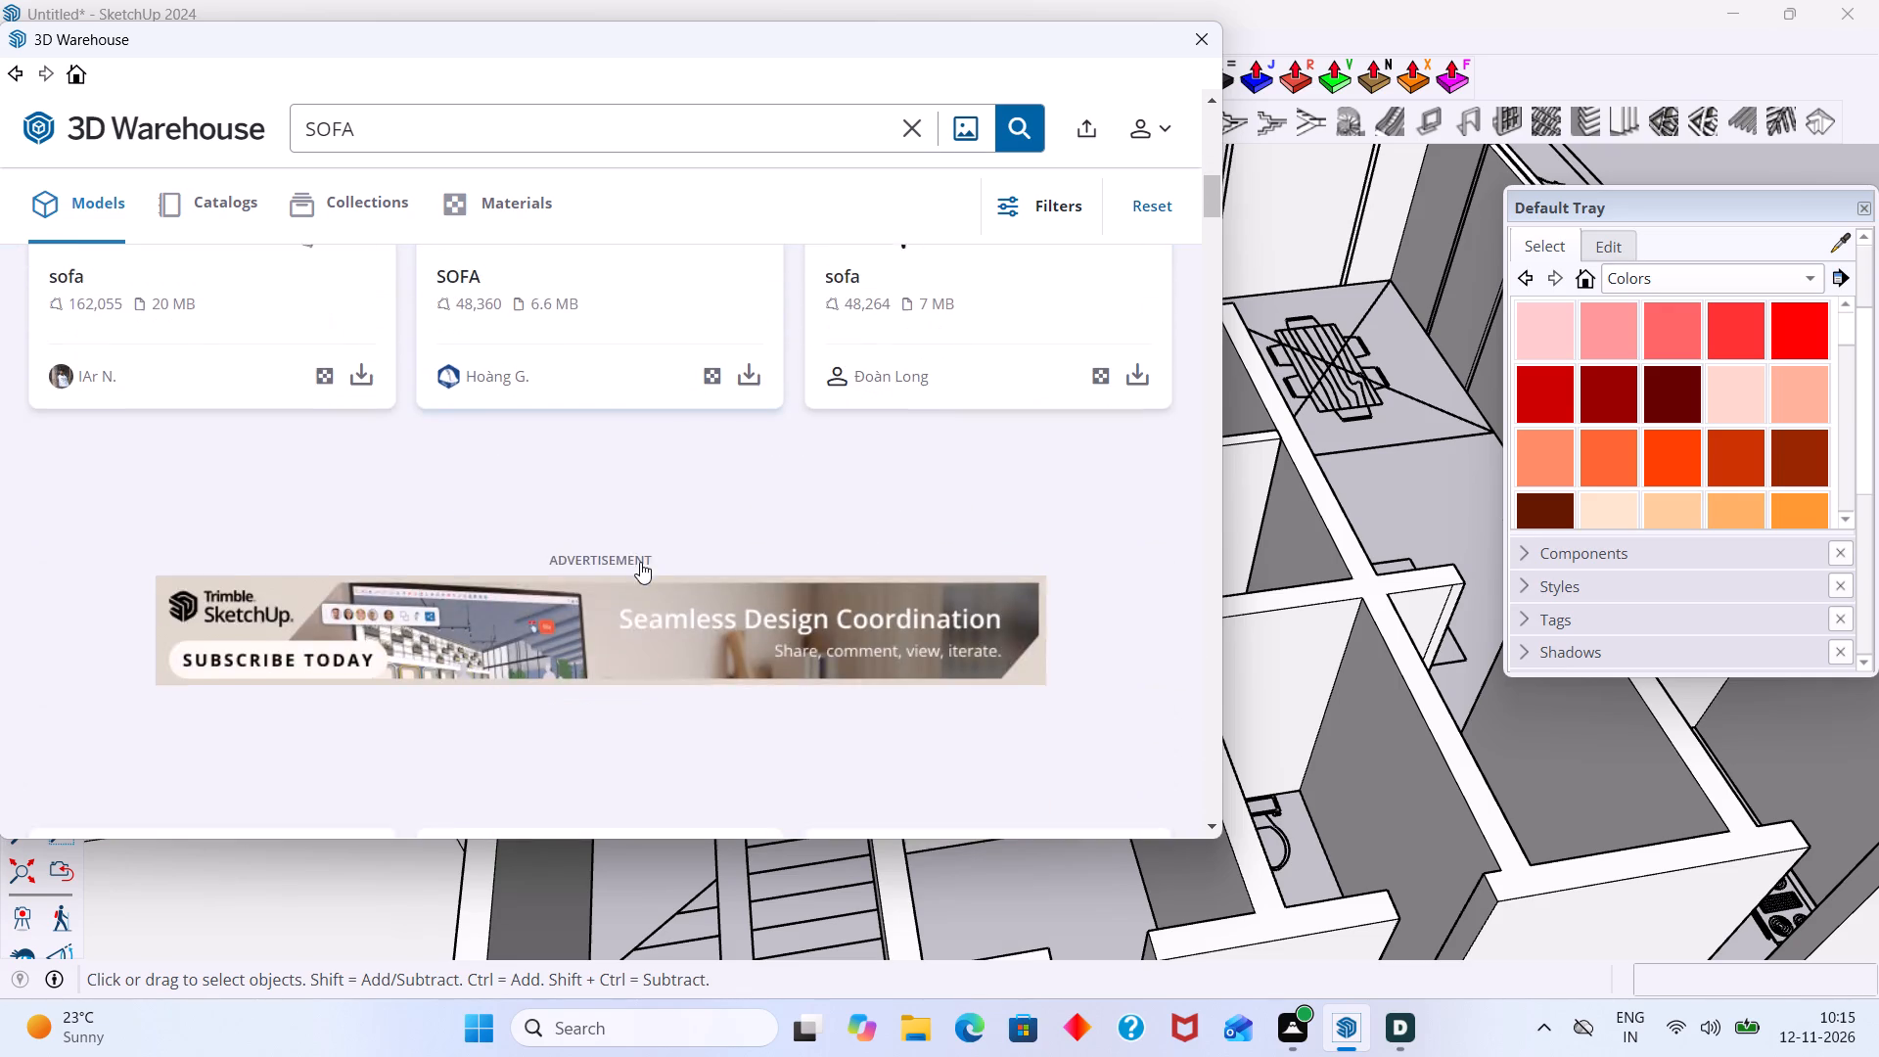
{"action": "scroll", "coordinate": [695, 582], "scroll_direction": "down", "scroll_amount": 8}
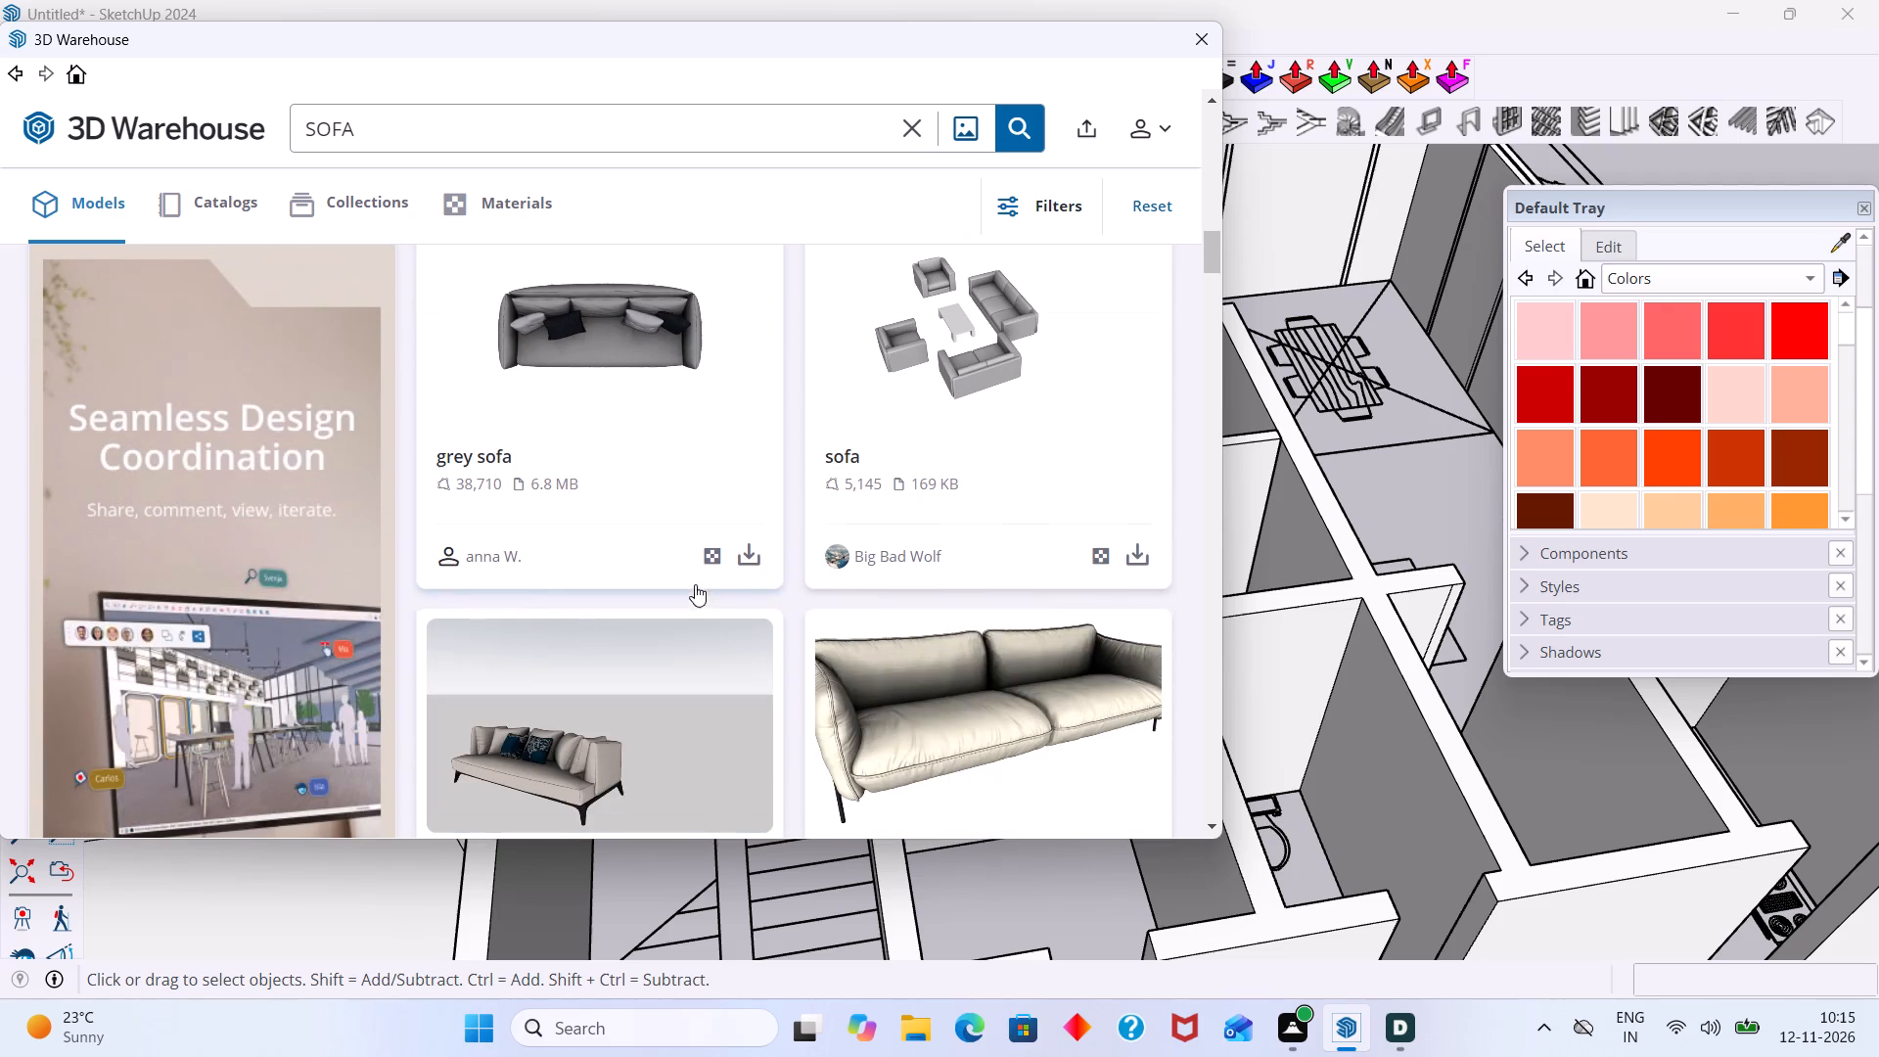
{"action": "left_click", "coordinate": [1138, 540]}
{"action": "left_click", "coordinate": [531, 477]}
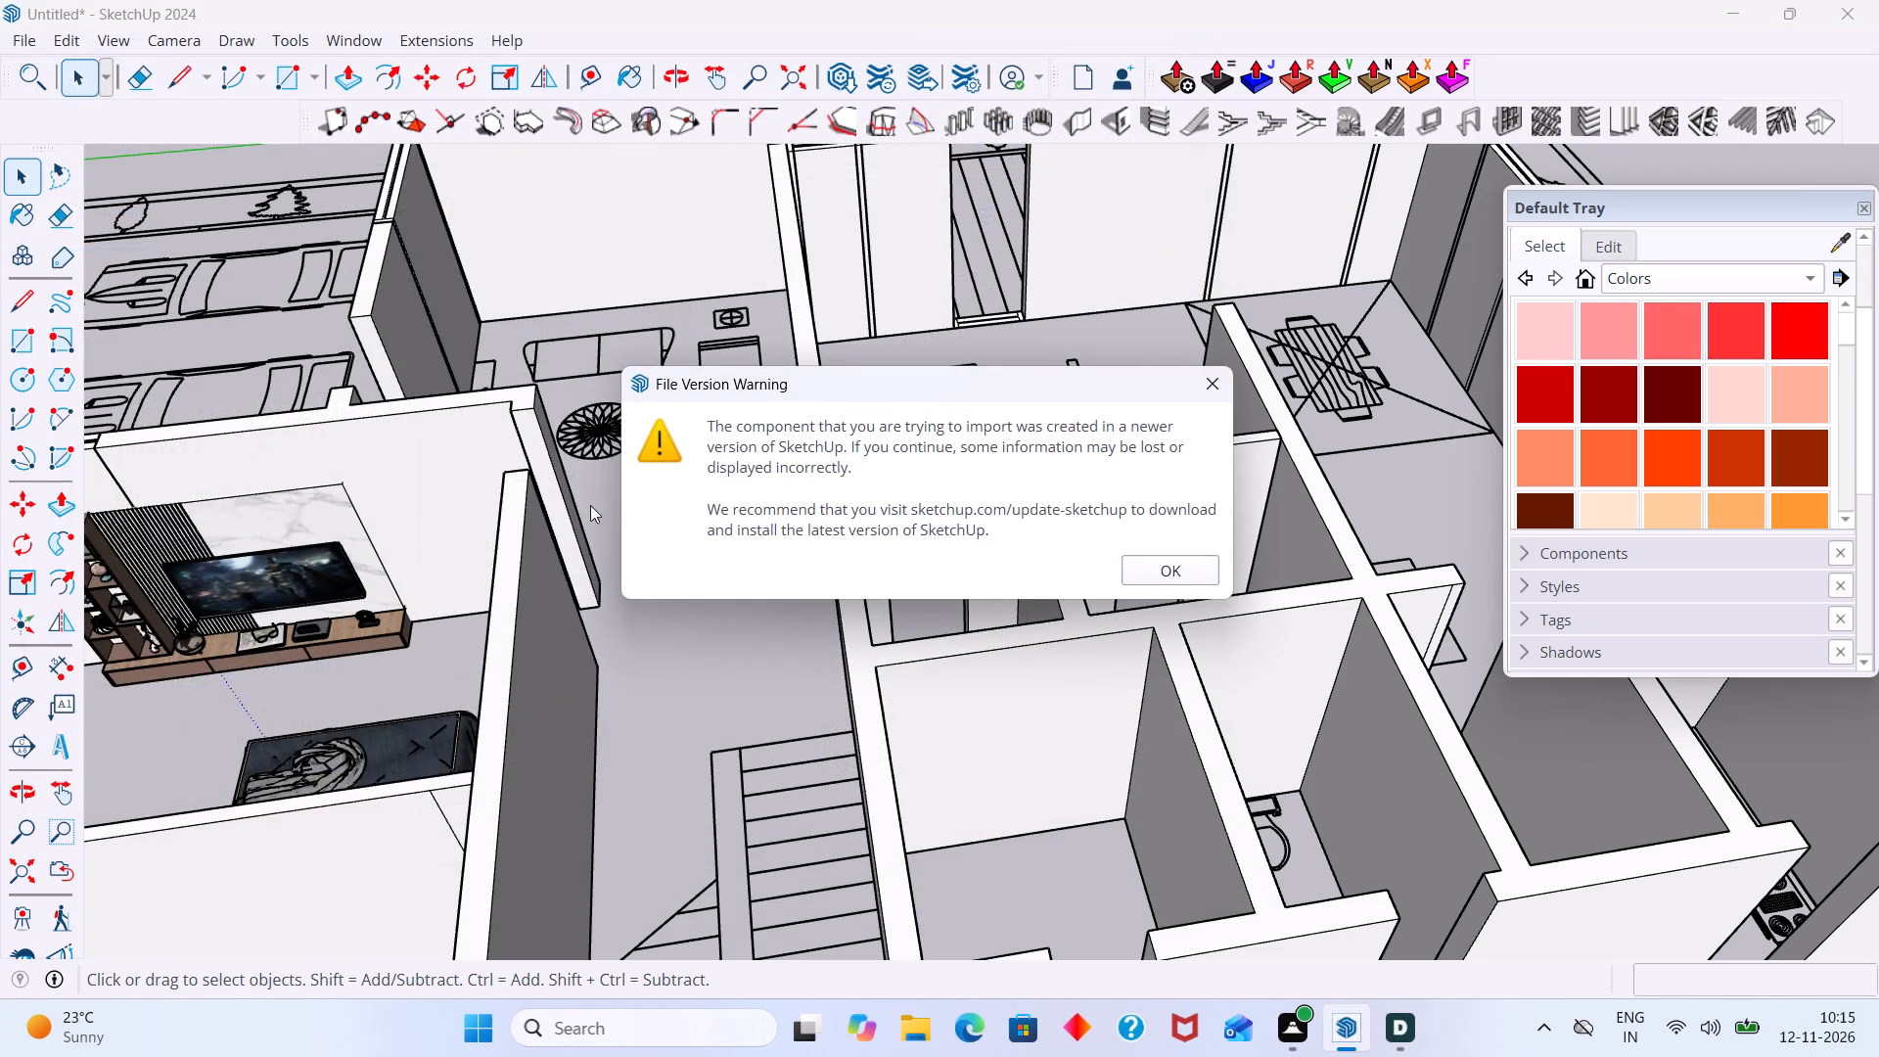
{"action": "left_click", "coordinate": [1148, 568]}
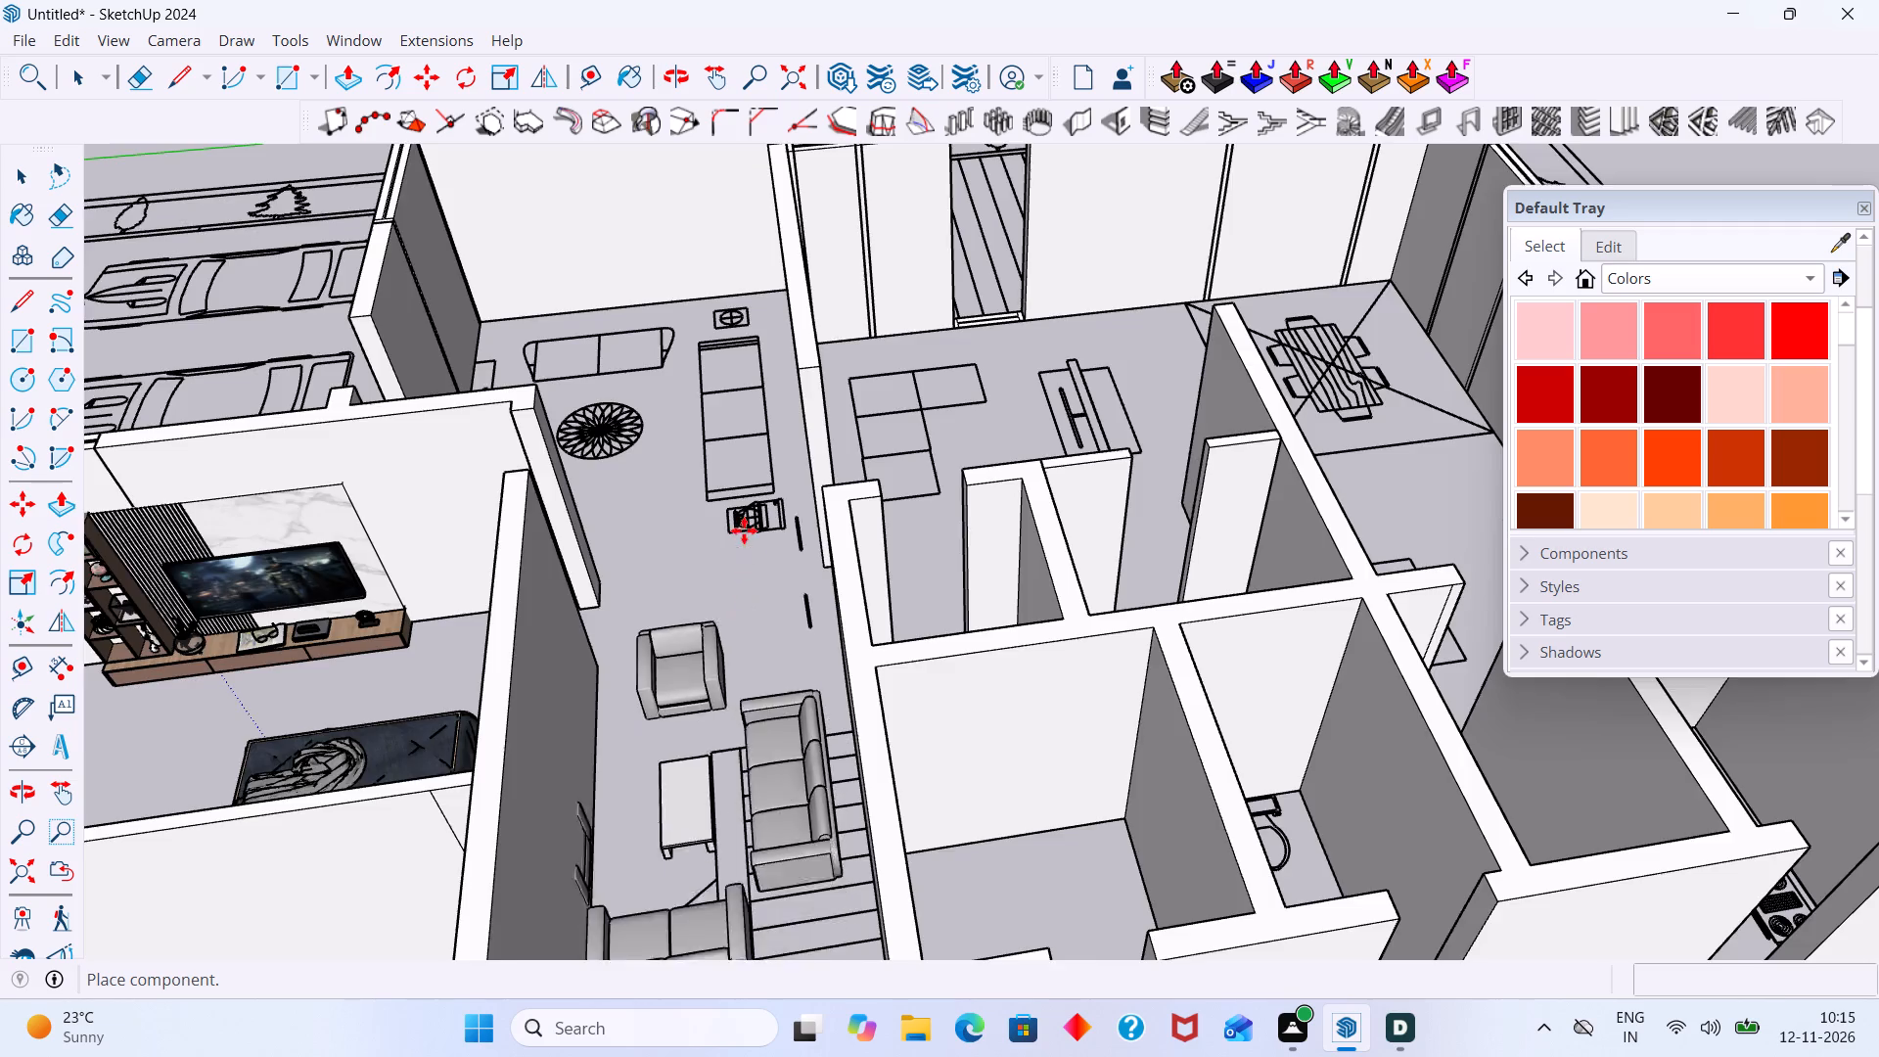
{"action": "scroll", "coordinate": [744, 530], "scroll_direction": "down", "scroll_amount": 7}
{"action": "scroll", "coordinate": [912, 467], "scroll_direction": "down", "scroll_amount": 3}
{"action": "scroll", "coordinate": [1031, 474], "scroll_direction": "down", "scroll_amount": 2}
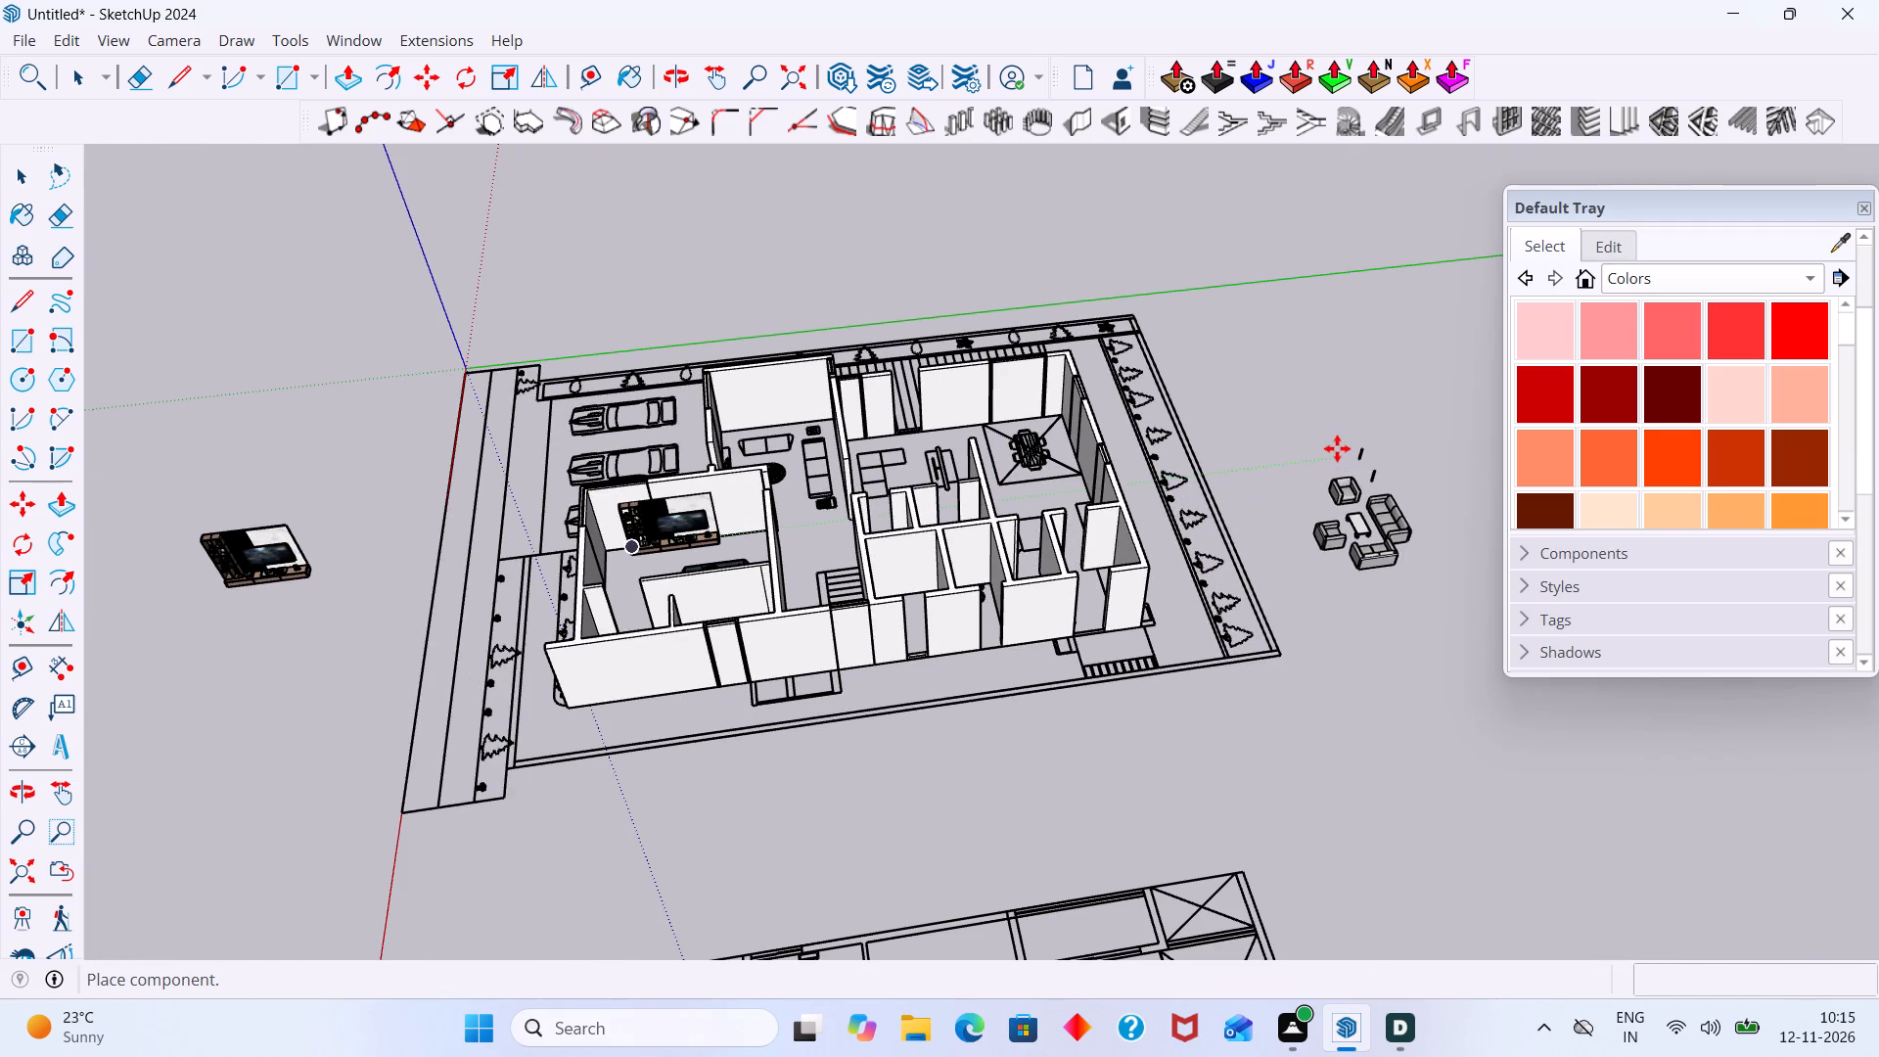
{"action": "left_click", "coordinate": [1337, 448]}
{"action": "key", "text": "space"}
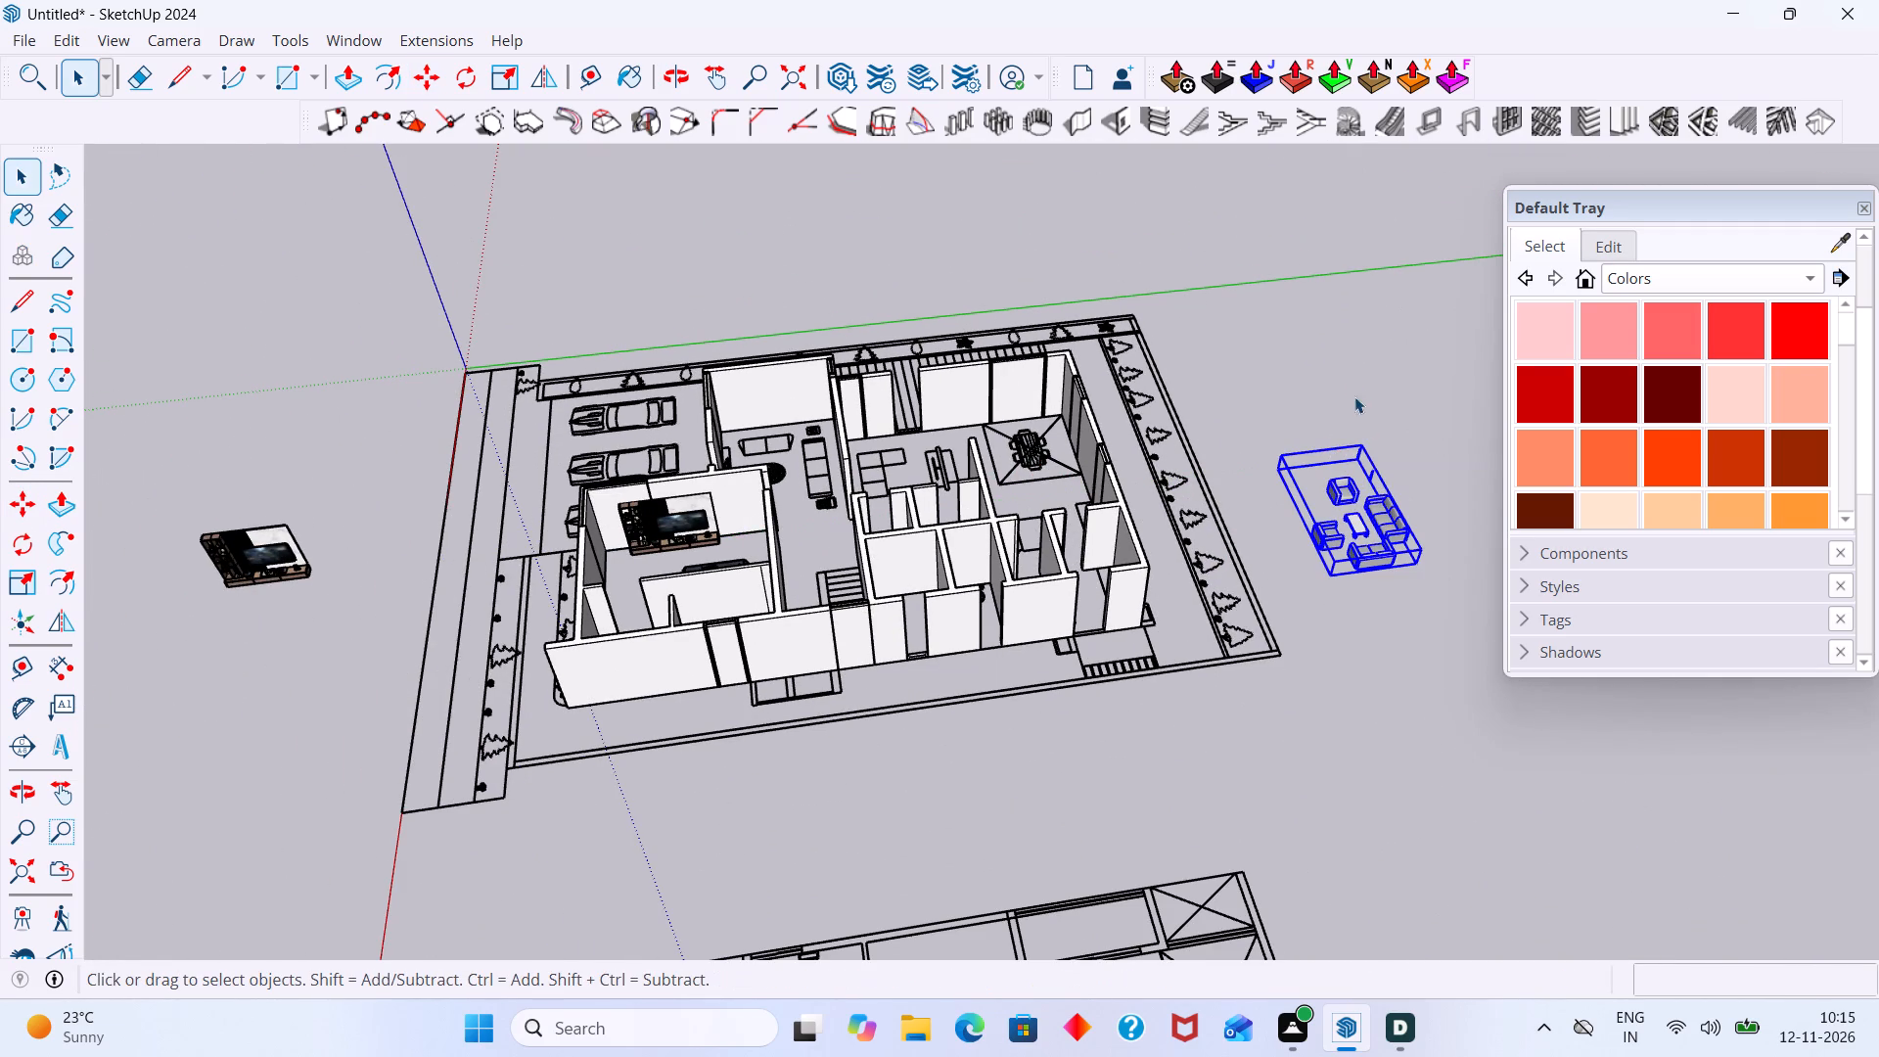
{"action": "left_click", "coordinate": [1351, 383]}
Delete the two stray upright pieces beside the armchair inside the sofa set component.
{"action": "scroll", "coordinate": [1349, 390], "scroll_direction": "down", "scroll_amount": 3}
{"action": "middle_click_drag", "start_coordinate": [1336, 405], "coordinate": [1243, 451], "text": "shift"}
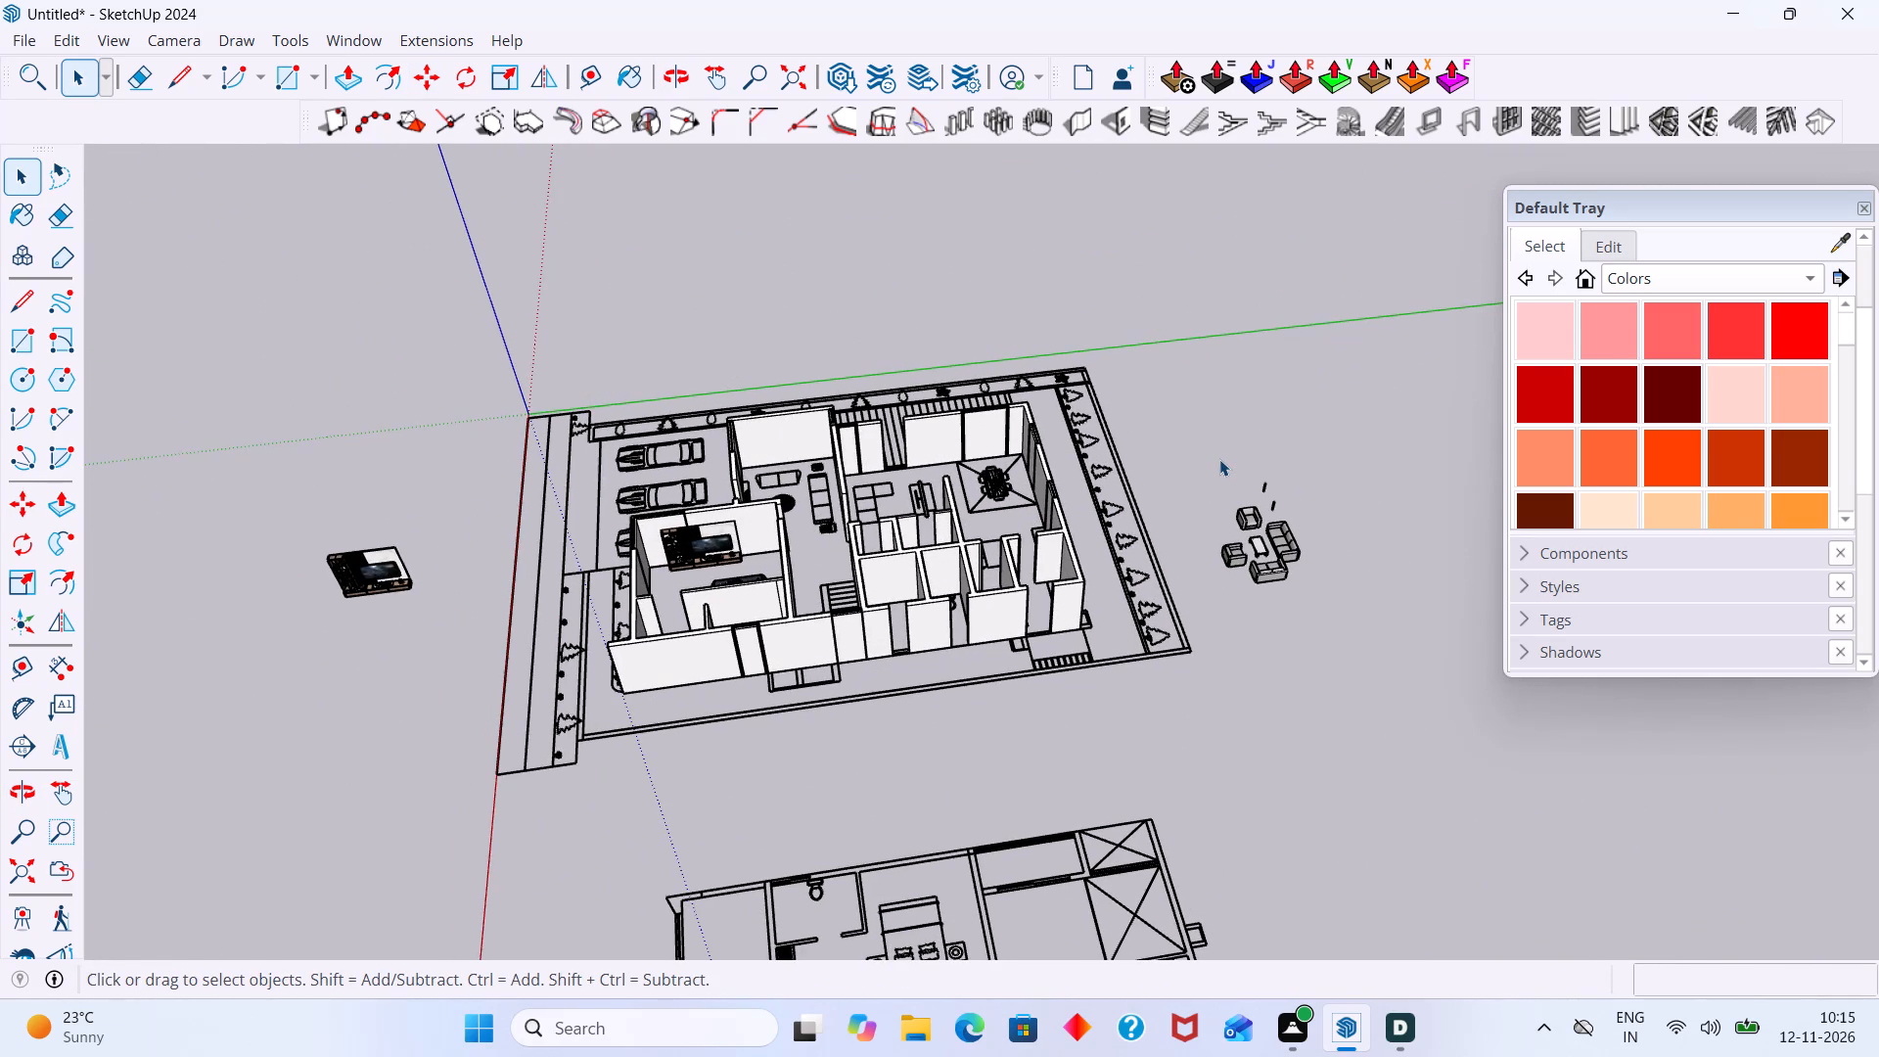
{"action": "scroll", "coordinate": [1219, 459], "scroll_direction": "down", "scroll_amount": 4}
{"action": "scroll", "coordinate": [1236, 473], "scroll_direction": "up", "scroll_amount": 17}
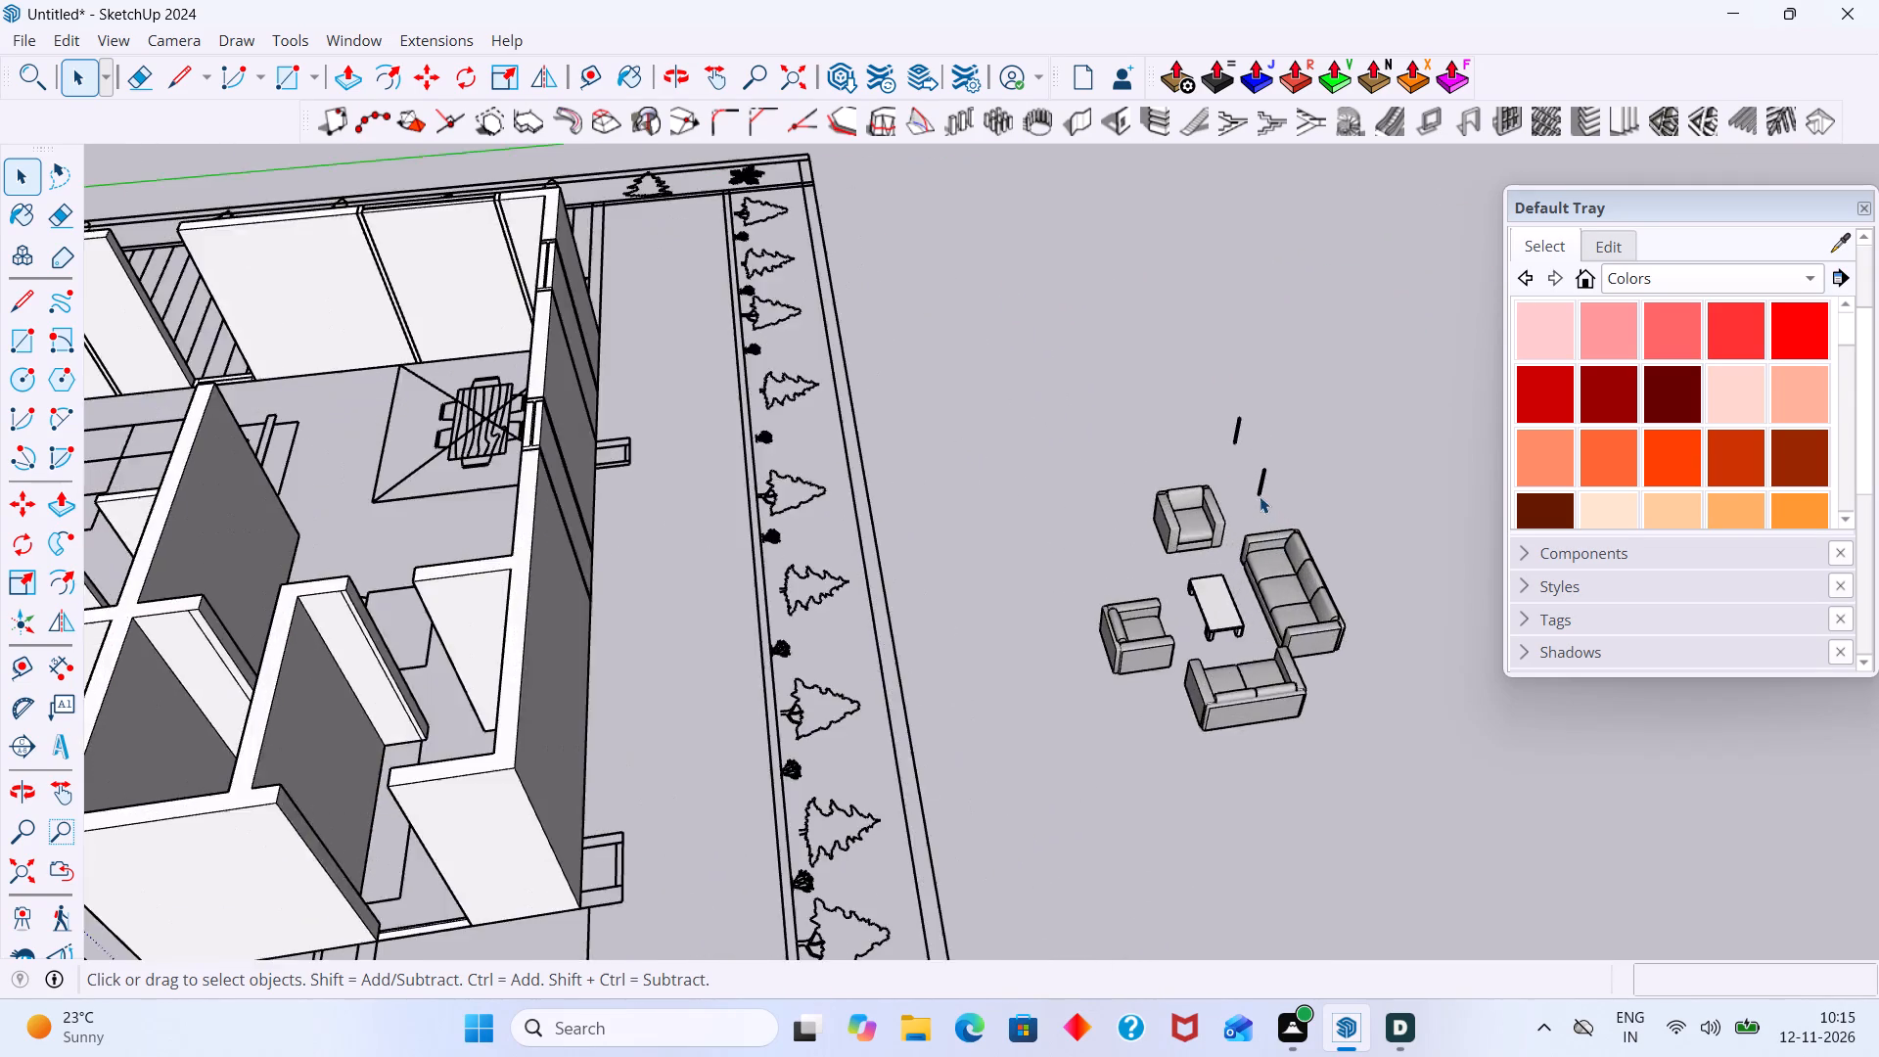
{"action": "scroll", "coordinate": [1260, 496], "scroll_direction": "up", "scroll_amount": 7}
{"action": "left_click", "coordinate": [1266, 475]}
{"action": "double_click", "coordinate": [1267, 474]}
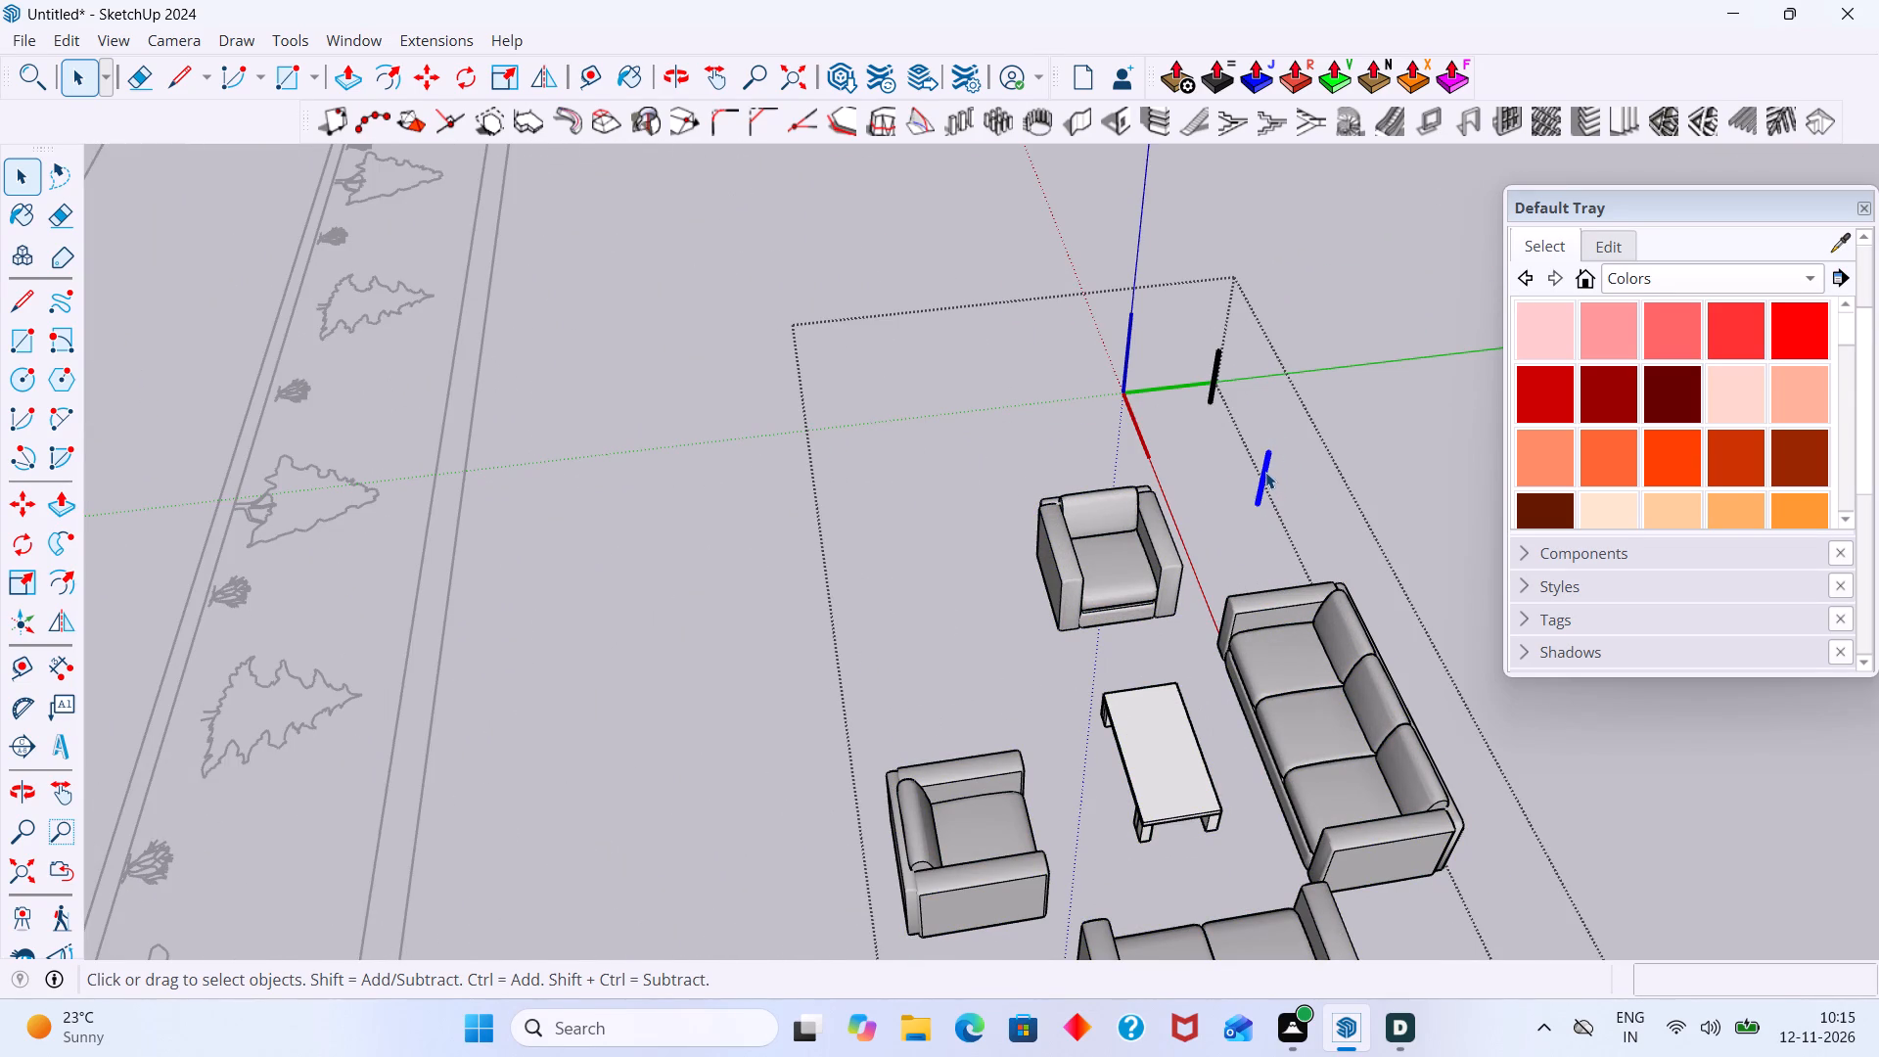
{"action": "key", "text": "Delete"}
{"action": "left_click_drag", "start_coordinate": [1265, 472], "coordinate": [1192, 285]}
{"action": "key", "text": "Delete"}
{"action": "scroll", "coordinate": [1200, 446], "scroll_direction": "down", "scroll_amount": 3}
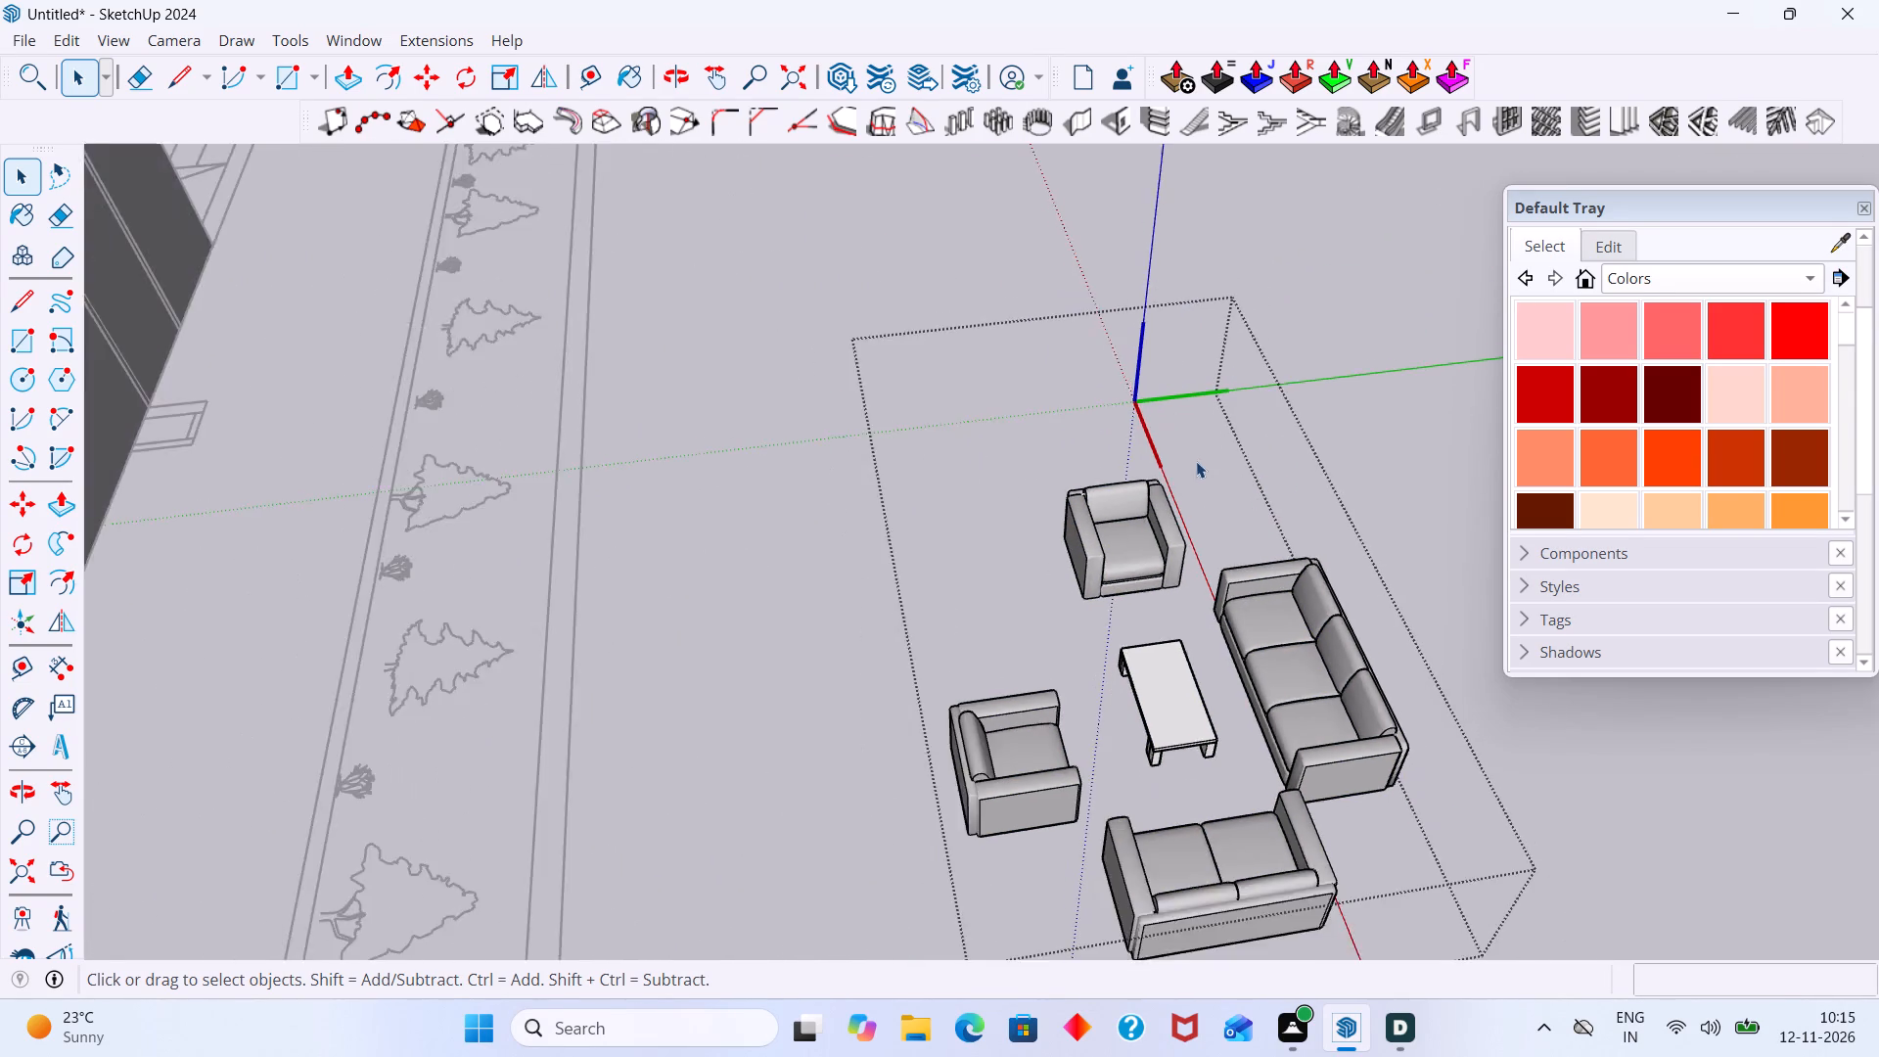
{"action": "scroll", "coordinate": [1196, 461], "scroll_direction": "down", "scroll_amount": 5}
{"action": "left_click", "coordinate": [1391, 345]}
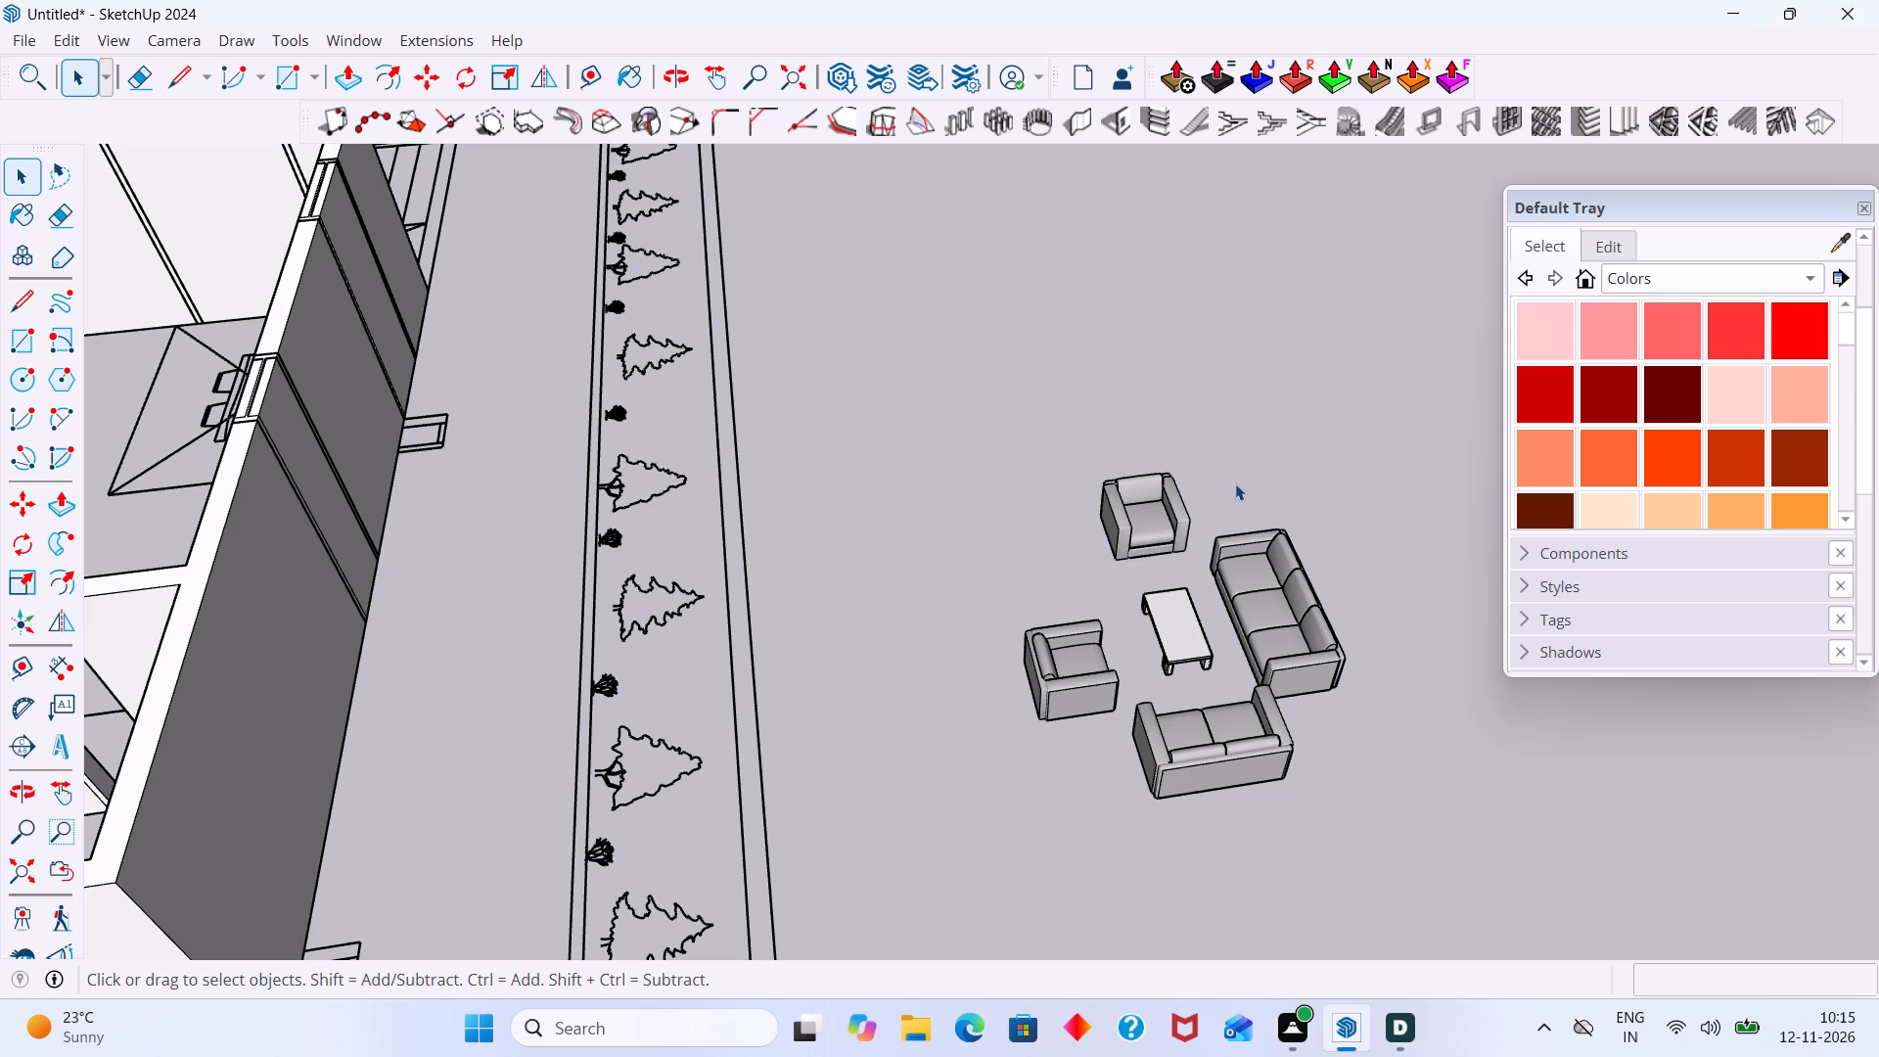
Examine the house's living-area furniture layout in relation to the sofa set outside the boundary.
{"action": "scroll", "coordinate": [1235, 491], "scroll_direction": "down", "scroll_amount": 2}
{"action": "middle_click_drag", "start_coordinate": [1214, 516], "coordinate": [1163, 478], "text": "shift"}
{"action": "scroll", "coordinate": [1151, 508], "scroll_direction": "down", "scroll_amount": 9}
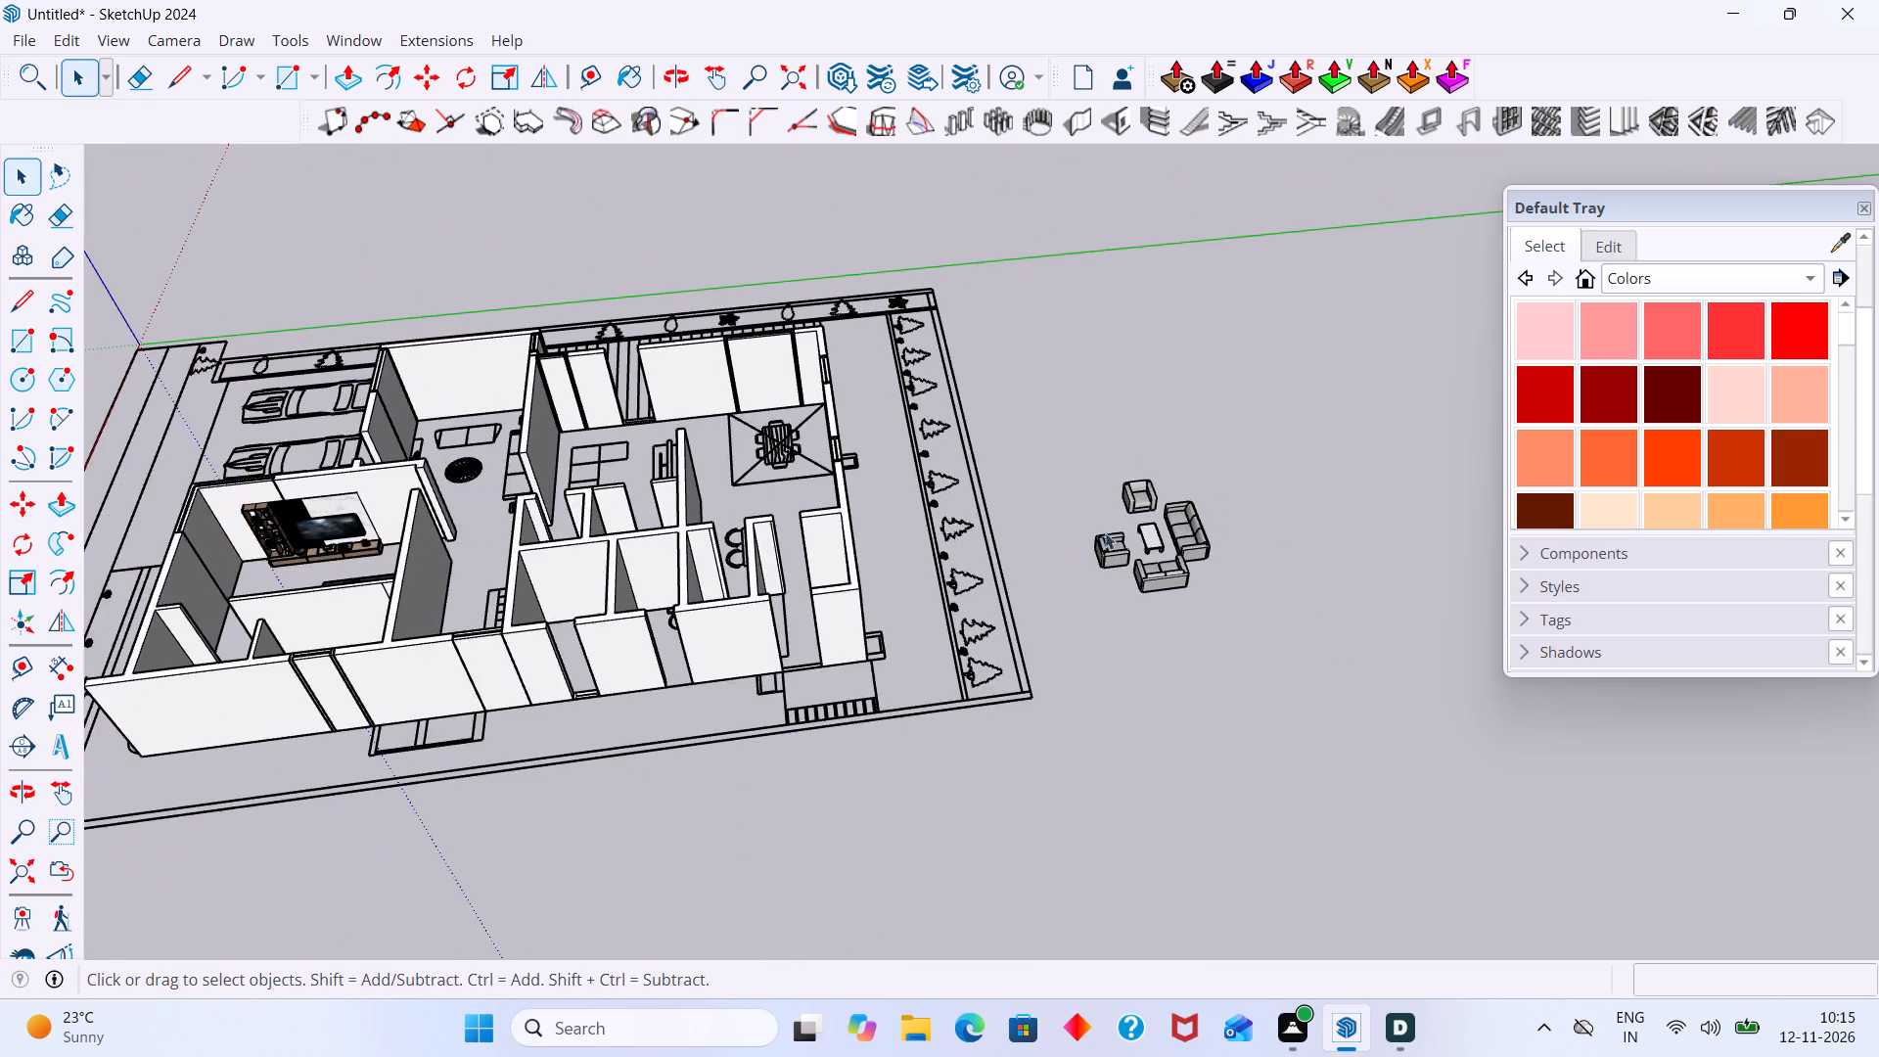
{"action": "scroll", "coordinate": [671, 500], "scroll_direction": "up", "scroll_amount": 5}
{"action": "middle_click_drag", "start_coordinate": [604, 491], "coordinate": [644, 533]}
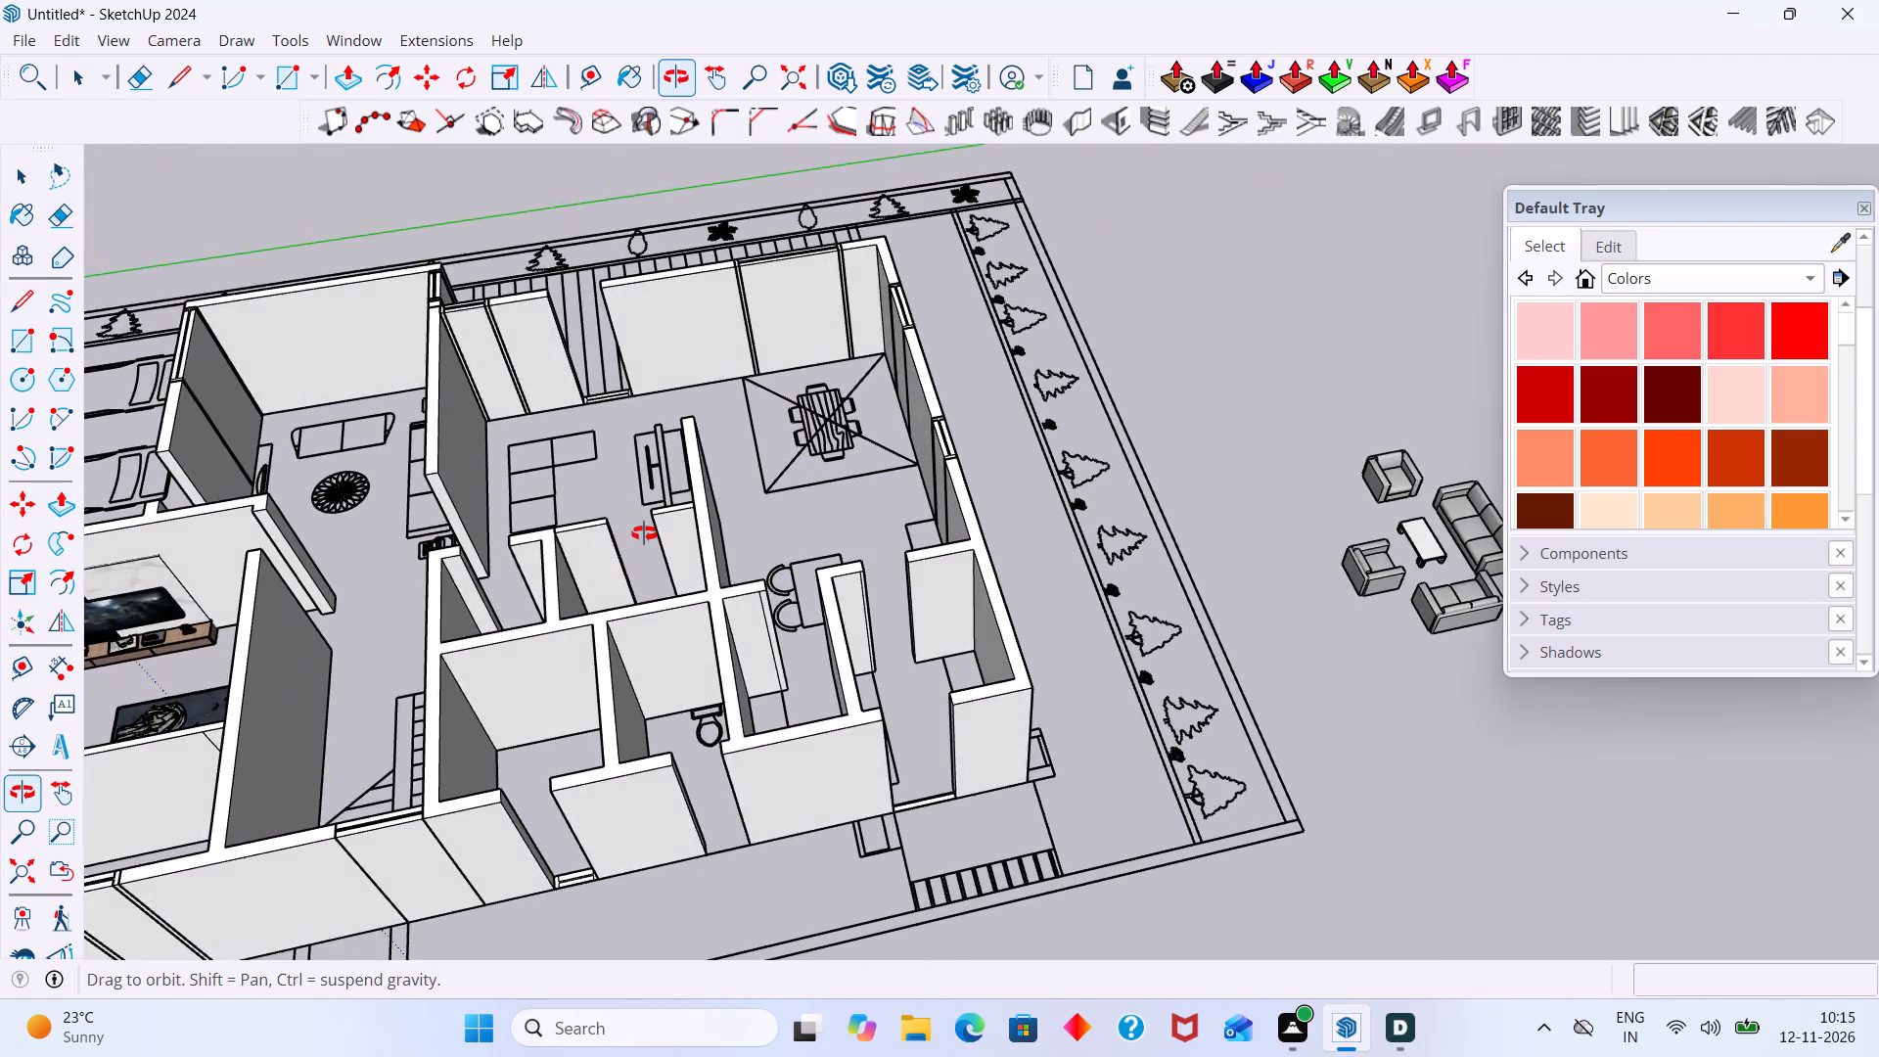
{"action": "middle_click_drag", "start_coordinate": [644, 533], "coordinate": [426, 520]}
{"action": "scroll", "coordinate": [1210, 537], "scroll_direction": "down", "scroll_amount": 5}
{"action": "middle_click_drag", "start_coordinate": [1136, 538], "coordinate": [1164, 607]}
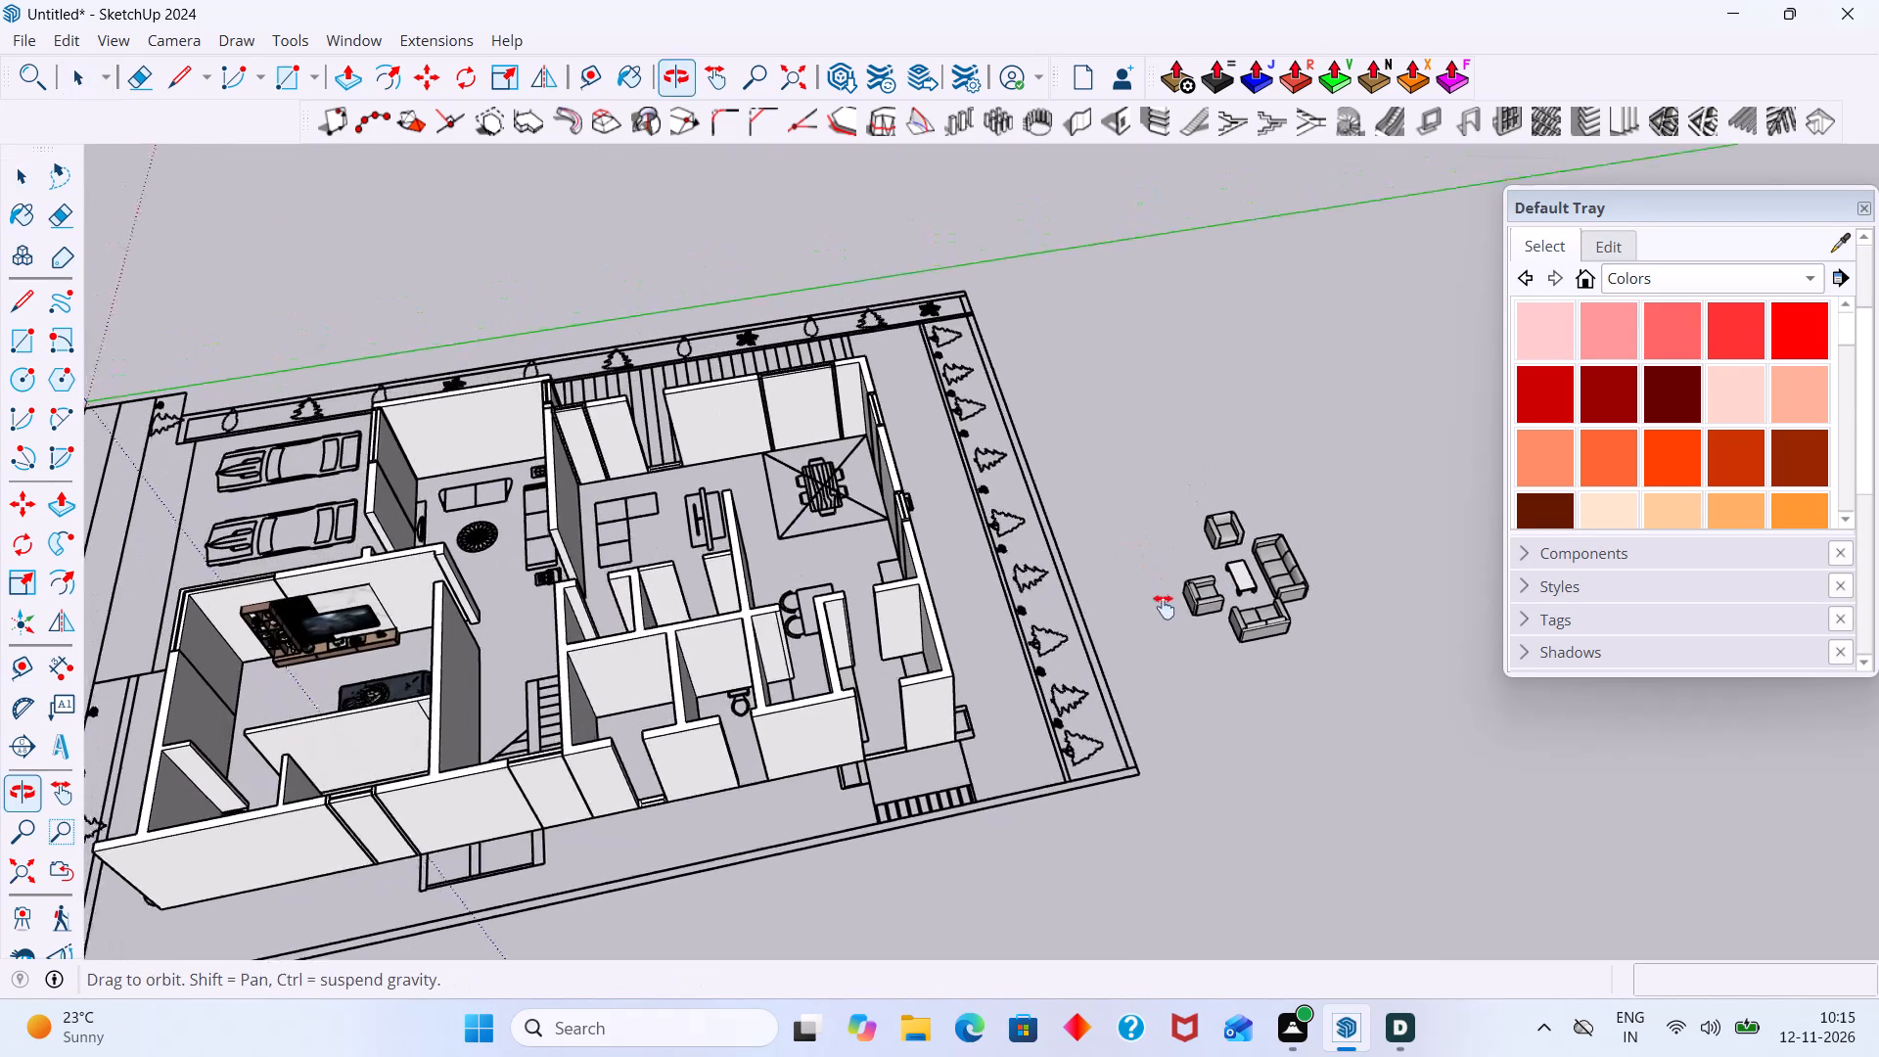
{"action": "middle_click_drag", "start_coordinate": [1164, 607], "coordinate": [1177, 639]}
{"action": "scroll", "coordinate": [733, 605], "scroll_direction": "up", "scroll_amount": 7}
{"action": "scroll", "coordinate": [722, 566], "scroll_direction": "down", "scroll_amount": 6}
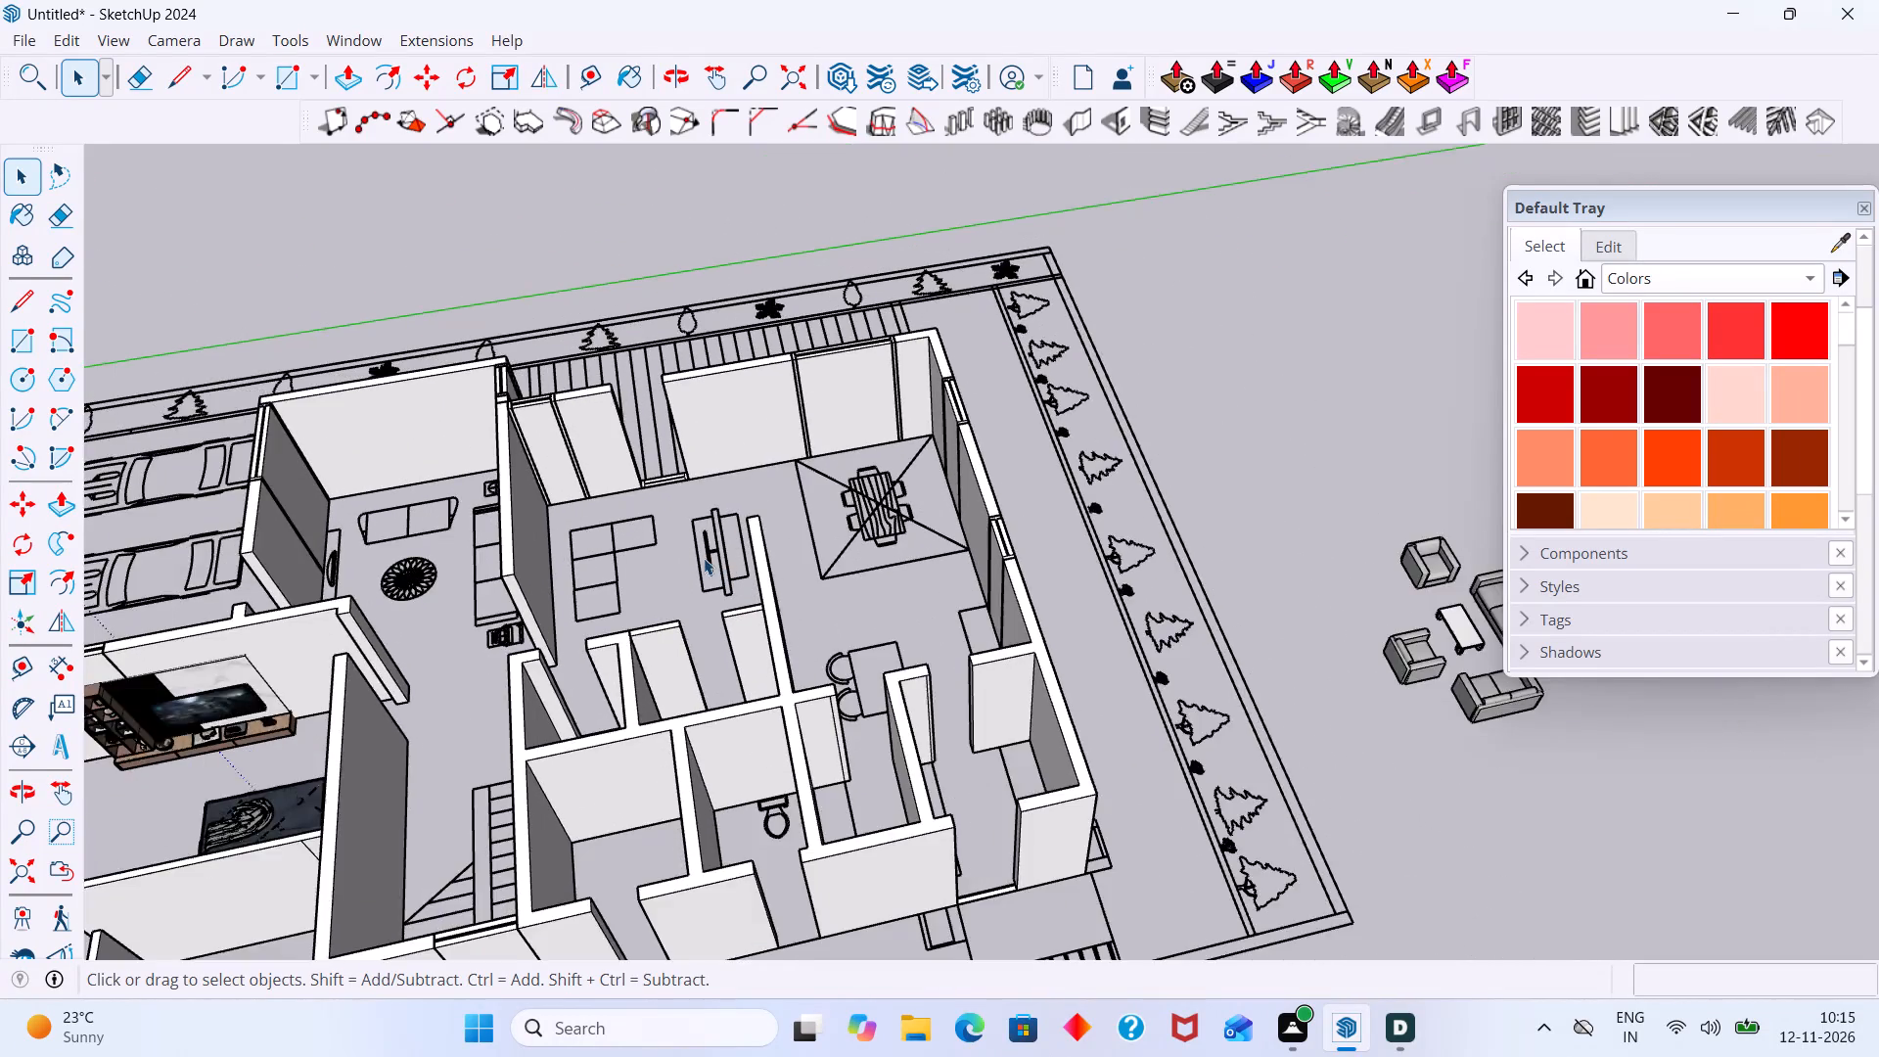
Examine the house's kitchen and dining areas, including the counter with cooktop, the island with stools and the dining table.
{"action": "scroll", "coordinate": [550, 578], "scroll_direction": "down", "scroll_amount": 3}
{"action": "middle_click_drag", "start_coordinate": [554, 620], "coordinate": [742, 614]}
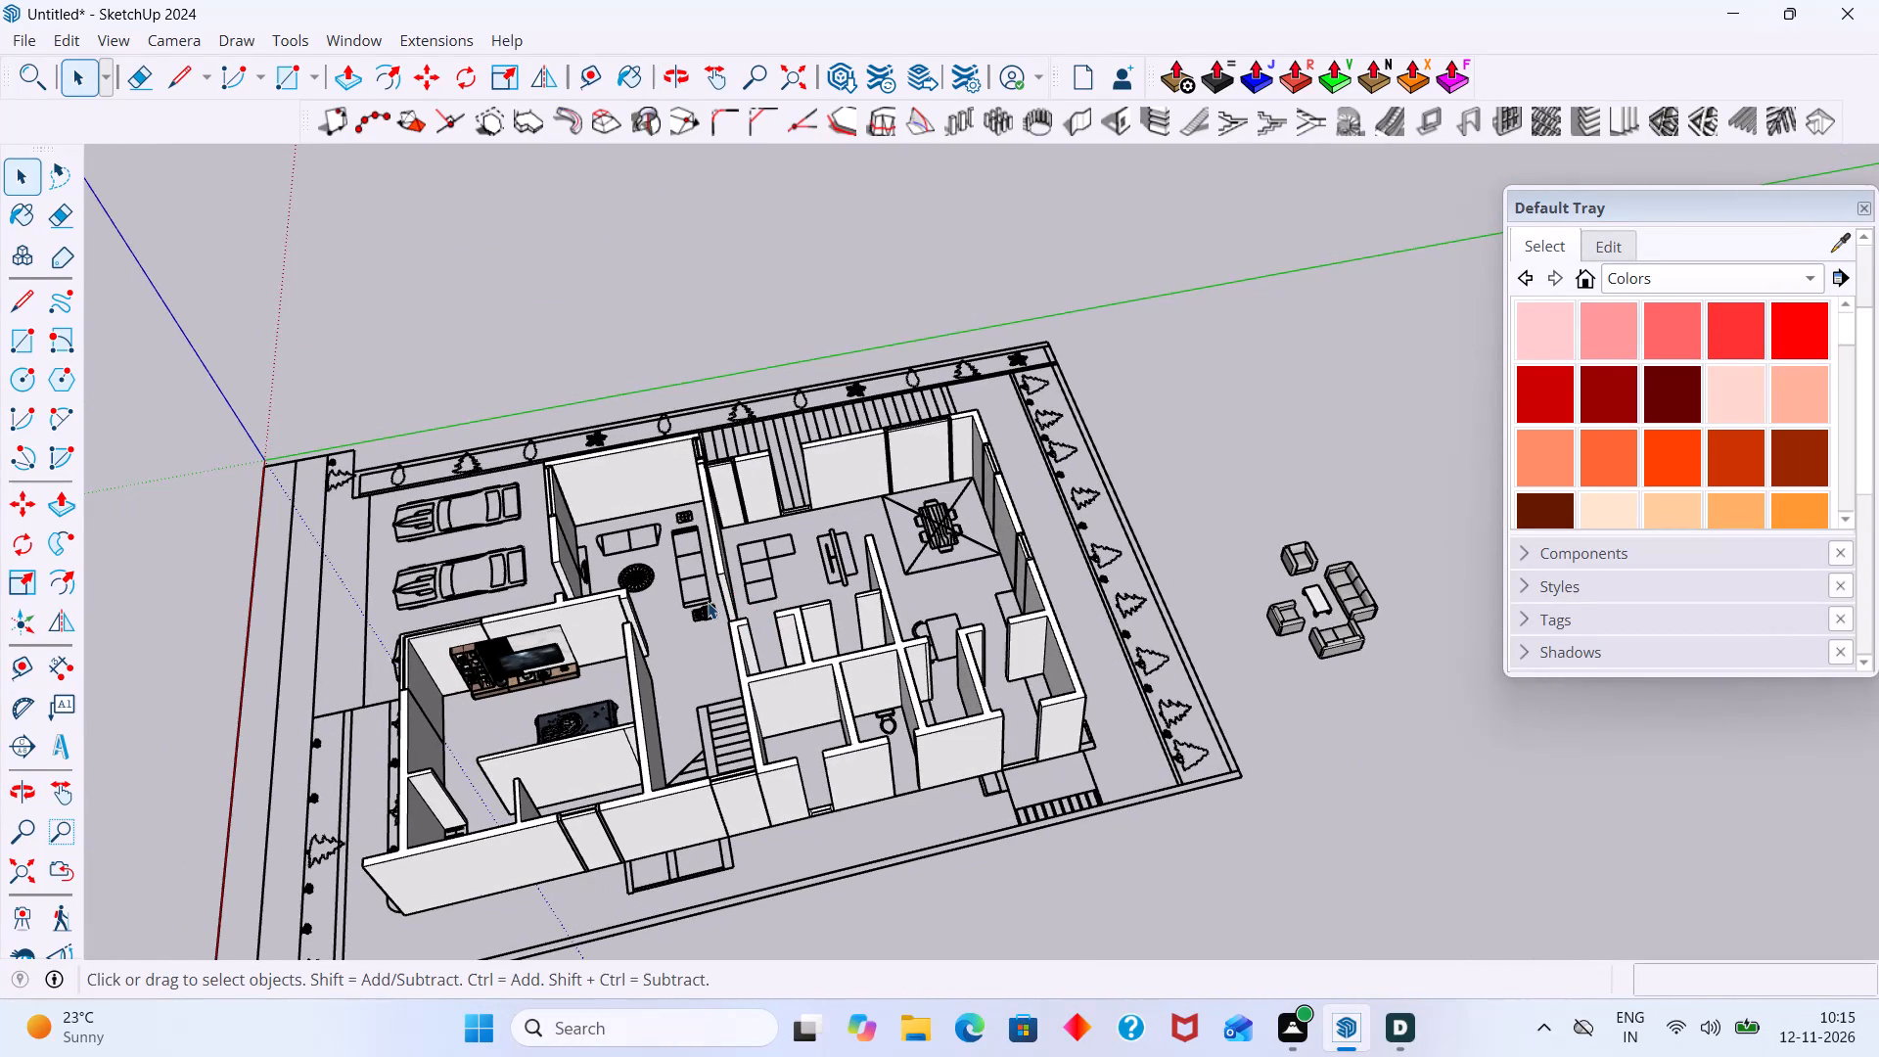
{"action": "middle_click_drag", "start_coordinate": [599, 589], "coordinate": [514, 640]}
{"action": "middle_click_drag", "start_coordinate": [977, 701], "coordinate": [979, 769]}
{"action": "scroll", "coordinate": [933, 625], "scroll_direction": "up", "scroll_amount": 2}
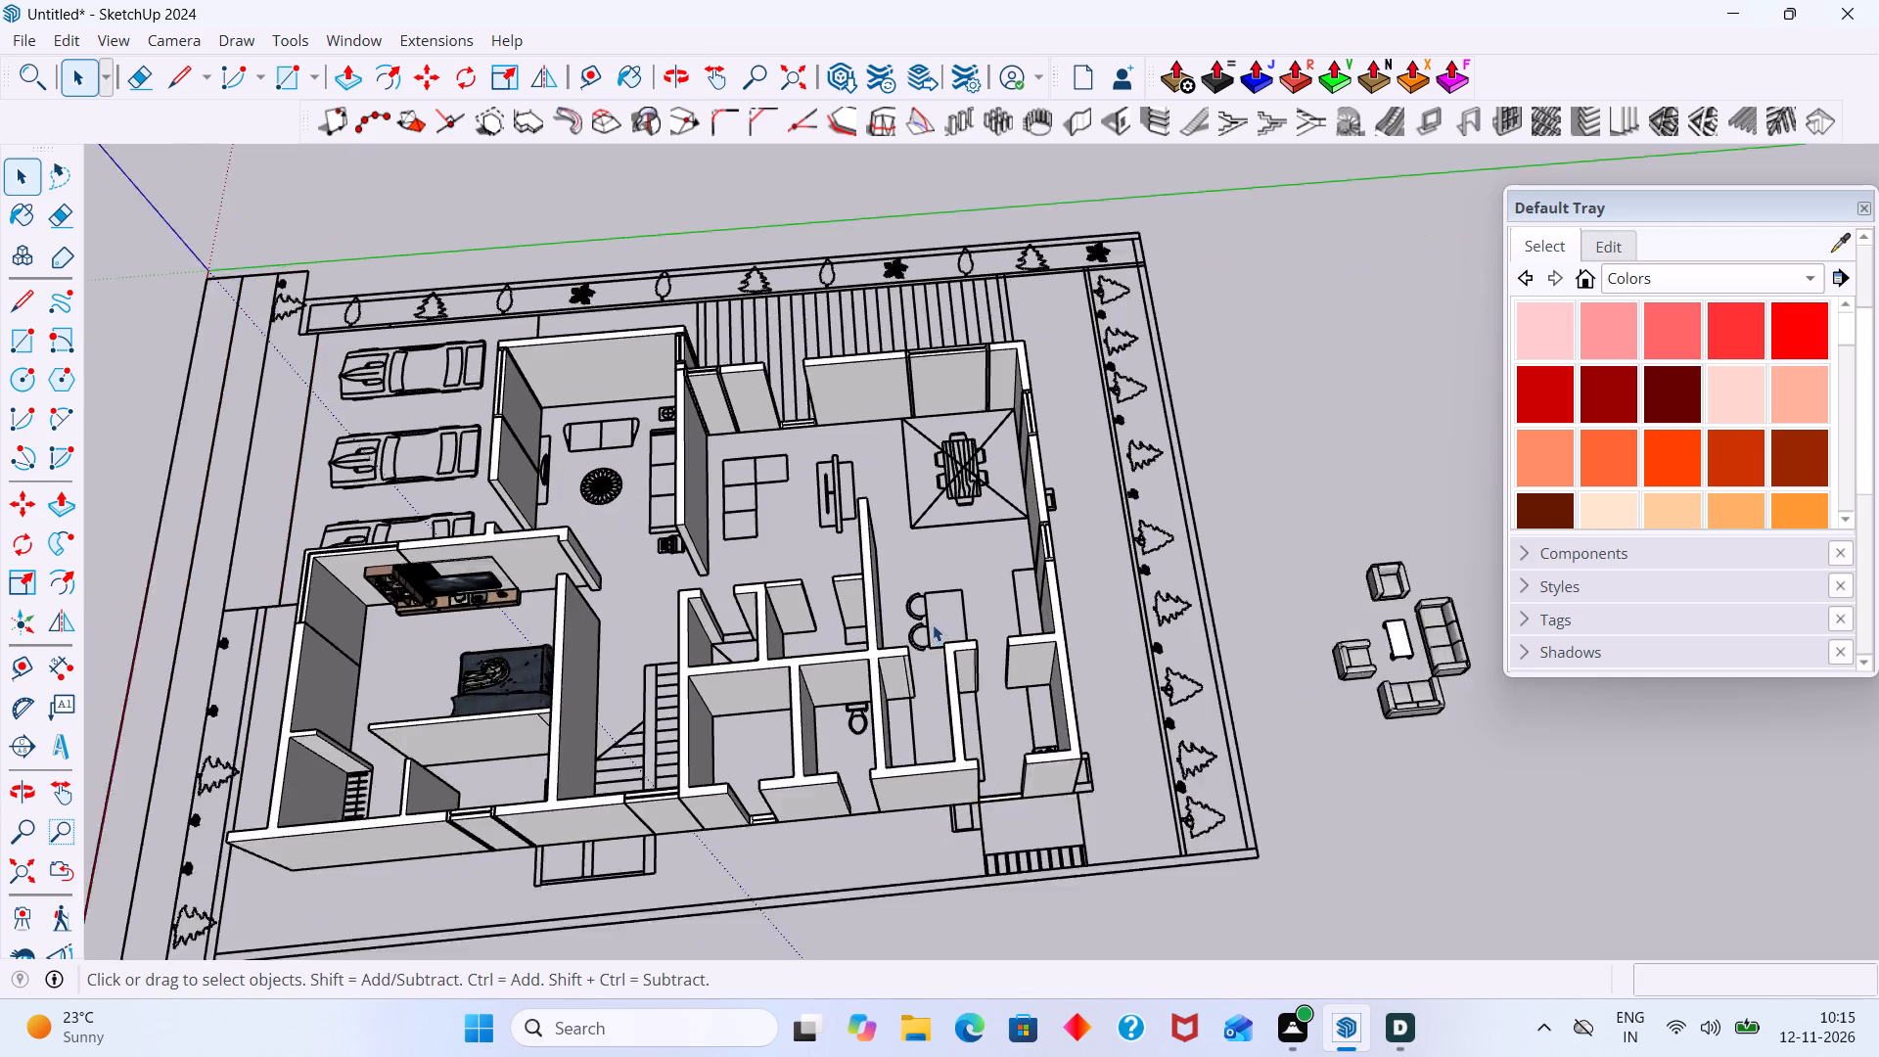
{"action": "scroll", "coordinate": [933, 624], "scroll_direction": "up", "scroll_amount": 7}
{"action": "middle_click_drag", "start_coordinate": [1039, 651], "coordinate": [1132, 660]}
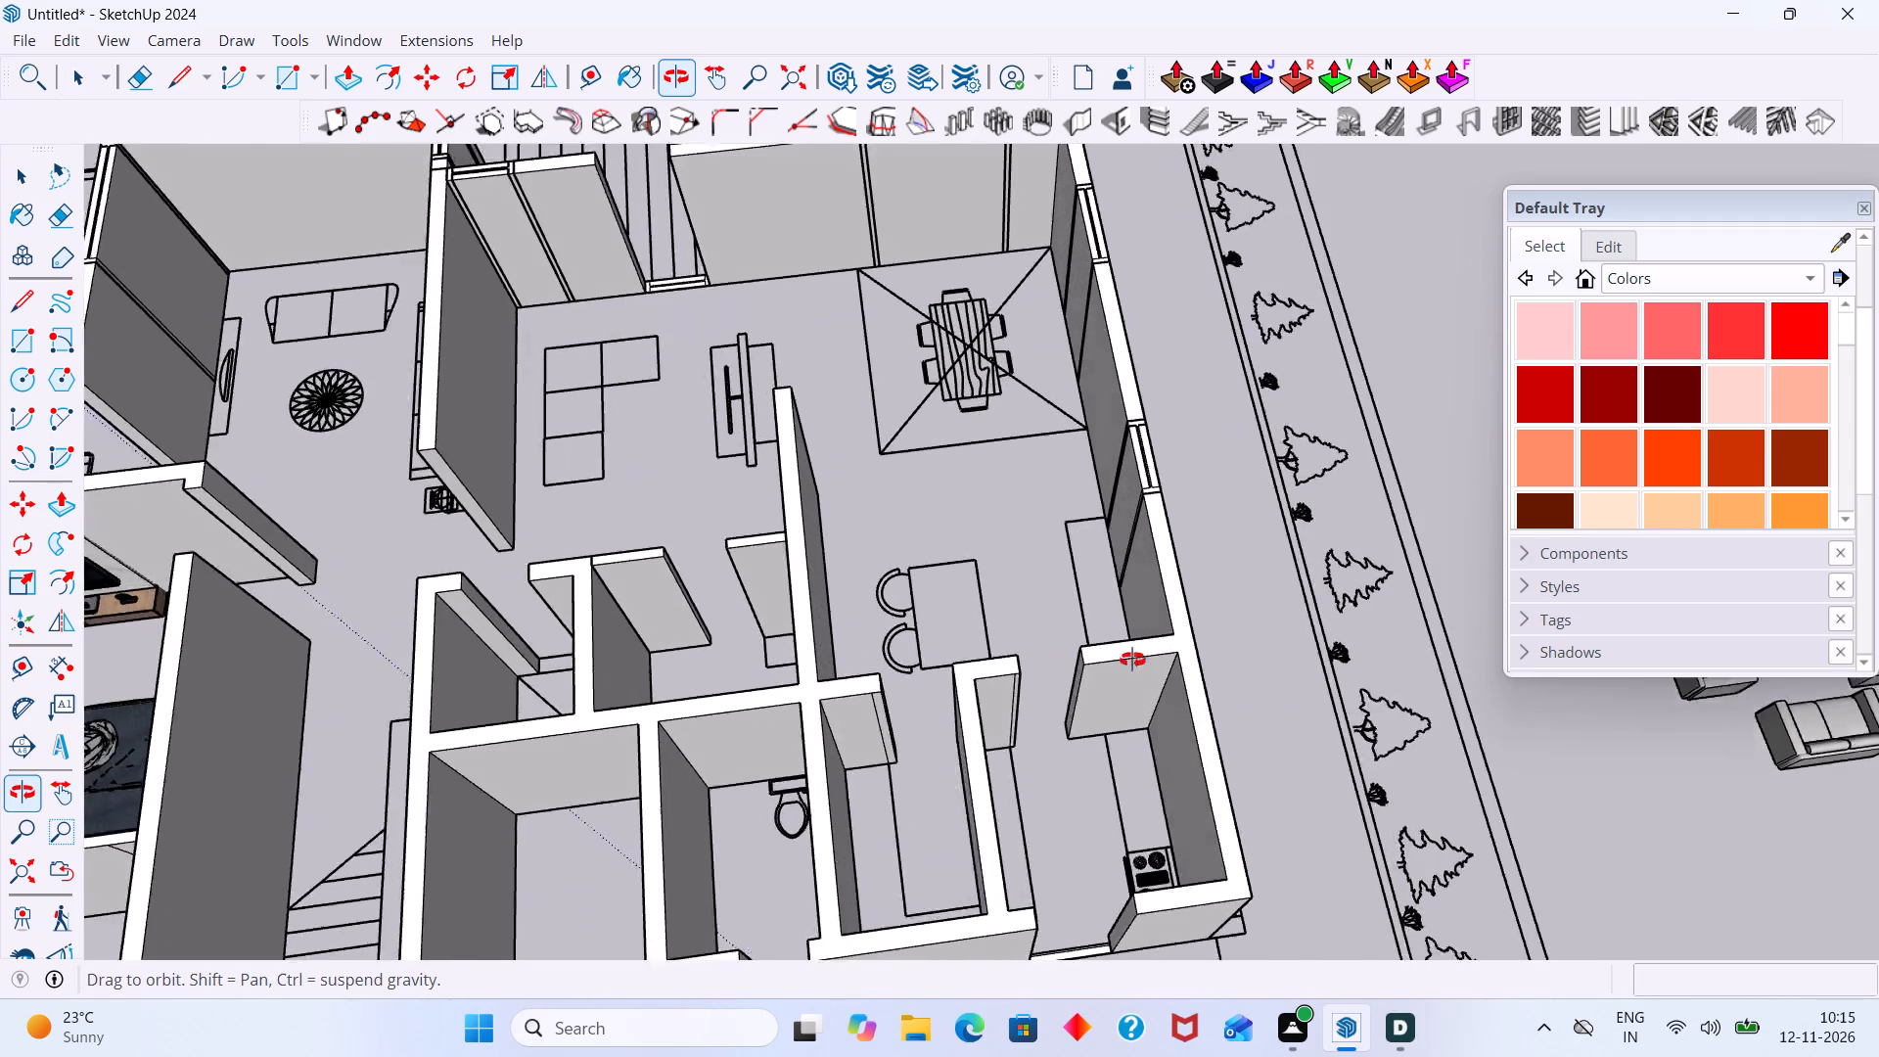
{"action": "middle_click_drag", "start_coordinate": [1132, 660], "coordinate": [1580, 572]}
{"action": "scroll", "coordinate": [1169, 514], "scroll_direction": "up", "scroll_amount": 7}
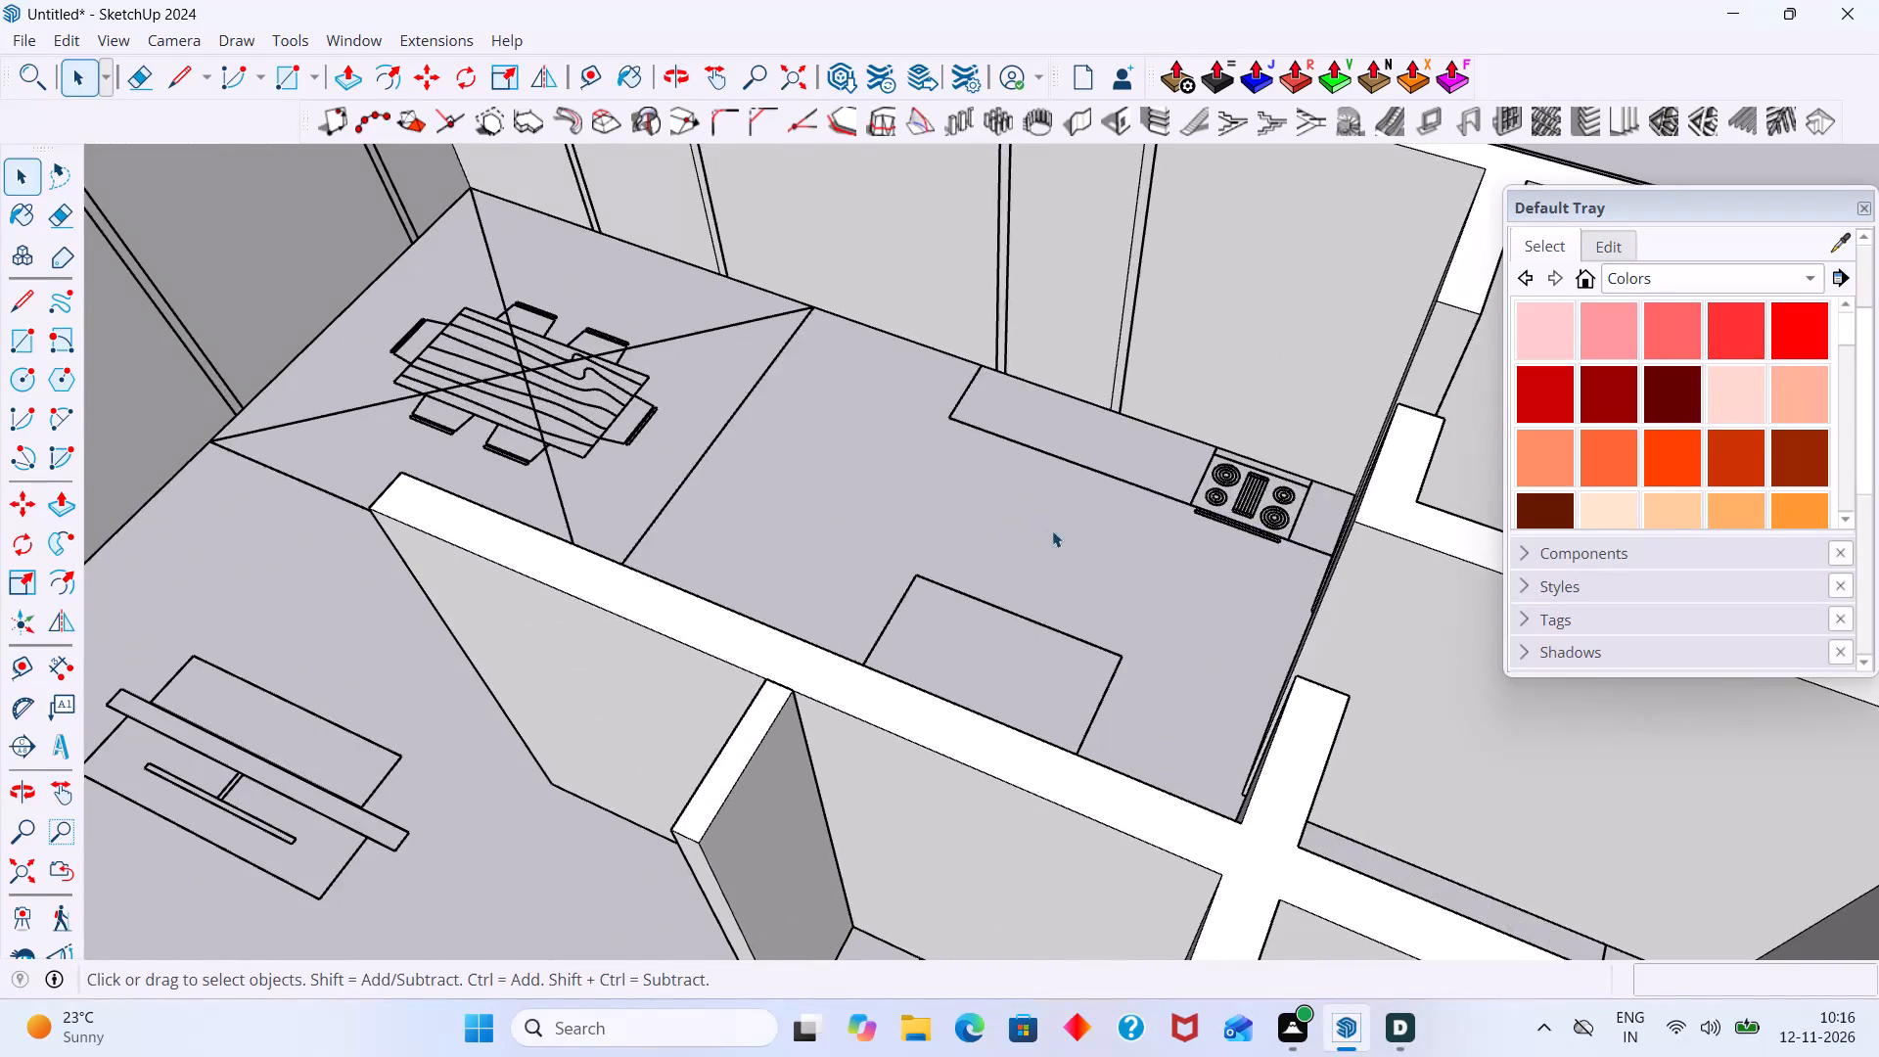
{"action": "scroll", "coordinate": [1052, 530], "scroll_direction": "down", "scroll_amount": 3}
{"action": "middle_click_drag", "start_coordinate": [1044, 558], "coordinate": [925, 654]}
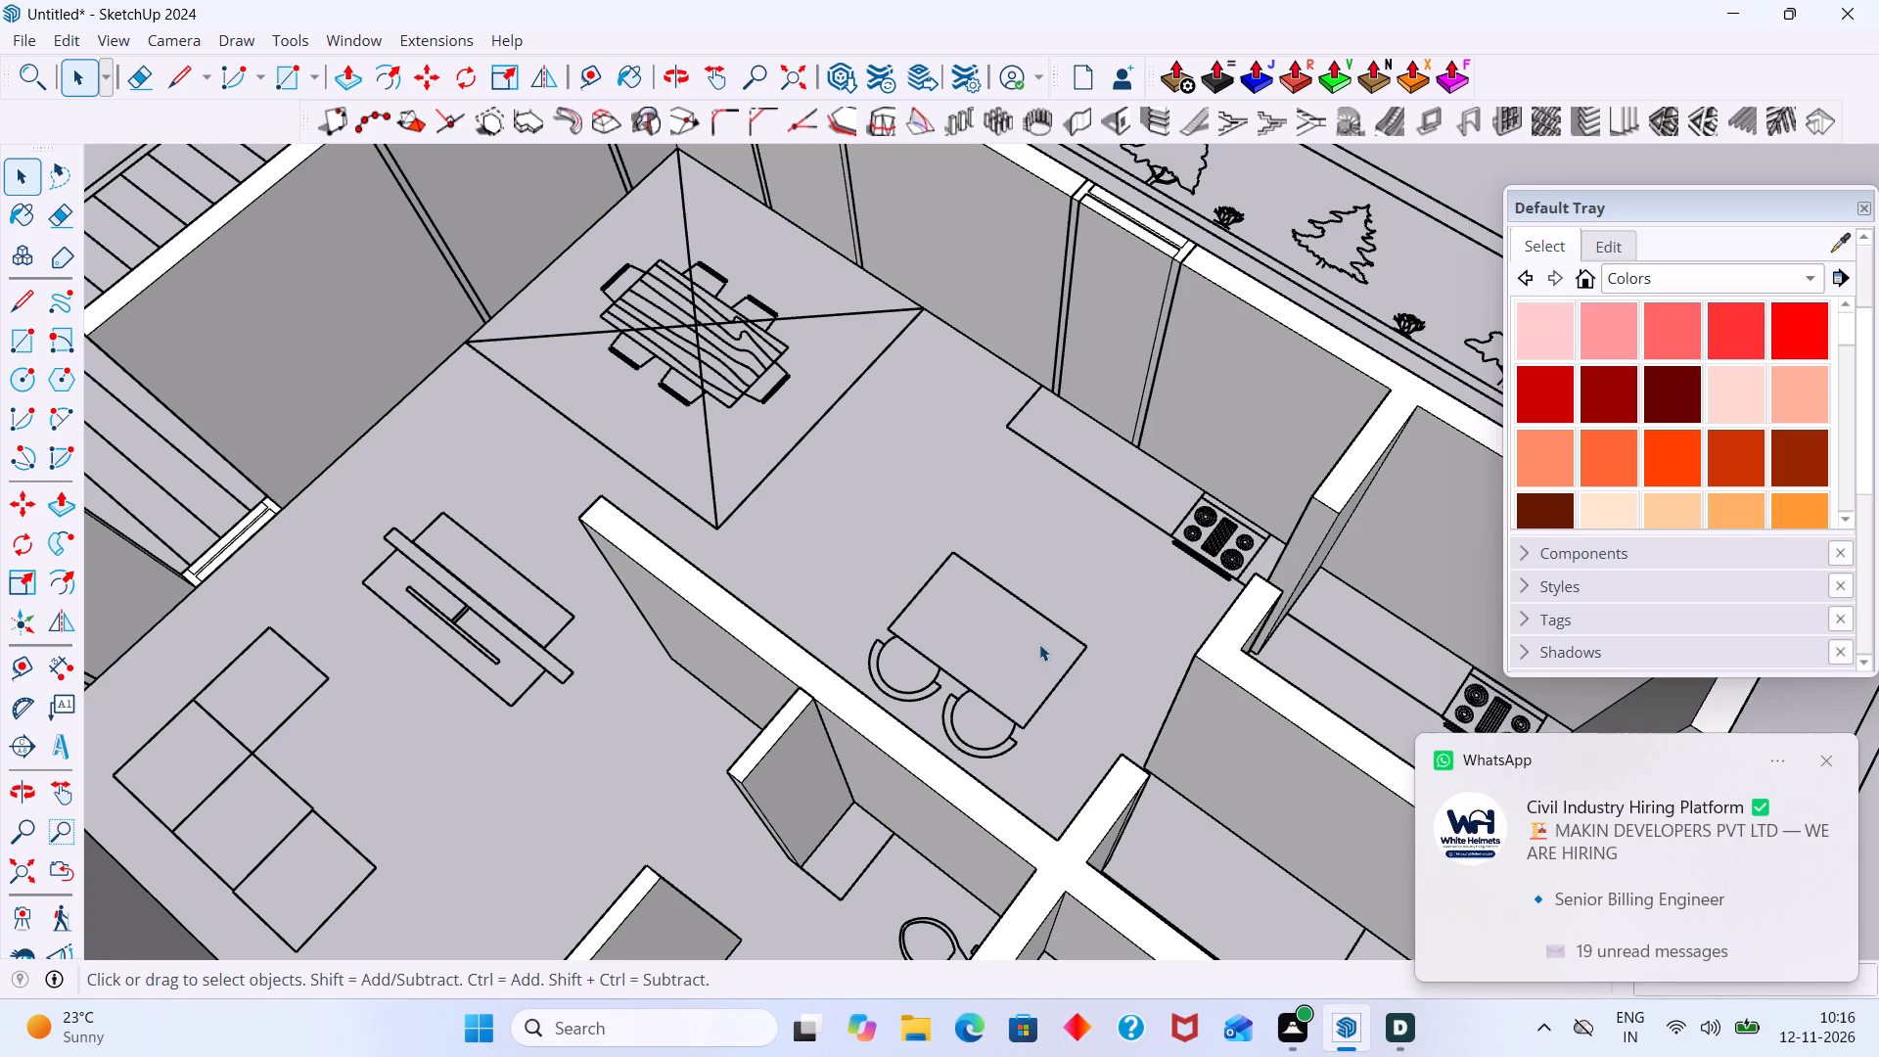
Dismiss the WhatsApp notification covering part of the model.
{"action": "left_click", "coordinate": [1824, 761]}
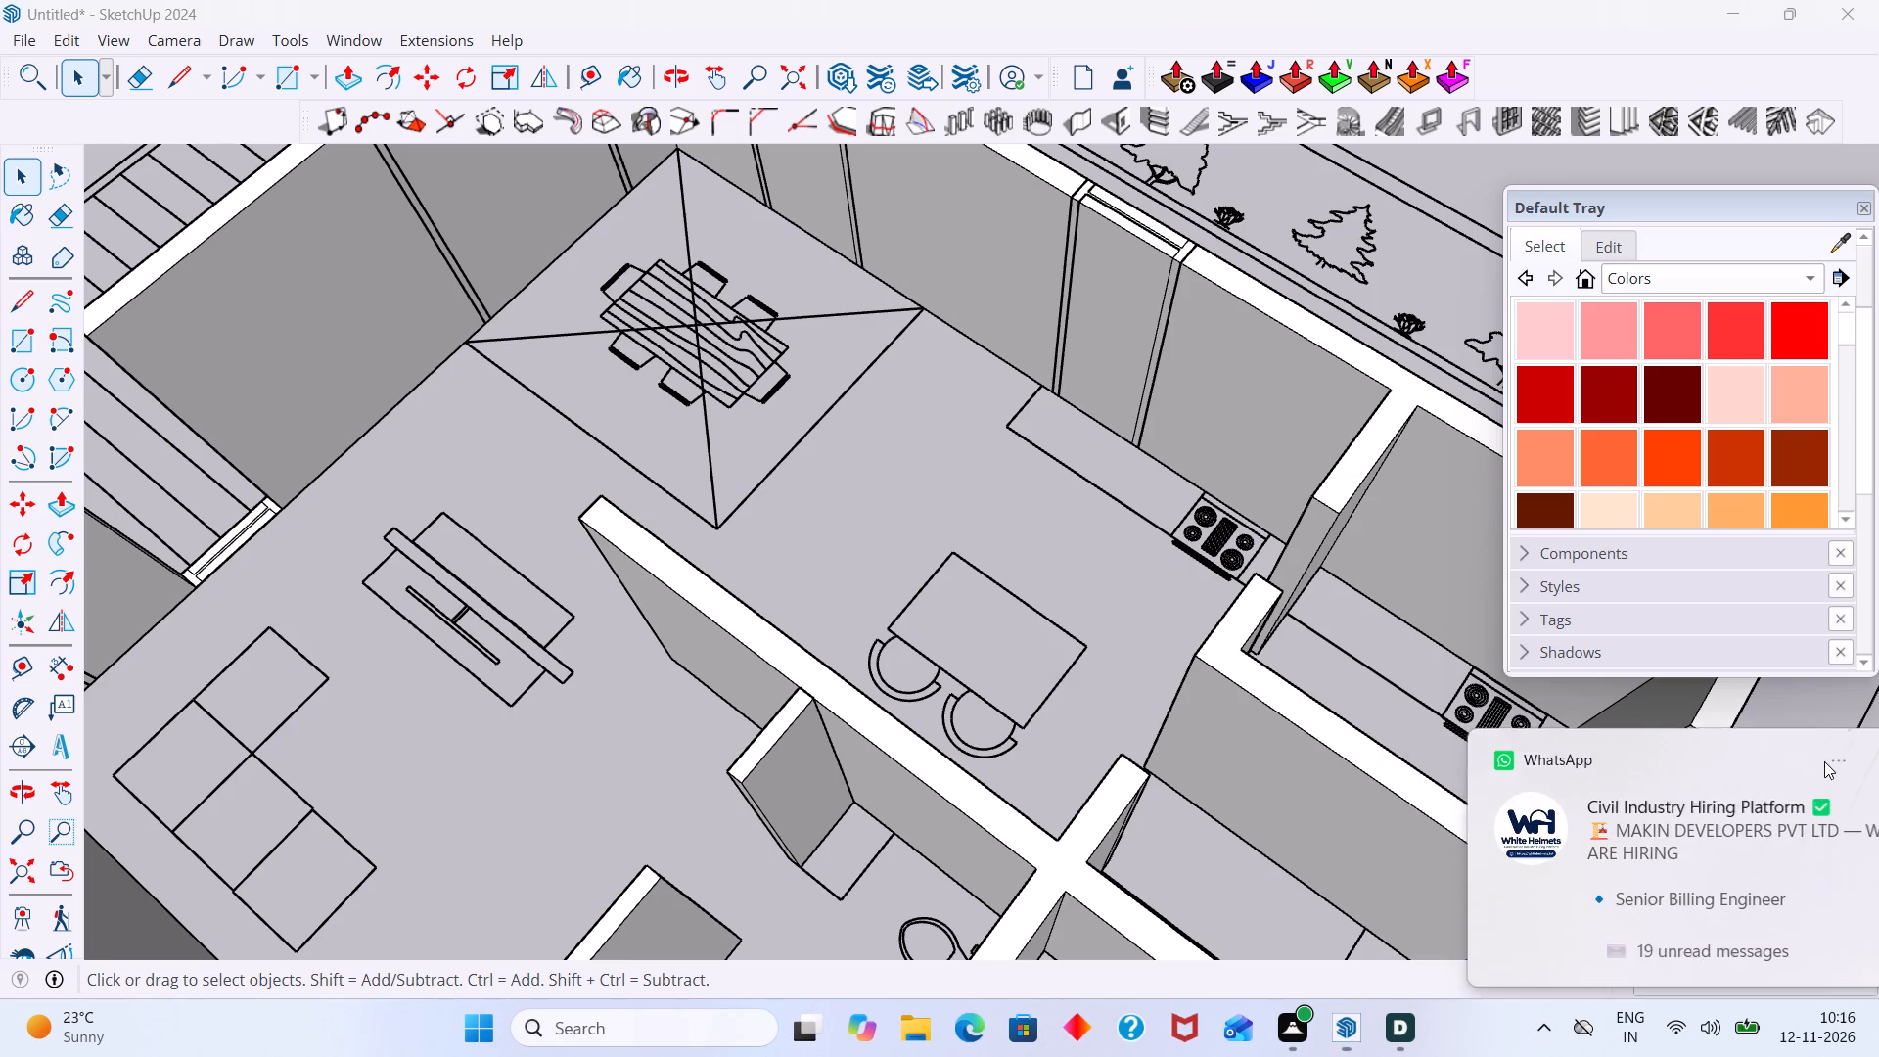
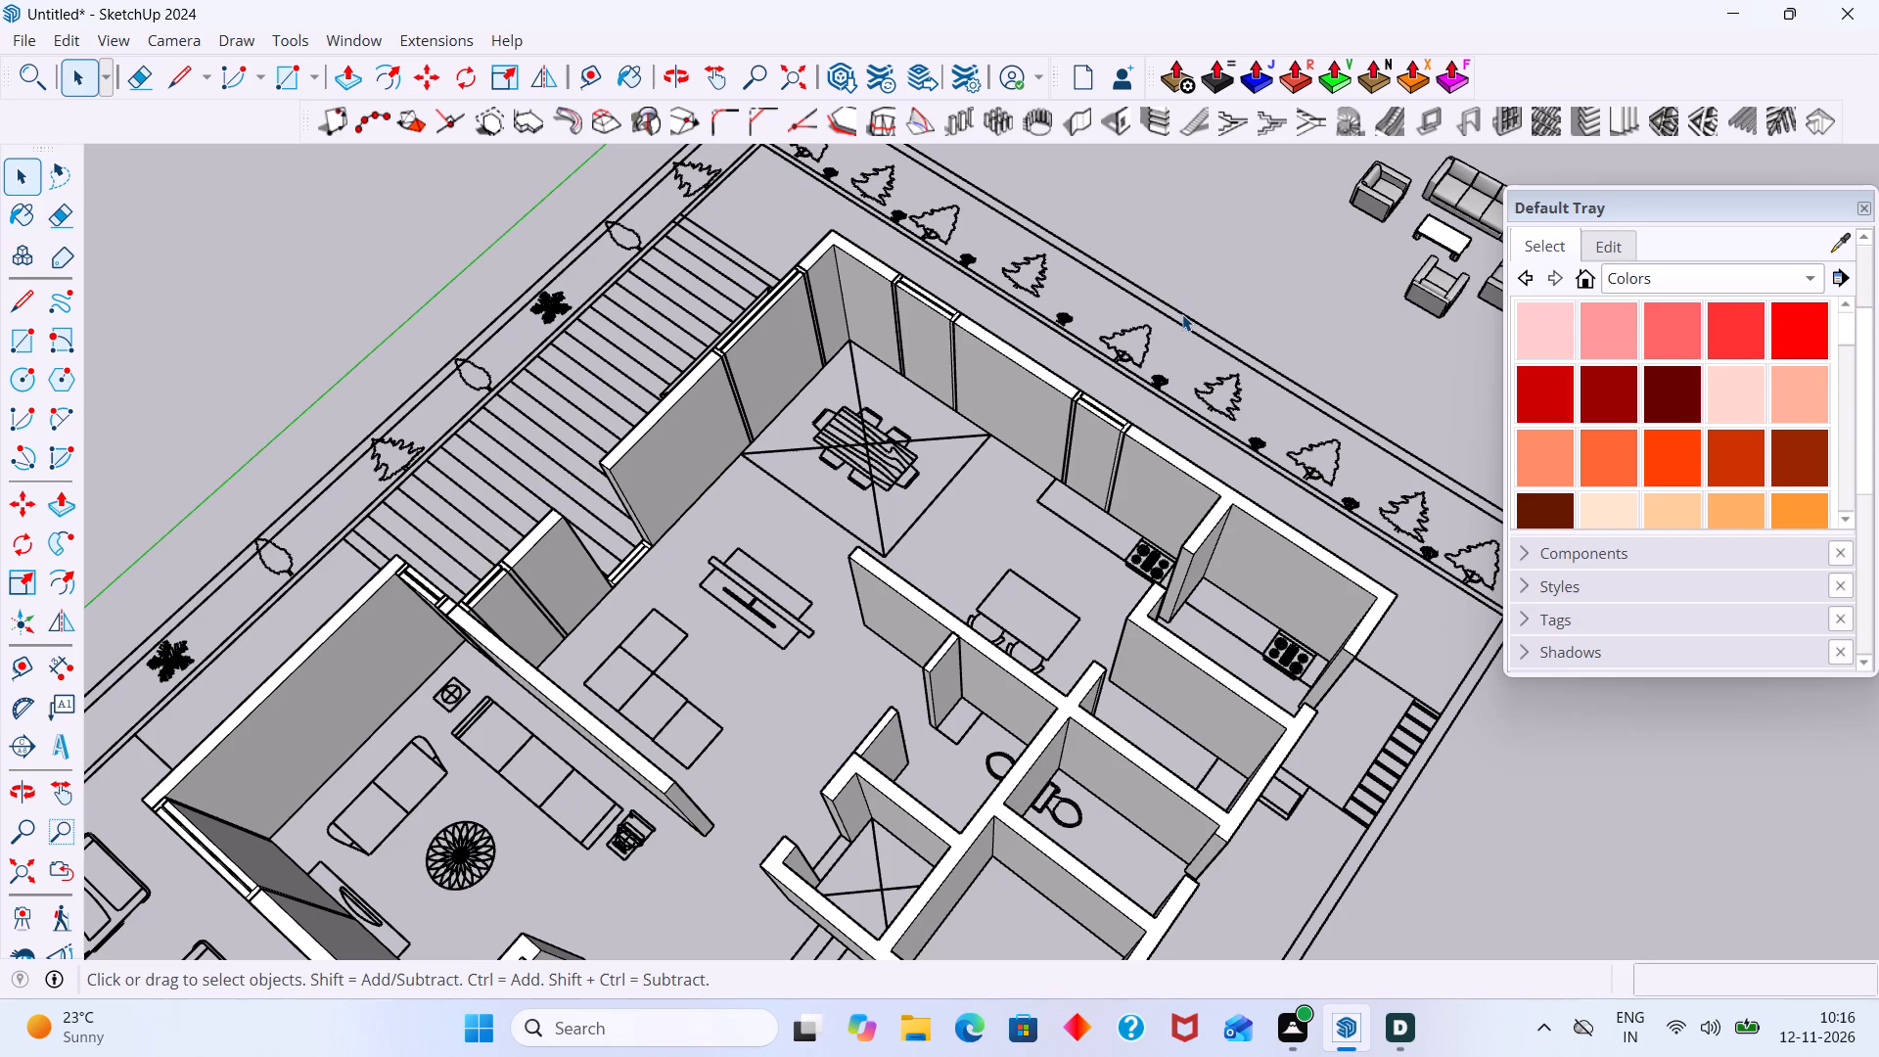
Examine the whole model from several angles, covering the walled house, the second floor plan and the components lying outside.
{"action": "scroll", "coordinate": [988, 313], "scroll_direction": "down", "scroll_amount": 4}
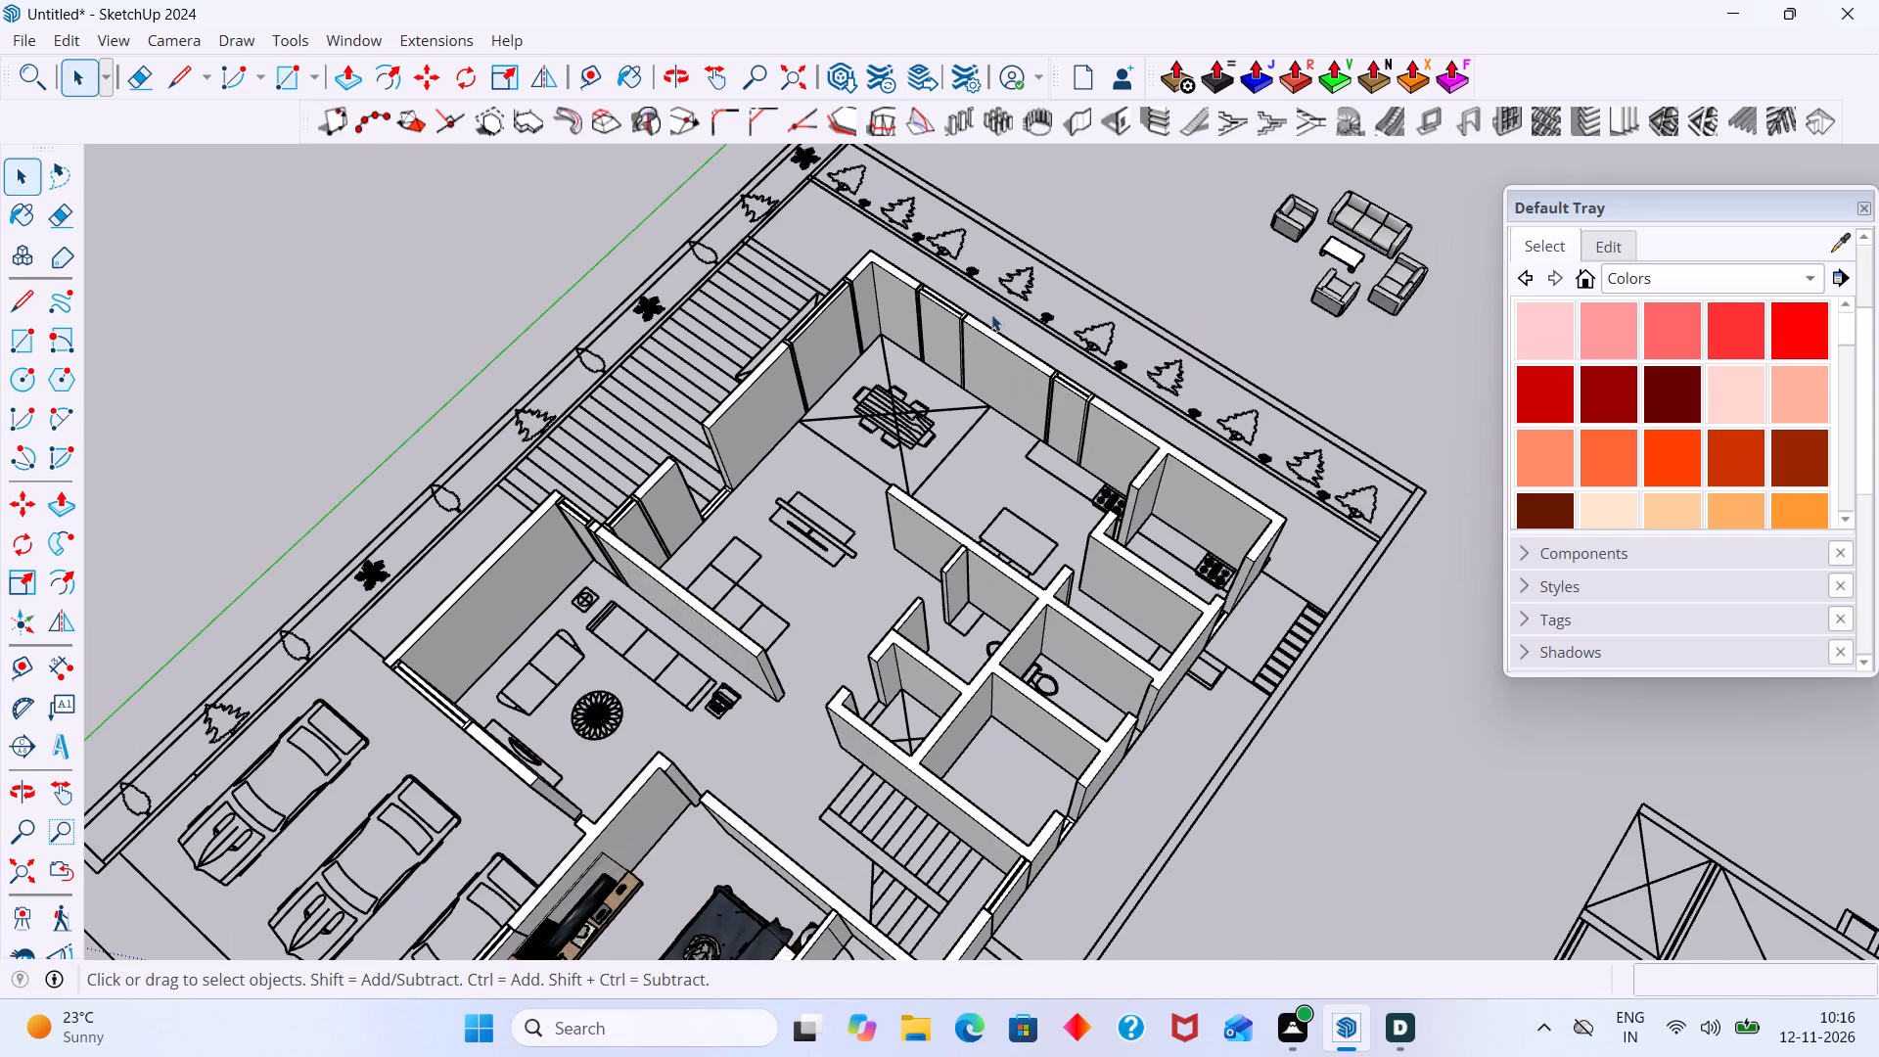
{"action": "middle_click_drag", "start_coordinate": [1027, 394], "coordinate": [987, 315]}
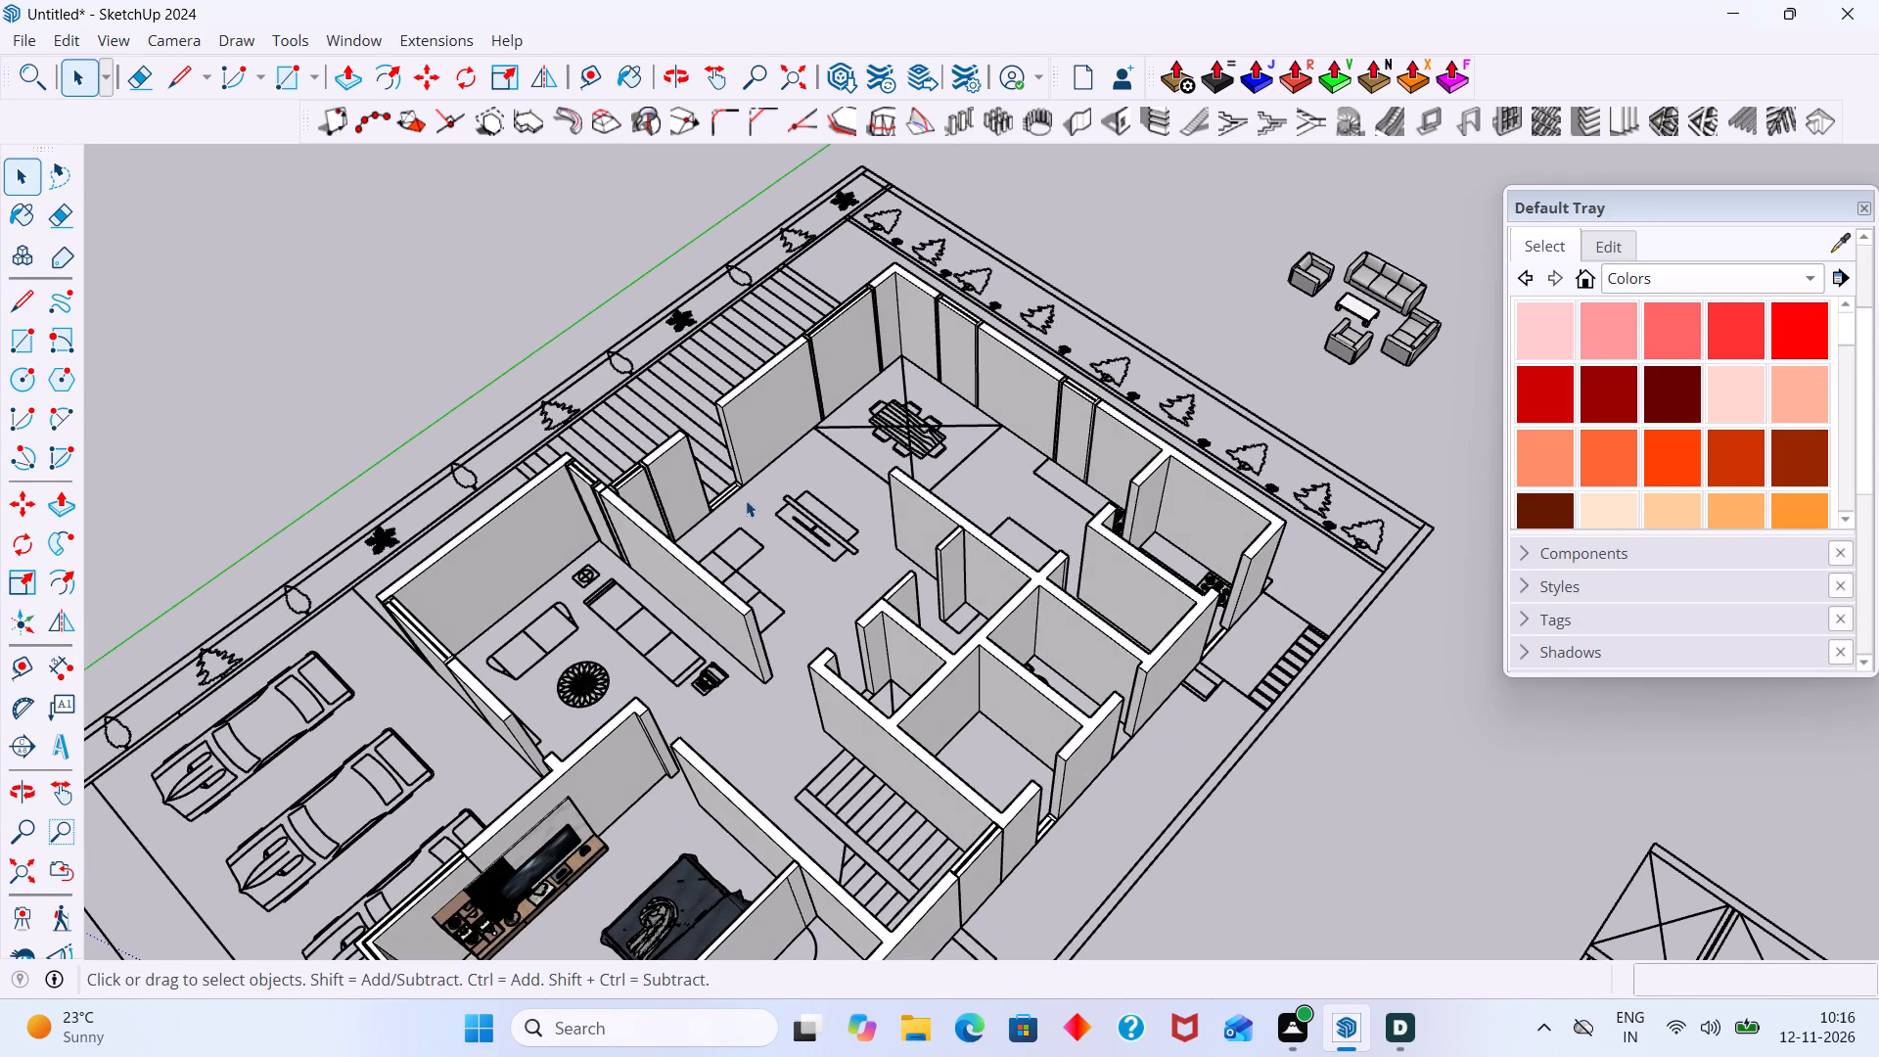
{"action": "middle_click_drag", "start_coordinate": [739, 498], "coordinate": [576, 470]}
{"action": "scroll", "coordinate": [574, 494], "scroll_direction": "down", "scroll_amount": 8}
{"action": "middle_click_drag", "start_coordinate": [586, 550], "coordinate": [684, 576]}
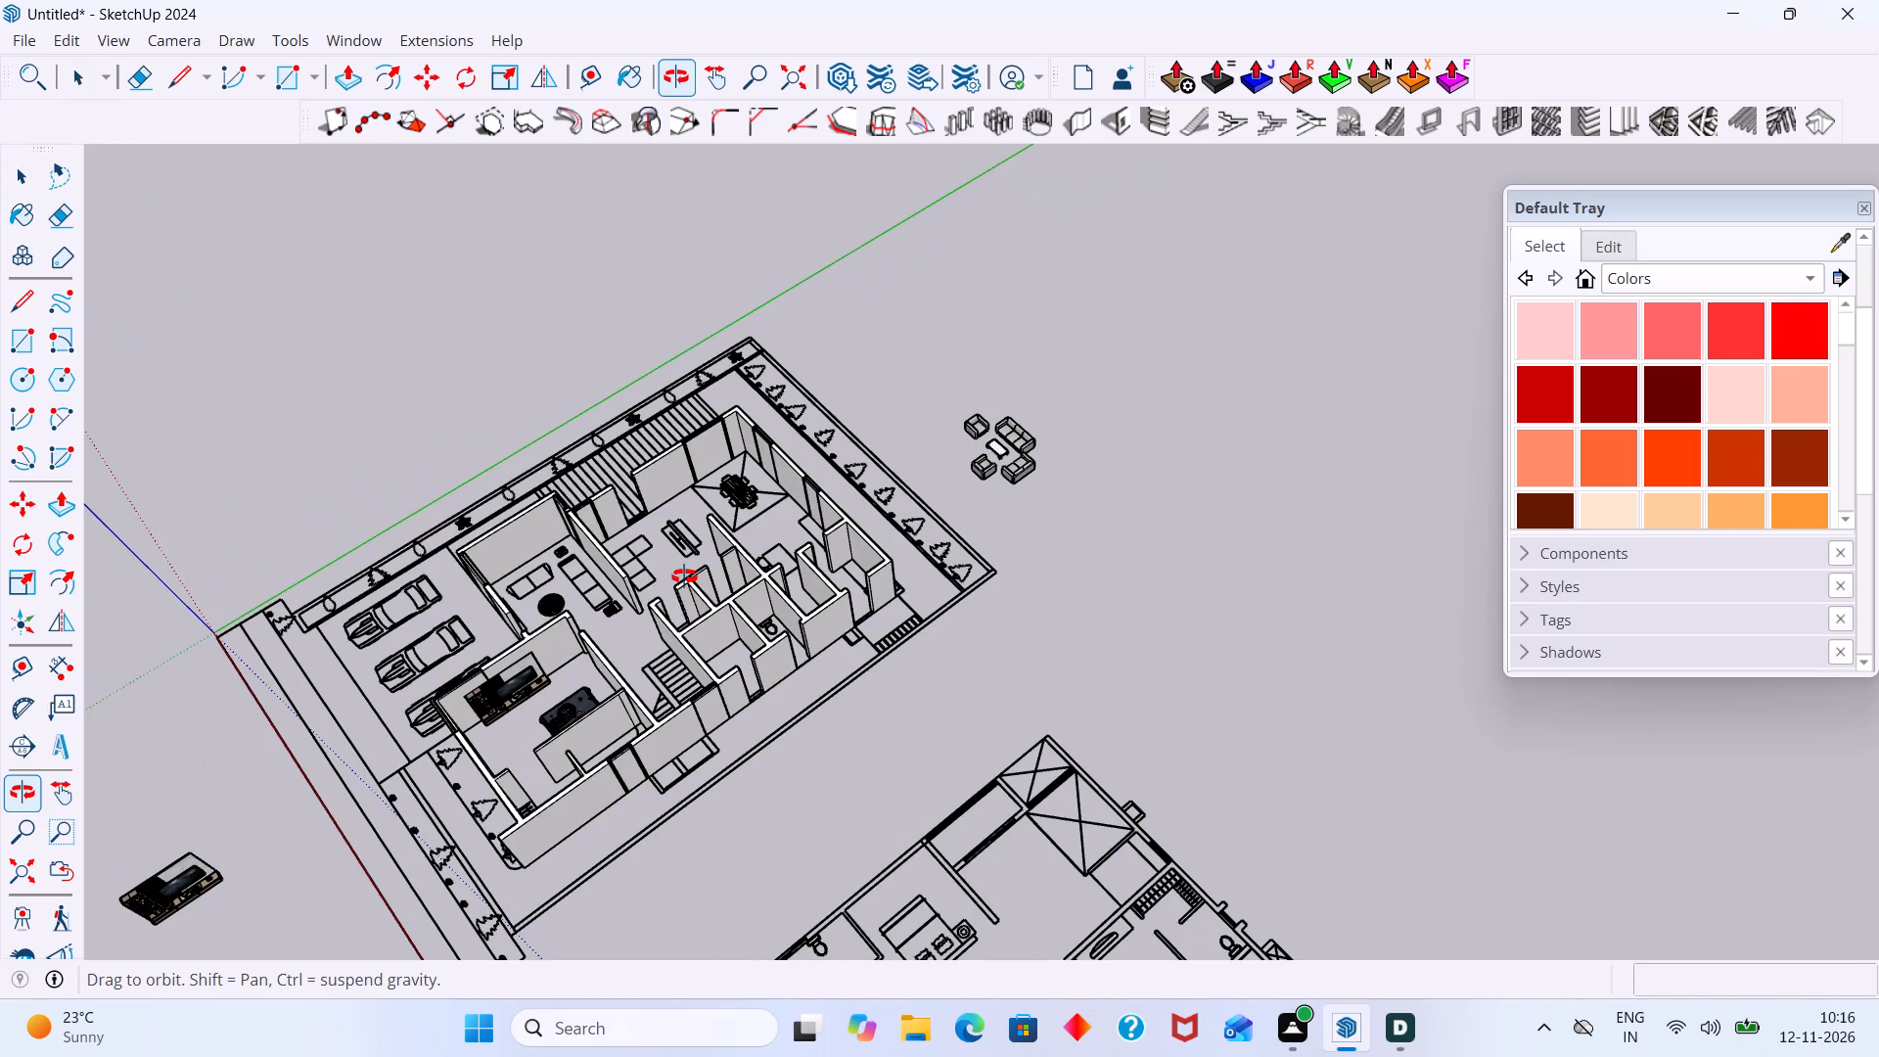
{"action": "middle_click_drag", "start_coordinate": [684, 576], "coordinate": [493, 666]}
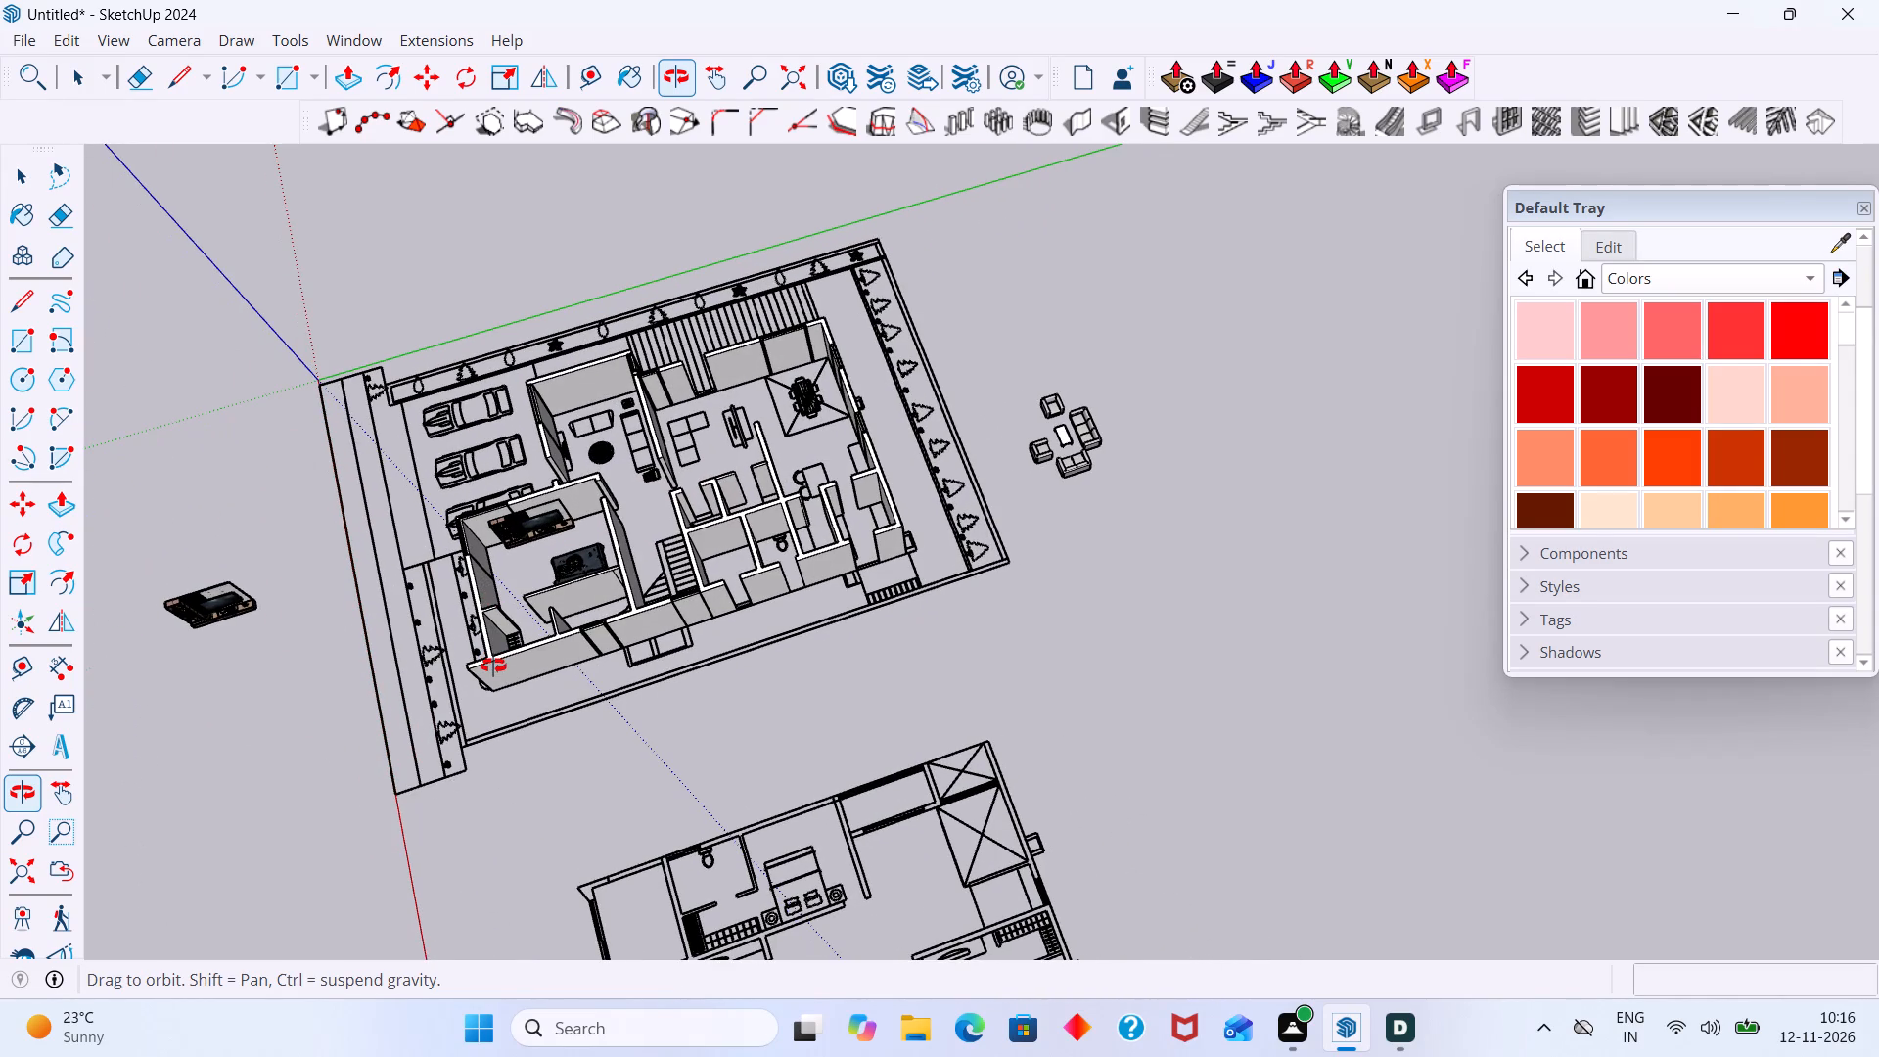
{"action": "middle_click_drag", "start_coordinate": [493, 666], "coordinate": [1014, 548]}
{"action": "scroll", "coordinate": [798, 601], "scroll_direction": "down", "scroll_amount": 4}
{"action": "middle_click_drag", "start_coordinate": [812, 644], "coordinate": [817, 537]}
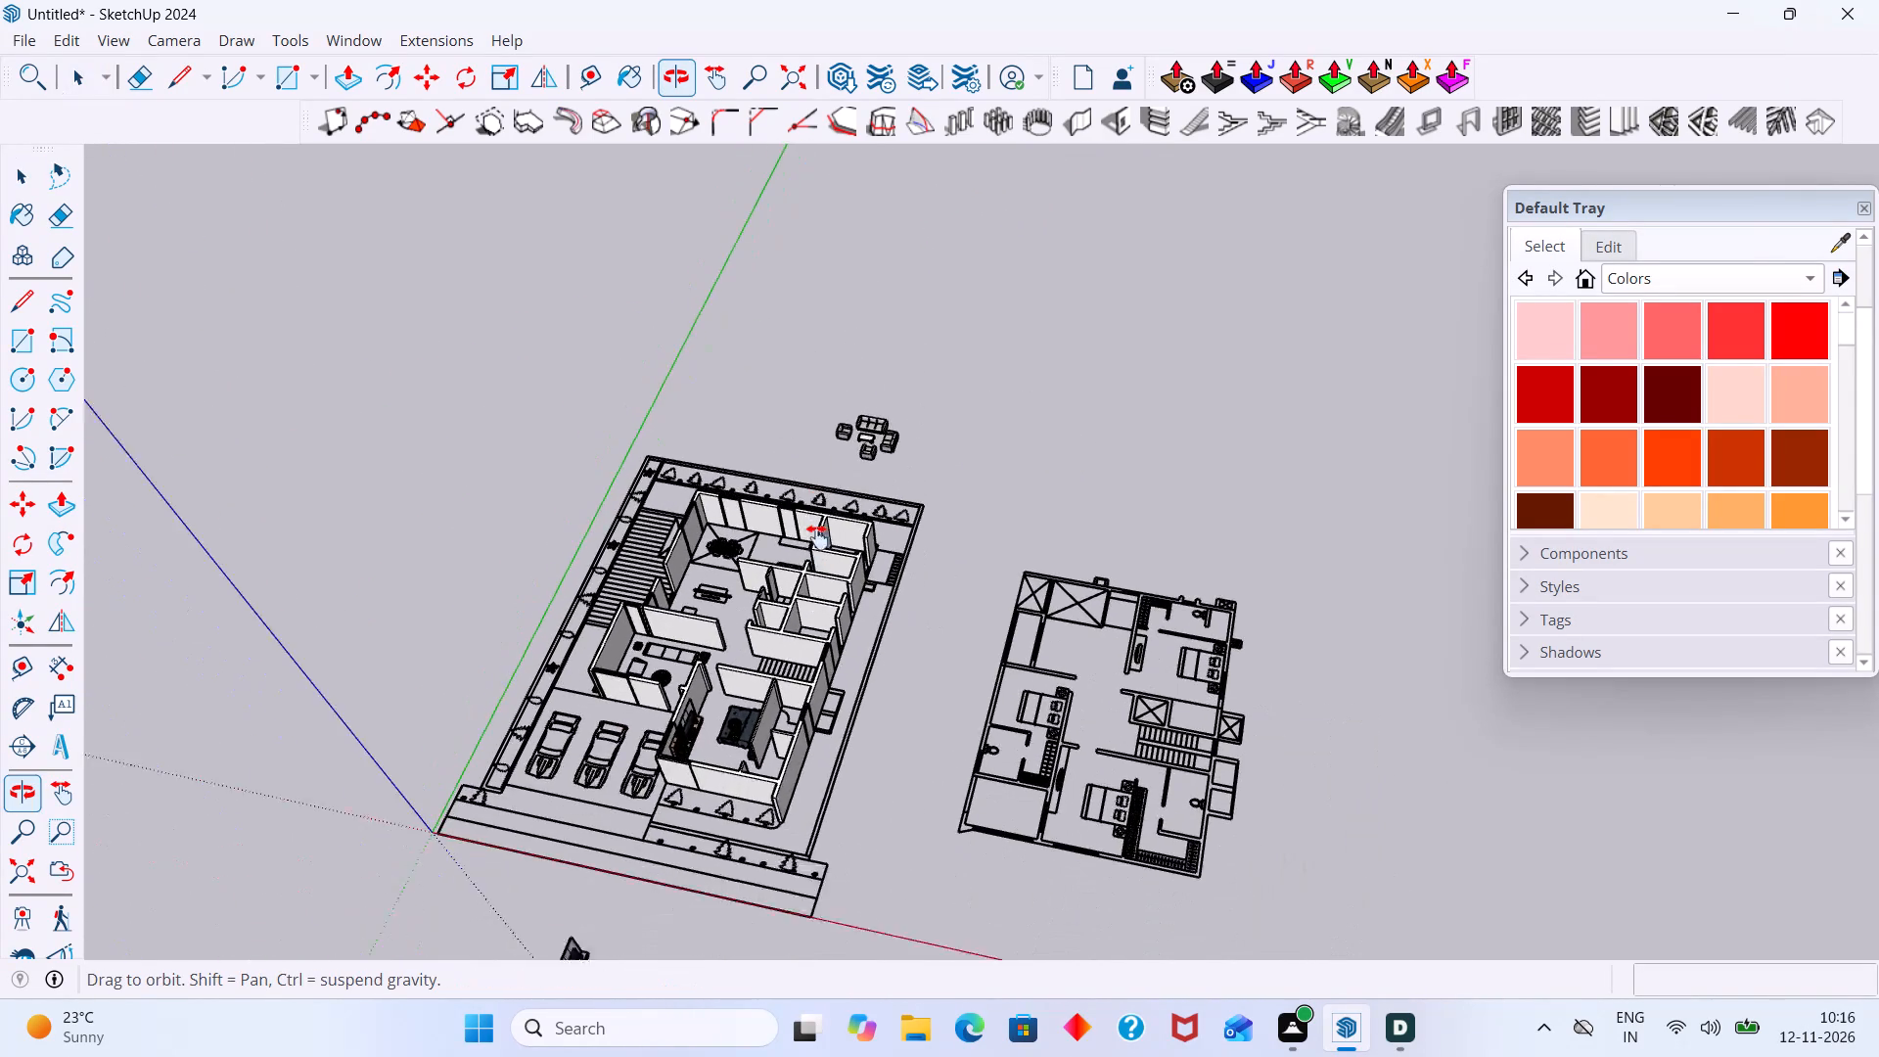
{"action": "middle_click_drag", "start_coordinate": [817, 537], "coordinate": [806, 499]}
{"action": "middle_click_drag", "start_coordinate": [803, 507], "coordinate": [996, 512]}
{"action": "scroll", "coordinate": [990, 512], "scroll_direction": "down", "scroll_amount": 1}
{"action": "middle_click_drag", "start_coordinate": [979, 509], "coordinate": [1044, 309]}
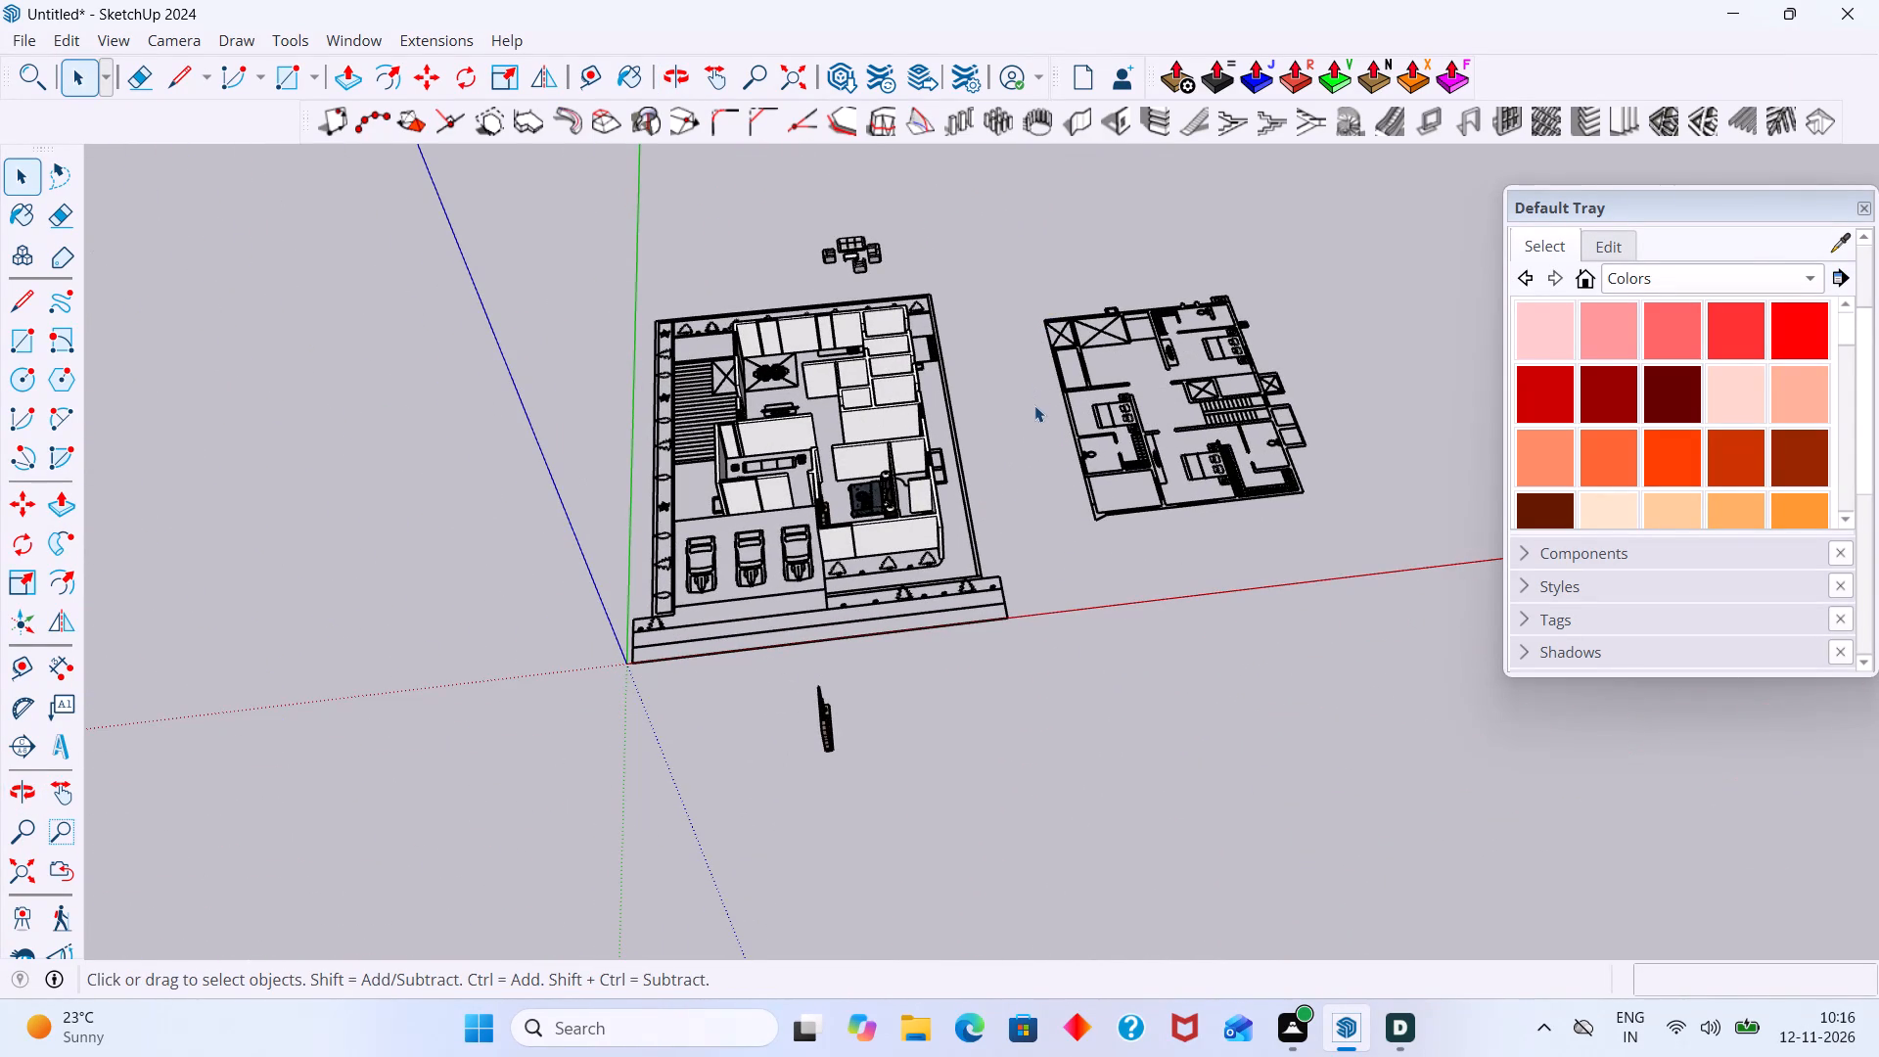
{"action": "scroll", "coordinate": [970, 489], "scroll_direction": "down", "scroll_amount": 4}
{"action": "scroll", "coordinate": [757, 564], "scroll_direction": "up", "scroll_amount": 5}
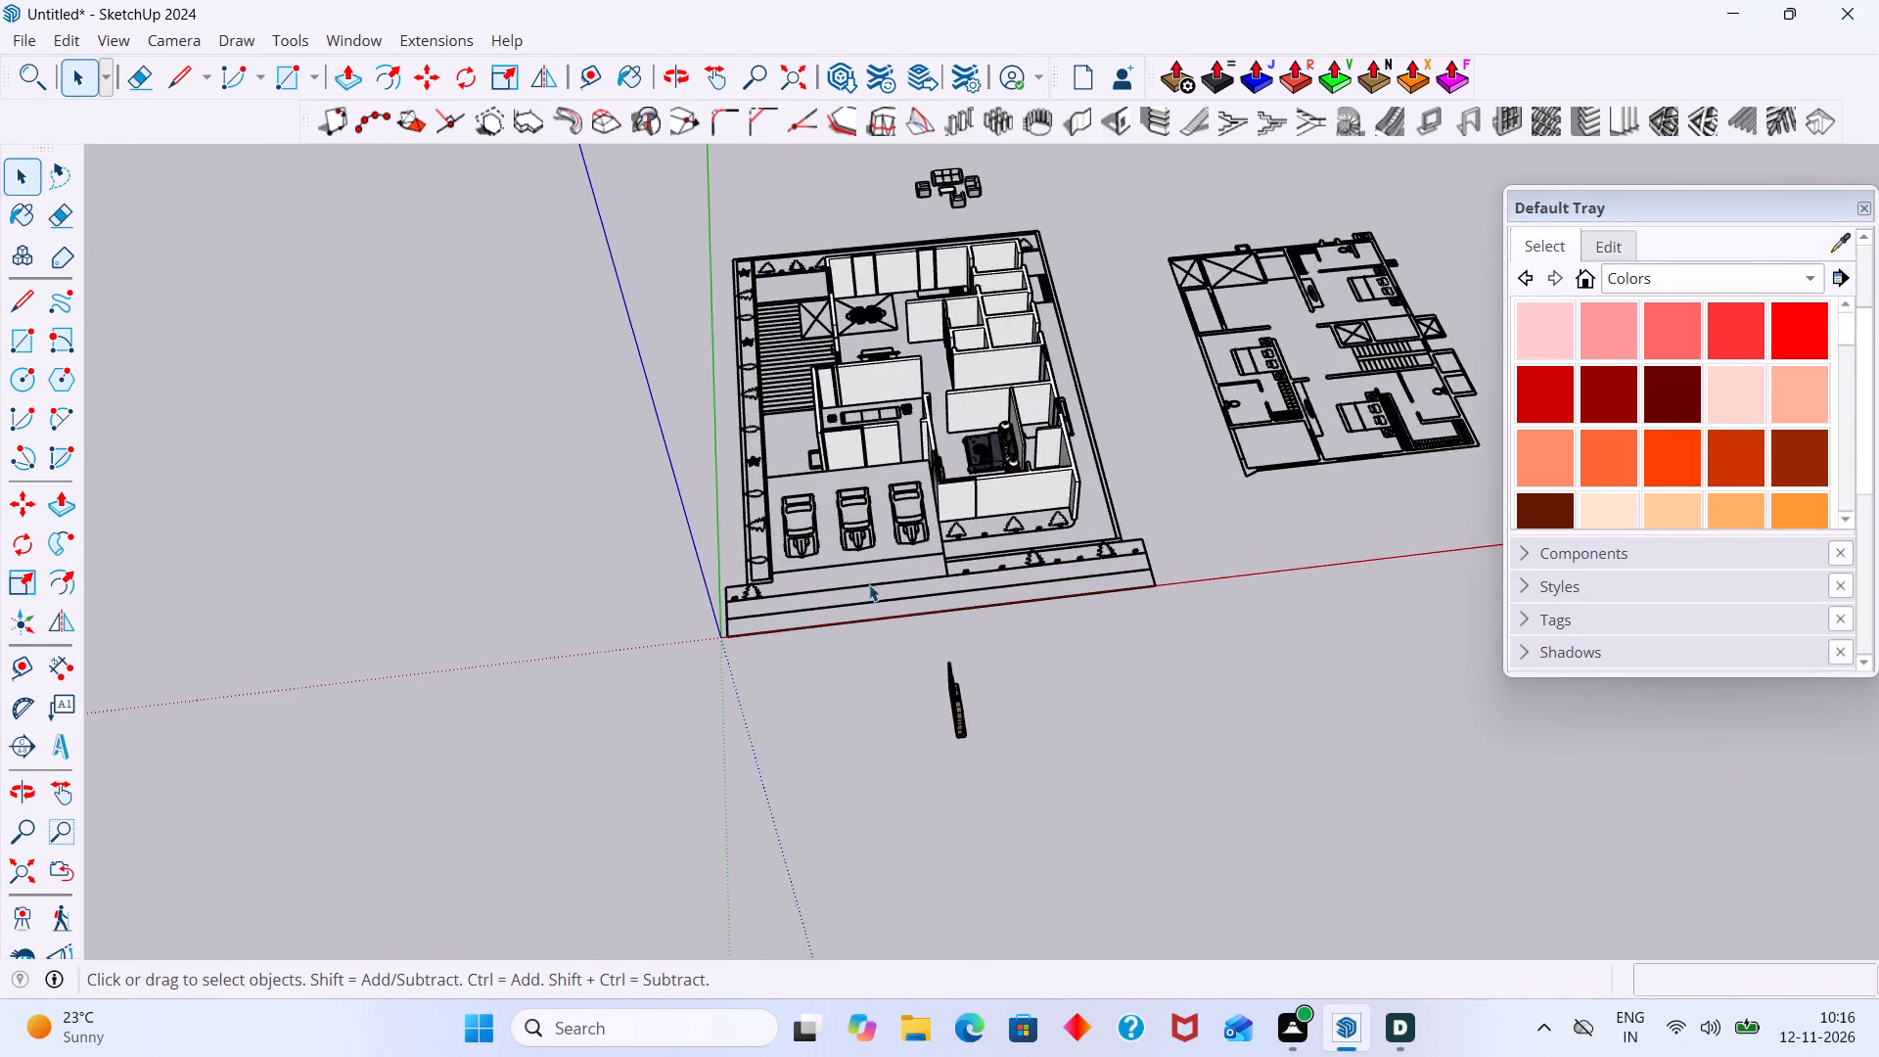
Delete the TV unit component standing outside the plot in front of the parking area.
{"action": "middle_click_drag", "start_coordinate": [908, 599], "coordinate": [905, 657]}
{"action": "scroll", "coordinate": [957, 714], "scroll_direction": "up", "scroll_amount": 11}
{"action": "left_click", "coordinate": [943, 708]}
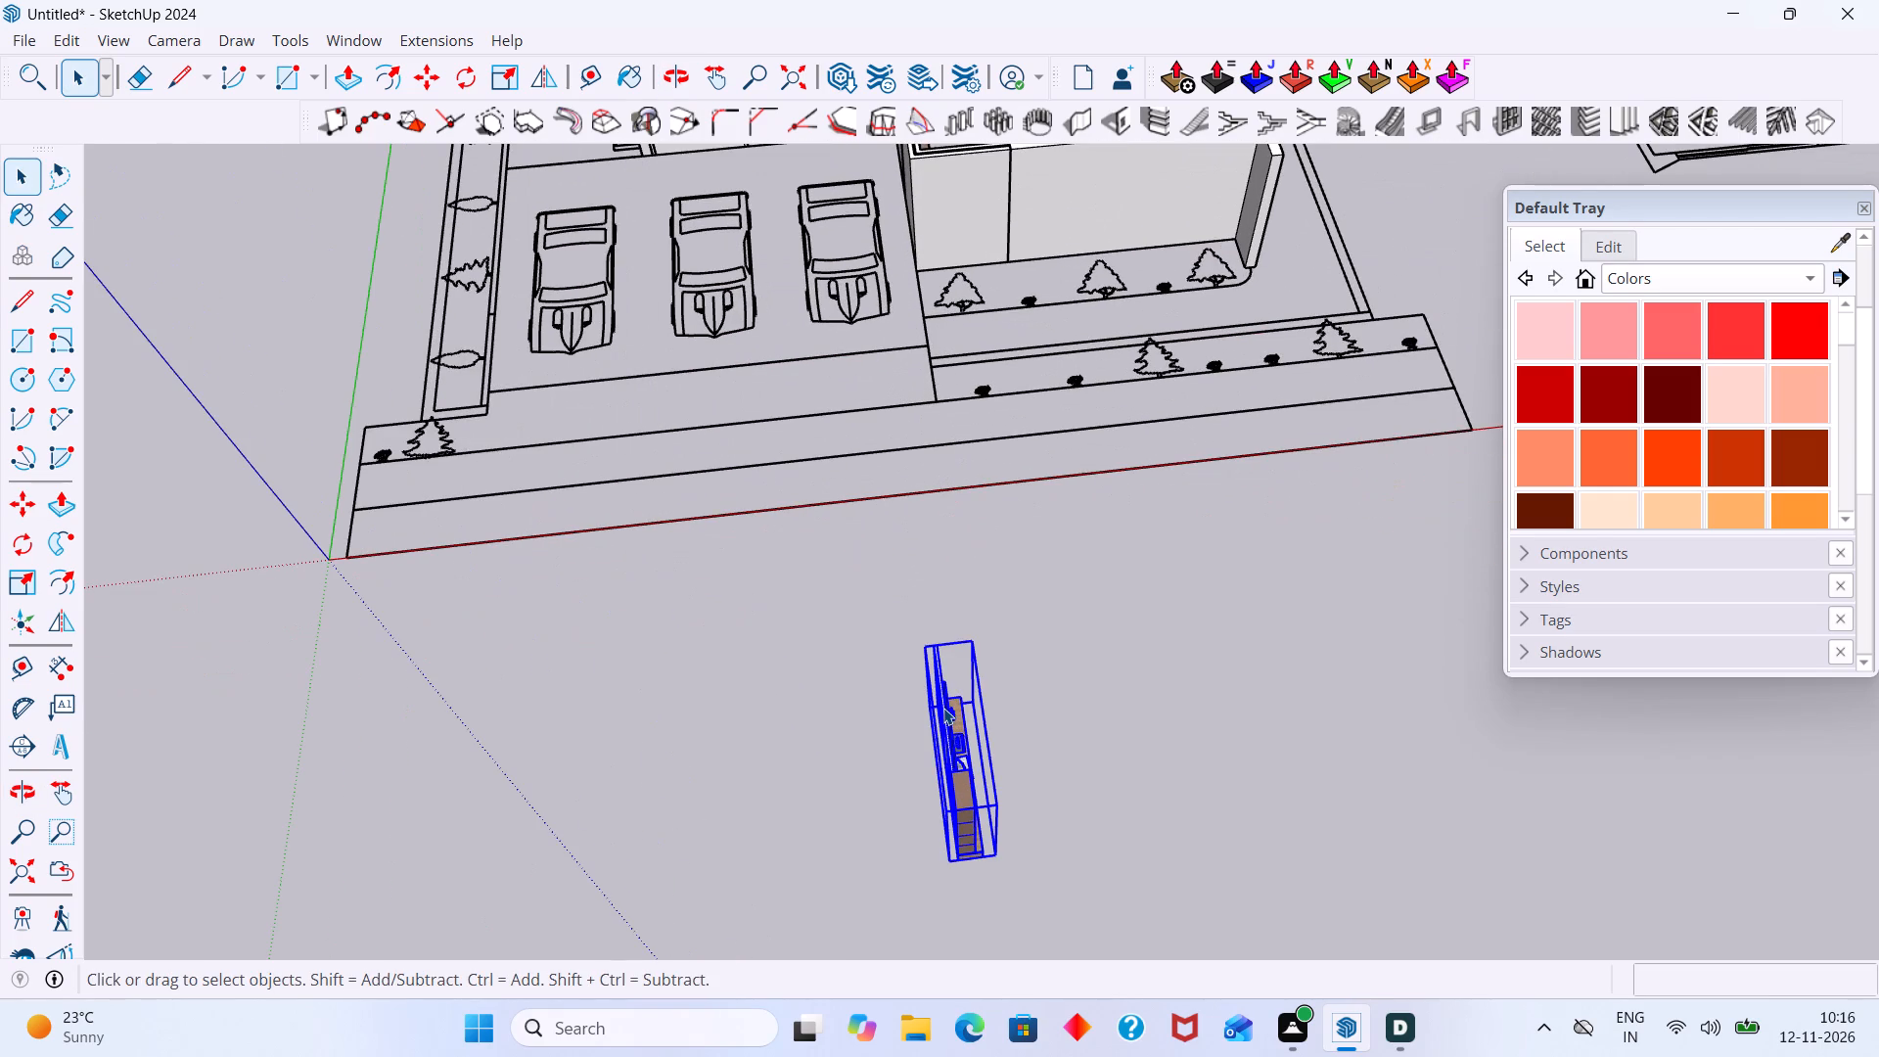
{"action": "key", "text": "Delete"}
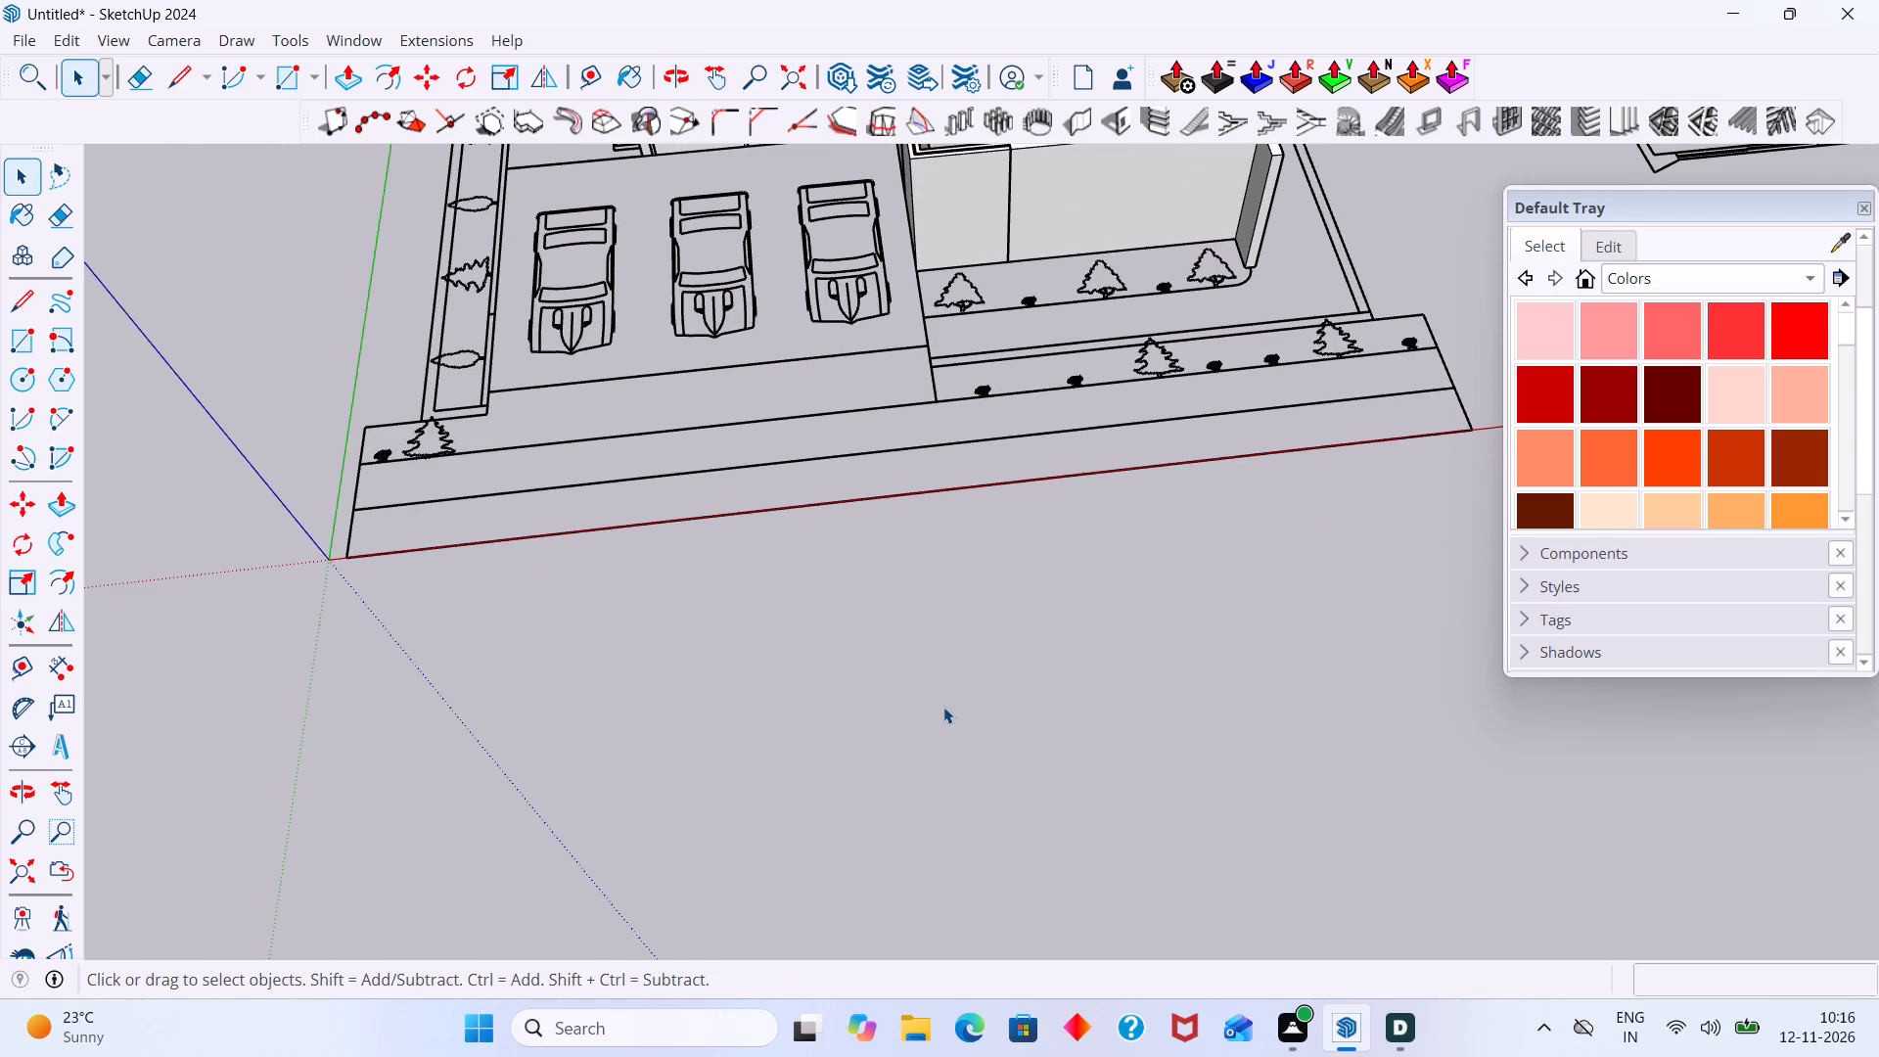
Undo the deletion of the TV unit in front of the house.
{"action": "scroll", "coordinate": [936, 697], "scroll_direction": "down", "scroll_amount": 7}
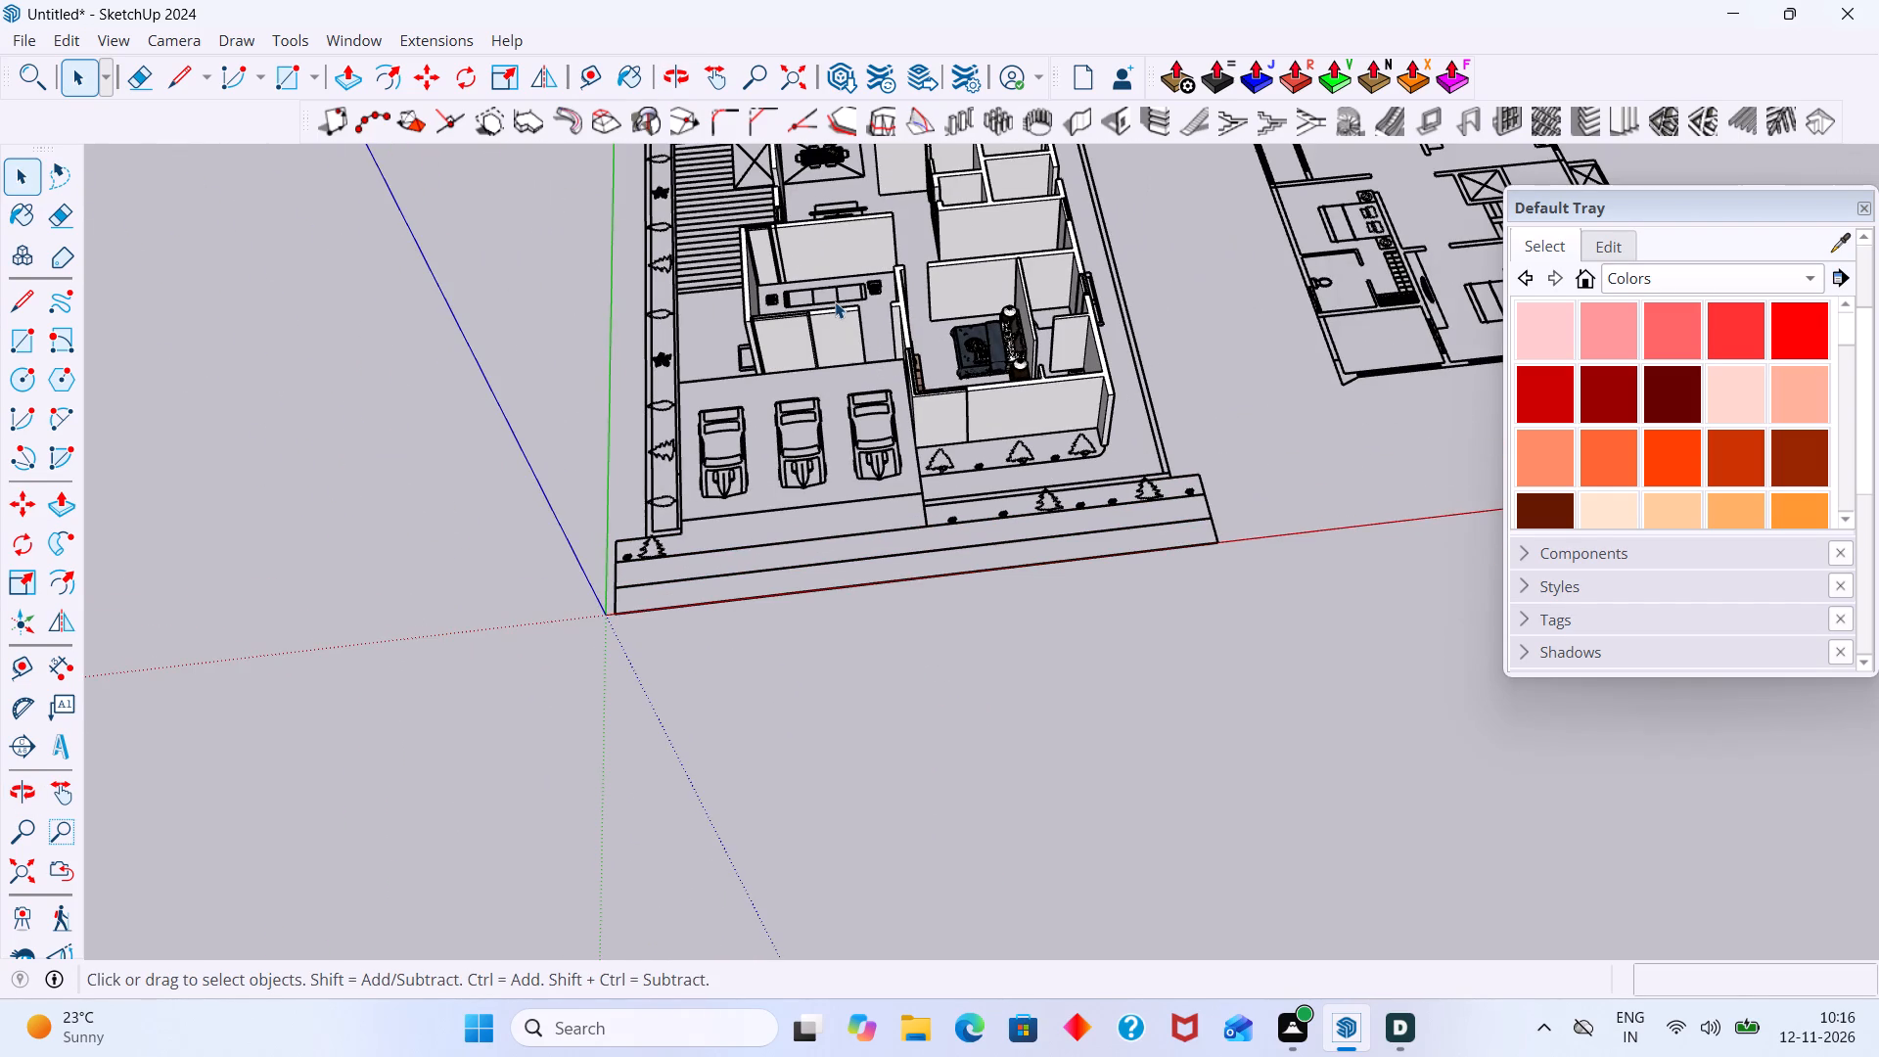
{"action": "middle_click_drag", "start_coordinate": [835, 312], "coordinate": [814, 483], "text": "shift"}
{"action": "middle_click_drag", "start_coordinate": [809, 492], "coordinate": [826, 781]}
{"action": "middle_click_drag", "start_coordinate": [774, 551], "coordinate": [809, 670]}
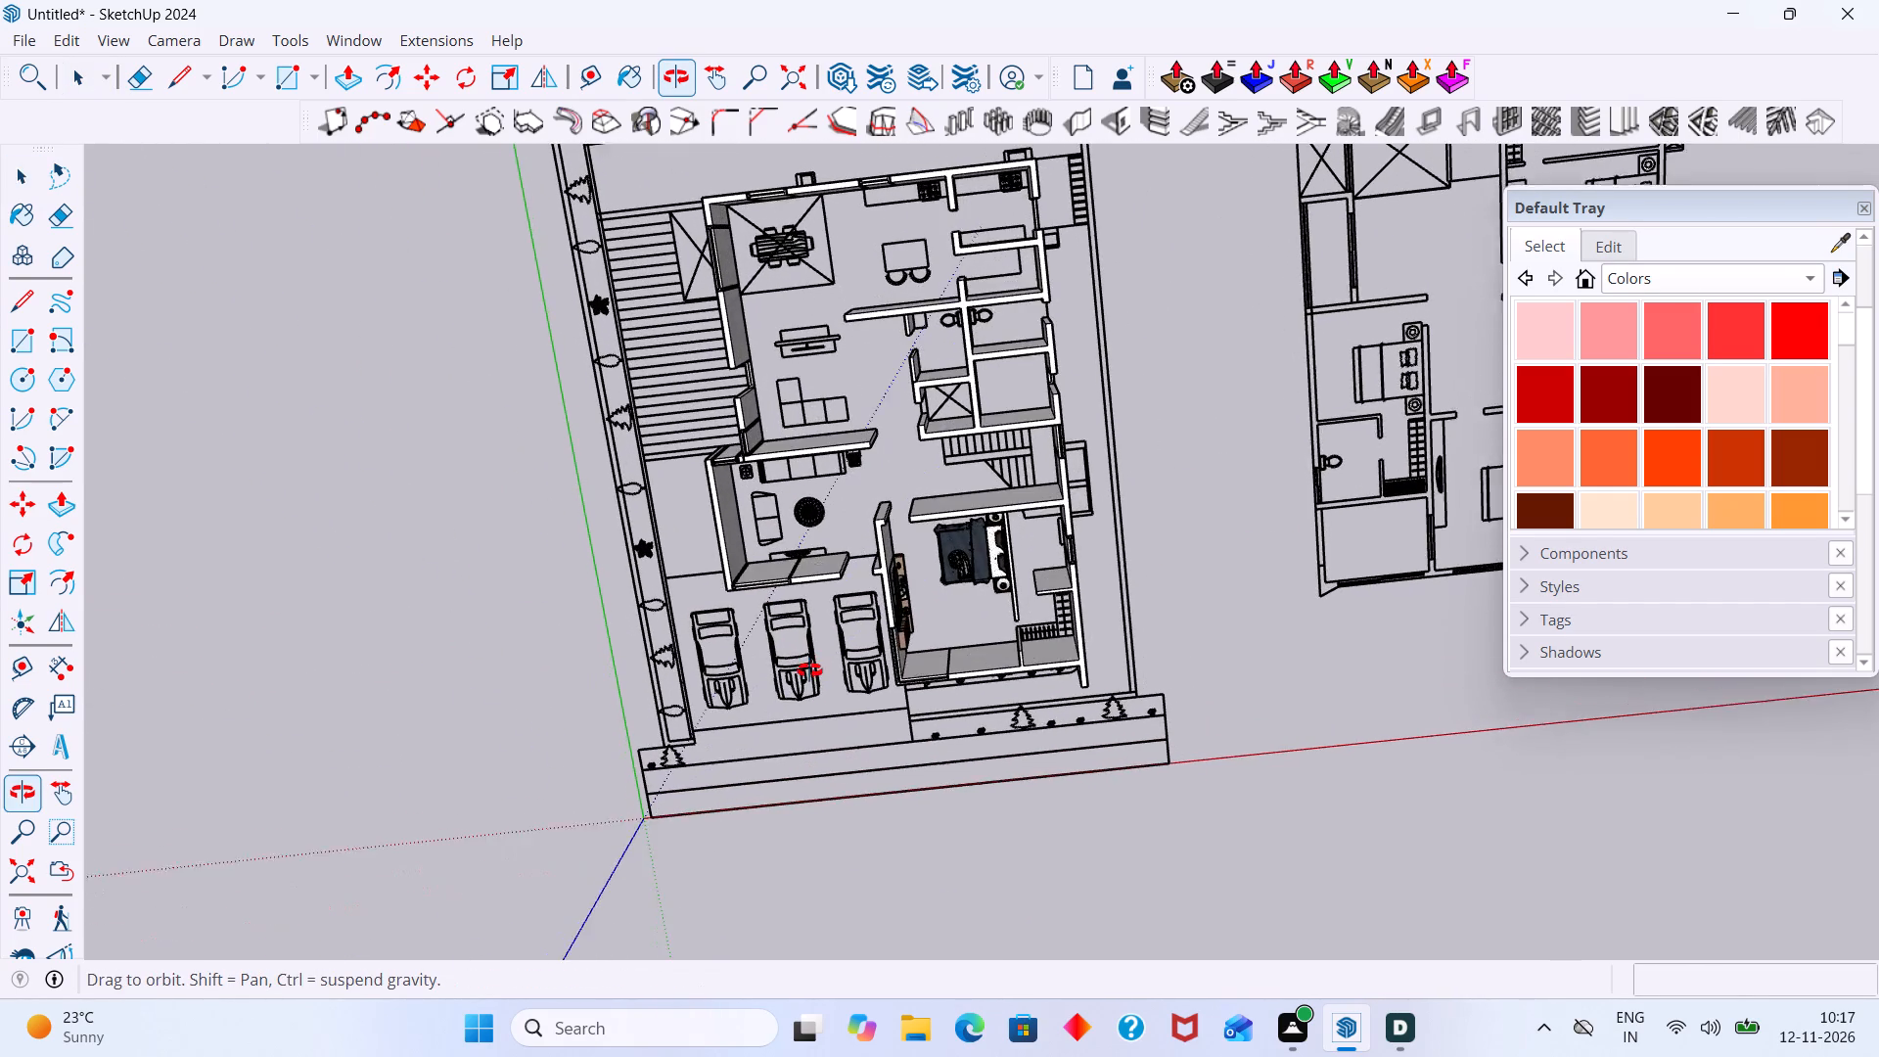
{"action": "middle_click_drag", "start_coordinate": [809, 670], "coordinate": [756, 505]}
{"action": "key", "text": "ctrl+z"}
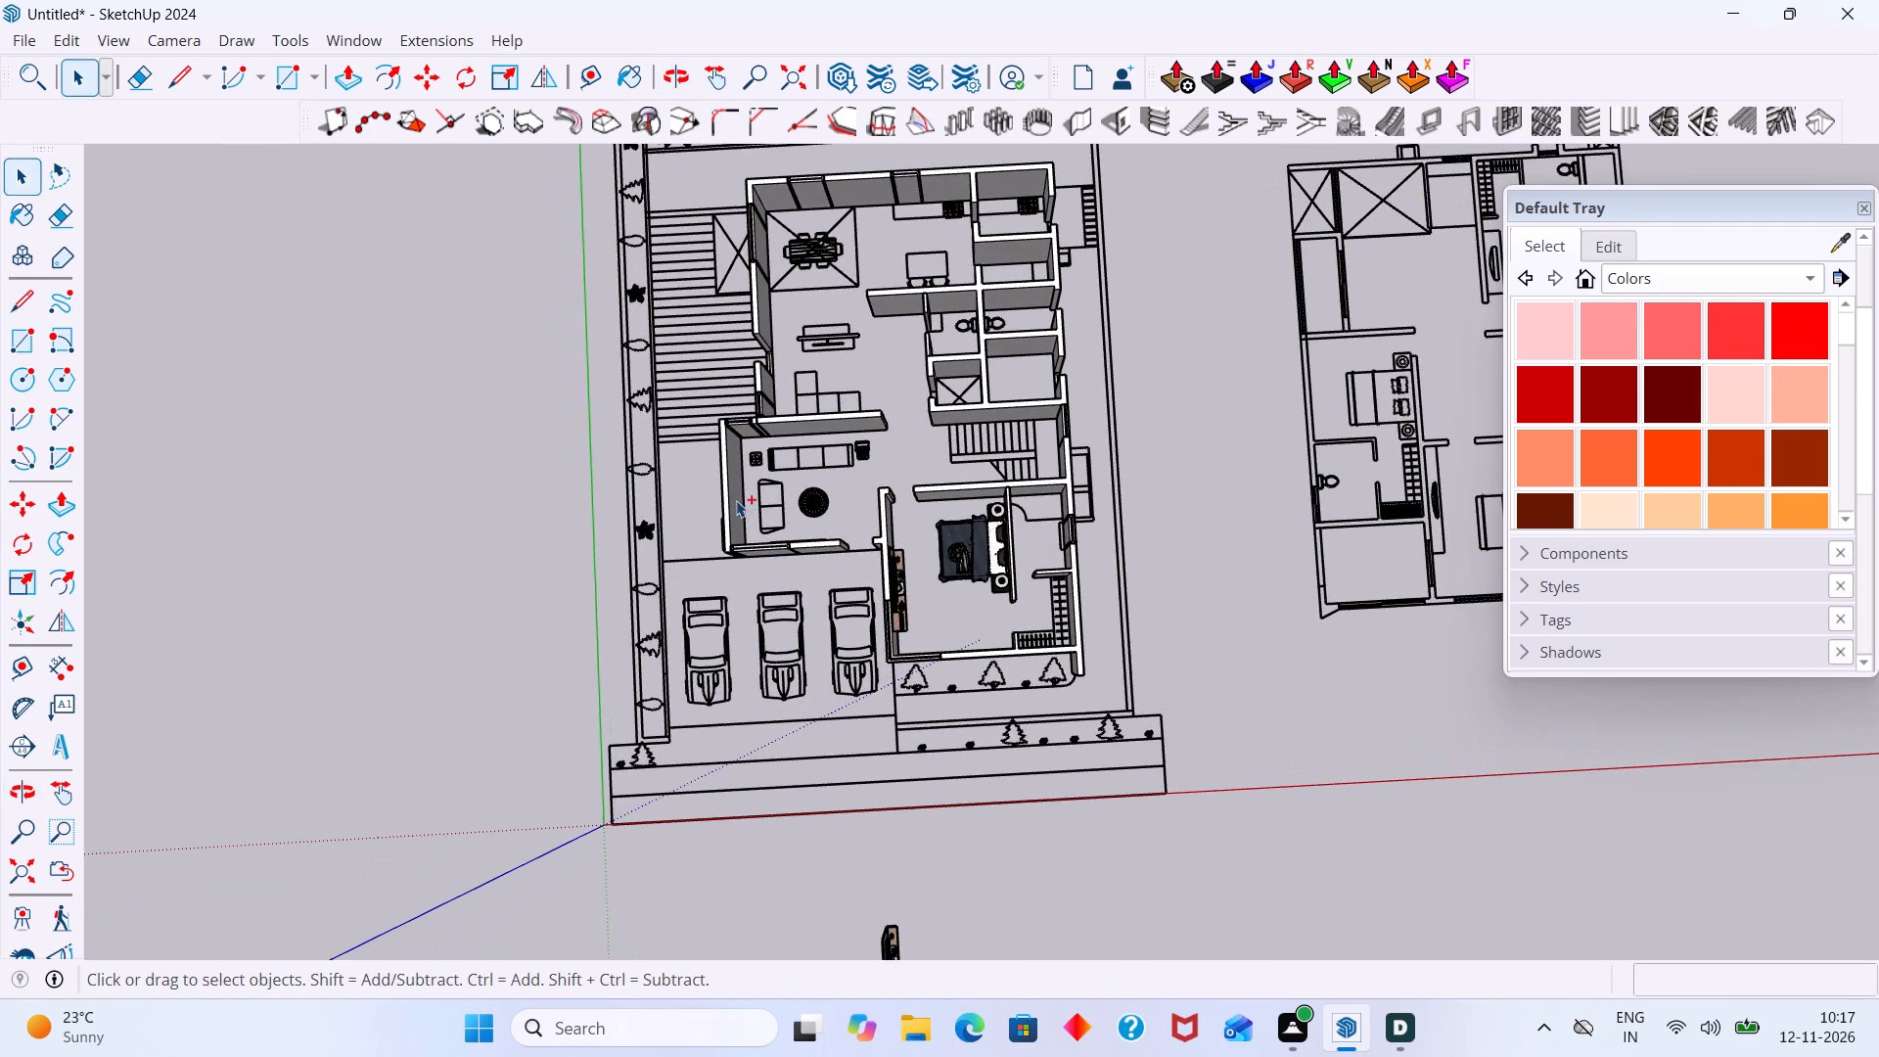
Rotate the TV unit in front of the house about its bottom corner so its length runs along the red axis.
{"action": "scroll", "coordinate": [802, 747], "scroll_direction": "down", "scroll_amount": 4}
{"action": "middle_click_drag", "start_coordinate": [862, 780], "coordinate": [835, 620], "text": "shift"}
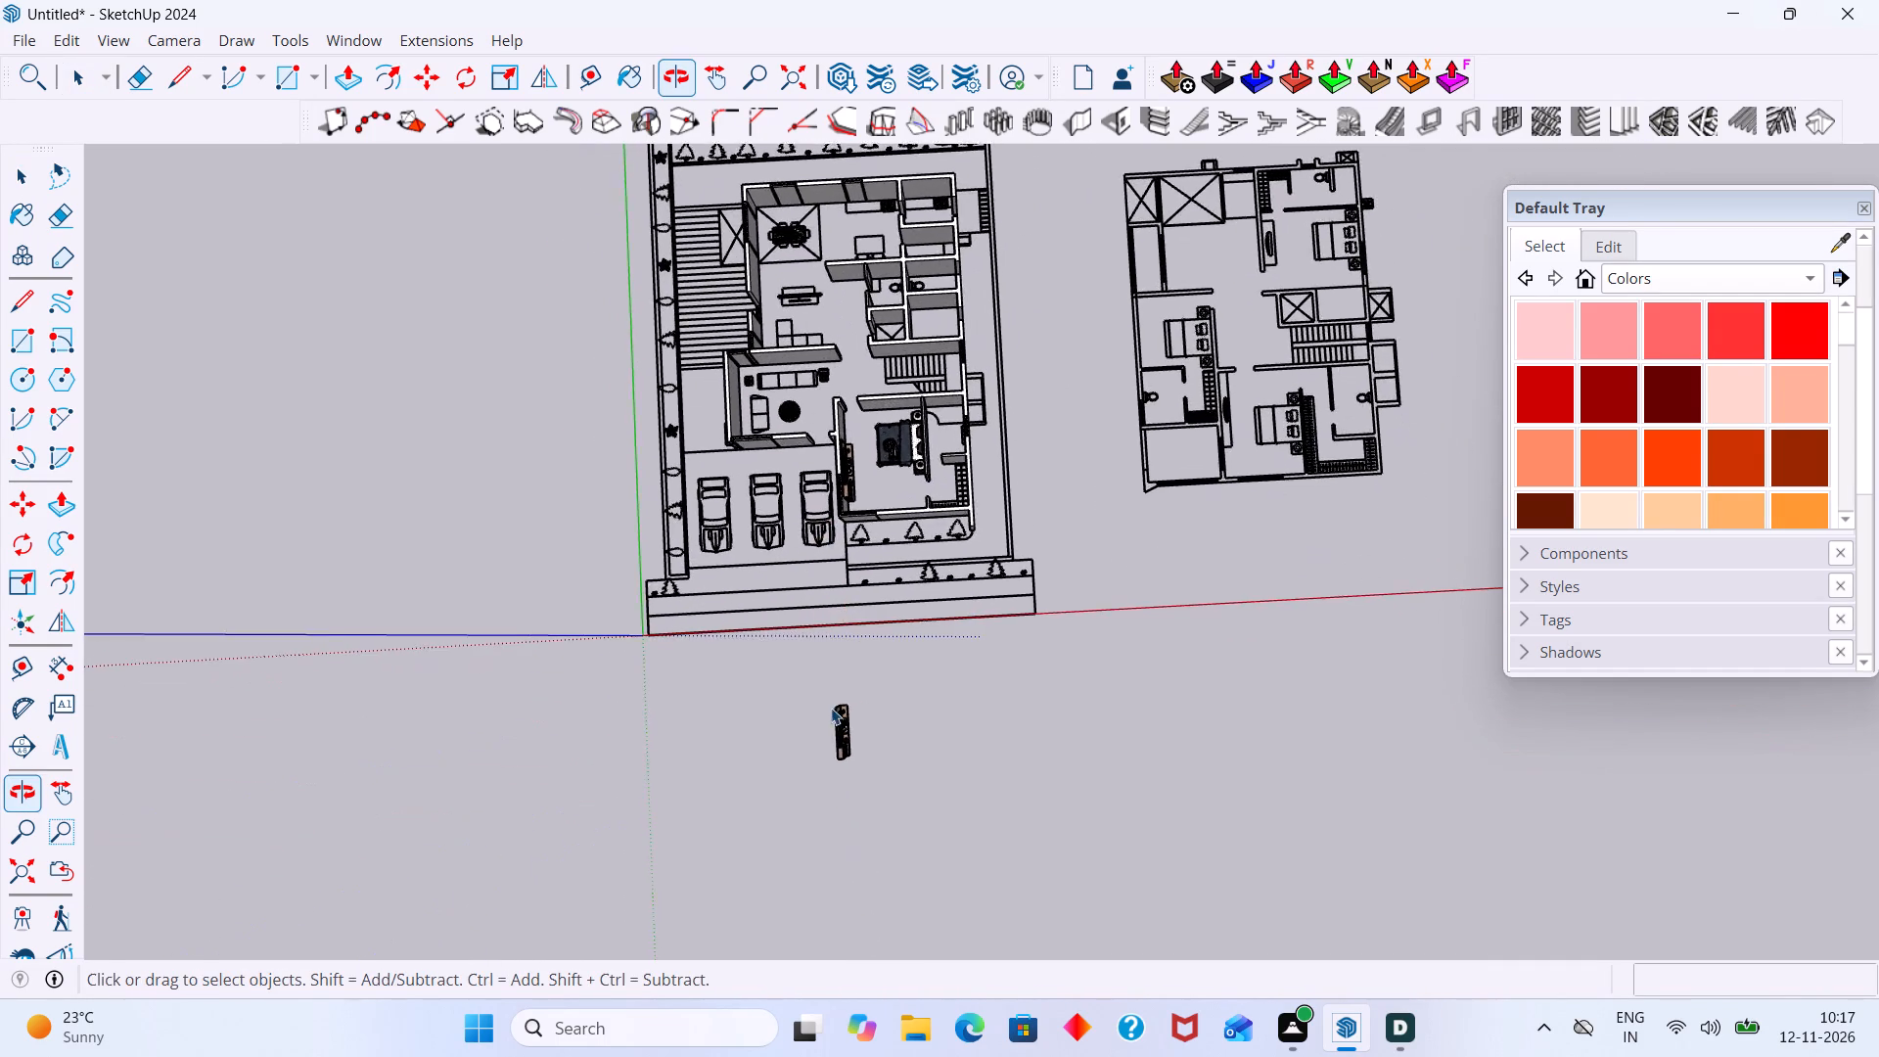
{"action": "scroll", "coordinate": [831, 708], "scroll_direction": "up", "scroll_amount": 8}
{"action": "left_click", "coordinate": [844, 733]}
{"action": "middle_click_drag", "start_coordinate": [840, 730], "coordinate": [808, 434]}
{"action": "middle_click_drag", "start_coordinate": [888, 766], "coordinate": [862, 649]}
{"action": "key", "text": "q"}
{"action": "scroll", "coordinate": [833, 685], "scroll_direction": "up", "scroll_amount": 2}
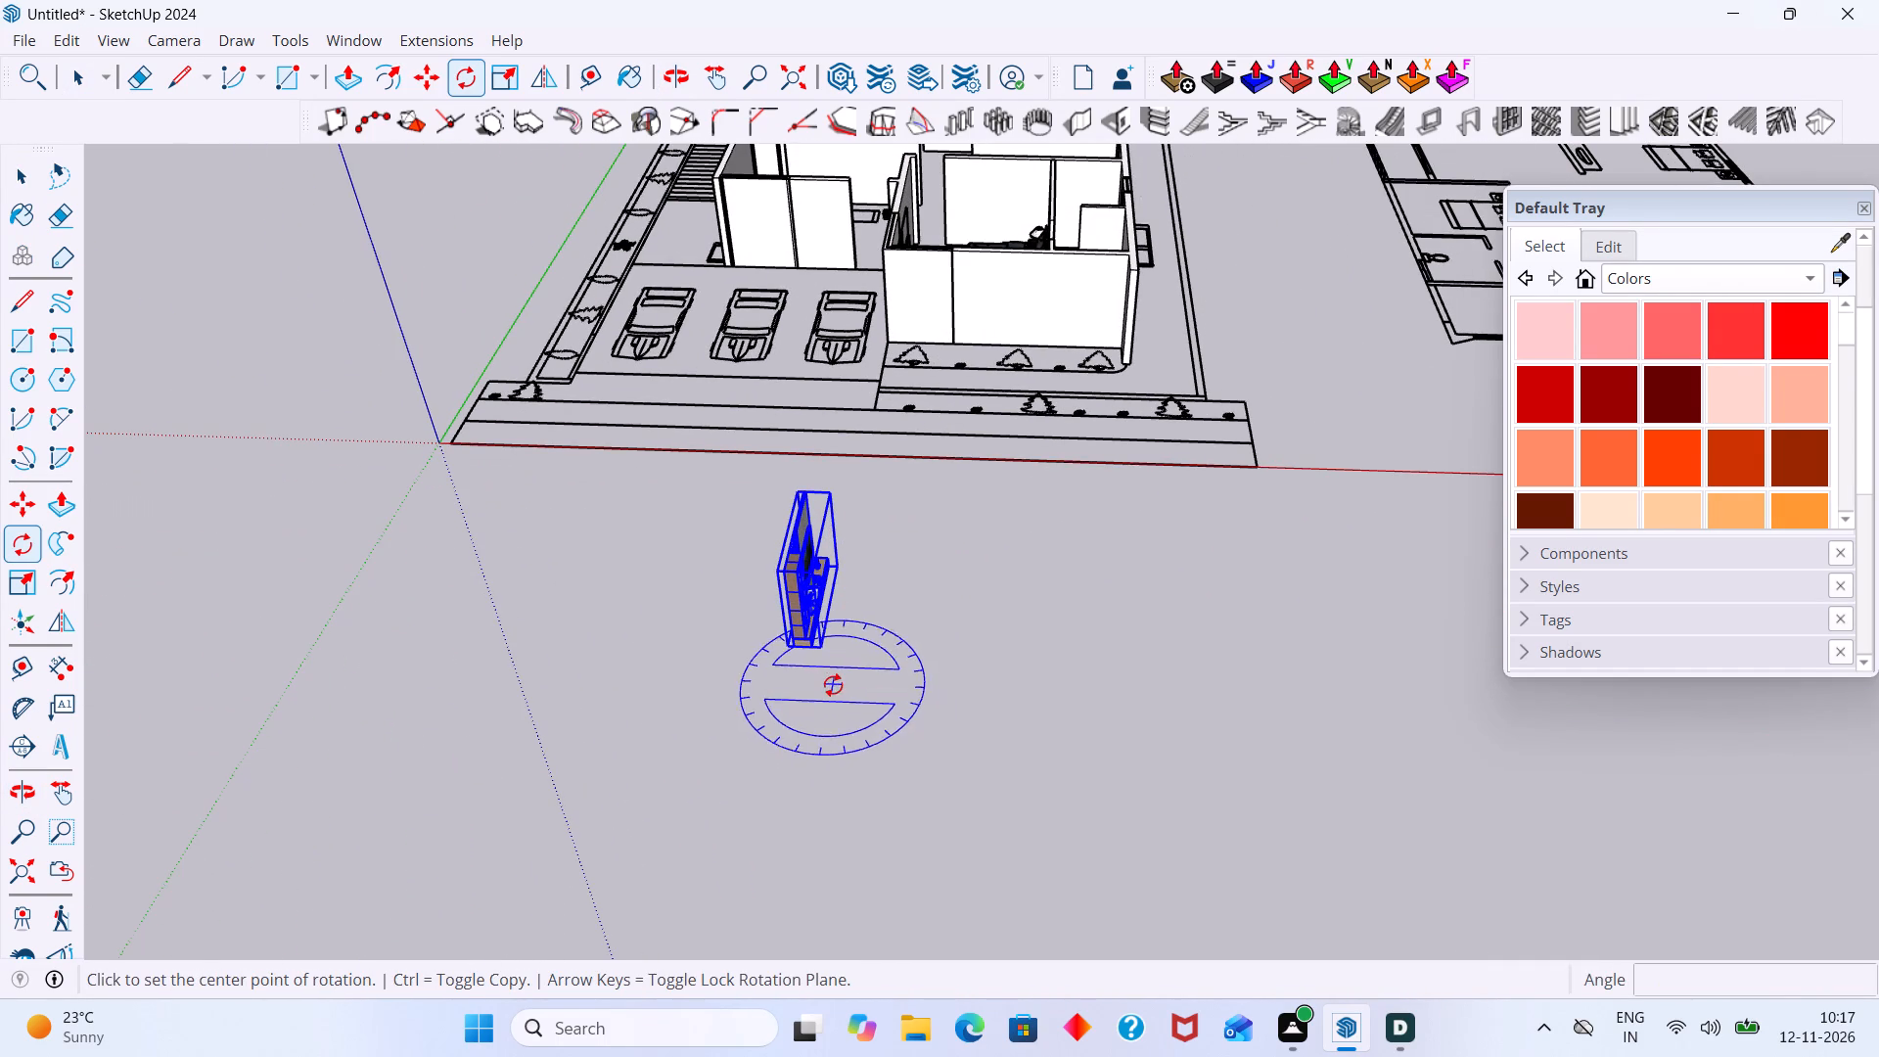
{"action": "scroll", "coordinate": [833, 685], "scroll_direction": "up", "scroll_amount": 4}
{"action": "left_click", "coordinate": [815, 608]}
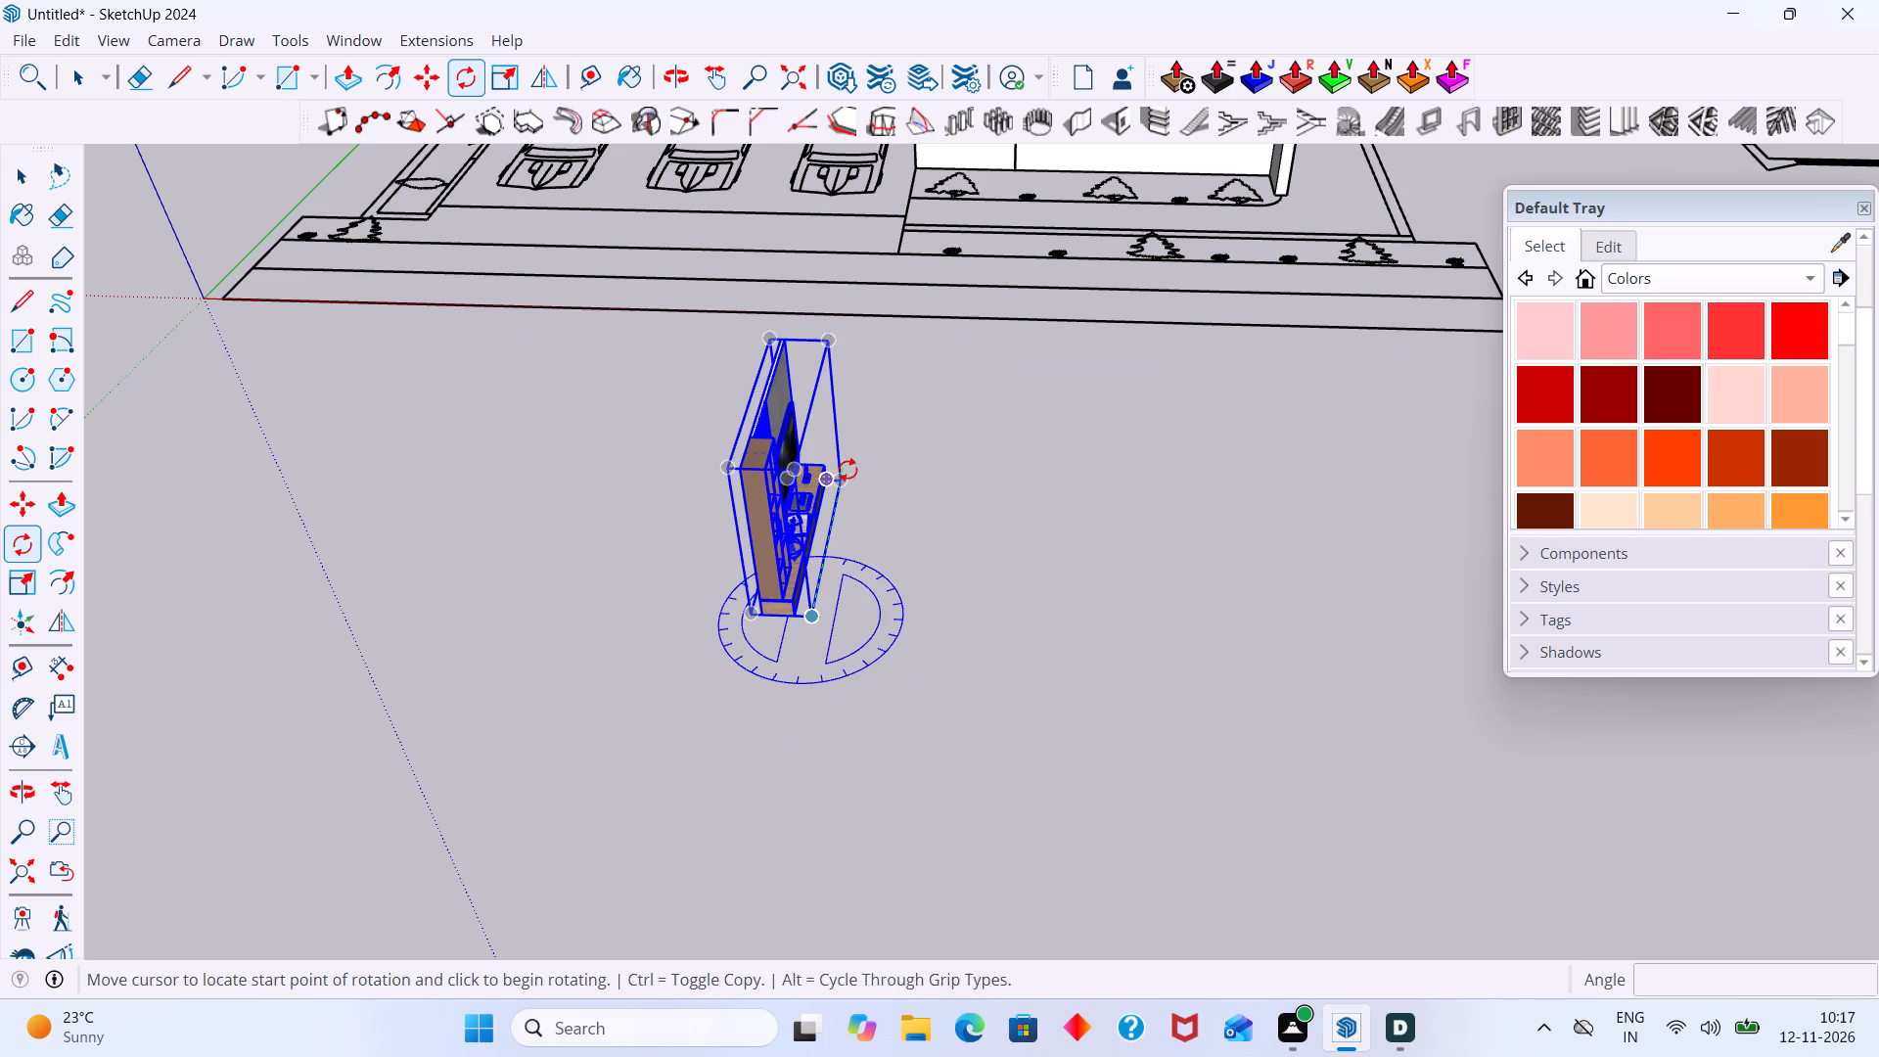
{"action": "left_click", "coordinate": [842, 478]}
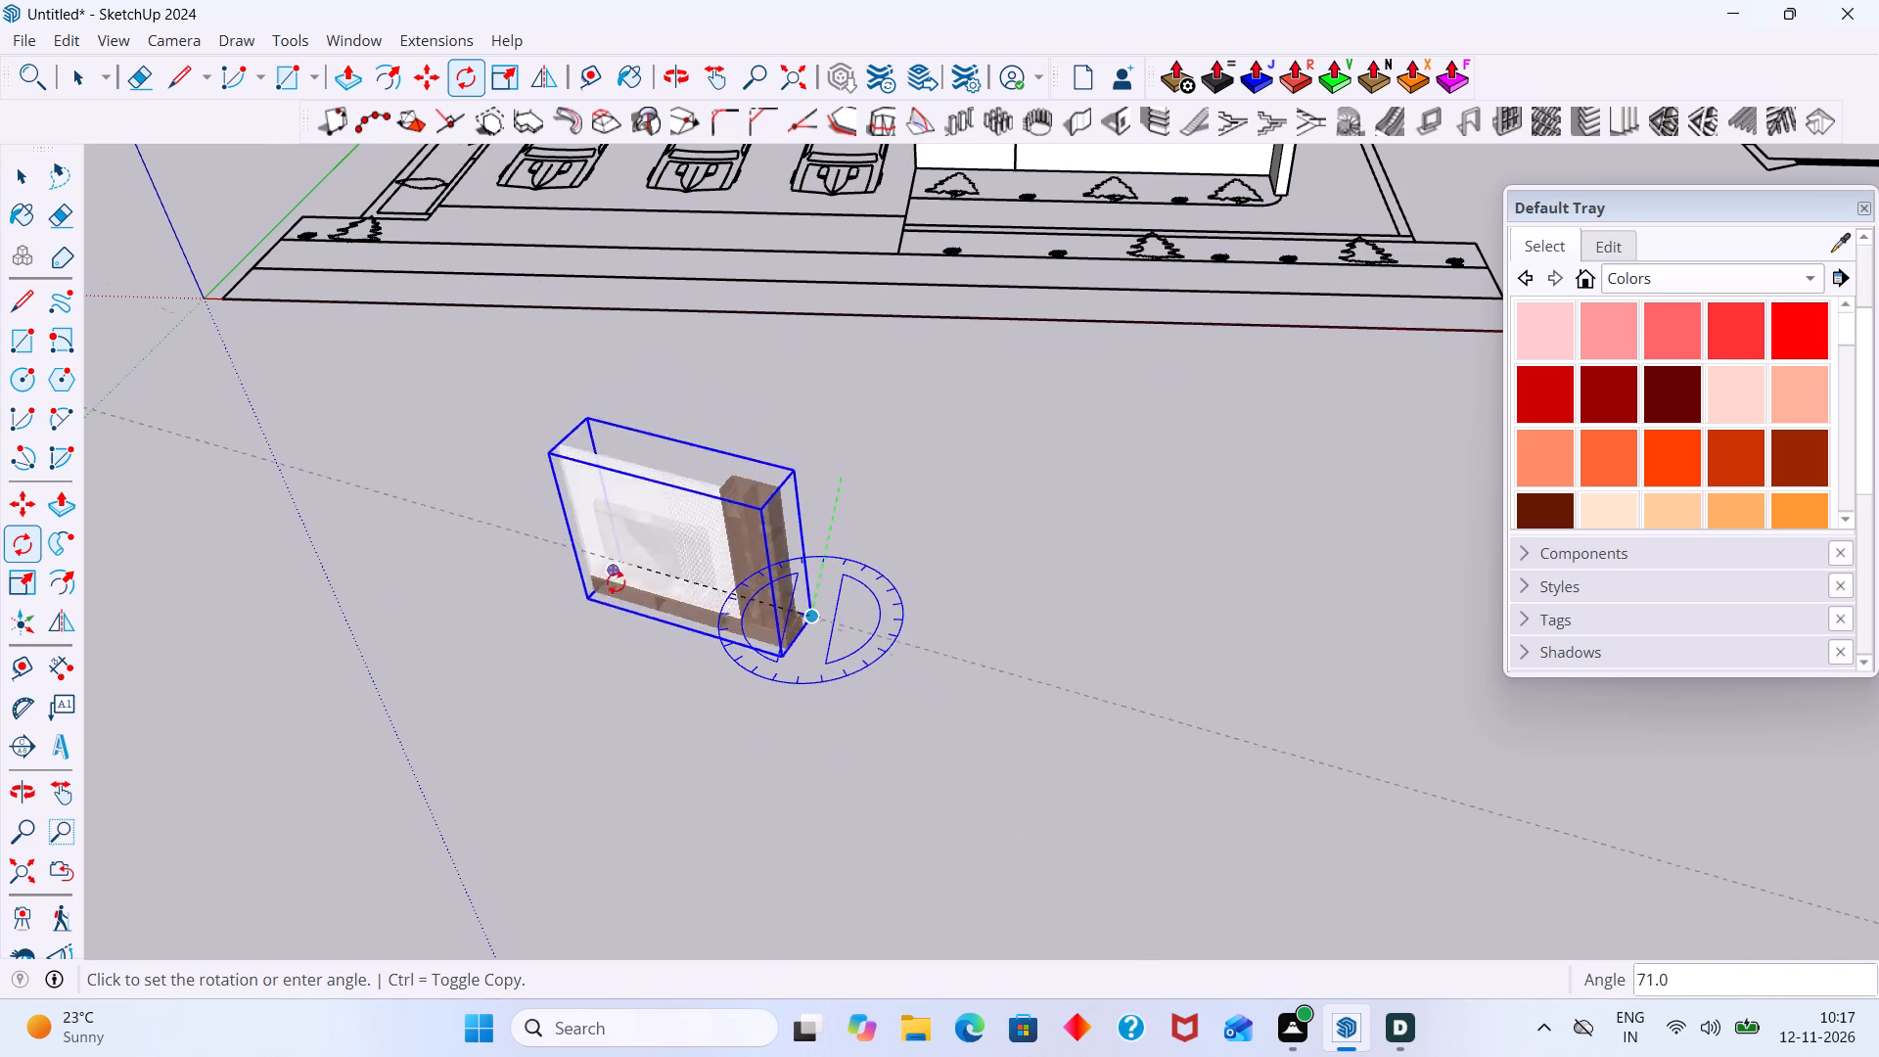
{"action": "left_click", "coordinate": [594, 619]}
{"action": "key", "text": "space"}
{"action": "left_click", "coordinate": [775, 562]}
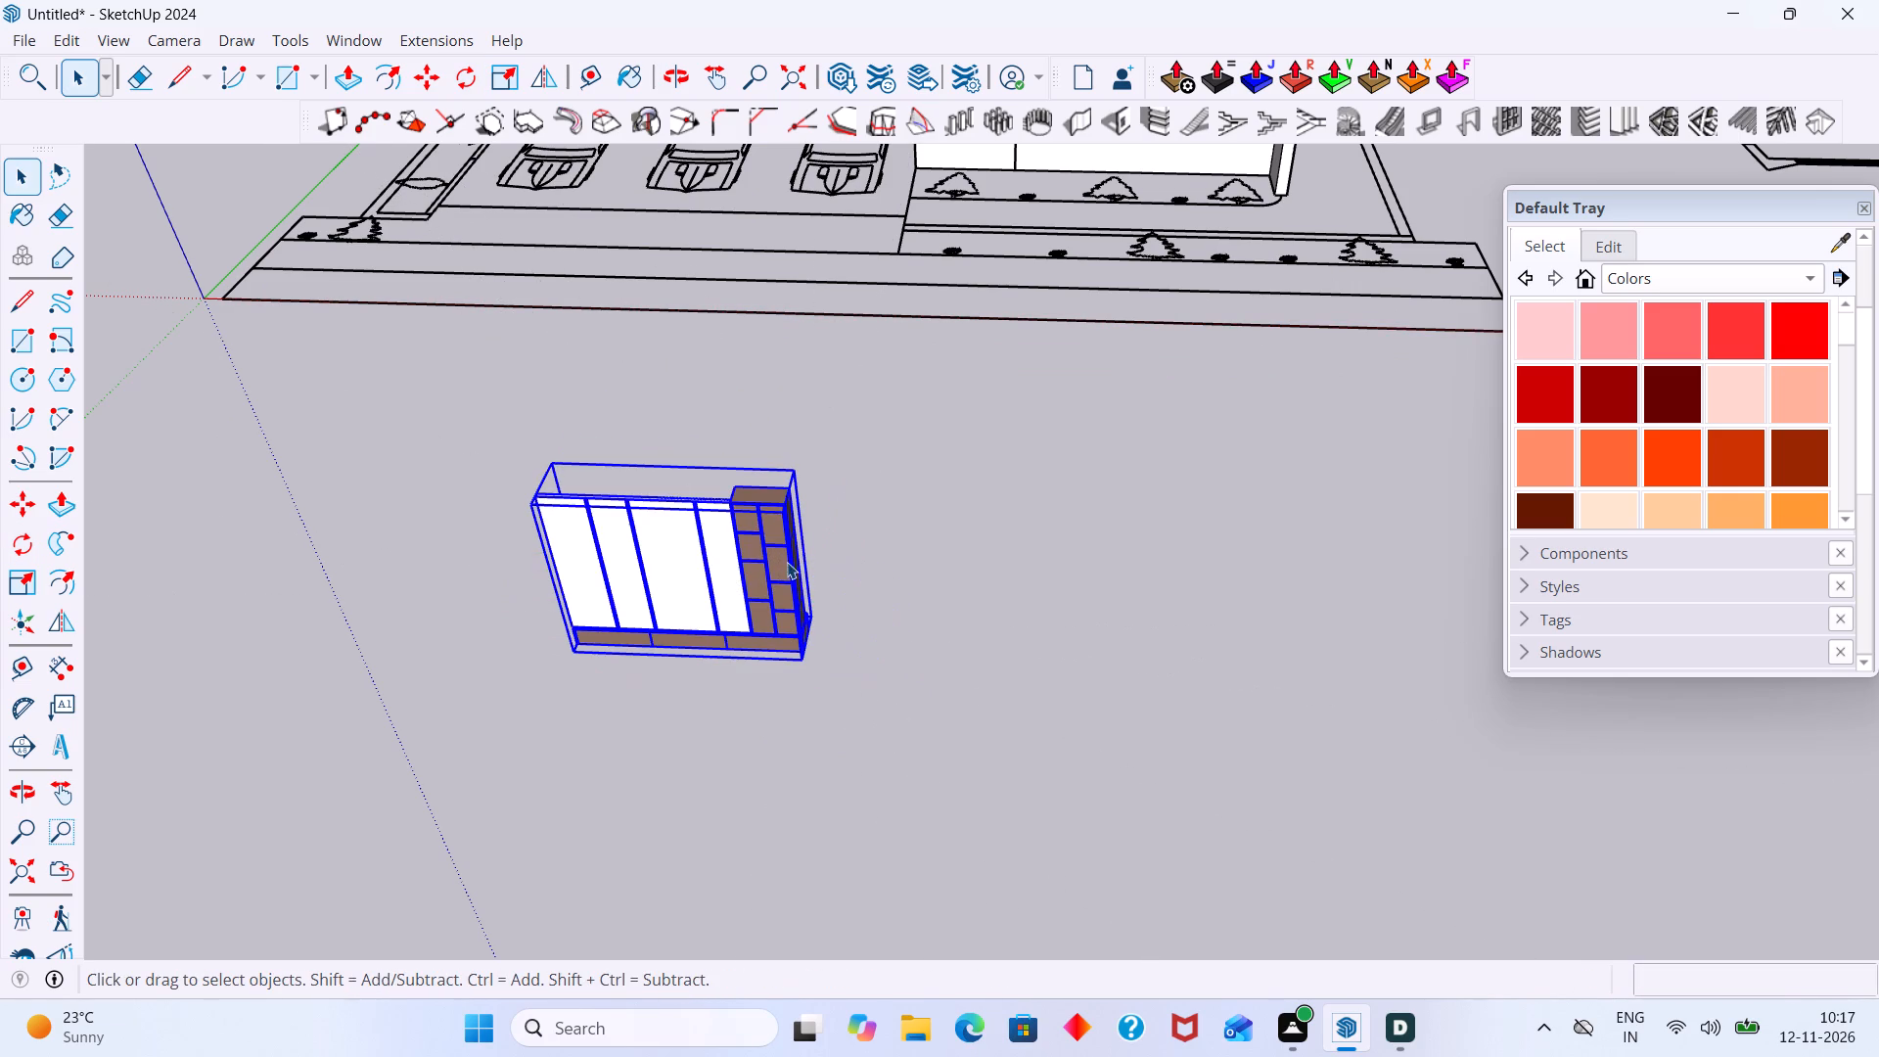
{"action": "left_click", "coordinate": [837, 543]}
Move the rotated TV unit by its bottom corner from the open ground in front of the plot toward the house.
{"action": "scroll", "coordinate": [709, 586], "scroll_direction": "down", "scroll_amount": 7}
{"action": "left_click", "coordinate": [707, 598]}
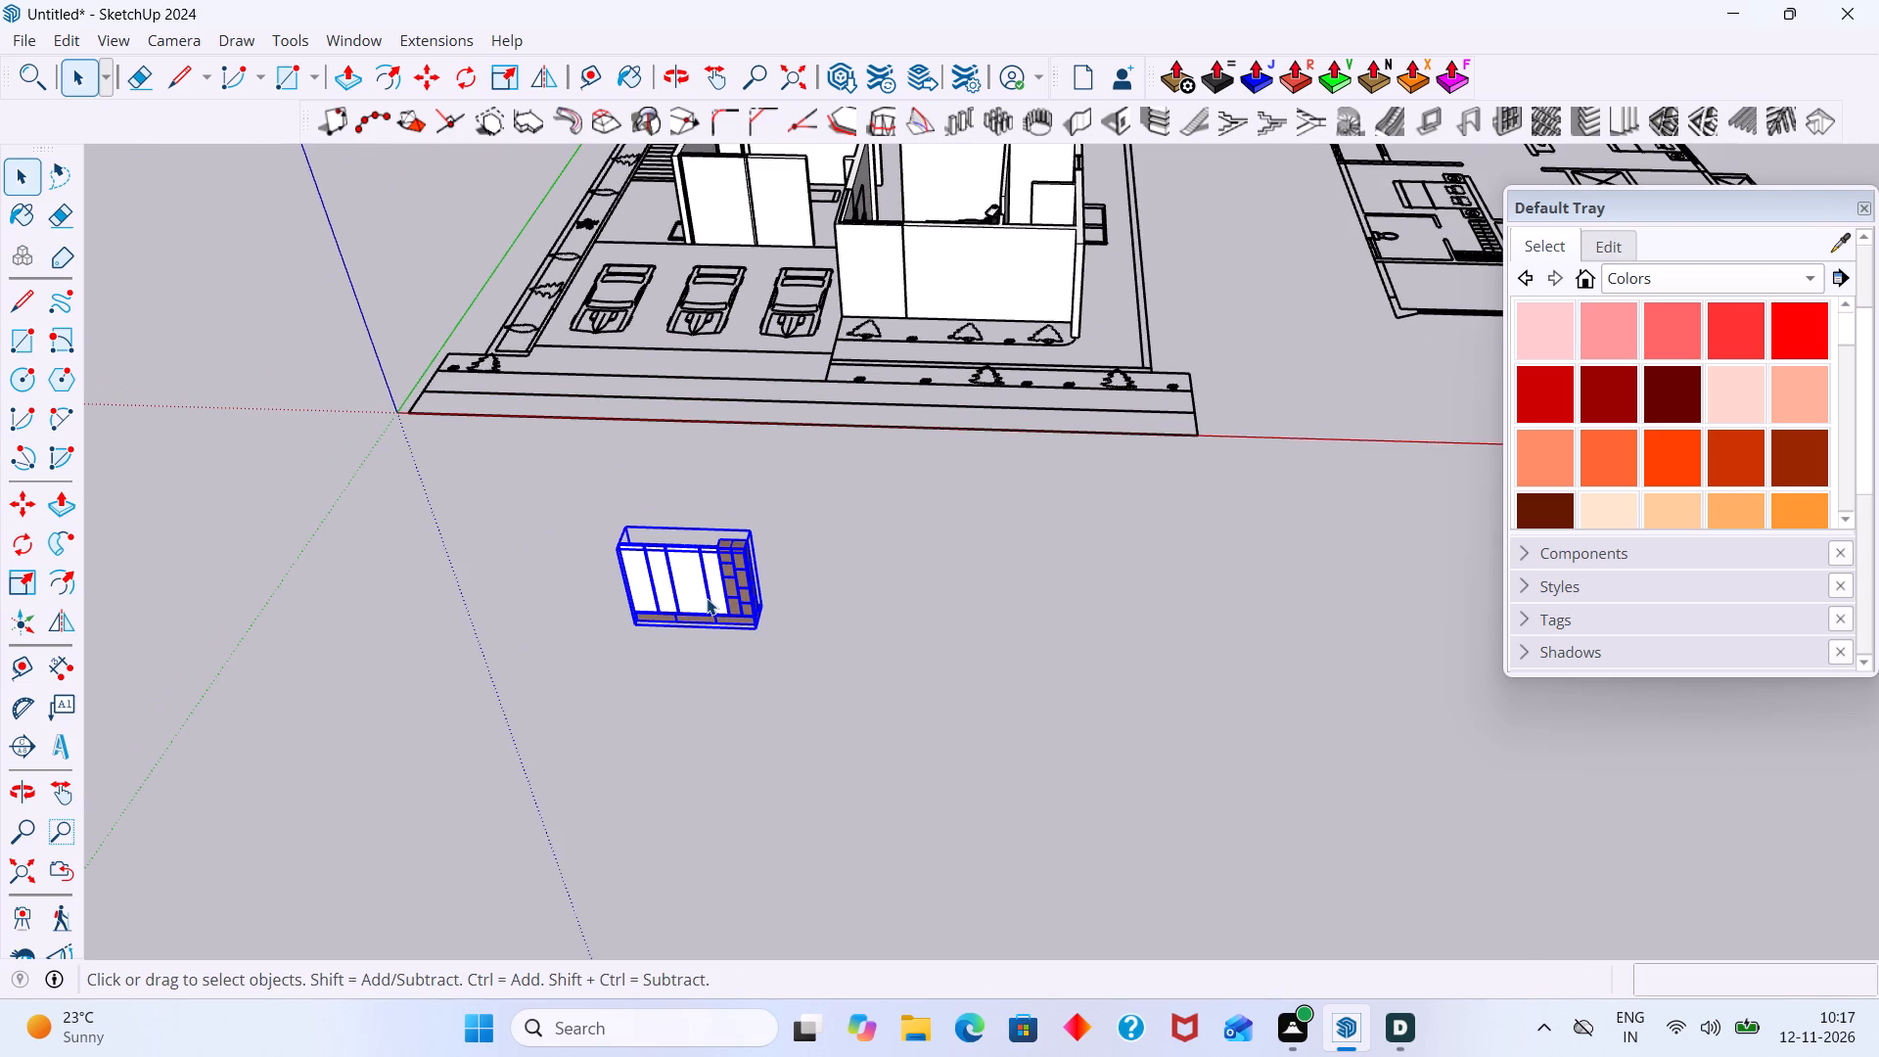
{"action": "key", "text": "m"}
{"action": "left_click", "coordinate": [756, 629]}
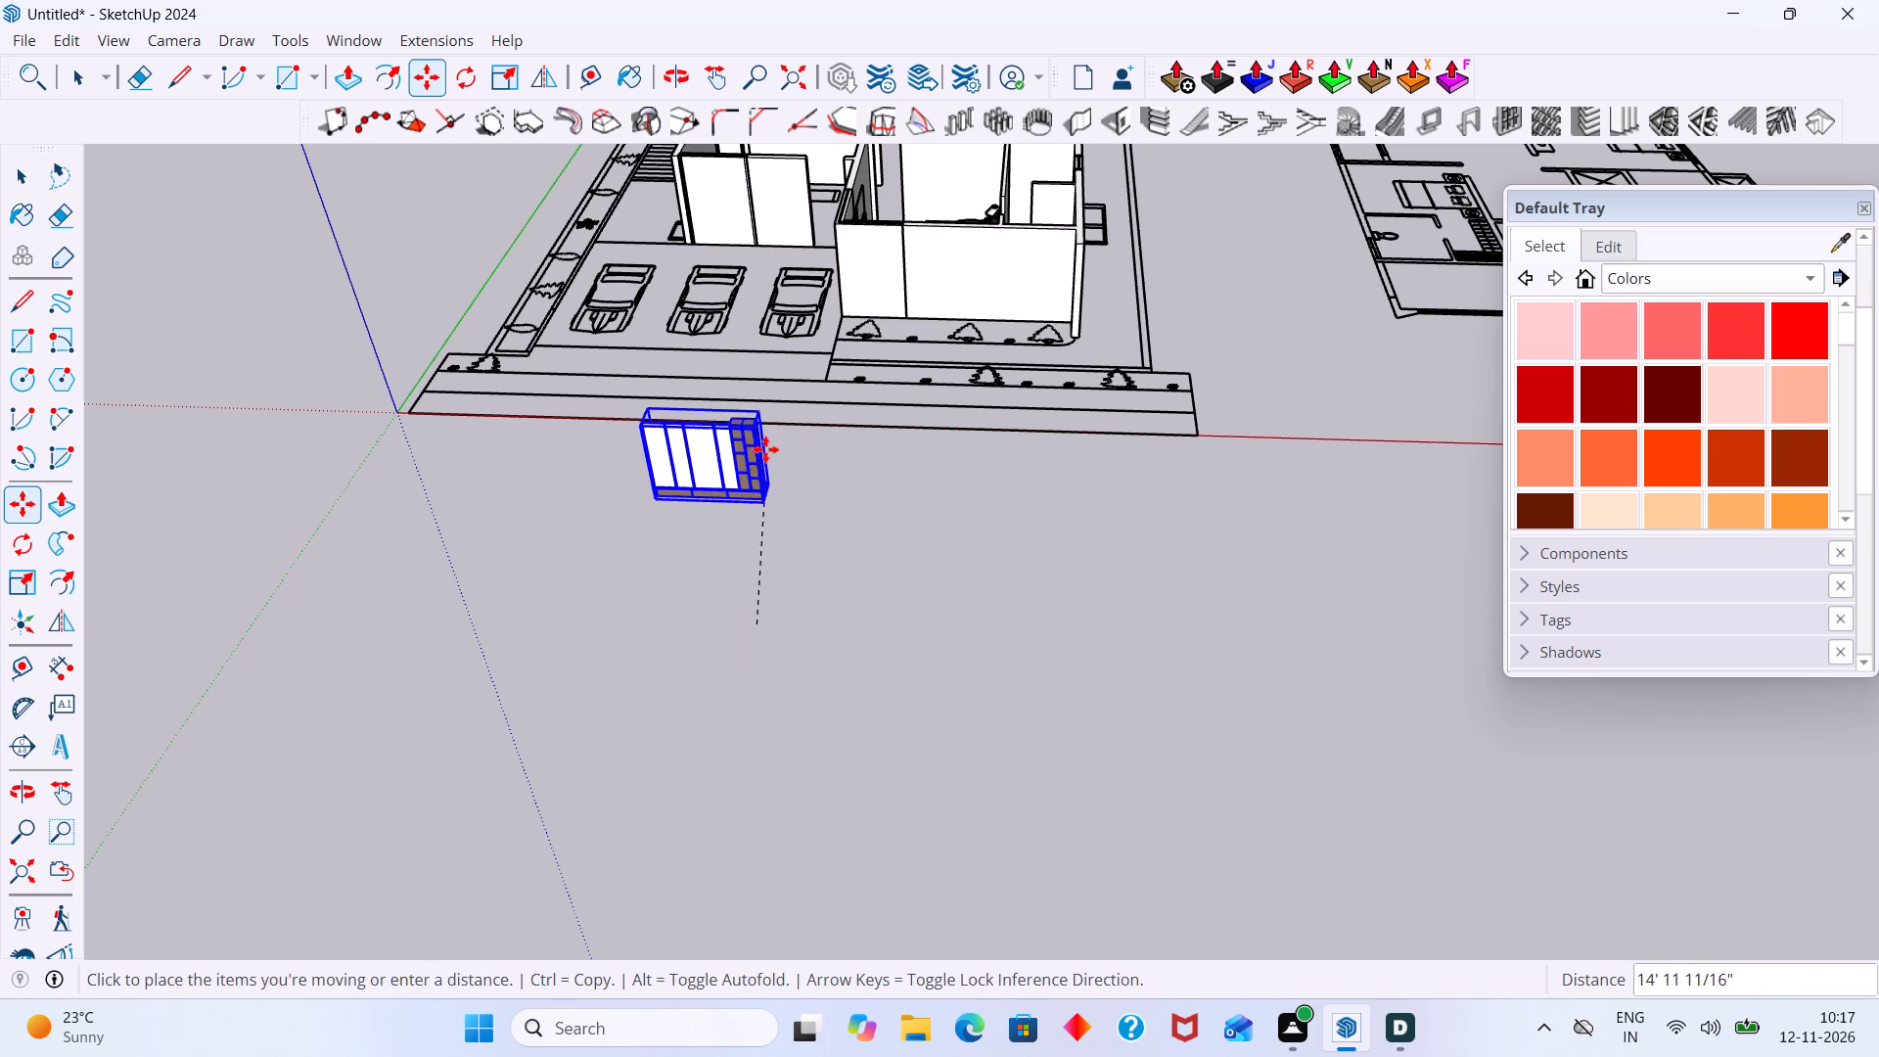
{"action": "scroll", "coordinate": [785, 335], "scroll_direction": "down", "scroll_amount": 9}
{"action": "middle_click_drag", "start_coordinate": [808, 254], "coordinate": [705, 320]}
{"action": "scroll", "coordinate": [702, 318], "scroll_direction": "down", "scroll_amount": 3}
{"action": "middle_click_drag", "start_coordinate": [744, 332], "coordinate": [583, 694], "text": "shift"}
{"action": "scroll", "coordinate": [734, 430], "scroll_direction": "down", "scroll_amount": 3}
{"action": "middle_click_drag", "start_coordinate": [825, 368], "coordinate": [743, 542]}
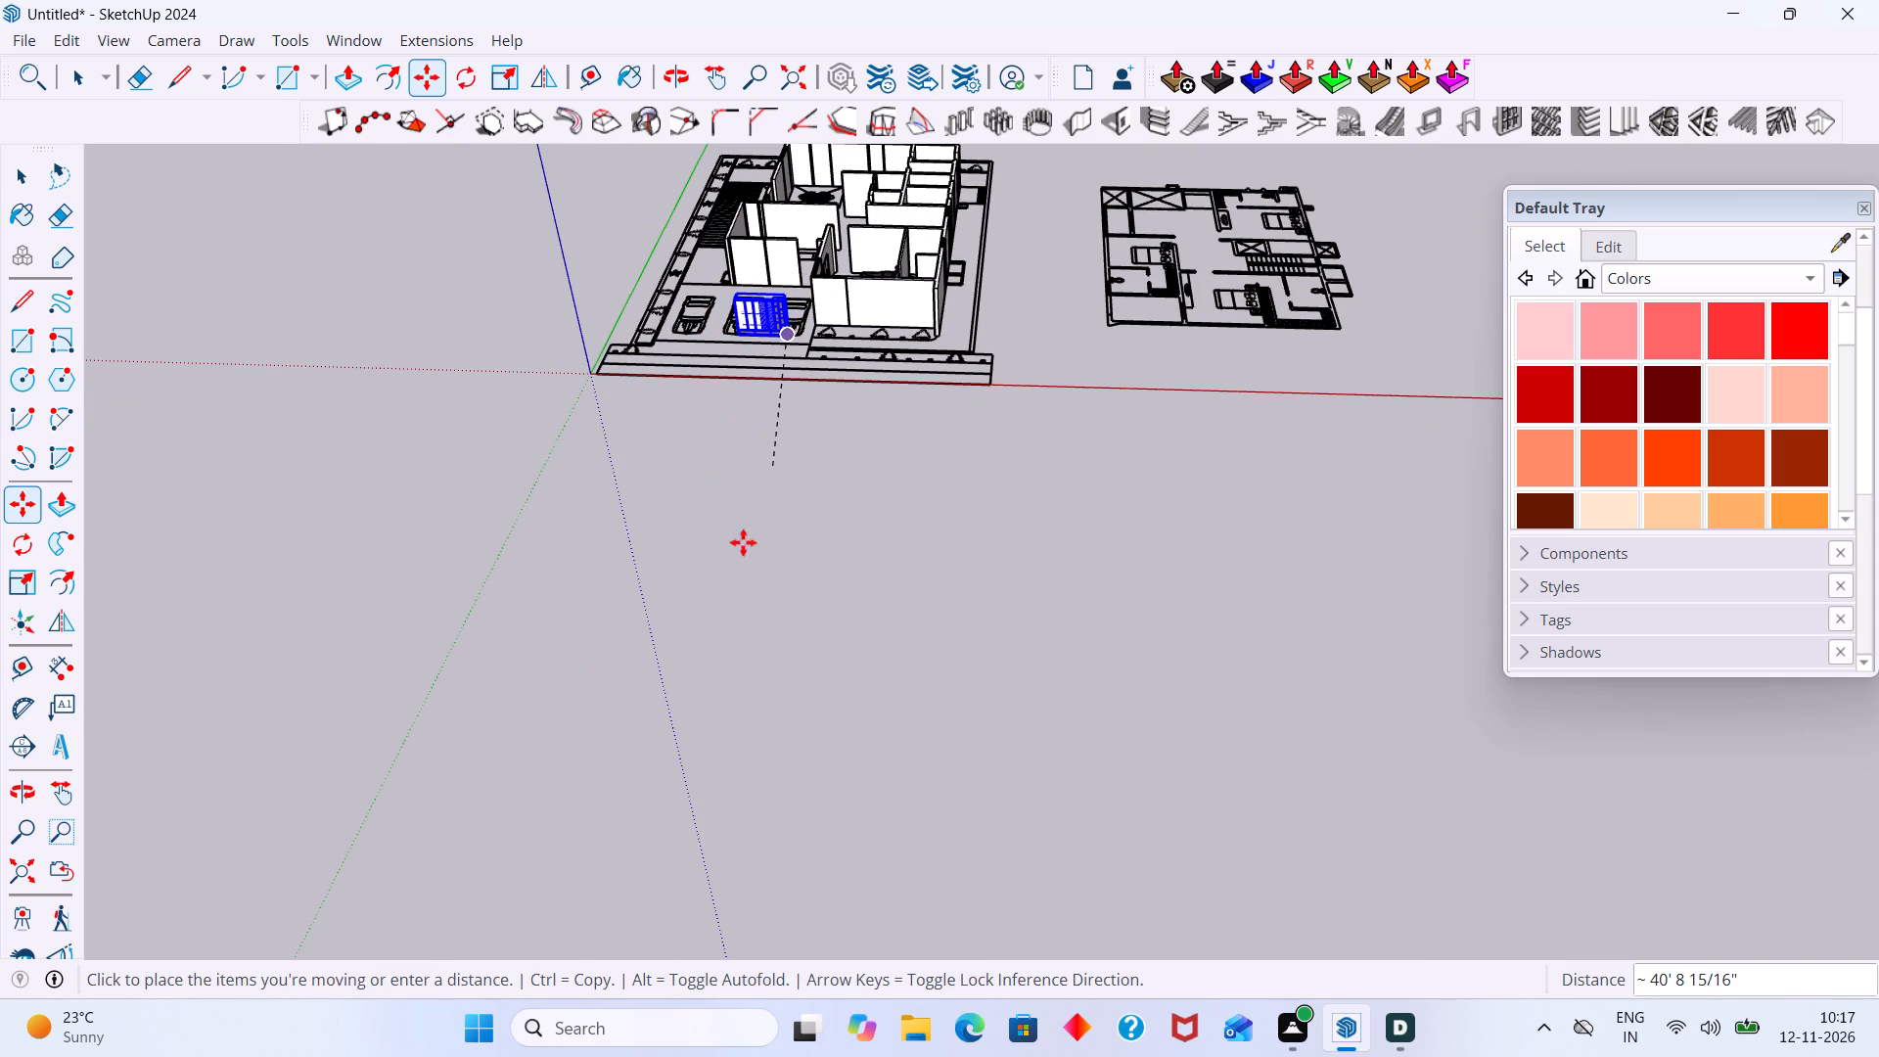
{"action": "middle_click_drag", "start_coordinate": [743, 542], "coordinate": [681, 644]}
{"action": "scroll", "coordinate": [758, 407], "scroll_direction": "down", "scroll_amount": 15}
{"action": "scroll", "coordinate": [779, 330], "scroll_direction": "up", "scroll_amount": 4}
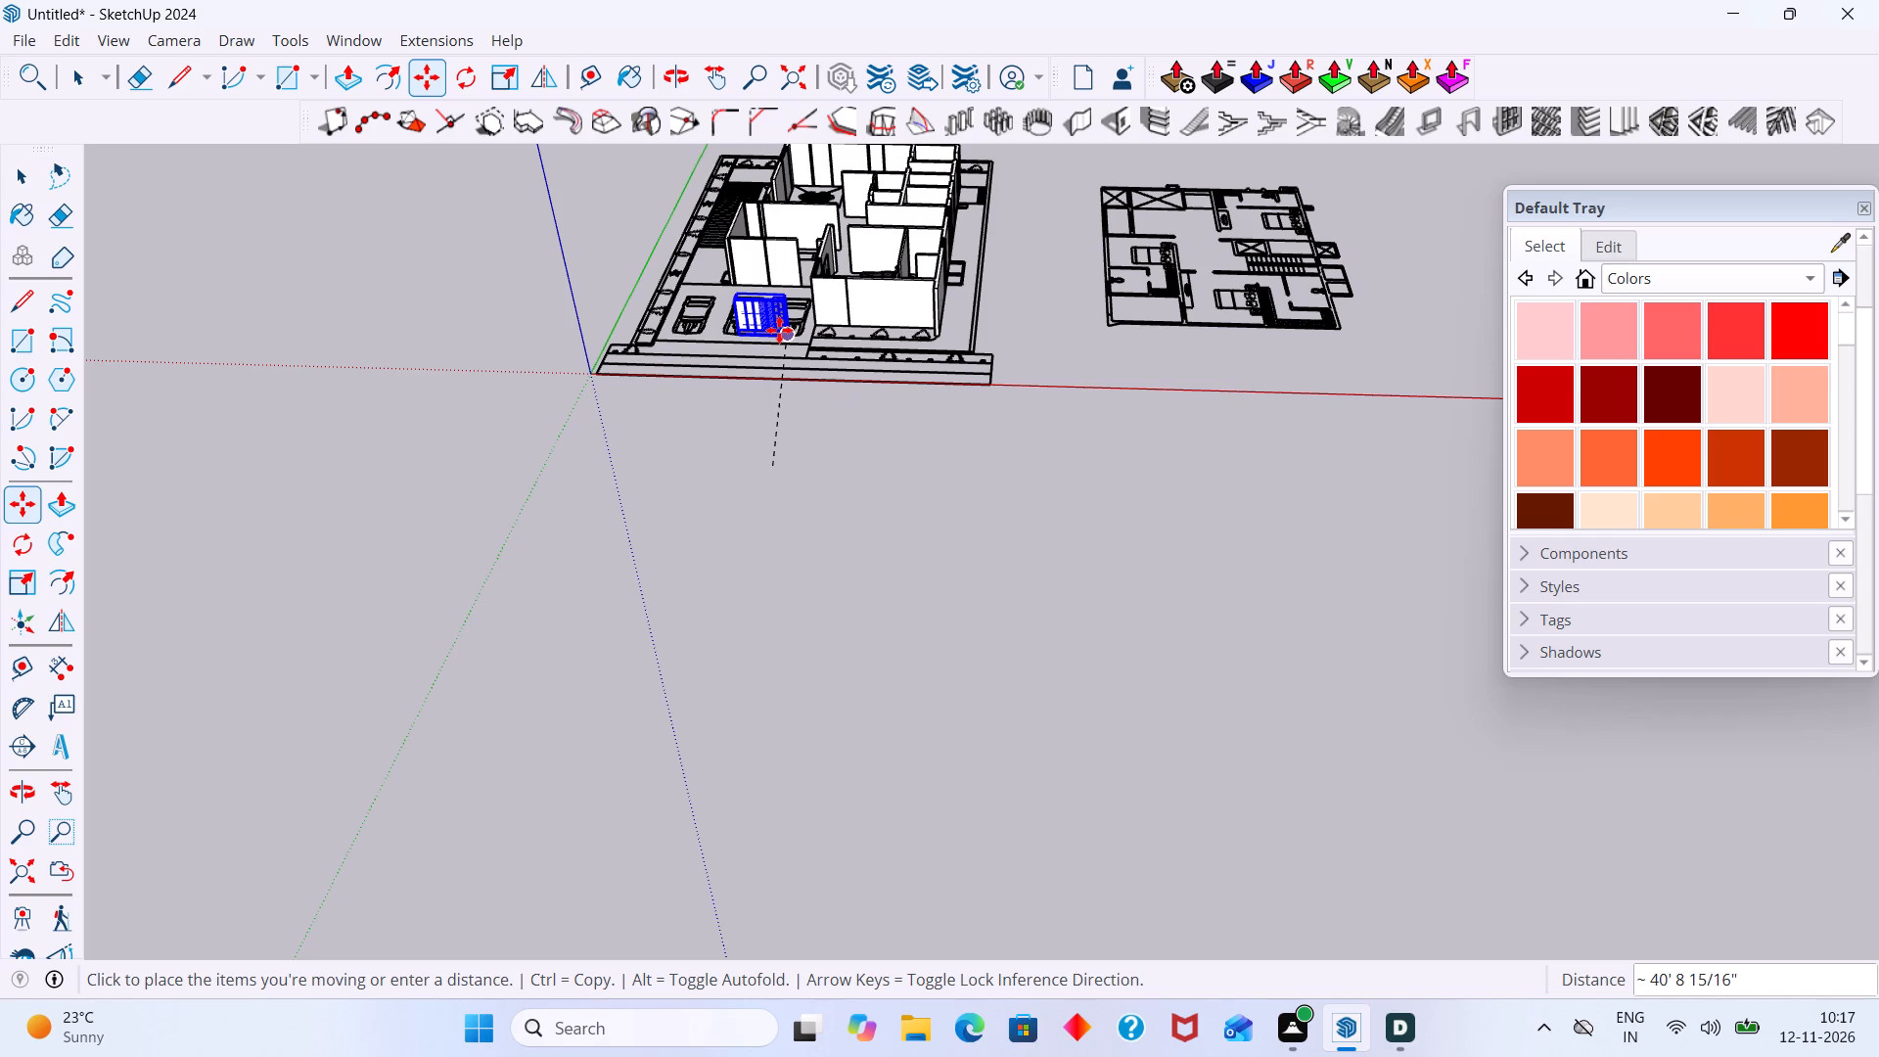
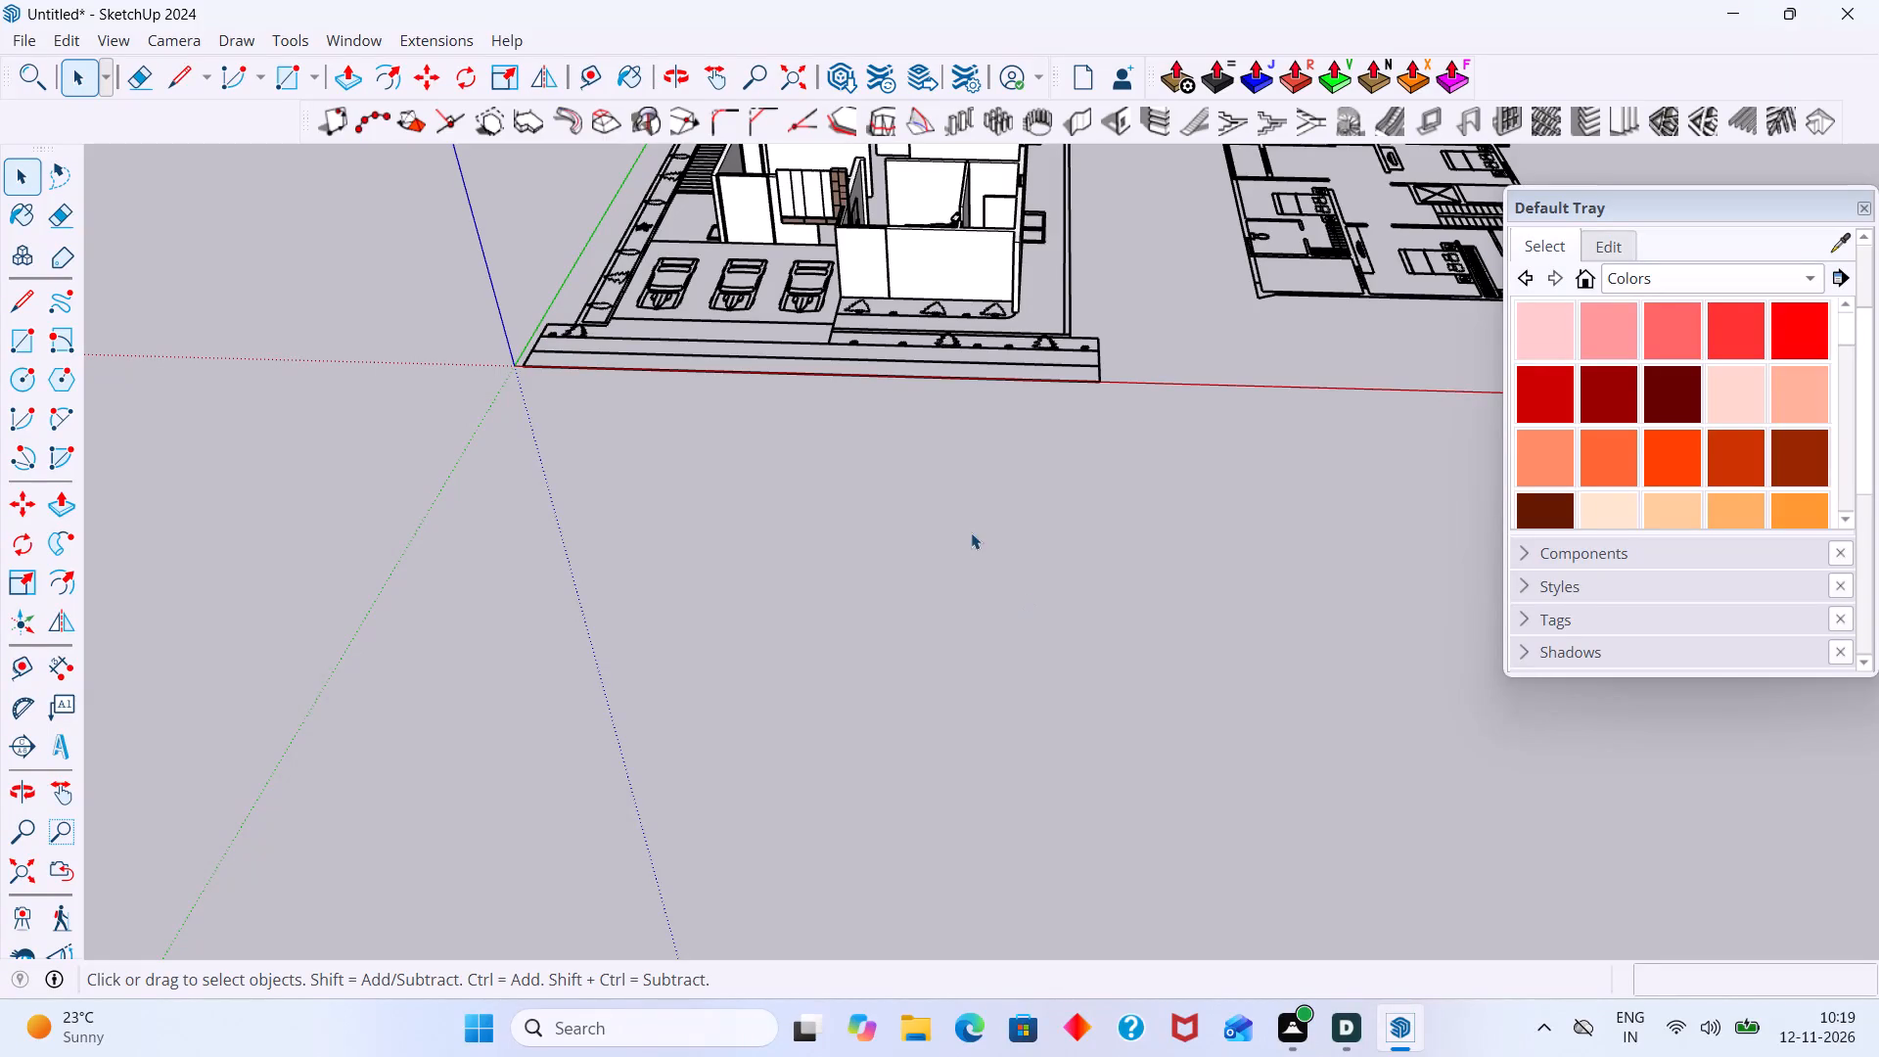
Move the spare TV unit about 18' 1" from the parking area into the living room with the round rug, near its parking-side wall.
{"action": "scroll", "coordinate": [805, 384], "scroll_direction": "down", "scroll_amount": 3}
{"action": "middle_click_drag", "start_coordinate": [785, 388], "coordinate": [658, 658], "text": "shift"}
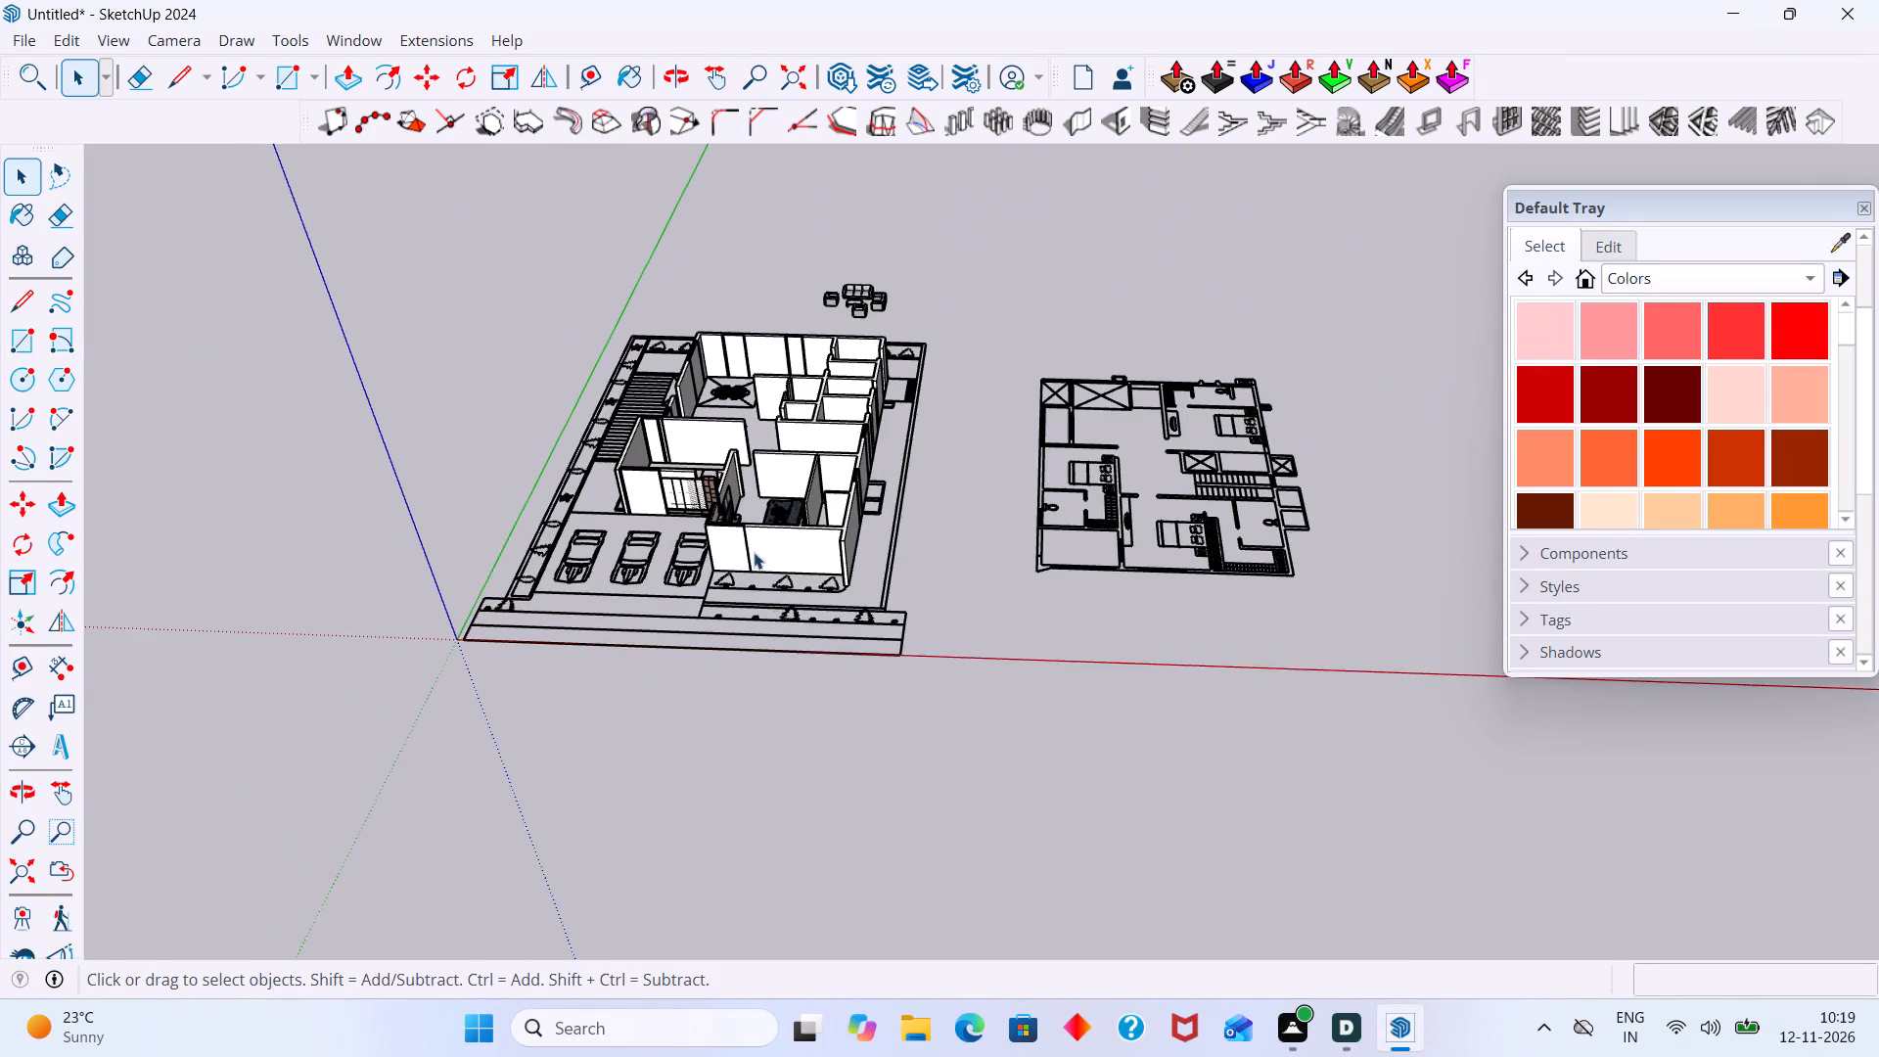
{"action": "scroll", "coordinate": [756, 534], "scroll_direction": "down", "scroll_amount": 2}
{"action": "scroll", "coordinate": [724, 459], "scroll_direction": "up", "scroll_amount": 6}
{"action": "scroll", "coordinate": [739, 577], "scroll_direction": "up", "scroll_amount": 3}
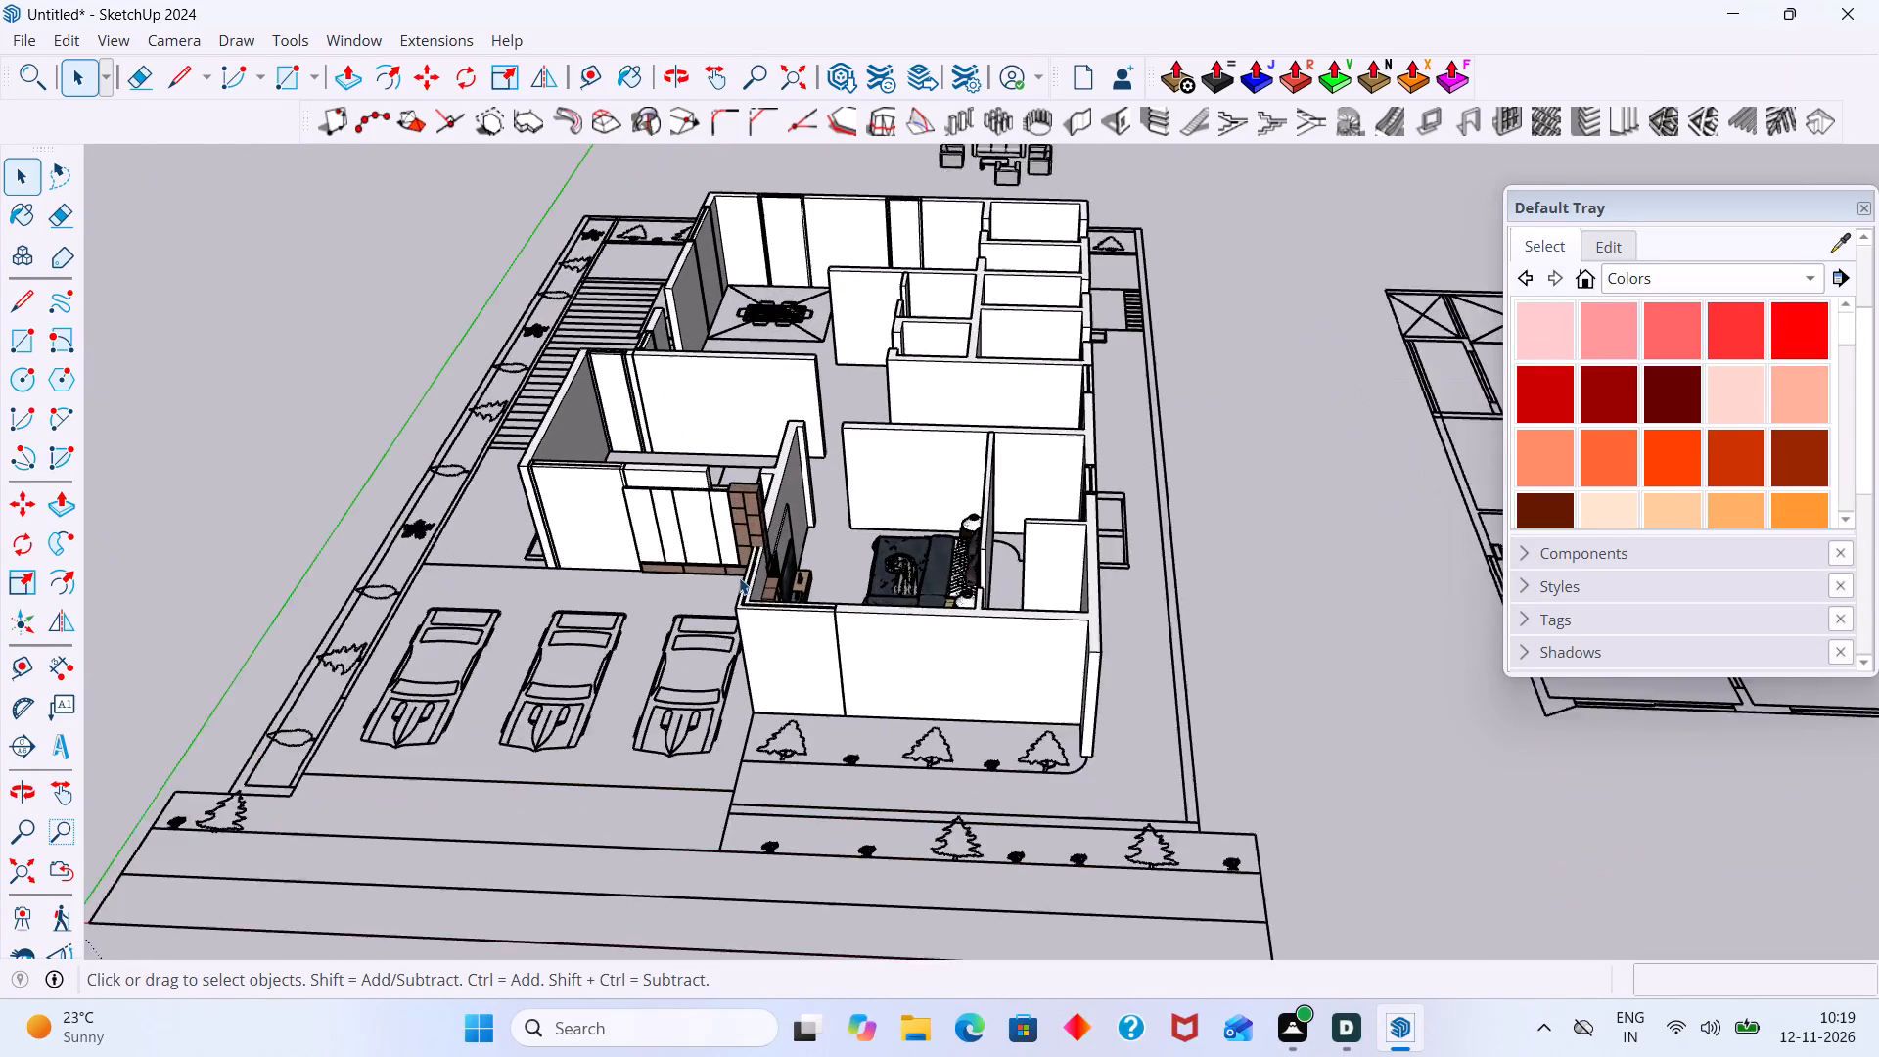
{"action": "scroll", "coordinate": [739, 577], "scroll_direction": "up", "scroll_amount": 3}
{"action": "middle_click_drag", "start_coordinate": [722, 550], "coordinate": [714, 648]}
{"action": "scroll", "coordinate": [710, 609], "scroll_direction": "up", "scroll_amount": 4}
{"action": "middle_click_drag", "start_coordinate": [709, 587], "coordinate": [1311, 518]}
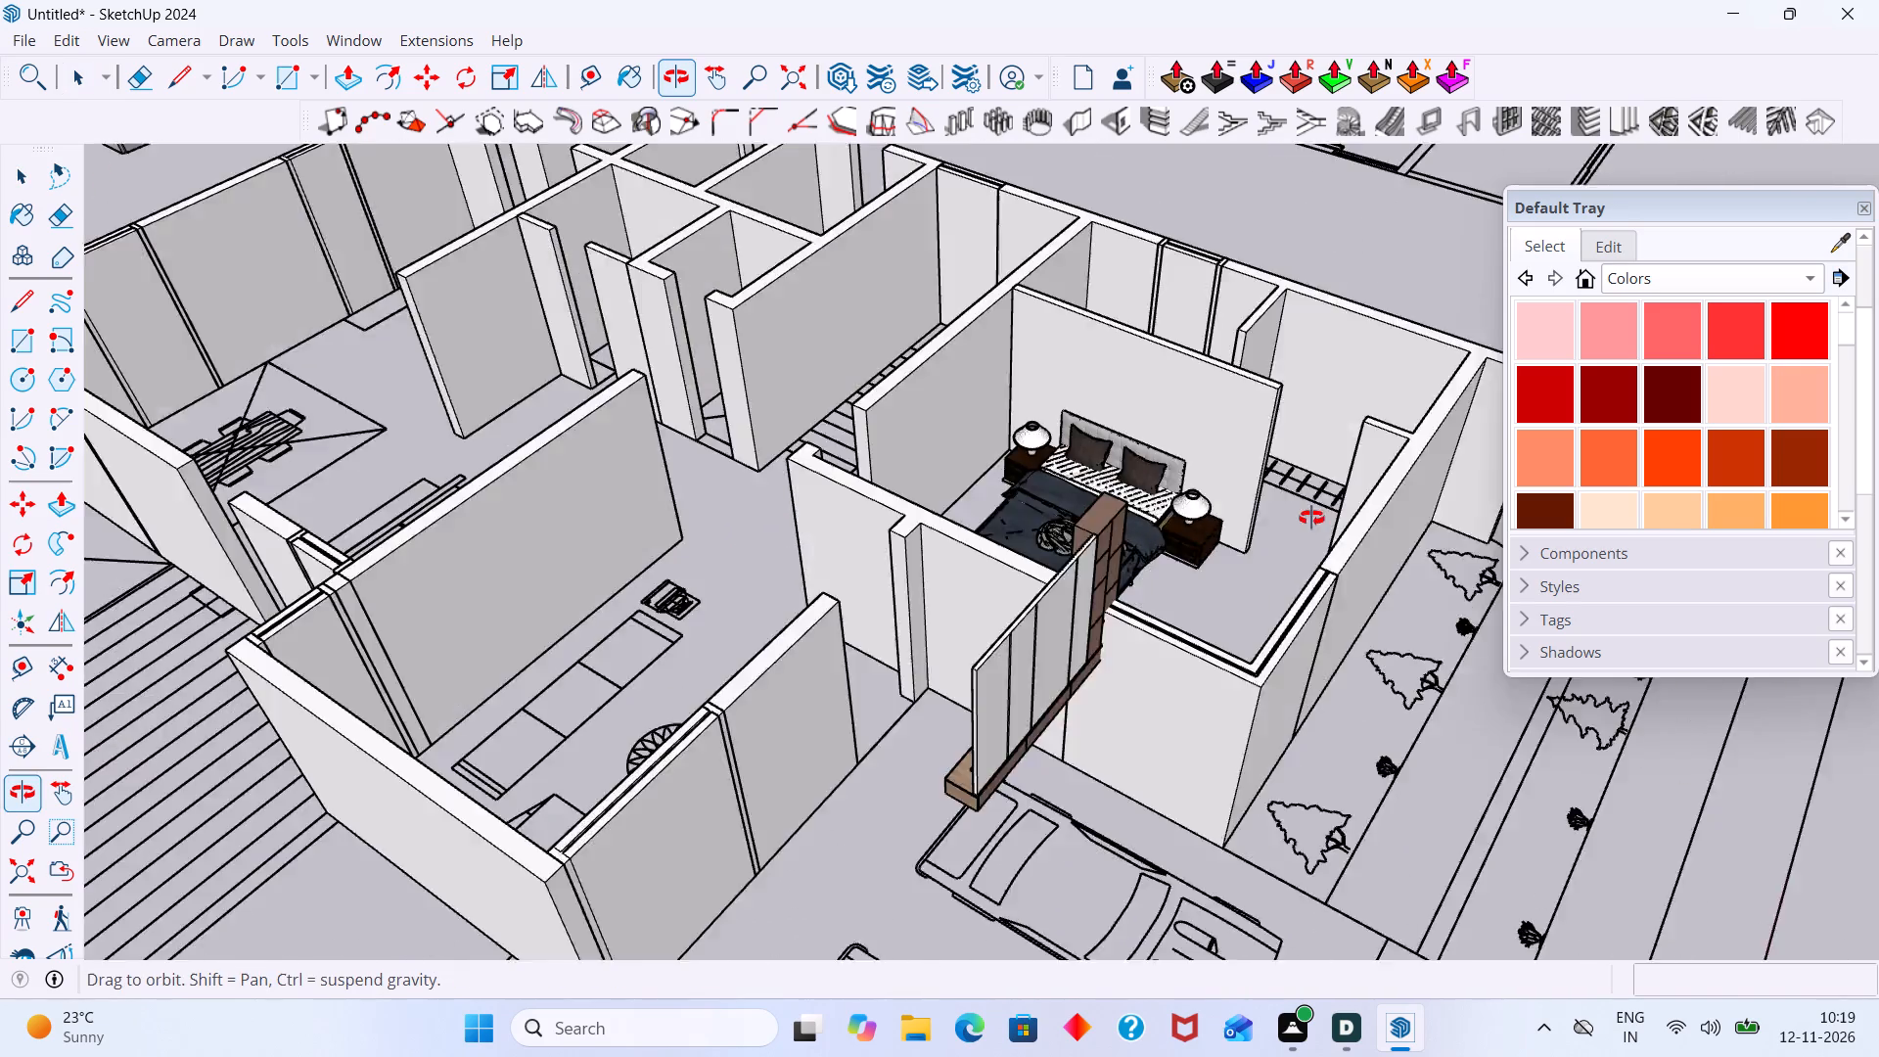
{"action": "middle_click_drag", "start_coordinate": [1311, 518], "coordinate": [1386, 502]}
{"action": "middle_click_drag", "start_coordinate": [1246, 625], "coordinate": [1721, 582]}
{"action": "scroll", "coordinate": [1462, 516], "scroll_direction": "up", "scroll_amount": 2}
{"action": "scroll", "coordinate": [1424, 524], "scroll_direction": "down", "scroll_amount": 5}
{"action": "middle_click_drag", "start_coordinate": [1353, 506], "coordinate": [1173, 477]}
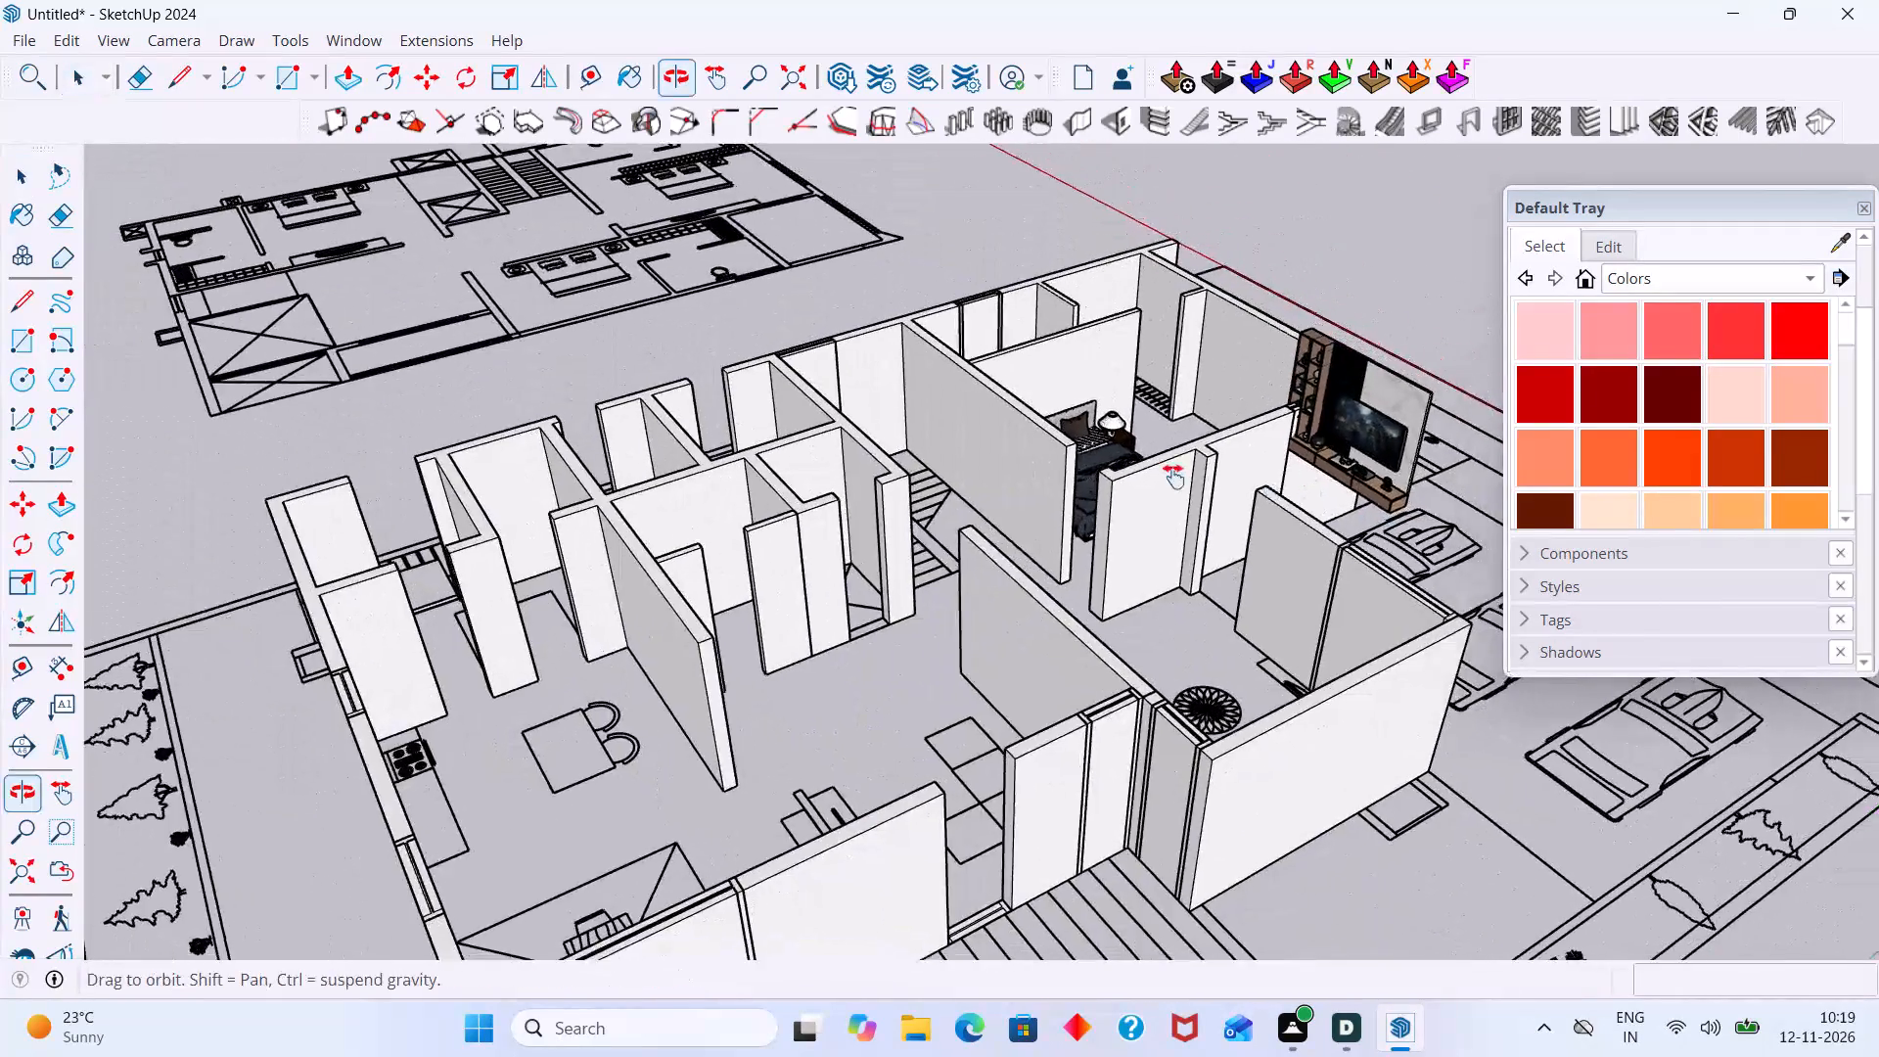
{"action": "middle_click_drag", "start_coordinate": [1173, 477], "coordinate": [1121, 468]}
{"action": "middle_click_drag", "start_coordinate": [1118, 501], "coordinate": [1277, 489]}
{"action": "scroll", "coordinate": [1269, 425], "scroll_direction": "up", "scroll_amount": 4}
{"action": "left_click", "coordinate": [1271, 408]}
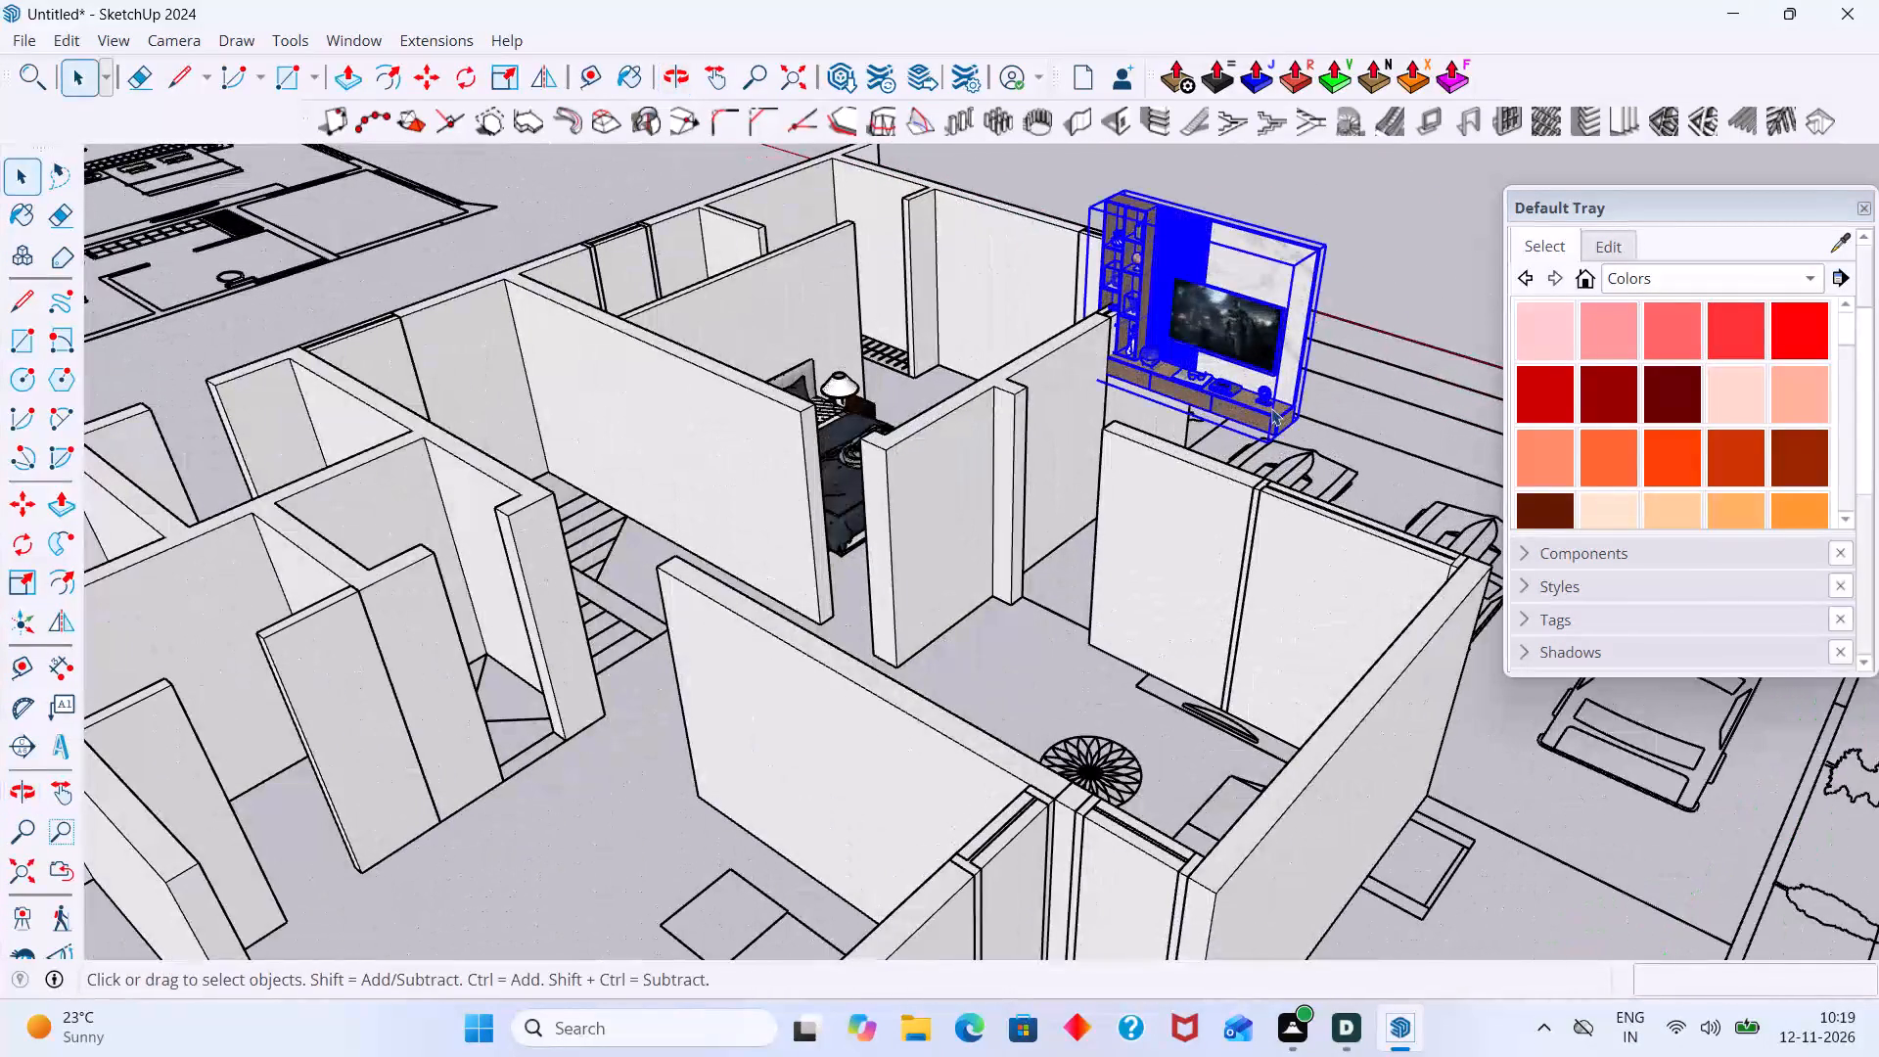
{"action": "key", "text": "m"}
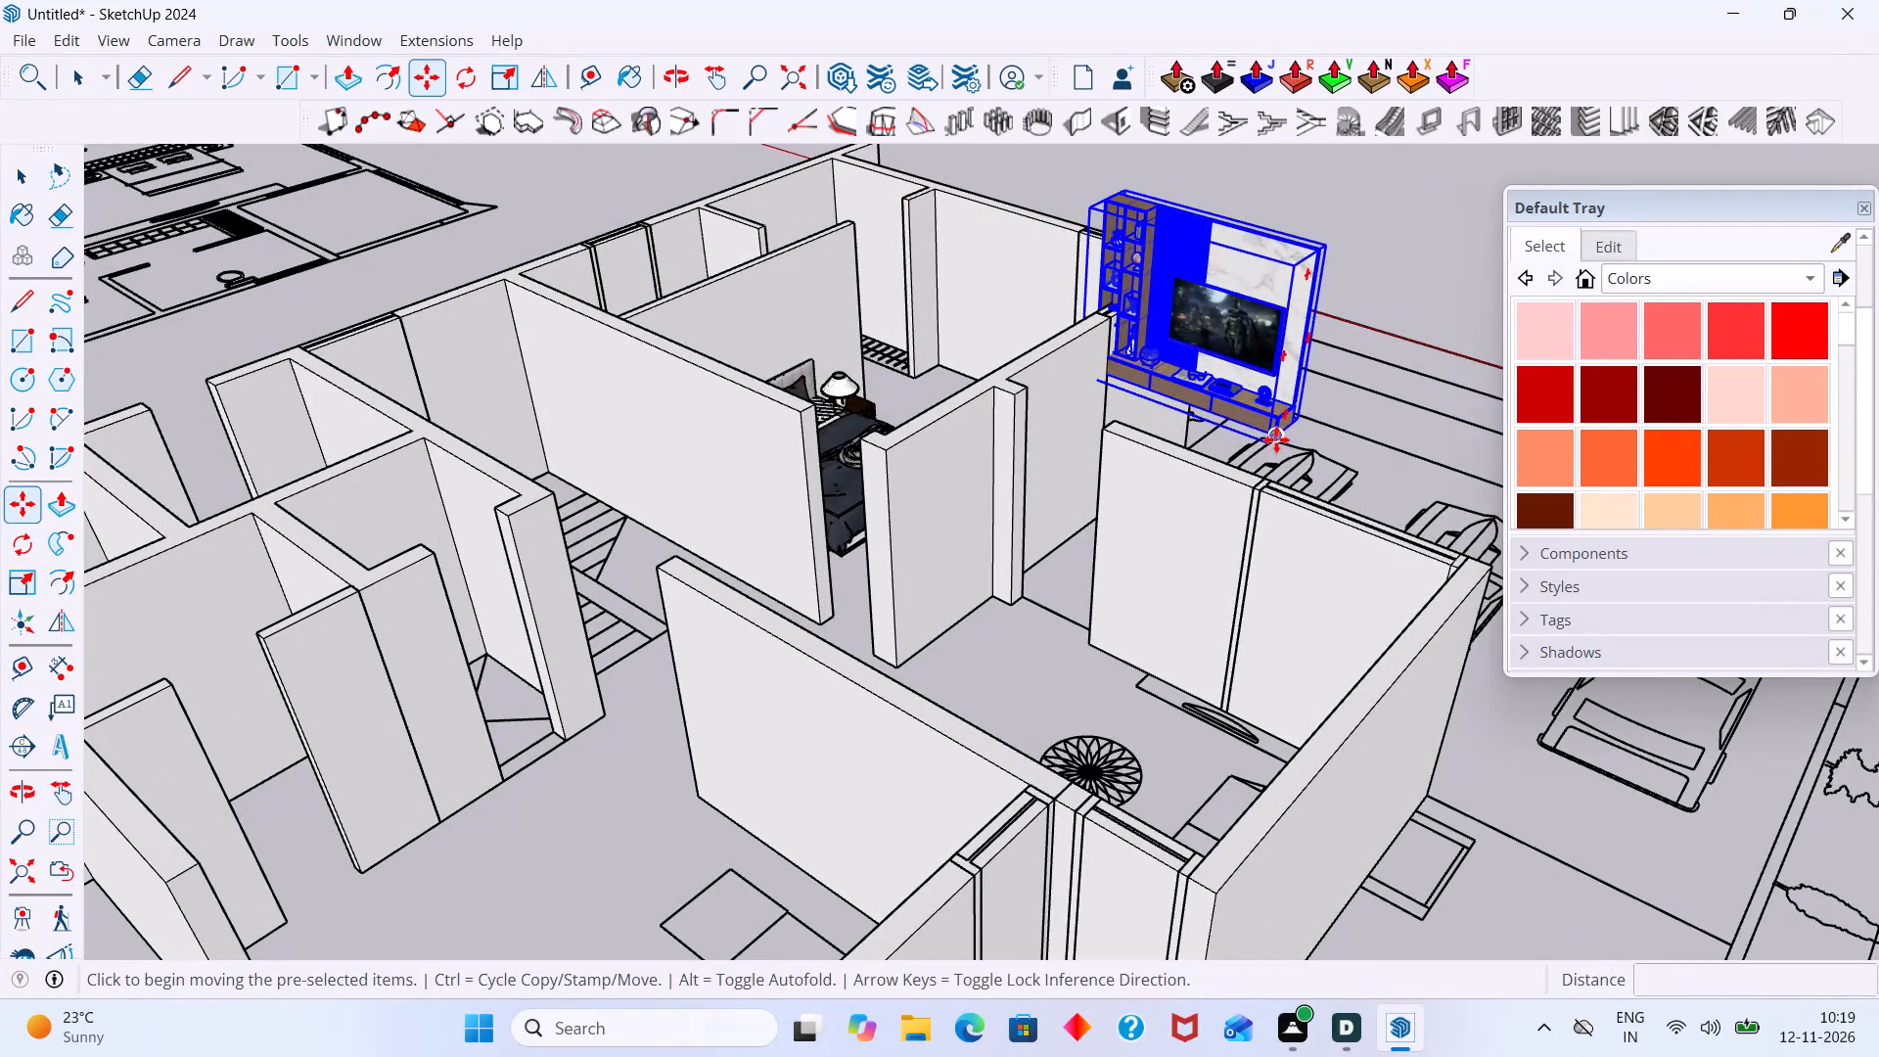
{"action": "left_click", "coordinate": [1276, 439]}
{"action": "middle_click_drag", "start_coordinate": [1213, 799], "coordinate": [1426, 824]}
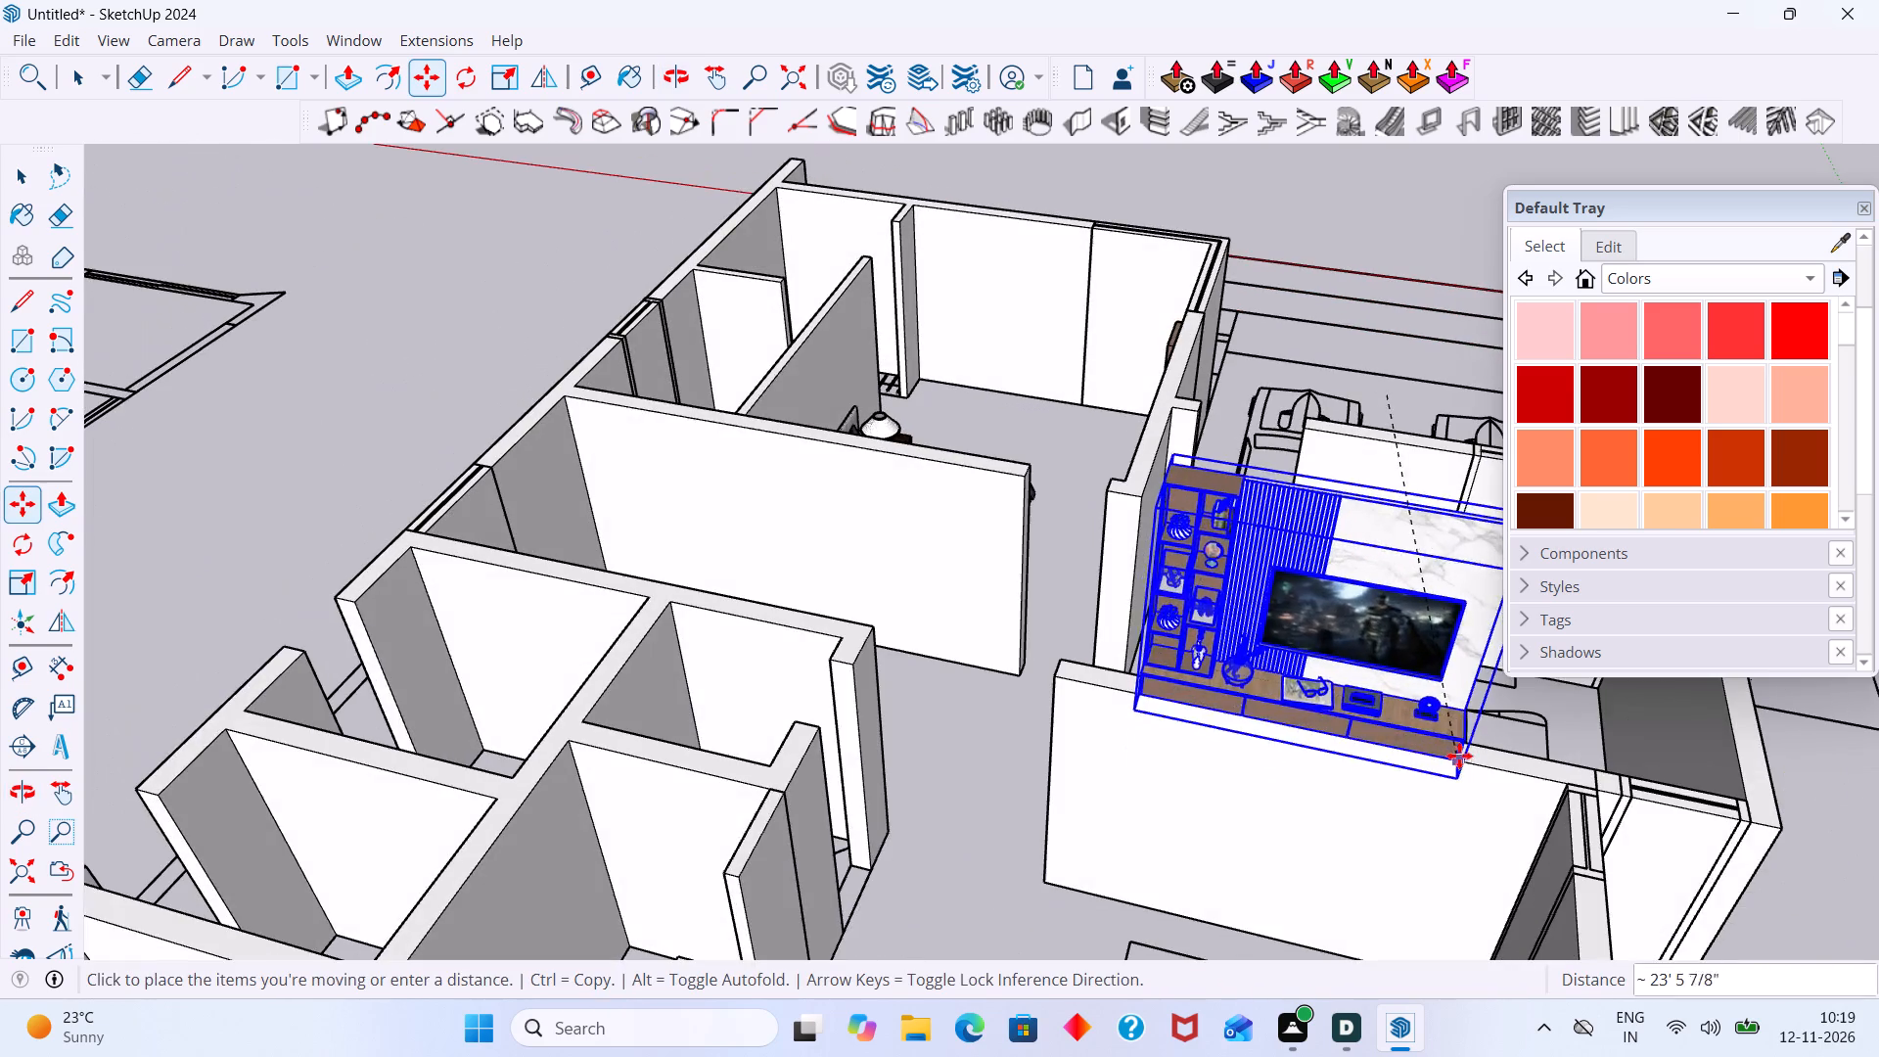
{"action": "scroll", "coordinate": [1454, 752], "scroll_direction": "up", "scroll_amount": 1}
{"action": "scroll", "coordinate": [1453, 752], "scroll_direction": "down", "scroll_amount": 2}
{"action": "middle_click_drag", "start_coordinate": [1423, 740], "coordinate": [1012, 695], "text": "shift"}
{"action": "scroll", "coordinate": [1199, 671], "scroll_direction": "up", "scroll_amount": 1}
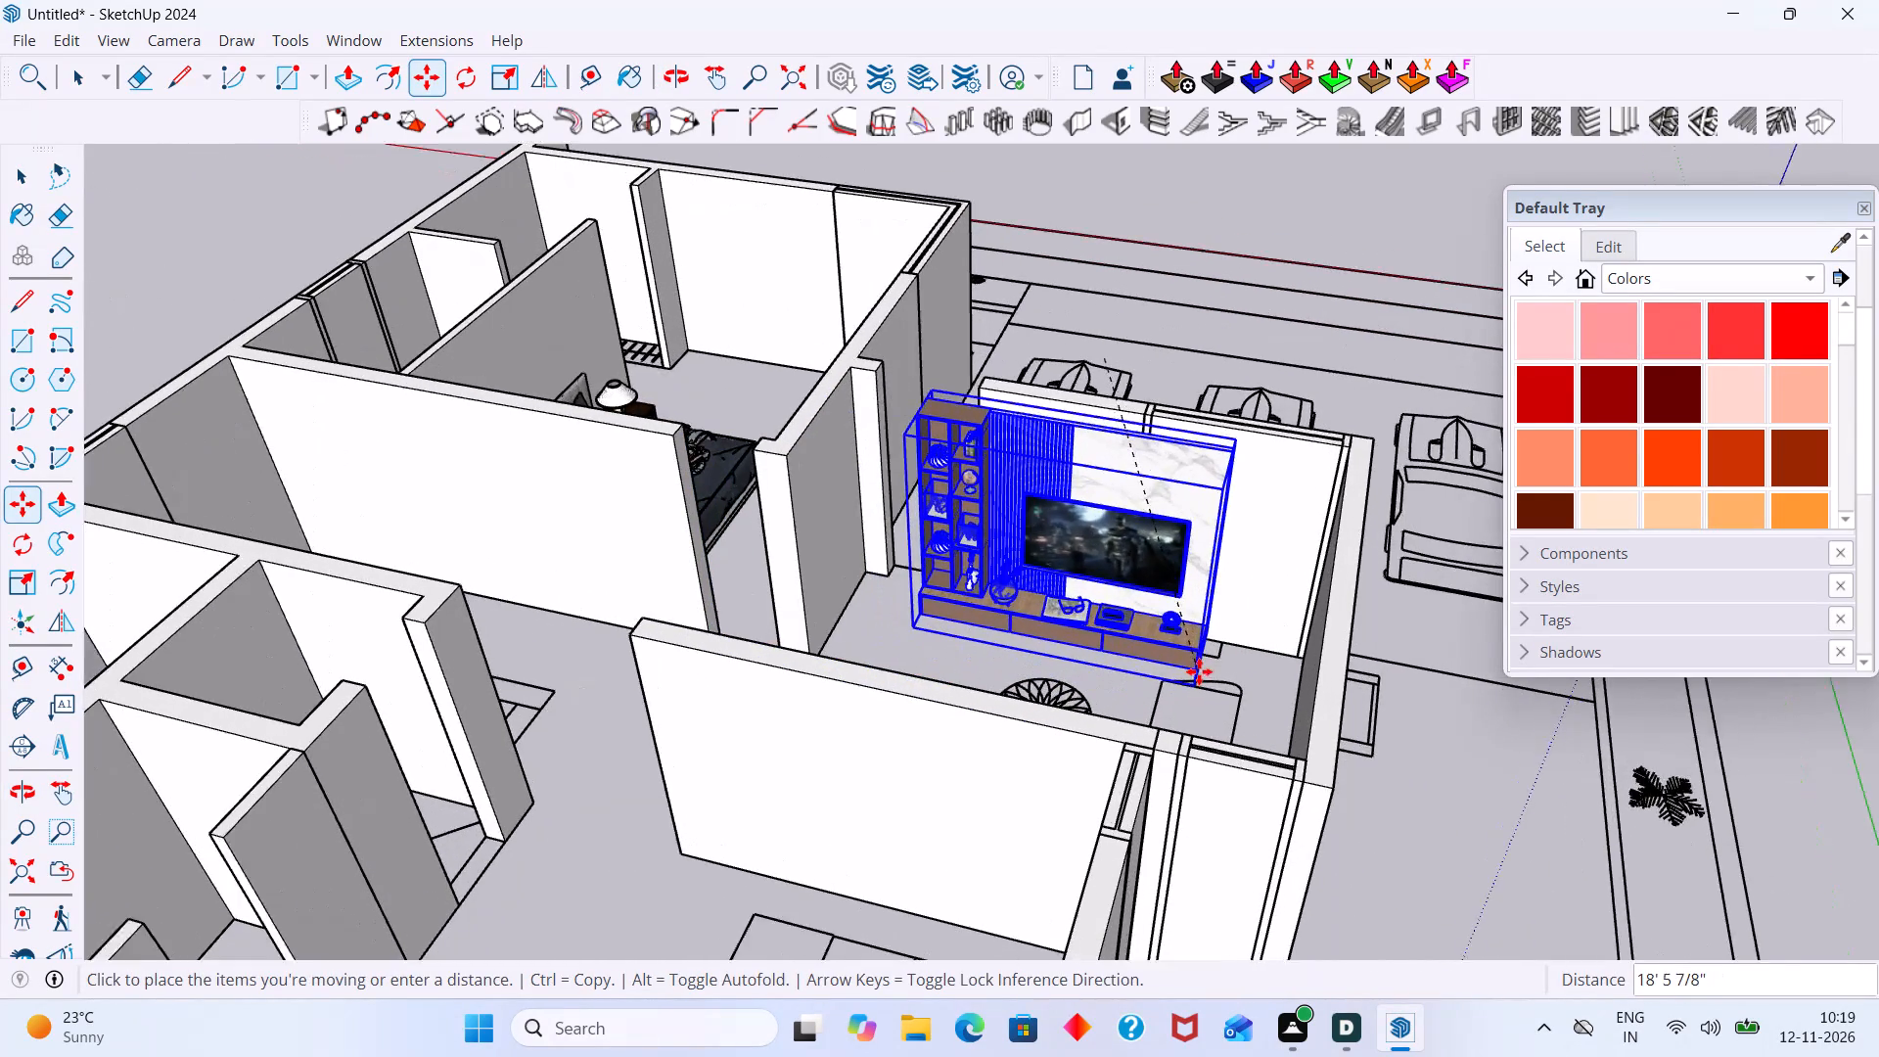
{"action": "scroll", "coordinate": [1199, 671], "scroll_direction": "up", "scroll_amount": 12}
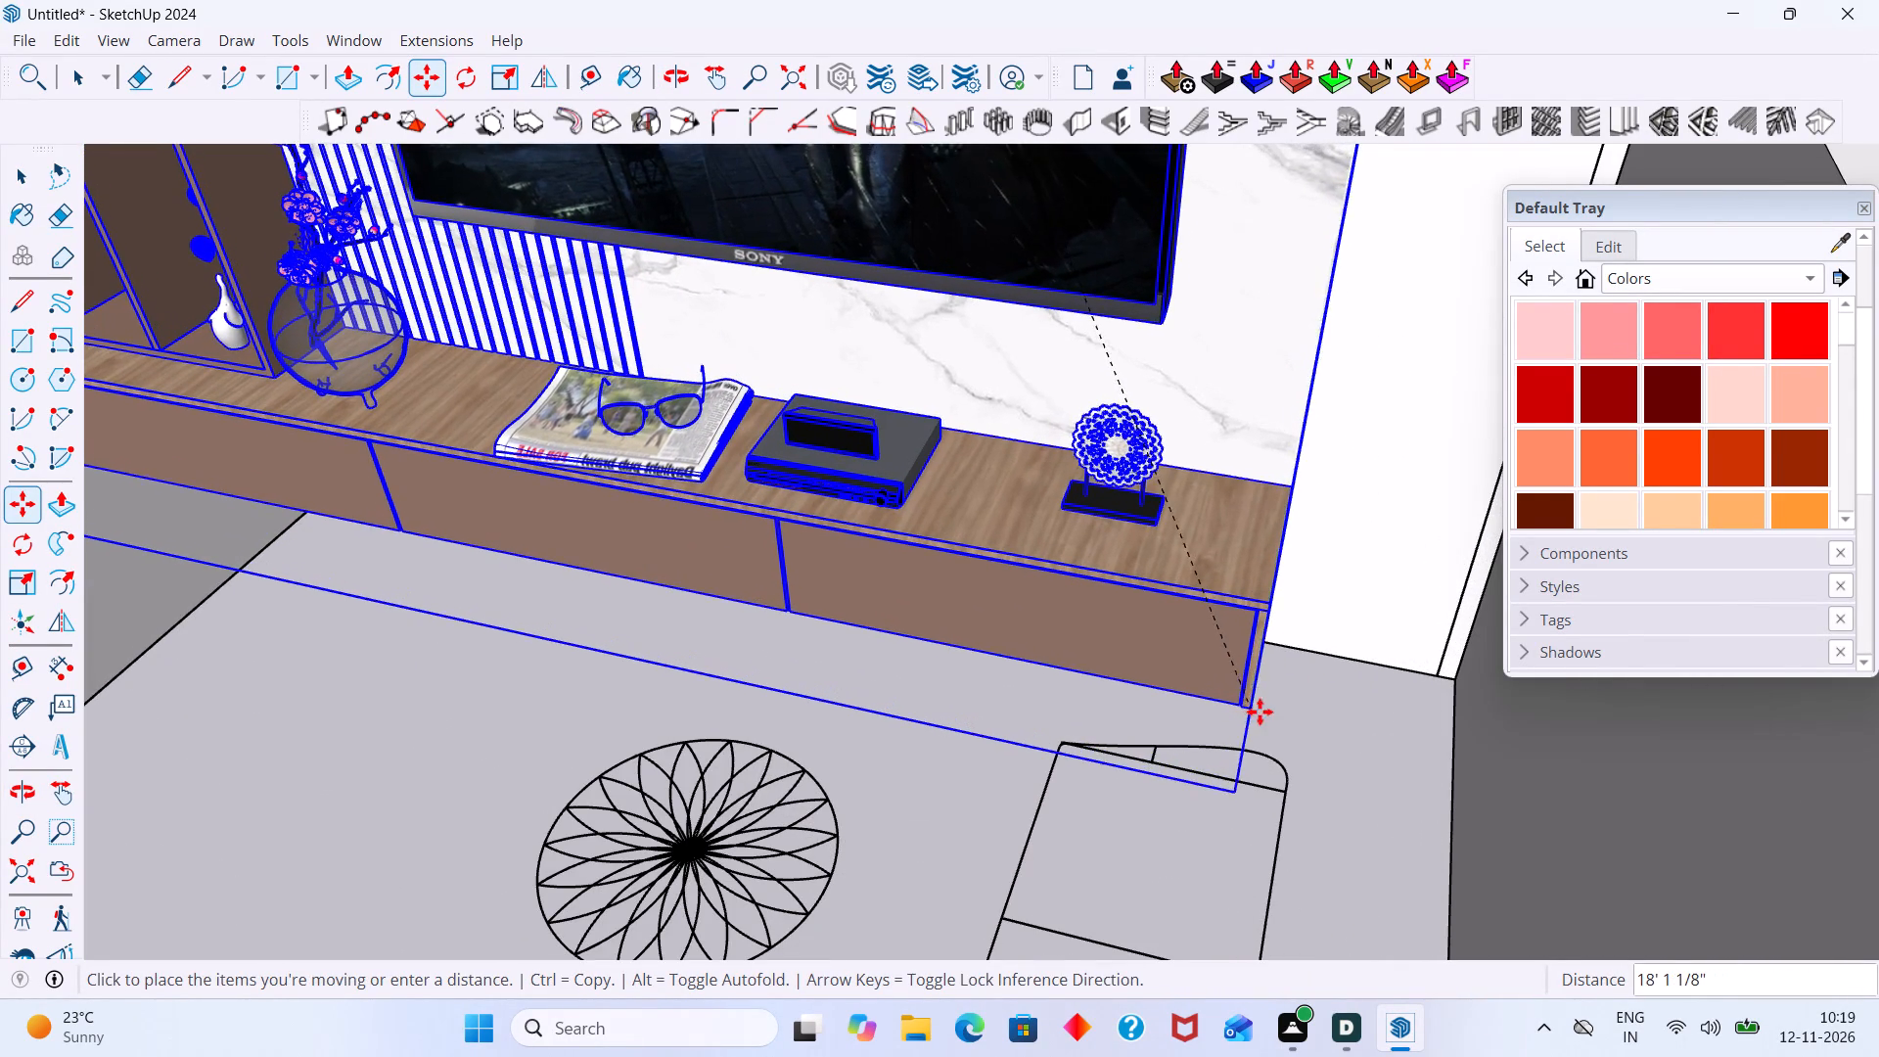
{"action": "left_click", "coordinate": [1260, 712]}
{"action": "key", "text": "space"}
Move the living-room TV unit by its back so that its bottom rear corner sits against the base of the parking-side wall.
{"action": "scroll", "coordinate": [1145, 707], "scroll_direction": "down", "scroll_amount": 11}
{"action": "middle_click_drag", "start_coordinate": [983, 704], "coordinate": [1169, 731]}
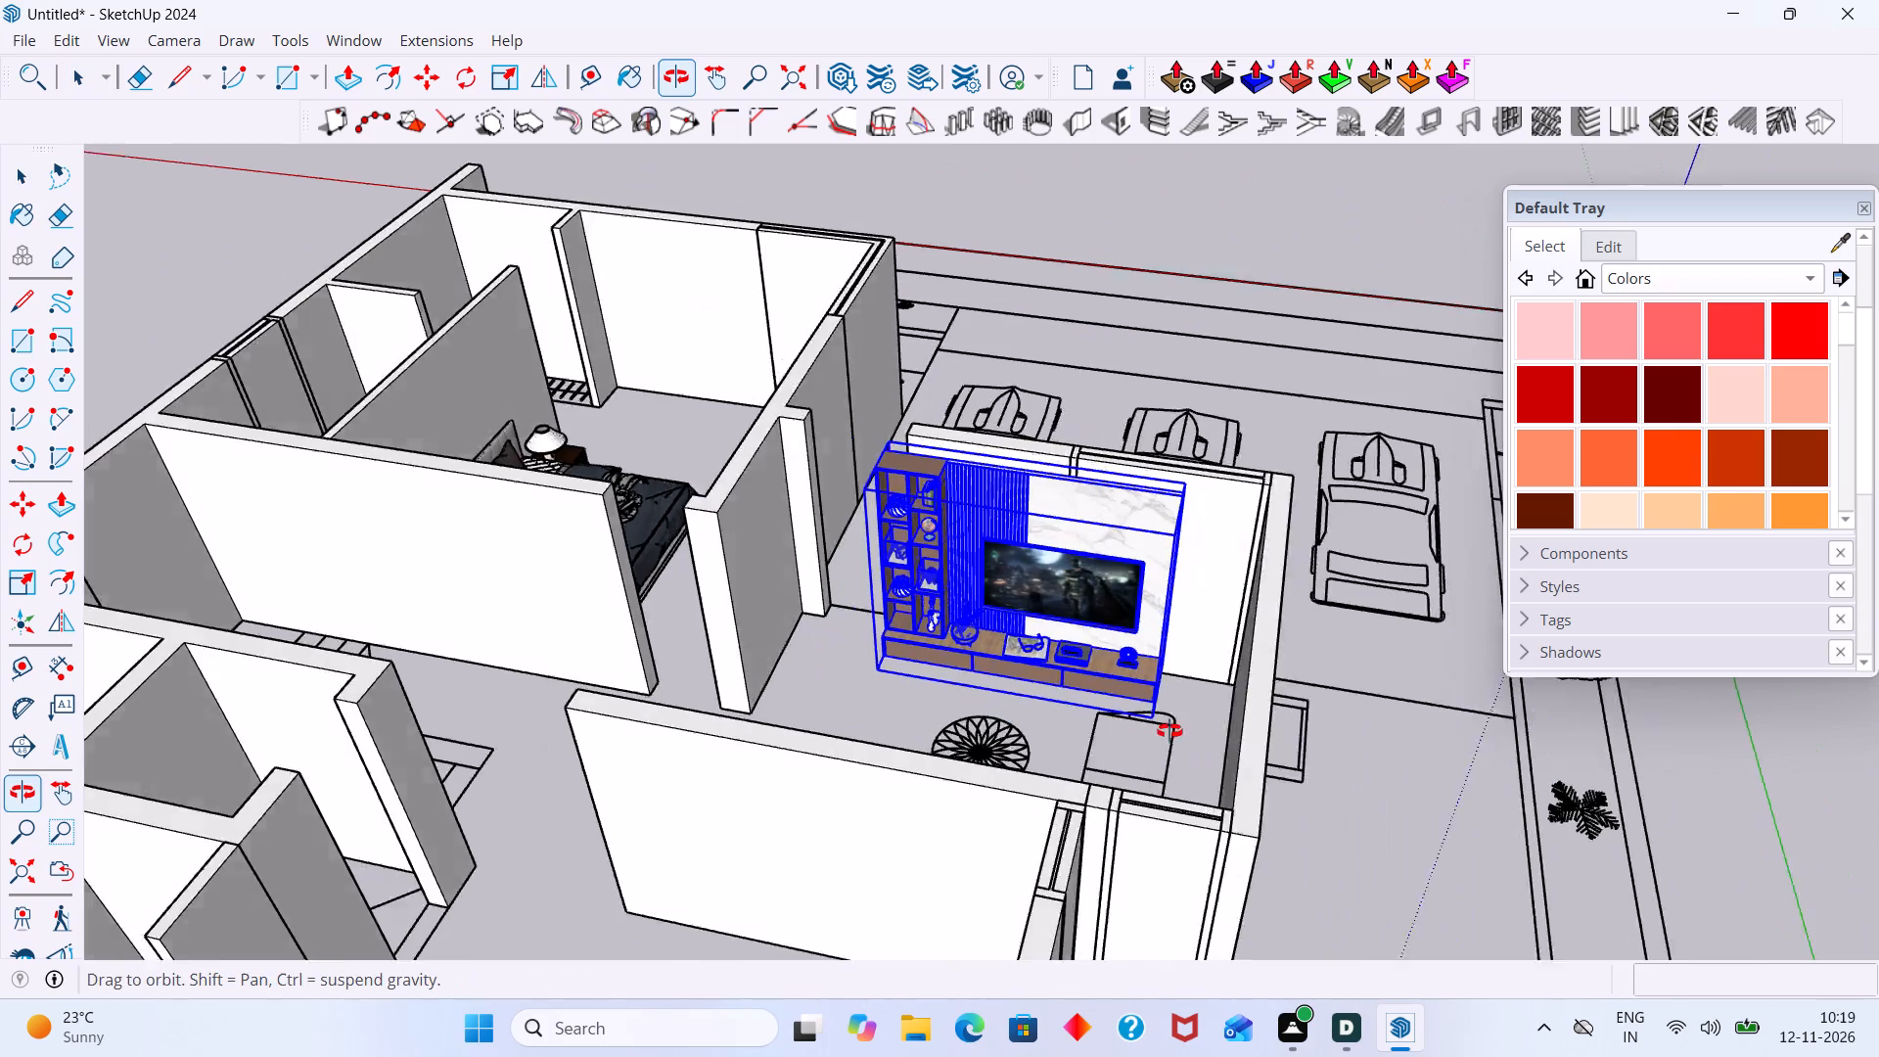
{"action": "middle_click_drag", "start_coordinate": [1169, 731], "coordinate": [1293, 730]}
{"action": "scroll", "coordinate": [1143, 673], "scroll_direction": "up", "scroll_amount": 6}
{"action": "key", "text": "m"}
{"action": "scroll", "coordinate": [1239, 683], "scroll_direction": "up", "scroll_amount": 4}
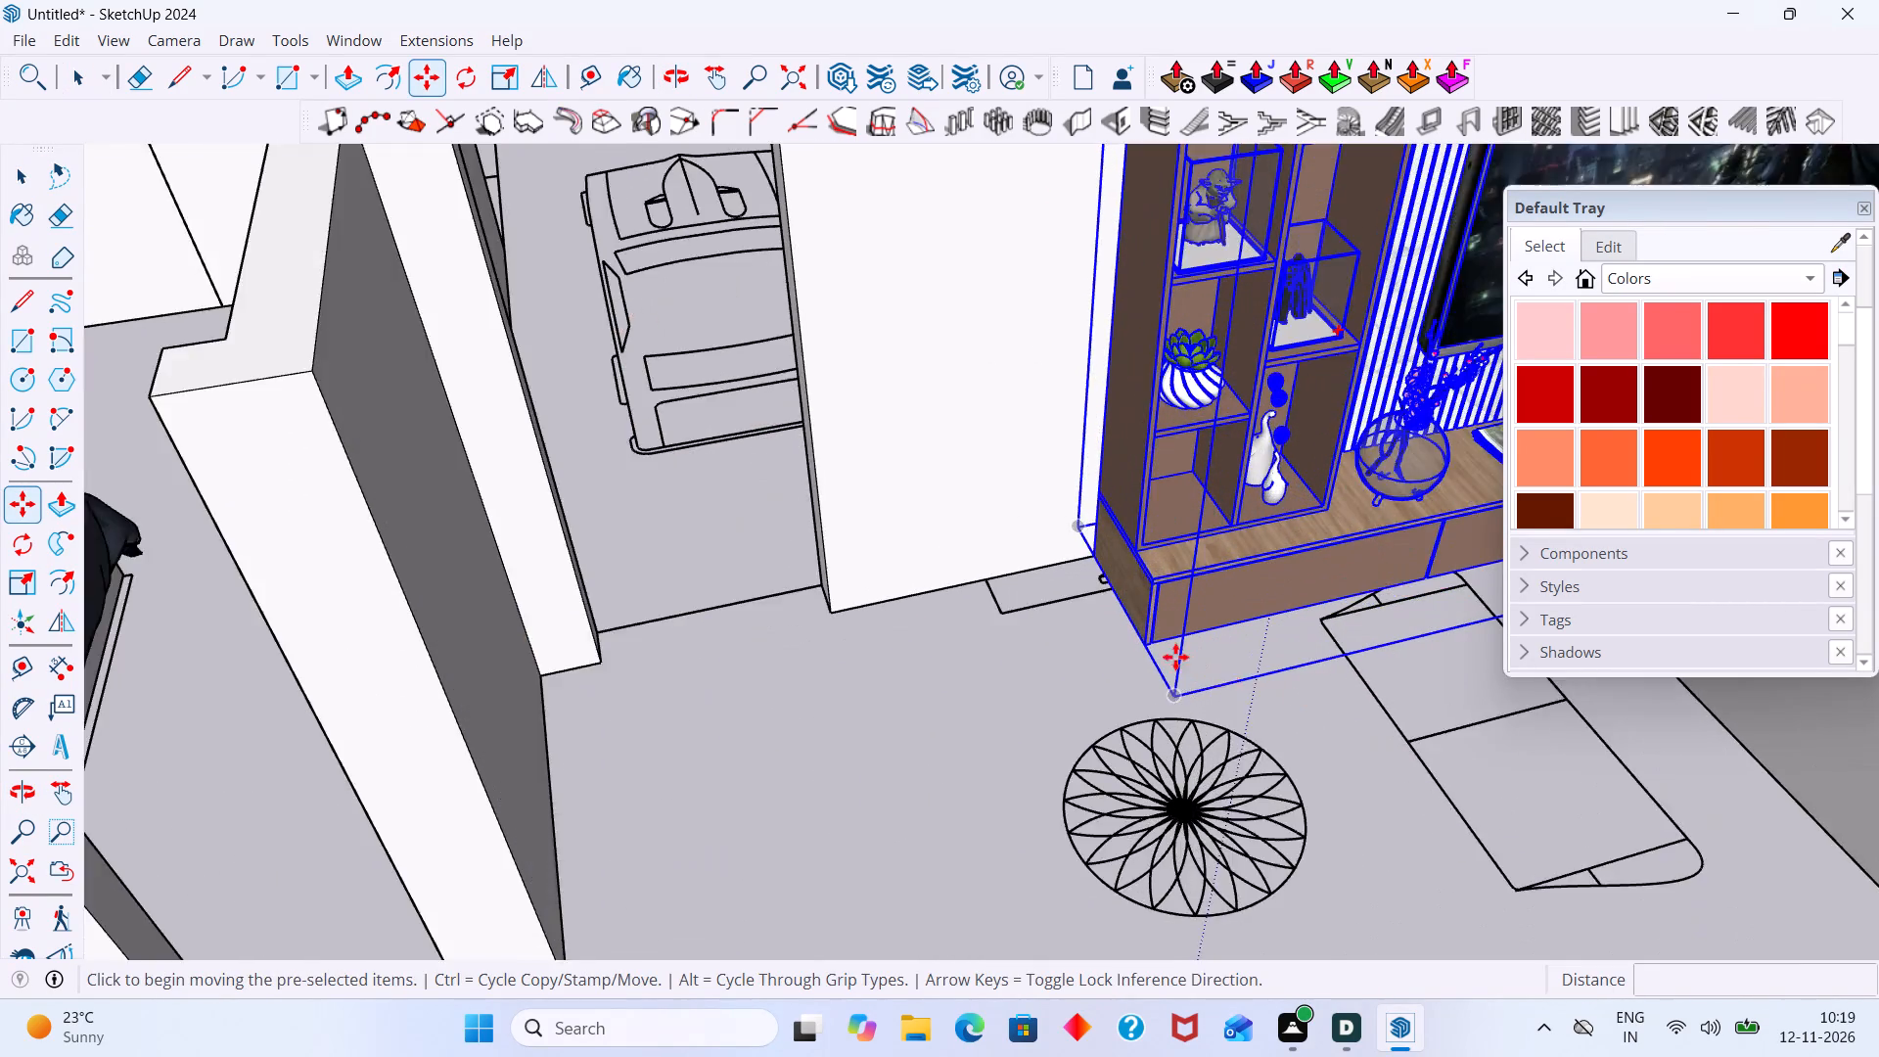
{"action": "scroll", "coordinate": [1175, 657], "scroll_direction": "up", "scroll_amount": 2}
{"action": "left_click", "coordinate": [1023, 465]}
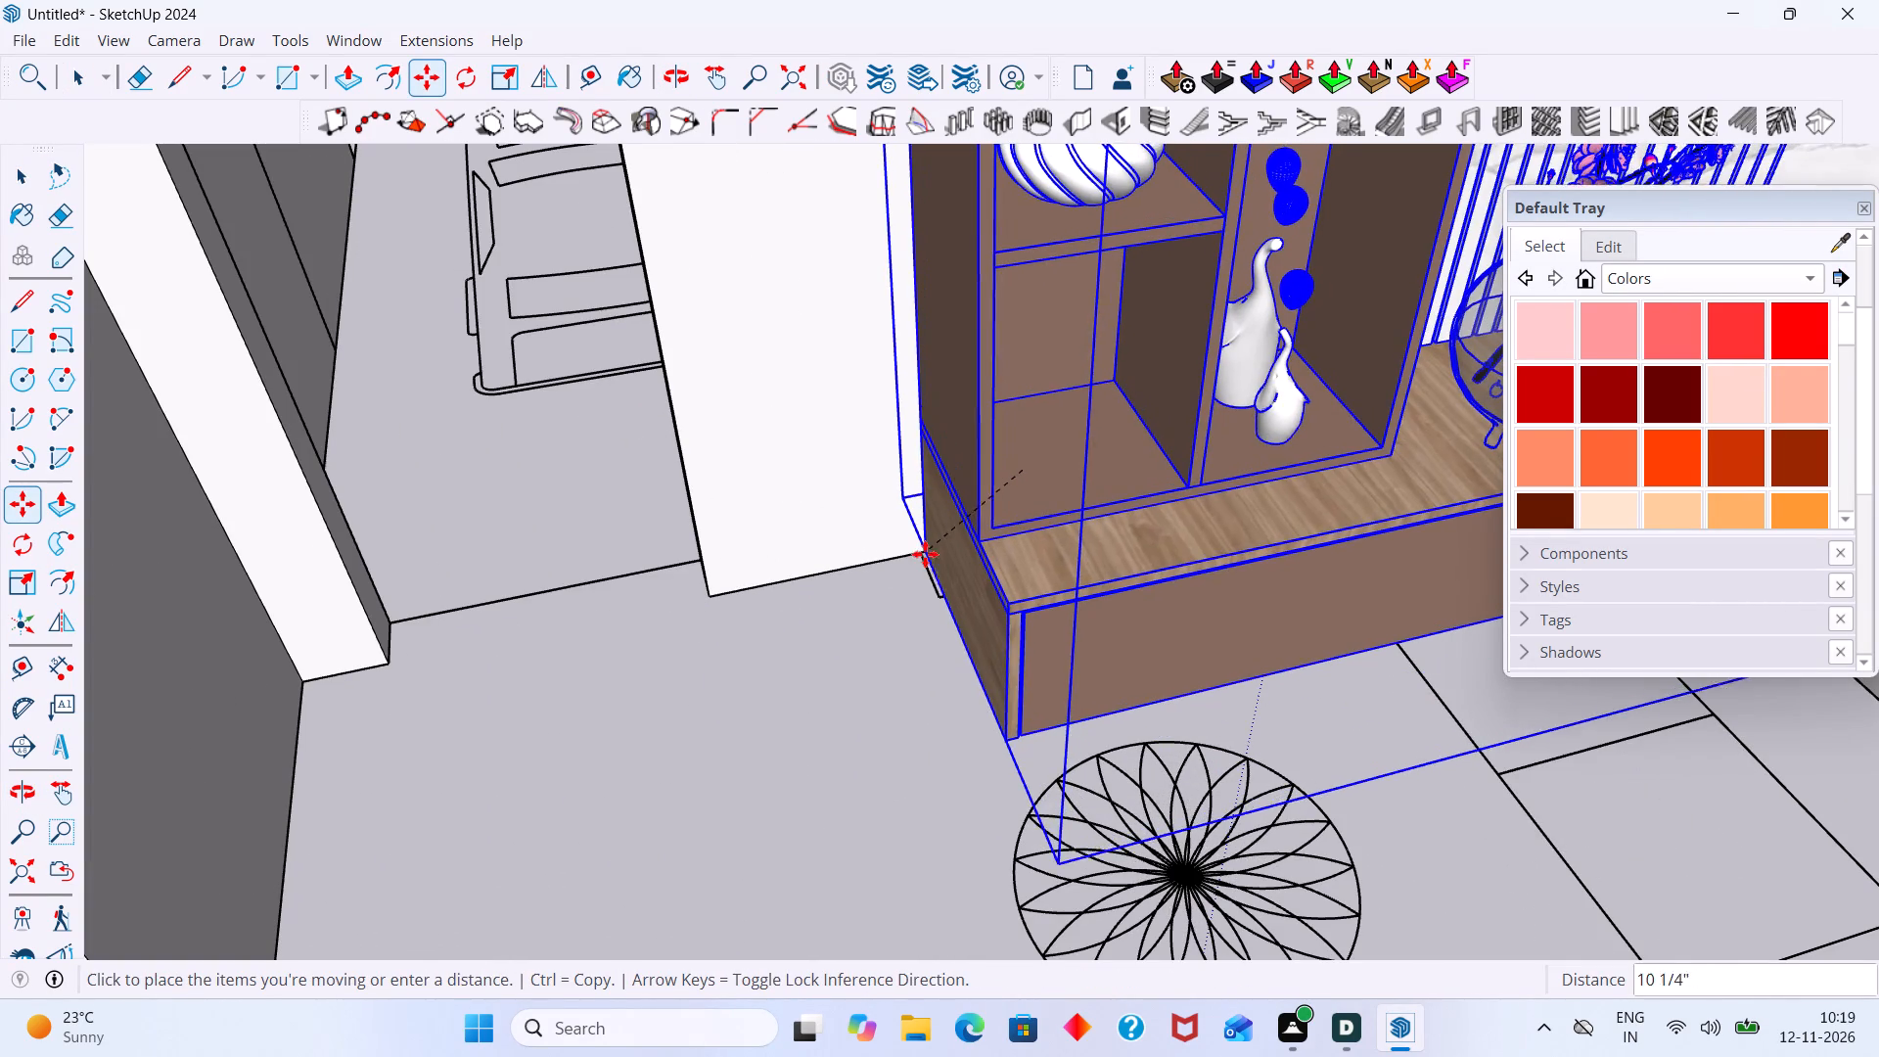
{"action": "scroll", "coordinate": [924, 559], "scroll_direction": "up", "scroll_amount": 1}
{"action": "middle_click_drag", "start_coordinate": [921, 559], "coordinate": [1299, 571]}
{"action": "scroll", "coordinate": [476, 677], "scroll_direction": "up", "scroll_amount": 16}
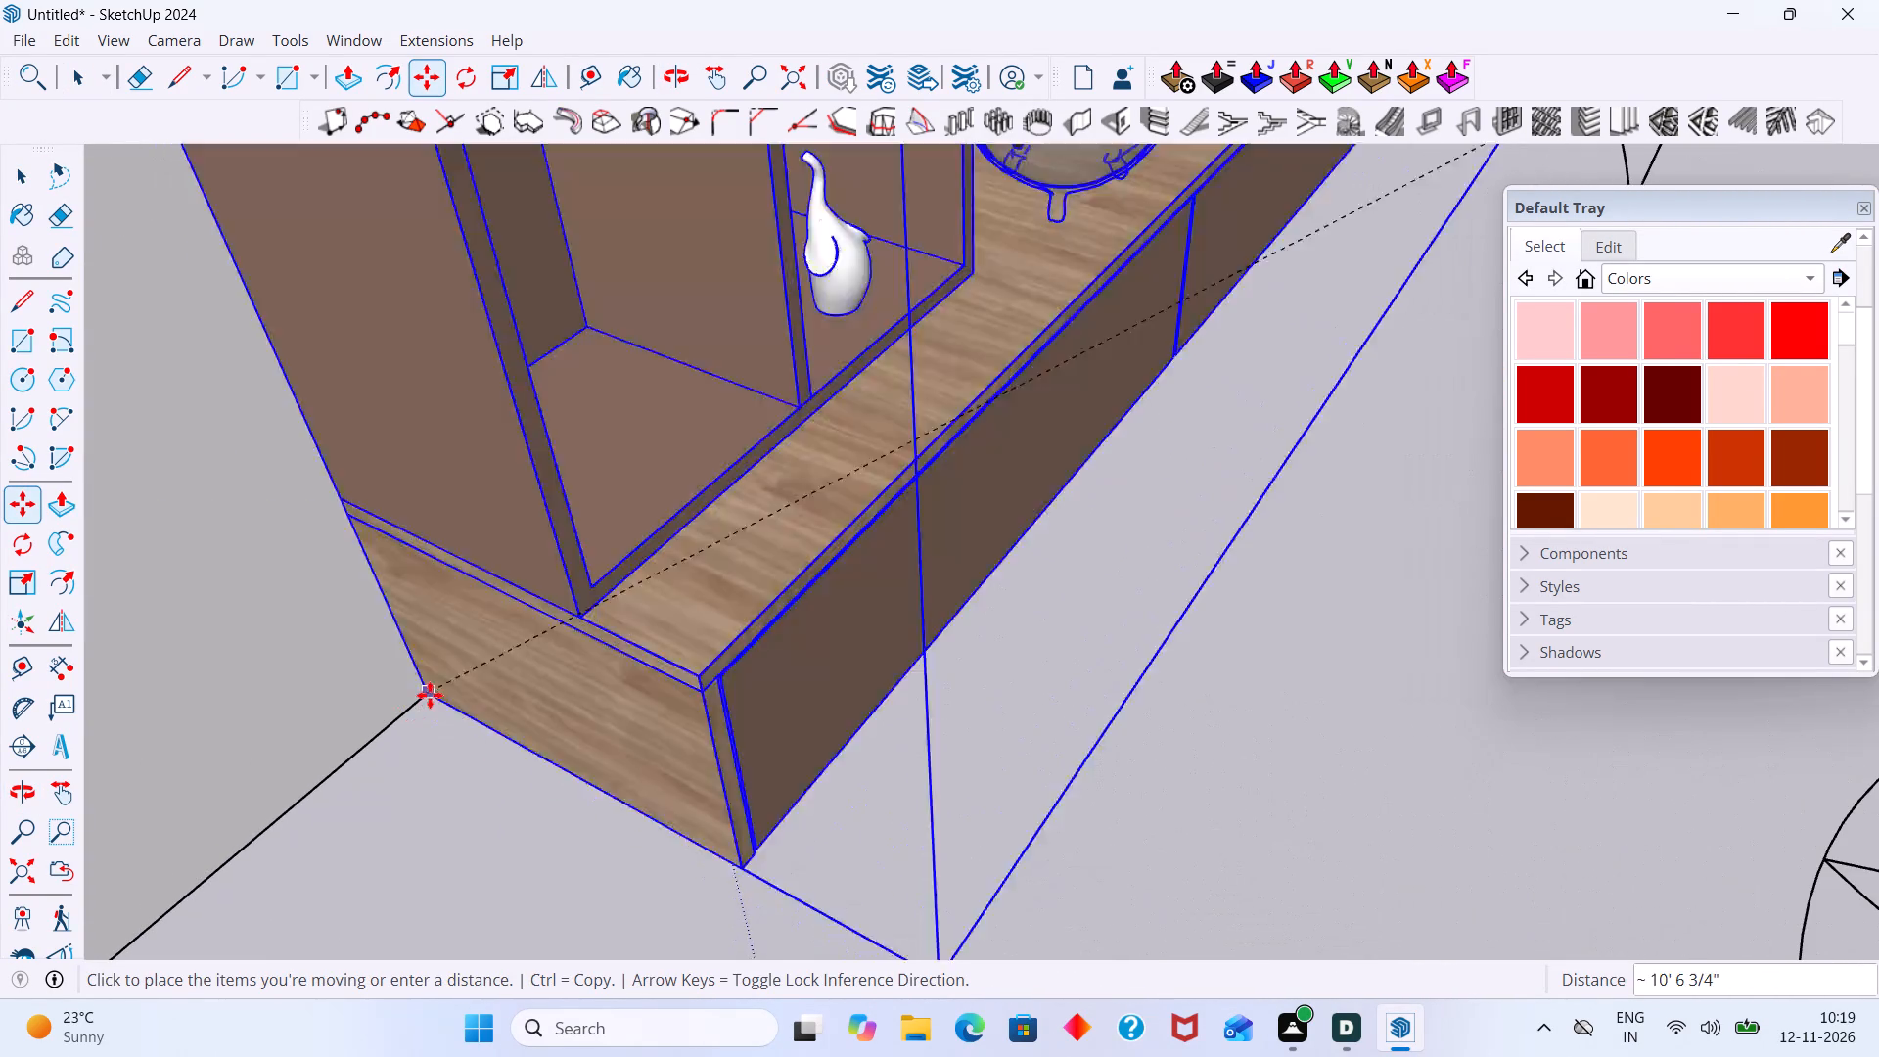
{"action": "left_click", "coordinate": [442, 692]}
{"action": "key", "text": "space"}
{"action": "left_click", "coordinate": [473, 828]}
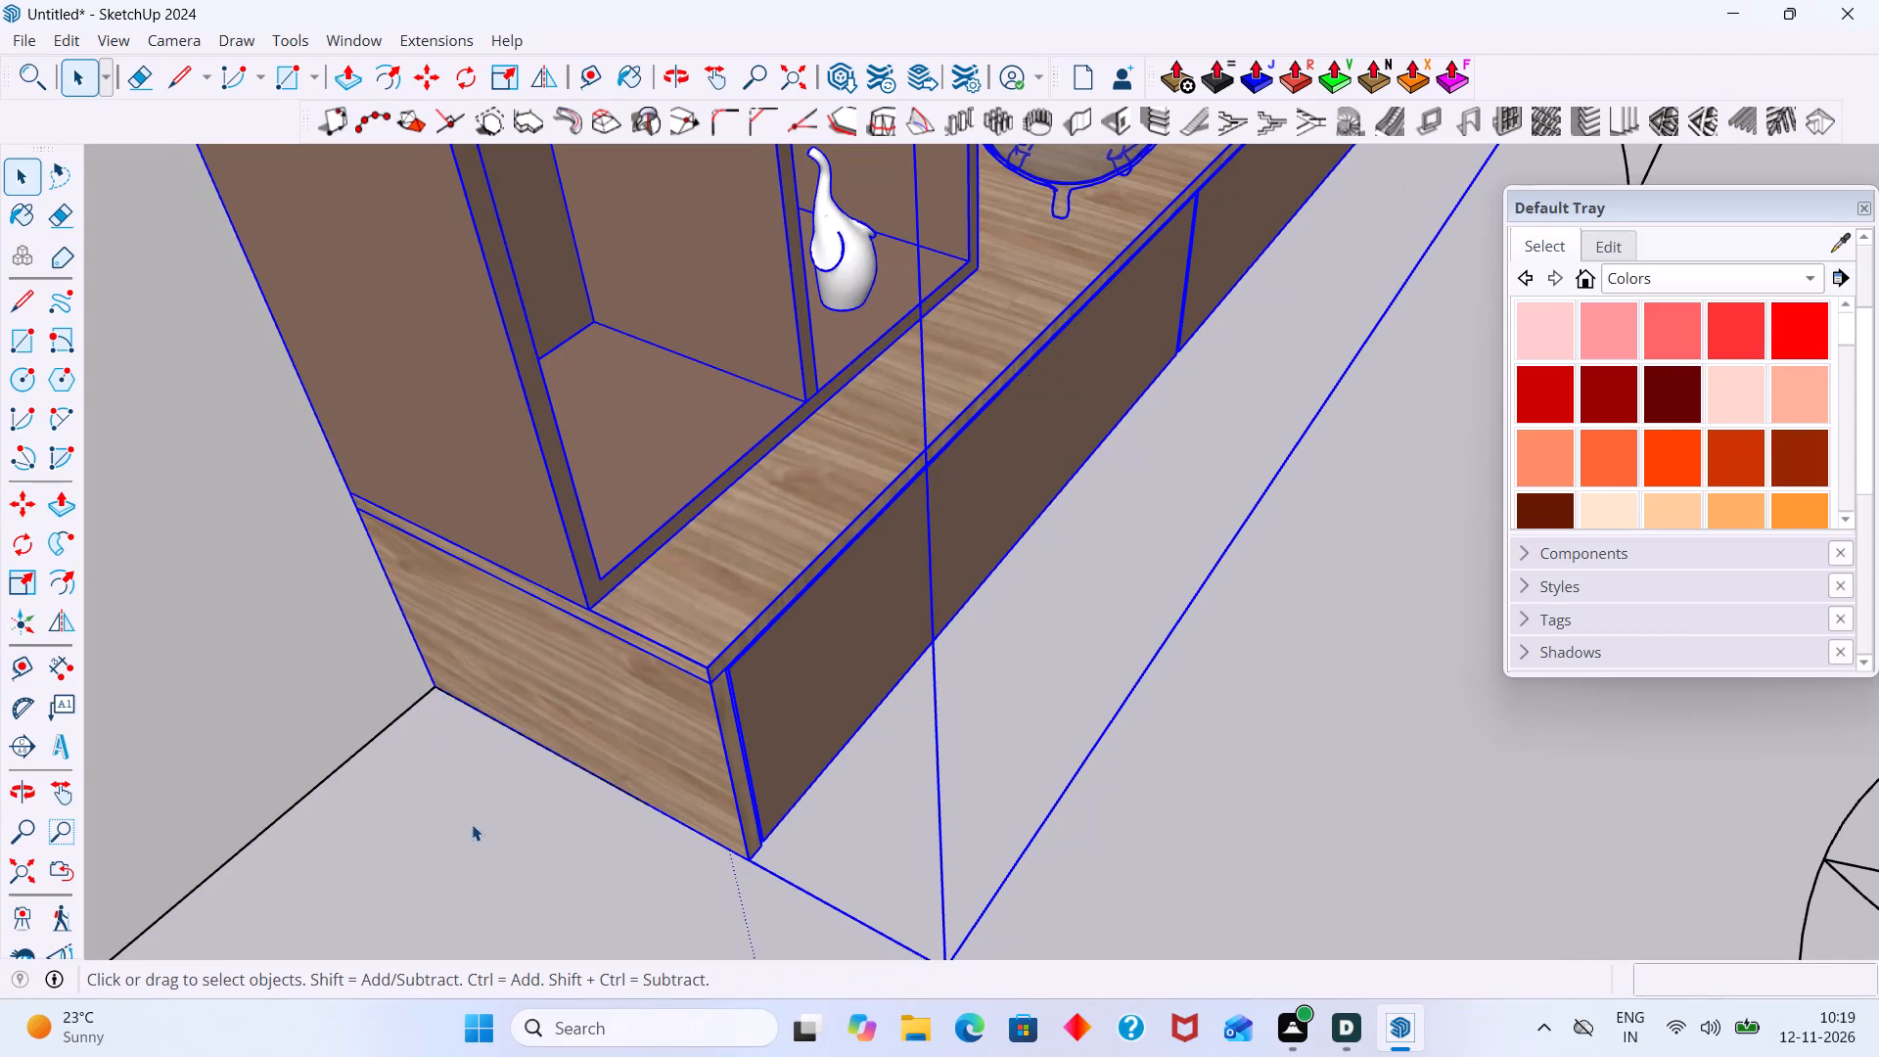
Scale the living-room TV unit's depth to about 0.89, keeping its height factor at 1.00.
{"action": "scroll", "coordinate": [484, 795], "scroll_direction": "down", "scroll_amount": 20}
{"action": "middle_click_drag", "start_coordinate": [813, 622], "coordinate": [767, 616]}
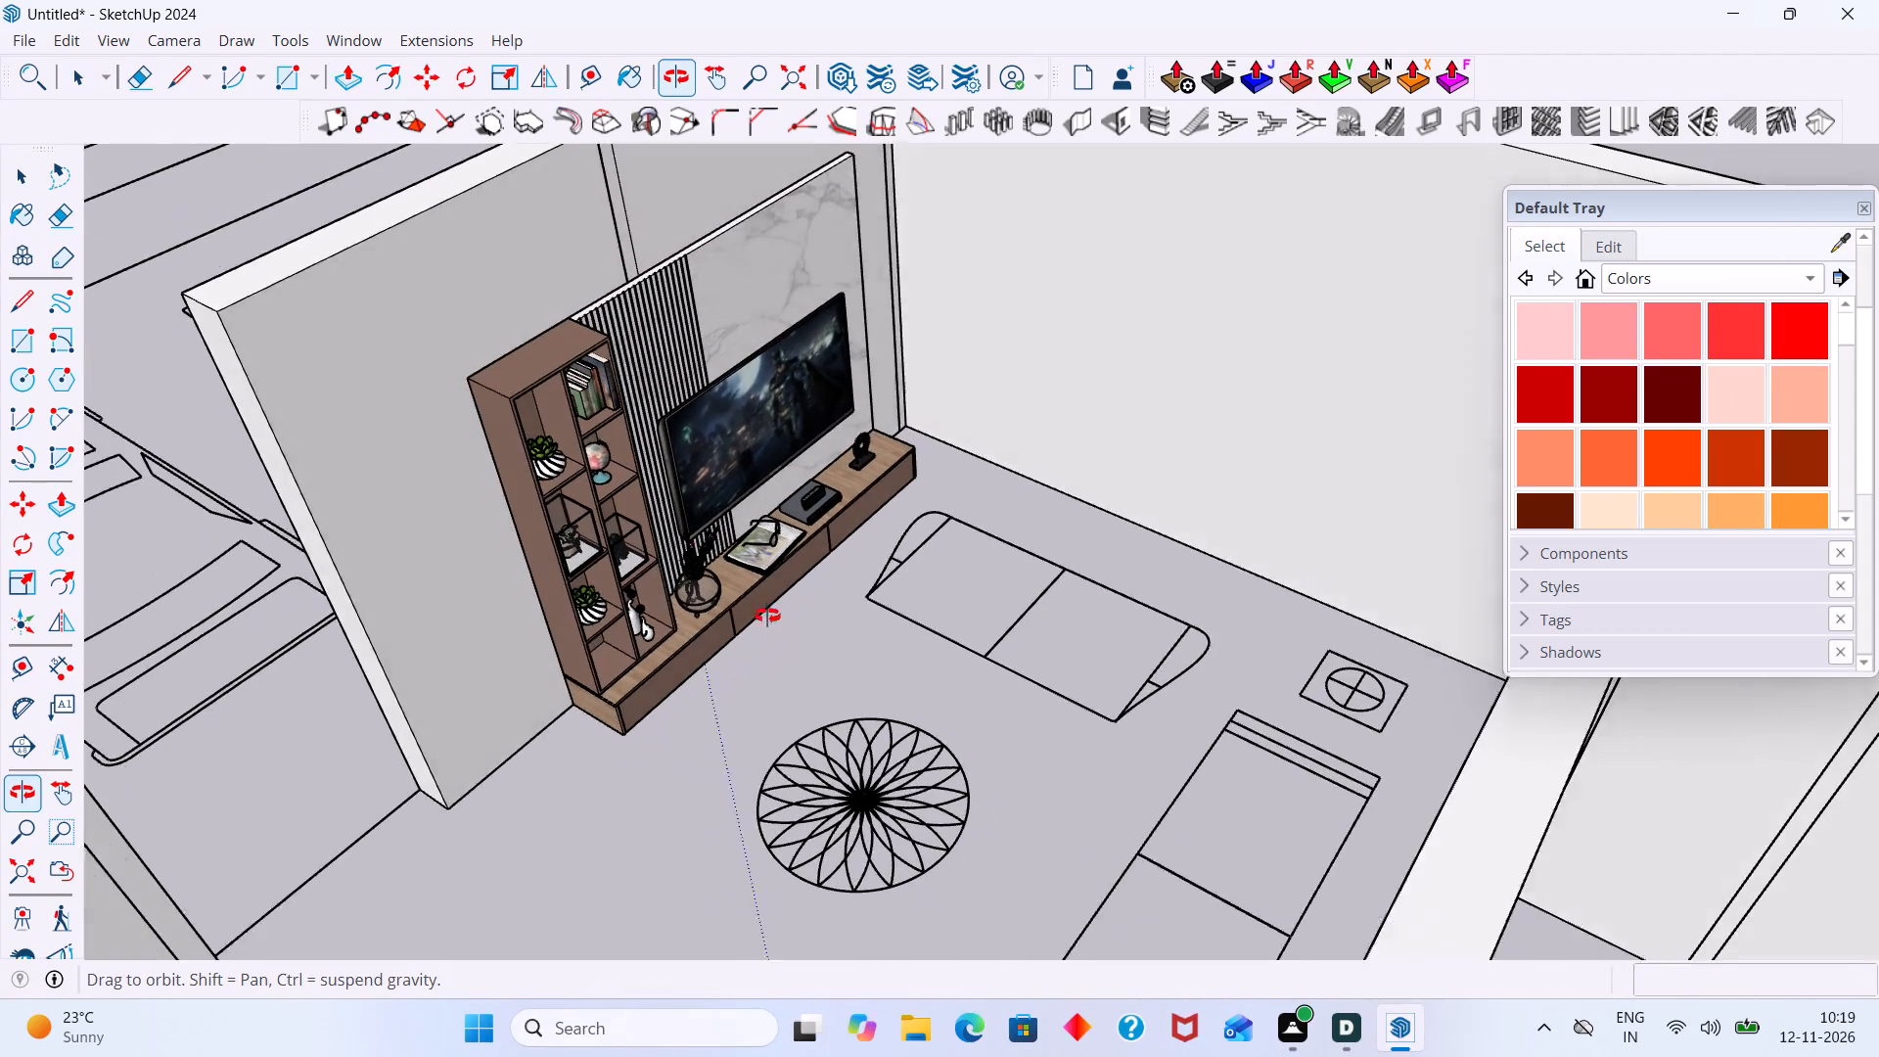
{"action": "middle_click_drag", "start_coordinate": [767, 616], "coordinate": [722, 613]}
{"action": "scroll", "coordinate": [728, 611], "scroll_direction": "down", "scroll_amount": 8}
{"action": "middle_click_drag", "start_coordinate": [803, 578], "coordinate": [641, 605]}
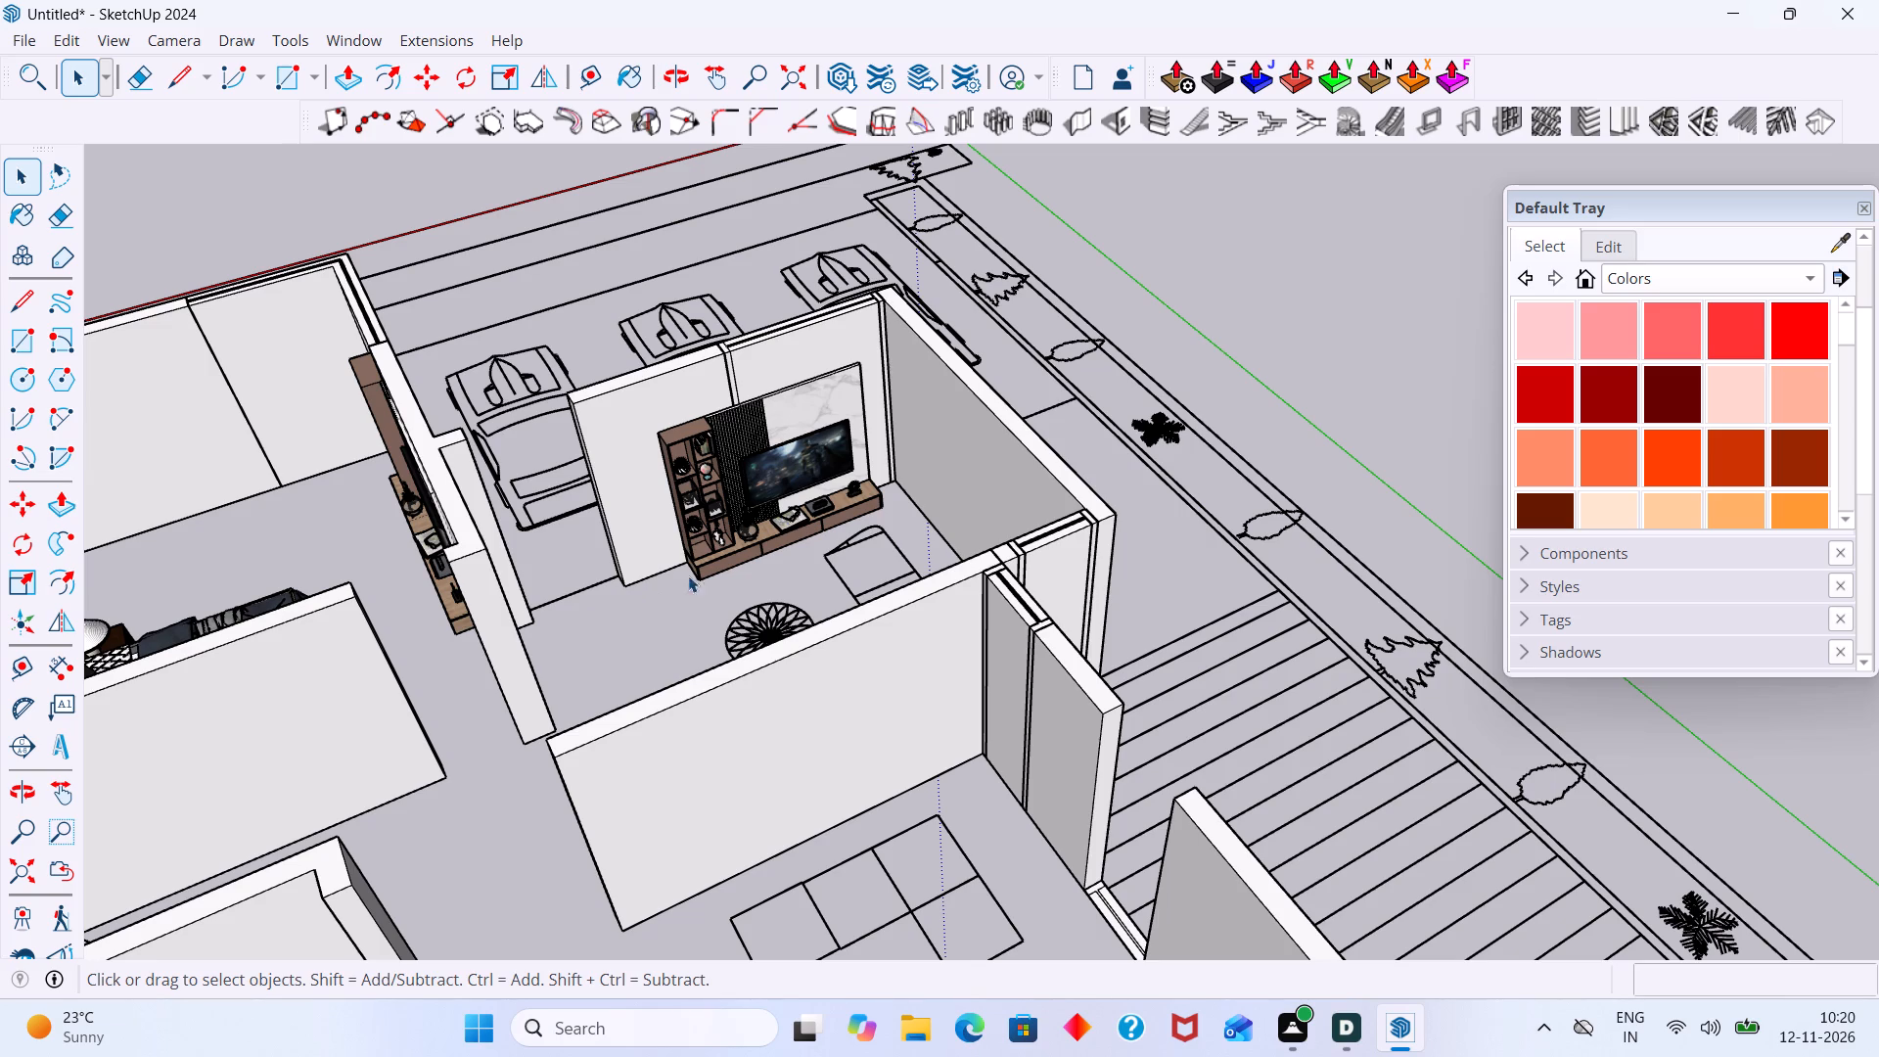
{"action": "scroll", "coordinate": [705, 528], "scroll_direction": "up", "scroll_amount": 12}
{"action": "left_click", "coordinate": [642, 285]}
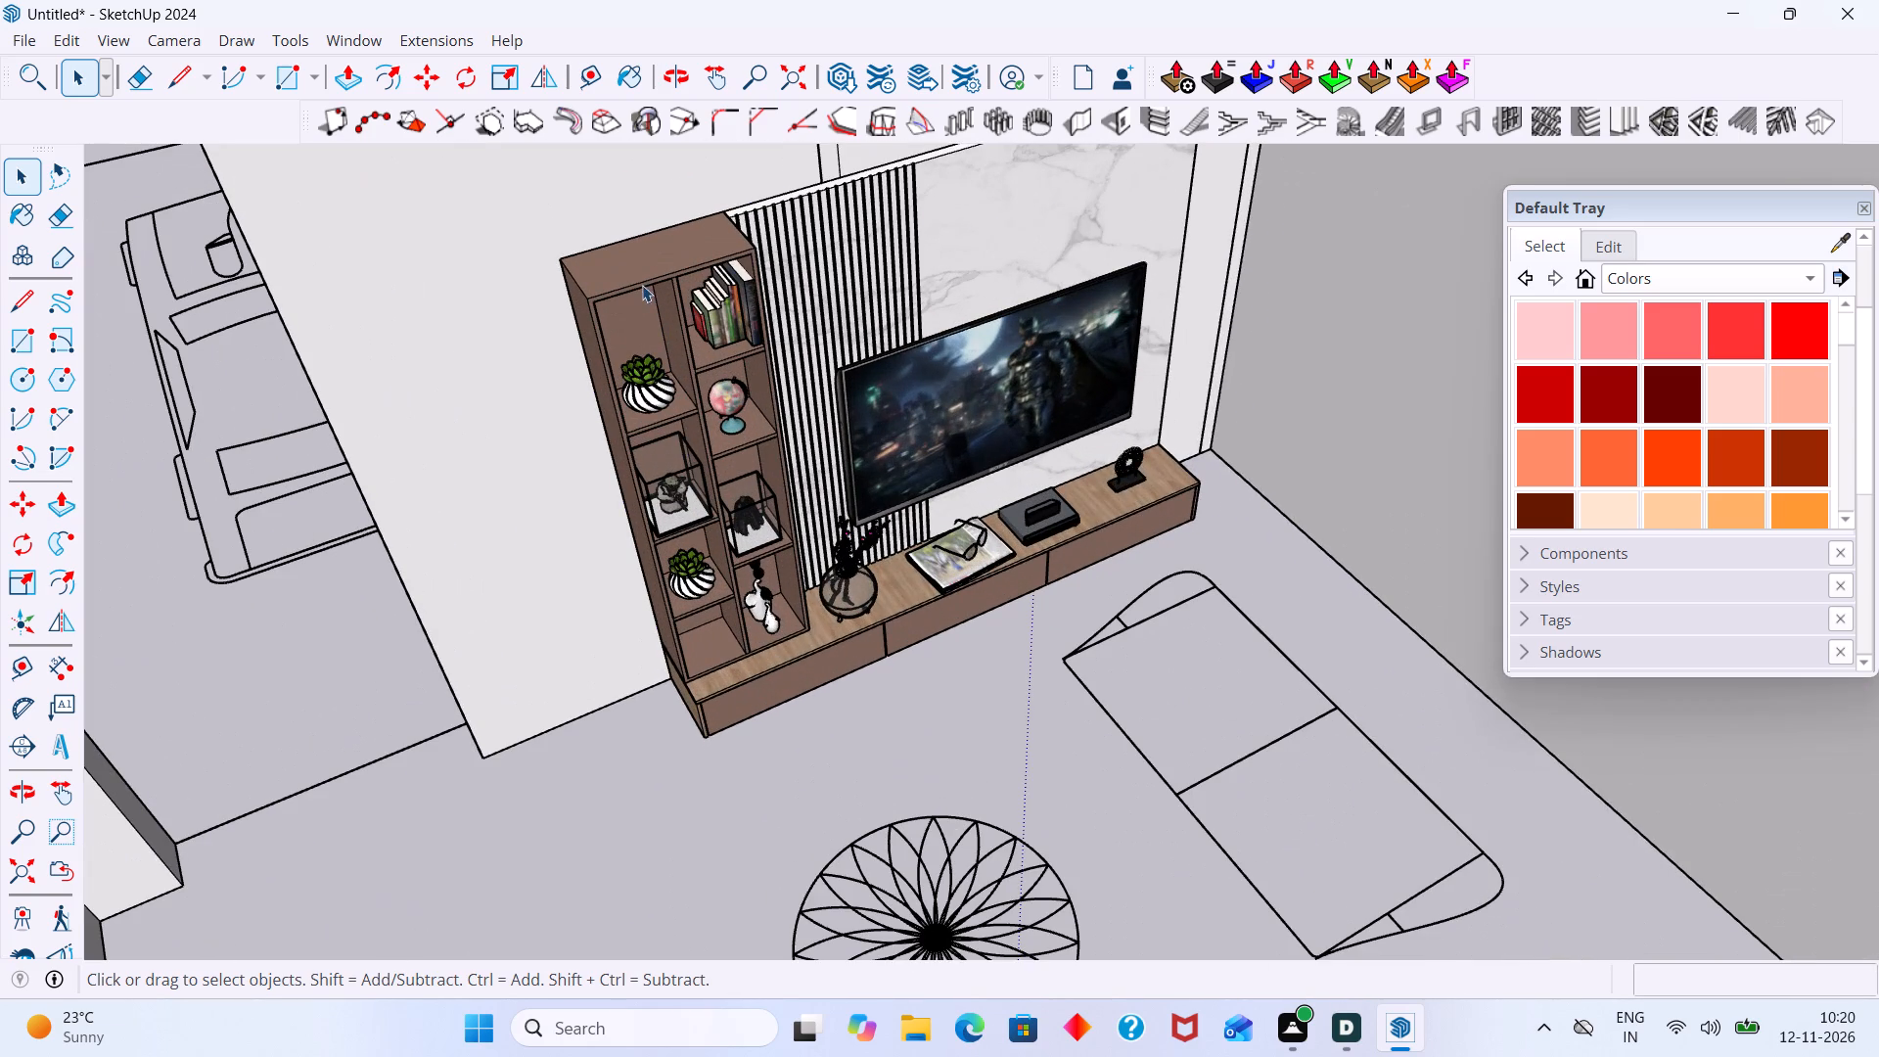
{"action": "key", "text": "s"}
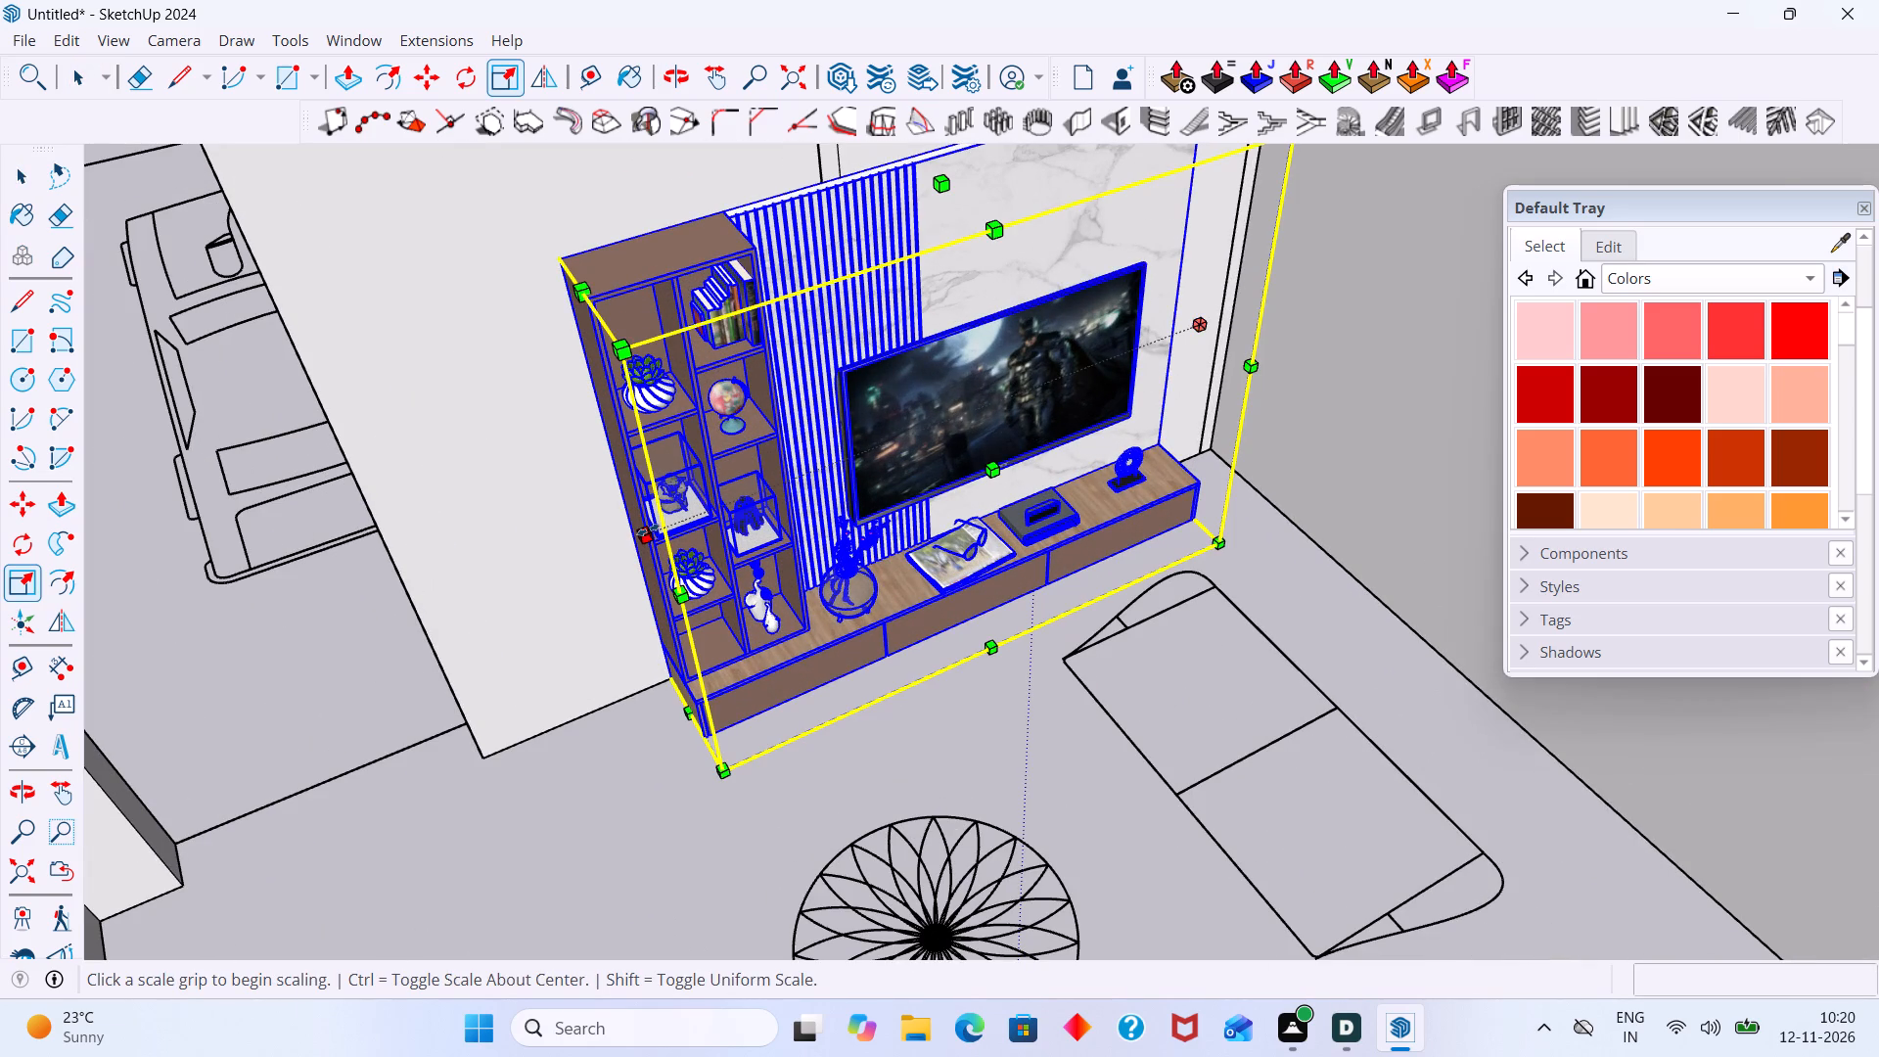
{"action": "scroll", "coordinate": [1037, 515], "scroll_direction": "down", "scroll_amount": 3}
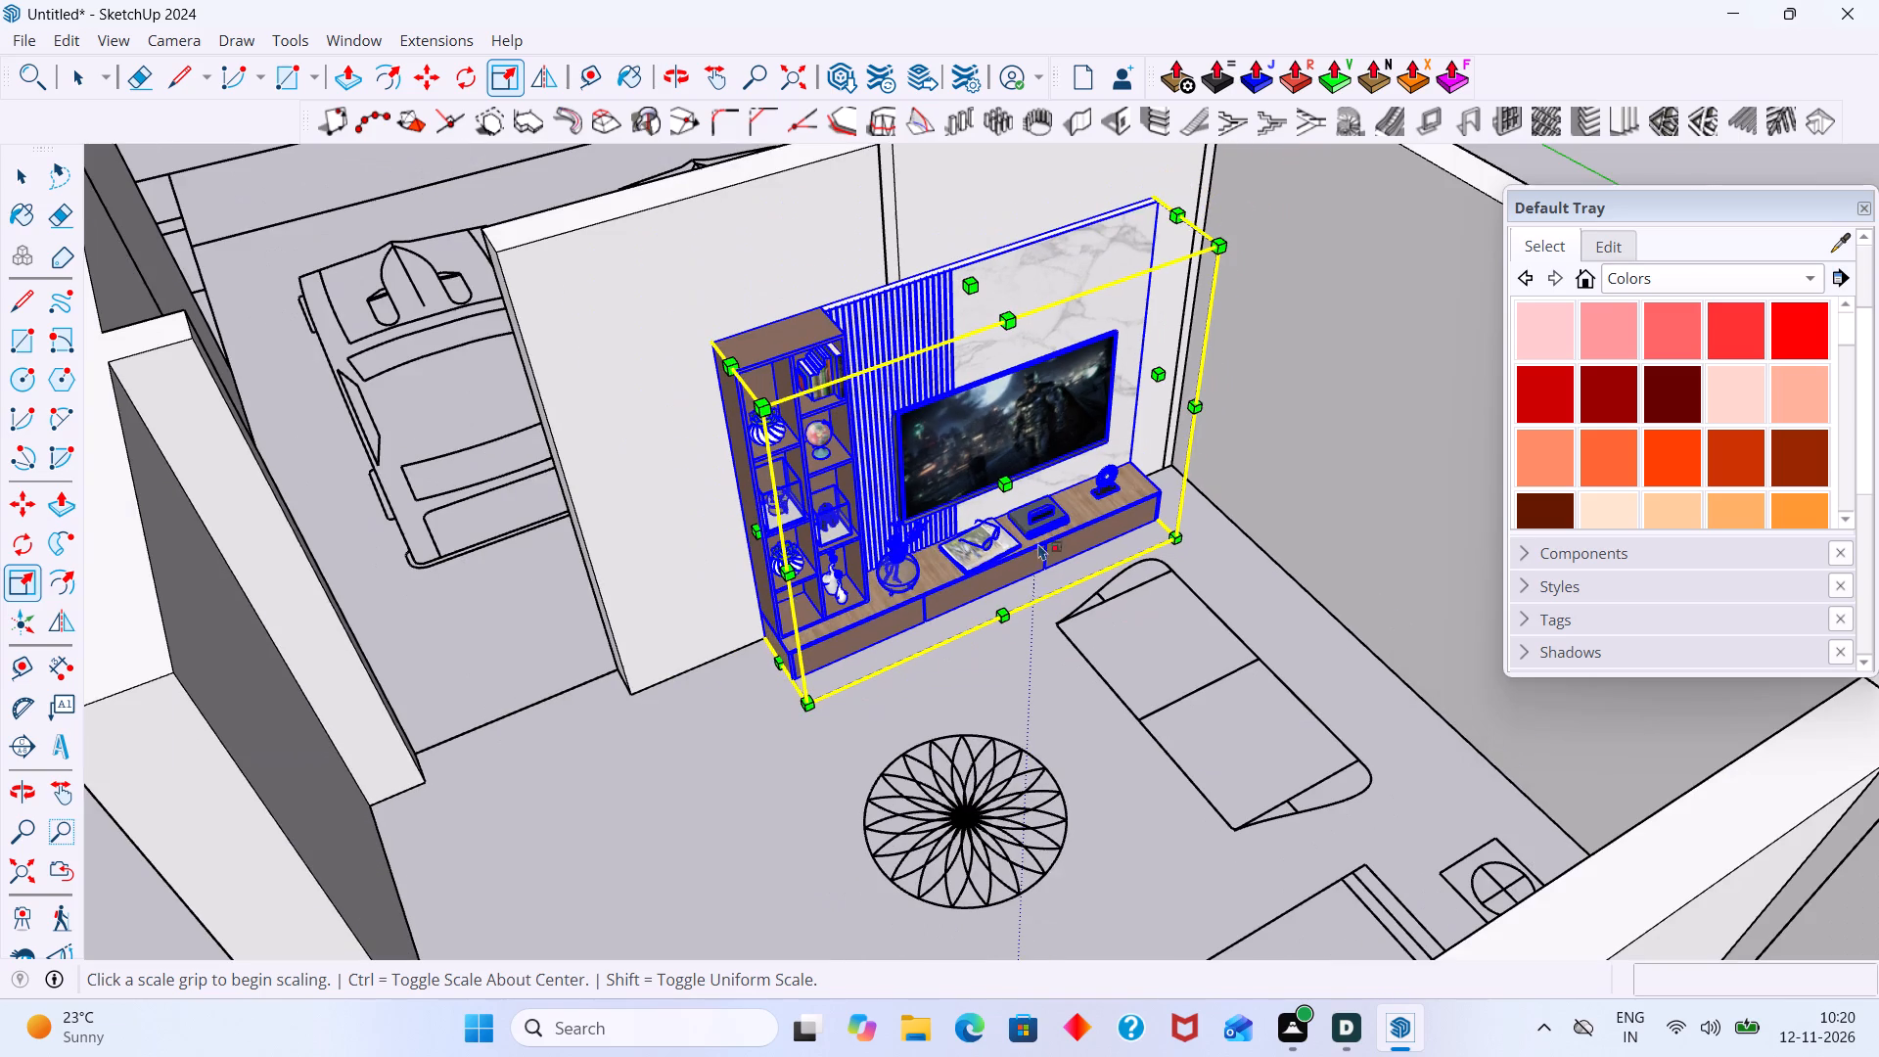
{"action": "left_click", "coordinate": [1005, 618]}
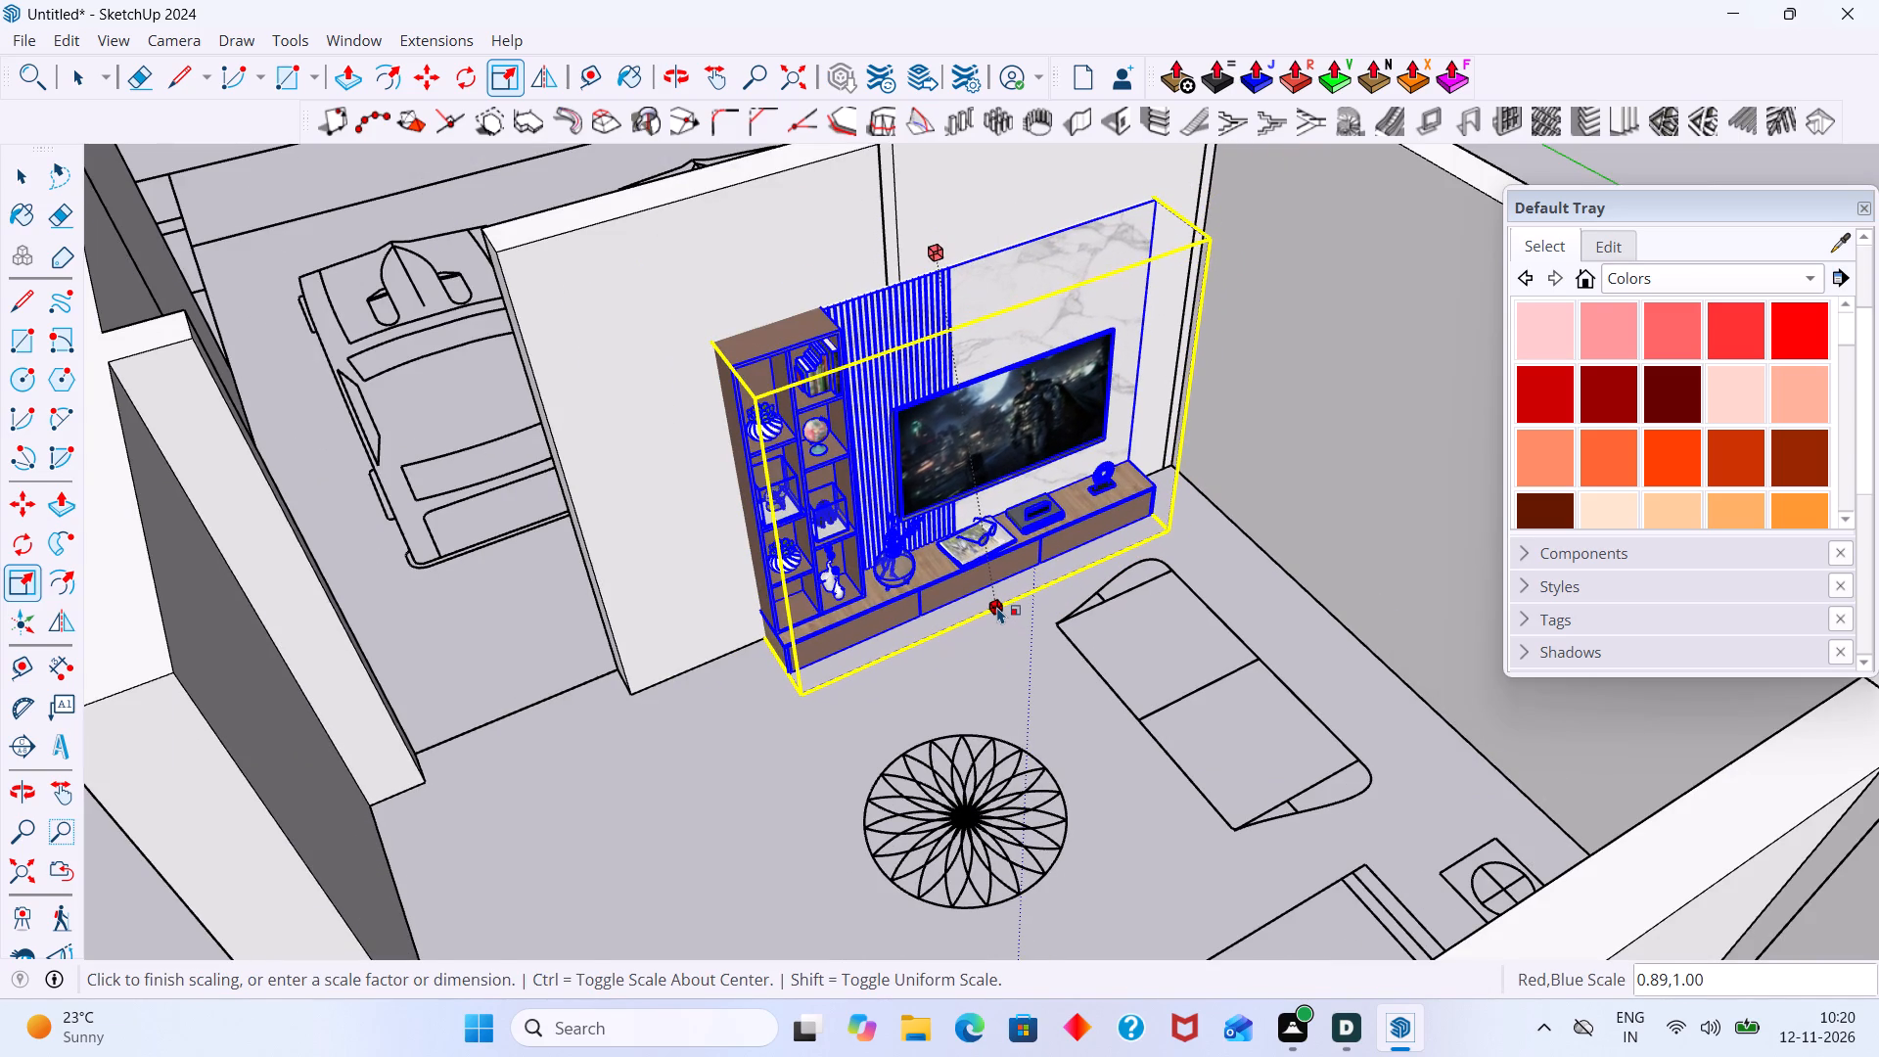
{"action": "left_click", "coordinate": [997, 607]}
{"action": "key", "text": "space"}
{"action": "left_click", "coordinate": [999, 647]}
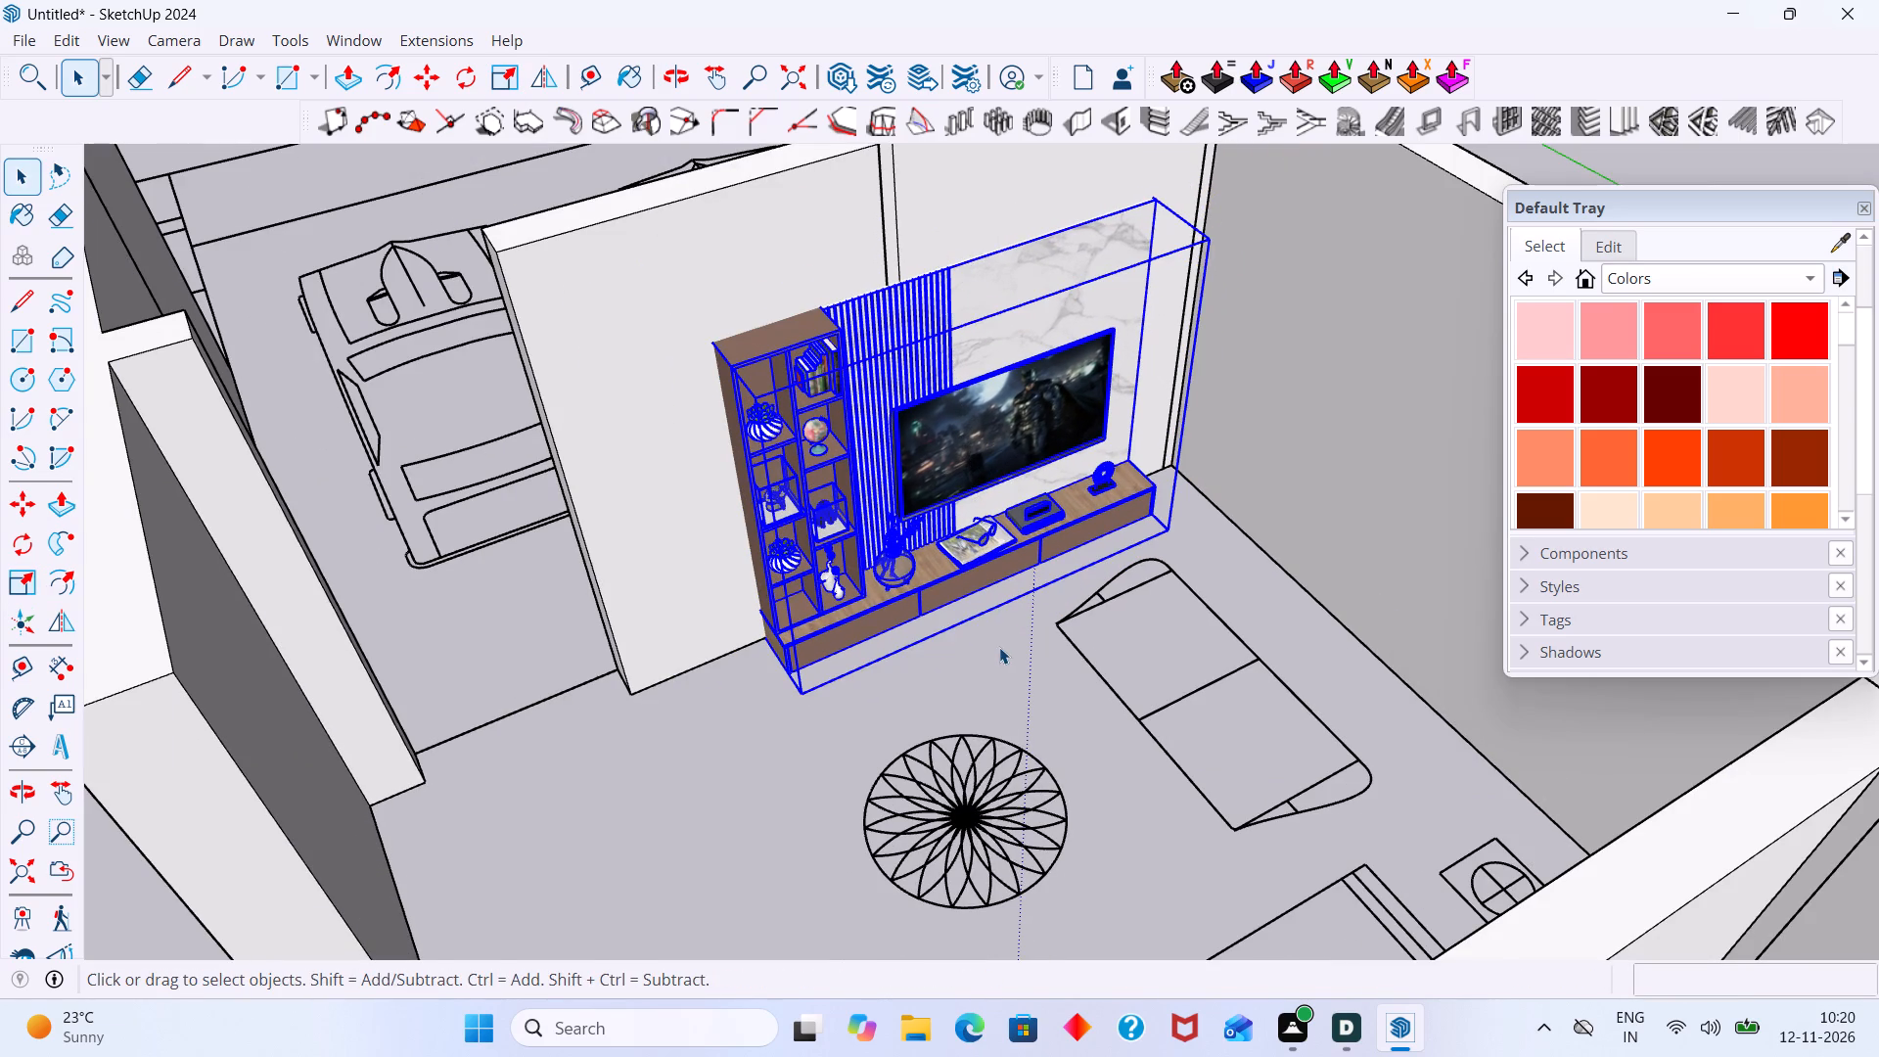
Shift the living-room TV unit about 11/16" along the red axis, sliding it along the parking-side wall.
{"action": "scroll", "coordinate": [1016, 607], "scroll_direction": "down", "scroll_amount": 6}
{"action": "middle_click_drag", "start_coordinate": [1012, 468], "coordinate": [891, 454]}
{"action": "scroll", "coordinate": [1113, 509], "scroll_direction": "up", "scroll_amount": 10}
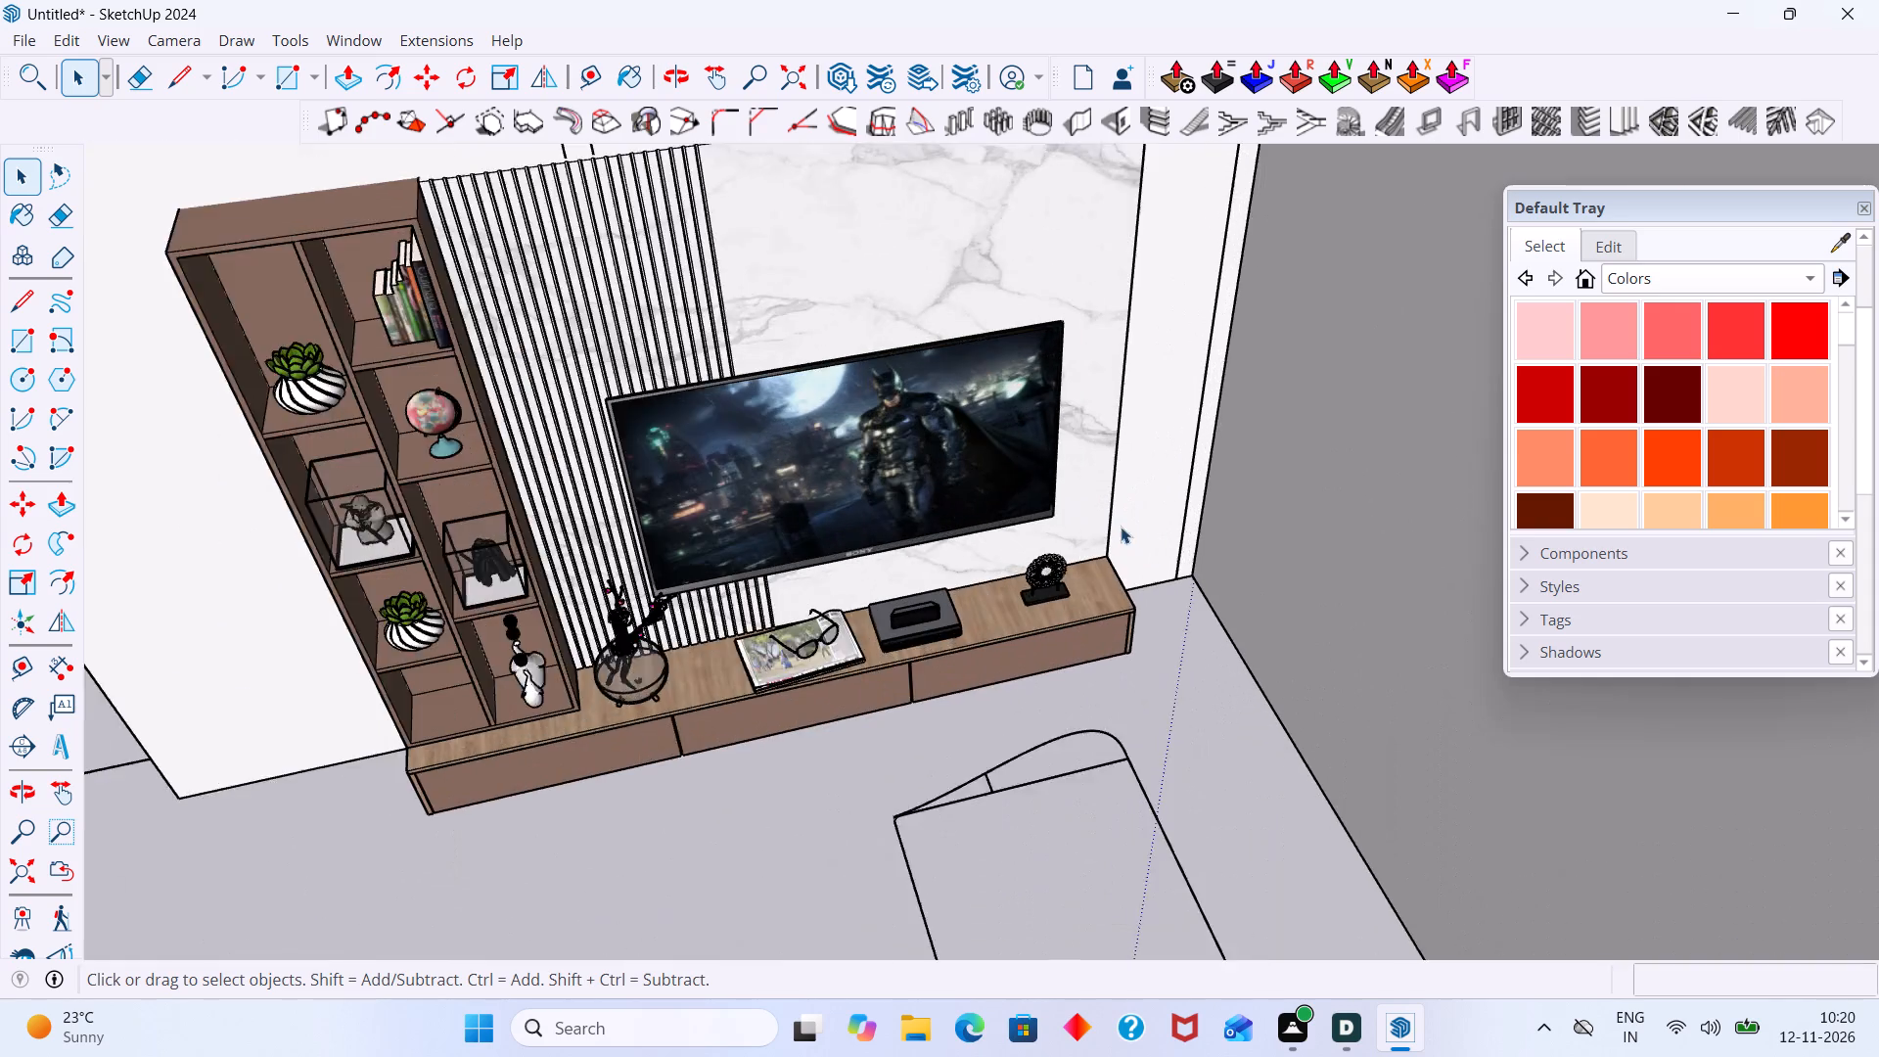
{"action": "scroll", "coordinate": [1121, 527], "scroll_direction": "up", "scroll_amount": 3}
{"action": "middle_click_drag", "start_coordinate": [1125, 550], "coordinate": [862, 484]}
{"action": "scroll", "coordinate": [1105, 633], "scroll_direction": "up", "scroll_amount": 2}
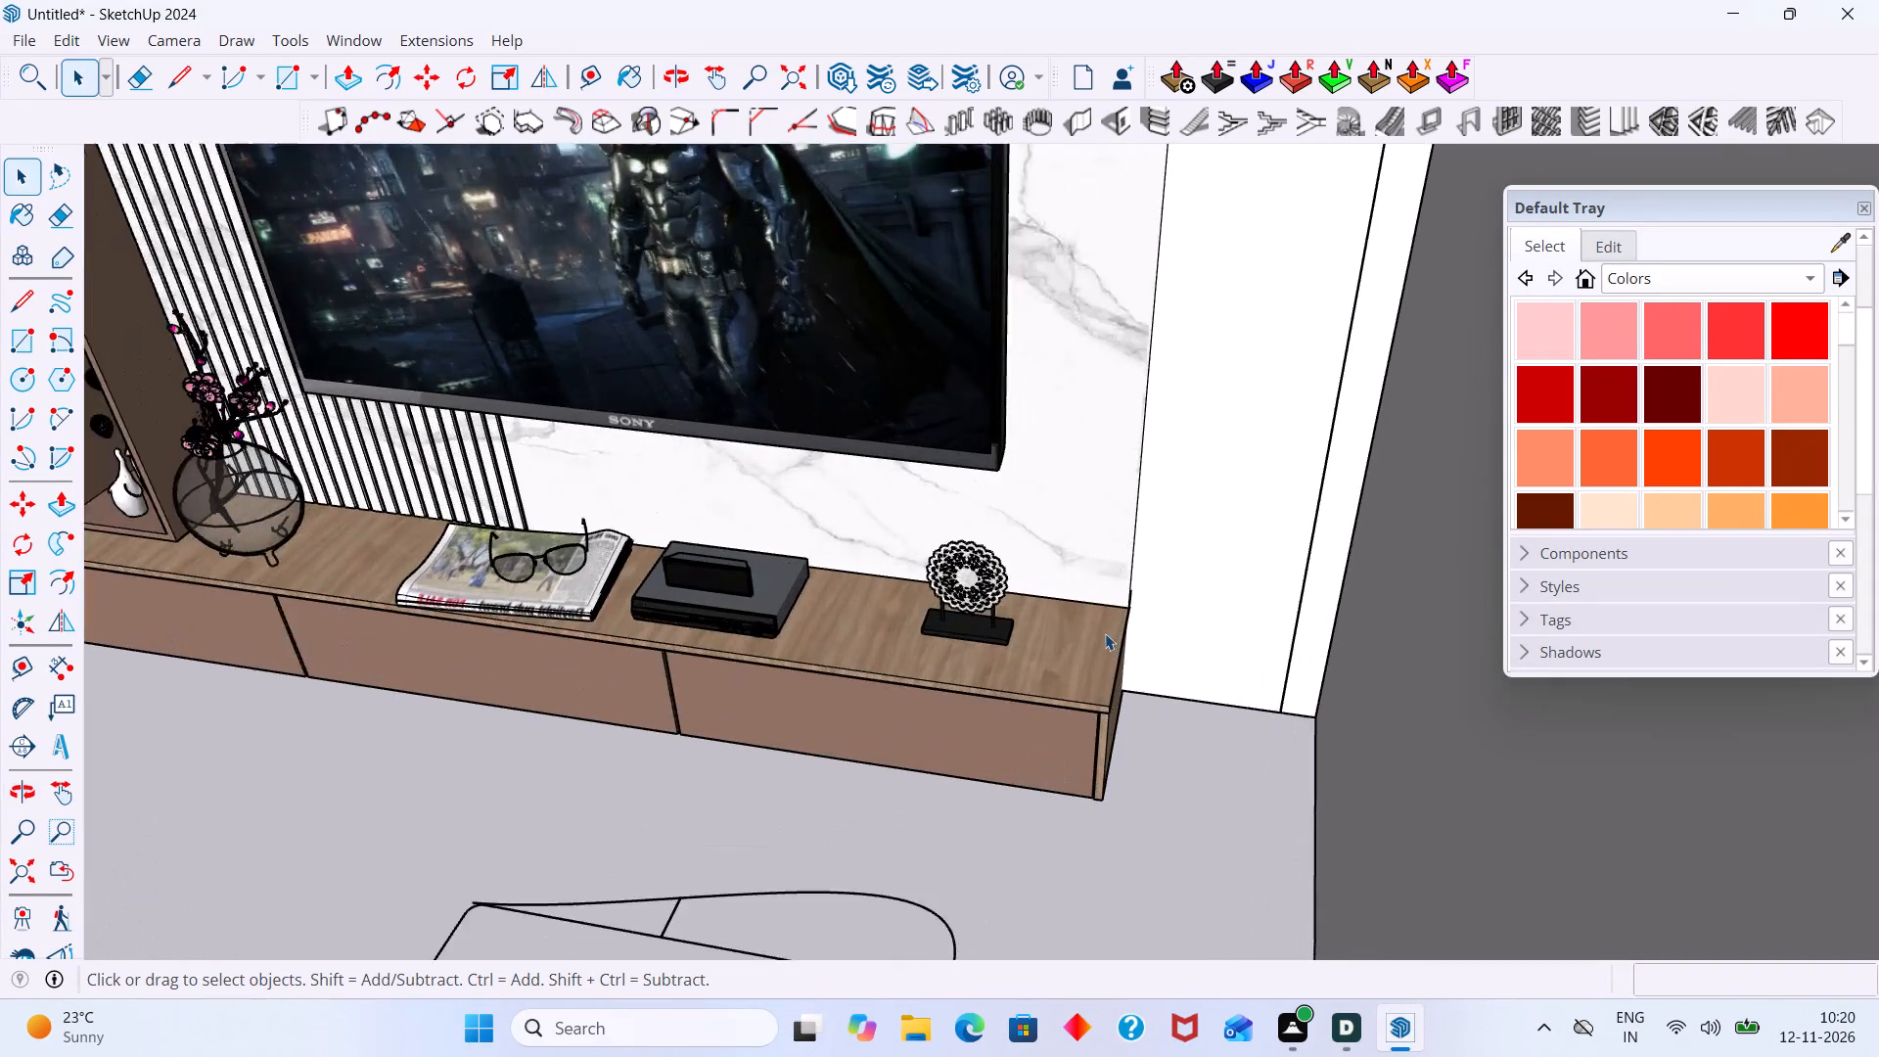
{"action": "scroll", "coordinate": [1105, 633], "scroll_direction": "up", "scroll_amount": 6}
{"action": "middle_click_drag", "start_coordinate": [1110, 718], "coordinate": [1088, 741]}
{"action": "scroll", "coordinate": [1086, 732], "scroll_direction": "down", "scroll_amount": 20}
{"action": "scroll", "coordinate": [1086, 732], "scroll_direction": "down", "scroll_amount": 2}
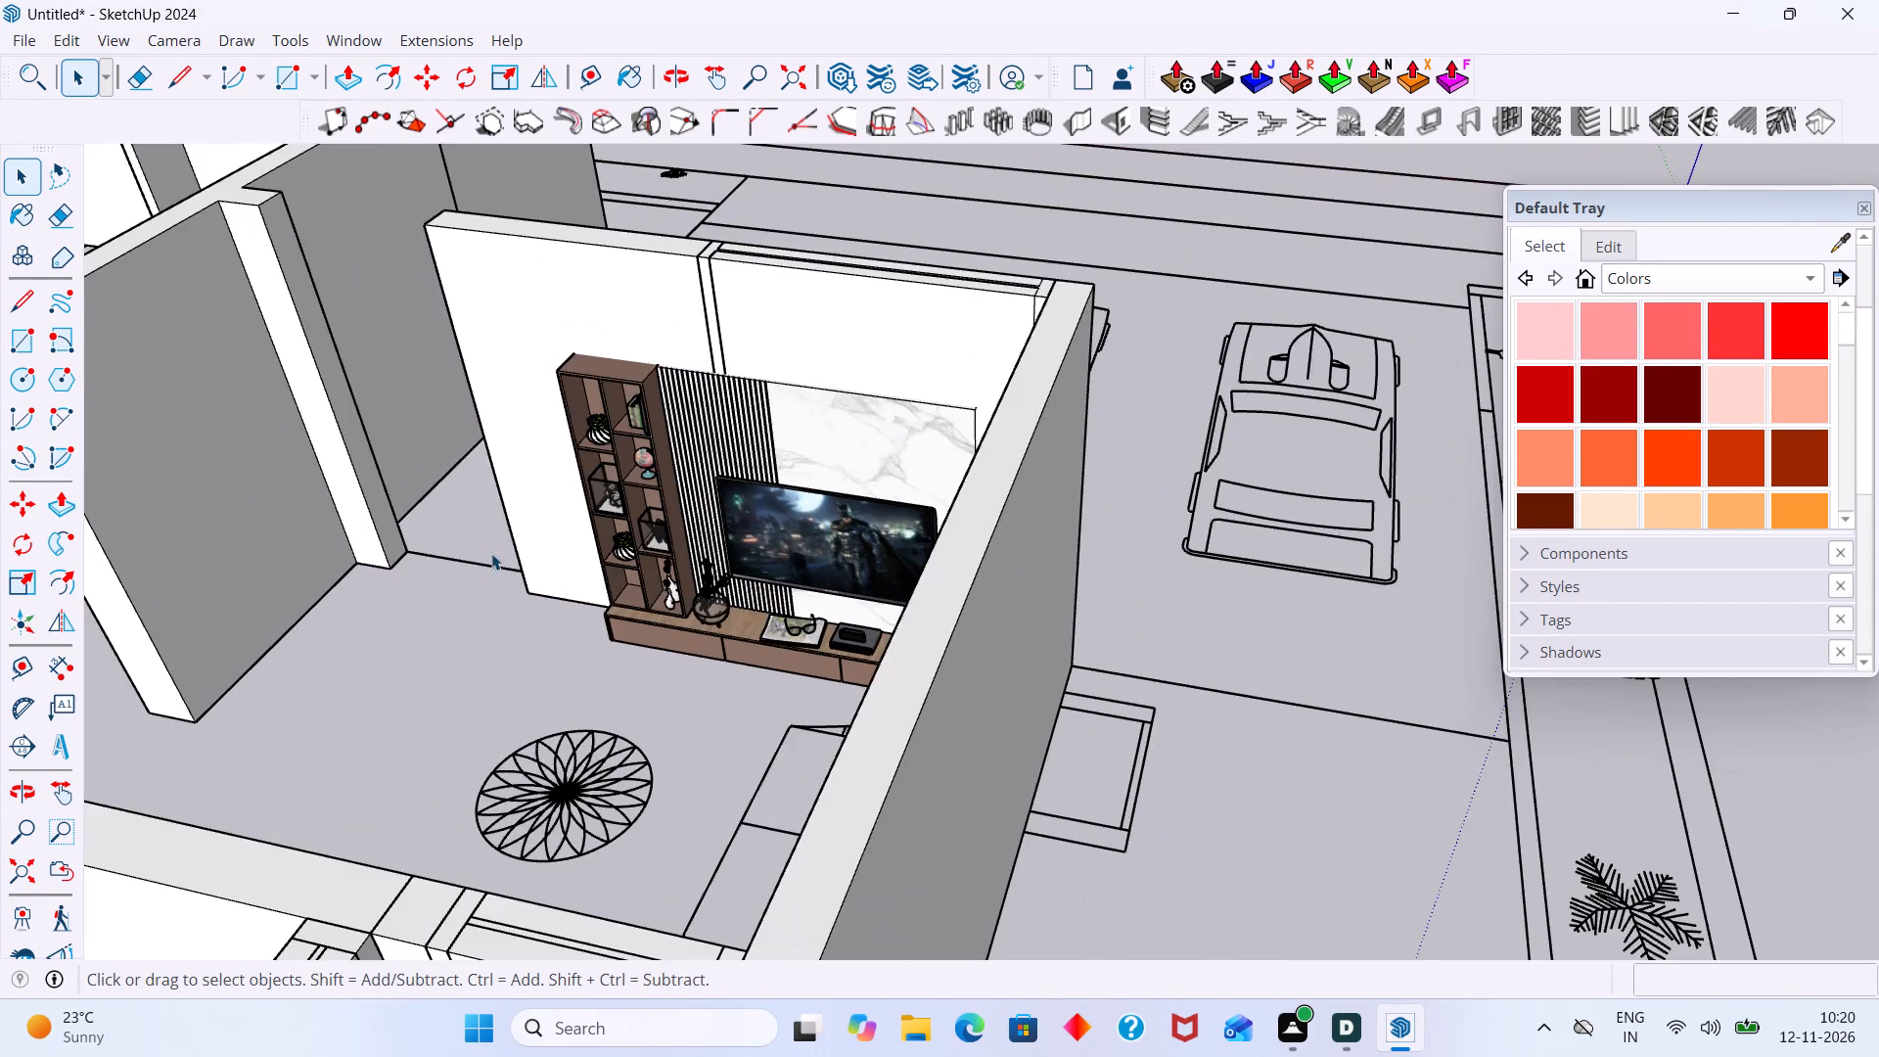
{"action": "scroll", "coordinate": [491, 553], "scroll_direction": "down", "scroll_amount": 1}
{"action": "middle_click_drag", "start_coordinate": [491, 553], "coordinate": [974, 560]}
{"action": "scroll", "coordinate": [815, 509], "scroll_direction": "up", "scroll_amount": 8}
{"action": "left_click", "coordinate": [1035, 528]}
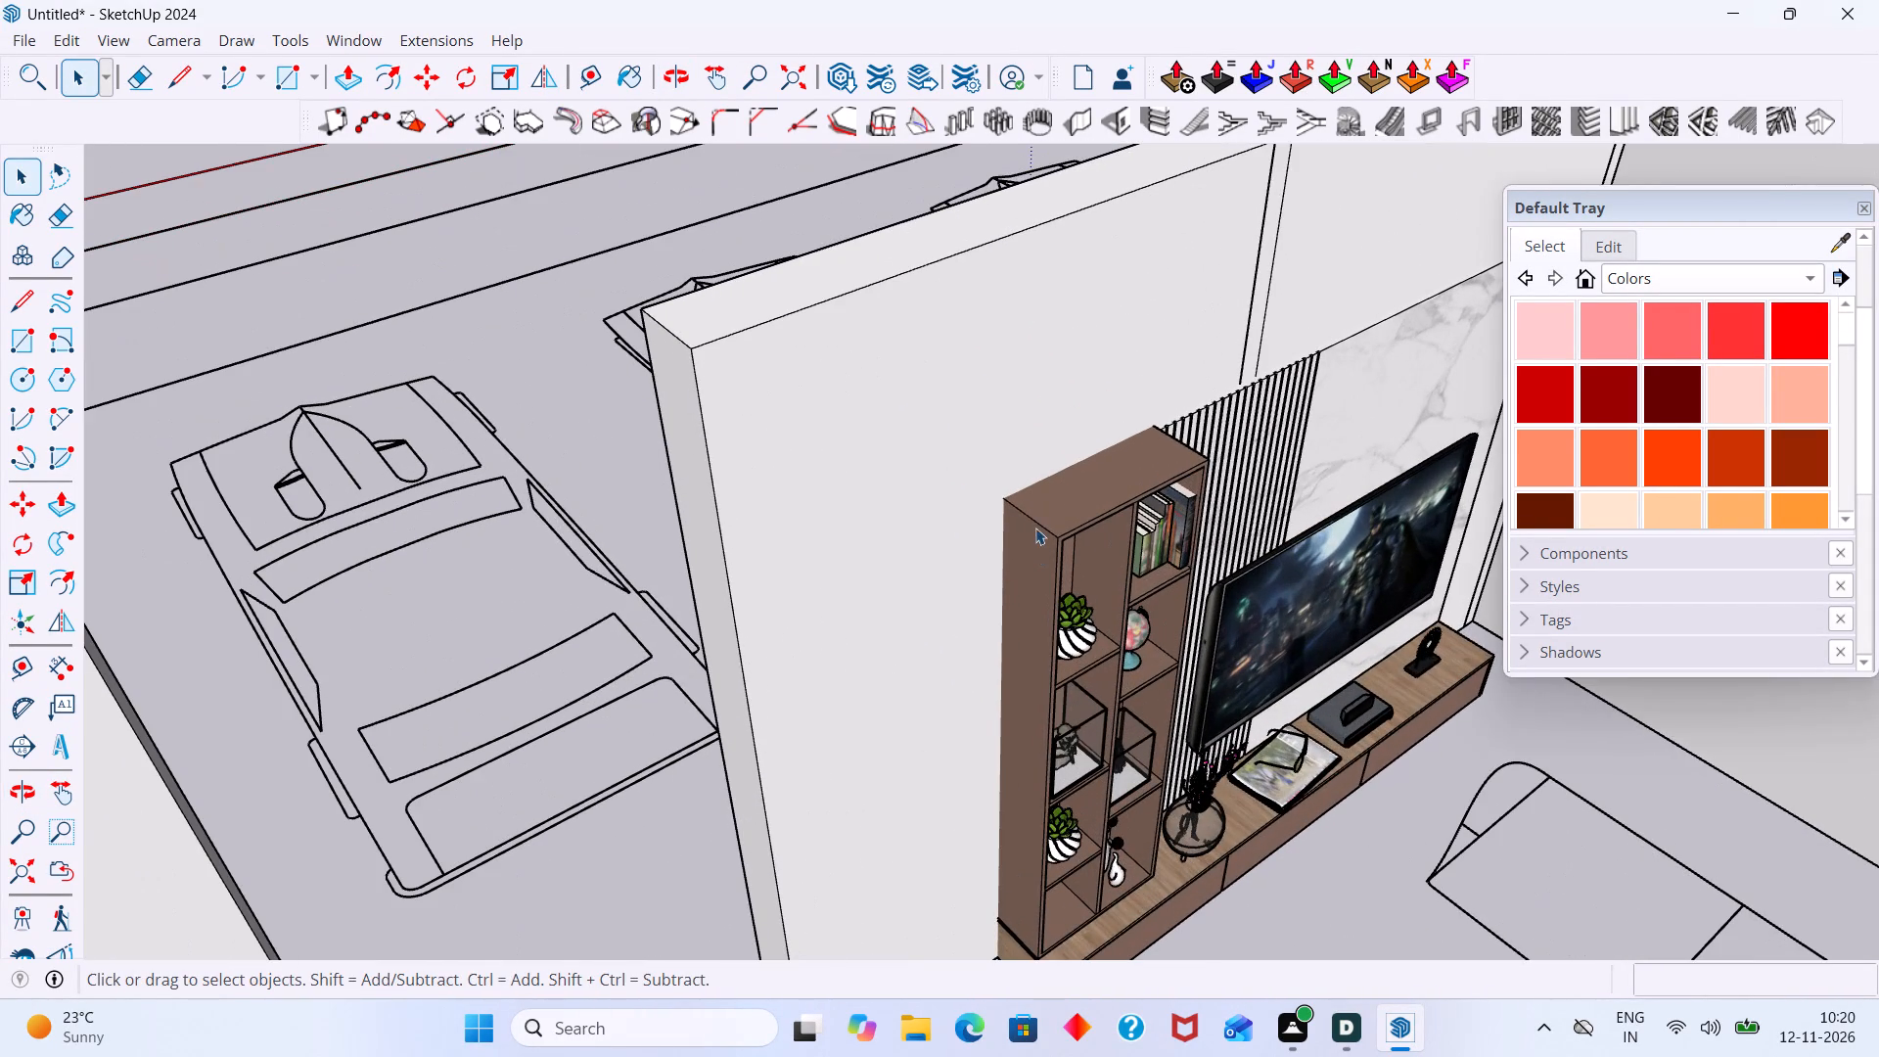
{"action": "key", "text": "m"}
{"action": "scroll", "coordinate": [1010, 631], "scroll_direction": "down", "scroll_amount": 7}
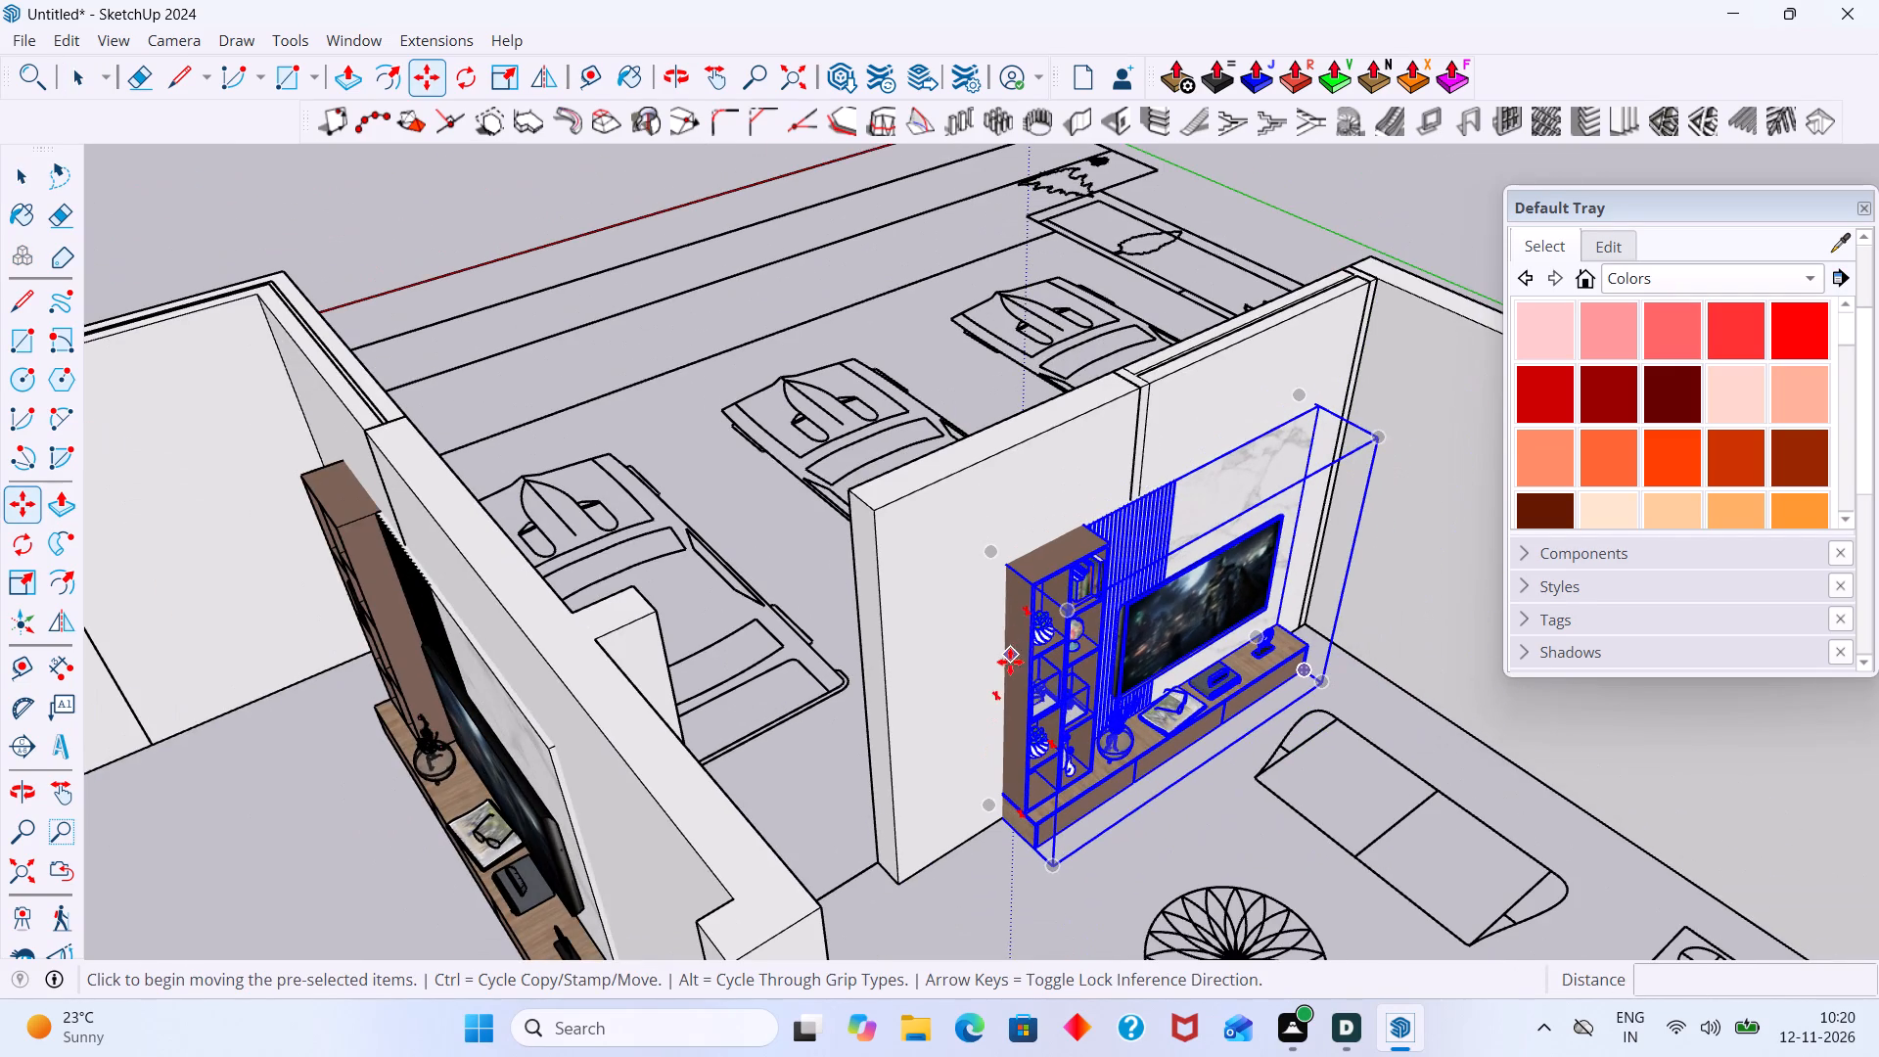
{"action": "left_click", "coordinate": [1058, 864]}
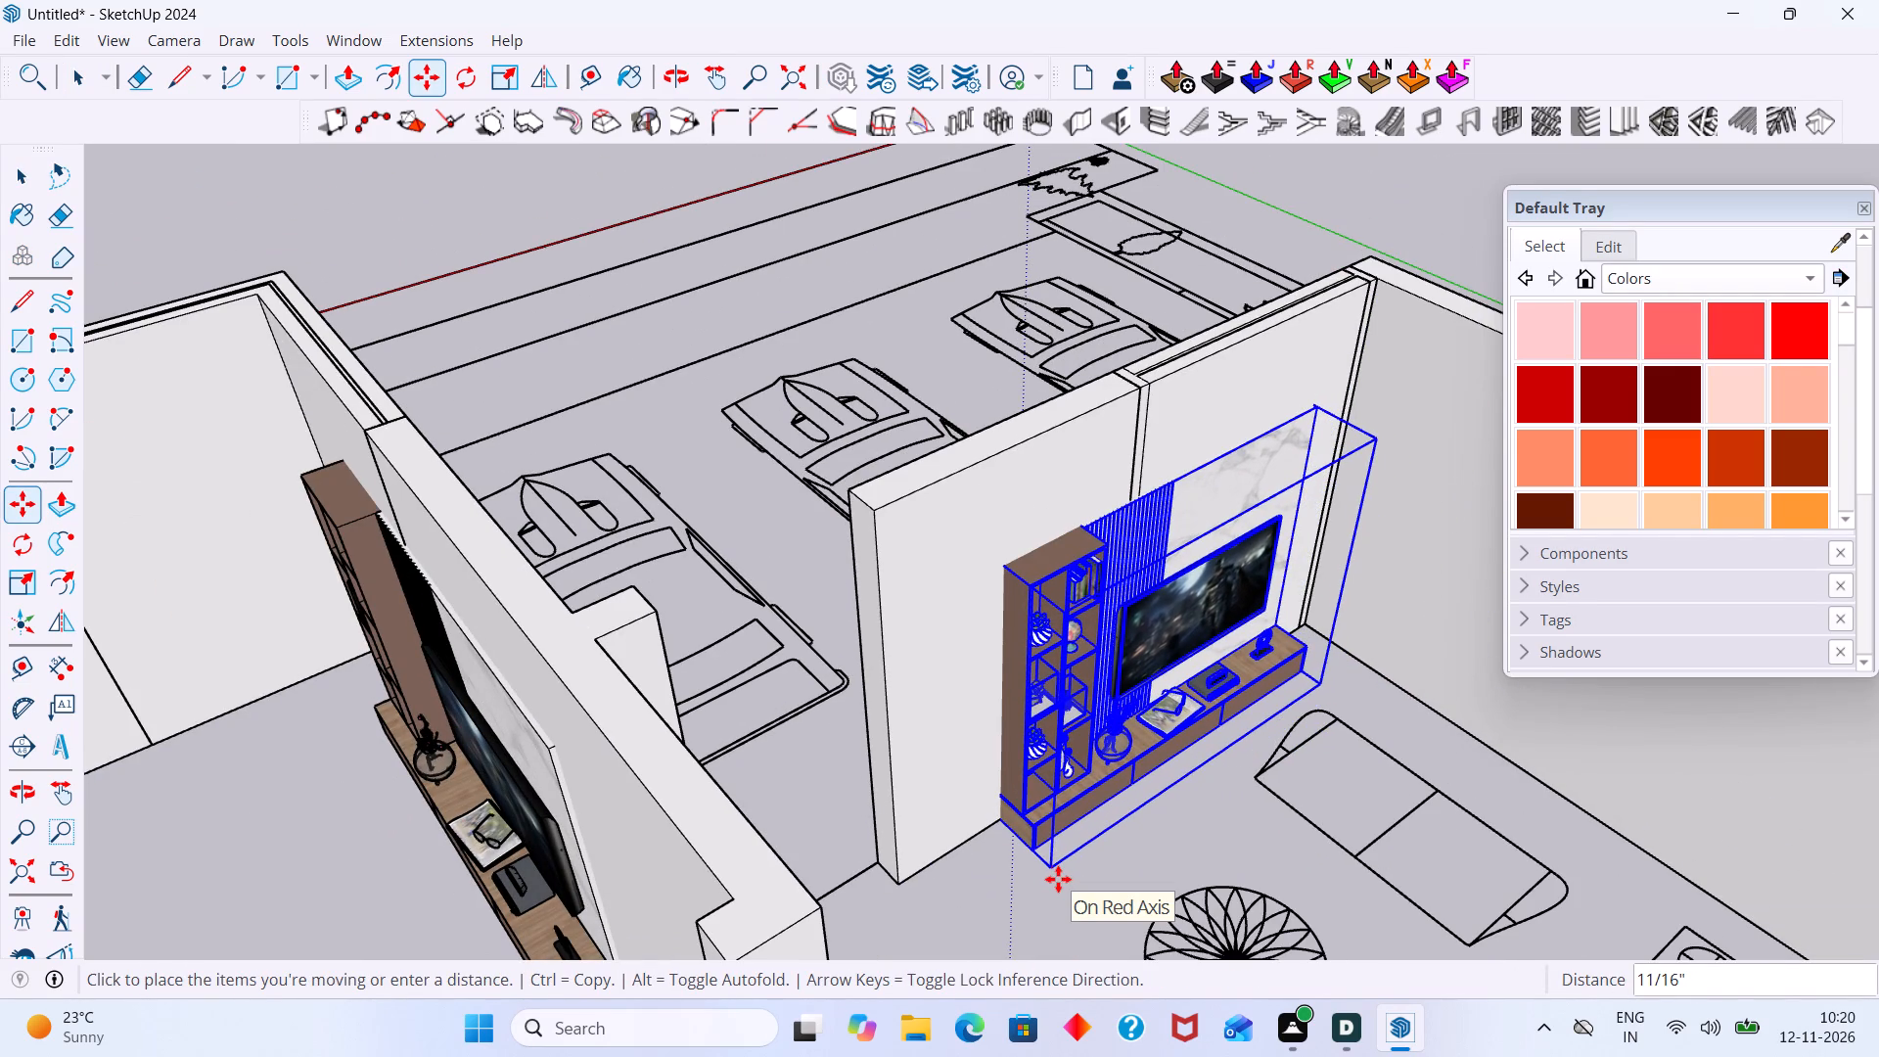
{"action": "key", "text": "space"}
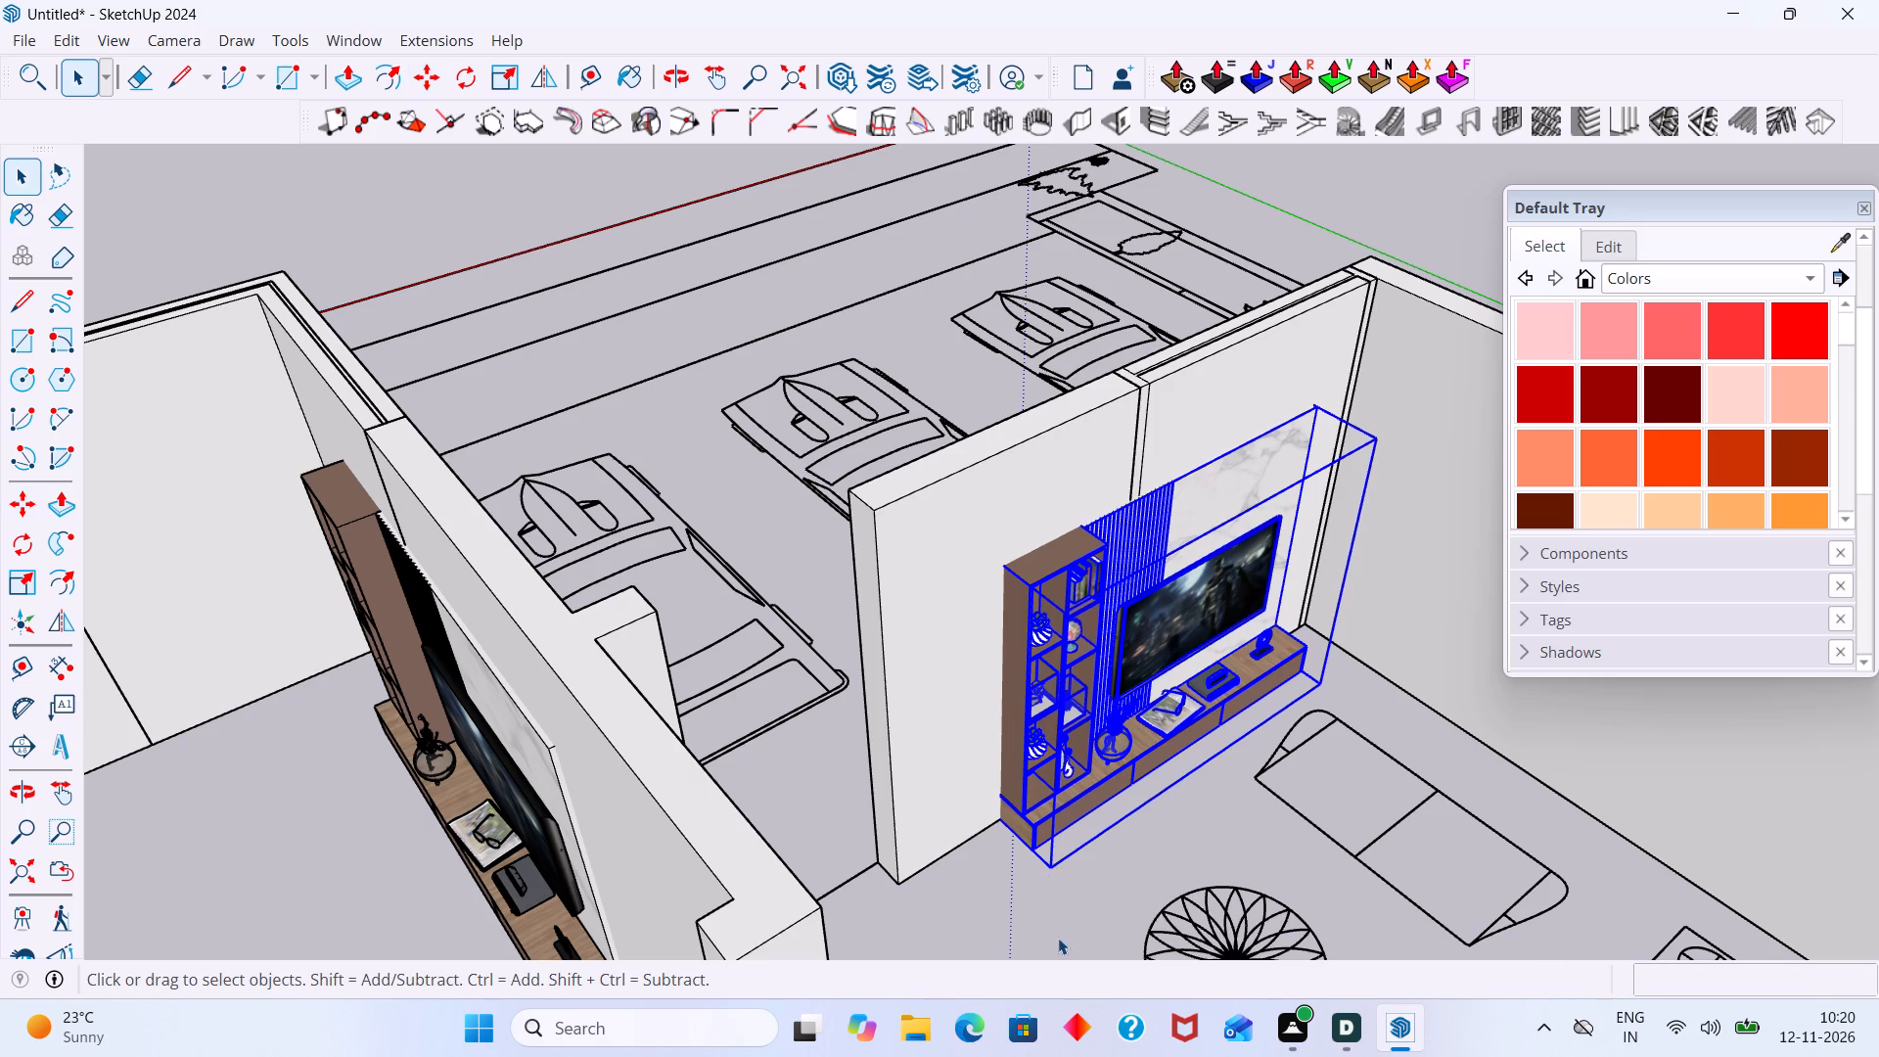
{"action": "left_click", "coordinate": [1058, 938]}
Examine the furnished house from several sides, including both TV units, the remaining rooms and the loose sofa set behind it.
{"action": "scroll", "coordinate": [939, 724], "scroll_direction": "down", "scroll_amount": 4}
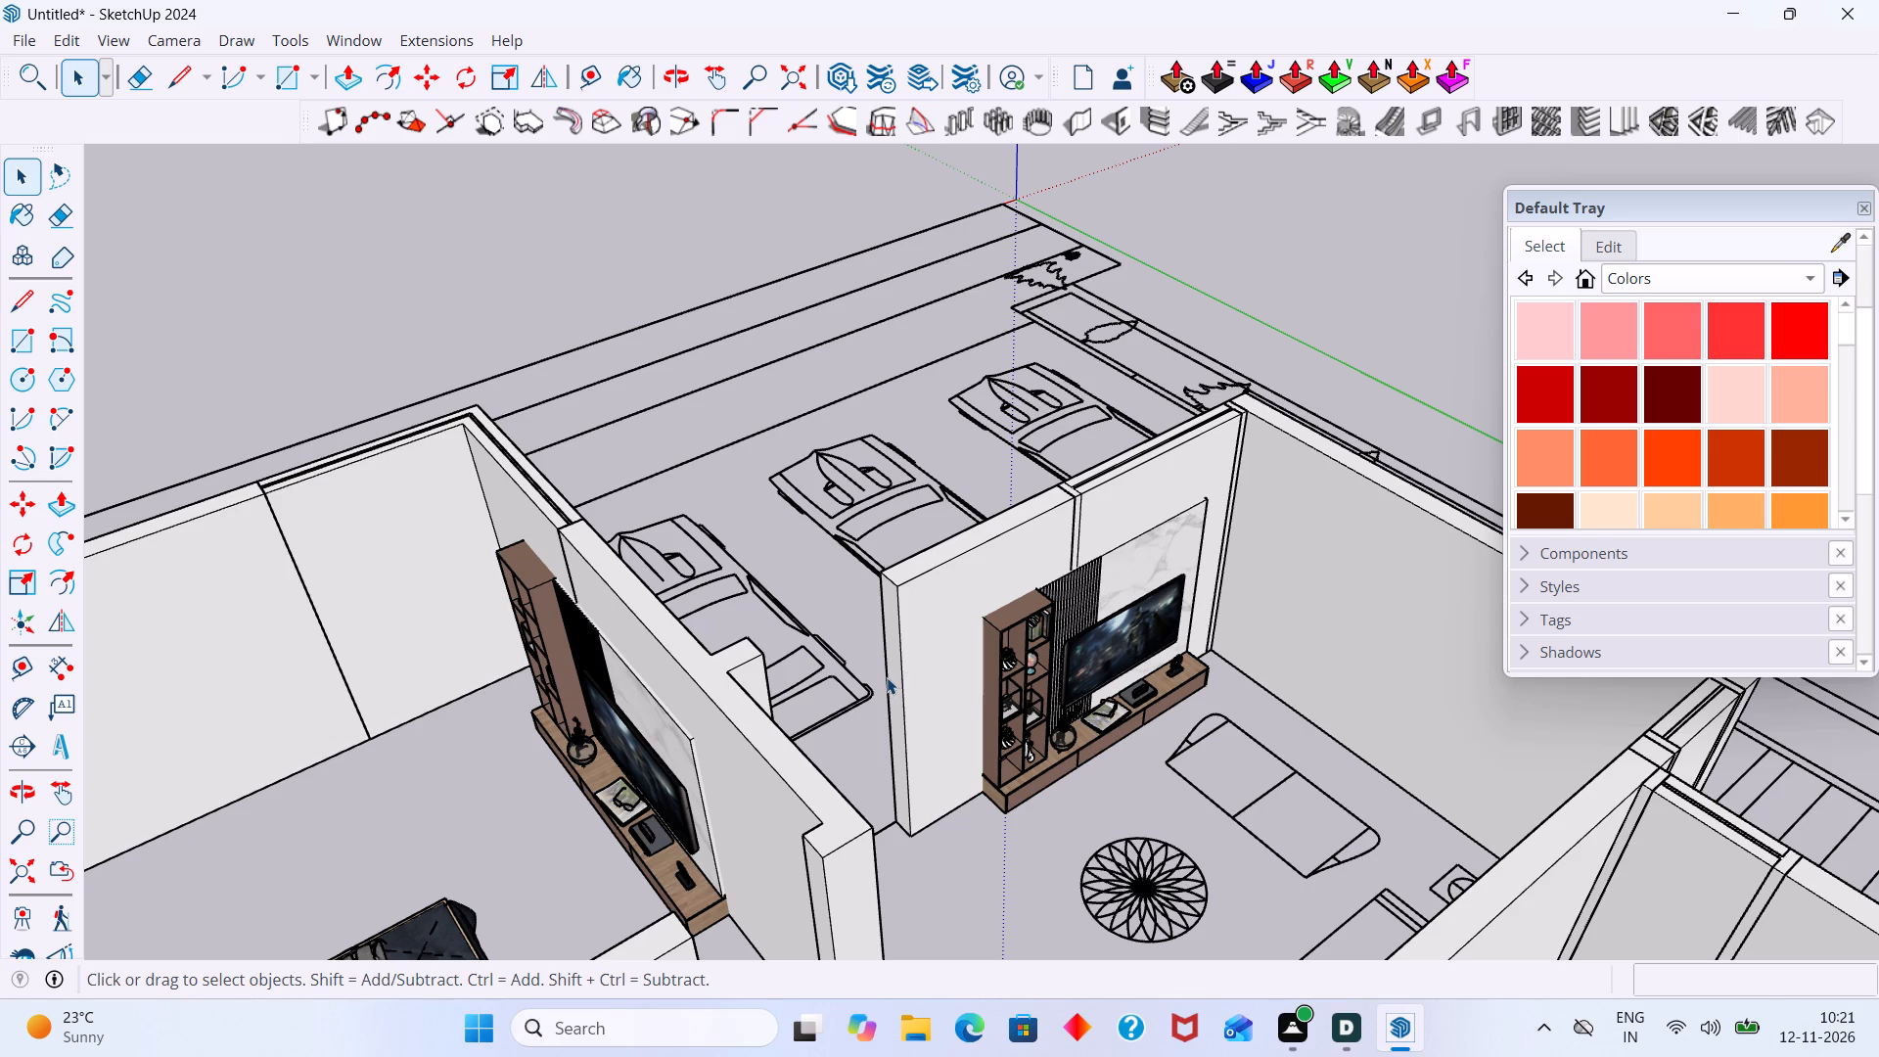
{"action": "scroll", "coordinate": [879, 694], "scroll_direction": "down", "scroll_amount": 8}
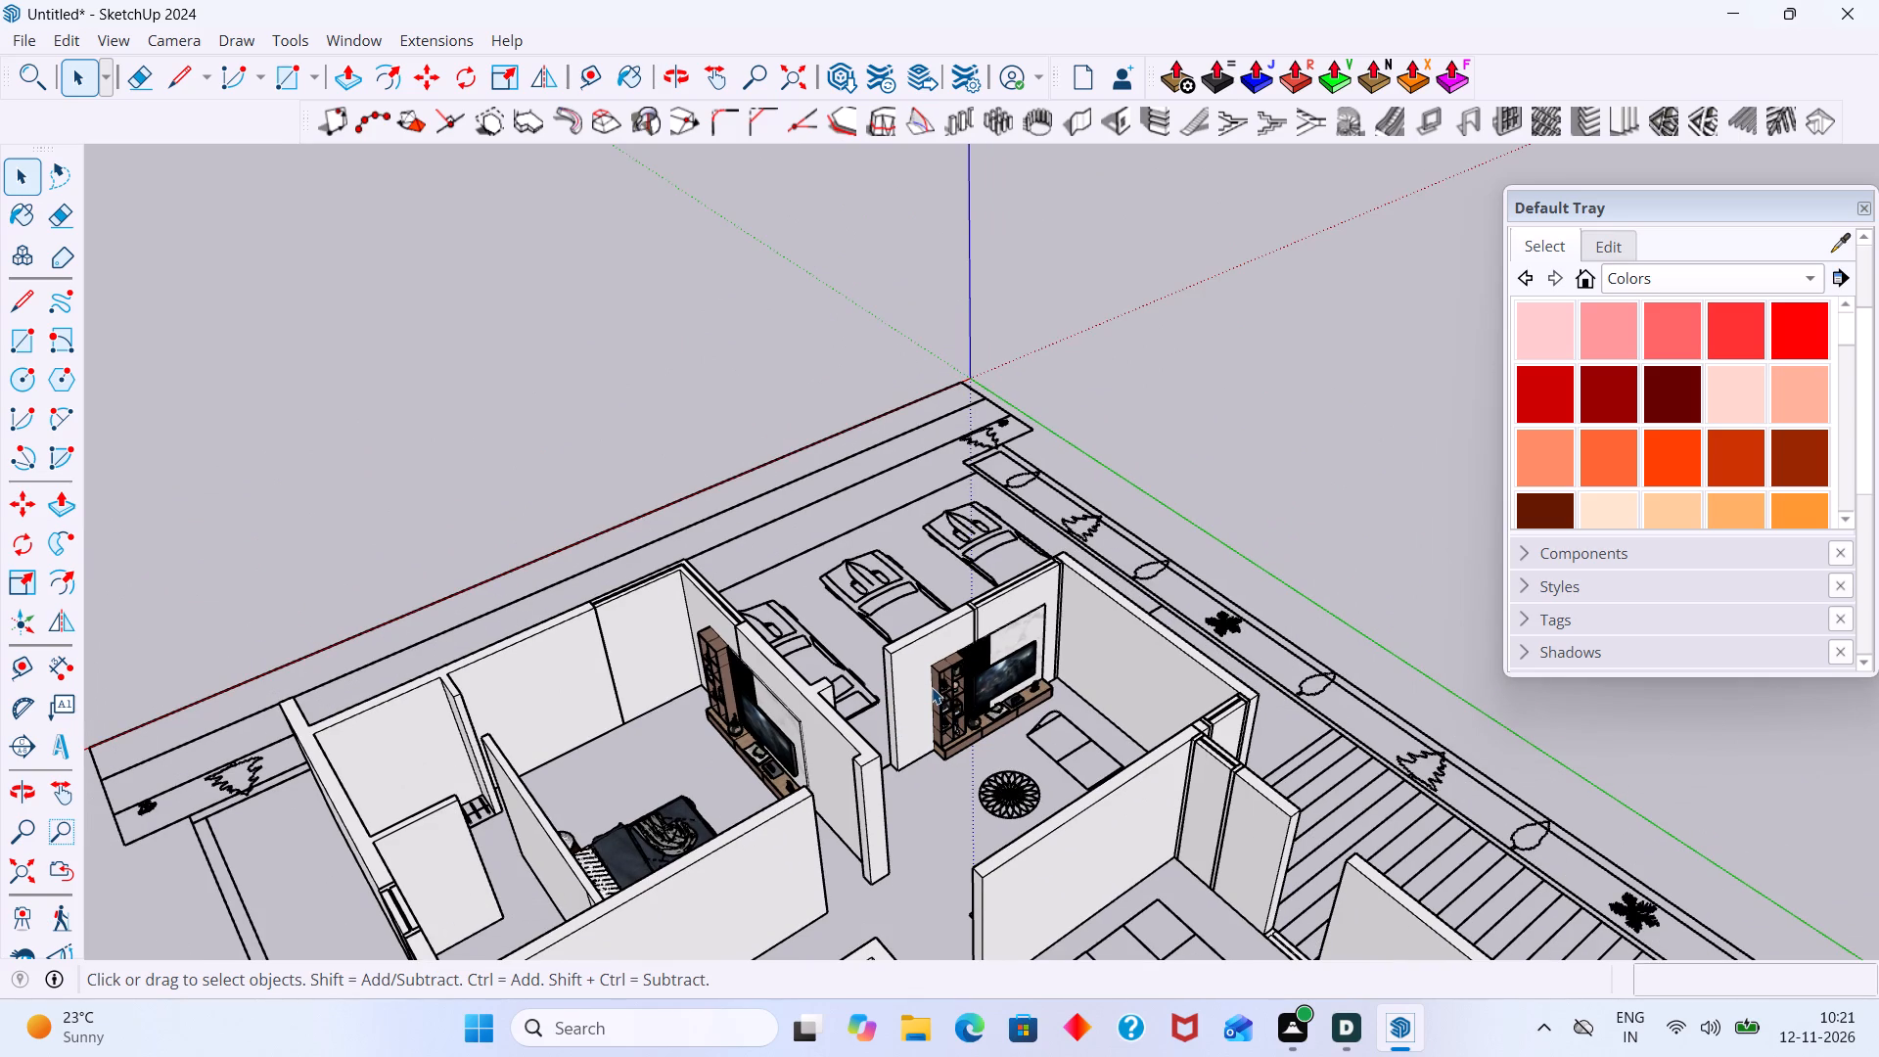
{"action": "scroll", "coordinate": [931, 685], "scroll_direction": "down", "scroll_amount": 4}
{"action": "scroll", "coordinate": [931, 685], "scroll_direction": "up", "scroll_amount": 2}
{"action": "scroll", "coordinate": [925, 677], "scroll_direction": "down", "scroll_amount": 6}
{"action": "middle_click_drag", "start_coordinate": [1009, 749], "coordinate": [1411, 760]}
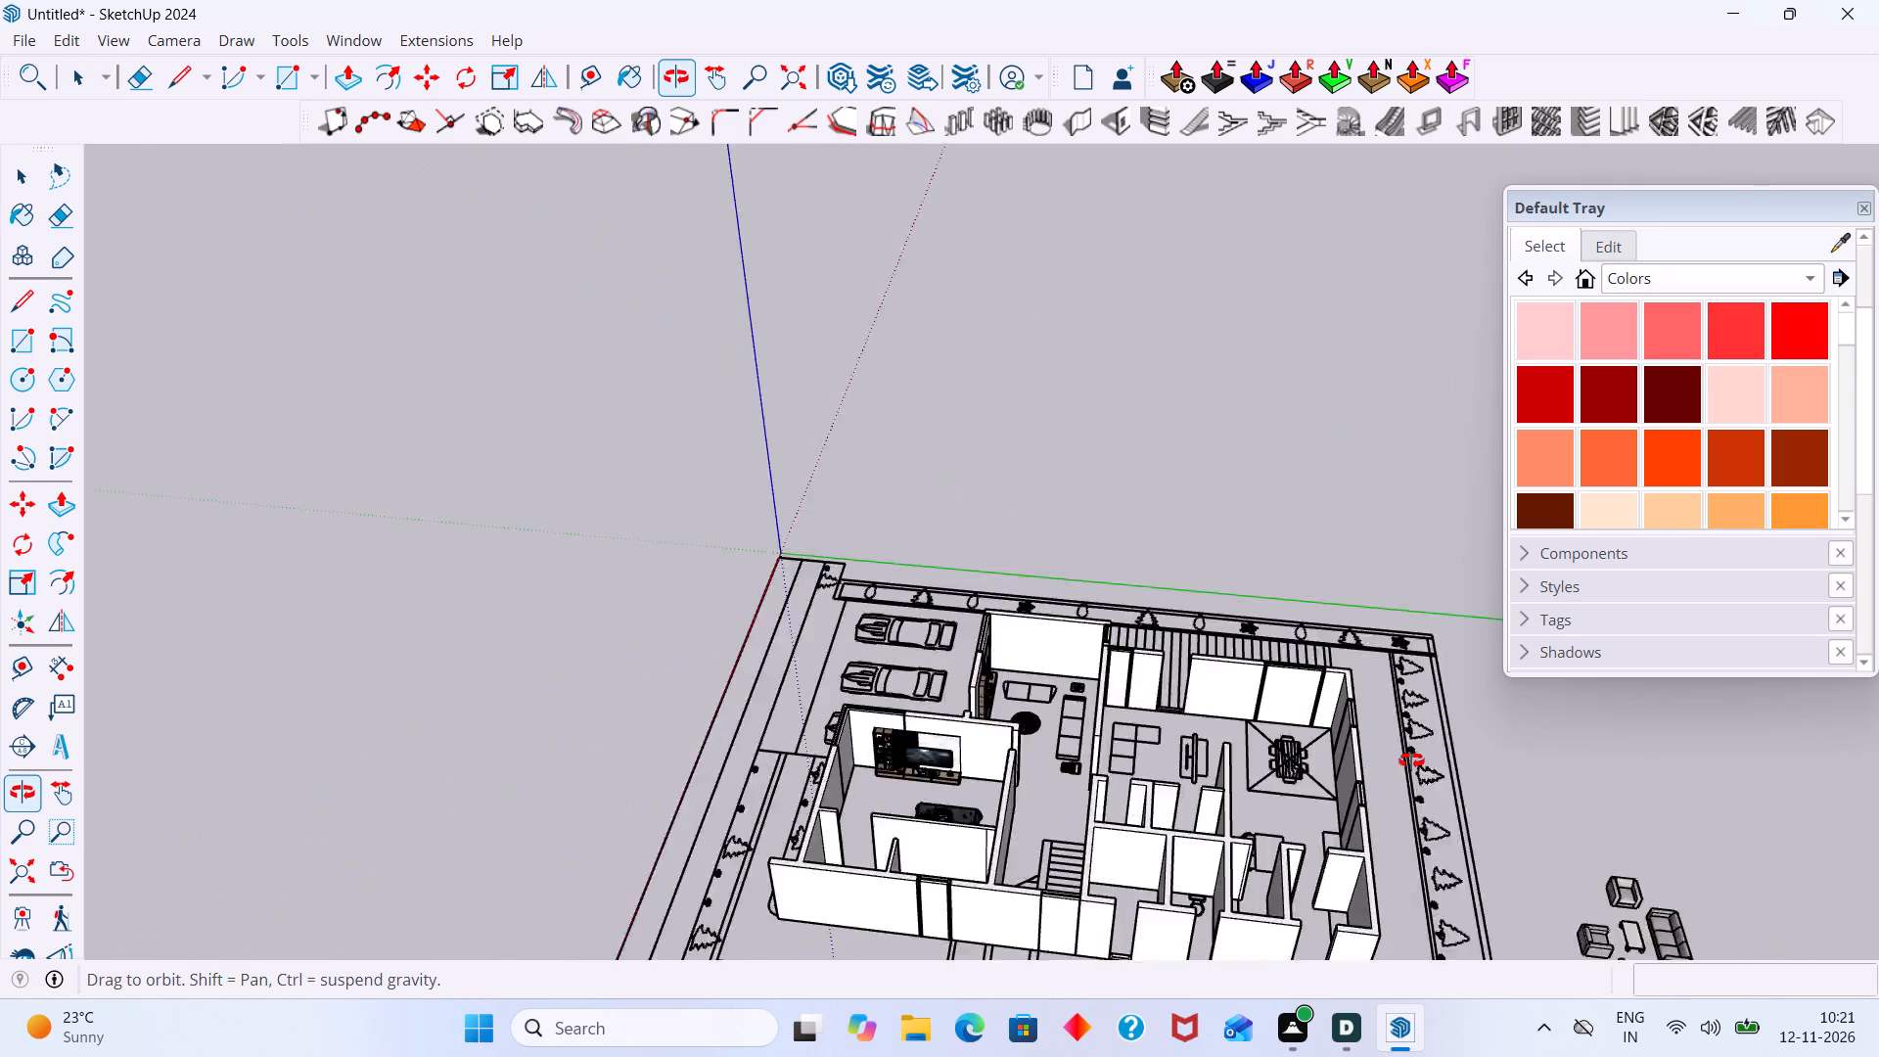
{"action": "middle_click_drag", "start_coordinate": [1411, 760], "coordinate": [1755, 693]}
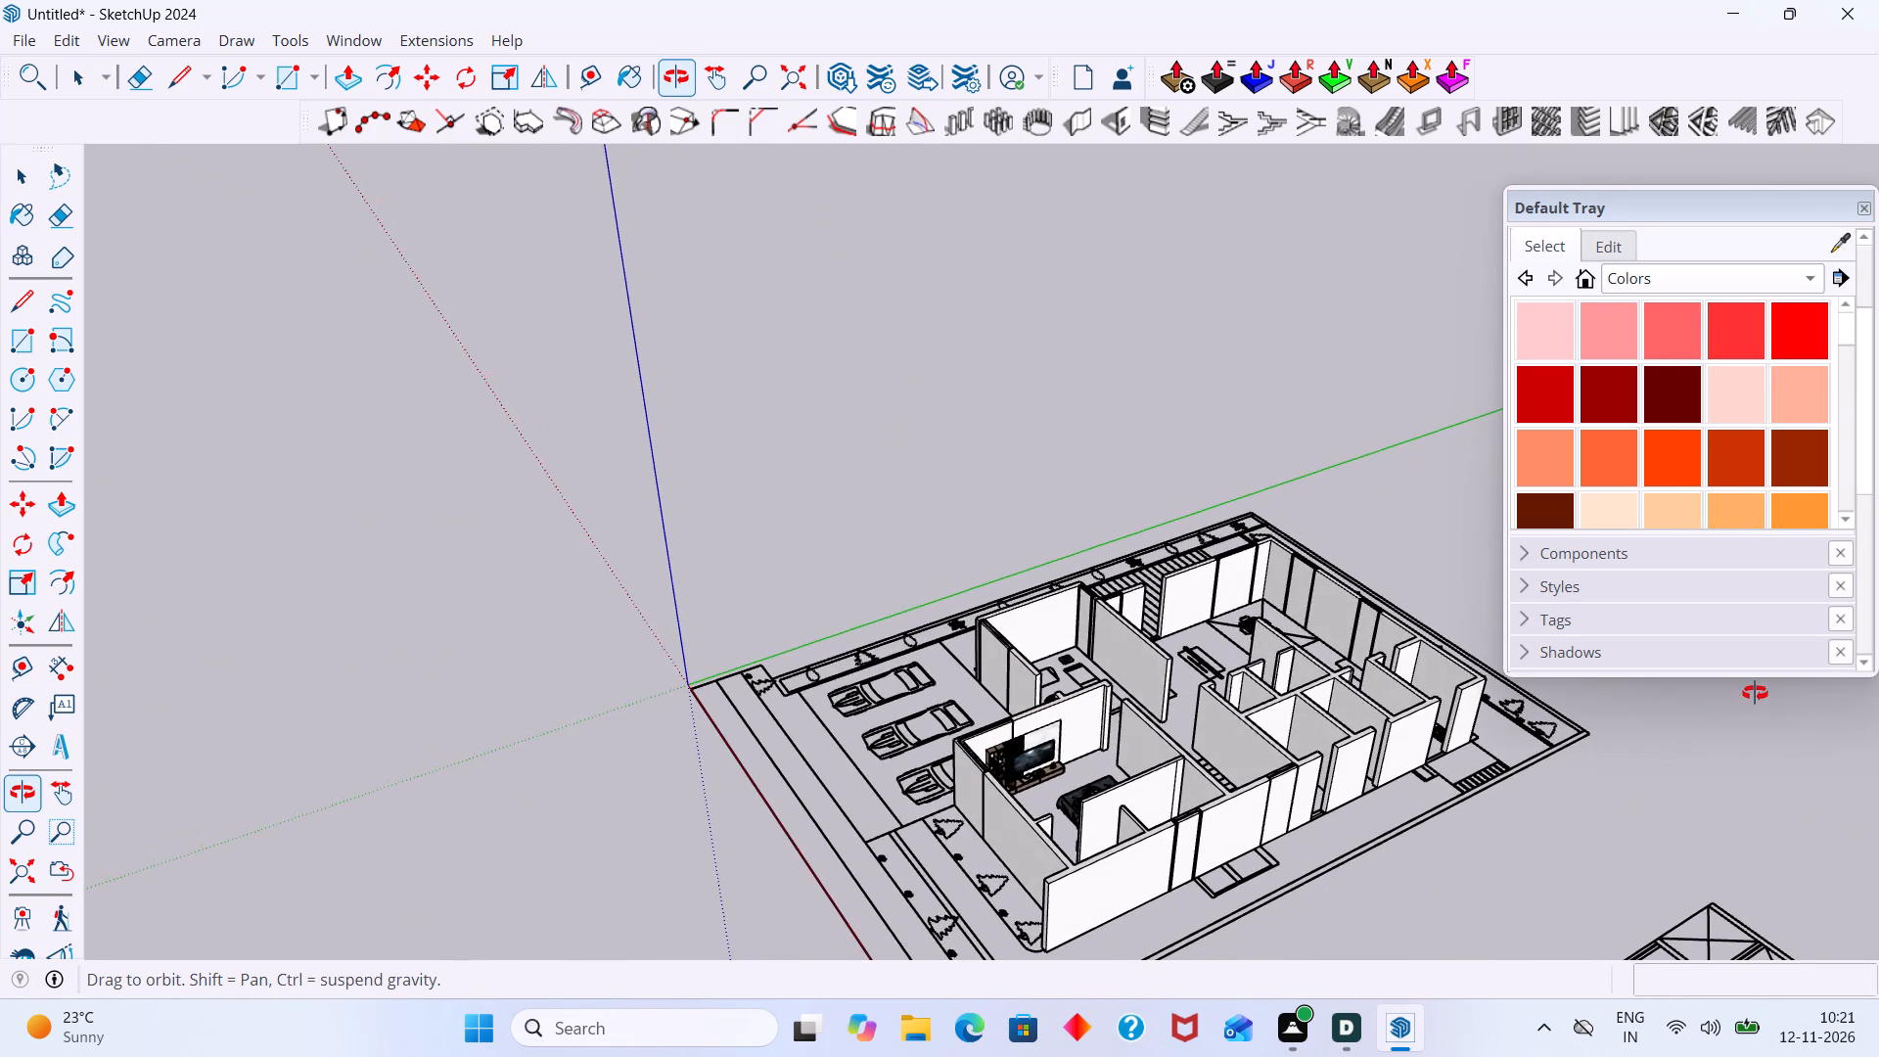
{"action": "middle_click_drag", "start_coordinate": [1755, 693], "coordinate": [1759, 693]}
{"action": "scroll", "coordinate": [1470, 662], "scroll_direction": "up", "scroll_amount": 5}
{"action": "middle_click_drag", "start_coordinate": [1083, 708], "coordinate": [1586, 814]}
{"action": "scroll", "coordinate": [1361, 774], "scroll_direction": "down", "scroll_amount": 5}
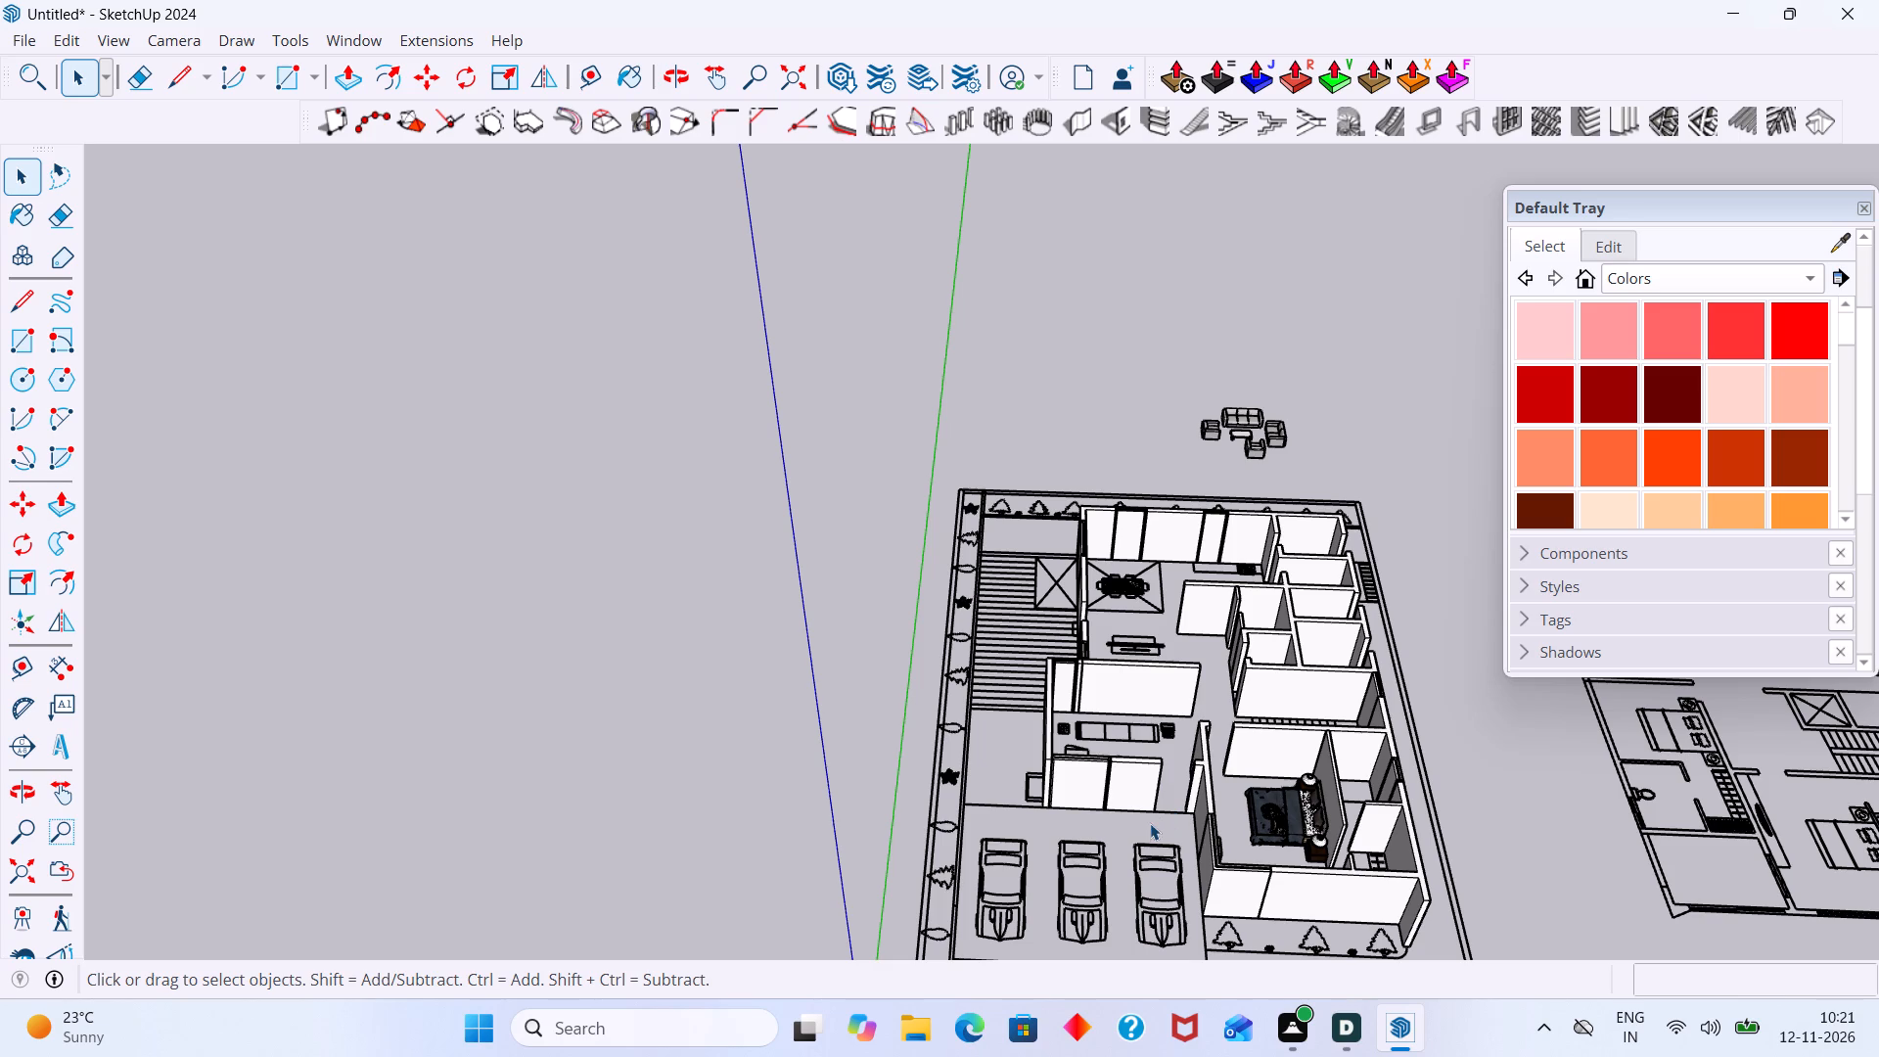
{"action": "middle_click_drag", "start_coordinate": [1076, 847], "coordinate": [980, 756], "text": "shift"}
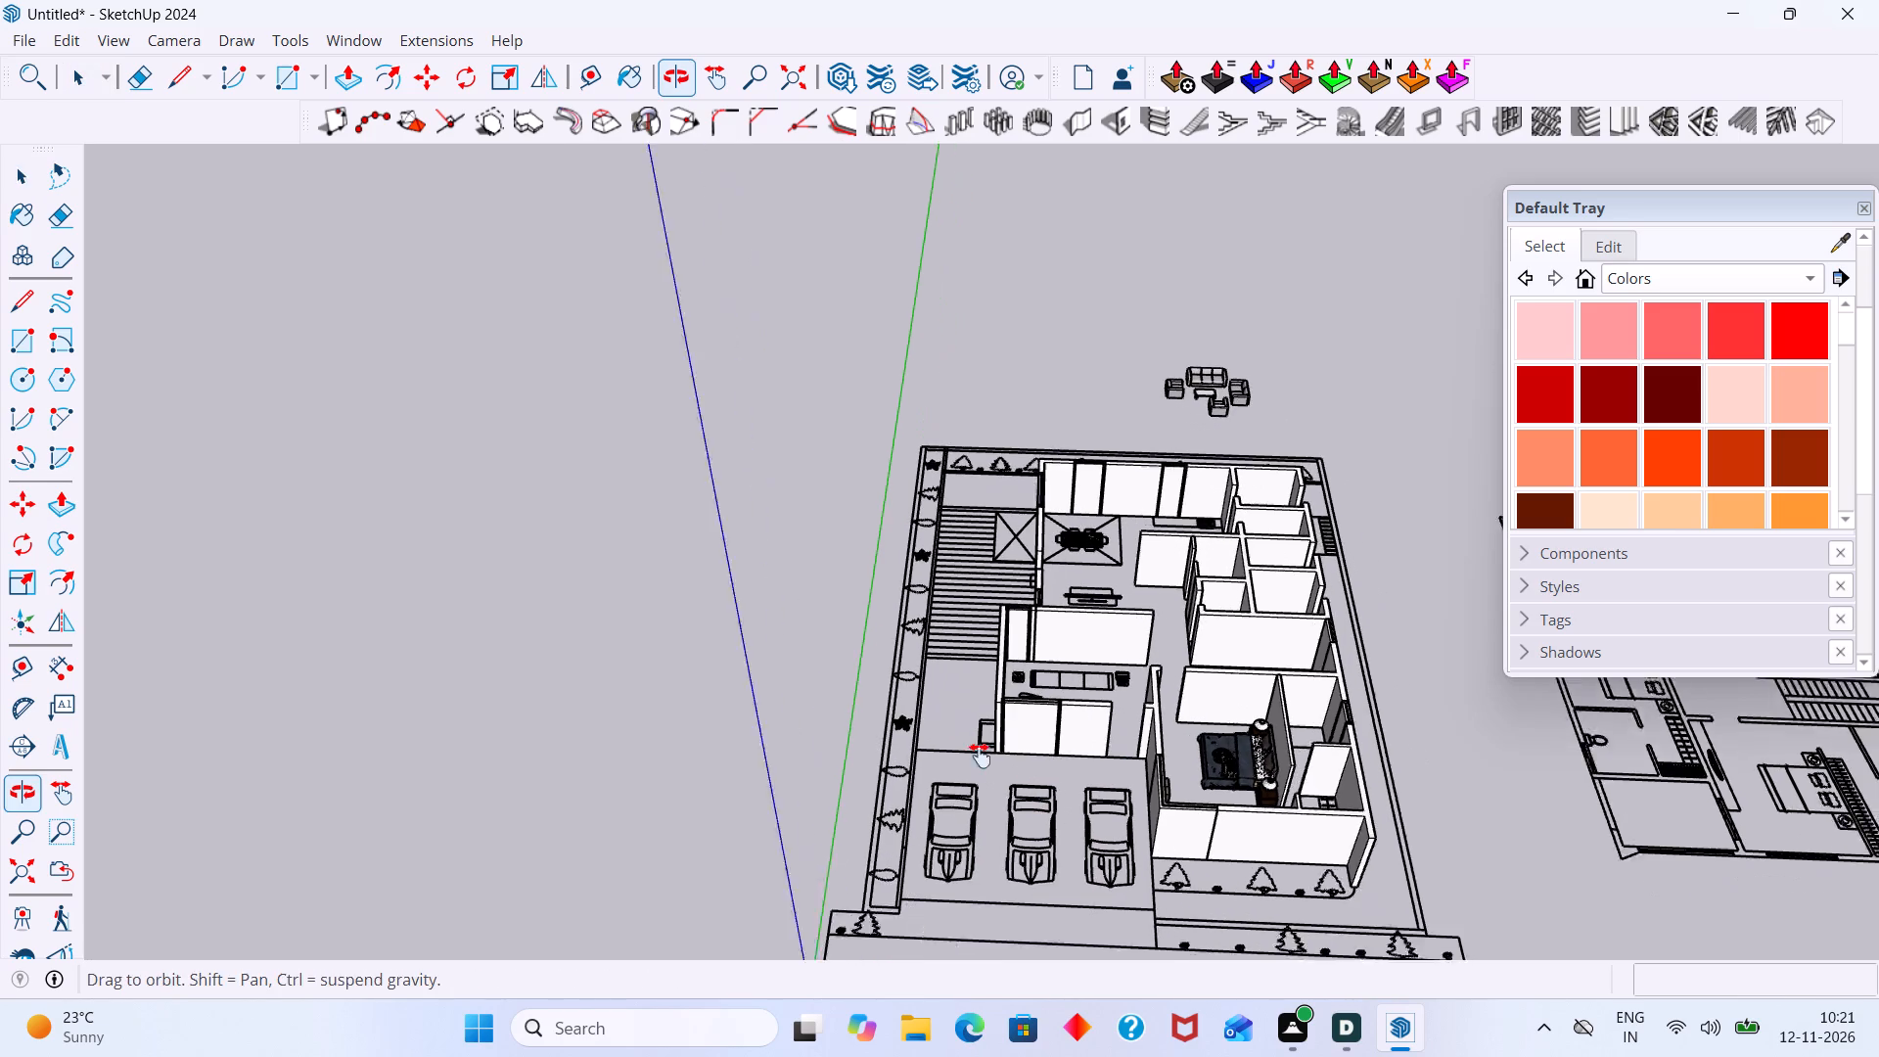
Examine the living room's furniture outlines and the surrounding rooms from above.
{"action": "middle_click_drag", "start_coordinate": [980, 756], "coordinate": [975, 753], "text": "shift"}
{"action": "middle_click_drag", "start_coordinate": [1021, 724], "coordinate": [1029, 745]}
{"action": "scroll", "coordinate": [978, 694], "scroll_direction": "up", "scroll_amount": 5}
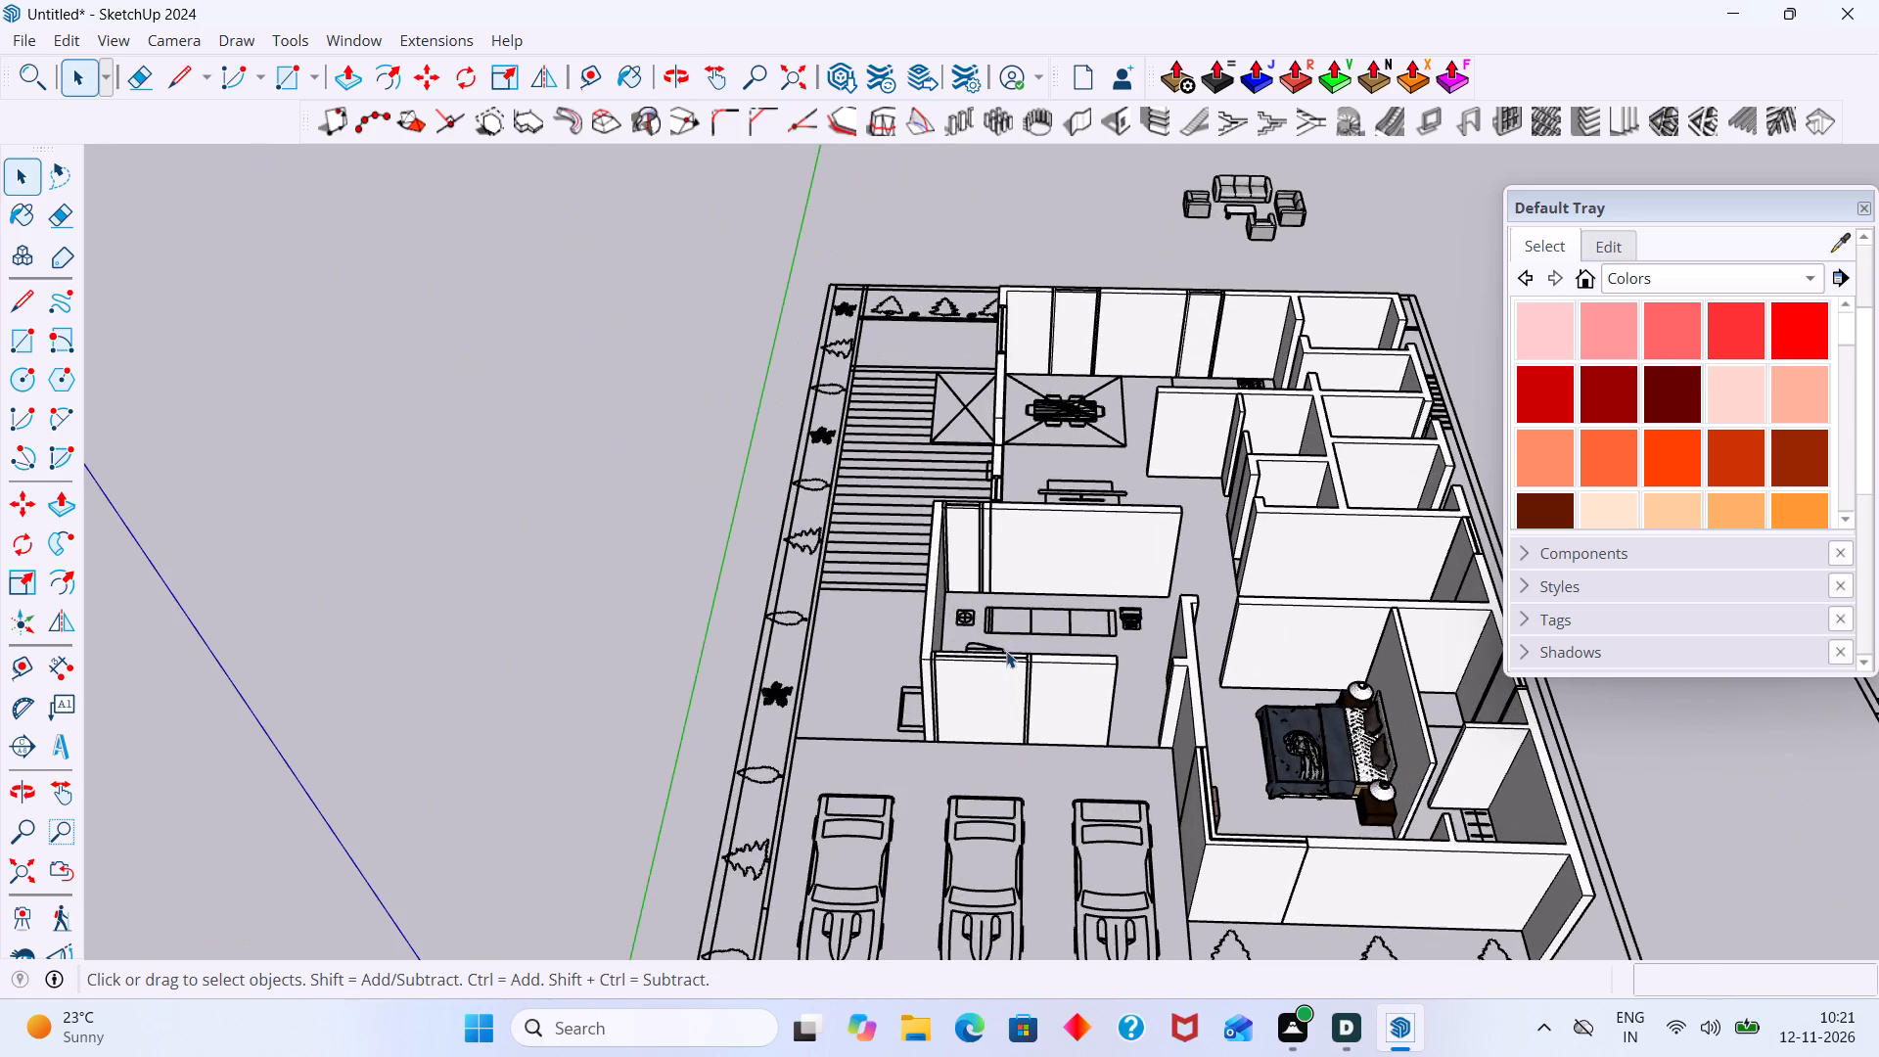
{"action": "scroll", "coordinate": [1006, 651], "scroll_direction": "up", "scroll_amount": 1}
{"action": "middle_click_drag", "start_coordinate": [1006, 651], "coordinate": [948, 721]}
{"action": "middle_click_drag", "start_coordinate": [966, 748], "coordinate": [969, 799]}
{"action": "middle_click_drag", "start_coordinate": [972, 777], "coordinate": [972, 879]}
{"action": "middle_click_drag", "start_coordinate": [977, 814], "coordinate": [978, 909]}
{"action": "scroll", "coordinate": [978, 829], "scroll_direction": "up", "scroll_amount": 4}
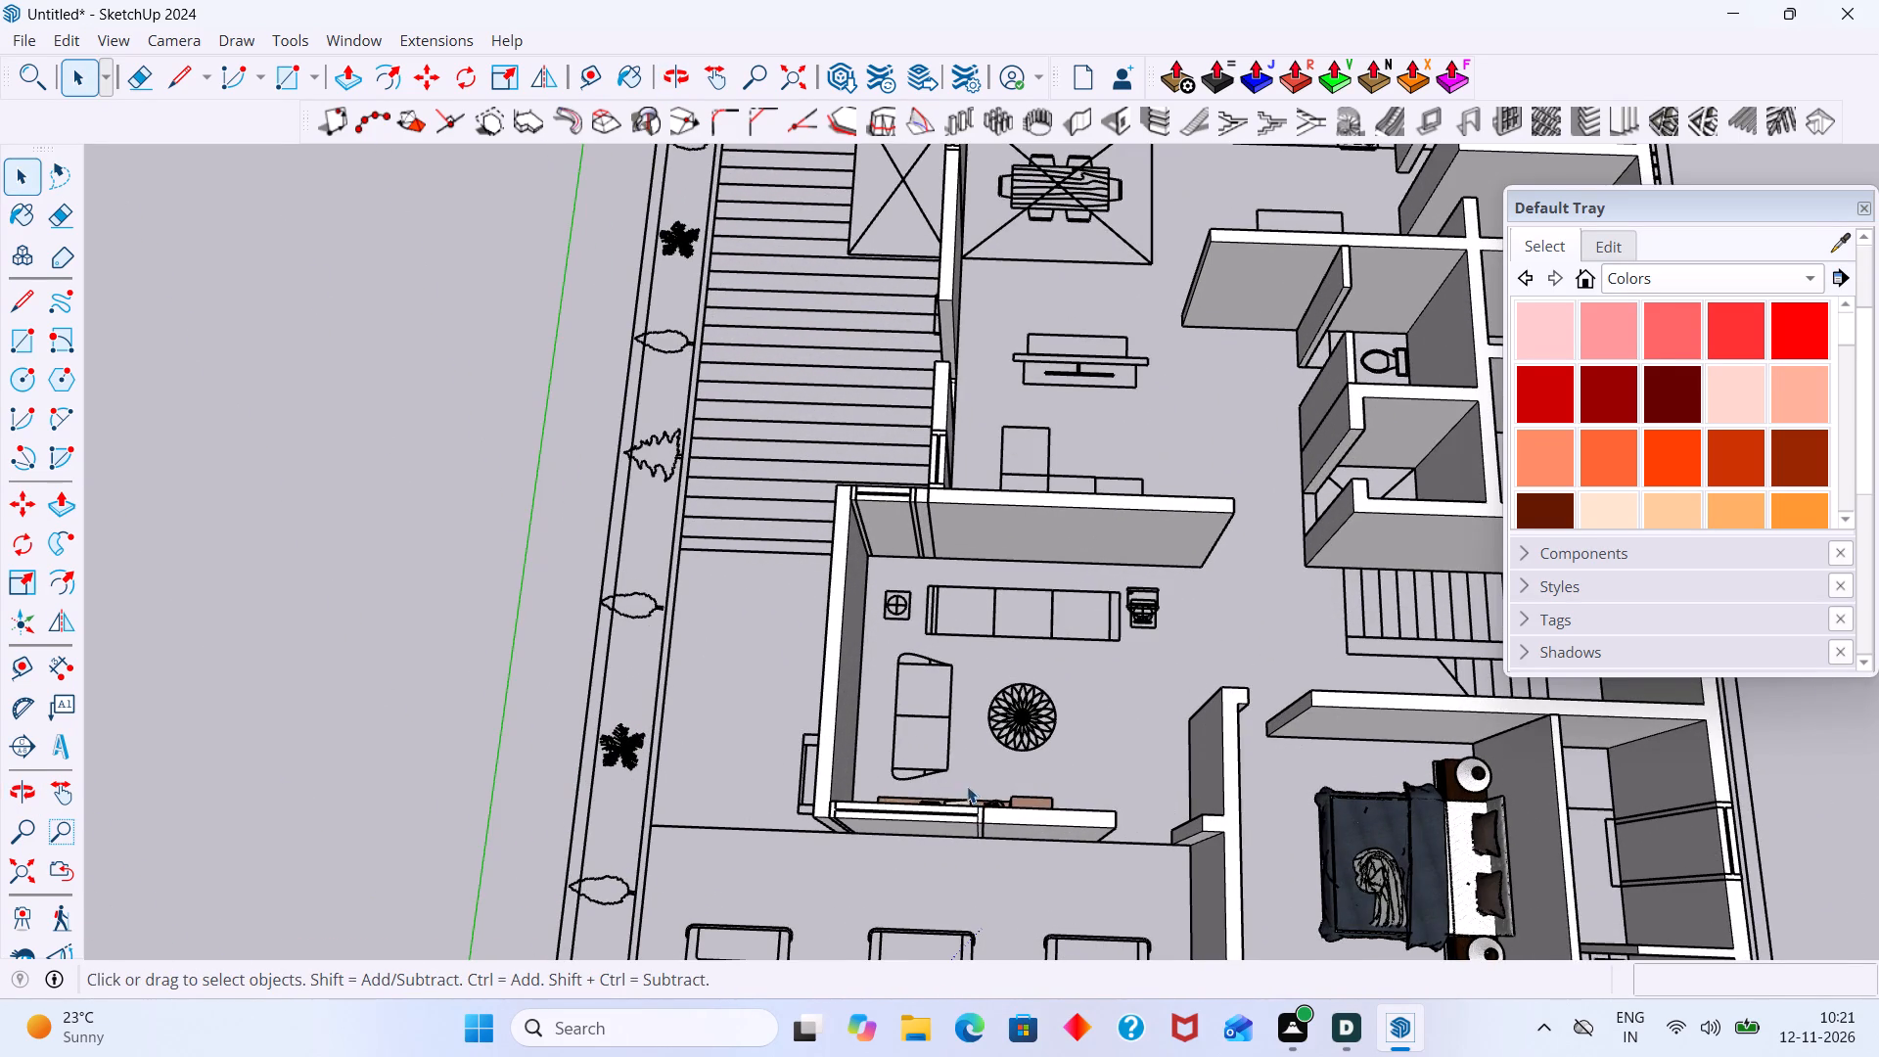
{"action": "scroll", "coordinate": [957, 773], "scroll_direction": "up", "scroll_amount": 2}
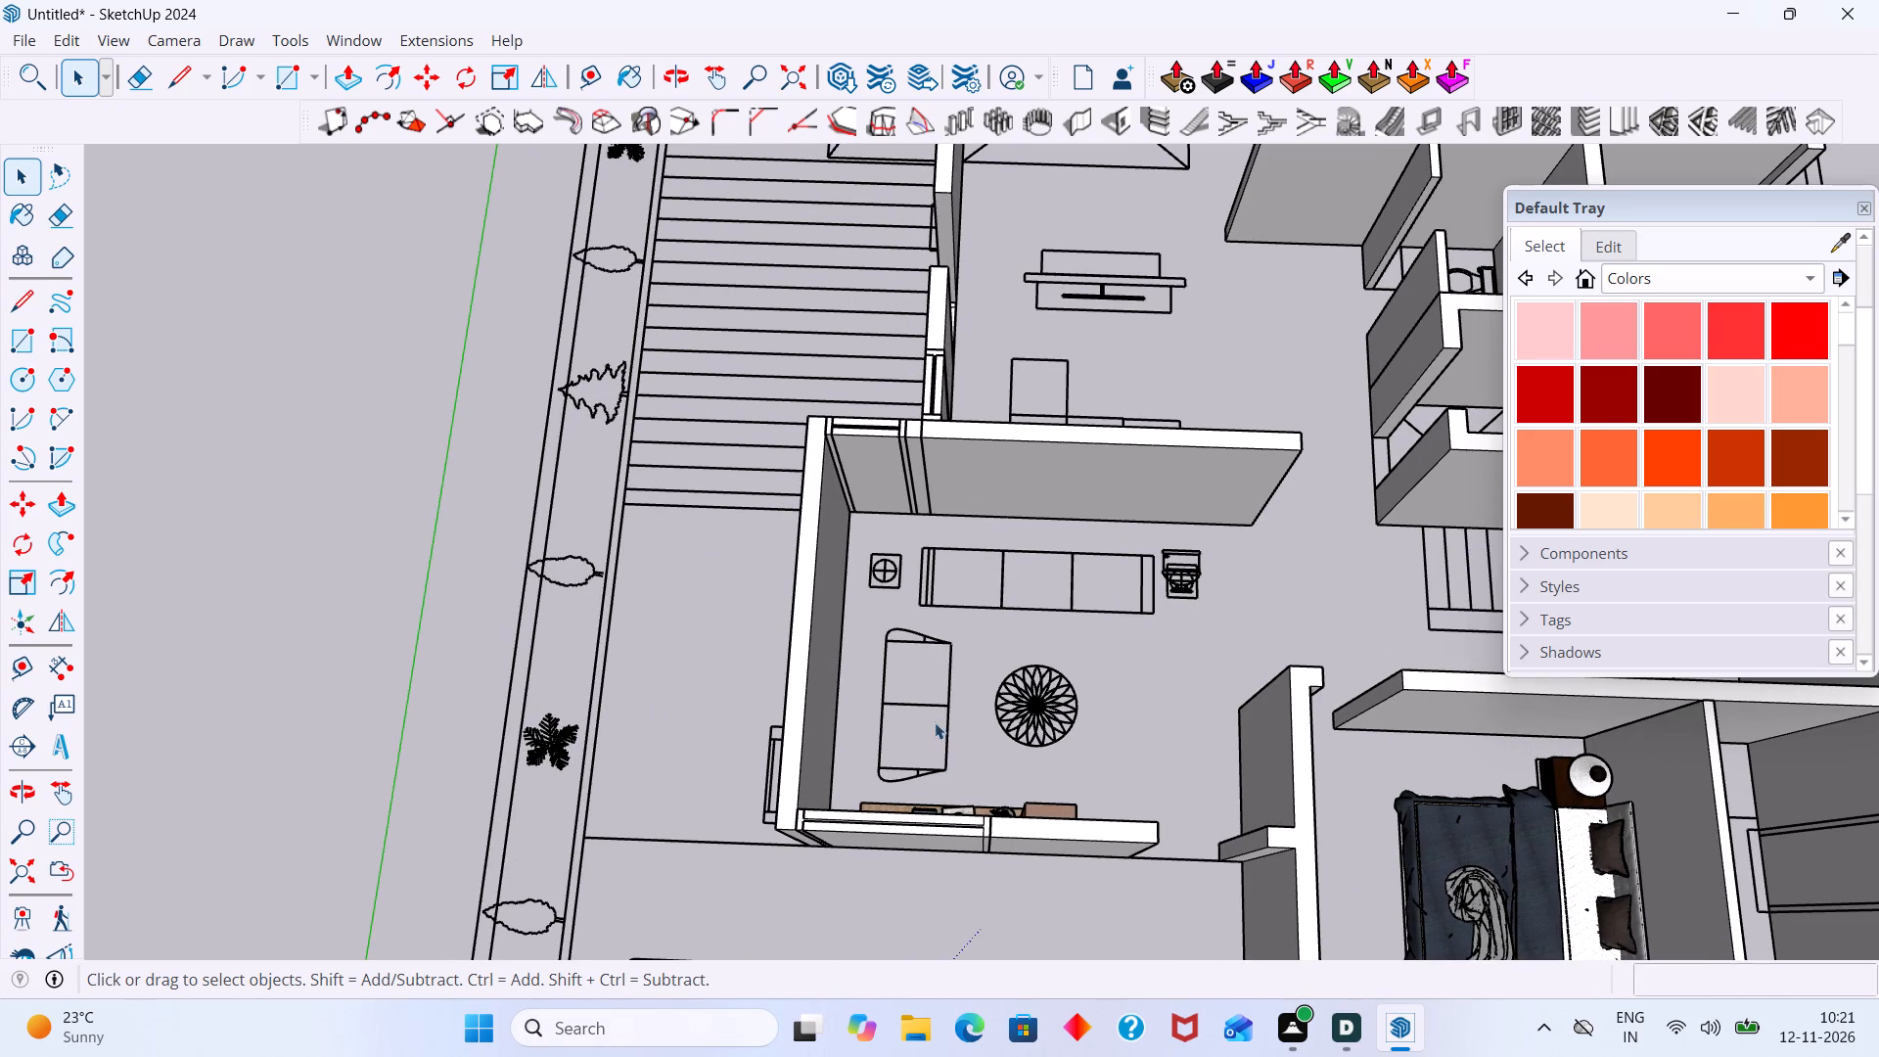
{"action": "scroll", "coordinate": [926, 701], "scroll_direction": "down", "scroll_amount": 10}
{"action": "middle_click_drag", "start_coordinate": [912, 741], "coordinate": [833, 733]}
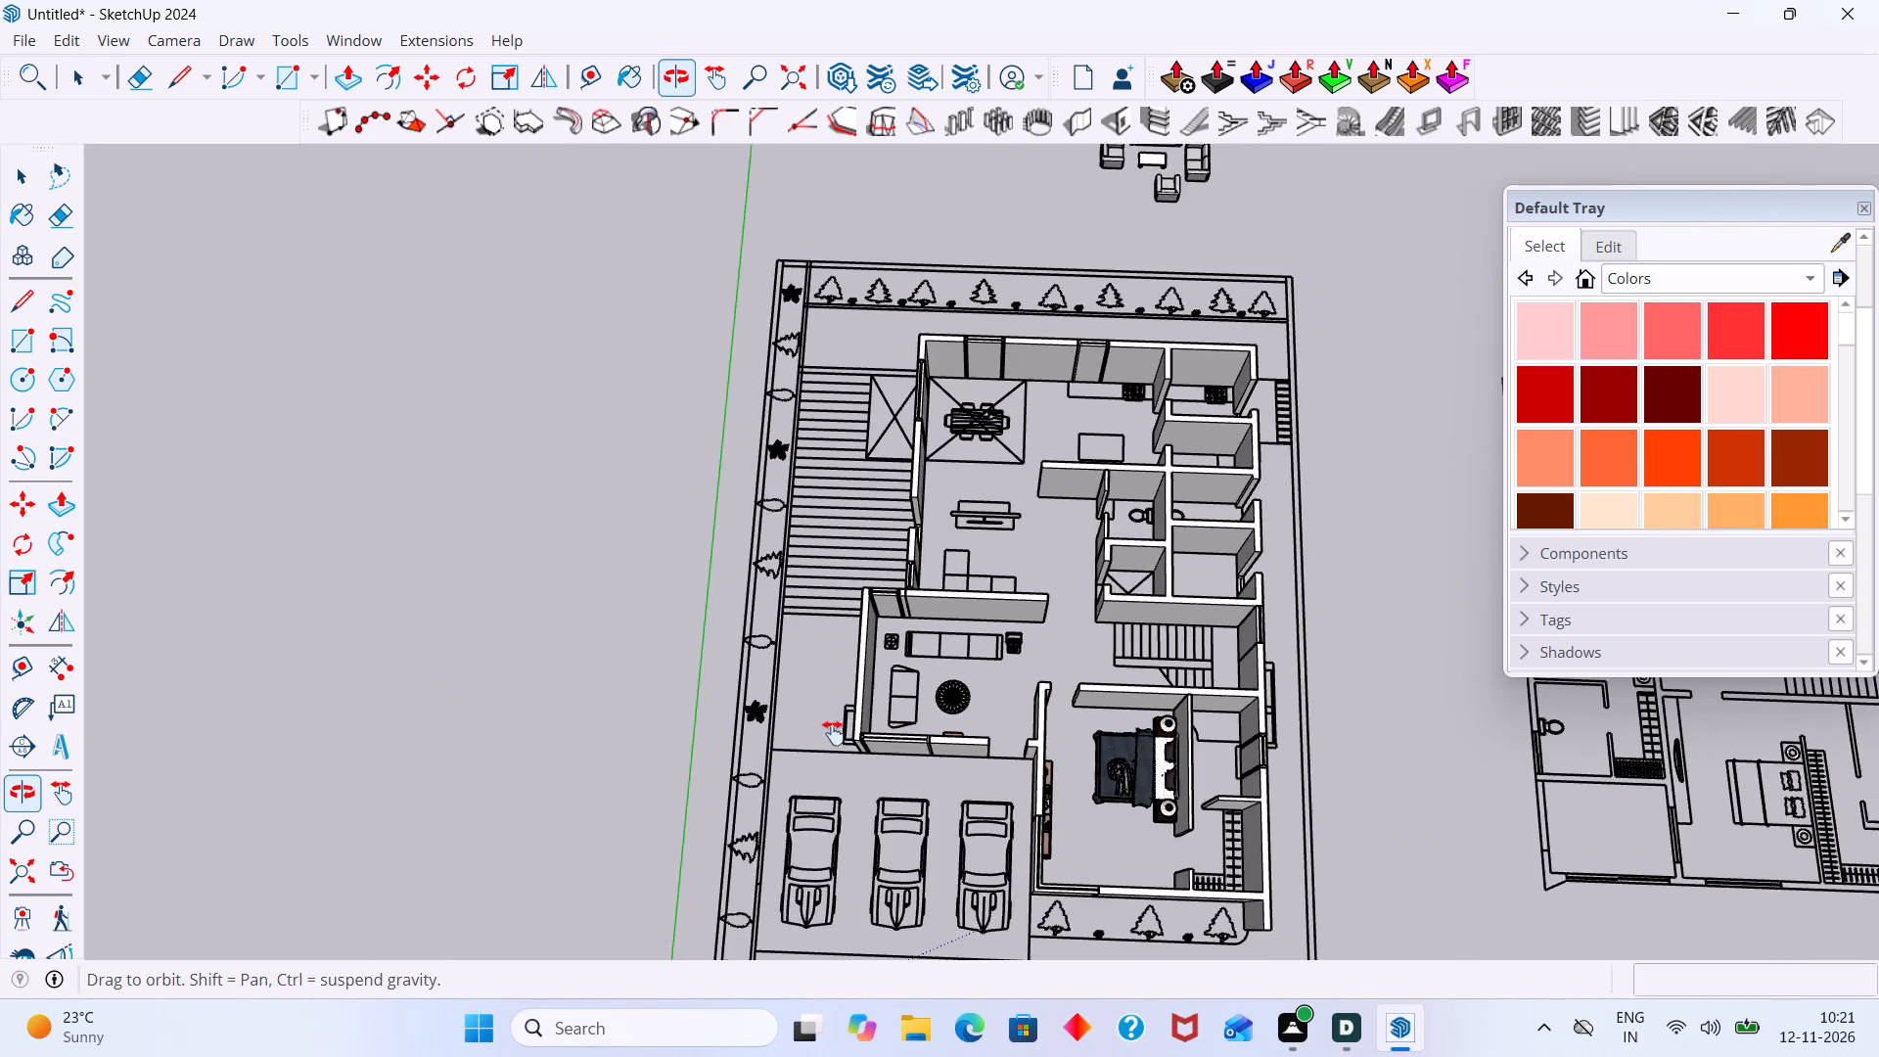
{"action": "middle_click_drag", "start_coordinate": [833, 733], "coordinate": [612, 739]}
Open the loose sofa set behind the house for editing, down through its nested groups to the individual pieces.
{"action": "scroll", "coordinate": [687, 730], "scroll_direction": "down", "scroll_amount": 9}
{"action": "scroll", "coordinate": [716, 483], "scroll_direction": "up", "scroll_amount": 6}
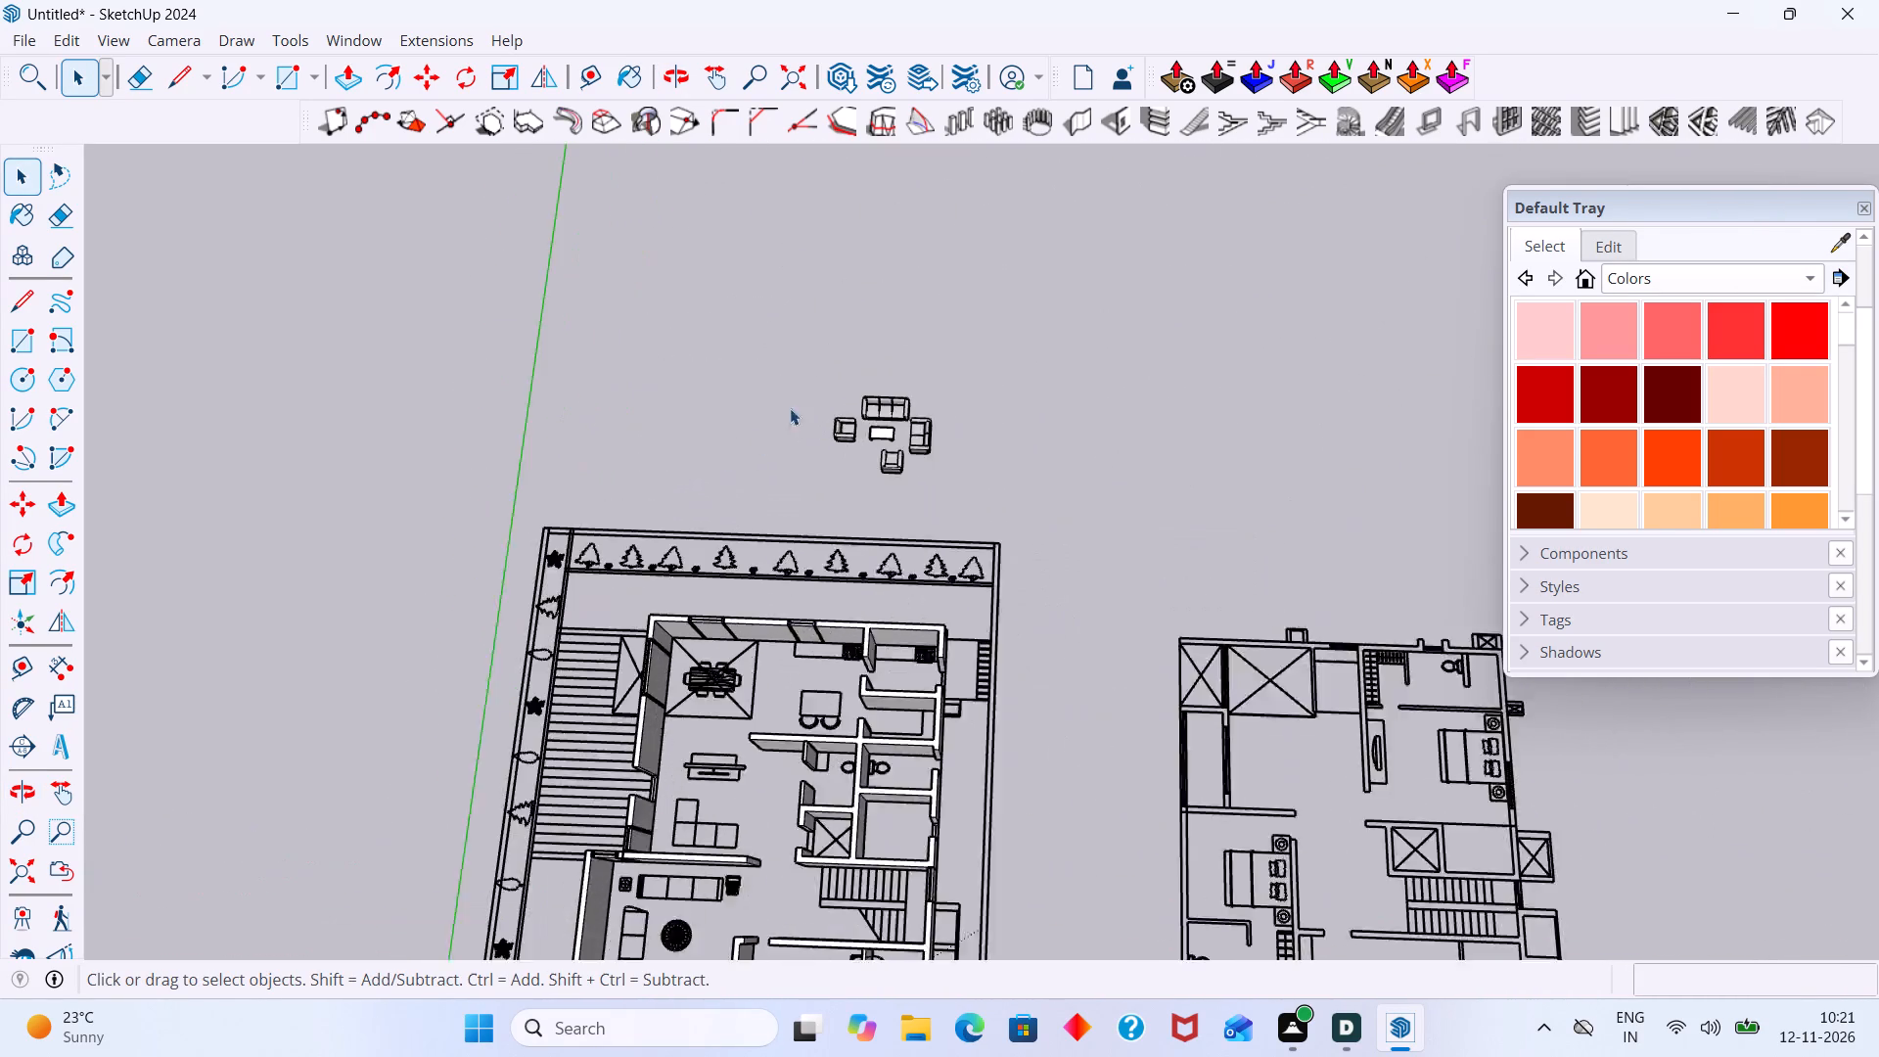
{"action": "scroll", "coordinate": [790, 408], "scroll_direction": "up", "scroll_amount": 12}
{"action": "left_click", "coordinate": [896, 412]}
{"action": "double_click", "coordinate": [896, 412]}
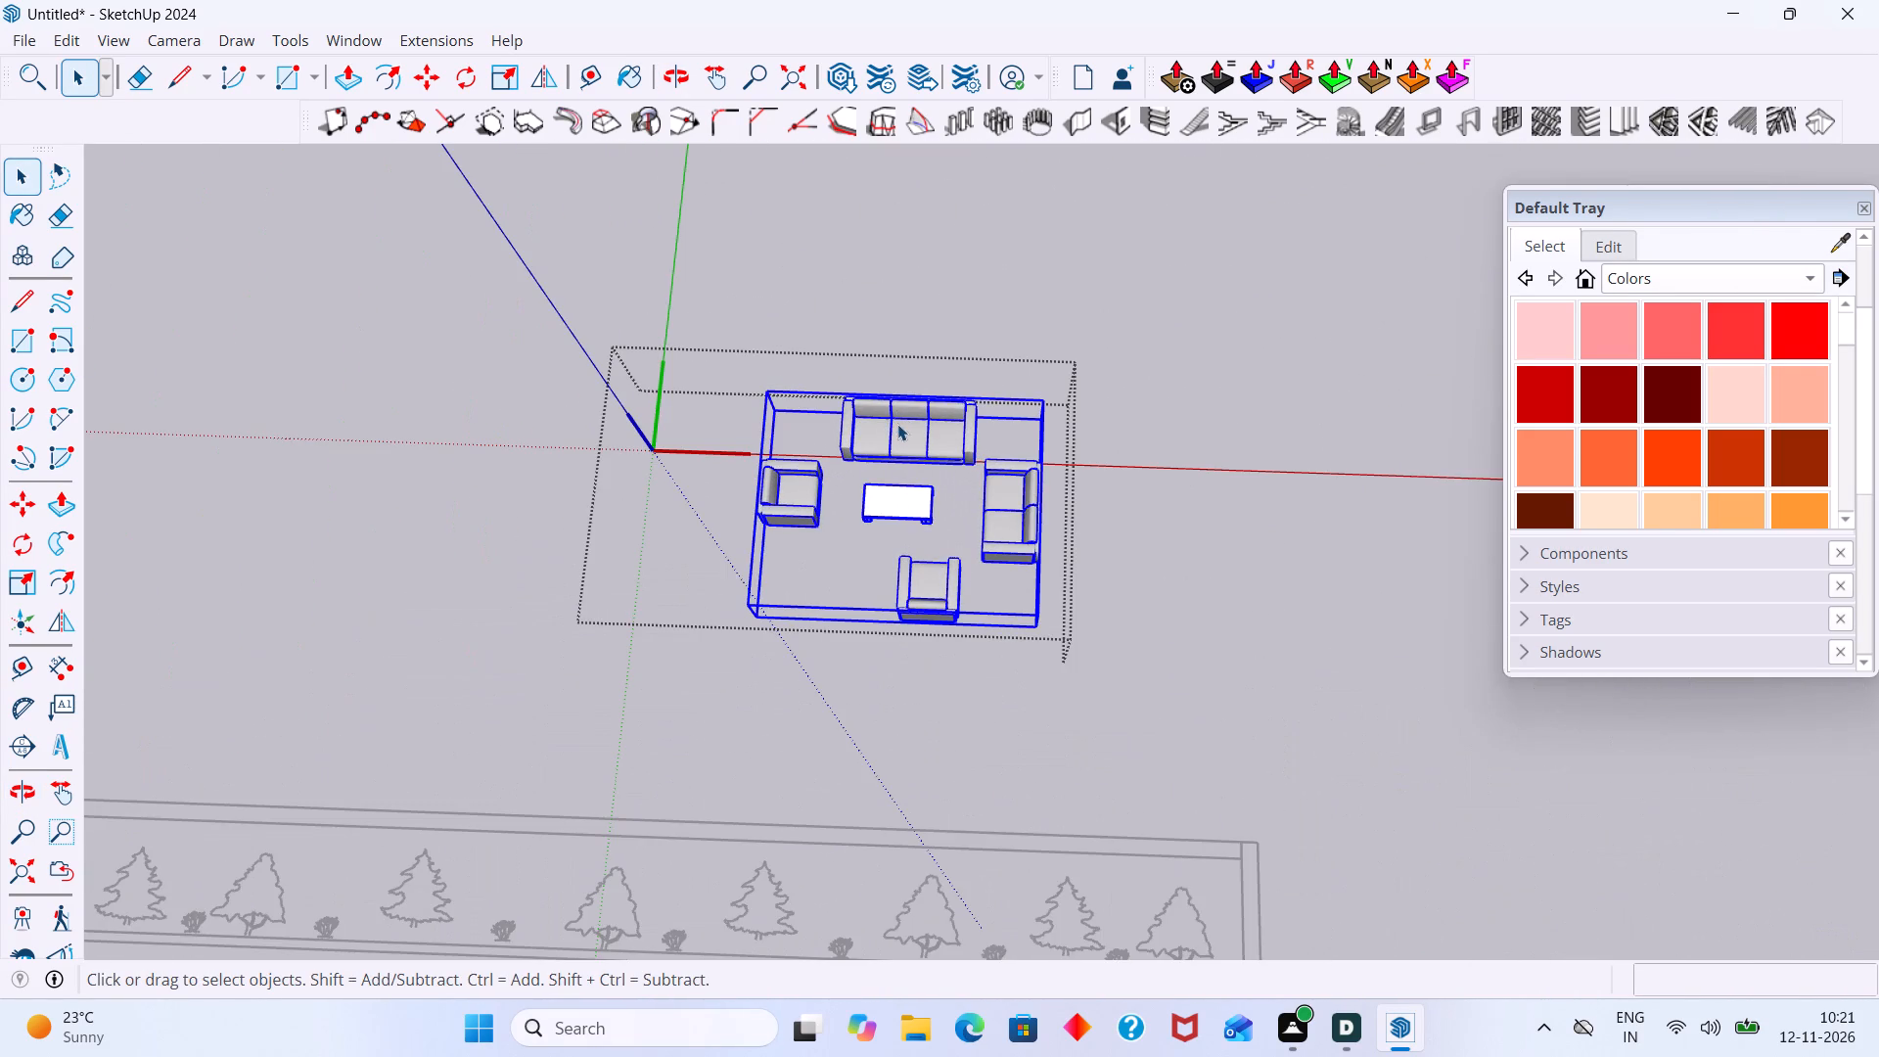
{"action": "left_click", "coordinate": [897, 424]}
{"action": "double_click", "coordinate": [913, 435]}
{"action": "double_click", "coordinate": [937, 396]}
{"action": "left_click", "coordinate": [939, 400]}
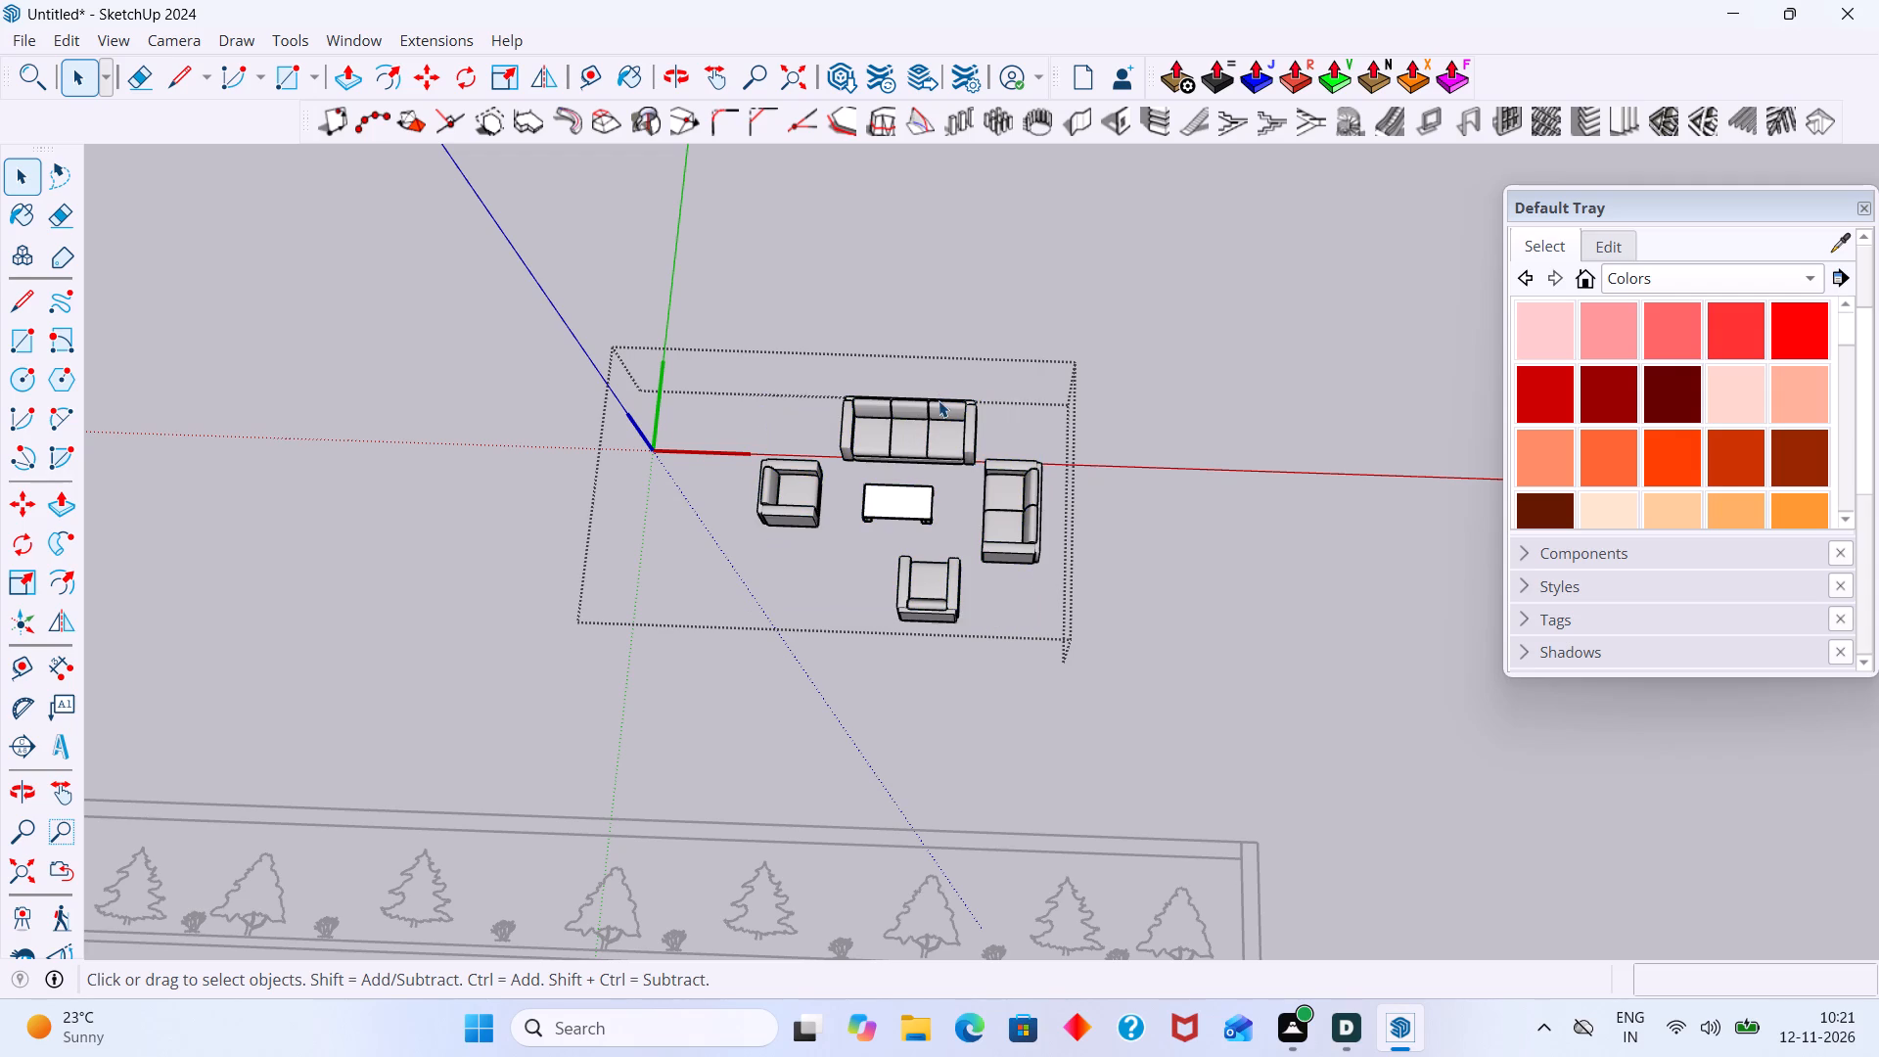
{"action": "double_click", "coordinate": [939, 407]}
Move the three-seat sofa by its bottom front corner about 68' 9" into the living room, onto the rear corner of the long sofa outline.
{"action": "left_click", "coordinate": [941, 447]}
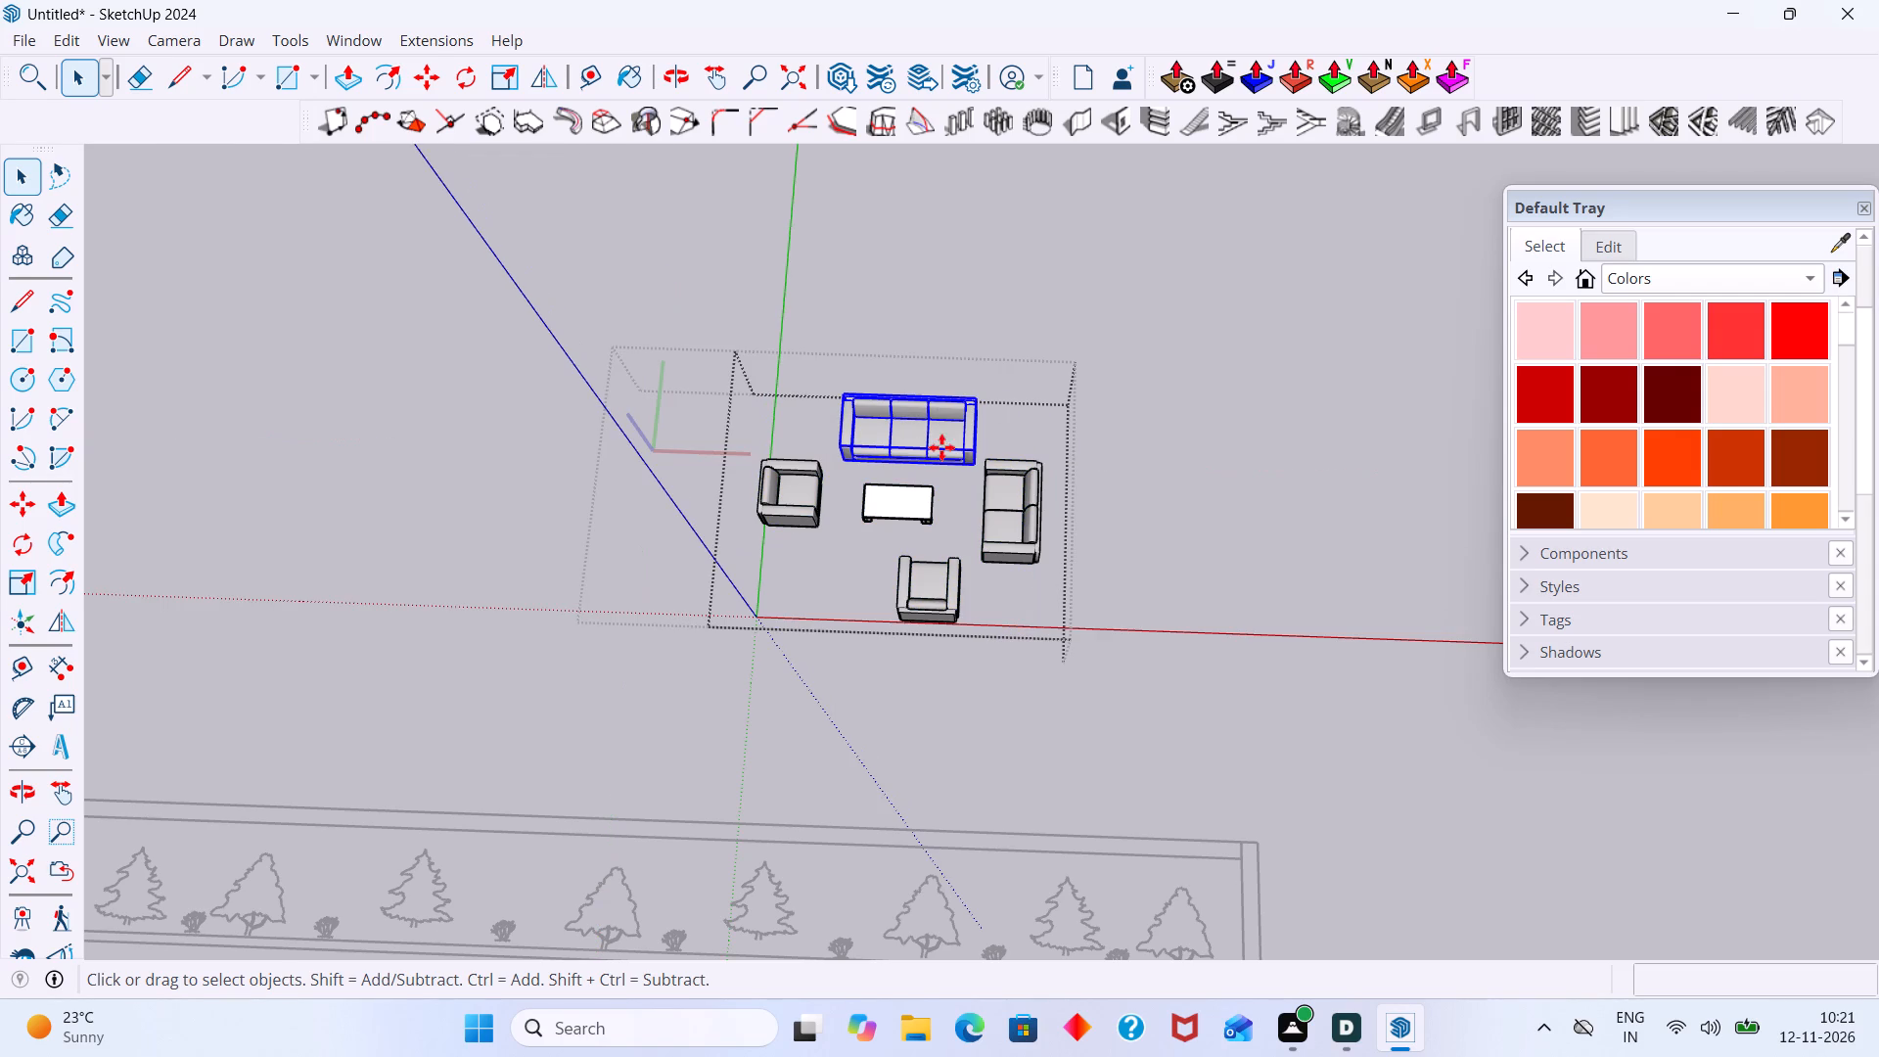
{"action": "key", "text": "m"}
{"action": "left_click", "coordinate": [845, 457]}
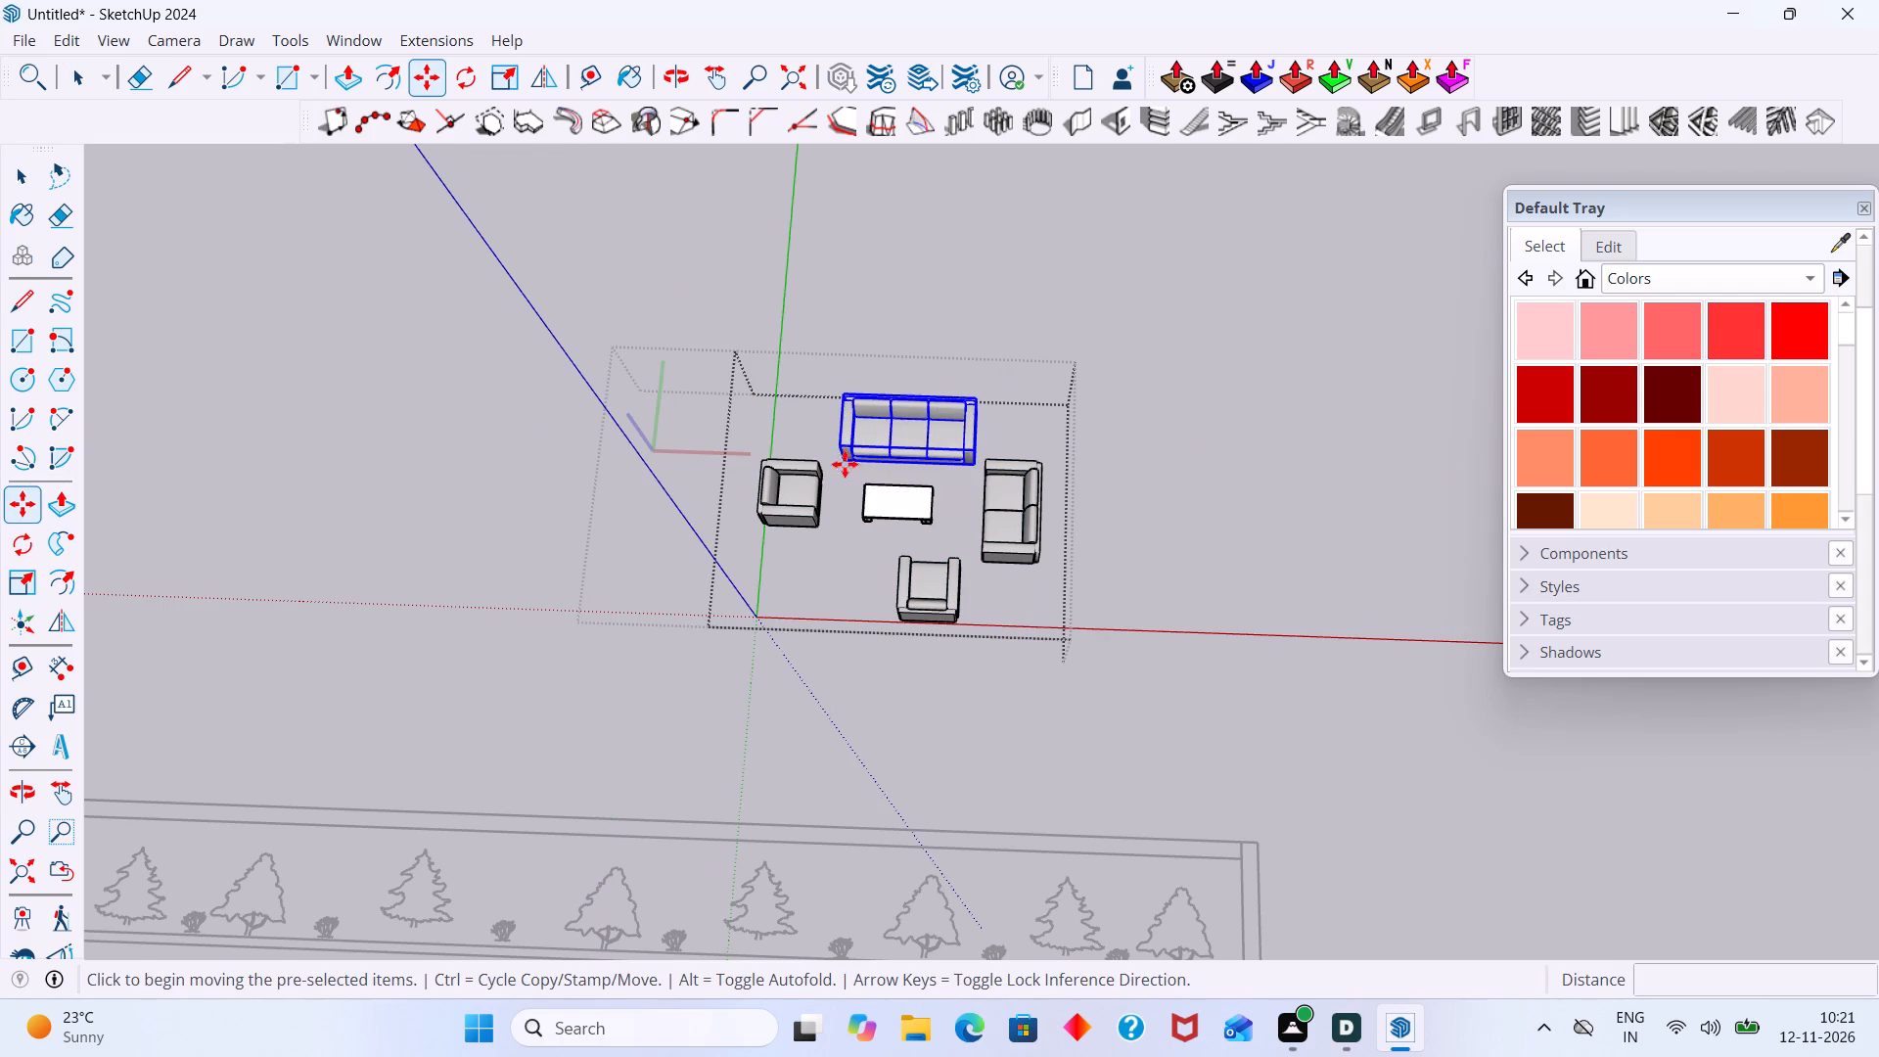
{"action": "scroll", "coordinate": [770, 609], "scroll_direction": "down", "scroll_amount": 9}
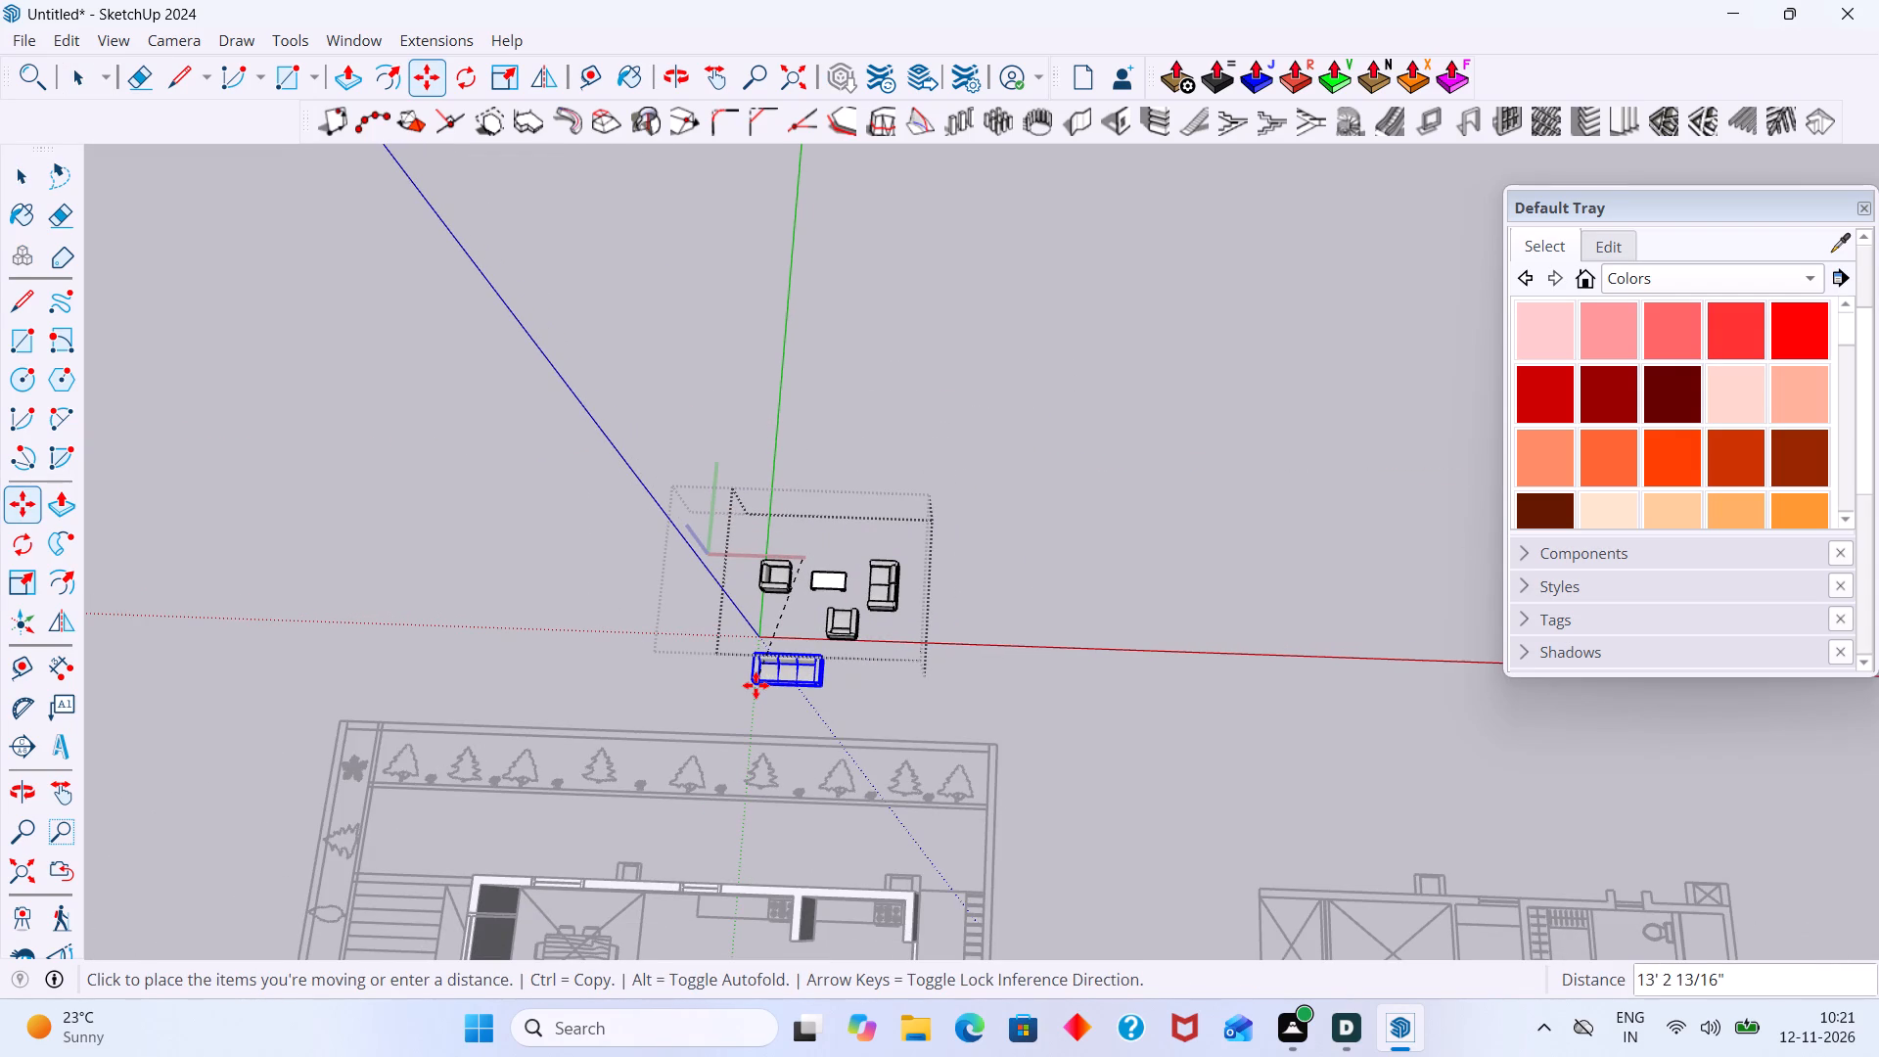
{"action": "scroll", "coordinate": [756, 685], "scroll_direction": "down", "scroll_amount": 14}
{"action": "scroll", "coordinate": [633, 944], "scroll_direction": "down", "scroll_amount": 1}
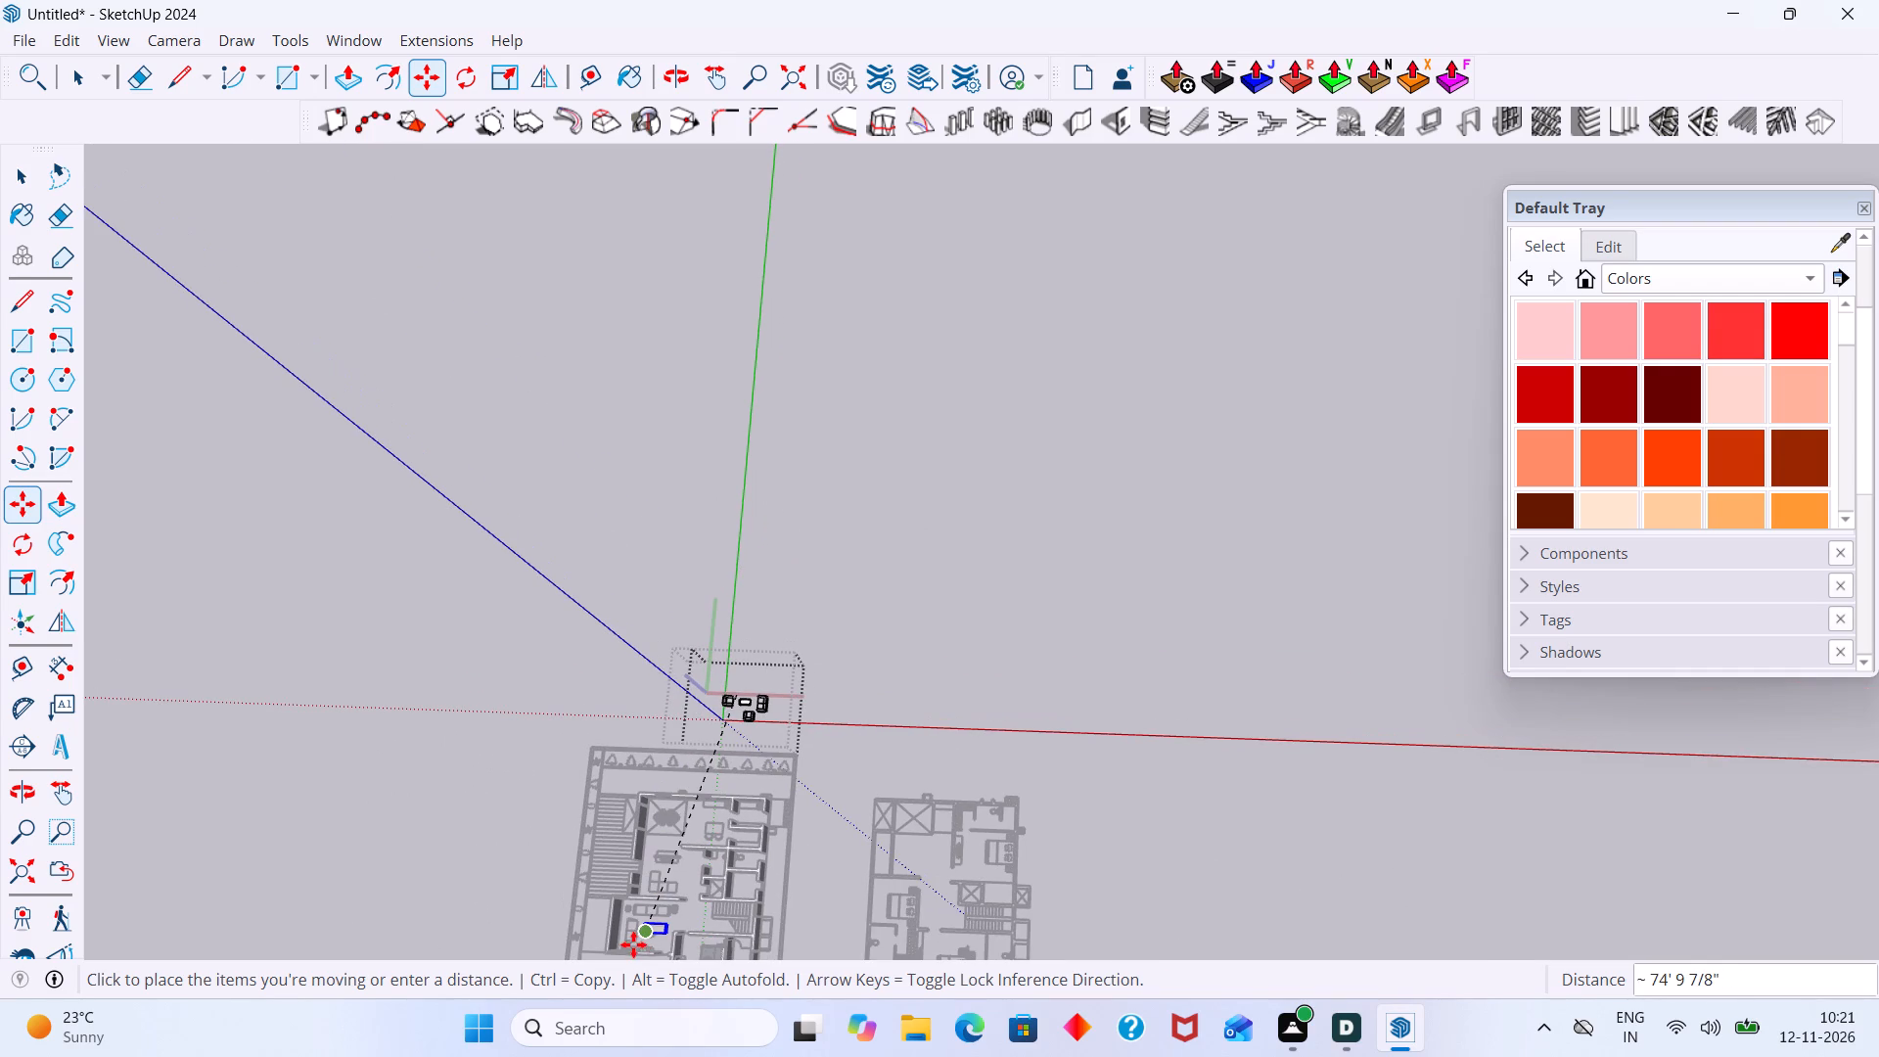
{"action": "scroll", "coordinate": [633, 944], "scroll_direction": "down", "scroll_amount": 1}
{"action": "middle_click_drag", "start_coordinate": [633, 943], "coordinate": [735, 617], "text": "shift"}
{"action": "middle_click_drag", "start_coordinate": [675, 754], "coordinate": [786, 506]}
{"action": "scroll", "coordinate": [640, 736], "scroll_direction": "up", "scroll_amount": 1}
{"action": "scroll", "coordinate": [640, 736], "scroll_direction": "down", "scroll_amount": 7}
{"action": "middle_click_drag", "start_coordinate": [674, 782], "coordinate": [794, 573]}
{"action": "scroll", "coordinate": [726, 725], "scroll_direction": "up", "scroll_amount": 19}
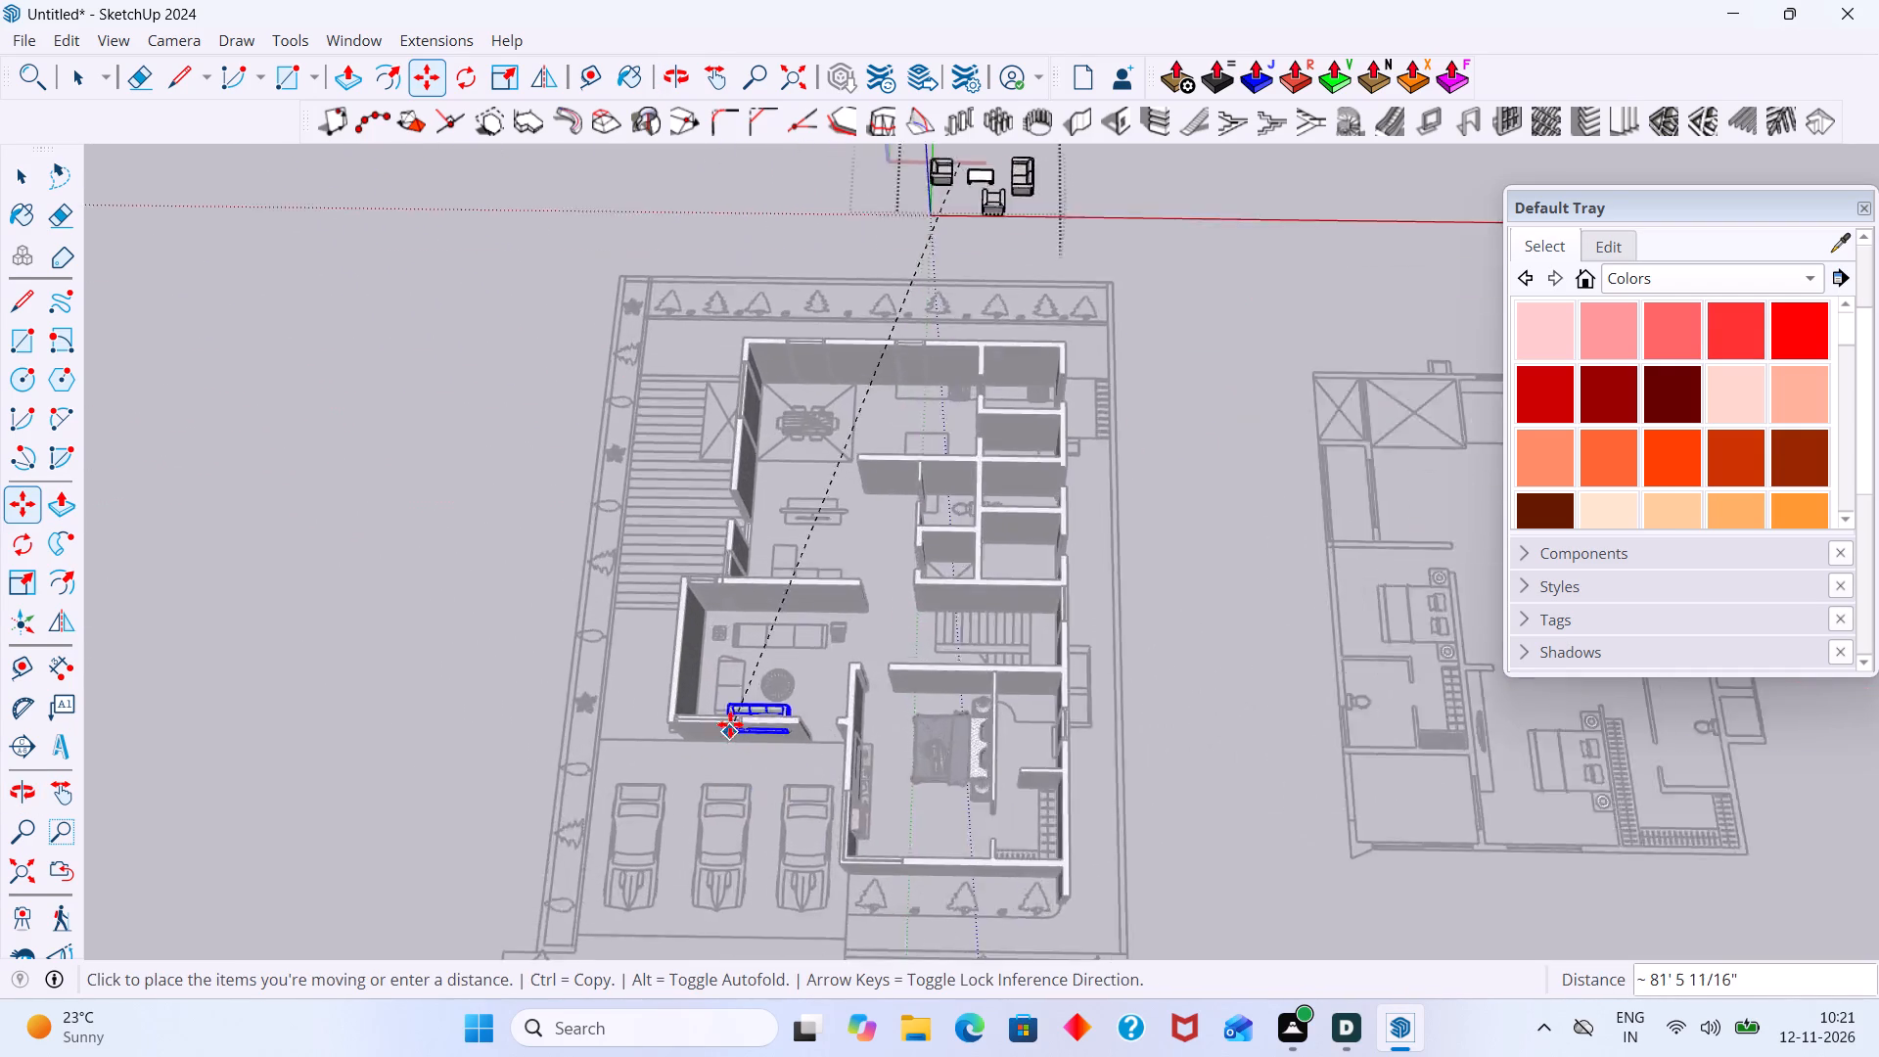
{"action": "scroll", "coordinate": [730, 724], "scroll_direction": "up", "scroll_amount": 9}
{"action": "scroll", "coordinate": [724, 569], "scroll_direction": "up", "scroll_amount": 3}
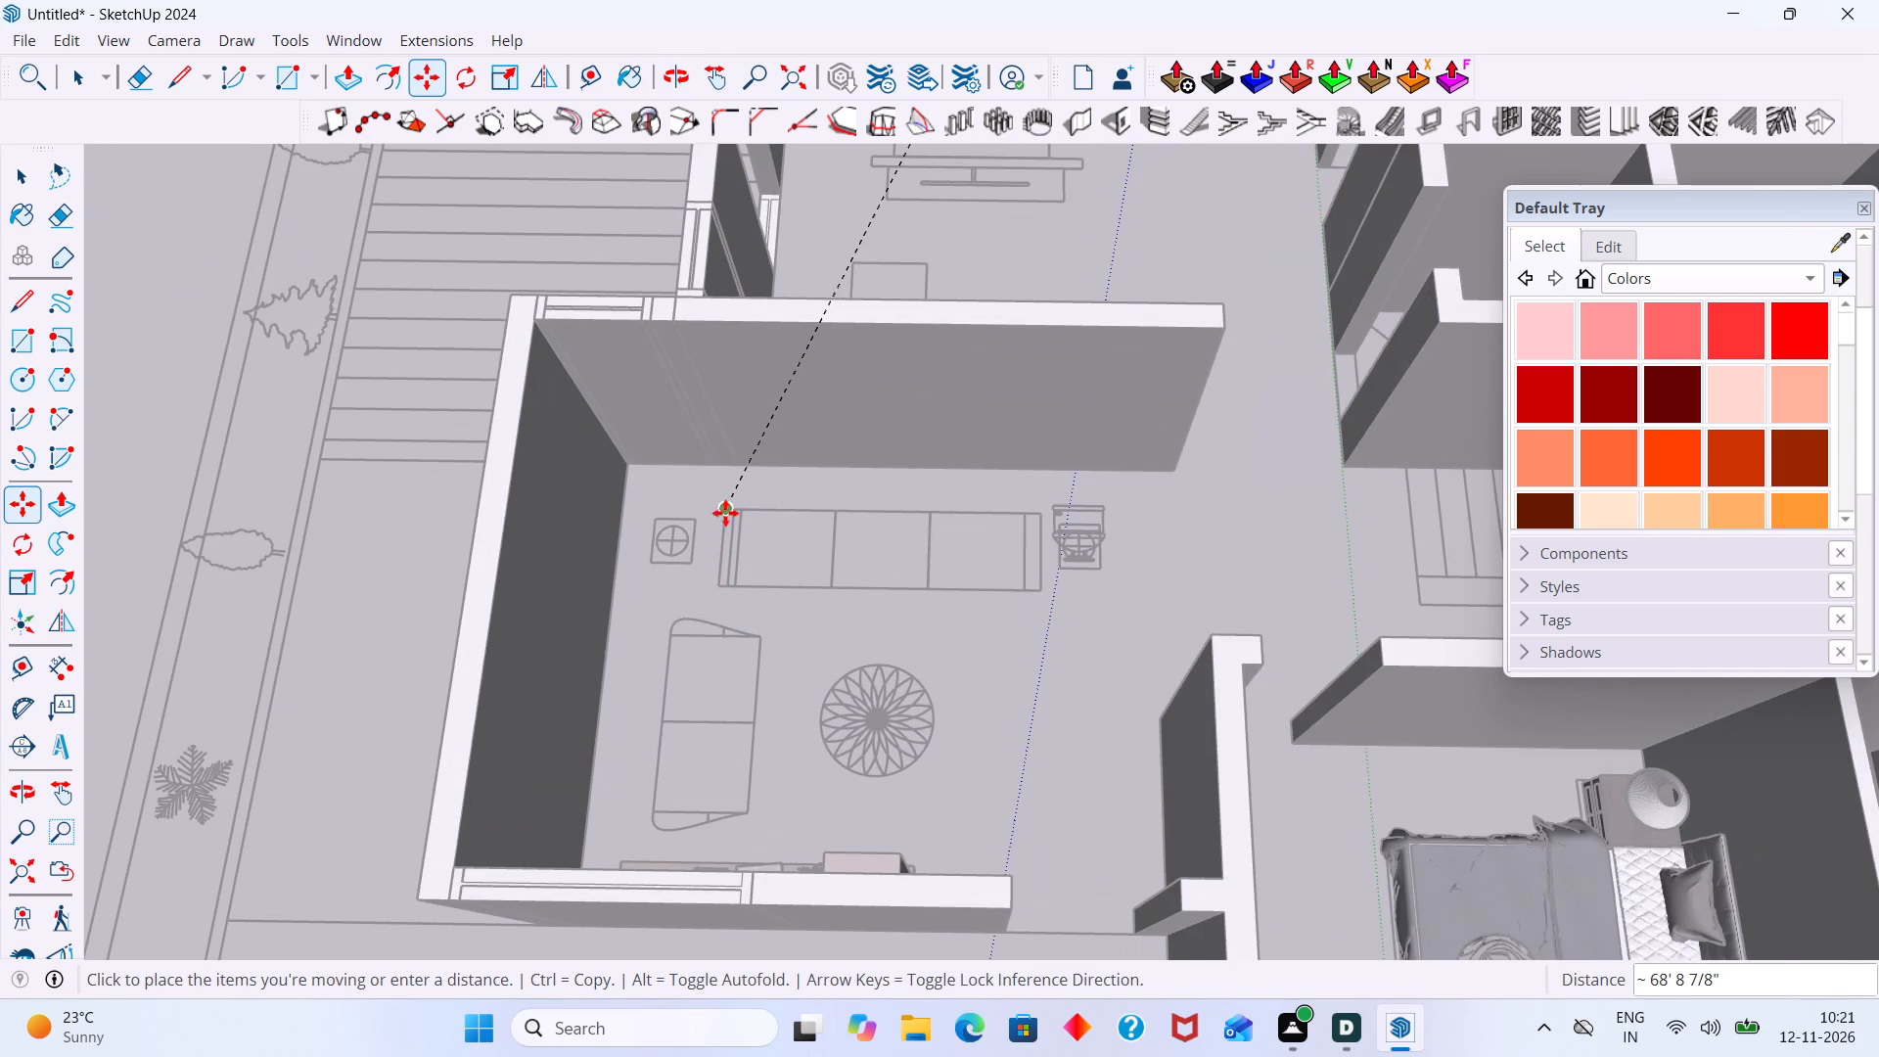
{"action": "scroll", "coordinate": [725, 508], "scroll_direction": "up", "scroll_amount": 1}
{"action": "left_click", "coordinate": [725, 508]}
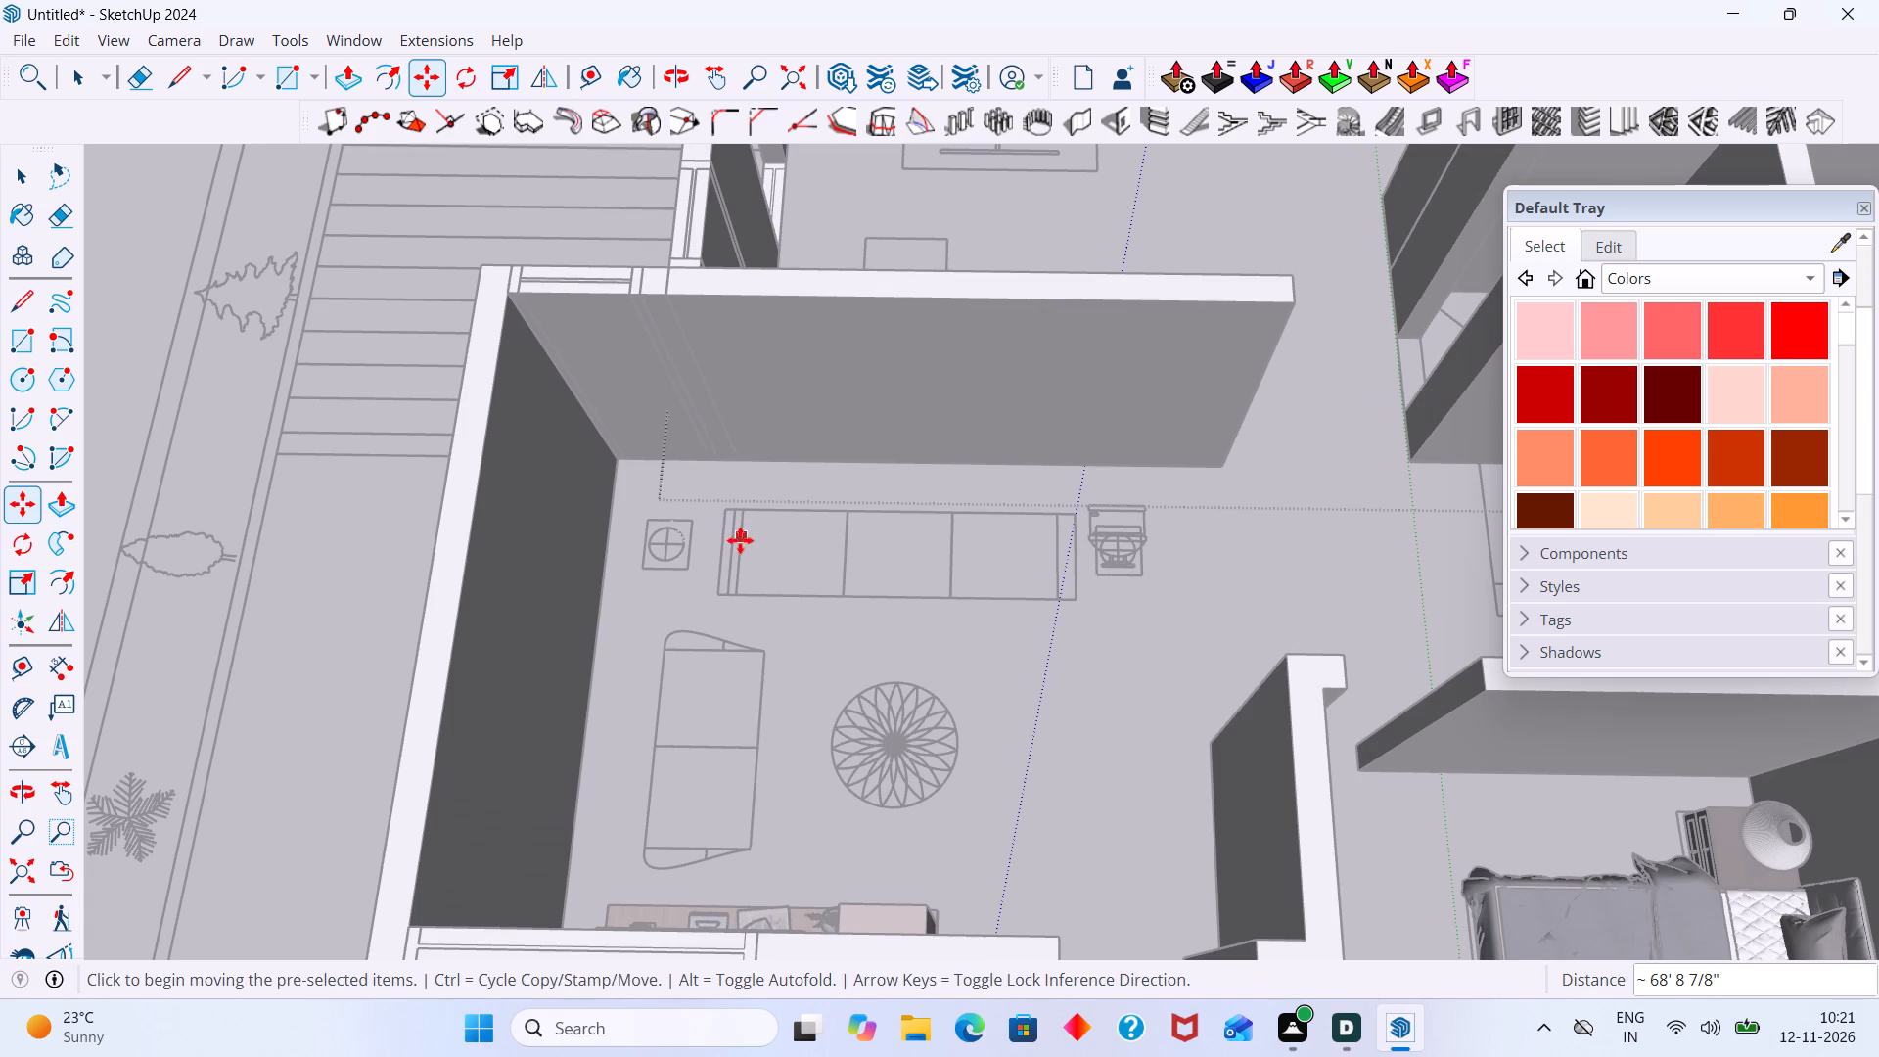
{"action": "key", "text": "space"}
Move the three-seat sofa forward by its bottom front corner onto the front corner of the long sofa outline.
{"action": "scroll", "coordinate": [824, 674], "scroll_direction": "down", "scroll_amount": 3}
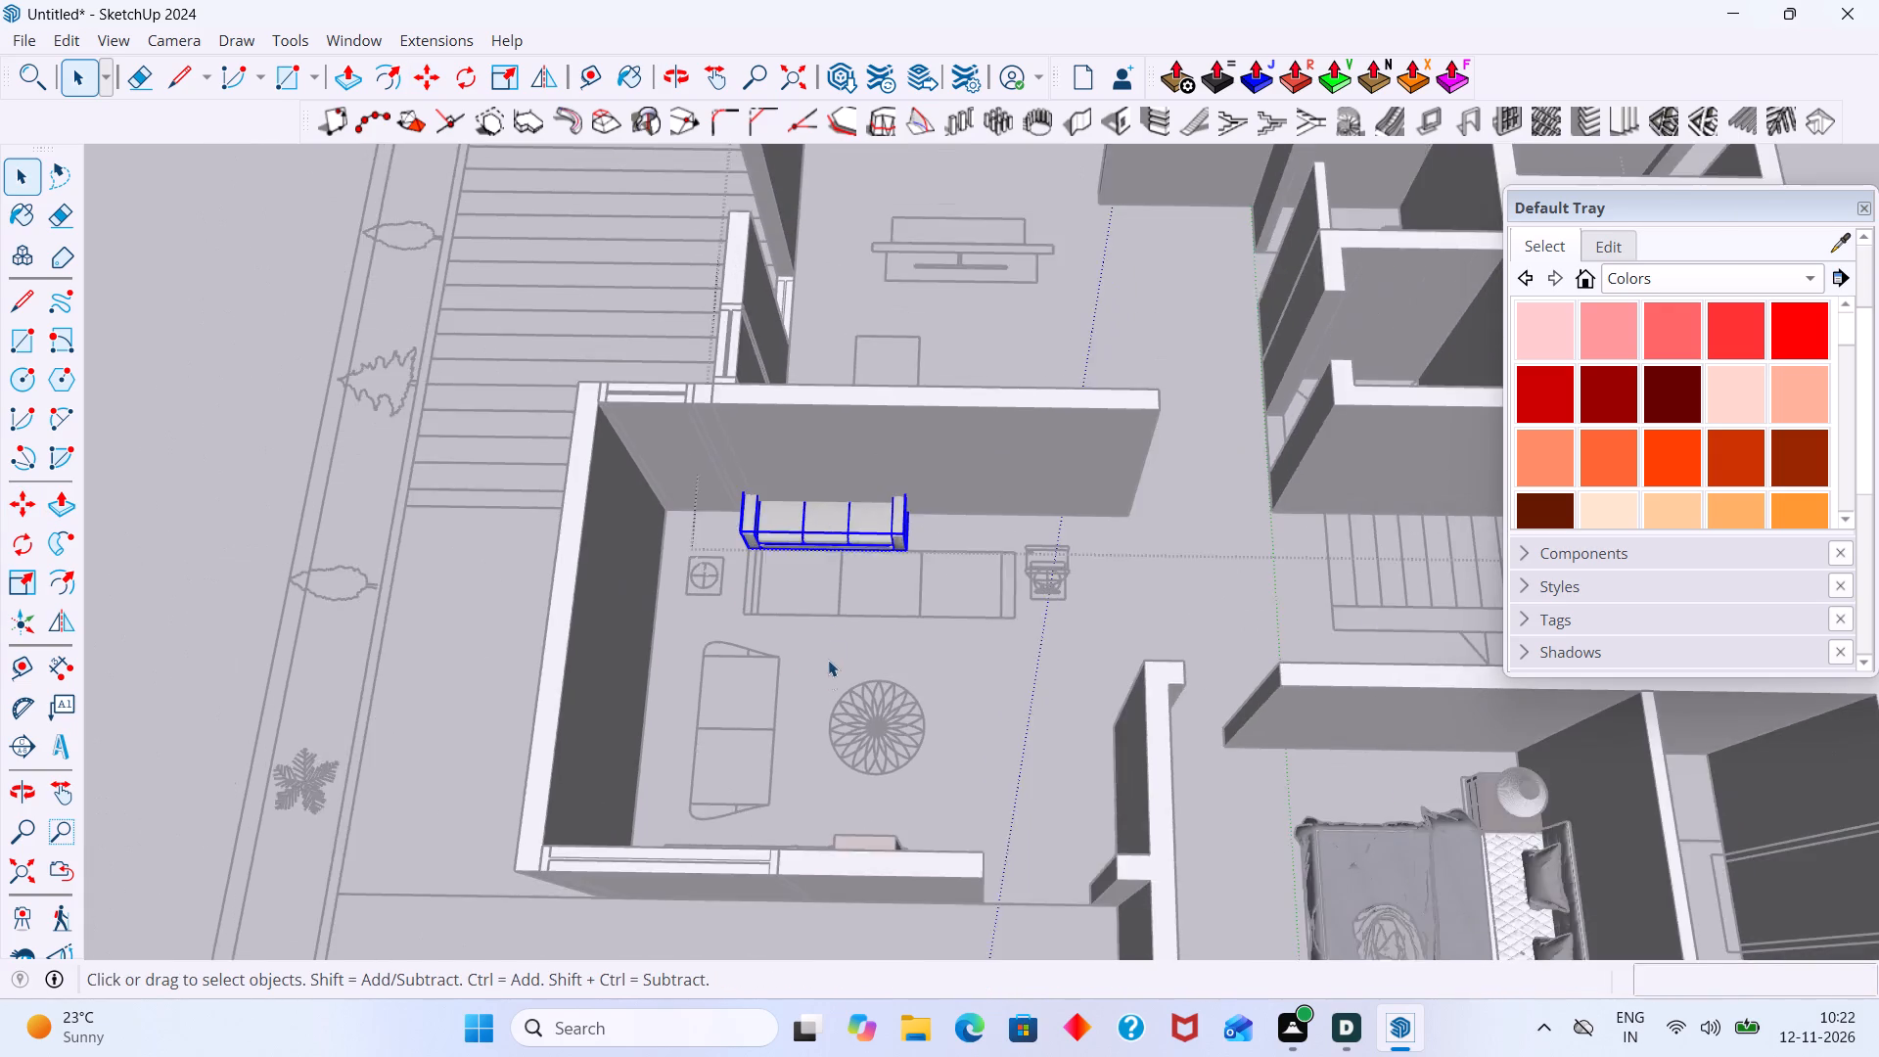
{"action": "scroll", "coordinate": [828, 660], "scroll_direction": "down", "scroll_amount": 3}
{"action": "scroll", "coordinate": [780, 563], "scroll_direction": "up", "scroll_amount": 4}
{"action": "left_click", "coordinate": [768, 545]}
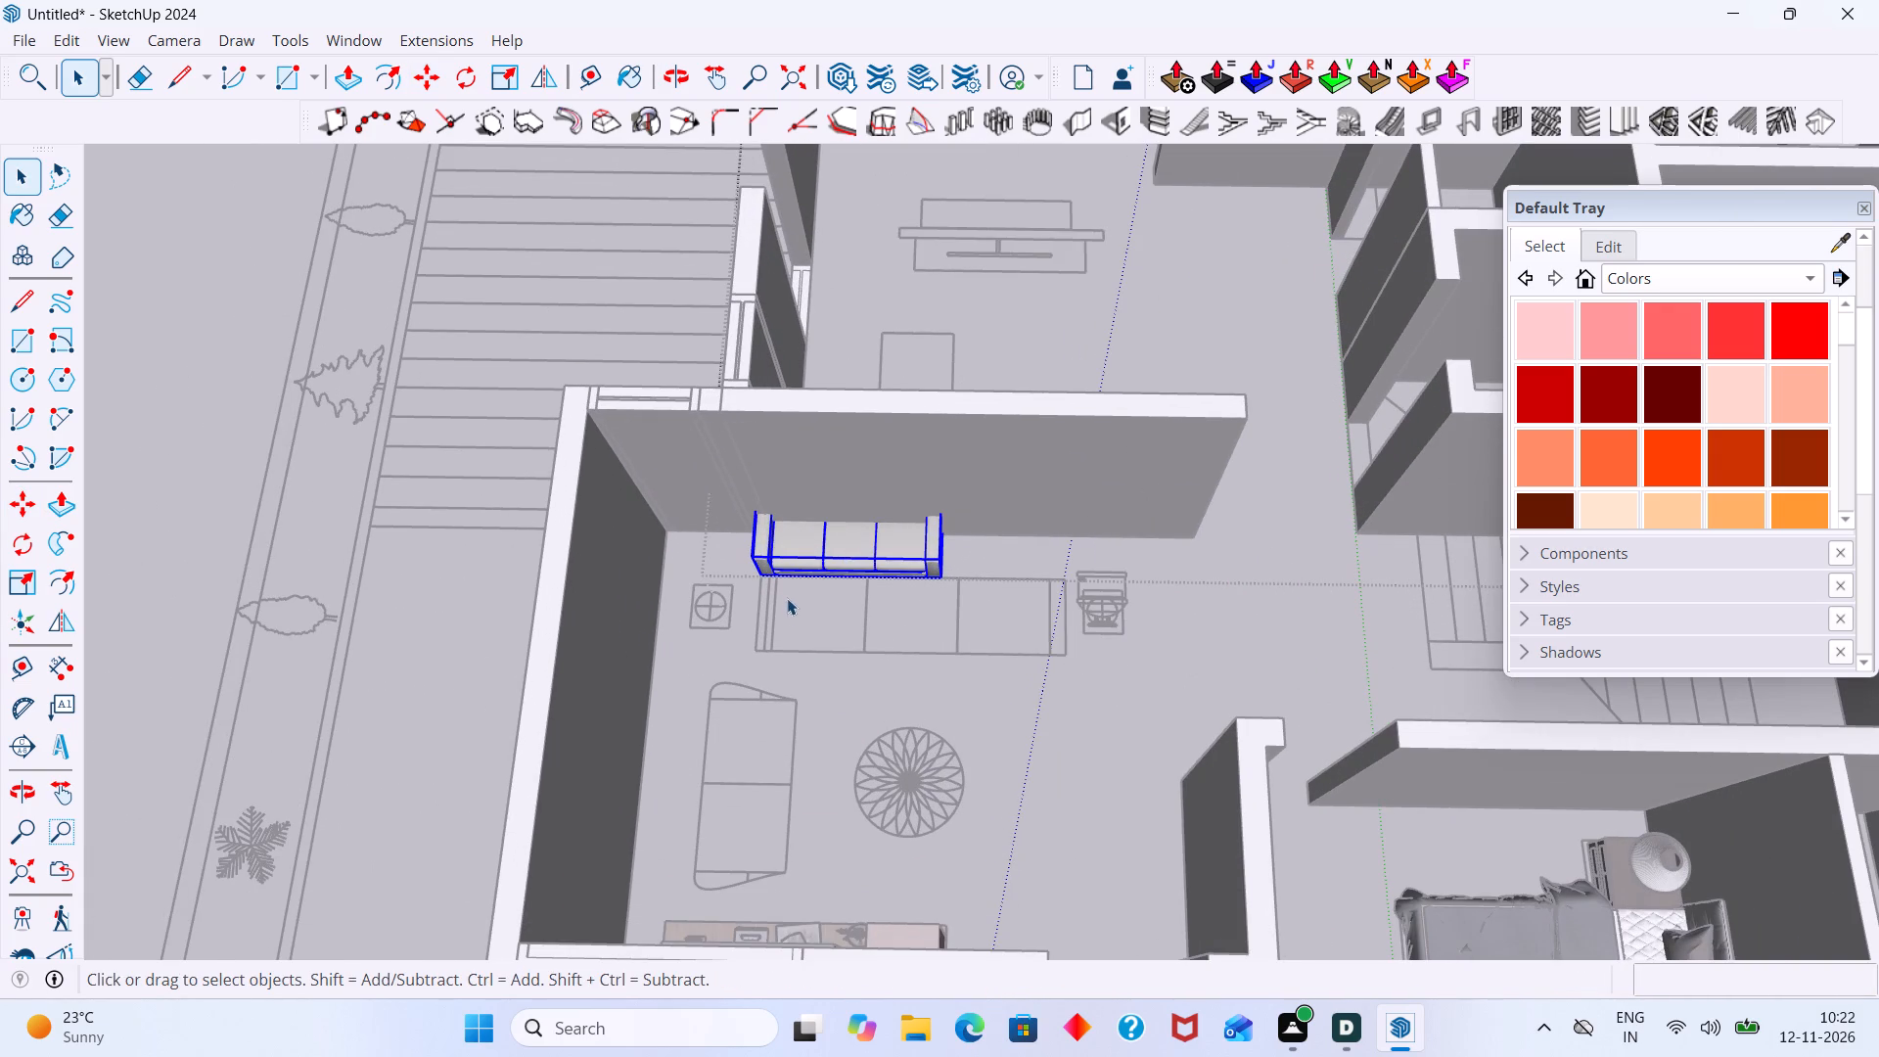
{"action": "key", "text": "m"}
{"action": "left_click", "coordinate": [758, 575]}
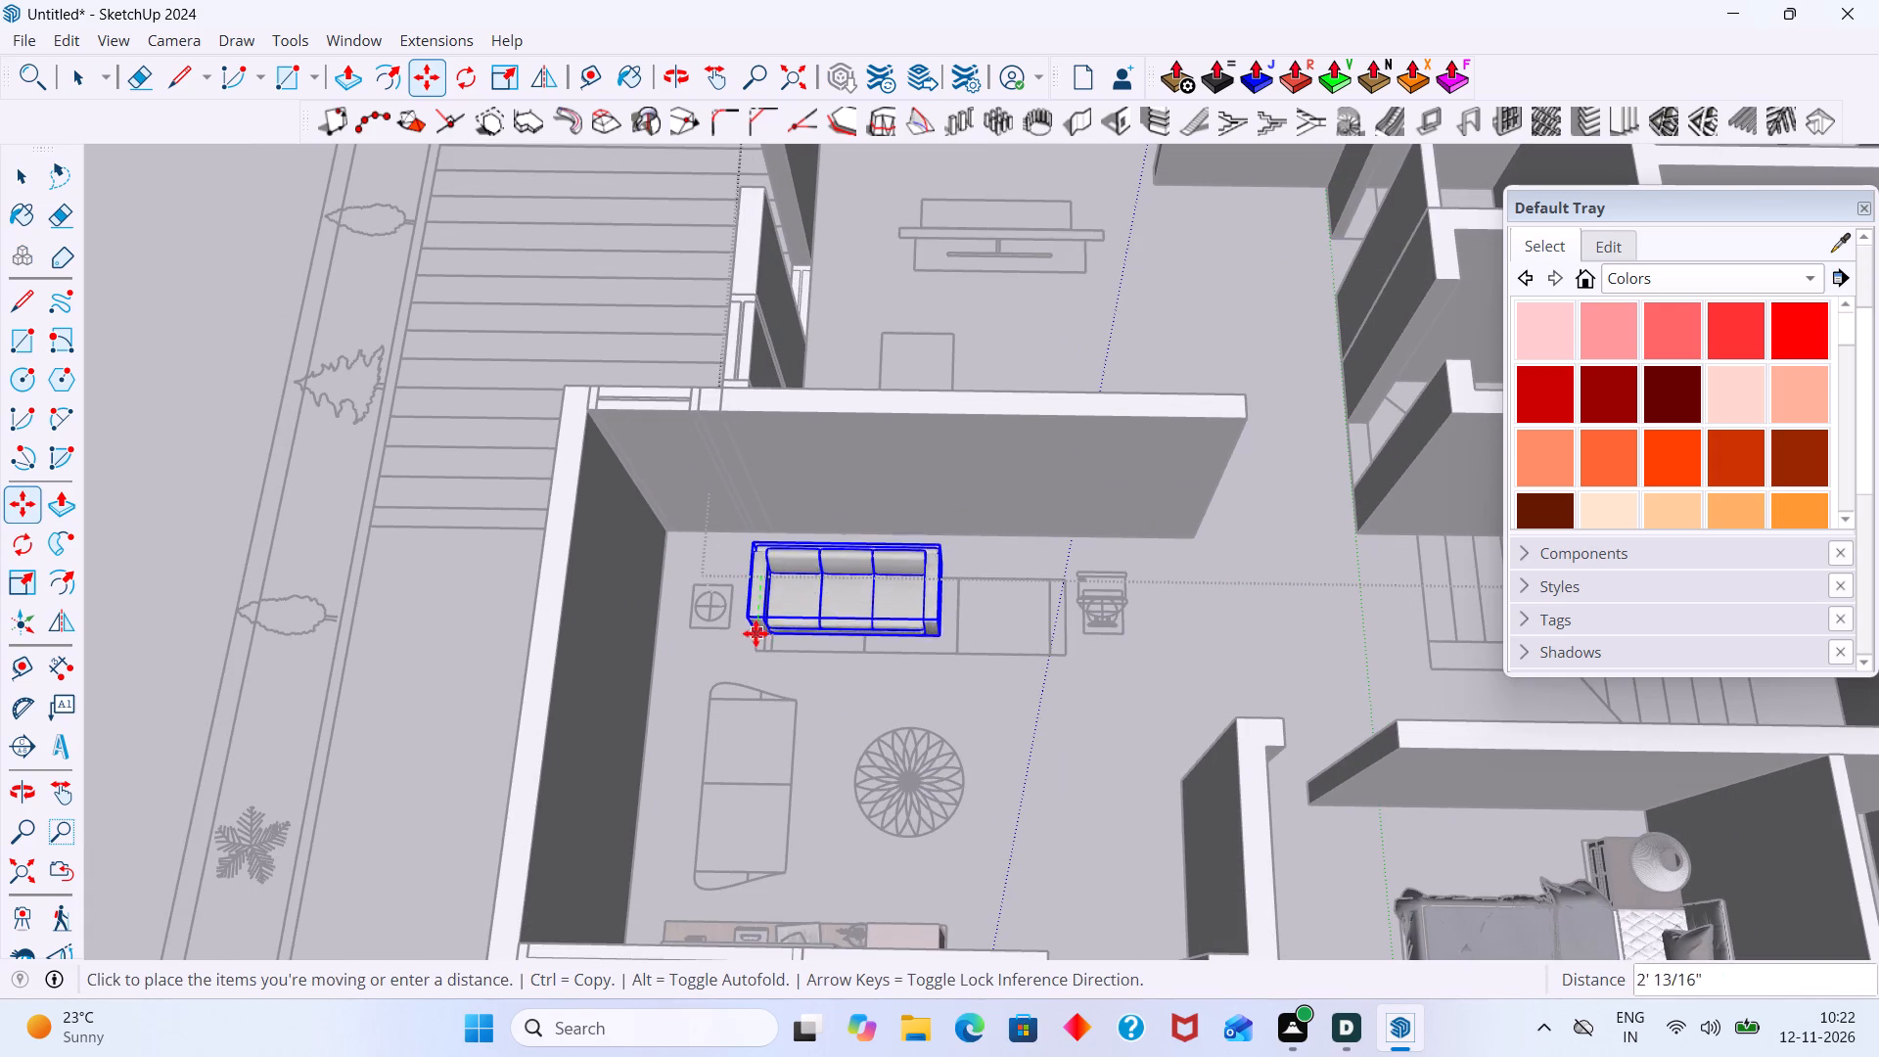
{"action": "left_click", "coordinate": [756, 652]}
{"action": "key", "text": "space"}
{"action": "left_click", "coordinate": [975, 673]}
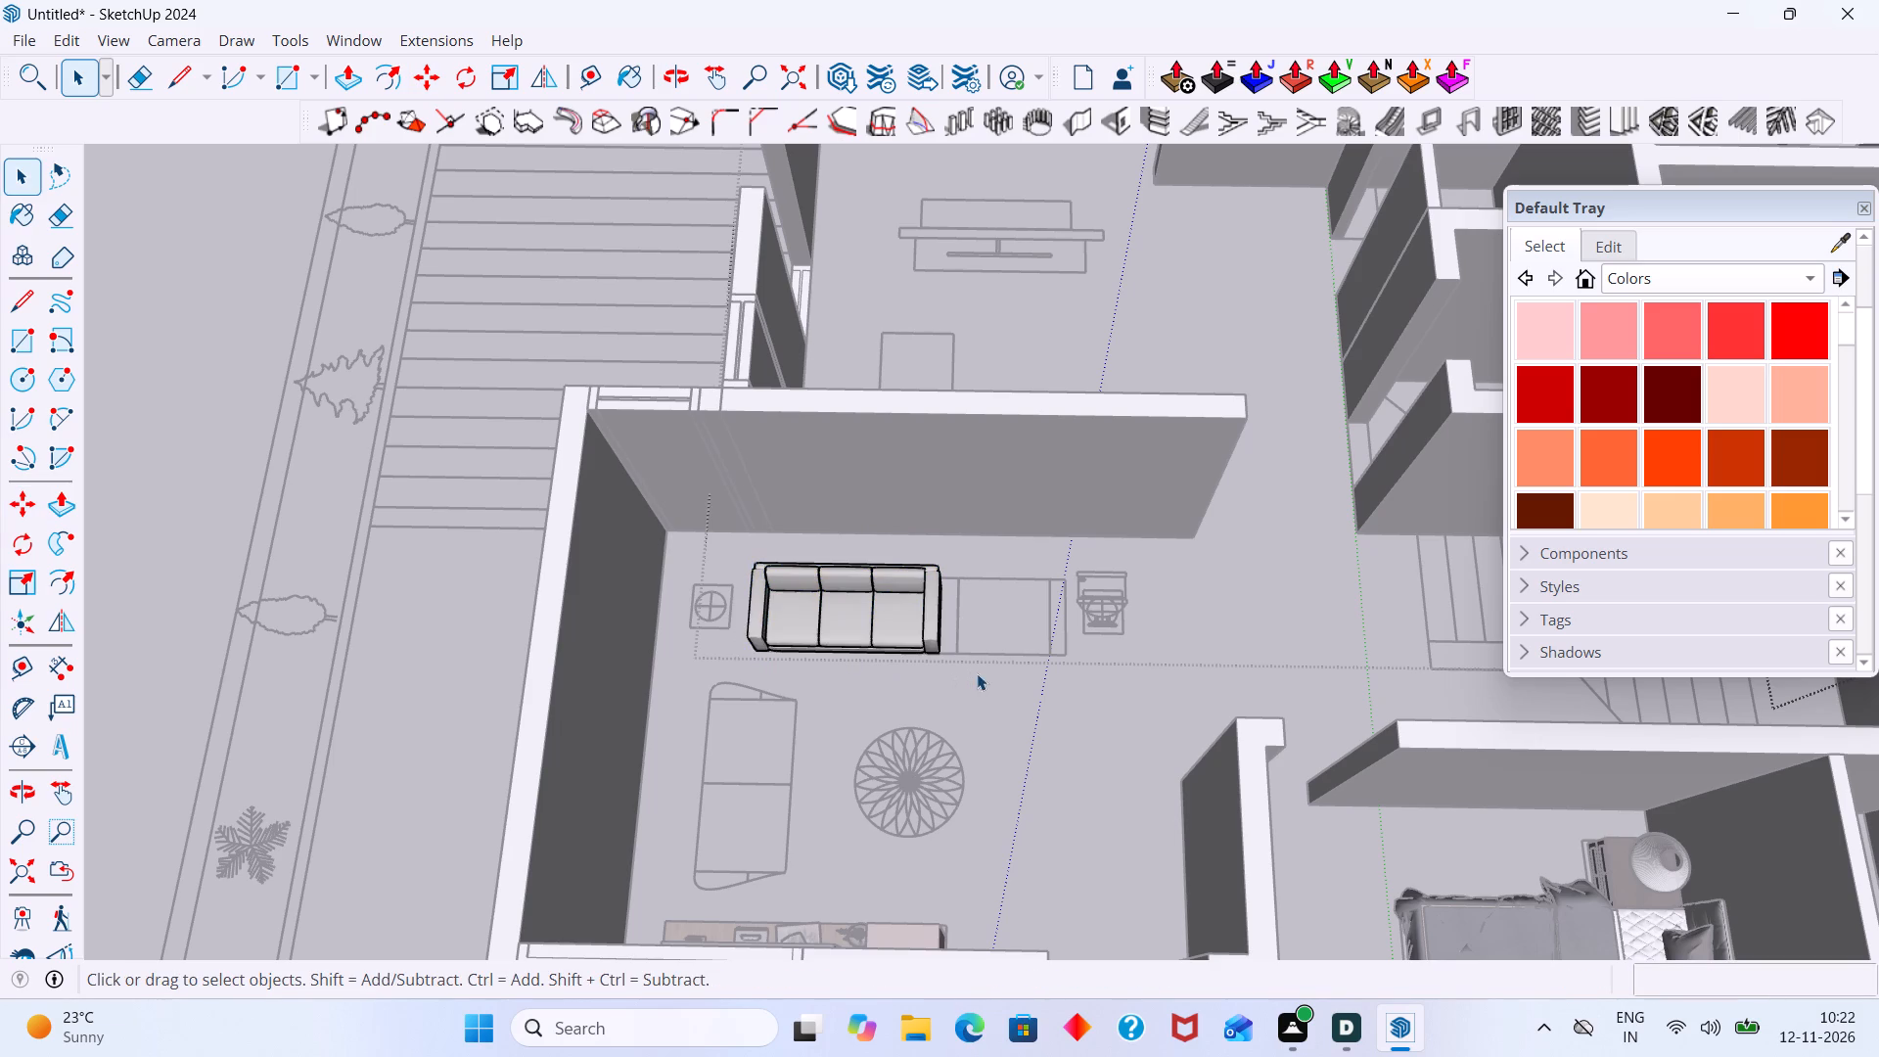
Scale the three-seat sofa's length to about 1.69 to span the floor outline, keeping its height factor at 1.00.
{"action": "middle_click_drag", "start_coordinate": [947, 625], "coordinate": [817, 563]}
{"action": "scroll", "coordinate": [929, 576], "scroll_direction": "up", "scroll_amount": 10}
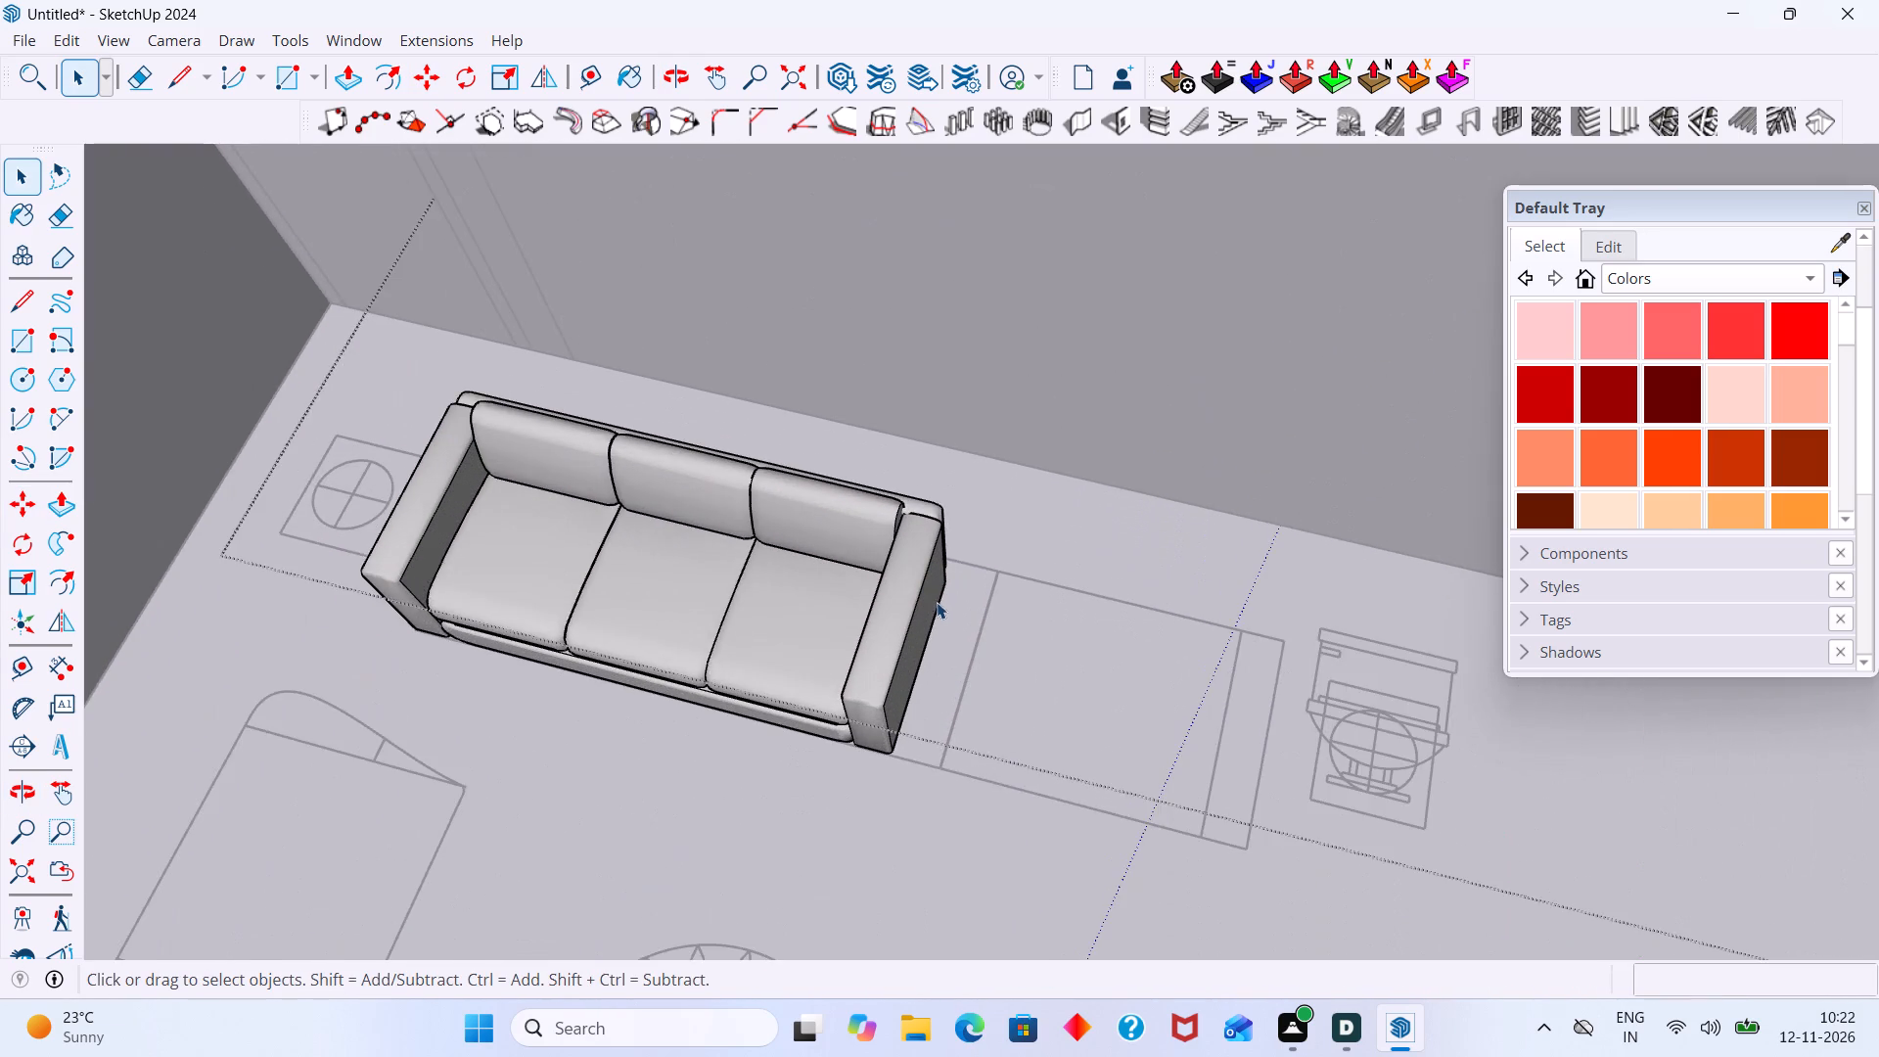
{"action": "scroll", "coordinate": [935, 609], "scroll_direction": "up", "scroll_amount": 2}
{"action": "middle_click_drag", "start_coordinate": [917, 626], "coordinate": [839, 510]}
{"action": "scroll", "coordinate": [879, 576], "scroll_direction": "up", "scroll_amount": 3}
{"action": "left_click", "coordinate": [864, 602]}
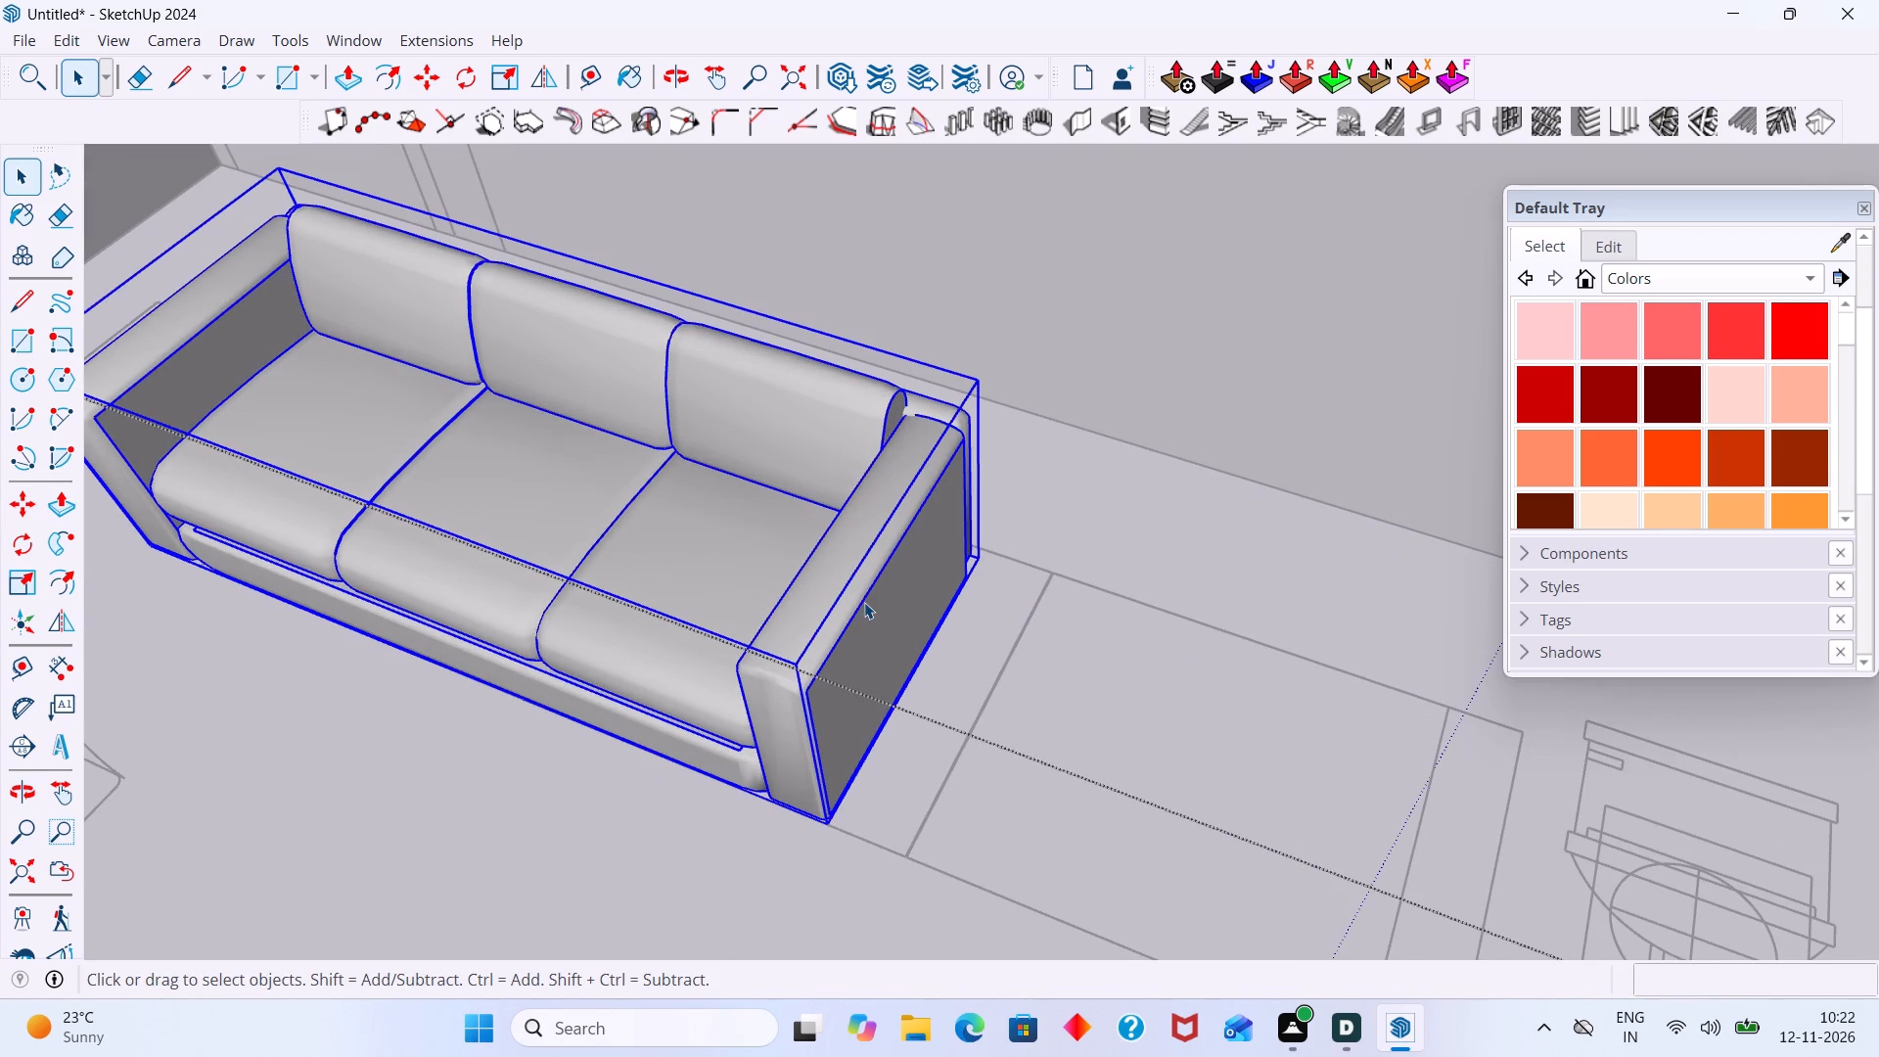
{"action": "key", "text": "s"}
{"action": "left_click", "coordinate": [914, 674]}
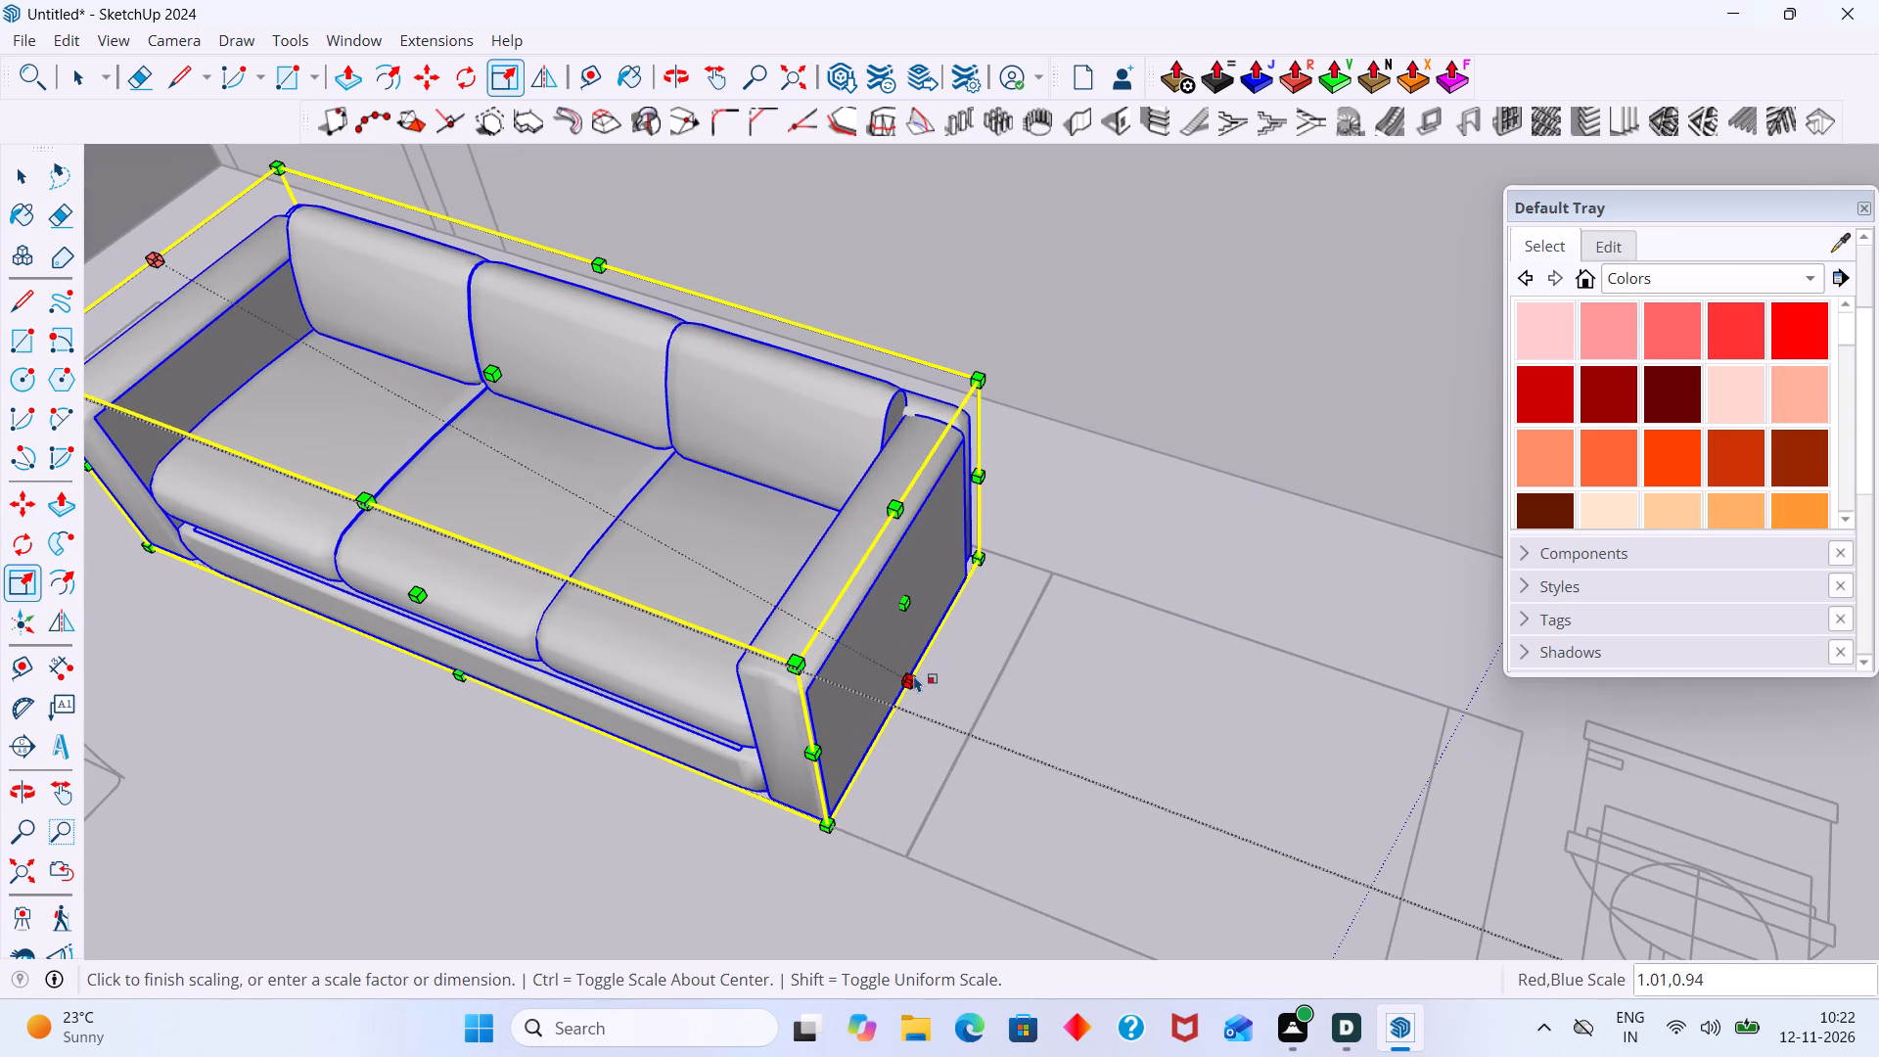
{"action": "scroll", "coordinate": [1252, 817], "scroll_direction": "down", "scroll_amount": 5}
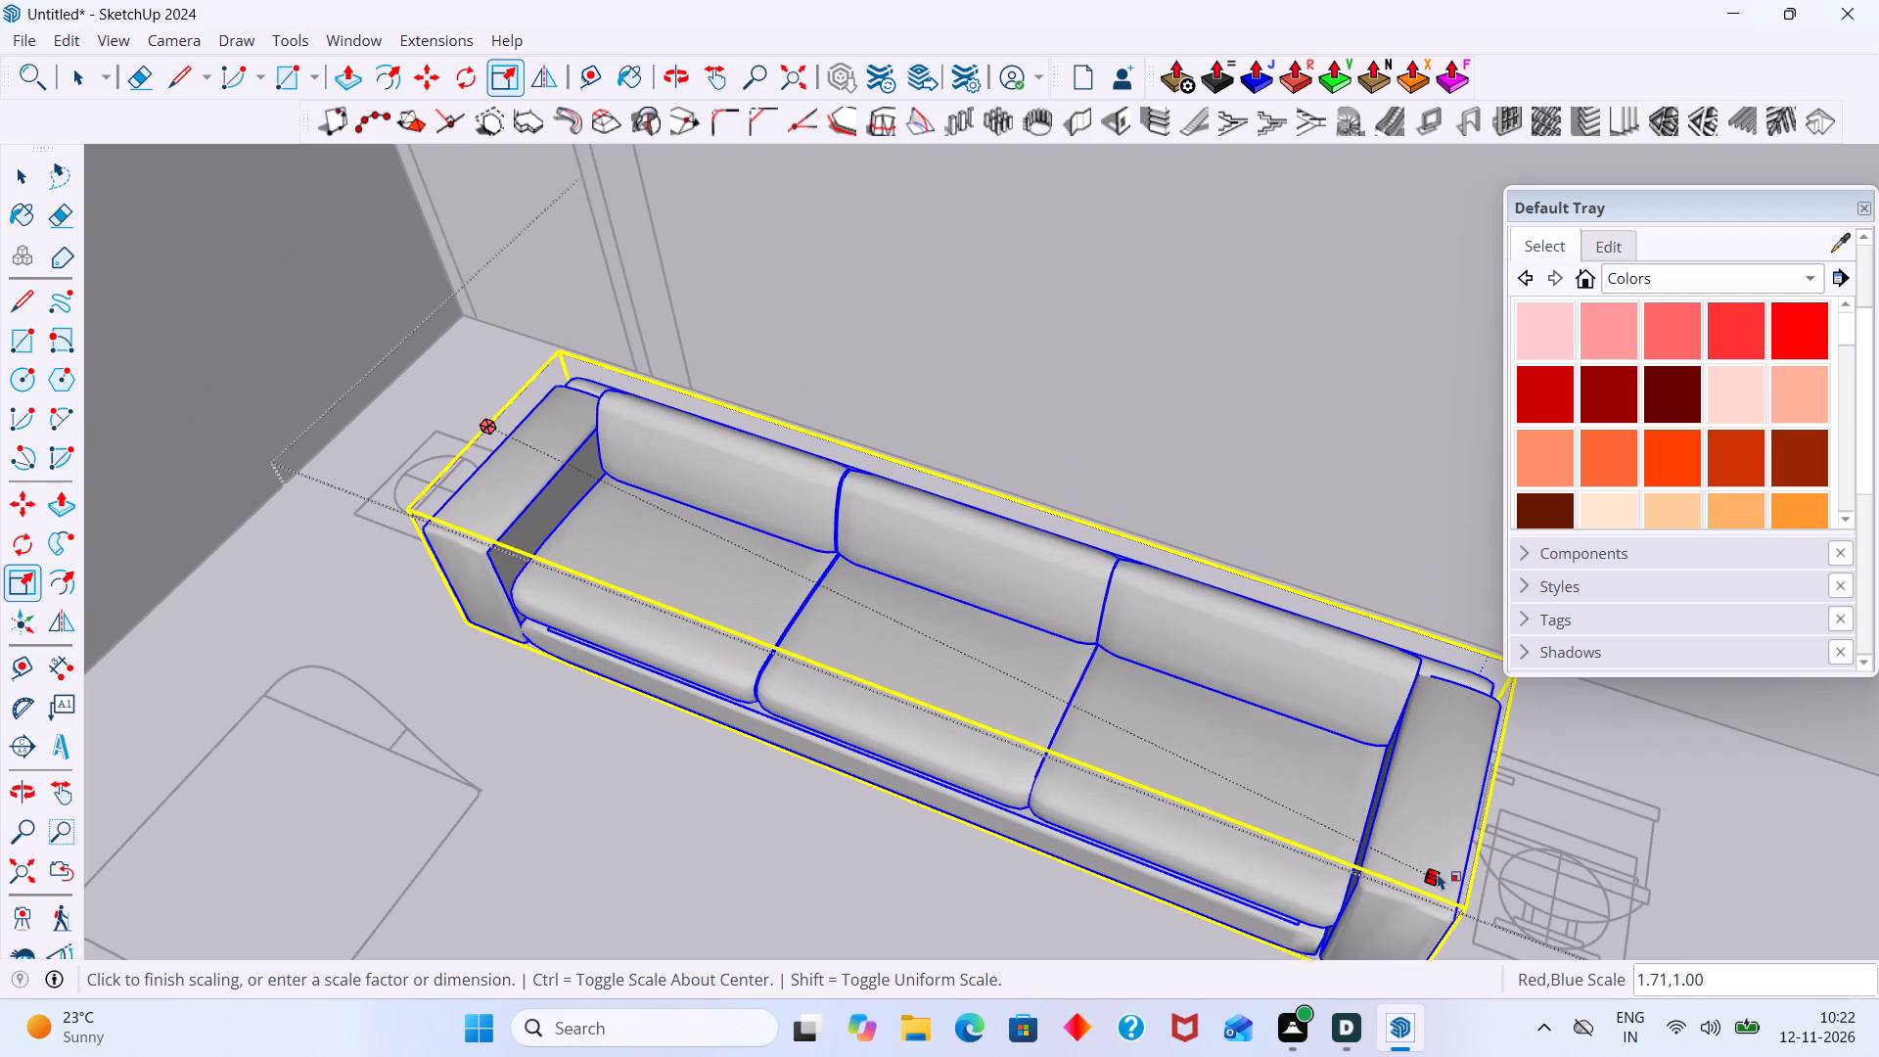
{"action": "middle_click_drag", "start_coordinate": [1437, 864], "coordinate": [1304, 567]}
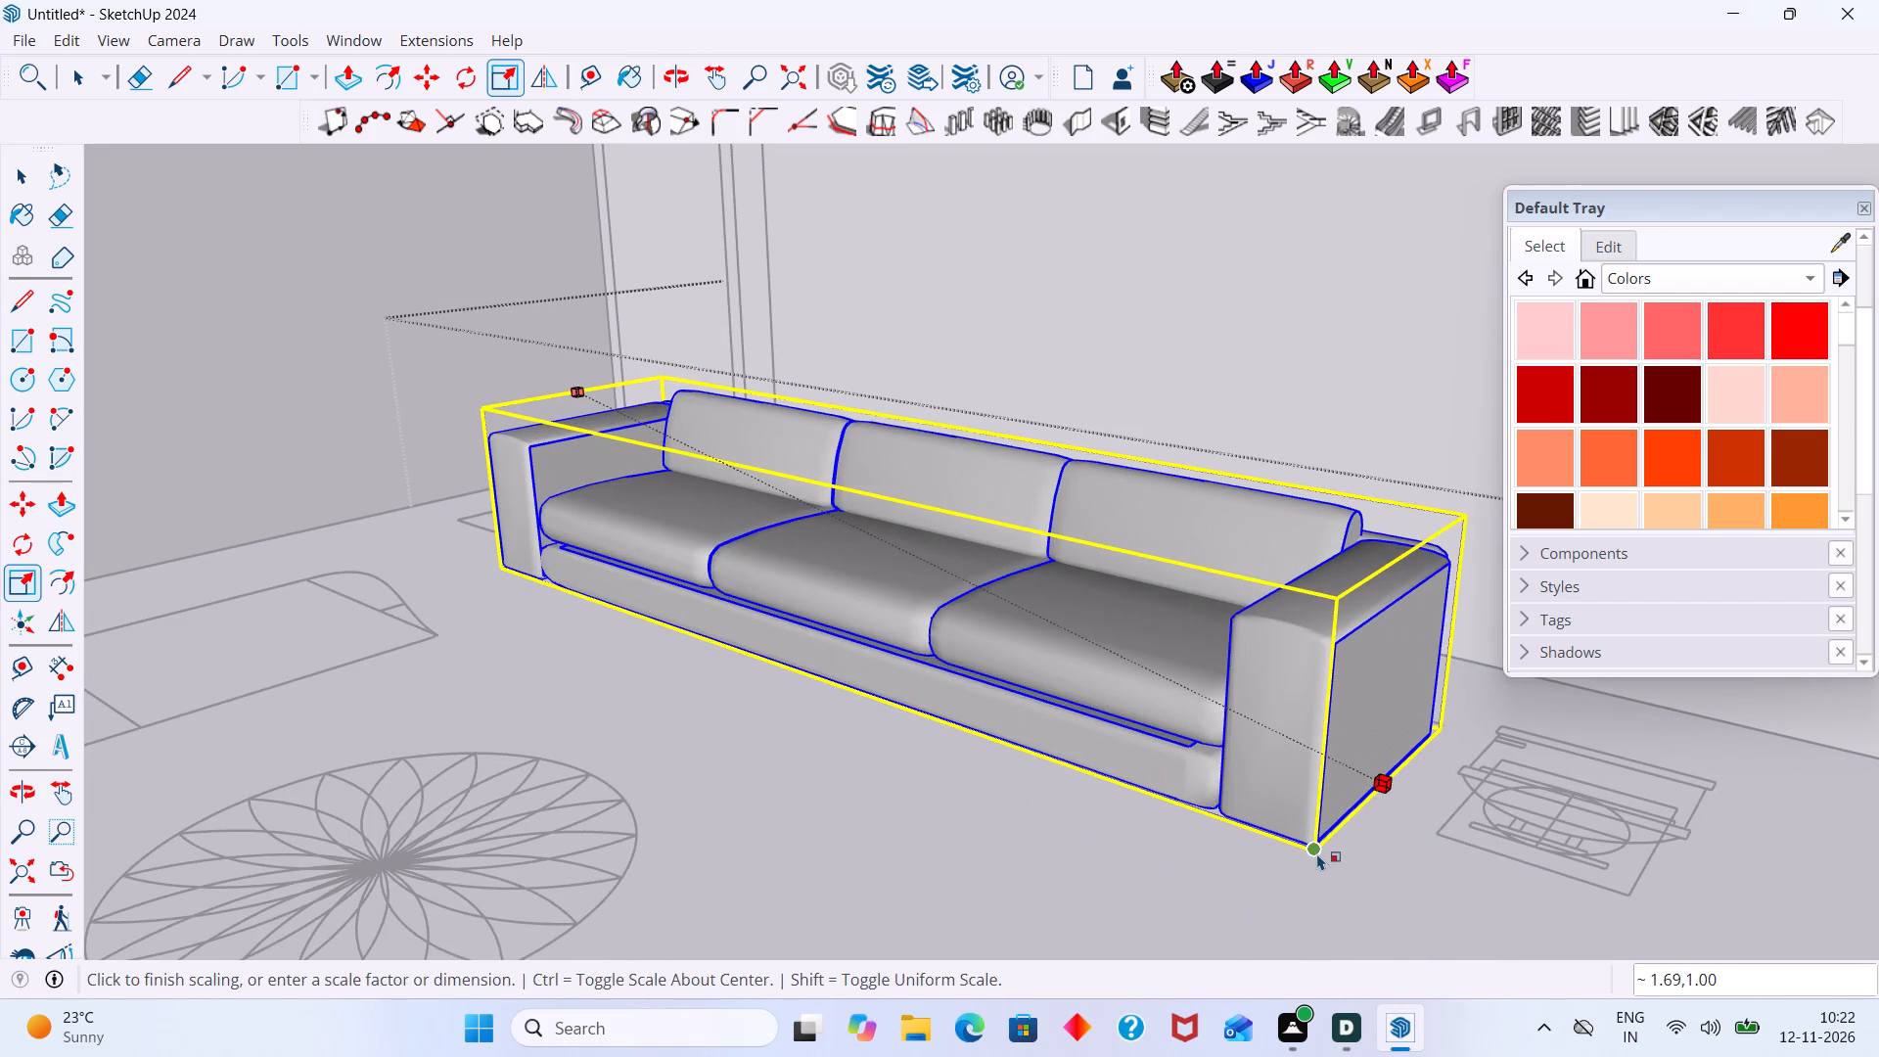
{"action": "left_click", "coordinate": [1317, 851]}
{"action": "key", "text": "space"}
Scale the three-seat sofa's depth toward the rear wall to about 1.16, keeping its length factor at 1.00.
{"action": "scroll", "coordinate": [1033, 821], "scroll_direction": "down", "scroll_amount": 6}
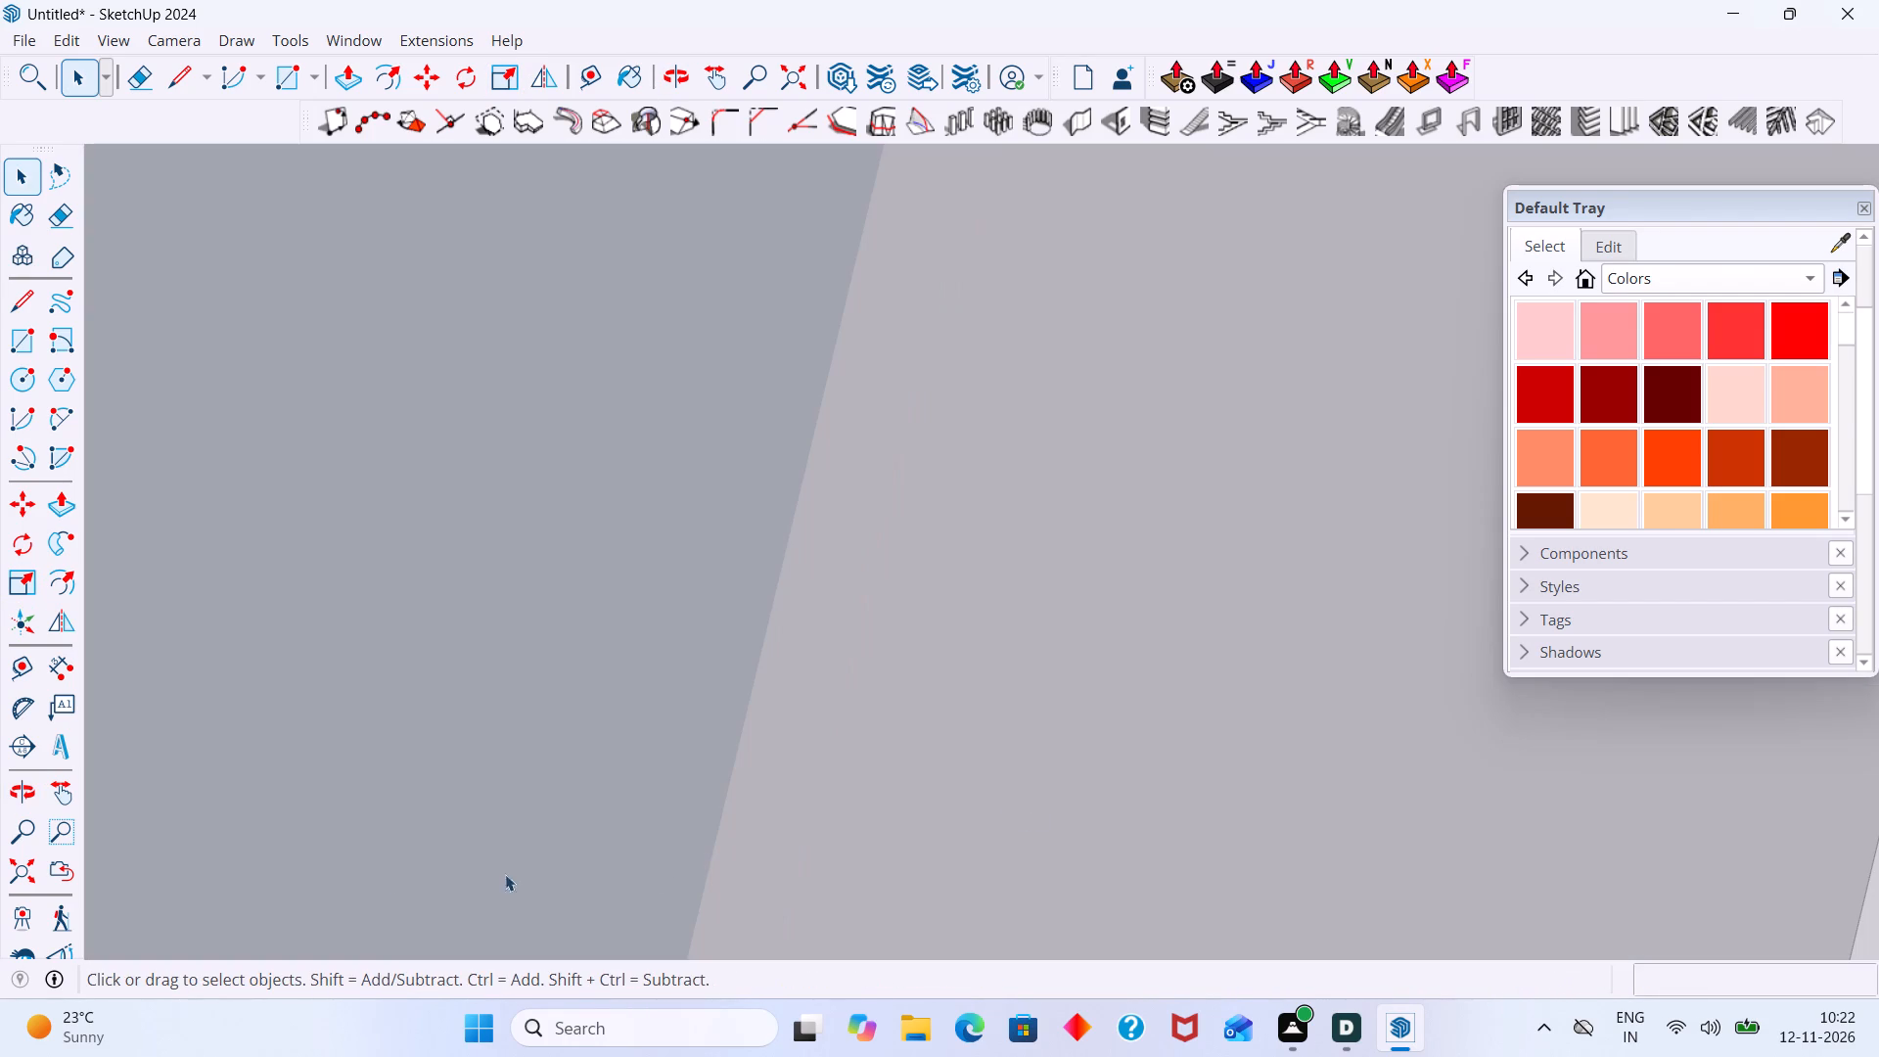
{"action": "left_click", "coordinate": [31, 881]}
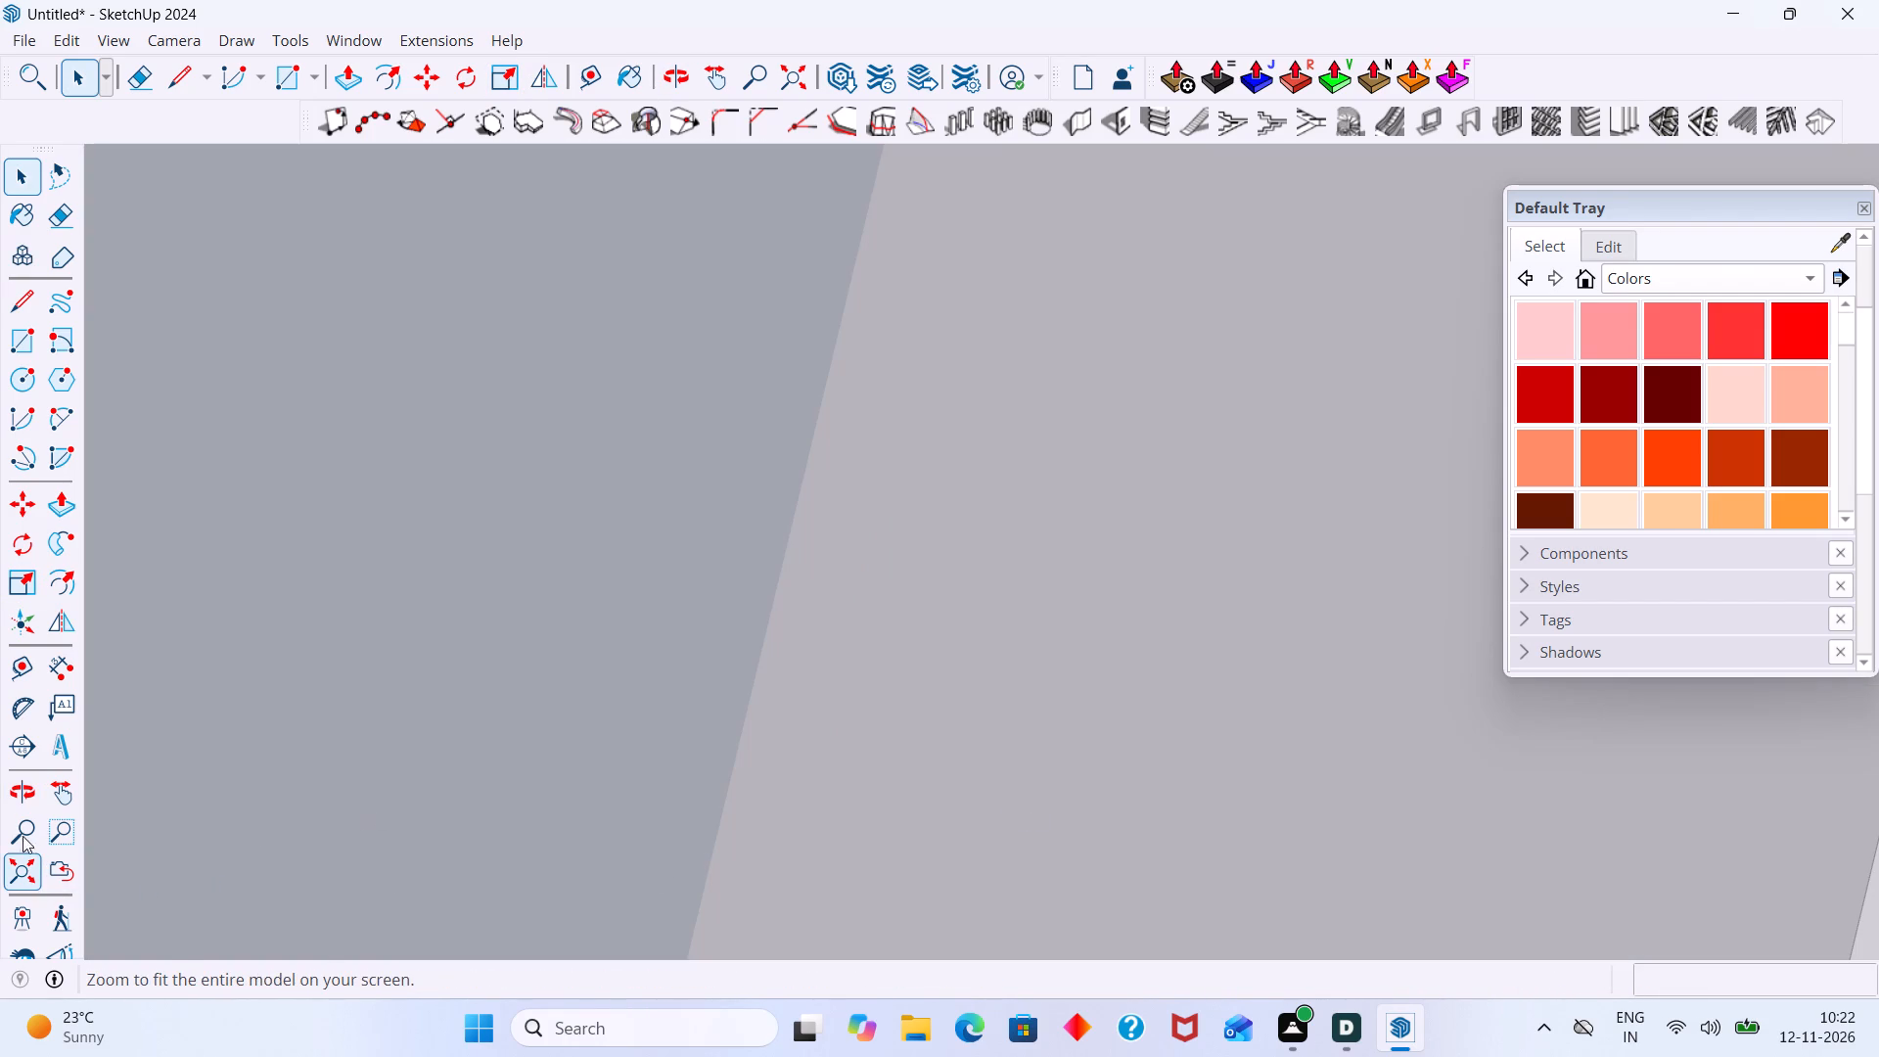
{"action": "middle_click_drag", "start_coordinate": [715, 528], "coordinate": [926, 749]}
{"action": "scroll", "coordinate": [911, 624], "scroll_direction": "down", "scroll_amount": 2}
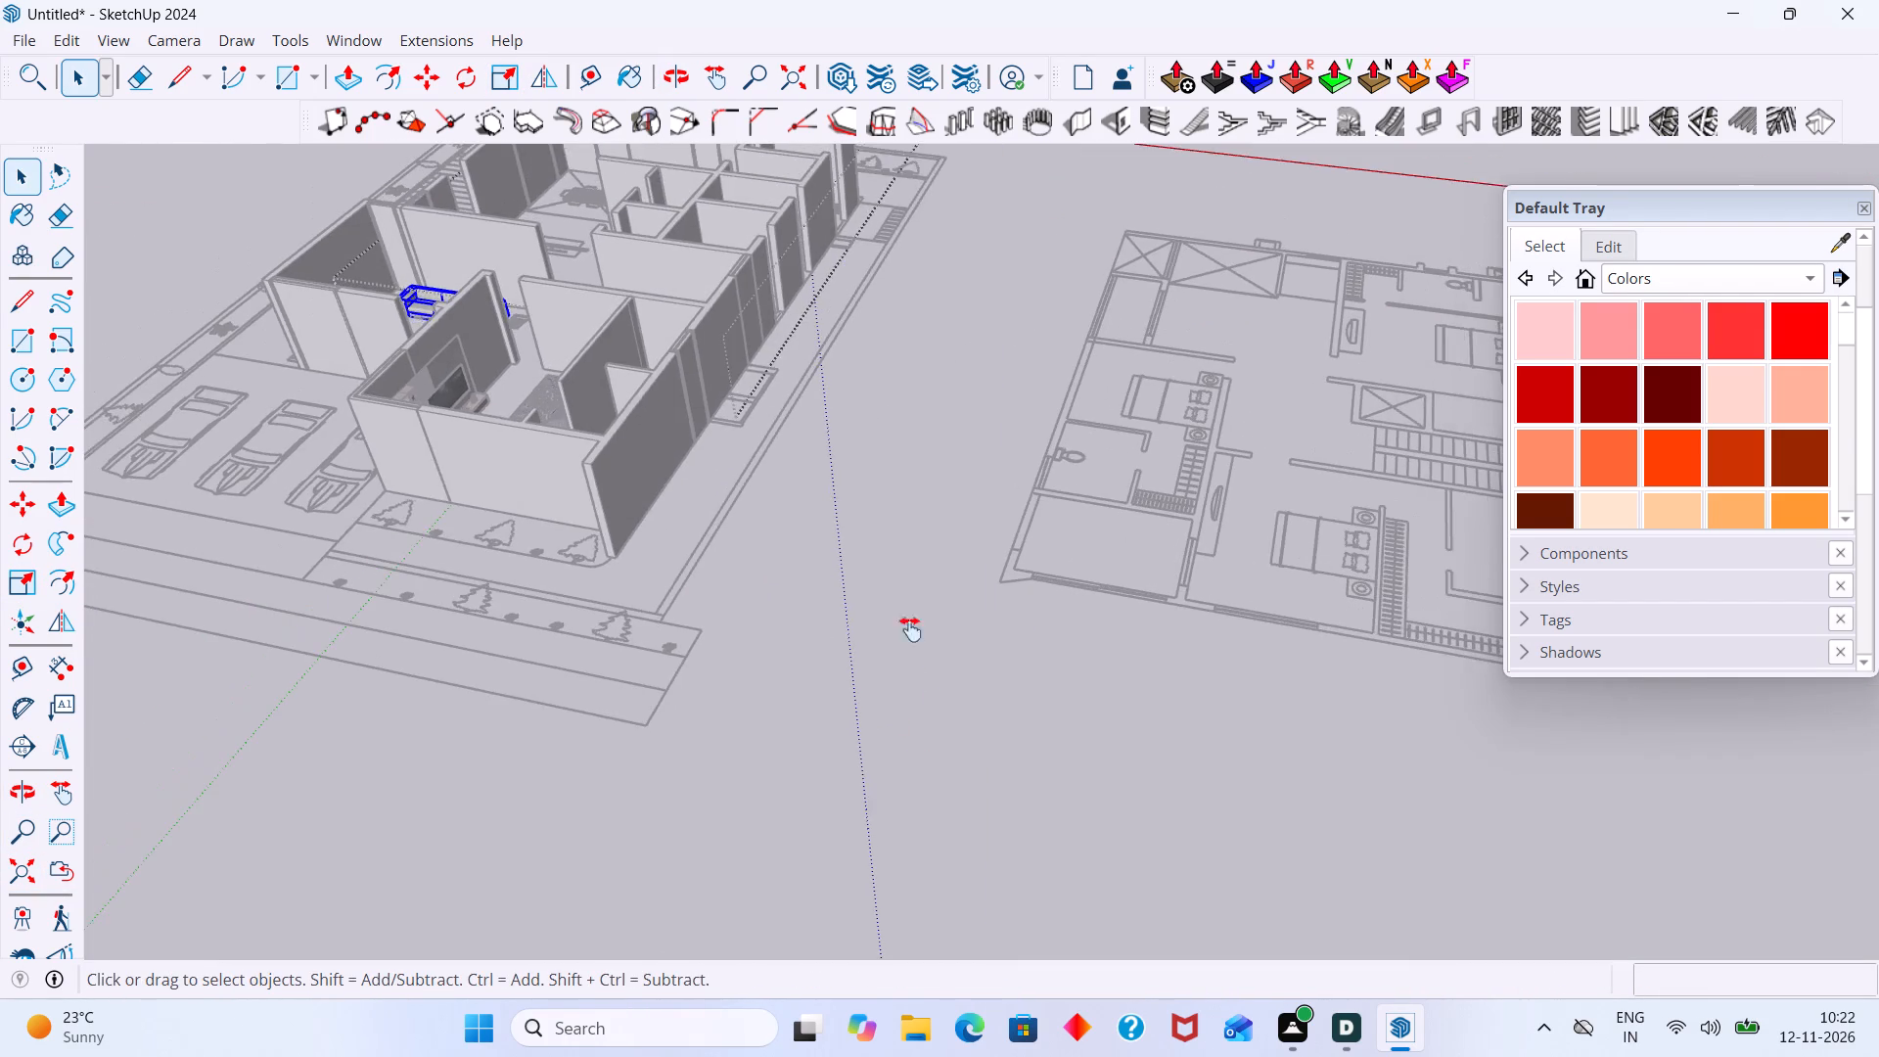
{"action": "middle_click_drag", "start_coordinate": [911, 618], "coordinate": [988, 870], "text": "shift"}
{"action": "scroll", "coordinate": [576, 555], "scroll_direction": "up", "scroll_amount": 20}
{"action": "scroll", "coordinate": [576, 555], "scroll_direction": "up", "scroll_amount": 1}
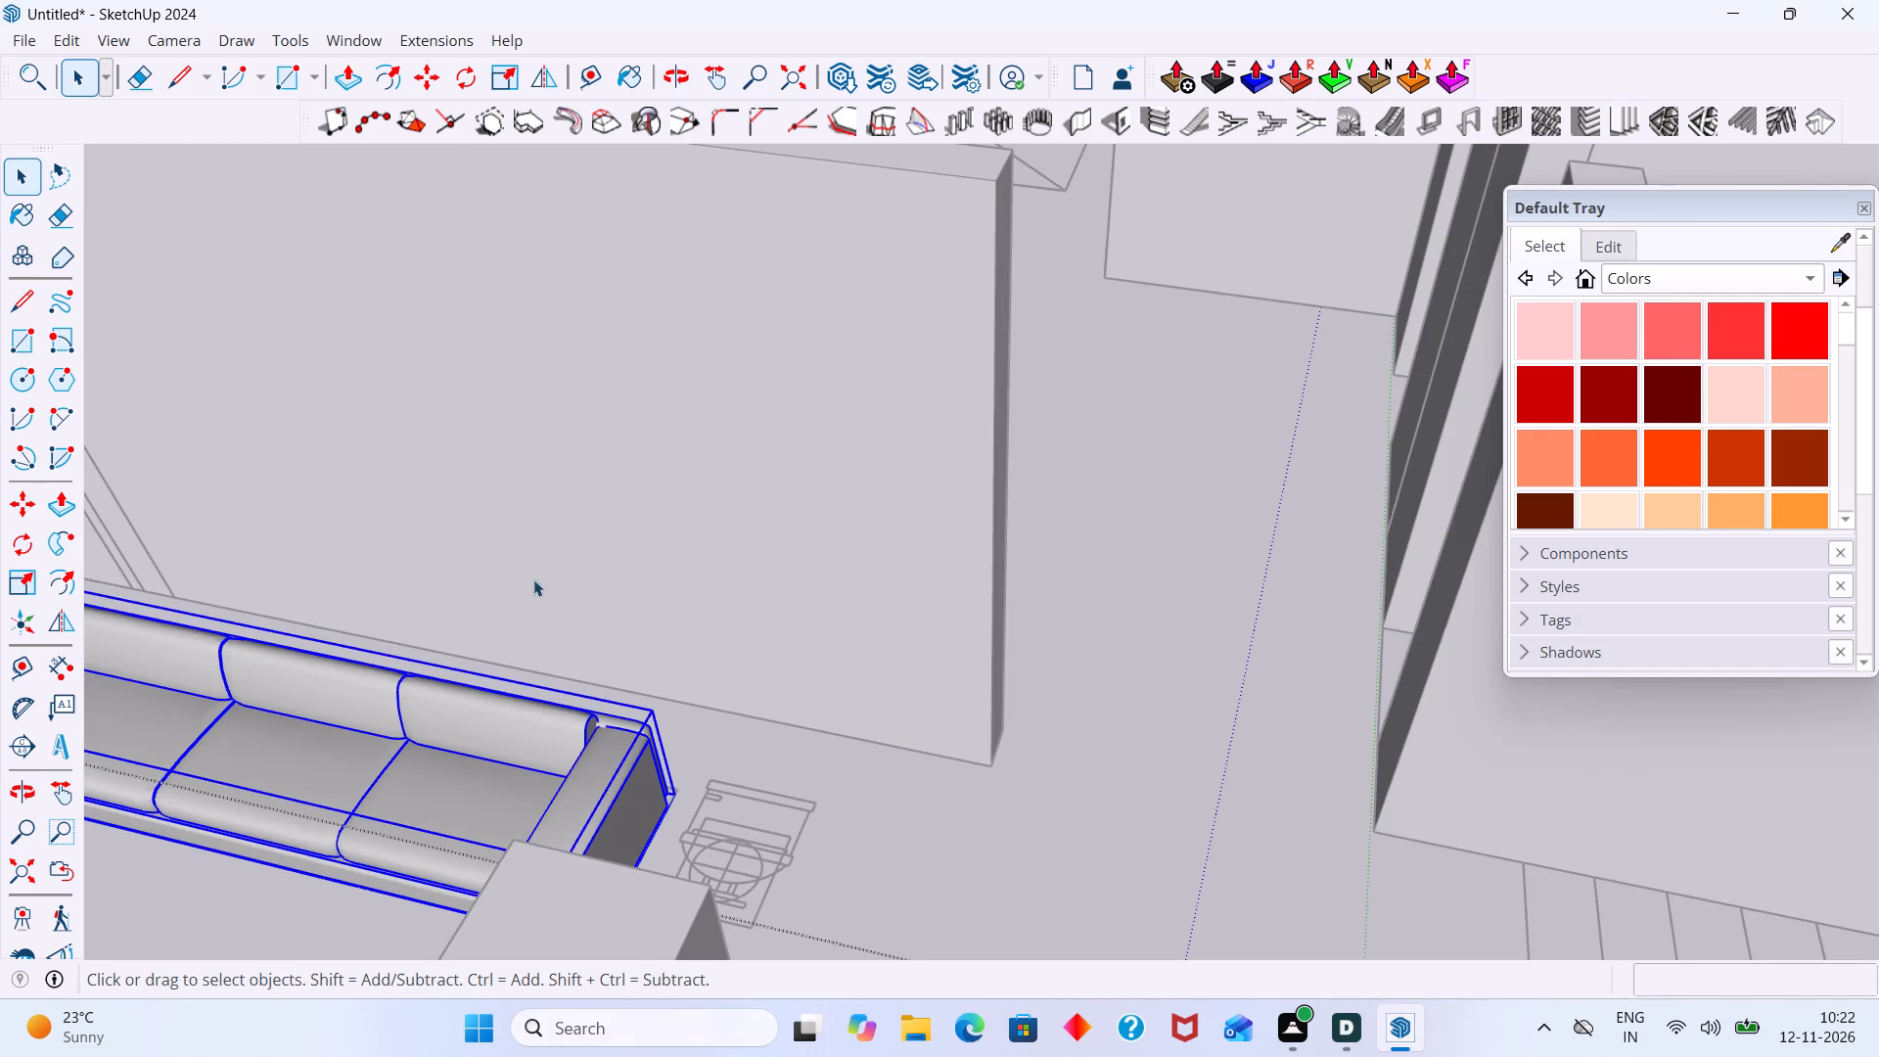
{"action": "left_click", "coordinate": [777, 750]}
{"action": "scroll", "coordinate": [681, 748], "scroll_direction": "up", "scroll_amount": 3}
{"action": "middle_click_drag", "start_coordinate": [647, 746], "coordinate": [489, 756]}
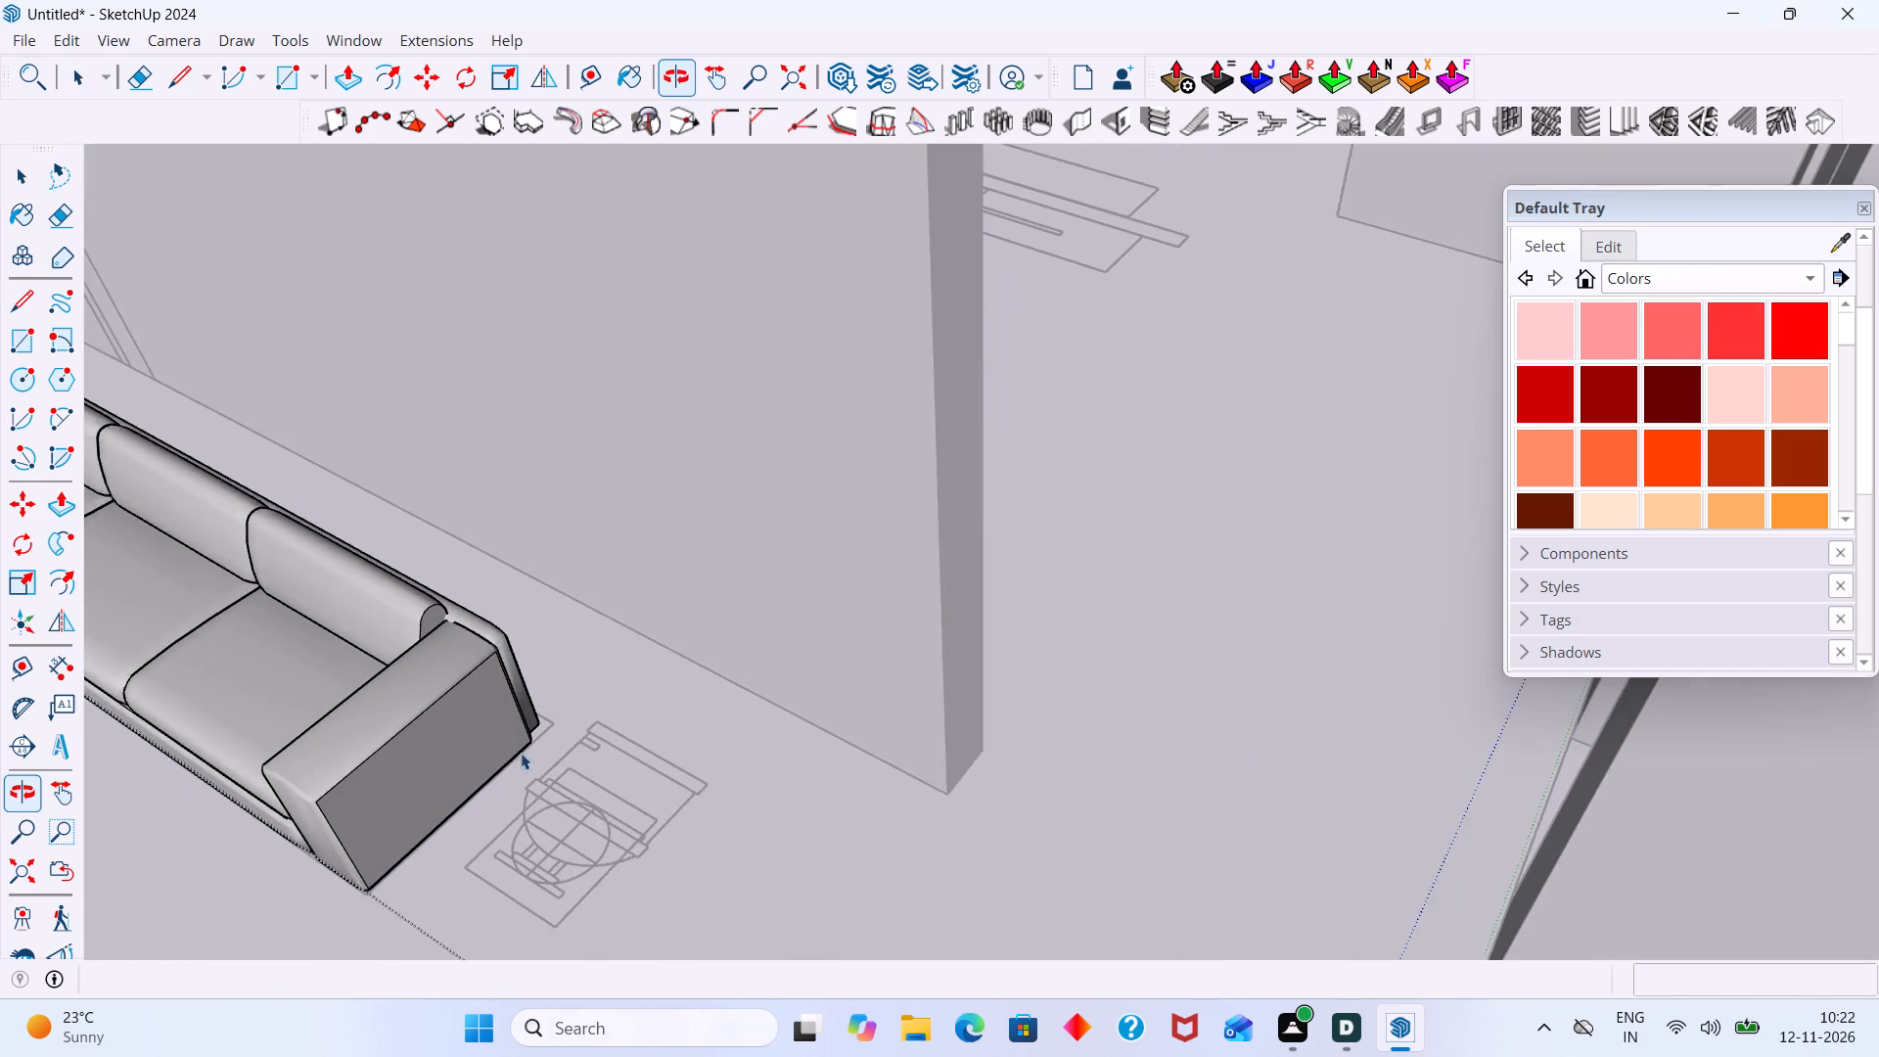
{"action": "scroll", "coordinate": [521, 737], "scroll_direction": "up", "scroll_amount": 4}
{"action": "left_click", "coordinate": [512, 688]}
{"action": "key", "text": "s"}
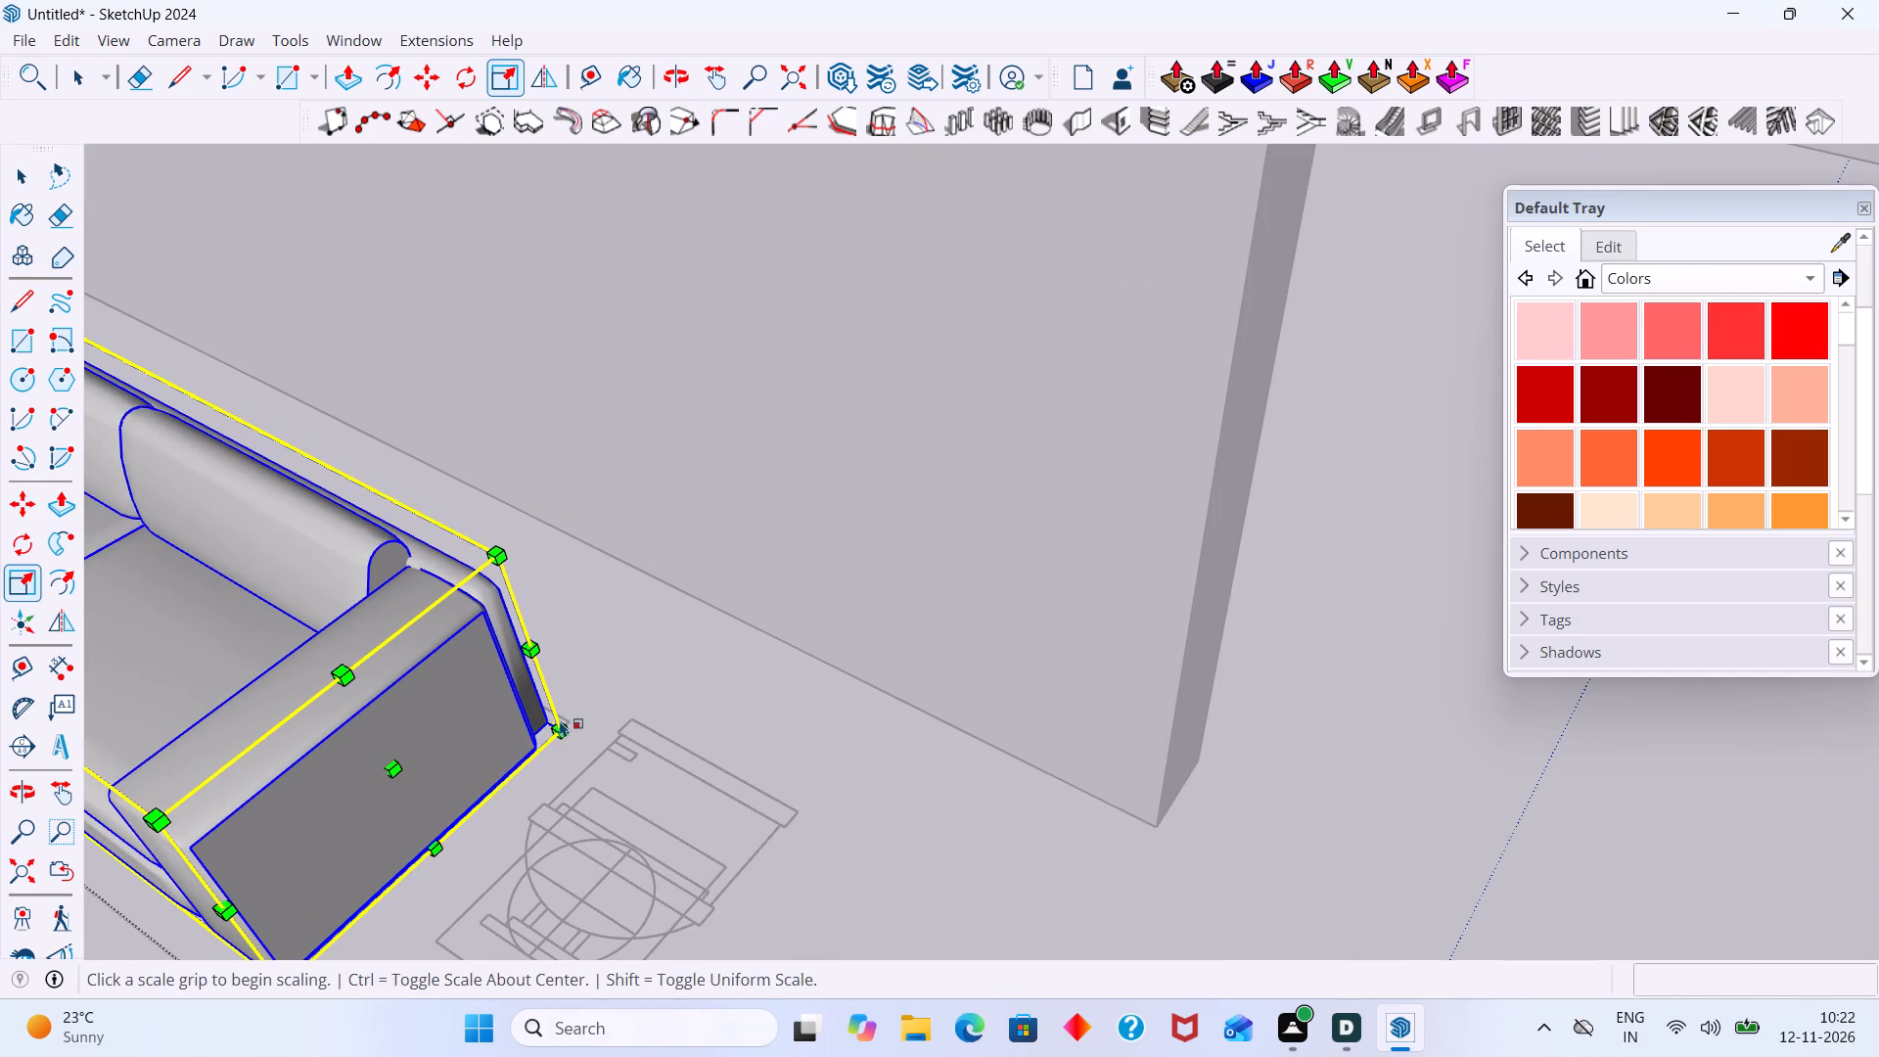
{"action": "left_click", "coordinate": [560, 729]}
{"action": "left_click", "coordinate": [563, 736]}
{"action": "left_click", "coordinate": [527, 648]}
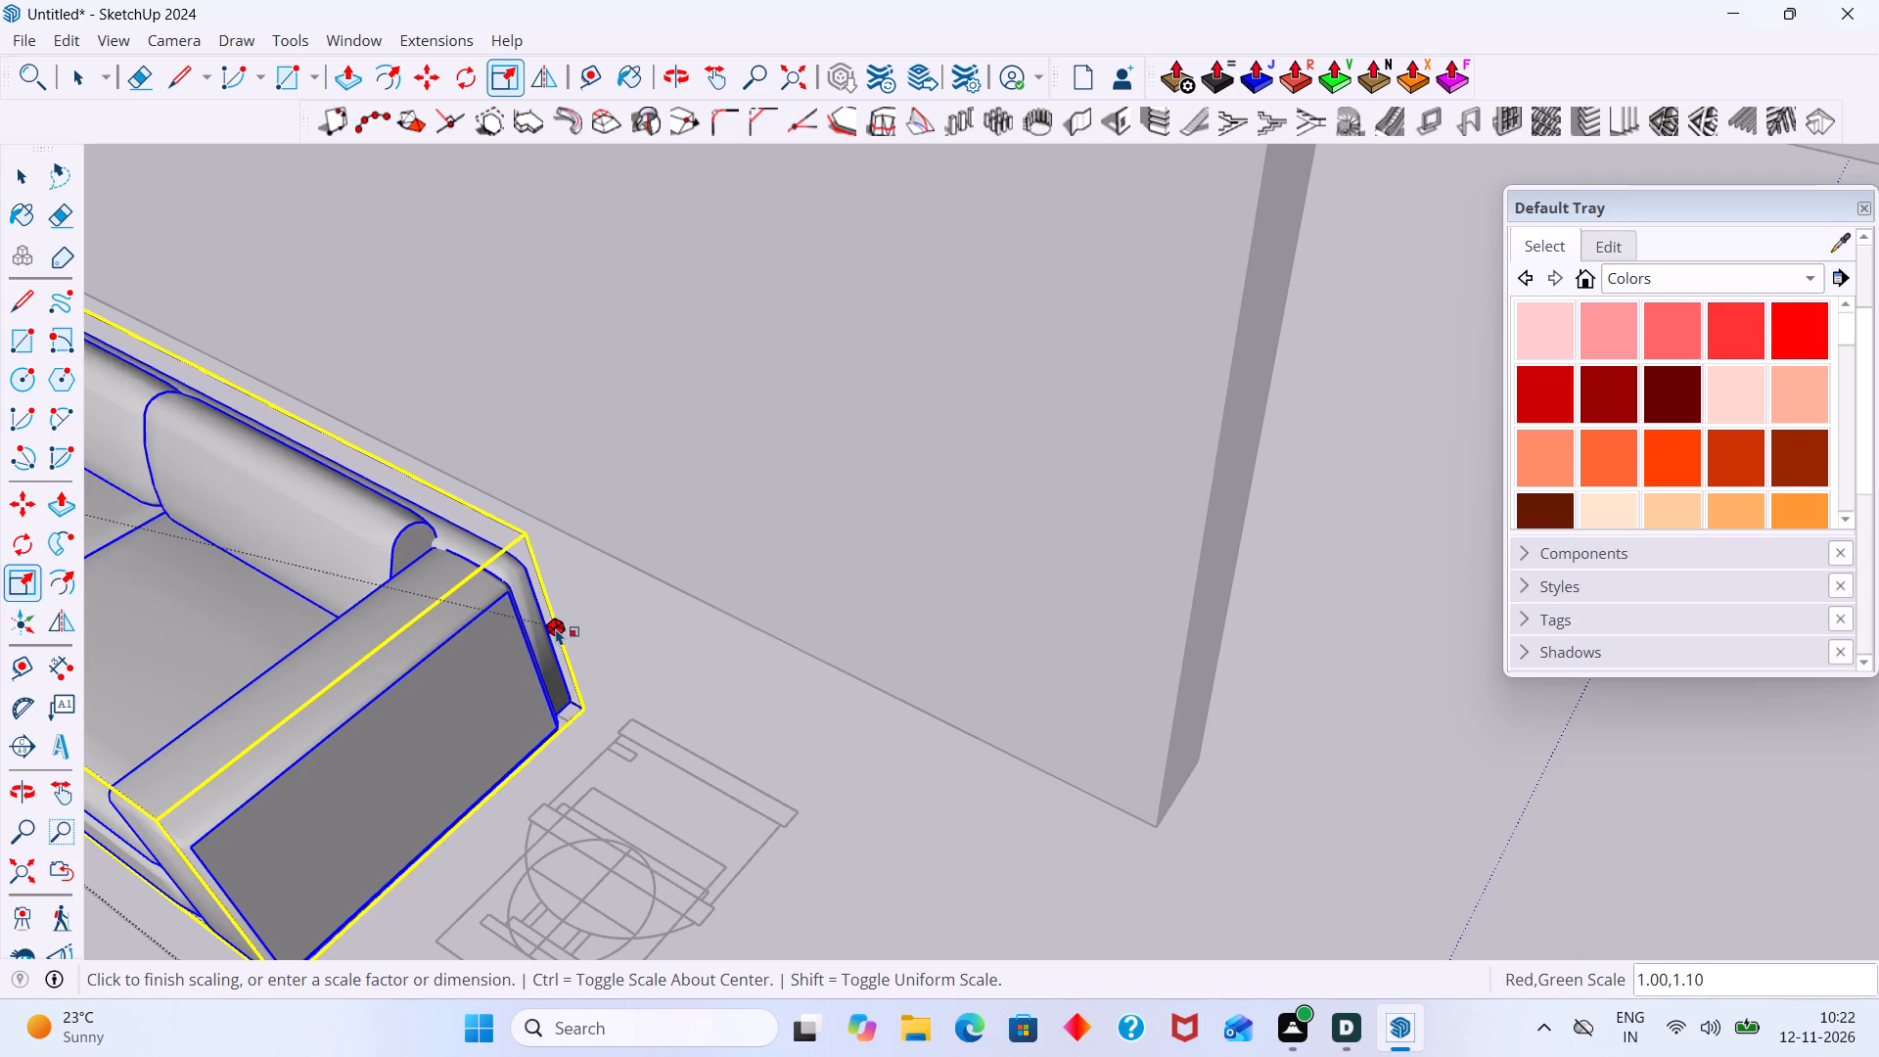
{"action": "left_click", "coordinate": [575, 618]}
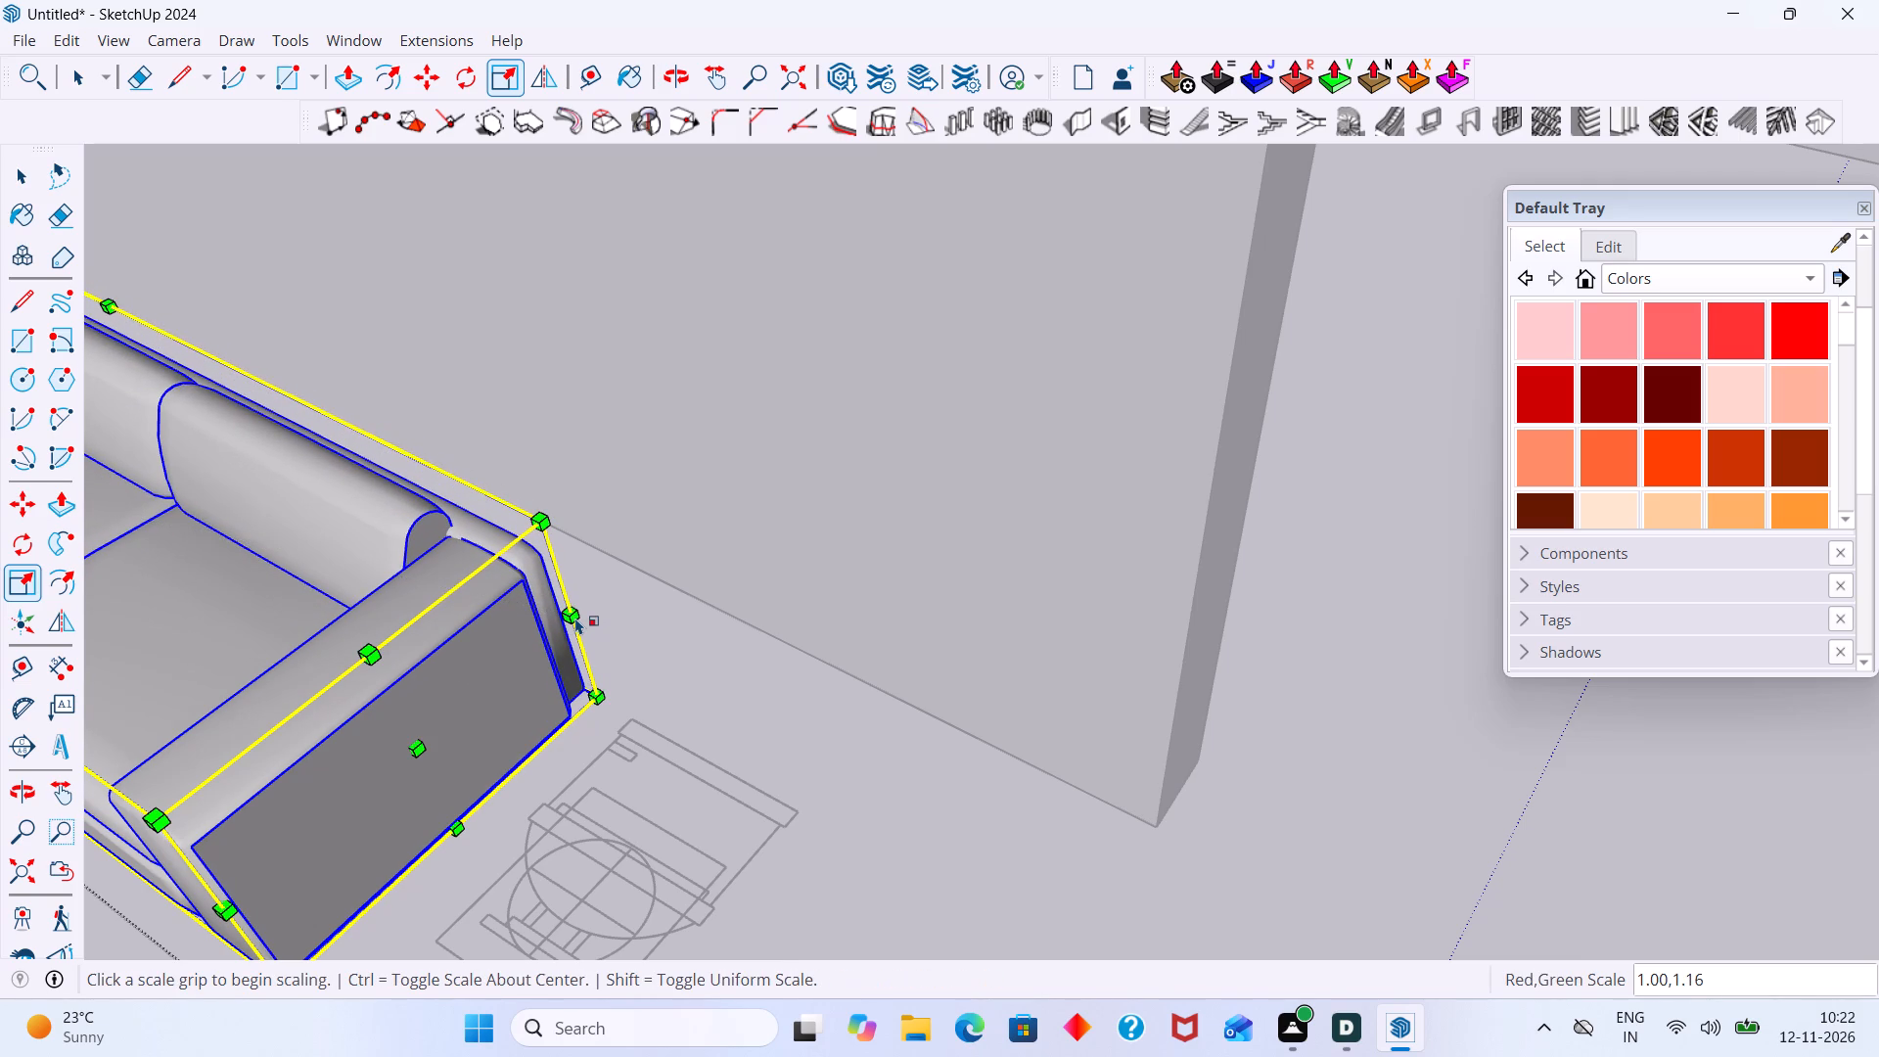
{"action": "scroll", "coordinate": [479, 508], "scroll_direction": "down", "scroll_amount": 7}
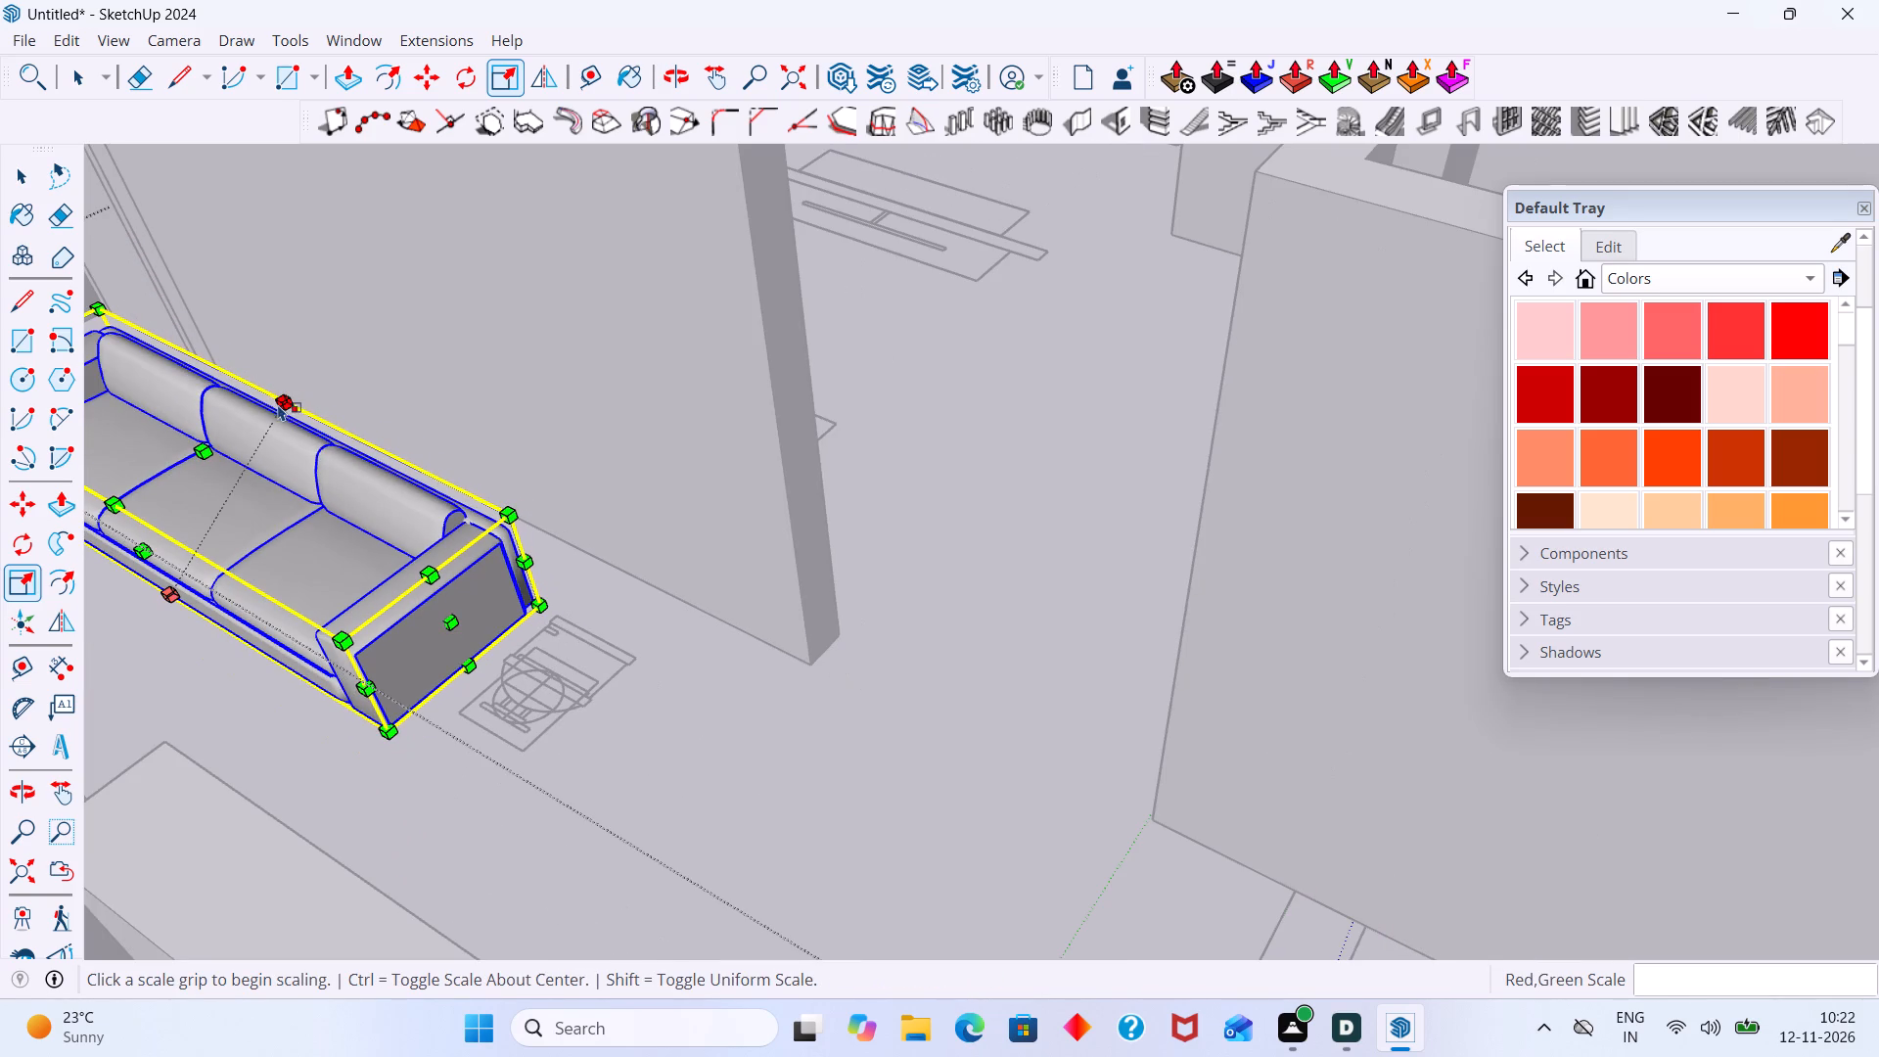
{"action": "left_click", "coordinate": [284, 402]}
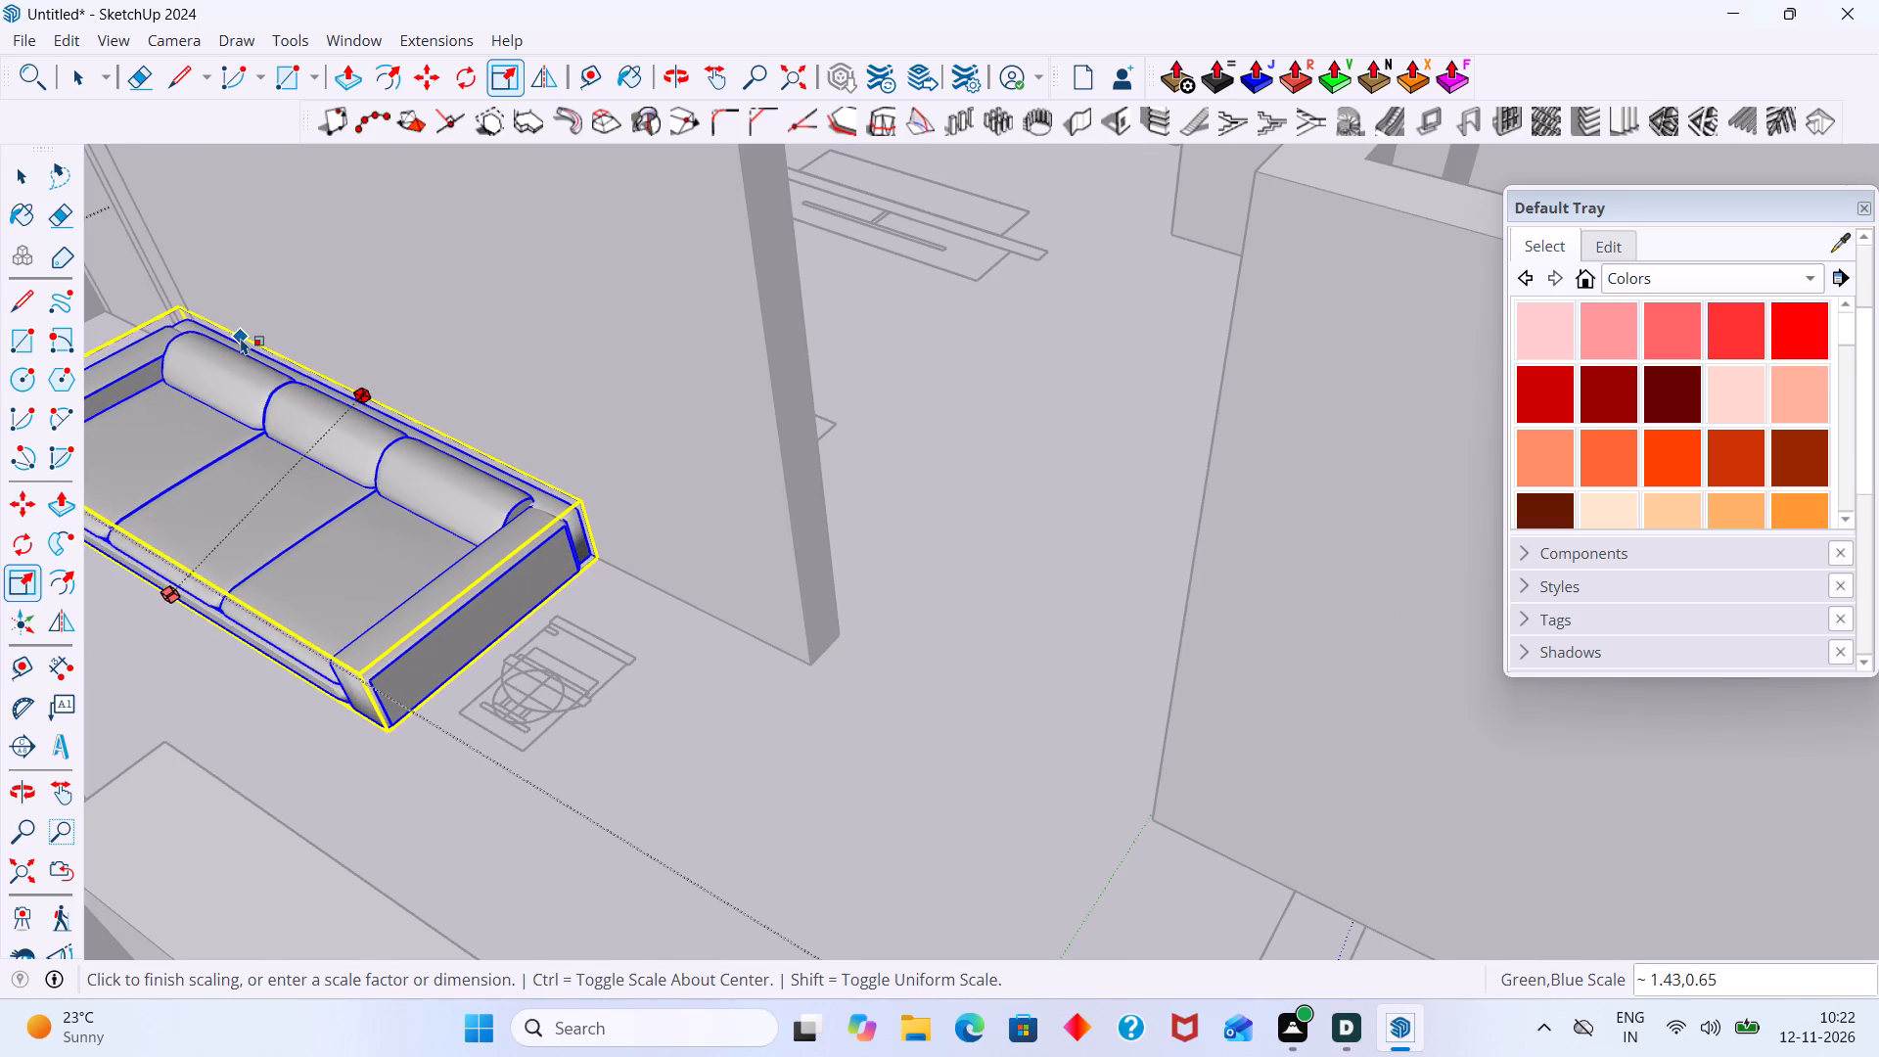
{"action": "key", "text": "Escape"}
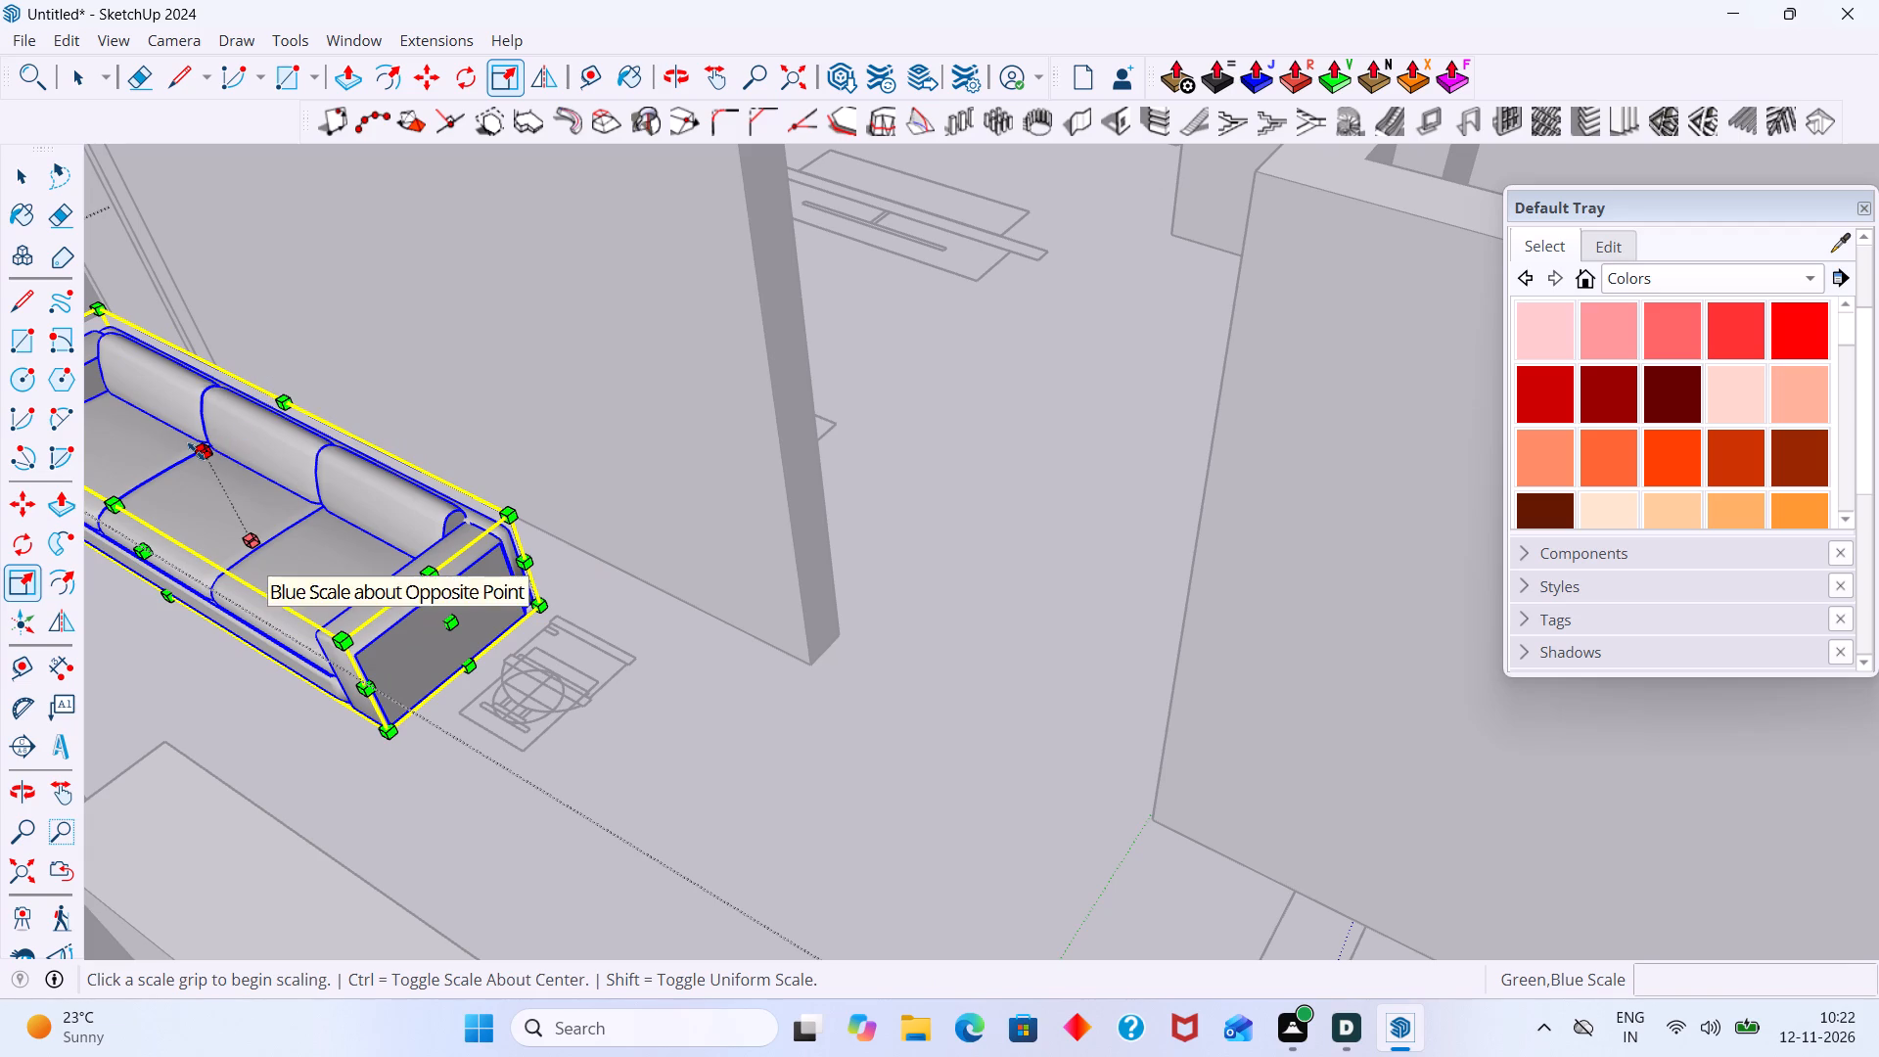
Scale the three-seat sofa's height upward to about 1.64, leaving its length and depth alone.
{"action": "left_click", "coordinate": [195, 442]}
{"action": "scroll", "coordinate": [169, 339], "scroll_direction": "down", "scroll_amount": 3}
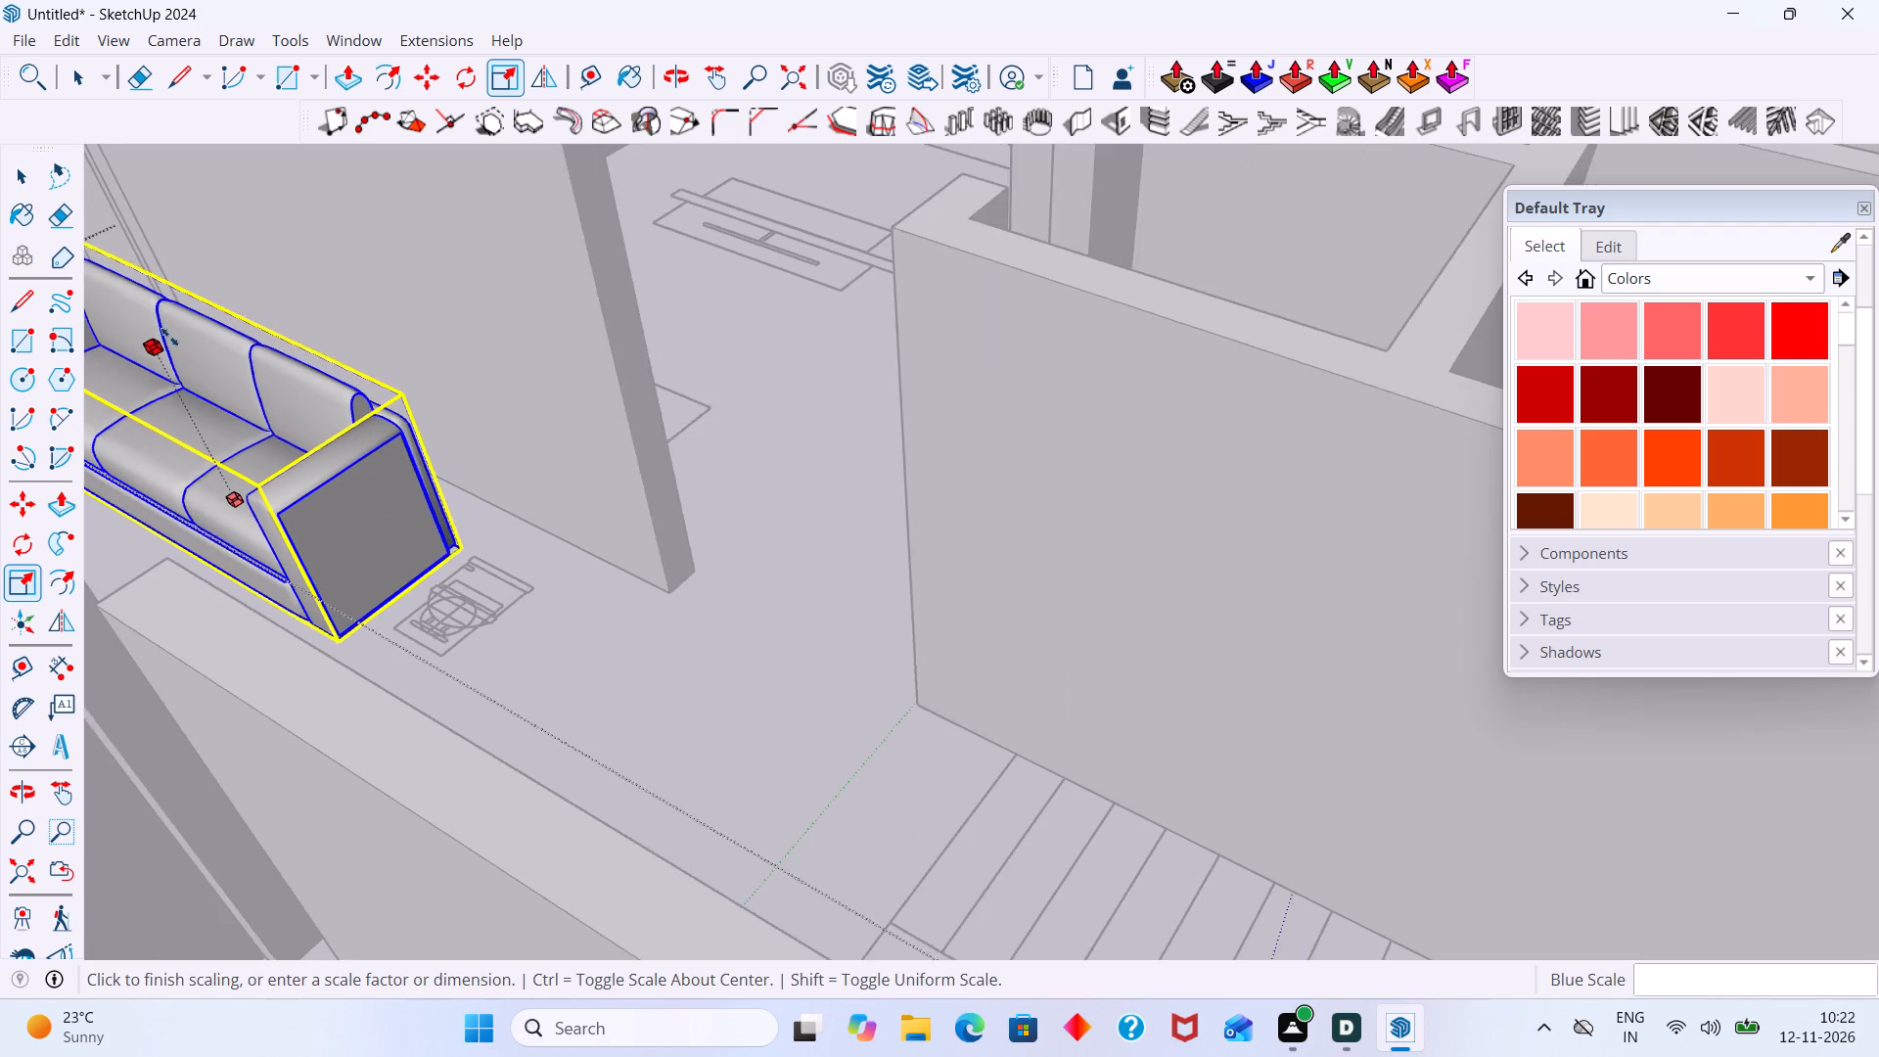
{"action": "scroll", "coordinate": [169, 337], "scroll_direction": "down", "scroll_amount": 3}
{"action": "middle_click_drag", "start_coordinate": [169, 334], "coordinate": [483, 449], "text": "shift"}
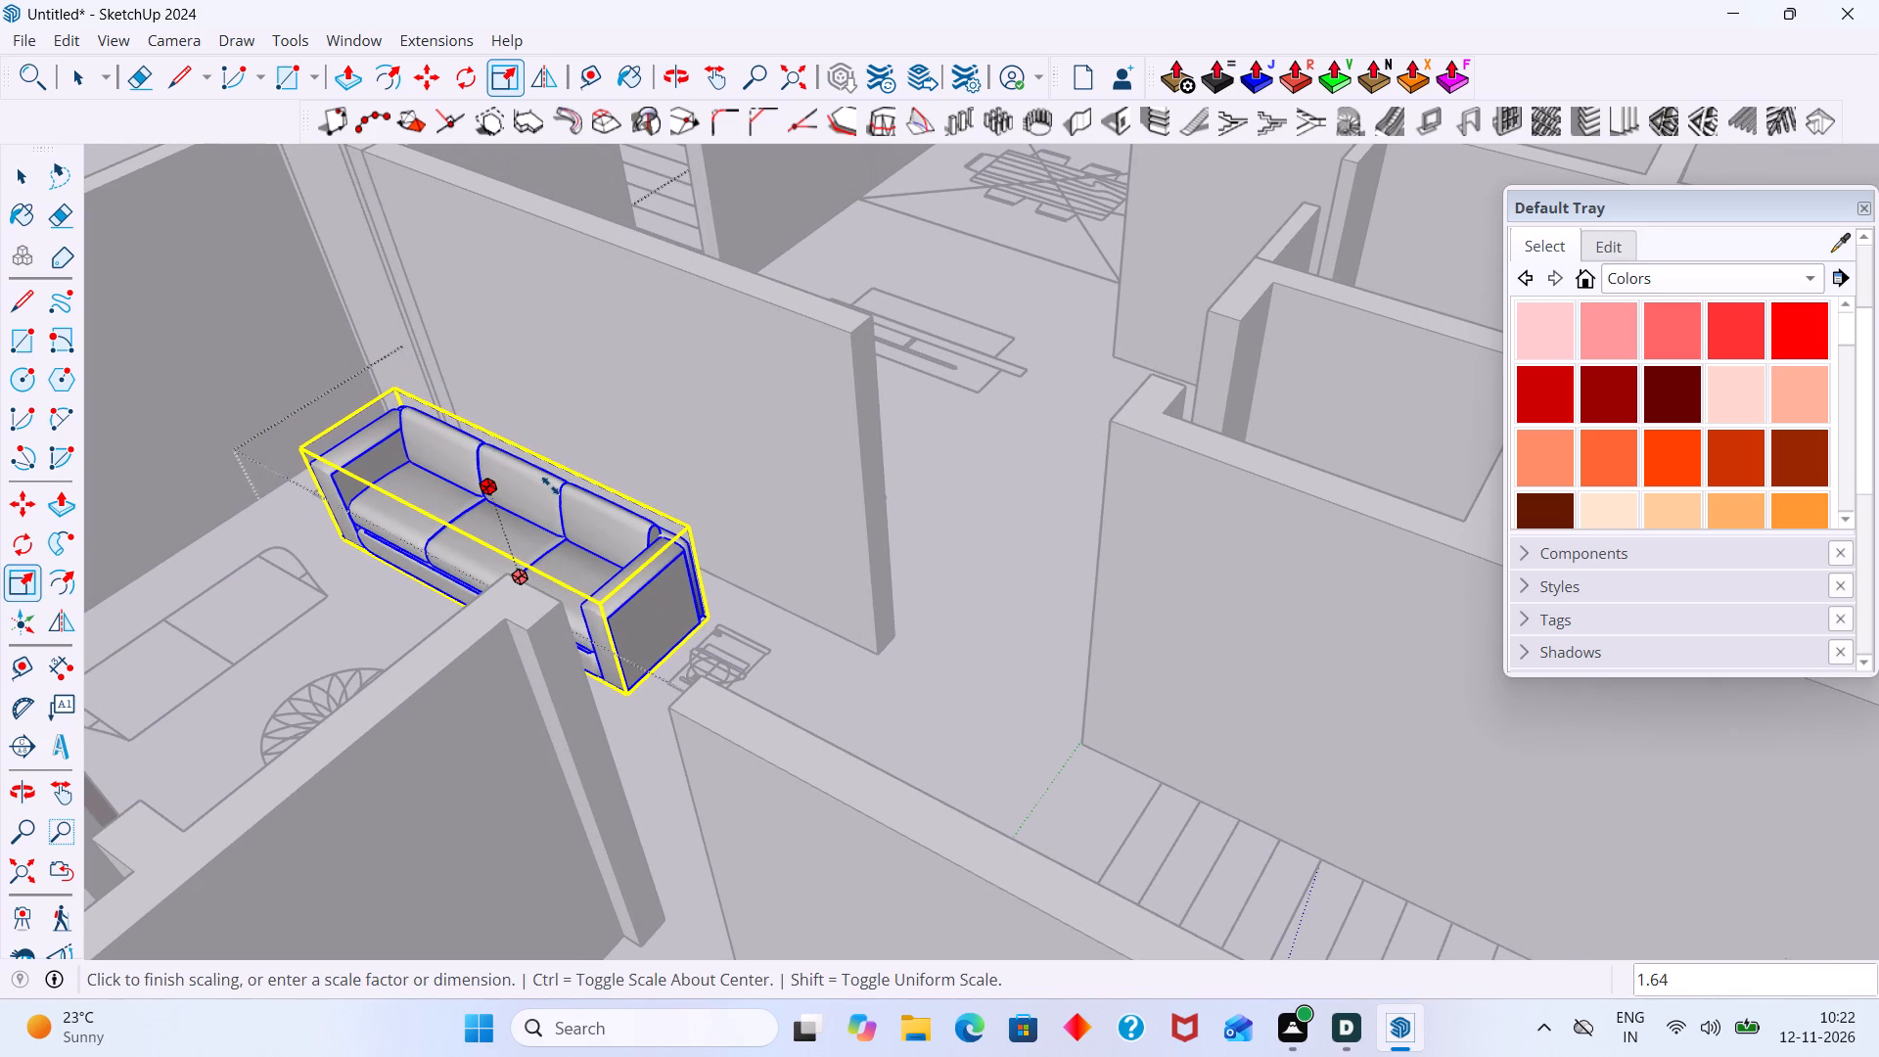
{"action": "left_click", "coordinate": [551, 485]}
{"action": "key", "text": "space"}
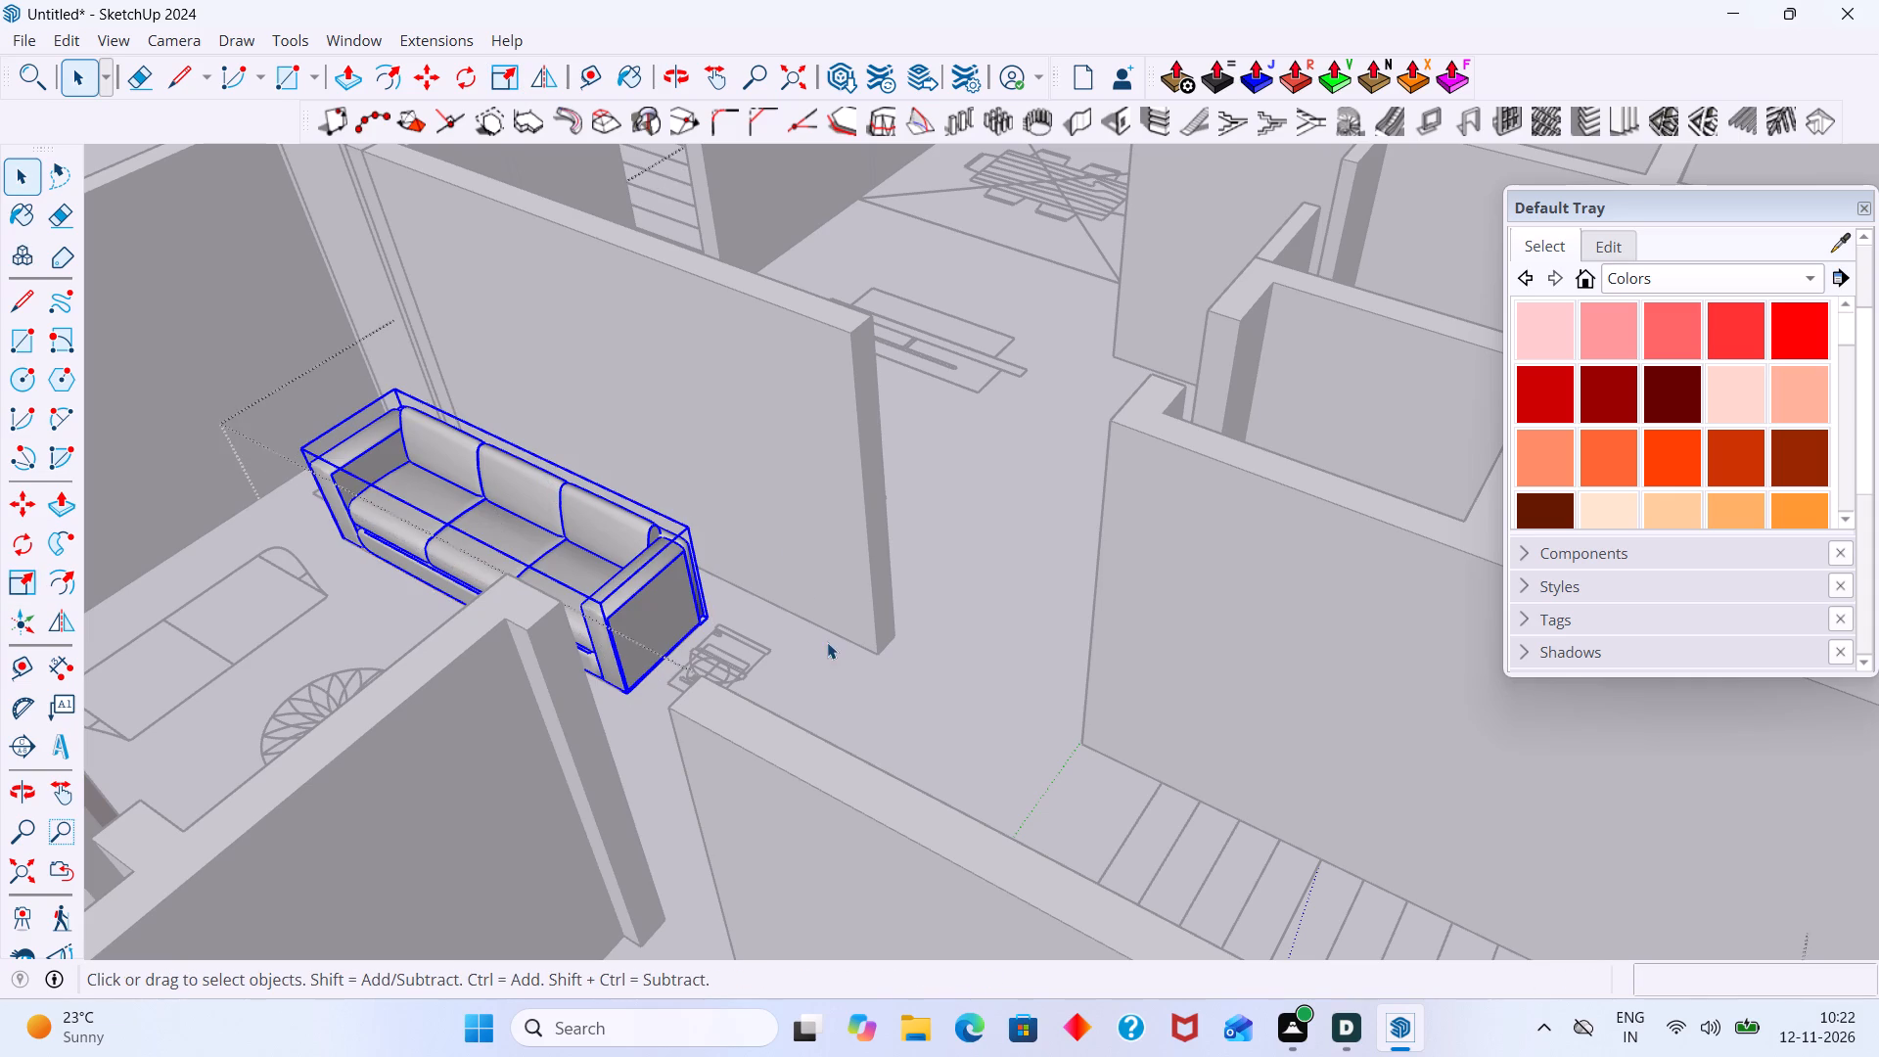
{"action": "left_click", "coordinate": [828, 645]}
Rotate the loose set's two-seat sofa 180° about its bottom corner around the vertical axis, within the furniture group beside the house.
{"action": "middle_click_drag", "start_coordinate": [708, 602], "coordinate": [1180, 548]}
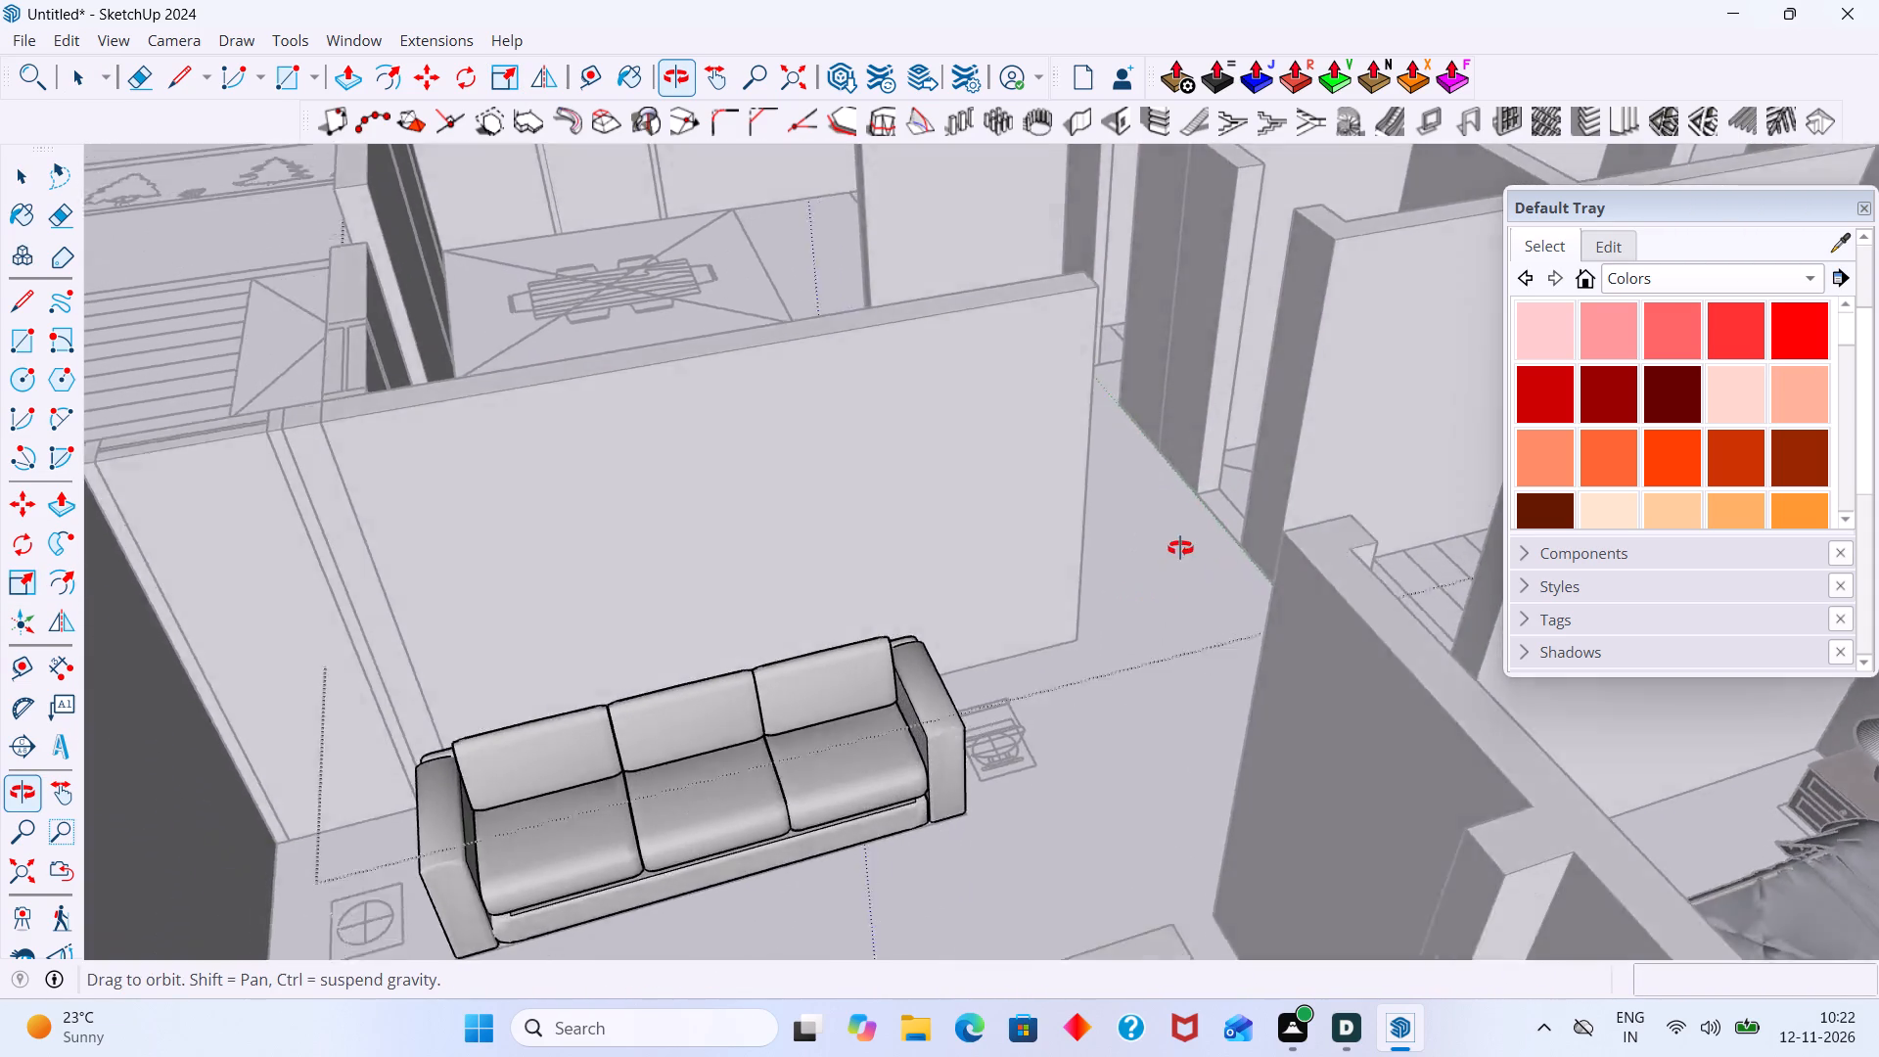
{"action": "middle_click_drag", "start_coordinate": [1180, 548], "coordinate": [942, 501]}
{"action": "scroll", "coordinate": [880, 493], "scroll_direction": "down", "scroll_amount": 12}
{"action": "middle_click_drag", "start_coordinate": [516, 566], "coordinate": [559, 660]}
{"action": "scroll", "coordinate": [562, 600], "scroll_direction": "down", "scroll_amount": 3}
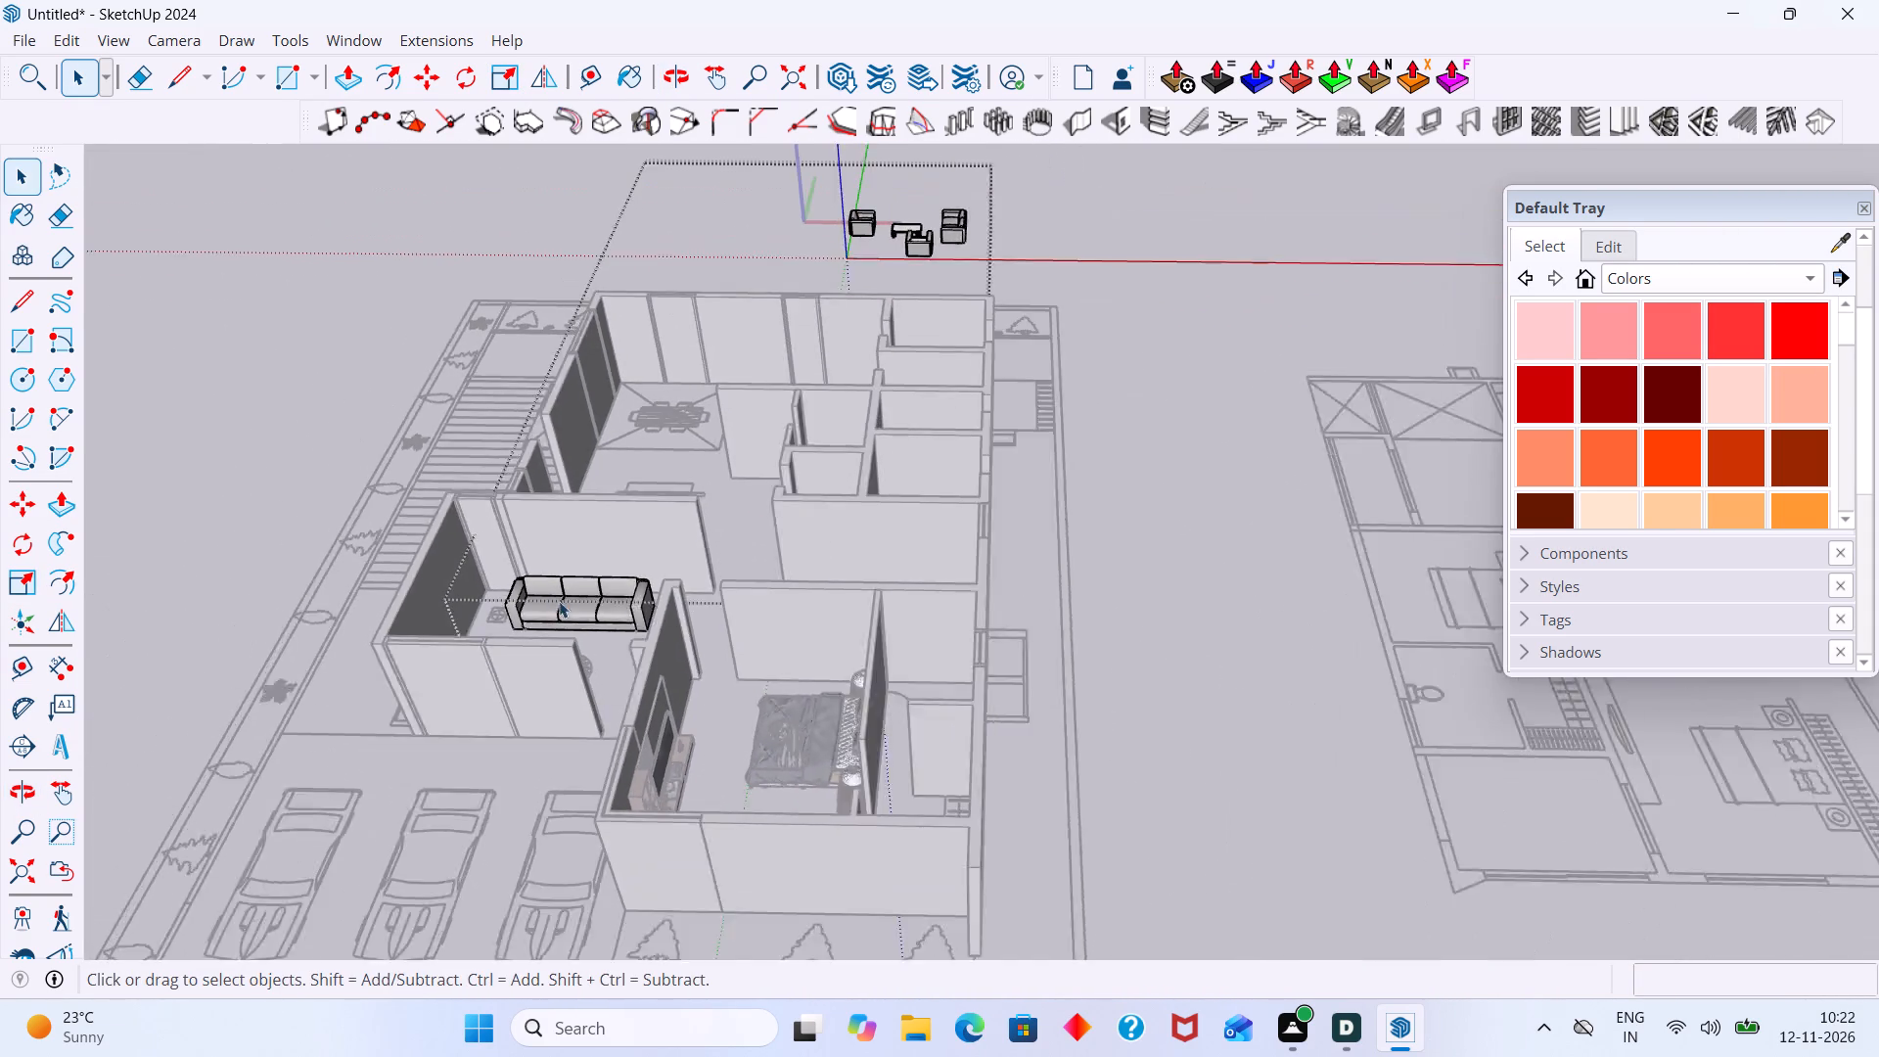
{"action": "scroll", "coordinate": [559, 601], "scroll_direction": "down", "scroll_amount": 3}
{"action": "left_click", "coordinate": [1089, 515]}
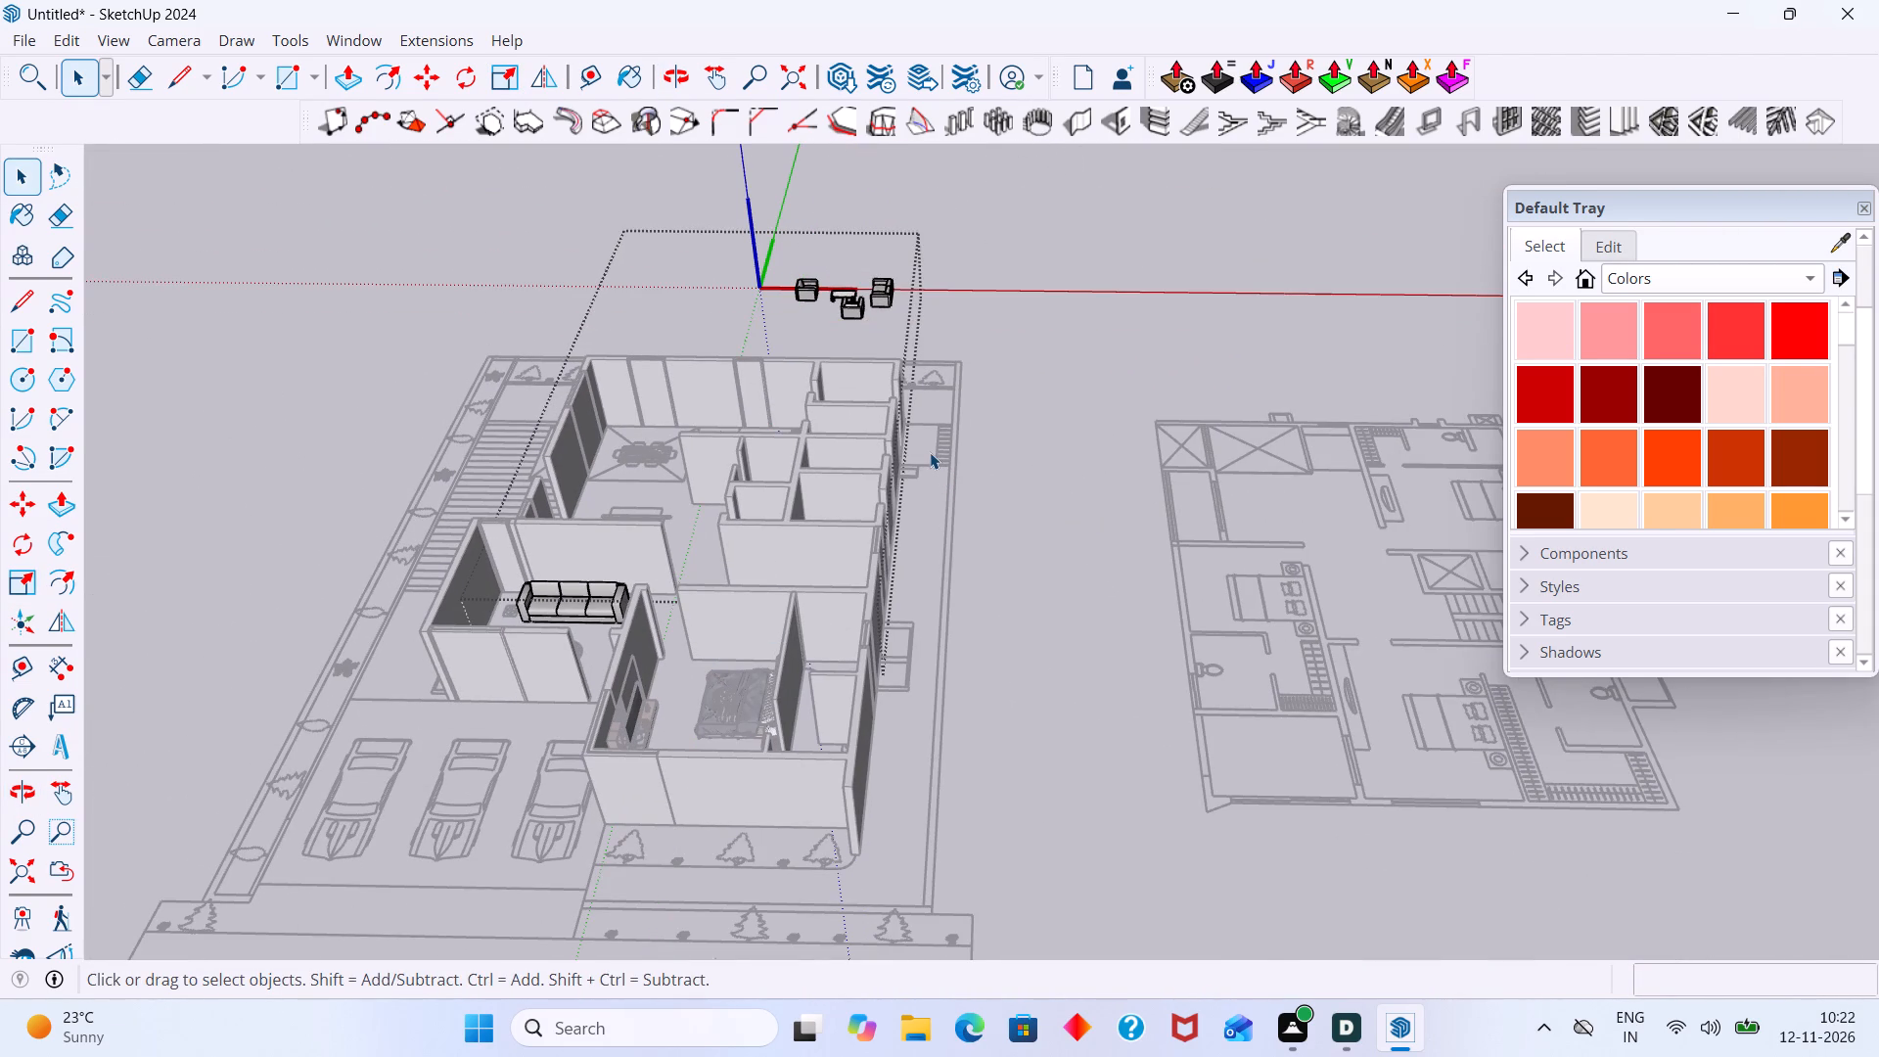
{"action": "scroll", "coordinate": [872, 440], "scroll_direction": "down", "scroll_amount": 6}
{"action": "scroll", "coordinate": [812, 358], "scroll_direction": "up", "scroll_amount": 6}
{"action": "middle_click_drag", "start_coordinate": [601, 707], "coordinate": [562, 920]}
{"action": "scroll", "coordinate": [553, 880], "scroll_direction": "down", "scroll_amount": 1}
{"action": "middle_click_drag", "start_coordinate": [547, 864], "coordinate": [523, 1046], "text": "shift"}
{"action": "middle_click_drag", "start_coordinate": [591, 858], "coordinate": [652, 795]}
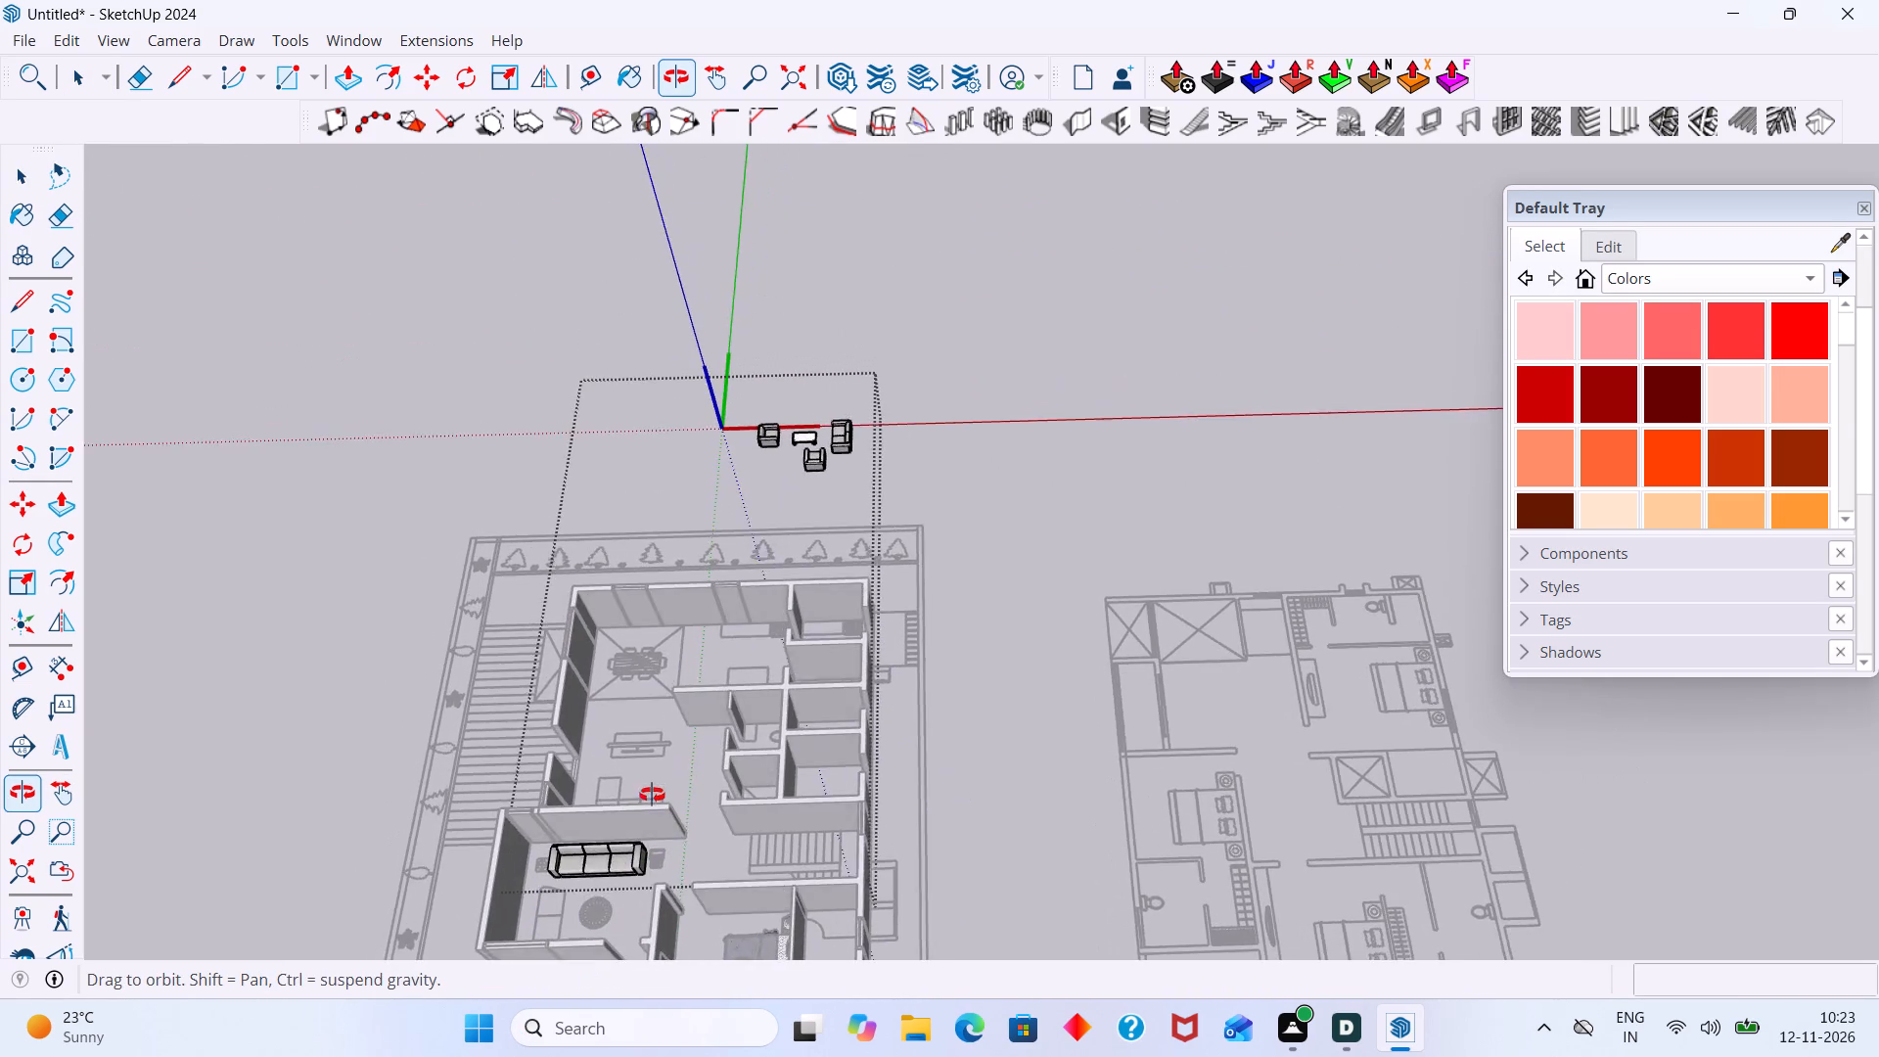
{"action": "middle_click_drag", "start_coordinate": [652, 795], "coordinate": [528, 824]}
{"action": "scroll", "coordinate": [507, 870], "scroll_direction": "up", "scroll_amount": 2}
{"action": "scroll", "coordinate": [634, 694], "scroll_direction": "down", "scroll_amount": 5}
{"action": "scroll", "coordinate": [836, 415], "scroll_direction": "up", "scroll_amount": 3}
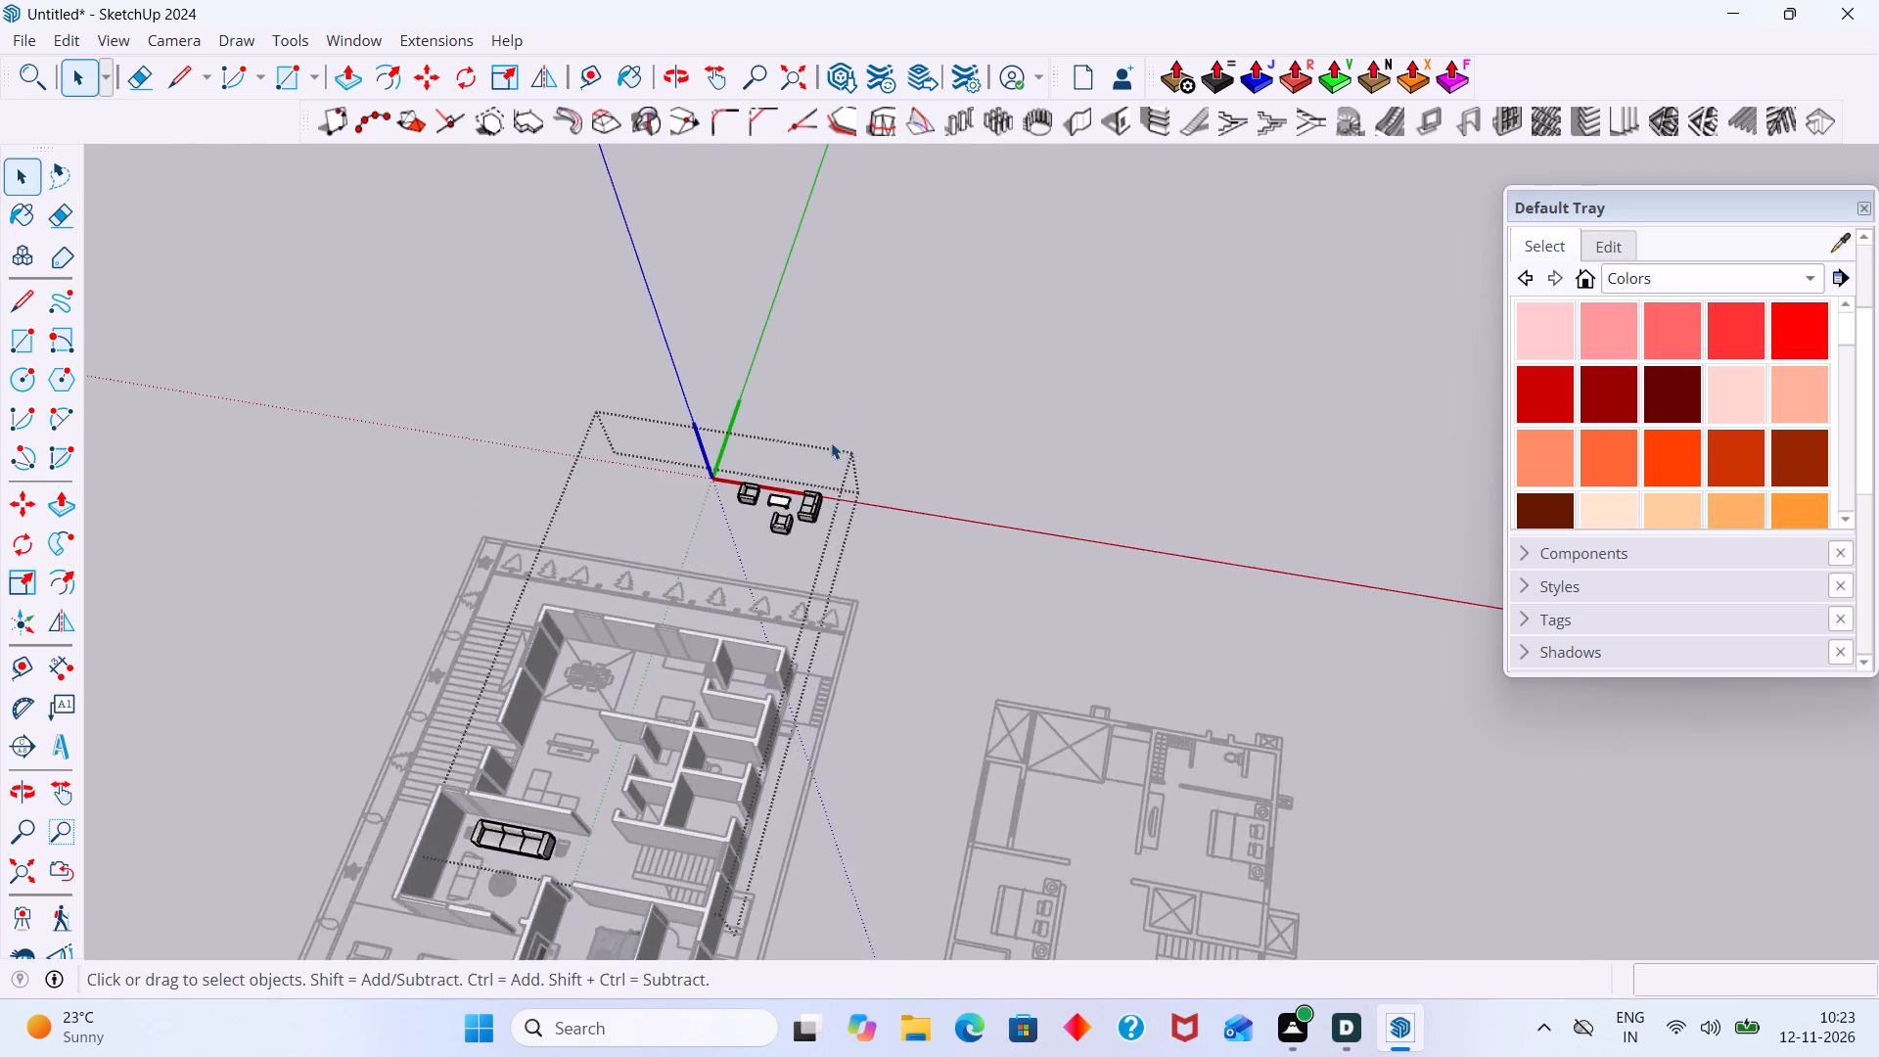
{"action": "scroll", "coordinate": [831, 442], "scroll_direction": "up", "scroll_amount": 11}
{"action": "left_click", "coordinate": [819, 525]}
{"action": "double_click", "coordinate": [818, 528]}
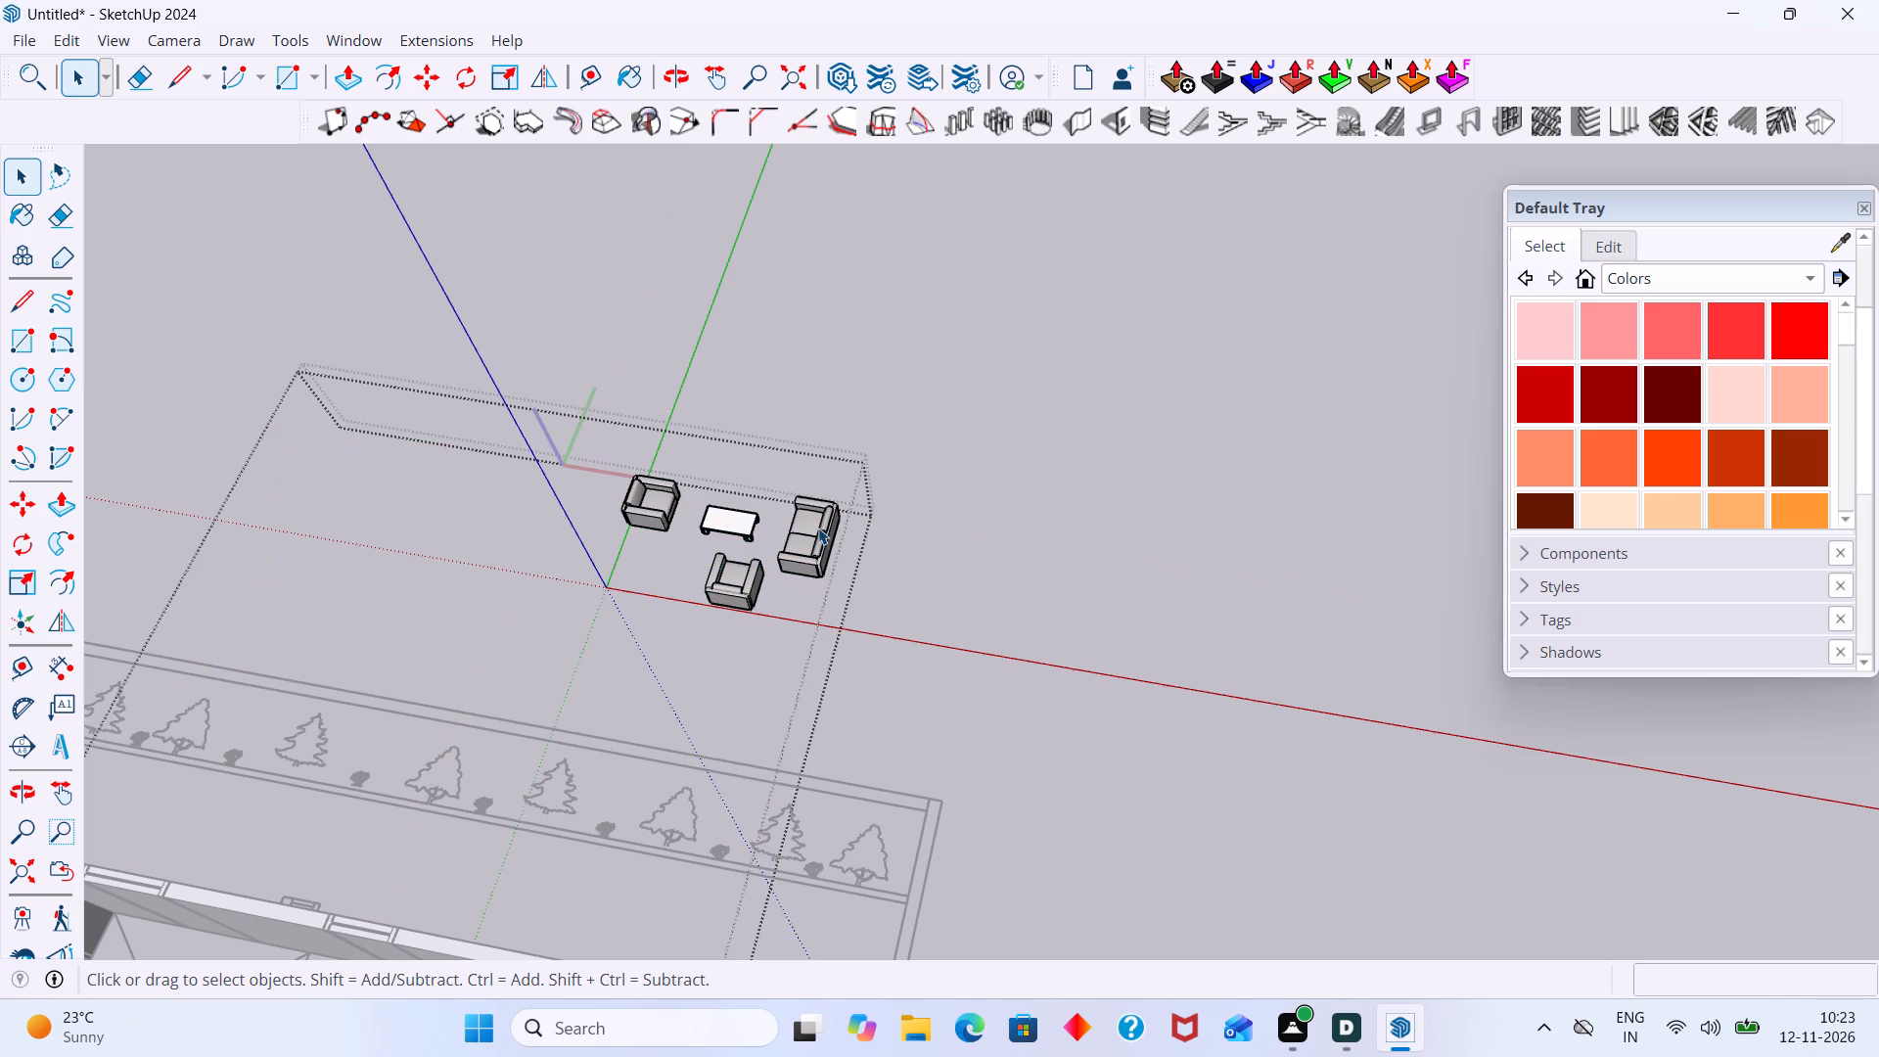
{"action": "left_click", "coordinate": [807, 530]}
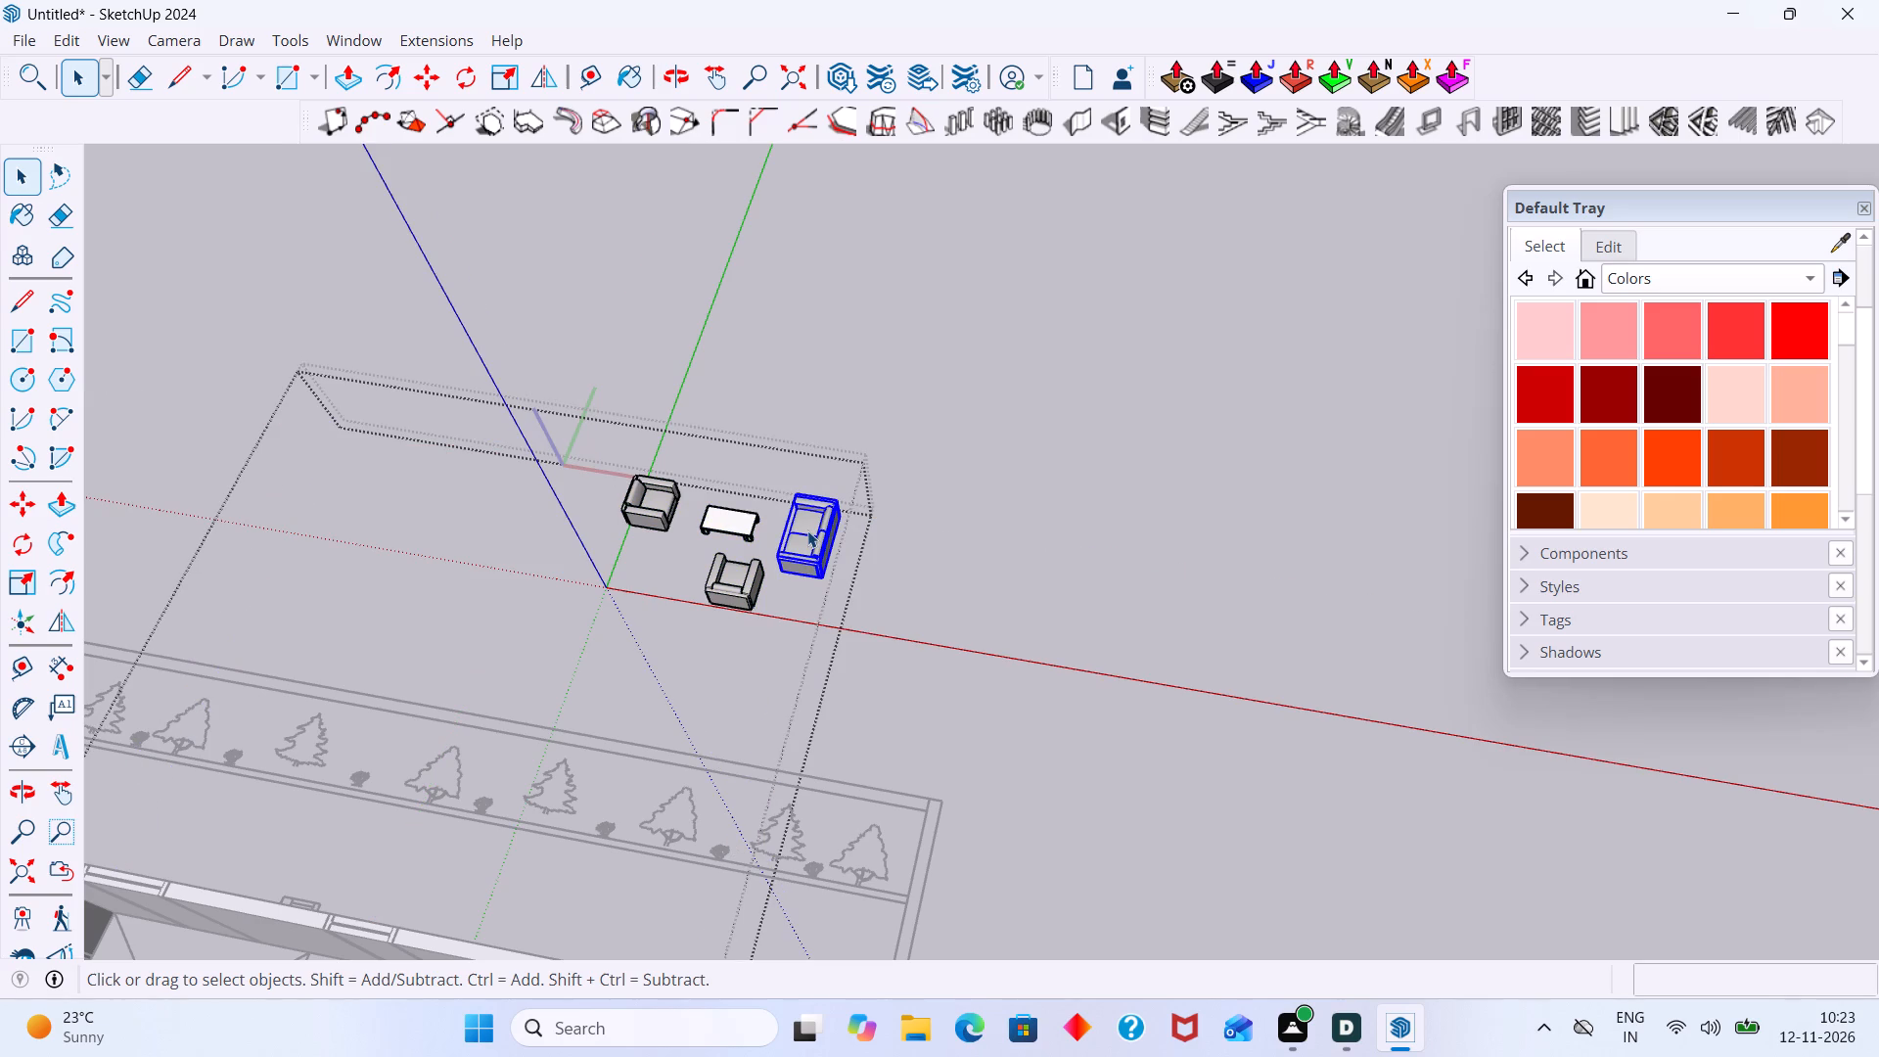
{"action": "key", "text": "q"}
{"action": "scroll", "coordinate": [826, 592], "scroll_direction": "up", "scroll_amount": 9}
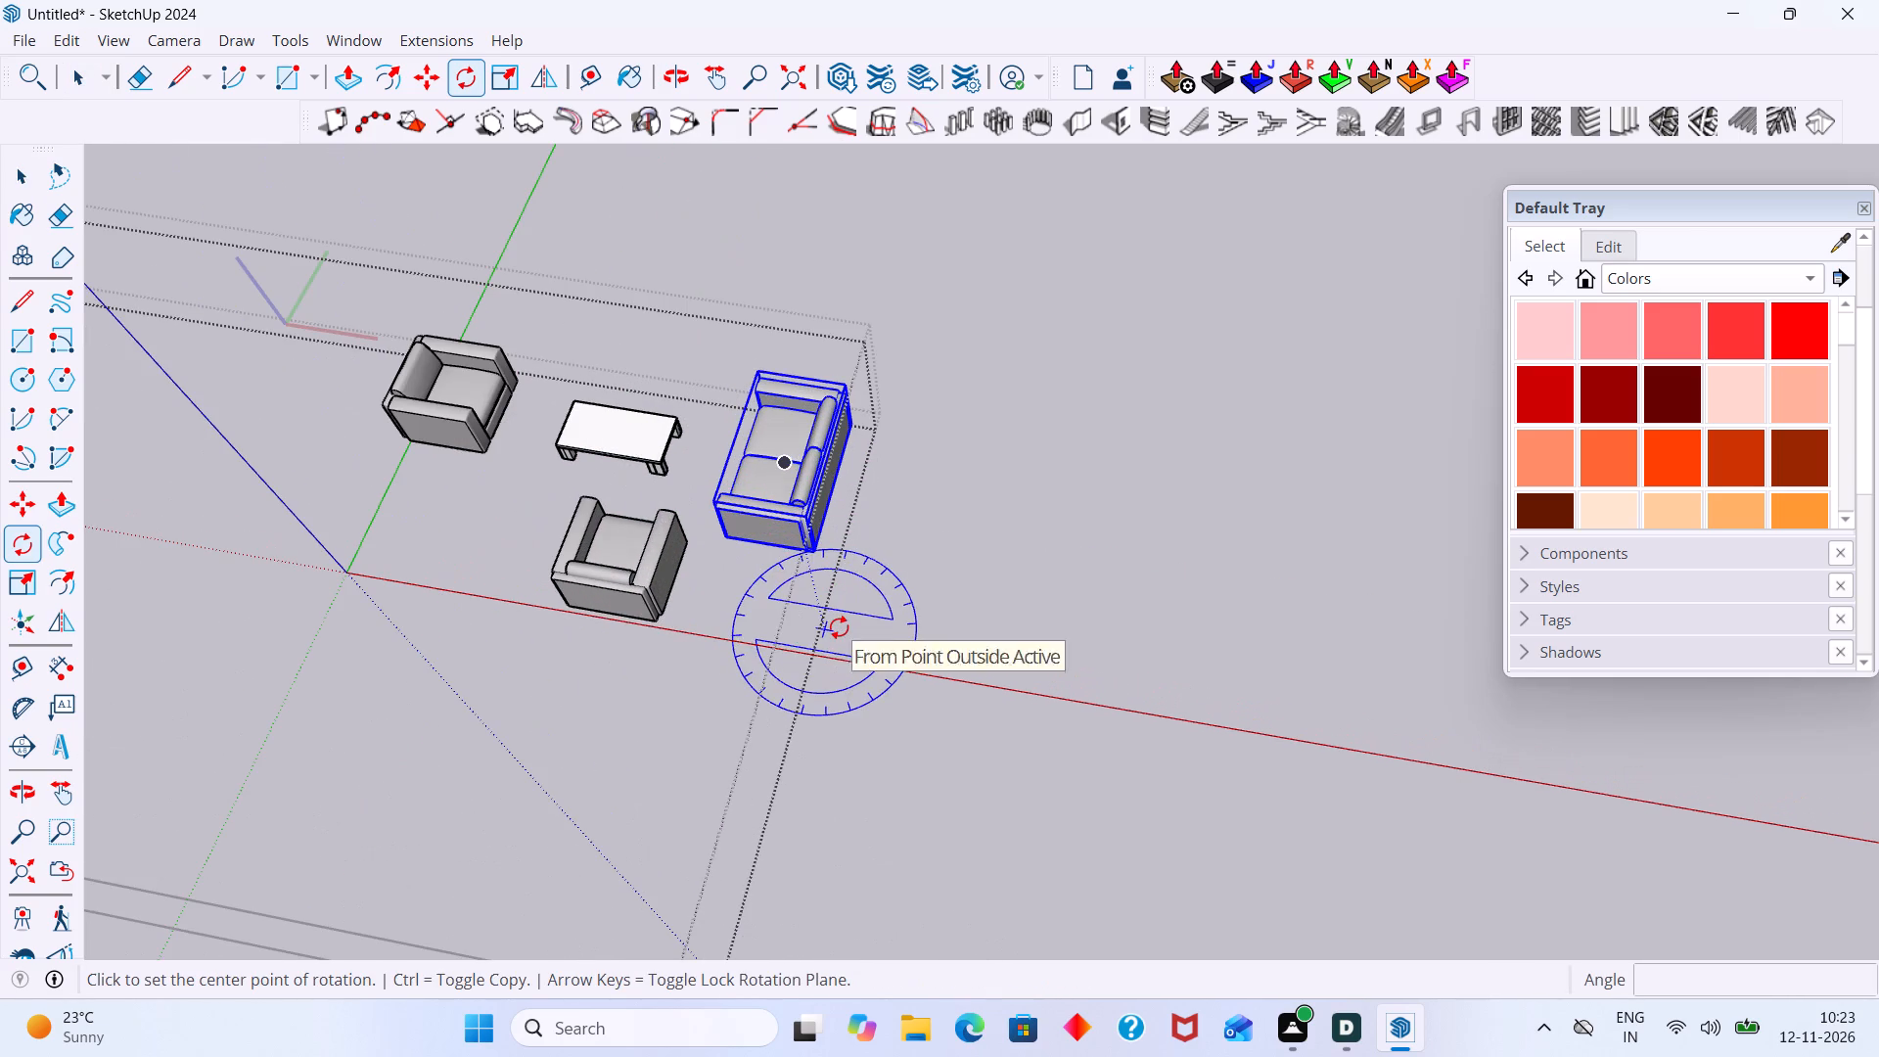
{"action": "key", "text": "Up"}
{"action": "scroll", "coordinate": [805, 578], "scroll_direction": "up", "scroll_amount": 4}
{"action": "left_click", "coordinate": [822, 547]}
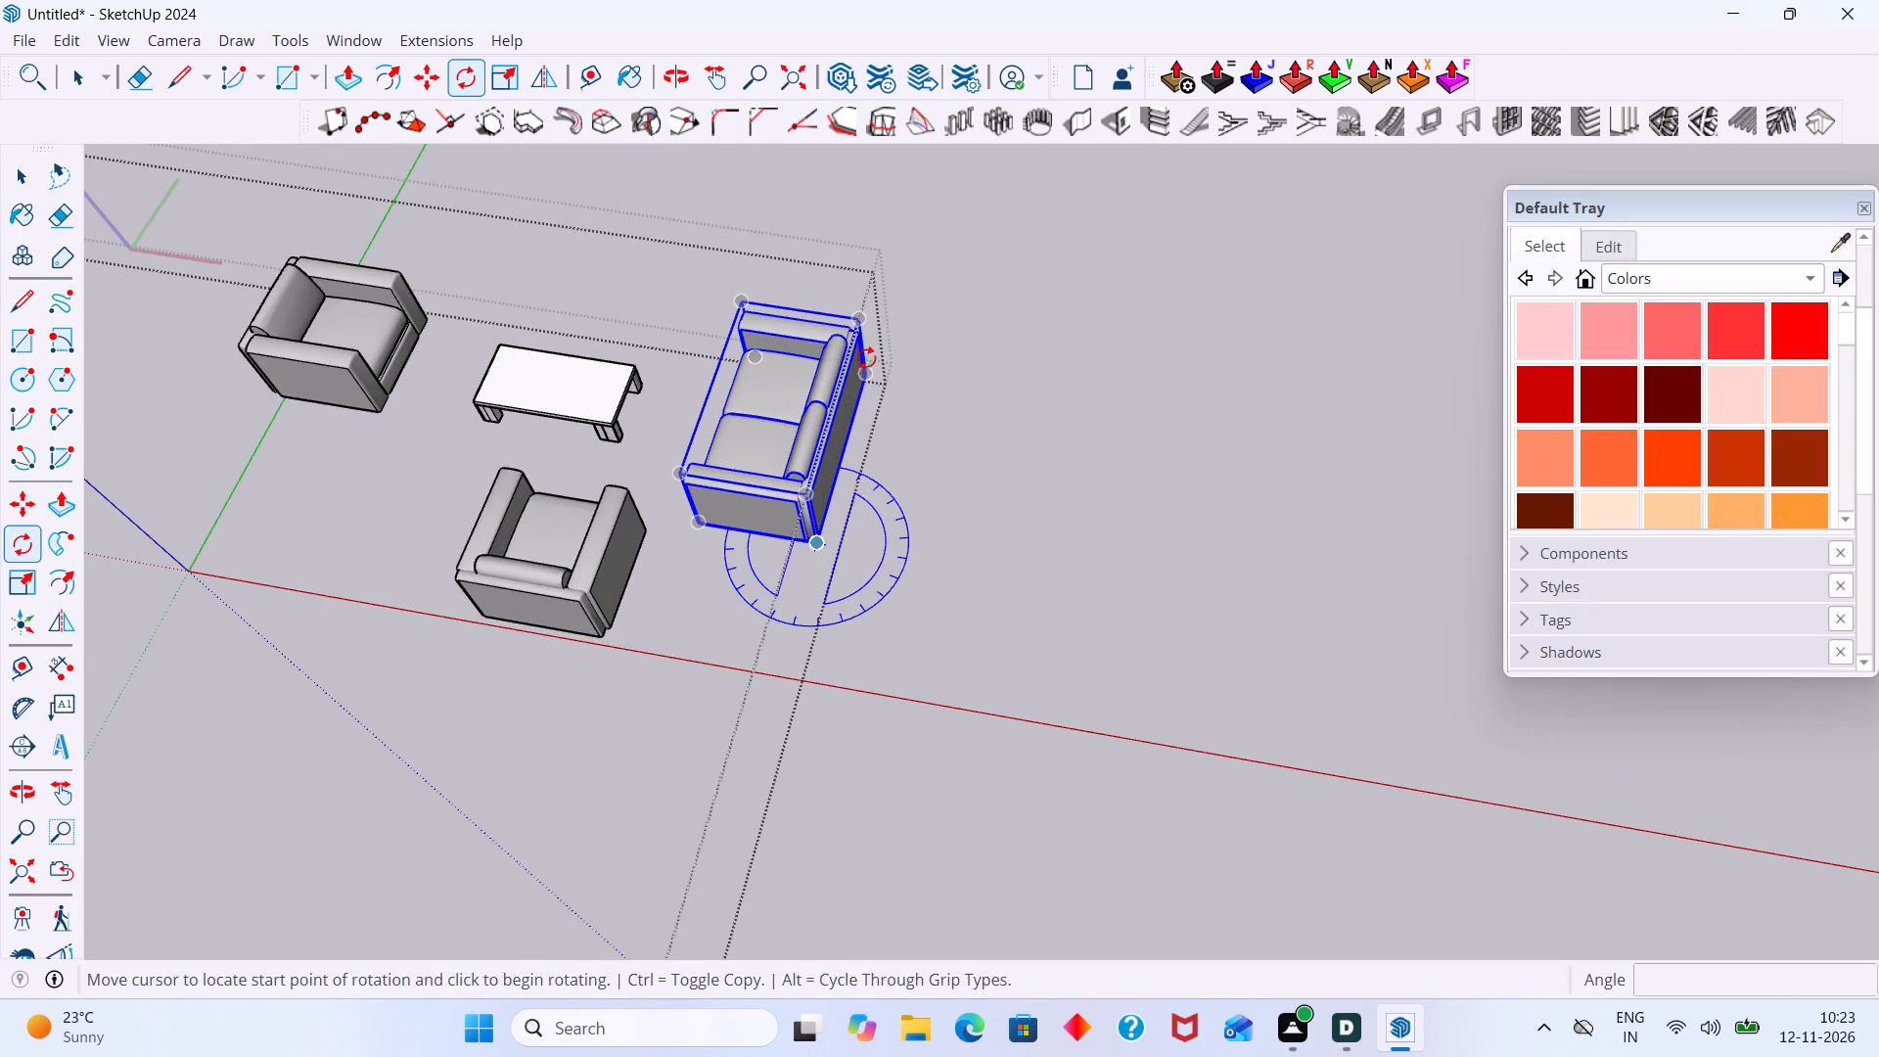
{"action": "left_click", "coordinate": [868, 373]}
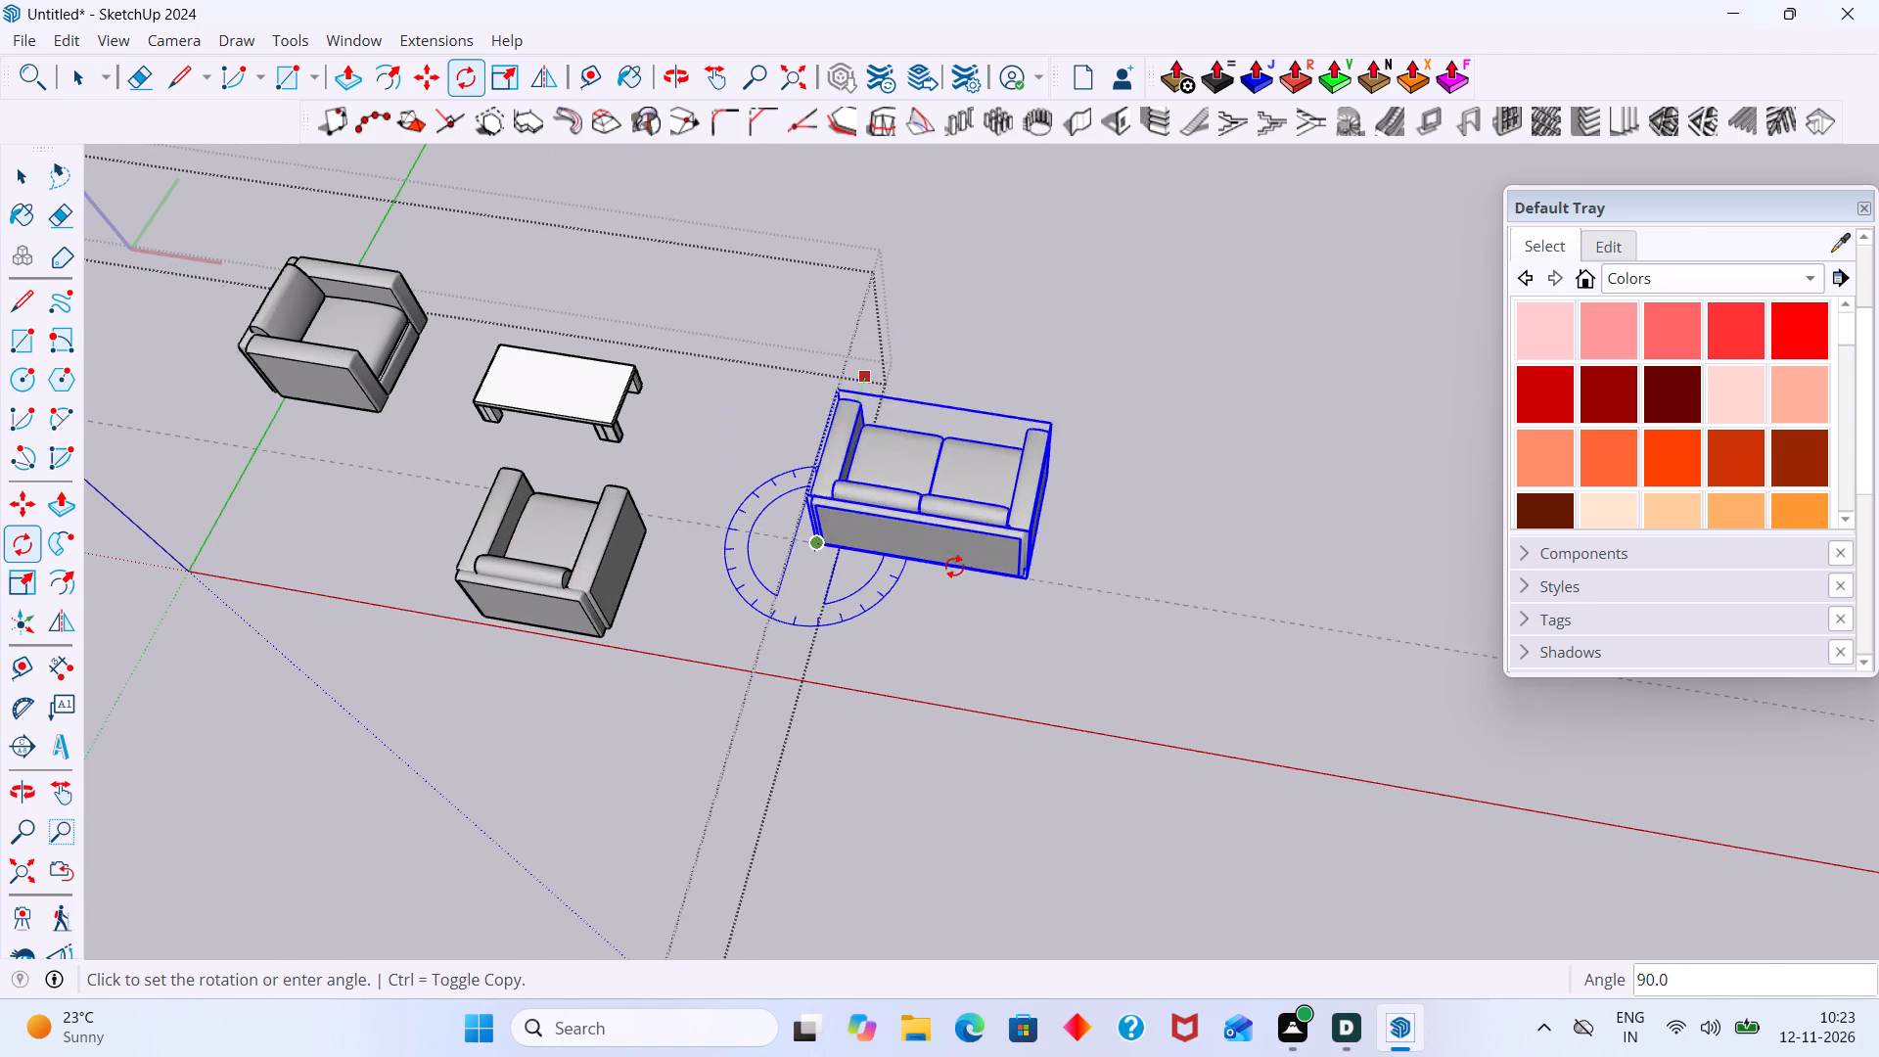
{"action": "scroll", "coordinate": [954, 567], "scroll_direction": "down", "scroll_amount": 20}
{"action": "scroll", "coordinate": [954, 567], "scroll_direction": "down", "scroll_amount": 7}
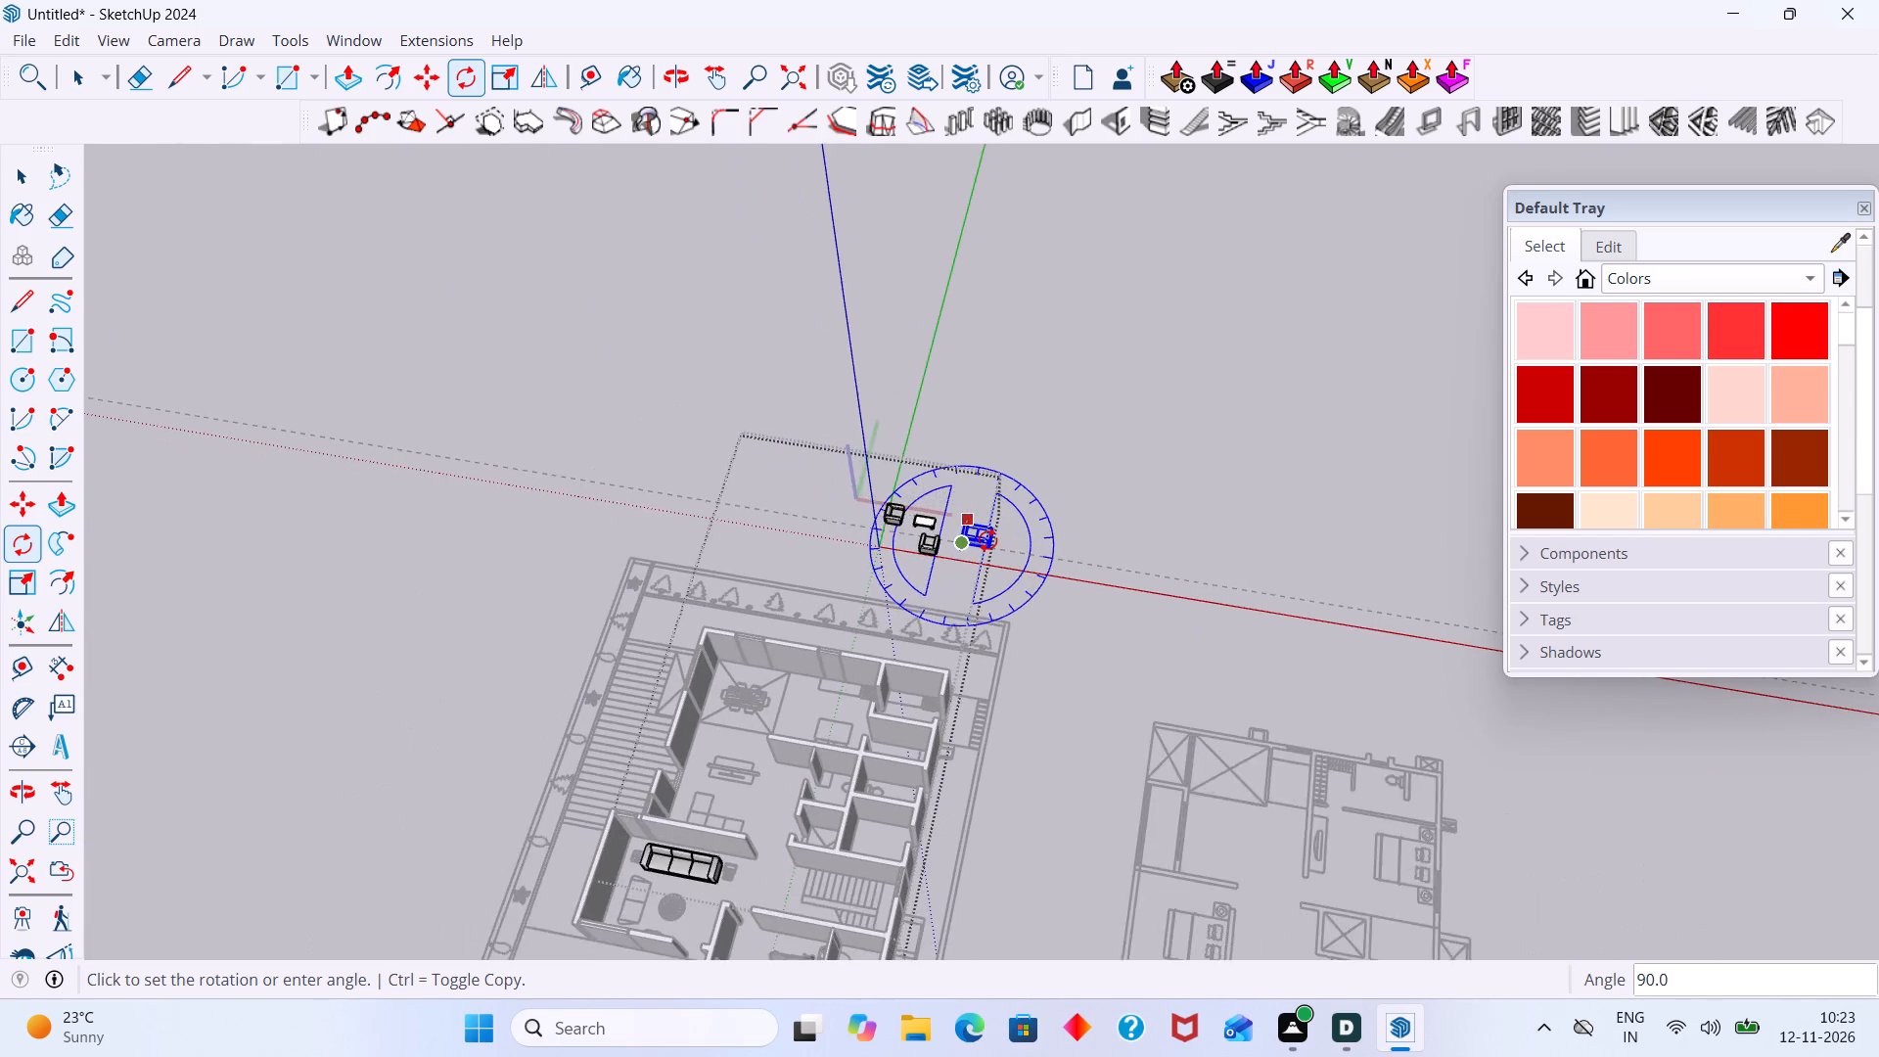
{"action": "scroll", "coordinate": [987, 540], "scroll_direction": "down", "scroll_amount": 3}
{"action": "scroll", "coordinate": [979, 583], "scroll_direction": "up", "scroll_amount": 4}
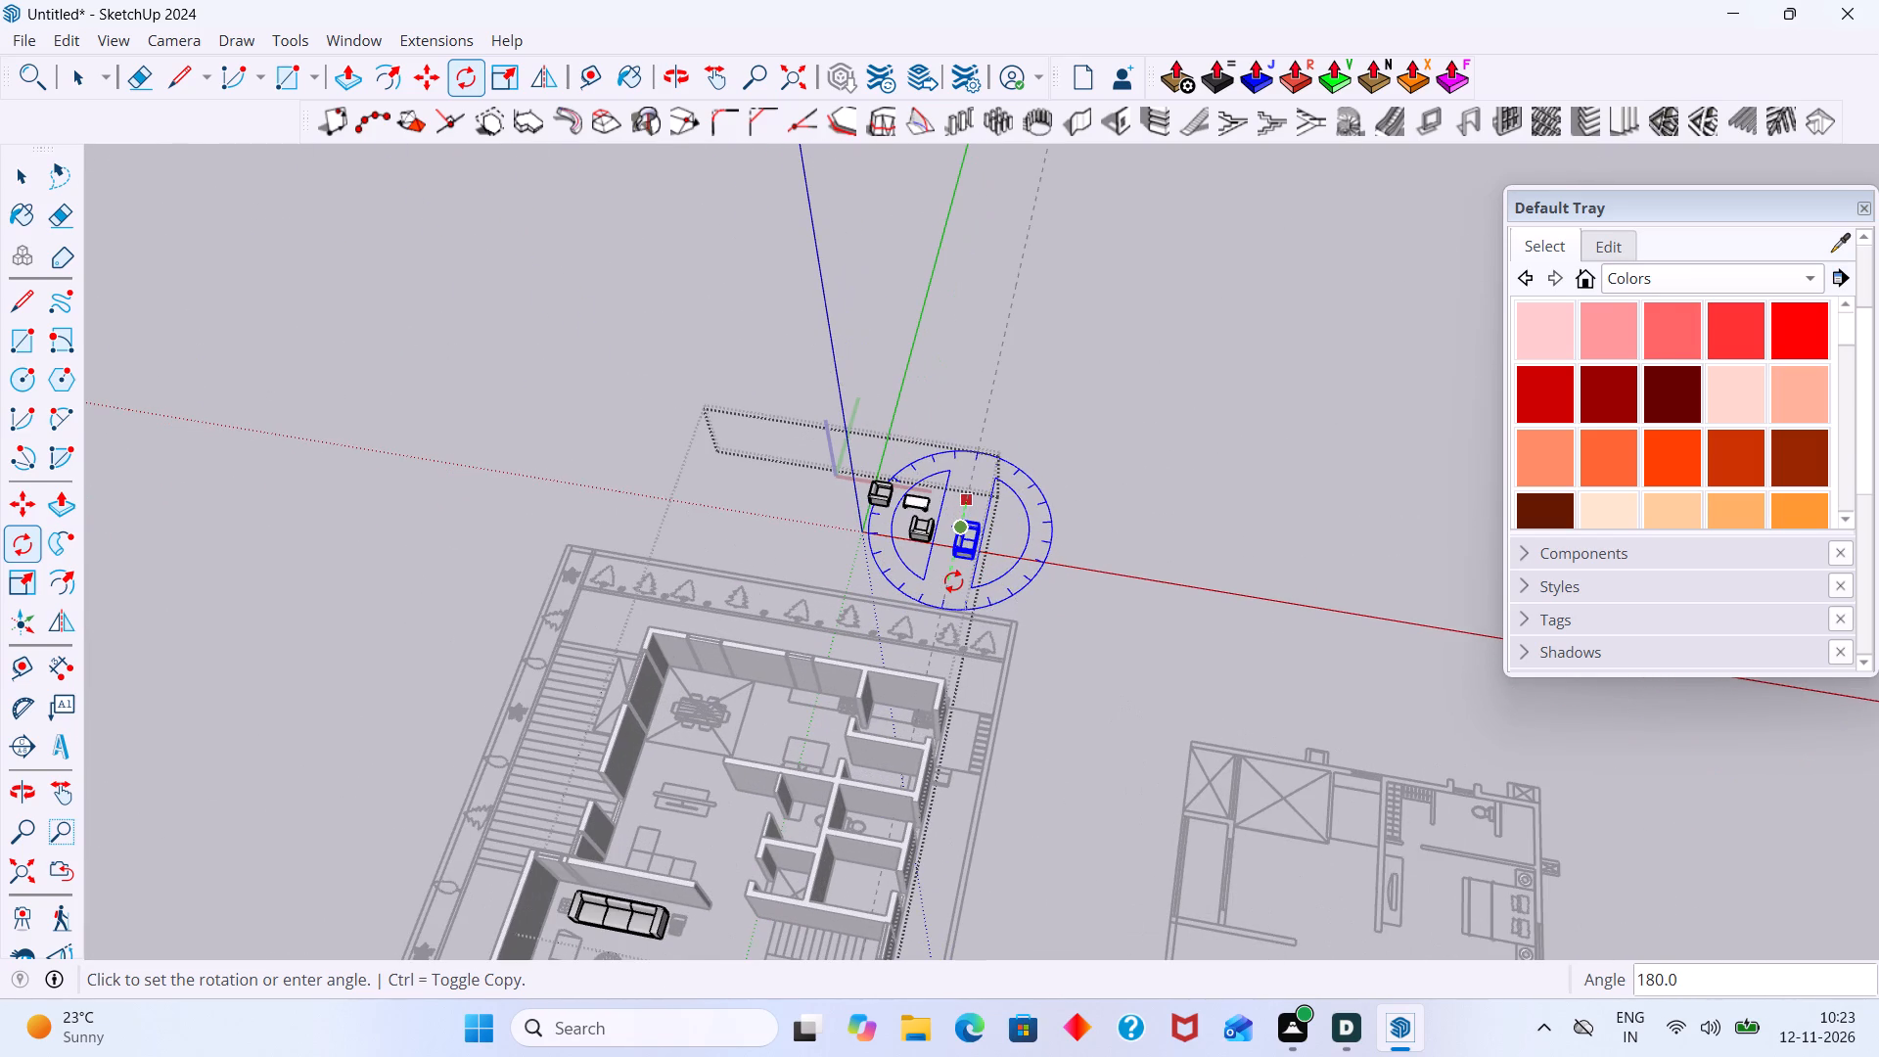
{"action": "left_click", "coordinate": [953, 581]}
{"action": "key", "text": "space"}
{"action": "left_click", "coordinate": [1152, 467]}
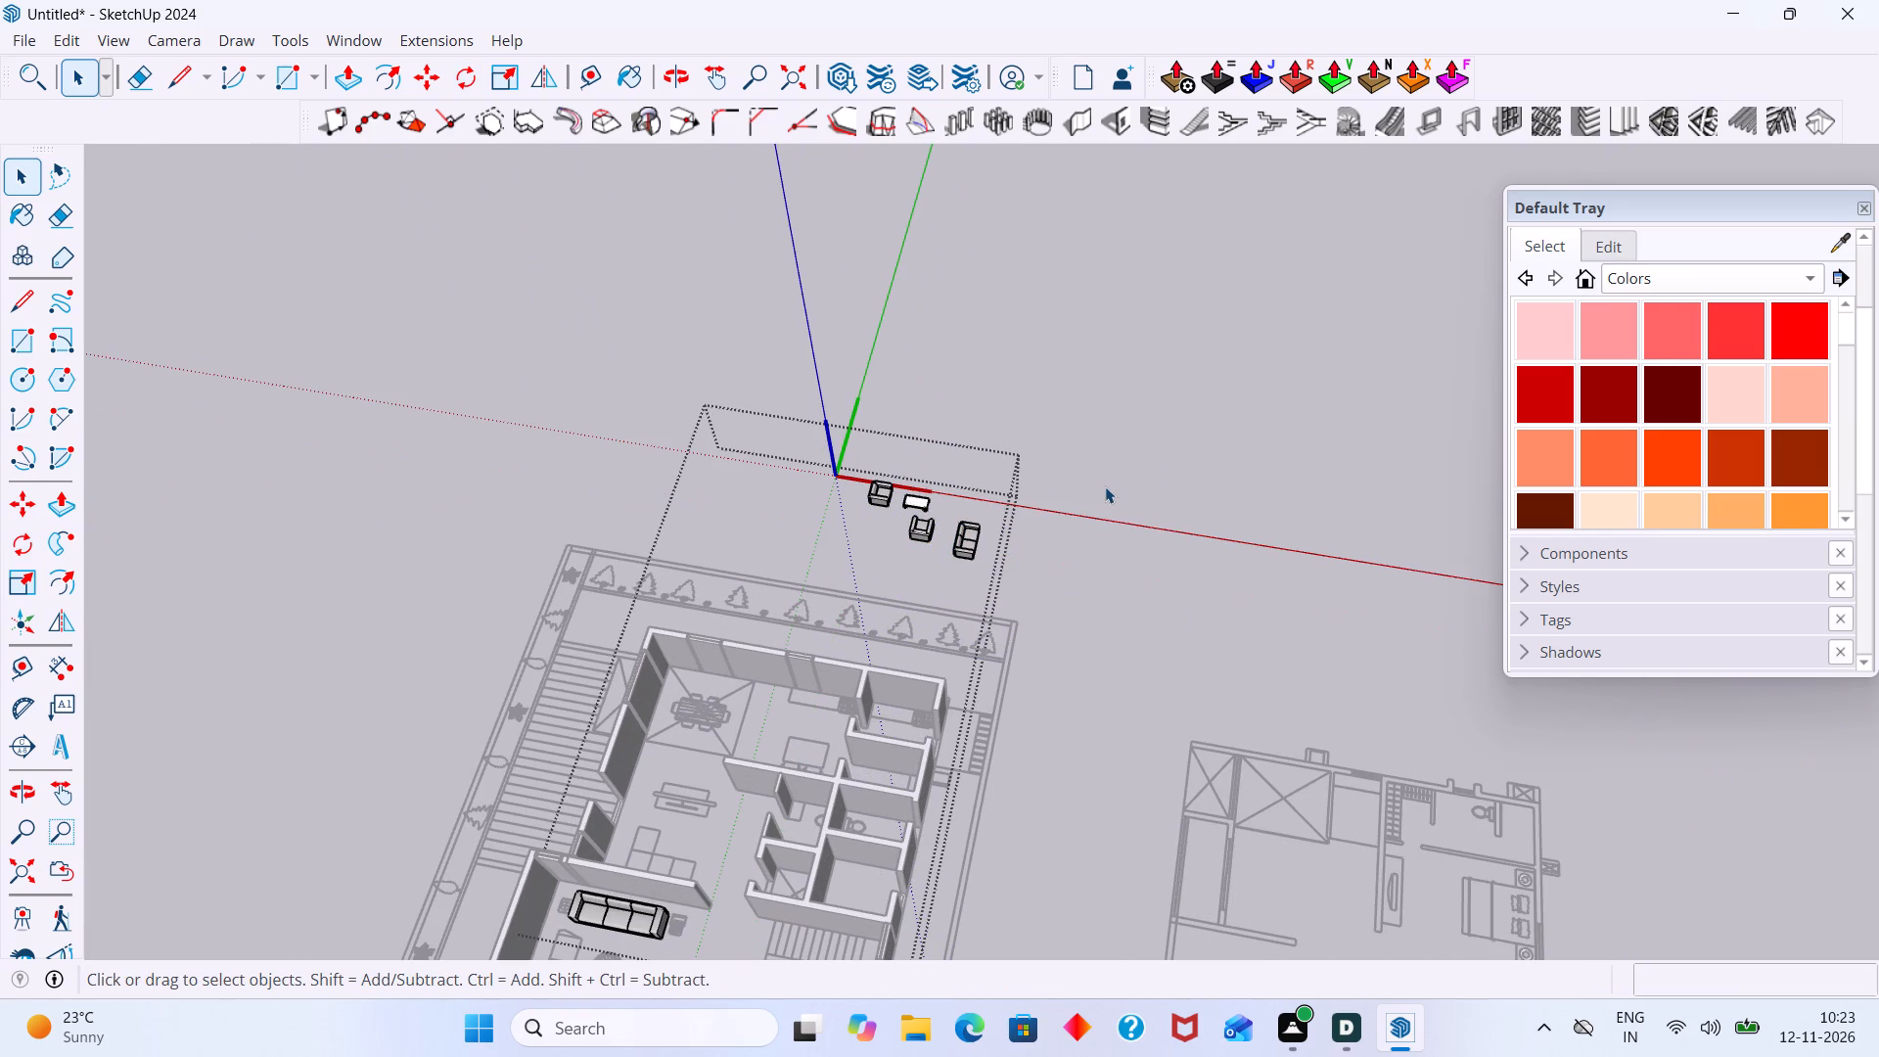
Move the two-seat sofa by its bottom back corner about 74' 2" into the living room, onto the short sofa outline.
{"action": "scroll", "coordinate": [993, 540], "scroll_direction": "up", "scroll_amount": 15}
{"action": "left_click", "coordinate": [933, 549]}
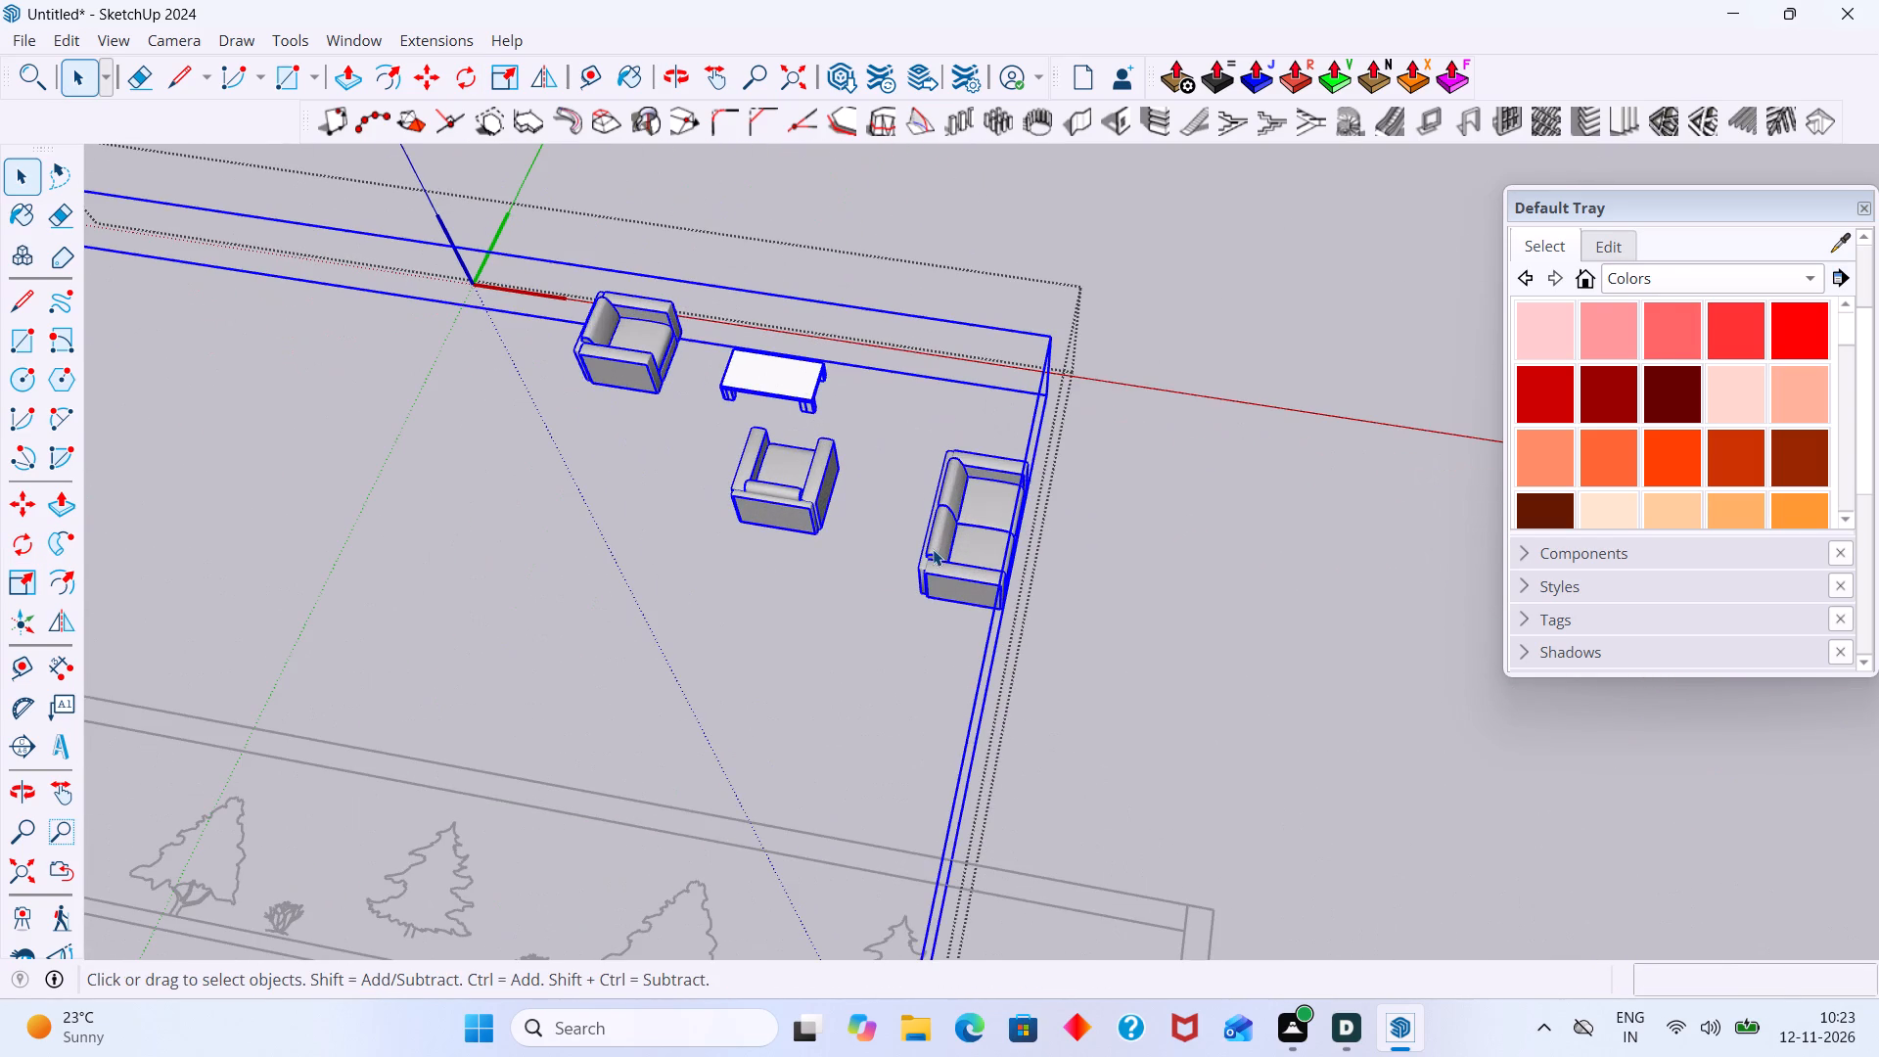
{"action": "double_click", "coordinate": [933, 549]}
{"action": "left_click", "coordinate": [945, 550]}
{"action": "key", "text": "m"}
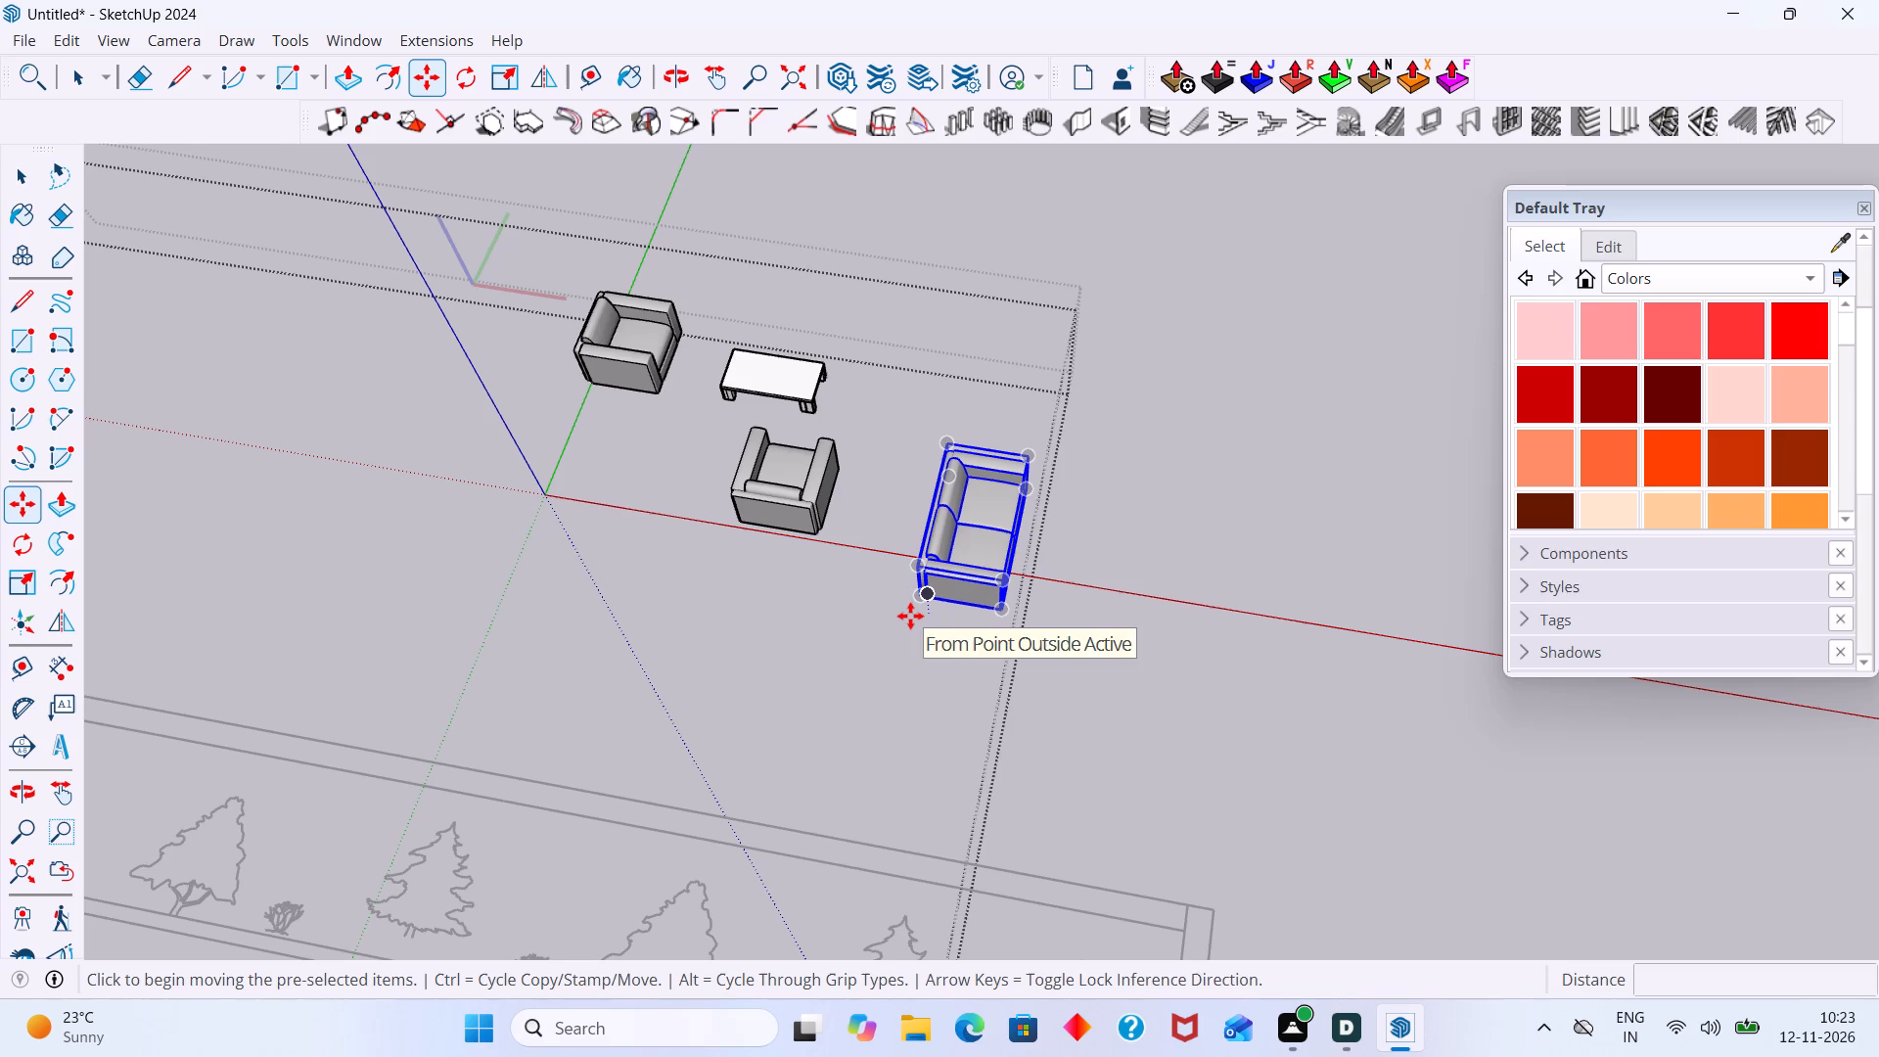
{"action": "scroll", "coordinate": [911, 624], "scroll_direction": "up", "scroll_amount": 20}
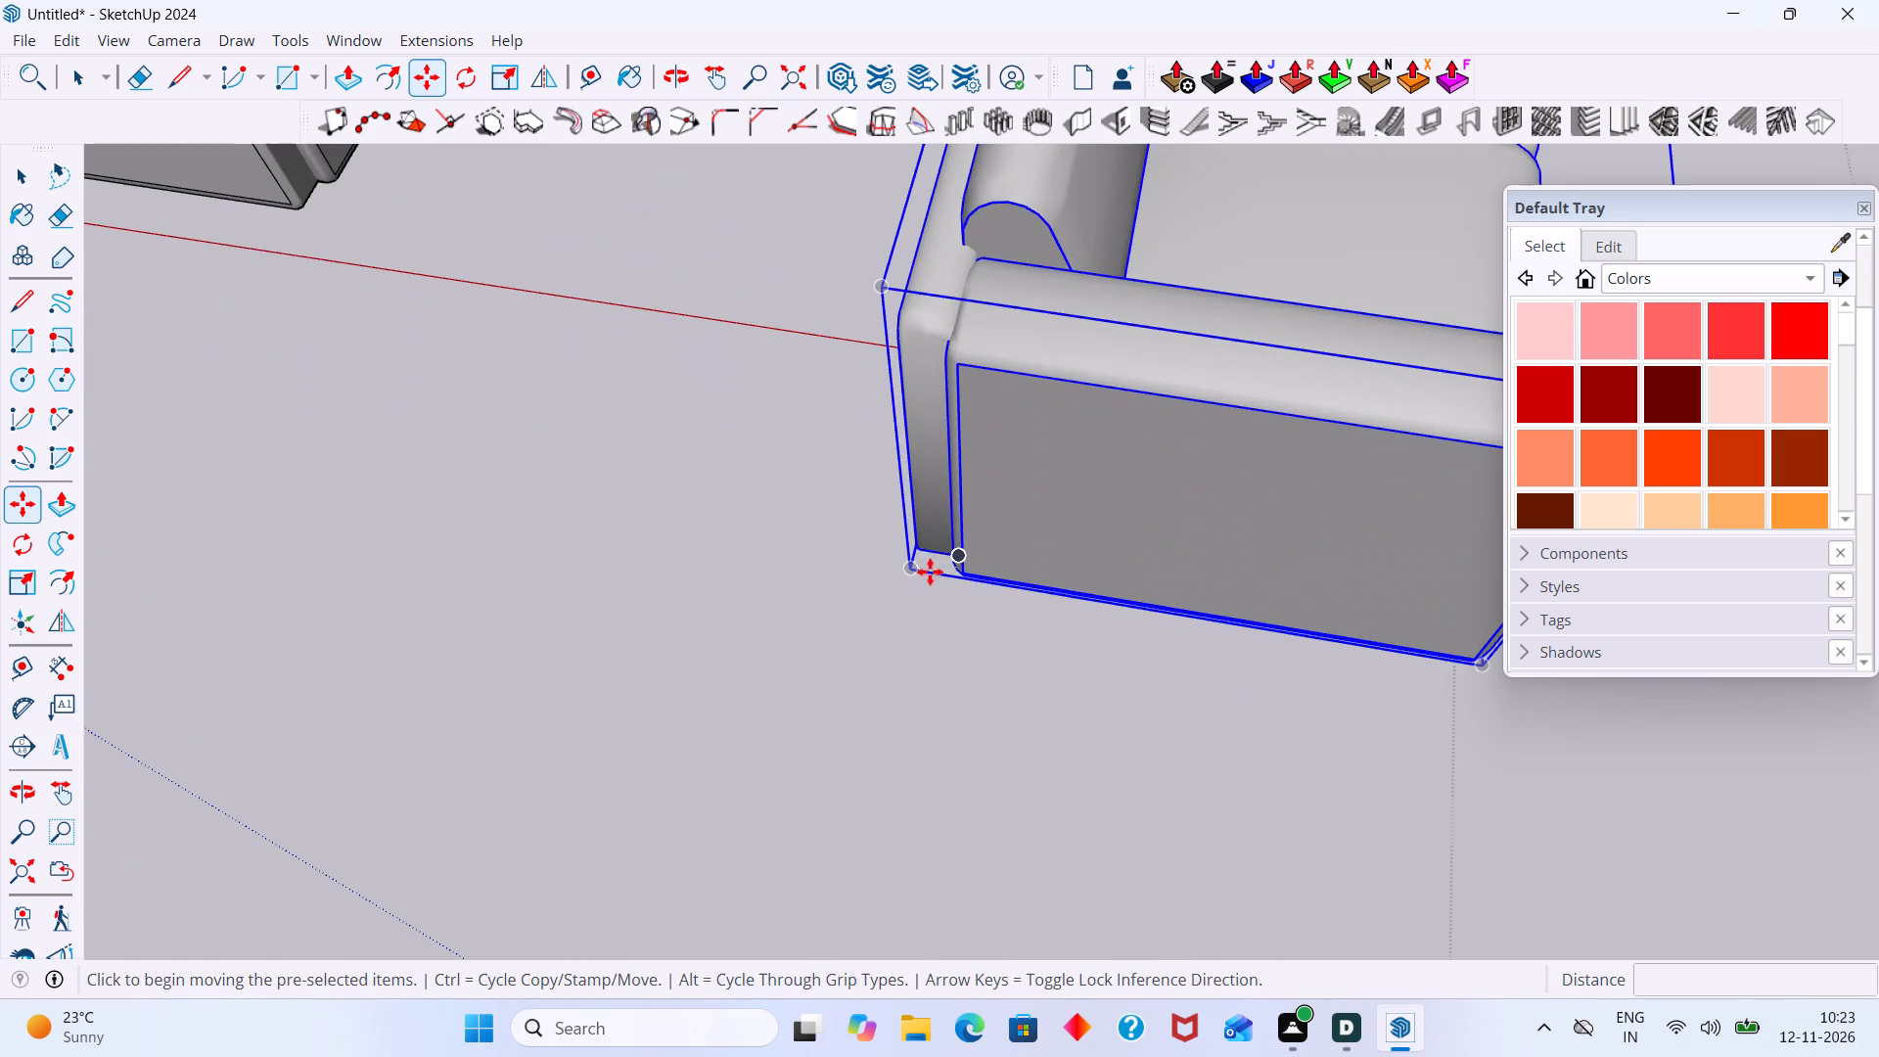
{"action": "left_click", "coordinate": [911, 571]}
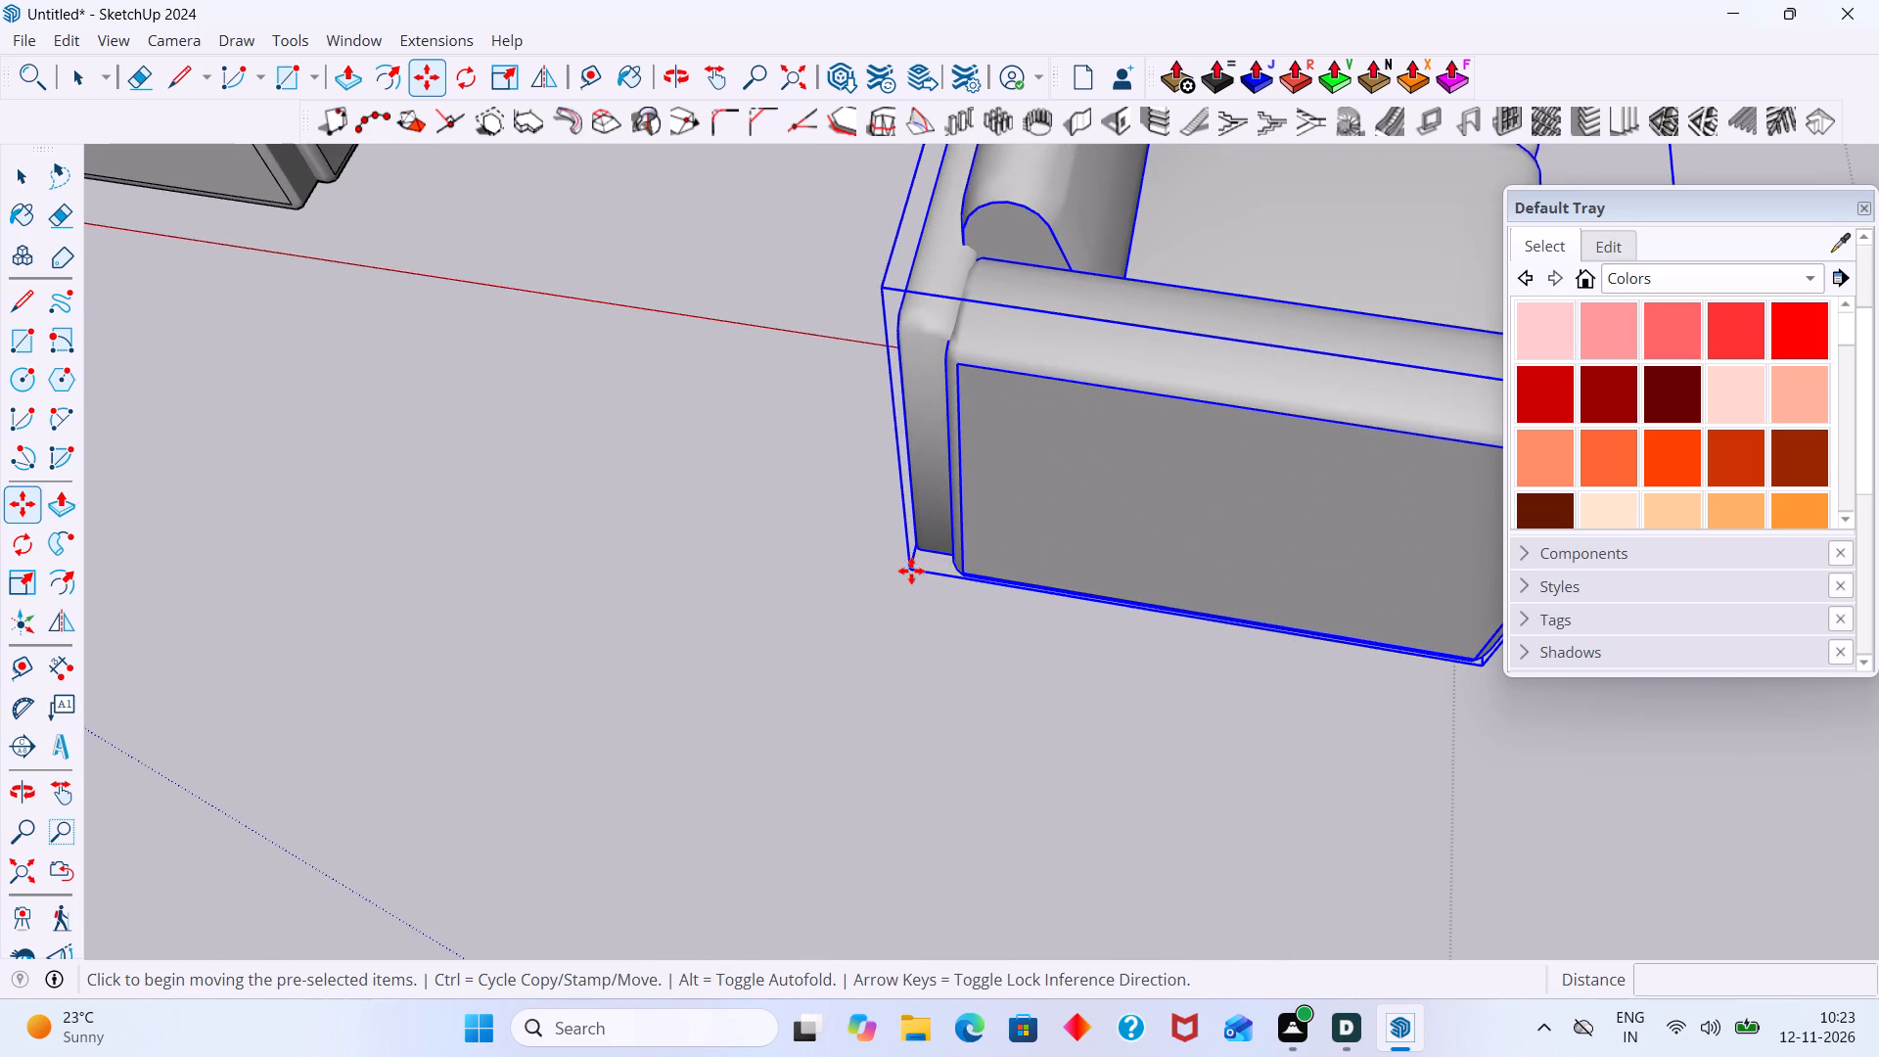
{"action": "scroll", "coordinate": [825, 607], "scroll_direction": "down", "scroll_amount": 20}
{"action": "scroll", "coordinate": [825, 607], "scroll_direction": "down", "scroll_amount": 12}
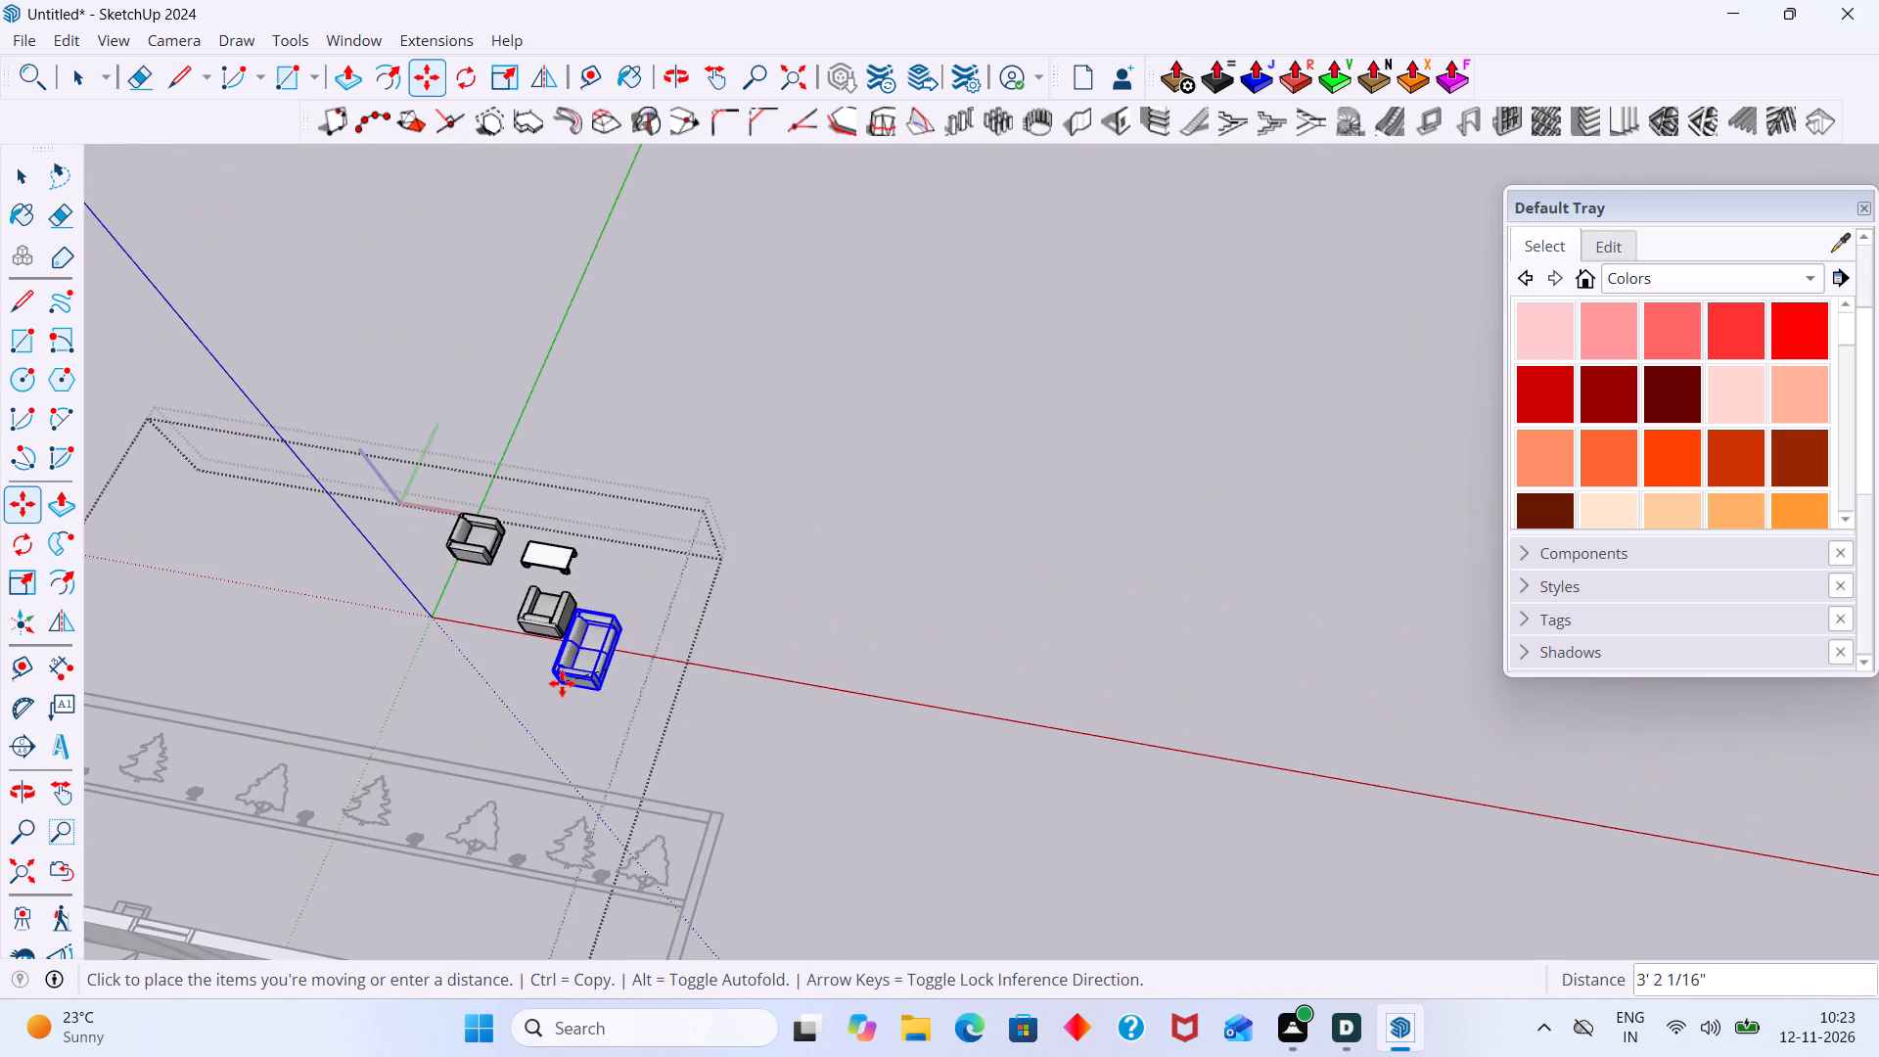
{"action": "middle_click_drag", "start_coordinate": [553, 680], "coordinate": [964, 451]}
{"action": "scroll", "coordinate": [825, 561], "scroll_direction": "down", "scroll_amount": 9}
{"action": "middle_click_drag", "start_coordinate": [634, 810], "coordinate": [815, 514]}
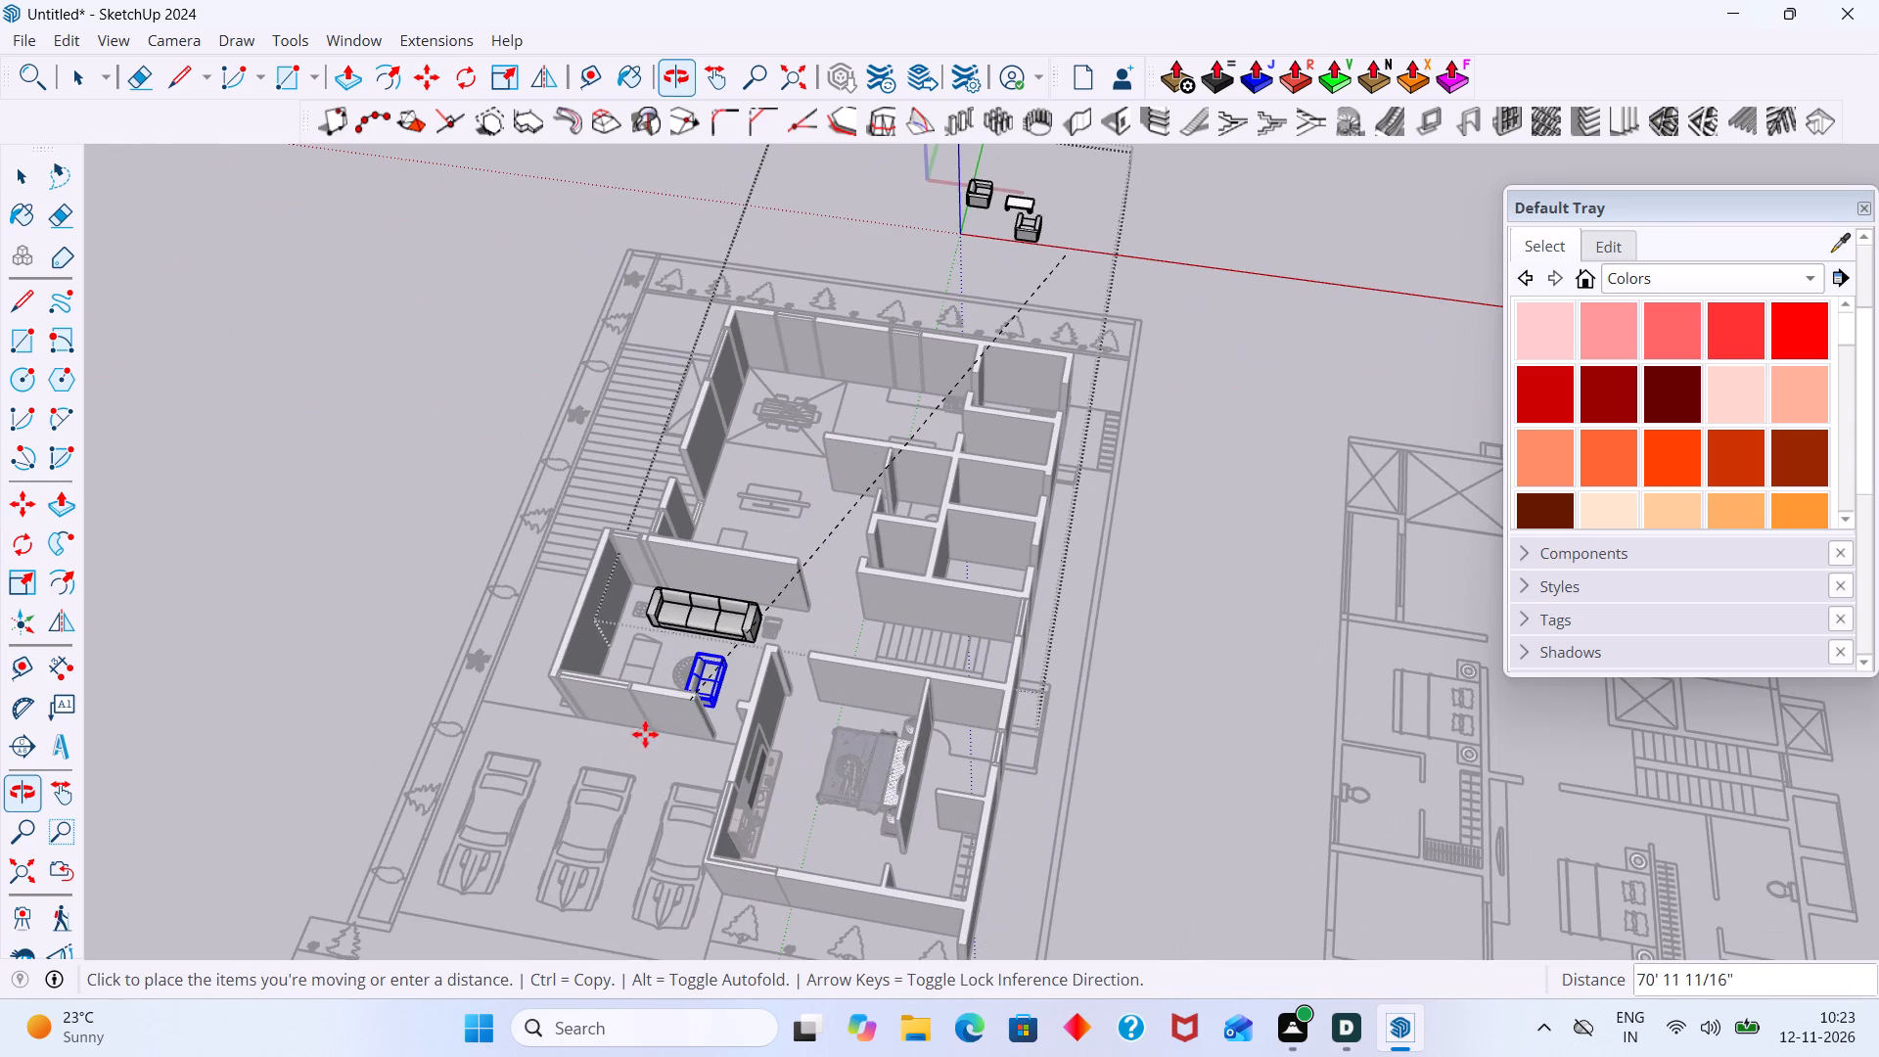
{"action": "scroll", "coordinate": [645, 734], "scroll_direction": "up", "scroll_amount": 15}
{"action": "scroll", "coordinate": [665, 600], "scroll_direction": "up", "scroll_amount": 11}
{"action": "scroll", "coordinate": [632, 680], "scroll_direction": "up", "scroll_amount": 17}
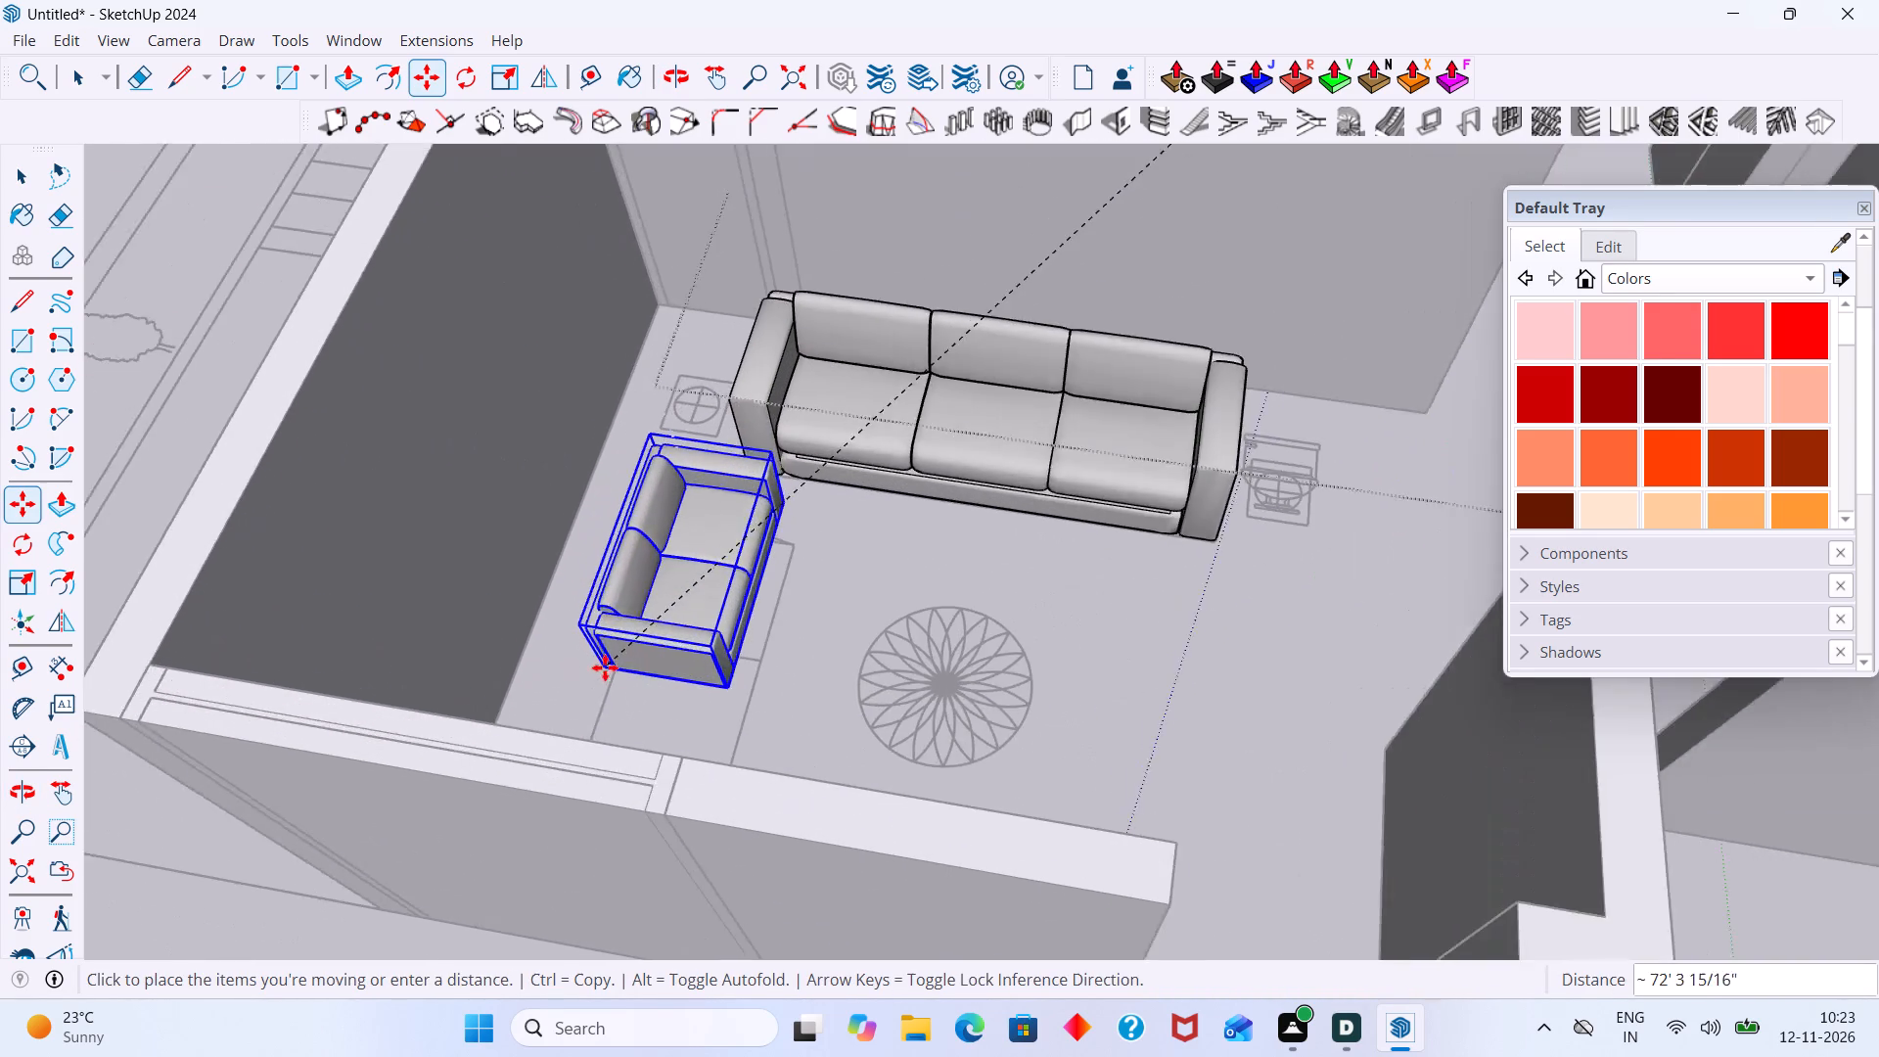
{"action": "middle_click_drag", "start_coordinate": [605, 670], "coordinate": [603, 812]}
{"action": "scroll", "coordinate": [610, 822], "scroll_direction": "up", "scroll_amount": 6}
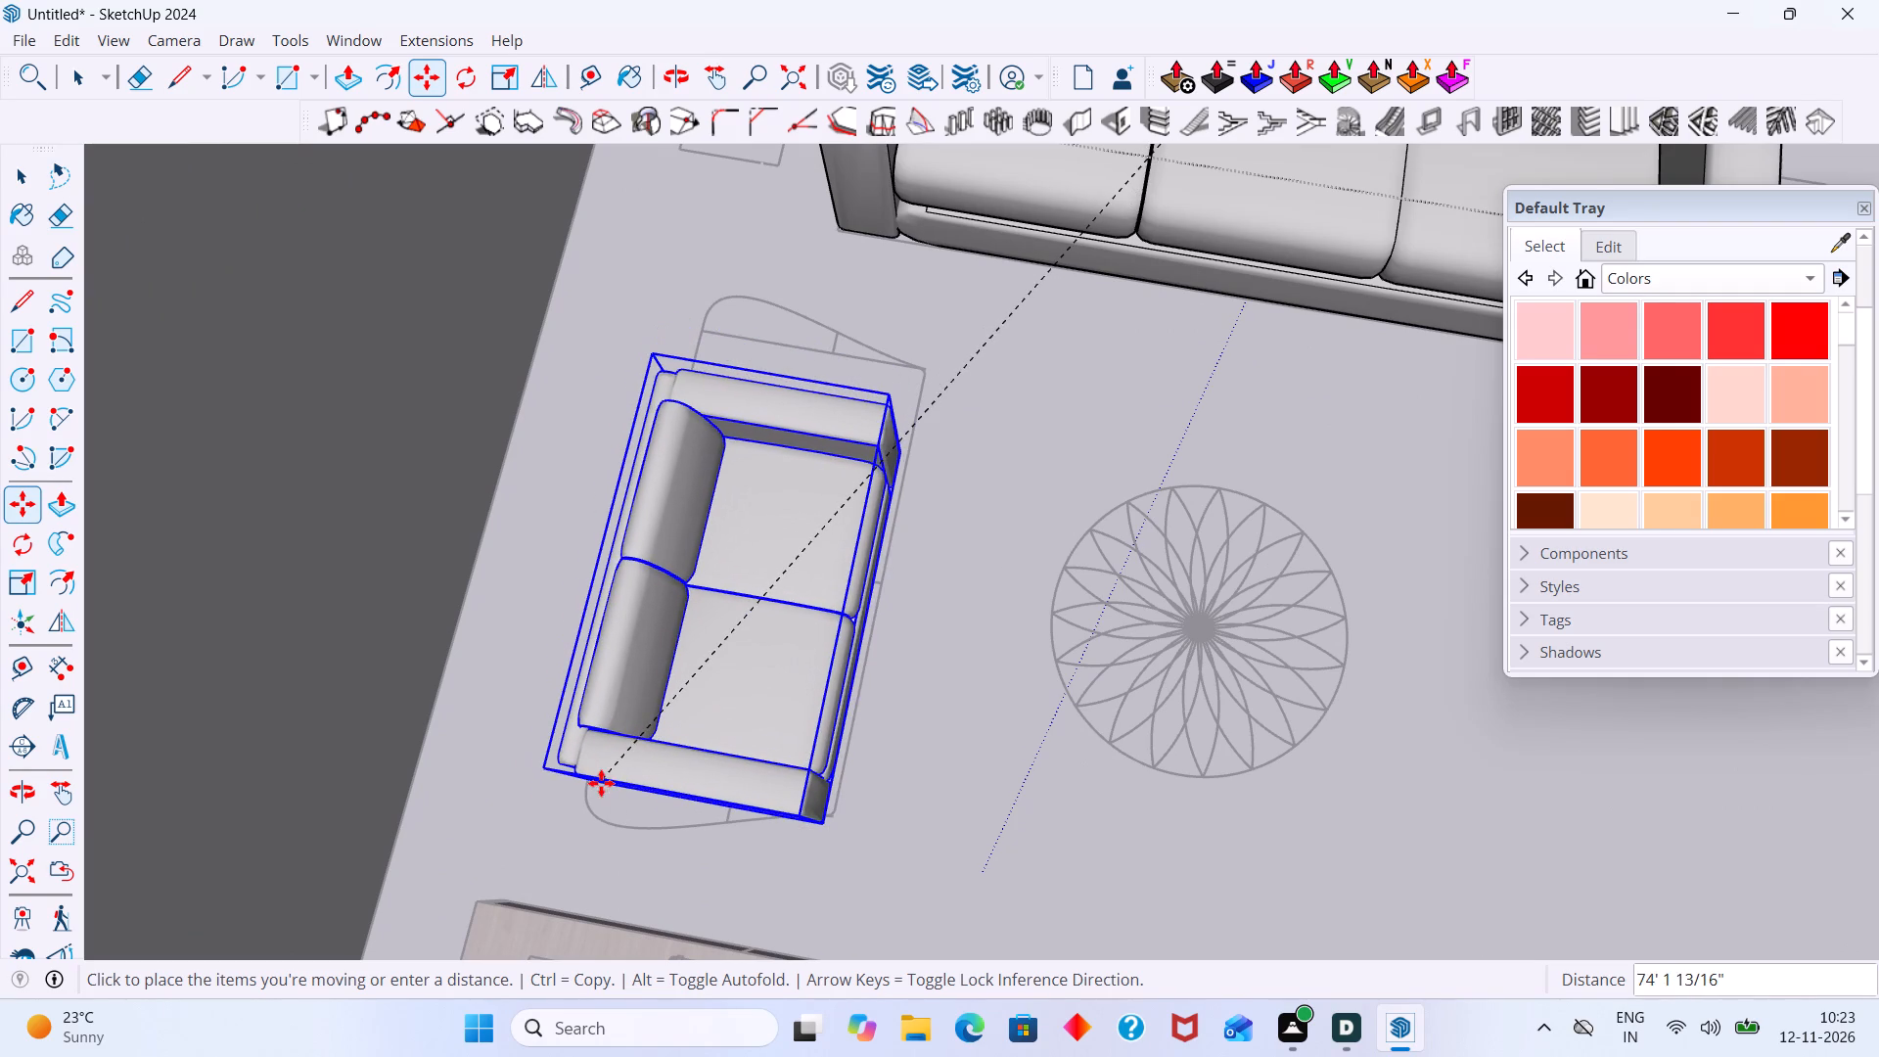
{"action": "left_click", "coordinate": [603, 780]}
{"action": "key", "text": "space"}
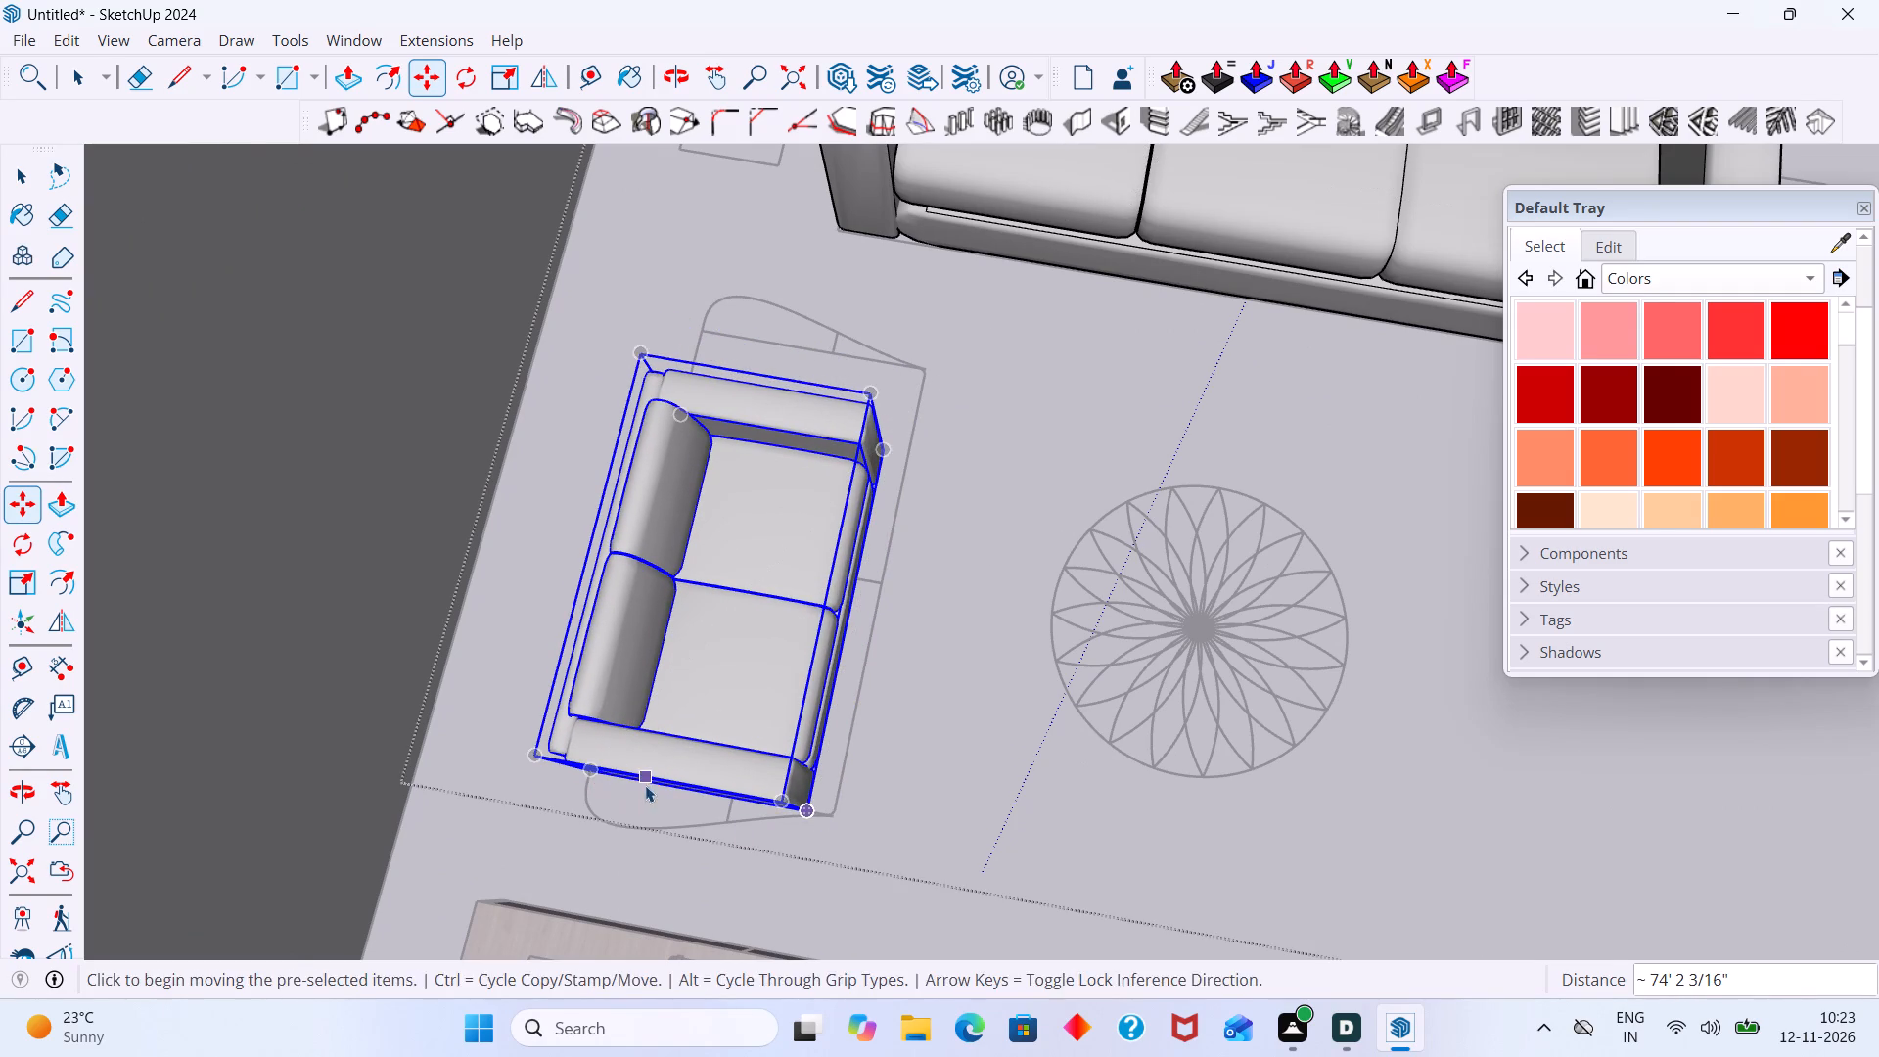
{"action": "left_click", "coordinate": [895, 802]}
Scale the two-seat sofa's depth to about 1.12 to reach the outline's front edge, keeping its height factor at 1.00.
{"action": "scroll", "coordinate": [818, 771], "scroll_direction": "down", "scroll_amount": 3}
{"action": "middle_click_drag", "start_coordinate": [812, 769], "coordinate": [710, 606]}
{"action": "scroll", "coordinate": [845, 504], "scroll_direction": "up", "scroll_amount": 1}
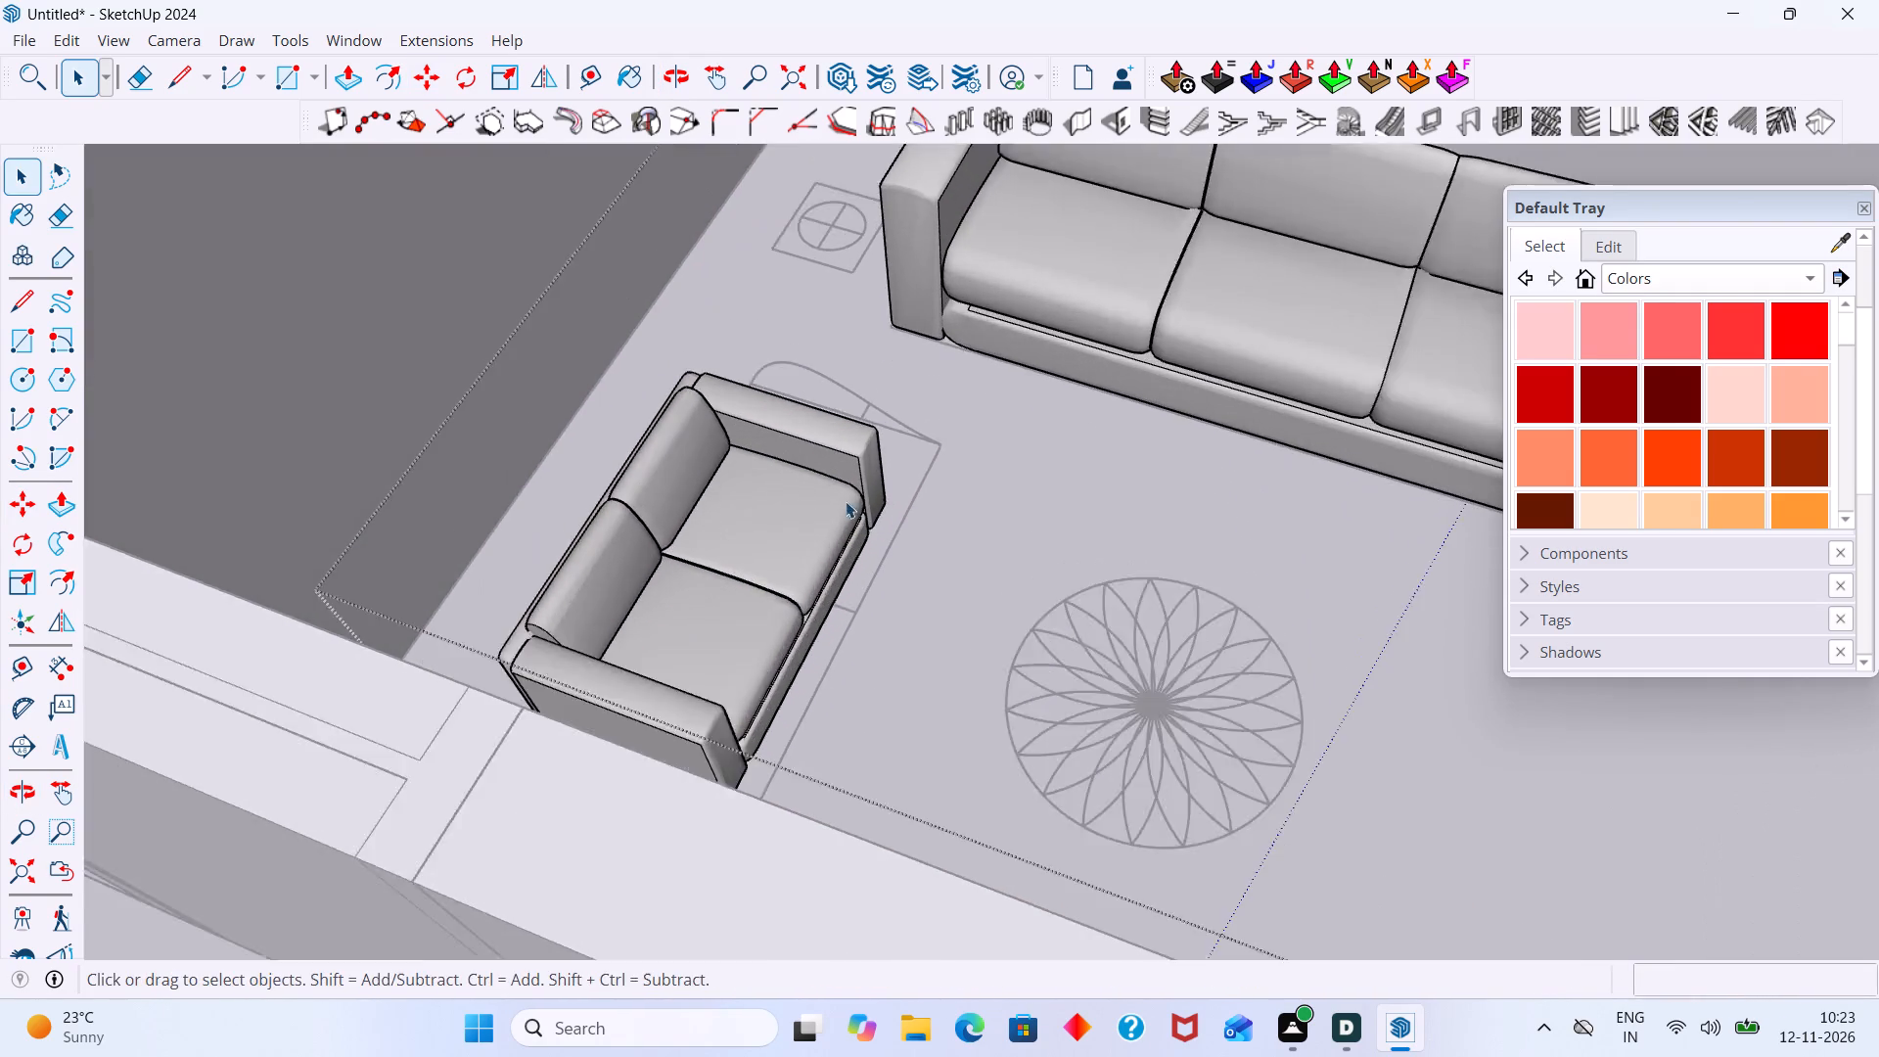
{"action": "scroll", "coordinate": [846, 501], "scroll_direction": "up", "scroll_amount": 4}
{"action": "middle_click_drag", "start_coordinate": [850, 584], "coordinate": [709, 544]}
{"action": "scroll", "coordinate": [745, 629], "scroll_direction": "up", "scroll_amount": 6}
{"action": "left_click", "coordinate": [729, 649]}
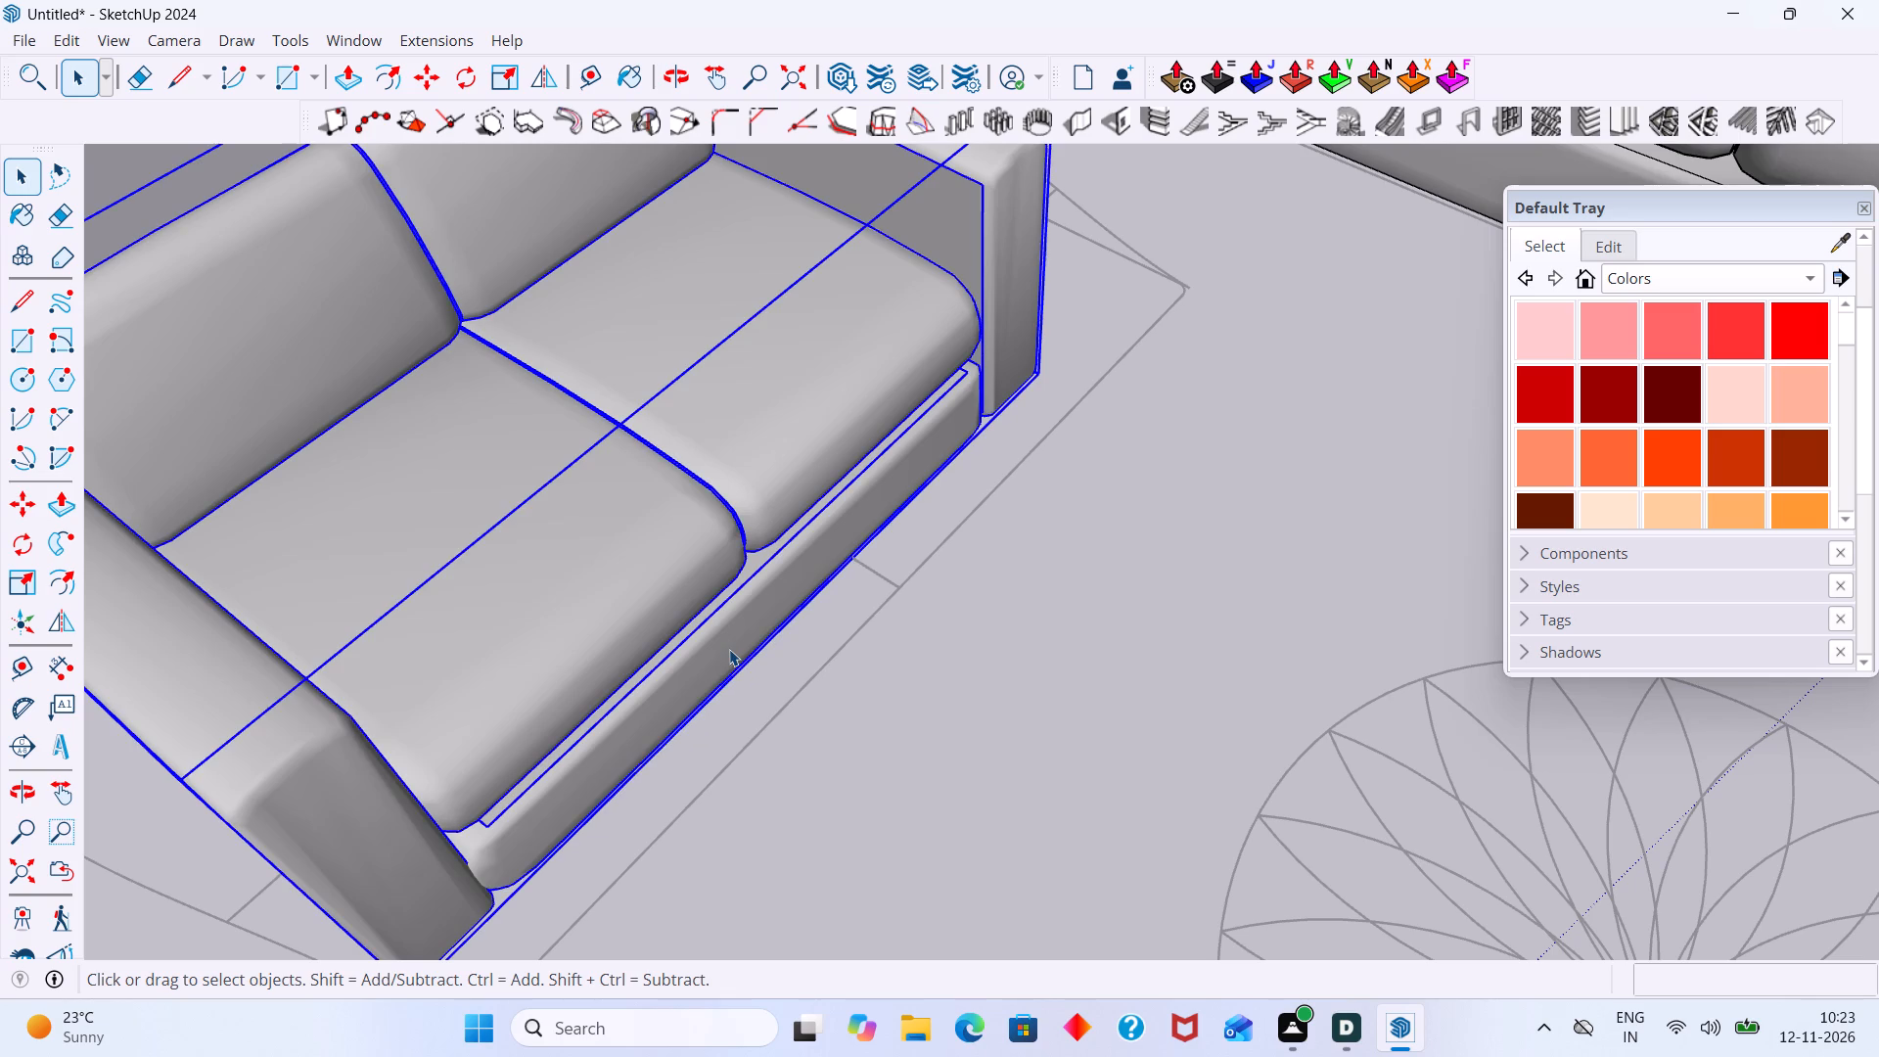
{"action": "key", "text": "s"}
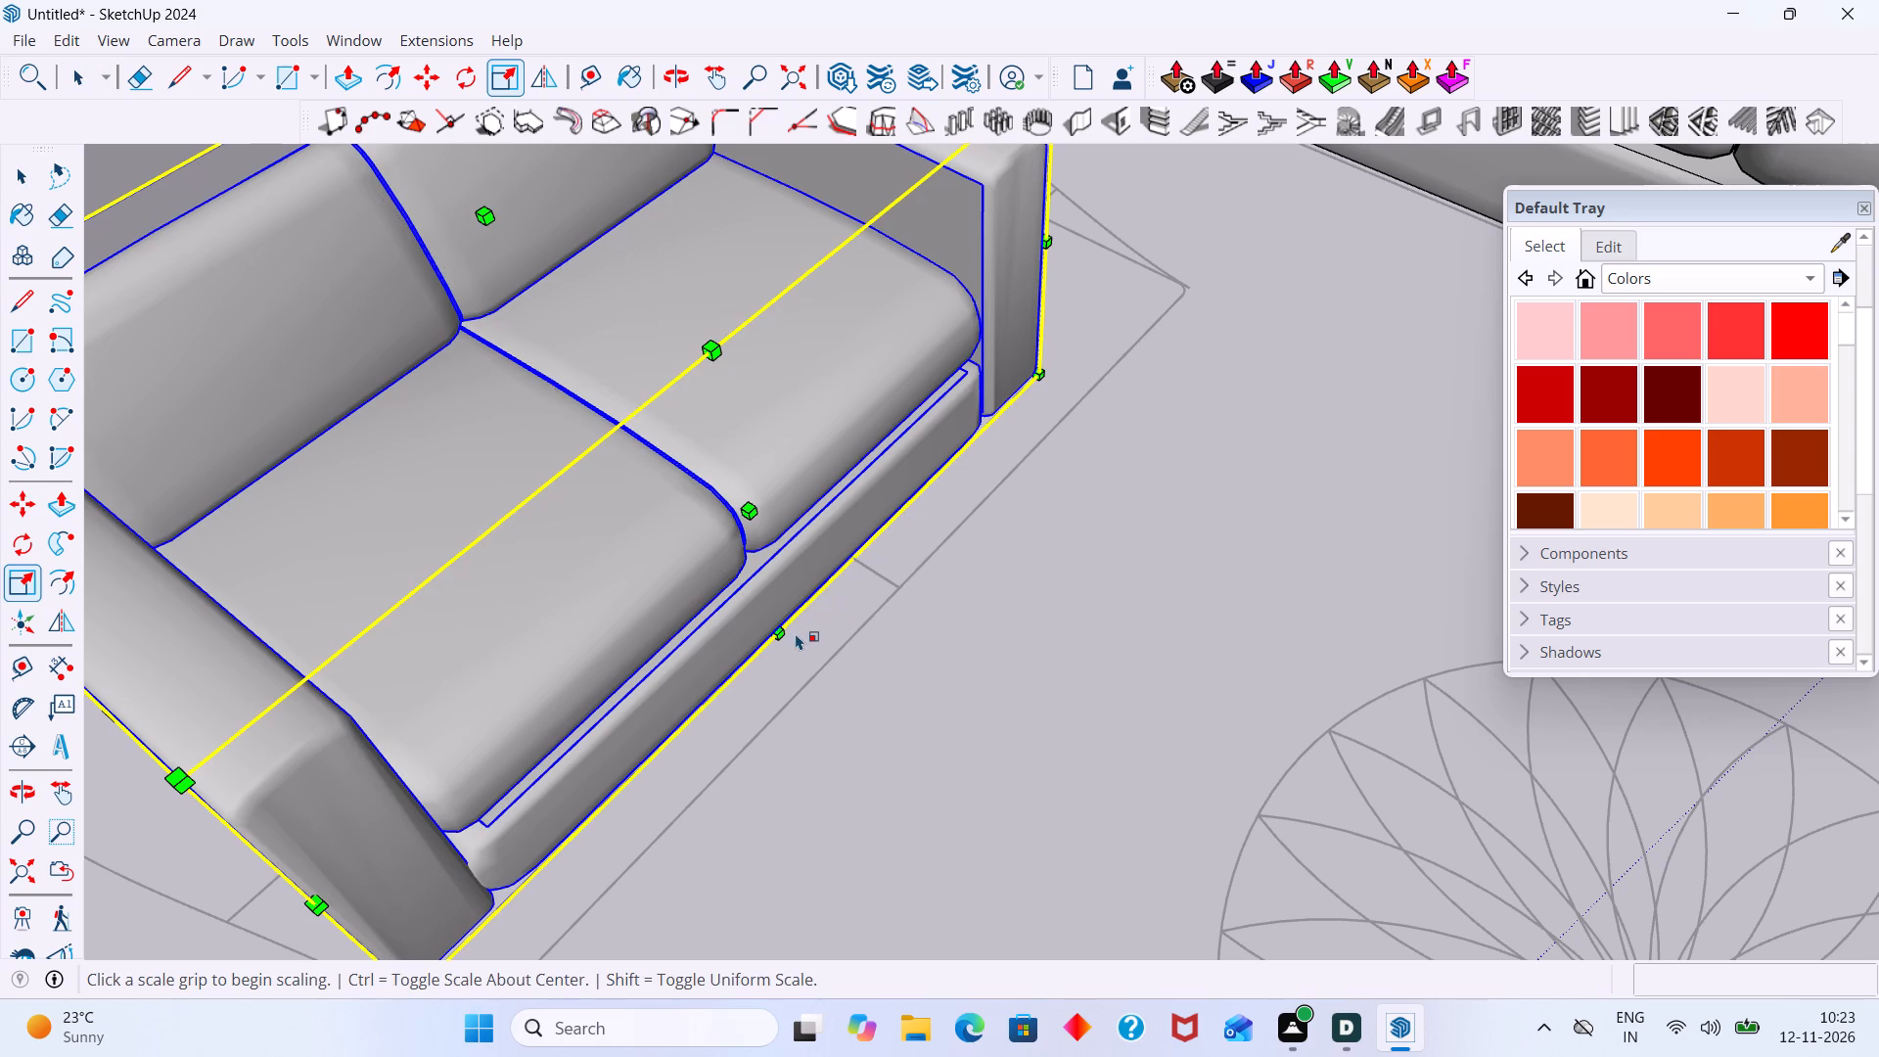
{"action": "left_click", "coordinate": [783, 629]}
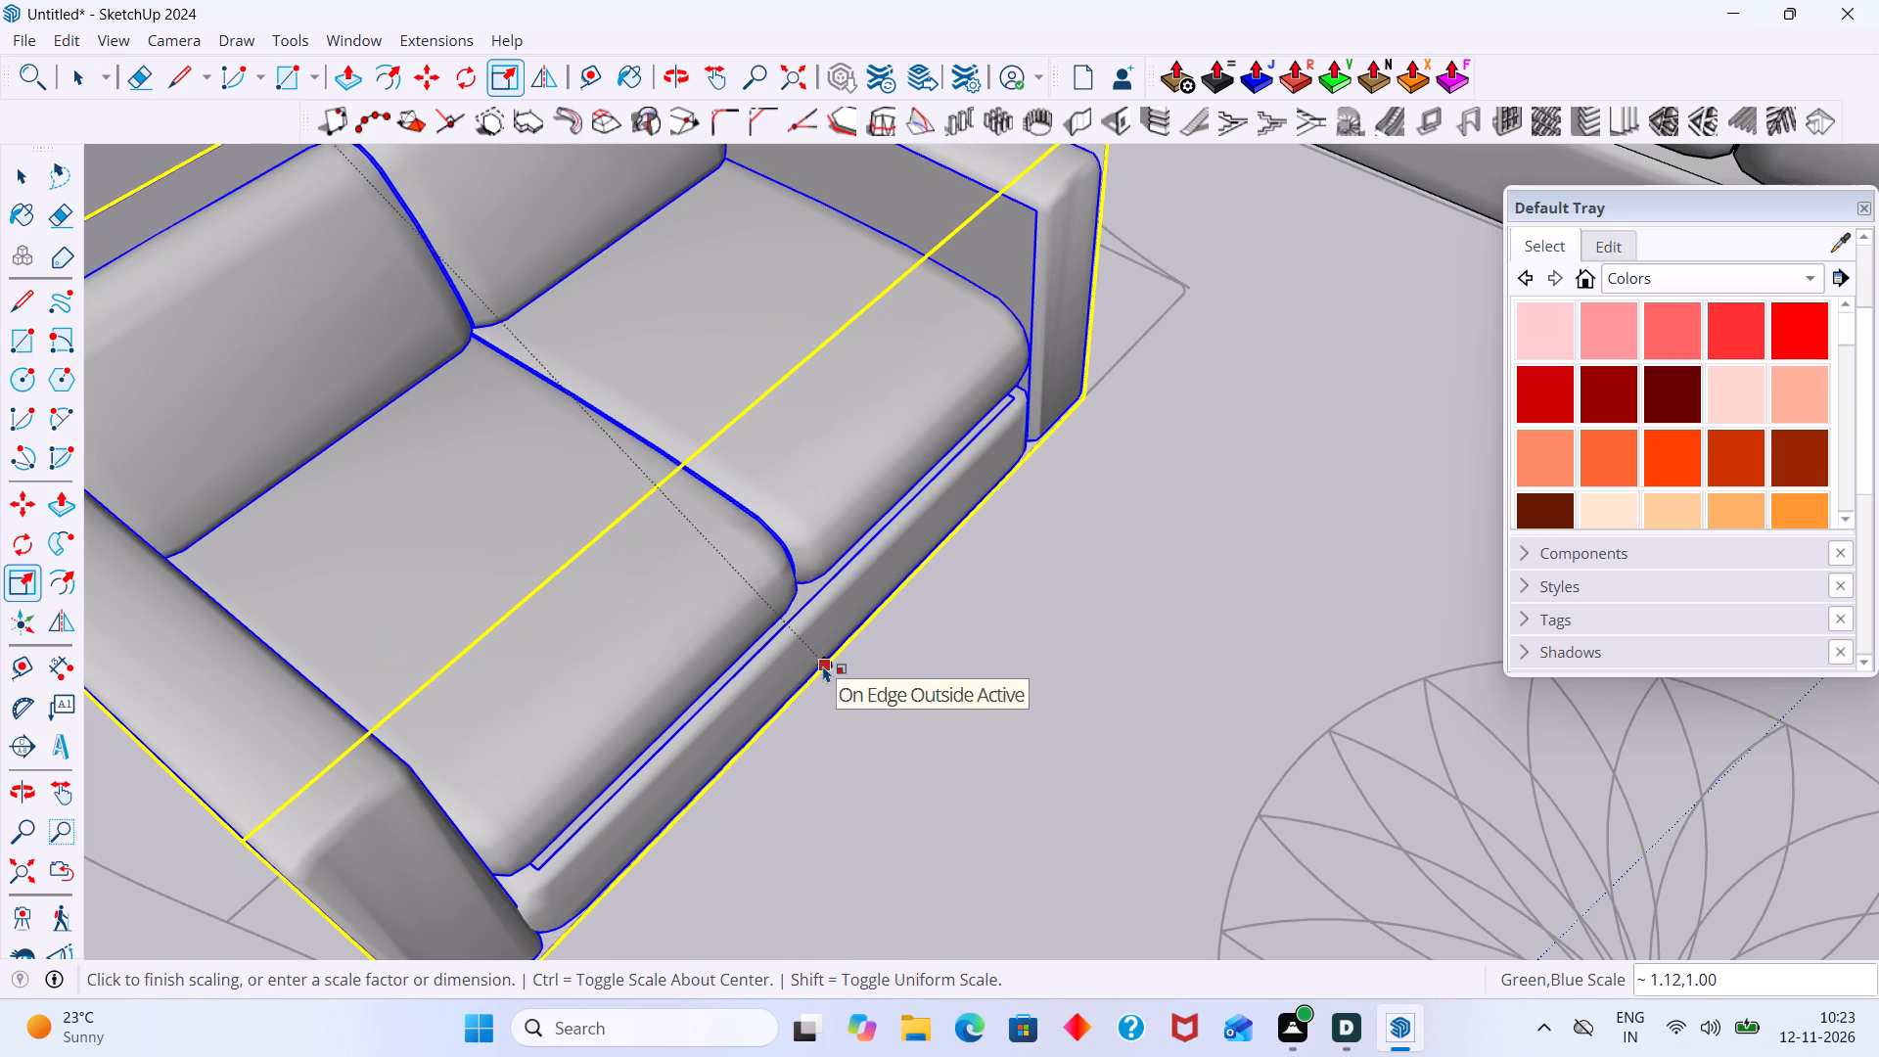
{"action": "left_click", "coordinate": [823, 666]}
{"action": "key", "text": "space"}
{"action": "left_click", "coordinate": [1042, 689]}
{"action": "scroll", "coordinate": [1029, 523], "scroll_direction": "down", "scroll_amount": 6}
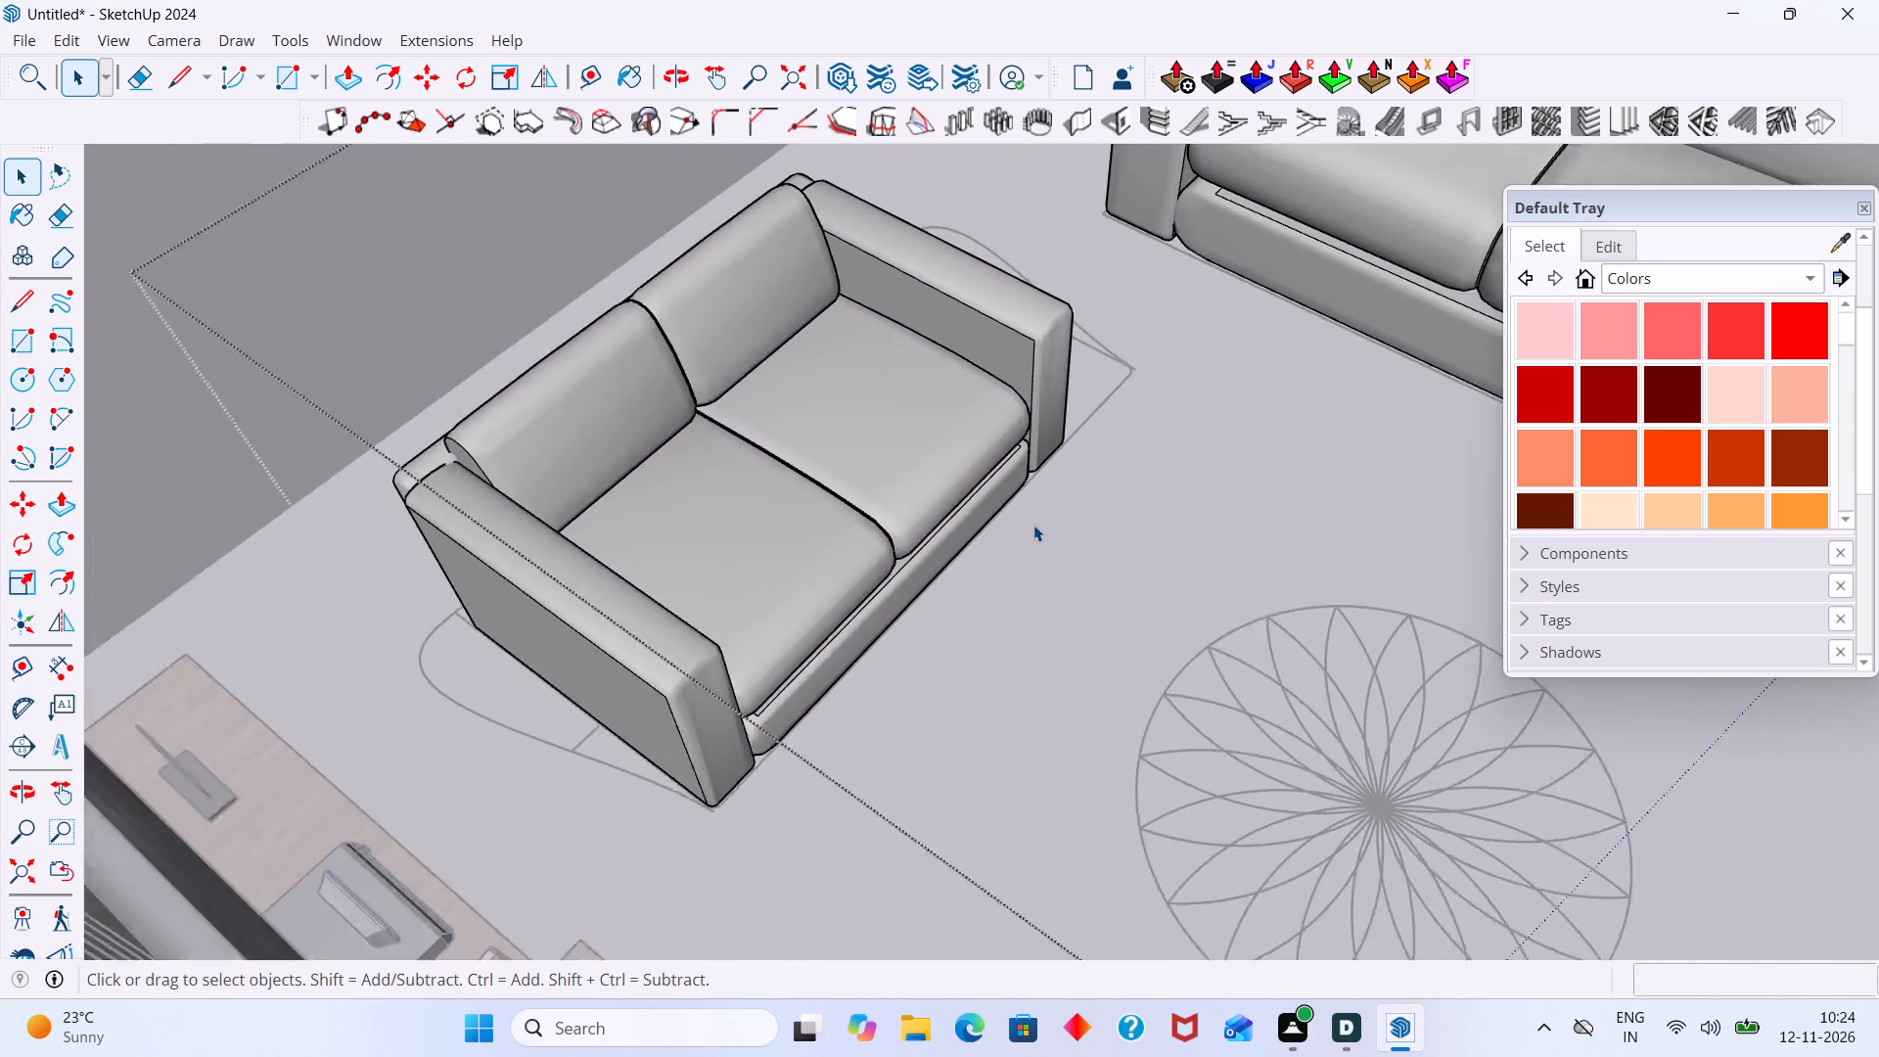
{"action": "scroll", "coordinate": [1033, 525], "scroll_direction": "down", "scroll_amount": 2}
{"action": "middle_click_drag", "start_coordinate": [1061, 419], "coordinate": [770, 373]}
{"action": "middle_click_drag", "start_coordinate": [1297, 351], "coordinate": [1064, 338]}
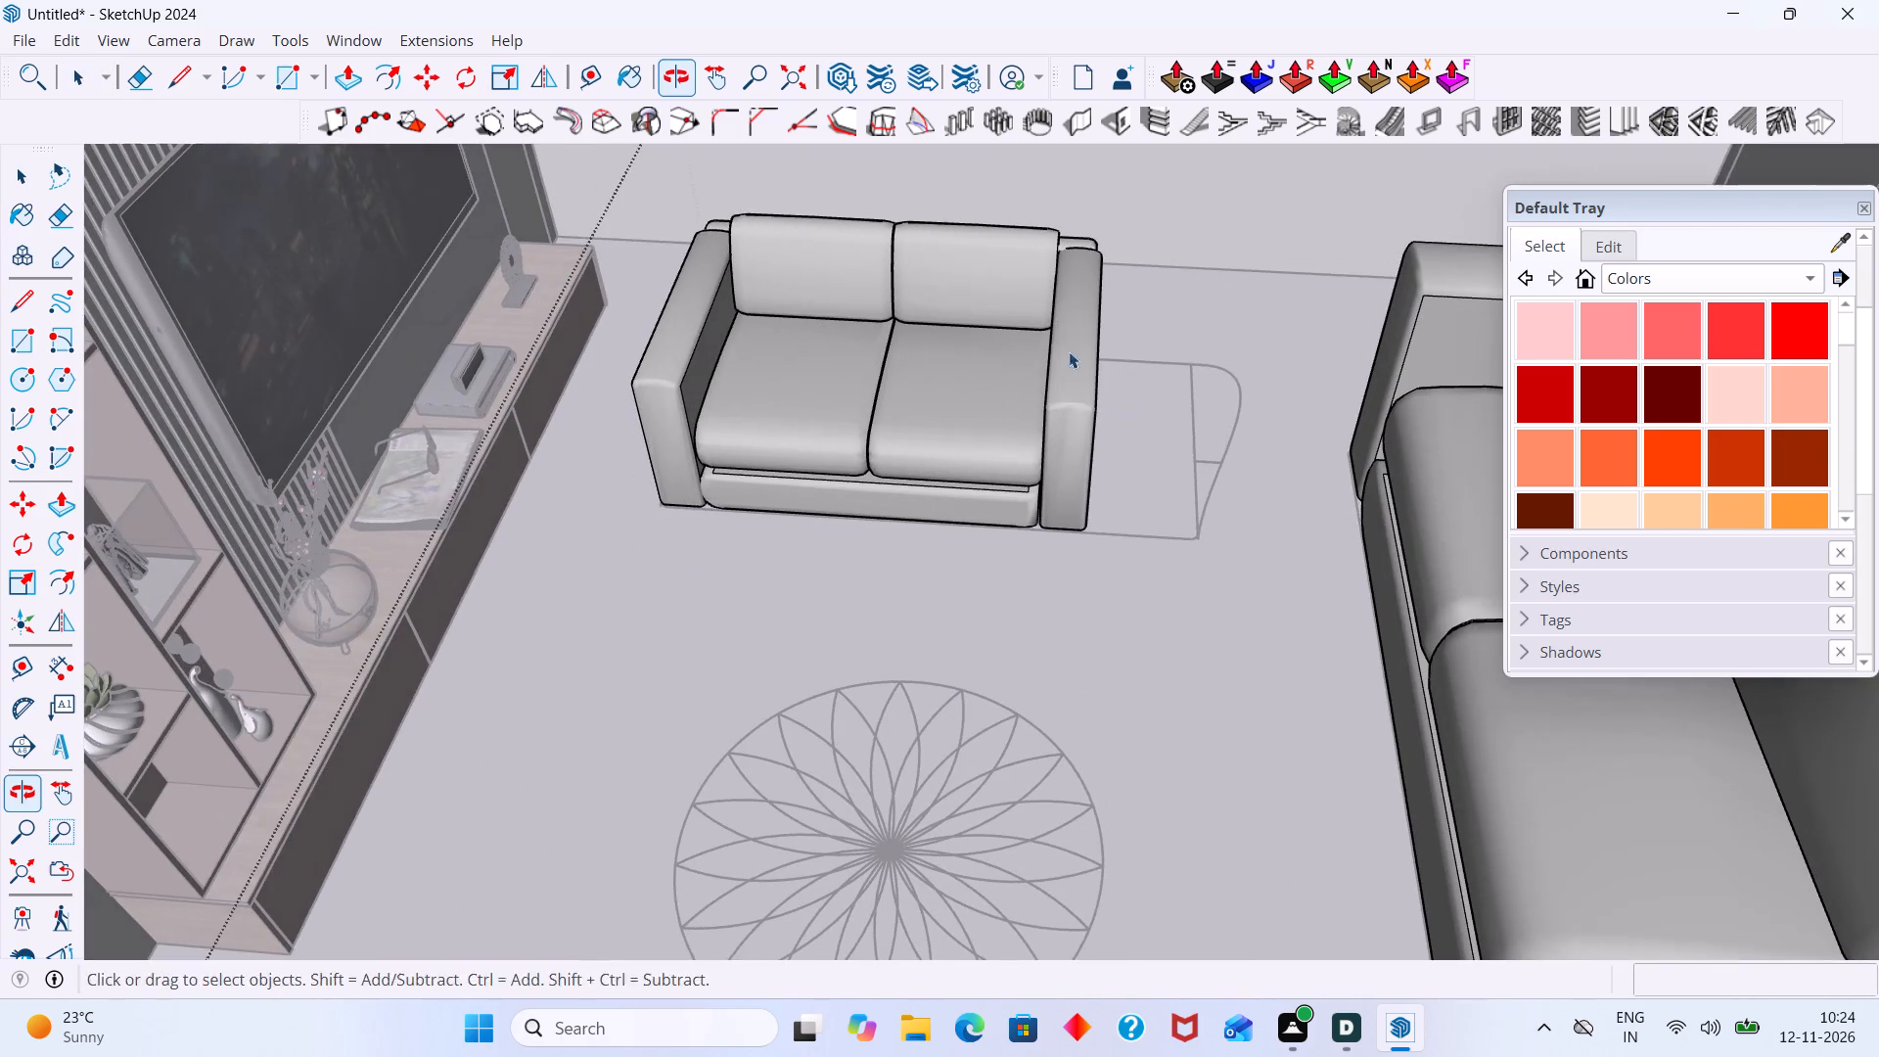
Scale the two-seat sofa's length to about 1.26 to reach the outline's far corner, keeping its height factor at 1.00.
{"action": "scroll", "coordinate": [1087, 298], "scroll_direction": "down", "scroll_amount": 1}
{"action": "middle_click_drag", "start_coordinate": [1086, 299], "coordinate": [860, 276]}
{"action": "scroll", "coordinate": [951, 375], "scroll_direction": "up", "scroll_amount": 6}
{"action": "middle_click_drag", "start_coordinate": [1256, 381], "coordinate": [1190, 265]}
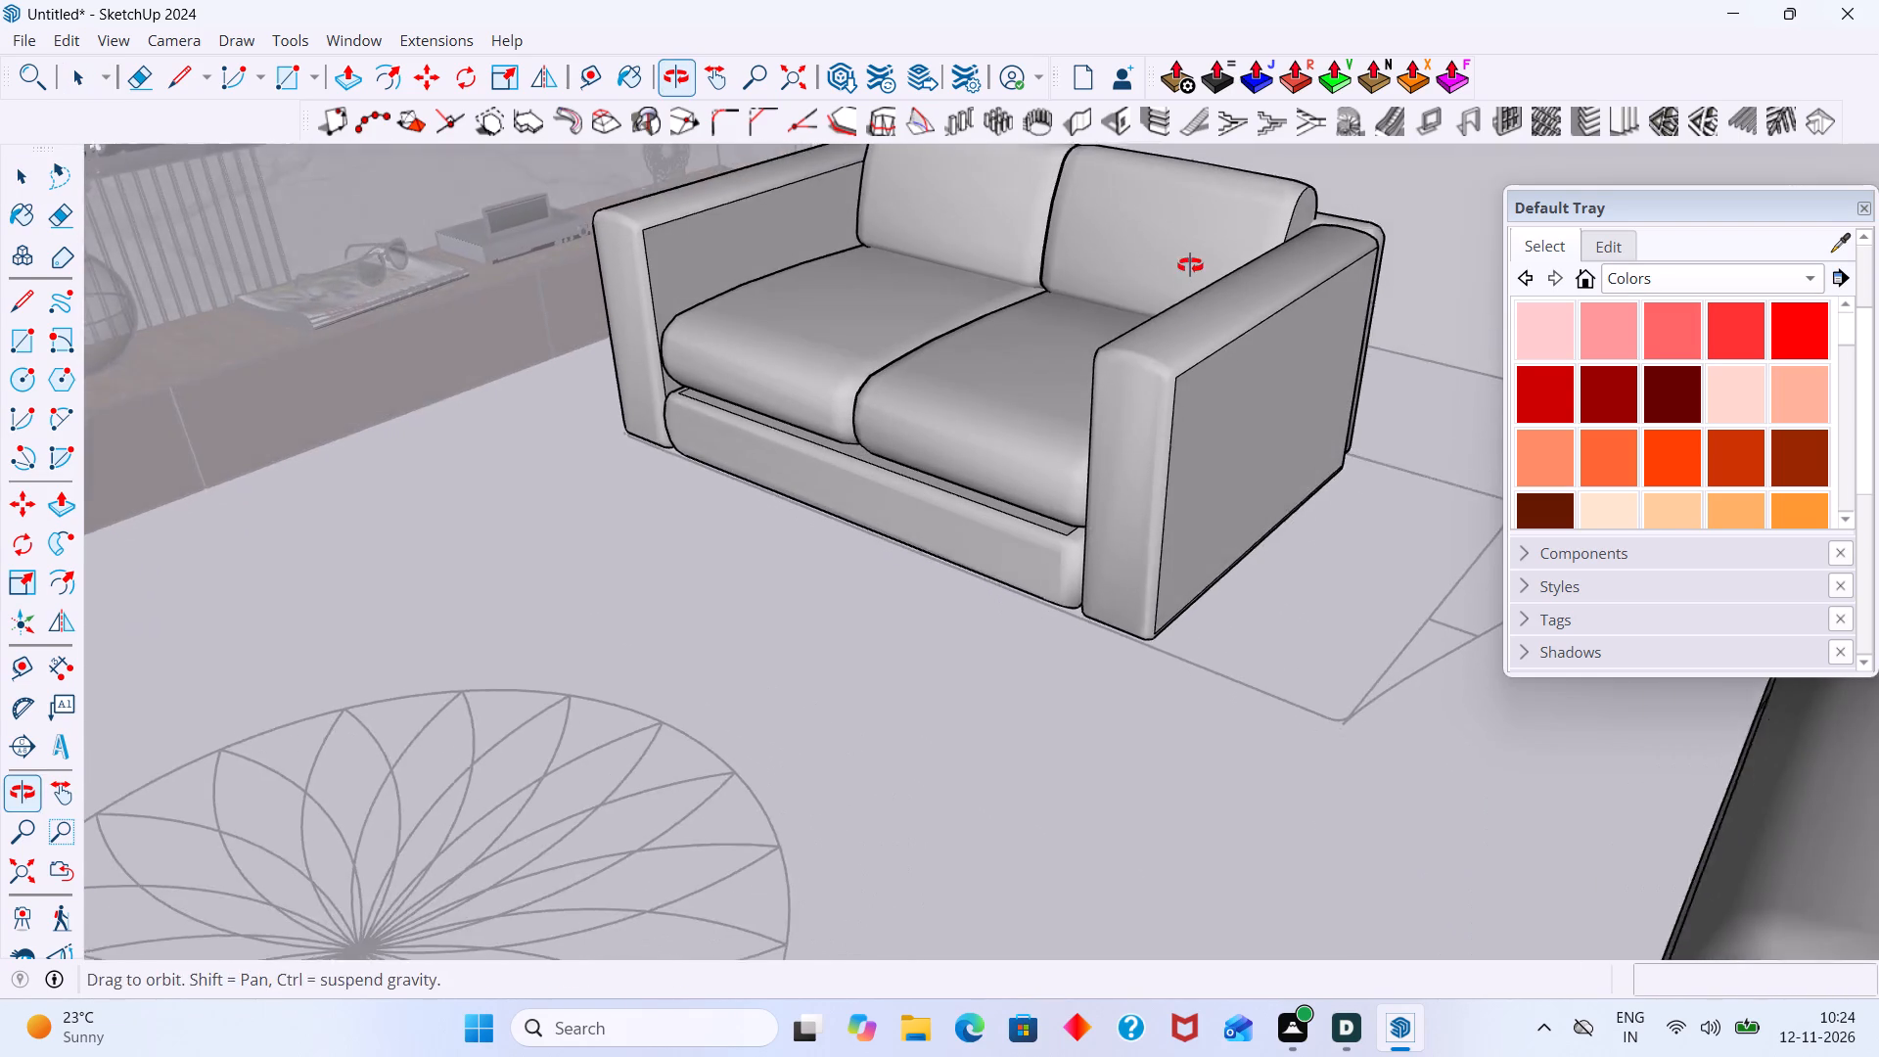
{"action": "middle_click_drag", "start_coordinate": [1190, 265], "coordinate": [1187, 264]}
{"action": "scroll", "coordinate": [1204, 417], "scroll_direction": "up", "scroll_amount": 3}
{"action": "left_click", "coordinate": [1204, 417]}
{"action": "key", "text": "s"}
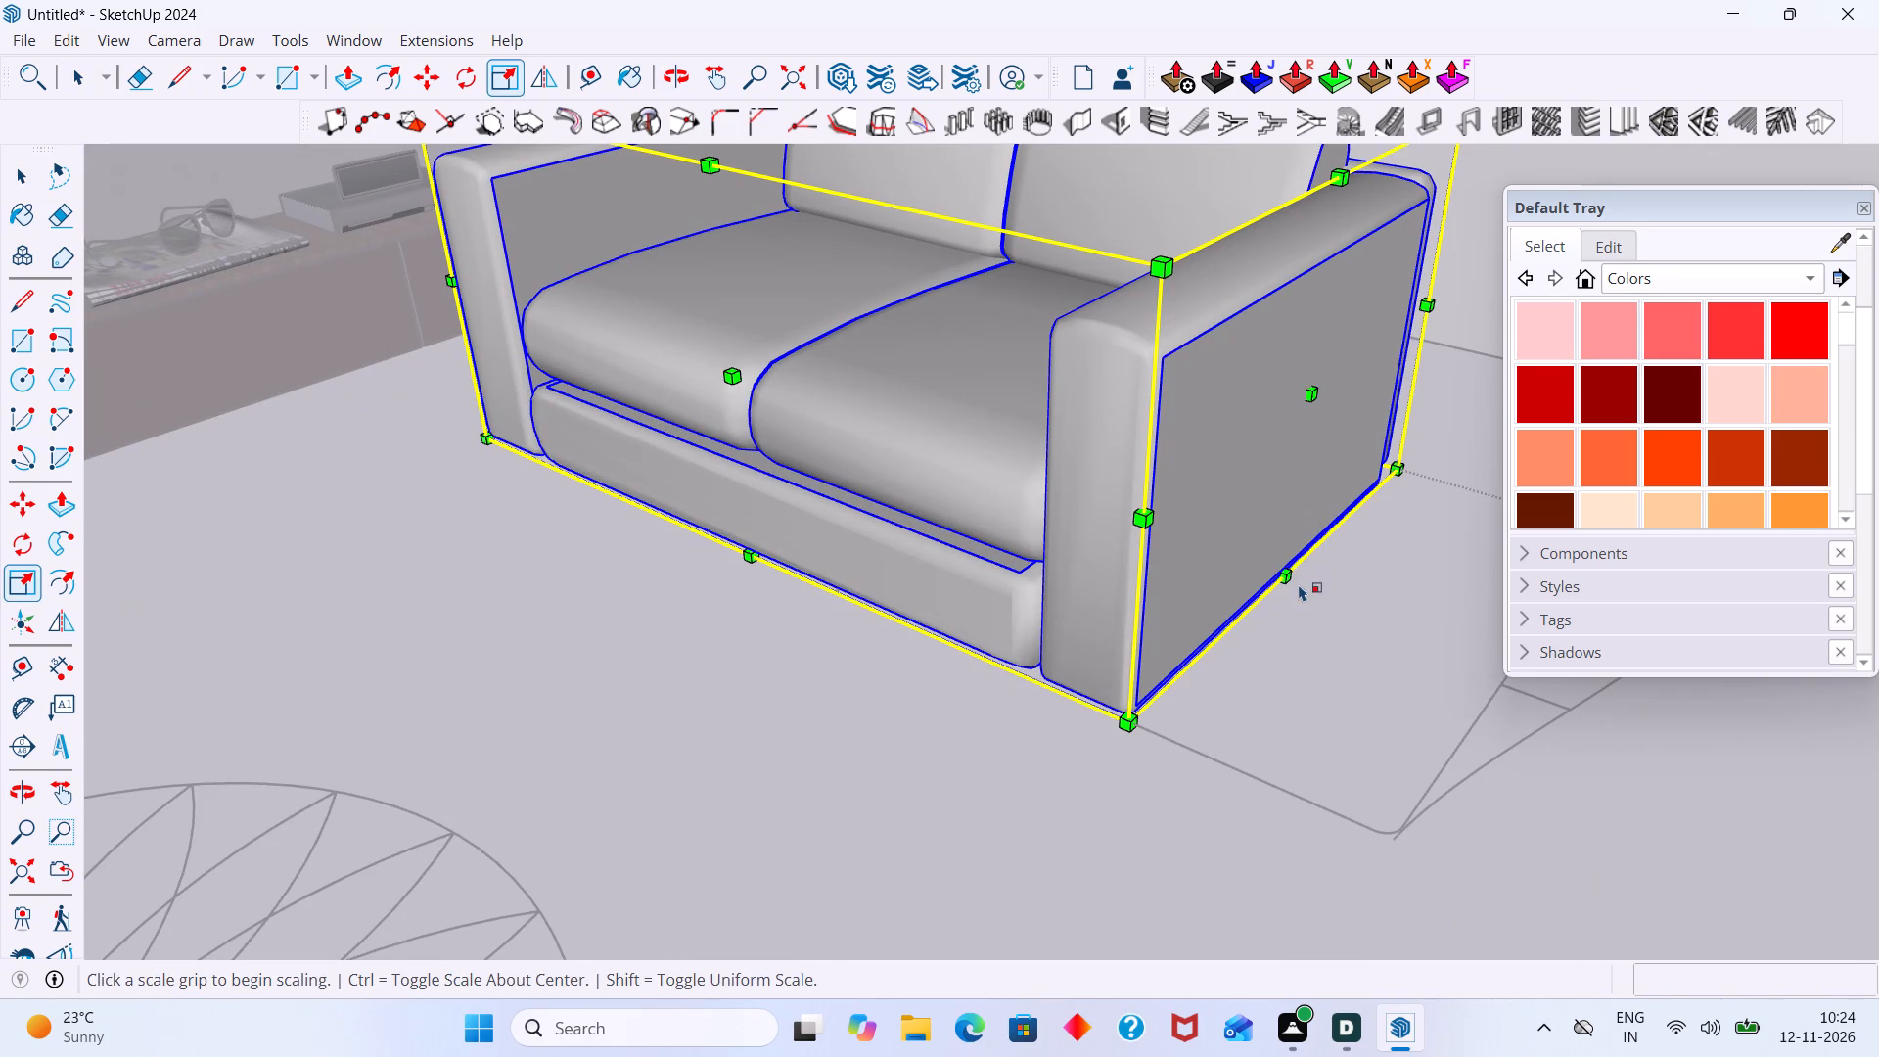
{"action": "left_click", "coordinate": [1287, 576]}
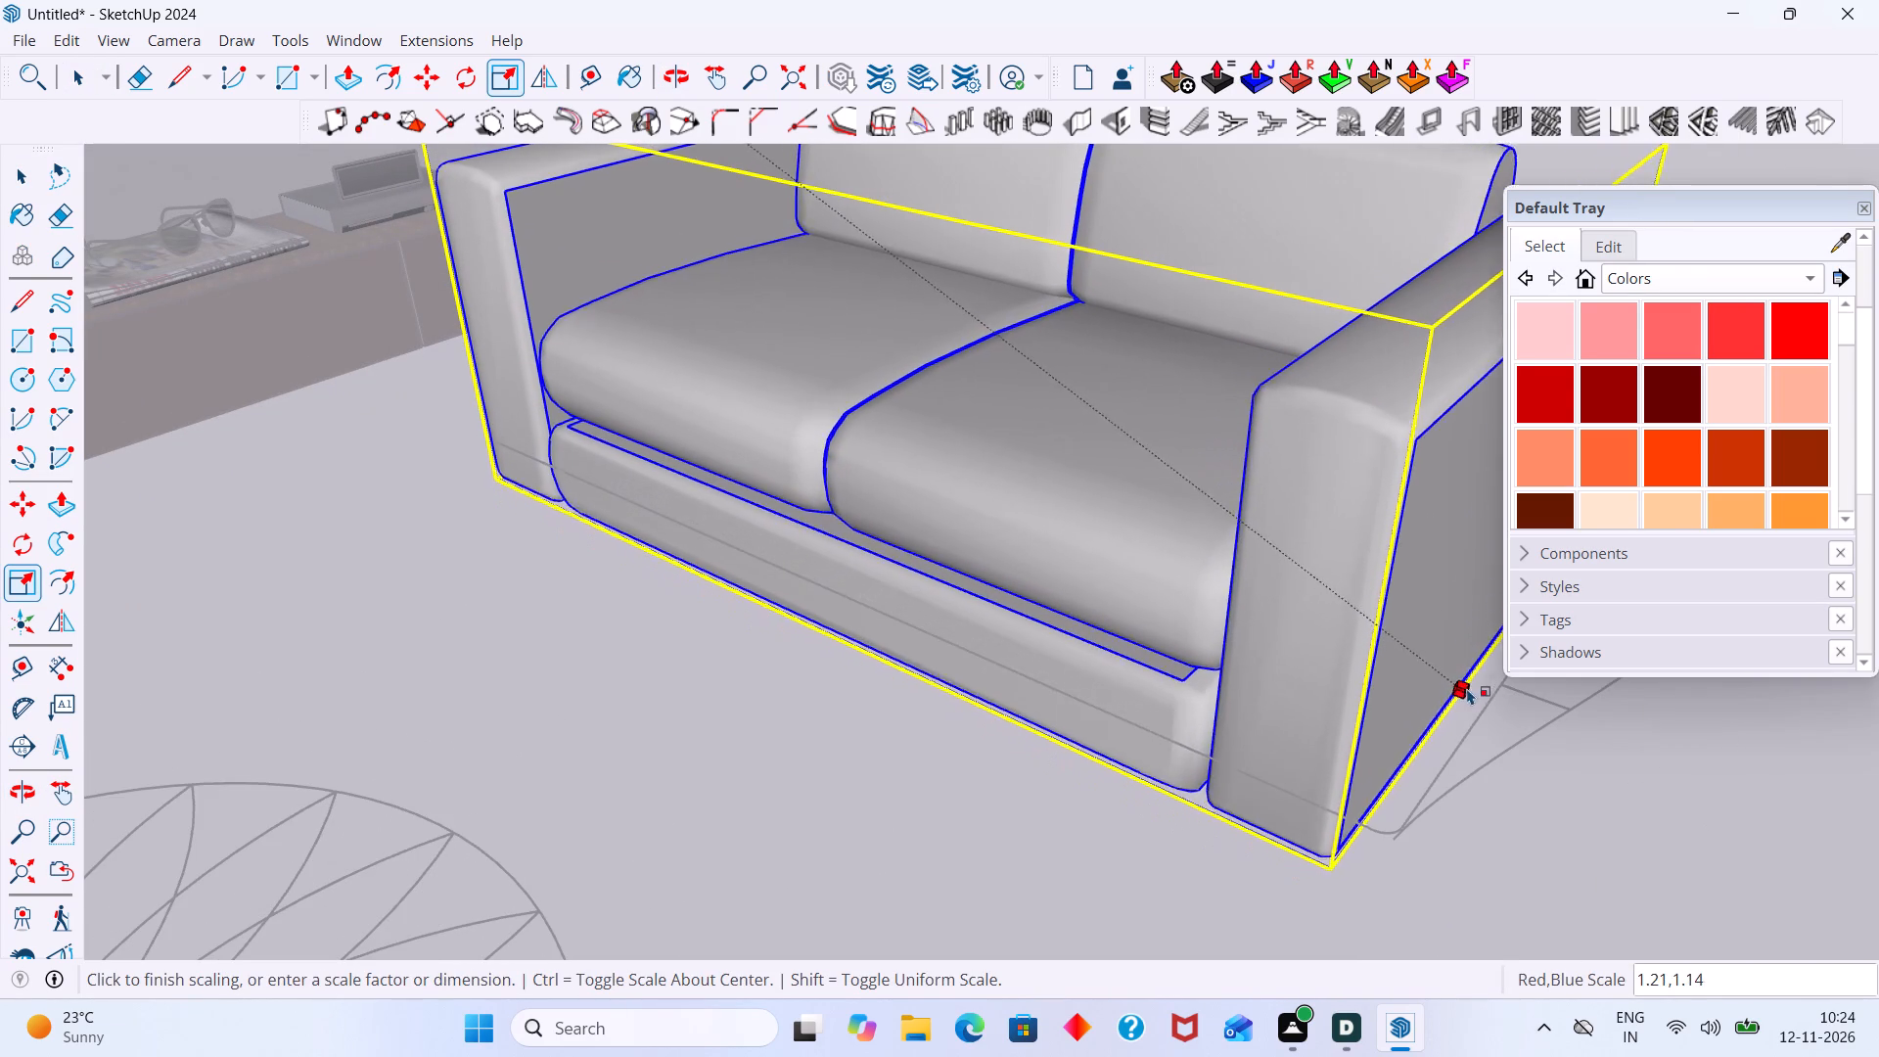
{"action": "left_click", "coordinate": [1491, 698]}
{"action": "key", "text": "space"}
{"action": "left_click", "coordinate": [1487, 826]}
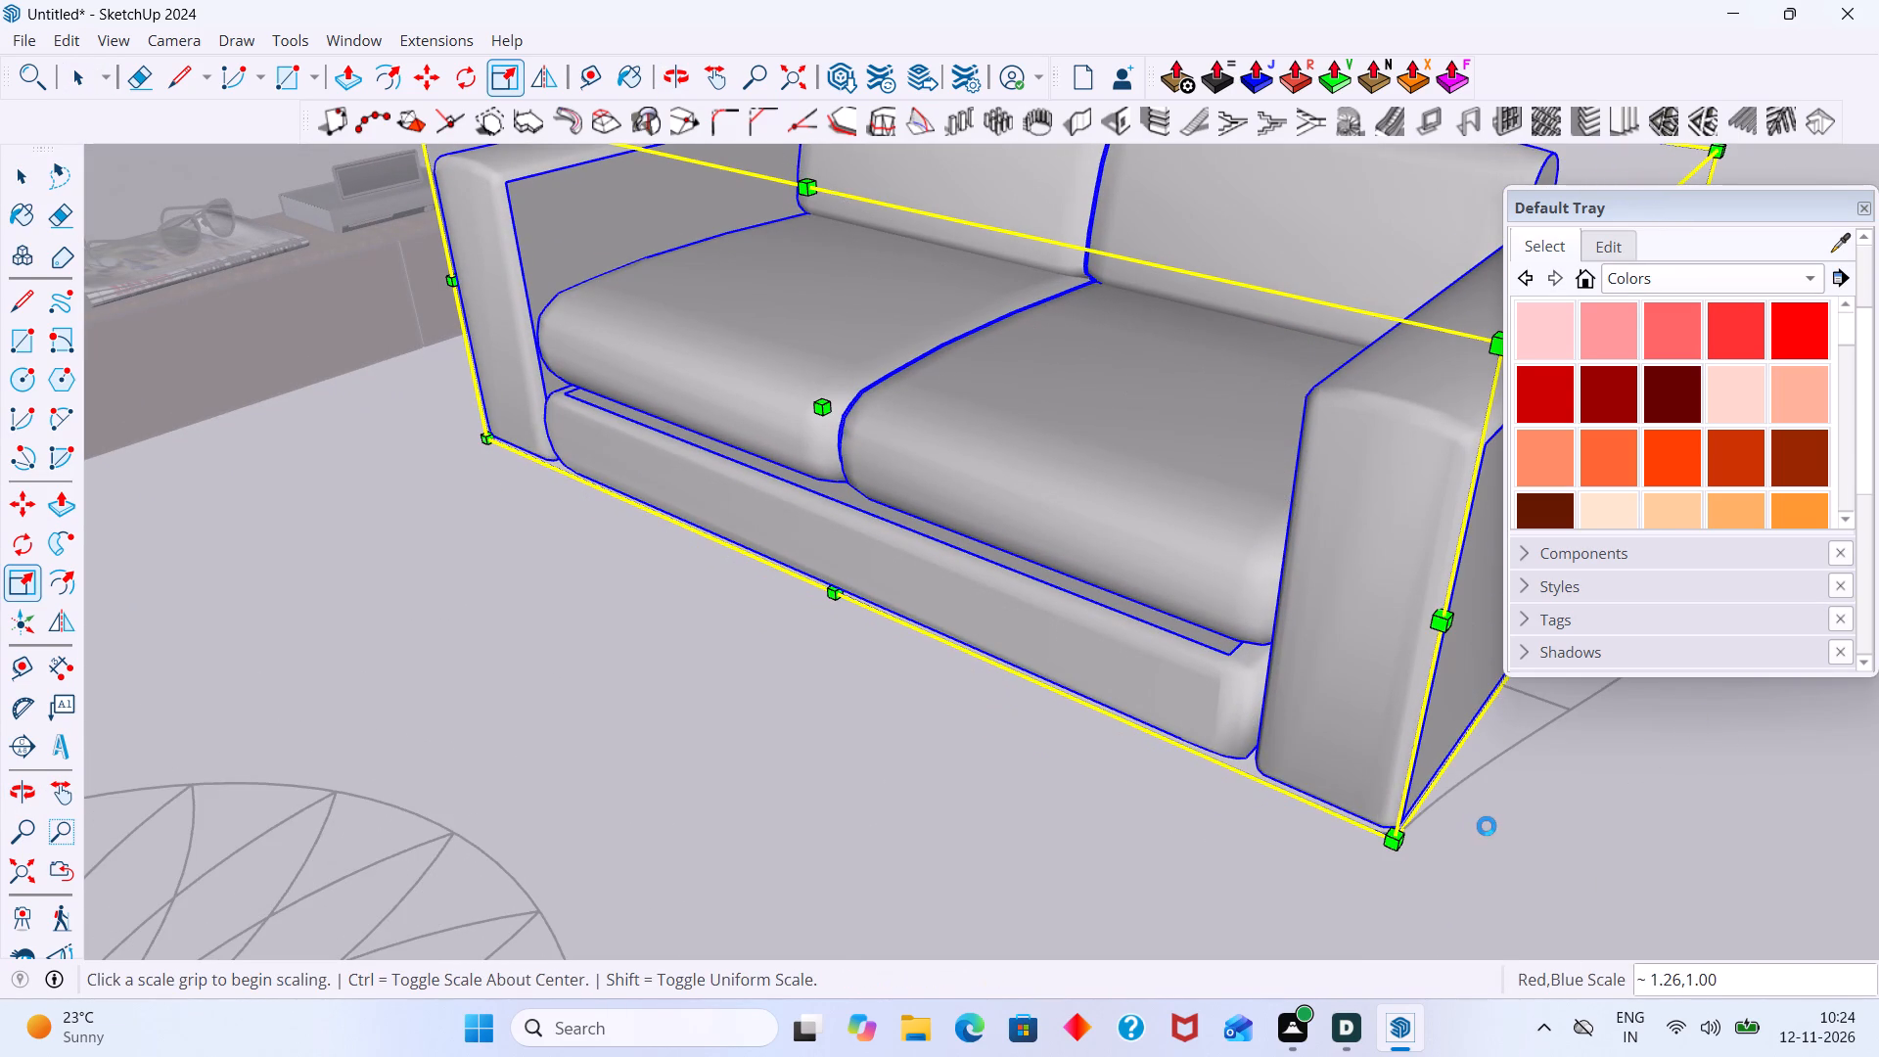
{"action": "scroll", "coordinate": [1083, 671], "scroll_direction": "down", "scroll_amount": 7}
{"action": "scroll", "coordinate": [917, 674], "scroll_direction": "down", "scroll_amount": 15}
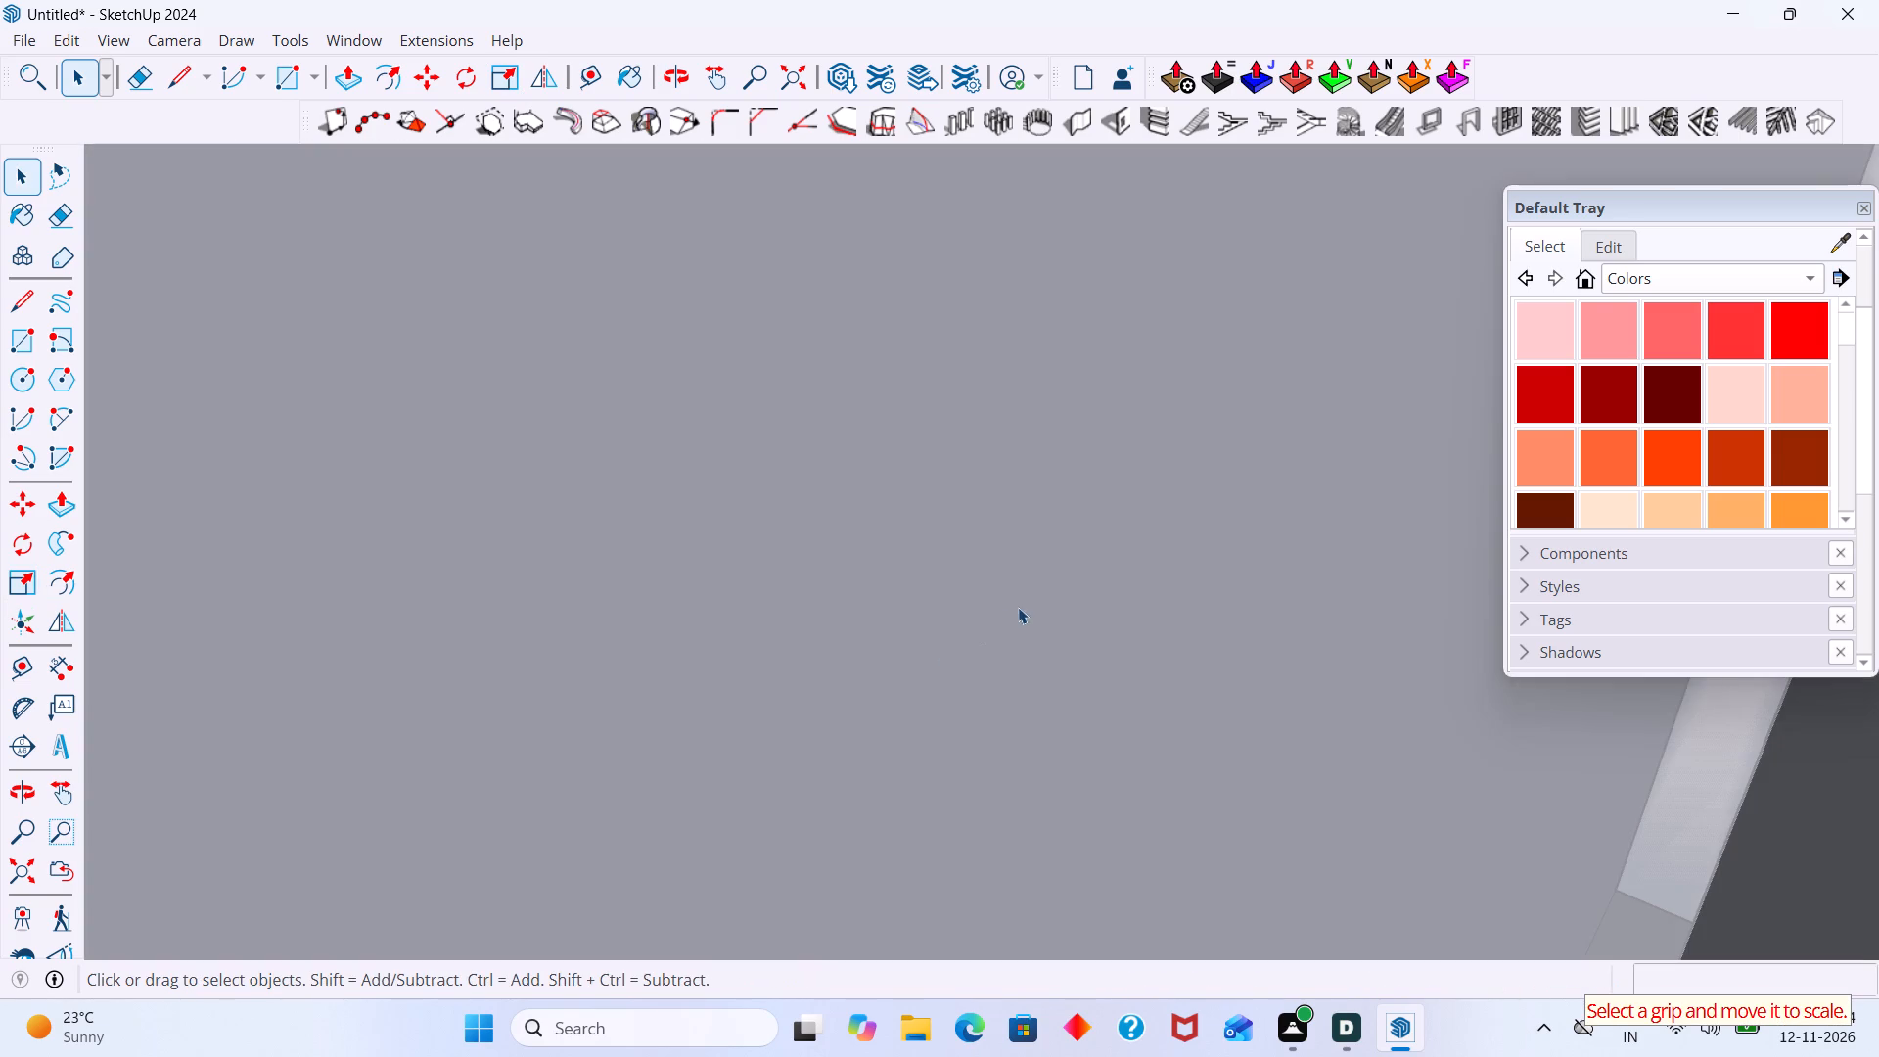
{"action": "left_click", "coordinate": [25, 879]}
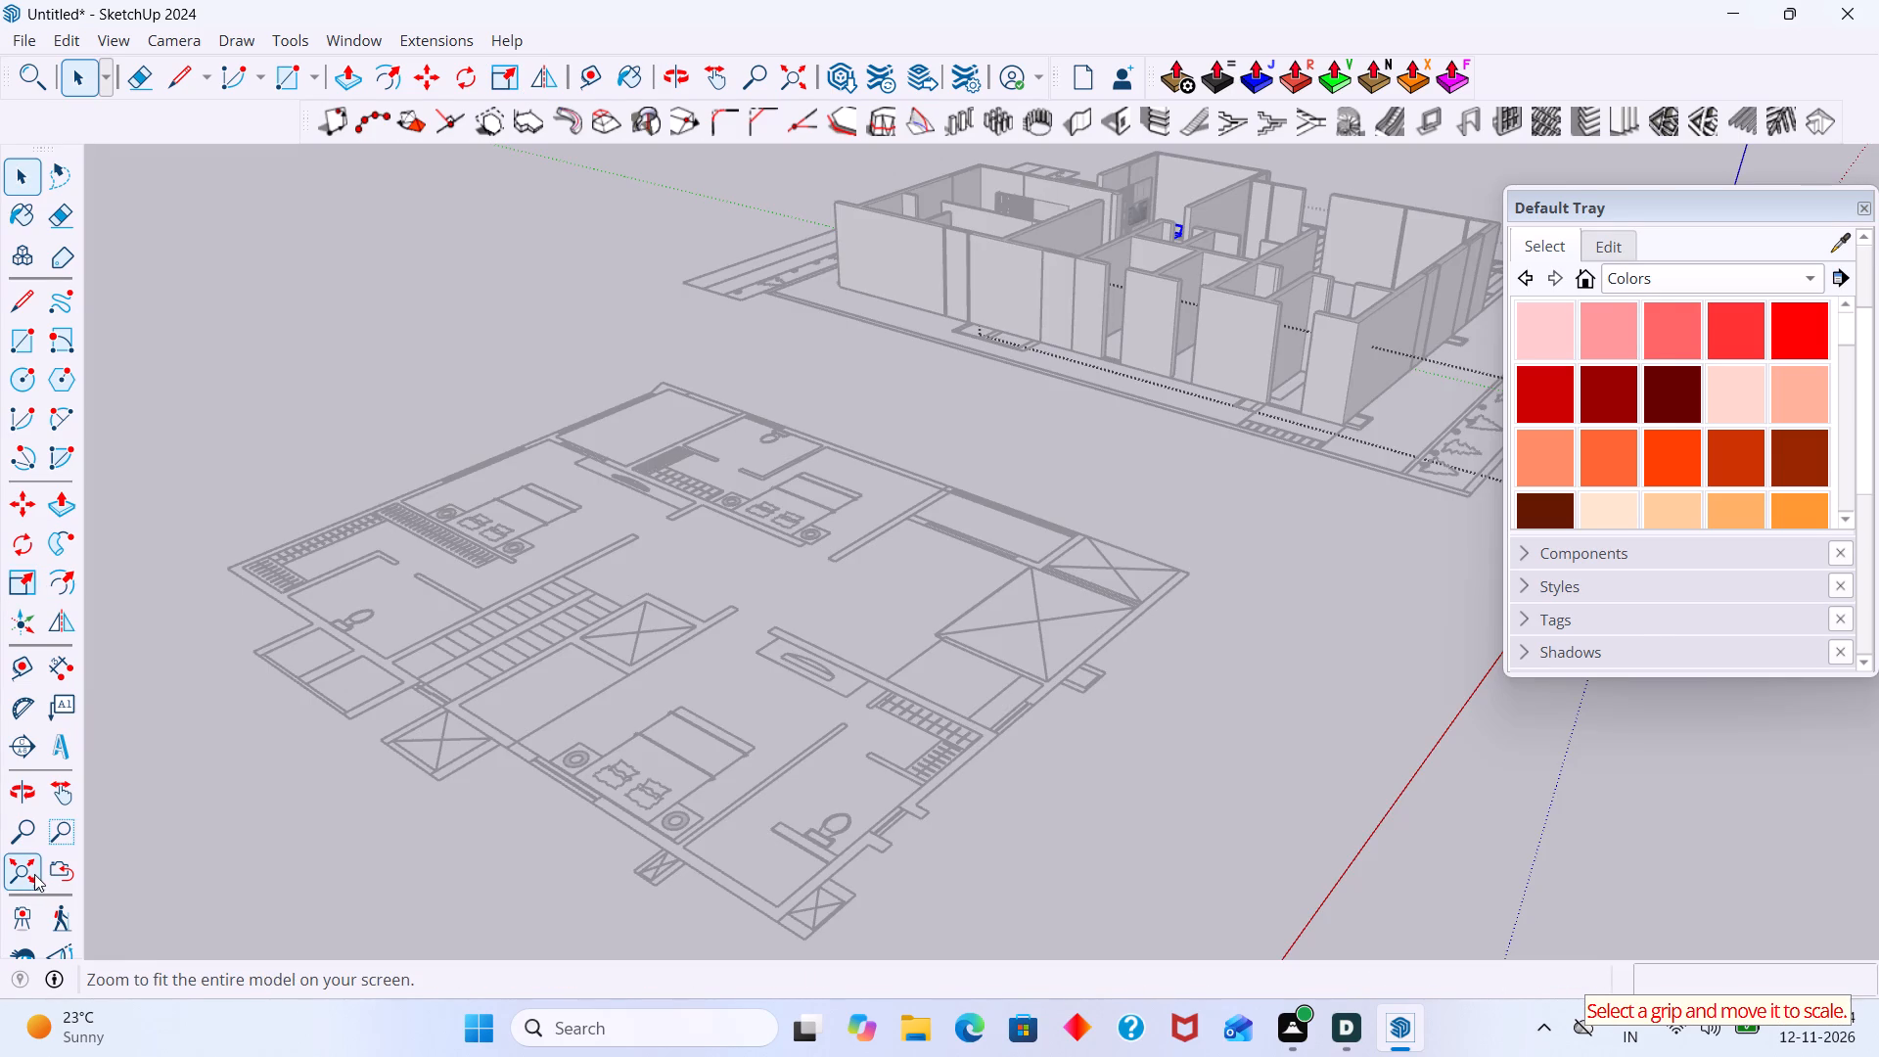
{"action": "scroll", "coordinate": [1080, 219], "scroll_direction": "up", "scroll_amount": 6}
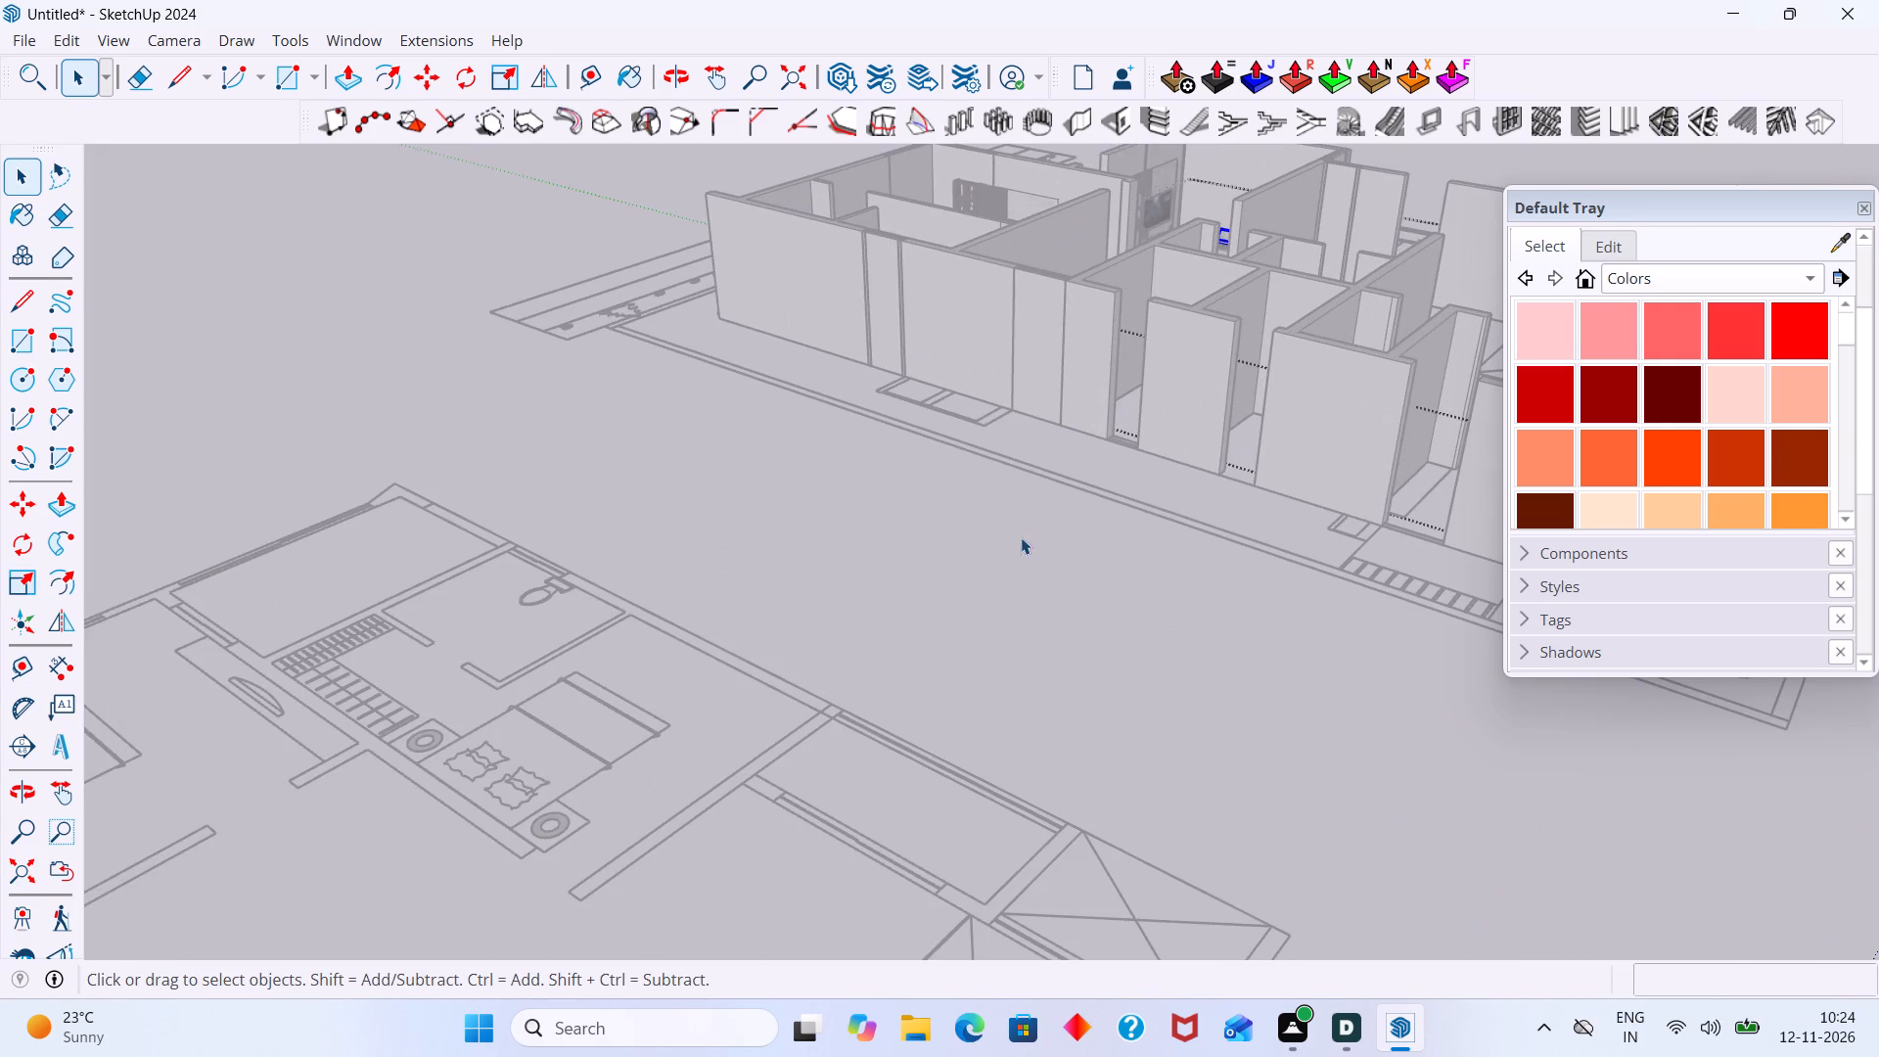
{"action": "left_click", "coordinate": [1021, 537]}
Close the furniture group and examine how both sofas sit on the living room's floor outlines.
{"action": "scroll", "coordinate": [1029, 481], "scroll_direction": "down", "scroll_amount": 3}
{"action": "middle_click_drag", "start_coordinate": [1027, 479], "coordinate": [903, 712], "text": "shift"}
{"action": "middle_click_drag", "start_coordinate": [1019, 549], "coordinate": [1097, 637]}
{"action": "scroll", "coordinate": [1053, 385], "scroll_direction": "up", "scroll_amount": 3}
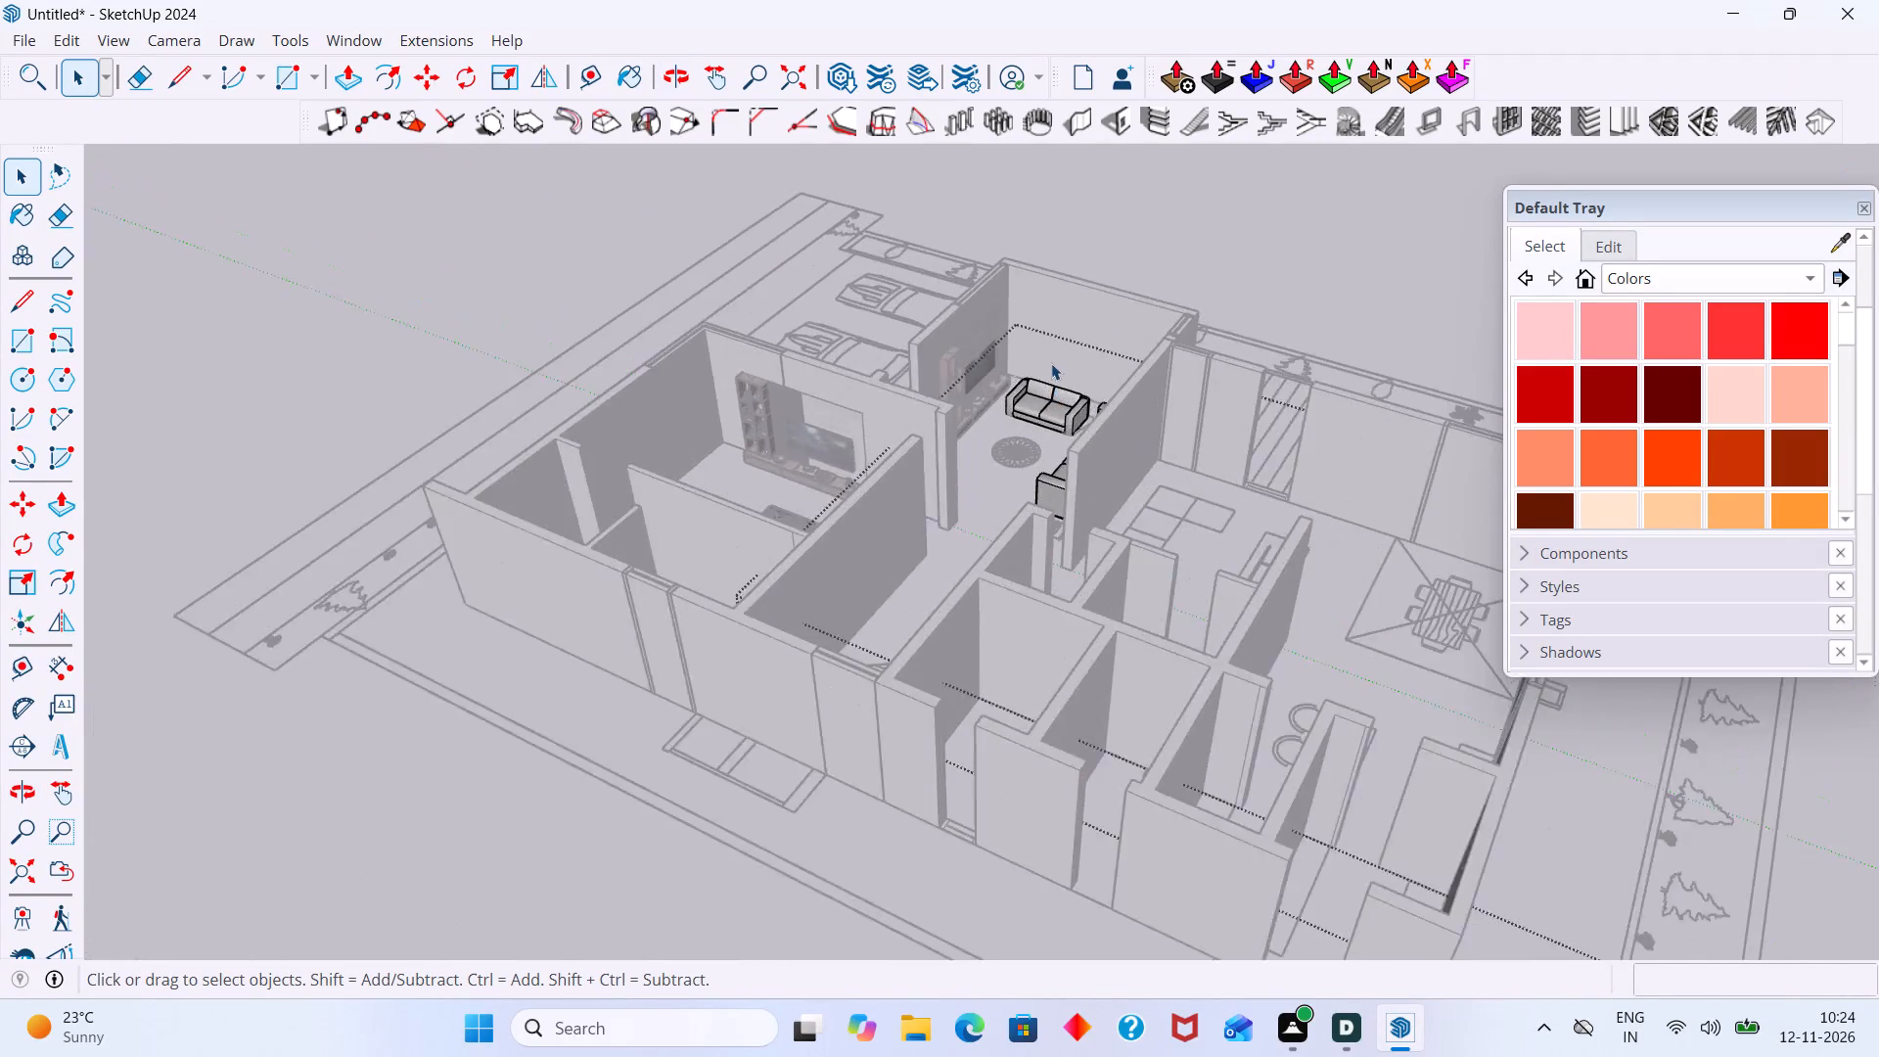
{"action": "scroll", "coordinate": [1051, 363], "scroll_direction": "up", "scroll_amount": 15}
{"action": "middle_click_drag", "start_coordinate": [1149, 453], "coordinate": [974, 511]}
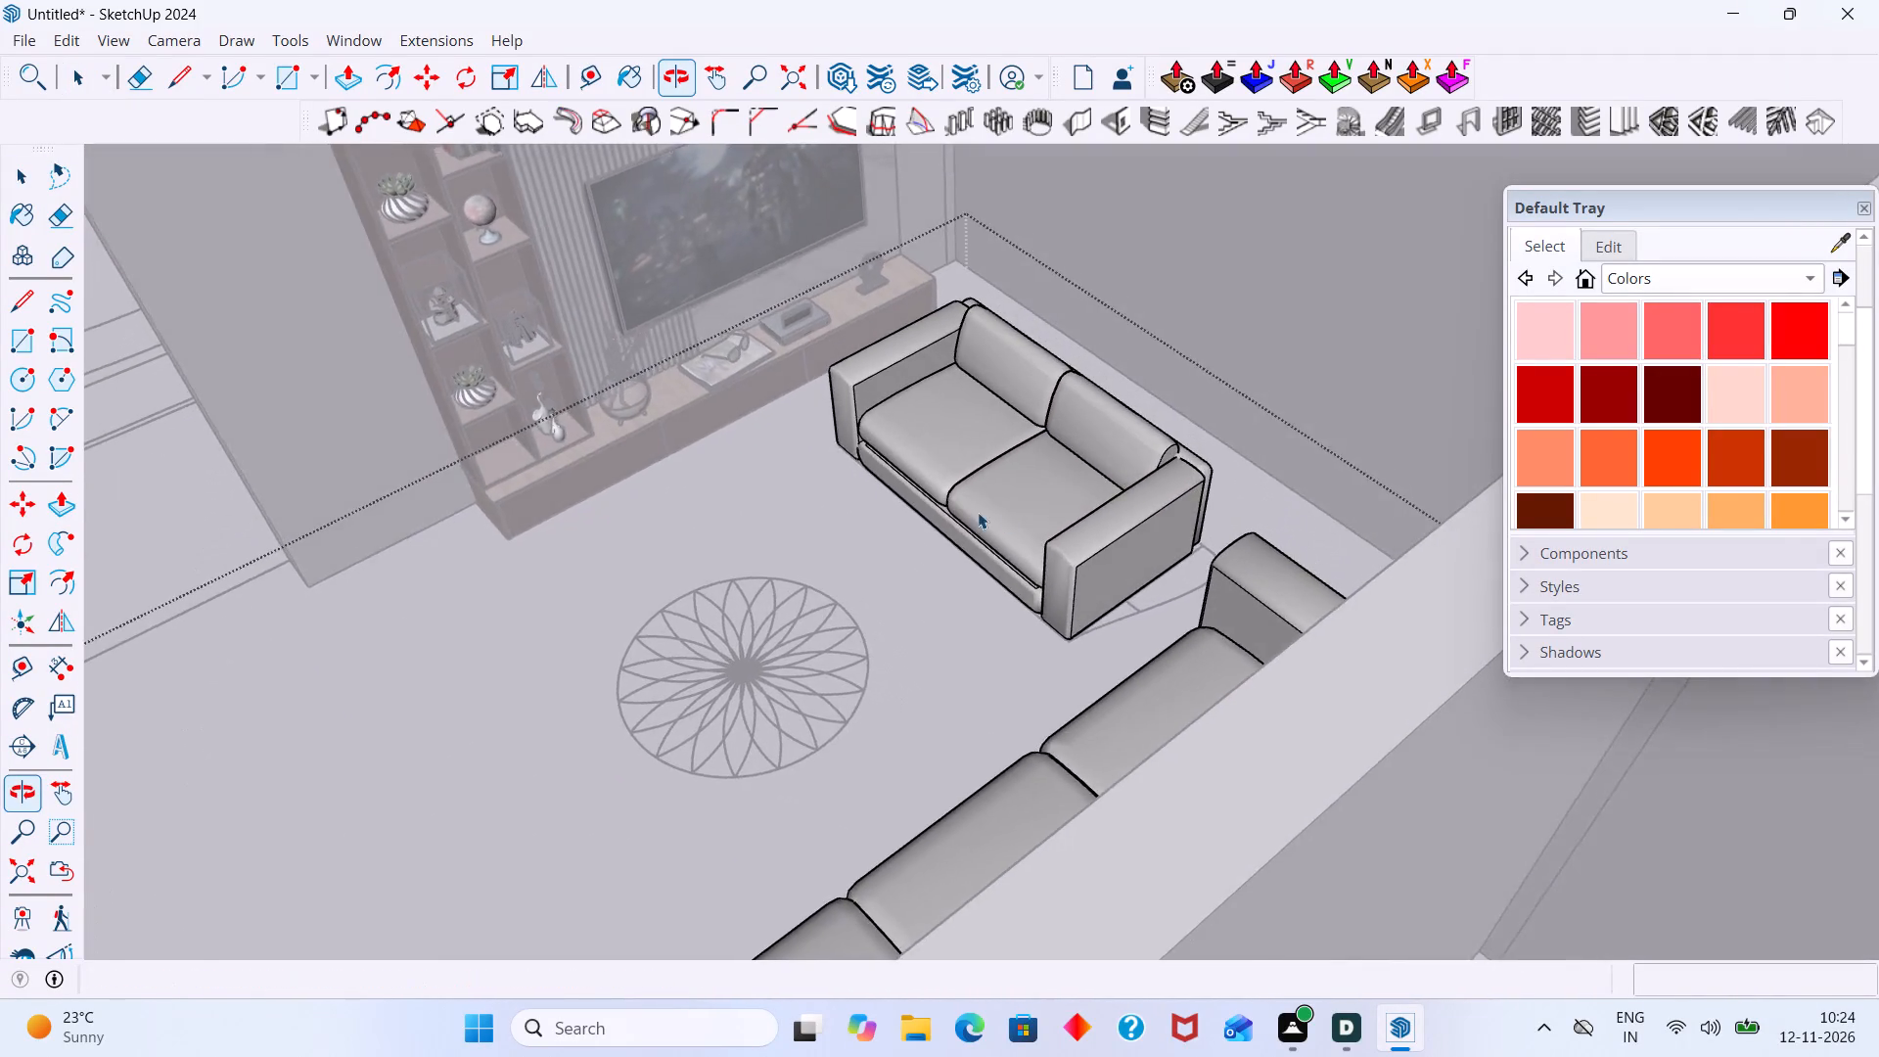
{"action": "scroll", "coordinate": [1072, 500], "scroll_direction": "up", "scroll_amount": 9}
{"action": "scroll", "coordinate": [1084, 523], "scroll_direction": "down", "scroll_amount": 17}
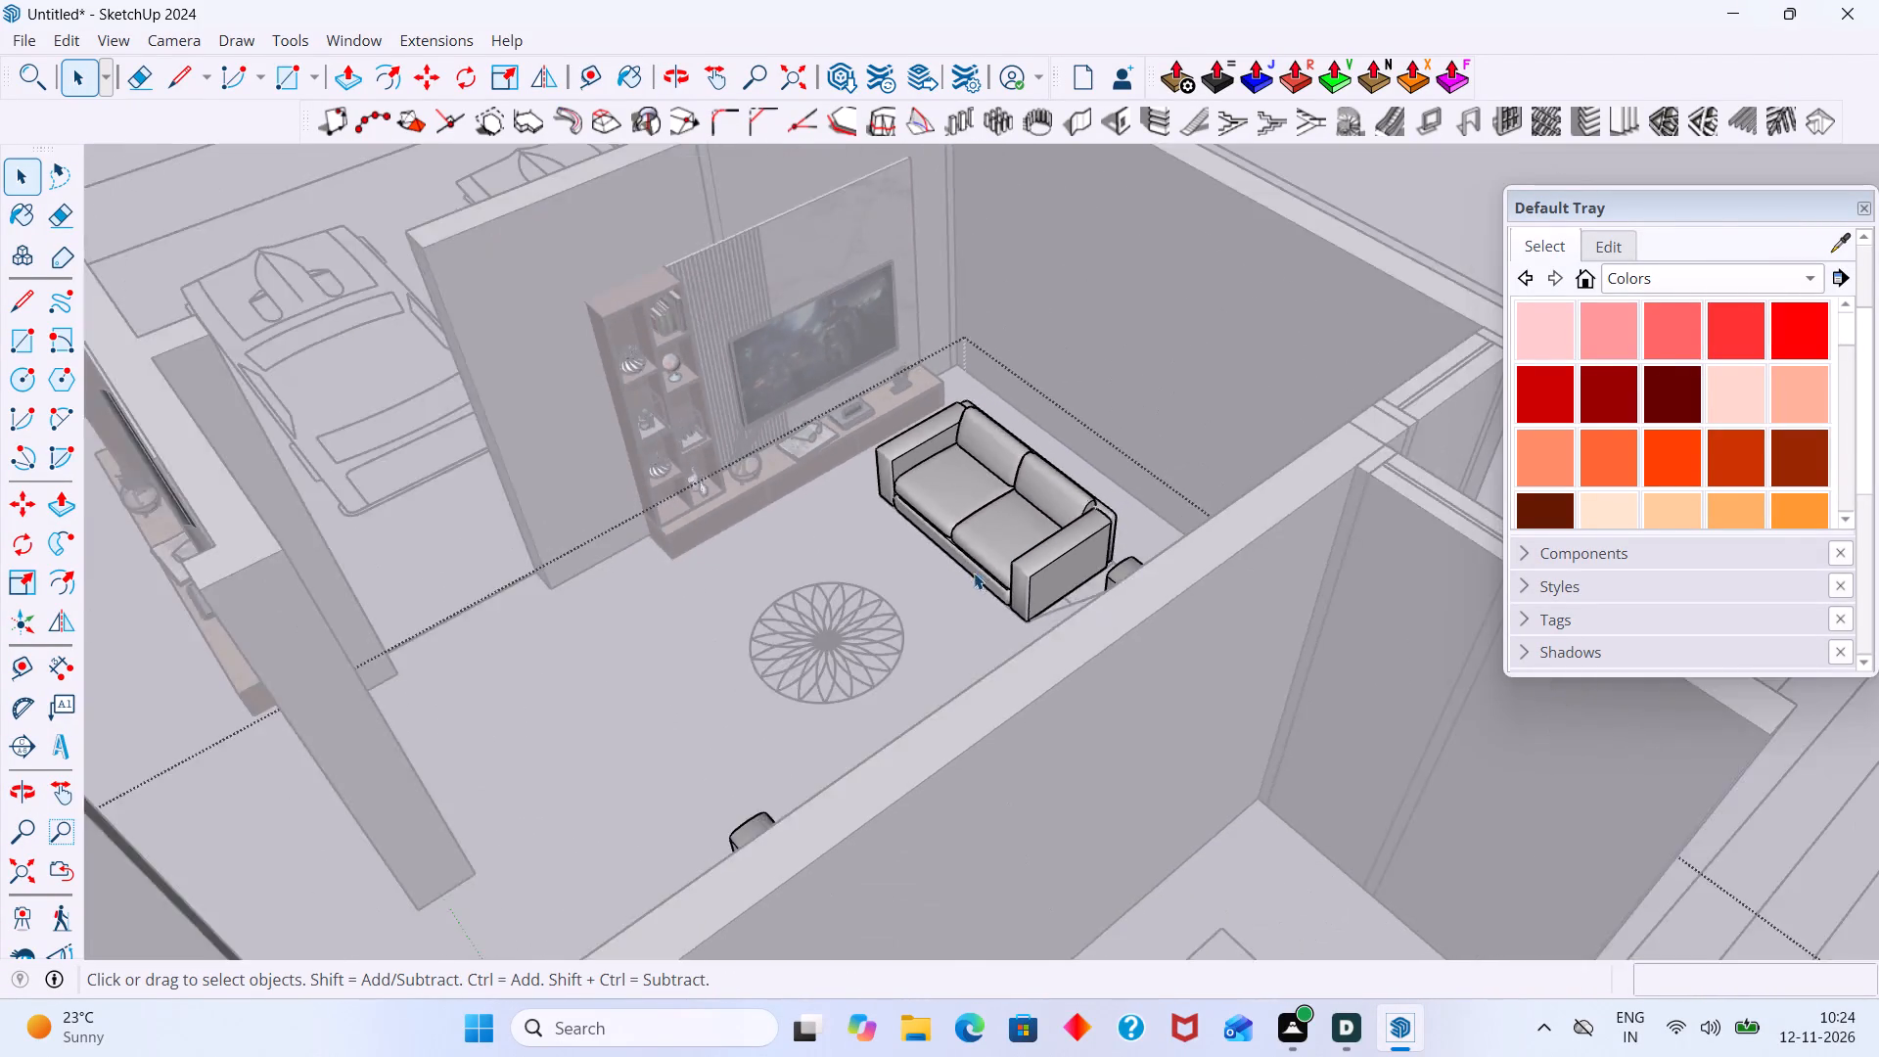
{"action": "middle_click_drag", "start_coordinate": [970, 581], "coordinate": [1259, 551]}
{"action": "scroll", "coordinate": [1154, 535], "scroll_direction": "down", "scroll_amount": 7}
{"action": "left_click", "coordinate": [1262, 236]}
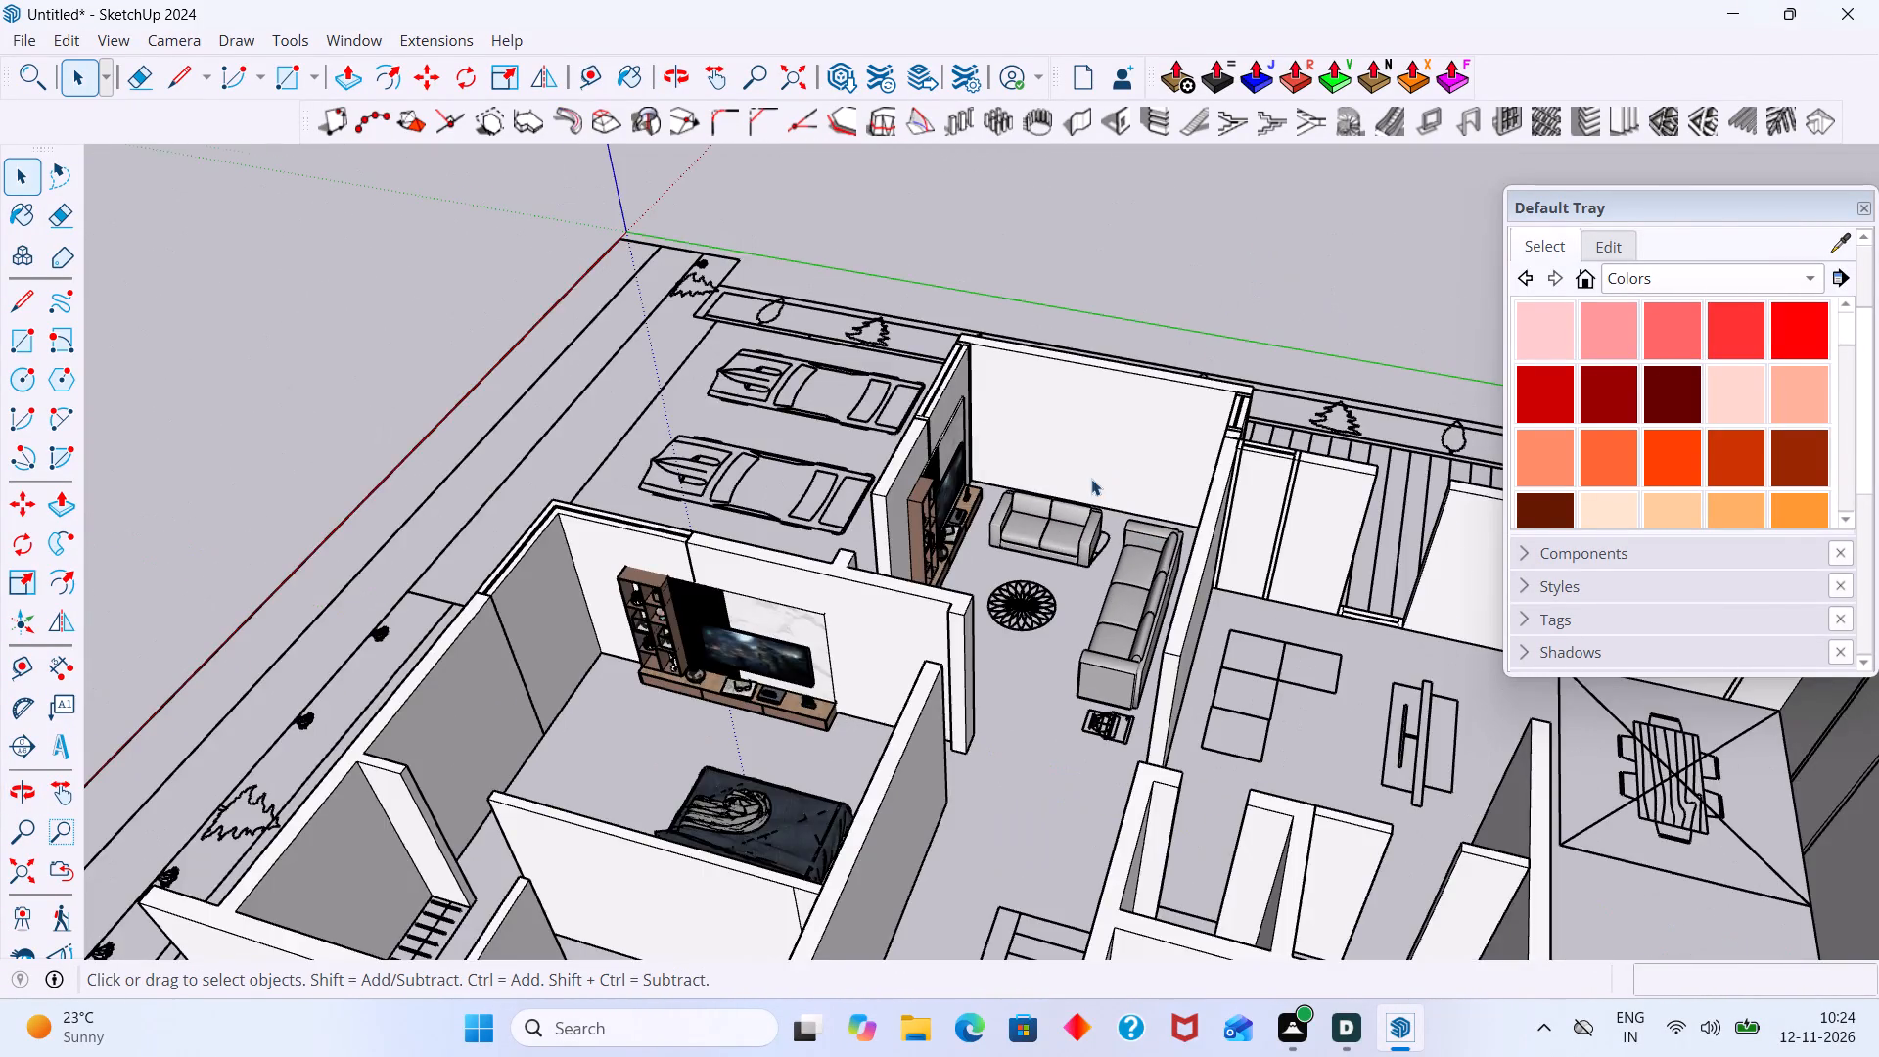
{"action": "scroll", "coordinate": [1091, 479], "scroll_direction": "up", "scroll_amount": 6}
{"action": "middle_click_drag", "start_coordinate": [1096, 533], "coordinate": [1481, 528]}
{"action": "scroll", "coordinate": [1244, 548], "scroll_direction": "down", "scroll_amount": 1}
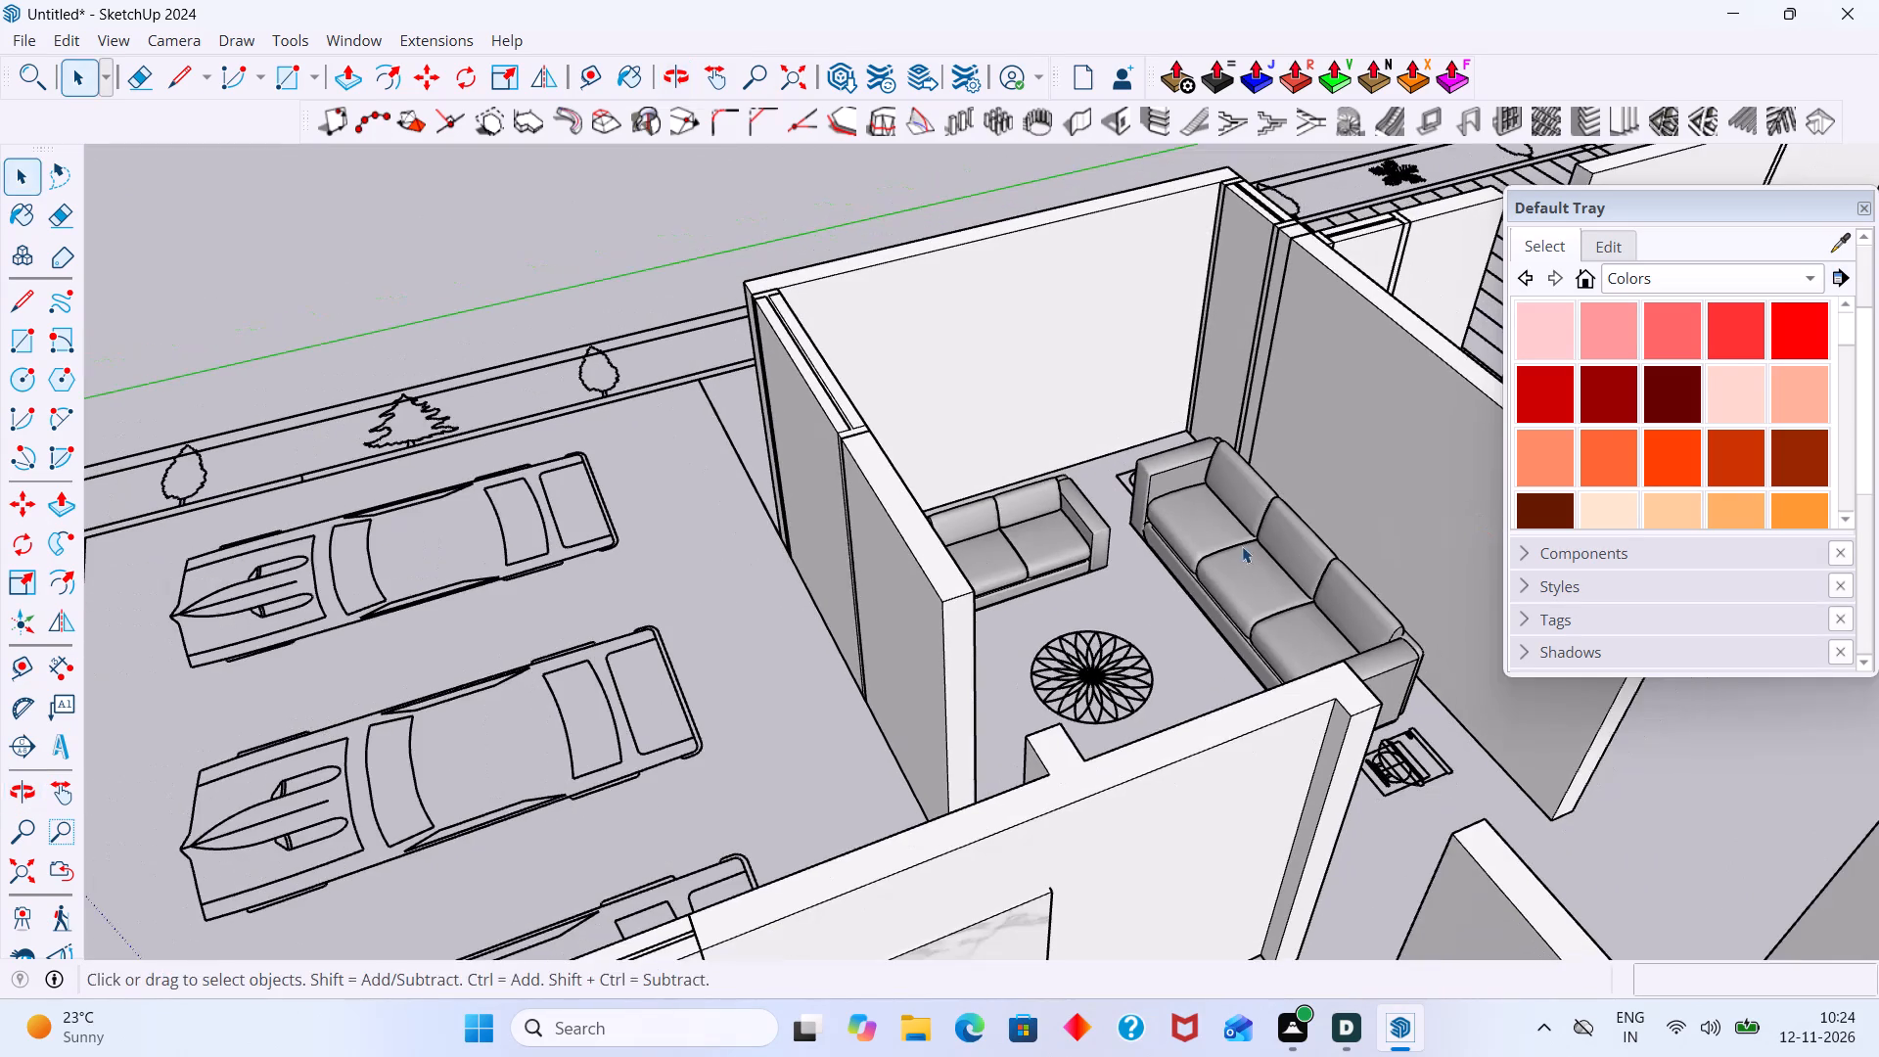
{"action": "middle_click_drag", "start_coordinate": [1210, 531], "coordinate": [900, 425], "text": "shift"}
{"action": "scroll", "coordinate": [876, 439], "scroll_direction": "up", "scroll_amount": 8}
{"action": "scroll", "coordinate": [576, 501], "scroll_direction": "down", "scroll_amount": 5}
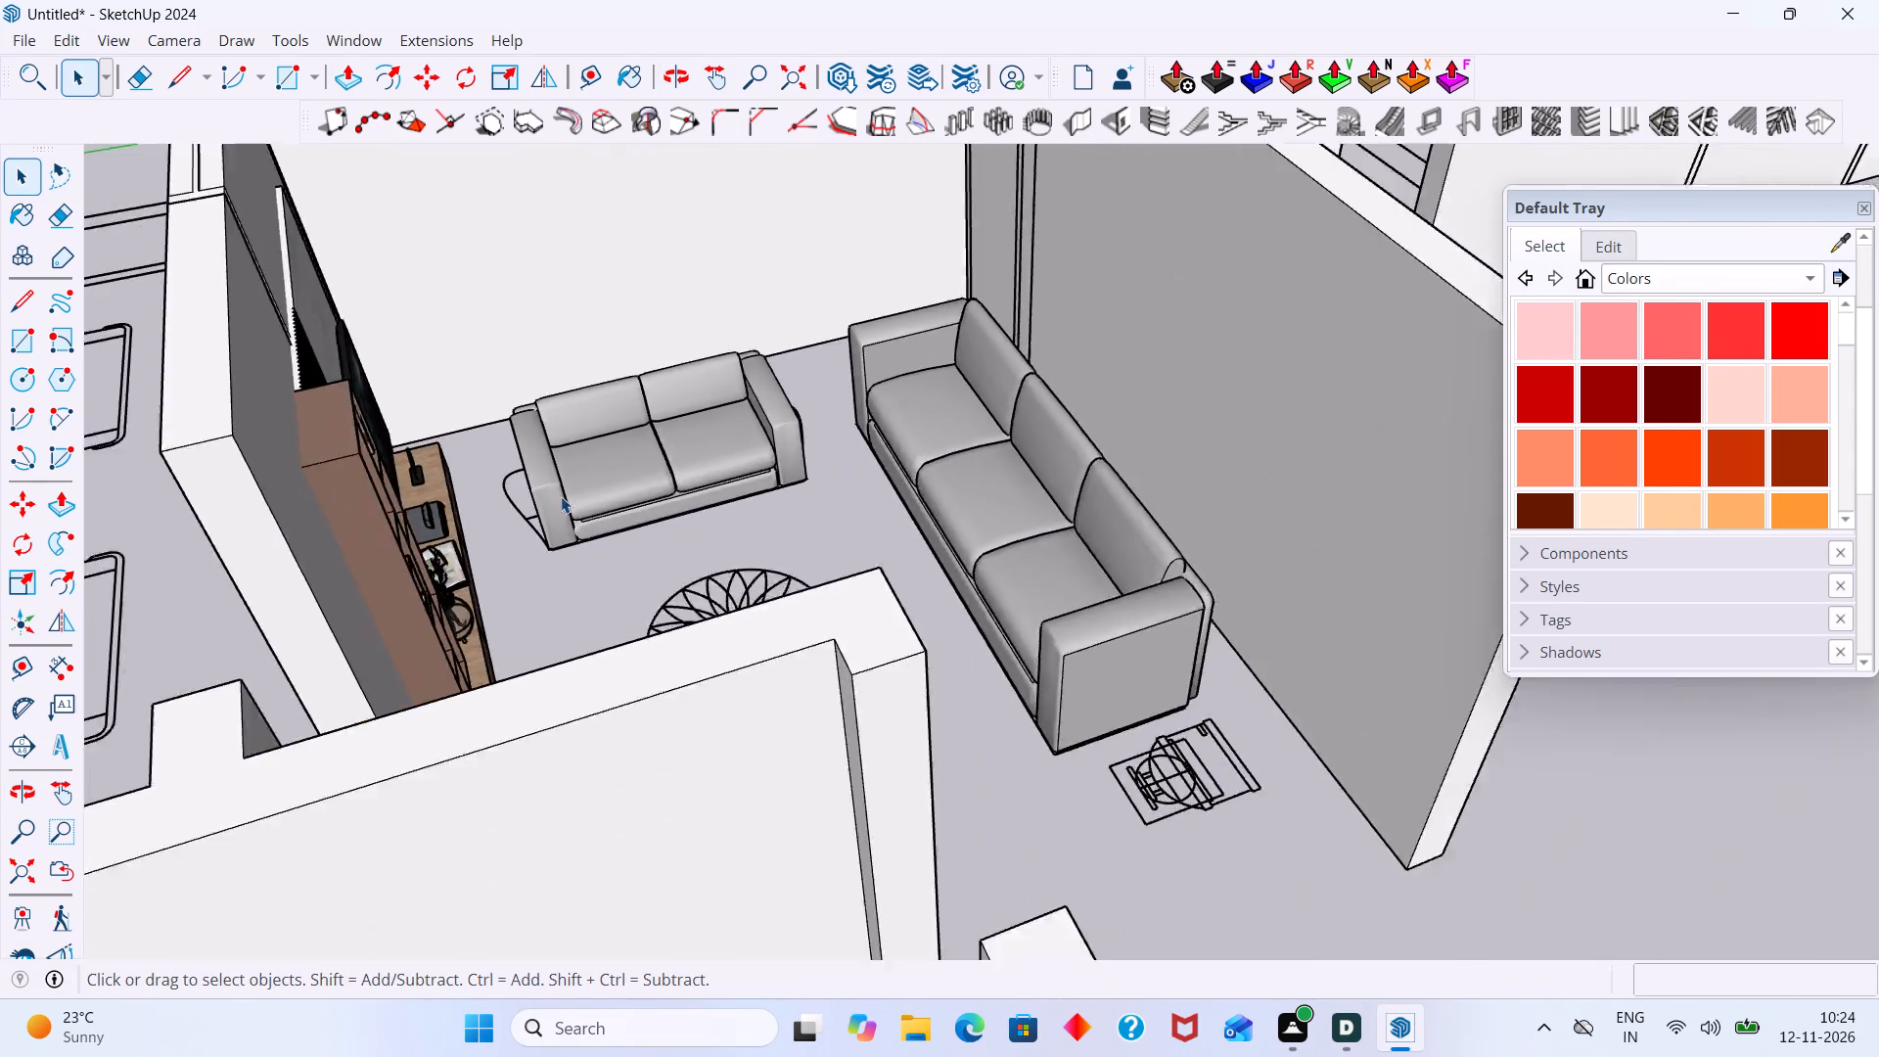
{"action": "scroll", "coordinate": [561, 496], "scroll_direction": "down", "scroll_amount": 6}
{"action": "middle_click_drag", "start_coordinate": [552, 519], "coordinate": [609, 592]}
{"action": "scroll", "coordinate": [523, 546], "scroll_direction": "up", "scroll_amount": 9}
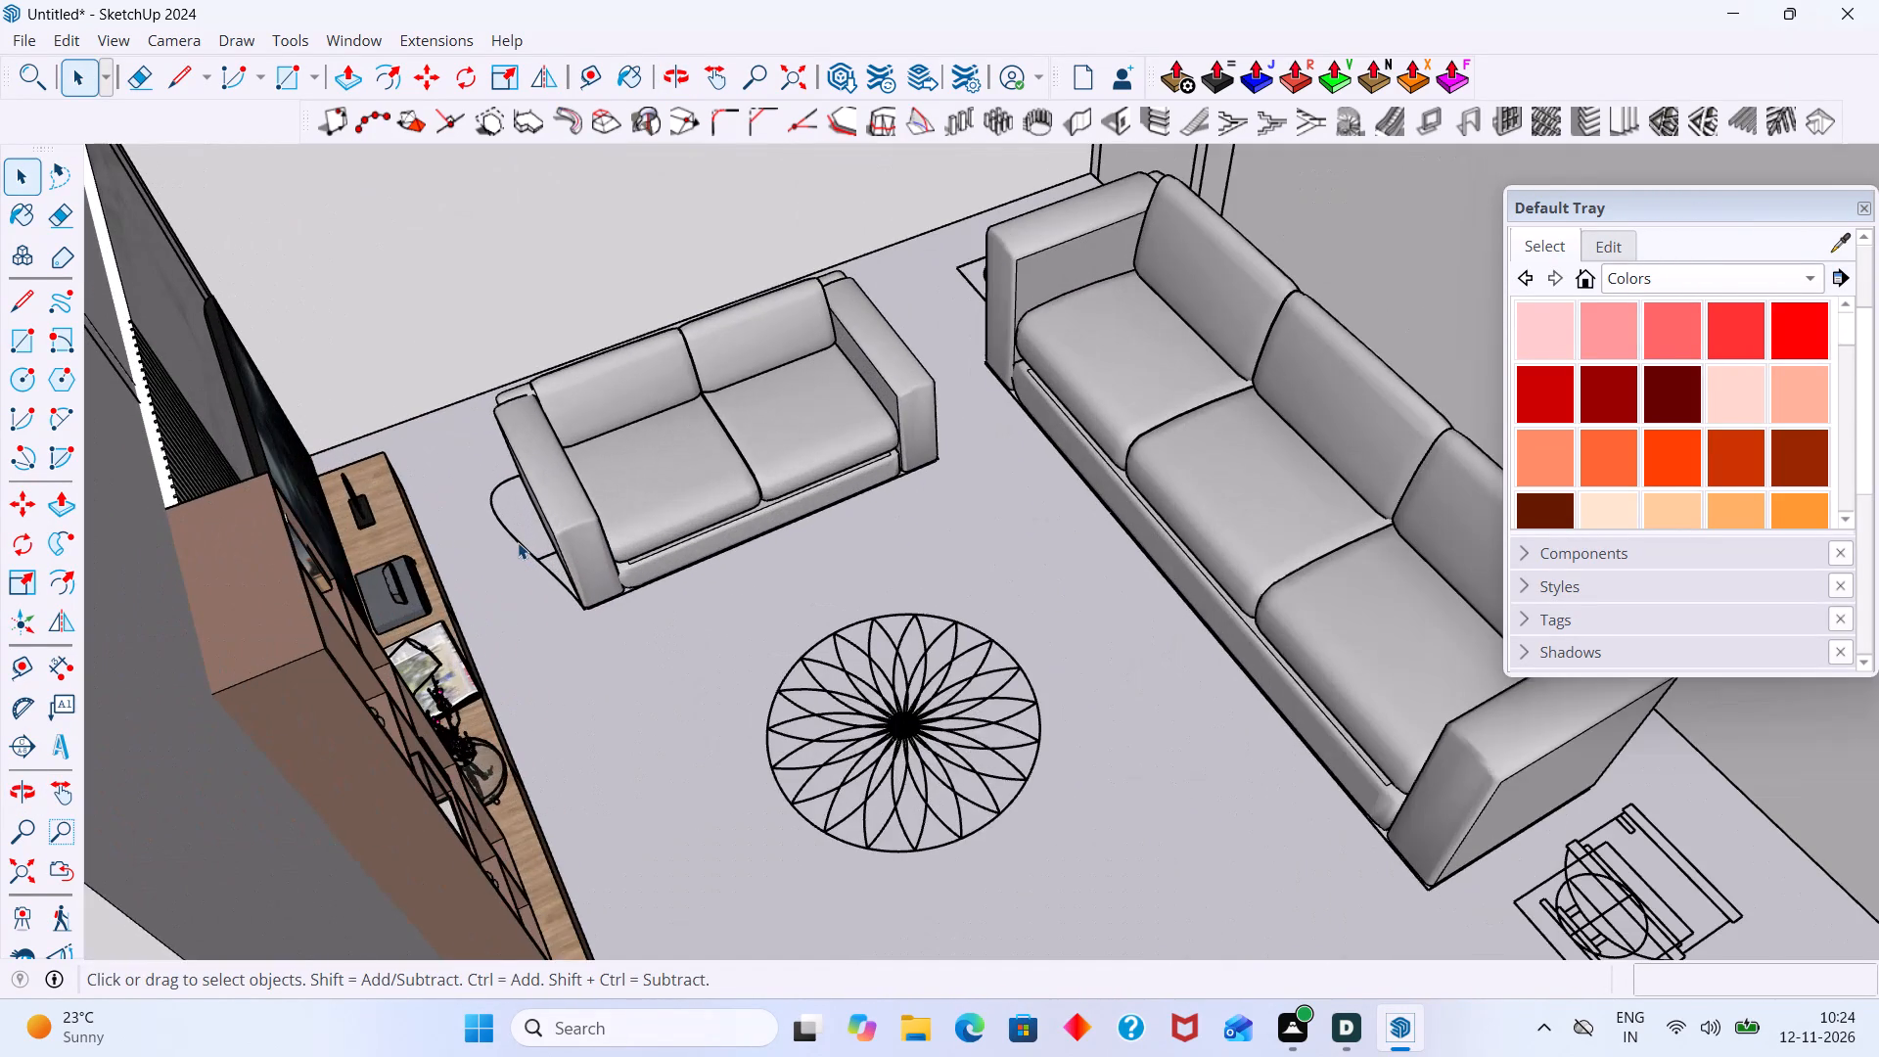
{"action": "scroll", "coordinate": [520, 539], "scroll_direction": "up", "scroll_amount": 1}
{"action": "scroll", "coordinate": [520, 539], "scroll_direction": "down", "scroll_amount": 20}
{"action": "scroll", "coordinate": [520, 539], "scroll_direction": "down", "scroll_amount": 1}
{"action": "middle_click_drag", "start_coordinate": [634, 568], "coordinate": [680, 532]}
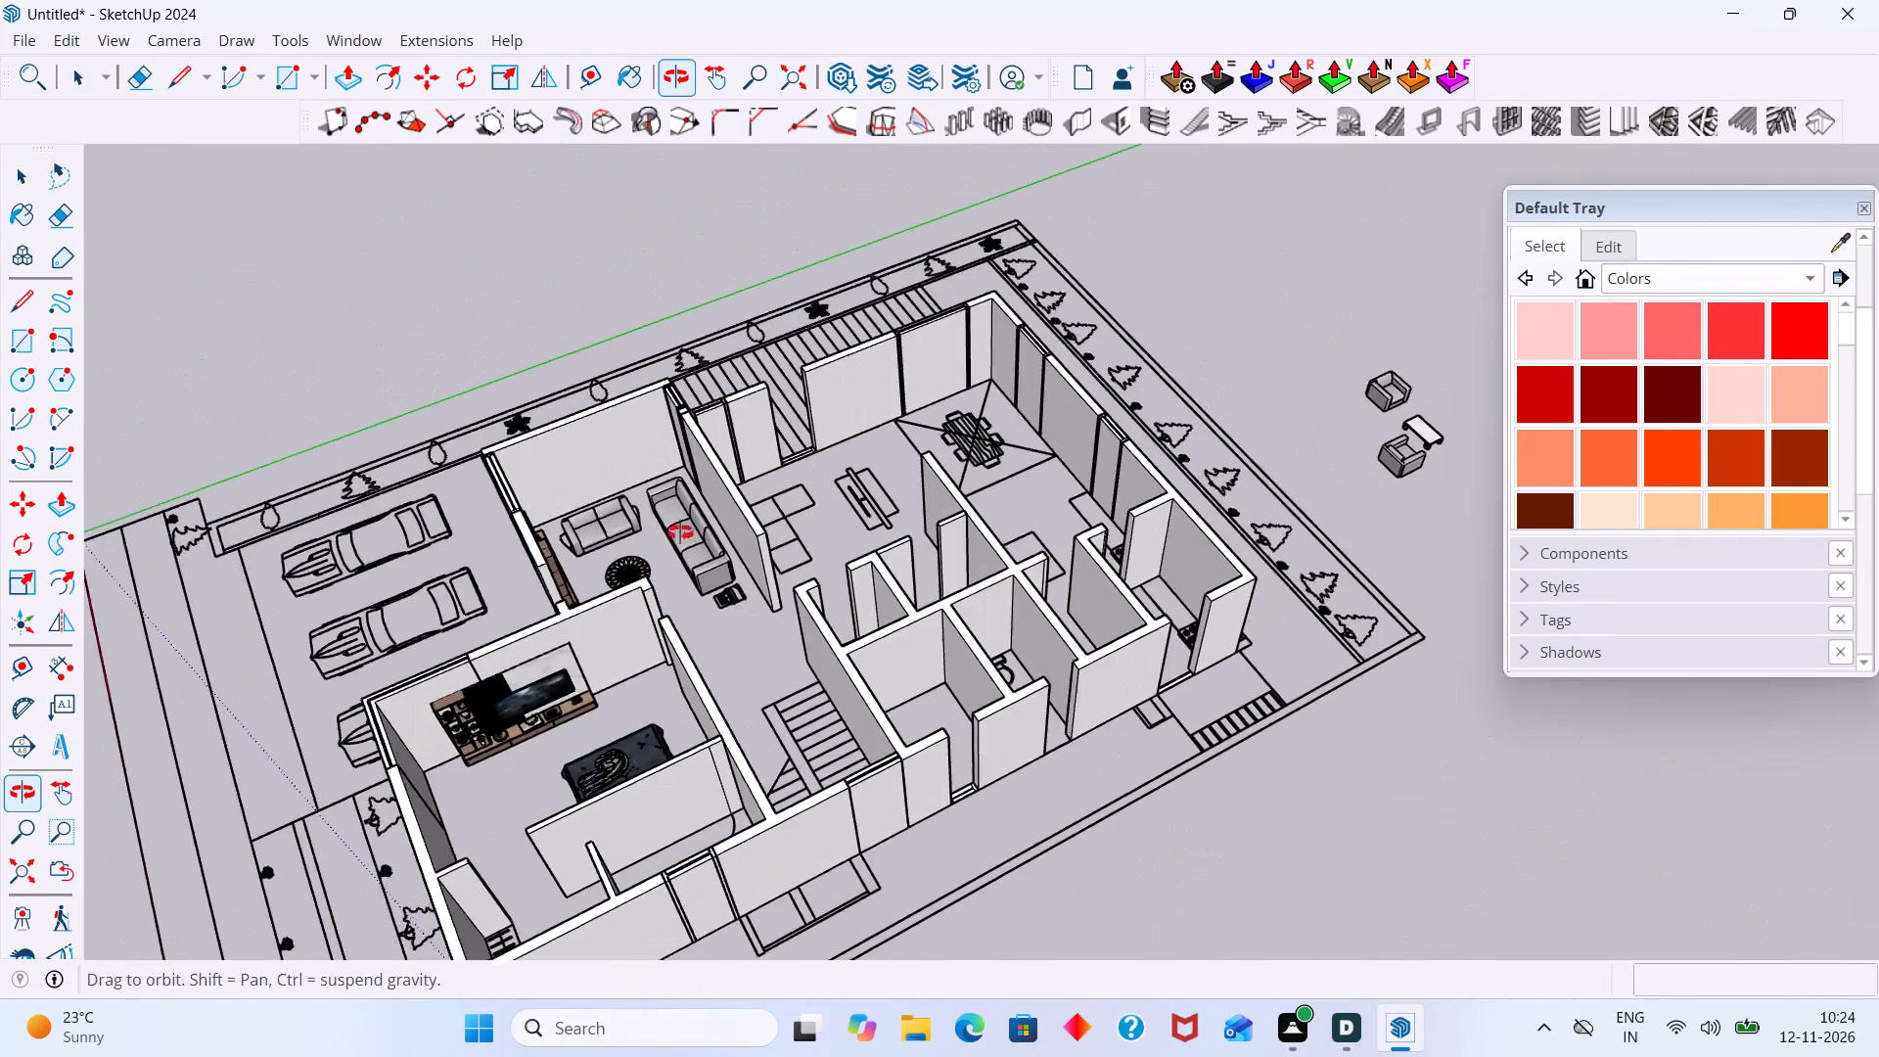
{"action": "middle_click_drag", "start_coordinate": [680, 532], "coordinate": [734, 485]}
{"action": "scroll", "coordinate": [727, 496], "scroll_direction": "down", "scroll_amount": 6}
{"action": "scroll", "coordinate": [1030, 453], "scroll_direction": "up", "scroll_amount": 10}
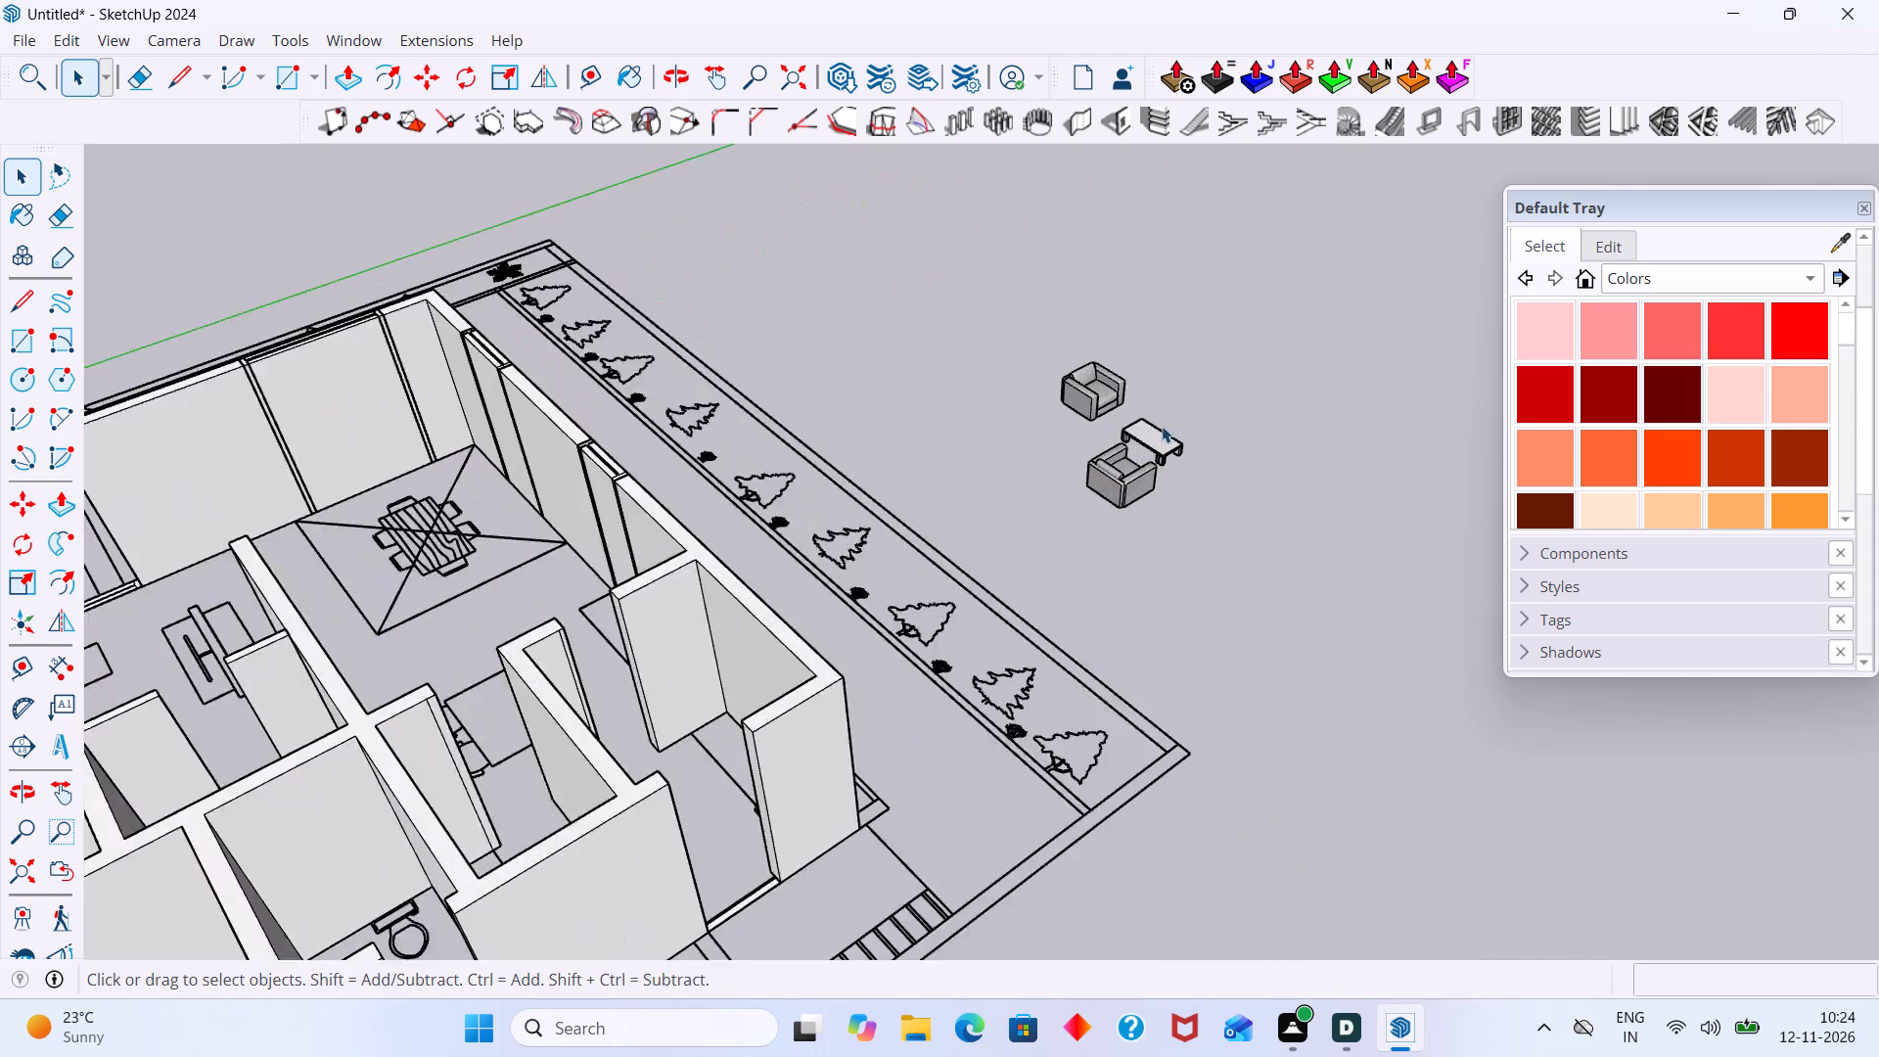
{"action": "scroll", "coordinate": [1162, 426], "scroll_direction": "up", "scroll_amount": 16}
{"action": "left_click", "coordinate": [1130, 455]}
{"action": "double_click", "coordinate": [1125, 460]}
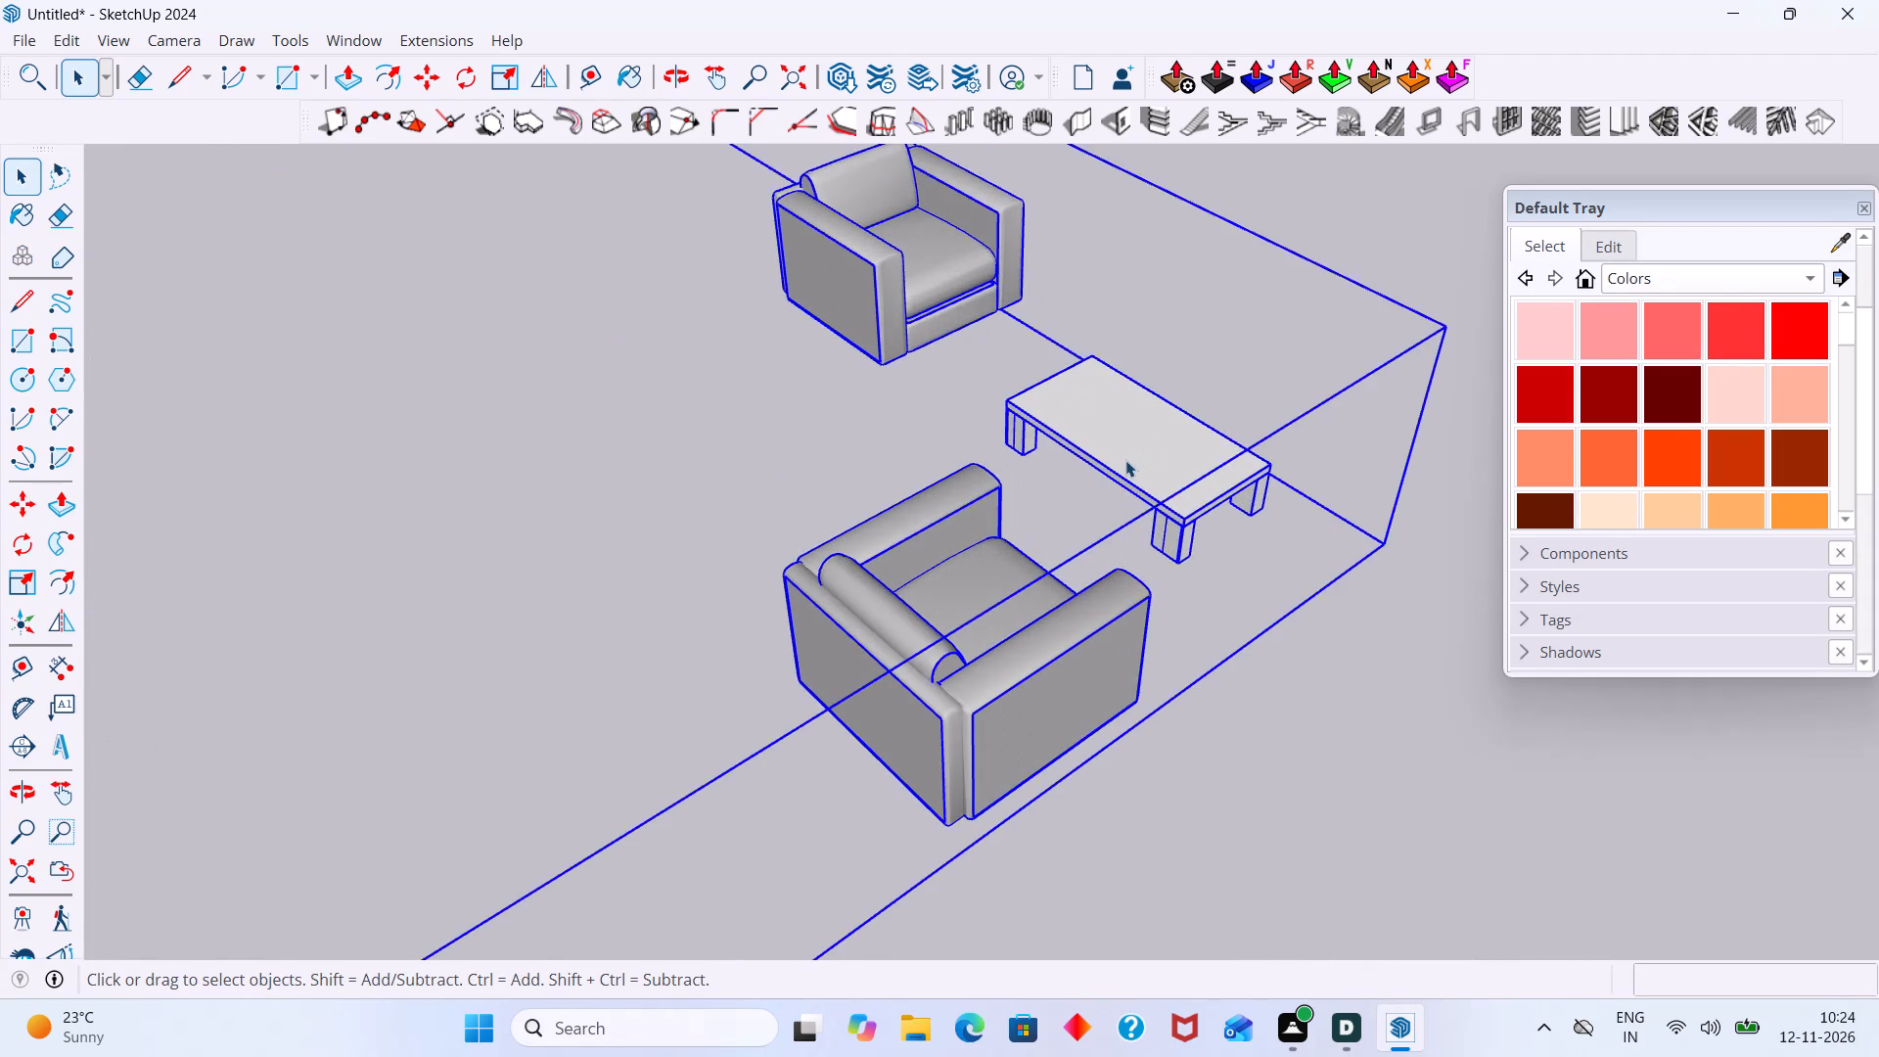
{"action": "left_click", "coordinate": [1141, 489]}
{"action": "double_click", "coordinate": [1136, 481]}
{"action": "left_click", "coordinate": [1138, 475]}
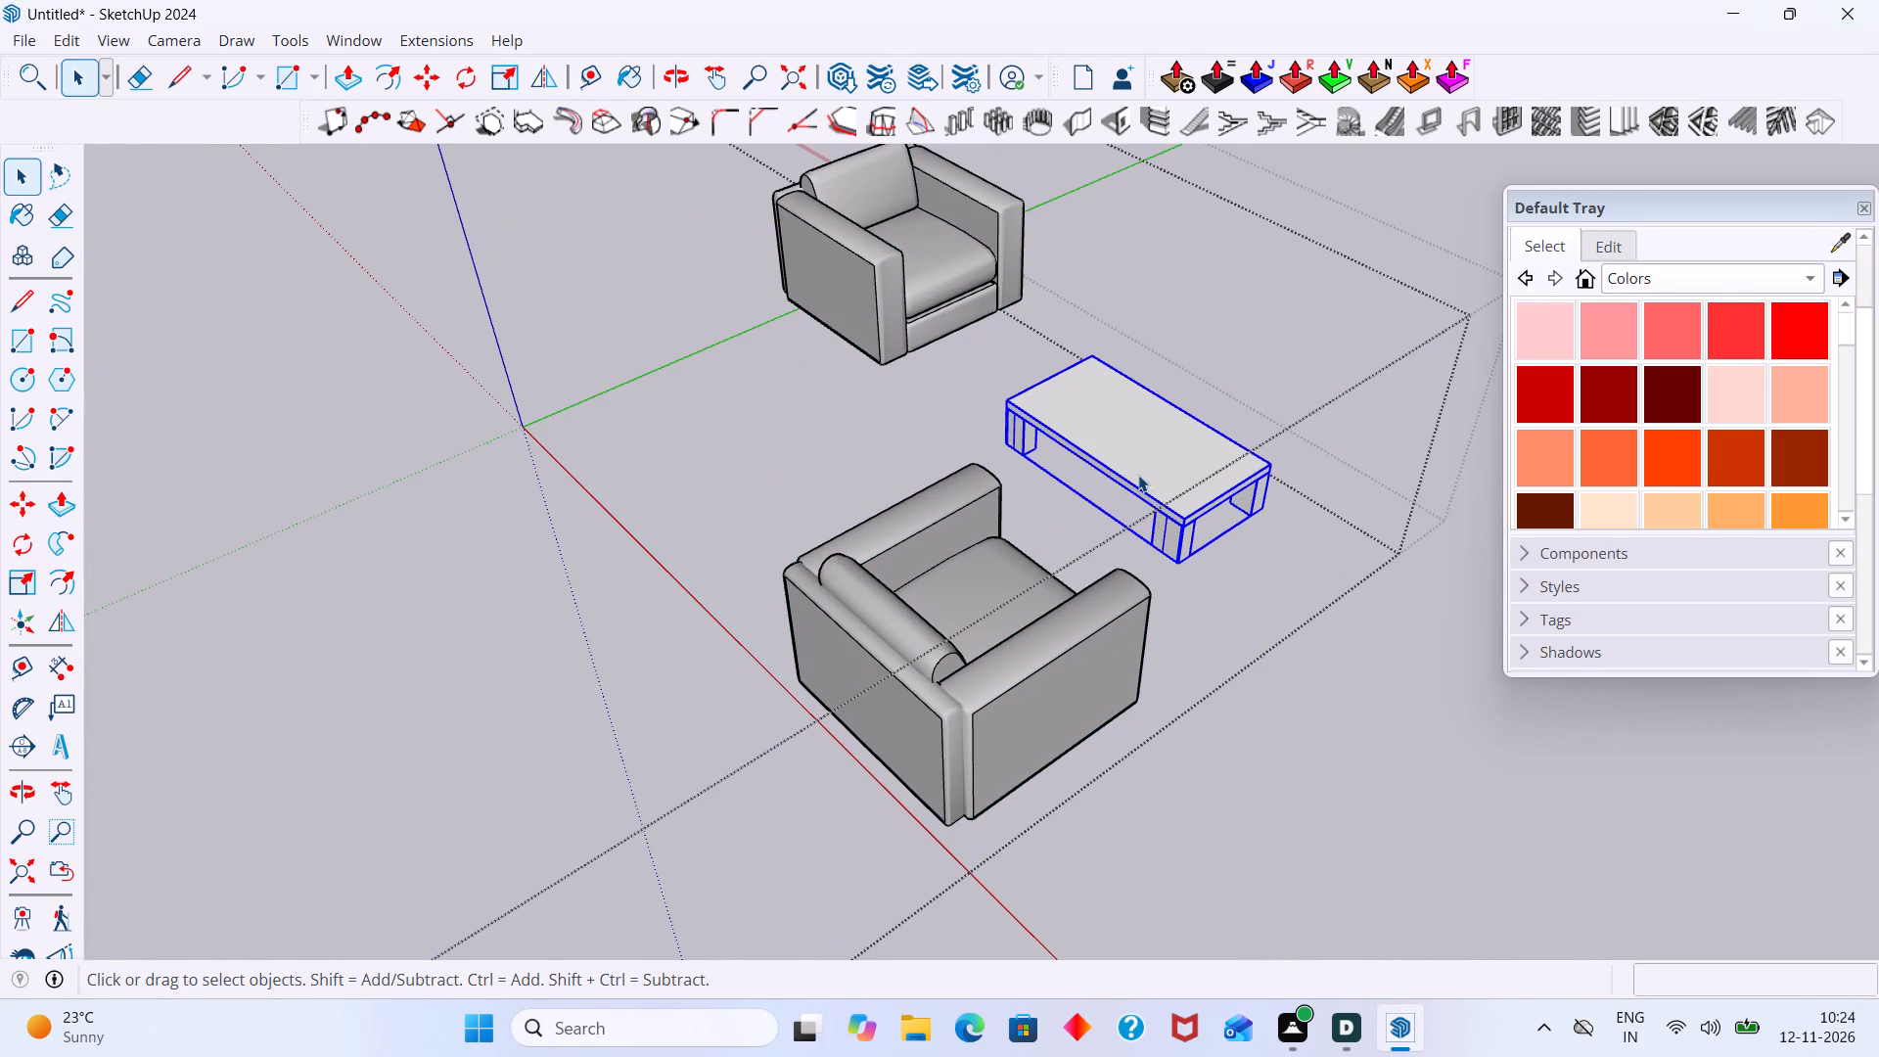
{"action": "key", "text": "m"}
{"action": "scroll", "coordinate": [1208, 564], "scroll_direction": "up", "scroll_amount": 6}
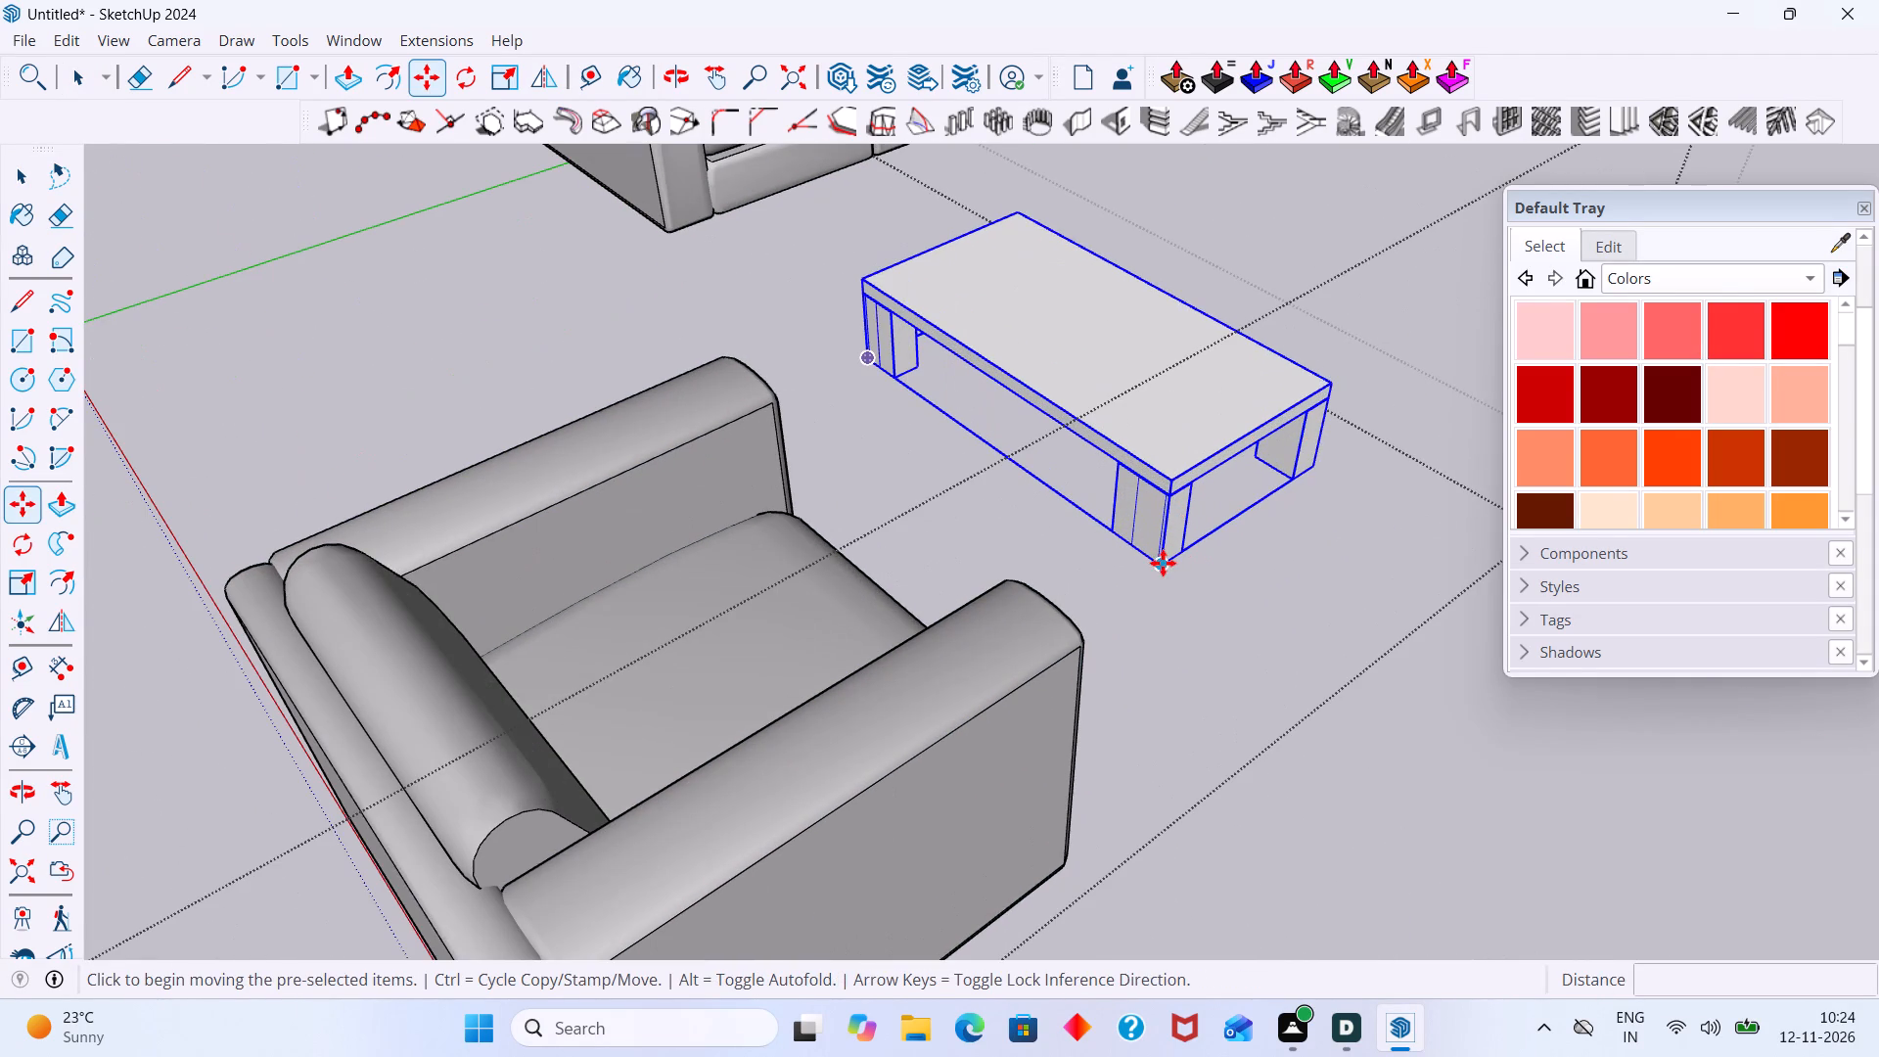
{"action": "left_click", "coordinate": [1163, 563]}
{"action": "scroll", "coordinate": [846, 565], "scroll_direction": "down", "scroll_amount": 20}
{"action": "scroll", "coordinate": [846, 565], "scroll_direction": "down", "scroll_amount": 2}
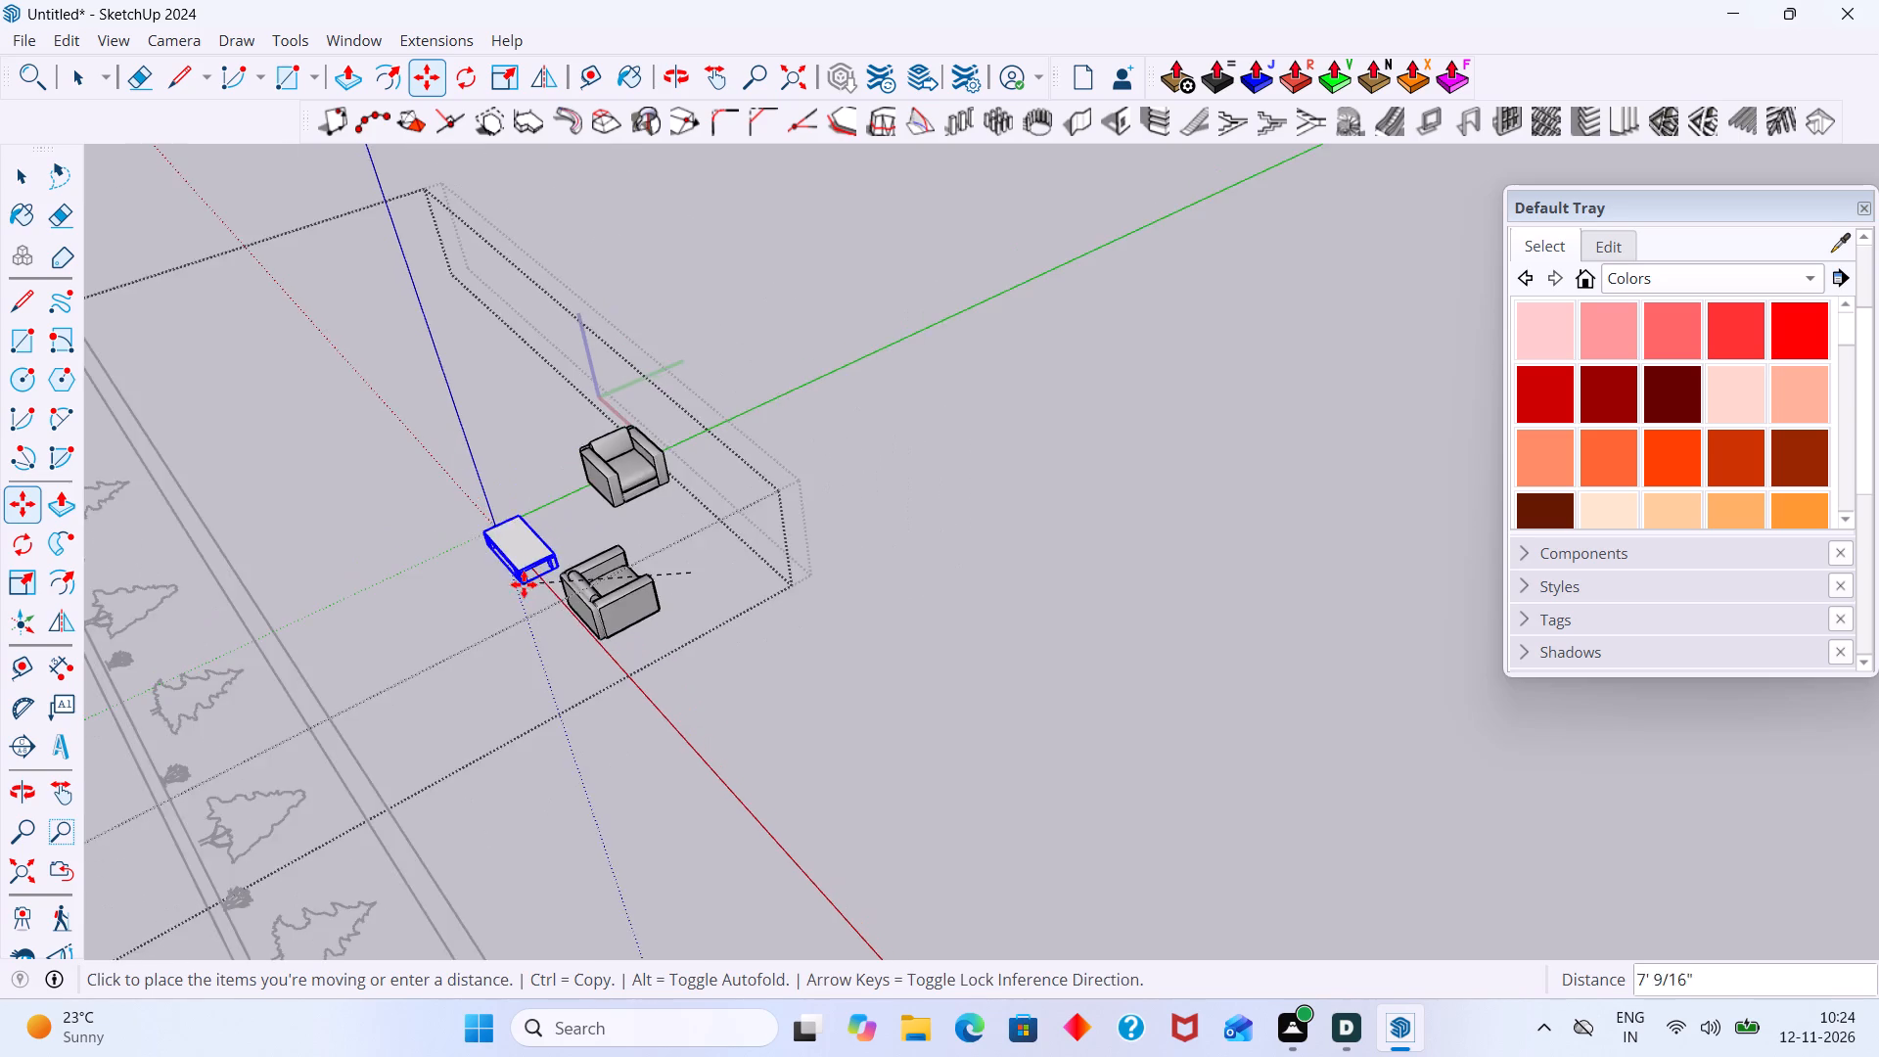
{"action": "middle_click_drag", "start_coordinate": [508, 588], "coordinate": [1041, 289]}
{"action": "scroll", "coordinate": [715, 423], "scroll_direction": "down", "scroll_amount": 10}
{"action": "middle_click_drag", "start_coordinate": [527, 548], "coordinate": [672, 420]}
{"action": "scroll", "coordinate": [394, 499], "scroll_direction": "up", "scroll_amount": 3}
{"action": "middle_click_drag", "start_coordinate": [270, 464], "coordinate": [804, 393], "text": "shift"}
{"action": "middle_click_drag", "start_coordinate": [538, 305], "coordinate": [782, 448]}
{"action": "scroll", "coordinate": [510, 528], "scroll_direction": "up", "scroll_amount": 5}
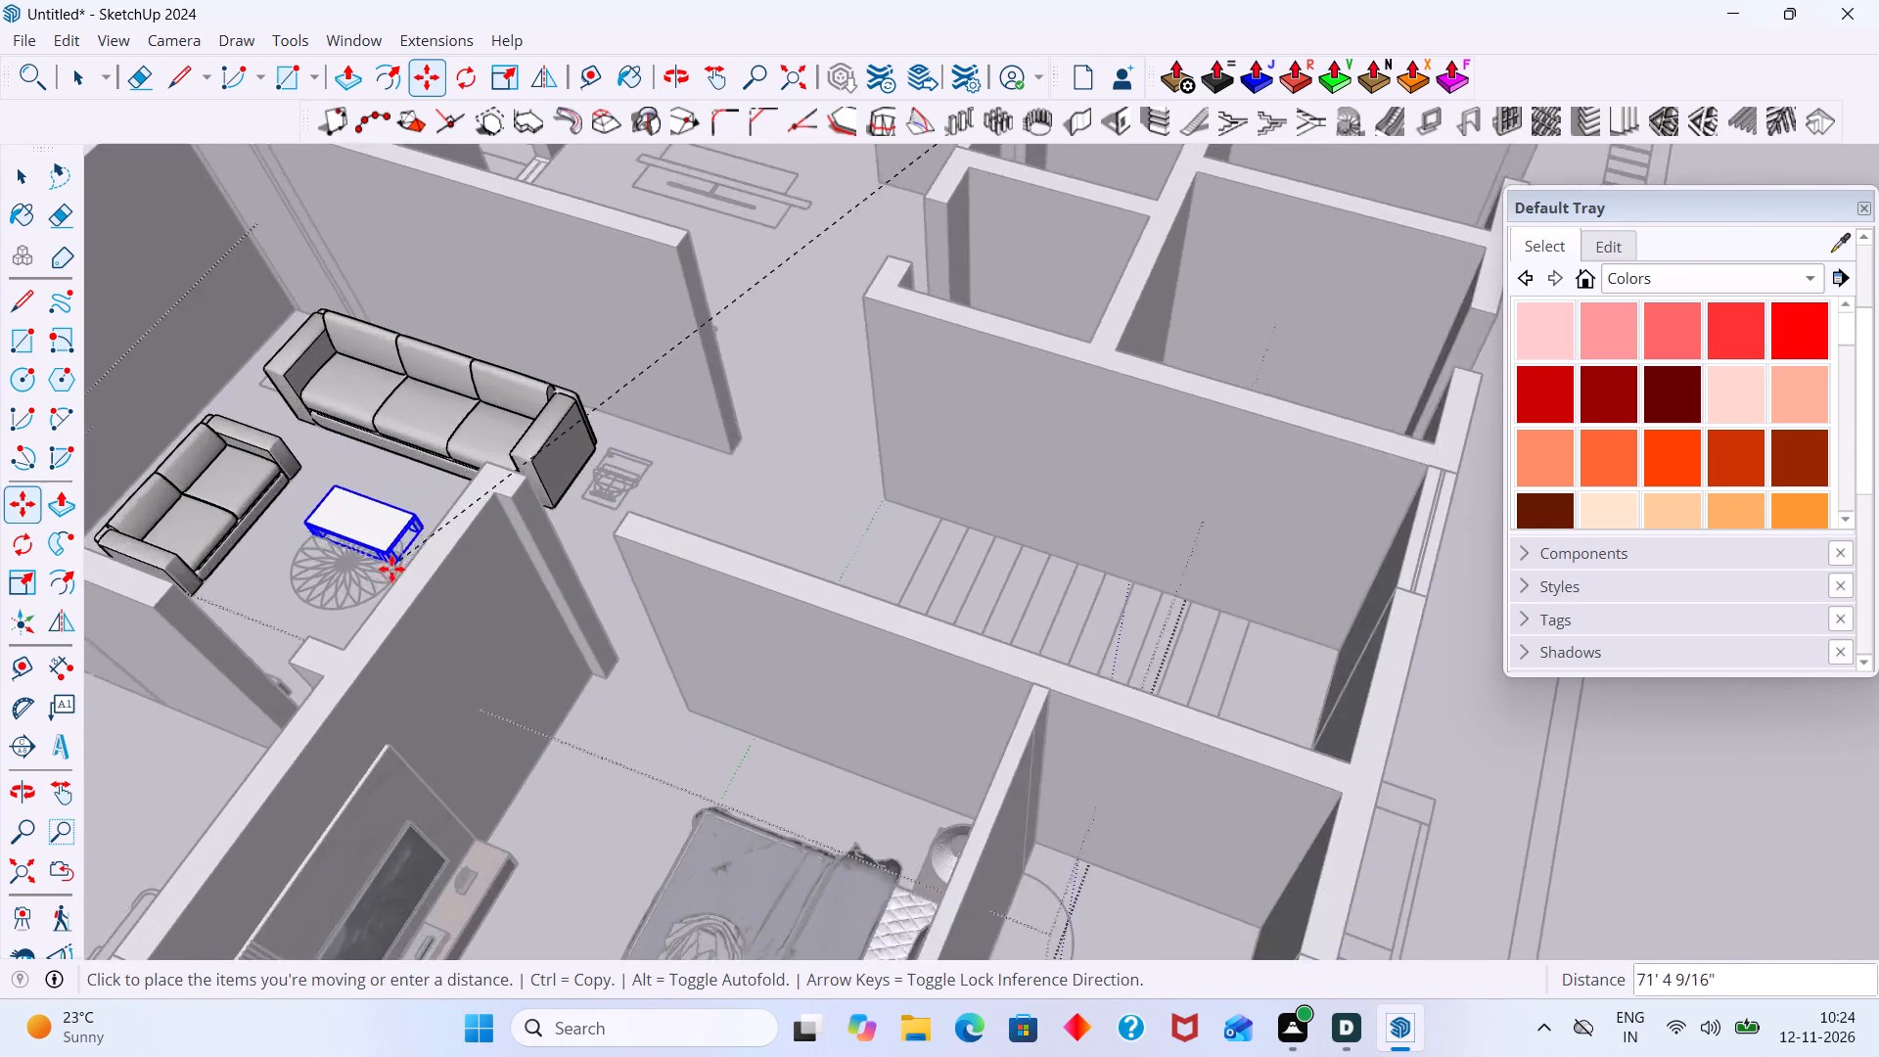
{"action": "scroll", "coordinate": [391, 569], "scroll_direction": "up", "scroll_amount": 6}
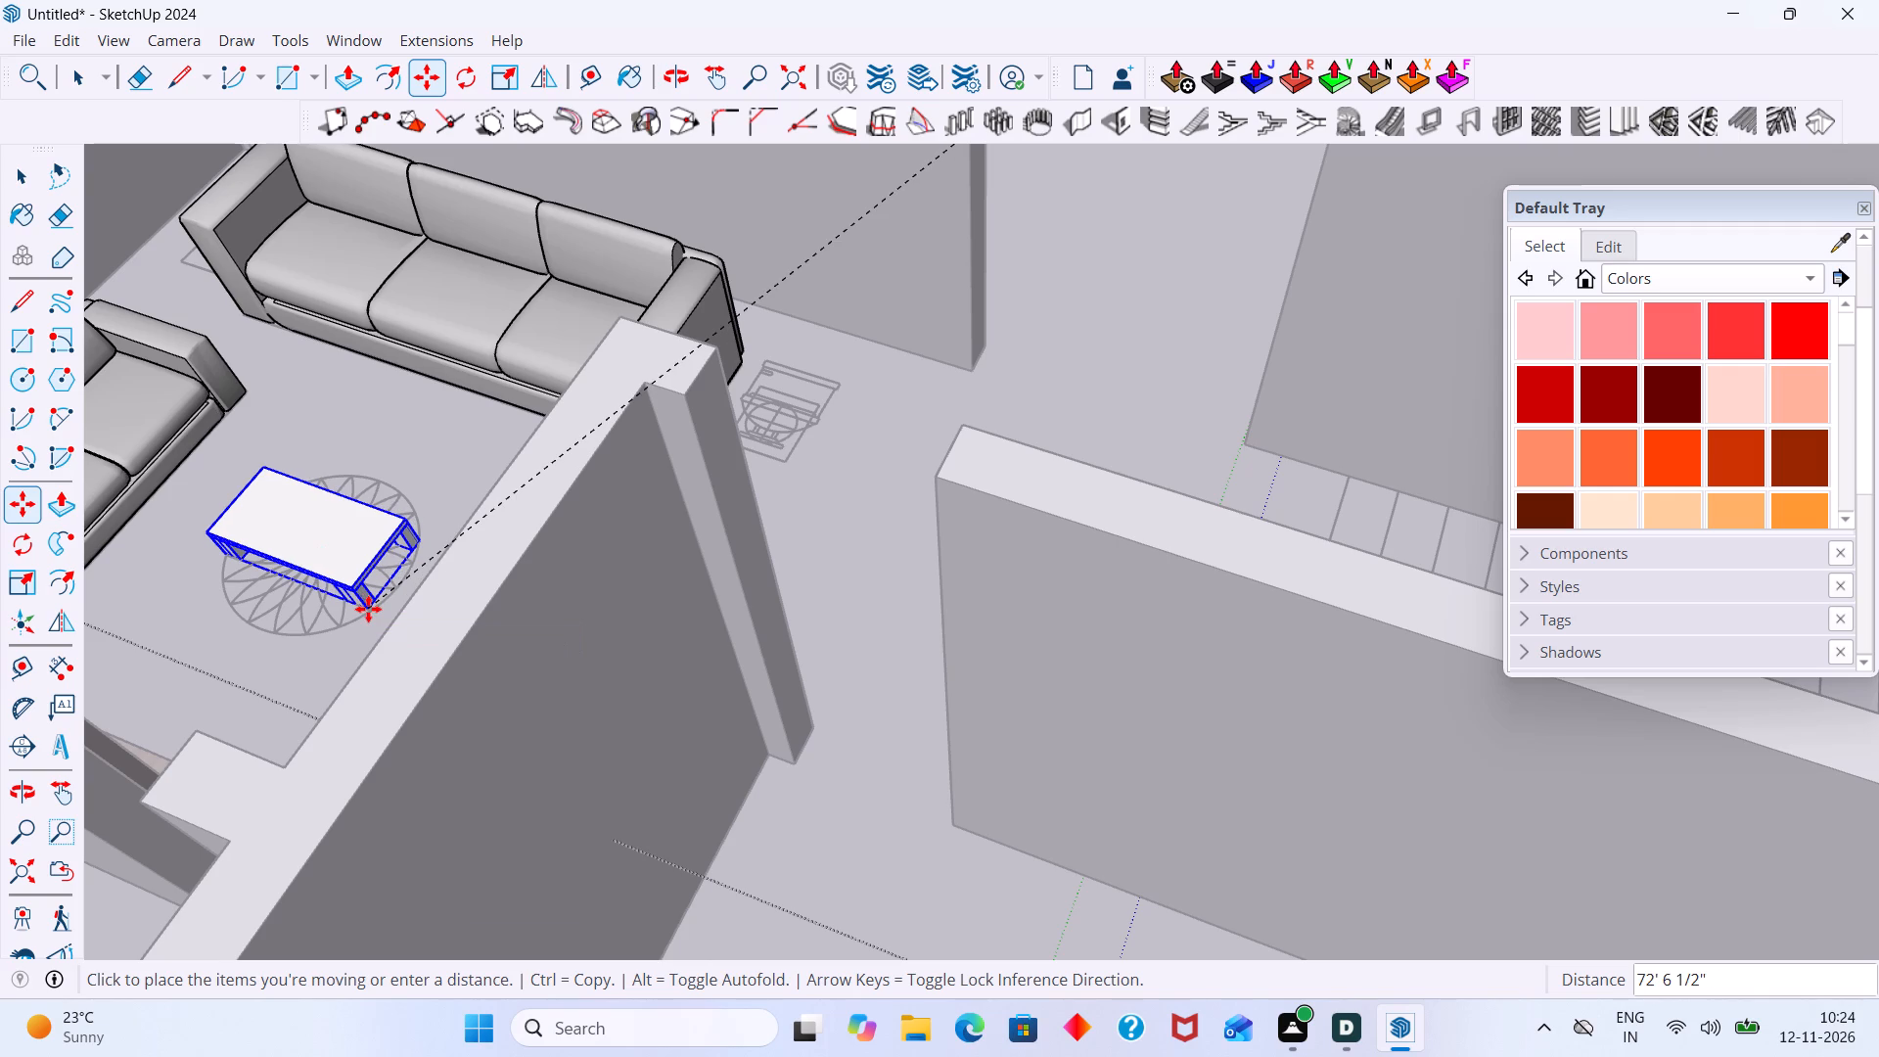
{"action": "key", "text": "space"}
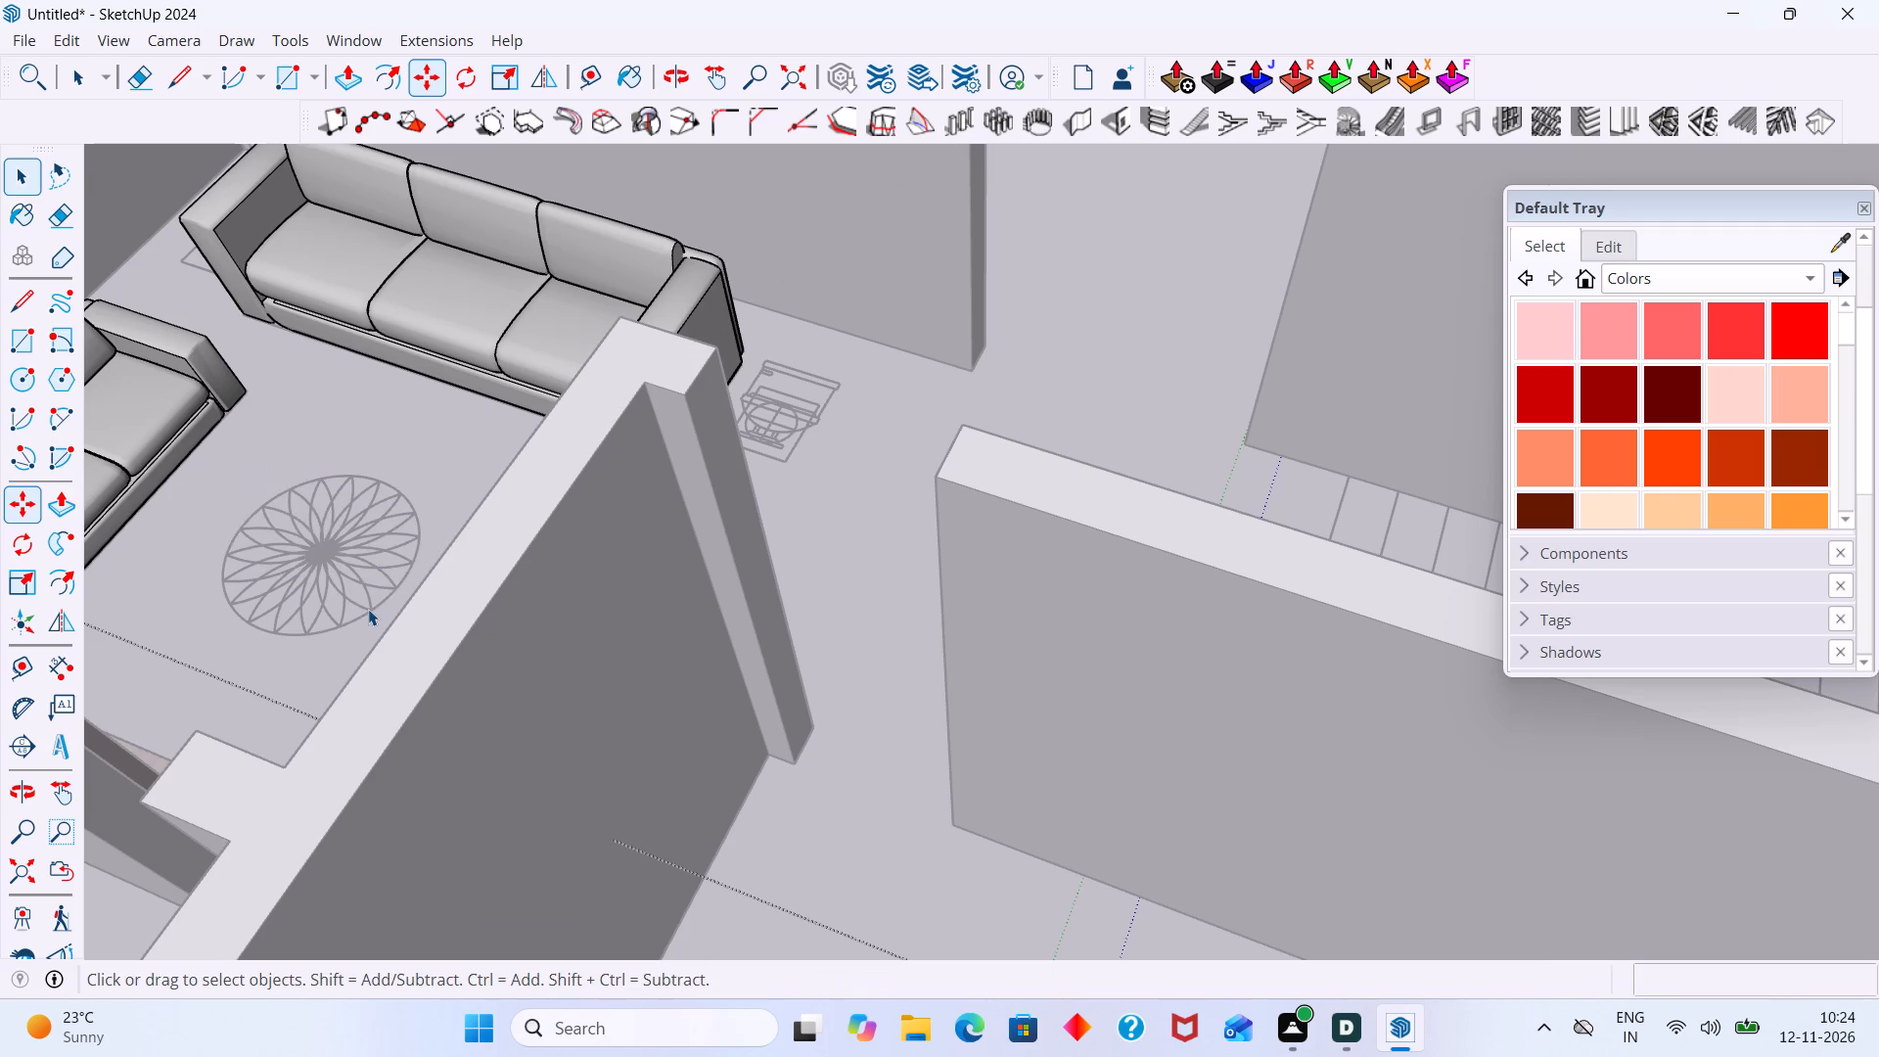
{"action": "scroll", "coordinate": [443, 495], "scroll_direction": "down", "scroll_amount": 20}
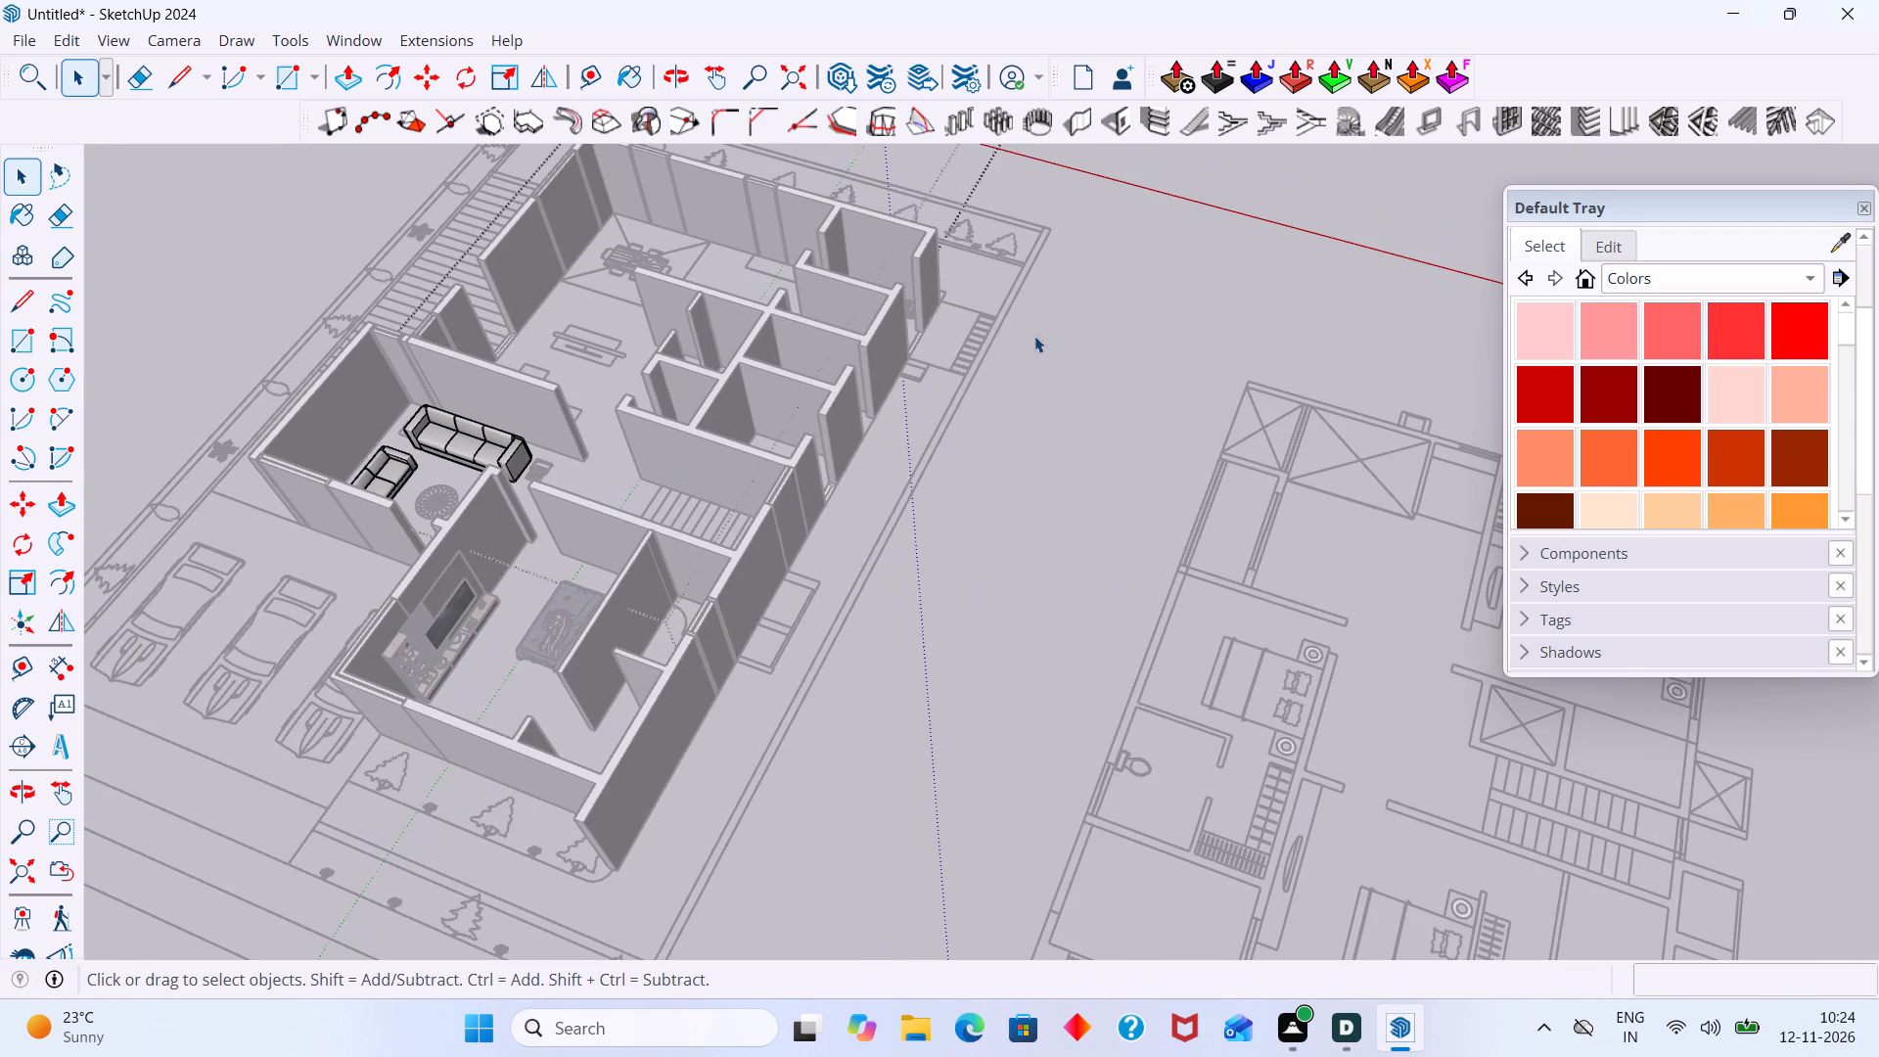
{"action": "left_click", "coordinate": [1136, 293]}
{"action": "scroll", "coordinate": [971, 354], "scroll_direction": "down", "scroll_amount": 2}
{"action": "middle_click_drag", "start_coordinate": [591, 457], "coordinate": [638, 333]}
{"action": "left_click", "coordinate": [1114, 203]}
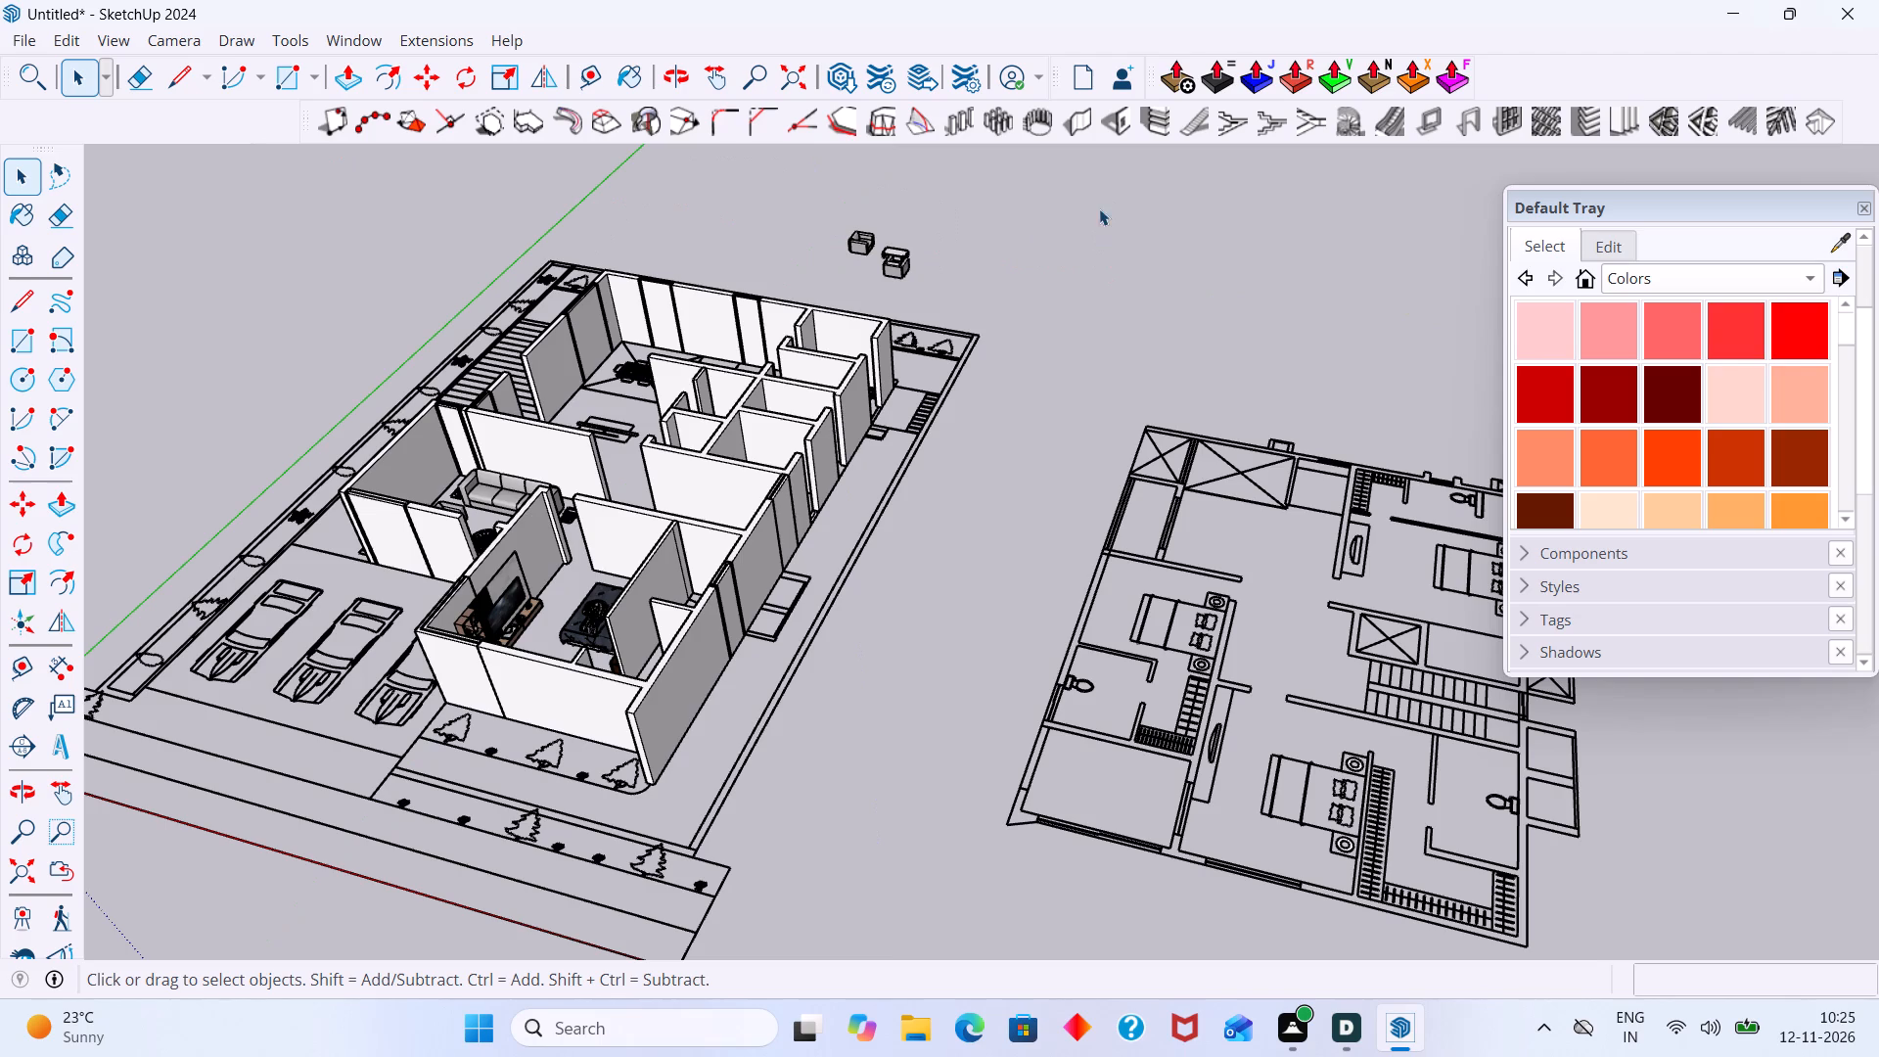
Inspect the furnished living room and bedroom within the house from several angles.
{"action": "middle_click_drag", "start_coordinate": [390, 518], "coordinate": [633, 652]}
{"action": "scroll", "coordinate": [466, 692], "scroll_direction": "up", "scroll_amount": 5}
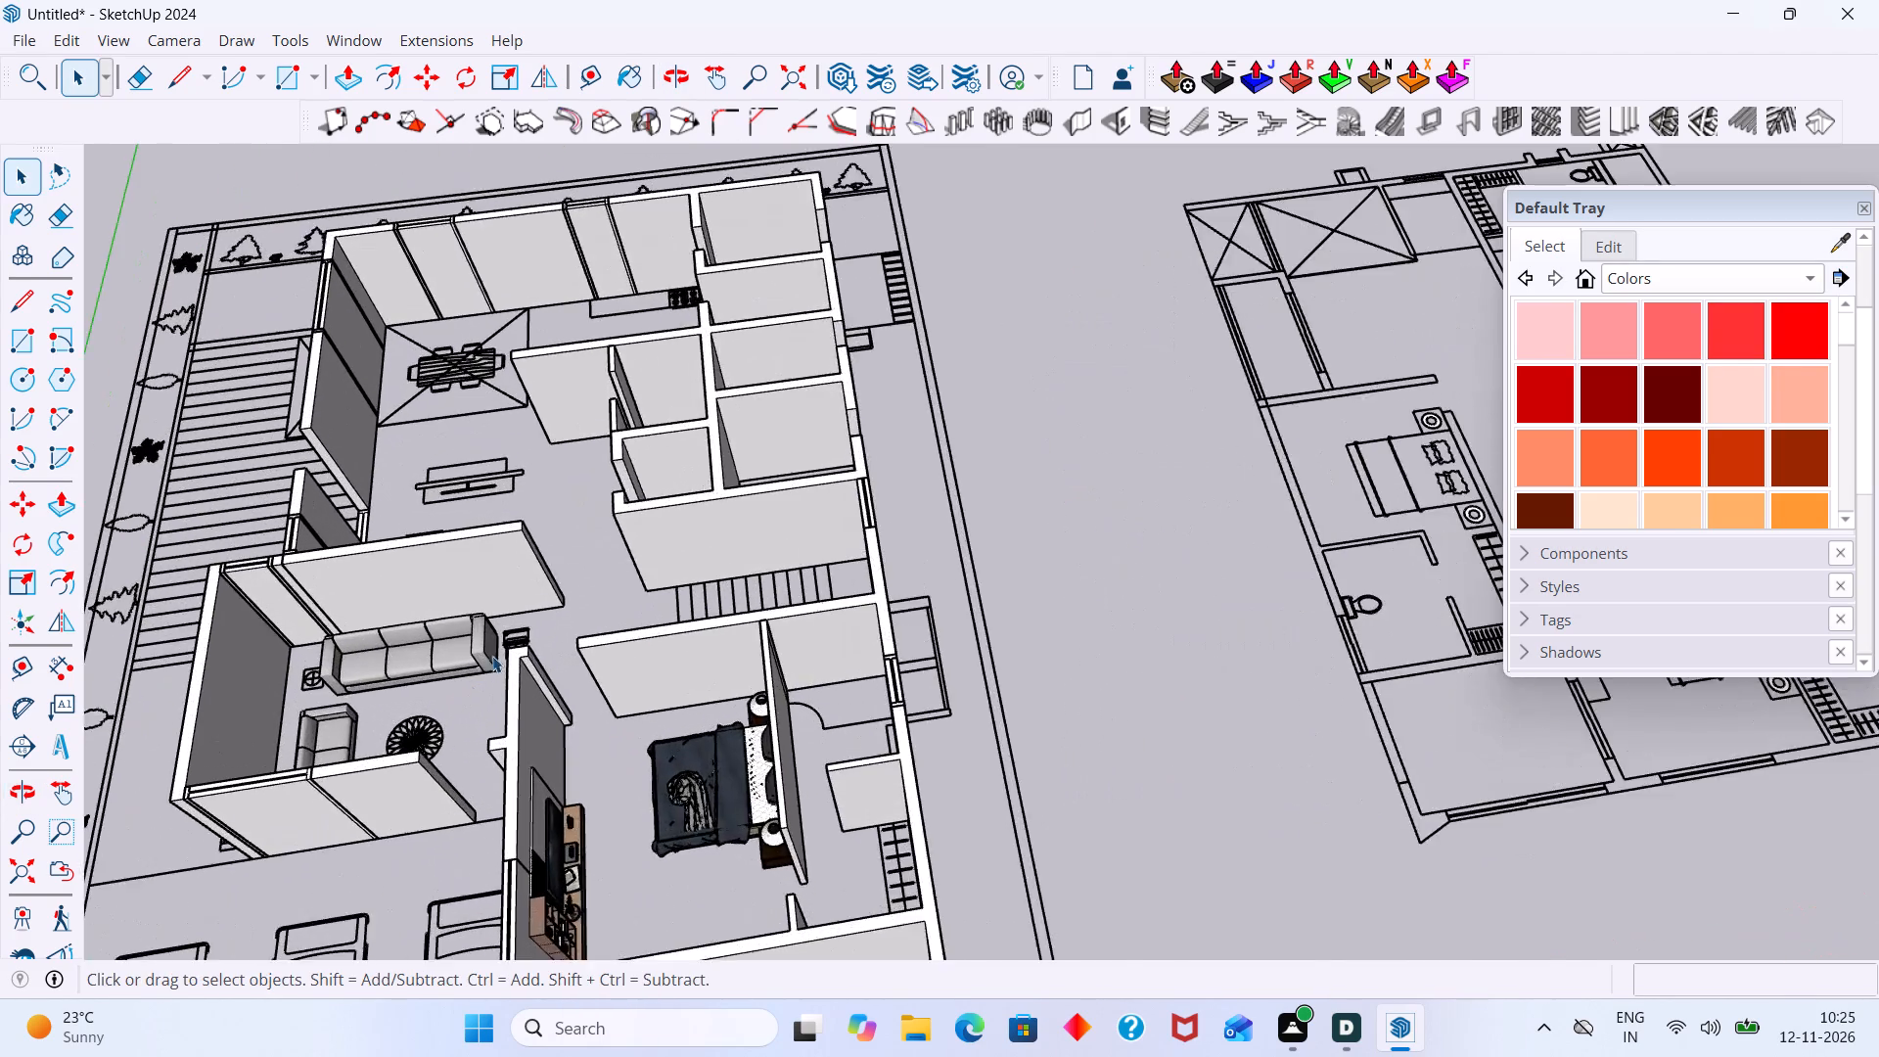
{"action": "scroll", "coordinate": [492, 656], "scroll_direction": "up", "scroll_amount": 9}
{"action": "middle_click_drag", "start_coordinate": [515, 639], "coordinate": [344, 585]}
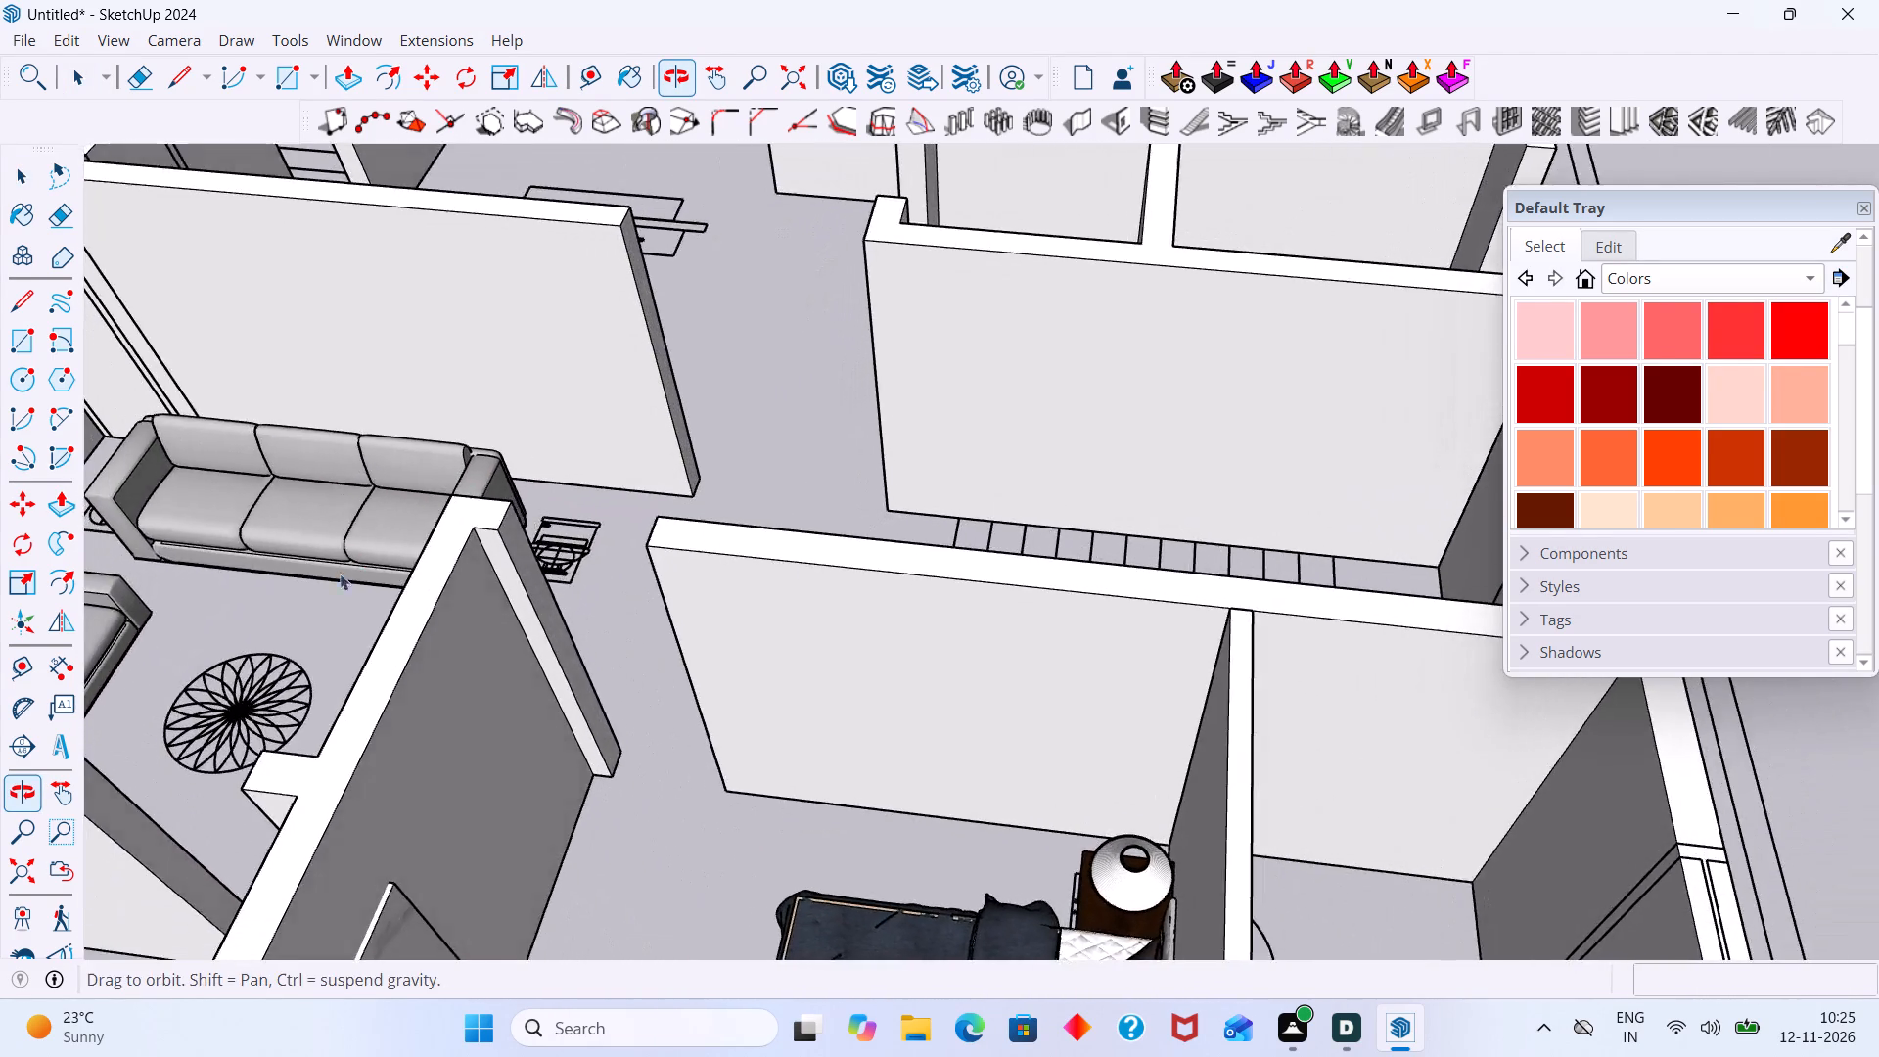
{"action": "scroll", "coordinate": [343, 560], "scroll_direction": "down", "scroll_amount": 12}
{"action": "middle_click_drag", "start_coordinate": [197, 564], "coordinate": [416, 494]}
{"action": "scroll", "coordinate": [435, 466], "scroll_direction": "down", "scroll_amount": 5}
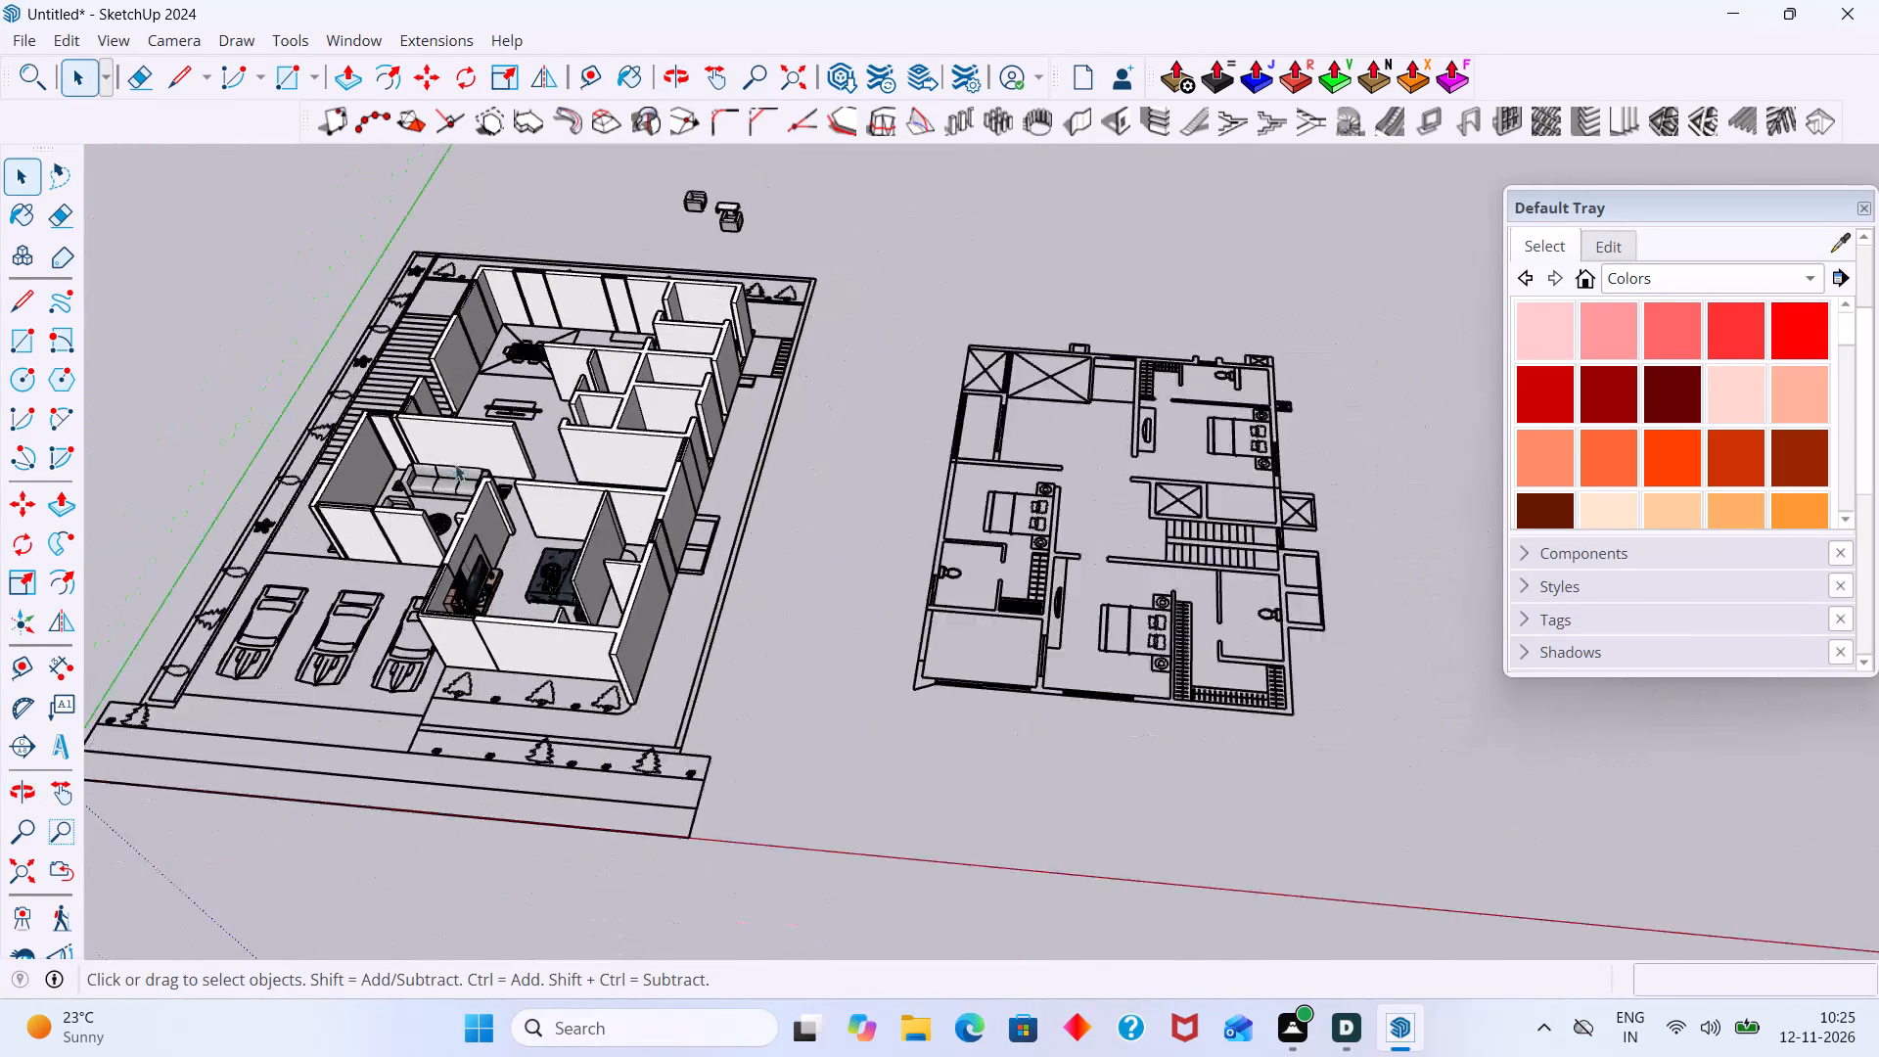
{"action": "scroll", "coordinate": [455, 464], "scroll_direction": "down", "scroll_amount": 3}
{"action": "middle_click_drag", "start_coordinate": [490, 587], "coordinate": [441, 565]}
{"action": "scroll", "coordinate": [485, 579], "scroll_direction": "up", "scroll_amount": 10}
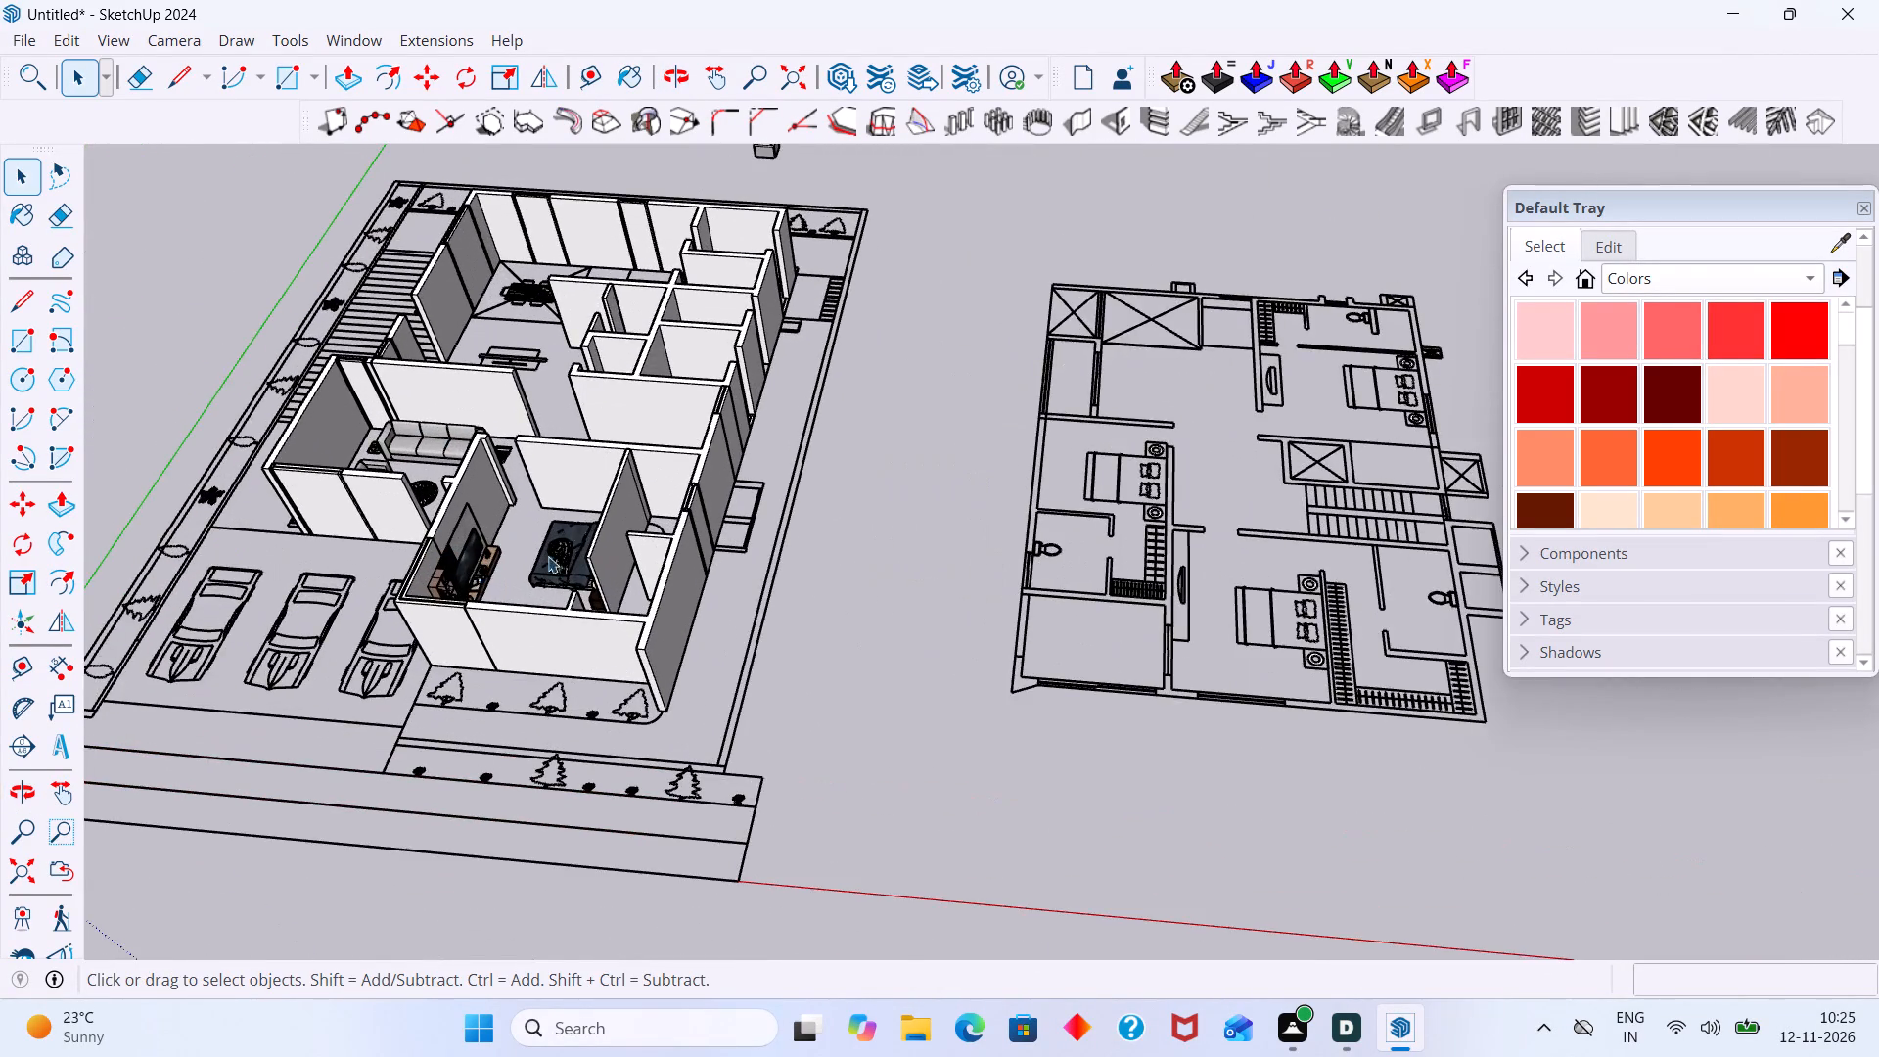
{"action": "scroll", "coordinate": [548, 556], "scroll_direction": "up", "scroll_amount": 17}
{"action": "middle_click_drag", "start_coordinate": [499, 626], "coordinate": [413, 624]}
{"action": "scroll", "coordinate": [570, 603], "scroll_direction": "down", "scroll_amount": 2}
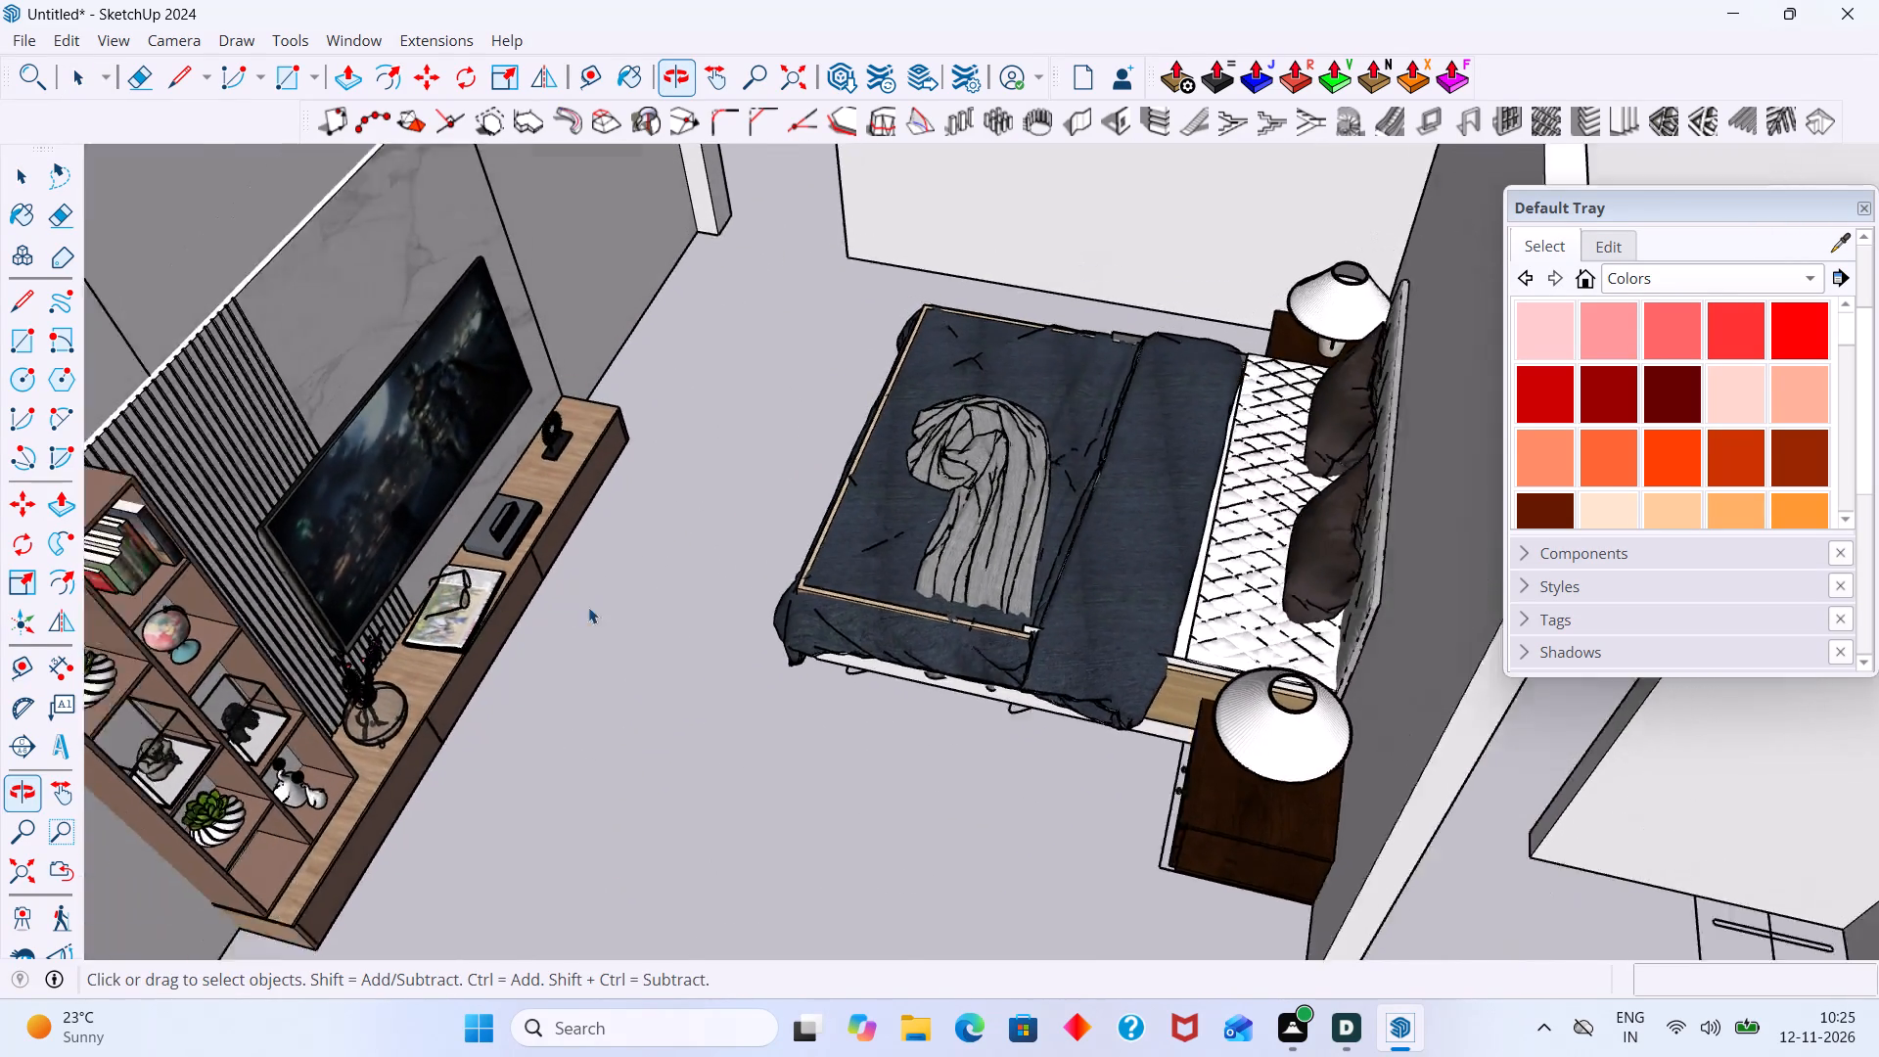
{"action": "scroll", "coordinate": [588, 607], "scroll_direction": "down", "scroll_amount": 6}
{"action": "middle_click_drag", "start_coordinate": [820, 684], "coordinate": [1228, 612]}
{"action": "scroll", "coordinate": [1228, 612], "scroll_direction": "up", "scroll_amount": 1}
{"action": "scroll", "coordinate": [997, 641], "scroll_direction": "down", "scroll_amount": 3}
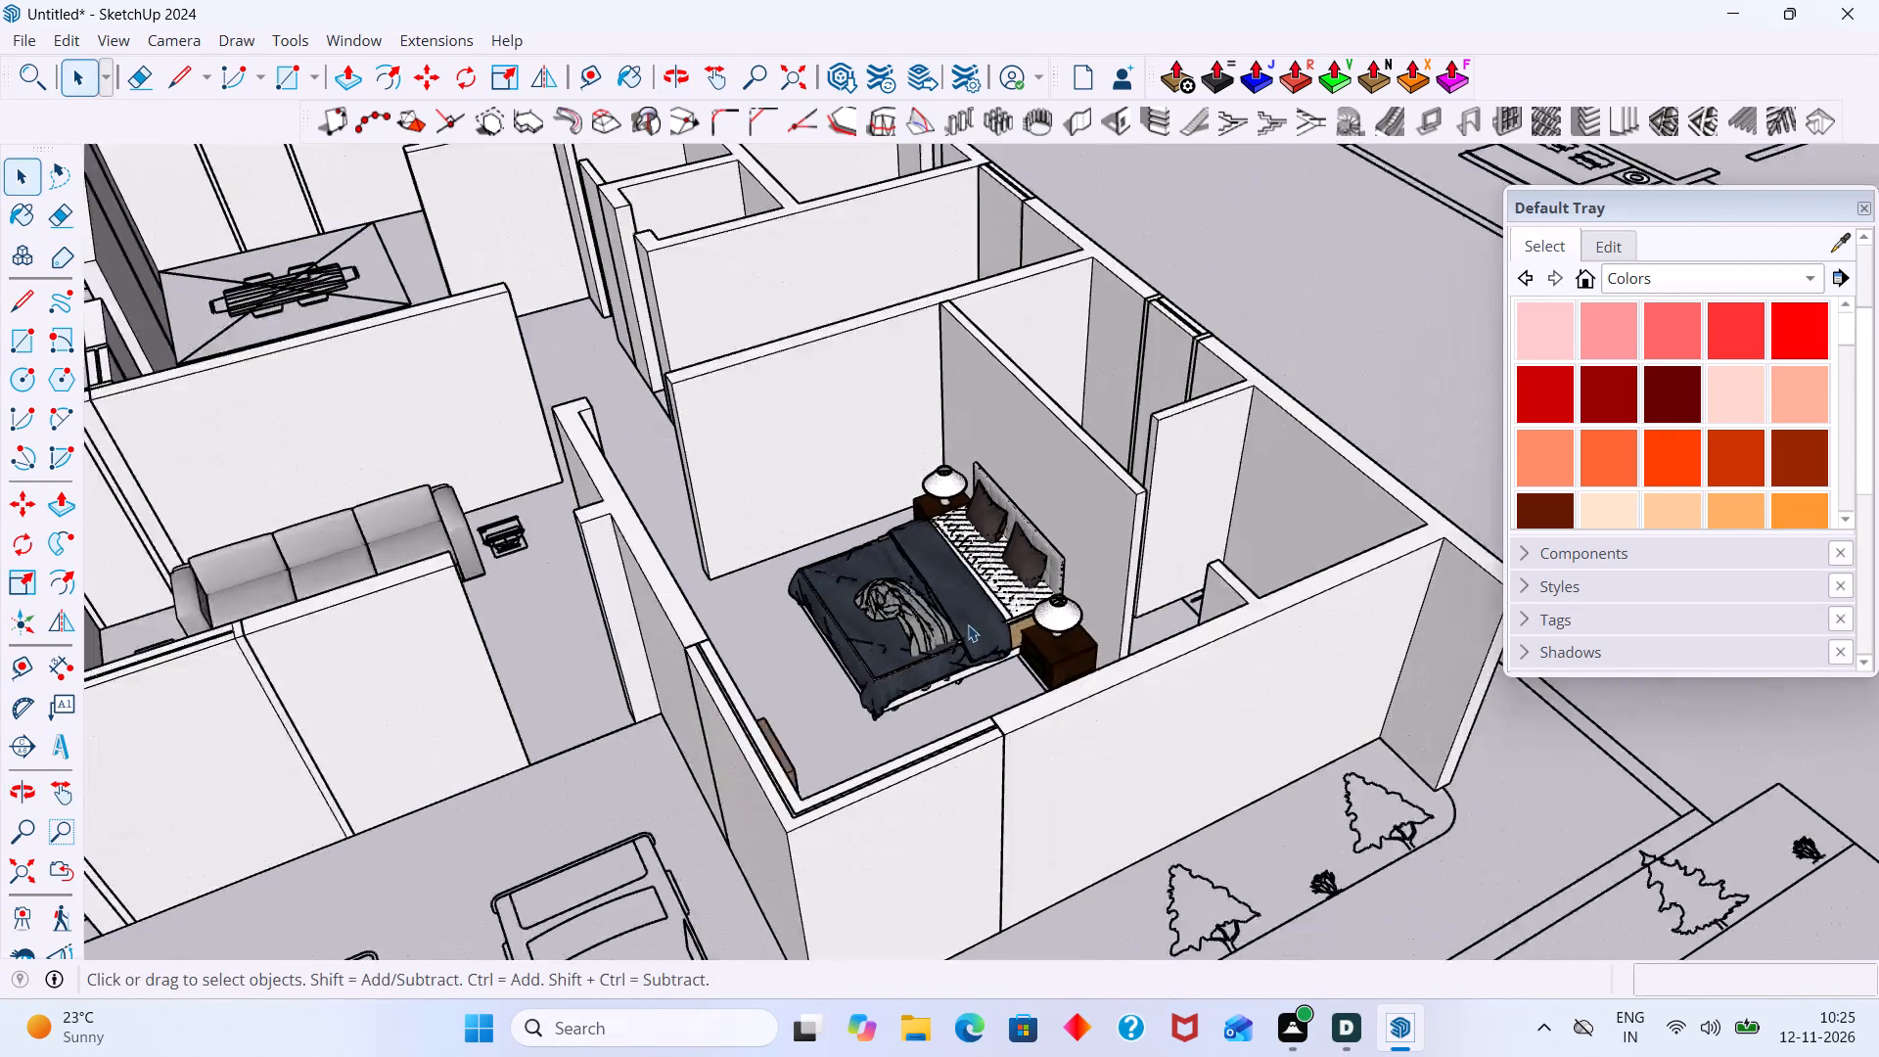
{"action": "scroll", "coordinate": [968, 624], "scroll_direction": "down", "scroll_amount": 4}
{"action": "middle_click_drag", "start_coordinate": [586, 534], "coordinate": [610, 621], "text": "shift"}
{"action": "scroll", "coordinate": [514, 705], "scroll_direction": "down", "scroll_amount": 3}
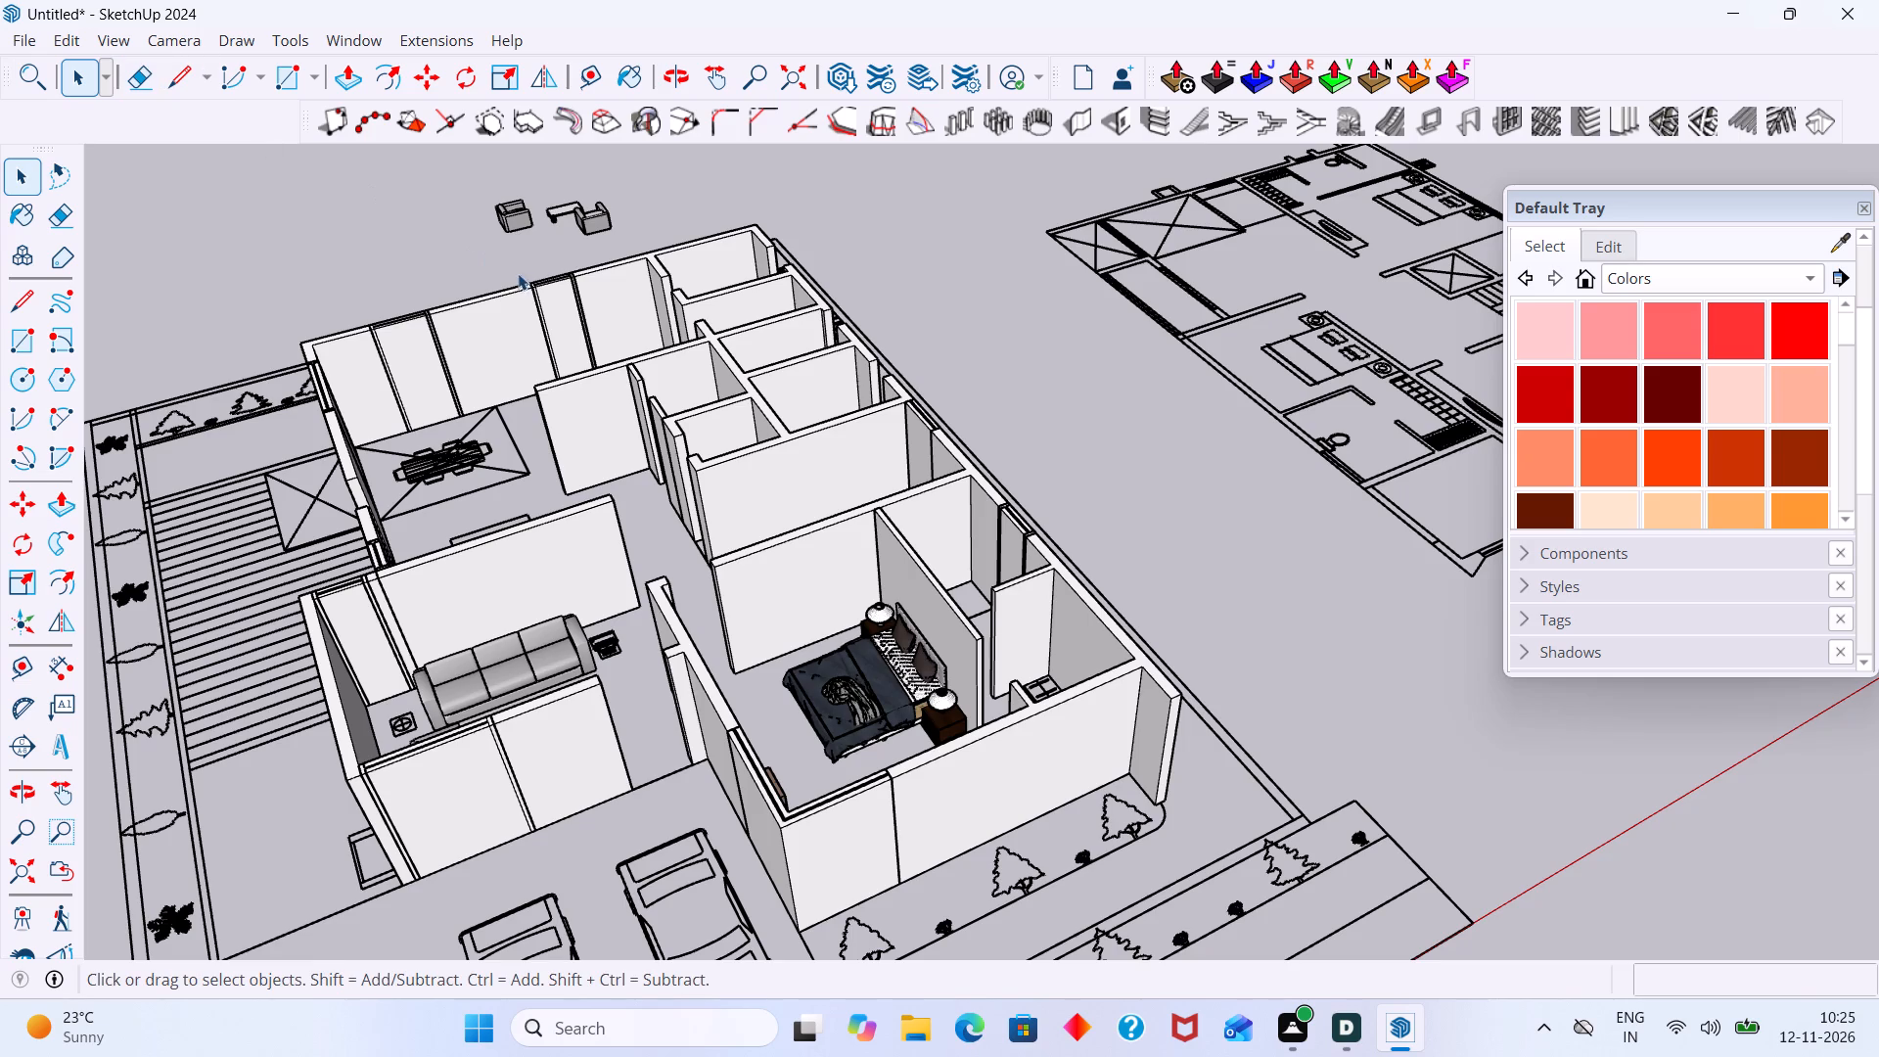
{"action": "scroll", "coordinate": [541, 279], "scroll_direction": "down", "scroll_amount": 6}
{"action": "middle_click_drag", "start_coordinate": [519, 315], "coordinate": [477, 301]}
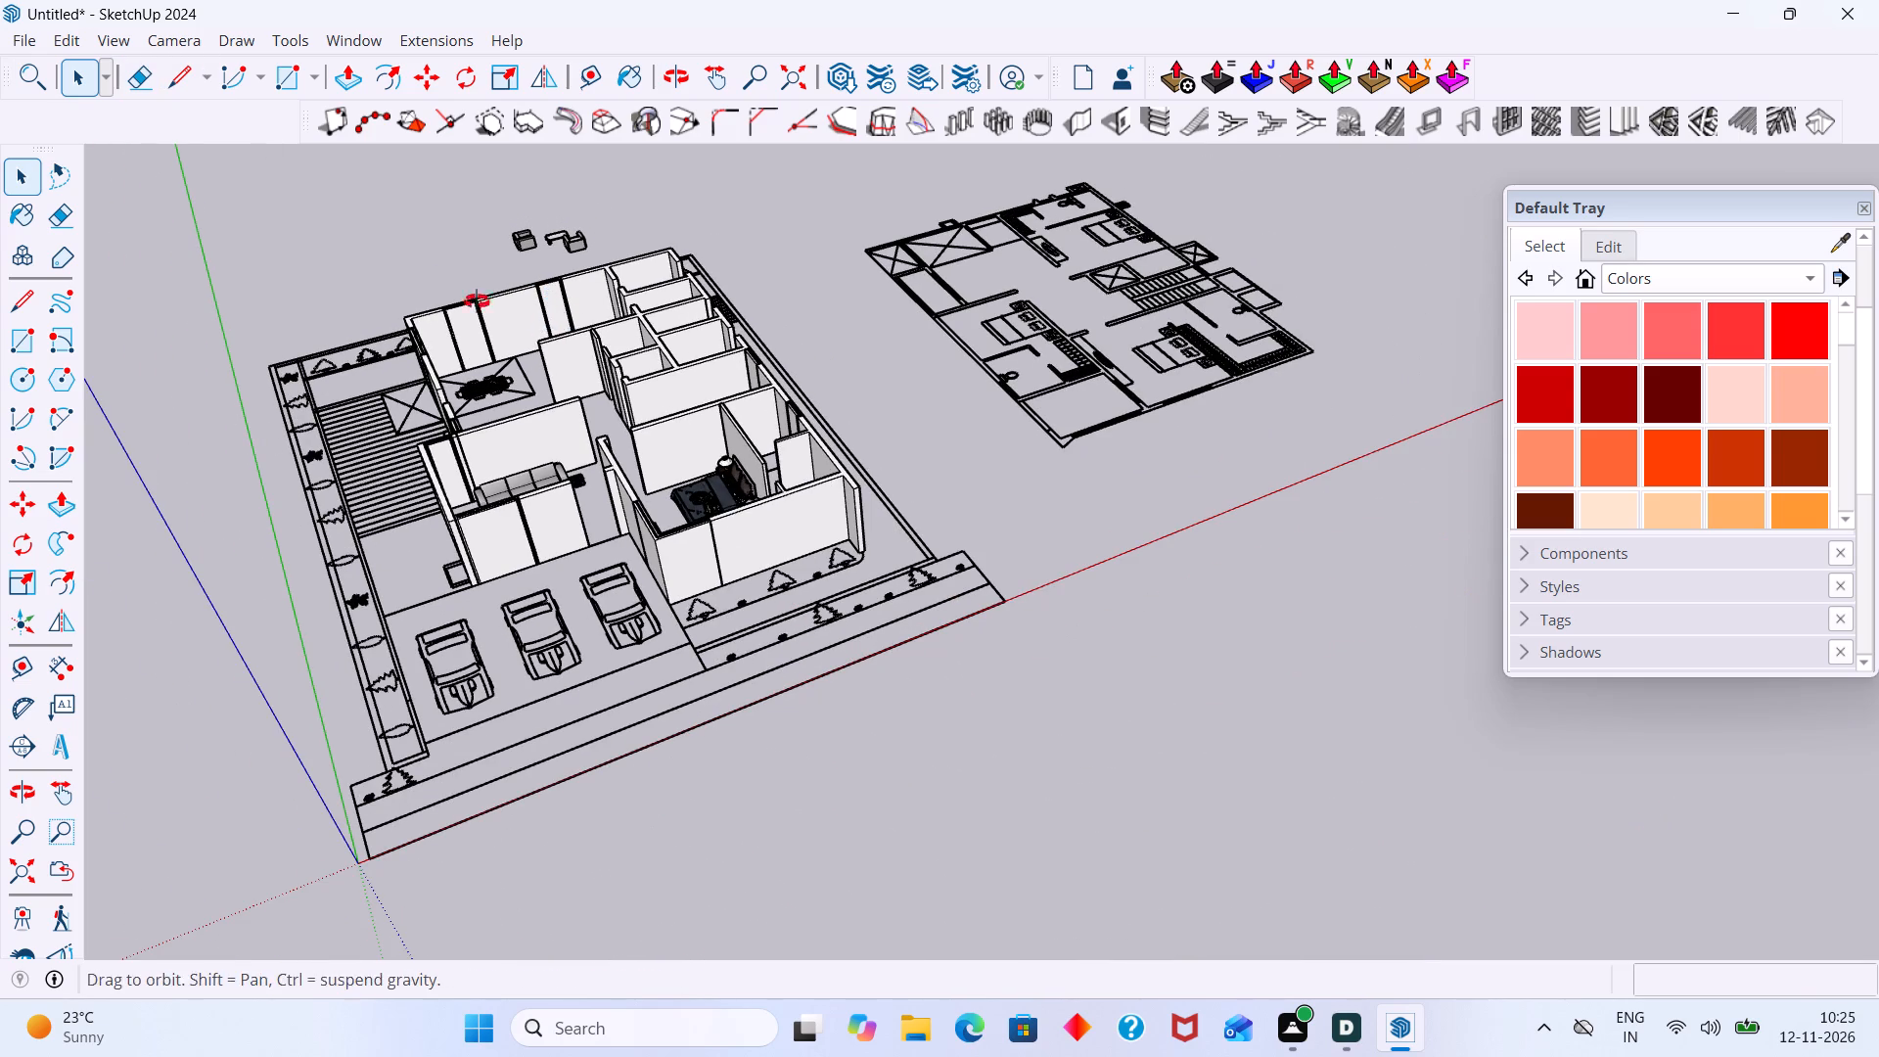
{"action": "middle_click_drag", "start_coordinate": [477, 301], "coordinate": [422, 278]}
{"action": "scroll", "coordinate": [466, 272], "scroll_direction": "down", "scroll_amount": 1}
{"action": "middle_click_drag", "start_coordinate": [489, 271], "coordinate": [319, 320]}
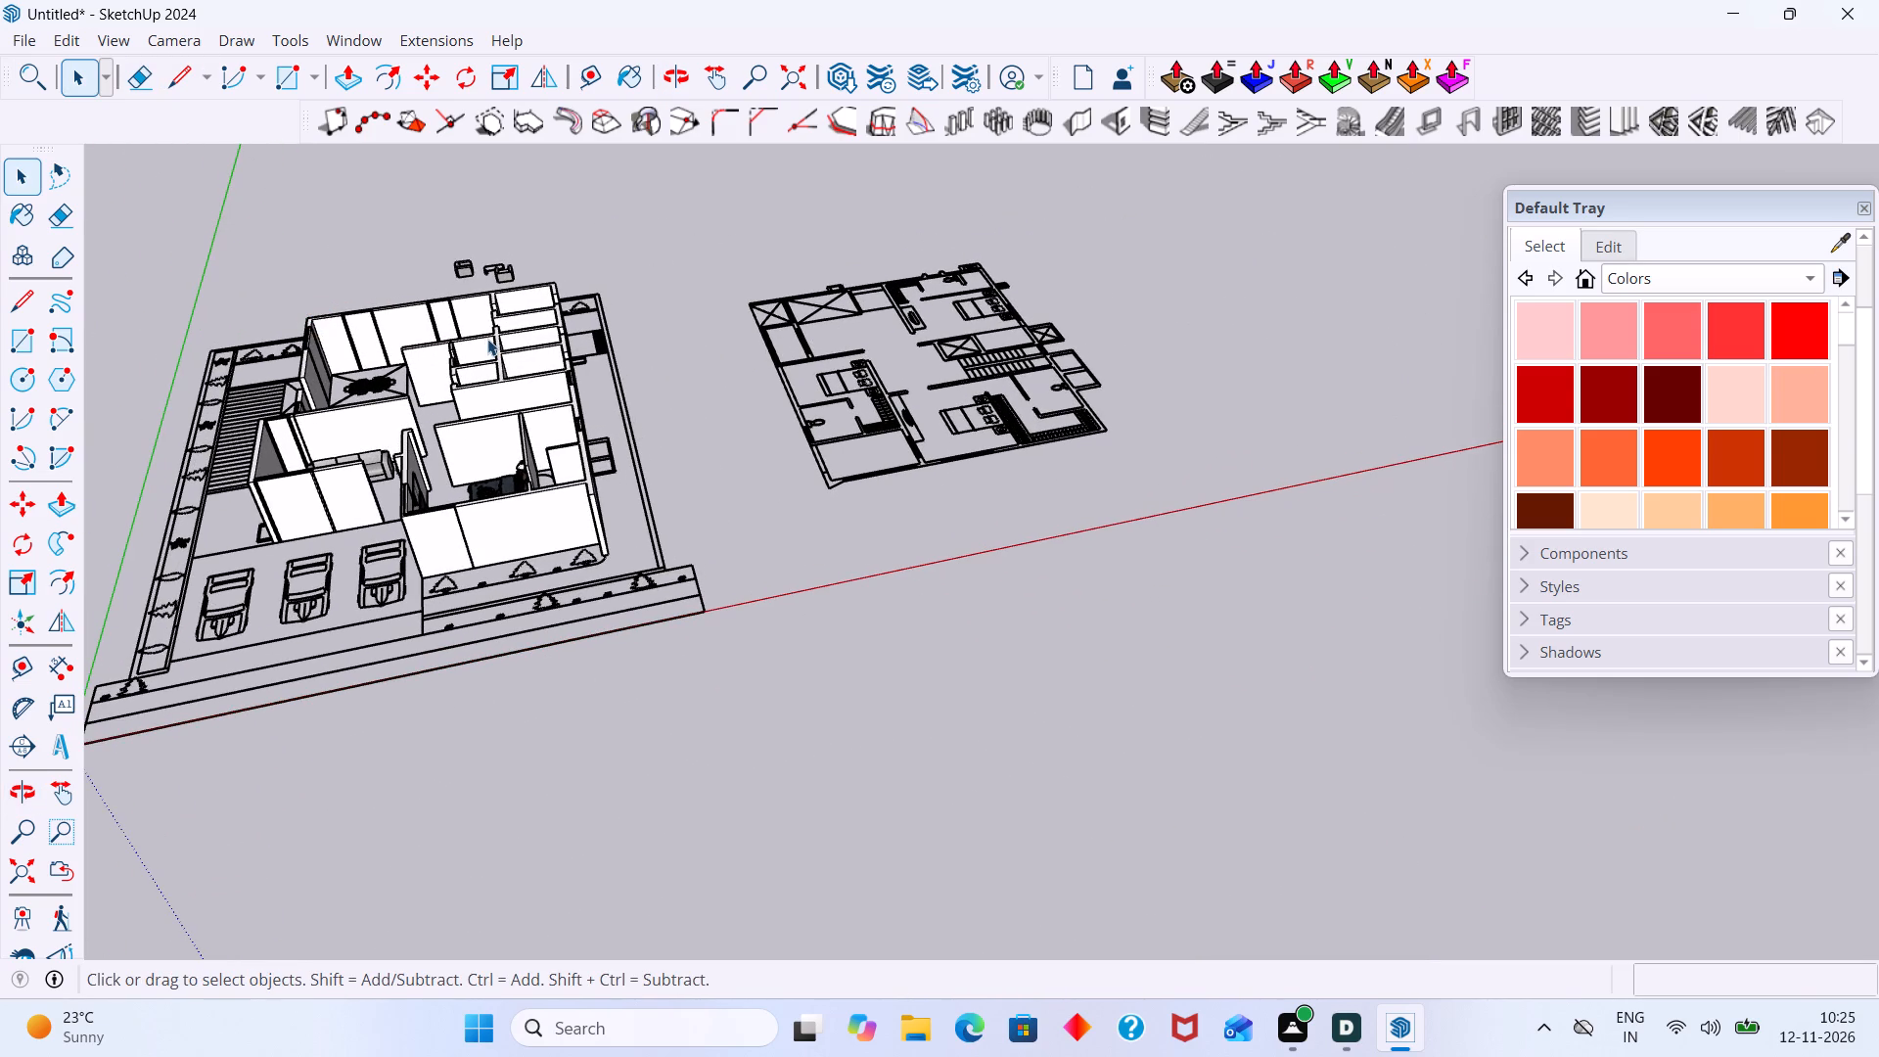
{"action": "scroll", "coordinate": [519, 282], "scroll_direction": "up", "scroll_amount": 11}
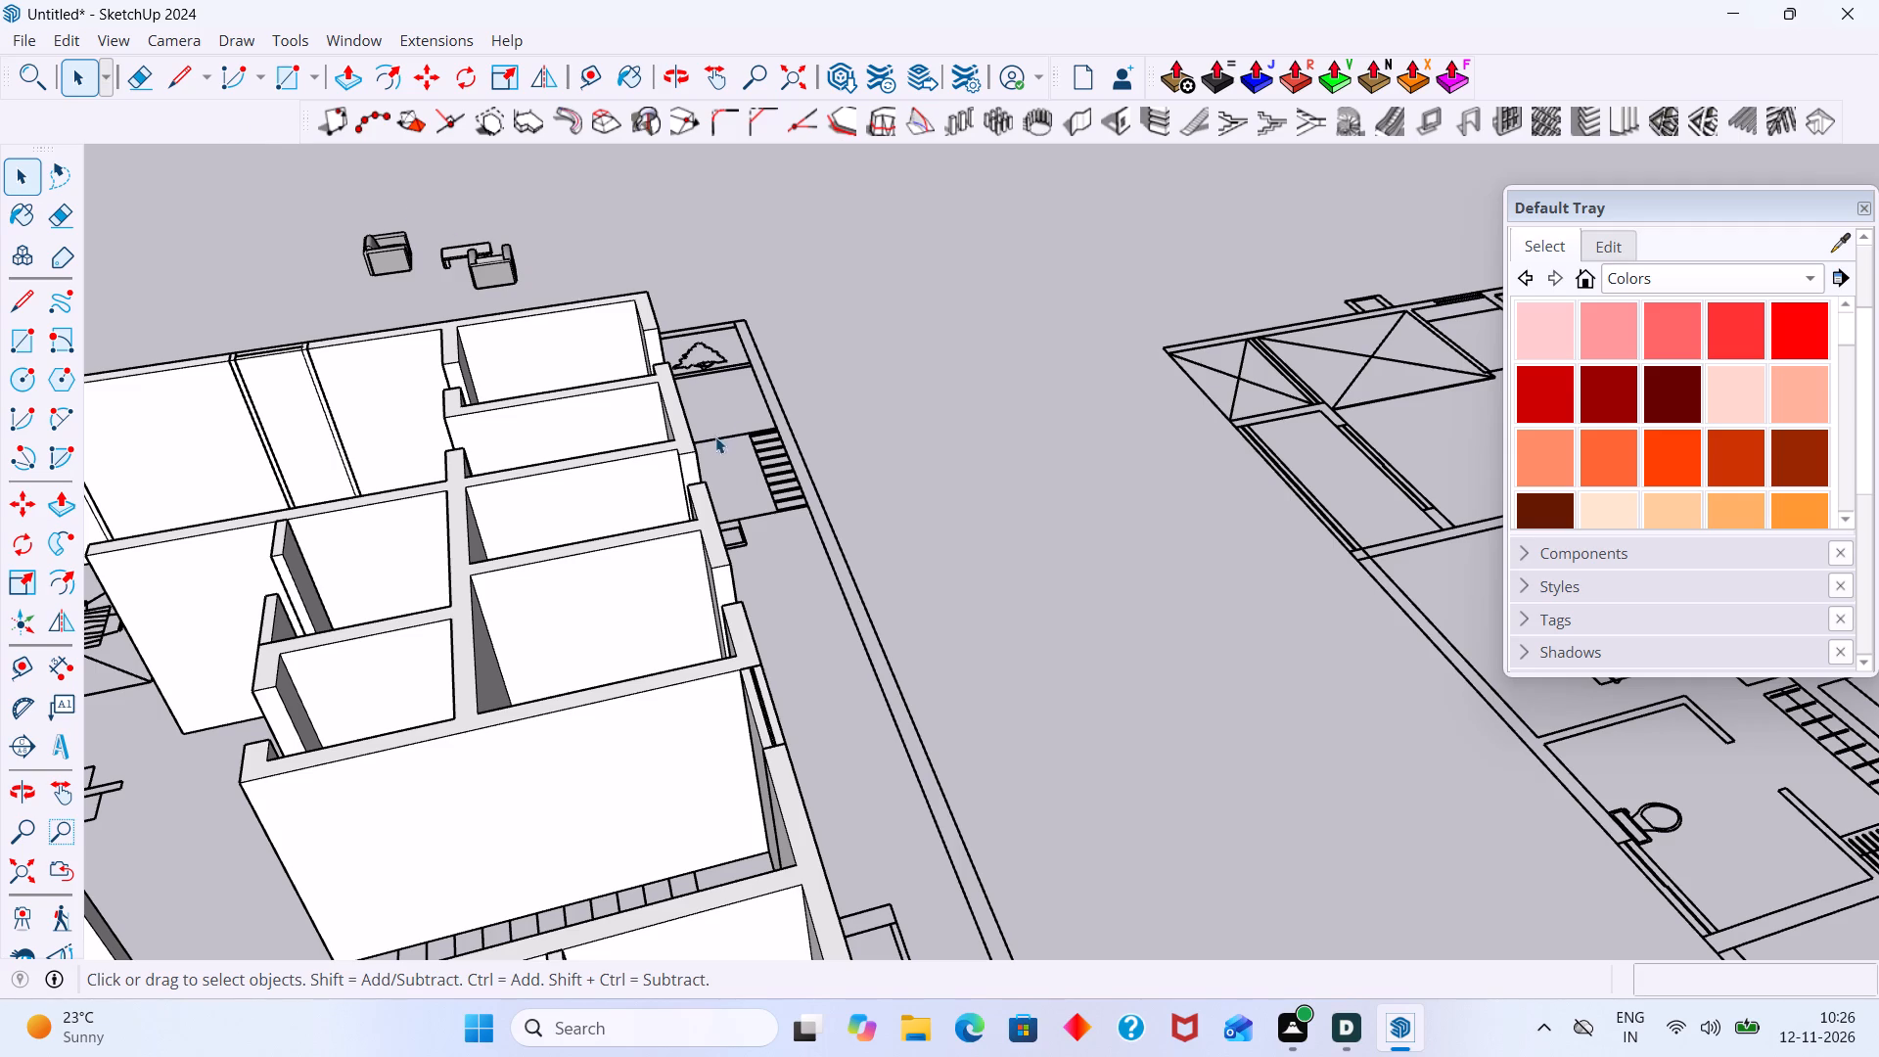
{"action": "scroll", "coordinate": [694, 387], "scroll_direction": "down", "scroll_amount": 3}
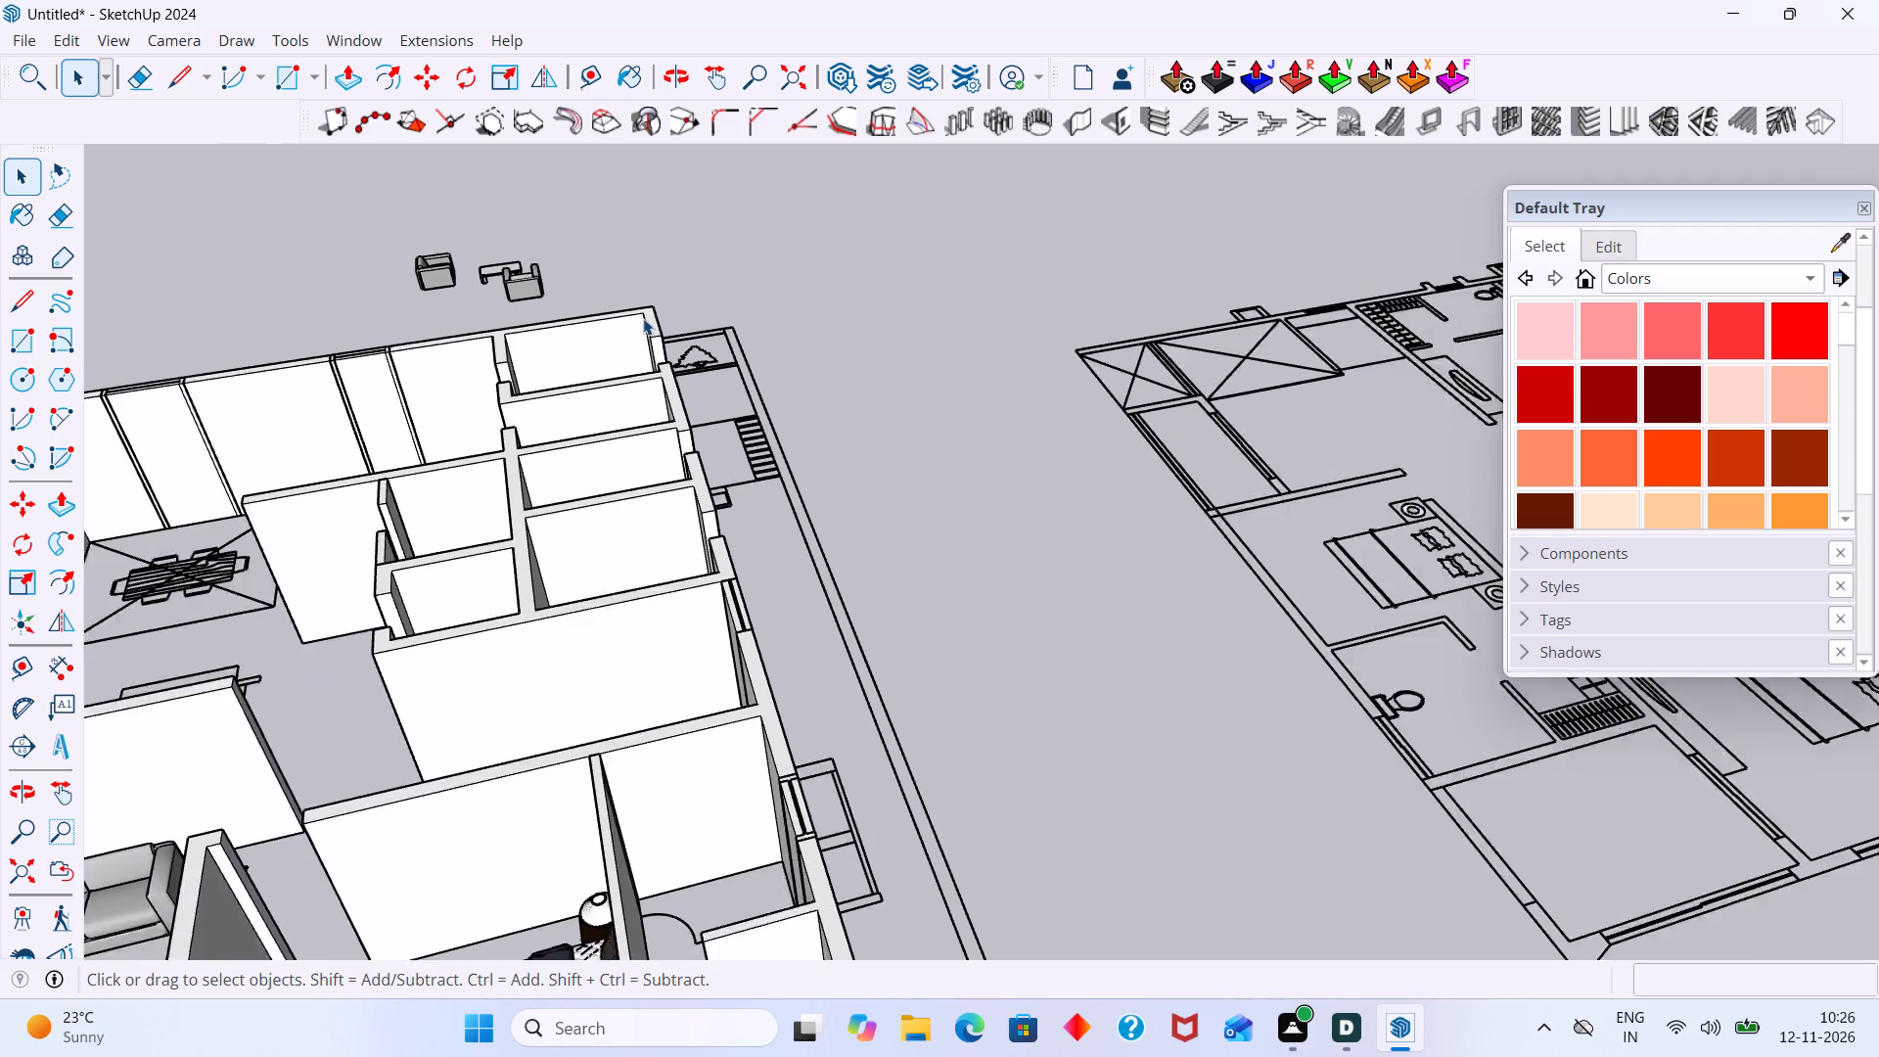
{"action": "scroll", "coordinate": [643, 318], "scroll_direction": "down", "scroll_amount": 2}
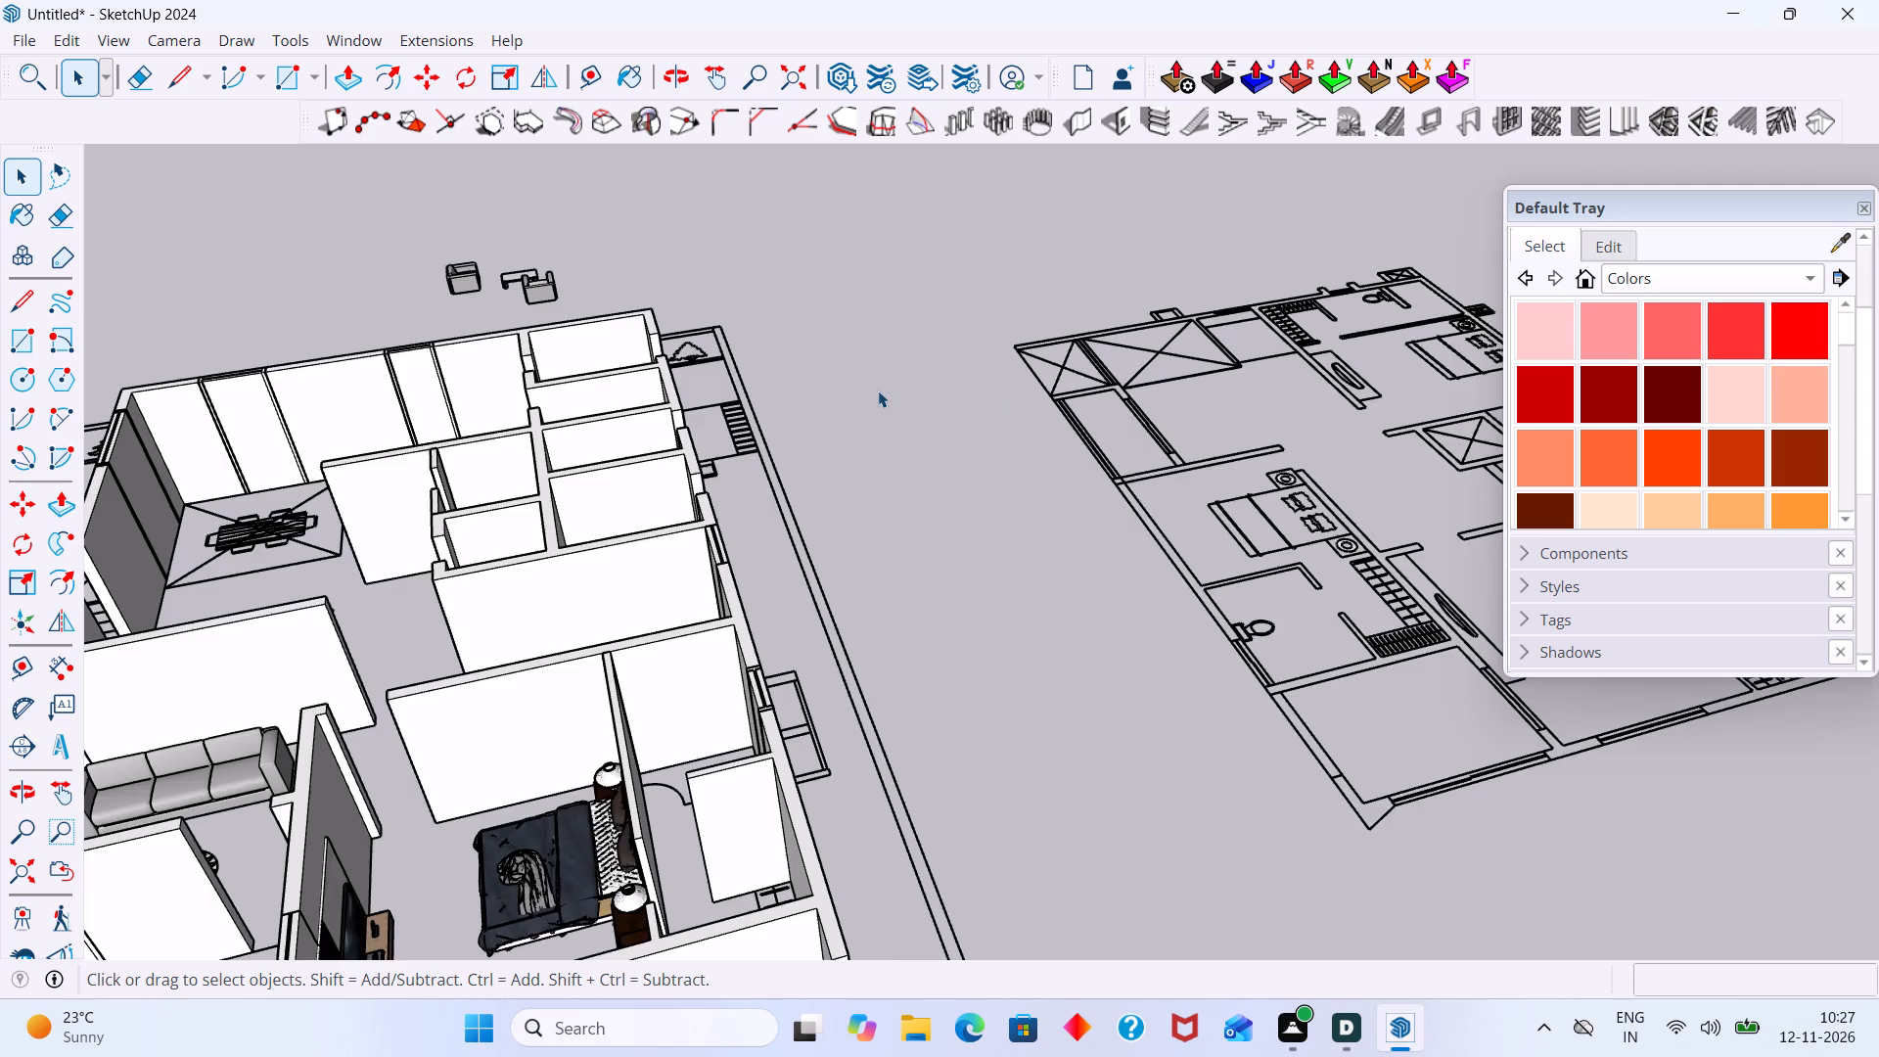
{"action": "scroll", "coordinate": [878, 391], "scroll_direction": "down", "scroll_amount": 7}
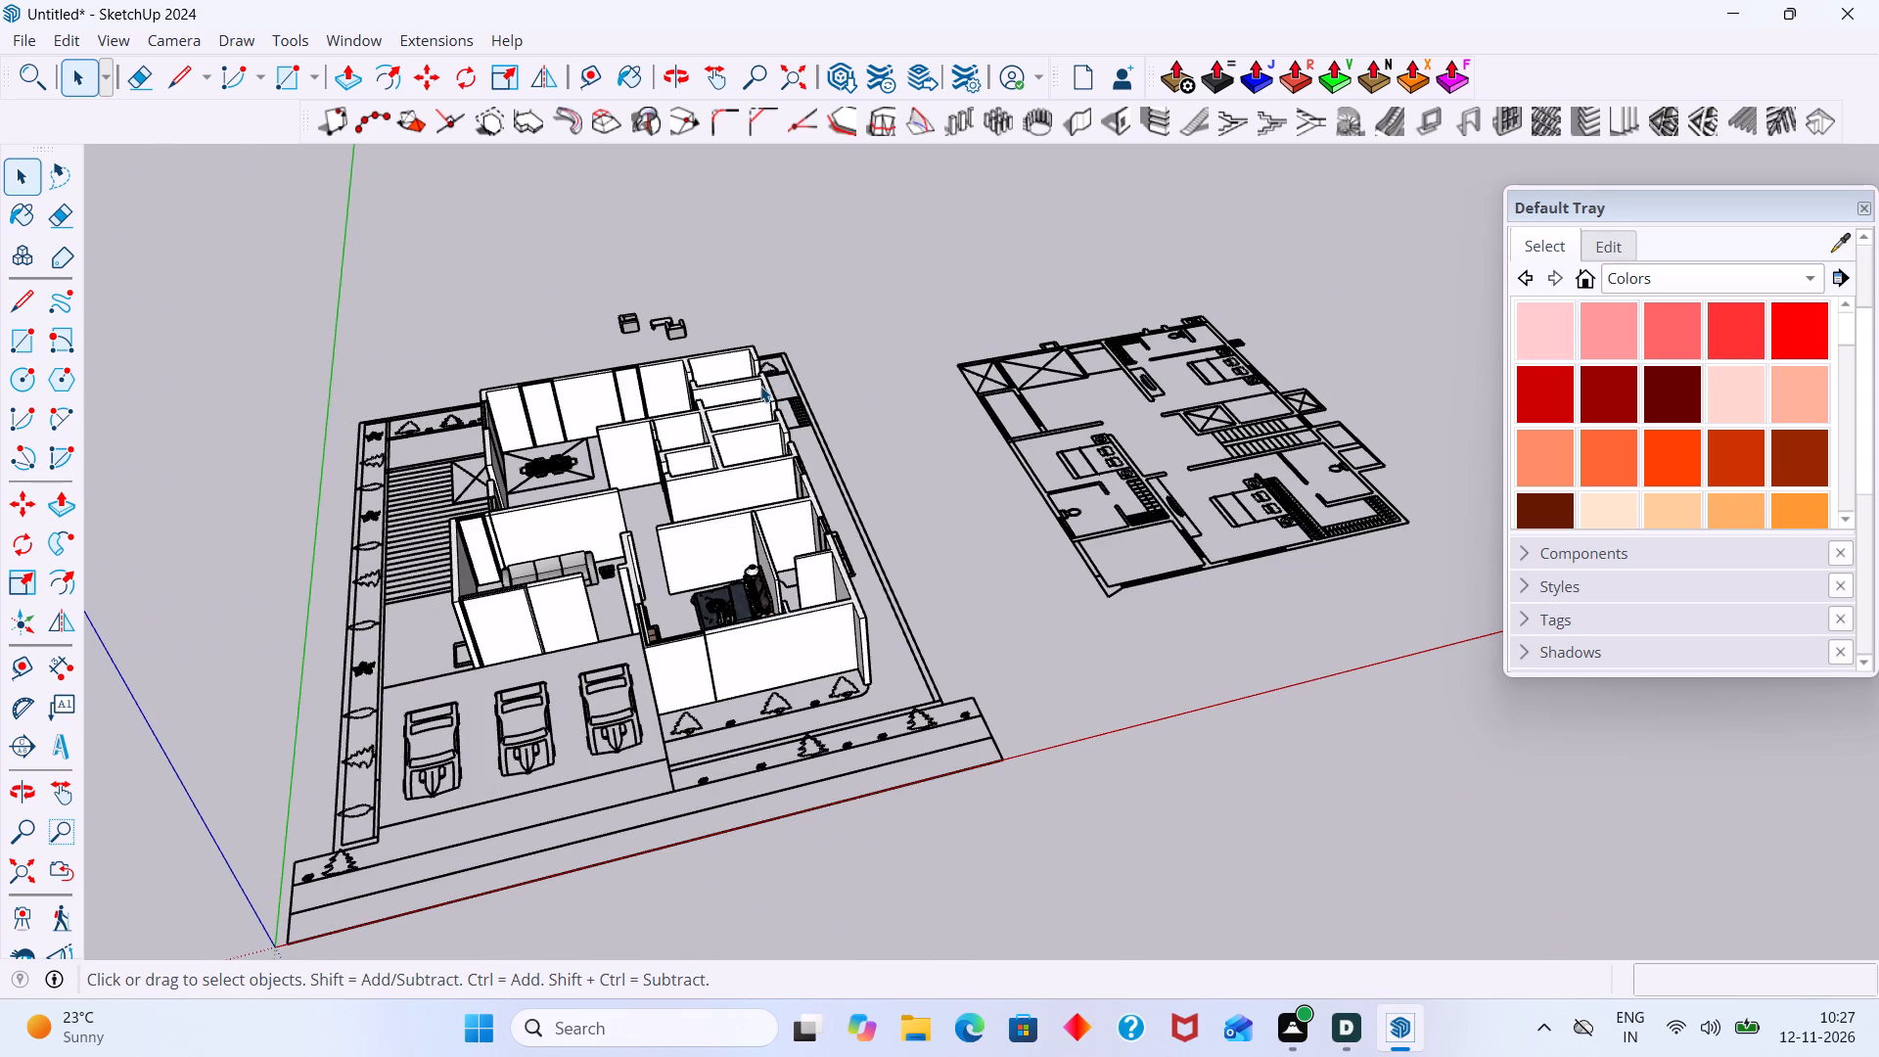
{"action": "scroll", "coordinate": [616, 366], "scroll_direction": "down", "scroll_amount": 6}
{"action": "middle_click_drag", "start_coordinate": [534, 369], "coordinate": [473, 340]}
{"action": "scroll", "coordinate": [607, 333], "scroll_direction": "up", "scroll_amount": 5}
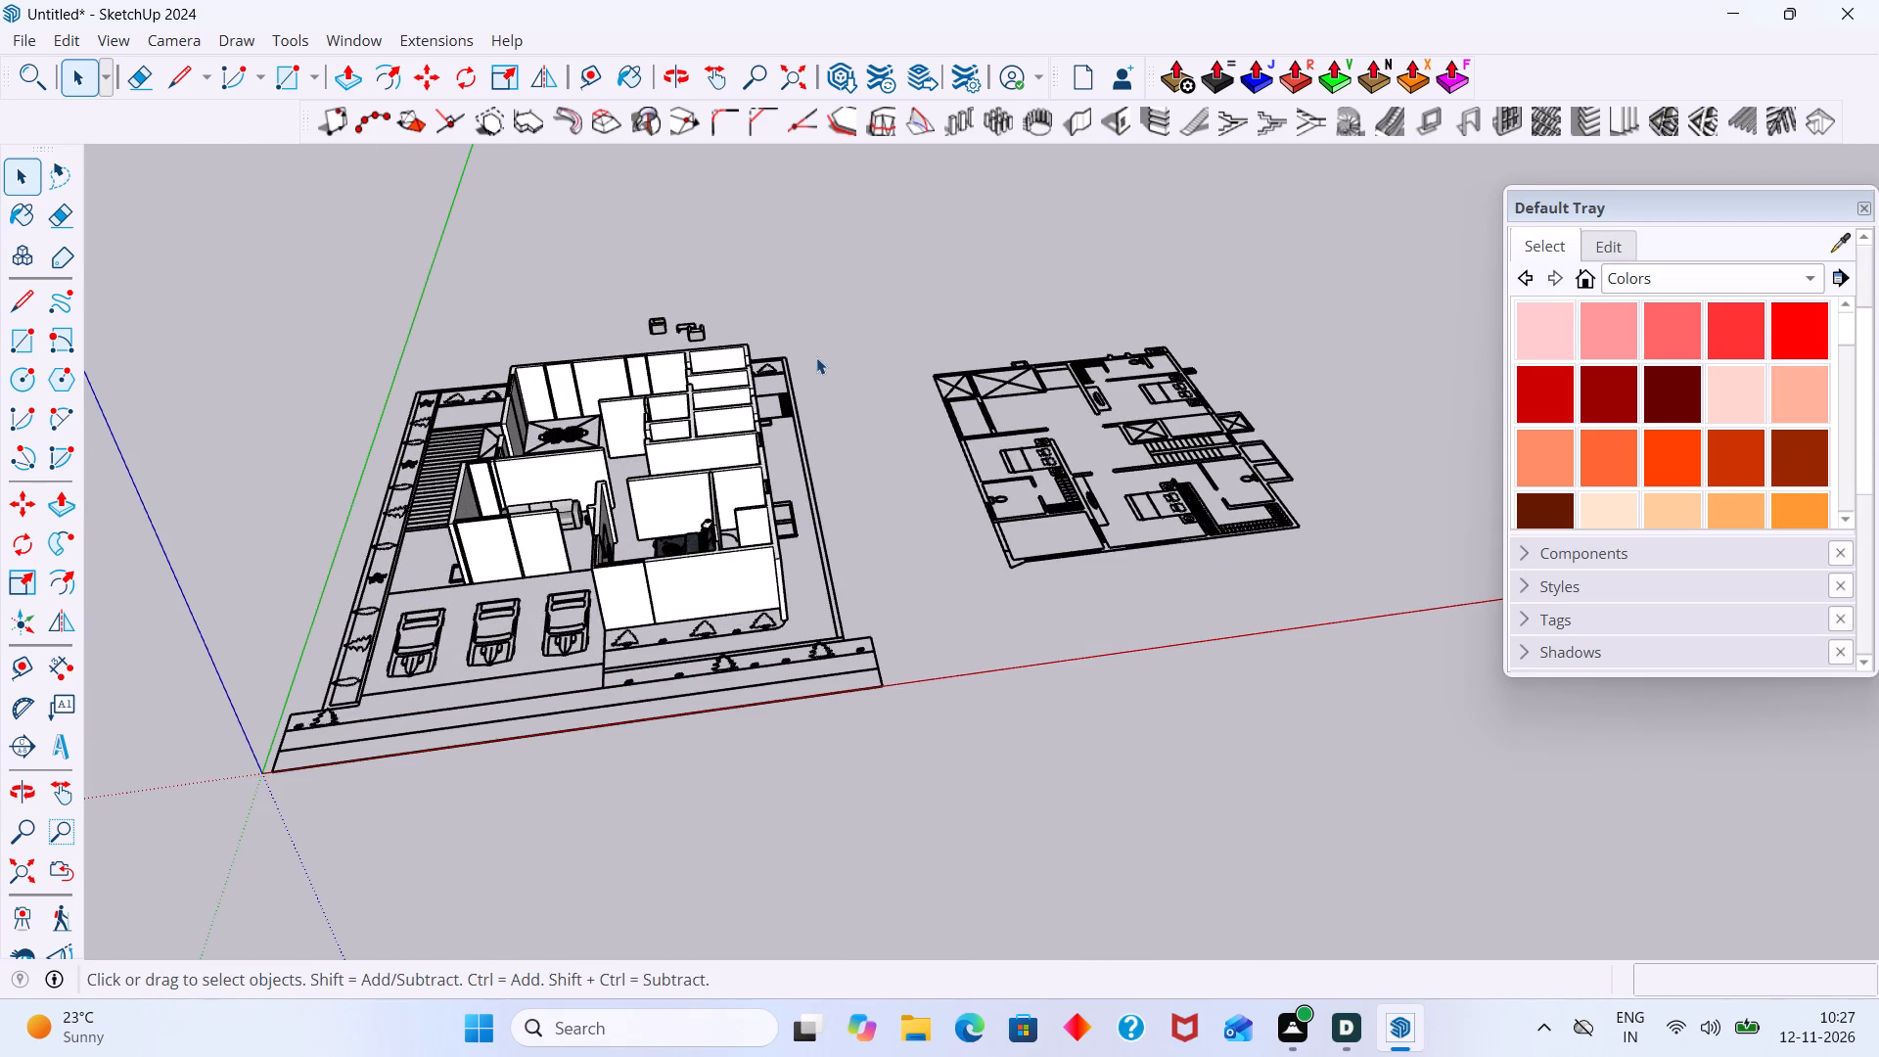
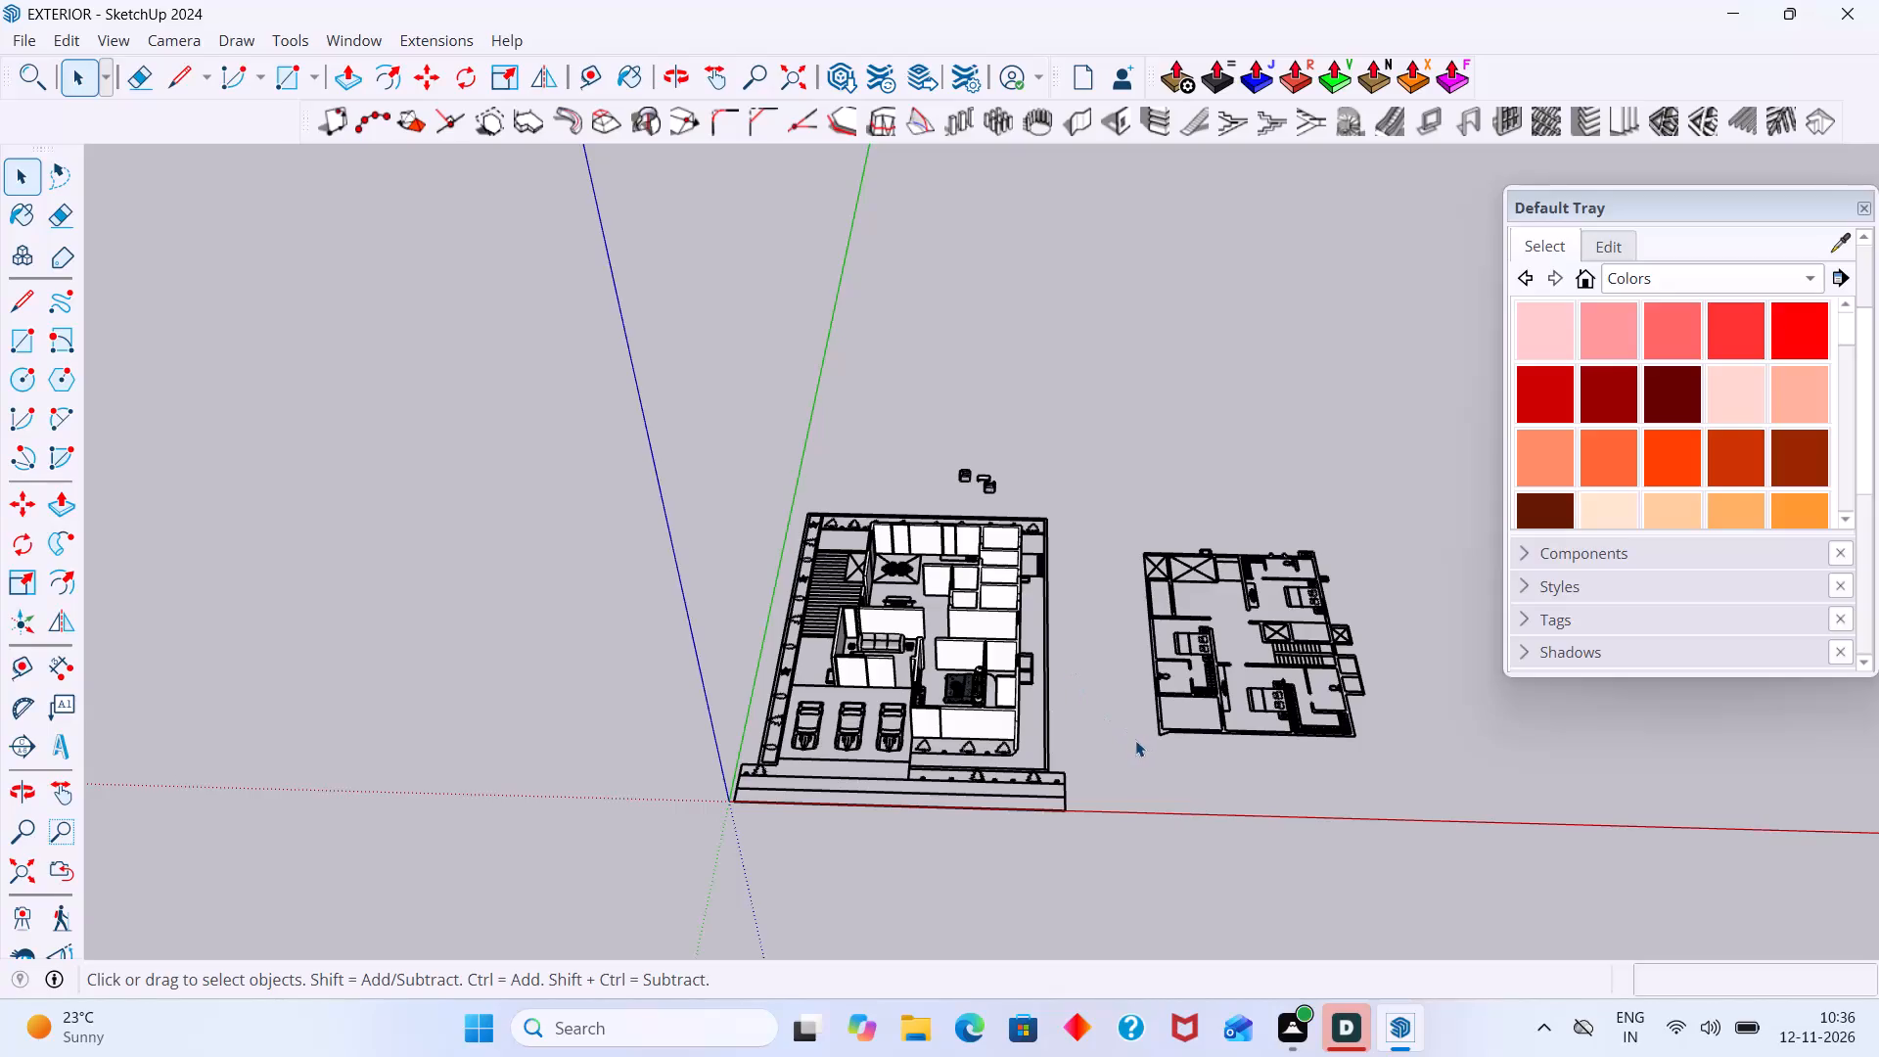
Search the 3D Warehouse for "DINNING" models in place of the sofa search.
{"action": "scroll", "coordinate": [1019, 620], "scroll_direction": "up", "scroll_amount": 3}
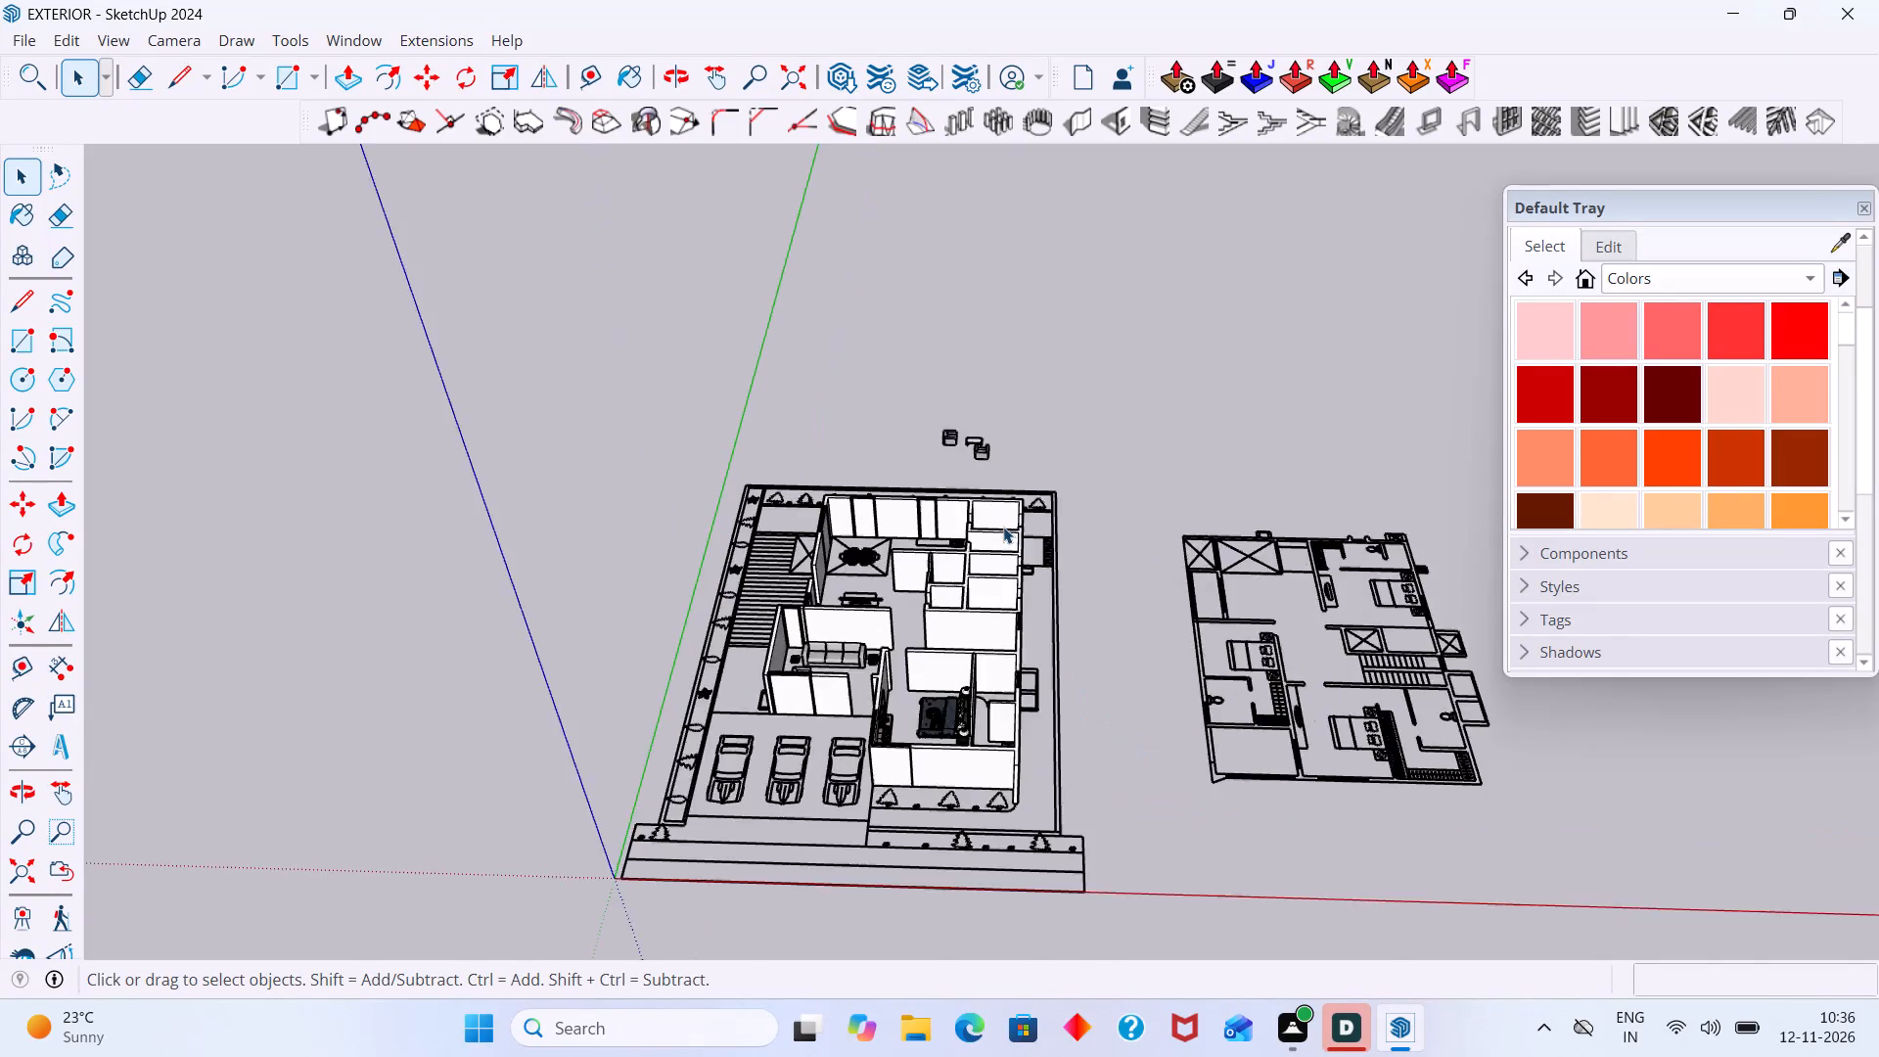
{"action": "scroll", "coordinate": [1003, 527], "scroll_direction": "up", "scroll_amount": 5}
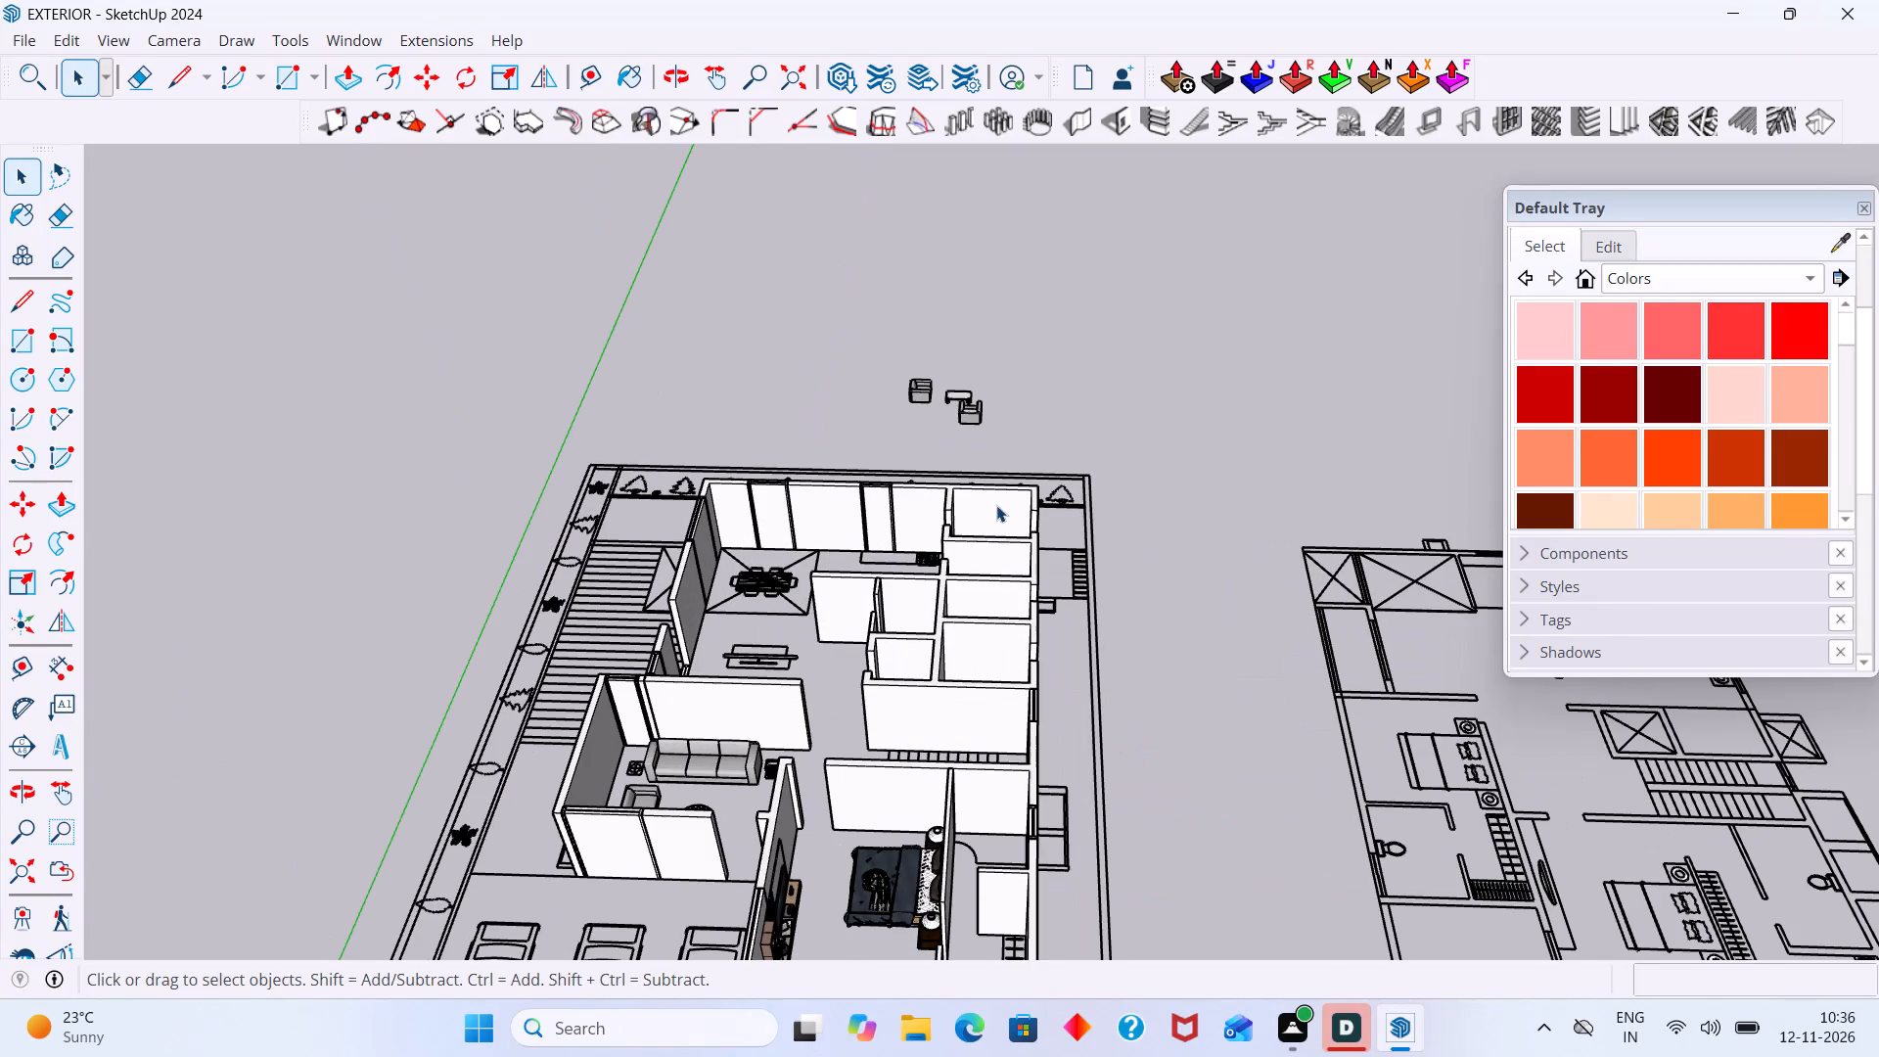
{"action": "scroll", "coordinate": [1142, 478], "scroll_direction": "up", "scroll_amount": 6}
{"action": "middle_click_drag", "start_coordinate": [980, 443], "coordinate": [908, 574]}
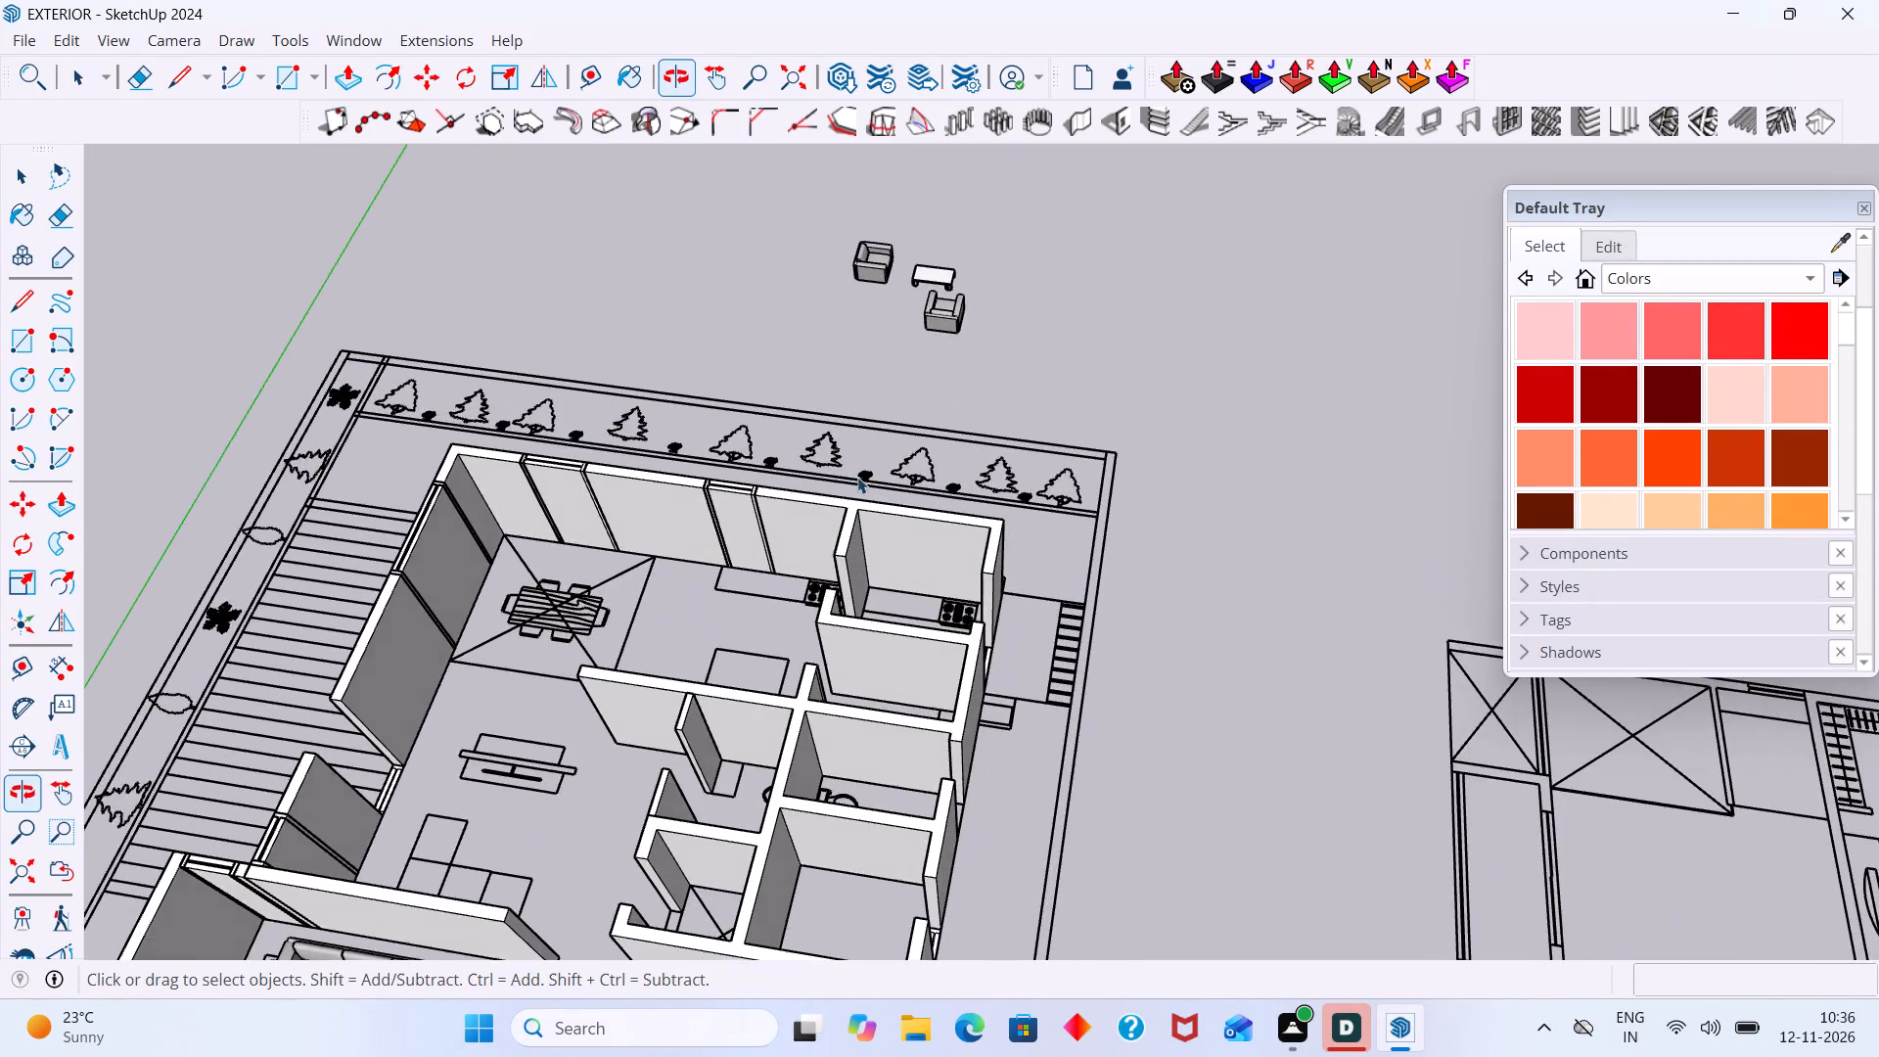
{"action": "scroll", "coordinate": [842, 440], "scroll_direction": "down", "scroll_amount": 4}
{"action": "middle_click_drag", "start_coordinate": [818, 504], "coordinate": [984, 587]}
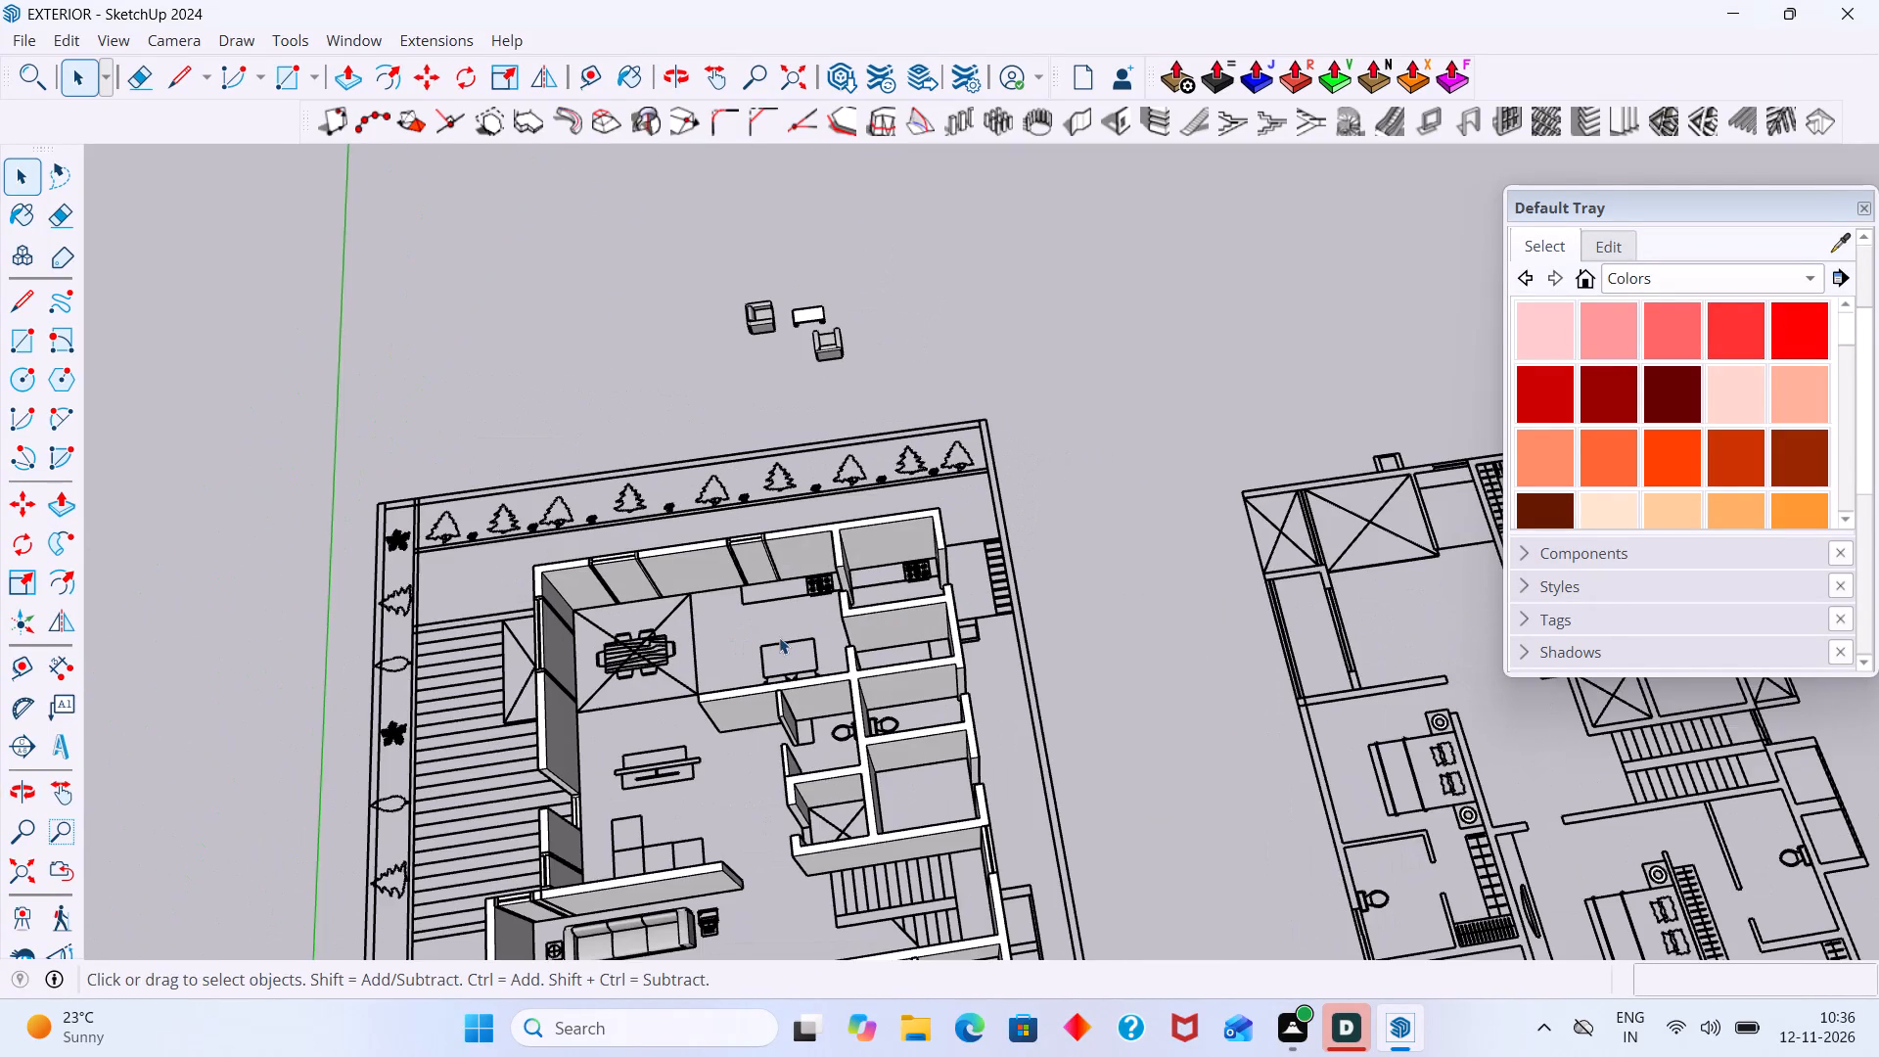
{"action": "scroll", "coordinate": [572, 462], "scroll_direction": "up", "scroll_amount": 1}
{"action": "left_click", "coordinate": [369, 32]}
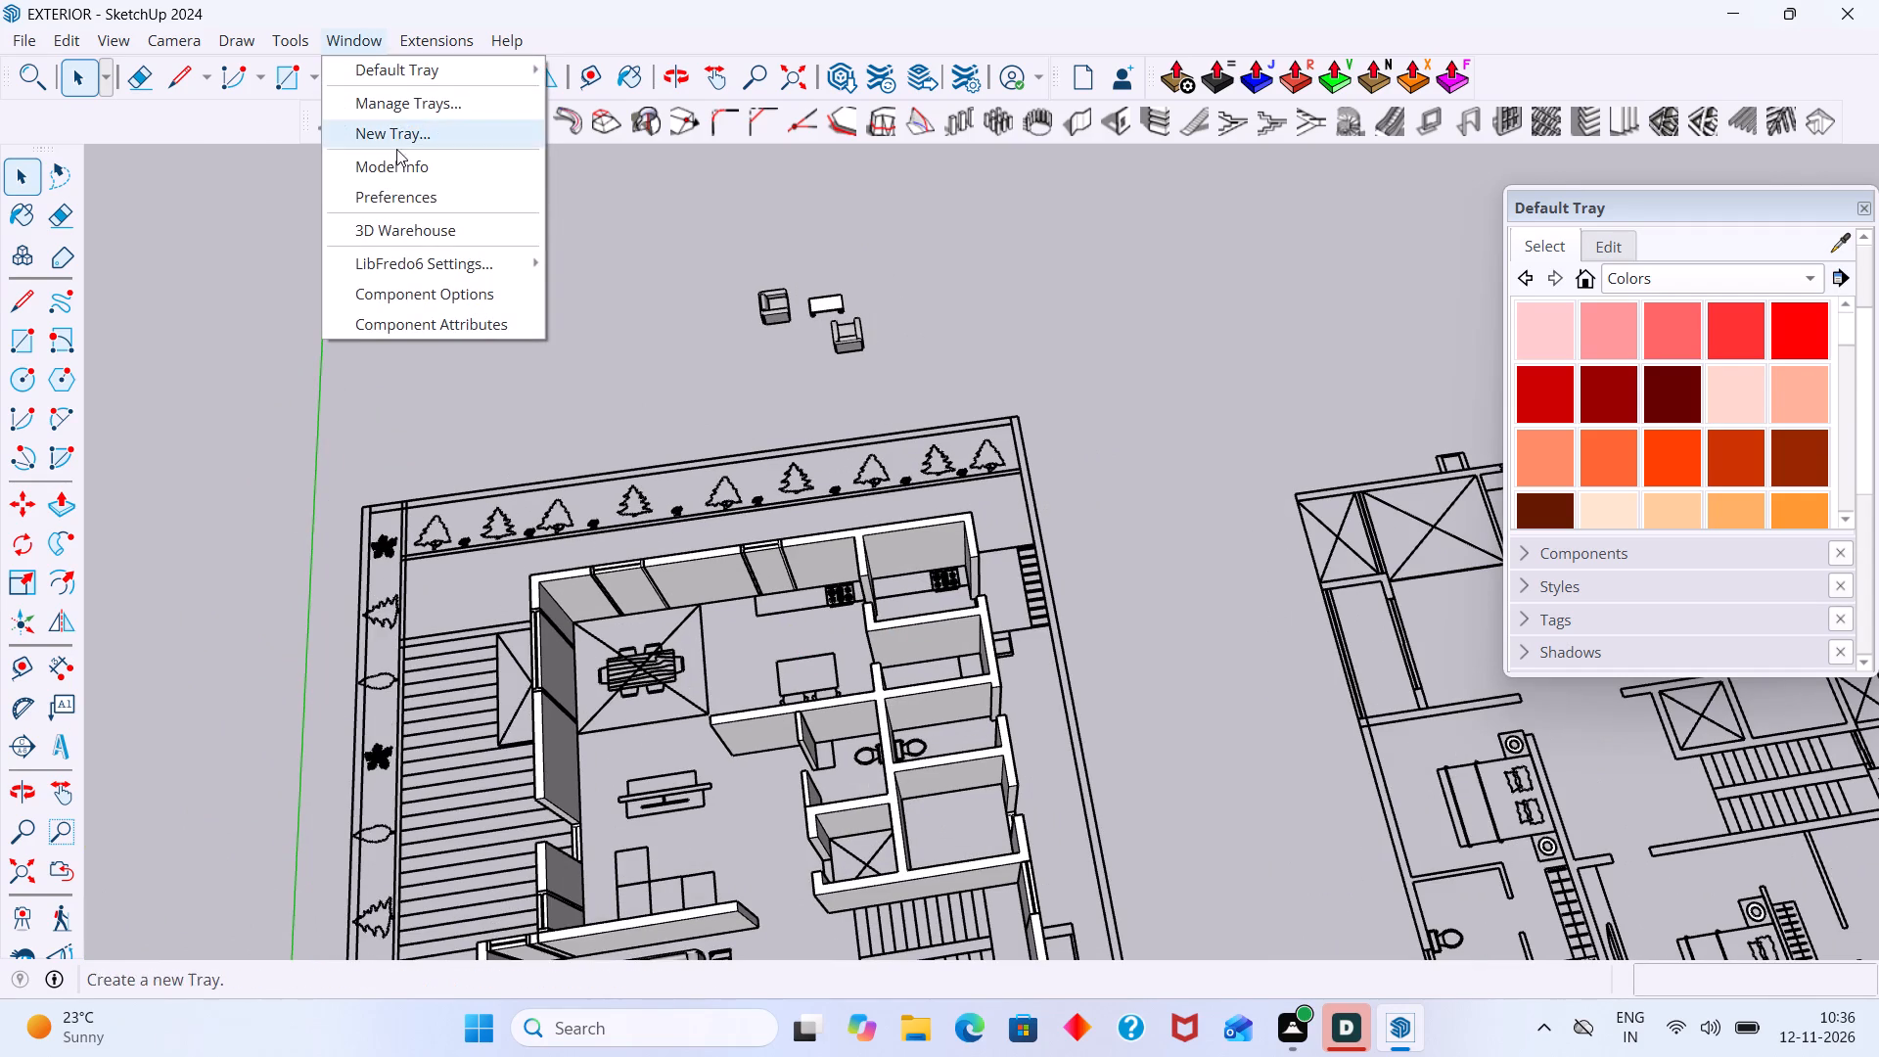
{"action": "left_click", "coordinate": [414, 233]}
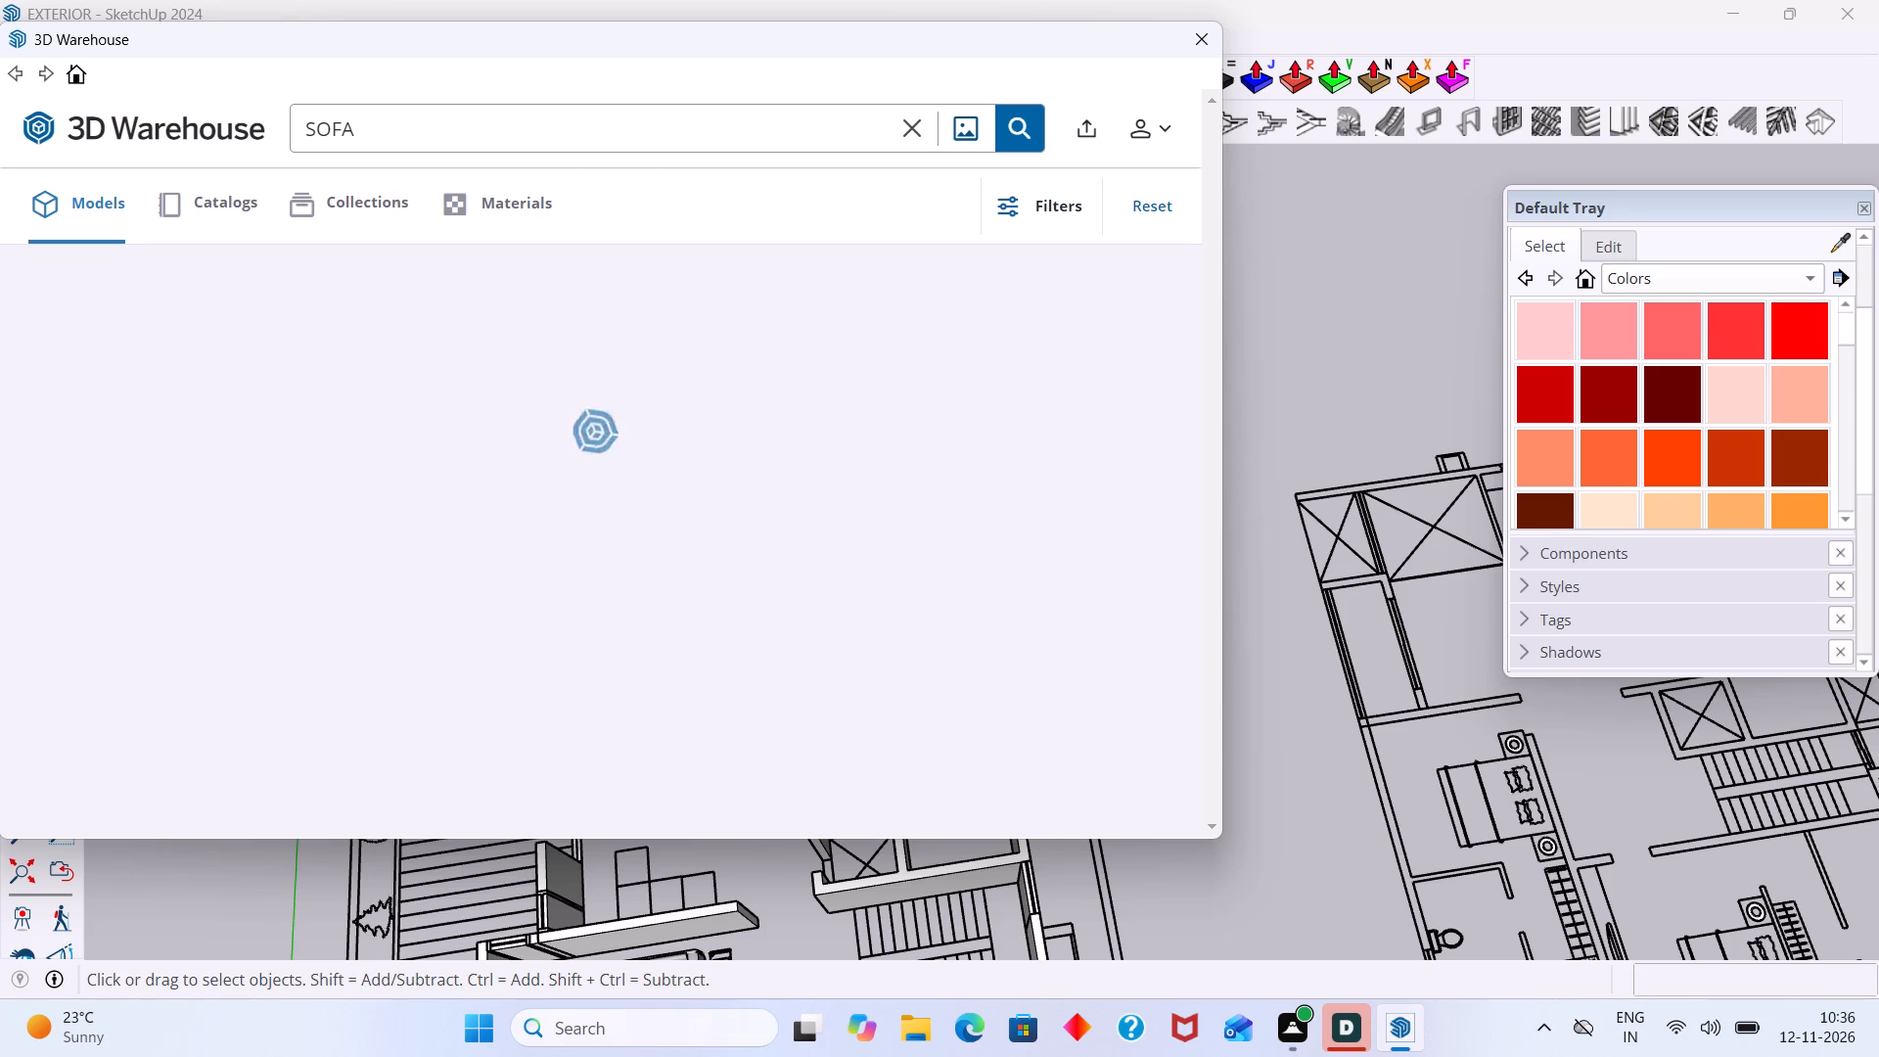
{"action": "scroll", "coordinate": [387, 132], "scroll_direction": "down", "scroll_amount": 2}
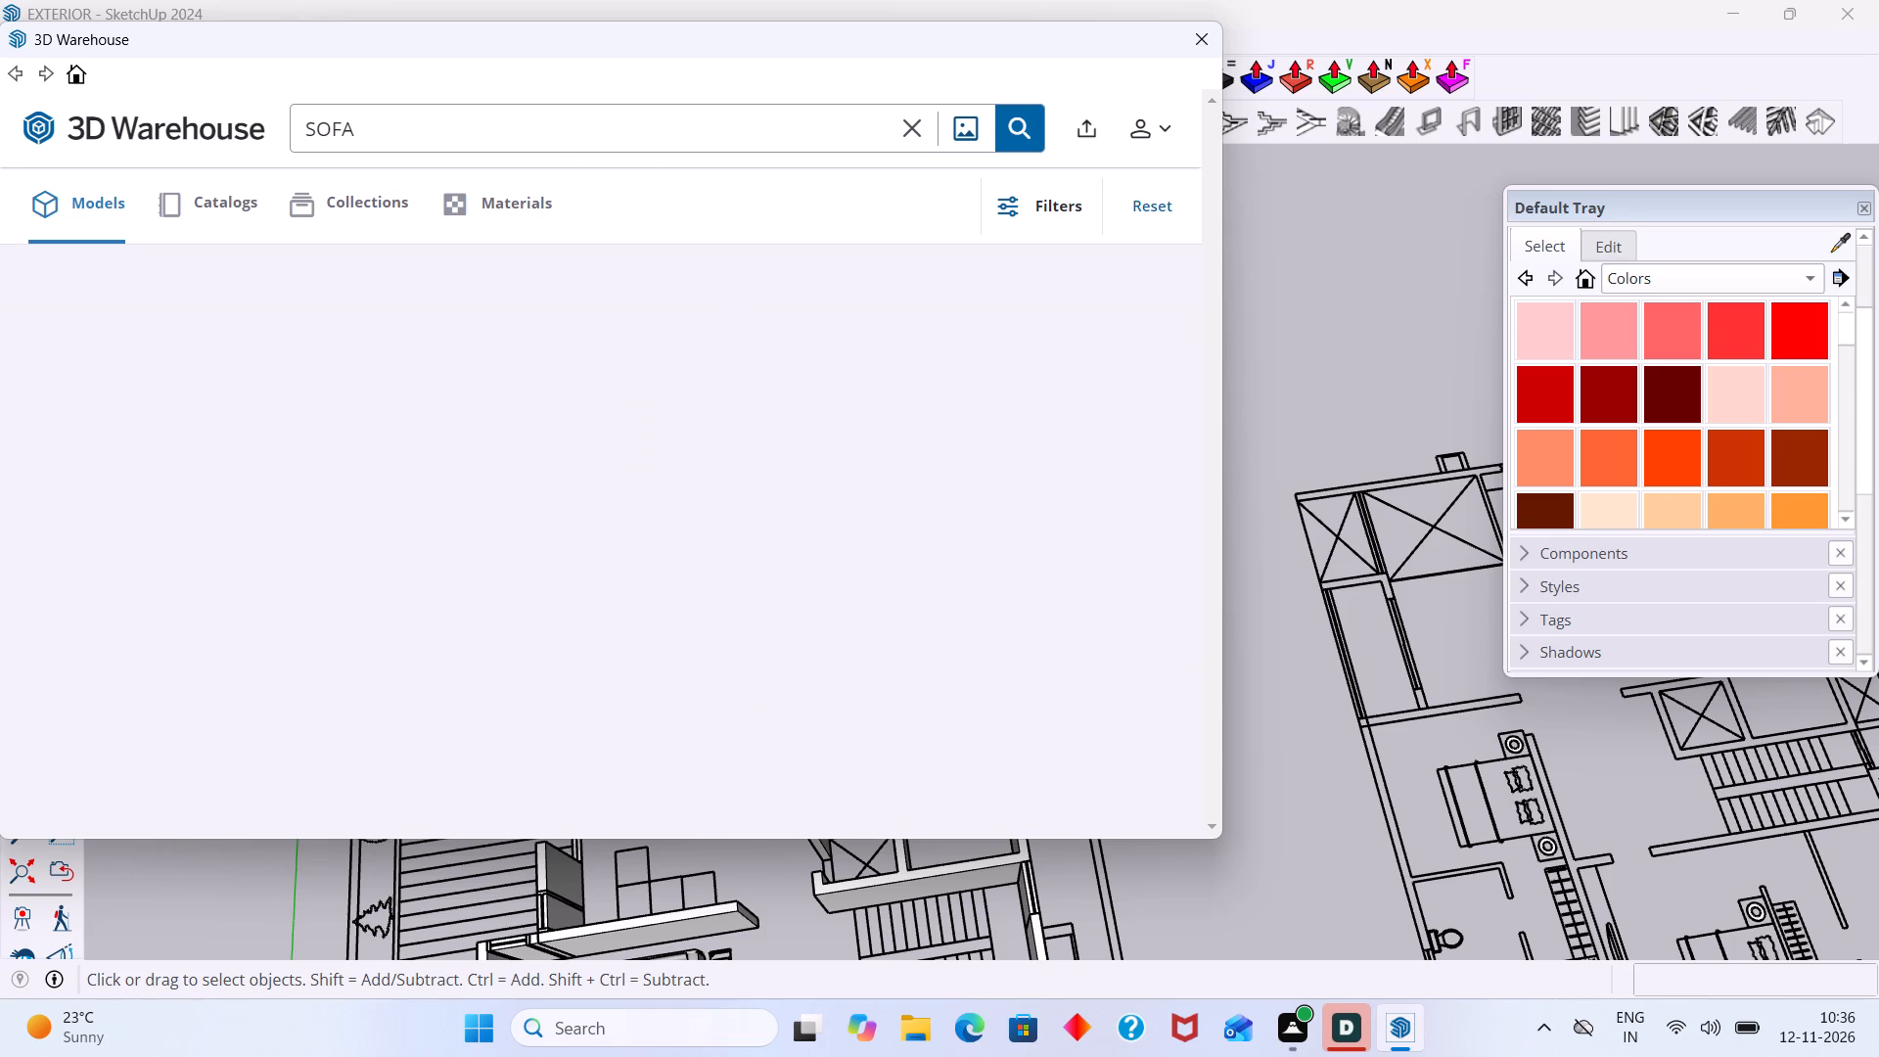
{"action": "left_click", "coordinate": [383, 128]}
{"action": "key", "text": "BackSpace"}
{"action": "key", "text": "BackSpace"}
{"action": "key", "text": "BackSpace"}
{"action": "key", "text": "BackSpace"}
{"action": "key", "text": "BackSpace"}
{"action": "key", "text": "BackSpace"}
{"action": "key", "text": "BackSpace"}
{"action": "key", "text": "BackSpace"}
{"action": "key", "text": "BackSpace"}
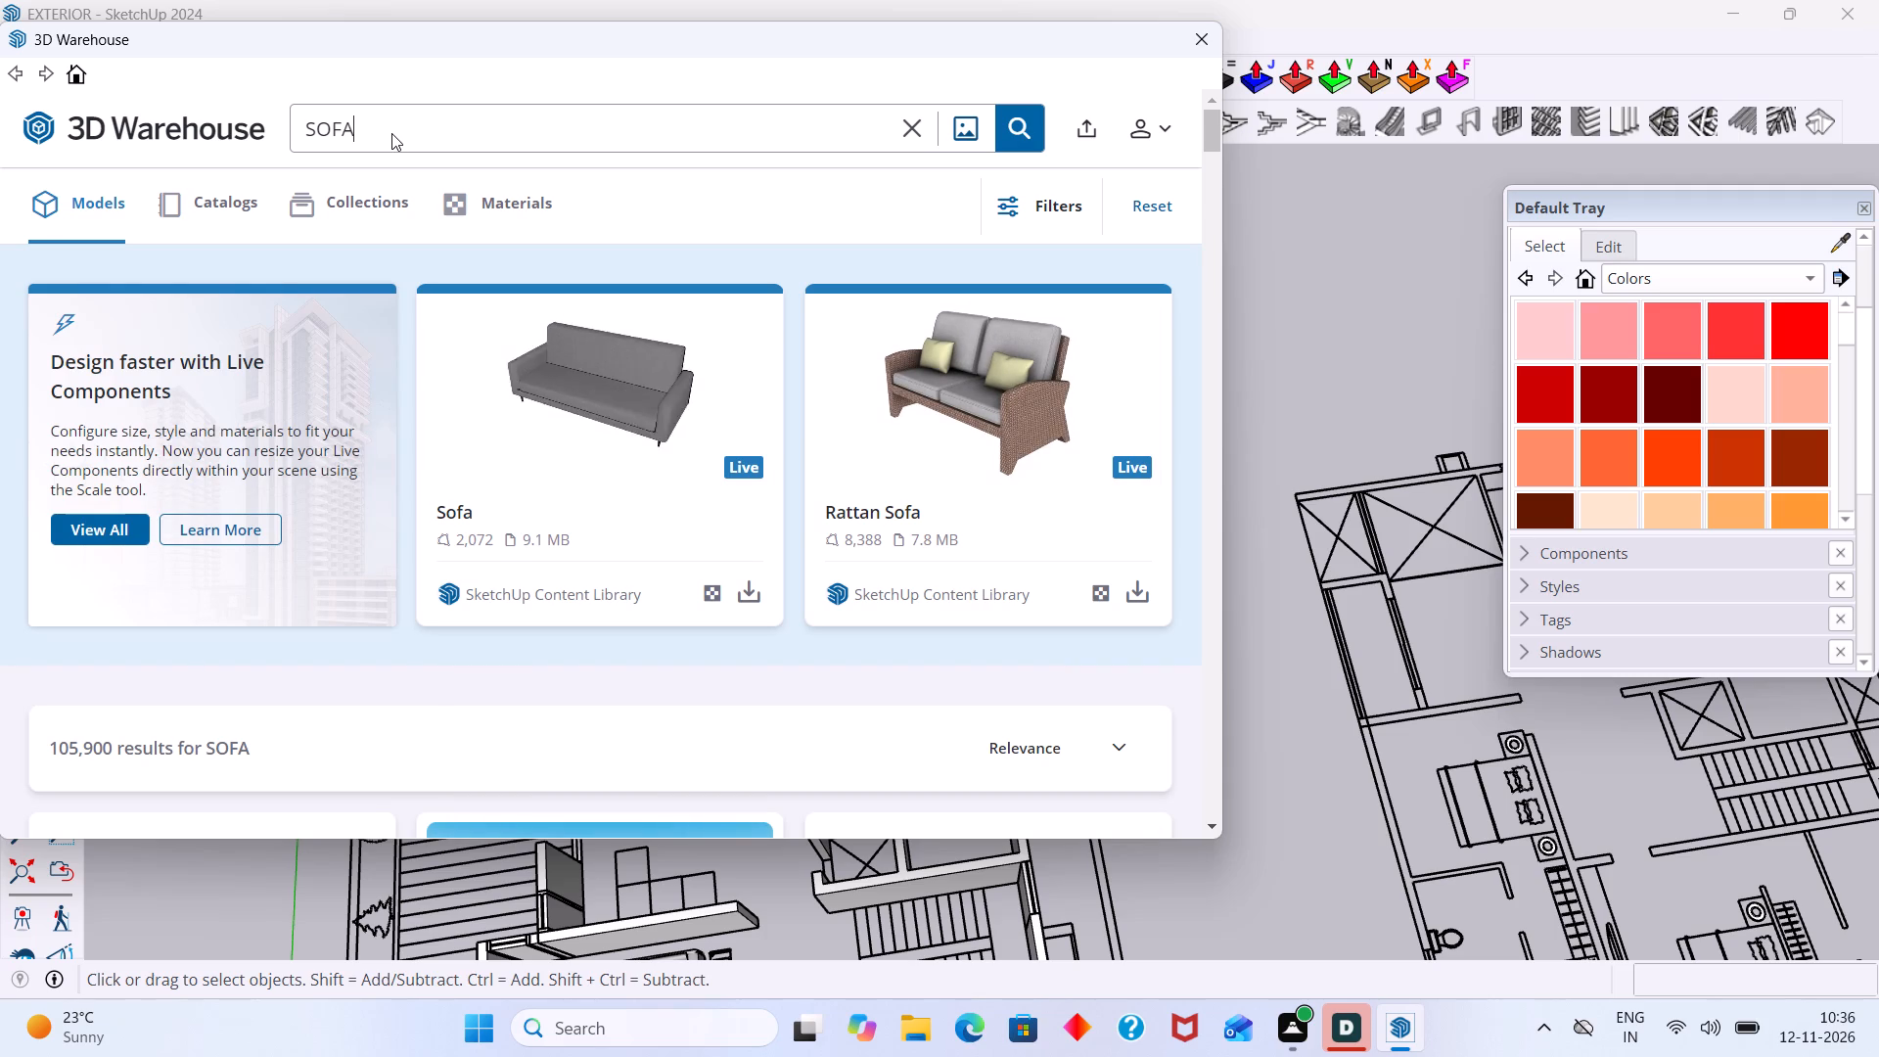
{"action": "key", "text": "d"}
{"action": "type", "text": "IN"}
{"action": "key", "text": "n"}
{"action": "key", "text": "i"}
{"action": "type", "text": "NG"}
{"action": "left_click", "coordinate": [1023, 139]}
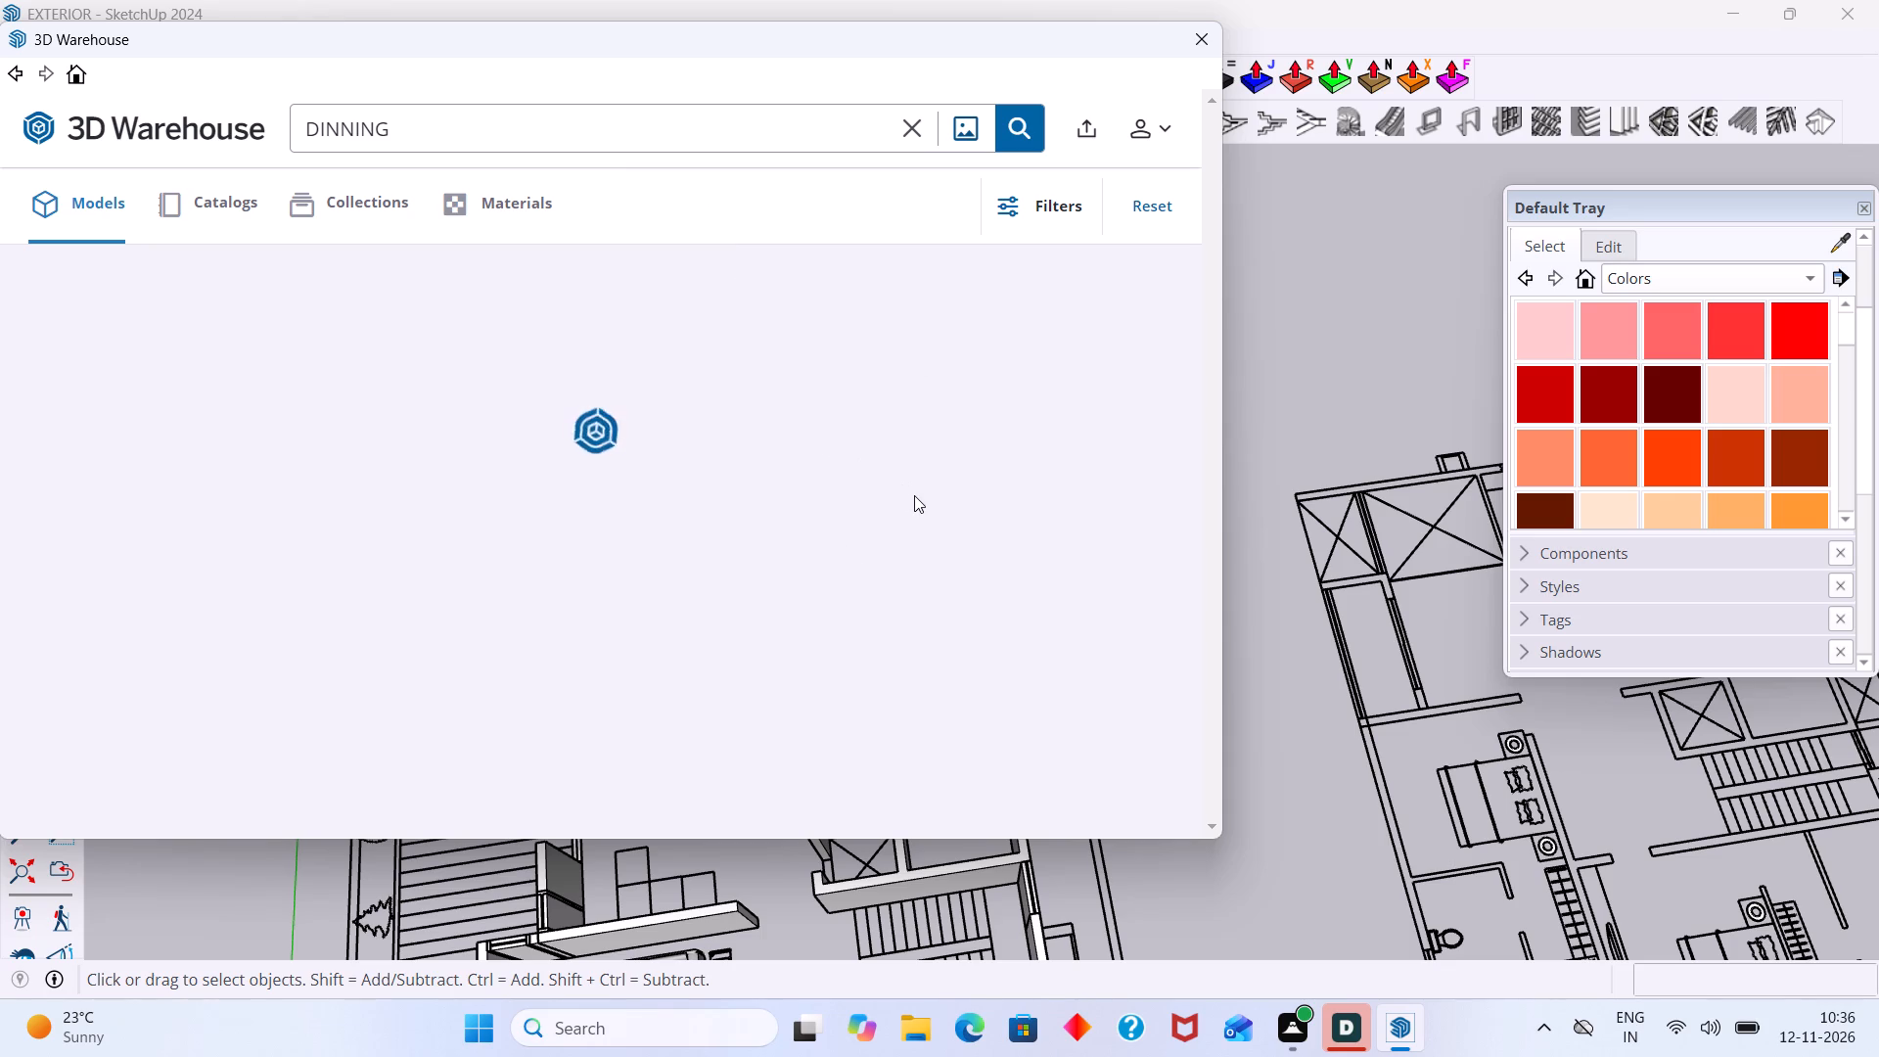
{"action": "scroll", "coordinate": [710, 351], "scroll_direction": "down", "scroll_amount": 3}
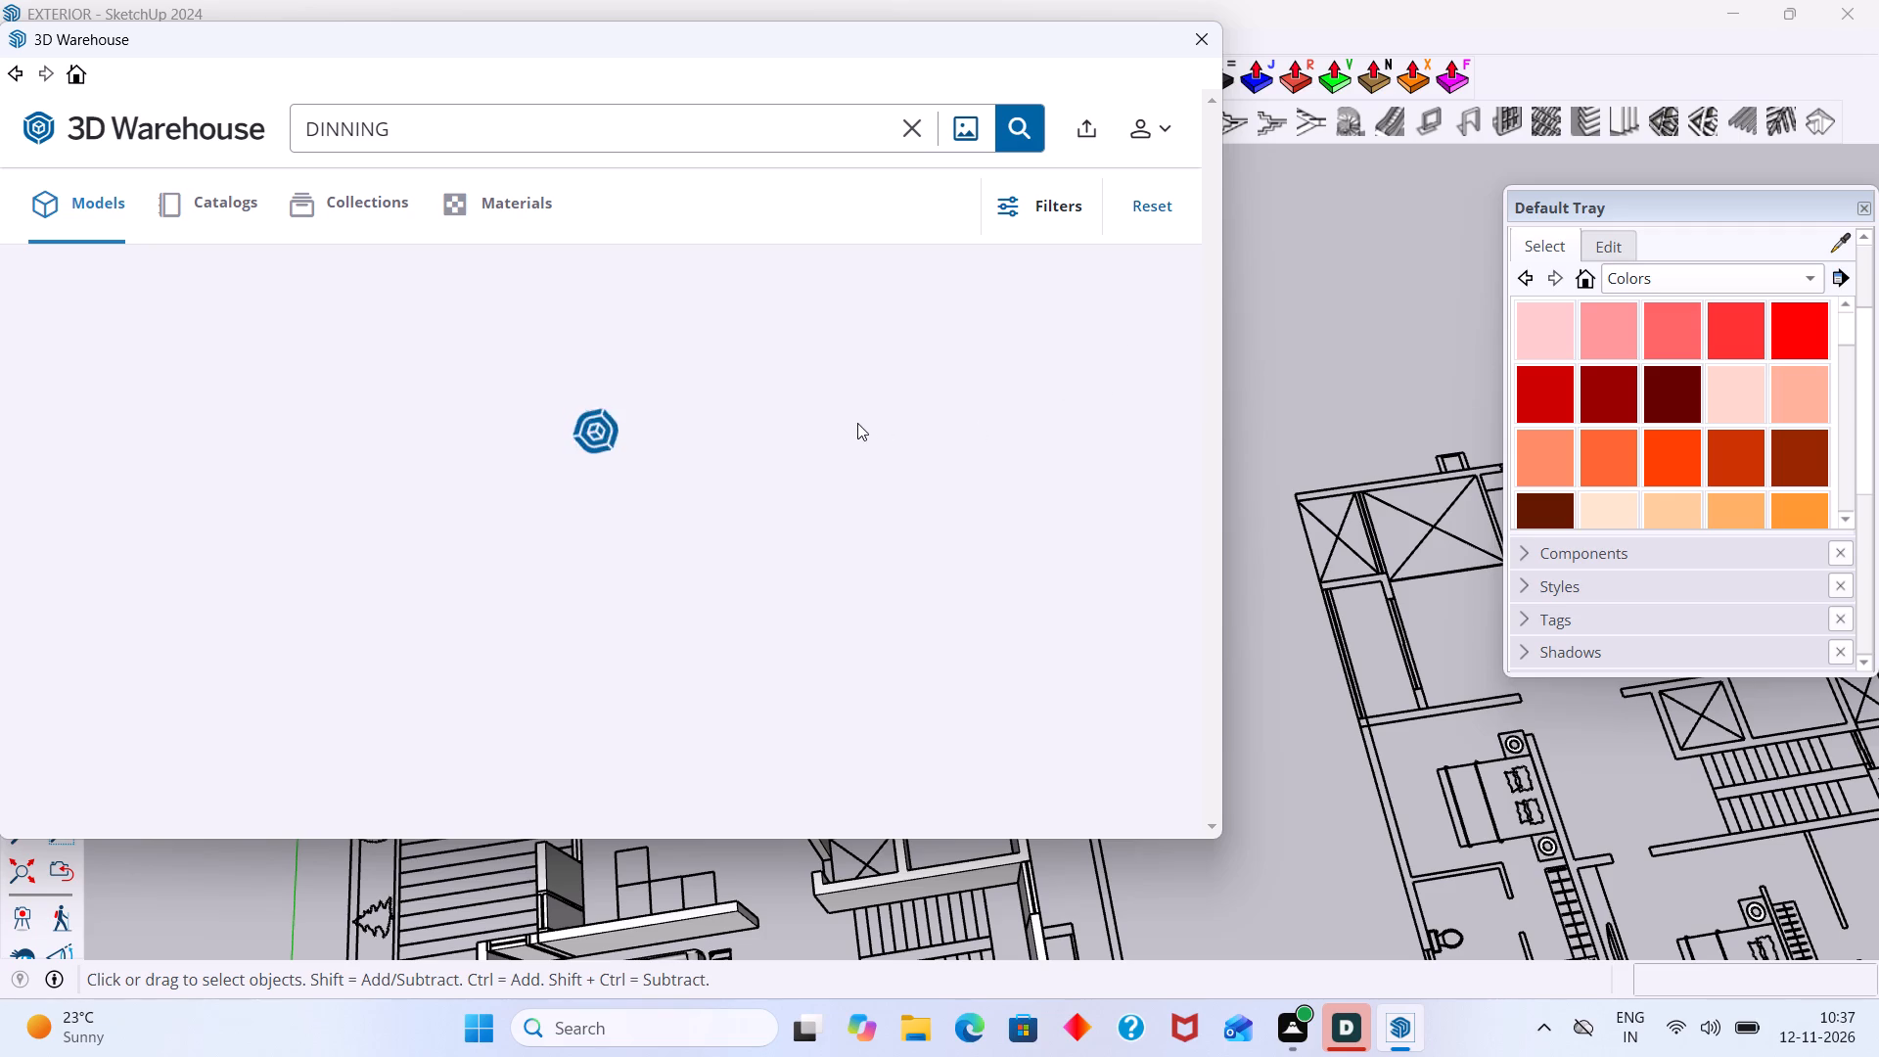
{"action": "left_click", "coordinate": [1204, 48]}
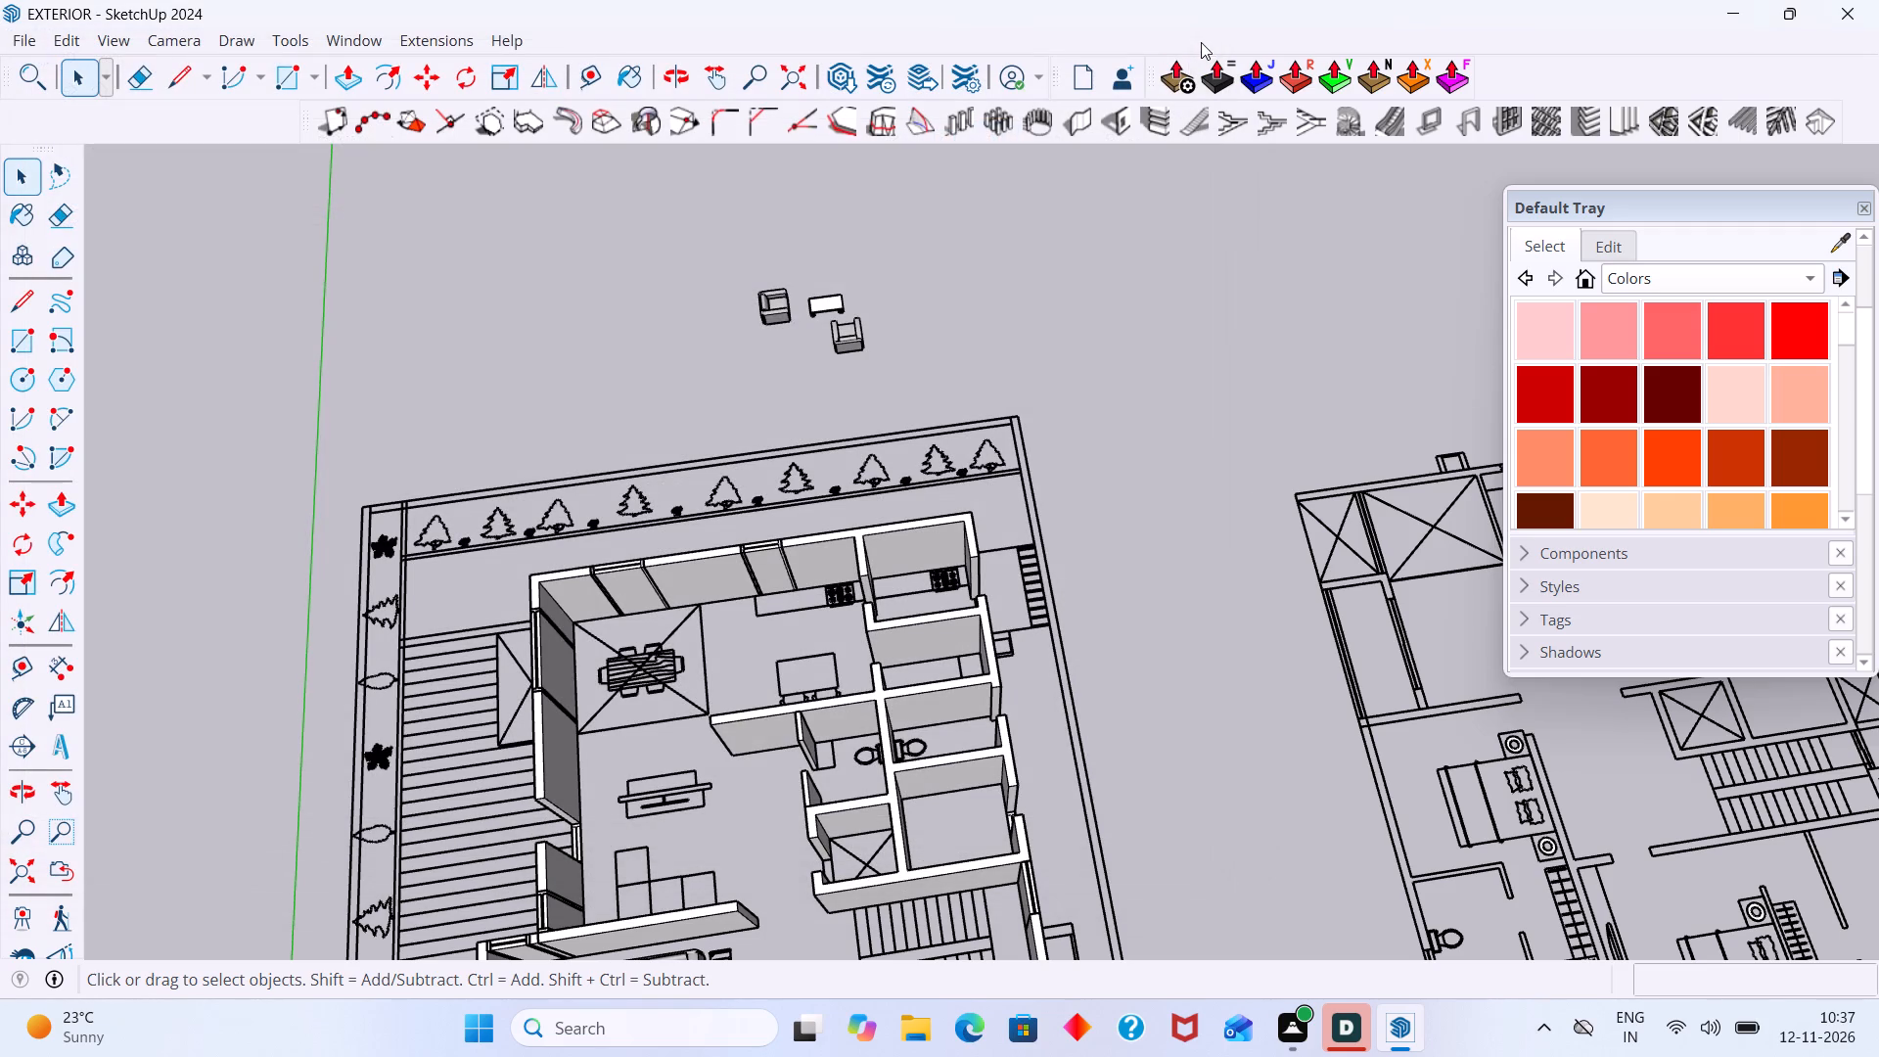
Reopen the 3D Warehouse and browse the "DINNING" results for a table-and-chairs set suited to the house's dining area.
{"action": "scroll", "coordinate": [865, 391], "scroll_direction": "down", "scroll_amount": 11}
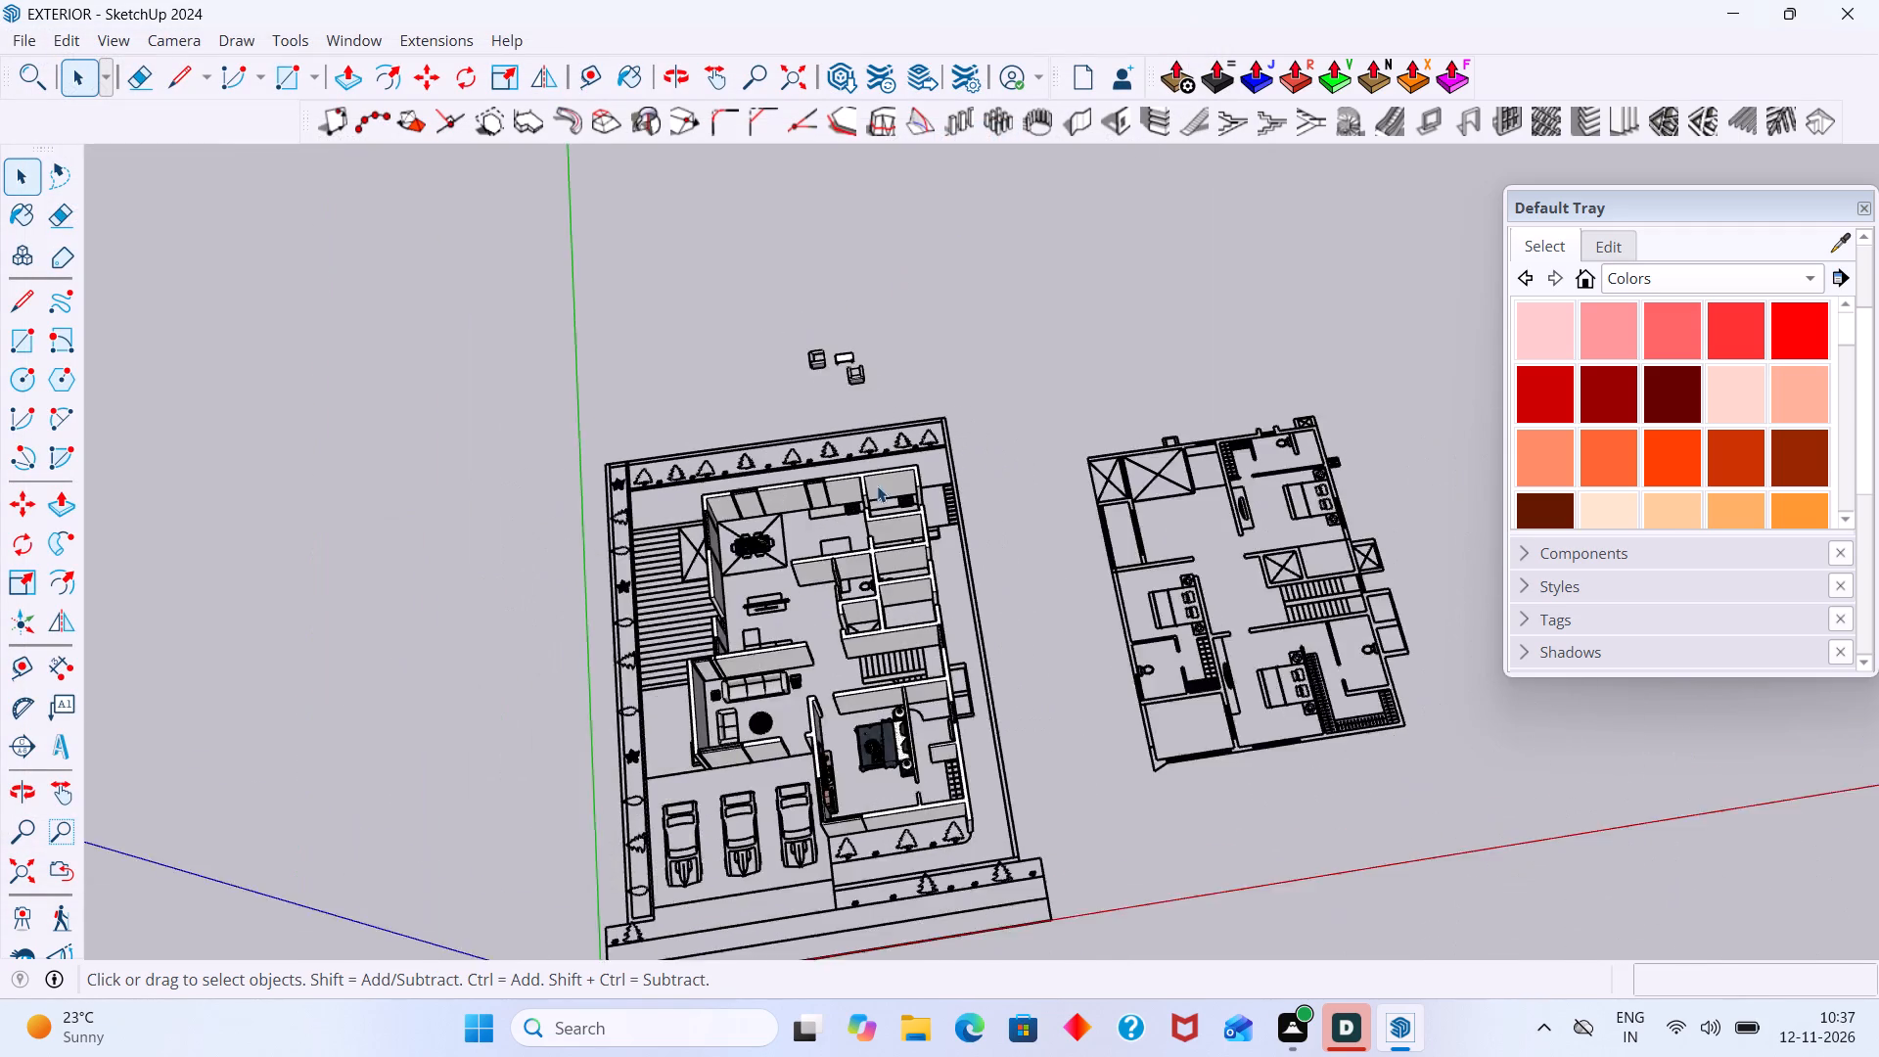
{"action": "middle_click_drag", "start_coordinate": [872, 563], "coordinate": [833, 485]}
{"action": "scroll", "coordinate": [796, 583], "scroll_direction": "up", "scroll_amount": 15}
{"action": "scroll", "coordinate": [768, 561], "scroll_direction": "down", "scroll_amount": 6}
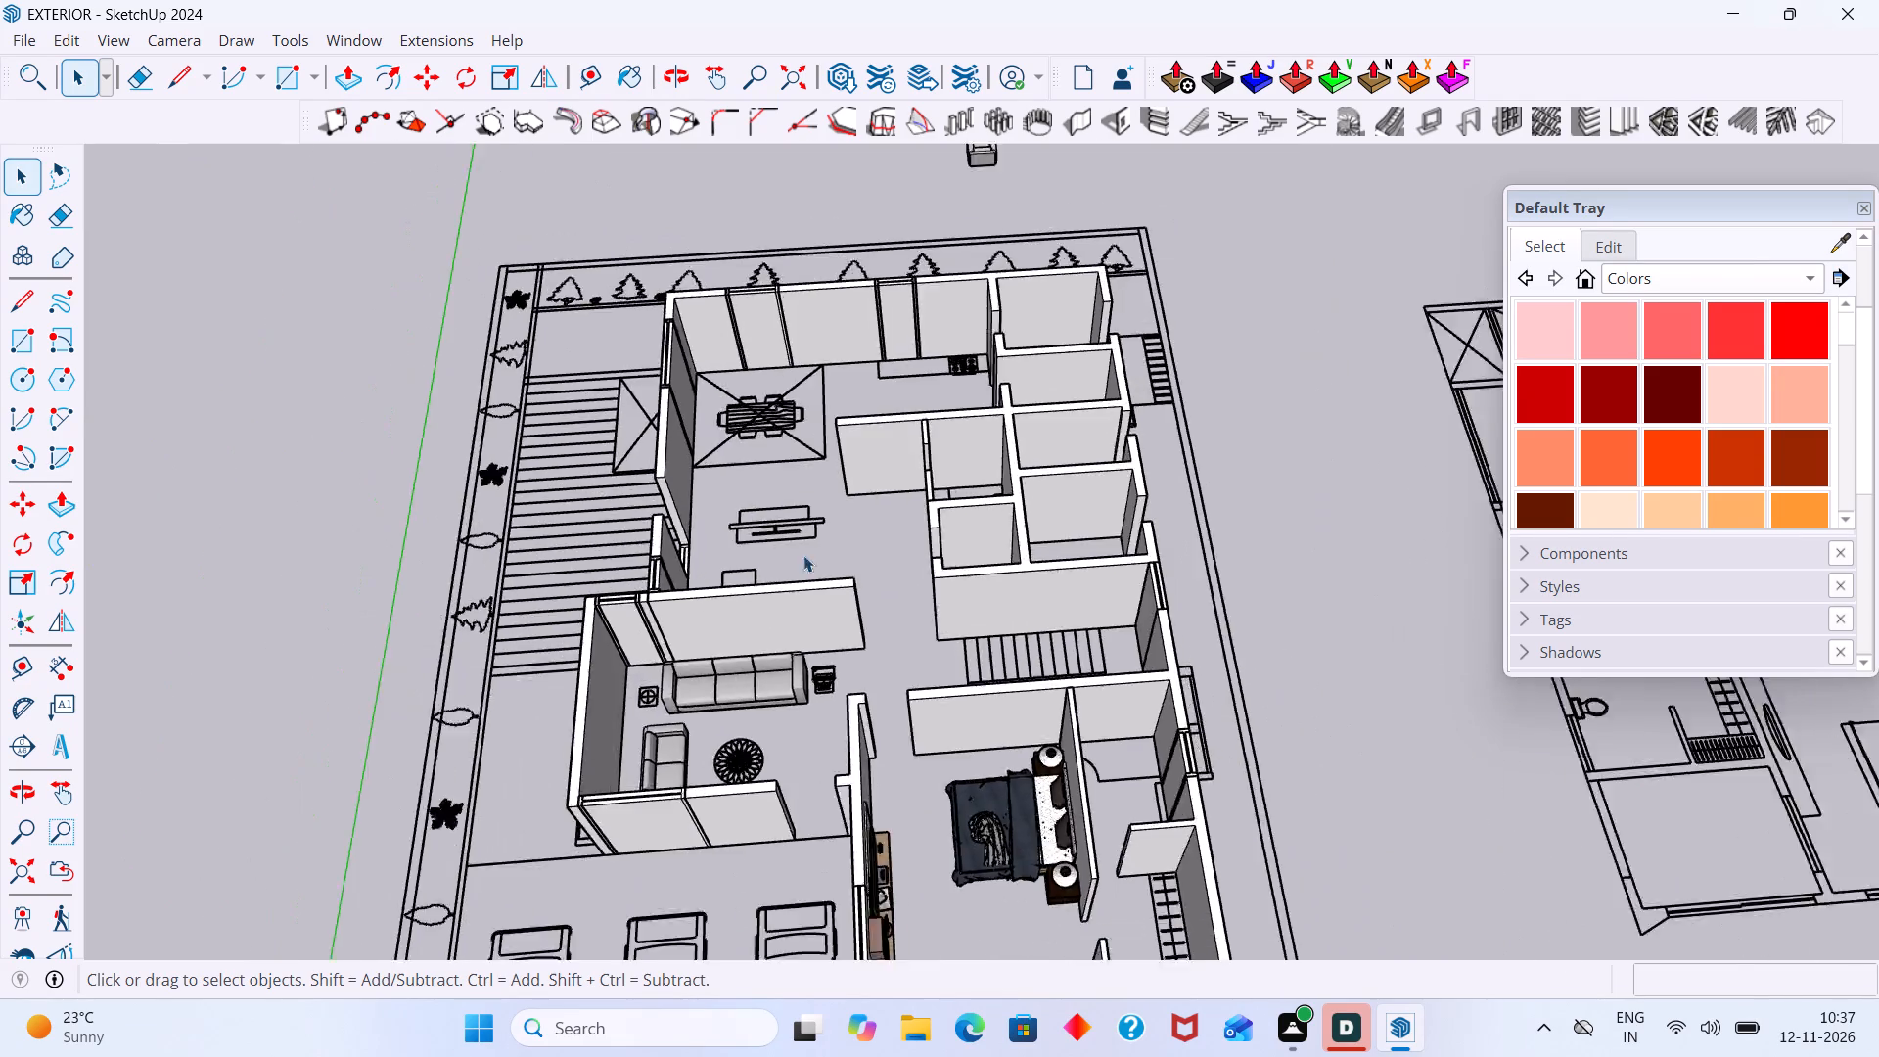
{"action": "scroll", "coordinate": [803, 555], "scroll_direction": "down", "scroll_amount": 11}
{"action": "left_click", "coordinate": [377, 35]}
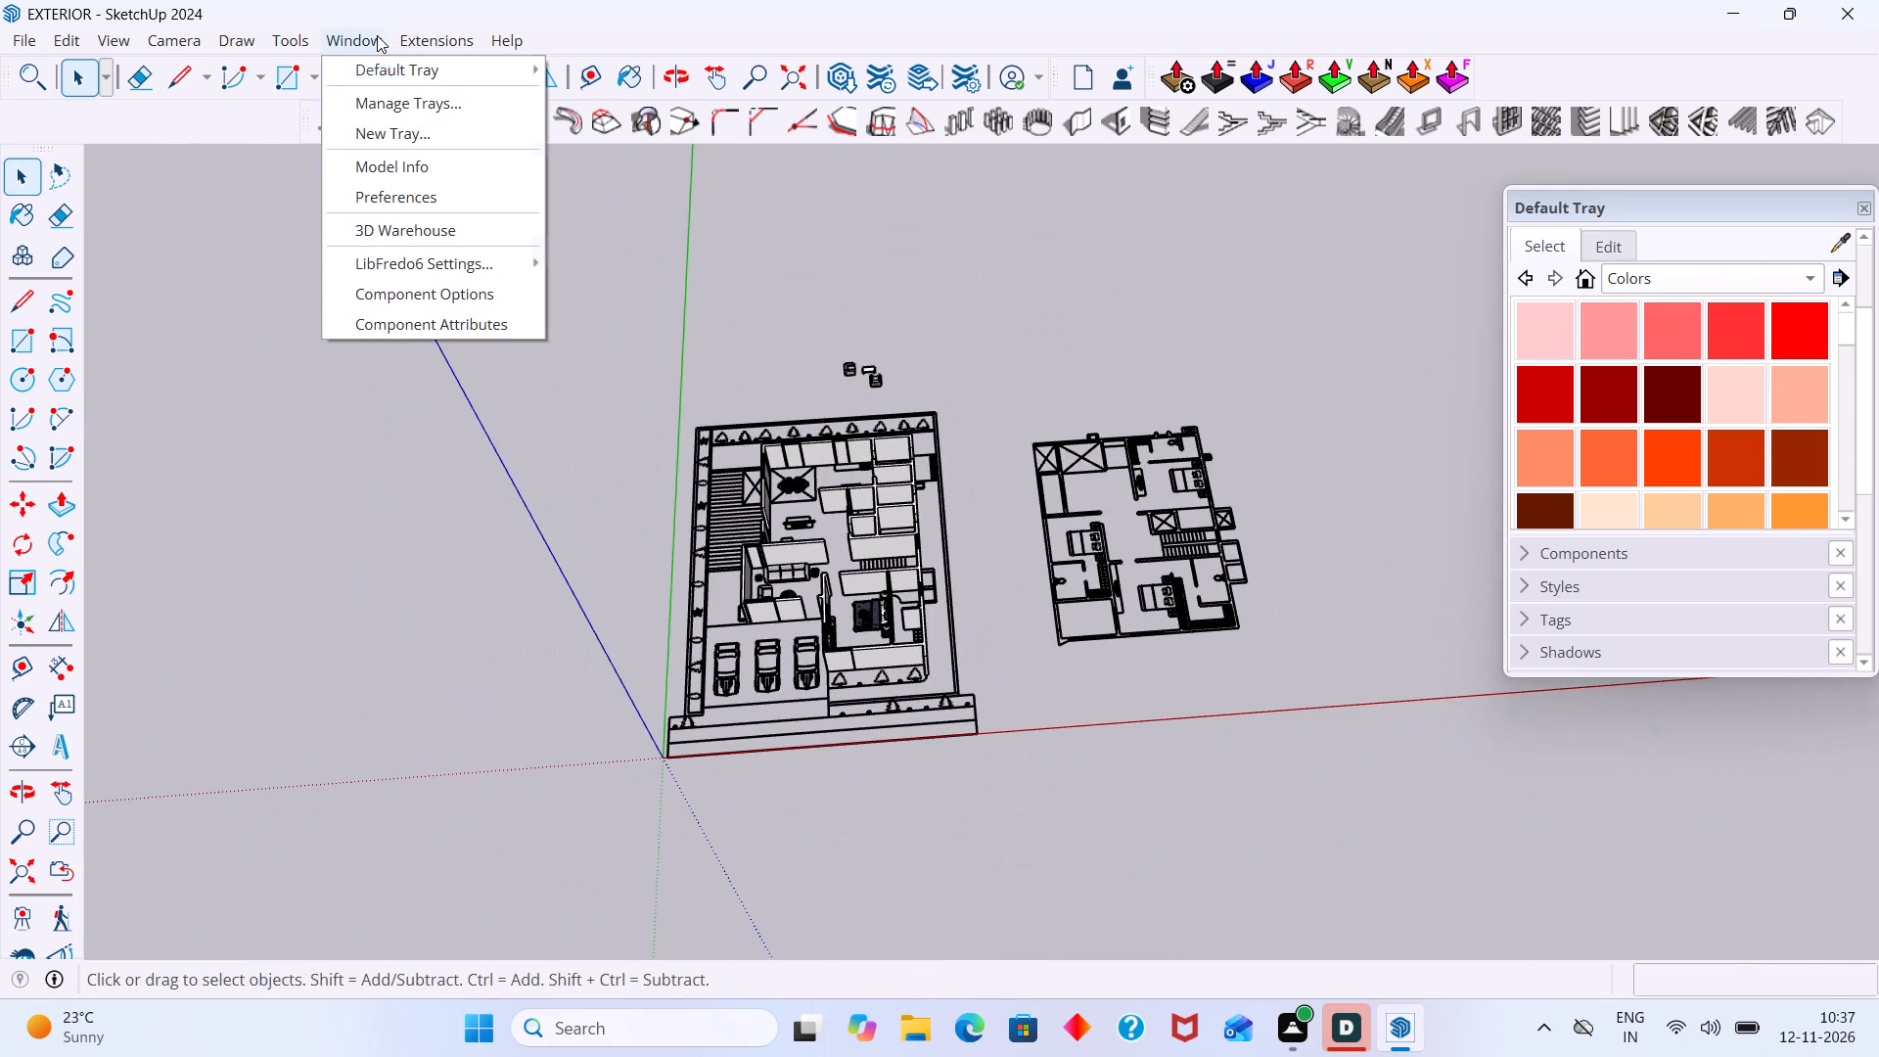
{"action": "left_click", "coordinate": [438, 241]}
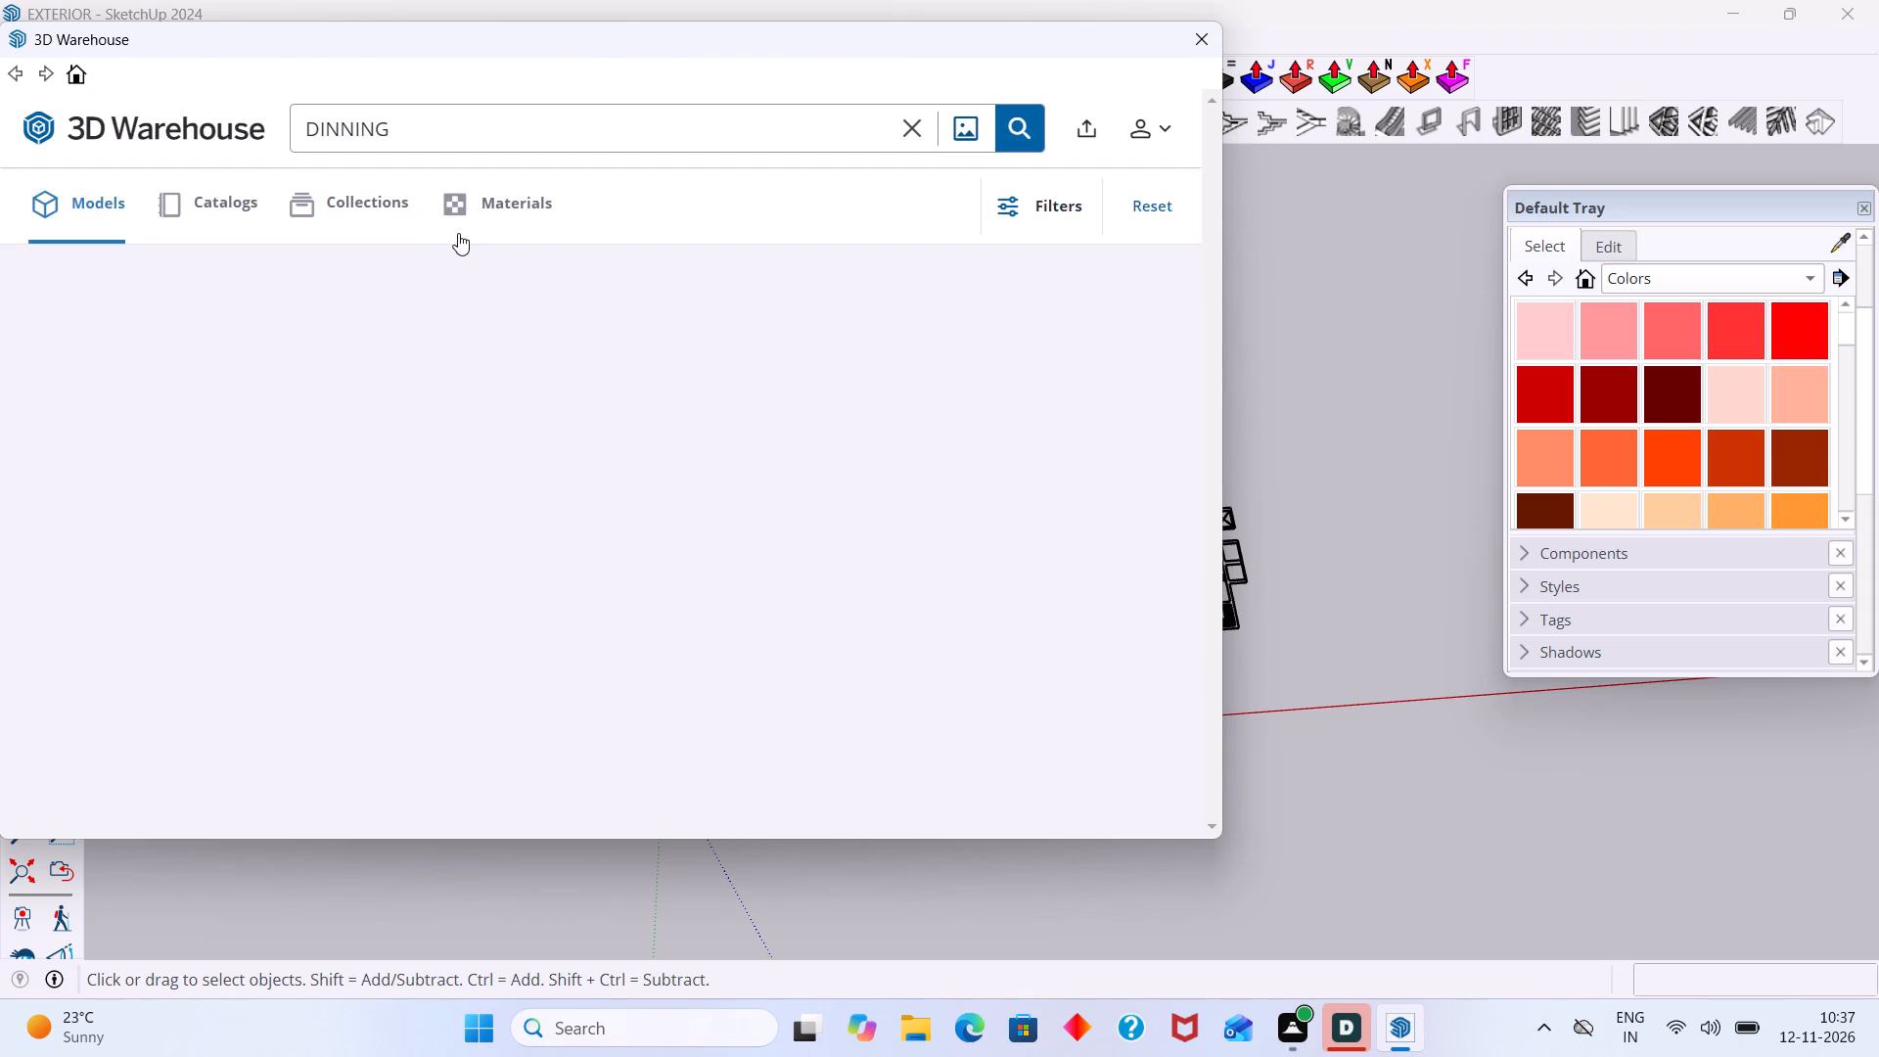
{"action": "scroll", "coordinate": [465, 340], "scroll_direction": "down", "scroll_amount": 2}
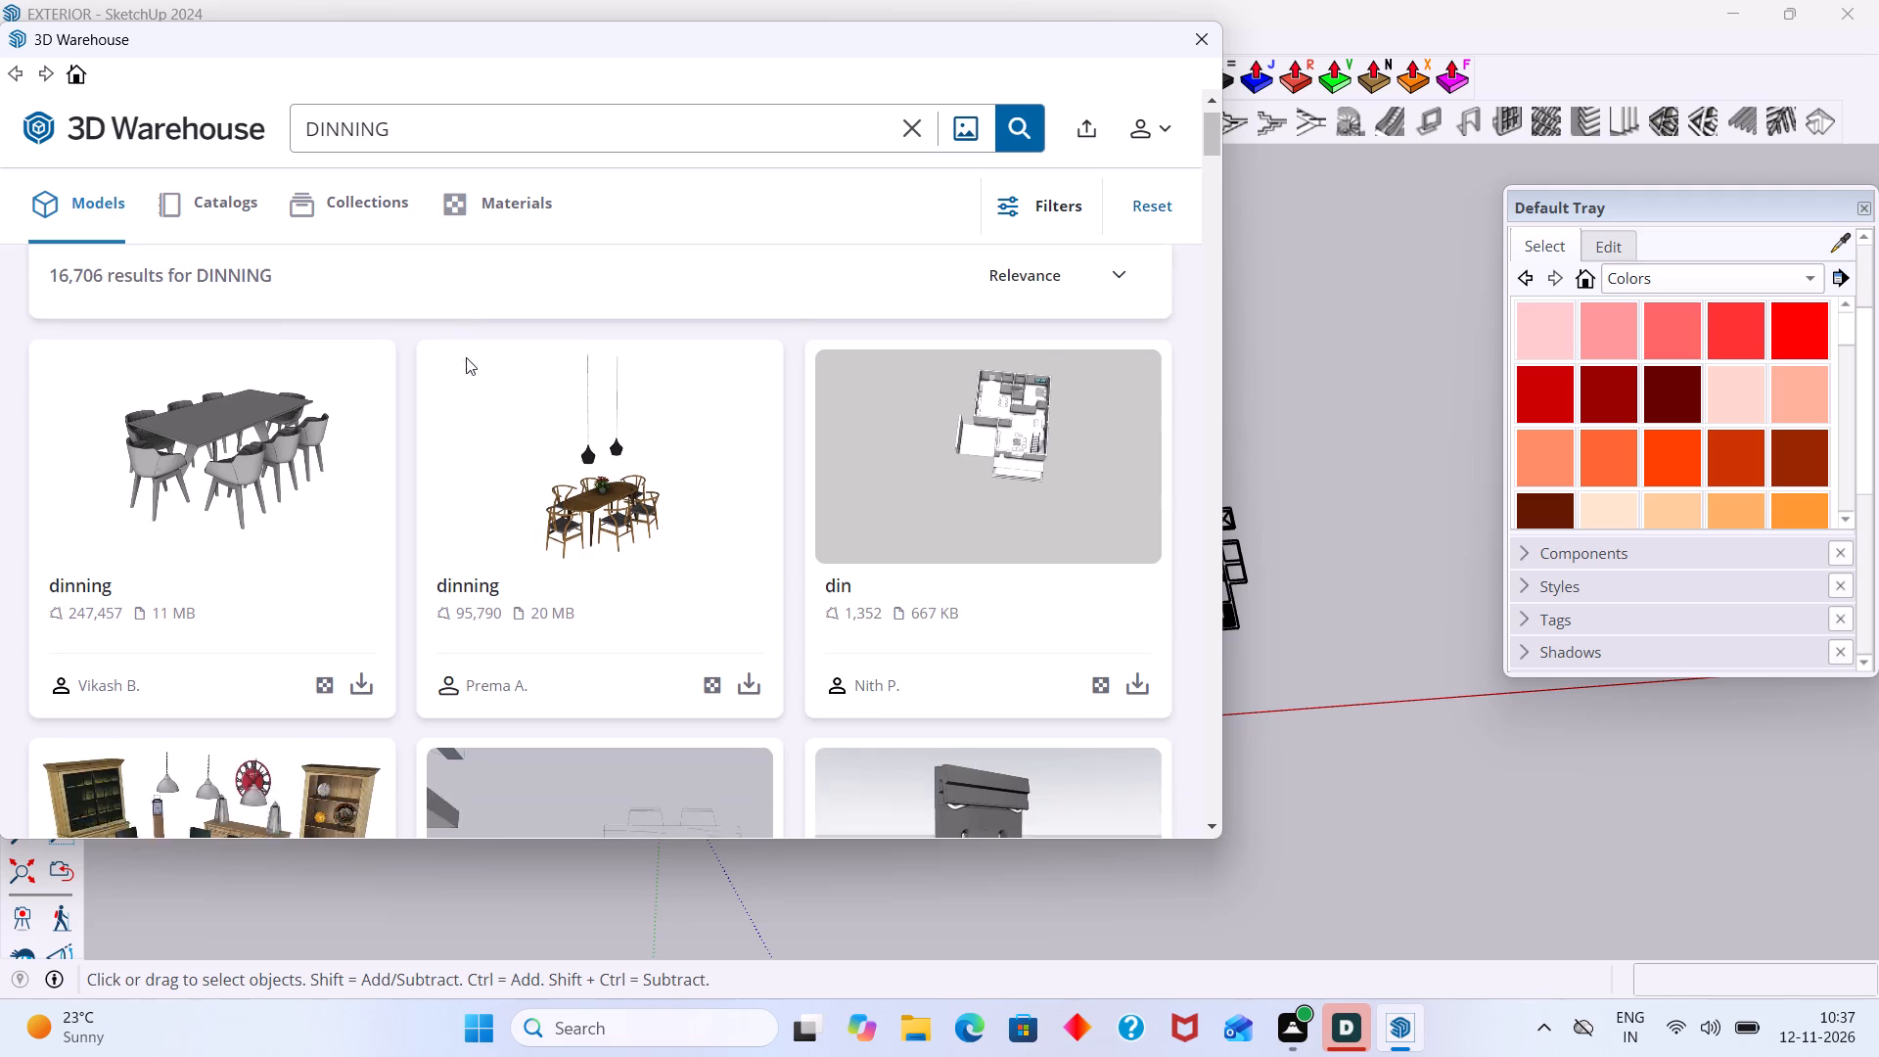
{"action": "scroll", "coordinate": [435, 437], "scroll_direction": "down", "scroll_amount": 3}
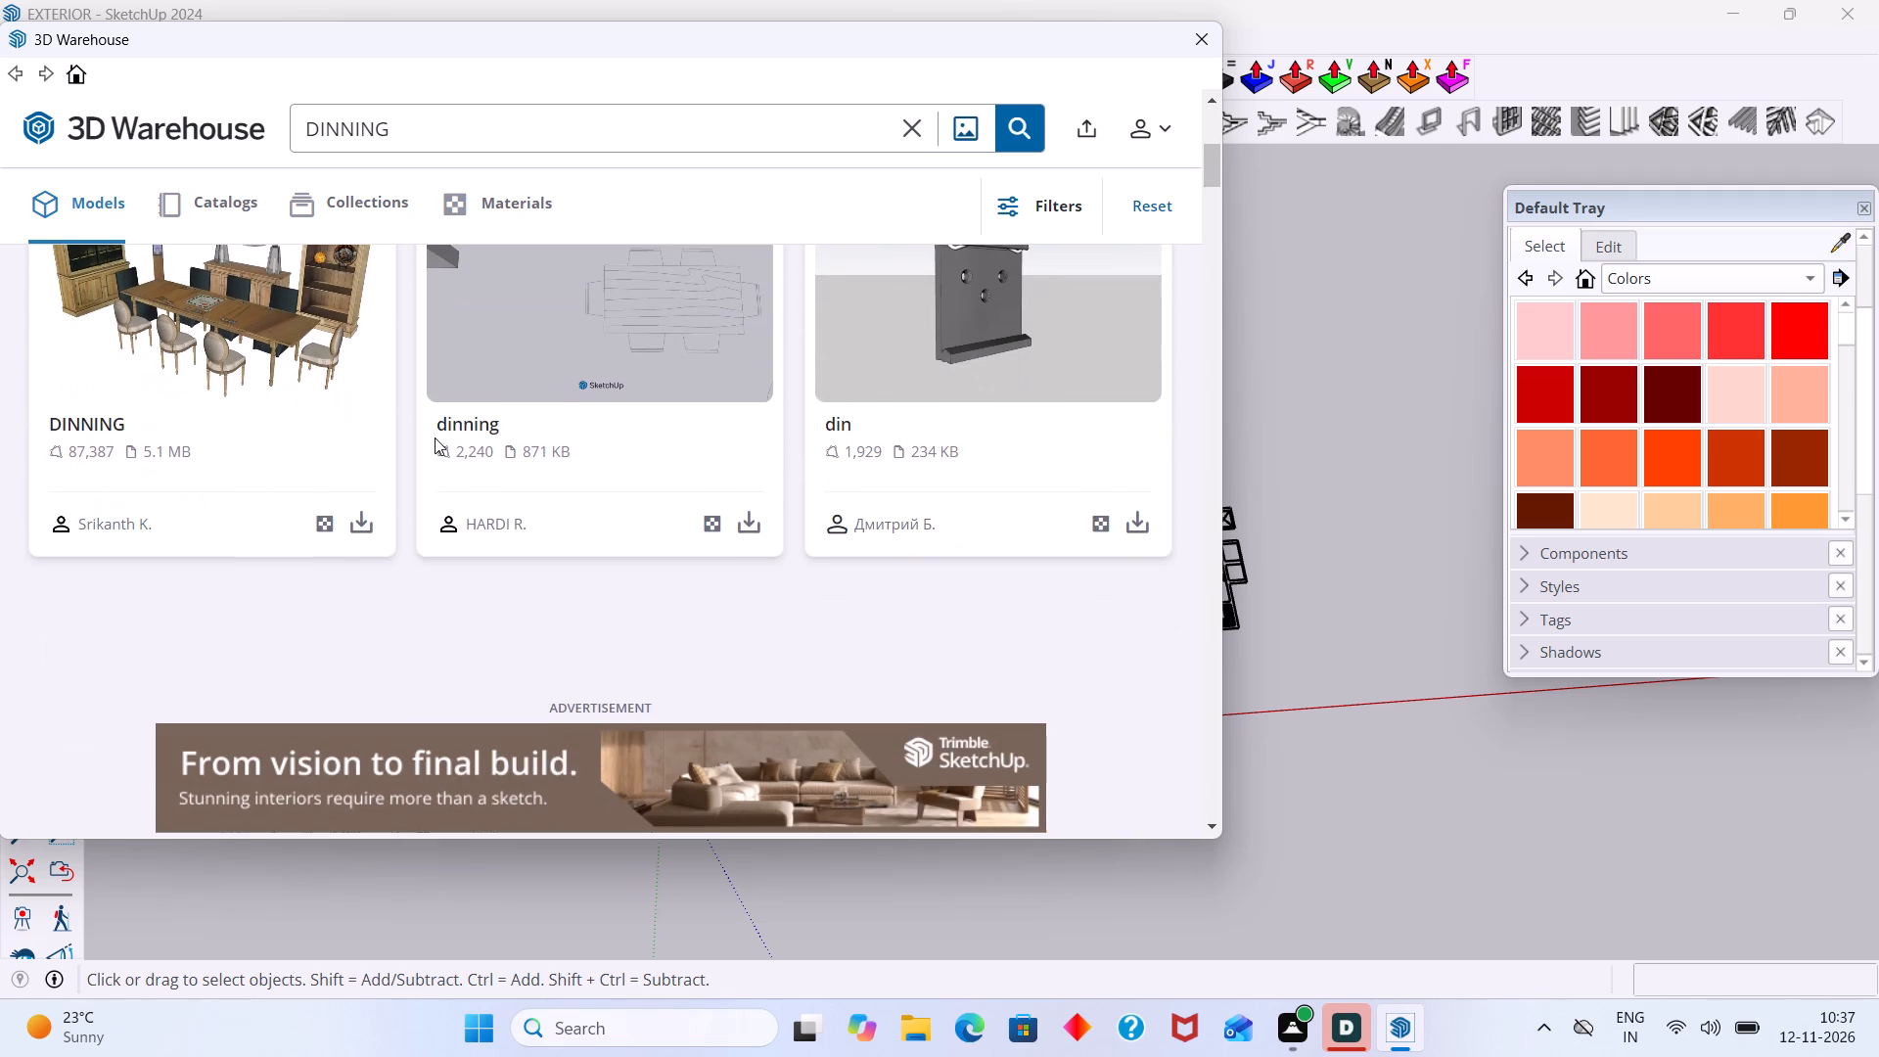
{"action": "scroll", "coordinate": [435, 437], "scroll_direction": "down", "scroll_amount": 3}
{"action": "scroll", "coordinate": [440, 440], "scroll_direction": "up", "scroll_amount": 1}
{"action": "scroll", "coordinate": [441, 440], "scroll_direction": "down", "scroll_amount": 1}
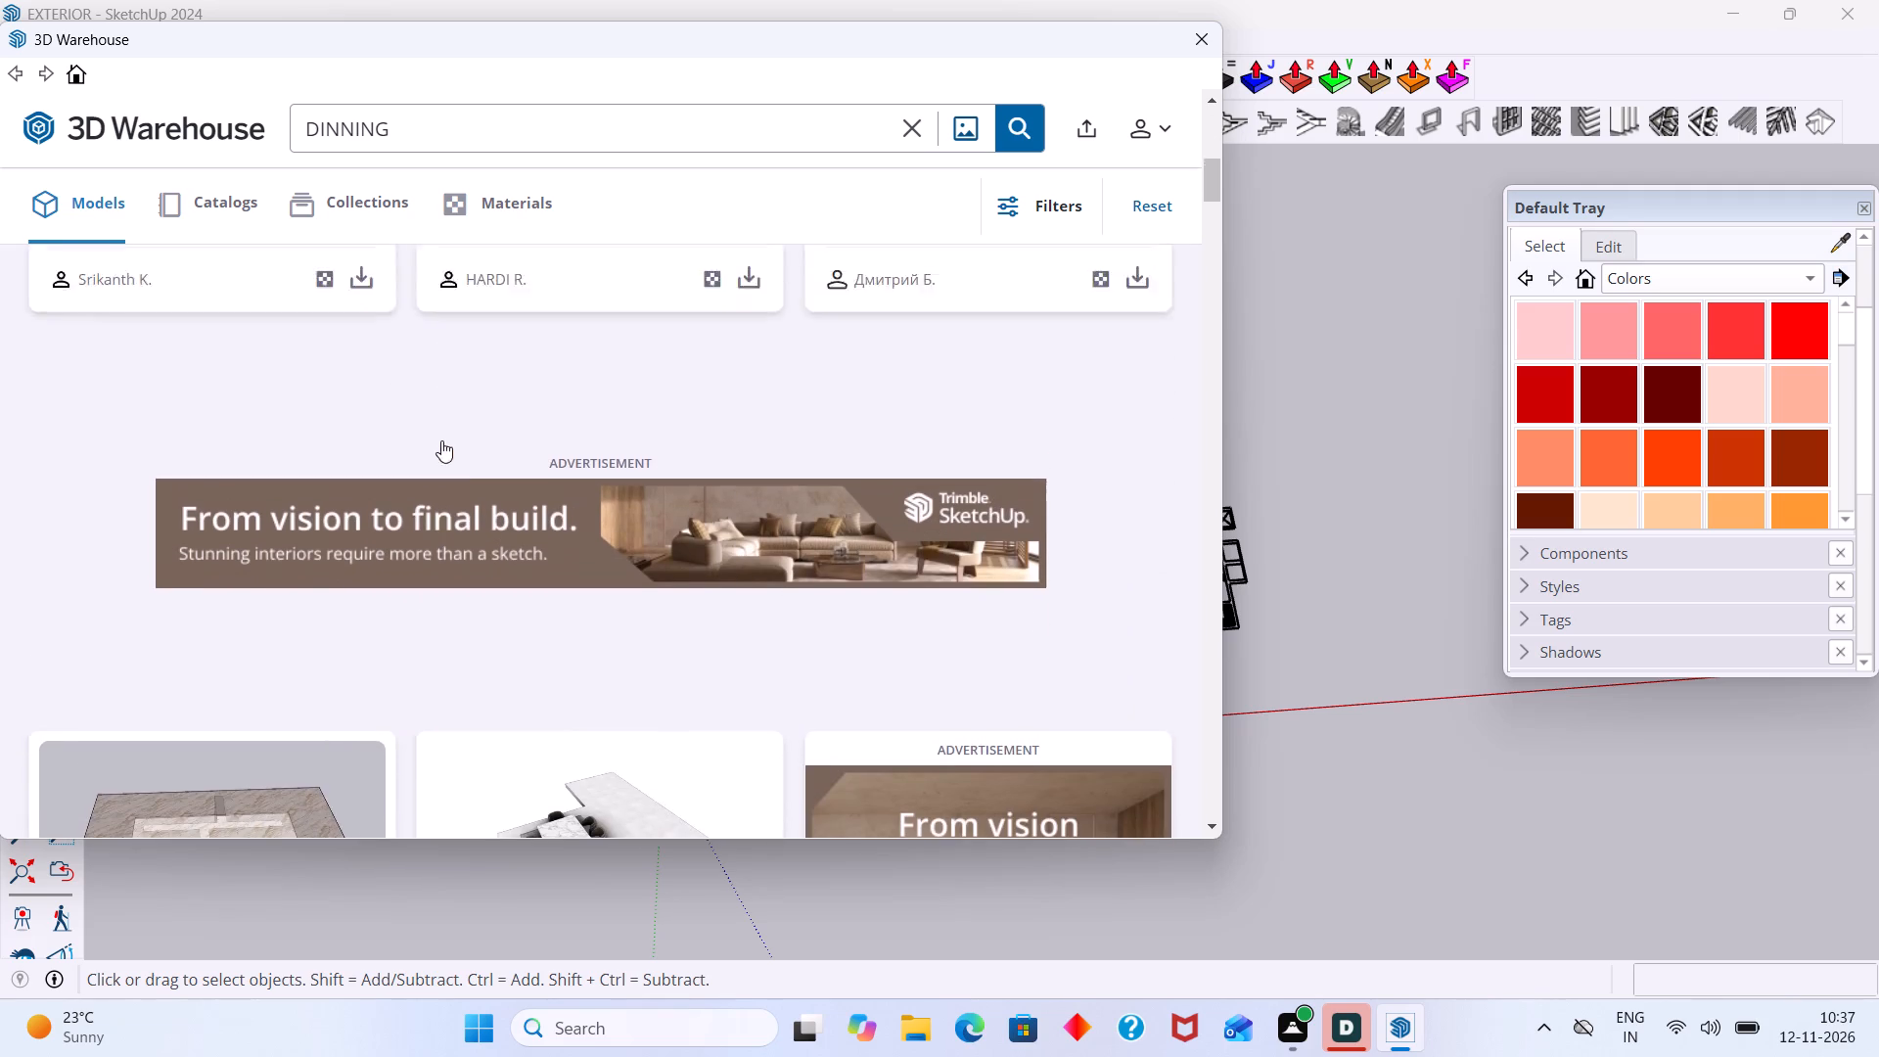
{"action": "scroll", "coordinate": [441, 440], "scroll_direction": "down", "scroll_amount": 9}
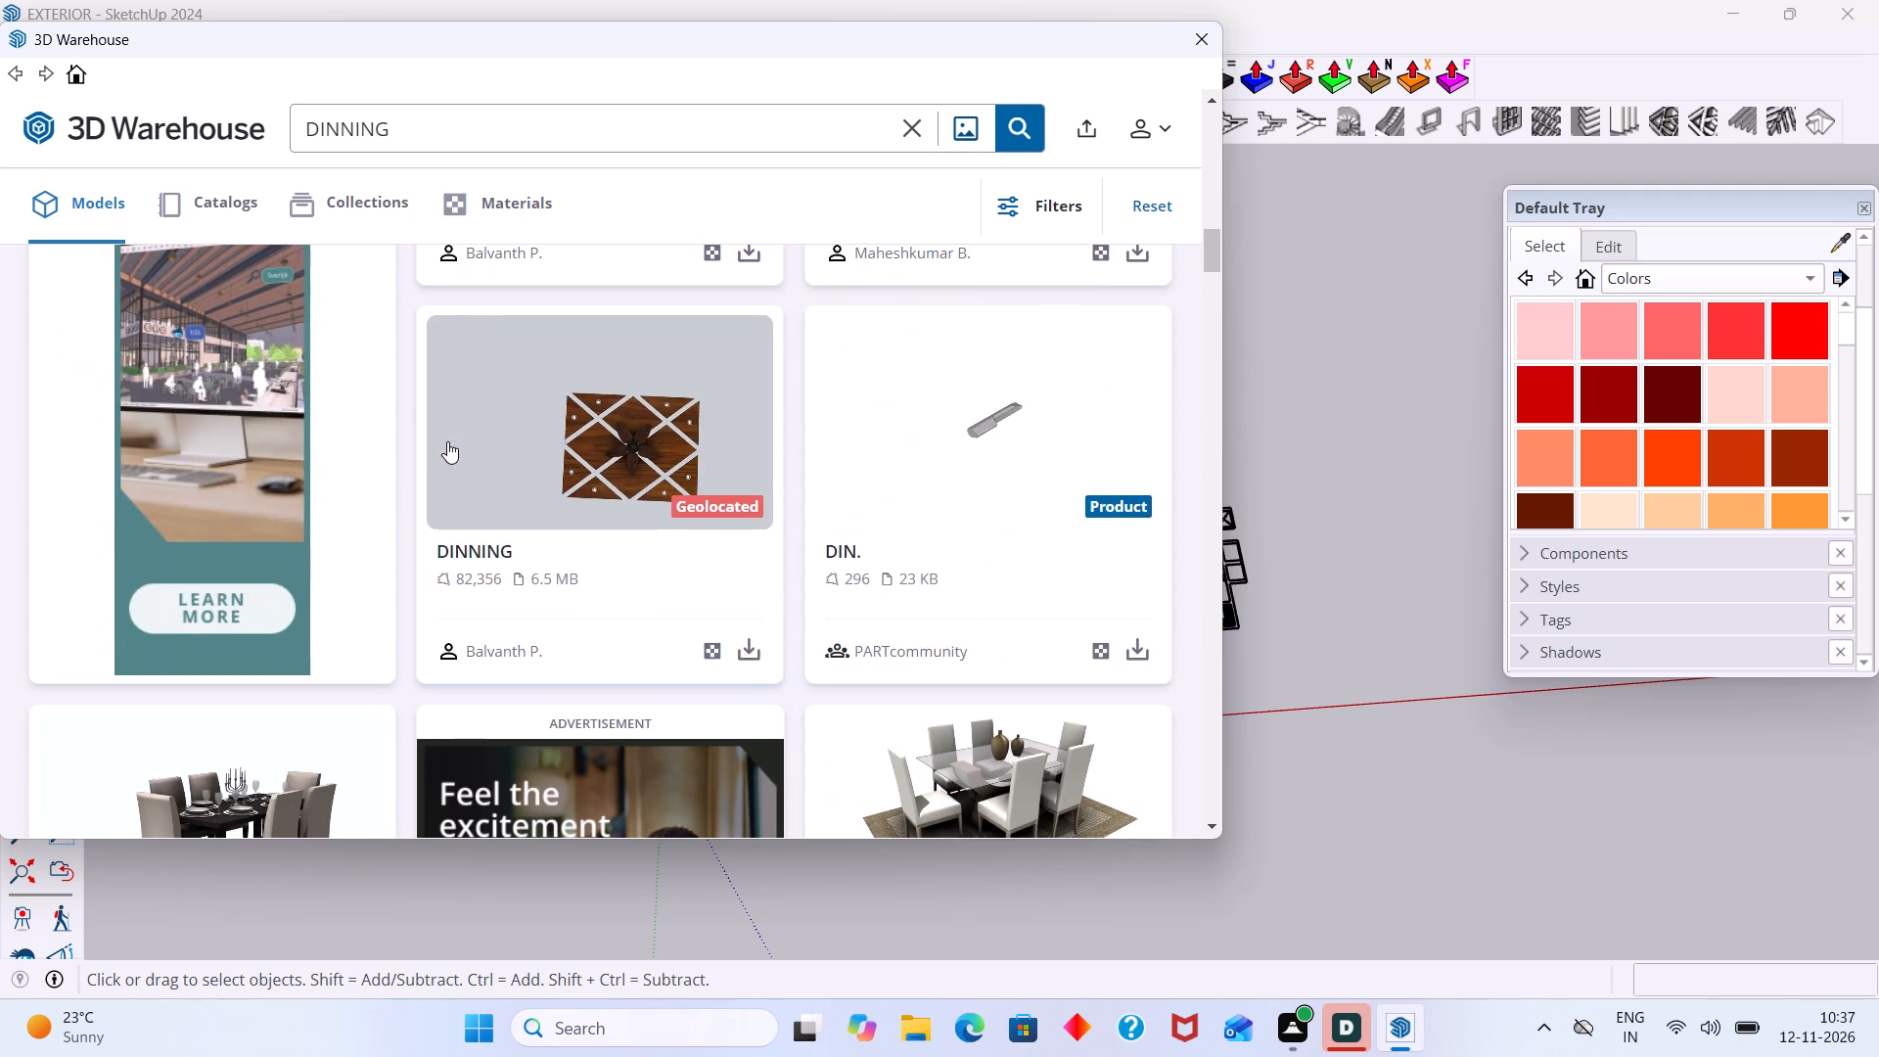
{"action": "scroll", "coordinate": [447, 441], "scroll_direction": "down", "scroll_amount": 4}
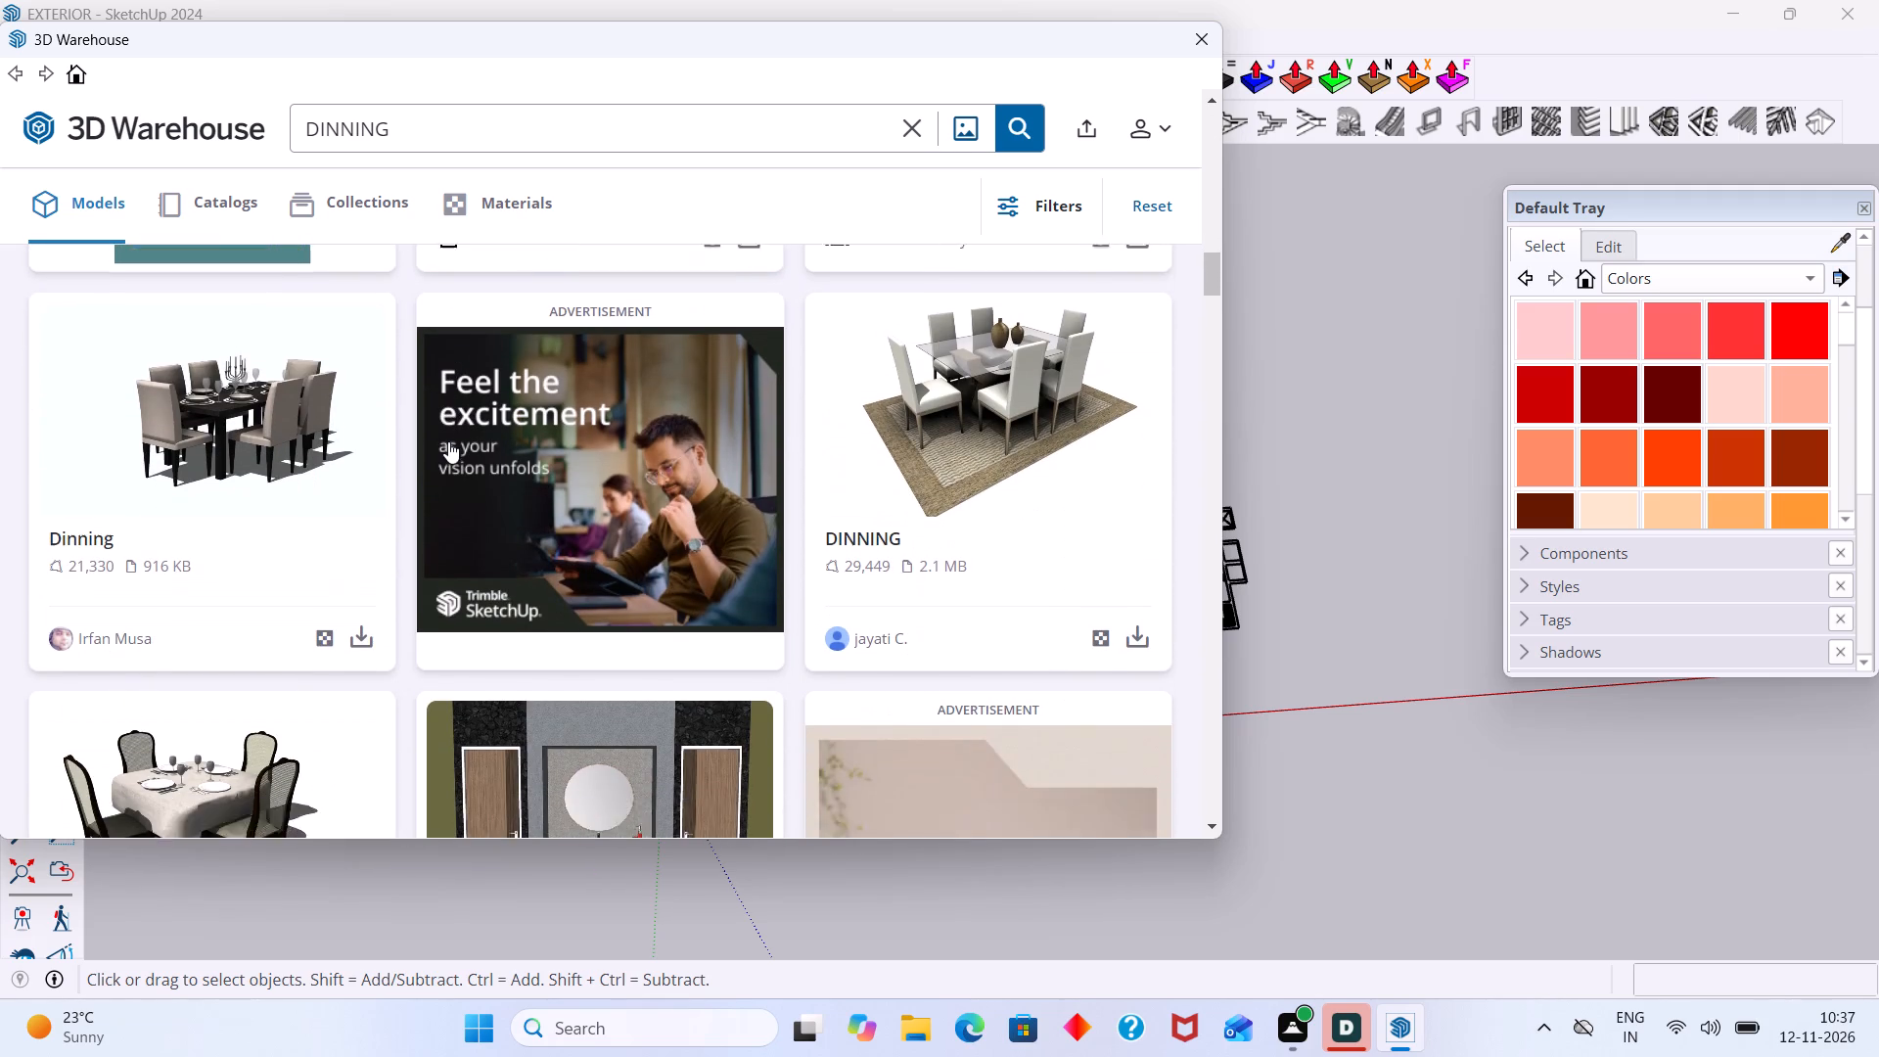
{"action": "scroll", "coordinate": [448, 441], "scroll_direction": "down", "scroll_amount": 2}
{"action": "scroll", "coordinate": [448, 441], "scroll_direction": "up", "scroll_amount": 3}
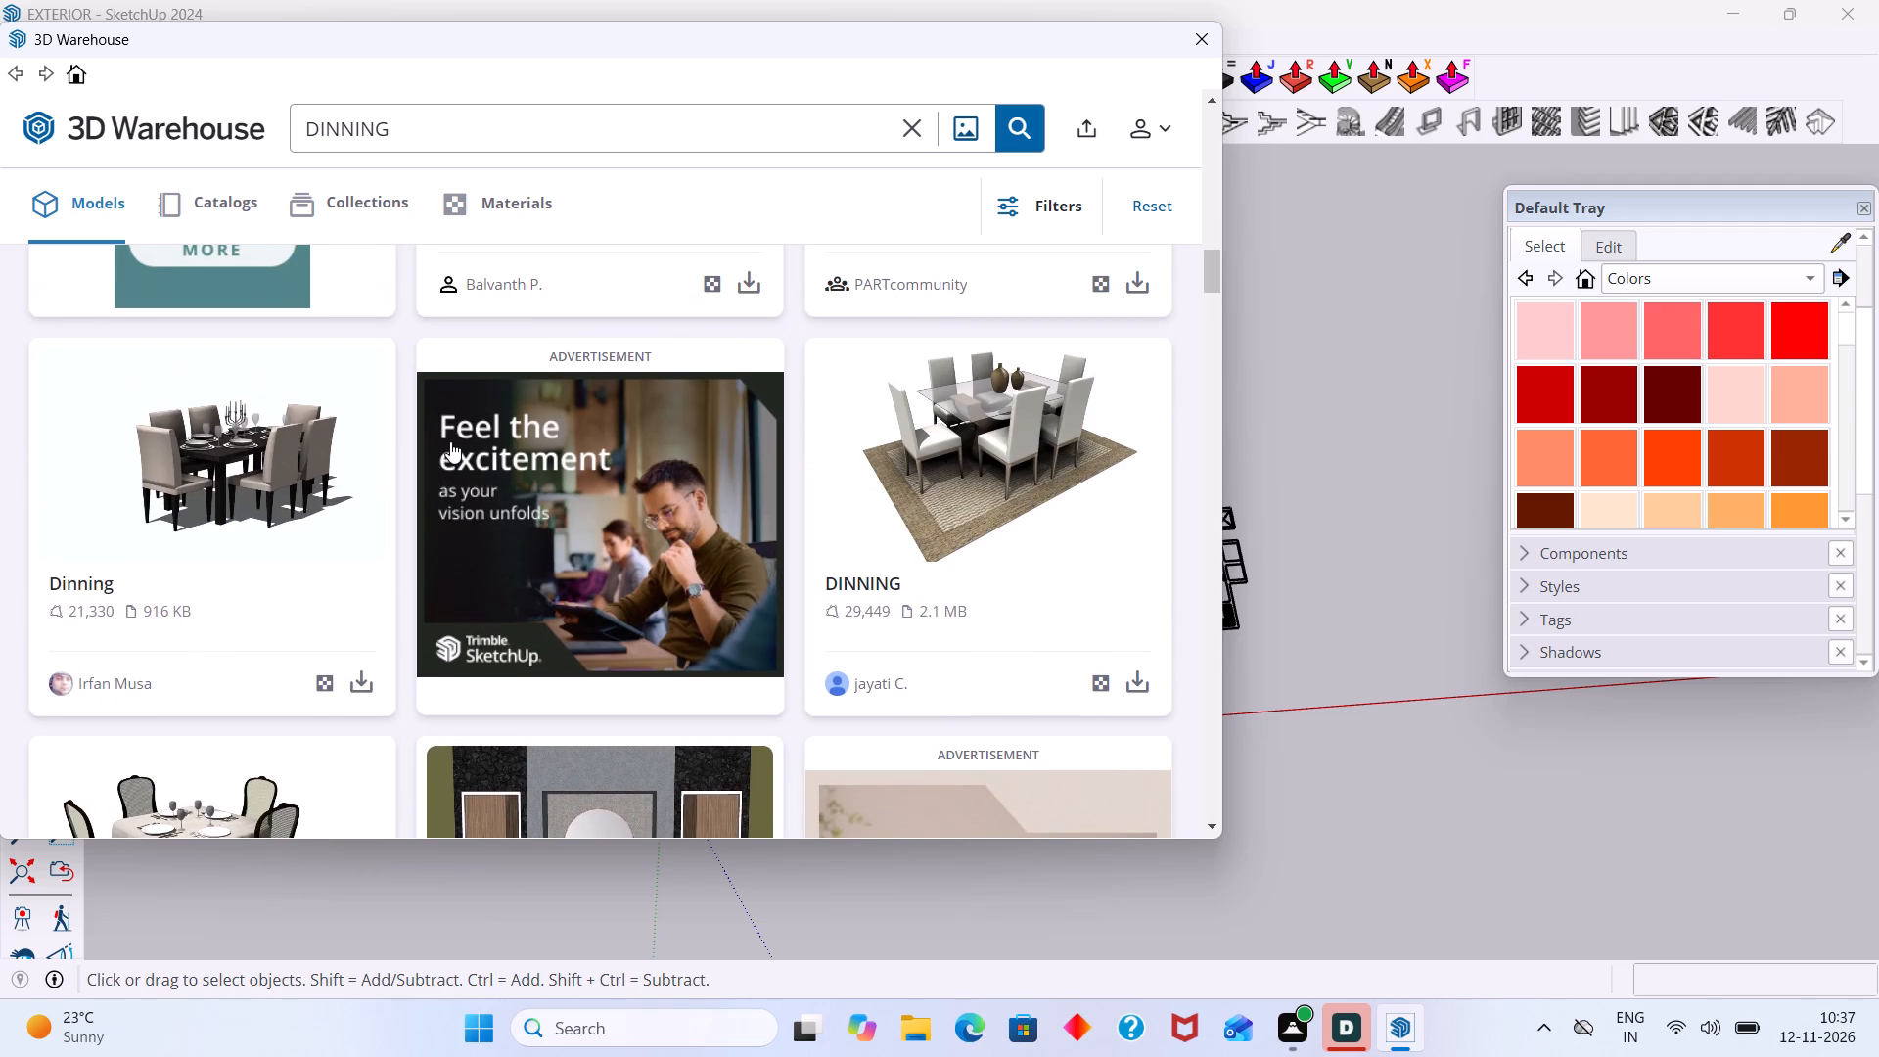
{"action": "scroll", "coordinate": [450, 441], "scroll_direction": "down", "scroll_amount": 1}
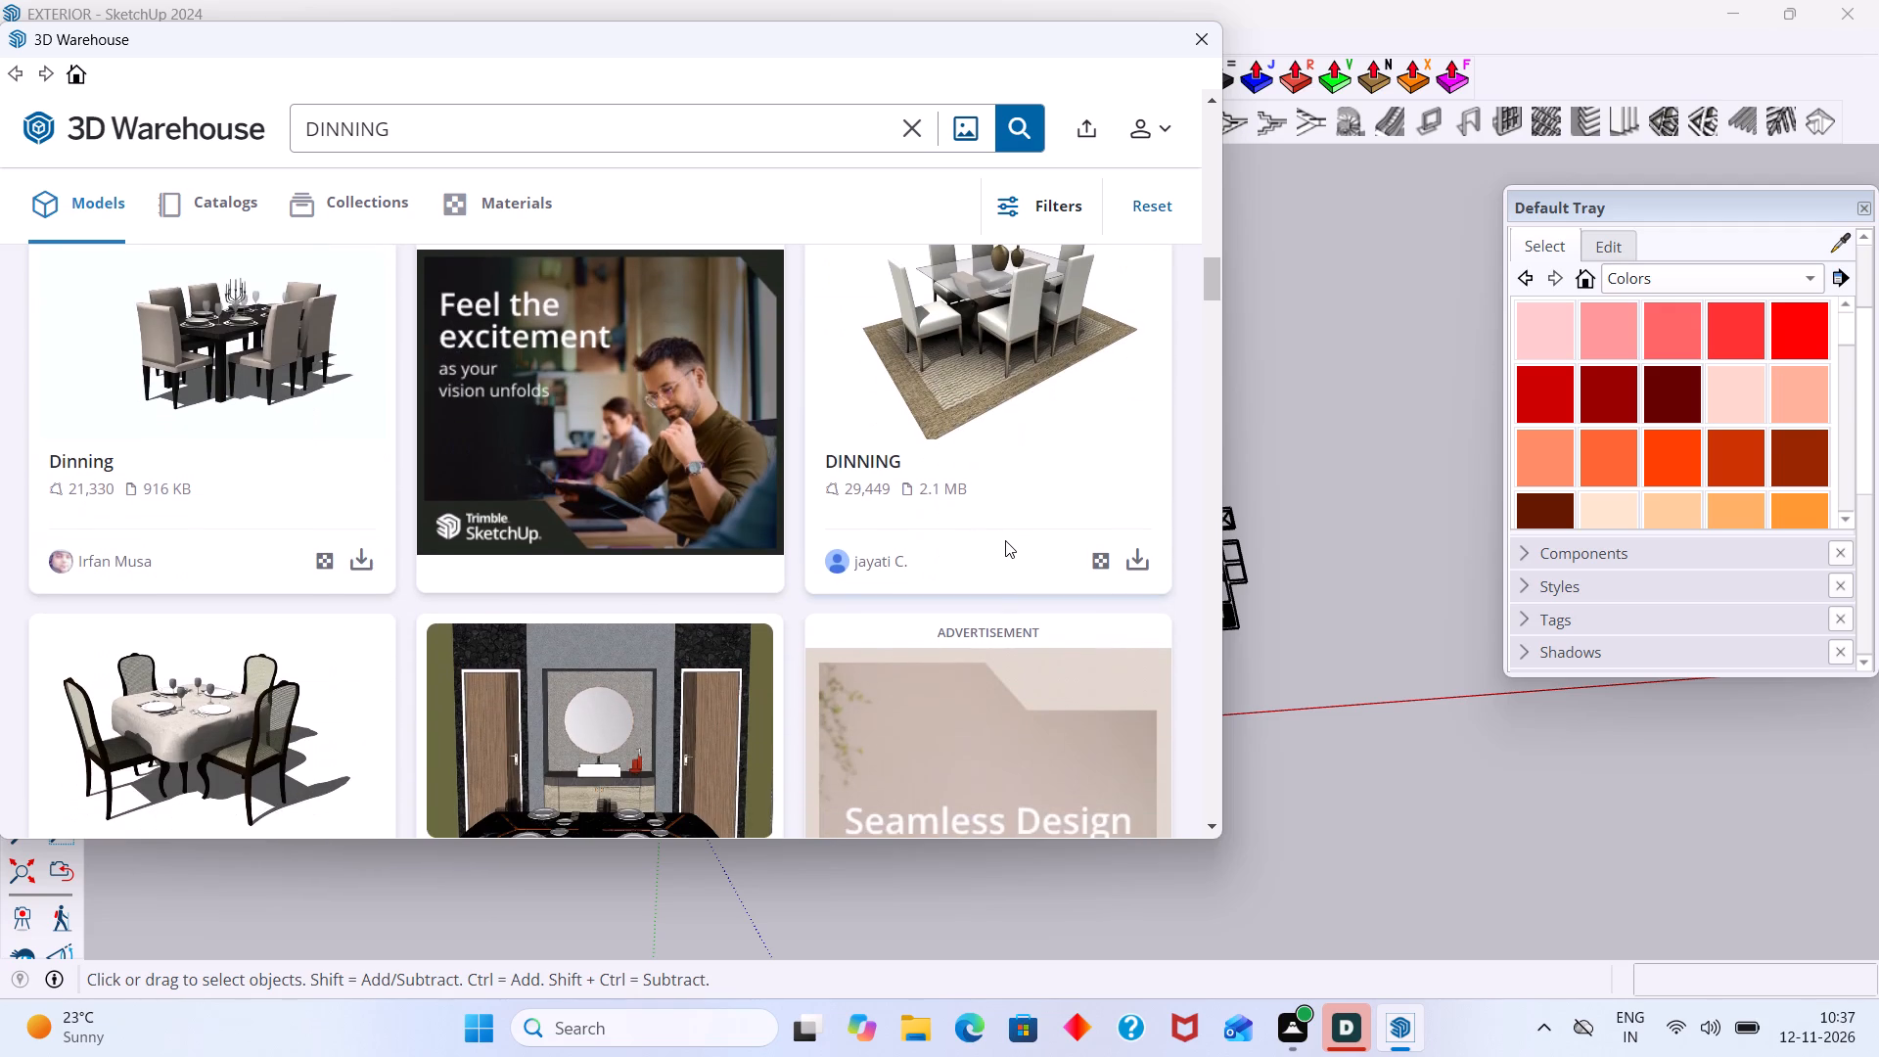
Load the 2.1 MB "DINNING" set with white chairs and a rug directly into the model, skipping the promotional video.
{"action": "left_click", "coordinate": [1135, 559]}
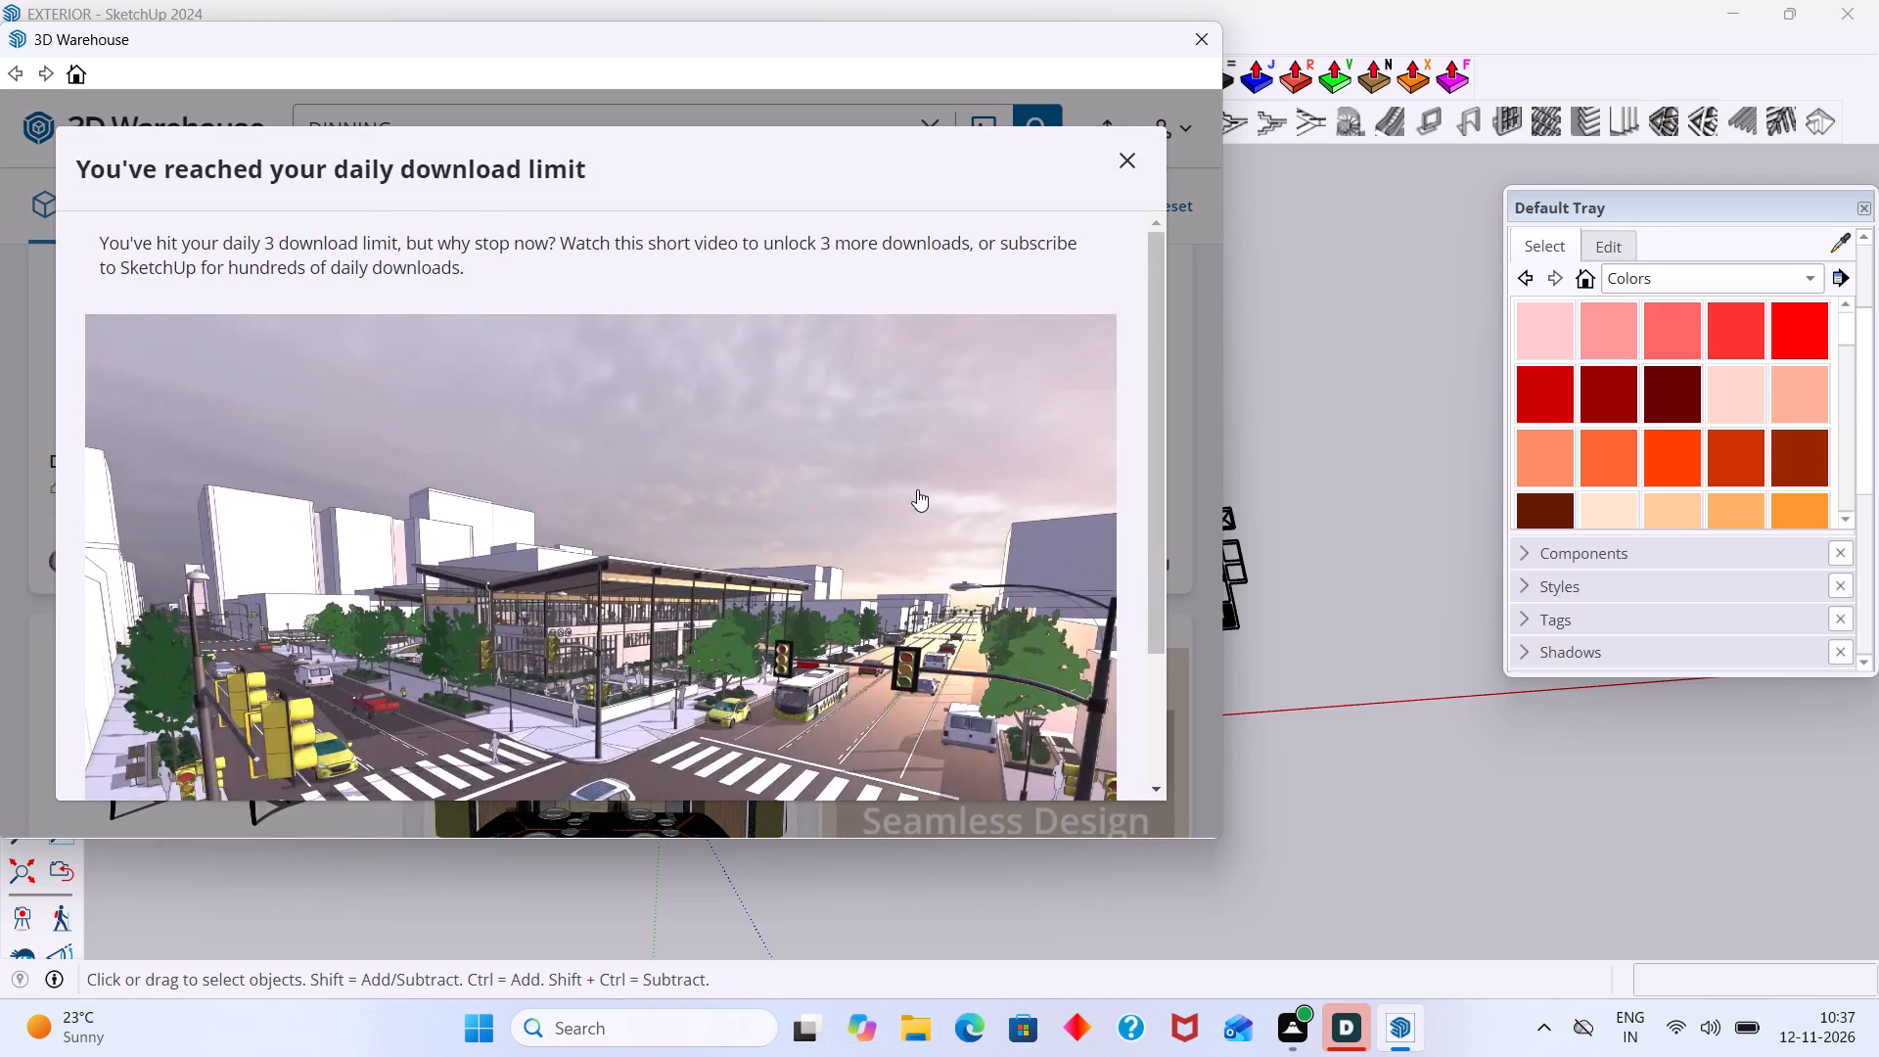
{"action": "scroll", "coordinate": [916, 489], "scroll_direction": "down", "scroll_amount": 3}
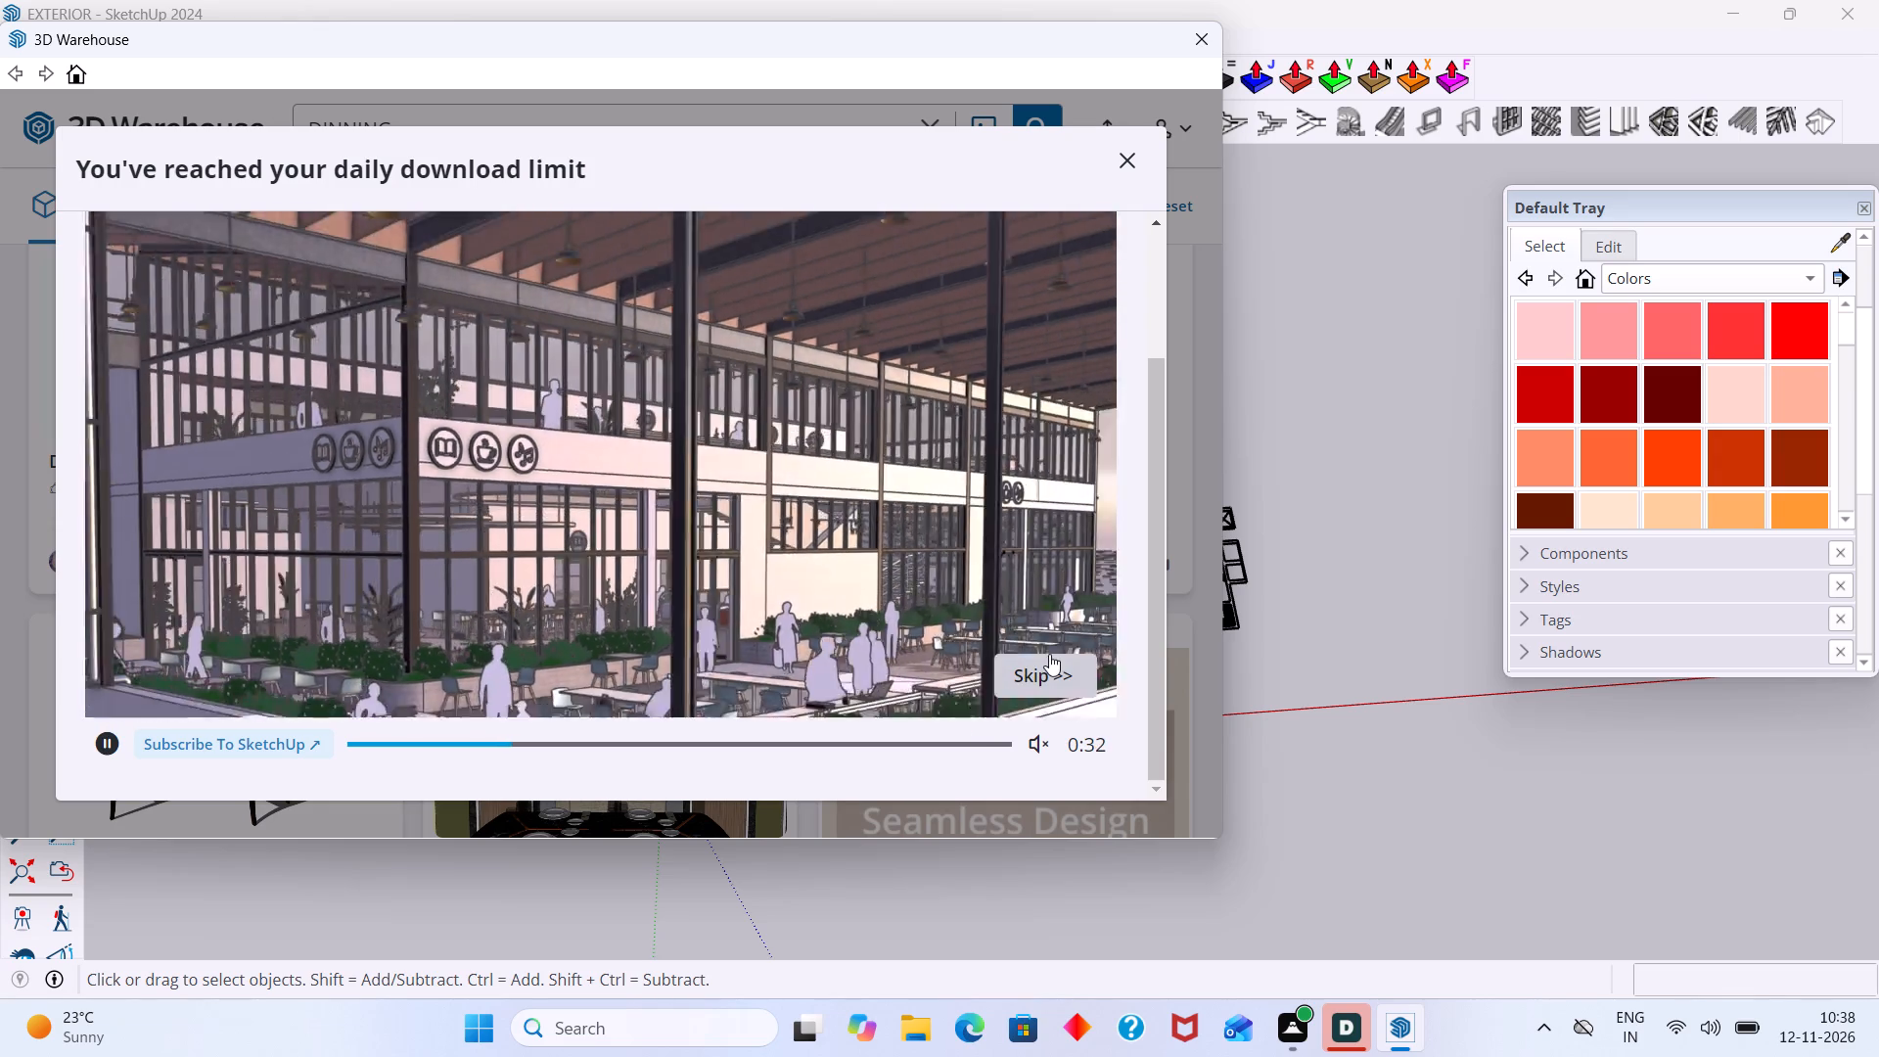
{"action": "left_click", "coordinate": [1047, 655]}
{"action": "left_click", "coordinate": [636, 560]}
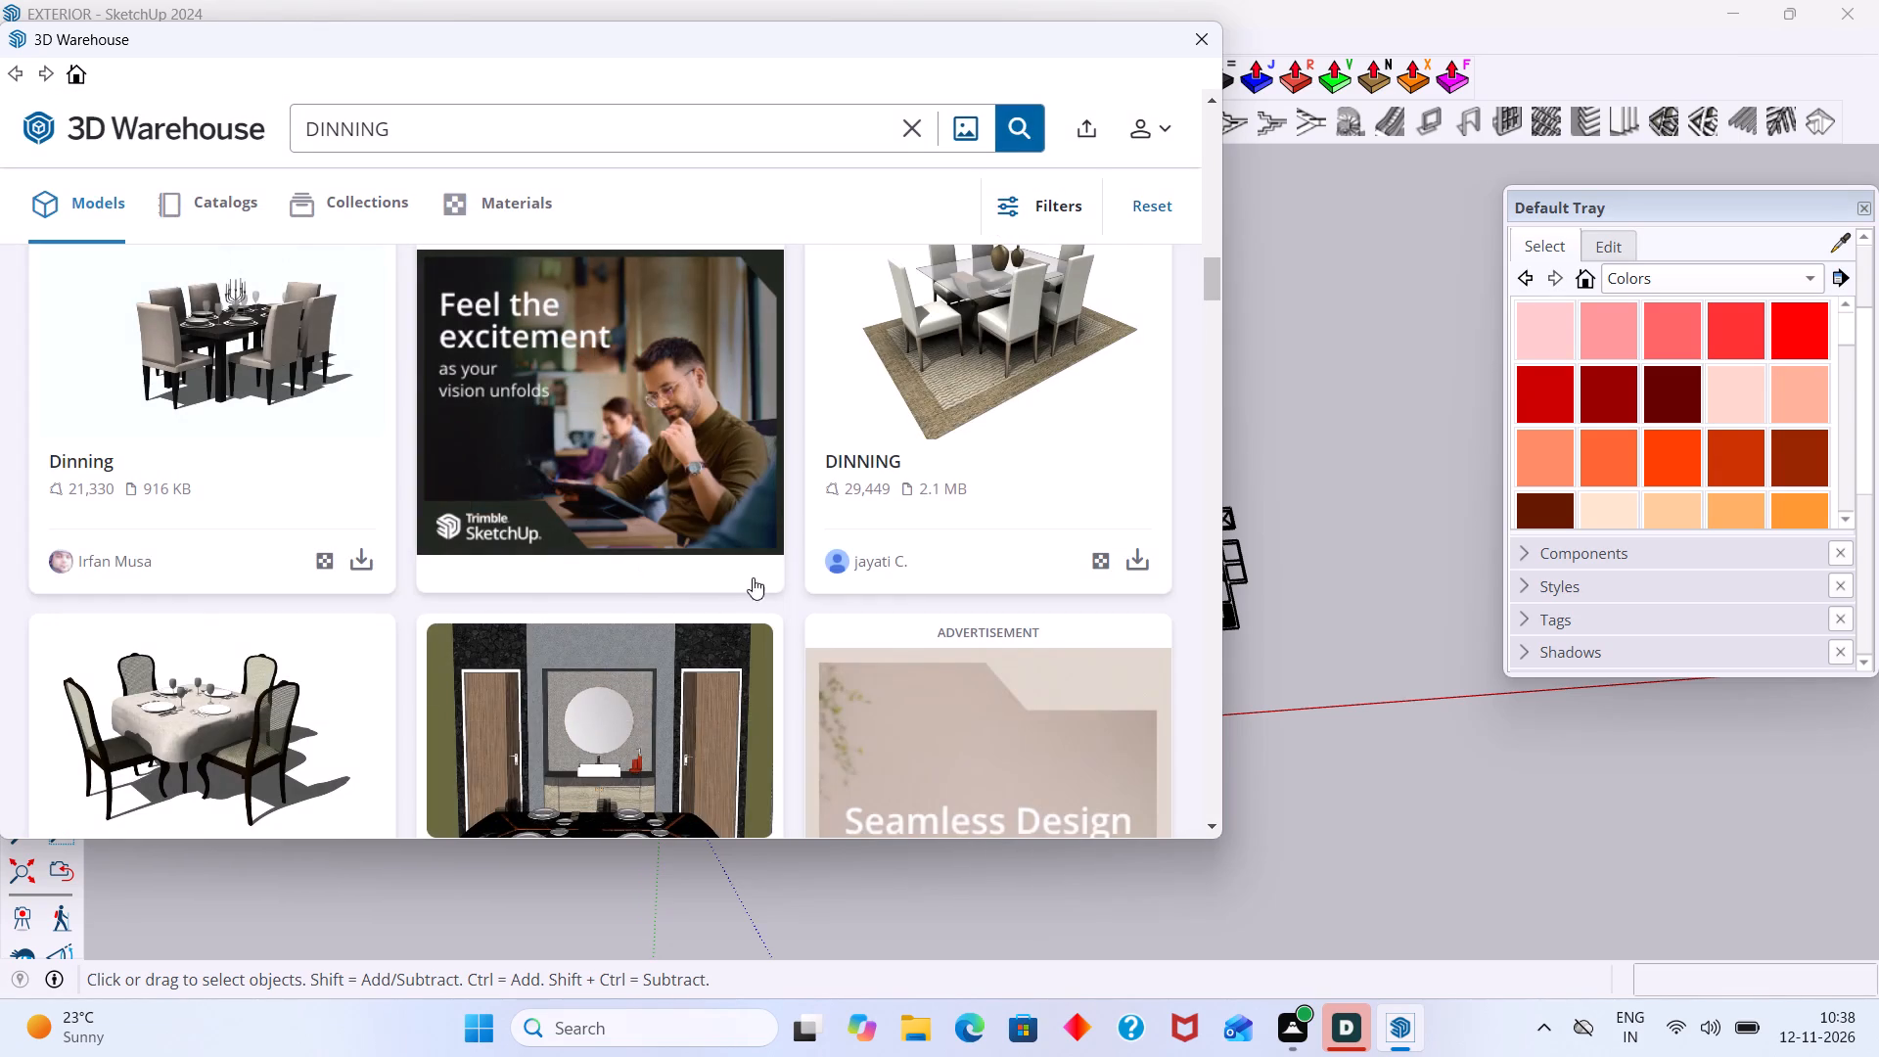
{"action": "left_click", "coordinate": [1132, 567]}
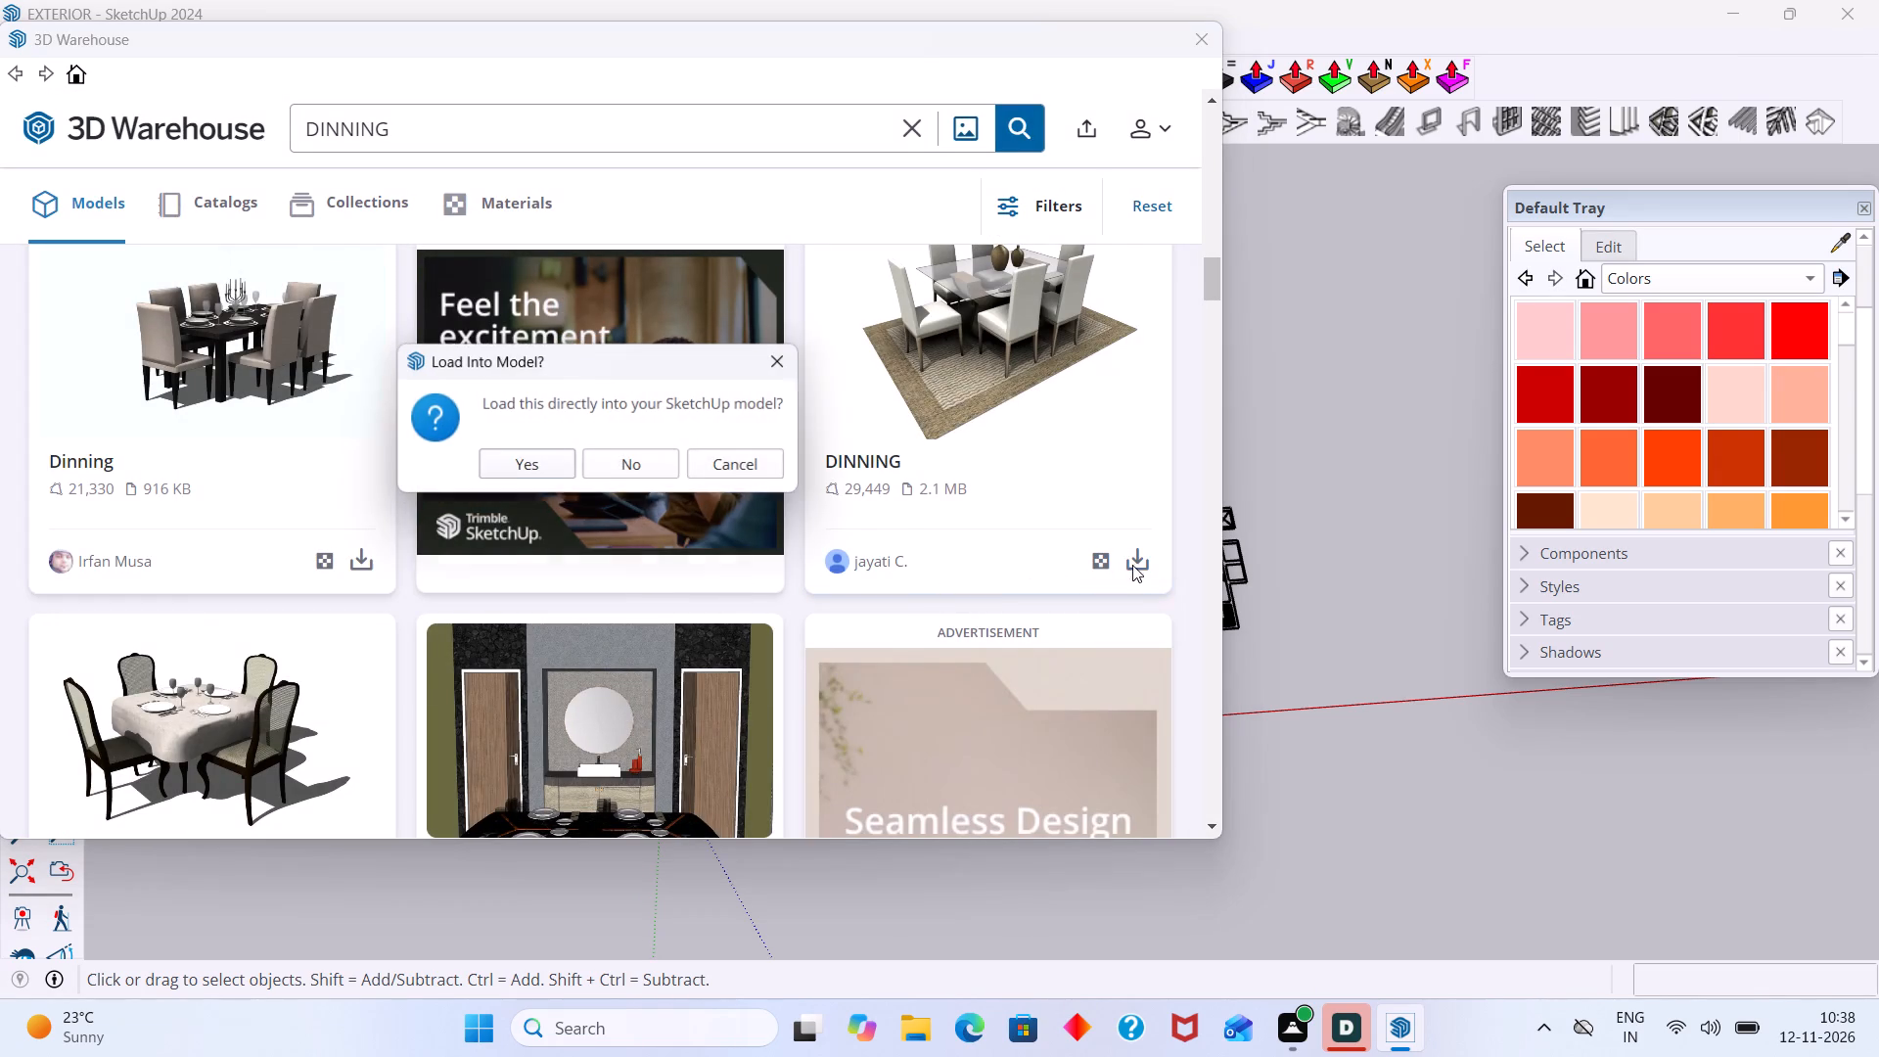
{"action": "left_click", "coordinate": [557, 472]}
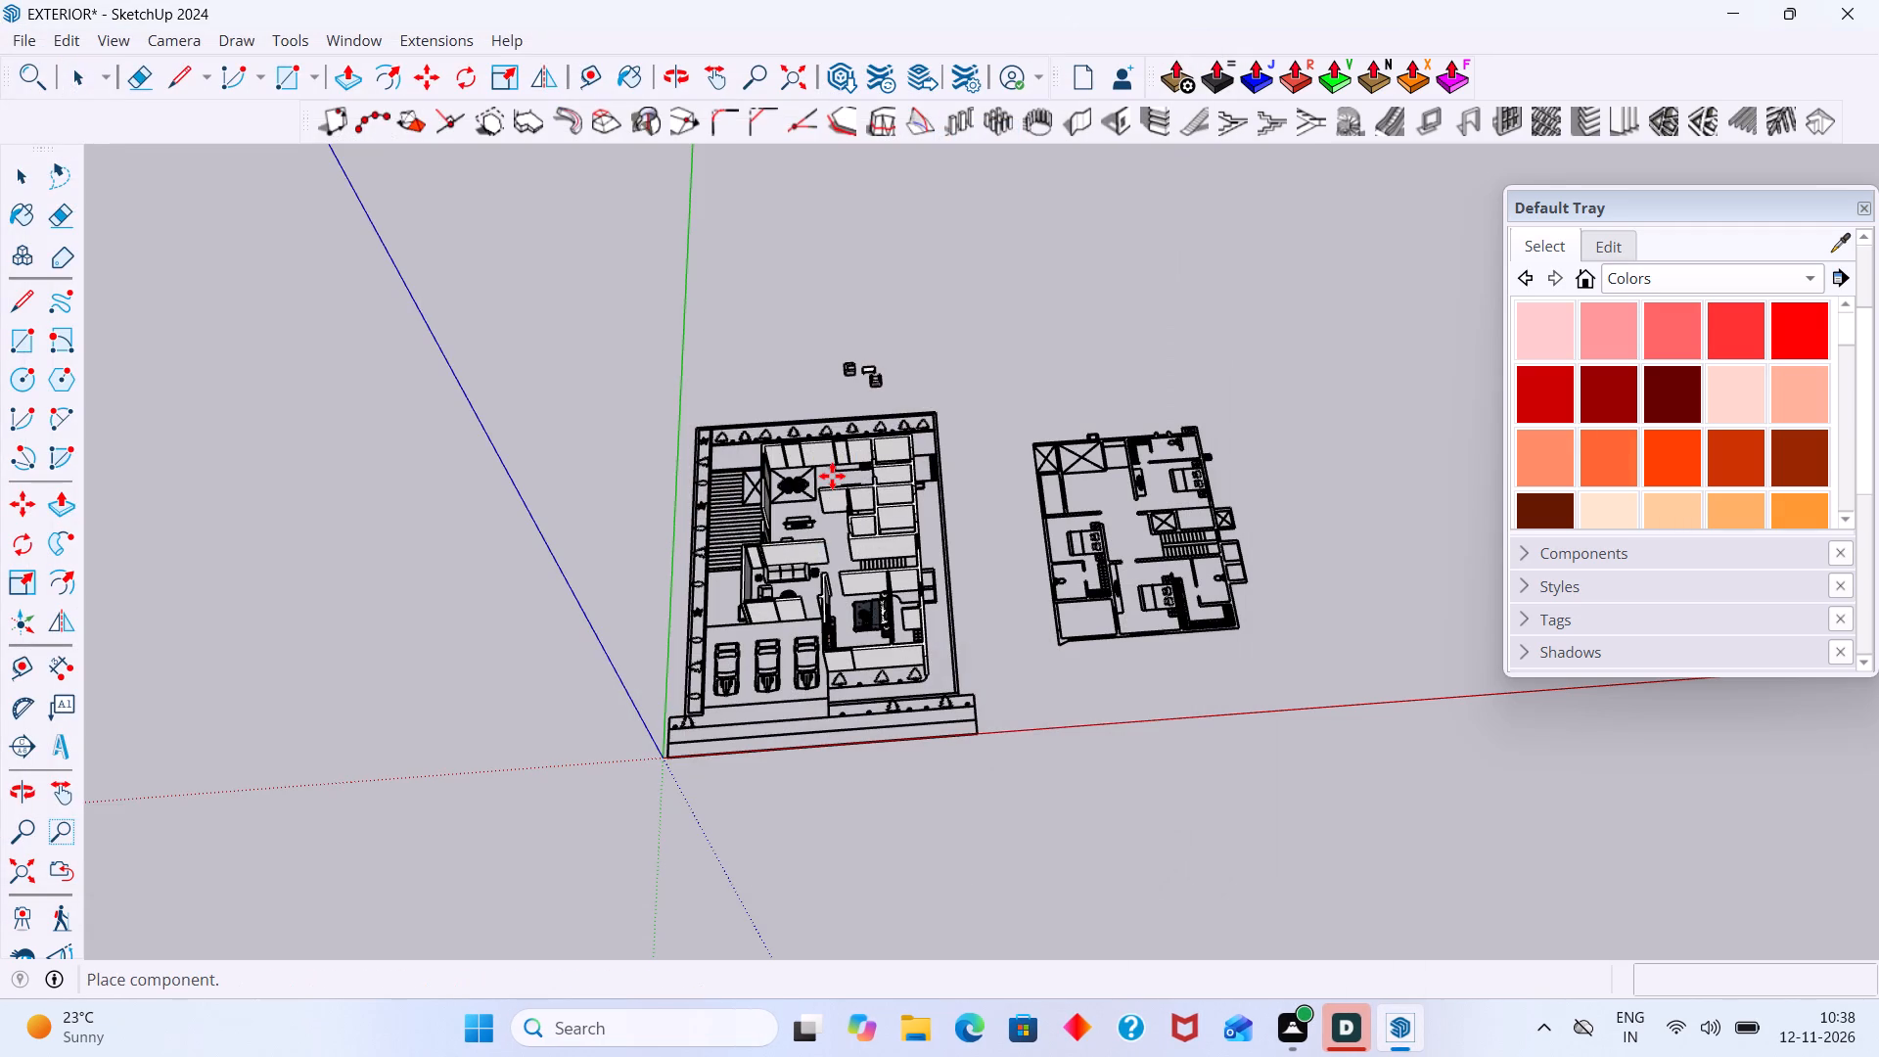
Place the dining set on the open ground outside the house, beyond the planted strip along the striped deck.
{"action": "scroll", "coordinate": [622, 483], "scroll_direction": "up", "scroll_amount": 6}
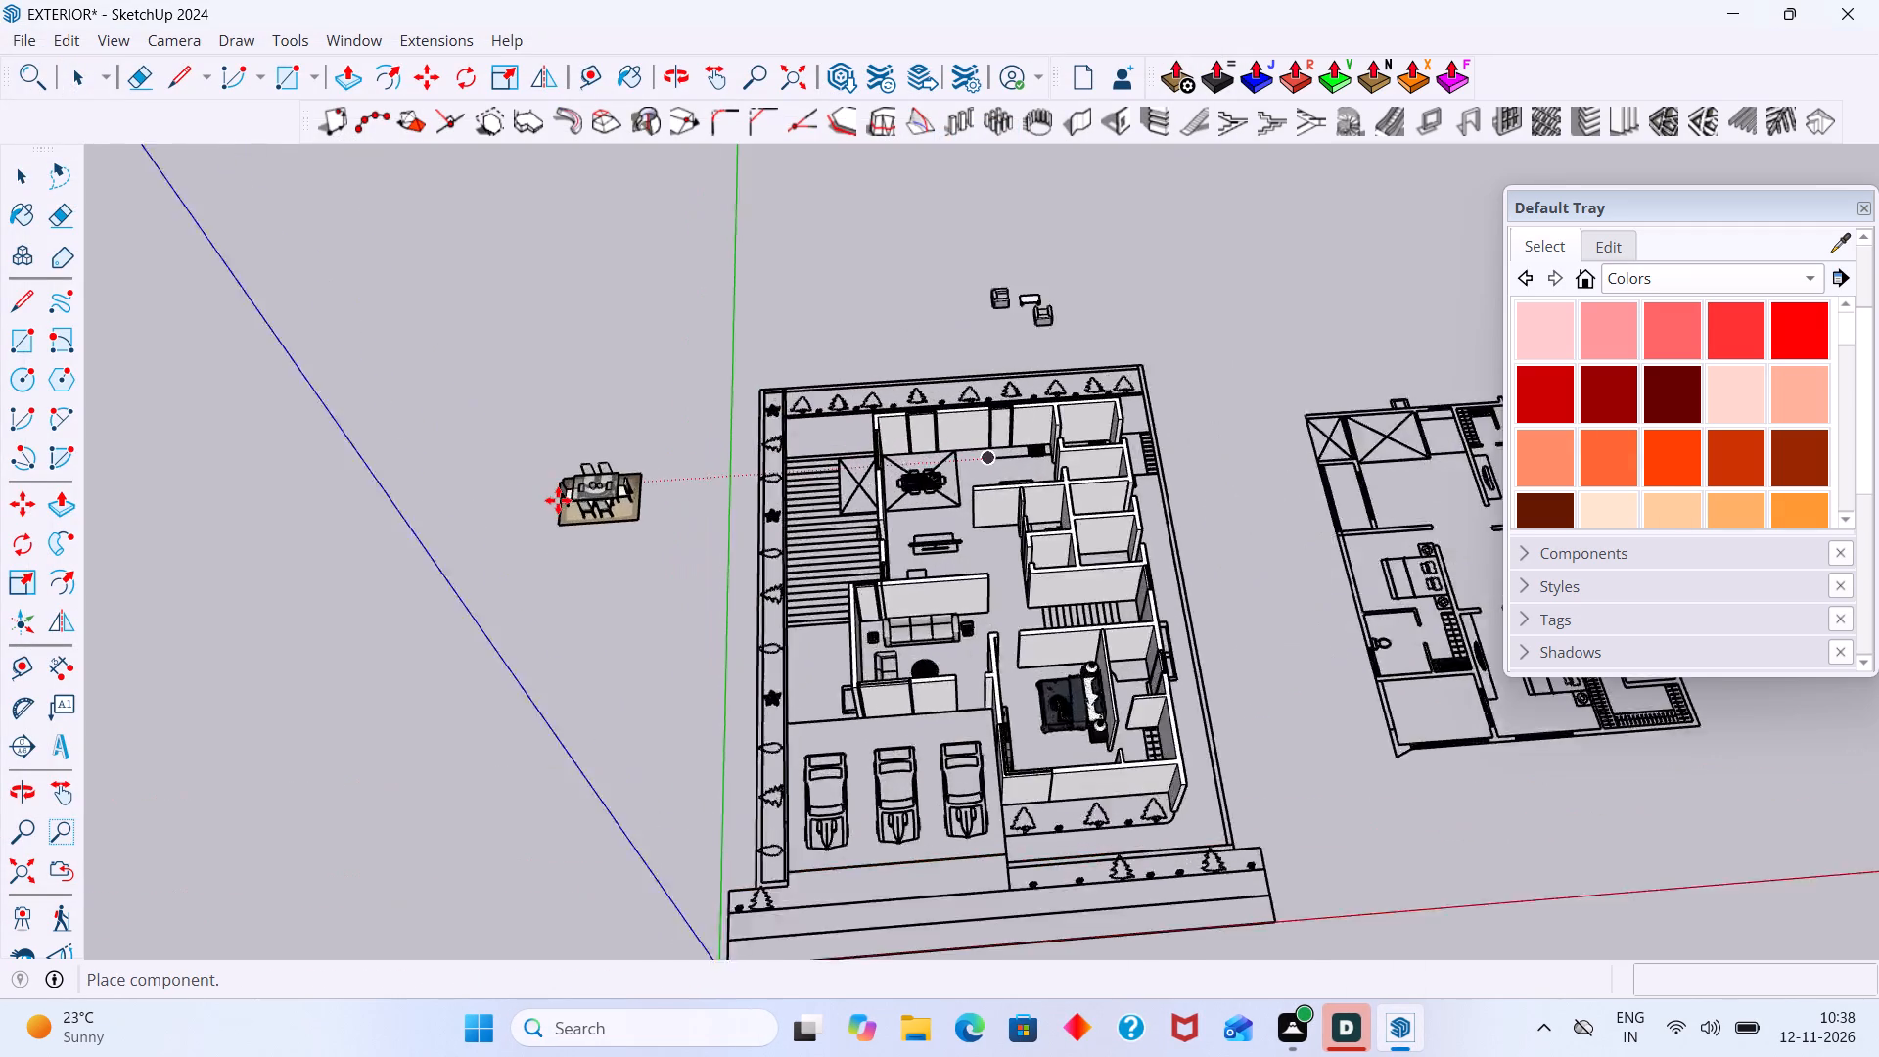
{"action": "scroll", "coordinate": [558, 500], "scroll_direction": "up", "scroll_amount": 2}
{"action": "scroll", "coordinate": [793, 516], "scroll_direction": "up", "scroll_amount": 5}
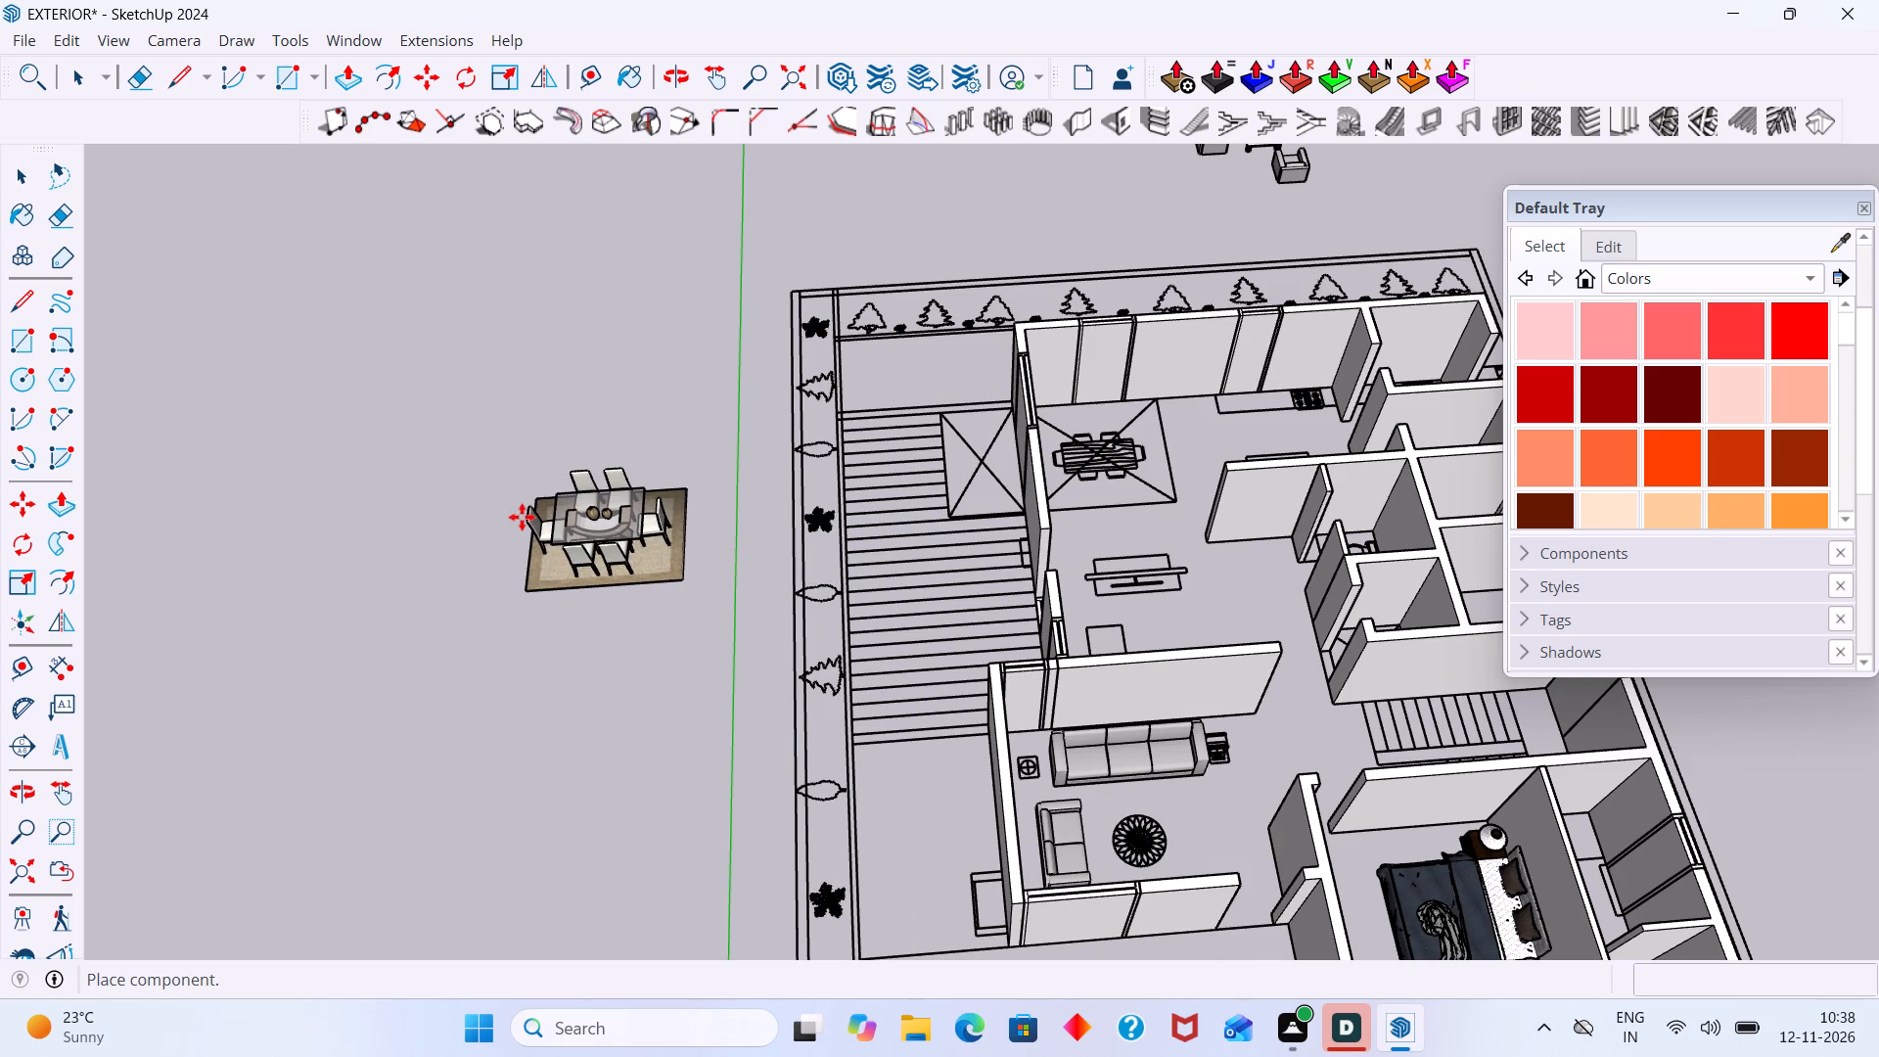
{"action": "left_click", "coordinate": [522, 517]}
{"action": "key", "text": "space"}
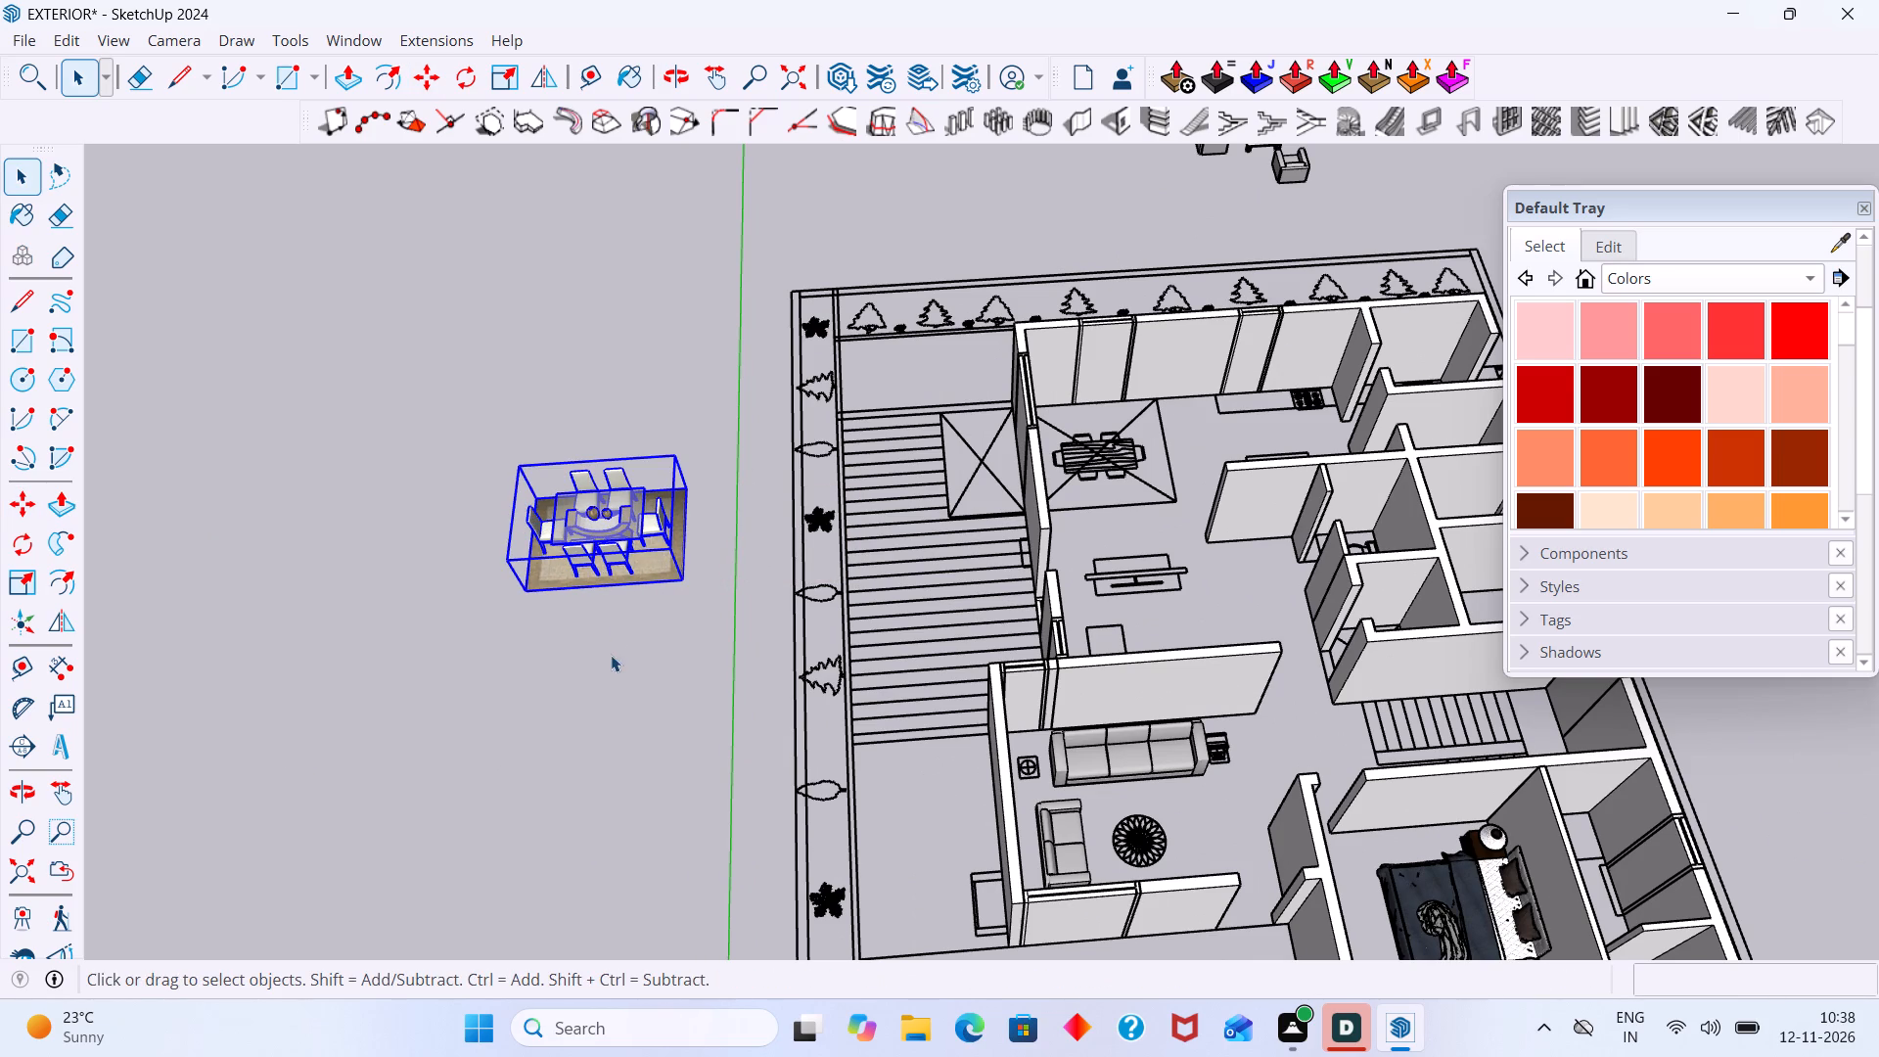
{"action": "left_click", "coordinate": [610, 658]}
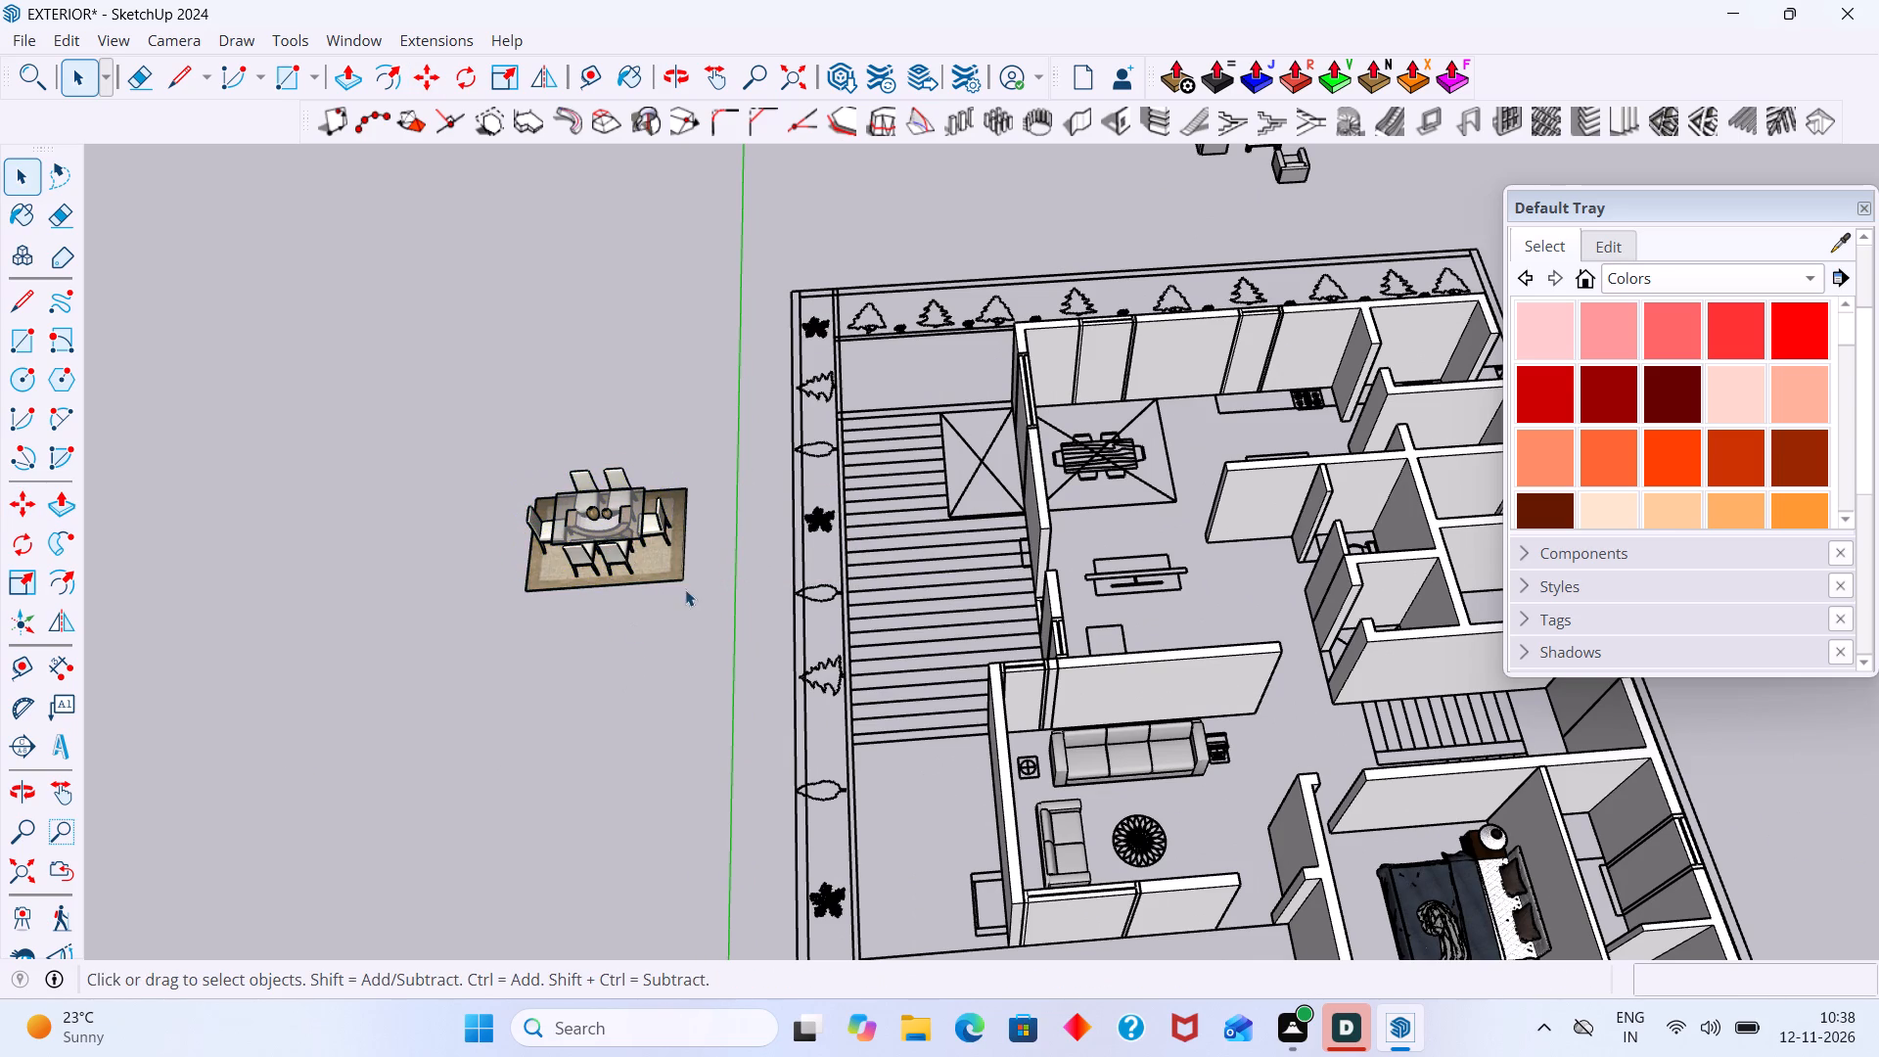
Move the dining set about 40' by its rug corner from the outside ground into the dining area, over the drawn table symbol.
{"action": "scroll", "coordinate": [621, 548], "scroll_direction": "up", "scroll_amount": 7}
{"action": "left_click", "coordinate": [638, 554]}
{"action": "key", "text": "m"}
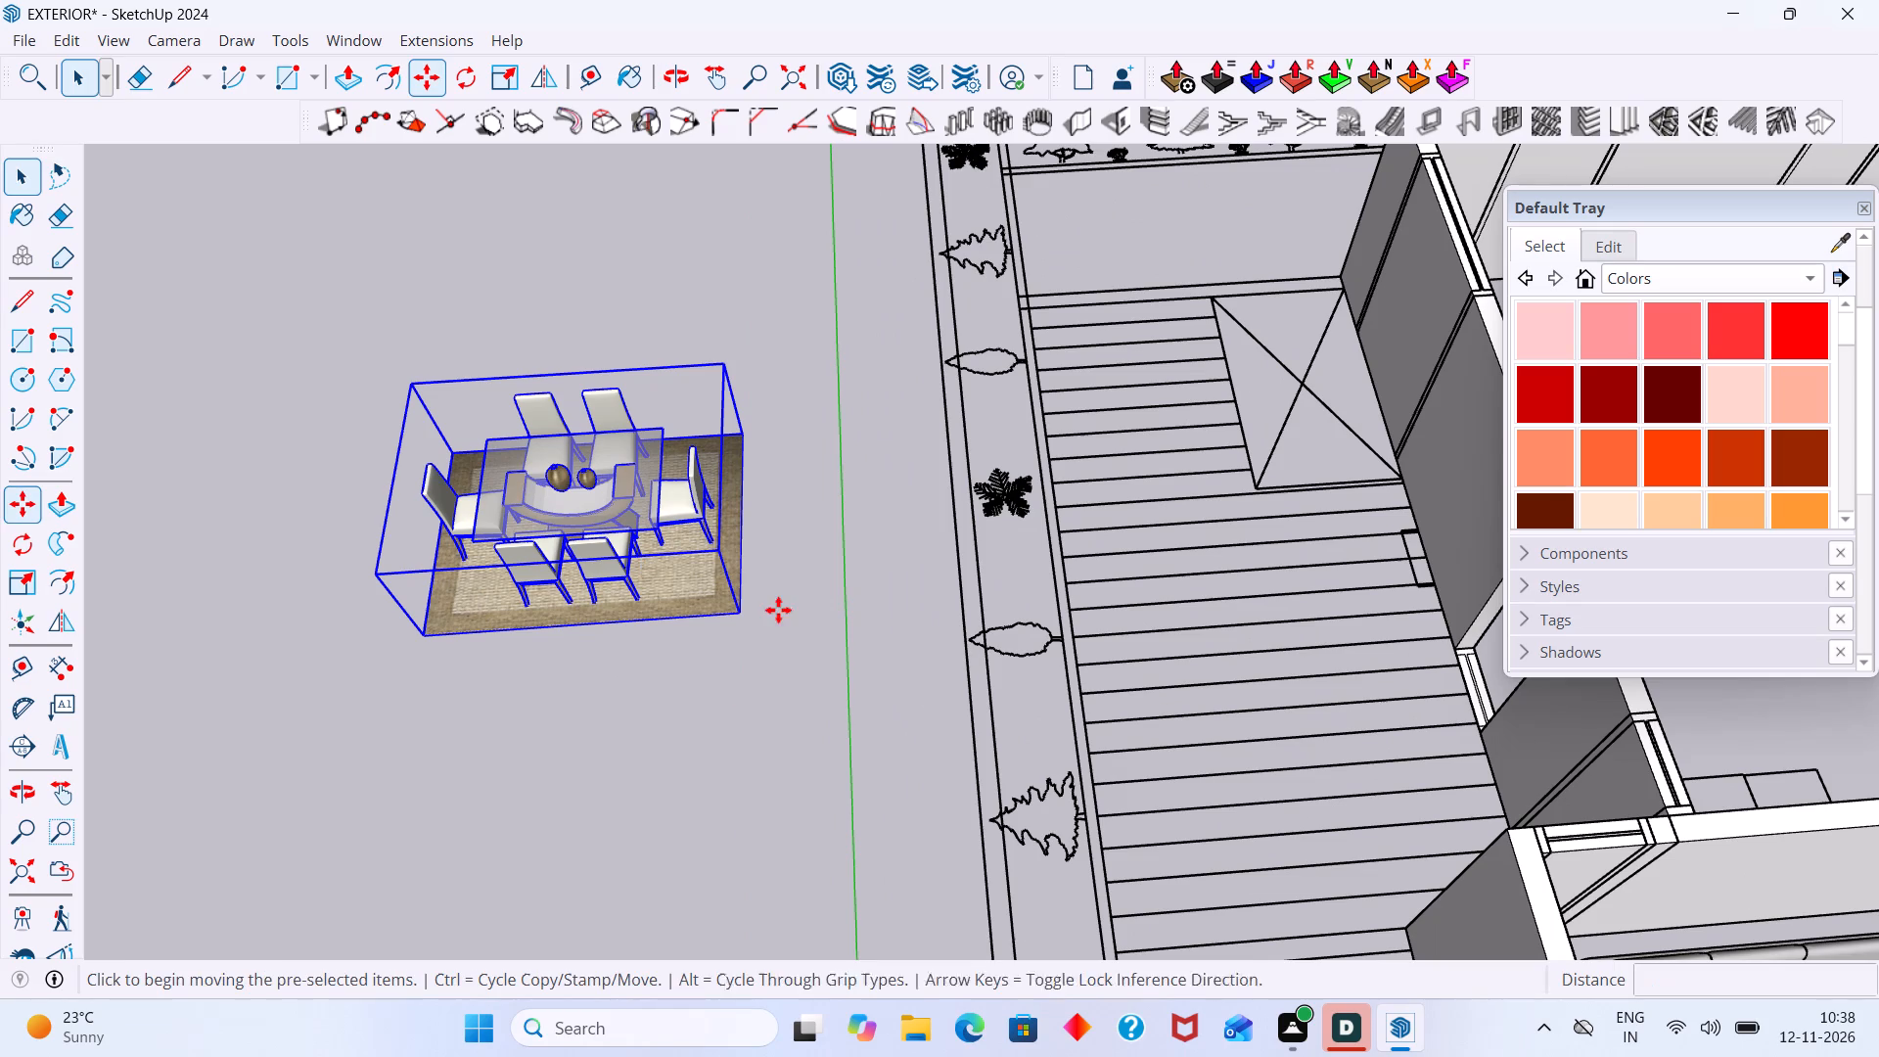
{"action": "left_click", "coordinate": [742, 605]}
{"action": "scroll", "coordinate": [863, 548], "scroll_direction": "down", "scroll_amount": 9}
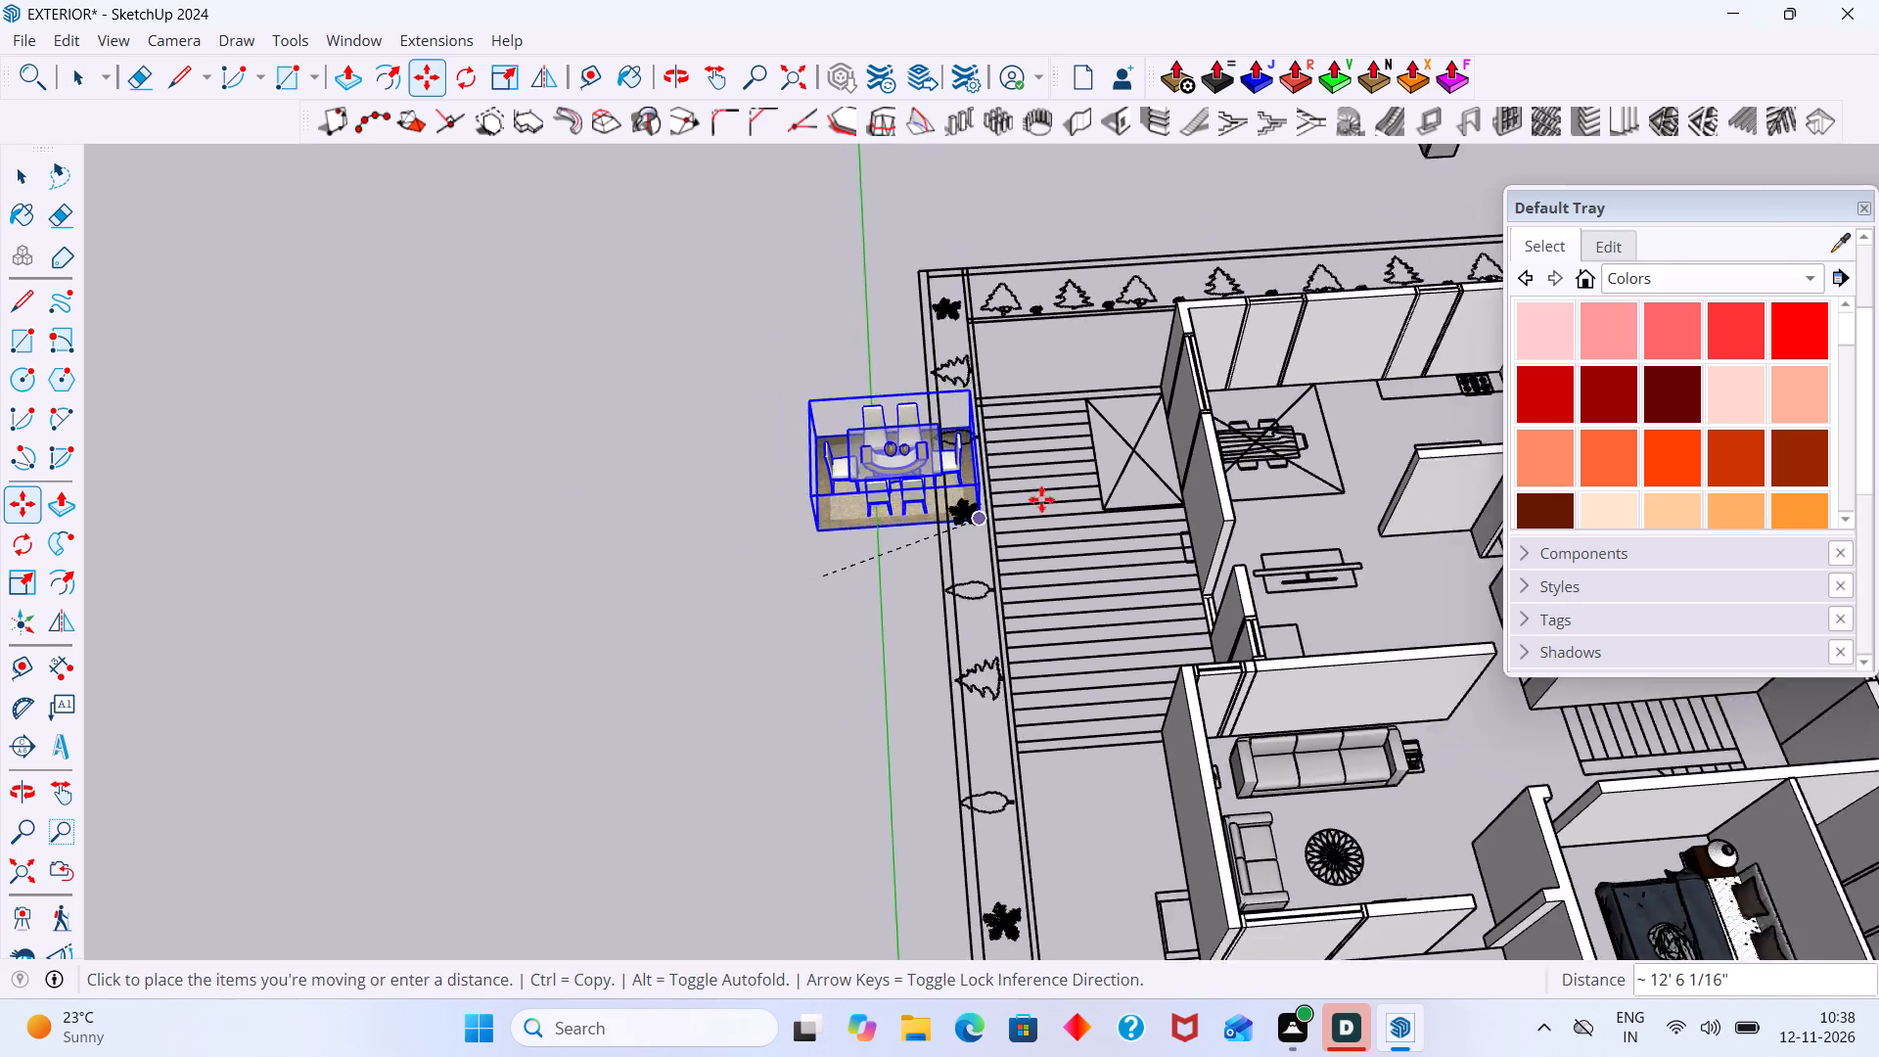
{"action": "scroll", "coordinate": [1041, 499], "scroll_direction": "down", "scroll_amount": 2}
{"action": "scroll", "coordinate": [1393, 508], "scroll_direction": "up", "scroll_amount": 8}
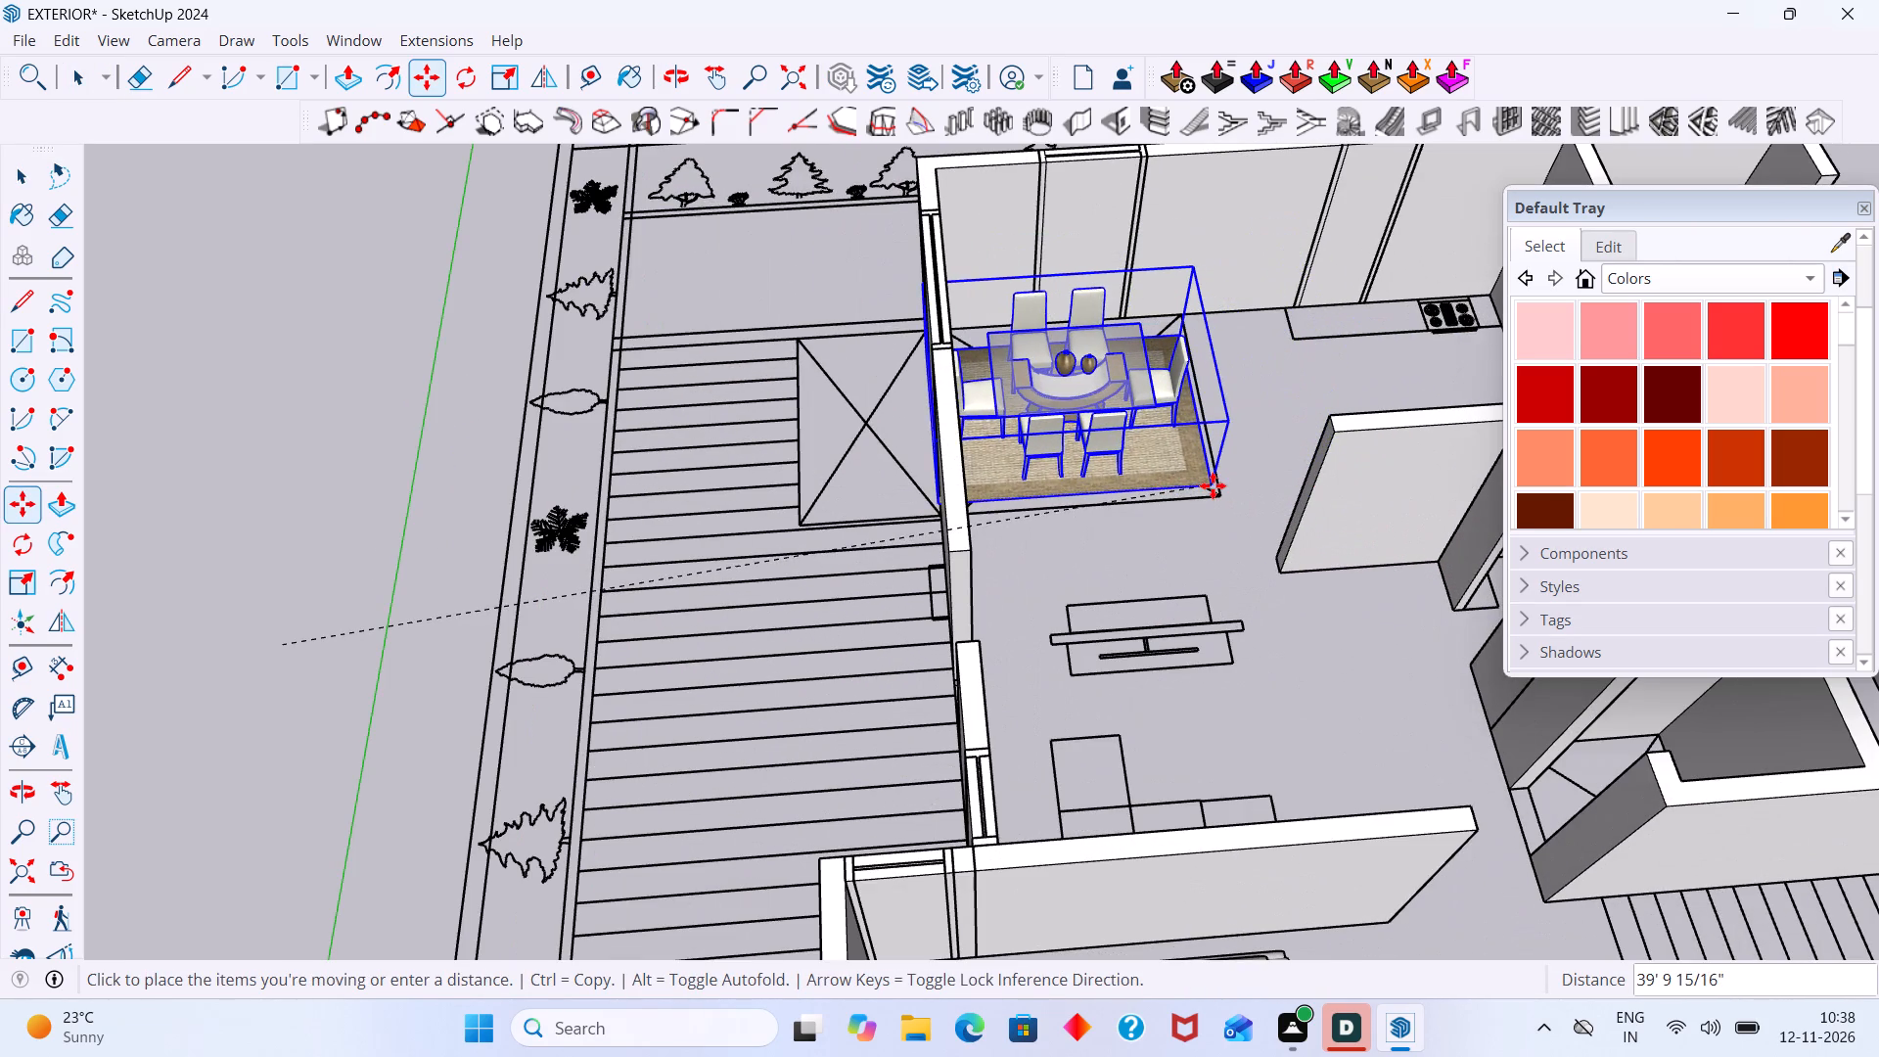
{"action": "scroll", "coordinate": [1213, 485], "scroll_direction": "up", "scroll_amount": 2}
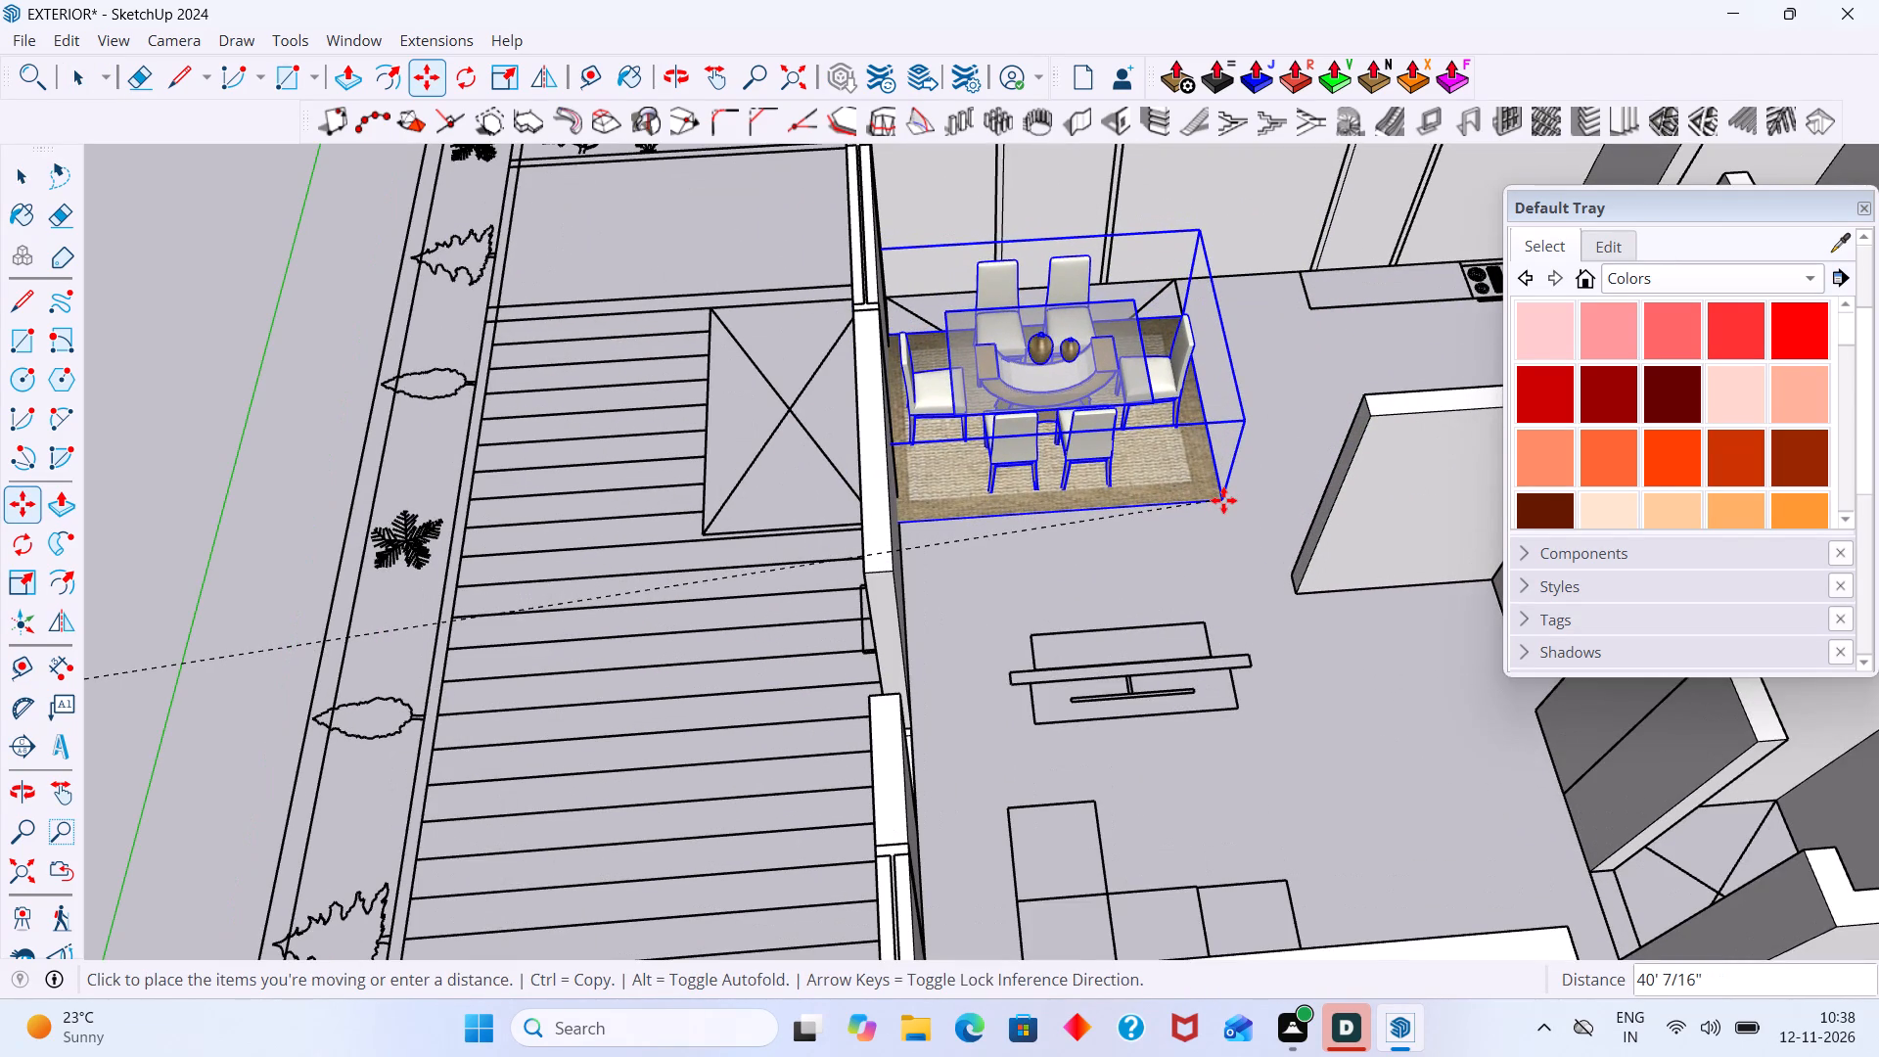
{"action": "left_click", "coordinate": [1223, 500]}
{"action": "key", "text": "space"}
{"action": "left_click", "coordinate": [1261, 536]}
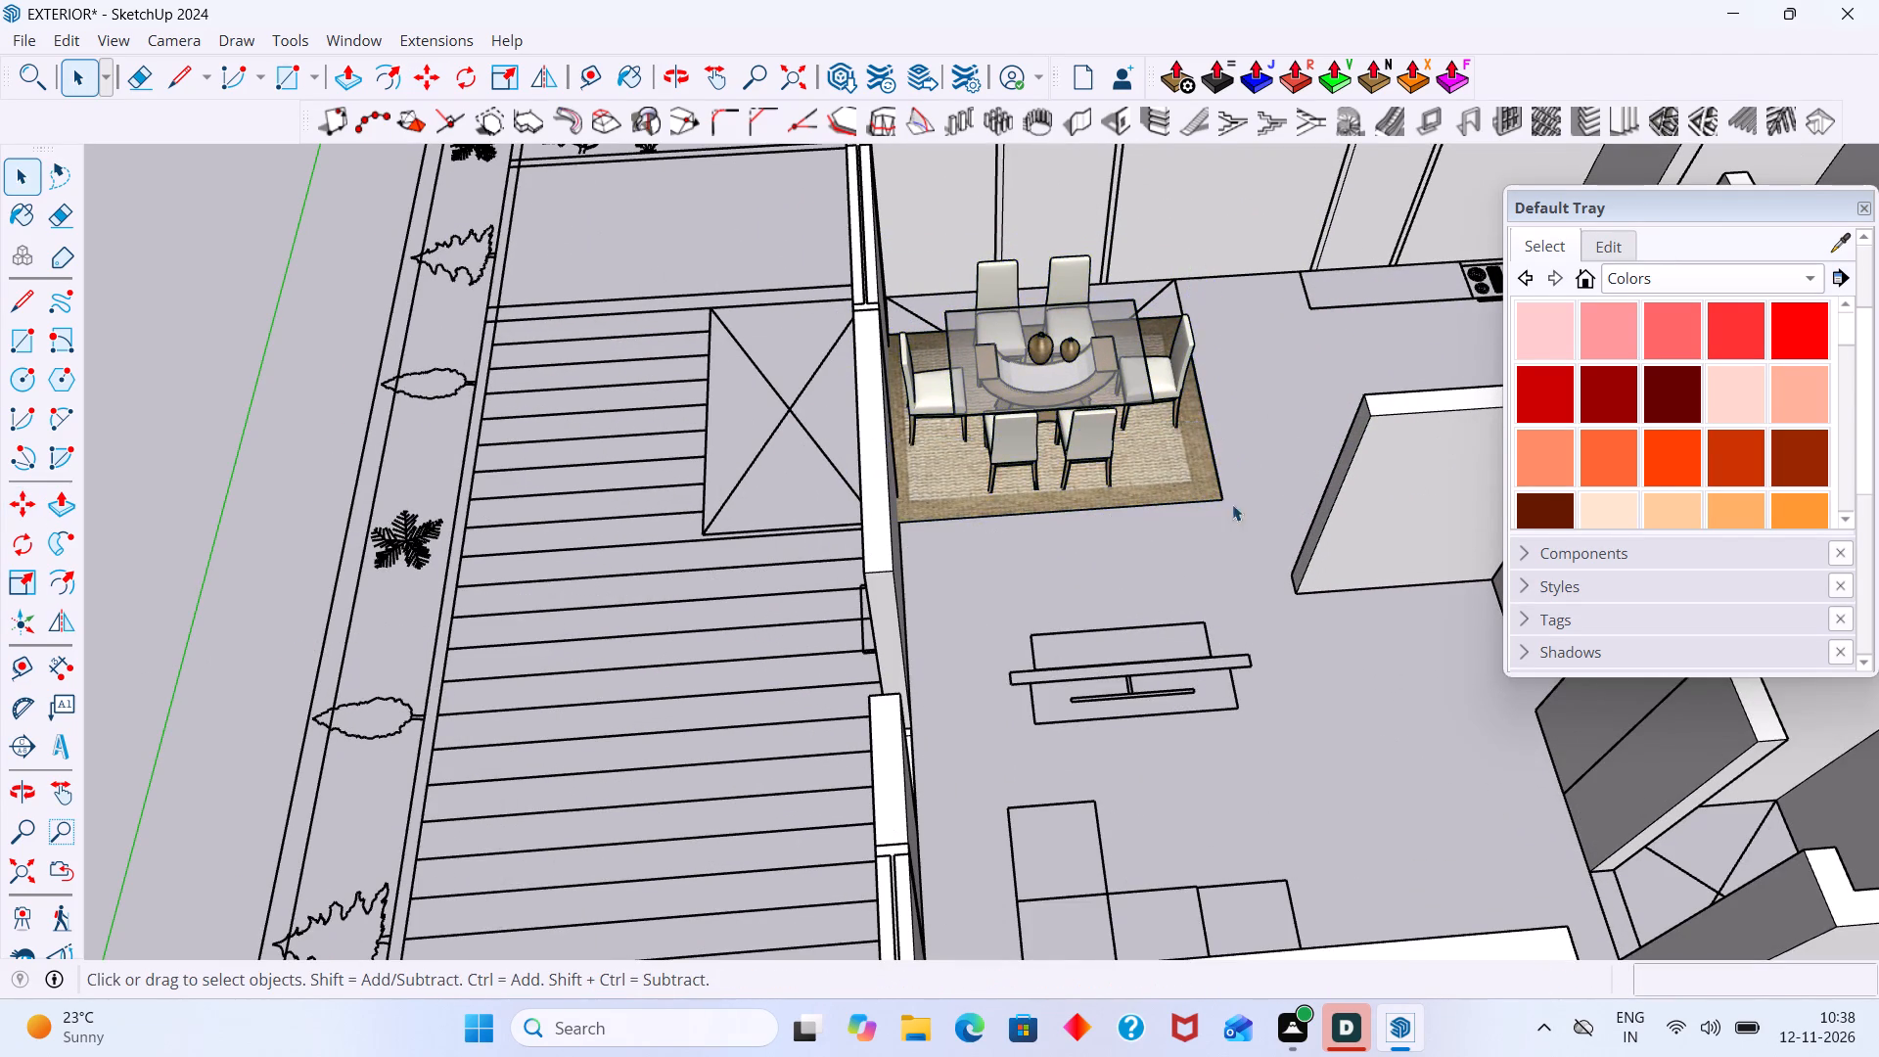
Scale the dining set to about 0.89 along red, pulling its rug inside the wall beside the striped deck.
{"action": "scroll", "coordinate": [1186, 473], "scroll_direction": "down", "scroll_amount": 3}
{"action": "middle_click_drag", "start_coordinate": [1128, 456], "coordinate": [967, 377]}
{"action": "scroll", "coordinate": [984, 389], "scroll_direction": "up", "scroll_amount": 10}
{"action": "left_click", "coordinate": [1011, 534]}
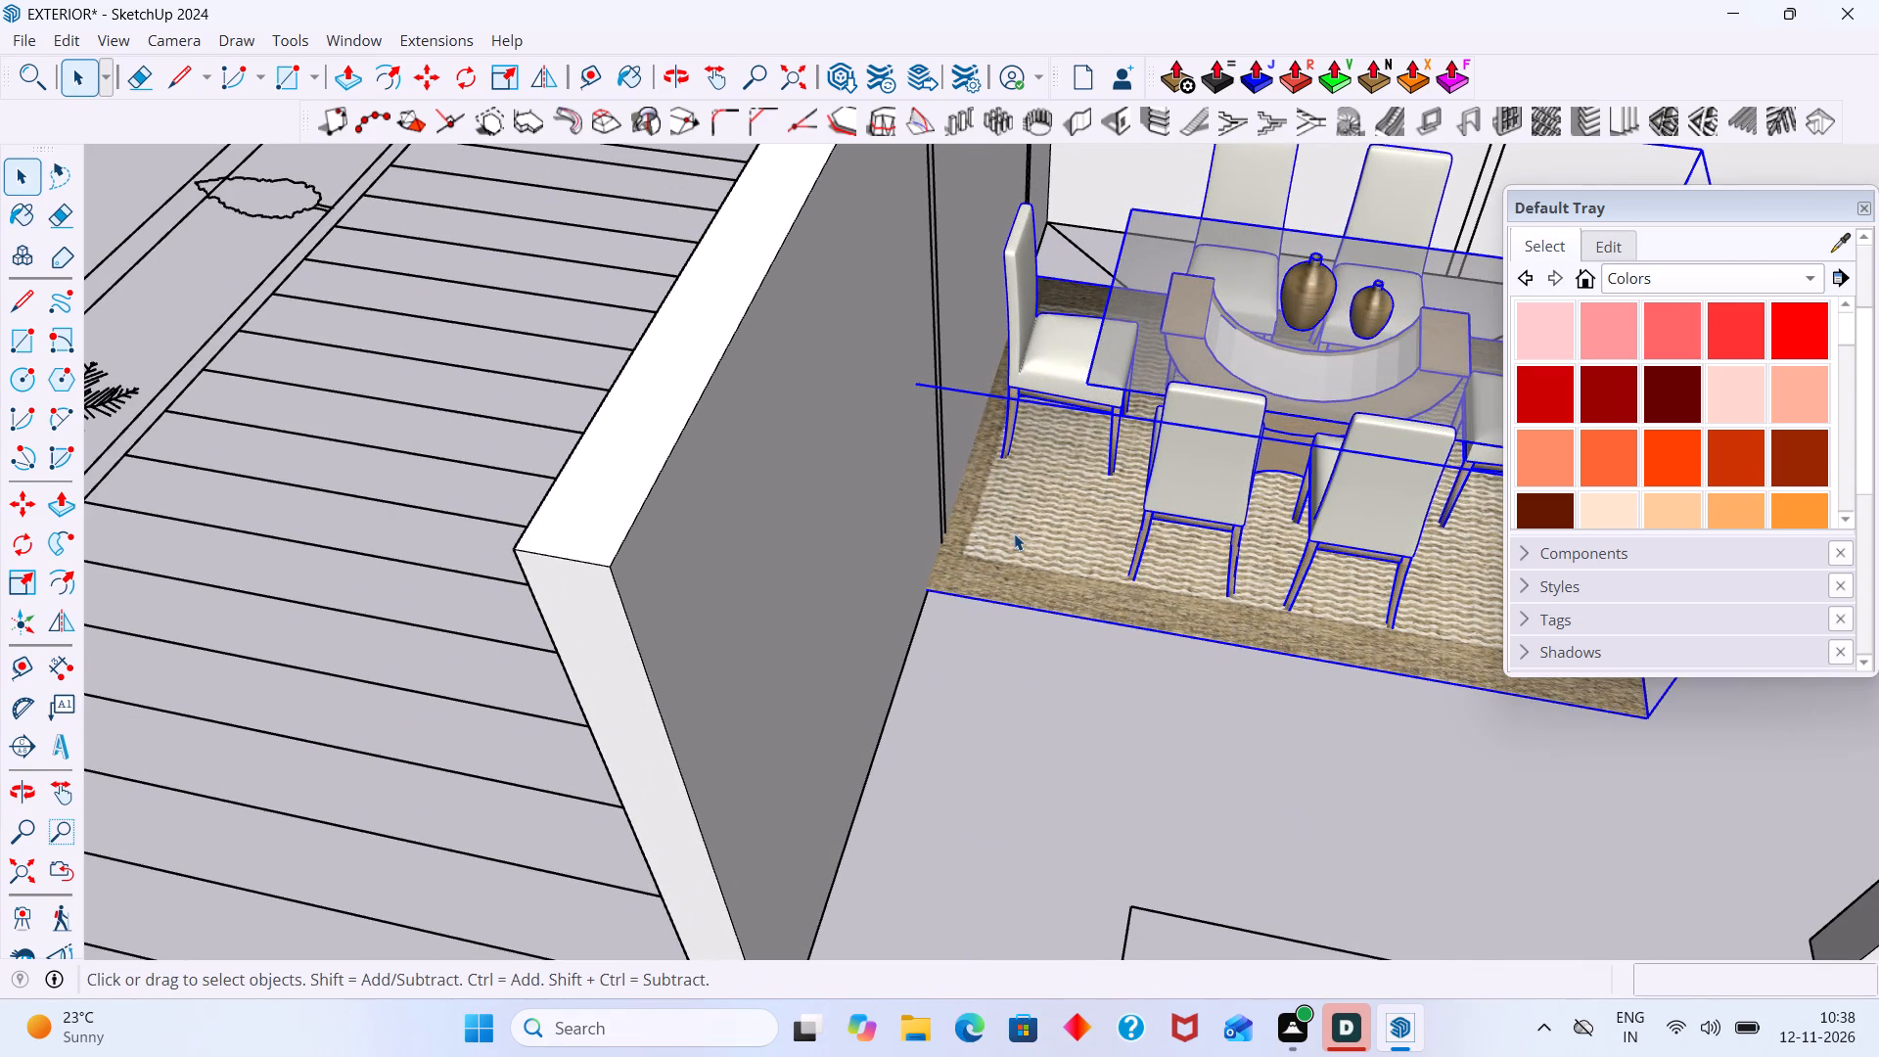
{"action": "scroll", "coordinate": [1024, 528], "scroll_direction": "down", "scroll_amount": 5}
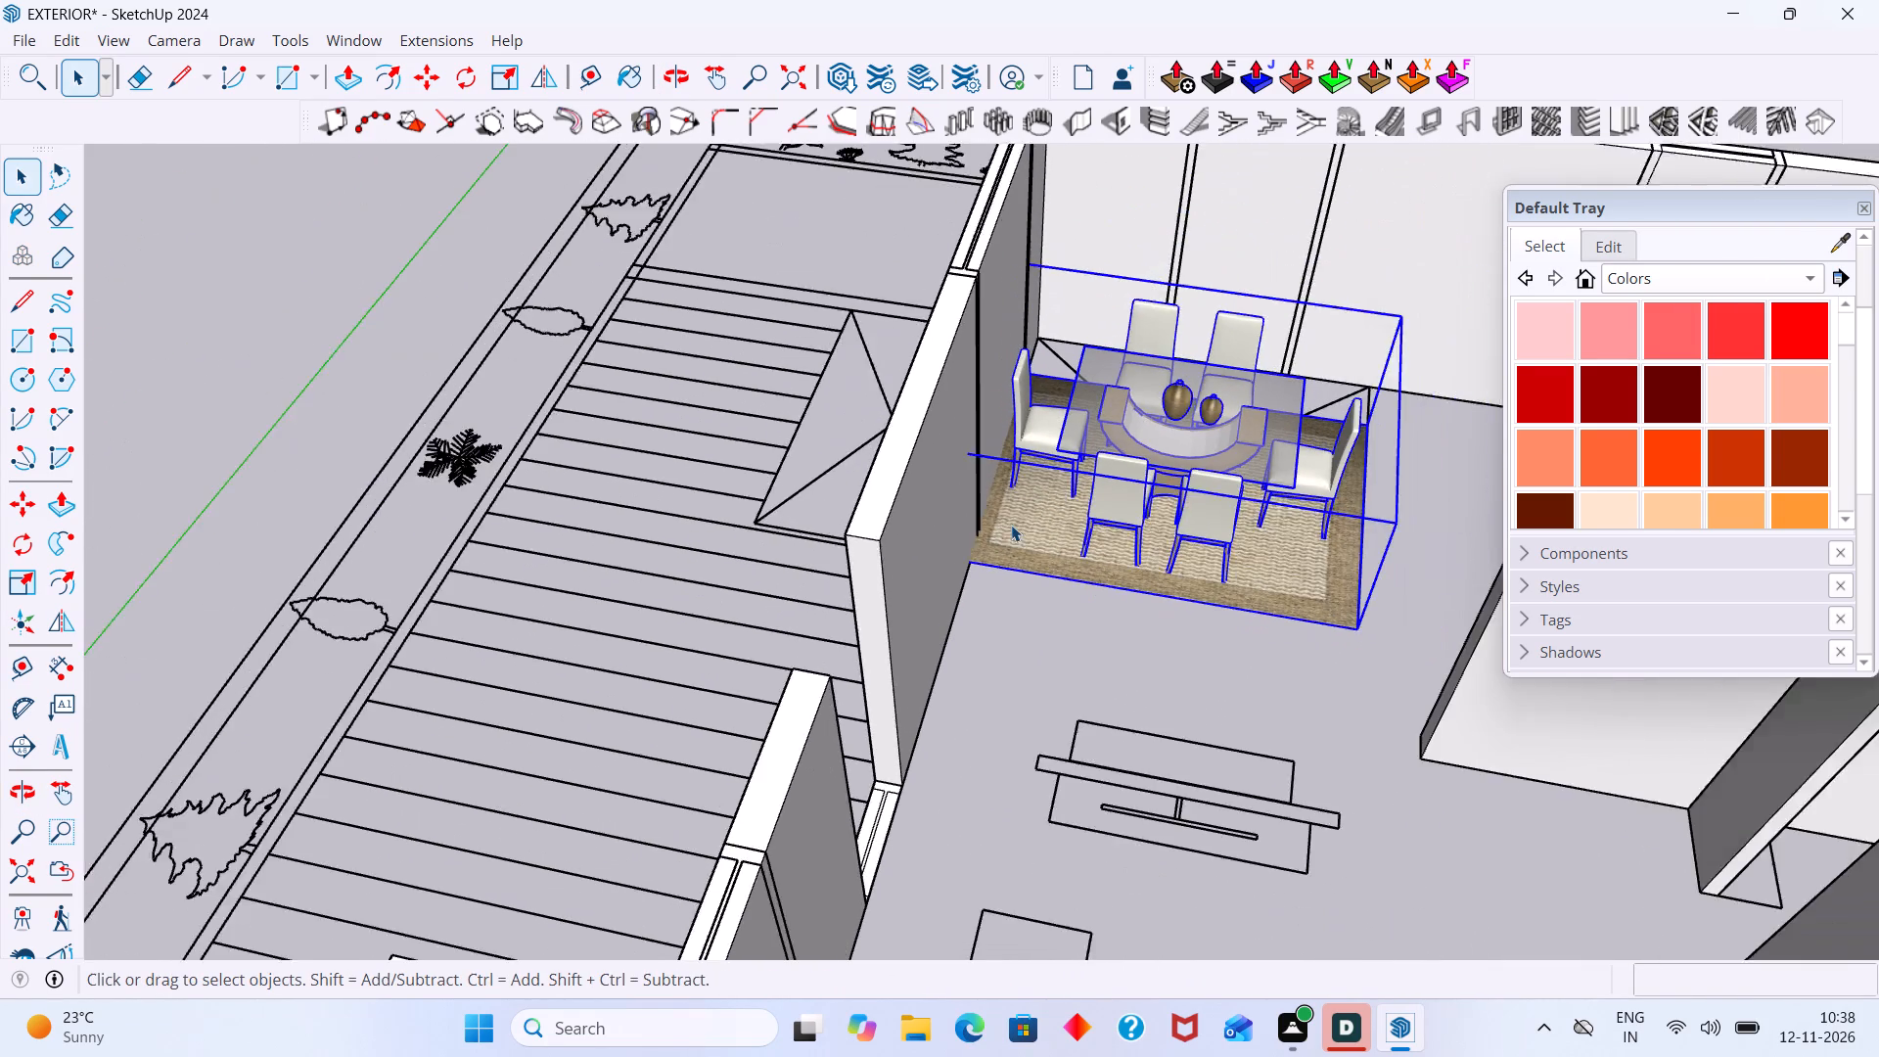
{"action": "scroll", "coordinate": [1011, 525], "scroll_direction": "down", "scroll_amount": 2}
{"action": "key", "text": "s"}
{"action": "middle_click_drag", "start_coordinate": [985, 521], "coordinate": [1170, 532]}
{"action": "scroll", "coordinate": [996, 475], "scroll_direction": "up", "scroll_amount": 2}
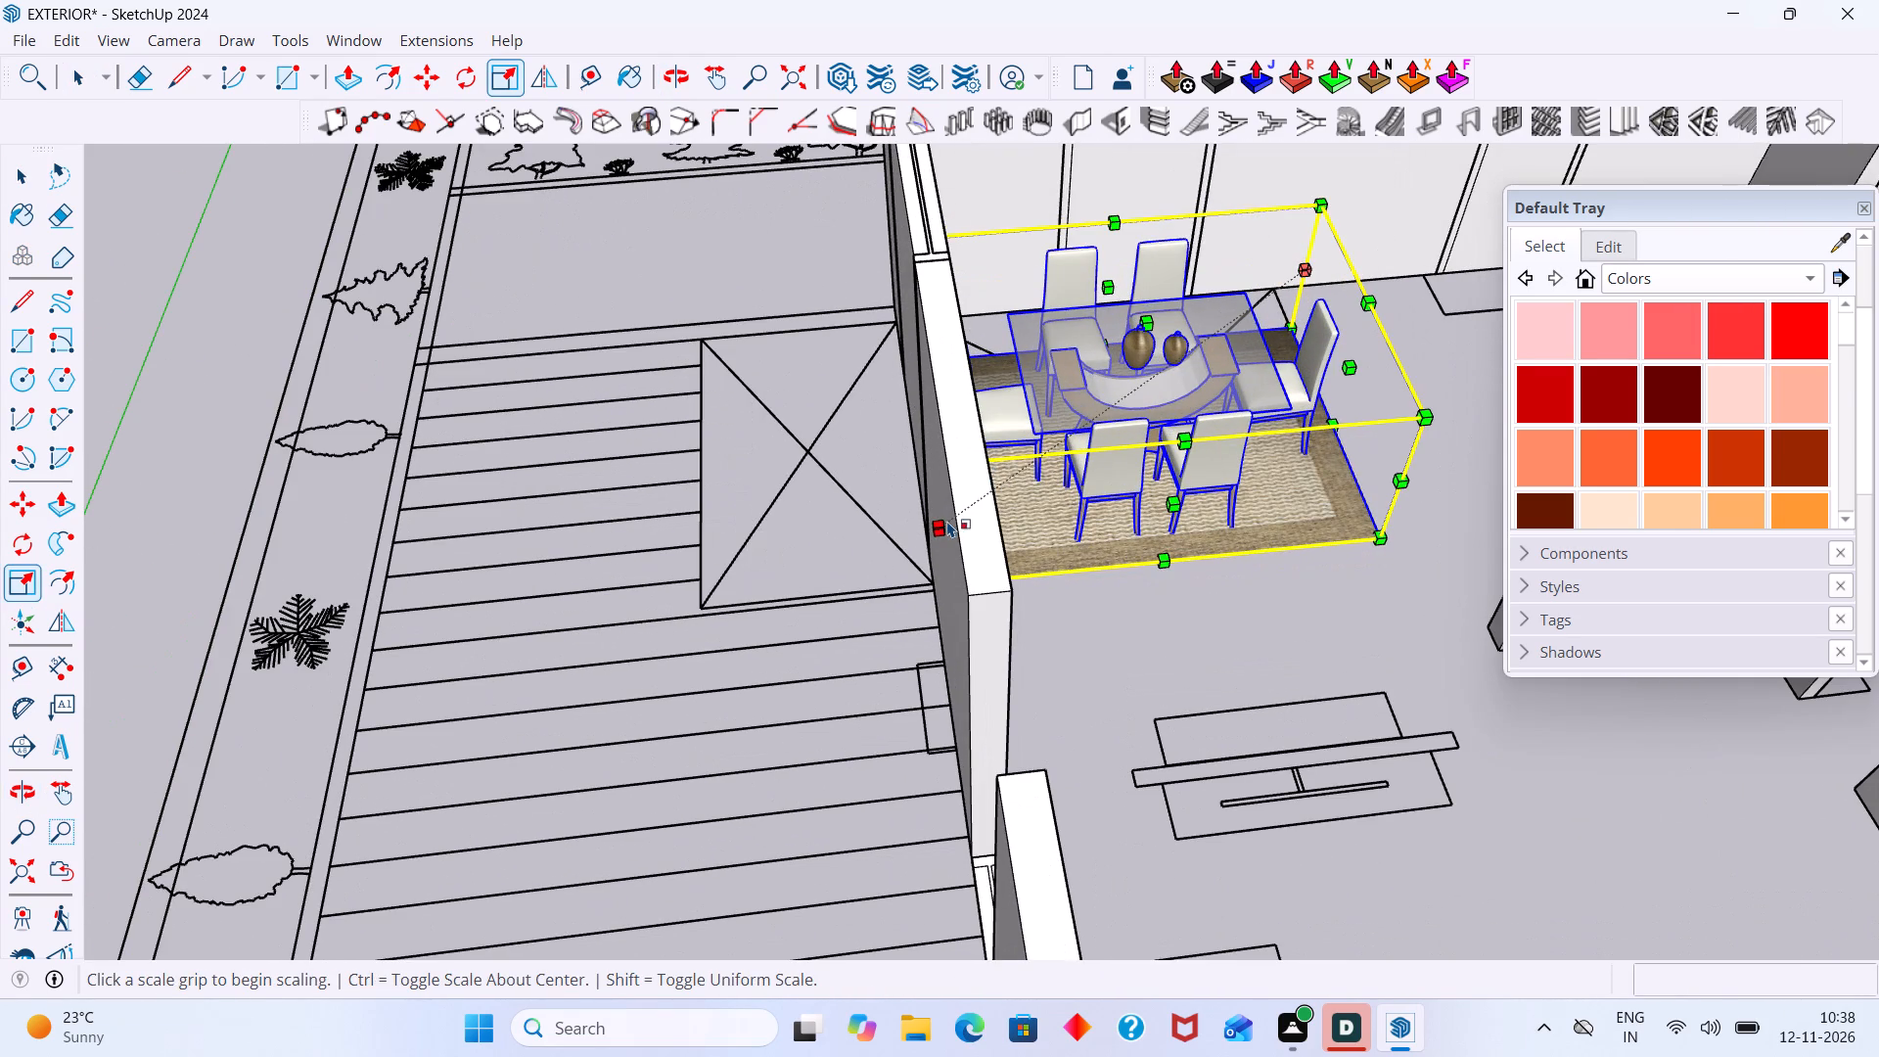
{"action": "left_click", "coordinate": [935, 521]}
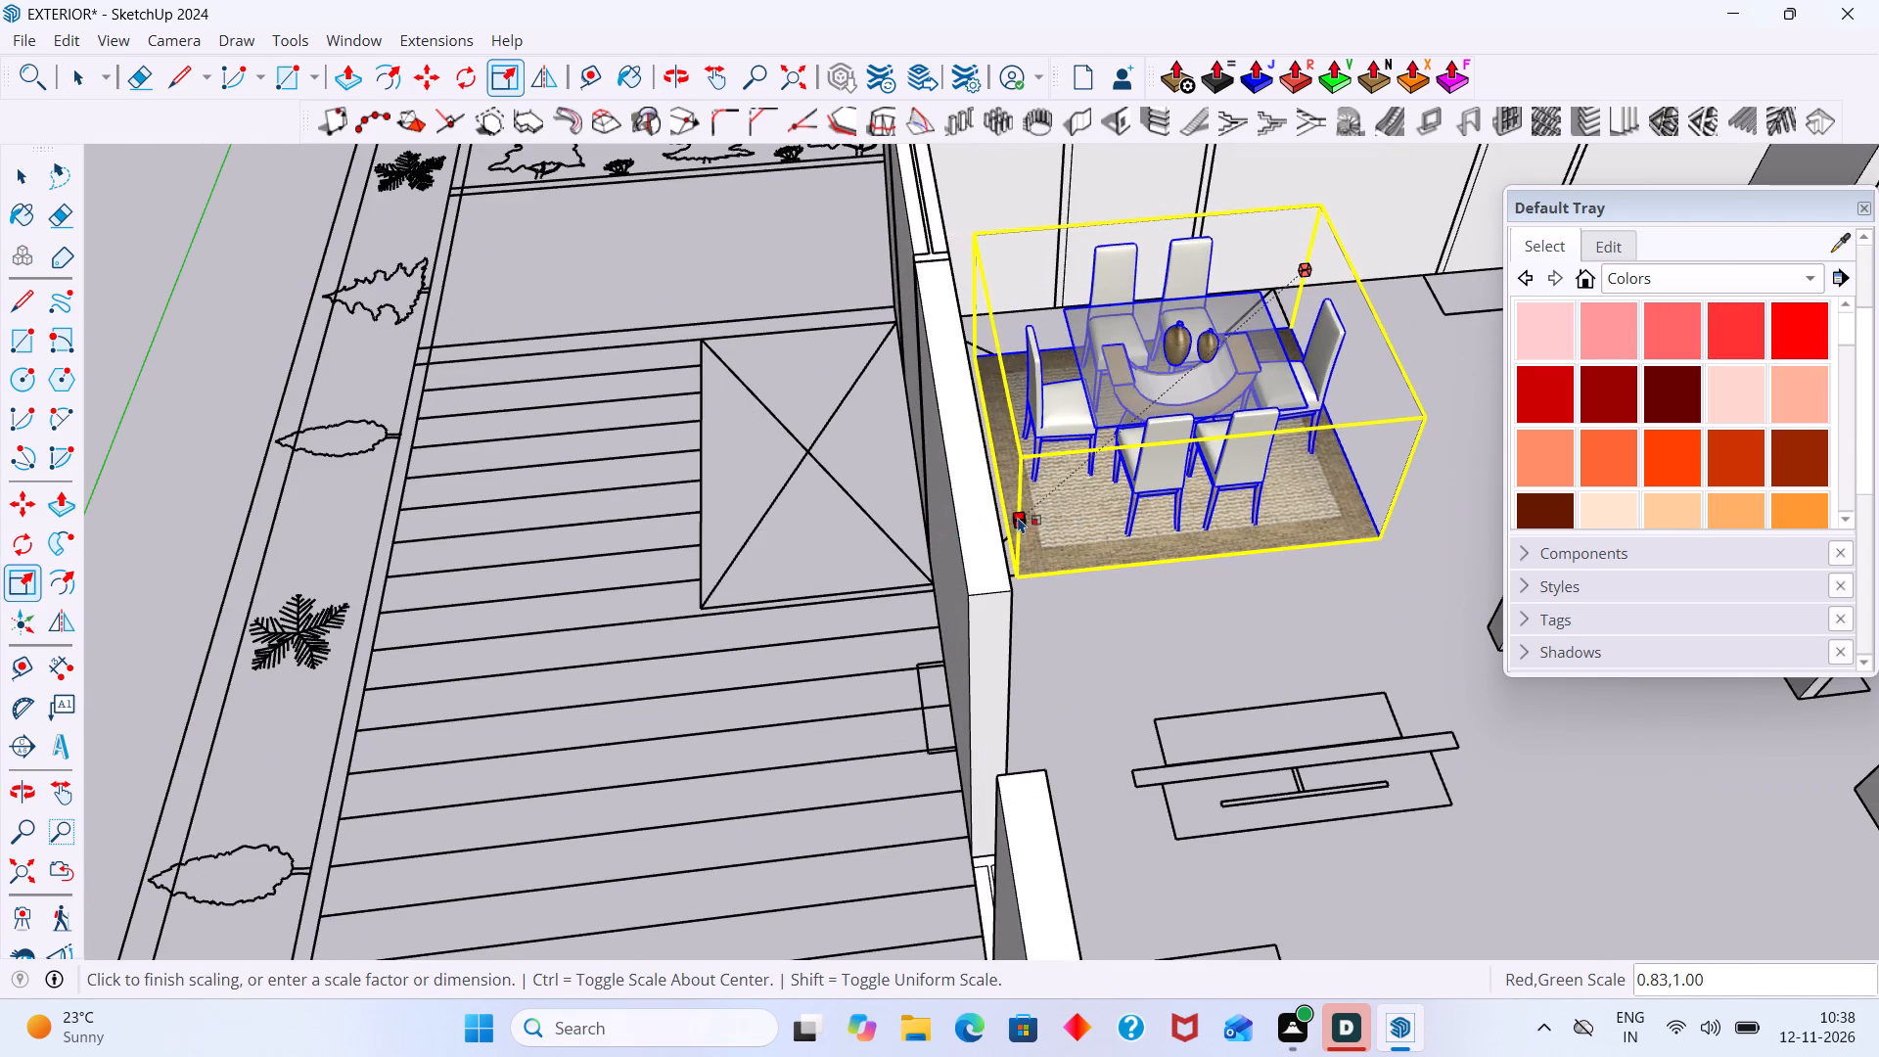
{"action": "middle_click_drag", "start_coordinate": [1001, 515], "coordinate": [951, 478]}
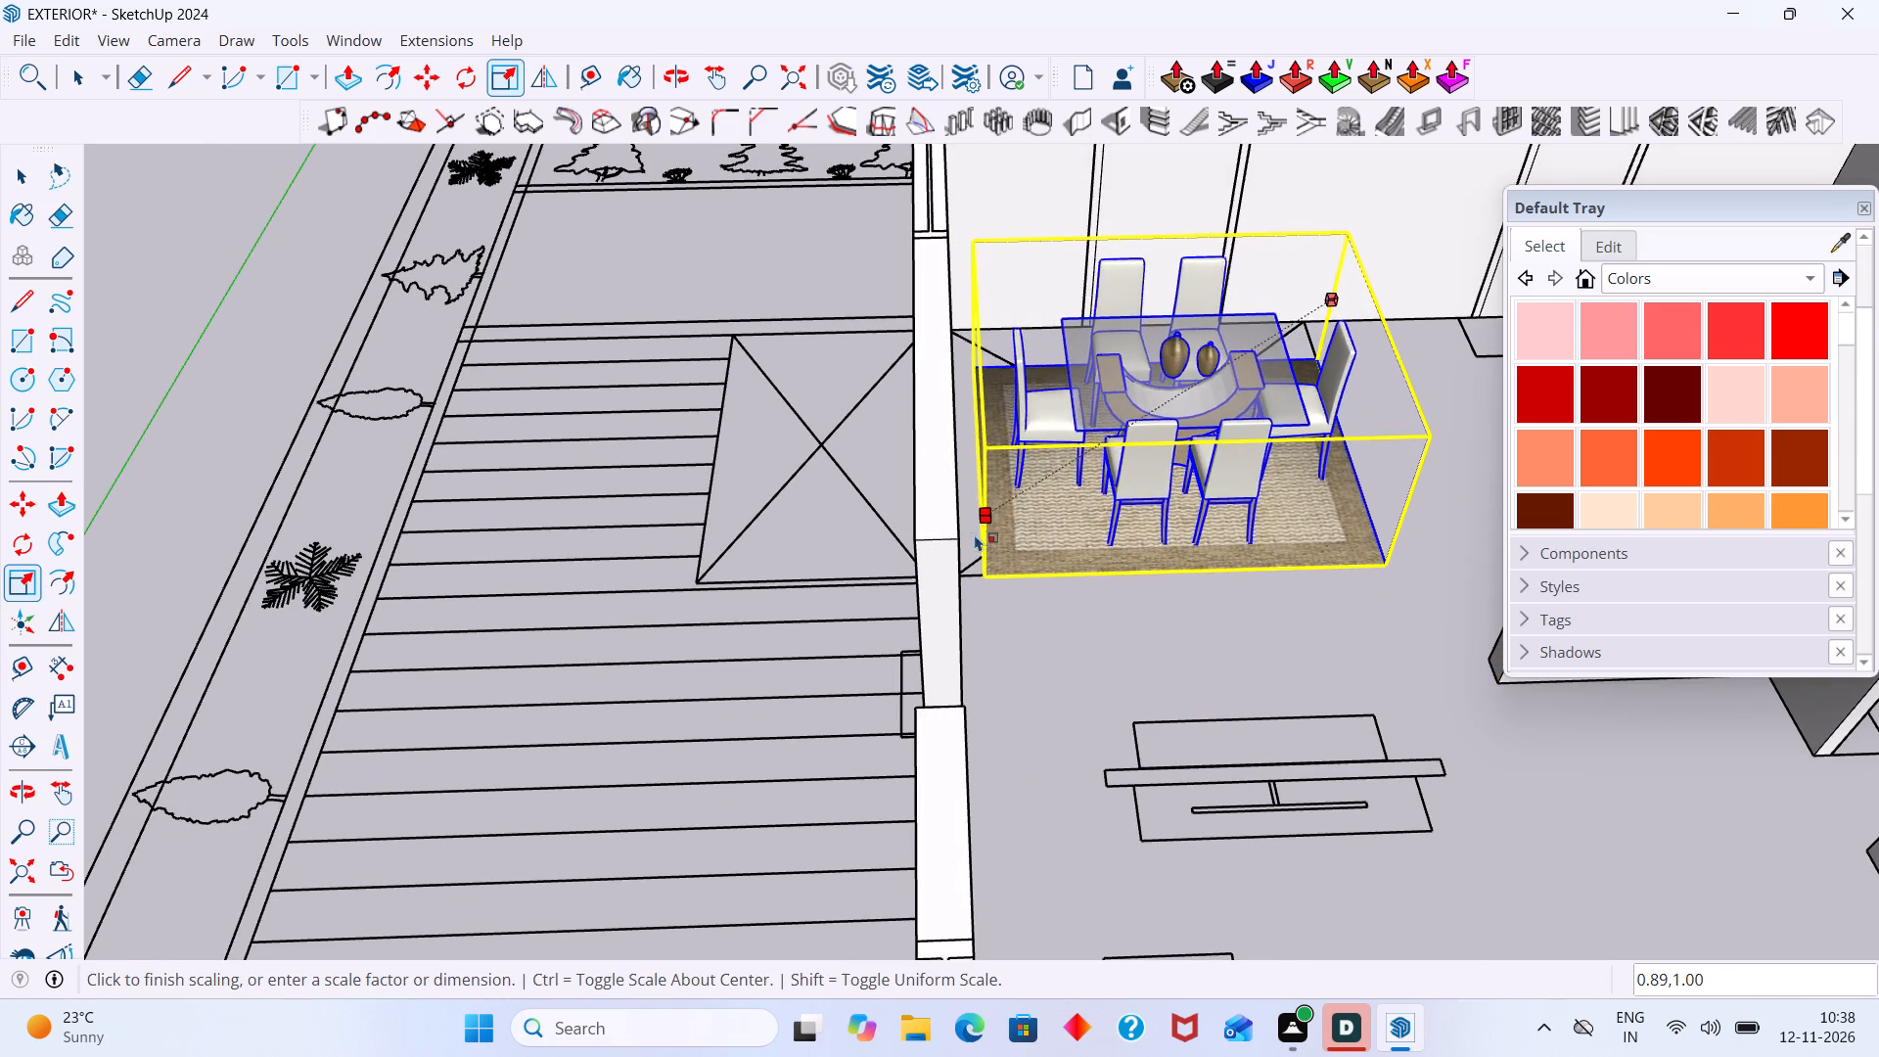
{"action": "left_click", "coordinate": [985, 528]}
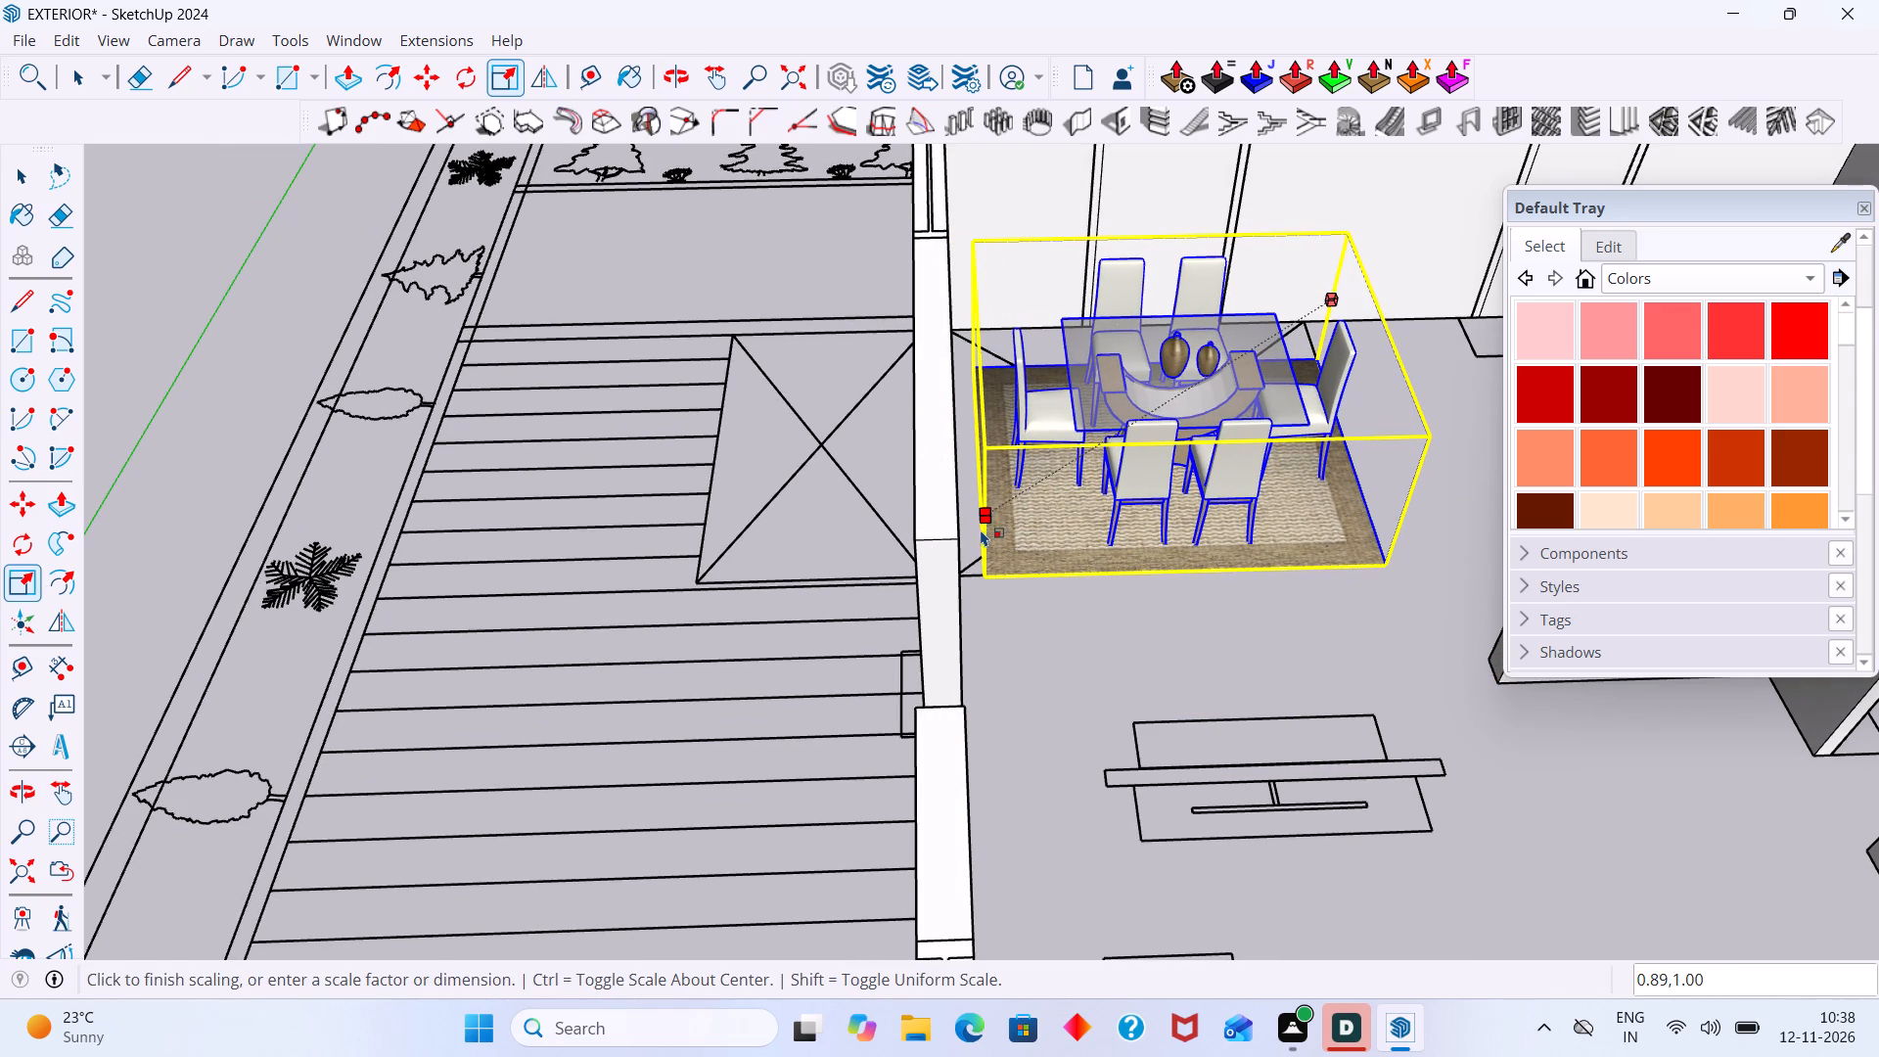
{"action": "key", "text": "space"}
{"action": "left_click", "coordinate": [1031, 628]}
Stretch the dining set by about 1.07 in red and 1.01 in blue so the rug's edge meets the deck-side wall.
{"action": "scroll", "coordinate": [974, 560], "scroll_direction": "up", "scroll_amount": 9}
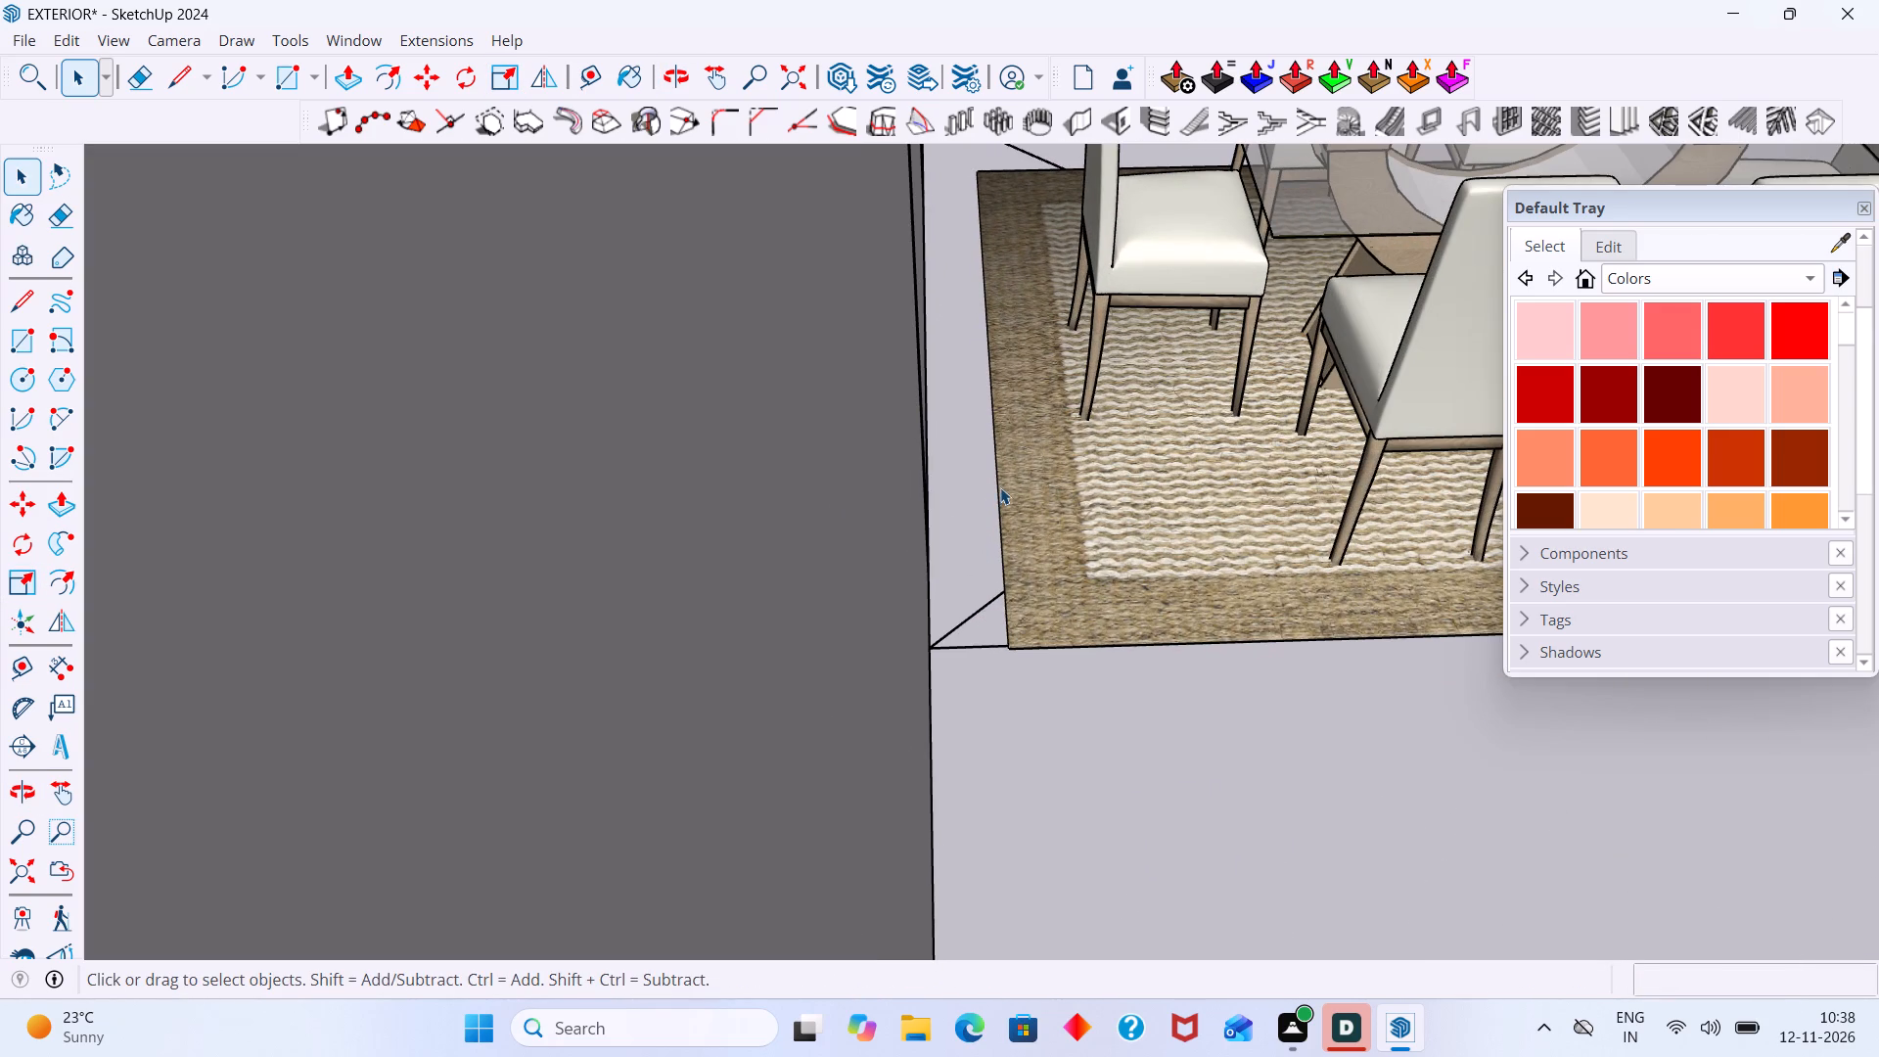
{"action": "left_click", "coordinate": [1000, 487]}
{"action": "key", "text": "s"}
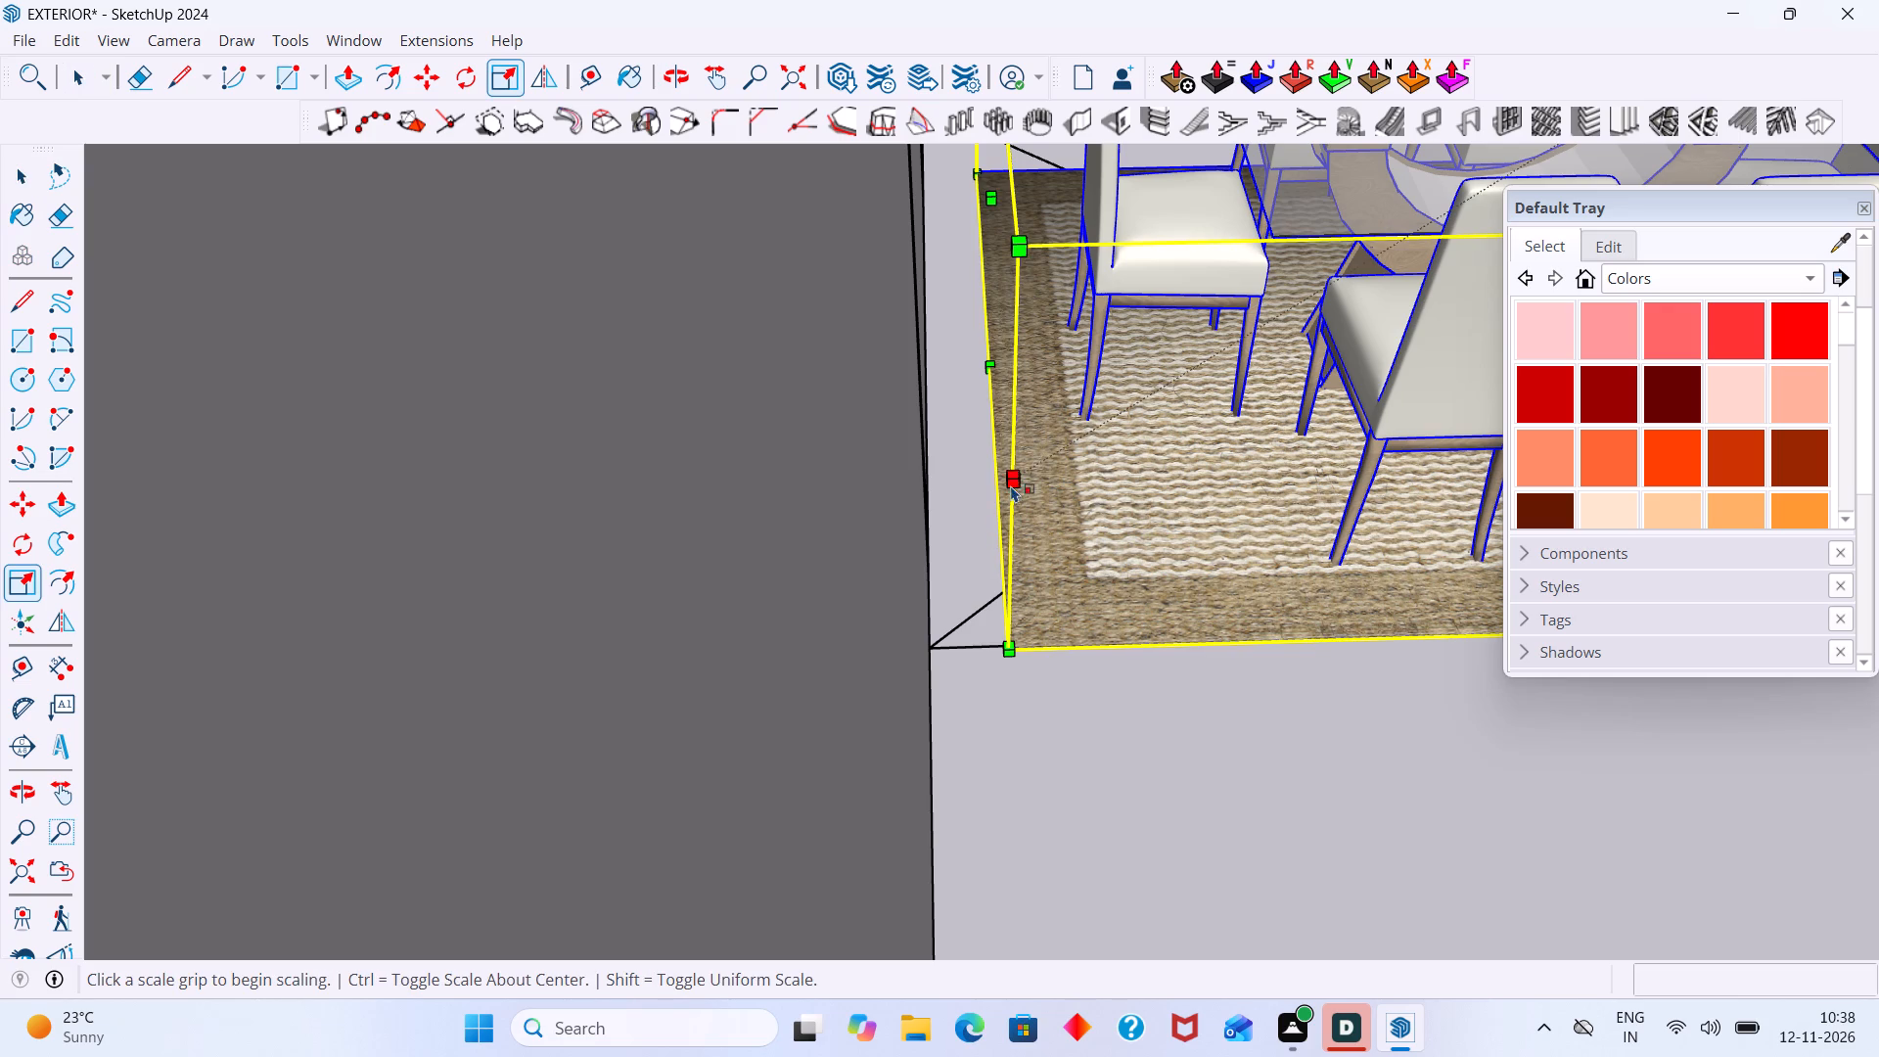
{"action": "left_click", "coordinate": [990, 370]}
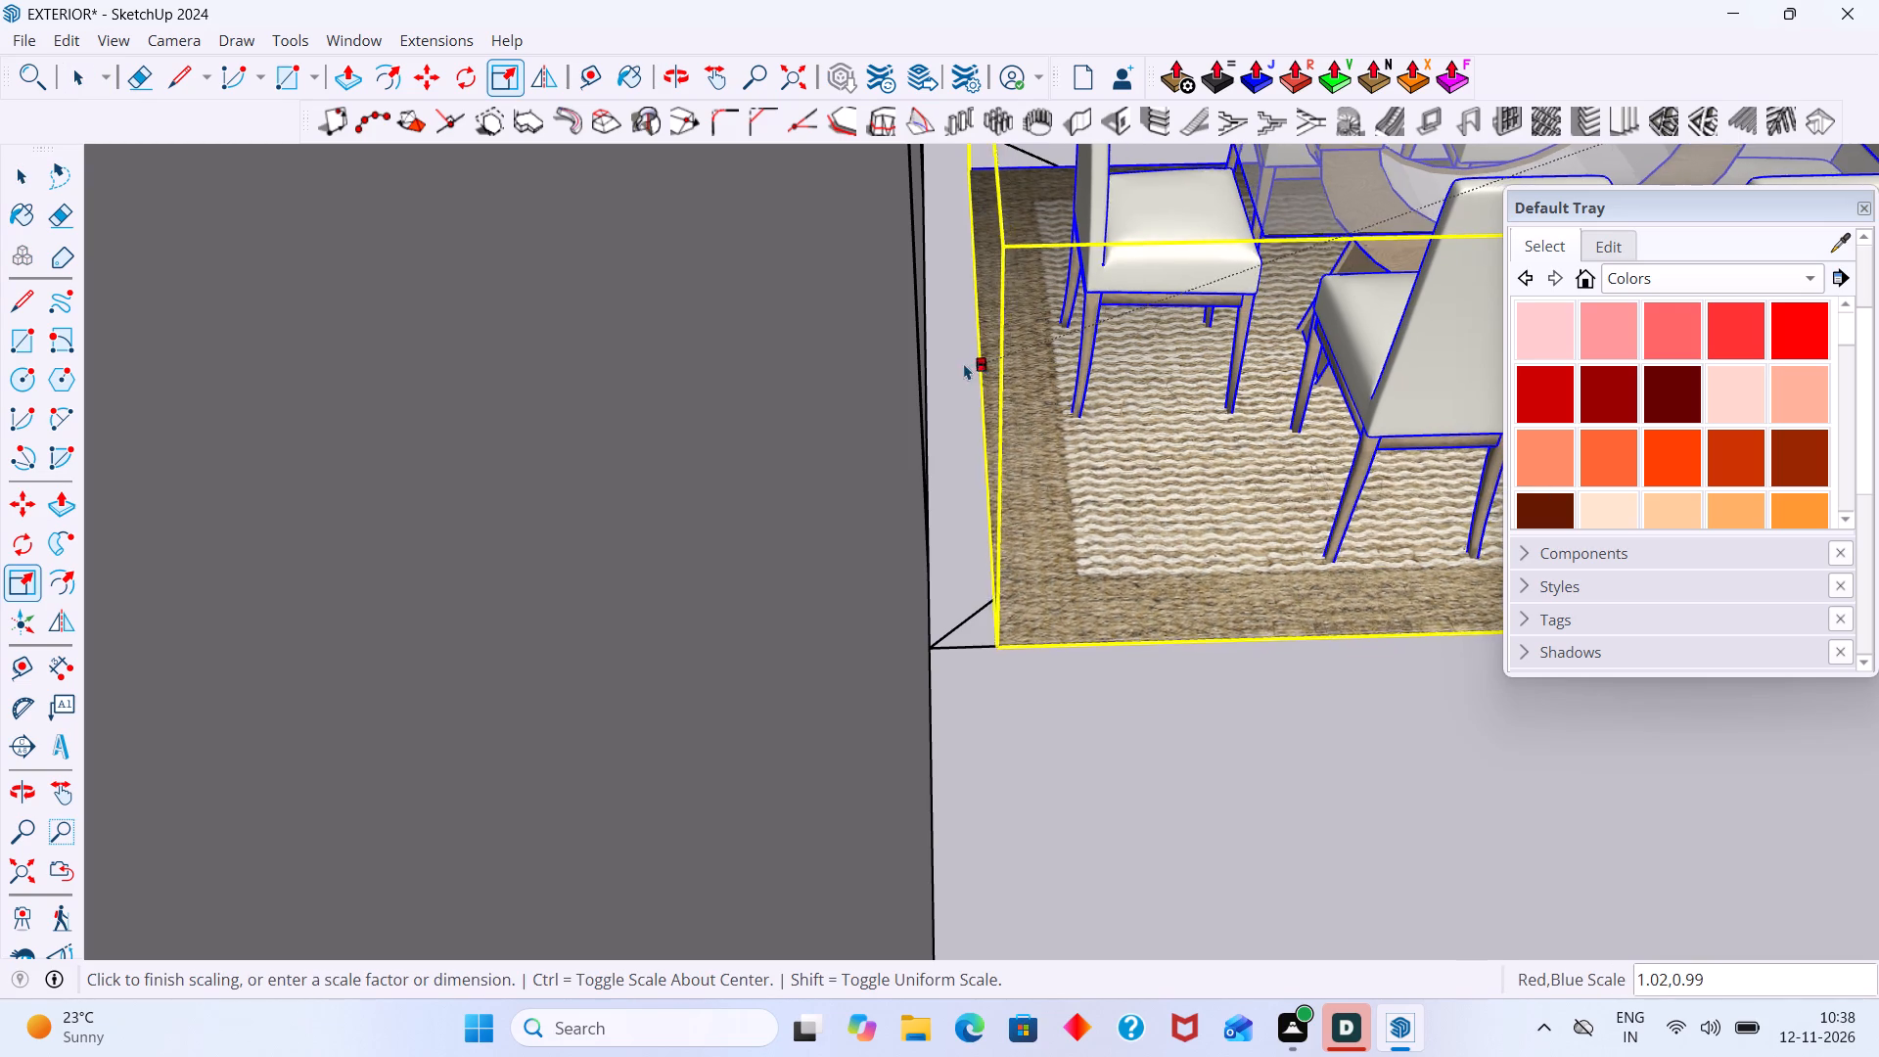
{"action": "left_click", "coordinate": [931, 356]}
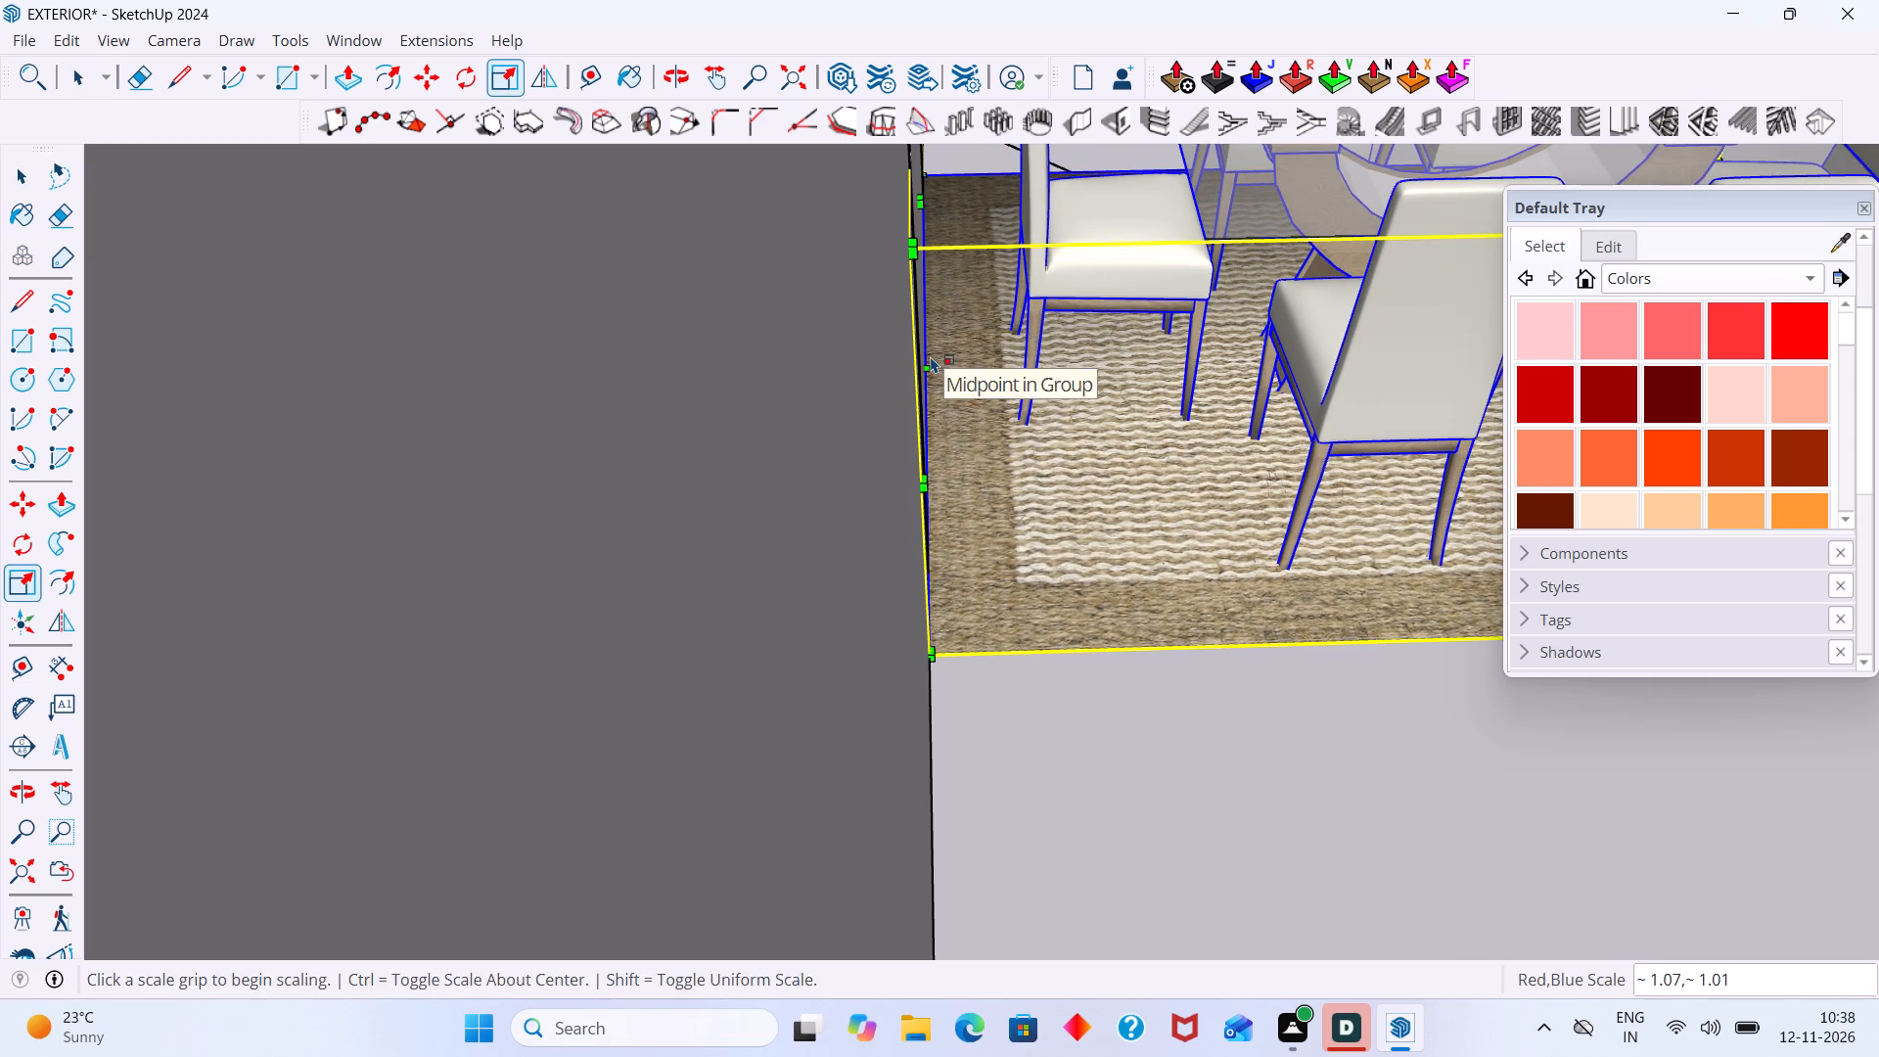
{"action": "key", "text": "space"}
{"action": "left_click", "coordinate": [988, 714]}
Scale the dining set to 1.14 along green, widening it toward the adjoining wall on the planted side.
{"action": "scroll", "coordinate": [922, 620], "scroll_direction": "down", "scroll_amount": 15}
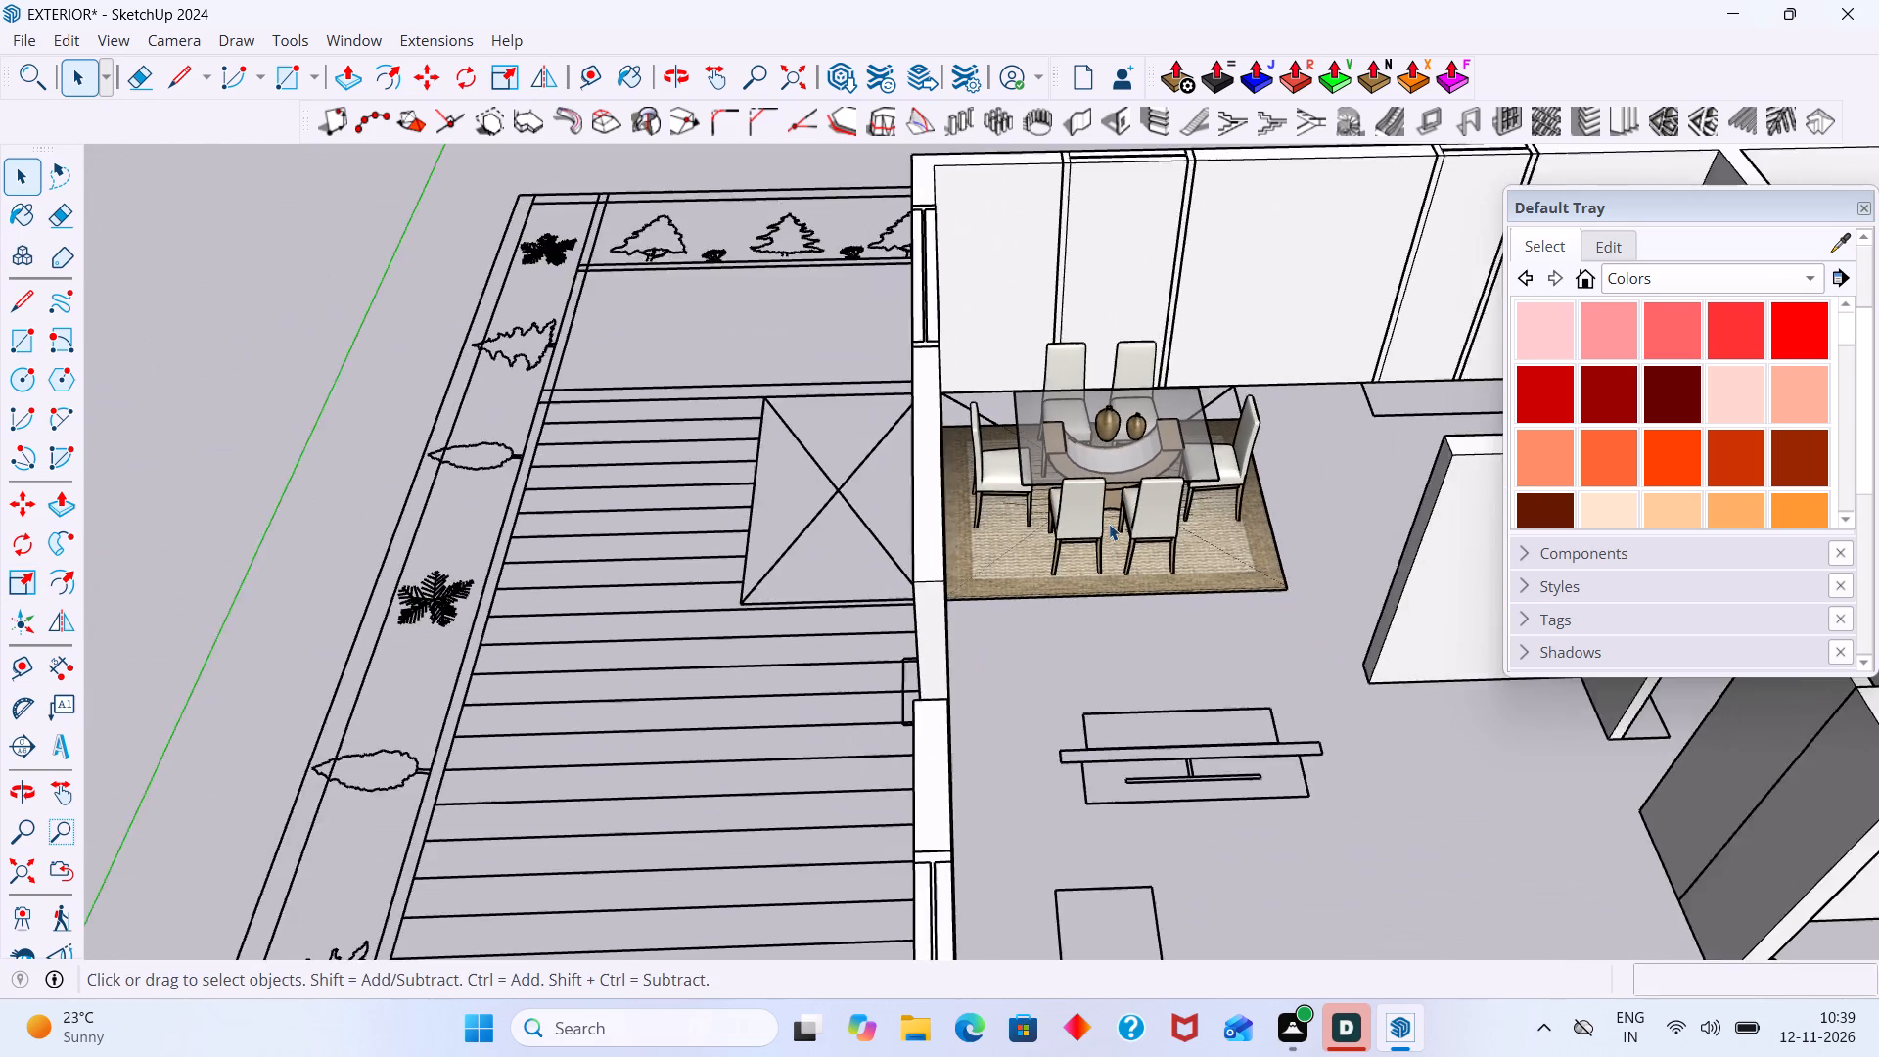
{"action": "middle_click_drag", "start_coordinate": [1169, 494], "coordinate": [840, 412]}
{"action": "middle_click_drag", "start_coordinate": [1309, 509], "coordinate": [1191, 603]}
{"action": "middle_click_drag", "start_coordinate": [1331, 508], "coordinate": [1259, 539]}
{"action": "scroll", "coordinate": [1268, 538], "scroll_direction": "up", "scroll_amount": 2}
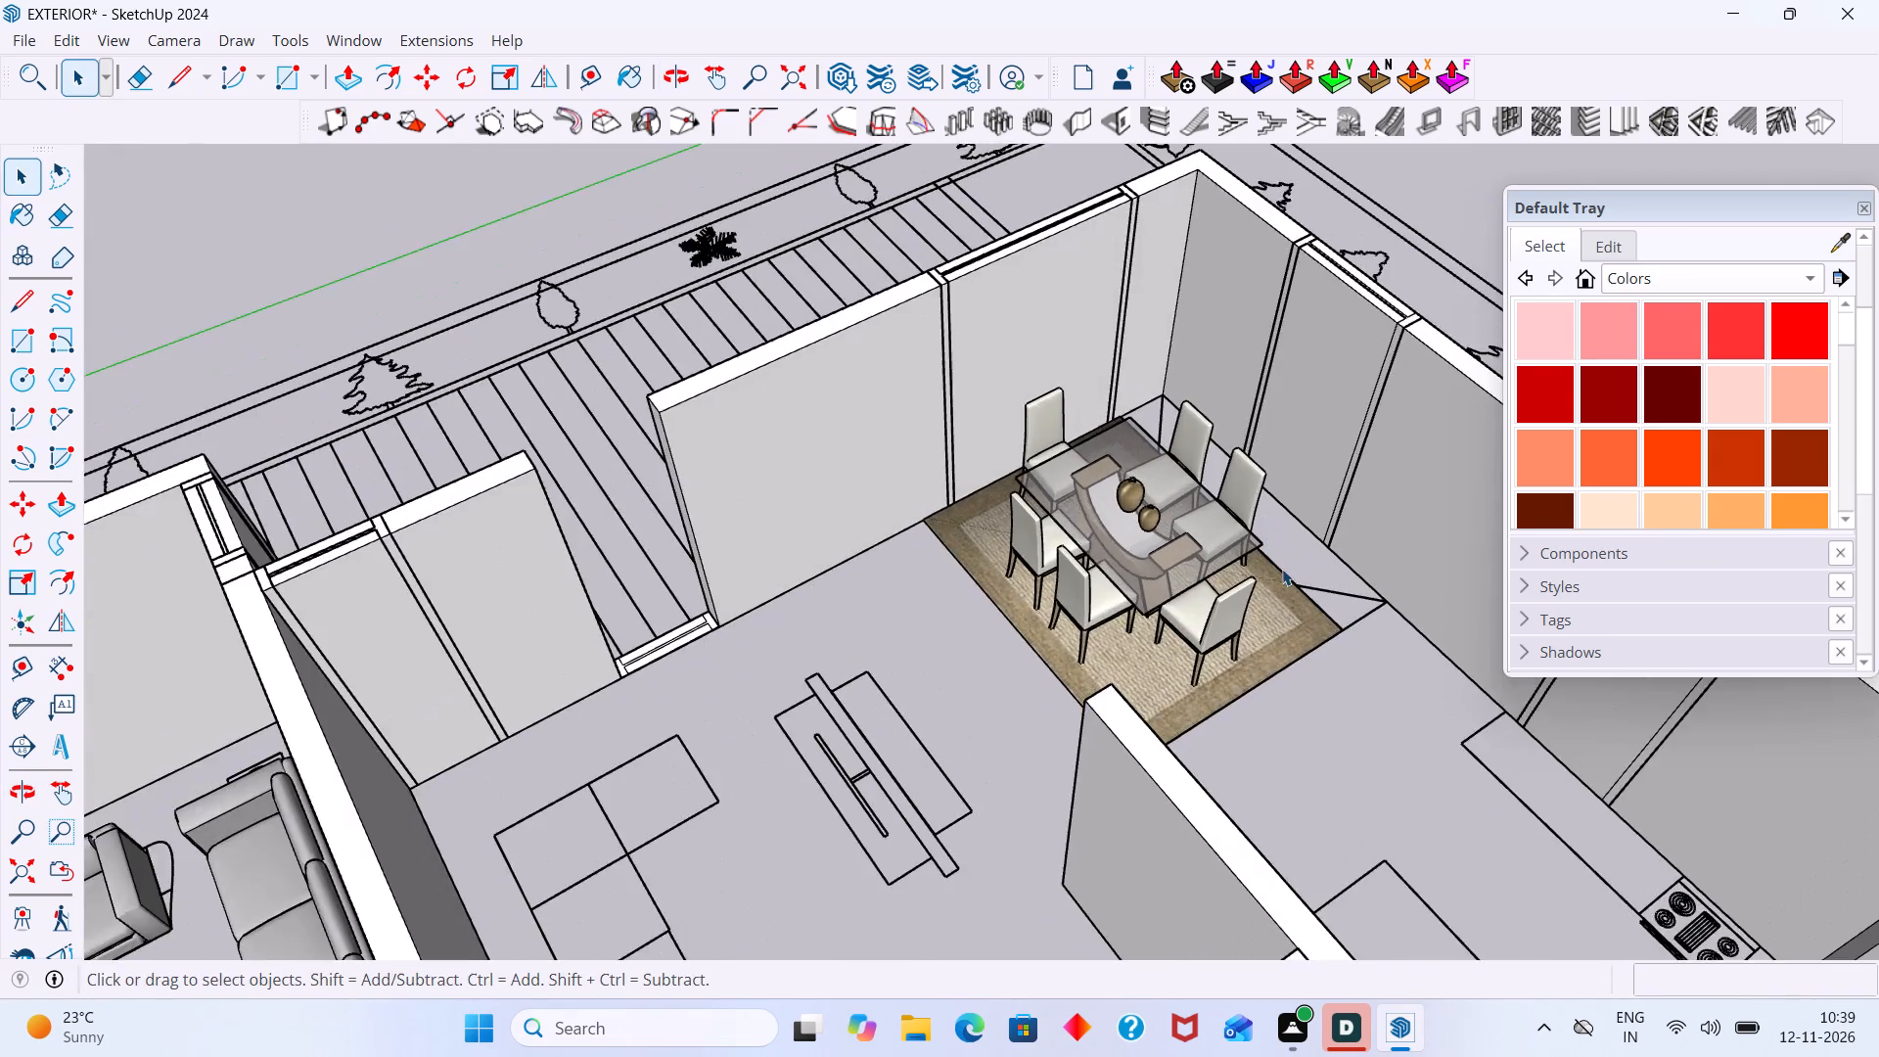
{"action": "scroll", "coordinate": [1282, 569], "scroll_direction": "up", "scroll_amount": 5}
{"action": "left_click", "coordinate": [1278, 584]}
{"action": "key", "text": "s"}
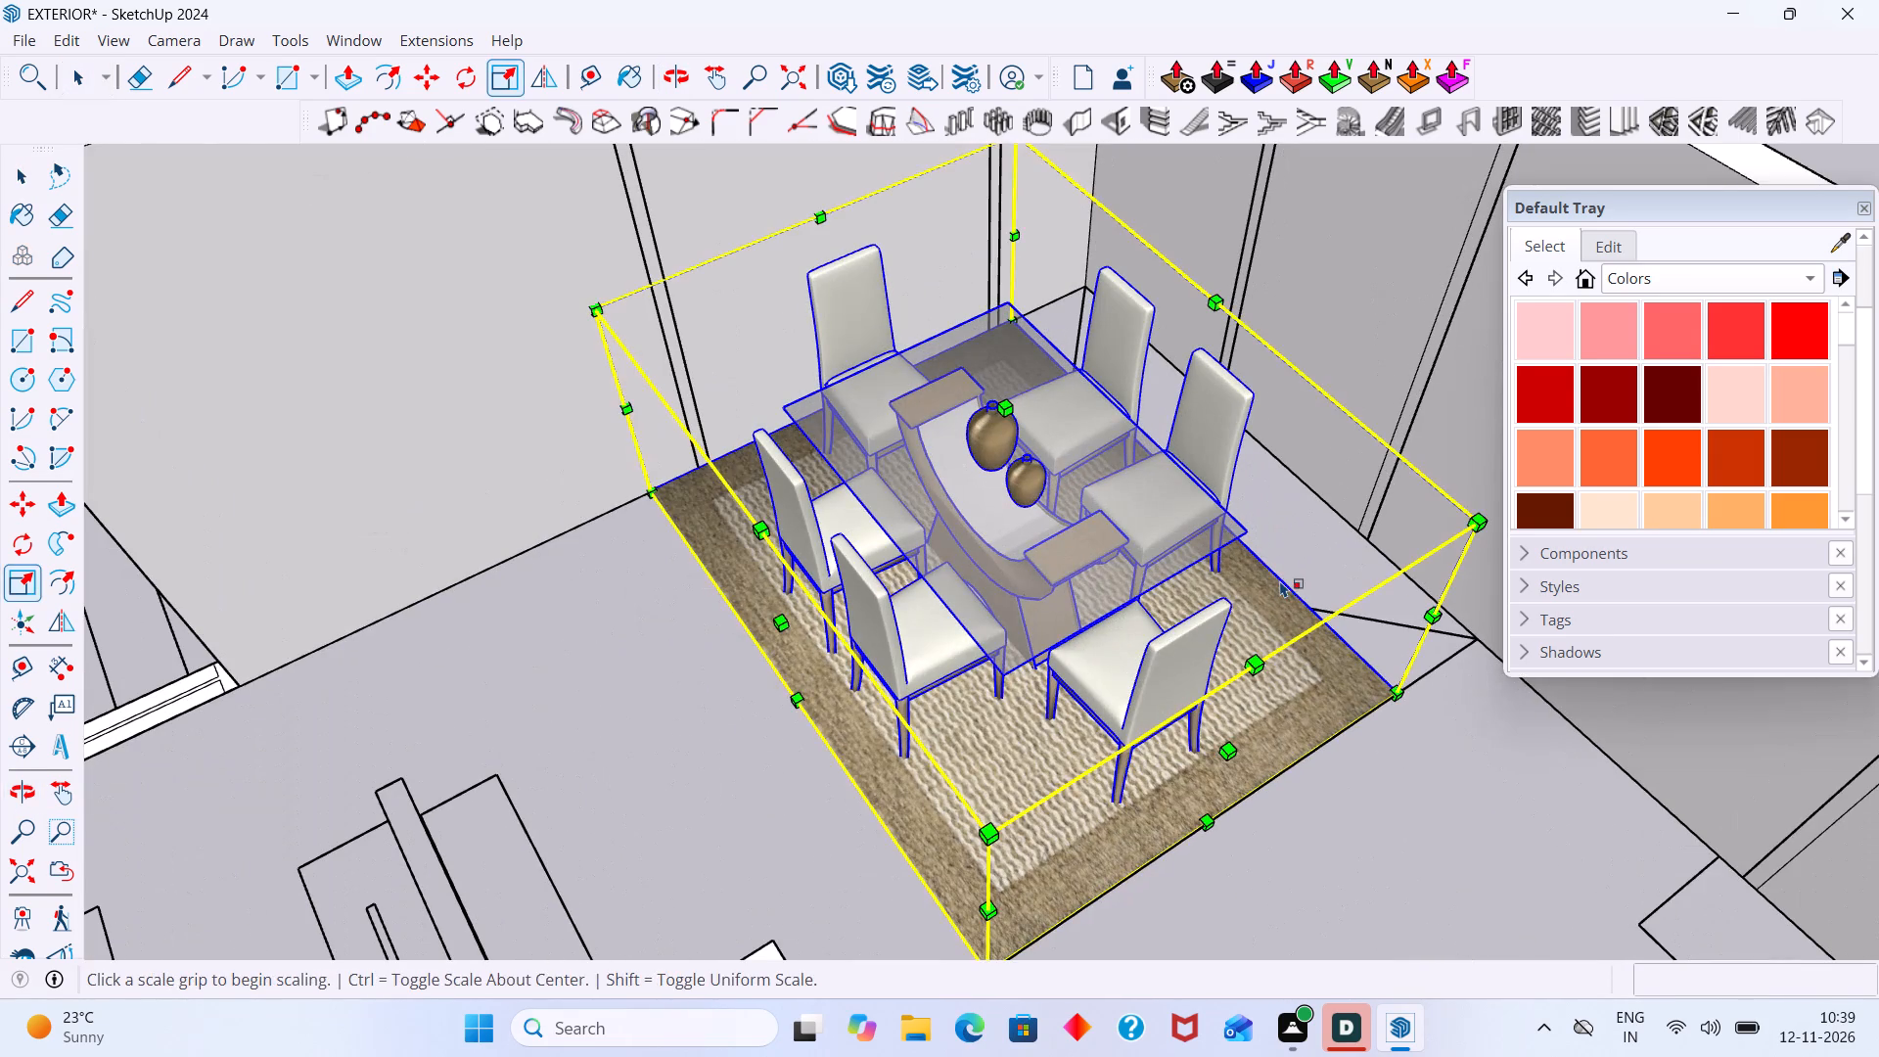
{"action": "middle_click_drag", "start_coordinate": [1264, 572], "coordinate": [941, 456]}
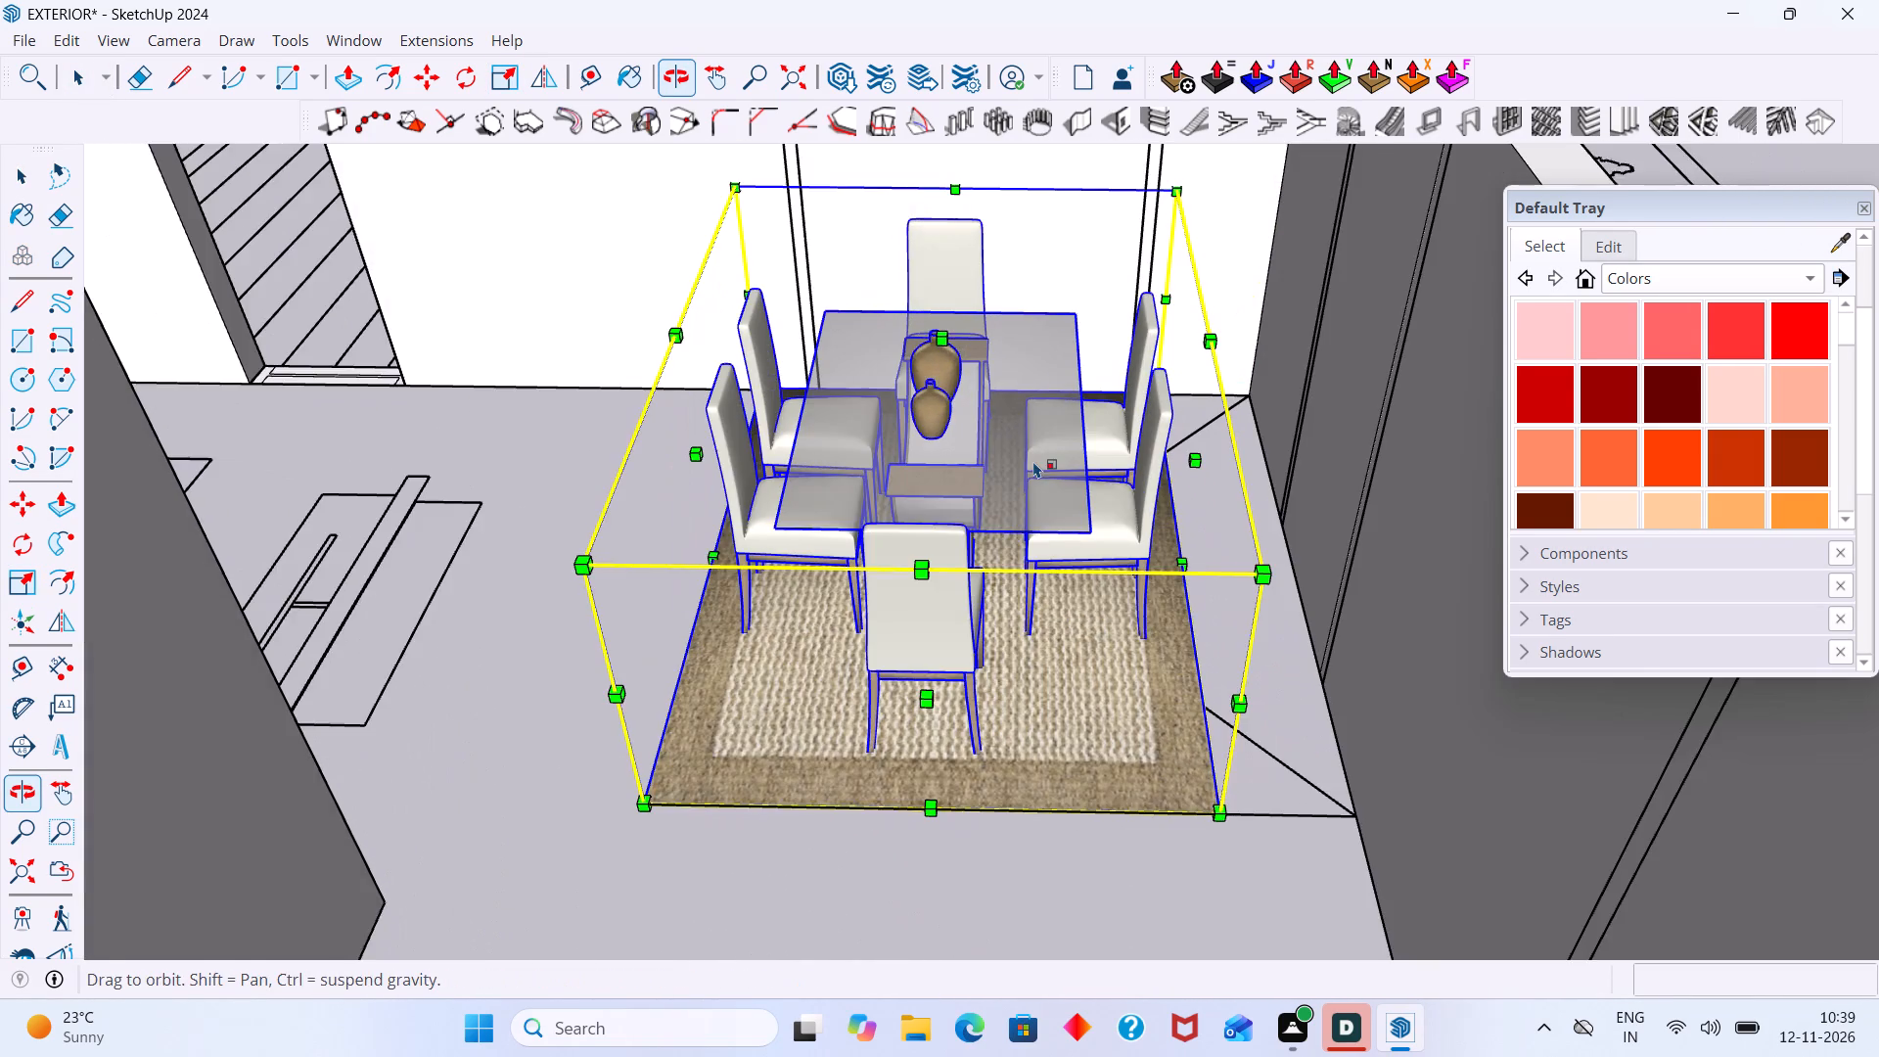
{"action": "scroll", "coordinate": [1180, 482], "scroll_direction": "up", "scroll_amount": 3}
{"action": "scroll", "coordinate": [1181, 583], "scroll_direction": "up", "scroll_amount": 2}
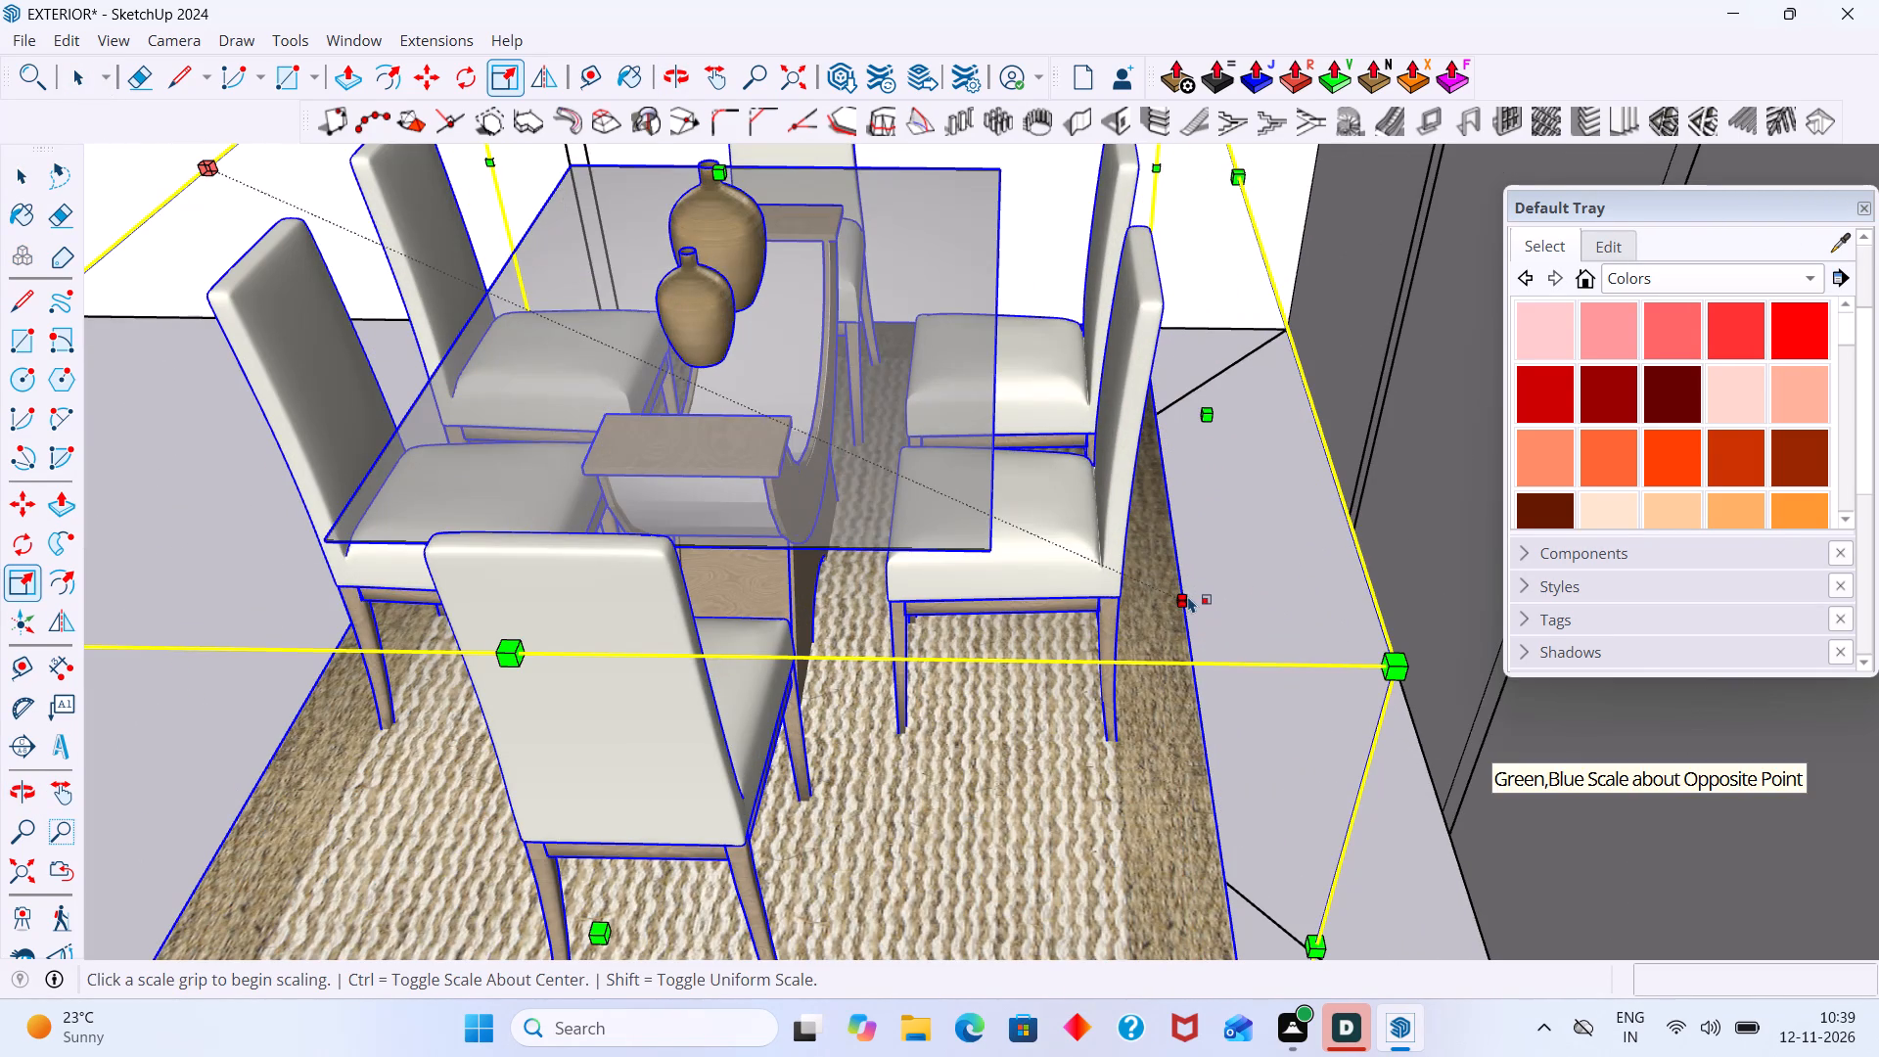
{"action": "left_click", "coordinate": [1202, 422]}
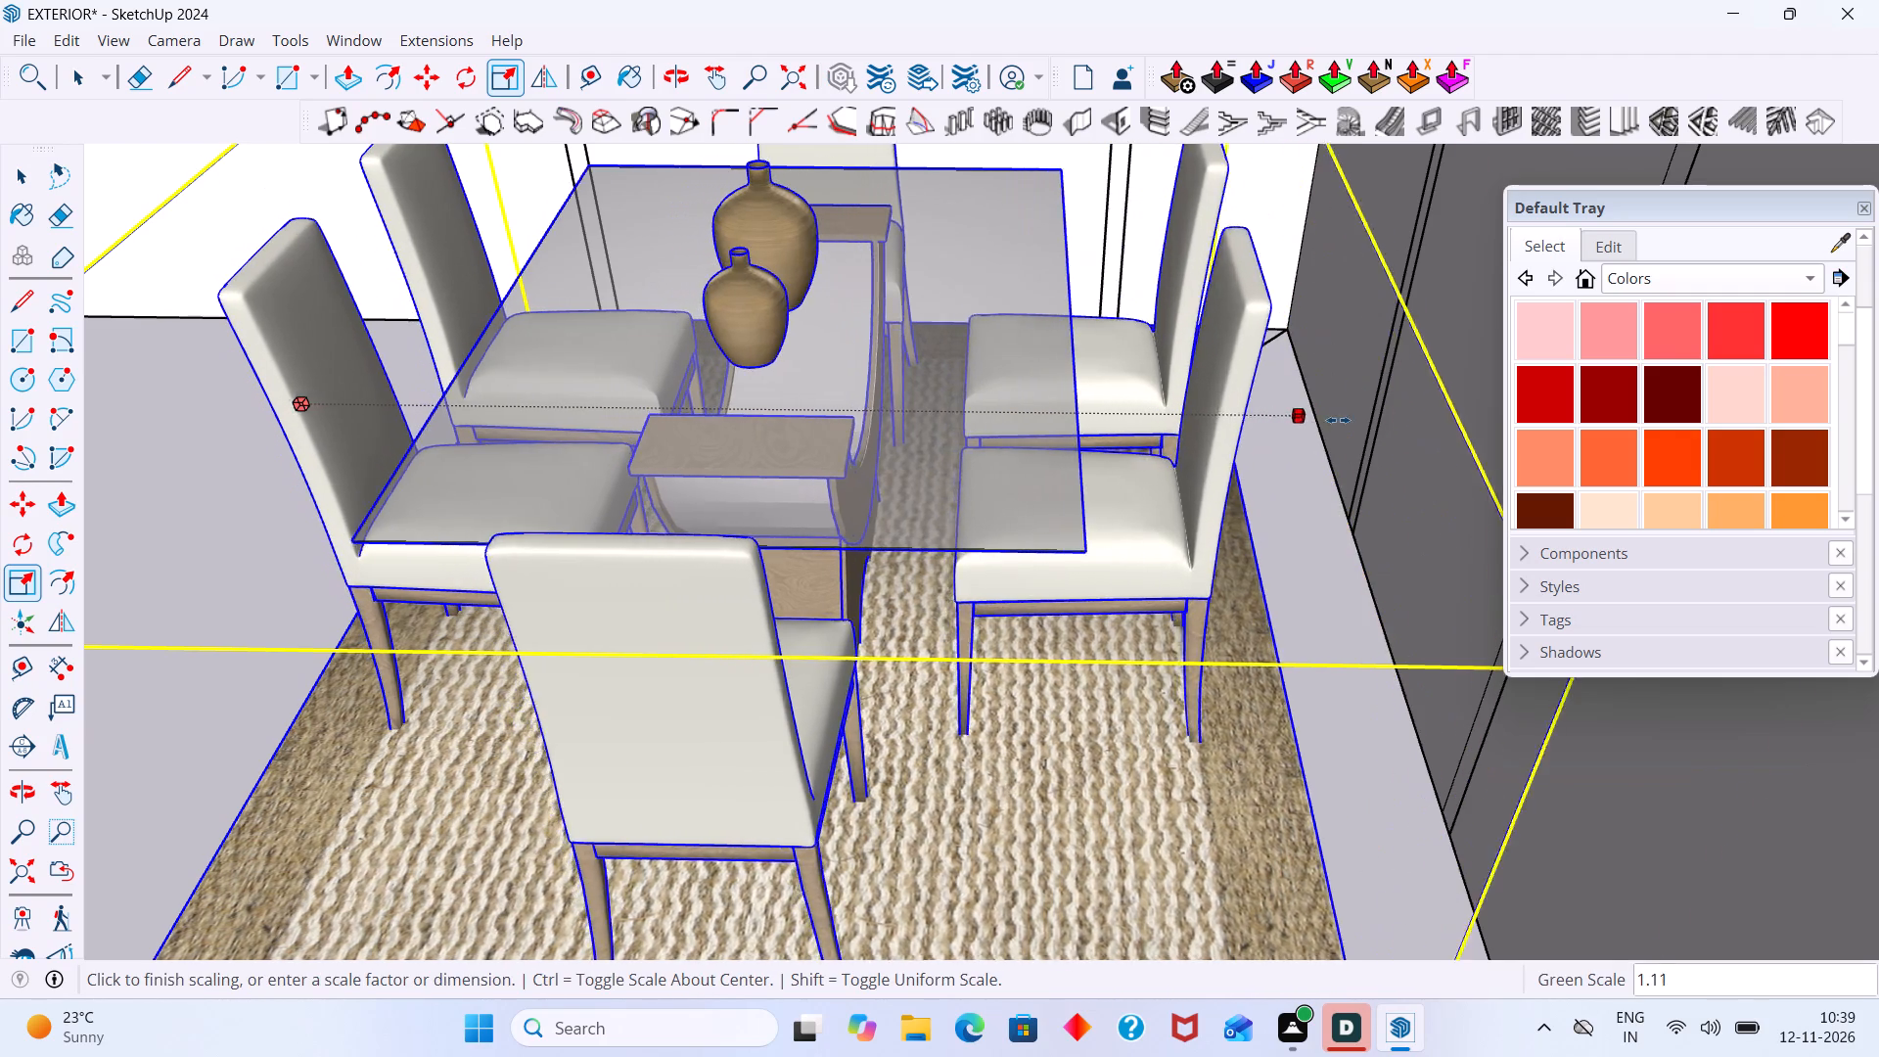
{"action": "left_click", "coordinate": [1336, 419]}
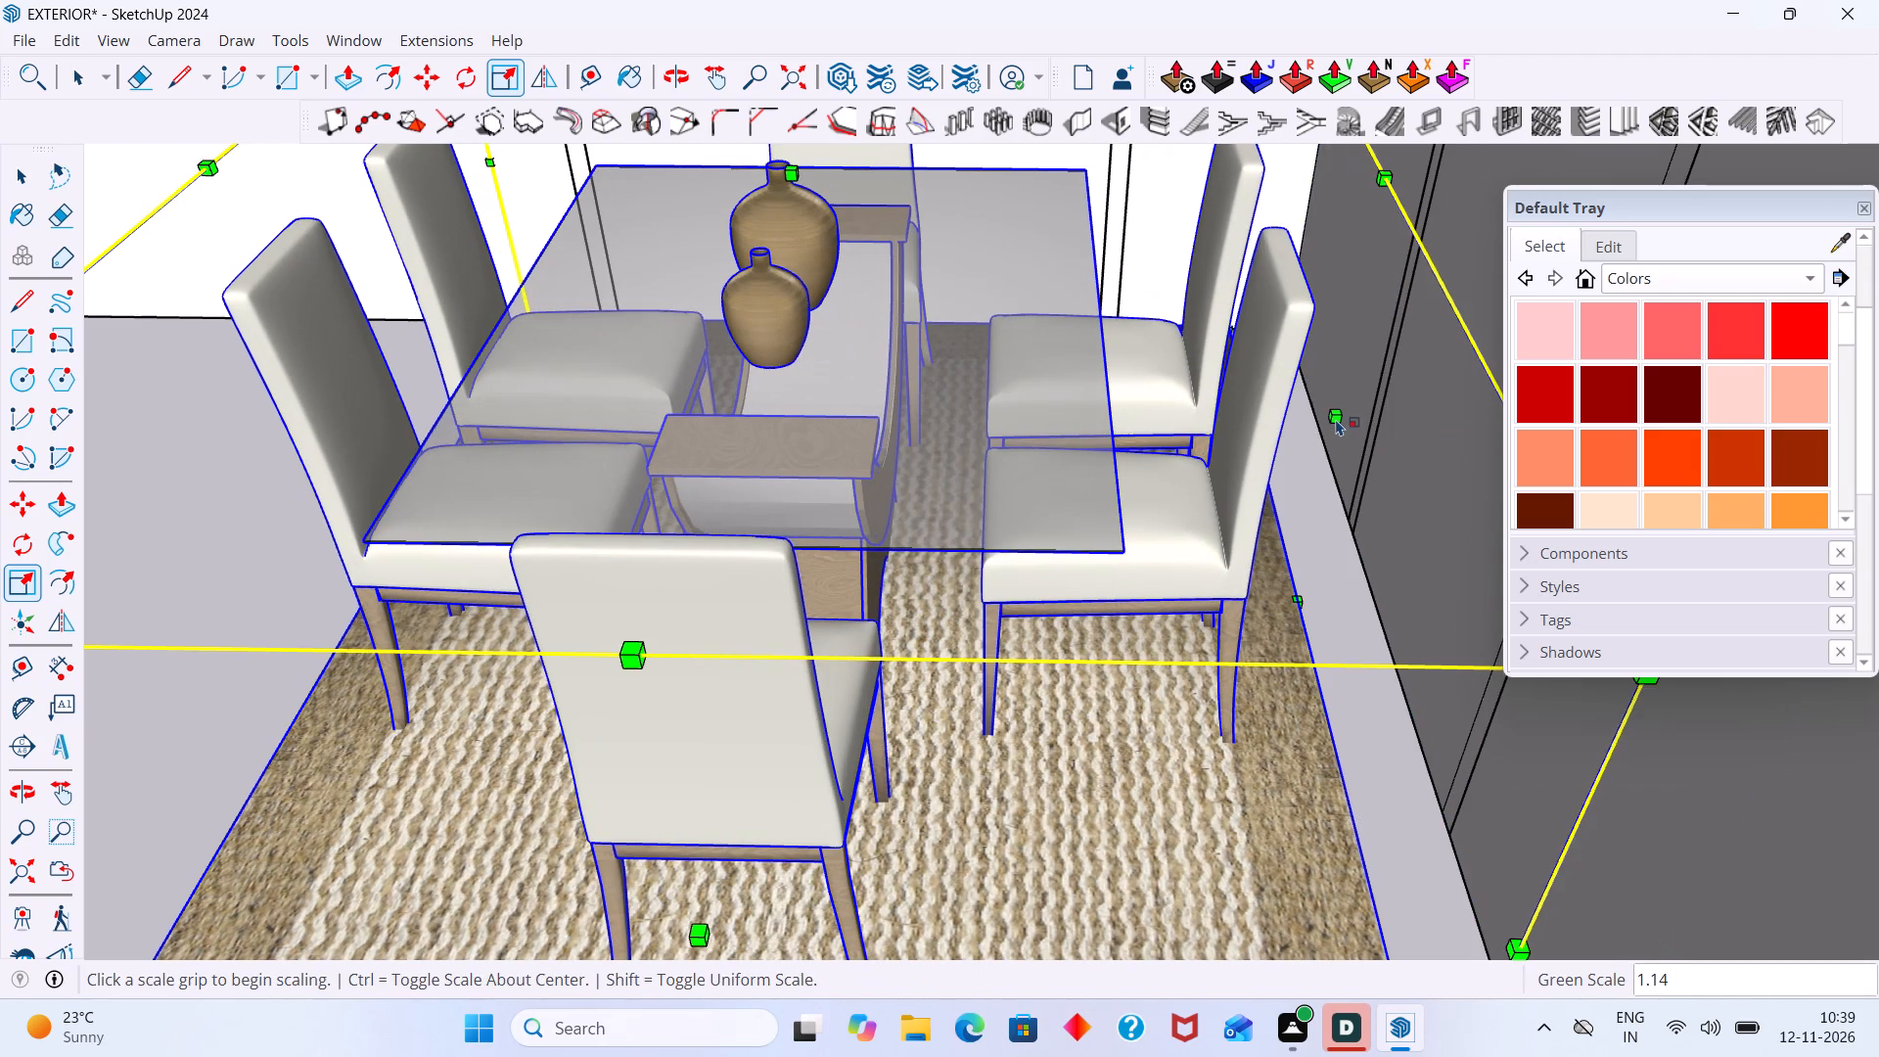
{"action": "key", "text": "space"}
Stretch the dining set by about 1.08 more along green so its rug reaches the adjoining wall.
{"action": "scroll", "coordinate": [1304, 444], "scroll_direction": "down", "scroll_amount": 9}
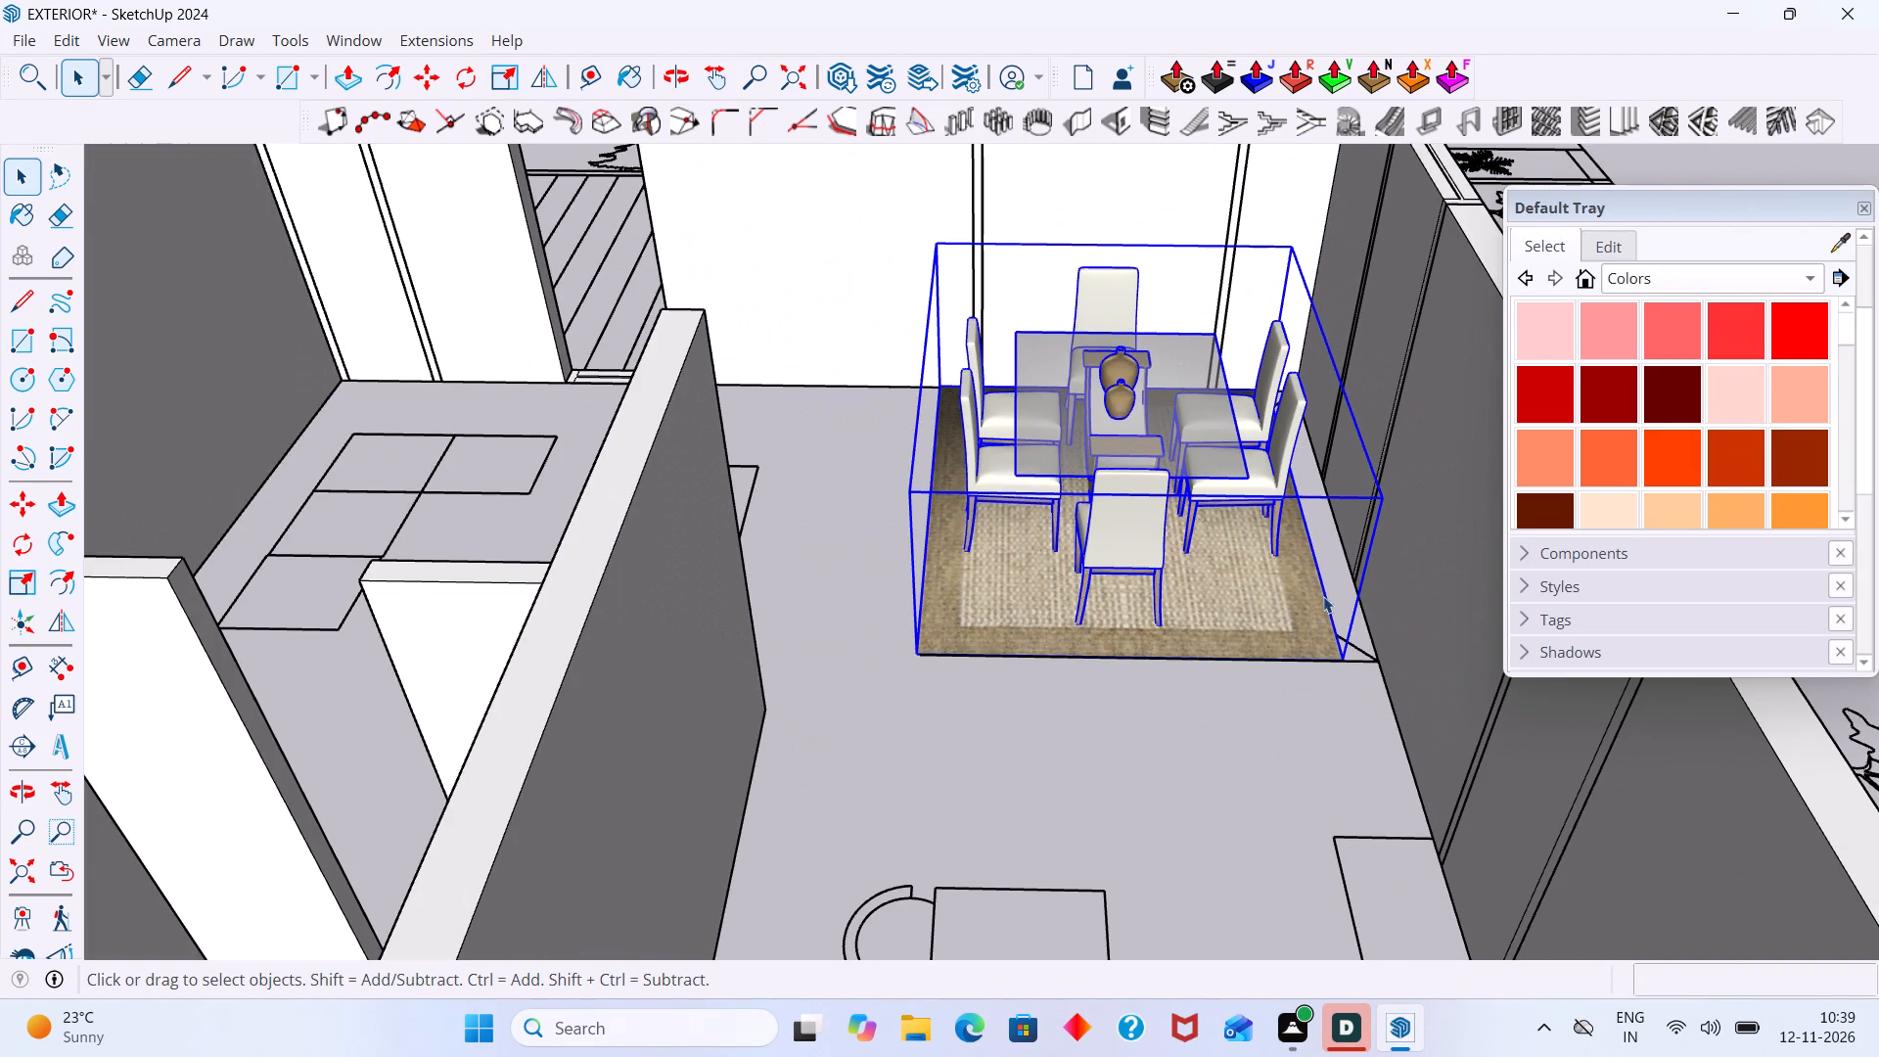
{"action": "key", "text": "s"}
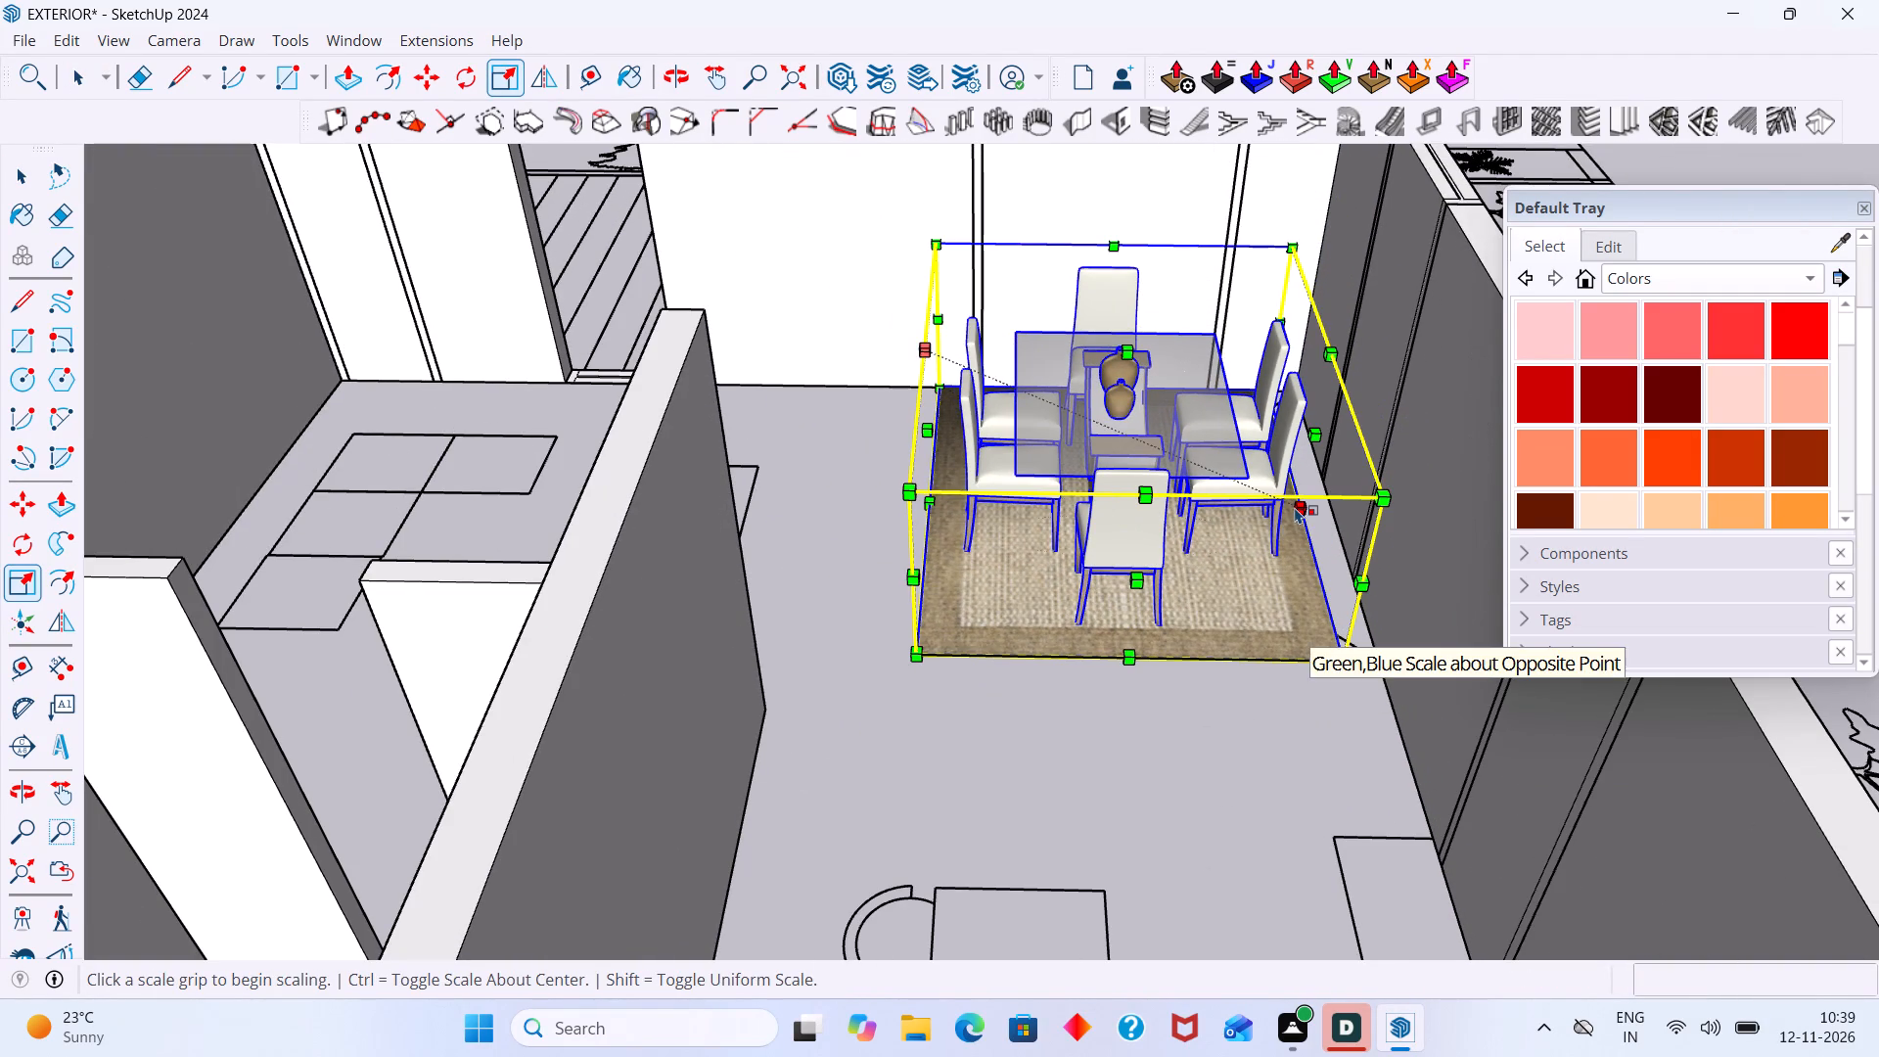
{"action": "left_click", "coordinate": [1300, 500]}
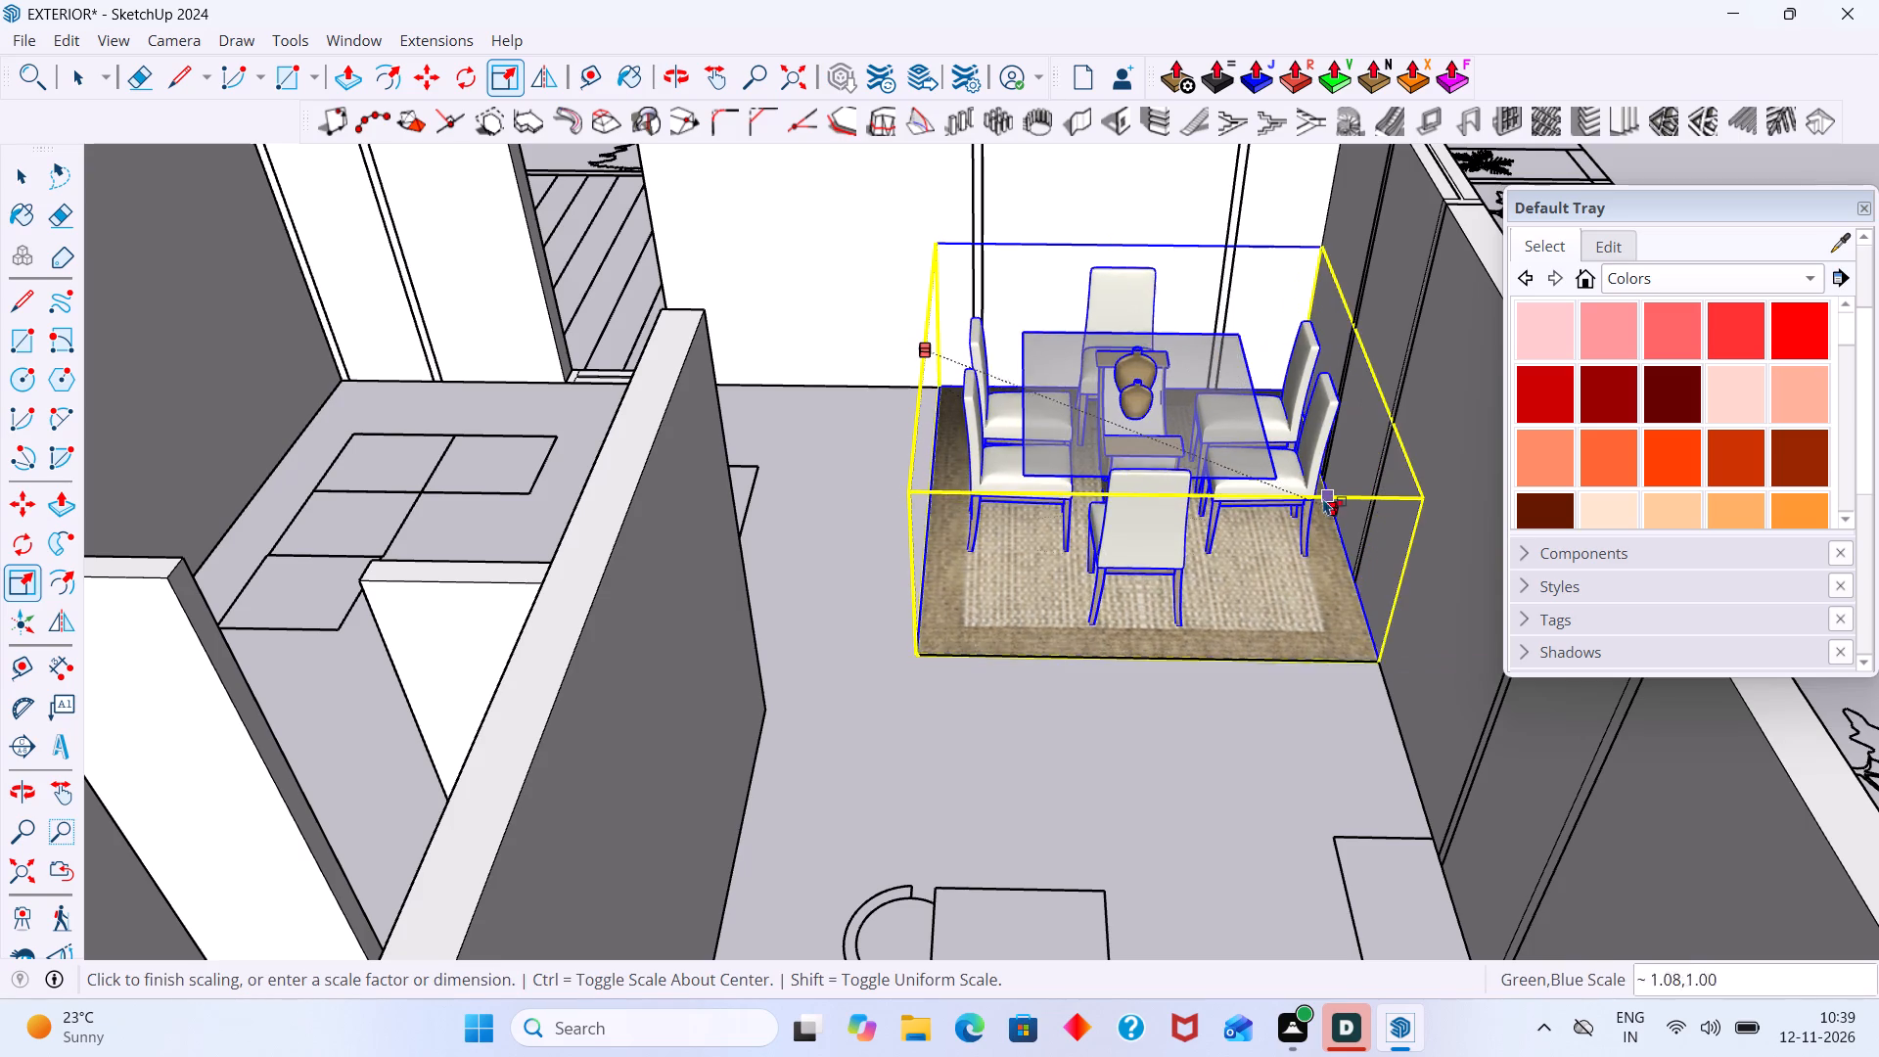
{"action": "left_click", "coordinate": [1327, 498]}
{"action": "key", "text": "space"}
{"action": "left_click", "coordinate": [1272, 735]}
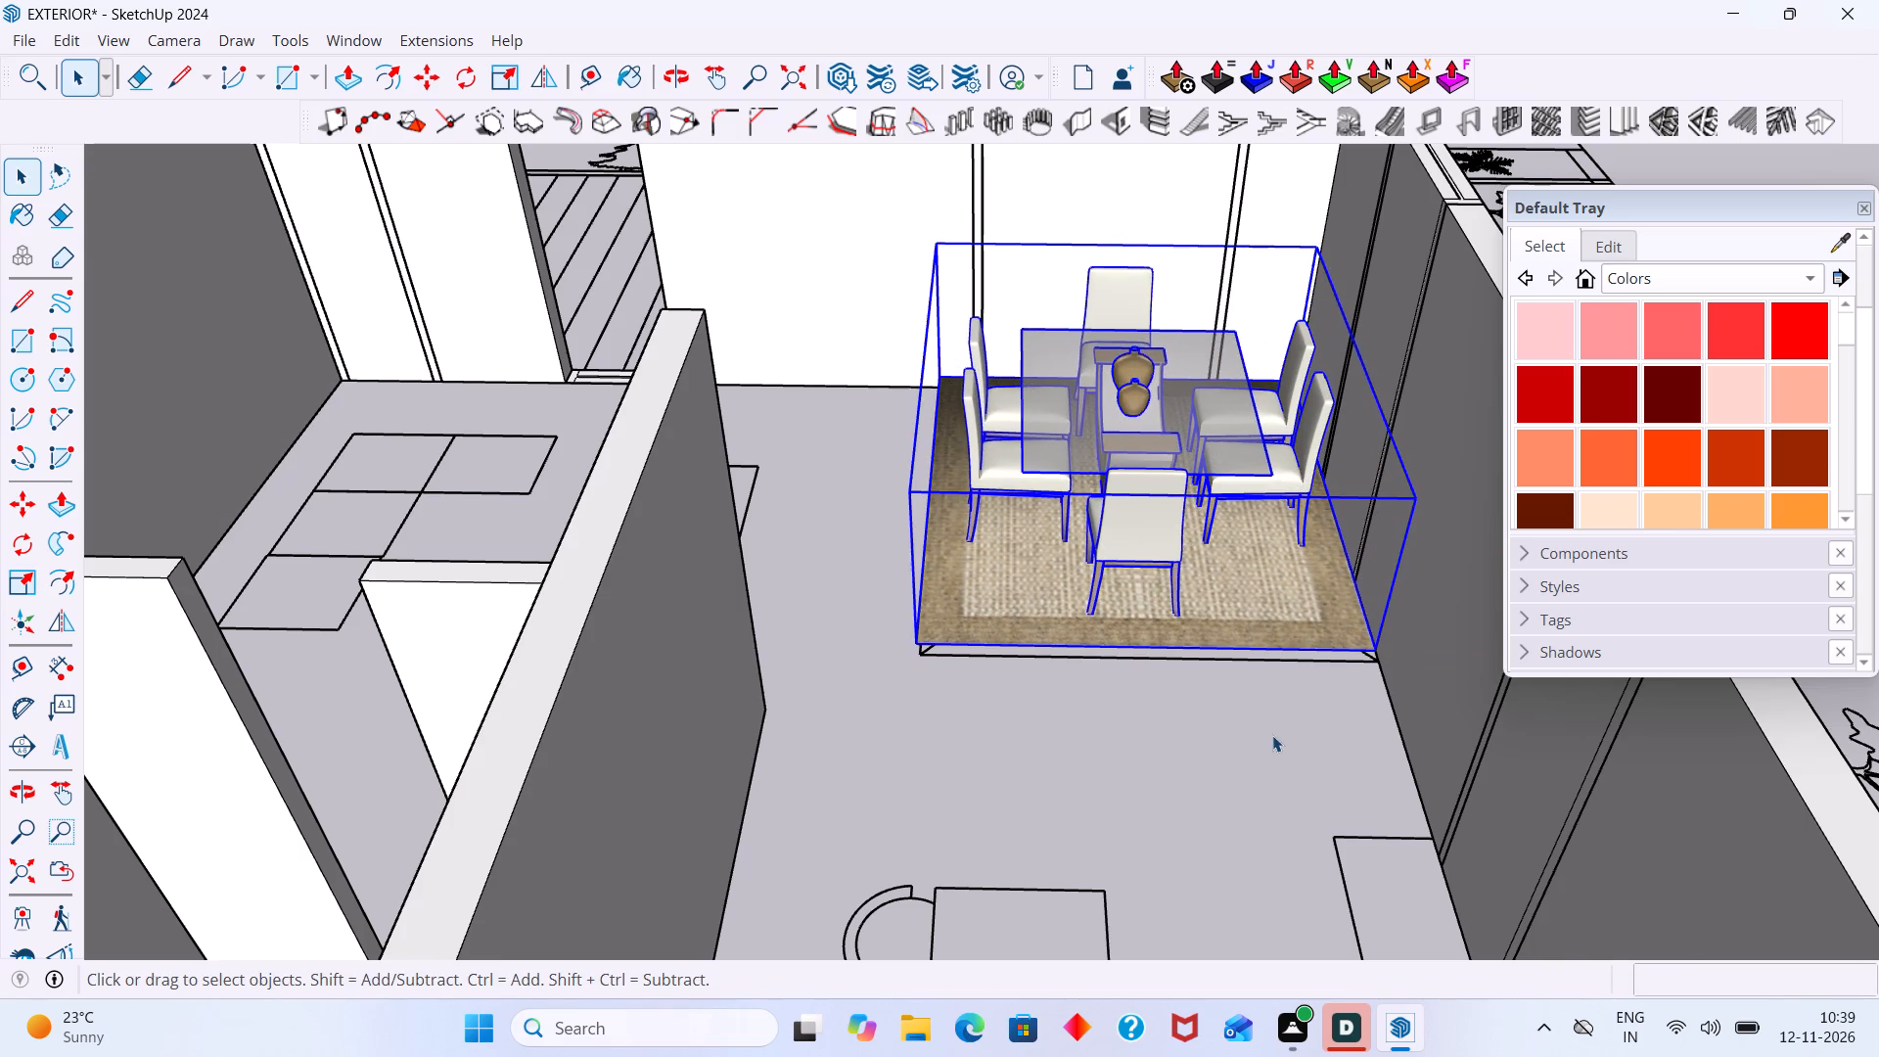
Examine the dining set's fit and the furnished house from several angles, including the armchairs still standing outside.
{"action": "scroll", "coordinate": [1248, 676], "scroll_direction": "down", "scroll_amount": 7}
{"action": "middle_click_drag", "start_coordinate": [1161, 646], "coordinate": [1423, 718]}
{"action": "middle_click_drag", "start_coordinate": [1149, 515], "coordinate": [1325, 542]}
{"action": "scroll", "coordinate": [1062, 396], "scroll_direction": "up", "scroll_amount": 12}
{"action": "scroll", "coordinate": [969, 372], "scroll_direction": "down", "scroll_amount": 19}
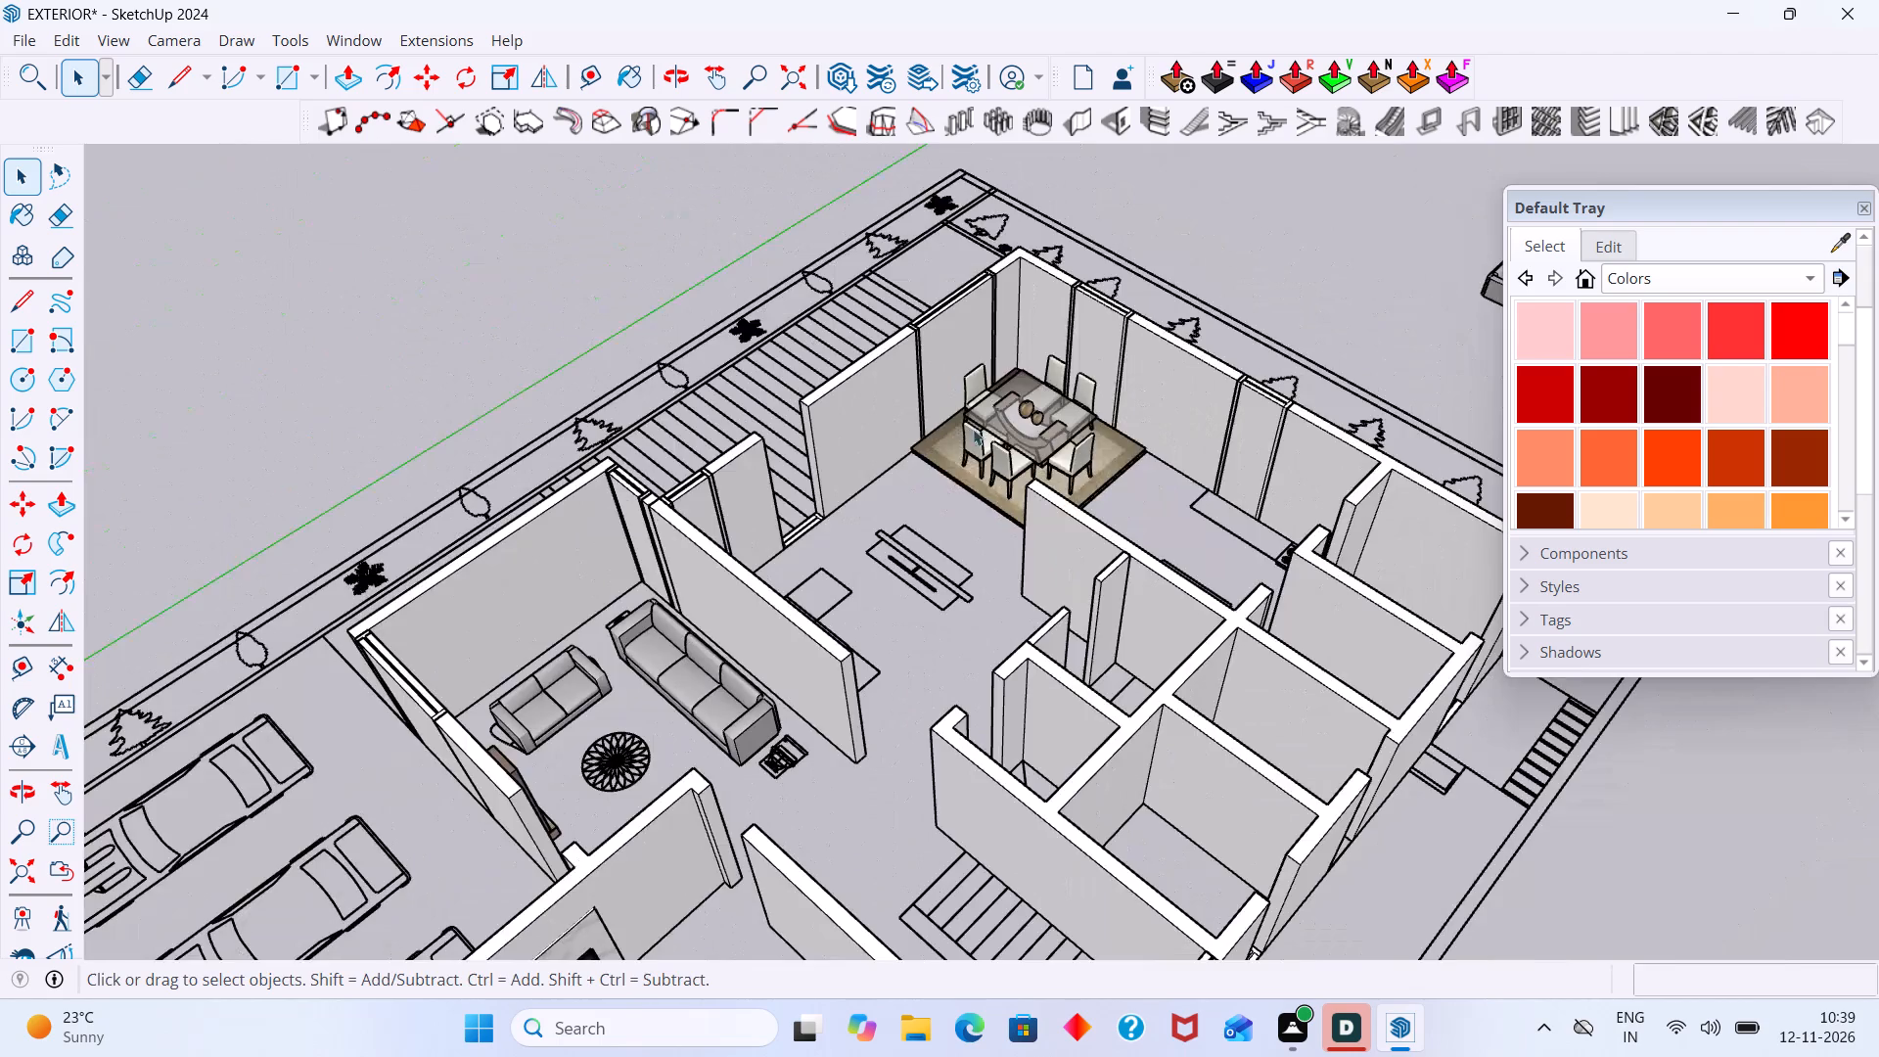
{"action": "scroll", "coordinate": [973, 429], "scroll_direction": "down", "scroll_amount": 1}
{"action": "middle_click_drag", "start_coordinate": [970, 448], "coordinate": [1125, 422]}
{"action": "scroll", "coordinate": [1152, 325], "scroll_direction": "down", "scroll_amount": 4}
{"action": "left_click", "coordinate": [1346, 299]}
{"action": "scroll", "coordinate": [1226, 312], "scroll_direction": "down", "scroll_amount": 3}
{"action": "middle_click_drag", "start_coordinate": [1062, 372], "coordinate": [1187, 316]}
{"action": "scroll", "coordinate": [982, 365], "scroll_direction": "up", "scroll_amount": 8}
{"action": "middle_click_drag", "start_coordinate": [903, 384], "coordinate": [1295, 338]}
{"action": "scroll", "coordinate": [638, 463], "scroll_direction": "down", "scroll_amount": 7}
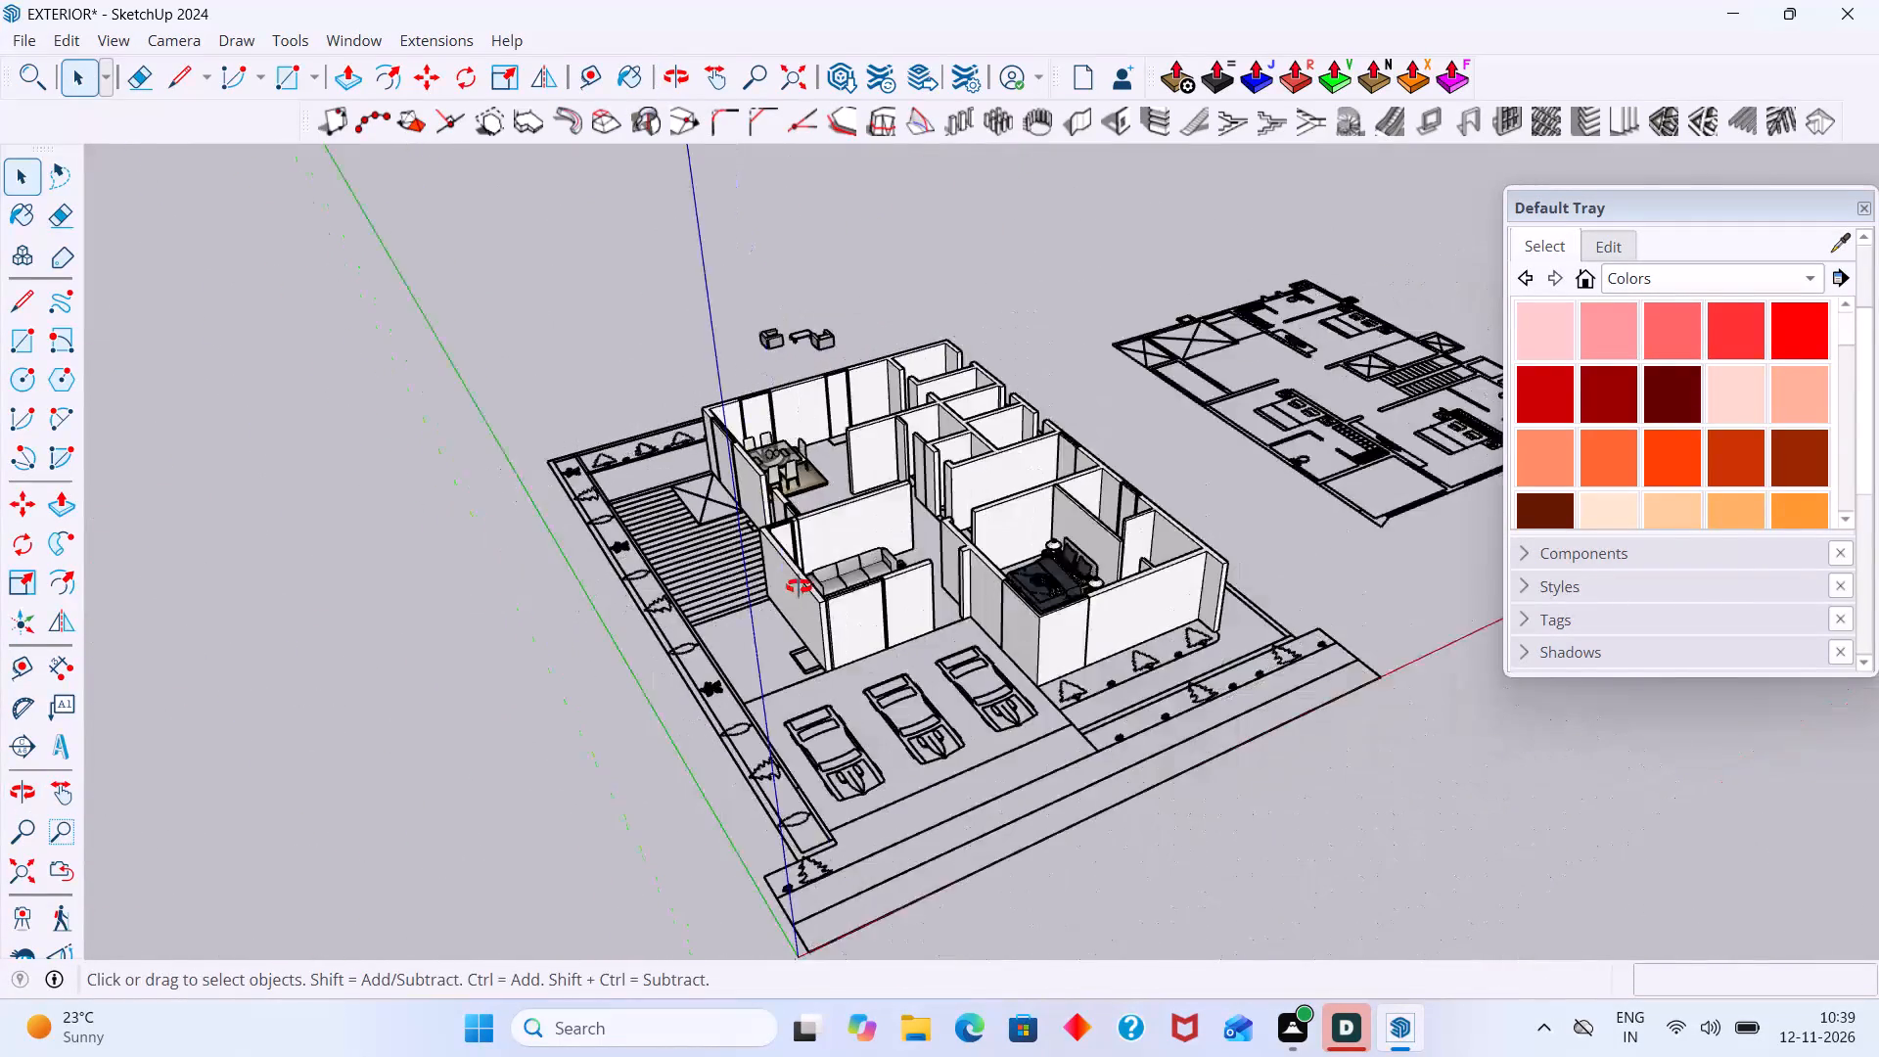
{"action": "middle_click_drag", "start_coordinate": [798, 587], "coordinate": [1069, 566]}
{"action": "scroll", "coordinate": [884, 506], "scroll_direction": "up", "scroll_amount": 12}
{"action": "scroll", "coordinate": [838, 579], "scroll_direction": "down", "scroll_amount": 6}
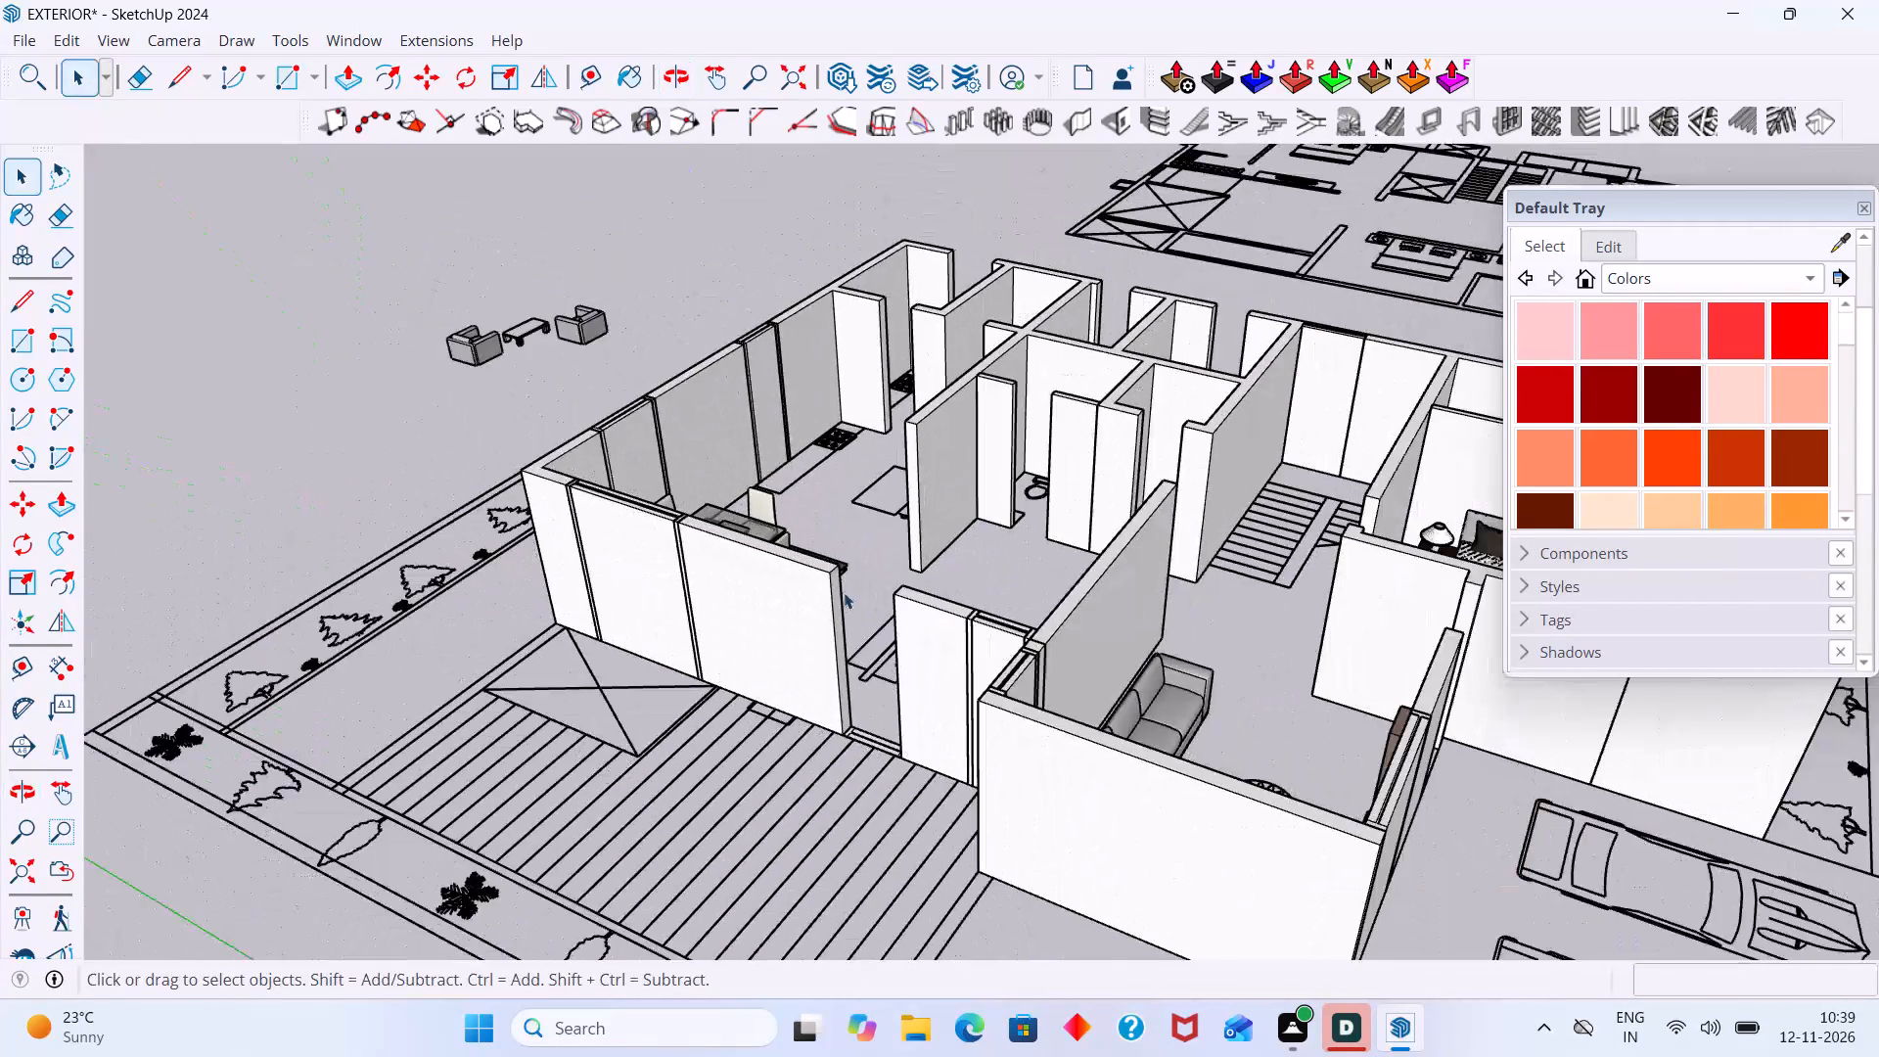
{"action": "scroll", "coordinate": [844, 592], "scroll_direction": "down", "scroll_amount": 2}
Switch to the Desktop Agent window to check its tracking status.
{"action": "left_click", "coordinate": [1357, 1018]}
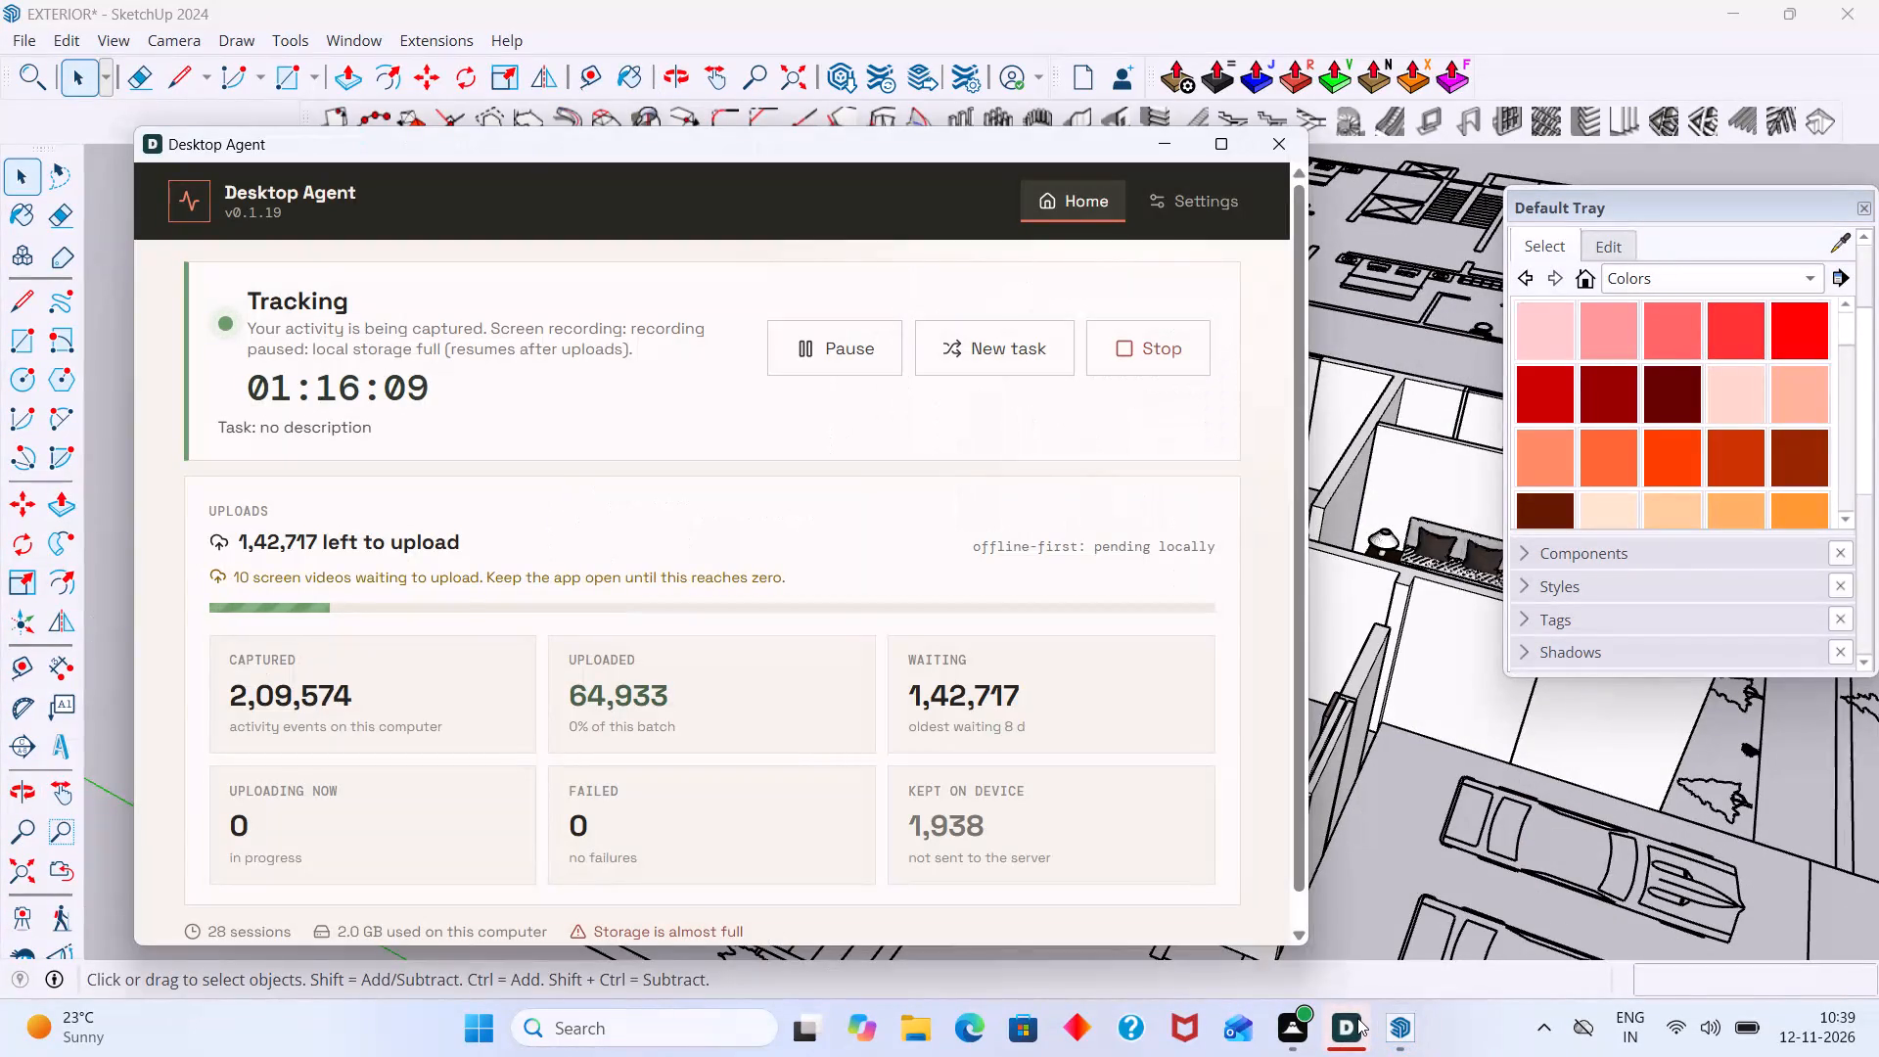
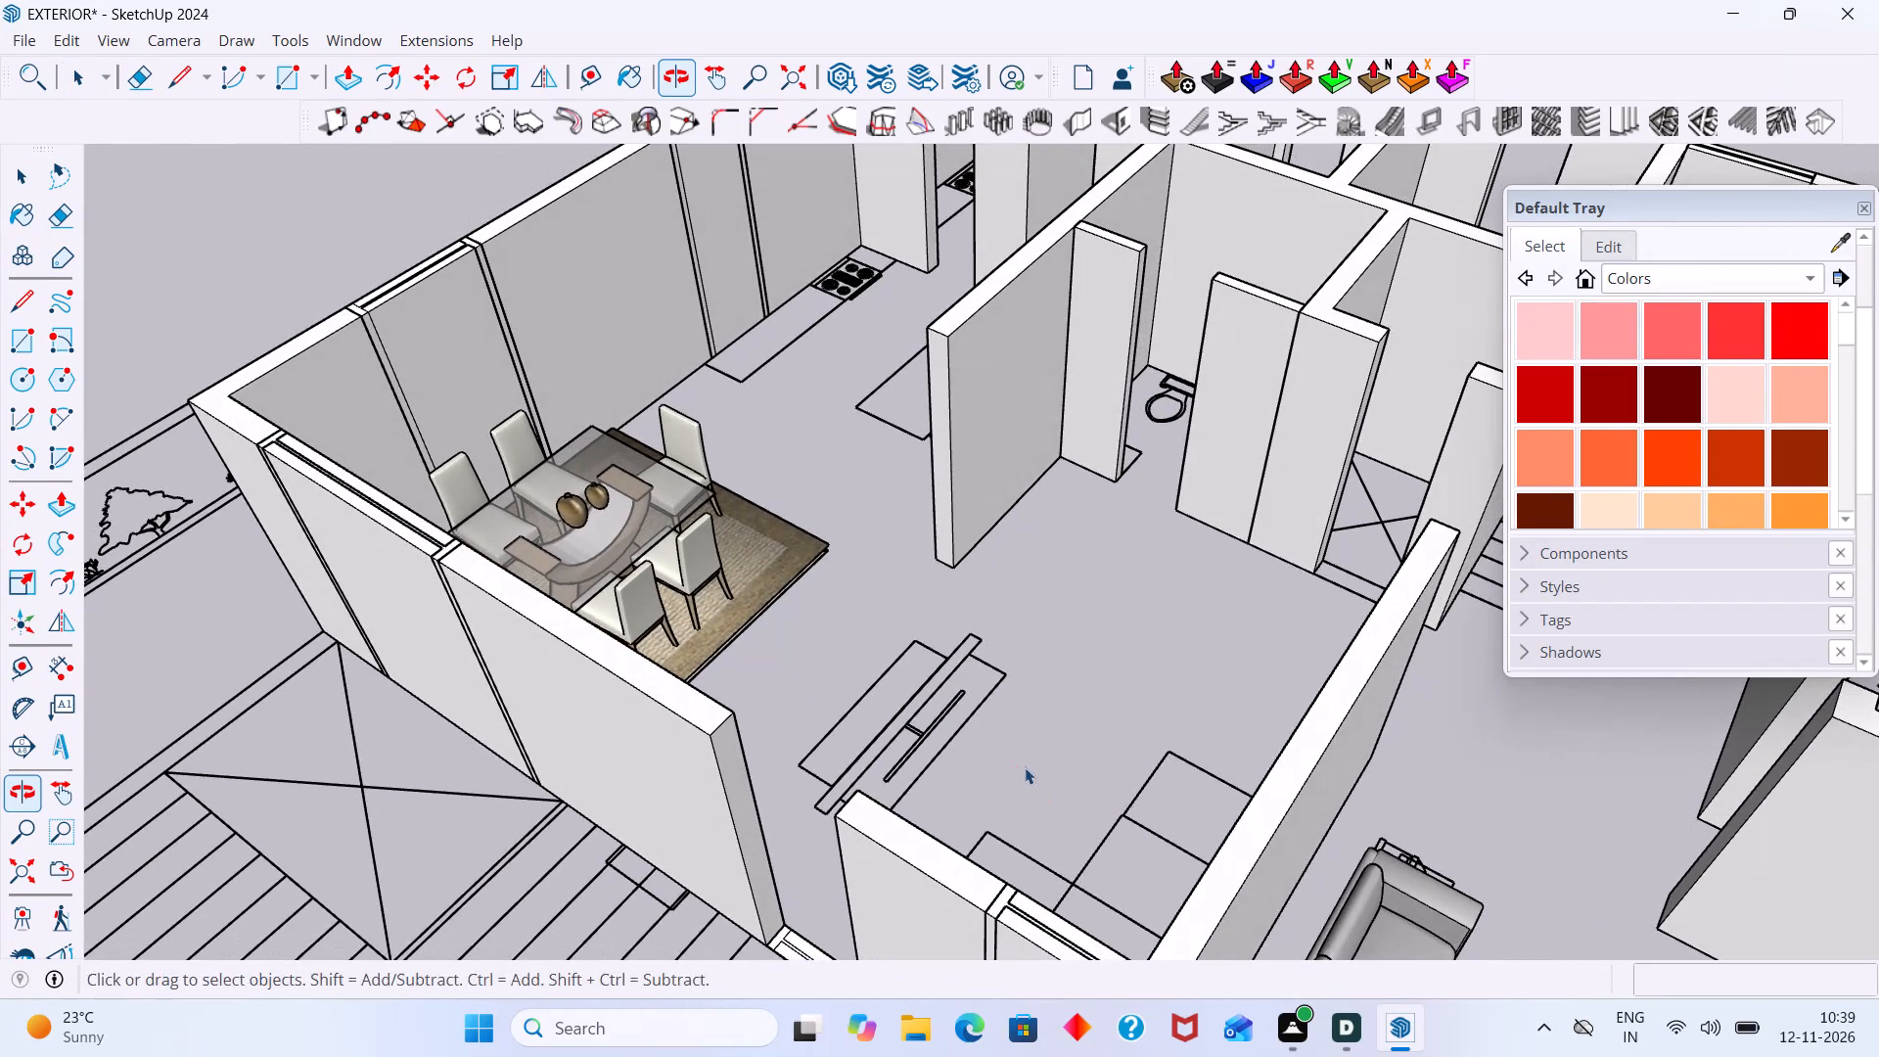
Examine the furnished house plan from several angles, including the dining area and the unfurnished TV unit outline.
{"action": "scroll", "coordinate": [1129, 546], "scroll_direction": "down", "scroll_amount": 9}
{"action": "middle_click_drag", "start_coordinate": [1137, 498], "coordinate": [1319, 553]}
{"action": "scroll", "coordinate": [1225, 380], "scroll_direction": "up", "scroll_amount": 5}
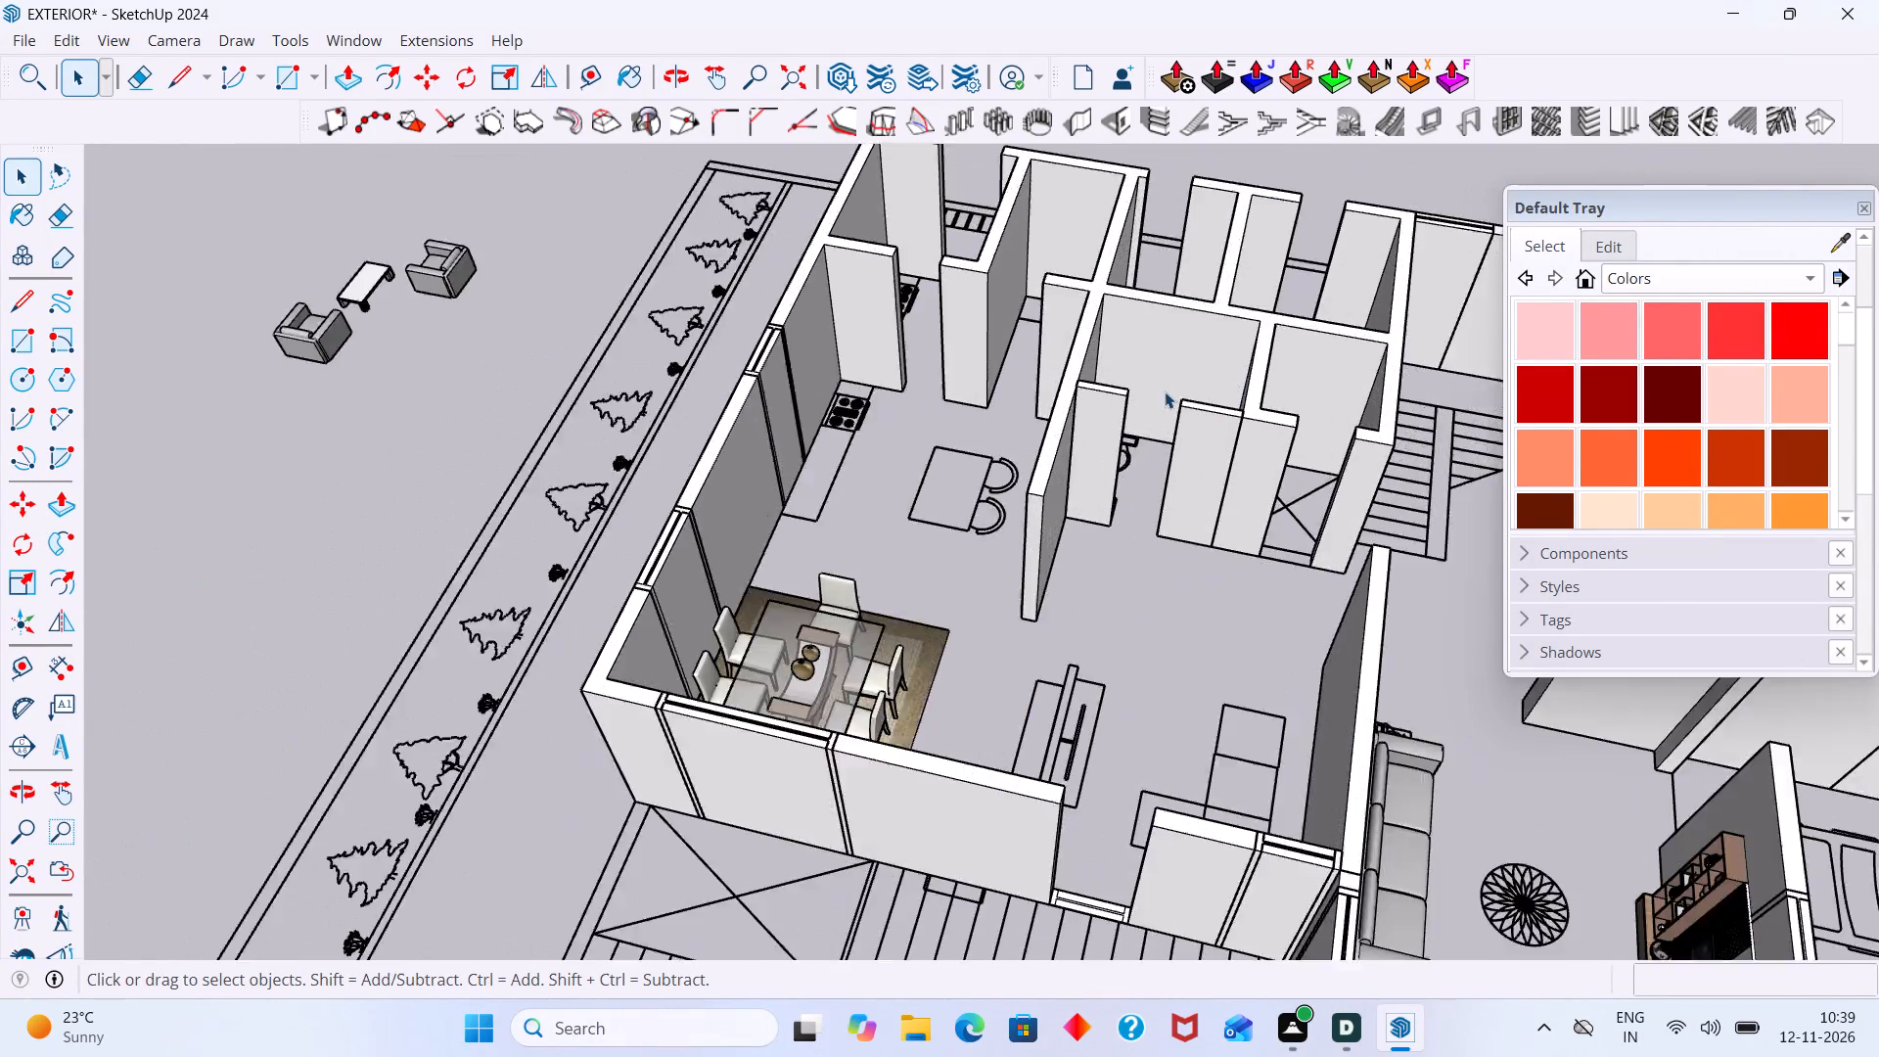
{"action": "scroll", "coordinate": [1165, 391], "scroll_direction": "up", "scroll_amount": 6}
{"action": "scroll", "coordinate": [1135, 400], "scroll_direction": "down", "scroll_amount": 9}
{"action": "scroll", "coordinate": [893, 450], "scroll_direction": "down", "scroll_amount": 2}
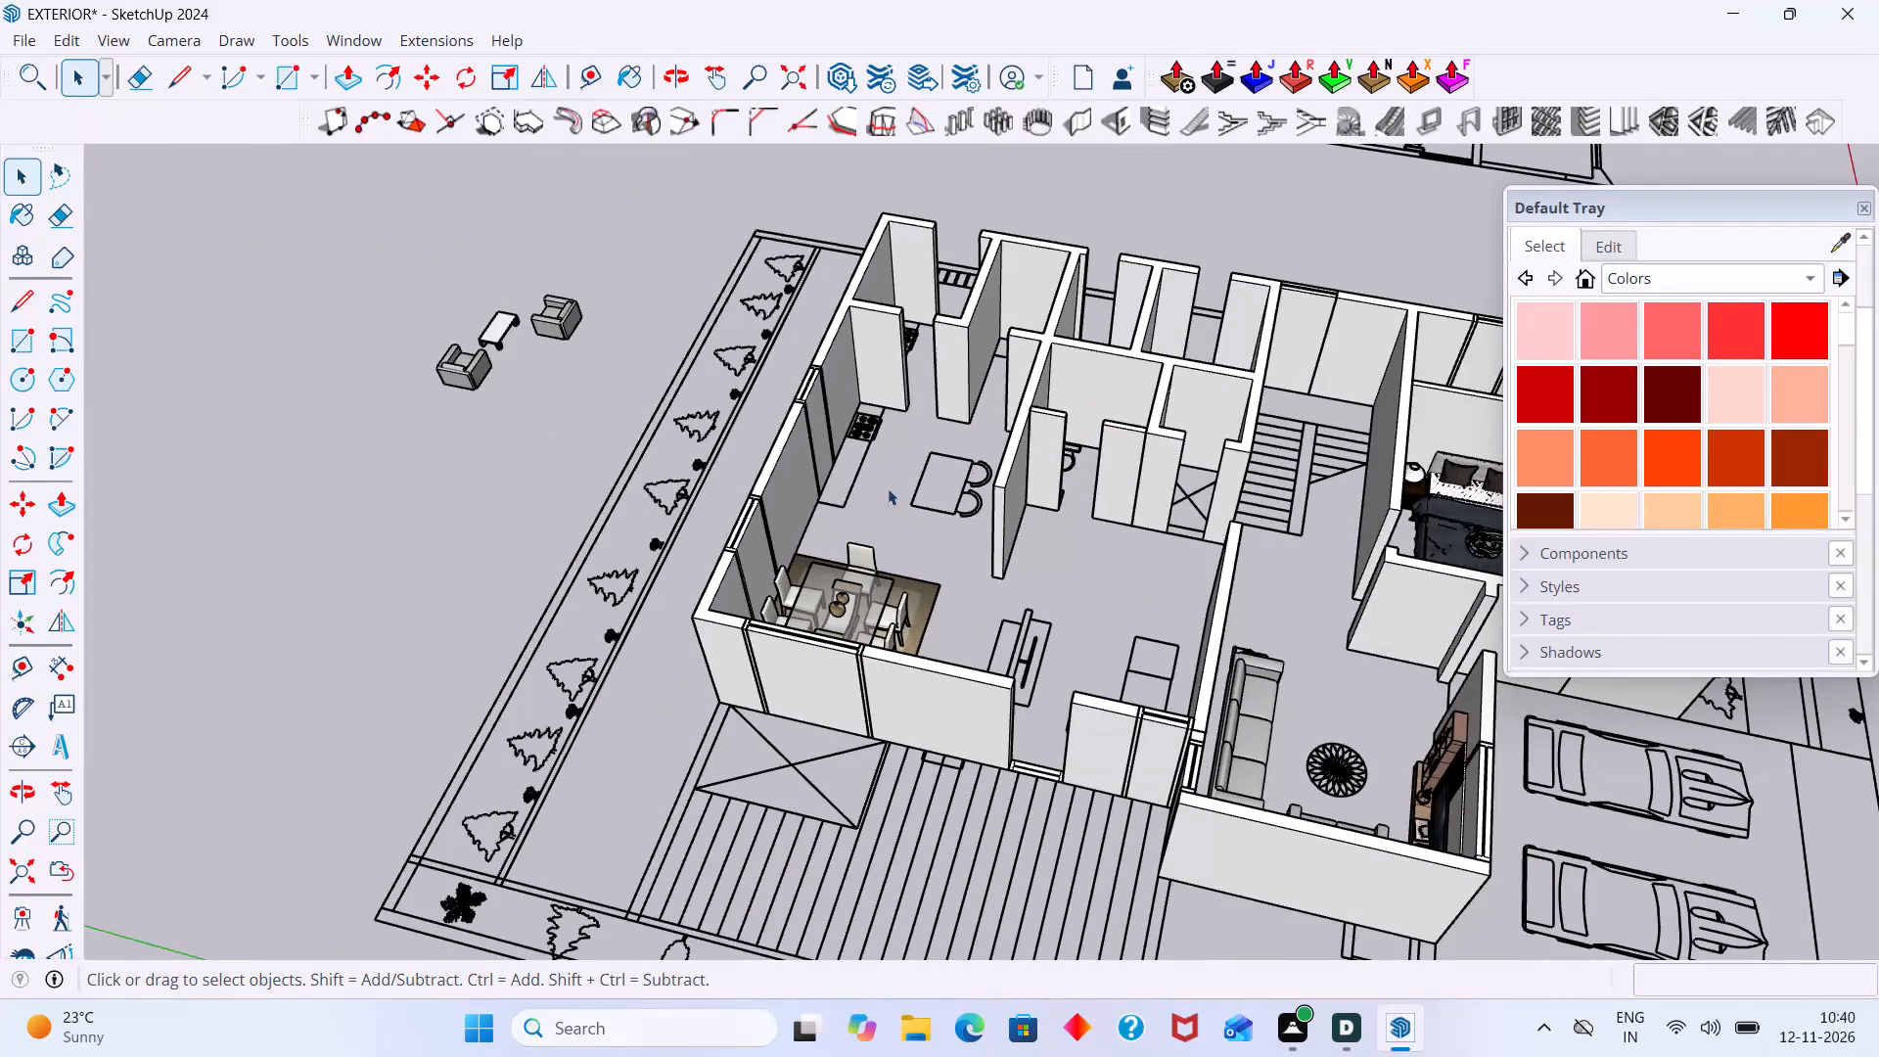
{"action": "middle_click_drag", "start_coordinate": [889, 488], "coordinate": [888, 513]}
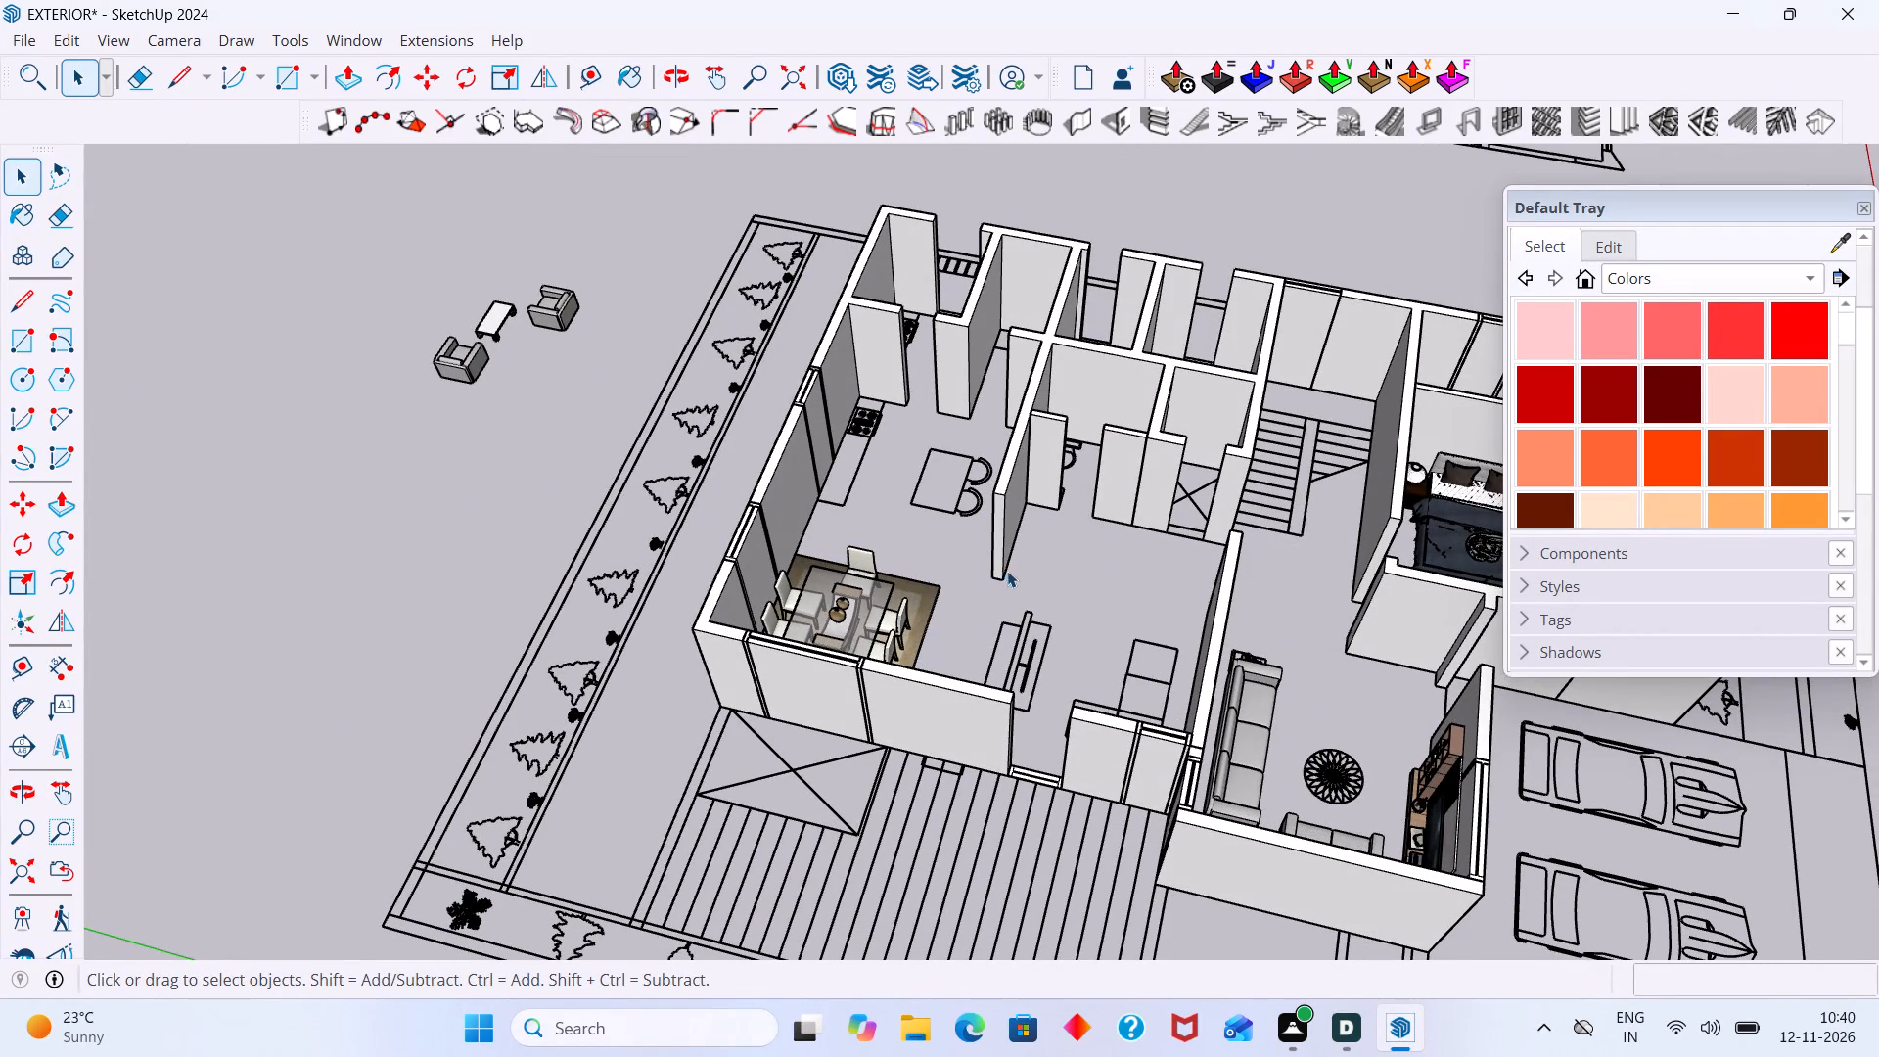
{"action": "scroll", "coordinate": [1077, 595], "scroll_direction": "down", "scroll_amount": 5}
{"action": "middle_click_drag", "start_coordinate": [978, 608], "coordinate": [924, 734]}
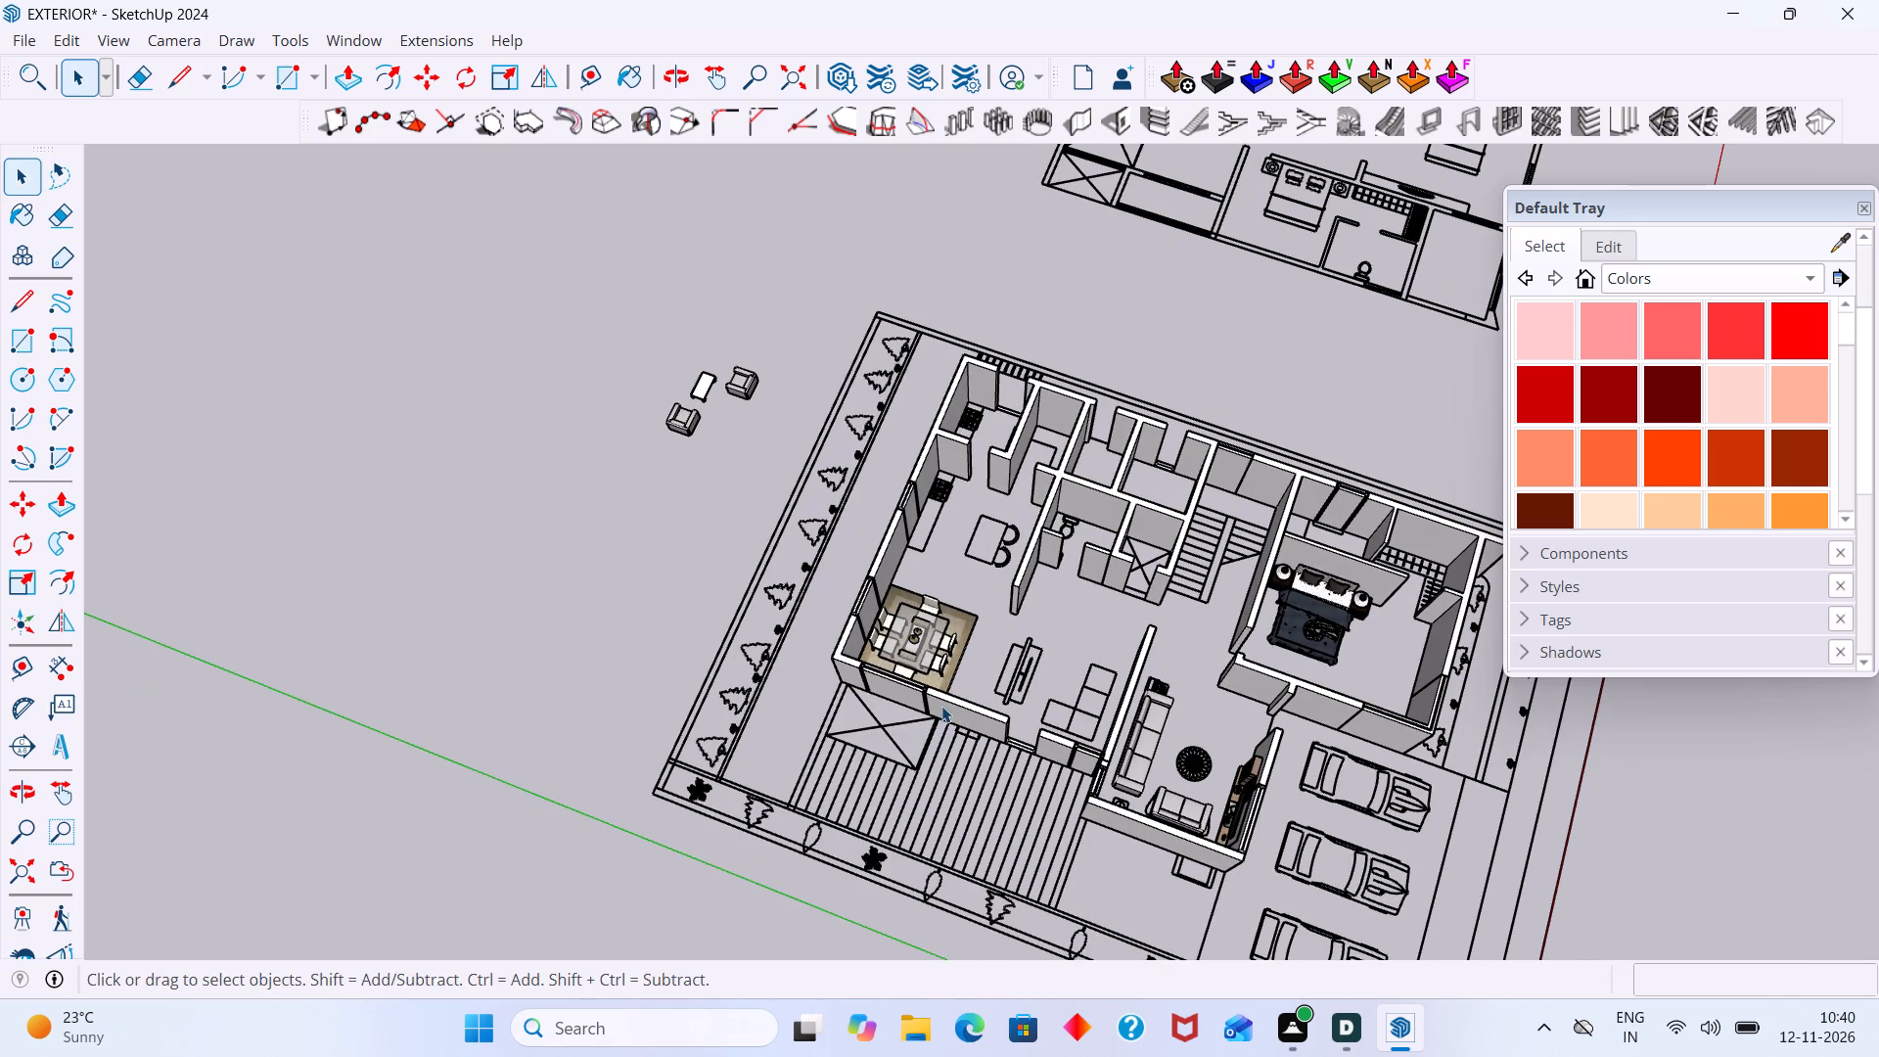
{"action": "middle_click_drag", "start_coordinate": [941, 705], "coordinate": [654, 687]}
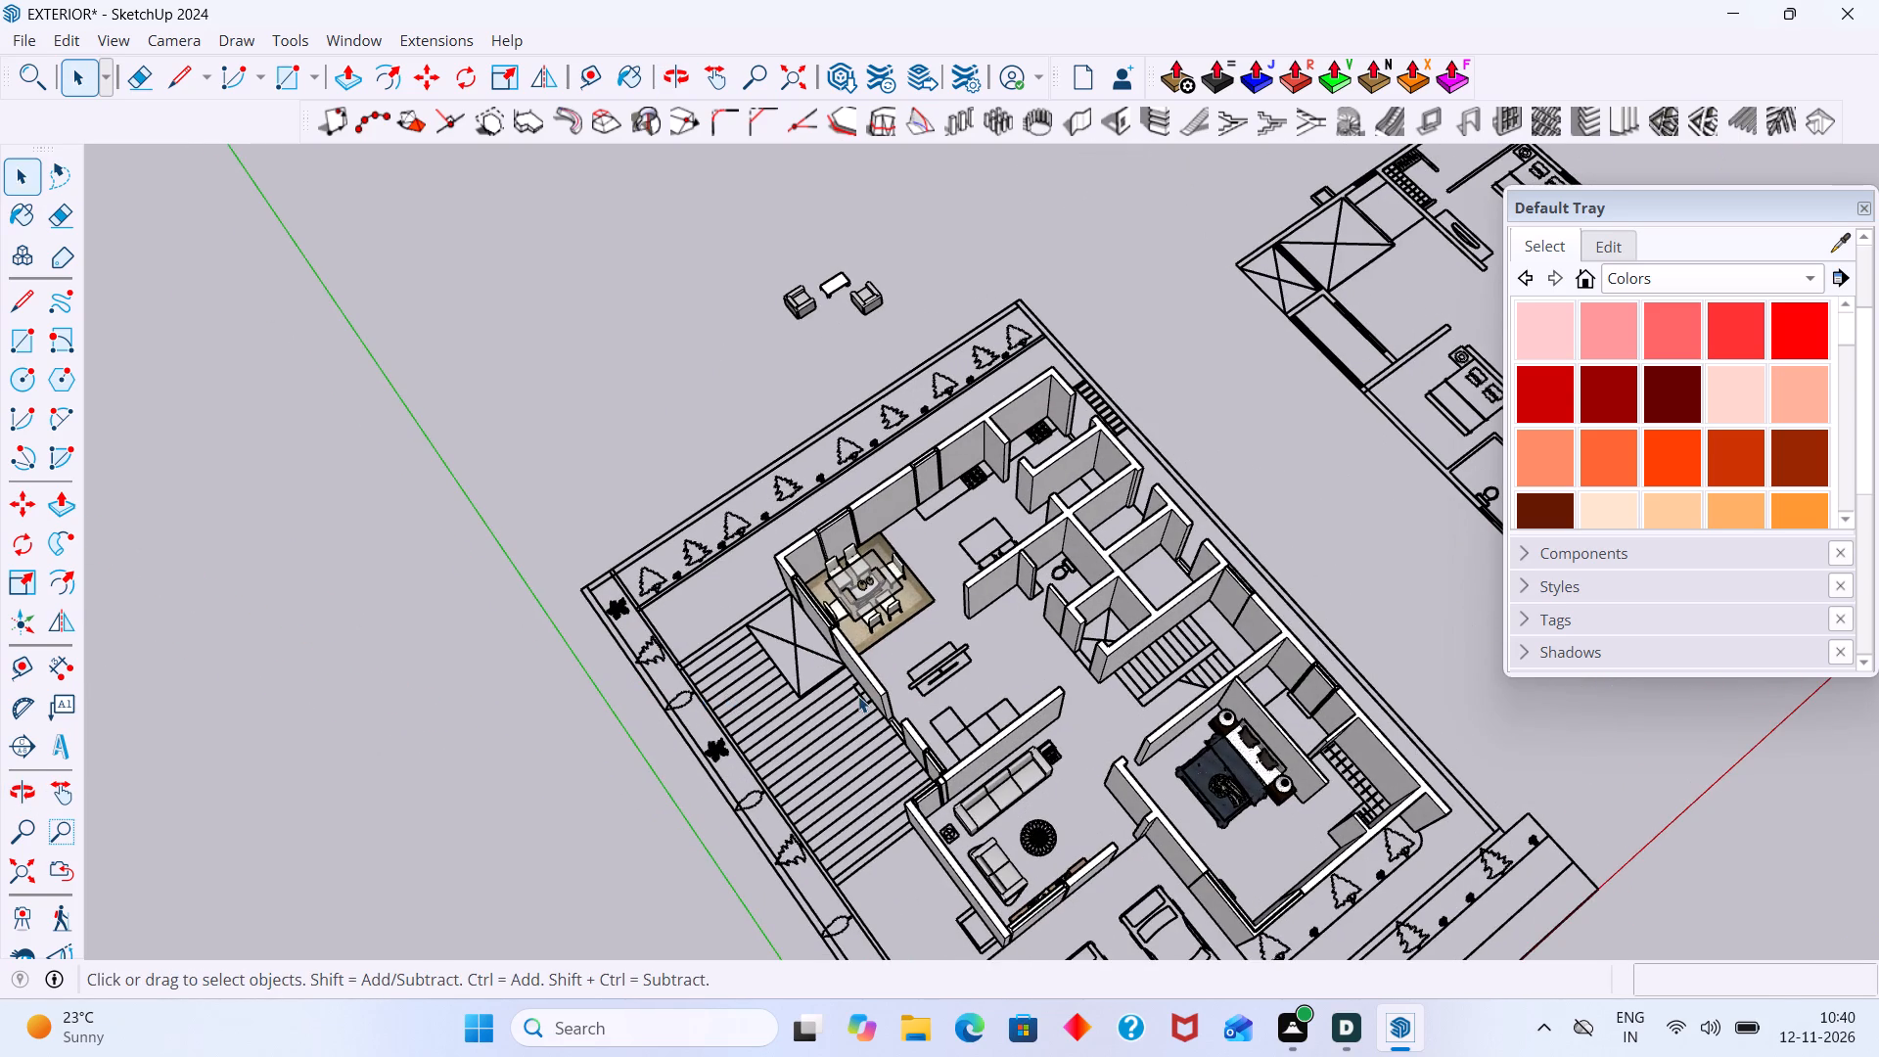
{"action": "middle_click_drag", "start_coordinate": [842, 669], "coordinate": [804, 586]}
{"action": "scroll", "coordinate": [960, 442], "scroll_direction": "up", "scroll_amount": 1}
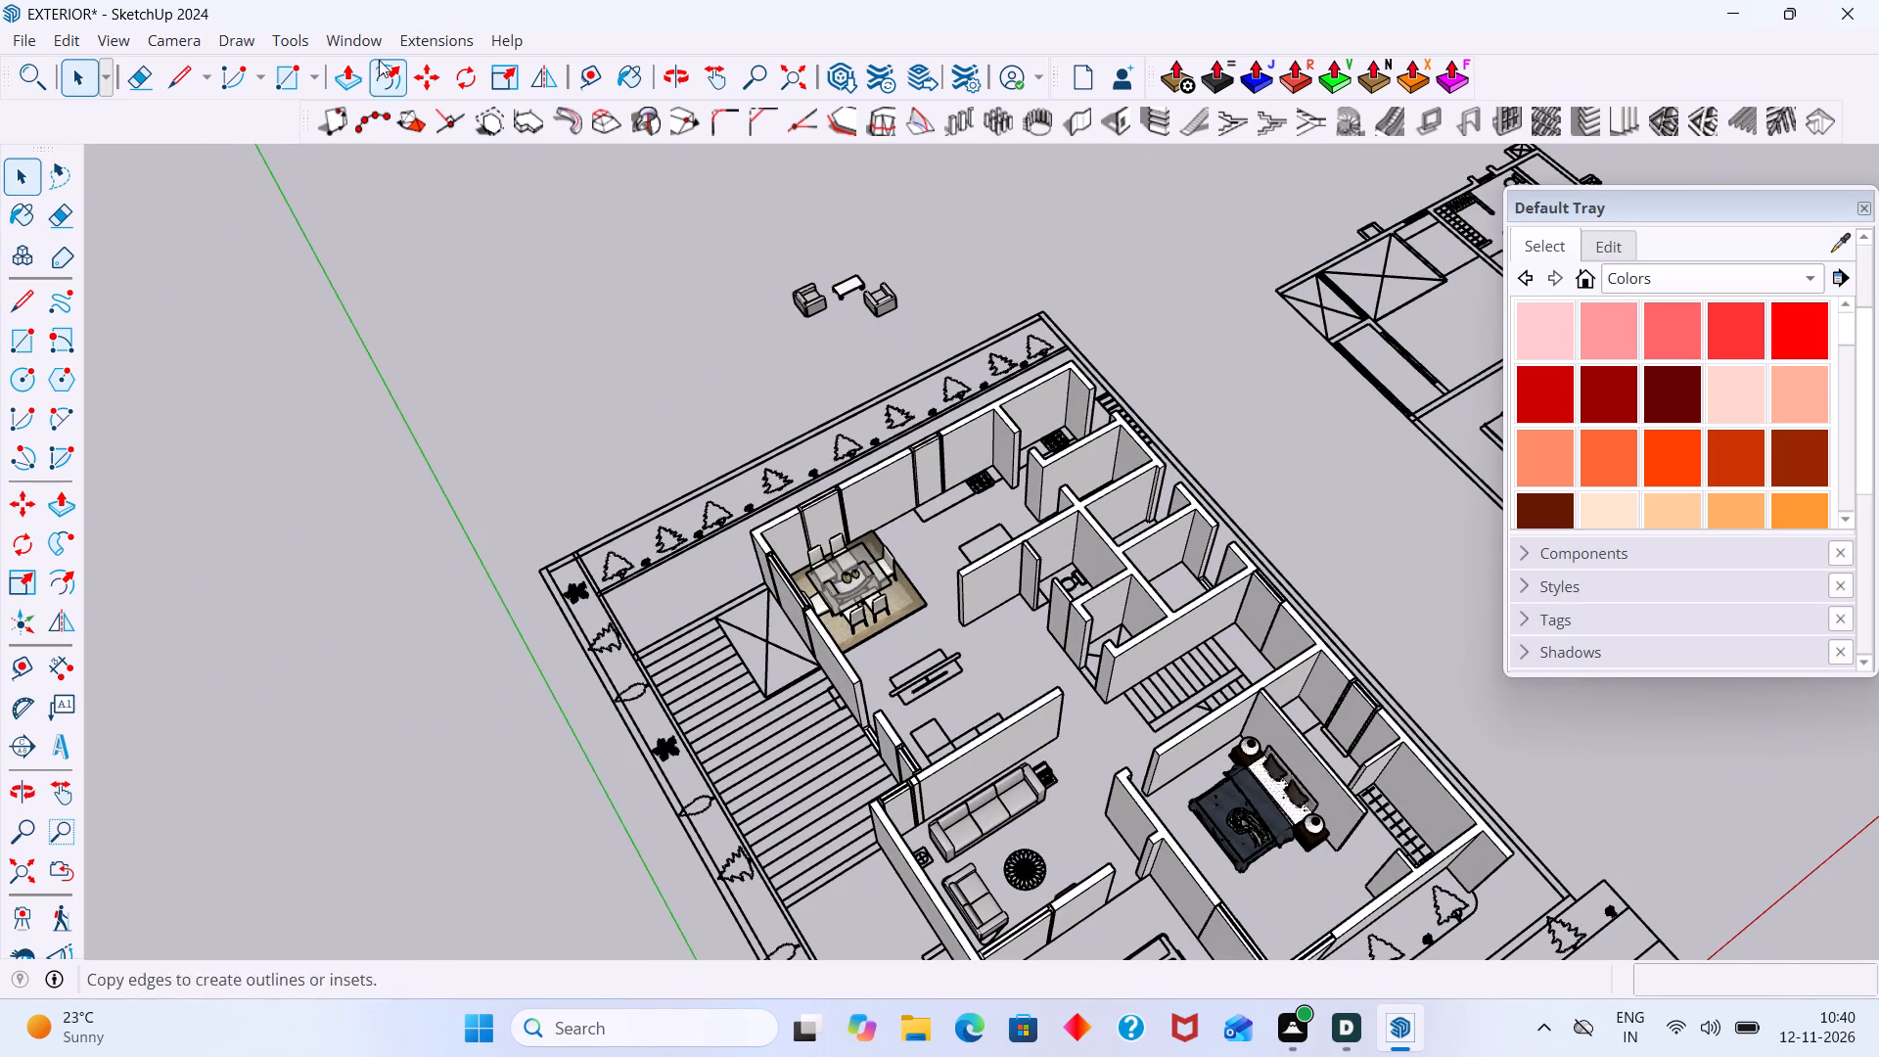
Search 3D Warehouse for TV UNIT models.
{"action": "left_click", "coordinate": [346, 39]}
{"action": "left_click", "coordinate": [421, 222]}
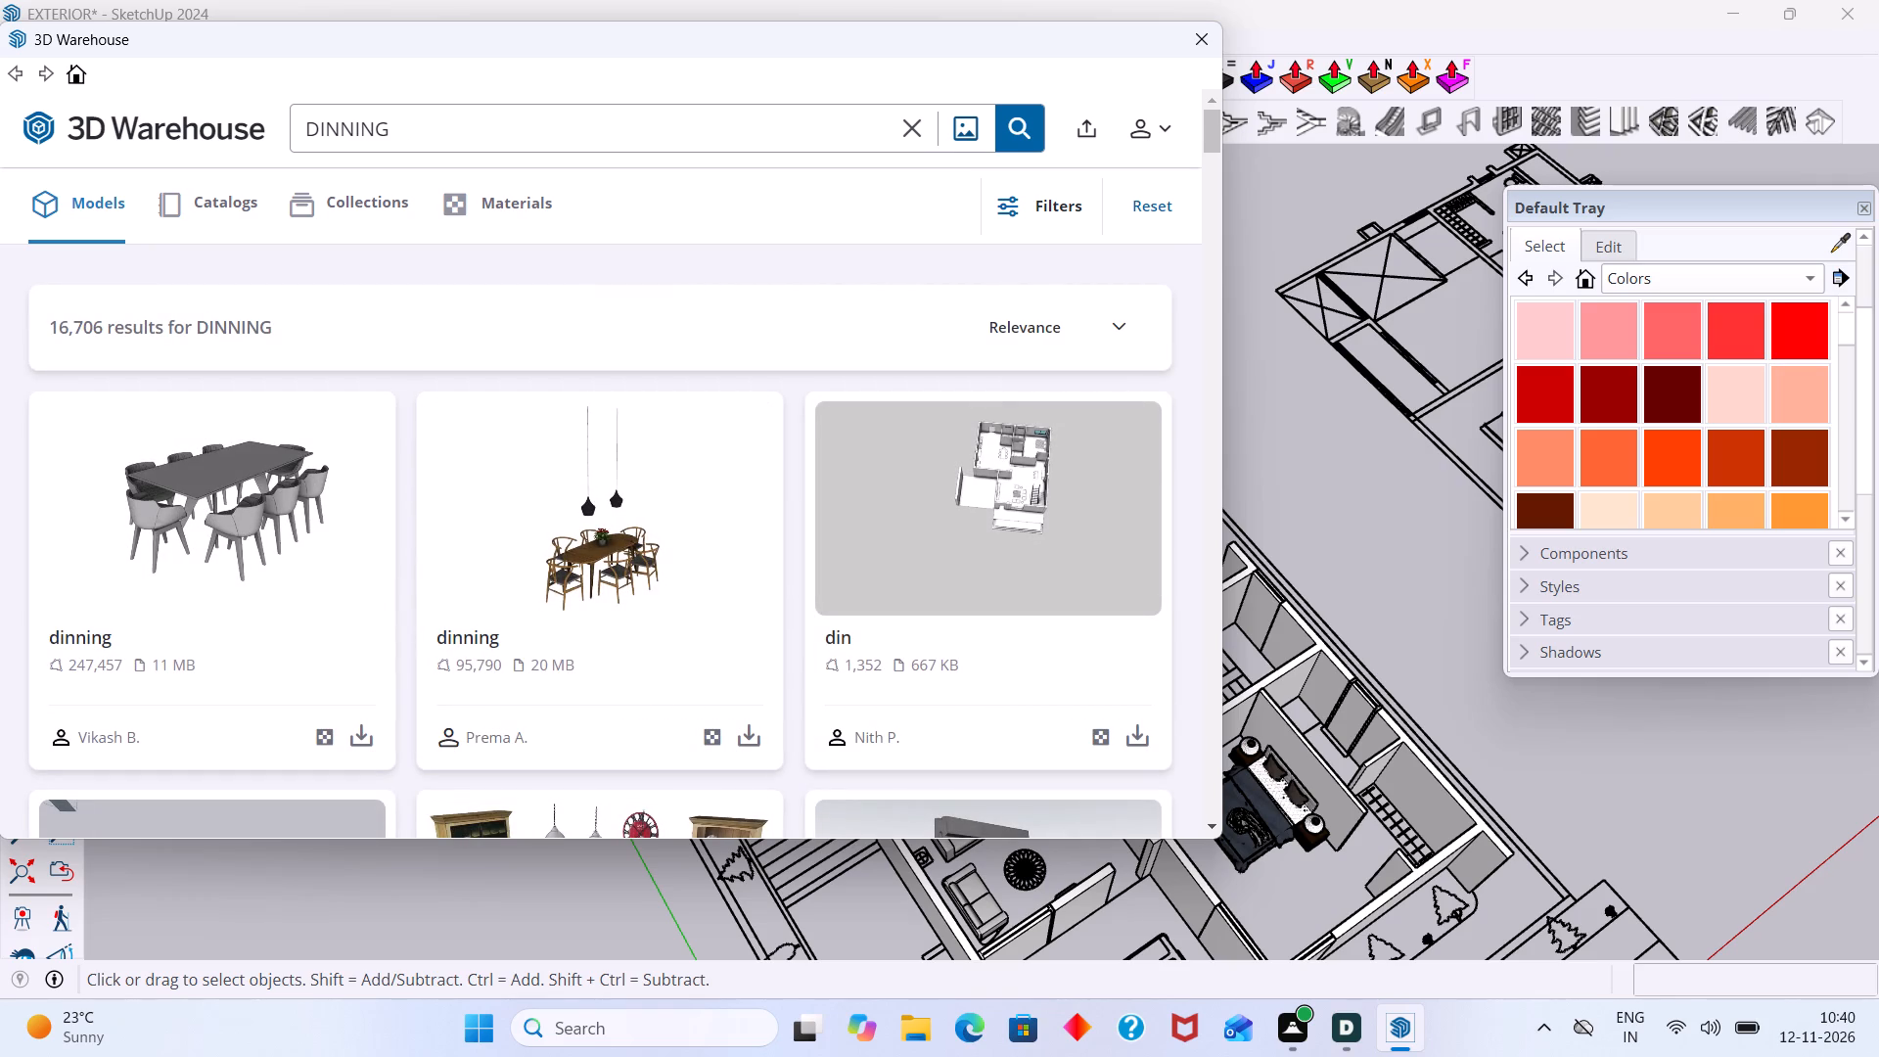
{"action": "left_click", "coordinate": [403, 120]}
{"action": "key", "text": "BackSpace"}
{"action": "key", "text": "BackSpace"}
{"action": "key", "text": "BackSpace"}
{"action": "key", "text": "BackSpace"}
{"action": "key", "text": "BackSpace"}
{"action": "key", "text": "BackSpace"}
{"action": "key", "text": "BackSpace"}
{"action": "key", "text": "BackSpace"}
{"action": "key", "text": "BackSpace"}
{"action": "key", "text": "t"}
{"action": "type", "text": "V U"}
{"action": "key", "text": "n"}
{"action": "key", "text": "i"}
{"action": "key", "text": "t"}
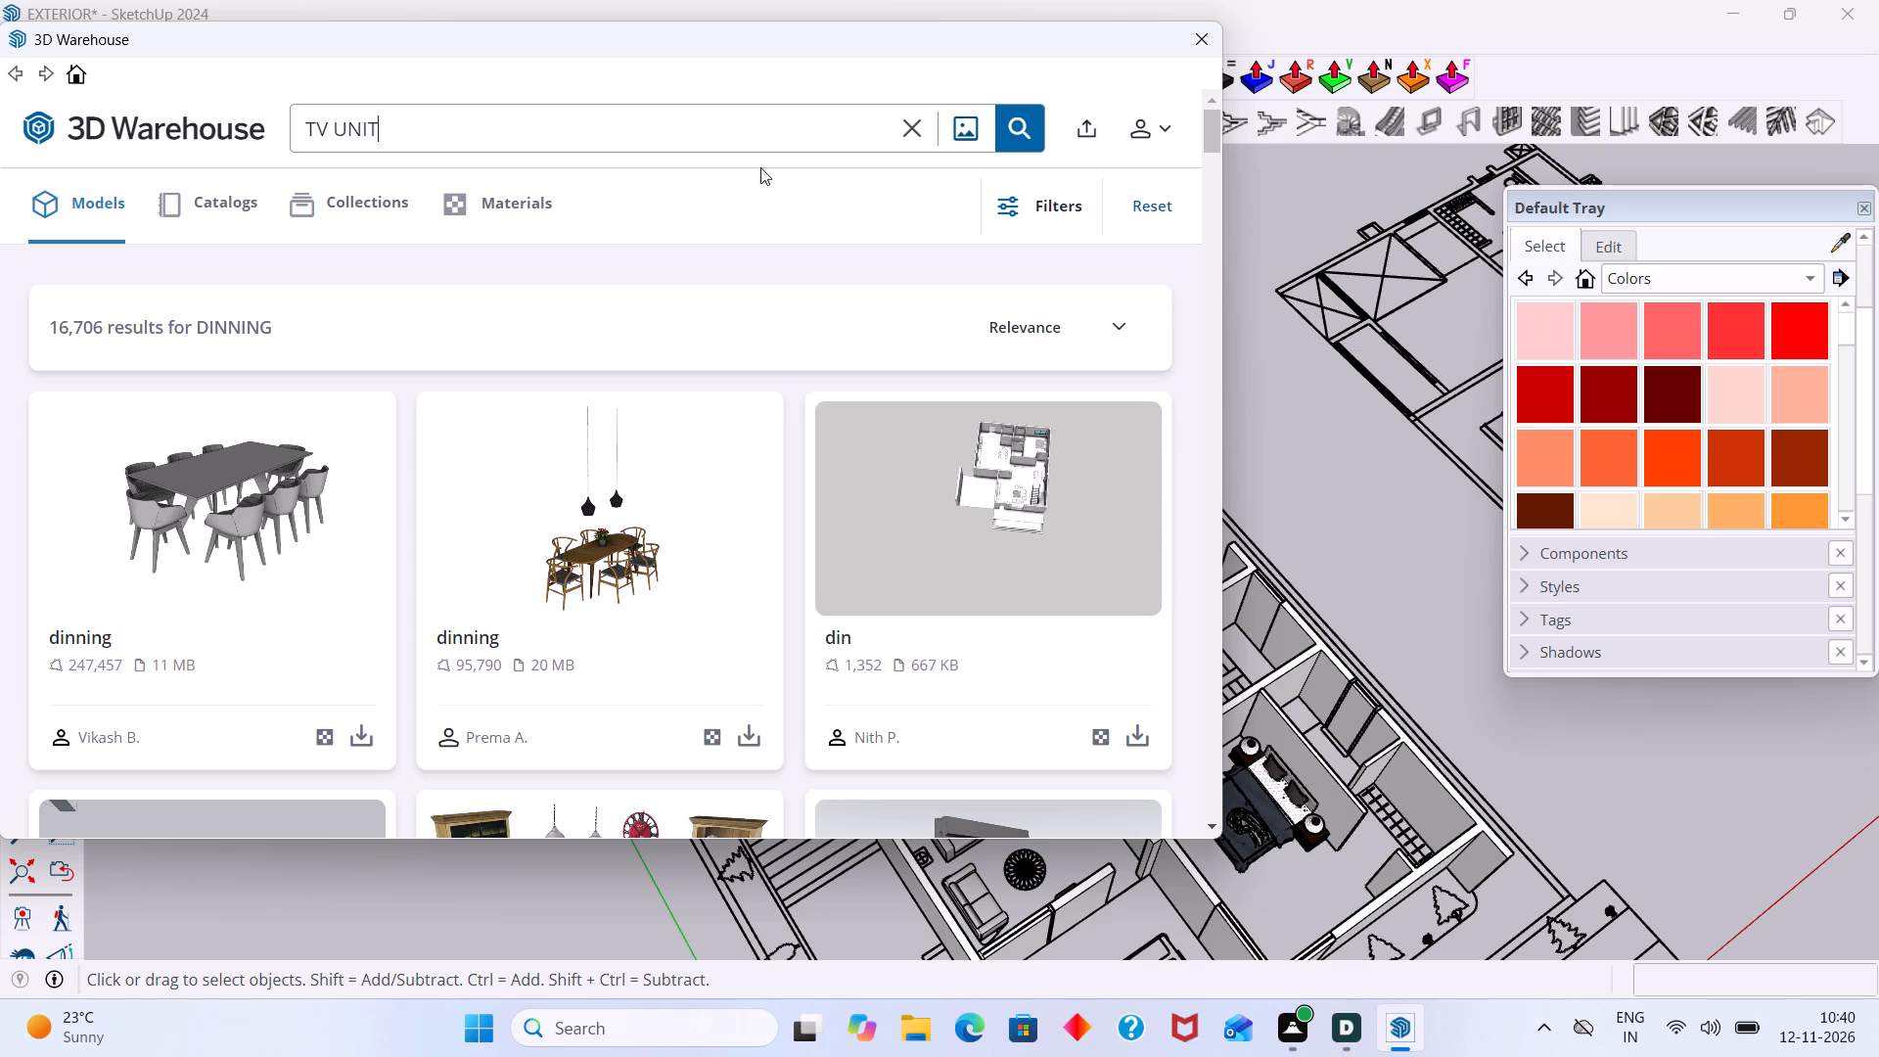
{"action": "left_click", "coordinate": [1020, 129]}
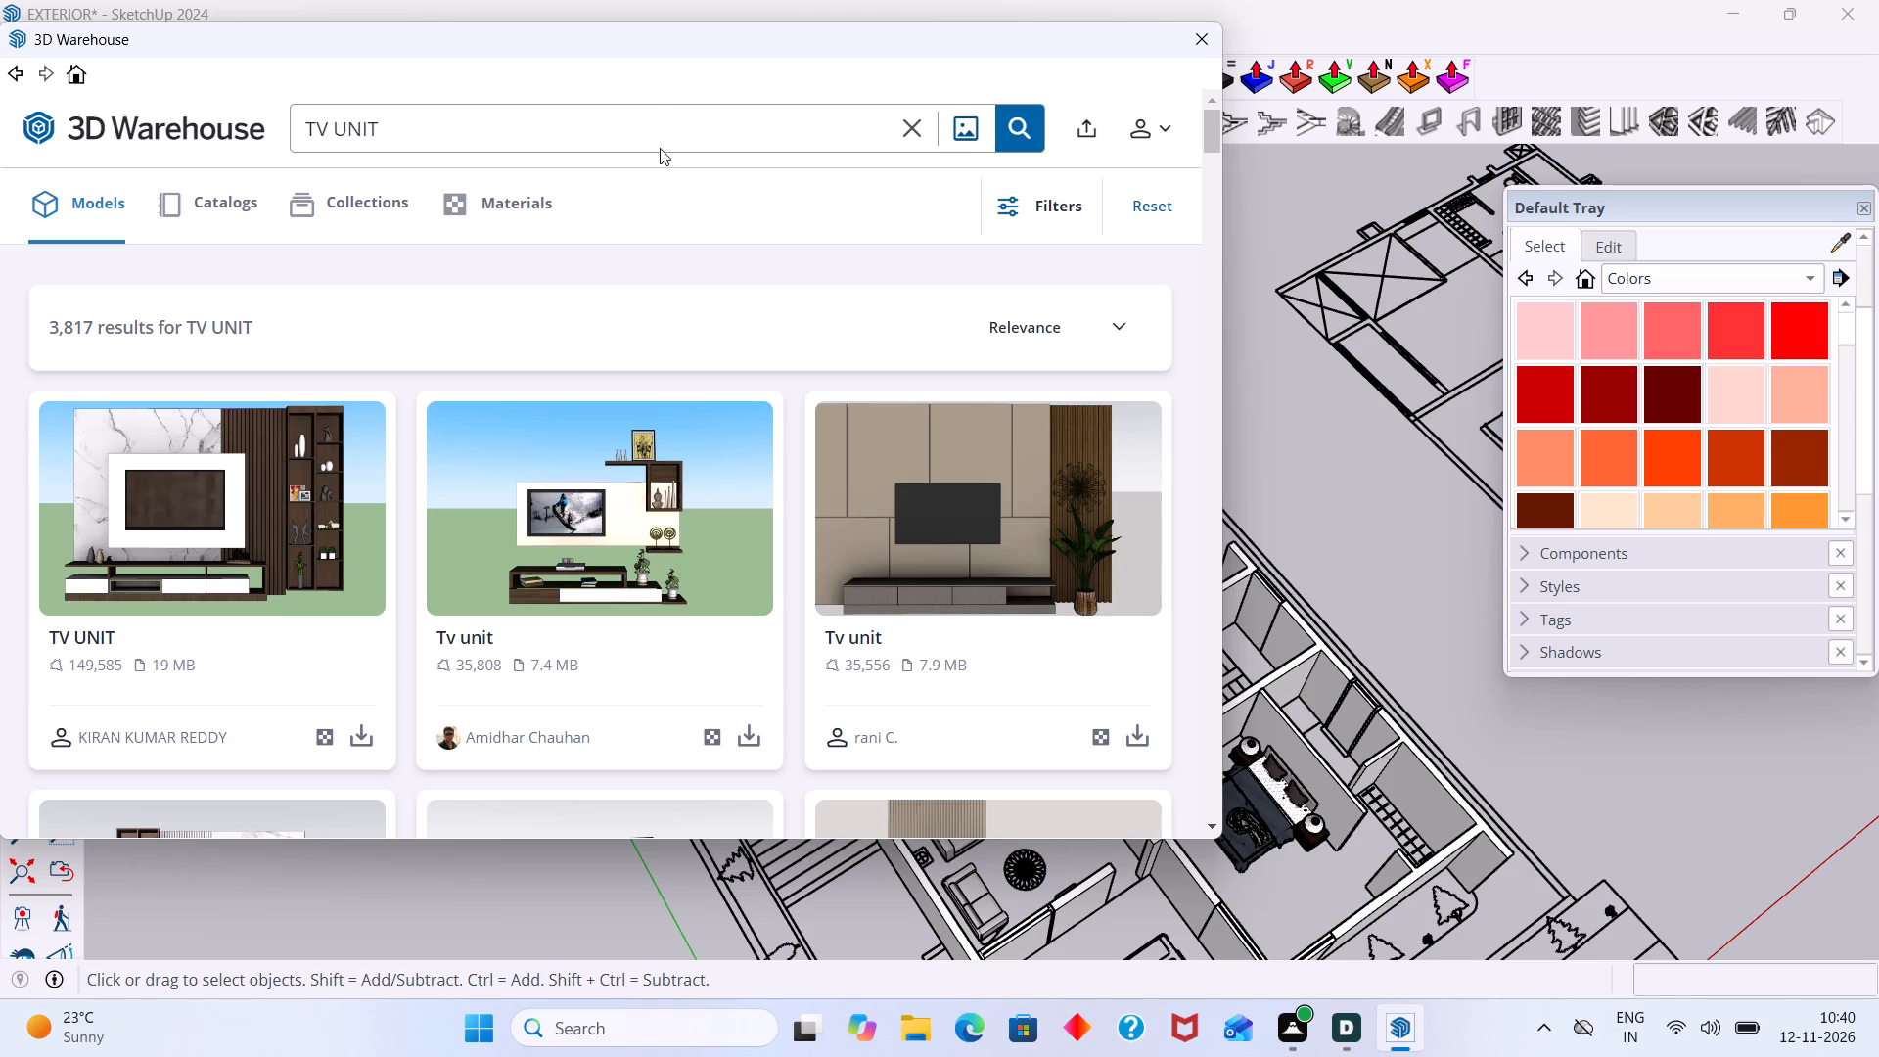
Browse the TV unit models in the search results for one that suits the living area.
{"action": "scroll", "coordinate": [676, 512], "scroll_direction": "down", "scroll_amount": 4}
{"action": "scroll", "coordinate": [732, 569], "scroll_direction": "down", "scroll_amount": 1}
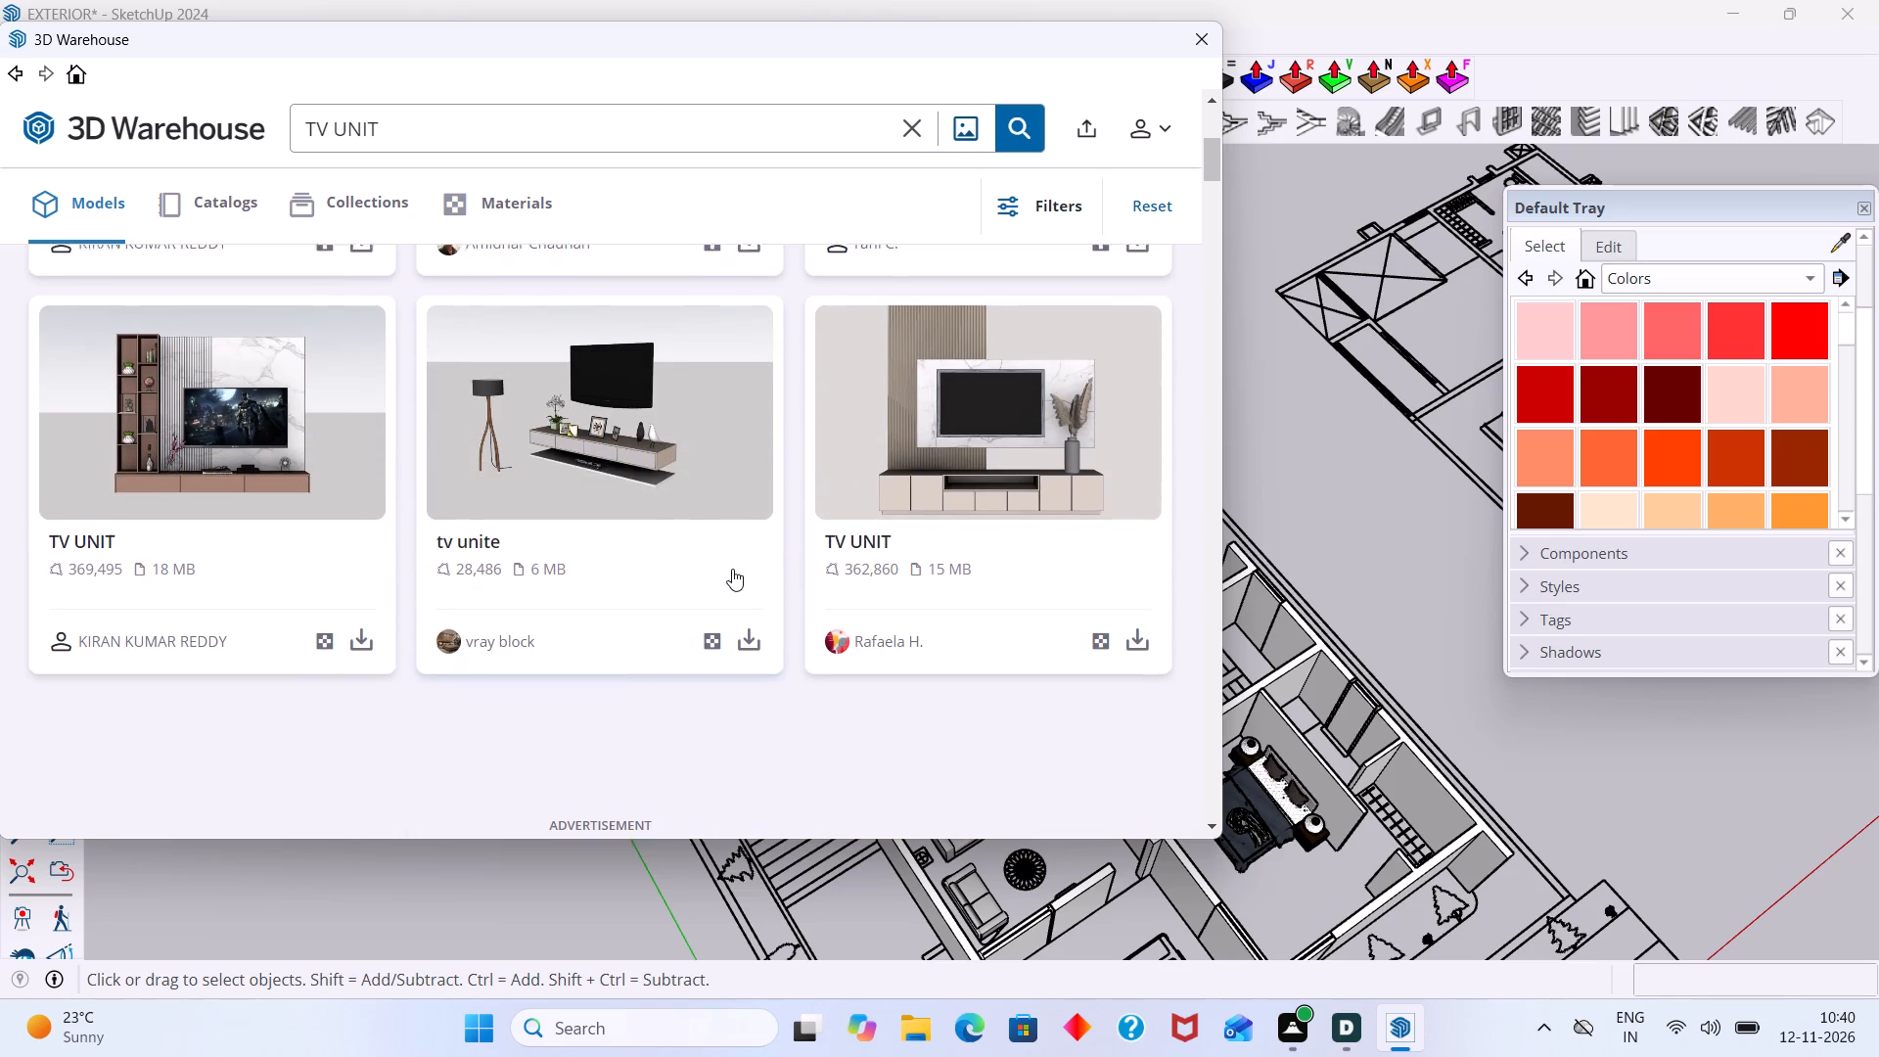
{"action": "scroll", "coordinate": [732, 569], "scroll_direction": "down", "scroll_amount": 1}
{"action": "scroll", "coordinate": [685, 575], "scroll_direction": "up", "scroll_amount": 3}
{"action": "scroll", "coordinate": [576, 607], "scroll_direction": "down", "scroll_amount": 7}
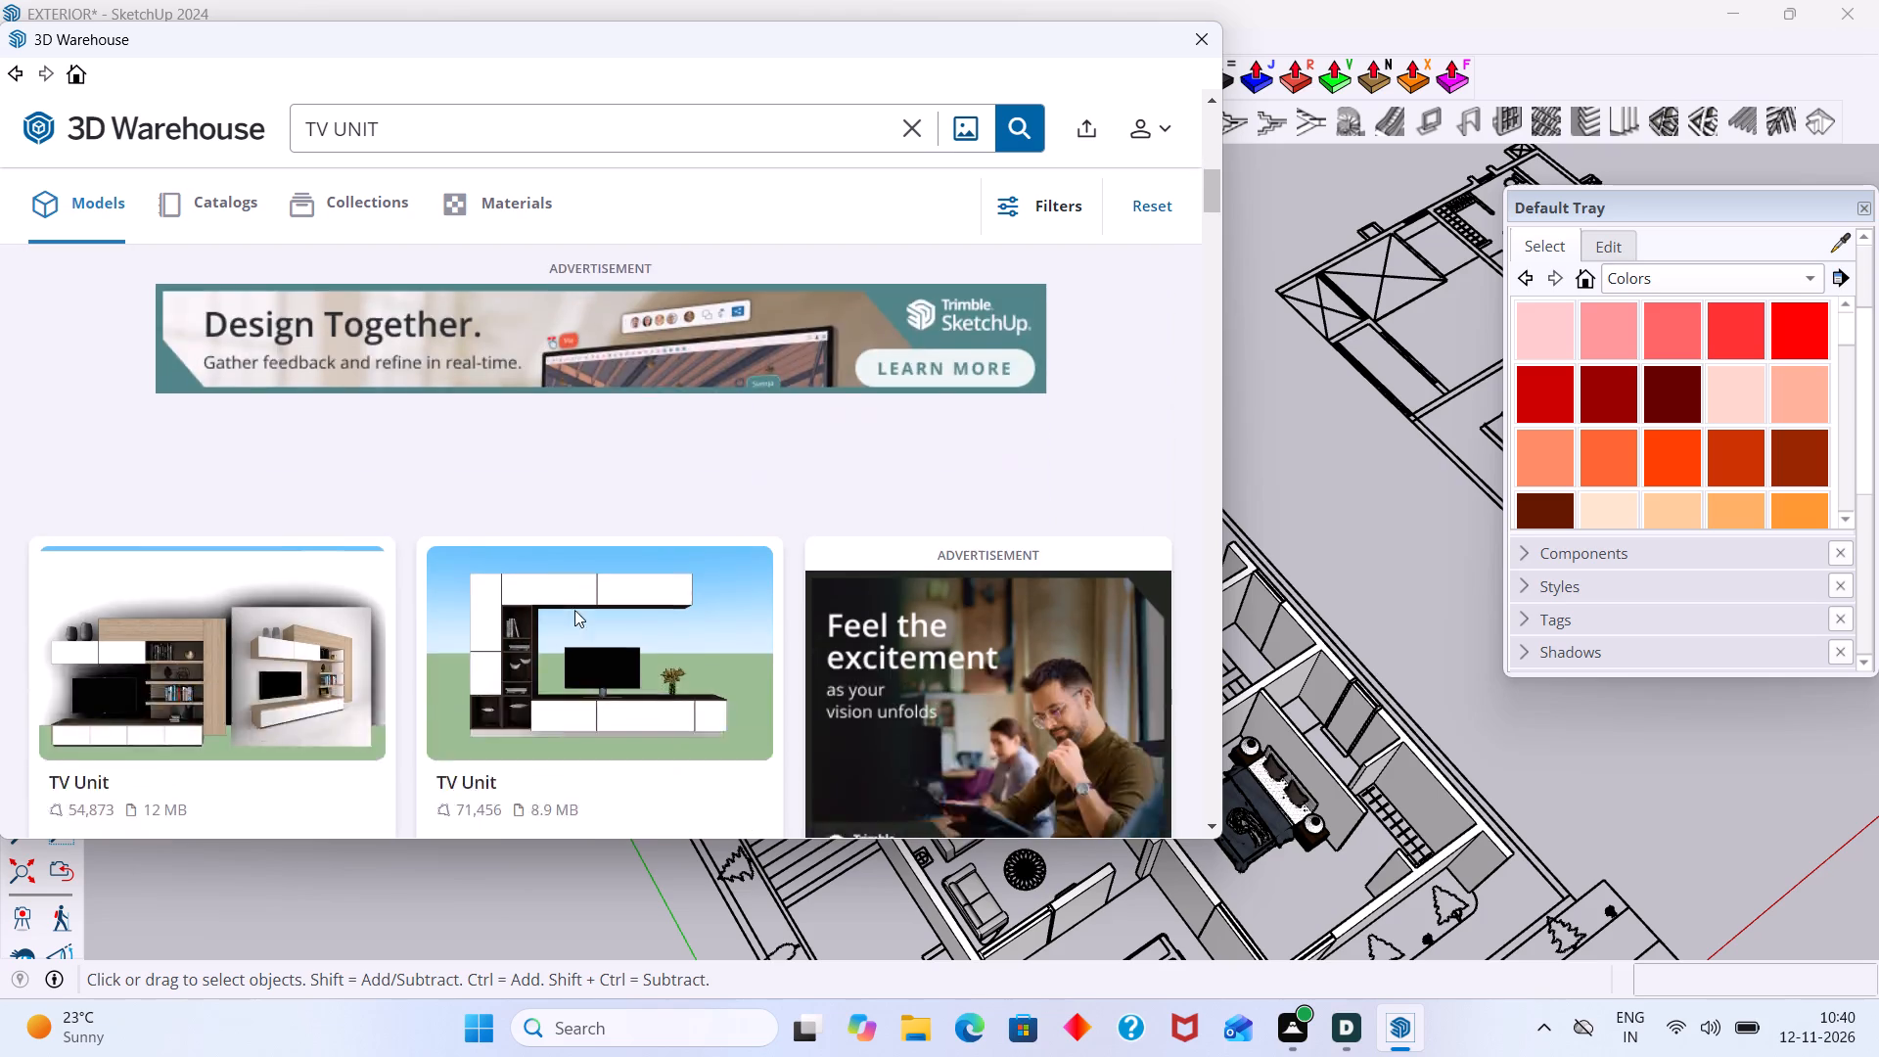
{"action": "scroll", "coordinate": [592, 644], "scroll_direction": "down", "scroll_amount": 5}
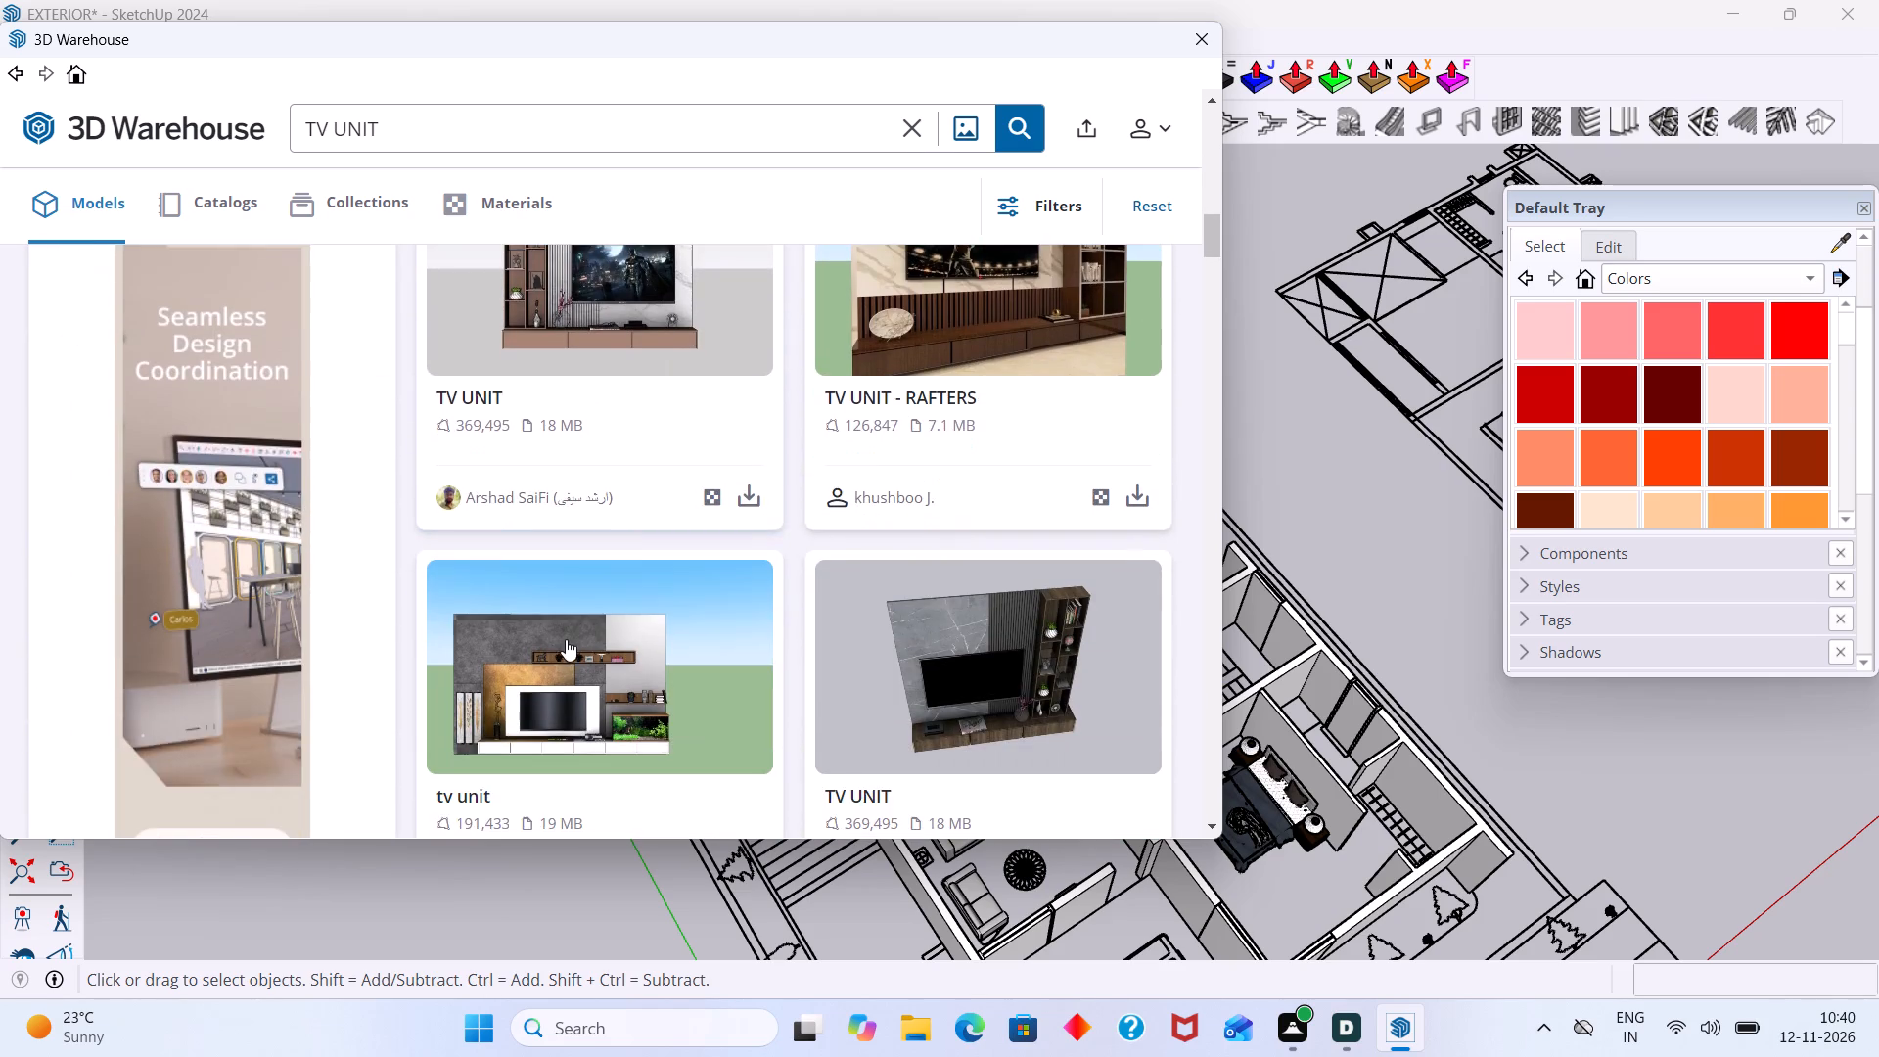
{"action": "scroll", "coordinate": [566, 639], "scroll_direction": "down", "scroll_amount": 4}
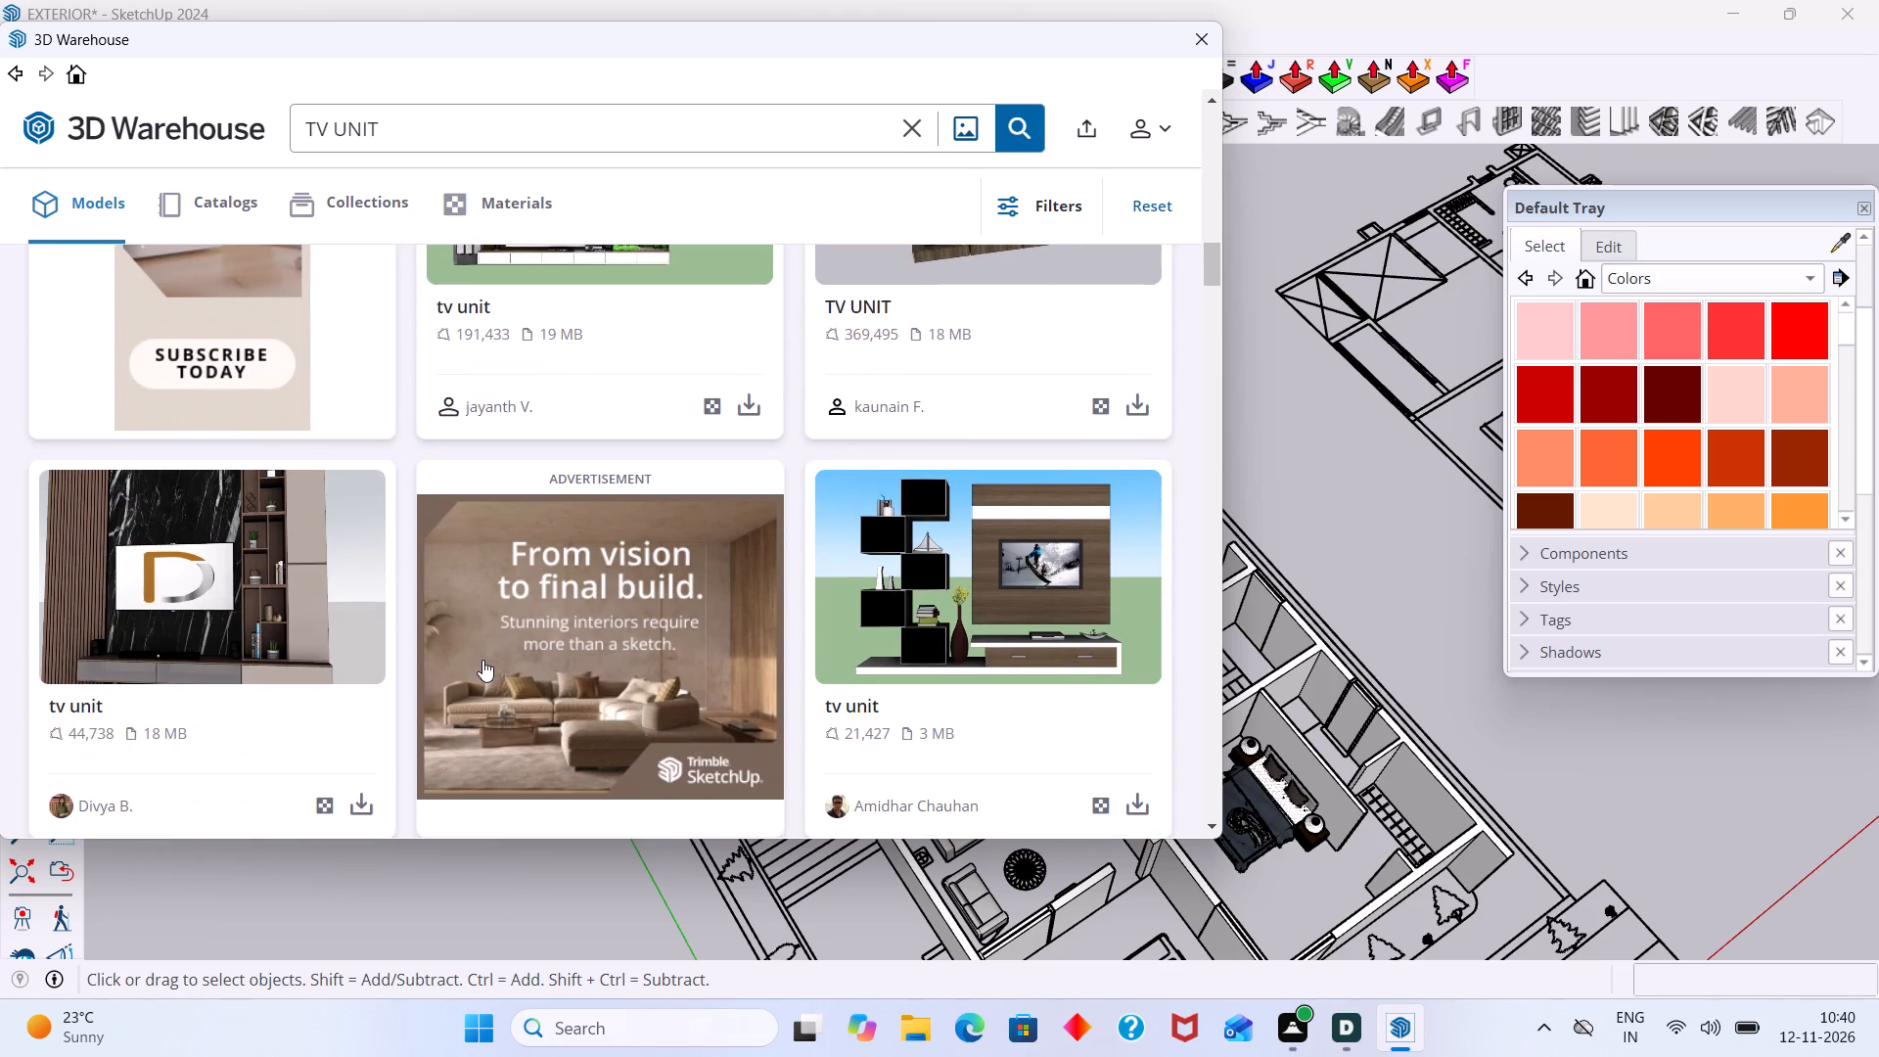
{"action": "scroll", "coordinate": [482, 660], "scroll_direction": "down", "scroll_amount": 8}
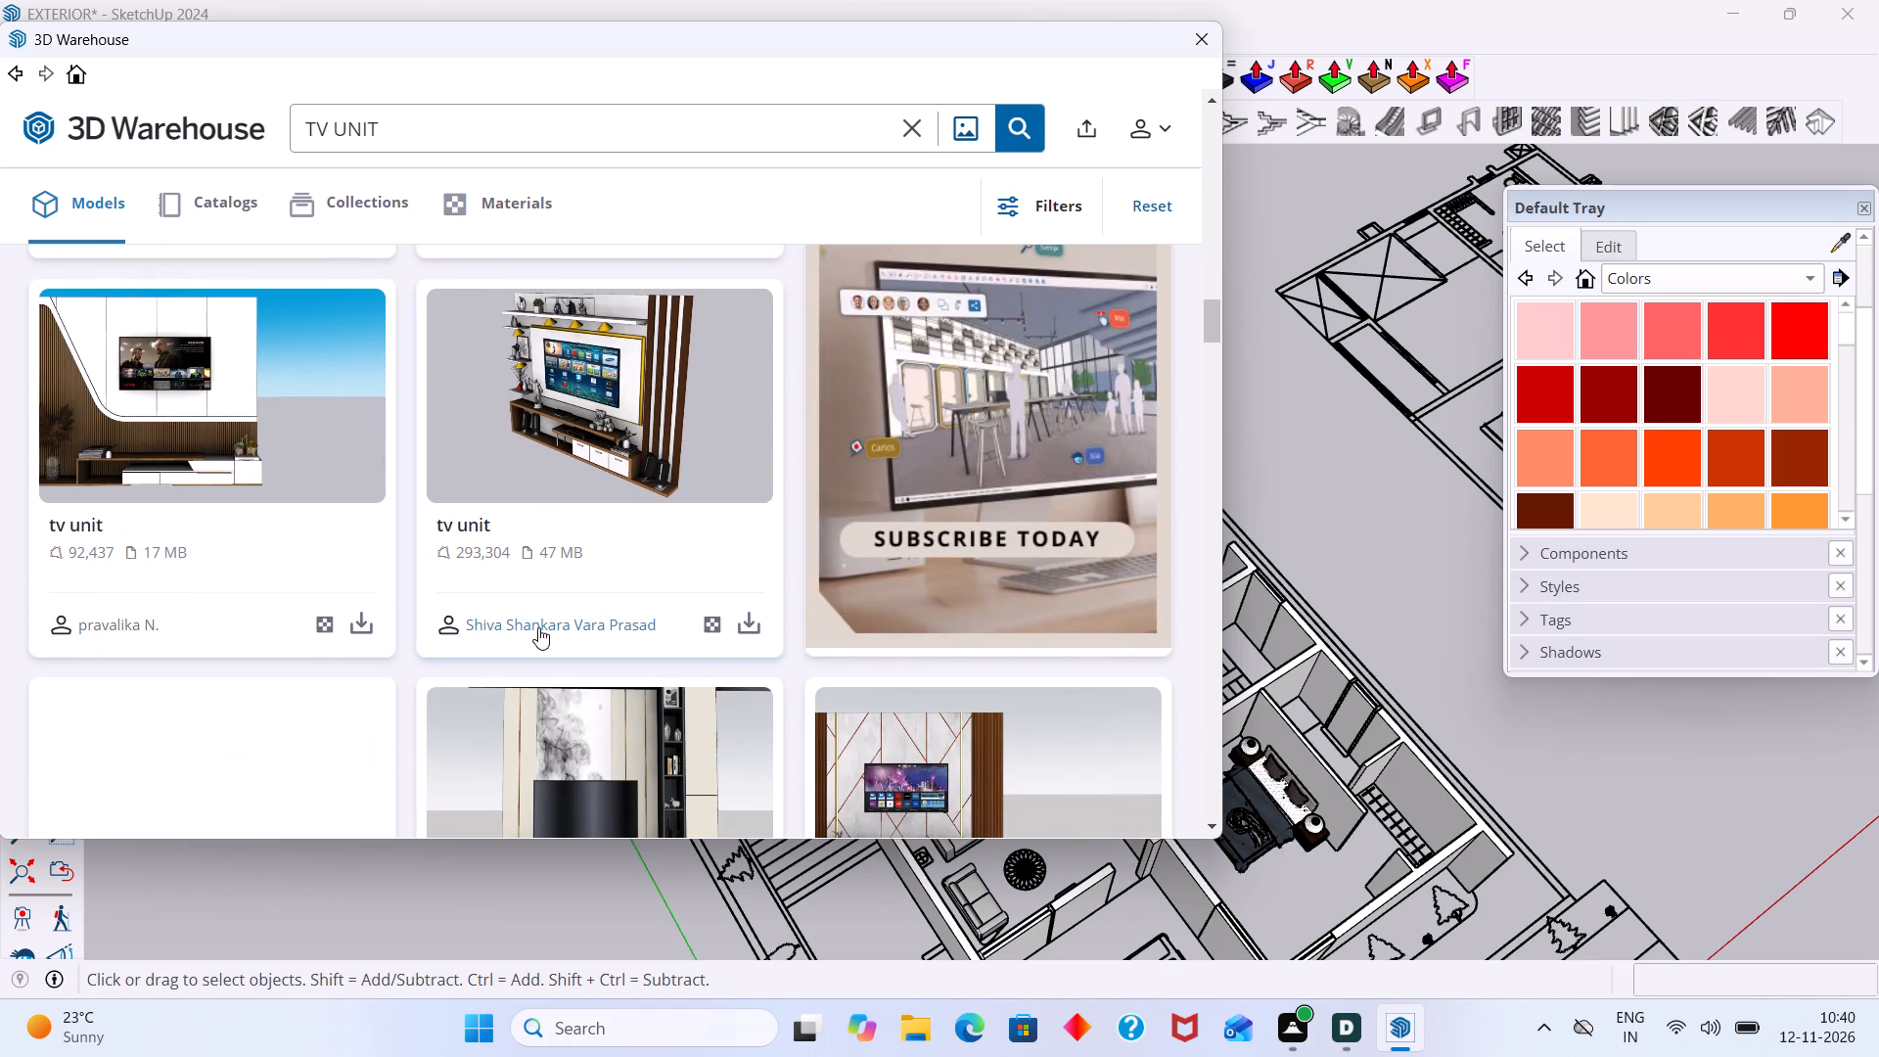
{"action": "scroll", "coordinate": [538, 623], "scroll_direction": "down", "scroll_amount": 3}
{"action": "scroll", "coordinate": [472, 628], "scroll_direction": "up", "scroll_amount": 2}
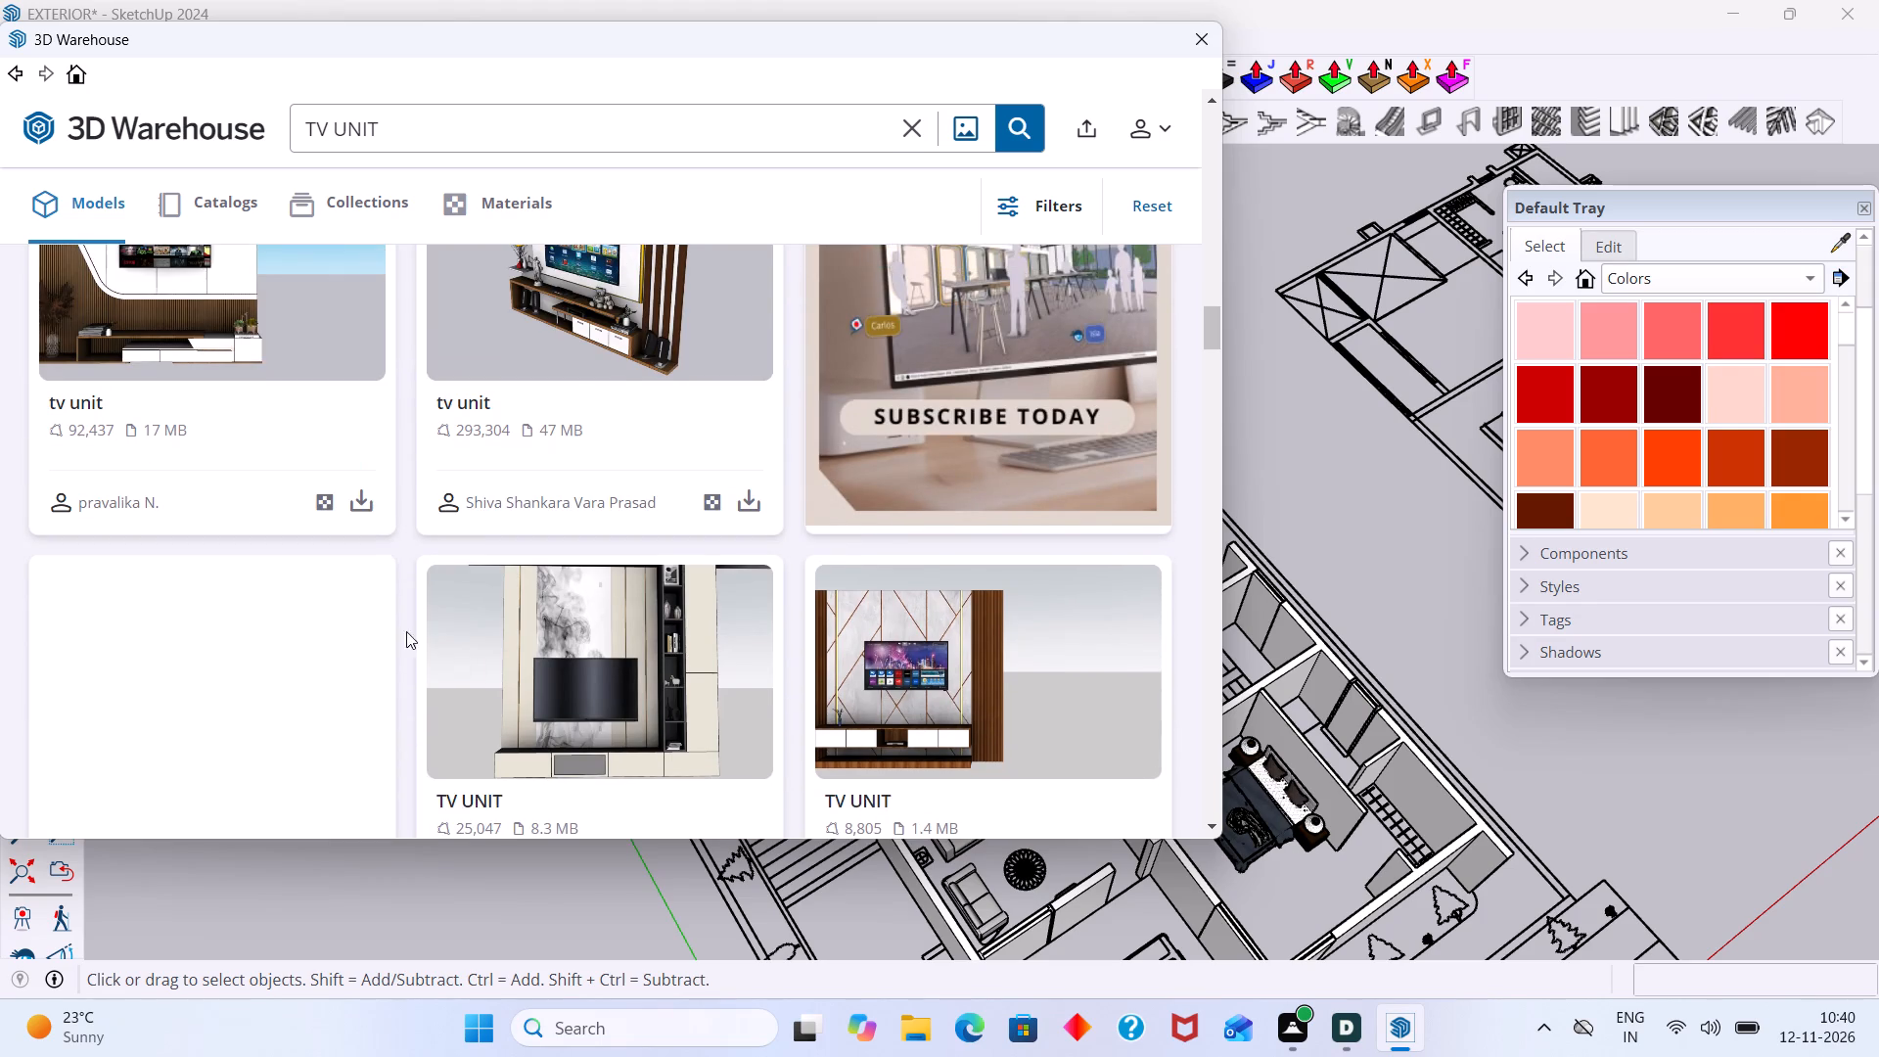
{"action": "scroll", "coordinate": [356, 614], "scroll_direction": "down", "scroll_amount": 2}
{"action": "scroll", "coordinate": [722, 584], "scroll_direction": "down", "scroll_amount": 3}
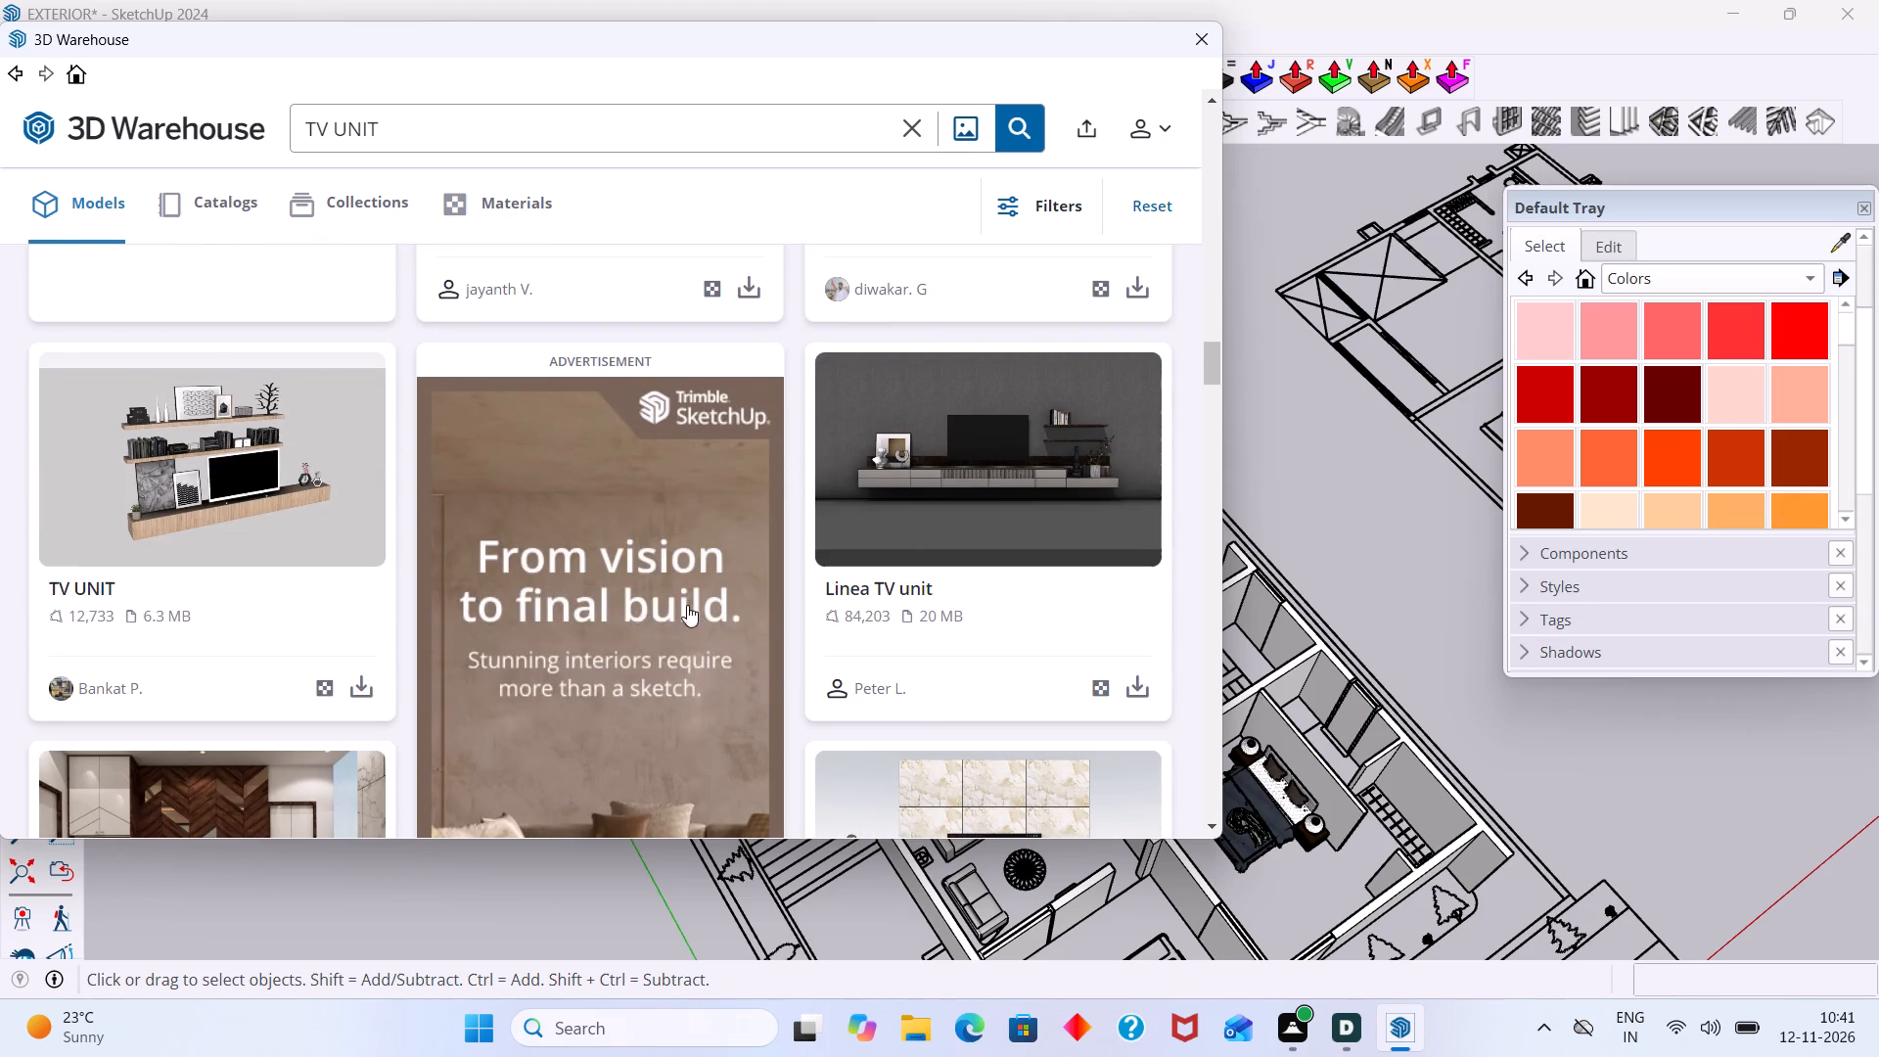
{"action": "scroll", "coordinate": [594, 608], "scroll_direction": "down", "scroll_amount": 5}
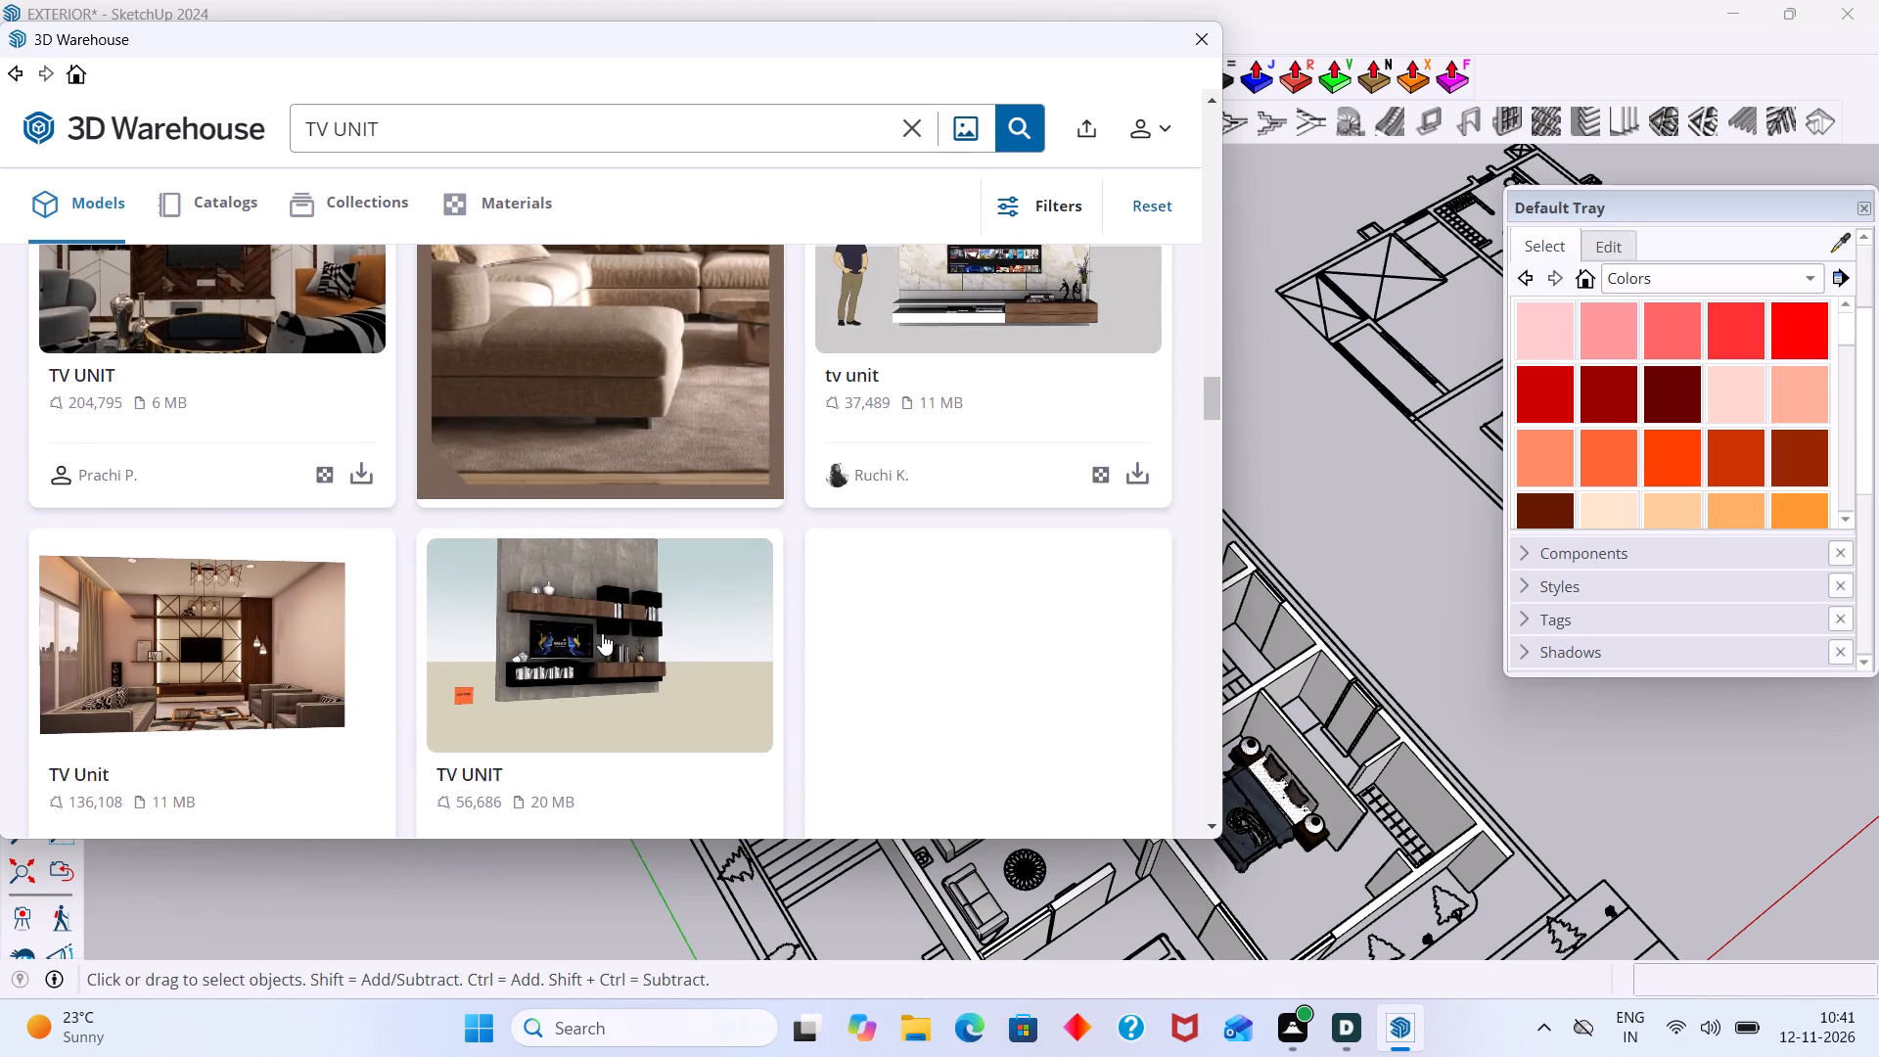
{"action": "scroll", "coordinate": [599, 635], "scroll_direction": "down", "scroll_amount": 10}
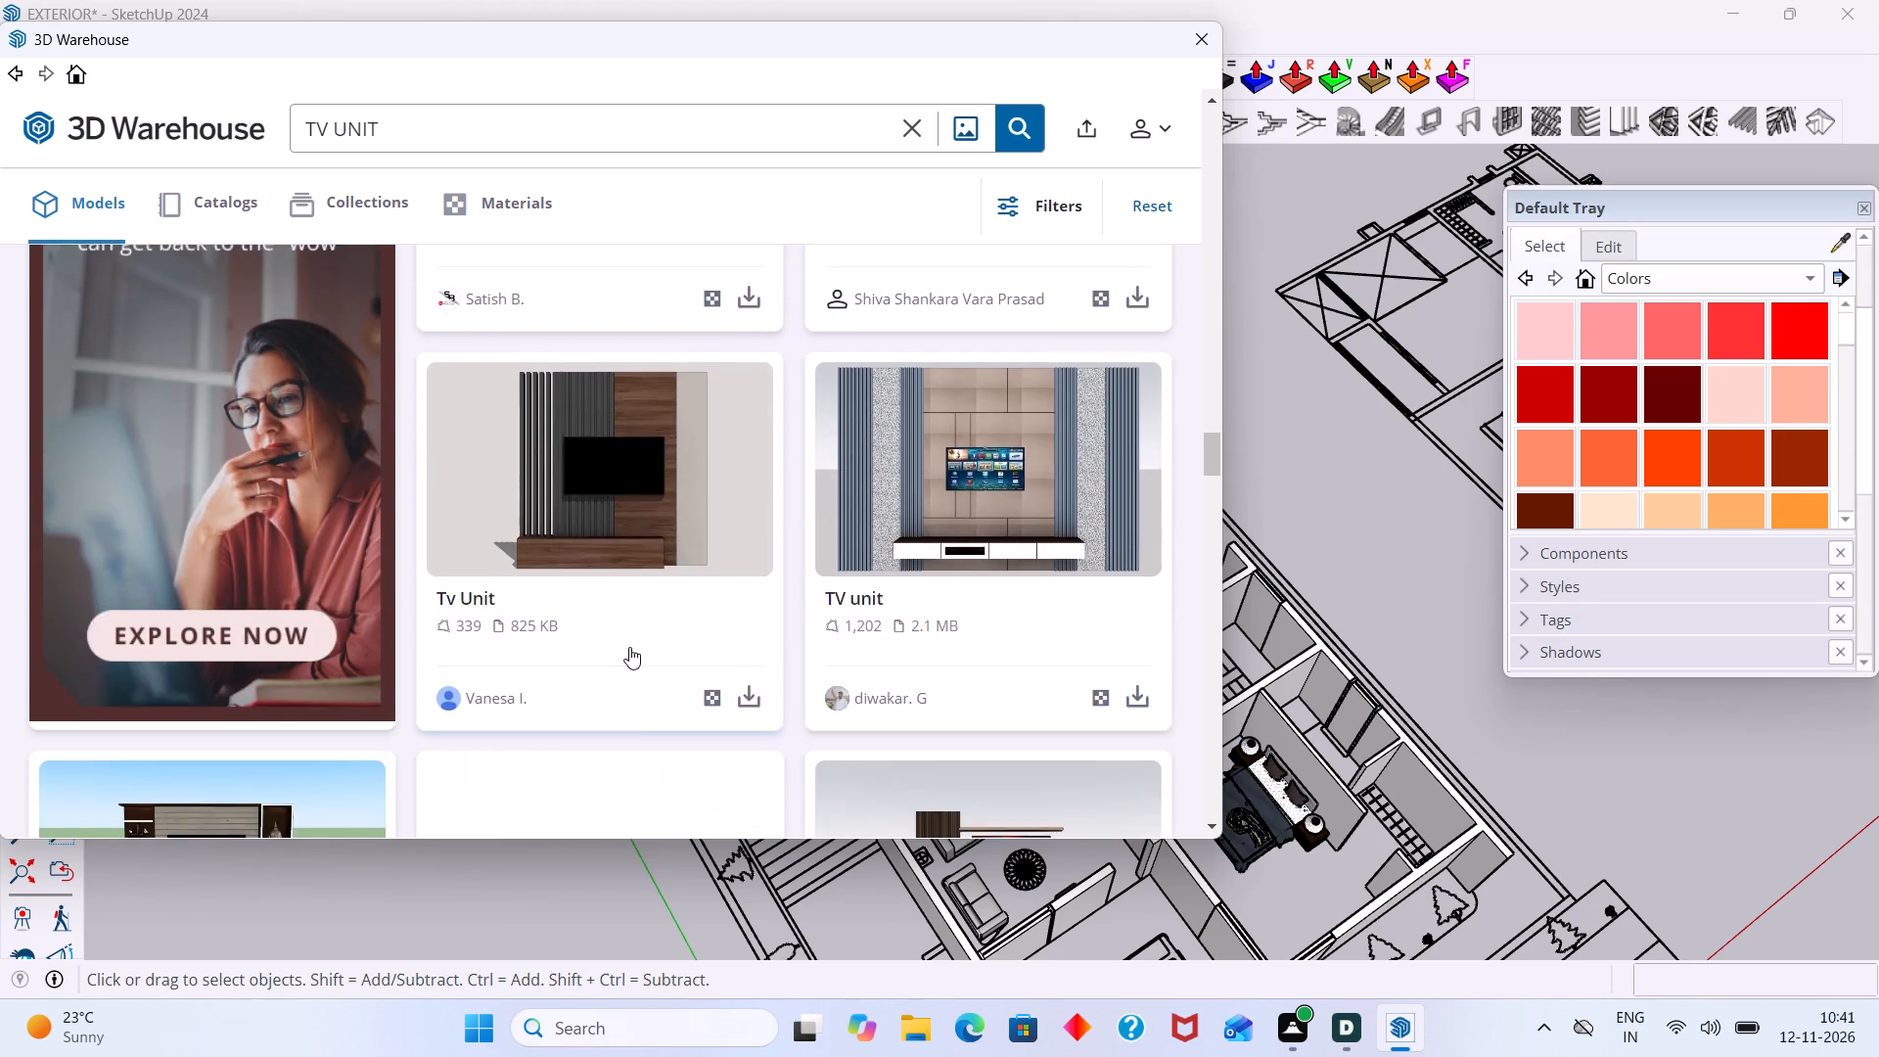
{"action": "scroll", "coordinate": [629, 647], "scroll_direction": "down", "scroll_amount": 1}
{"action": "scroll", "coordinate": [517, 634], "scroll_direction": "down", "scroll_amount": 4}
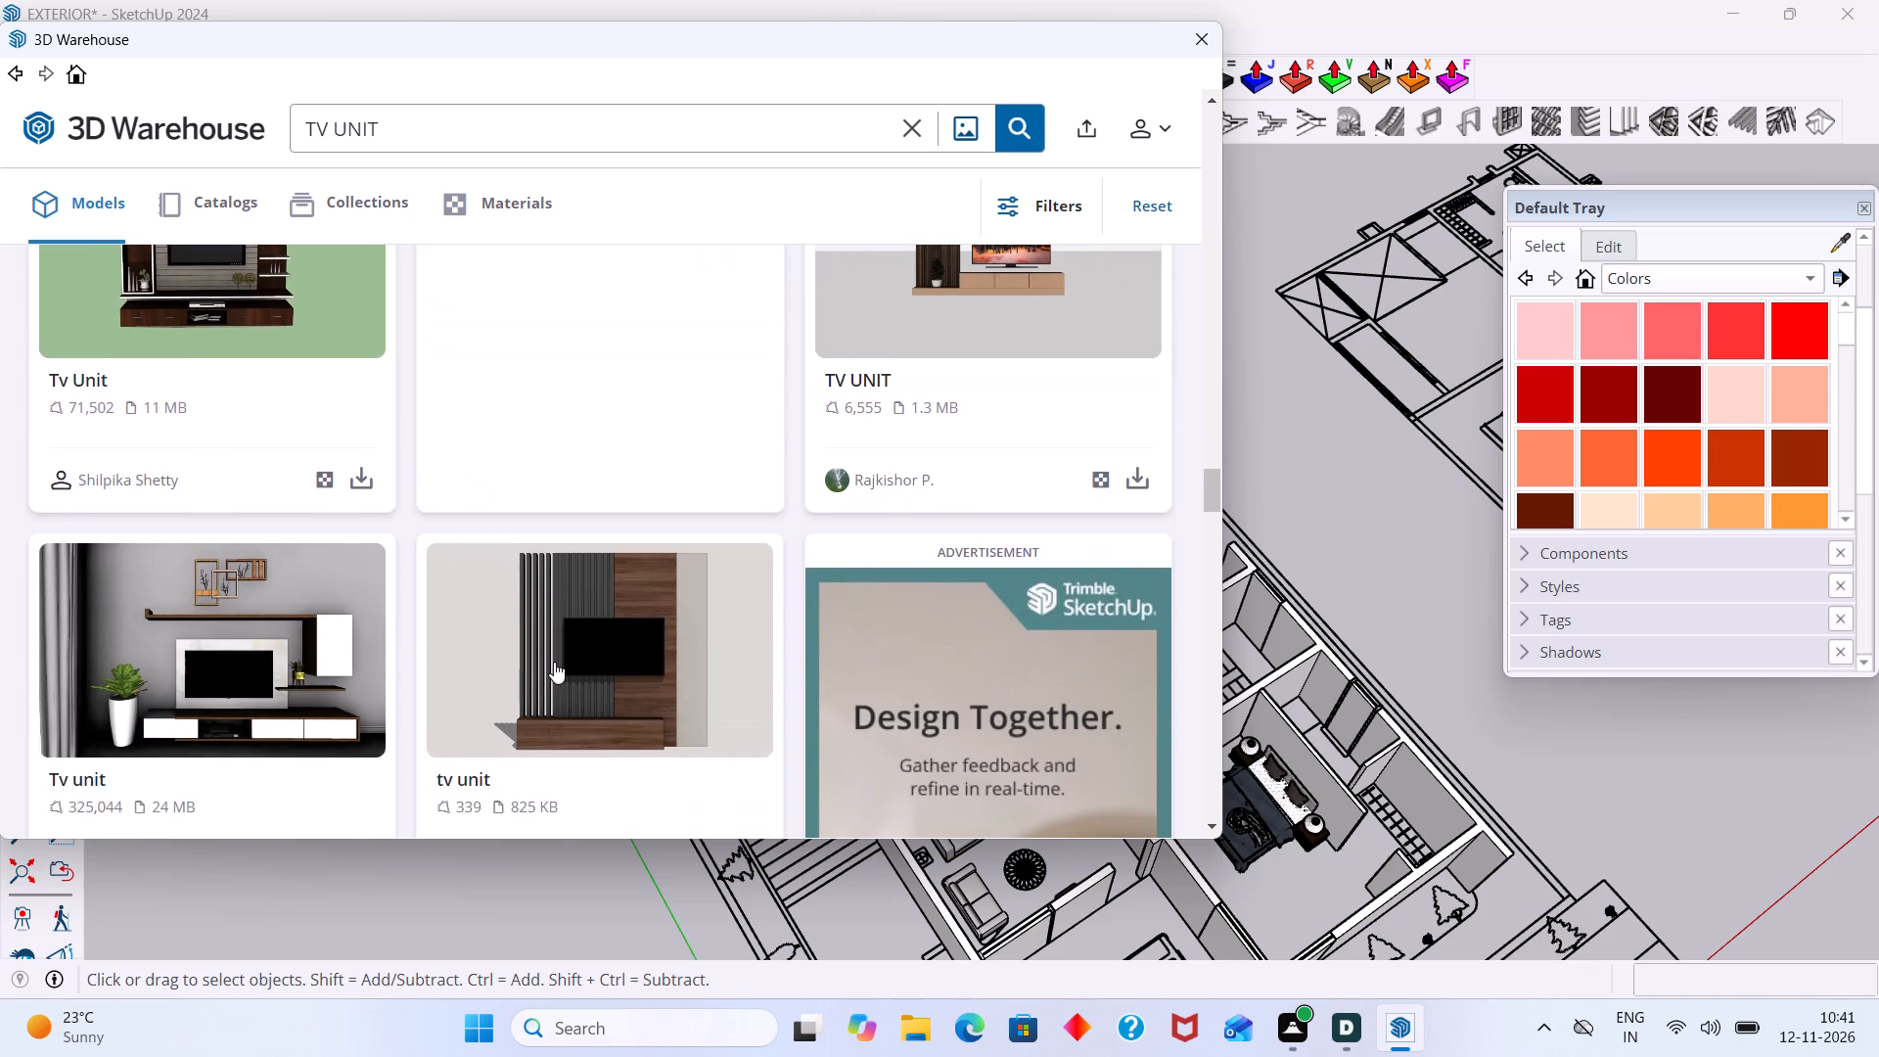
{"action": "scroll", "coordinate": [554, 662], "scroll_direction": "down", "scroll_amount": 1}
{"action": "scroll", "coordinate": [470, 689], "scroll_direction": "down", "scroll_amount": 5}
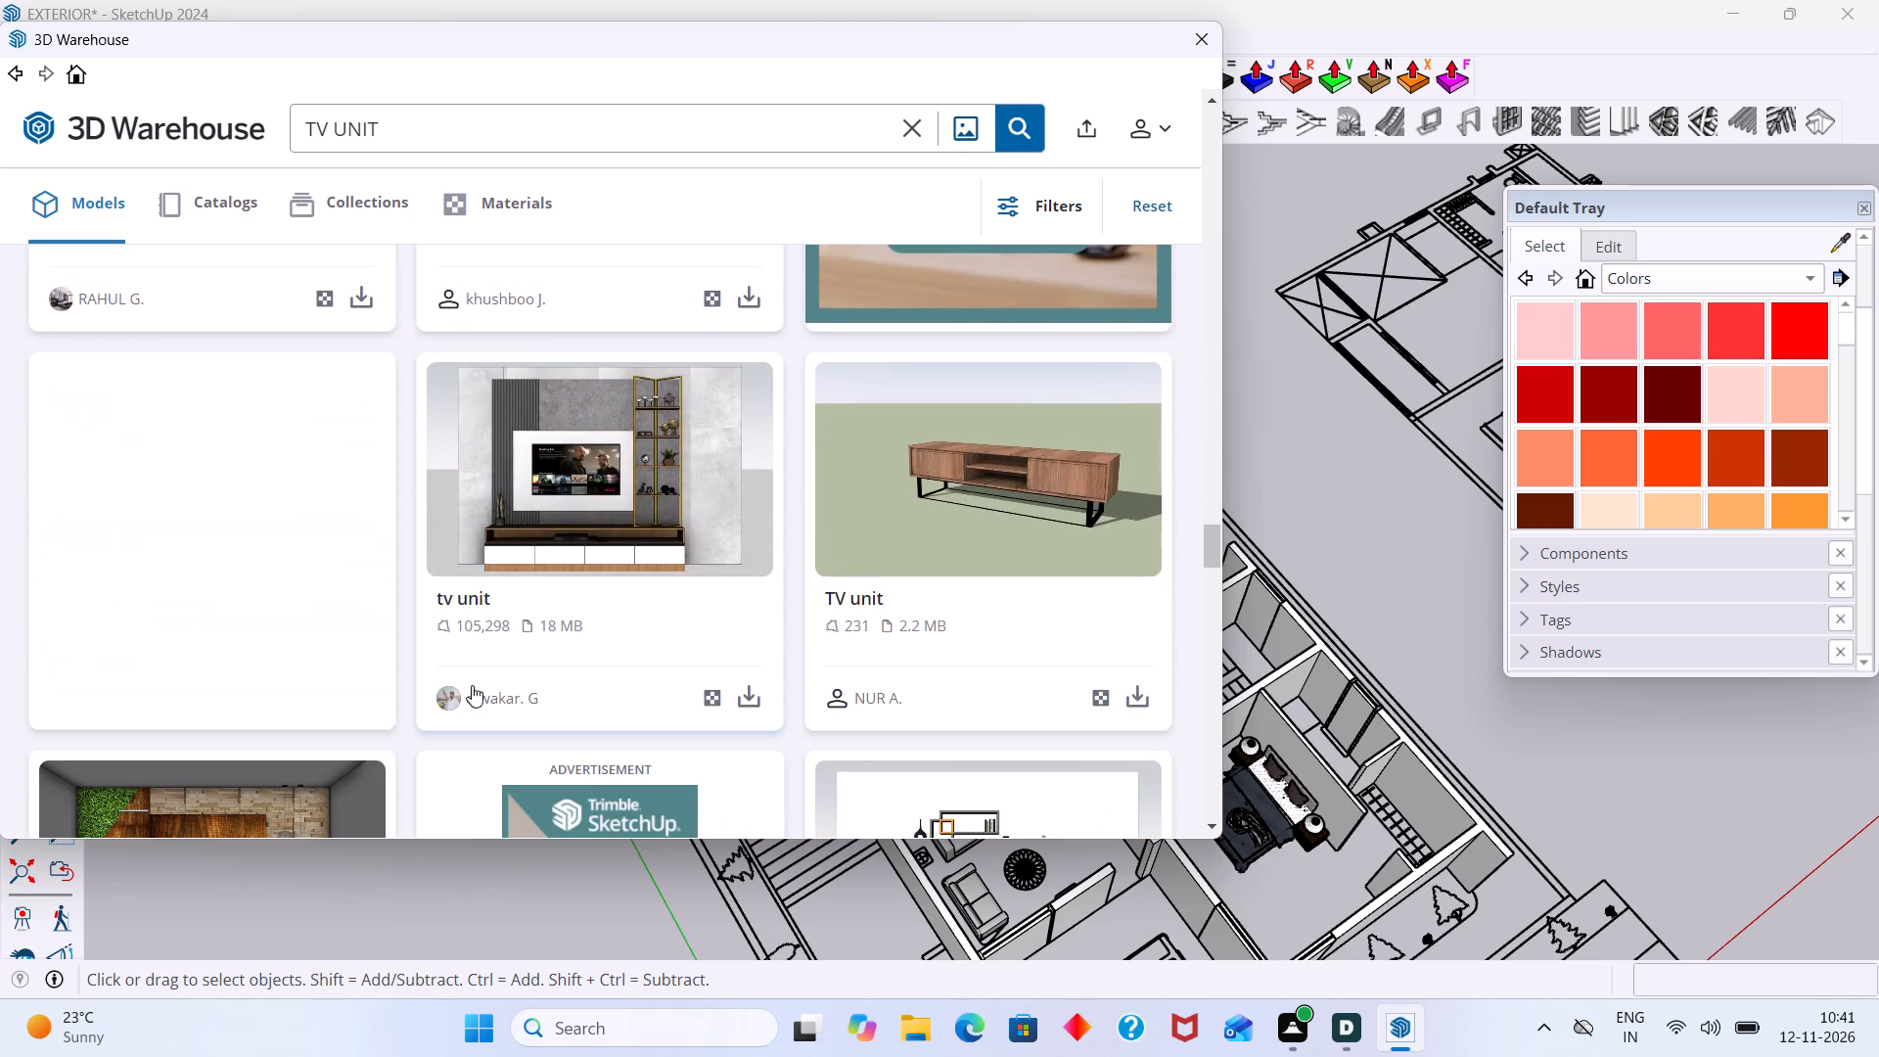
{"action": "scroll", "coordinate": [721, 634], "scroll_direction": "down", "scroll_amount": 2}
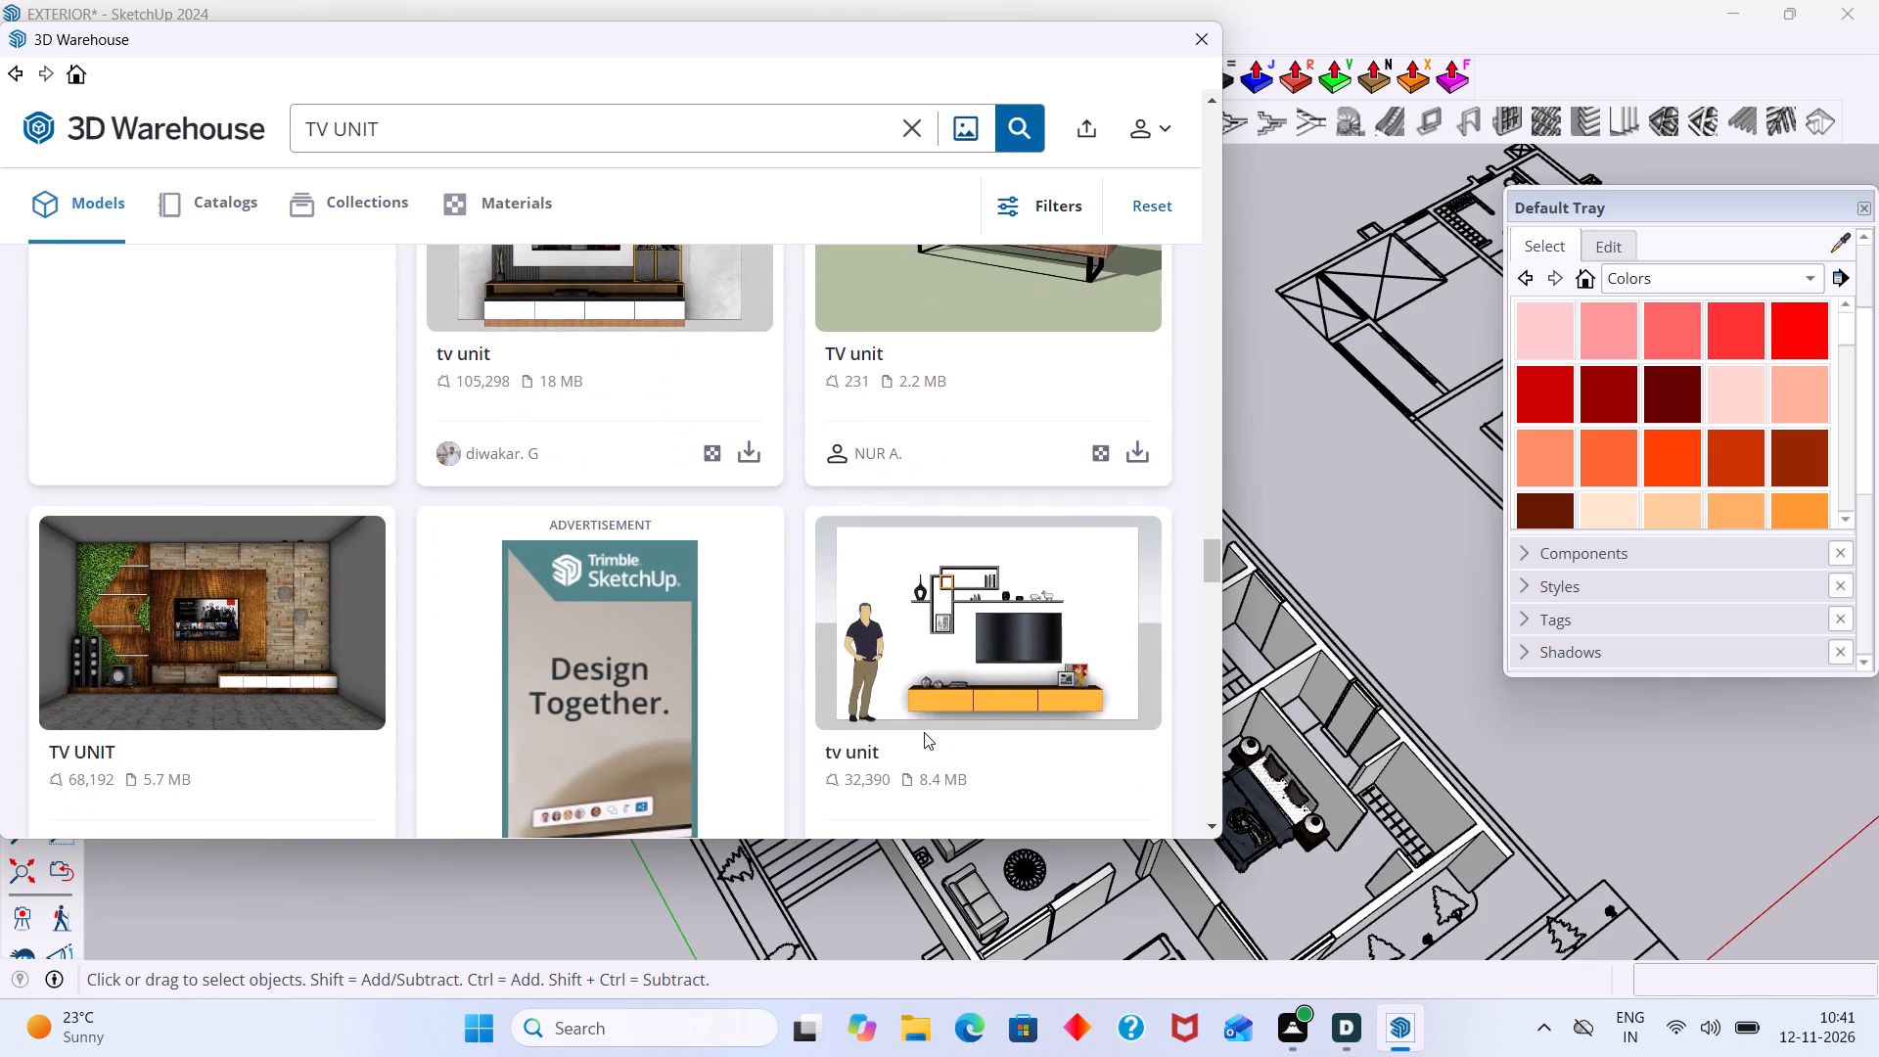
{"action": "scroll", "coordinate": [906, 691], "scroll_direction": "up", "scroll_amount": 1}
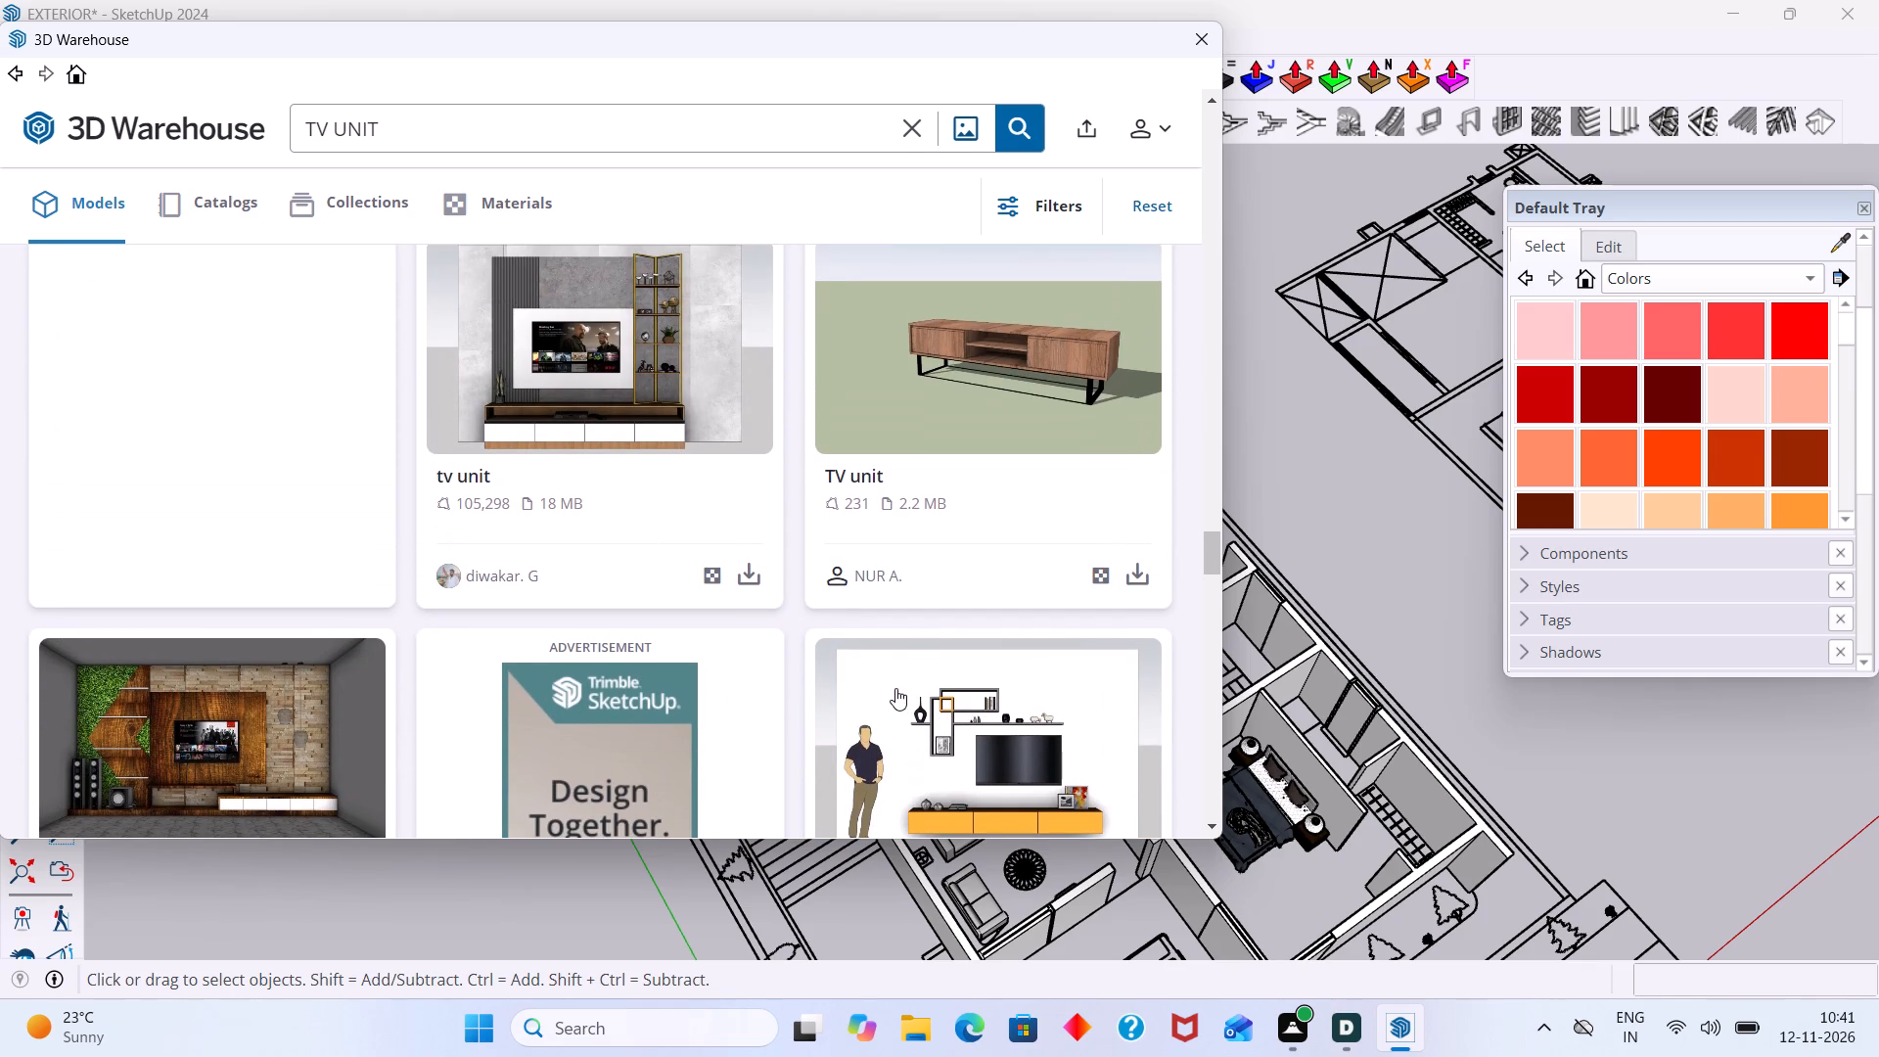
{"action": "scroll", "coordinate": [843, 677], "scroll_direction": "down", "scroll_amount": 4}
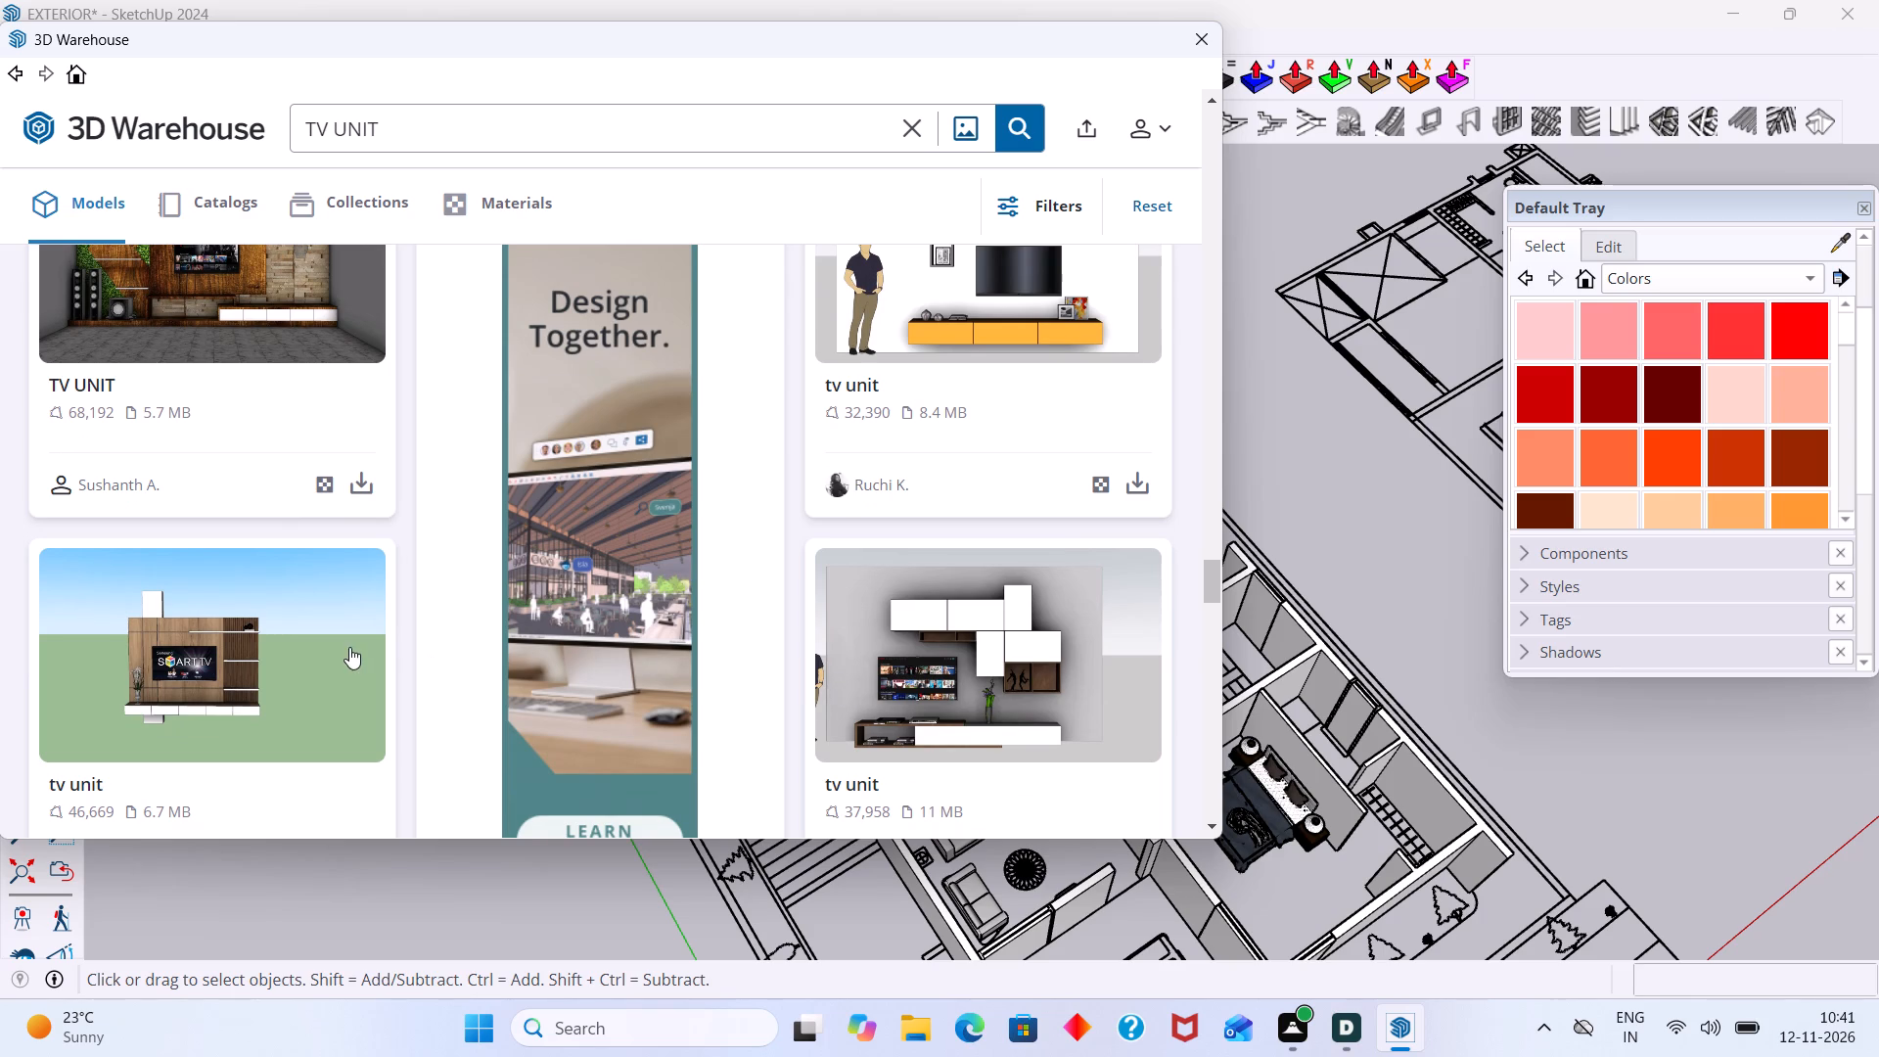
{"action": "scroll", "coordinate": [837, 693], "scroll_direction": "down", "scroll_amount": 4}
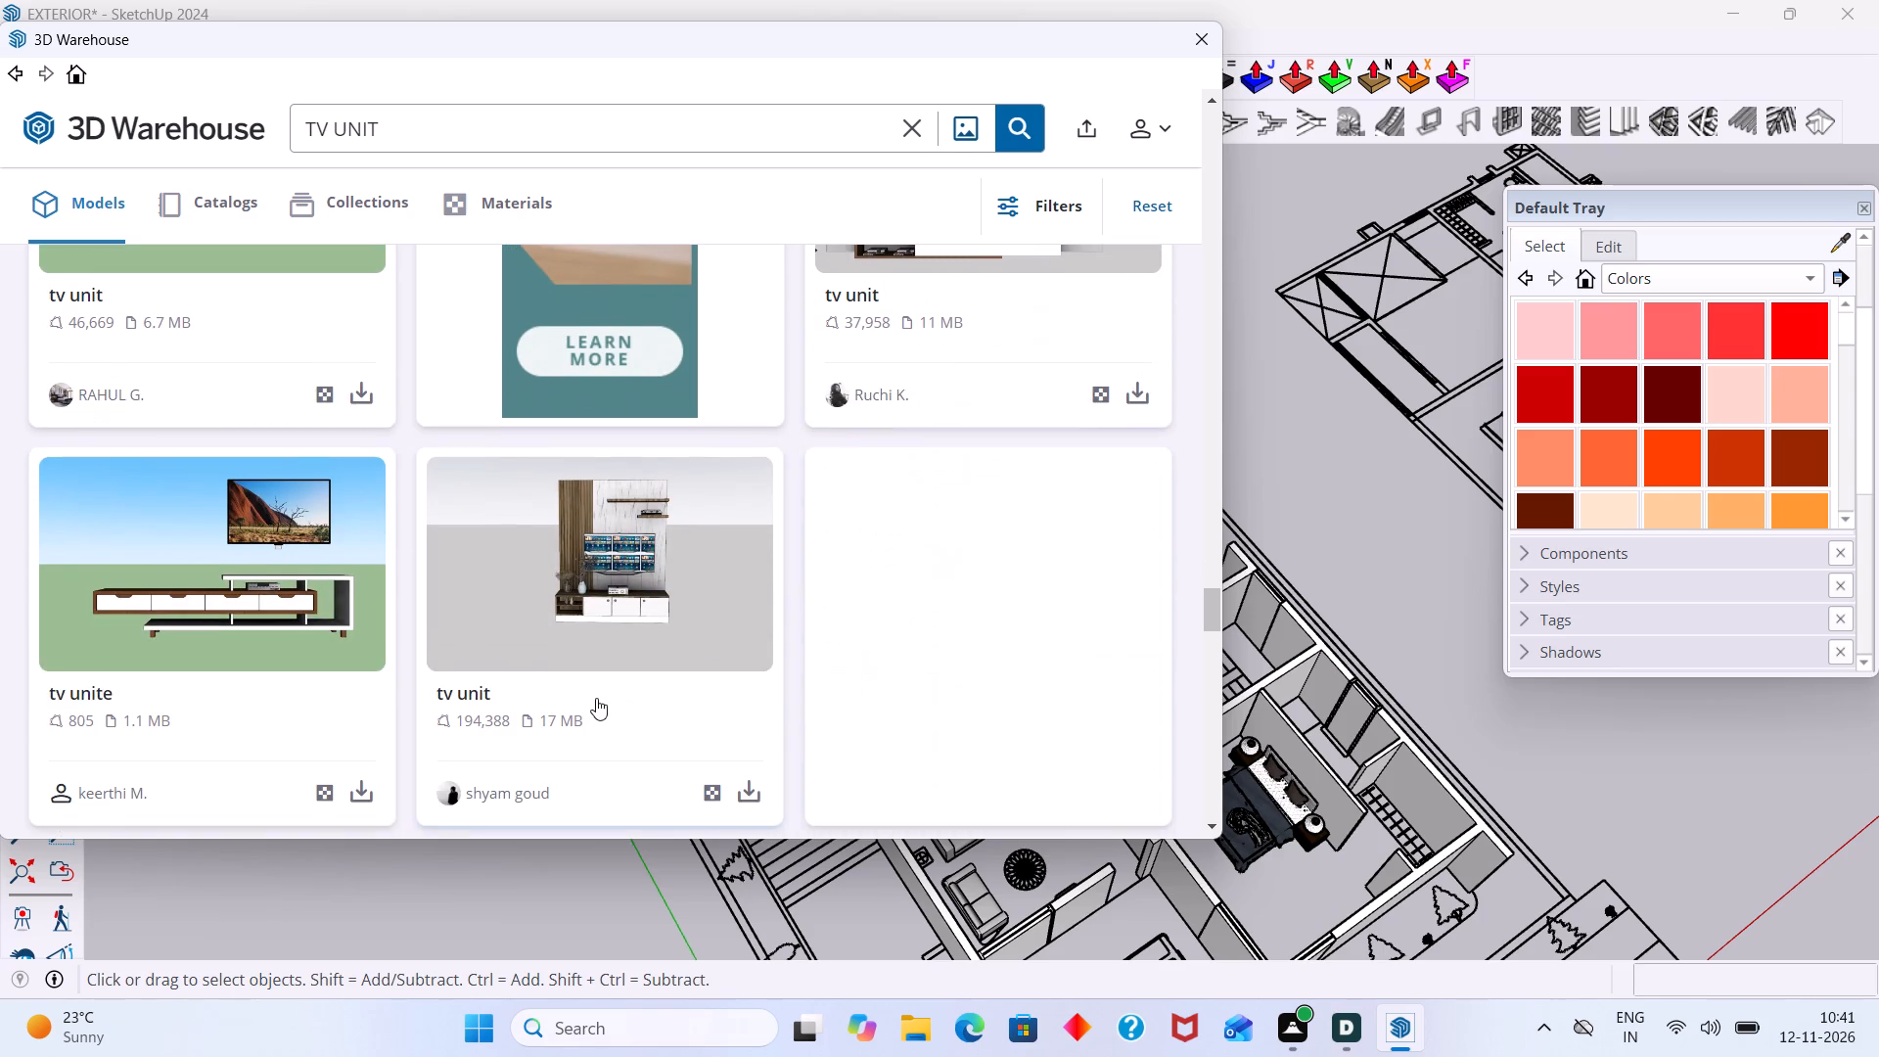
{"action": "scroll", "coordinate": [593, 698], "scroll_direction": "down", "scroll_amount": 4}
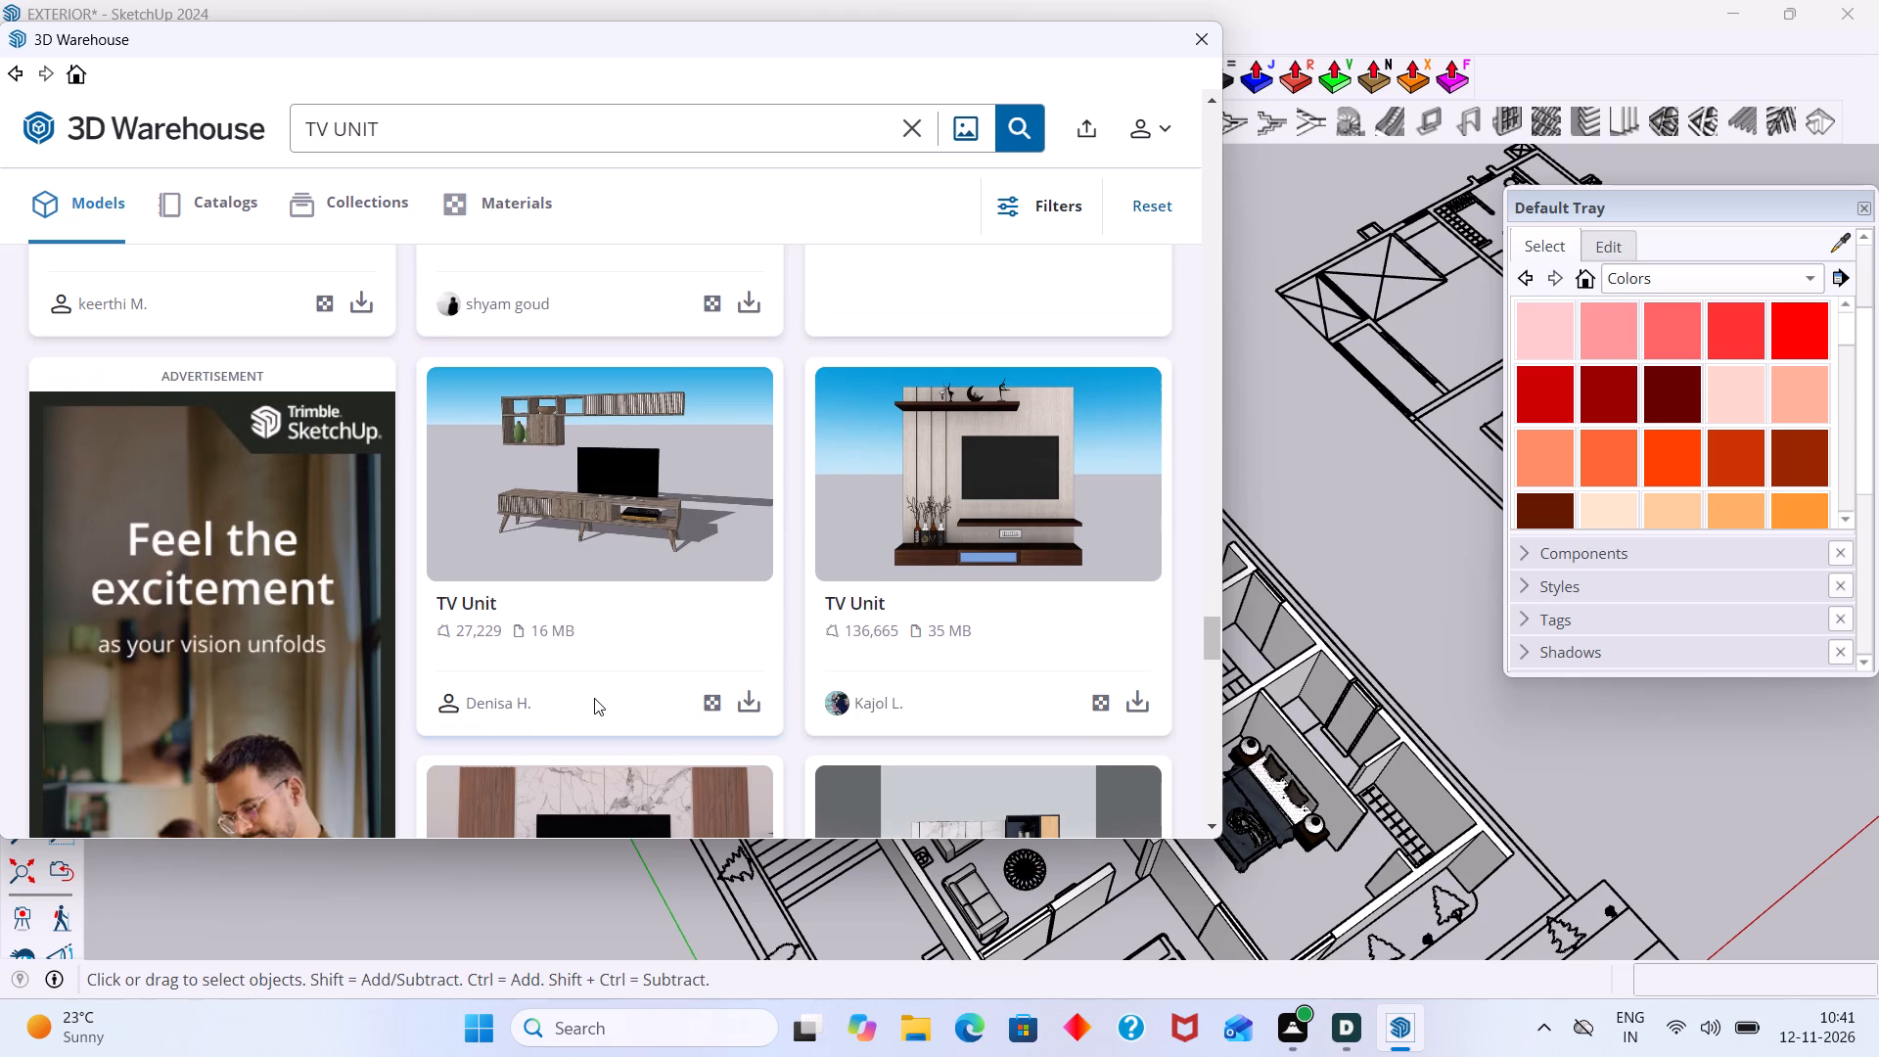
{"action": "scroll", "coordinate": [595, 698], "scroll_direction": "down", "scroll_amount": 3}
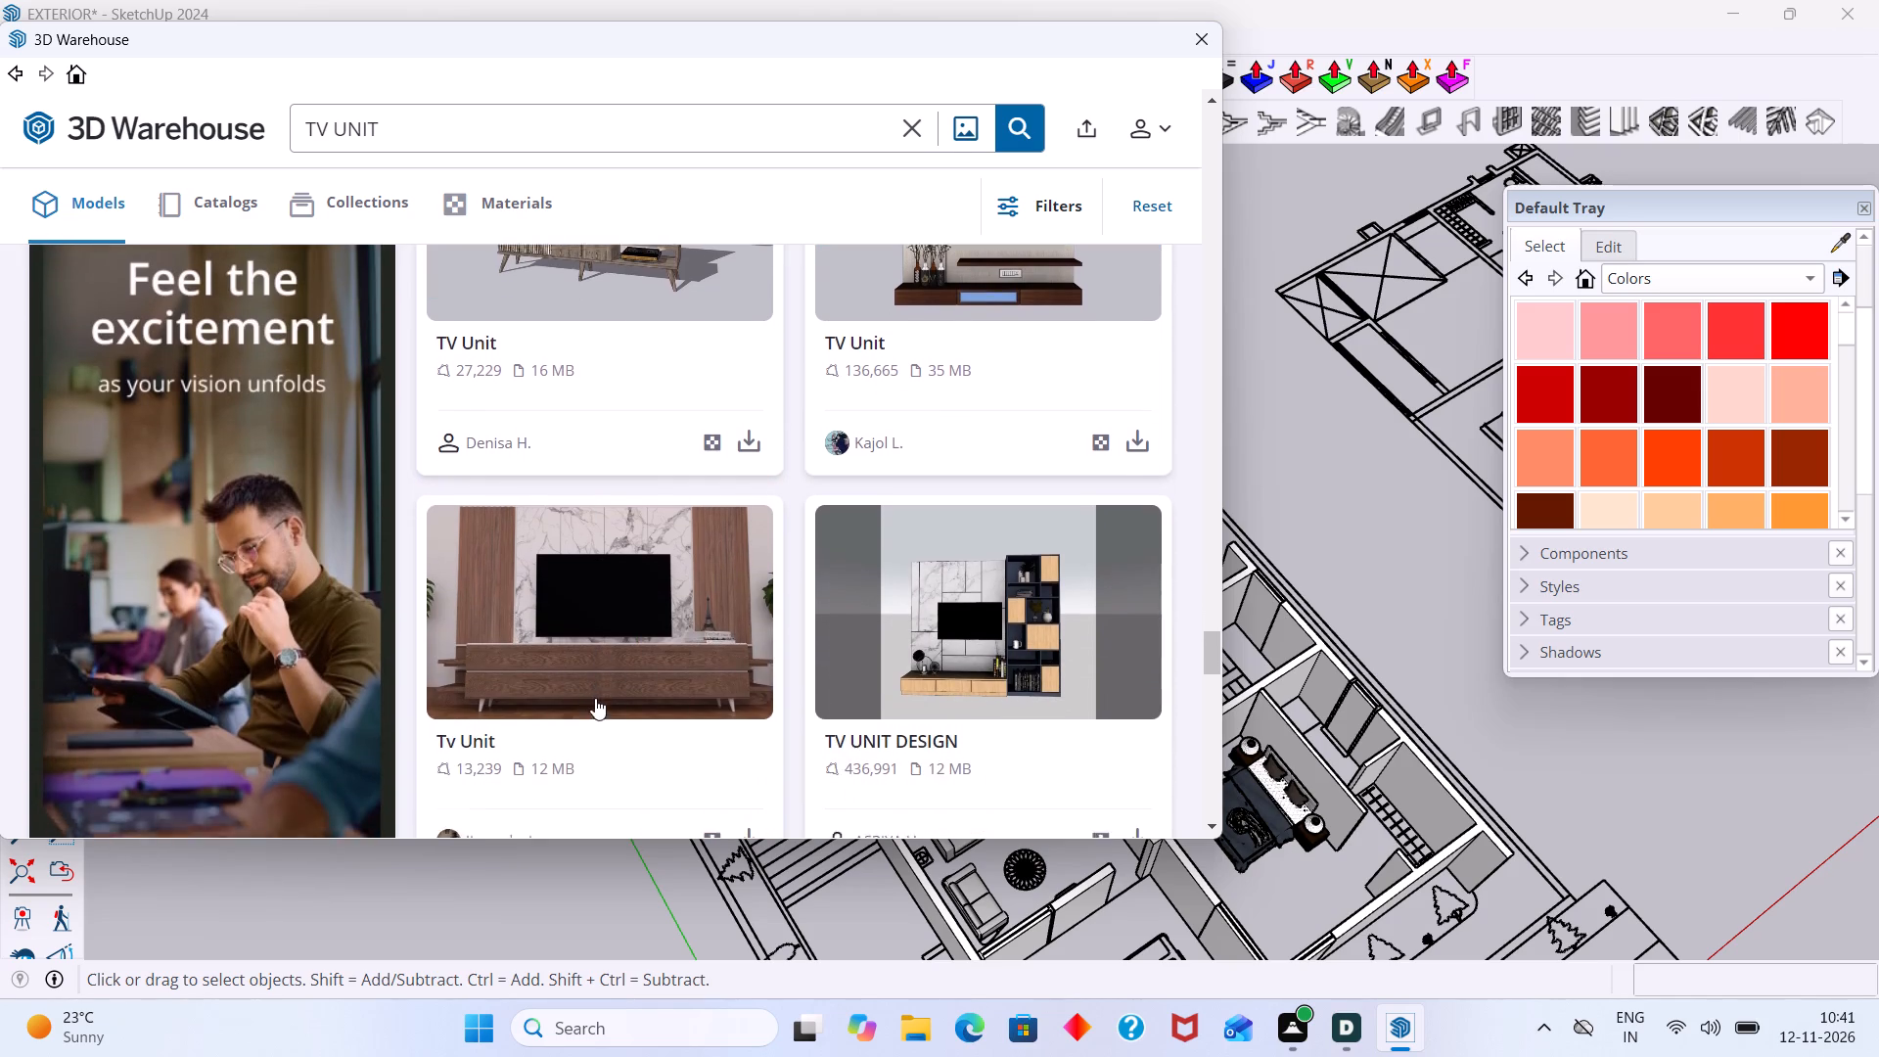
{"action": "scroll", "coordinate": [595, 698], "scroll_direction": "down", "scroll_amount": 5}
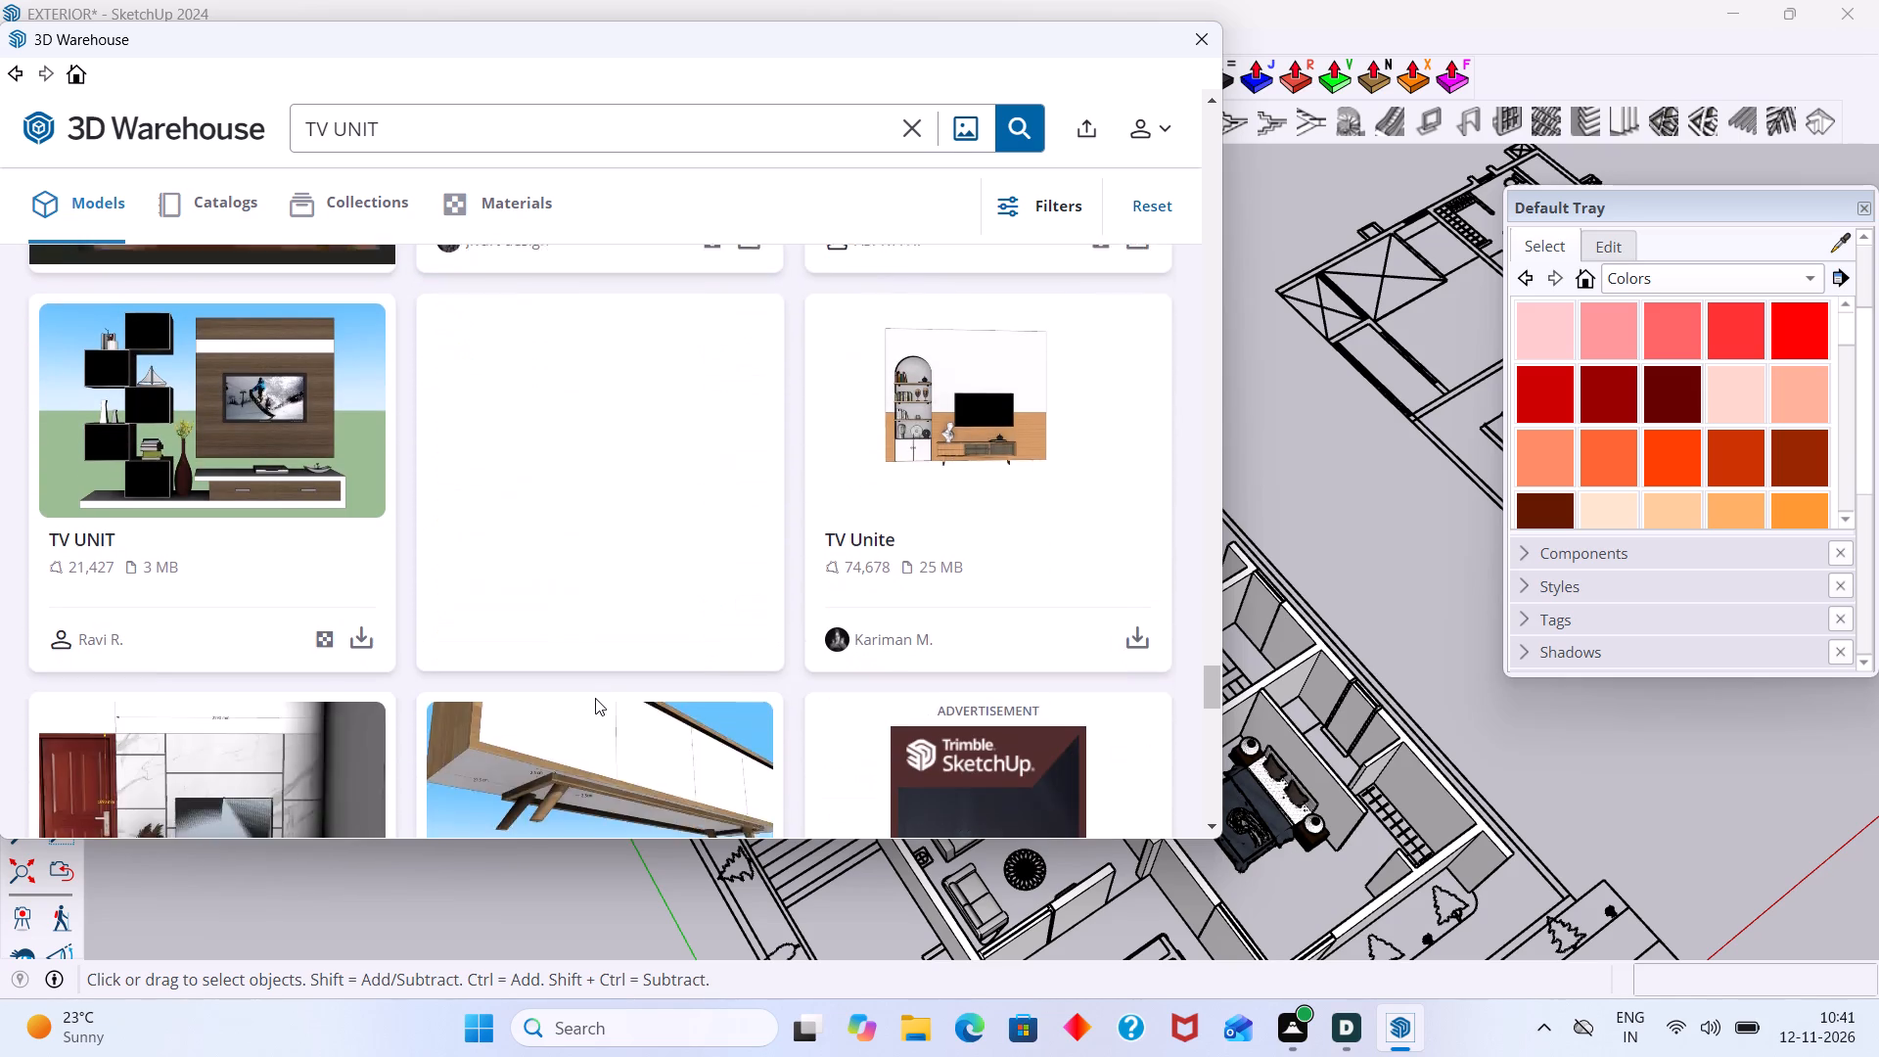
{"action": "scroll", "coordinate": [595, 698], "scroll_direction": "down", "scroll_amount": 5}
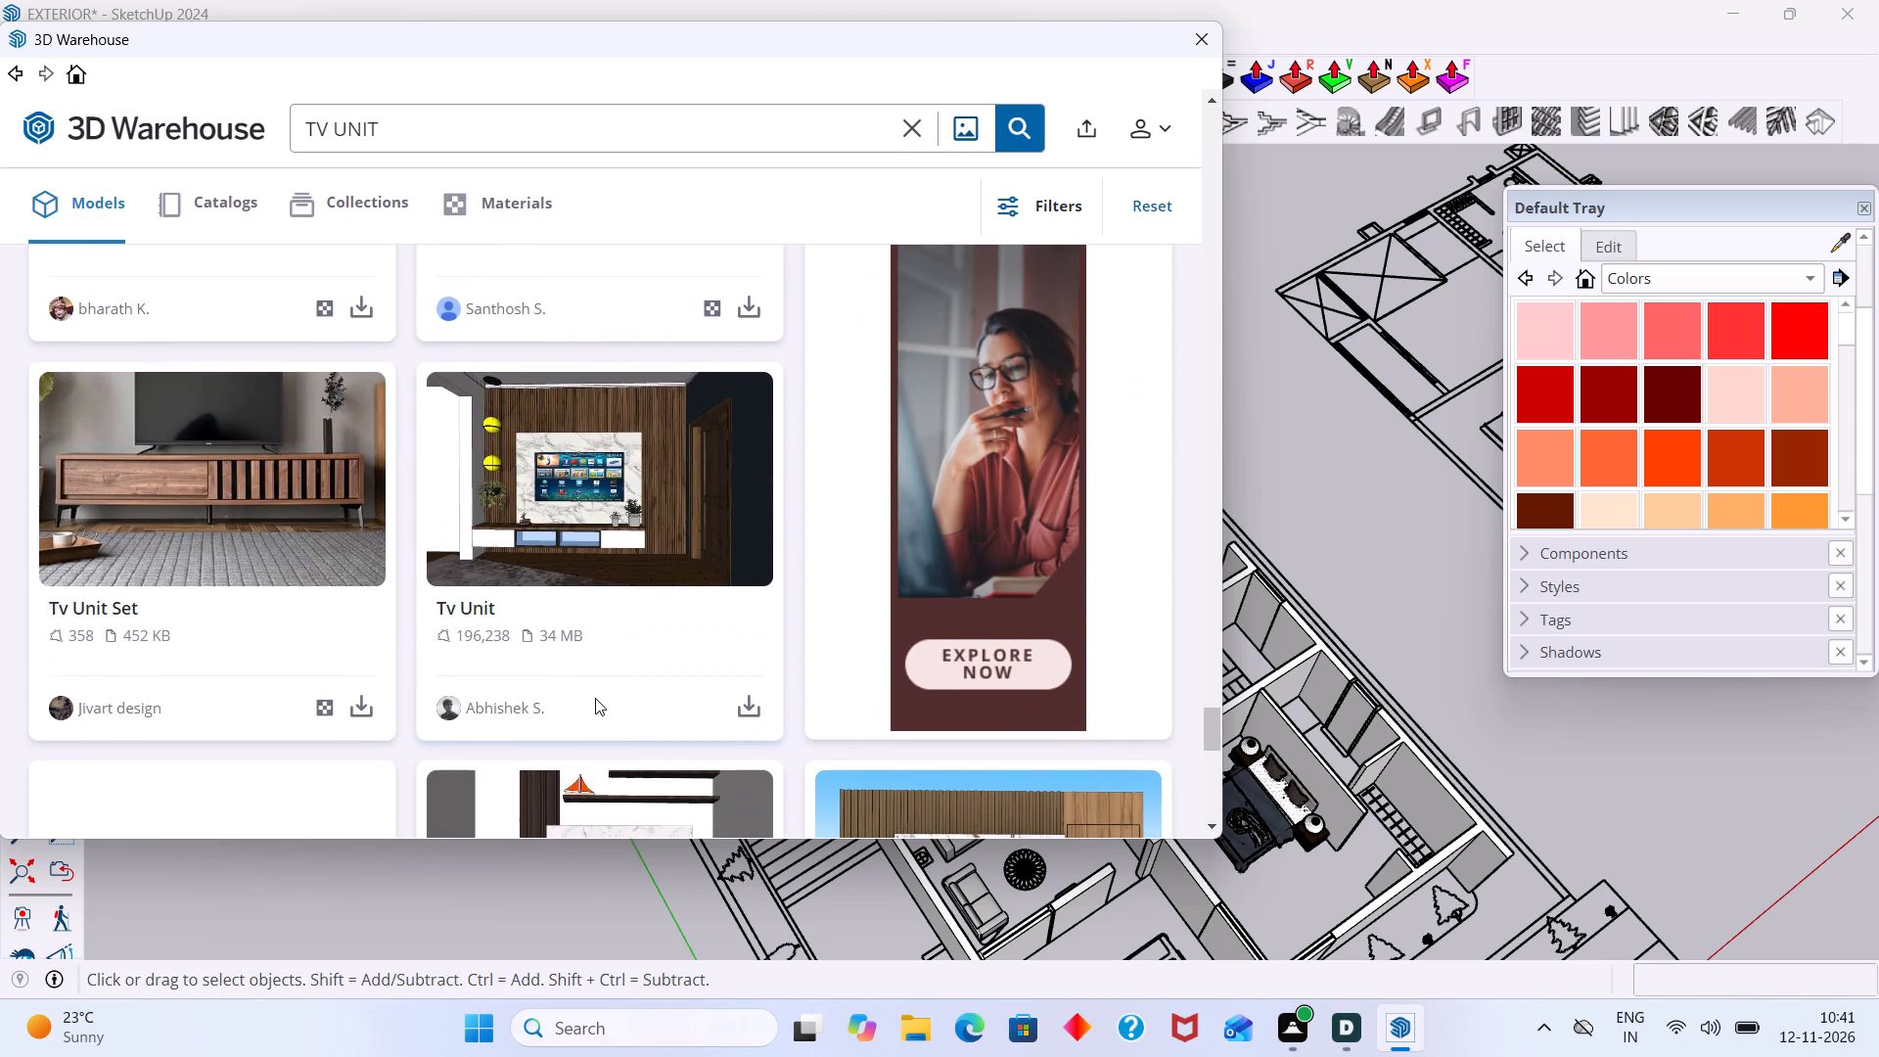
{"action": "scroll", "coordinate": [595, 698], "scroll_direction": "down", "scroll_amount": 1}
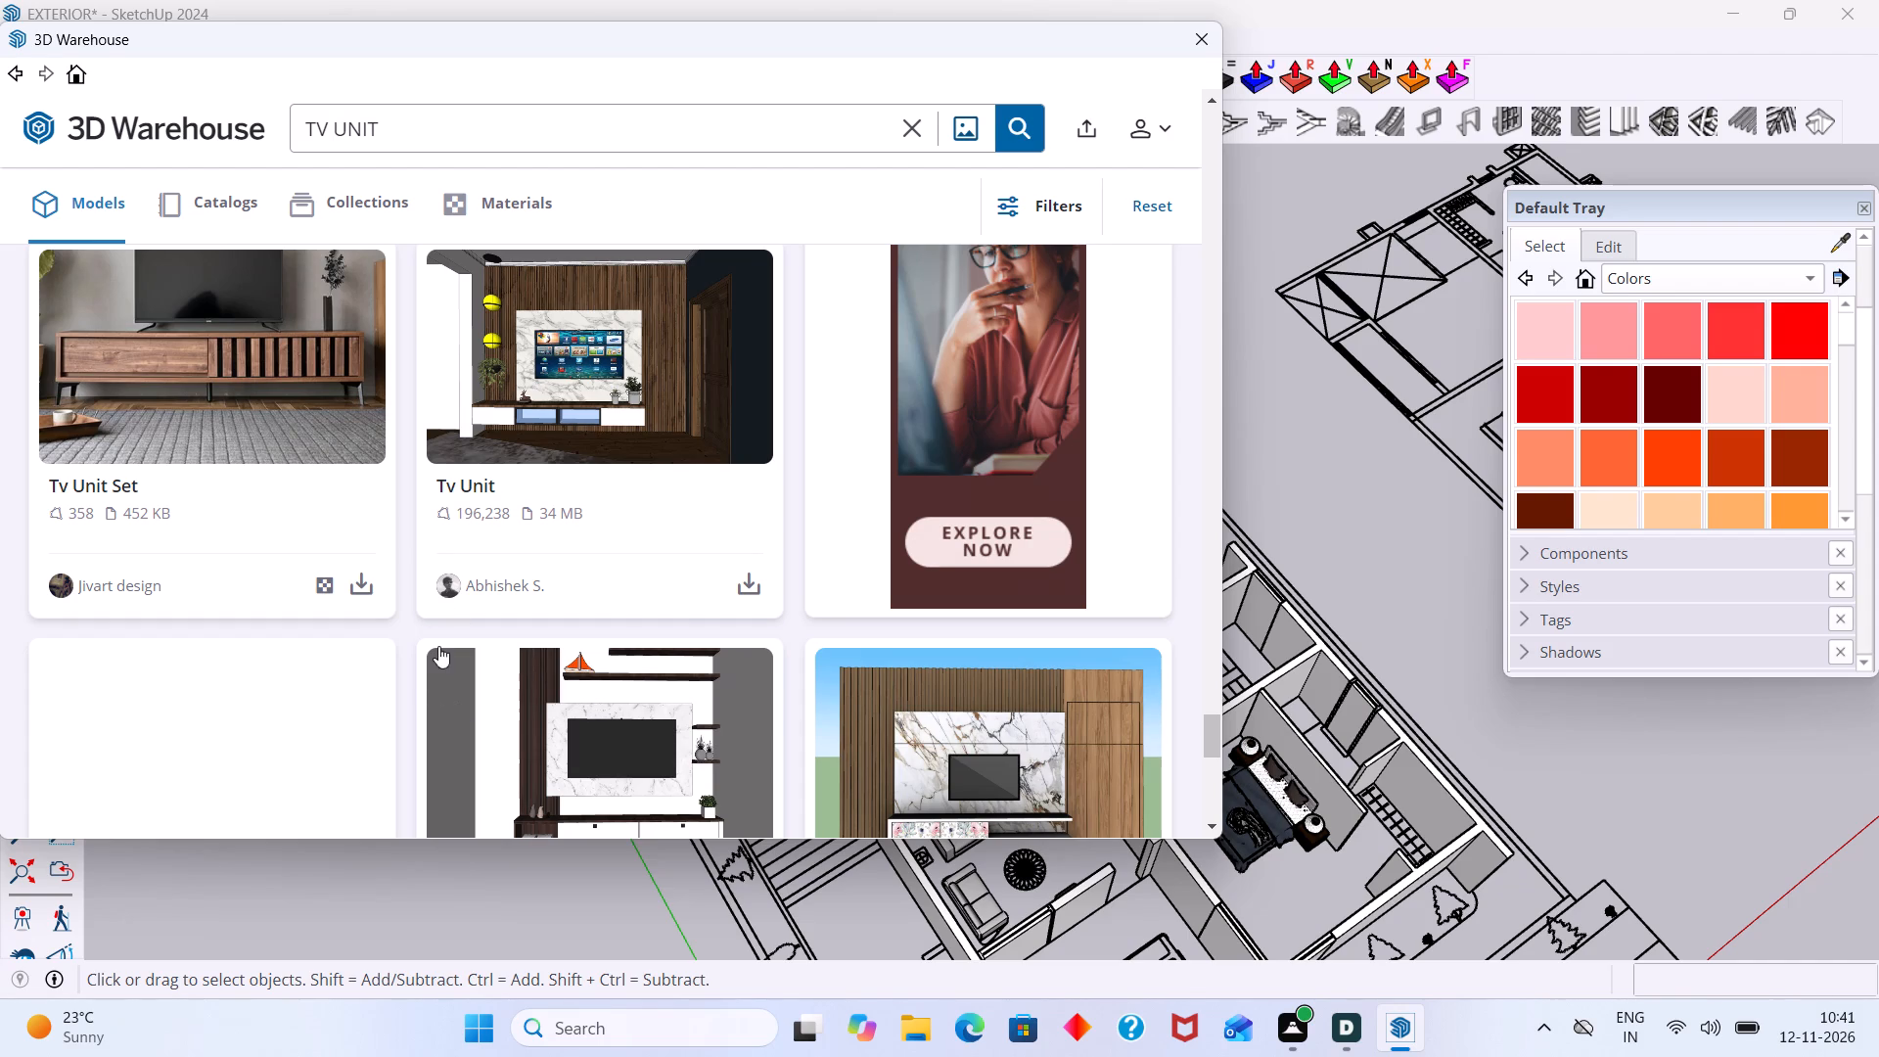
Load the Tv Unit Set model by Jivart design into the model and place it outside the house plot.
{"action": "left_click", "coordinate": [349, 575]}
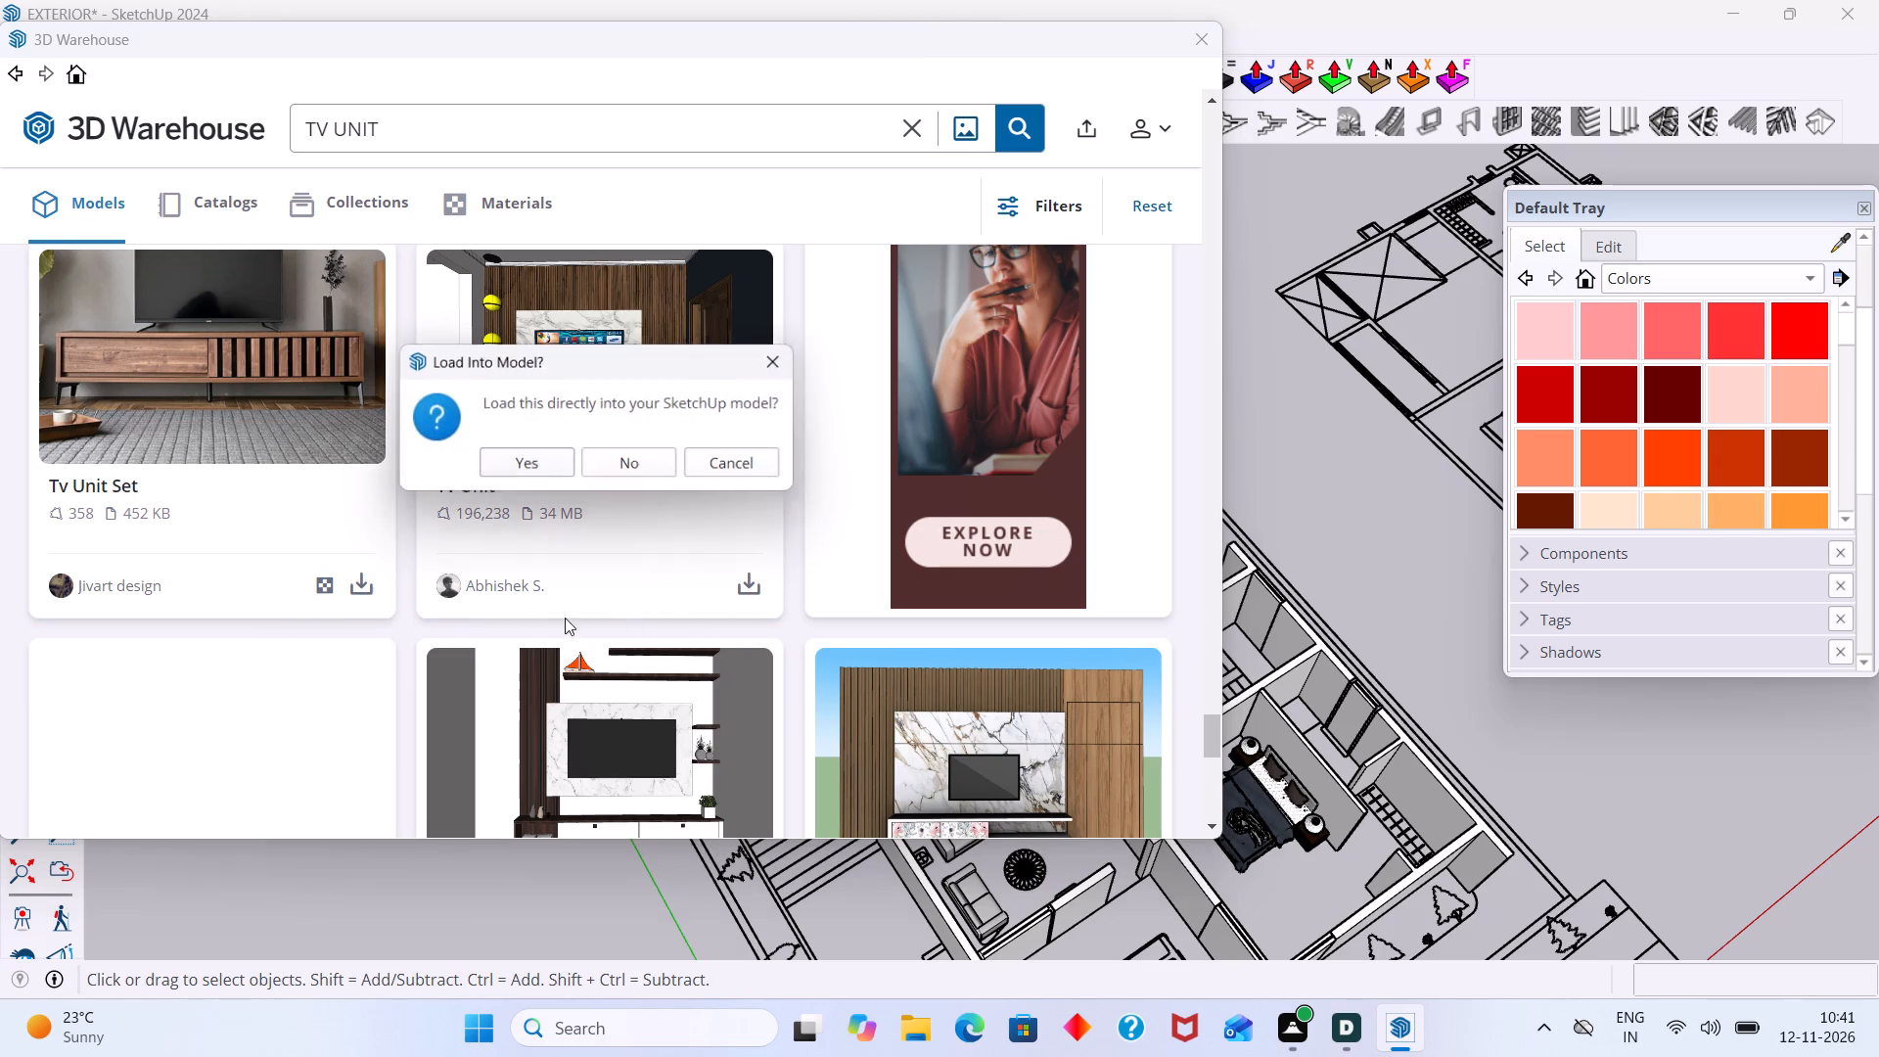
{"action": "left_click", "coordinate": [519, 471]}
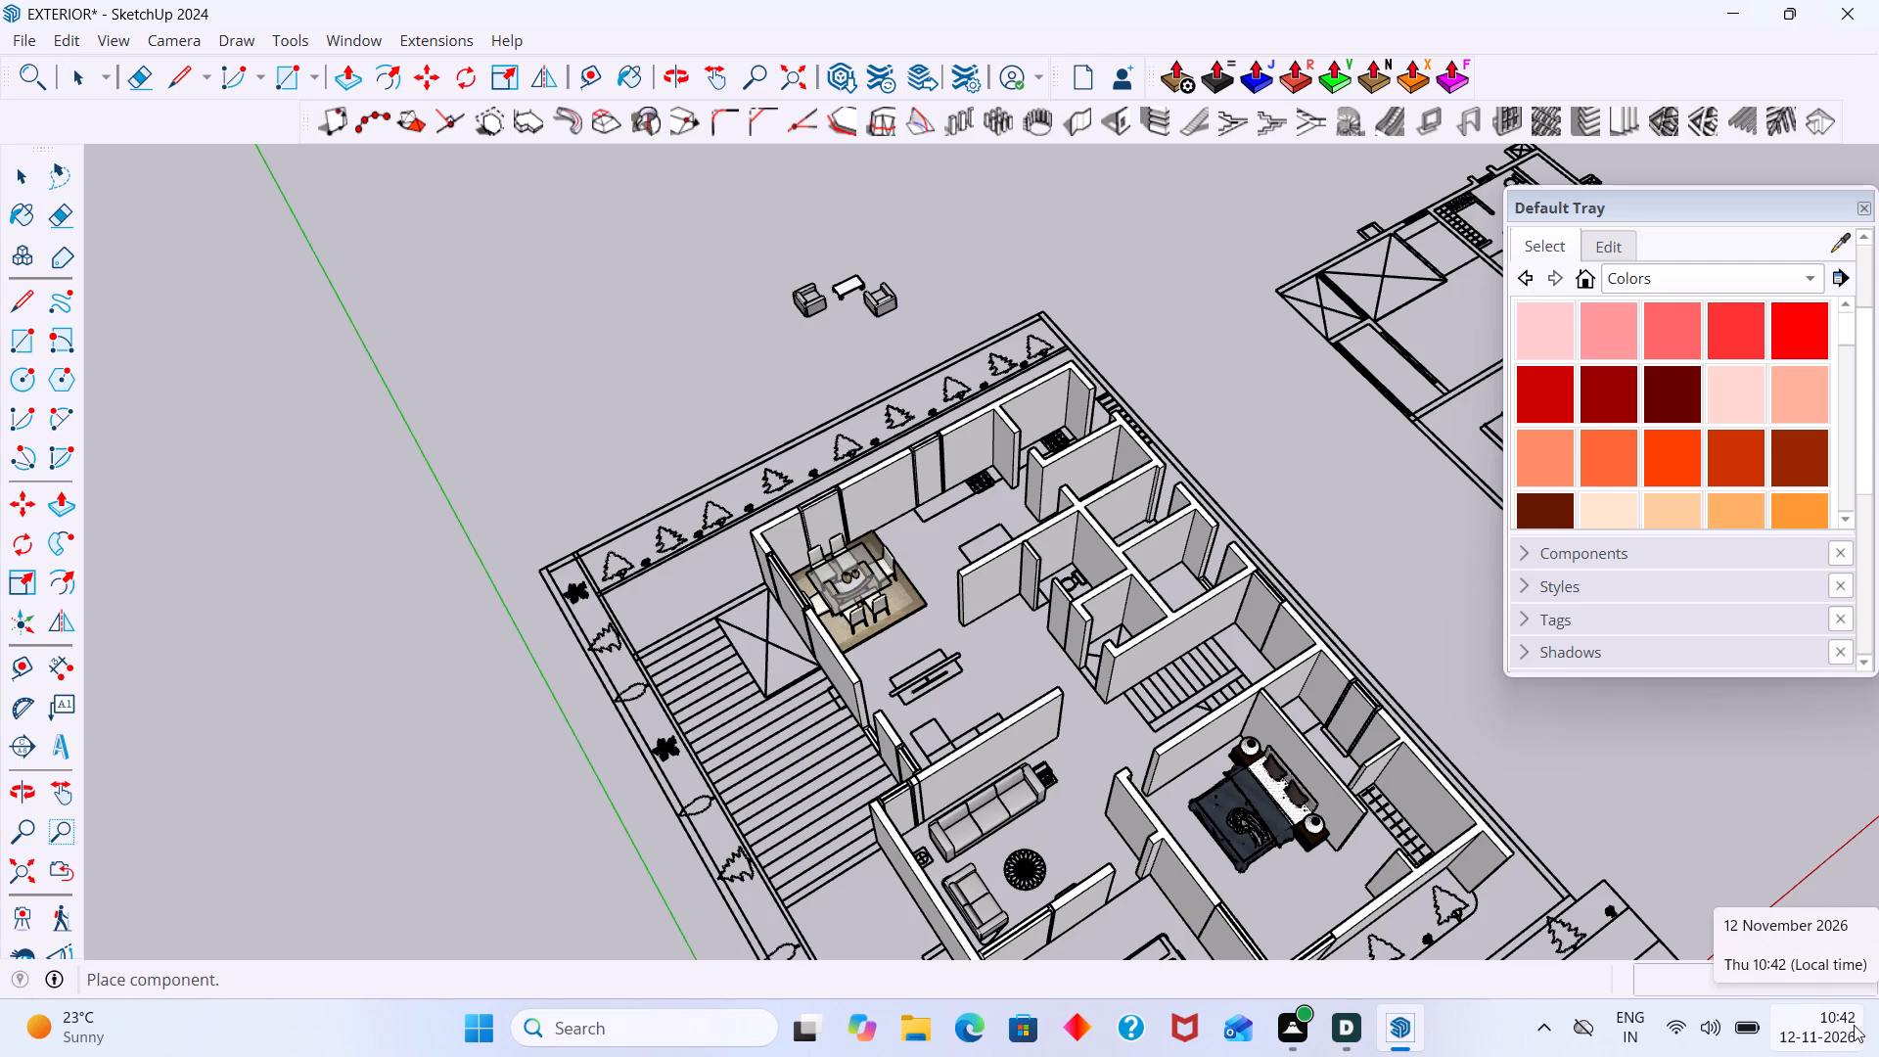
{"action": "scroll", "coordinate": [618, 475], "scroll_direction": "down", "scroll_amount": 2}
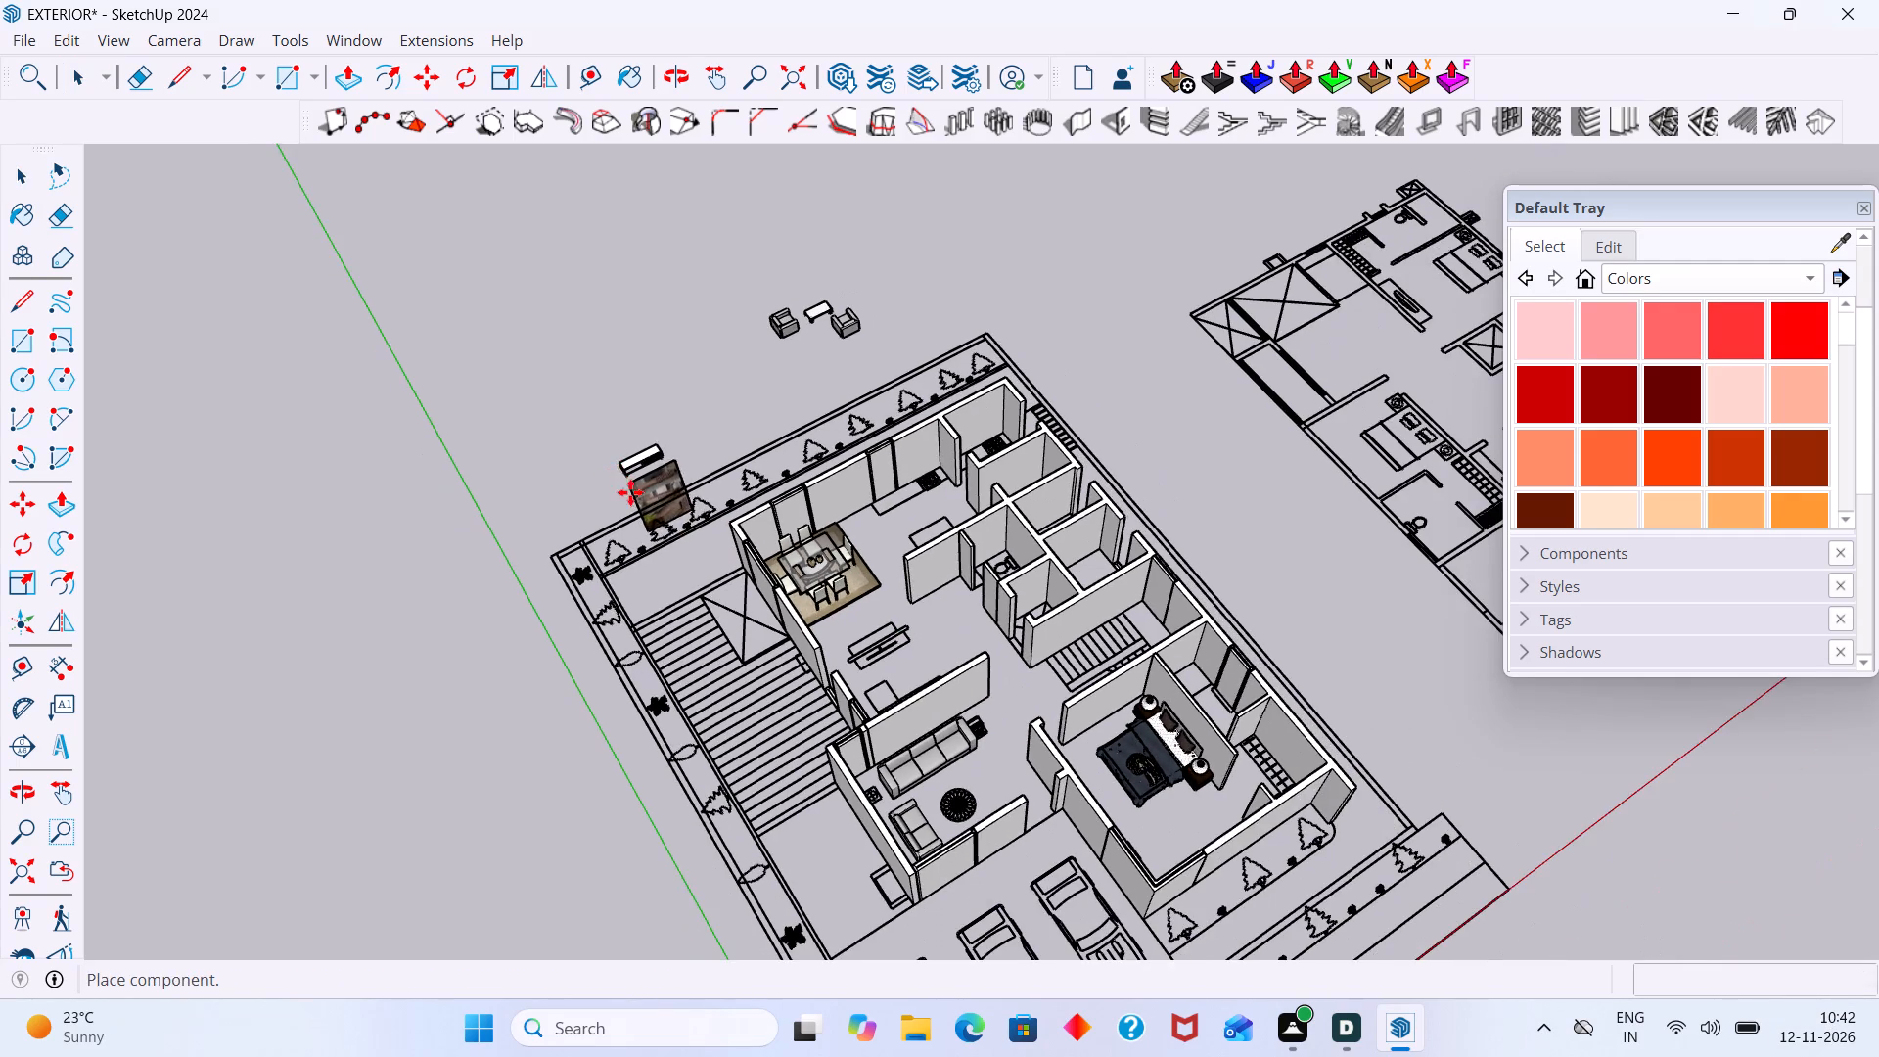
{"action": "middle_click_drag", "start_coordinate": [630, 487], "coordinate": [556, 408]}
{"action": "scroll", "coordinate": [526, 490], "scroll_direction": "up", "scroll_amount": 12}
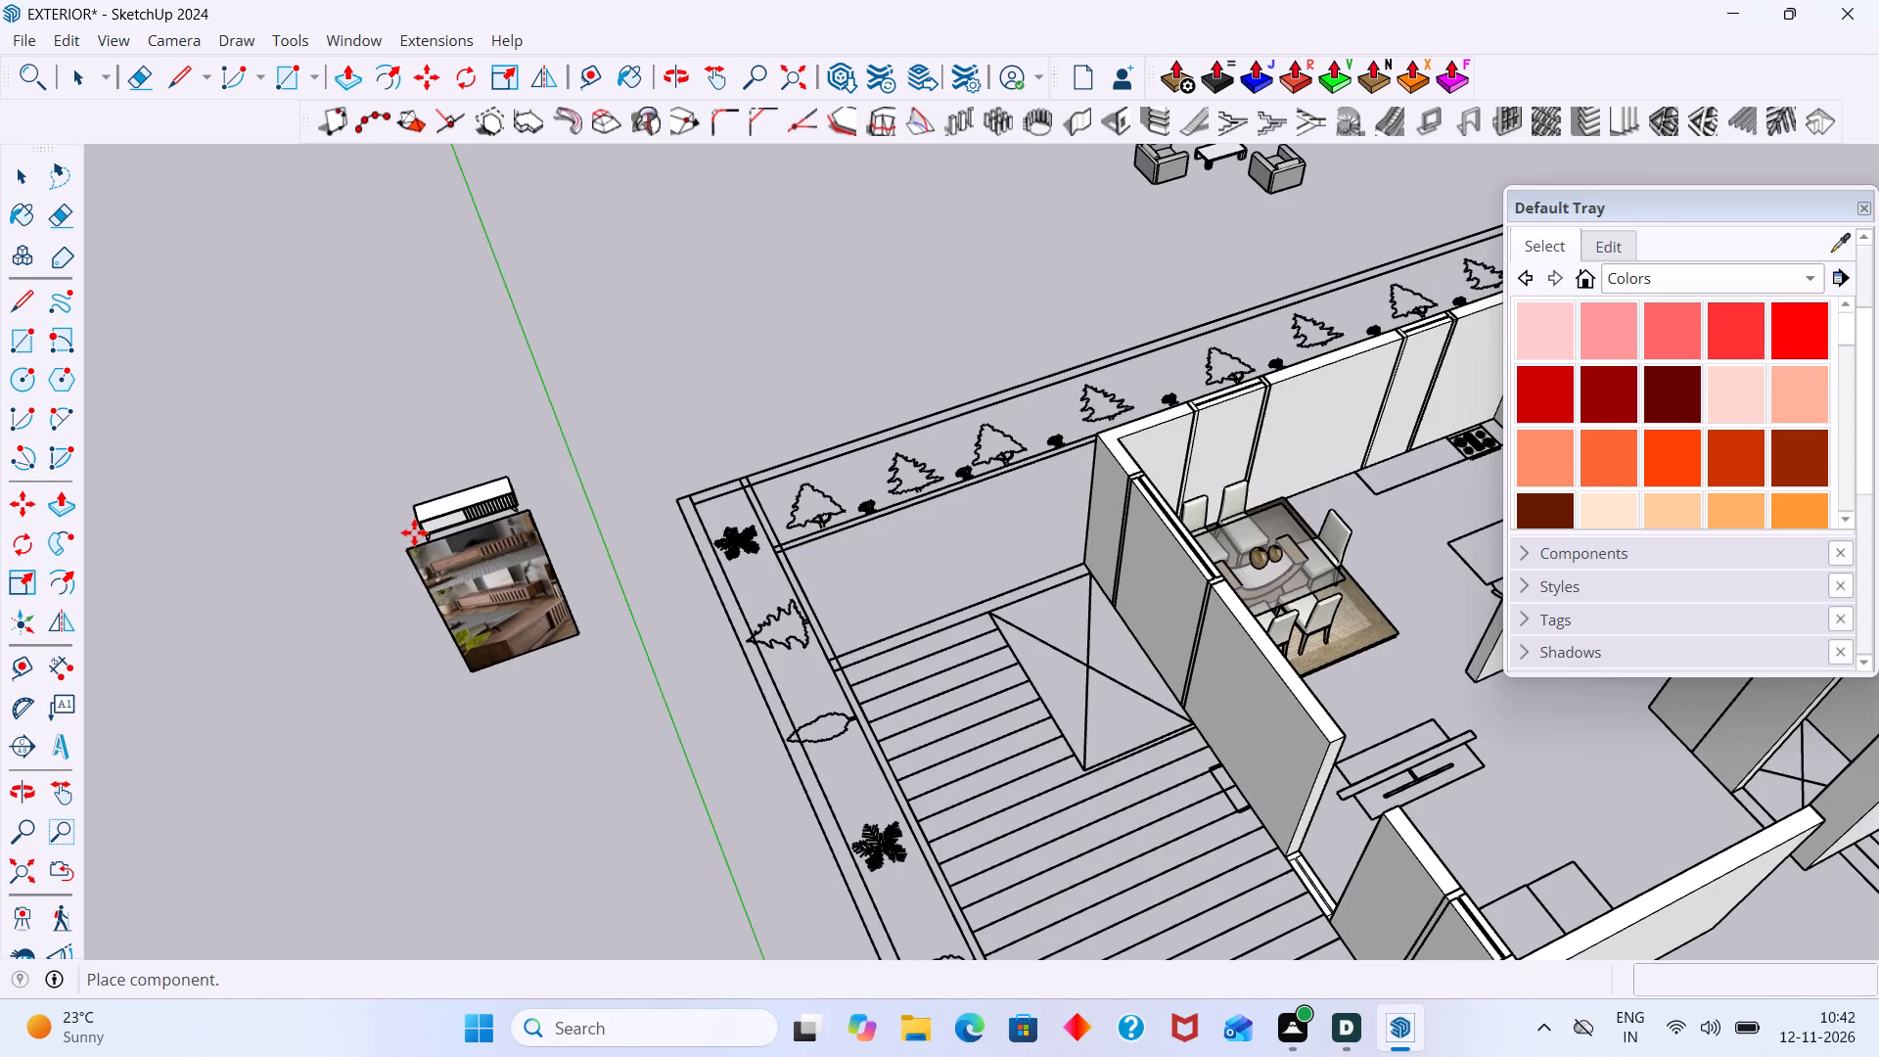
{"action": "scroll", "coordinate": [413, 531], "scroll_direction": "up", "scroll_amount": 13}
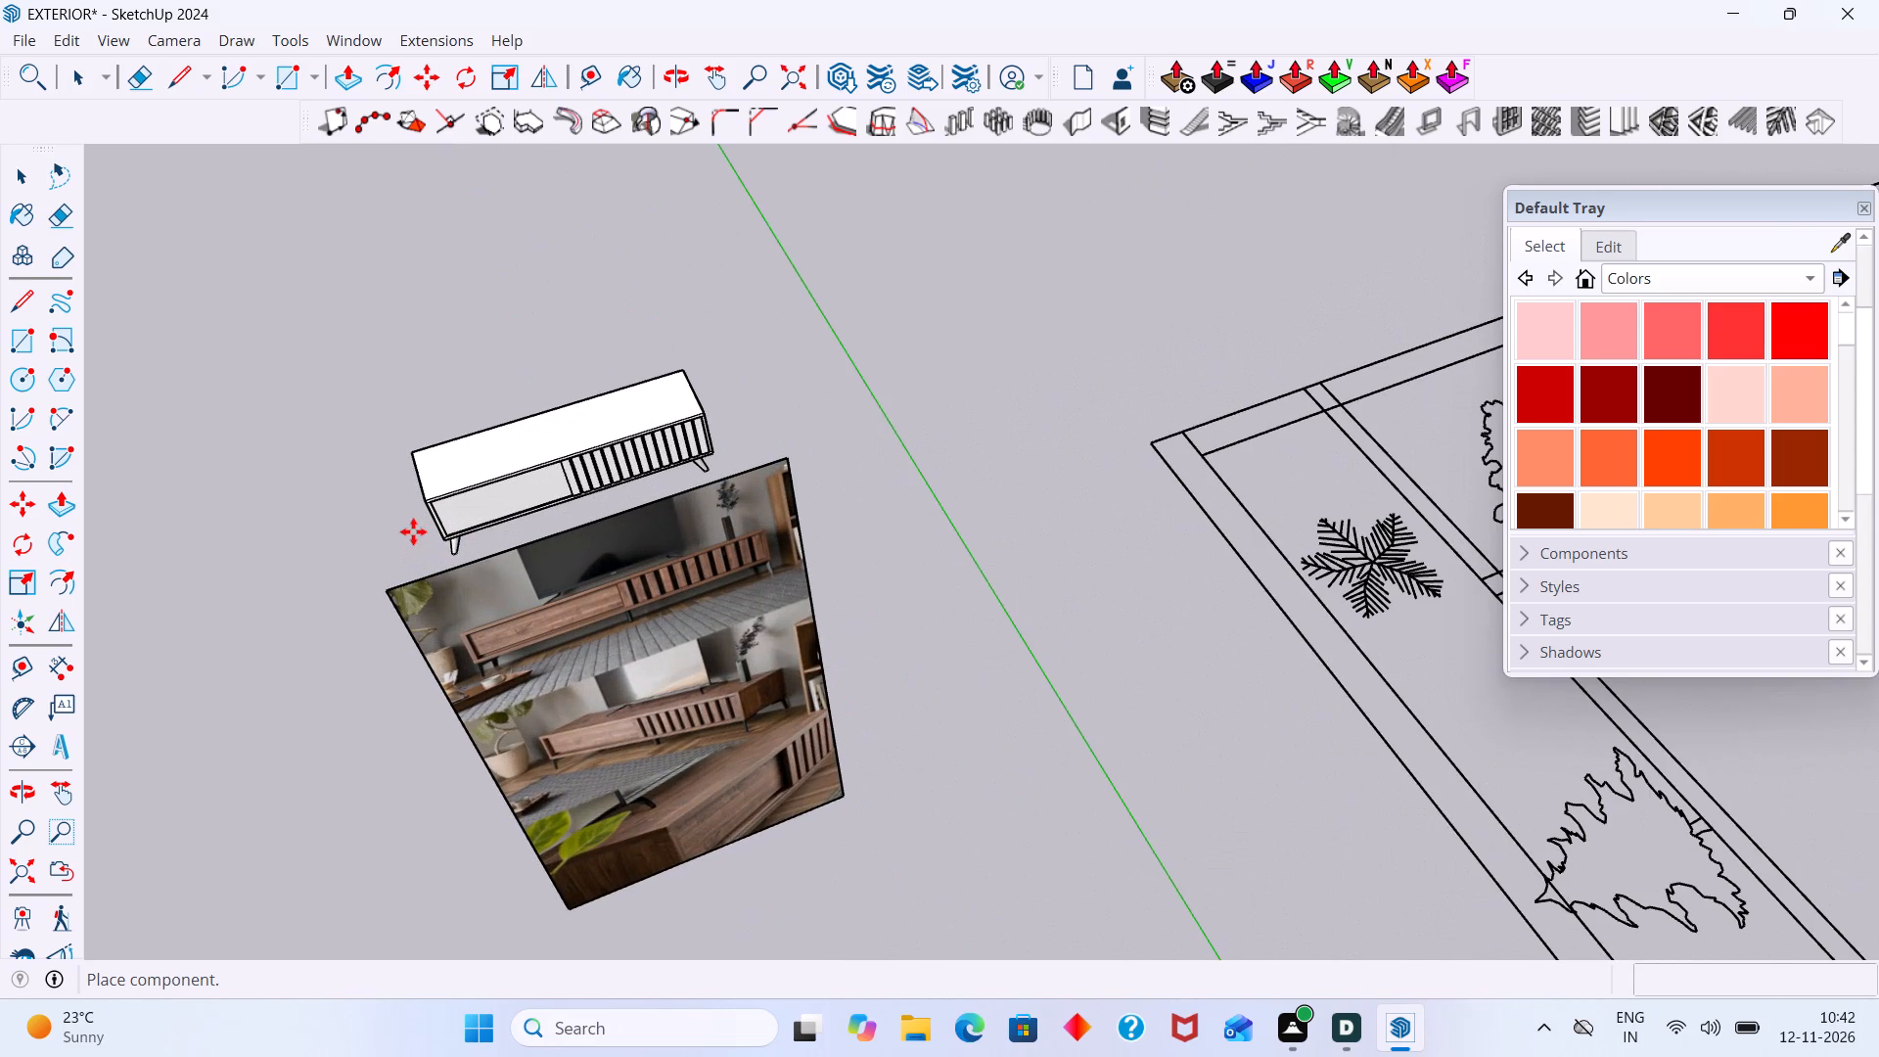
{"action": "left_click", "coordinate": [413, 531]}
{"action": "key", "text": "space"}
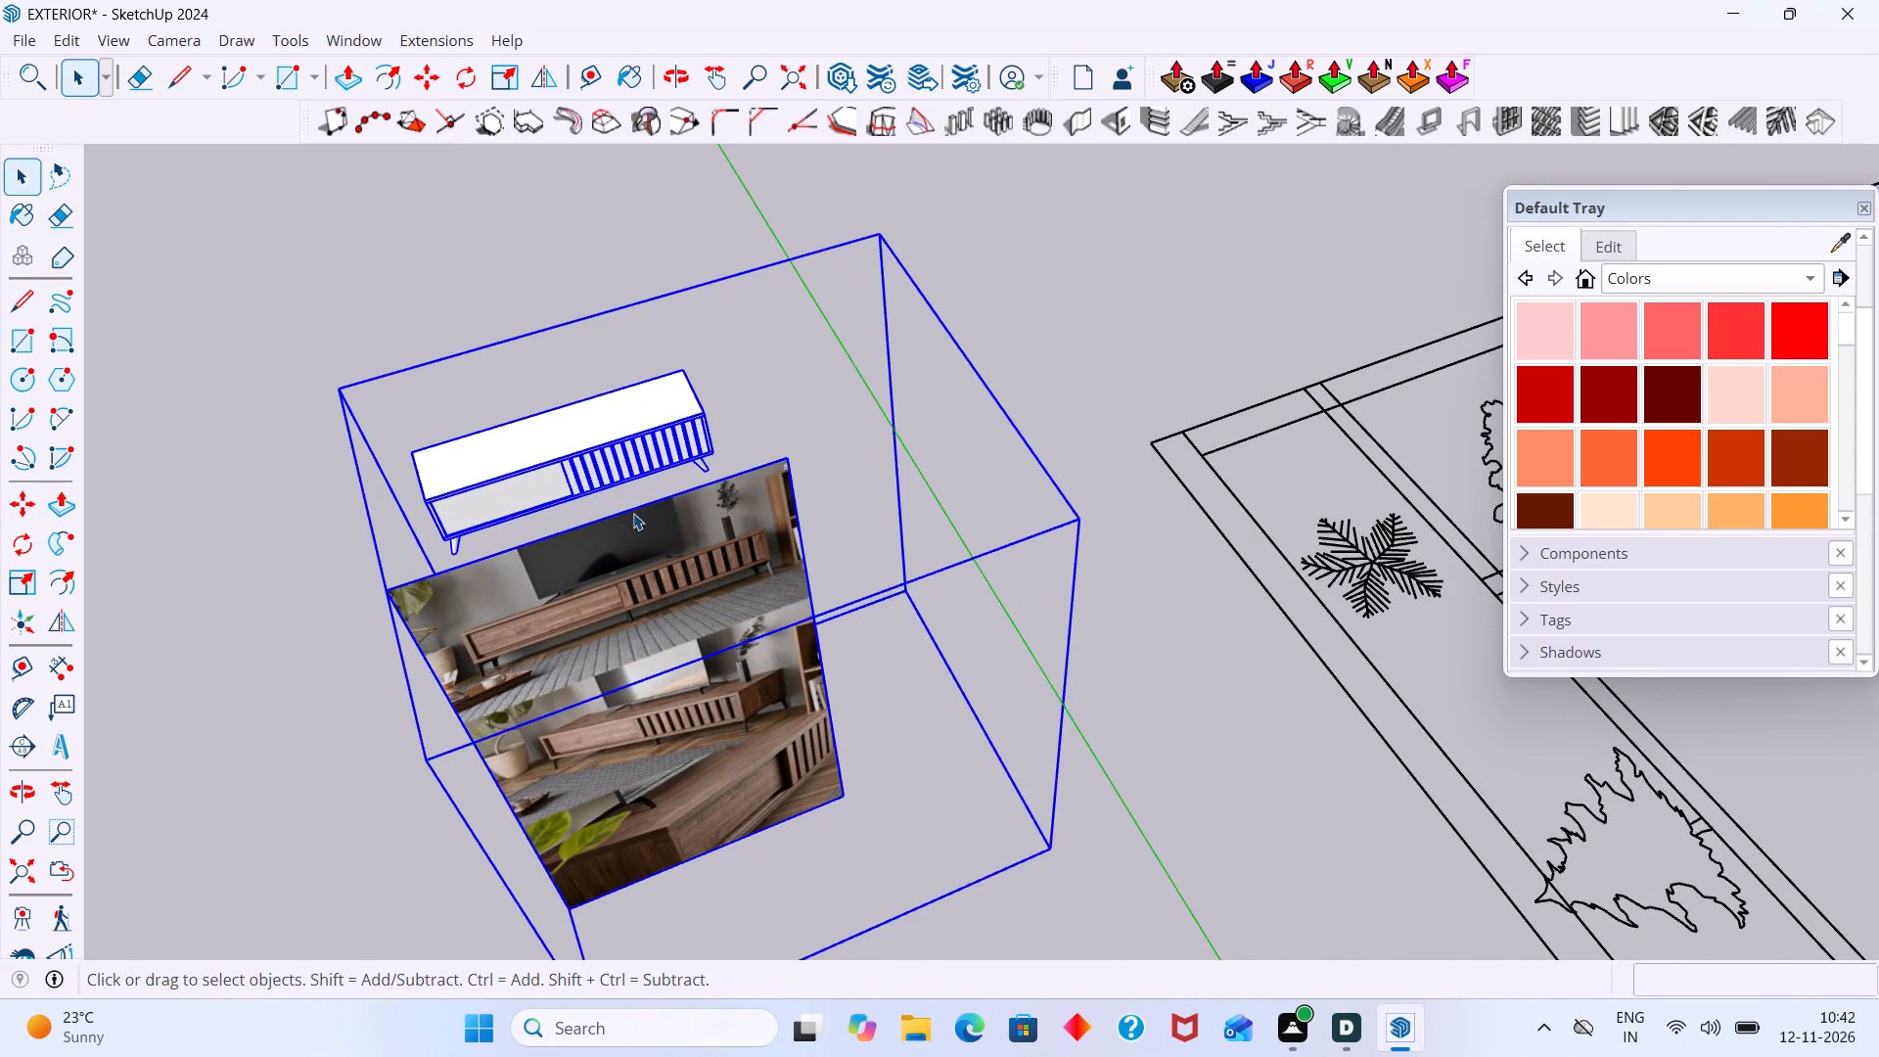
Open the TV unit component for editing and delete the reference photo panel in front of the cabinet.
{"action": "left_click", "coordinate": [779, 427]}
{"action": "left_click", "coordinate": [726, 511]}
{"action": "double_click", "coordinate": [725, 513]}
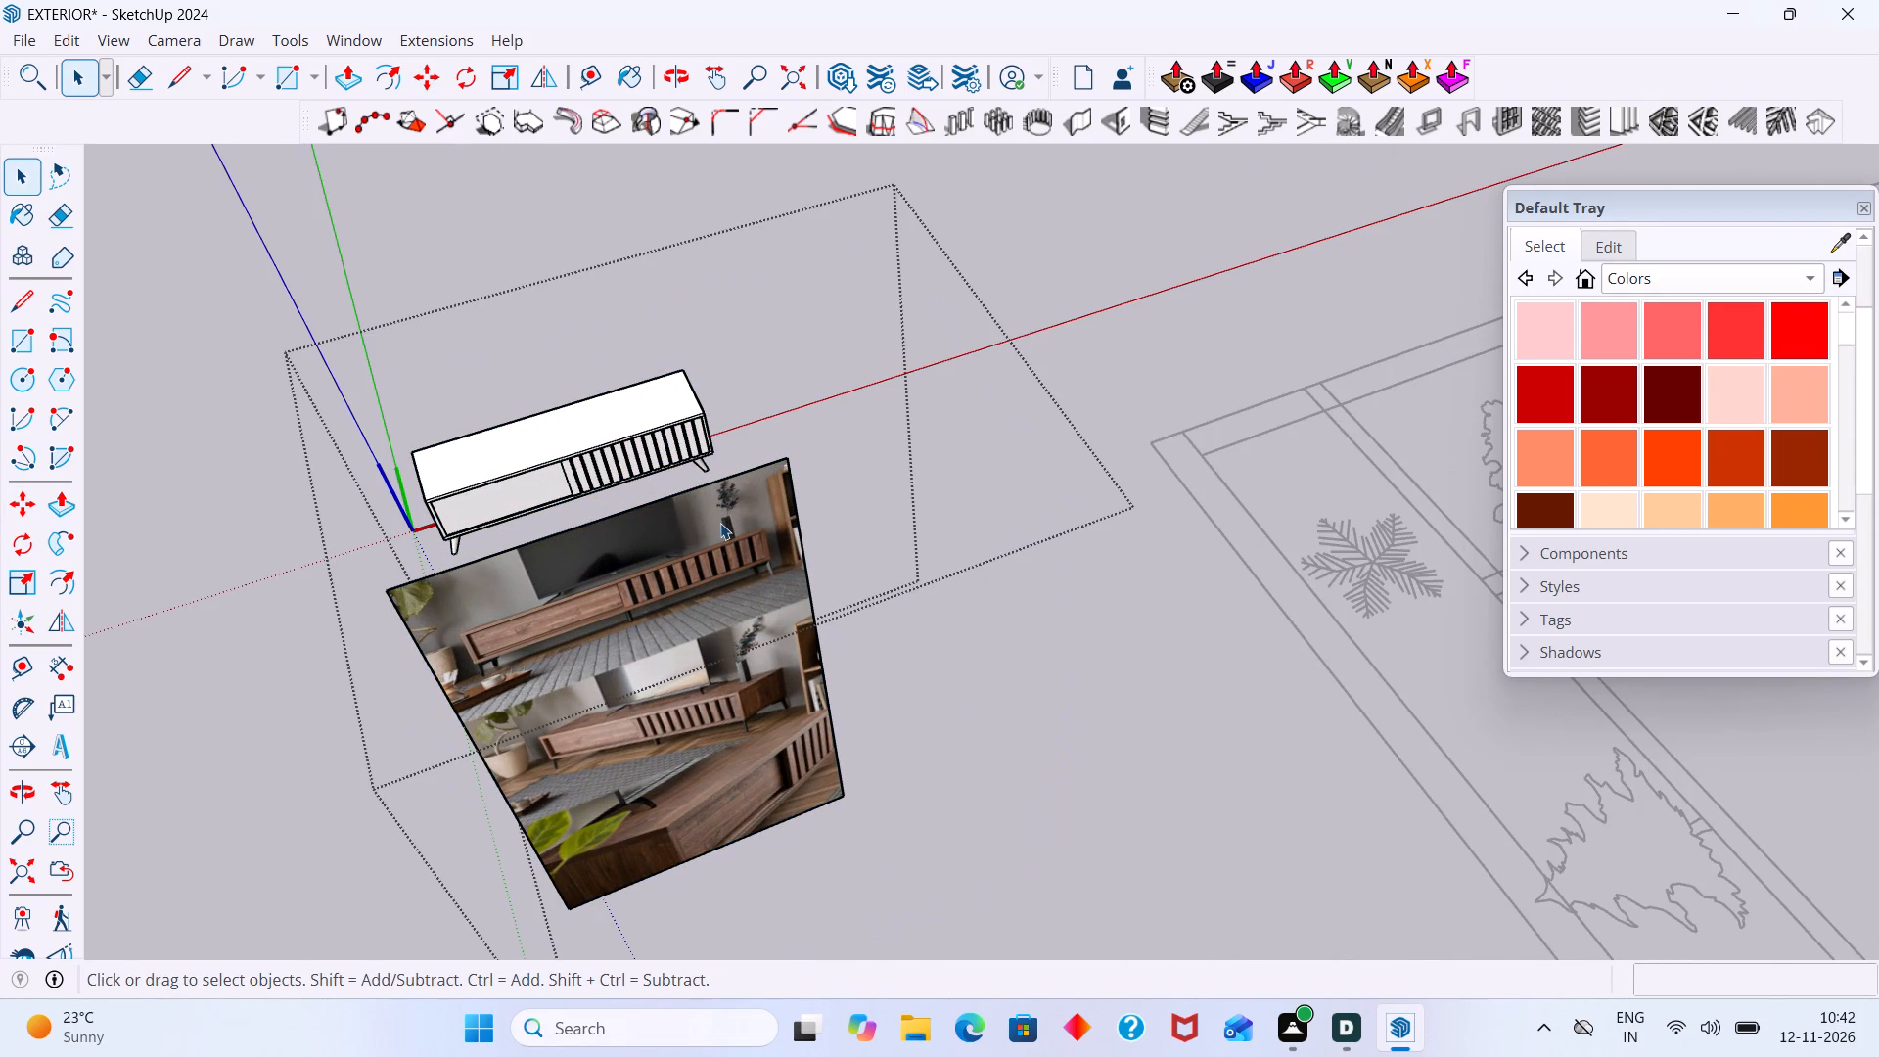
{"action": "left_click", "coordinate": [720, 523]}
{"action": "key", "text": "Delete"}
{"action": "left_click", "coordinate": [883, 479]}
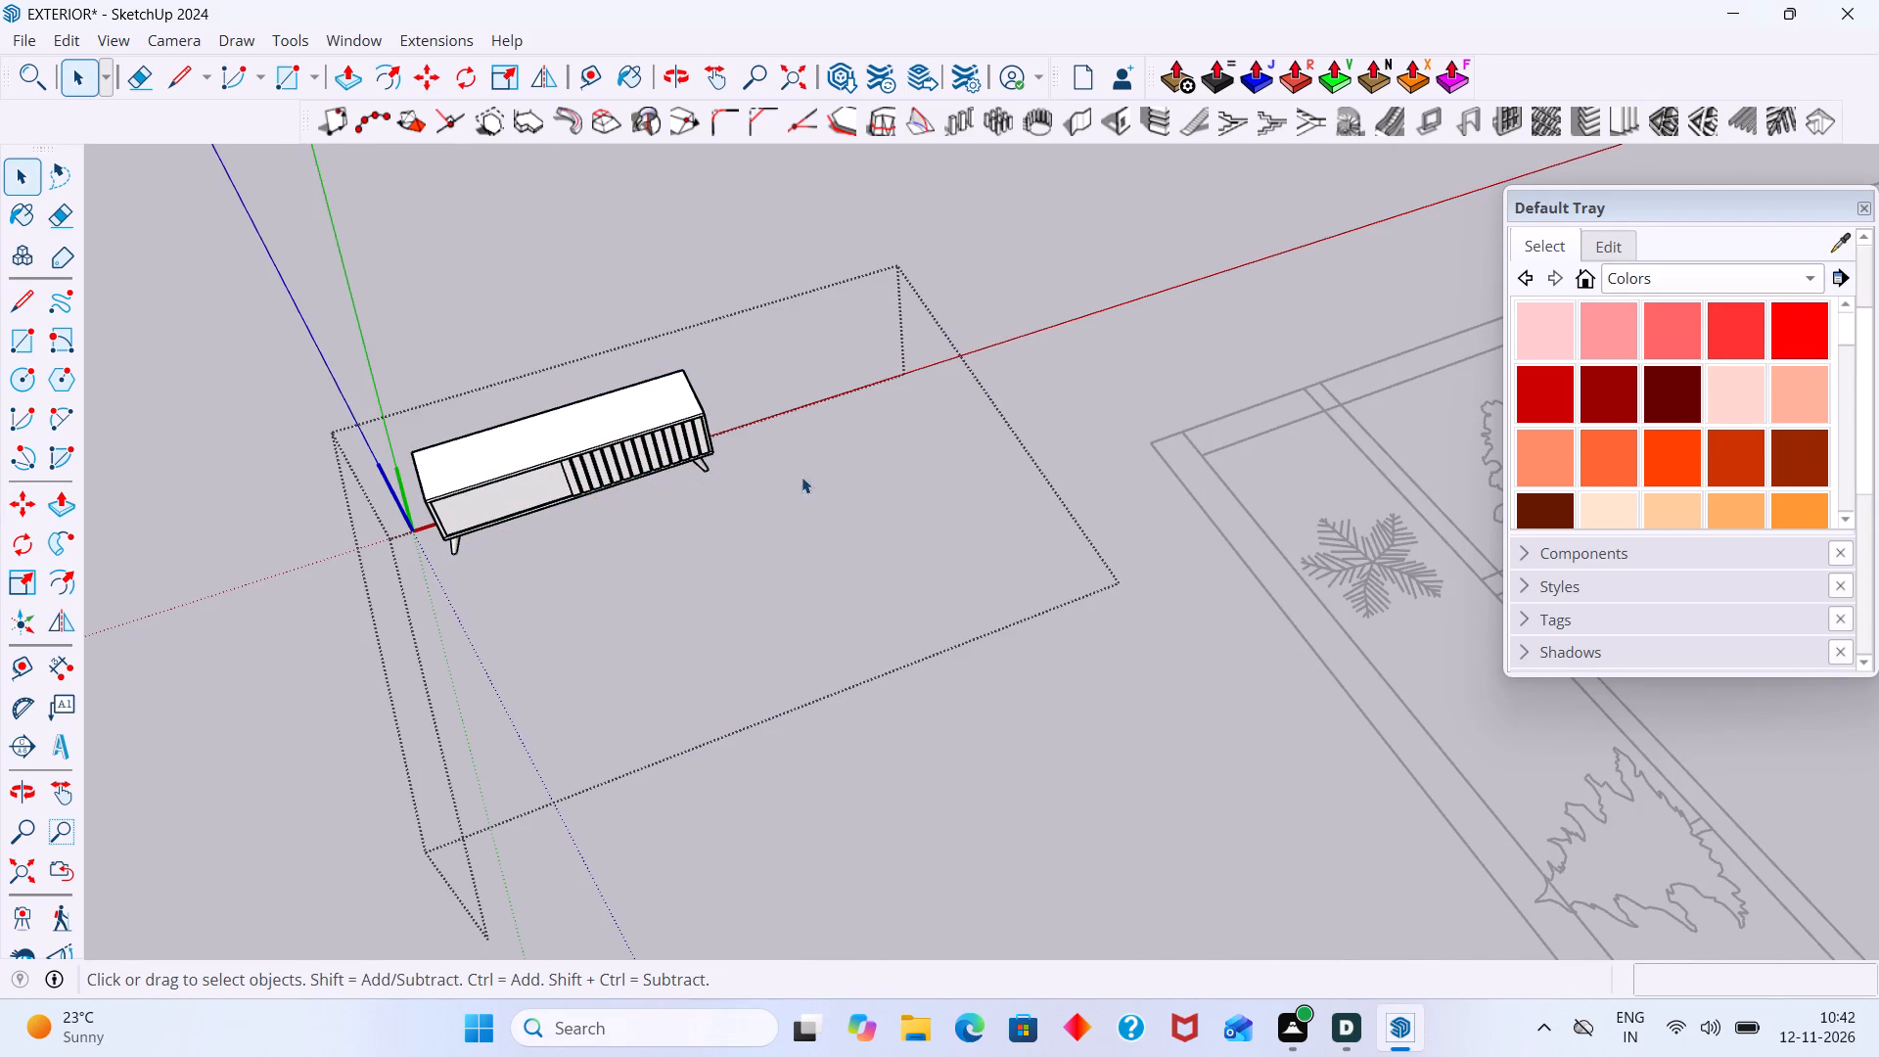
Examine the cabinet's front, slats and legs up close, and leave the component's editing mode.
{"action": "scroll", "coordinate": [802, 477], "scroll_direction": "down", "scroll_amount": 11}
{"action": "middle_click_drag", "start_coordinate": [704, 476], "coordinate": [617, 429]}
{"action": "scroll", "coordinate": [658, 424], "scroll_direction": "up", "scroll_amount": 14}
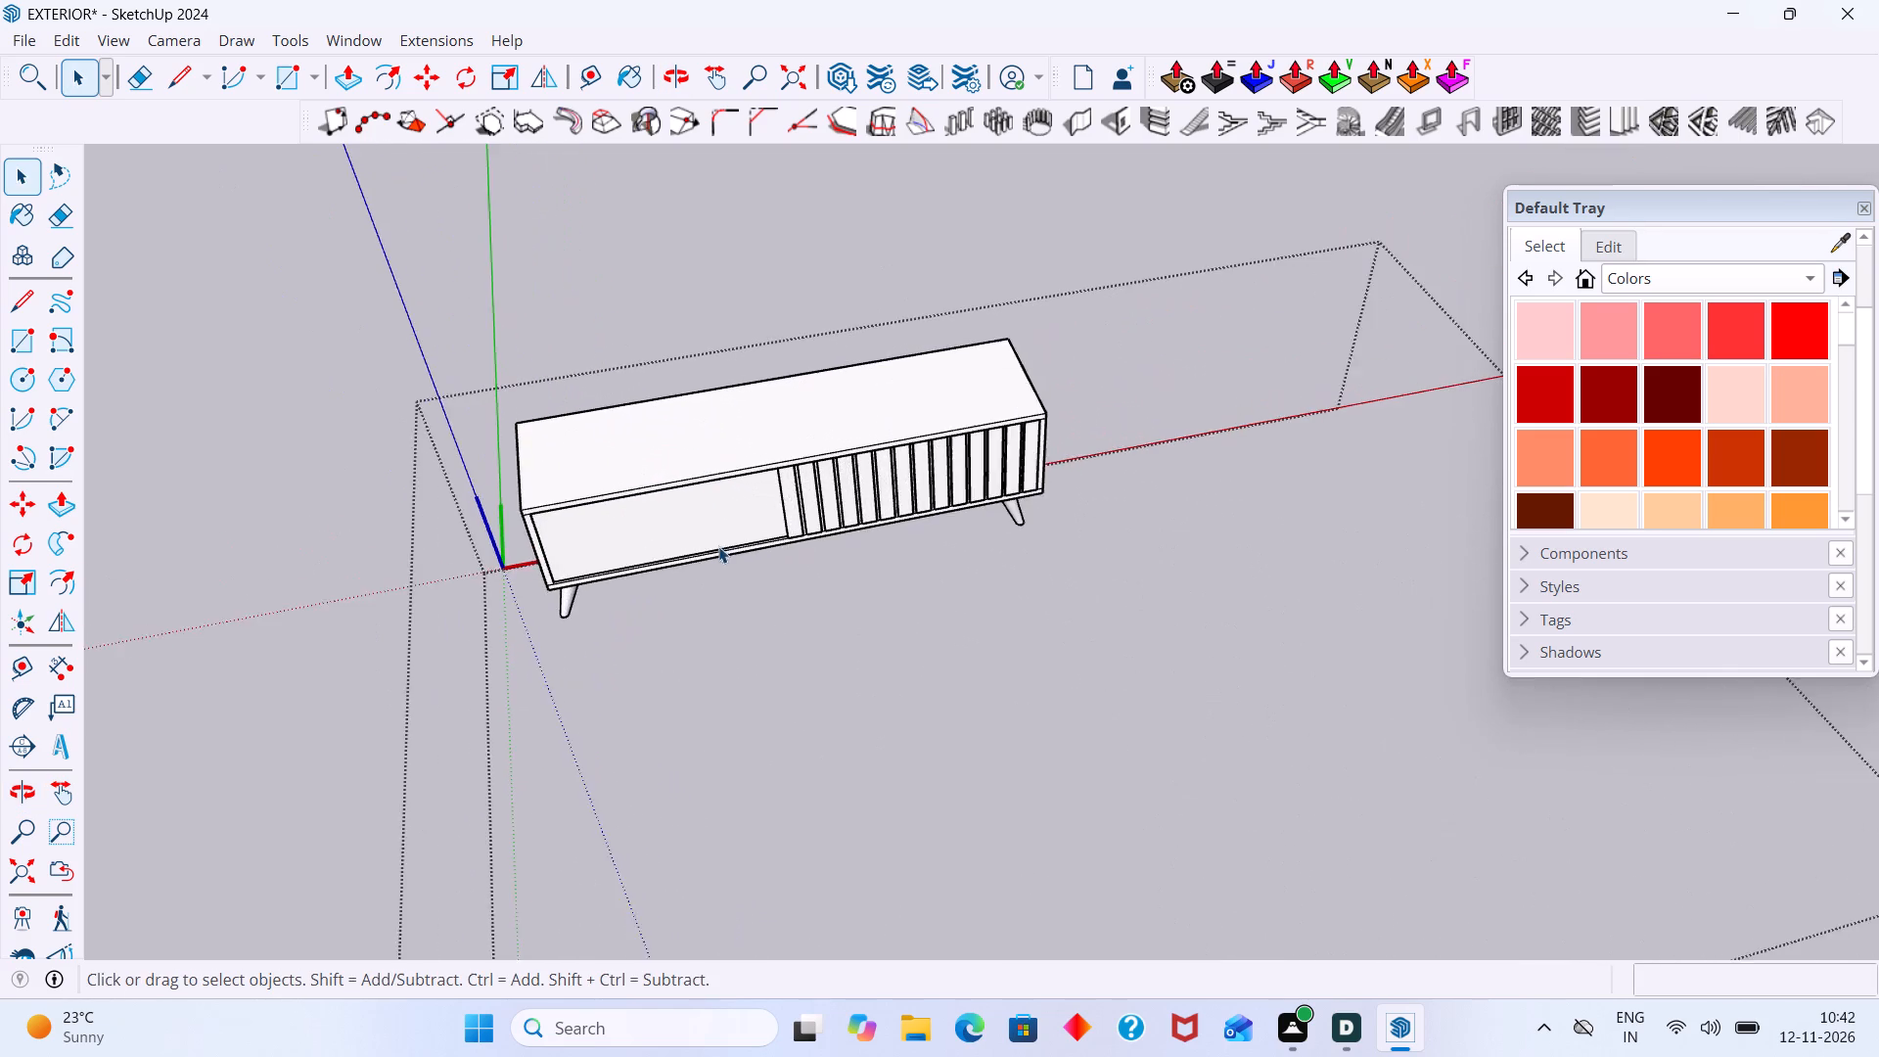
{"action": "middle_click_drag", "start_coordinate": [719, 546], "coordinate": [780, 471]}
{"action": "scroll", "coordinate": [787, 490], "scroll_direction": "up", "scroll_amount": 12}
{"action": "scroll", "coordinate": [815, 416], "scroll_direction": "up", "scroll_amount": 1}
{"action": "middle_click_drag", "start_coordinate": [815, 416], "coordinate": [815, 440]}
{"action": "scroll", "coordinate": [786, 392], "scroll_direction": "up", "scroll_amount": 5}
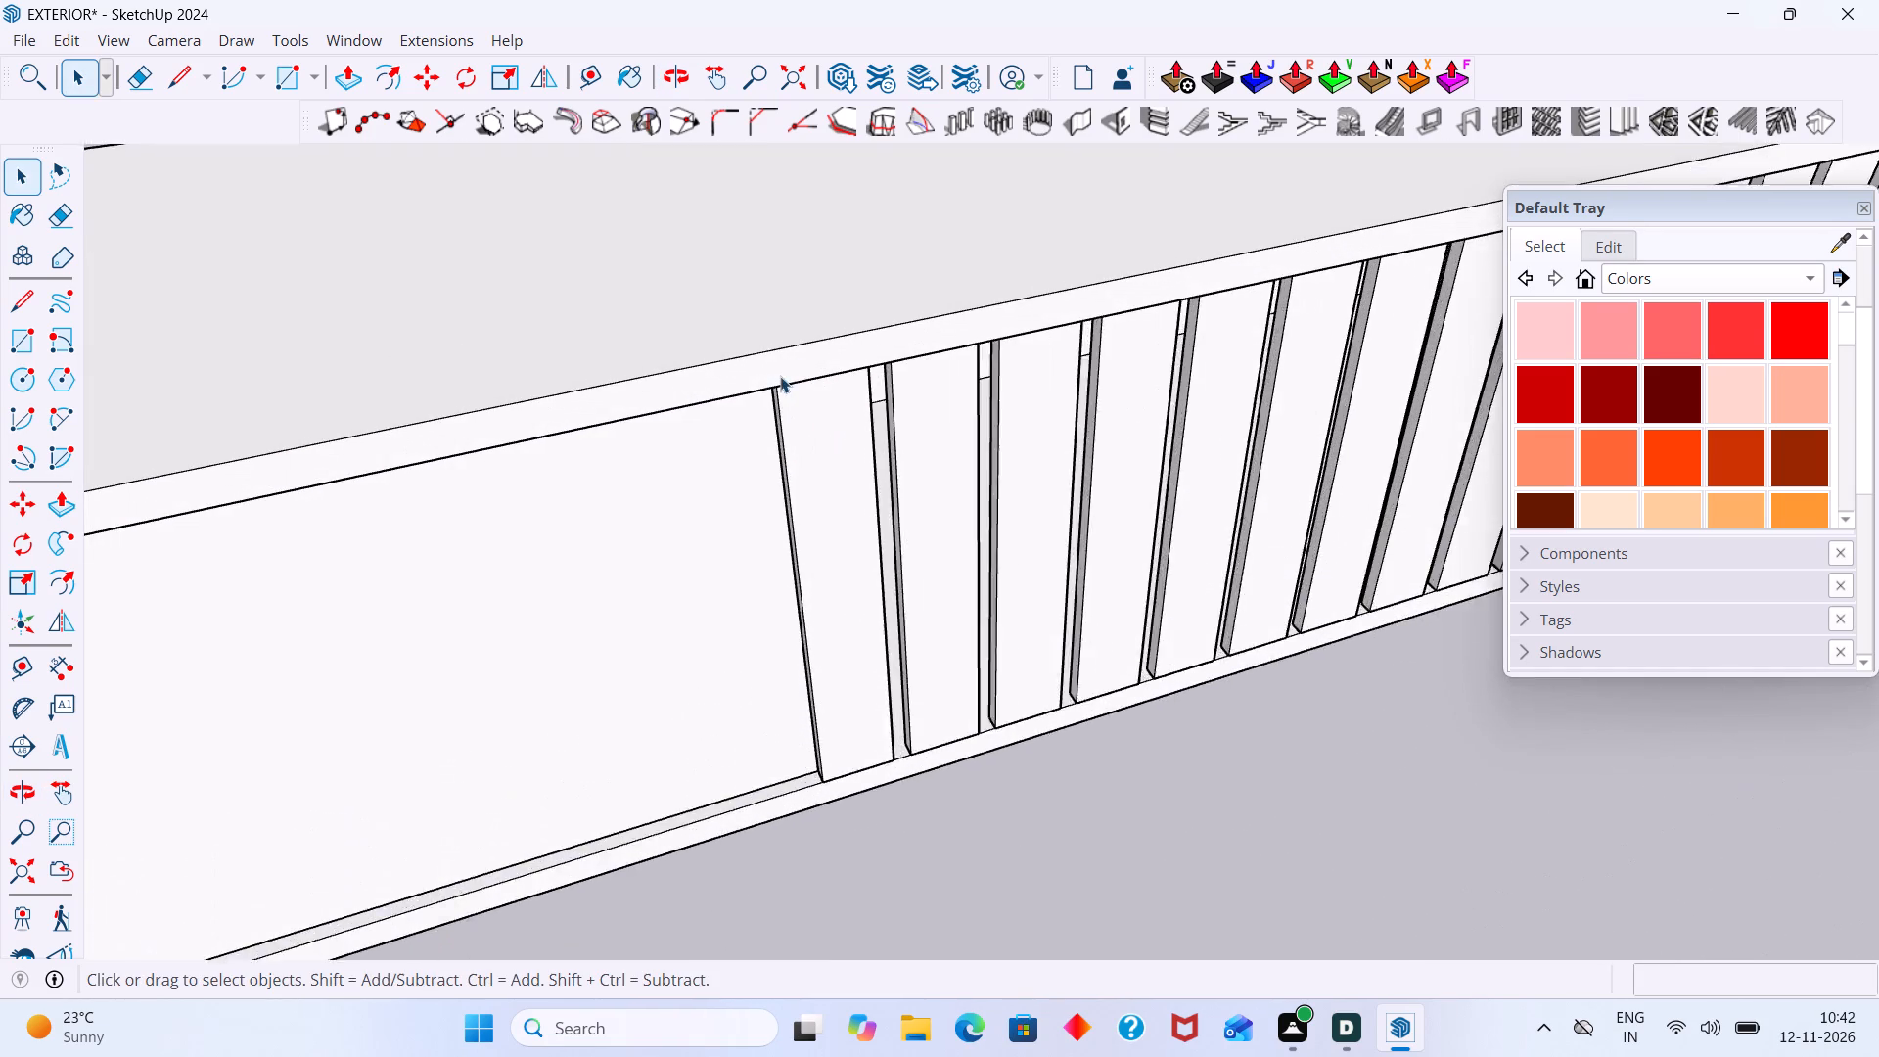
{"action": "scroll", "coordinate": [780, 376], "scroll_direction": "up", "scroll_amount": 3}
{"action": "middle_click_drag", "start_coordinate": [760, 392], "coordinate": [836, 237]}
{"action": "scroll", "coordinate": [852, 302], "scroll_direction": "down", "scroll_amount": 14}
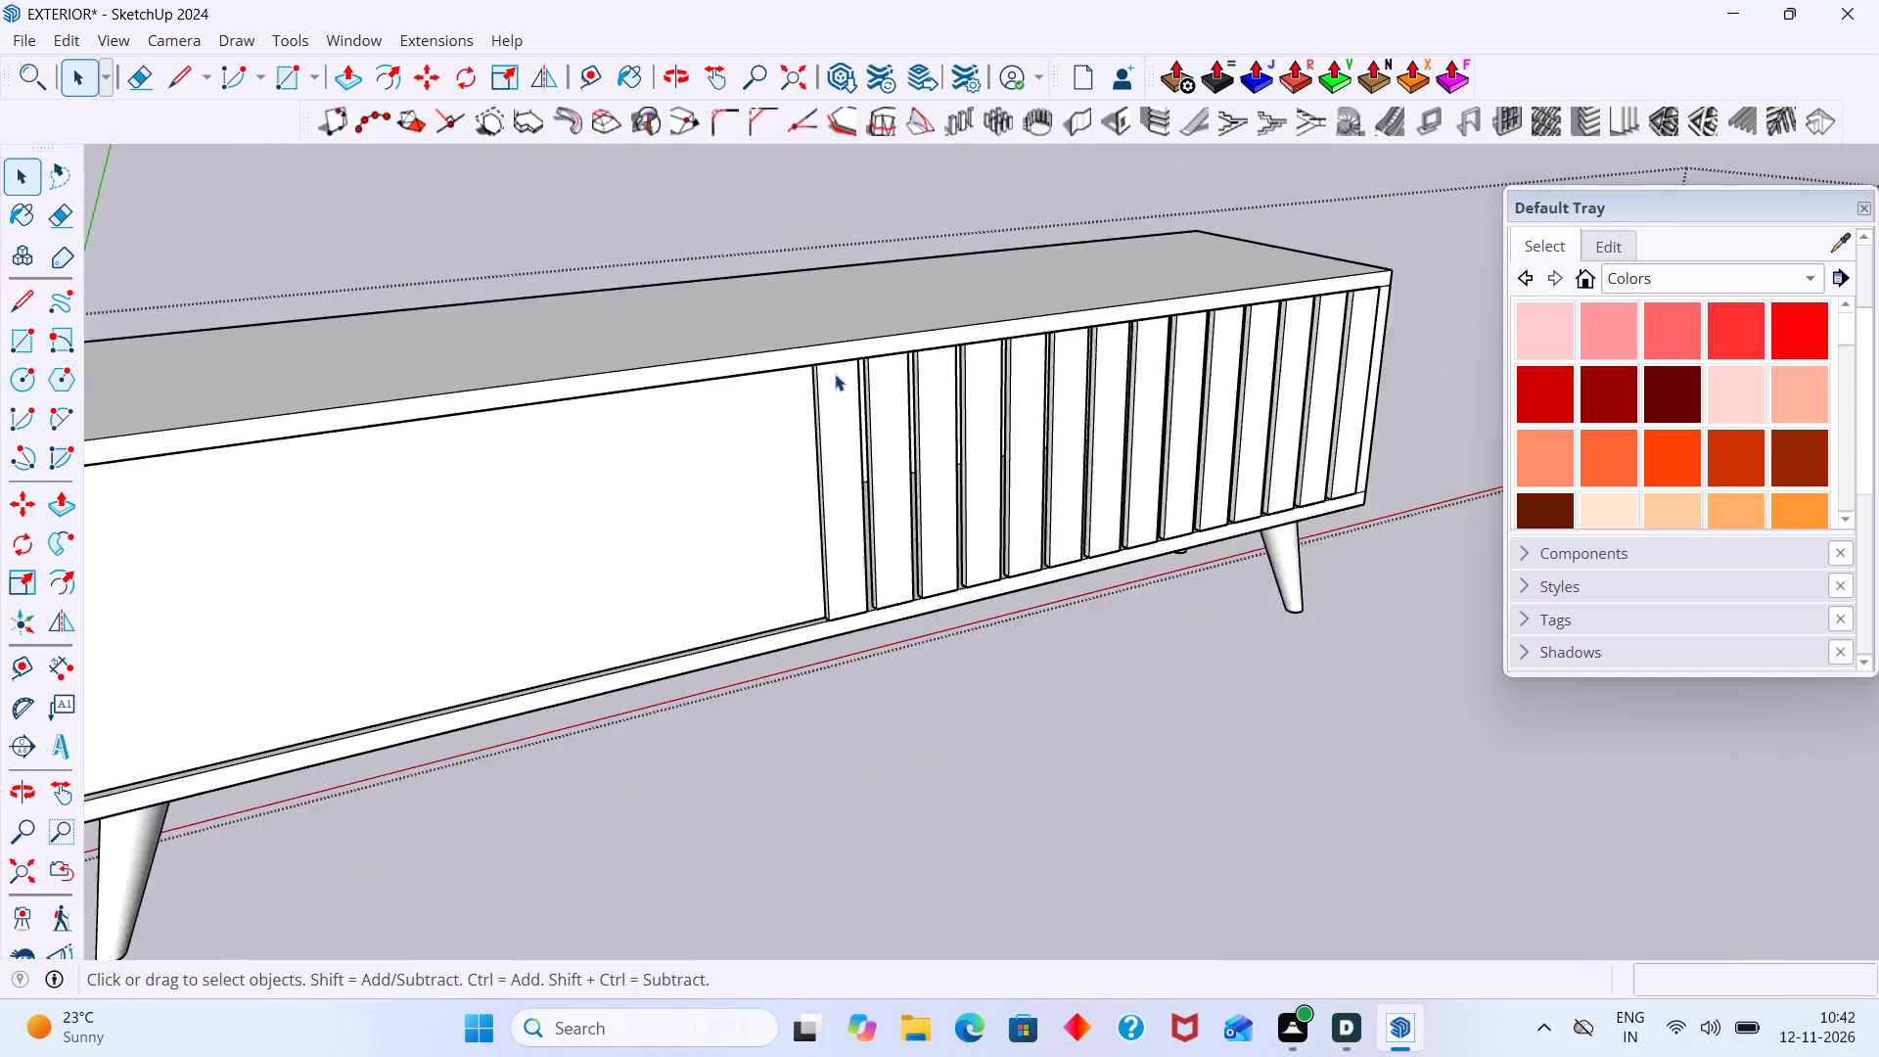
{"action": "scroll", "coordinate": [835, 374], "scroll_direction": "down", "scroll_amount": 9}
{"action": "middle_click_drag", "start_coordinate": [879, 412], "coordinate": [796, 391]}
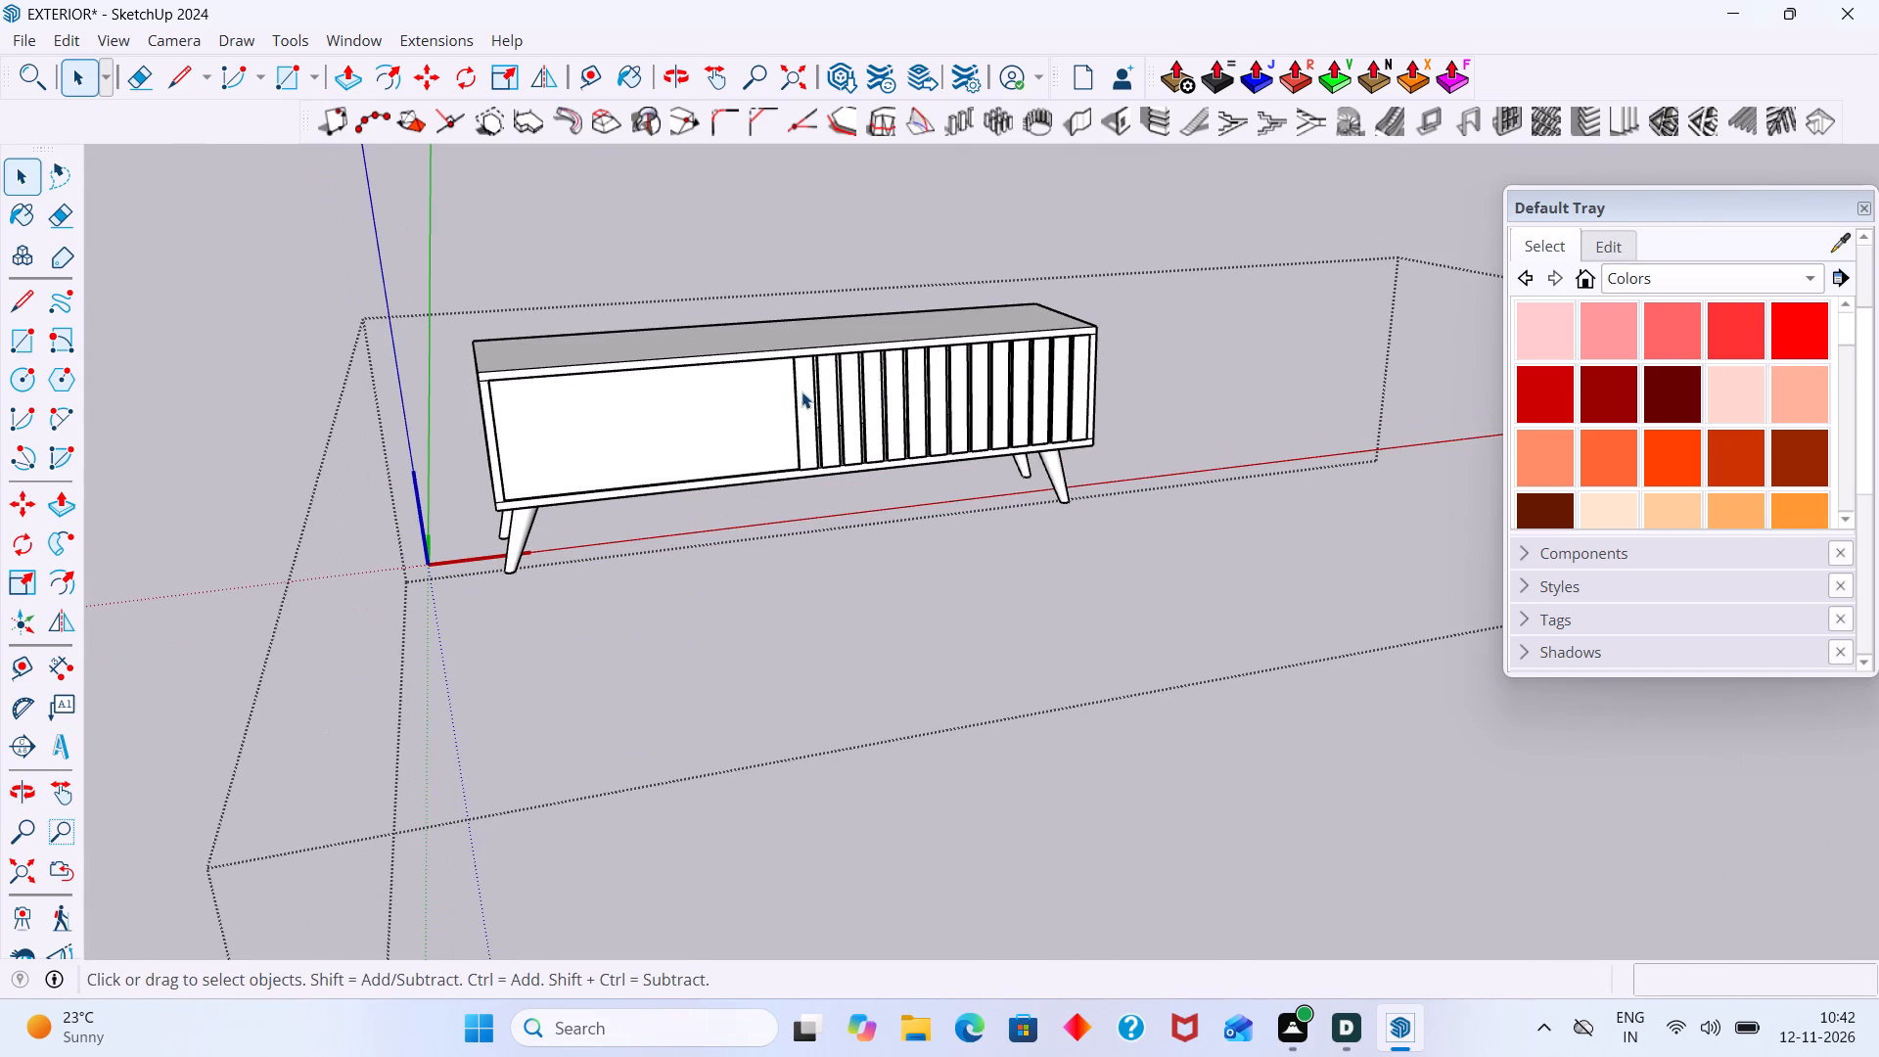
{"action": "scroll", "coordinate": [747, 433], "scroll_direction": "down", "scroll_amount": 6}
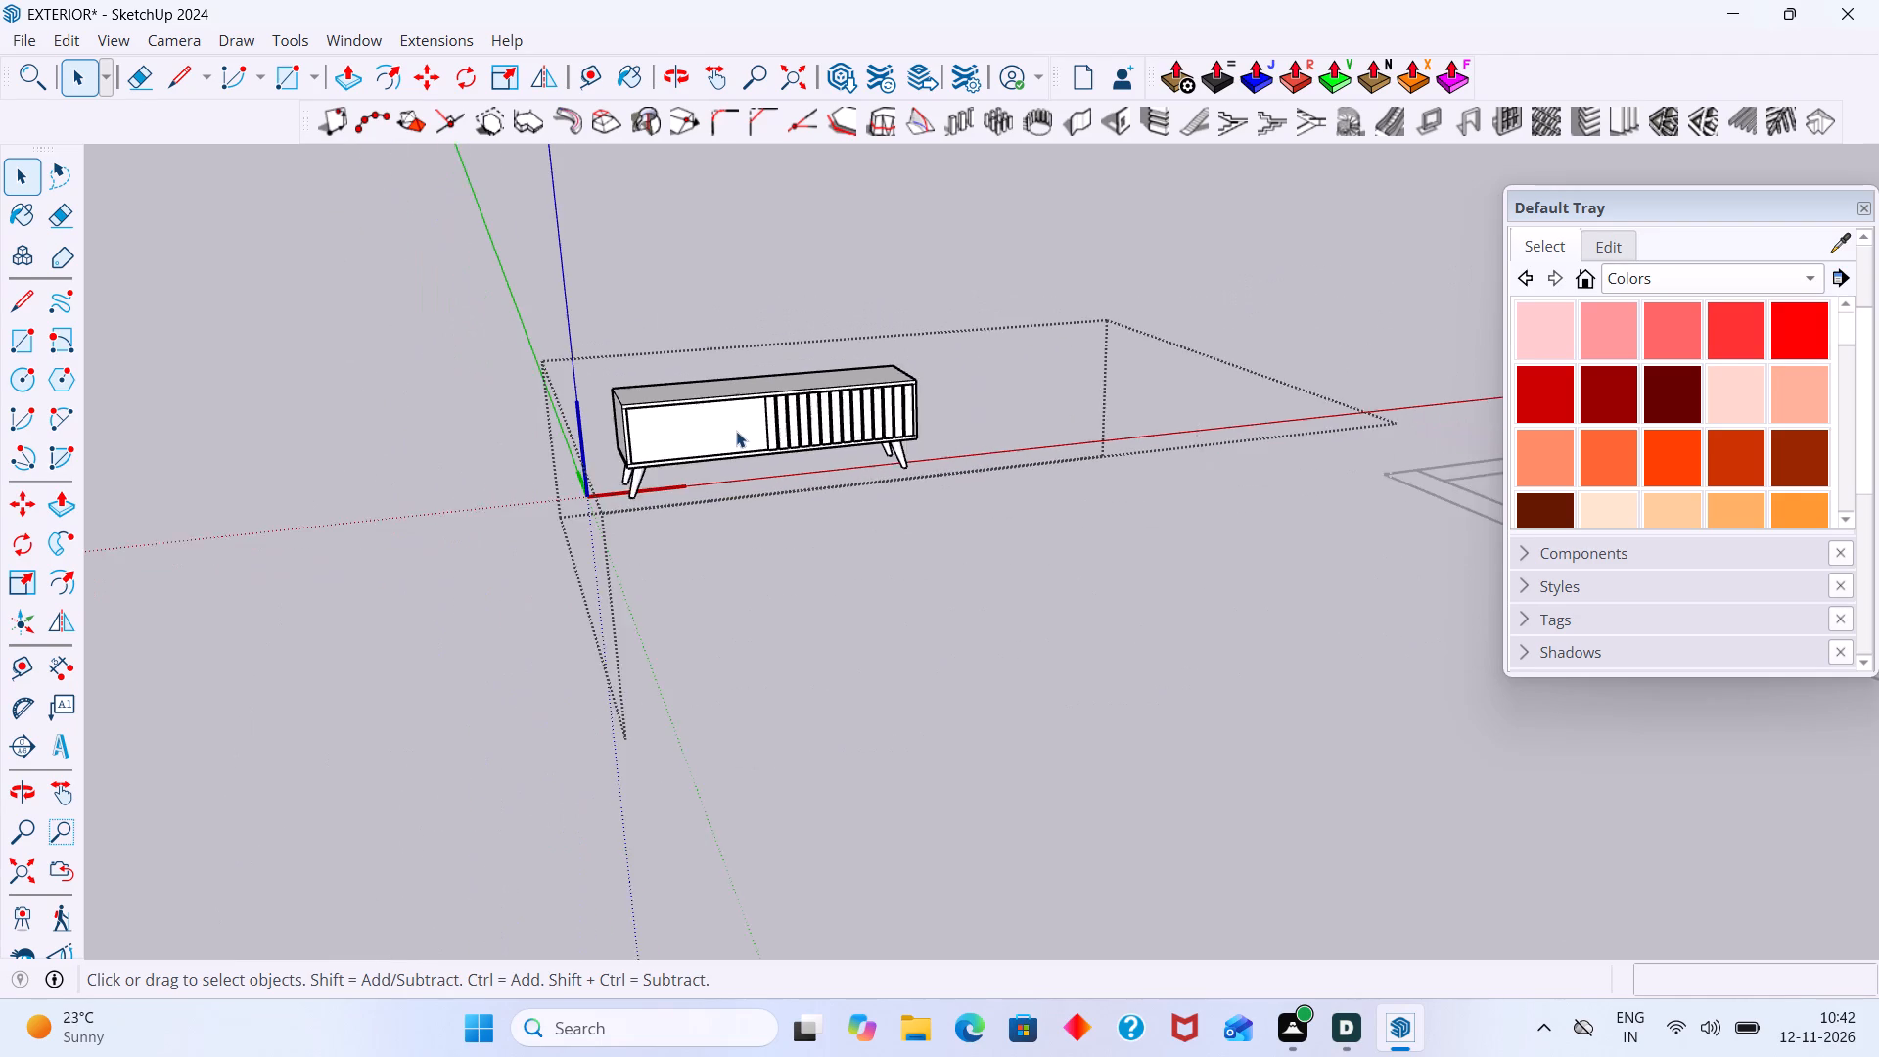
{"action": "scroll", "coordinate": [736, 431], "scroll_direction": "down", "scroll_amount": 3}
{"action": "left_click", "coordinate": [734, 427]}
{"action": "left_click", "coordinate": [867, 273]}
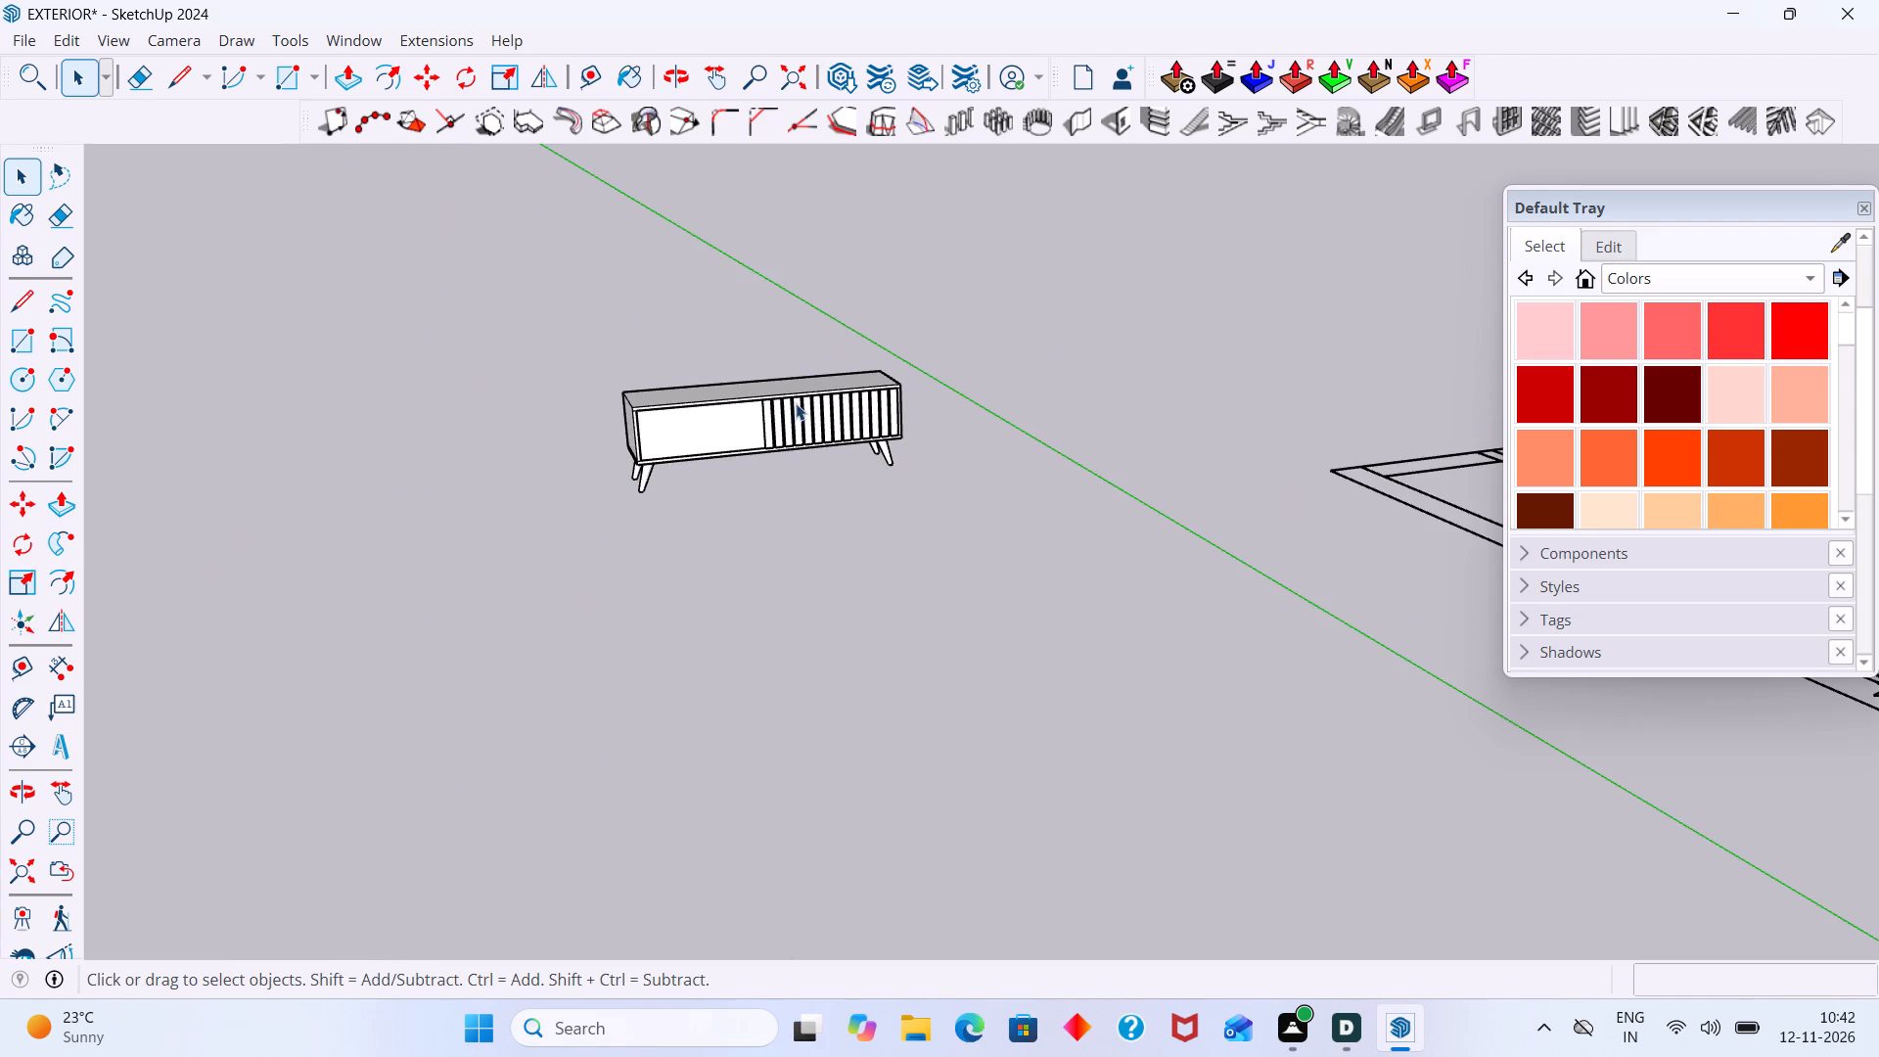
Move the TV unit into the house onto the TV unit outline between the dining set and the sofa wall.
{"action": "left_click", "coordinate": [797, 403]}
{"action": "key", "text": "m"}
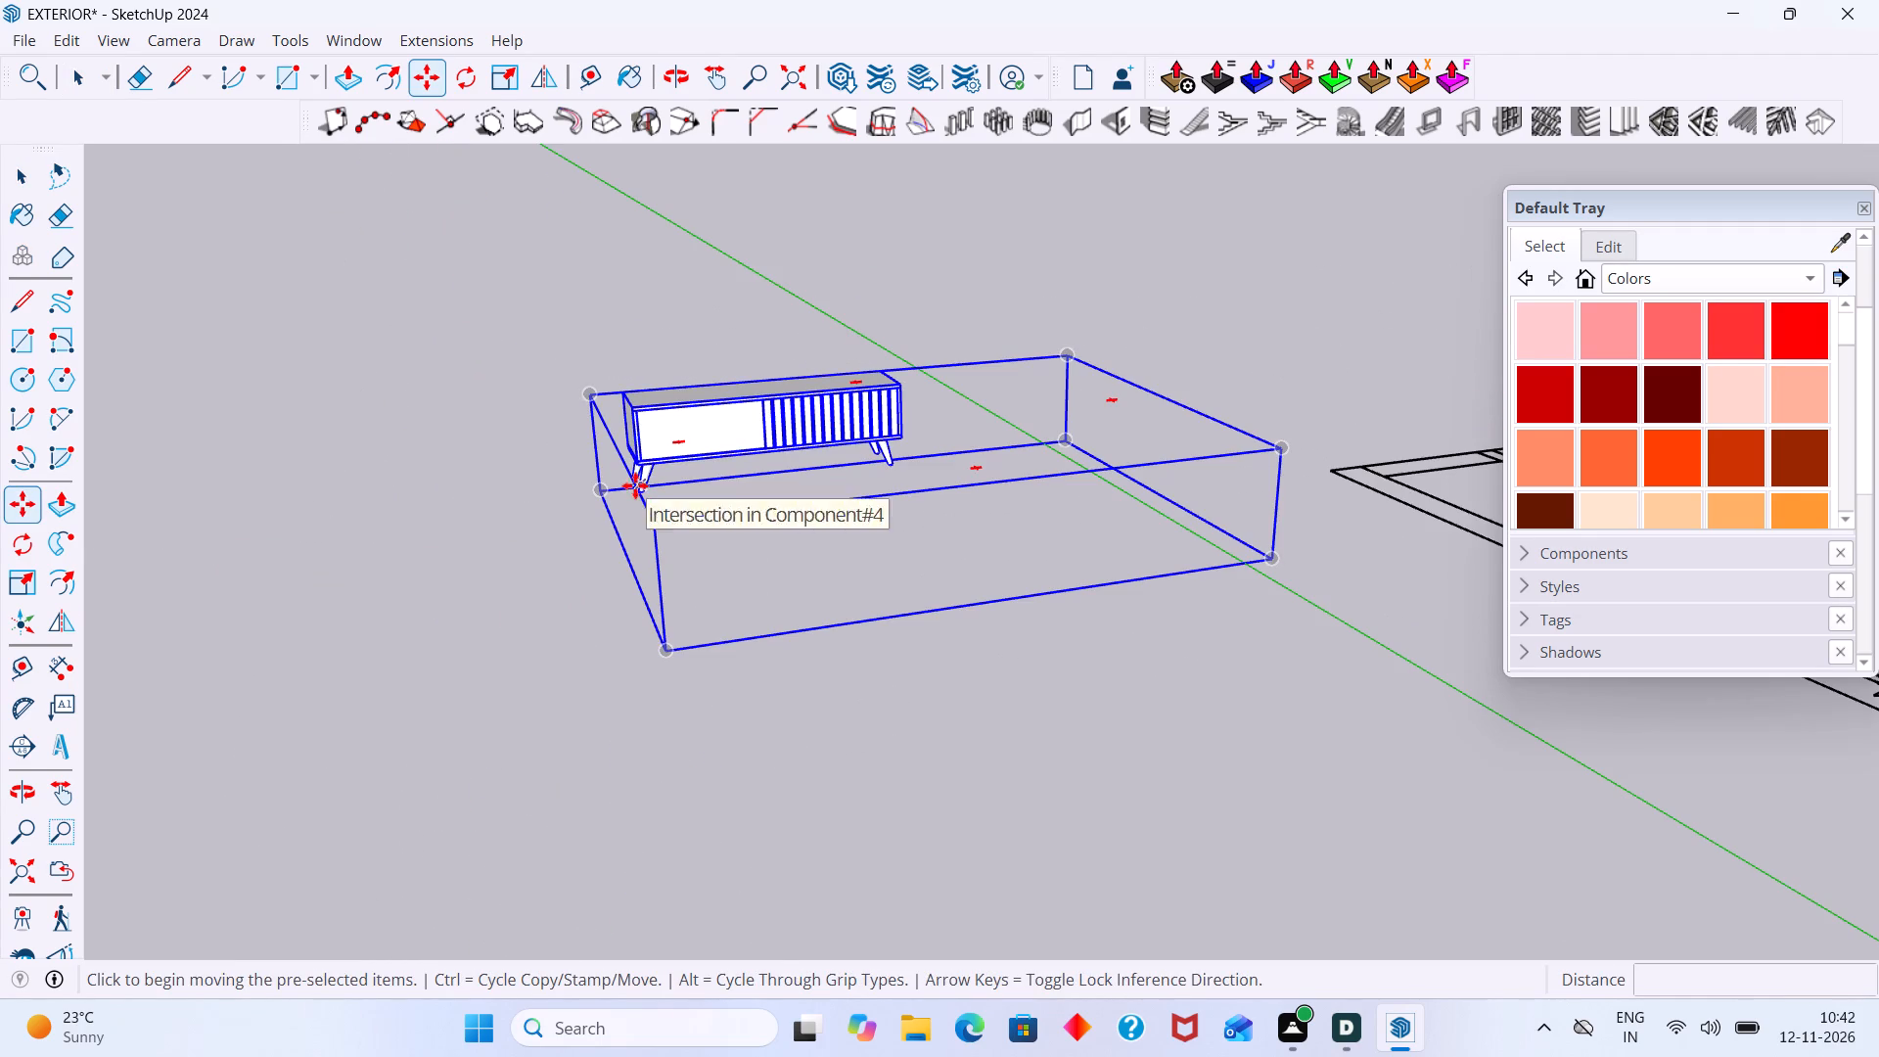
{"action": "left_click", "coordinate": [589, 391]}
{"action": "scroll", "coordinate": [763, 468], "scroll_direction": "down", "scroll_amount": 15}
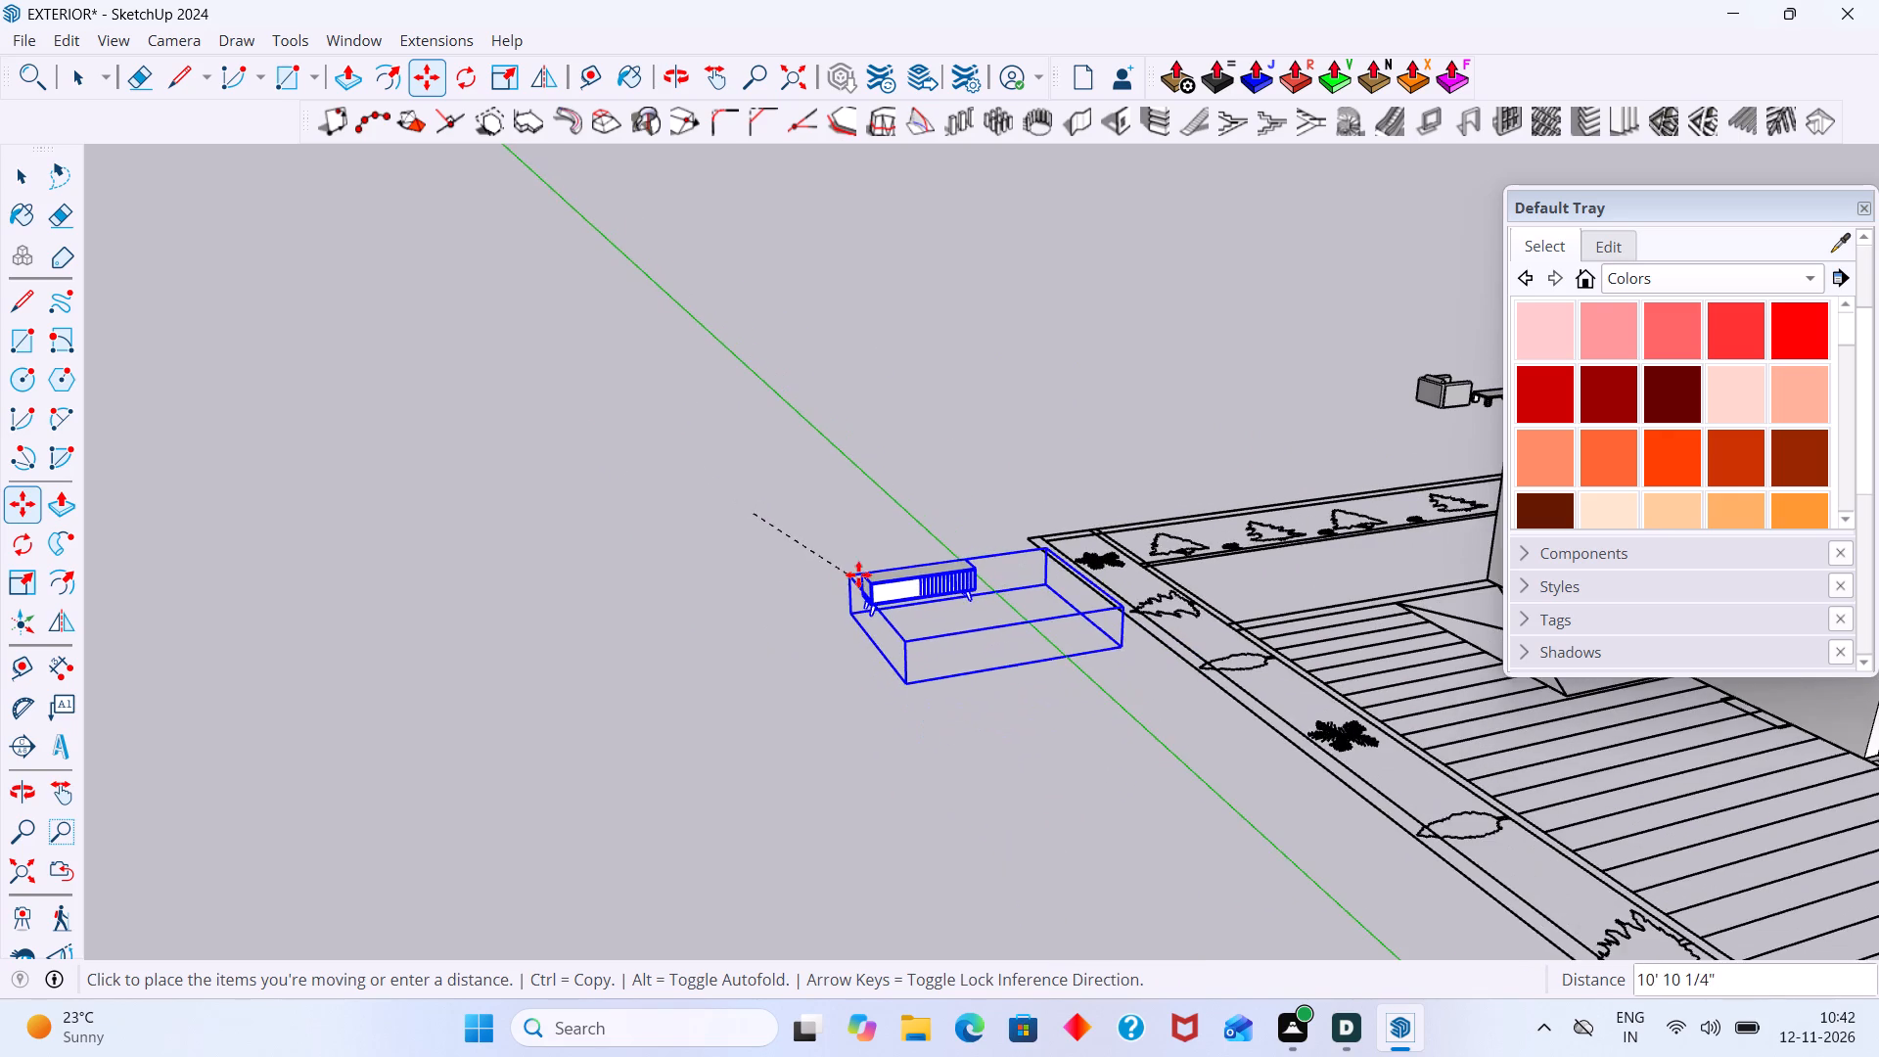
{"action": "middle_click_drag", "start_coordinate": [851, 574], "coordinate": [622, 492]}
{"action": "scroll", "coordinate": [773, 514], "scroll_direction": "down", "scroll_amount": 14}
{"action": "middle_click_drag", "start_coordinate": [918, 611], "coordinate": [619, 620]}
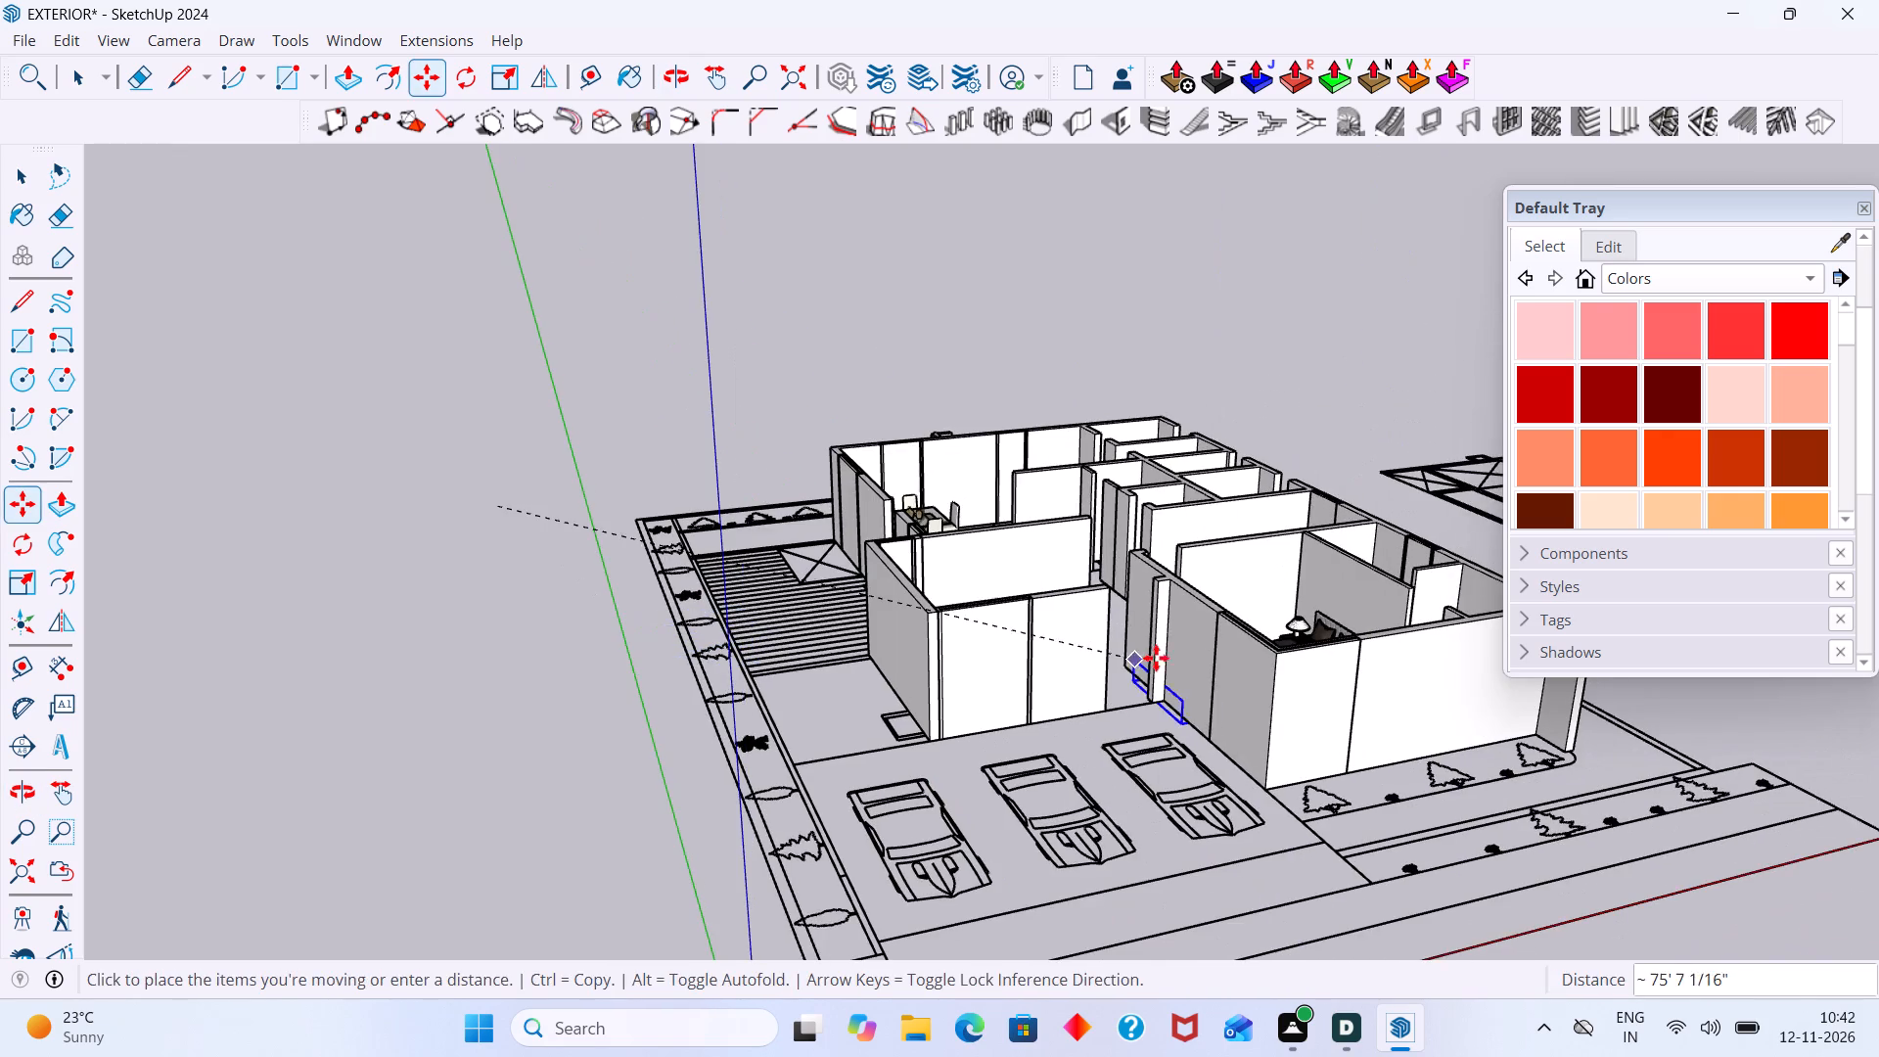
{"action": "middle_click_drag", "start_coordinate": [1125, 681], "coordinate": [1026, 855]}
{"action": "scroll", "coordinate": [995, 721], "scroll_direction": "up", "scroll_amount": 6}
{"action": "middle_click_drag", "start_coordinate": [966, 570], "coordinate": [1010, 715]}
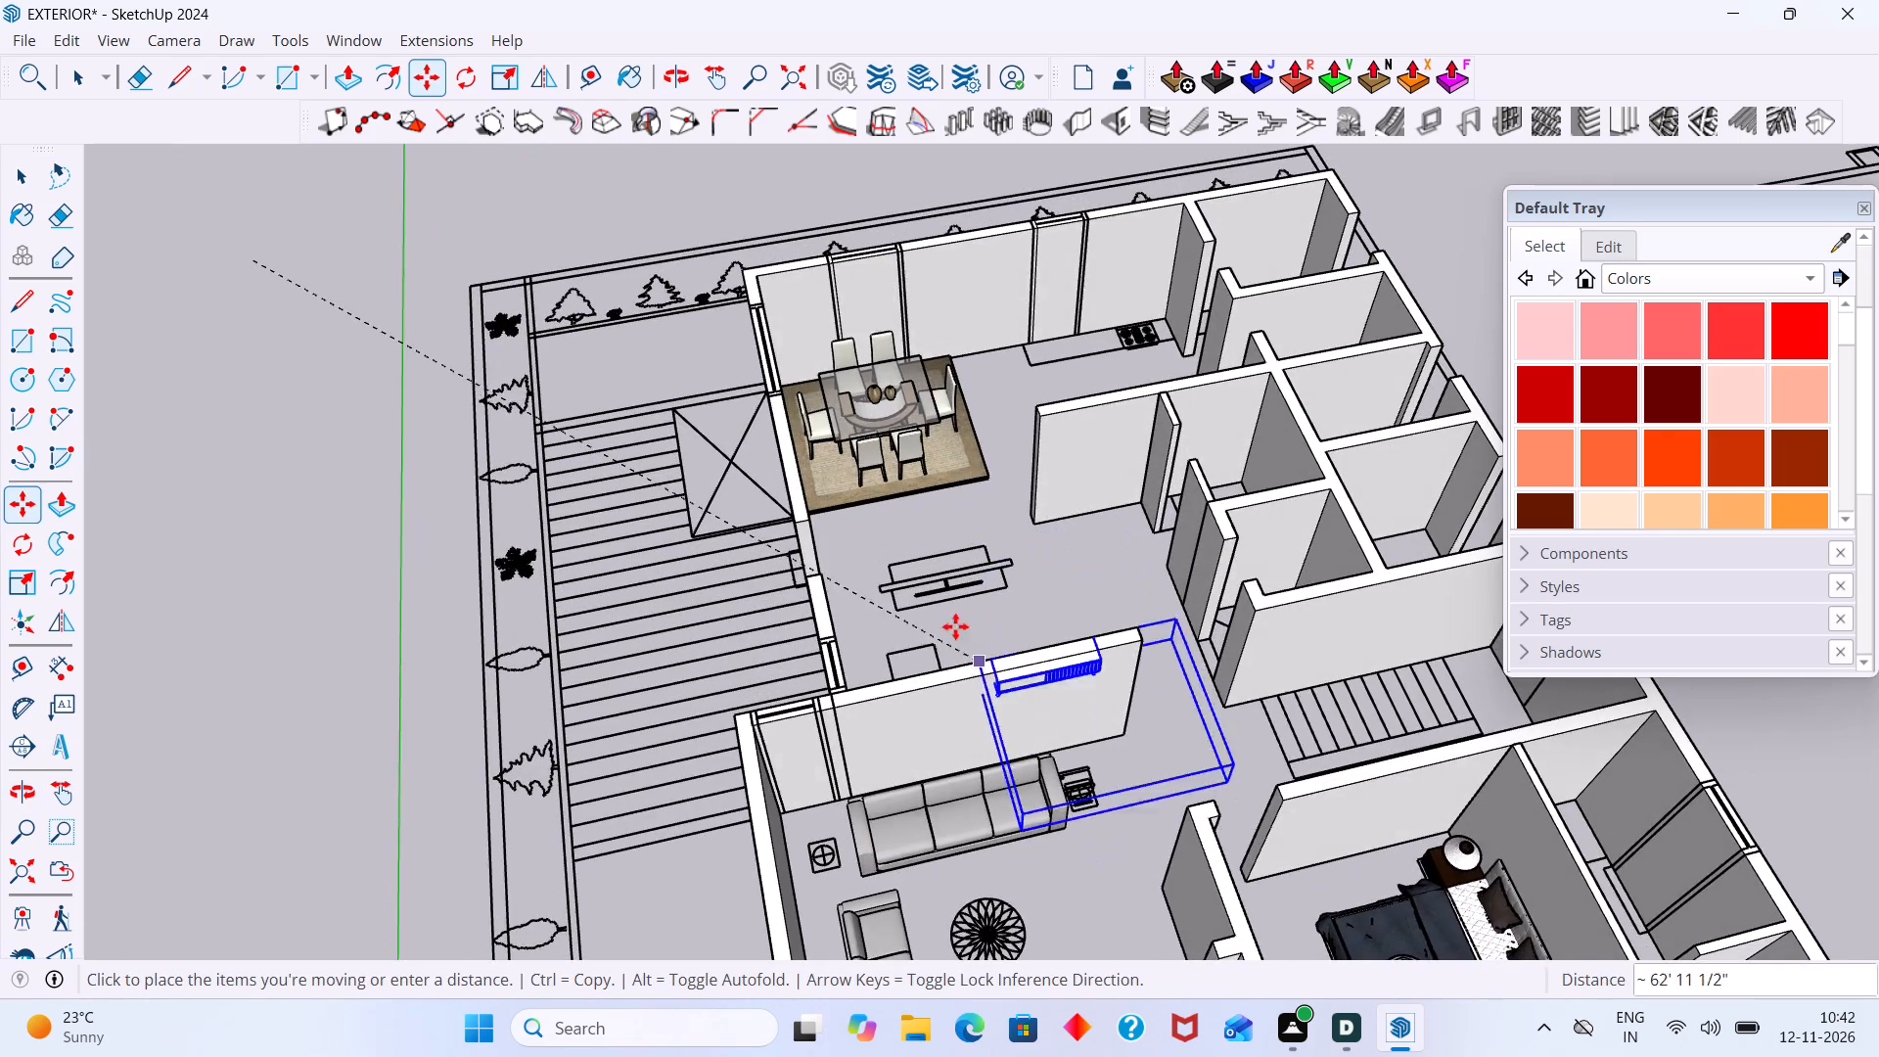
{"action": "scroll", "coordinate": [943, 616], "scroll_direction": "up", "scroll_amount": 13}
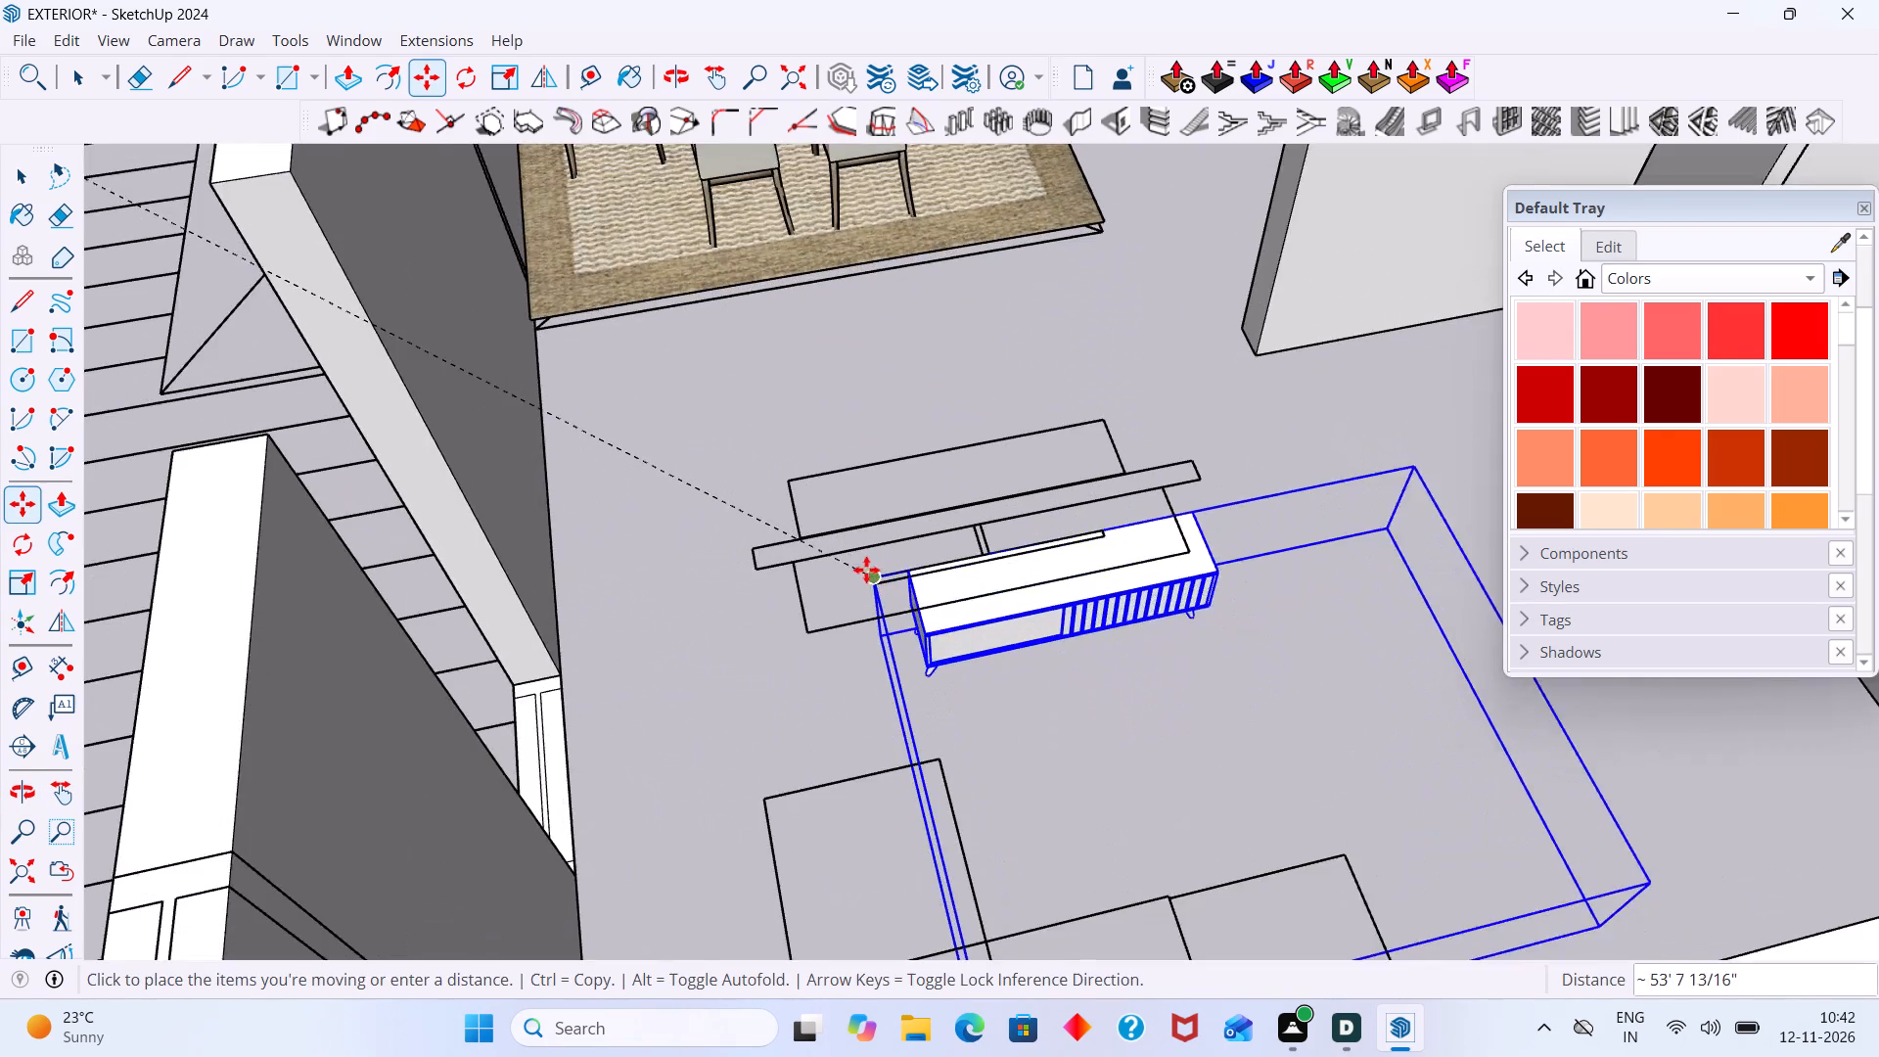
{"action": "scroll", "coordinate": [866, 570], "scroll_direction": "up", "scroll_amount": 8}
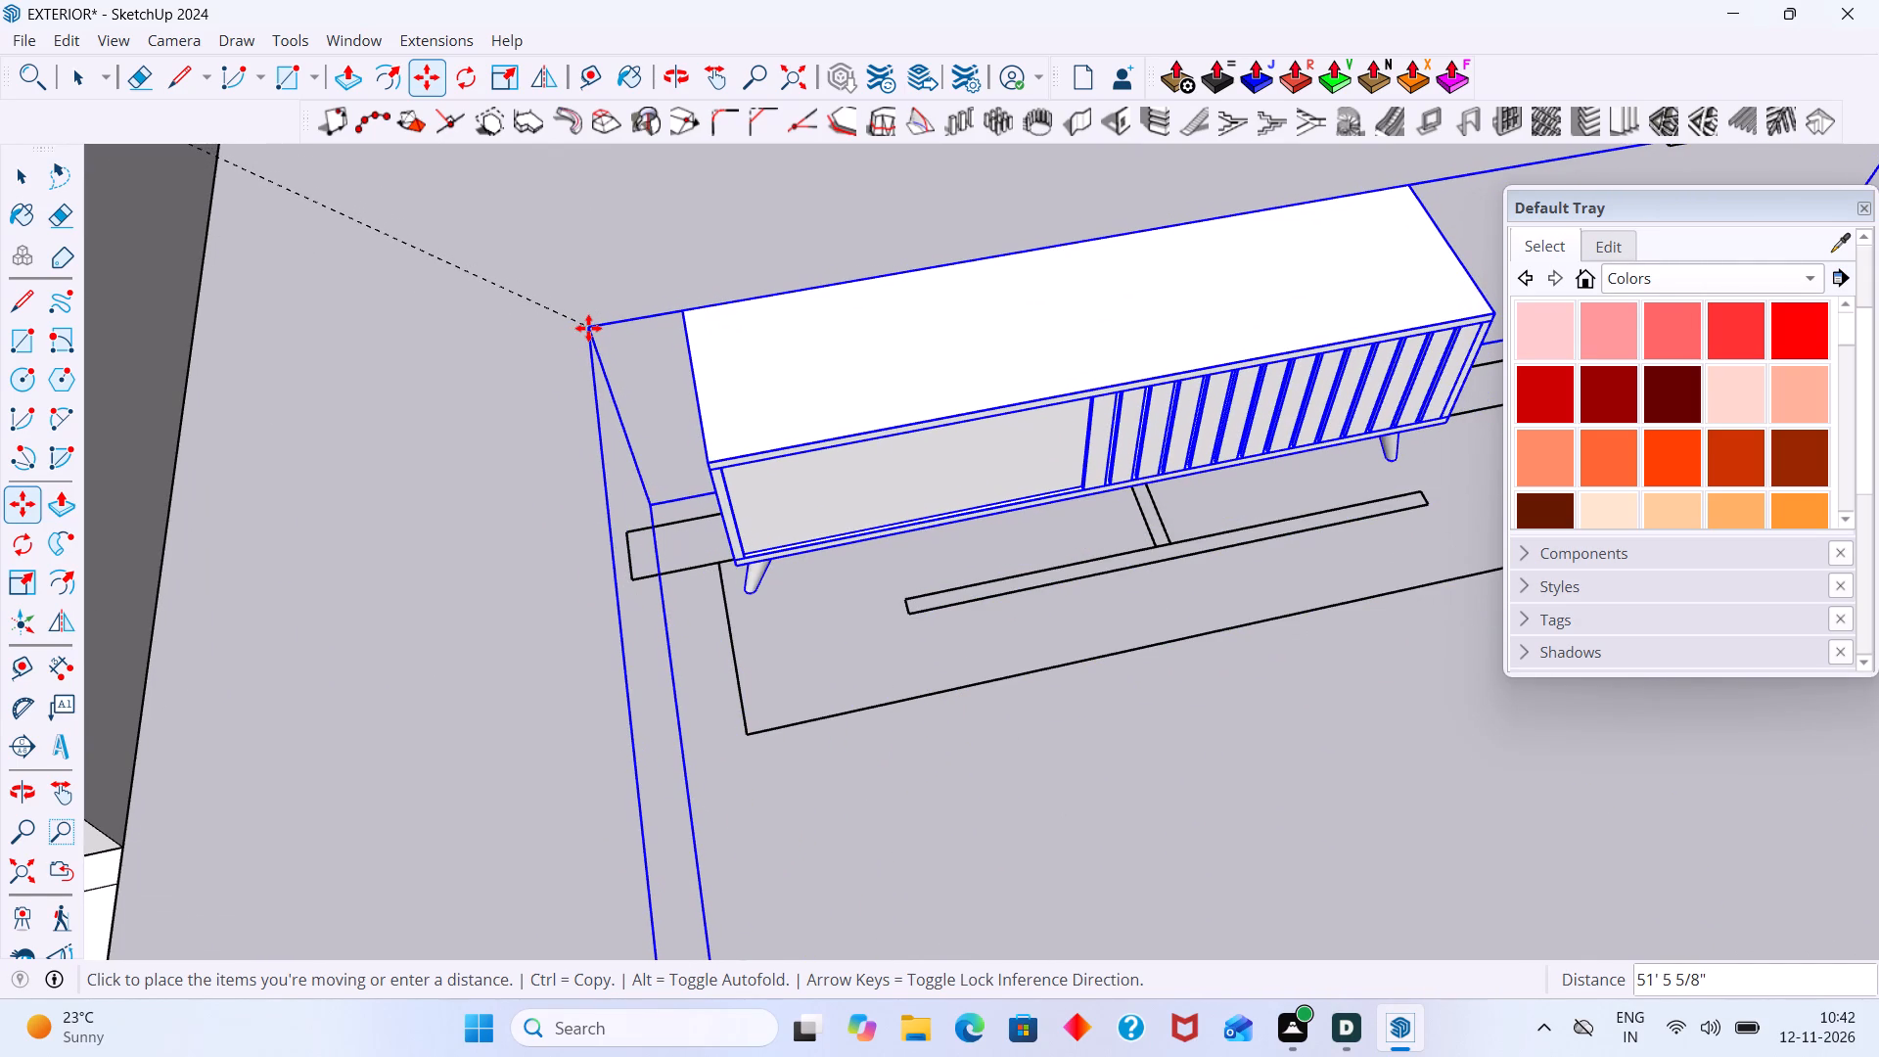
{"action": "left_click", "coordinate": [588, 328]}
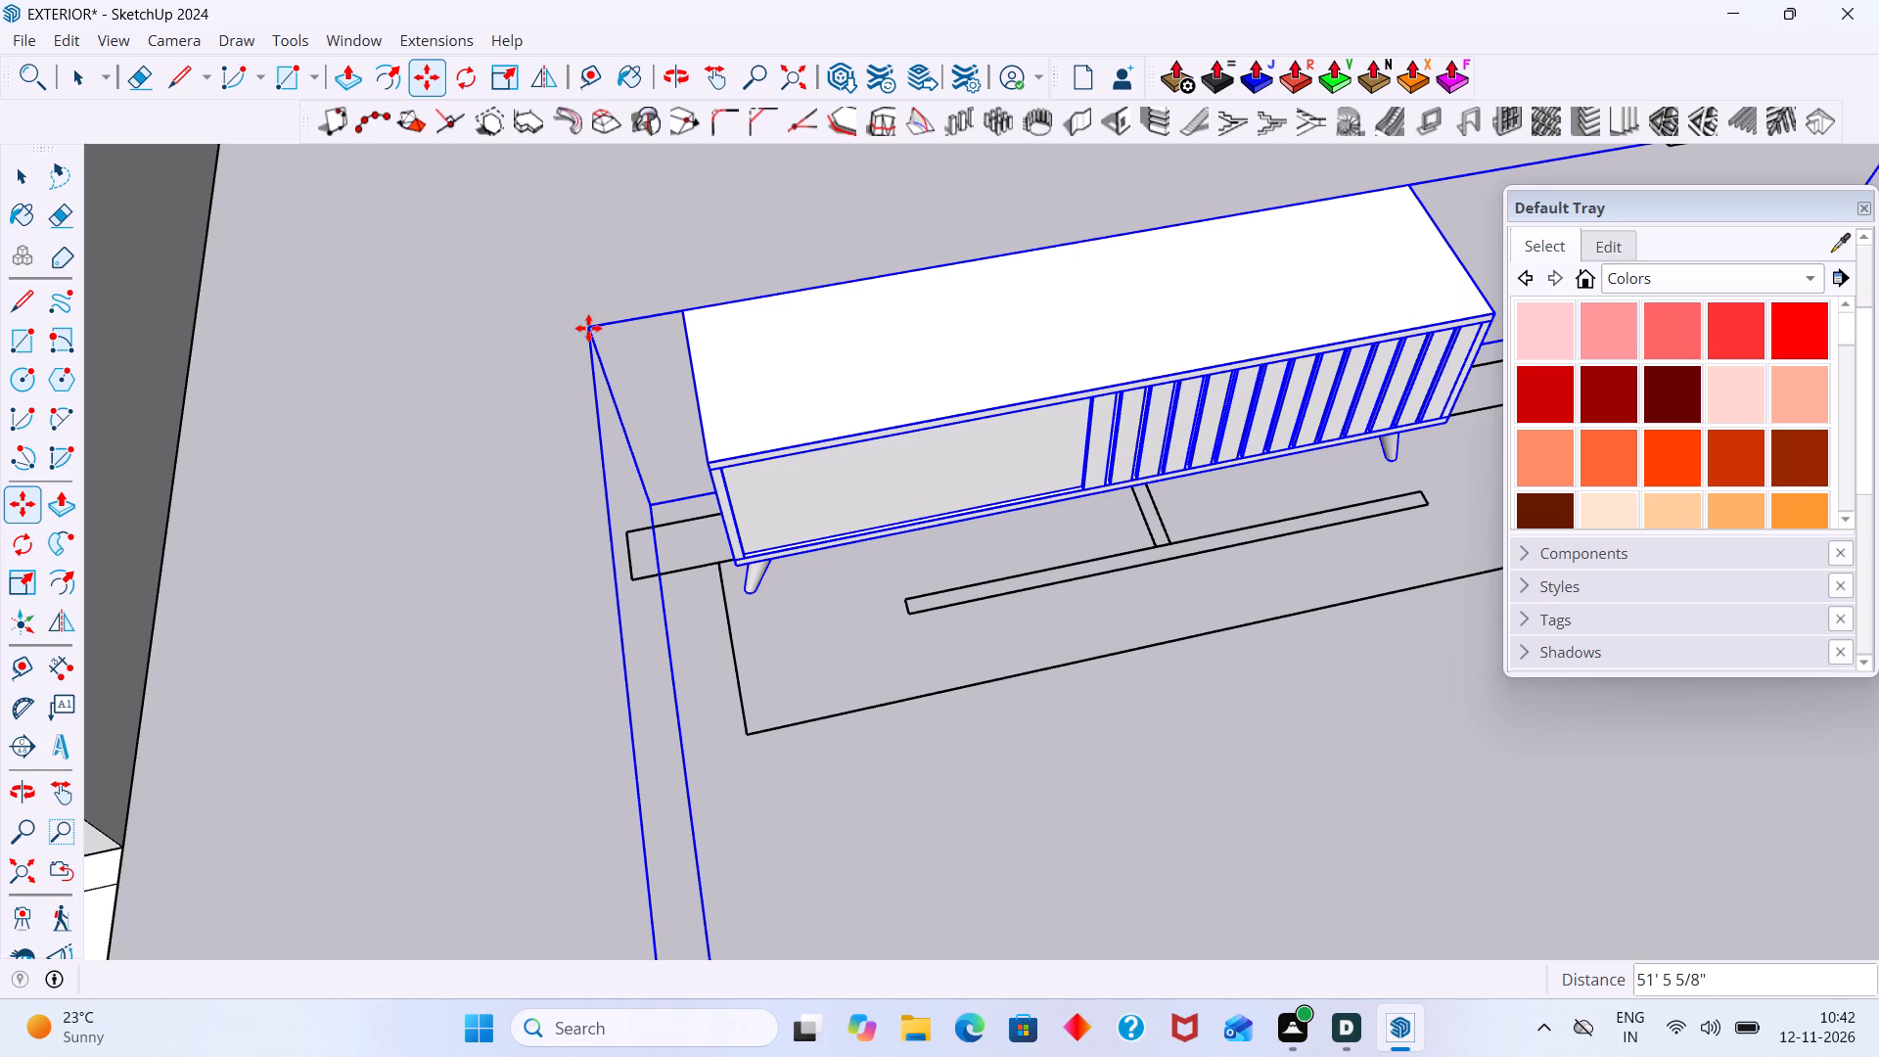
{"action": "key", "text": "space"}
{"action": "left_click", "coordinate": [515, 529]}
Stretch the TV unit lengthwise with a red scale of about 1.33 toward the far end of its outline.
{"action": "scroll", "coordinate": [548, 513], "scroll_direction": "down", "scroll_amount": 8}
{"action": "middle_click_drag", "start_coordinate": [762, 566], "coordinate": [804, 558]}
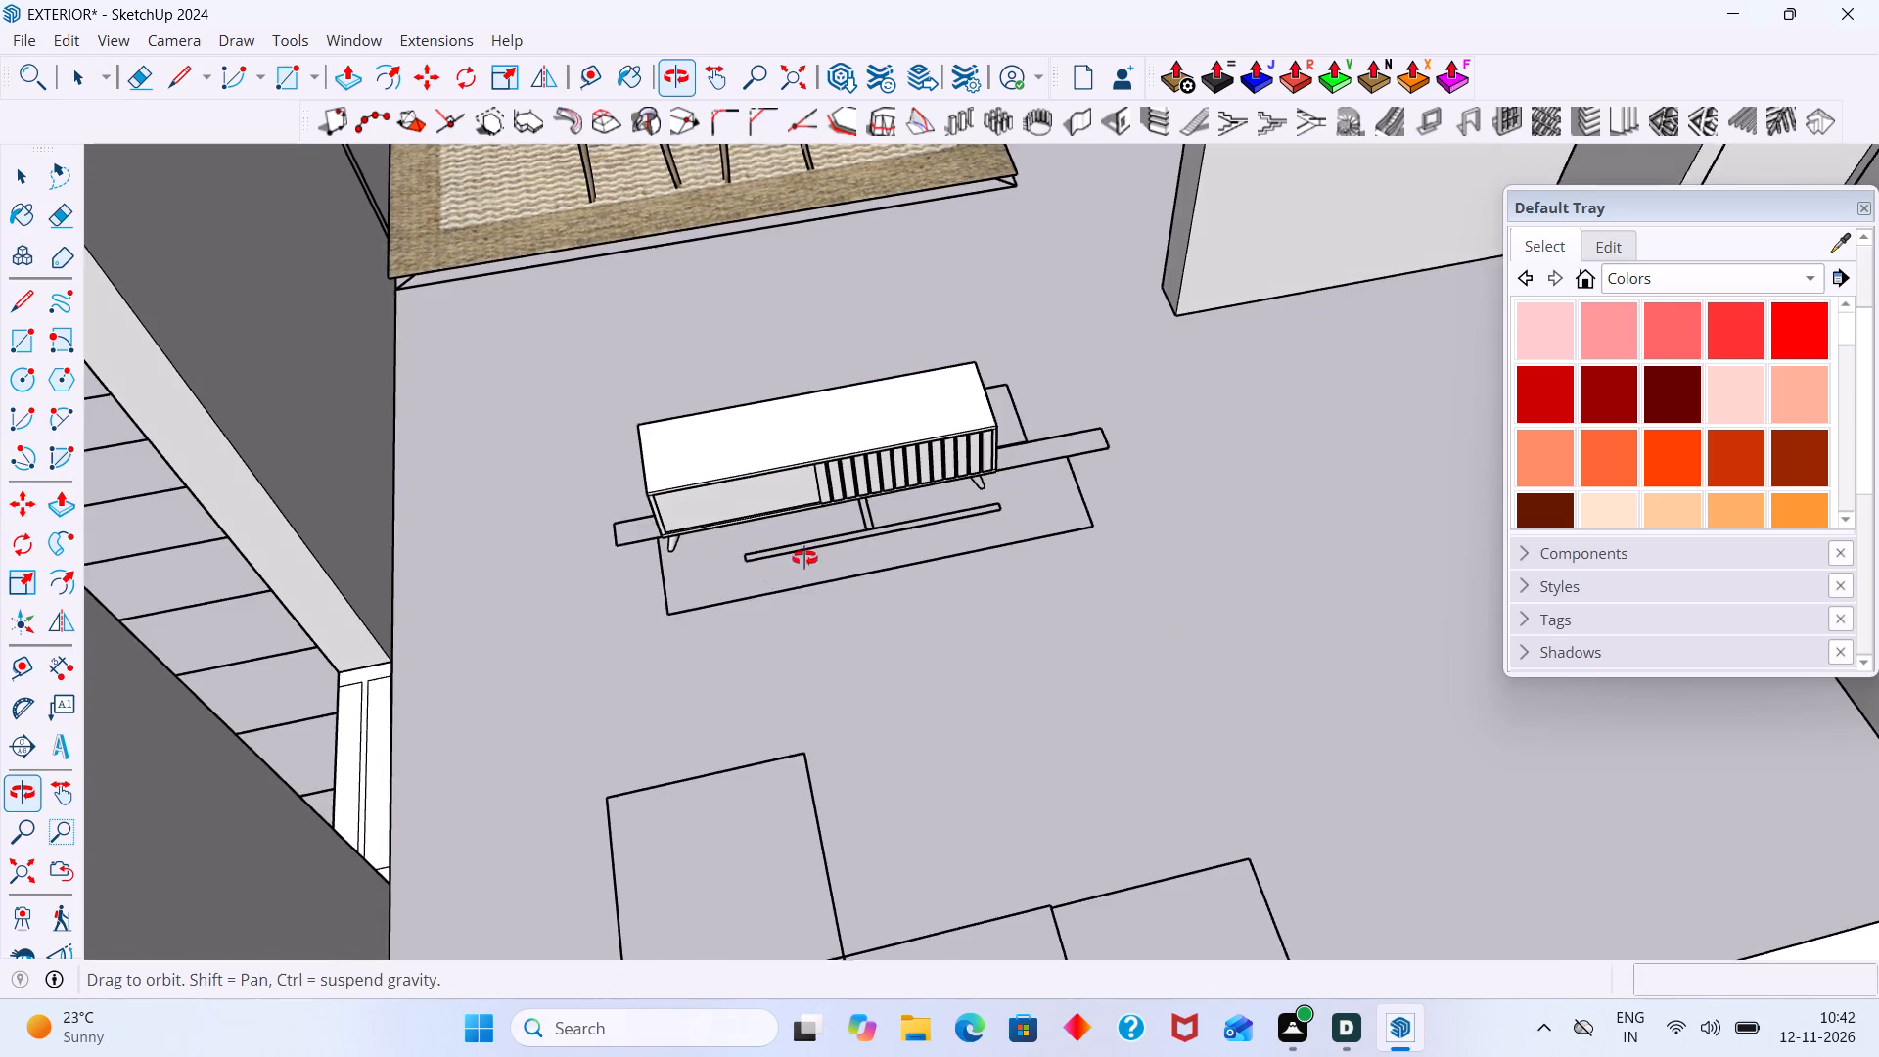
{"action": "middle_click_drag", "start_coordinate": [804, 558], "coordinate": [843, 440]}
{"action": "middle_click_drag", "start_coordinate": [880, 422], "coordinate": [808, 512]}
{"action": "scroll", "coordinate": [973, 327], "scroll_direction": "down", "scroll_amount": 3}
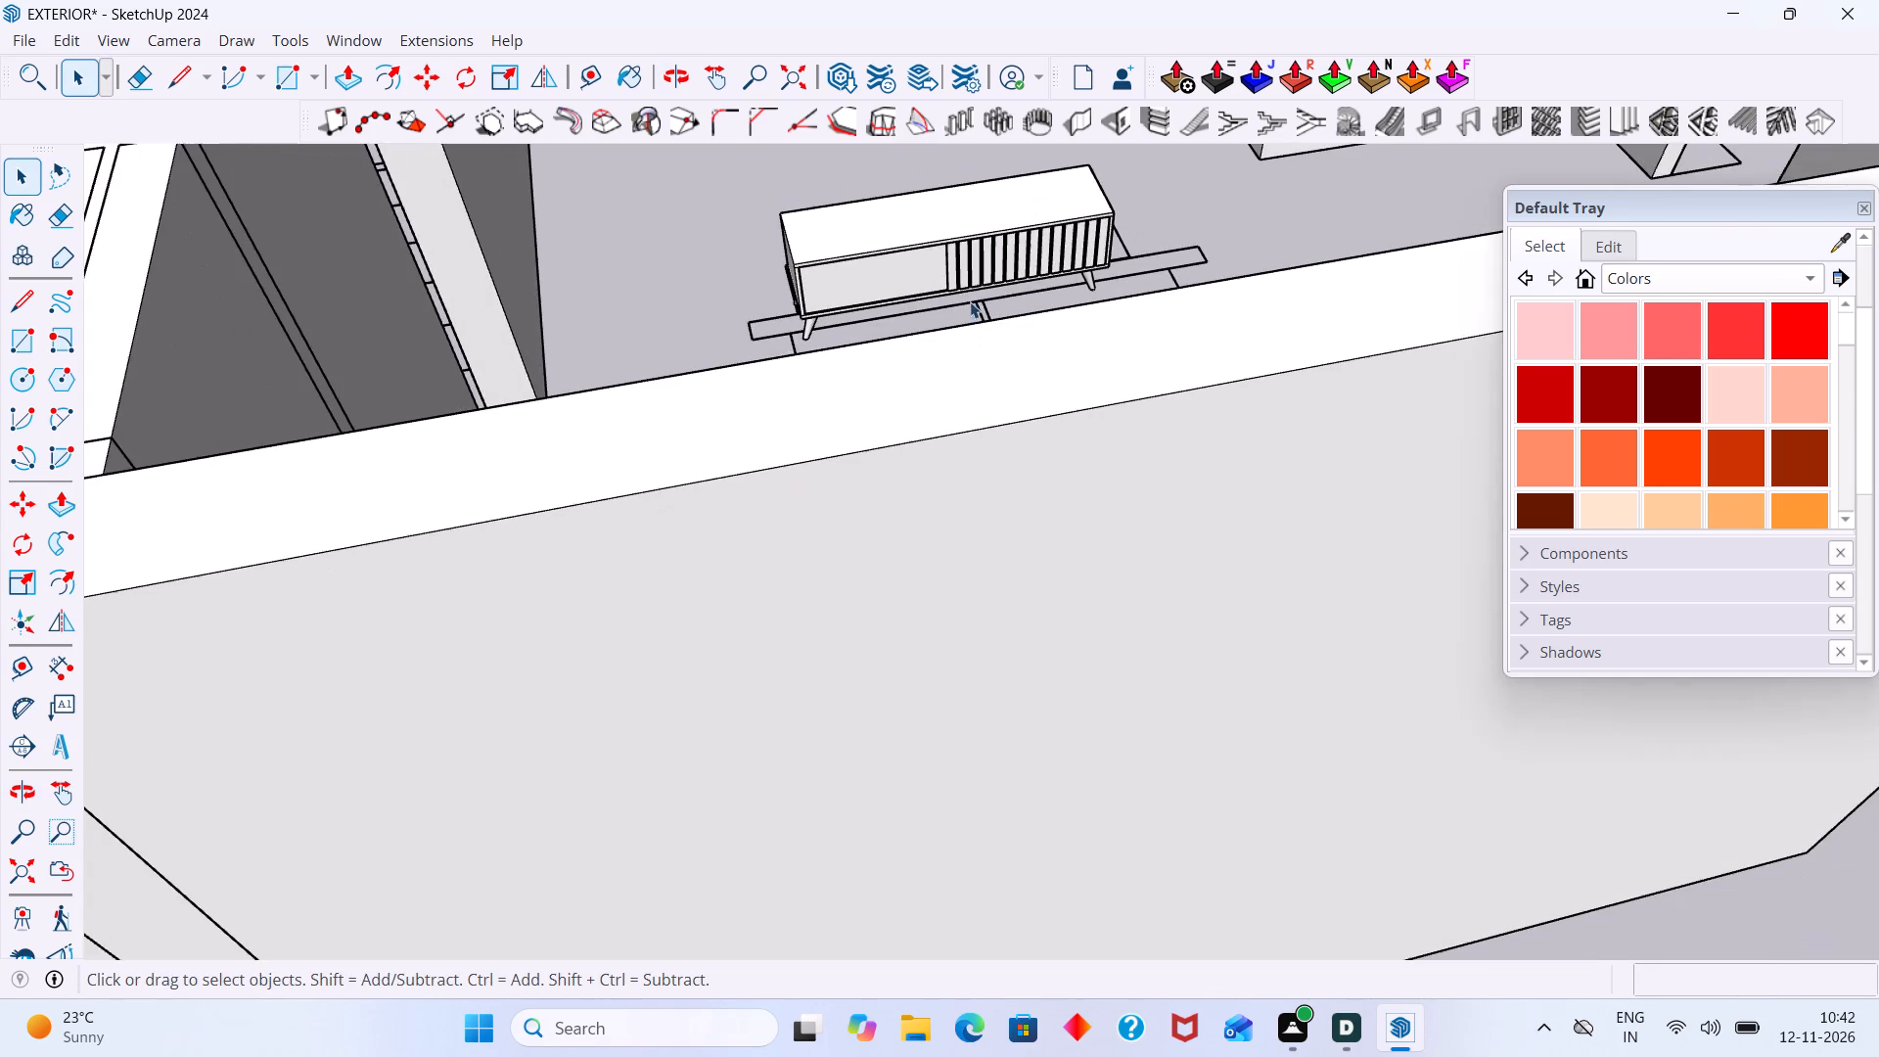
{"action": "scroll", "coordinate": [1041, 270], "scroll_direction": "down", "scroll_amount": 2}
{"action": "middle_click_drag", "start_coordinate": [1040, 270], "coordinate": [945, 448], "text": "shift"}
{"action": "scroll", "coordinate": [1075, 369], "scroll_direction": "up", "scroll_amount": 5}
{"action": "left_click", "coordinate": [929, 401]}
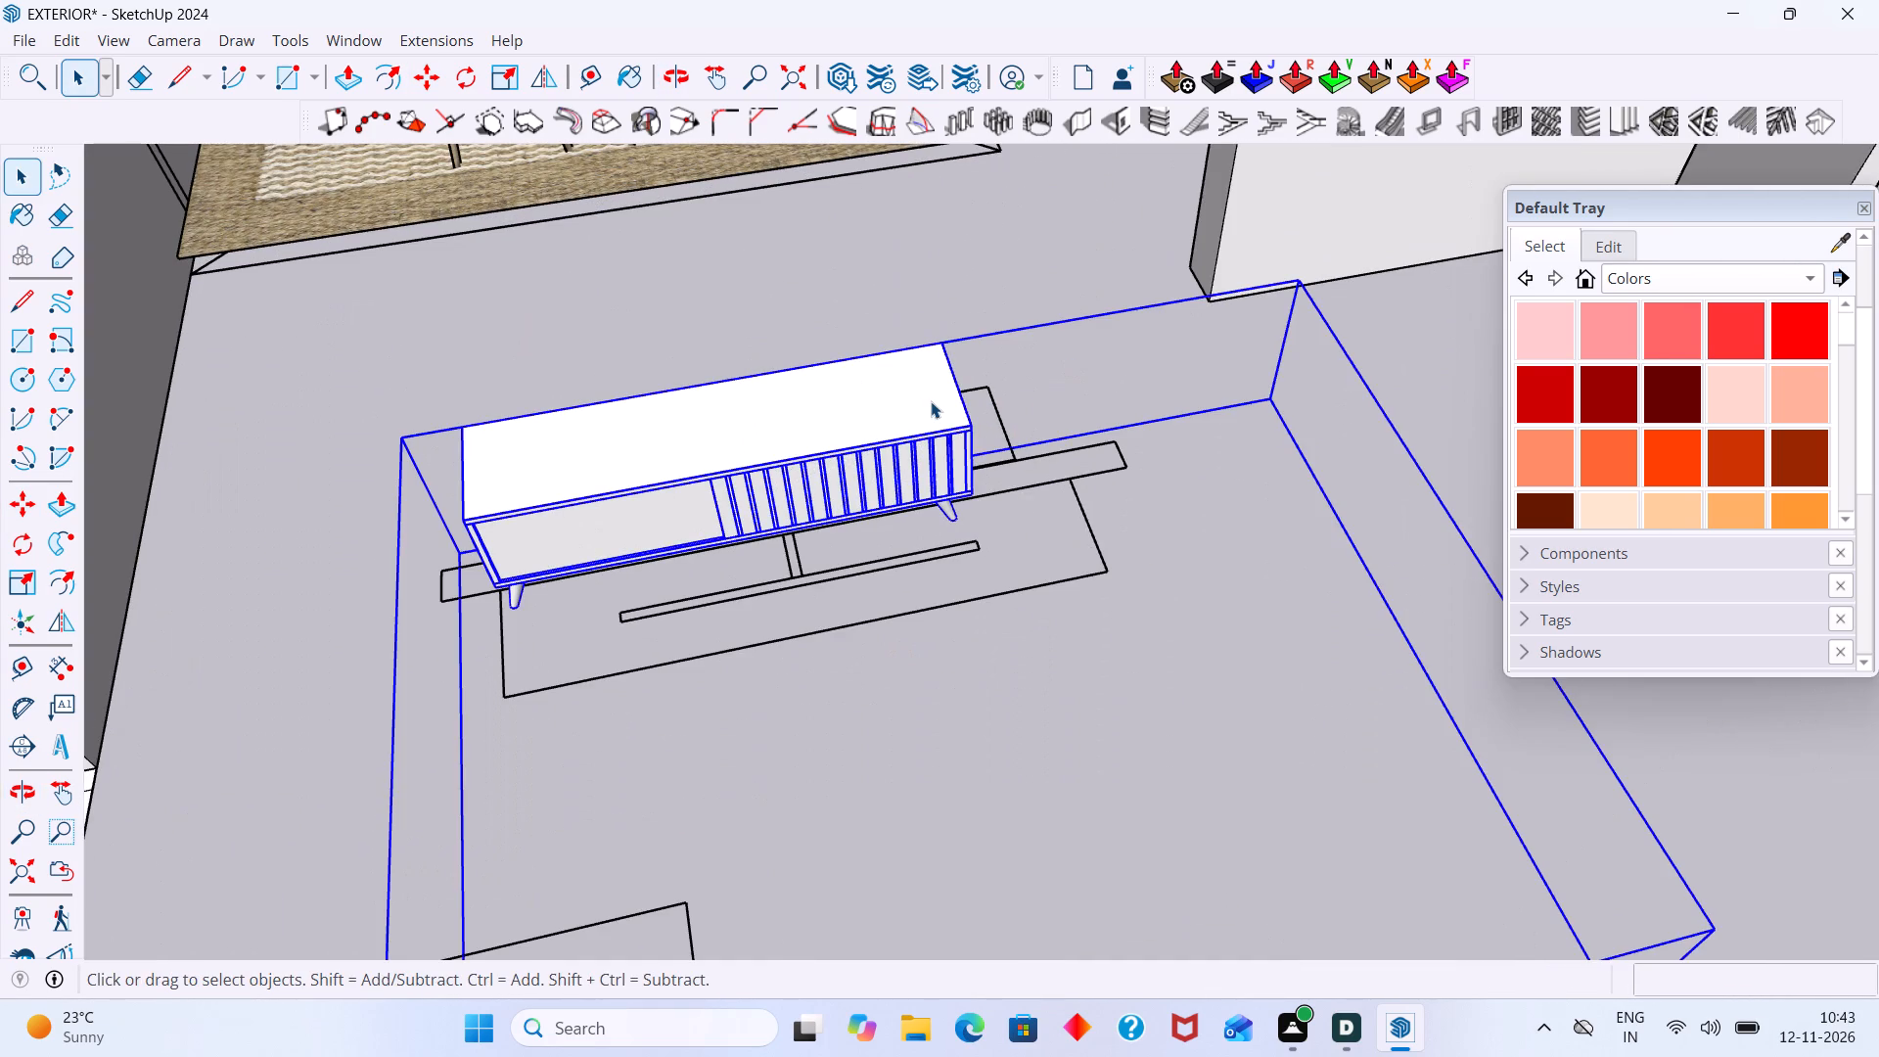
{"action": "key", "text": "s"}
{"action": "scroll", "coordinate": [1056, 424], "scroll_direction": "up", "scroll_amount": 4}
{"action": "middle_click_drag", "start_coordinate": [961, 481], "coordinate": [787, 437]}
{"action": "scroll", "coordinate": [951, 541], "scroll_direction": "down", "scroll_amount": 10}
{"action": "scroll", "coordinate": [1173, 659], "scroll_direction": "up", "scroll_amount": 3}
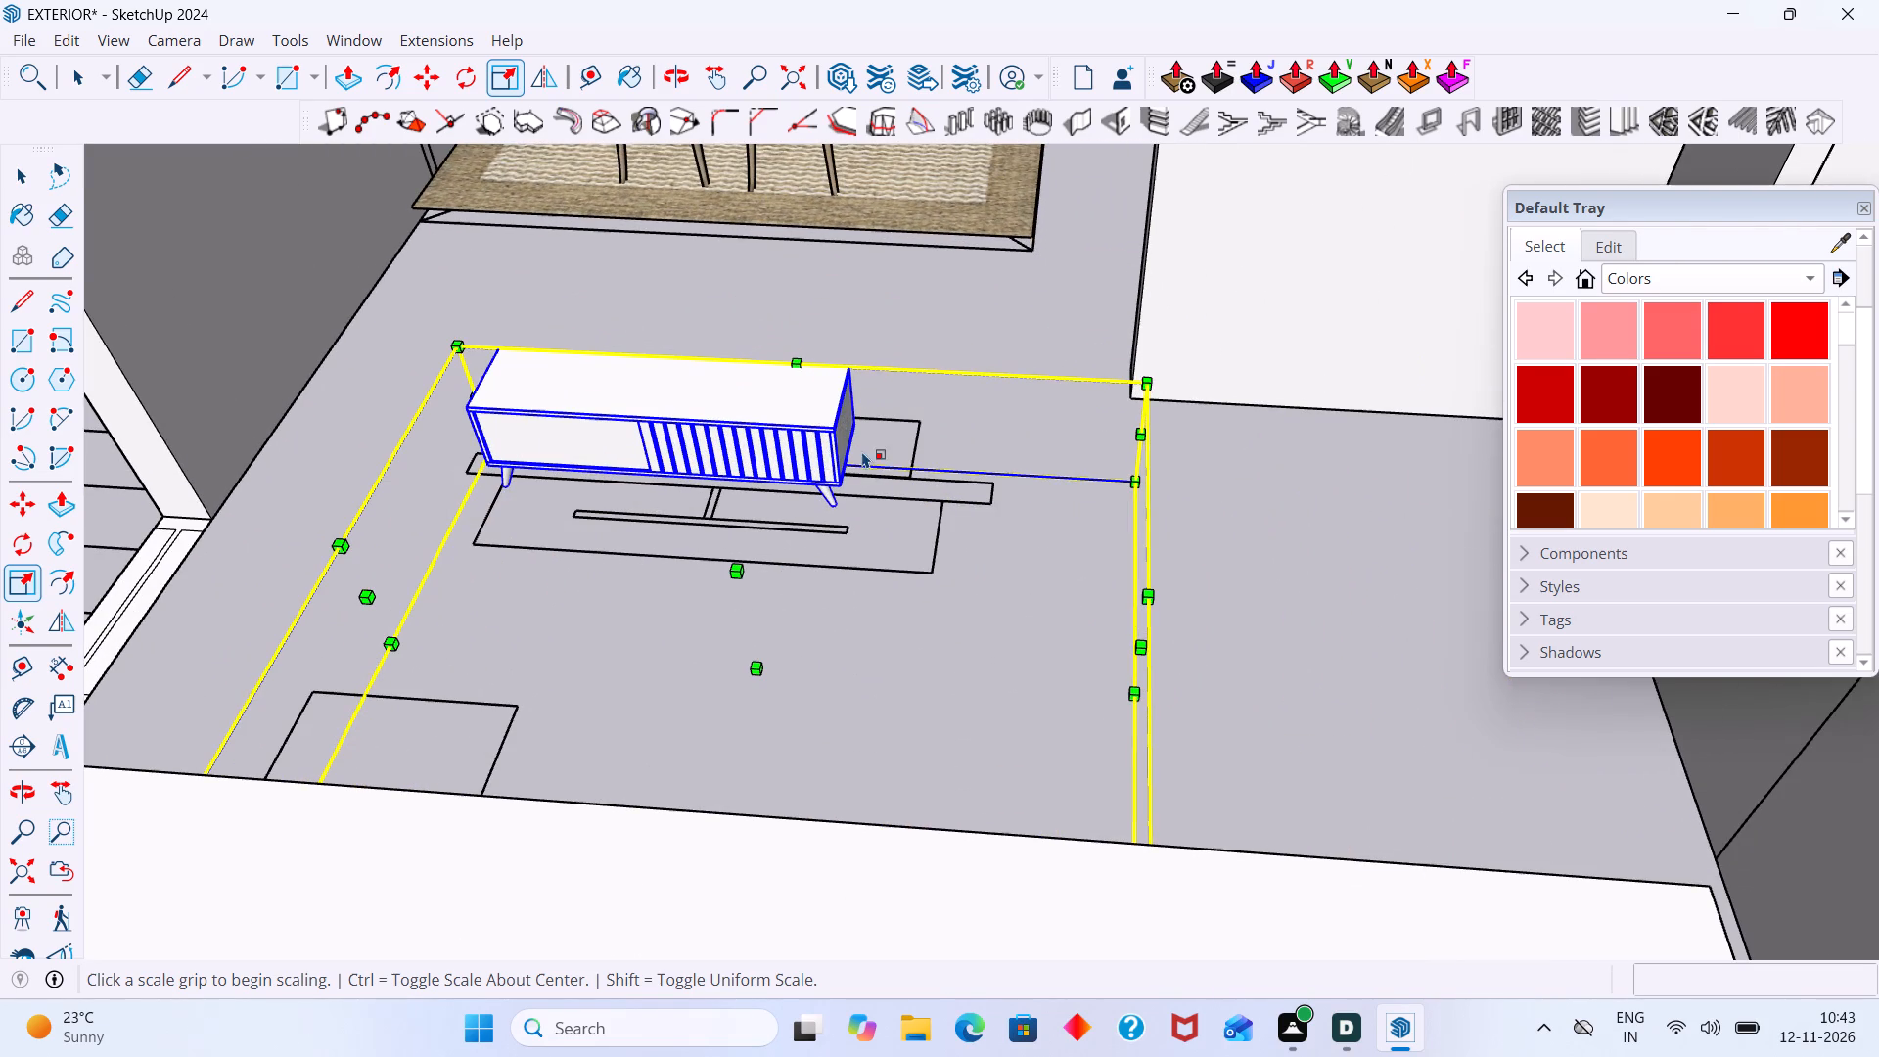
{"action": "left_click", "coordinate": [1148, 643]}
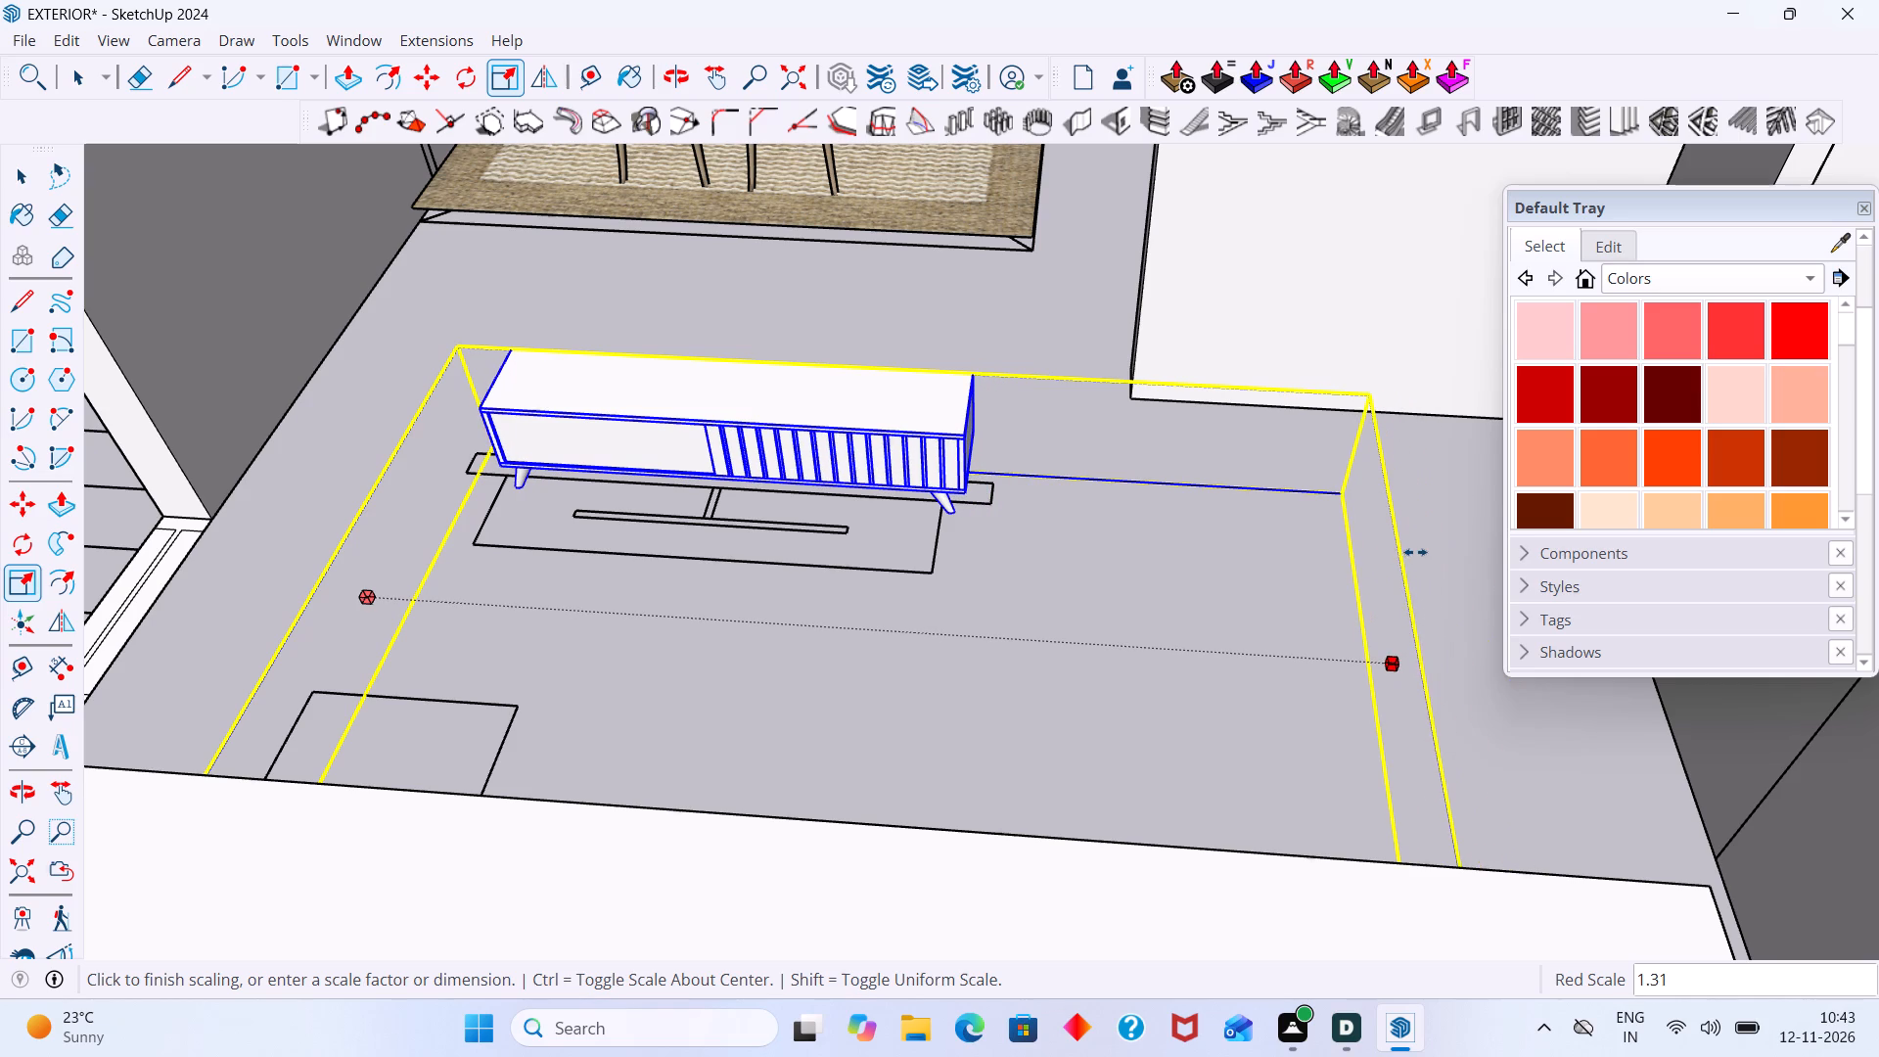
{"action": "left_click", "coordinate": [1419, 552]}
{"action": "key", "text": "space"}
{"action": "left_click", "coordinate": [1271, 613]}
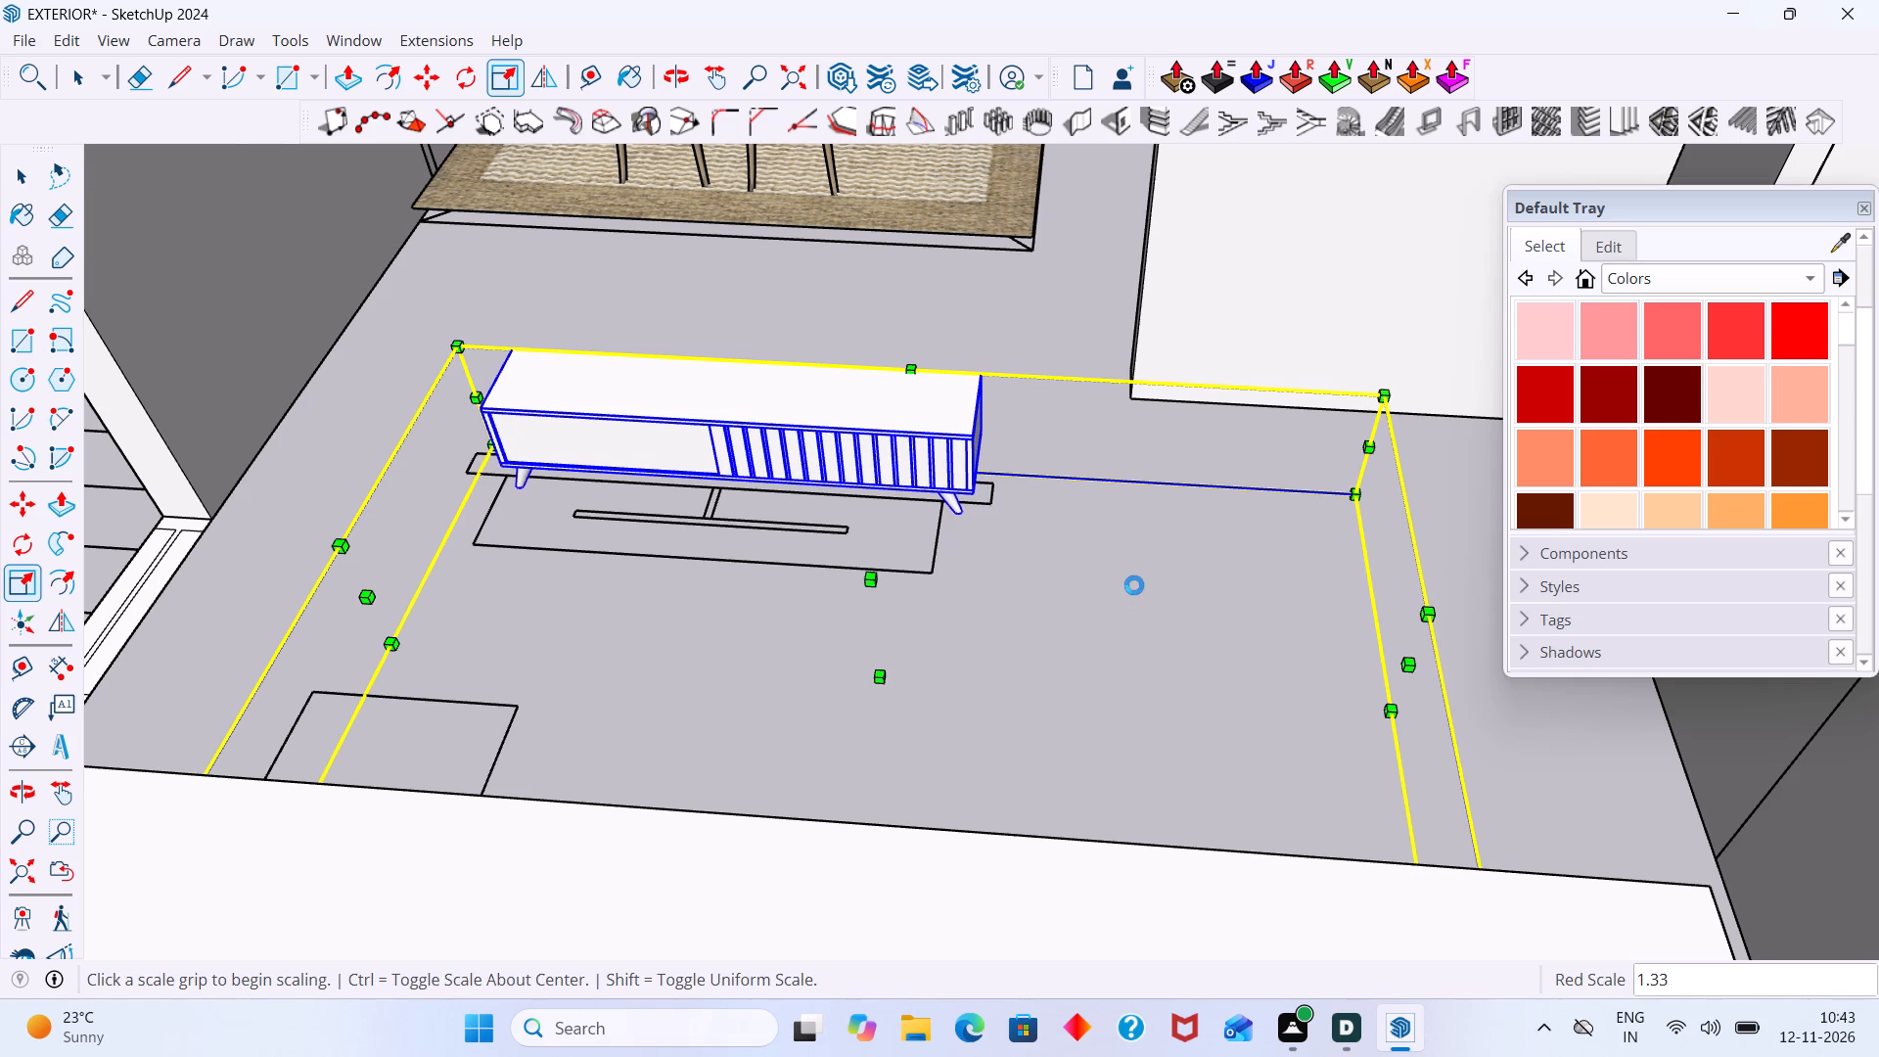
{"action": "scroll", "coordinate": [1110, 587], "scroll_direction": "down", "scroll_amount": 5}
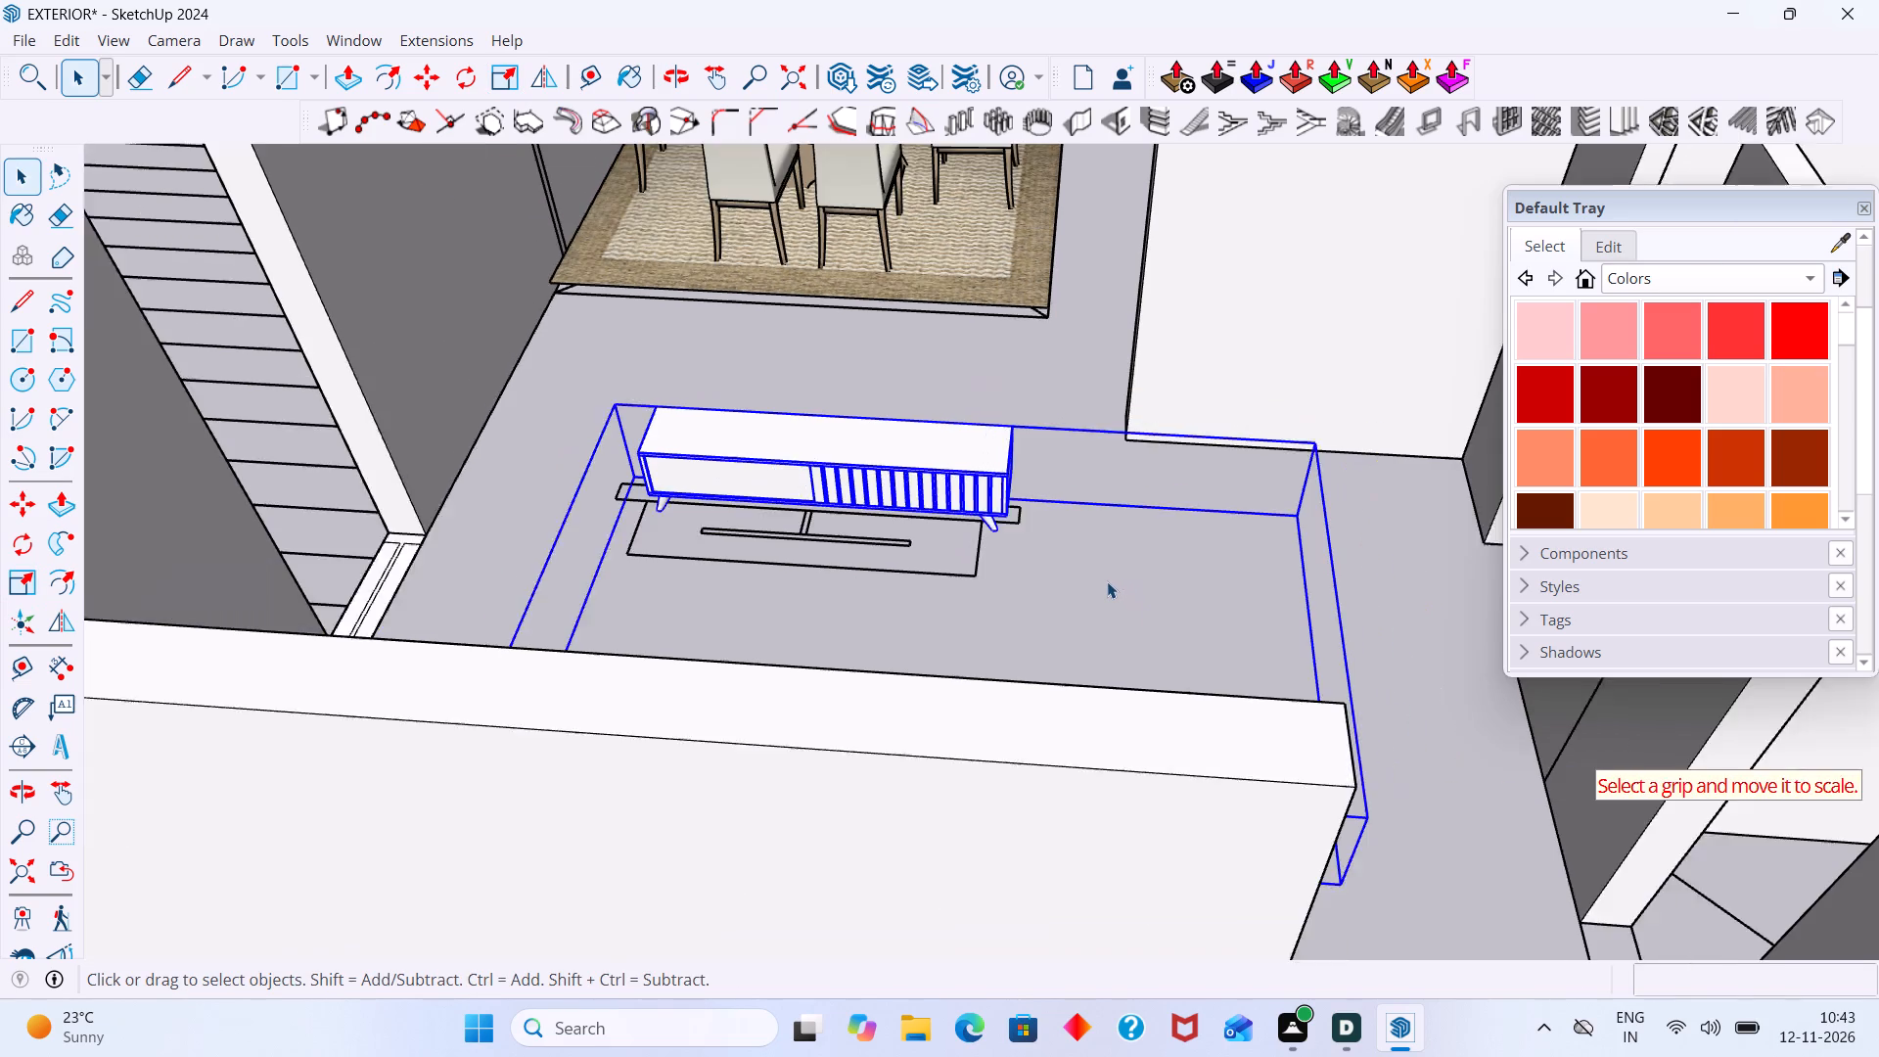
{"action": "key", "text": "space"}
{"action": "left_click", "coordinate": [1107, 574]}
Scale the TV unit from its other end, near the outer wall, to about 1.09 red and 0.98 green.
{"action": "scroll", "coordinate": [1058, 553], "scroll_direction": "down", "scroll_amount": 3}
{"action": "middle_click_drag", "start_coordinate": [971, 560], "coordinate": [1321, 547]}
{"action": "scroll", "coordinate": [723, 588], "scroll_direction": "up", "scroll_amount": 6}
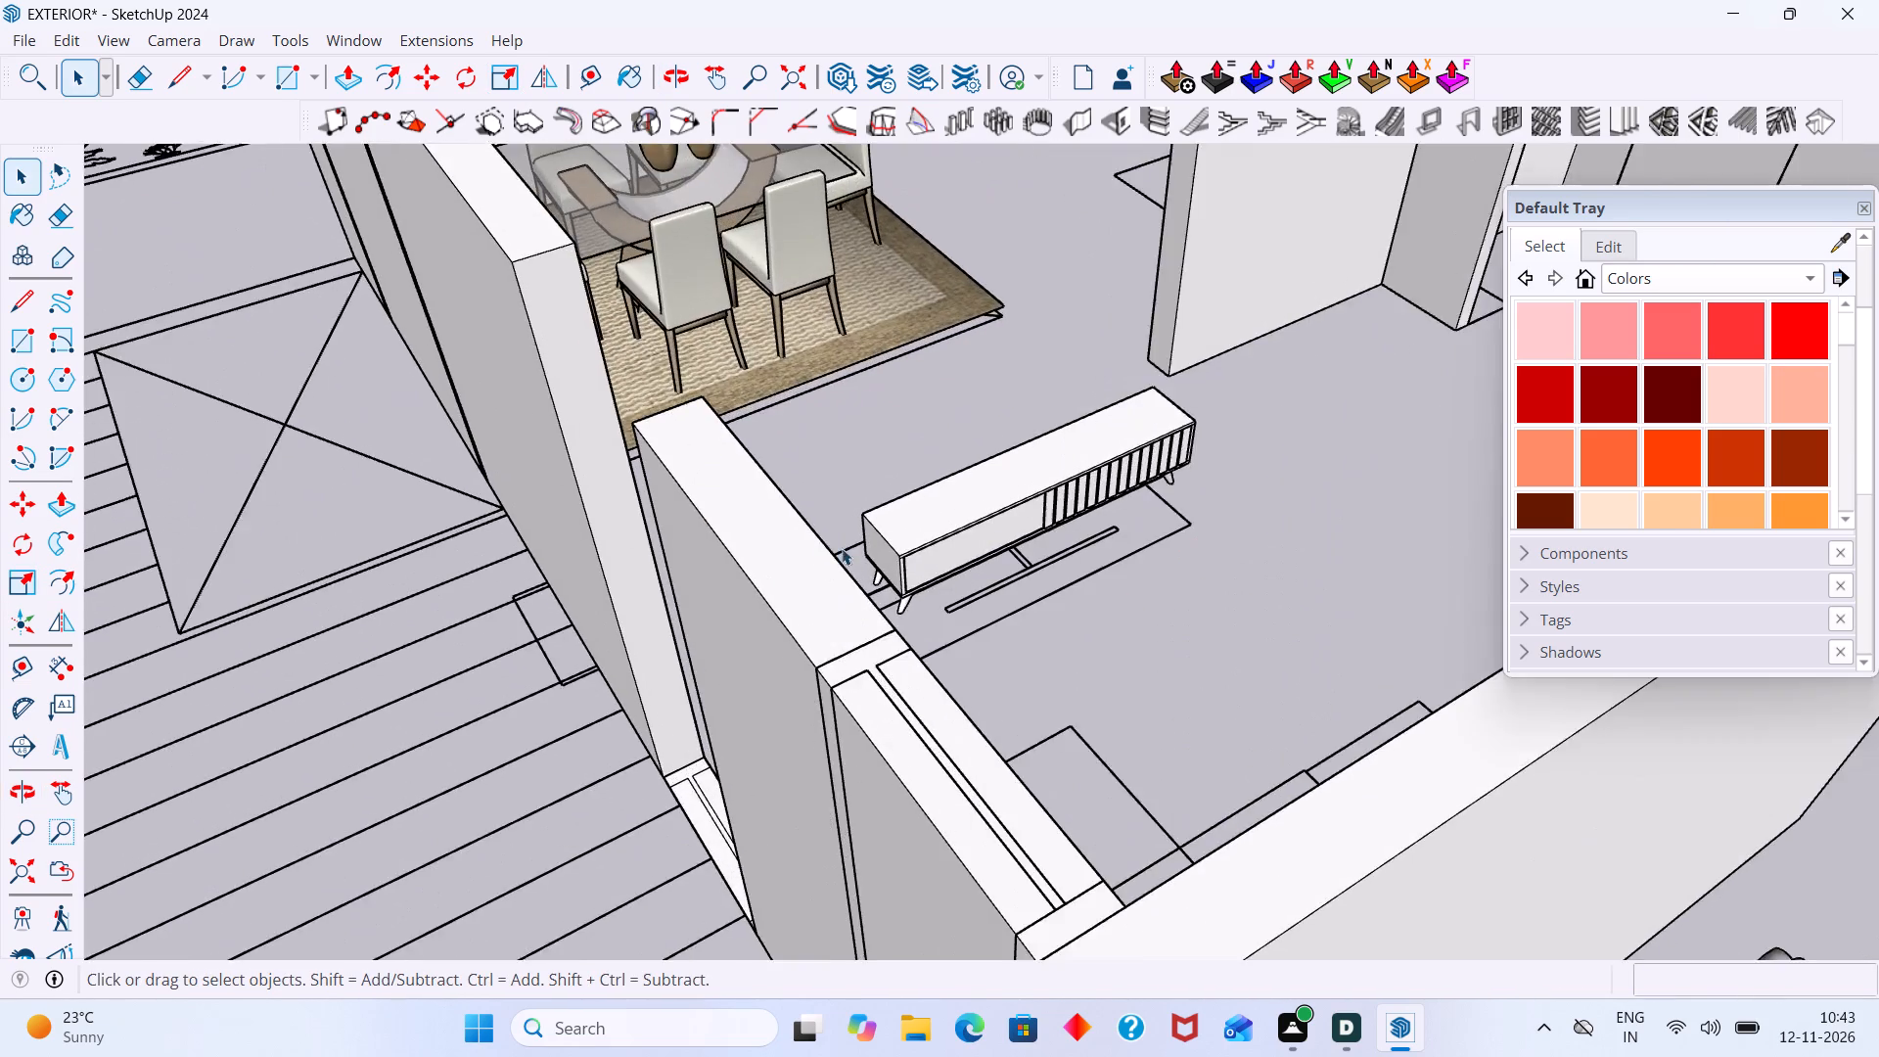
{"action": "scroll", "coordinate": [842, 548], "scroll_direction": "up", "scroll_amount": 7}
{"action": "left_click", "coordinate": [920, 538]}
{"action": "key", "text": "s"}
{"action": "scroll", "coordinate": [917, 590], "scroll_direction": "up", "scroll_amount": 2}
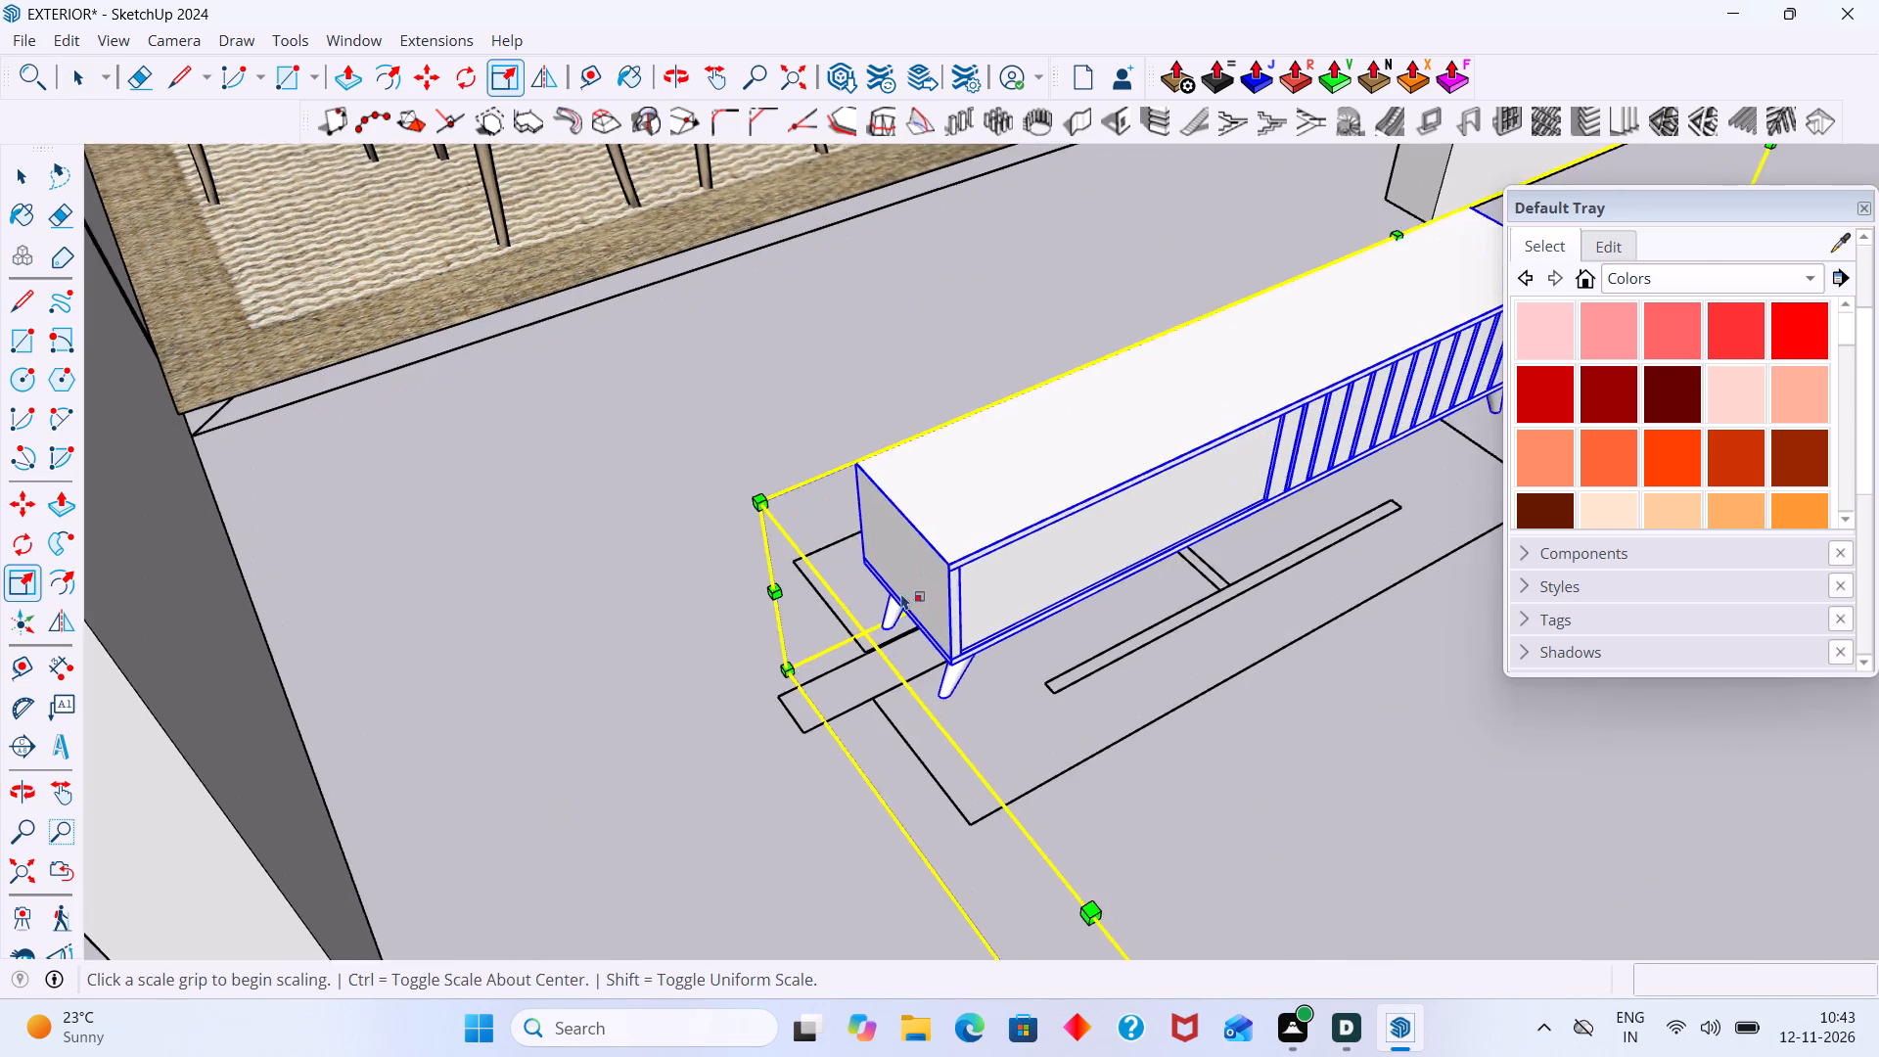
{"action": "scroll", "coordinate": [901, 593], "scroll_direction": "up", "scroll_amount": 1}
{"action": "scroll", "coordinate": [810, 614], "scroll_direction": "down", "scroll_amount": 4}
{"action": "left_click", "coordinate": [767, 597]}
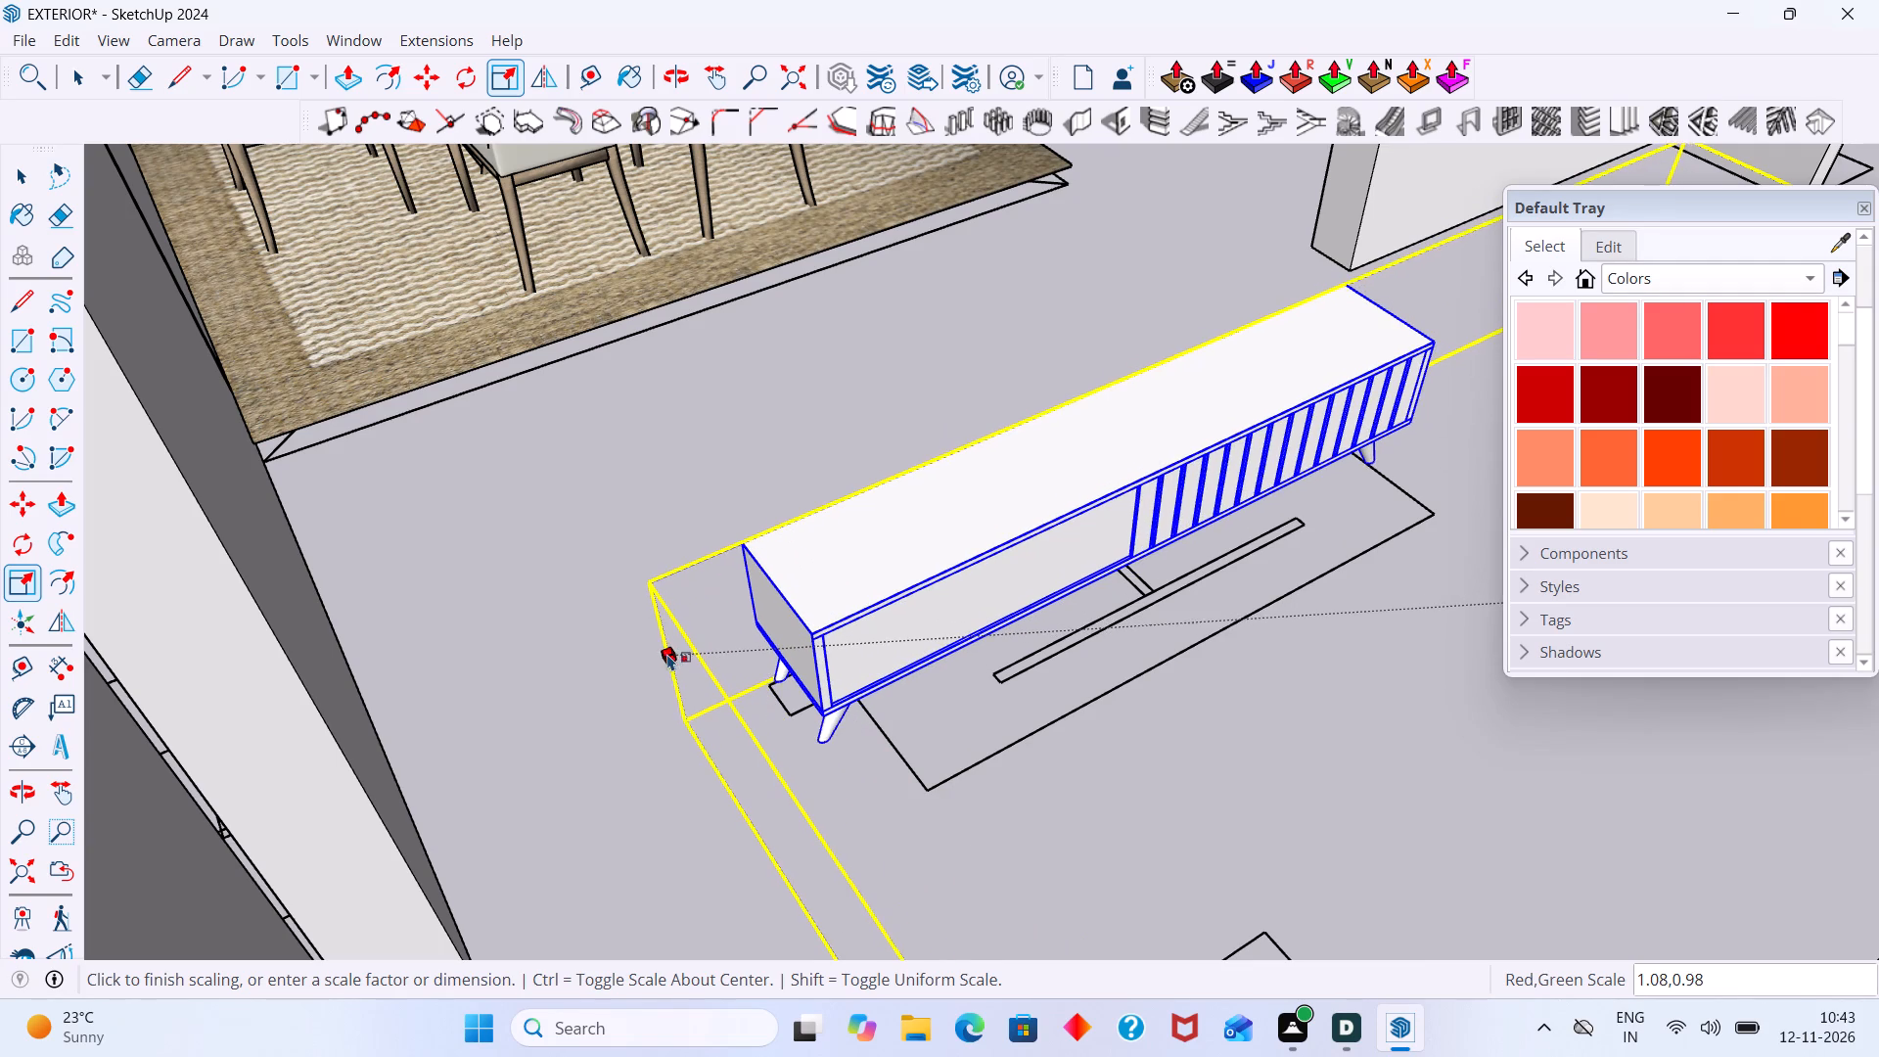
{"action": "left_click", "coordinate": [662, 662]}
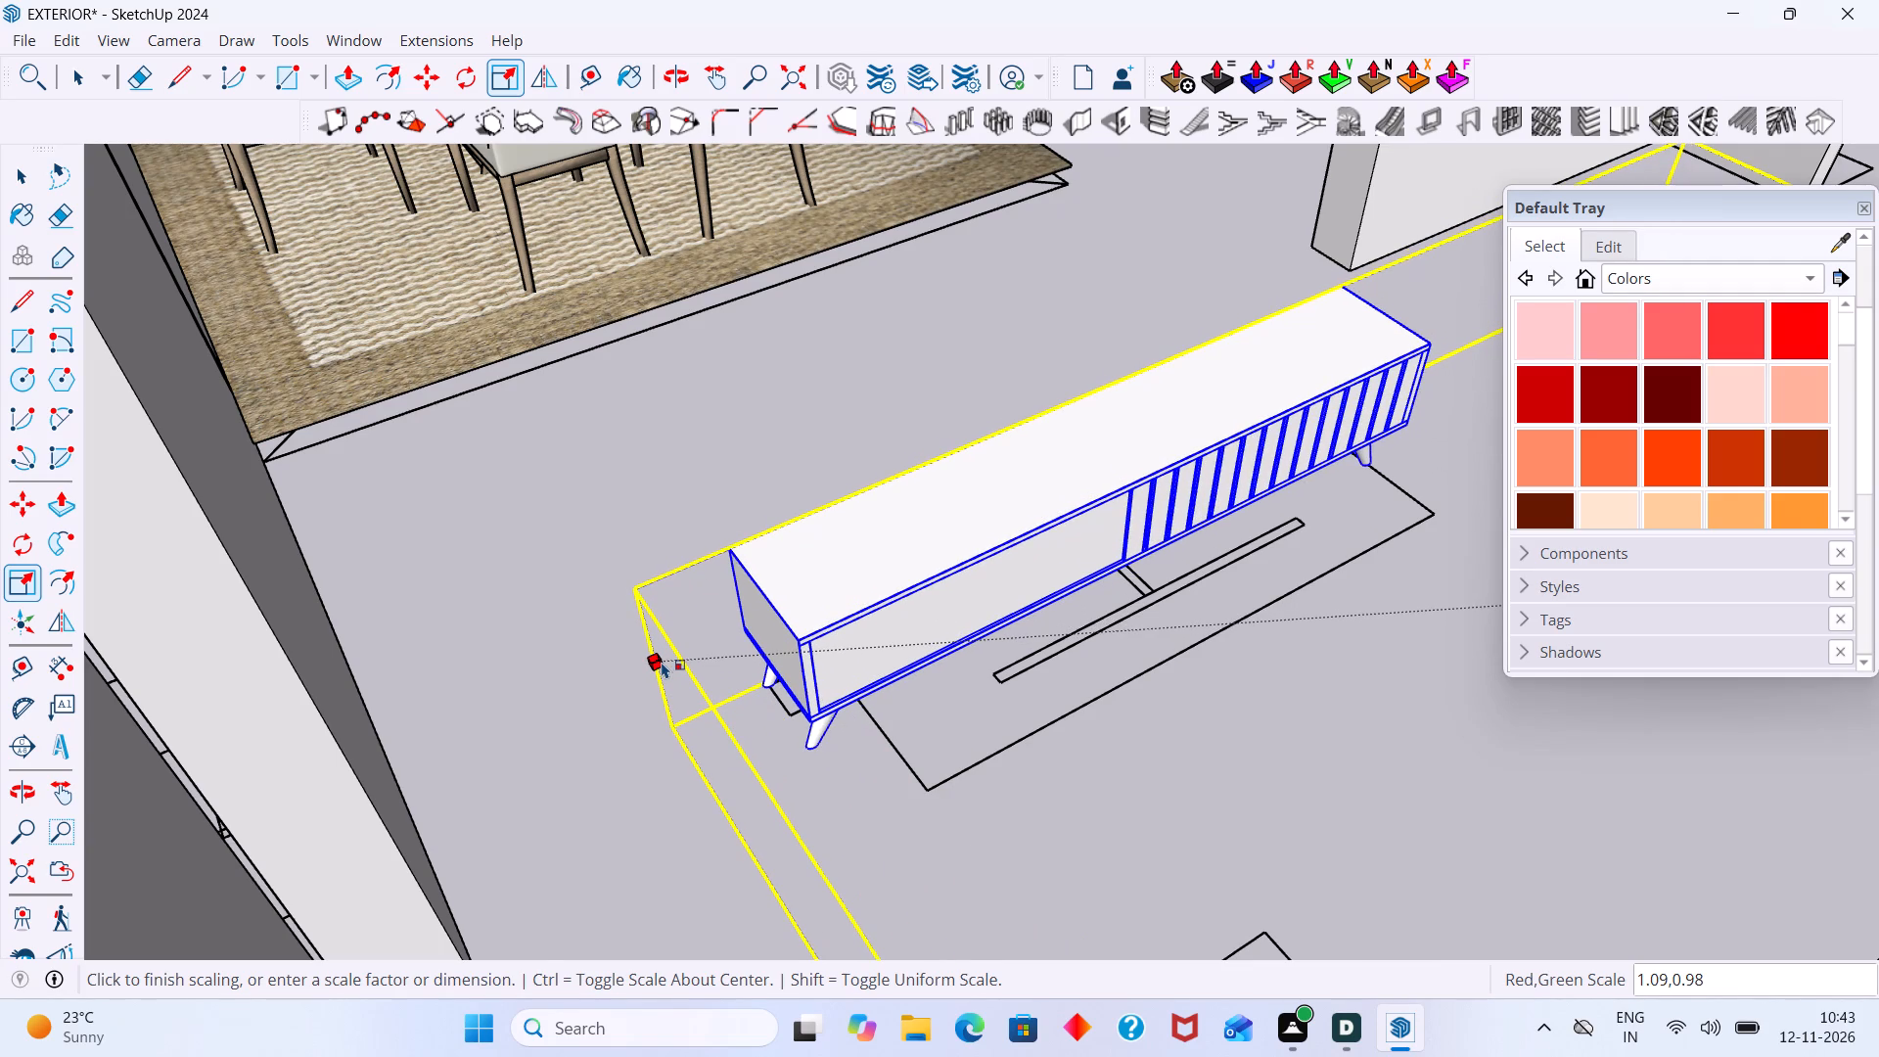
{"action": "key", "text": "space"}
{"action": "left_click", "coordinate": [581, 614]}
Delete the TV unit outline's front edge and side lines and the T-shaped TV symbol on the floor in front of the cabinet.
{"action": "scroll", "coordinate": [578, 609], "scroll_direction": "down", "scroll_amount": 13}
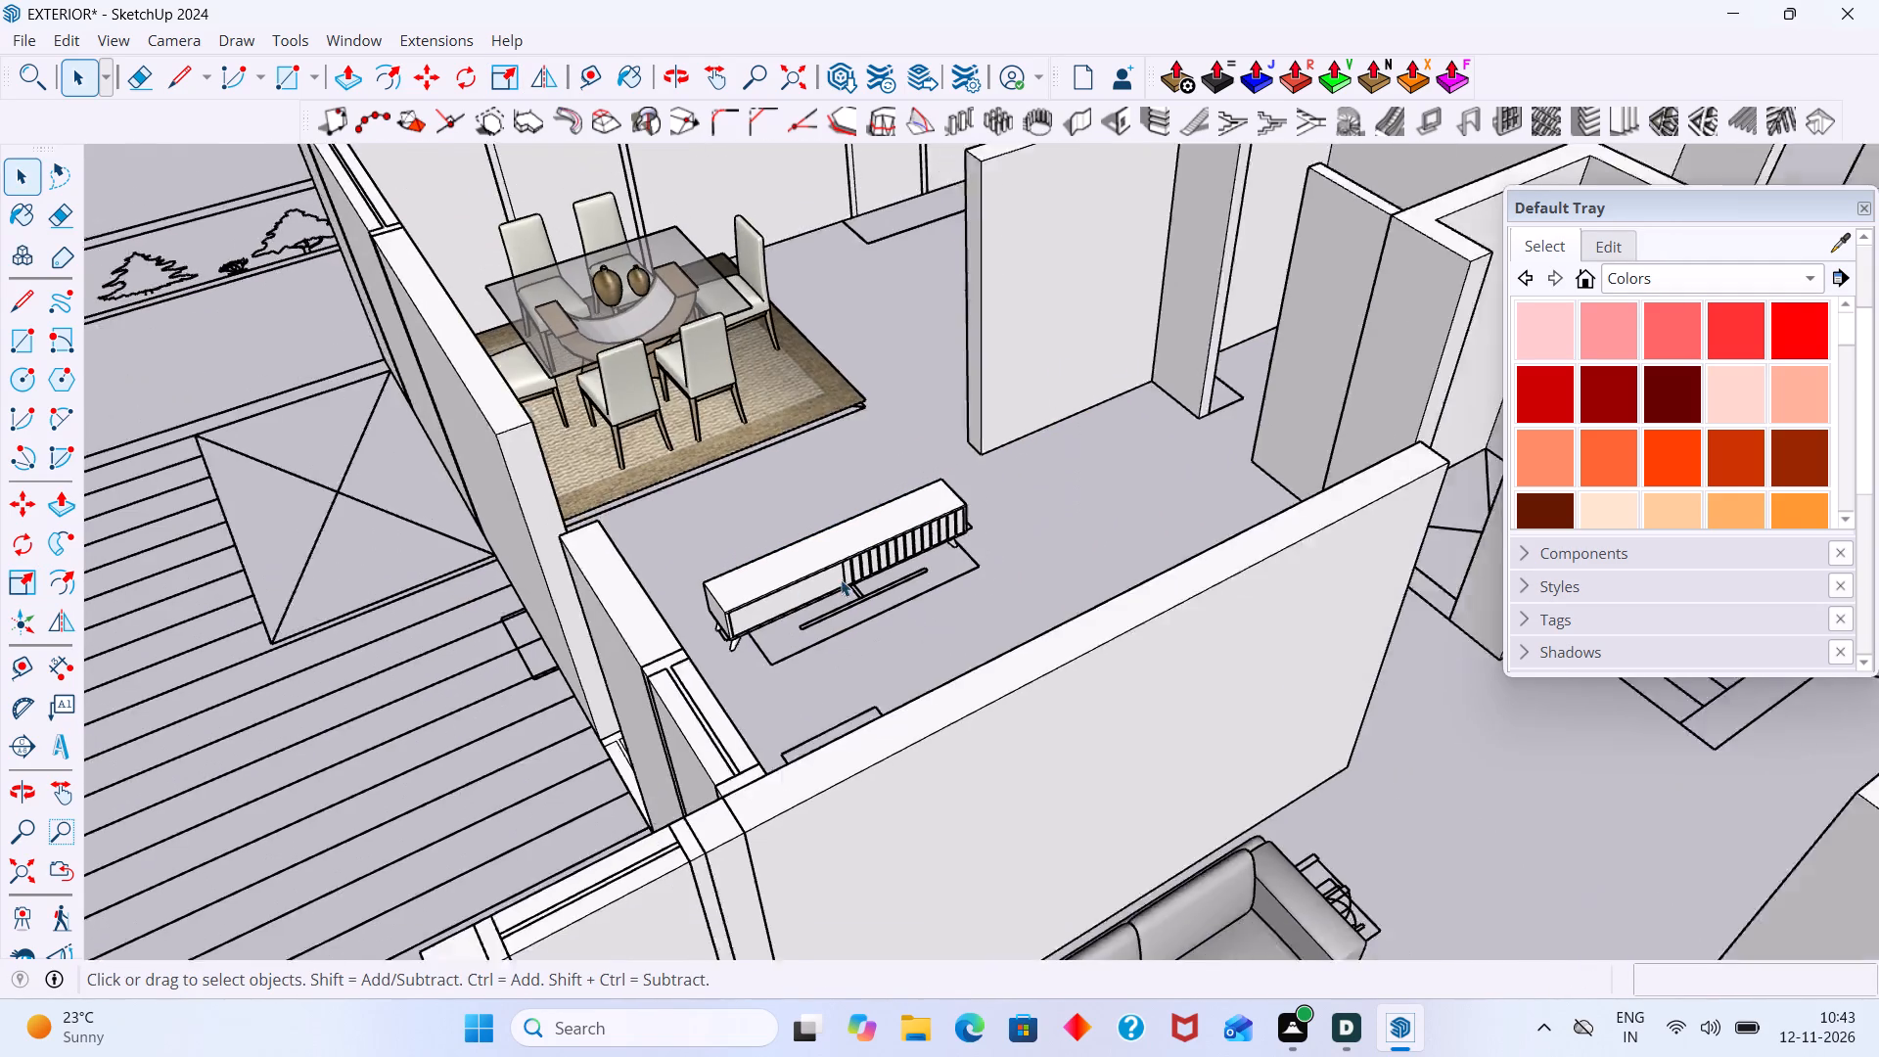
{"action": "middle_click_drag", "start_coordinate": [894, 567], "coordinate": [792, 602]}
{"action": "scroll", "coordinate": [848, 603], "scroll_direction": "up", "scroll_amount": 10}
{"action": "double_click", "coordinate": [866, 590]}
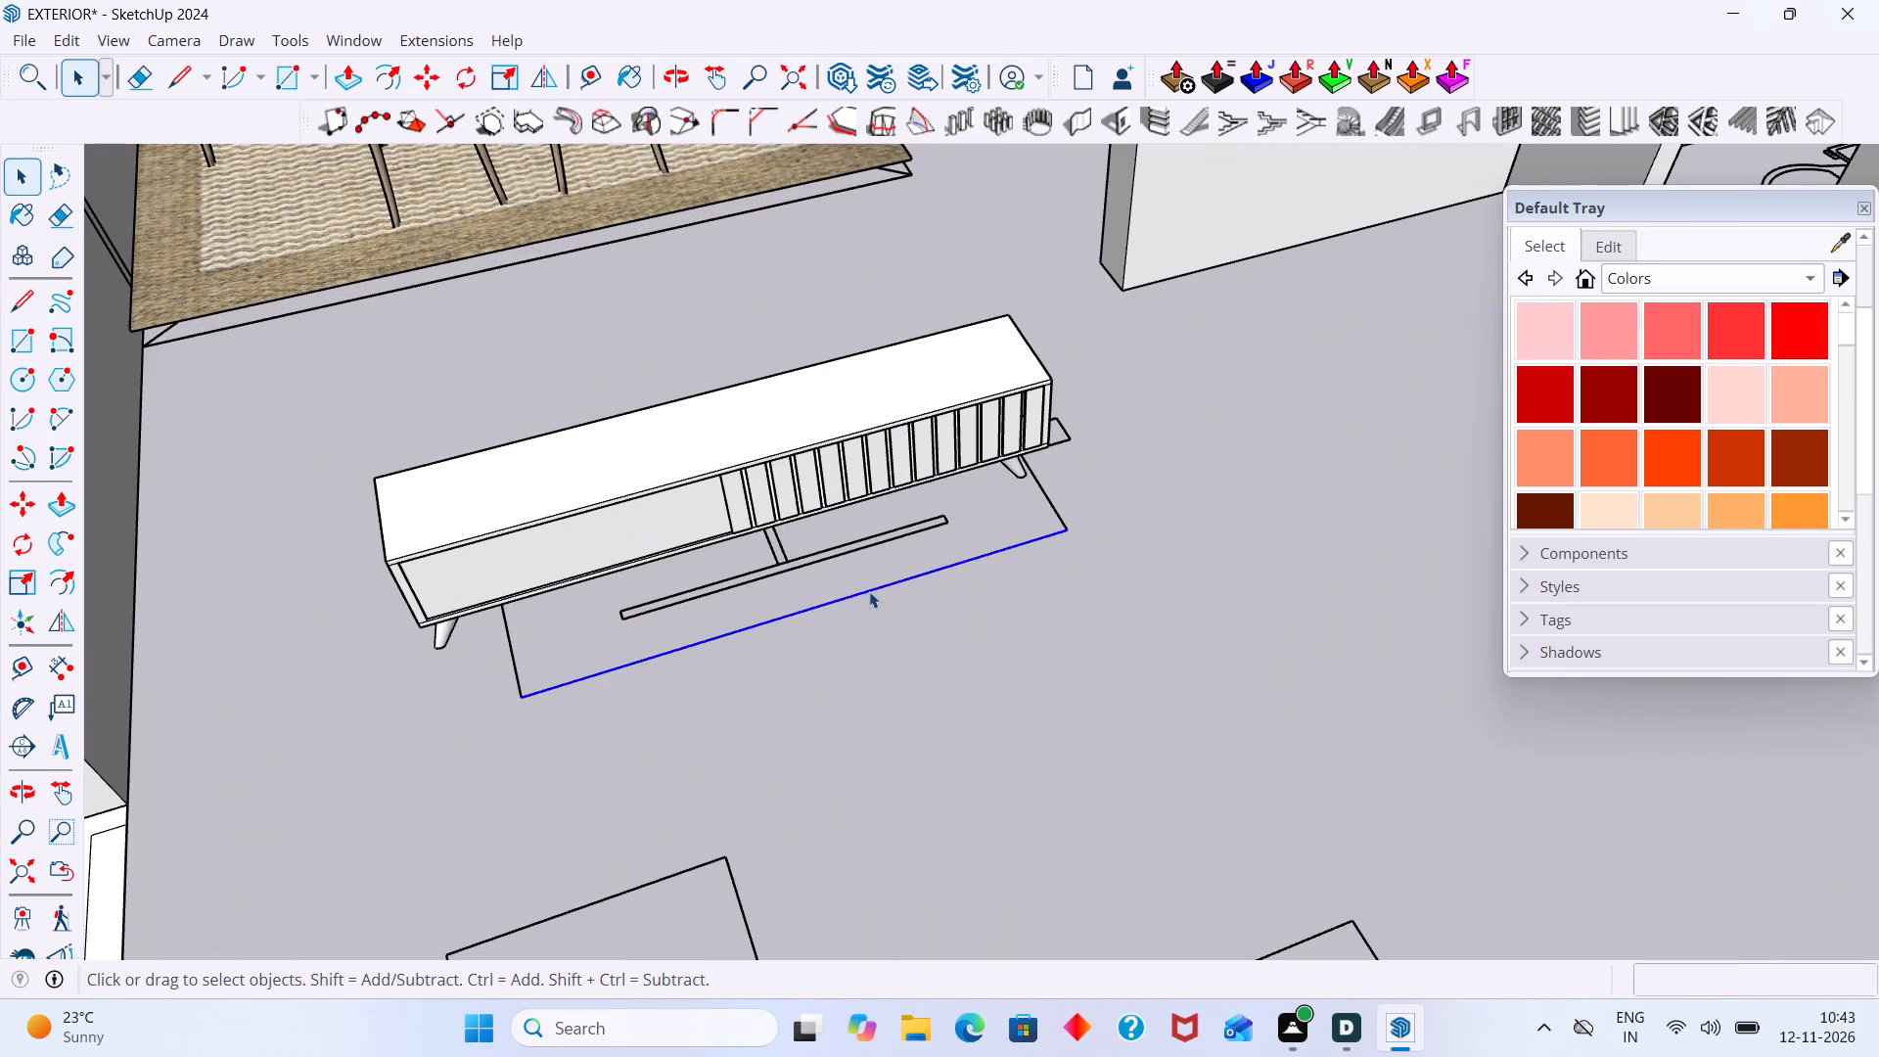
{"action": "key", "text": "Delete"}
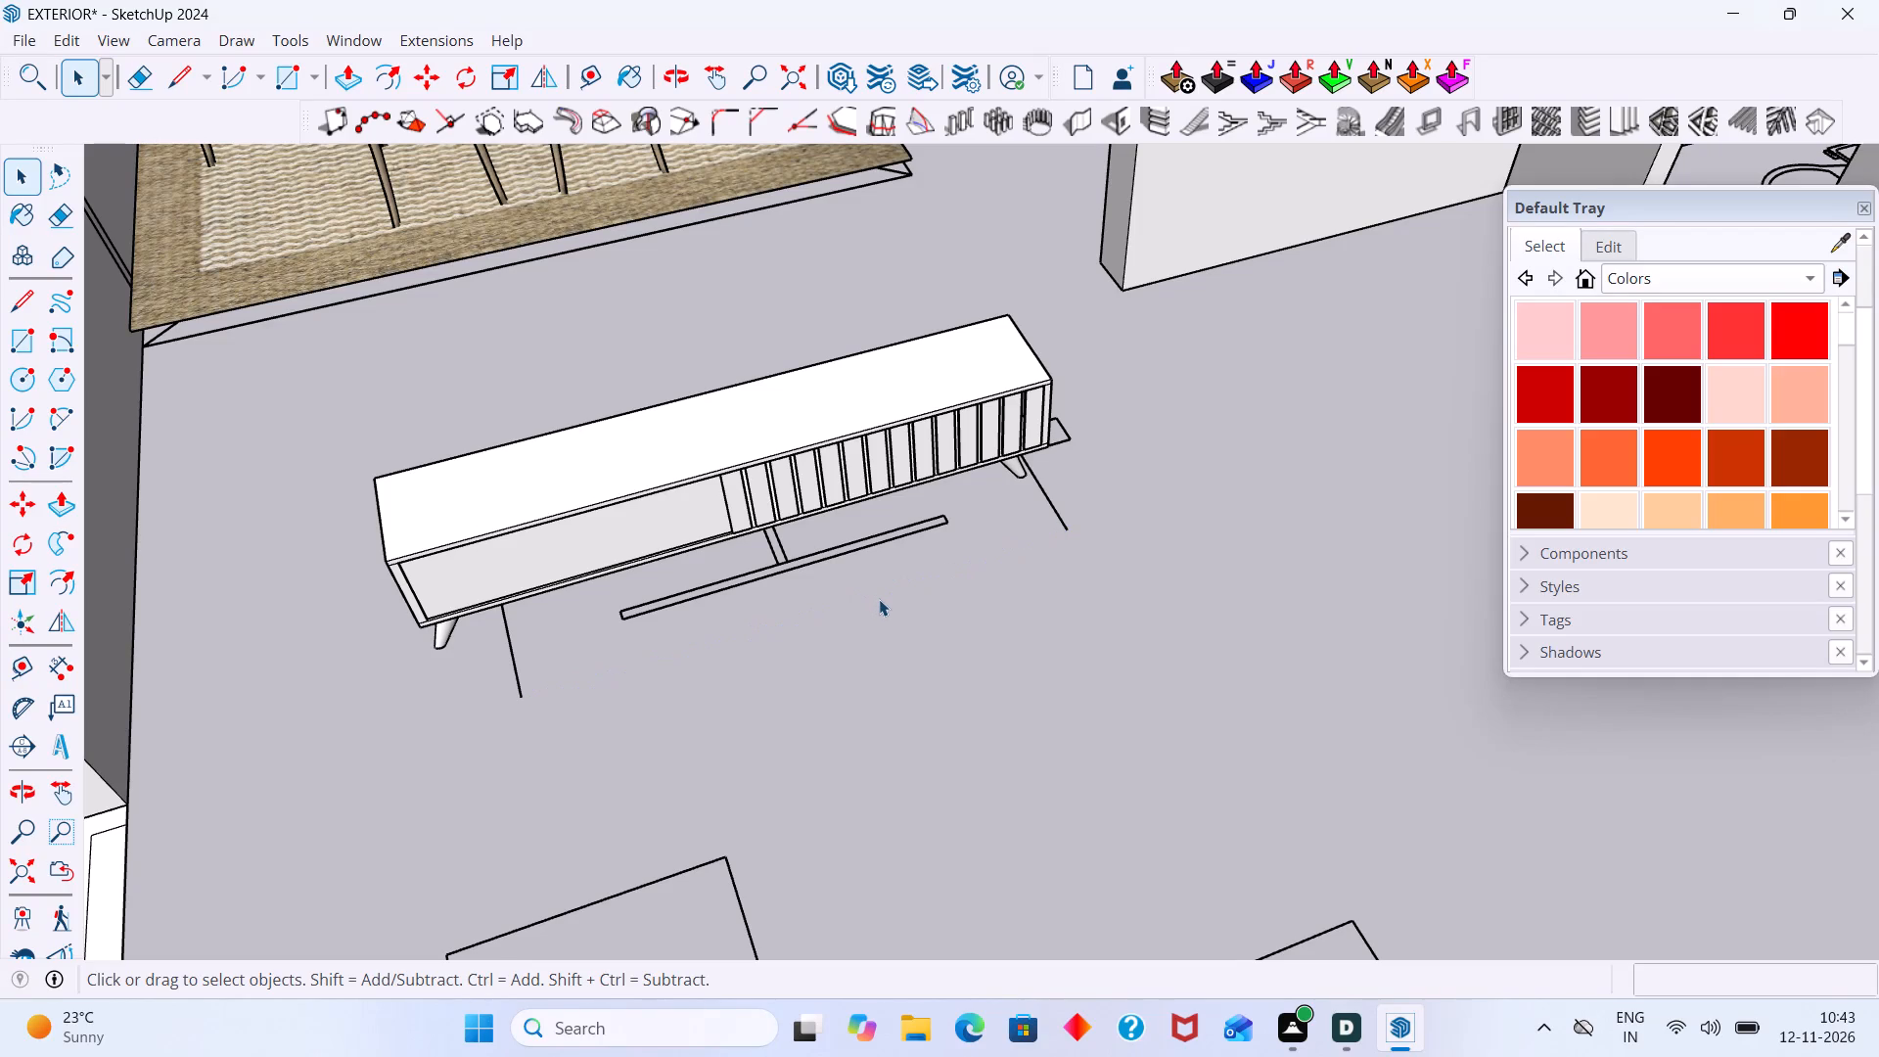
{"action": "key", "text": "e"}
{"action": "left_click_drag", "start_coordinate": [1032, 507], "coordinate": [837, 541]}
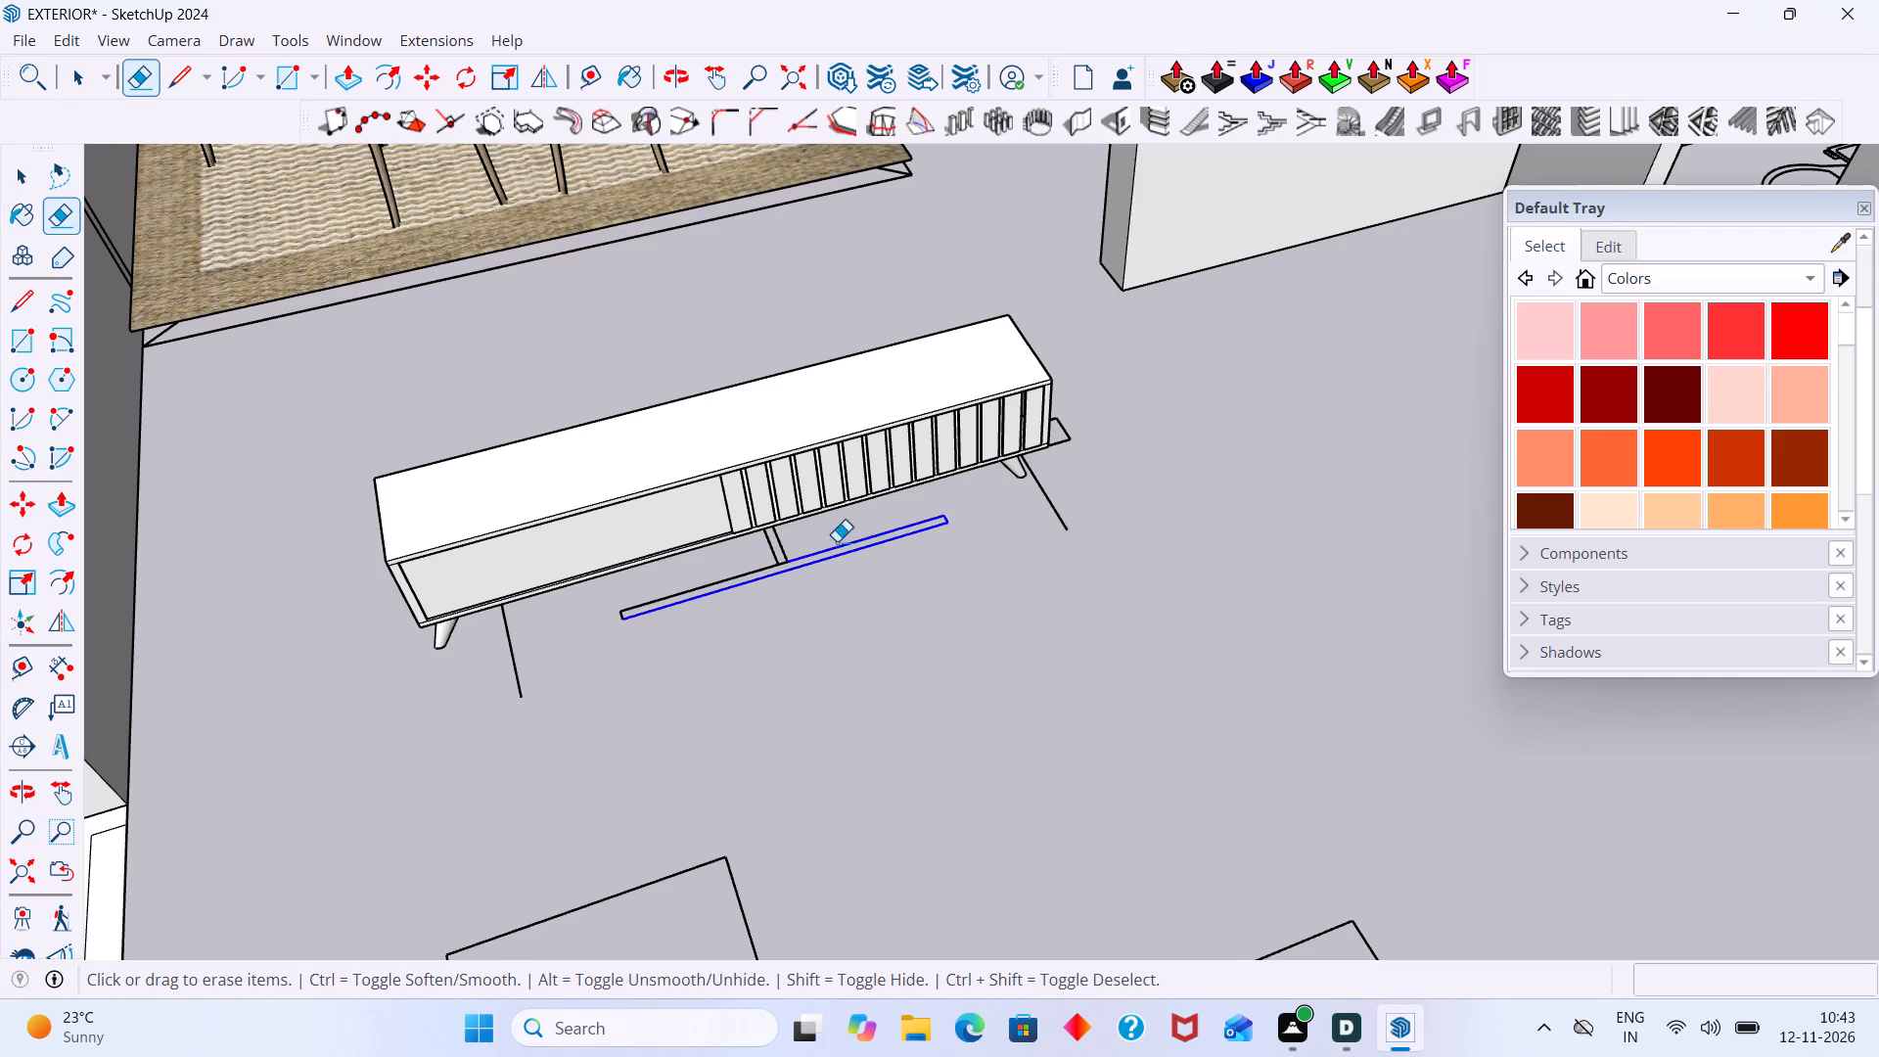
{"action": "left_click_drag", "start_coordinate": [837, 541], "coordinate": [692, 588]}
{"action": "scroll", "coordinate": [1012, 551], "scroll_direction": "up", "scroll_amount": 2}
{"action": "left_click_drag", "start_coordinate": [1119, 483], "coordinate": [1039, 510]}
{"action": "left_click_drag", "start_coordinate": [612, 578], "coordinate": [534, 629]}
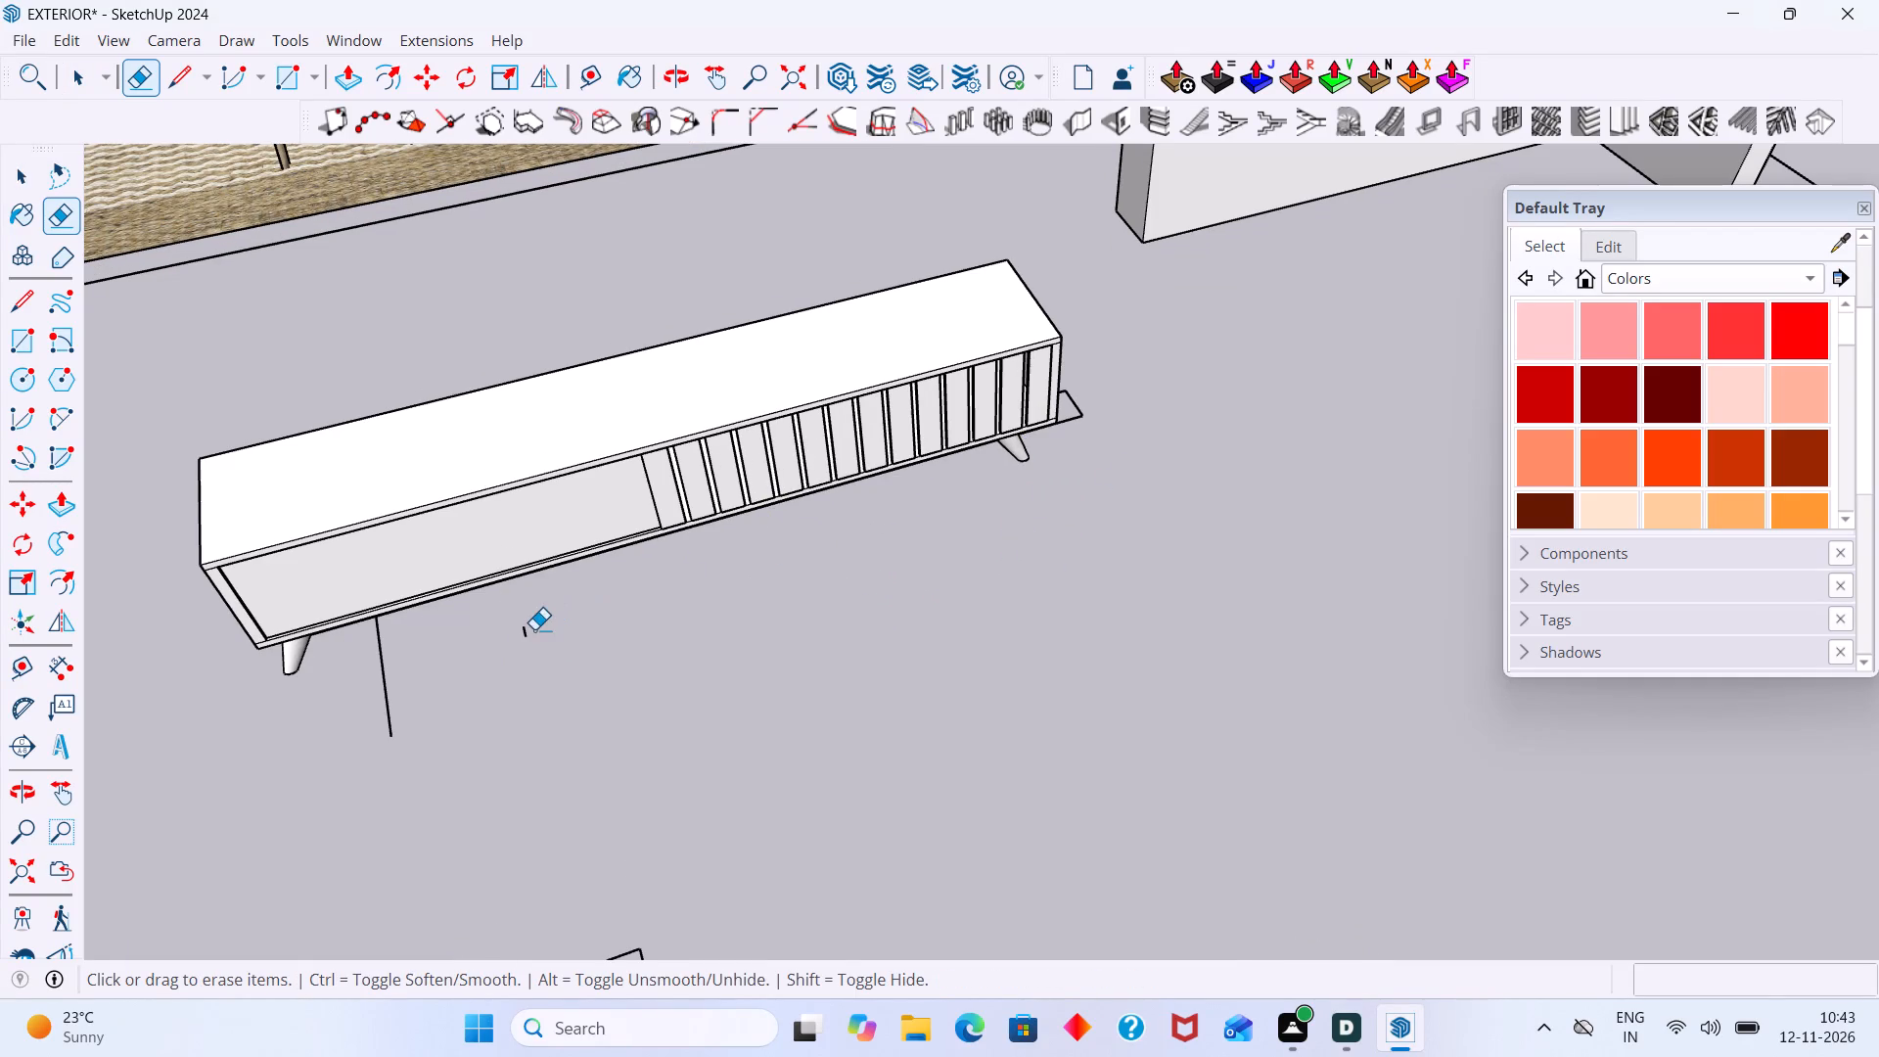
{"action": "left_click_drag", "start_coordinate": [534, 629], "coordinate": [385, 716]}
Erase the small rectangular outline projecting from the slatted end of the TV unit.
{"action": "scroll", "coordinate": [516, 668], "scroll_direction": "down", "scroll_amount": 6}
{"action": "middle_click_drag", "start_coordinate": [916, 547], "coordinate": [960, 494]}
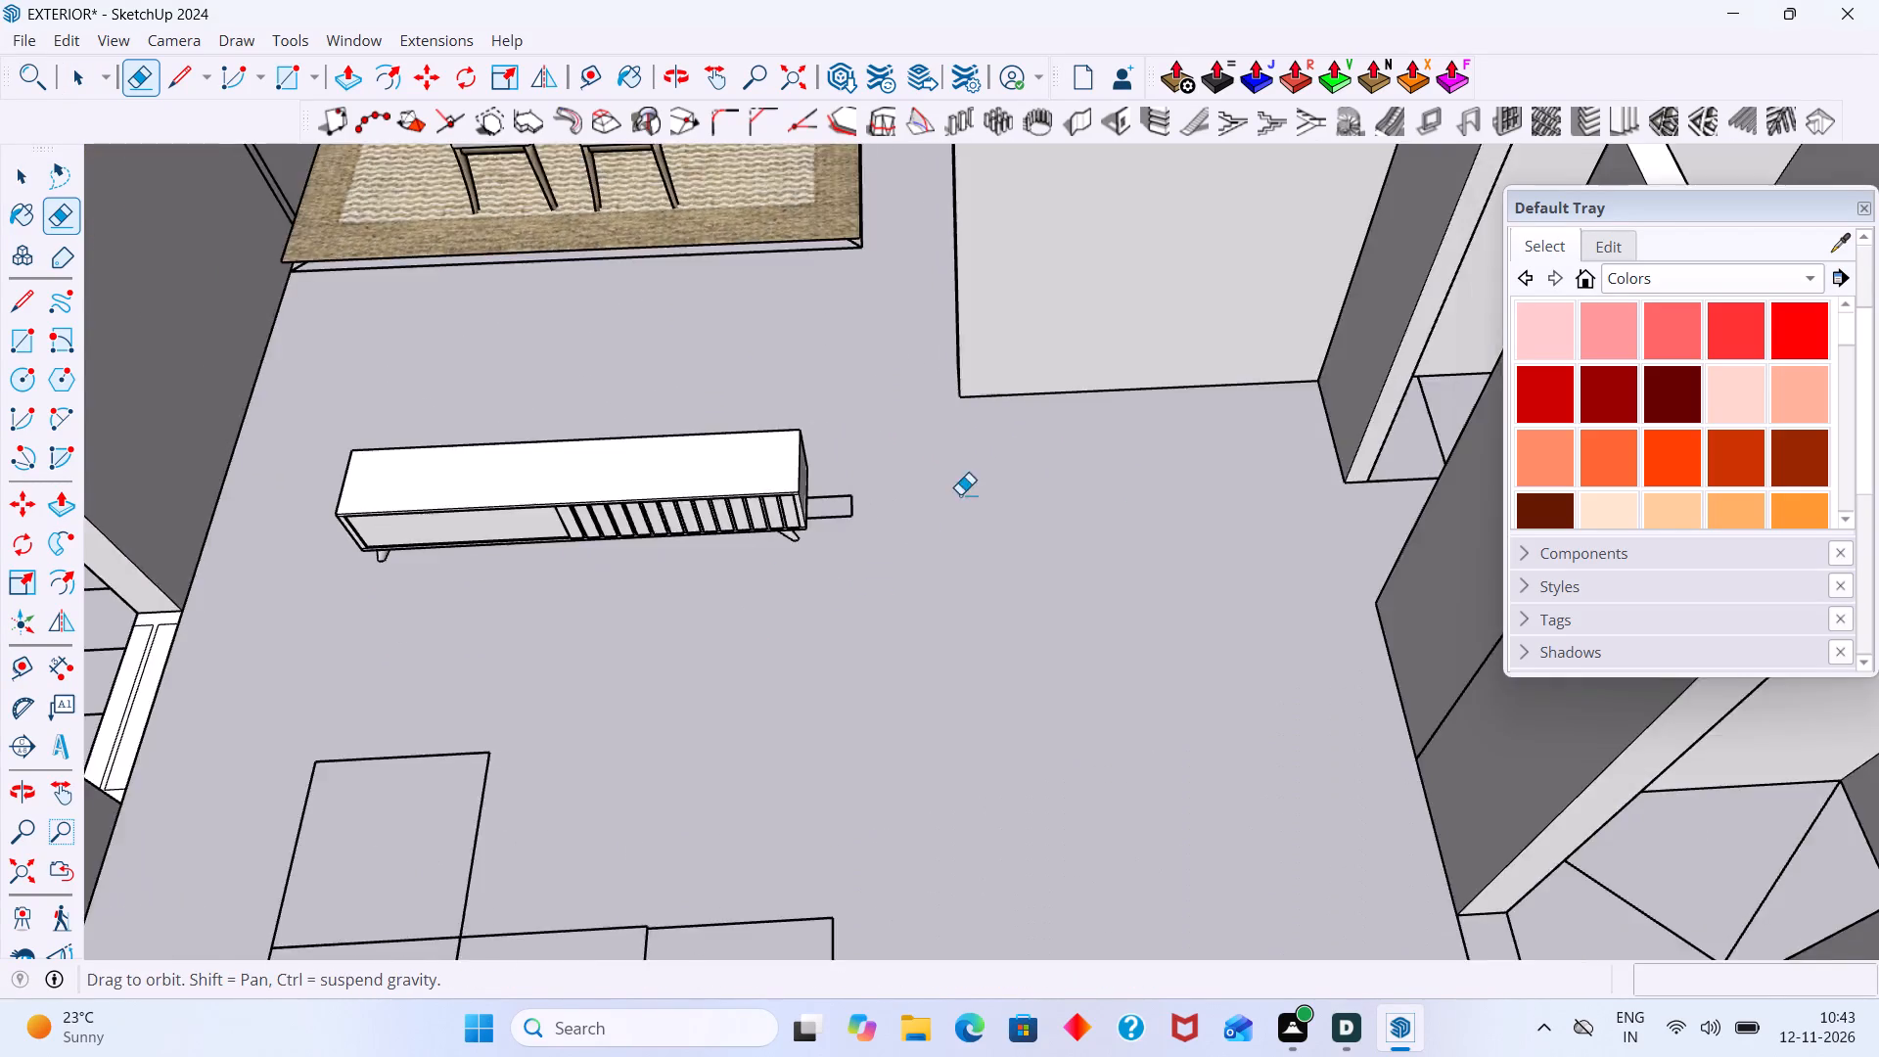
{"action": "middle_click_drag", "start_coordinate": [960, 494], "coordinate": [767, 615]}
{"action": "scroll", "coordinate": [957, 480], "scroll_direction": "up", "scroll_amount": 15}
{"action": "left_click_drag", "start_coordinate": [791, 524], "coordinate": [779, 659]}
{"action": "scroll", "coordinate": [788, 640], "scroll_direction": "down", "scroll_amount": 6}
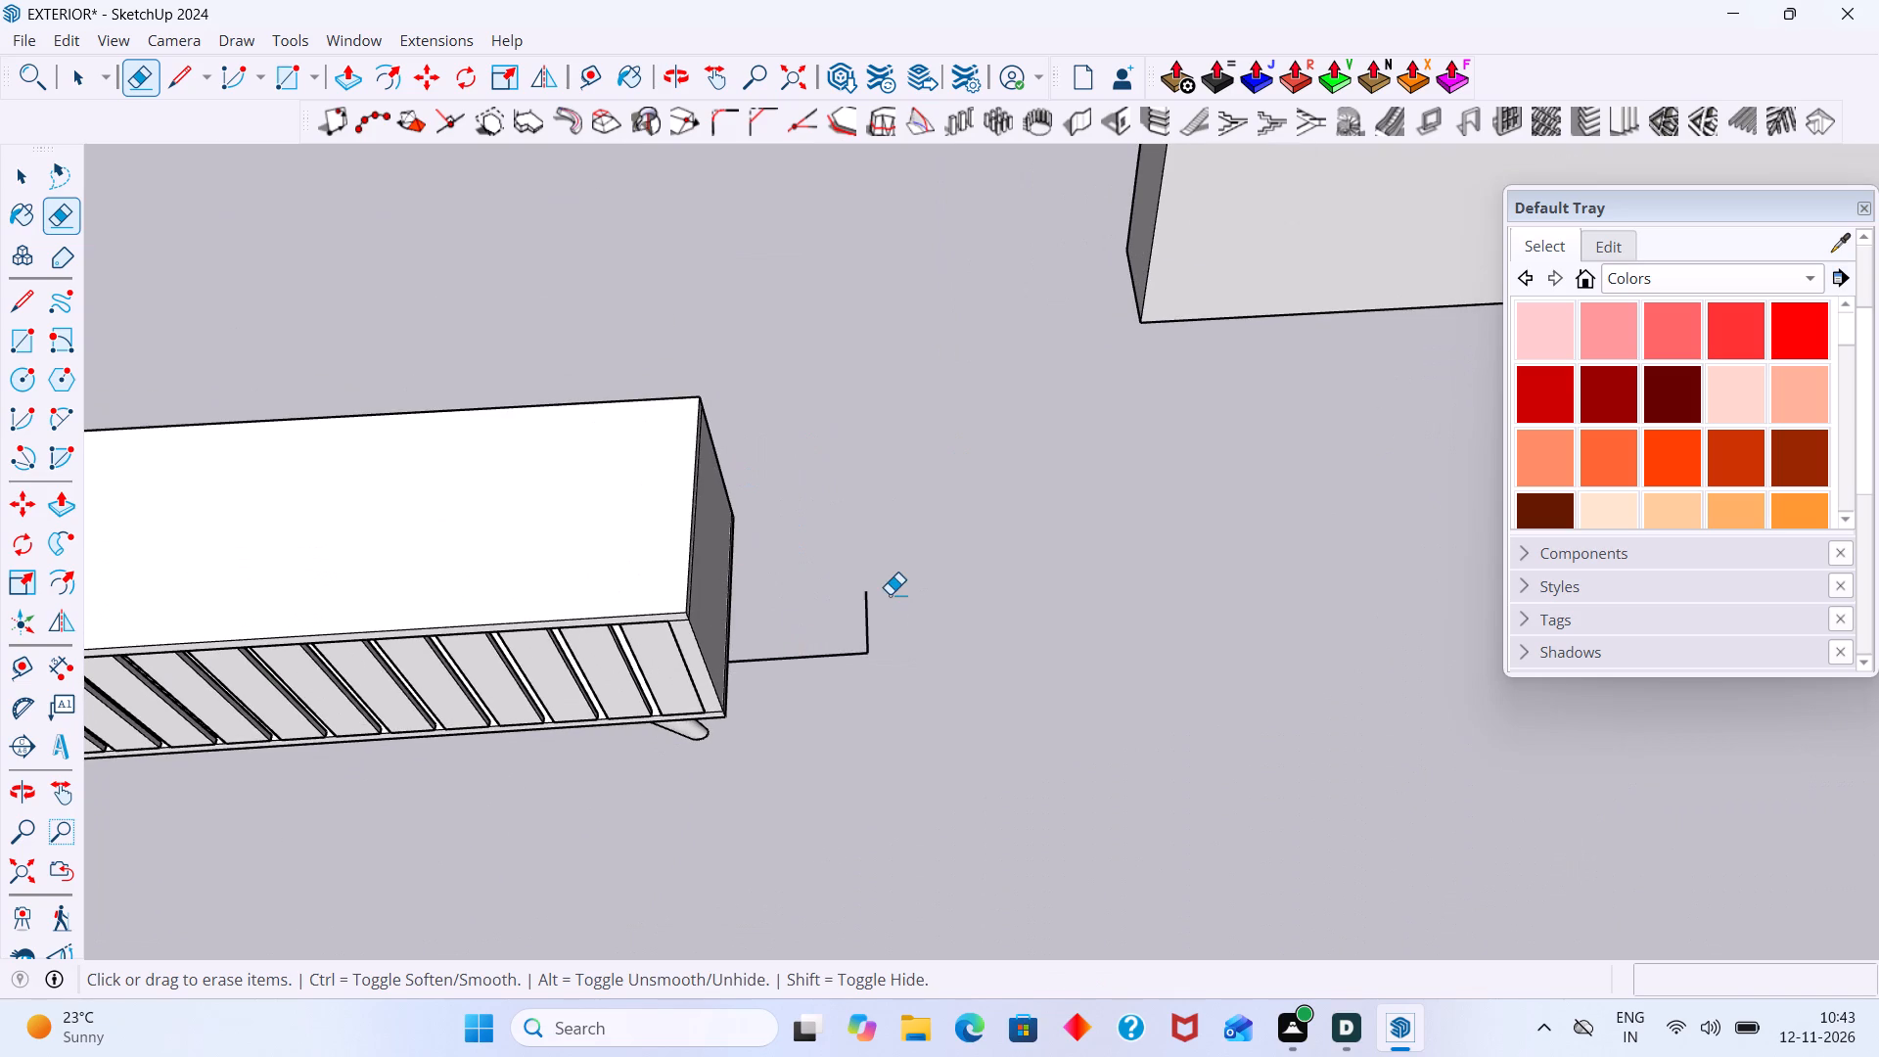
{"action": "left_click_drag", "start_coordinate": [887, 577], "coordinate": [827, 669]}
Erase the remaining plan outline behind the TV unit on the dining side, including the short stray lines at both ends.
{"action": "scroll", "coordinate": [843, 633], "scroll_direction": "down", "scroll_amount": 13}
{"action": "middle_click_drag", "start_coordinate": [688, 730], "coordinate": [1204, 679]}
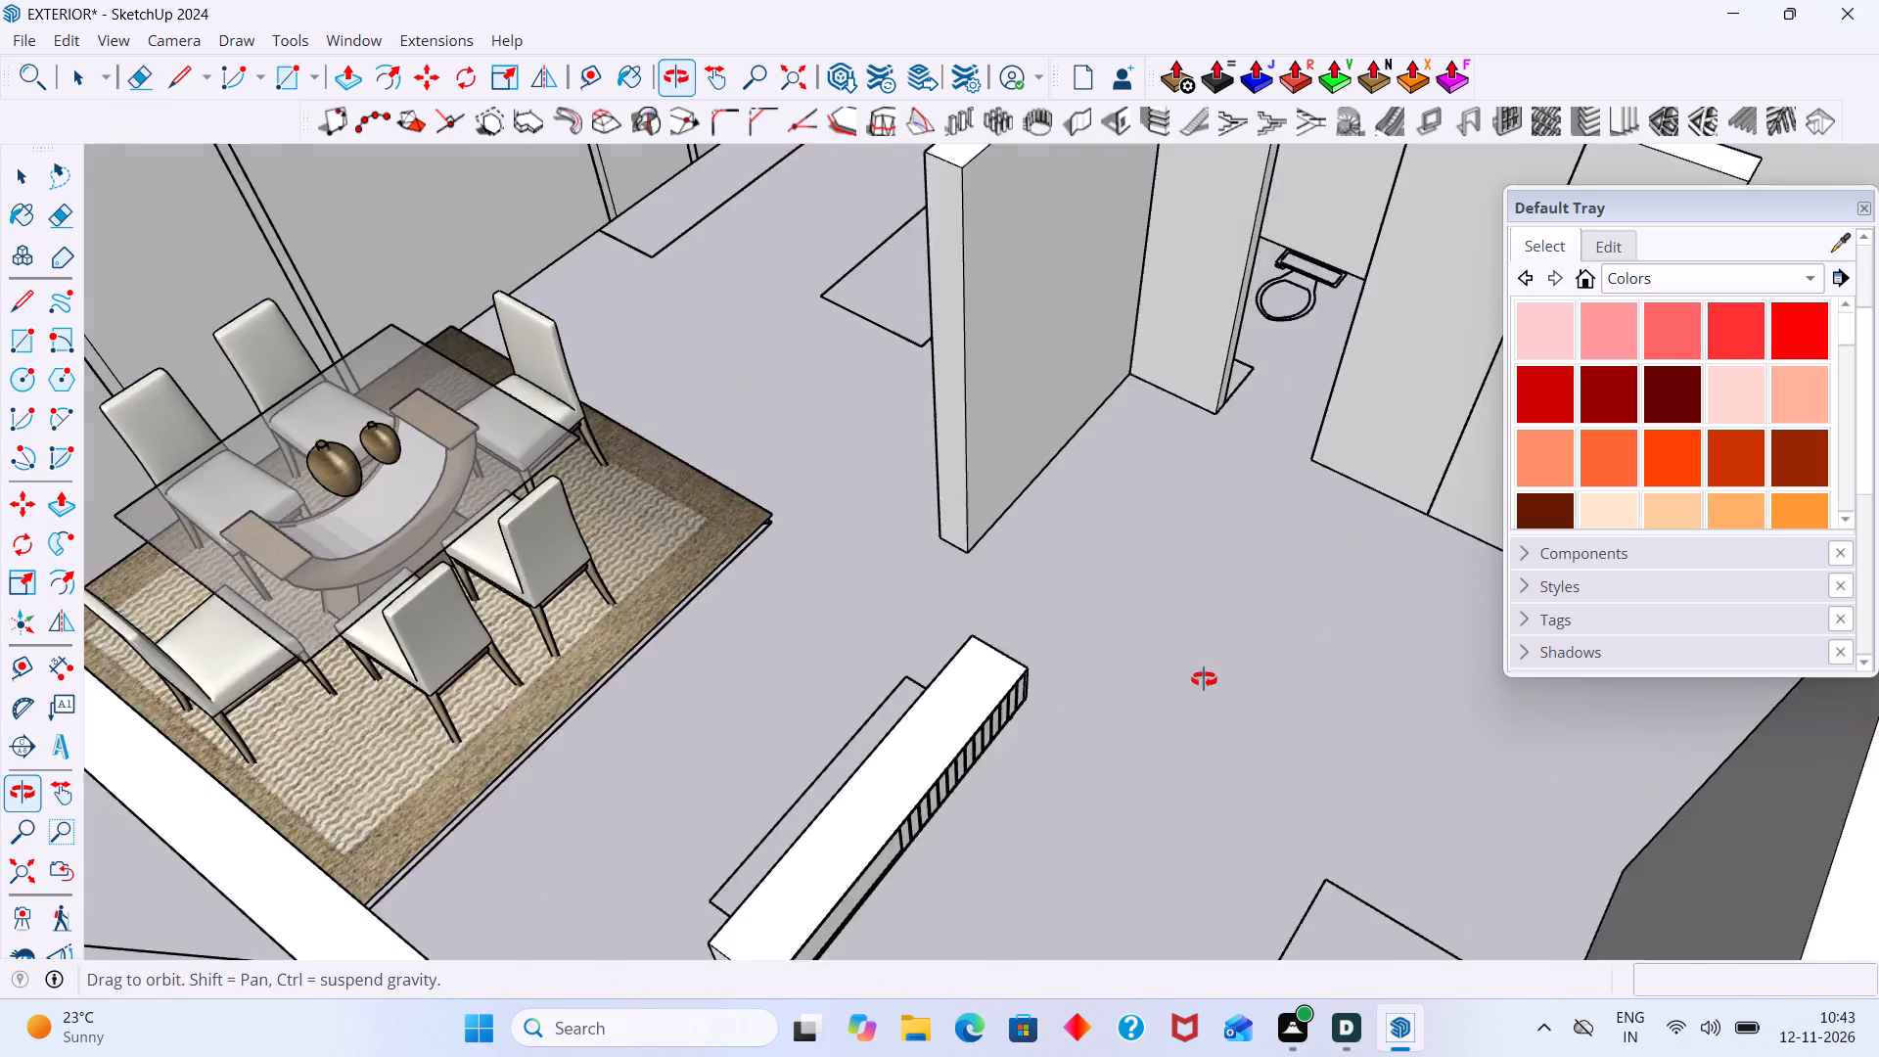
{"action": "middle_click_drag", "start_coordinate": [1204, 679], "coordinate": [1227, 669]}
{"action": "scroll", "coordinate": [917, 741], "scroll_direction": "up", "scroll_amount": 8}
{"action": "left_click_drag", "start_coordinate": [1016, 570], "coordinate": [871, 695]}
{"action": "scroll", "coordinate": [866, 695], "scroll_direction": "down", "scroll_amount": 7}
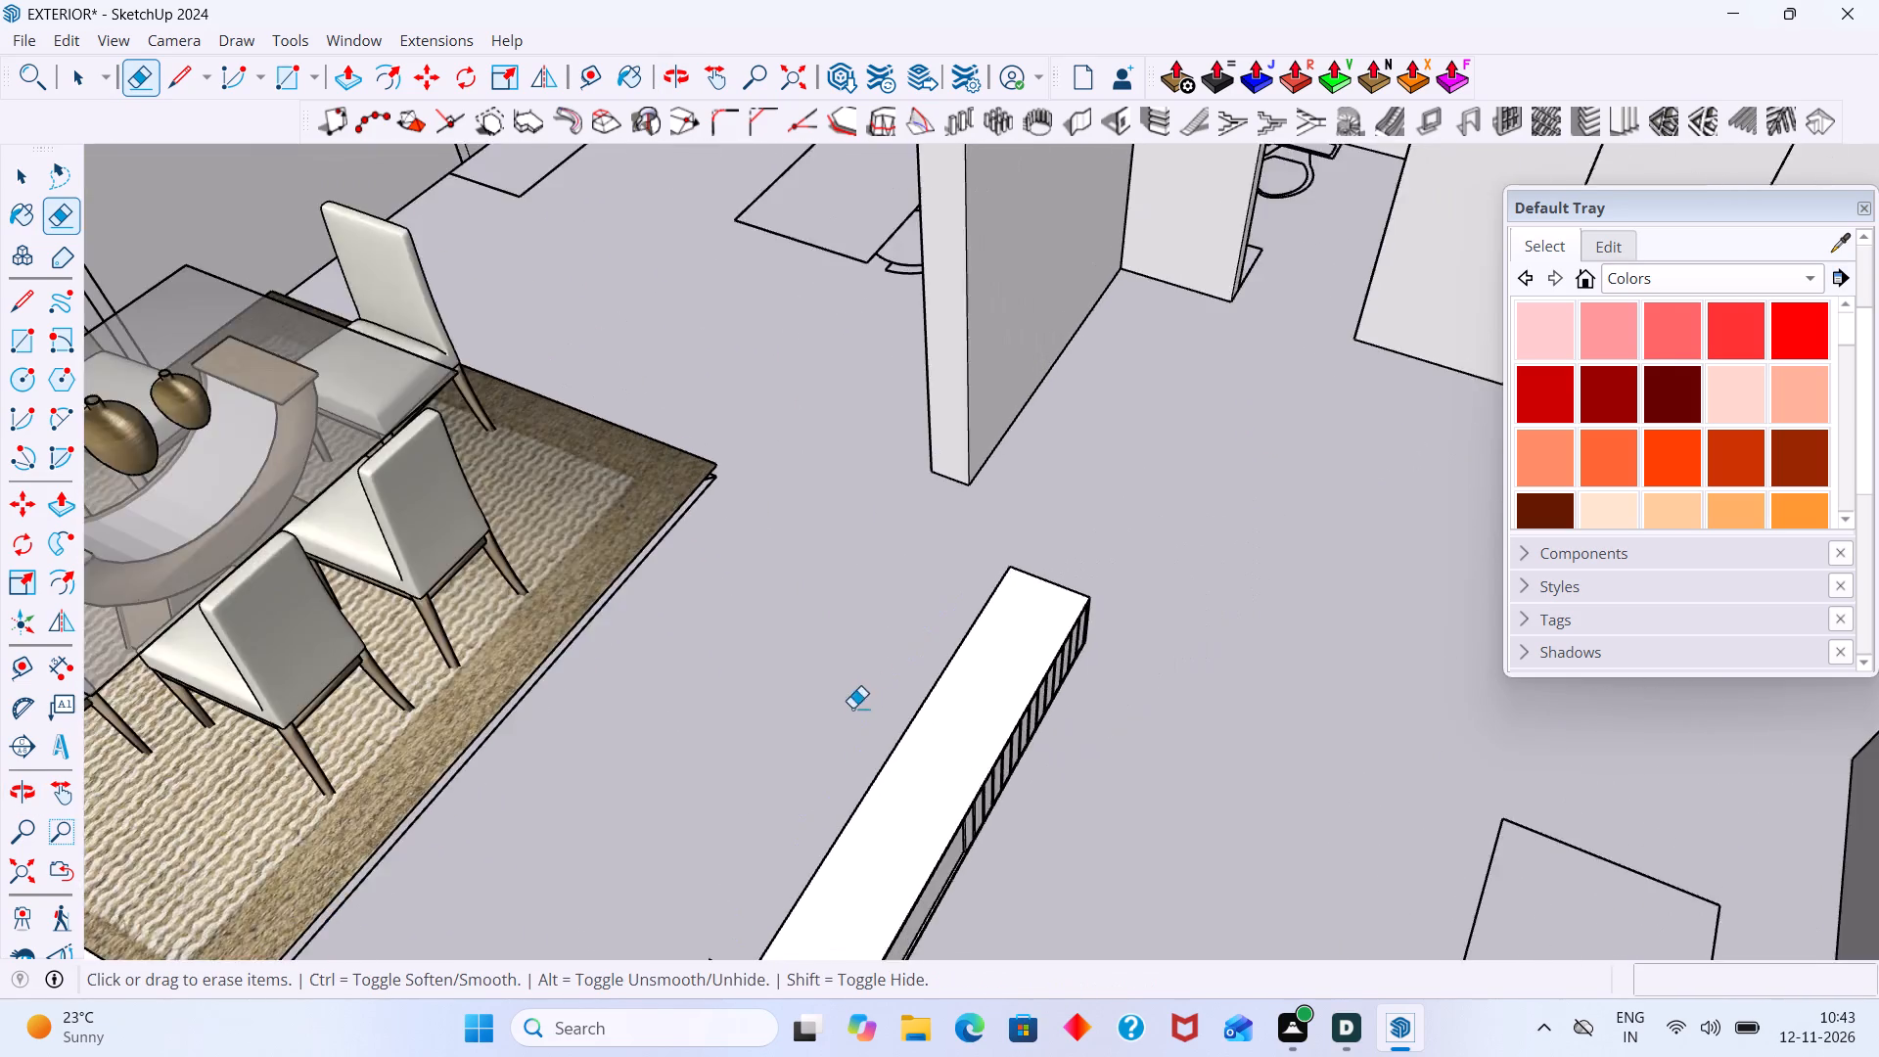
{"action": "scroll", "coordinate": [852, 708], "scroll_direction": "down", "scroll_amount": 2}
{"action": "middle_click_drag", "start_coordinate": [794, 809], "coordinate": [1196, 782]}
{"action": "scroll", "coordinate": [1251, 720], "scroll_direction": "down", "scroll_amount": 3}
{"action": "scroll", "coordinate": [1223, 706], "scroll_direction": "up", "scroll_amount": 8}
{"action": "left_click_drag", "start_coordinate": [1205, 696], "coordinate": [1198, 702]}
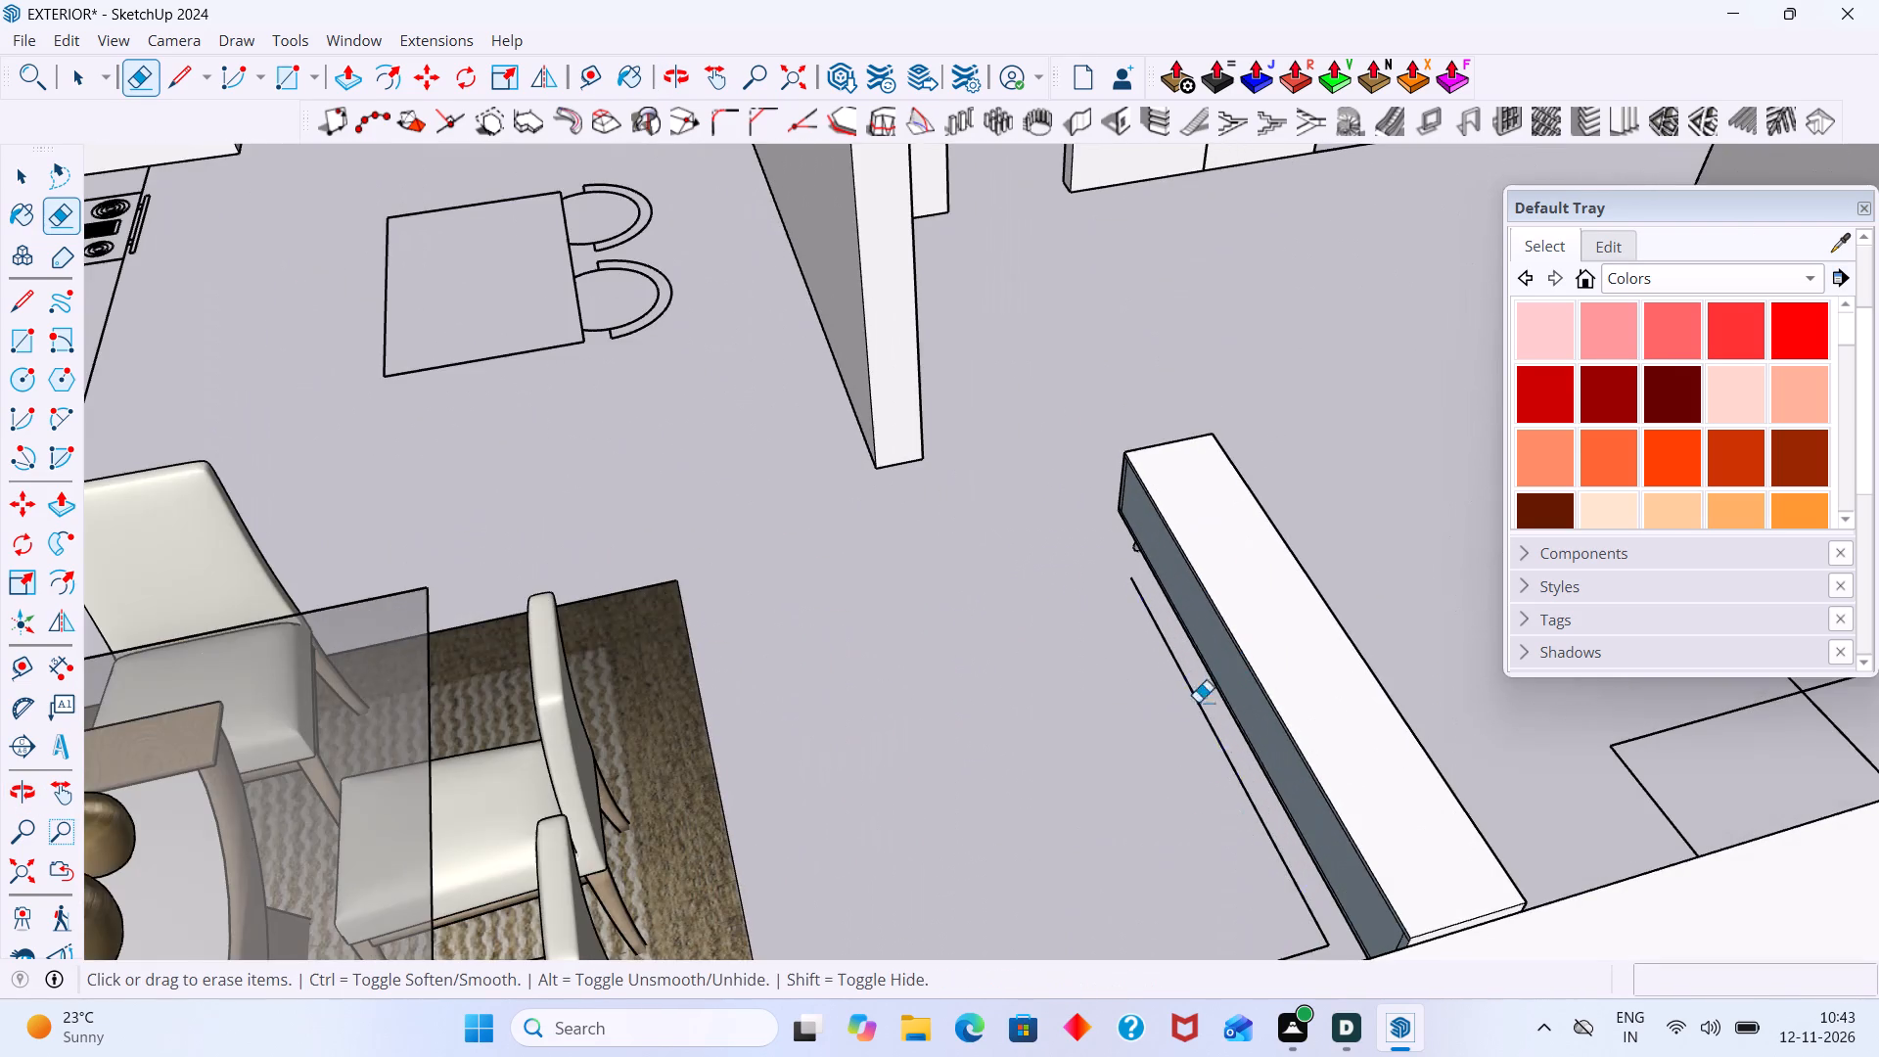
{"action": "left_click_drag", "start_coordinate": [1198, 702], "coordinate": [1186, 716]}
{"action": "scroll", "coordinate": [1183, 718], "scroll_direction": "down", "scroll_amount": 7}
{"action": "middle_click_drag", "start_coordinate": [1201, 829], "coordinate": [1265, 984]}
{"action": "scroll", "coordinate": [1263, 740], "scroll_direction": "up", "scroll_amount": 11}
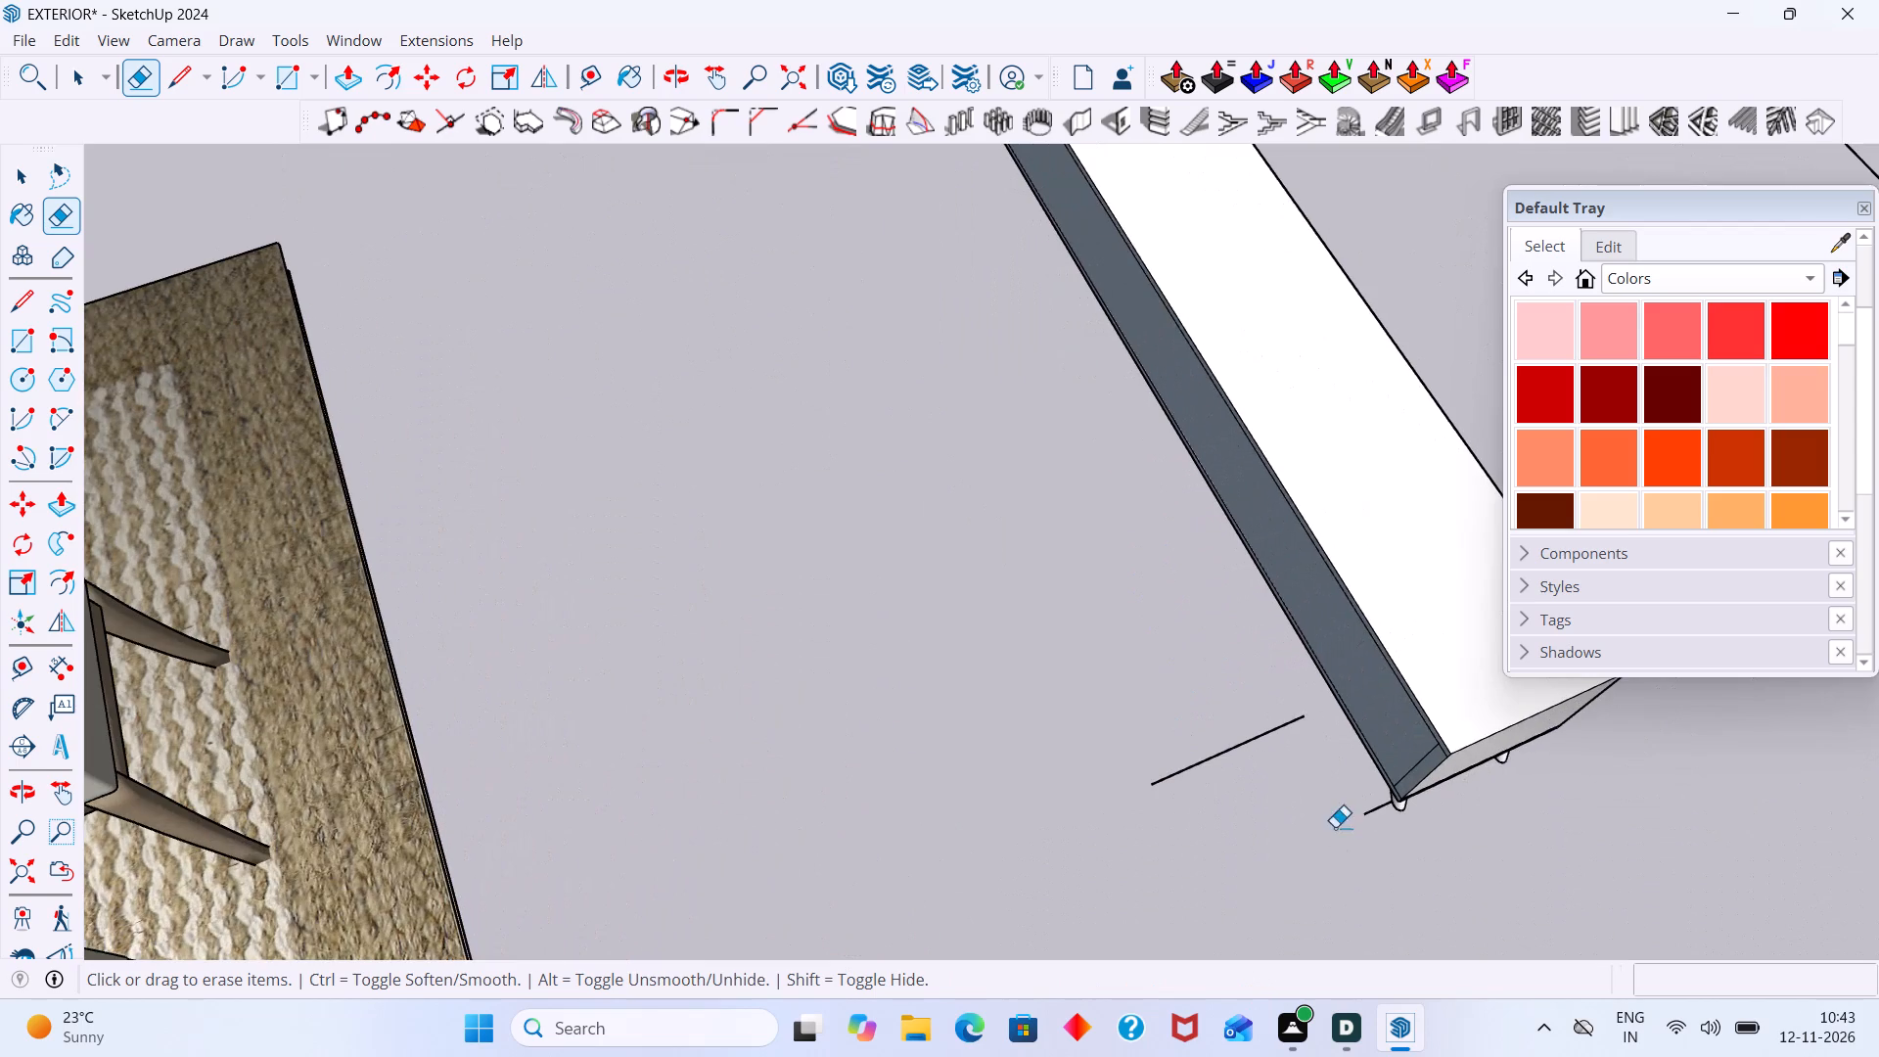
{"action": "left_click", "coordinate": [1375, 811]}
{"action": "left_click_drag", "start_coordinate": [1293, 800], "coordinate": [1222, 707]}
{"action": "scroll", "coordinate": [1229, 701], "scroll_direction": "down", "scroll_amount": 4}
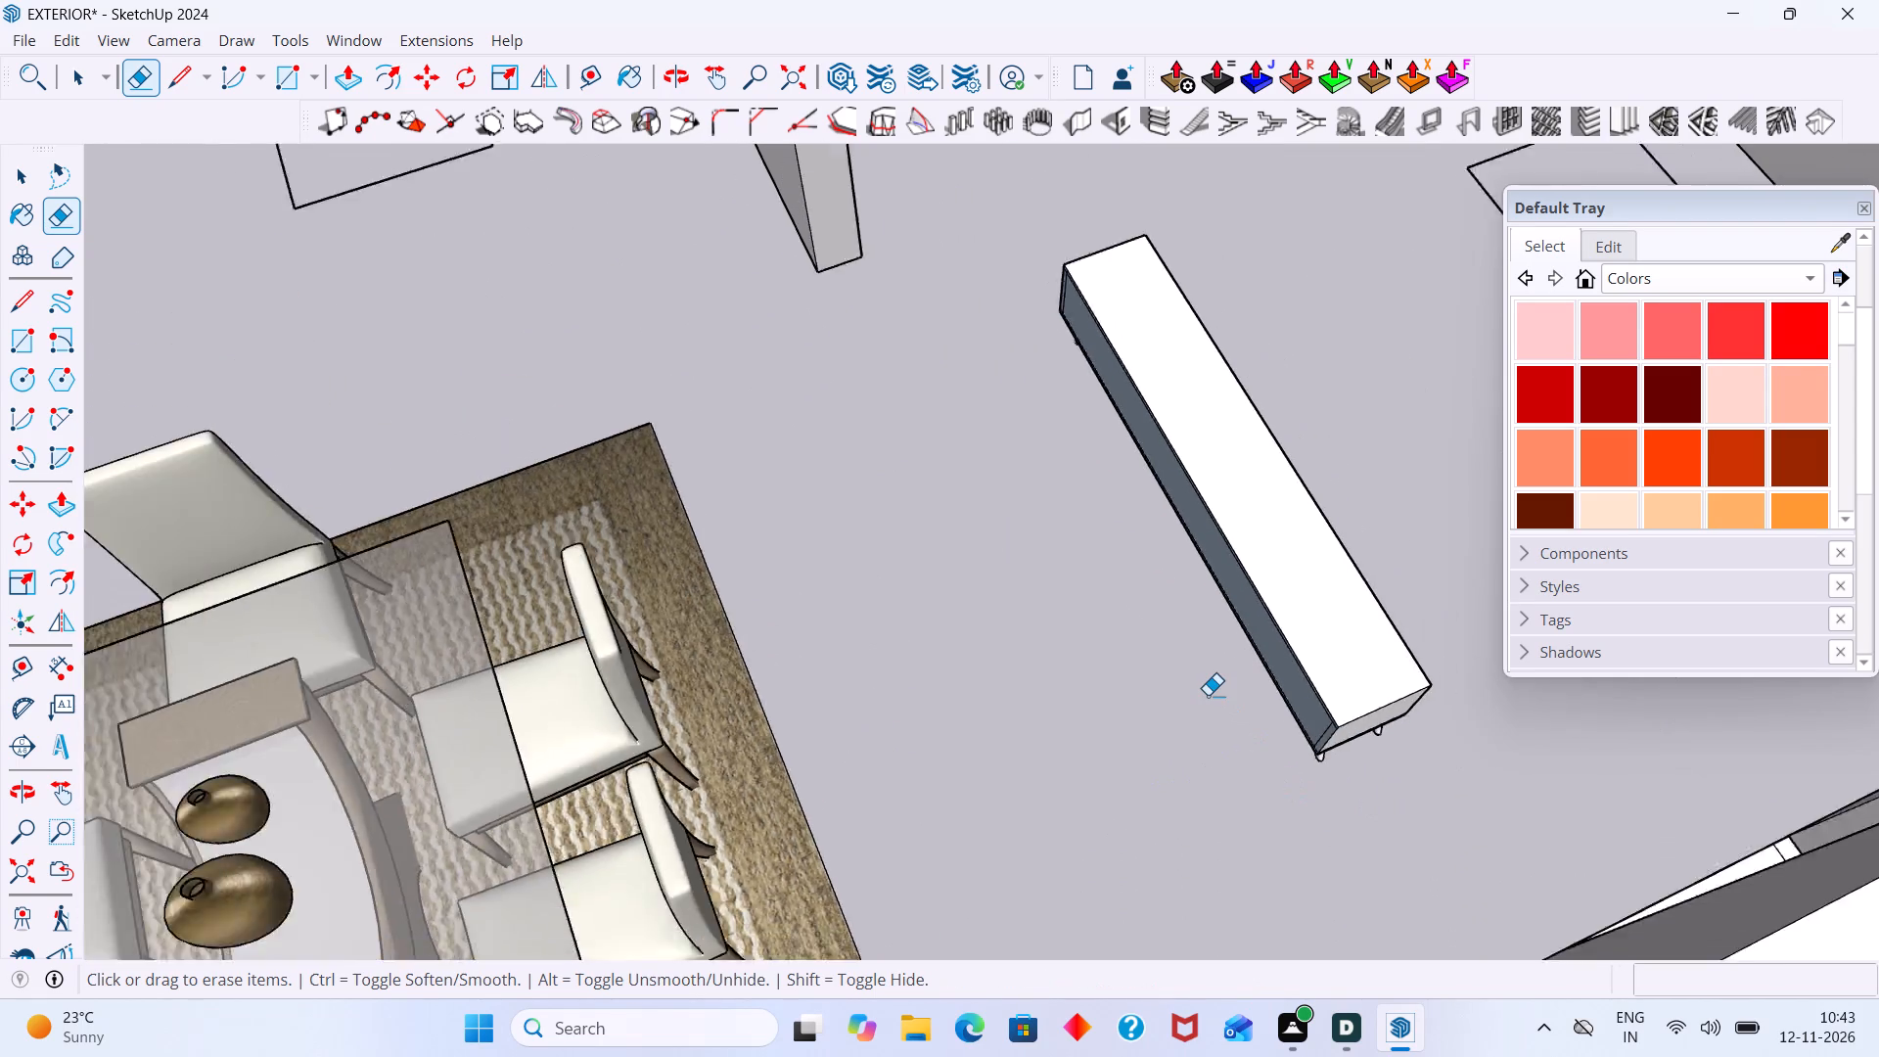
Examine the placed TV unit and the whole furnished house from several angles.
{"action": "scroll", "coordinate": [1208, 695], "scroll_direction": "down", "scroll_amount": 10}
{"action": "middle_click_drag", "start_coordinate": [1239, 710], "coordinate": [1105, 700]}
{"action": "middle_click_drag", "start_coordinate": [1248, 705], "coordinate": [1135, 552]}
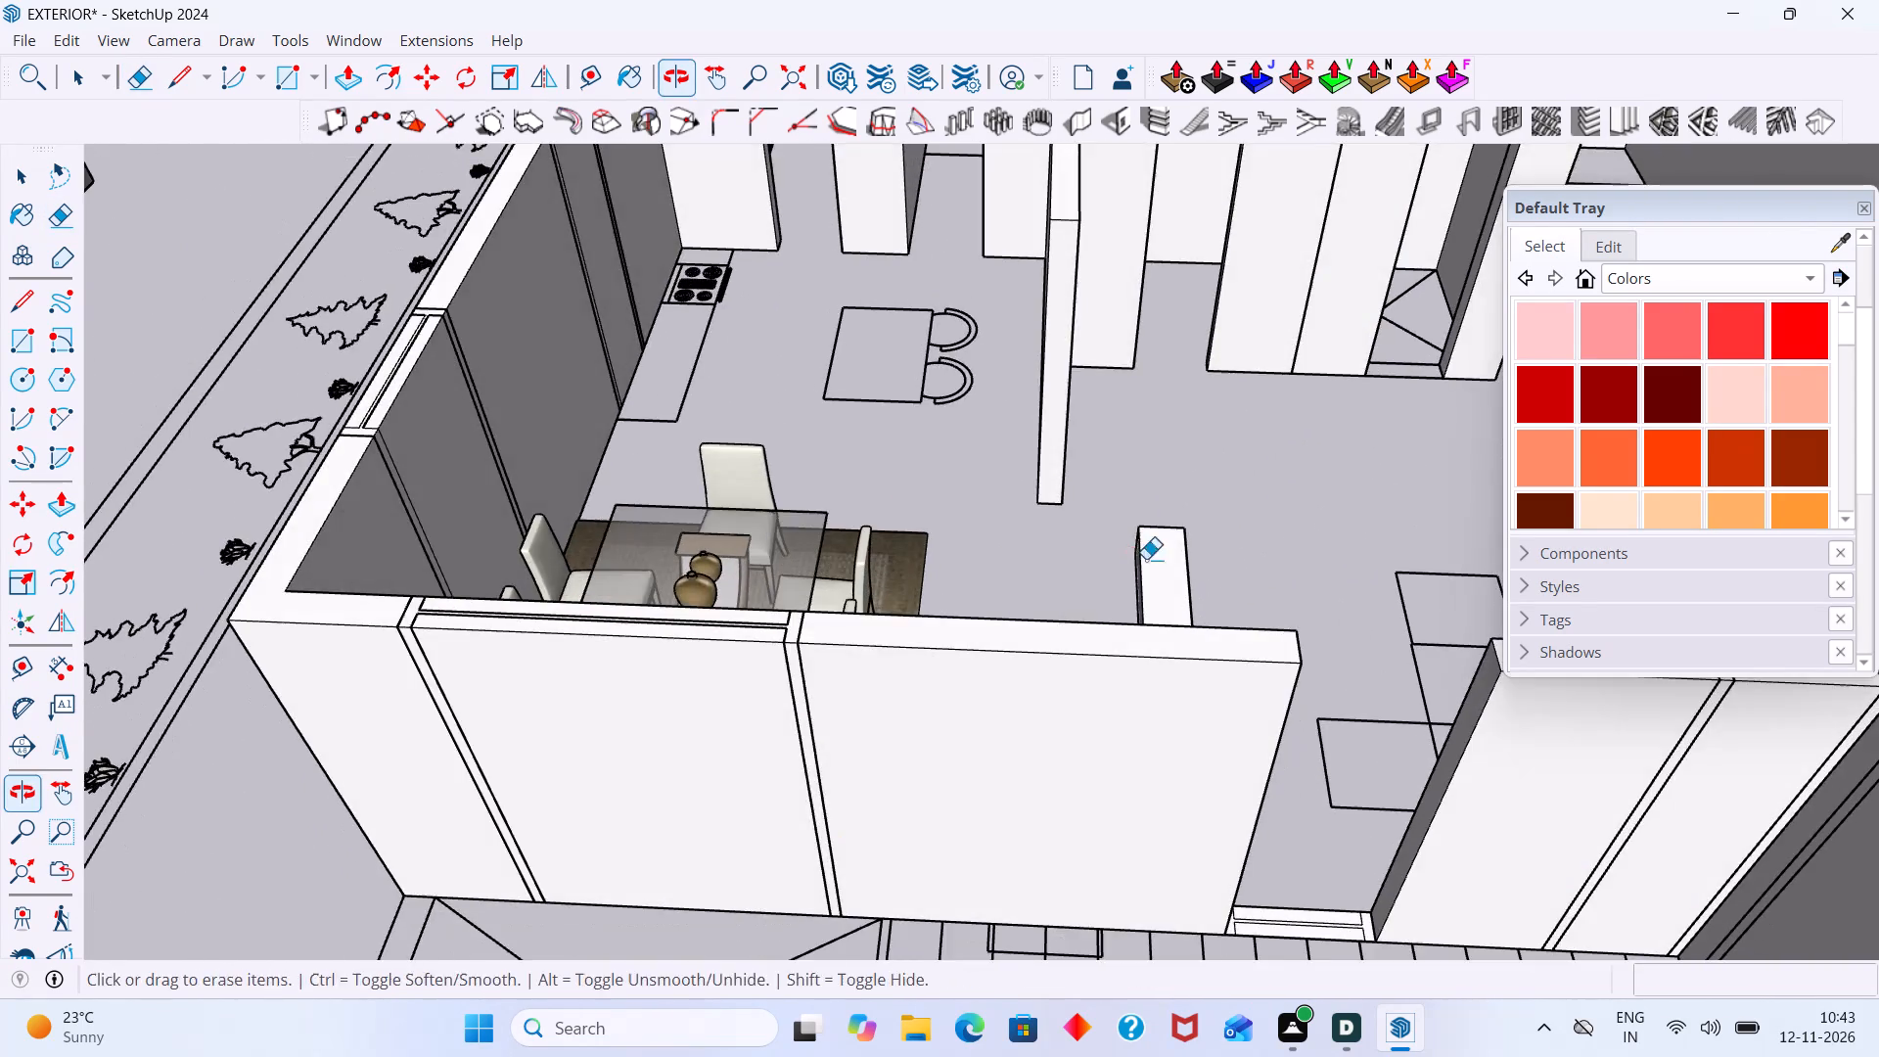
{"action": "middle_click_drag", "start_coordinate": [1193, 576], "coordinate": [885, 592]}
{"action": "middle_click_drag", "start_coordinate": [1166, 617], "coordinate": [928, 617]}
{"action": "middle_click_drag", "start_coordinate": [1035, 657], "coordinate": [838, 638]}
{"action": "key", "text": "space"}
{"action": "left_click", "coordinate": [1059, 657]}
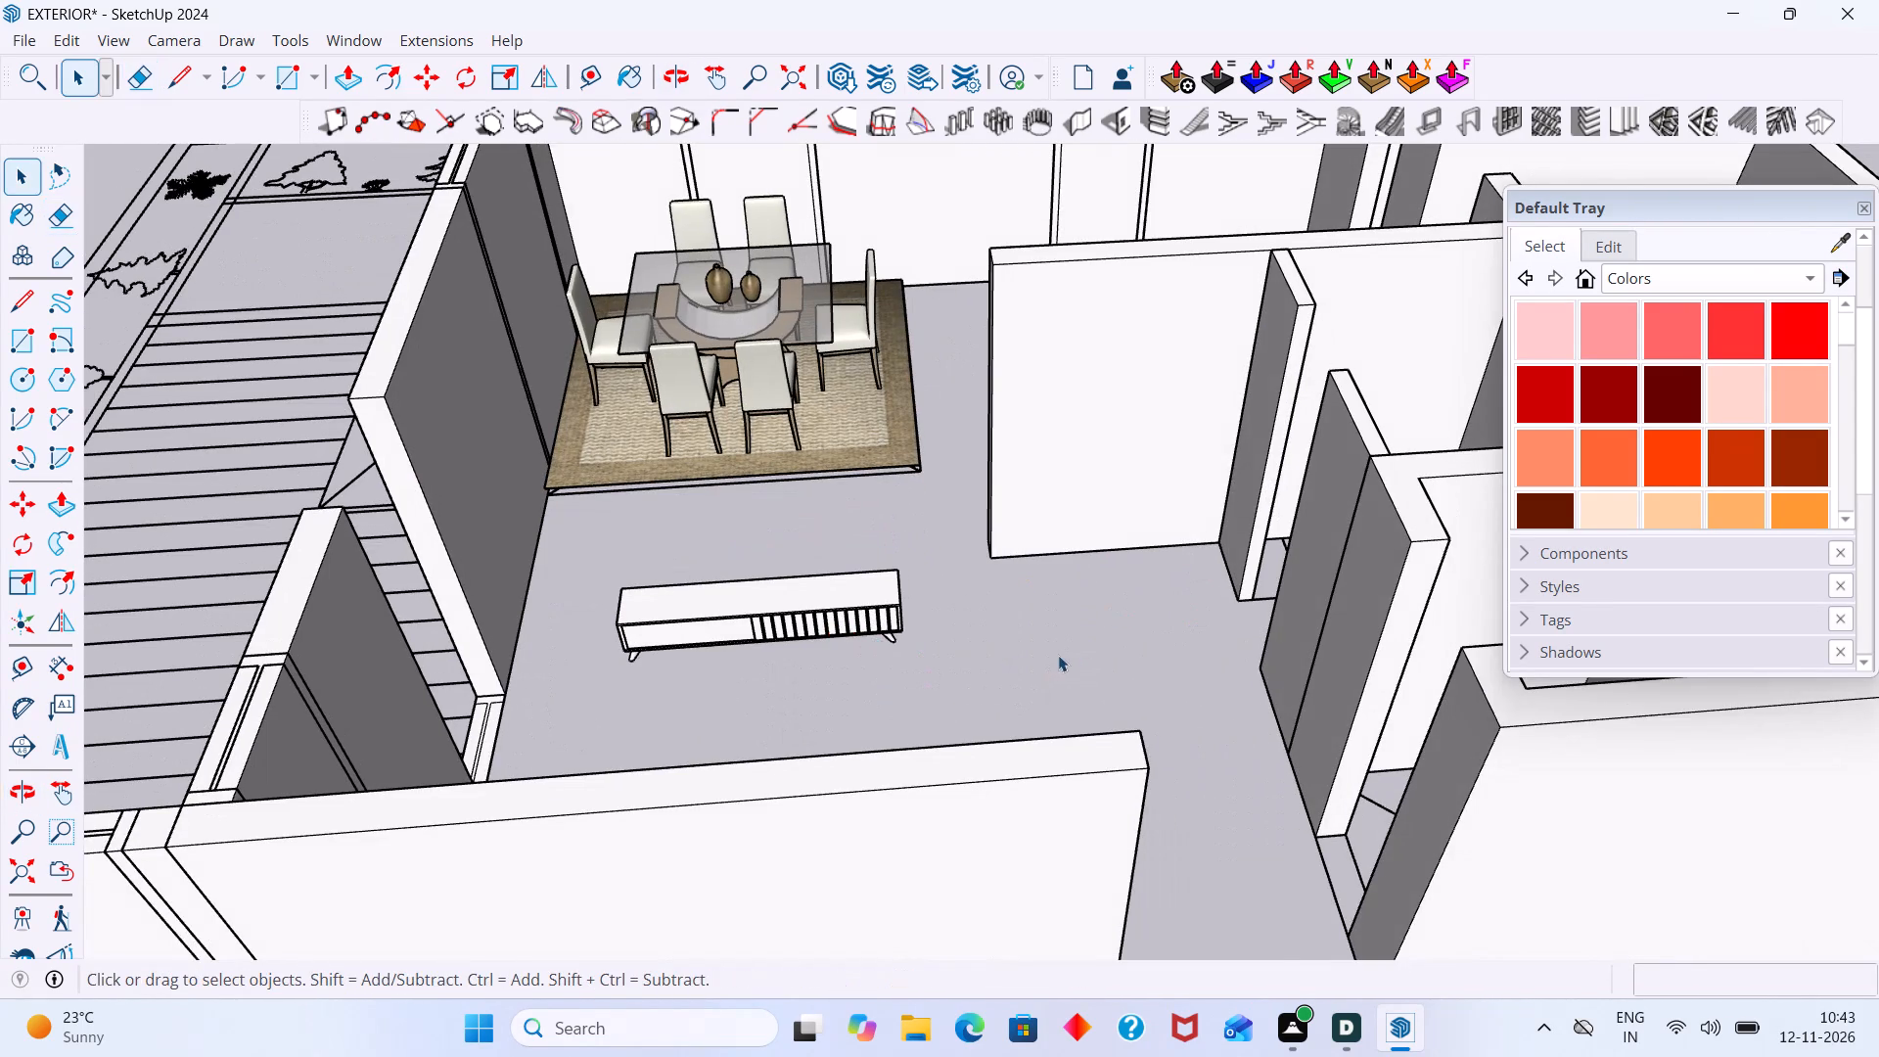
{"action": "scroll", "coordinate": [748, 605], "scroll_direction": "up", "scroll_amount": 2}
{"action": "scroll", "coordinate": [432, 328], "scroll_direction": "down", "scroll_amount": 8}
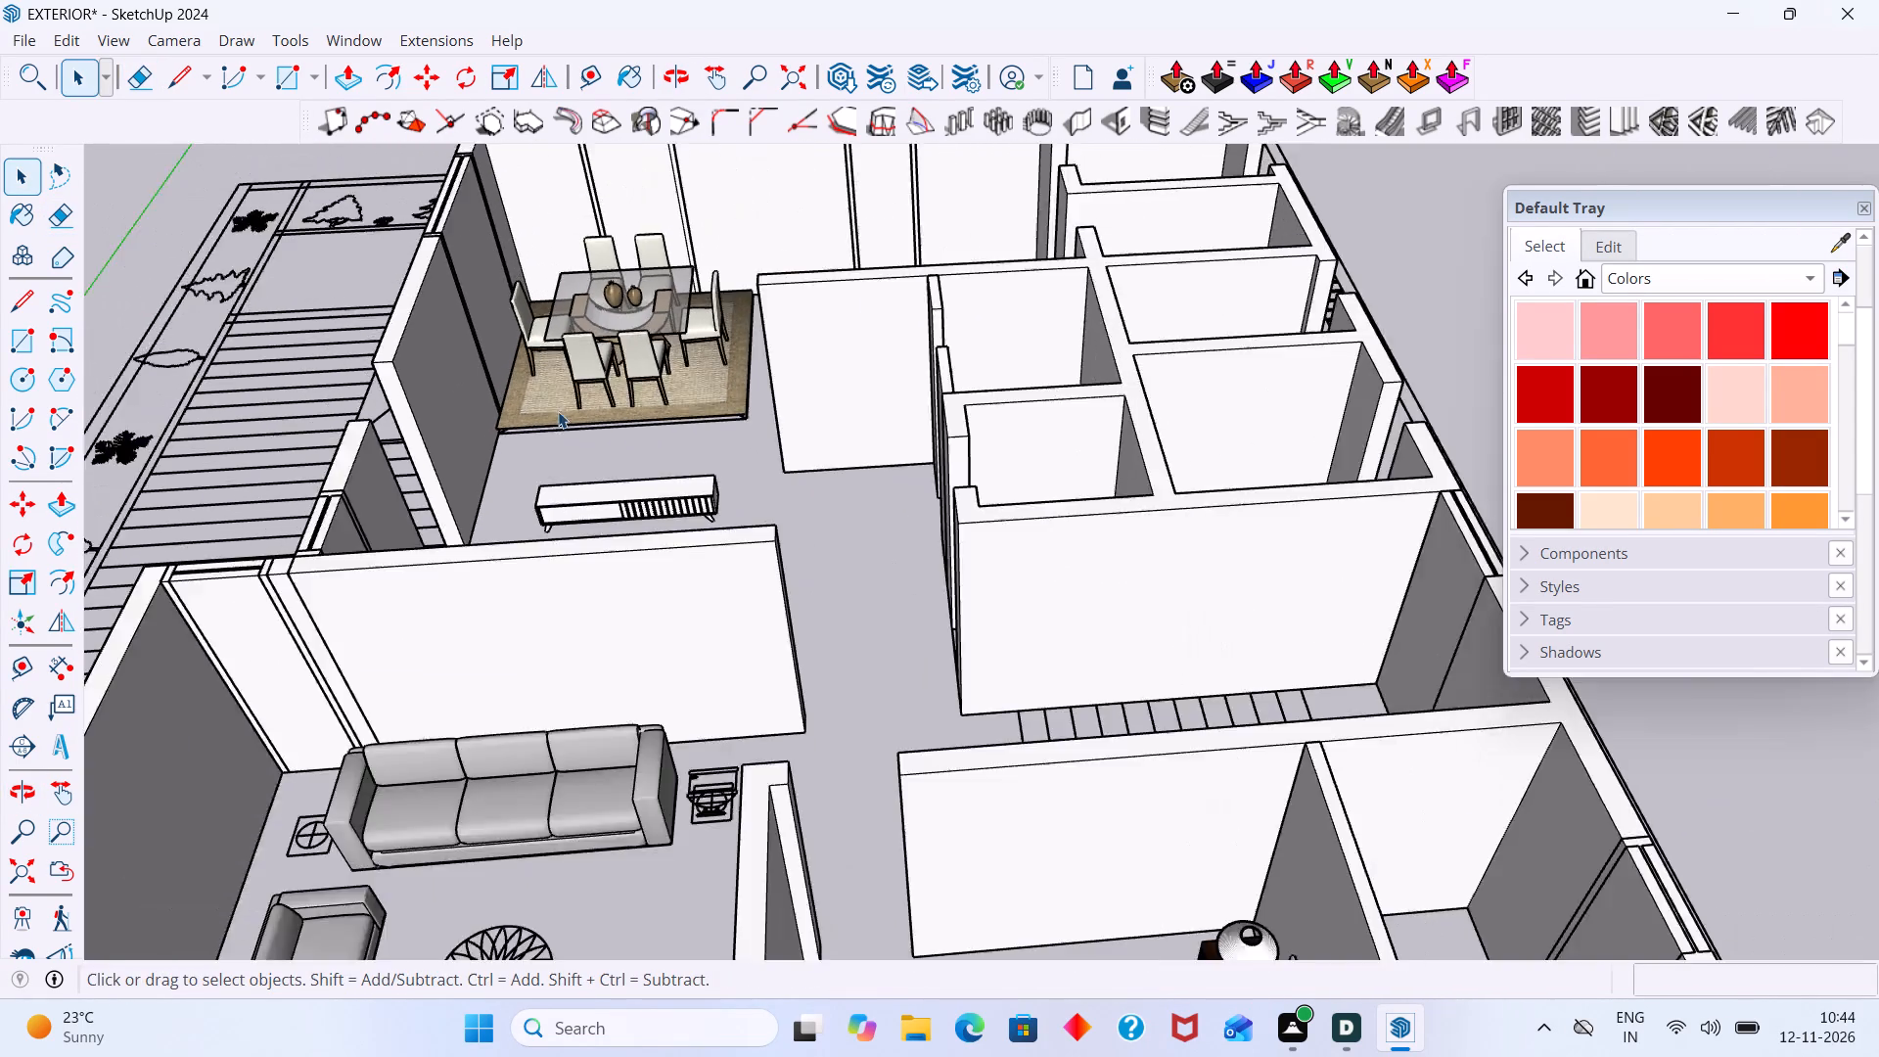
{"action": "scroll", "coordinate": [558, 411], "scroll_direction": "down", "scroll_amount": 6}
{"action": "scroll", "coordinate": [699, 648], "scroll_direction": "down", "scroll_amount": 5}
{"action": "scroll", "coordinate": [759, 744], "scroll_direction": "down", "scroll_amount": 5}
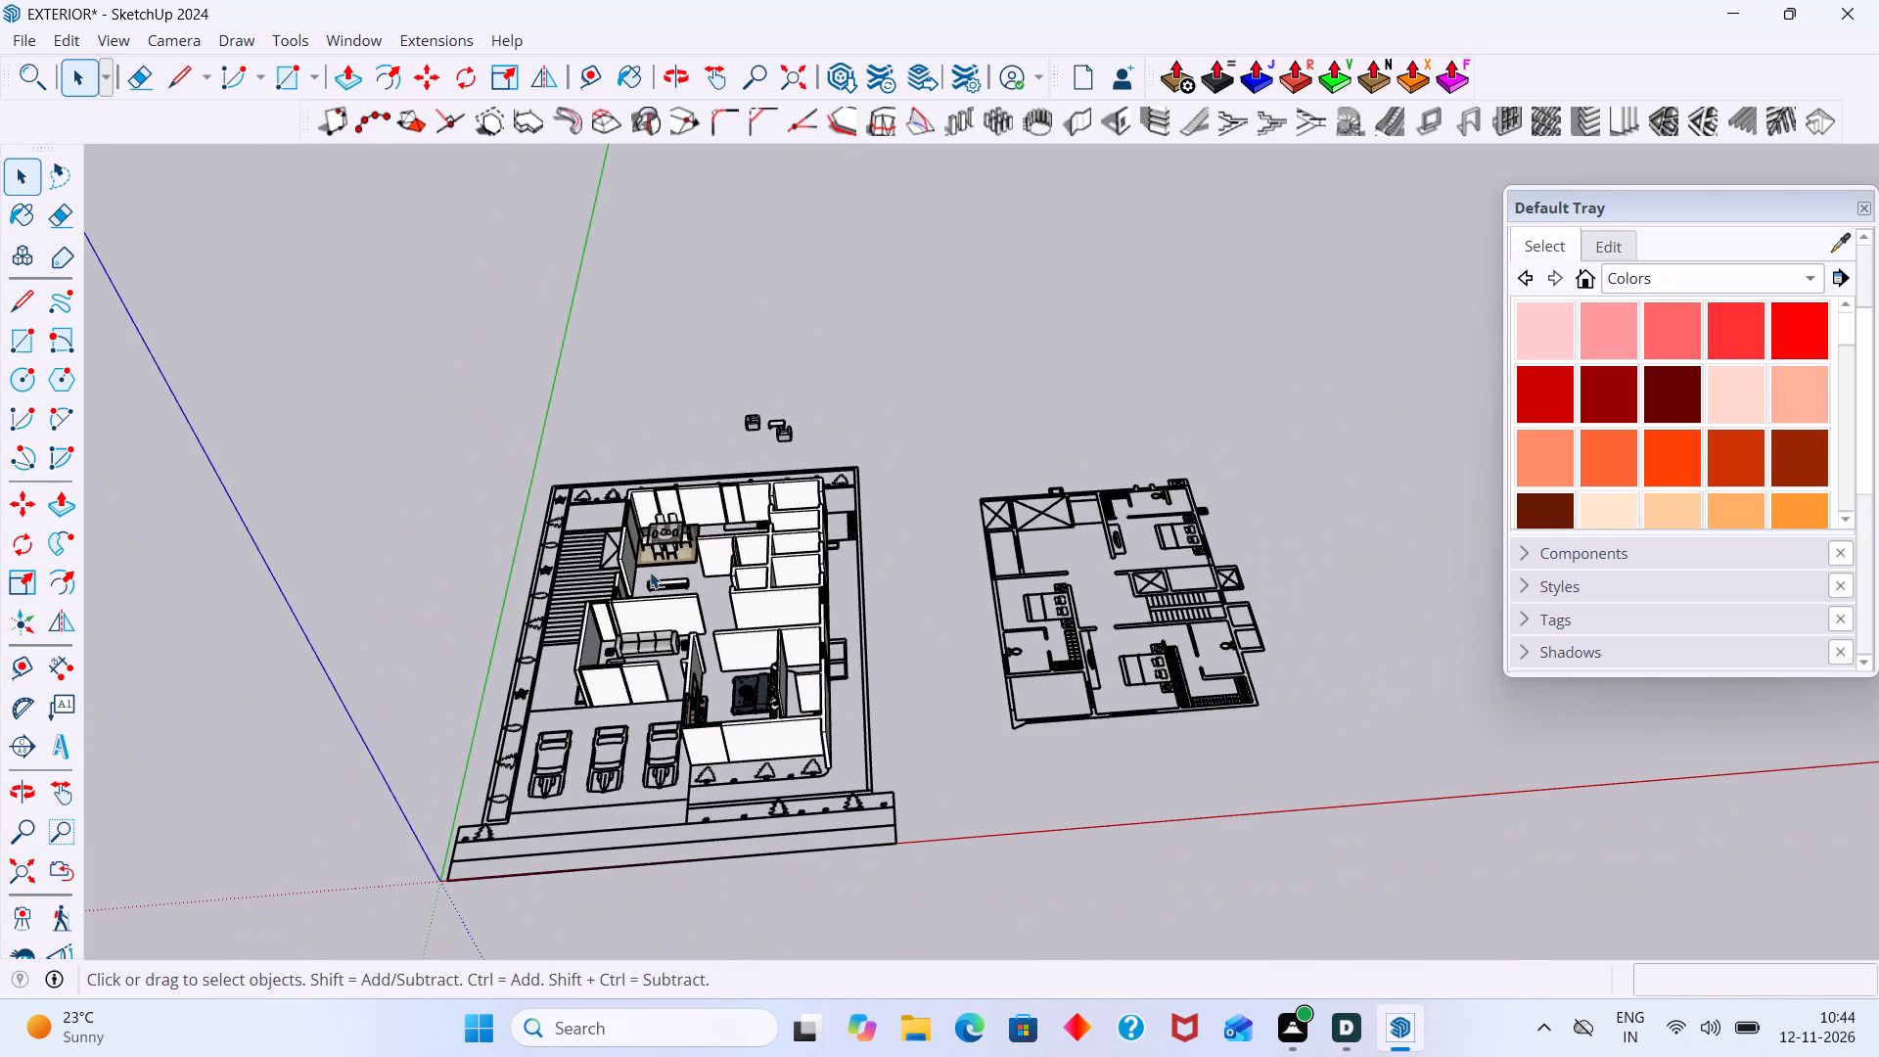
{"action": "scroll", "coordinate": [935, 487], "scroll_direction": "up", "scroll_amount": 6}
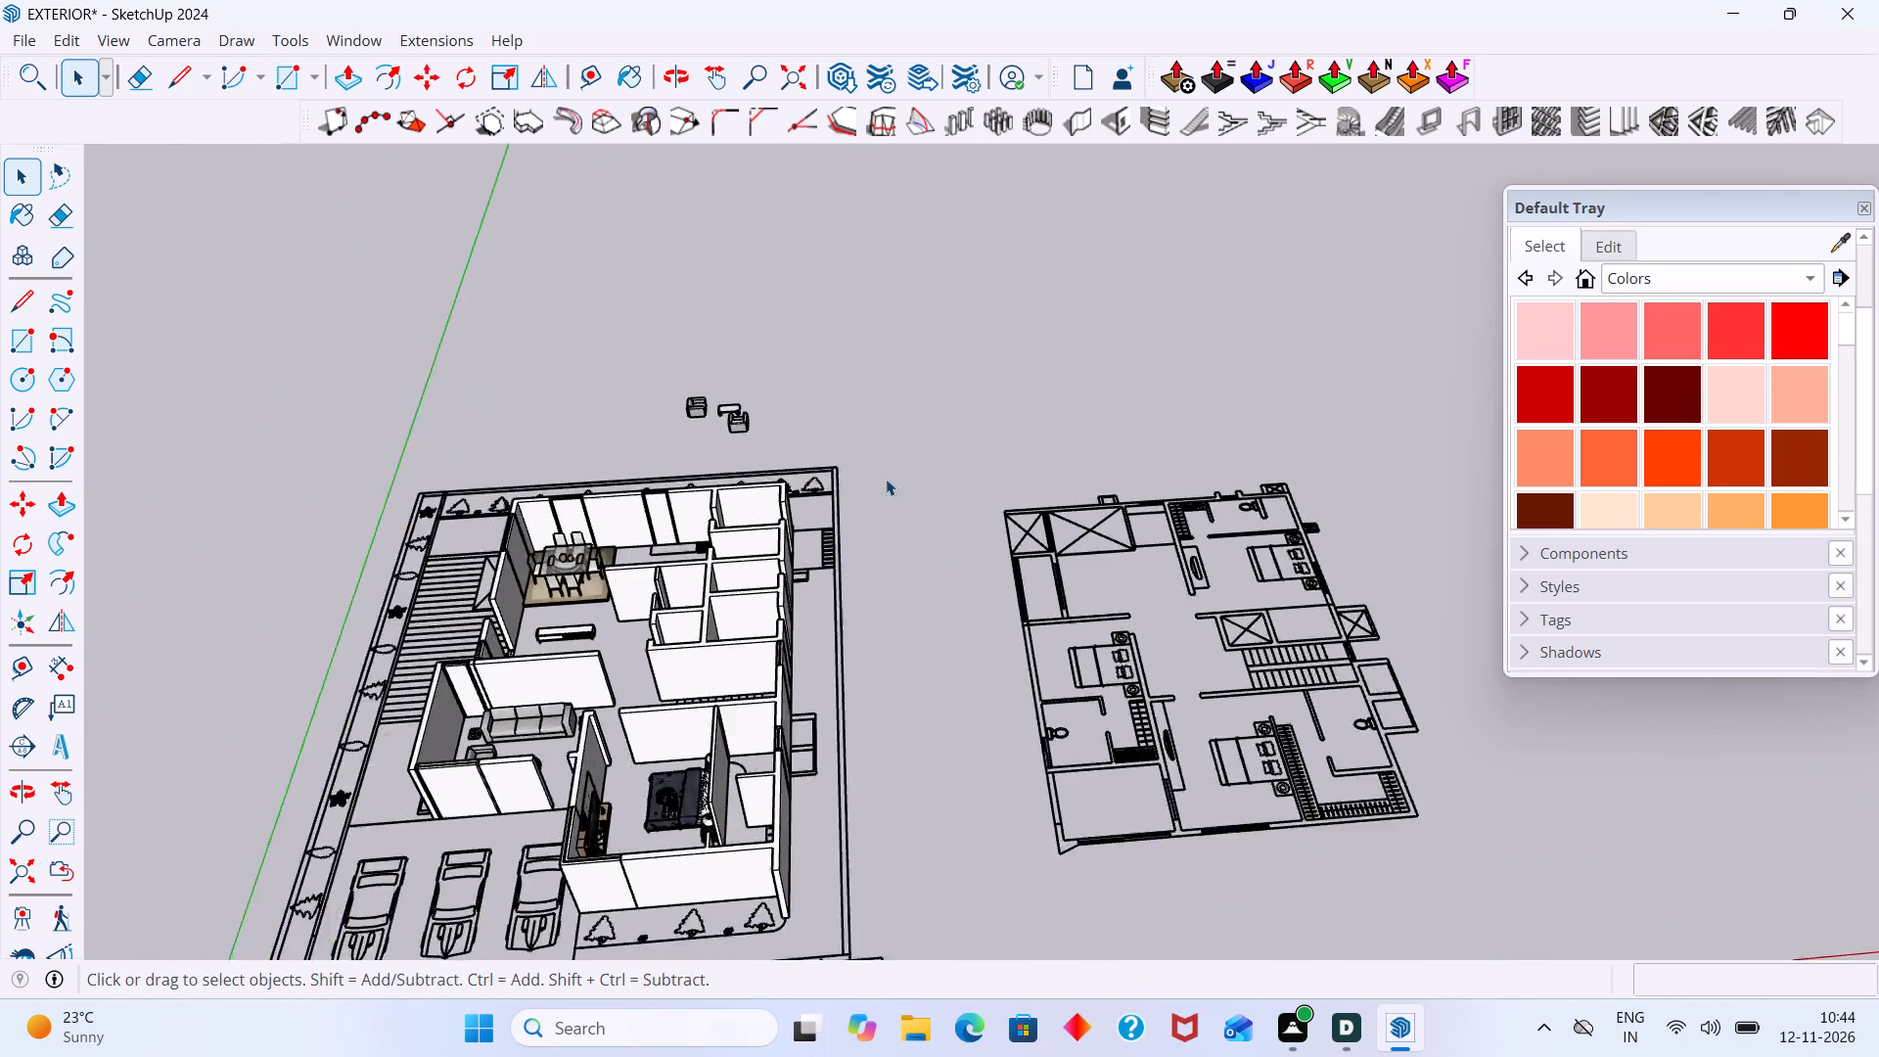
{"action": "scroll", "coordinate": [886, 479], "scroll_direction": "up", "scroll_amount": 4}
{"action": "middle_click_drag", "start_coordinate": [821, 599], "coordinate": [899, 568]}
{"action": "scroll", "coordinate": [741, 604], "scroll_direction": "down", "scroll_amount": 12}
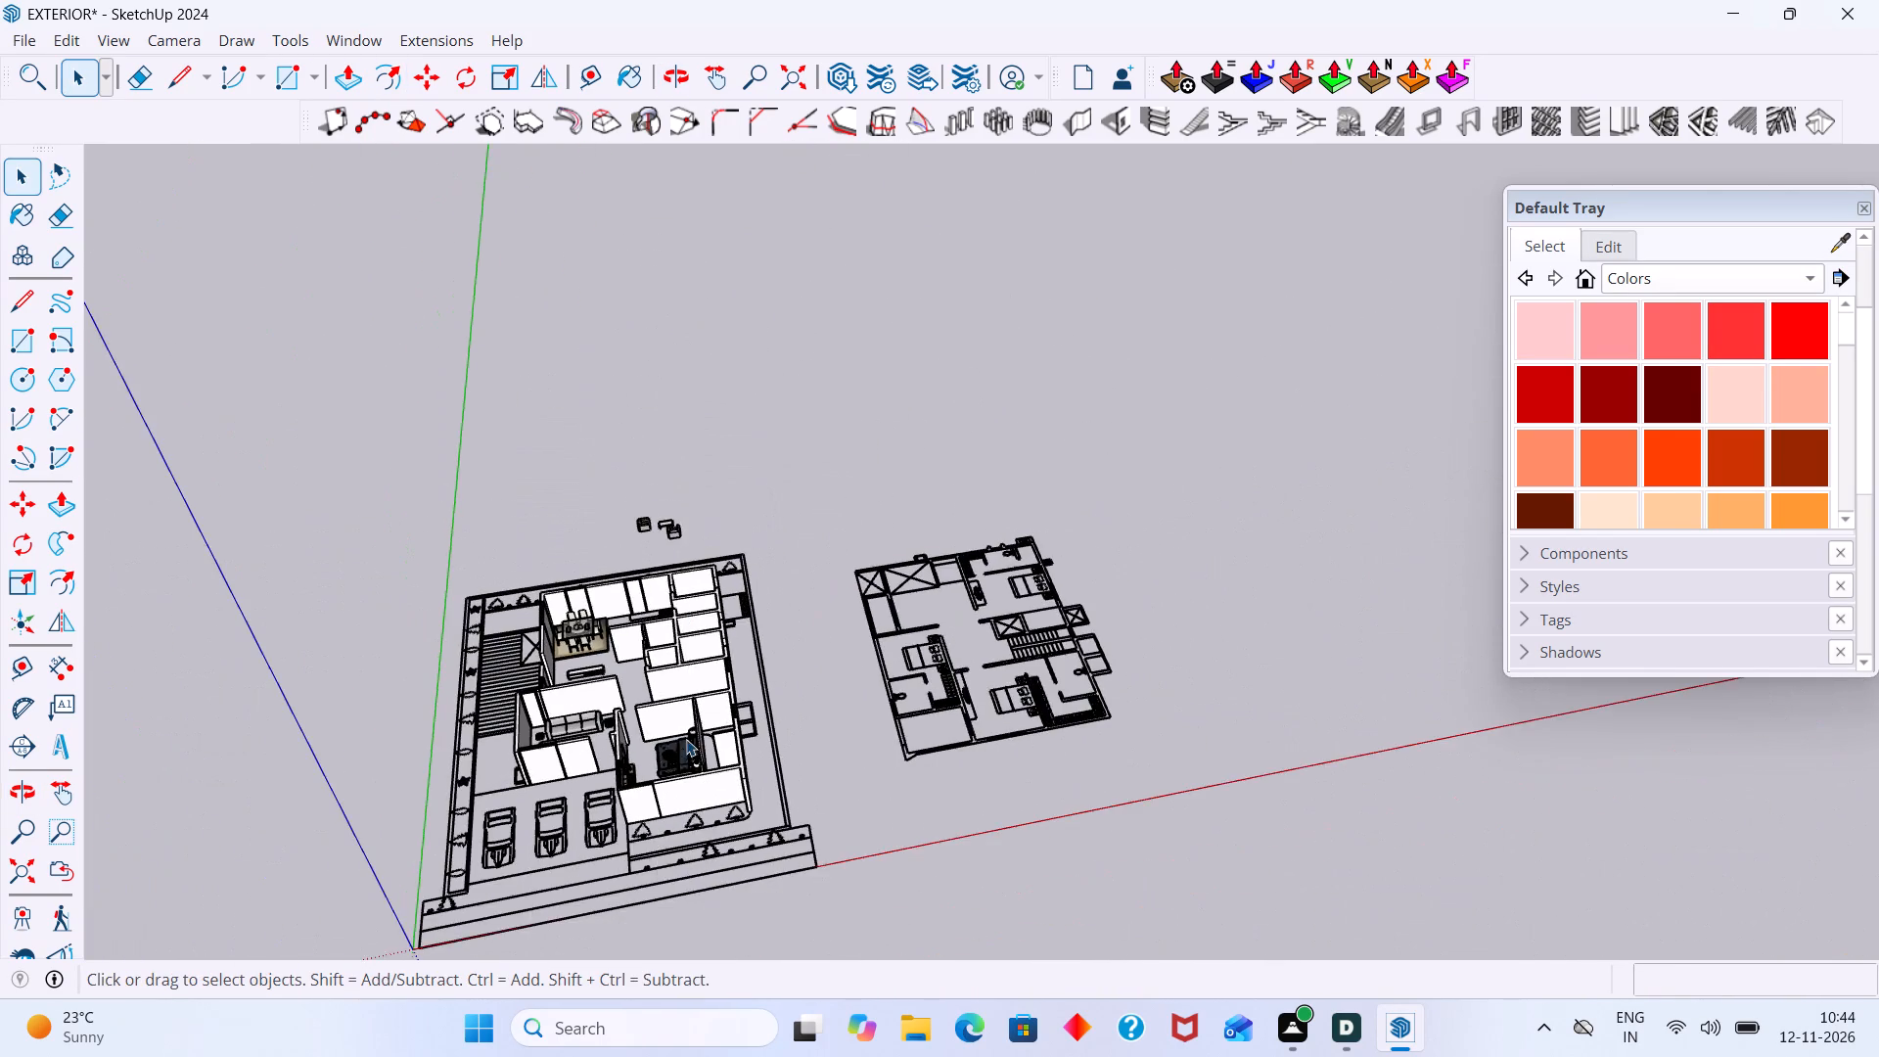
Copy the TV screen inside the living room wall unit to the open ground beside the separate flat floor plan, about 84' 8" away.
{"action": "middle_click_drag", "start_coordinate": [644, 735], "coordinate": [386, 723]}
{"action": "scroll", "coordinate": [614, 534], "scroll_direction": "up", "scroll_amount": 6}
{"action": "middle_click_drag", "start_coordinate": [736, 706], "coordinate": [1610, 625]}
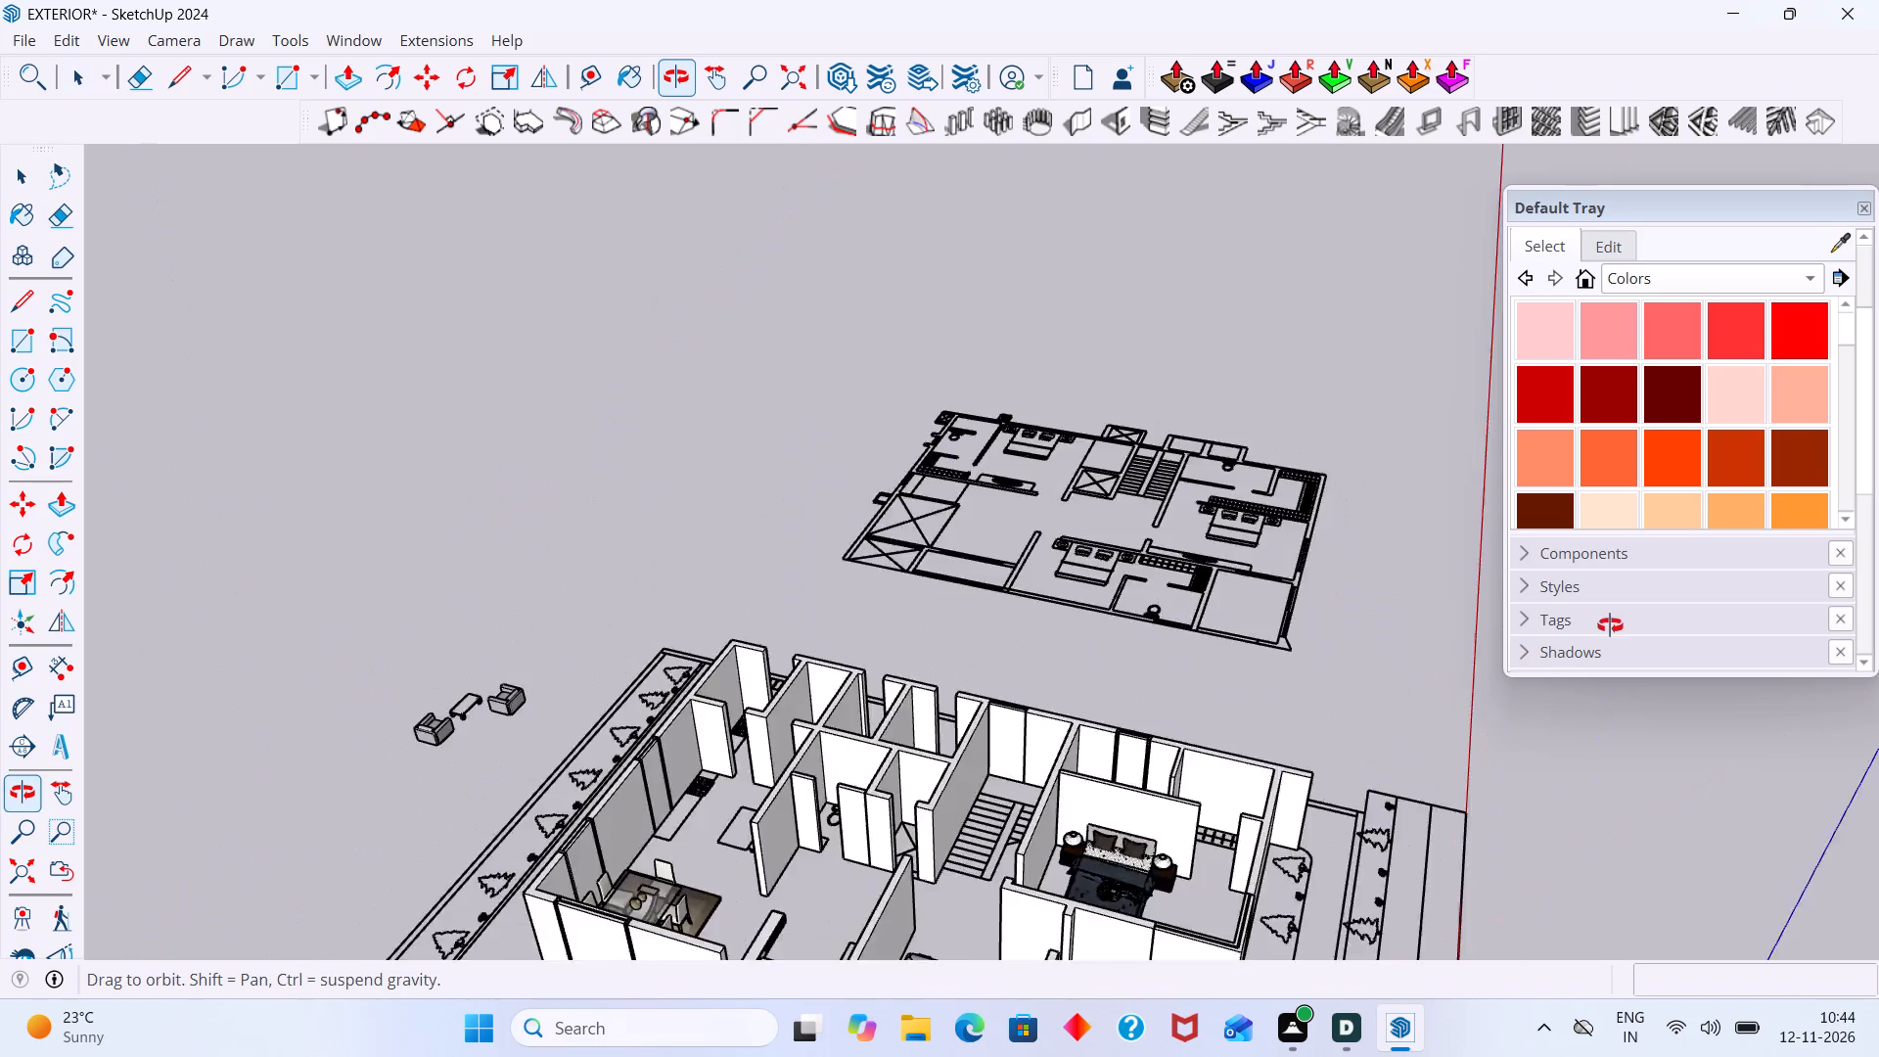
{"action": "middle_click_drag", "start_coordinate": [1610, 625], "coordinate": [1627, 621]}
{"action": "middle_click_drag", "start_coordinate": [1293, 846], "coordinate": [1623, 851]}
{"action": "scroll", "coordinate": [1622, 846], "scroll_direction": "up", "scroll_amount": 11}
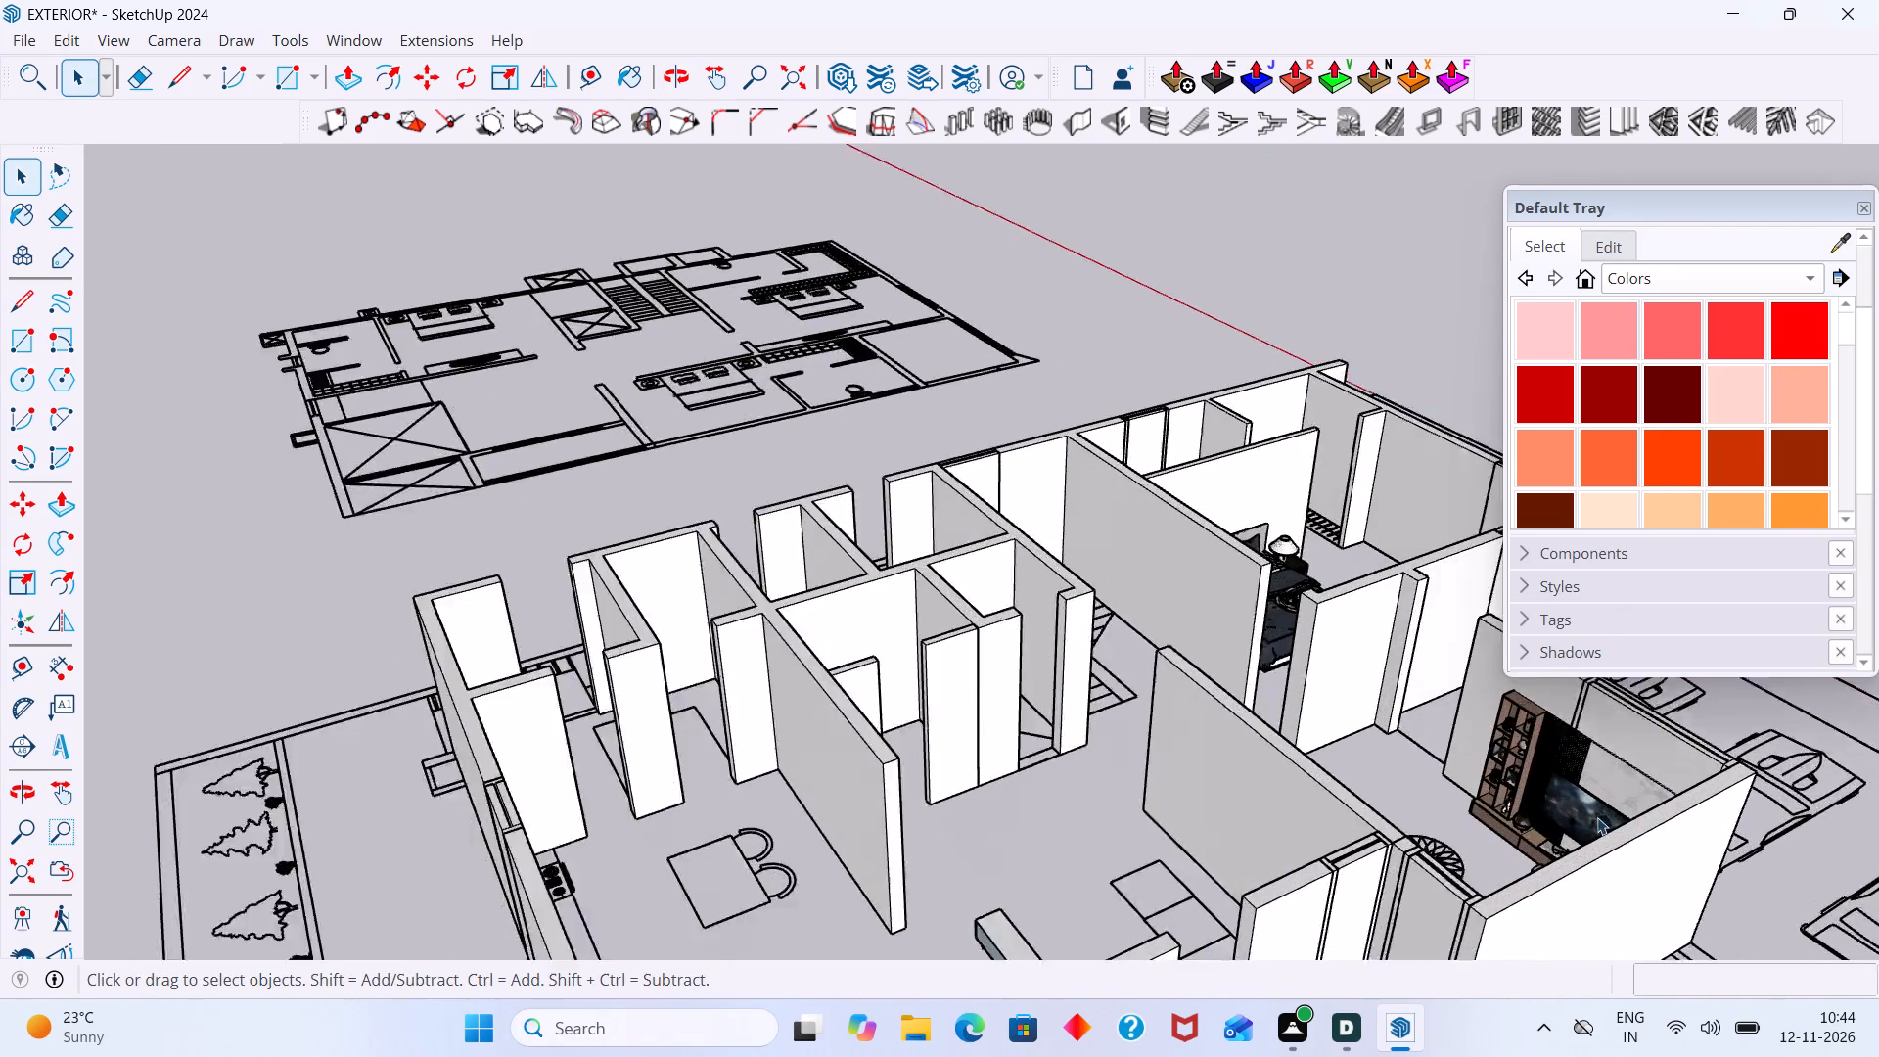
{"action": "scroll", "coordinate": [1597, 817], "scroll_direction": "up", "scroll_amount": 19}
{"action": "double_click", "coordinate": [1632, 769]}
{"action": "left_click", "coordinate": [1605, 798]}
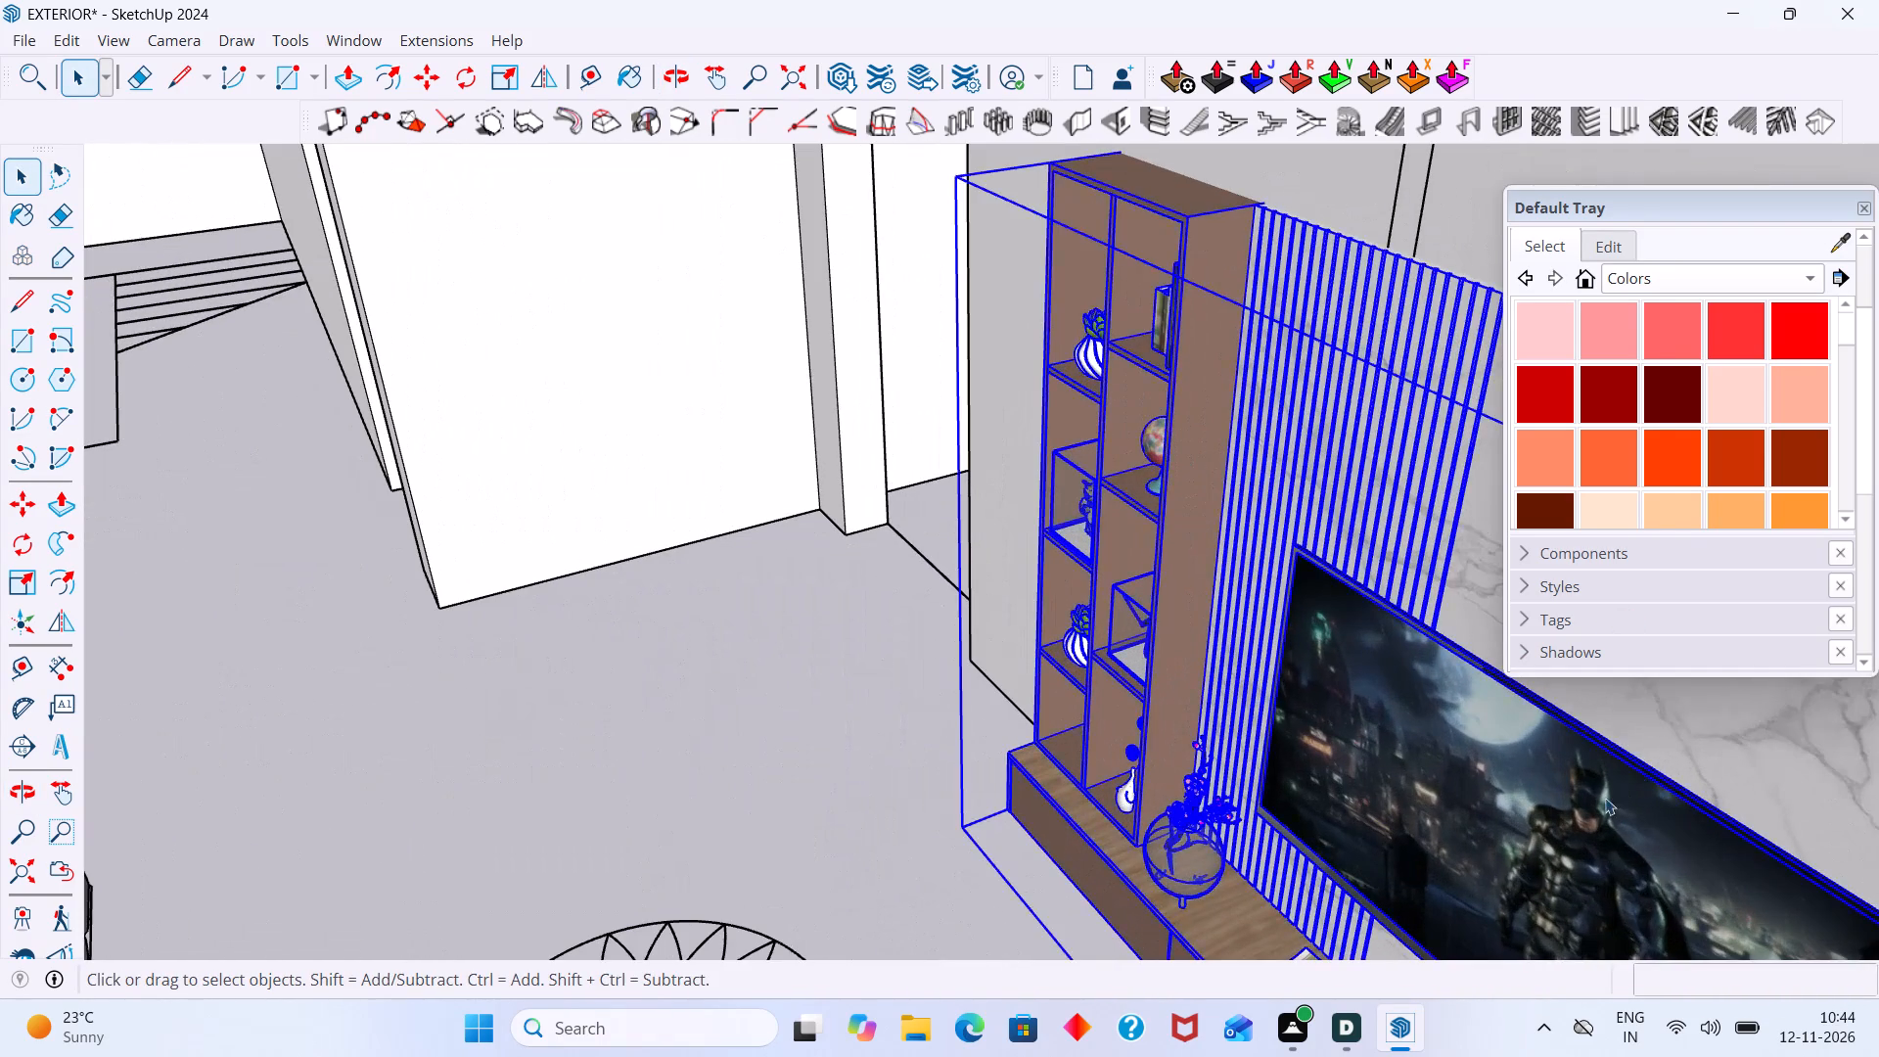
{"action": "double_click", "coordinate": [1605, 798]}
{"action": "key", "text": "m"}
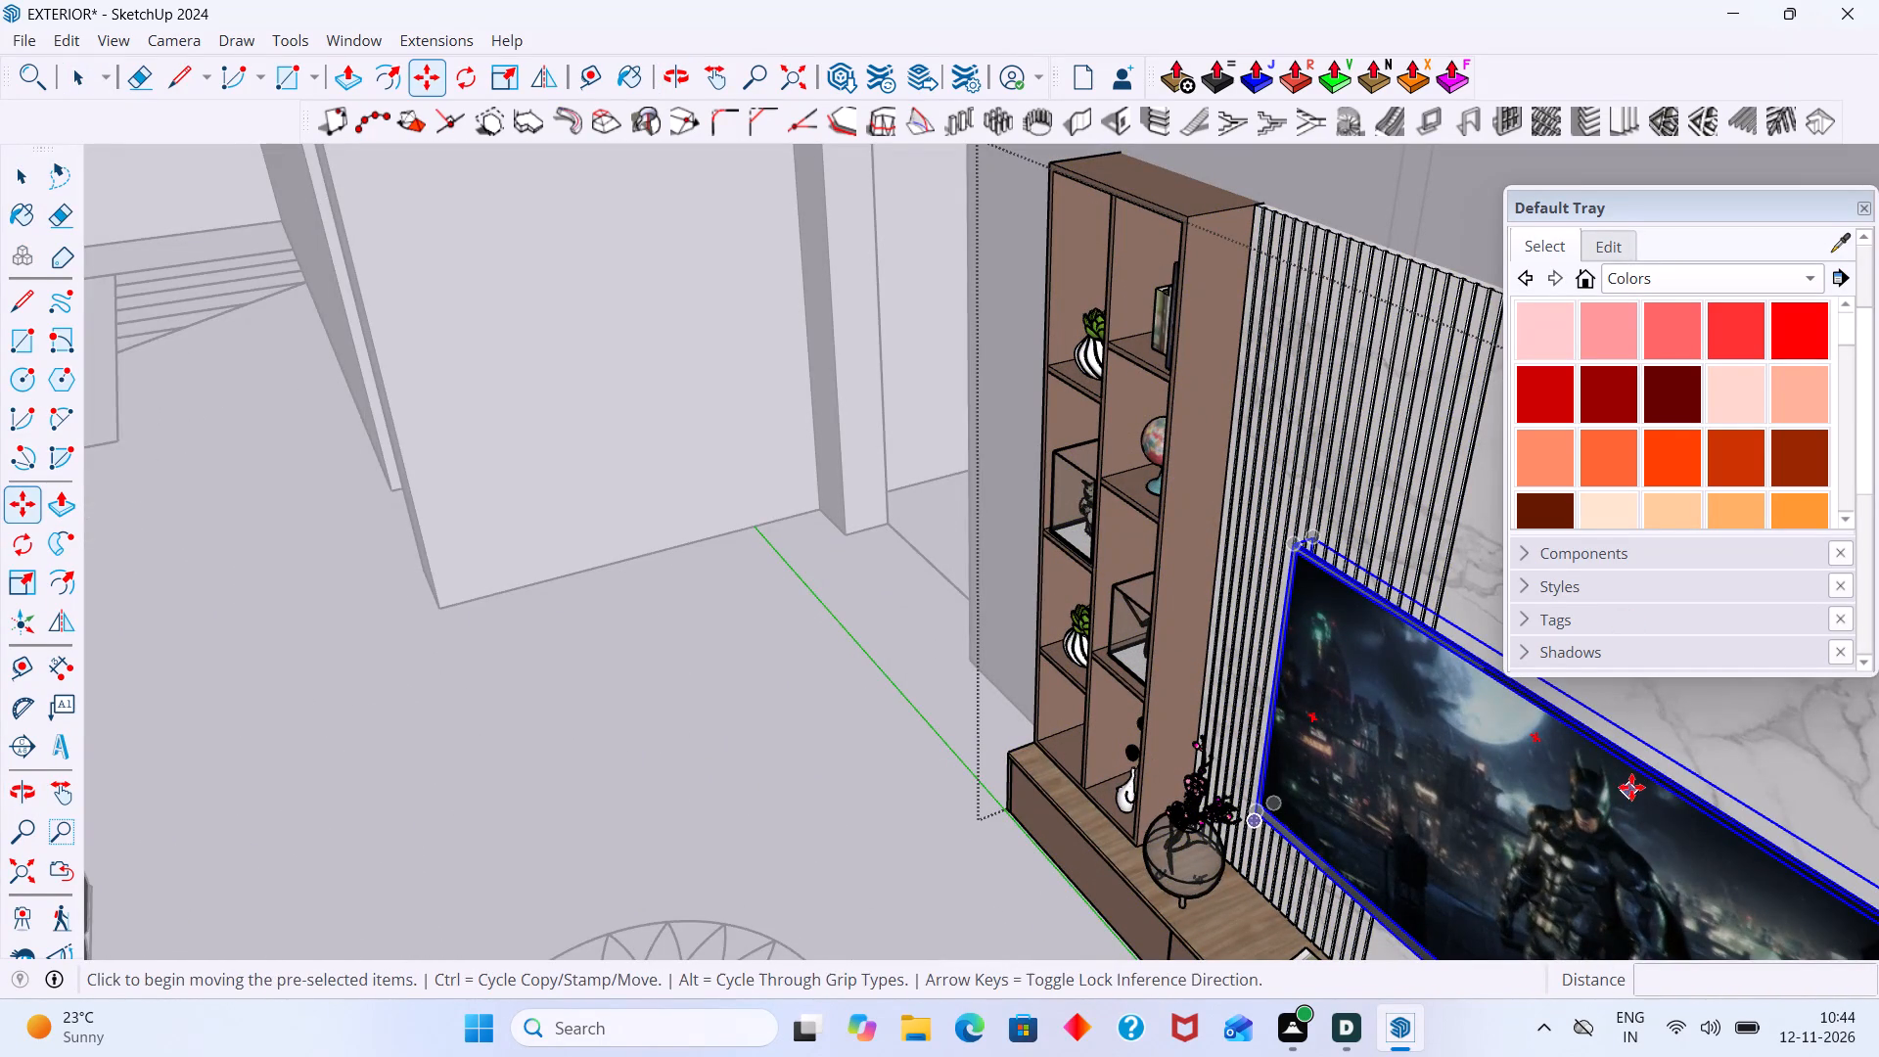
{"action": "left_click", "coordinate": [1631, 787]}
{"action": "scroll", "coordinate": [1058, 850], "scroll_direction": "down", "scroll_amount": 4}
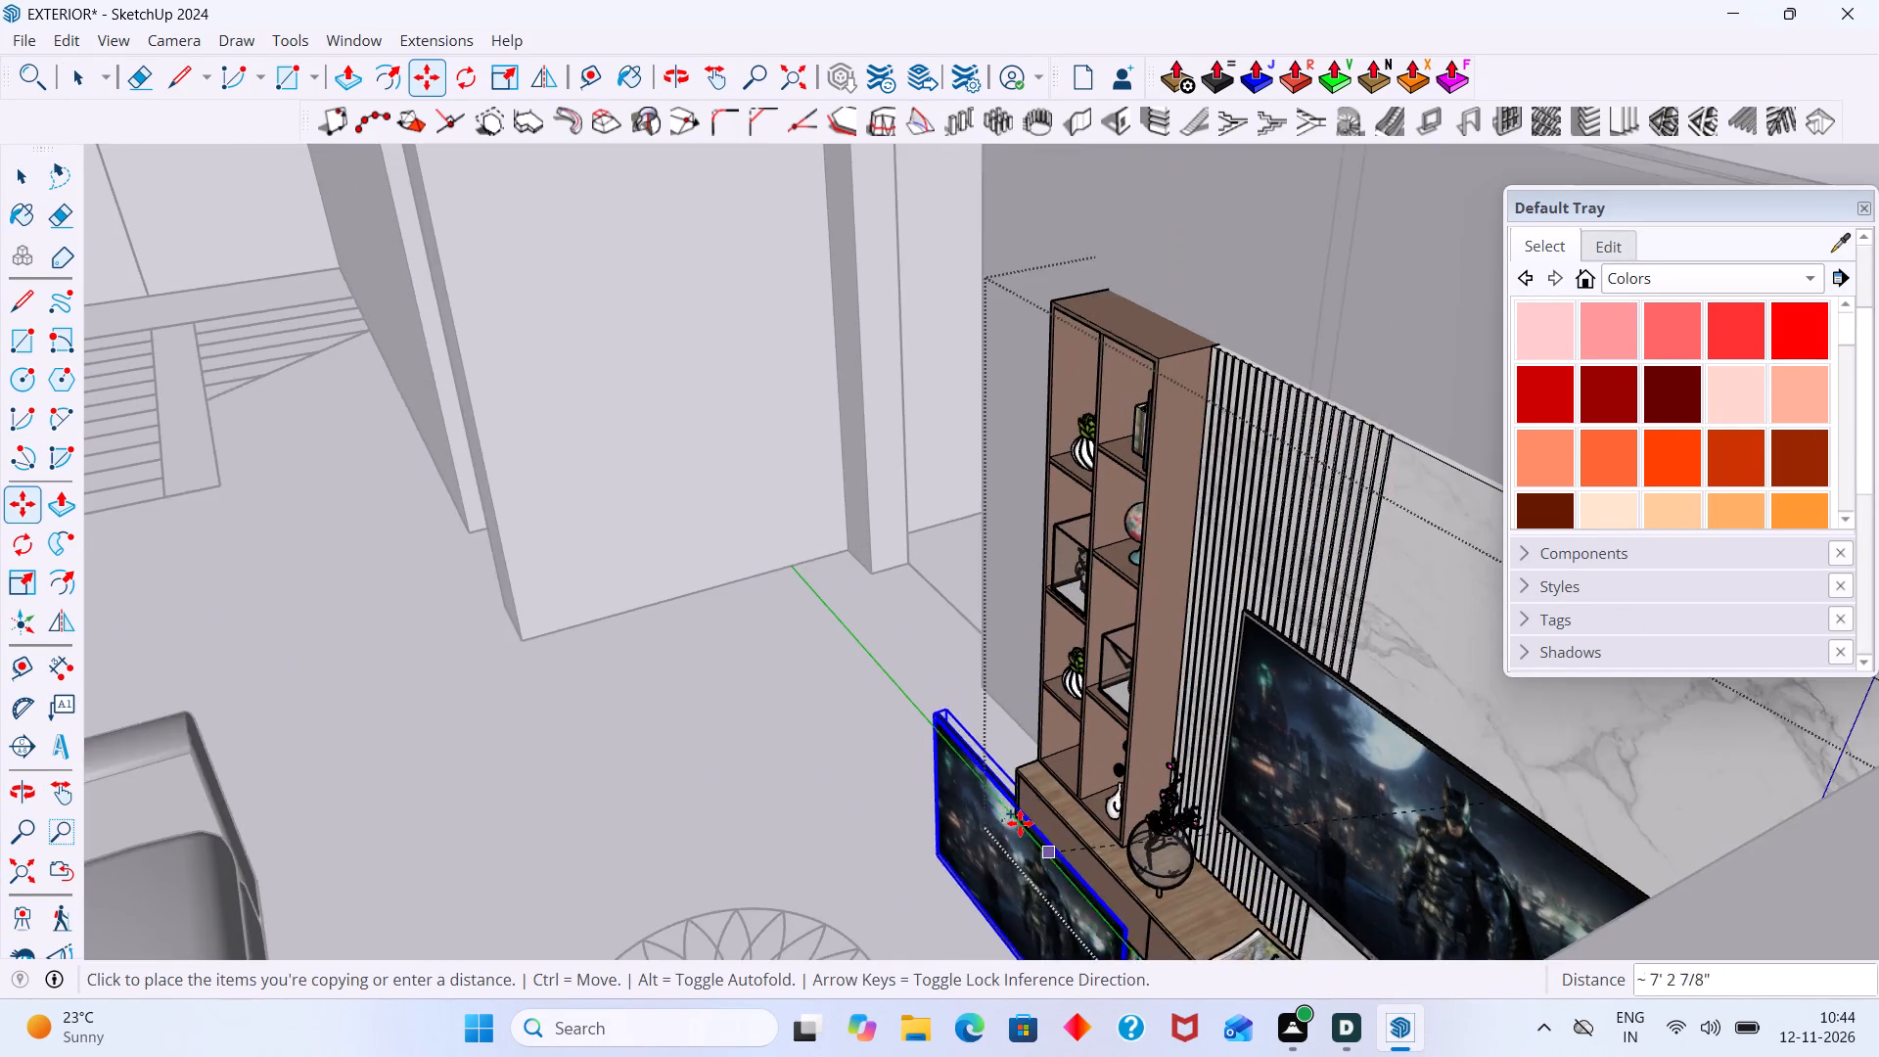
{"action": "scroll", "coordinate": [1020, 823], "scroll_direction": "down", "scroll_amount": 20}
{"action": "scroll", "coordinate": [1020, 823], "scroll_direction": "down", "scroll_amount": 1}
{"action": "middle_click_drag", "start_coordinate": [683, 751], "coordinate": [554, 751]}
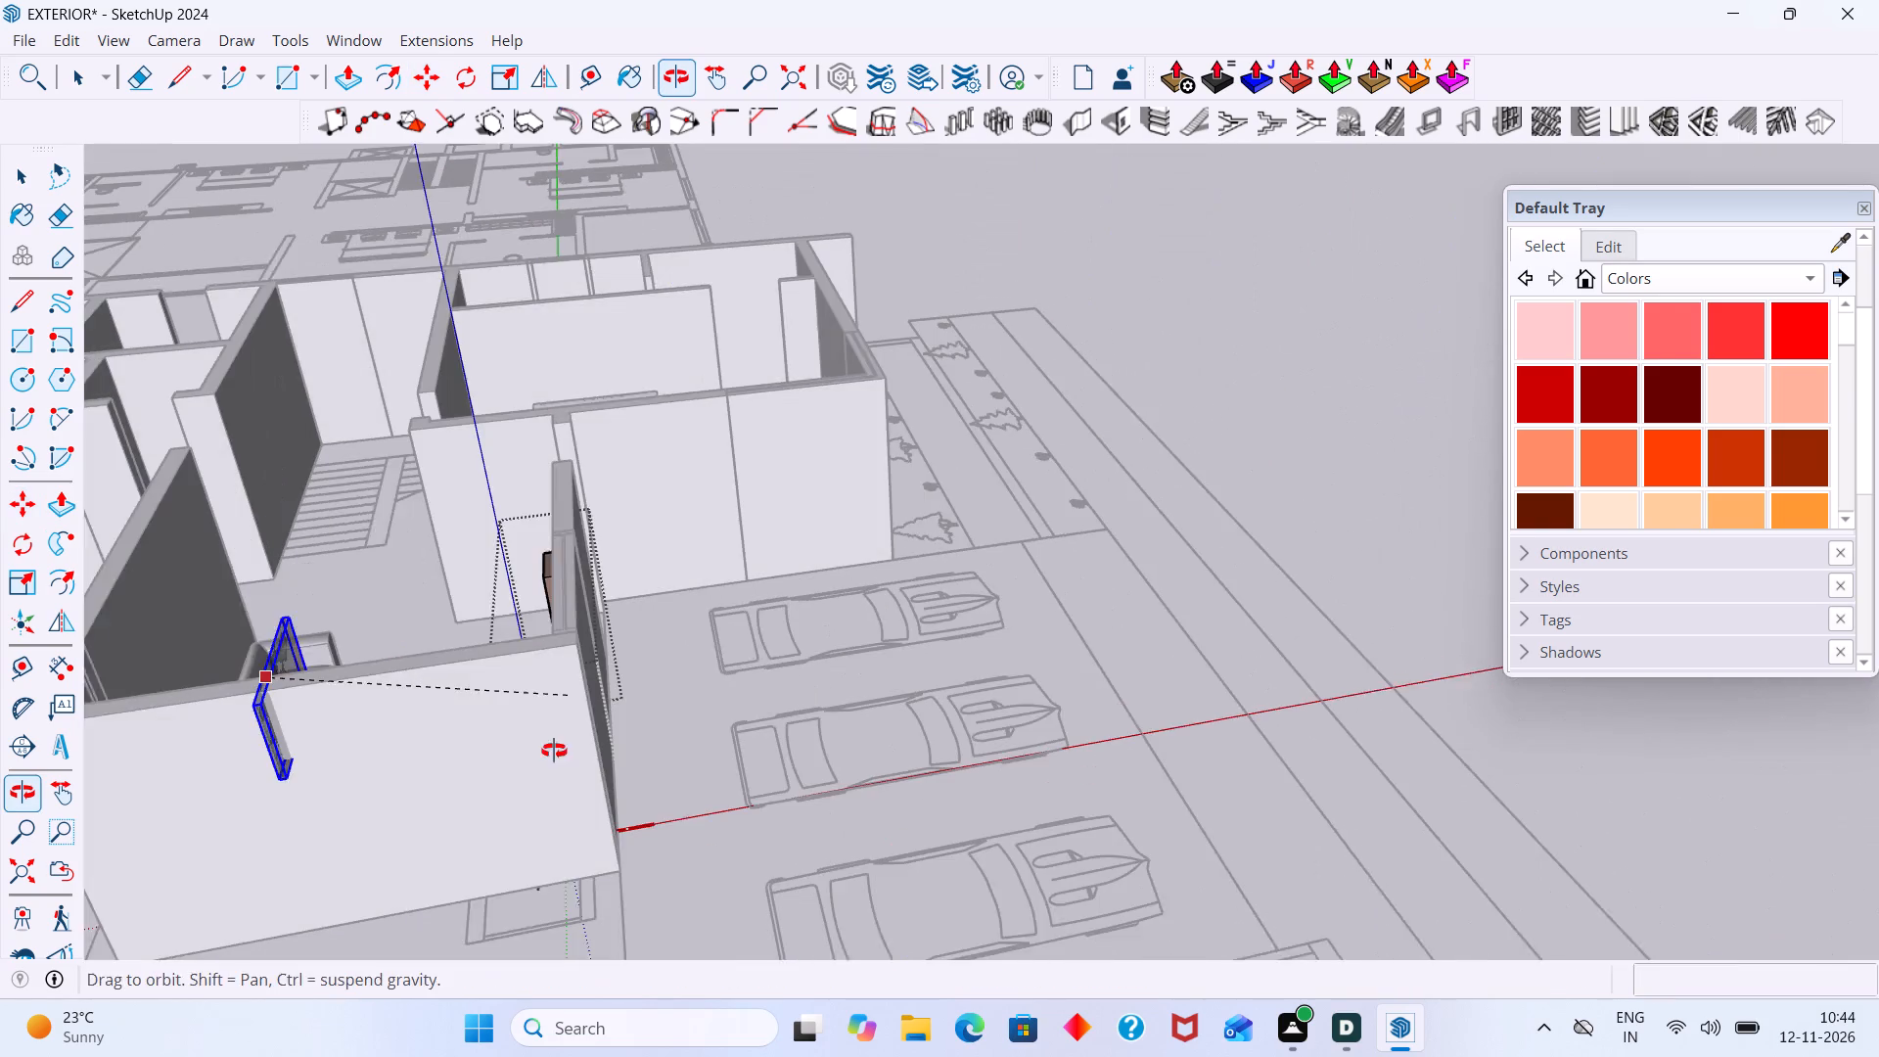
{"action": "middle_click_drag", "start_coordinate": [554, 751], "coordinate": [555, 743]}
{"action": "scroll", "coordinate": [690, 649], "scroll_direction": "down", "scroll_amount": 7}
{"action": "middle_click_drag", "start_coordinate": [796, 632], "coordinate": [1112, 724], "text": "shift"}
{"action": "scroll", "coordinate": [1013, 669], "scroll_direction": "down", "scroll_amount": 10}
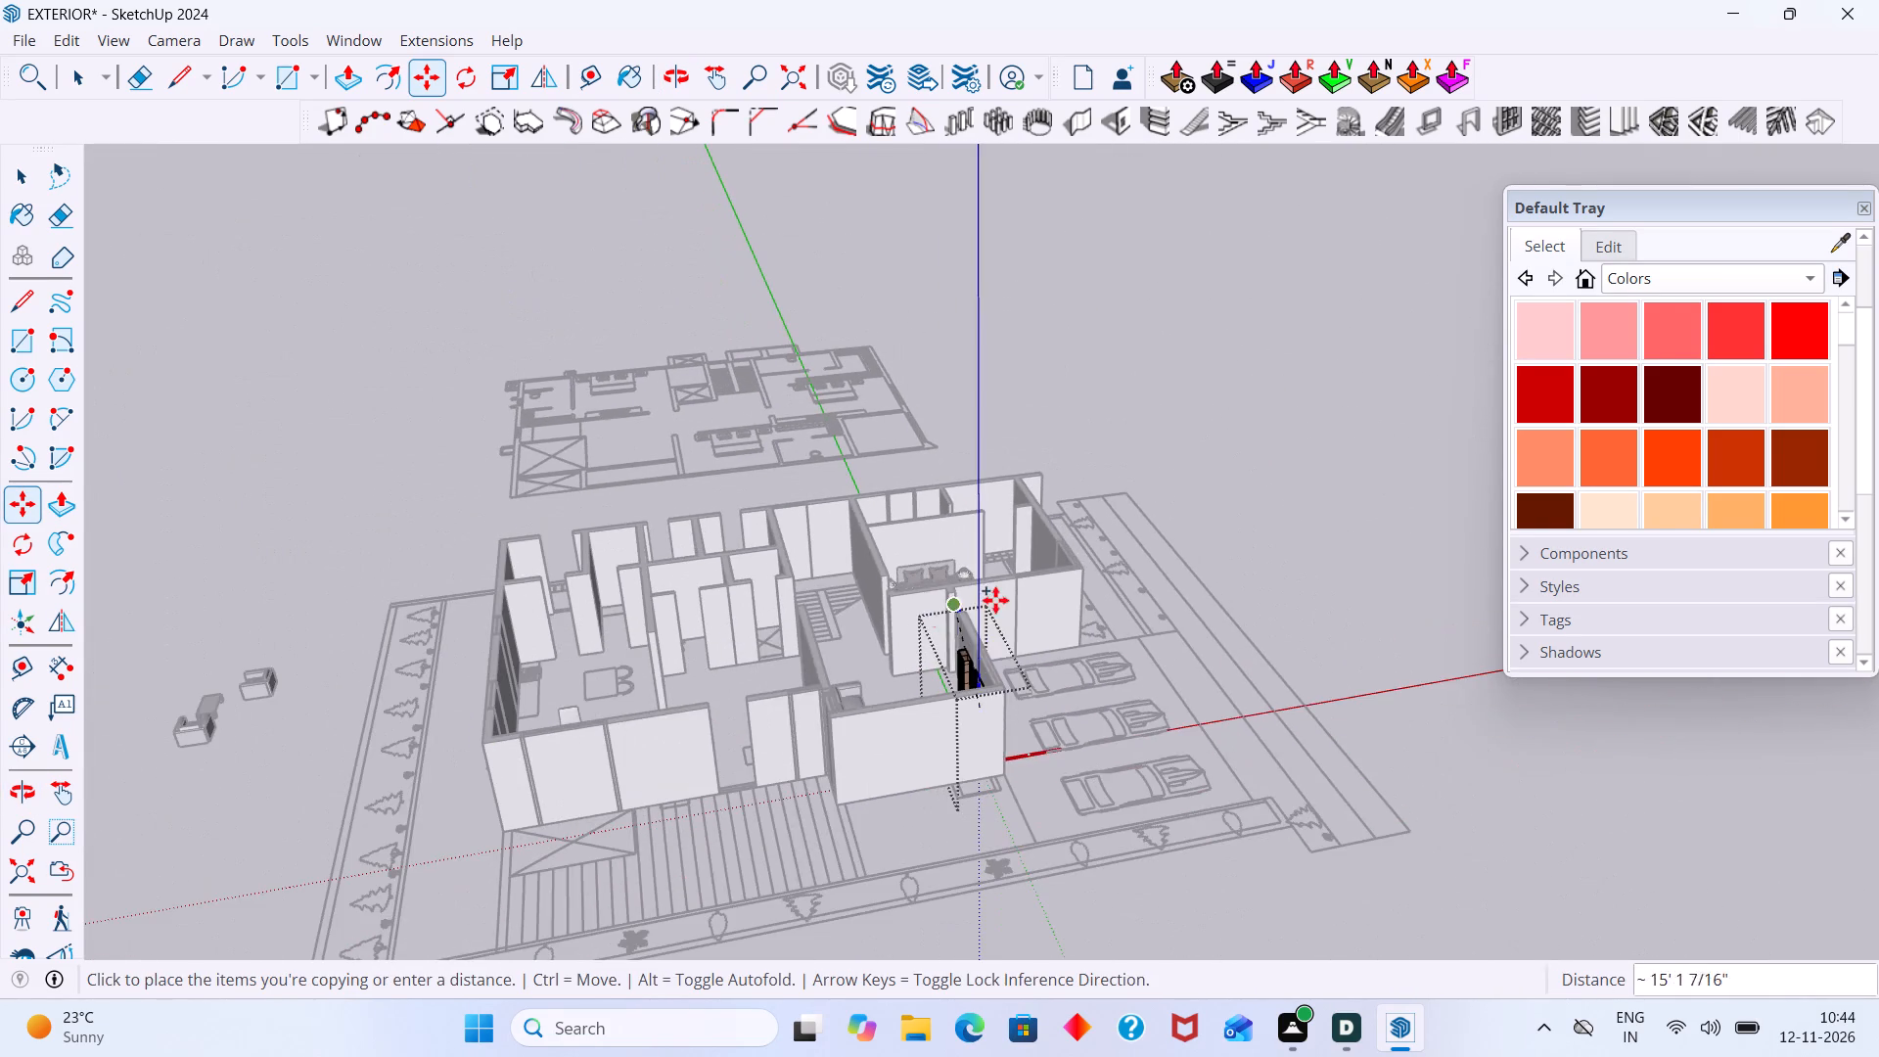
{"action": "middle_click_drag", "start_coordinate": [995, 600], "coordinate": [864, 627]}
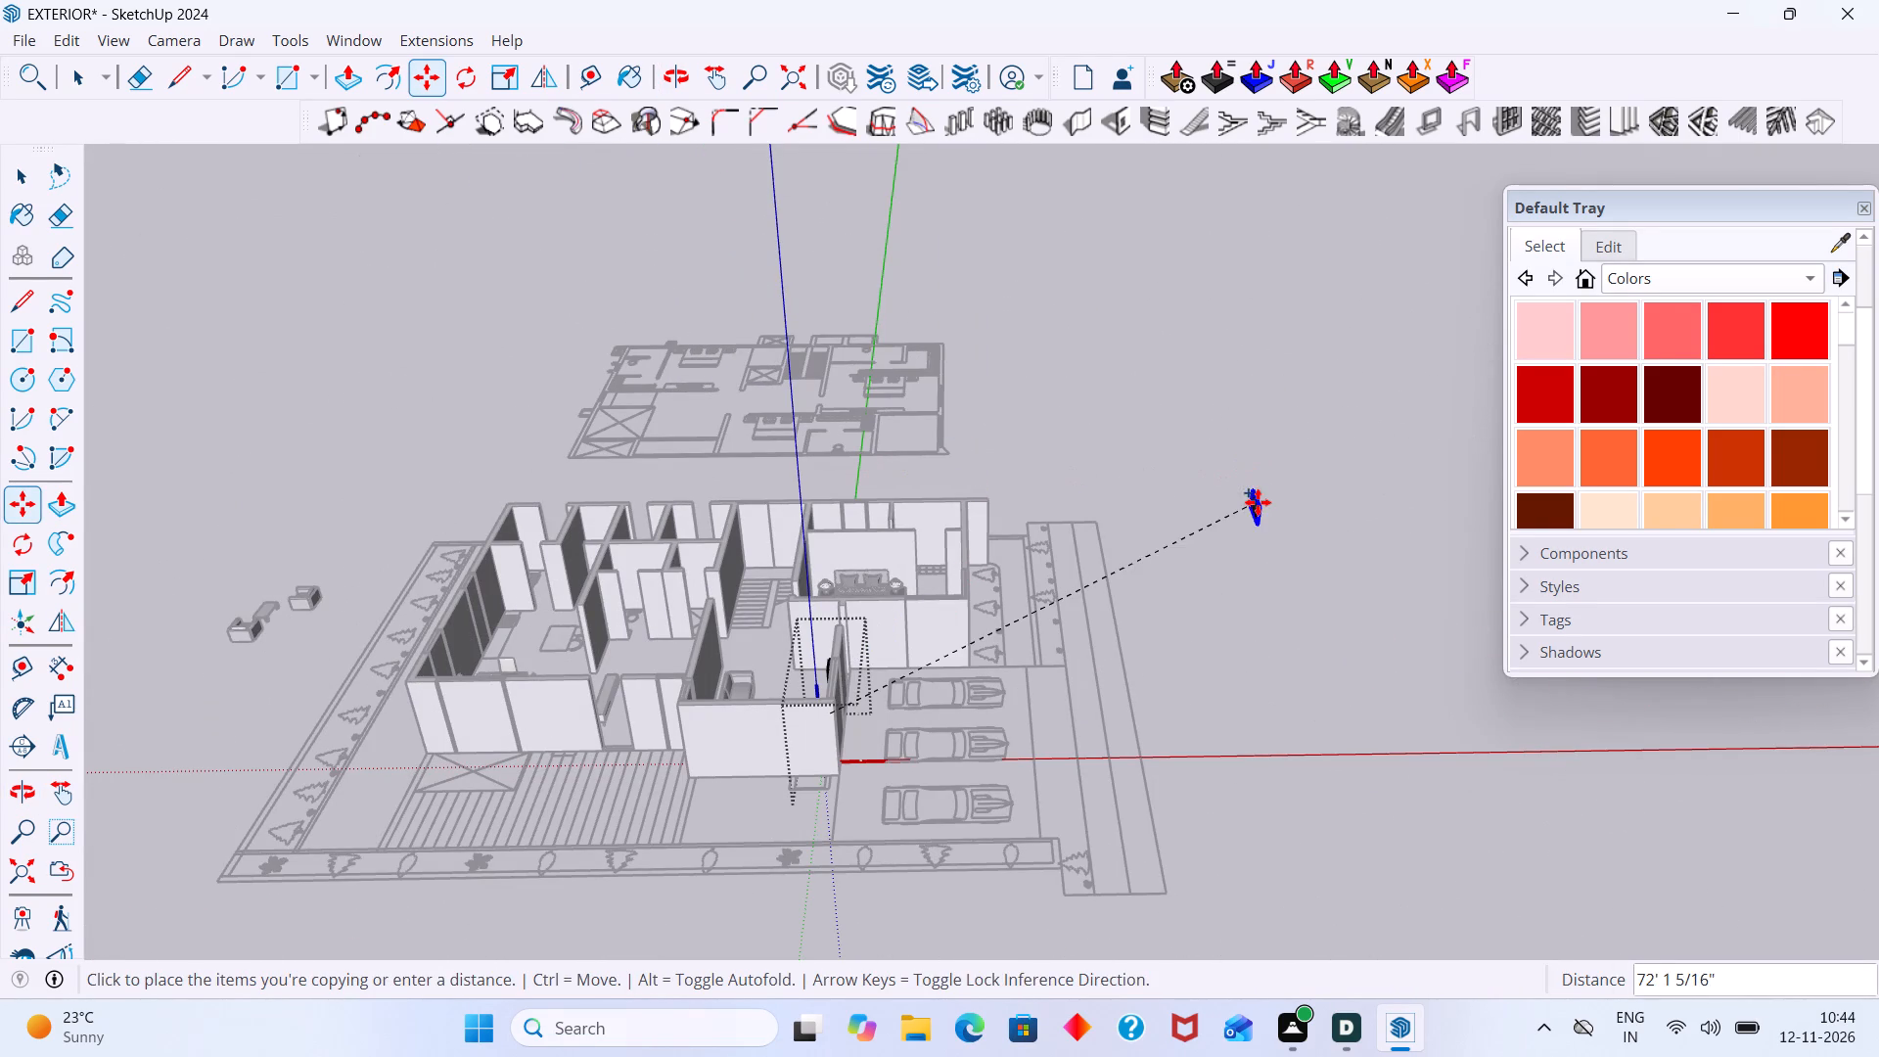
{"action": "scroll", "coordinate": [523, 432], "scroll_direction": "up", "scroll_amount": 5}
{"action": "left_click", "coordinate": [514, 444]}
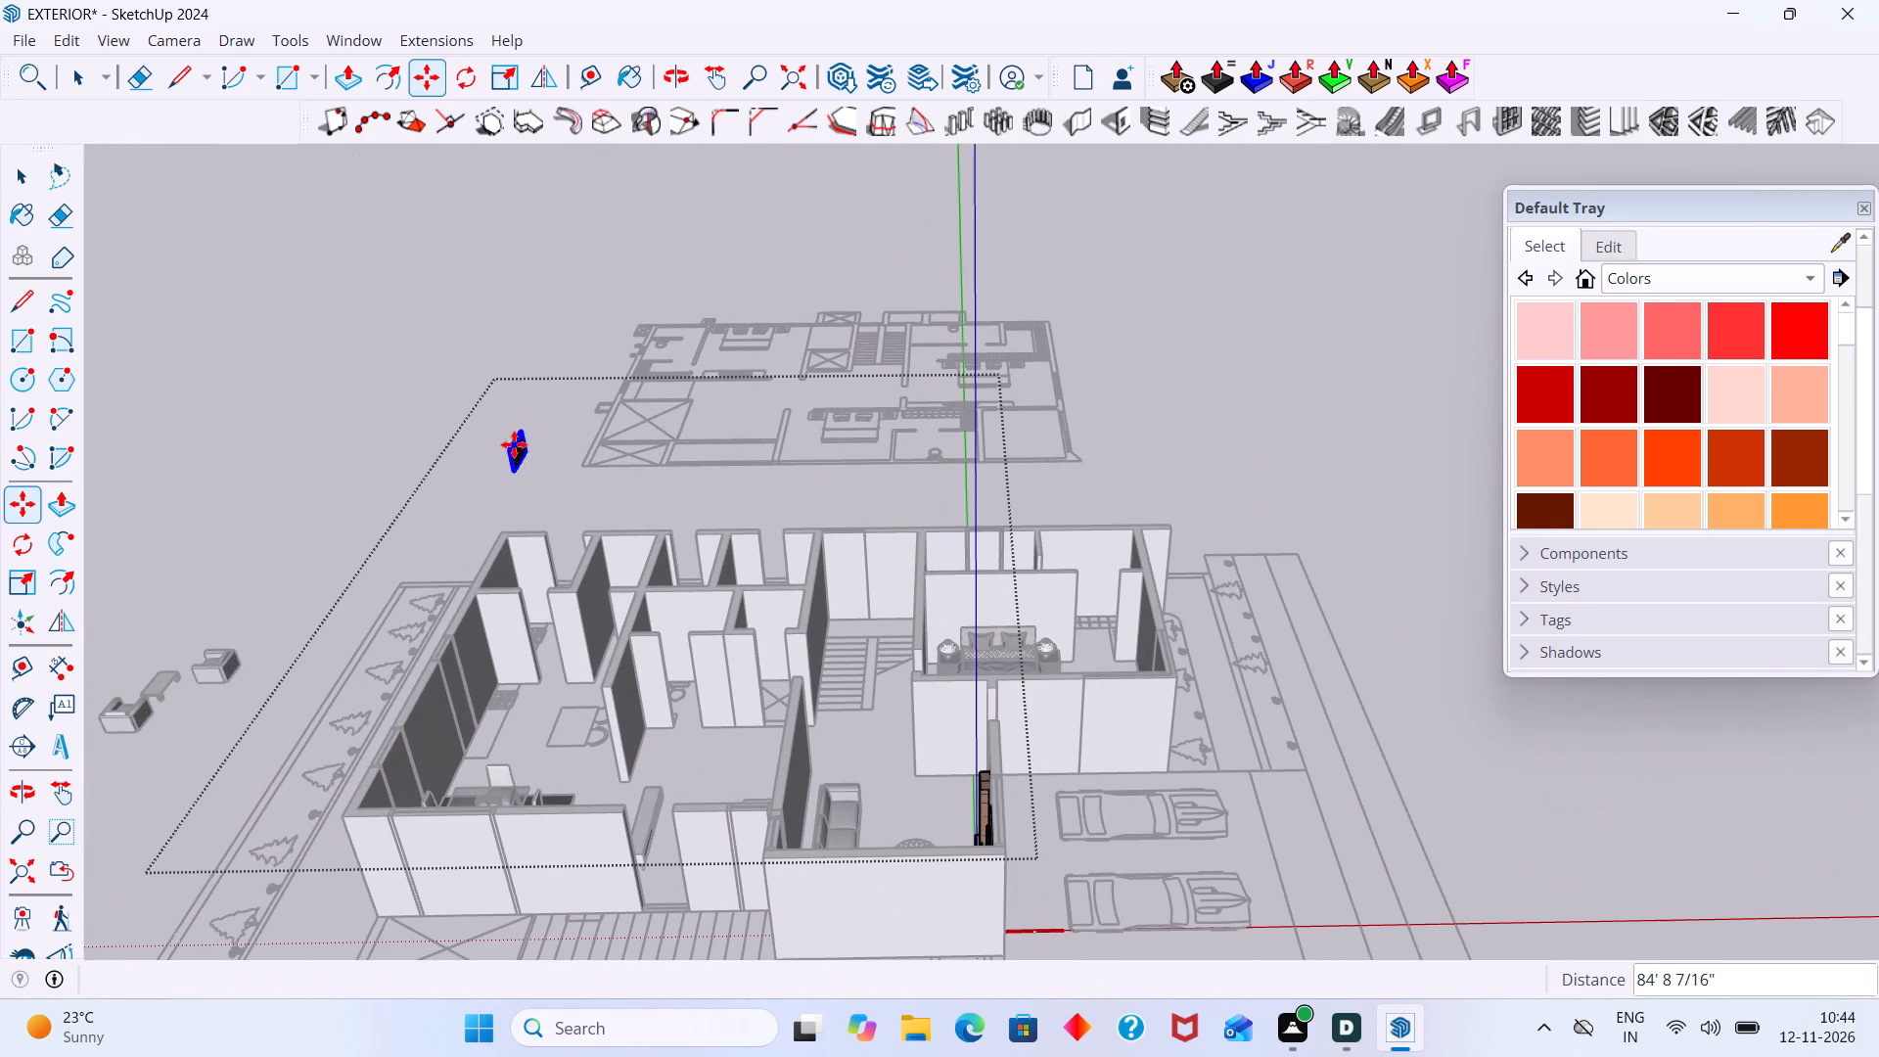
{"action": "key", "text": "space"}
{"action": "left_click", "coordinate": [635, 230]}
Rotate the copied TV screen 180° about the vertical axis at its bottom corner, inside the wall unit component.
{"action": "scroll", "coordinate": [640, 258], "scroll_direction": "down", "scroll_amount": 6}
{"action": "middle_click_drag", "start_coordinate": [628, 331], "coordinate": [430, 334]}
{"action": "scroll", "coordinate": [730, 282], "scroll_direction": "up", "scroll_amount": 4}
{"action": "middle_click_drag", "start_coordinate": [786, 421], "coordinate": [580, 566]}
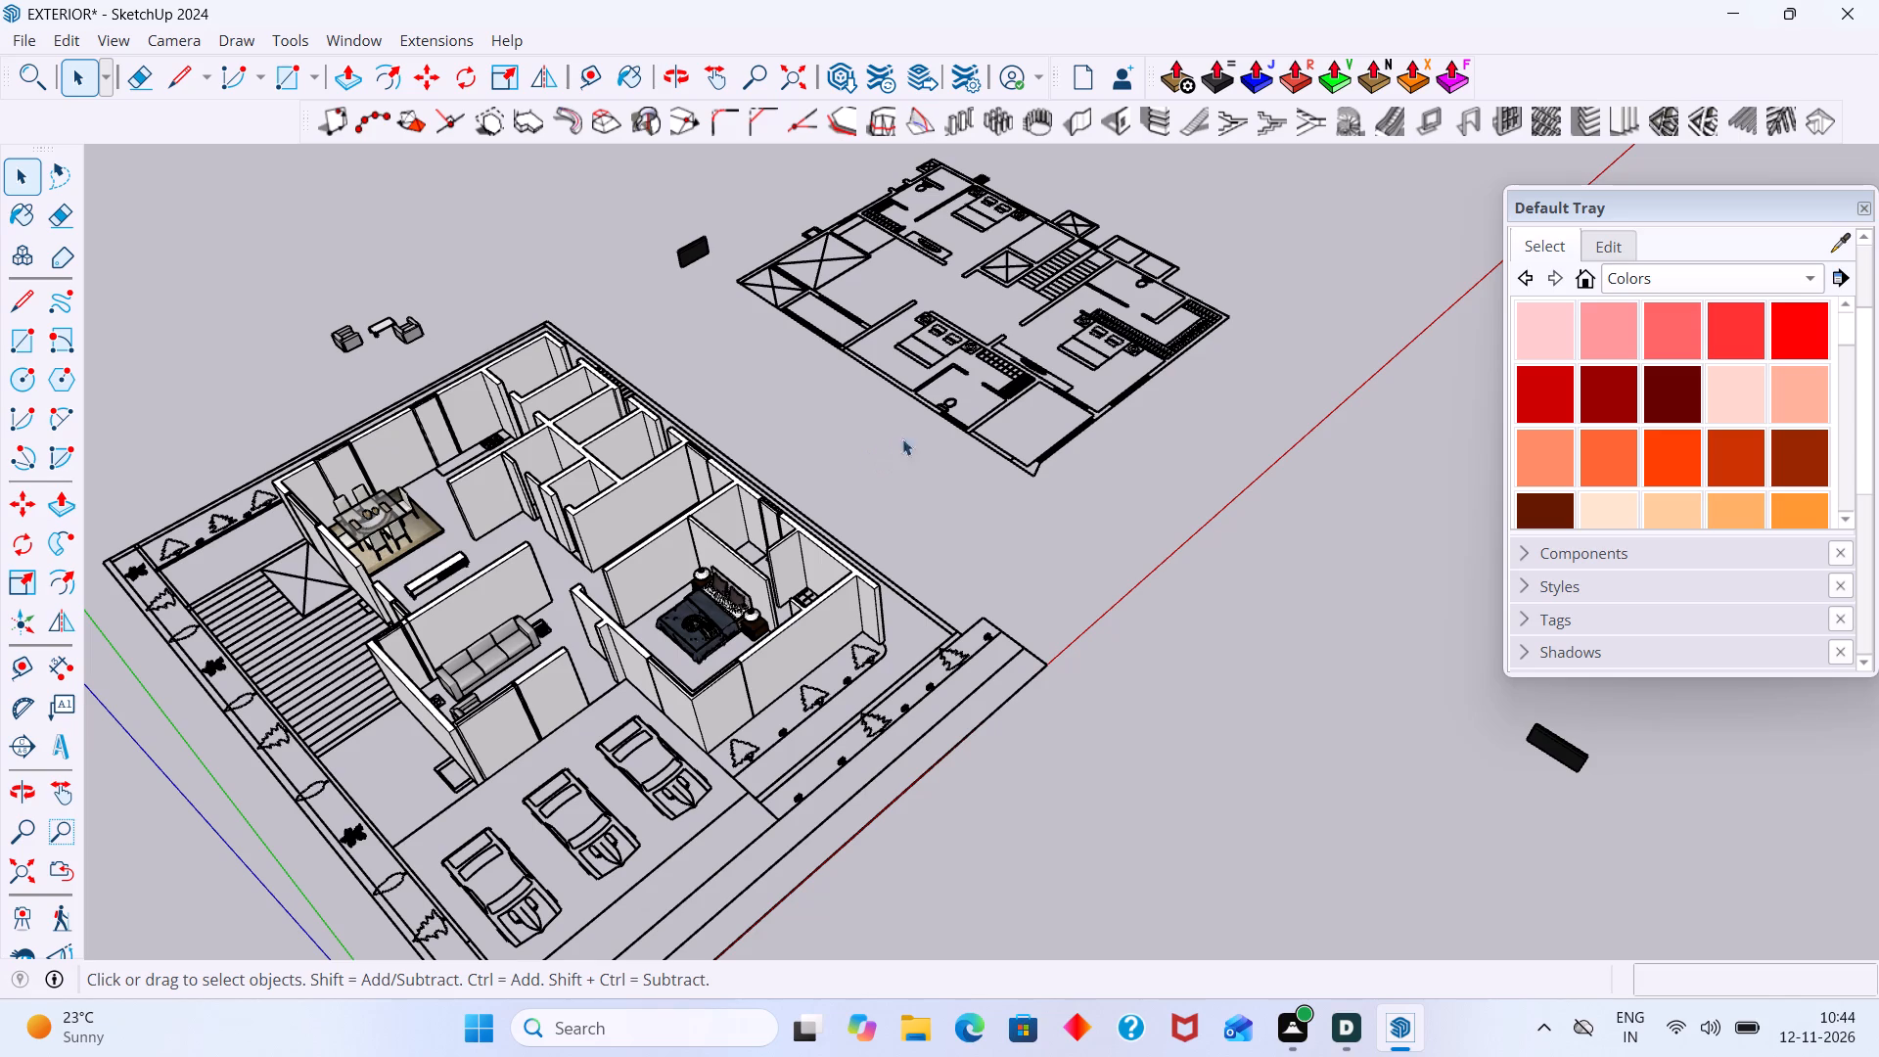
{"action": "scroll", "coordinate": [919, 418], "scroll_direction": "down", "scroll_amount": 5}
{"action": "scroll", "coordinate": [706, 284], "scroll_direction": "up", "scroll_amount": 7}
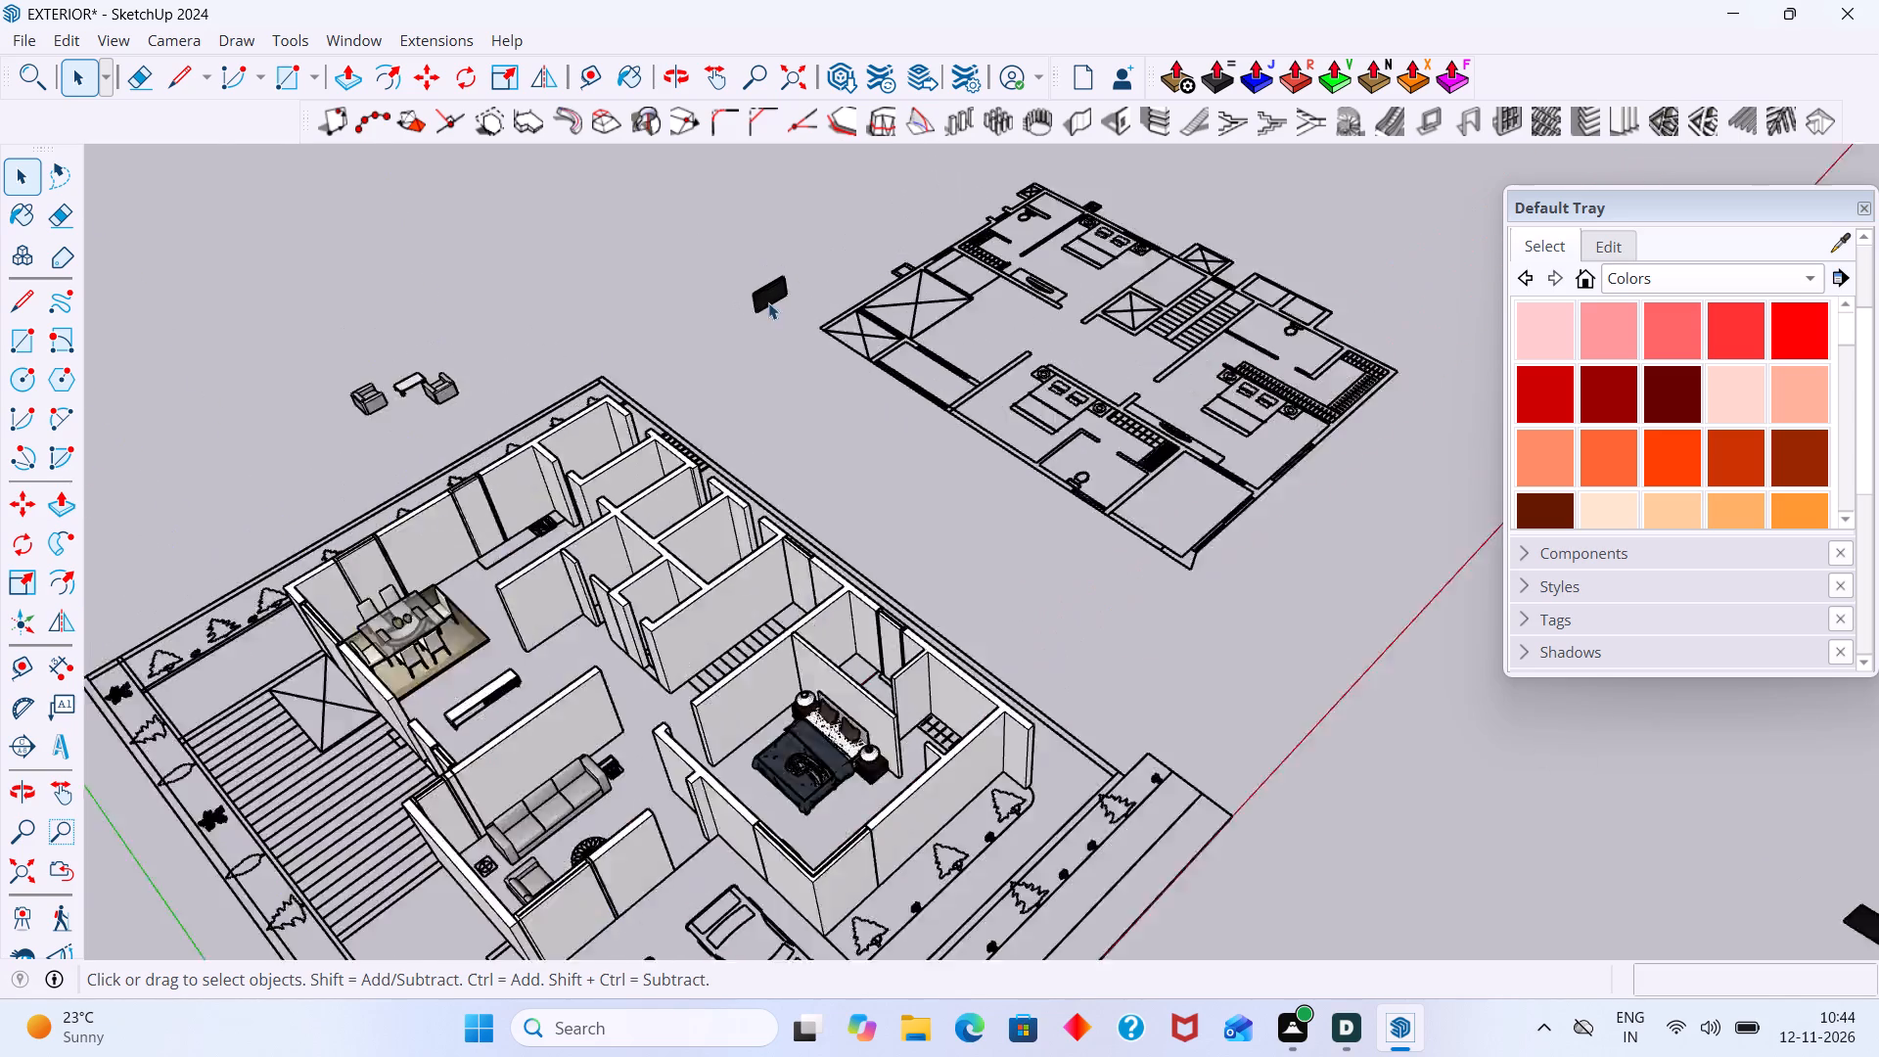
{"action": "scroll", "coordinate": [768, 302], "scroll_direction": "up", "scroll_amount": 15}
{"action": "left_click", "coordinate": [775, 273]}
{"action": "left_click", "coordinate": [798, 293]}
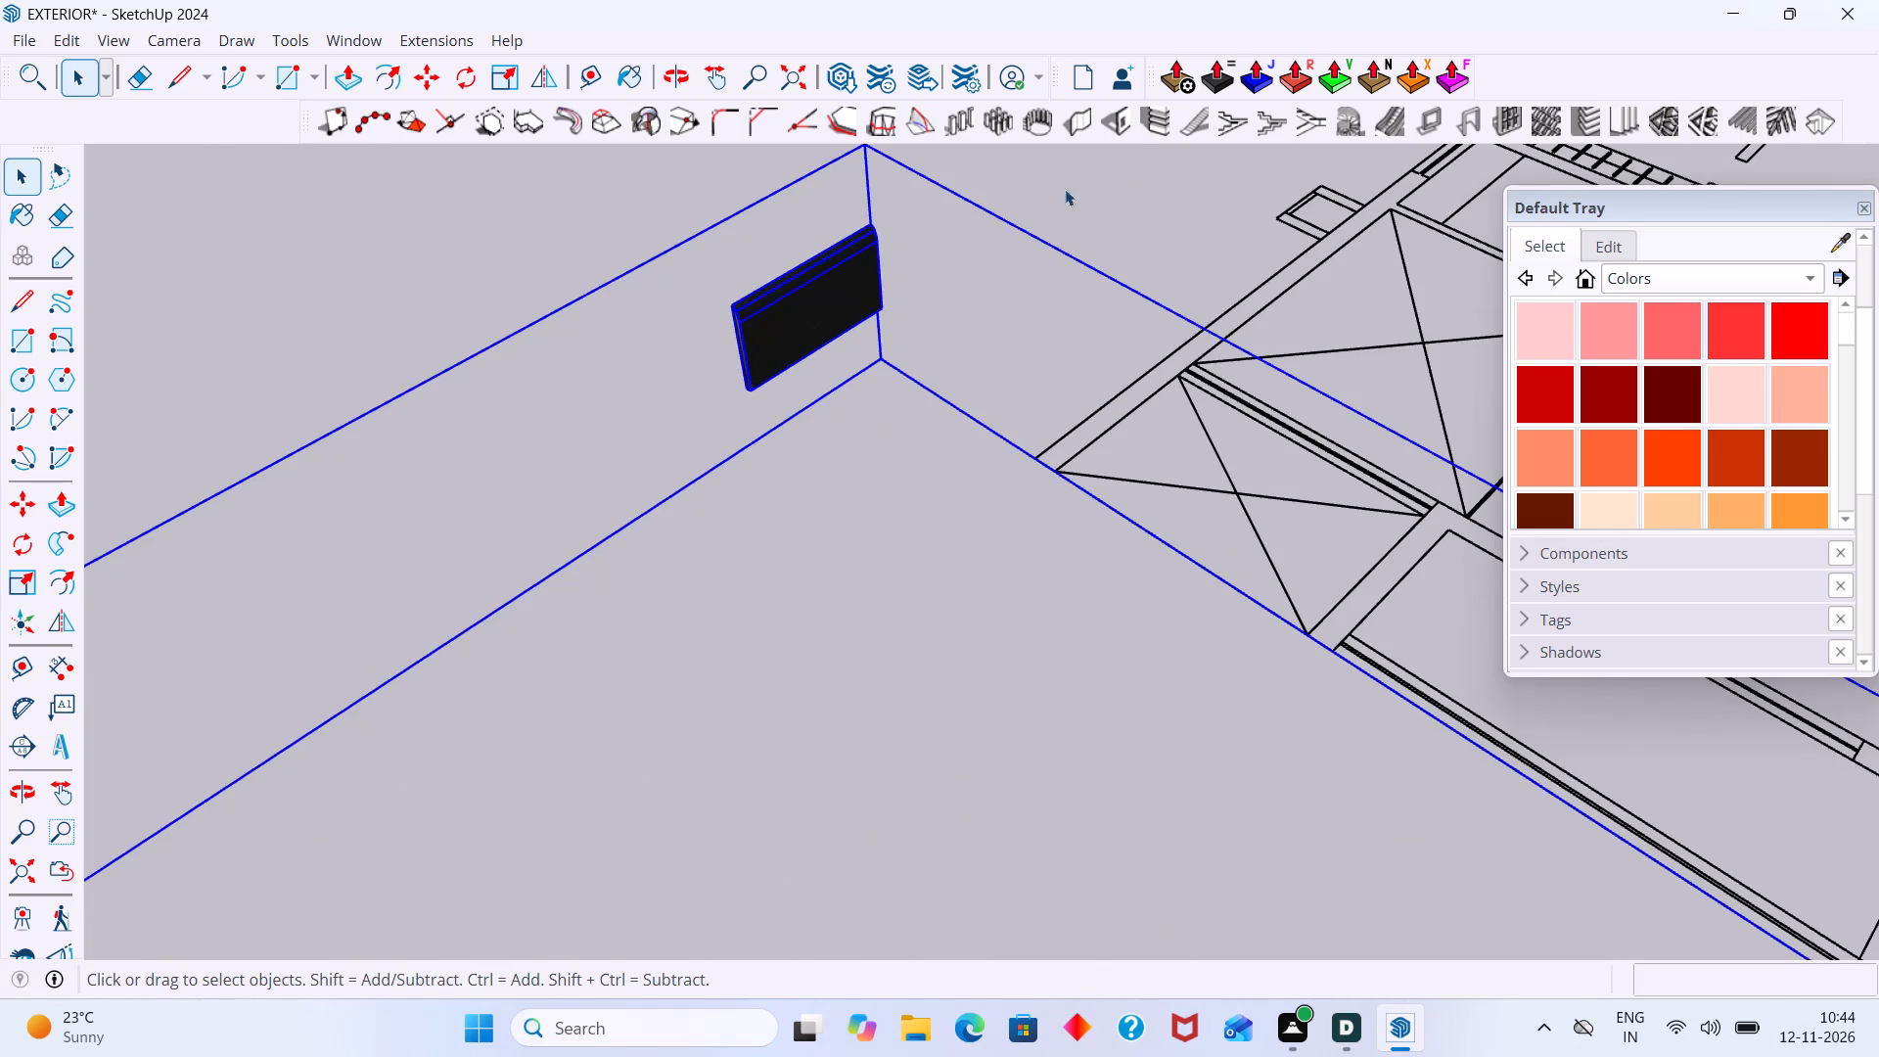
{"action": "left_click", "coordinate": [1142, 141]}
{"action": "left_click", "coordinate": [993, 204]}
{"action": "double_click", "coordinate": [821, 296]}
{"action": "left_click", "coordinate": [820, 311]}
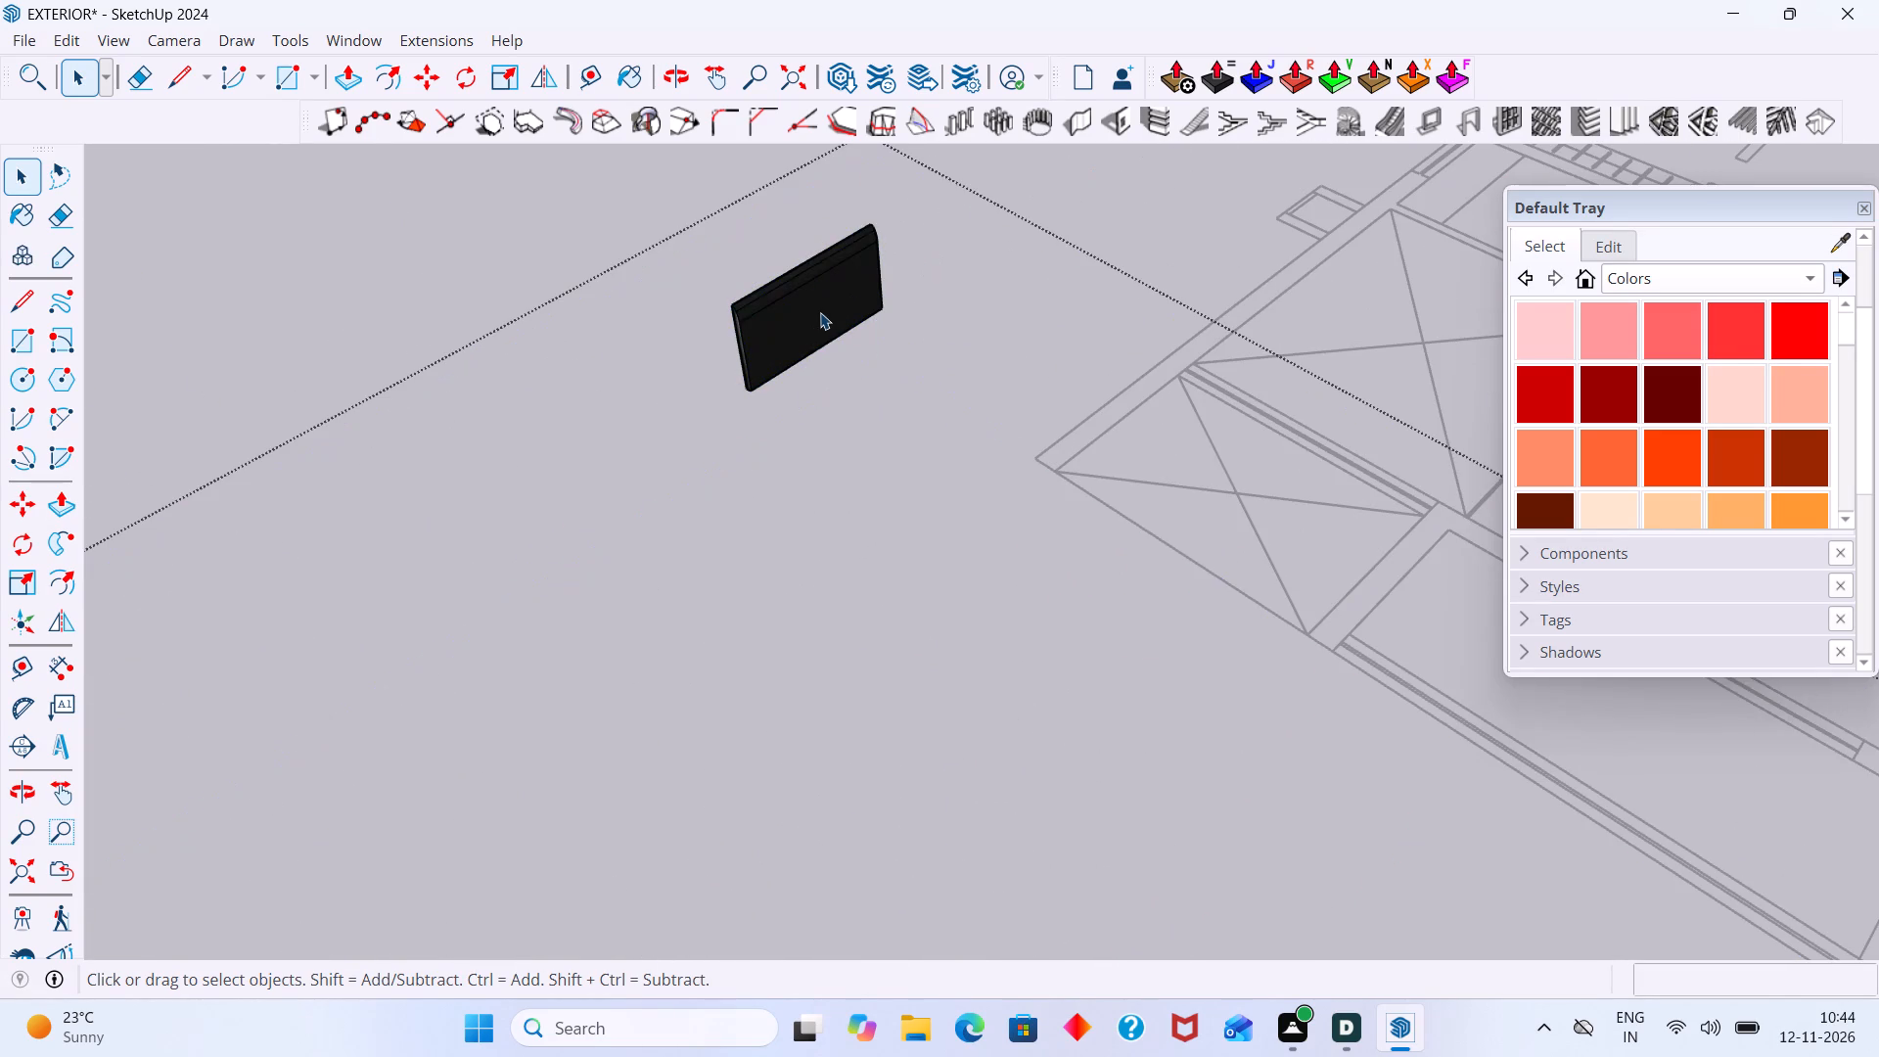
{"action": "key", "text": "q"}
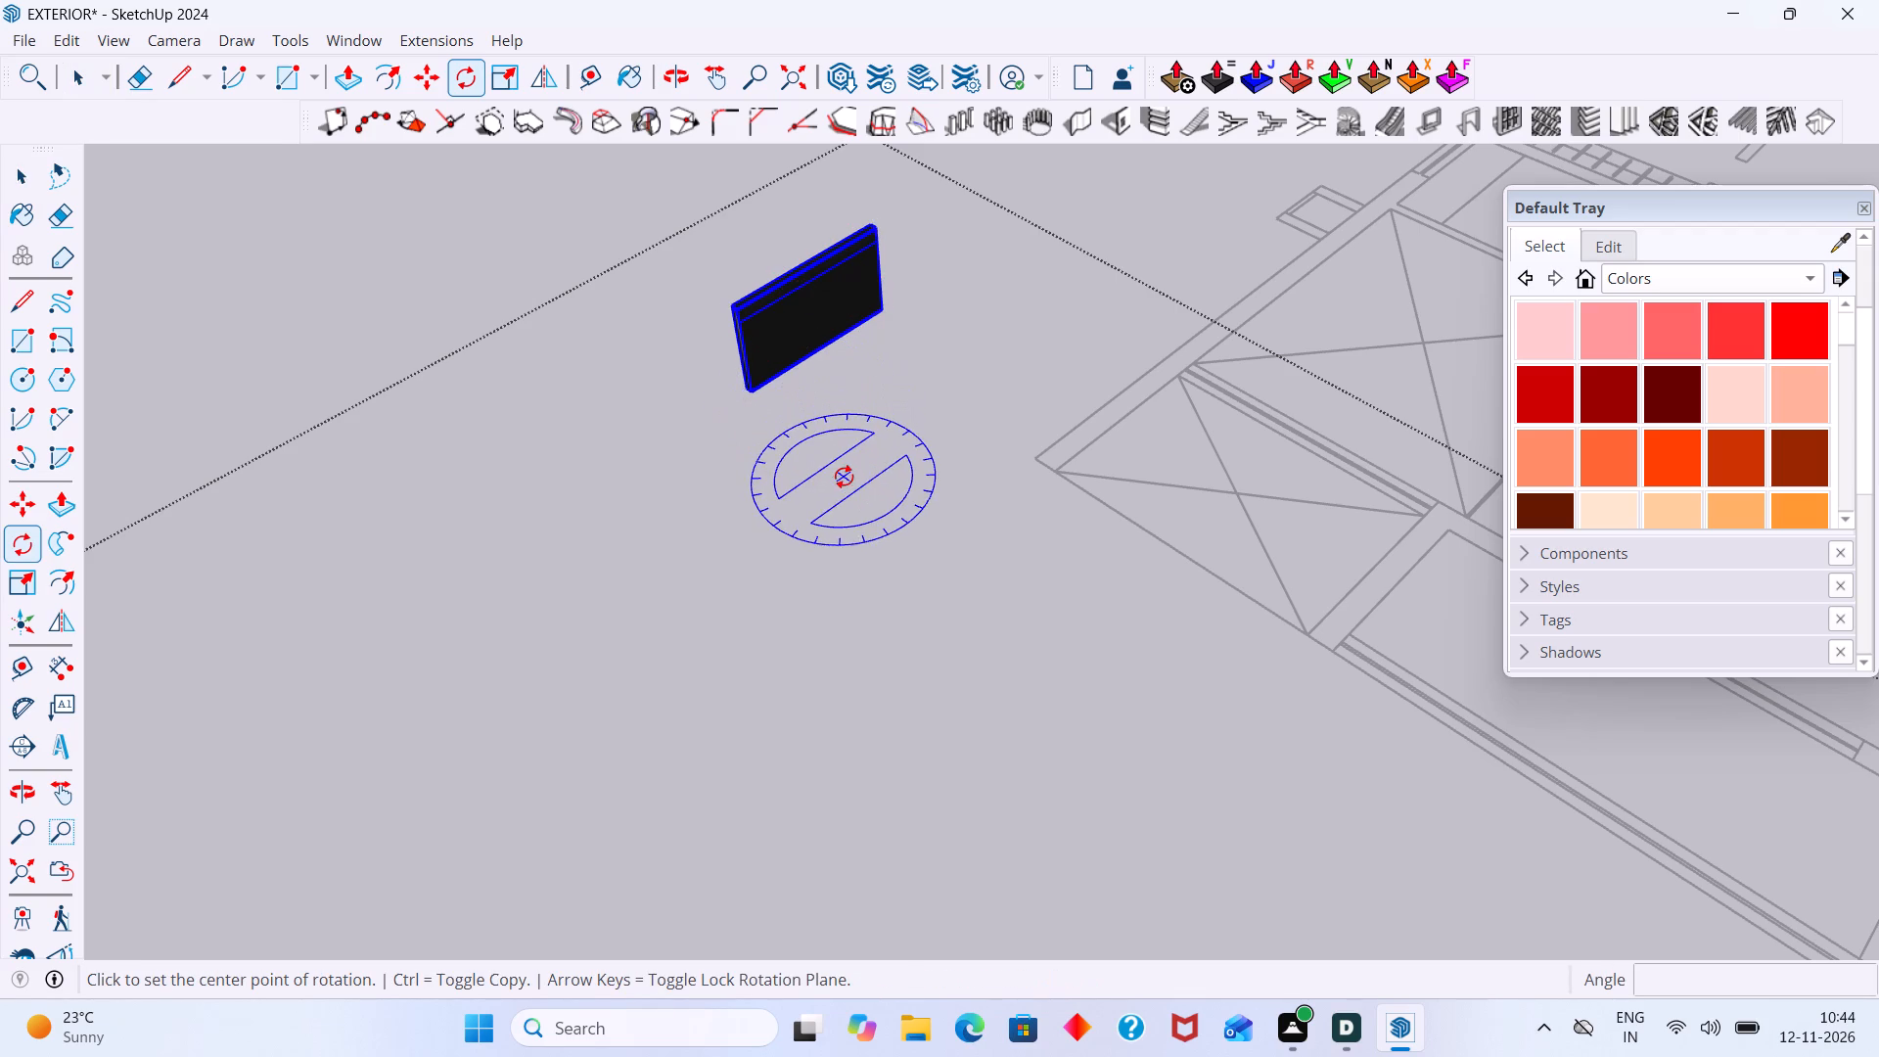
{"action": "key", "text": "Up"}
{"action": "left_click", "coordinate": [759, 397]}
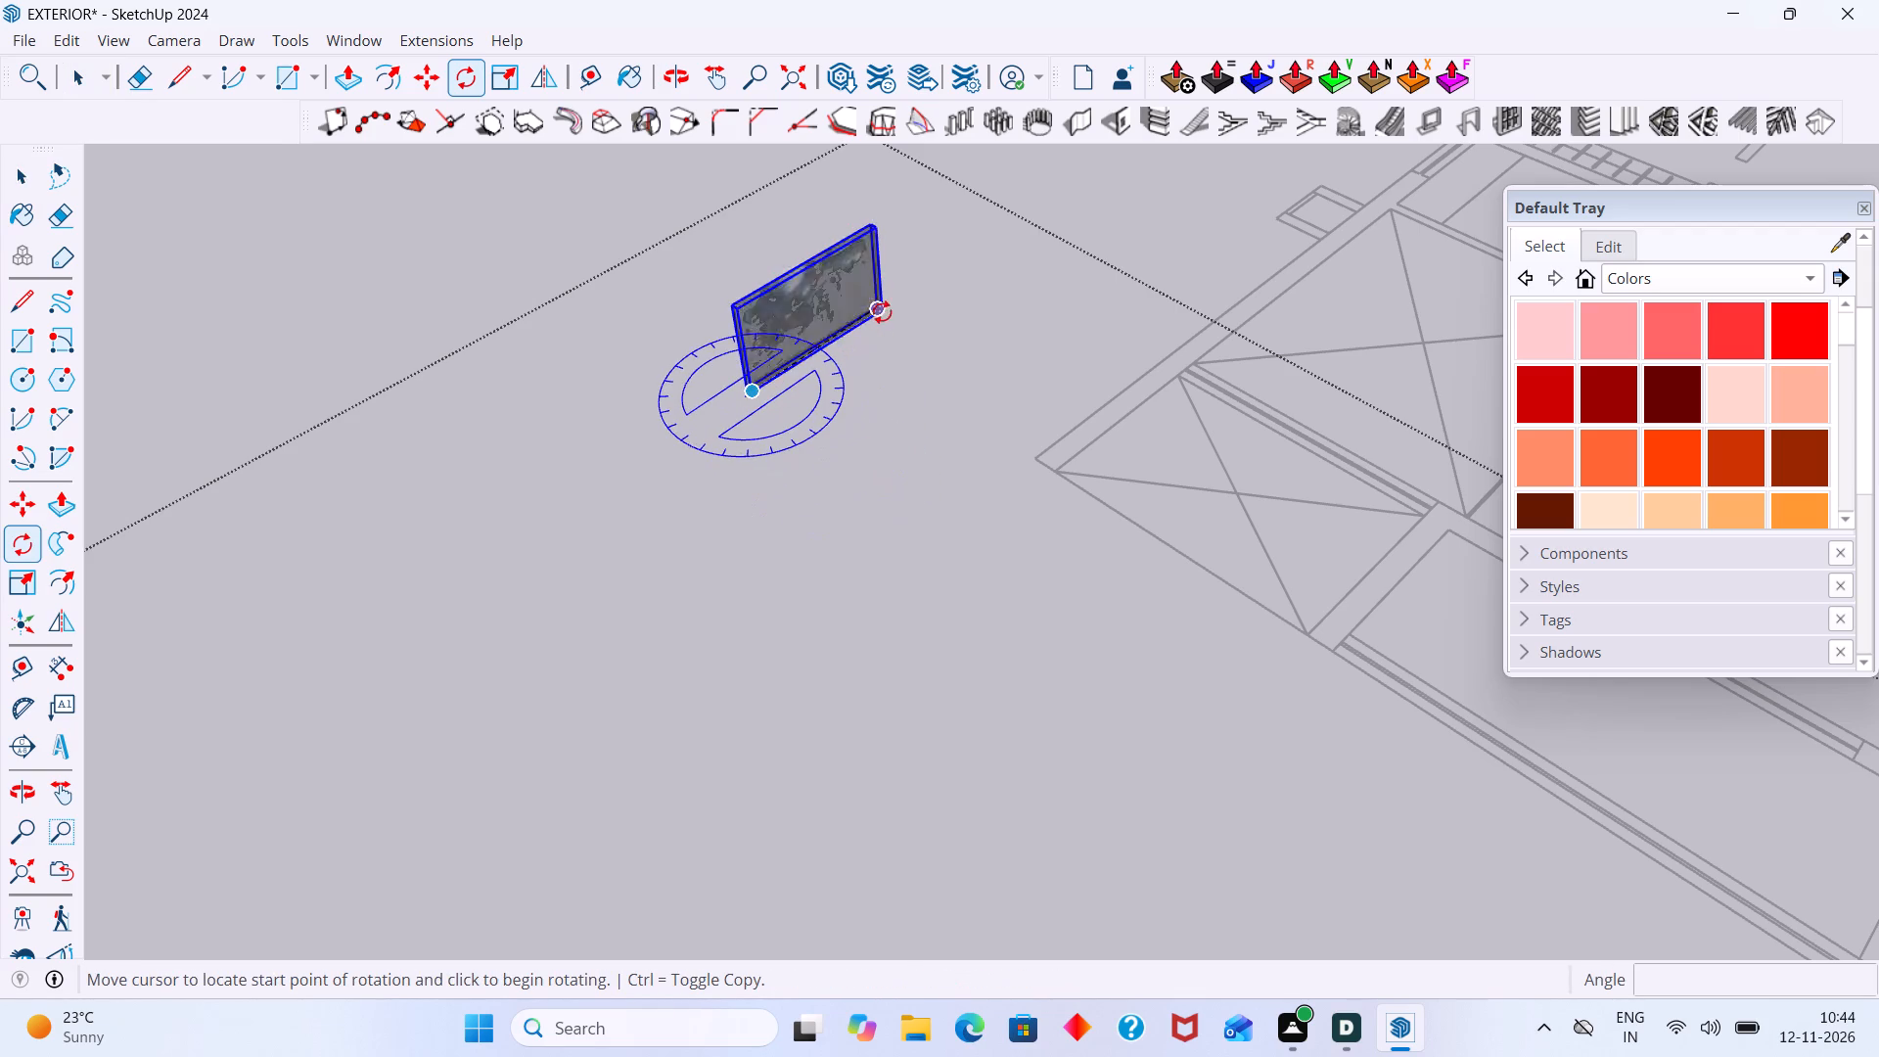
{"action": "left_click", "coordinate": [886, 308]}
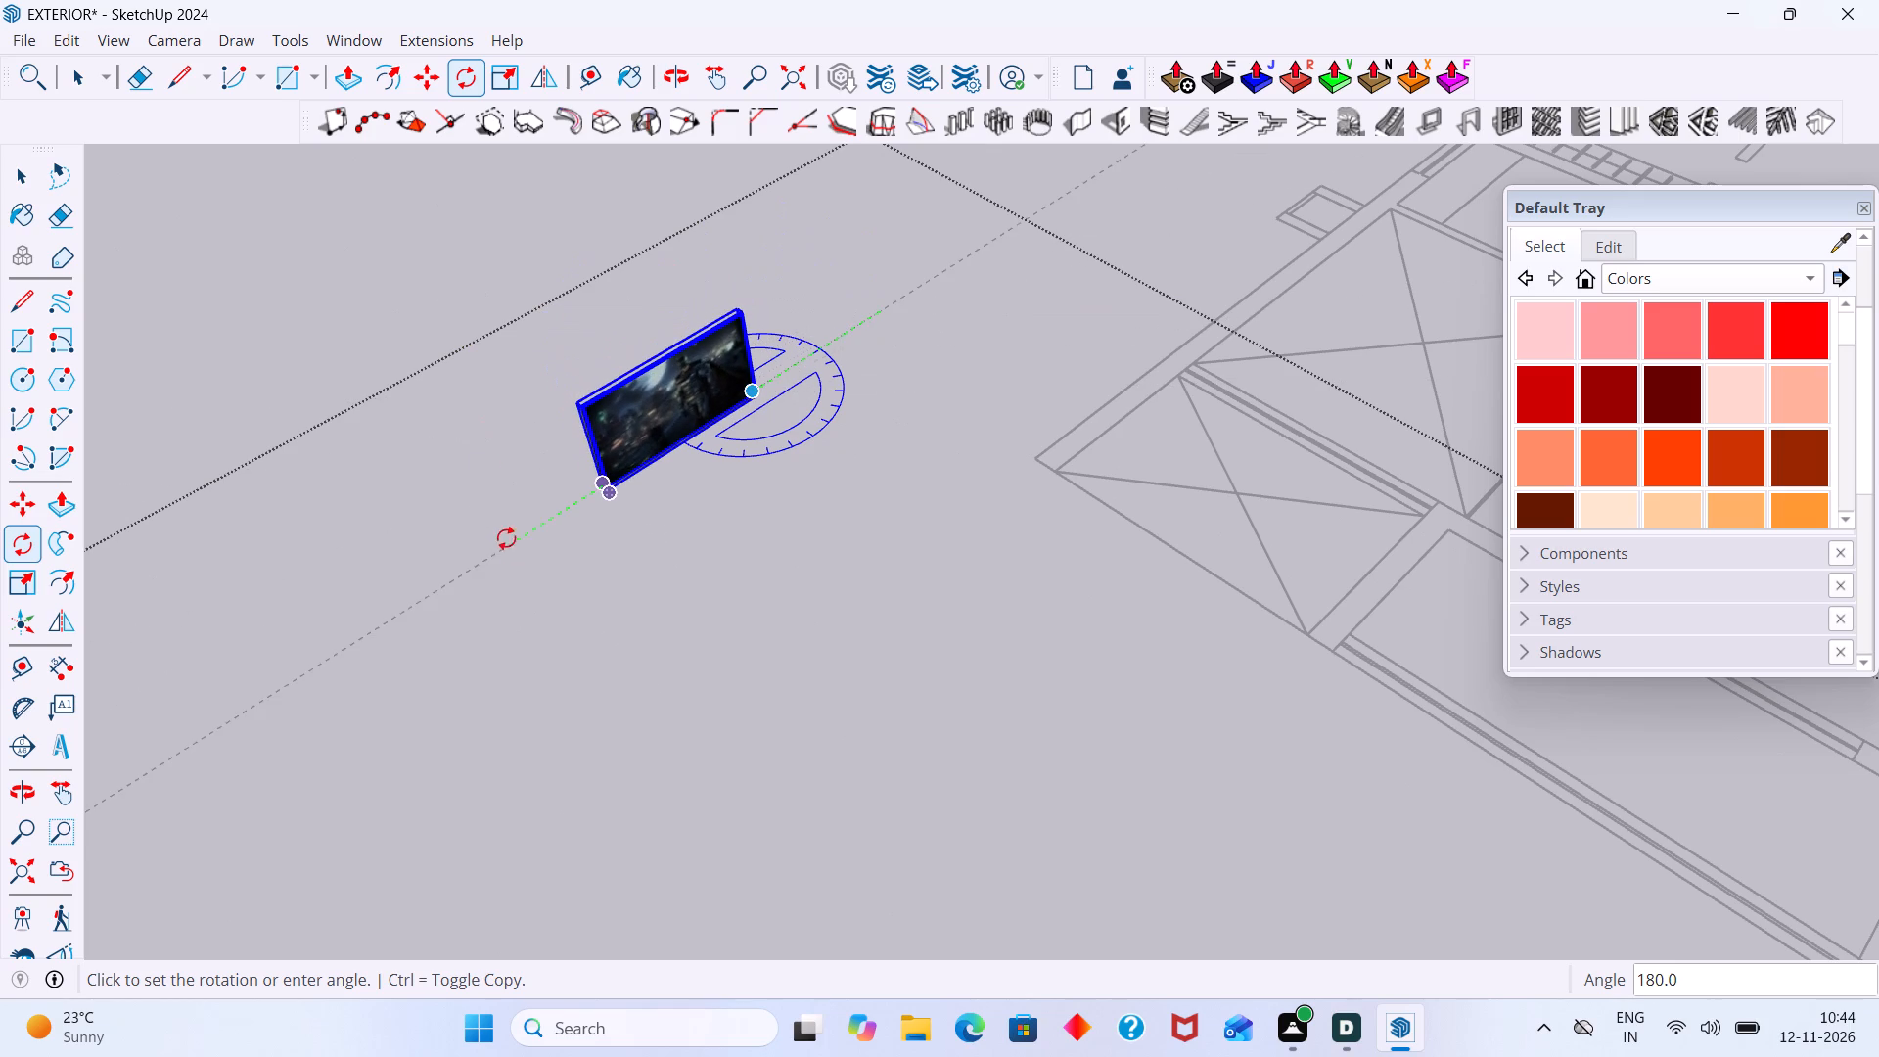
{"action": "left_click", "coordinate": [512, 548]}
{"action": "key", "text": "space"}
{"action": "left_click", "coordinate": [725, 522]}
Copy the rotated TV screen from the open ground onto the top of the TV unit by the dining area, about 60' 5" away.
{"action": "scroll", "coordinate": [712, 509], "scroll_direction": "down", "scroll_amount": 6}
{"action": "scroll", "coordinate": [678, 490], "scroll_direction": "up", "scroll_amount": 1}
{"action": "scroll", "coordinate": [675, 490], "scroll_direction": "down", "scroll_amount": 2}
{"action": "scroll", "coordinate": [676, 487], "scroll_direction": "up", "scroll_amount": 2}
{"action": "left_click", "coordinate": [672, 447]}
{"action": "key", "text": "m"}
{"action": "left_click", "coordinate": [631, 491]}
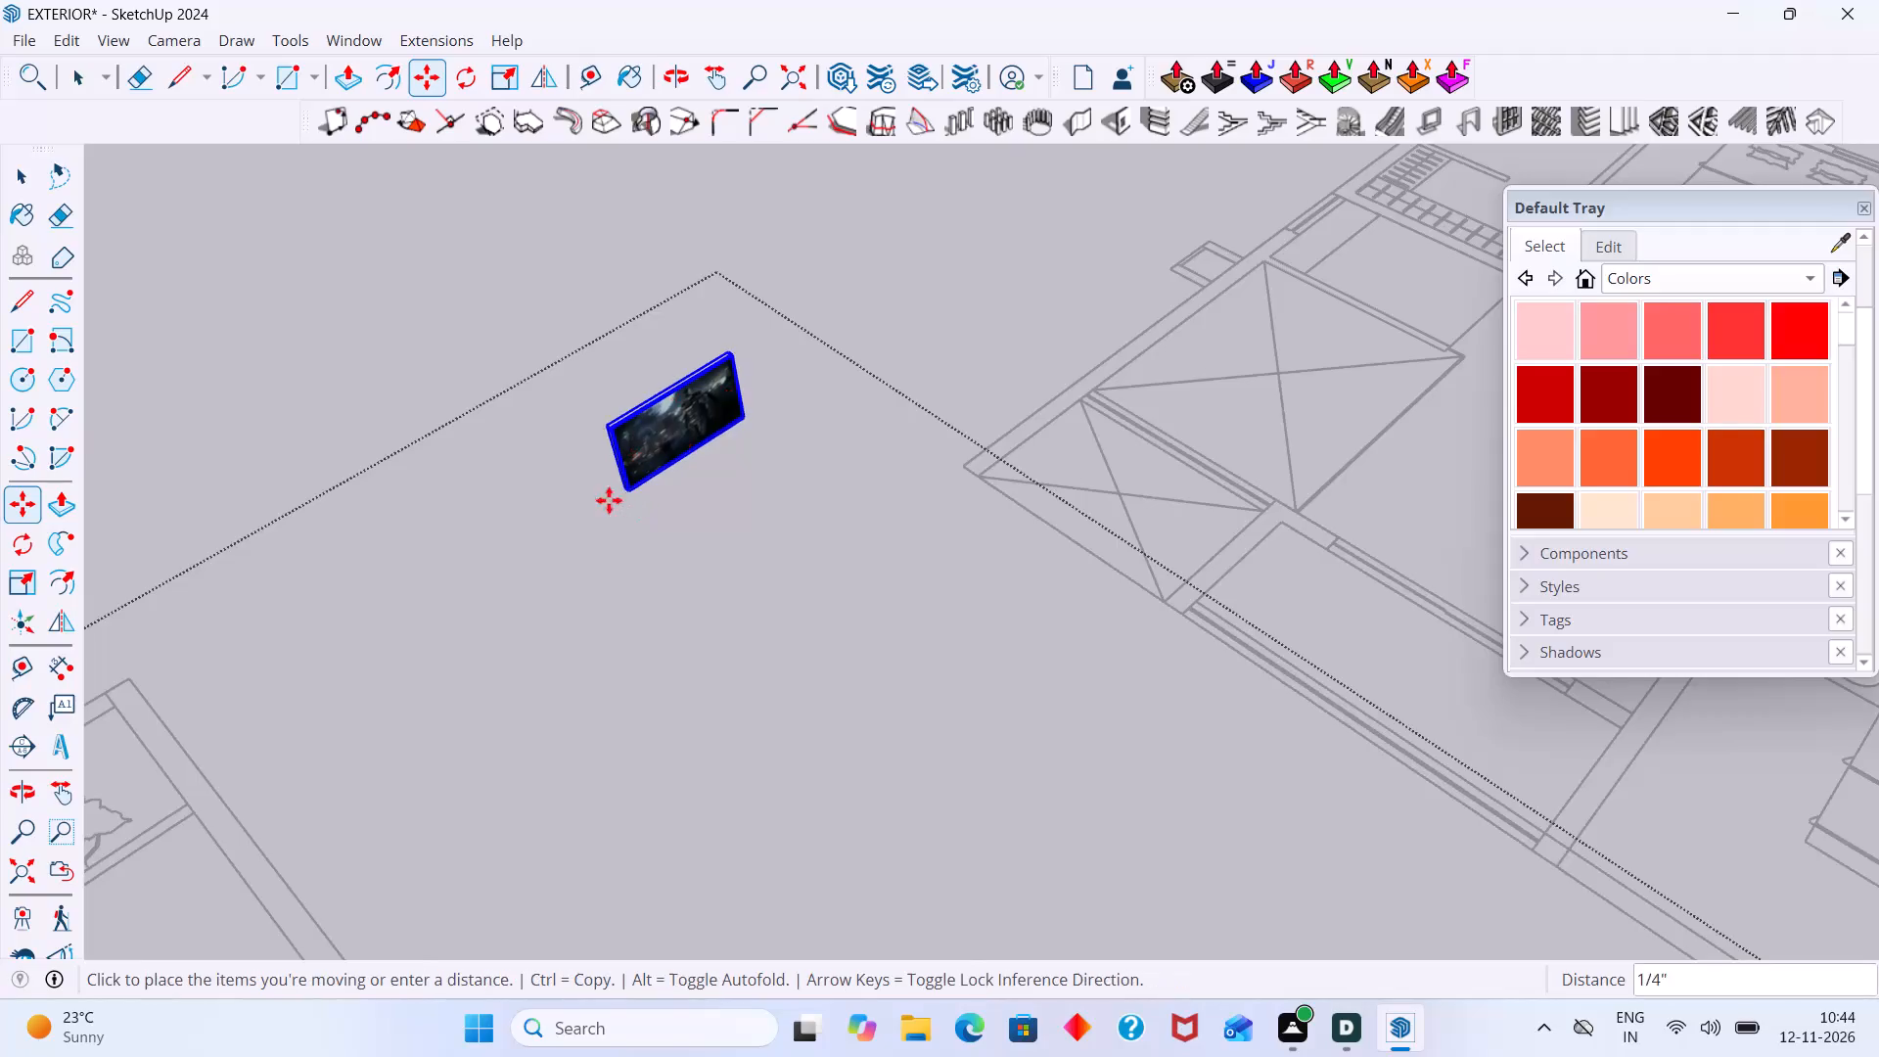
{"action": "scroll", "coordinate": [552, 559], "scroll_direction": "down", "scroll_amount": 20}
{"action": "scroll", "coordinate": [552, 559], "scroll_direction": "down", "scroll_amount": 1}
{"action": "scroll", "coordinate": [391, 879], "scroll_direction": "down", "scroll_amount": 3}
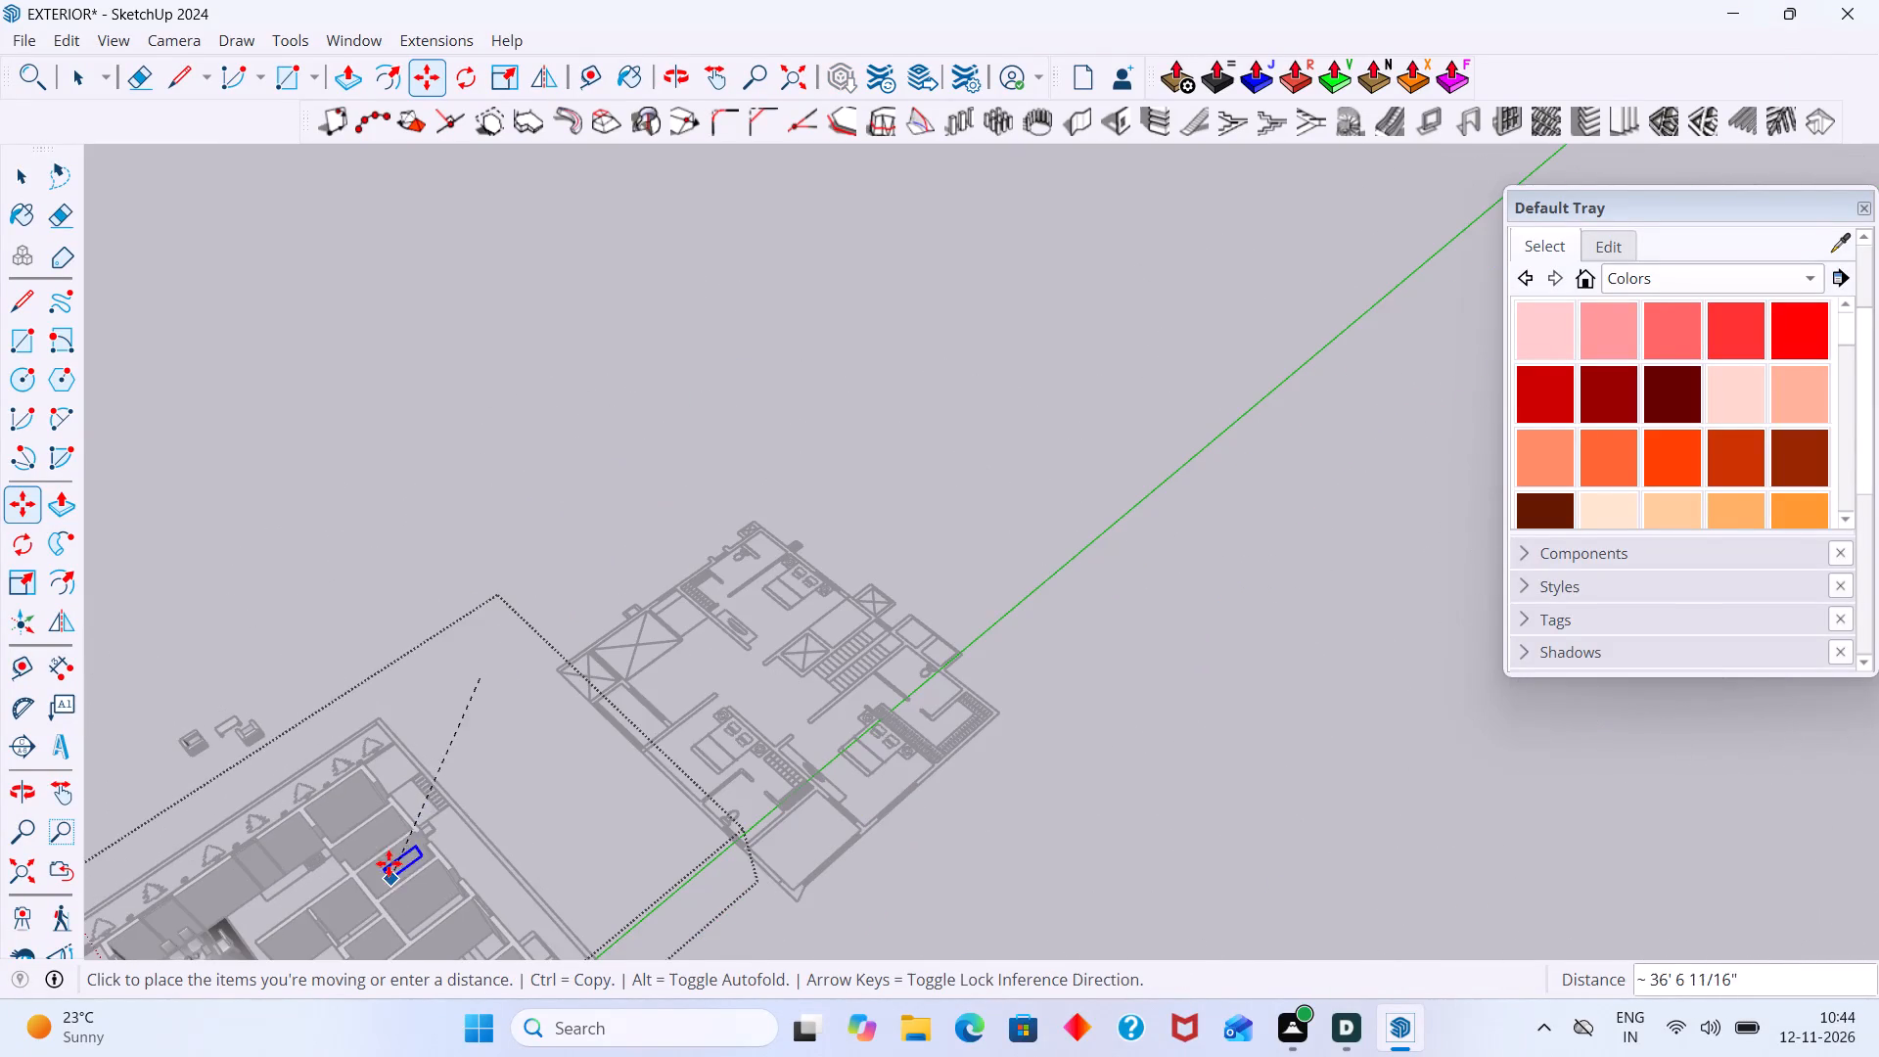
{"action": "middle_click_drag", "start_coordinate": [385, 849], "coordinate": [684, 501], "text": "shift"}
{"action": "scroll", "coordinate": [570, 688], "scroll_direction": "up", "scroll_amount": 7}
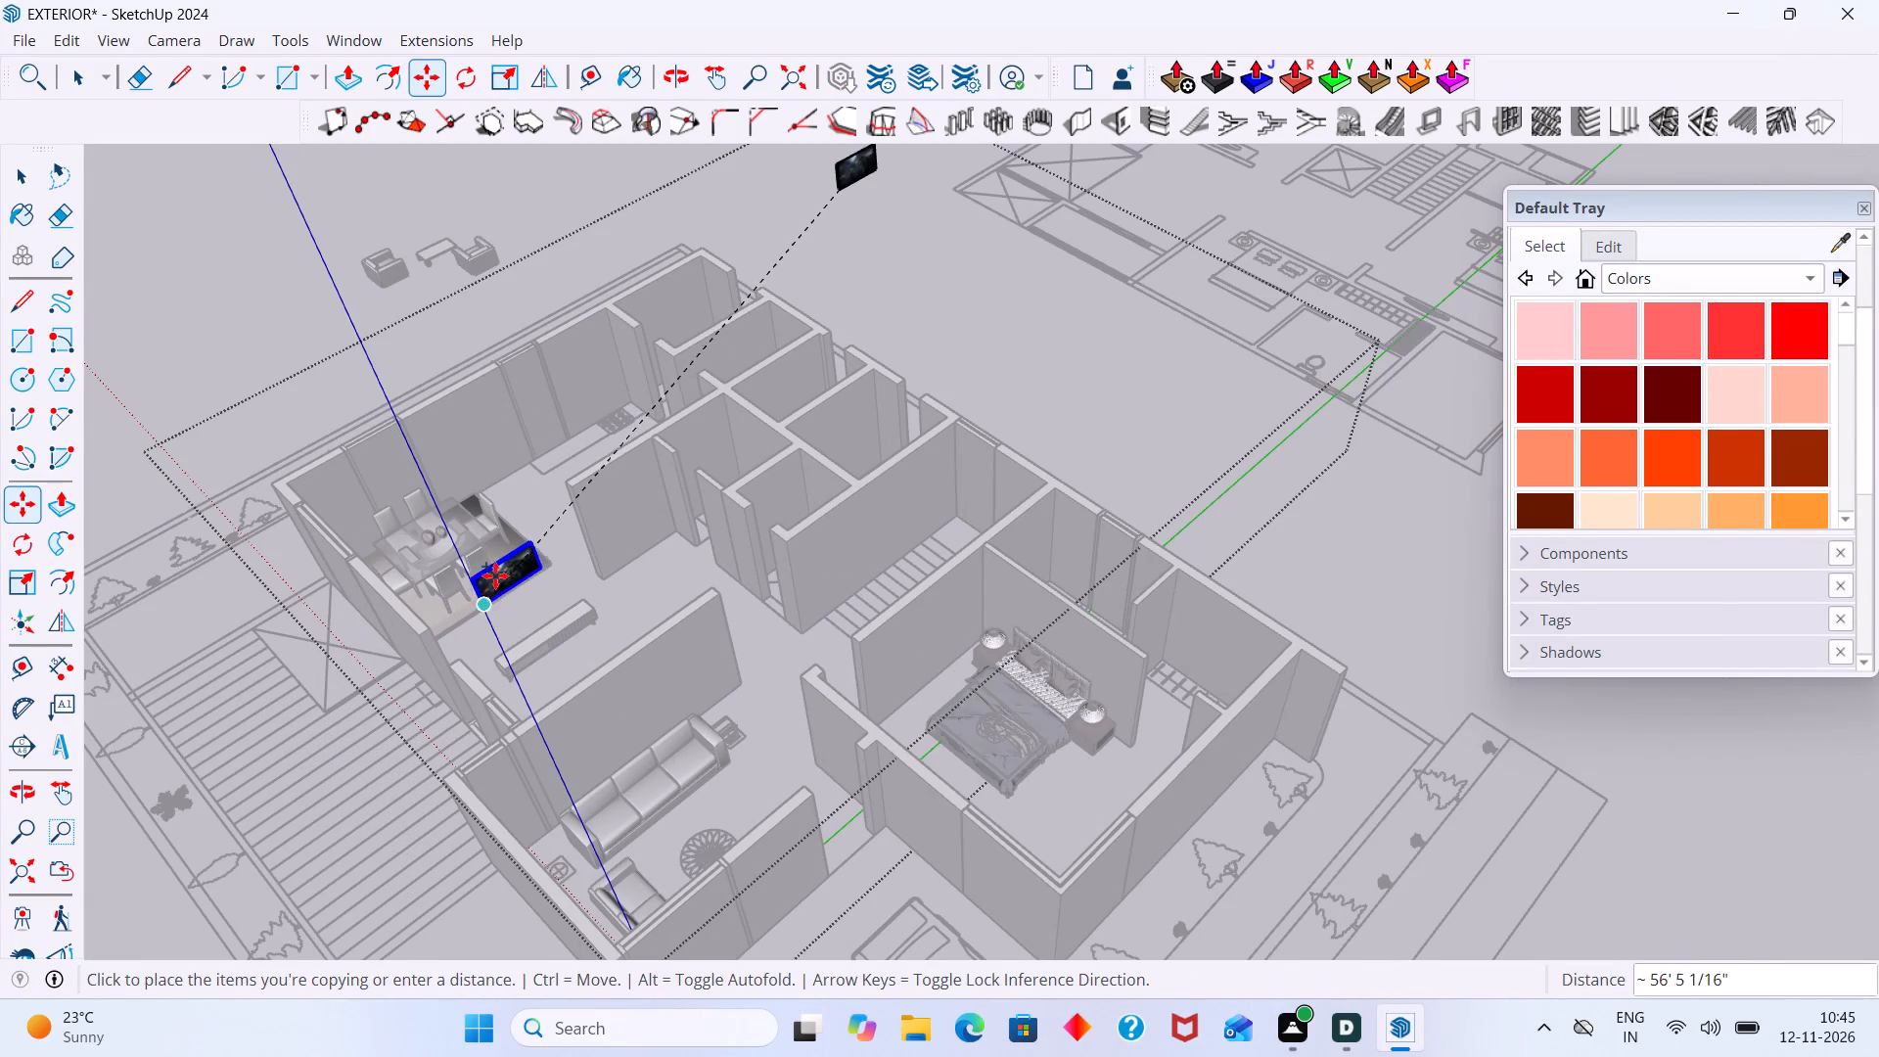
{"action": "scroll", "coordinate": [495, 555], "scroll_direction": "up", "scroll_amount": 3}
{"action": "scroll", "coordinate": [586, 607], "scroll_direction": "down", "scroll_amount": 5}
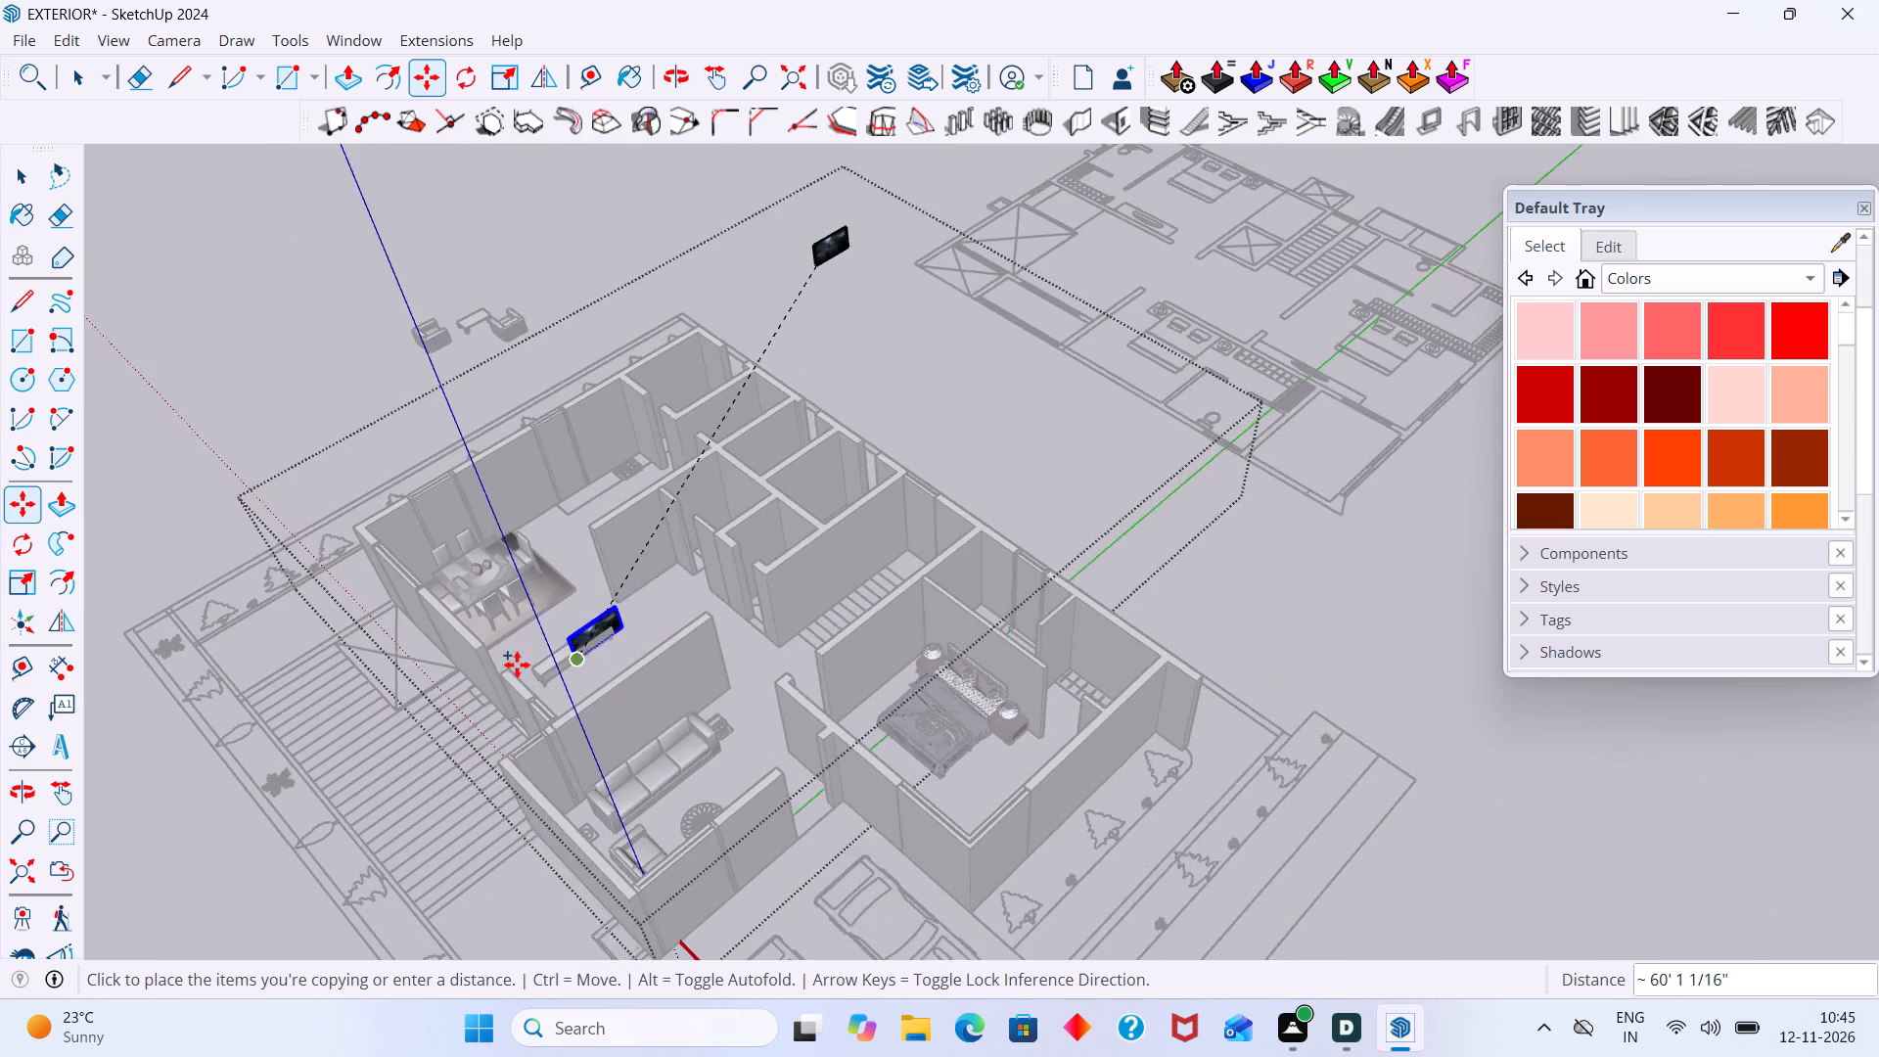
{"action": "scroll", "coordinate": [517, 665], "scroll_direction": "up", "scroll_amount": 20}
{"action": "scroll", "coordinate": [517, 665], "scroll_direction": "up", "scroll_amount": 5}
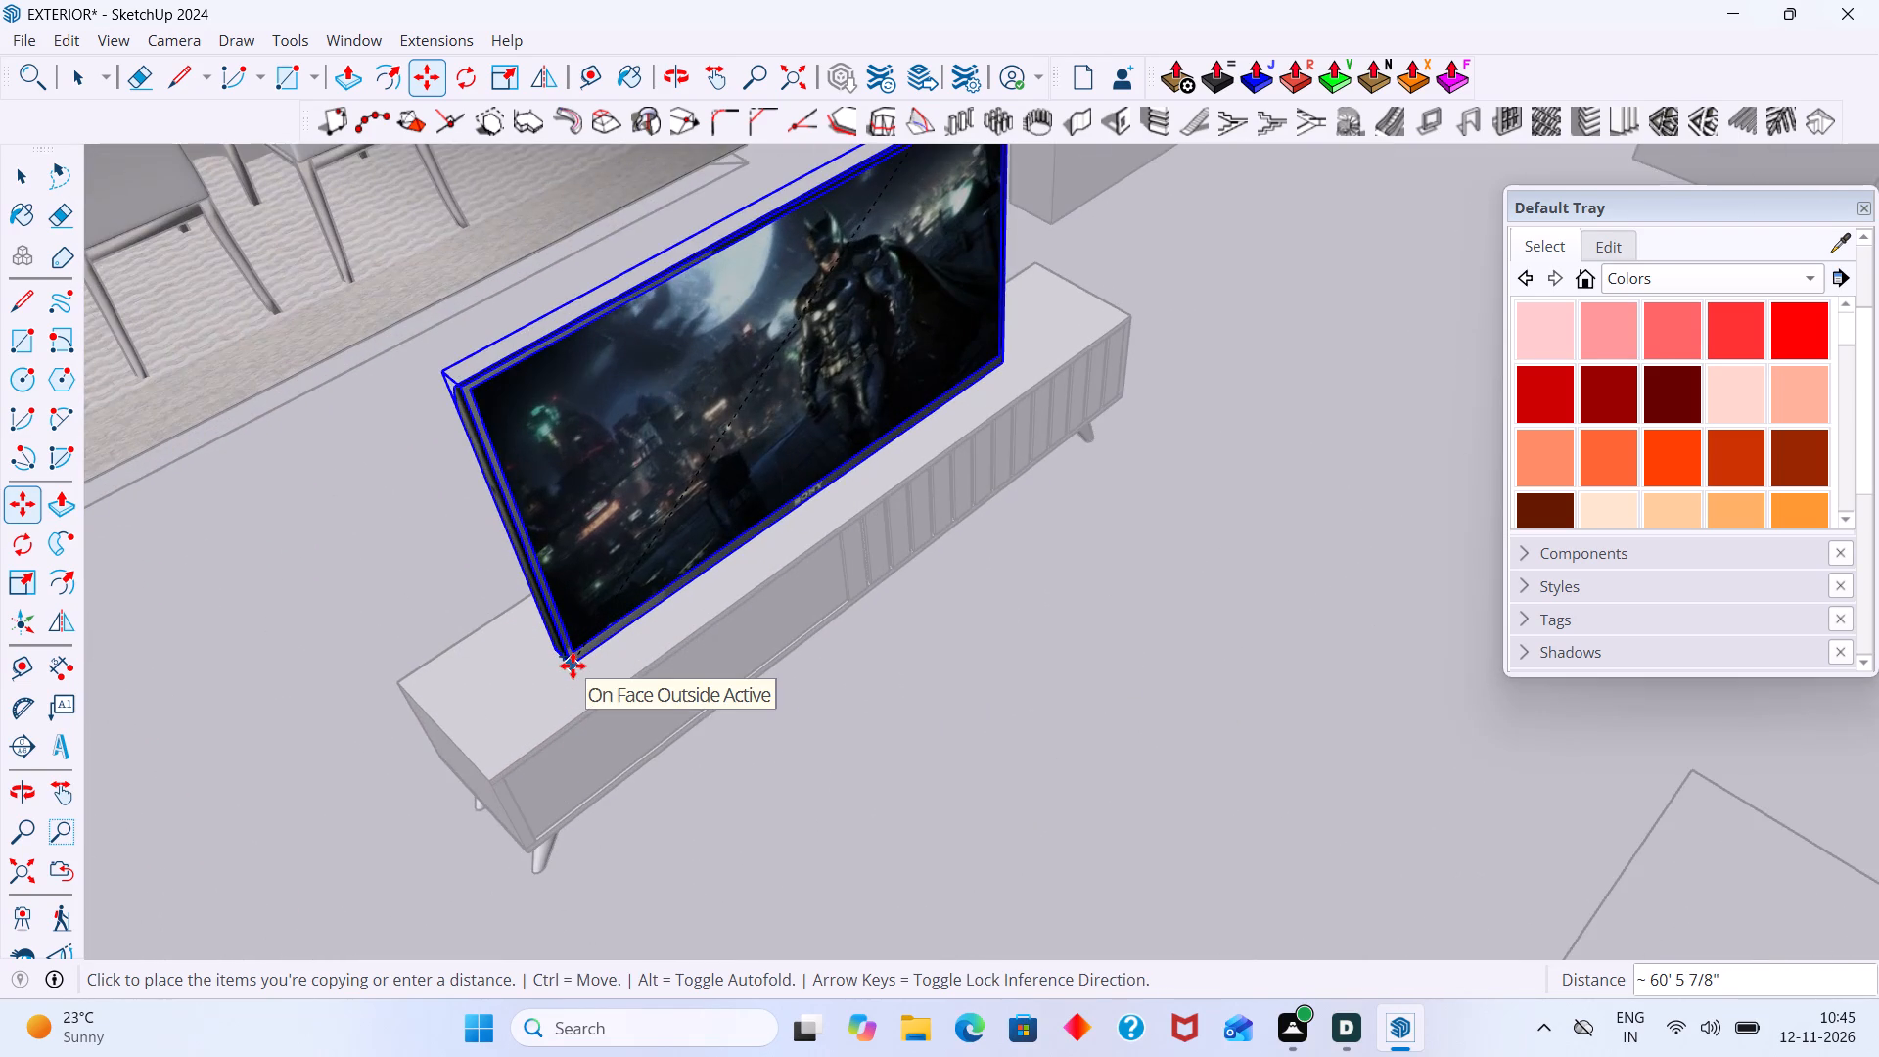
{"action": "scroll", "coordinate": [573, 666], "scroll_direction": "up", "scroll_amount": 4}
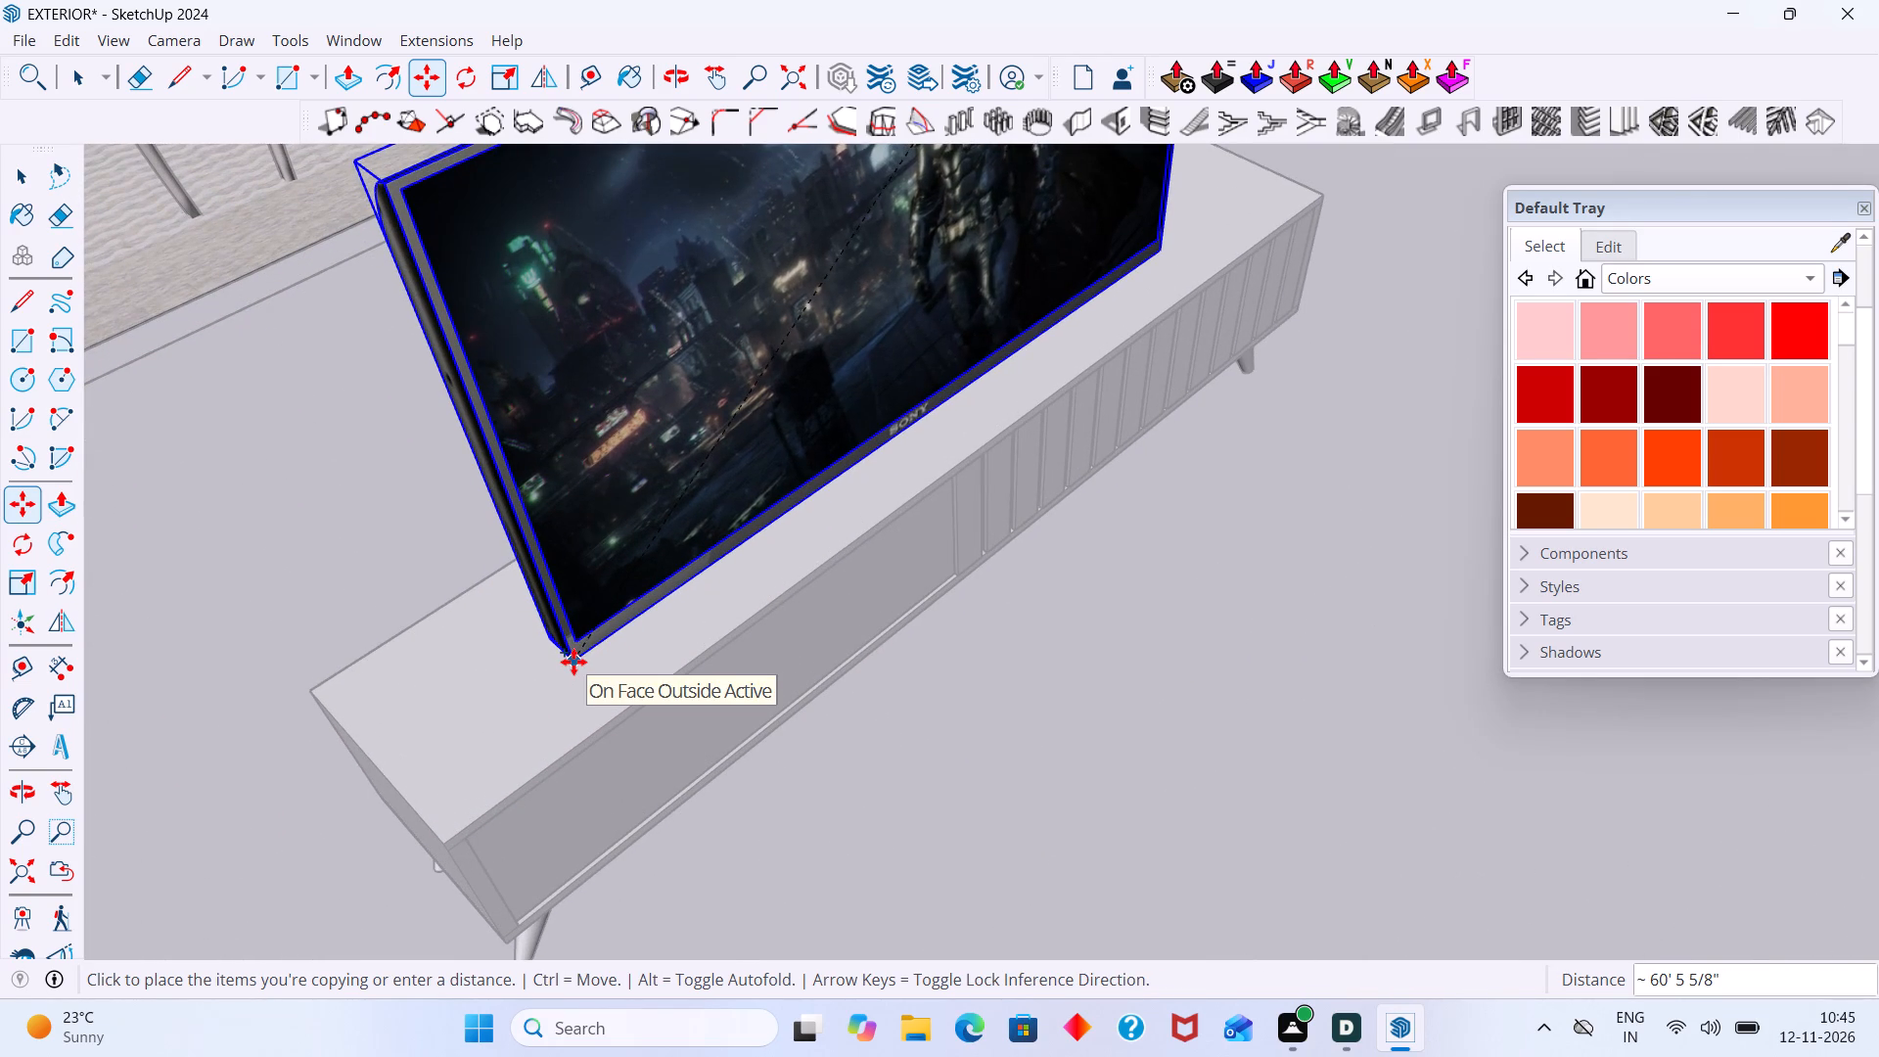
{"action": "left_click", "coordinate": [573, 661]}
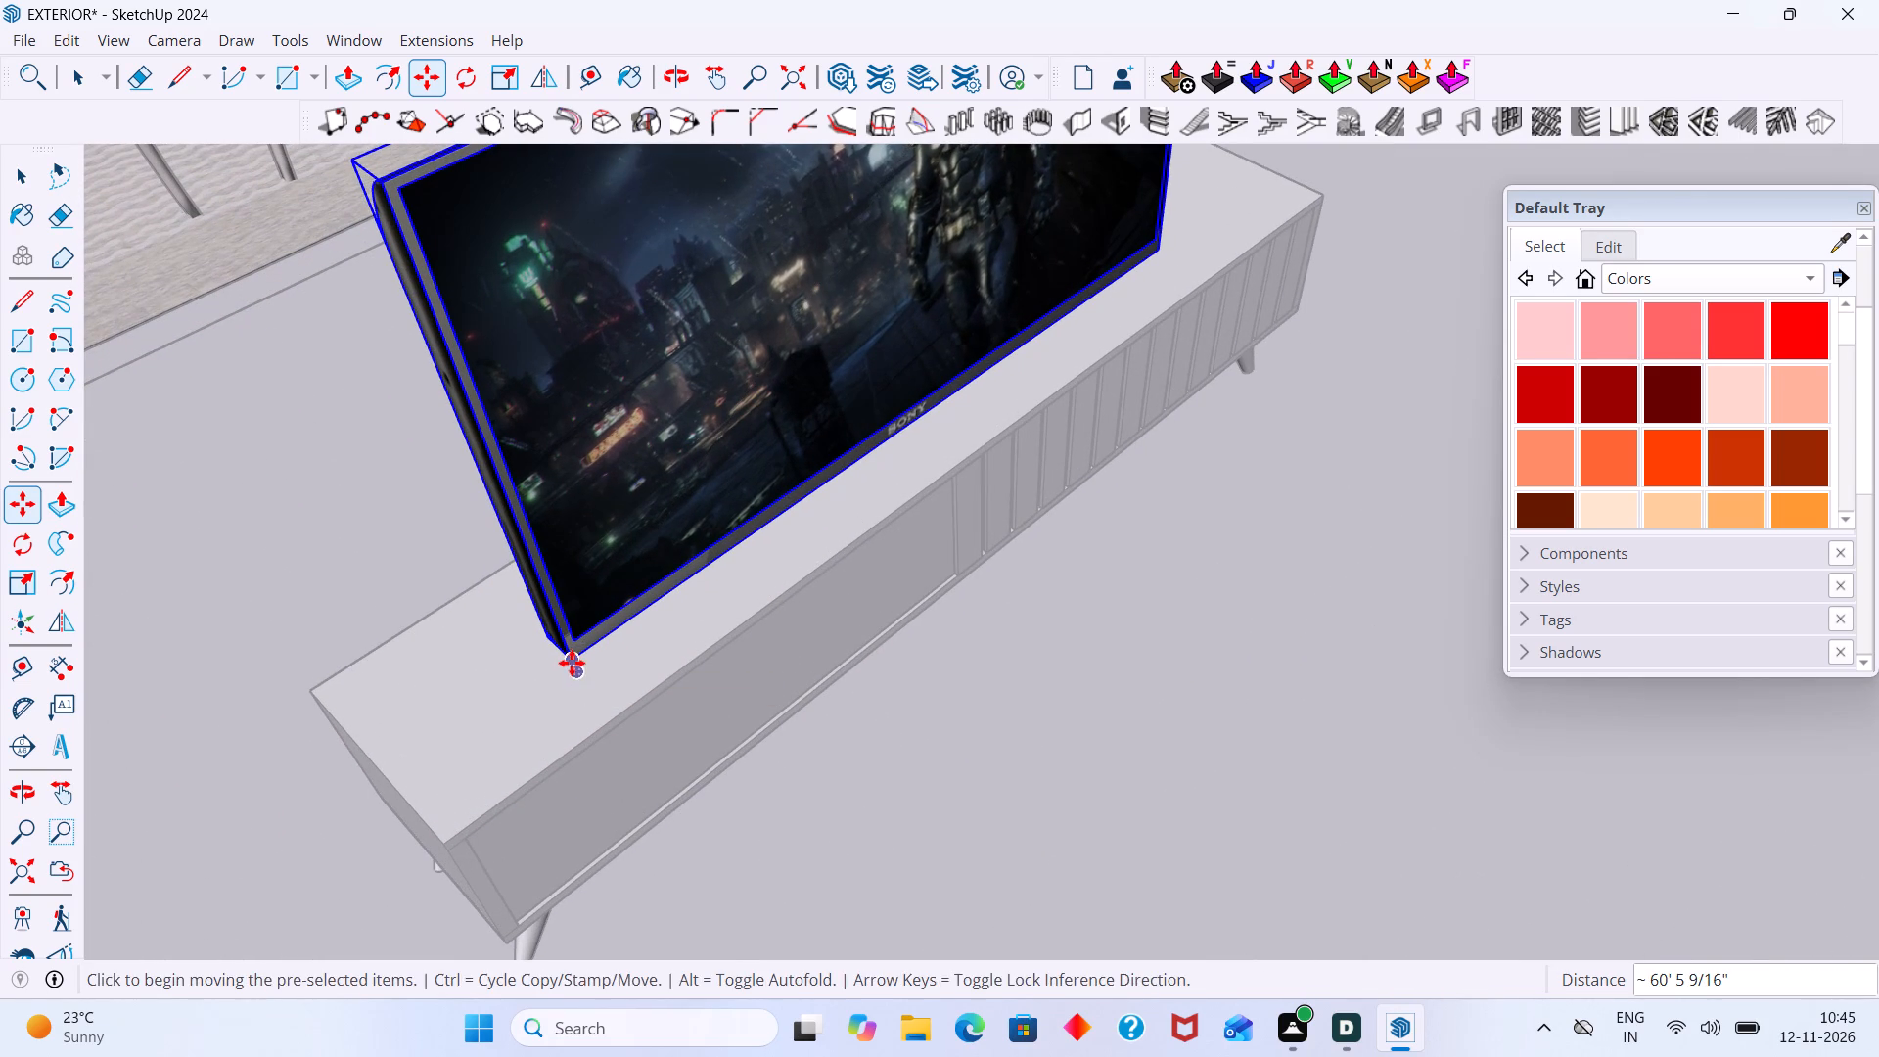
{"action": "key", "text": "space"}
{"action": "left_click", "coordinate": [861, 752]}
Close the wall unit component and examine the TV screen on its unit and the whole furnished house from several angles.
{"action": "scroll", "coordinate": [784, 693], "scroll_direction": "down", "scroll_amount": 5}
{"action": "middle_click_drag", "start_coordinate": [739, 673], "coordinate": [690, 546]}
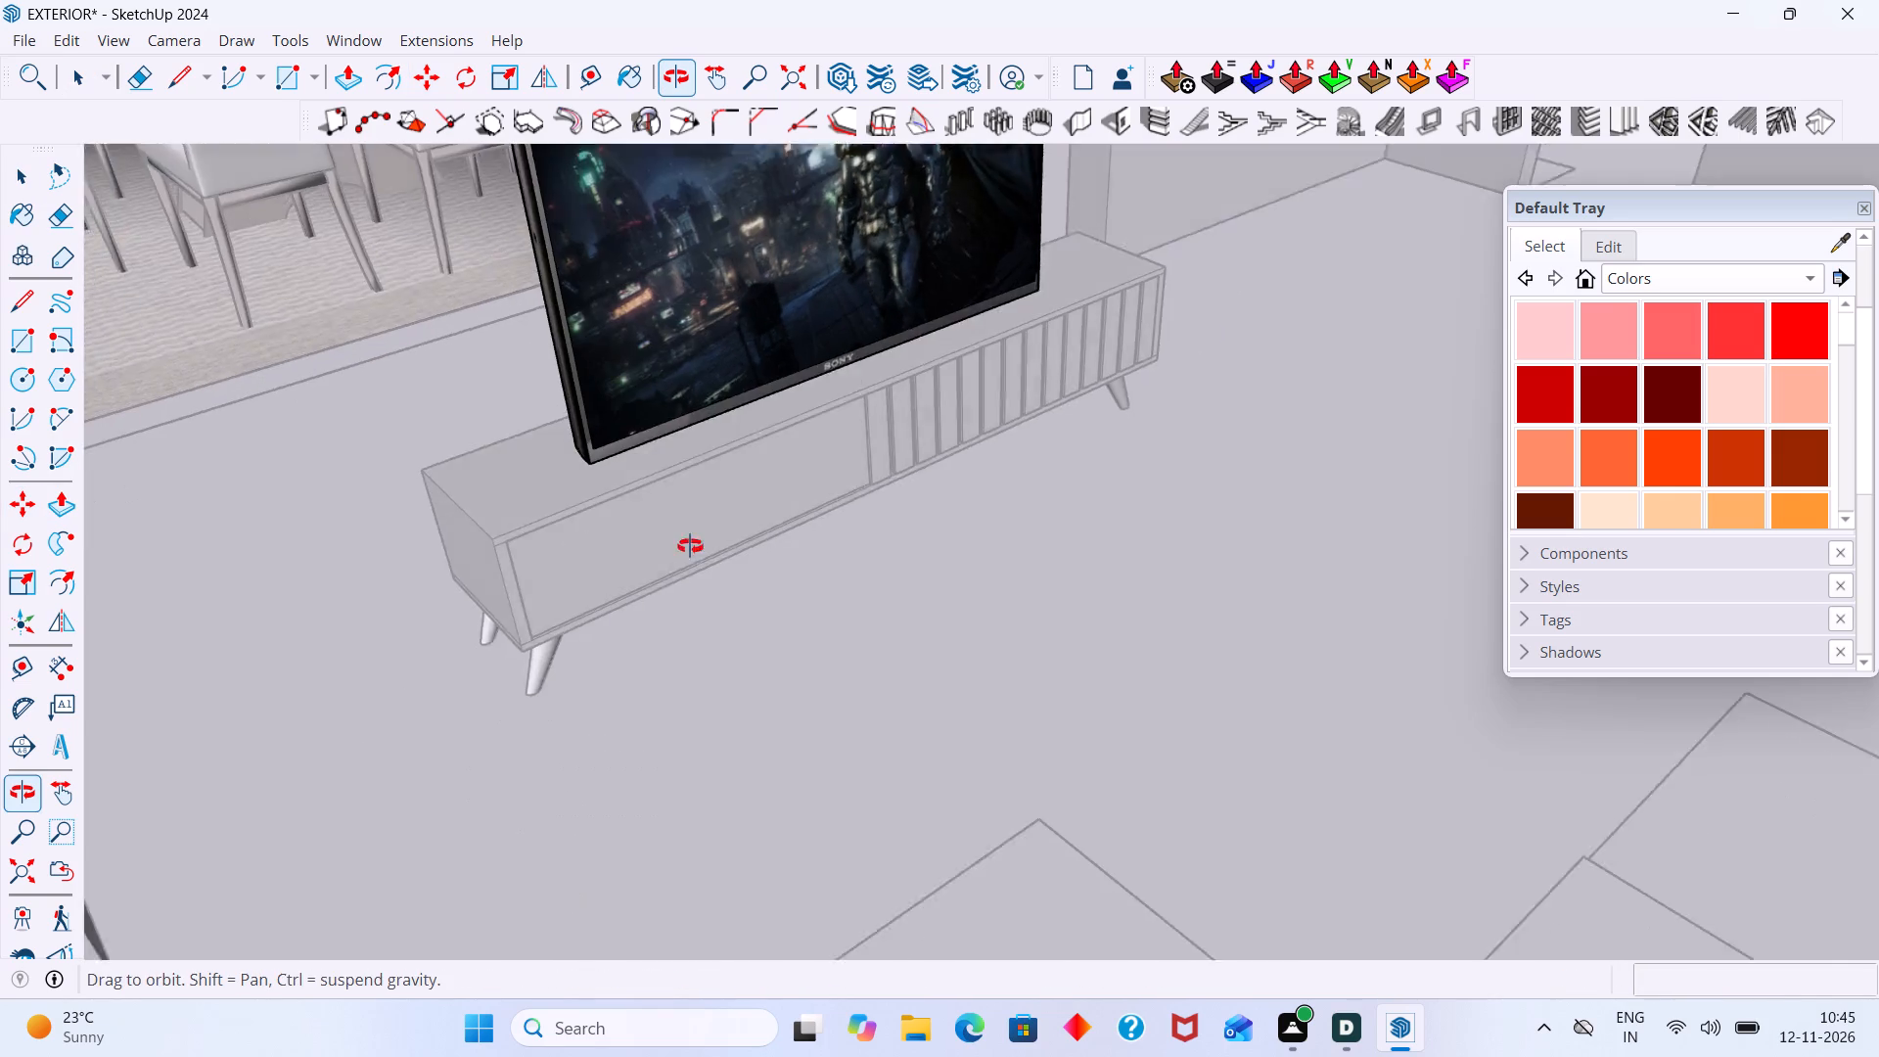
{"action": "middle_click_drag", "start_coordinate": [690, 546], "coordinate": [656, 519]}
{"action": "scroll", "coordinate": [655, 518], "scroll_direction": "down", "scroll_amount": 2}
{"action": "middle_click_drag", "start_coordinate": [649, 521], "coordinate": [635, 609]}
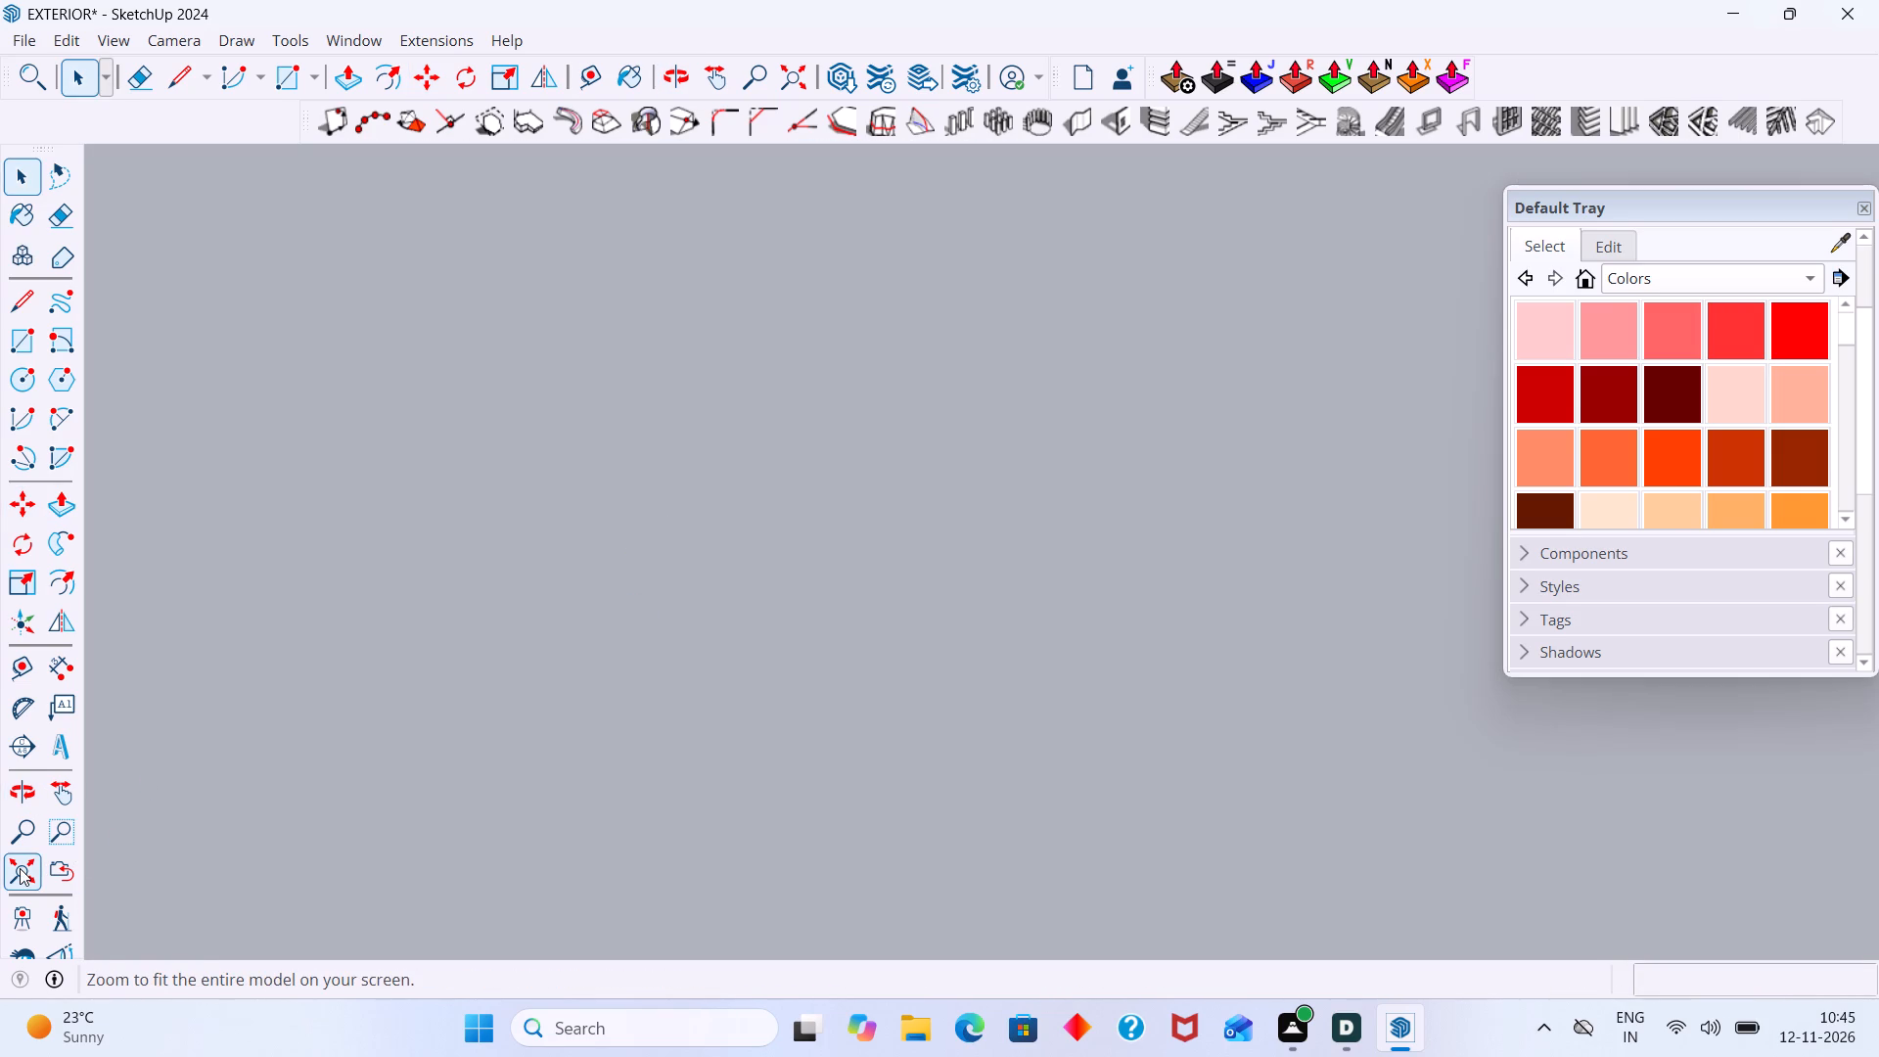
{"action": "left_click", "coordinate": [20, 868]}
{"action": "scroll", "coordinate": [226, 682], "scroll_direction": "down", "scroll_amount": 7}
{"action": "scroll", "coordinate": [408, 564], "scroll_direction": "down", "scroll_amount": 3}
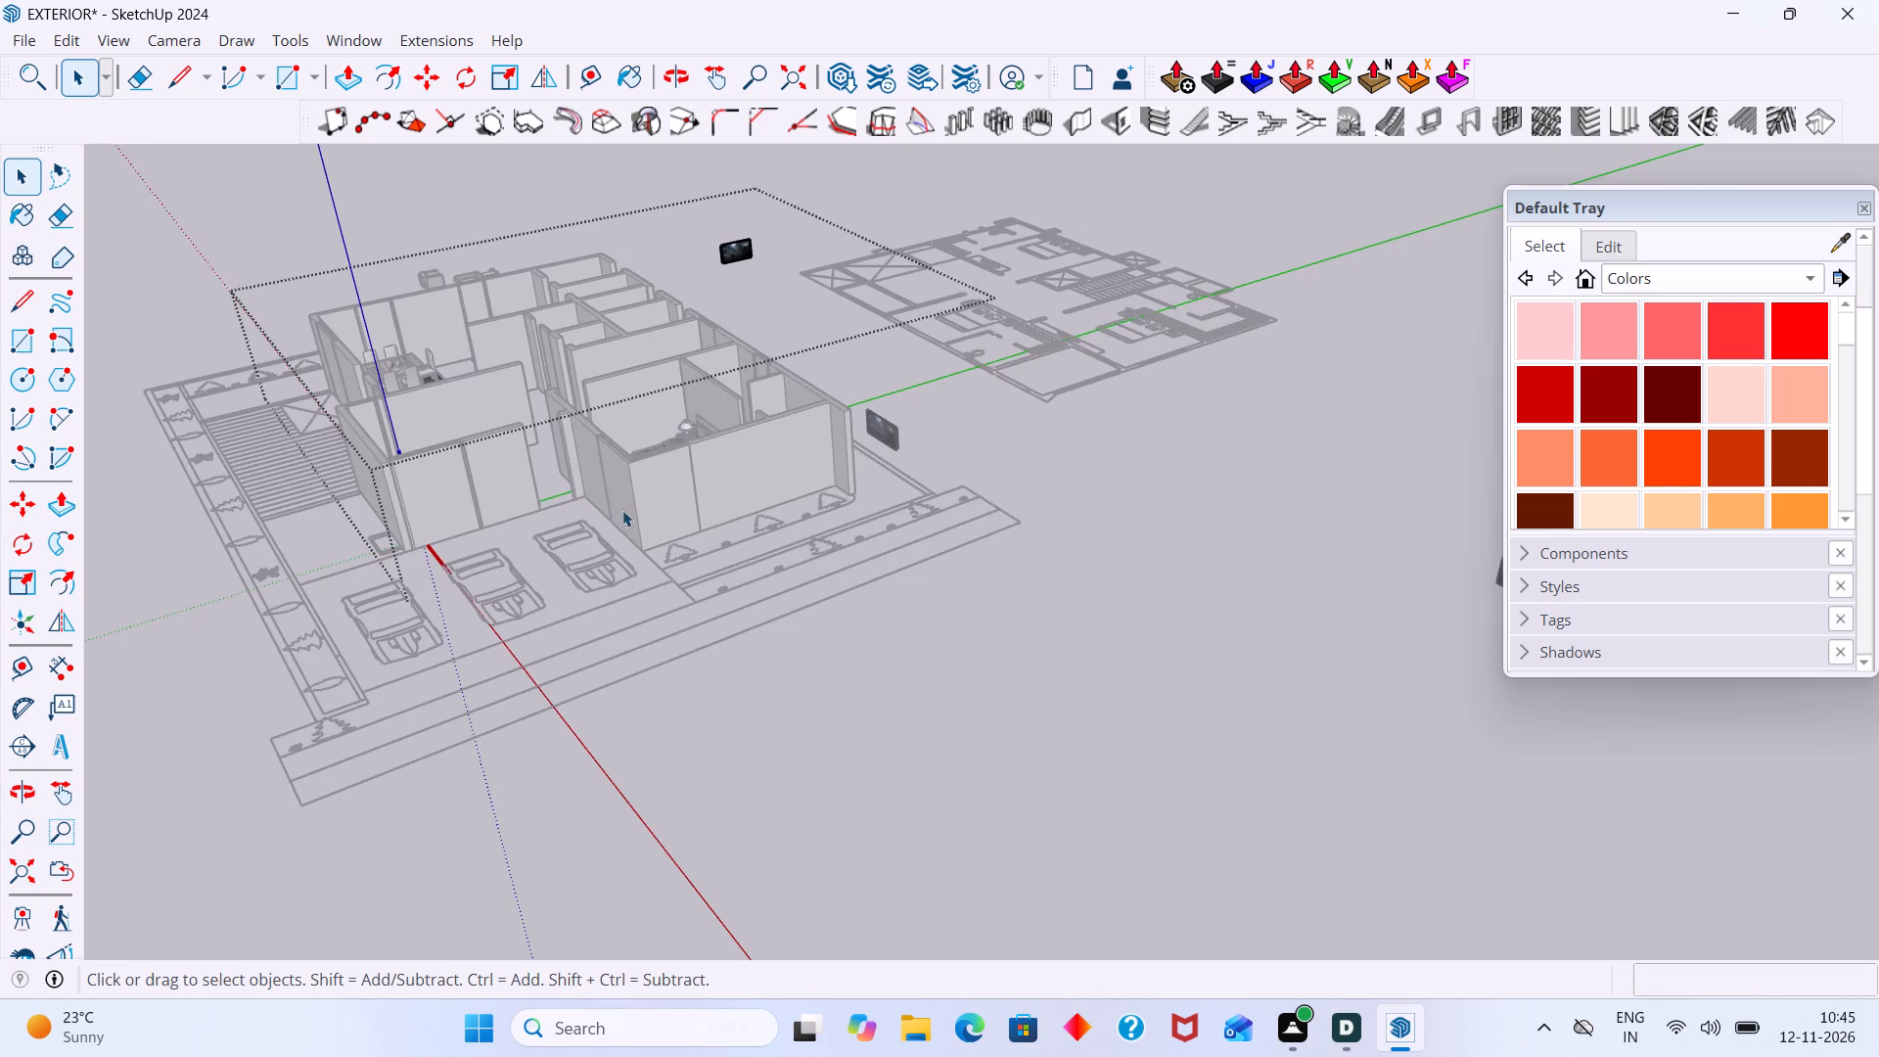
{"action": "left_click", "coordinate": [1025, 698]}
{"action": "scroll", "coordinate": [781, 429], "scroll_direction": "up", "scroll_amount": 13}
{"action": "scroll", "coordinate": [639, 440], "scroll_direction": "down", "scroll_amount": 7}
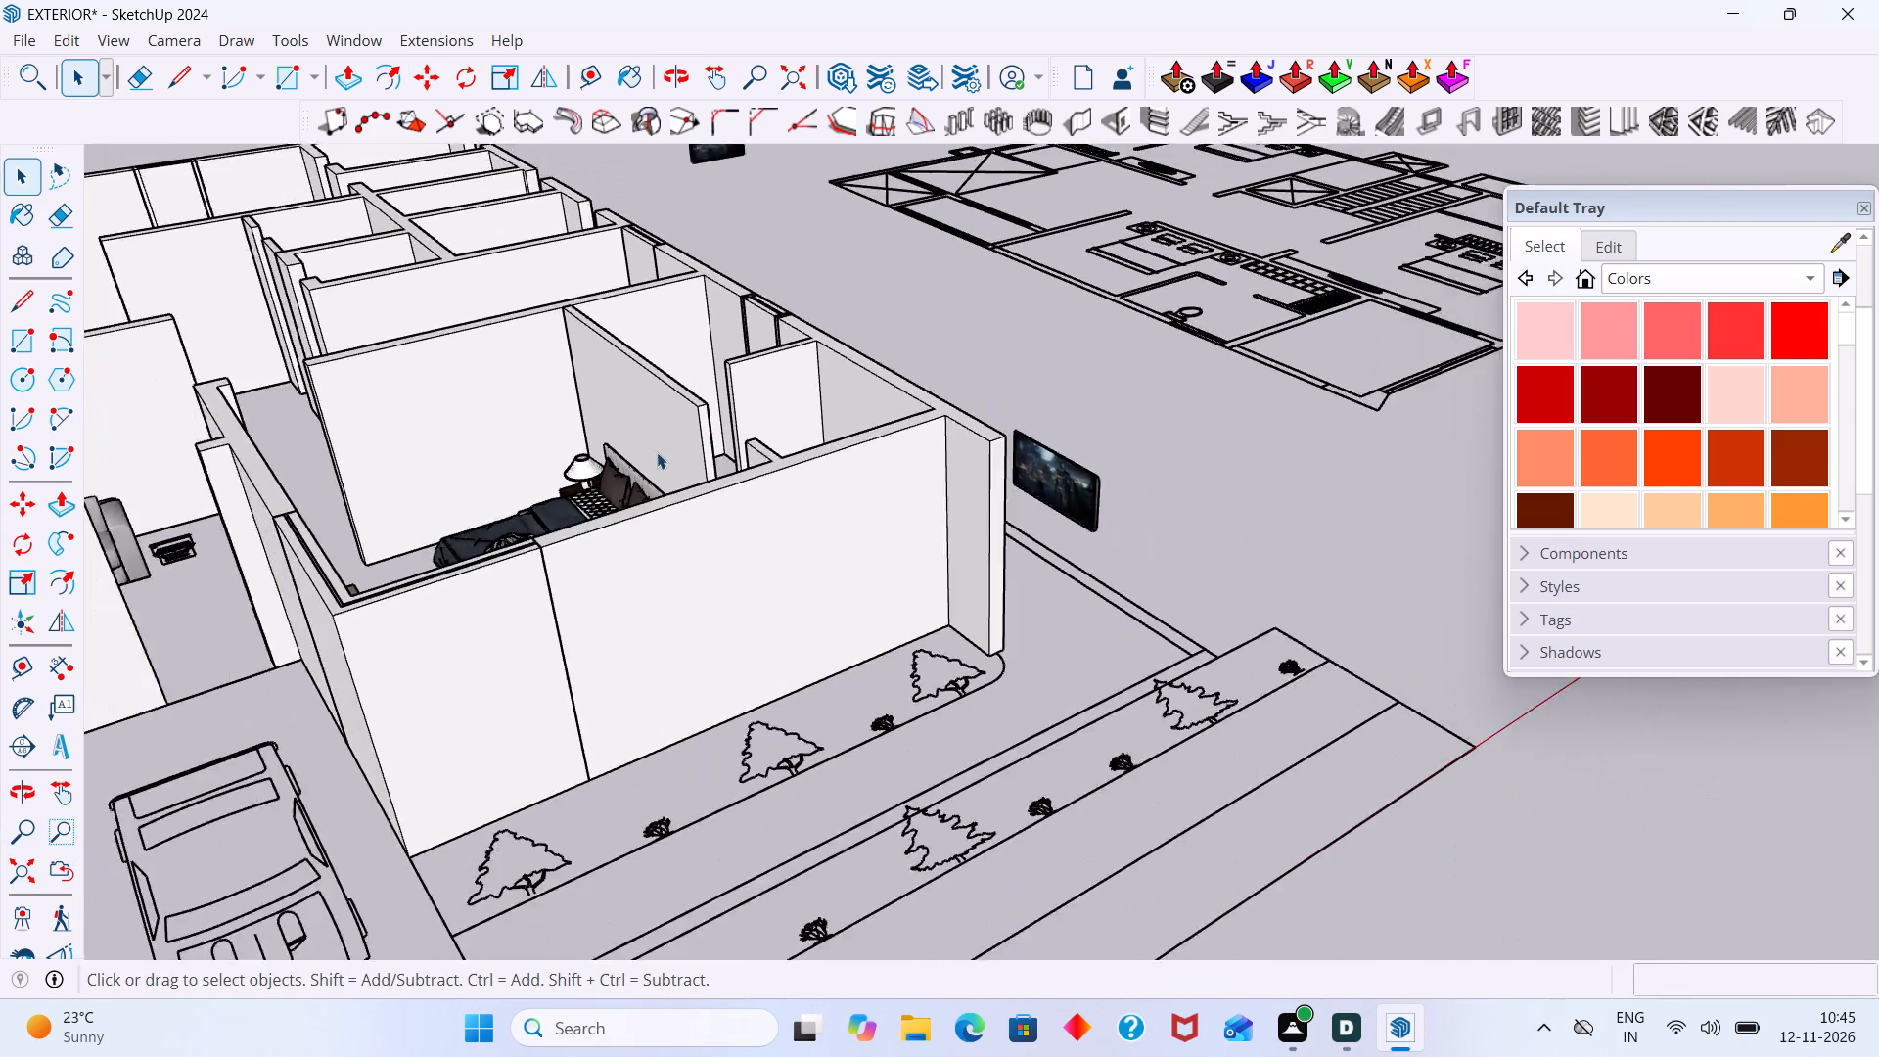
{"action": "scroll", "coordinate": [657, 452], "scroll_direction": "down", "scroll_amount": 7}
{"action": "middle_click_drag", "start_coordinate": [400, 464], "coordinate": [582, 609], "text": "shift"}
{"action": "middle_click_drag", "start_coordinate": [430, 524], "coordinate": [435, 626]}
{"action": "scroll", "coordinate": [444, 603], "scroll_direction": "up", "scroll_amount": 5}
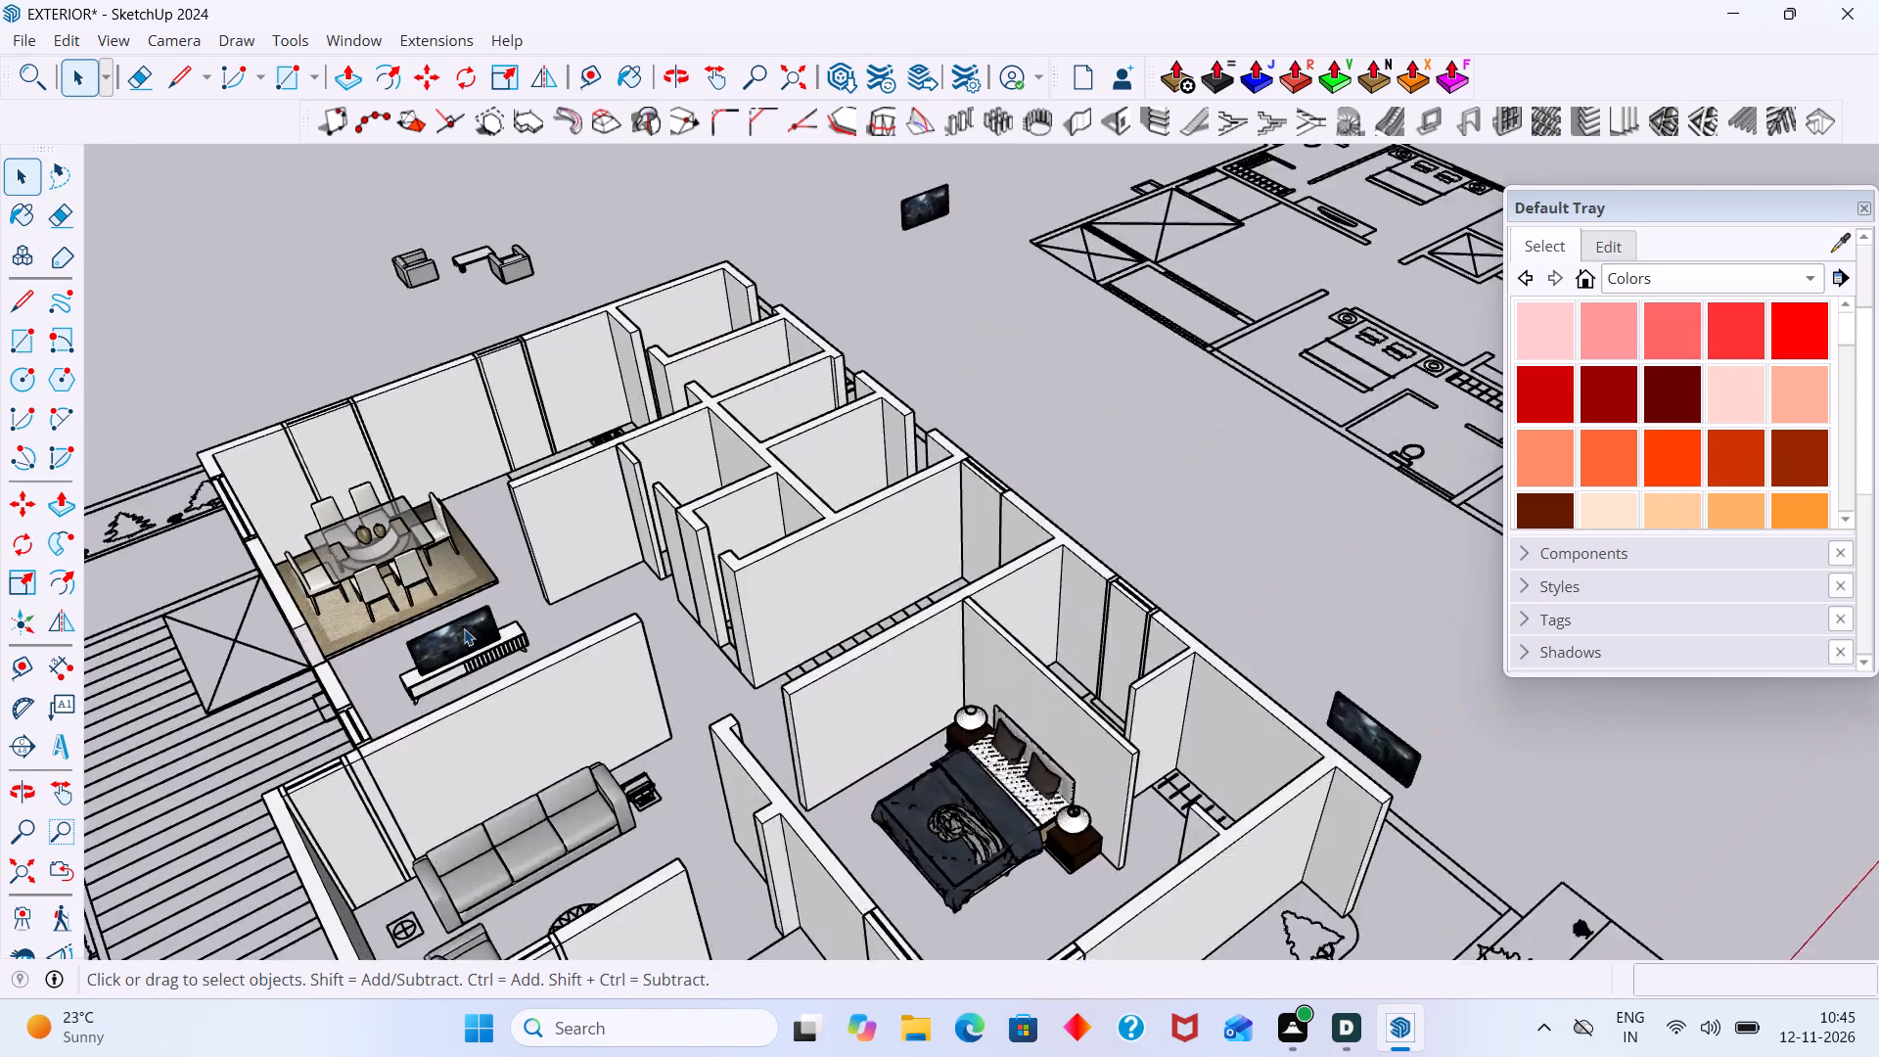
{"action": "scroll", "coordinate": [464, 628], "scroll_direction": "up", "scroll_amount": 11}
{"action": "middle_click_drag", "start_coordinate": [494, 676], "coordinate": [422, 619]}
{"action": "scroll", "coordinate": [437, 590], "scroll_direction": "up", "scroll_amount": 14}
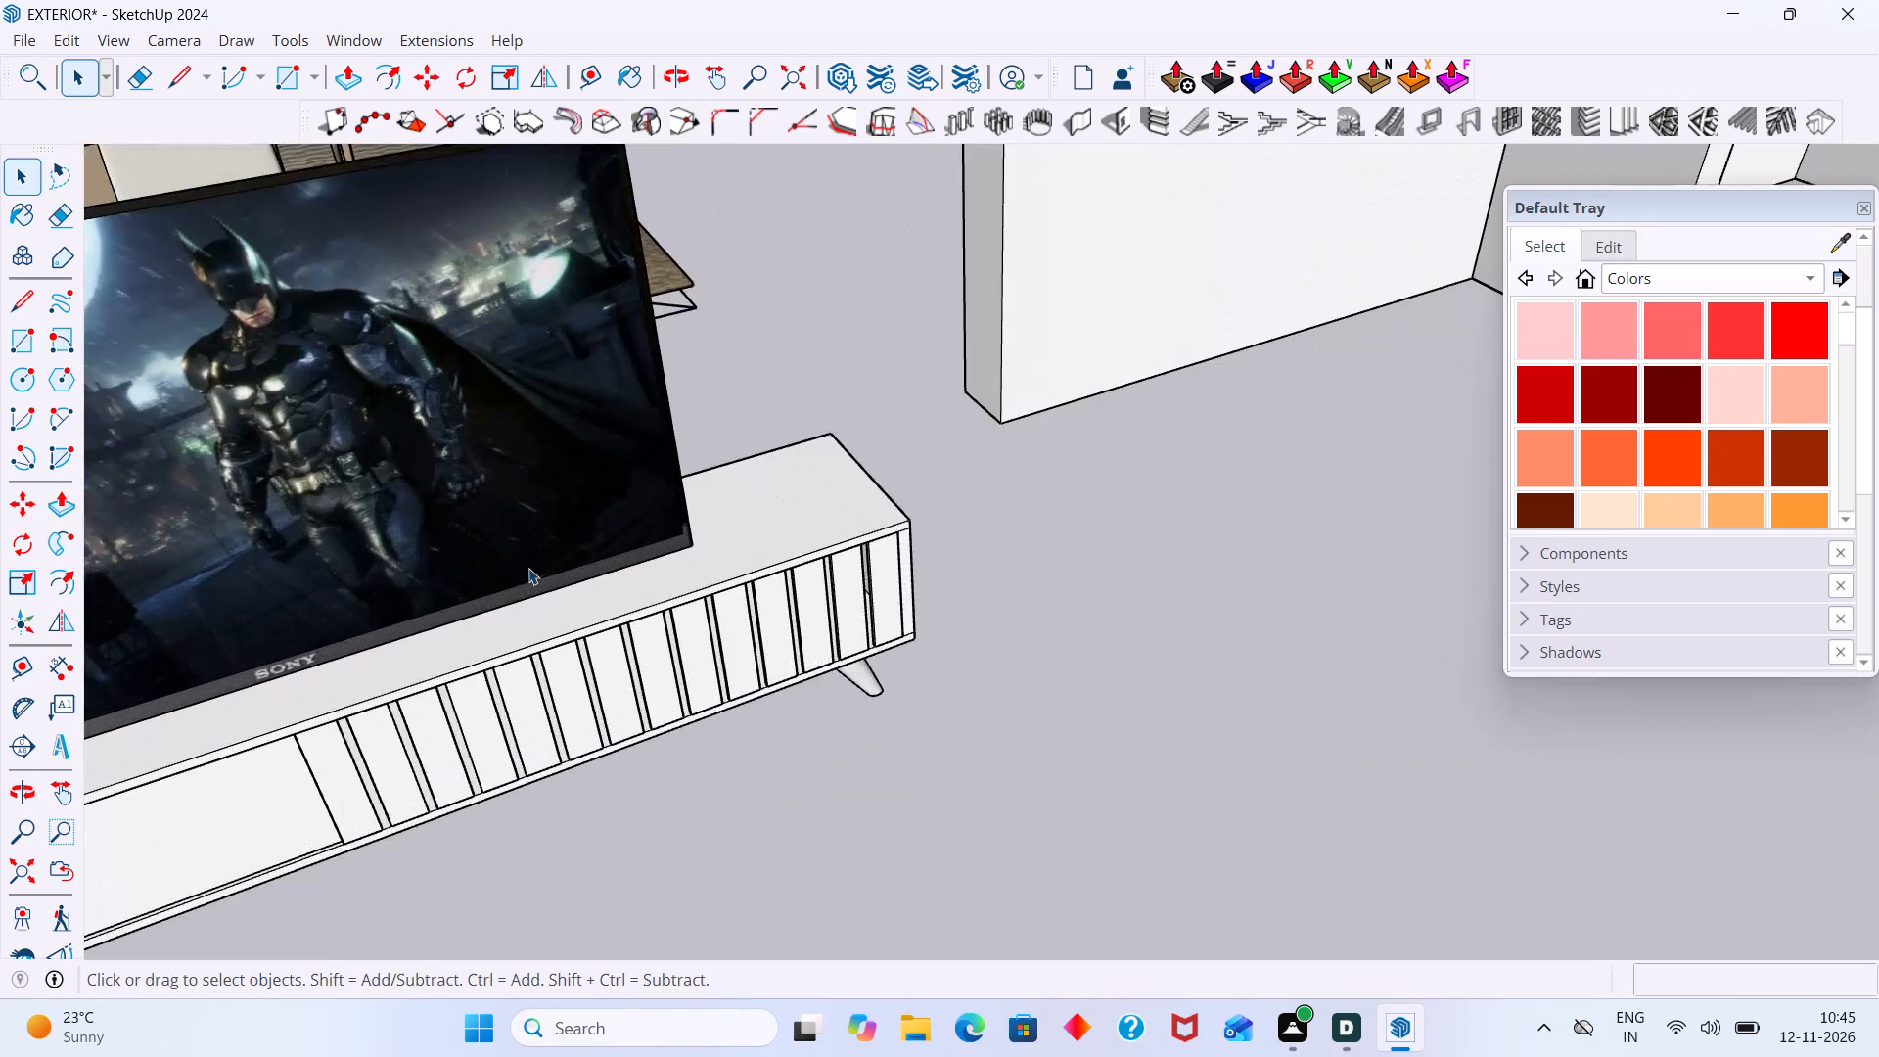
{"action": "middle_click_drag", "start_coordinate": [529, 568], "coordinate": [761, 389]}
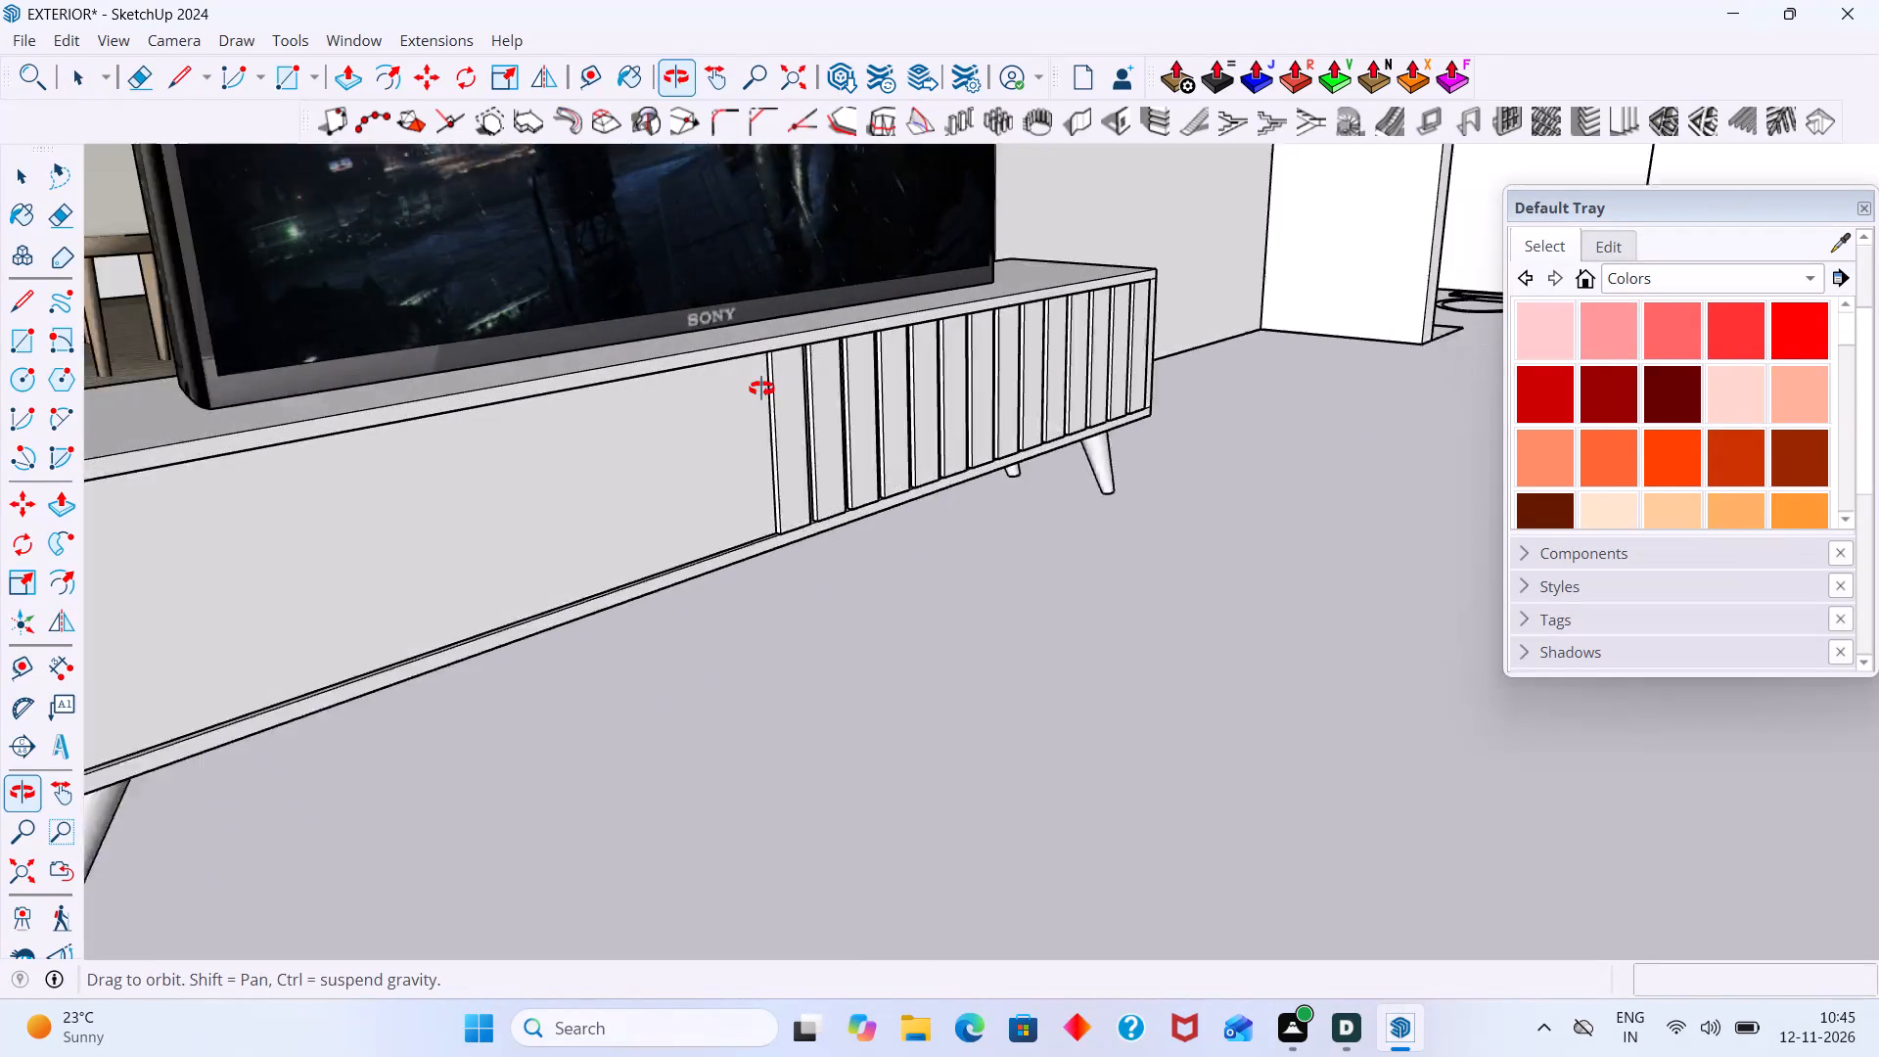
{"action": "middle_click_drag", "start_coordinate": [761, 389], "coordinate": [733, 416]}
{"action": "scroll", "coordinate": [730, 414], "scroll_direction": "down", "scroll_amount": 8}
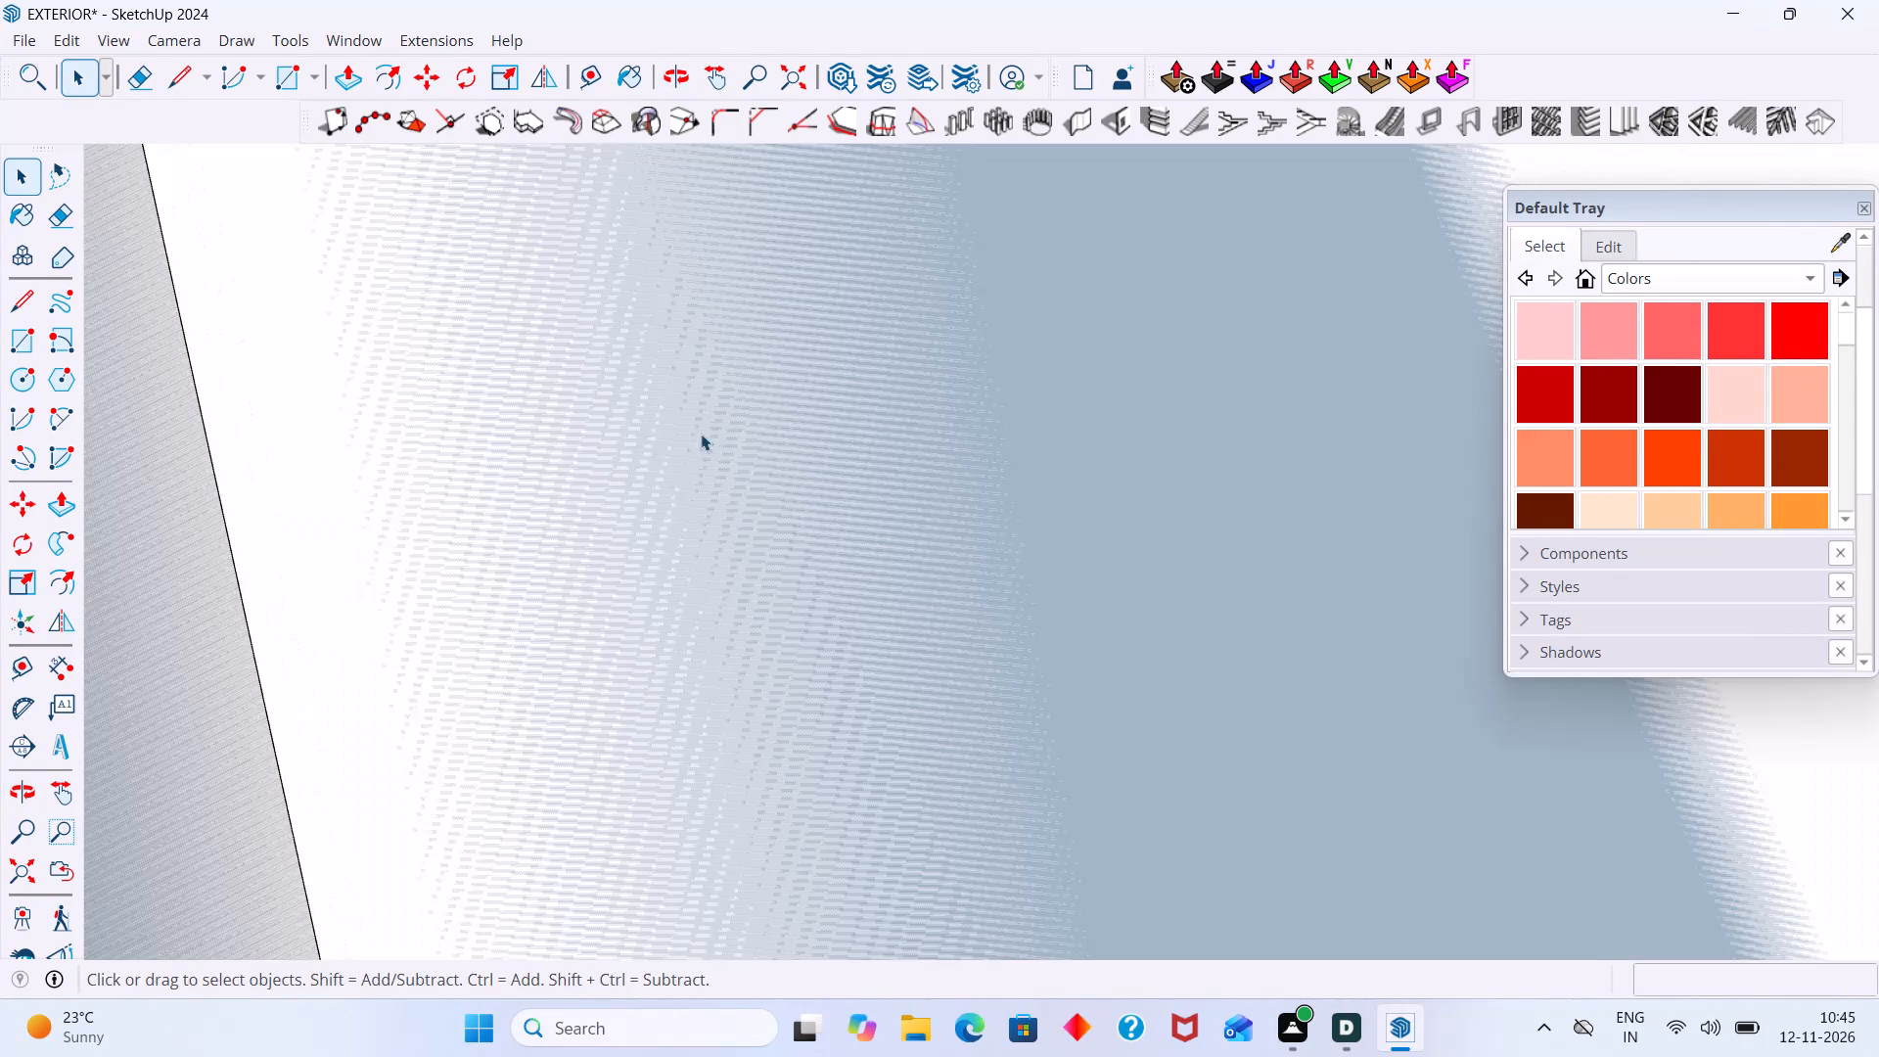
{"action": "left_click", "coordinate": [24, 880]}
{"action": "left_click", "coordinate": [24, 870]}
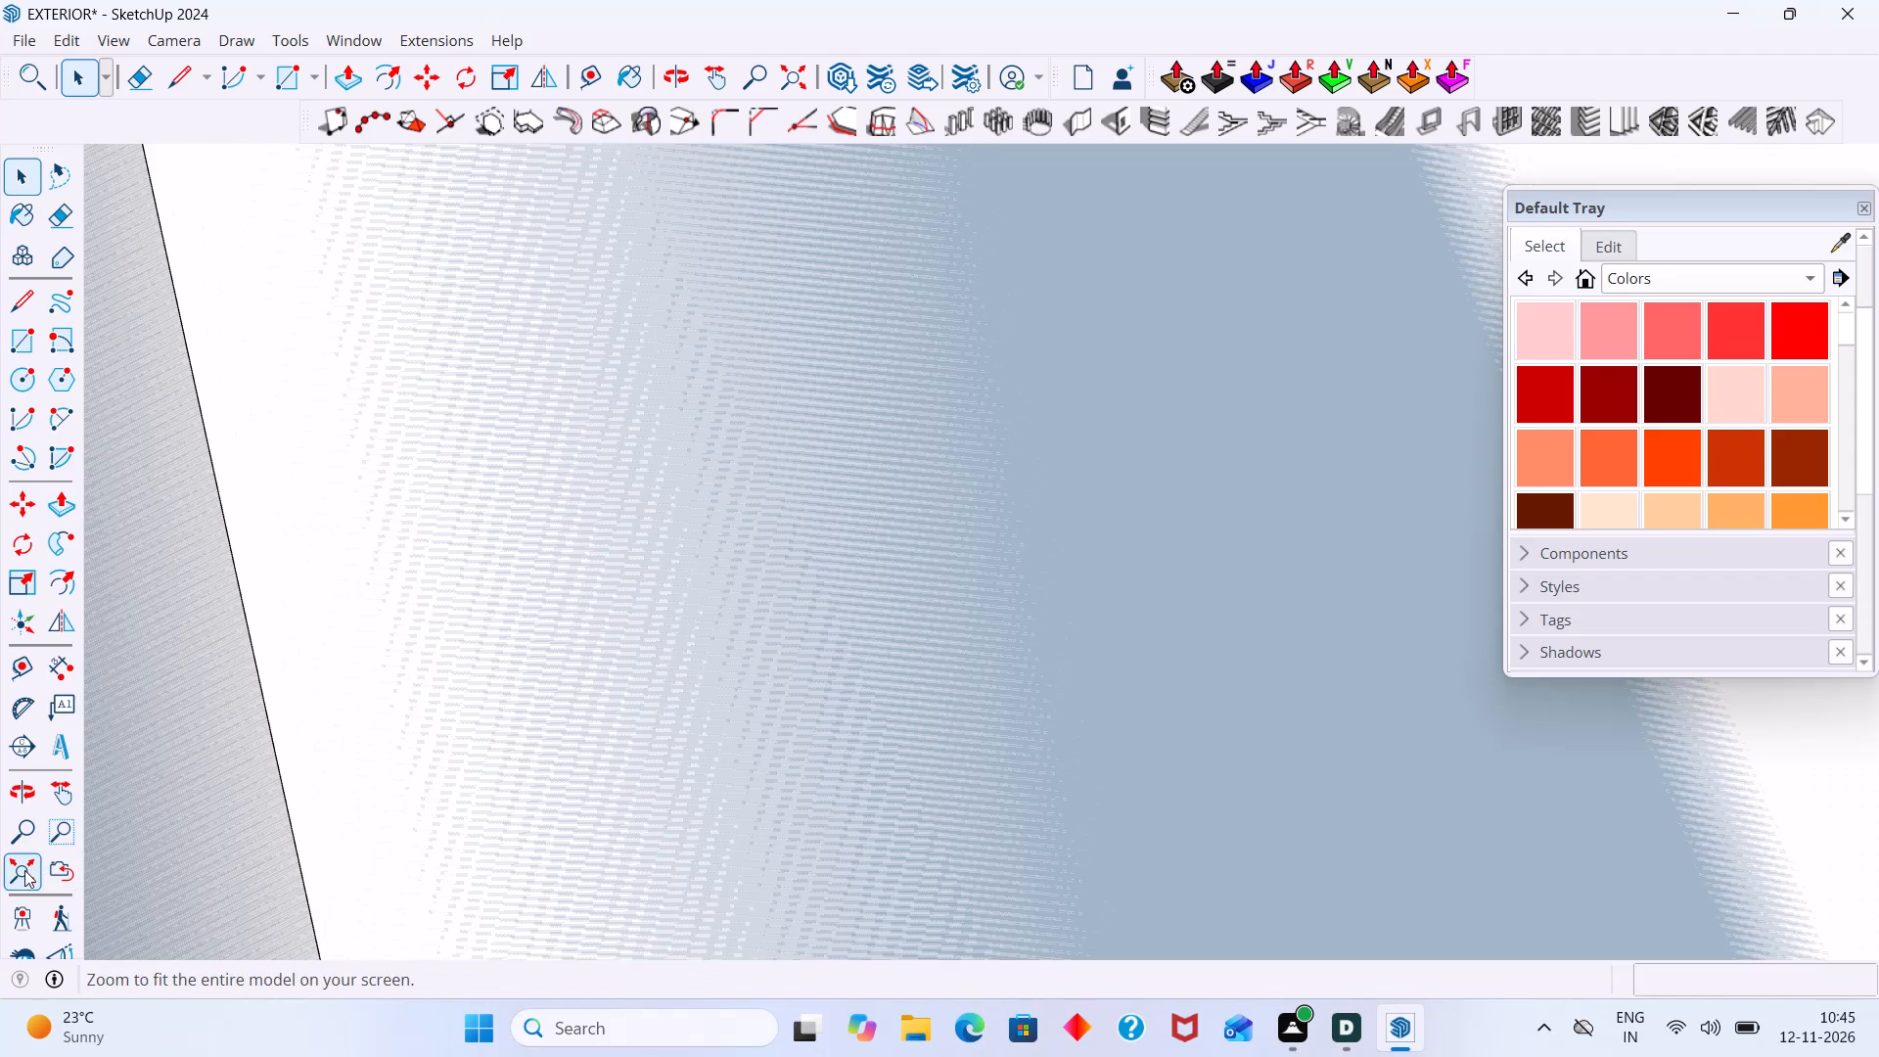
{"action": "left_click", "coordinate": [25, 867]}
{"action": "scroll", "coordinate": [513, 453], "scroll_direction": "up", "scroll_amount": 4}
{"action": "middle_click_drag", "start_coordinate": [658, 353], "coordinate": [408, 463]}
{"action": "scroll", "coordinate": [525, 370], "scroll_direction": "up", "scroll_amount": 2}
{"action": "middle_click_drag", "start_coordinate": [649, 360], "coordinate": [568, 510]}
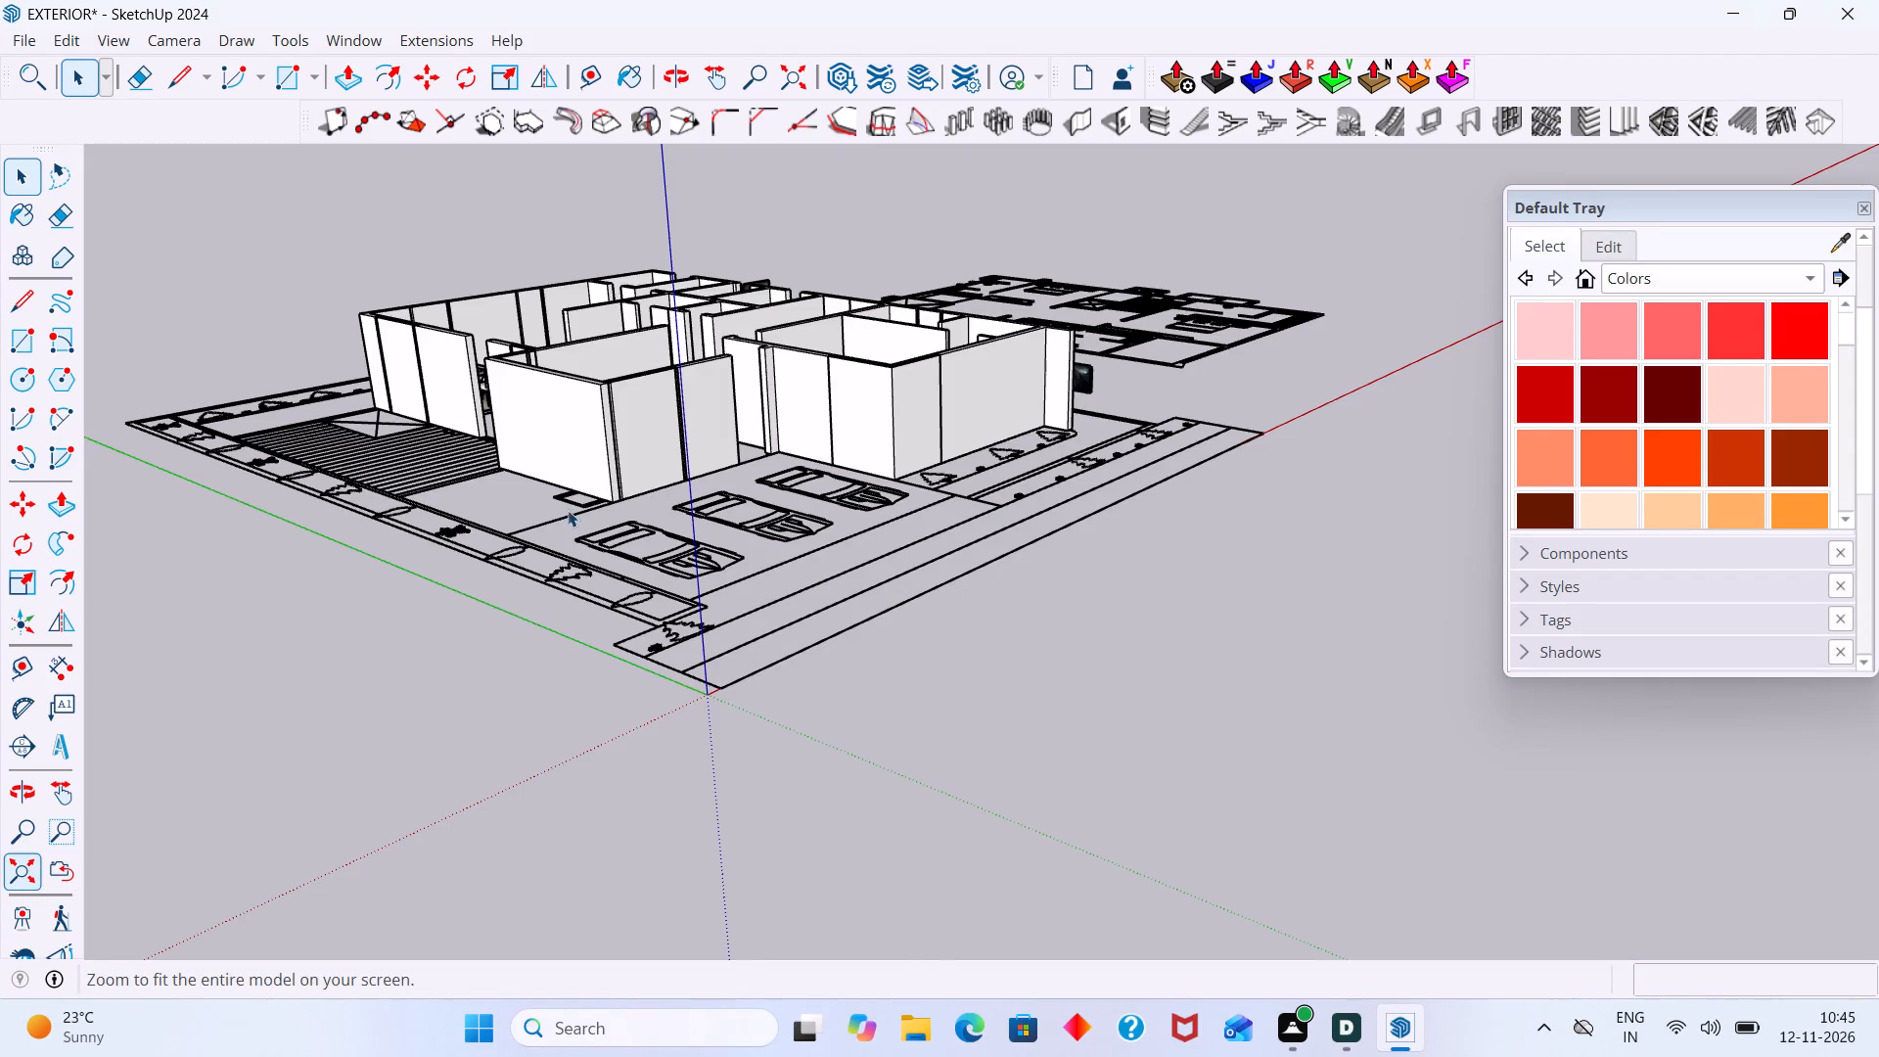
{"action": "middle_click_drag", "start_coordinate": [568, 510], "coordinate": [580, 491]}
{"action": "scroll", "coordinate": [700, 354], "scroll_direction": "up", "scroll_amount": 12}
{"action": "middle_click_drag", "start_coordinate": [737, 364], "coordinate": [301, 598]}
{"action": "scroll", "coordinate": [478, 484], "scroll_direction": "up", "scroll_amount": 5}
{"action": "scroll", "coordinate": [559, 395], "scroll_direction": "down", "scroll_amount": 4}
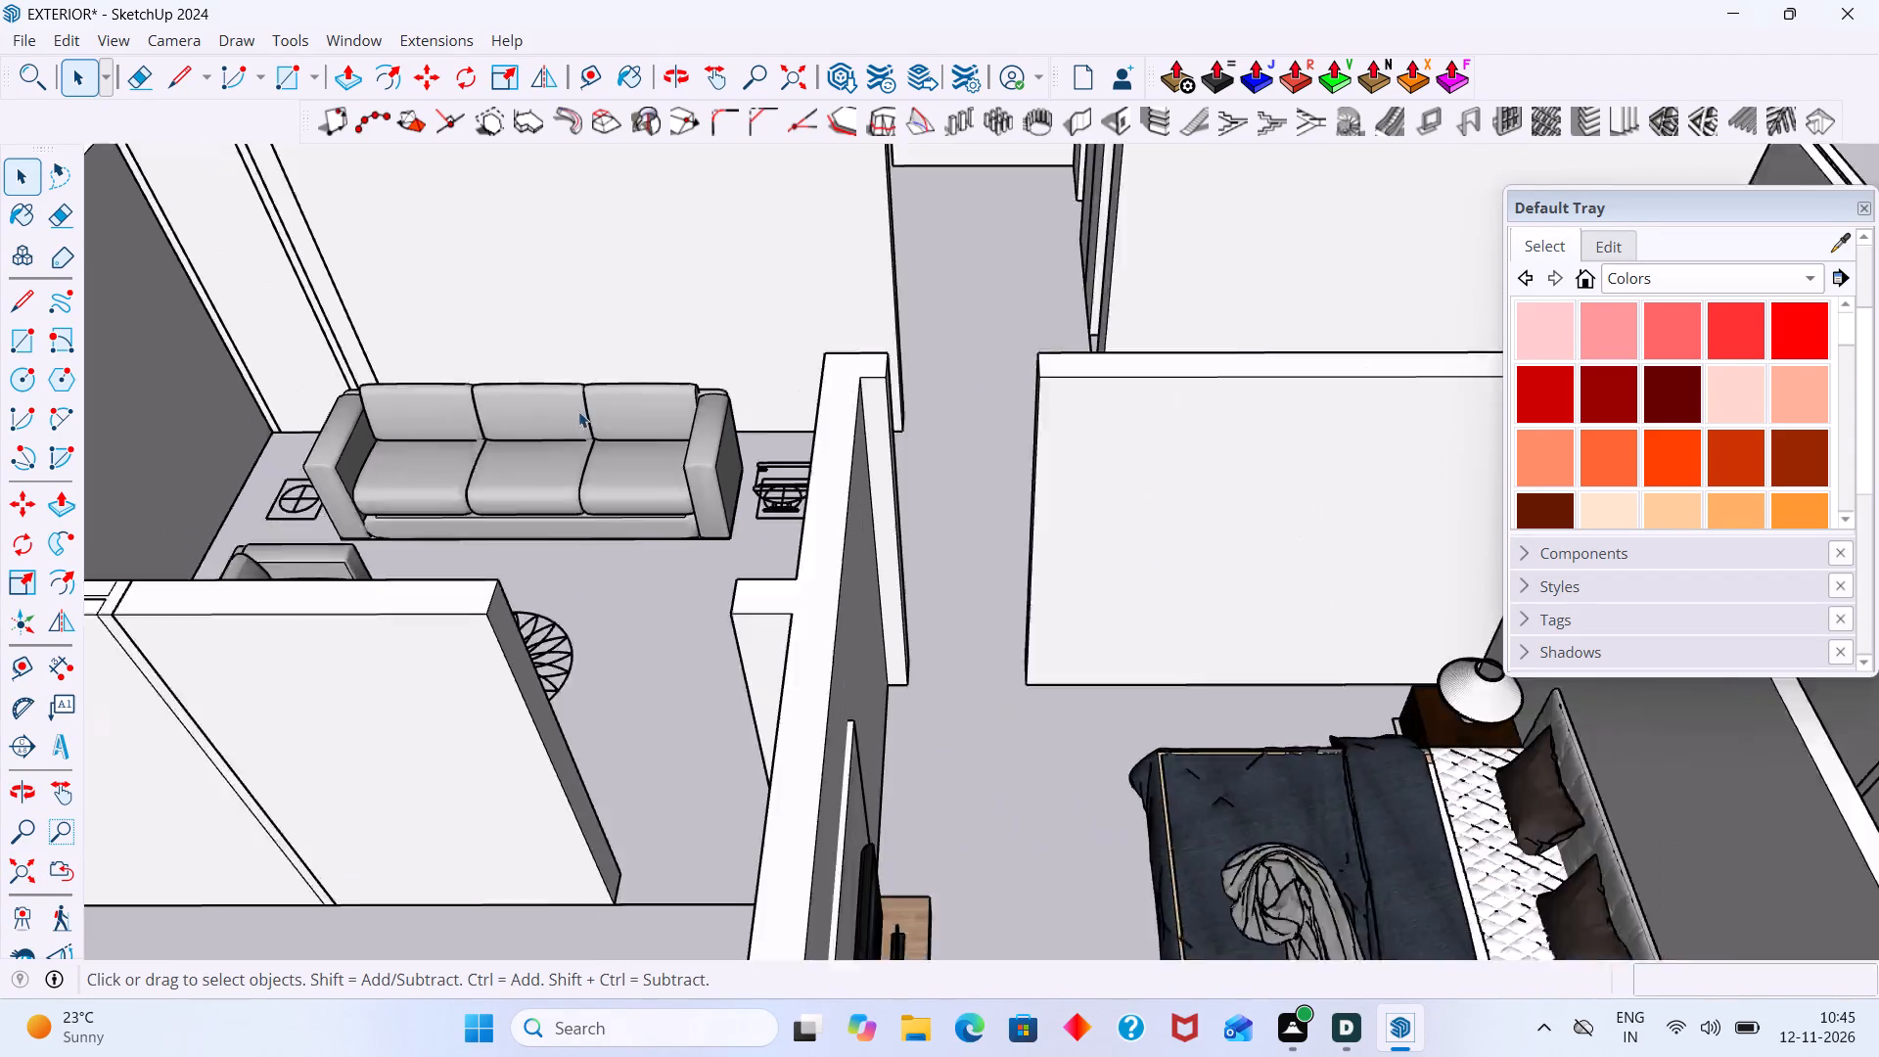
{"action": "scroll", "coordinate": [578, 411], "scroll_direction": "down", "scroll_amount": 6}
{"action": "middle_click_drag", "start_coordinate": [603, 405], "coordinate": [589, 760], "text": "shift"}
{"action": "scroll", "coordinate": [714, 545], "scroll_direction": "up", "scroll_amount": 17}
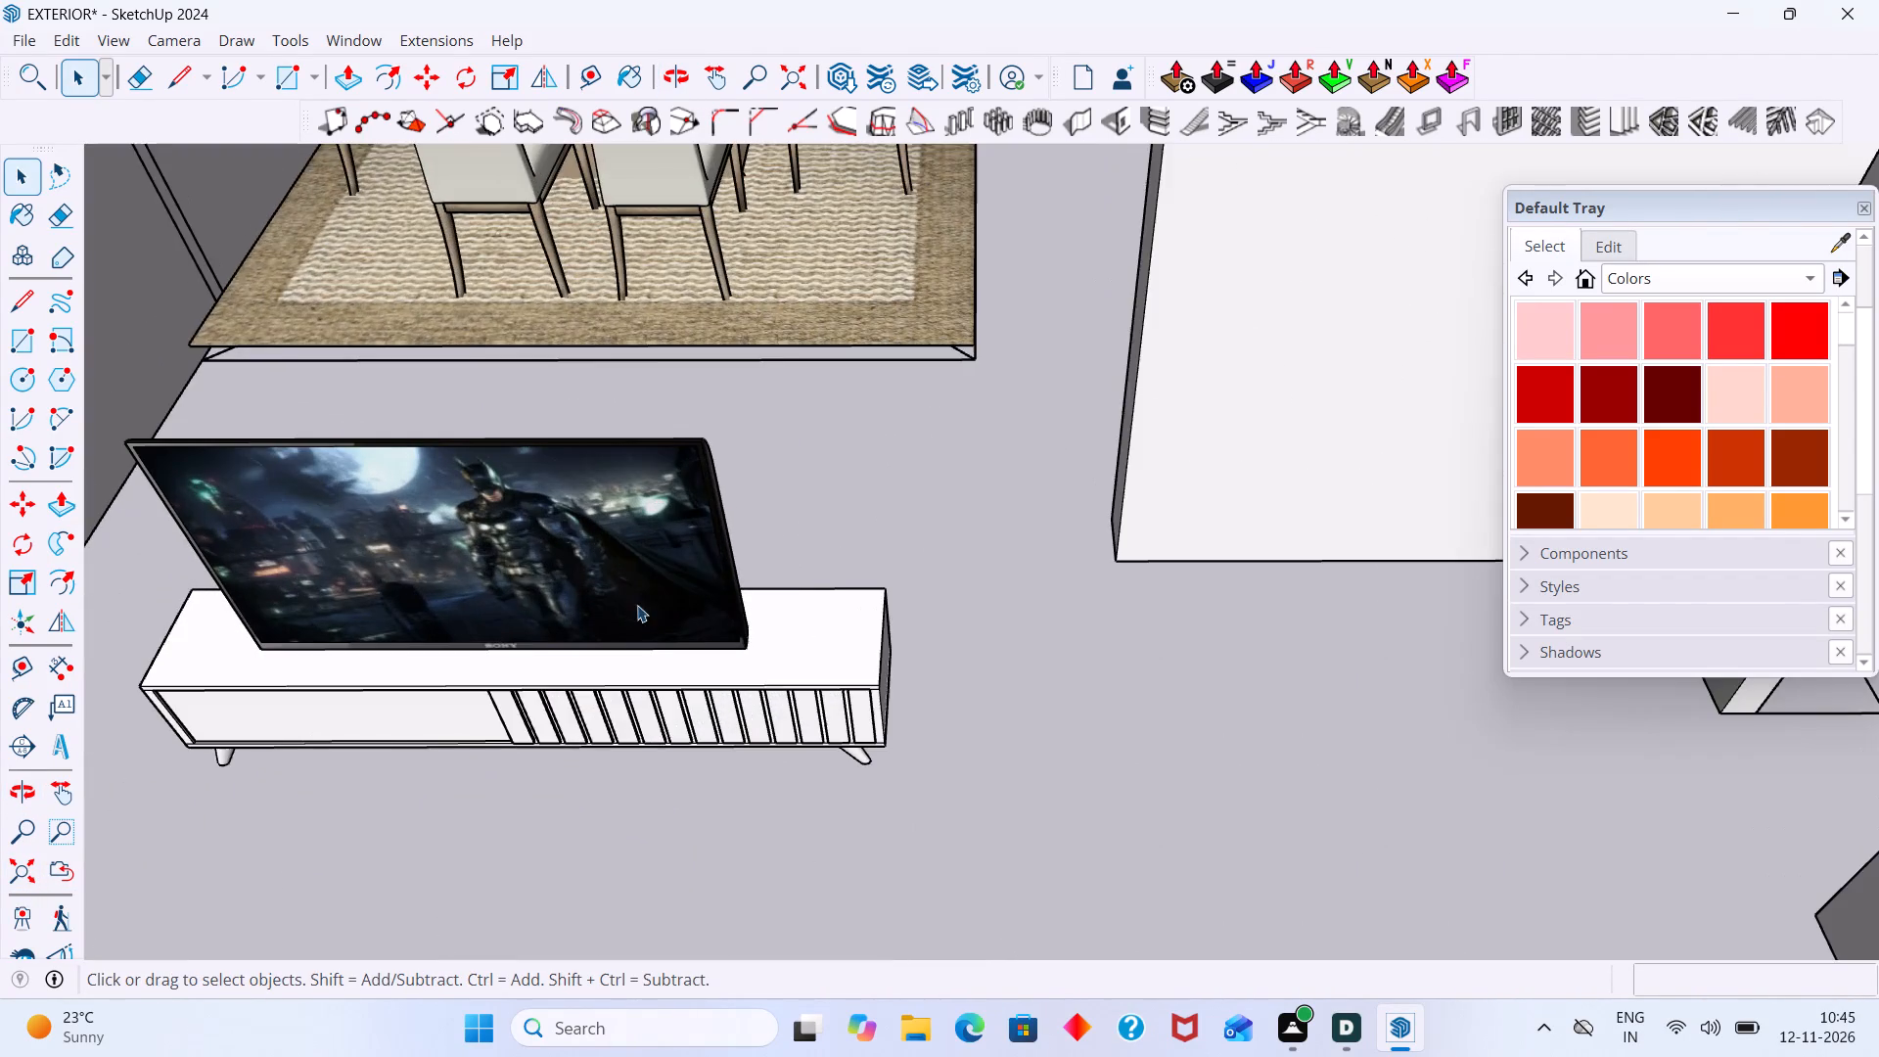
Paint the plain rectangular front panel of the TV unit with Color A01 inside its nested component.
{"action": "middle_click_drag", "start_coordinate": [657, 626], "coordinate": [720, 617]}
{"action": "scroll", "coordinate": [532, 714], "scroll_direction": "up", "scroll_amount": 6}
{"action": "double_click", "coordinate": [491, 781]}
{"action": "left_click", "coordinate": [540, 767]}
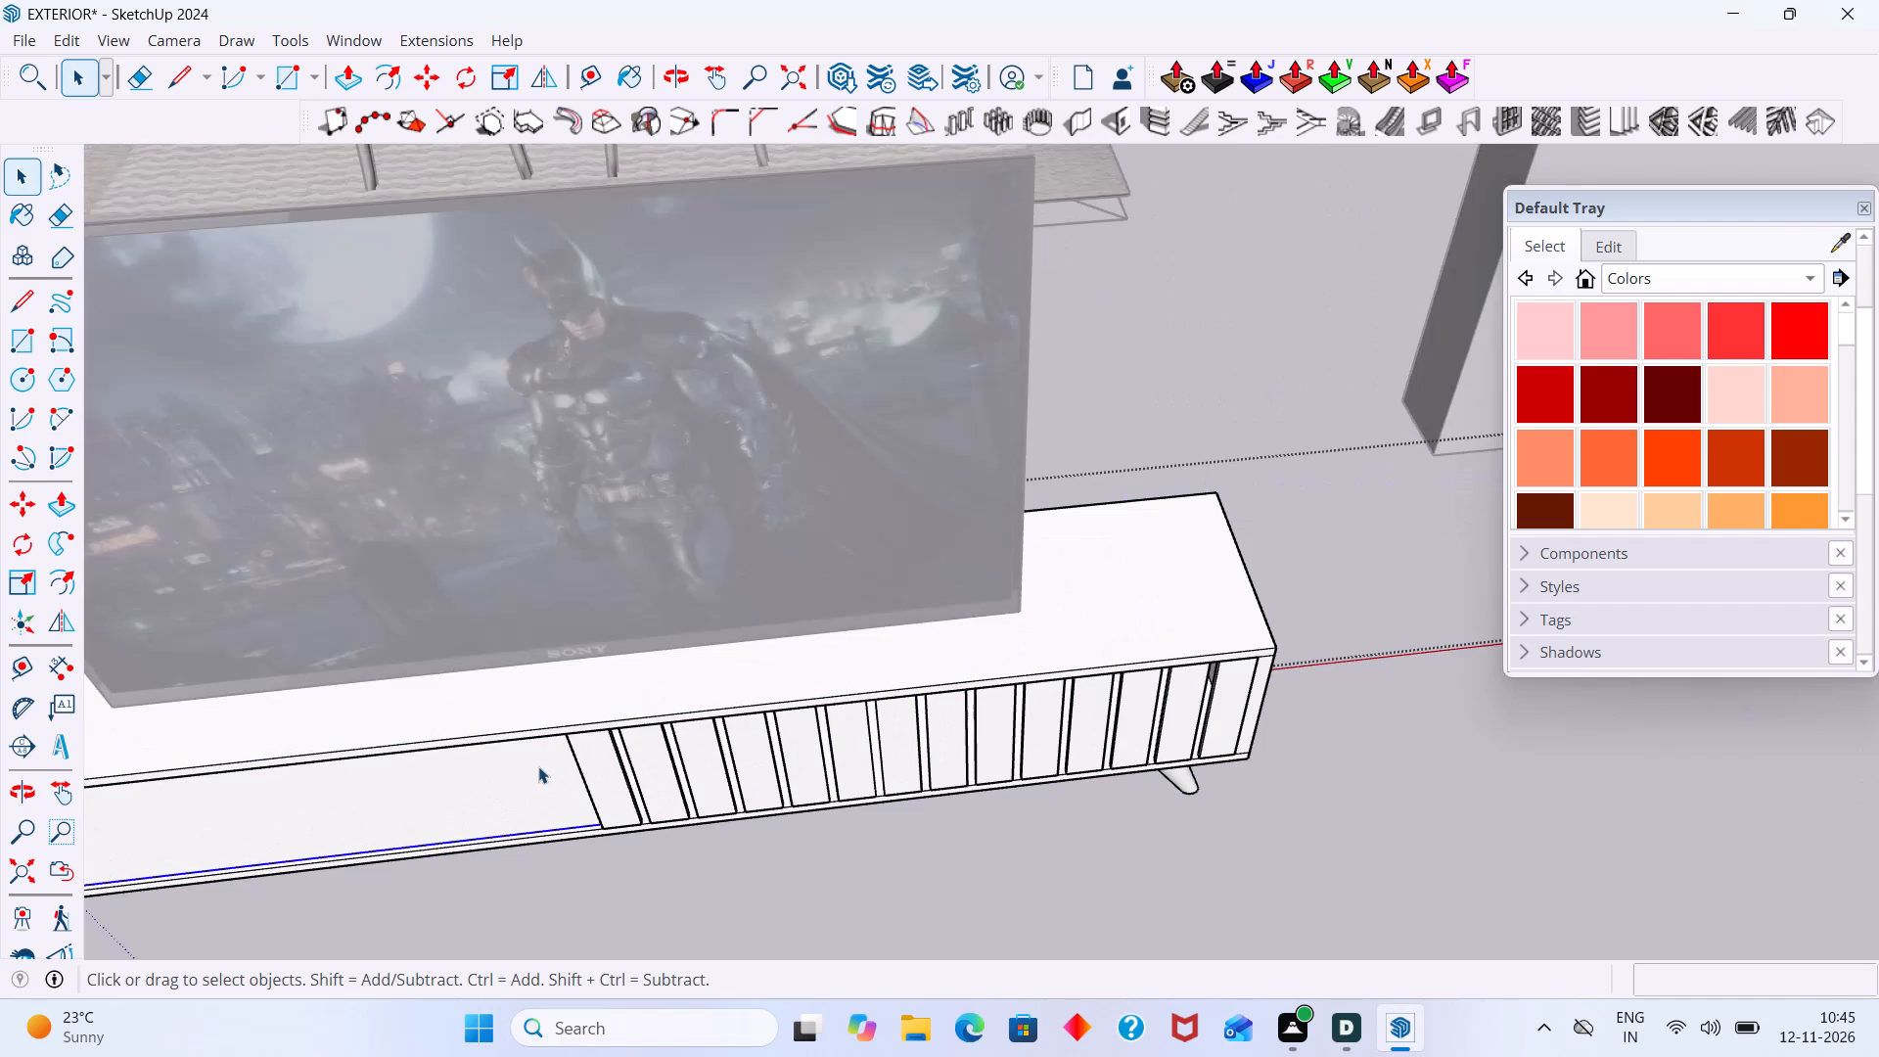
{"action": "scroll", "coordinate": [840, 680], "scroll_direction": "down", "scroll_amount": 5}
{"action": "scroll", "coordinate": [550, 728], "scroll_direction": "up", "scroll_amount": 5}
{"action": "double_click", "coordinate": [567, 745]}
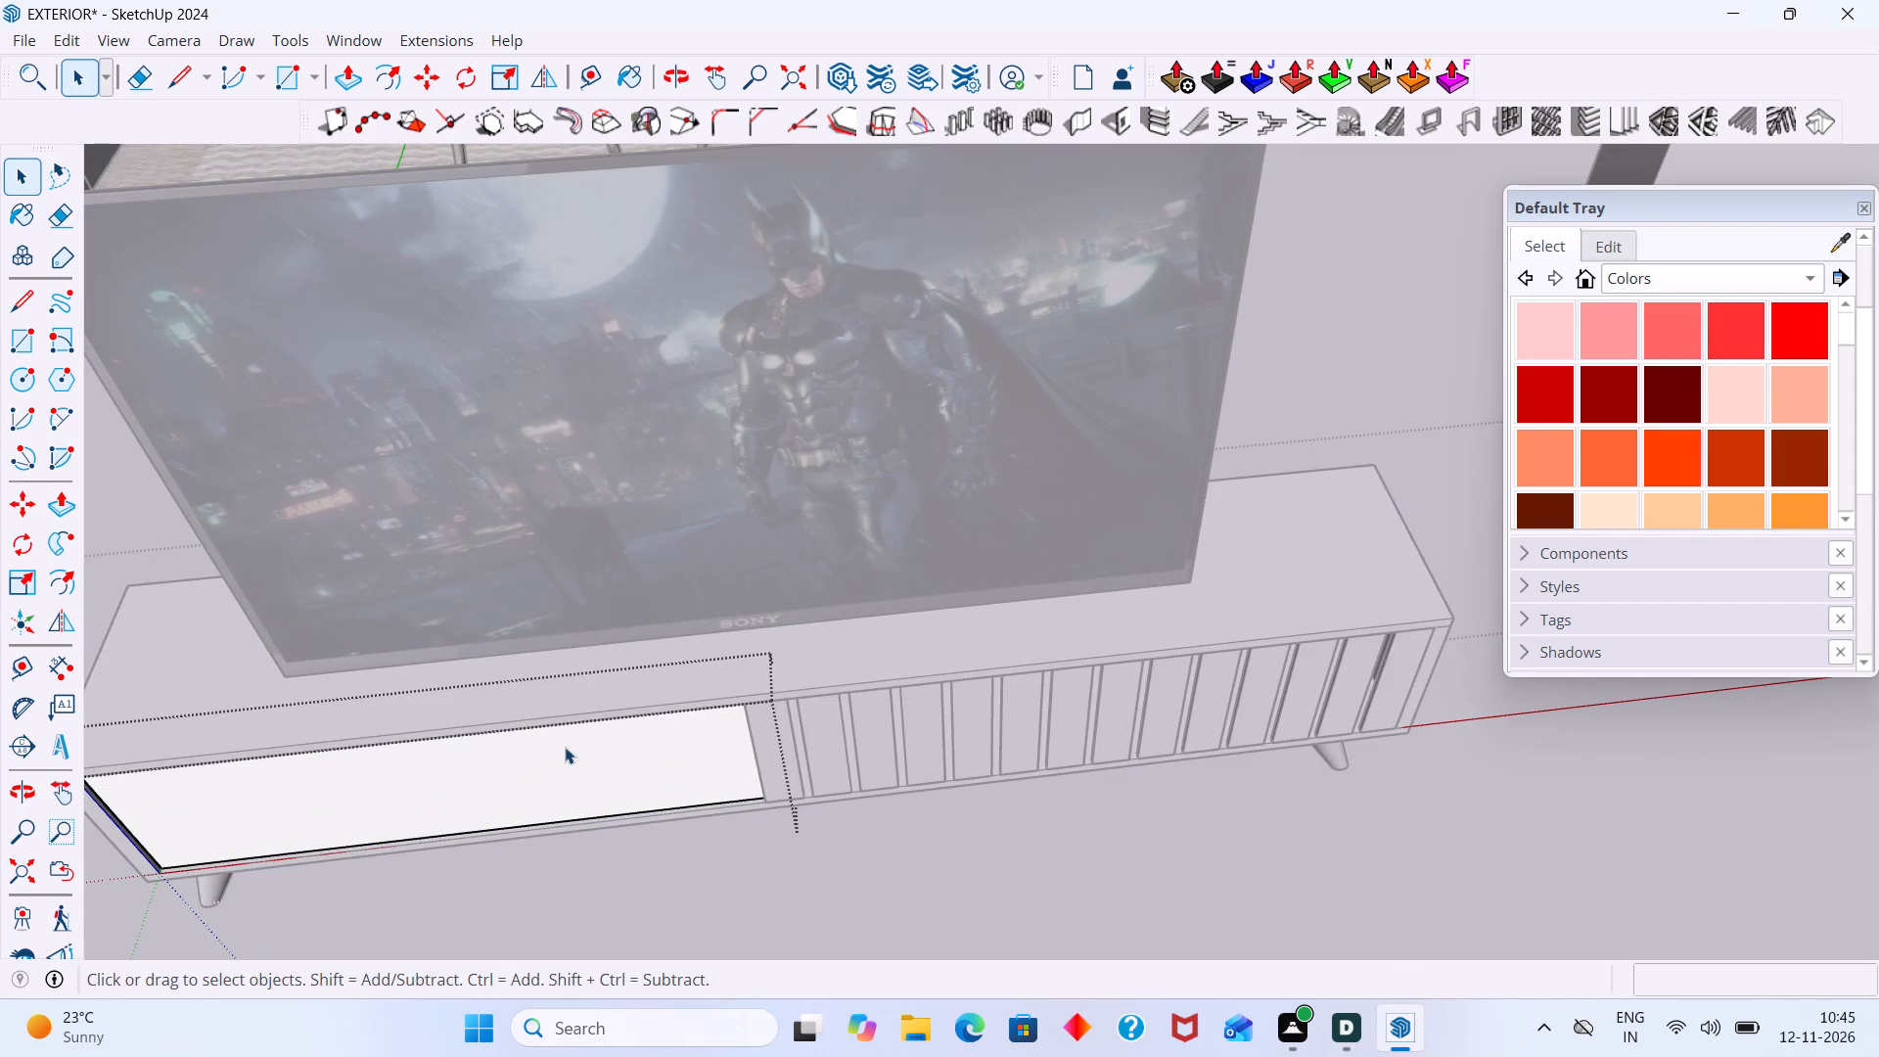
{"action": "left_click", "coordinate": [573, 756]}
{"action": "left_click", "coordinate": [1555, 343]}
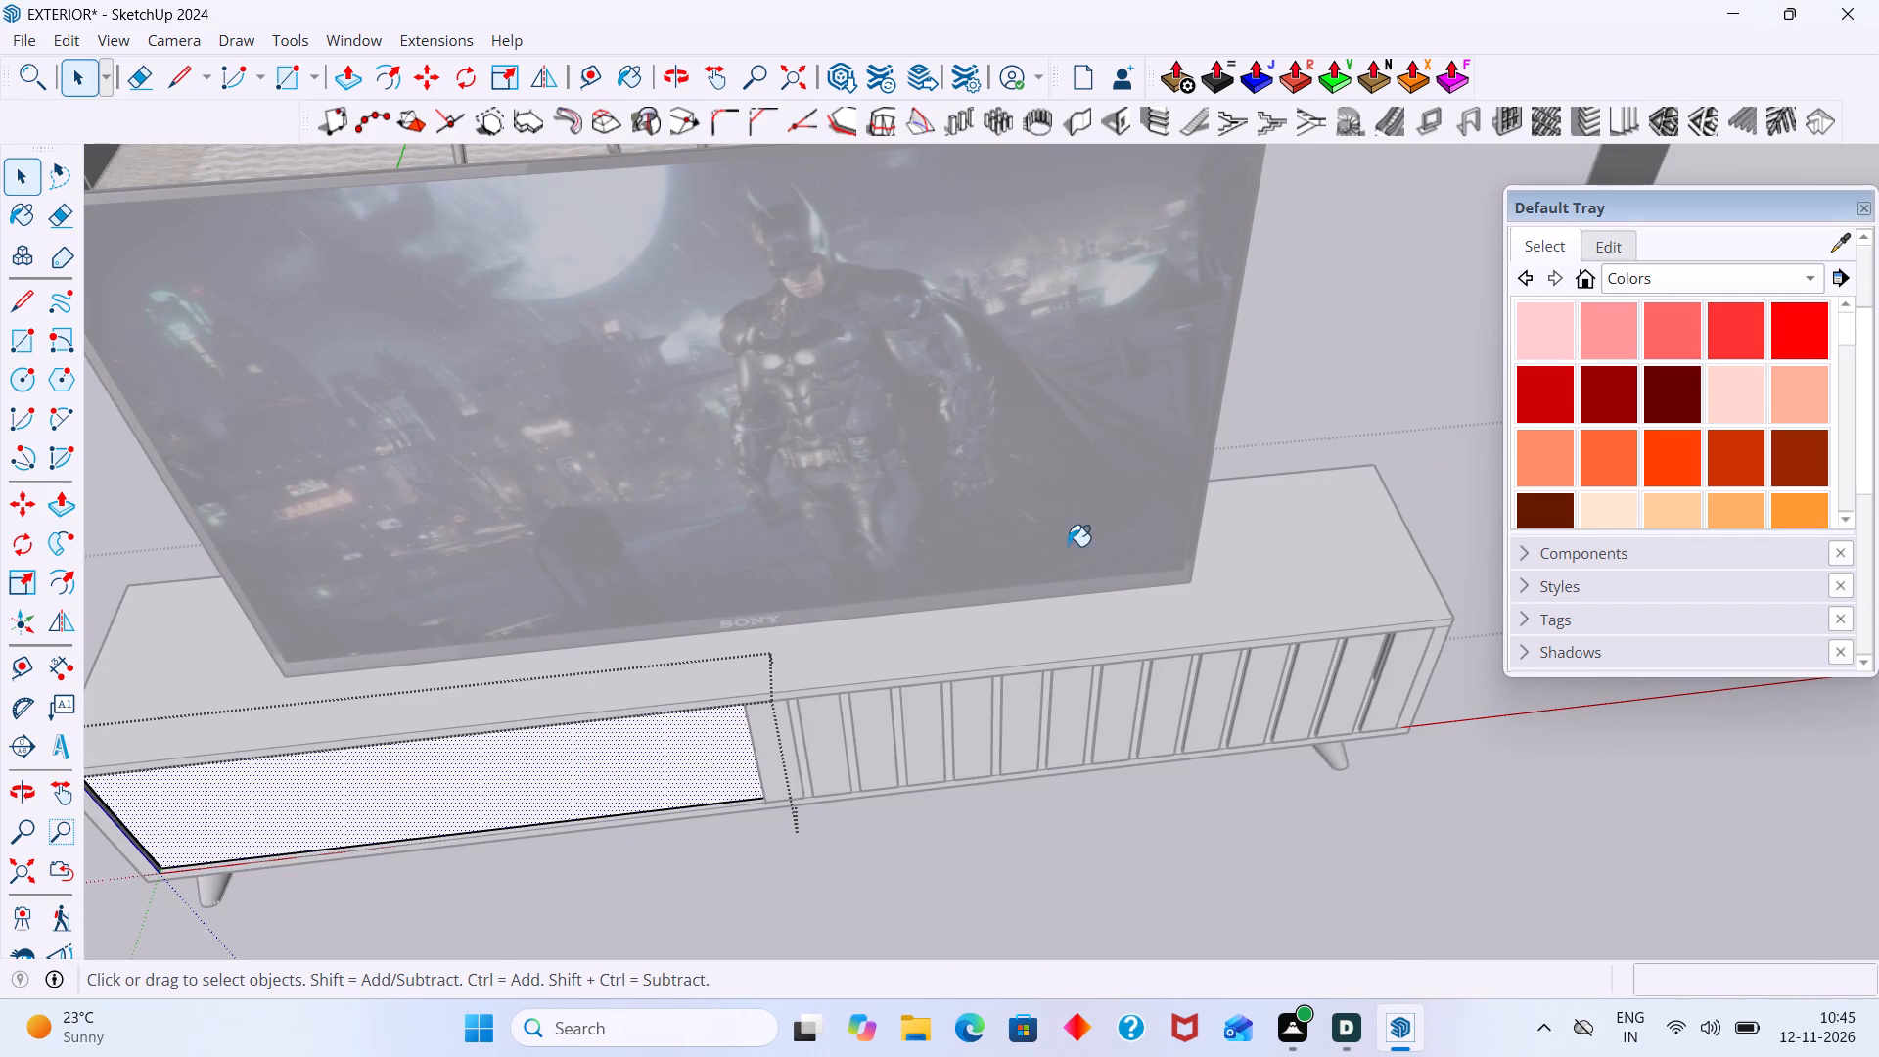
{"action": "left_click", "coordinate": [700, 739]}
{"action": "key", "text": "space"}
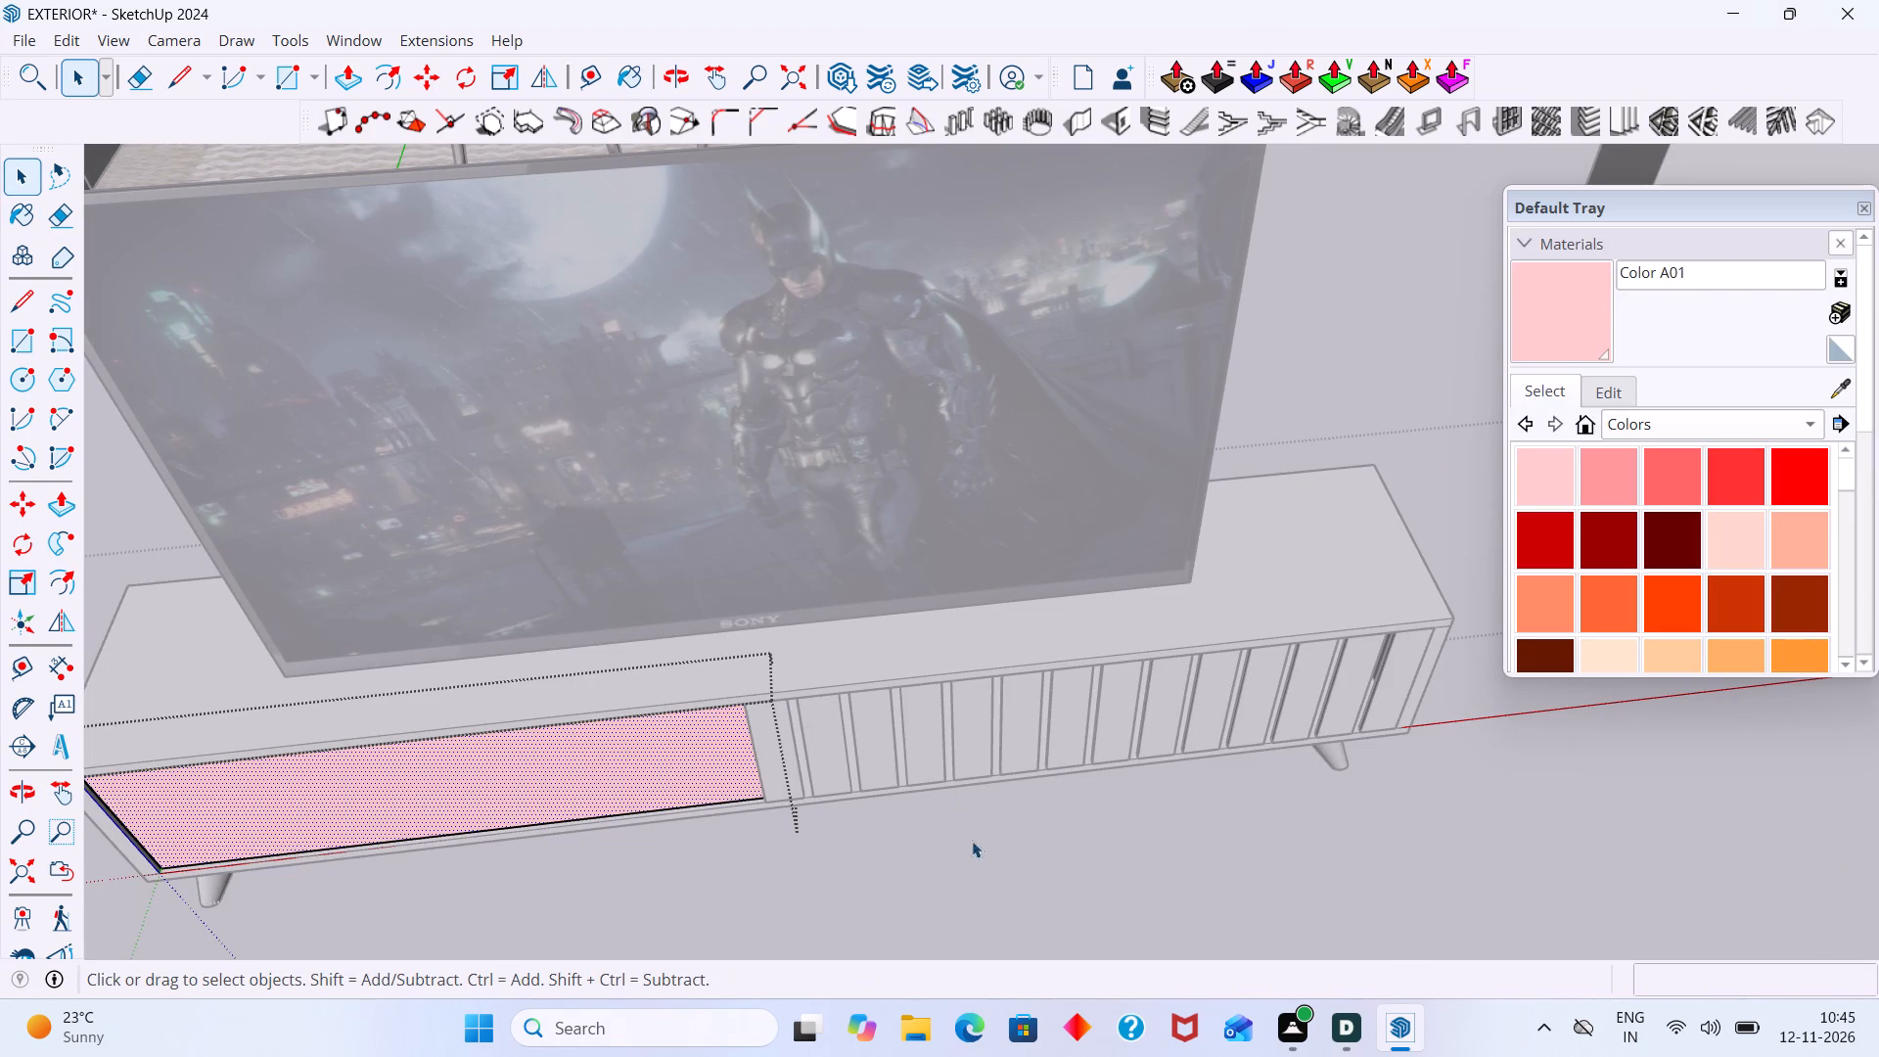
{"action": "left_click", "coordinate": [972, 841]}
Paint the vertical slats on the TV unit's front with Wood Cherry Original from the Wood materials.
{"action": "scroll", "coordinate": [801, 773], "scroll_direction": "up", "scroll_amount": 6}
{"action": "double_click", "coordinate": [781, 745]}
{"action": "left_click", "coordinate": [776, 745]}
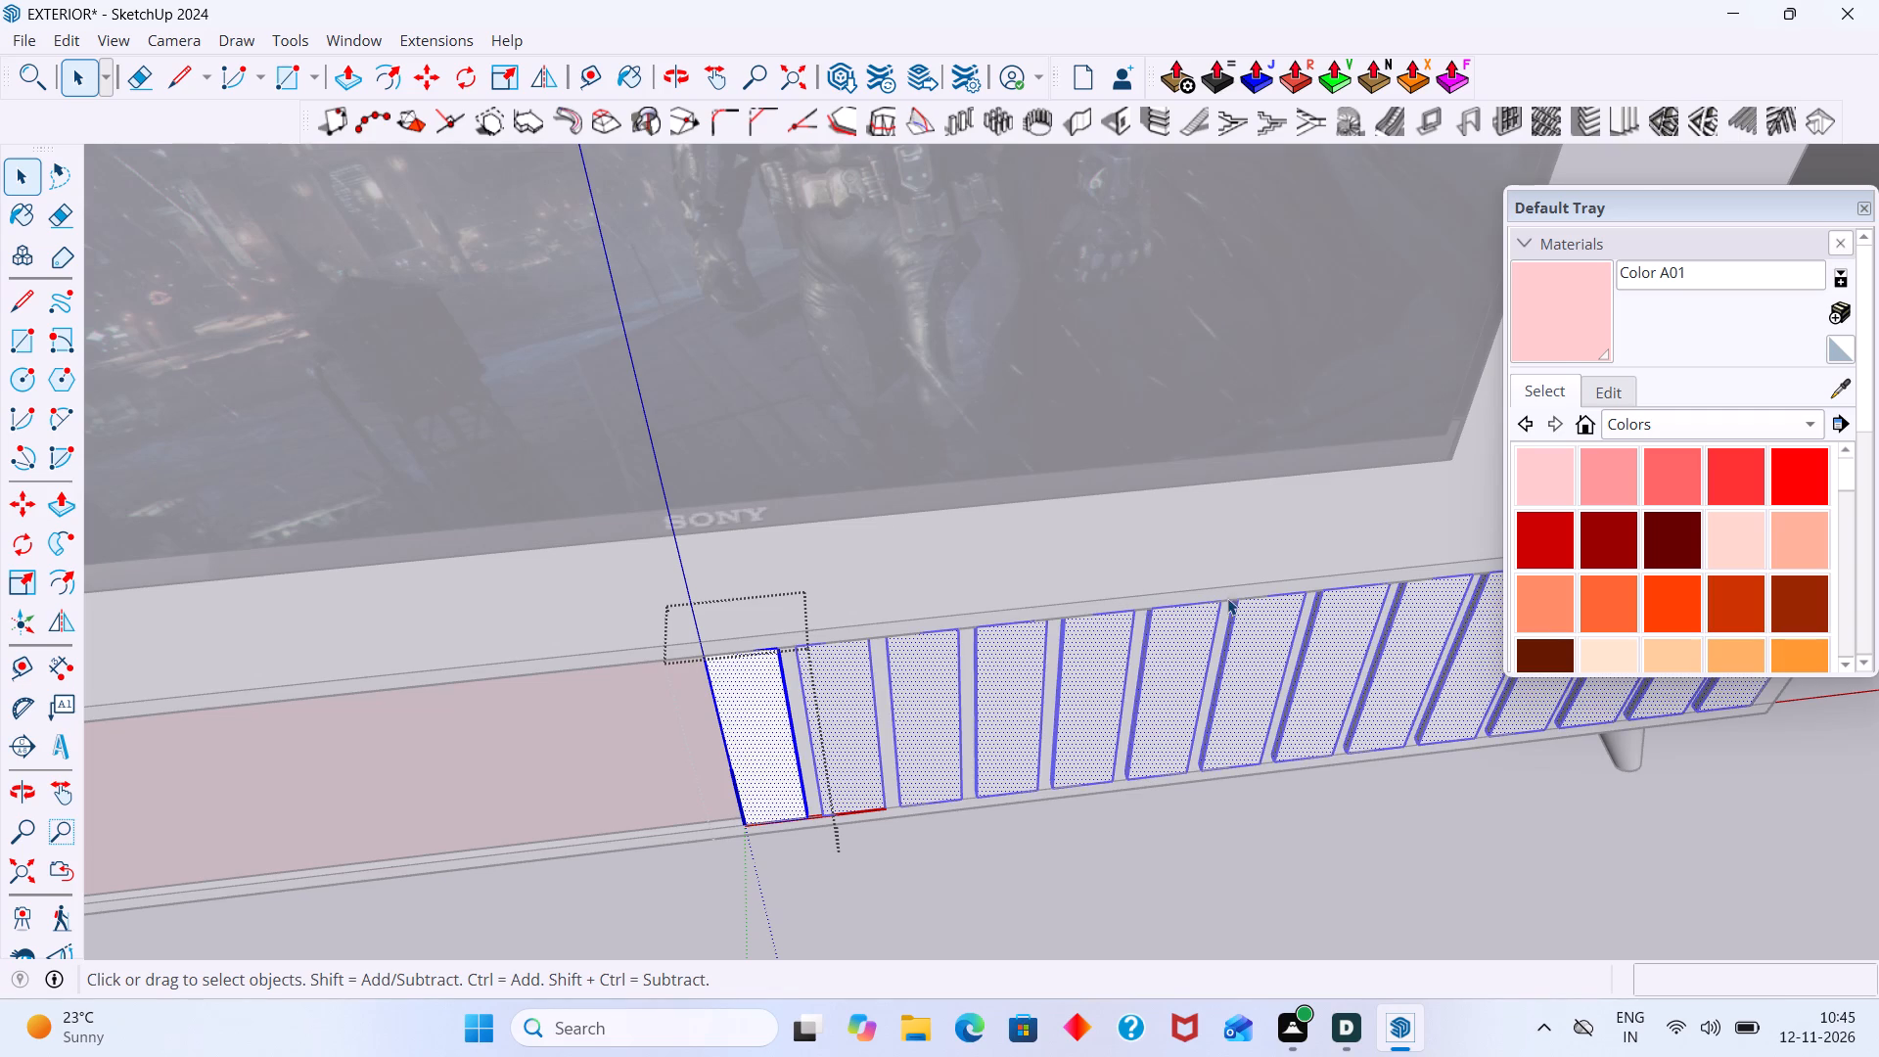
{"action": "left_click", "coordinate": [1564, 310]}
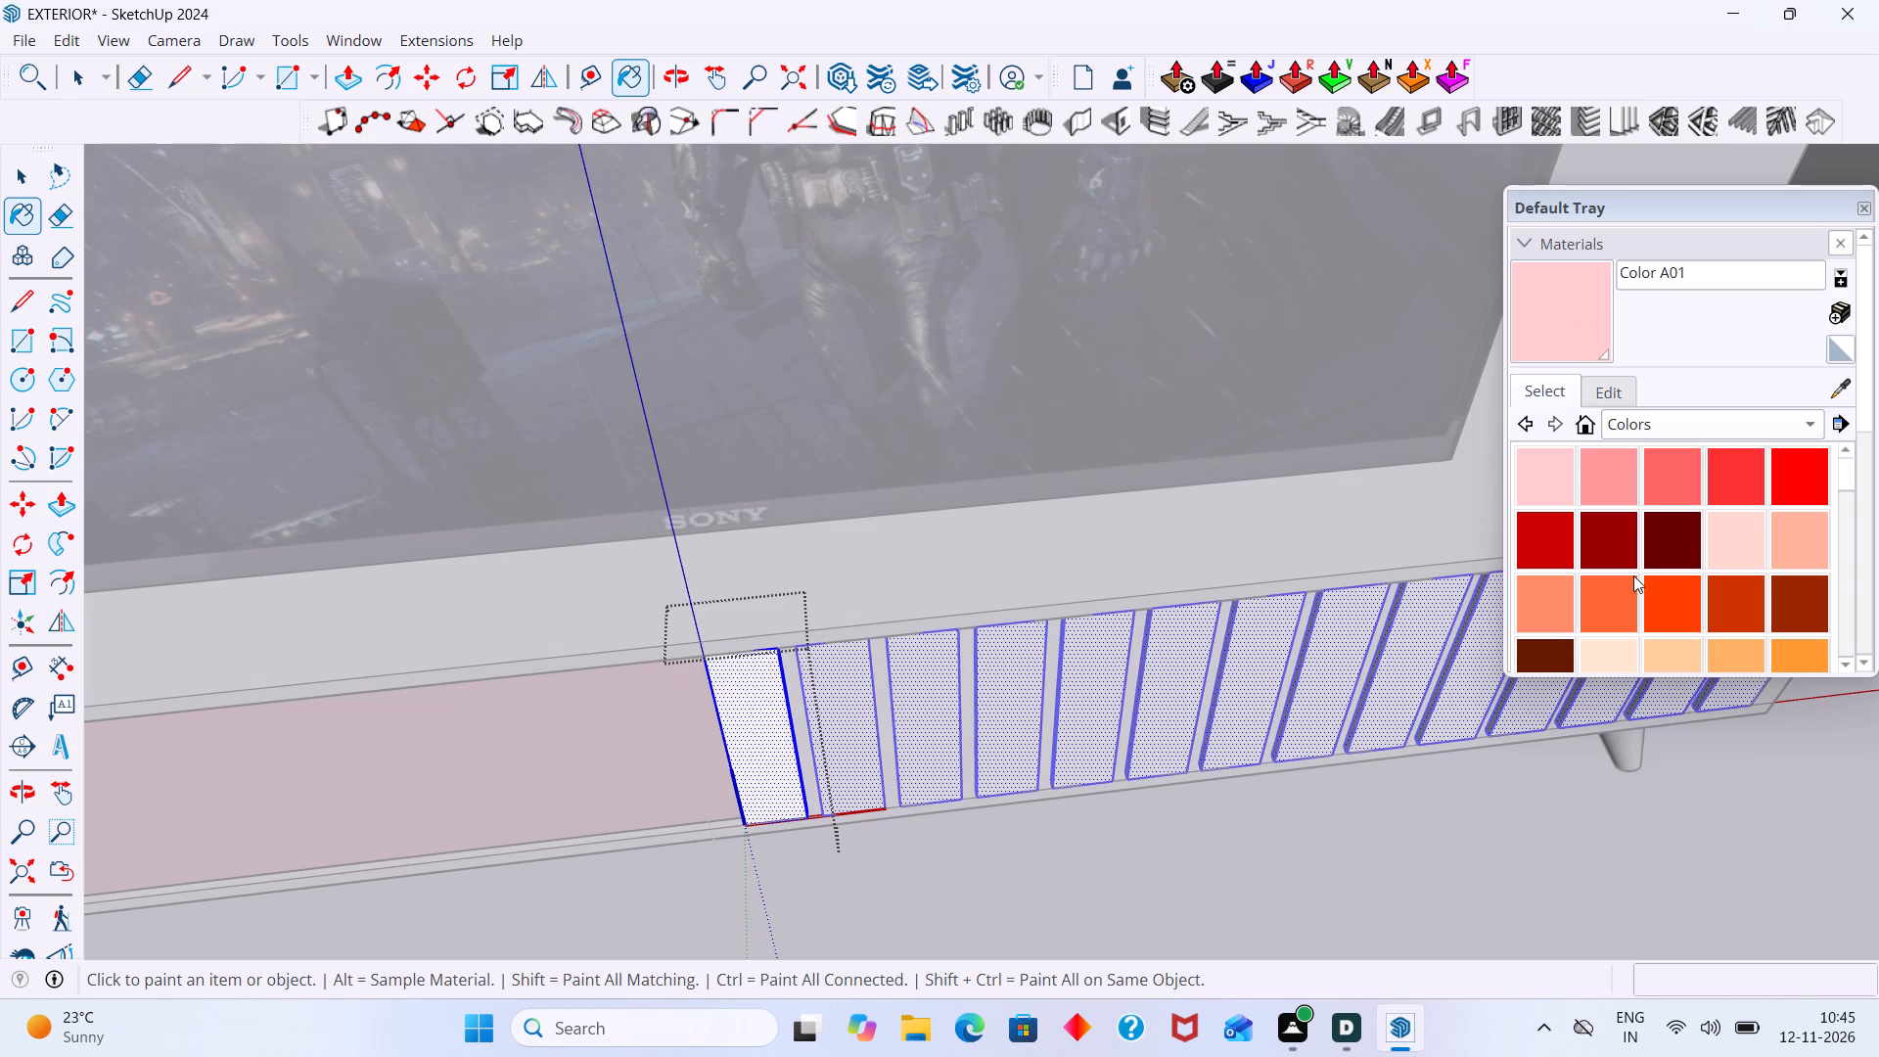
{"action": "left_click", "coordinate": [1761, 417]}
{"action": "left_click", "coordinate": [1557, 666]}
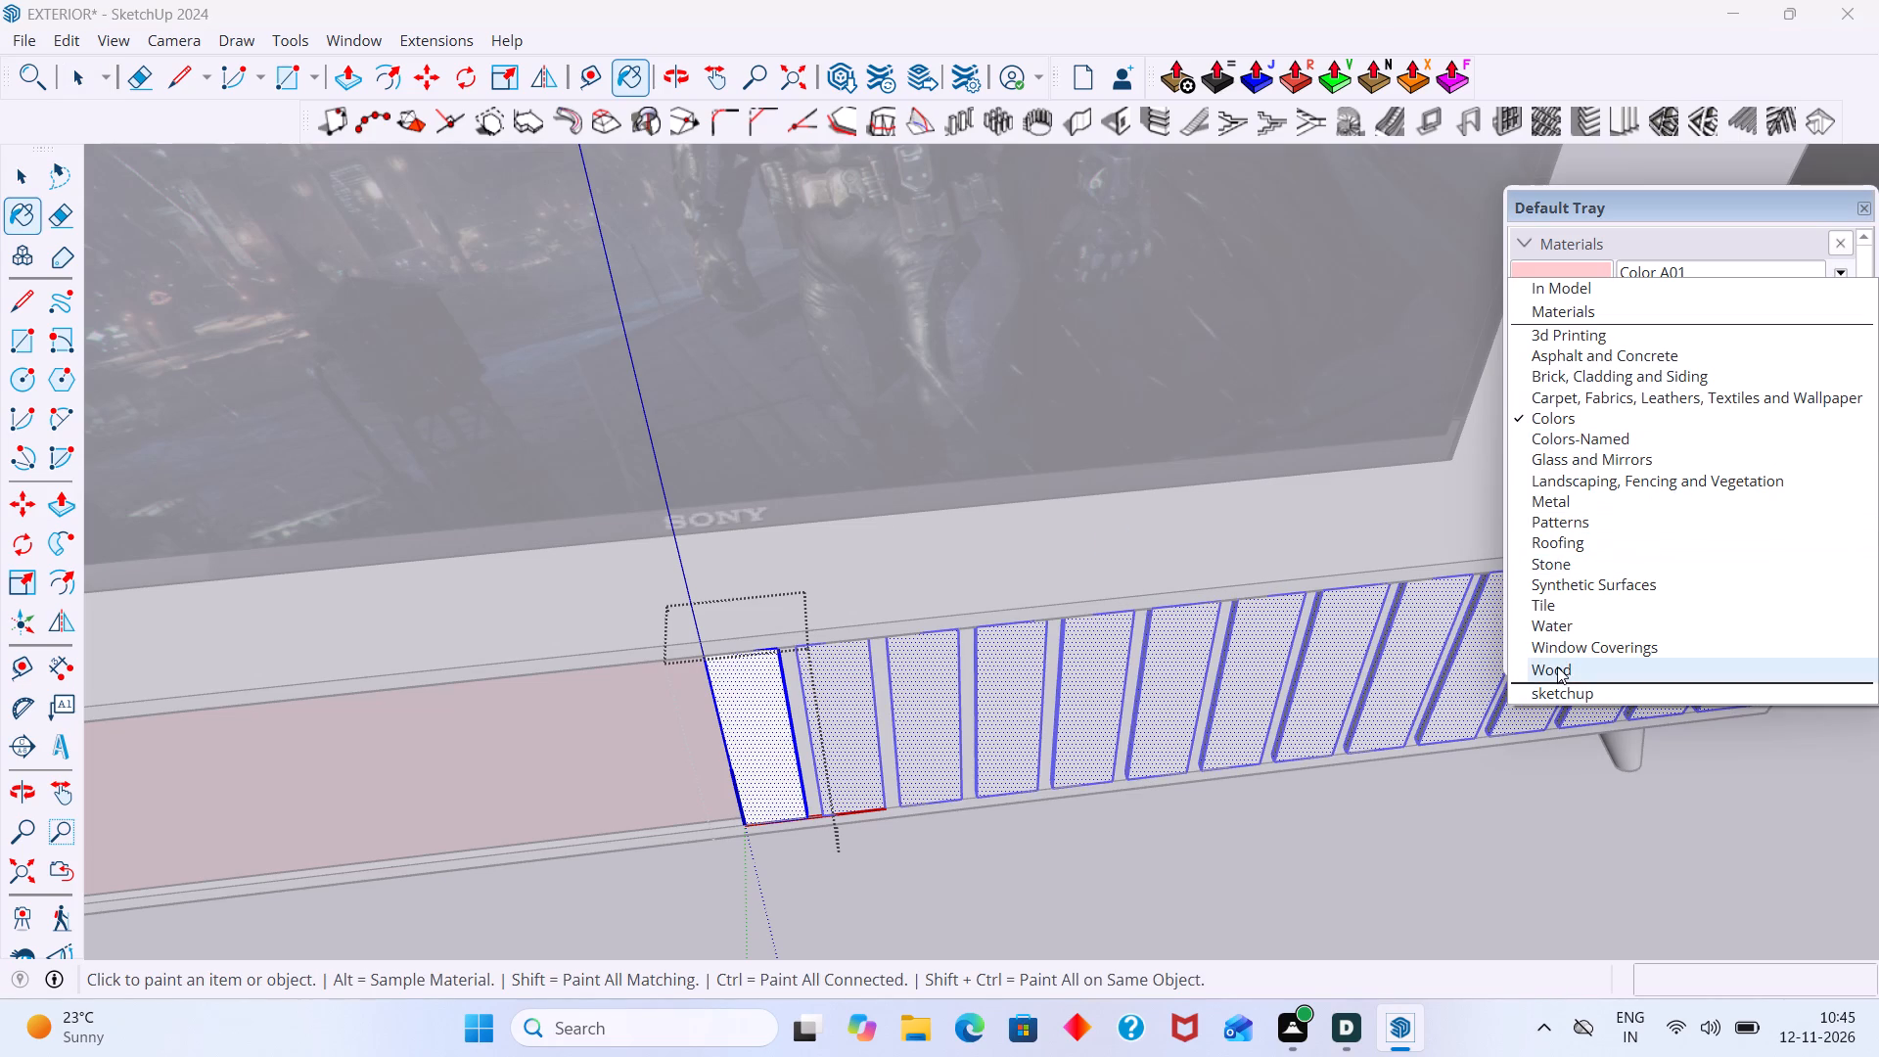
{"action": "left_click", "coordinate": [1677, 489]}
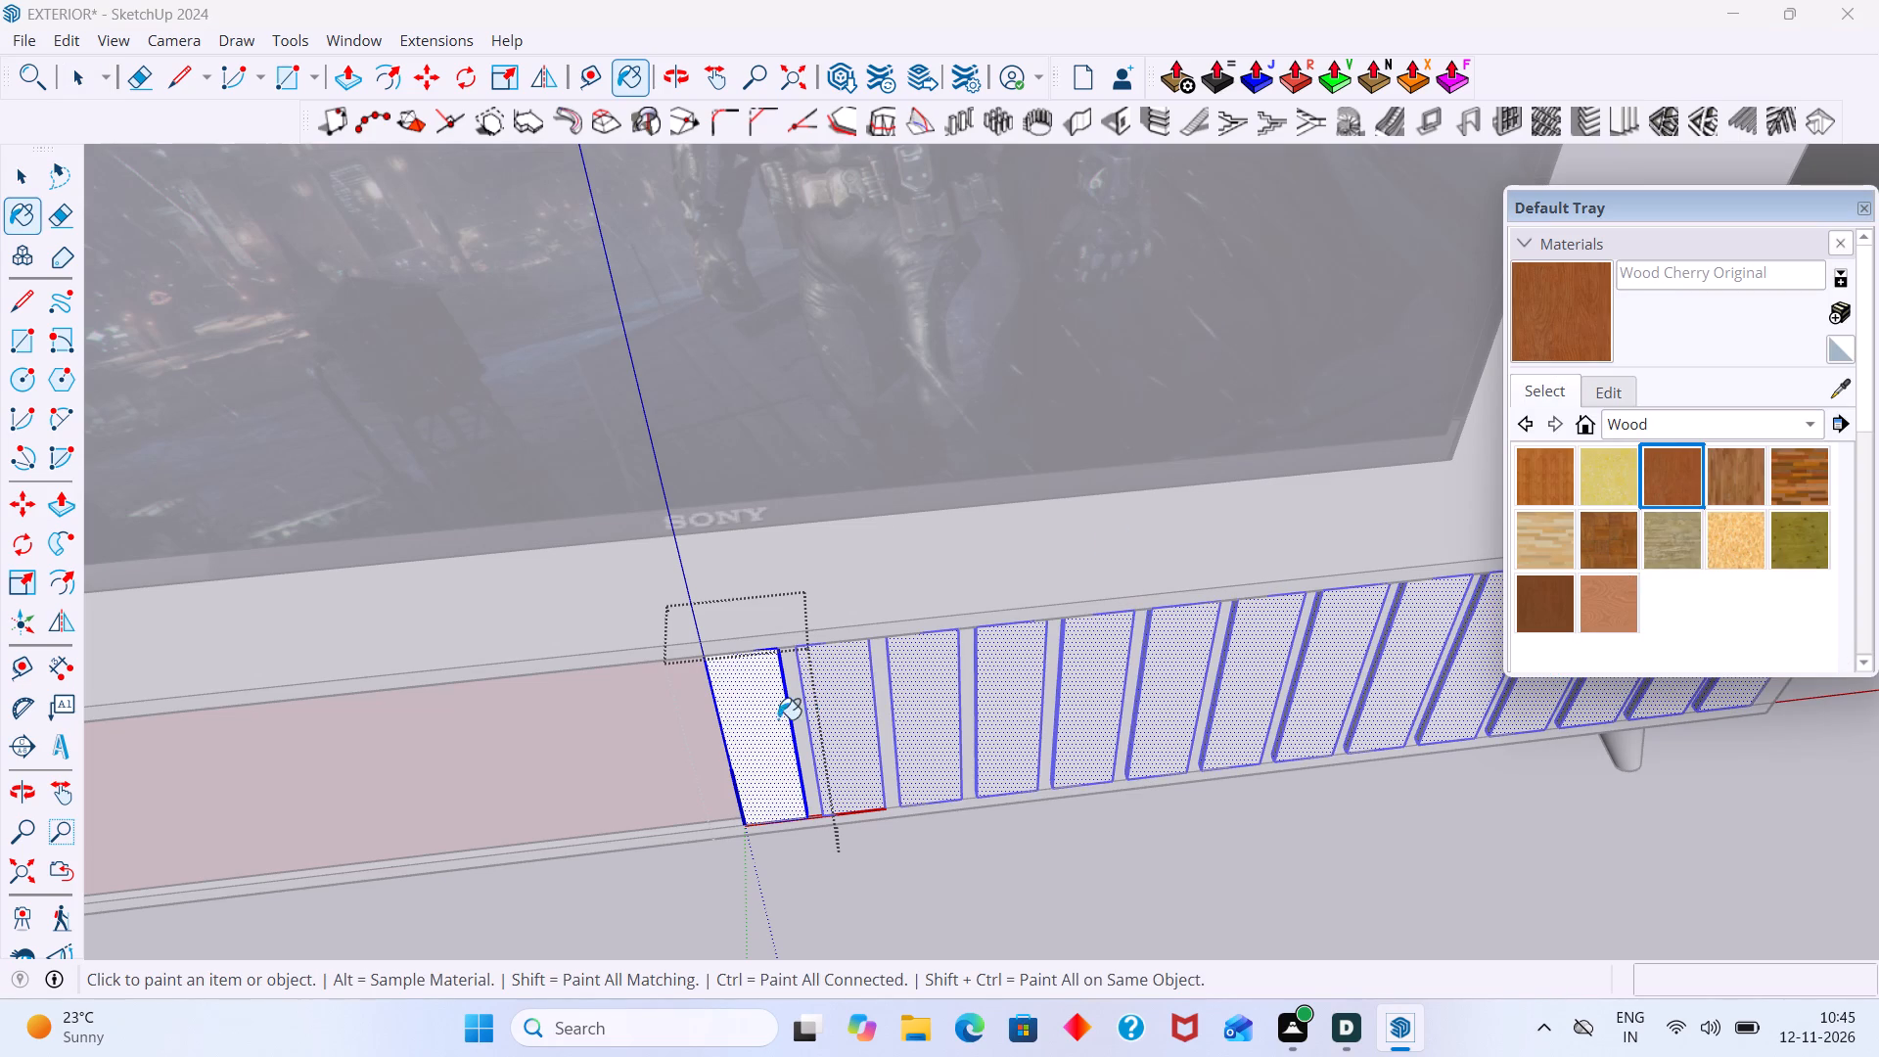
{"action": "left_click", "coordinate": [769, 720]}
{"action": "key", "text": "space"}
{"action": "left_click", "coordinate": [980, 865]}
{"action": "scroll", "coordinate": [884, 832], "scroll_direction": "down", "scroll_amount": 7}
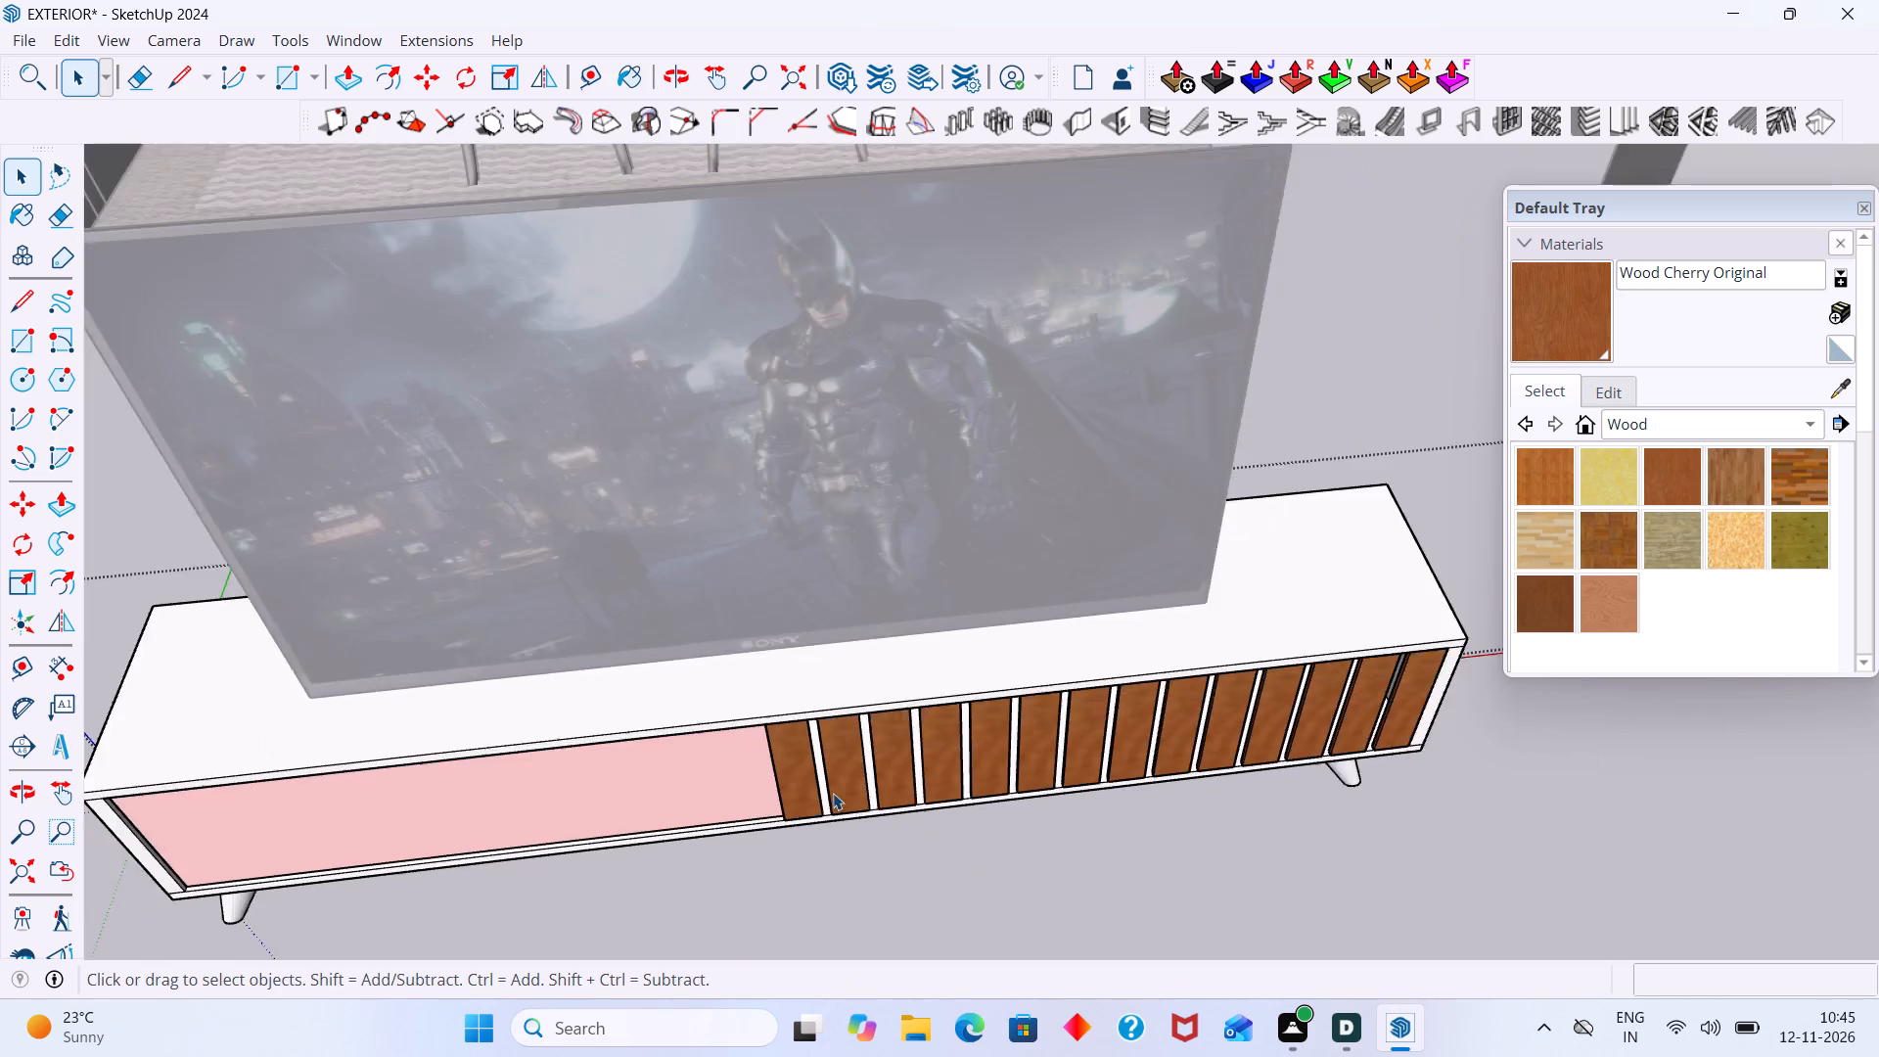
Paint the front edges of the TV unit's outer frame, at the side, top and bottom, with Wood Cherry Original.
{"action": "scroll", "coordinate": [833, 793], "scroll_direction": "down", "scroll_amount": 6}
{"action": "middle_click_drag", "start_coordinate": [815, 804], "coordinate": [907, 659]}
{"action": "scroll", "coordinate": [706, 608], "scroll_direction": "up", "scroll_amount": 5}
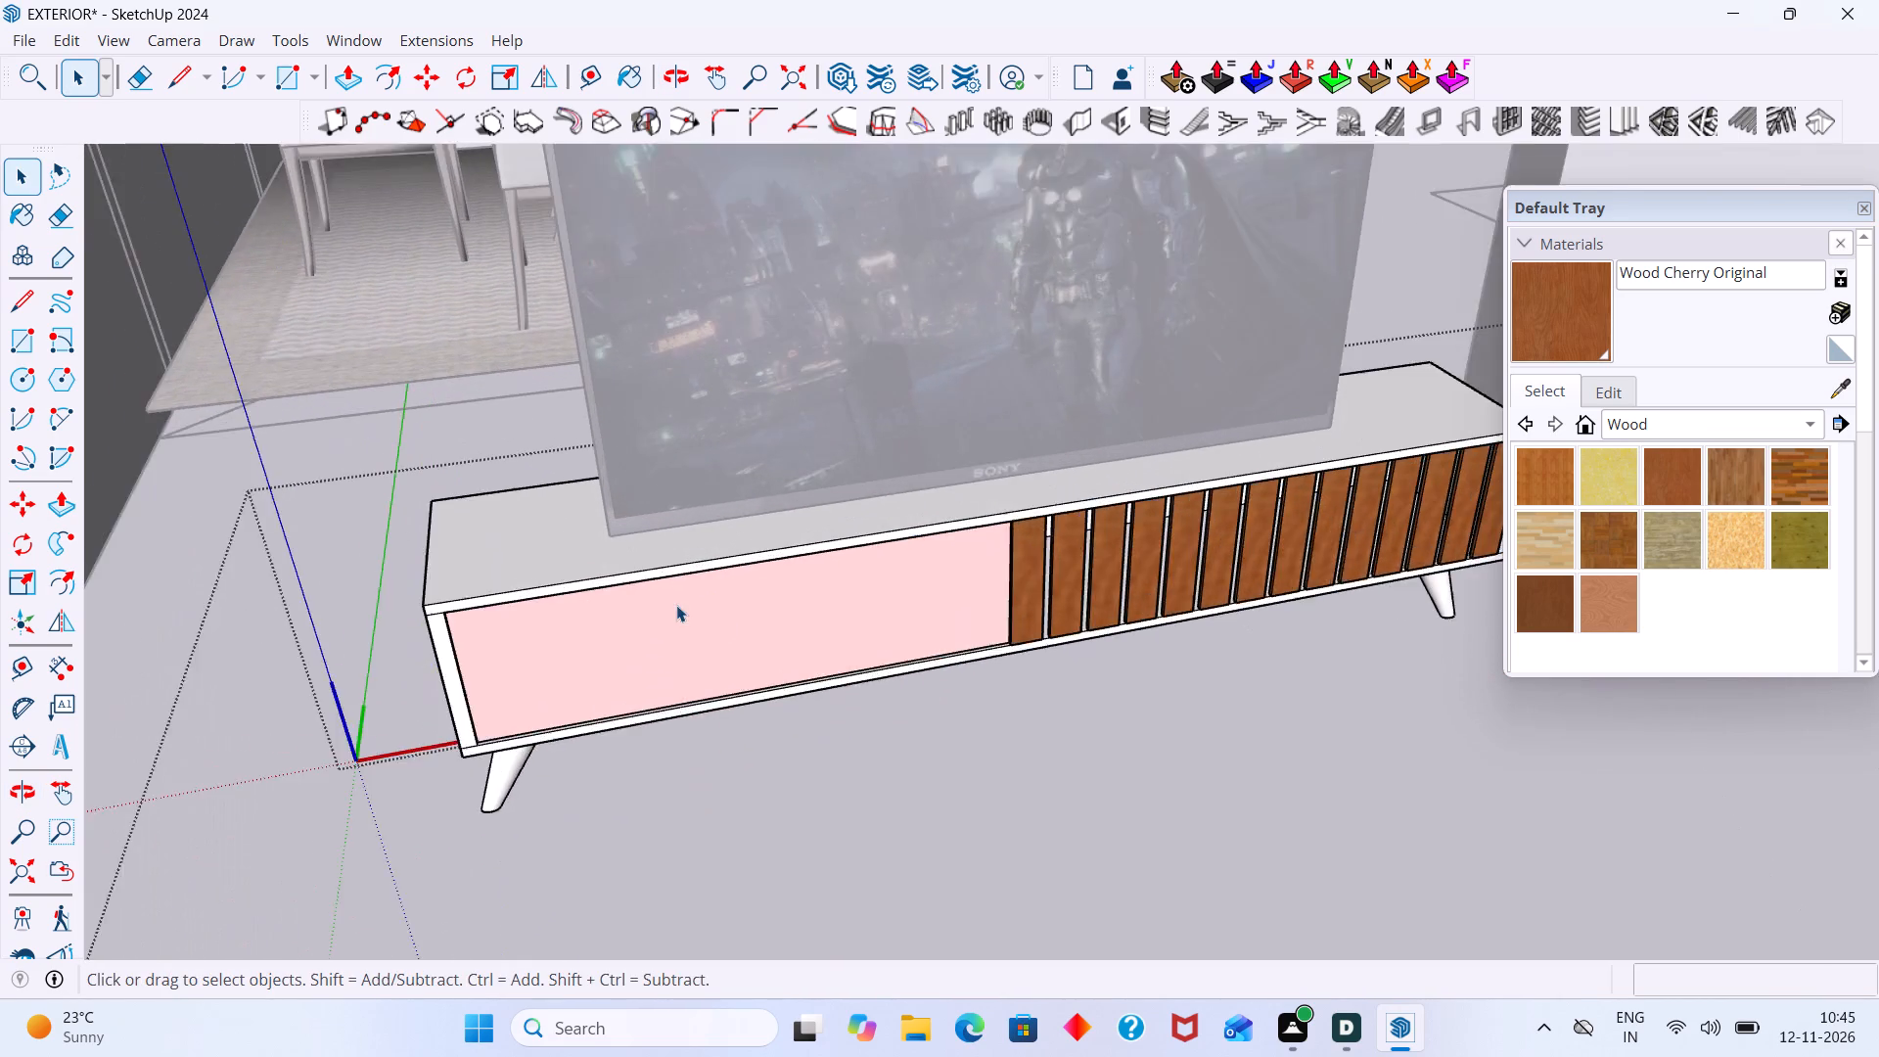
{"action": "scroll", "coordinate": [676, 605], "scroll_direction": "up", "scroll_amount": 2}
{"action": "middle_click_drag", "start_coordinate": [520, 705], "coordinate": [555, 625]}
{"action": "scroll", "coordinate": [396, 649], "scroll_direction": "up", "scroll_amount": 7}
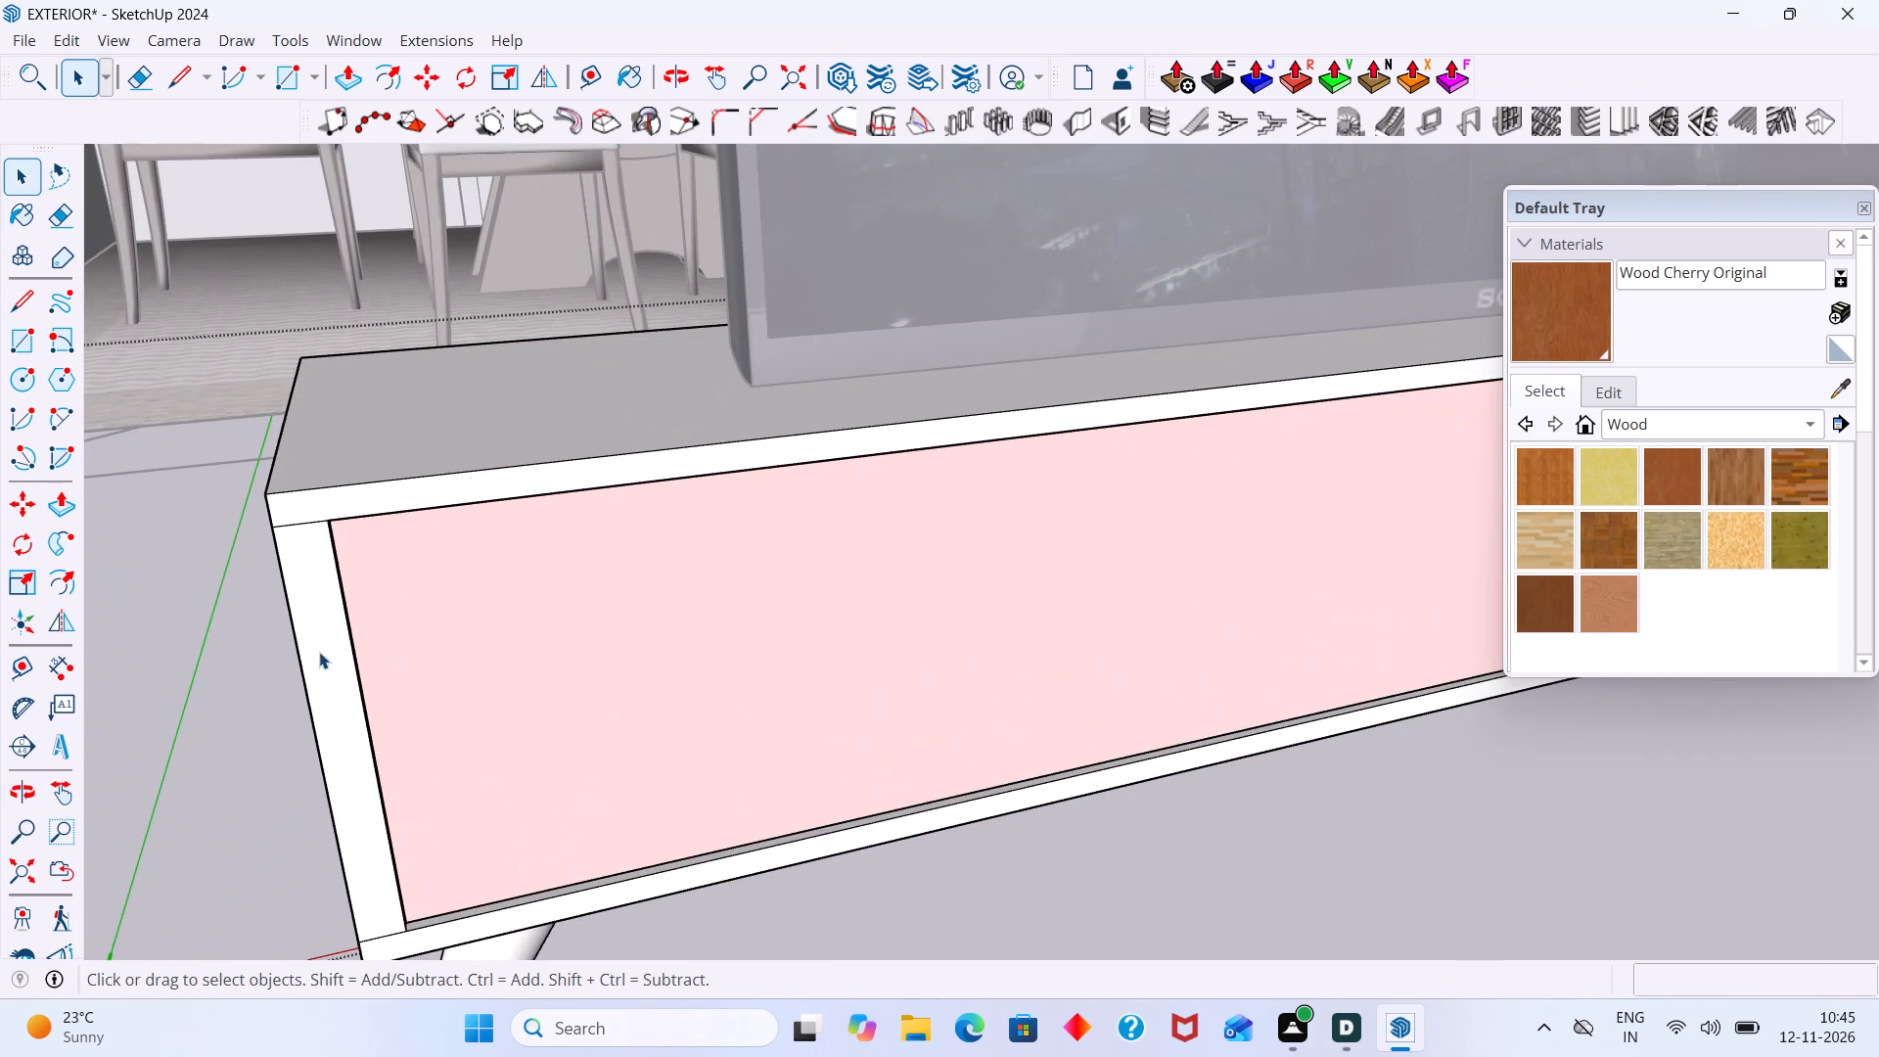
{"action": "double_click", "coordinate": [319, 652]}
{"action": "left_click", "coordinate": [326, 655]}
{"action": "left_click", "coordinate": [1593, 304]}
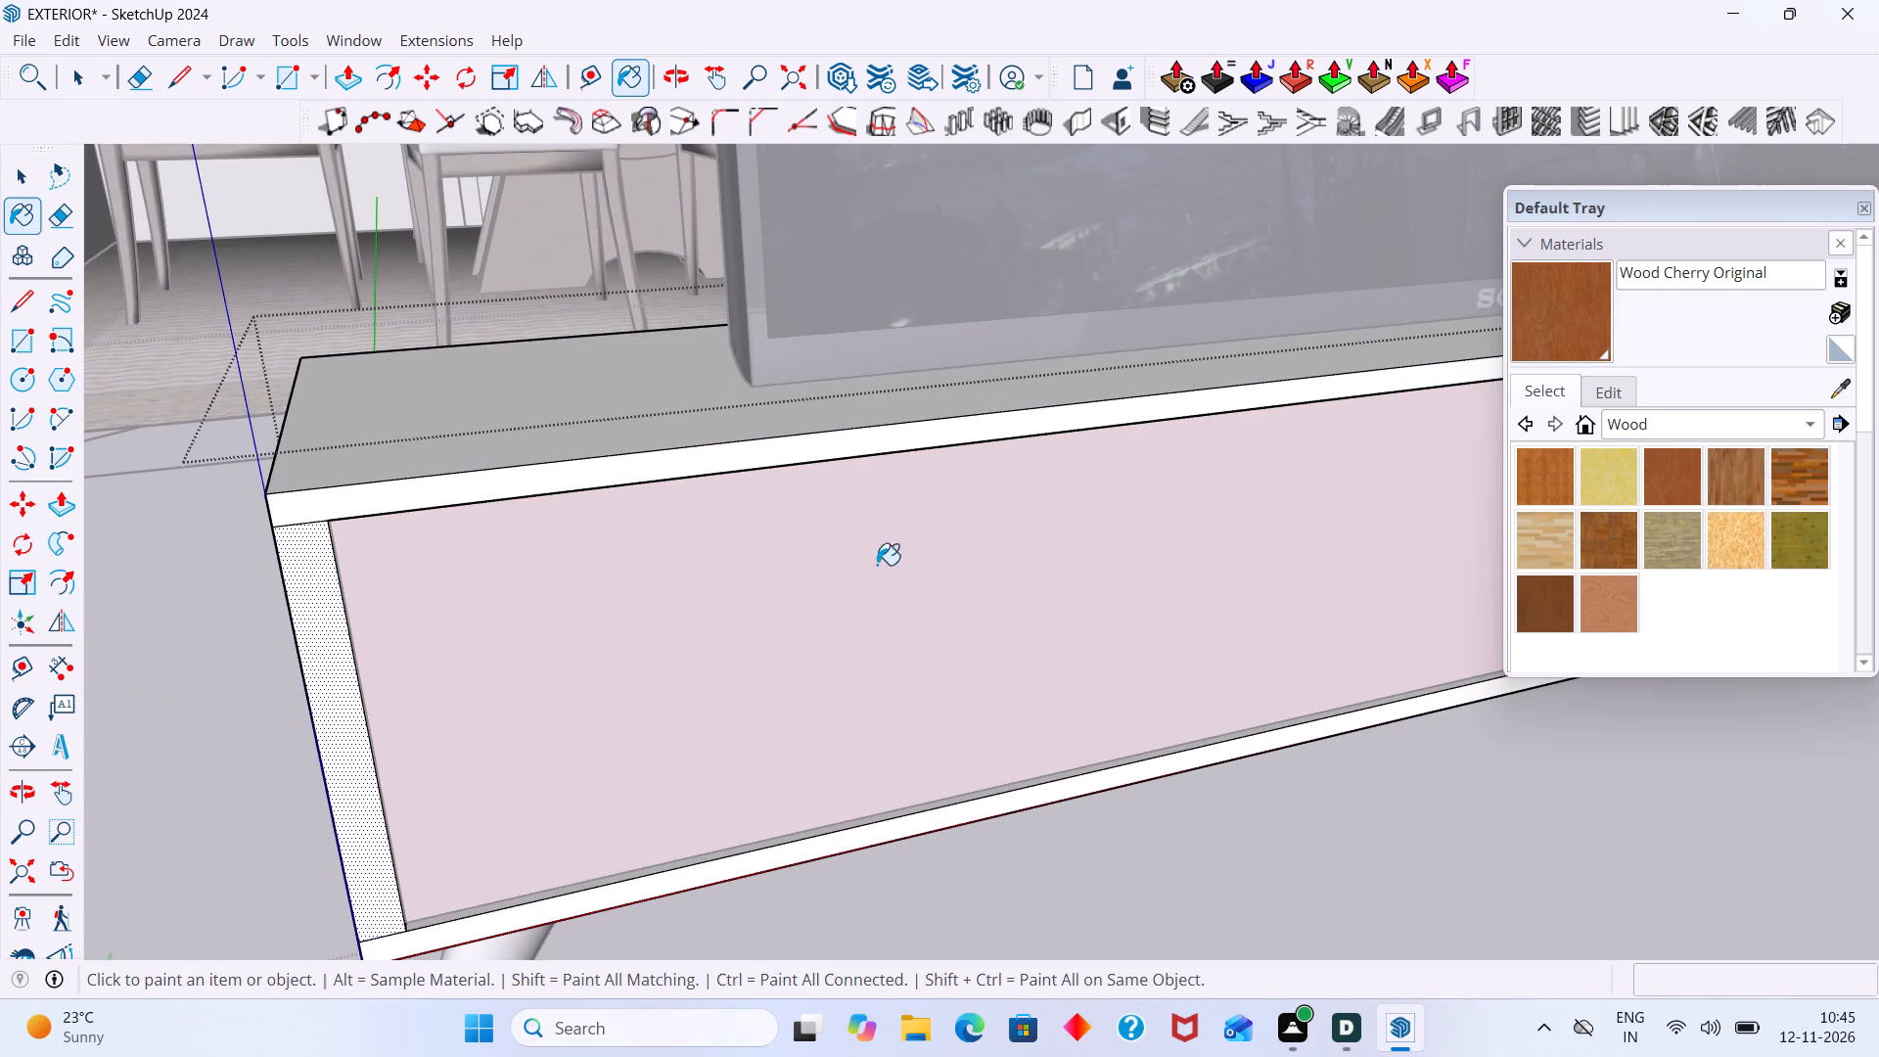
{"action": "left_click", "coordinate": [306, 746]}
{"action": "left_click", "coordinate": [322, 586]}
{"action": "left_click", "coordinate": [381, 502]}
{"action": "left_click", "coordinate": [713, 884]}
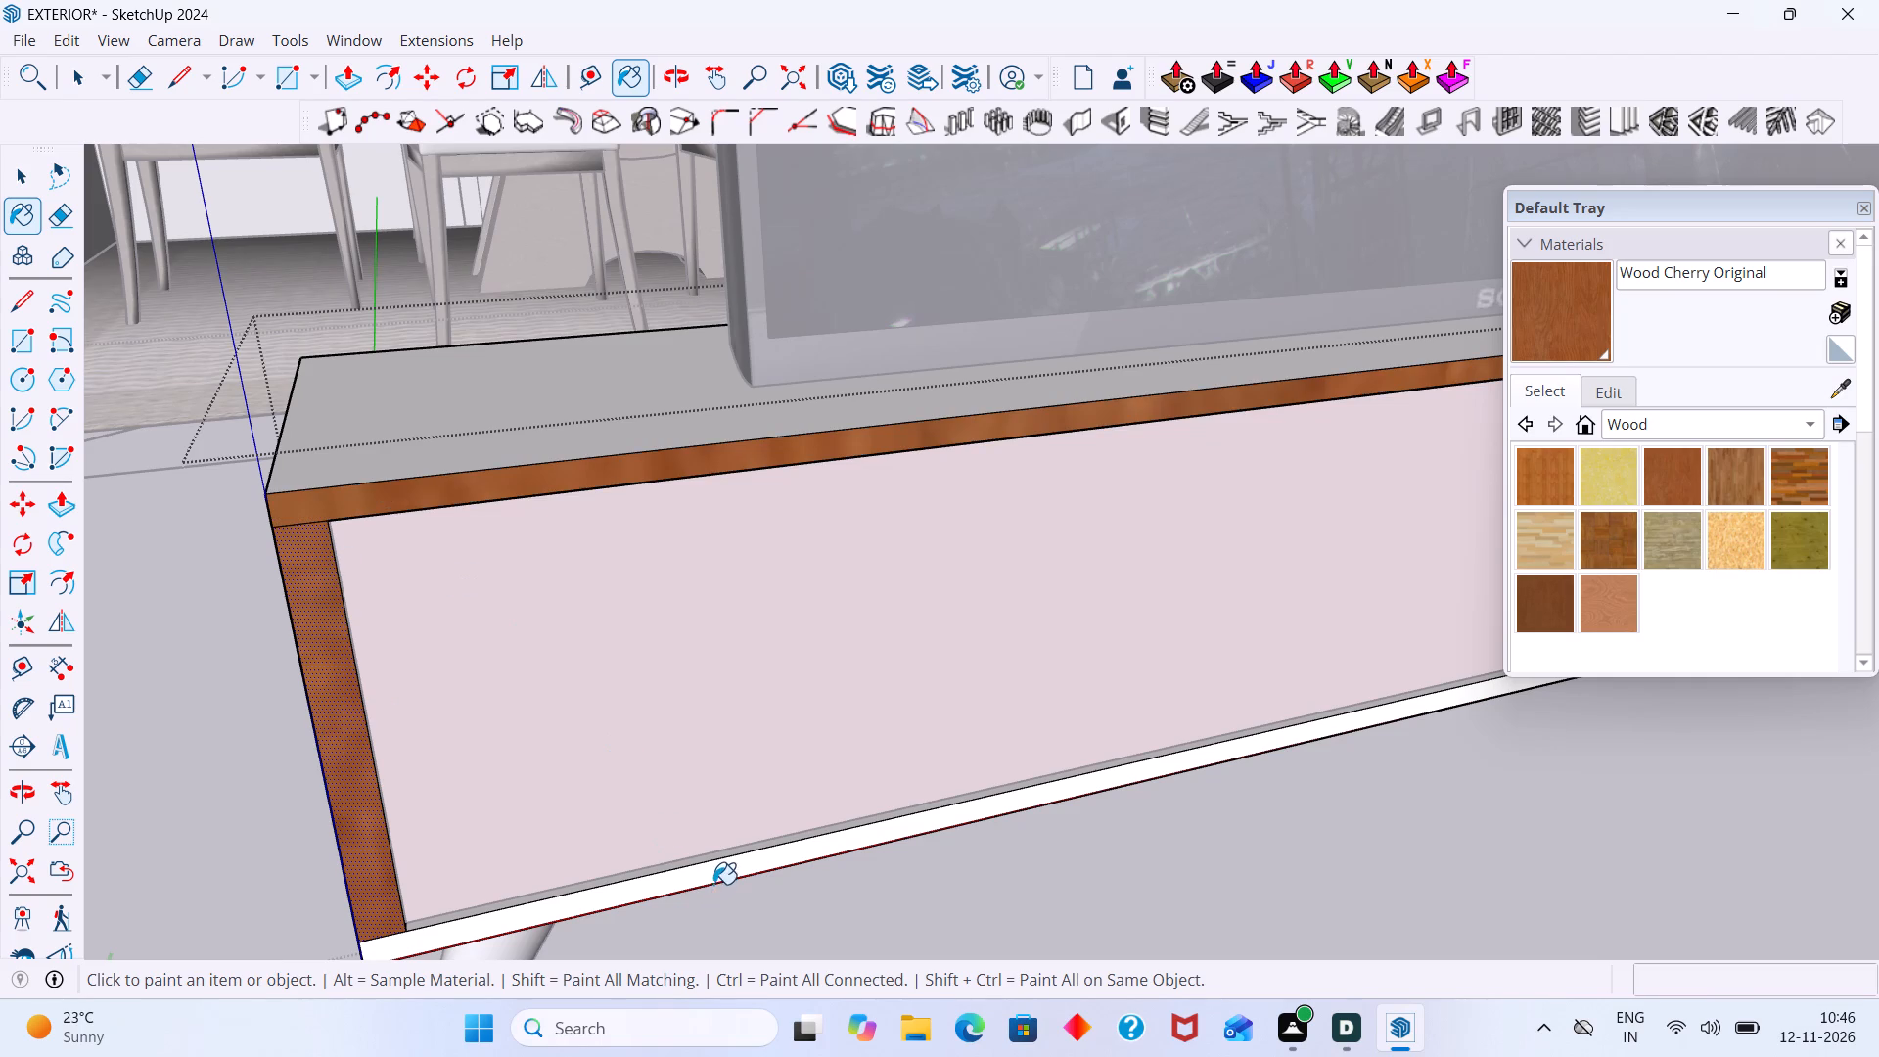
{"action": "left_click", "coordinate": [710, 865]}
{"action": "left_click", "coordinate": [698, 862]}
Paint the TV unit's outer end face and its top surface with Wood Cherry Original.
{"action": "scroll", "coordinate": [701, 855], "scroll_direction": "down", "scroll_amount": 5}
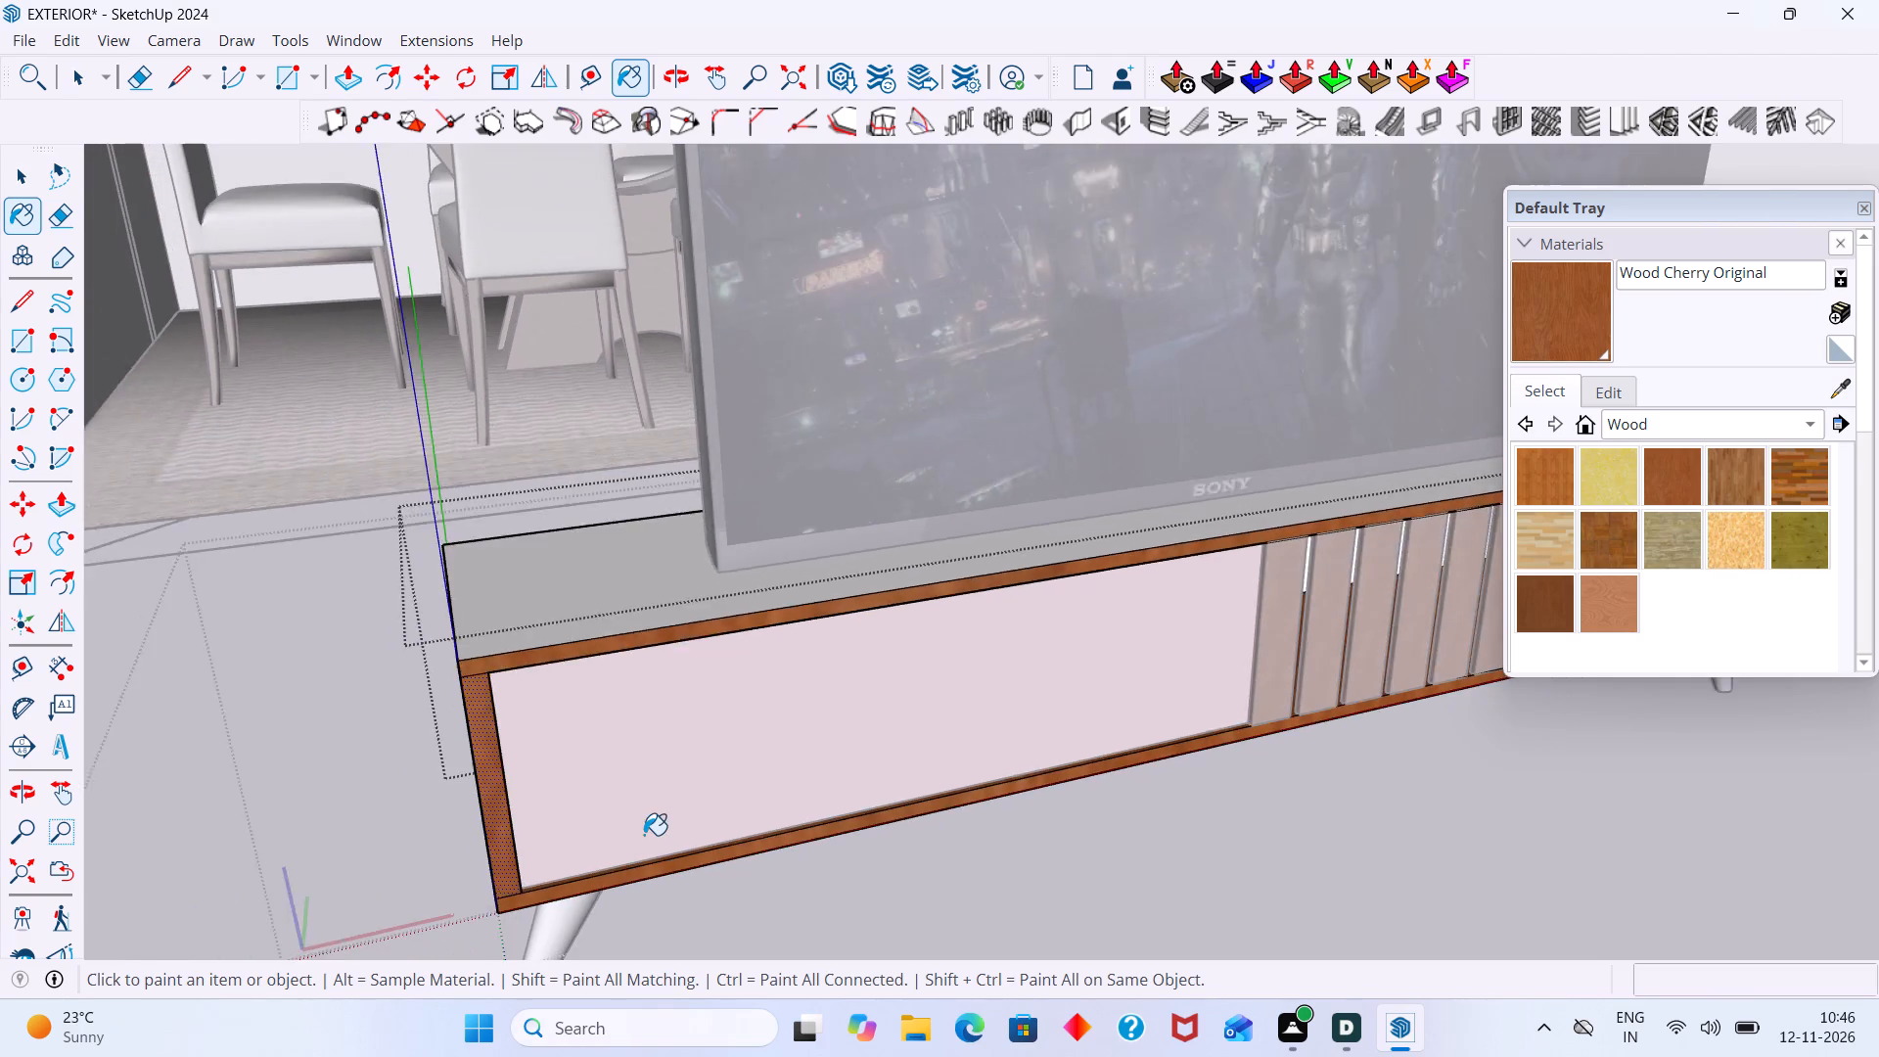
{"action": "scroll", "coordinate": [644, 835], "scroll_direction": "down", "scroll_amount": 3}
{"action": "middle_click_drag", "start_coordinate": [707, 810], "coordinate": [1064, 758]}
{"action": "scroll", "coordinate": [1063, 722], "scroll_direction": "up", "scroll_amount": 2}
{"action": "left_click", "coordinate": [1195, 673]}
{"action": "left_click", "coordinate": [1223, 516]}
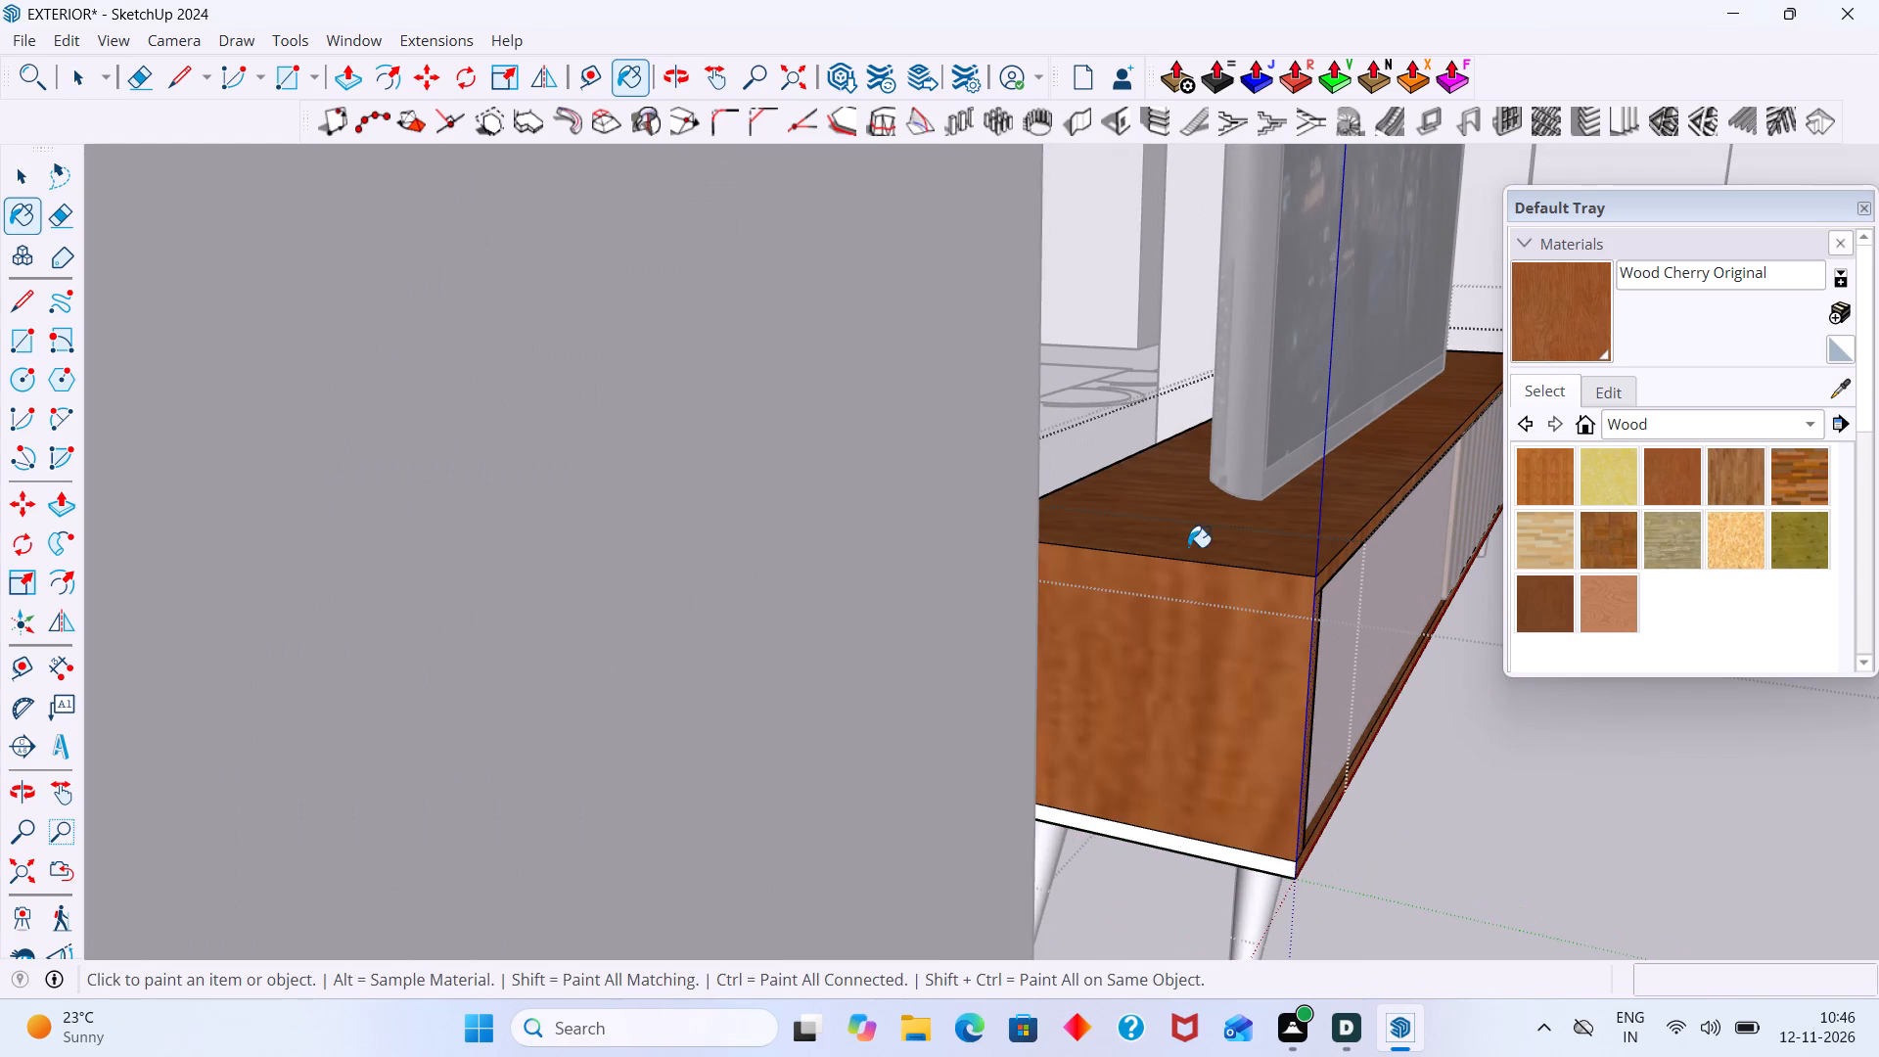
Paint the bottom edge strip below the TV unit's outer end face with Wood Cherry Original.
{"action": "middle_click_drag", "start_coordinate": [1160, 861], "coordinate": [1163, 815]}
{"action": "scroll", "coordinate": [1173, 840], "scroll_direction": "up", "scroll_amount": 3}
{"action": "scroll", "coordinate": [1165, 813], "scroll_direction": "down", "scroll_amount": 2}
{"action": "scroll", "coordinate": [1009, 832], "scroll_direction": "up", "scroll_amount": 6}
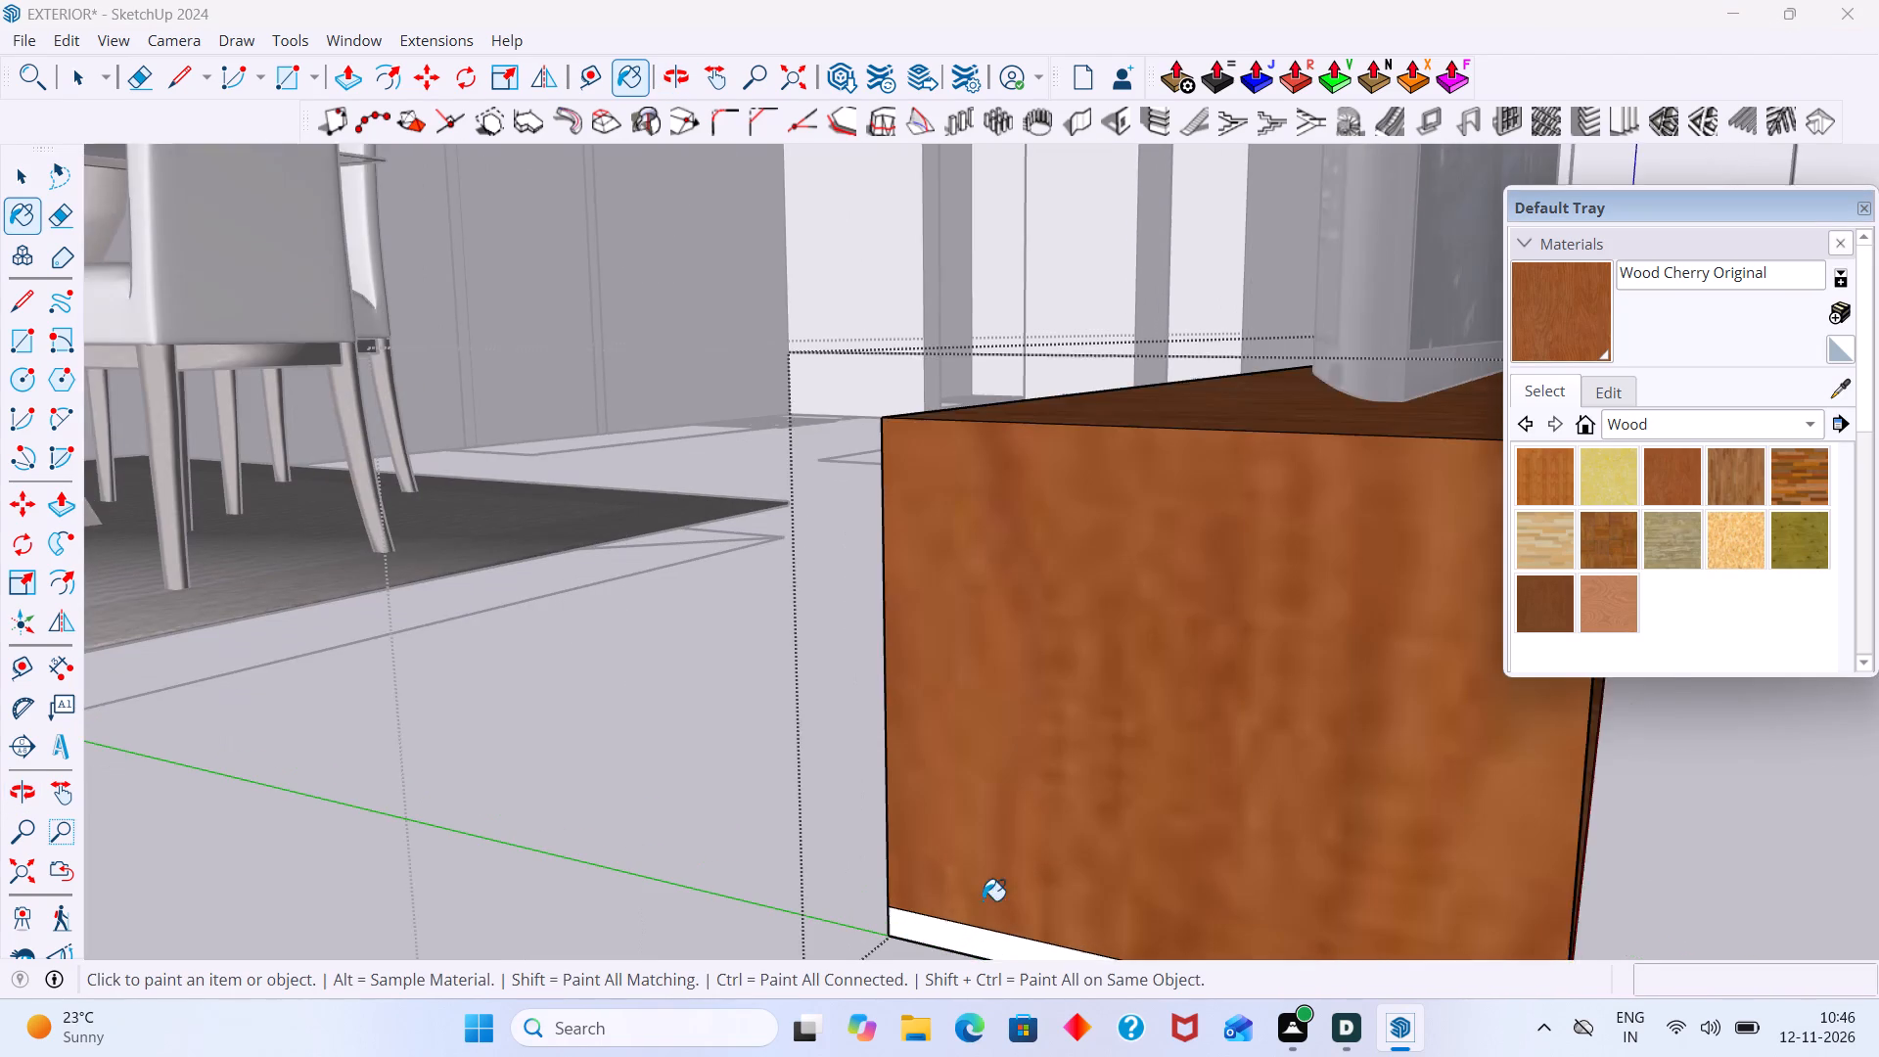
{"action": "left_click", "coordinate": [966, 942]}
{"action": "scroll", "coordinate": [943, 907], "scroll_direction": "down", "scroll_amount": 16}
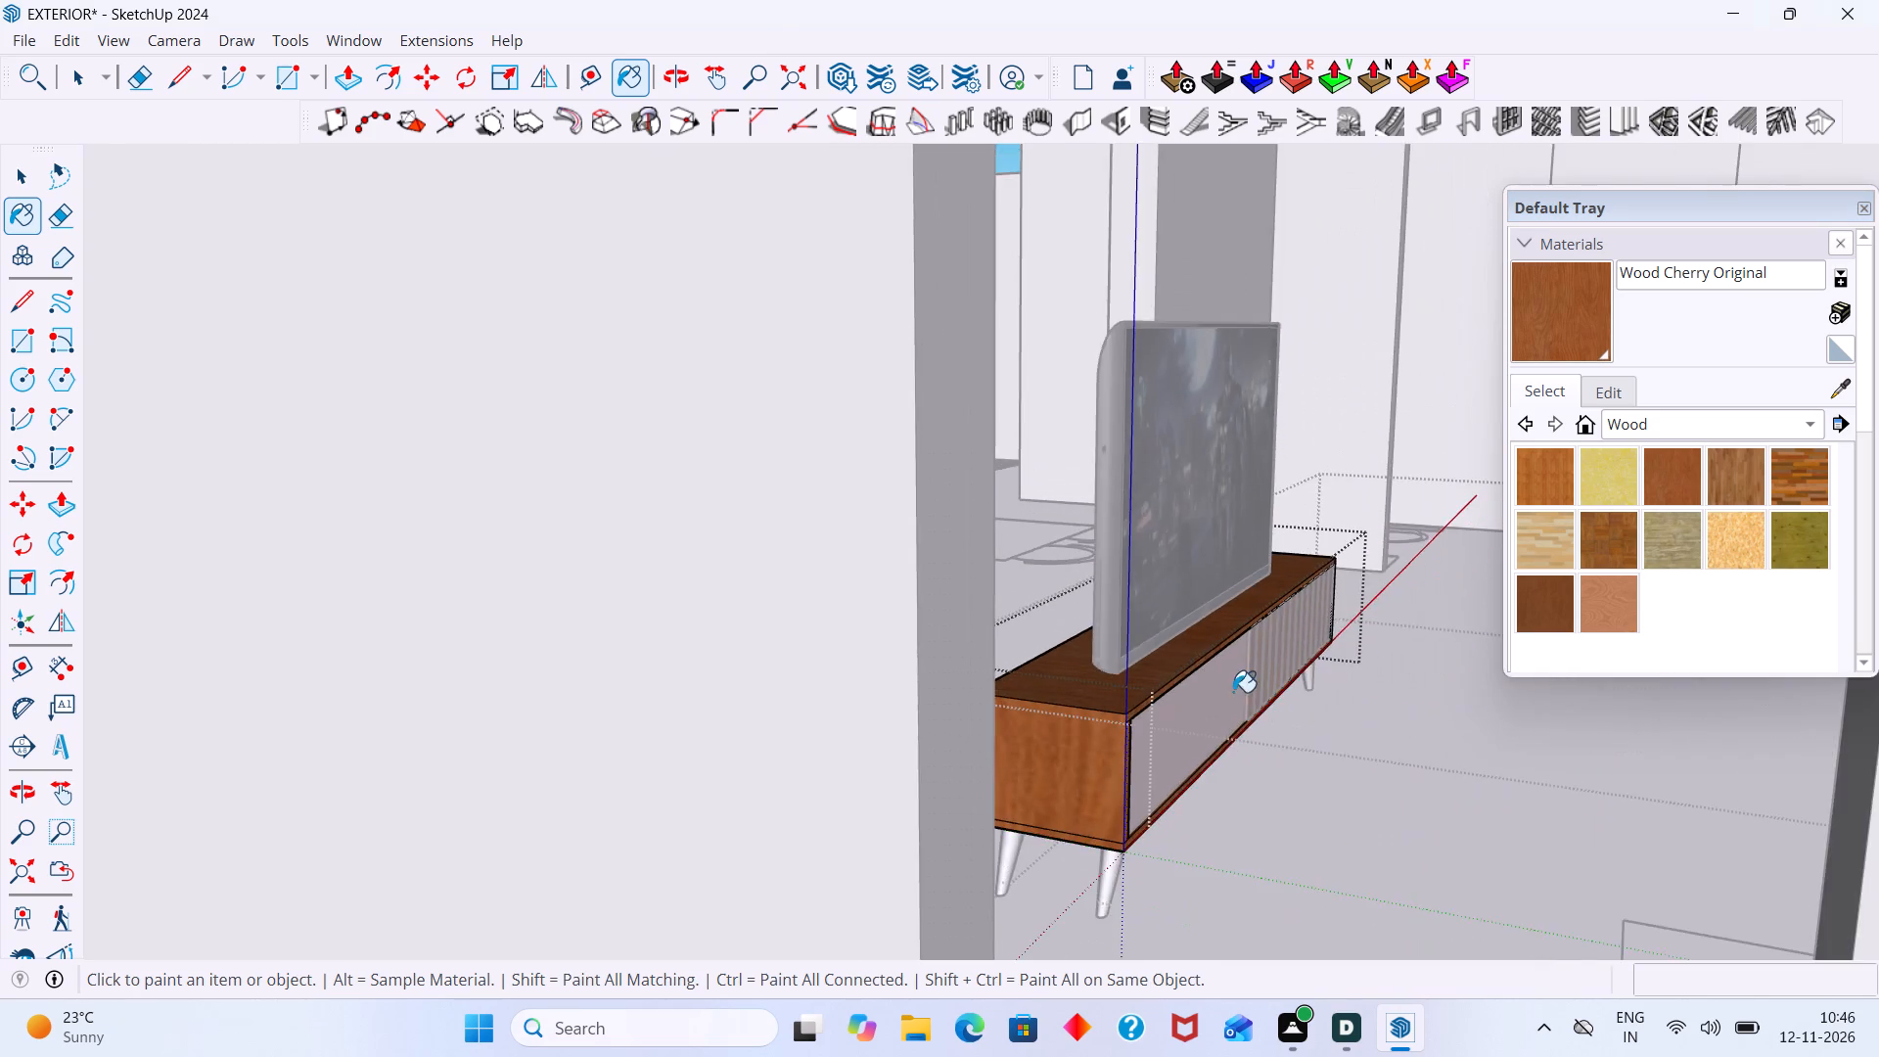
Paint the TV unit's opposite end face, its top strip and the adjoining front frame edge with Wood Cherry Original.
{"action": "middle_click_drag", "start_coordinate": [1233, 692], "coordinate": [819, 689]}
{"action": "scroll", "coordinate": [817, 666], "scroll_direction": "down", "scroll_amount": 3}
{"action": "left_click", "coordinate": [32, 872]}
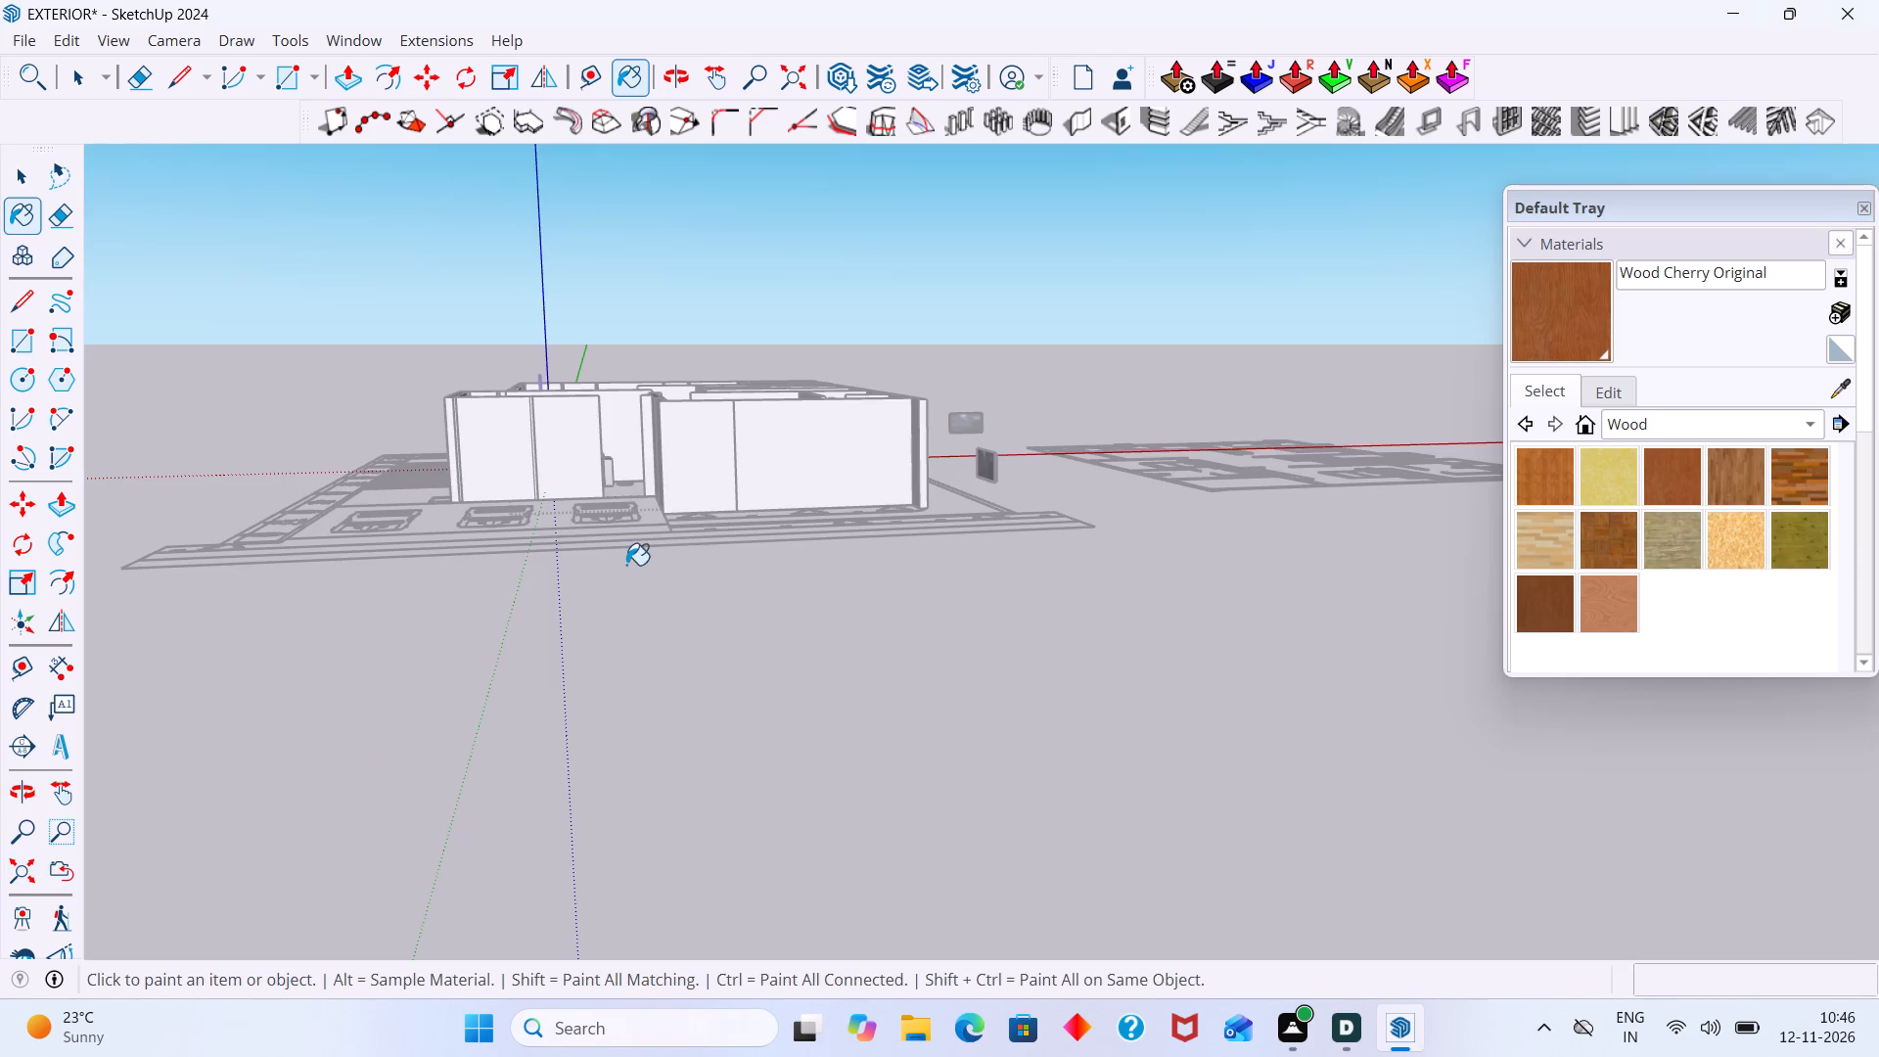
{"action": "middle_click_drag", "start_coordinate": [673, 519], "coordinate": [731, 705]}
{"action": "scroll", "coordinate": [753, 652], "scroll_direction": "down", "scroll_amount": 6}
{"action": "middle_click_drag", "start_coordinate": [756, 585], "coordinate": [940, 785], "text": "shift"}
{"action": "scroll", "coordinate": [923, 587], "scroll_direction": "up", "scroll_amount": 2}
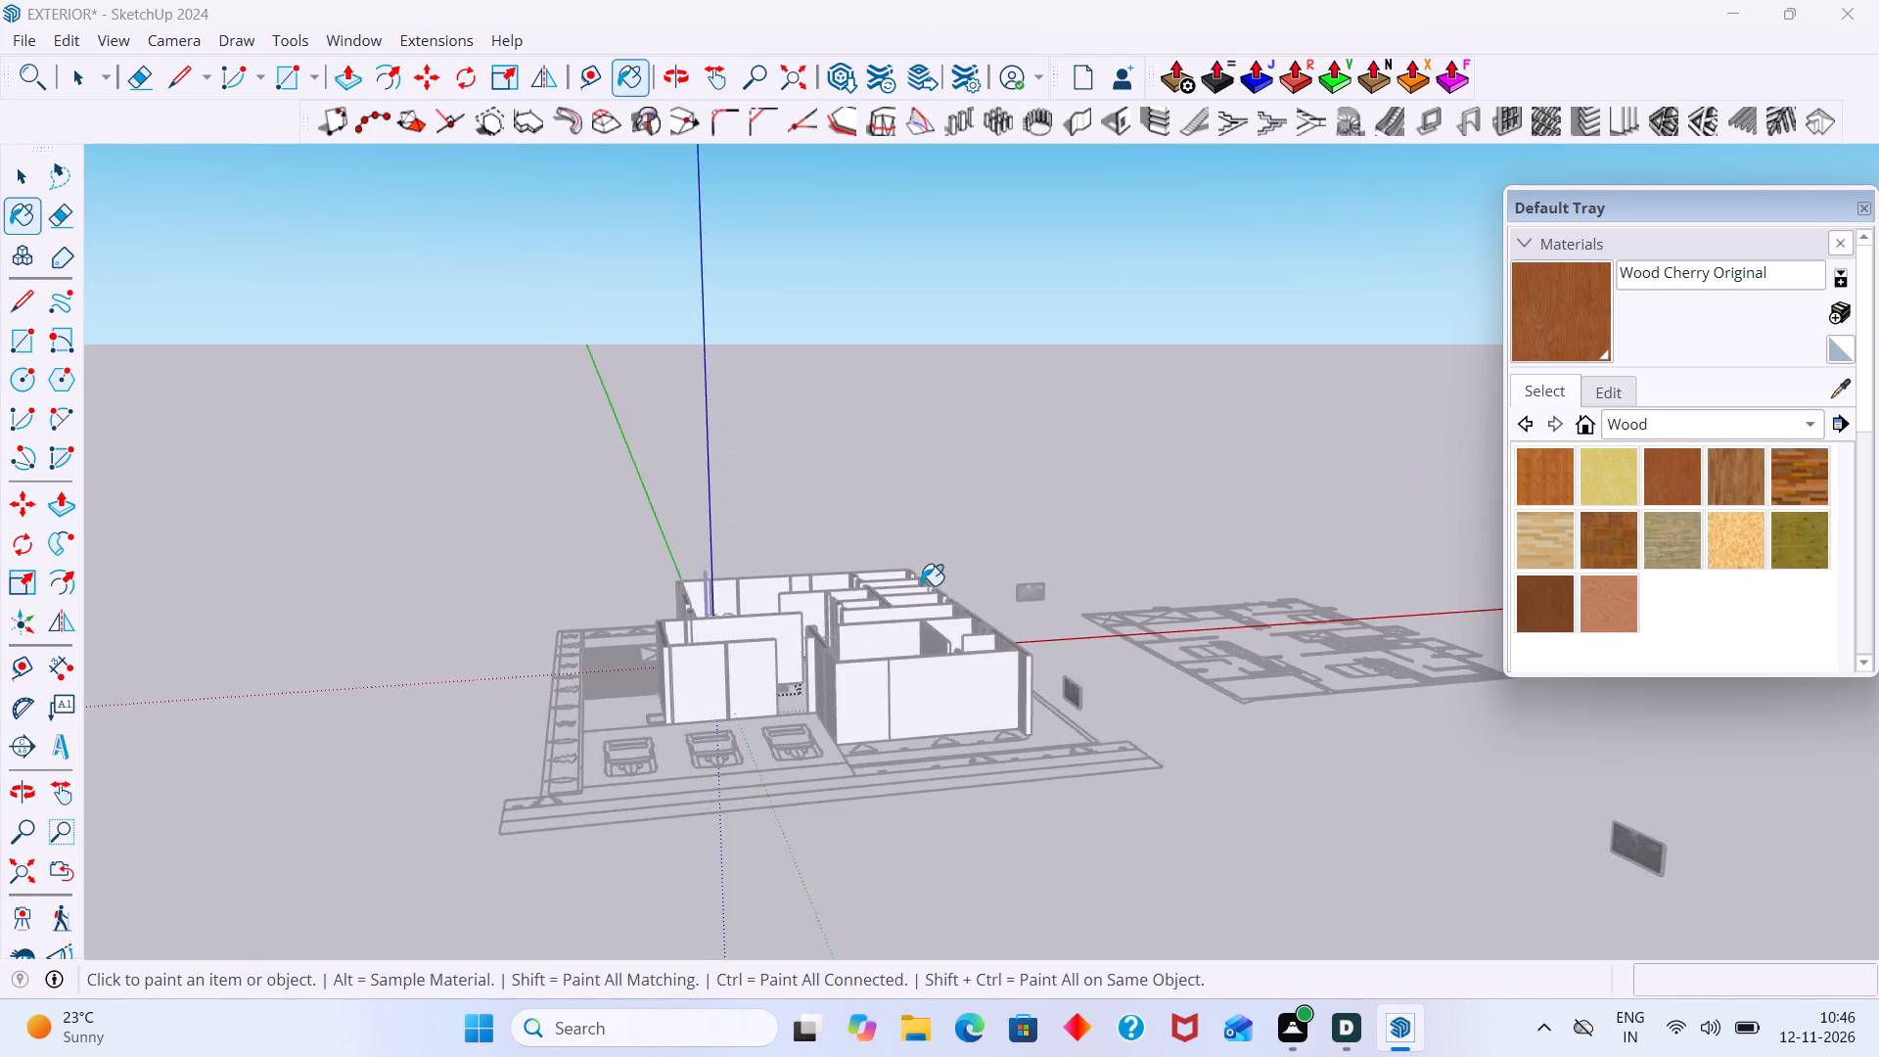
{"action": "scroll", "coordinate": [921, 585], "scroll_direction": "up", "scroll_amount": 8}
{"action": "middle_click_drag", "start_coordinate": [742, 731], "coordinate": [753, 885]}
{"action": "scroll", "coordinate": [837, 740], "scroll_direction": "down", "scroll_amount": 5}
{"action": "middle_click_drag", "start_coordinate": [749, 783], "coordinate": [808, 626], "text": "shift"}
{"action": "middle_click_drag", "start_coordinate": [826, 634], "coordinate": [783, 665]}
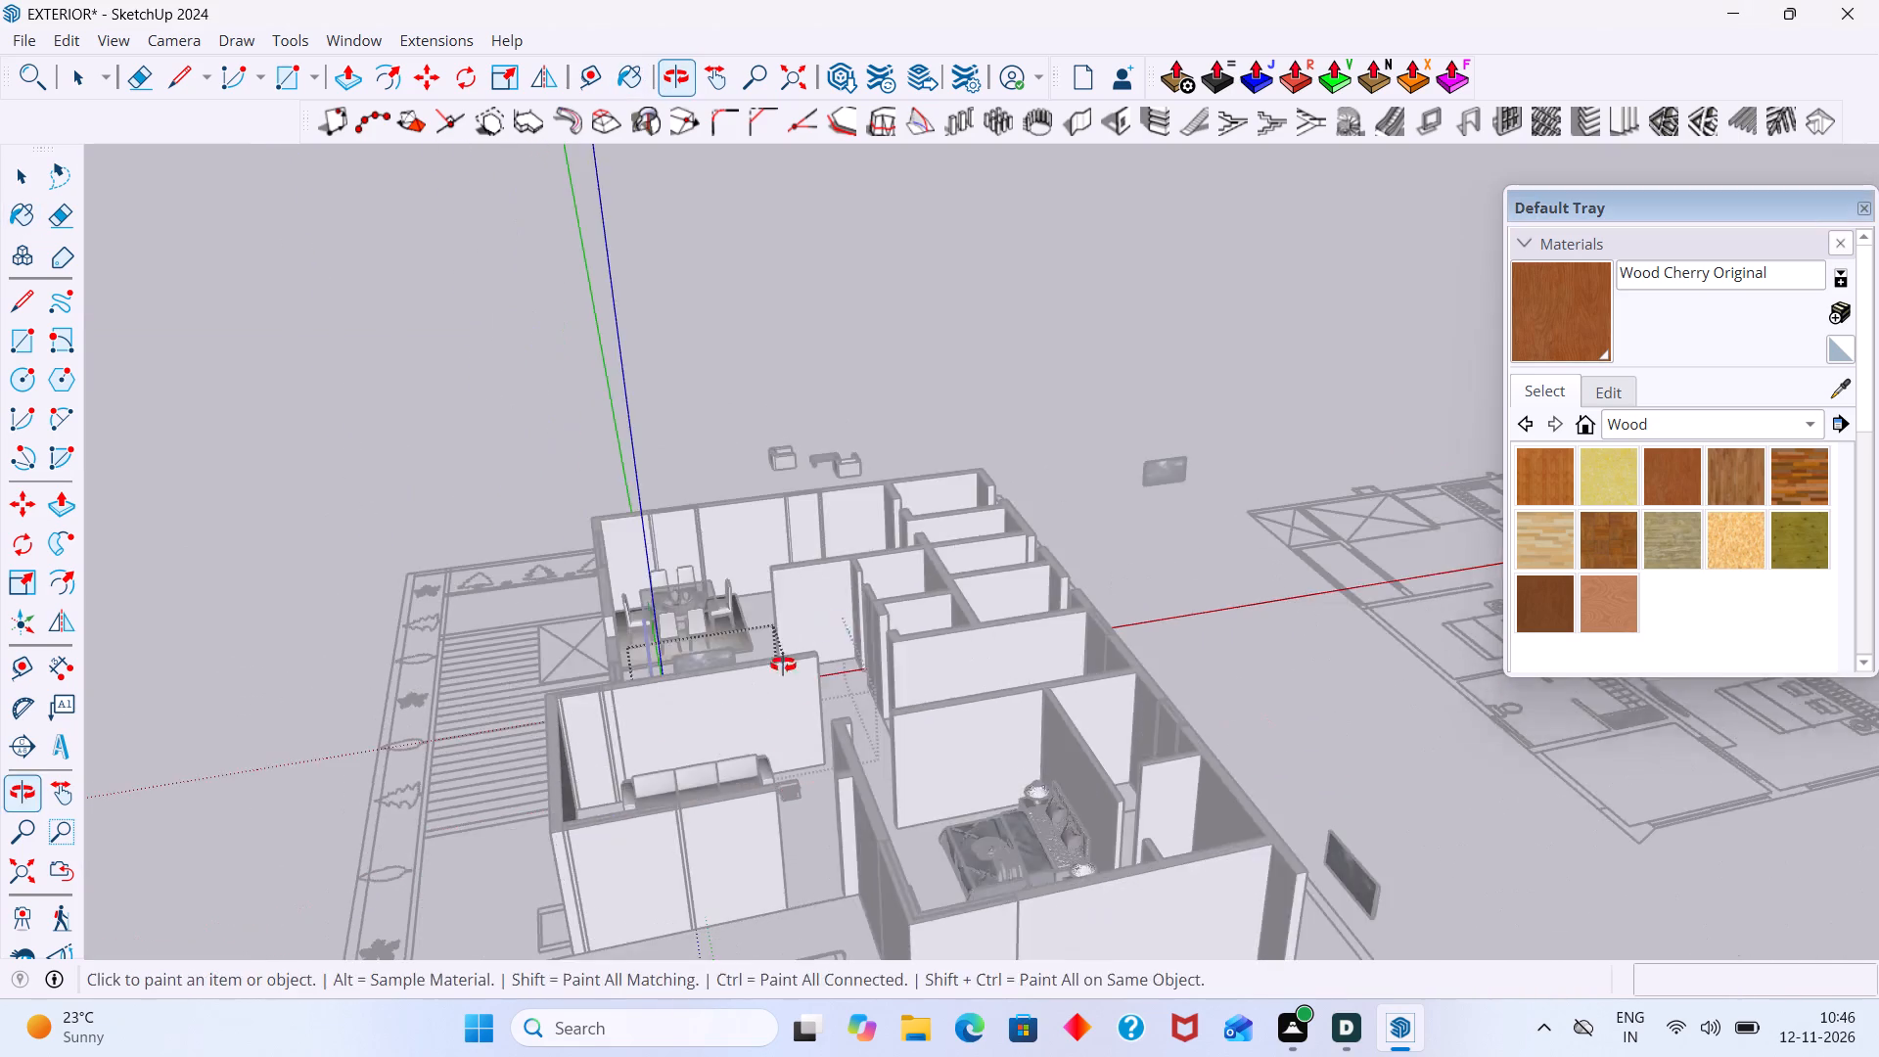
{"action": "middle_click_drag", "start_coordinate": [783, 665], "coordinate": [632, 742]}
{"action": "scroll", "coordinate": [867, 536], "scroll_direction": "up", "scroll_amount": 20}
{"action": "scroll", "coordinate": [867, 536], "scroll_direction": "up", "scroll_amount": 20}
{"action": "scroll", "coordinate": [867, 536], "scroll_direction": "up", "scroll_amount": 1}
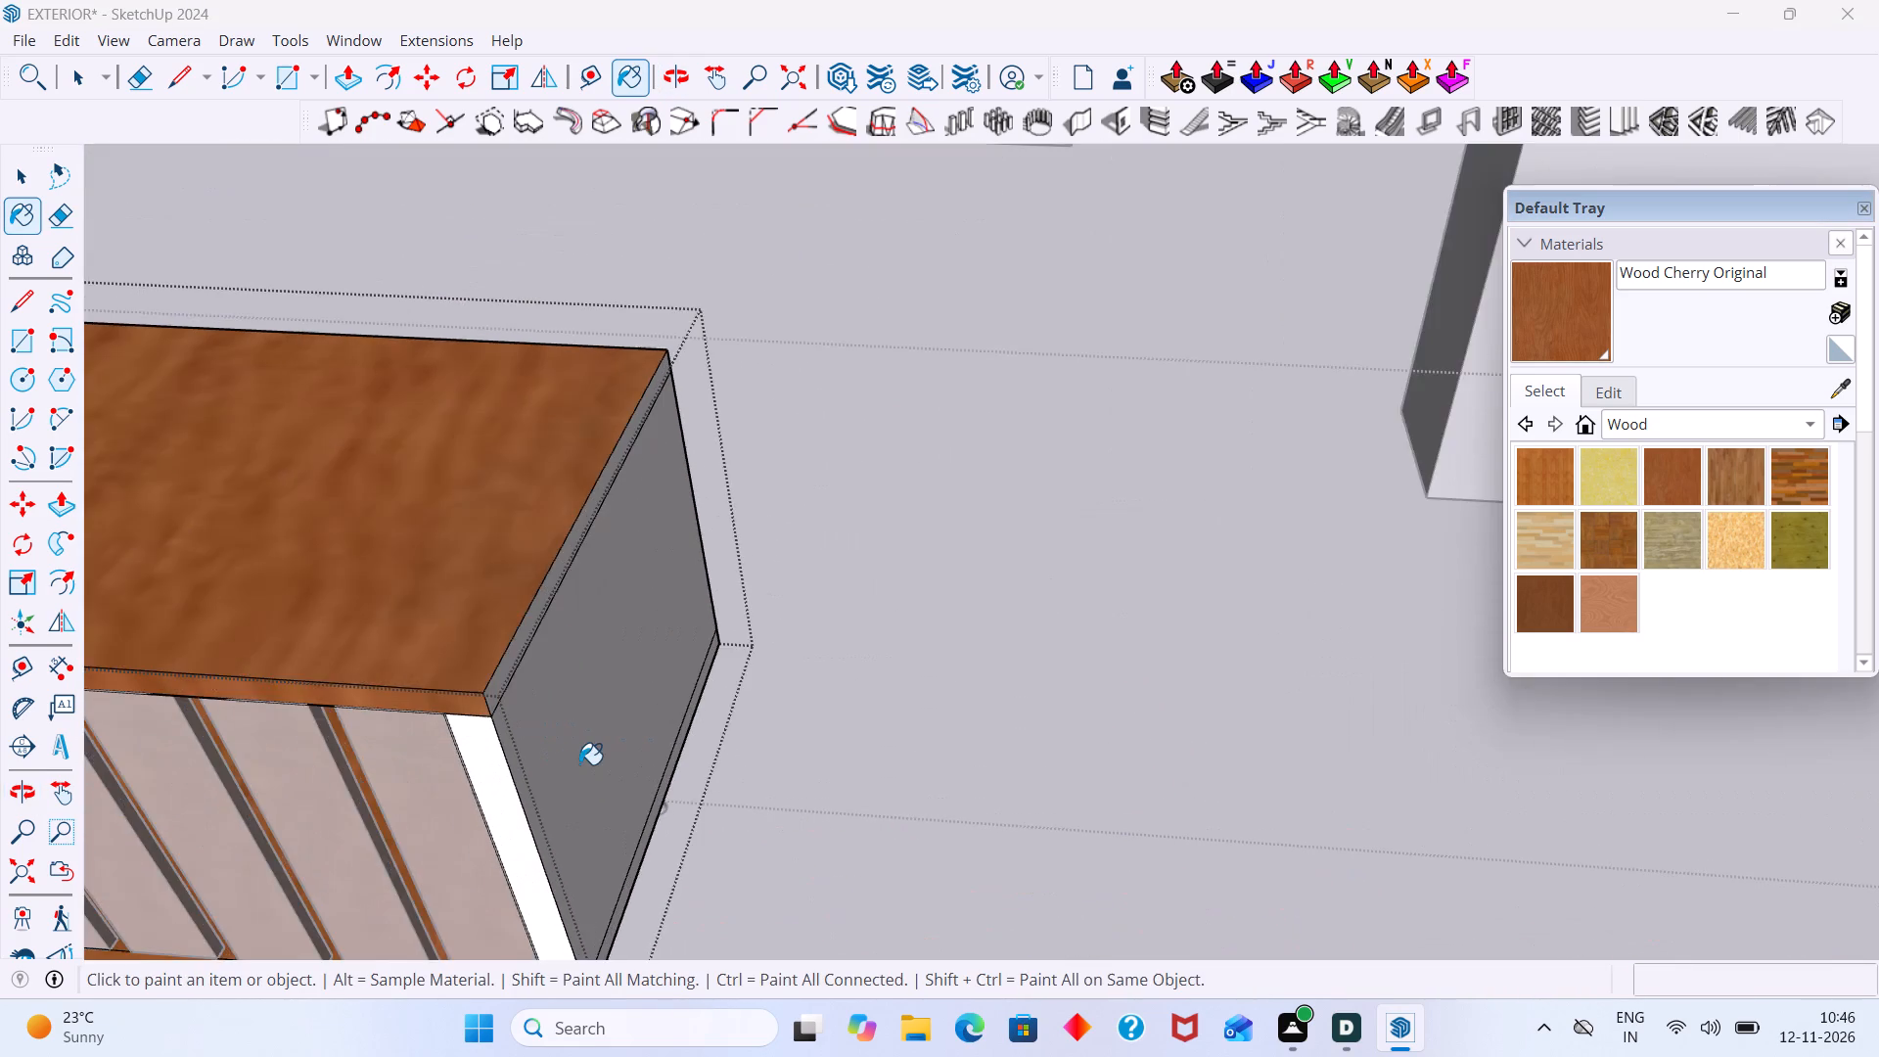
{"action": "scroll", "coordinate": [579, 764], "scroll_direction": "up", "scroll_amount": 4}
{"action": "left_click", "coordinate": [501, 703]}
{"action": "left_click", "coordinate": [458, 666]}
{"action": "left_click", "coordinate": [455, 756]}
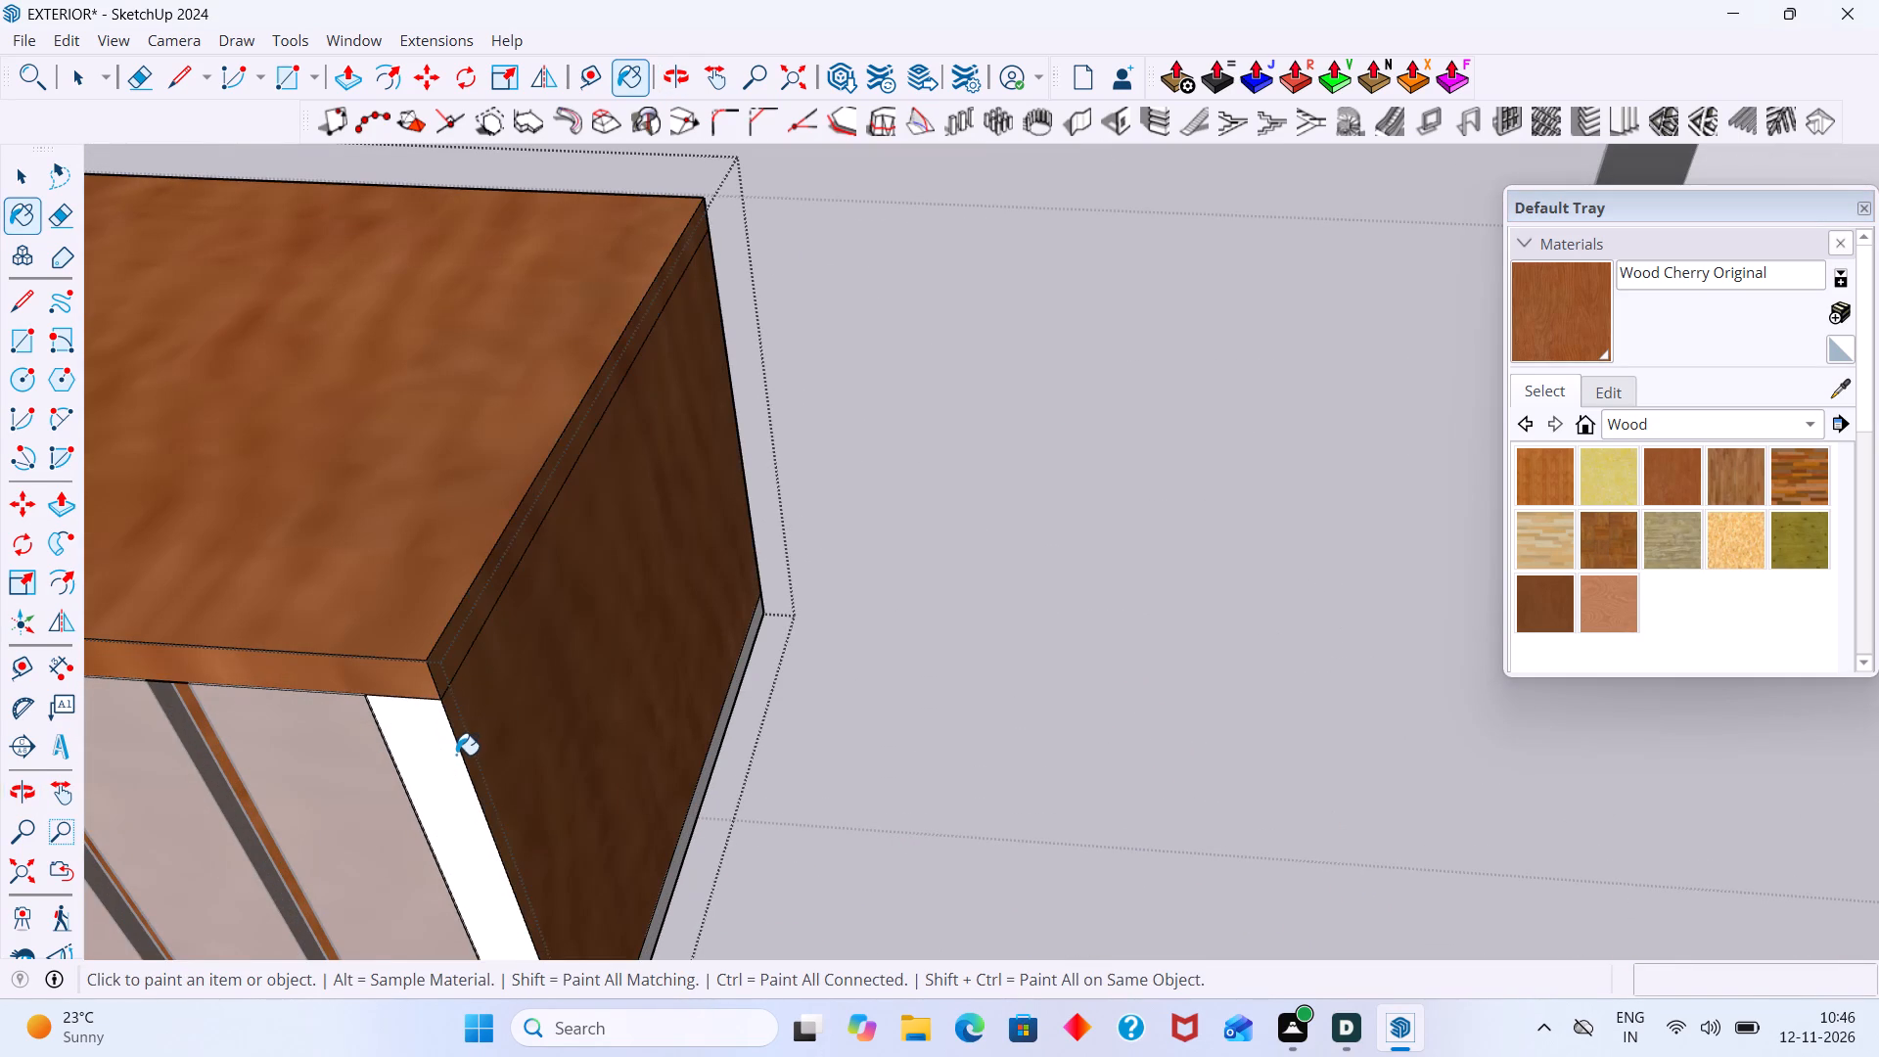
{"action": "scroll", "coordinate": [449, 752], "scroll_direction": "up", "scroll_amount": 1}
{"action": "scroll", "coordinate": [449, 752], "scroll_direction": "down", "scroll_amount": 14}
Paint the bottom edge strip of the TV unit's opposite end with Wood Cherry Original.
{"action": "middle_click_drag", "start_coordinate": [357, 652], "coordinate": [244, 702]}
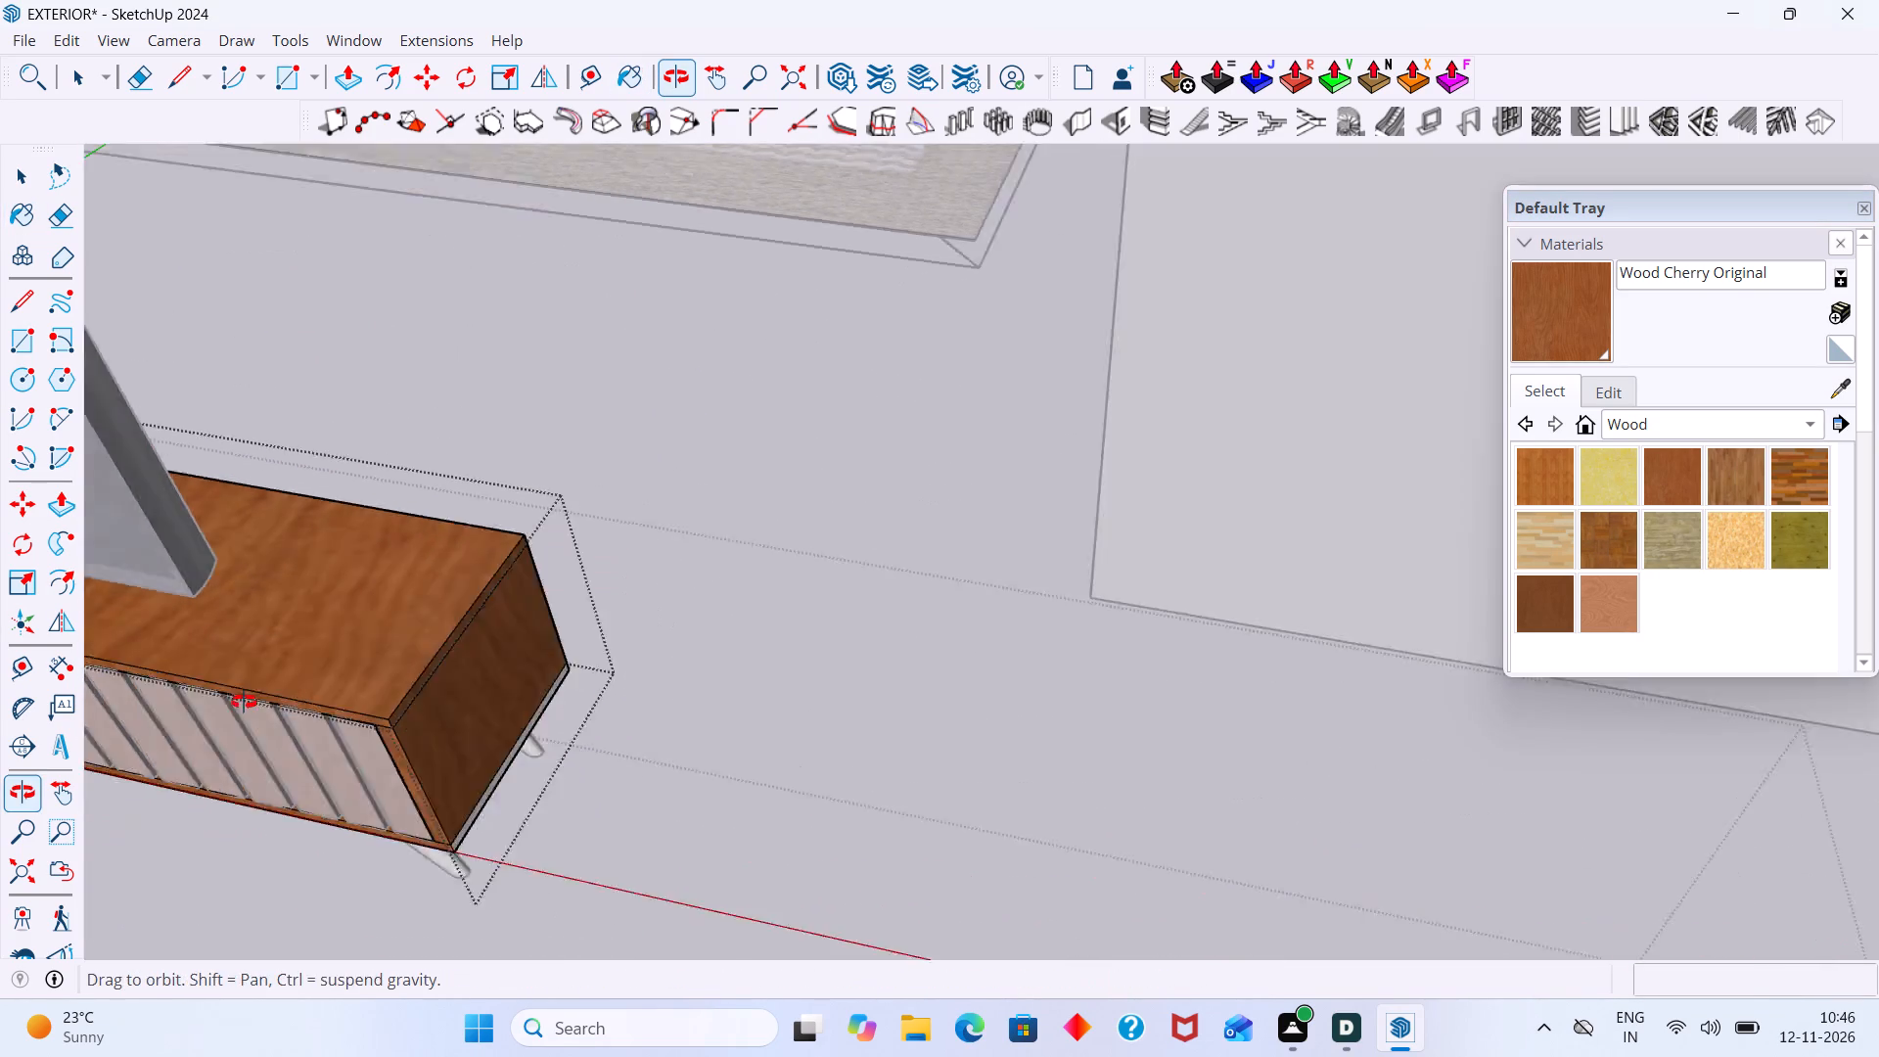
{"action": "middle_click_drag", "start_coordinate": [244, 702], "coordinate": [268, 664]}
{"action": "middle_click_drag", "start_coordinate": [423, 561], "coordinate": [352, 600]}
{"action": "scroll", "coordinate": [470, 527], "scroll_direction": "up", "scroll_amount": 18}
{"action": "left_click", "coordinate": [471, 627]}
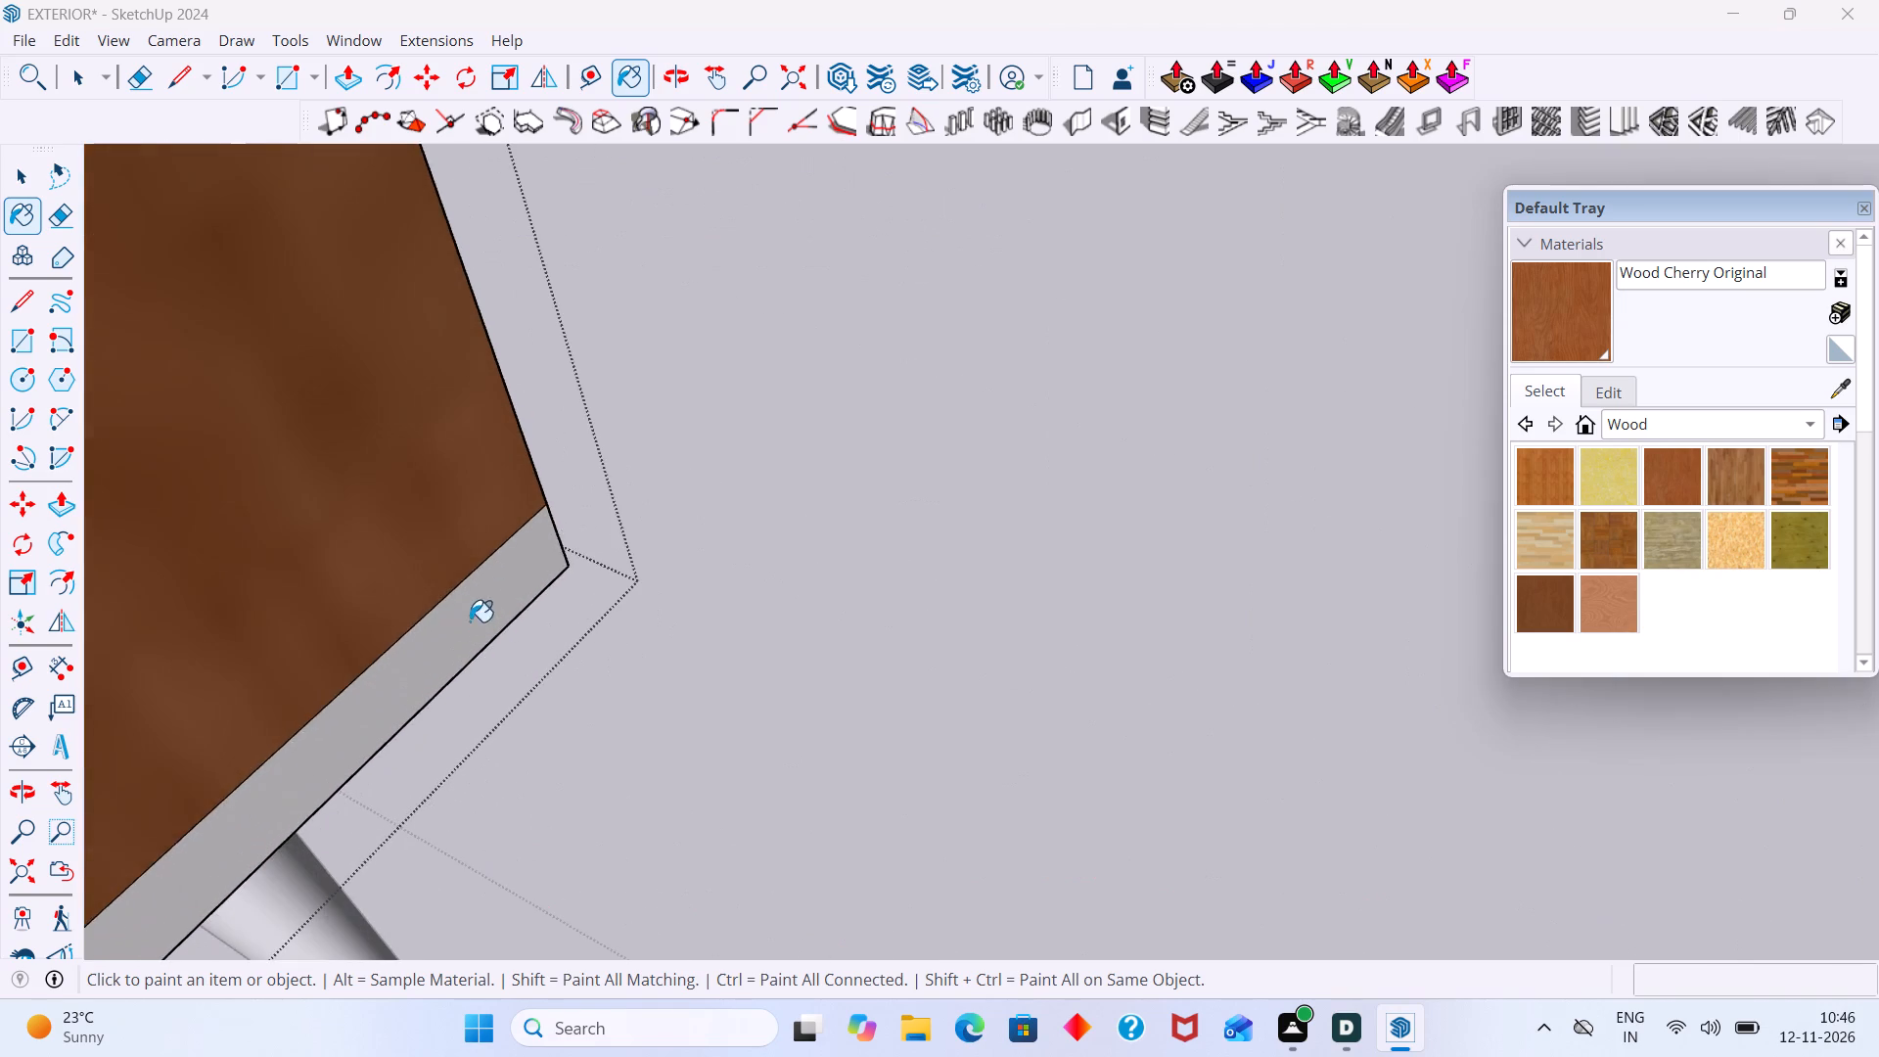
{"action": "scroll", "coordinate": [467, 620], "scroll_direction": "down", "scroll_amount": 20}
{"action": "scroll", "coordinate": [467, 620], "scroll_direction": "down", "scroll_amount": 5}
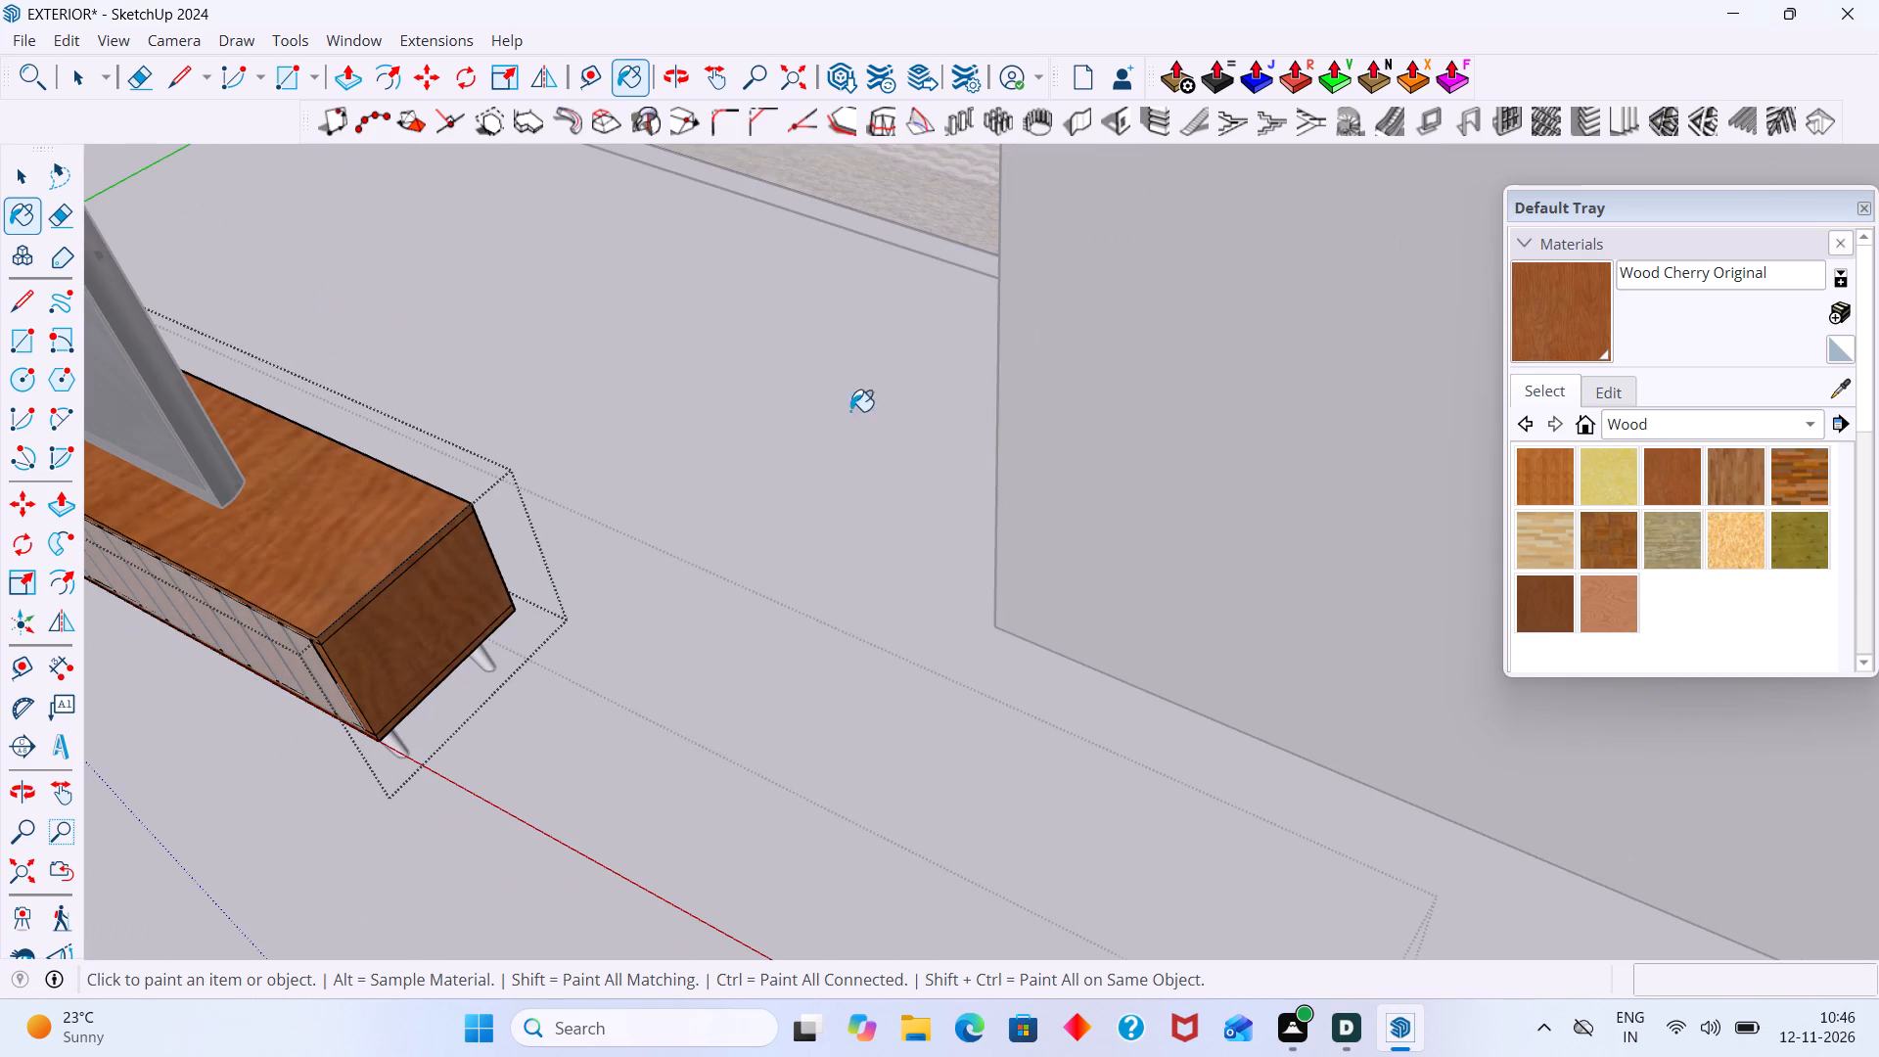
Paint the TV unit's back face and its upper edge strips with Wood Cherry Original.
{"action": "scroll", "coordinate": [789, 418], "scroll_direction": "down", "scroll_amount": 1}
{"action": "middle_click_drag", "start_coordinate": [757, 432], "coordinate": [529, 481]}
{"action": "scroll", "coordinate": [533, 337], "scroll_direction": "up", "scroll_amount": 12}
{"action": "middle_click_drag", "start_coordinate": [659, 295], "coordinate": [616, 309]}
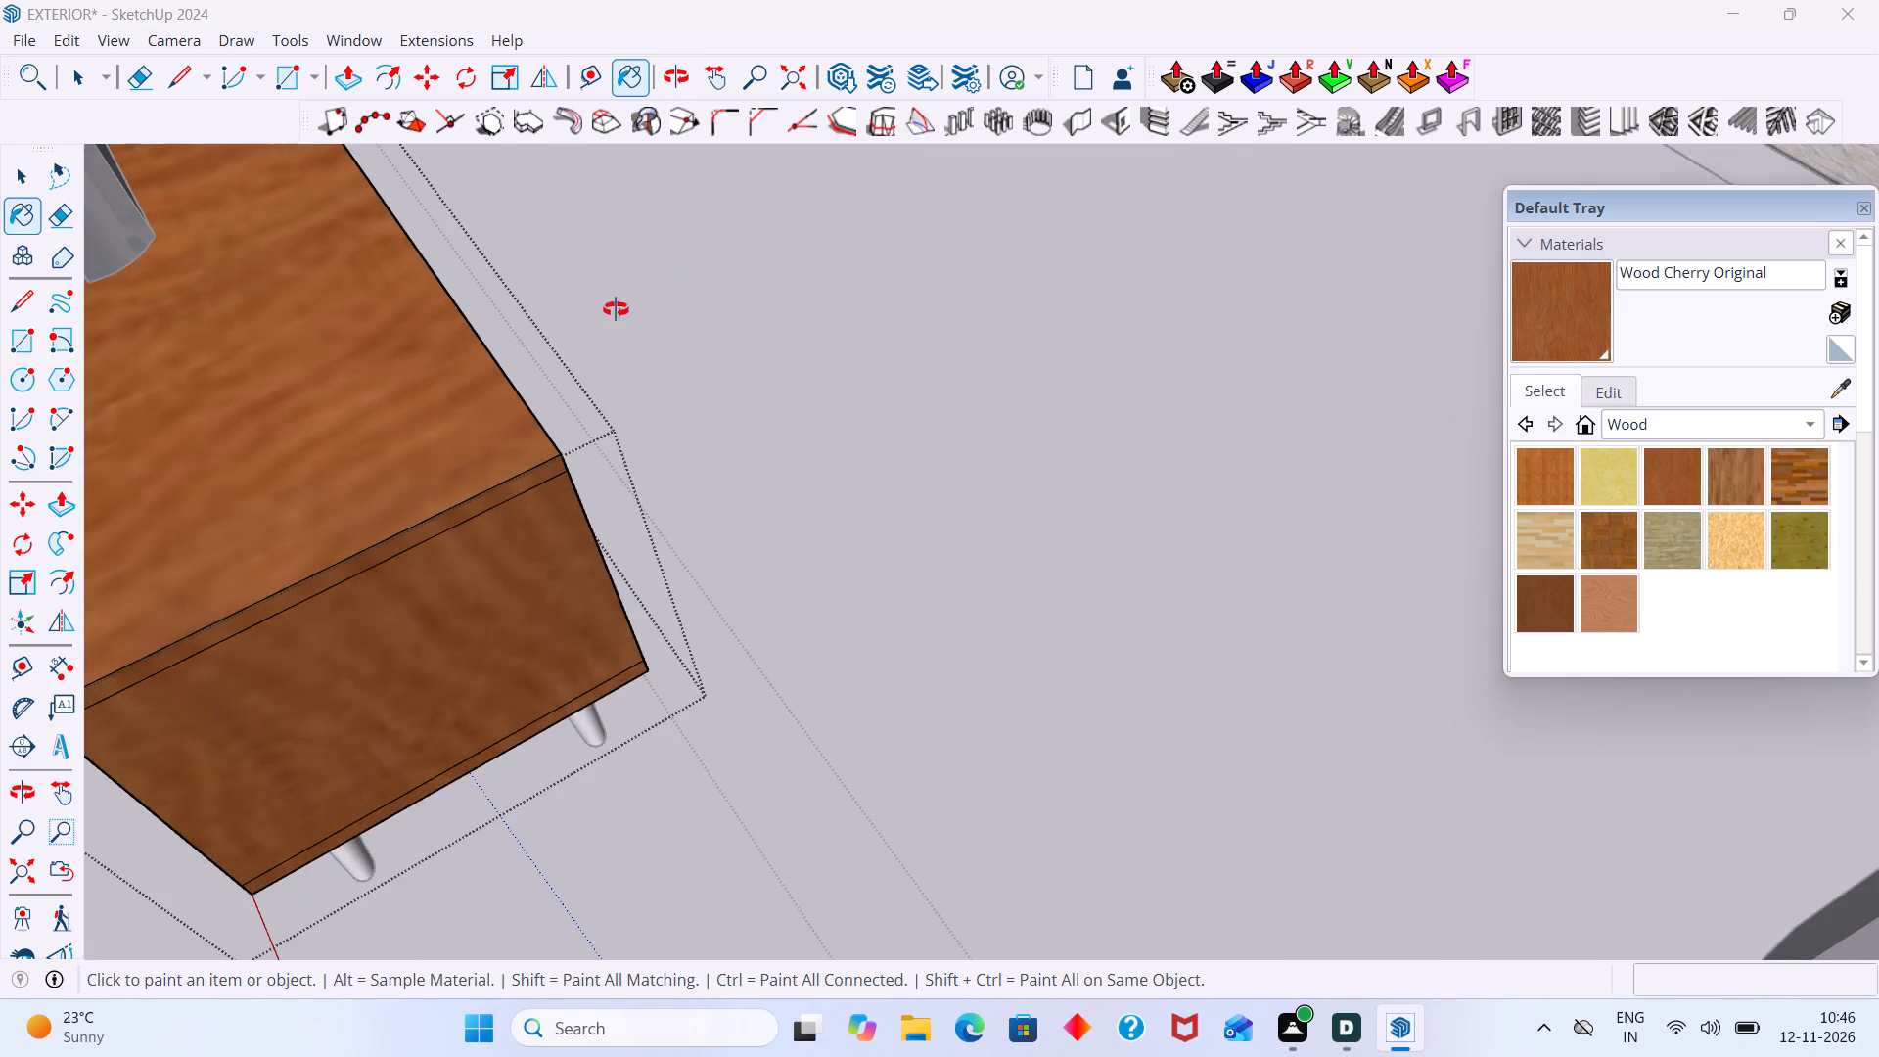
{"action": "middle_click_drag", "start_coordinate": [616, 309], "coordinate": [499, 290]}
{"action": "scroll", "coordinate": [479, 291], "scroll_direction": "up", "scroll_amount": 9}
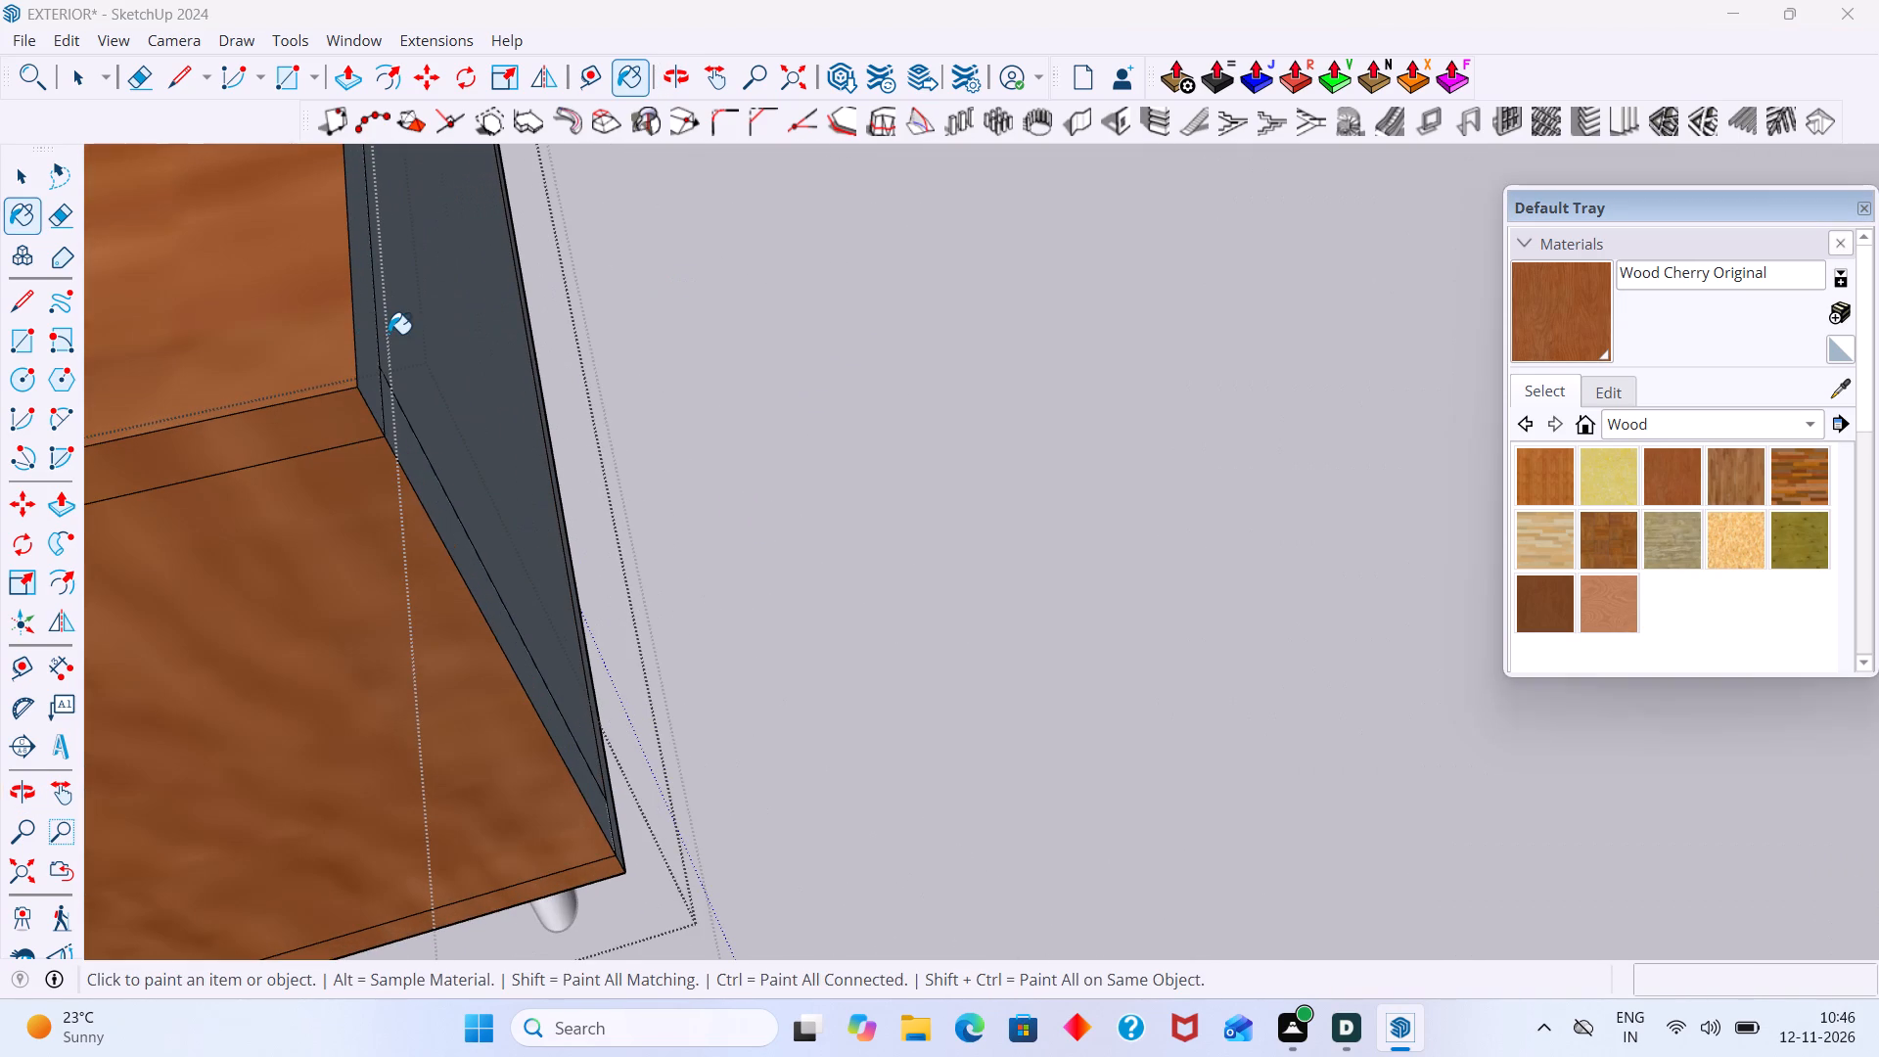
{"action": "left_click", "coordinate": [389, 334]}
{"action": "left_click", "coordinate": [357, 344]}
{"action": "left_click", "coordinate": [375, 354]}
{"action": "left_click", "coordinate": [402, 431]}
{"action": "scroll", "coordinate": [393, 413], "scroll_direction": "down", "scroll_amount": 4}
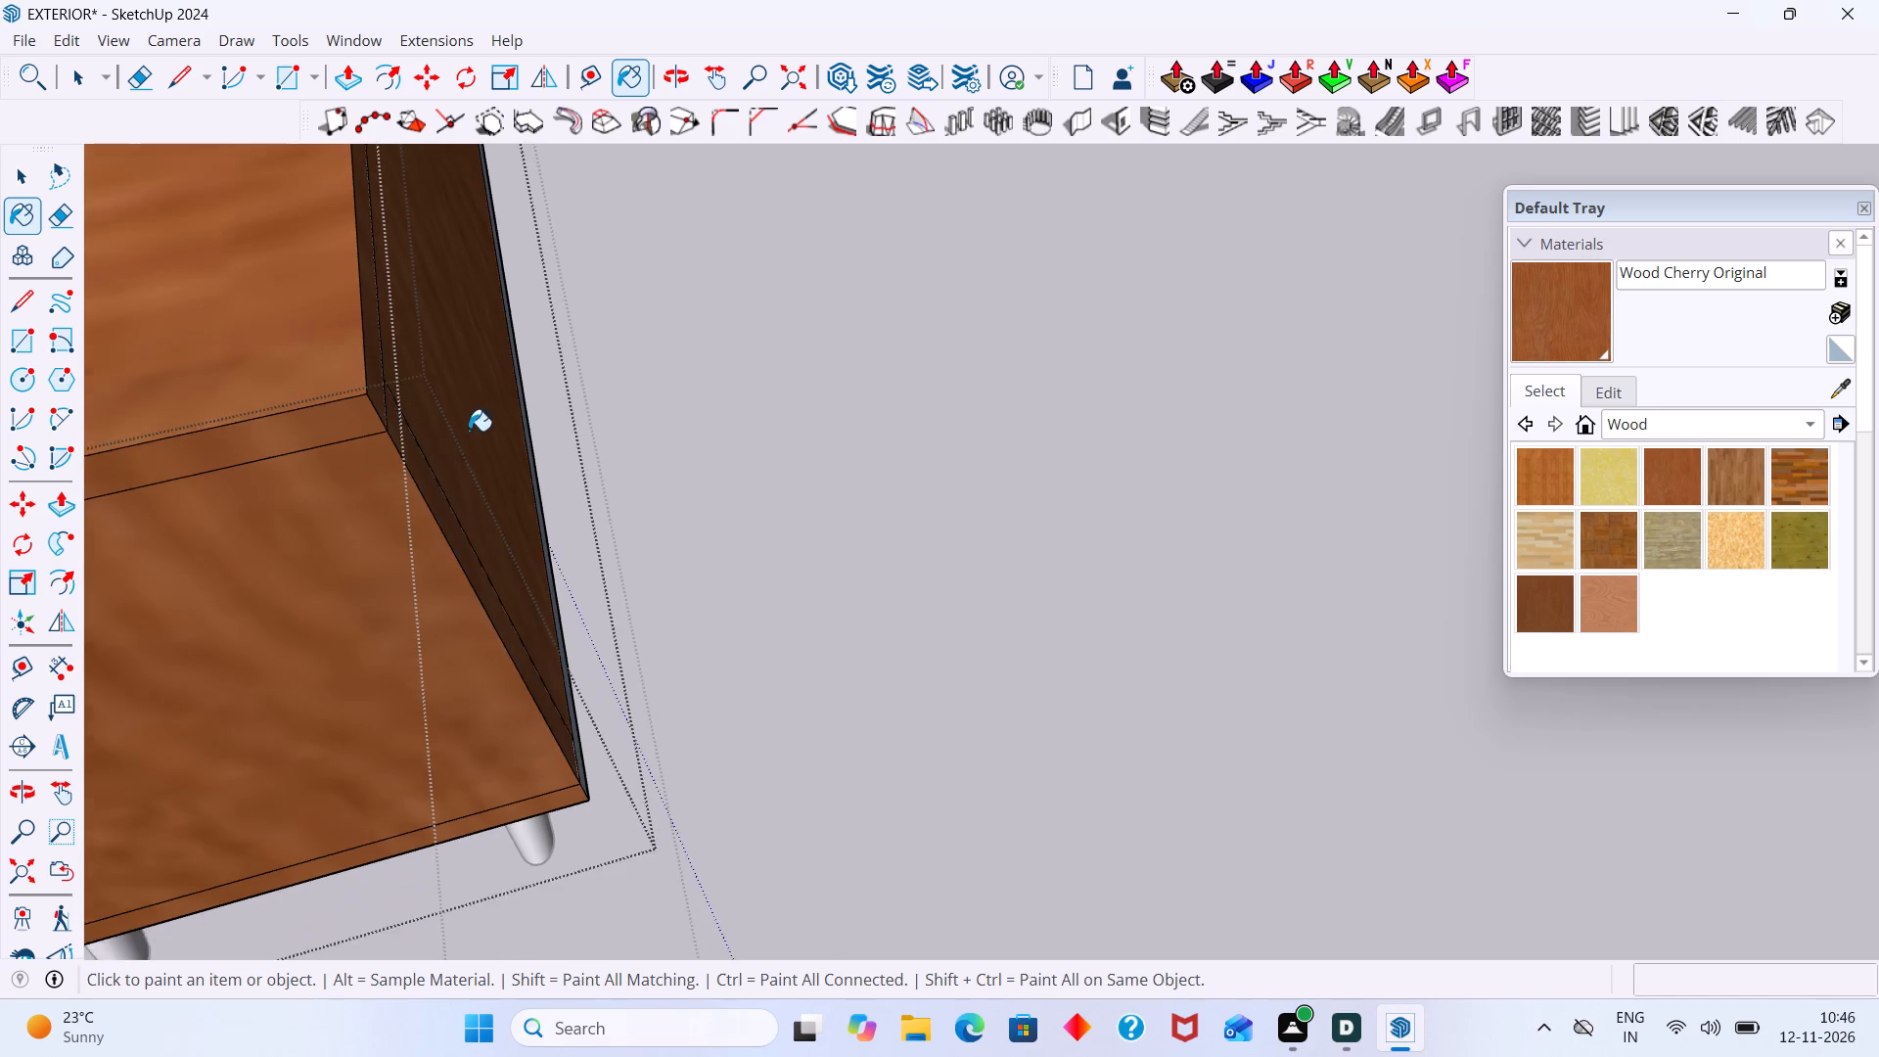
Paint the bottom edge strip along the TV unit's back with Wood Cherry Original.
{"action": "scroll", "coordinate": [469, 431], "scroll_direction": "down", "scroll_amount": 2}
{"action": "middle_click_drag", "start_coordinate": [502, 405], "coordinate": [404, 212]}
{"action": "scroll", "coordinate": [522, 448], "scroll_direction": "up", "scroll_amount": 7}
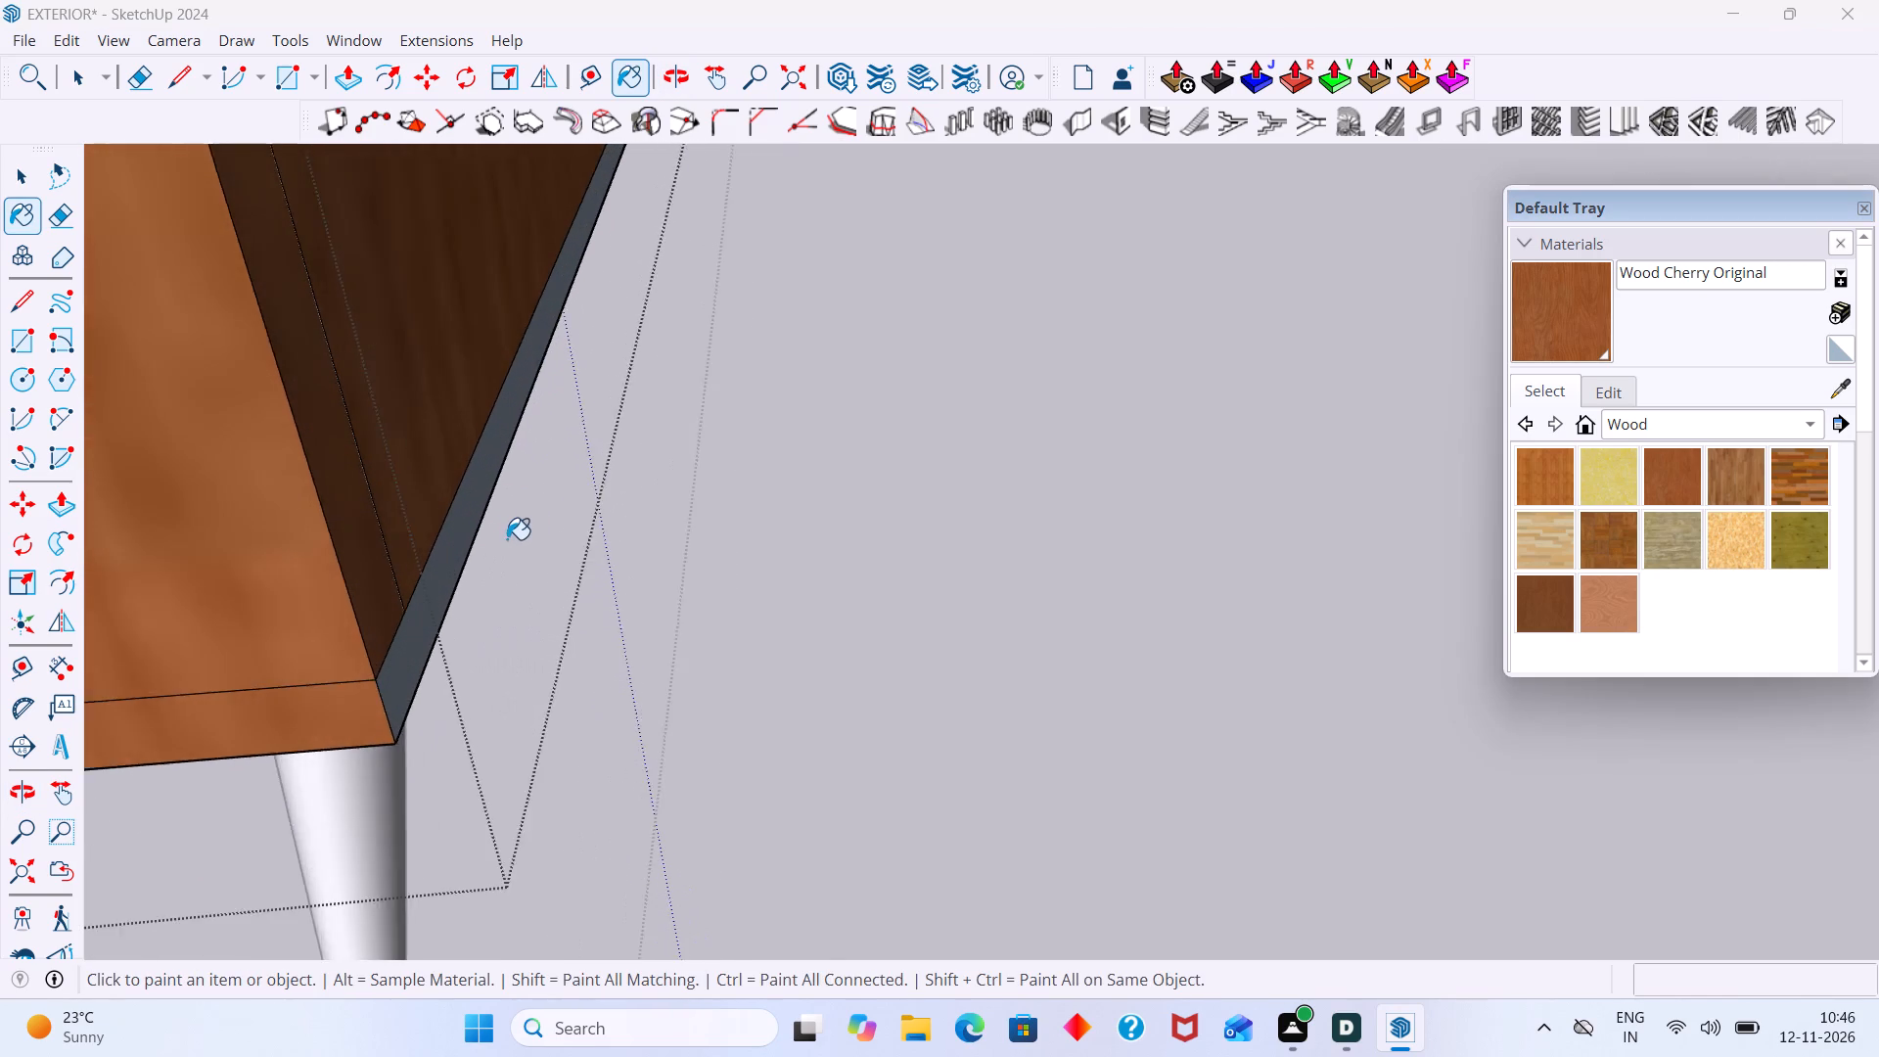
{"action": "scroll", "coordinate": [507, 539], "scroll_direction": "up", "scroll_amount": 2}
{"action": "left_click", "coordinate": [406, 503]}
{"action": "scroll", "coordinate": [412, 496], "scroll_direction": "up", "scroll_amount": 1}
{"action": "scroll", "coordinate": [412, 496], "scroll_direction": "down", "scroll_amount": 20}
{"action": "scroll", "coordinate": [412, 496], "scroll_direction": "down", "scroll_amount": 2}
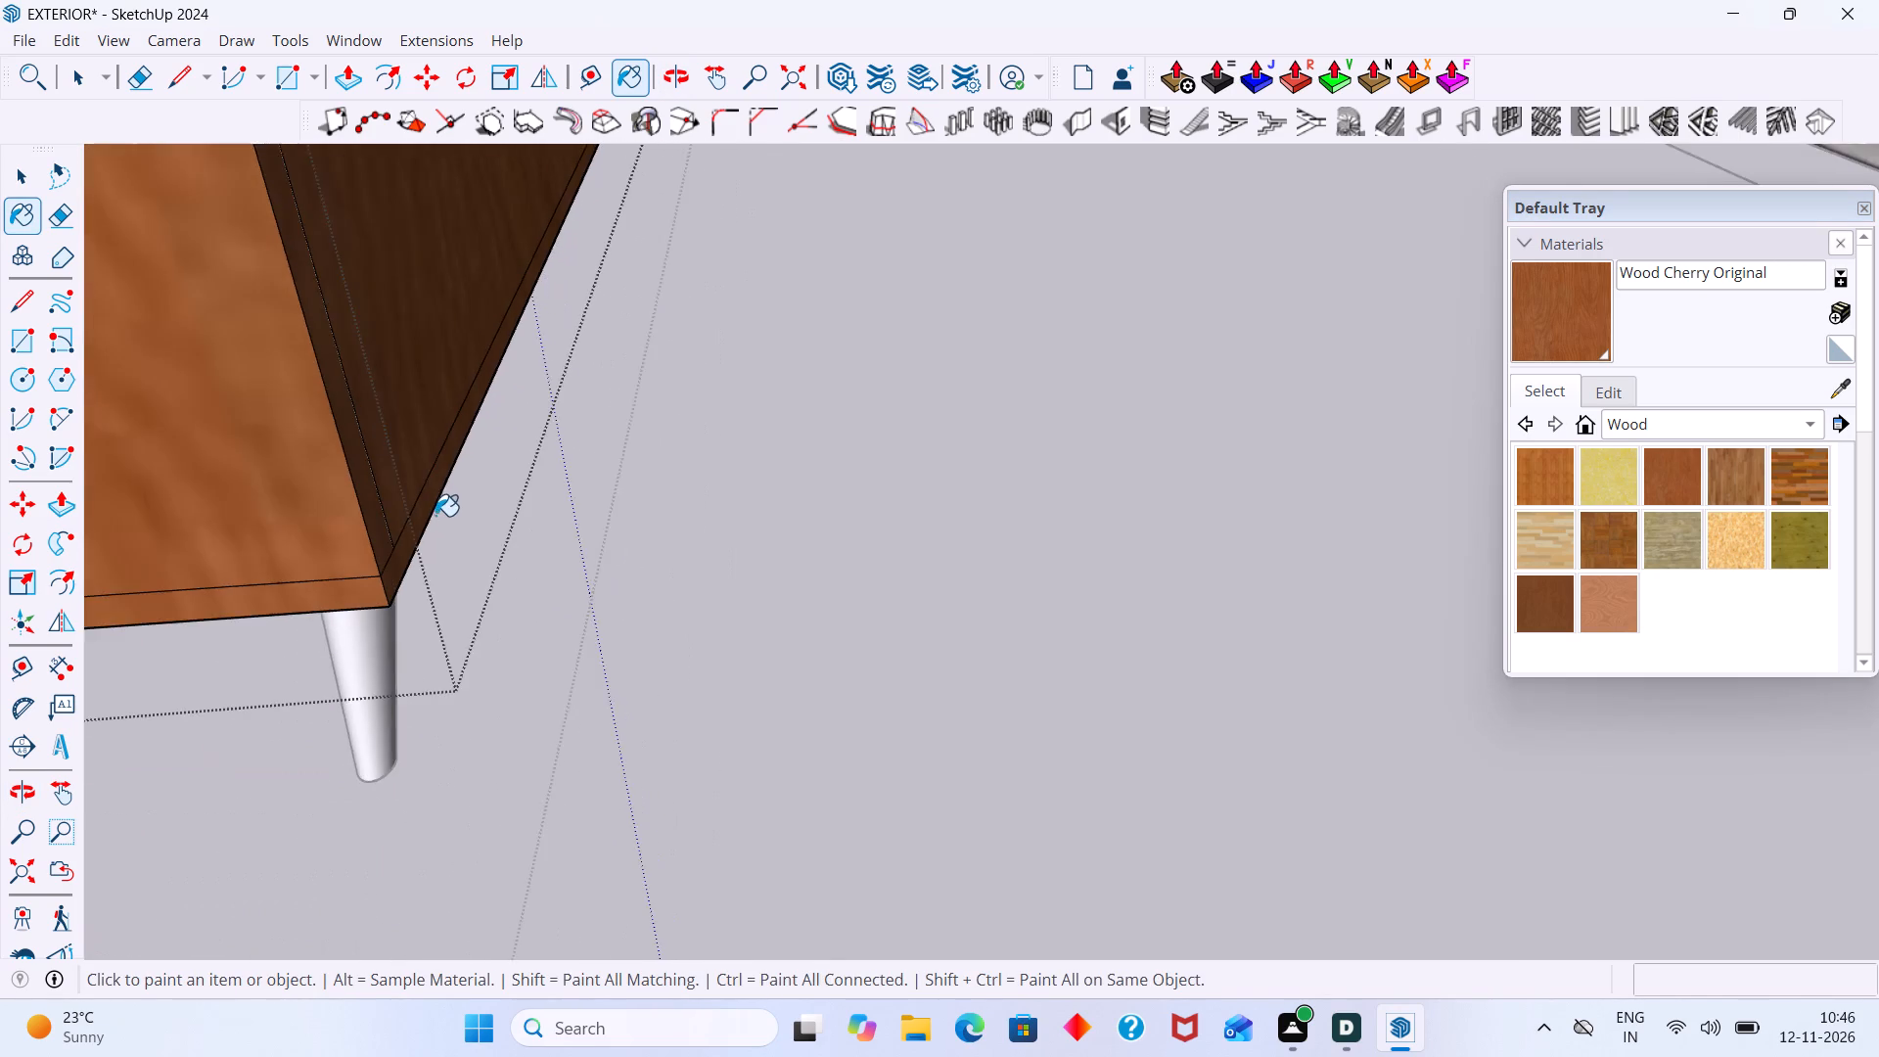
{"action": "scroll", "coordinate": [435, 516], "scroll_direction": "down", "scroll_amount": 16}
Exit the TV unit's component editing and return to the whole model.
{"action": "key", "text": "space"}
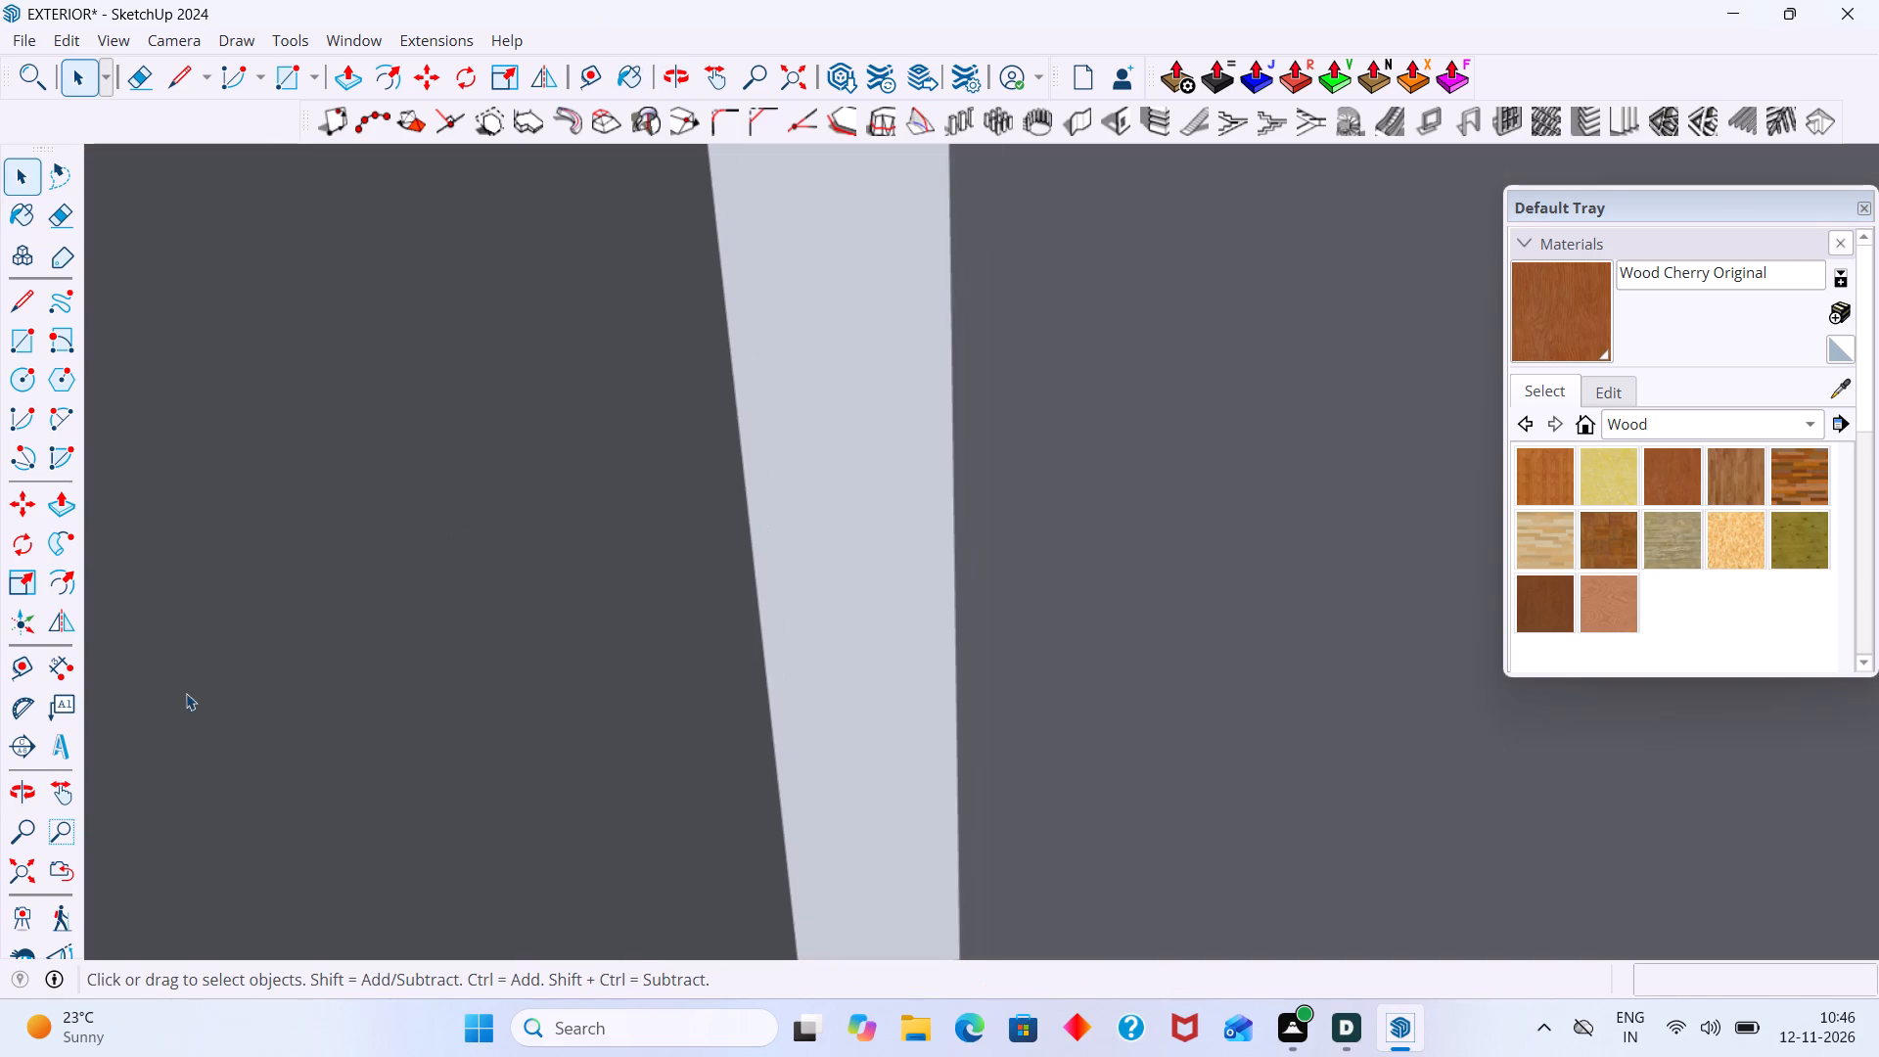
{"action": "left_click", "coordinate": [34, 870]}
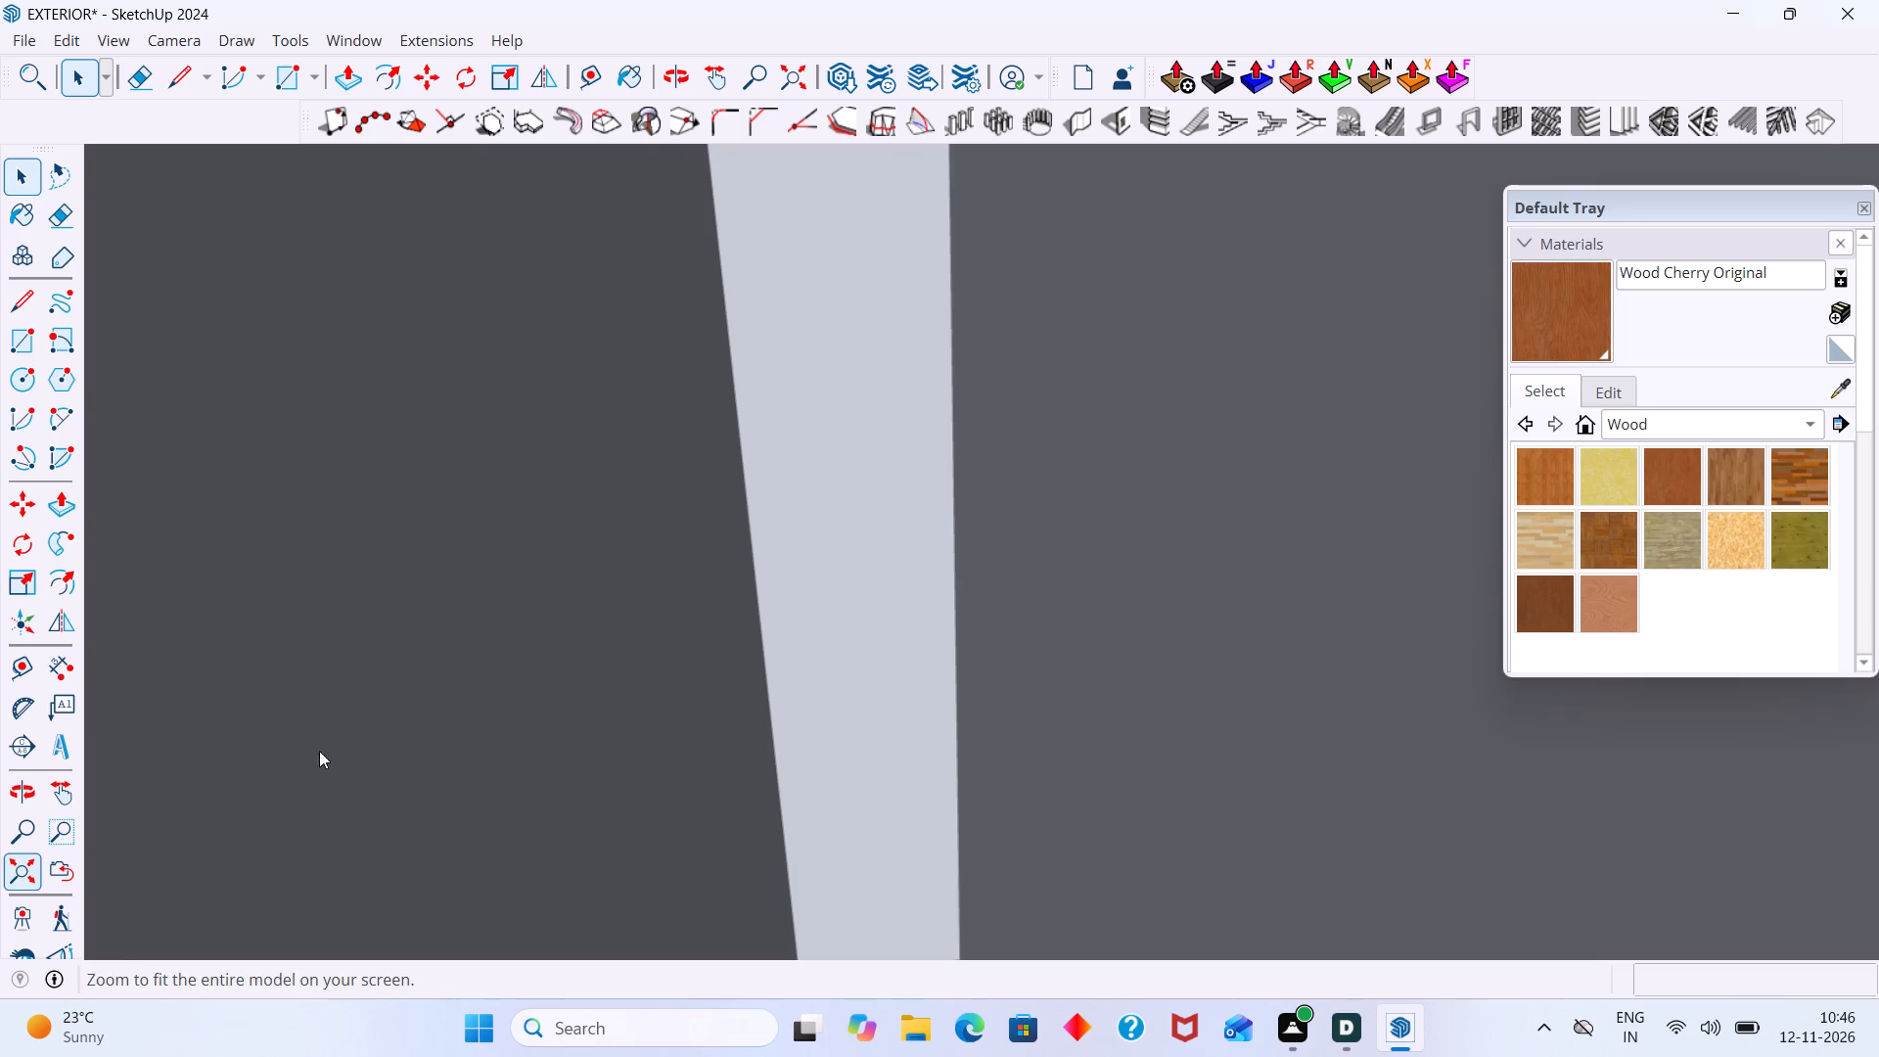
{"action": "scroll", "coordinate": [402, 669], "scroll_direction": "down", "scroll_amount": 6}
{"action": "key", "text": "space"}
{"action": "left_click", "coordinate": [436, 631]}
{"action": "scroll", "coordinate": [412, 635], "scroll_direction": "down", "scroll_amount": 4}
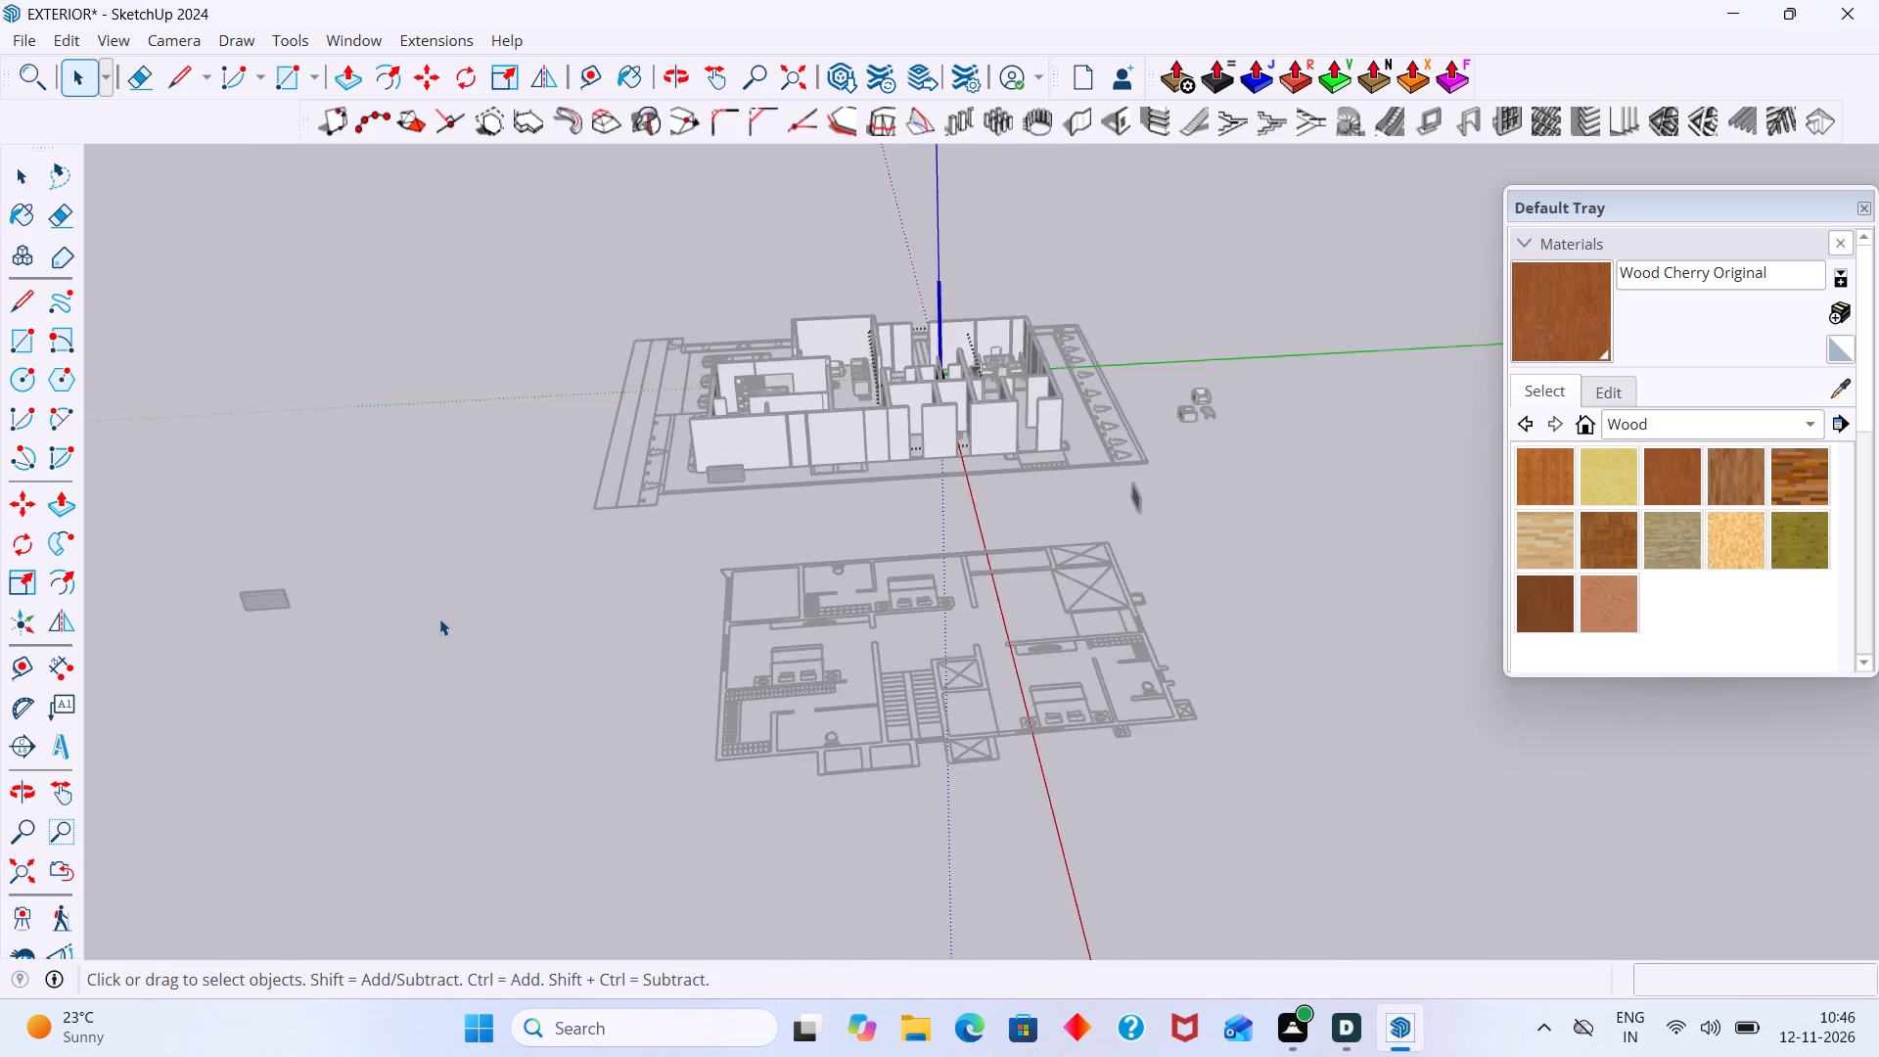
{"action": "scroll", "coordinate": [439, 619], "scroll_direction": "down", "scroll_amount": 5}
{"action": "key", "text": "Escape"}
Examine the furnished rooms from several sides and check for leftover objects around the house.
{"action": "scroll", "coordinate": [688, 517], "scroll_direction": "up", "scroll_amount": 7}
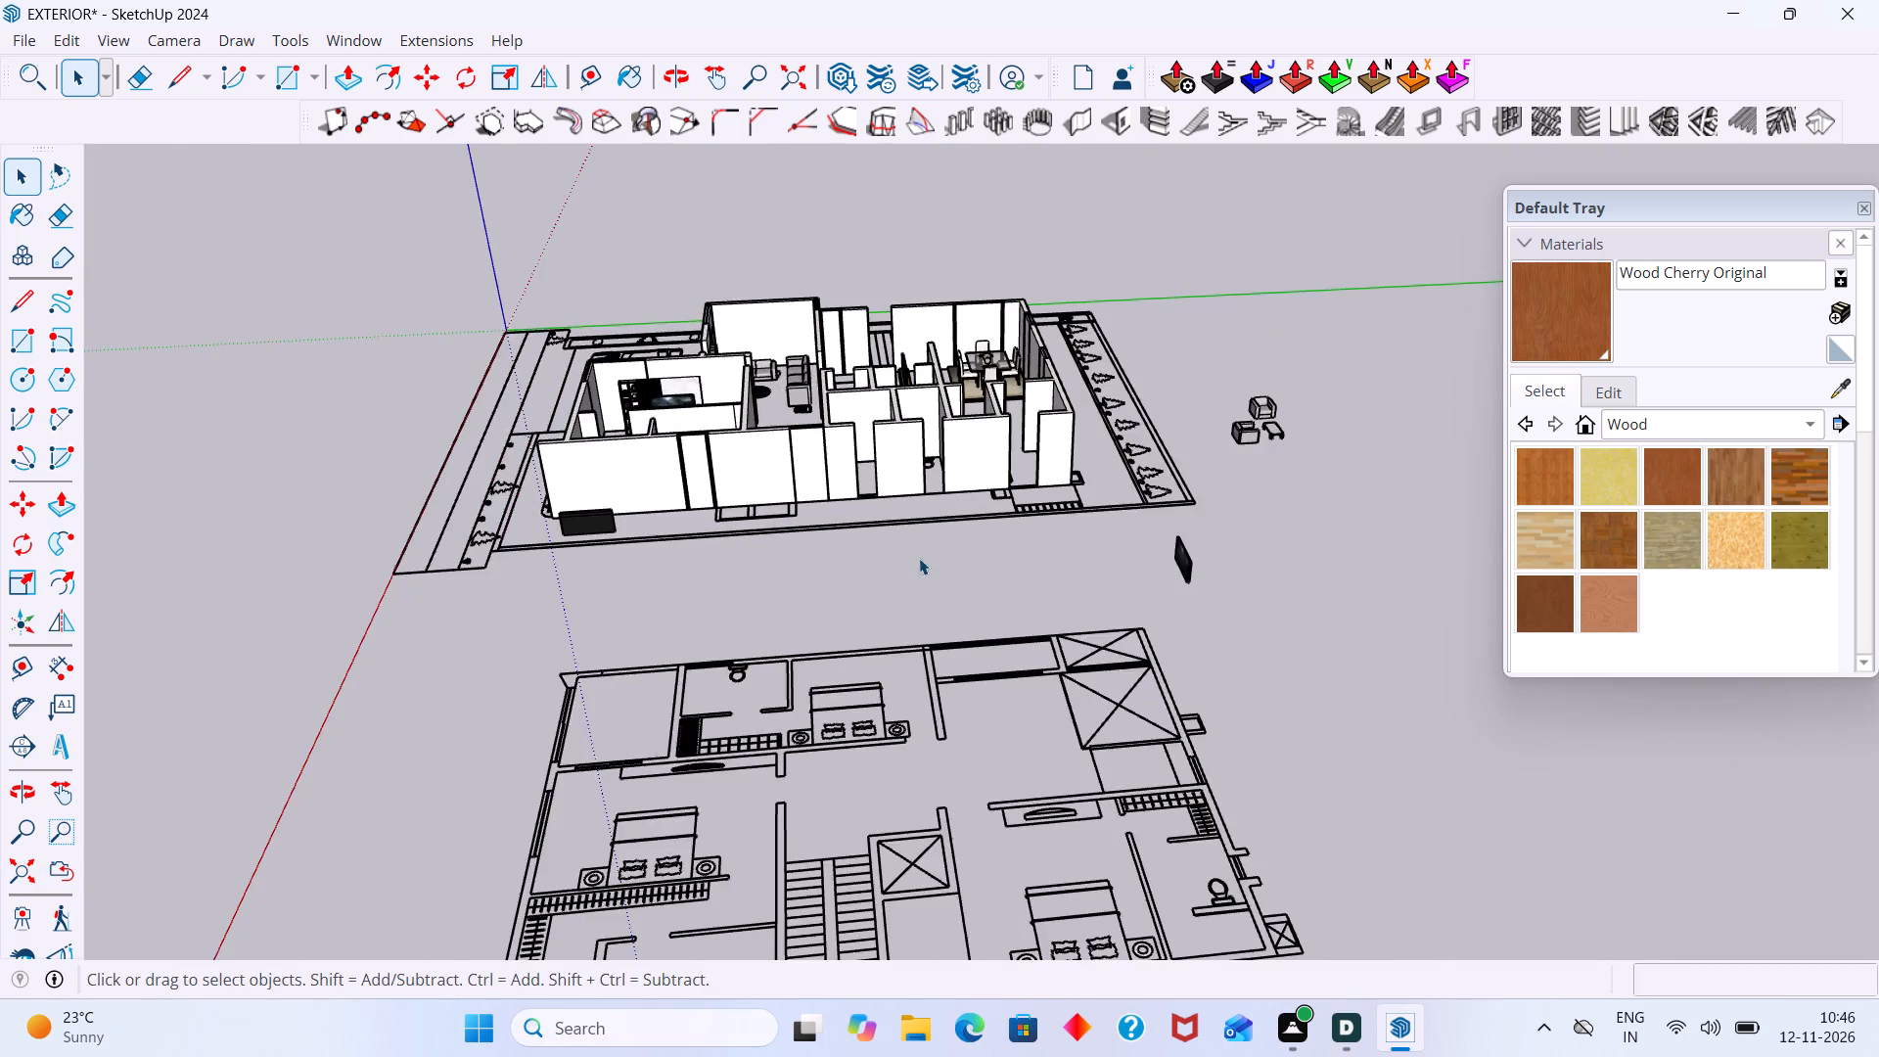
{"action": "scroll", "coordinate": [928, 592], "scroll_direction": "up", "scroll_amount": 1}
{"action": "middle_click_drag", "start_coordinate": [928, 592], "coordinate": [1126, 595]}
{"action": "scroll", "coordinate": [338, 644], "scroll_direction": "up", "scroll_amount": 20}
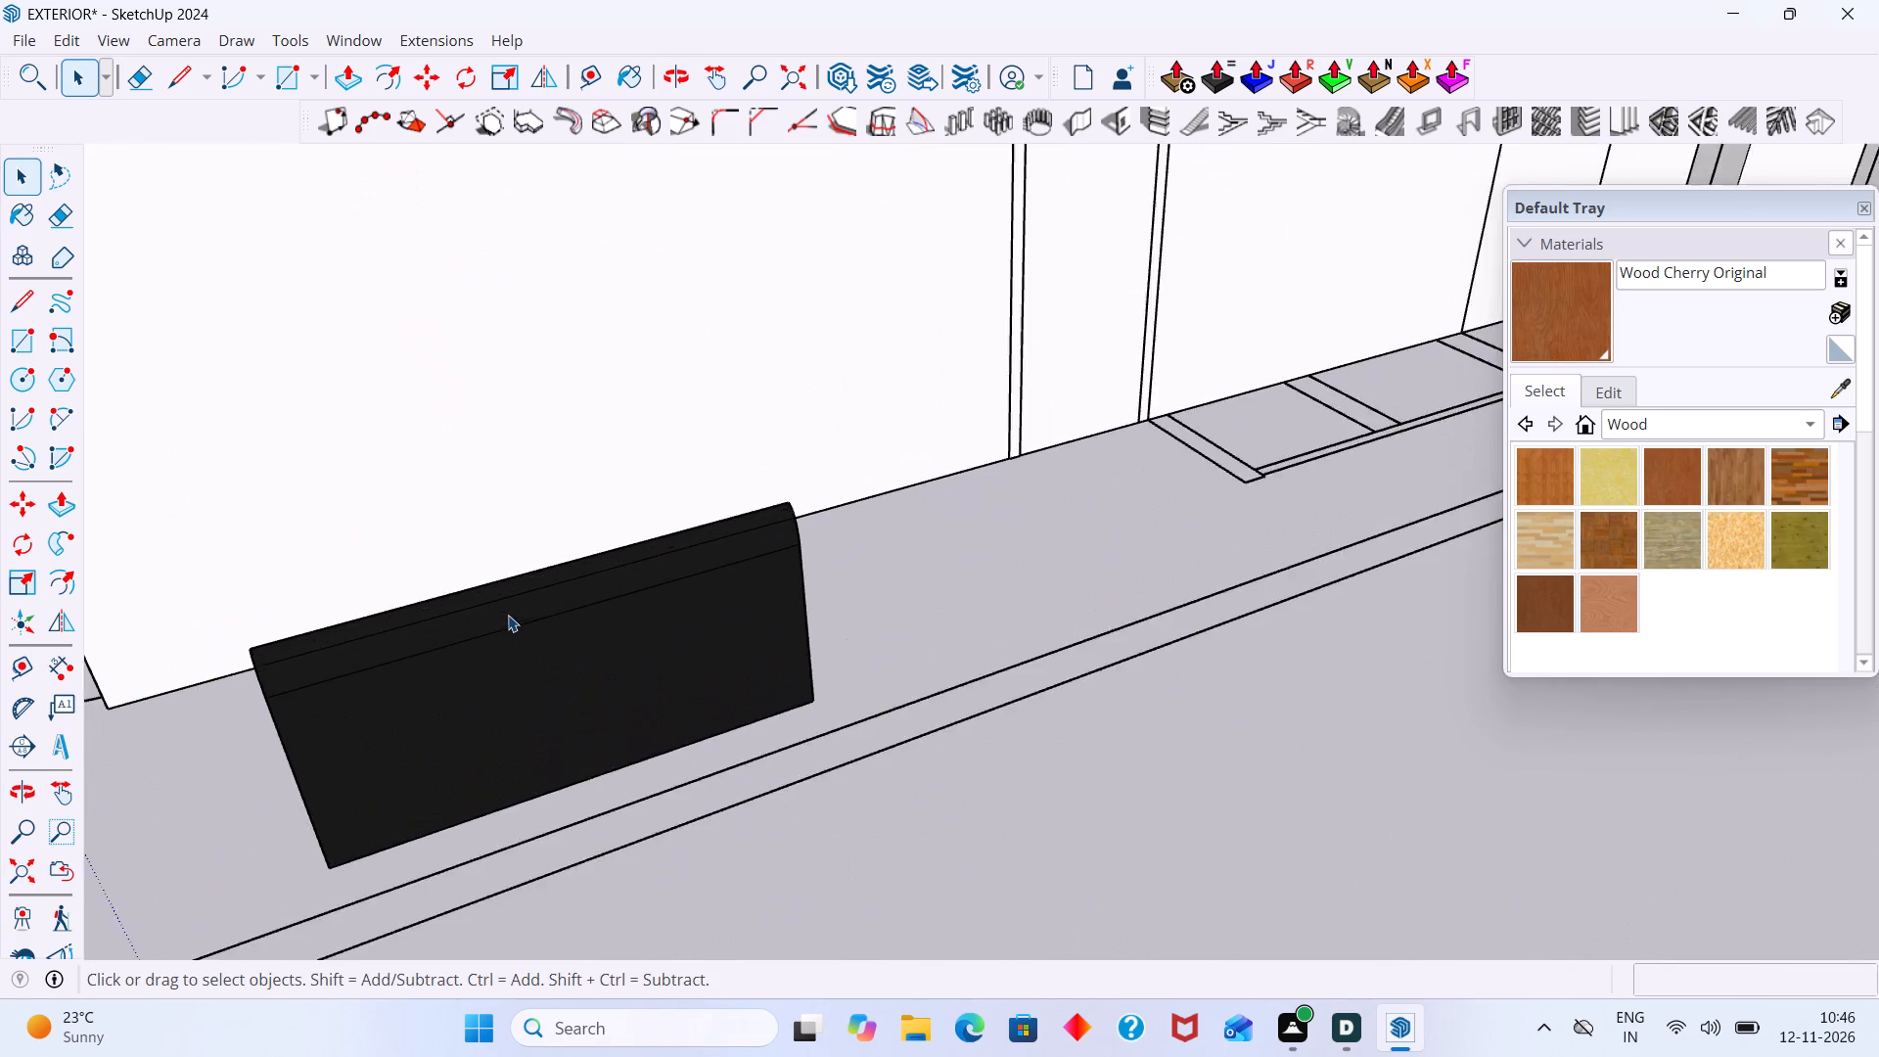
{"action": "scroll", "coordinate": [508, 615], "scroll_direction": "up", "scroll_amount": 2}
{"action": "middle_click_drag", "start_coordinate": [525, 628], "coordinate": [740, 626]}
{"action": "scroll", "coordinate": [749, 621], "scroll_direction": "up", "scroll_amount": 1}
{"action": "scroll", "coordinate": [749, 621], "scroll_direction": "down", "scroll_amount": 13}
{"action": "scroll", "coordinate": [557, 427], "scroll_direction": "up", "scroll_amount": 4}
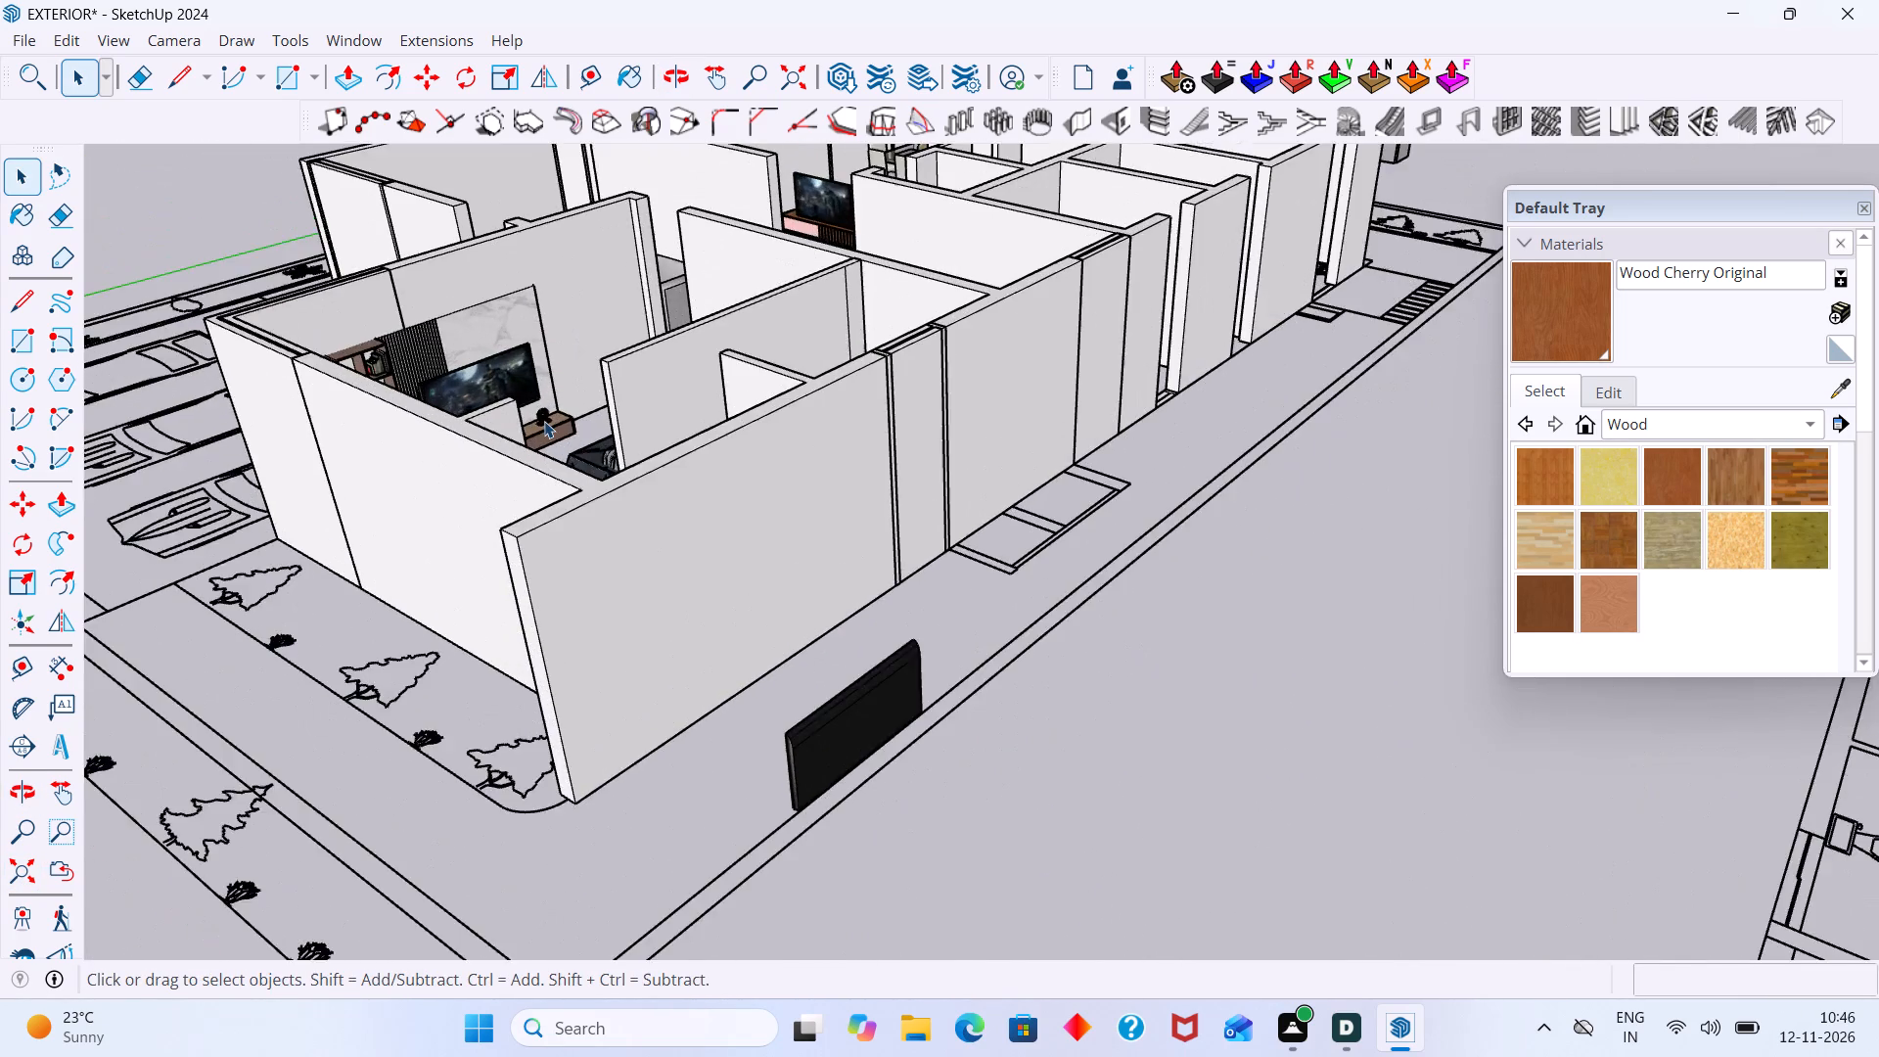
{"action": "scroll", "coordinate": [544, 421], "scroll_direction": "up", "scroll_amount": 5}
{"action": "middle_click_drag", "start_coordinate": [545, 445], "coordinate": [498, 565]}
{"action": "scroll", "coordinate": [568, 549], "scroll_direction": "down", "scroll_amount": 19}
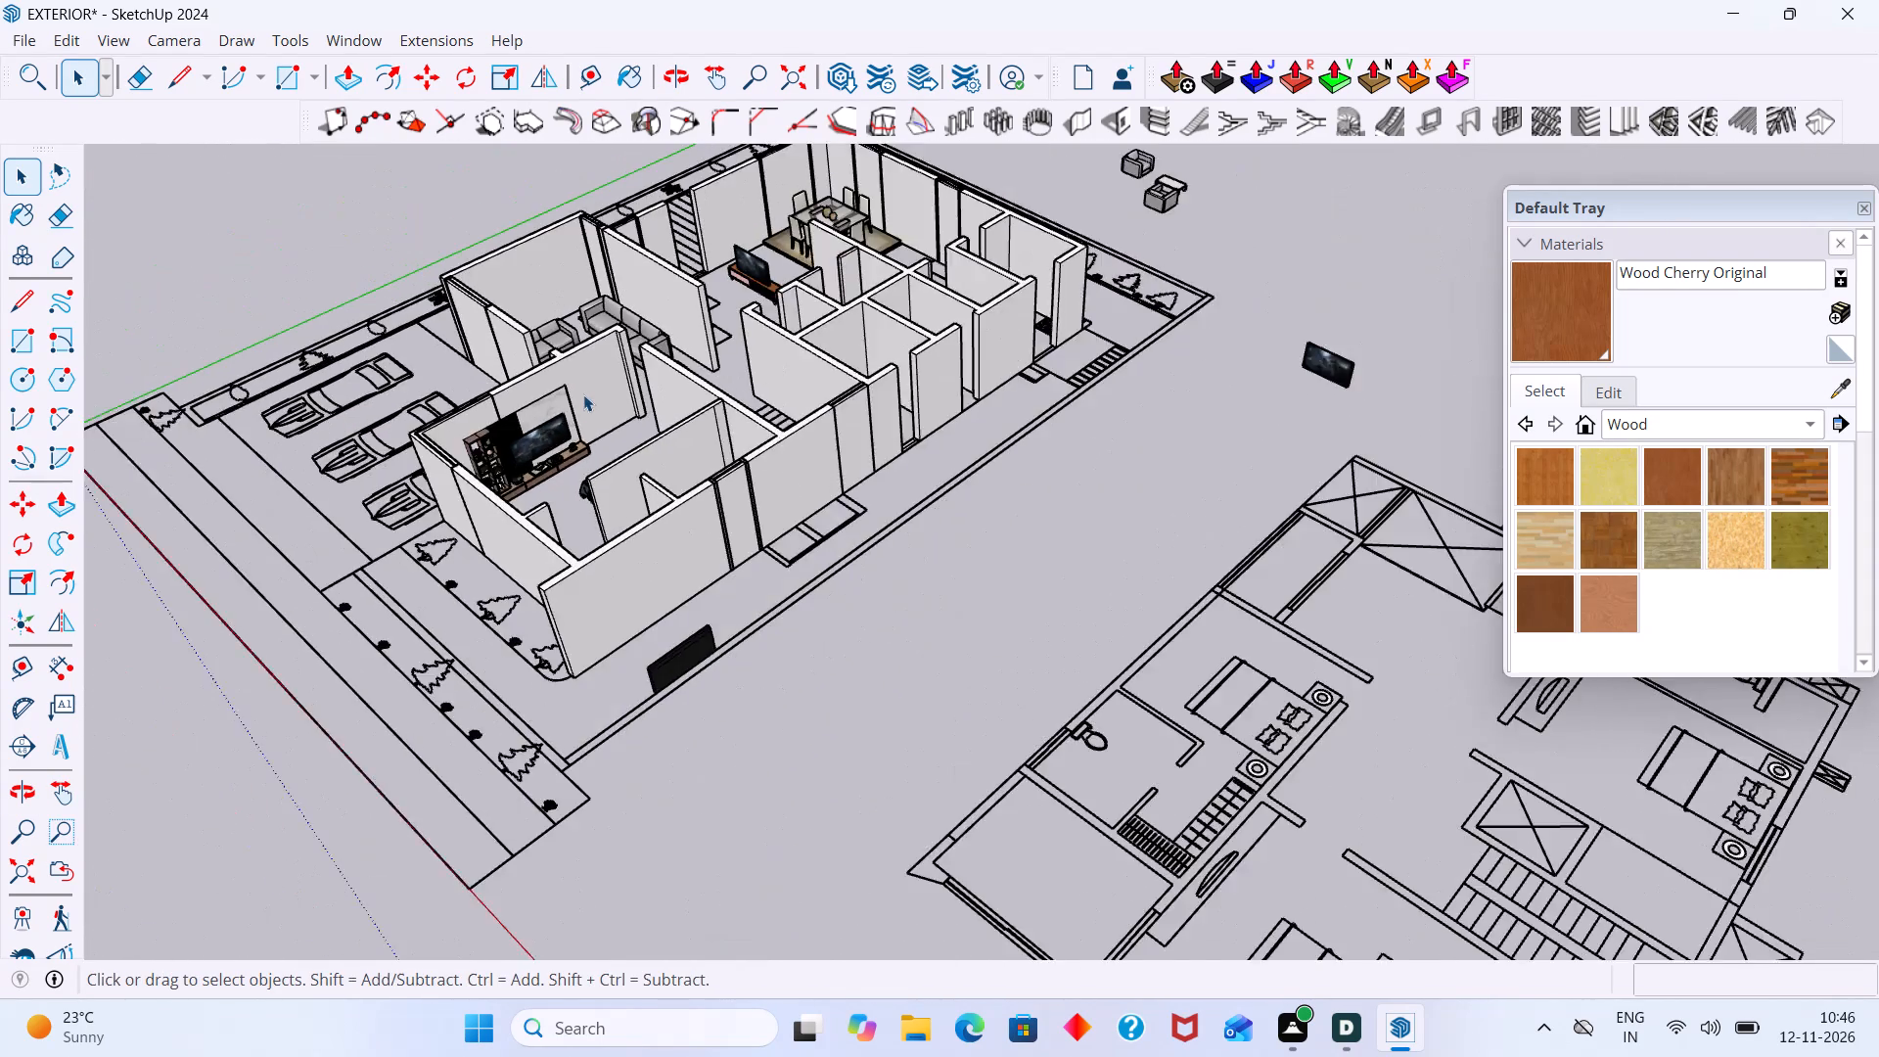
{"action": "scroll", "coordinate": [583, 394], "scroll_direction": "down", "scroll_amount": 3}
{"action": "scroll", "coordinate": [793, 240], "scroll_direction": "up", "scroll_amount": 7}
{"action": "scroll", "coordinate": [689, 308], "scroll_direction": "down", "scroll_amount": 8}
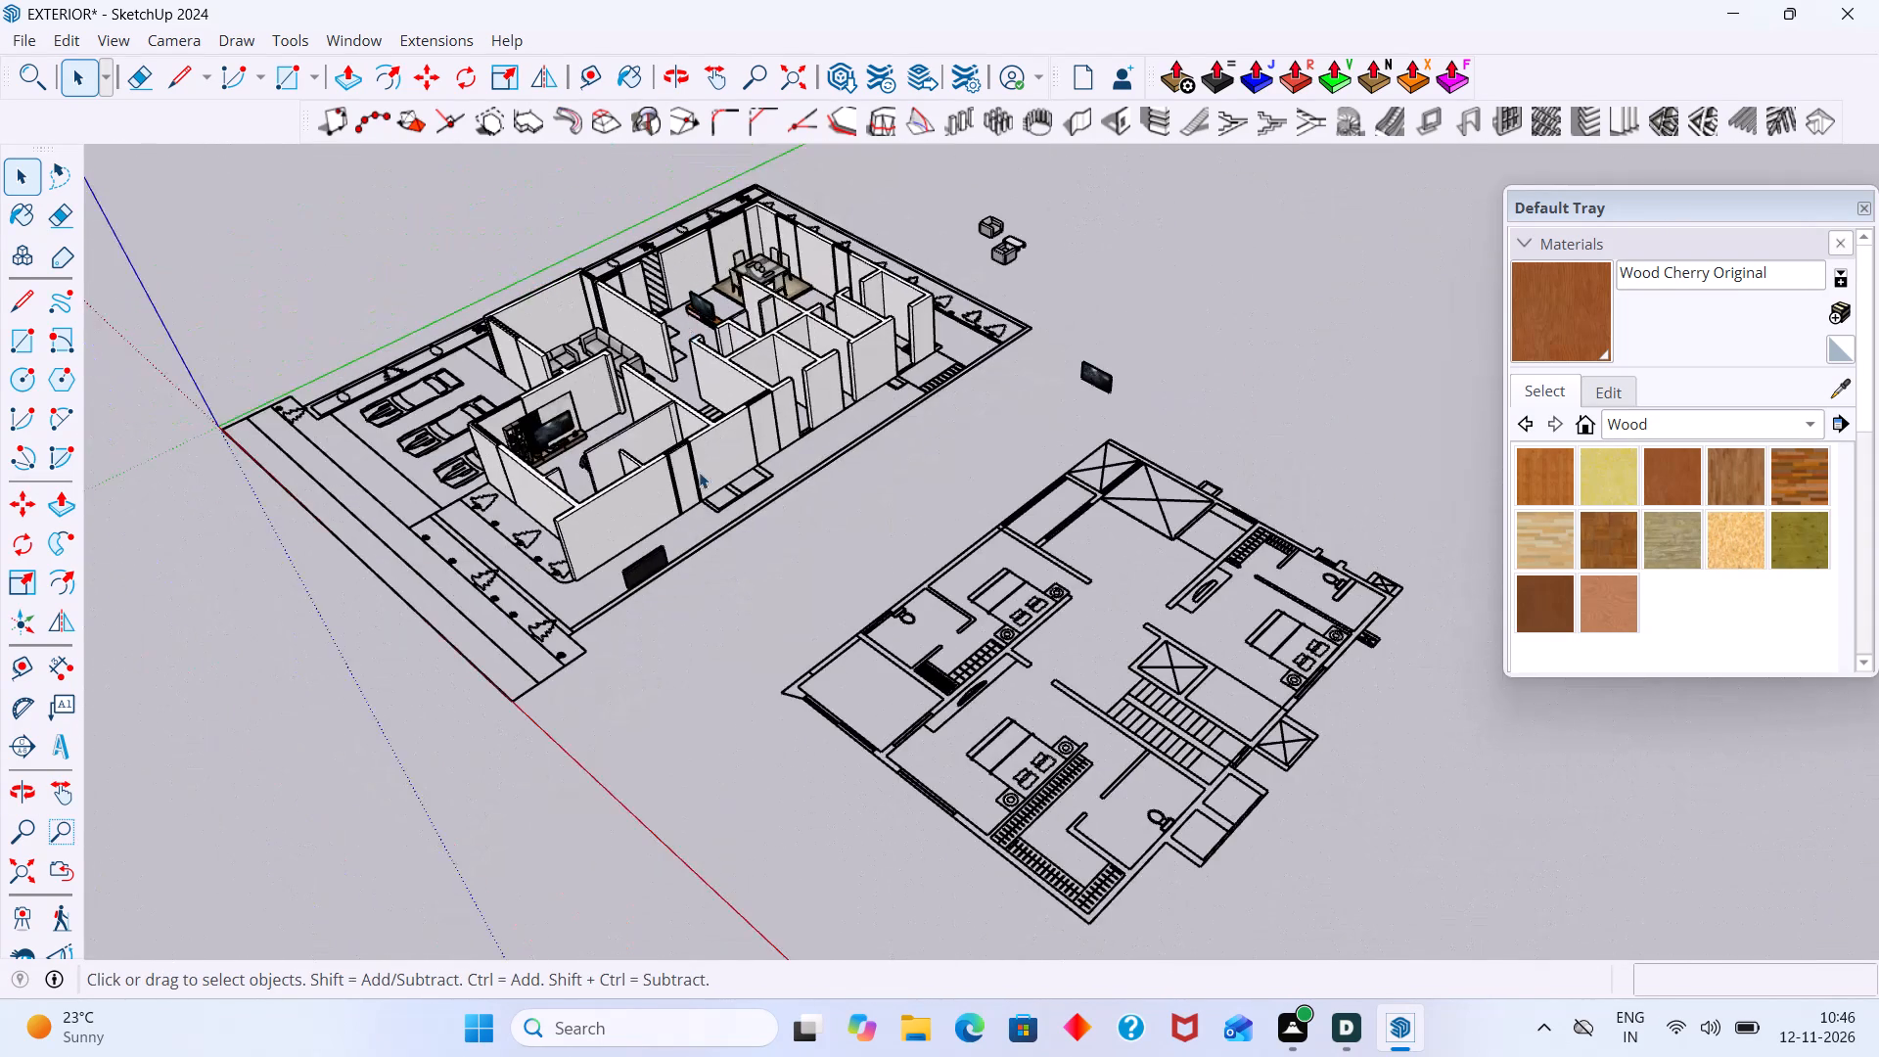
{"action": "scroll", "coordinate": [655, 570], "scroll_direction": "up", "scroll_amount": 3}
{"action": "middle_click_drag", "start_coordinate": [645, 547], "coordinate": [1058, 590]}
{"action": "middle_click_drag", "start_coordinate": [805, 690], "coordinate": [1266, 509]}
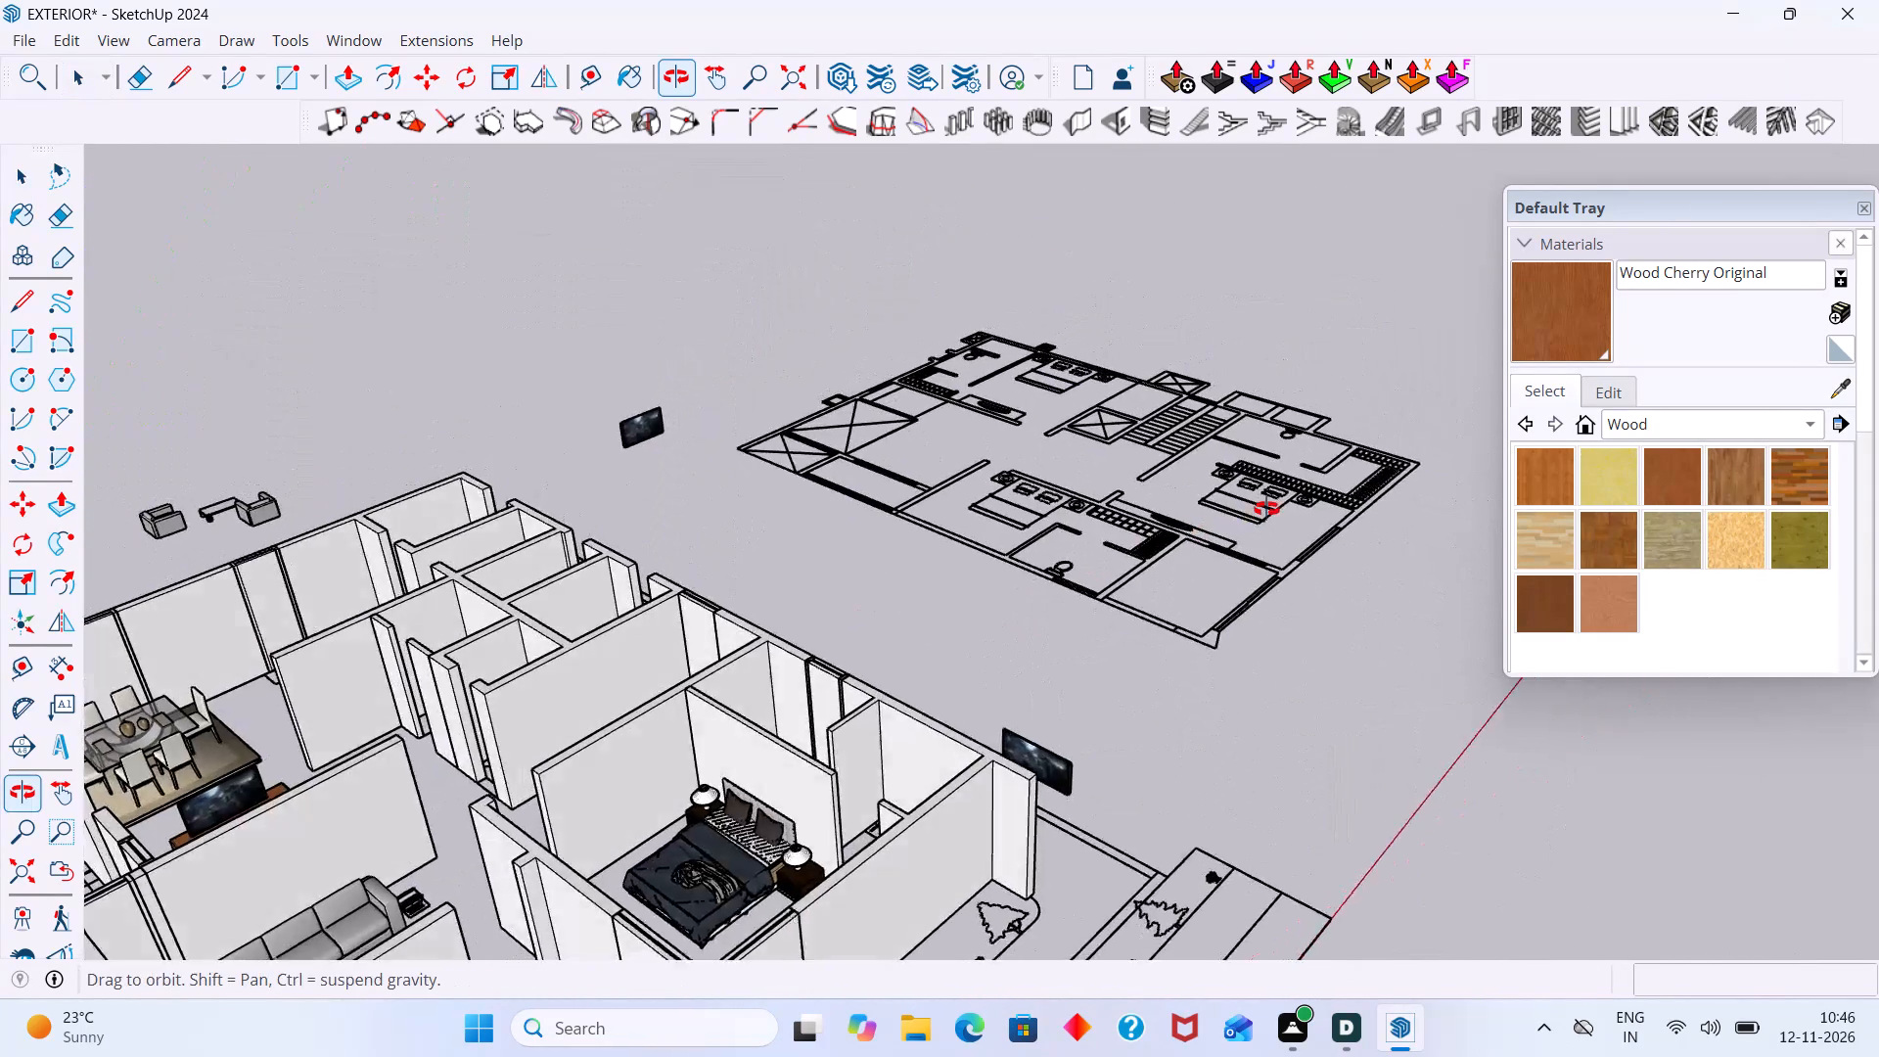
{"action": "middle_click_drag", "start_coordinate": [1266, 509], "coordinate": [1292, 499]}
{"action": "scroll", "coordinate": [1098, 622], "scroll_direction": "up", "scroll_amount": 1}
{"action": "middle_click_drag", "start_coordinate": [1092, 628], "coordinate": [1123, 610]}
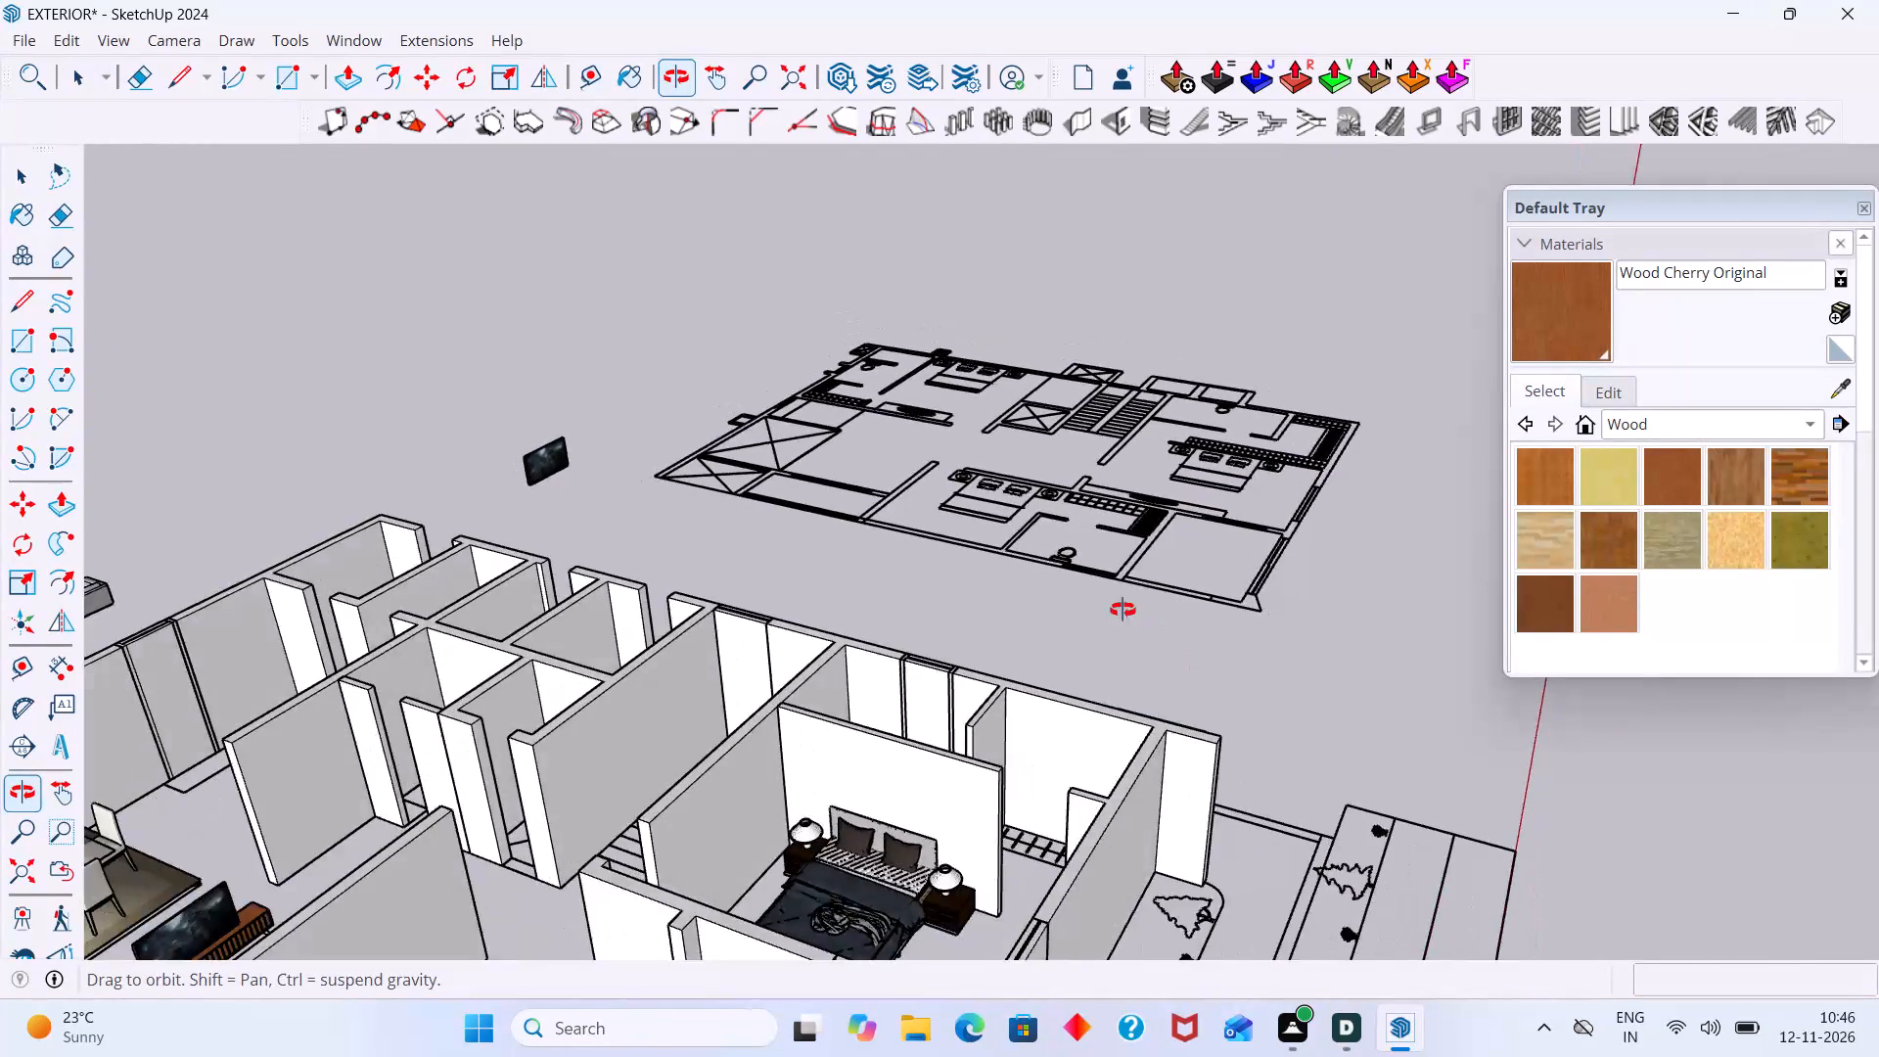
{"action": "middle_click_drag", "start_coordinate": [1123, 610], "coordinate": [928, 604]}
{"action": "scroll", "coordinate": [921, 589], "scroll_direction": "down", "scroll_amount": 5}
{"action": "scroll", "coordinate": [1123, 759], "scroll_direction": "down", "scroll_amount": 4}
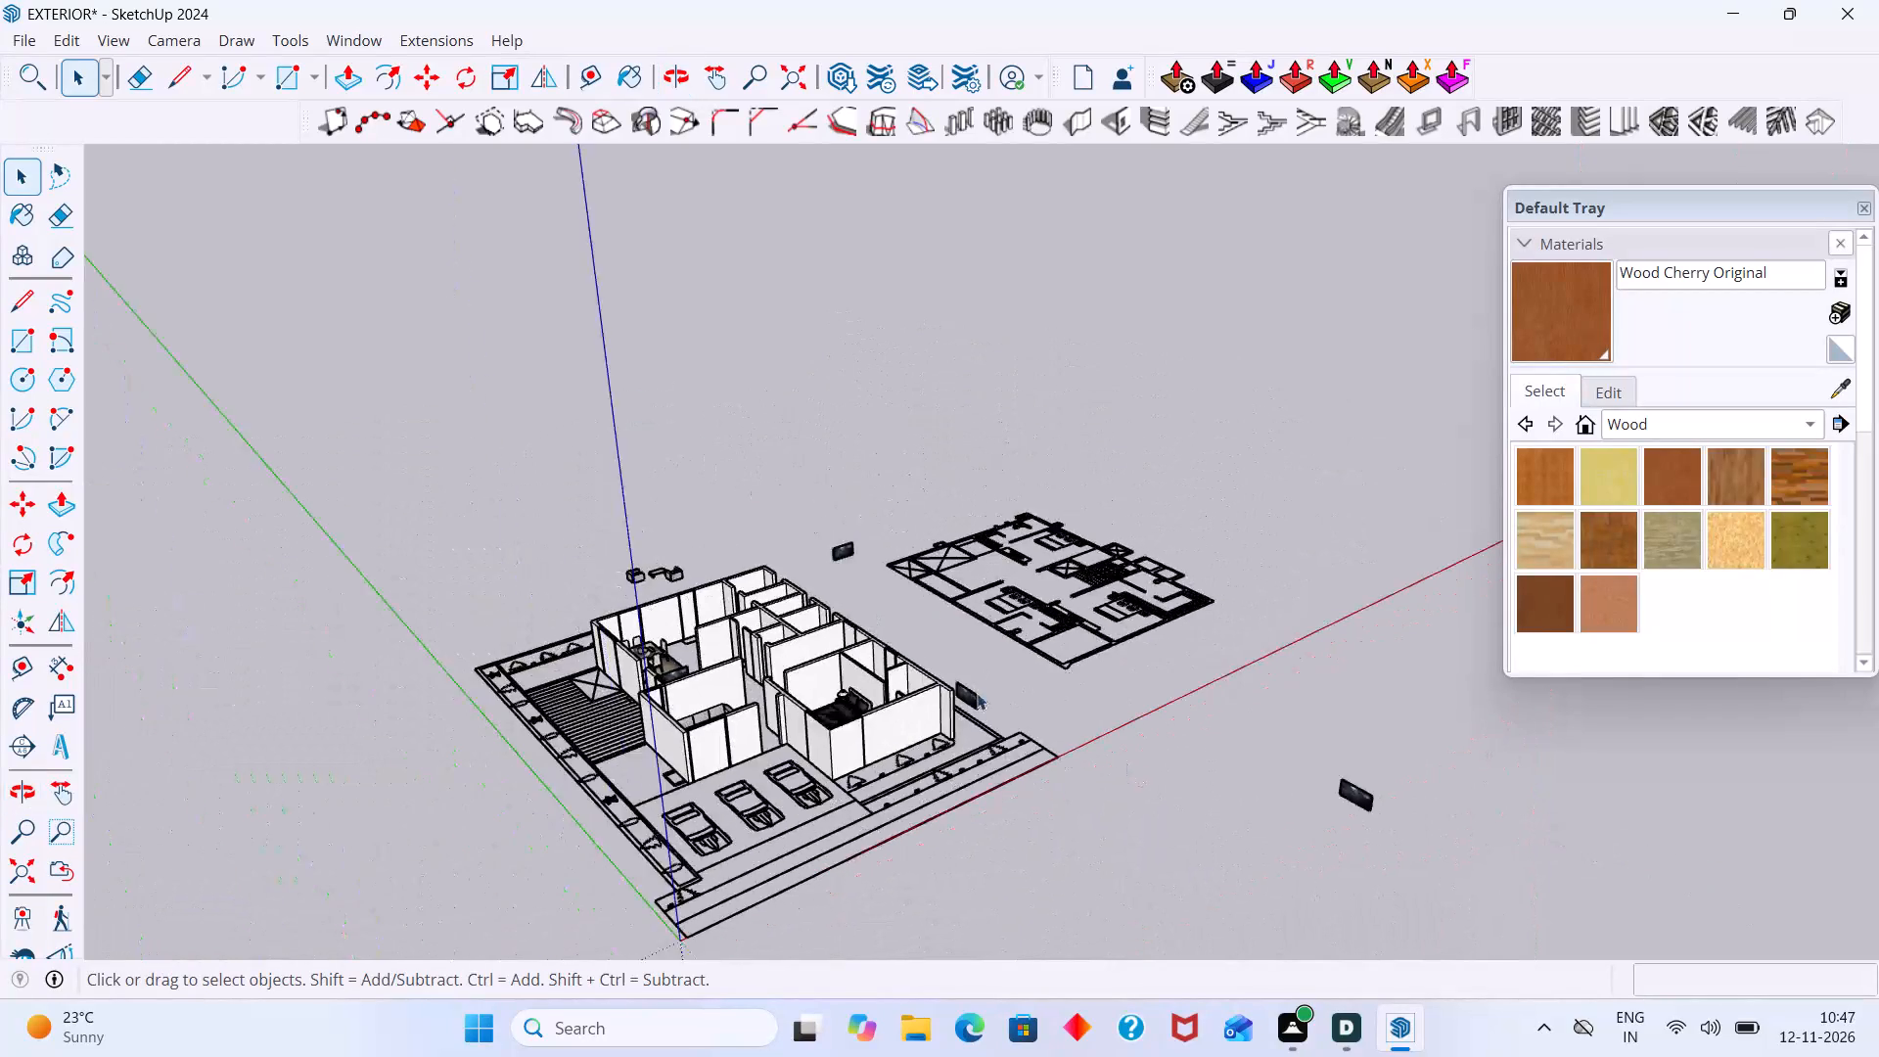
{"action": "scroll", "coordinate": [977, 693], "scroll_direction": "down", "scroll_amount": 5}
{"action": "scroll", "coordinate": [755, 611], "scroll_direction": "up", "scroll_amount": 7}
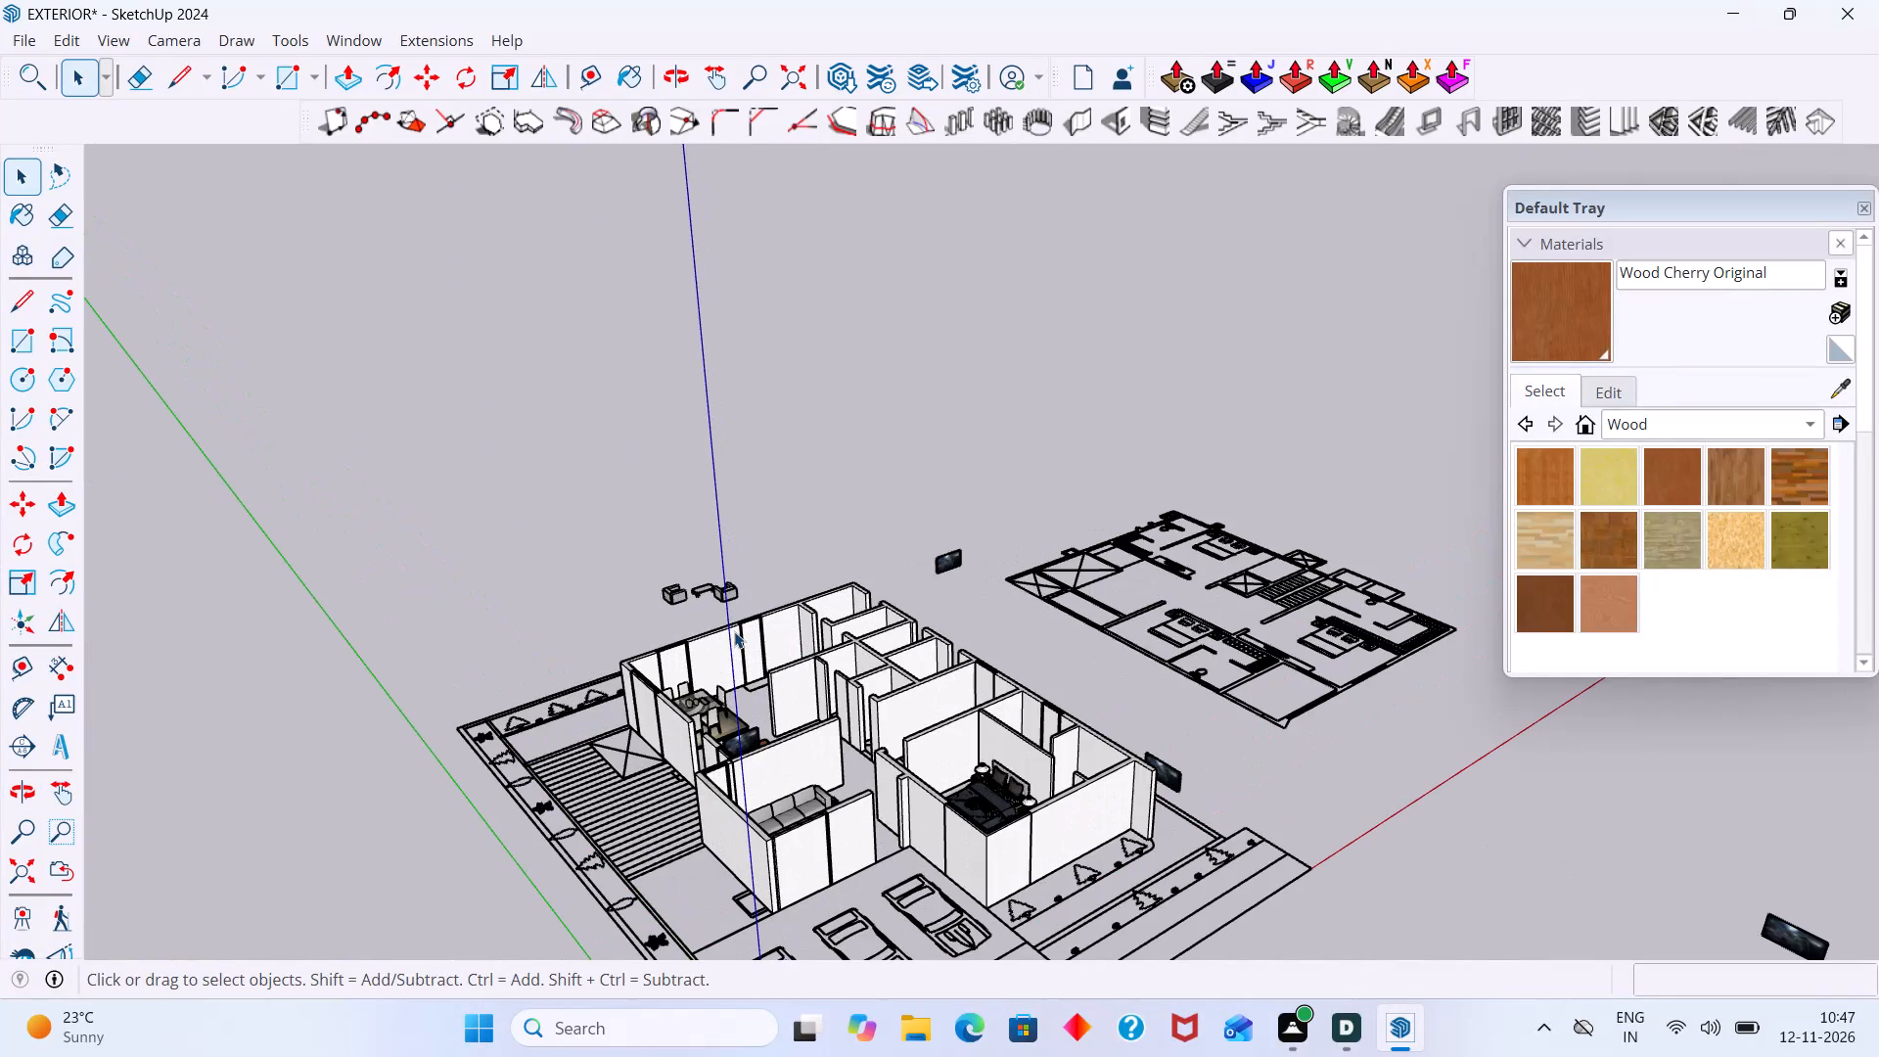
{"action": "middle_click_drag", "start_coordinate": [734, 631], "coordinate": [683, 450], "text": "shift"}
{"action": "scroll", "coordinate": [782, 545], "scroll_direction": "up", "scroll_amount": 5}
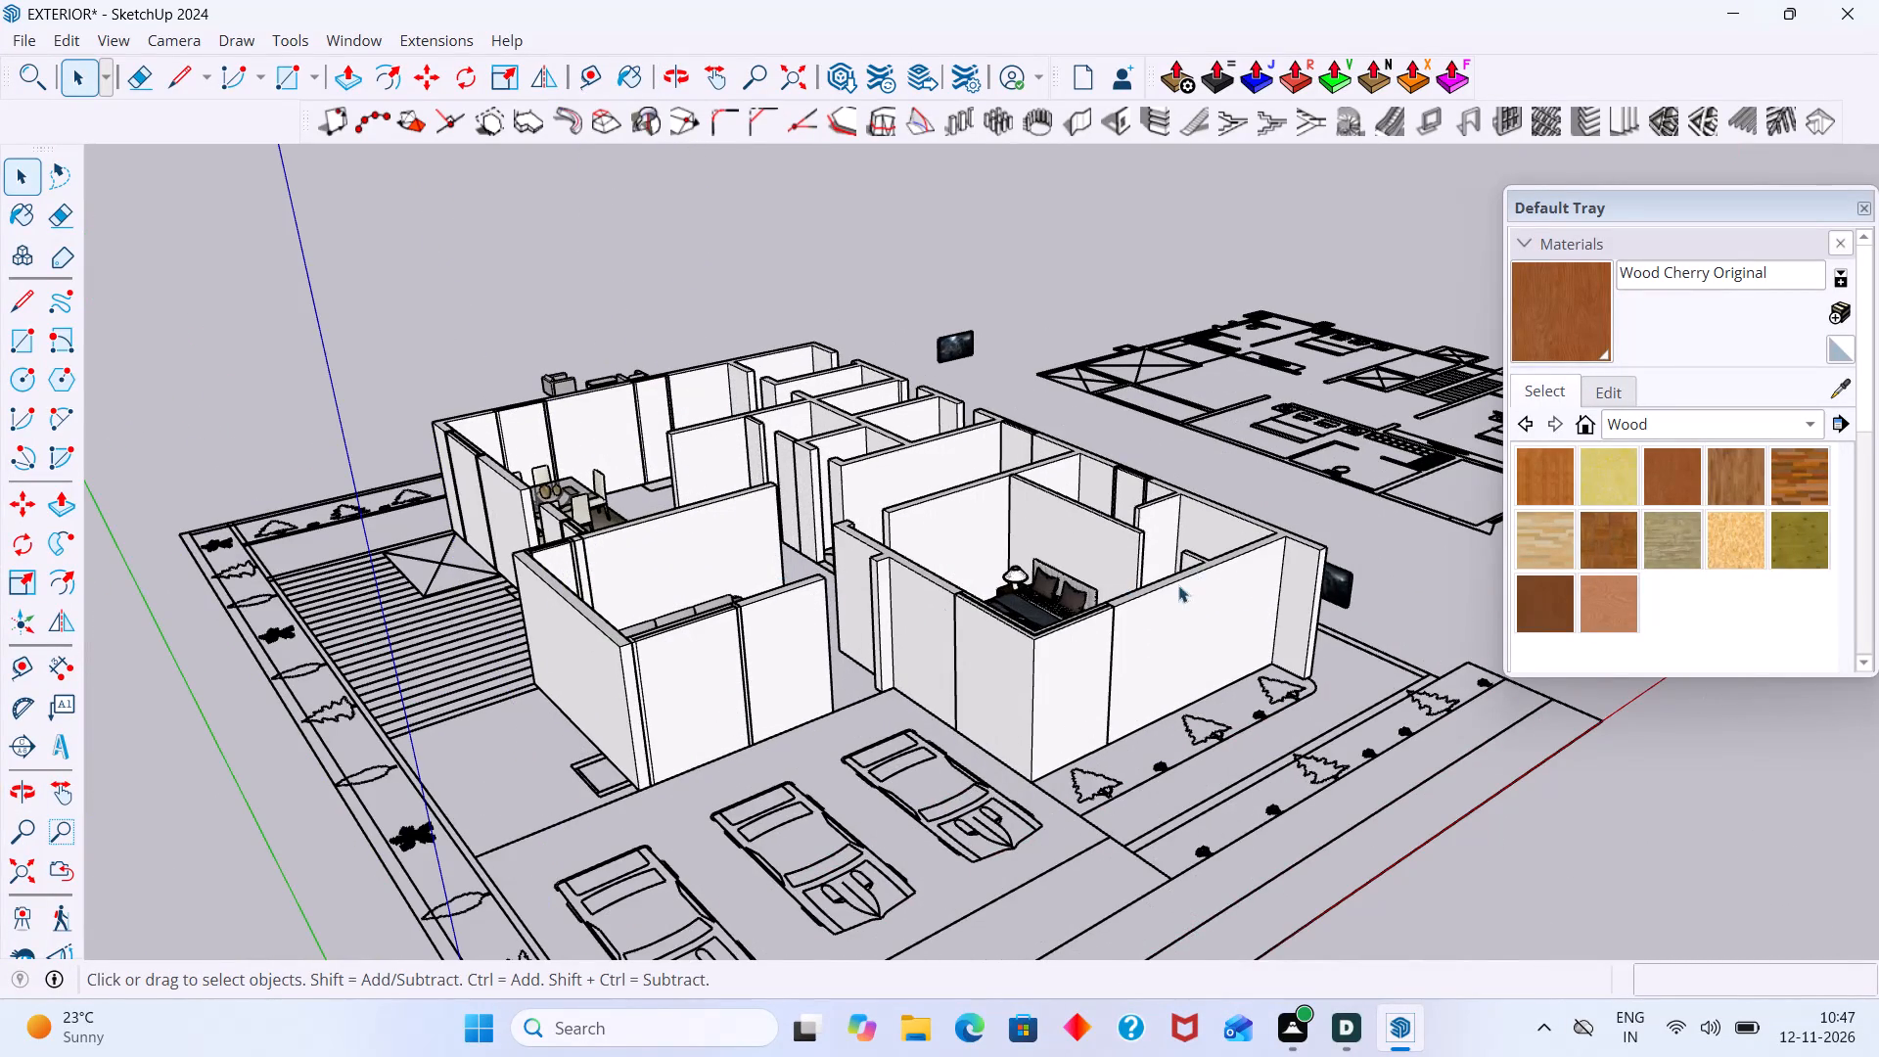
{"action": "scroll", "coordinate": [1178, 585], "scroll_direction": "down", "scroll_amount": 4}
{"action": "middle_click_drag", "start_coordinate": [1127, 576], "coordinate": [900, 521]}
{"action": "middle_click_drag", "start_coordinate": [809, 576], "coordinate": [676, 732]}
{"action": "middle_click_drag", "start_coordinate": [643, 559], "coordinate": [571, 663]}
{"action": "scroll", "coordinate": [486, 613], "scroll_direction": "up", "scroll_amount": 8}
{"action": "middle_click_drag", "start_coordinate": [612, 628], "coordinate": [1202, 768]}
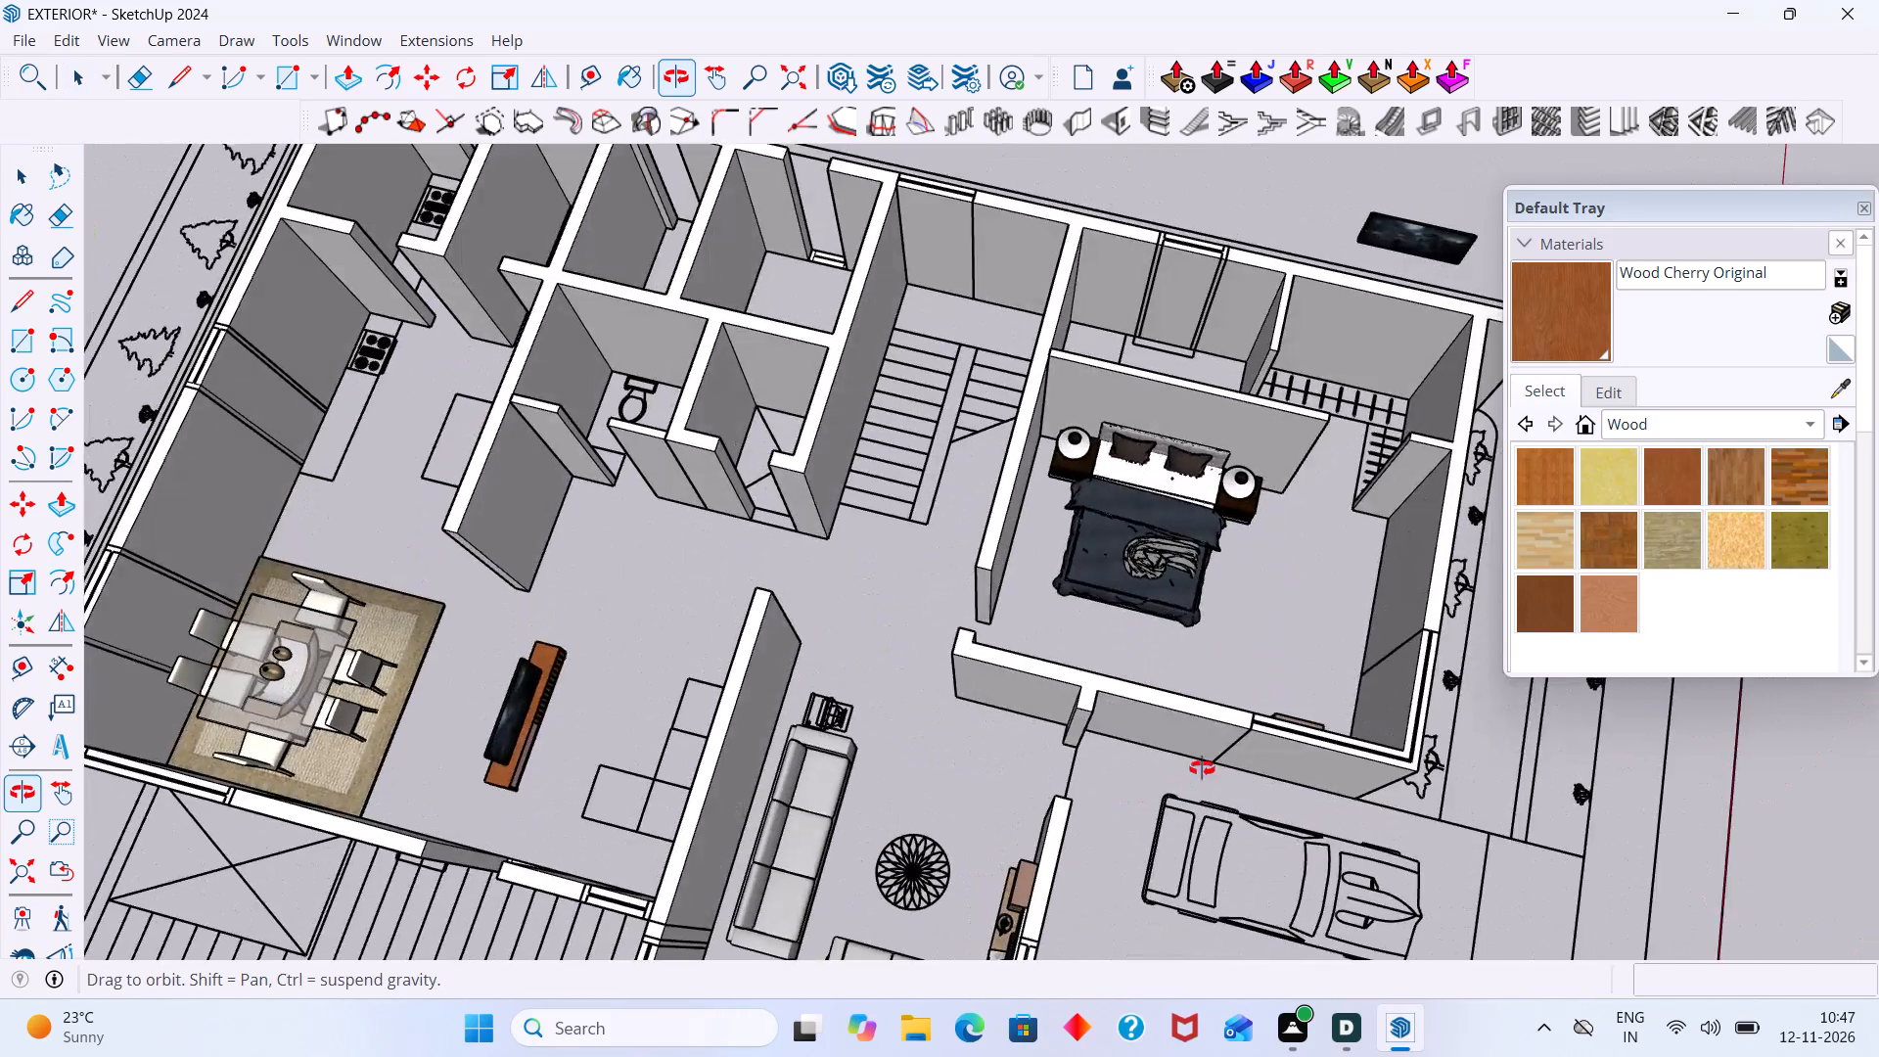
{"action": "middle_click_drag", "start_coordinate": [1202, 768], "coordinate": [1259, 713]}
{"action": "scroll", "coordinate": [1088, 784], "scroll_direction": "up", "scroll_amount": 1}
{"action": "middle_click_drag", "start_coordinate": [1080, 790], "coordinate": [358, 651]}
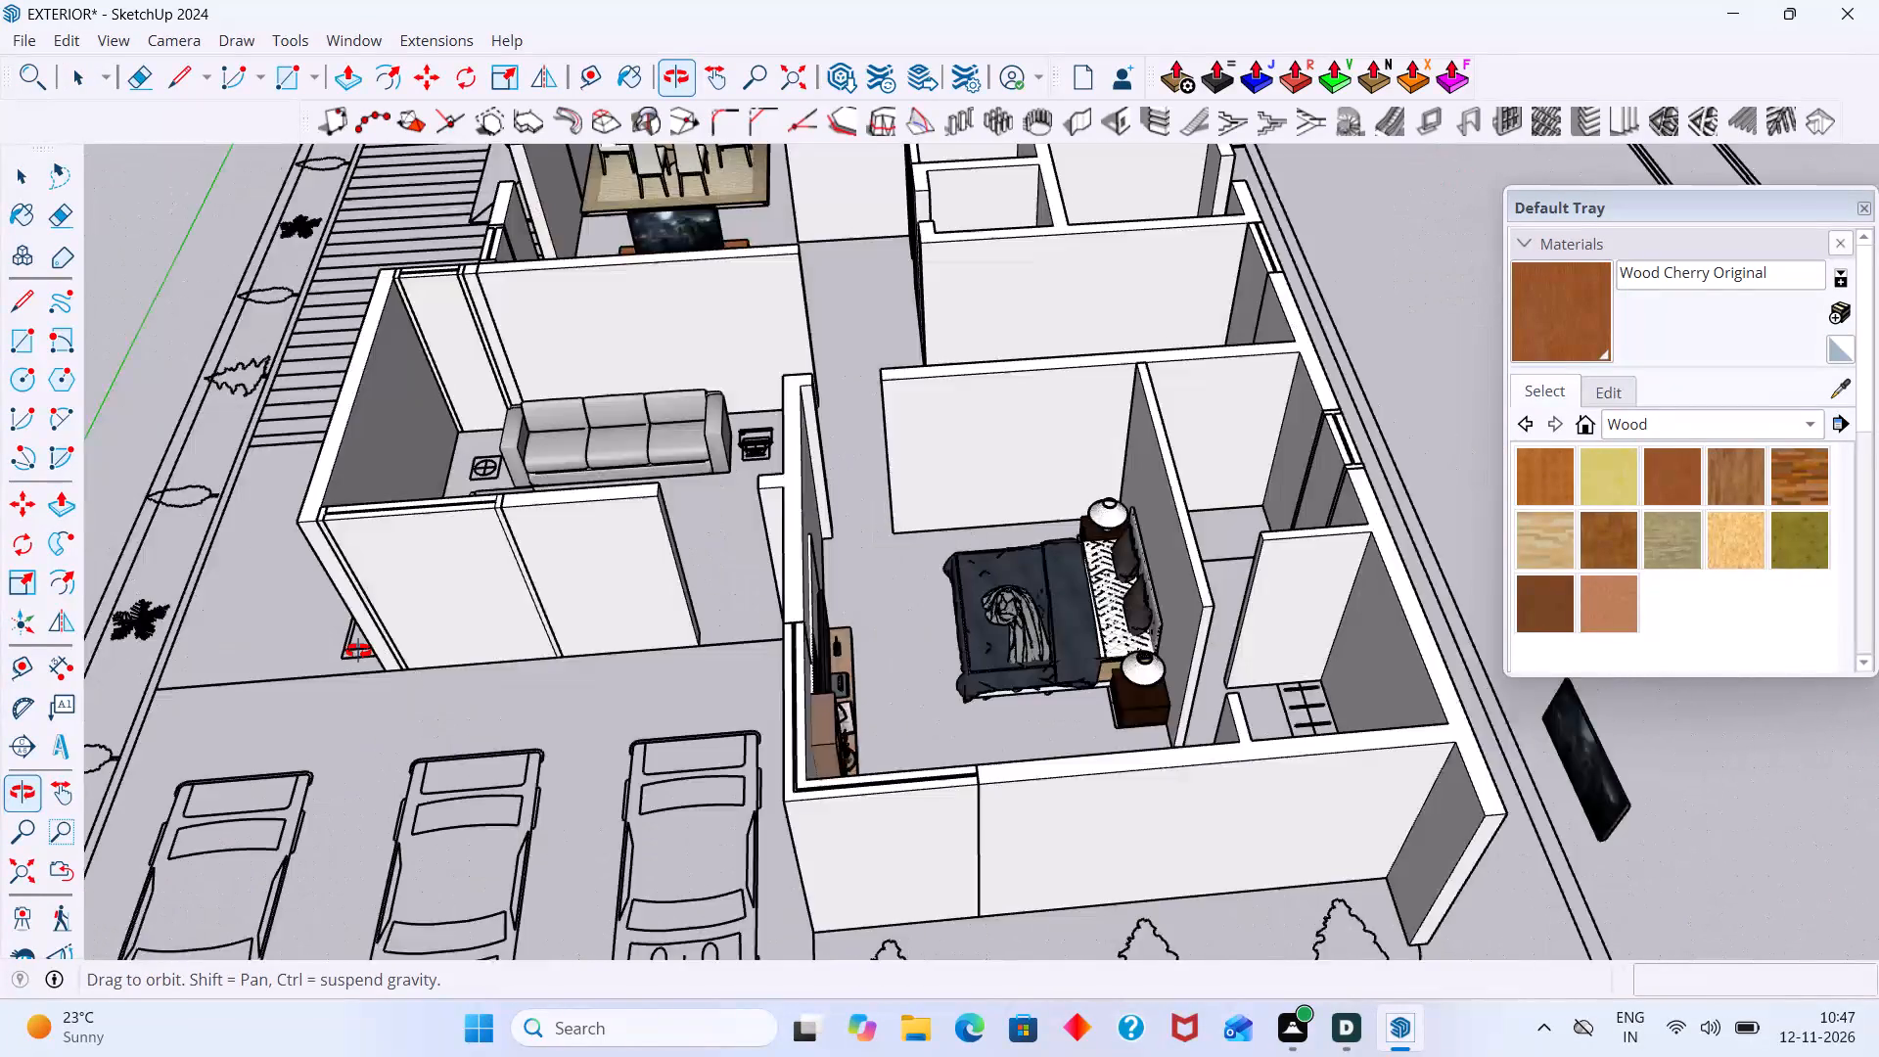
{"action": "middle_click_drag", "start_coordinate": [358, 651], "coordinate": [359, 644]}
Delete the stray TV screen lying between the house and the separate floor plan.
{"action": "scroll", "coordinate": [838, 613], "scroll_direction": "down", "scroll_amount": 9}
{"action": "middle_click_drag", "start_coordinate": [1033, 474], "coordinate": [729, 741], "text": "shift"}
{"action": "scroll", "coordinate": [914, 497], "scroll_direction": "up", "scroll_amount": 9}
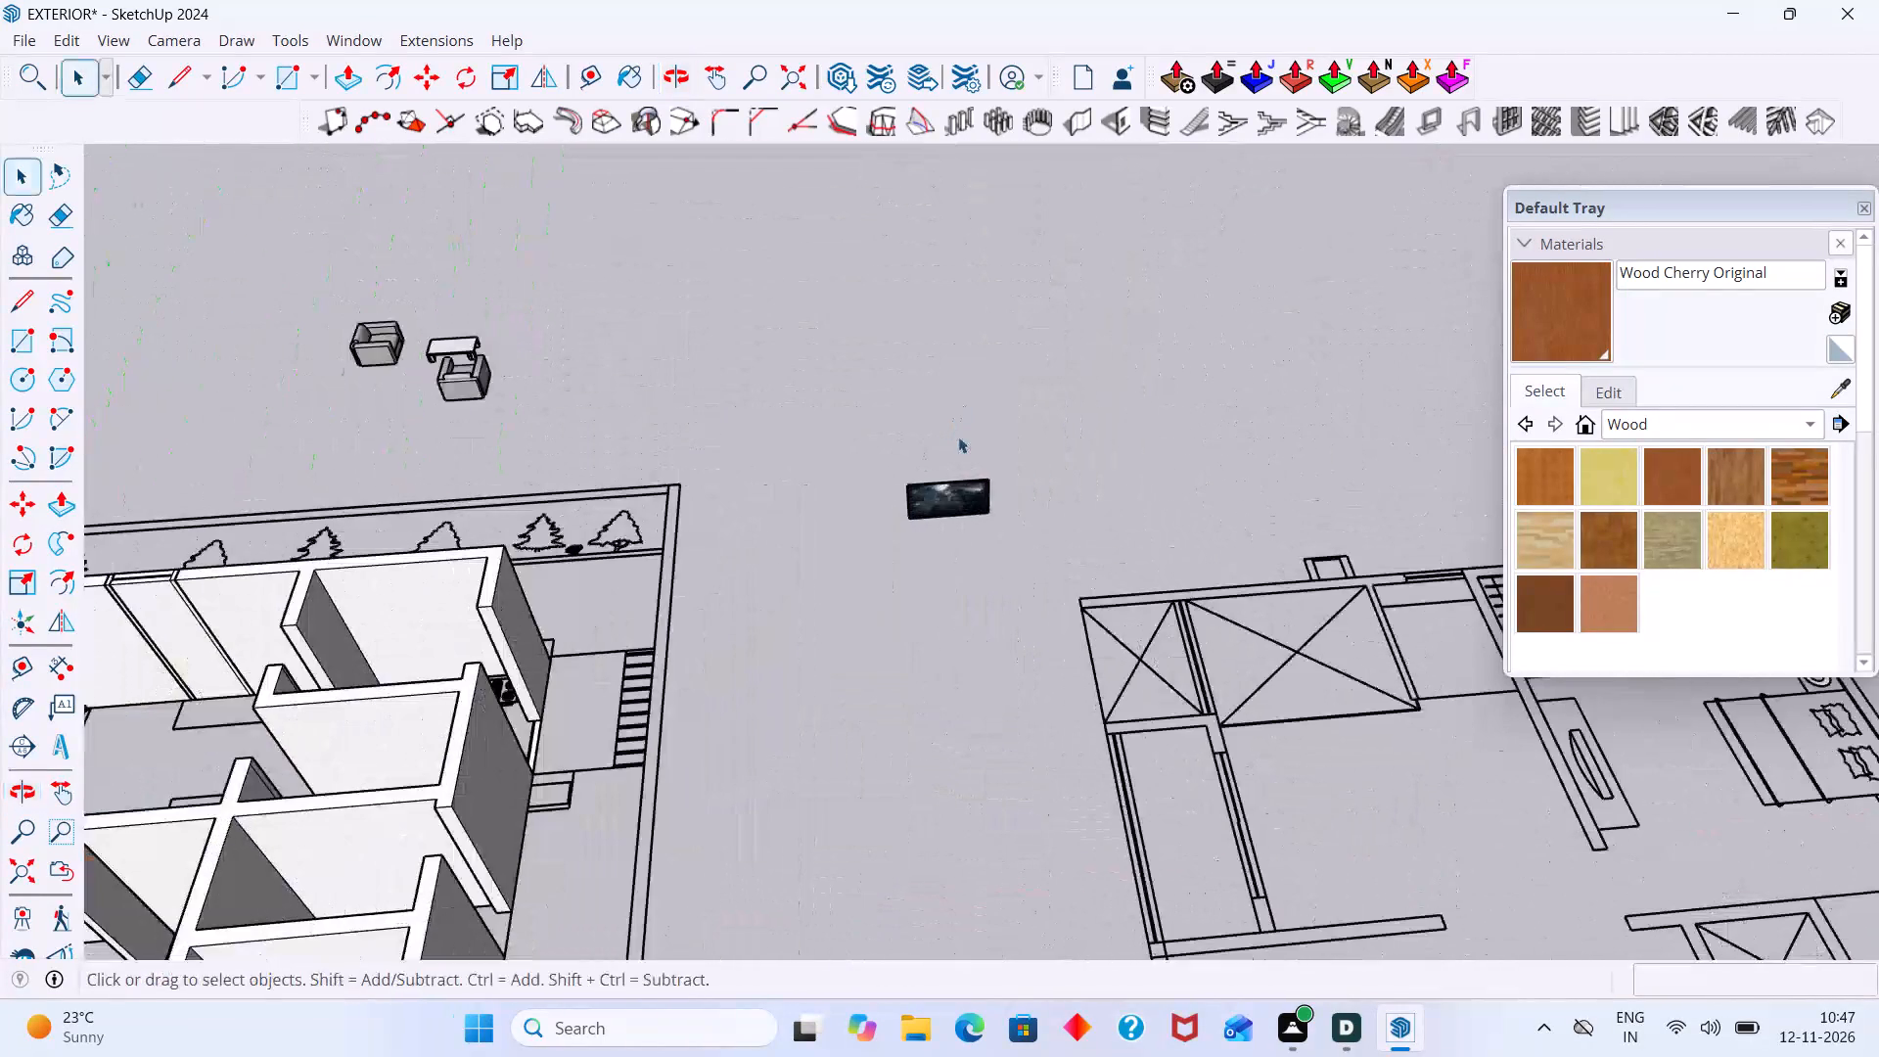
{"action": "triple_click", "coordinate": [947, 484]}
{"action": "left_click", "coordinate": [950, 505]}
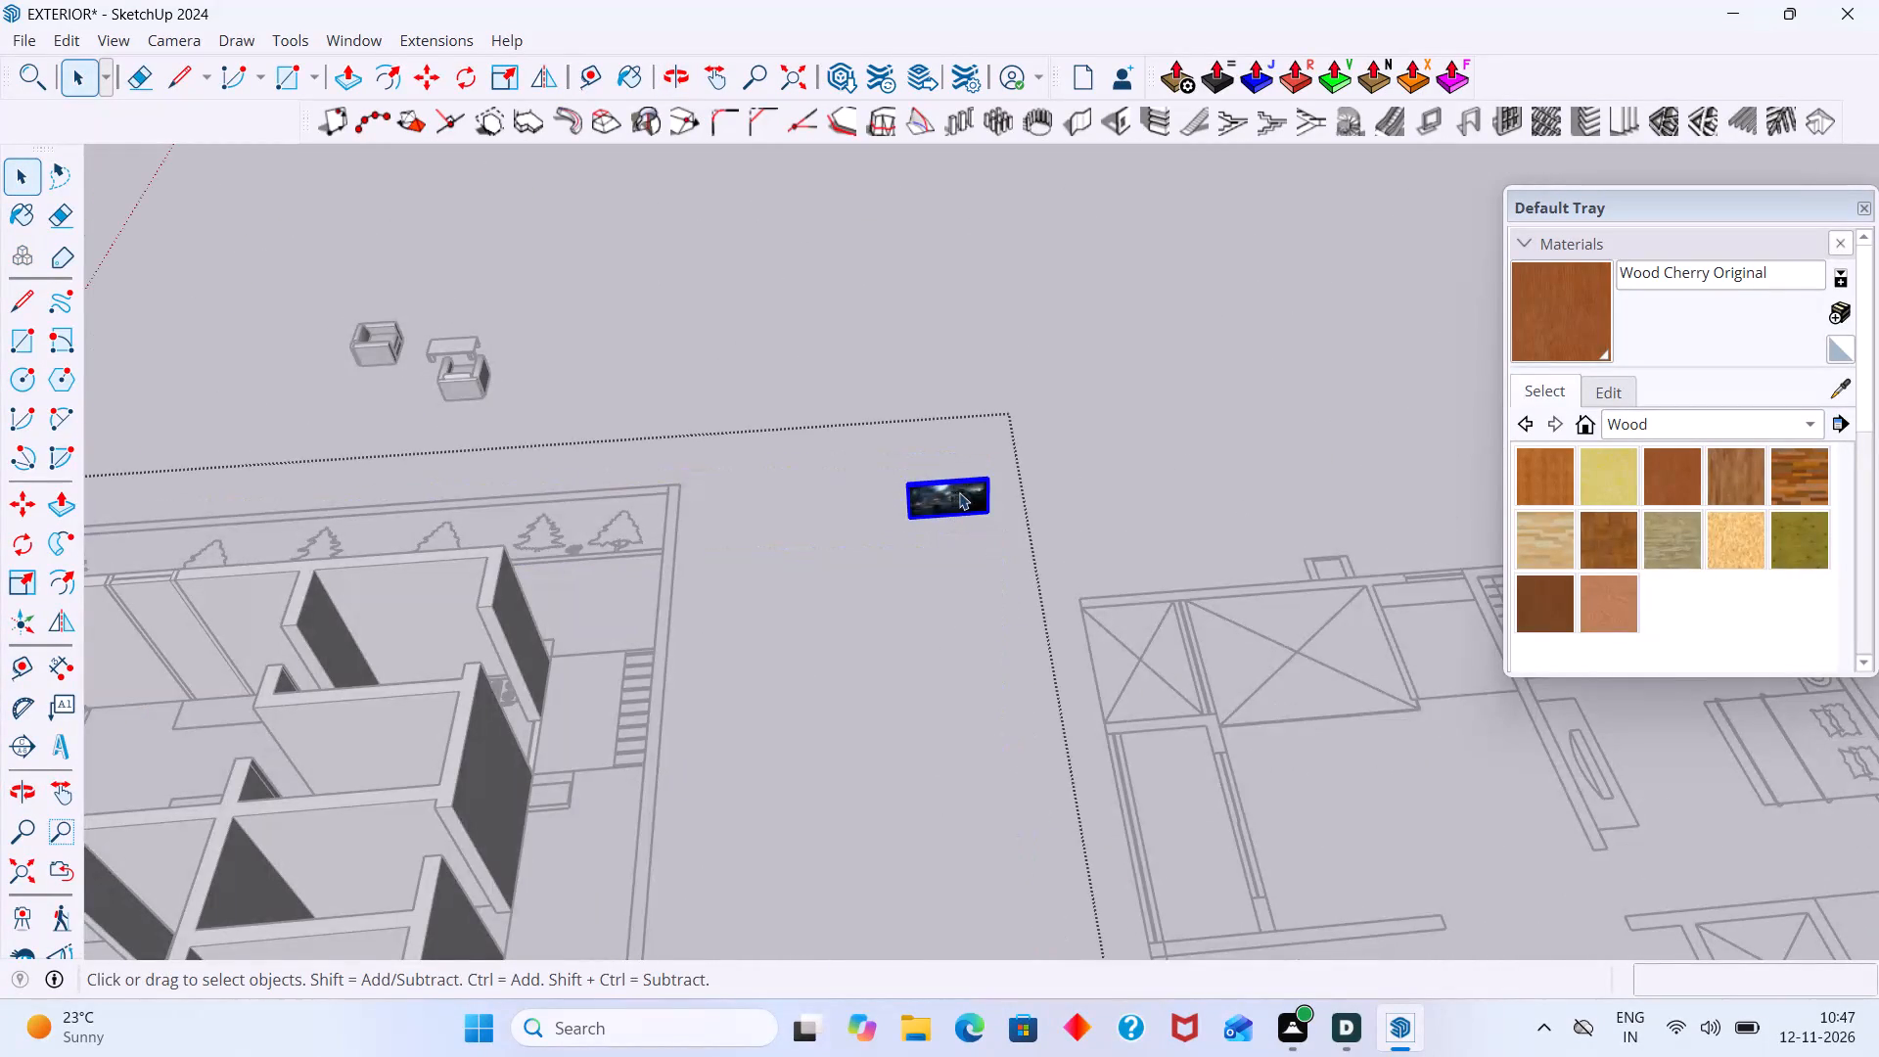
{"action": "key", "text": "Delete"}
Delete the stray TV screen standing outside the house, beside the bedroom's outer wall.
{"action": "scroll", "coordinate": [958, 495], "scroll_direction": "down", "scroll_amount": 12}
{"action": "scroll", "coordinate": [789, 687], "scroll_direction": "down", "scroll_amount": 3}
{"action": "middle_click_drag", "start_coordinate": [822, 597], "coordinate": [864, 410], "text": "shift"}
{"action": "left_click", "coordinate": [904, 494]}
{"action": "scroll", "coordinate": [843, 638], "scroll_direction": "up", "scroll_amount": 1}
{"action": "scroll", "coordinate": [884, 706], "scroll_direction": "up", "scroll_amount": 16}
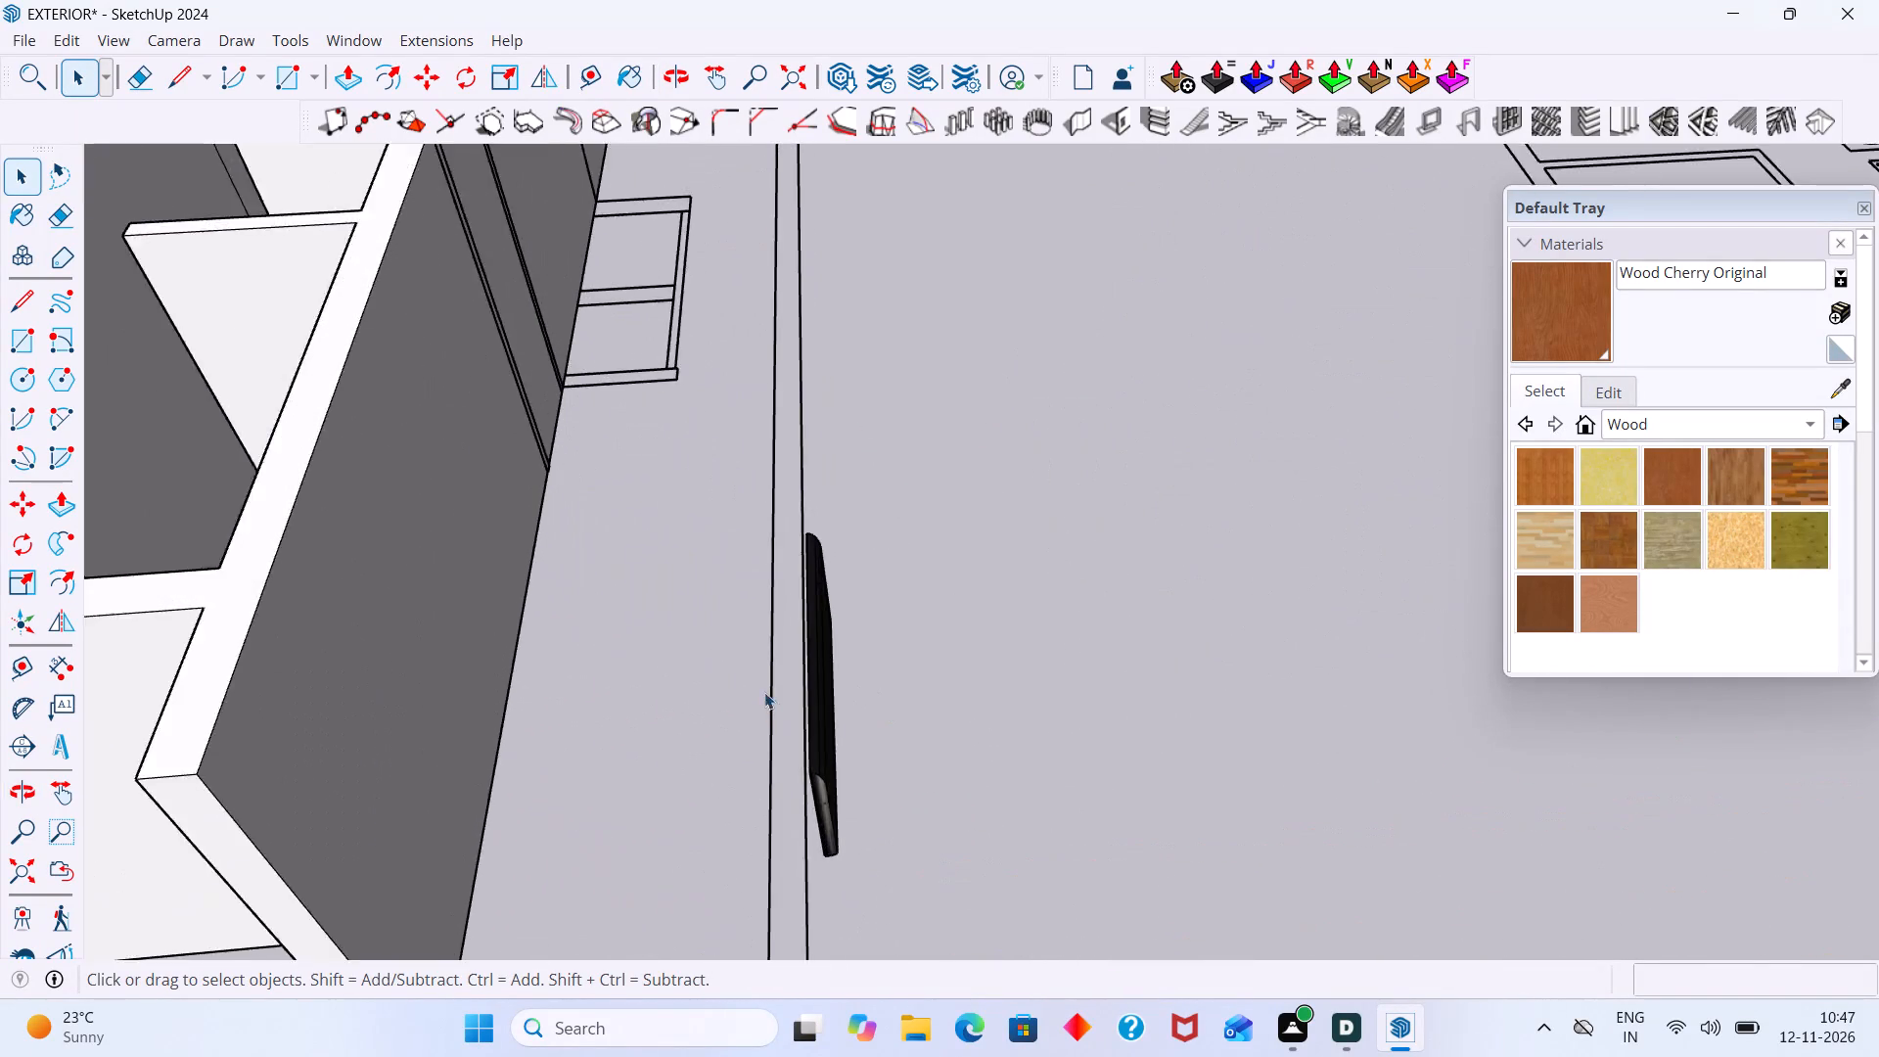
{"action": "scroll", "coordinate": [764, 692], "scroll_direction": "up", "scroll_amount": 7}
{"action": "triple_click", "coordinate": [831, 697]}
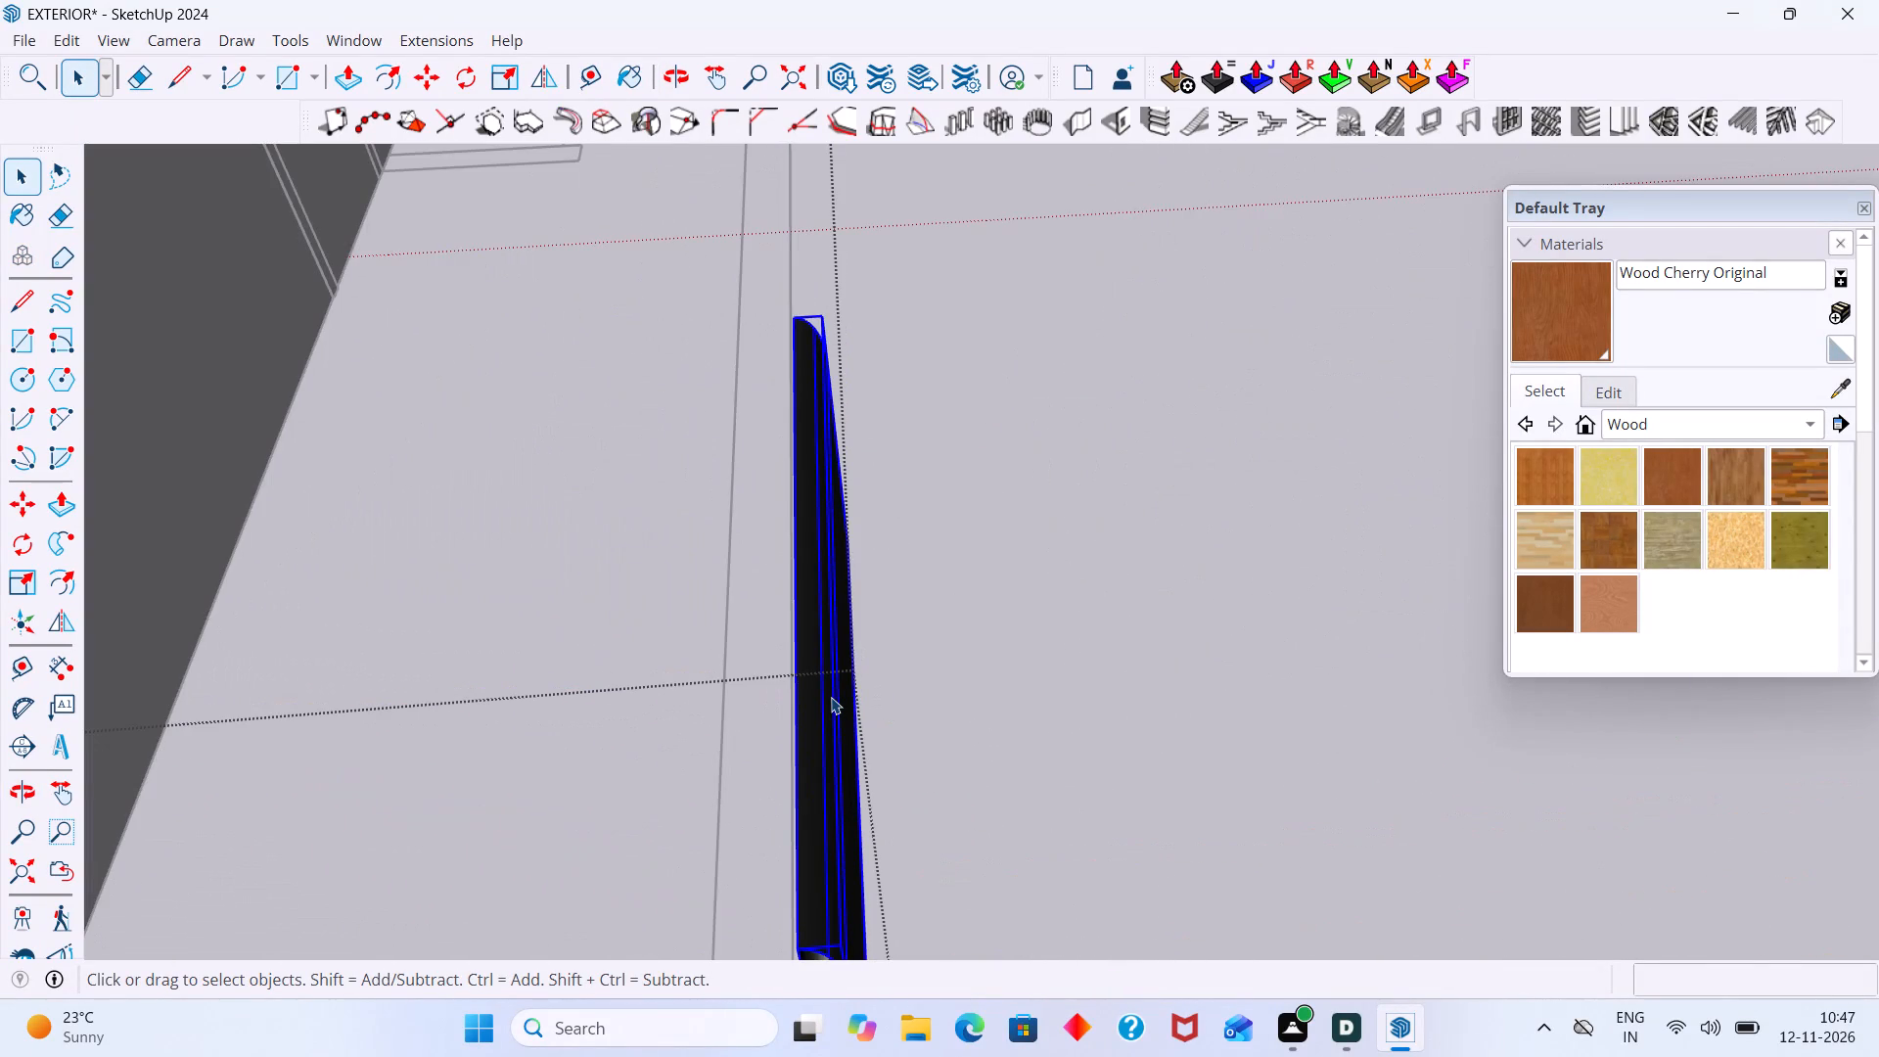
{"action": "key", "text": "Delete"}
{"action": "left_click", "coordinate": [866, 669]}
{"action": "scroll", "coordinate": [870, 666], "scroll_direction": "down", "scroll_amount": 13}
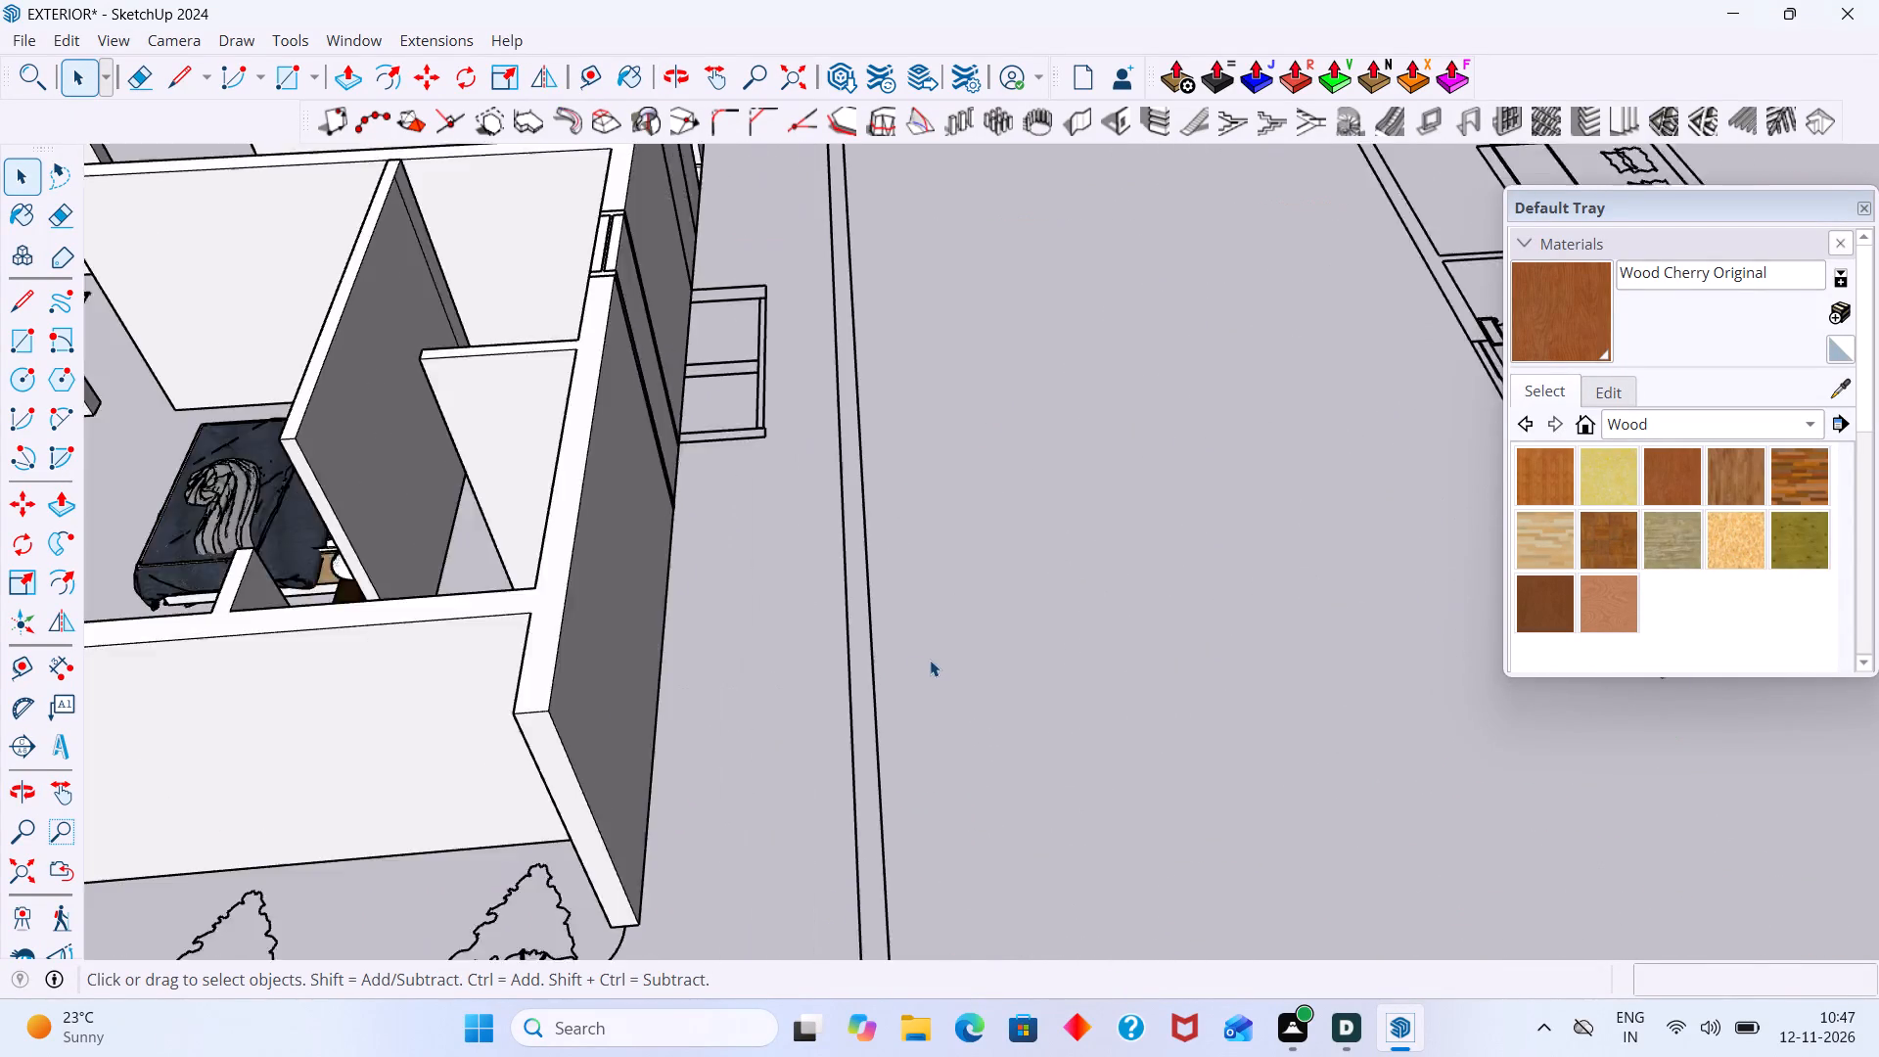
Examine the house, its furnished rooms and the surrounding ground from several sides for remaining stray objects.
{"action": "scroll", "coordinate": [930, 660], "scroll_direction": "down", "scroll_amount": 16}
{"action": "middle_click_drag", "start_coordinate": [642, 639], "coordinate": [1047, 592]}
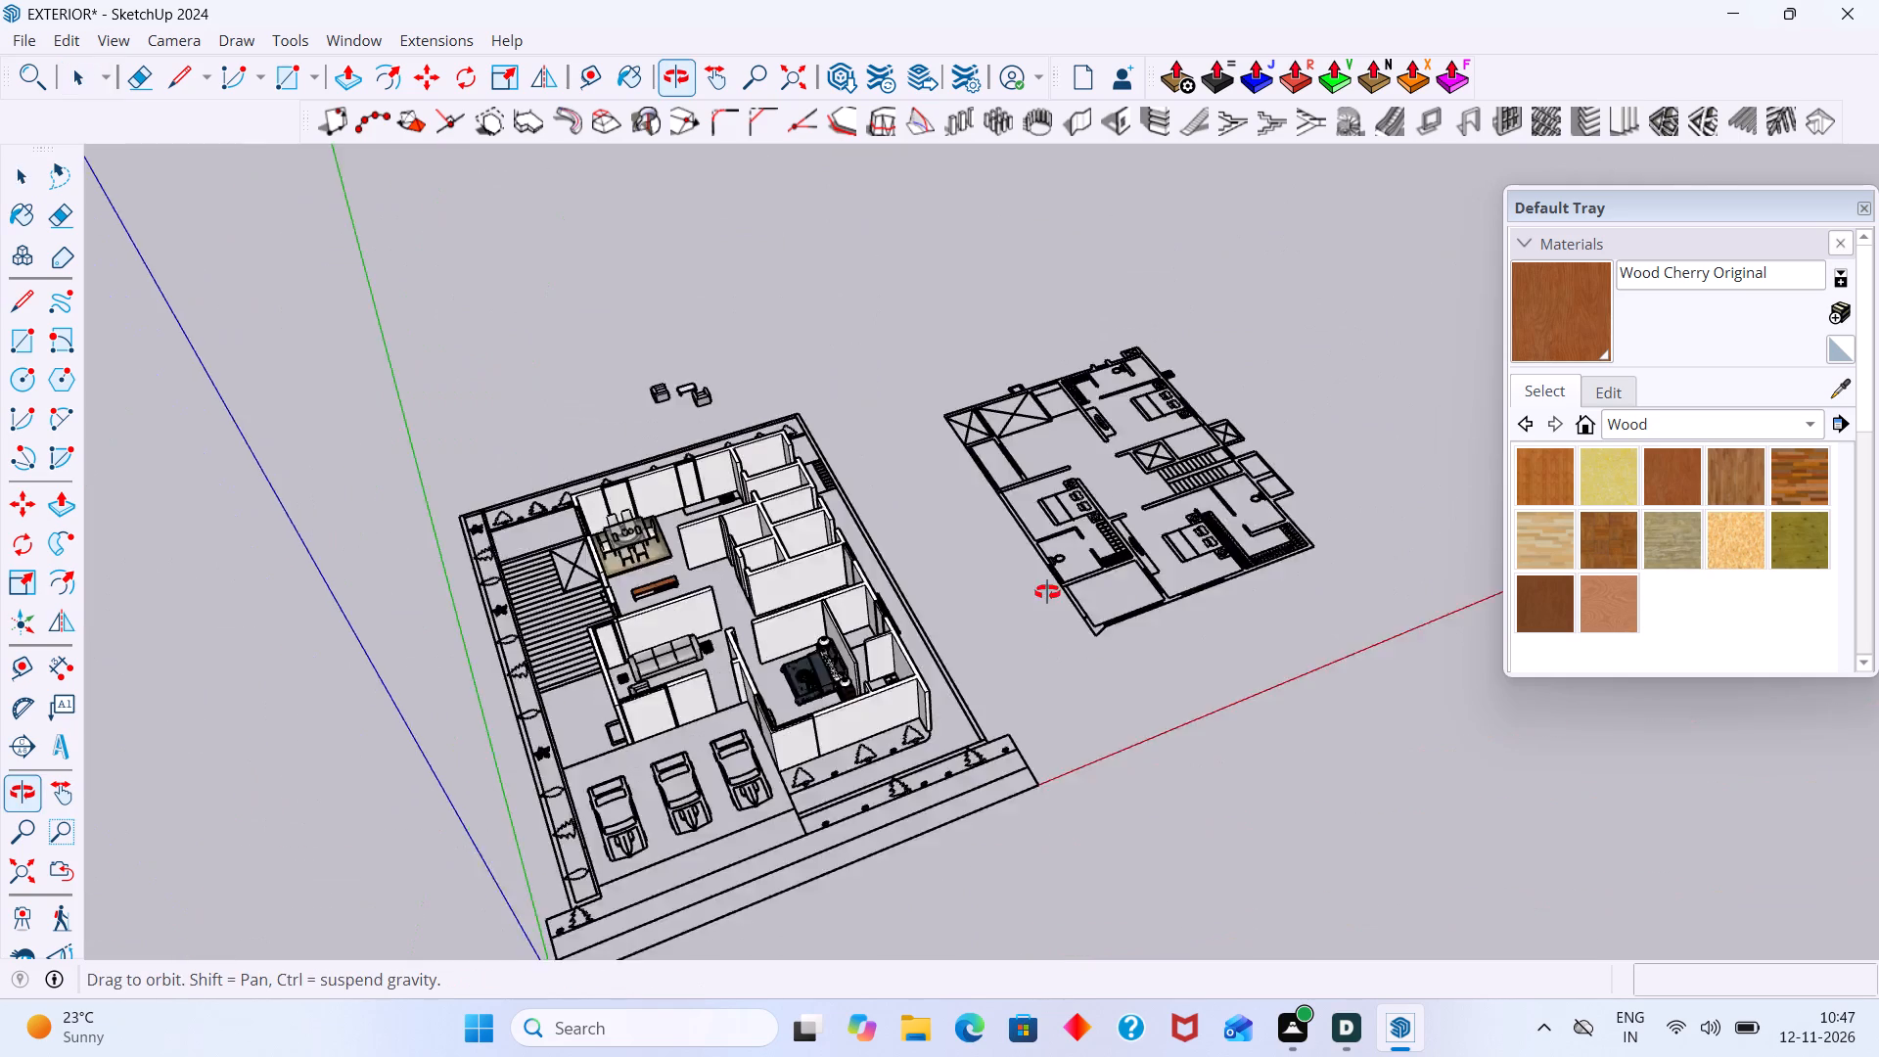
{"action": "middle_click_drag", "start_coordinate": [1047, 592], "coordinate": [1236, 484]}
{"action": "scroll", "coordinate": [590, 606], "scroll_direction": "up", "scroll_amount": 8}
{"action": "middle_click_drag", "start_coordinate": [597, 683], "coordinate": [1144, 746]}
{"action": "scroll", "coordinate": [1133, 732], "scroll_direction": "down", "scroll_amount": 2}
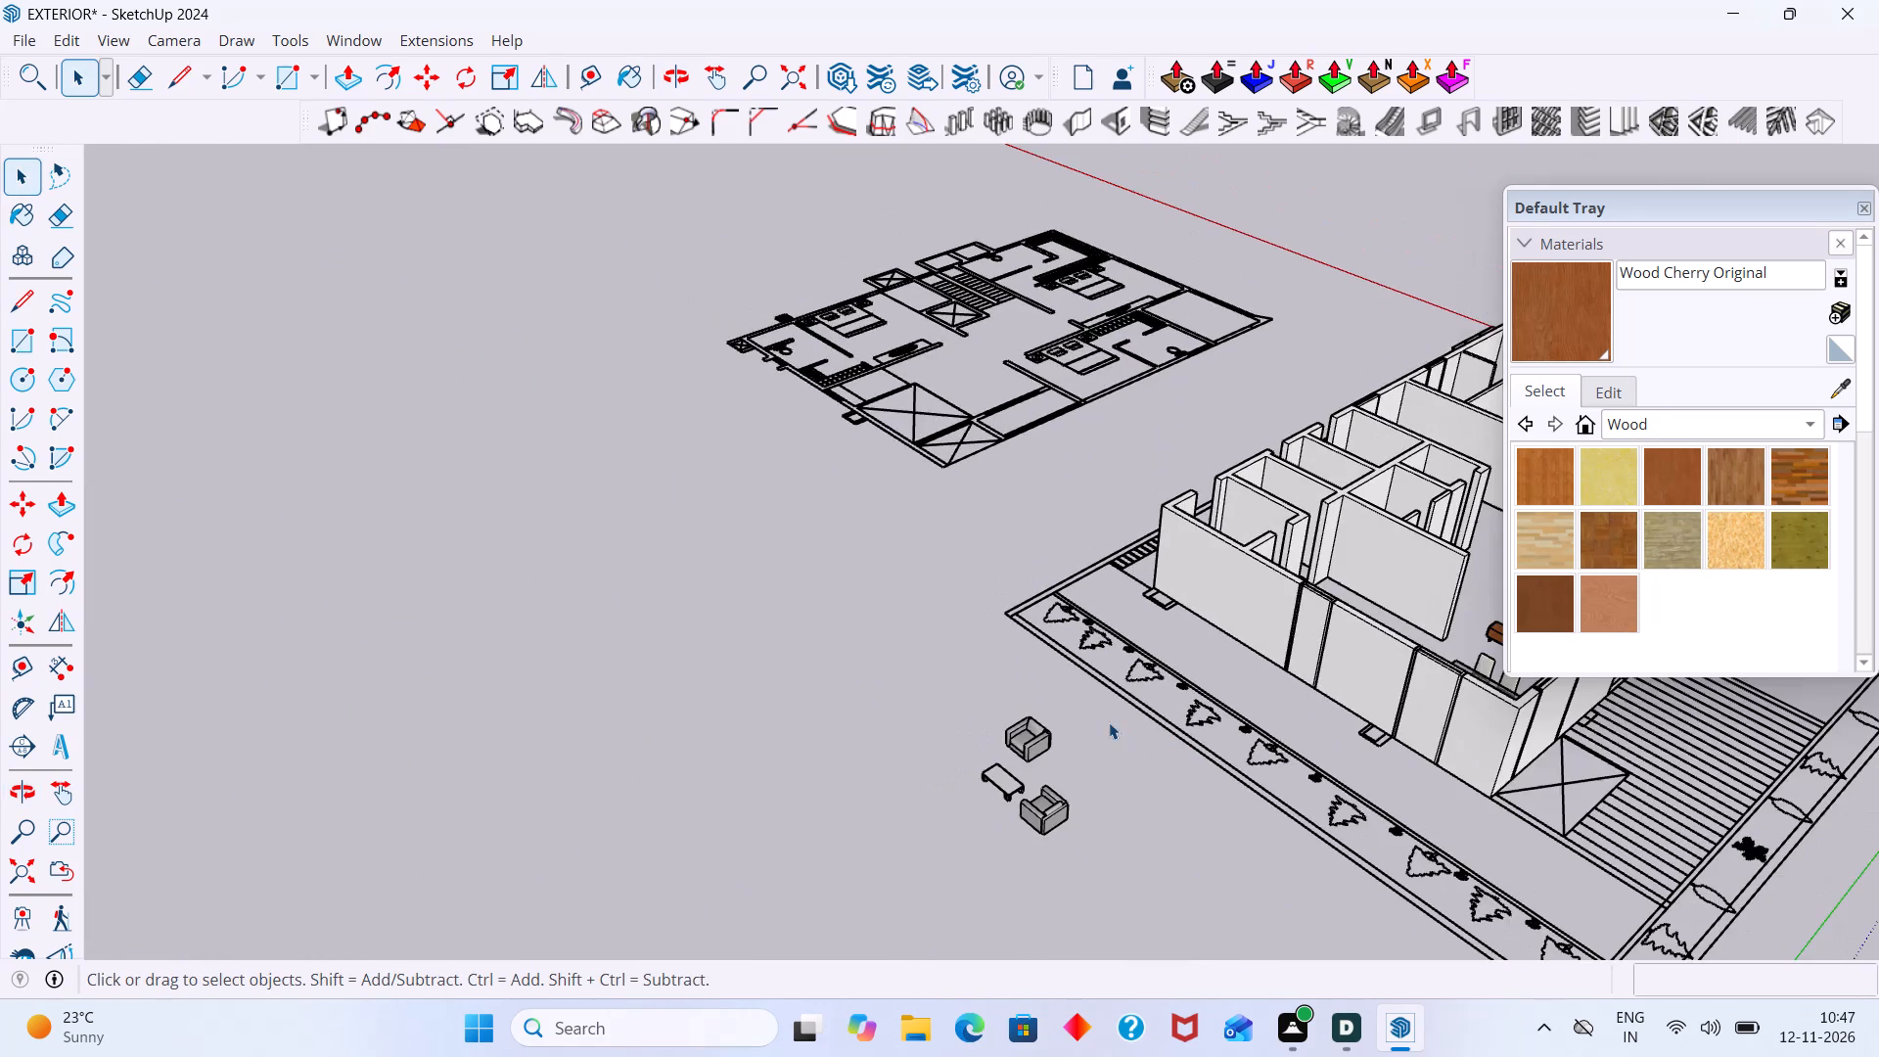
{"action": "middle_click_drag", "start_coordinate": [1095, 722], "coordinate": [371, 683], "text": "shift"}
{"action": "scroll", "coordinate": [756, 628], "scroll_direction": "up", "scroll_amount": 3}
{"action": "middle_click_drag", "start_coordinate": [737, 613], "coordinate": [846, 773]}
{"action": "middle_click_drag", "start_coordinate": [875, 760], "coordinate": [839, 563], "text": "shift"}
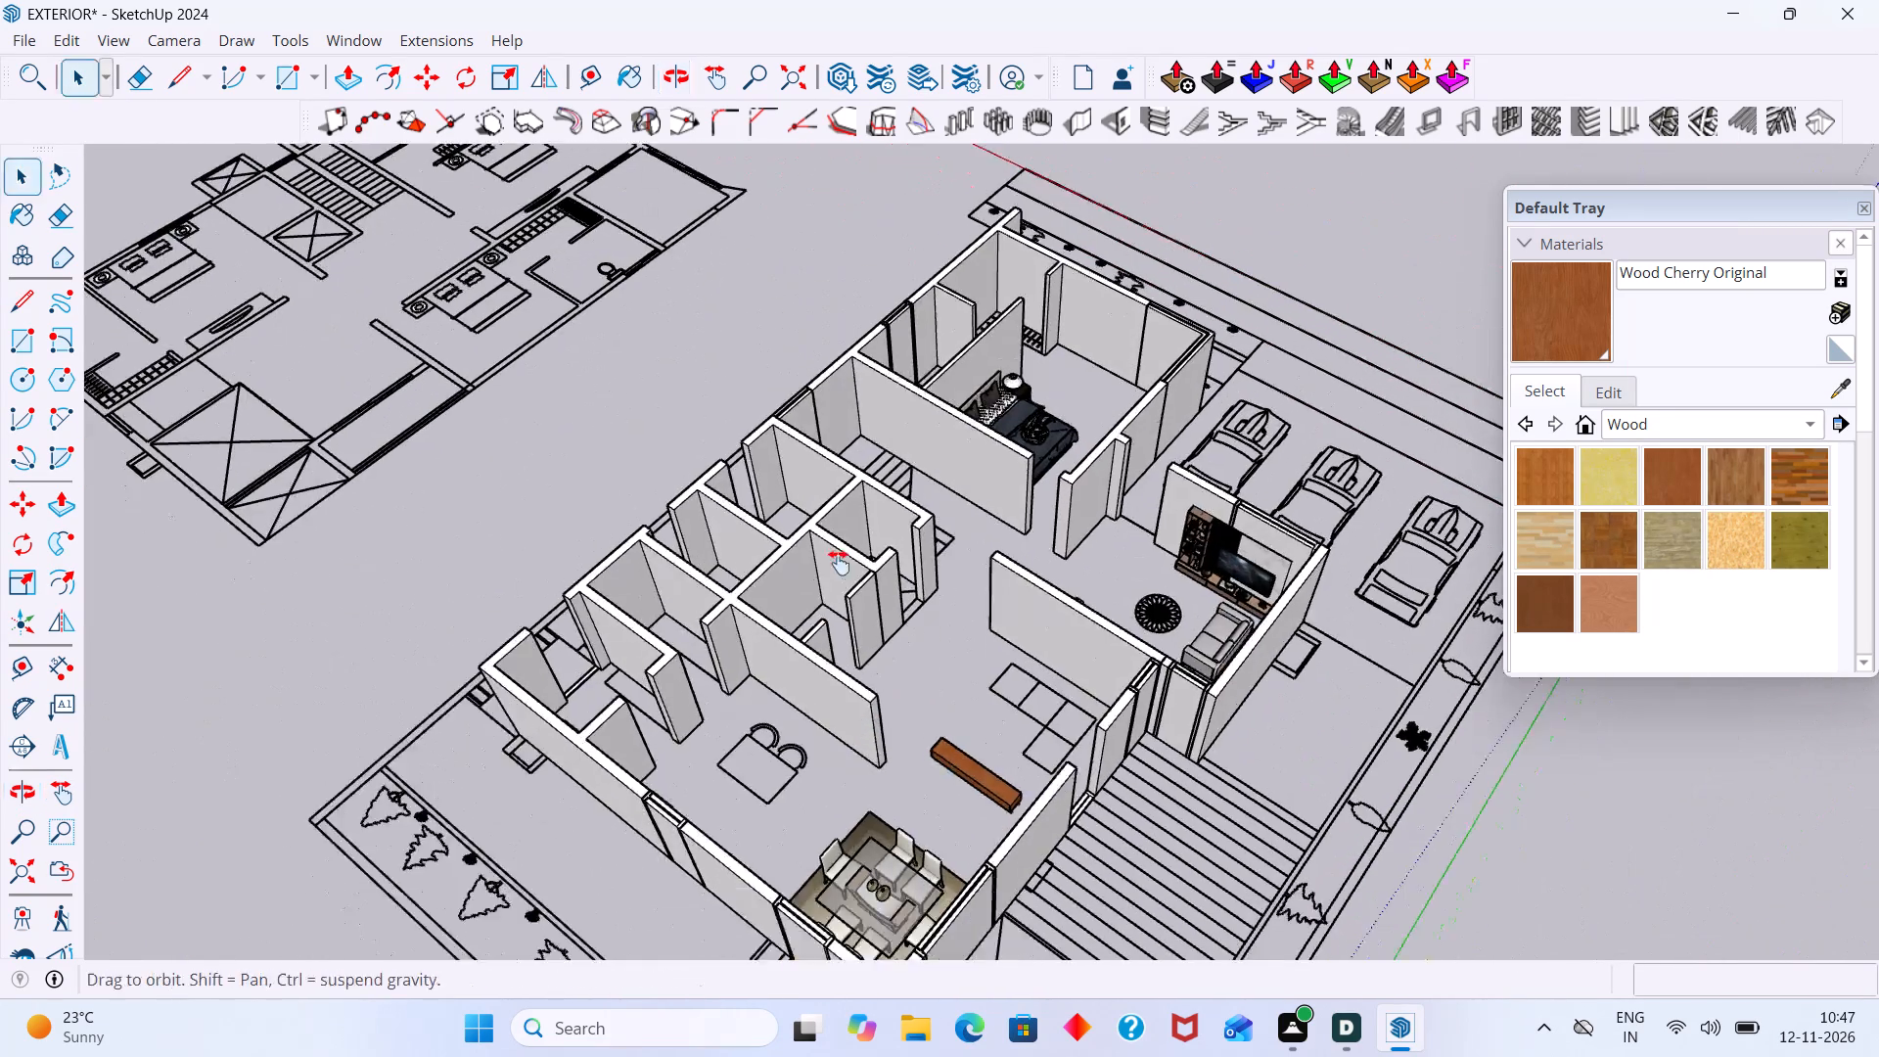
{"action": "middle_click_drag", "start_coordinate": [839, 563], "coordinate": [838, 556], "text": "shift"}
{"action": "middle_click_drag", "start_coordinate": [898, 624], "coordinate": [1127, 626]}
{"action": "scroll", "coordinate": [1100, 617], "scroll_direction": "up", "scroll_amount": 13}
{"action": "middle_click_drag", "start_coordinate": [993, 635], "coordinate": [577, 613]}
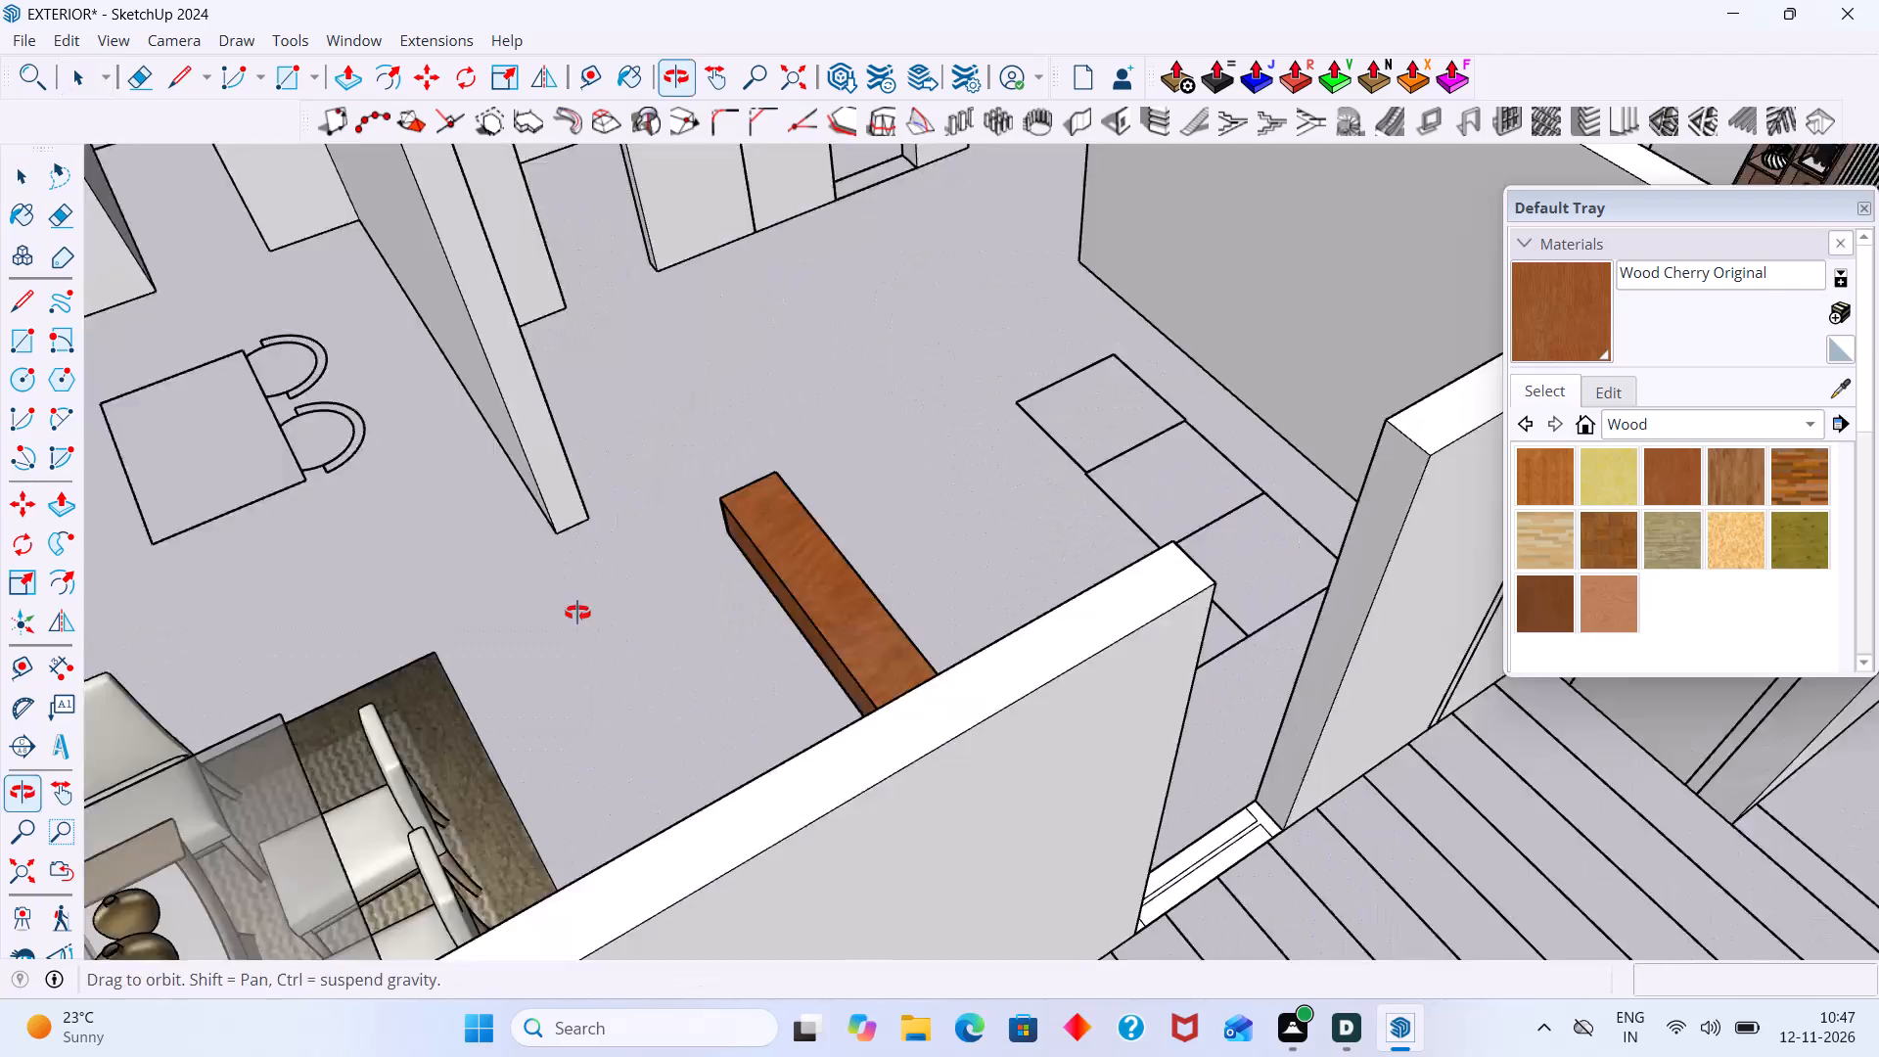
{"action": "middle_click_drag", "start_coordinate": [577, 613], "coordinate": [560, 608]}
{"action": "scroll", "coordinate": [768, 552], "scroll_direction": "down", "scroll_amount": 18}
{"action": "middle_click_drag", "start_coordinate": [807, 539], "coordinate": [483, 518]}
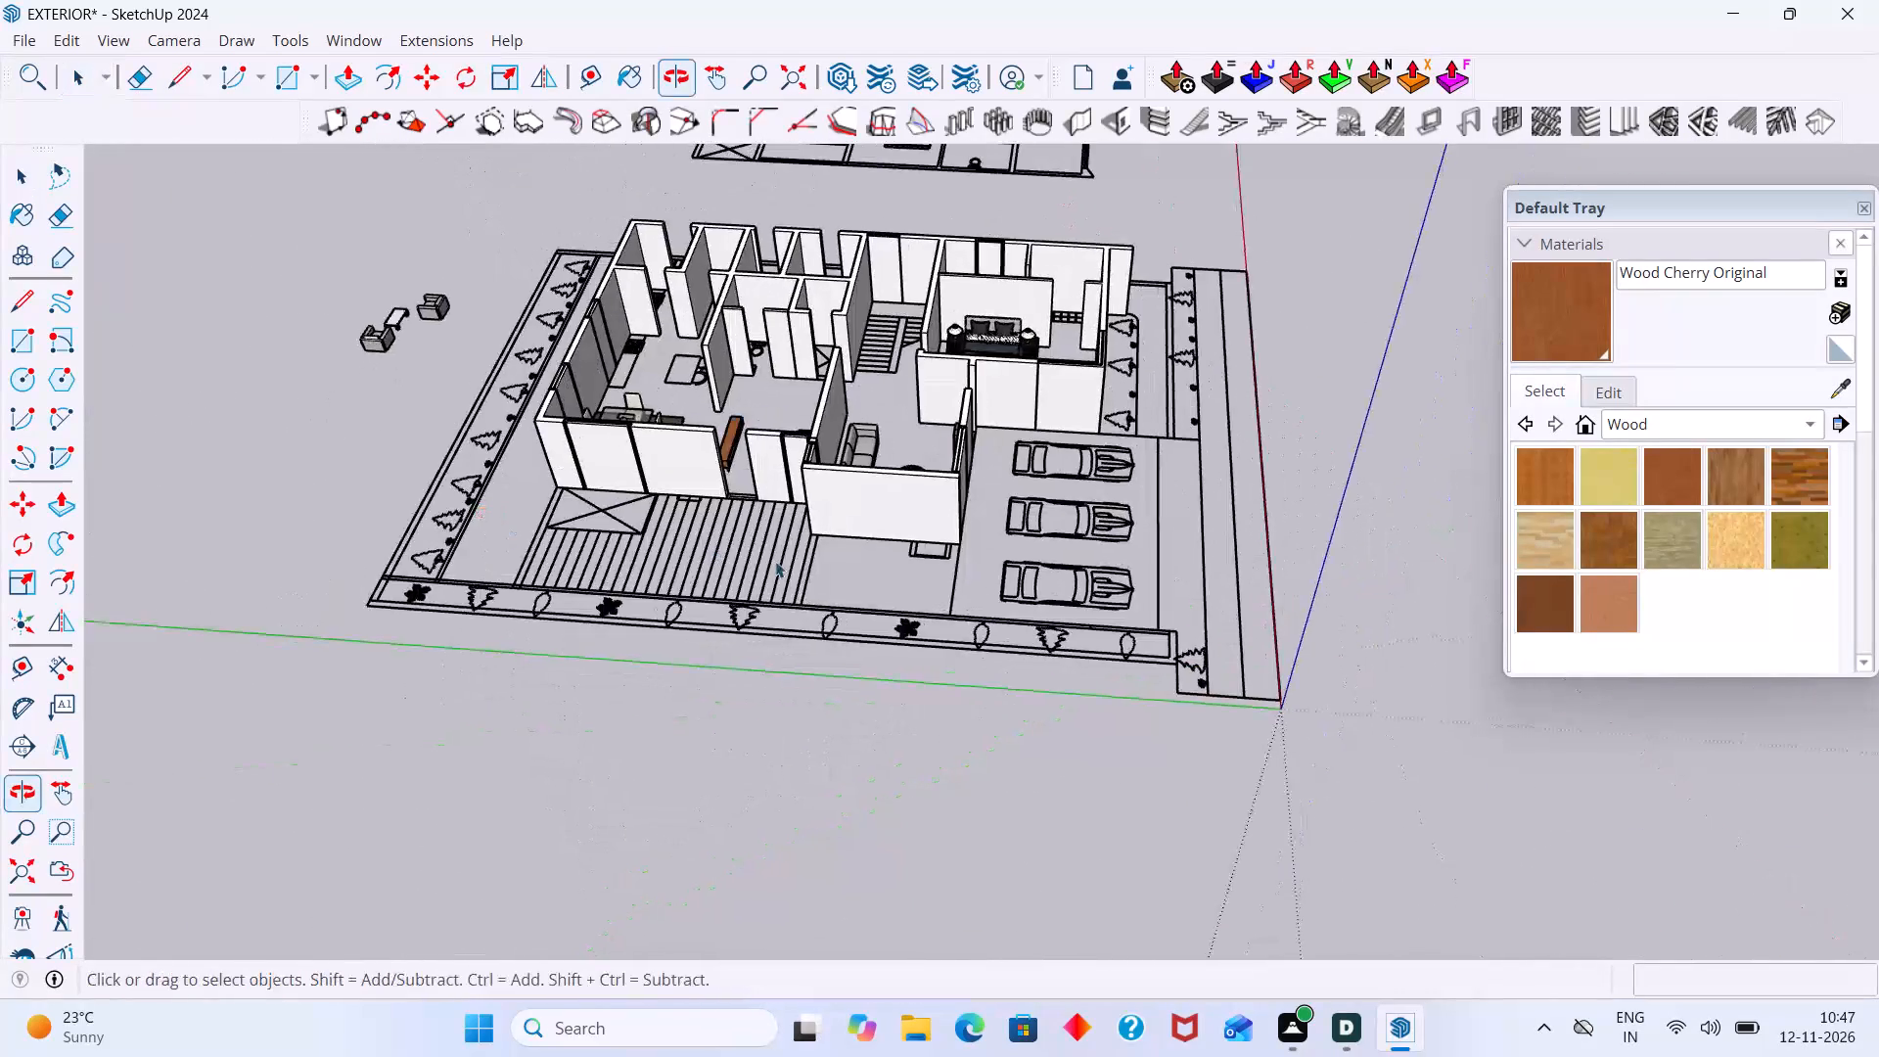
{"action": "scroll", "coordinate": [872, 537], "scroll_direction": "down", "scroll_amount": 3}
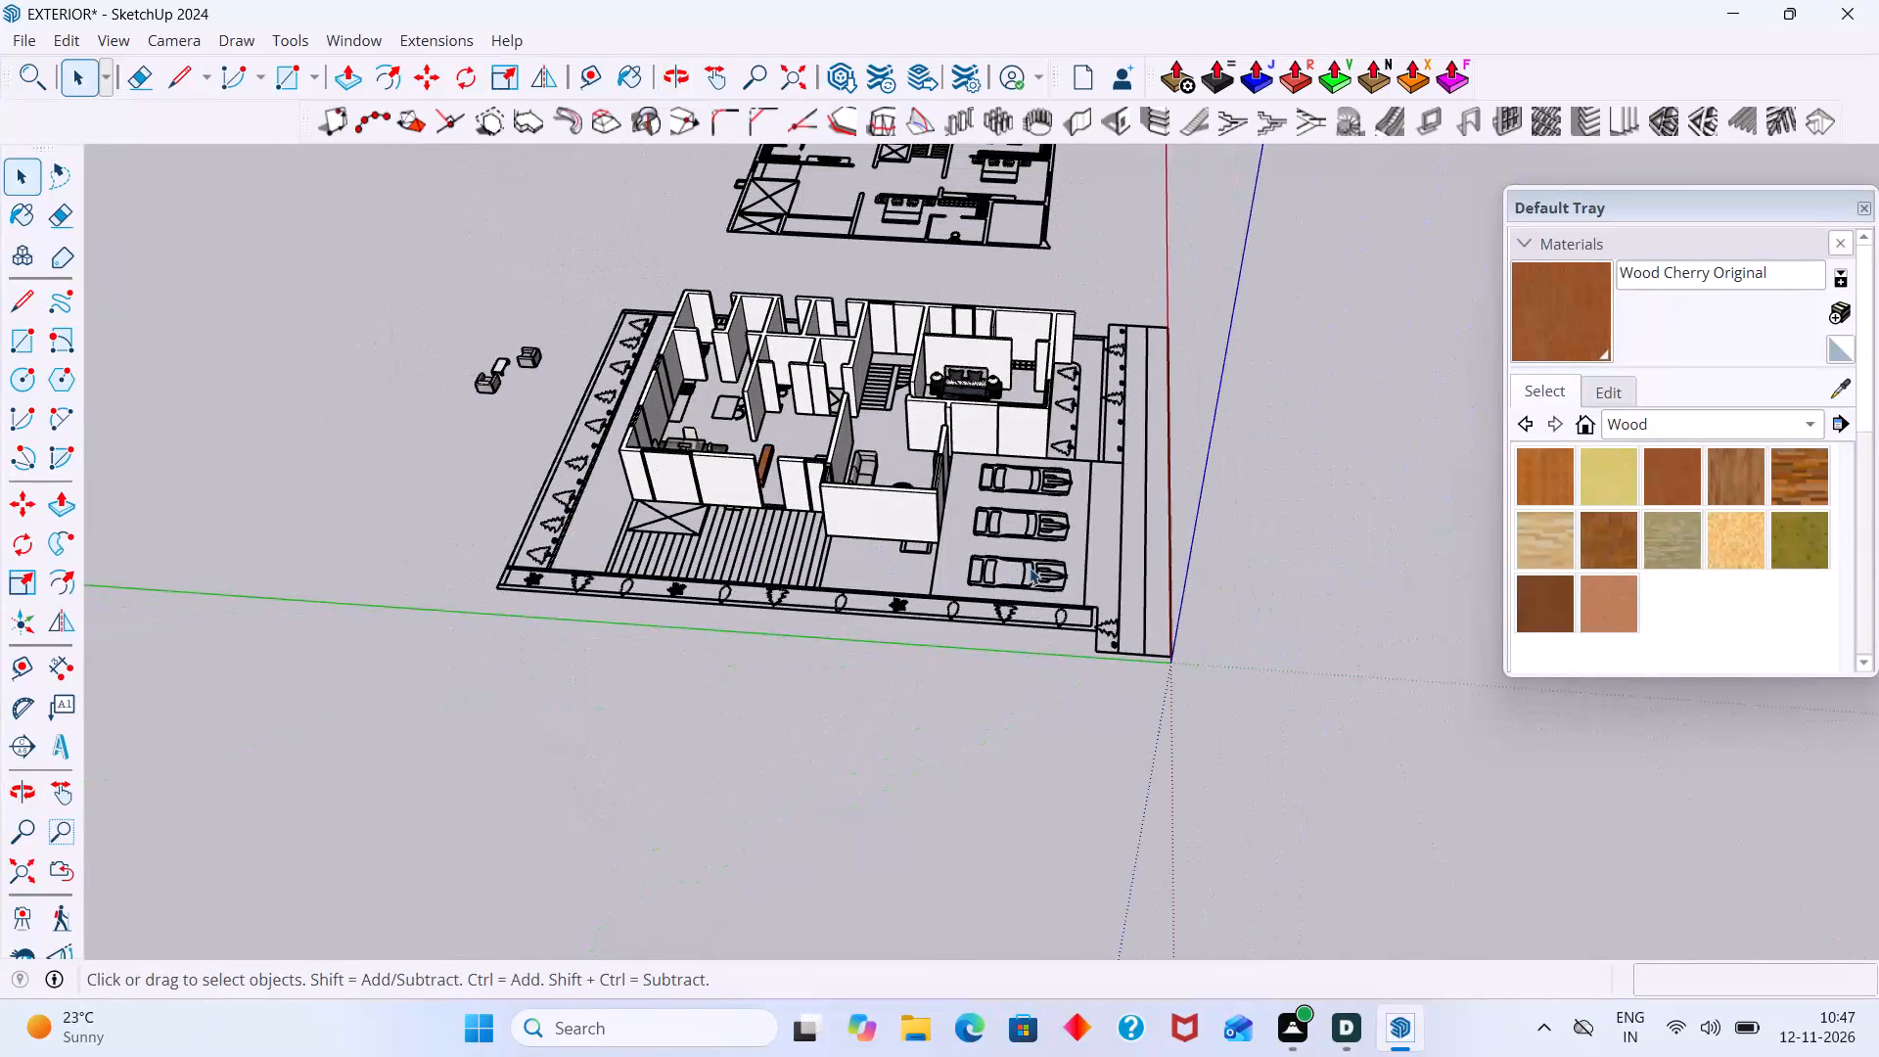
Undo the last edit made inside the TV component and exit its editing to return to the whole model.
{"action": "key", "text": "ctrl+z"}
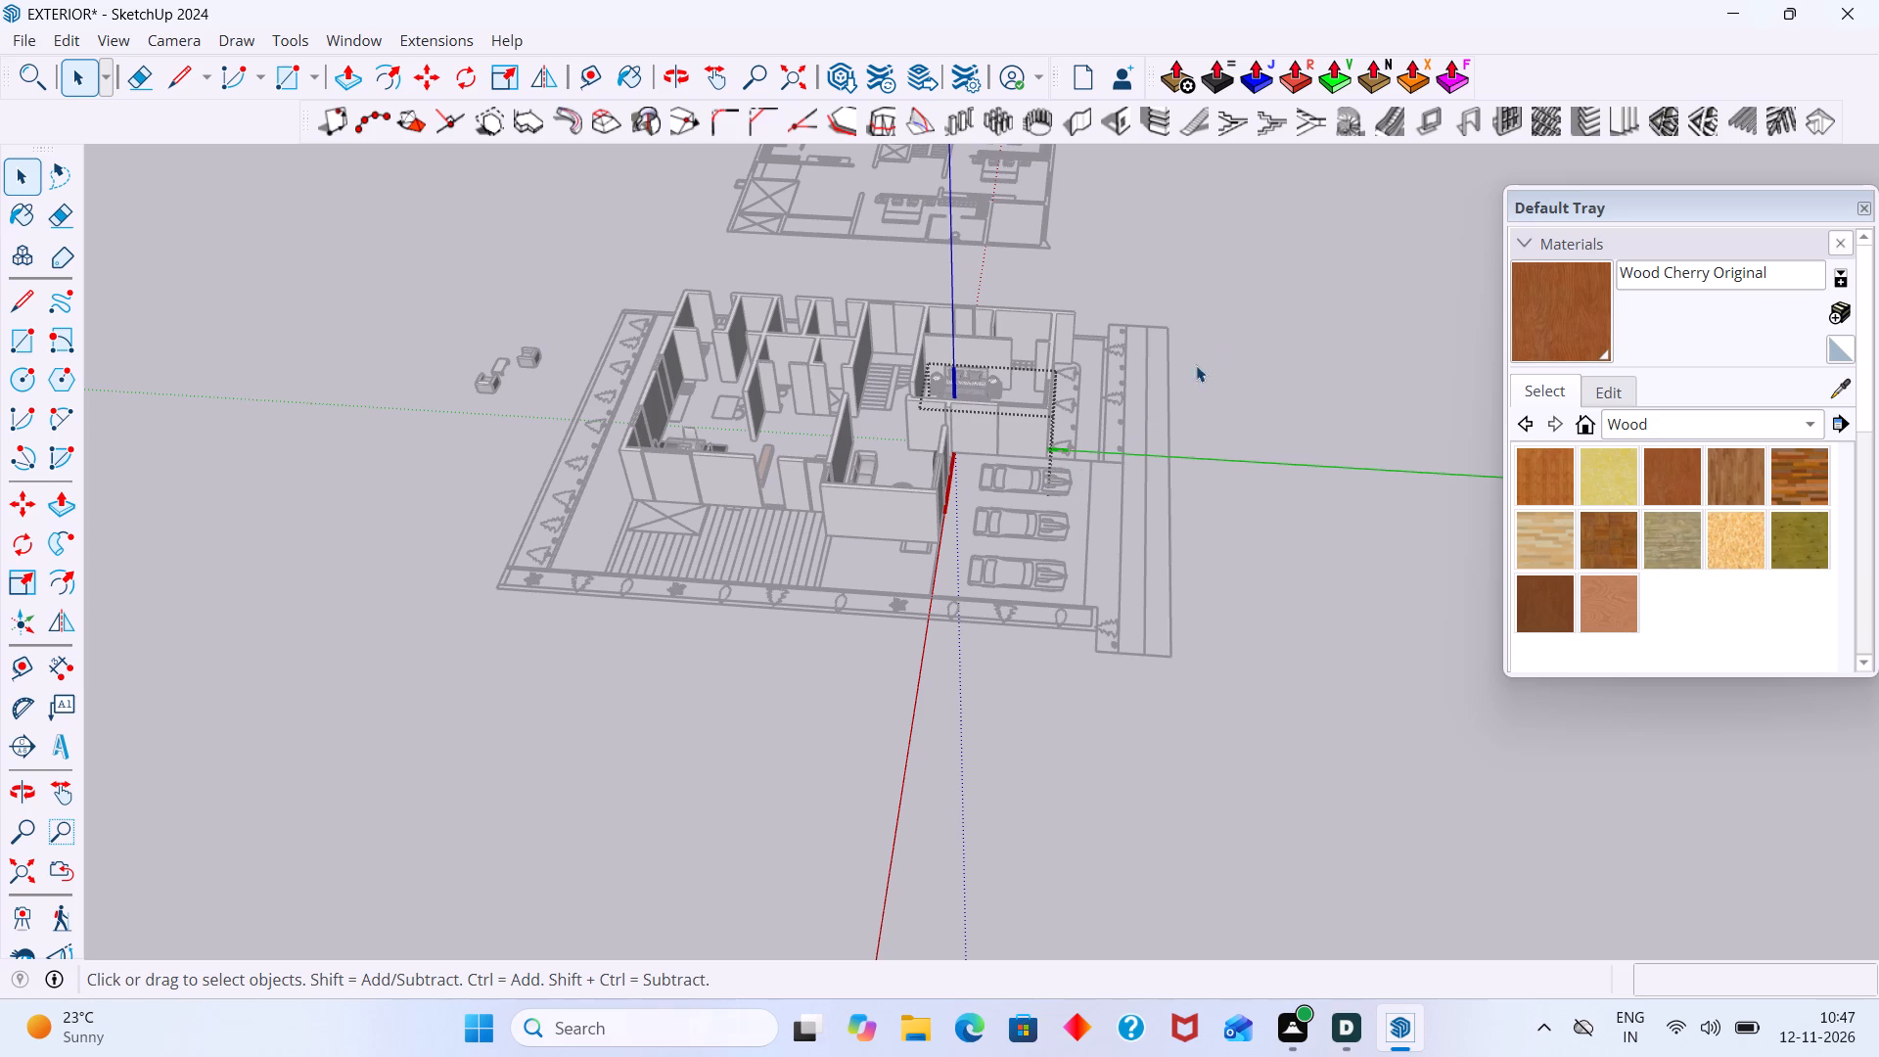
{"action": "middle_click_drag", "start_coordinate": [1296, 360], "coordinate": [1095, 364]}
{"action": "scroll", "coordinate": [1078, 361], "scroll_direction": "up", "scroll_amount": 5}
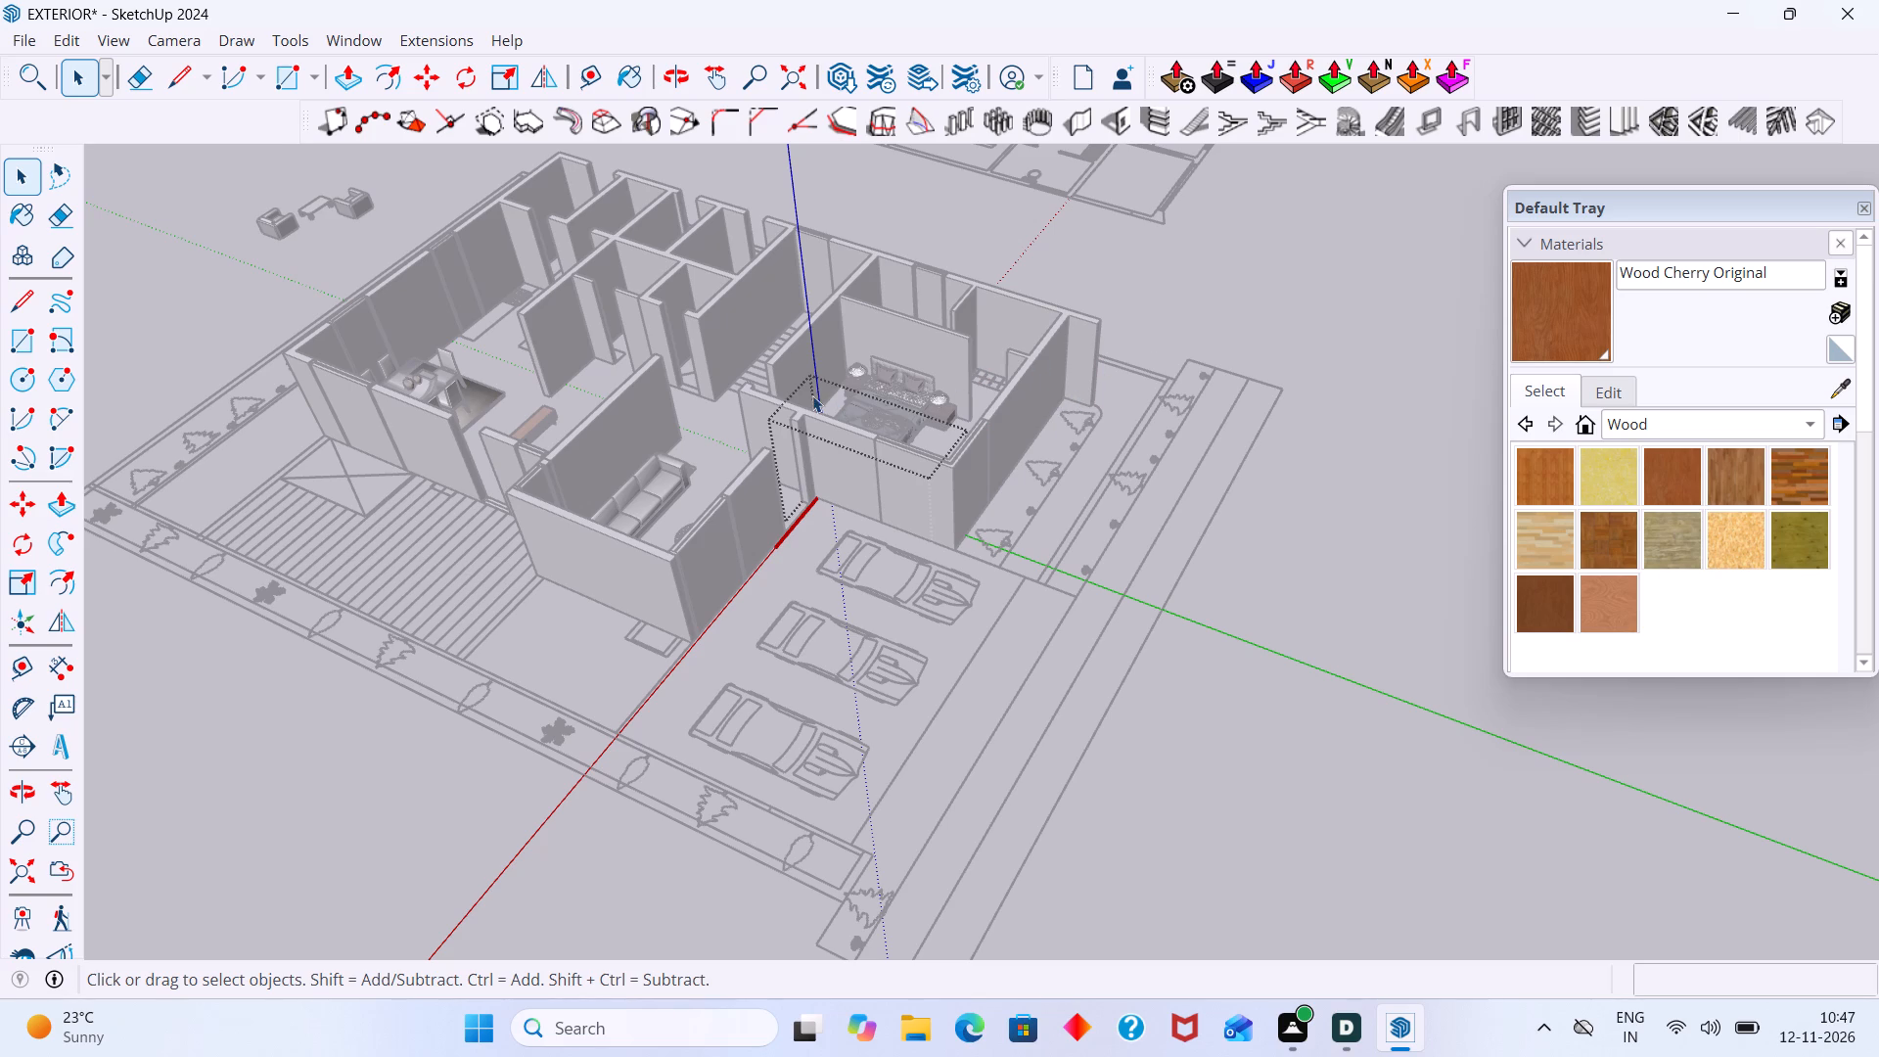
{"action": "scroll", "coordinate": [867, 353], "scroll_direction": "down", "scroll_amount": 4}
{"action": "scroll", "coordinate": [875, 357], "scroll_direction": "down", "scroll_amount": 20}
{"action": "scroll", "coordinate": [875, 357], "scroll_direction": "down", "scroll_amount": 2}
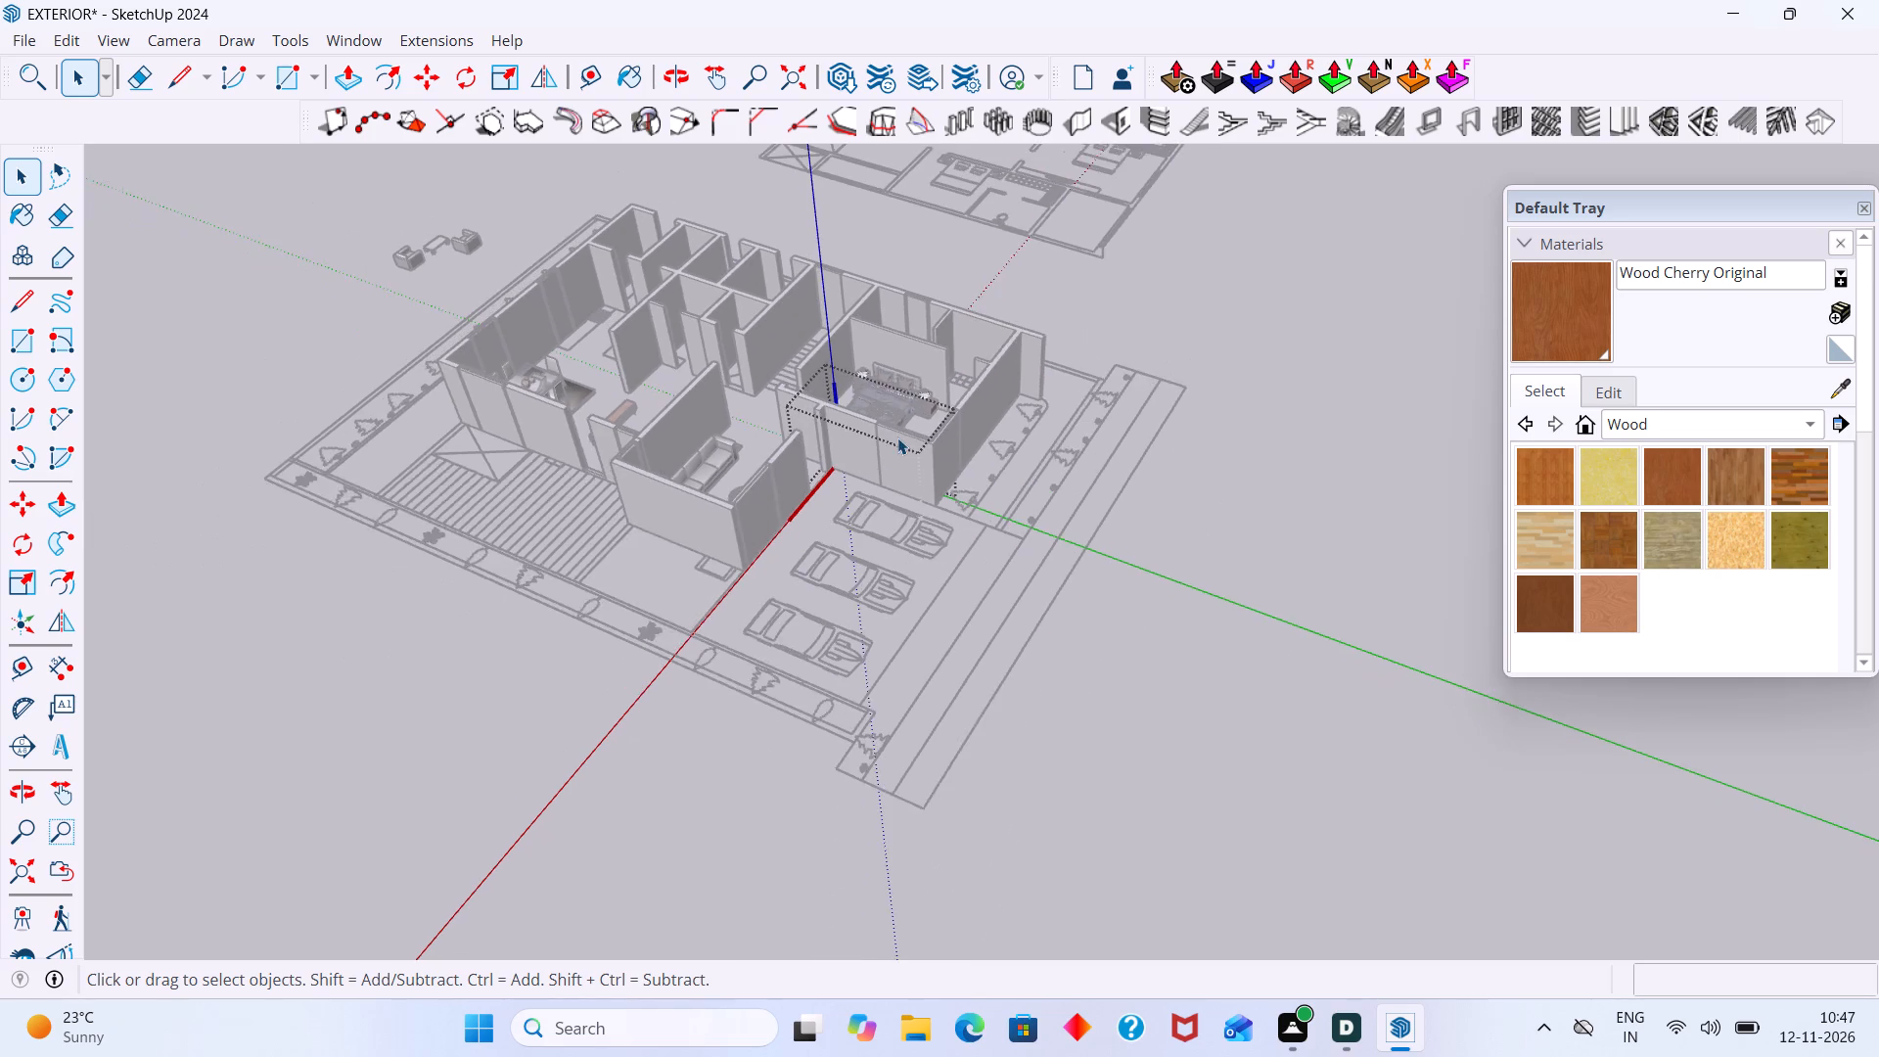
{"action": "scroll", "coordinate": [897, 437], "scroll_direction": "down", "scroll_amount": 4}
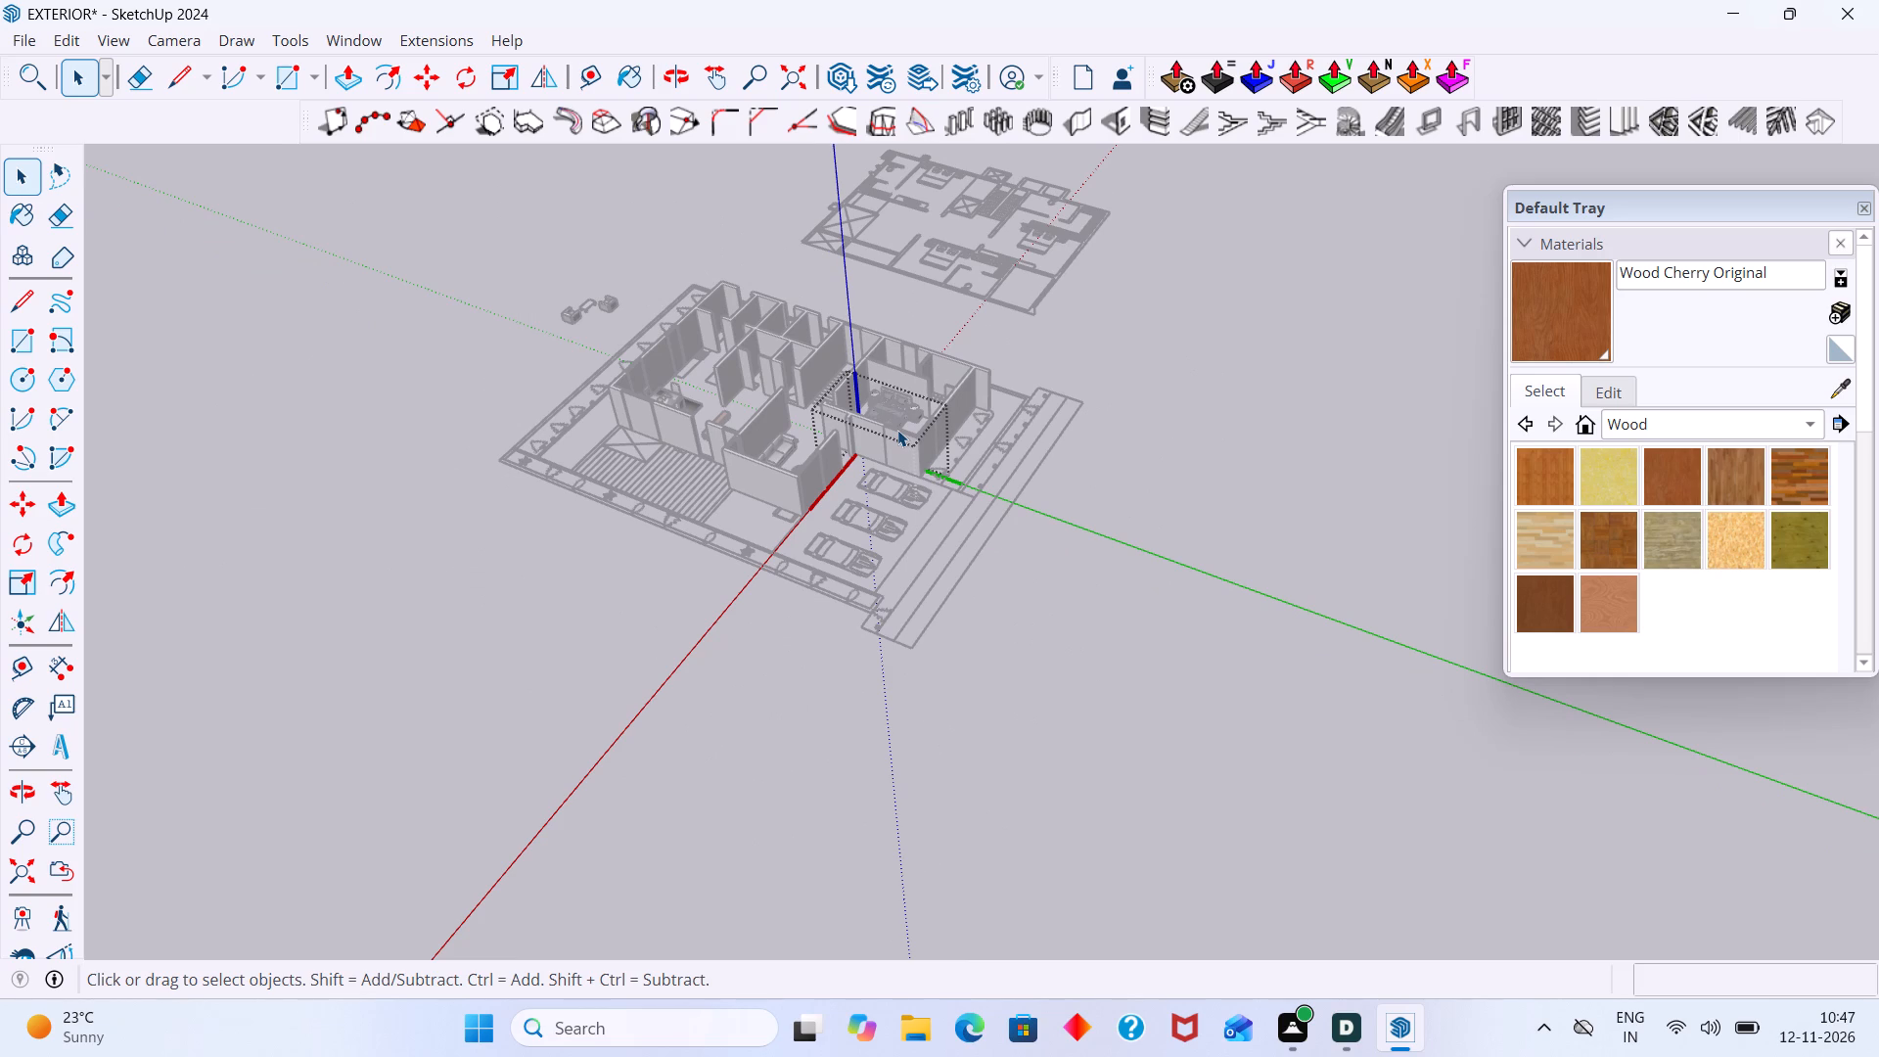
{"action": "left_click", "coordinate": [1123, 375]}
Inside the living room's TV wall unit, copy the TV screen about 45' 7" away onto open ground outside the house.
{"action": "scroll", "coordinate": [667, 392], "scroll_direction": "up", "scroll_amount": 12}
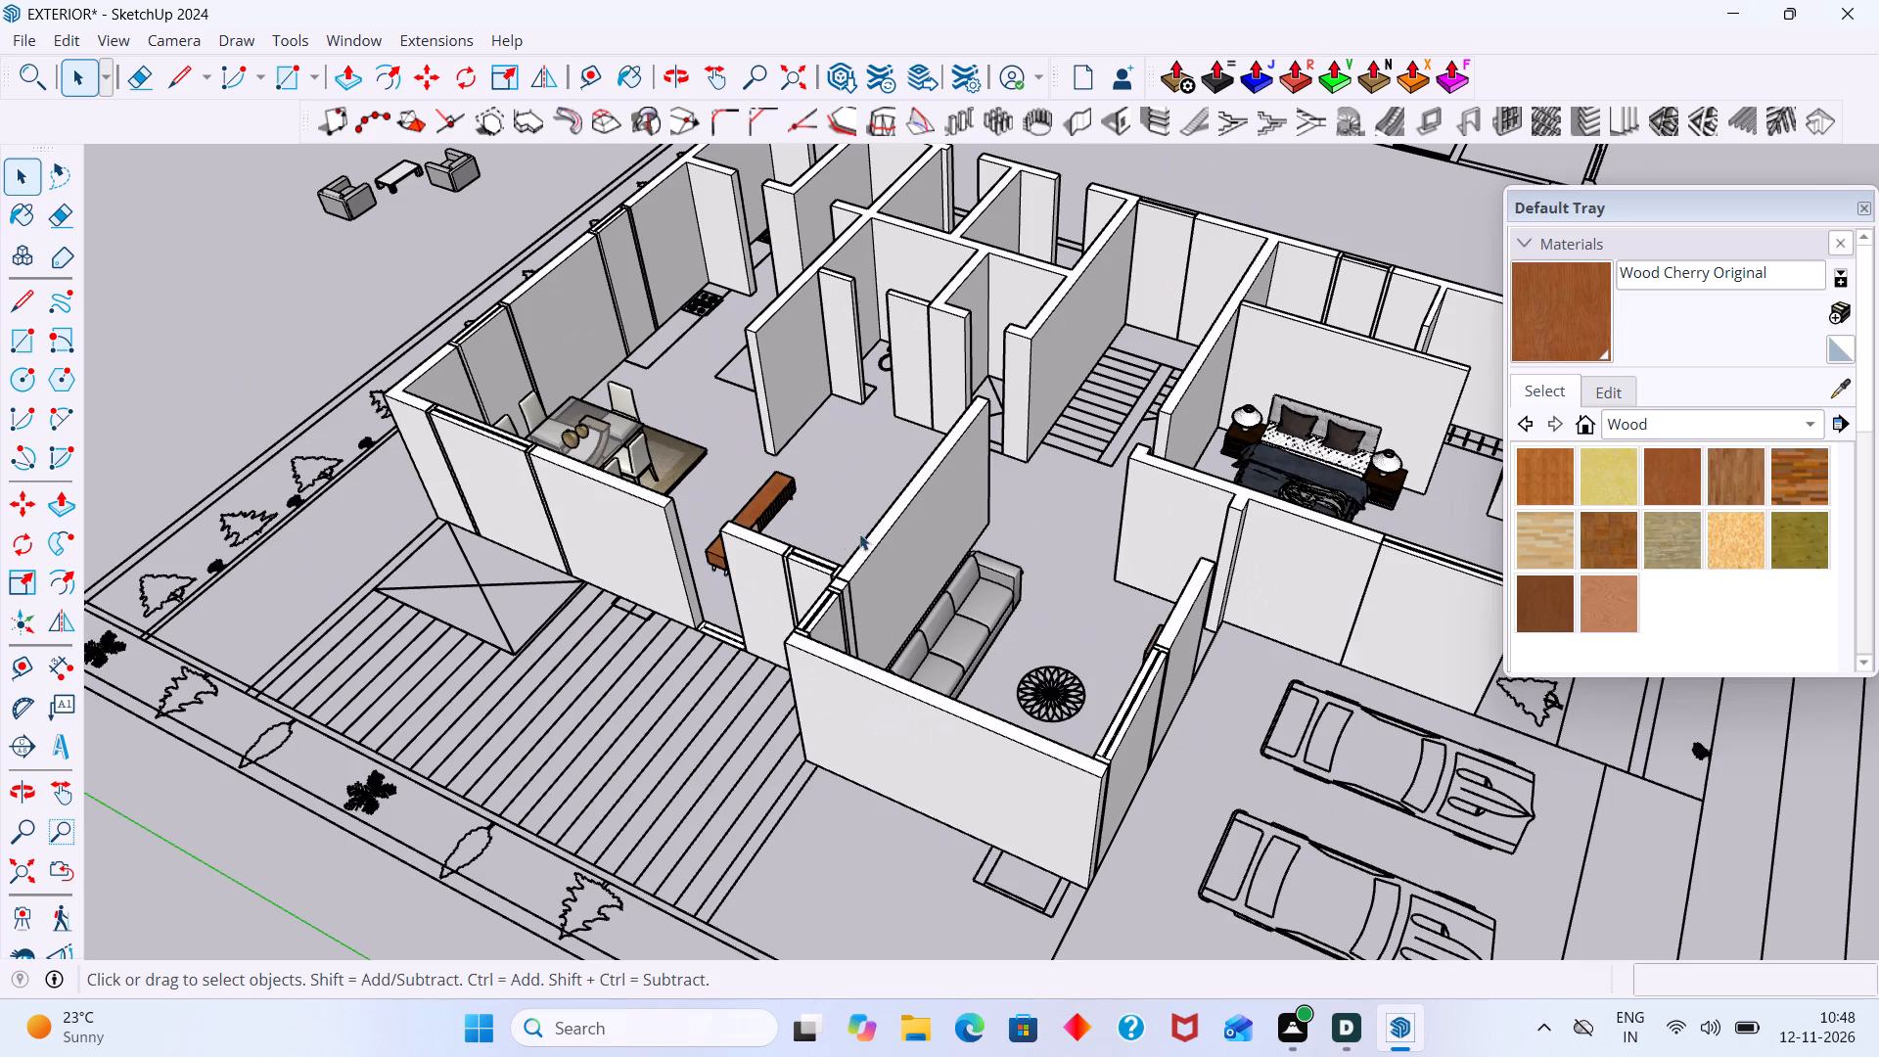
{"action": "middle_click_drag", "start_coordinate": [857, 547], "coordinate": [1085, 535]}
{"action": "scroll", "coordinate": [1092, 525], "scroll_direction": "up", "scroll_amount": 1}
{"action": "scroll", "coordinate": [1090, 525], "scroll_direction": "down", "scroll_amount": 3}
{"action": "middle_click_drag", "start_coordinate": [1076, 514], "coordinate": [681, 515]}
{"action": "middle_click_drag", "start_coordinate": [852, 507], "coordinate": [1185, 522]}
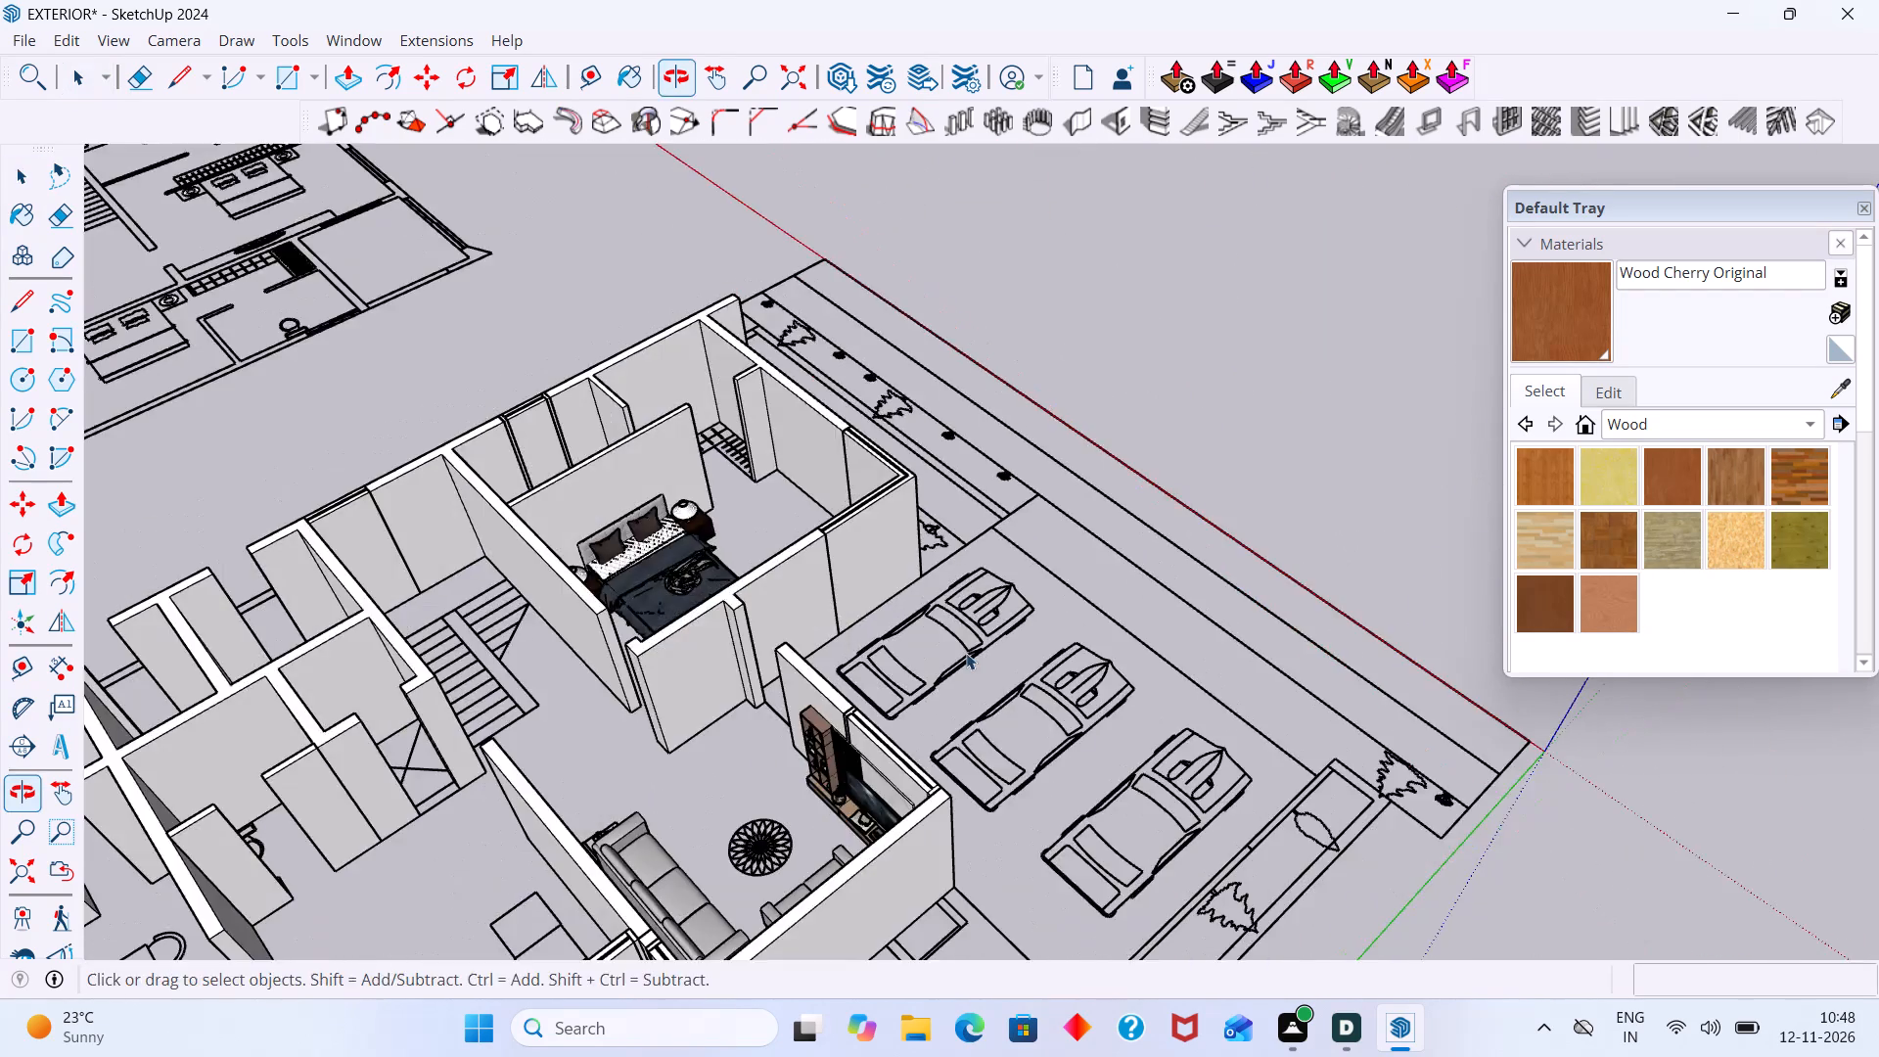
{"action": "middle_click_drag", "start_coordinate": [966, 653], "coordinate": [1044, 422]}
{"action": "scroll", "coordinate": [972, 499], "scroll_direction": "up", "scroll_amount": 16}
{"action": "left_click", "coordinate": [921, 529]}
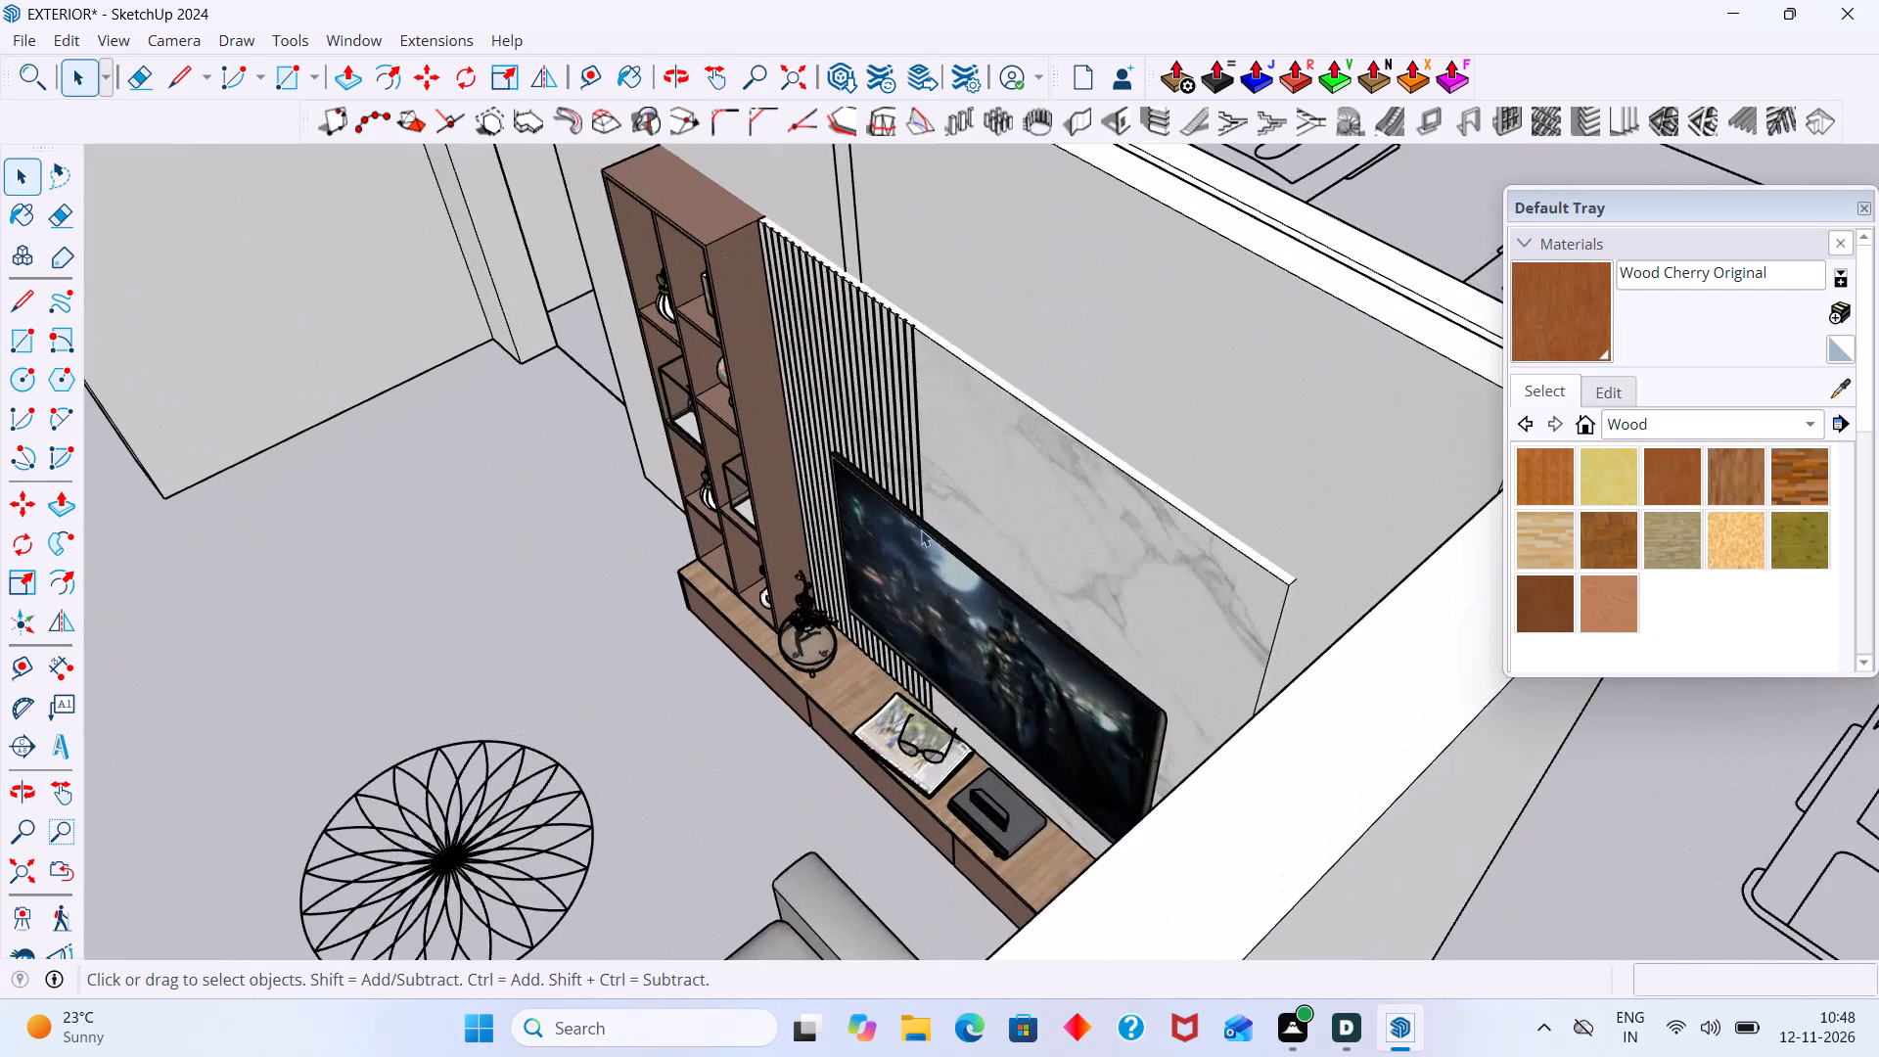
{"action": "double_click", "coordinate": [924, 535]}
{"action": "left_click", "coordinate": [926, 557]}
{"action": "key", "text": "m"}
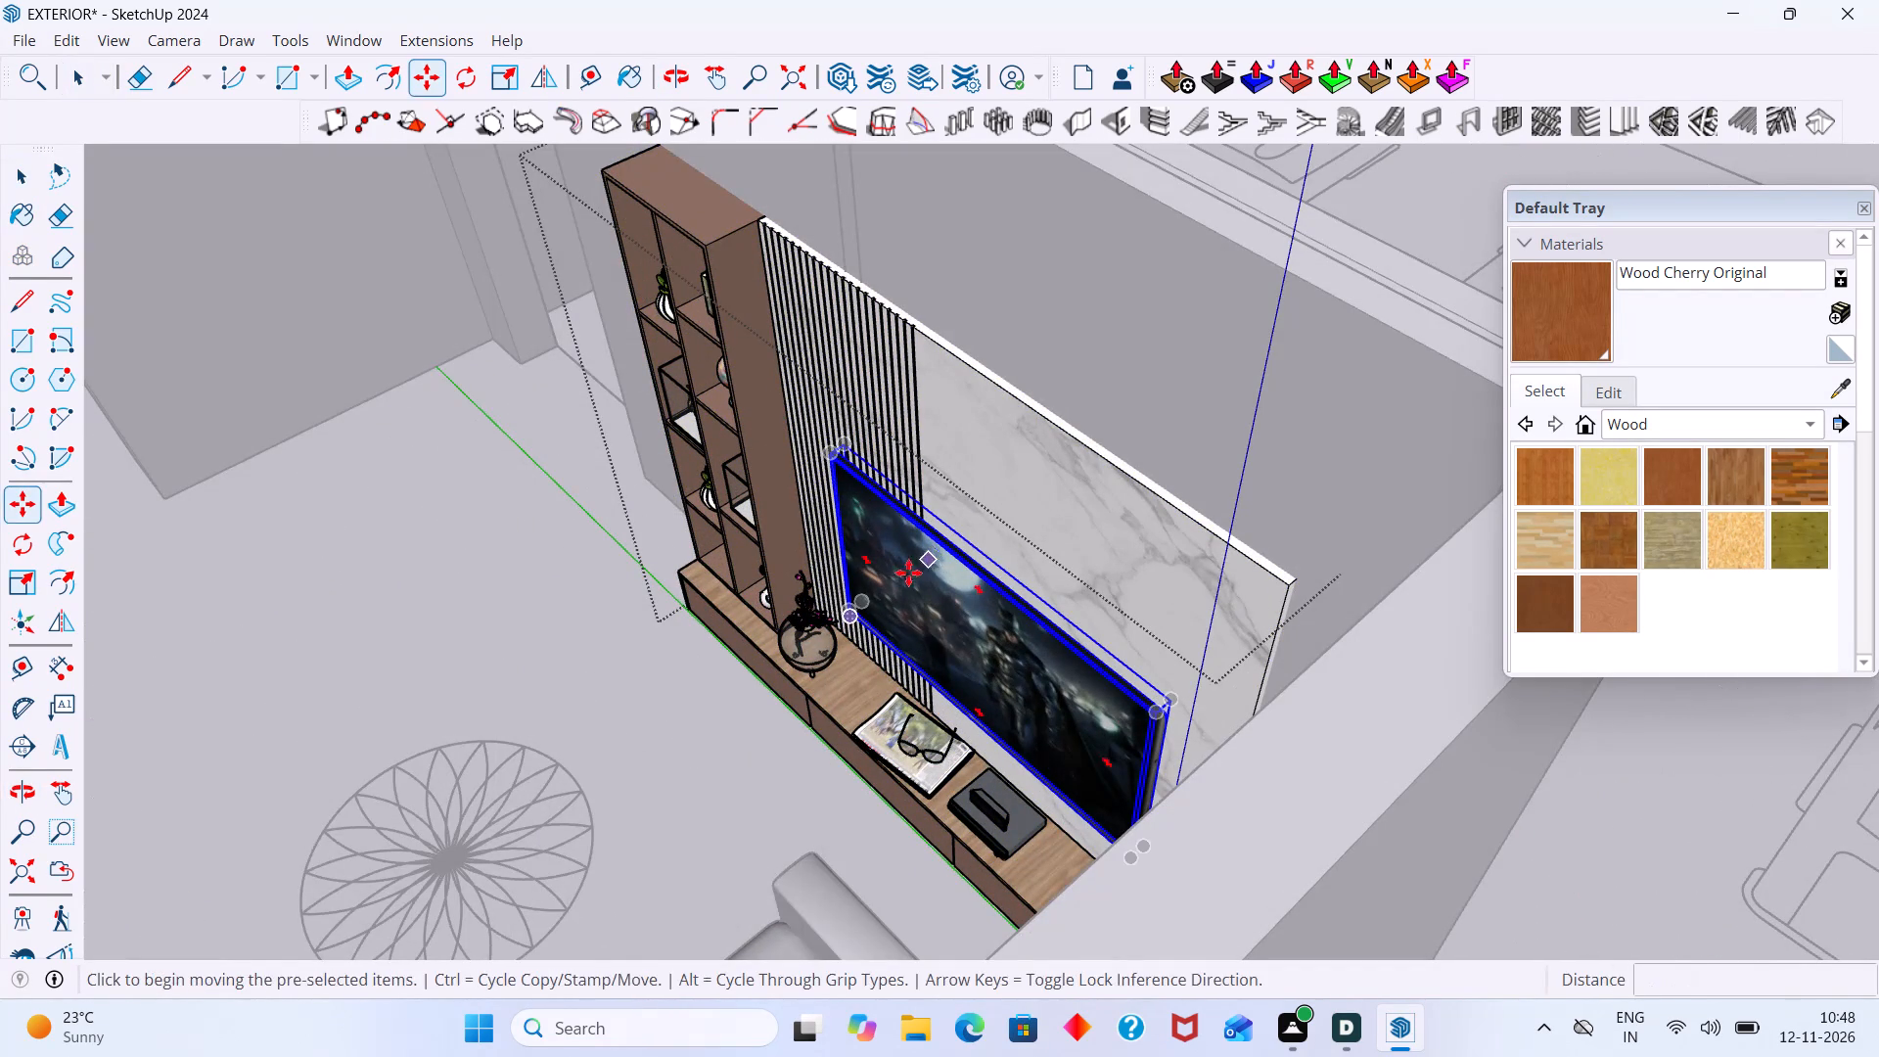
{"action": "left_click", "coordinate": [845, 612]}
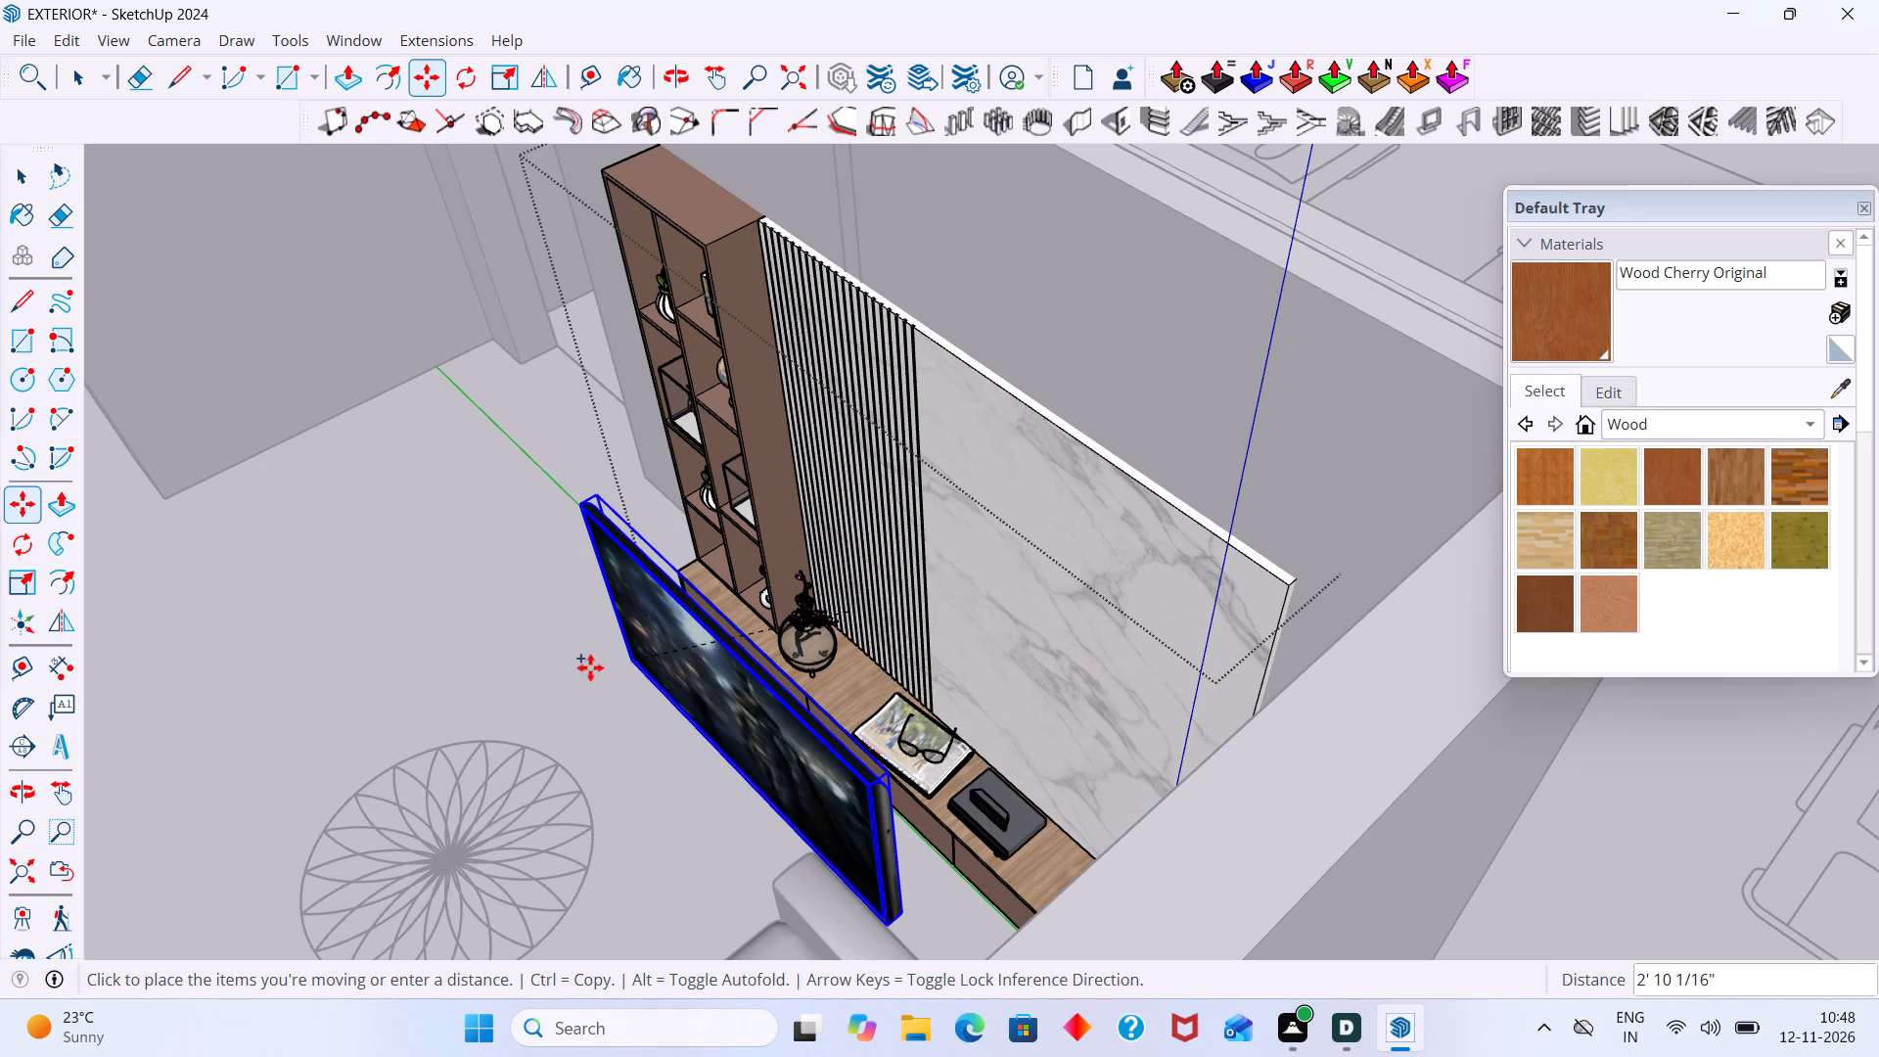
{"action": "scroll", "coordinate": [588, 667], "scroll_direction": "down", "scroll_amount": 20}
{"action": "scroll", "coordinate": [588, 667], "scroll_direction": "down", "scroll_amount": 11}
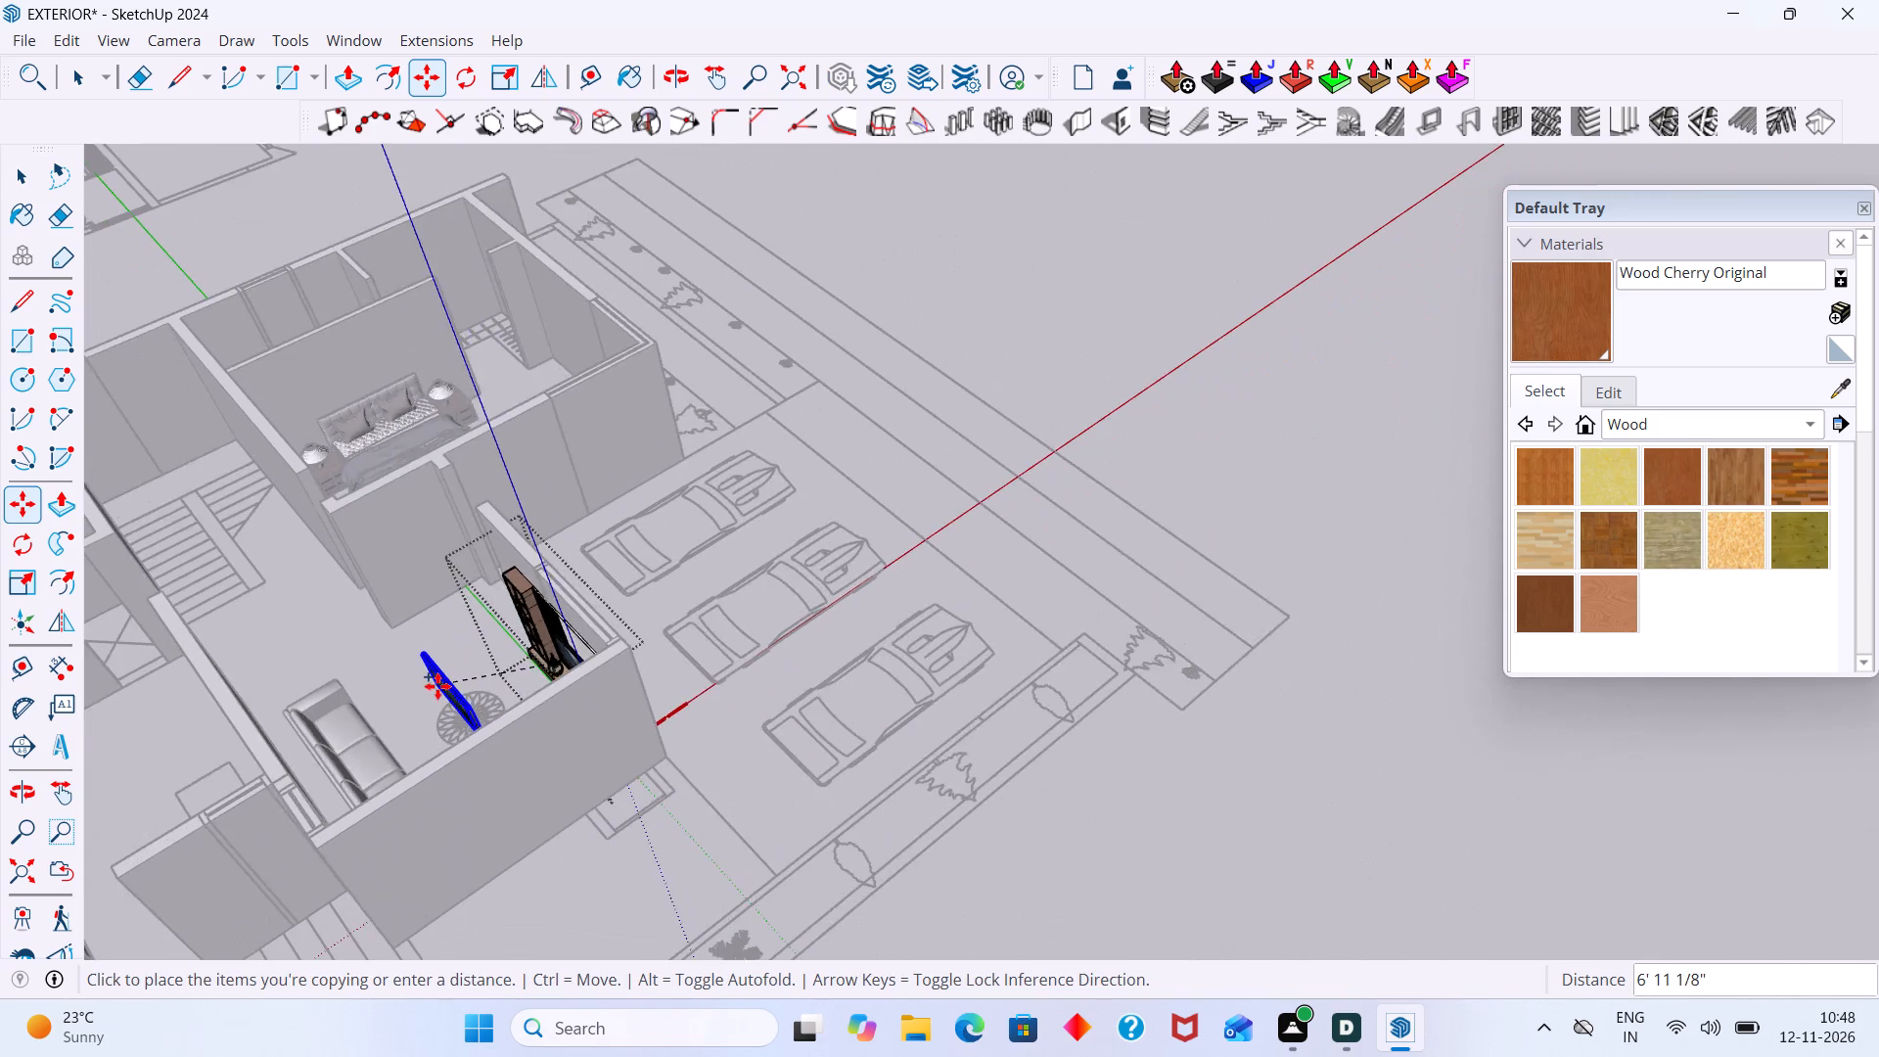
{"action": "scroll", "coordinate": [1043, 491], "scroll_direction": "down", "scroll_amount": 5}
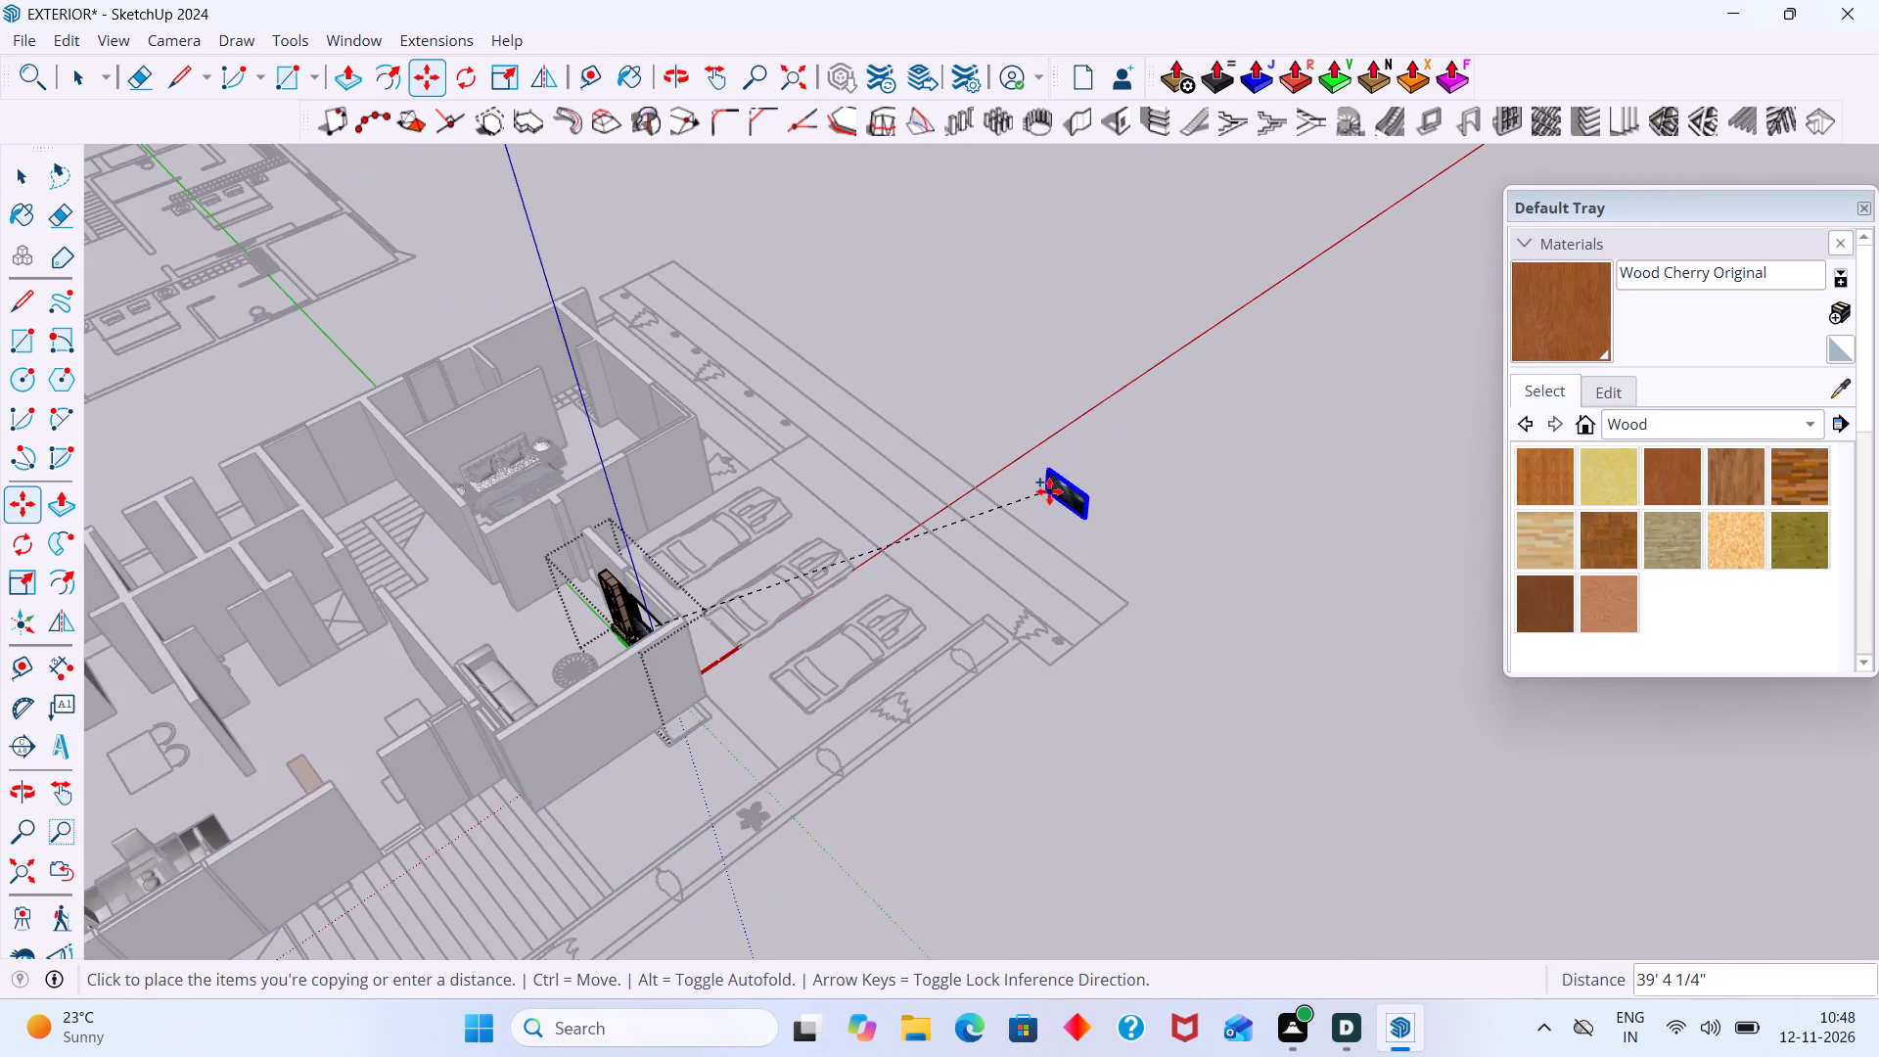
{"action": "scroll", "coordinate": [1049, 491], "scroll_direction": "down", "scroll_amount": 9}
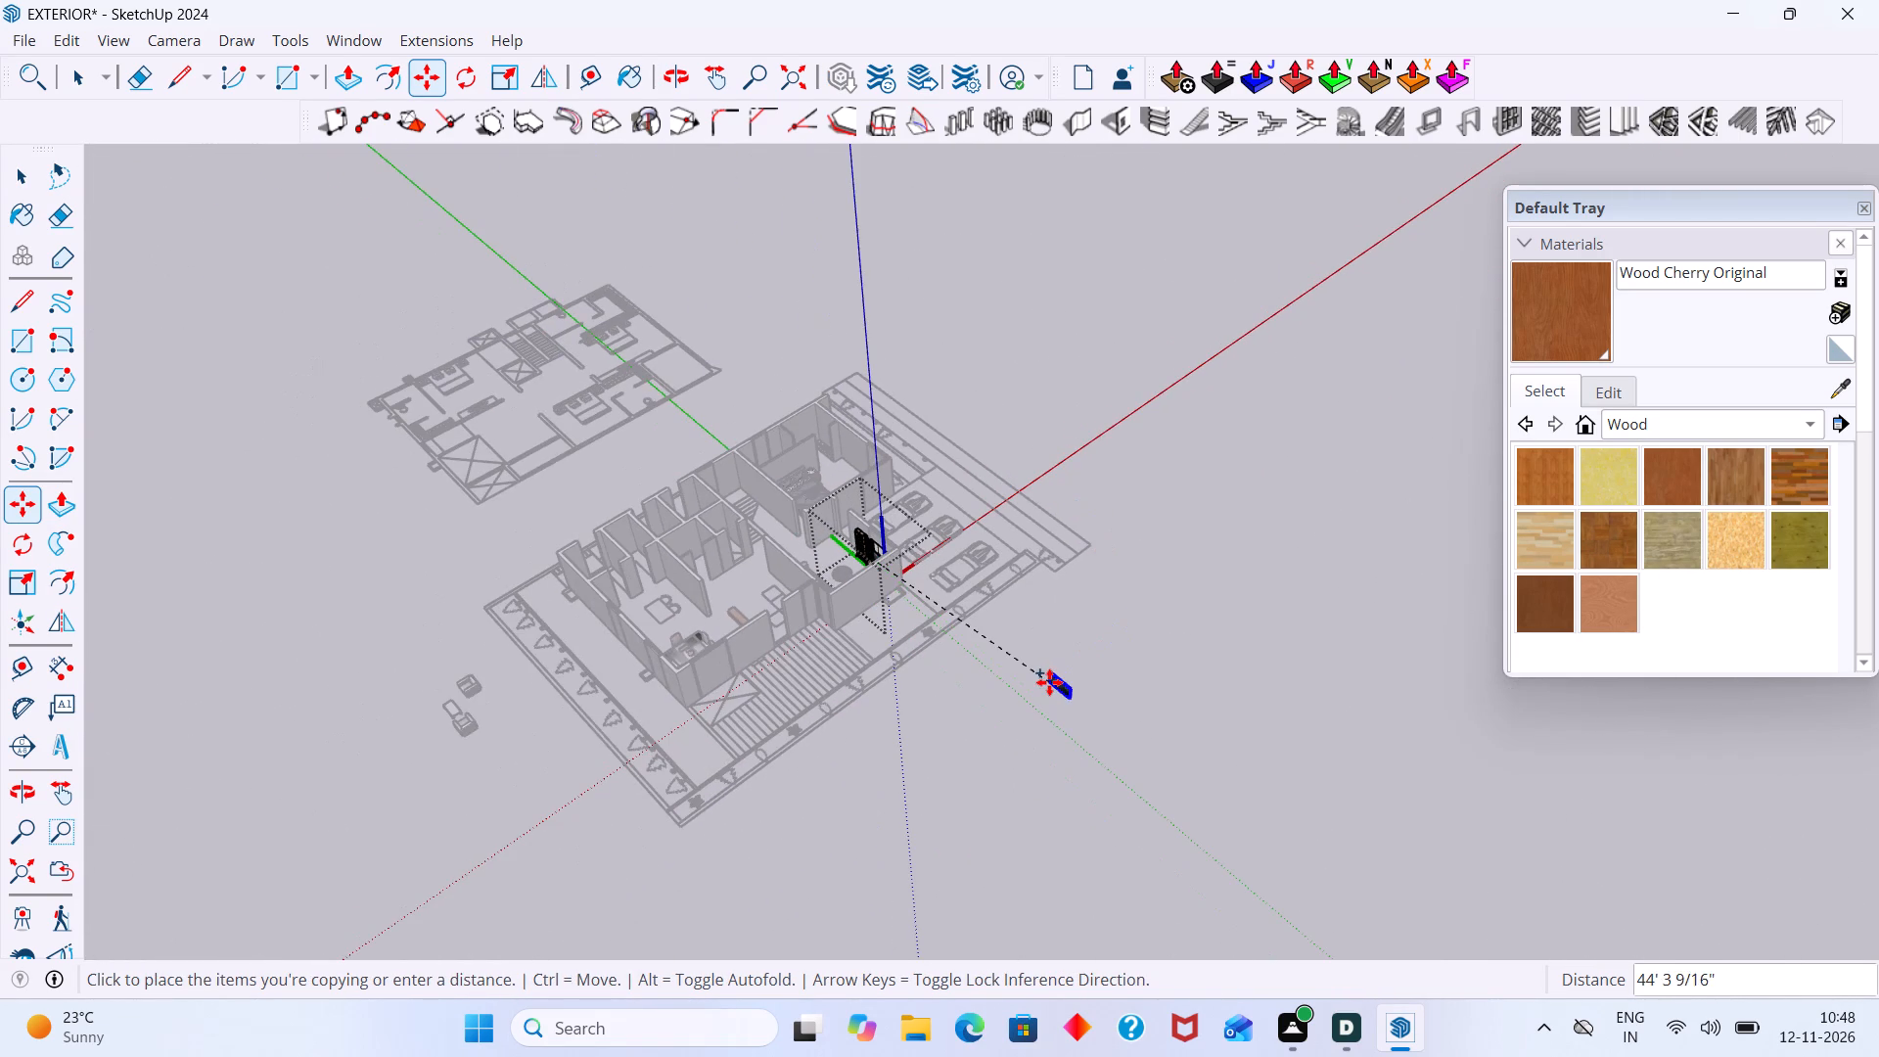
{"action": "left_click", "coordinate": [1039, 701]}
{"action": "key", "text": "space"}
{"action": "left_click", "coordinate": [1207, 609]}
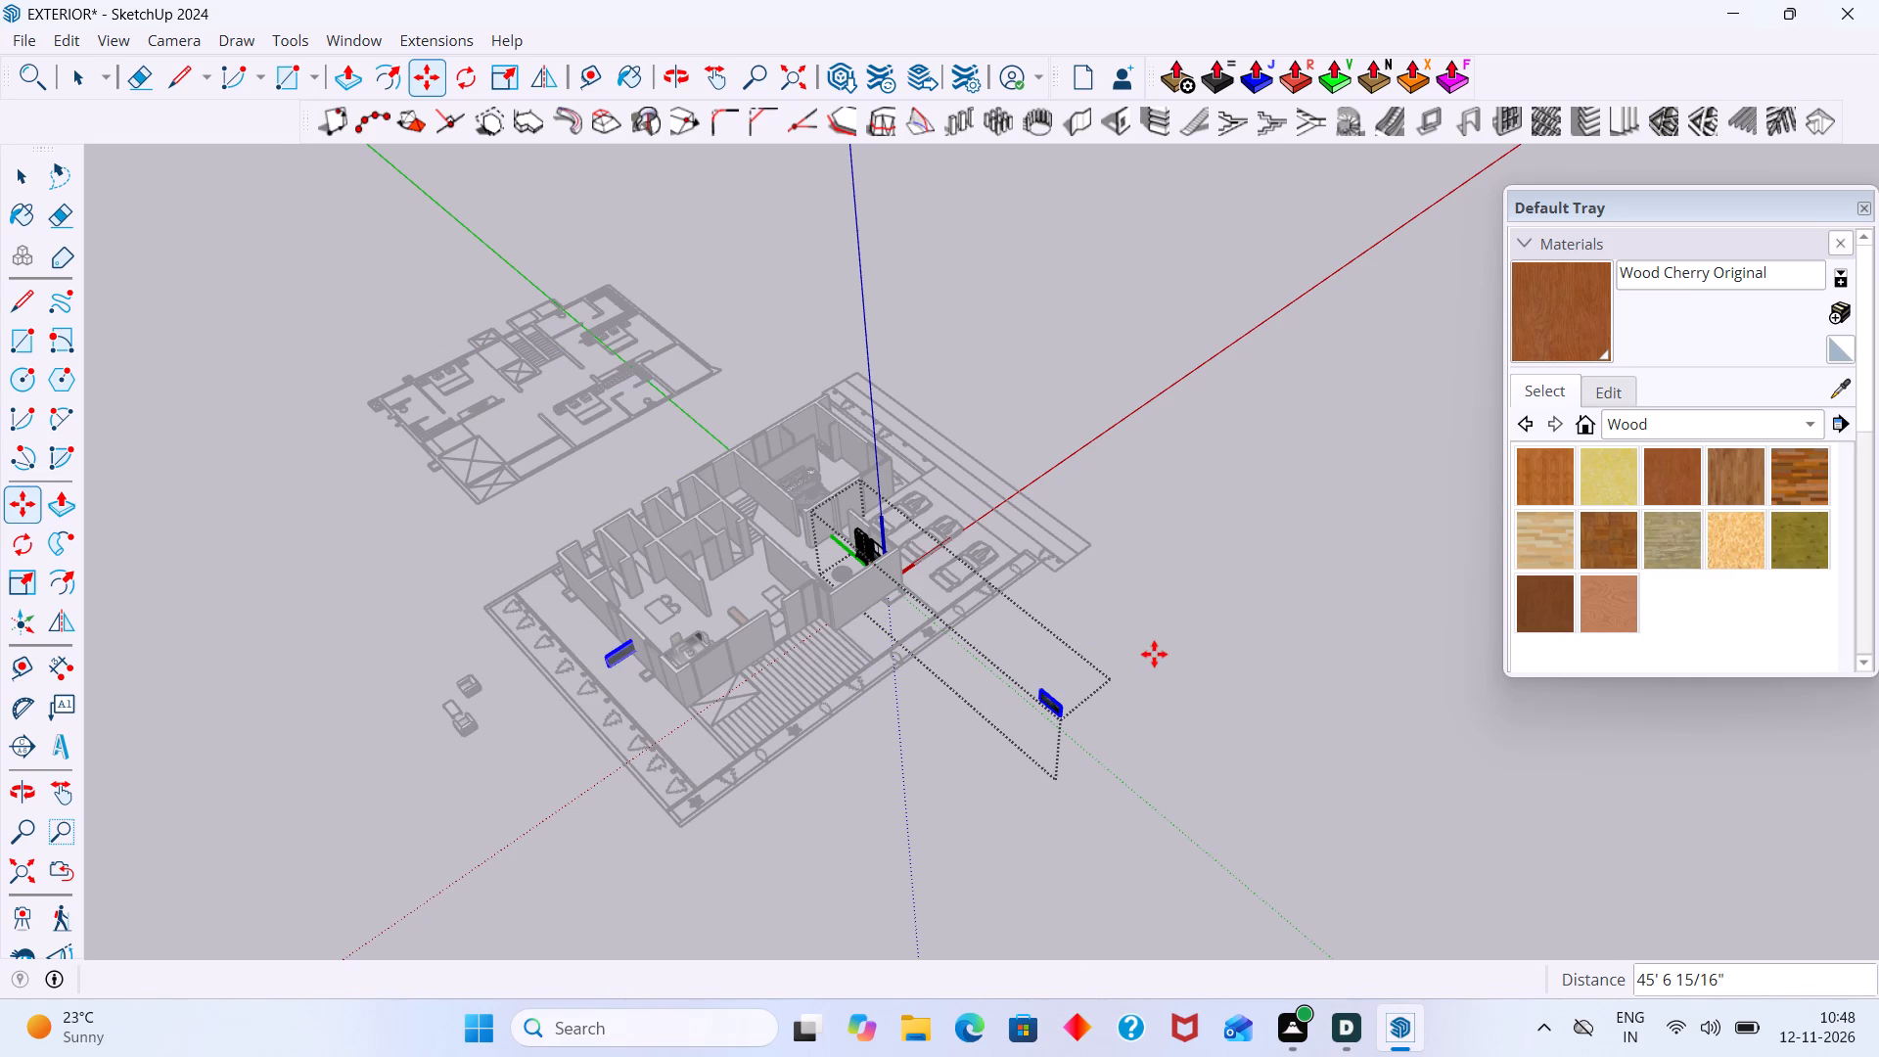
{"action": "key", "text": "space"}
{"action": "left_click", "coordinate": [1162, 644]}
Rotate the copied TV screen outside the house 180° about its bottom corner, within its component.
{"action": "scroll", "coordinate": [1092, 726], "scroll_direction": "up", "scroll_amount": 18}
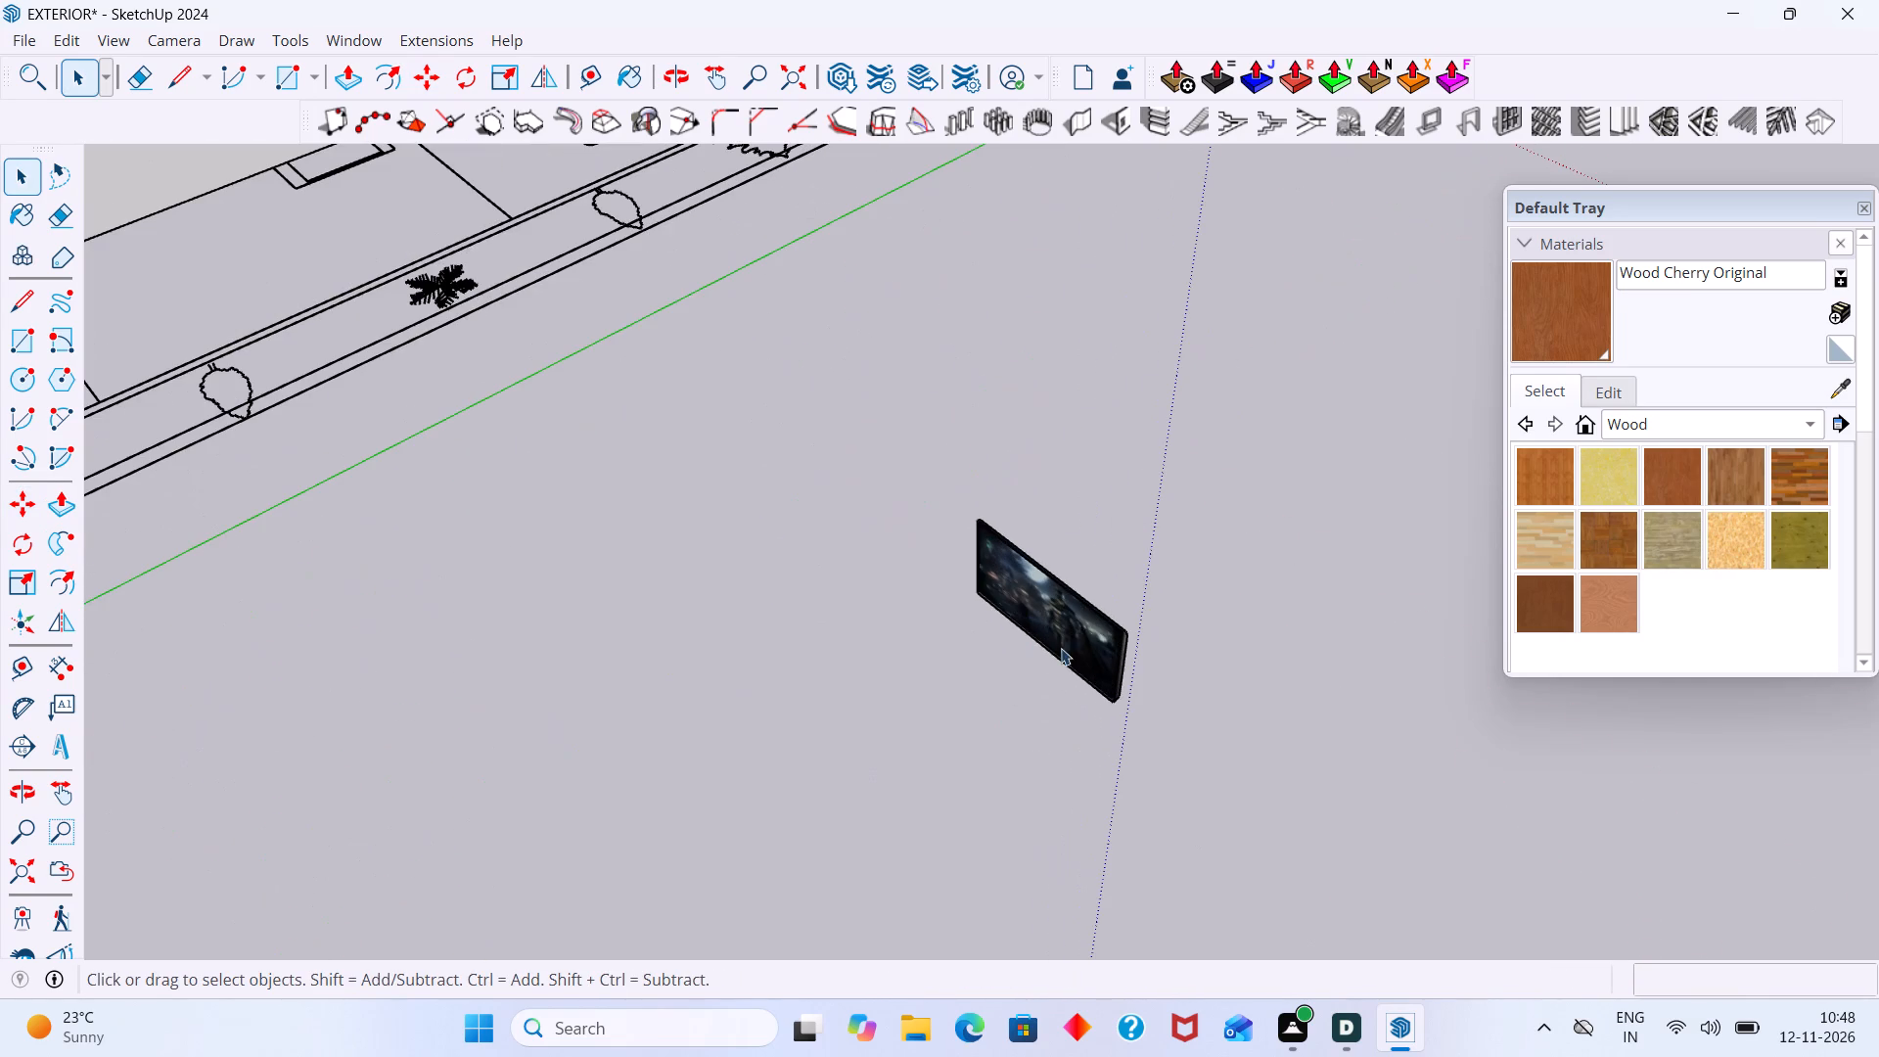
{"action": "left_click", "coordinate": [1086, 613]}
{"action": "triple_click", "coordinate": [1070, 633]}
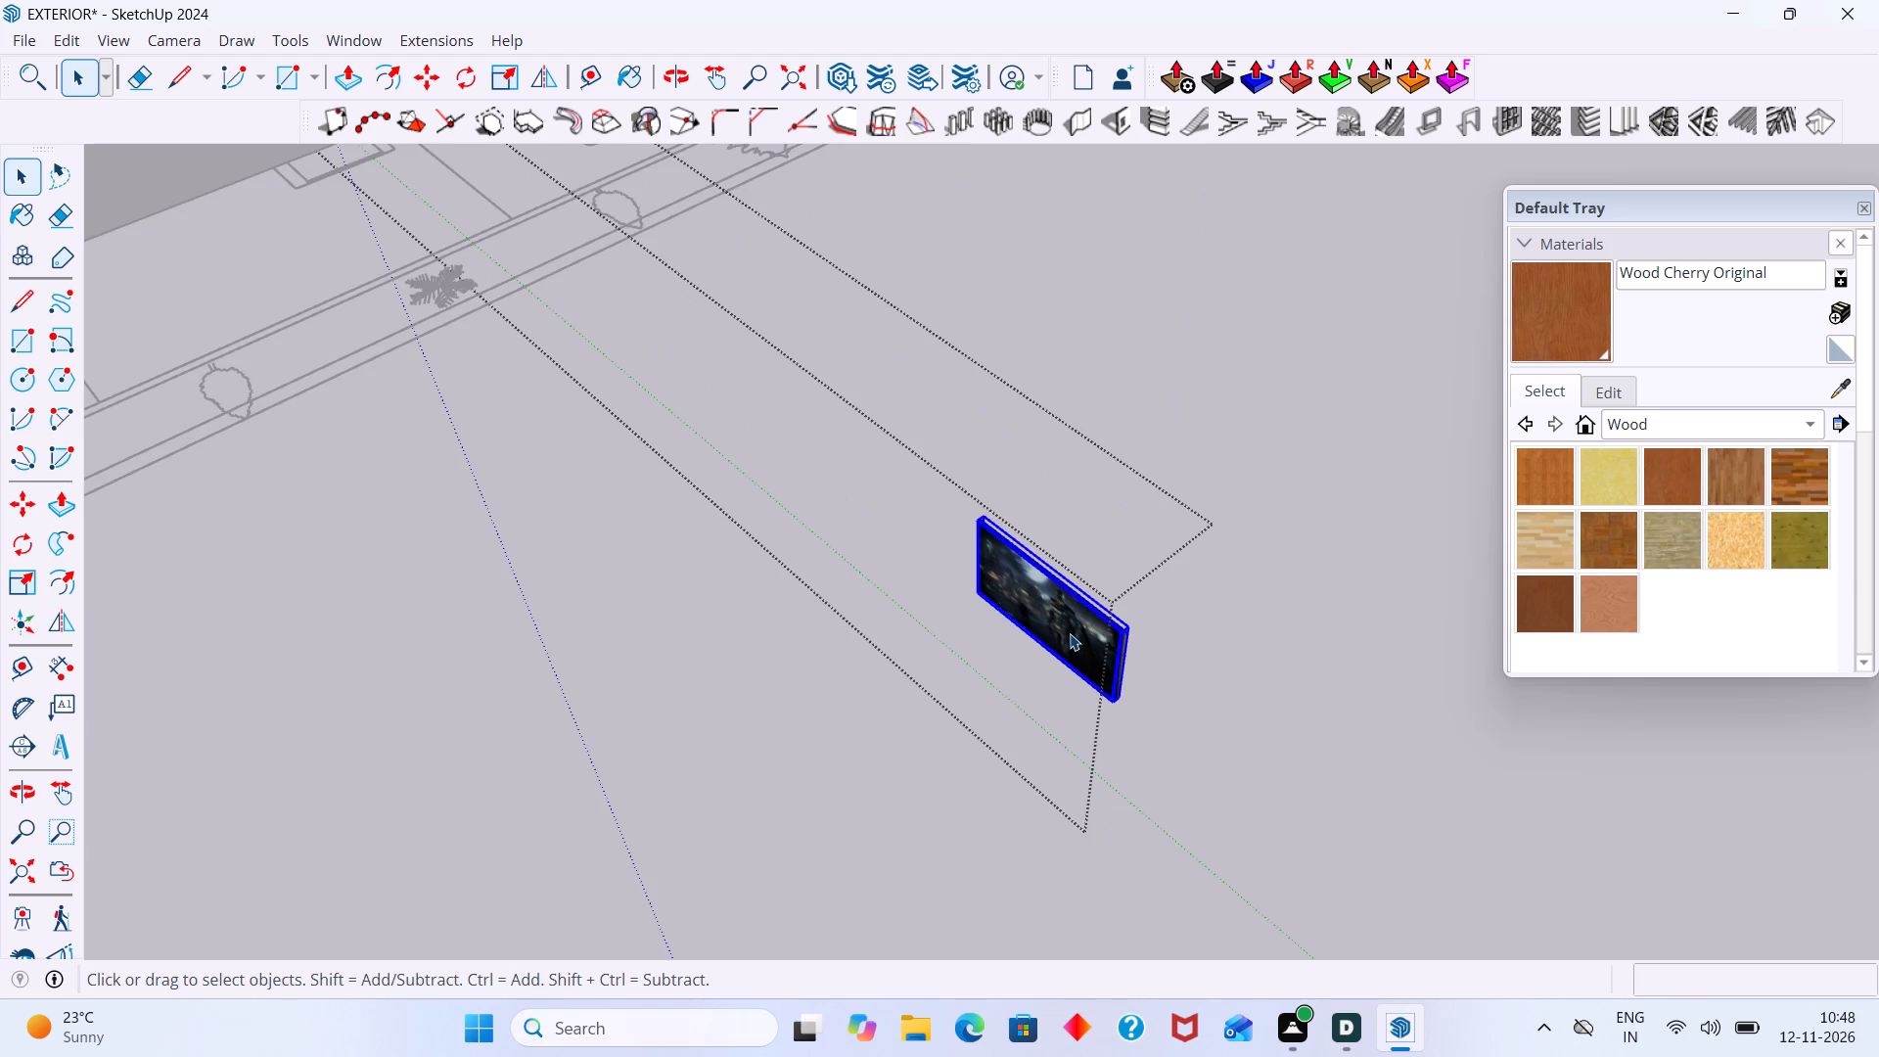
{"action": "key", "text": "q"}
{"action": "scroll", "coordinate": [1010, 646], "scroll_direction": "up", "scroll_amount": 5}
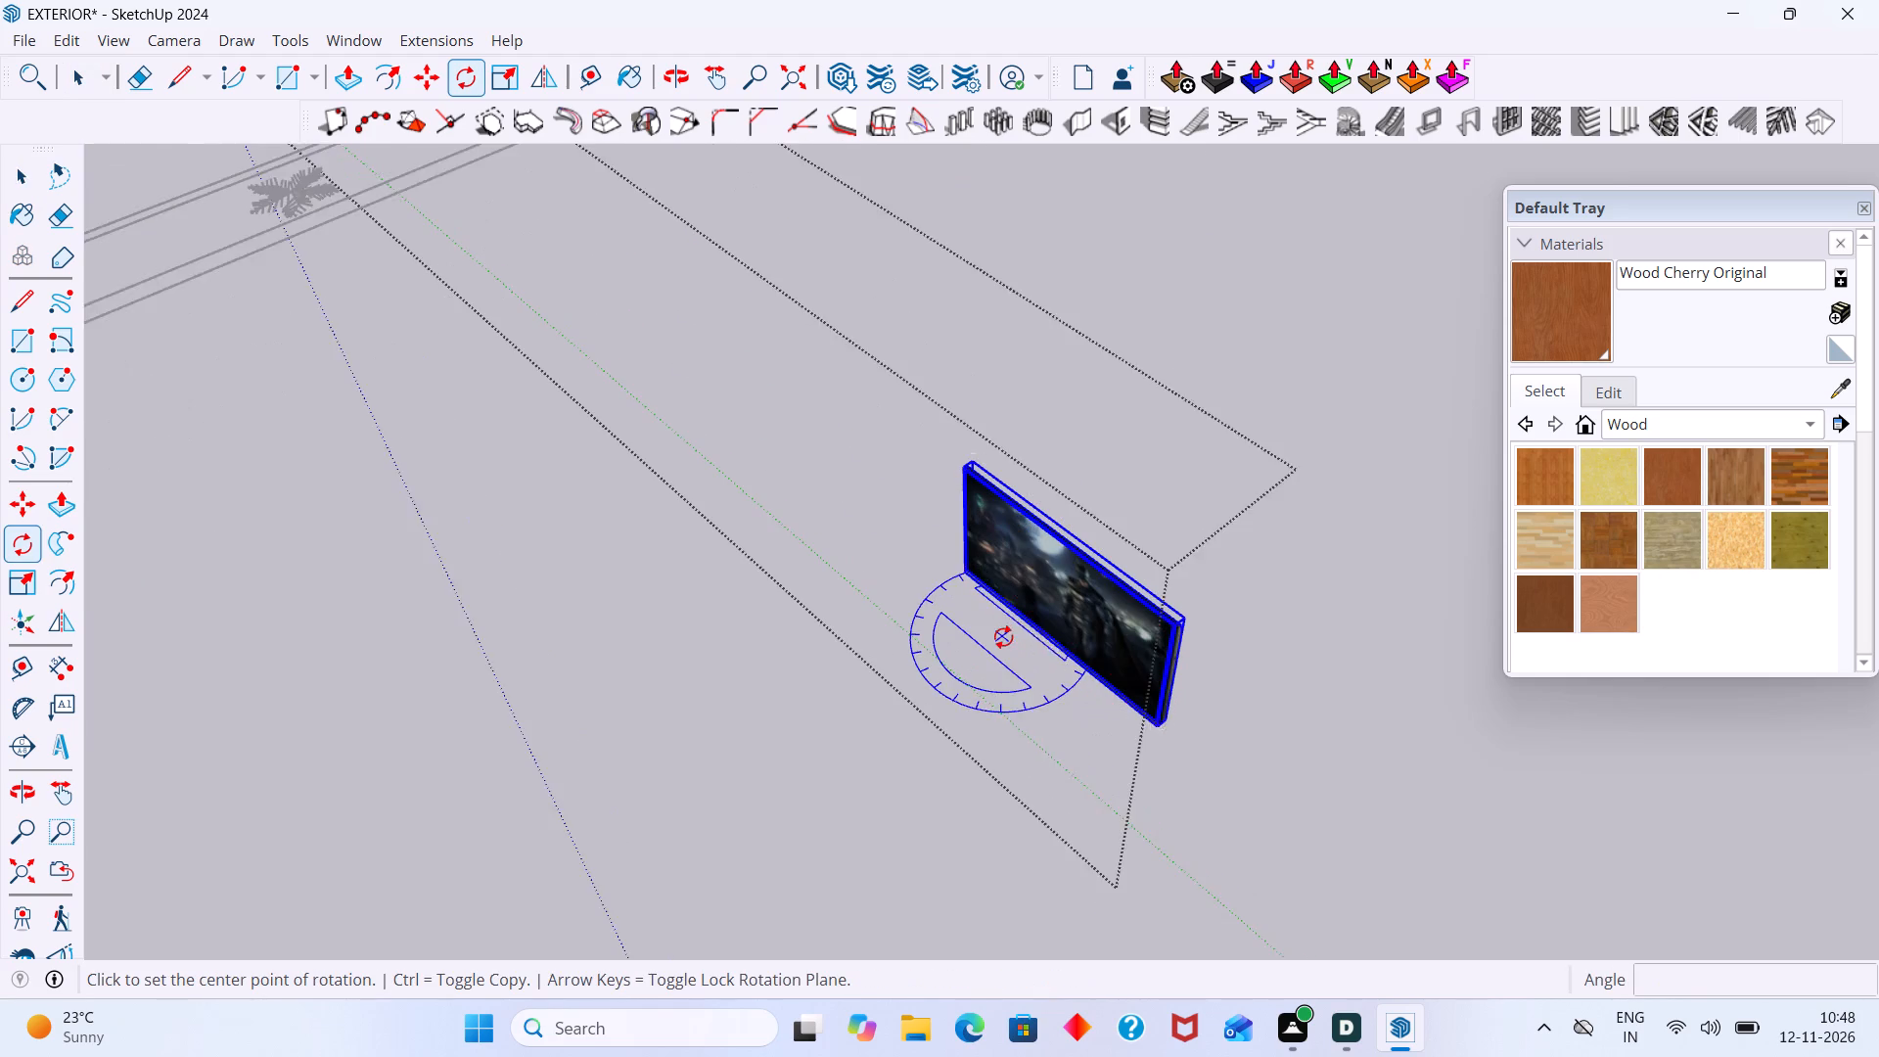
{"action": "scroll", "coordinate": [998, 633], "scroll_direction": "up", "scroll_amount": 3}
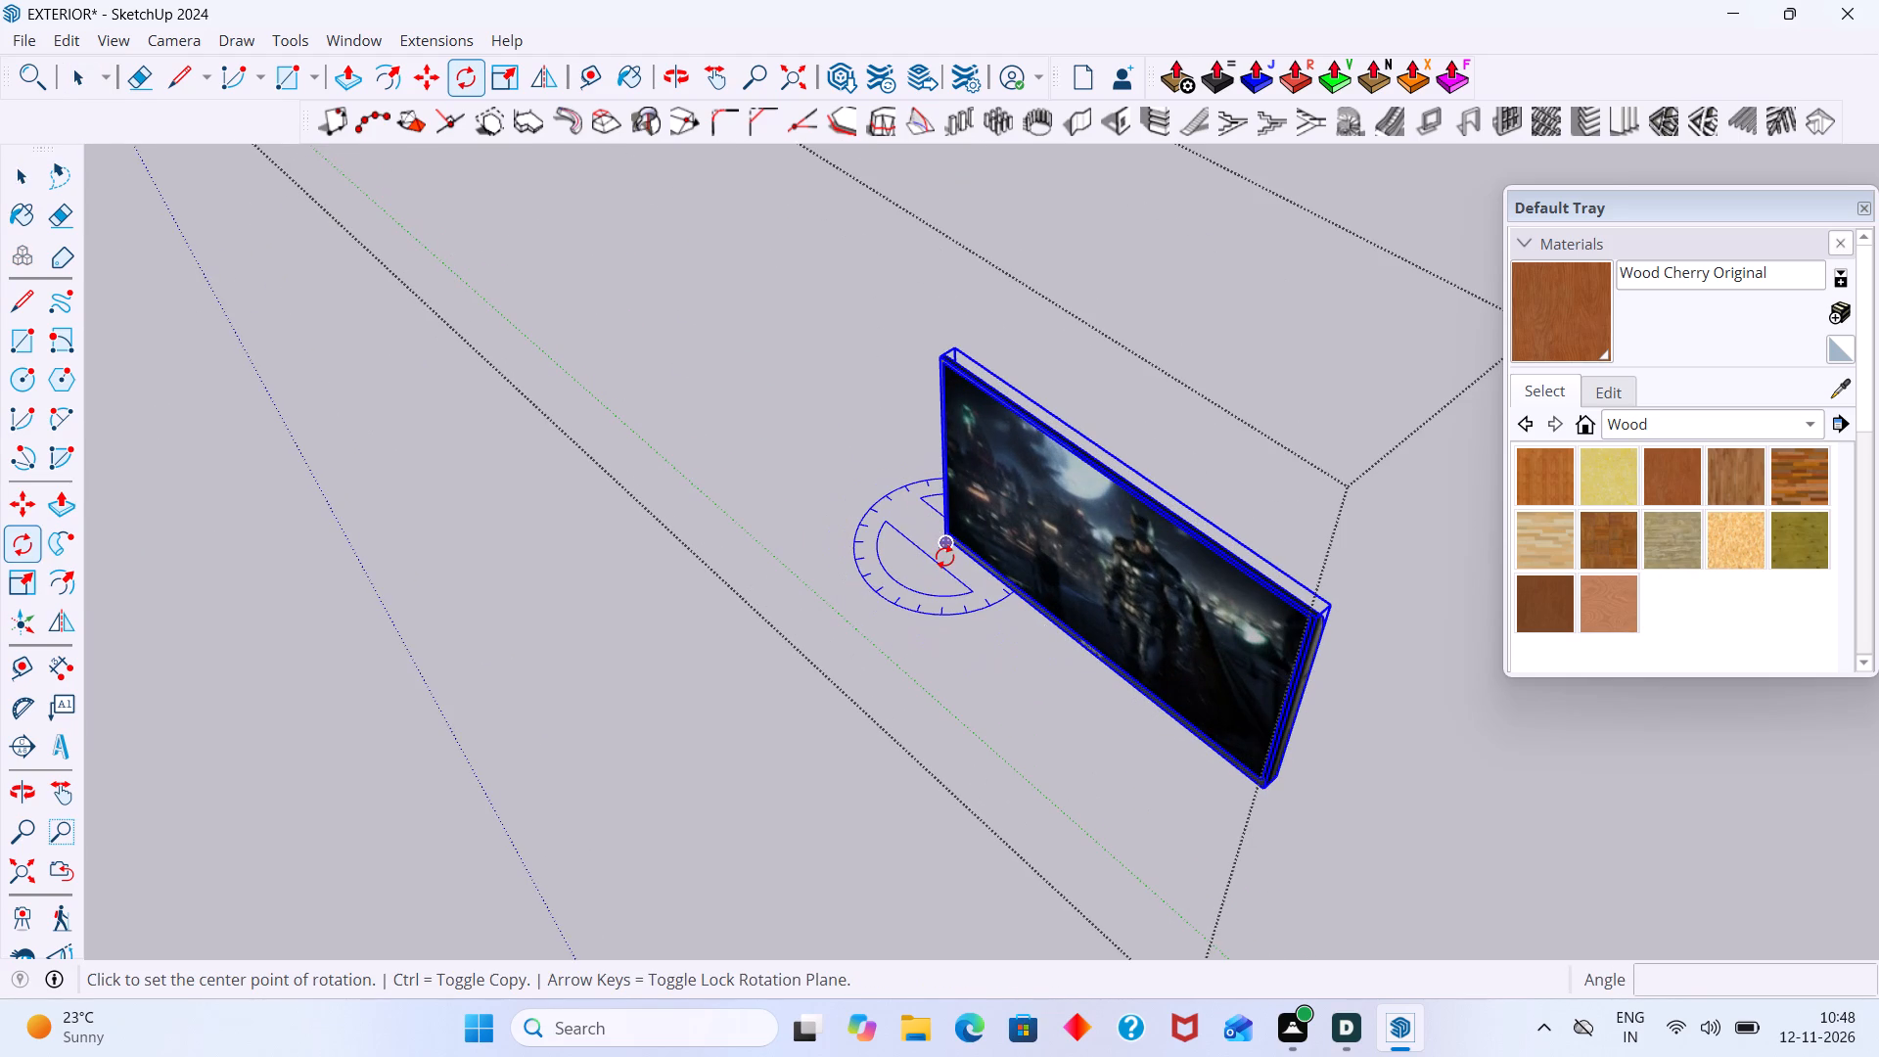
{"action": "left_click", "coordinate": [946, 556]}
{"action": "left_click", "coordinate": [1266, 795]}
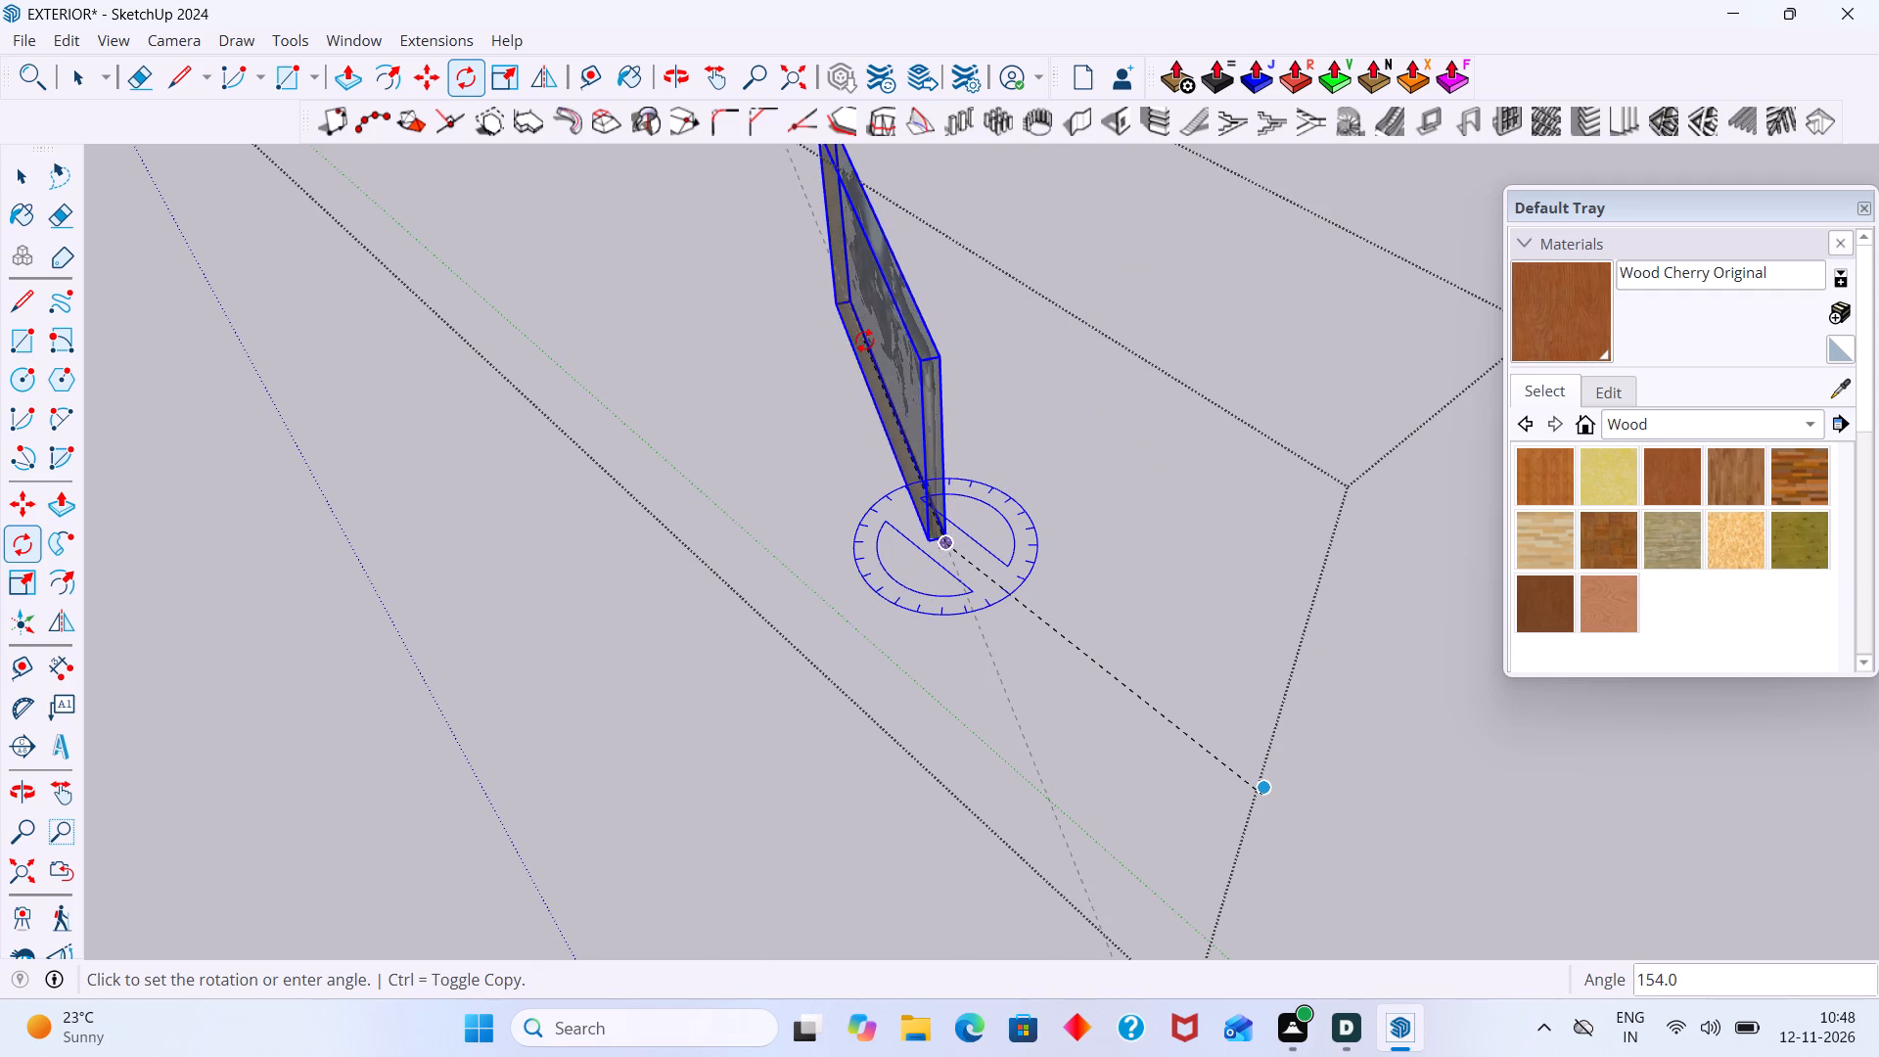
{"action": "left_click", "coordinate": [757, 414]}
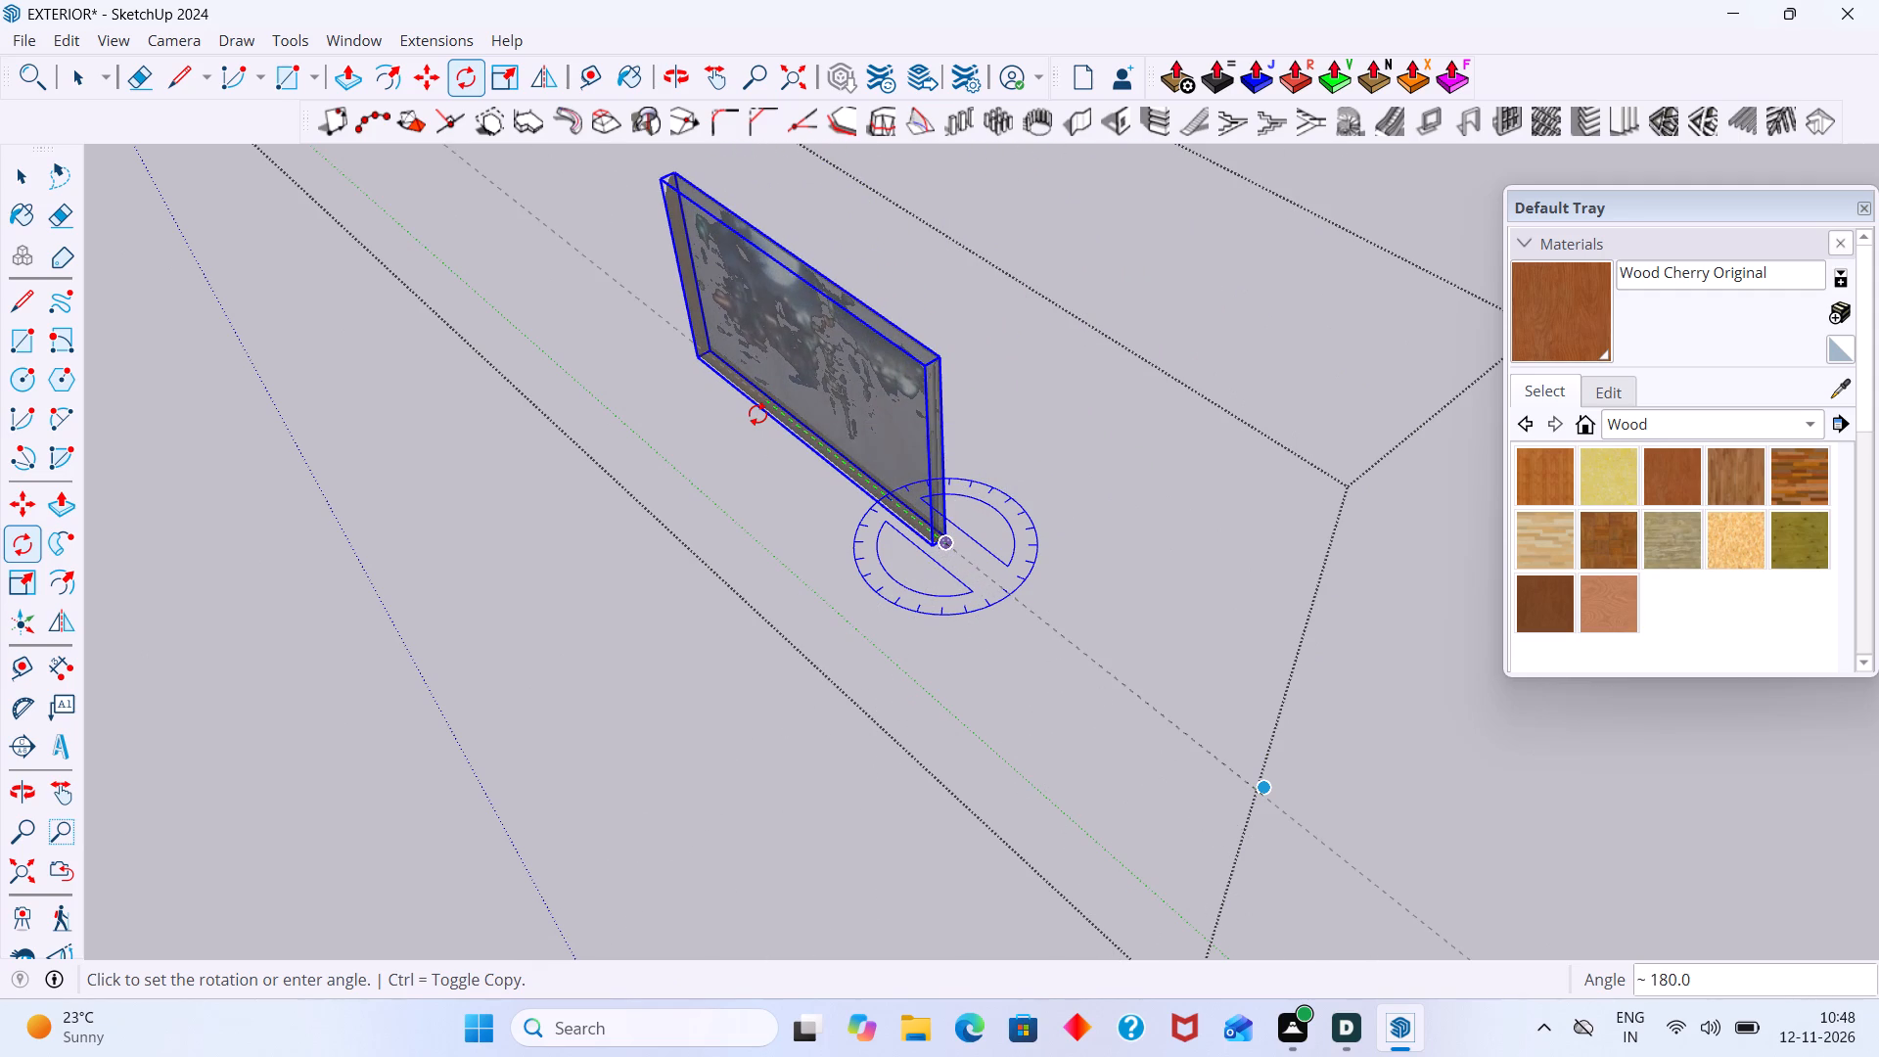
{"action": "key", "text": "space"}
{"action": "left_click", "coordinate": [1055, 358]}
Move the rotated TV screen about 53' 6" from outside the house onto the rear top corner of the cherry-wood TV unit.
{"action": "scroll", "coordinate": [1055, 358], "scroll_direction": "down", "scroll_amount": 20}
{"action": "scroll", "coordinate": [1055, 358], "scroll_direction": "down", "scroll_amount": 4}
{"action": "middle_click_drag", "start_coordinate": [976, 439], "coordinate": [928, 424]}
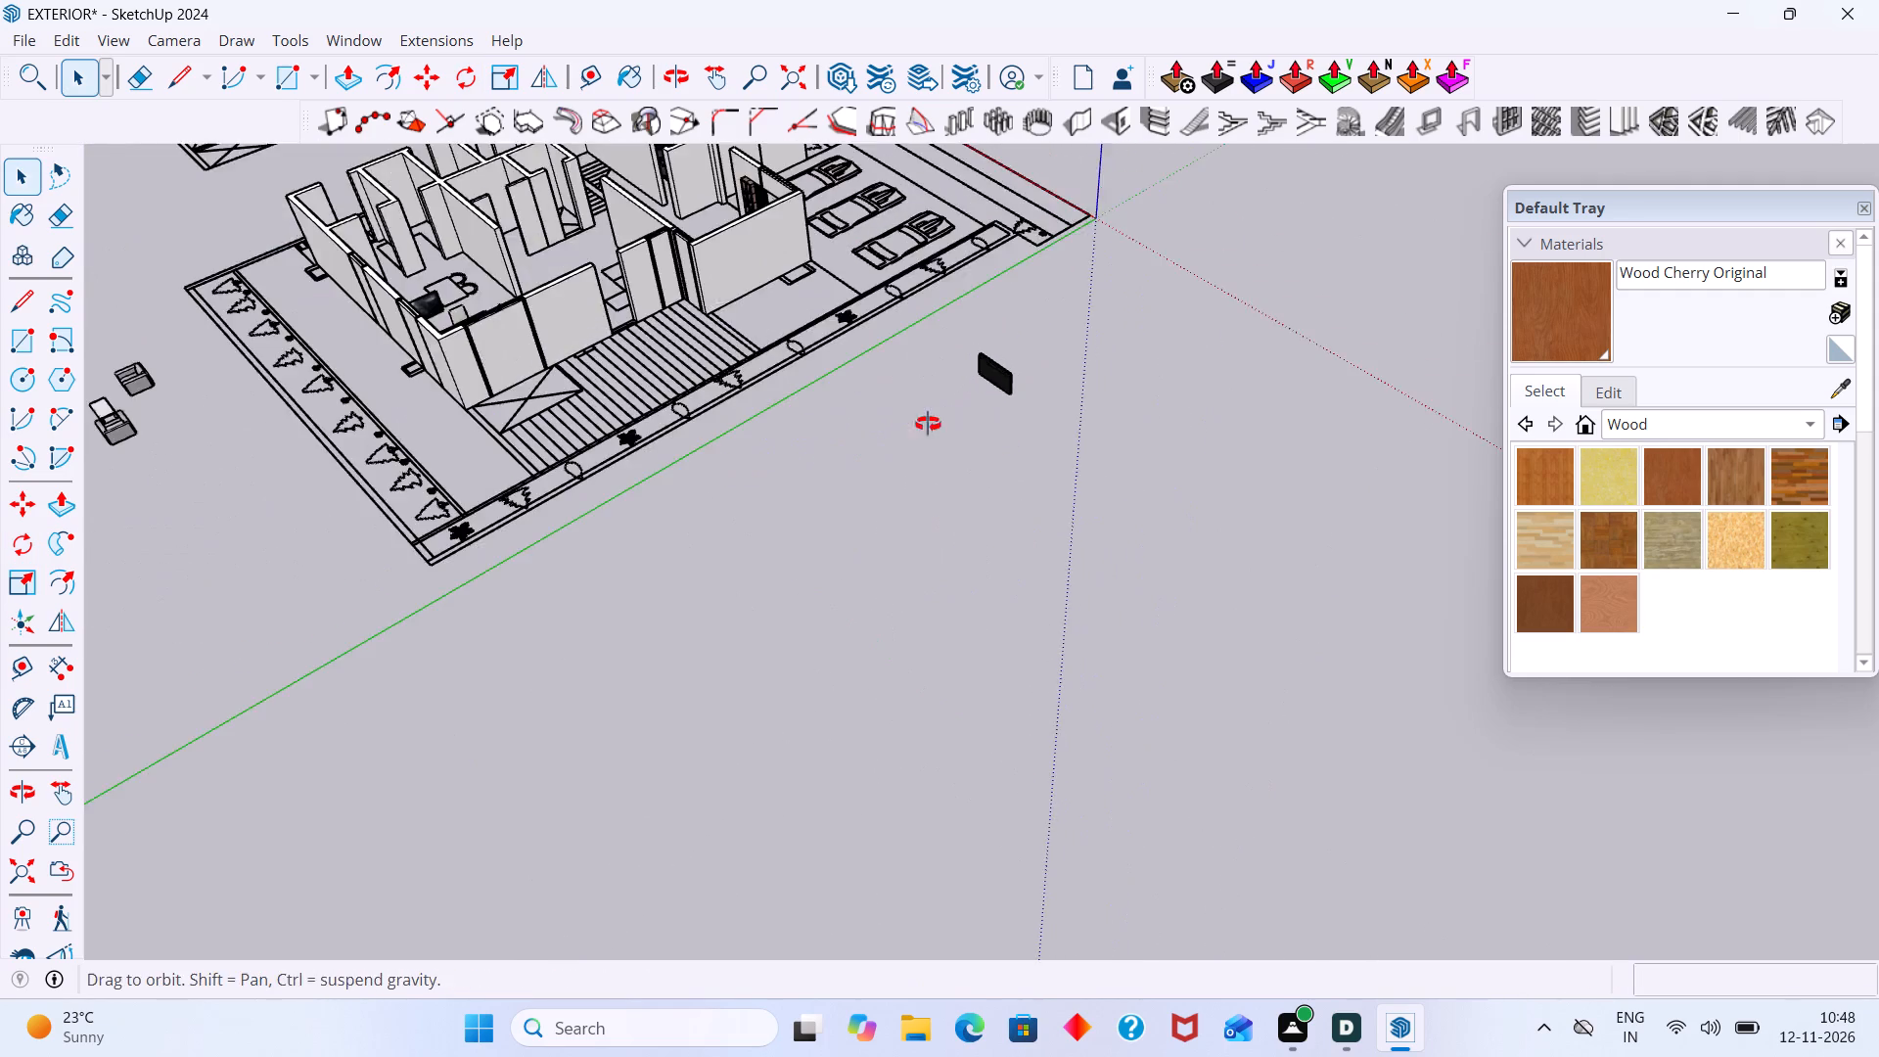
{"action": "middle_click_drag", "start_coordinate": [928, 424], "coordinate": [812, 399]}
{"action": "scroll", "coordinate": [981, 349], "scroll_direction": "down", "scroll_amount": 7}
{"action": "middle_click_drag", "start_coordinate": [1029, 354], "coordinate": [865, 345]}
{"action": "scroll", "coordinate": [886, 334], "scroll_direction": "down", "scroll_amount": 3}
{"action": "middle_click_drag", "start_coordinate": [892, 332], "coordinate": [575, 592], "text": "shift"}
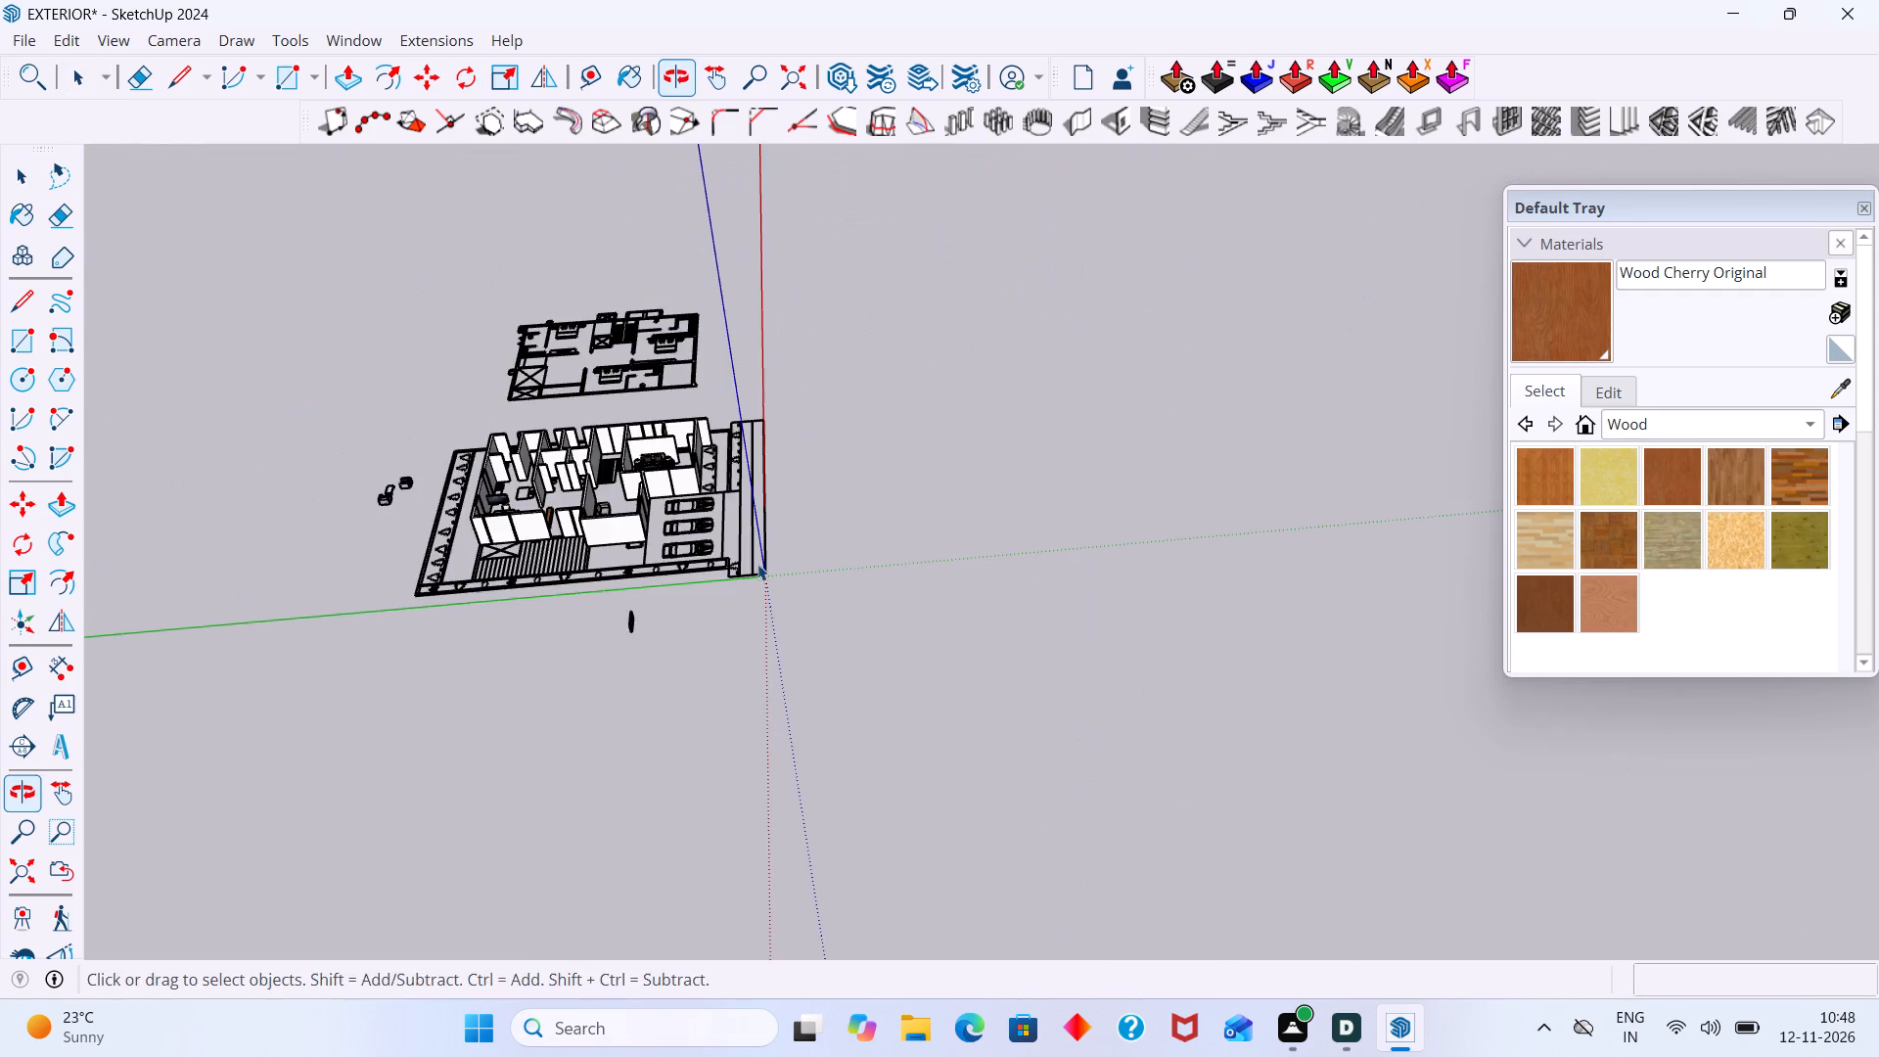
{"action": "scroll", "coordinate": [666, 543], "scroll_direction": "up", "scroll_amount": 1}
{"action": "middle_click_drag", "start_coordinate": [665, 543], "coordinate": [322, 525]}
{"action": "scroll", "coordinate": [778, 418], "scroll_direction": "up", "scroll_amount": 8}
{"action": "middle_click_drag", "start_coordinate": [863, 398], "coordinate": [1287, 399], "text": "shift"}
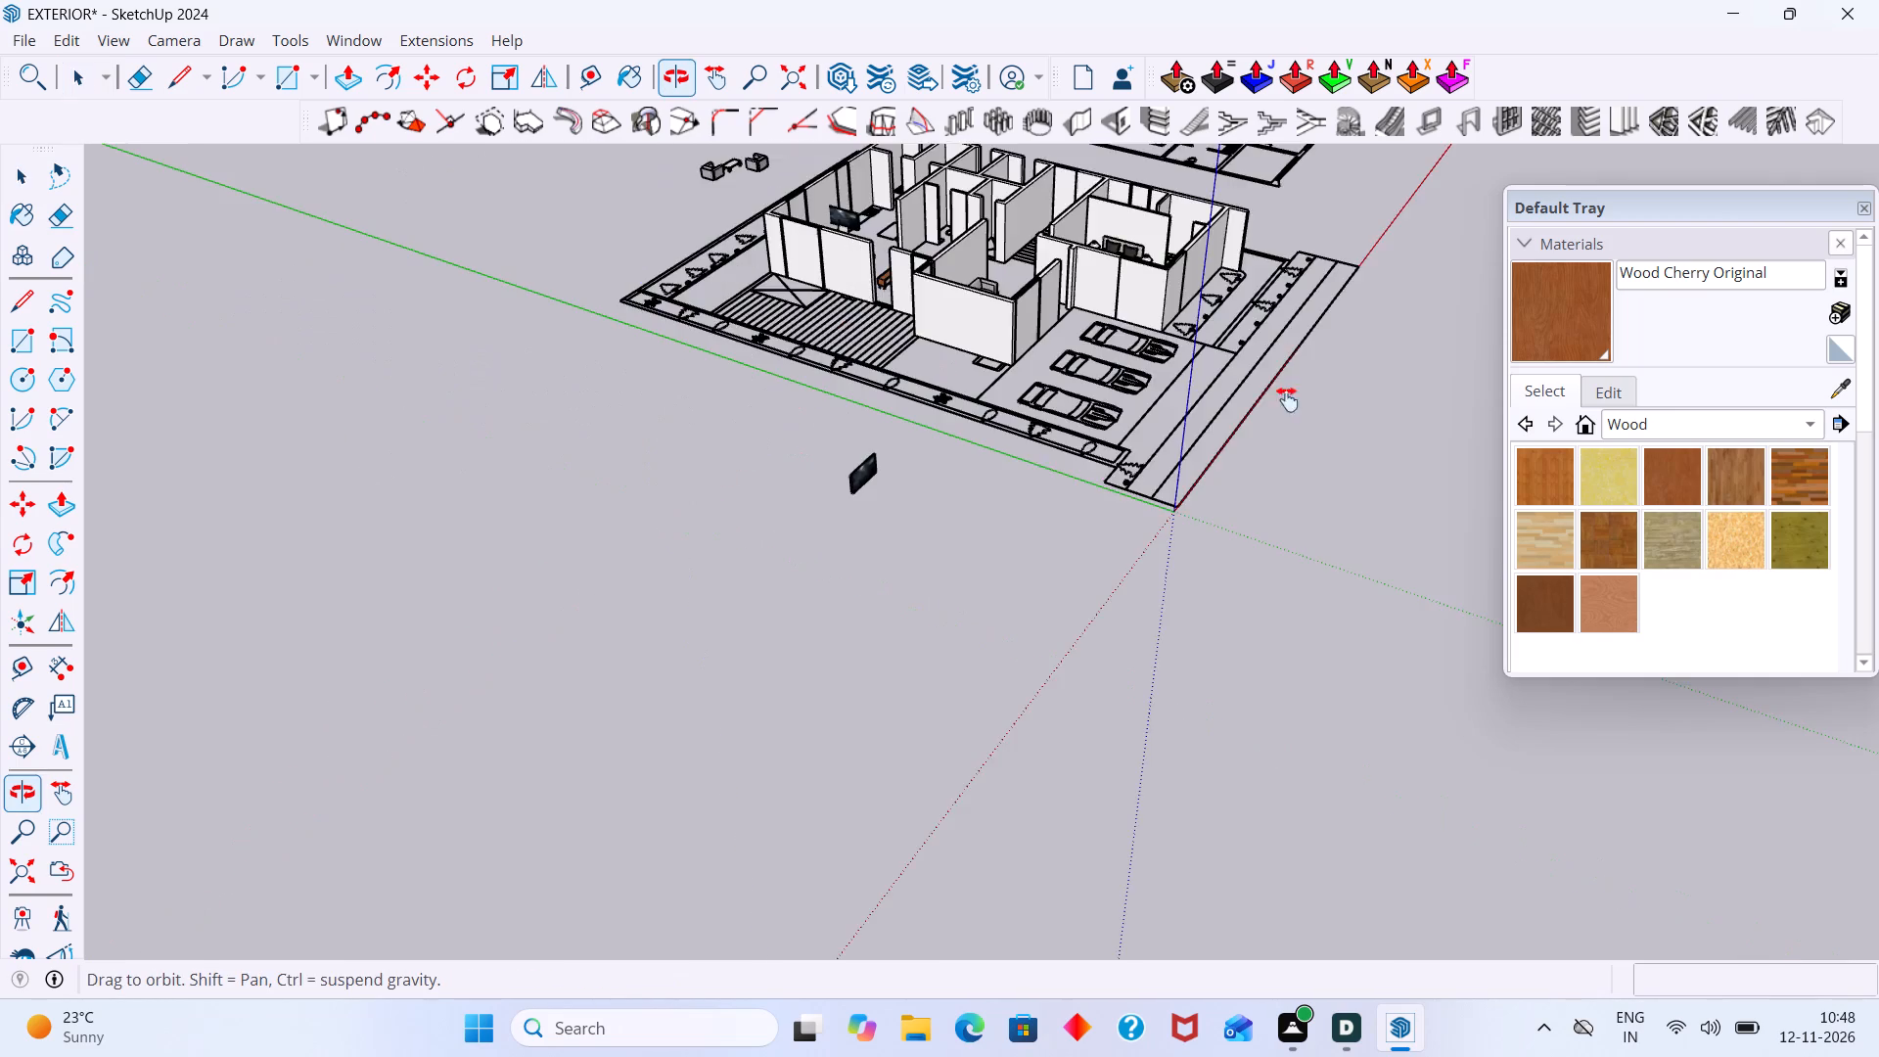
{"action": "middle_click_drag", "start_coordinate": [1287, 399], "coordinate": [1237, 399], "text": "shift"}
{"action": "scroll", "coordinate": [1033, 444], "scroll_direction": "up", "scroll_amount": 13}
{"action": "left_click", "coordinate": [710, 528]}
{"action": "double_click", "coordinate": [708, 526]}
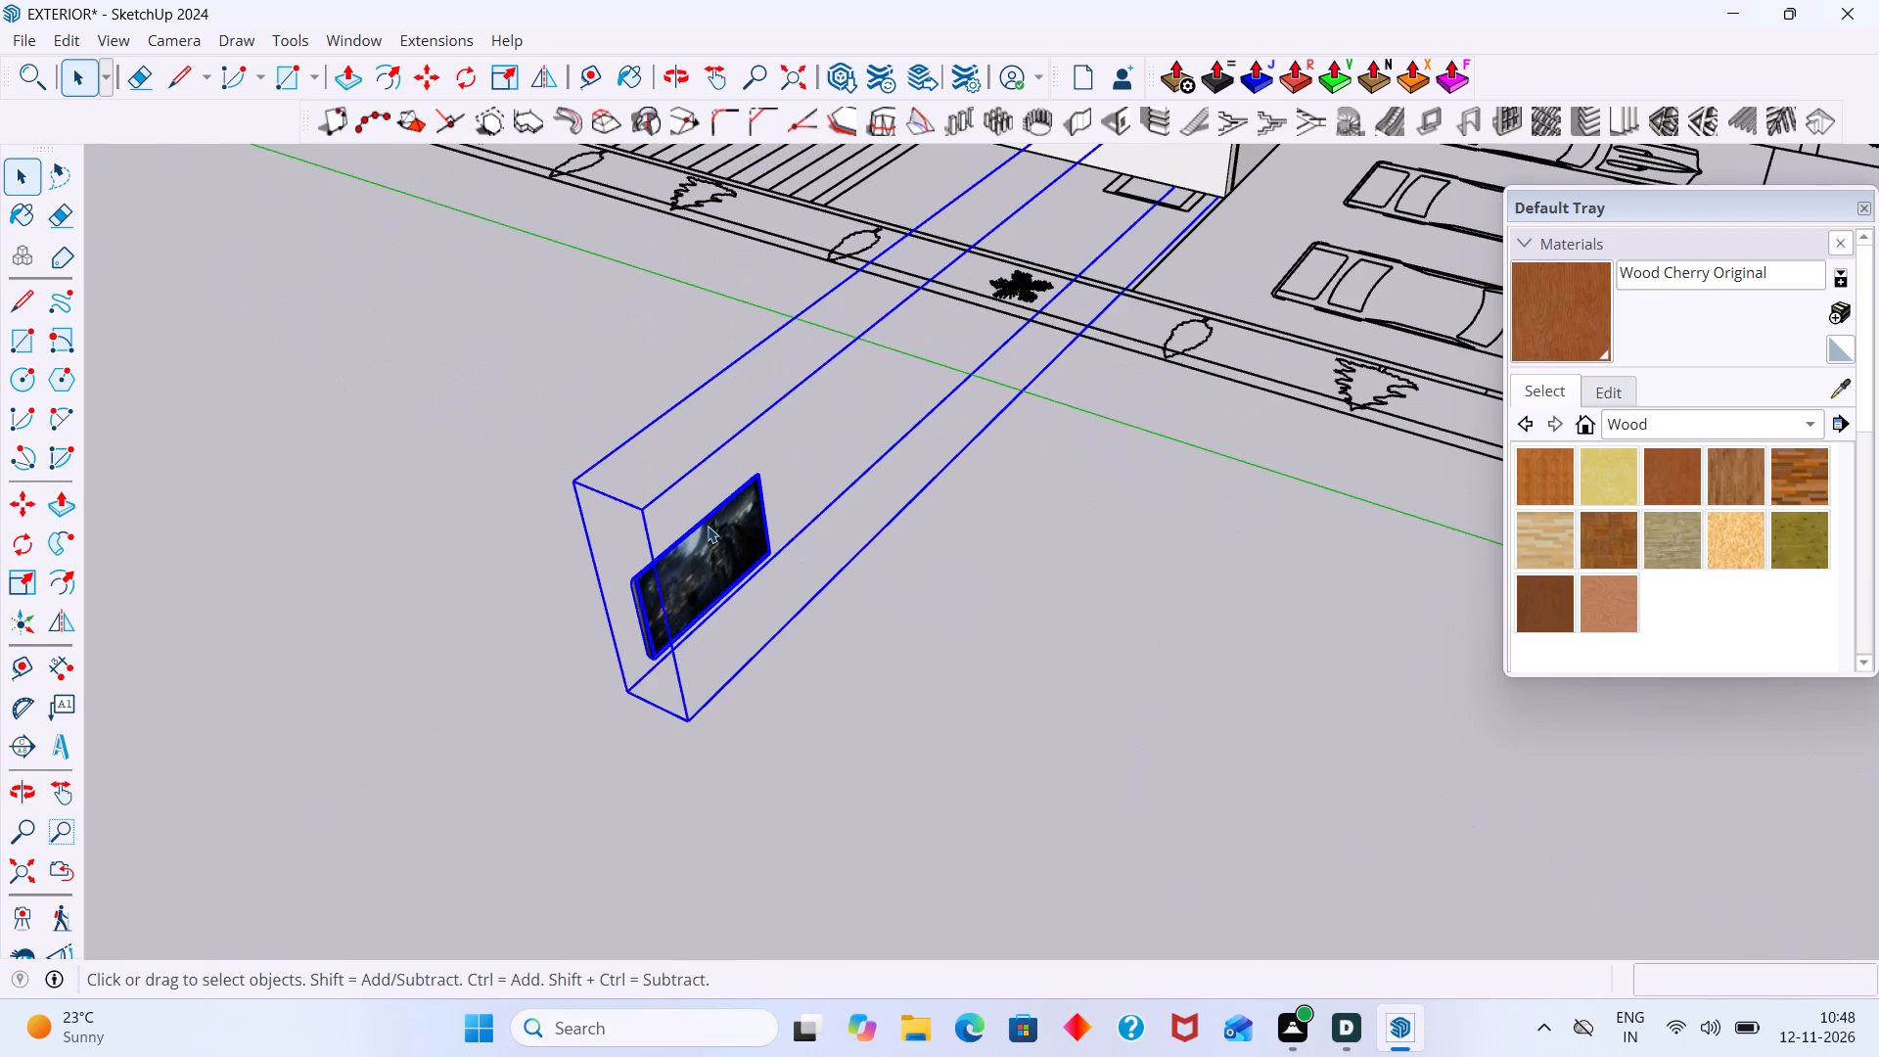
{"action": "triple_click", "coordinate": [721, 532]}
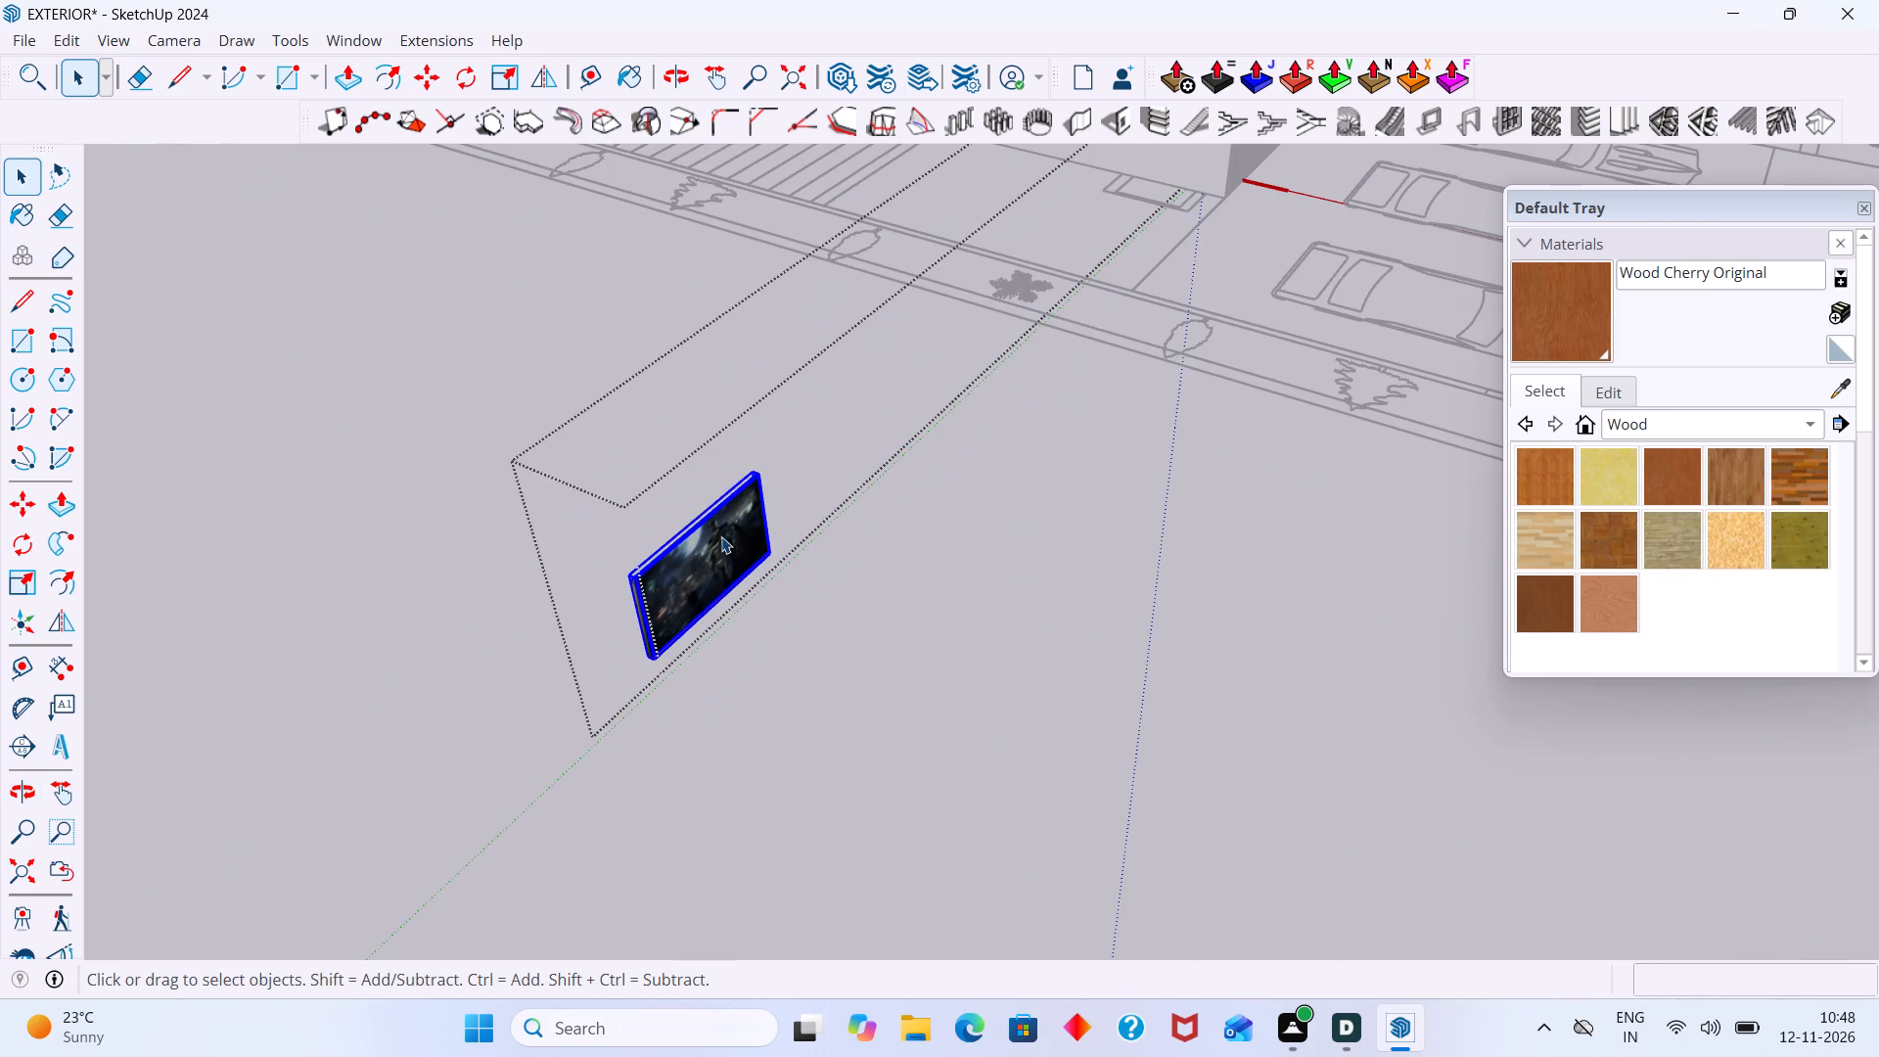
{"action": "key", "text": "m"}
{"action": "scroll", "coordinate": [657, 638], "scroll_direction": "up", "scroll_amount": 19}
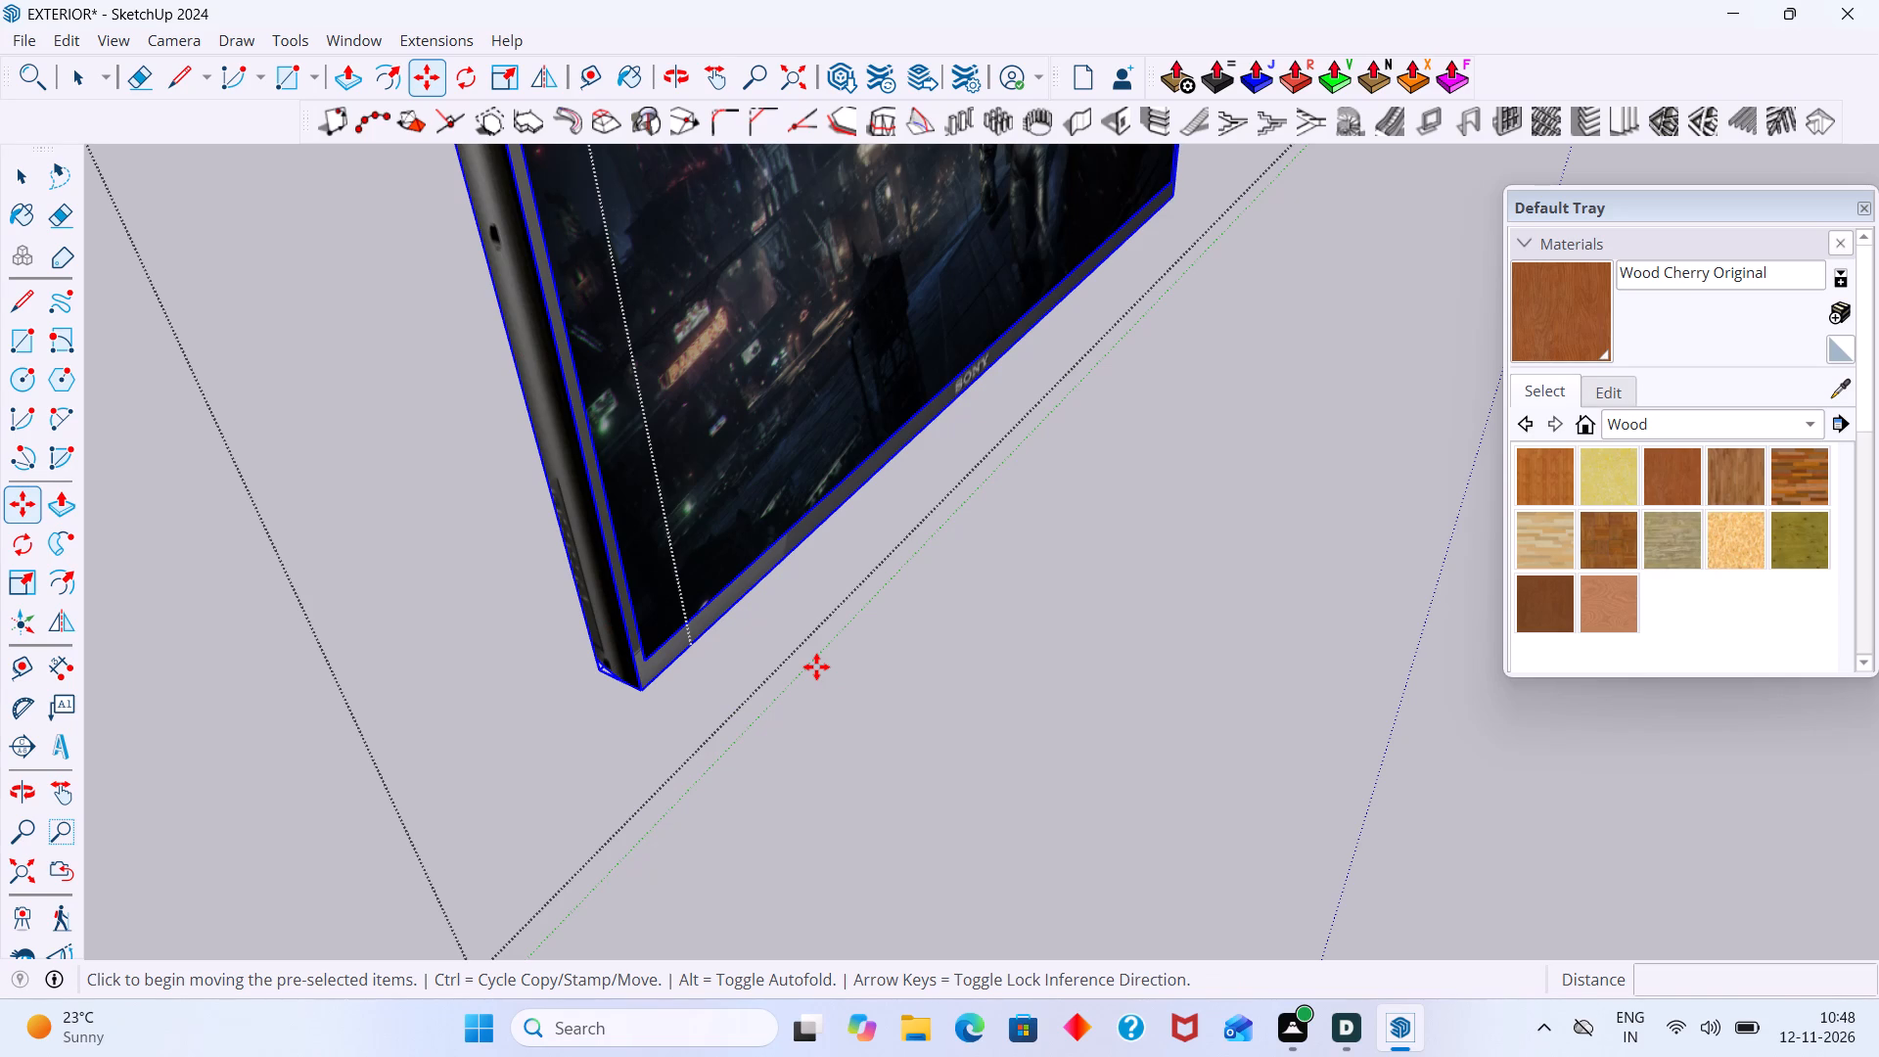
{"action": "left_click", "coordinate": [615, 674]}
{"action": "scroll", "coordinate": [541, 536], "scroll_direction": "down", "scroll_amount": 11}
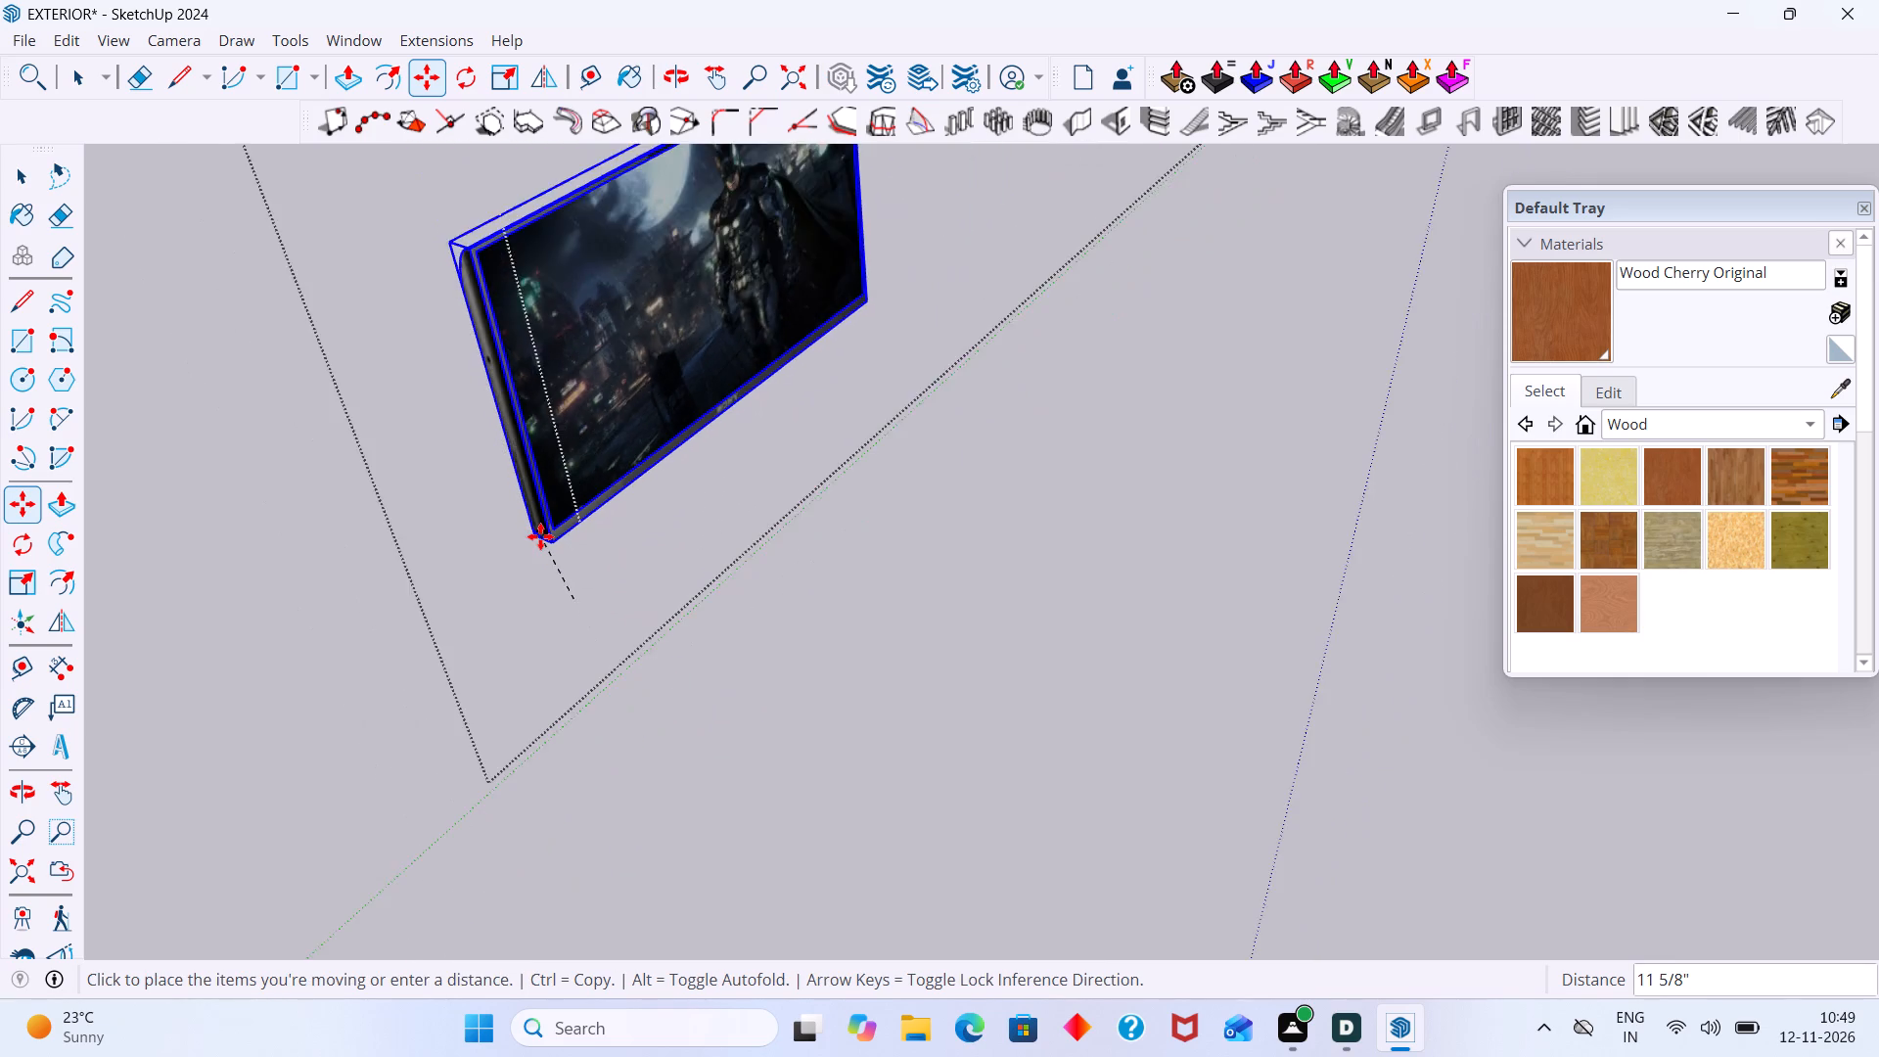
{"action": "scroll", "coordinate": [540, 536], "scroll_direction": "down", "scroll_amount": 20}
{"action": "scroll", "coordinate": [540, 536], "scroll_direction": "down", "scroll_amount": 14}
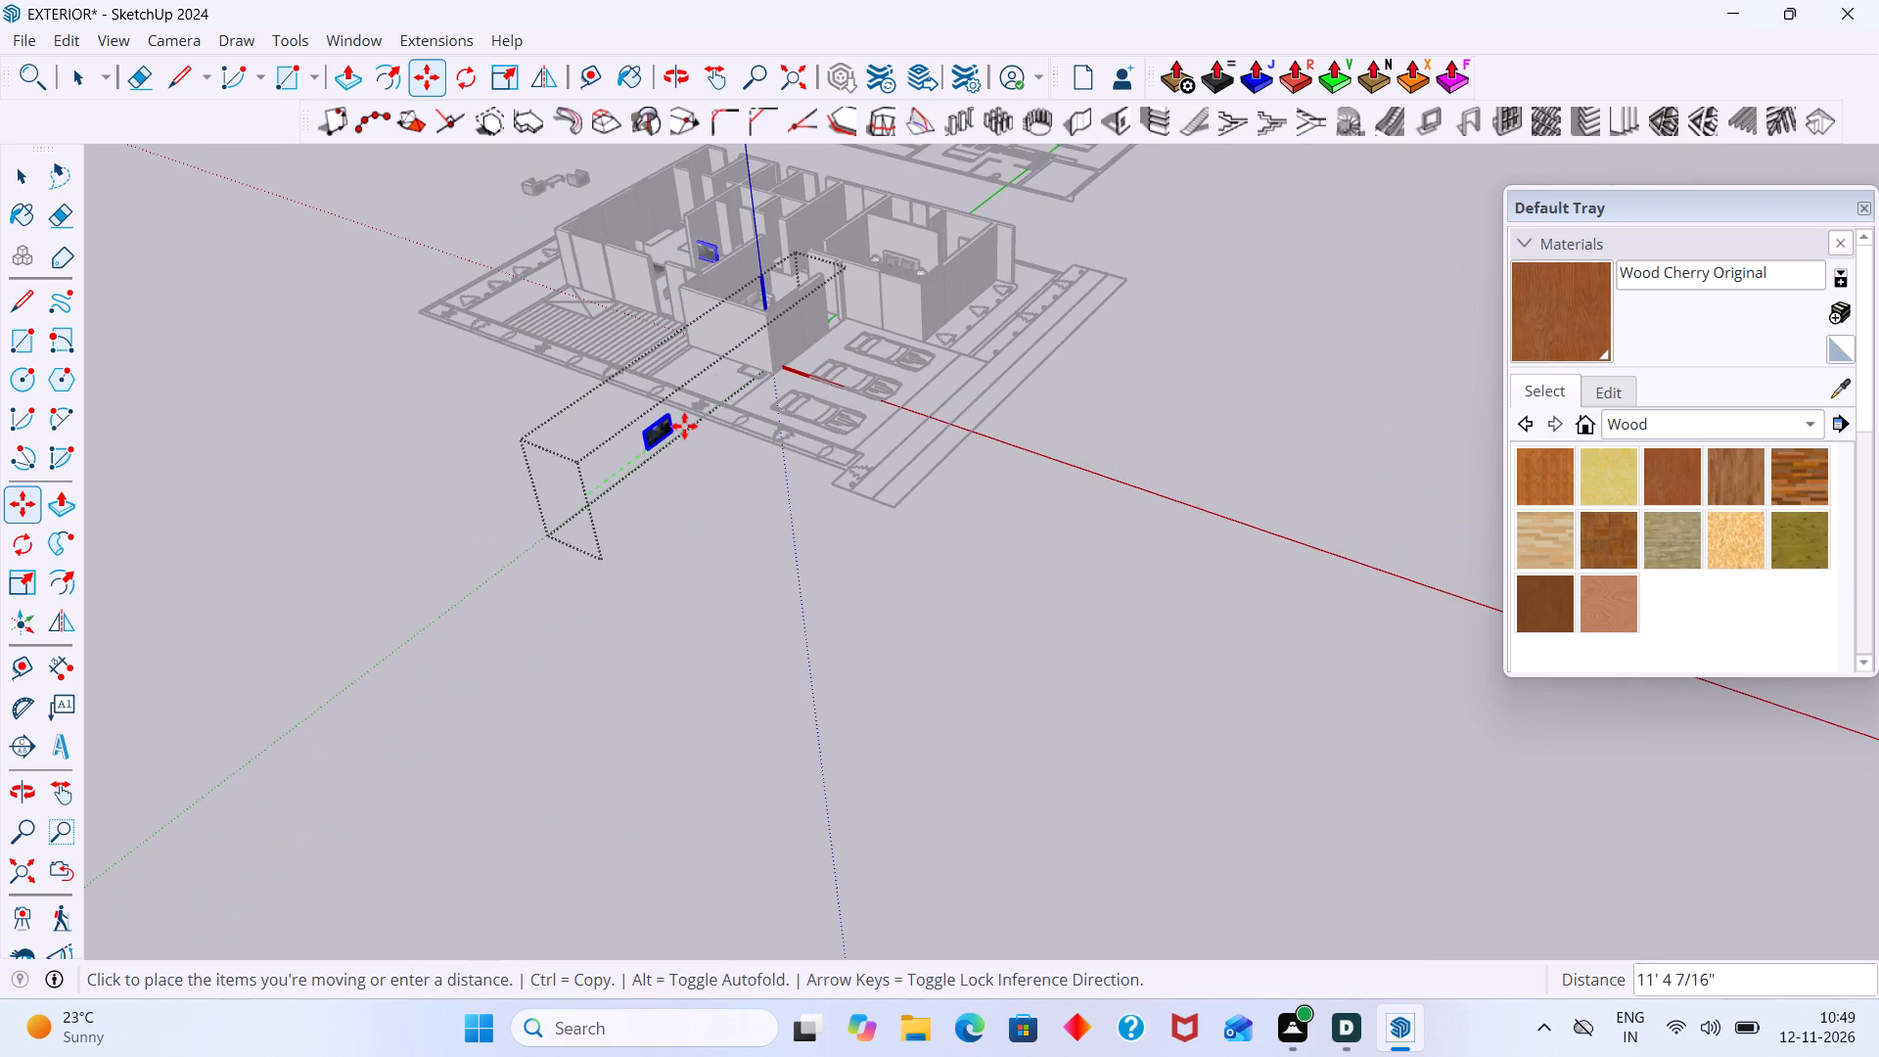
{"action": "middle_click_drag", "start_coordinate": [724, 376], "coordinate": [636, 617]}
{"action": "scroll", "coordinate": [578, 516], "scroll_direction": "up", "scroll_amount": 20}
{"action": "scroll", "coordinate": [578, 516], "scroll_direction": "up", "scroll_amount": 3}
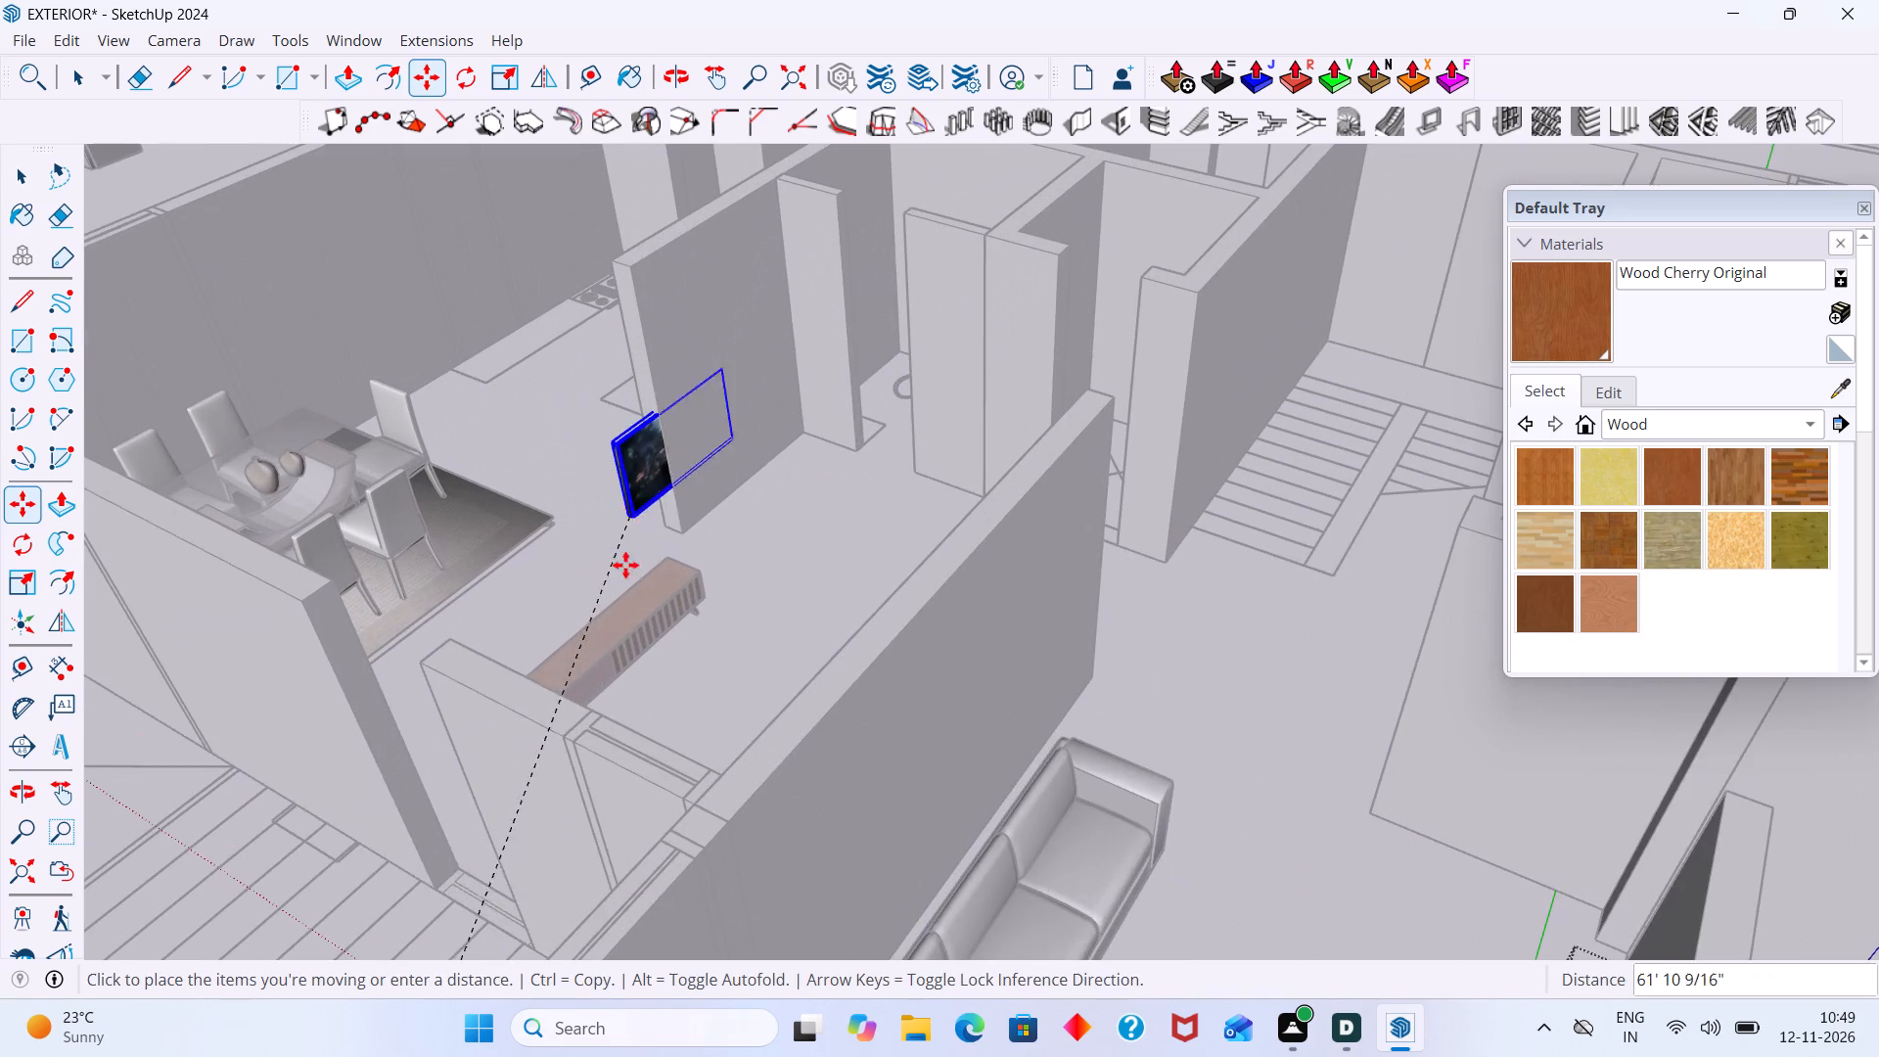
{"action": "scroll", "coordinate": [542, 652], "scroll_direction": "up", "scroll_amount": 11}
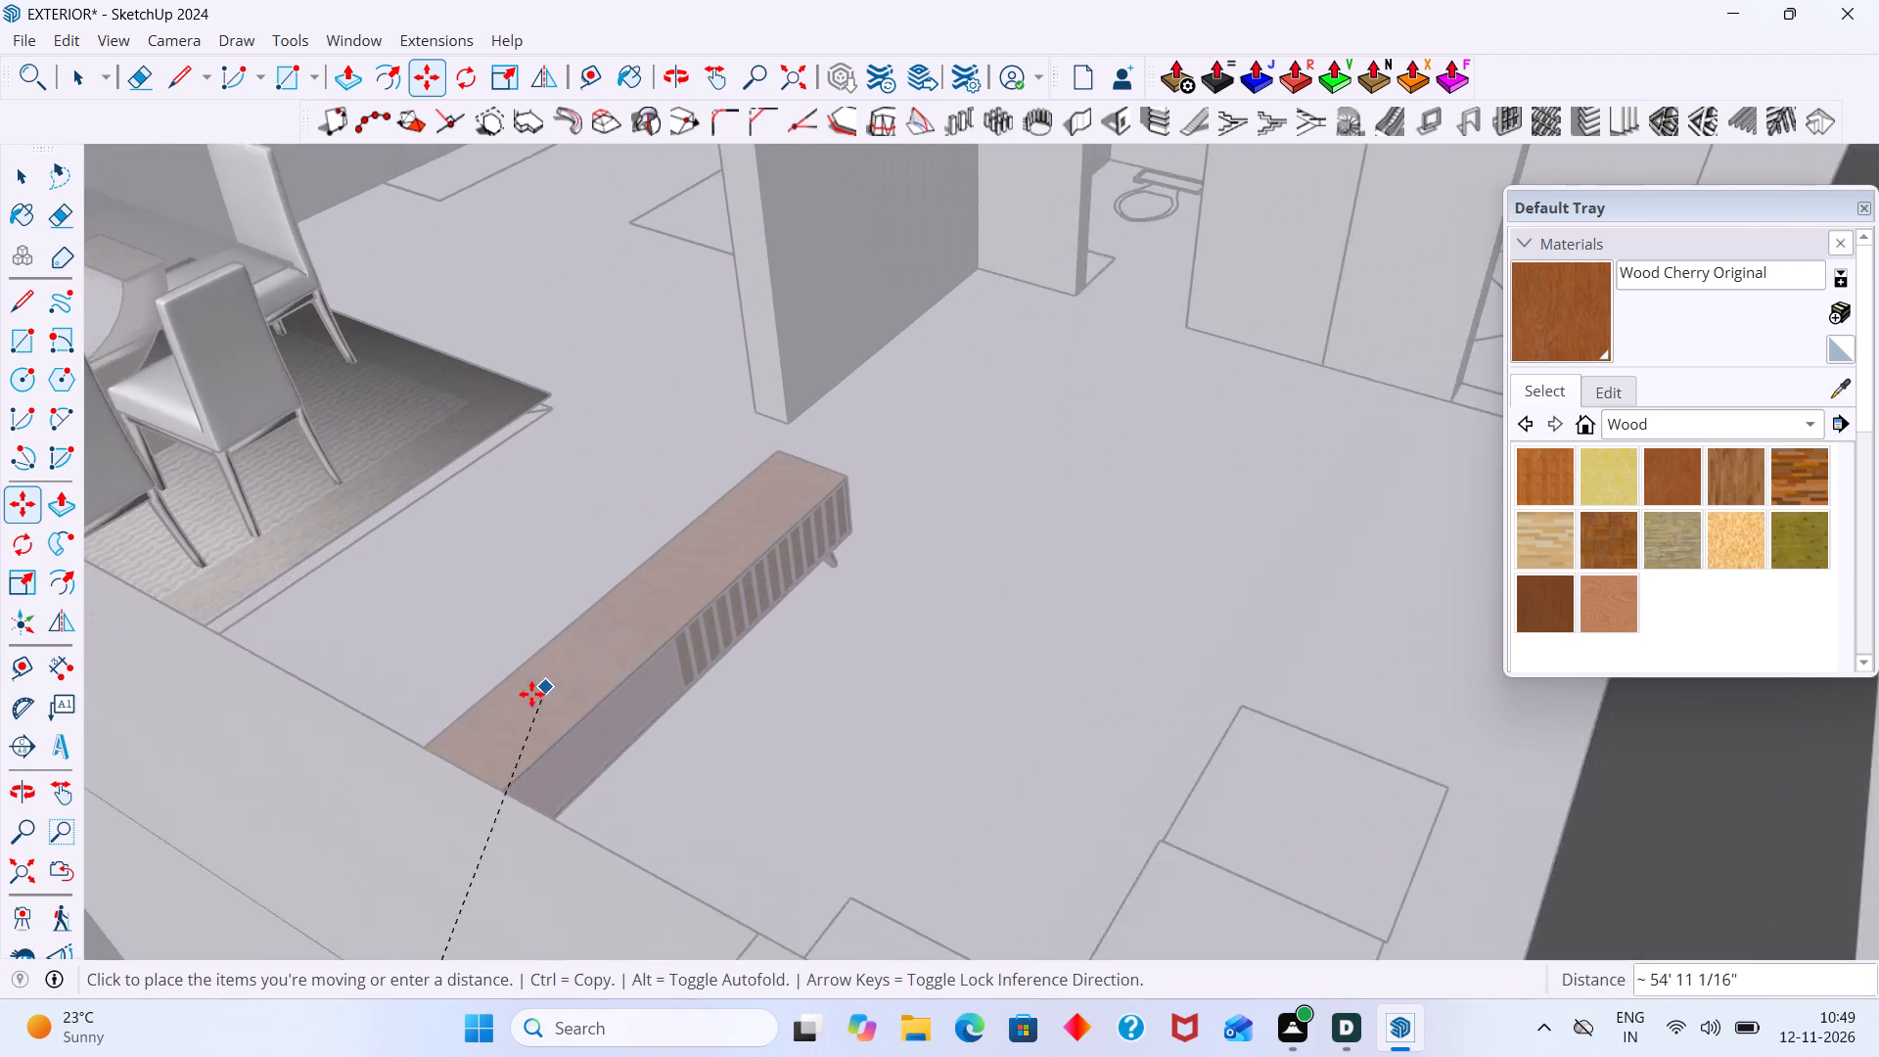
{"action": "scroll", "coordinate": [531, 694], "scroll_direction": "up", "scroll_amount": 1}
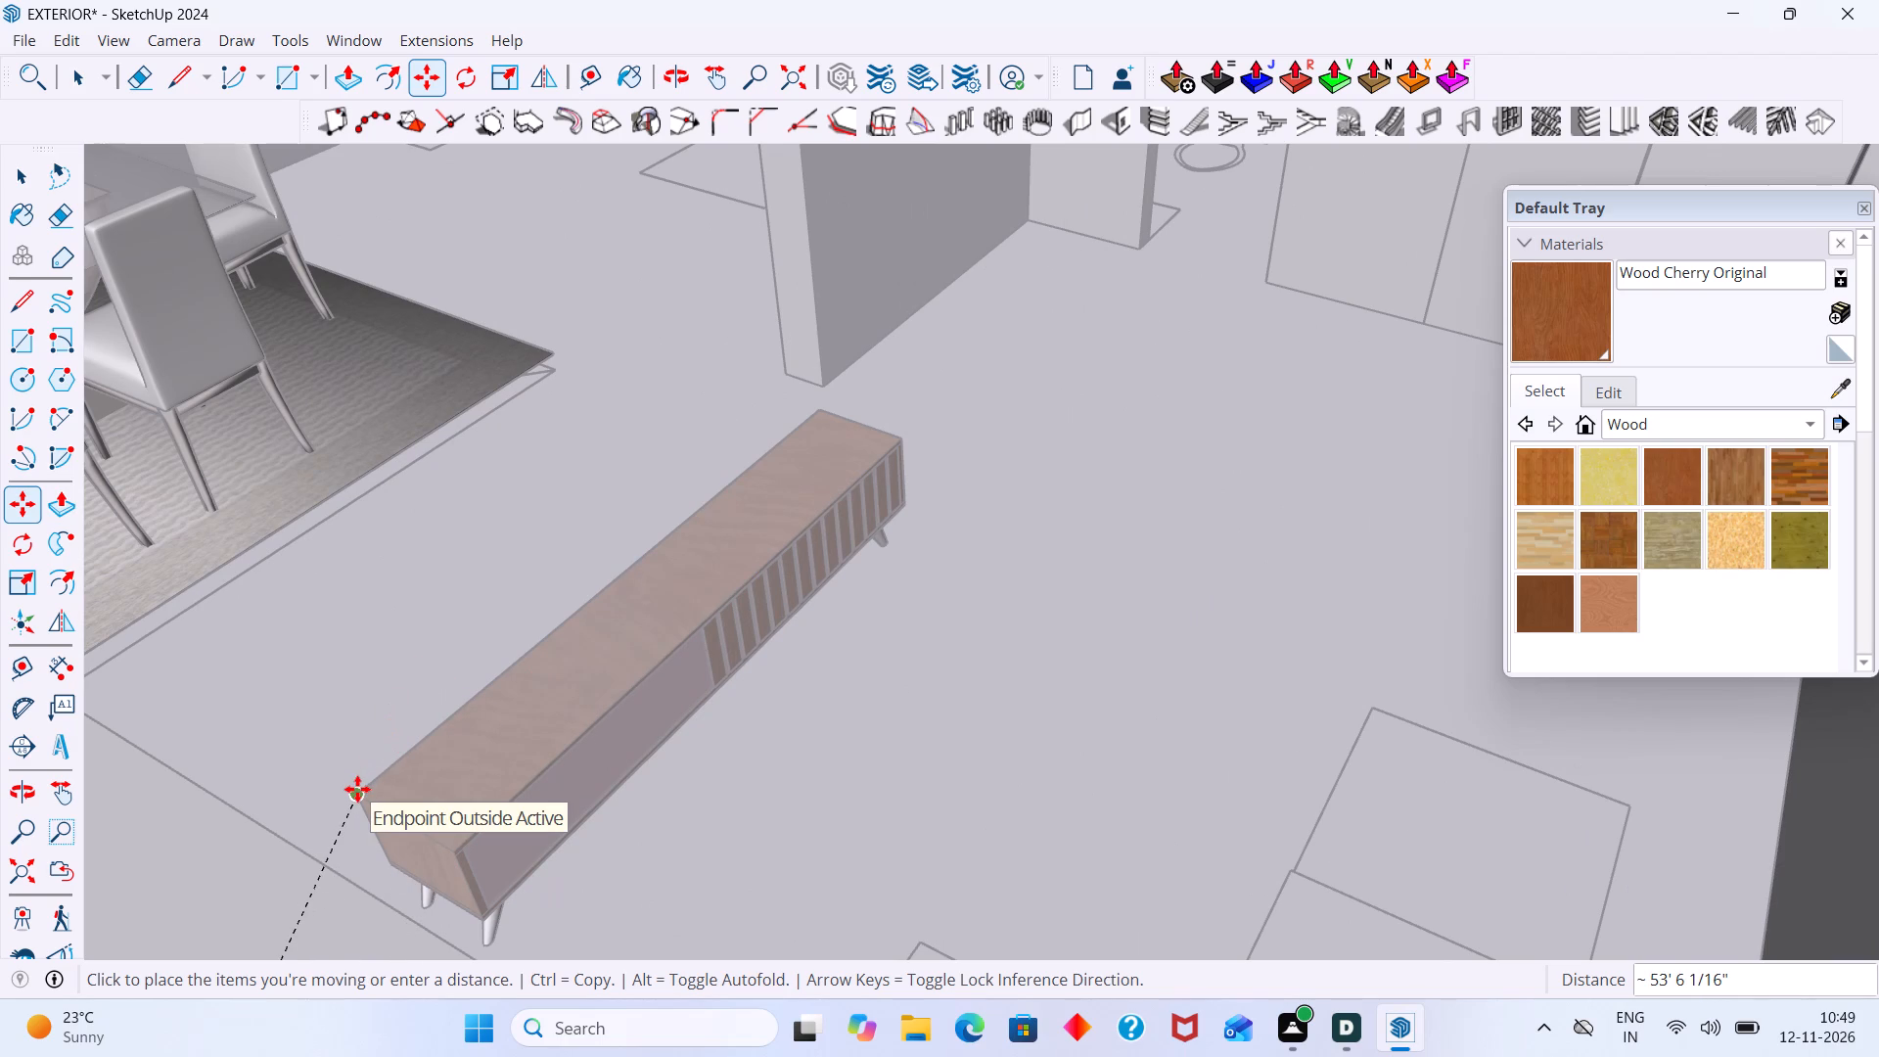
{"action": "left_click", "coordinate": [357, 789]}
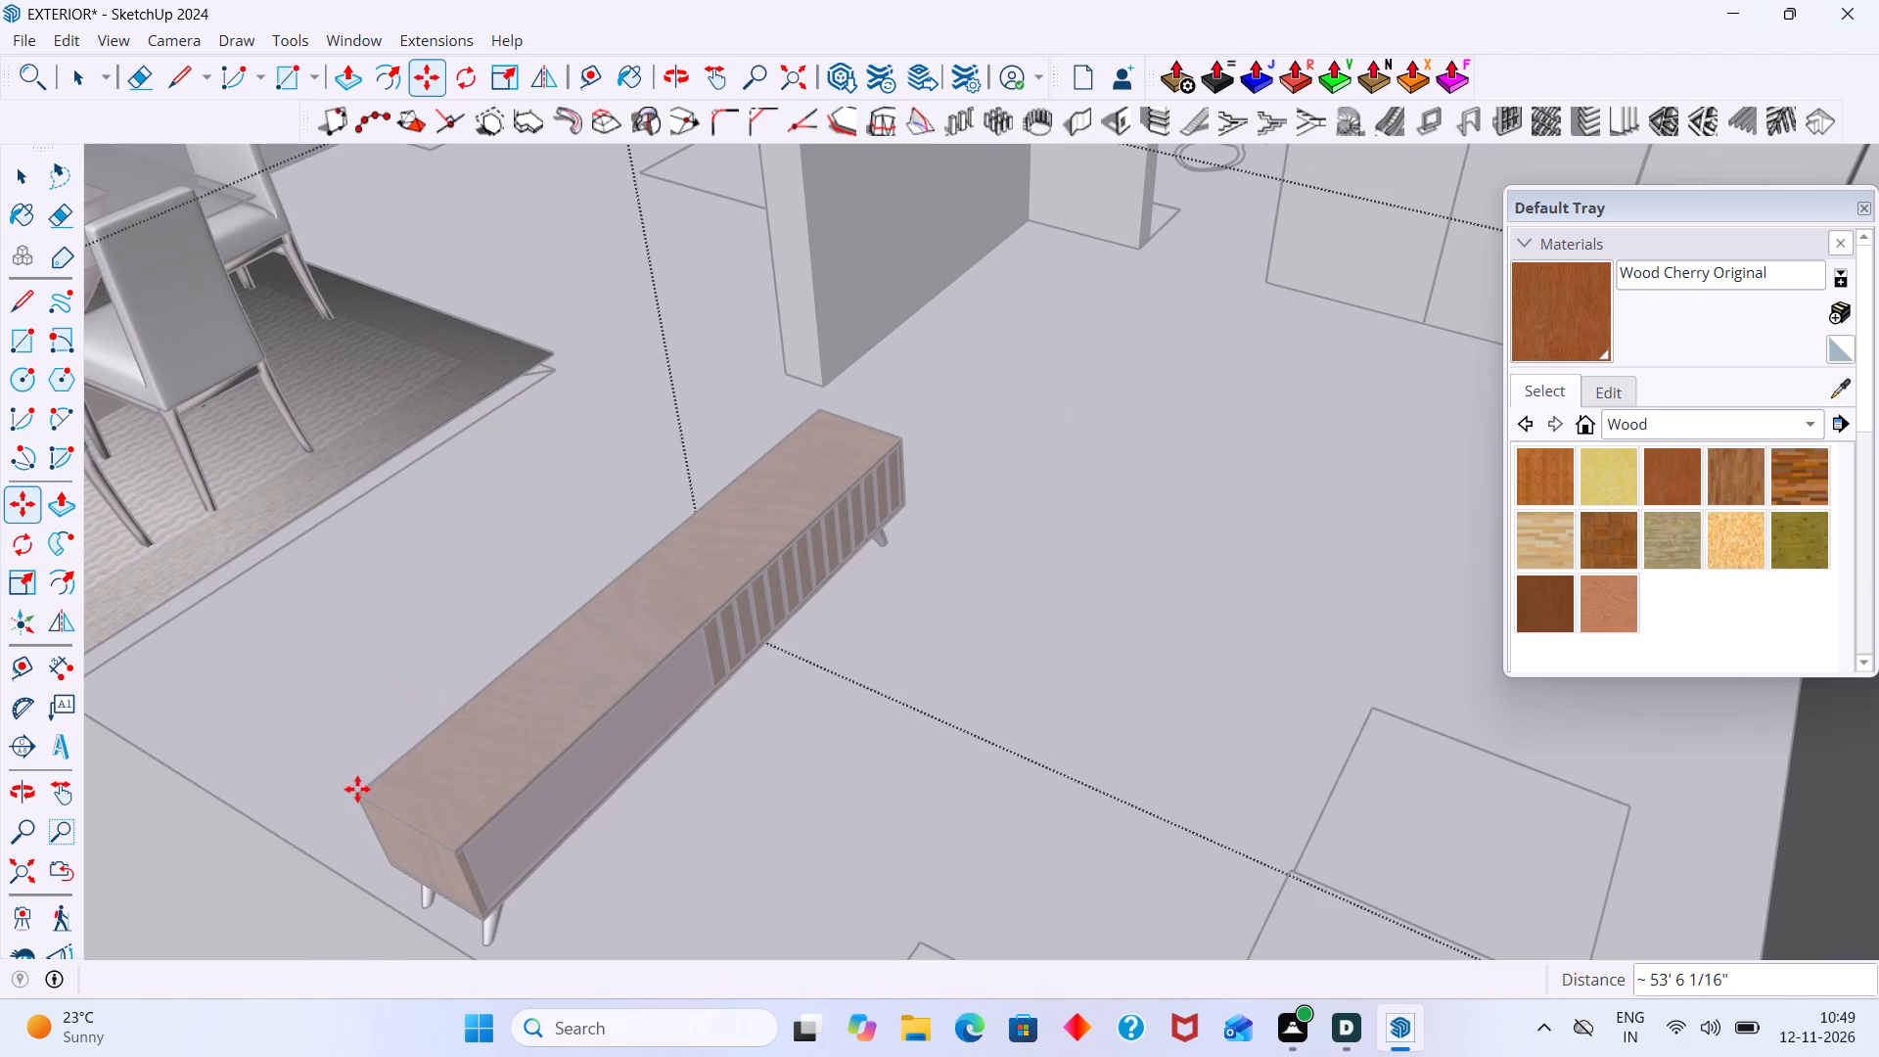
{"action": "scroll", "coordinate": [582, 752], "scroll_direction": "down", "scroll_amount": 8}
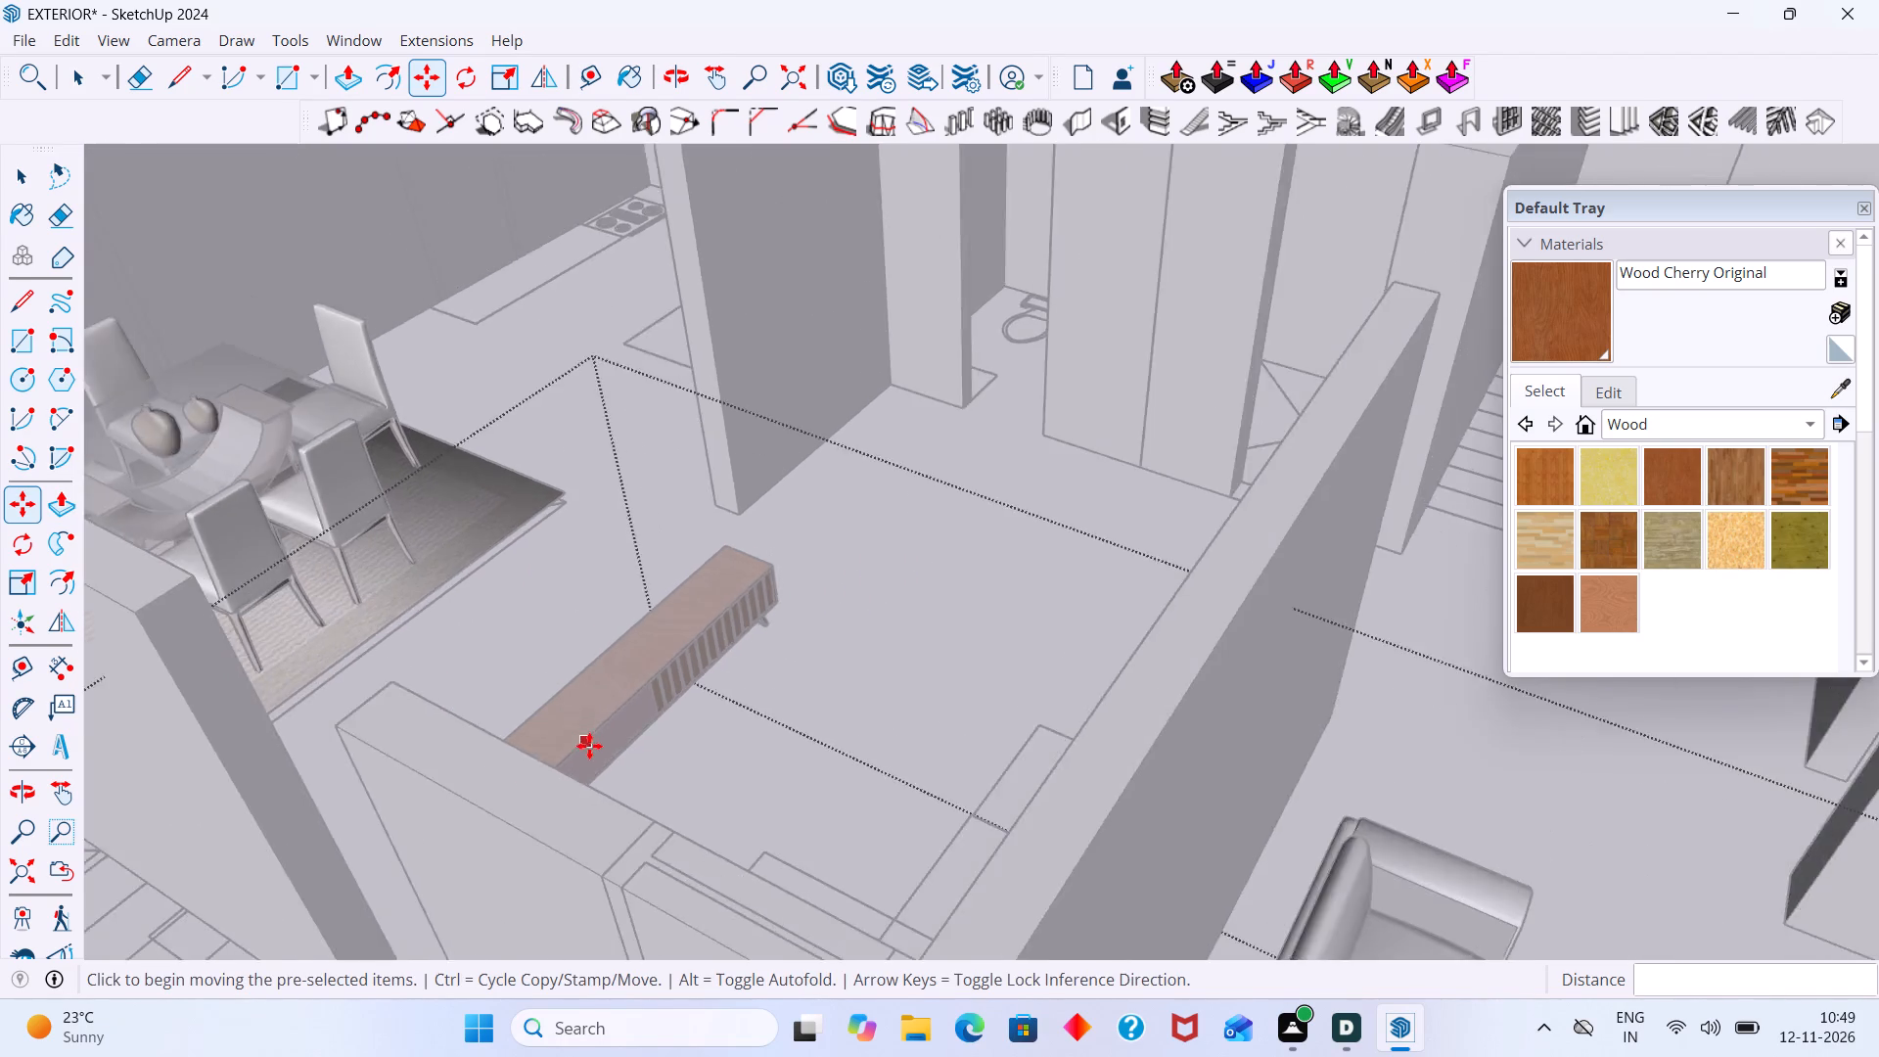
{"action": "scroll", "coordinate": [589, 746], "scroll_direction": "down", "scroll_amount": 10}
{"action": "key", "text": "space"}
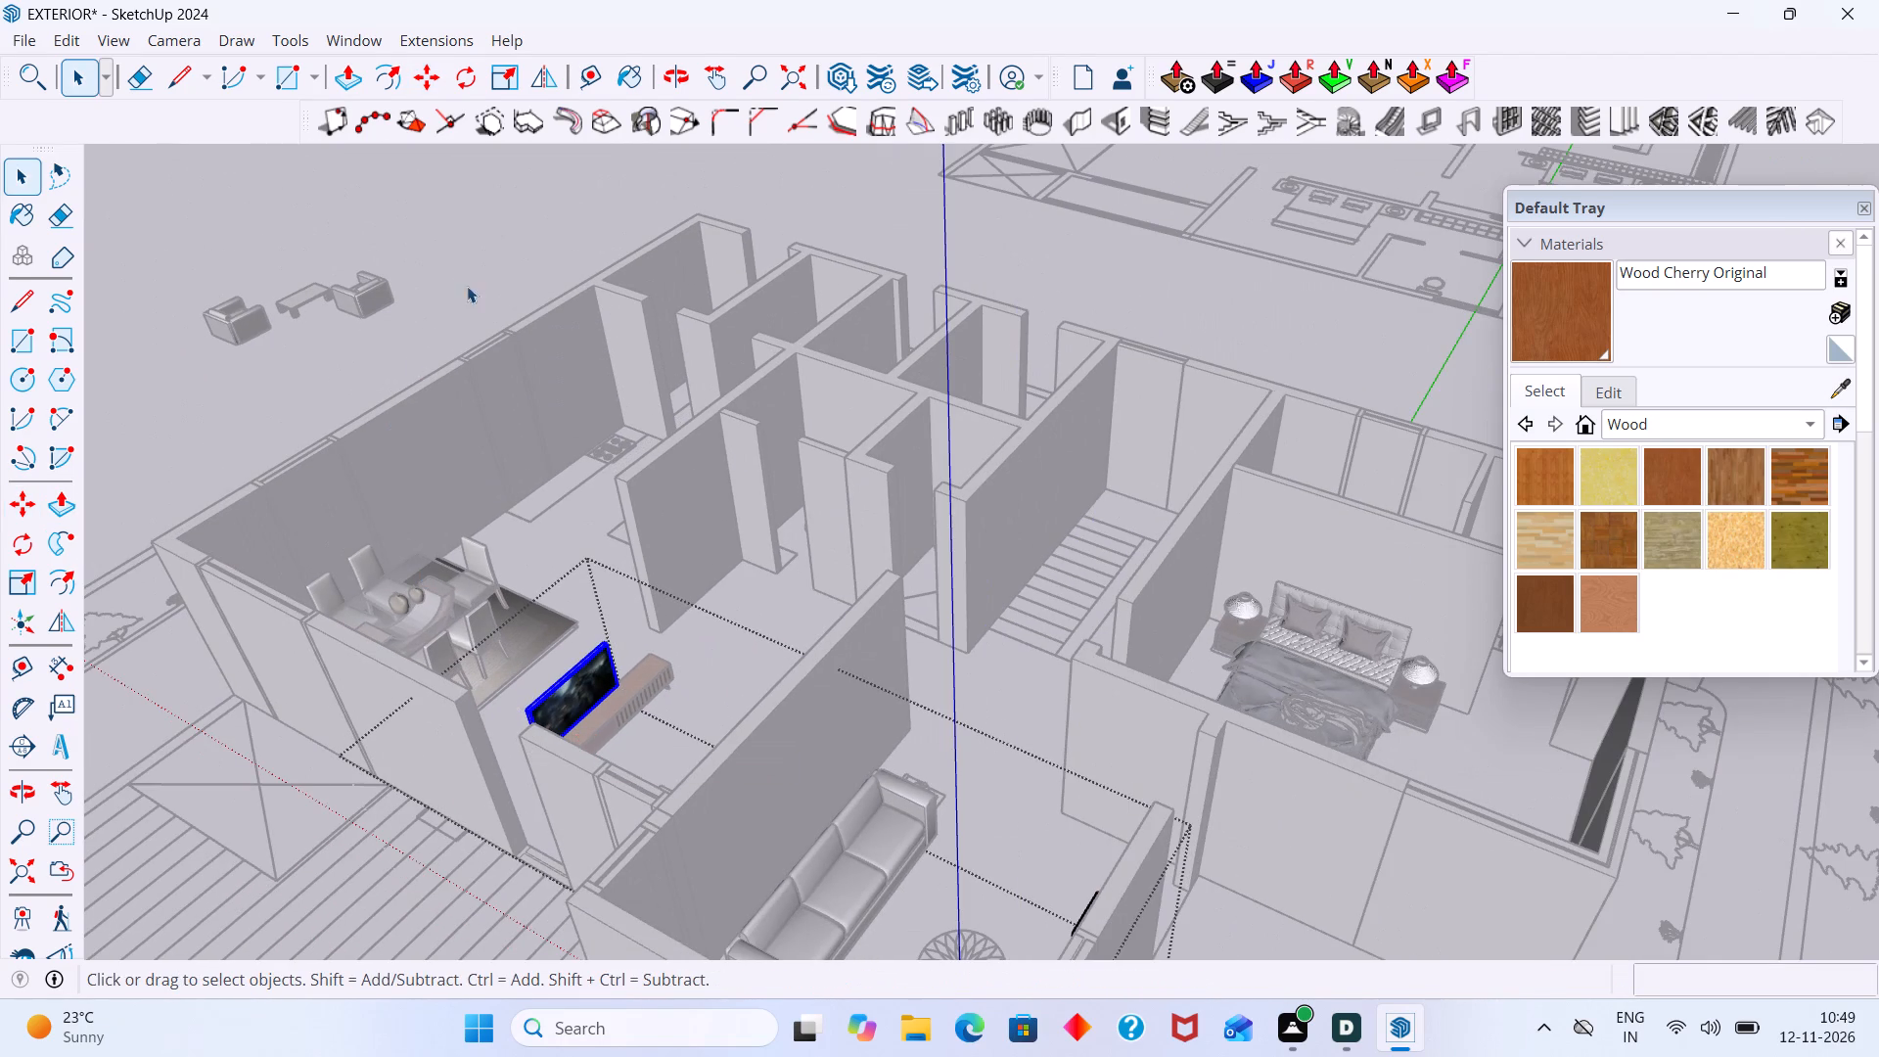
{"action": "left_click", "coordinate": [476, 269]}
Move the TV screen about 1' inward from the rear corner across the TV unit's top, within its component.
{"action": "scroll", "coordinate": [478, 732], "scroll_direction": "up", "scroll_amount": 10}
{"action": "middle_click_drag", "start_coordinate": [665, 707], "coordinate": [566, 865]}
{"action": "scroll", "coordinate": [568, 787], "scroll_direction": "up", "scroll_amount": 8}
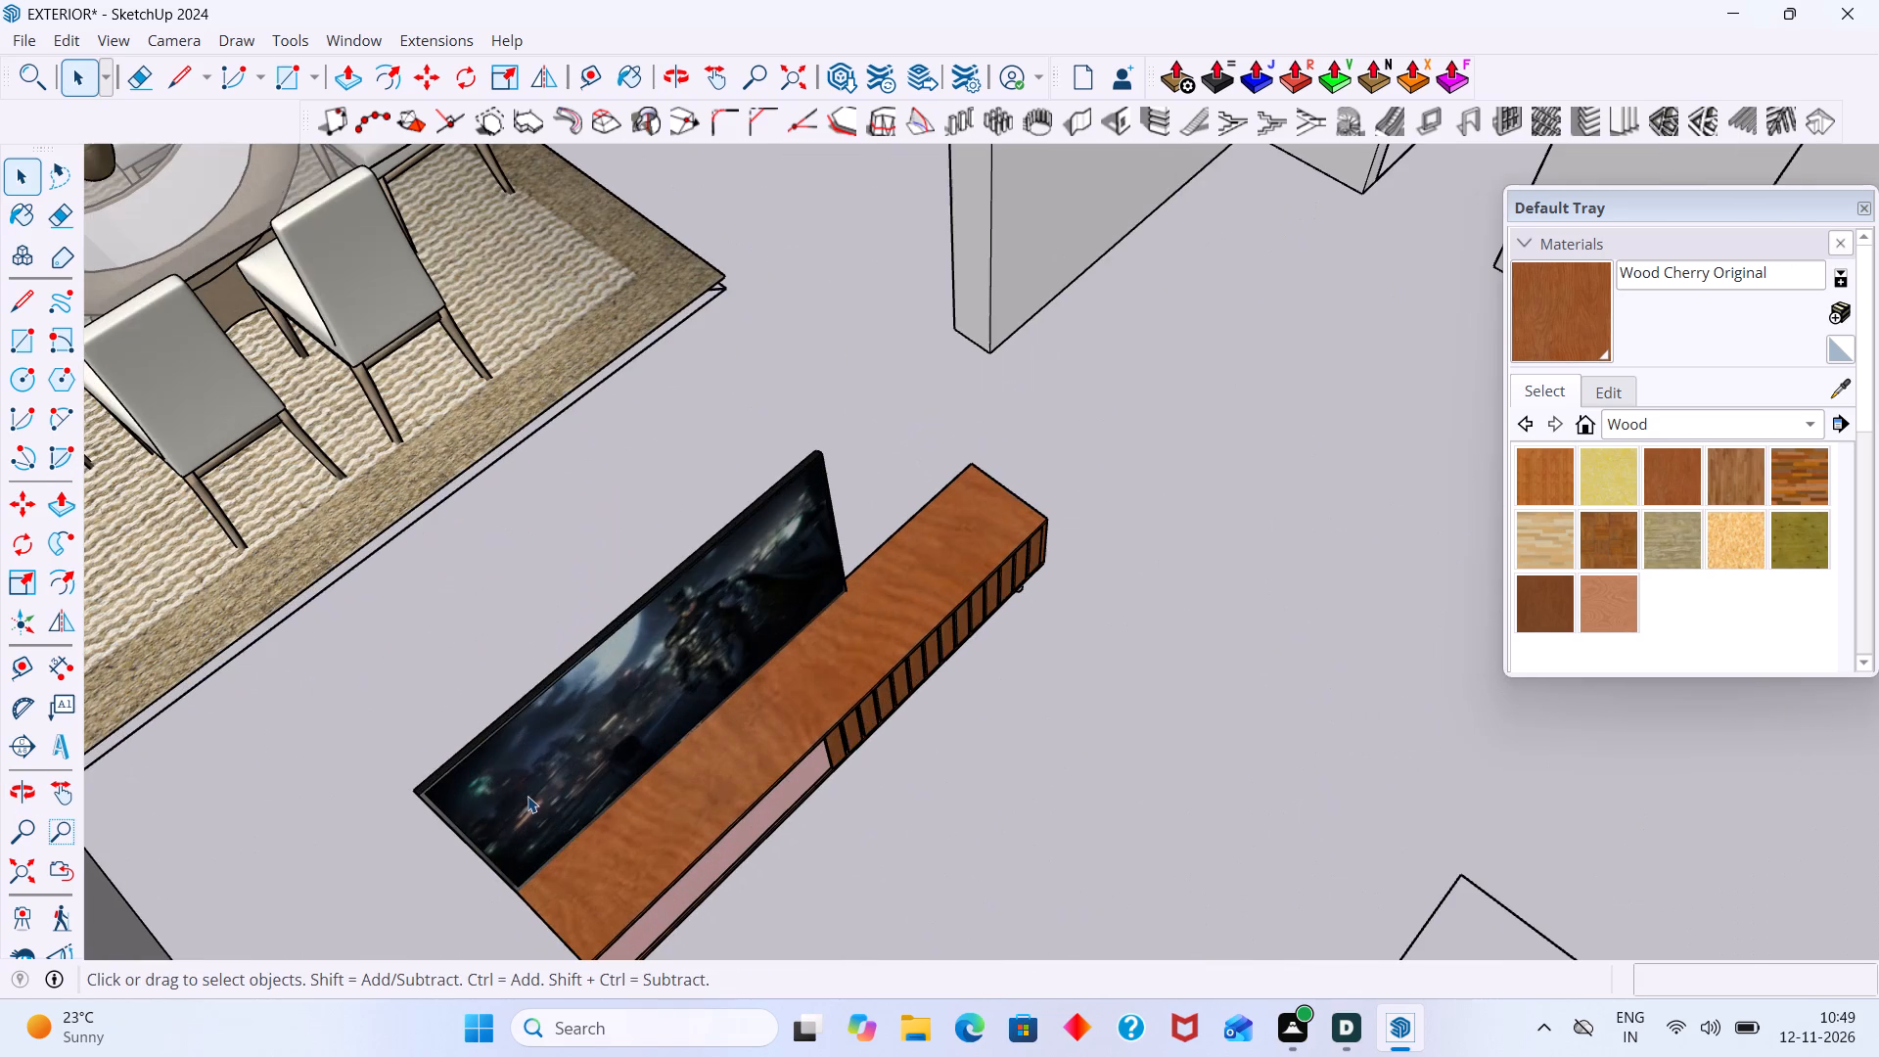
{"action": "left_click", "coordinate": [527, 796]}
{"action": "double_click", "coordinate": [525, 794]}
{"action": "double_click", "coordinate": [520, 797]}
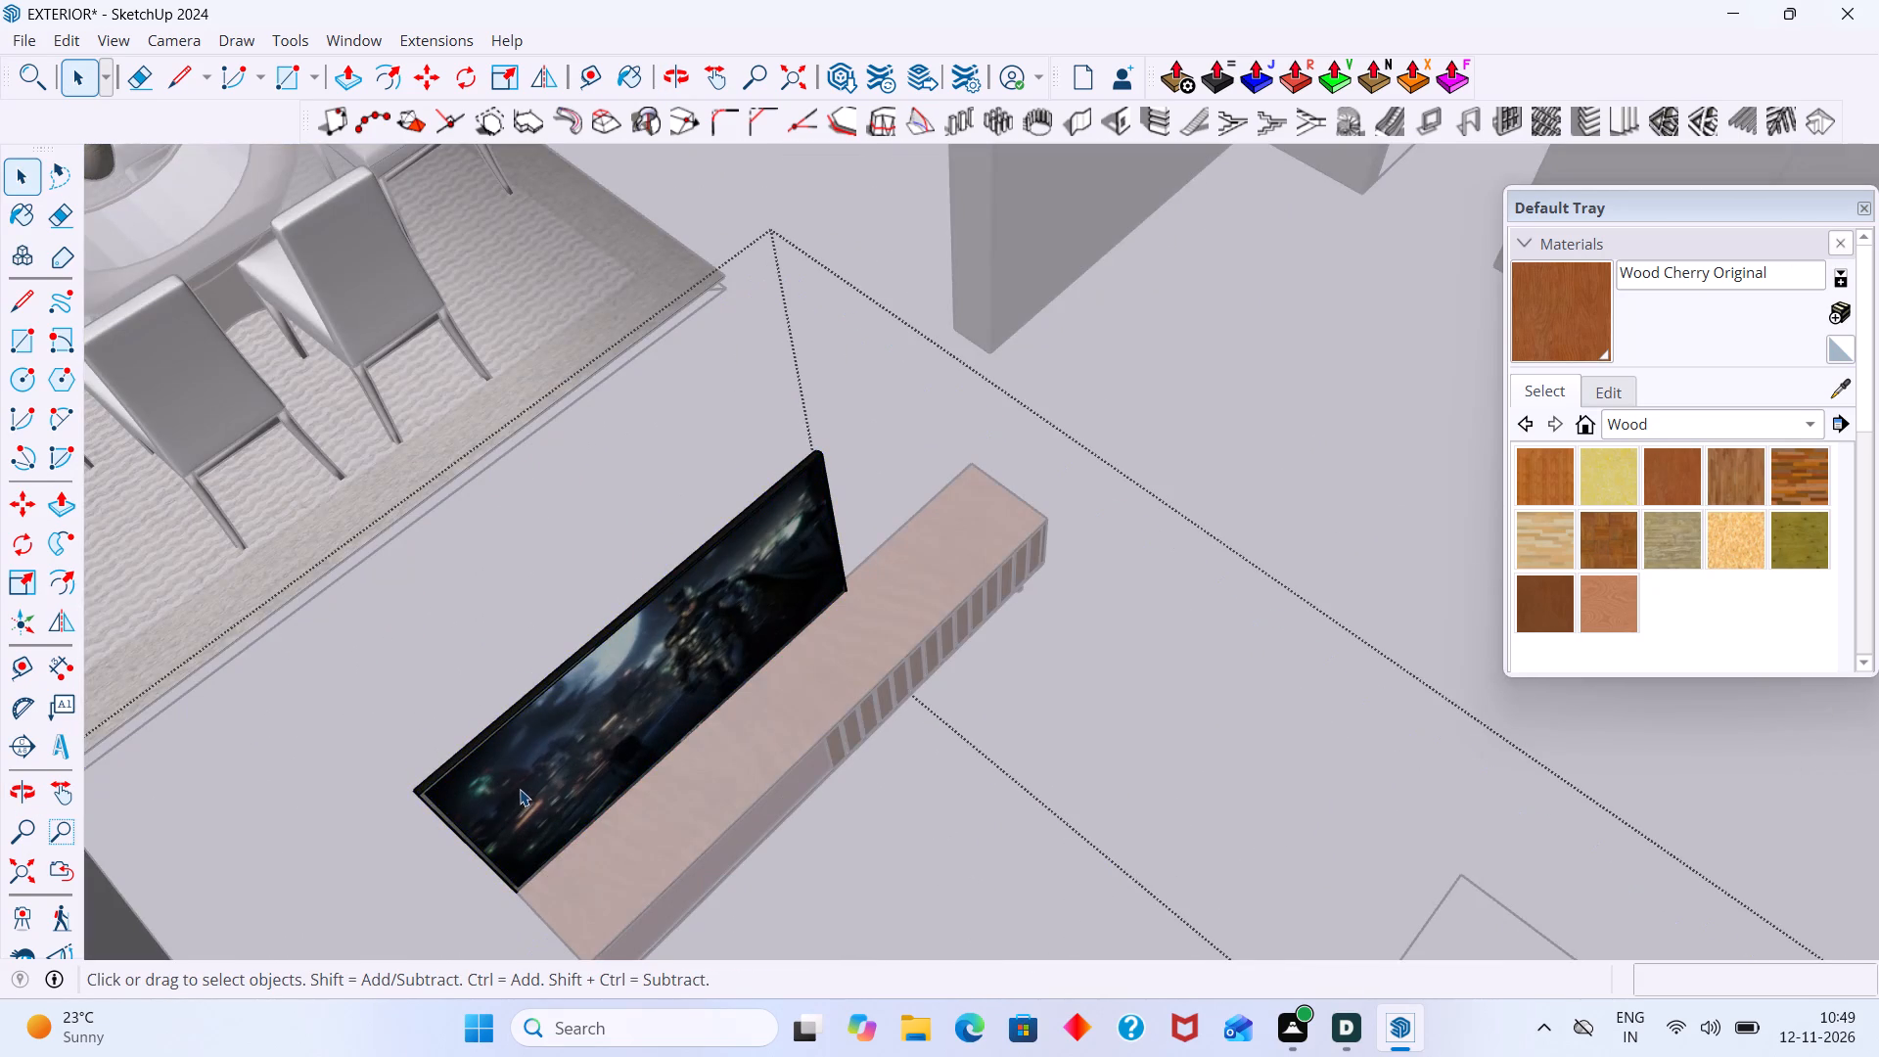
{"action": "left_click", "coordinate": [520, 789]}
{"action": "key", "text": "m"}
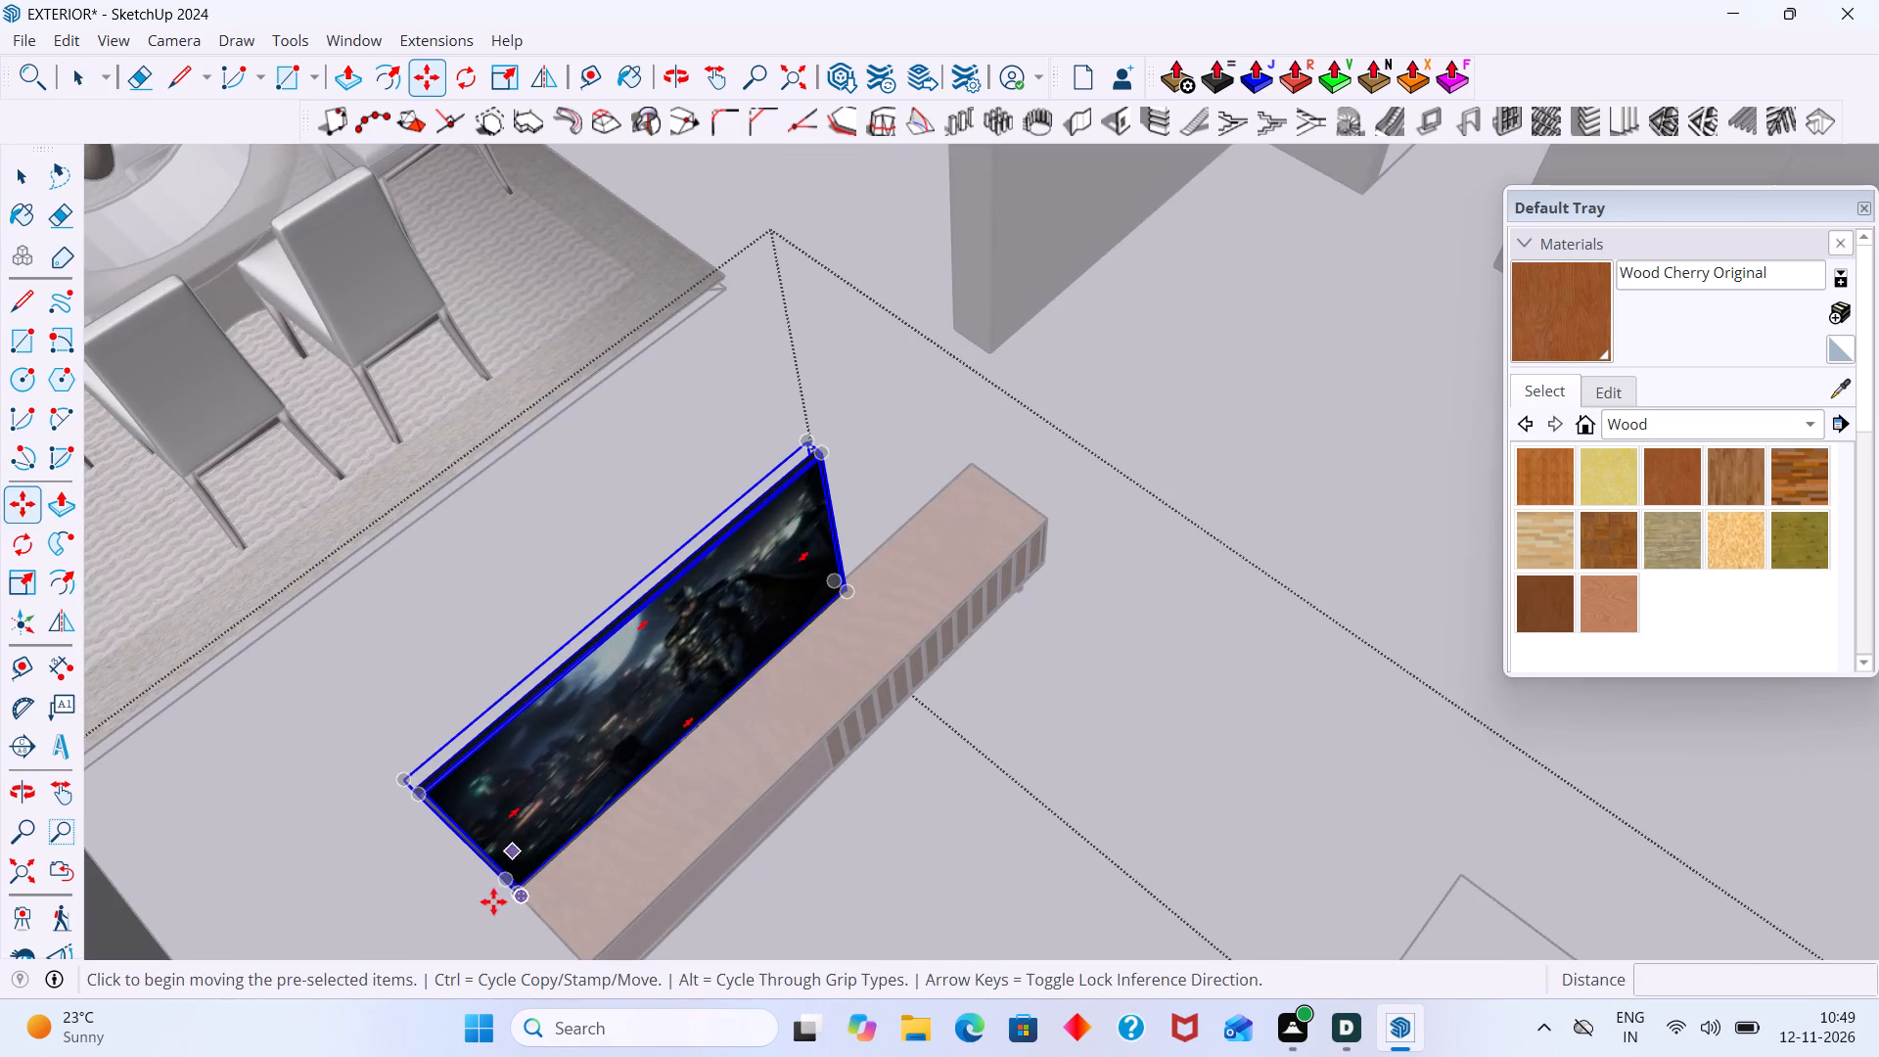
{"action": "middle_click_drag", "start_coordinate": [518, 802], "coordinate": [577, 651]}
{"action": "scroll", "coordinate": [508, 784], "scroll_direction": "up", "scroll_amount": 5}
{"action": "middle_click_drag", "start_coordinate": [578, 774], "coordinate": [571, 807]}
{"action": "scroll", "coordinate": [556, 795], "scroll_direction": "up", "scroll_amount": 3}
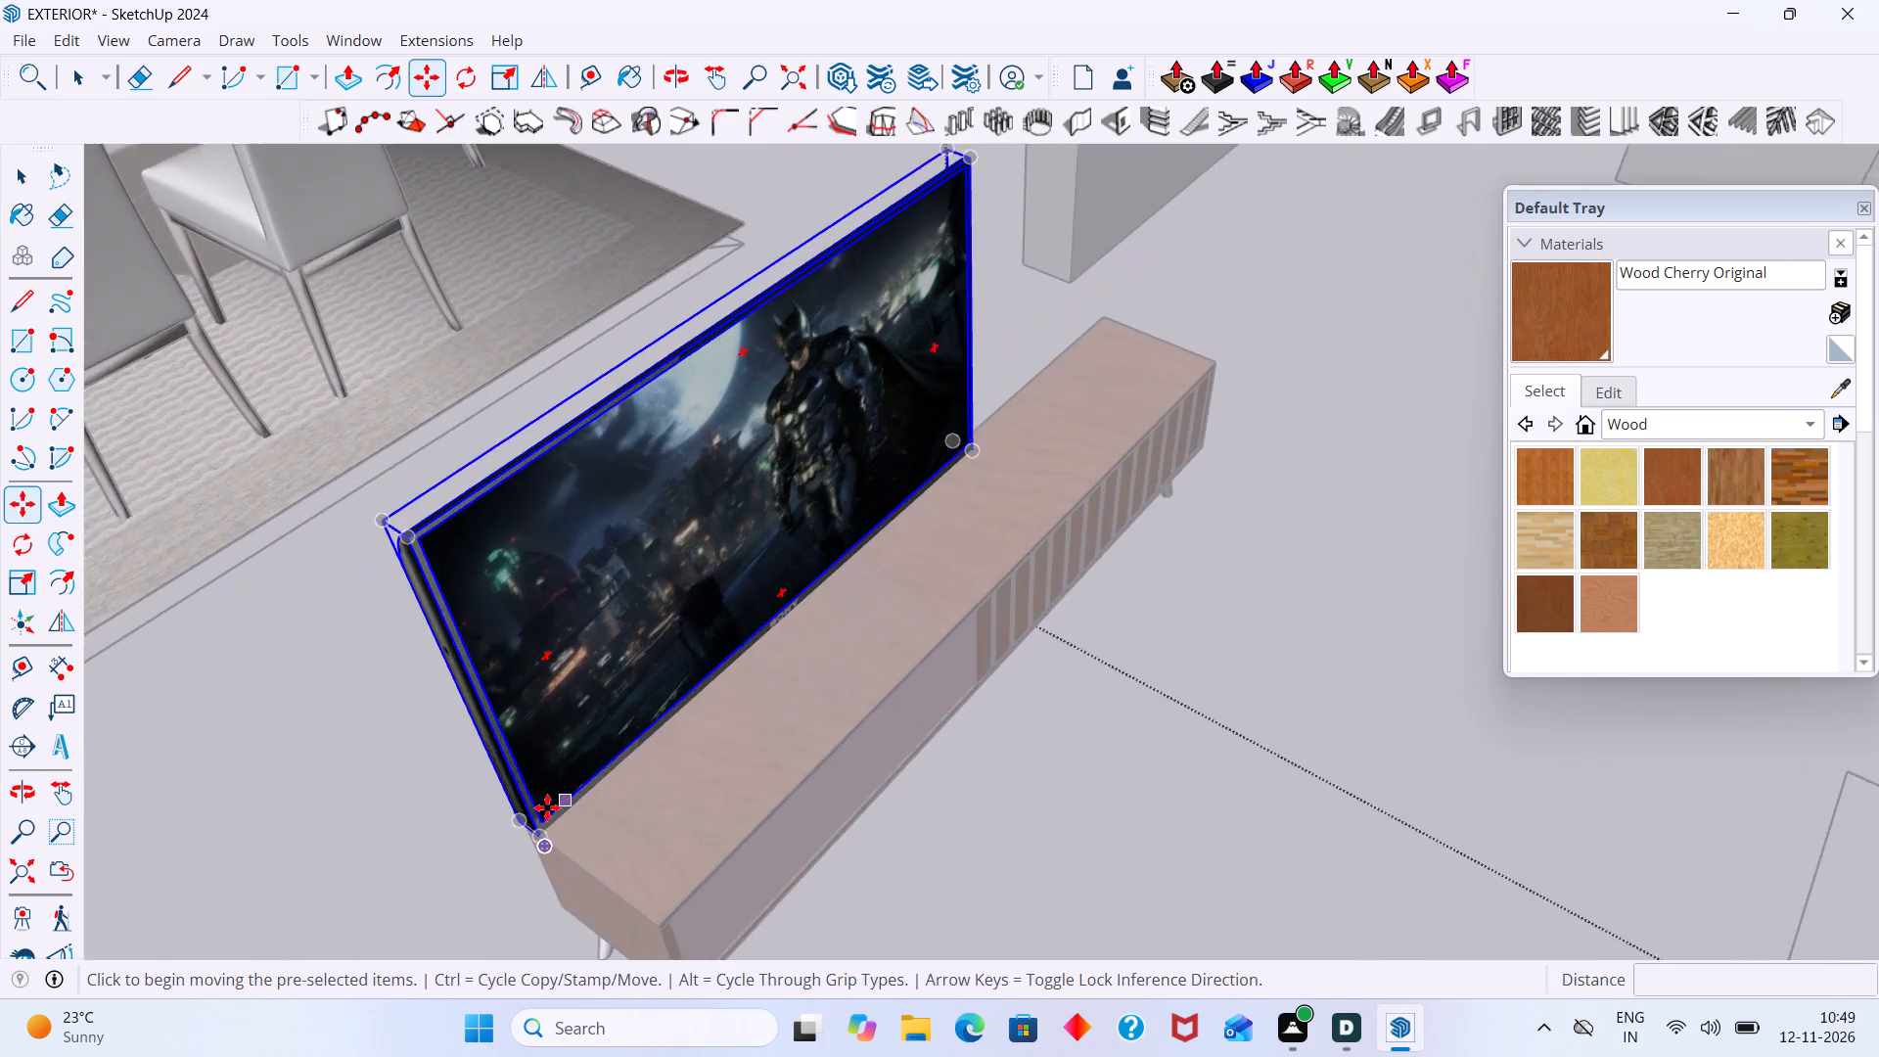
{"action": "scroll", "coordinate": [547, 807], "scroll_direction": "up", "scroll_amount": 12}
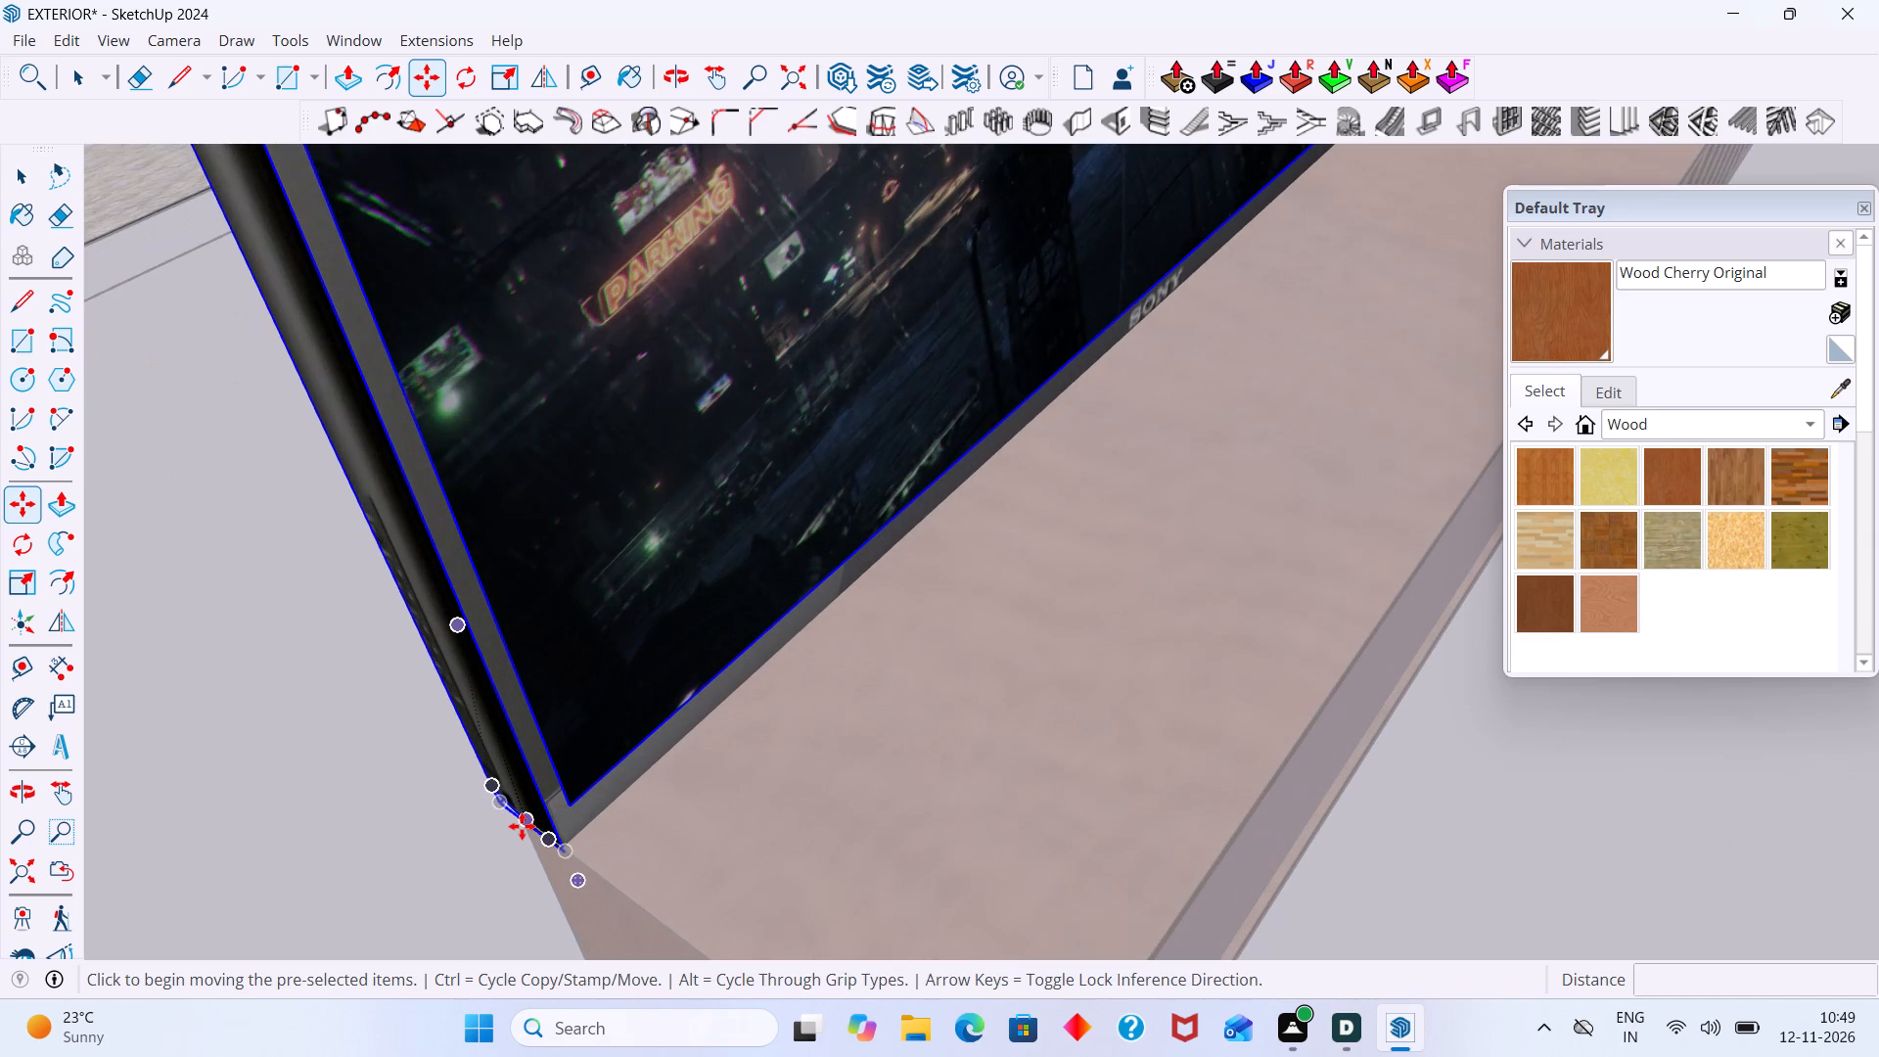
{"action": "left_click", "coordinate": [522, 826]}
{"action": "scroll", "coordinate": [847, 818], "scroll_direction": "down", "scroll_amount": 9}
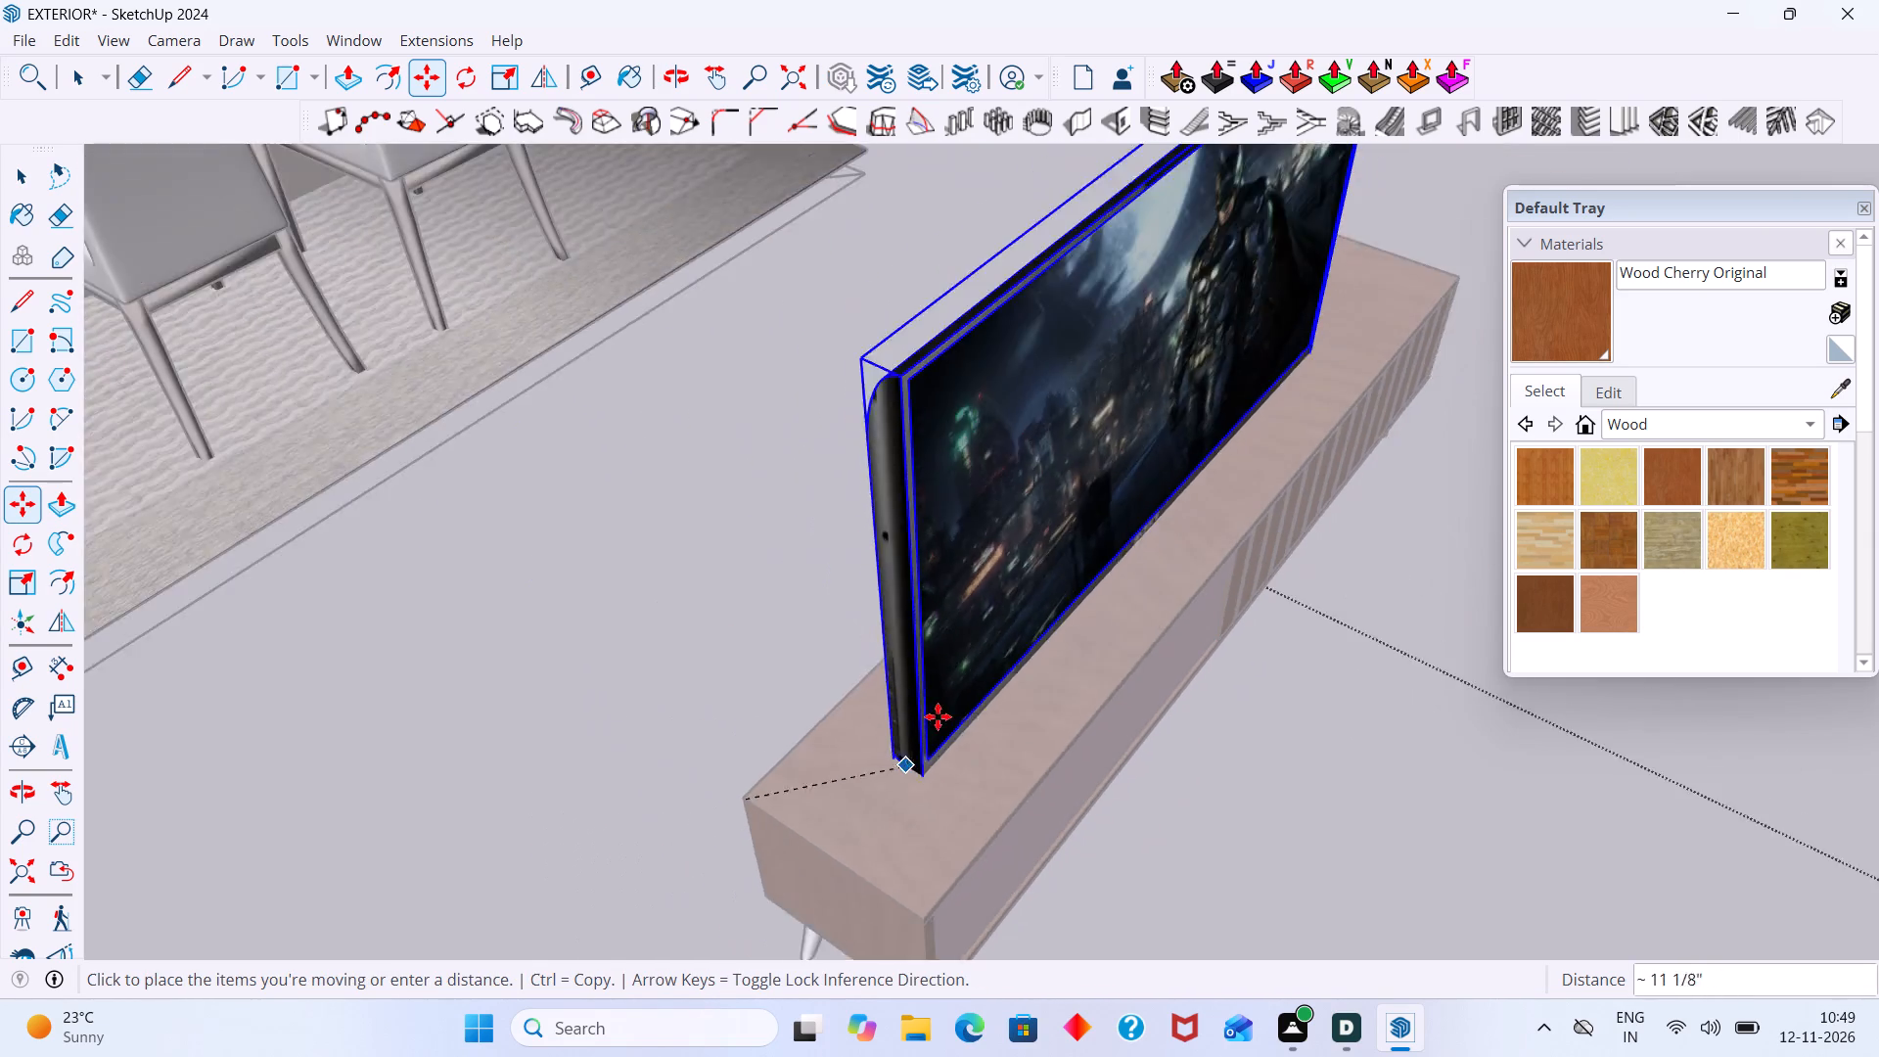
{"action": "scroll", "coordinate": [938, 716], "scroll_direction": "down", "scroll_amount": 5}
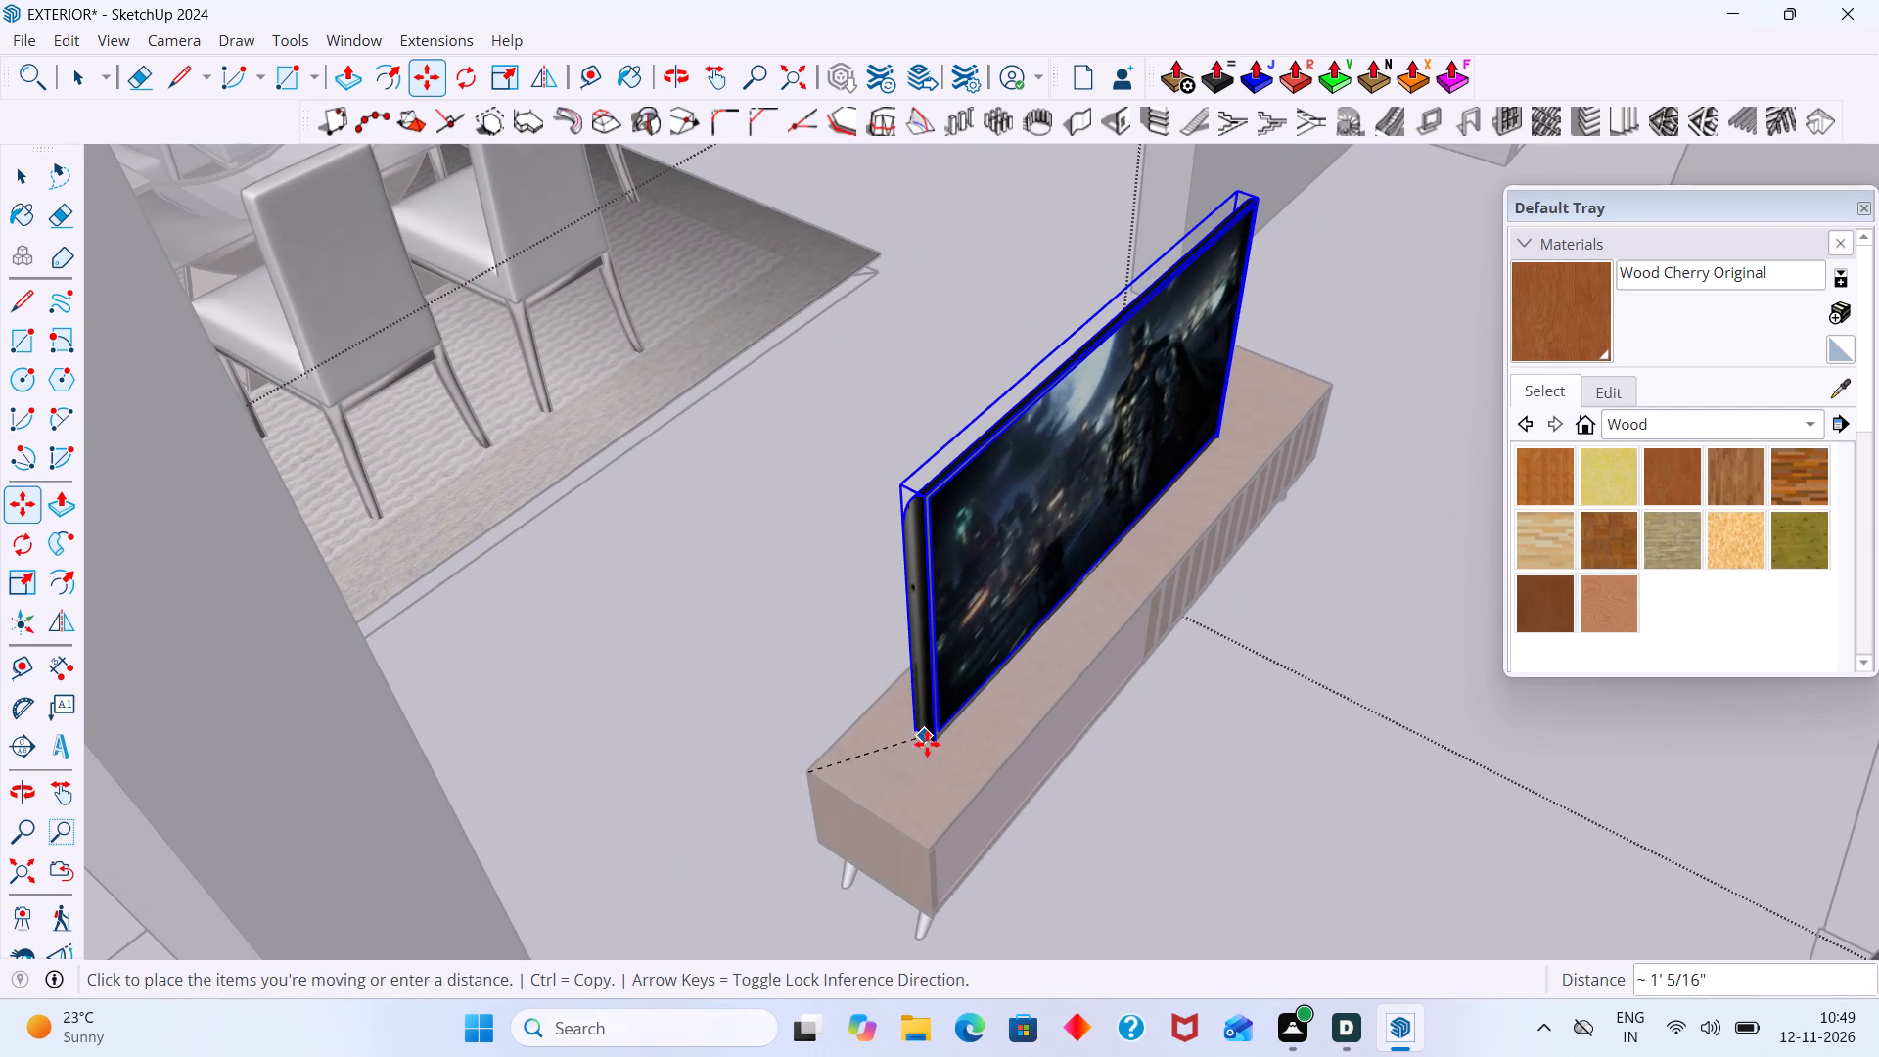
{"action": "left_click", "coordinate": [930, 738]}
{"action": "key", "text": "space"}
Exit the TV component's editing to return to the whole model.
{"action": "left_click", "coordinate": [1192, 768]}
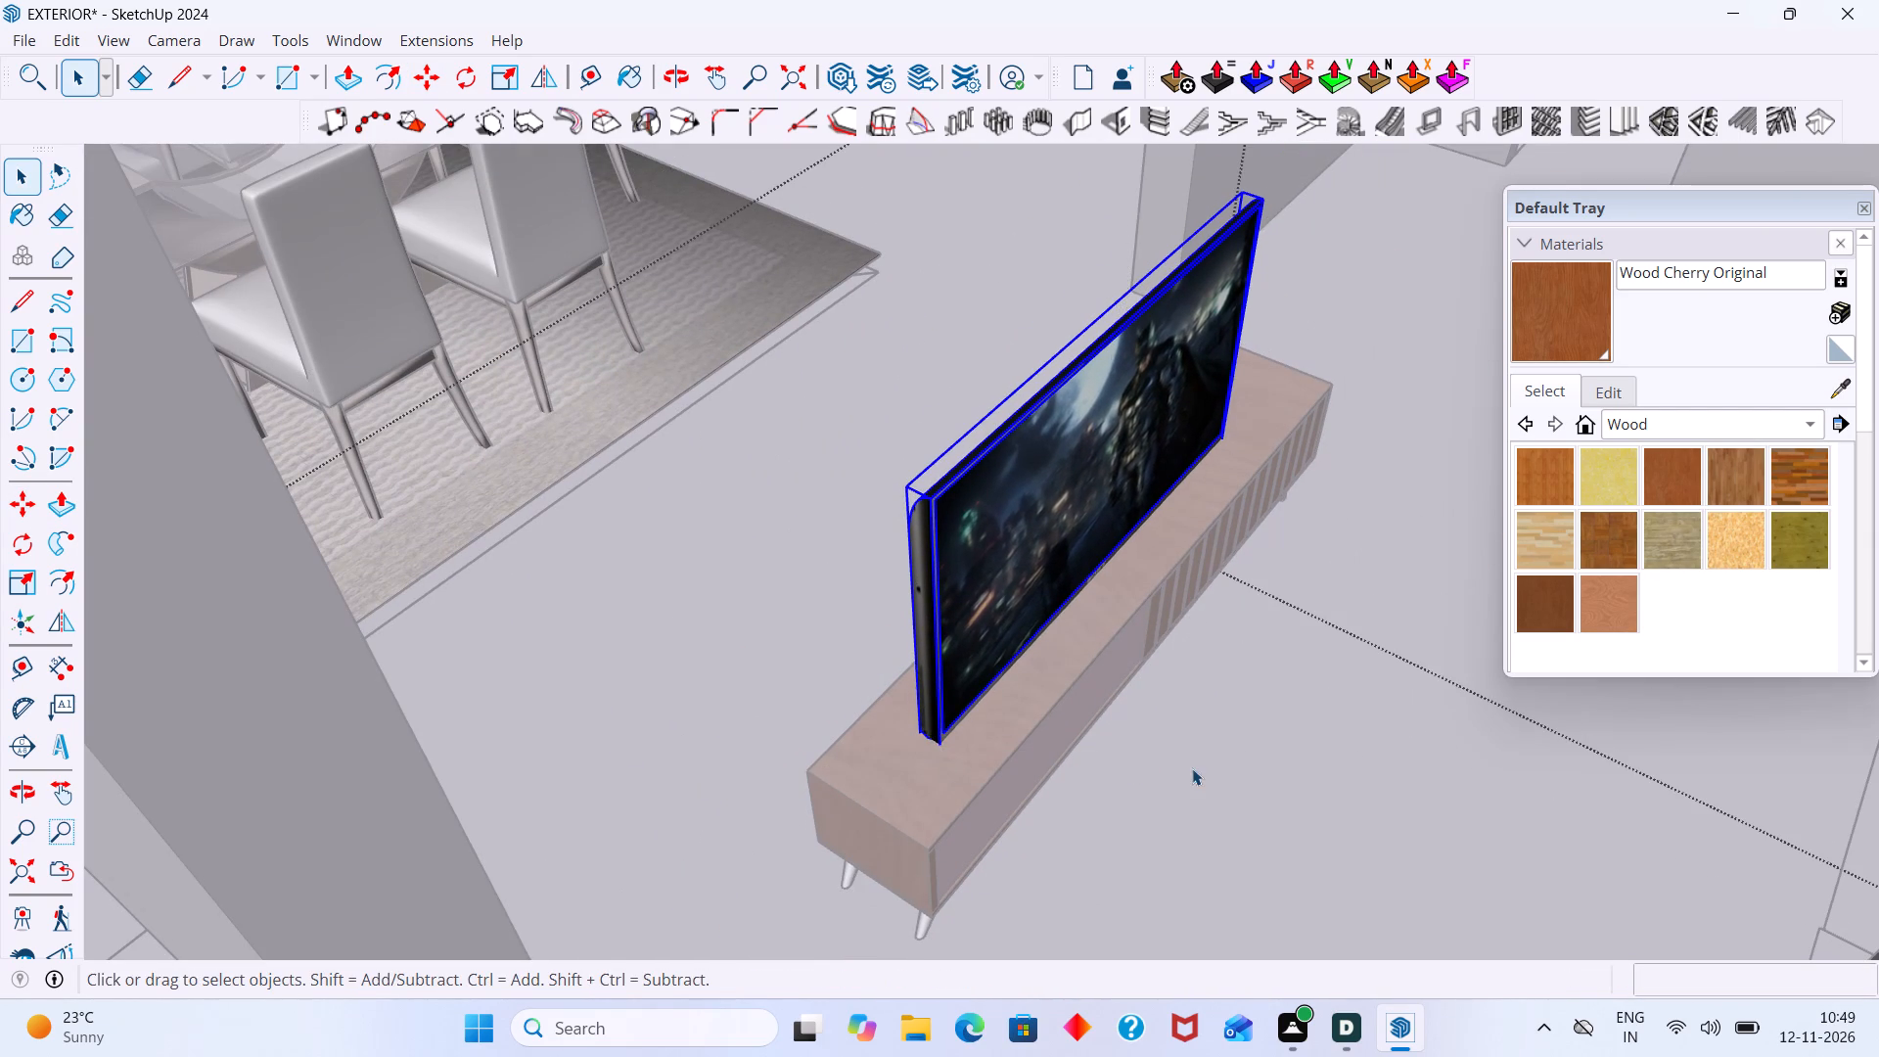
{"action": "scroll", "coordinate": [1187, 737], "scroll_direction": "down", "scroll_amount": 10}
{"action": "middle_click_drag", "start_coordinate": [1169, 720], "coordinate": [963, 600]}
{"action": "scroll", "coordinate": [972, 570], "scroll_direction": "down", "scroll_amount": 11}
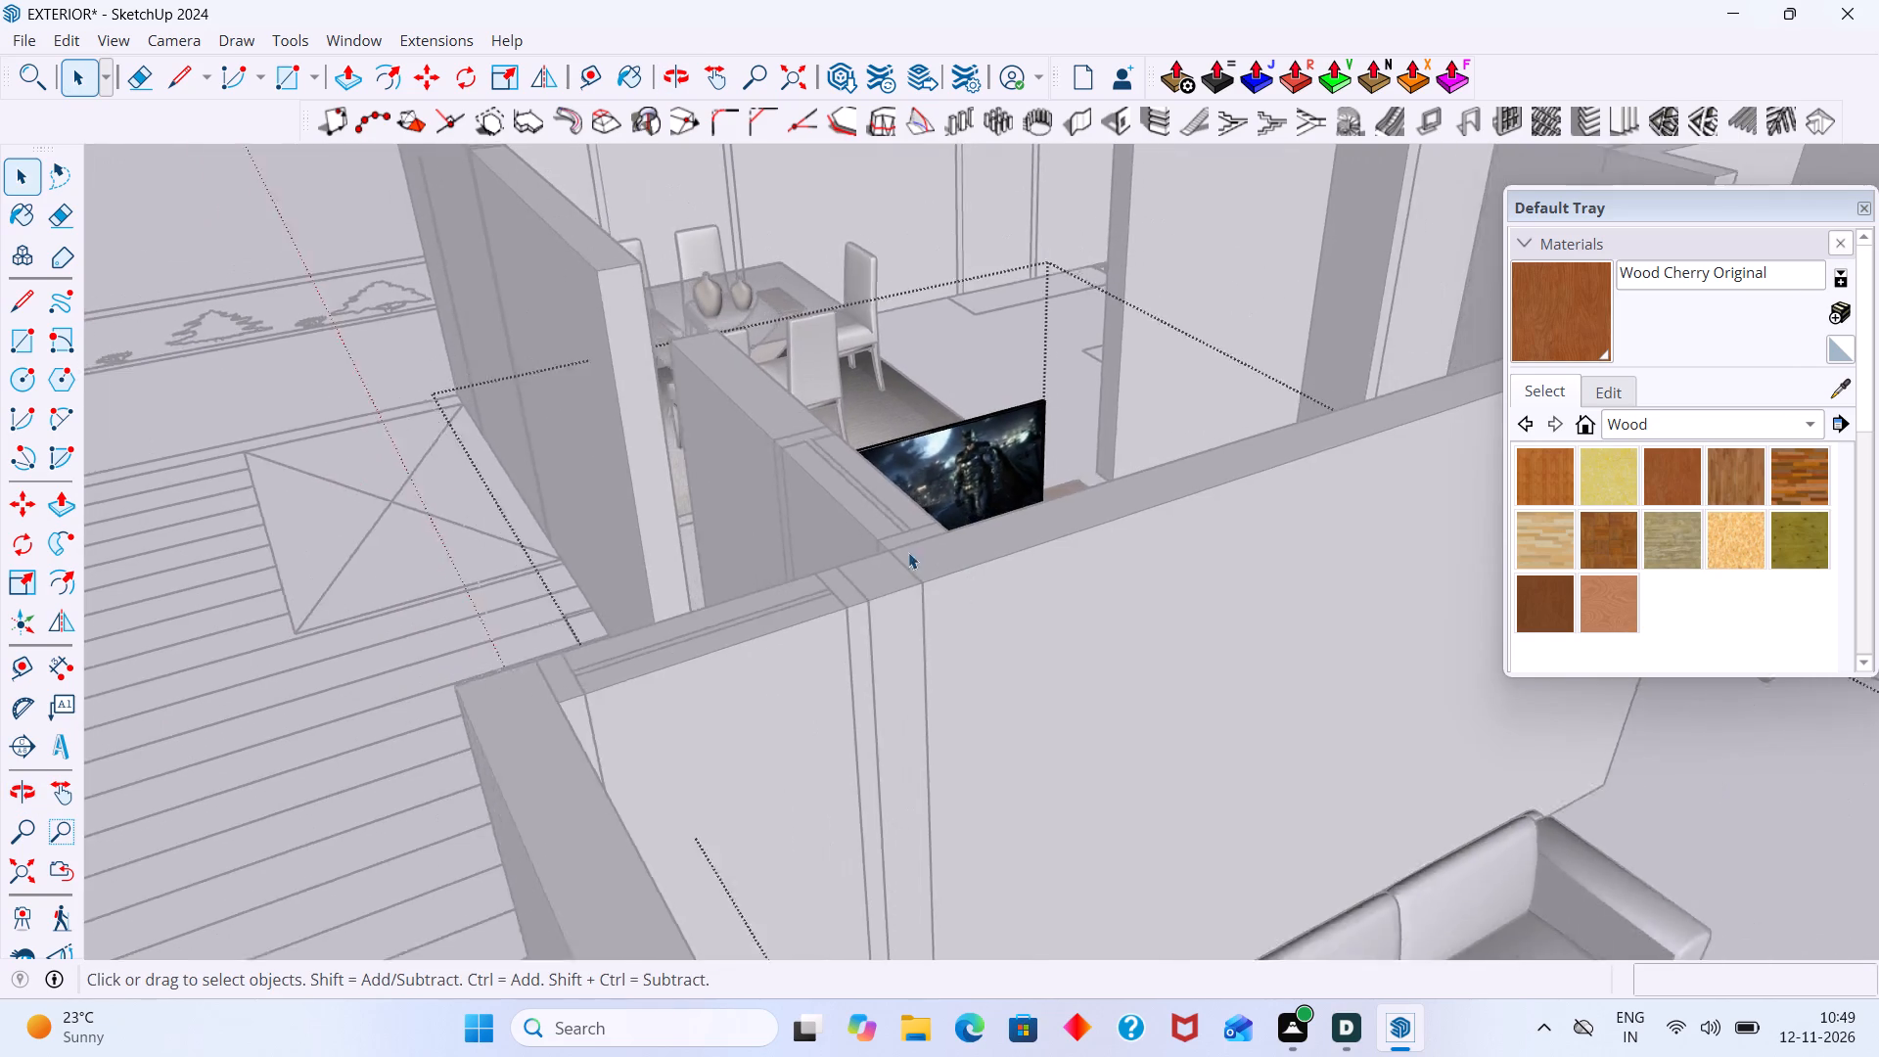
{"action": "scroll", "coordinate": [908, 552], "scroll_direction": "down", "scroll_amount": 20}
{"action": "scroll", "coordinate": [908, 552], "scroll_direction": "down", "scroll_amount": 13}
{"action": "left_click", "coordinate": [1206, 744]}
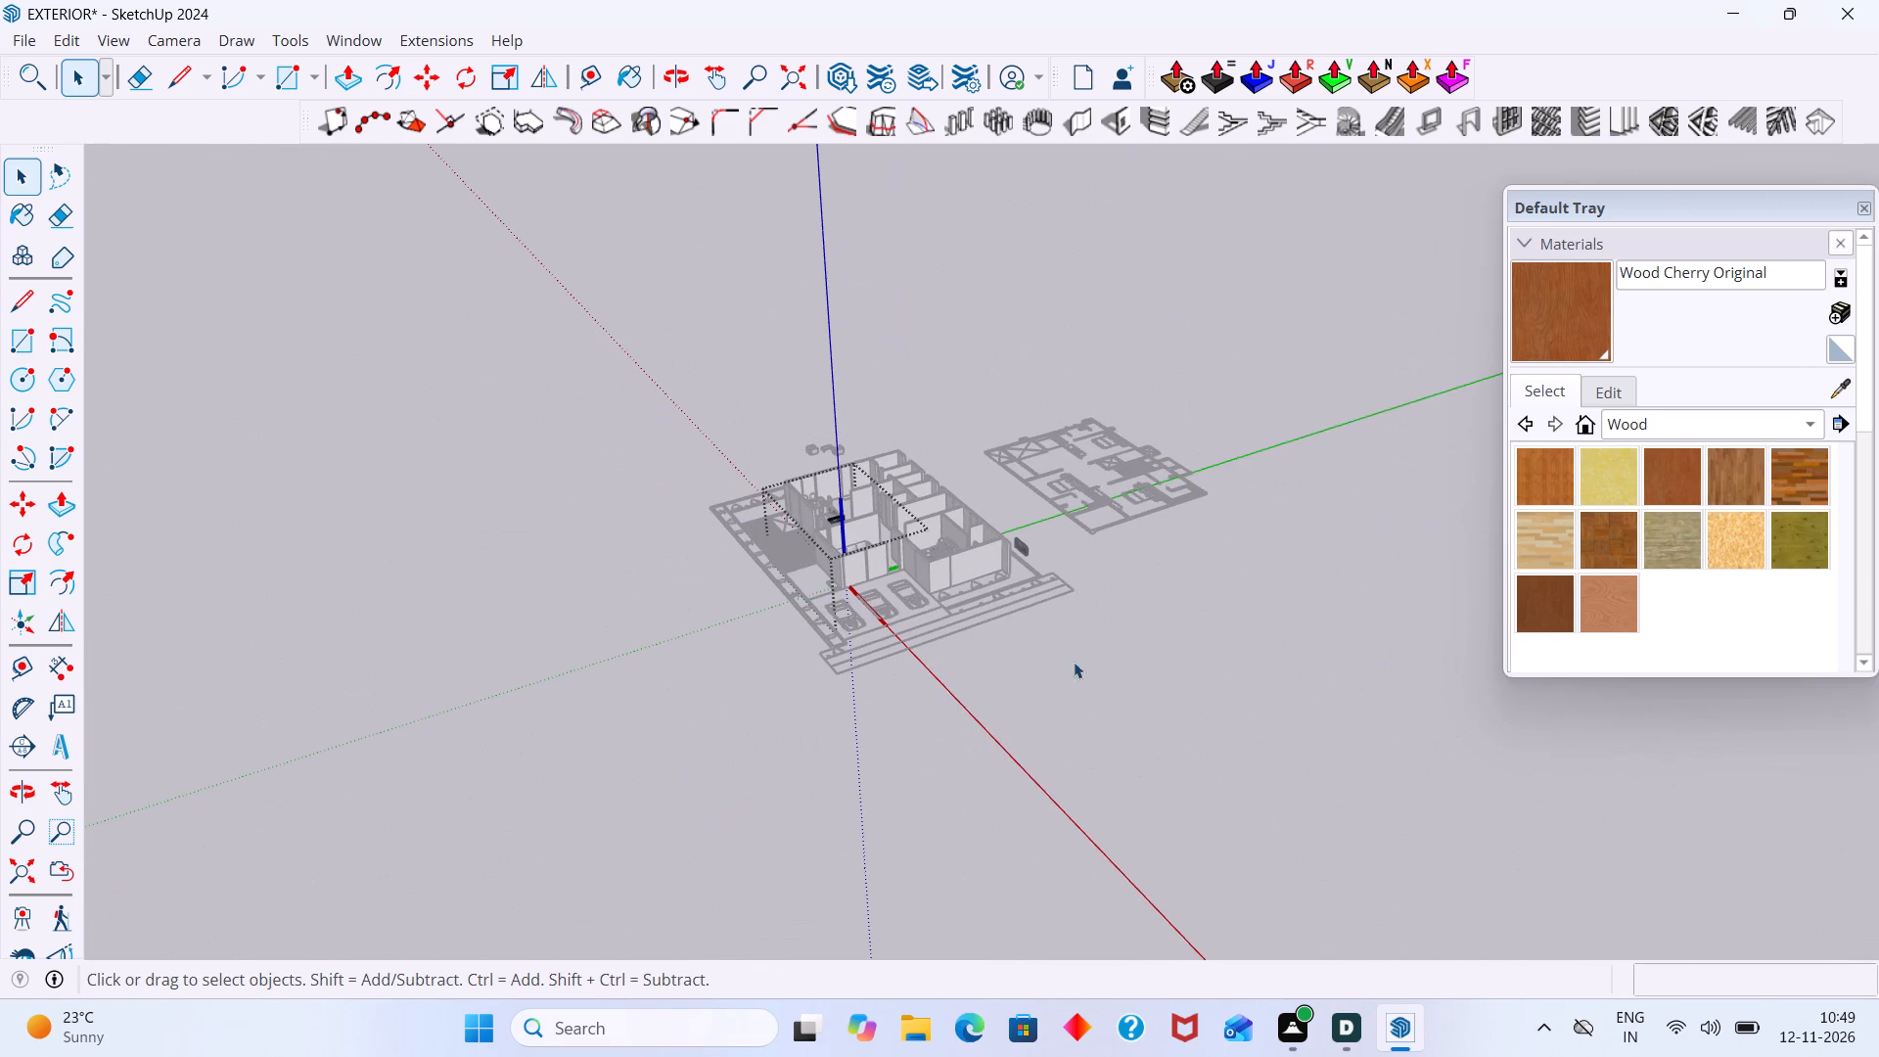
{"action": "left_click", "coordinate": [904, 335]}
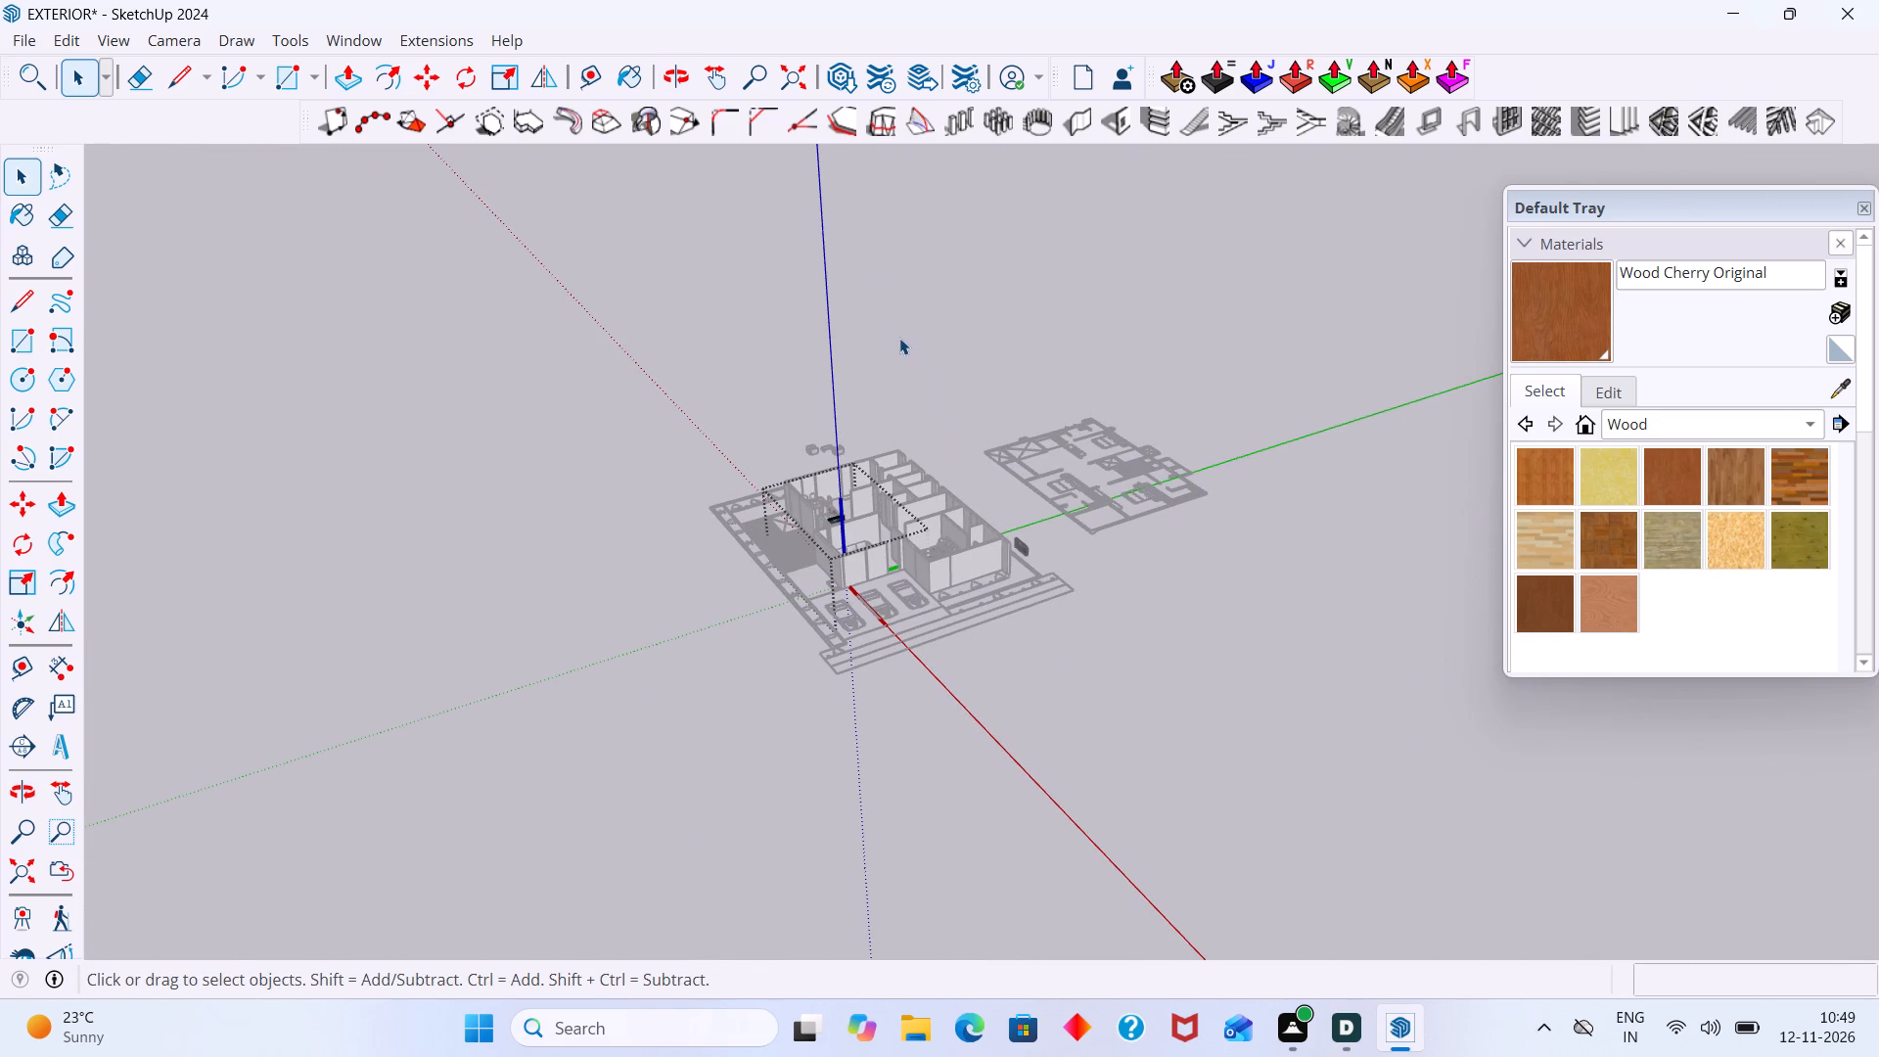
{"action": "double_click", "coordinate": [898, 339]}
{"action": "key", "text": "Escape"}
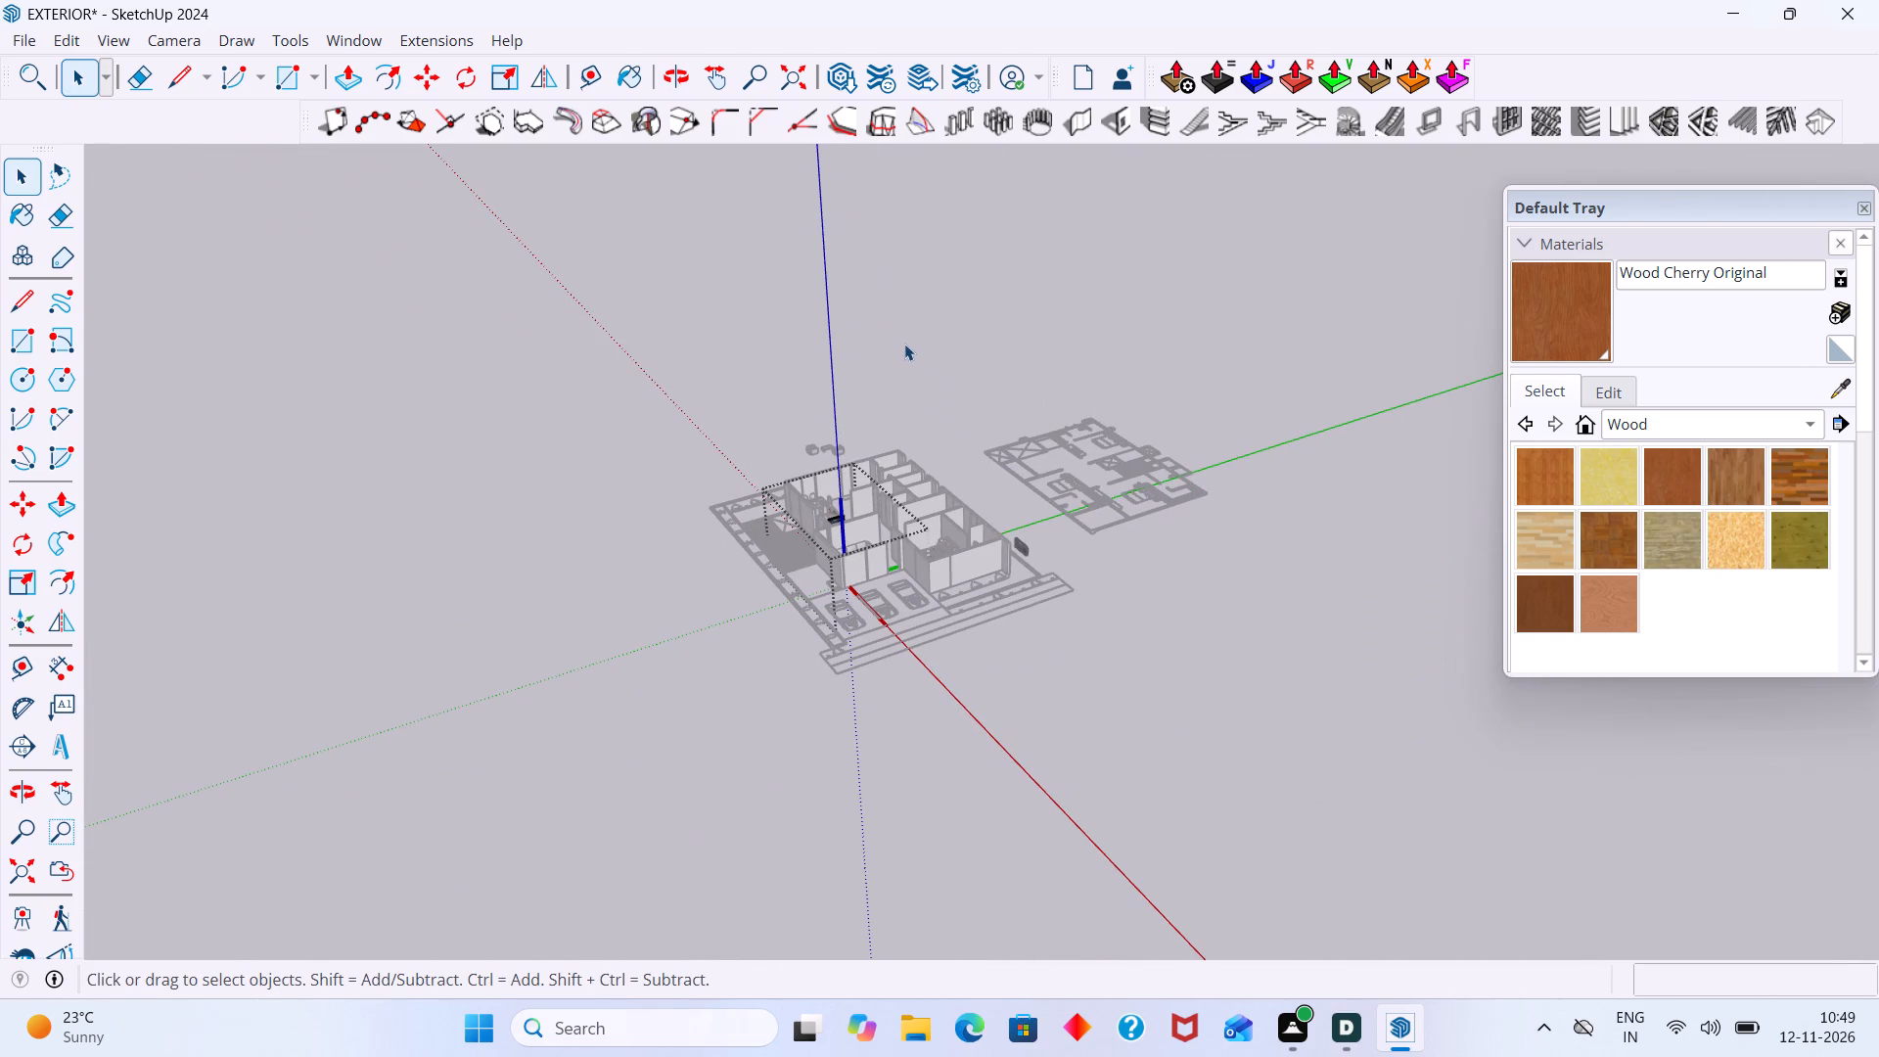
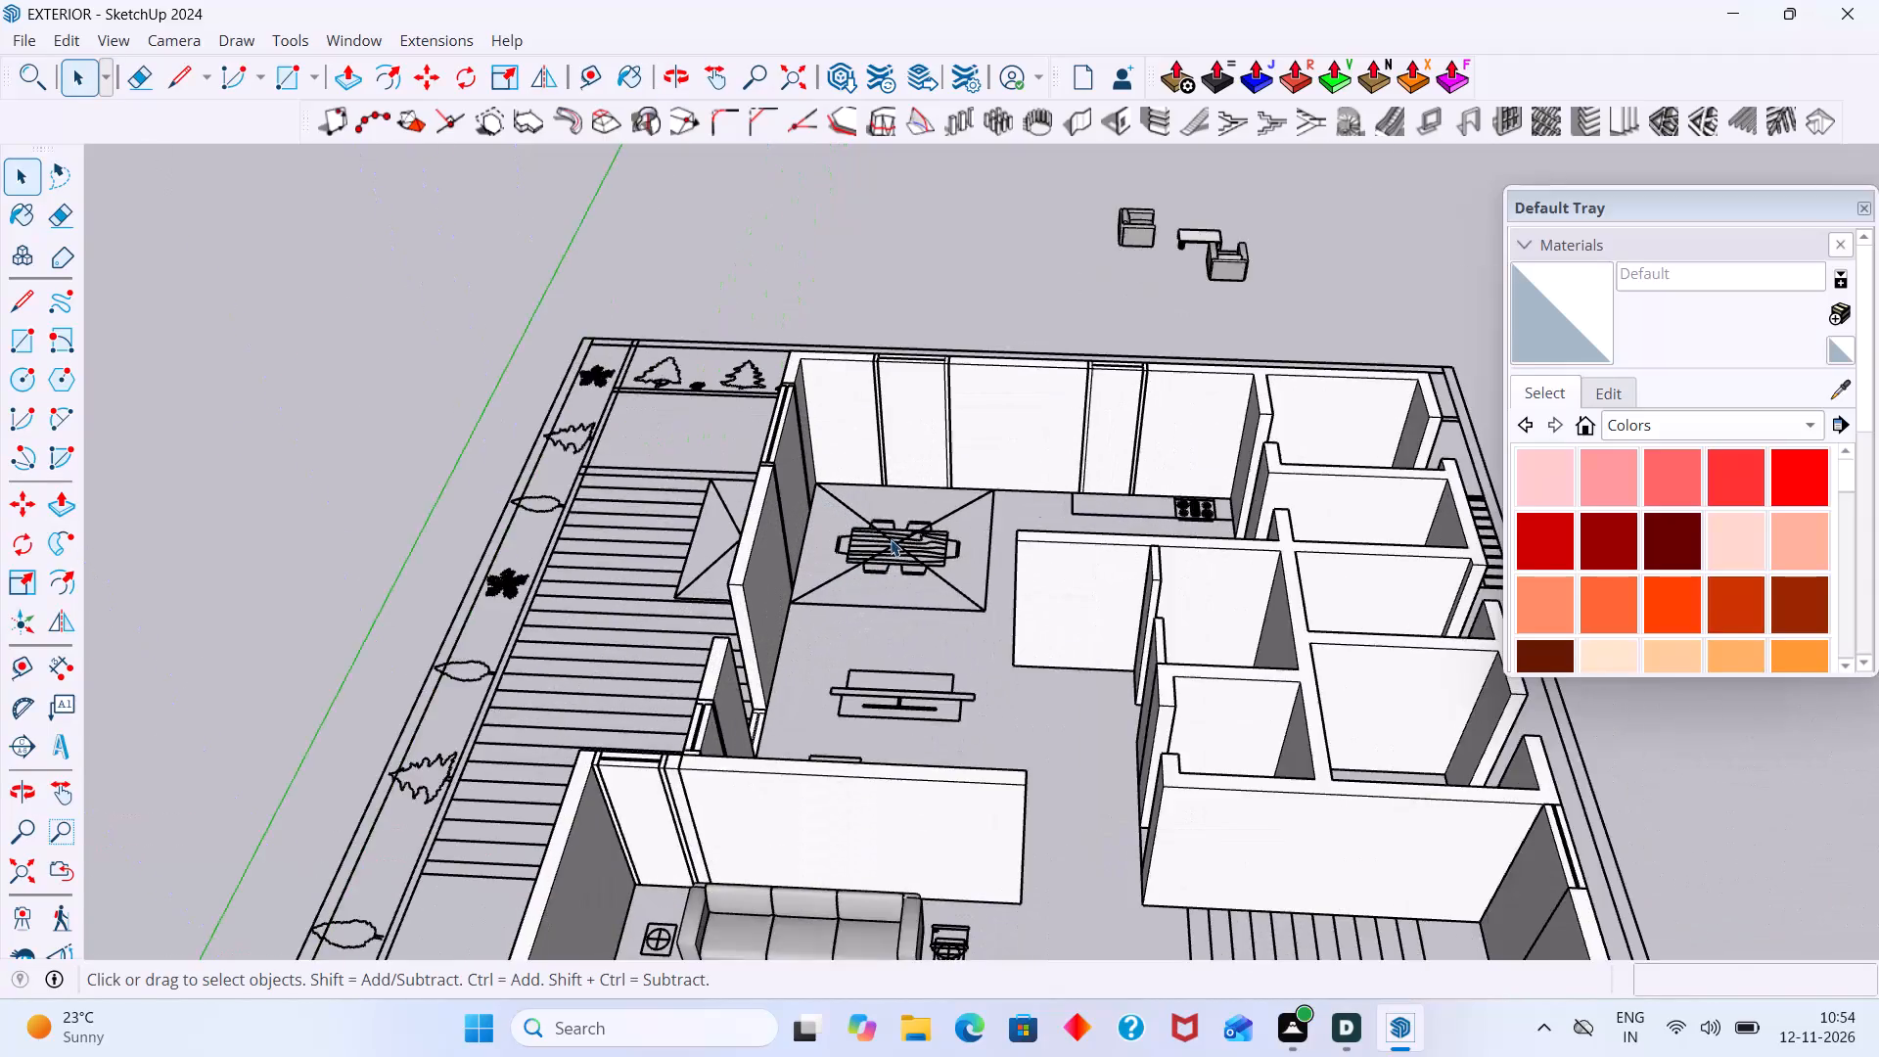
Examine the ground-floor model around the living, bedroom and dining areas, ending close on the drawn dining table outline.
{"action": "scroll", "coordinate": [887, 540], "scroll_direction": "down", "scroll_amount": 18}
{"action": "middle_click_drag", "start_coordinate": [937, 794], "coordinate": [900, 901]}
{"action": "scroll", "coordinate": [816, 685], "scroll_direction": "up", "scroll_amount": 3}
{"action": "middle_click_drag", "start_coordinate": [849, 717], "coordinate": [1015, 754]}
{"action": "middle_click_drag", "start_coordinate": [1091, 673], "coordinate": [1140, 690]}
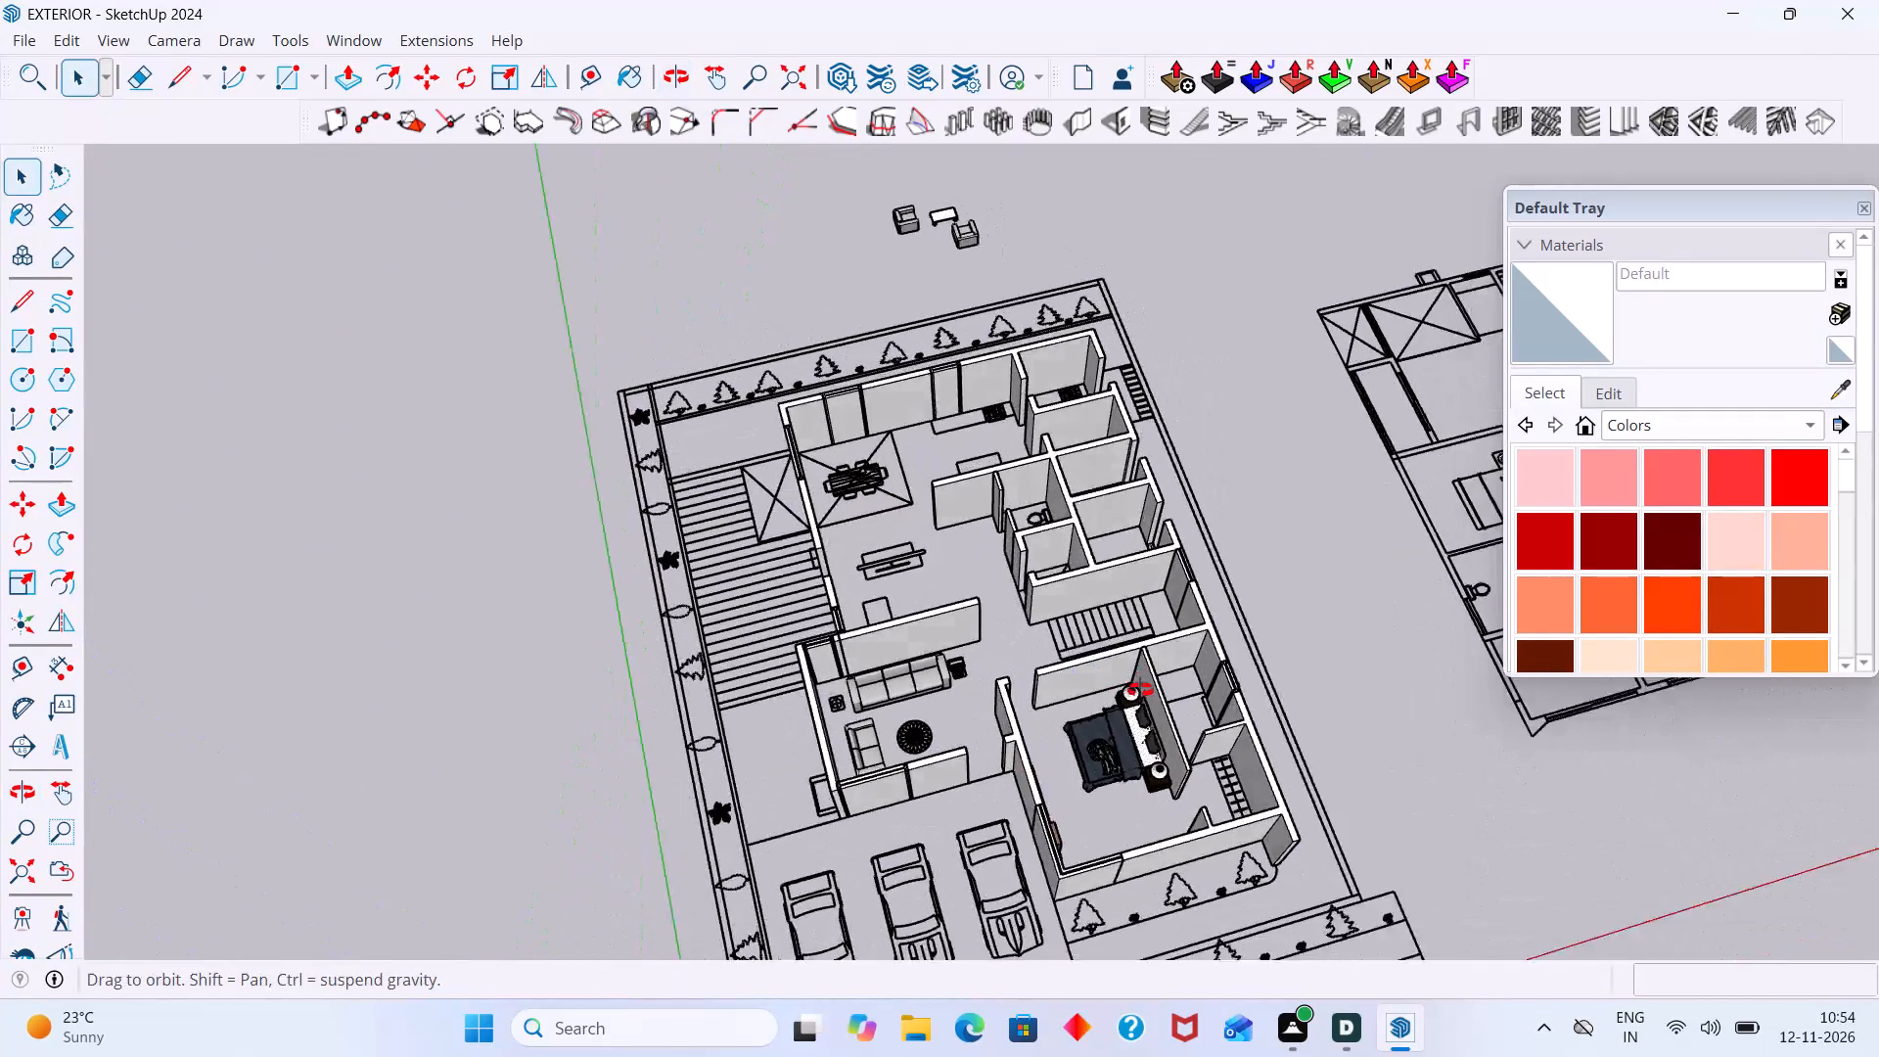
{"action": "middle_click_drag", "start_coordinate": [1140, 690], "coordinate": [1287, 713]}
{"action": "middle_click_drag", "start_coordinate": [970, 784], "coordinate": [1261, 805]}
{"action": "scroll", "coordinate": [1138, 775], "scroll_direction": "up", "scroll_amount": 9}
{"action": "middle_click_drag", "start_coordinate": [1134, 766], "coordinate": [1125, 766]}
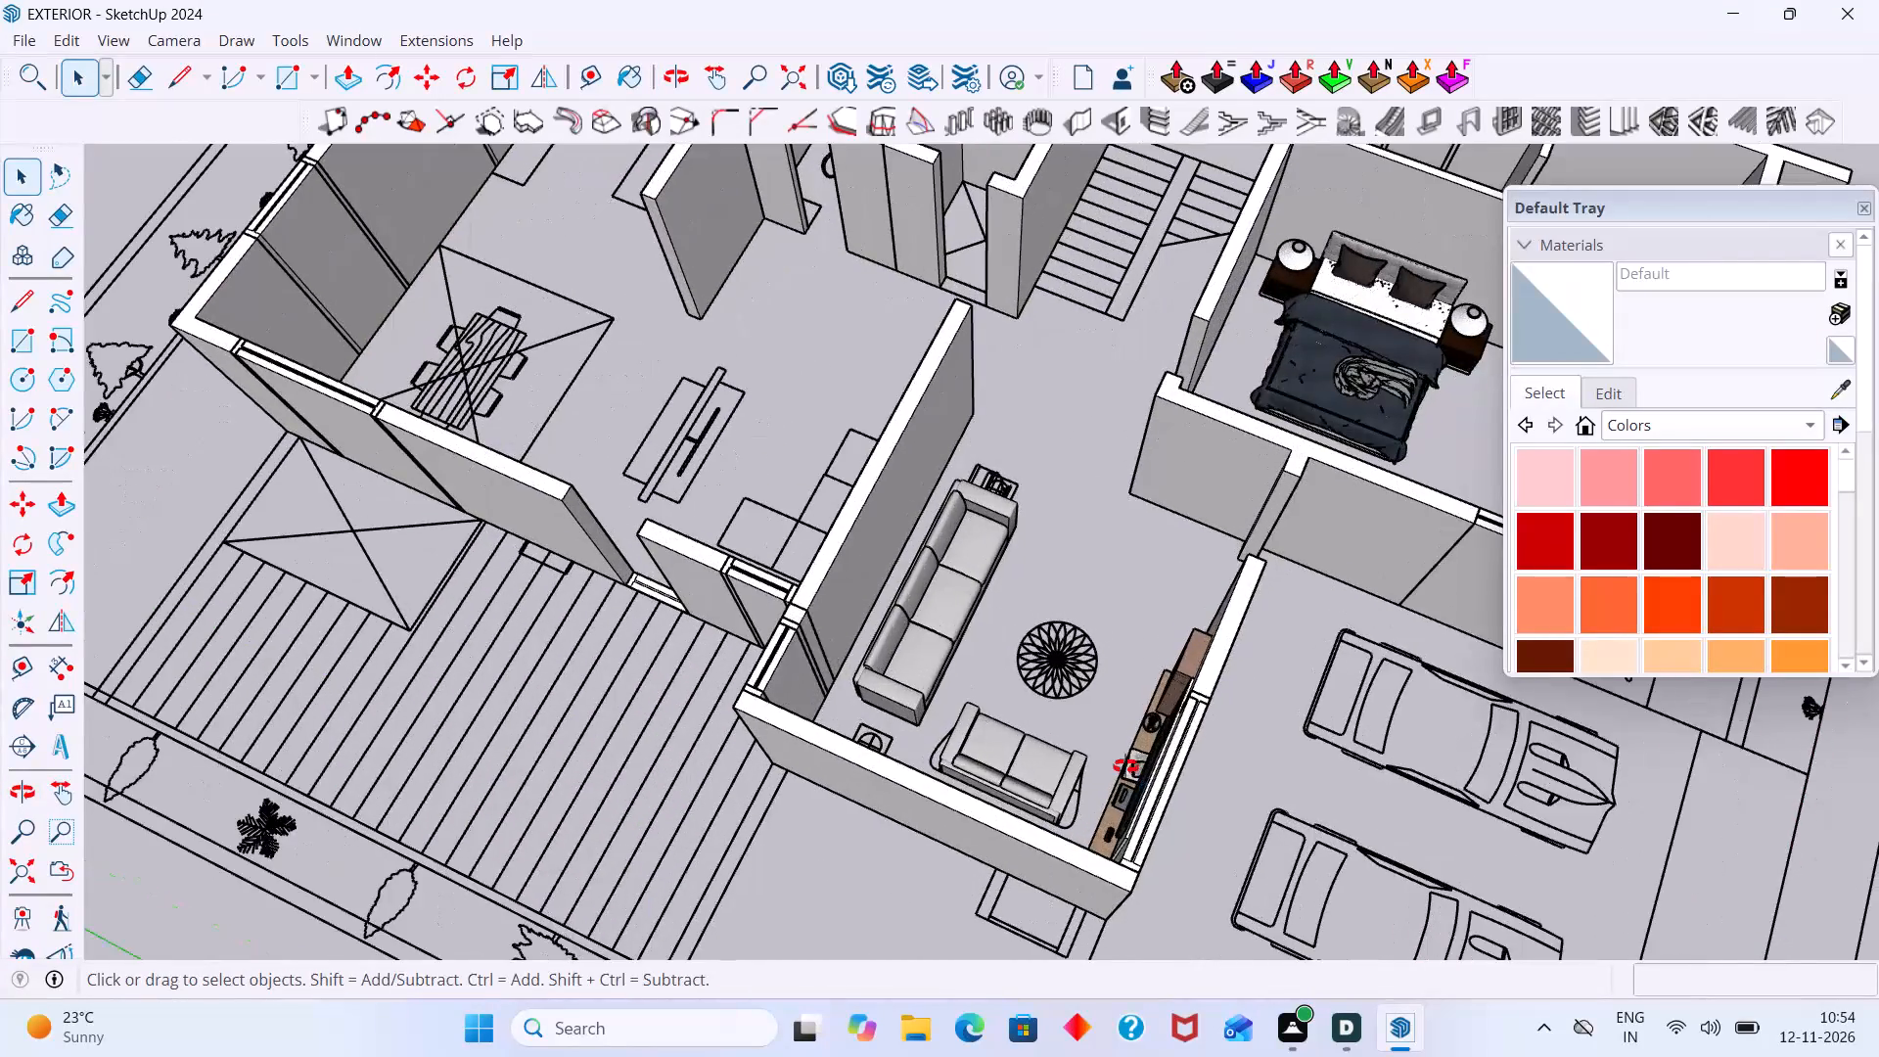
{"action": "middle_click_drag", "start_coordinate": [1125, 766], "coordinate": [865, 666]}
{"action": "scroll", "coordinate": [859, 645], "scroll_direction": "down", "scroll_amount": 14}
{"action": "middle_click_drag", "start_coordinate": [801, 566], "coordinate": [576, 424]}
{"action": "scroll", "coordinate": [781, 401], "scroll_direction": "up", "scroll_amount": 4}
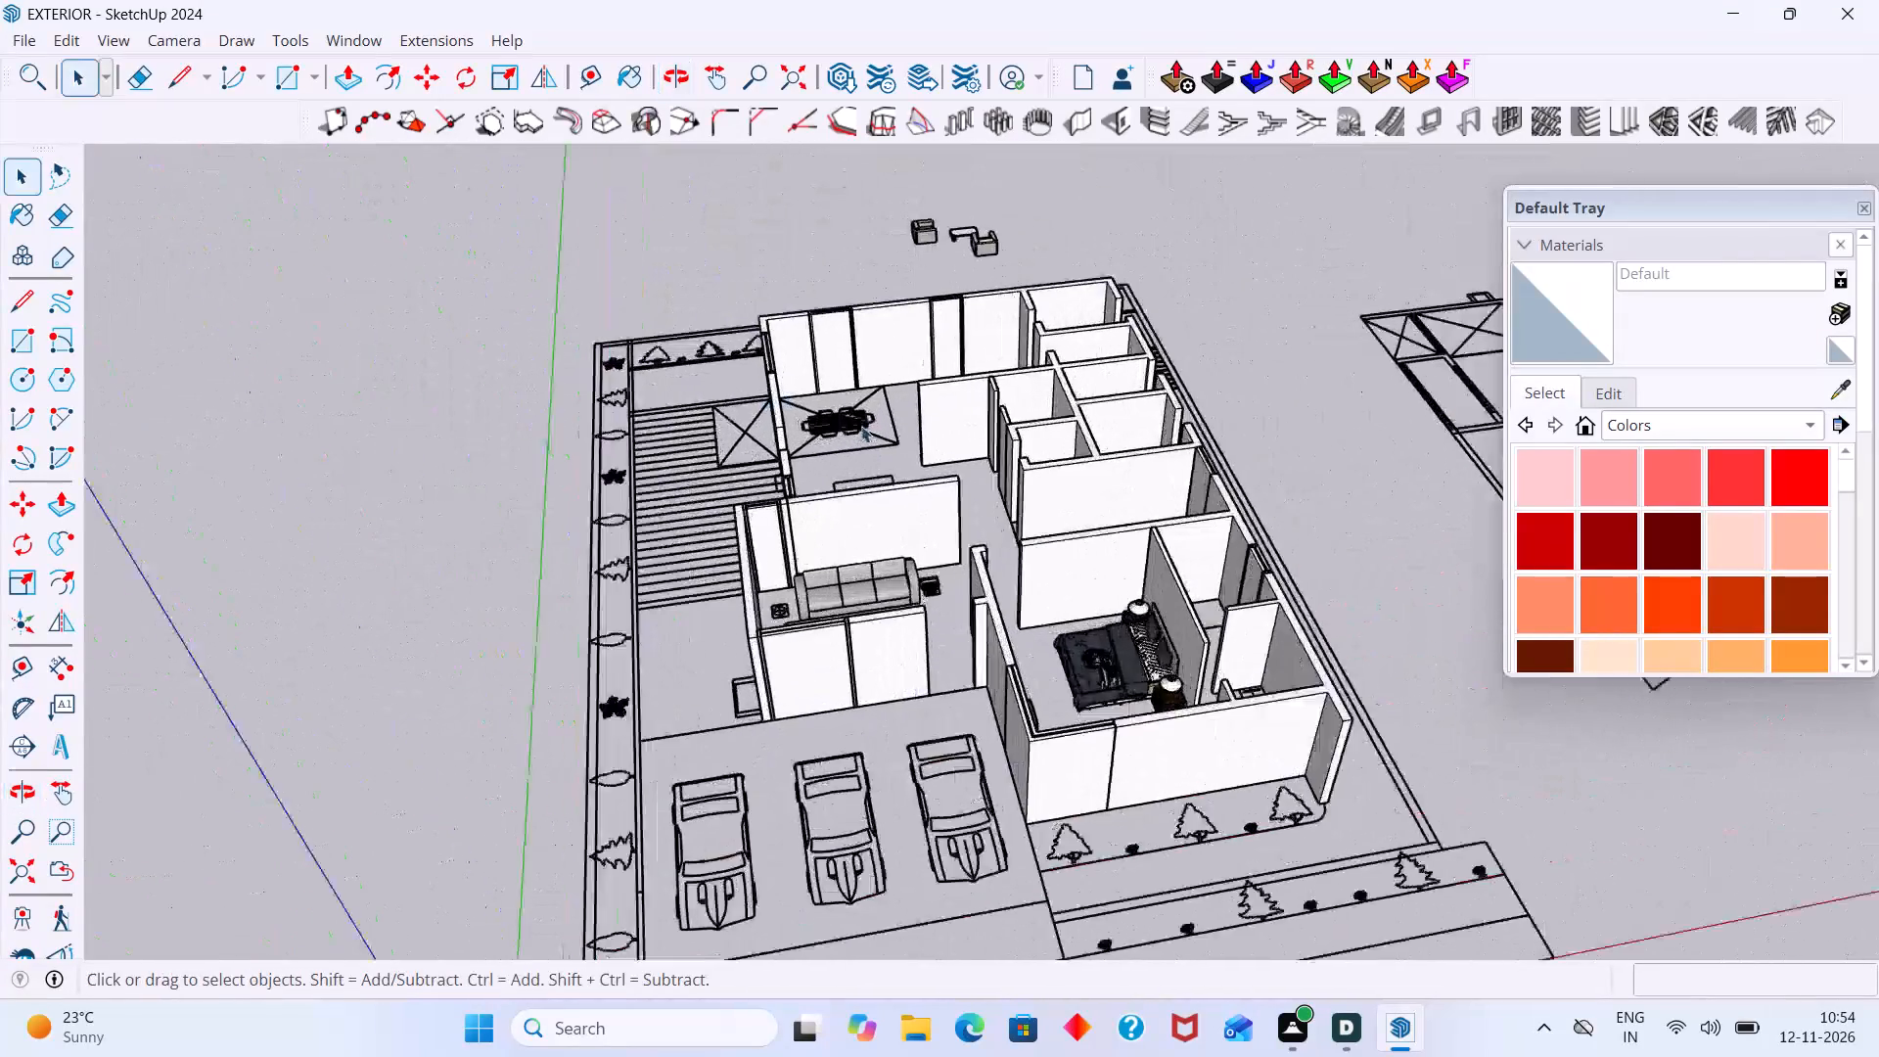
{"action": "scroll", "coordinate": [861, 426], "scroll_direction": "up", "scroll_amount": 11}
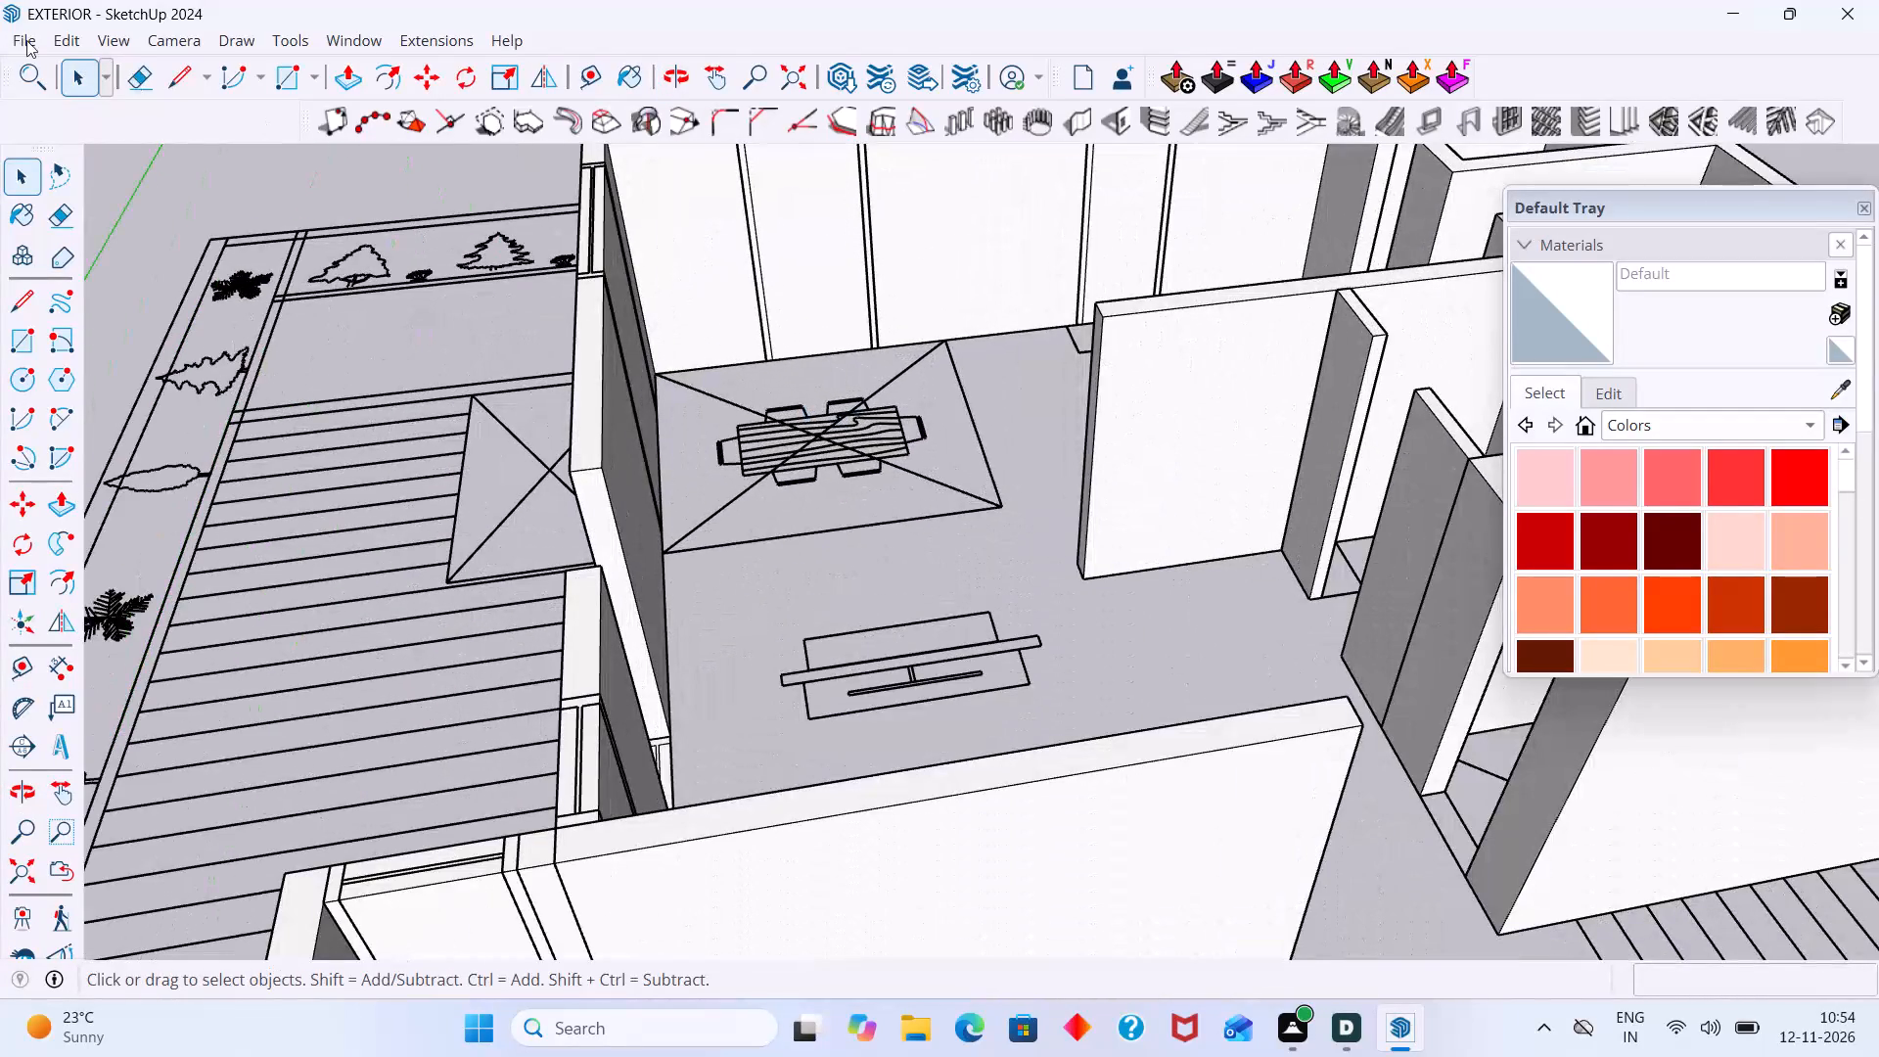
Search the 3D Warehouse for "DINNING" models.
{"action": "left_click", "coordinate": [340, 43]}
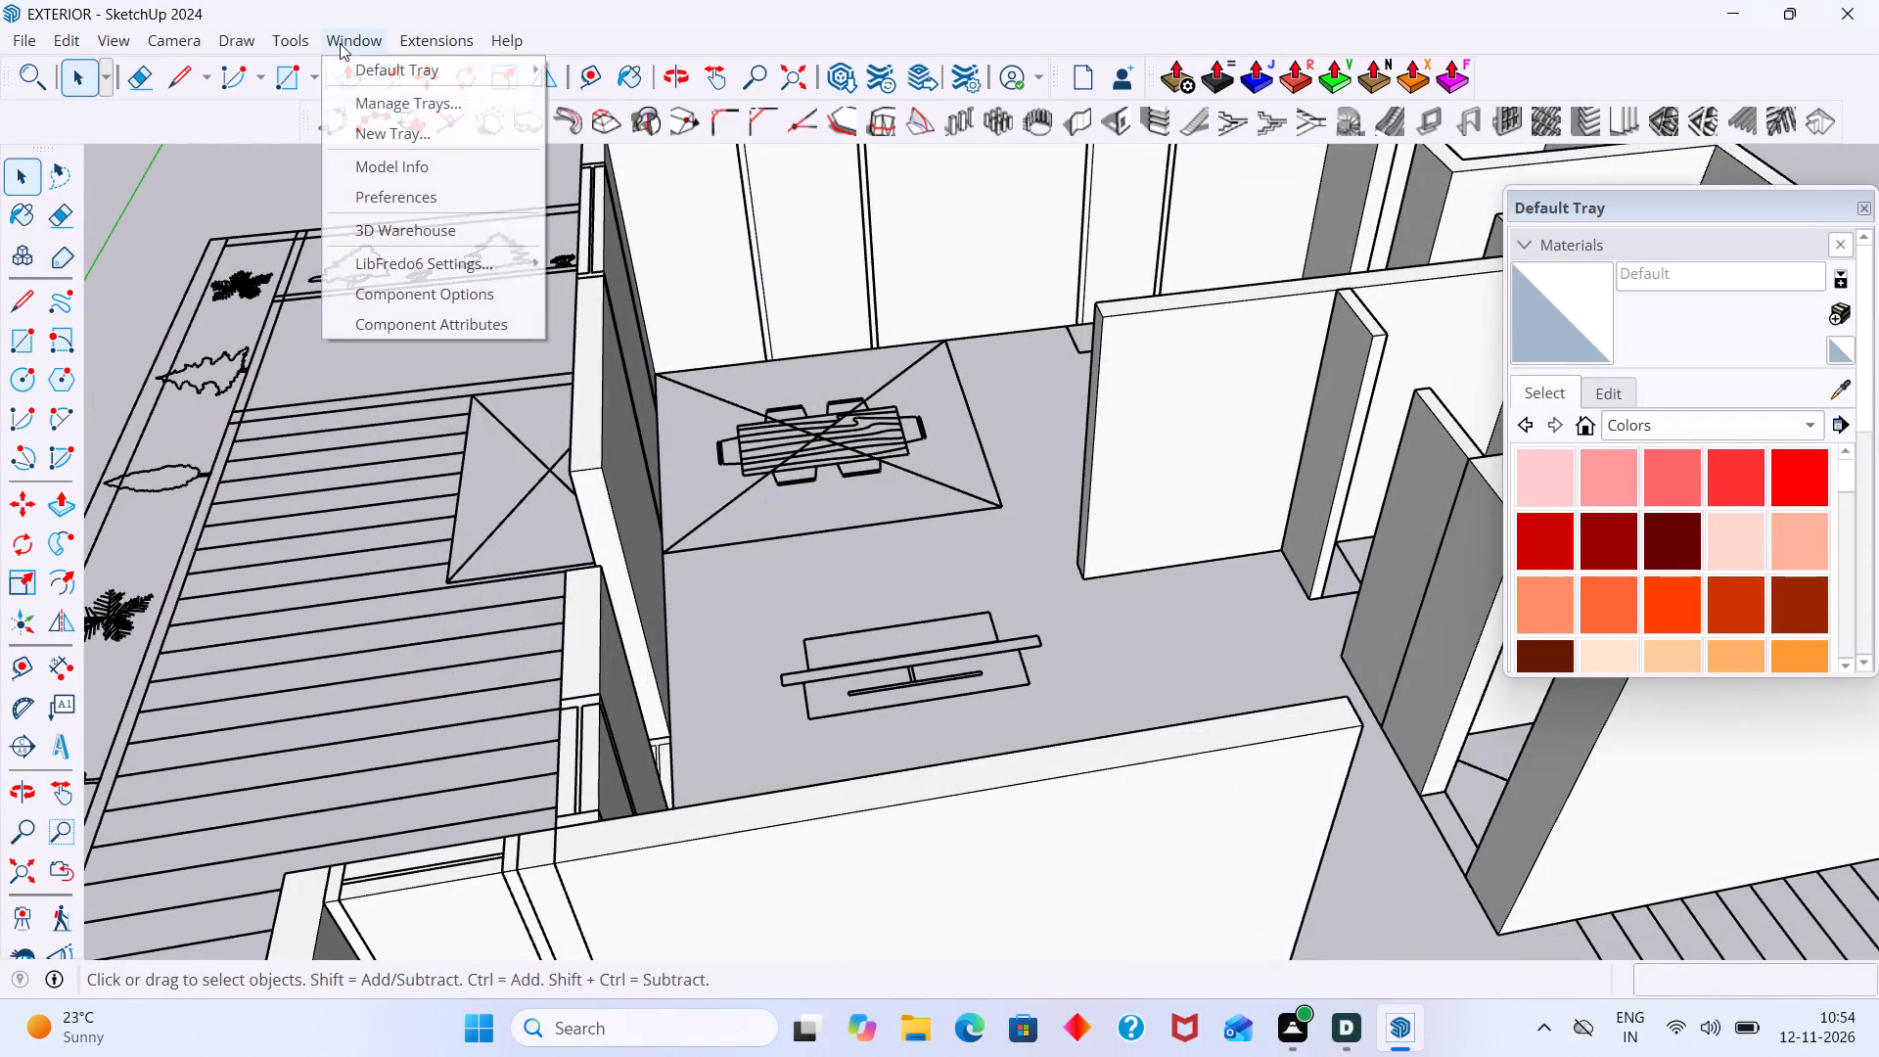
{"action": "left_click", "coordinate": [424, 228]}
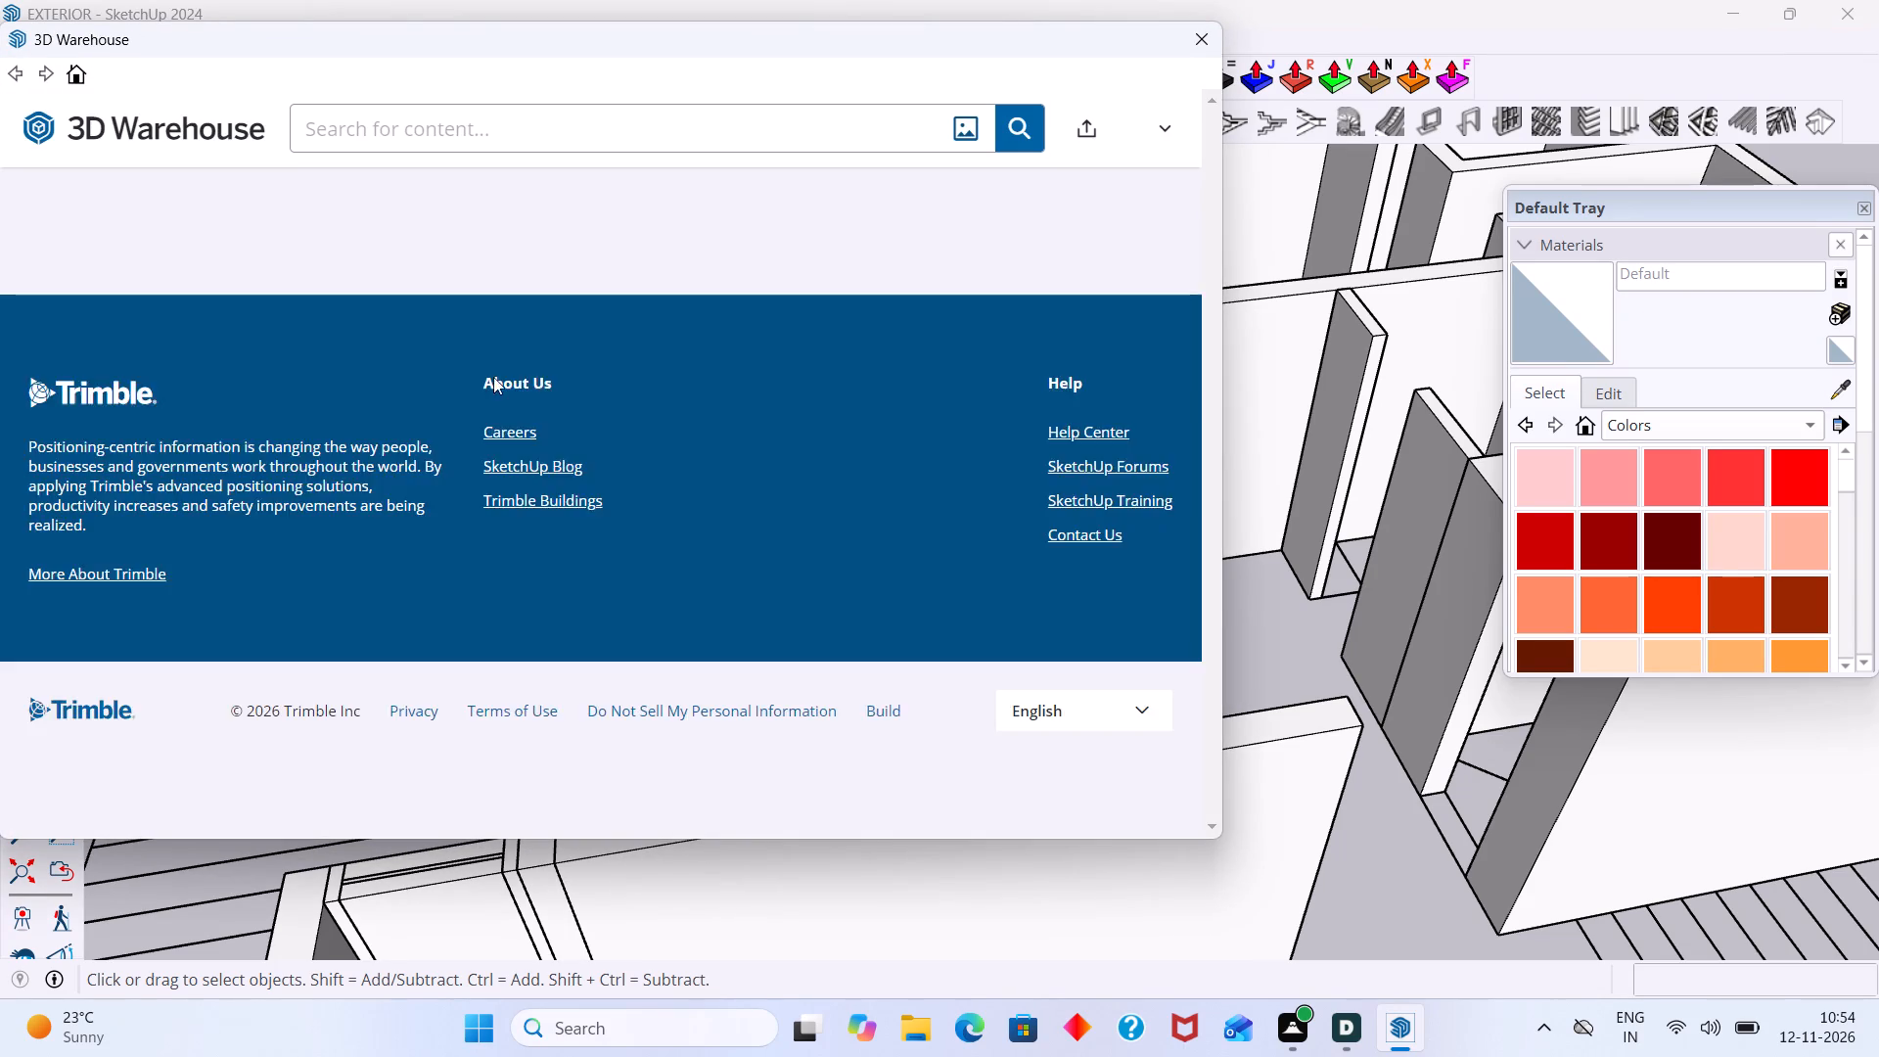
{"action": "left_click", "coordinate": [460, 138]}
{"action": "type", "text": "DI"}
{"action": "key", "text": "n"}
{"action": "type", "text": "NI"}
{"action": "type", "text": "NG"}
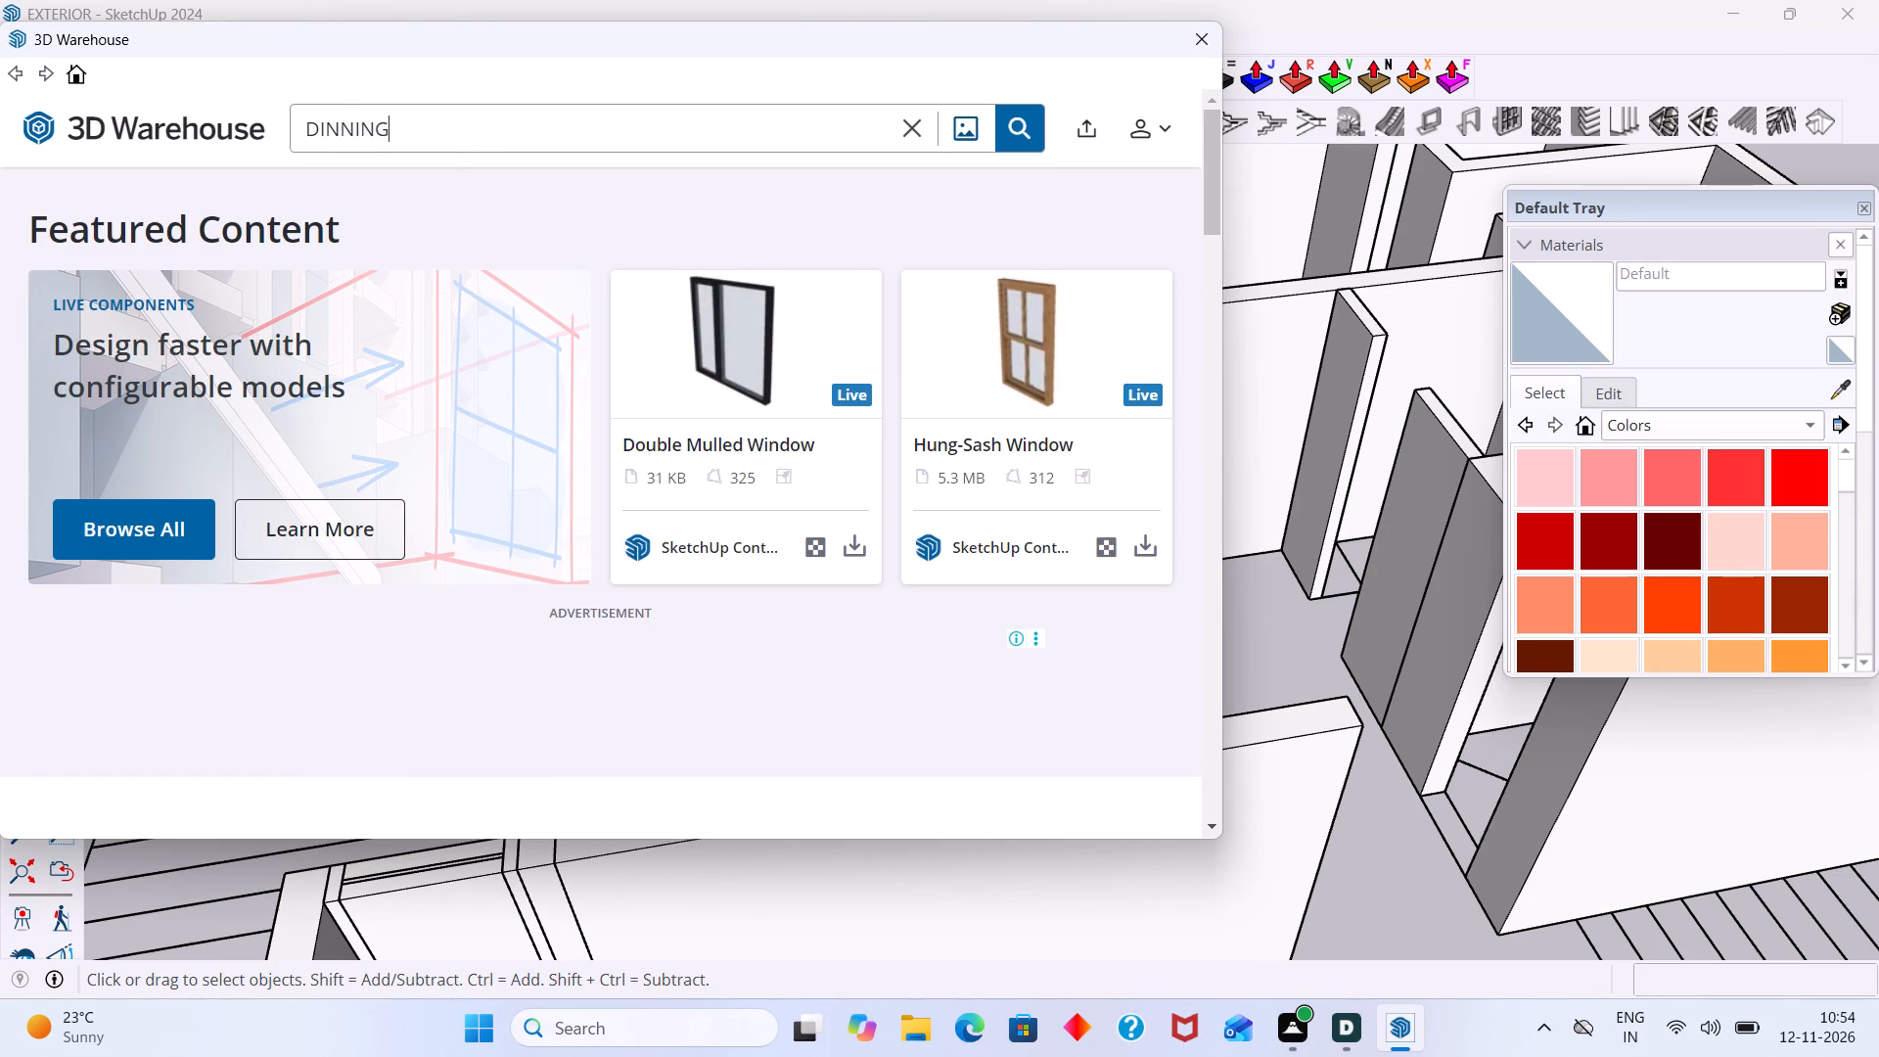
{"action": "key", "text": "Return"}
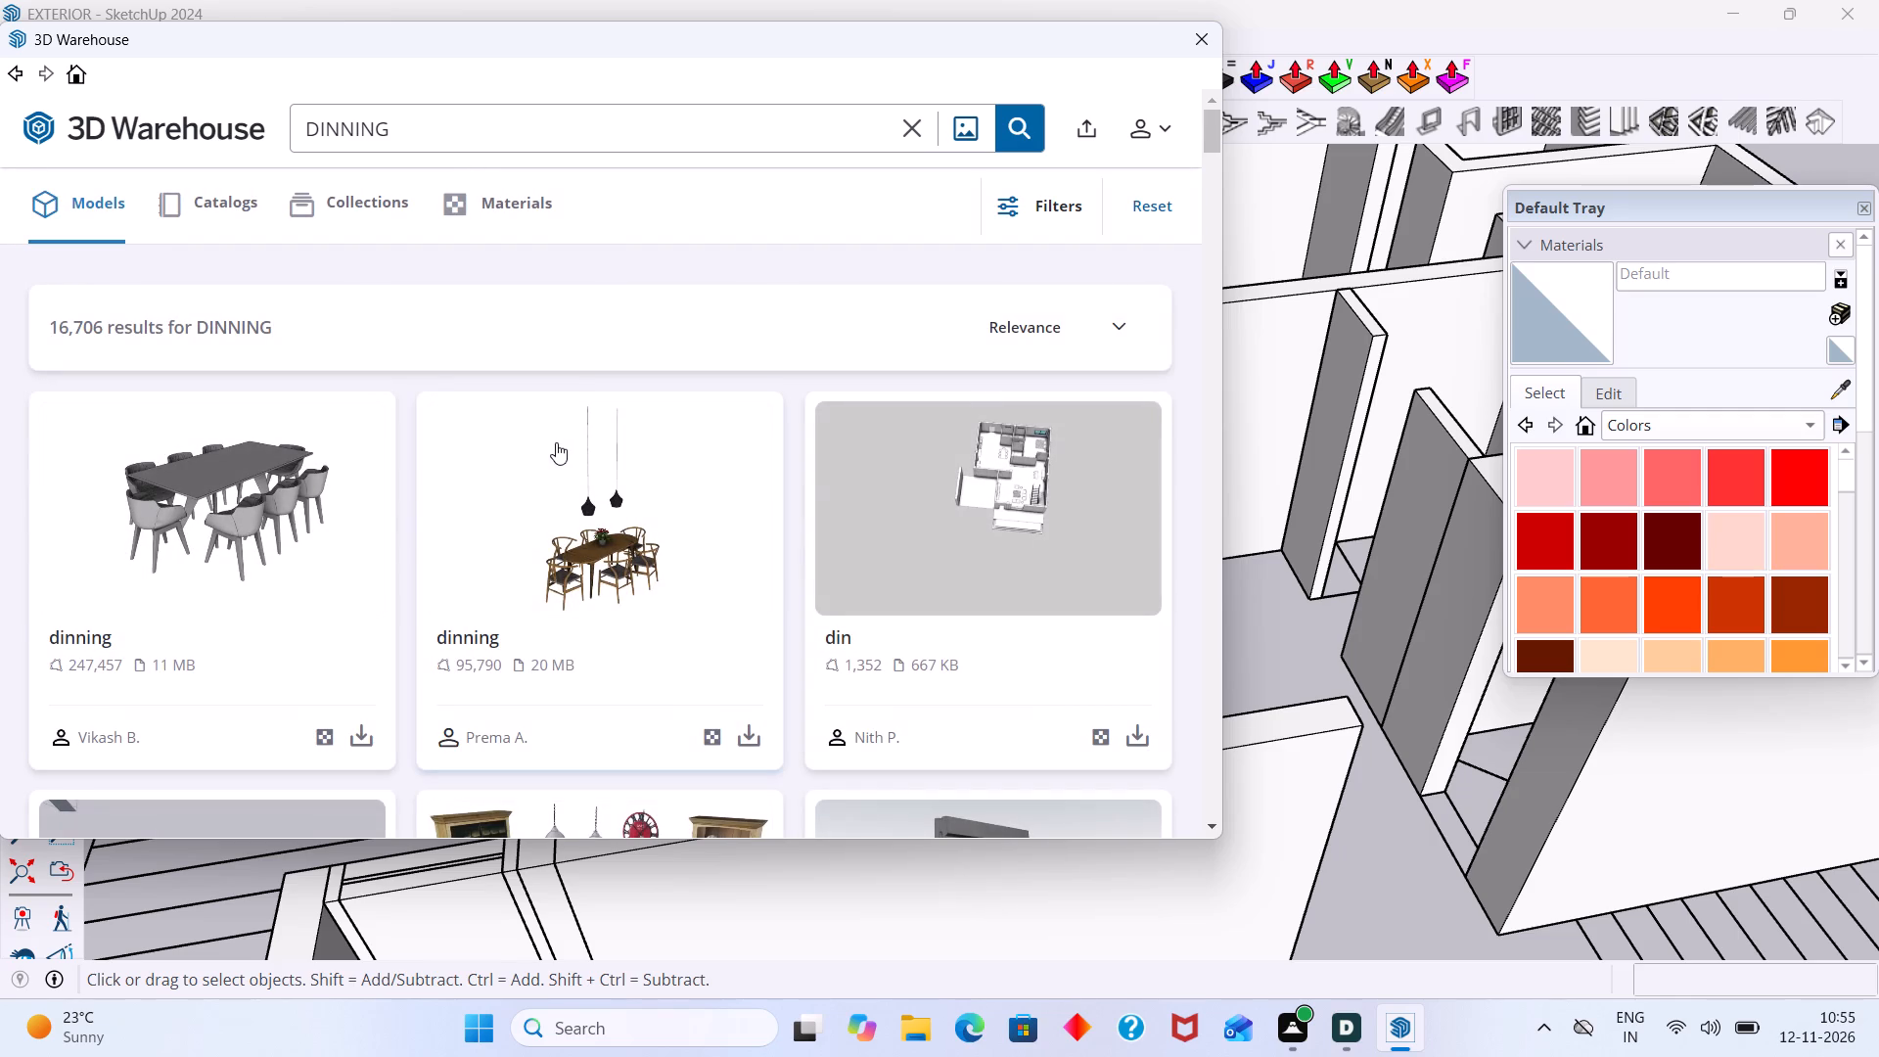
Browse the dining model results for a table set suited to the house's dining area.
{"action": "scroll", "coordinate": [397, 499], "scroll_direction": "down", "scroll_amount": 2}
{"action": "scroll", "coordinate": [396, 500], "scroll_direction": "up", "scroll_amount": 2}
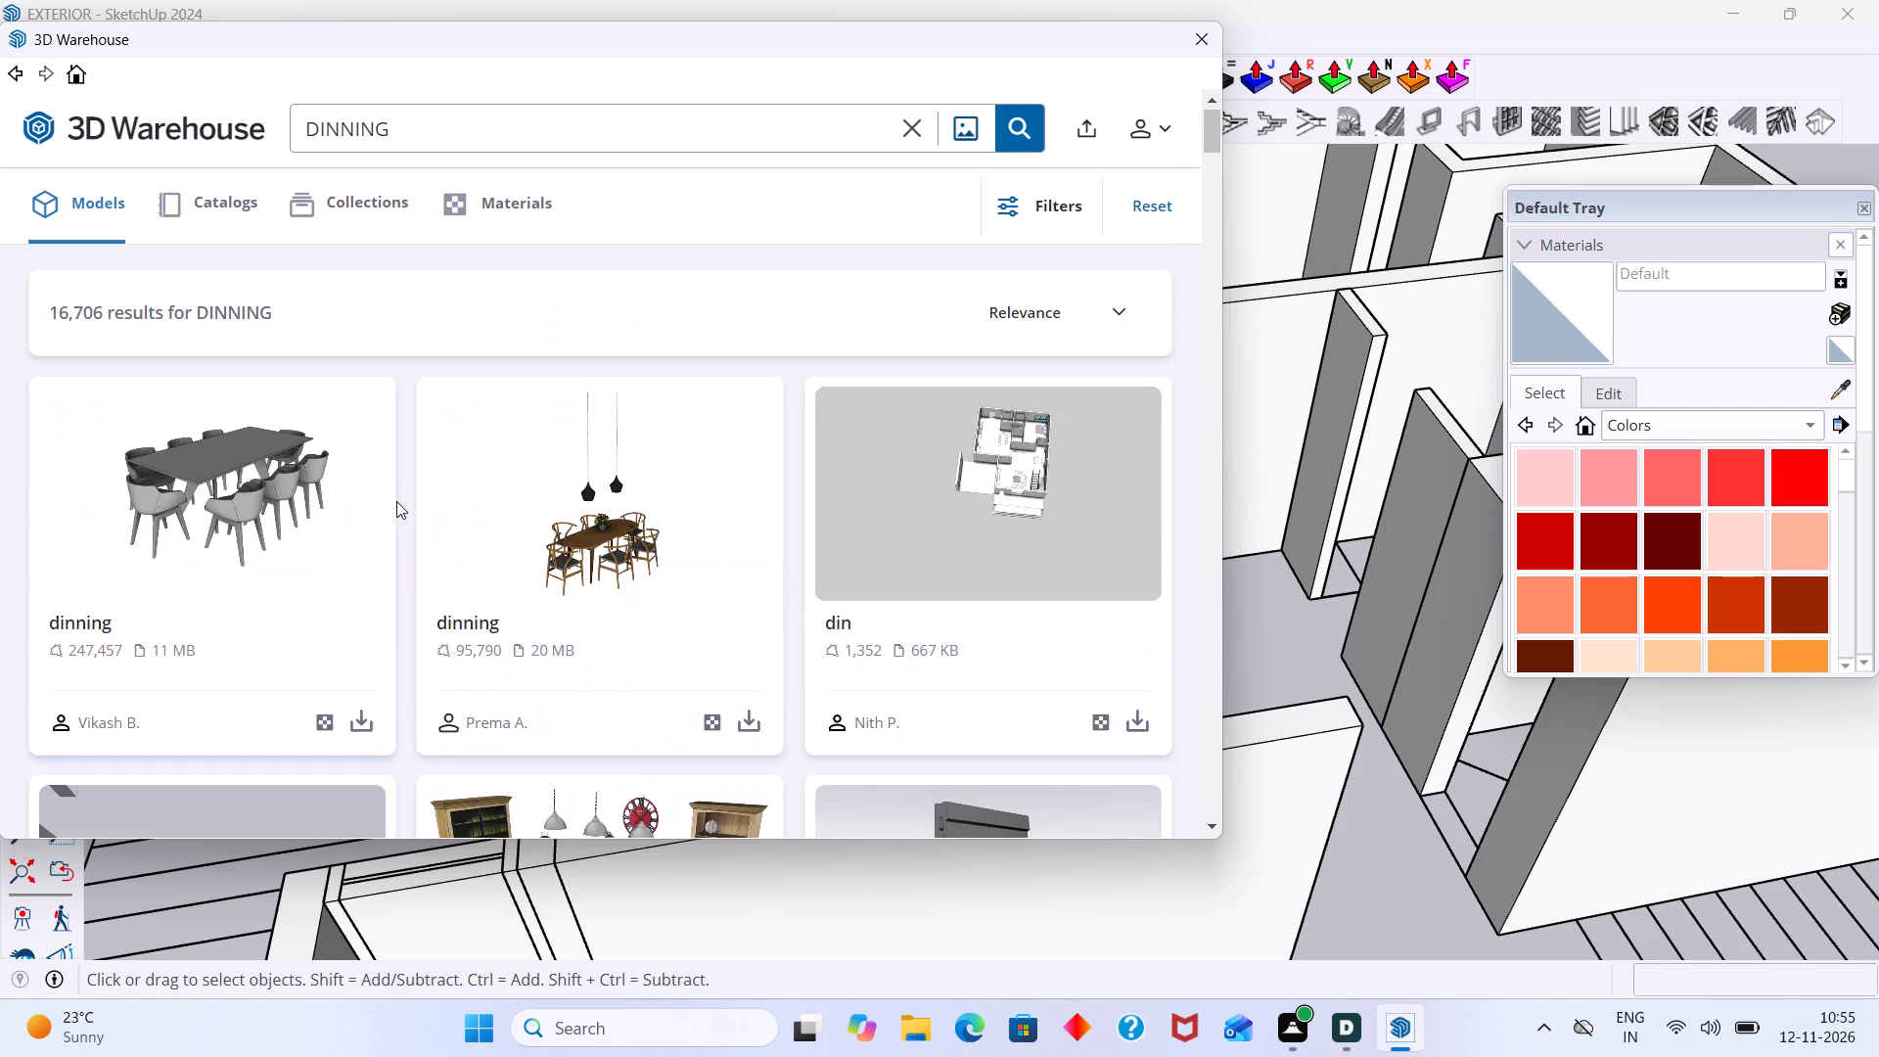
{"action": "scroll", "coordinate": [396, 505], "scroll_direction": "down", "scroll_amount": 5}
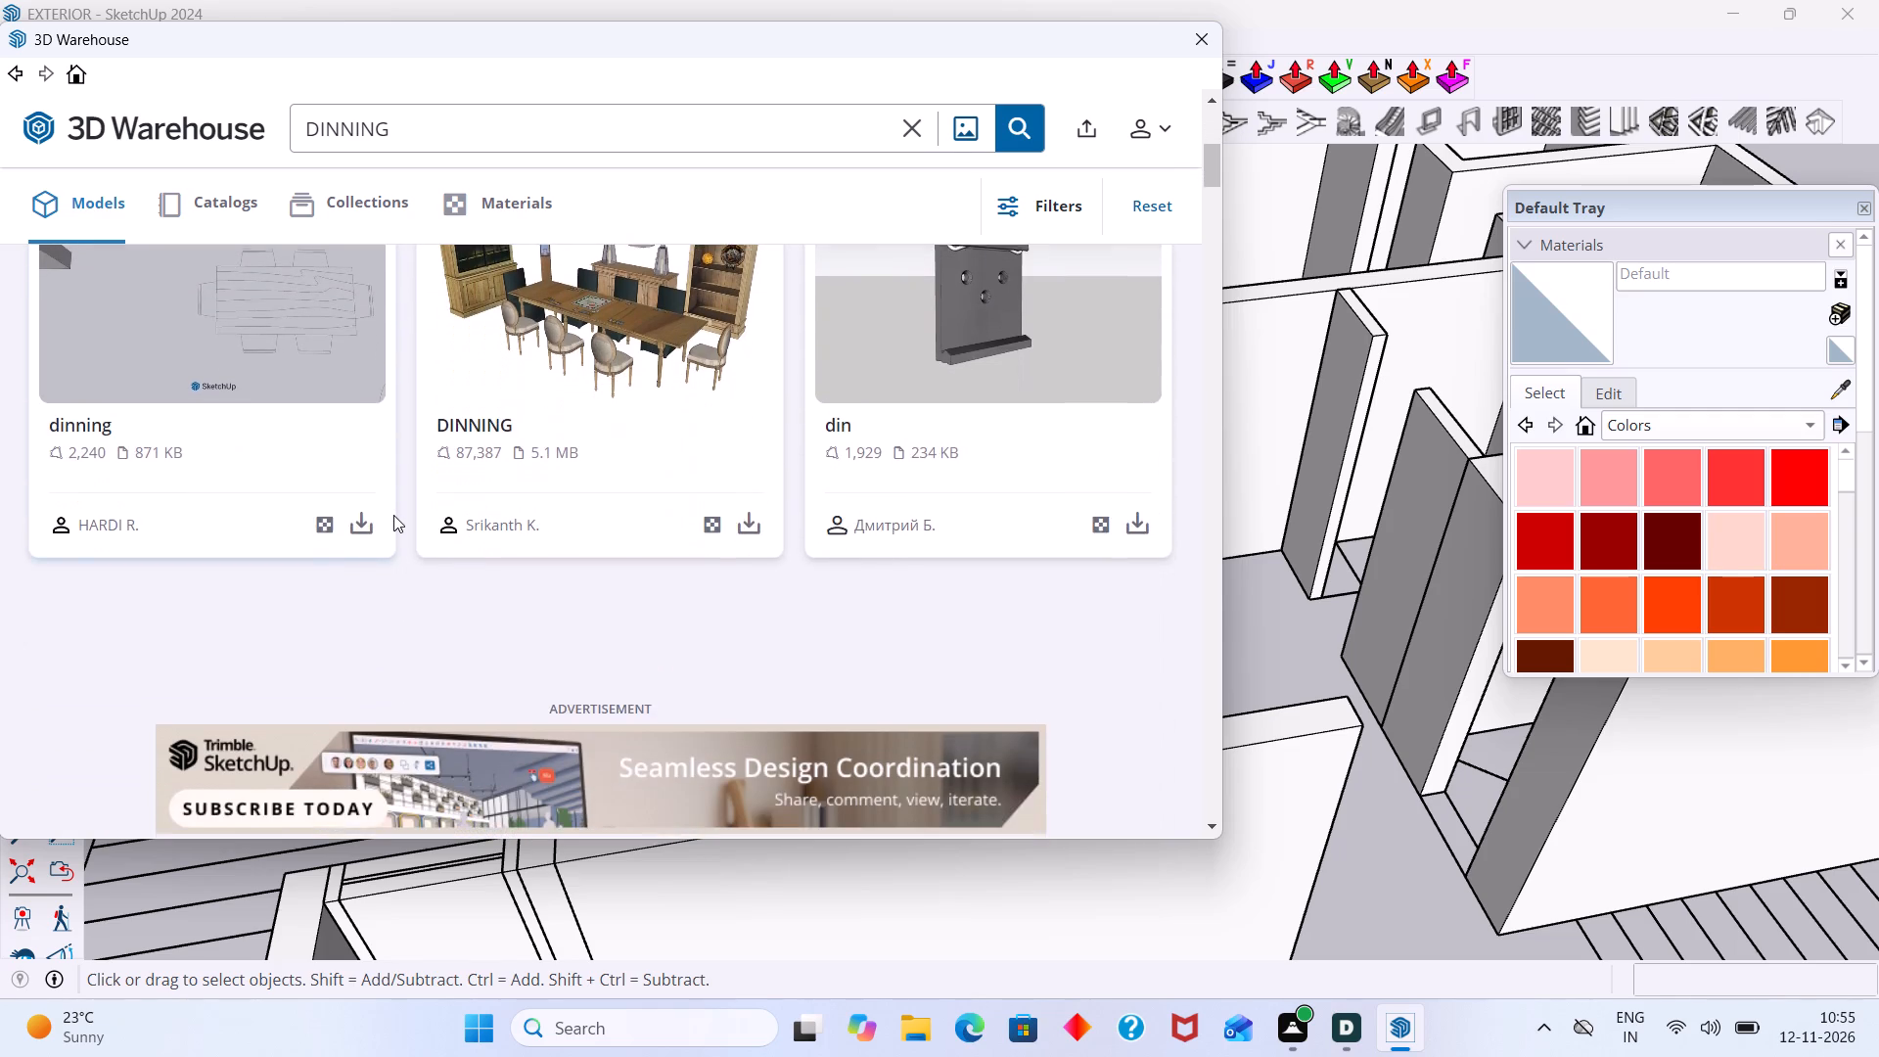
{"action": "scroll", "coordinate": [393, 515], "scroll_direction": "down", "scroll_amount": 6}
{"action": "scroll", "coordinate": [393, 515], "scroll_direction": "up", "scroll_amount": 5}
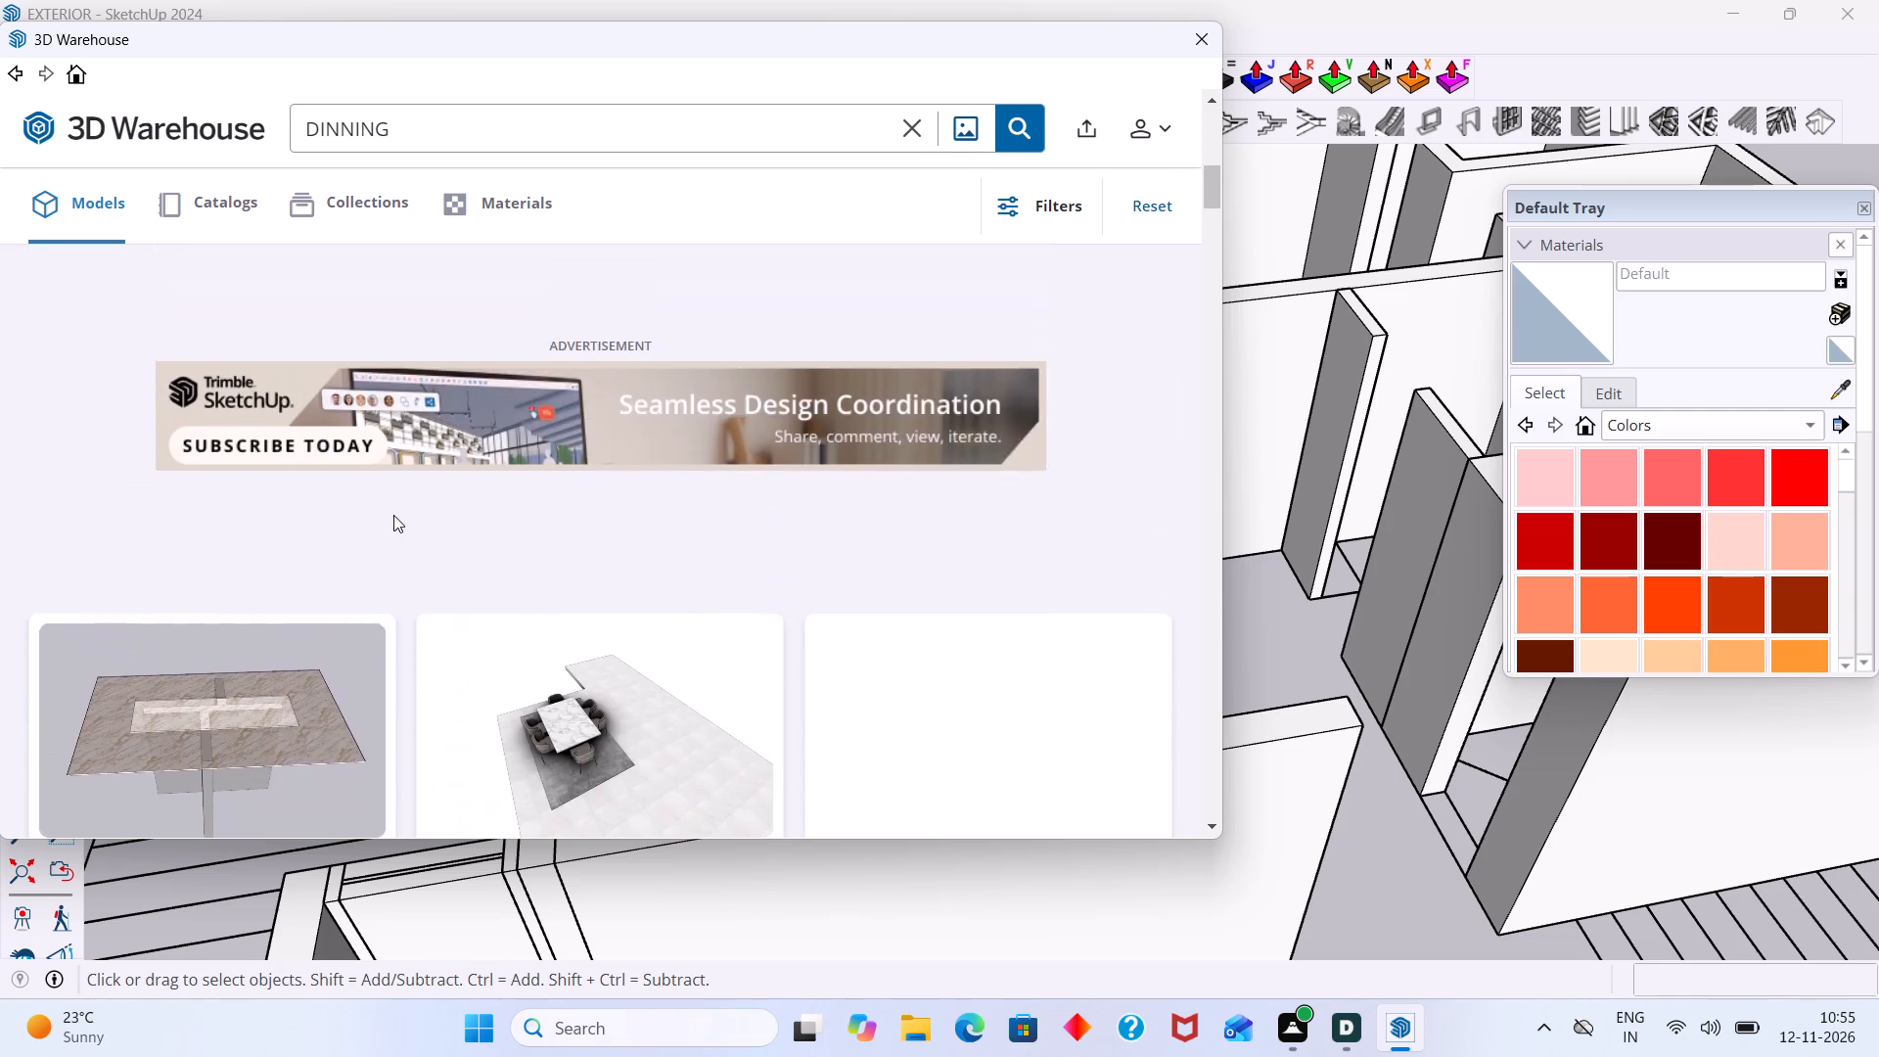
{"action": "scroll", "coordinate": [393, 515], "scroll_direction": "up", "scroll_amount": 5}
{"action": "scroll", "coordinate": [392, 514], "scroll_direction": "down", "scroll_amount": 3}
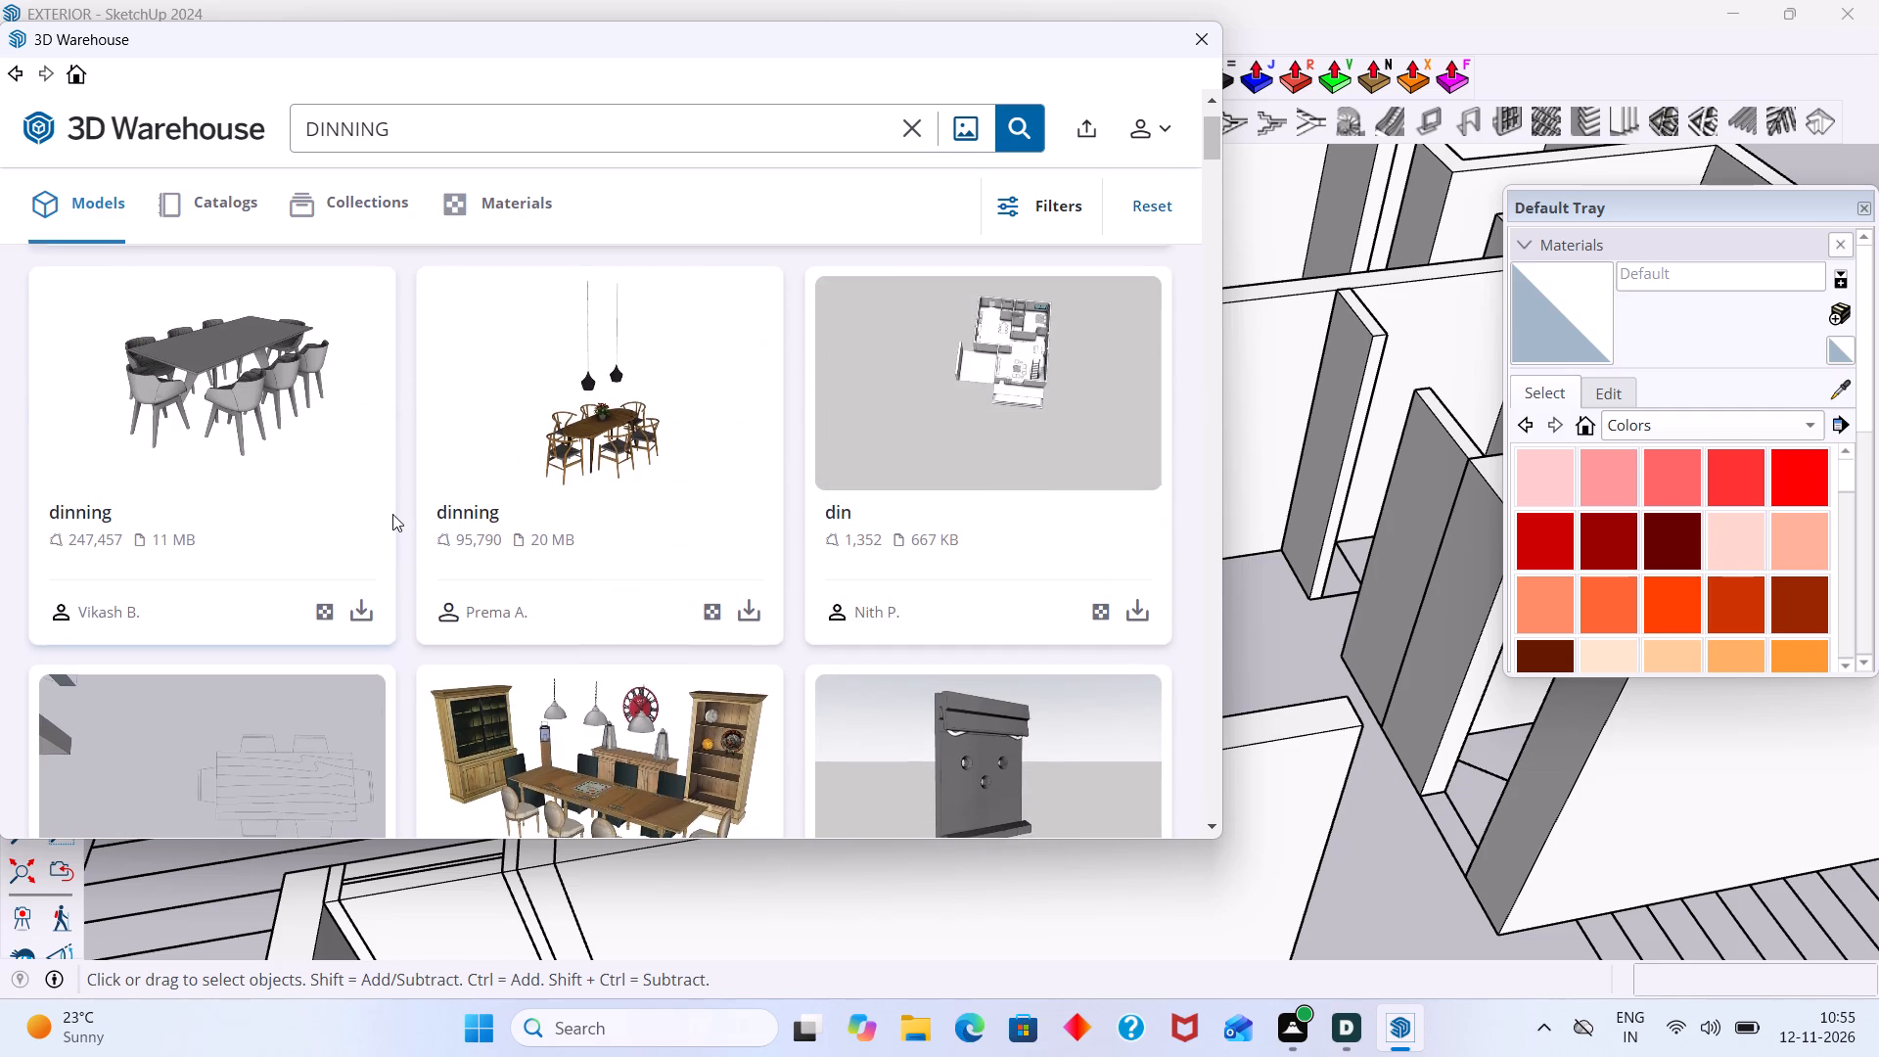
{"action": "scroll", "coordinate": [390, 514], "scroll_direction": "down", "scroll_amount": 13}
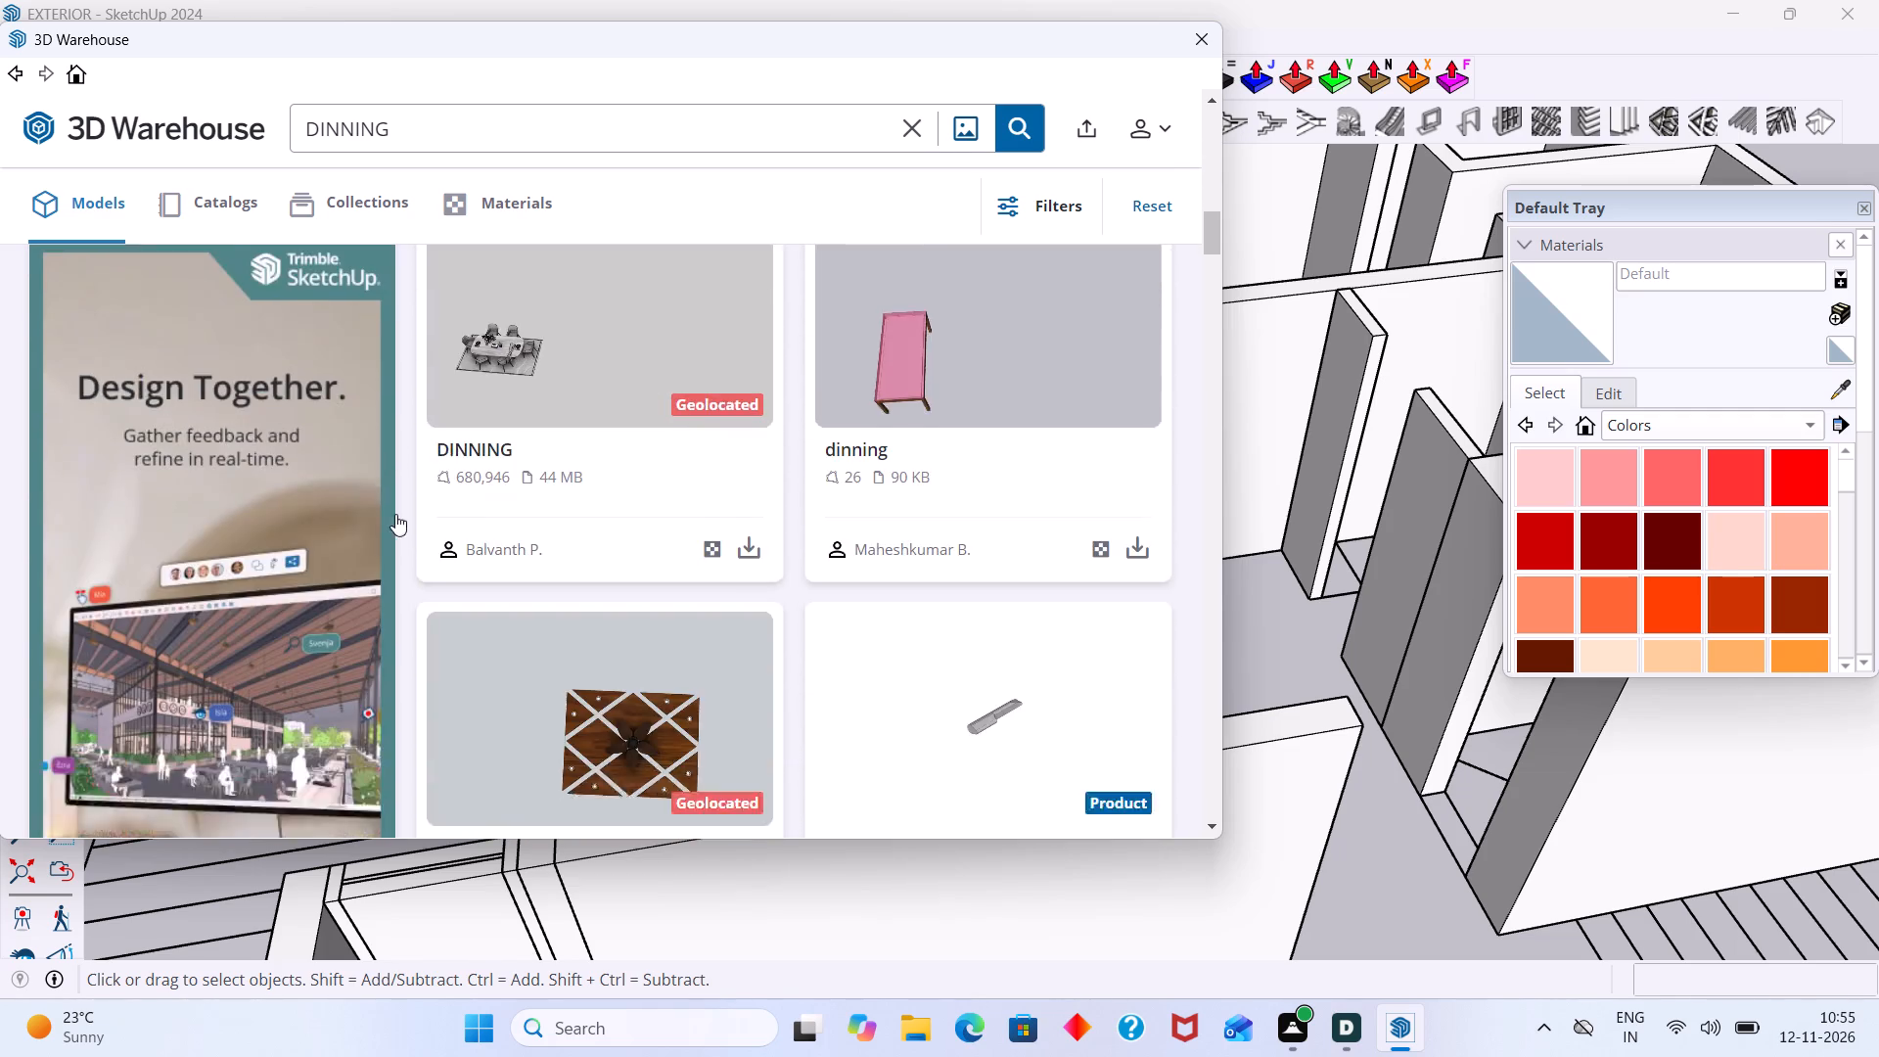
{"action": "scroll", "coordinate": [395, 514], "scroll_direction": "down", "scroll_amount": 3}
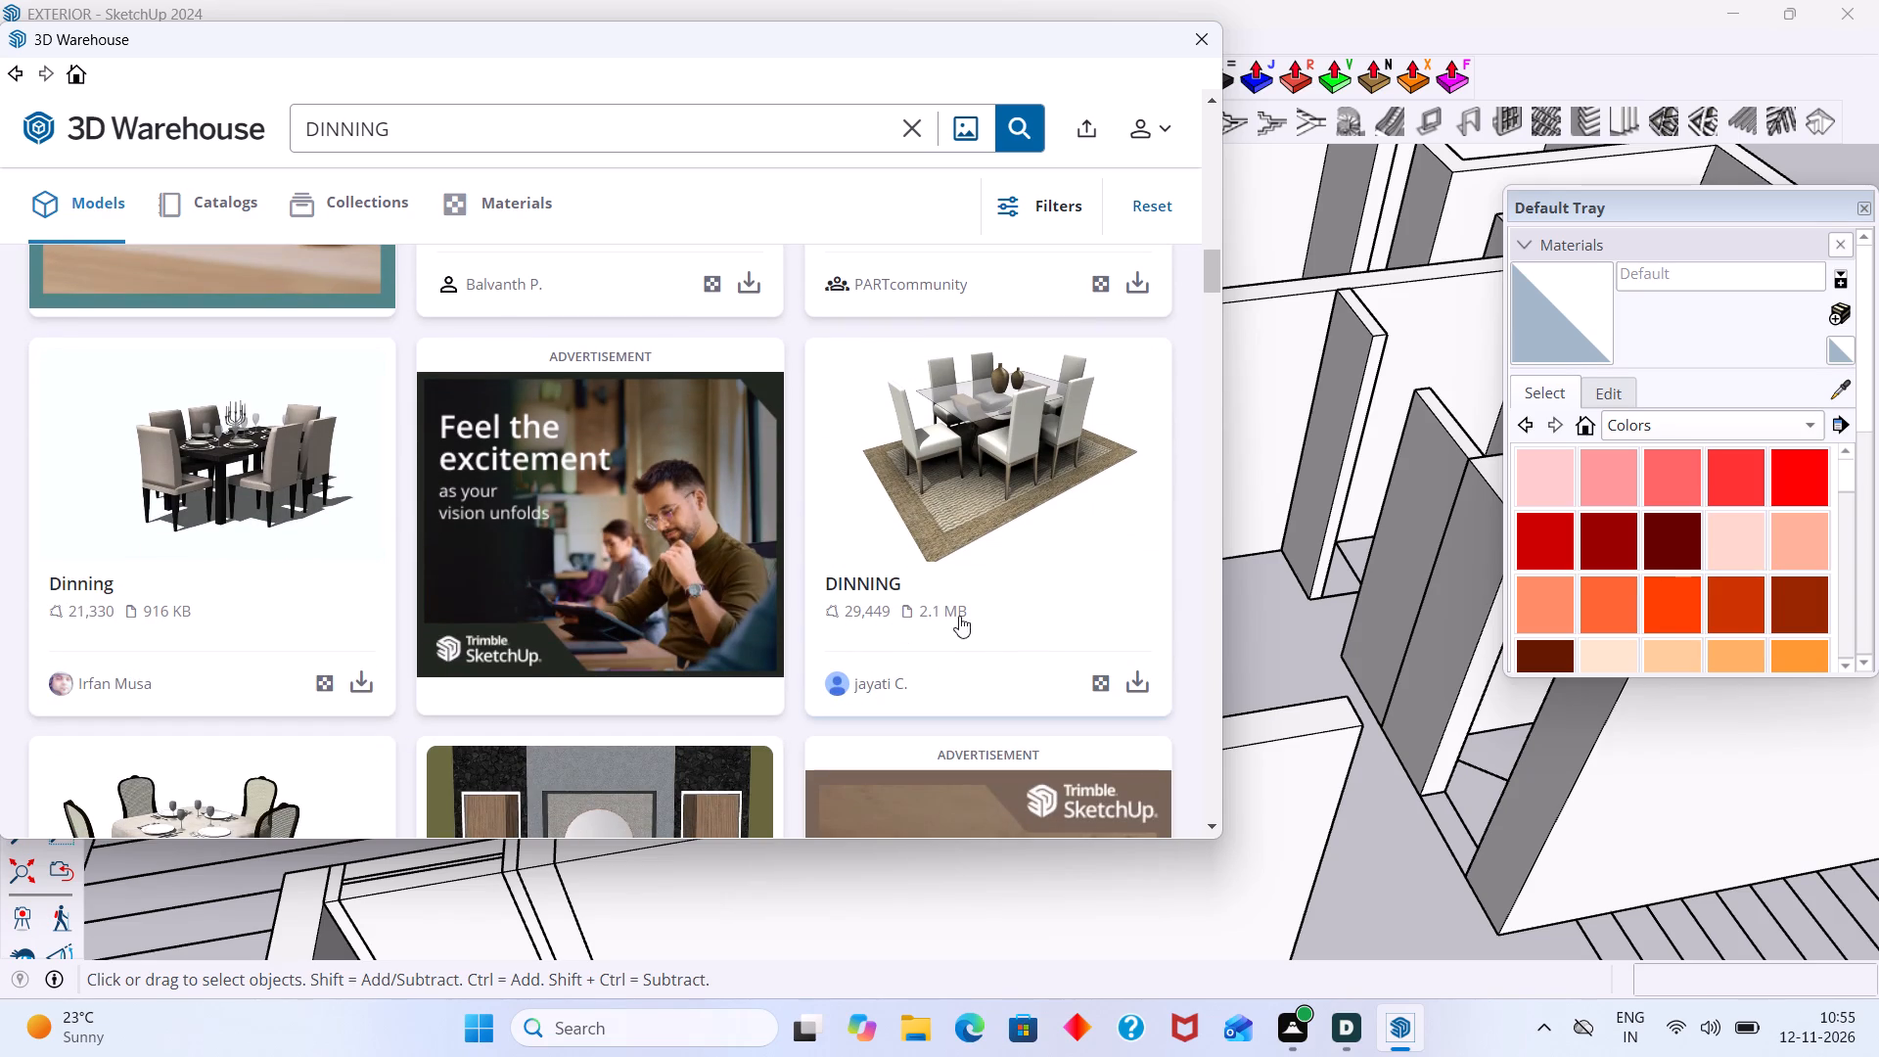
Load the 2.1 MB DINNING set with glass table, six chairs and rug, and place it over the dining area beside the side wall.
{"action": "left_click", "coordinate": [1140, 683]}
{"action": "left_click", "coordinate": [510, 465]}
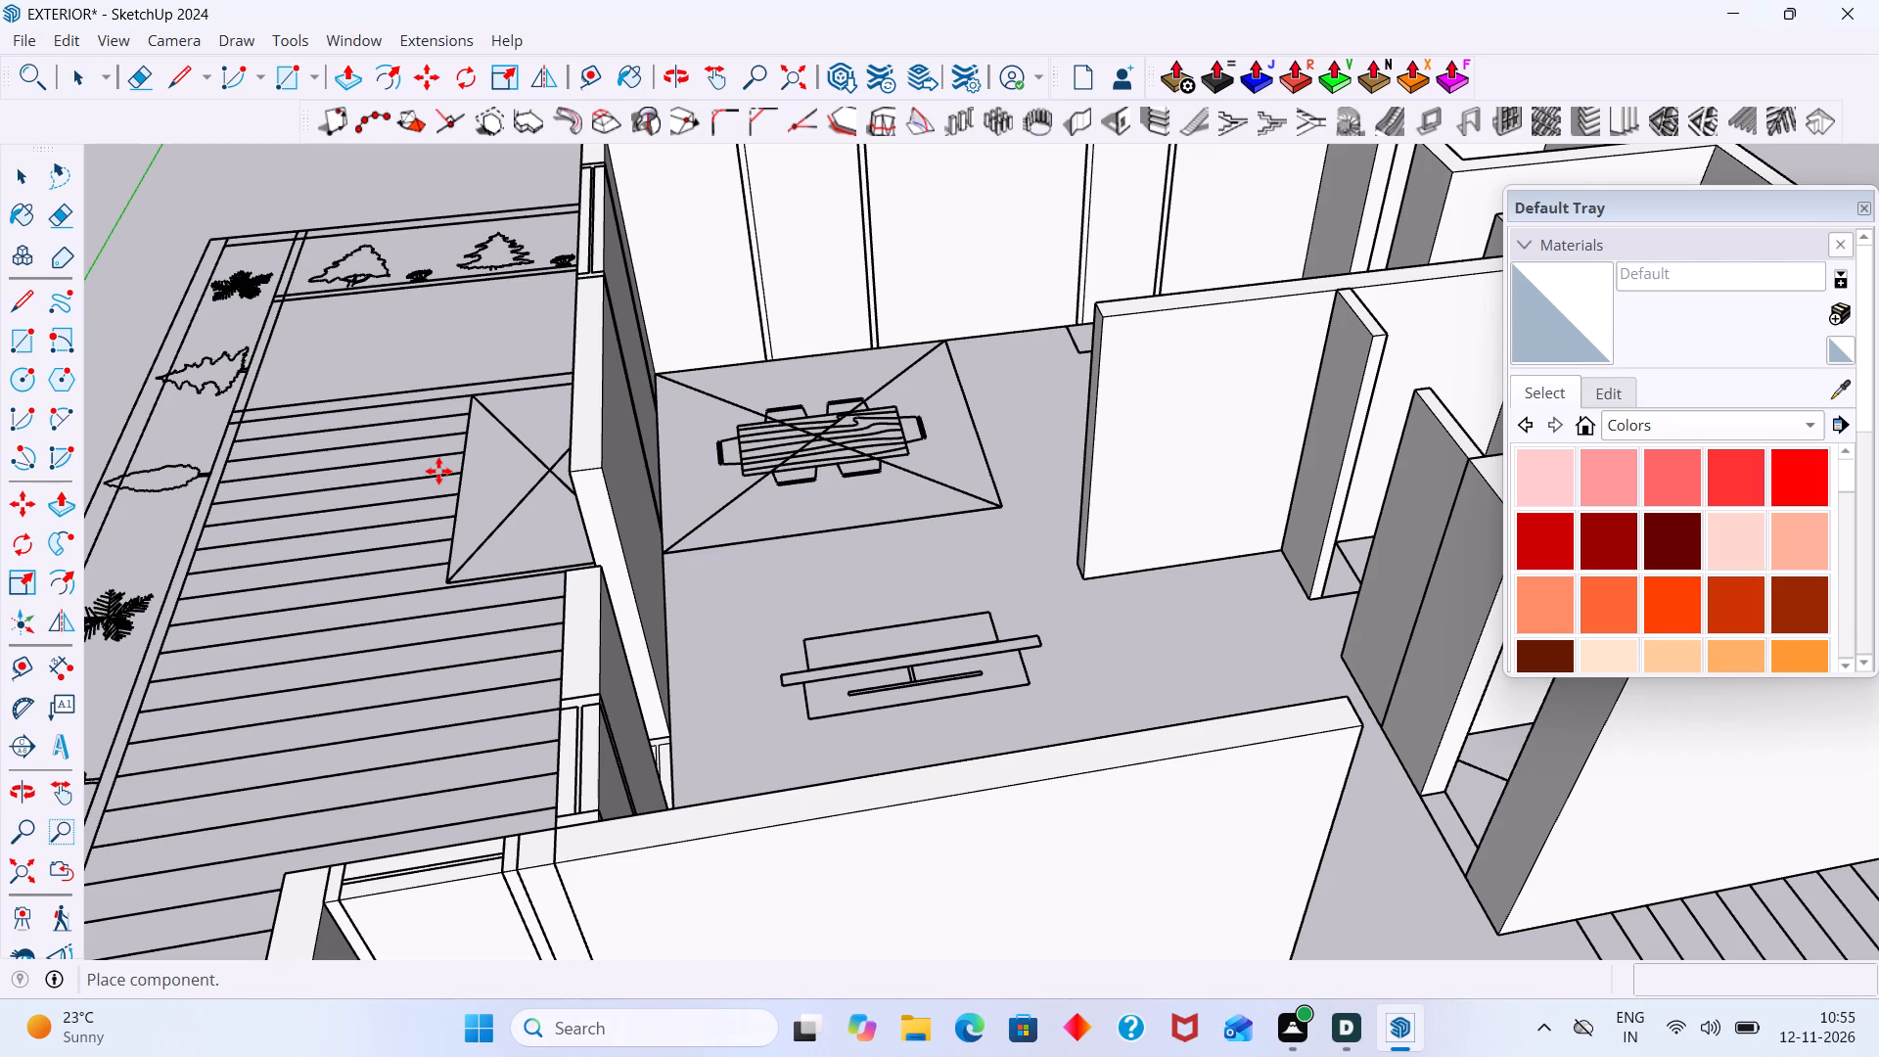
{"action": "scroll", "coordinate": [459, 385], "scroll_direction": "down", "scroll_amount": 4}
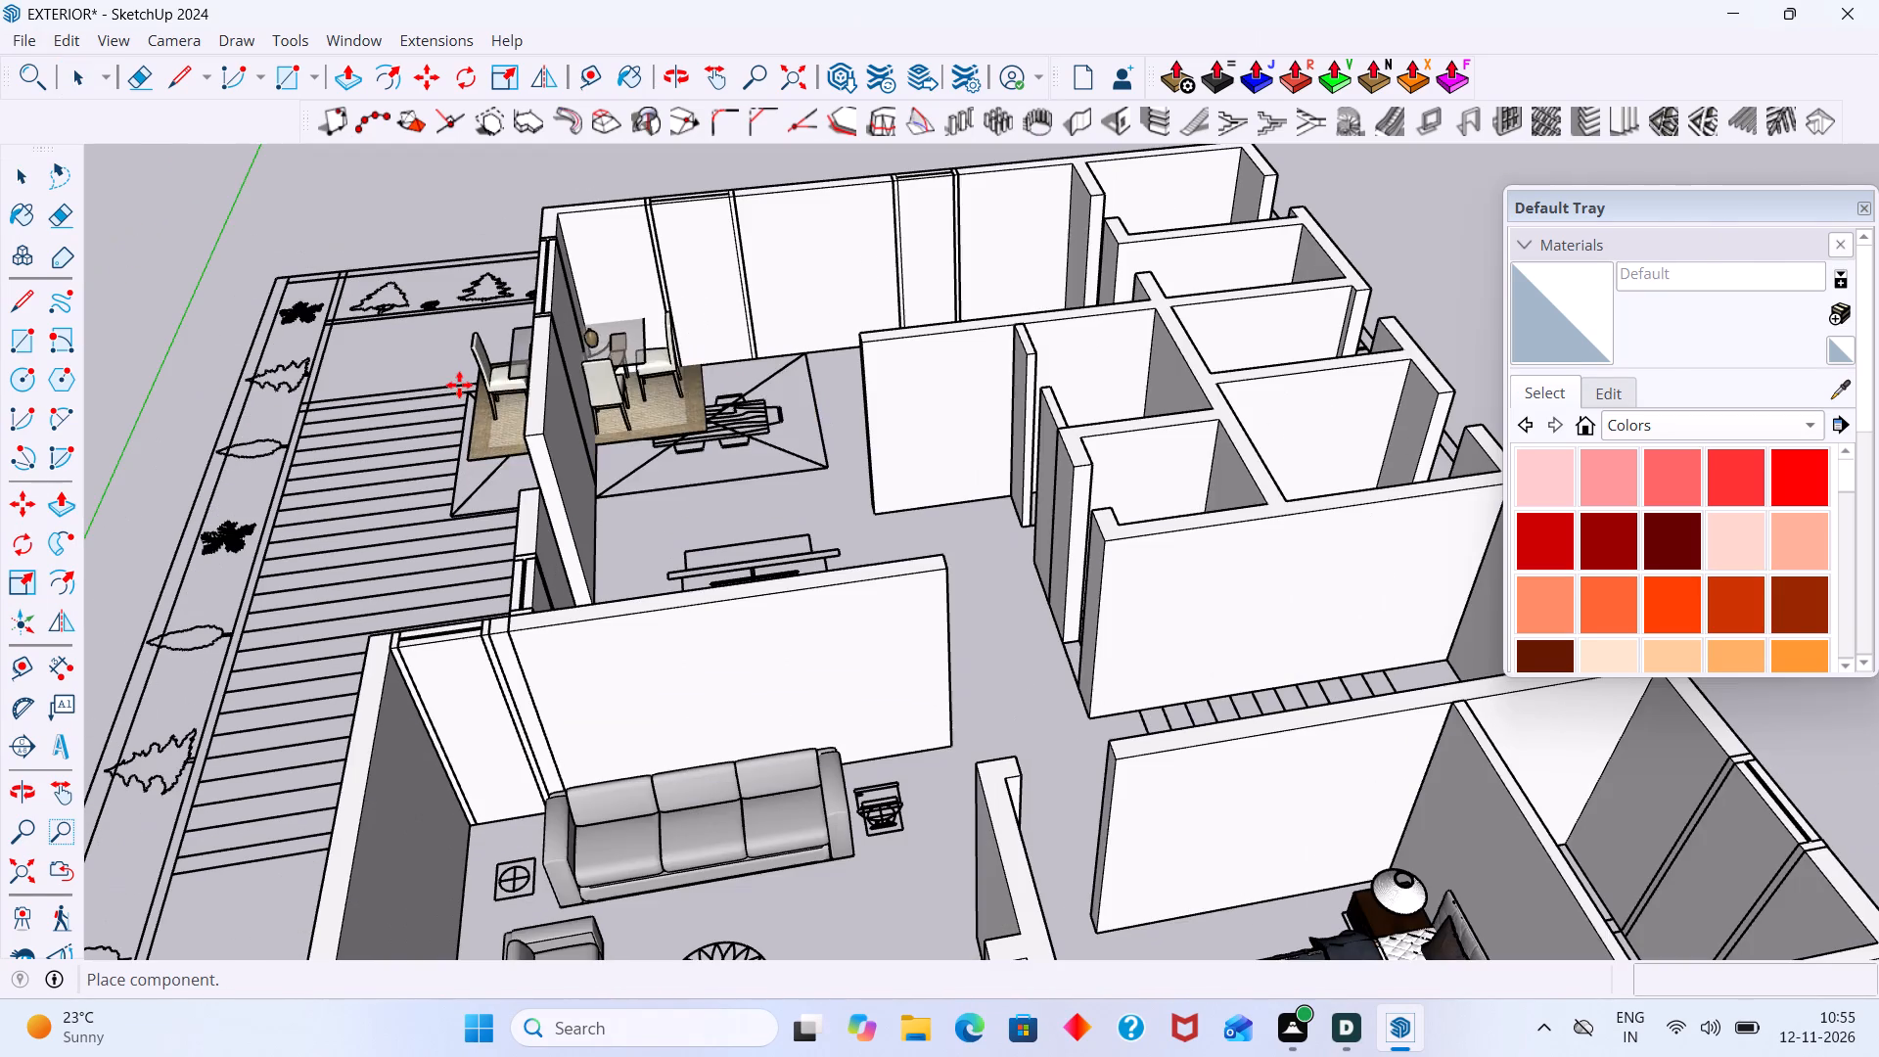
{"action": "scroll", "coordinate": [619, 415], "scroll_direction": "up", "scroll_amount": 4}
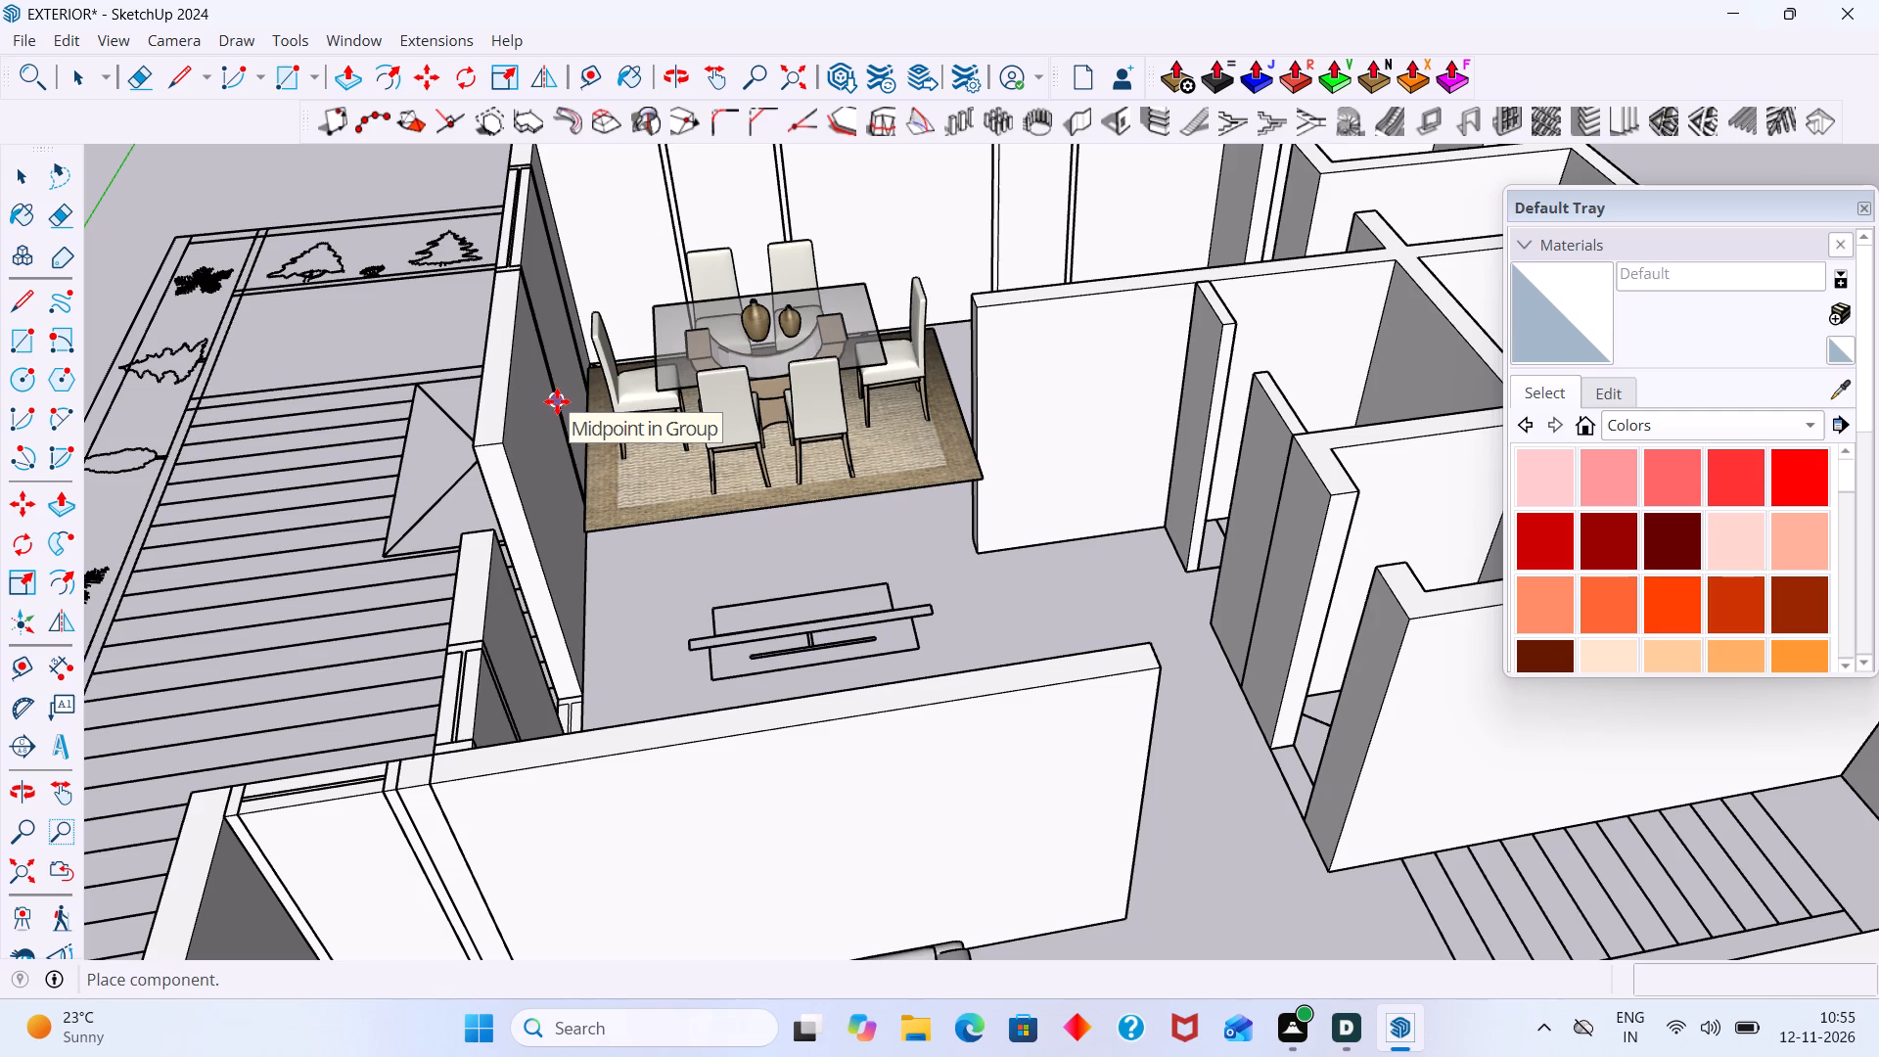
{"action": "left_click", "coordinate": [557, 401]}
{"action": "key", "text": "space"}
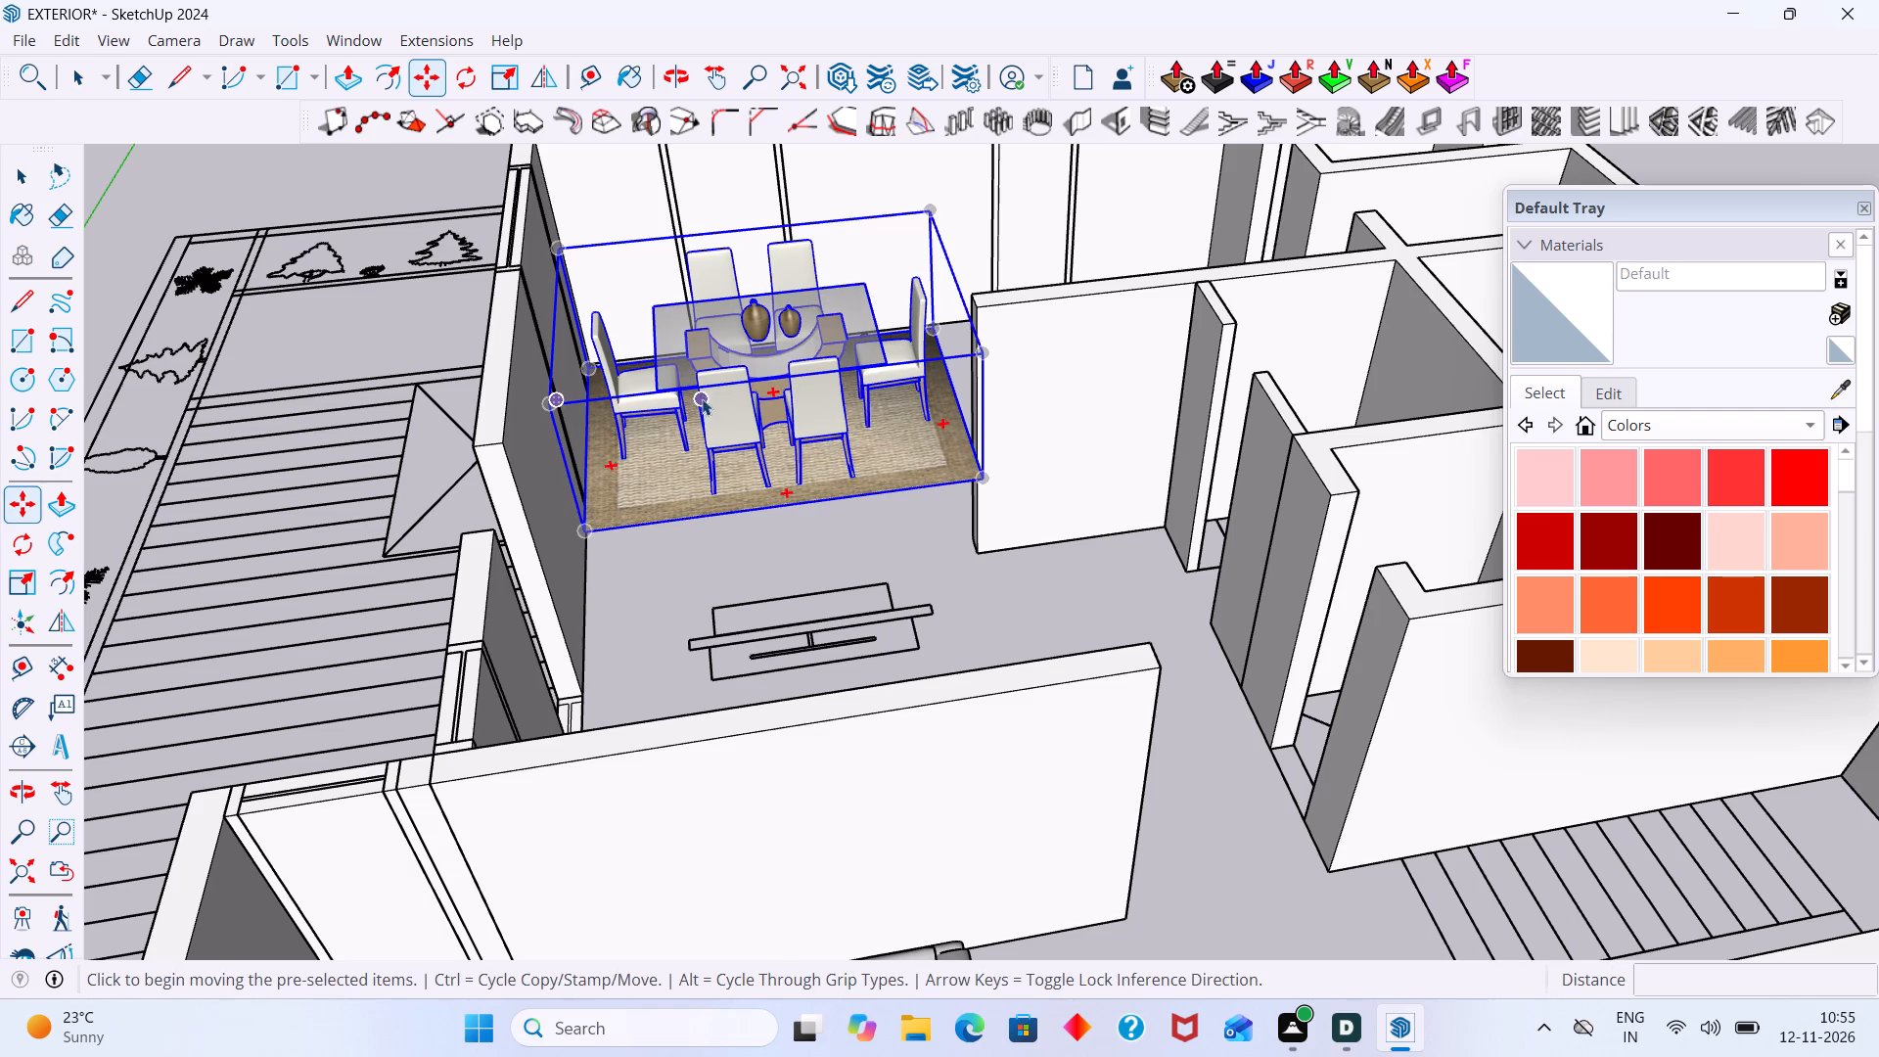
Move the dining set about 8' down to the floor, matching its rug corner to the wall-side corner of the dining outline.
{"action": "left_click", "coordinate": [791, 509]}
{"action": "scroll", "coordinate": [793, 501], "scroll_direction": "down", "scroll_amount": 3}
{"action": "middle_click_drag", "start_coordinate": [846, 443], "coordinate": [540, 431]}
{"action": "scroll", "coordinate": [949, 347], "scroll_direction": "up", "scroll_amount": 4}
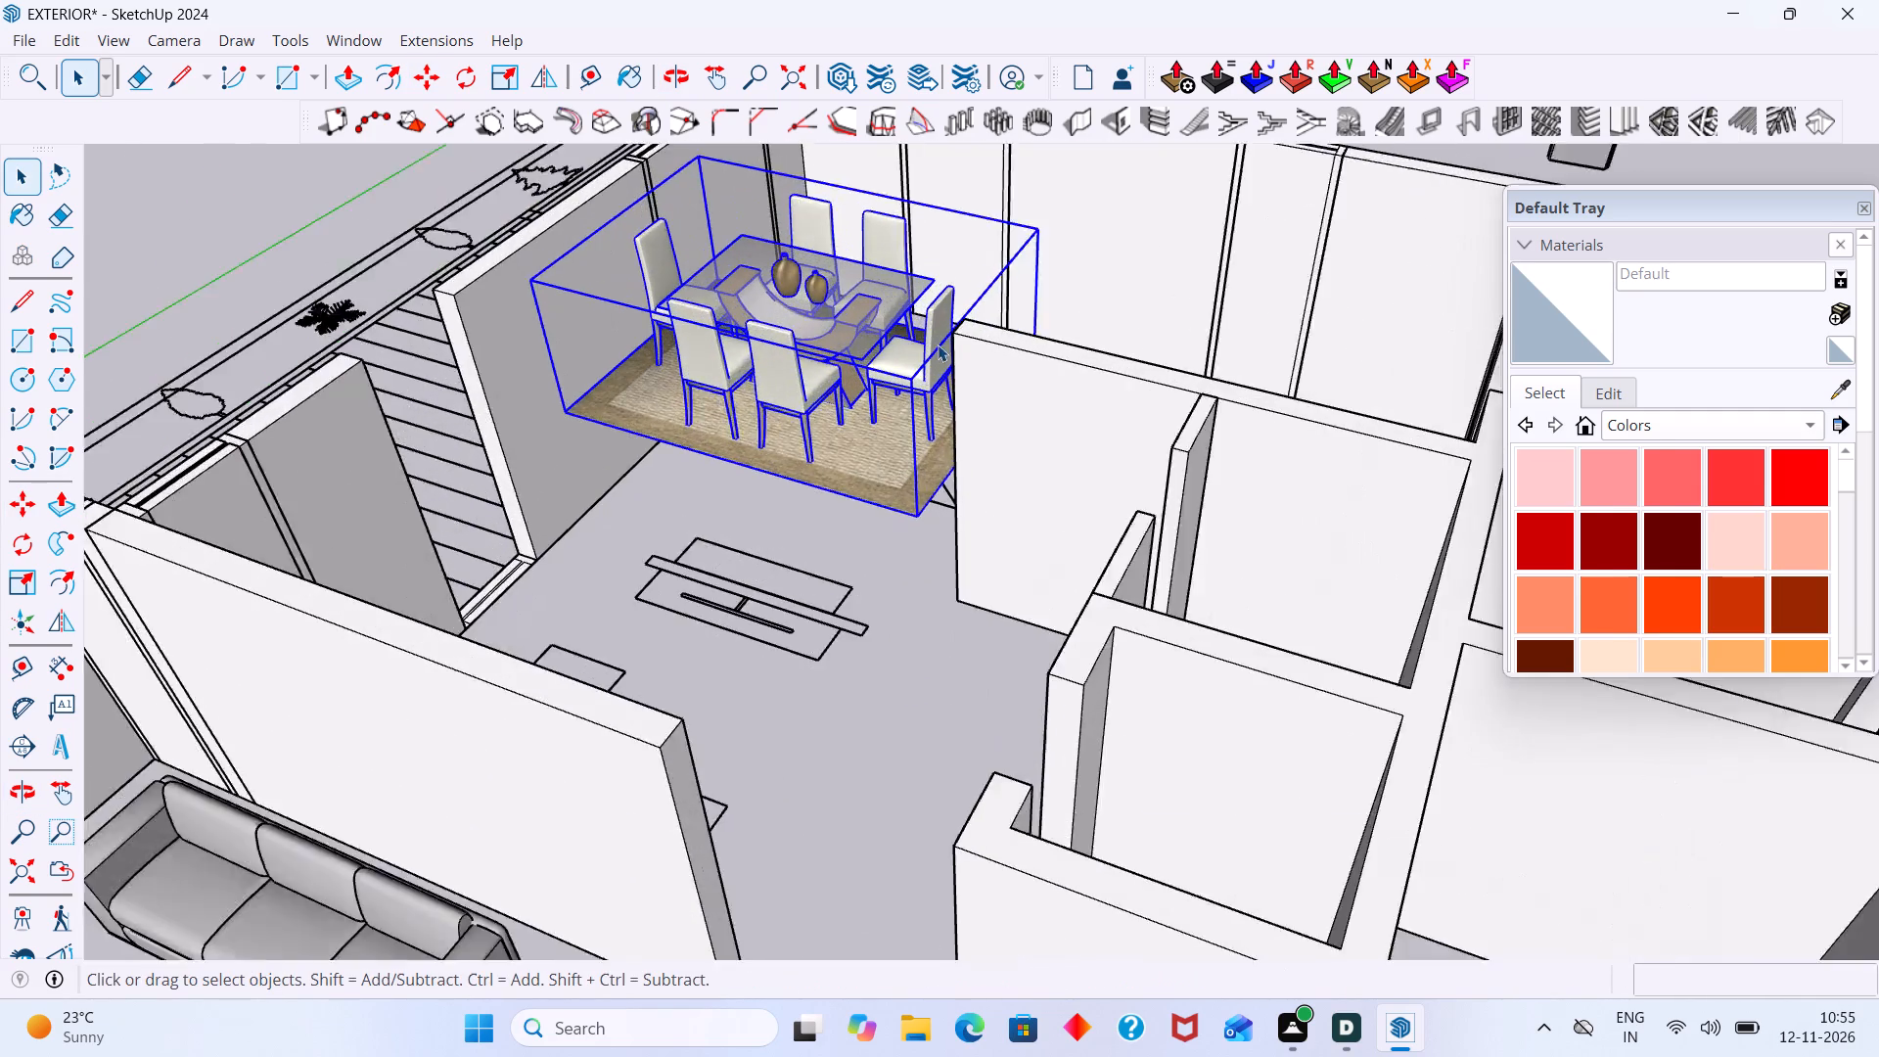
{"action": "scroll", "coordinate": [938, 345], "scroll_direction": "up", "scroll_amount": 6}
{"action": "middle_click_drag", "start_coordinate": [884, 526], "coordinate": [865, 325]}
{"action": "scroll", "coordinate": [856, 364], "scroll_direction": "up", "scroll_amount": 3}
{"action": "middle_click_drag", "start_coordinate": [309, 350], "coordinate": [371, 322]}
{"action": "scroll", "coordinate": [371, 322], "scroll_direction": "up", "scroll_amount": 3}
{"action": "key", "text": "m"}
{"action": "scroll", "coordinate": [251, 413], "scroll_direction": "down", "scroll_amount": 5}
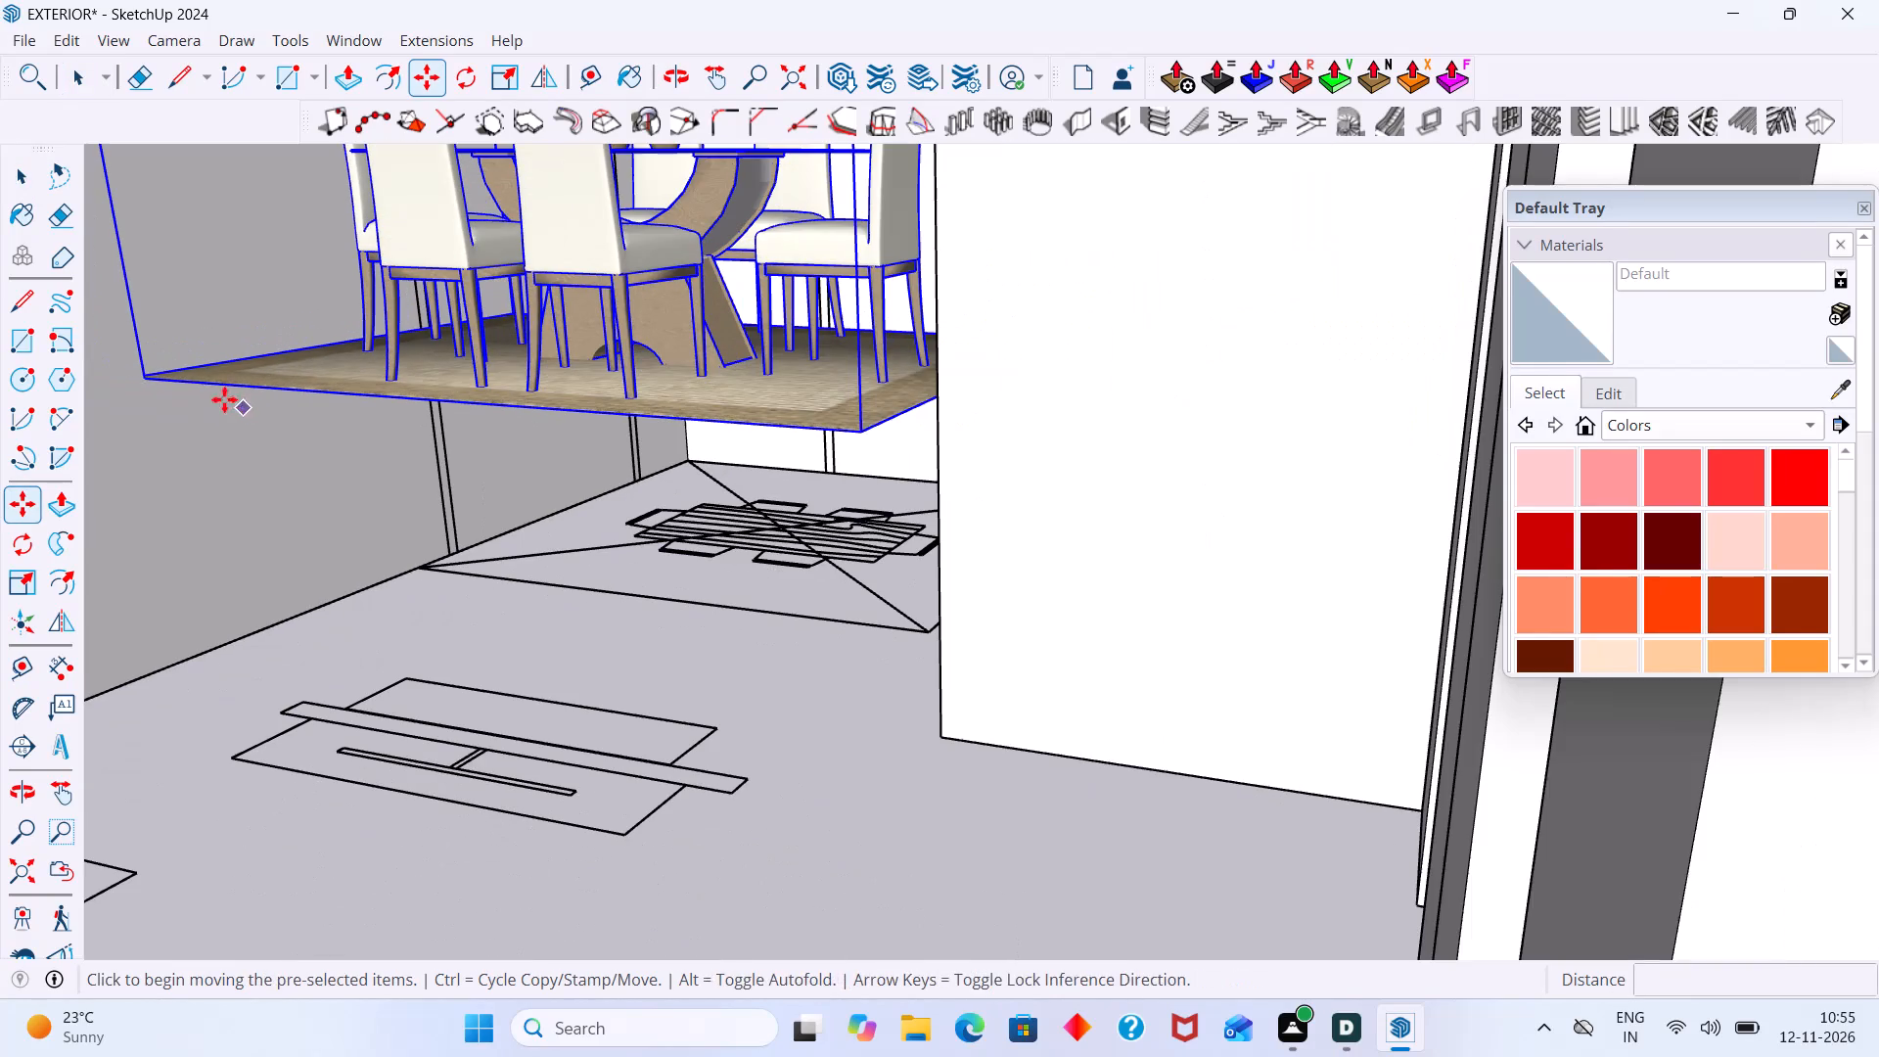
{"action": "left_click", "coordinate": [140, 381]}
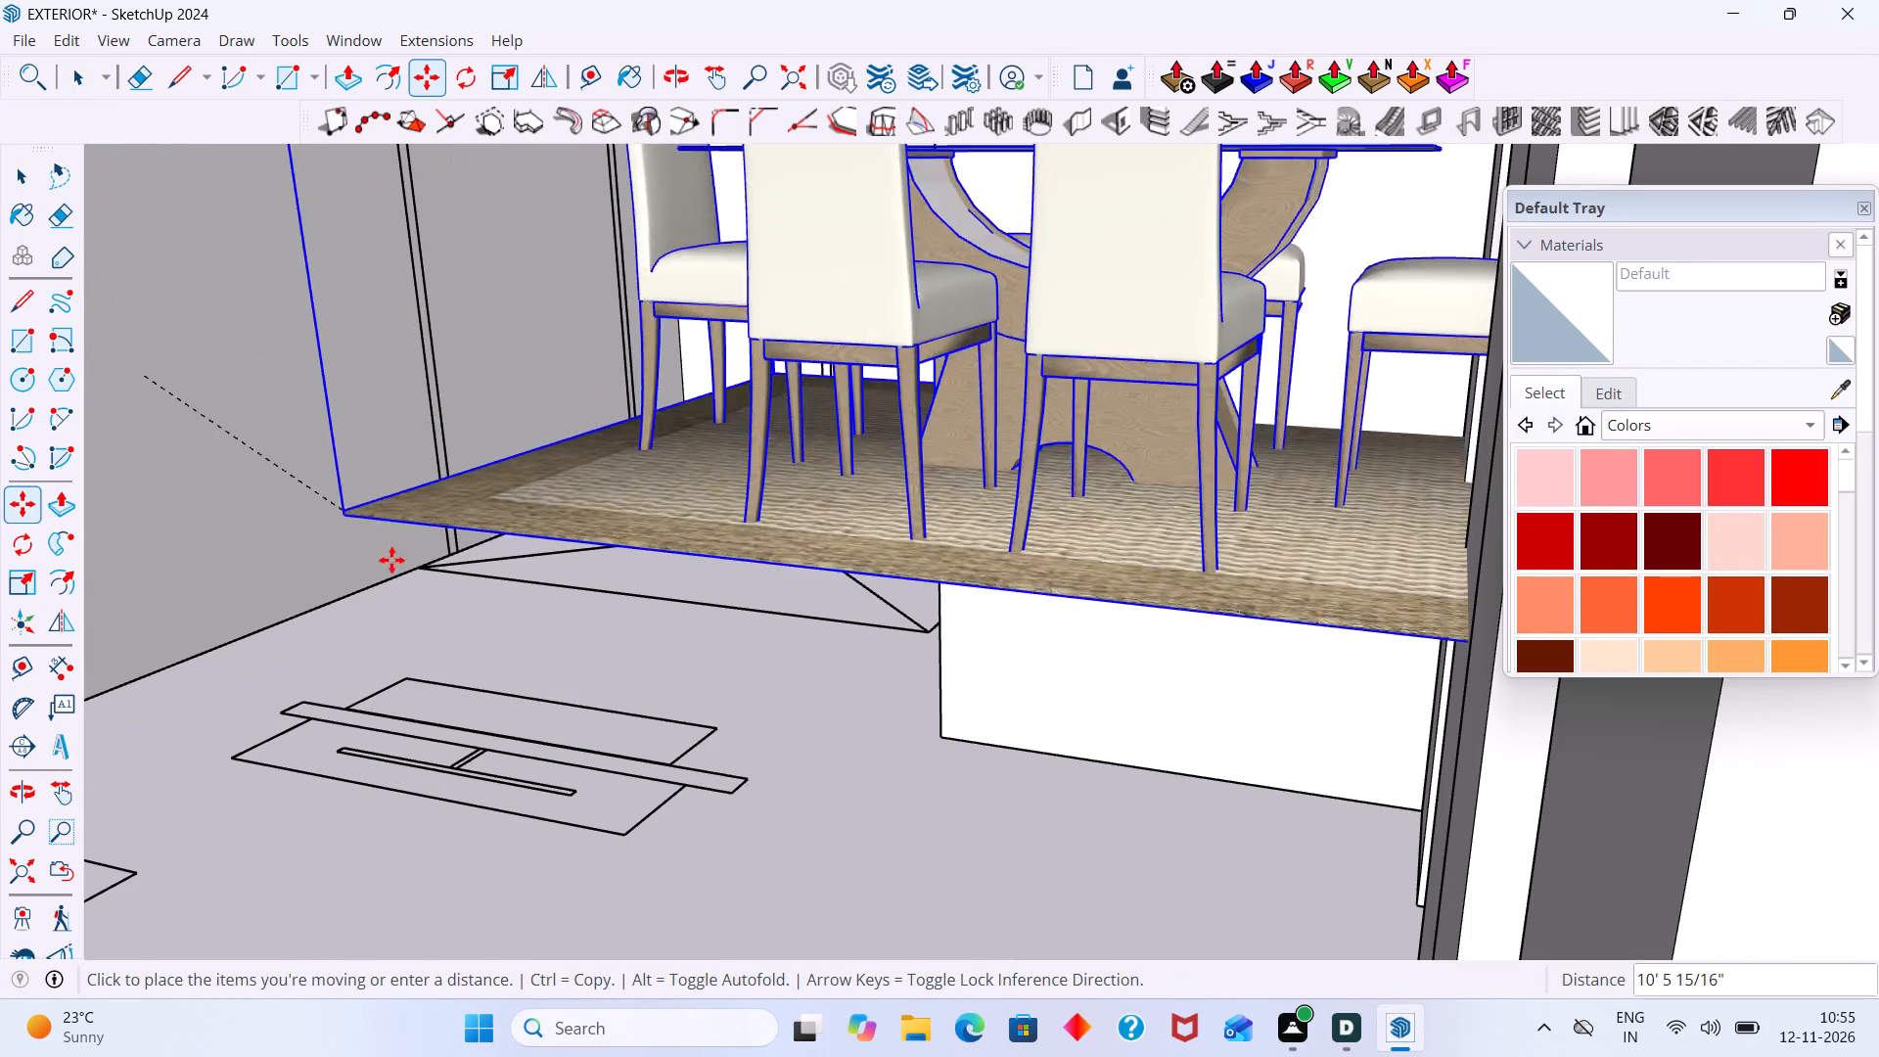
{"action": "scroll", "coordinate": [431, 582], "scroll_direction": "up", "scroll_amount": 7}
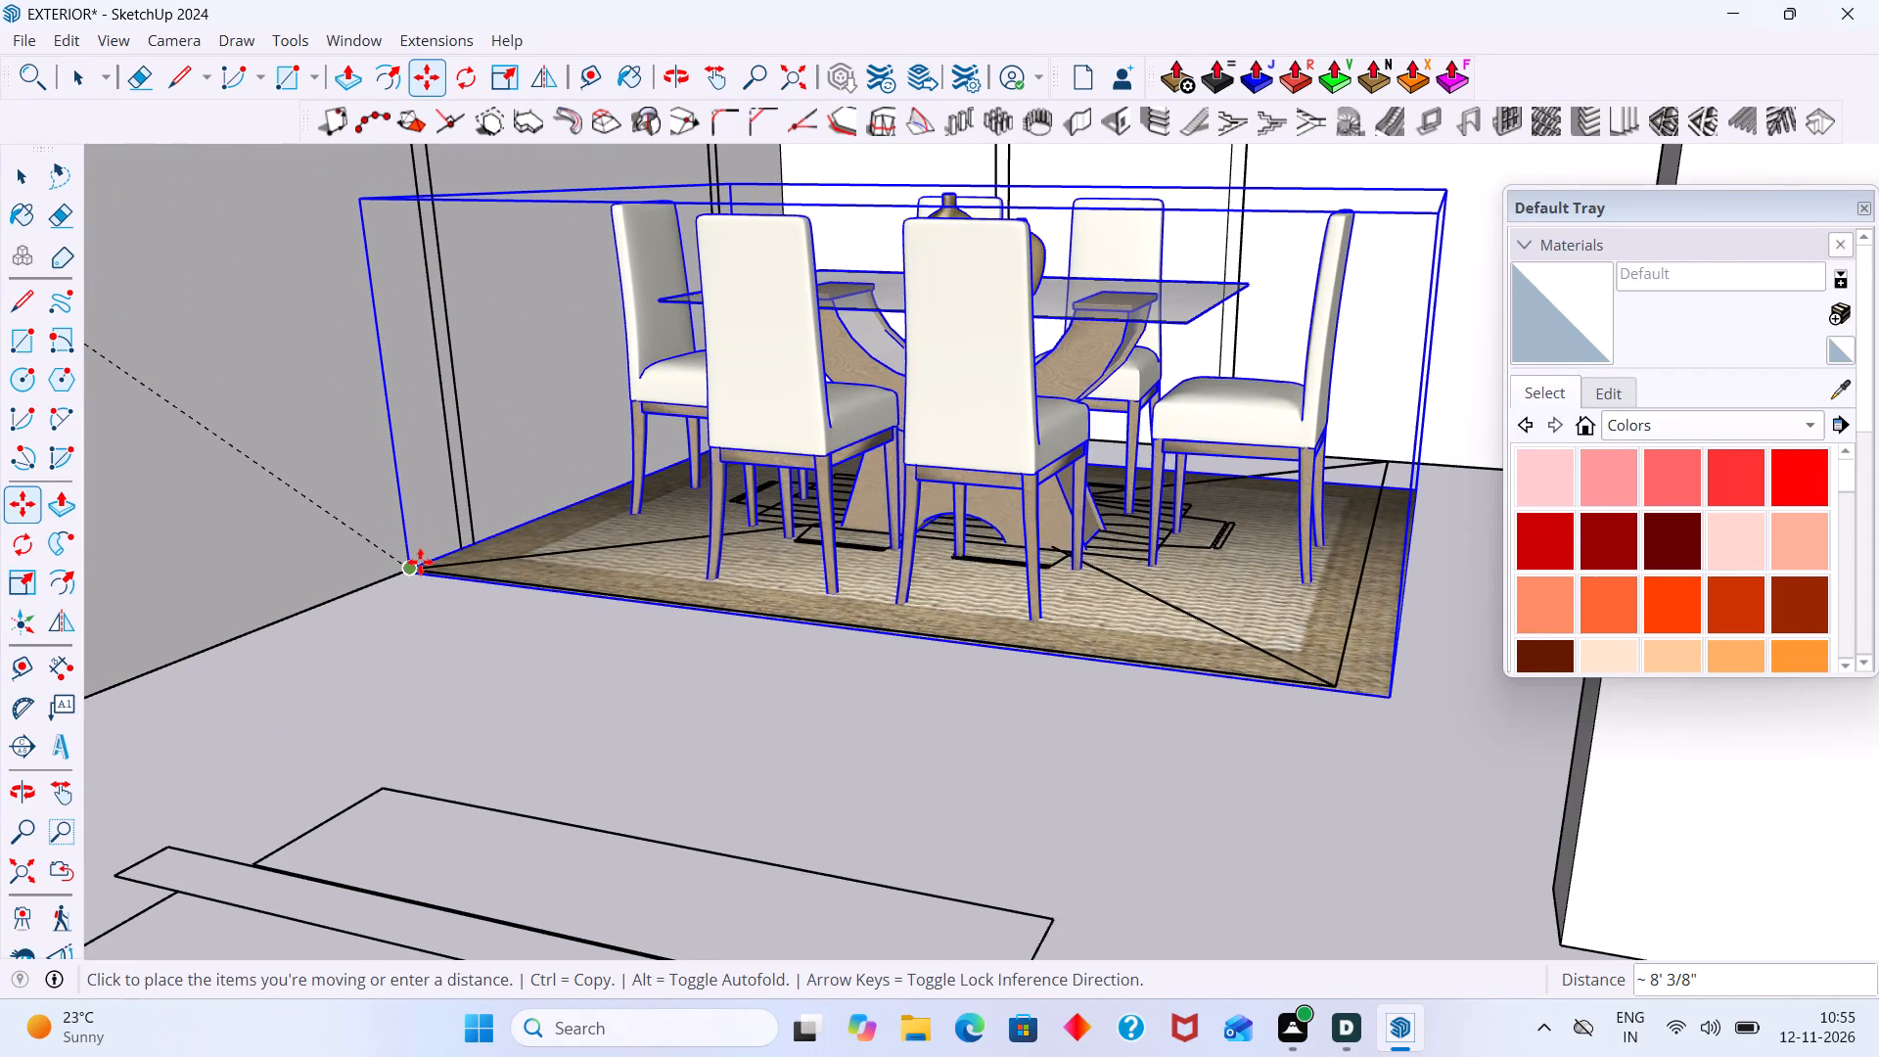
{"action": "left_click", "coordinate": [420, 562]}
{"action": "key", "text": "space"}
{"action": "left_click", "coordinate": [481, 606]}
Scale the dining set on the red and blue axes to about 0.96, 0.95 to fit the dining outline.
{"action": "scroll", "coordinate": [481, 606], "scroll_direction": "down", "scroll_amount": 4}
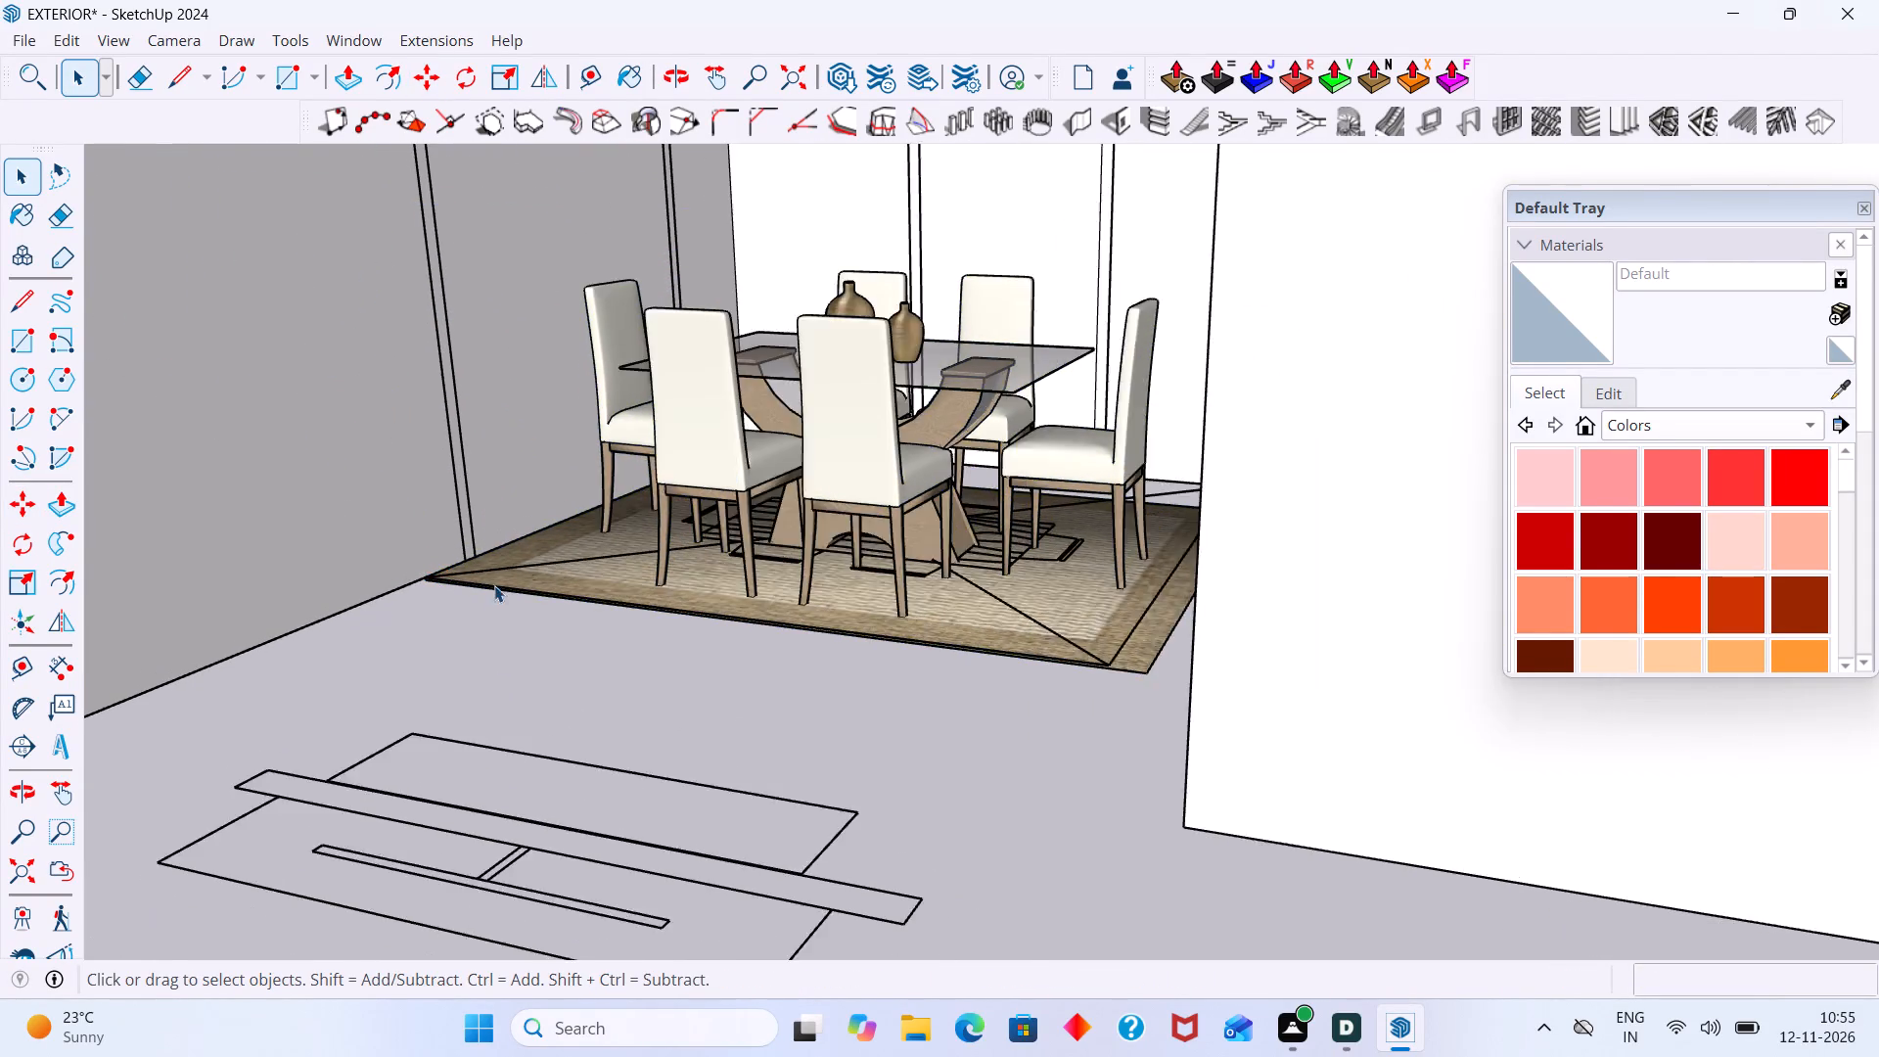
{"action": "scroll", "coordinate": [494, 585], "scroll_direction": "down", "scroll_amount": 3}
{"action": "middle_click_drag", "start_coordinate": [610, 533], "coordinate": [639, 697]}
{"action": "middle_click_drag", "start_coordinate": [712, 624], "coordinate": [726, 708]}
{"action": "scroll", "coordinate": [821, 544], "scroll_direction": "up", "scroll_amount": 5}
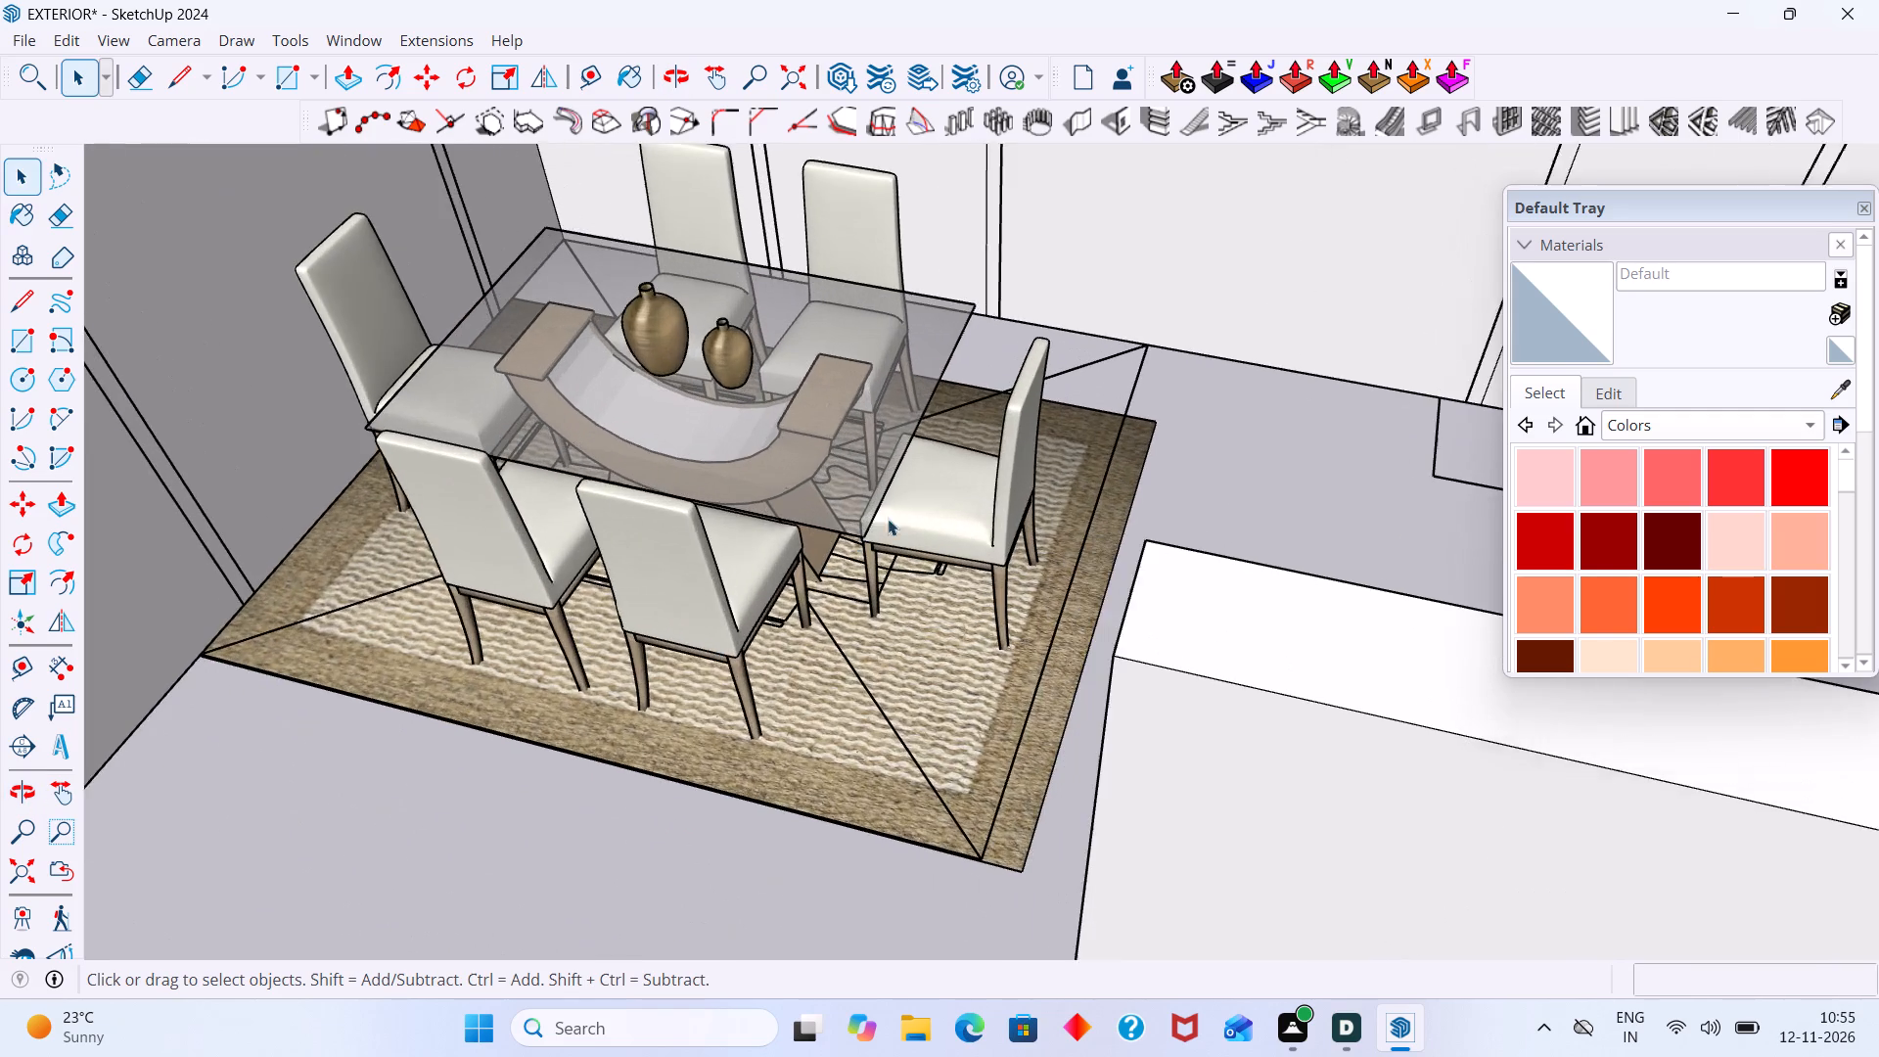
{"action": "middle_click_drag", "start_coordinate": [888, 519], "coordinate": [854, 544]}
{"action": "scroll", "coordinate": [942, 596], "scroll_direction": "up", "scroll_amount": 4}
{"action": "left_click", "coordinate": [1041, 601]}
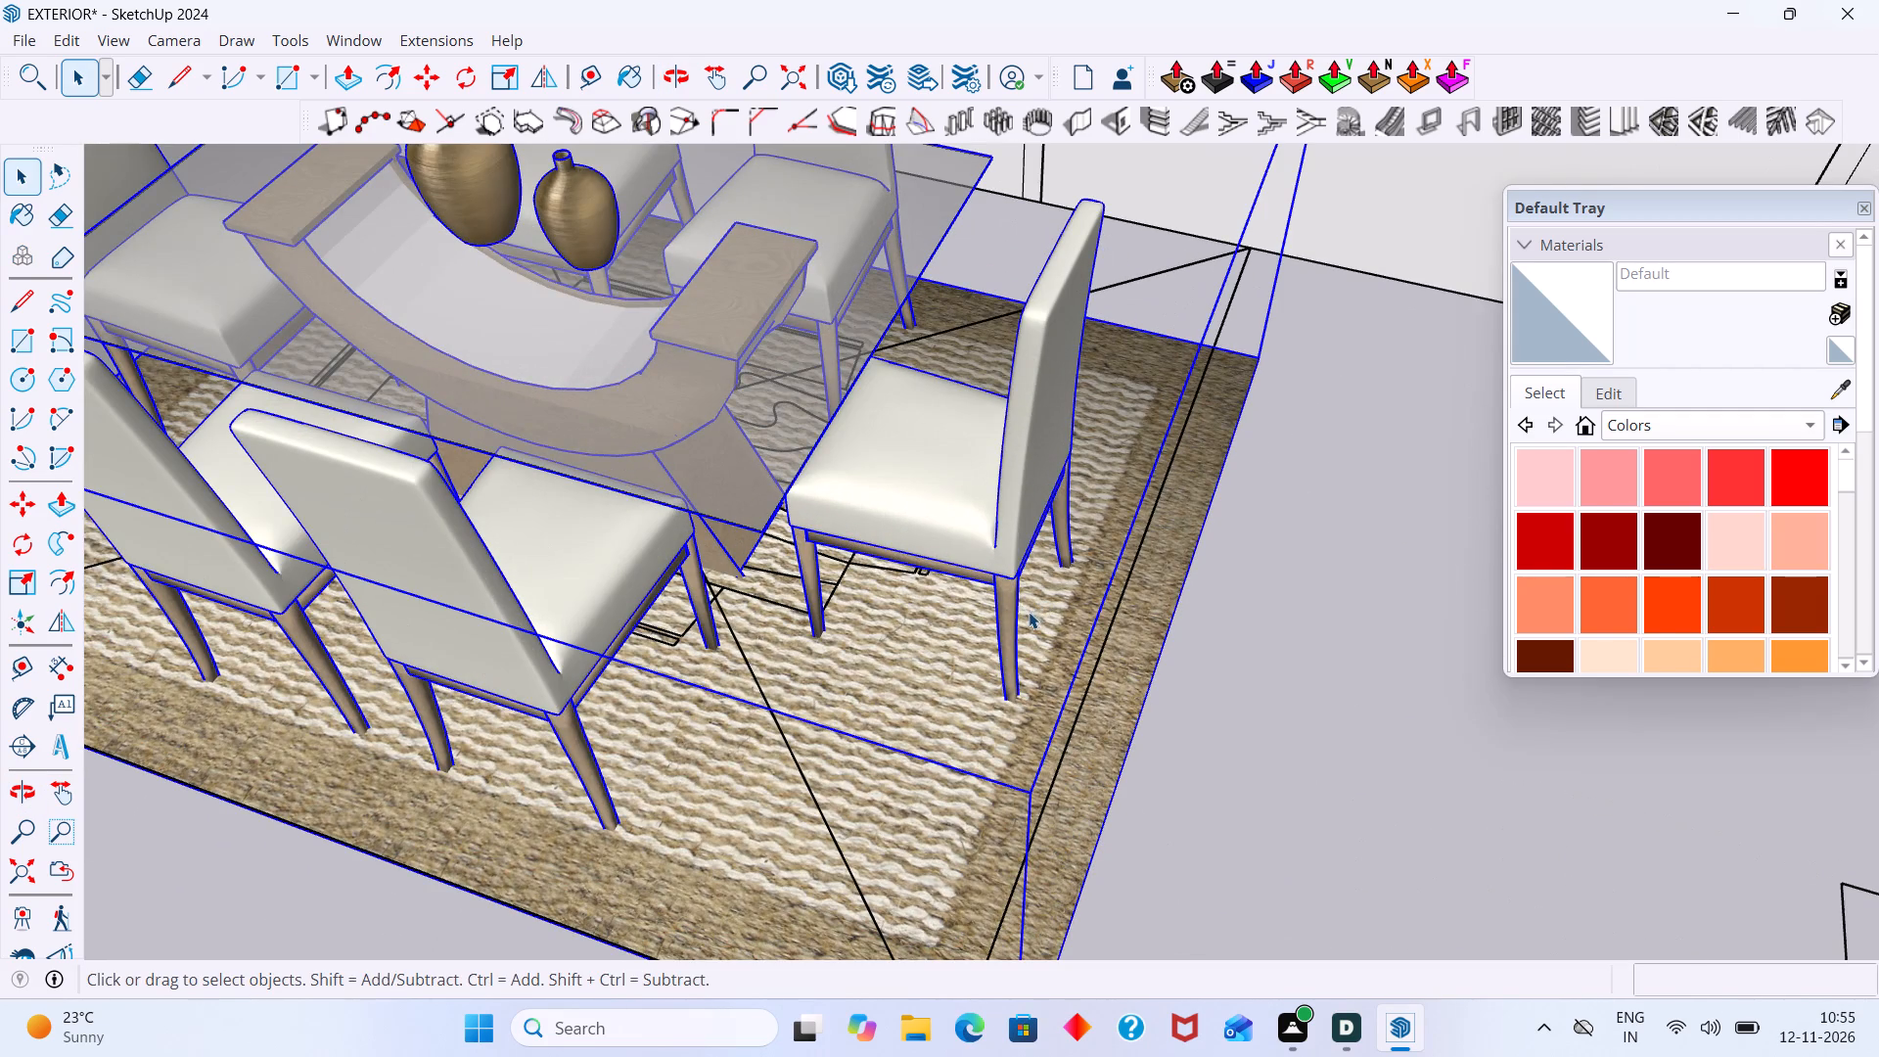
{"action": "key", "text": "s"}
{"action": "left_click", "coordinate": [1166, 651]}
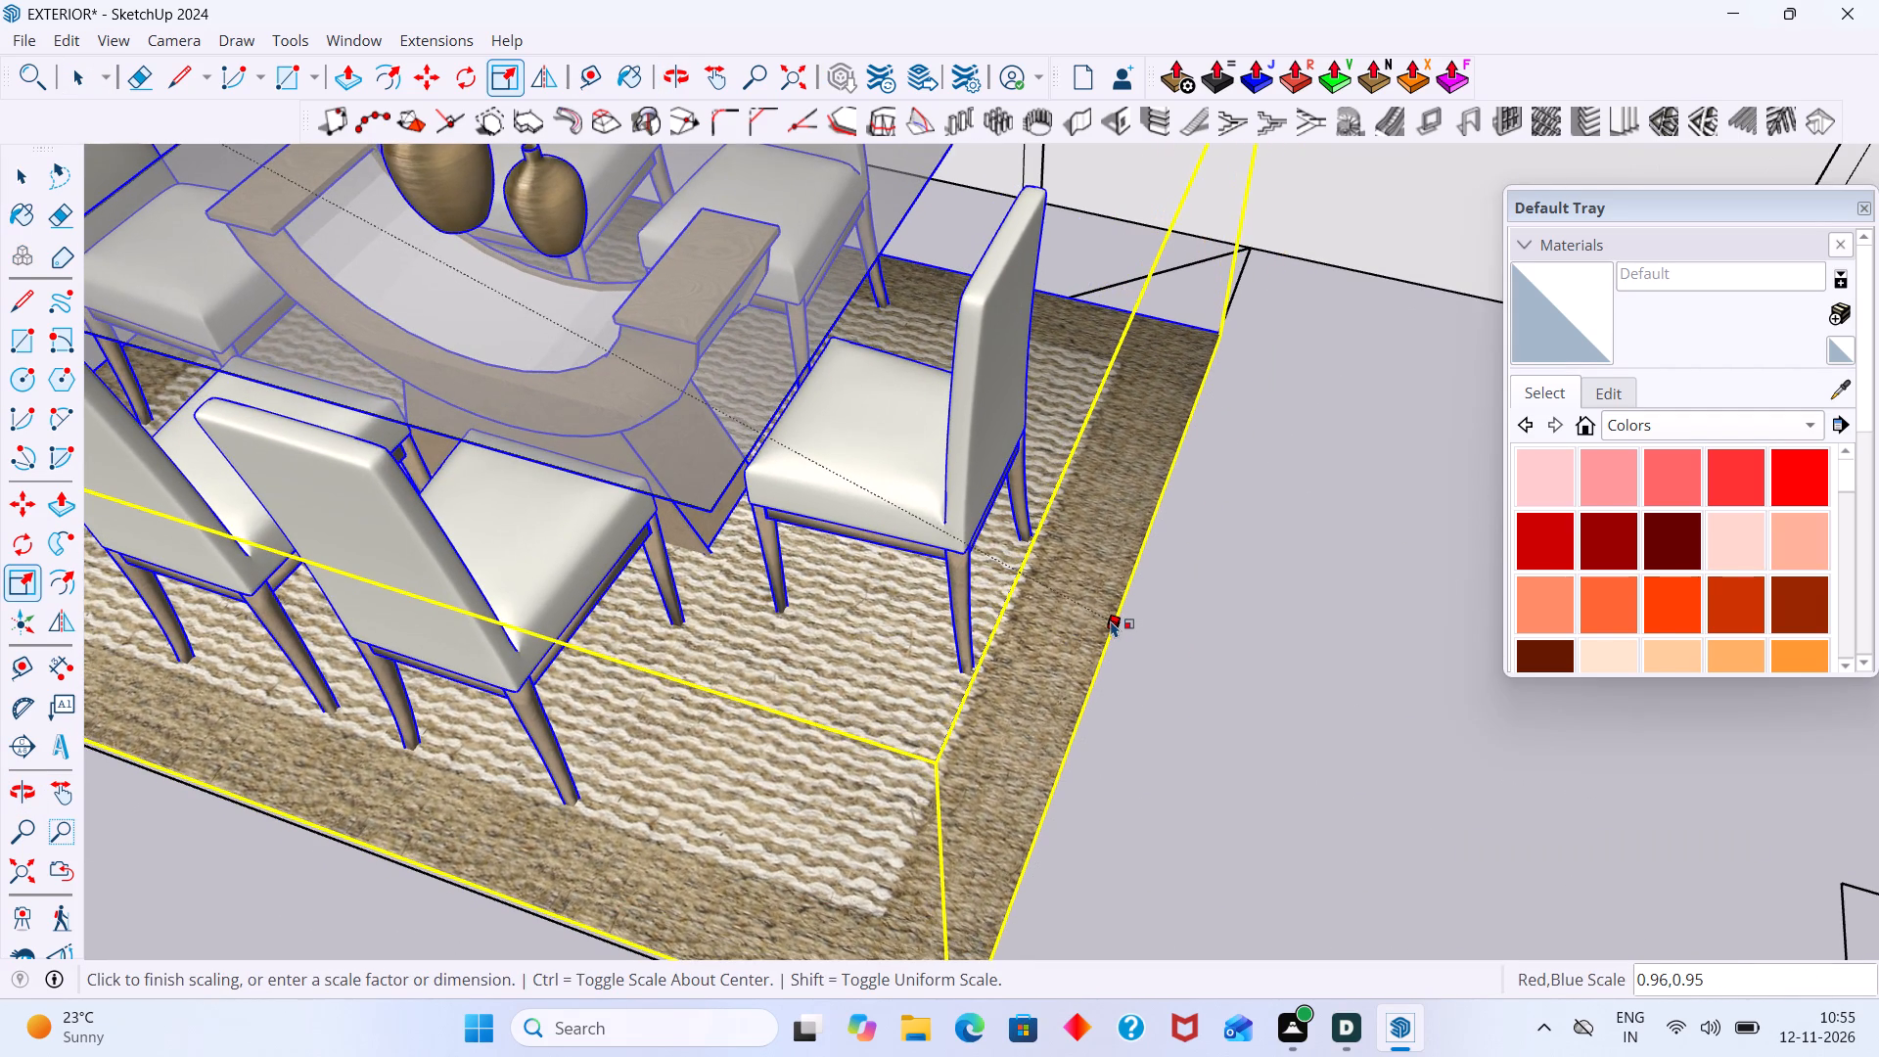
{"action": "left_click", "coordinate": [1111, 620]}
{"action": "key", "text": "space"}
{"action": "left_click", "coordinate": [1254, 584]}
Scale the dining set up slightly and uniformly from its lower rug corner to meet the dining outline's edge.
{"action": "scroll", "coordinate": [1204, 545], "scroll_direction": "down", "scroll_amount": 7}
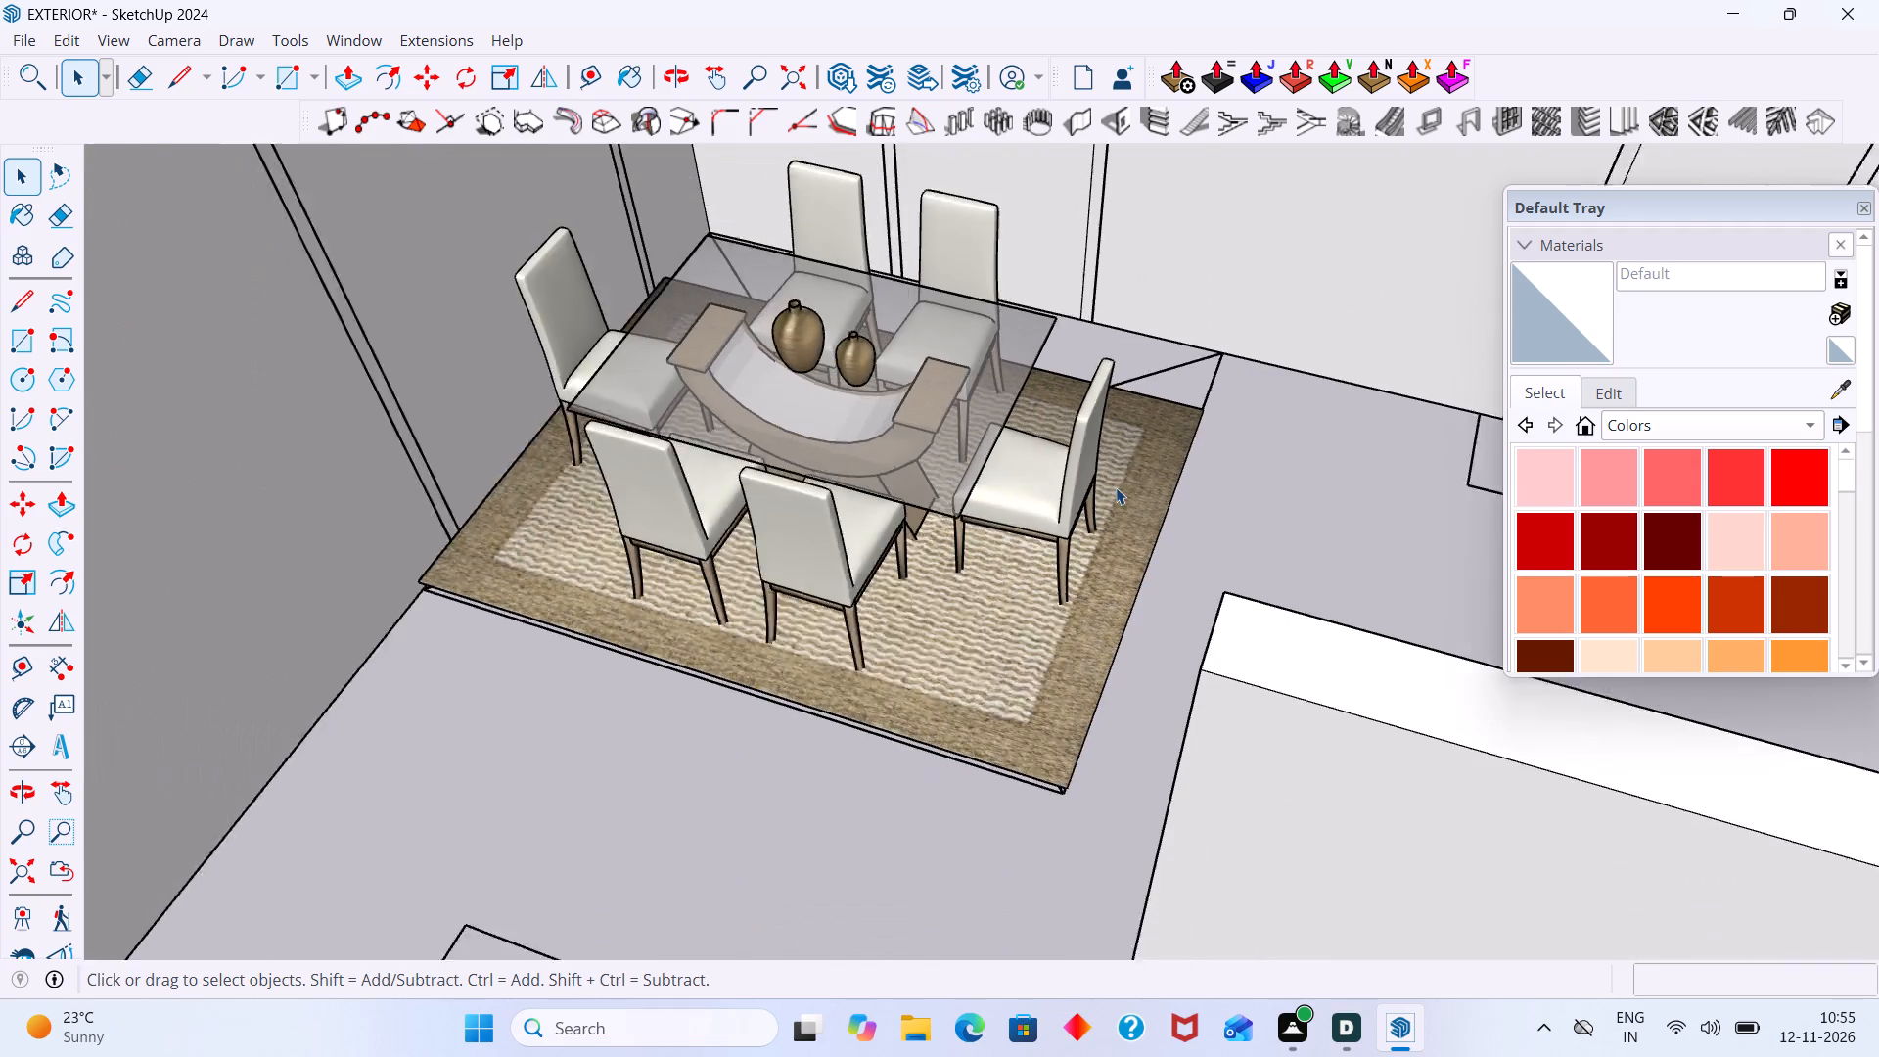
{"action": "scroll", "coordinate": [1116, 487], "scroll_direction": "down", "scroll_amount": 1}
{"action": "middle_click_drag", "start_coordinate": [1043, 484], "coordinate": [493, 399]}
{"action": "middle_click_drag", "start_coordinate": [911, 440], "coordinate": [852, 426]}
{"action": "scroll", "coordinate": [1194, 611], "scroll_direction": "up", "scroll_amount": 6}
{"action": "middle_click_drag", "start_coordinate": [1277, 677], "coordinate": [1193, 633]}
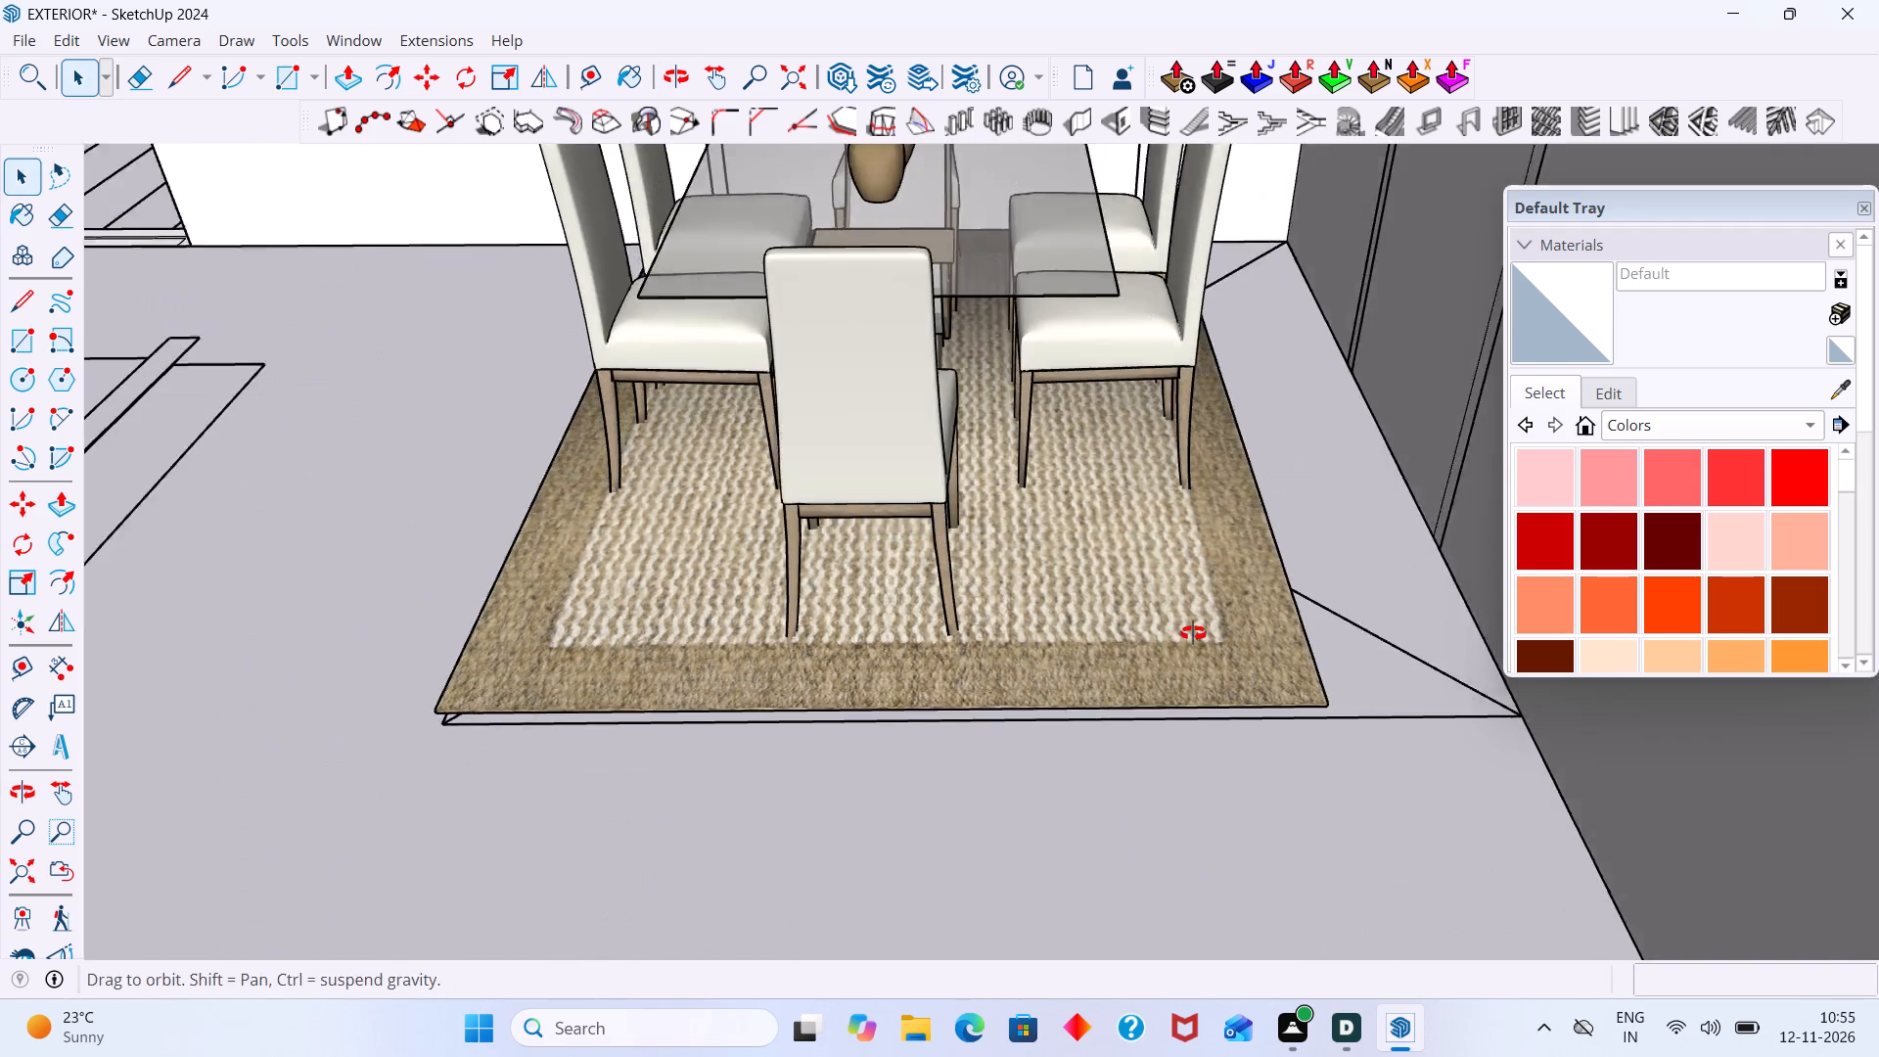
{"action": "middle_click_drag", "start_coordinate": [1193, 633], "coordinate": [1120, 570]}
{"action": "scroll", "coordinate": [1140, 568], "scroll_direction": "up", "scroll_amount": 5}
{"action": "left_click", "coordinate": [1181, 586]}
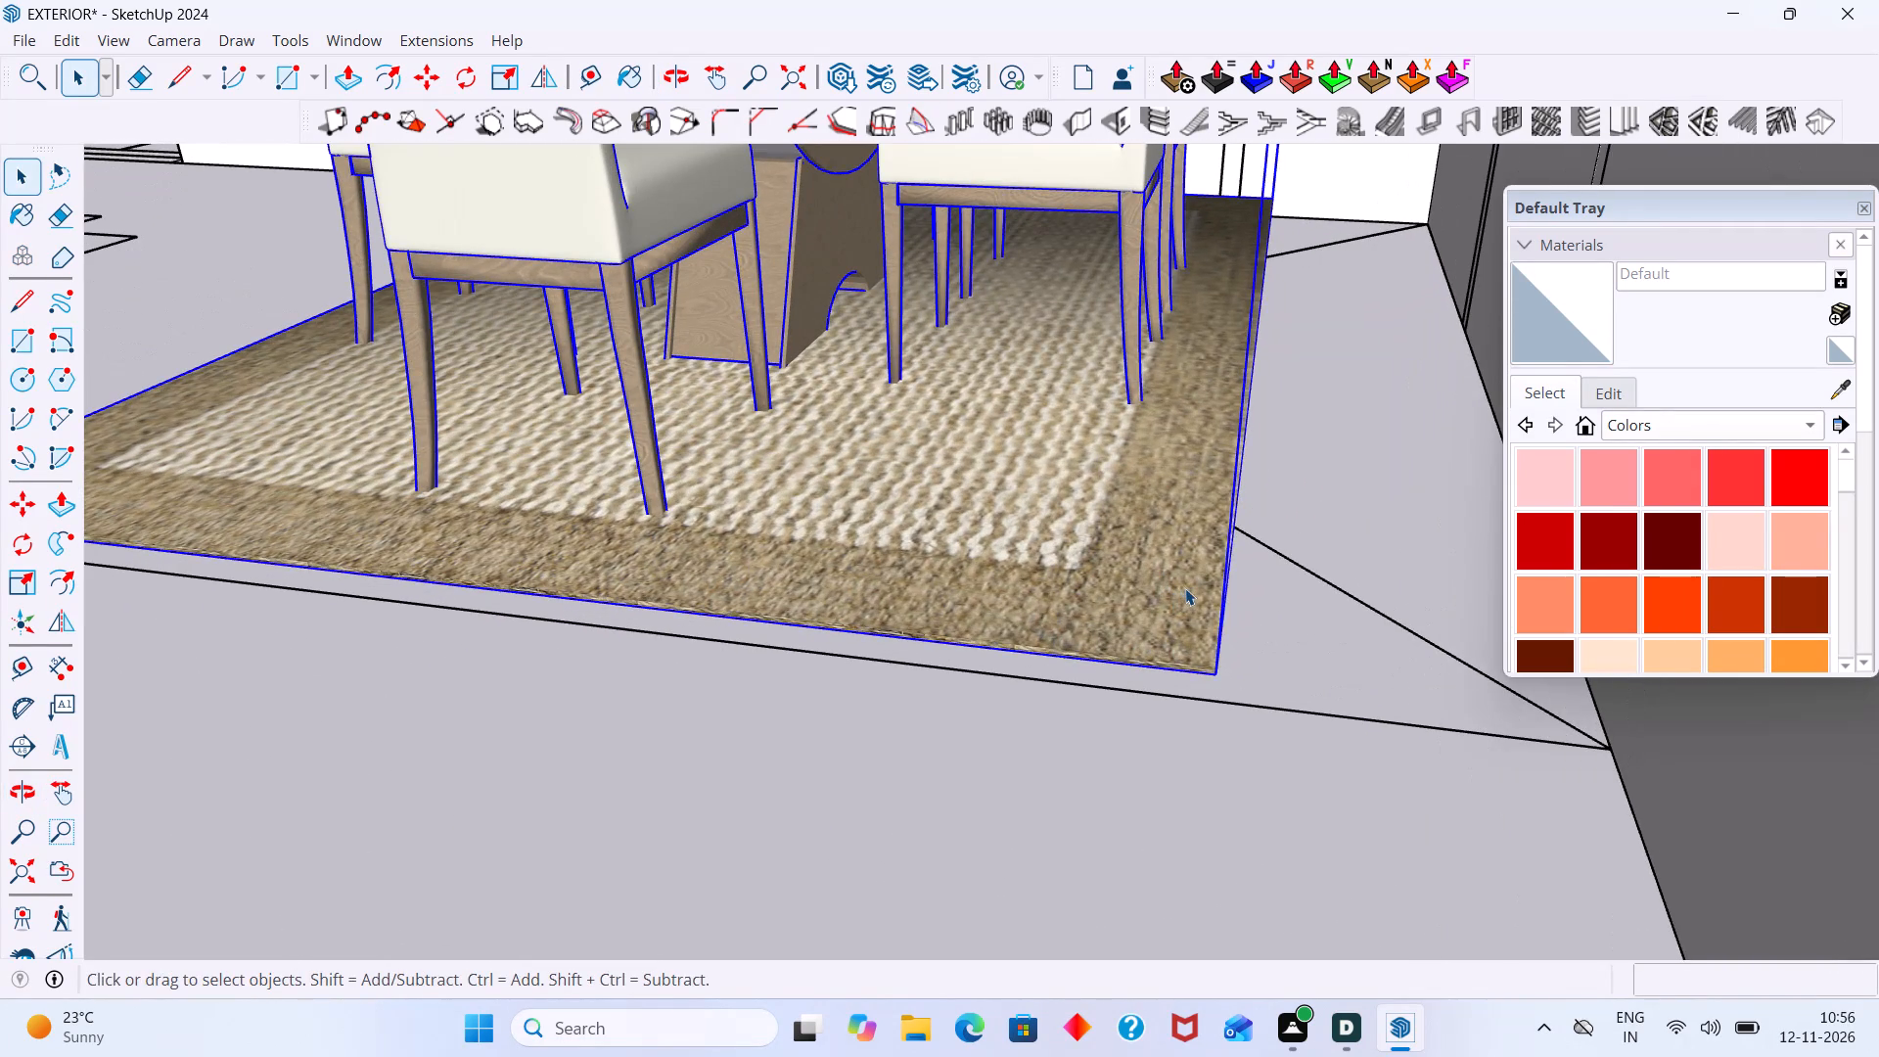
{"action": "key", "text": "s"}
{"action": "left_click", "coordinate": [1221, 672]}
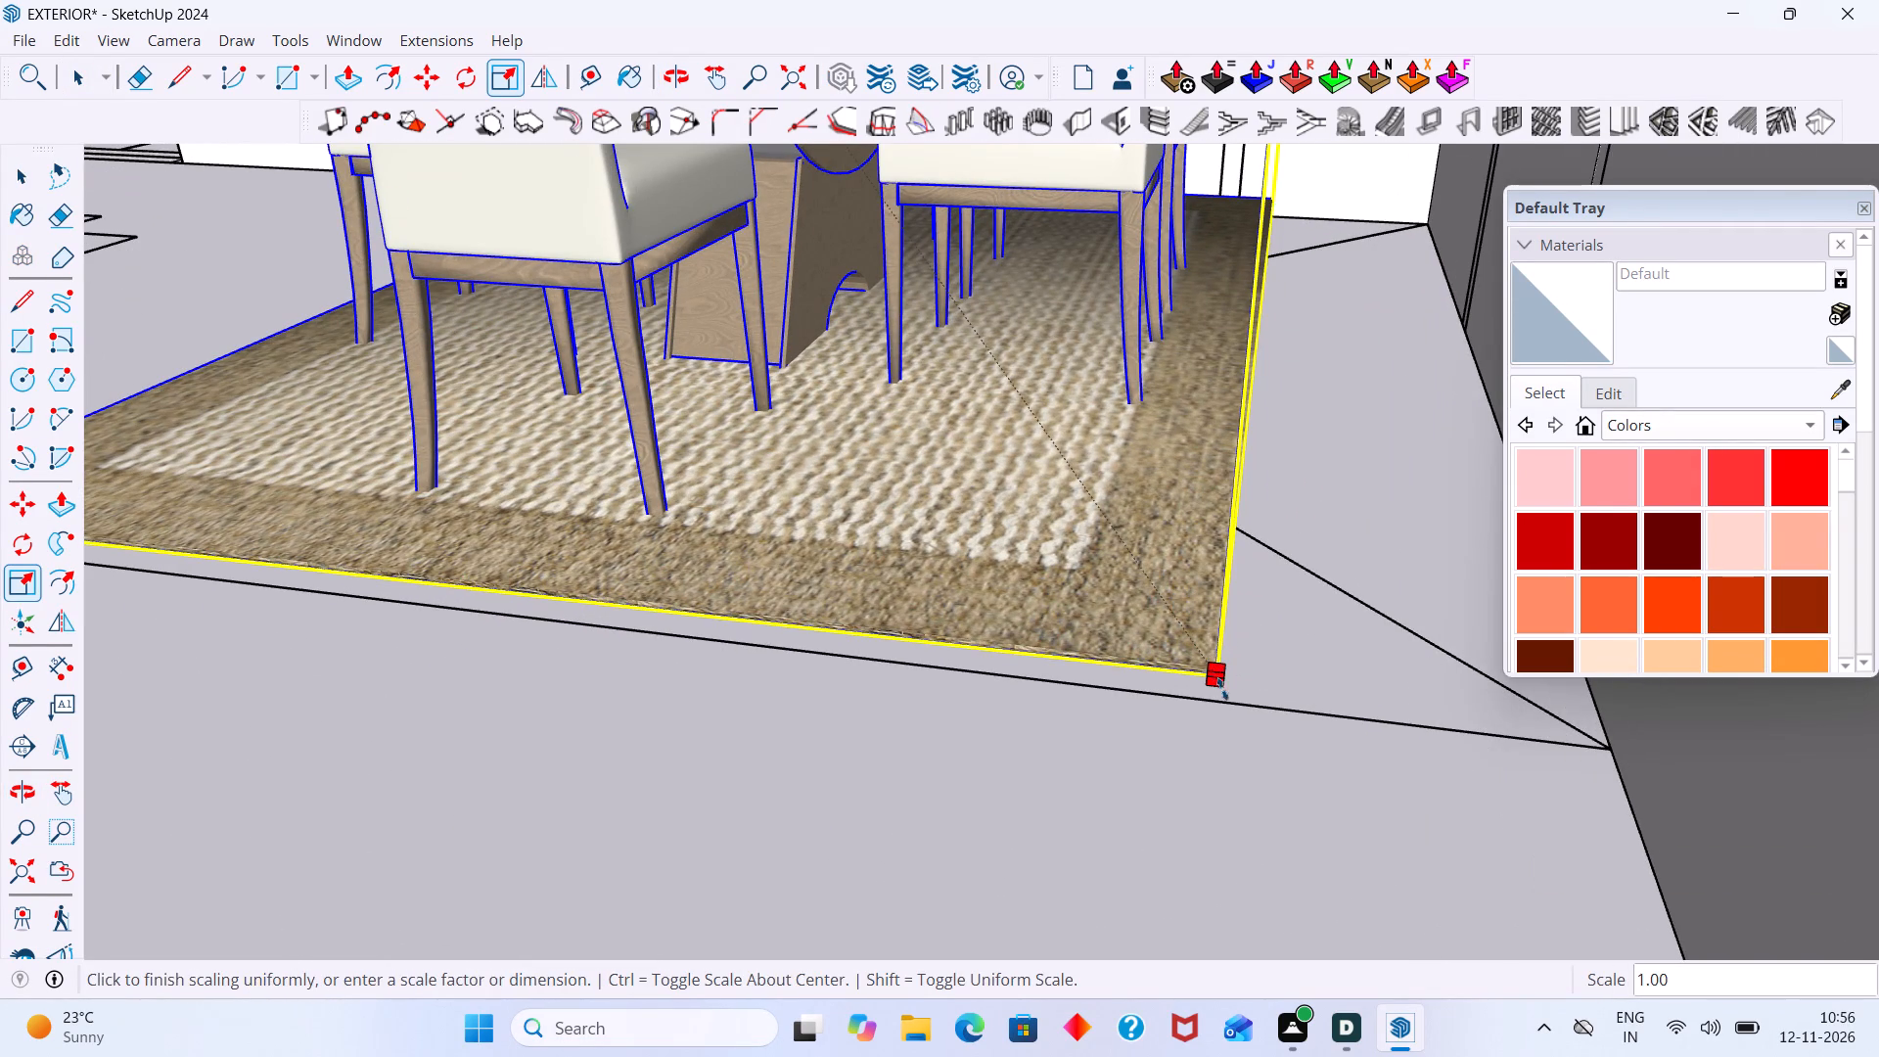
{"action": "left_click", "coordinate": [1230, 690]}
{"action": "left_click", "coordinate": [1230, 690]}
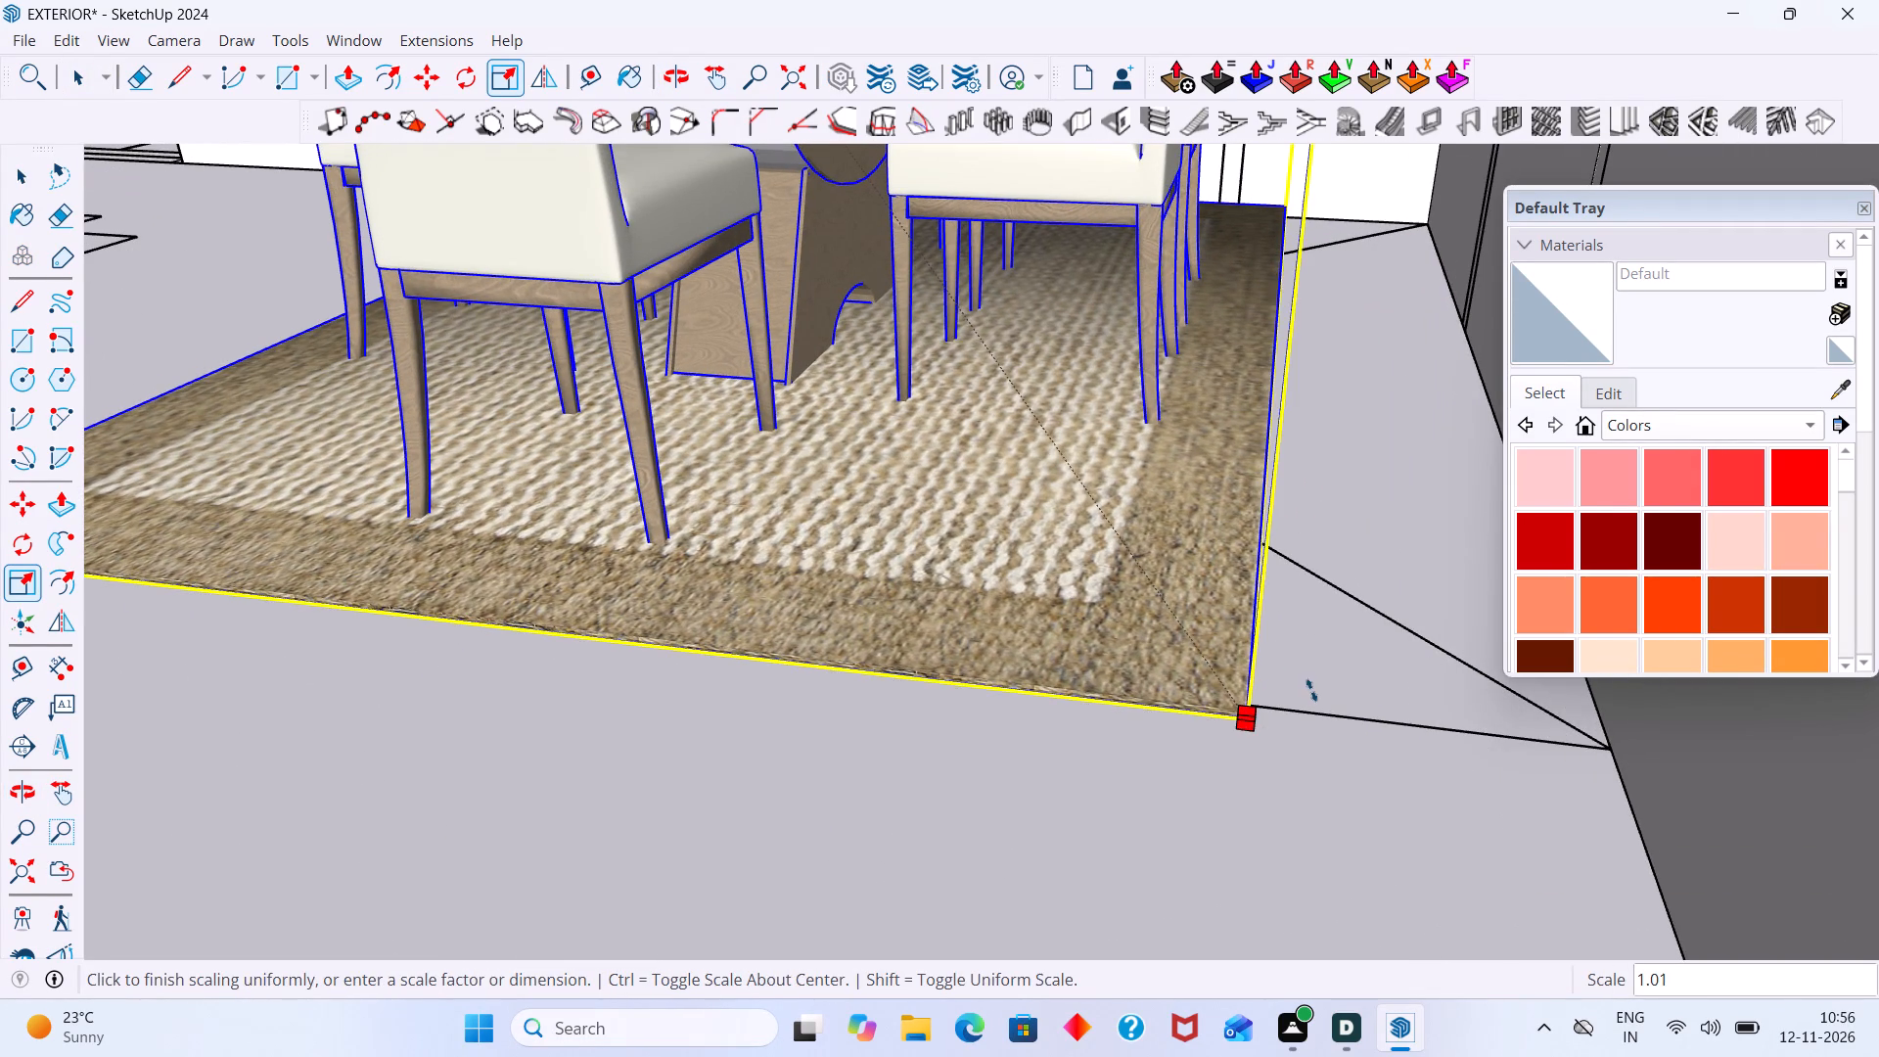
{"action": "key", "text": "Escape"}
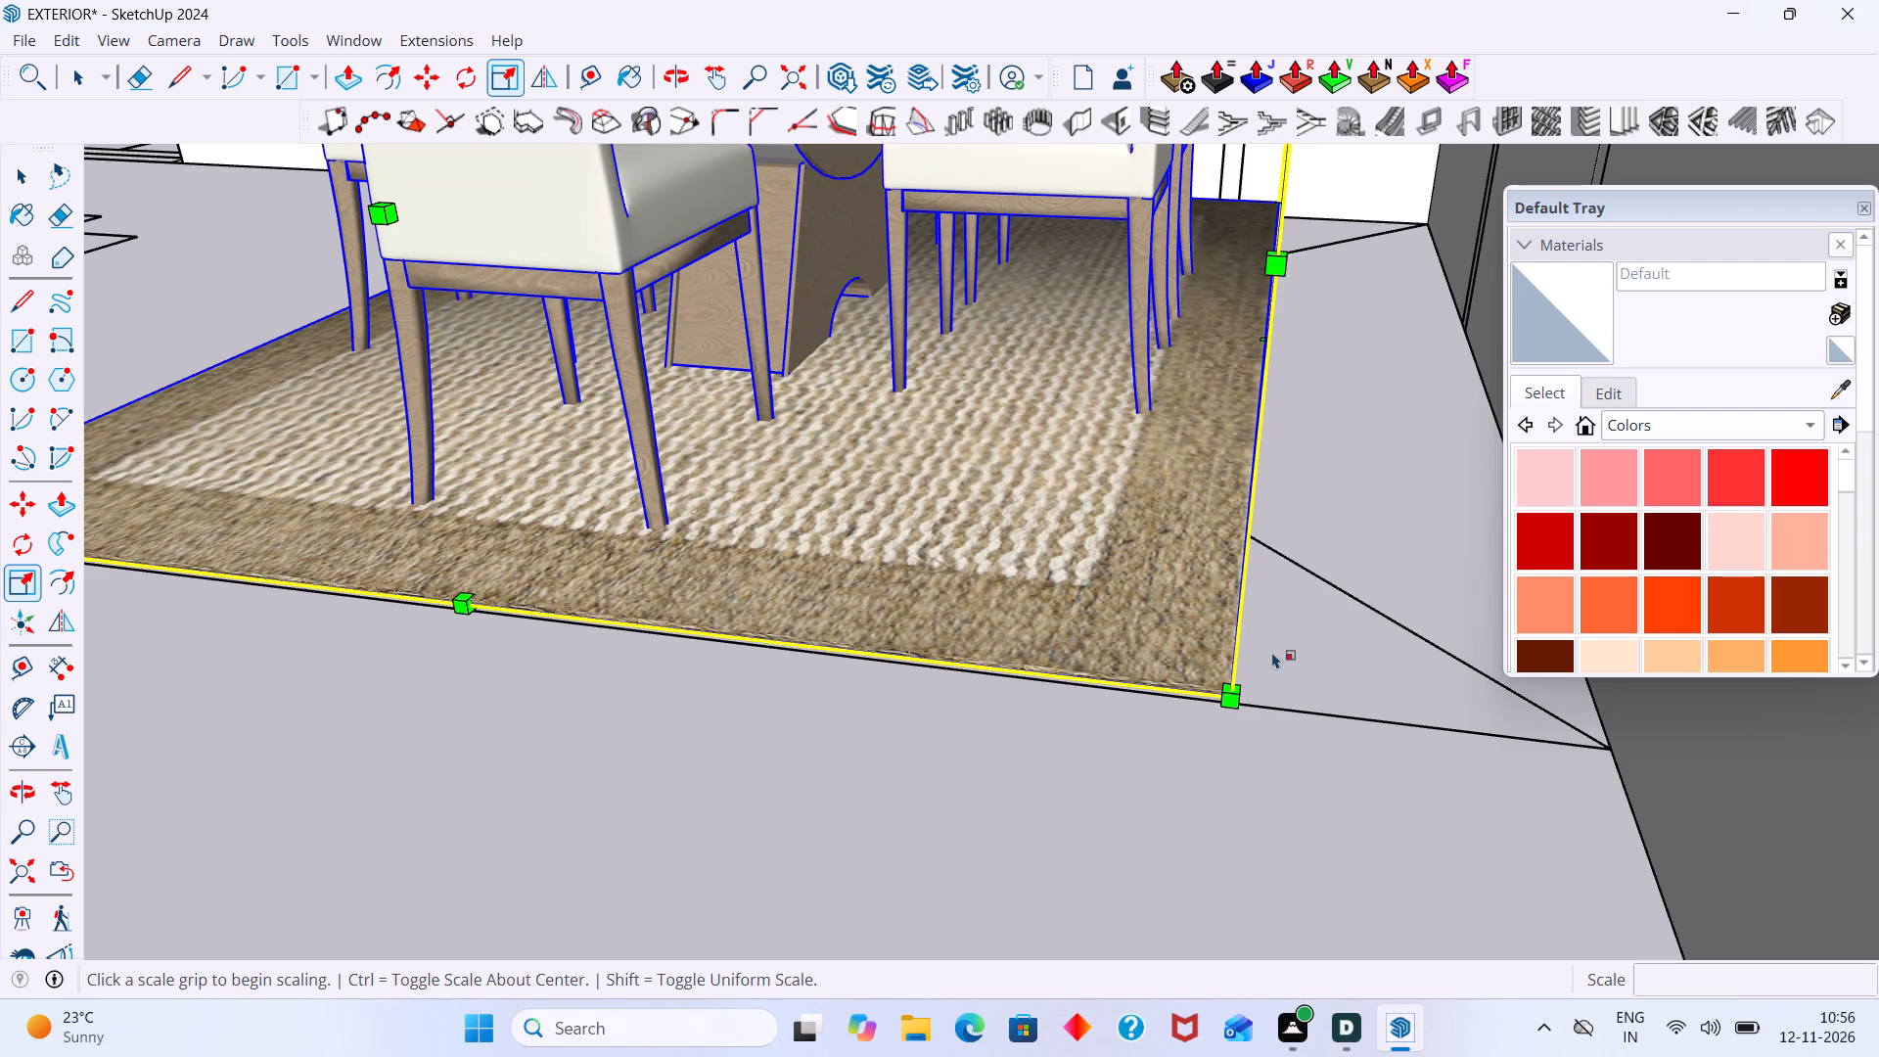
{"action": "key", "text": "space"}
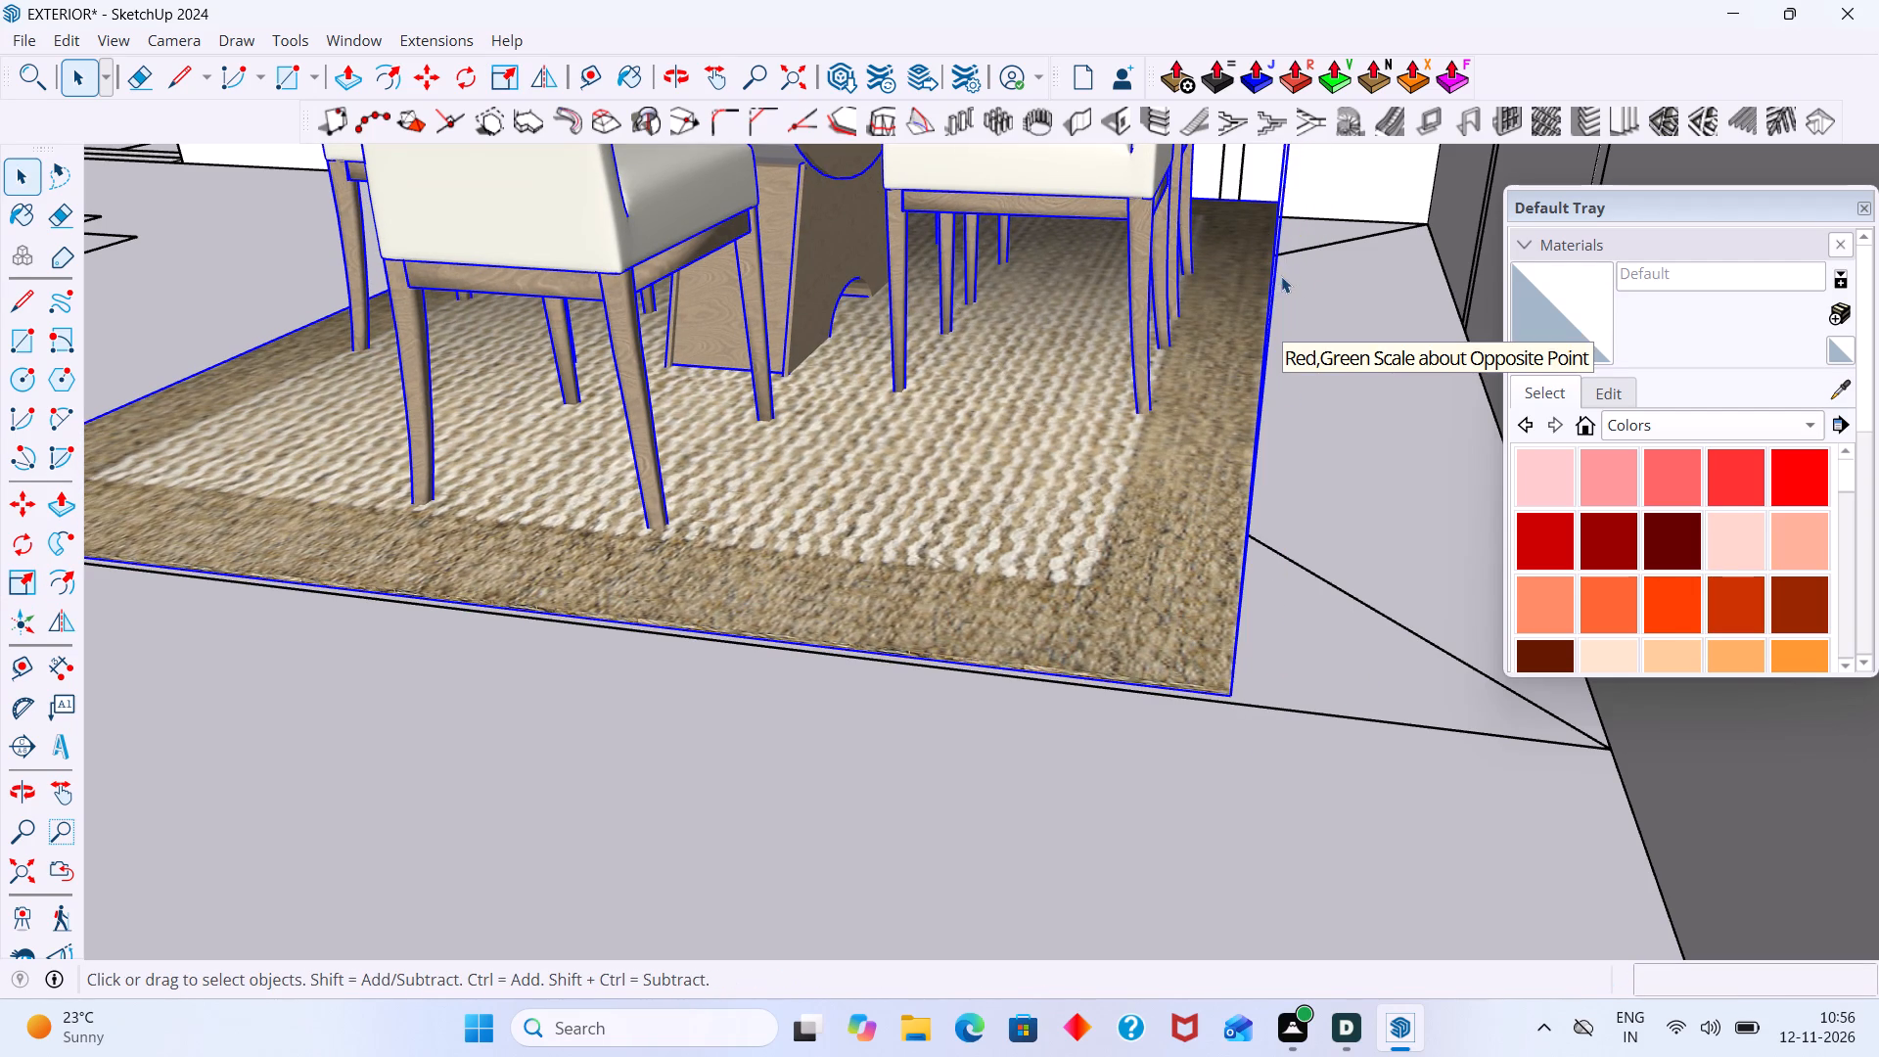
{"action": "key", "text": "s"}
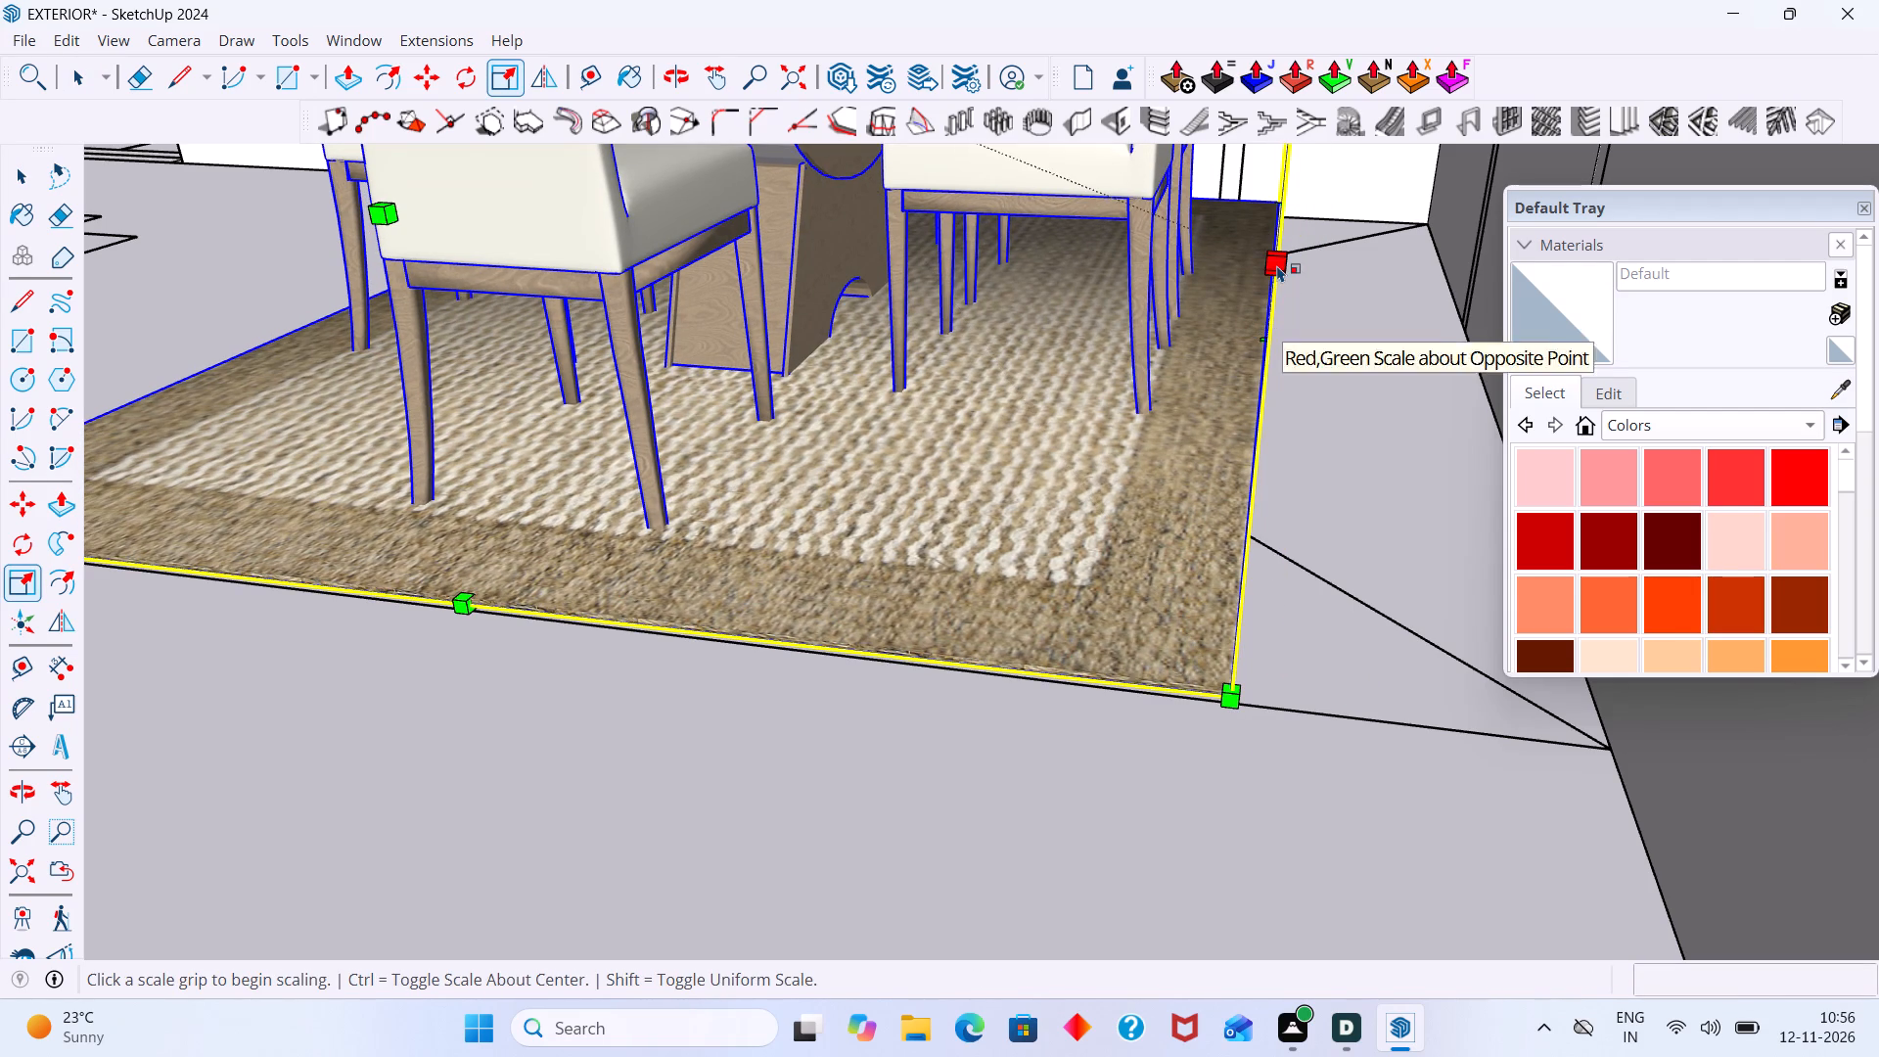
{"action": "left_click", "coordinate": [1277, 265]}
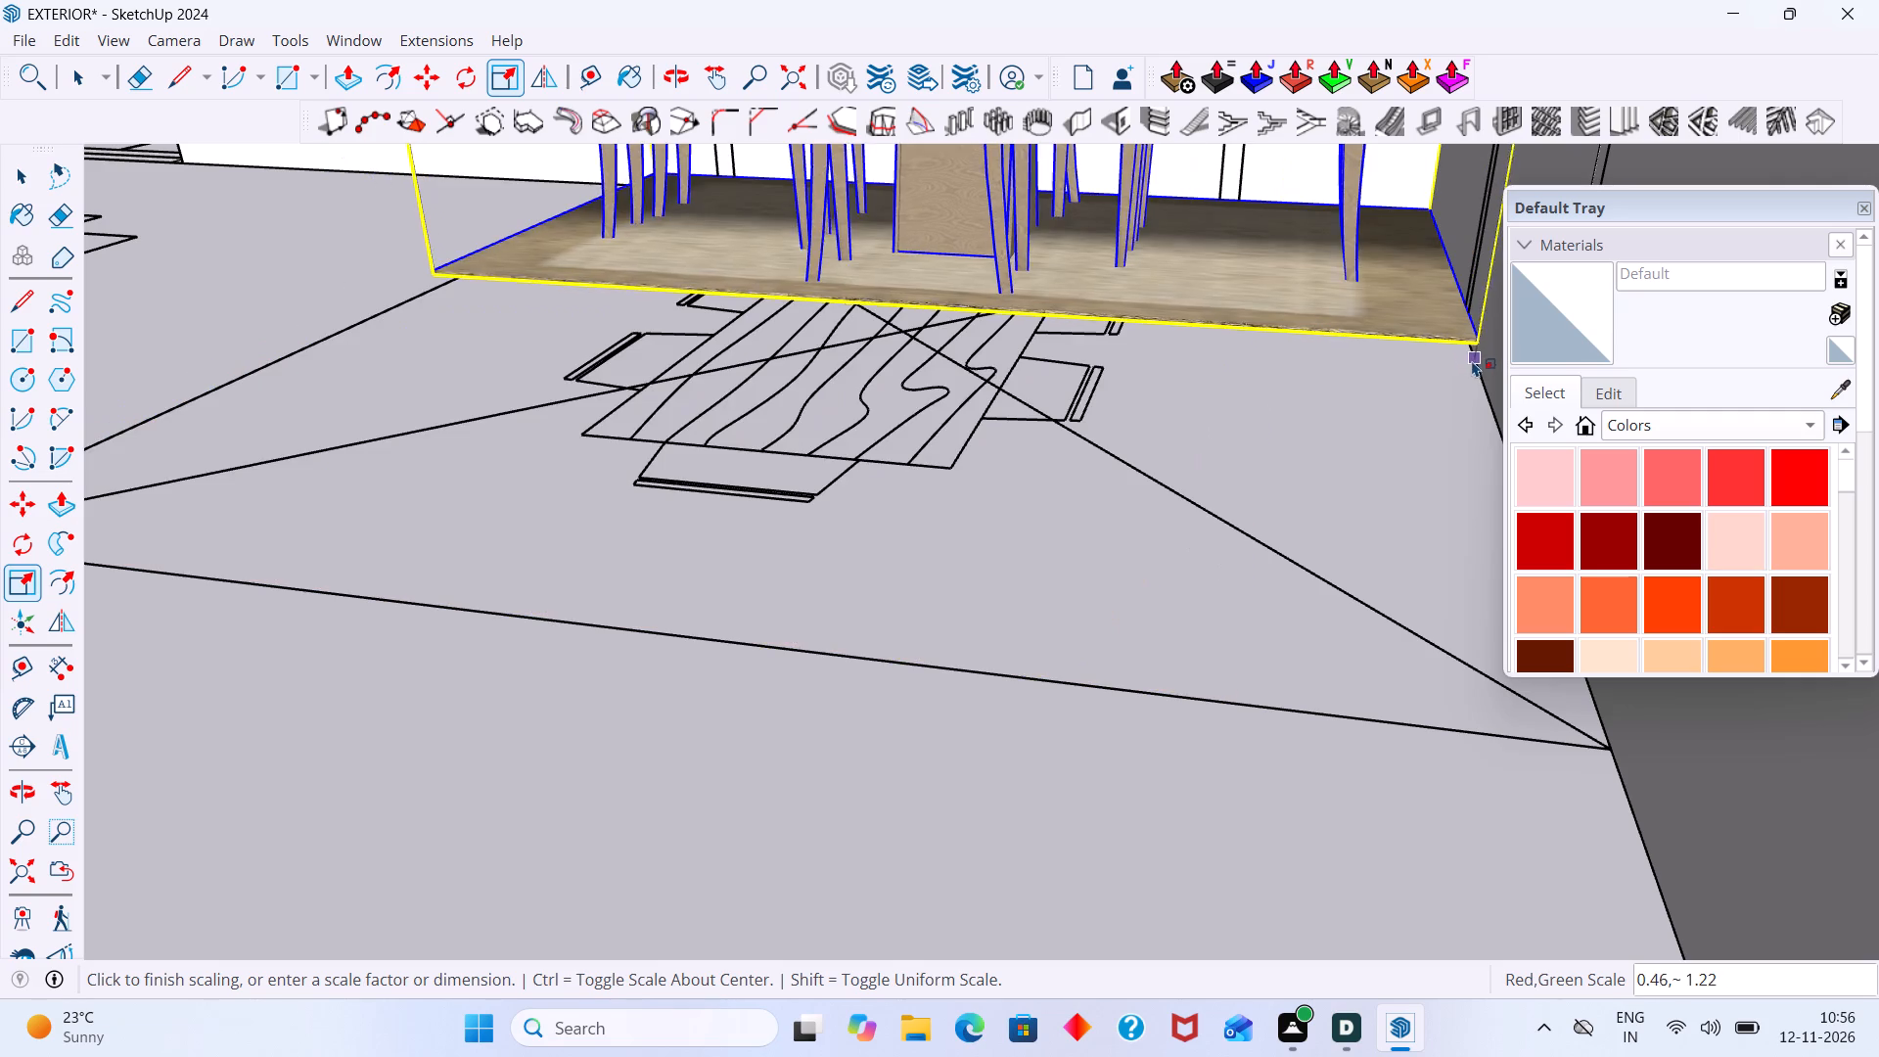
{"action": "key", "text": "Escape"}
Move the dining set about 1' 11" toward the side wall, placing its rug corner on the wall-side corner of the dining outline.
{"action": "scroll", "coordinate": [1271, 380], "scroll_direction": "down", "scroll_amount": 2}
{"action": "middle_click_drag", "start_coordinate": [1226, 381], "coordinate": [1017, 381]}
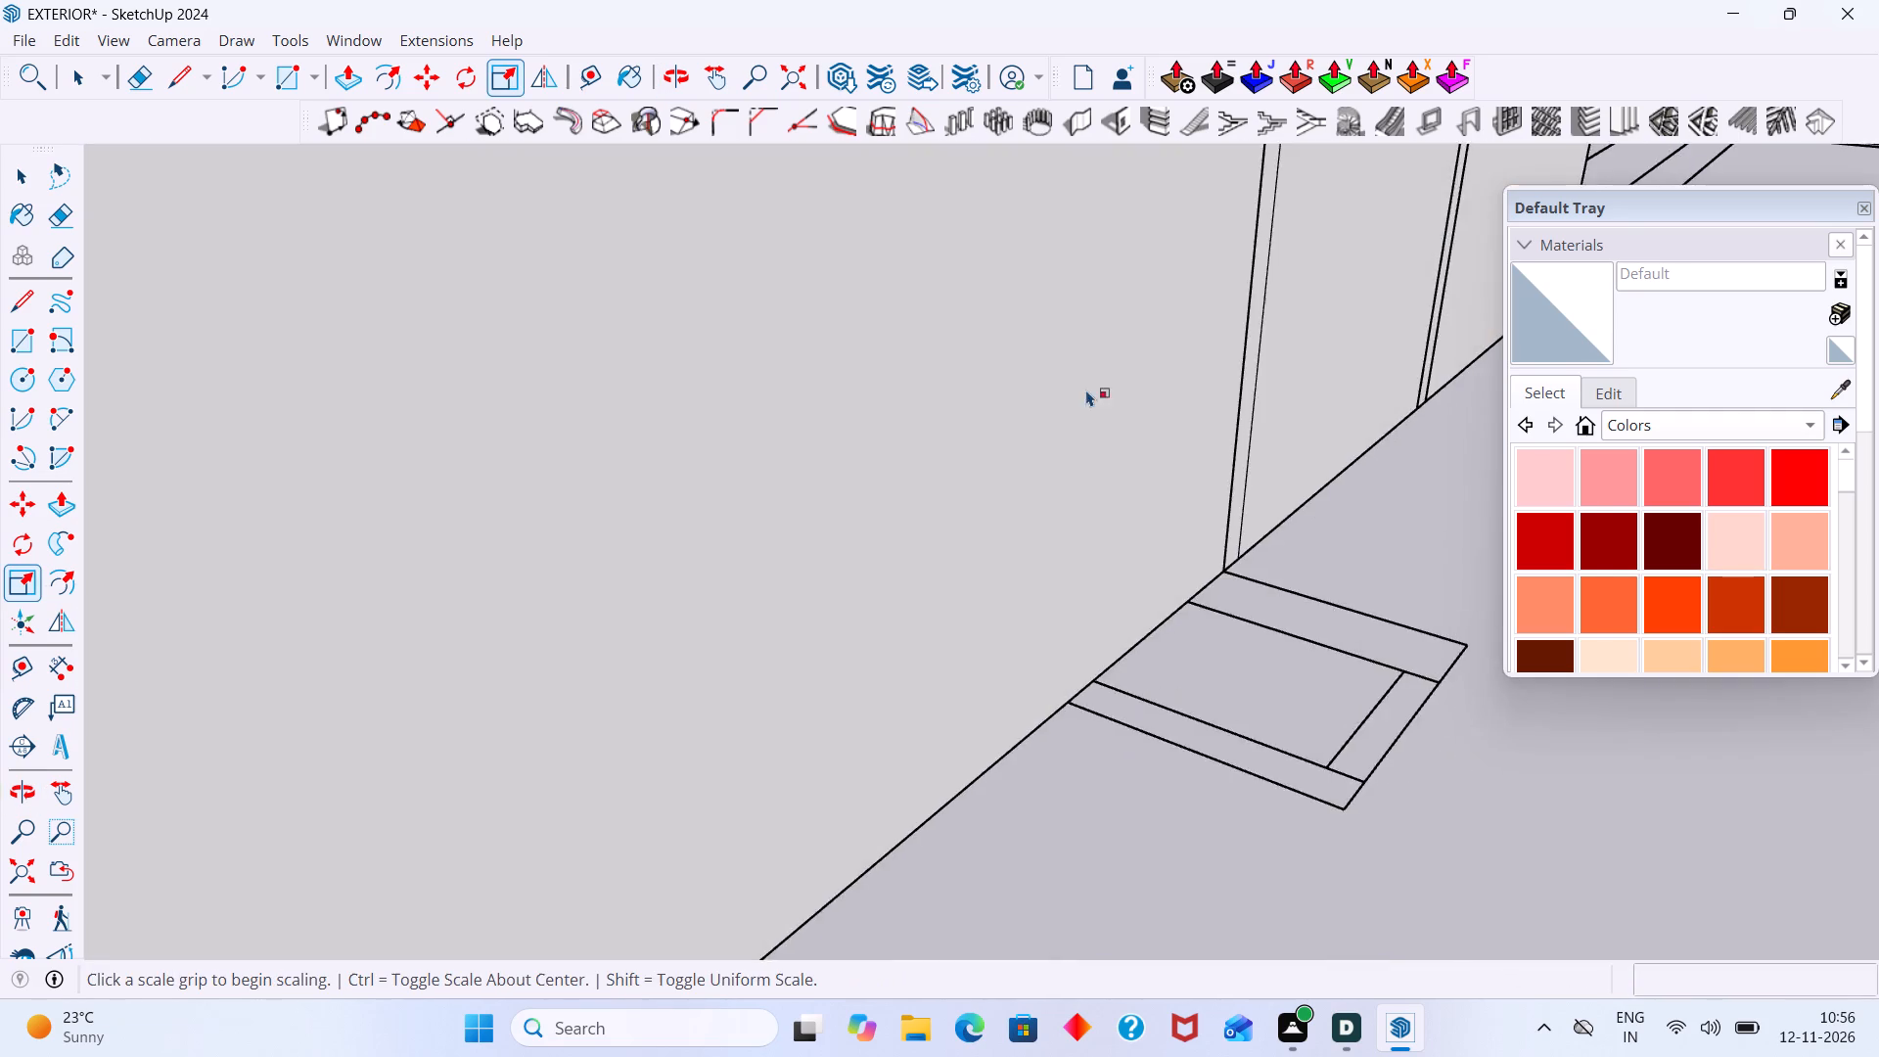
{"action": "scroll", "coordinate": [1086, 390], "scroll_direction": "down", "scroll_amount": 20}
{"action": "scroll", "coordinate": [1086, 390], "scroll_direction": "down", "scroll_amount": 8}
{"action": "middle_click_drag", "start_coordinate": [1043, 464], "coordinate": [1151, 661]}
{"action": "scroll", "coordinate": [1096, 560], "scroll_direction": "up", "scroll_amount": 1}
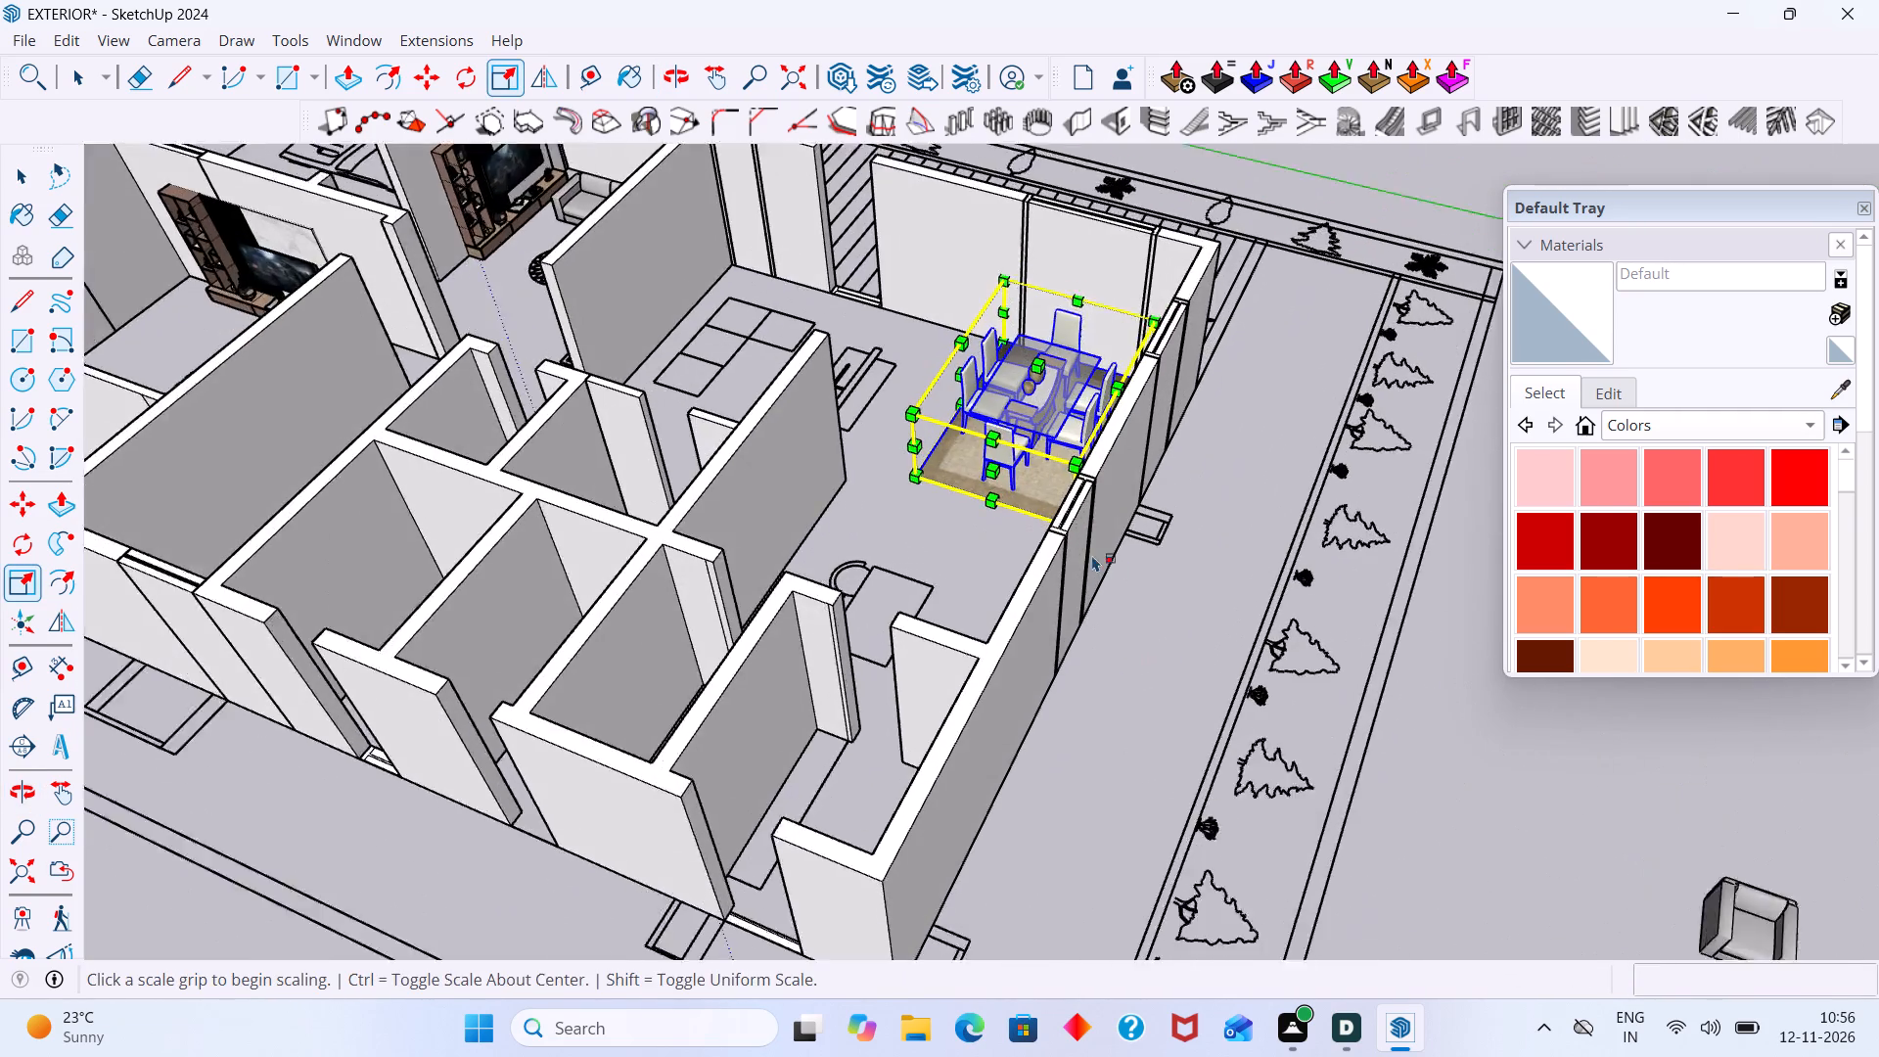
{"action": "scroll", "coordinate": [1092, 555], "scroll_direction": "up", "scroll_amount": 7}
{"action": "middle_click_drag", "start_coordinate": [989, 555], "coordinate": [1111, 516]}
{"action": "scroll", "coordinate": [1182, 389], "scroll_direction": "up", "scroll_amount": 2}
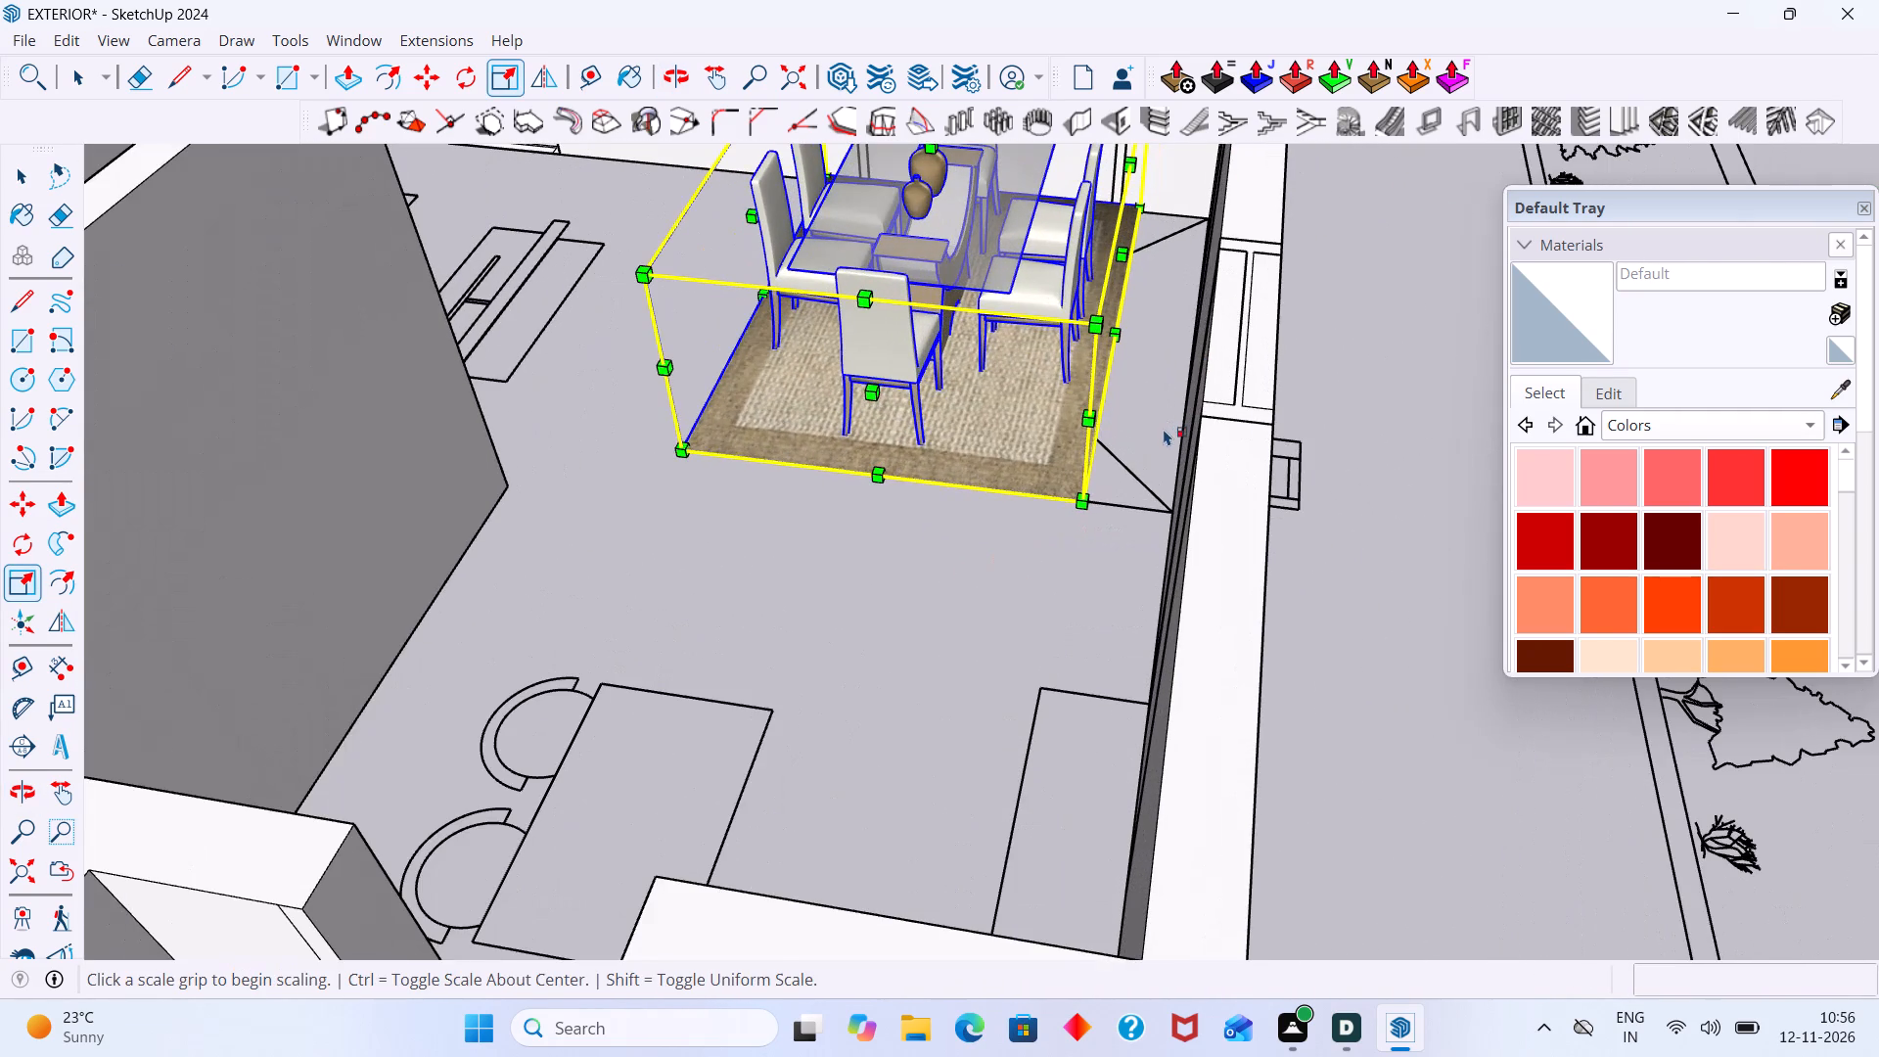
{"action": "key", "text": "space"}
{"action": "key", "text": "m"}
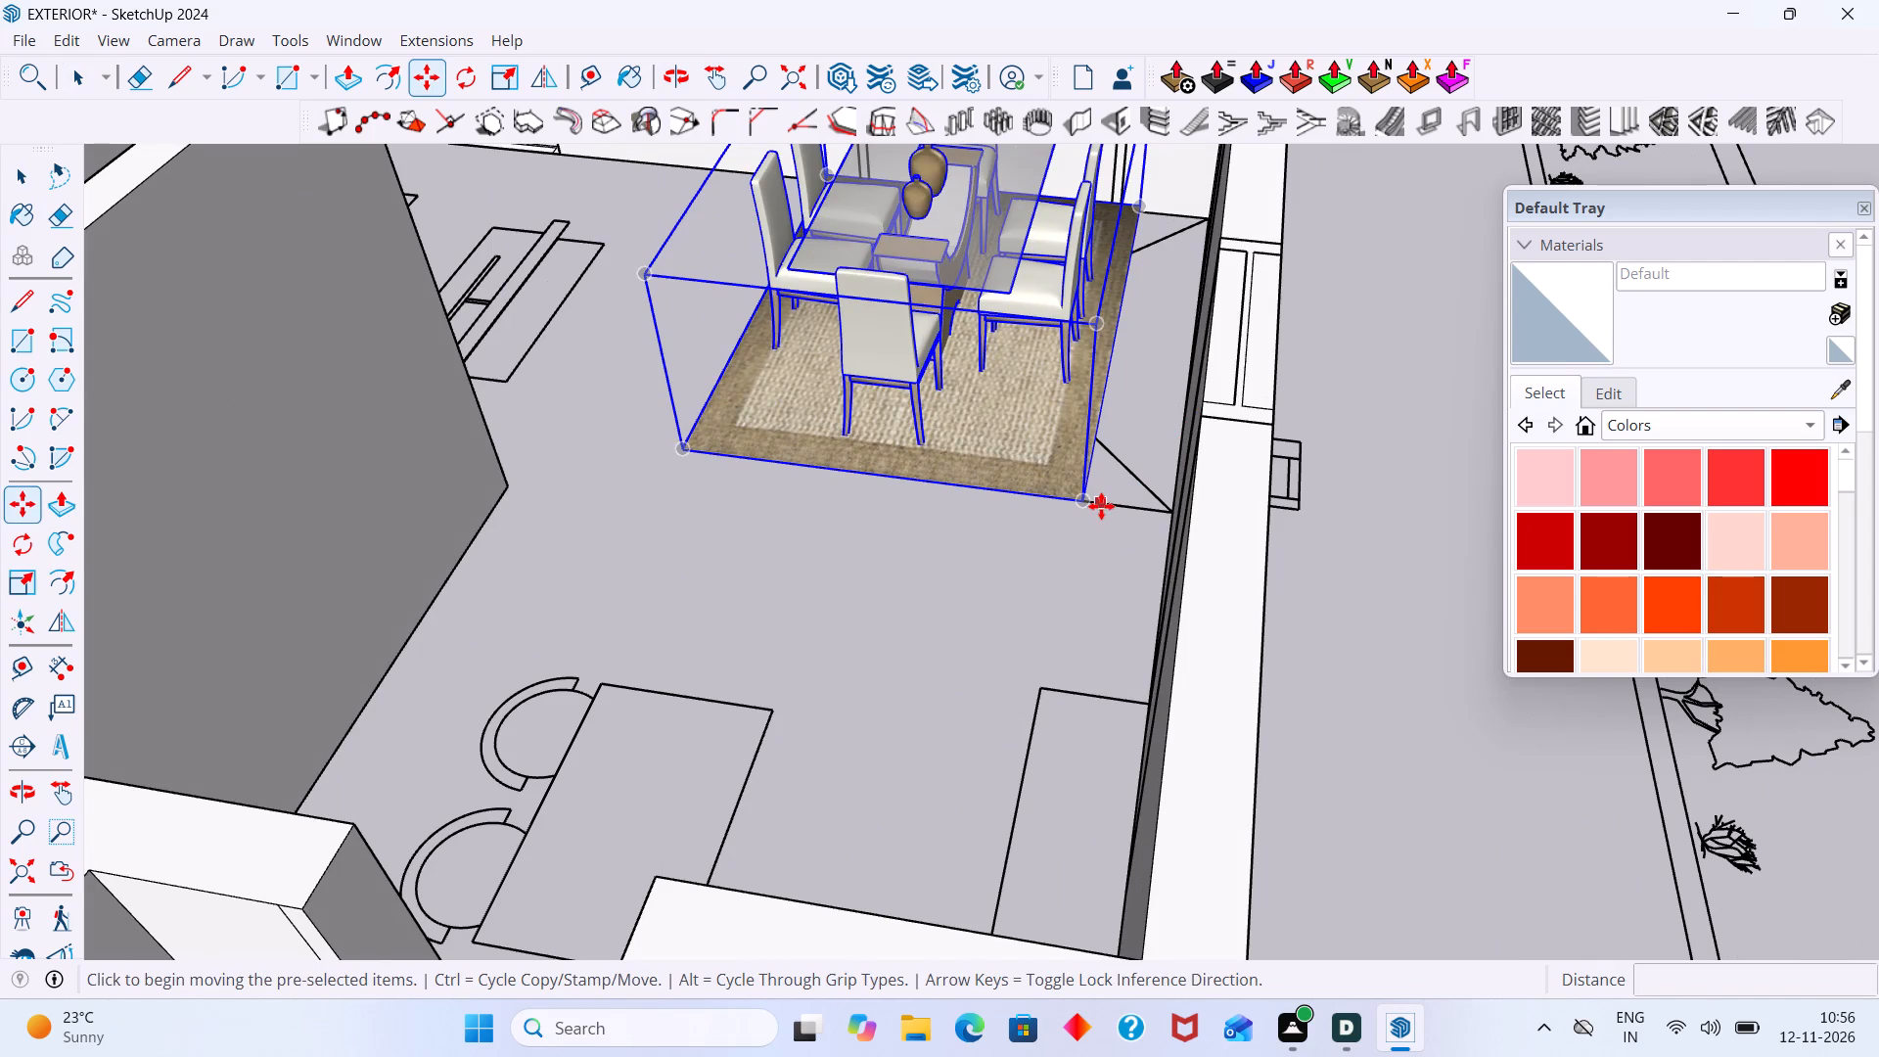
{"action": "left_click", "coordinate": [1085, 504]}
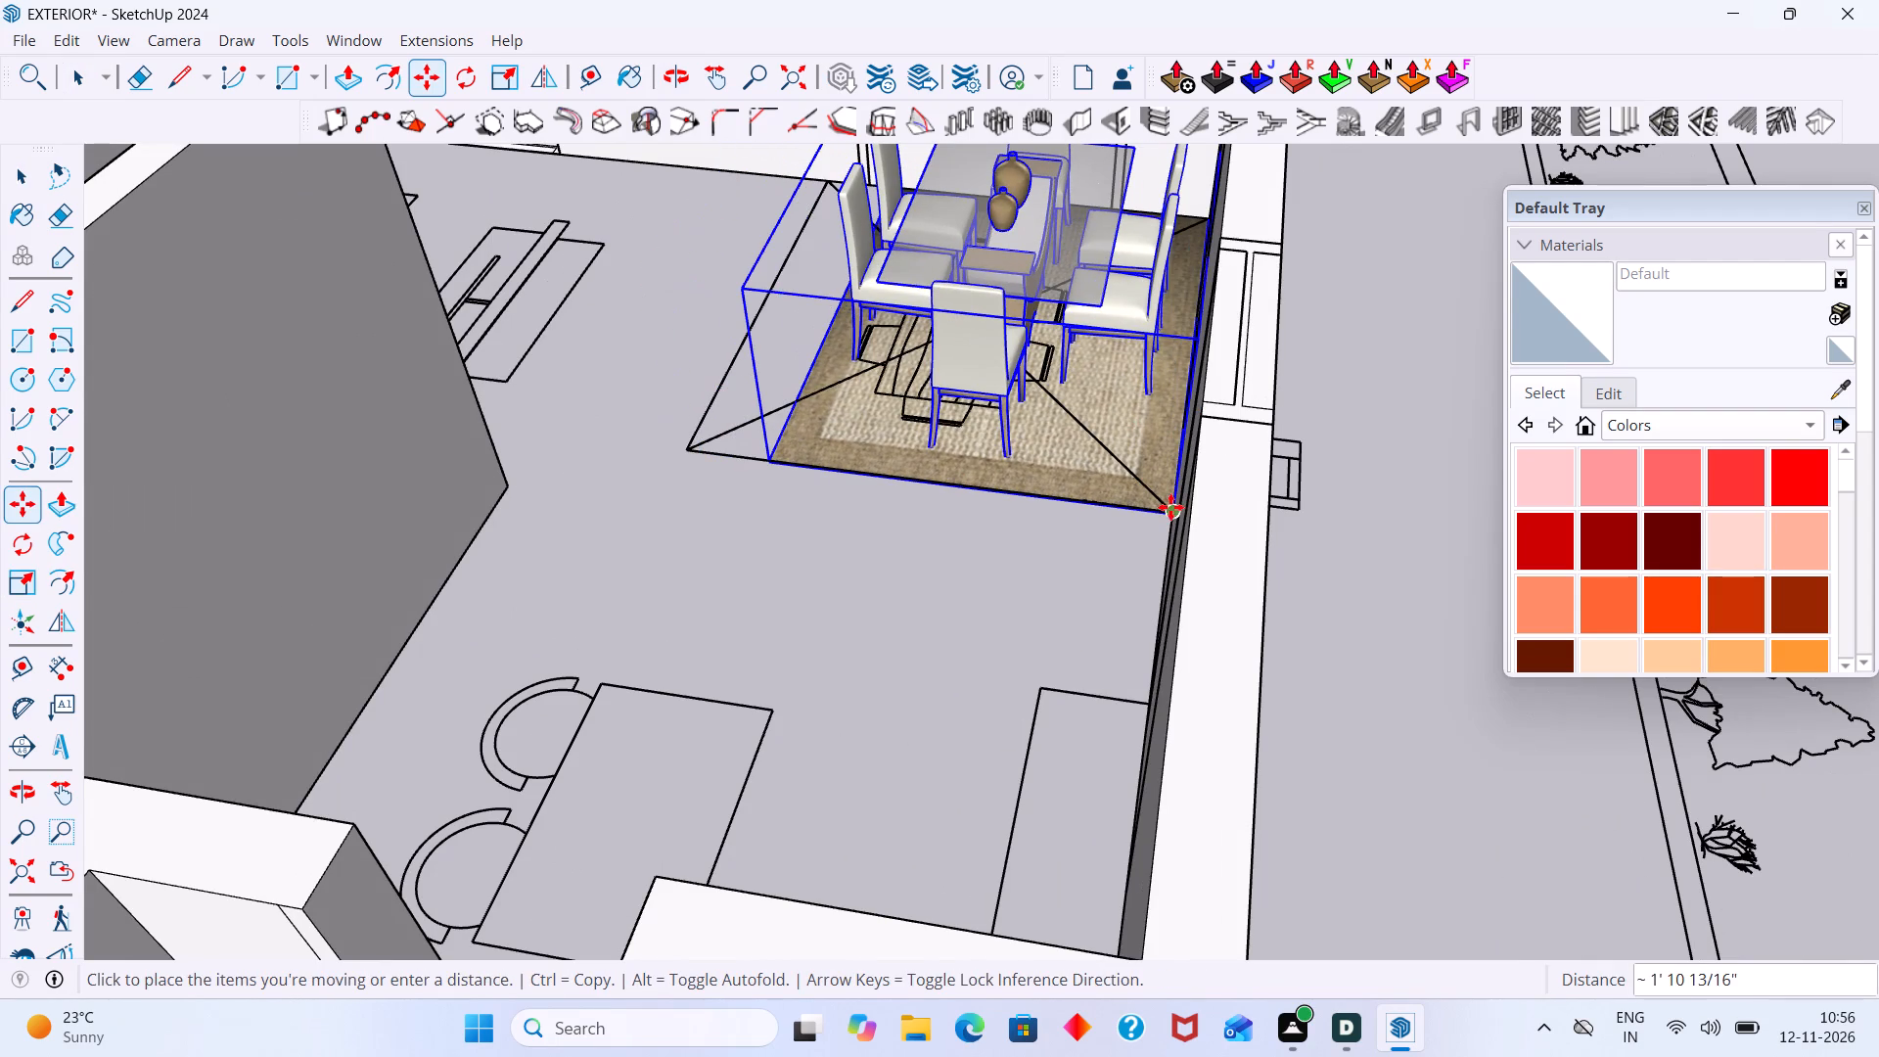
{"action": "left_click", "coordinate": [1170, 507]}
{"action": "key", "text": "space"}
{"action": "left_click", "coordinate": [948, 571]}
Scale the dining set on the green and blue axes, about 1.2 on green, so its rug fills the dining outline.
{"action": "scroll", "coordinate": [922, 543], "scroll_direction": "up", "scroll_amount": 1}
{"action": "scroll", "coordinate": [921, 543], "scroll_direction": "down", "scroll_amount": 2}
{"action": "middle_click_drag", "start_coordinate": [896, 545], "coordinate": [1112, 534]}
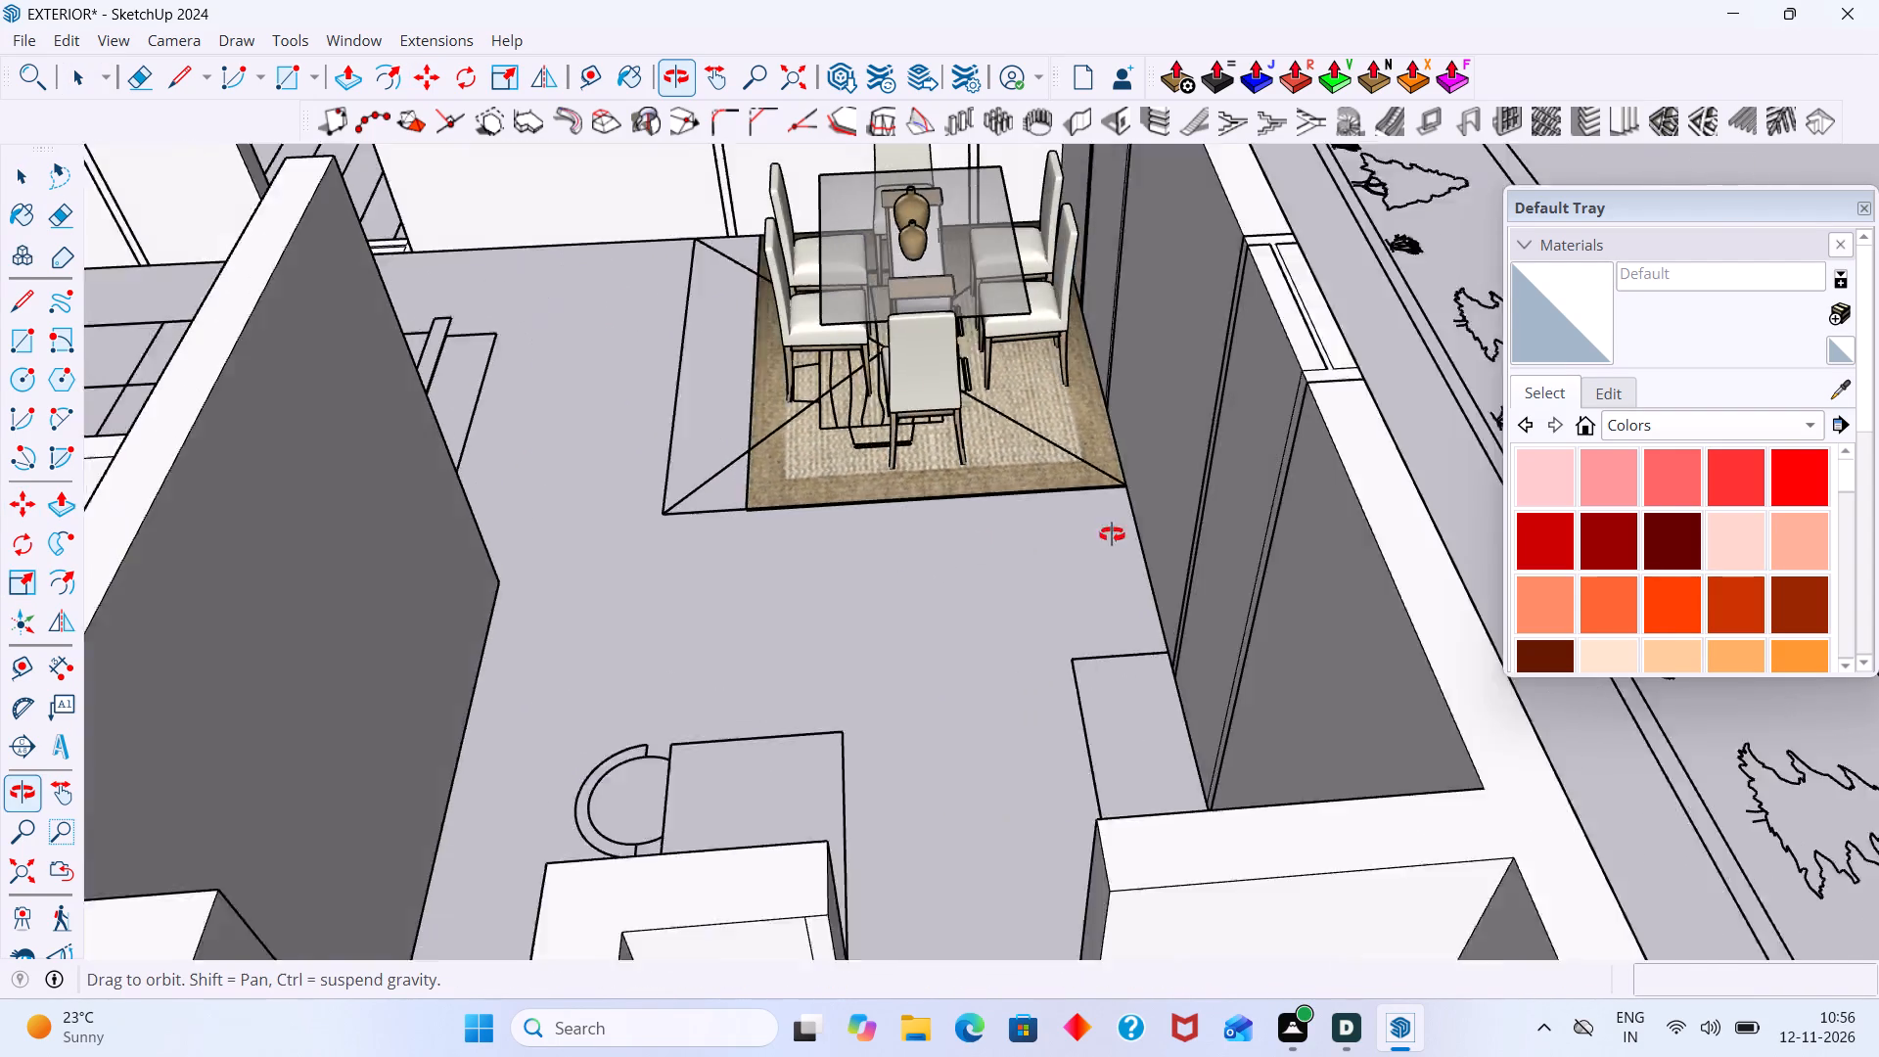
{"action": "middle_click_drag", "start_coordinate": [1112, 534], "coordinate": [1239, 515]}
{"action": "middle_click_drag", "start_coordinate": [812, 475], "coordinate": [1059, 507]}
{"action": "middle_click_drag", "start_coordinate": [363, 399], "coordinate": [528, 433]}
{"action": "scroll", "coordinate": [406, 555], "scroll_direction": "up", "scroll_amount": 4}
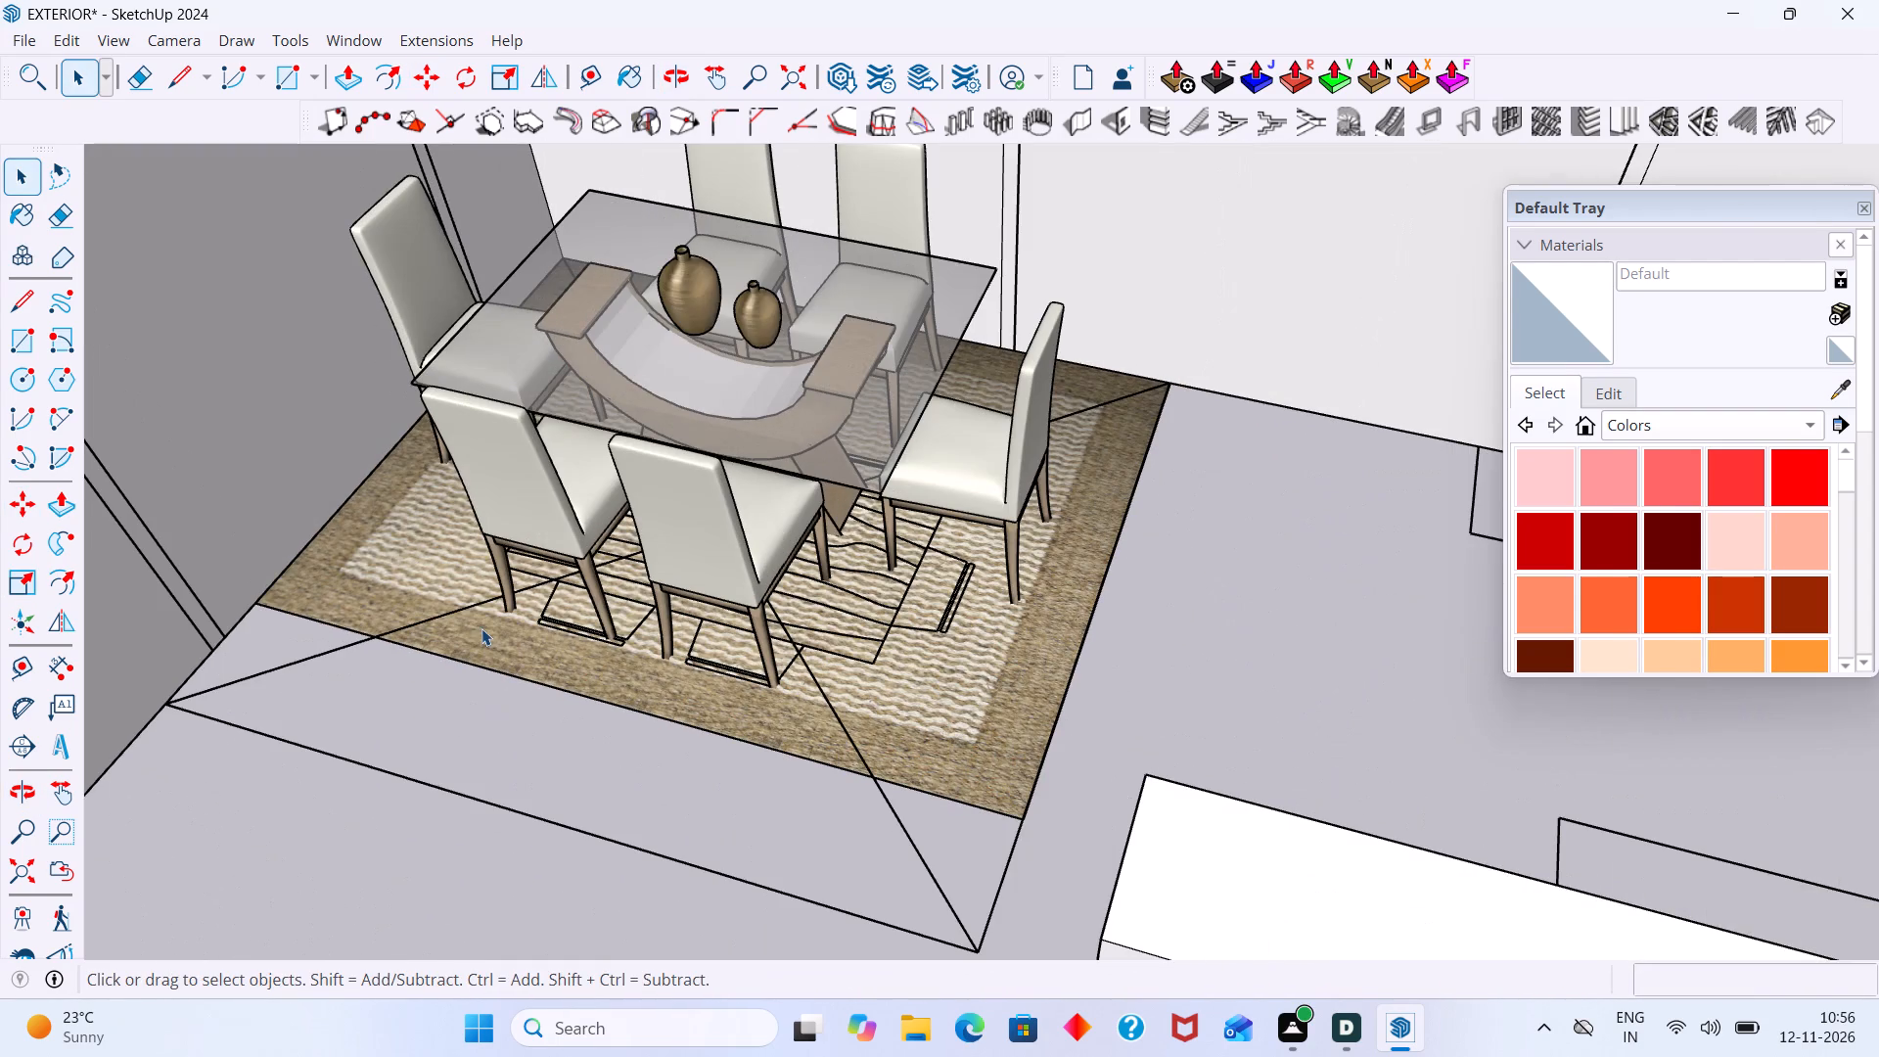
{"action": "left_click", "coordinate": [502, 638]}
{"action": "key", "text": "s"}
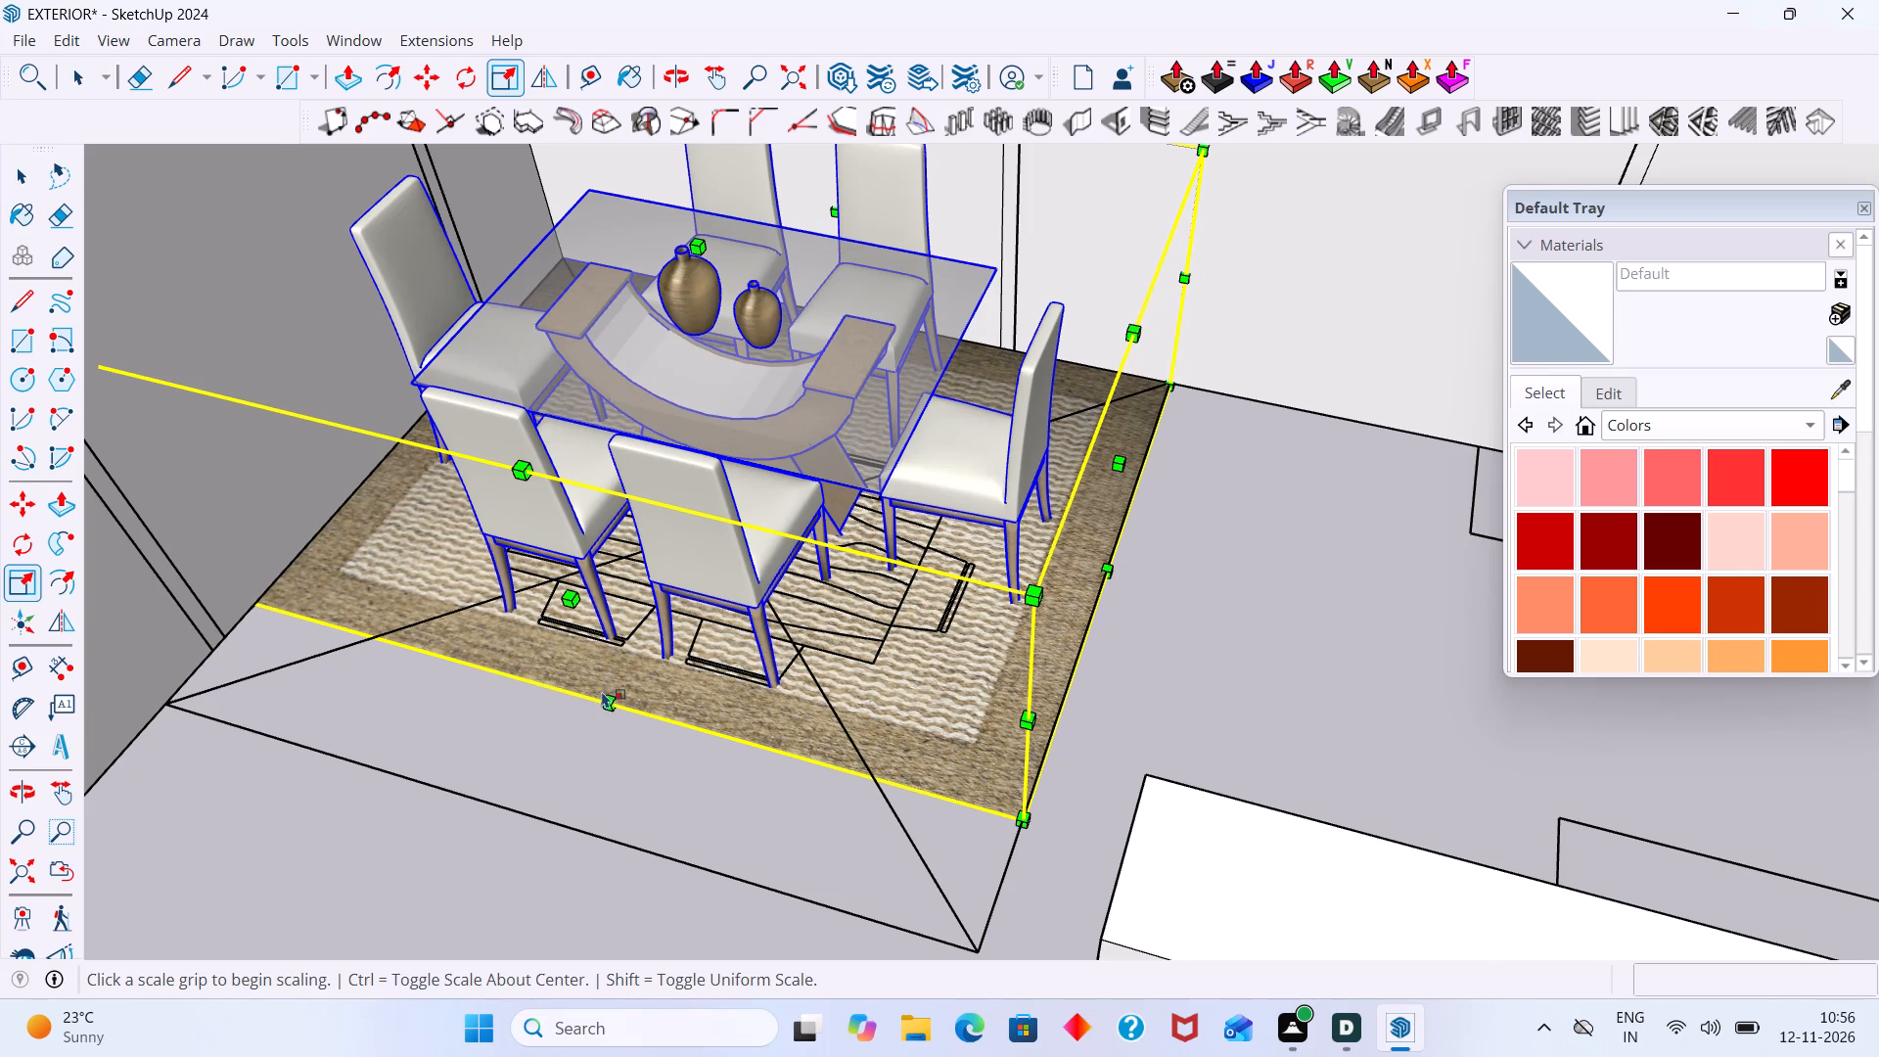
{"action": "left_click", "coordinate": [605, 702]}
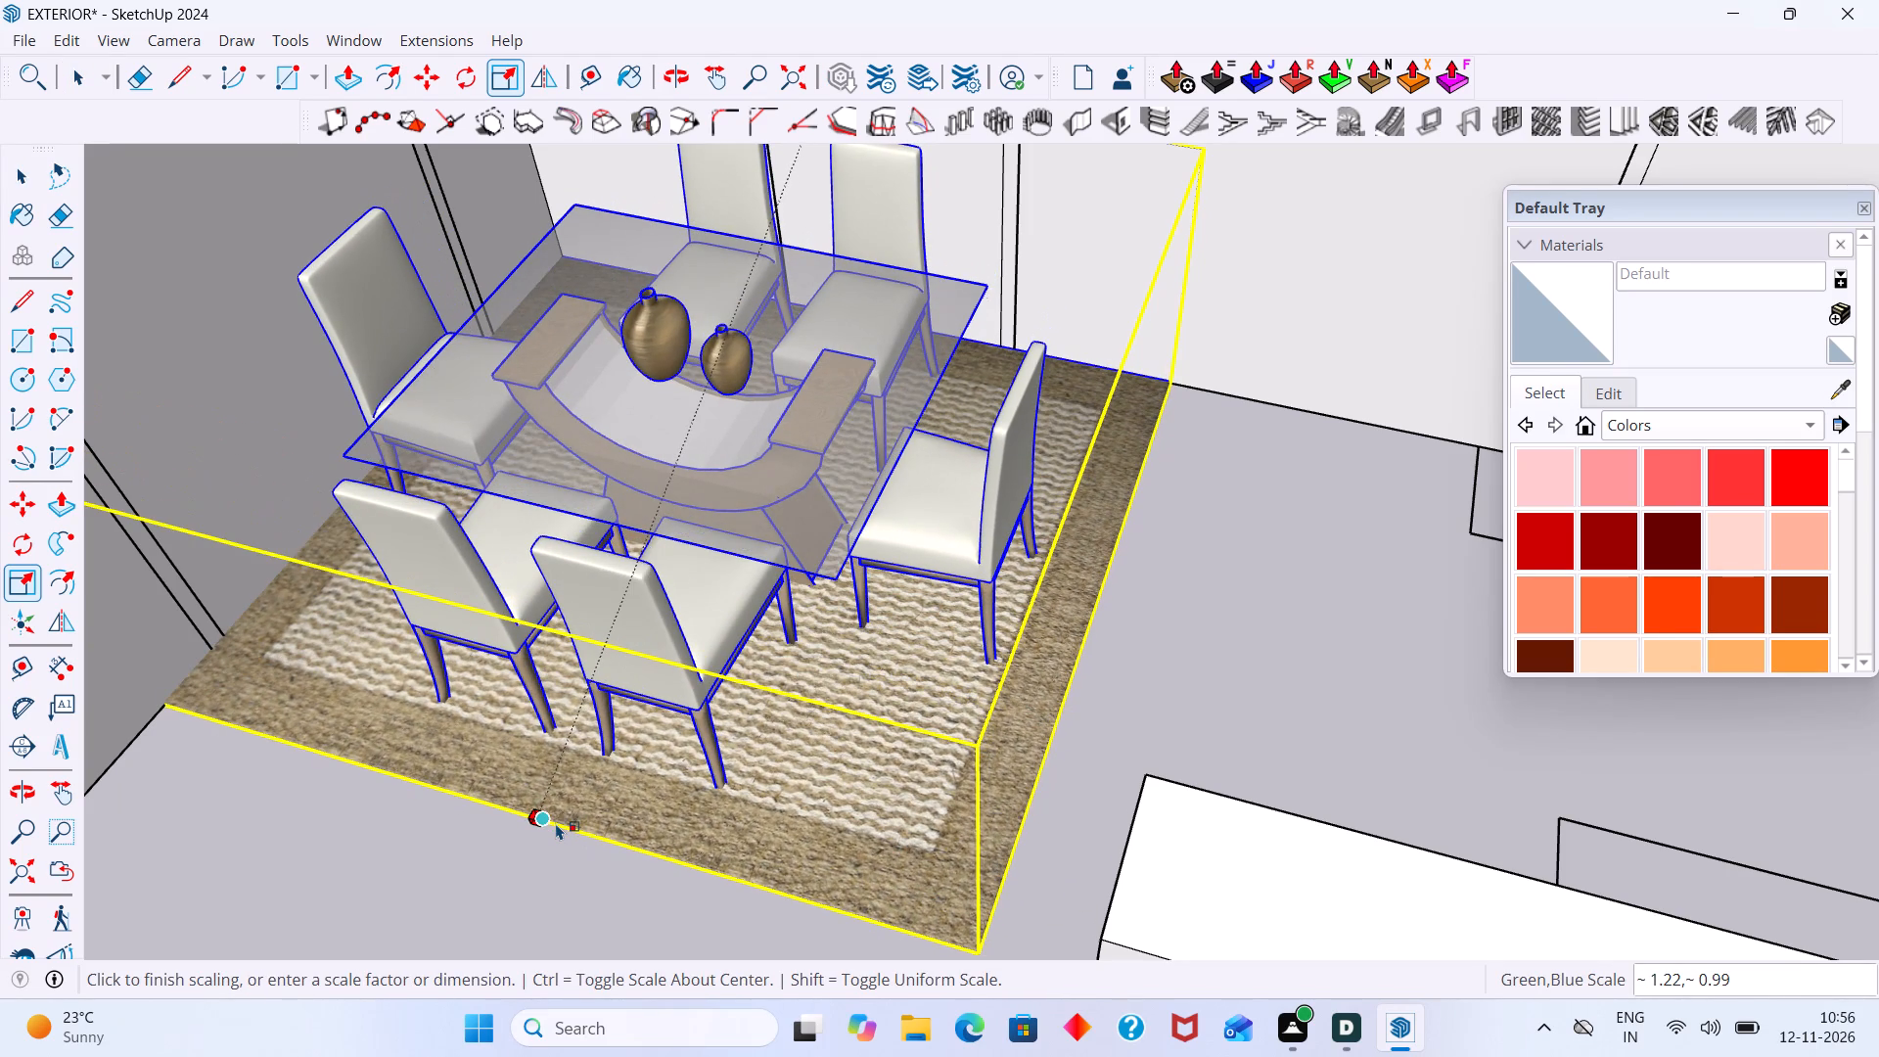
{"action": "left_click", "coordinate": [556, 823]}
{"action": "key", "text": "space"}
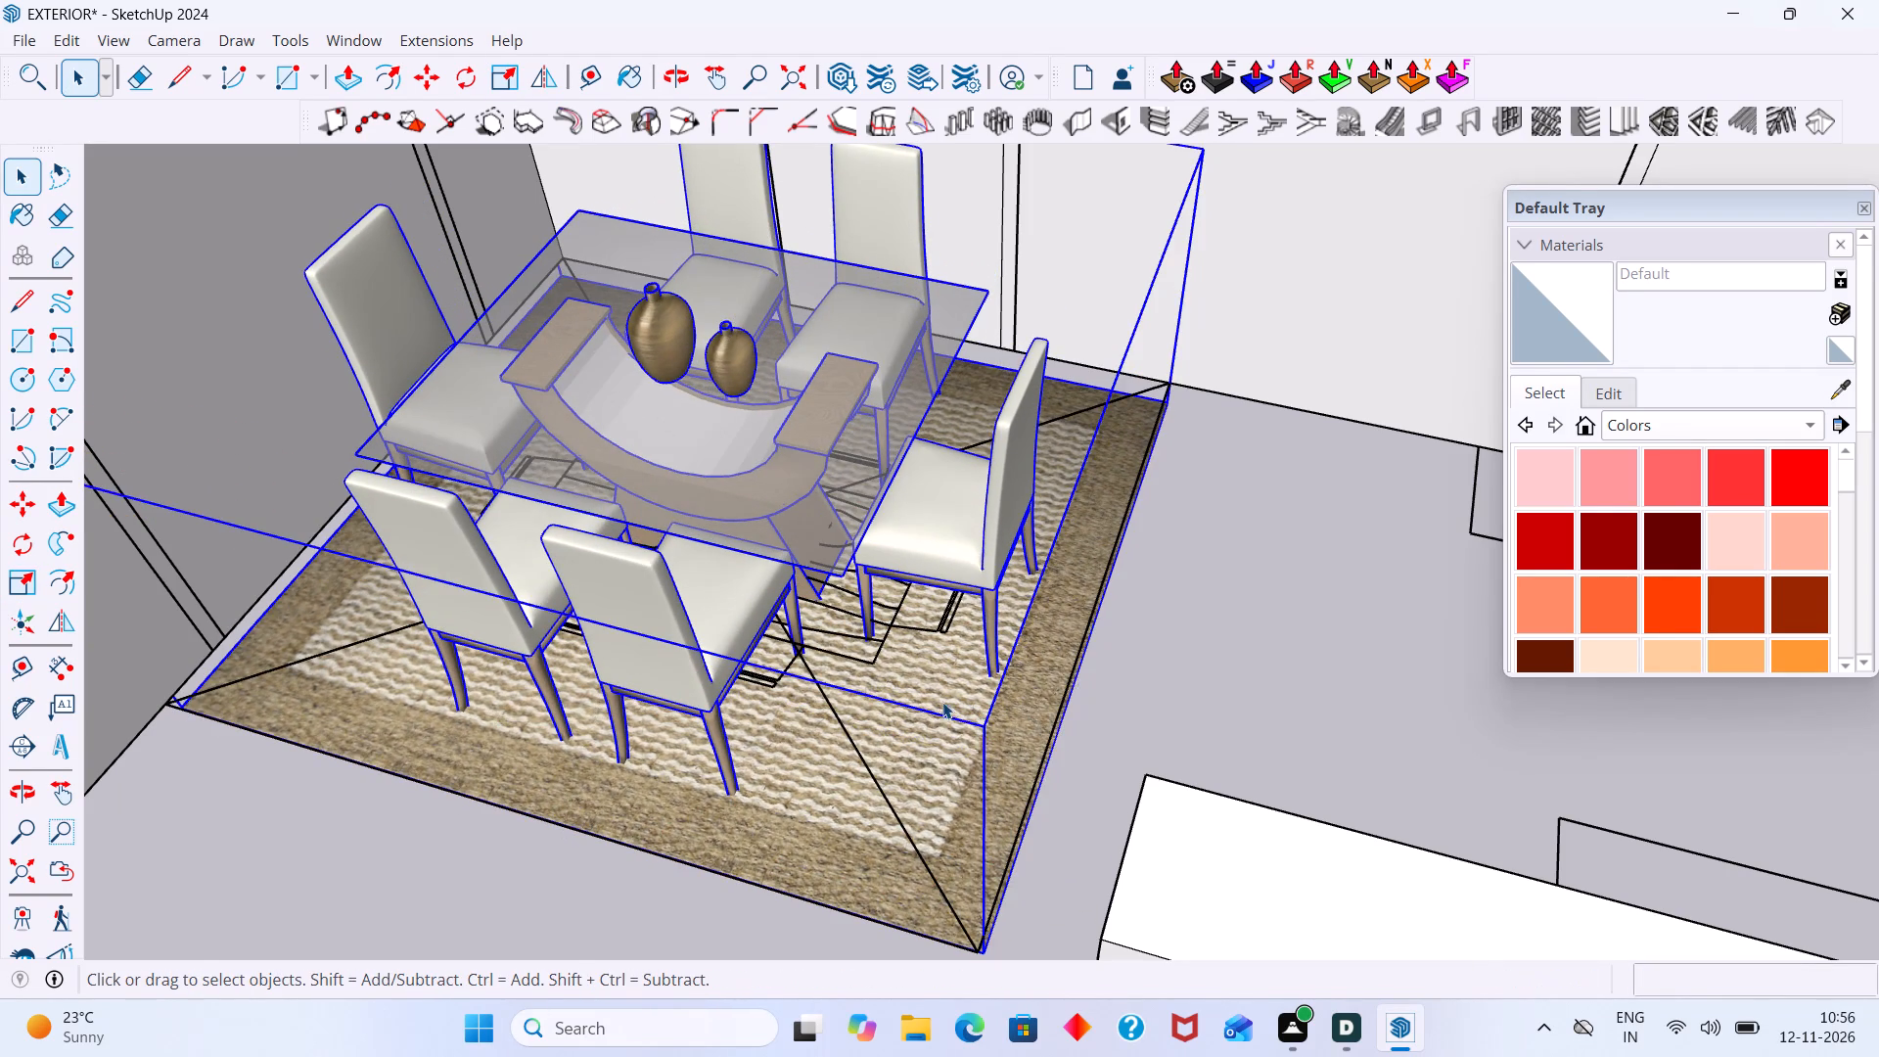
{"action": "left_click", "coordinate": [1227, 609]}
Examine the house layout around the dining set, including the living room and the drawn furniture outlines still unfurnished.
{"action": "scroll", "coordinate": [1175, 593], "scroll_direction": "down", "scroll_amount": 16}
{"action": "middle_click_drag", "start_coordinate": [950, 468], "coordinate": [963, 472]}
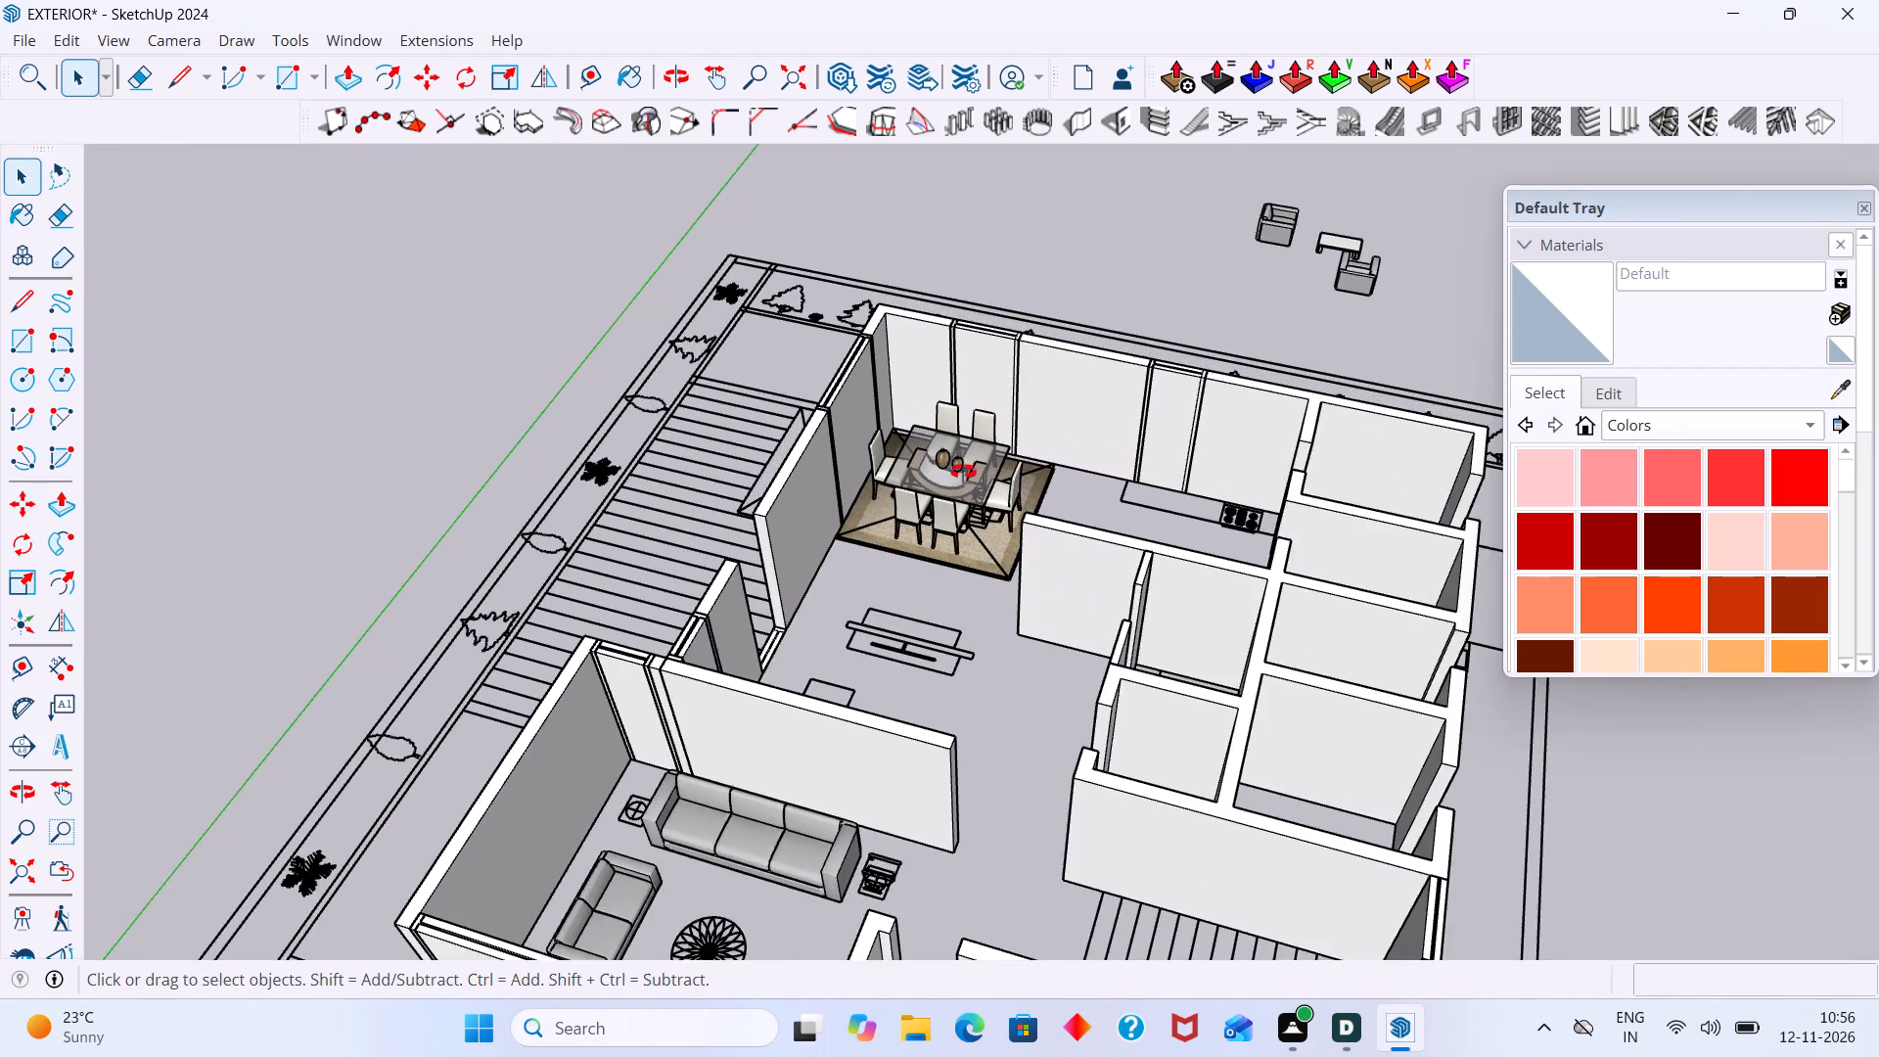
{"action": "middle_click_drag", "start_coordinate": [963, 472], "coordinate": [1076, 403]}
{"action": "scroll", "coordinate": [985, 393], "scroll_direction": "down", "scroll_amount": 8}
{"action": "middle_click_drag", "start_coordinate": [994, 436], "coordinate": [1030, 408]}
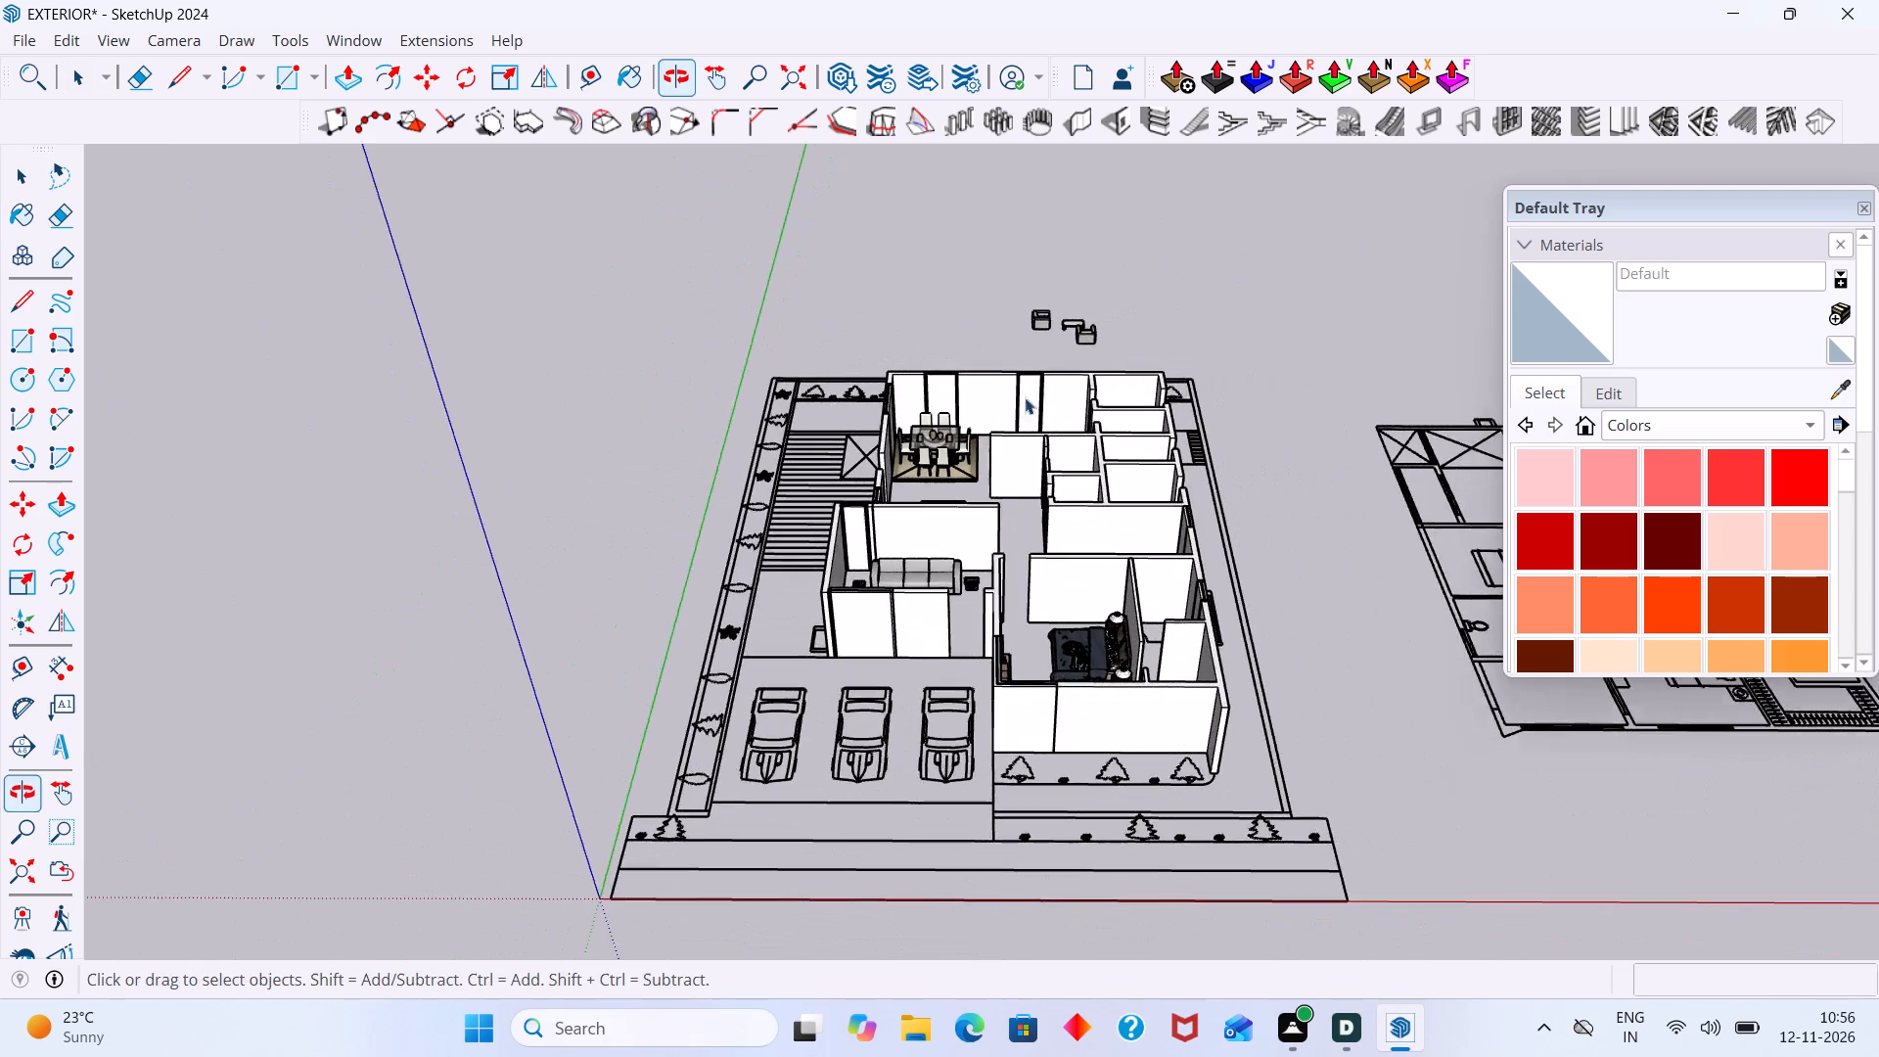
{"action": "scroll", "coordinate": [1066, 314], "scroll_direction": "up", "scroll_amount": 8}
{"action": "scroll", "coordinate": [993, 470], "scroll_direction": "down", "scroll_amount": 9}
{"action": "middle_click_drag", "start_coordinate": [856, 693], "coordinate": [870, 759]}
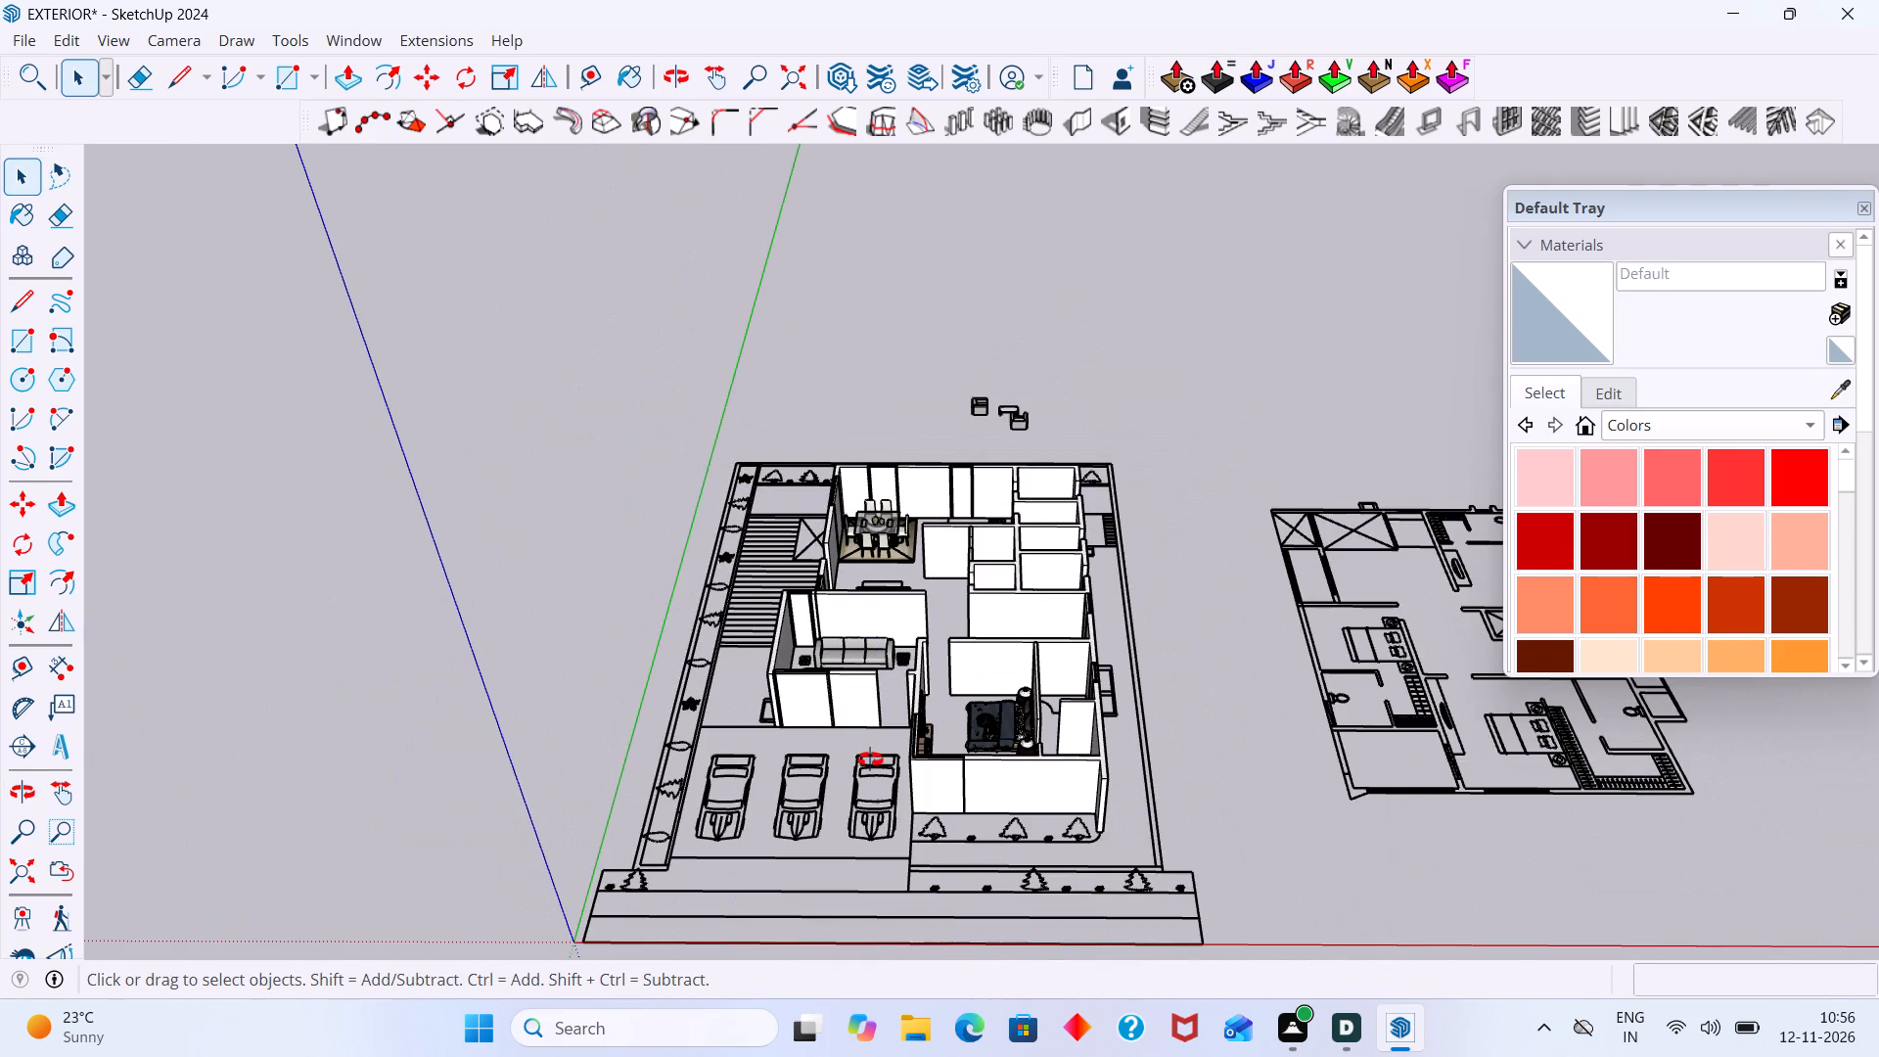
{"action": "middle_click_drag", "start_coordinate": [870, 759], "coordinate": [896, 807]}
{"action": "scroll", "coordinate": [898, 662], "scroll_direction": "up", "scroll_amount": 7}
{"action": "middle_click_drag", "start_coordinate": [883, 621], "coordinate": [854, 704]}
{"action": "scroll", "coordinate": [949, 555], "scroll_direction": "down", "scroll_amount": 1}
{"action": "scroll", "coordinate": [848, 595], "scroll_direction": "up", "scroll_amount": 7}
{"action": "middle_click_drag", "start_coordinate": [897, 656], "coordinate": [848, 794]}
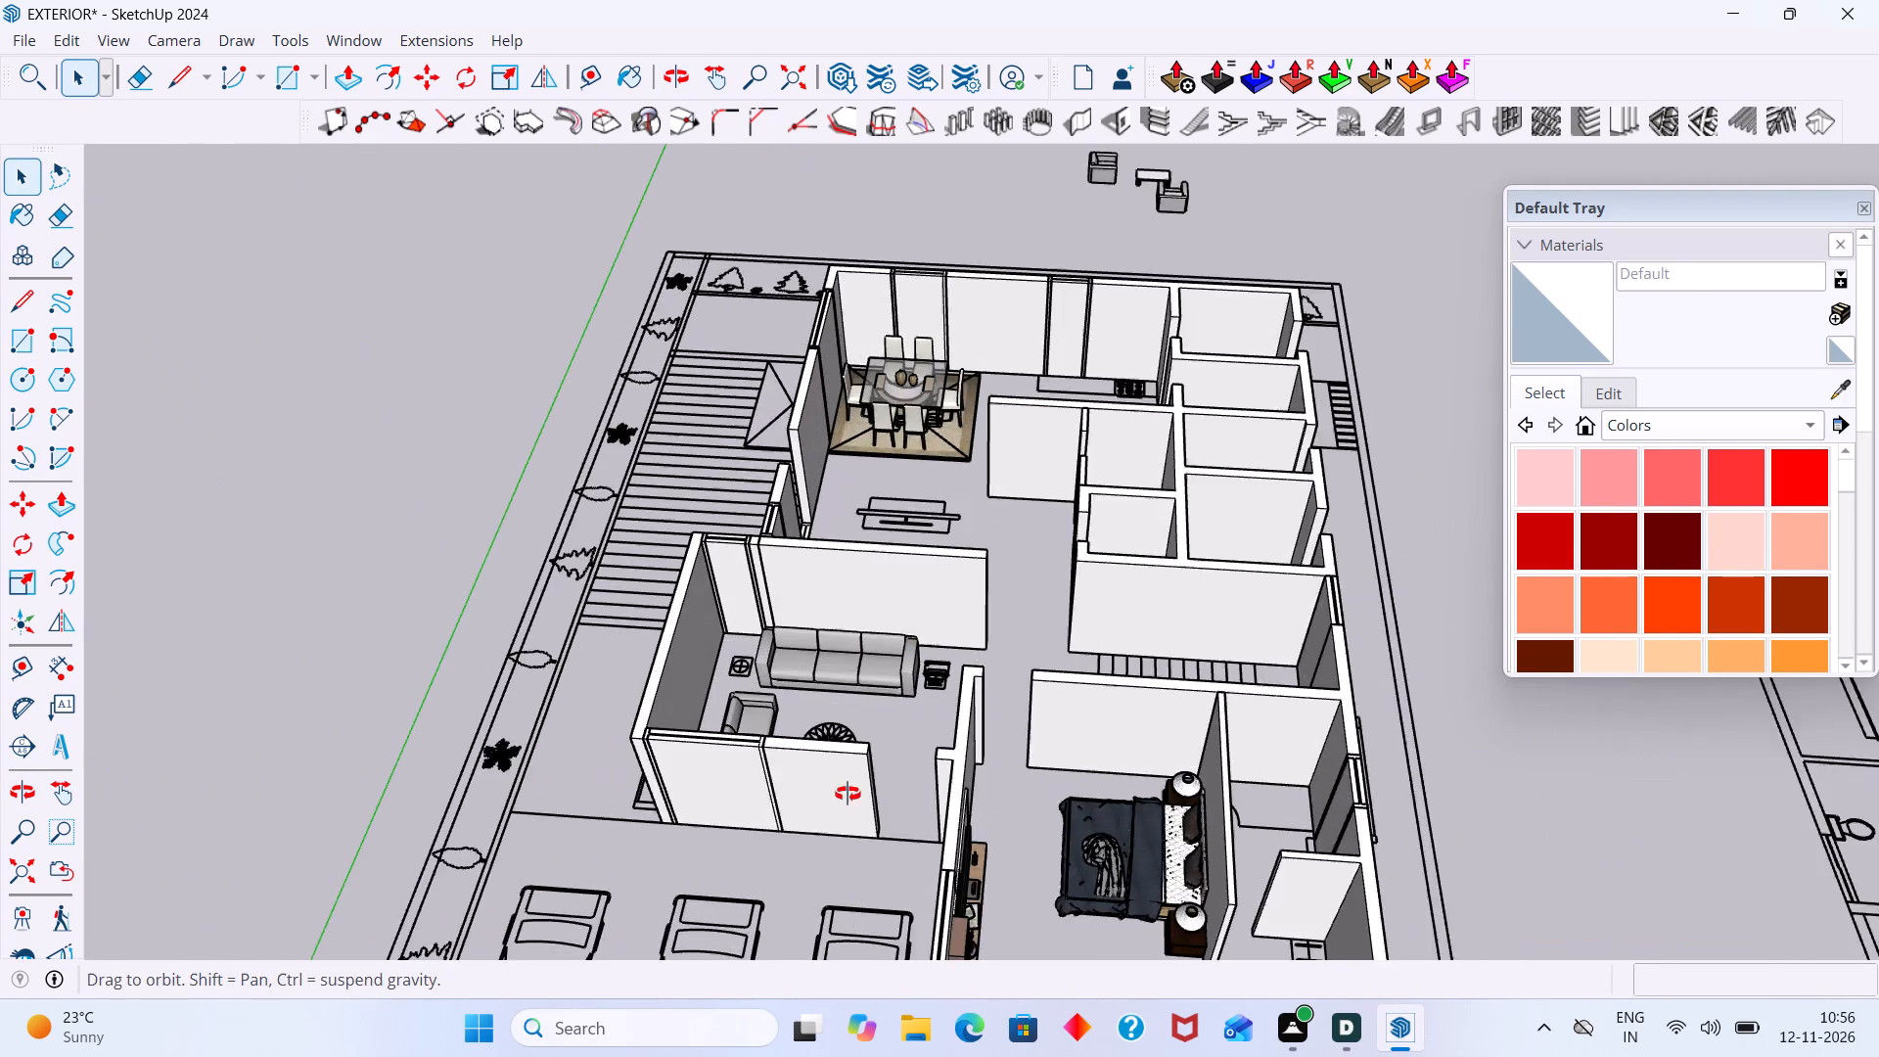
{"action": "middle_click_drag", "start_coordinate": [848, 794], "coordinate": [875, 741]}
{"action": "scroll", "coordinate": [884, 538], "scroll_direction": "up", "scroll_amount": 2}
{"action": "middle_click_drag", "start_coordinate": [868, 524], "coordinate": [752, 705]}
{"action": "scroll", "coordinate": [833, 449], "scroll_direction": "up", "scroll_amount": 2}
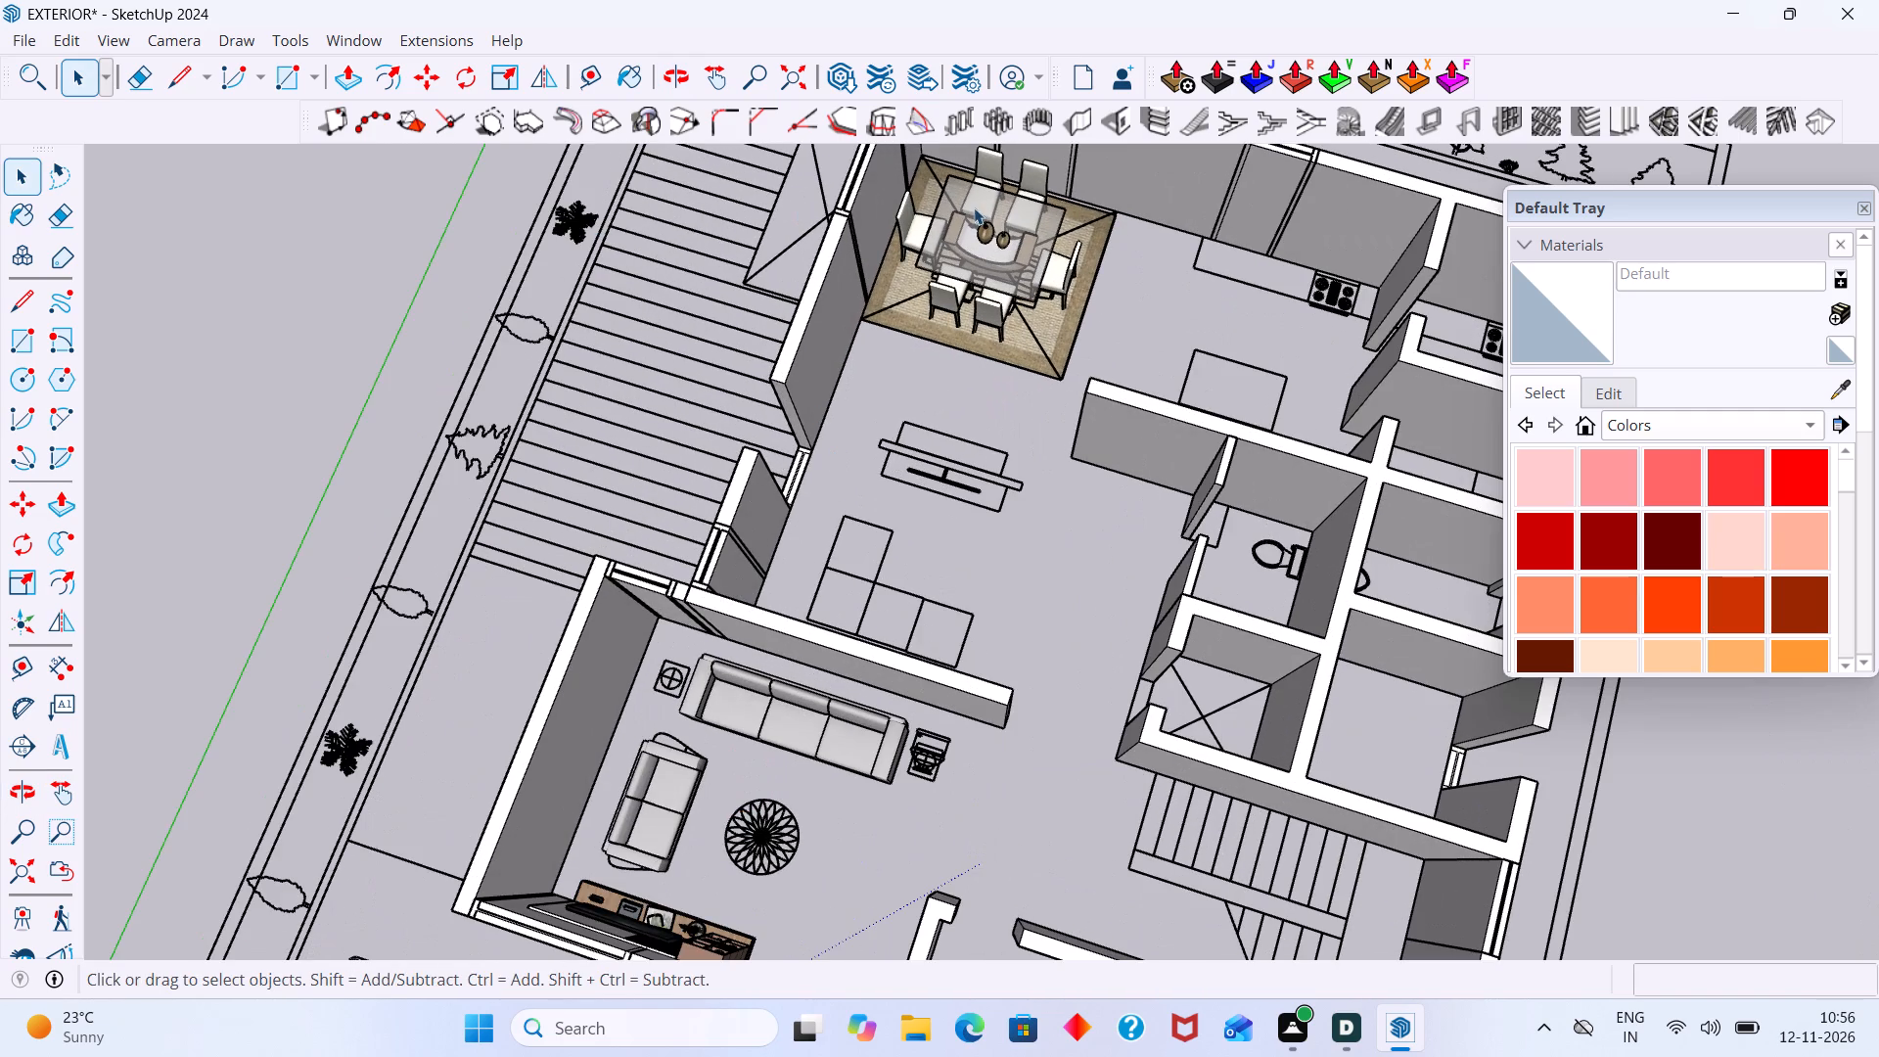
{"action": "scroll", "coordinate": [923, 232], "scroll_direction": "down", "scroll_amount": 13}
{"action": "middle_click_drag", "start_coordinate": [1115, 442], "coordinate": [1205, 392]}
Search 3D Warehouse for SOFA in place of the previous dining search.
{"action": "left_click", "coordinate": [367, 41]}
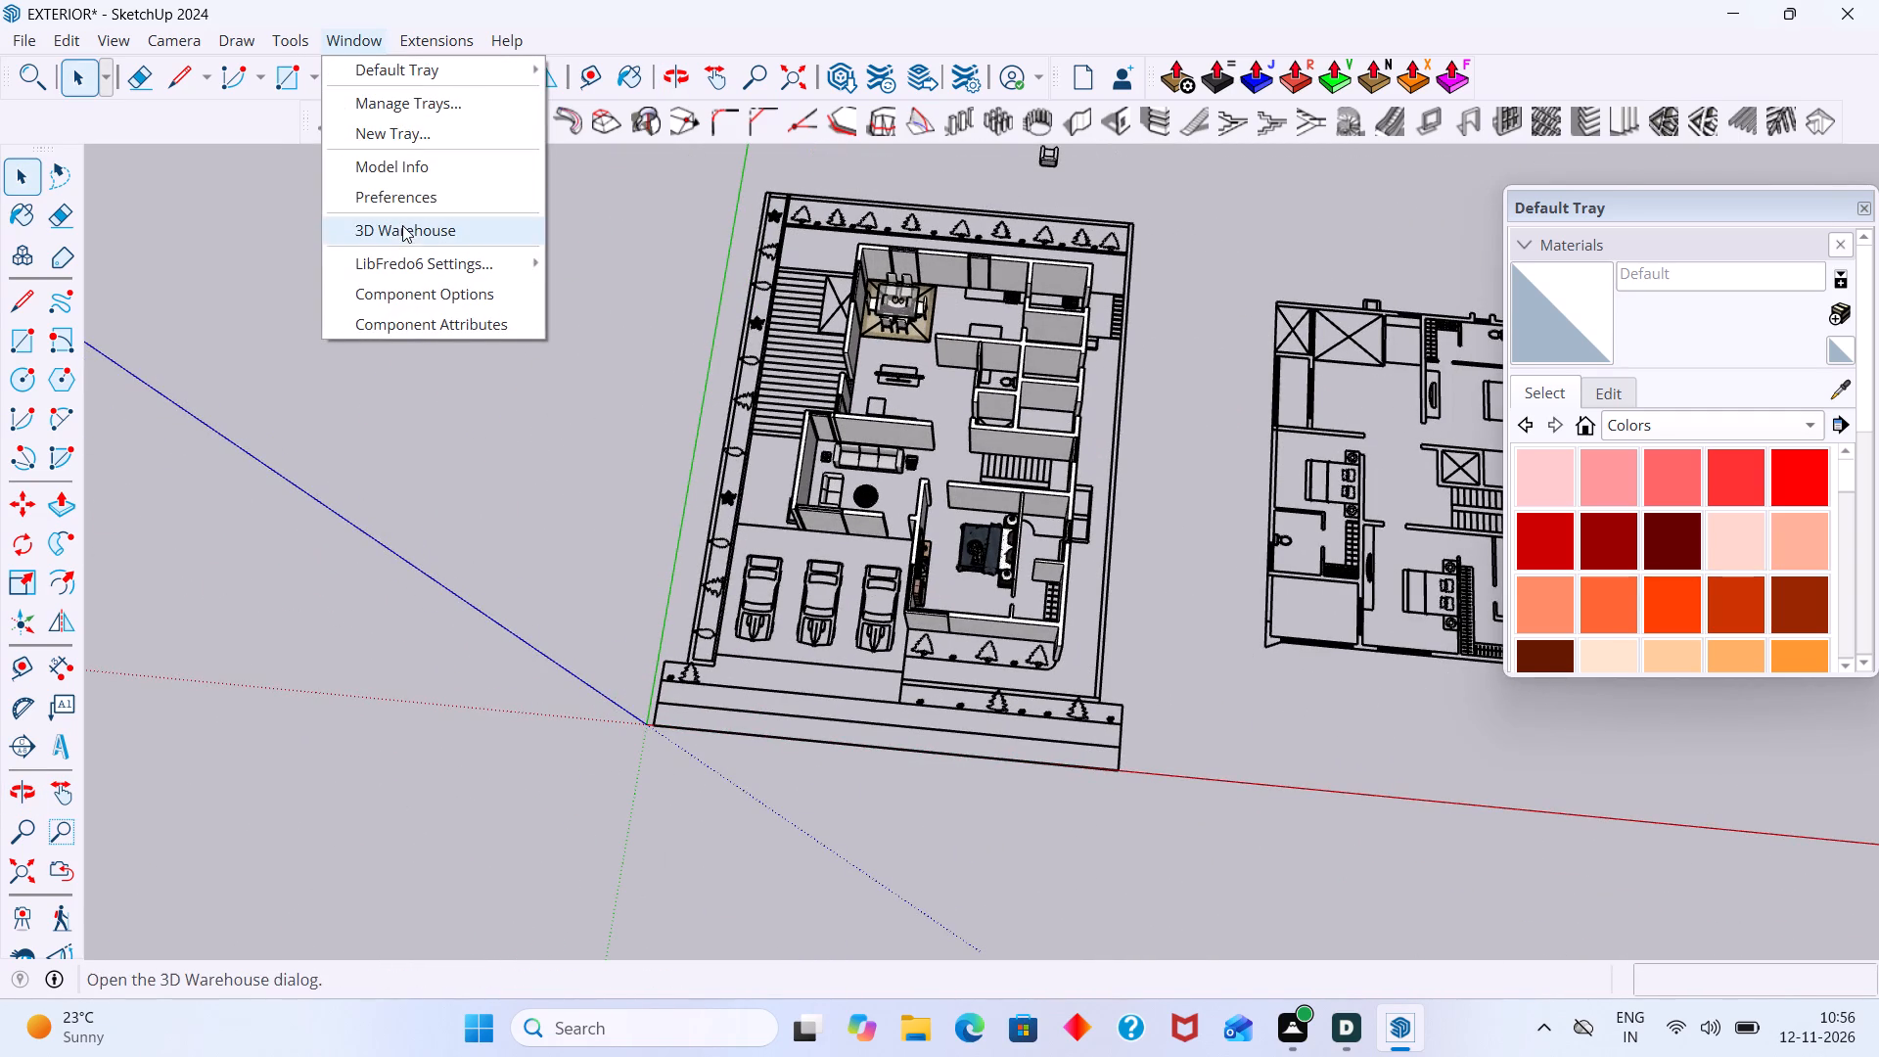
{"action": "left_click", "coordinate": [407, 232]}
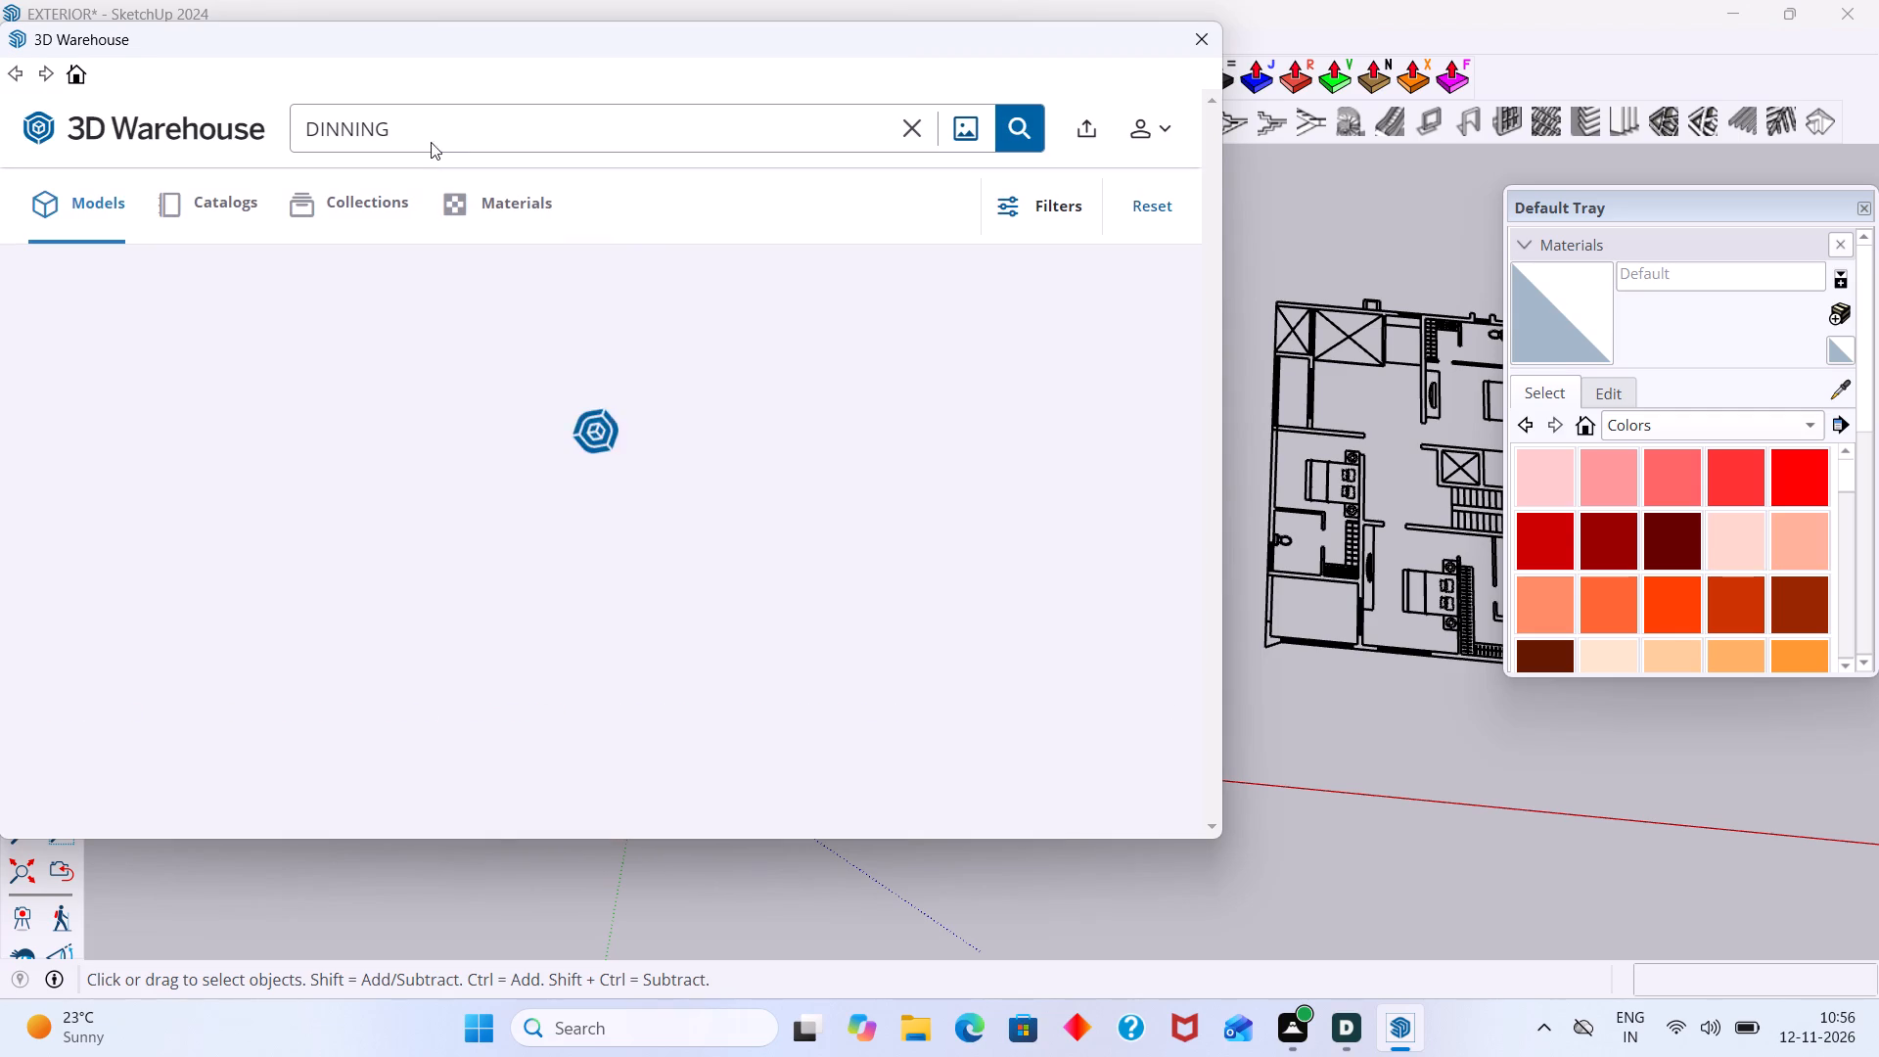
{"action": "left_click", "coordinate": [401, 132]}
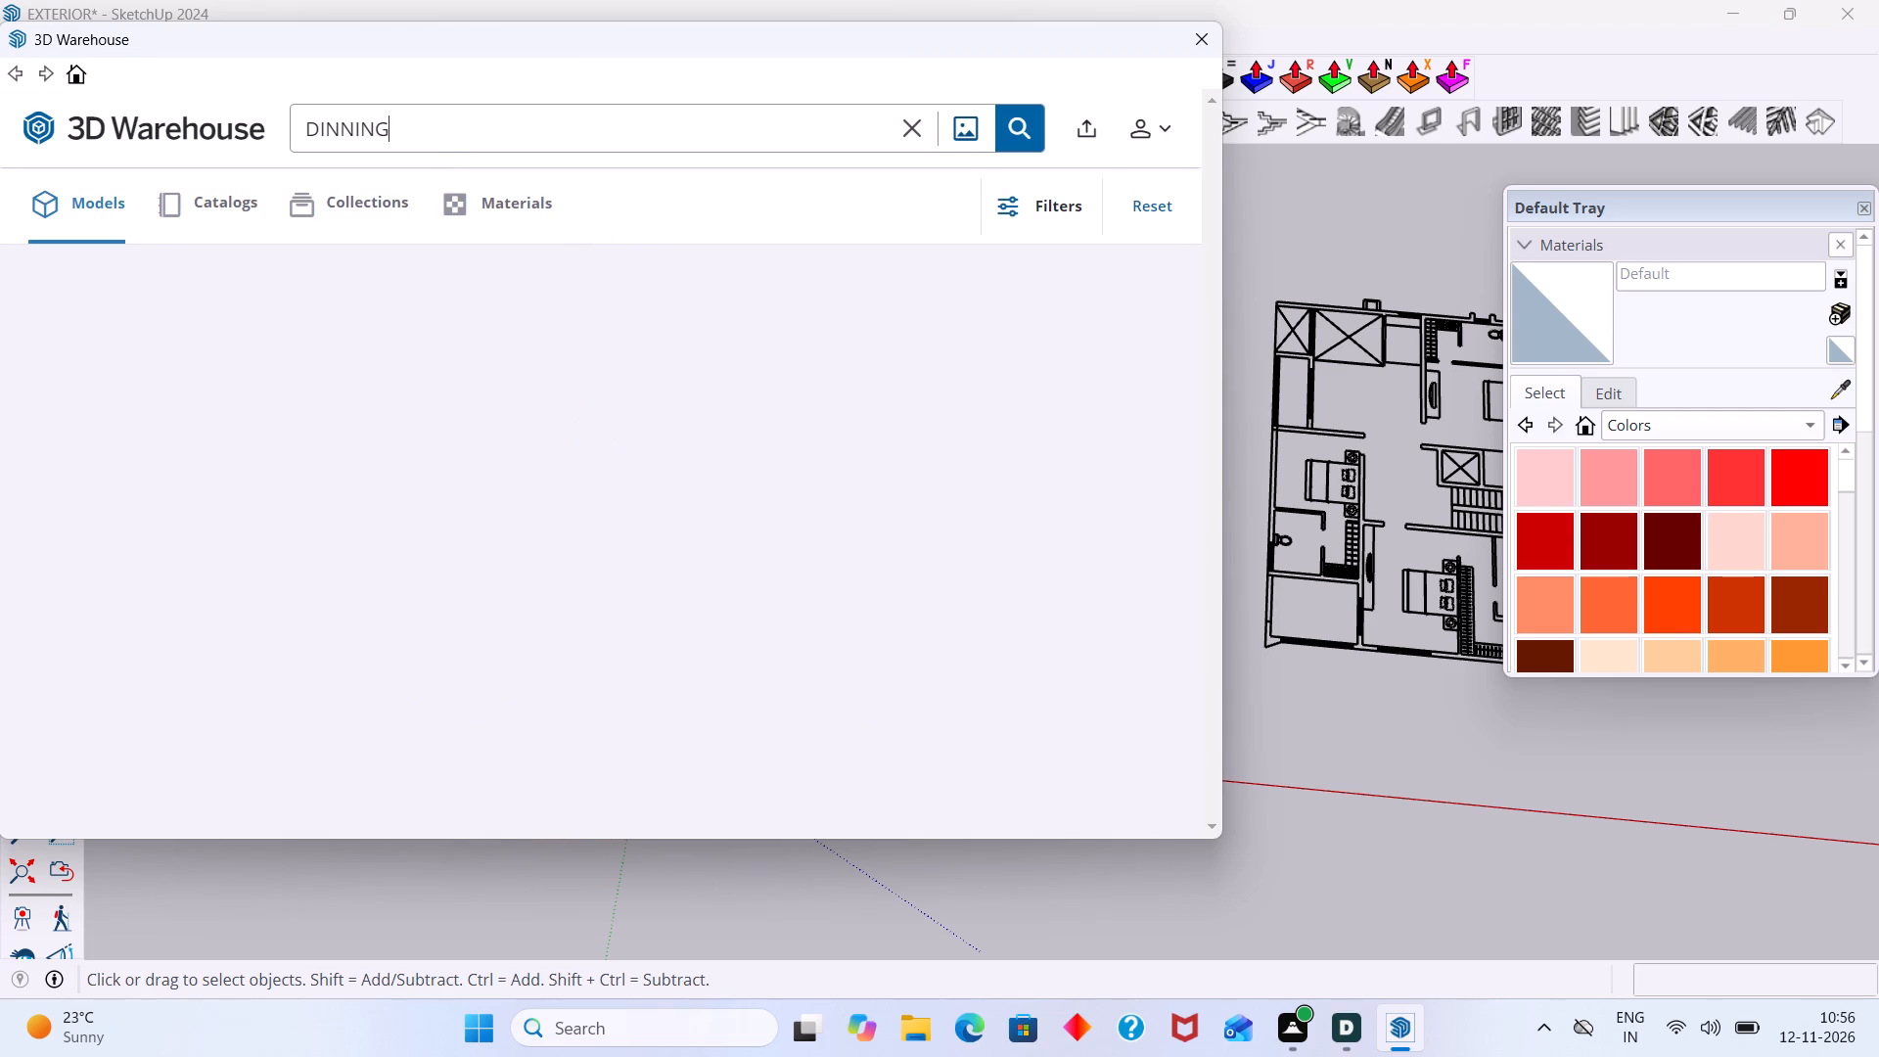
{"action": "key", "text": "BackSpace"}
{"action": "key", "text": "BackSpace"}
{"action": "key", "text": "BackSpace"}
{"action": "key", "text": "BackSpace"}
{"action": "key", "text": "BackSpace"}
{"action": "key", "text": "BackSpace"}
{"action": "key", "text": "BackSpace"}
{"action": "key", "text": "BackSpace"}
{"action": "key", "text": "BackSpace"}
{"action": "key", "text": "BackSpace"}
{"action": "key", "text": "BackSpace"}
{"action": "key", "text": "BackSpace"}
{"action": "key", "text": "BackSpace"}
{"action": "key", "text": "BackSpace"}
{"action": "key", "text": "BackSpace"}
{"action": "key", "text": "BackSpace"}
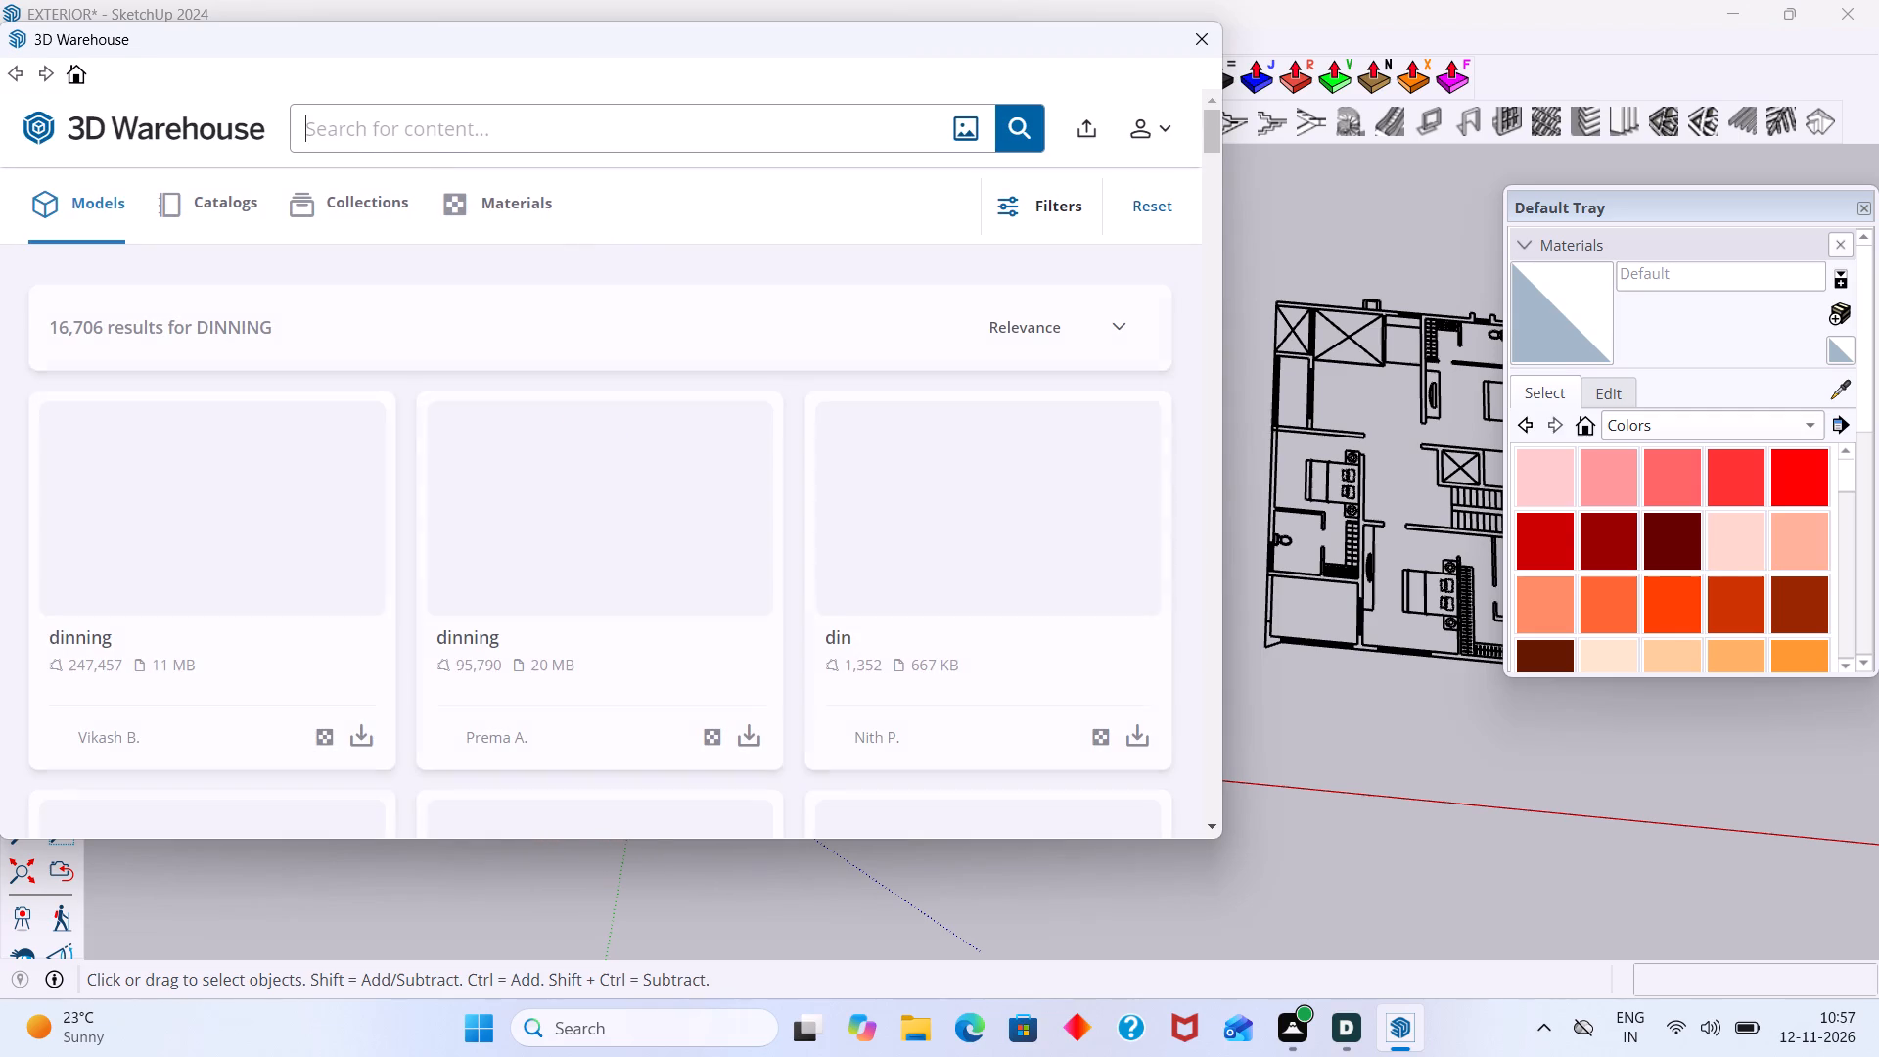
{"action": "type", "text": "SO"}
{"action": "type", "text": "FA"}
{"action": "left_click", "coordinate": [1004, 114]}
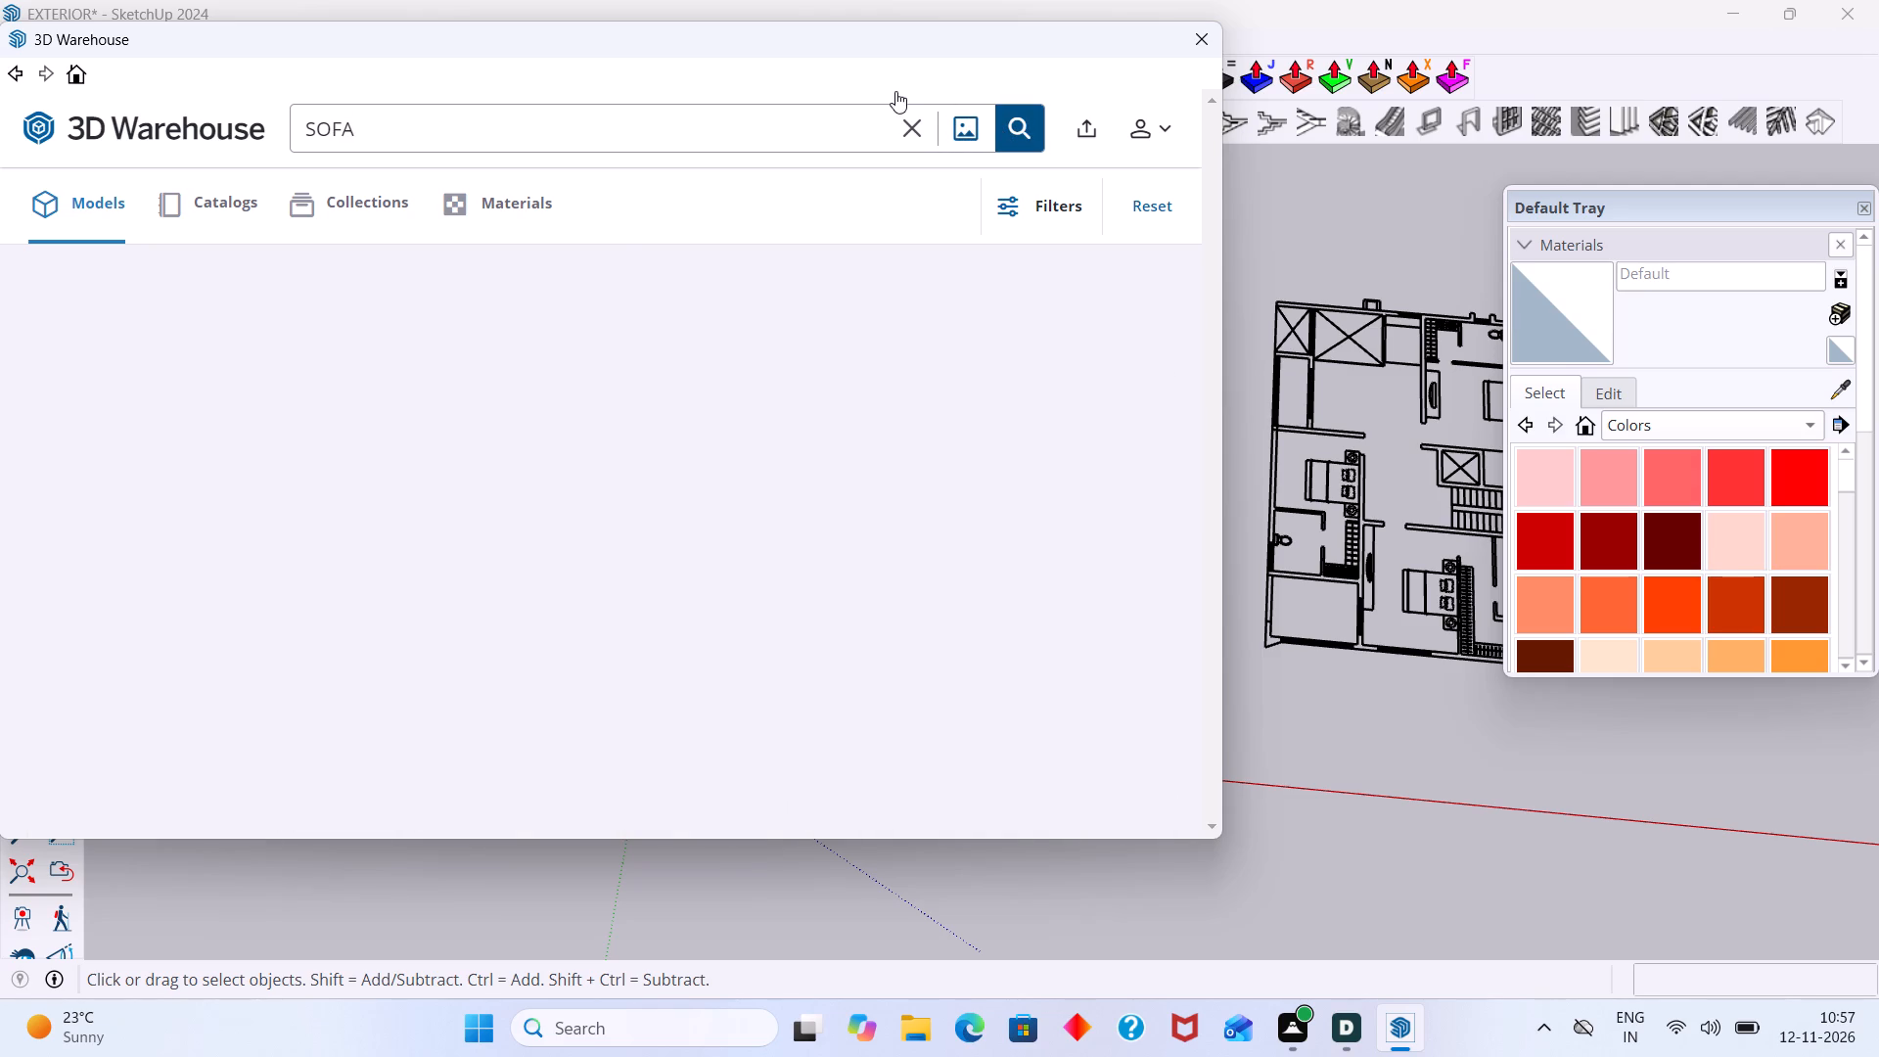
Browse the sofa models and try to download the 5.1 MB brown L-shaped sofa set with ottoman and tables.
{"action": "scroll", "coordinate": [763, 377], "scroll_direction": "down", "scroll_amount": 3}
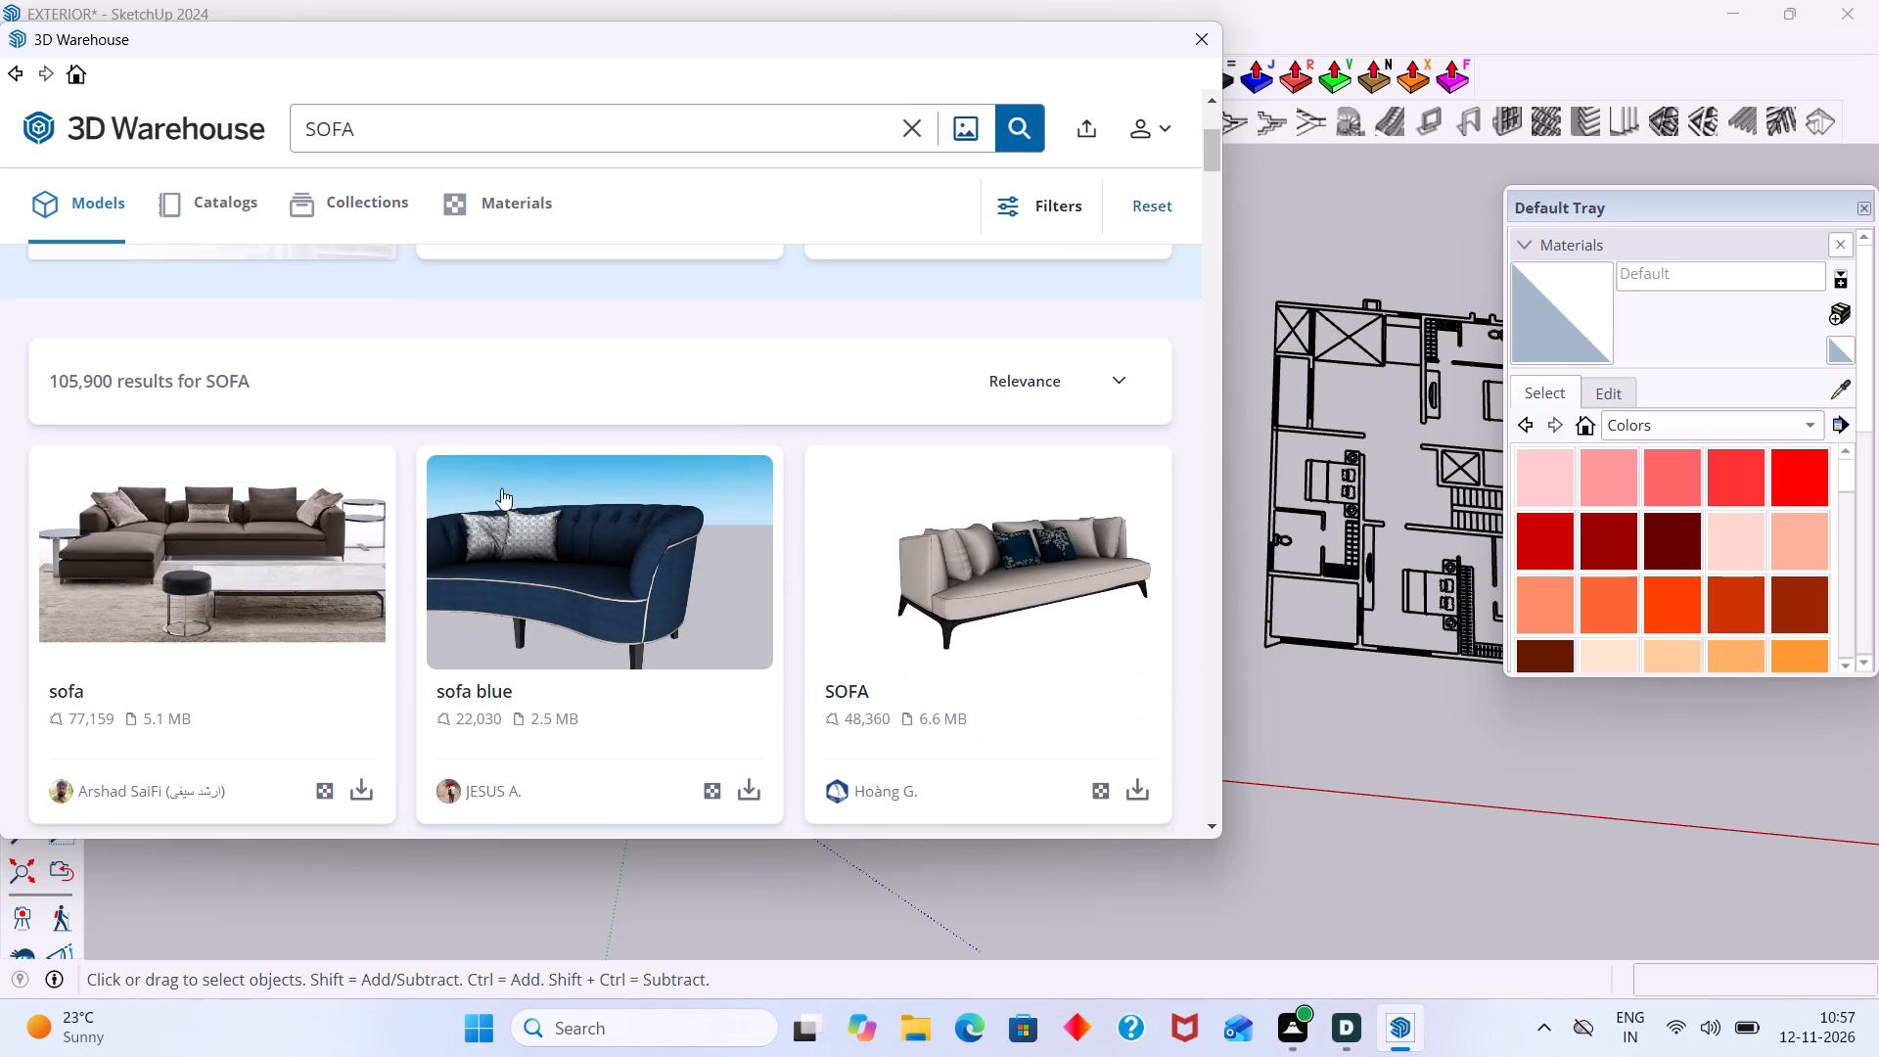
{"action": "scroll", "coordinate": [456, 509], "scroll_direction": "down", "scroll_amount": 1}
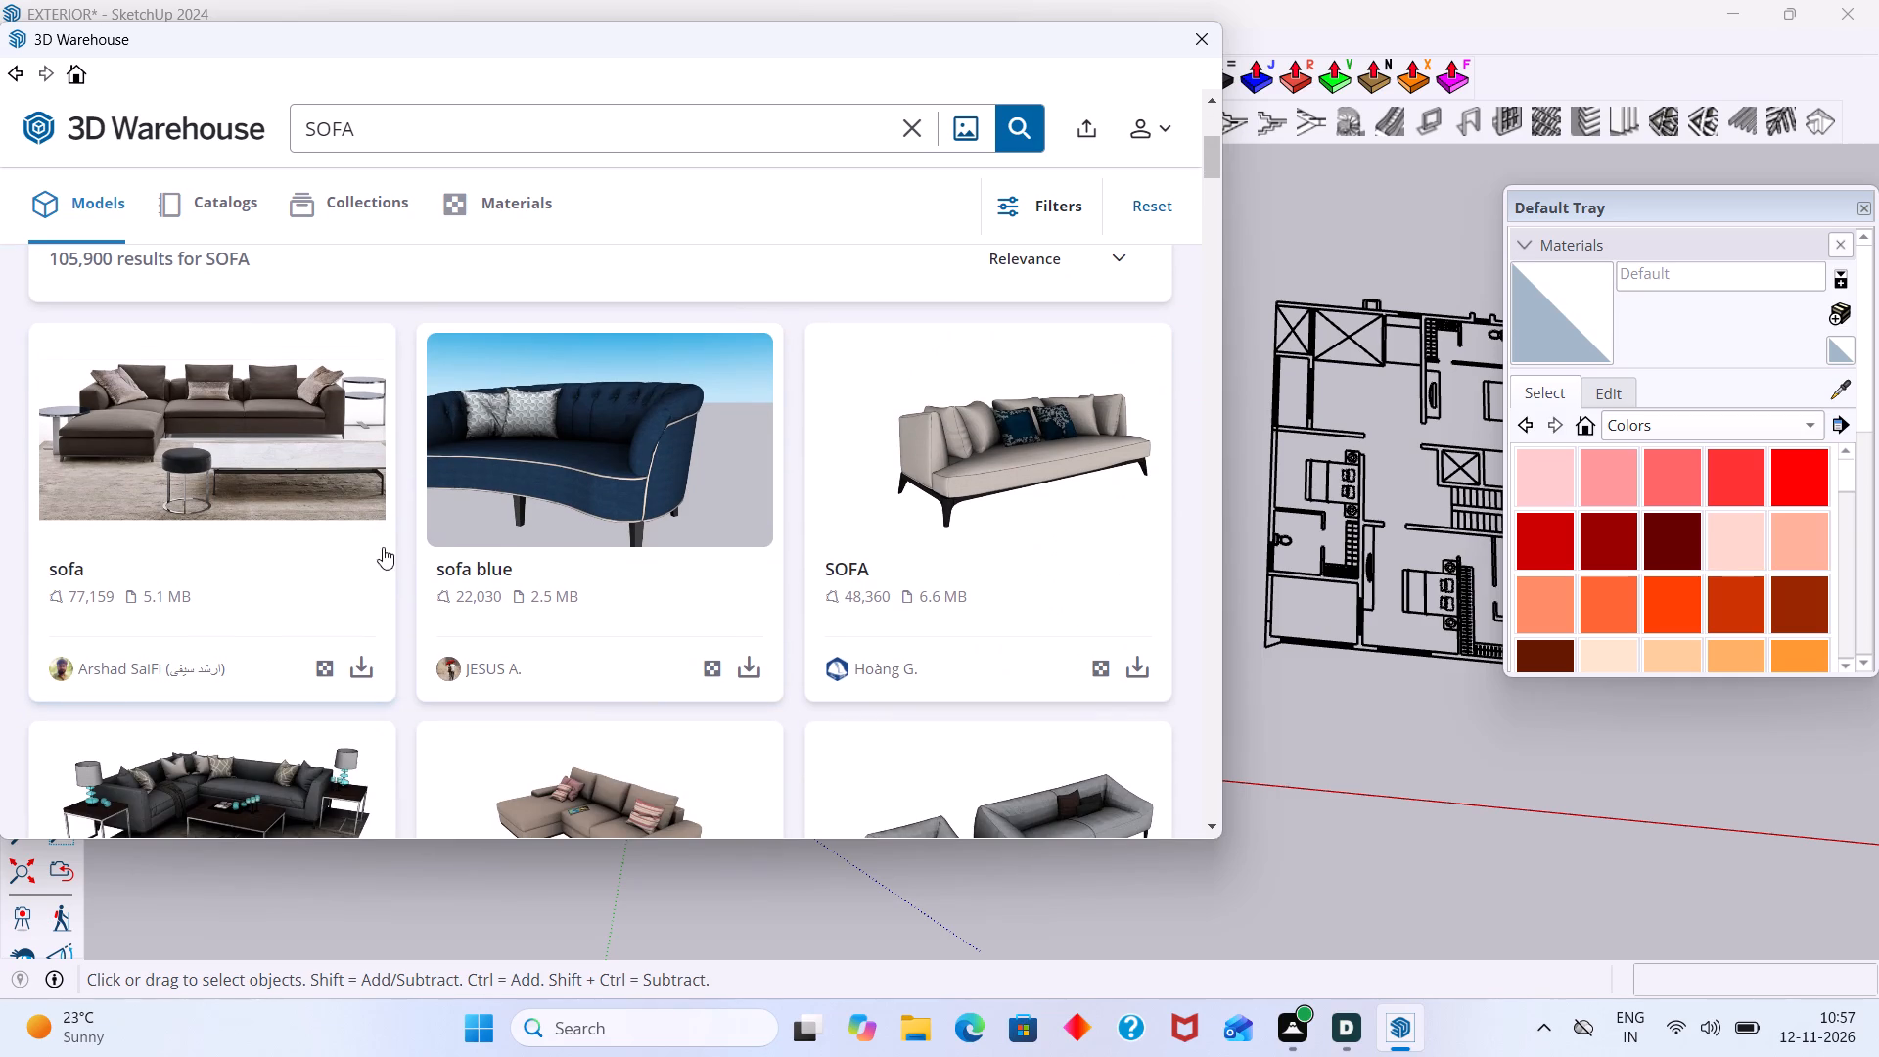
{"action": "scroll", "coordinate": [418, 619], "scroll_direction": "down", "scroll_amount": 3}
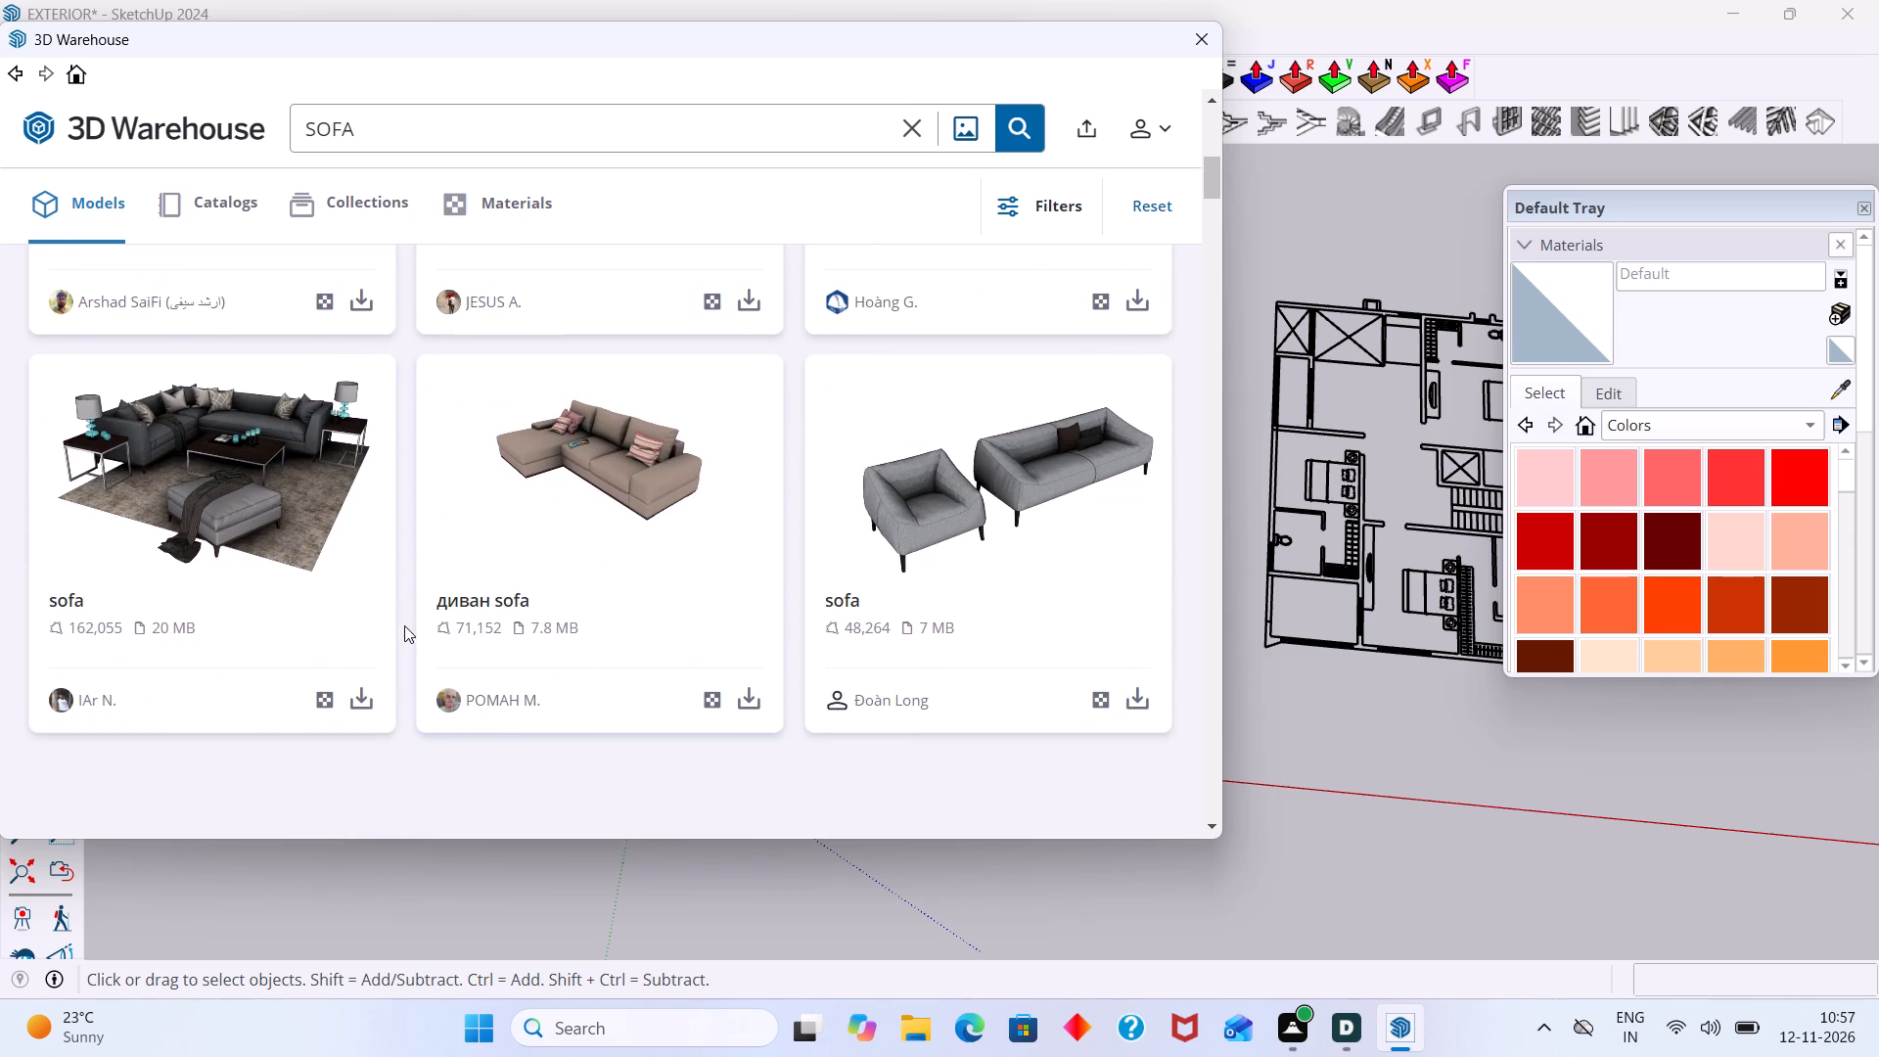
{"action": "scroll", "coordinate": [386, 628], "scroll_direction": "up", "scroll_amount": 3}
{"action": "left_click", "coordinate": [366, 667]}
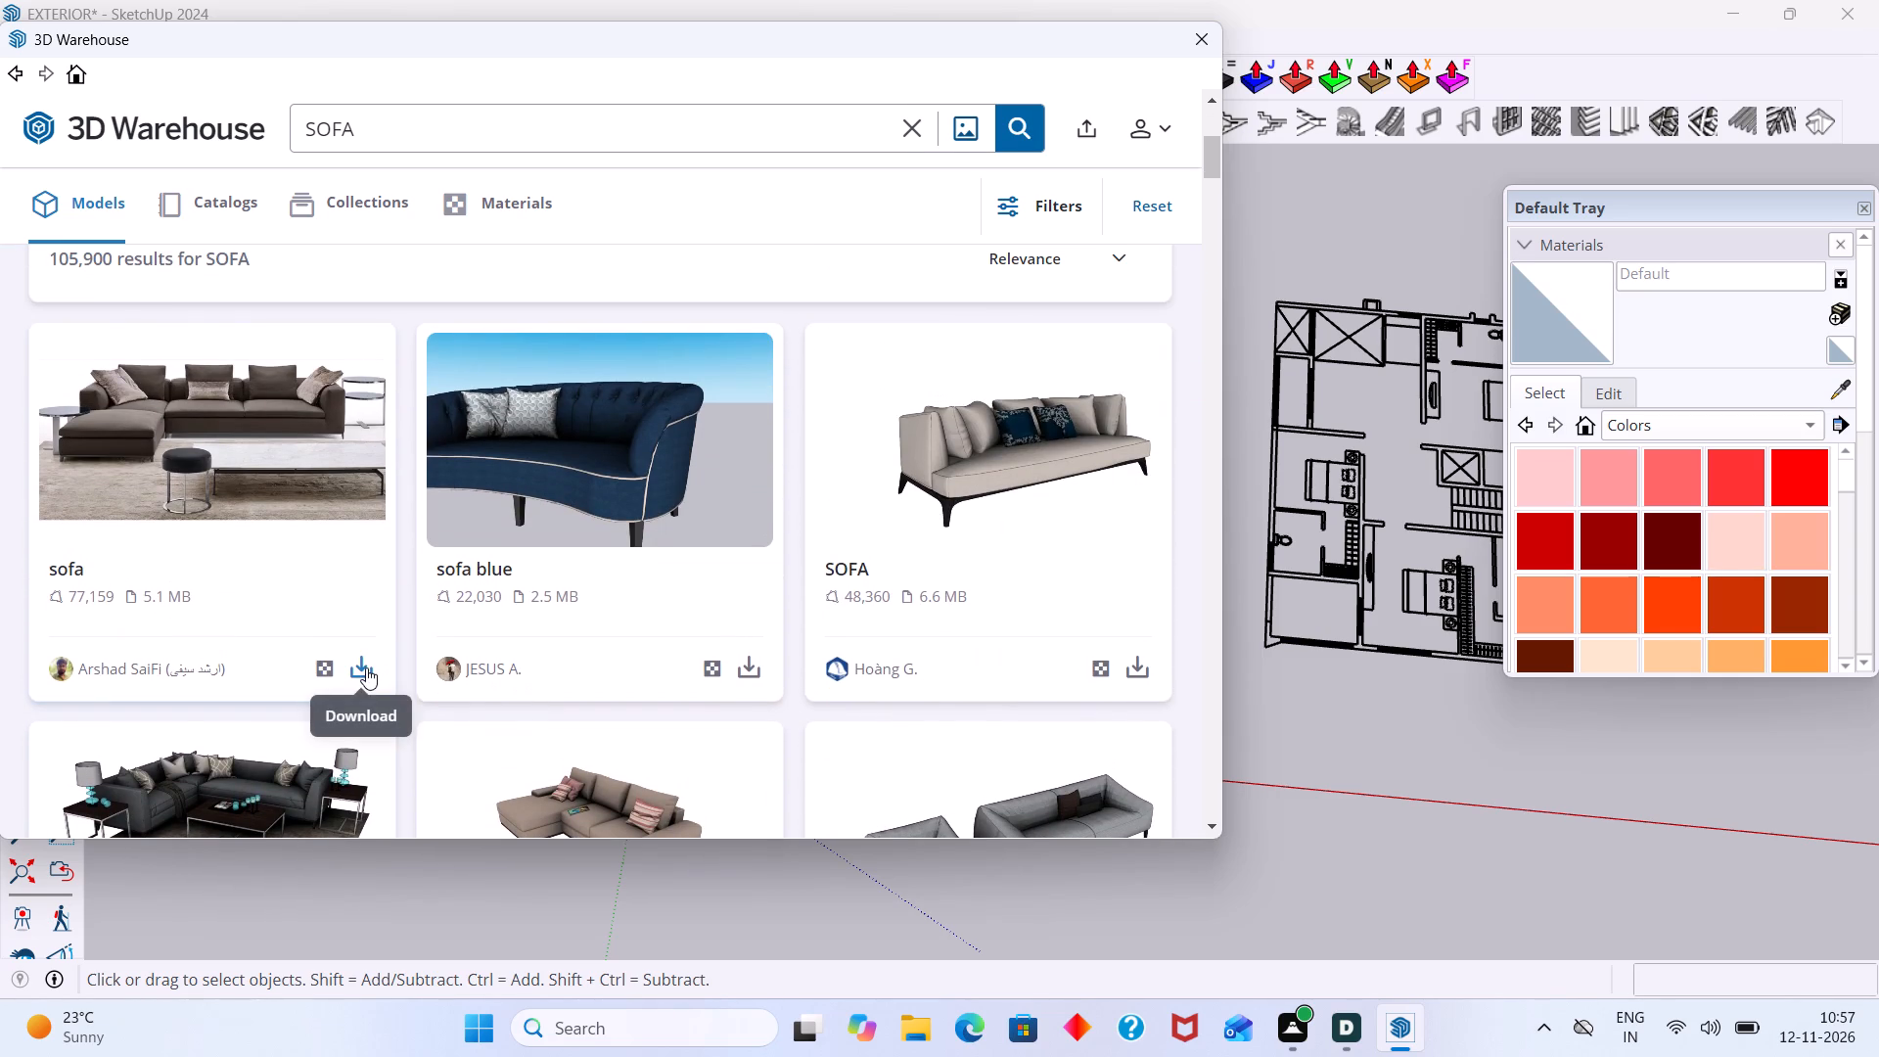
Obtain extra daily downloads by playing the promotional video until it can be skipped, and decline the subscription offer.
{"action": "scroll", "coordinate": [424, 559], "scroll_direction": "down", "scroll_amount": 4}
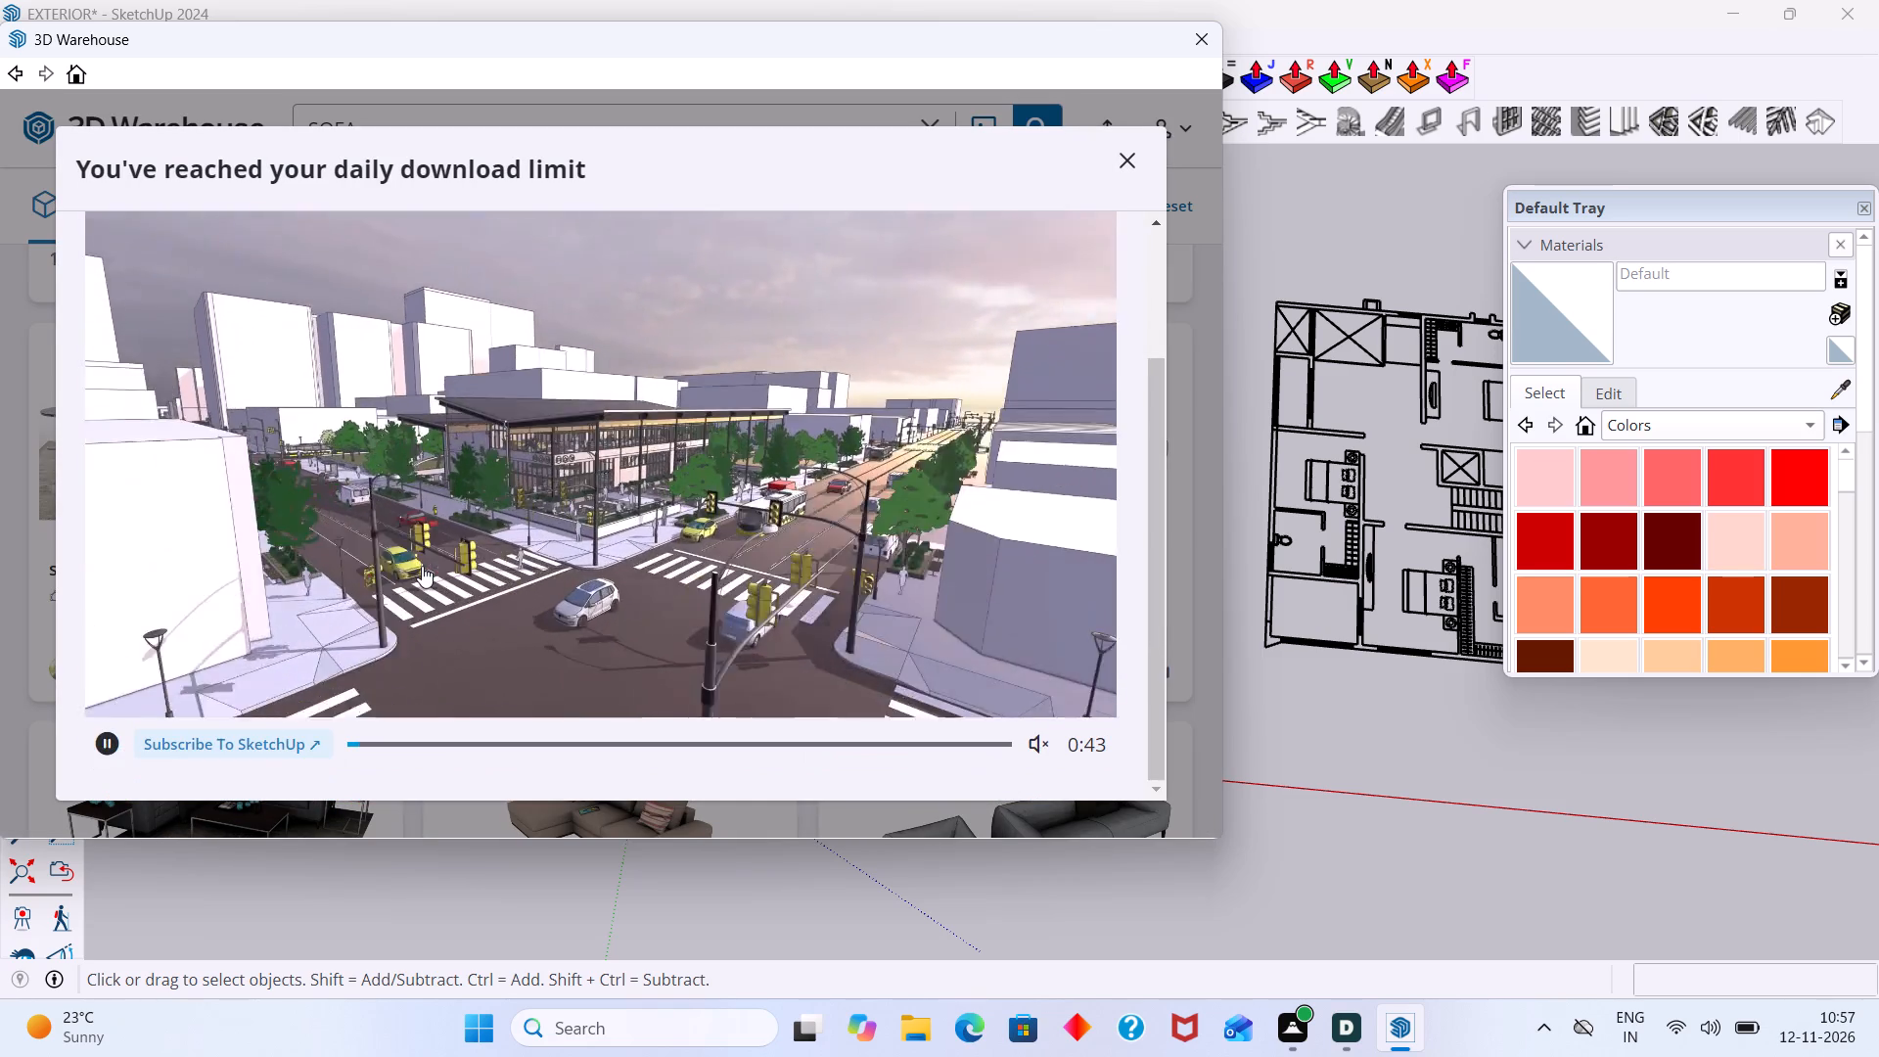
{"action": "scroll", "coordinate": [428, 568], "scroll_direction": "down", "scroll_amount": 3}
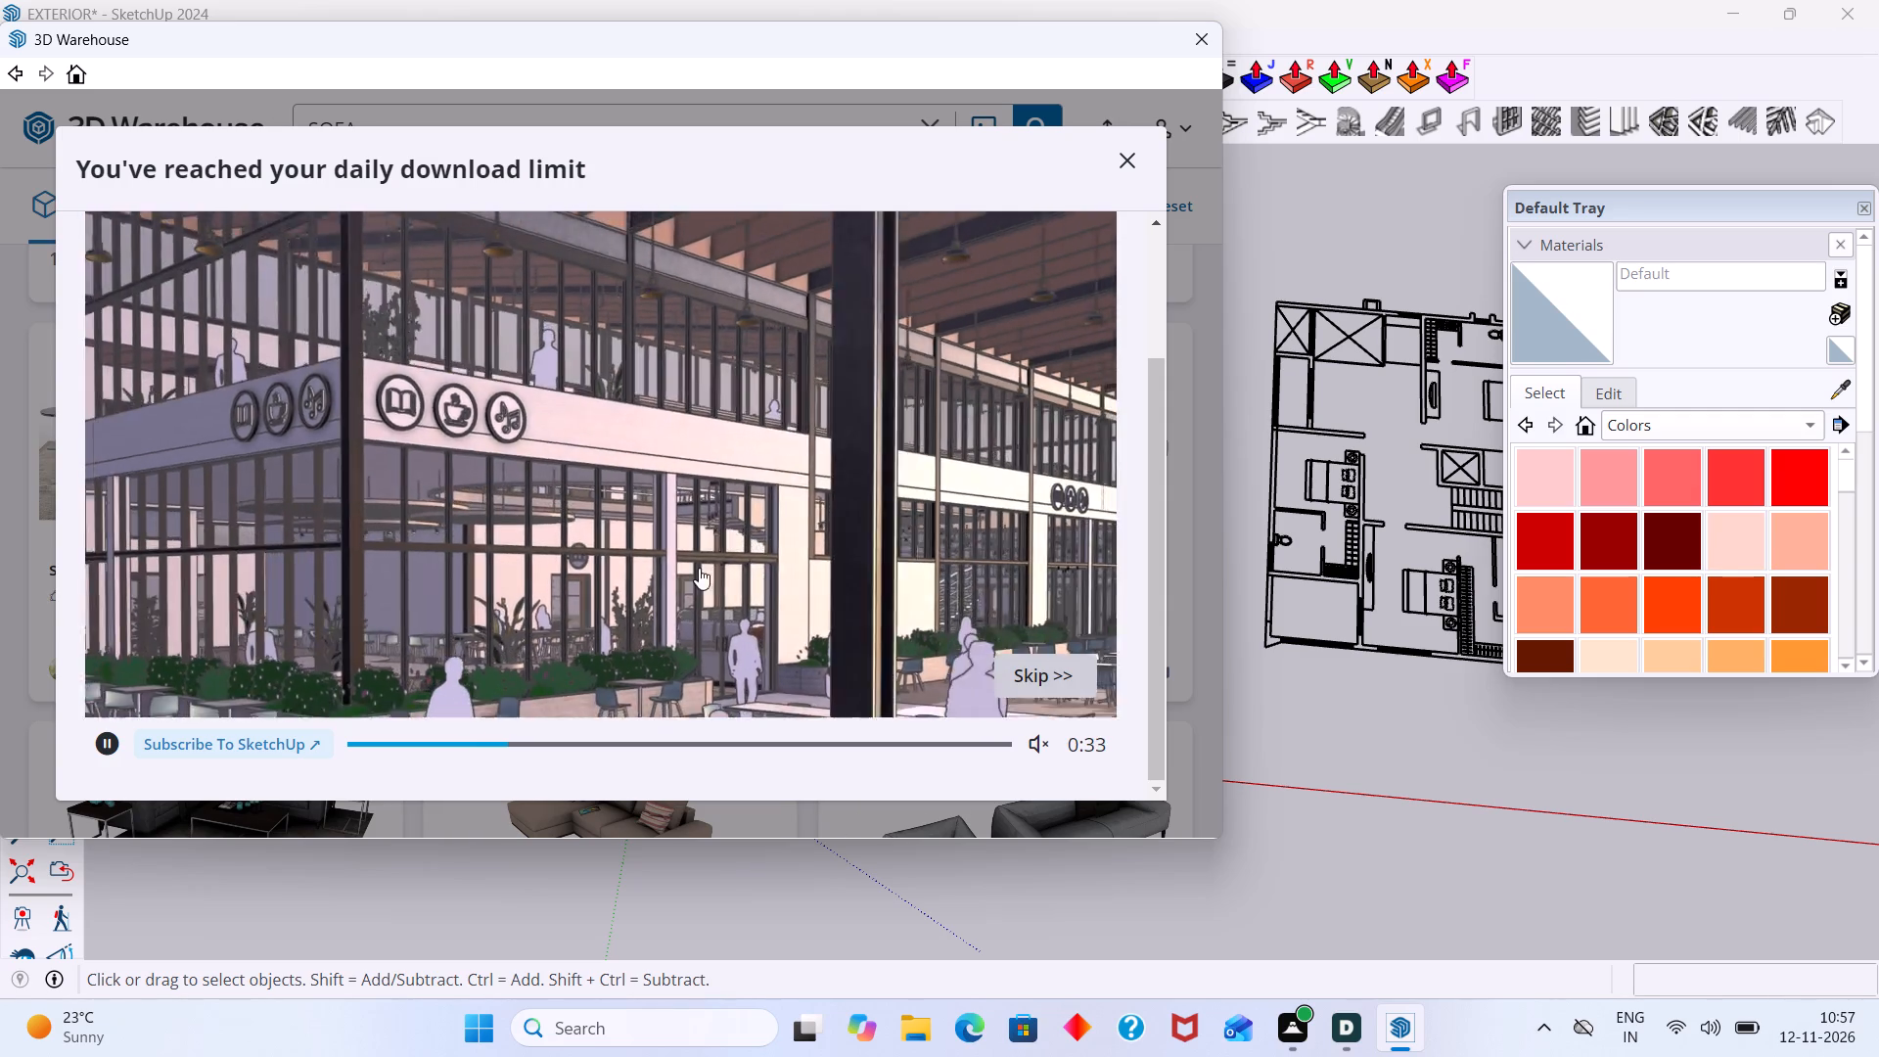
{"action": "left_click", "coordinate": [1017, 664]}
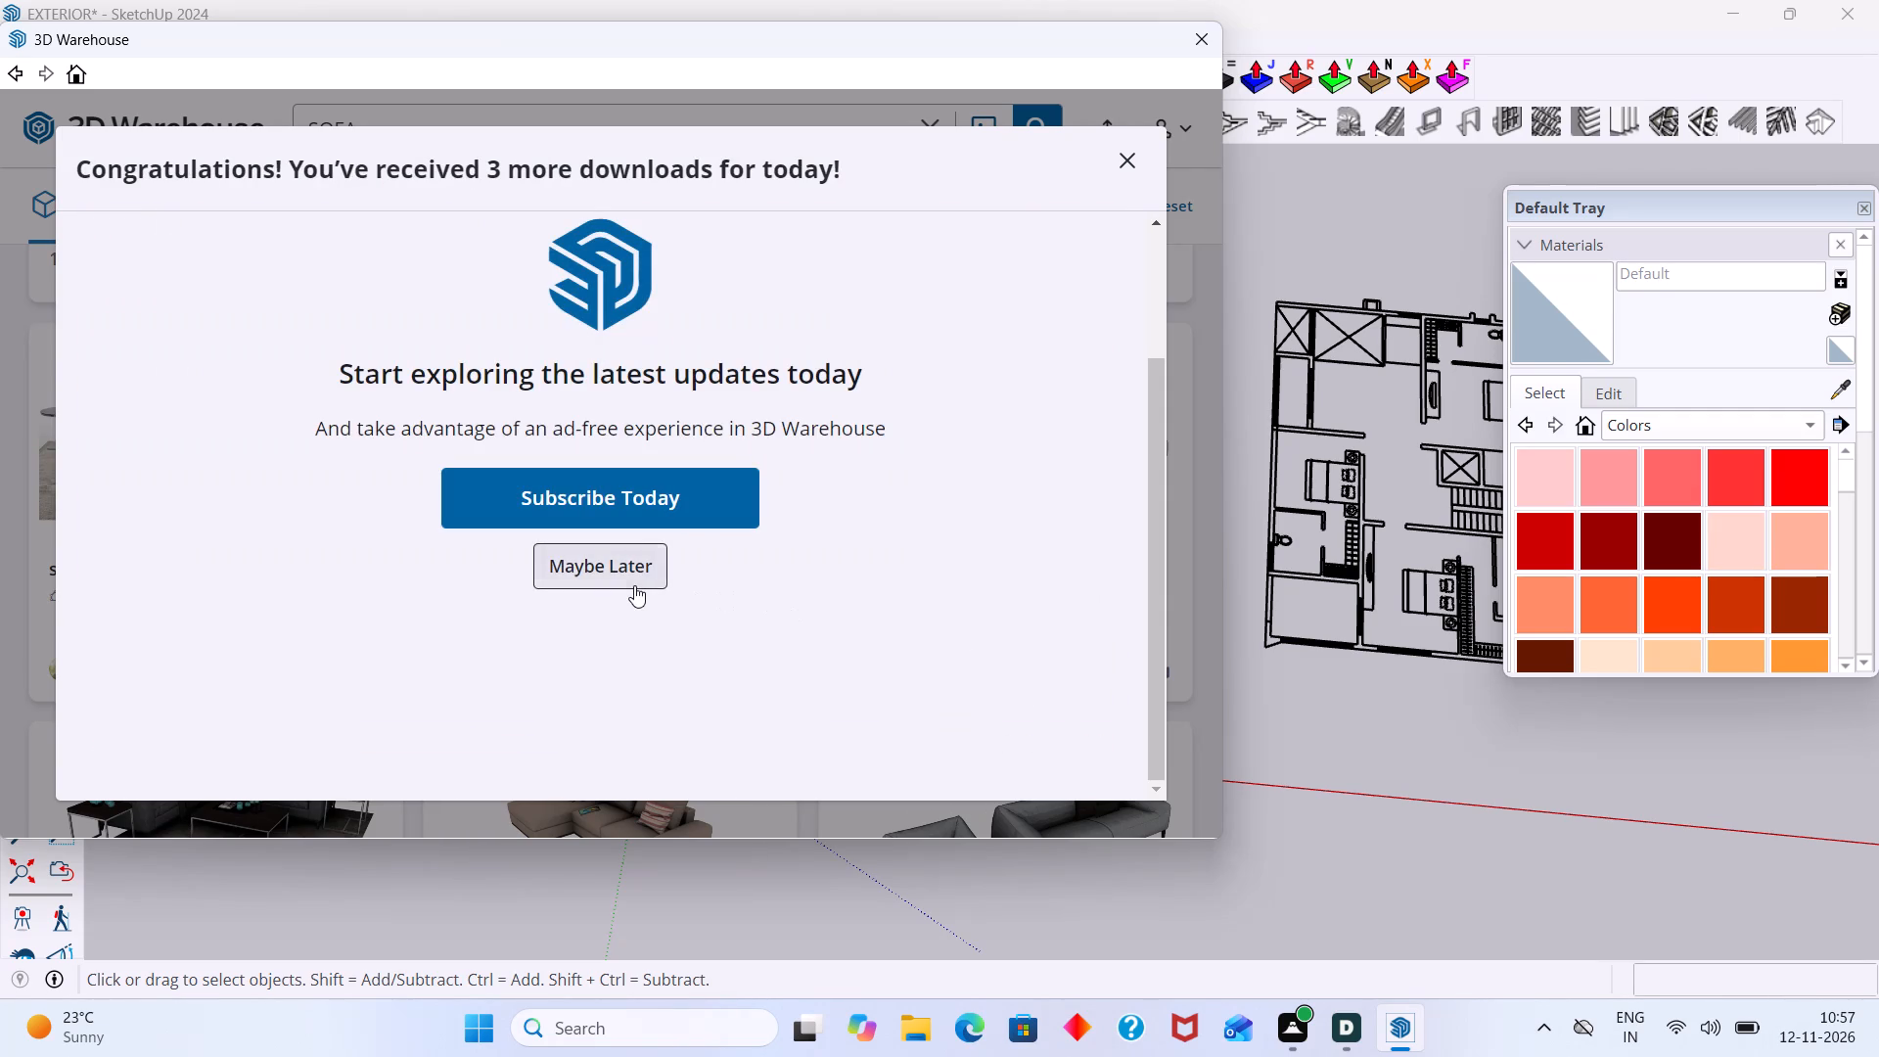
{"action": "left_click", "coordinate": [634, 585]}
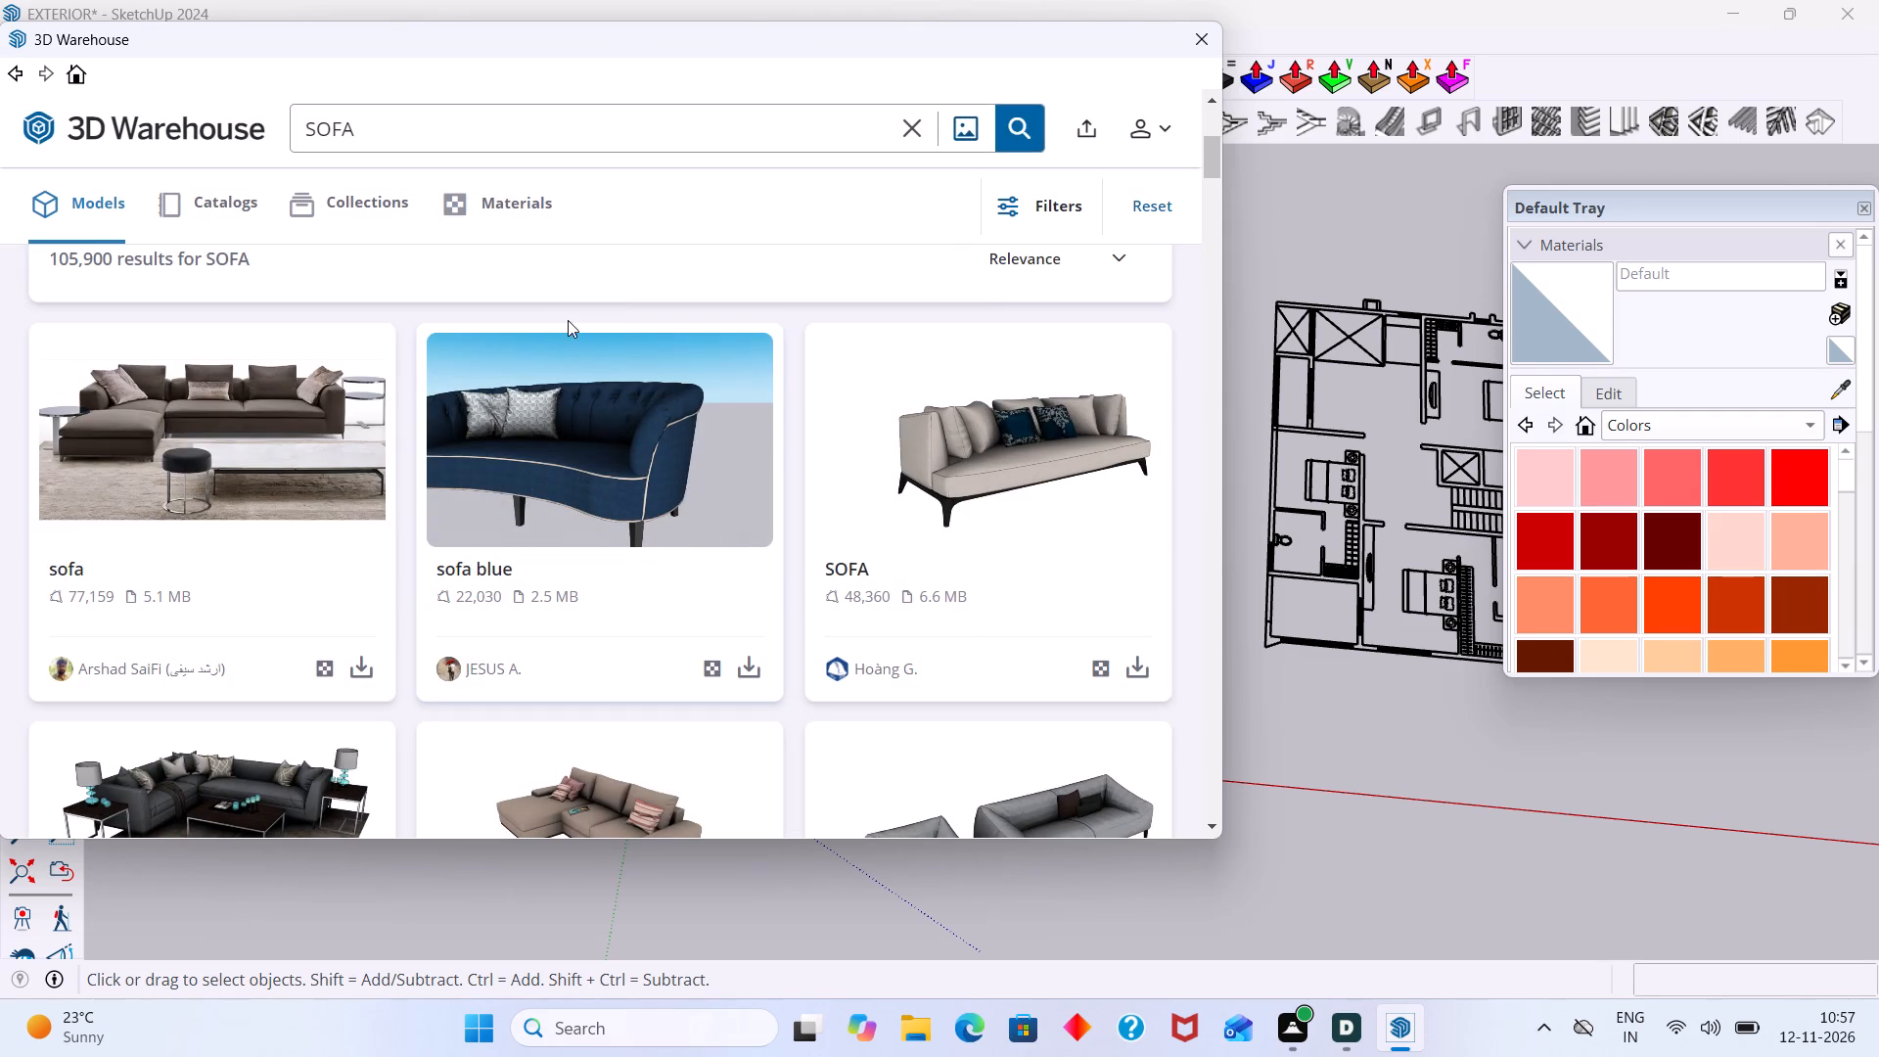
Download the 5.1 MB brown L-shaped sofa from the search results directly into the house model.
{"action": "scroll", "coordinate": [493, 483], "scroll_direction": "down", "scroll_amount": 3}
{"action": "scroll", "coordinate": [338, 495], "scroll_direction": "up", "scroll_amount": 2}
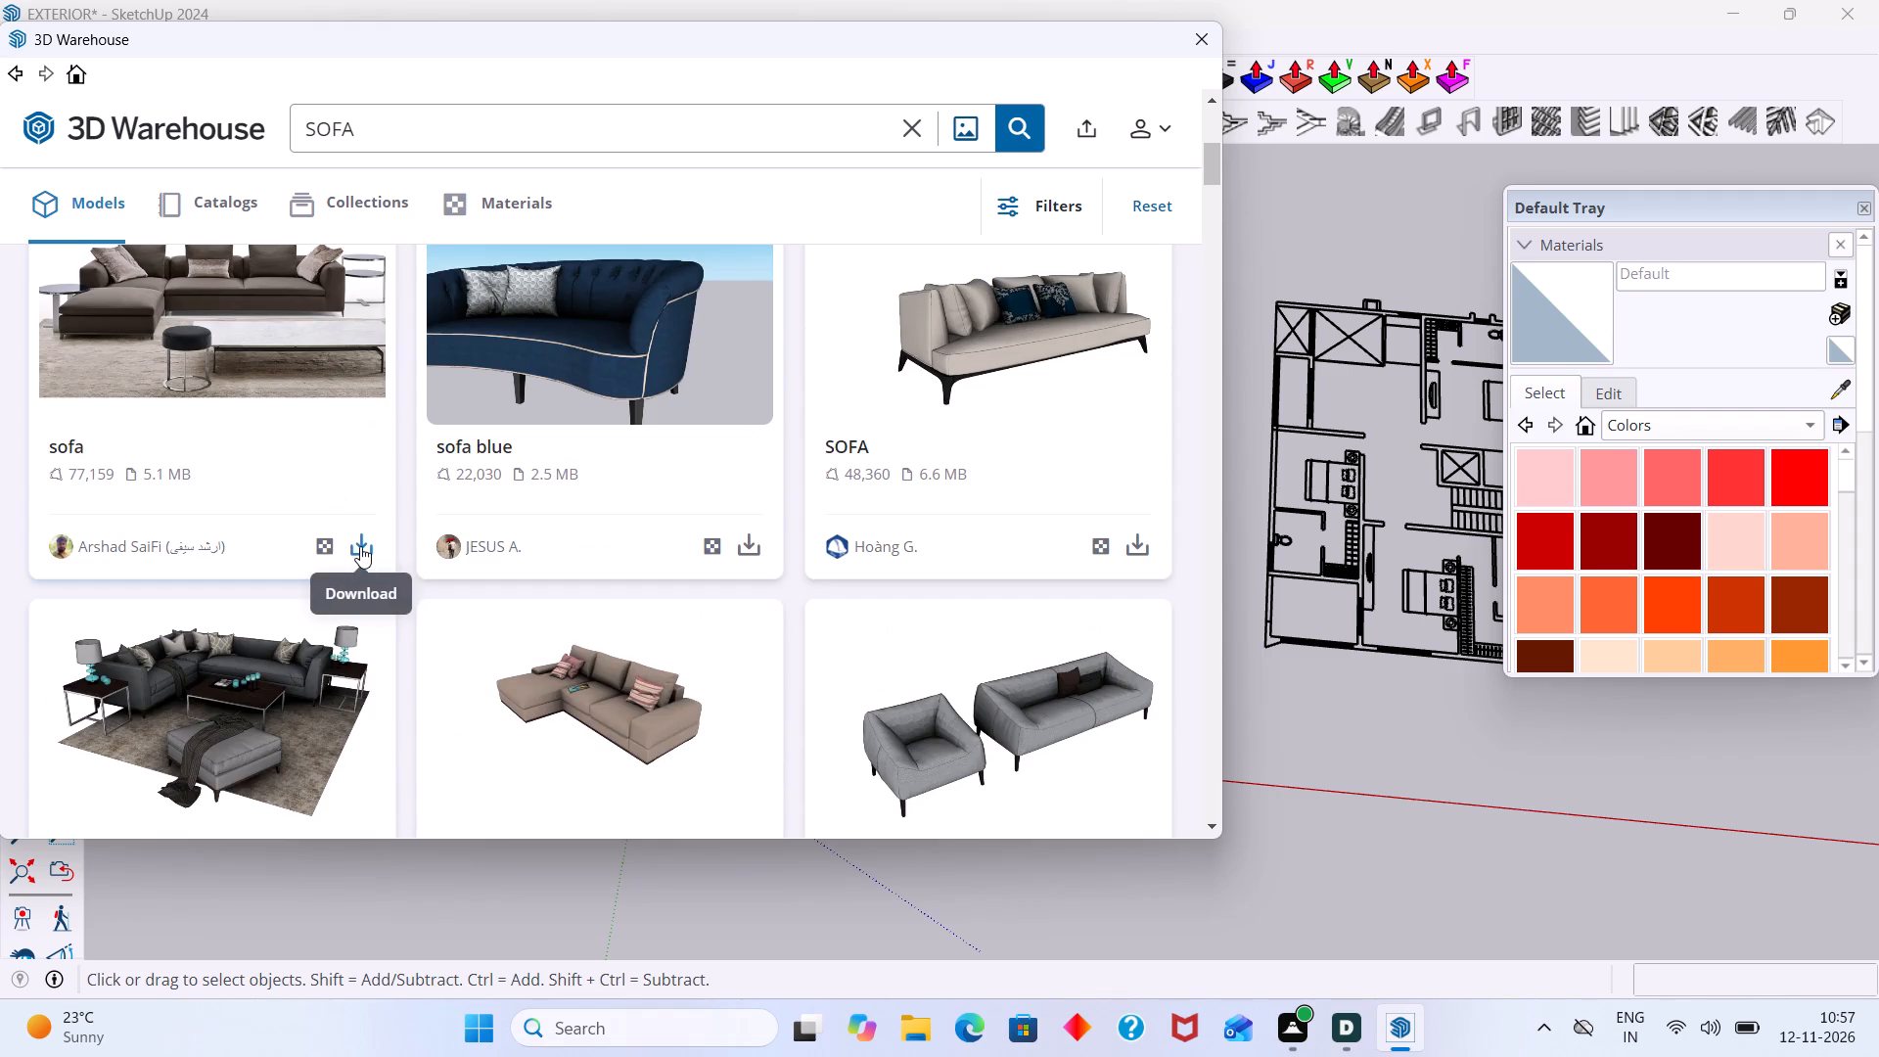
{"action": "left_click", "coordinate": [360, 546]}
{"action": "left_click", "coordinate": [509, 472]}
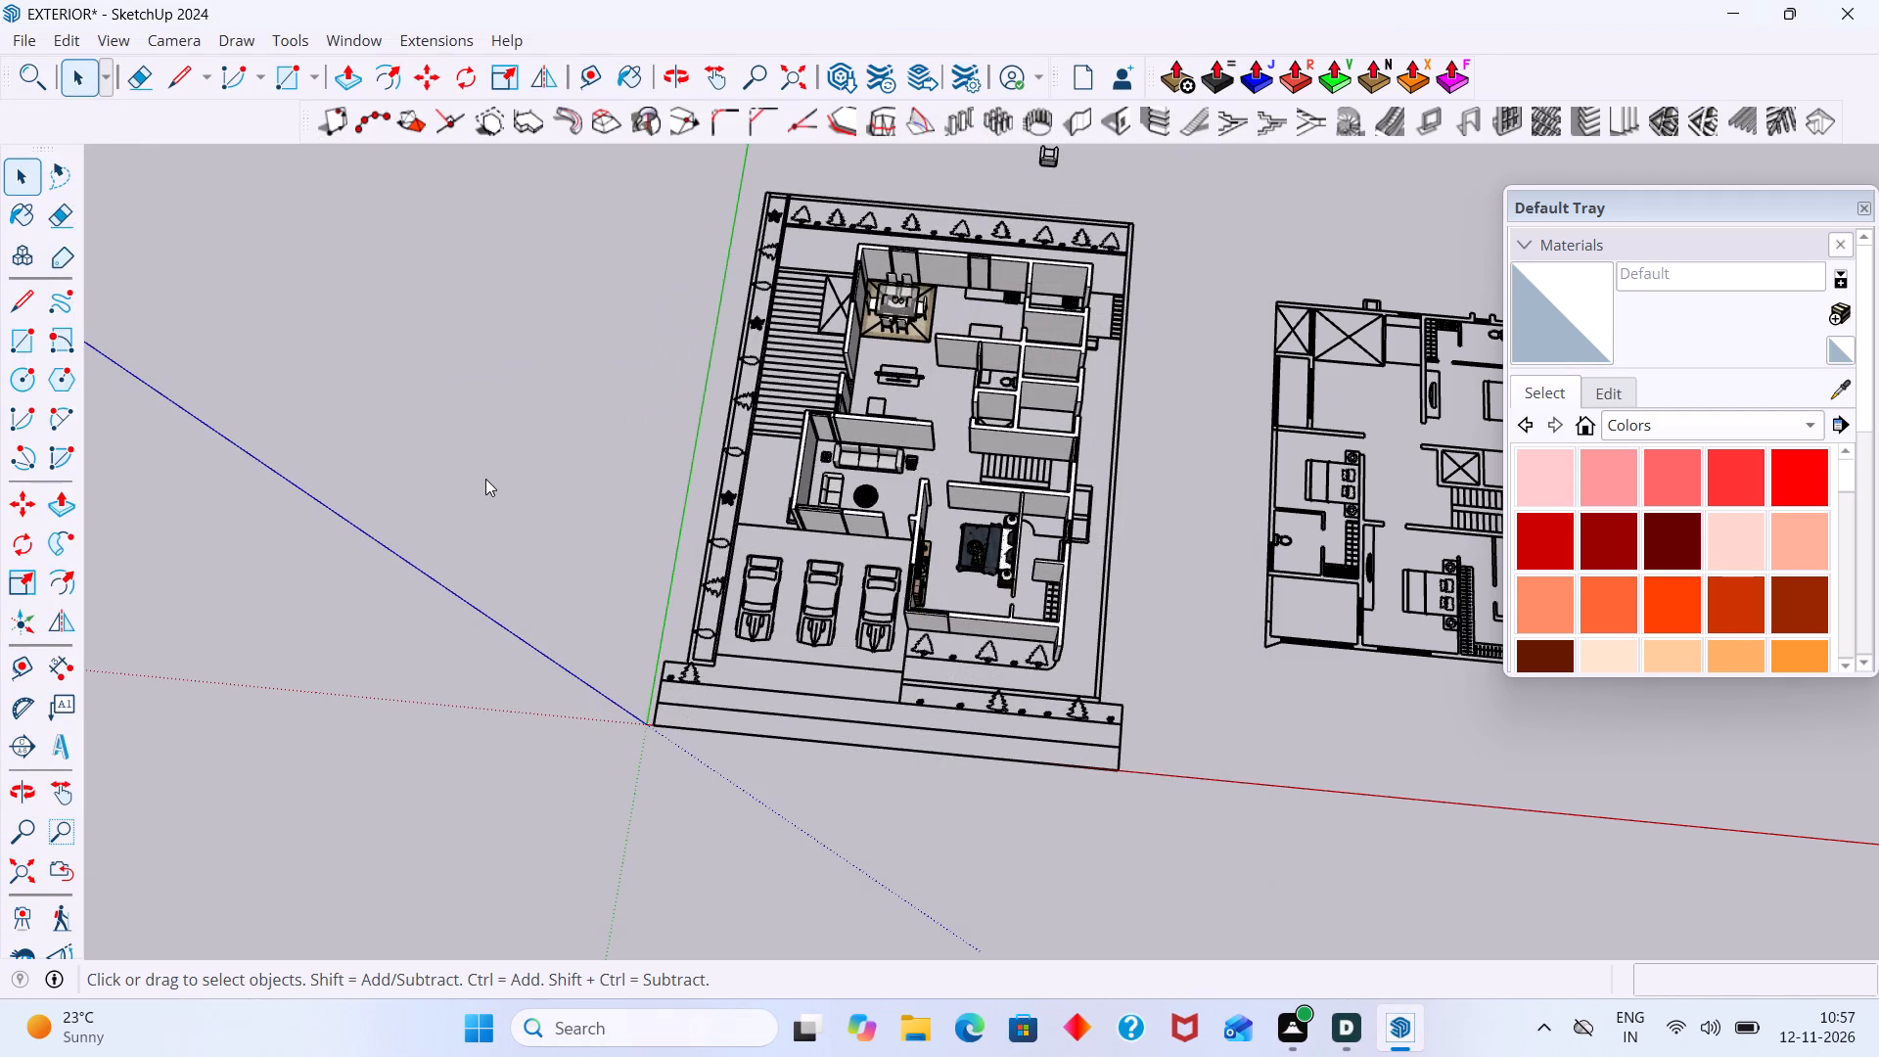
Place the downloaded L-shaped sofa on the empty ground outside the house, beyond the planted strip beside the stepped area.
{"action": "scroll", "coordinate": [486, 478], "scroll_direction": "down", "scroll_amount": 1}
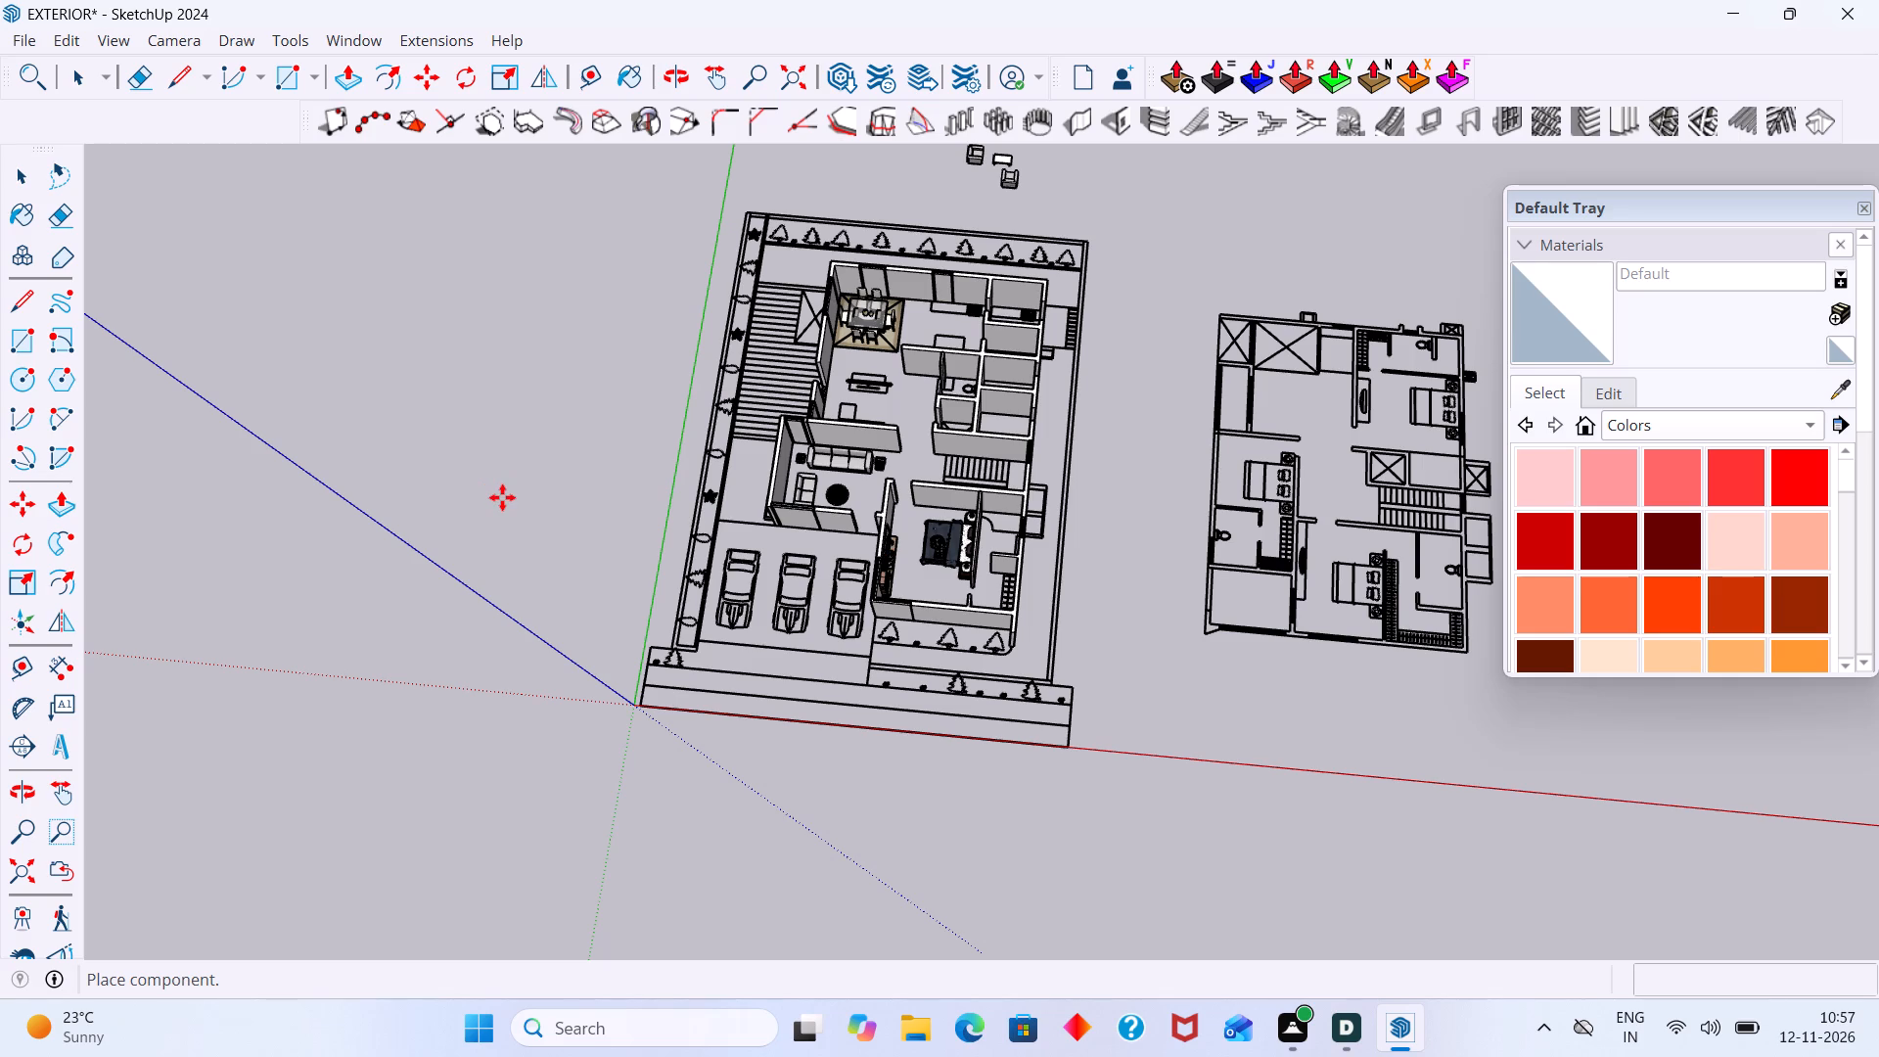
{"action": "scroll", "coordinate": [863, 512], "scroll_direction": "up", "scroll_amount": 6}
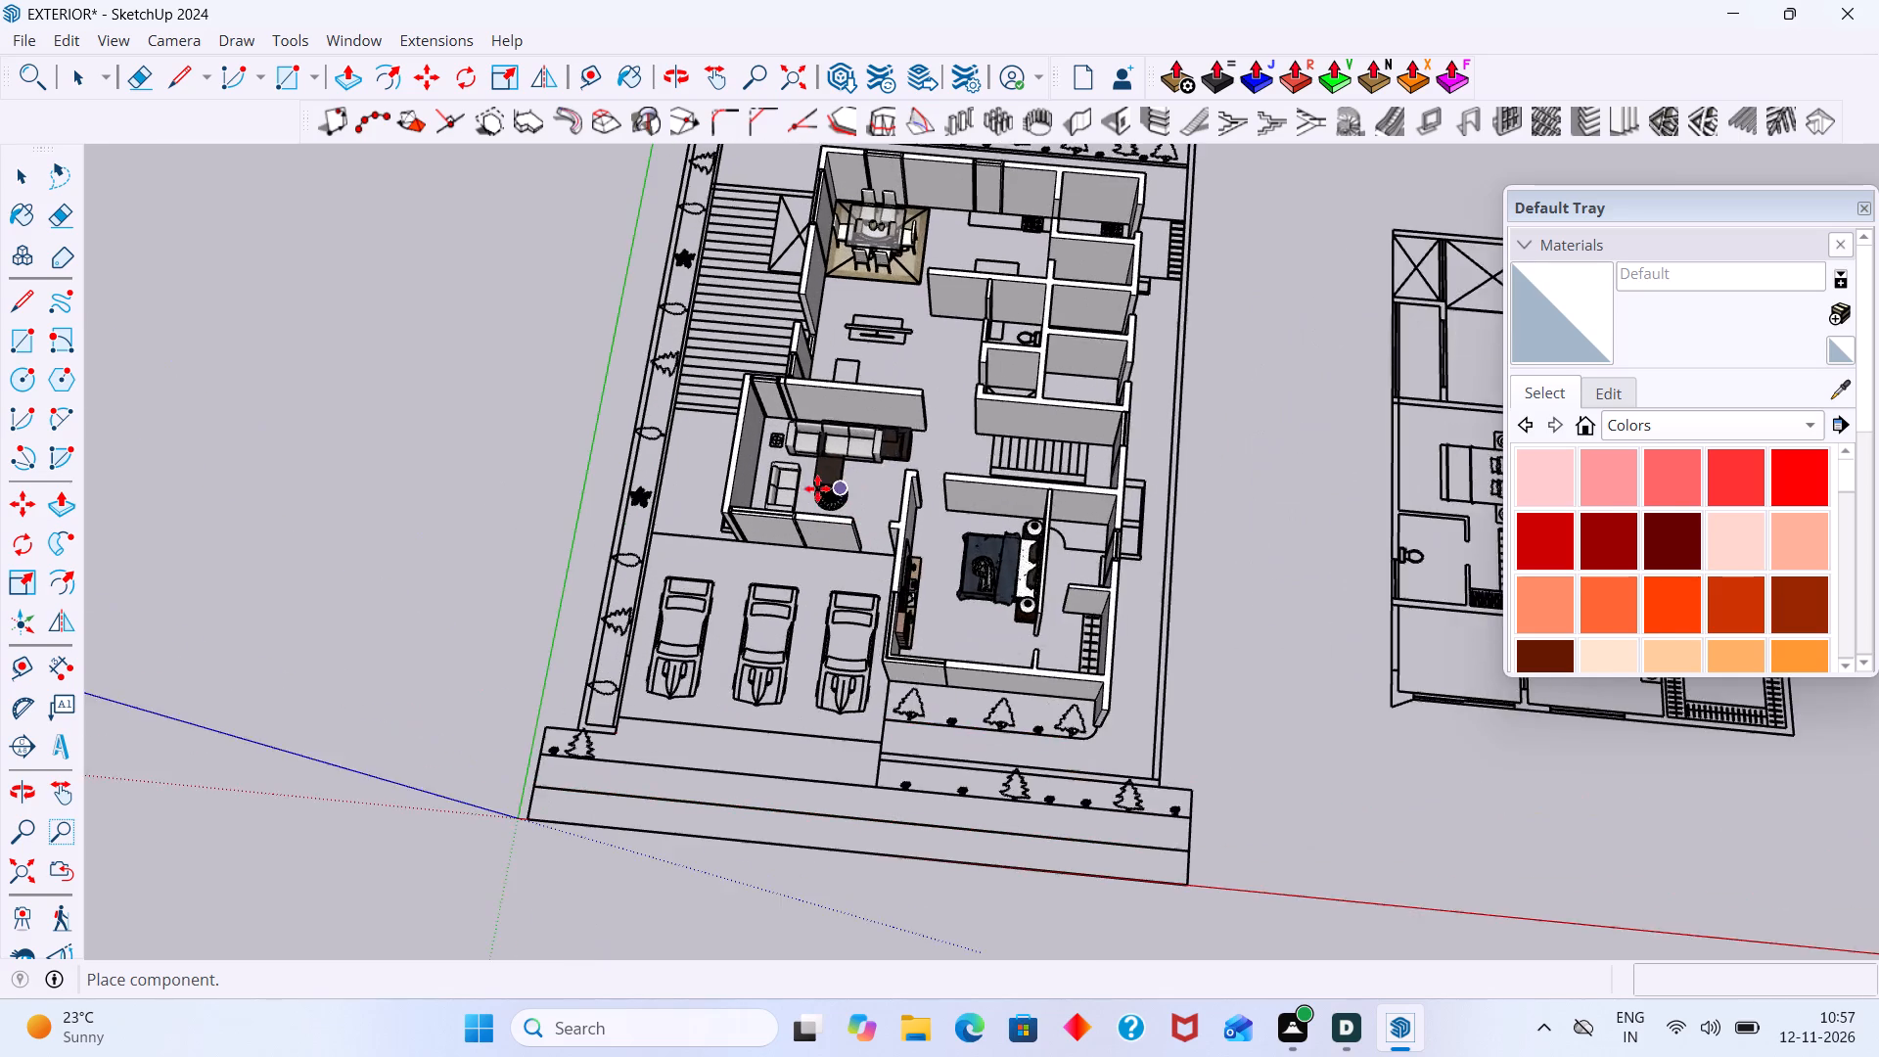
{"action": "scroll", "coordinate": [795, 496], "scroll_direction": "up", "scroll_amount": 7}
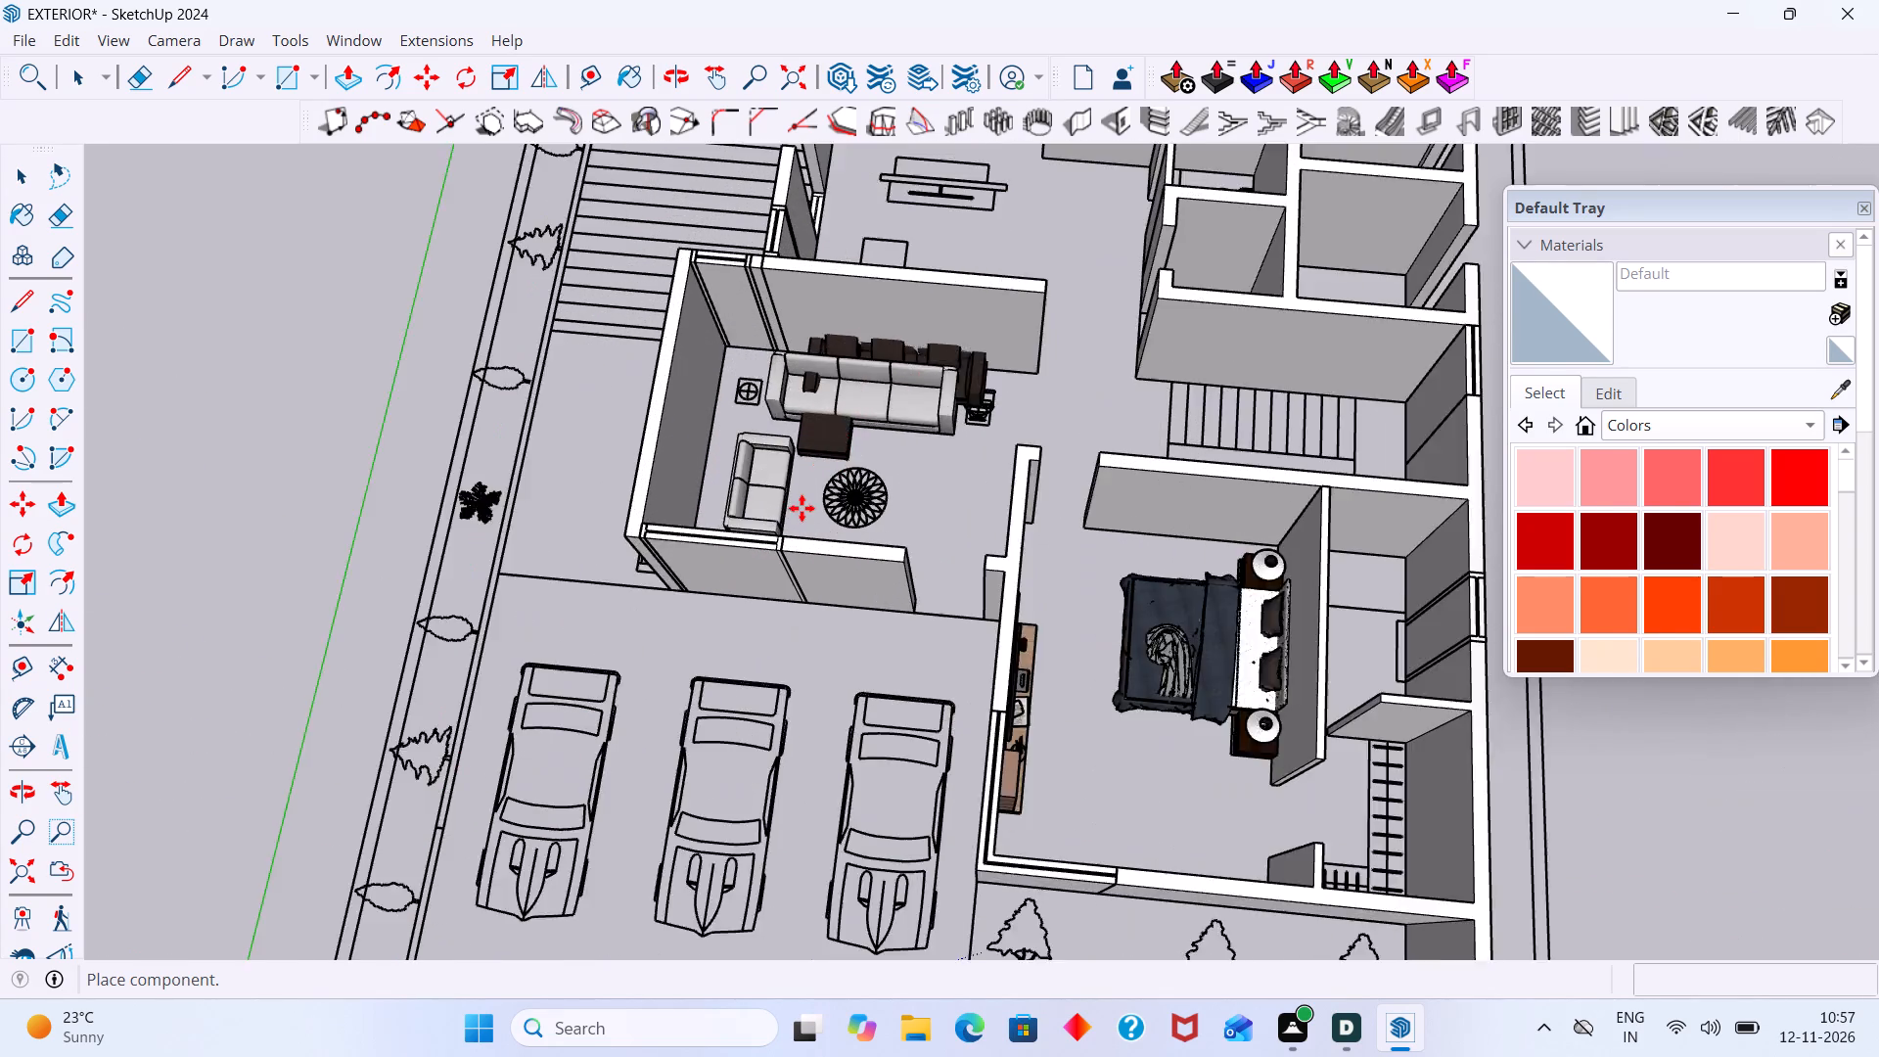
{"action": "scroll", "coordinate": [802, 508], "scroll_direction": "up", "scroll_amount": 6}
{"action": "scroll", "coordinate": [798, 510], "scroll_direction": "down", "scroll_amount": 3}
{"action": "middle_click_drag", "start_coordinate": [817, 496], "coordinate": [804, 723], "text": "shift"}
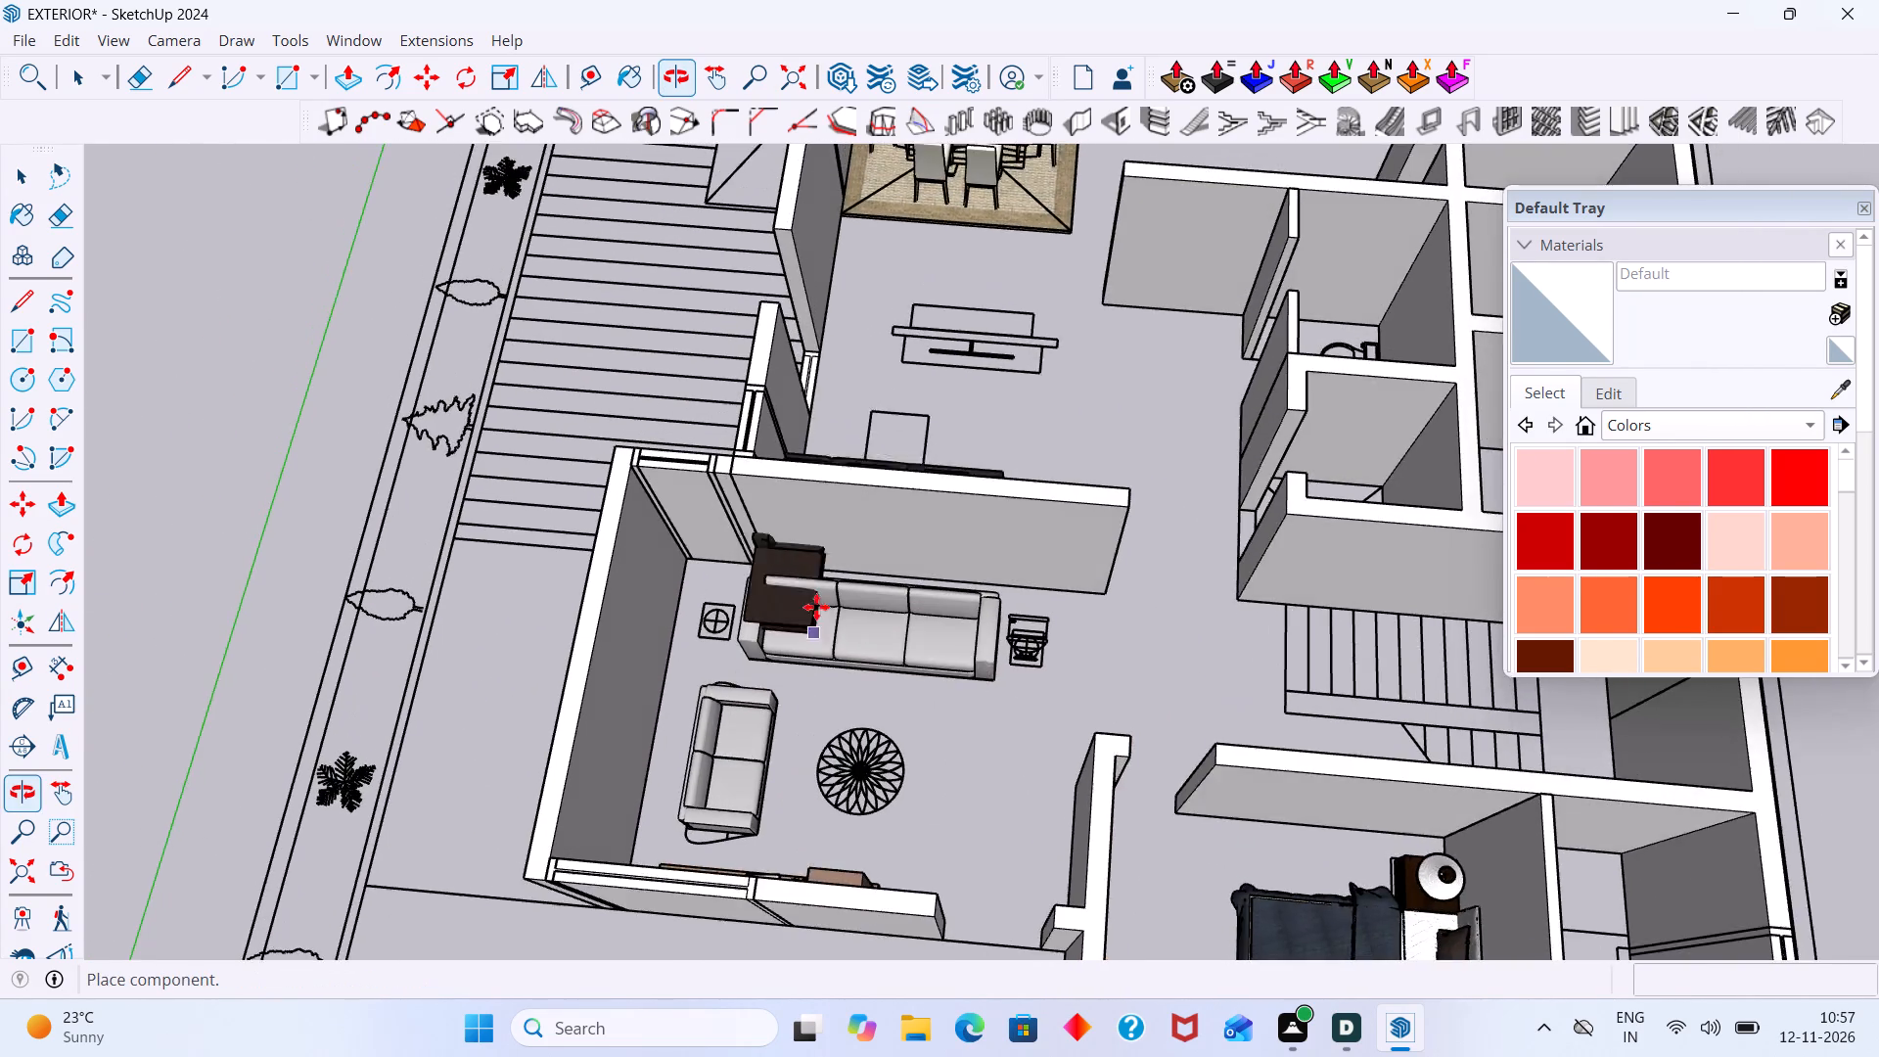
{"action": "scroll", "coordinate": [844, 496], "scroll_direction": "up", "scroll_amount": 4}
{"action": "middle_click_drag", "start_coordinate": [822, 602], "coordinate": [808, 632]}
{"action": "scroll", "coordinate": [781, 528], "scroll_direction": "down", "scroll_amount": 14}
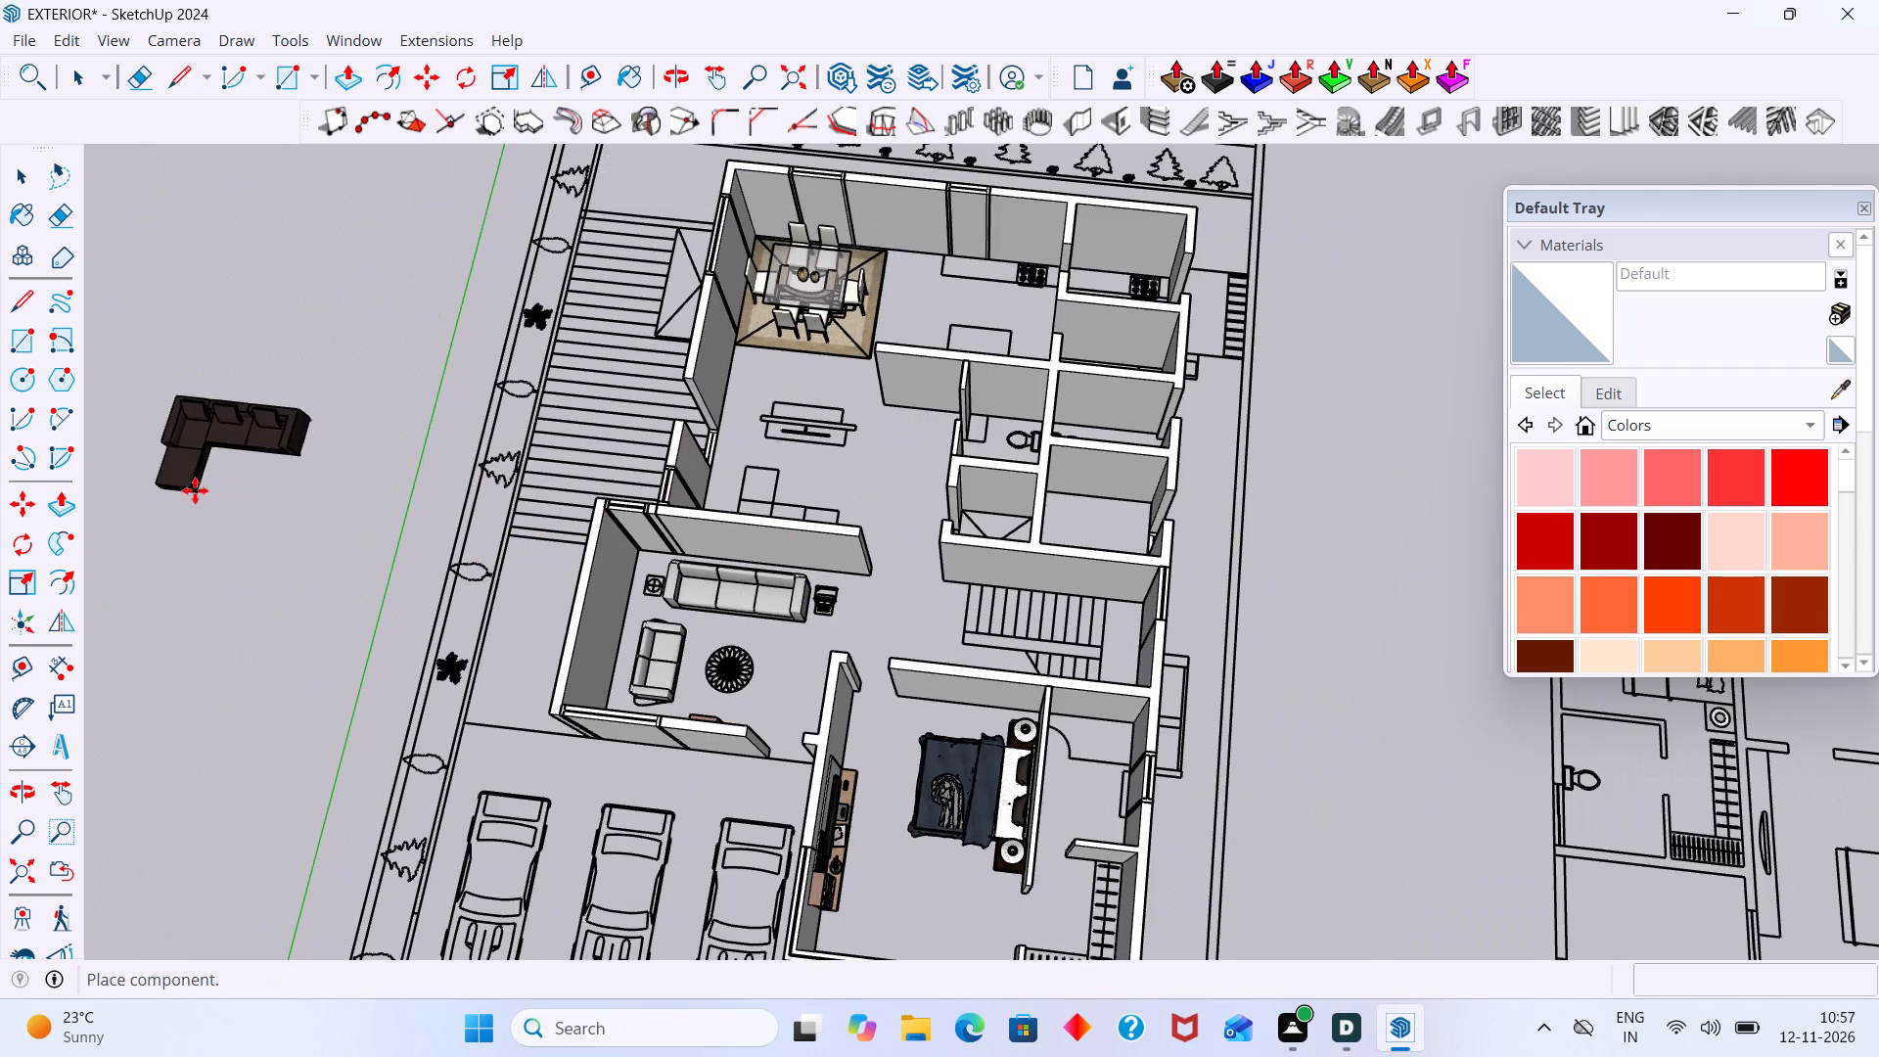
{"action": "left_click", "coordinate": [193, 480]}
{"action": "key", "text": "space"}
{"action": "left_click", "coordinate": [275, 541]}
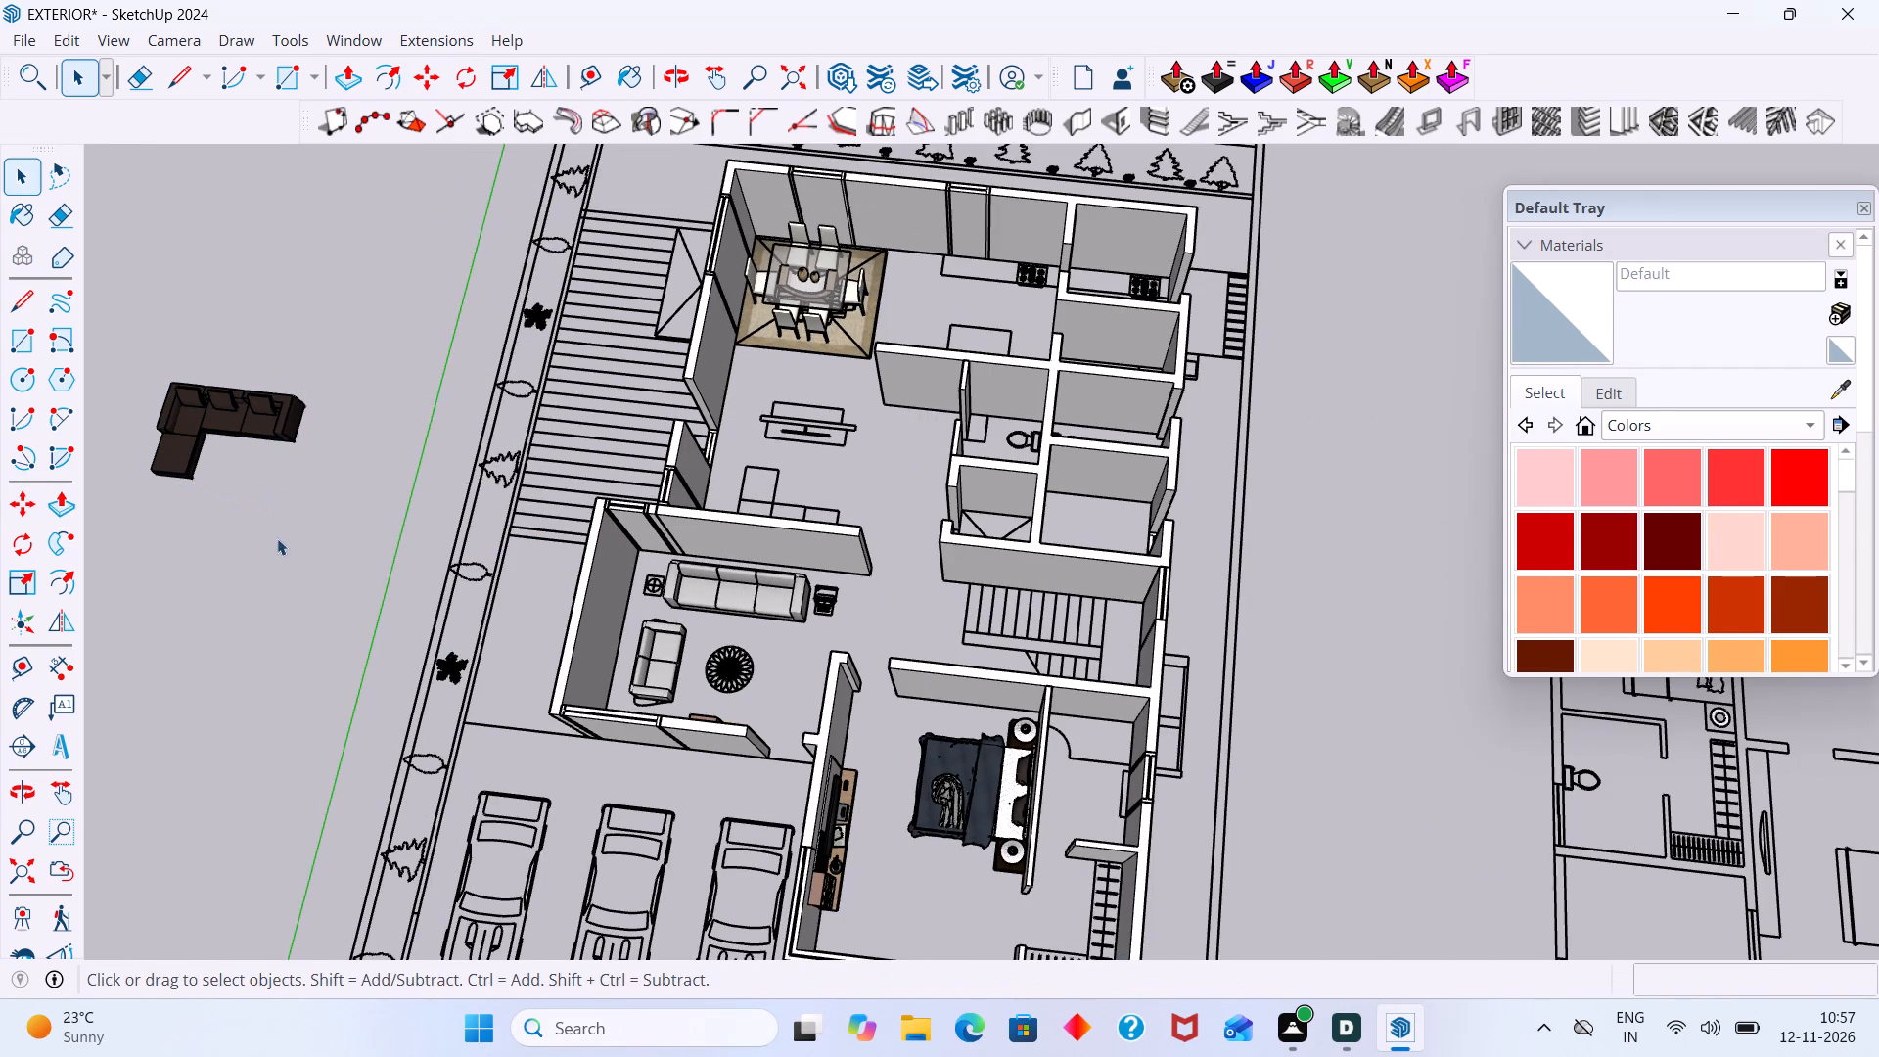
Rotate the L-shaped sofa about 180 degrees around the vertical axis from its back corner.
{"action": "scroll", "coordinate": [270, 465], "scroll_direction": "up", "scroll_amount": 3}
{"action": "left_click", "coordinate": [265, 394]}
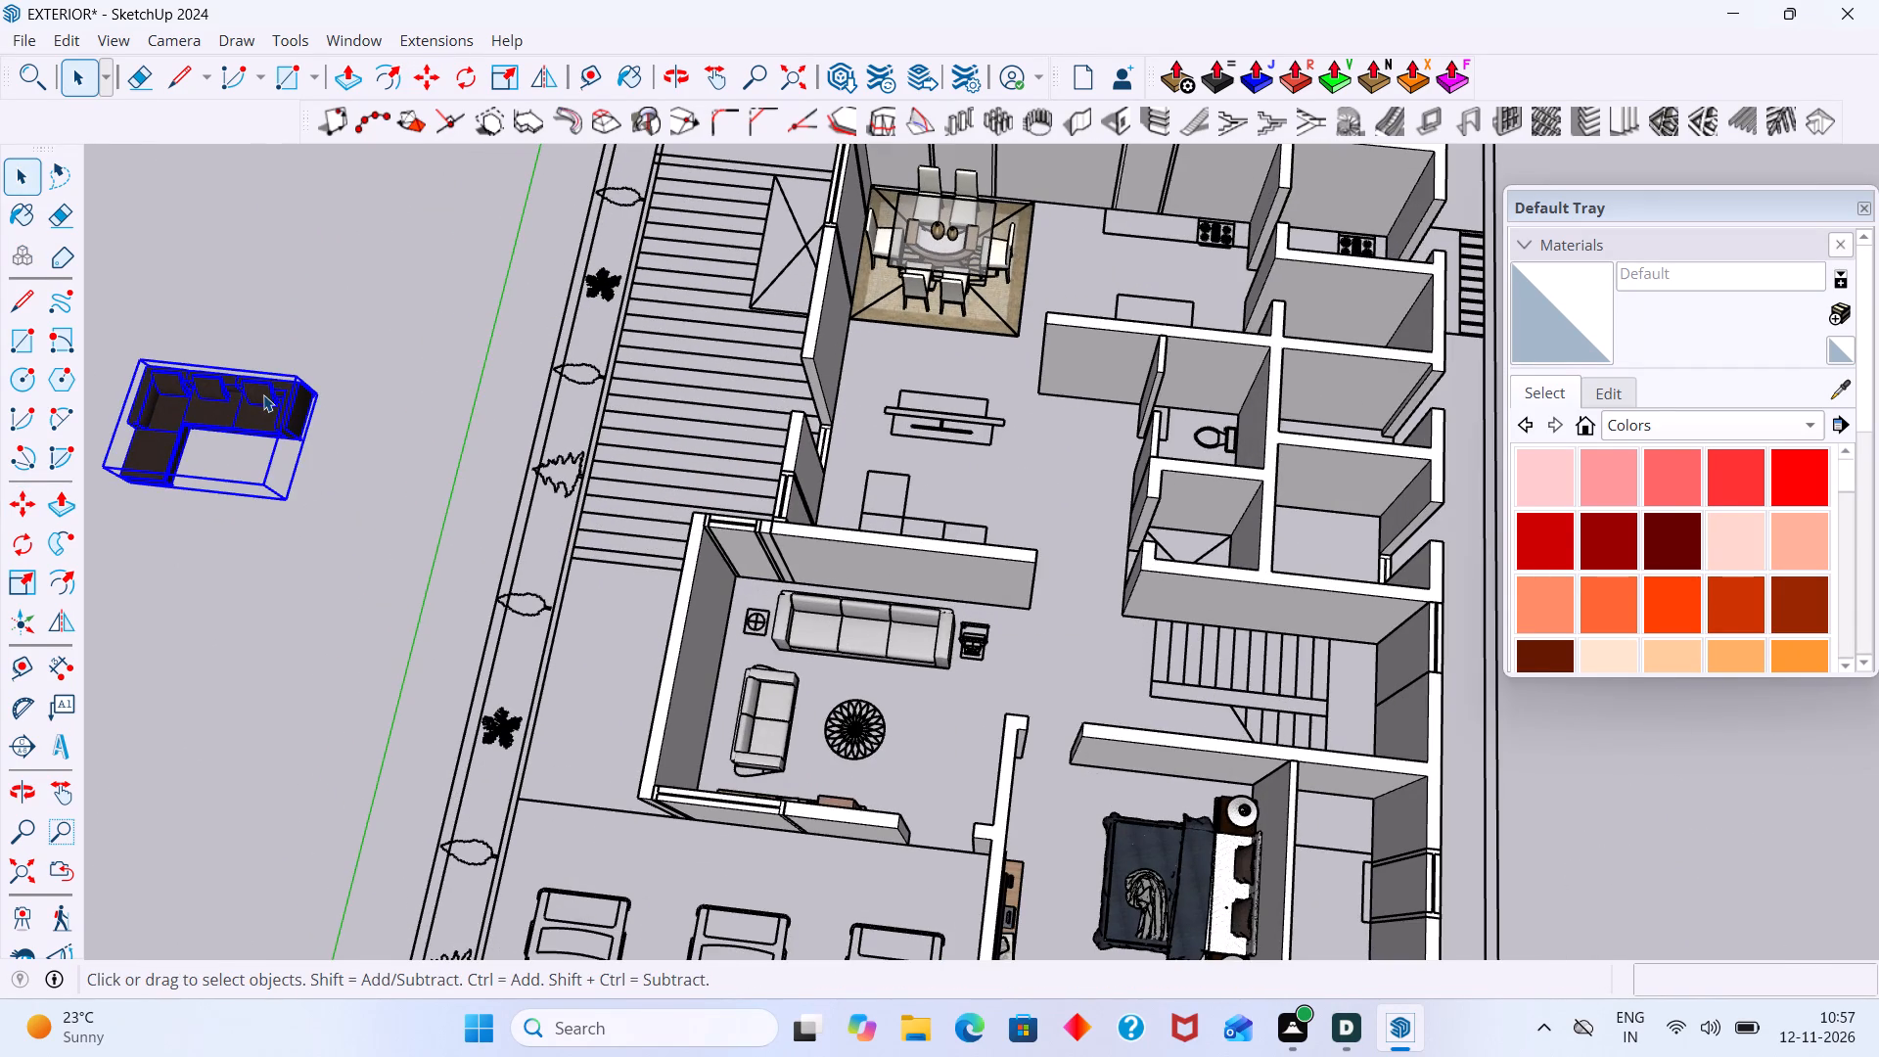
{"action": "key", "text": "q"}
{"action": "scroll", "coordinate": [120, 415], "scroll_direction": "up", "scroll_amount": 3}
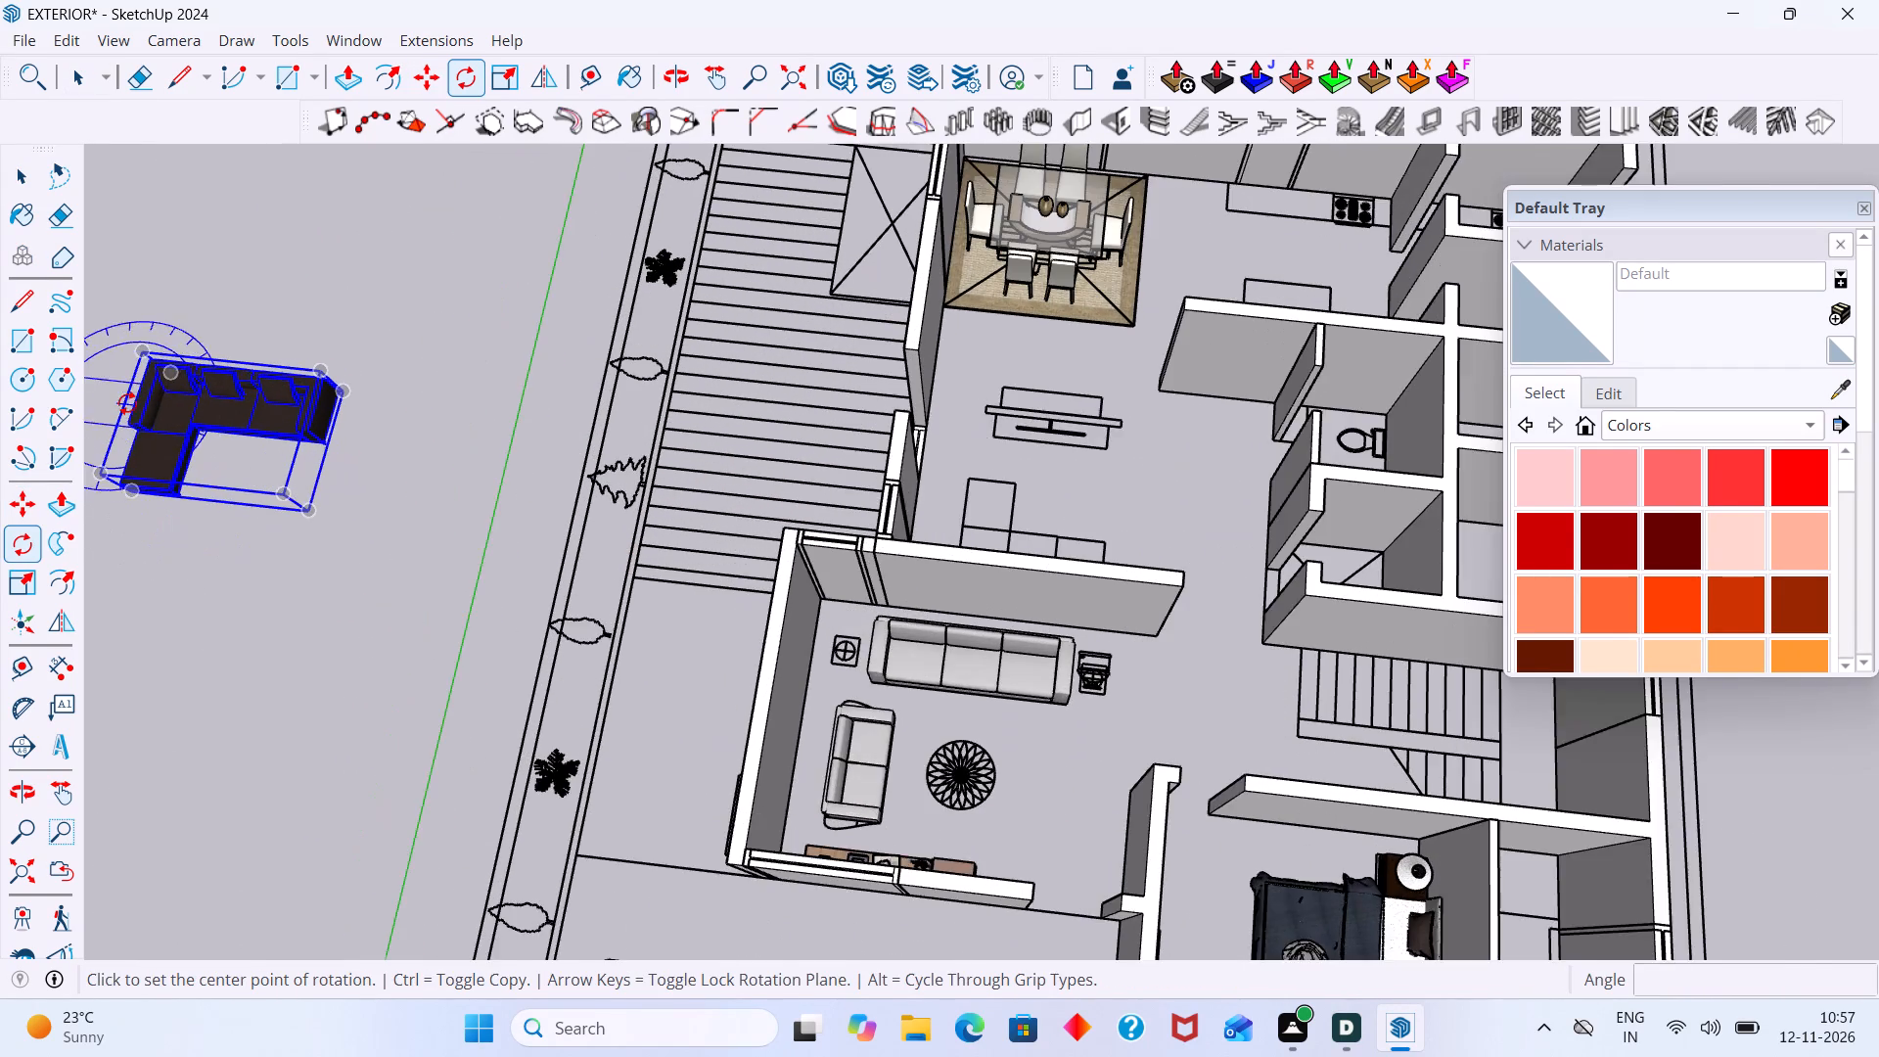
{"action": "key", "text": "Up"}
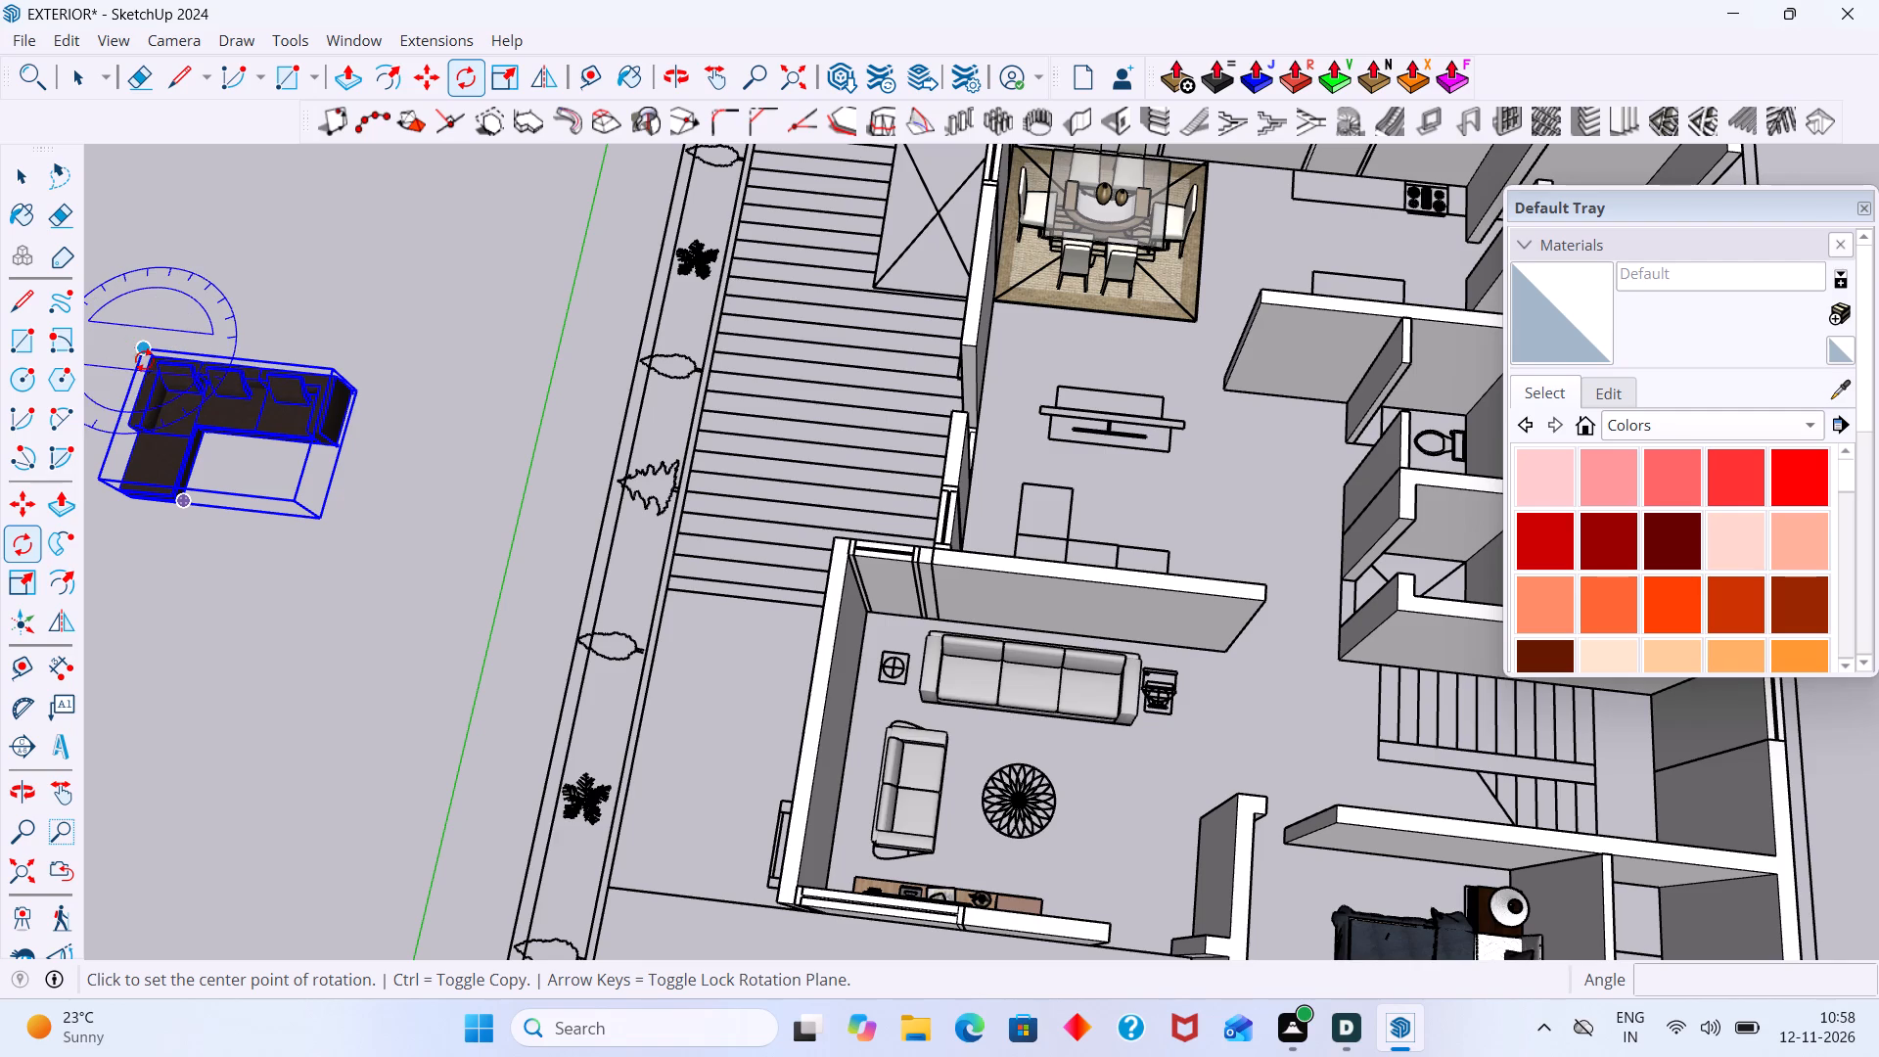
{"action": "left_click", "coordinate": [140, 353]}
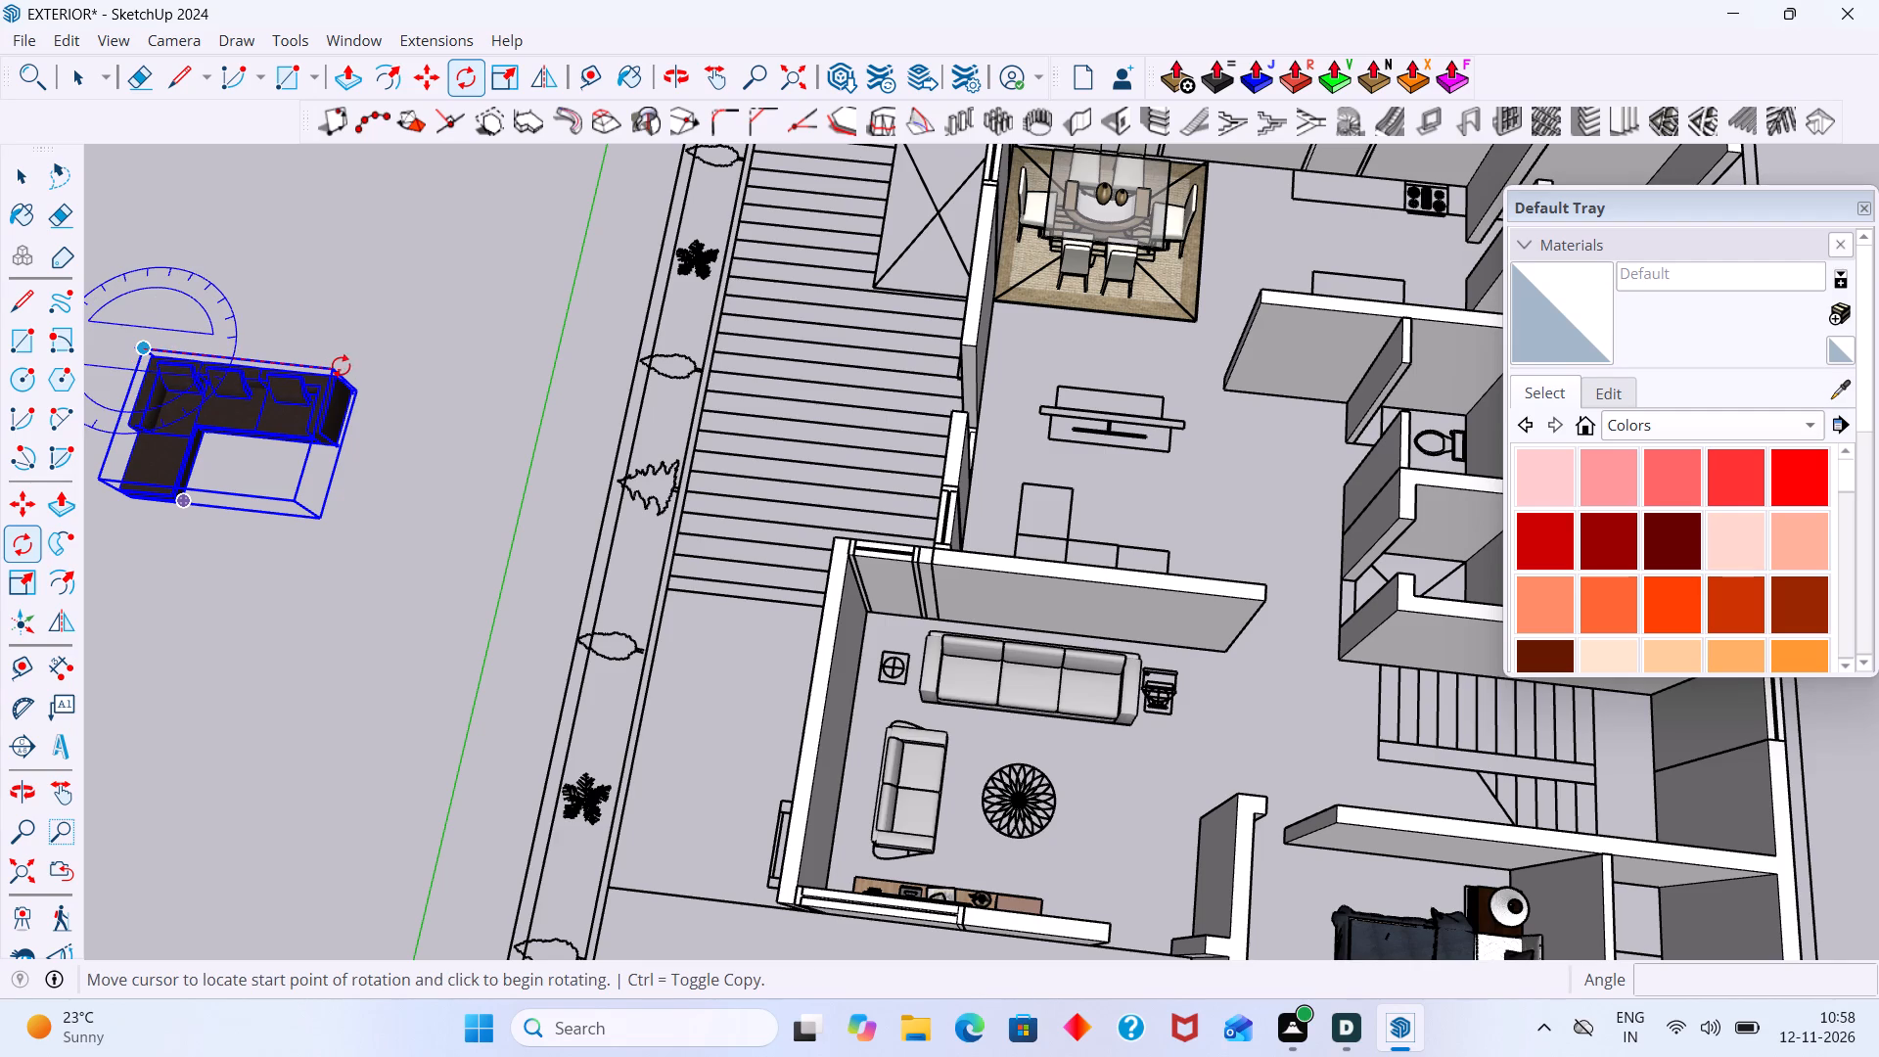
{"action": "left_click", "coordinate": [332, 366]}
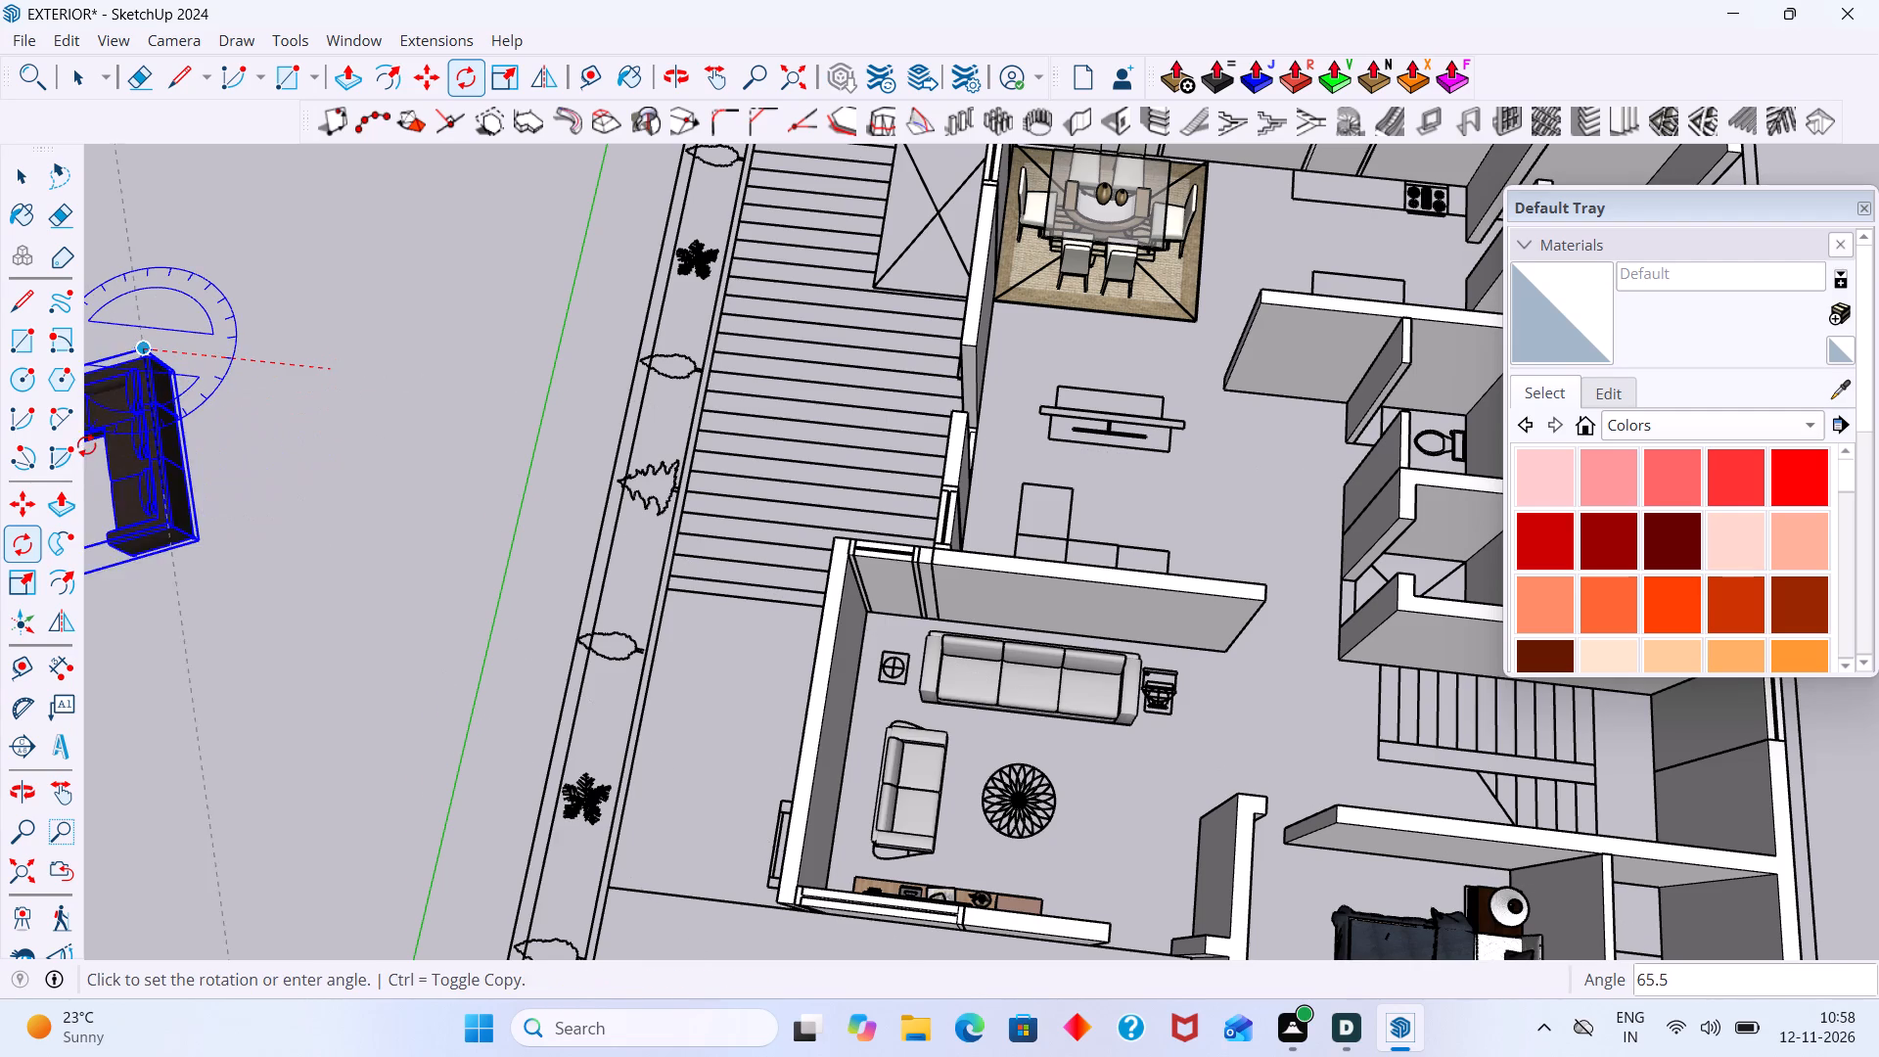
{"action": "scroll", "coordinate": [84, 444], "scroll_direction": "down", "scroll_amount": 20}
{"action": "scroll", "coordinate": [84, 444], "scroll_direction": "down", "scroll_amount": 1}
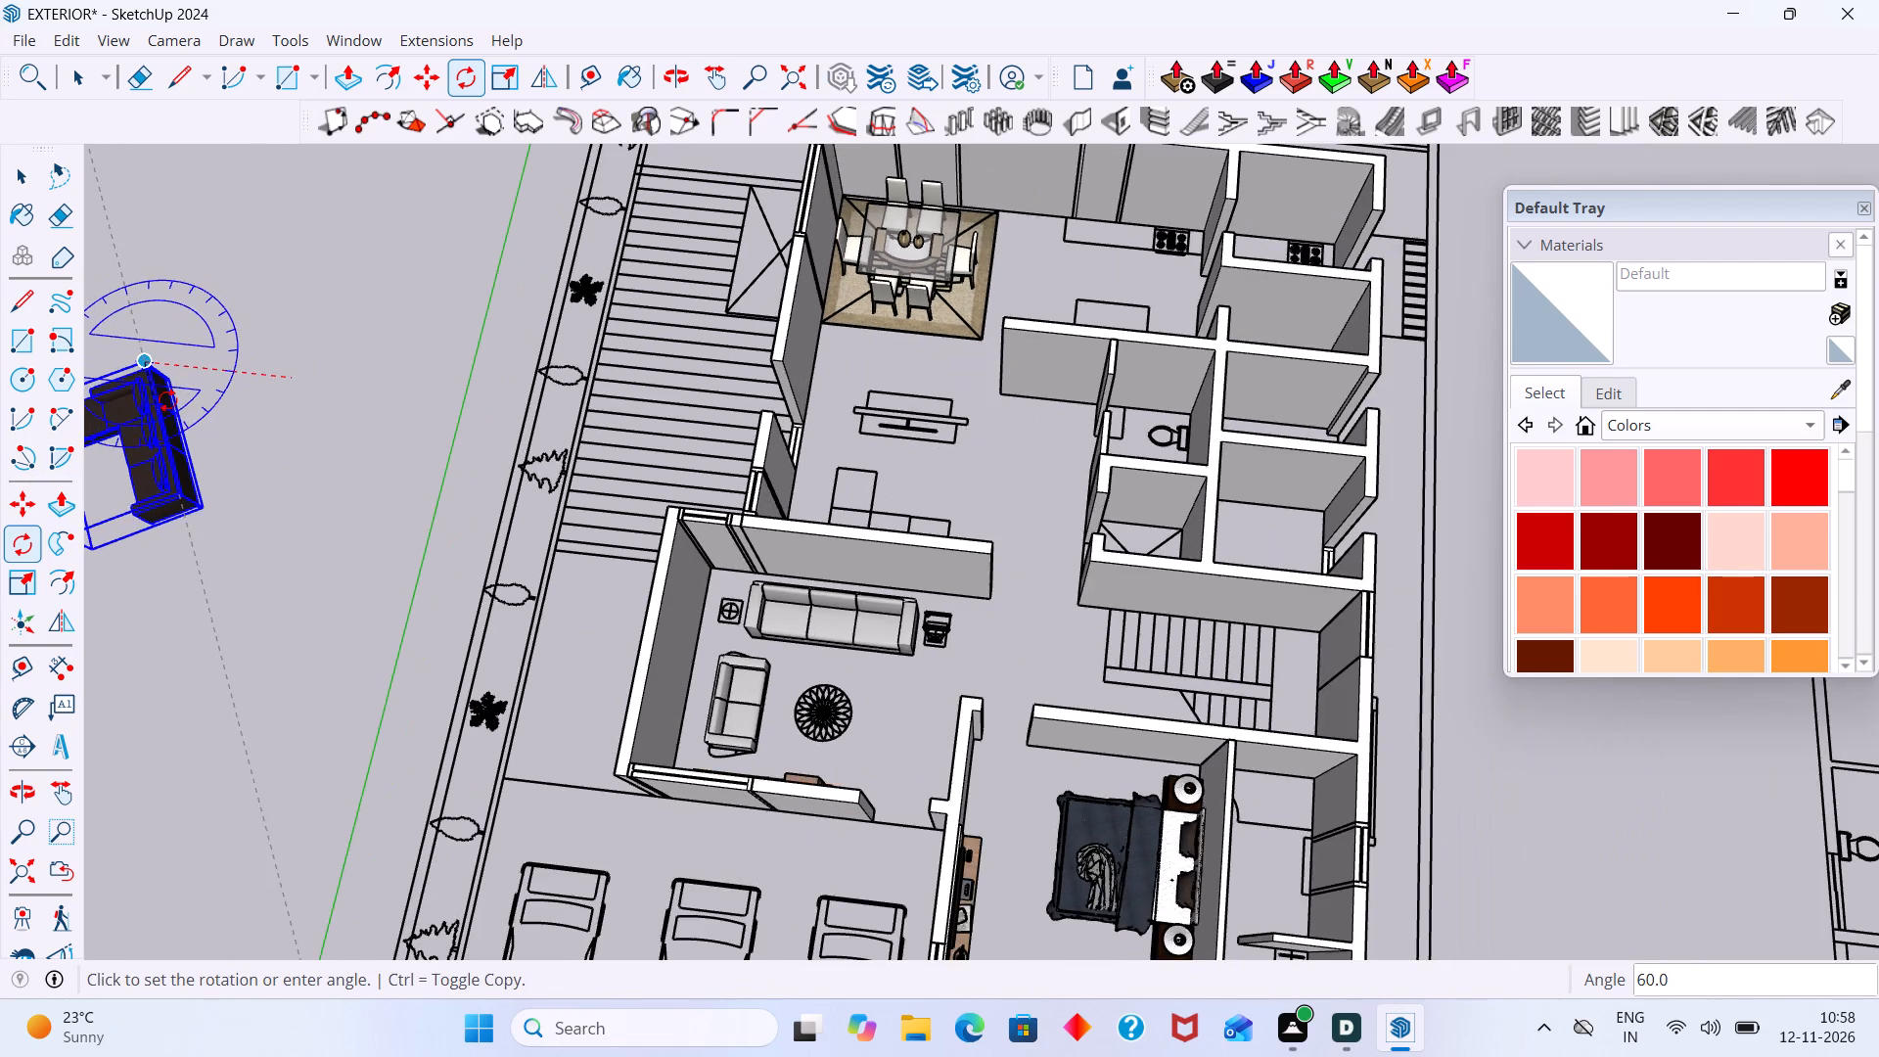
{"action": "middle_click_drag", "start_coordinate": [167, 400], "coordinate": [360, 479], "text": "shift"}
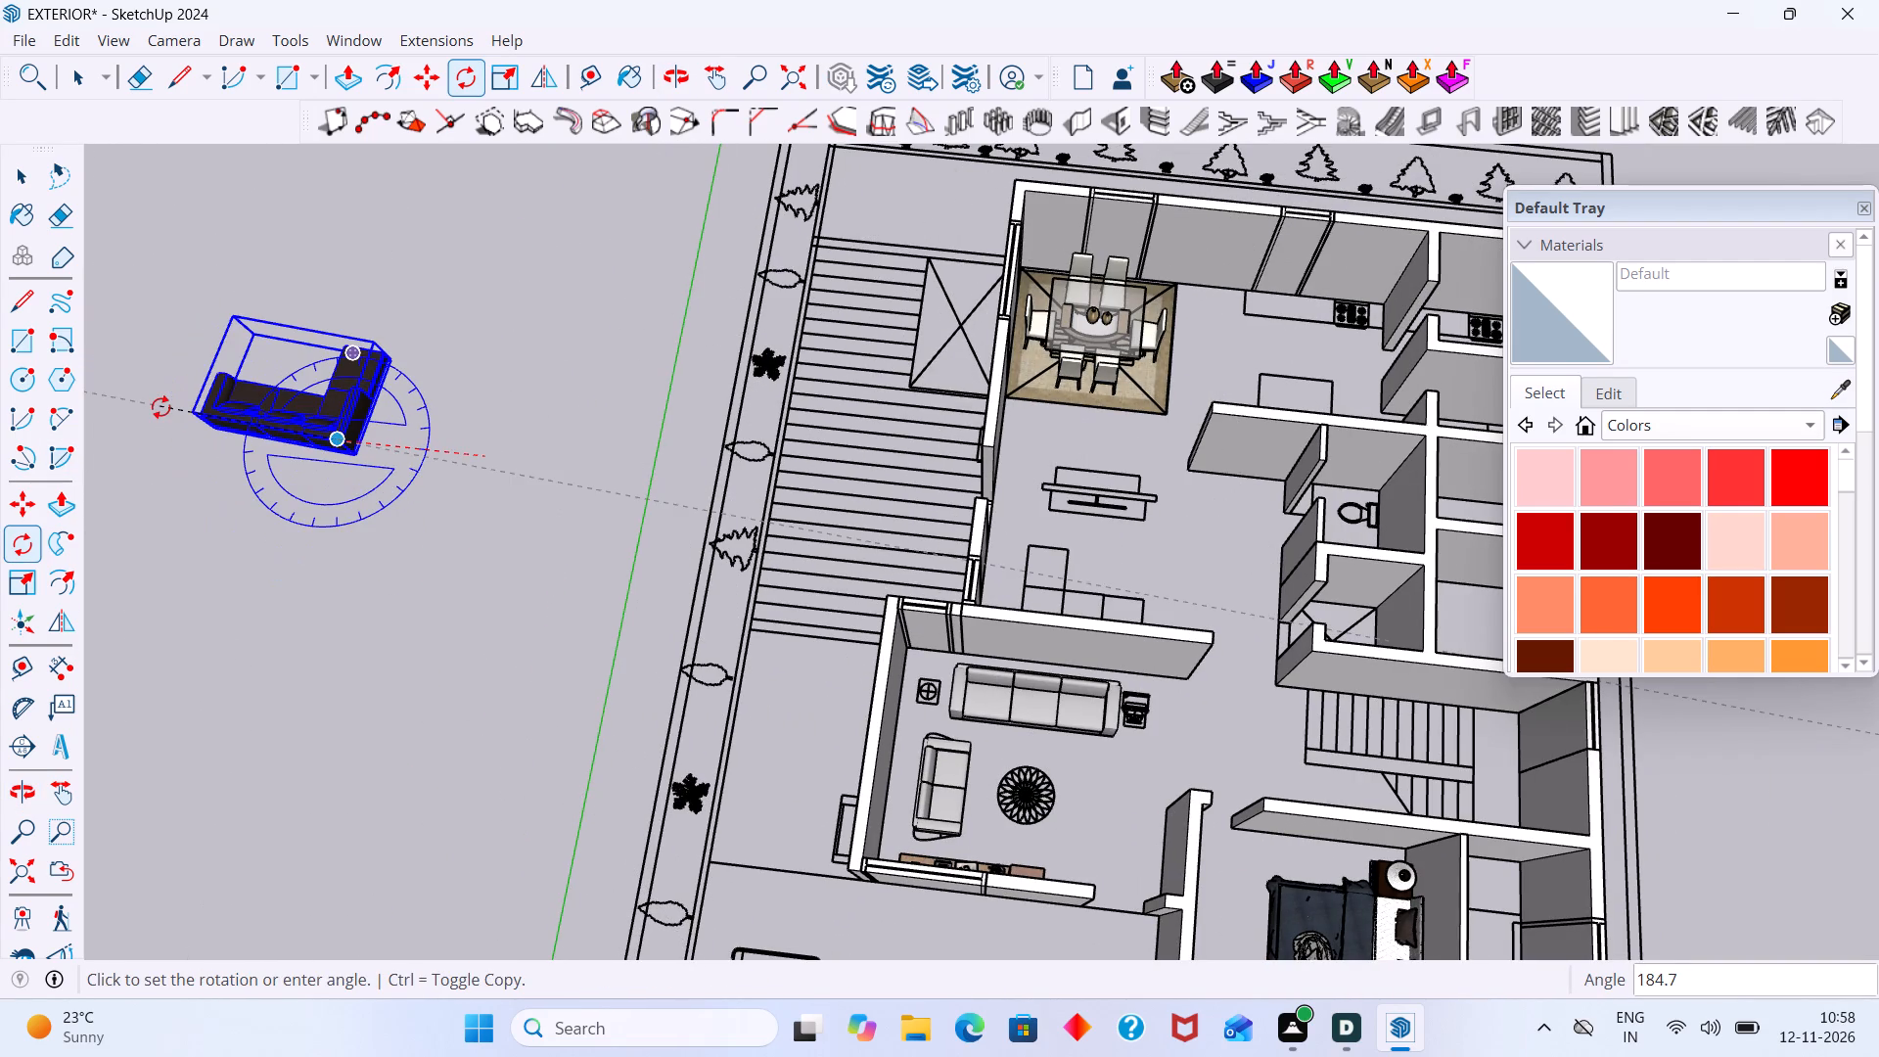
{"action": "left_click", "coordinate": [164, 415]}
{"action": "key", "text": "space"}
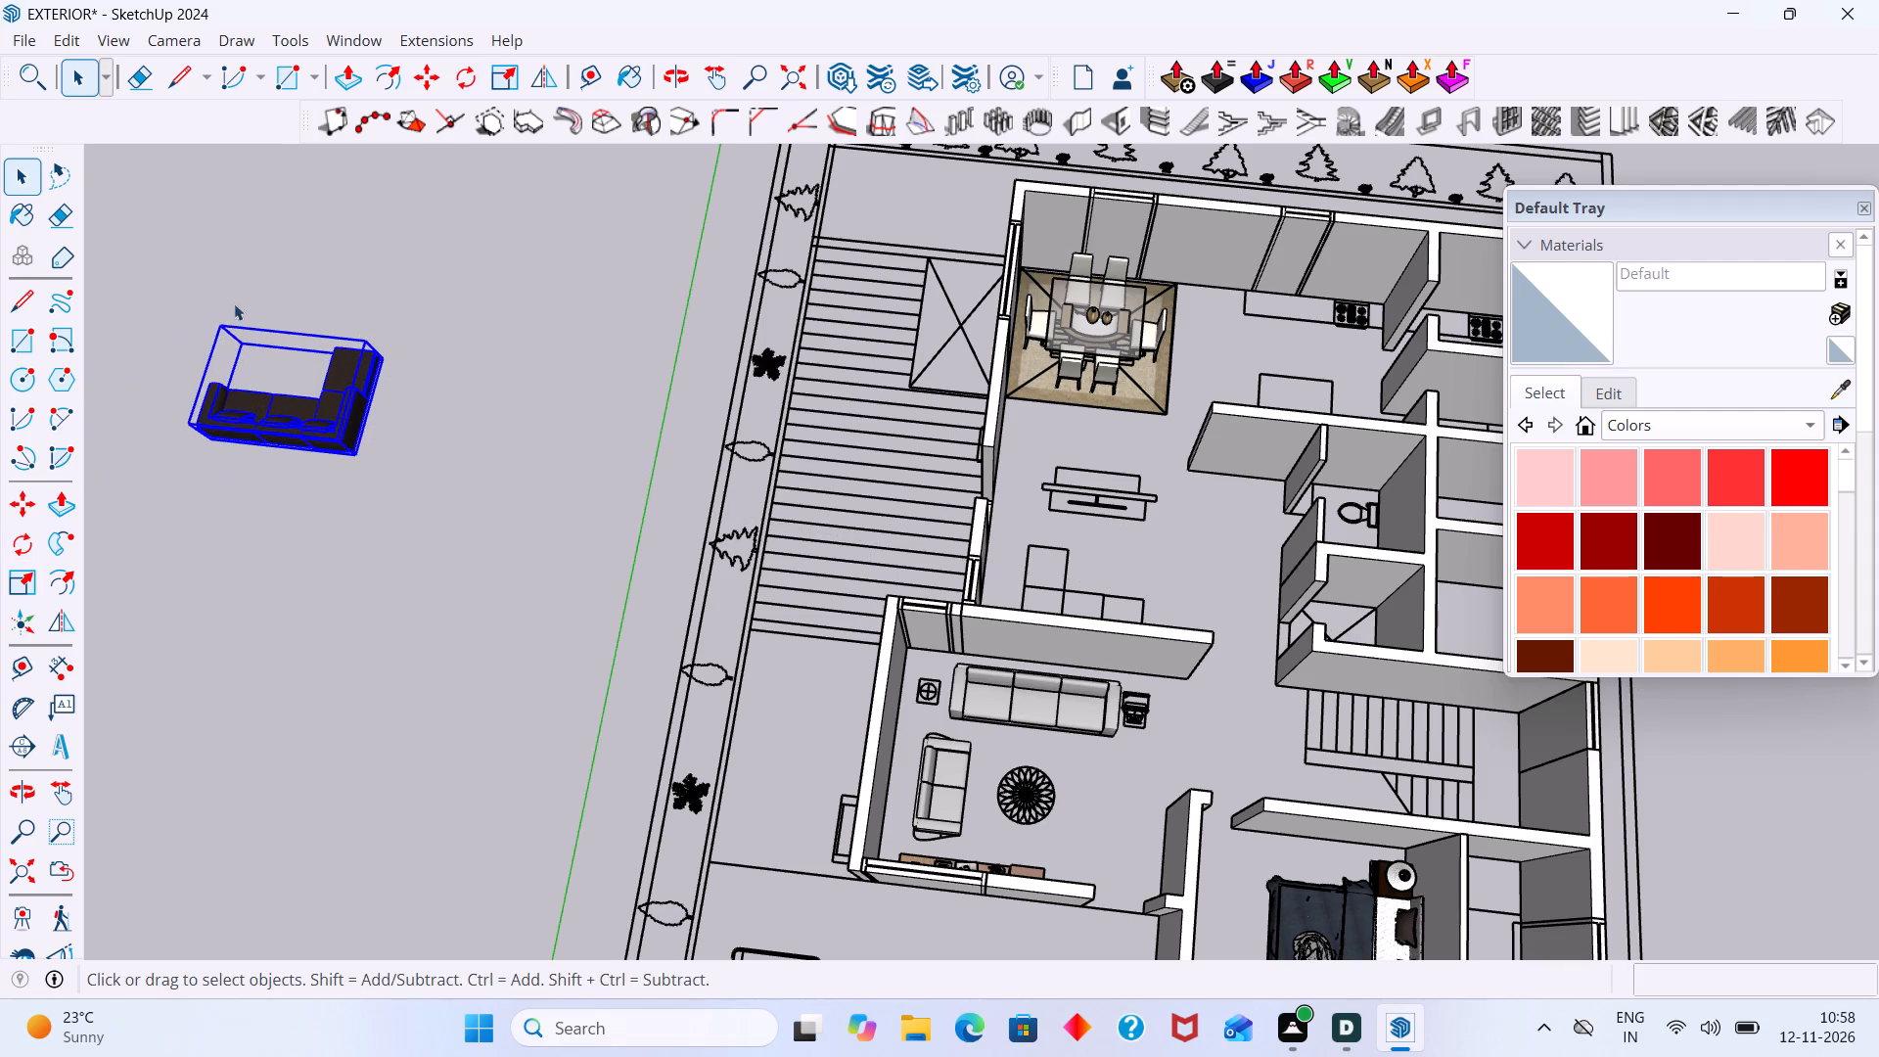
{"action": "left_click", "coordinate": [249, 287]}
Flip the L-shaped sofa across its red plane so the chaise sits at the opposite end.
{"action": "scroll", "coordinate": [244, 391], "scroll_direction": "up", "scroll_amount": 3}
{"action": "left_click", "coordinate": [258, 420]}
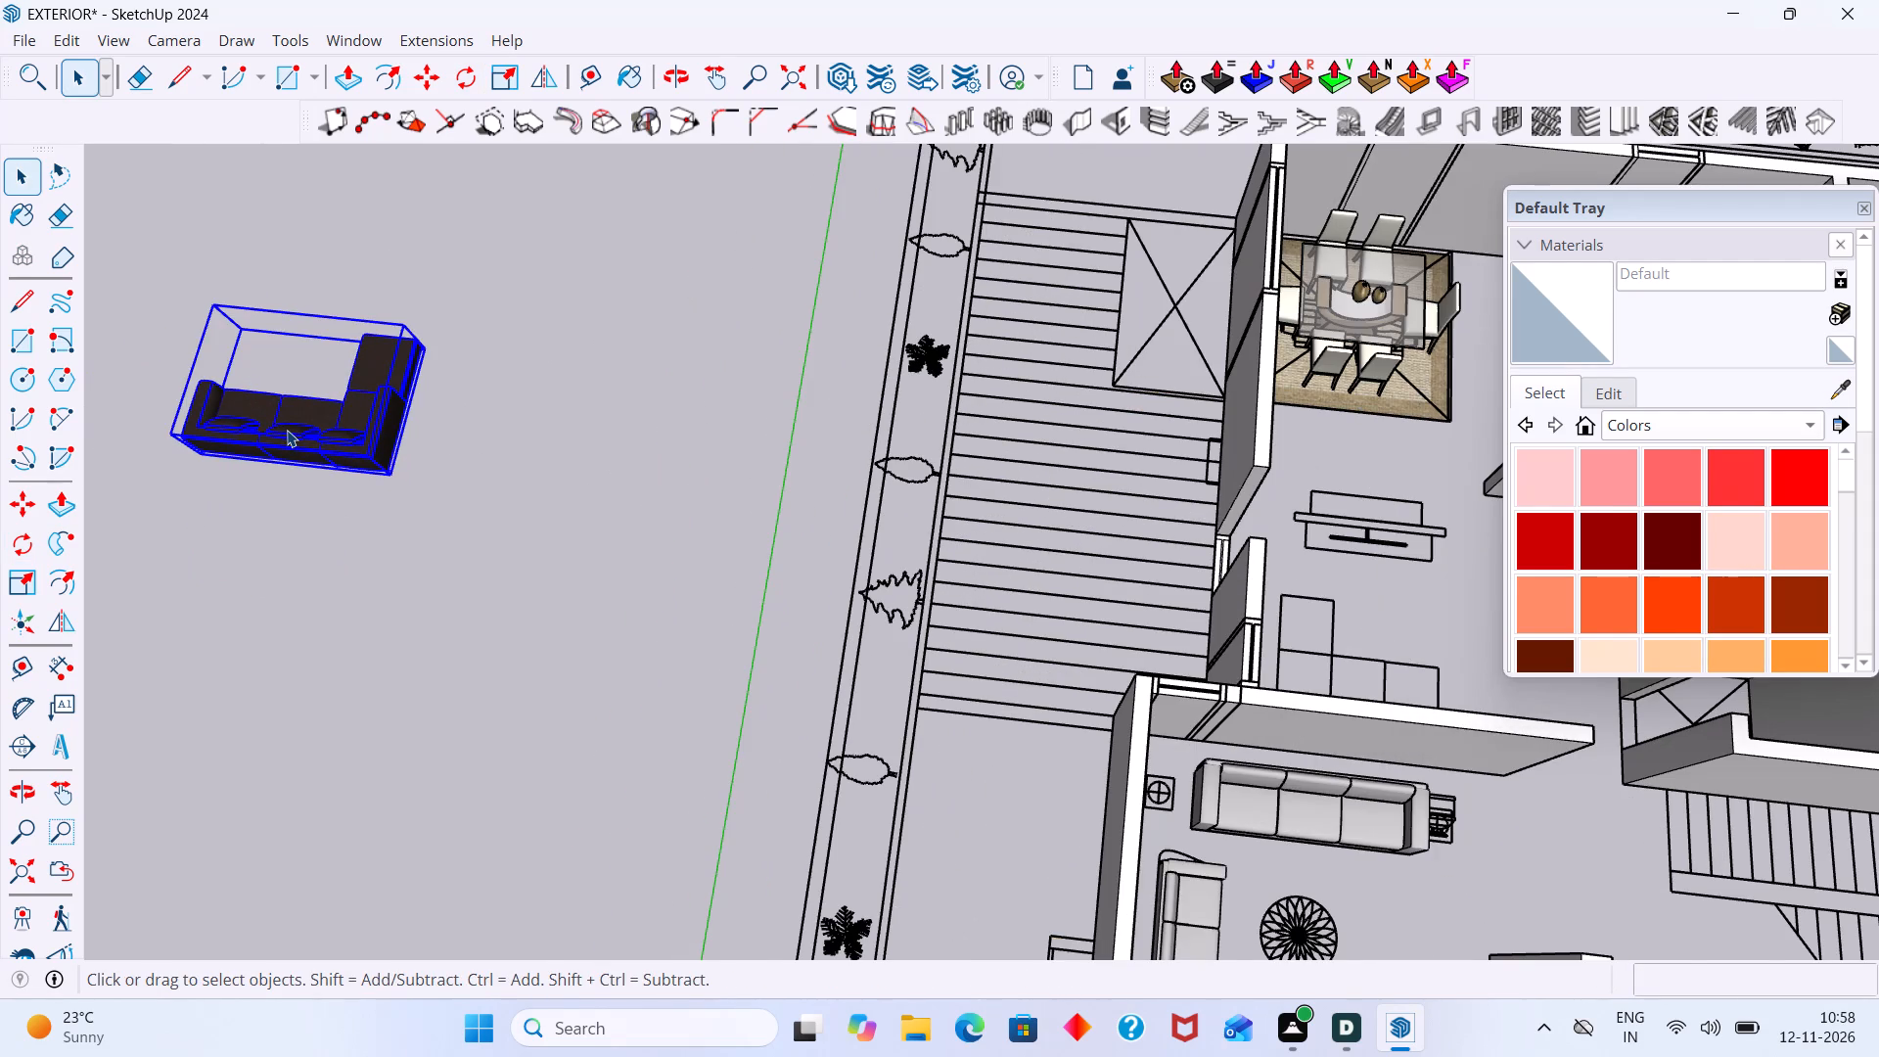
{"action": "scroll", "coordinate": [287, 430], "scroll_direction": "down", "scroll_amount": 5}
{"action": "scroll", "coordinate": [322, 437], "scroll_direction": "up", "scroll_amount": 5}
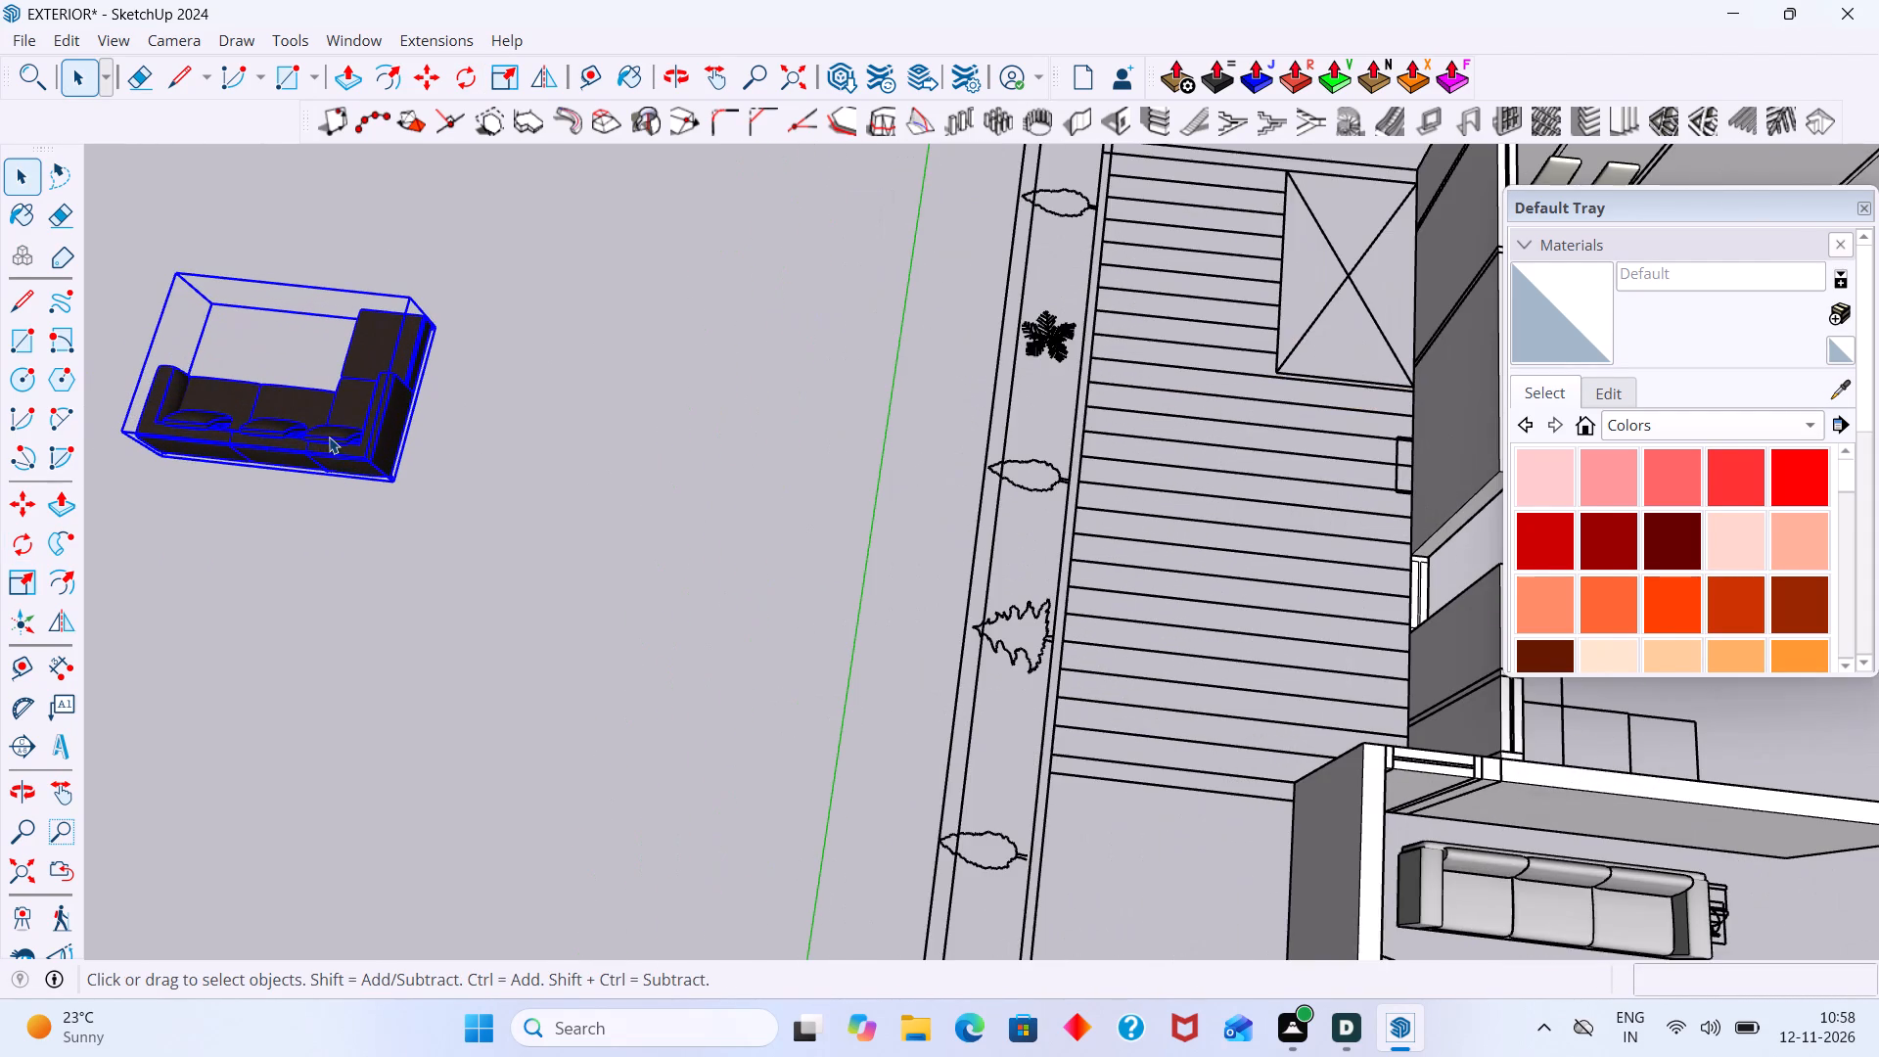
{"action": "left_click", "coordinate": [69, 621]}
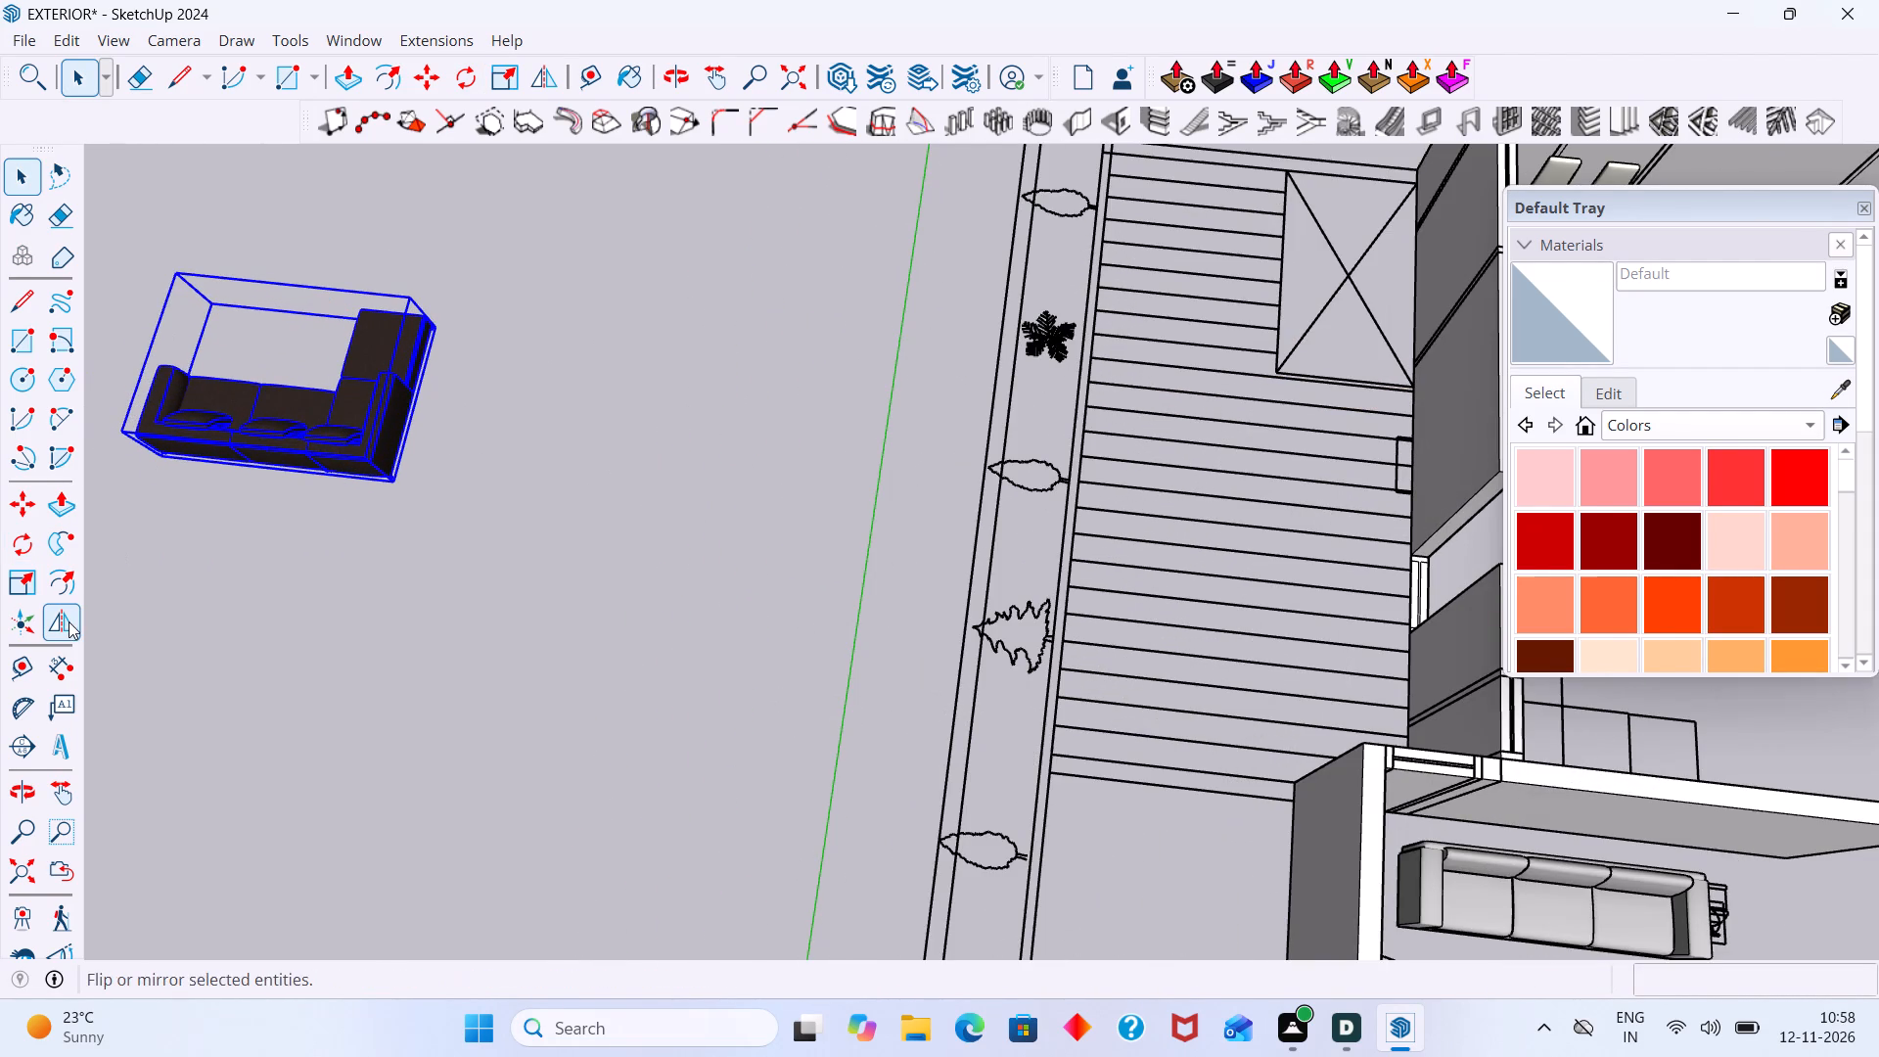
{"action": "left_click", "coordinate": [204, 465]}
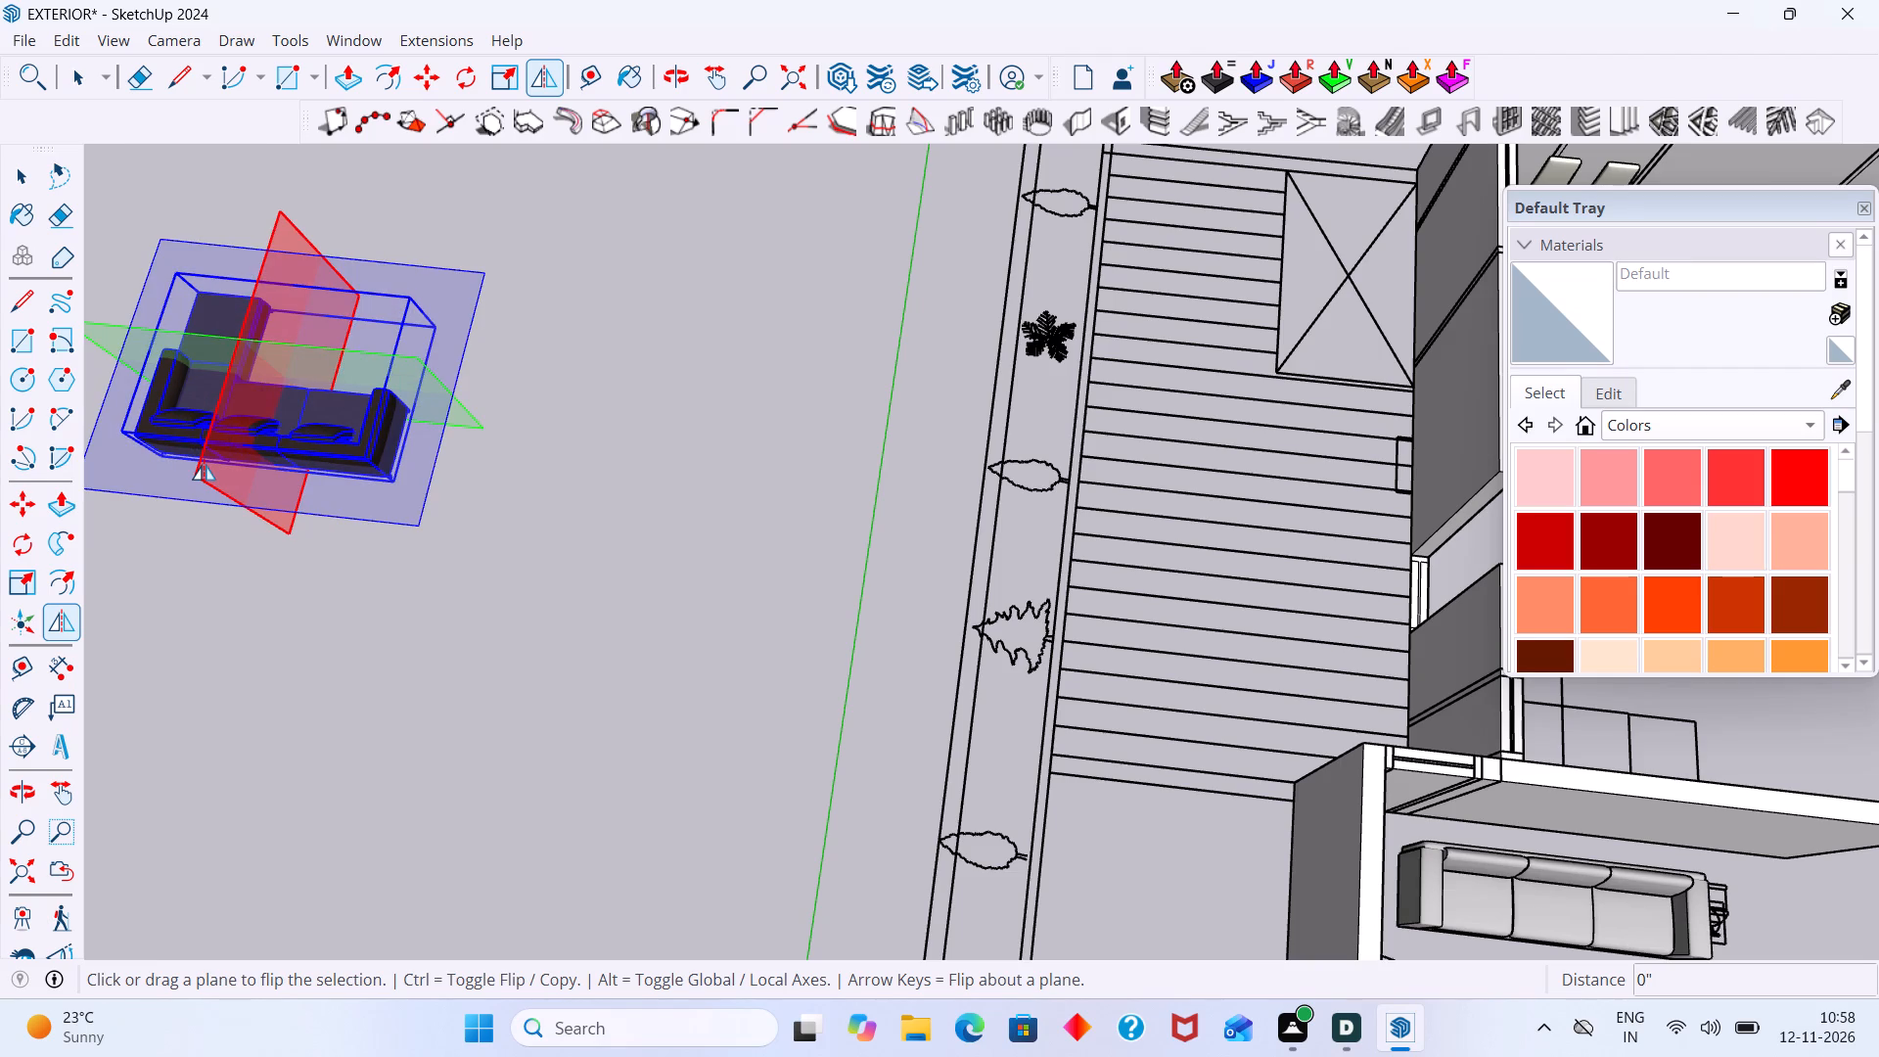
{"action": "key", "text": "space"}
{"action": "left_click", "coordinate": [601, 329]}
Move the L-shaped sofa about 56' 10" into the house, onto the L-shaped outline behind the living room partition wall.
{"action": "scroll", "coordinate": [527, 337], "scroll_direction": "down", "scroll_amount": 6}
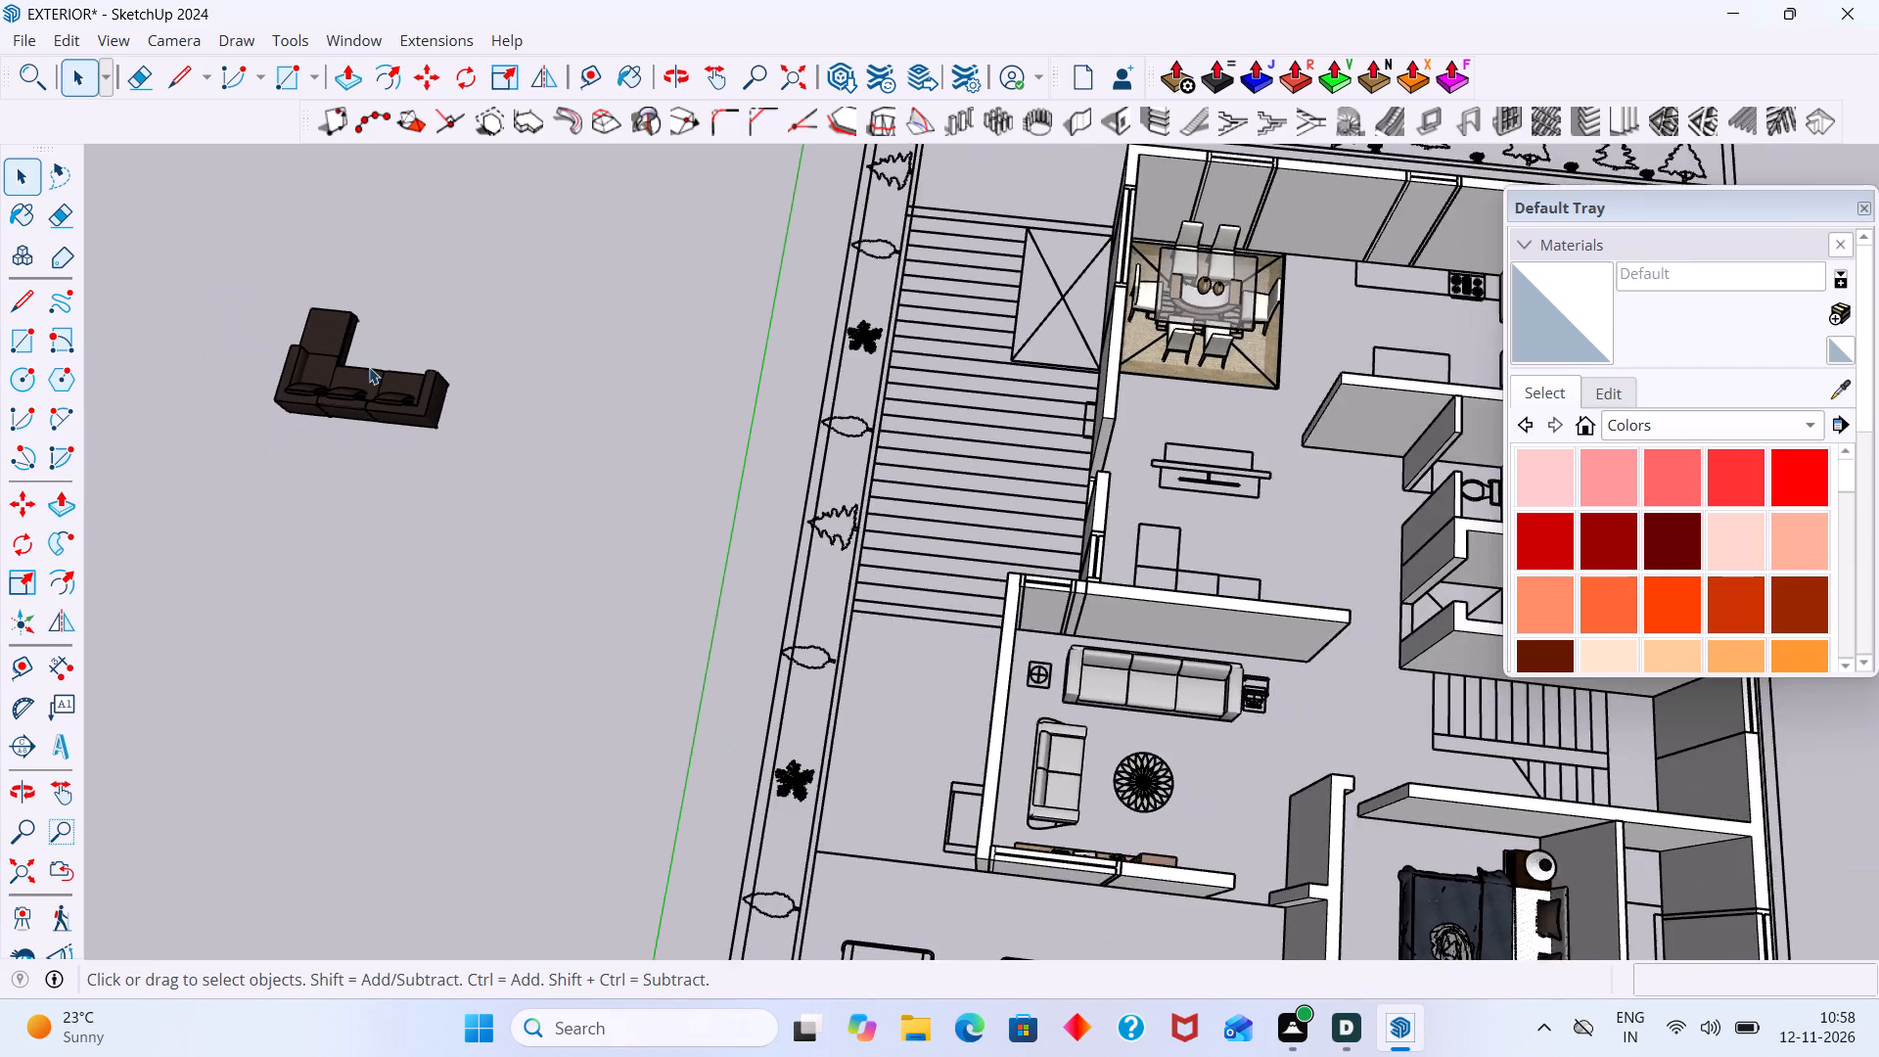
{"action": "scroll", "coordinate": [331, 363], "scroll_direction": "up", "scroll_amount": 3}
{"action": "left_click", "coordinate": [331, 367]}
{"action": "key", "text": "m"}
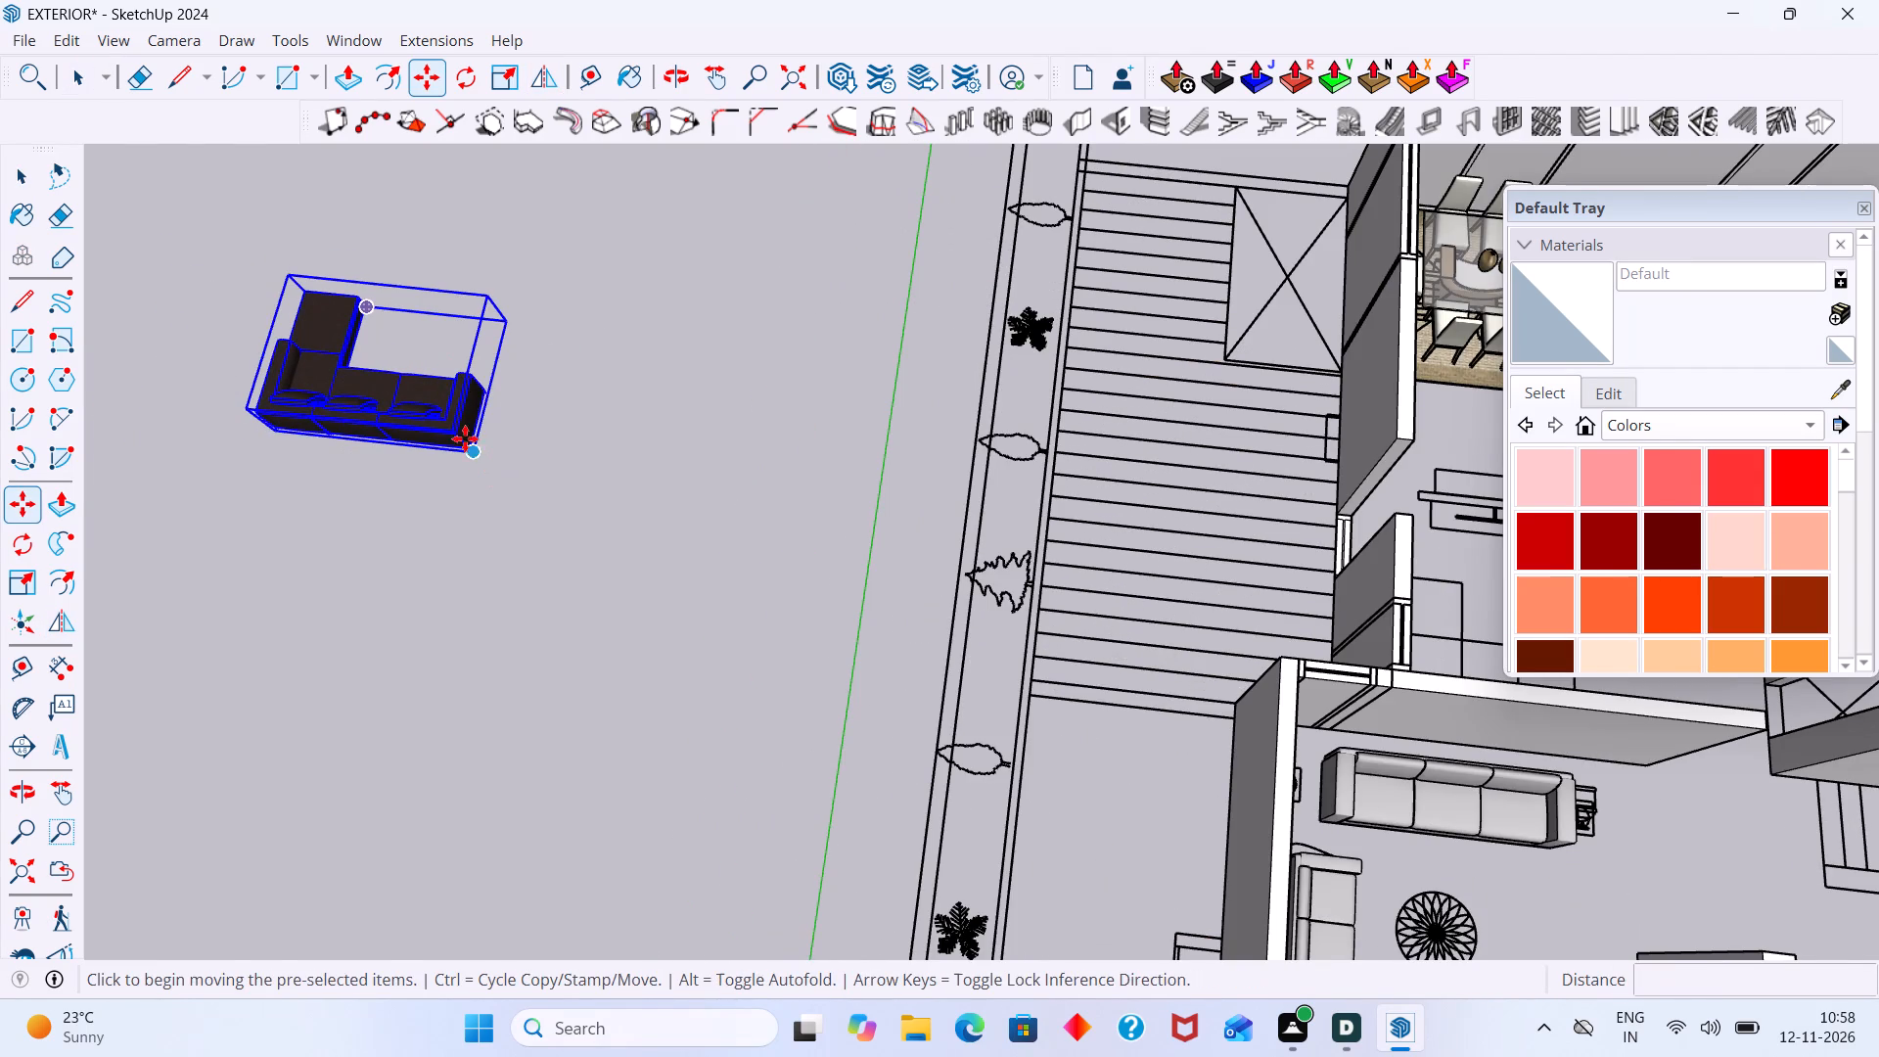
{"action": "left_click", "coordinate": [468, 451]}
{"action": "scroll", "coordinate": [613, 512], "scroll_direction": "down", "scroll_amount": 6}
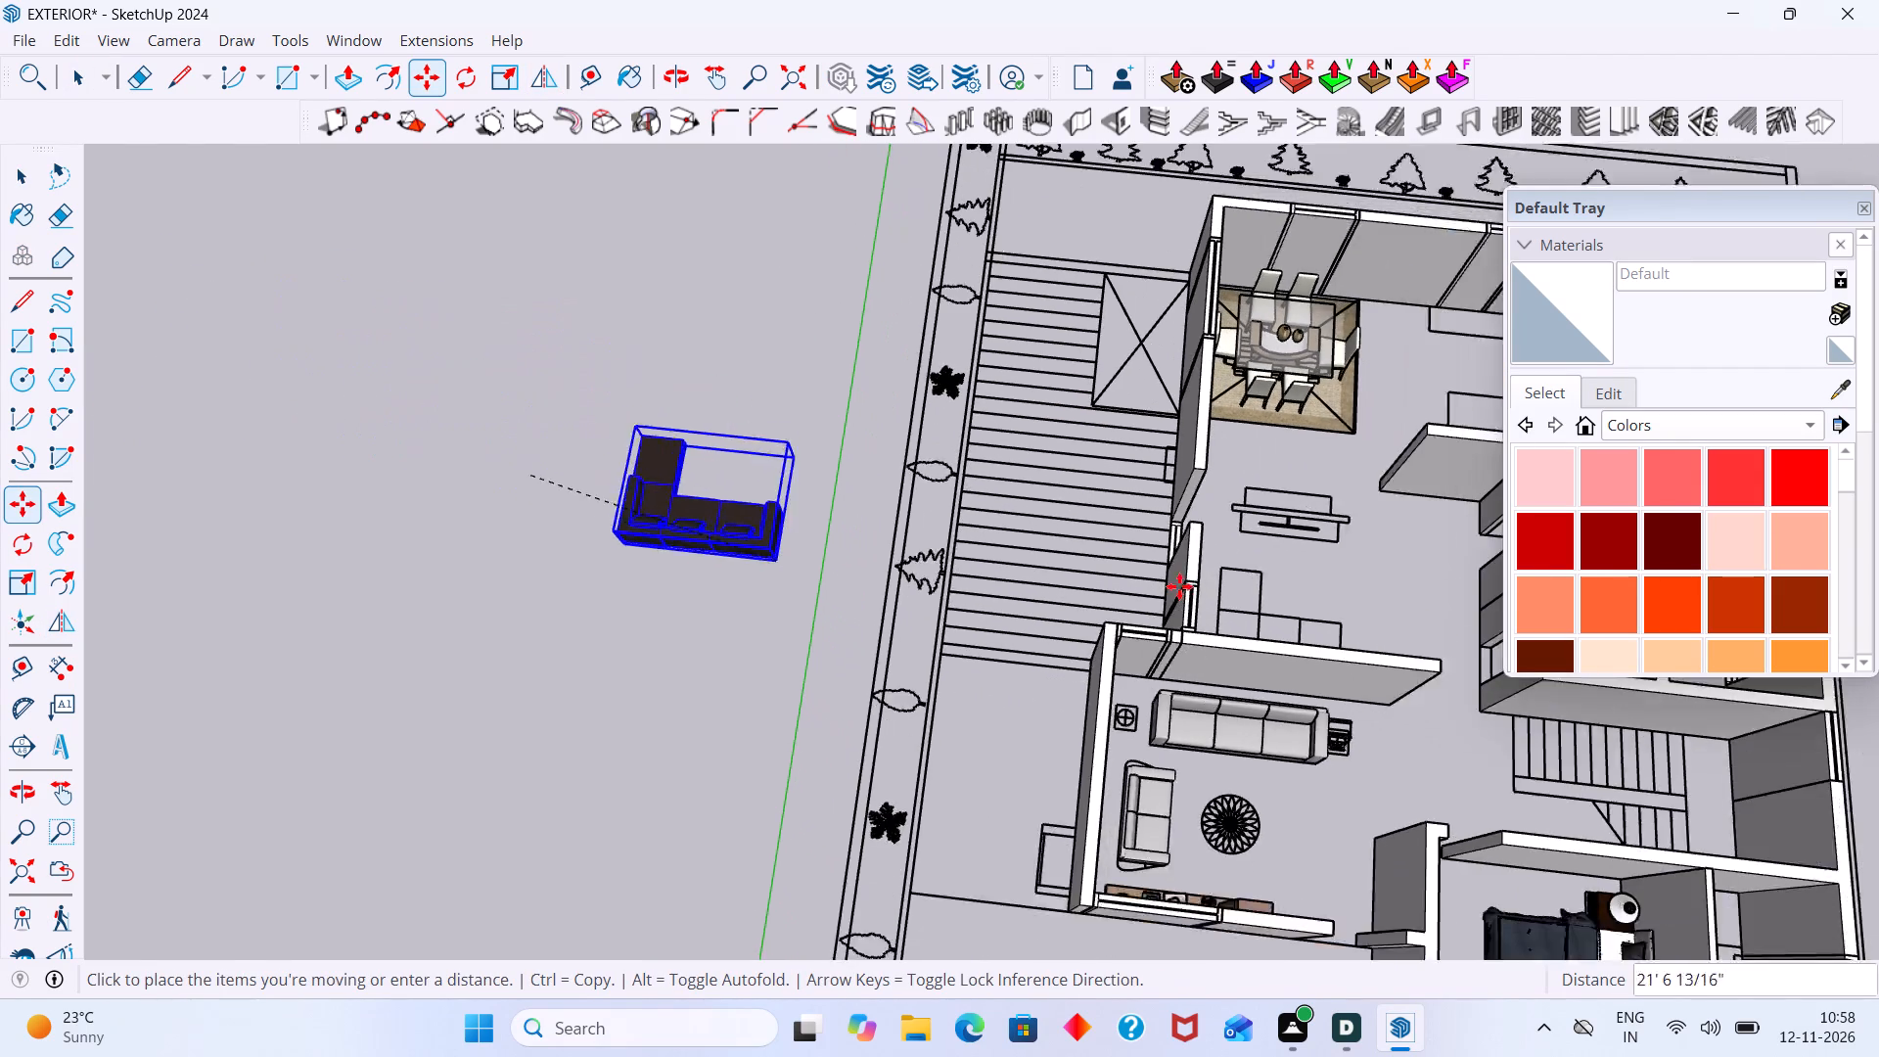
{"action": "scroll", "coordinate": [1179, 586], "scroll_direction": "down", "scroll_amount": 2}
{"action": "scroll", "coordinate": [1316, 637], "scroll_direction": "up", "scroll_amount": 2}
{"action": "middle_click_drag", "start_coordinate": [1270, 624], "coordinate": [978, 553], "text": "shift"}
{"action": "scroll", "coordinate": [985, 528], "scroll_direction": "up", "scroll_amount": 2}
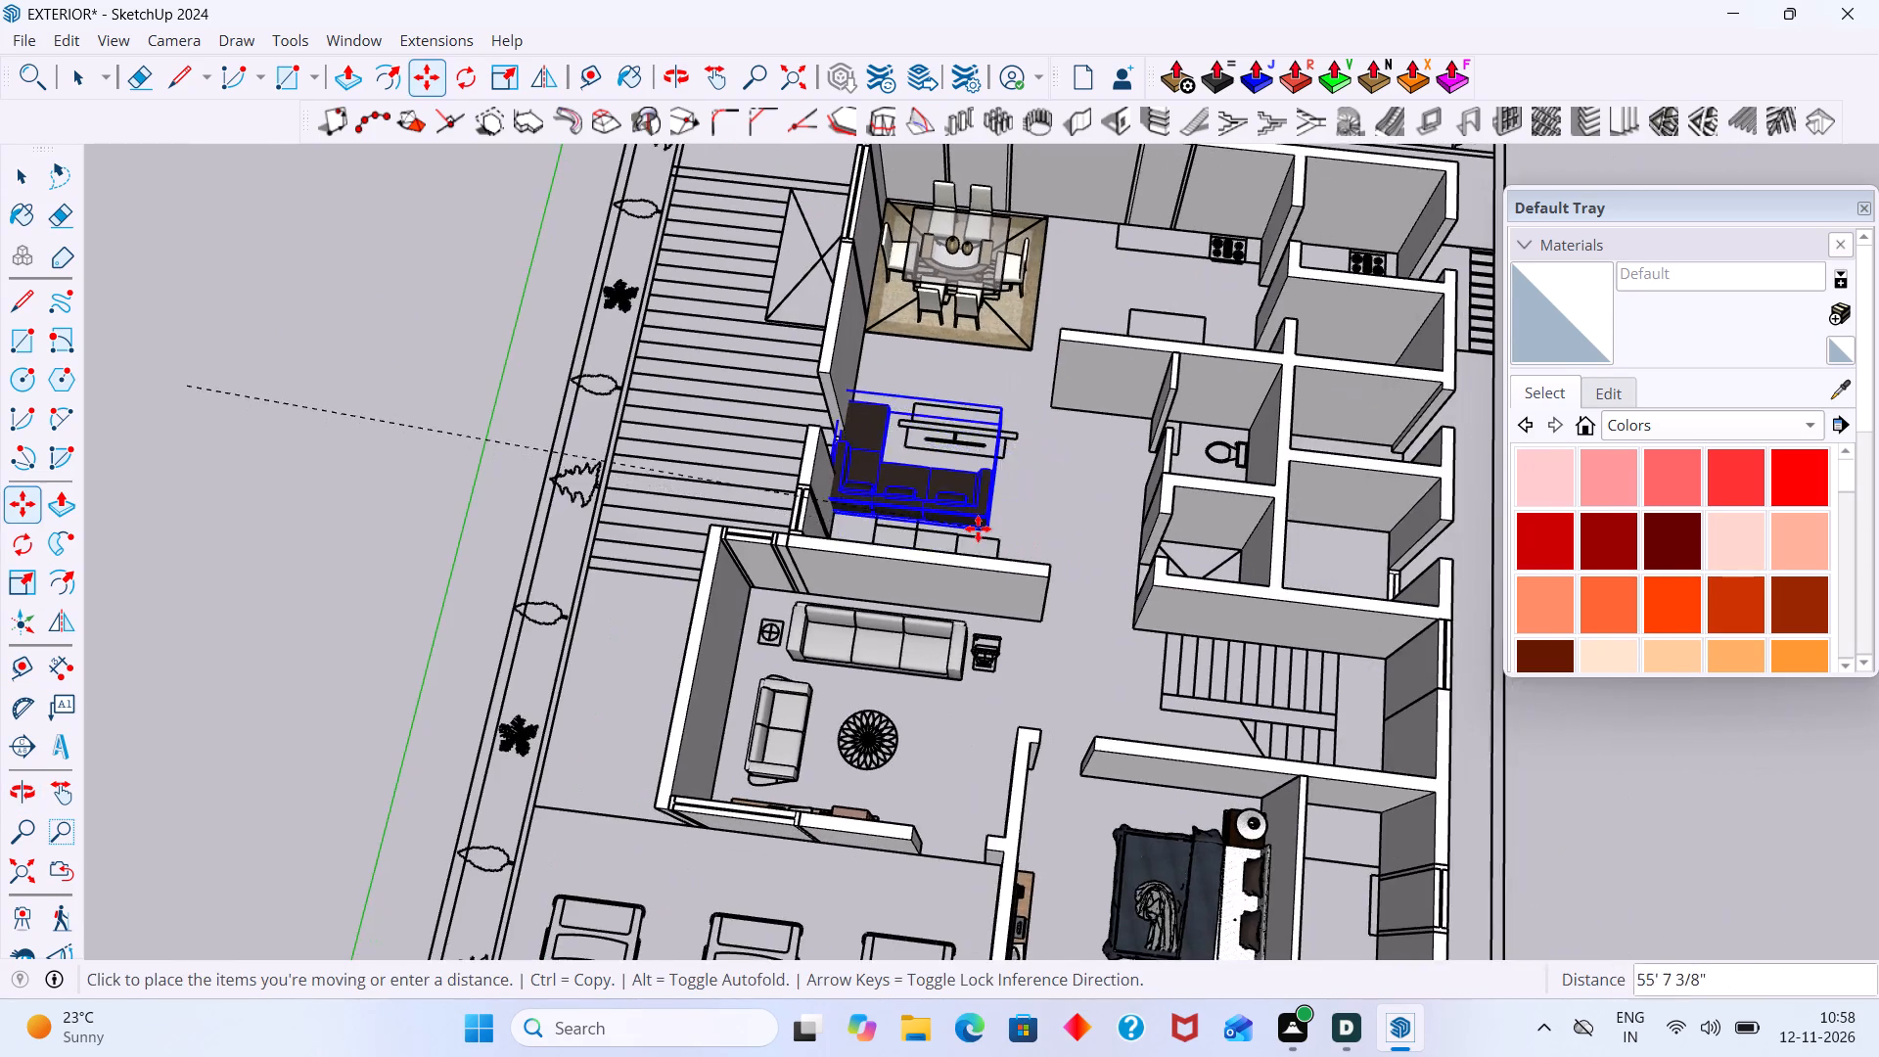
{"action": "scroll", "coordinate": [978, 528], "scroll_direction": "up", "scroll_amount": 5}
{"action": "middle_click_drag", "start_coordinate": [977, 573], "coordinate": [904, 728]}
{"action": "scroll", "coordinate": [1084, 589], "scroll_direction": "up", "scroll_amount": 7}
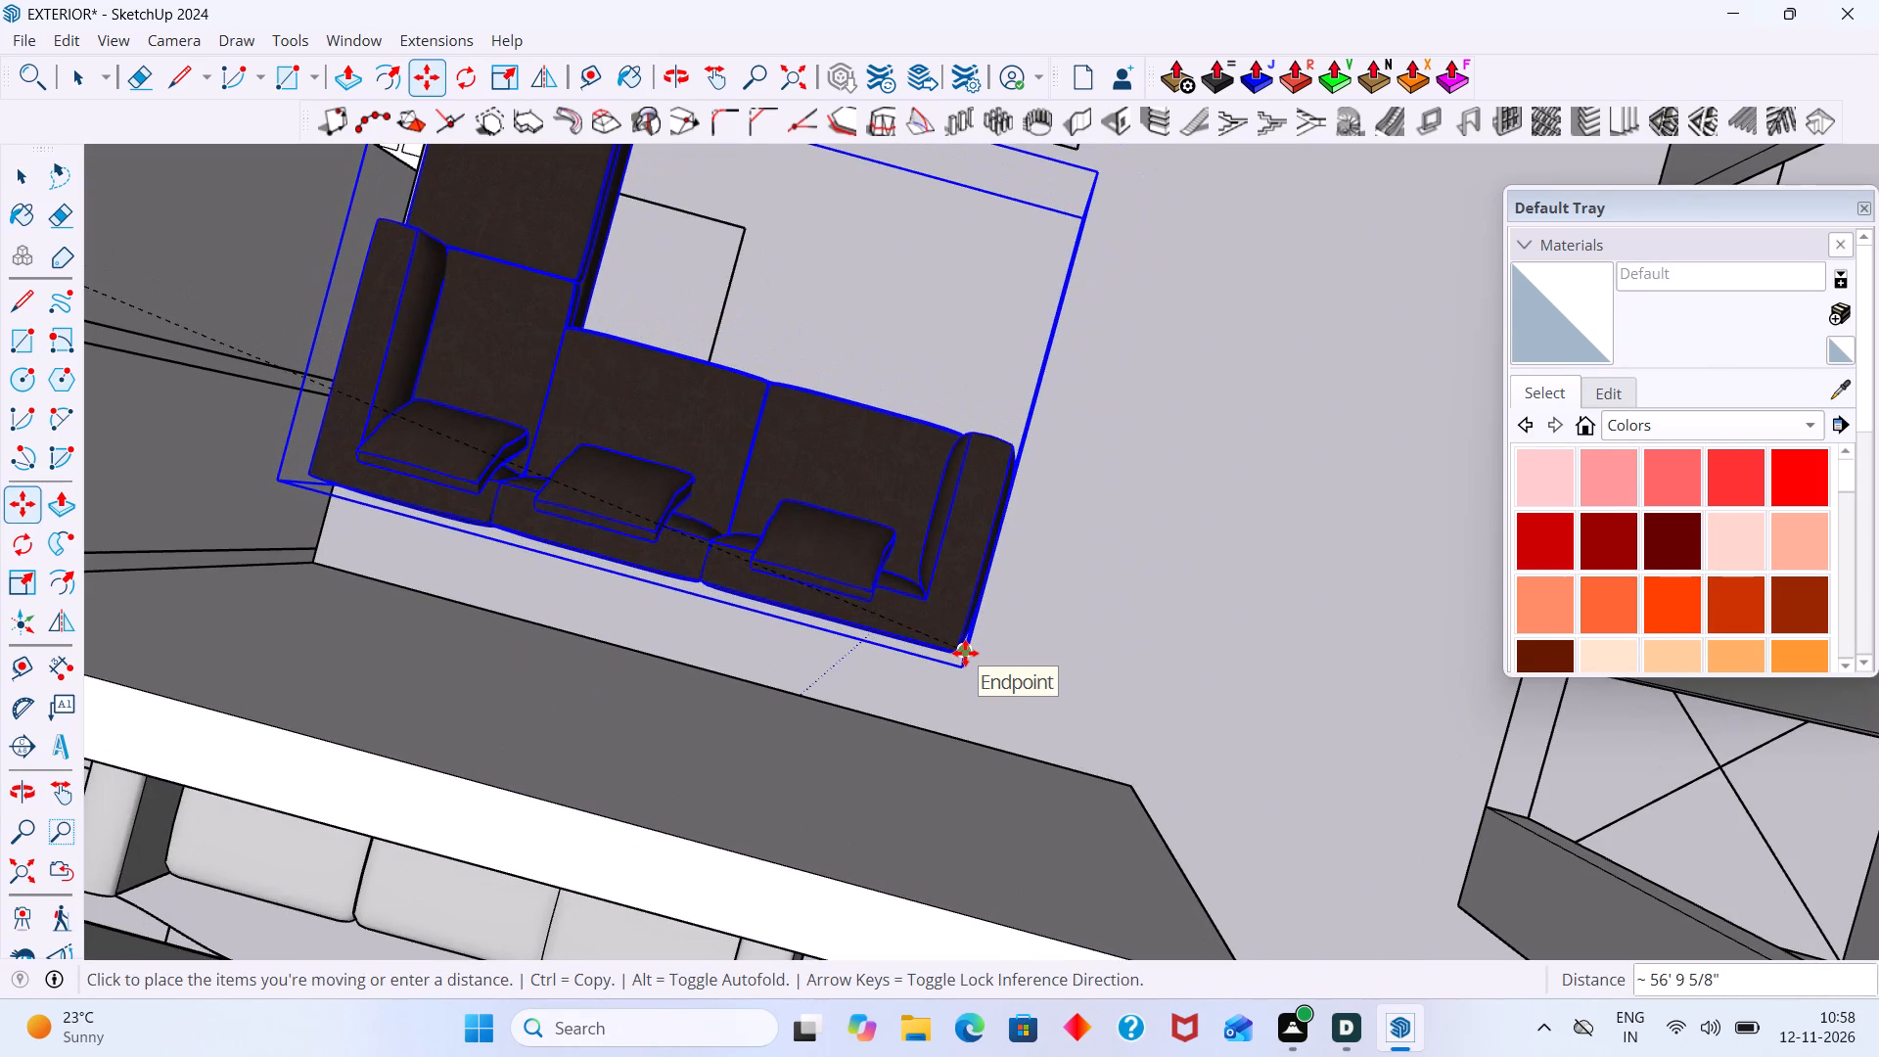
{"action": "left_click", "coordinate": [965, 653]}
{"action": "key", "text": "space"}
{"action": "left_click", "coordinate": [1087, 625]}
{"action": "scroll", "coordinate": [1053, 607], "scroll_direction": "down", "scroll_amount": 10}
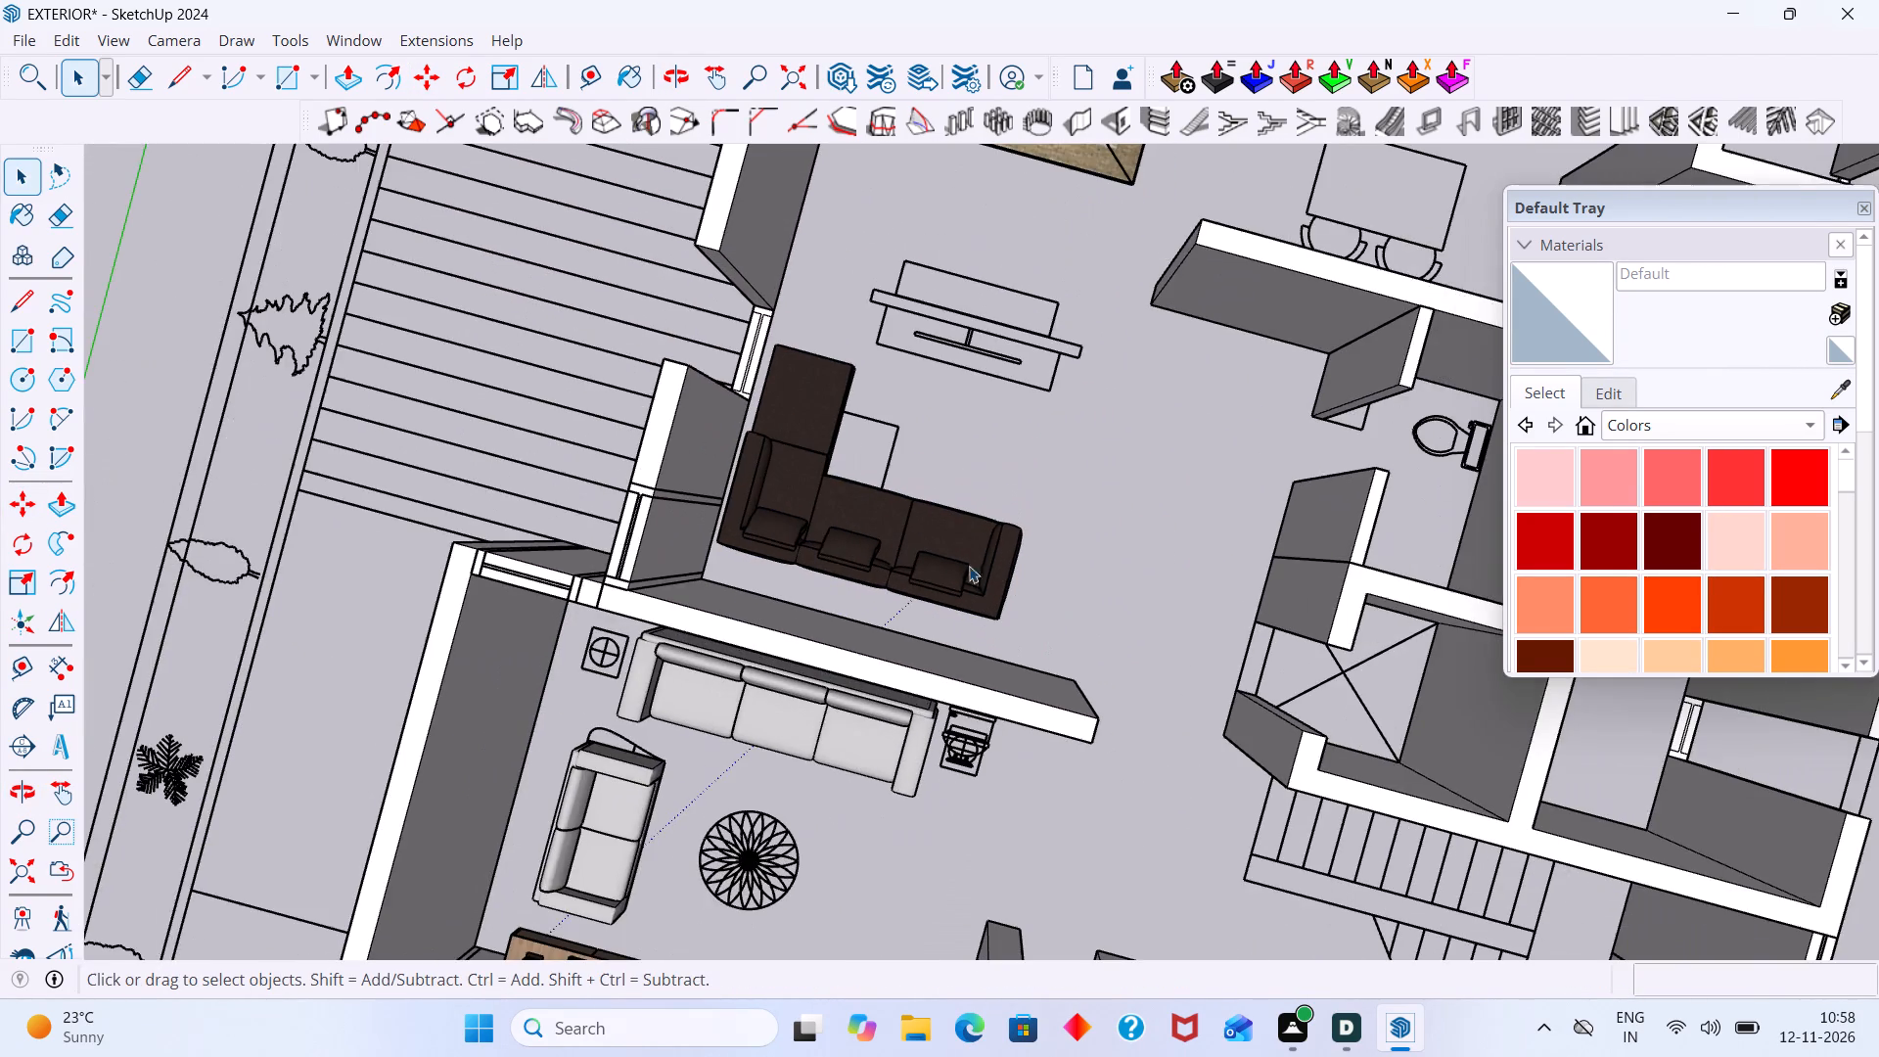
Scale the L-shaped sofa down to about 0.78 along red and green from its chaise-end corner to fit the floor outline.
{"action": "middle_click_drag", "start_coordinate": [942, 540], "coordinate": [1187, 420]}
{"action": "middle_click_drag", "start_coordinate": [830, 505], "coordinate": [940, 464]}
{"action": "scroll", "coordinate": [754, 560], "scroll_direction": "up", "scroll_amount": 14}
{"action": "left_click", "coordinate": [715, 572]}
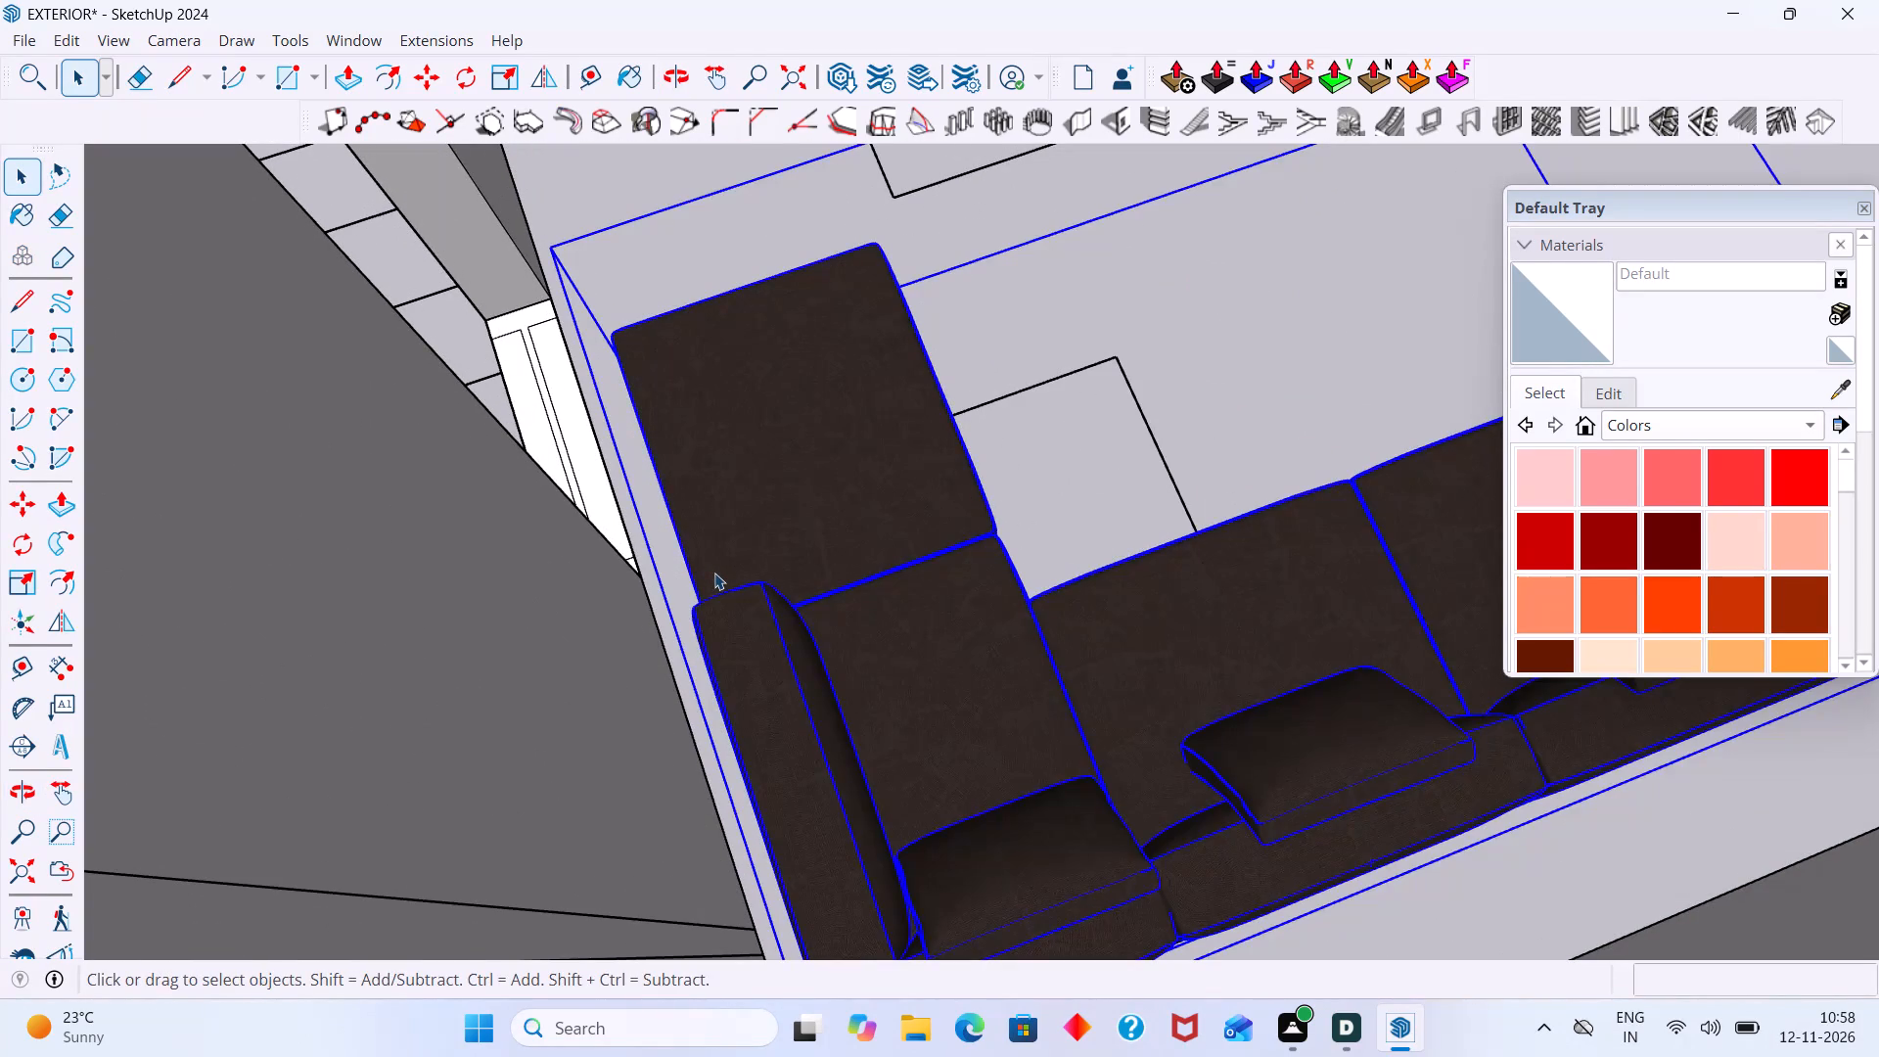
{"action": "key", "text": "s"}
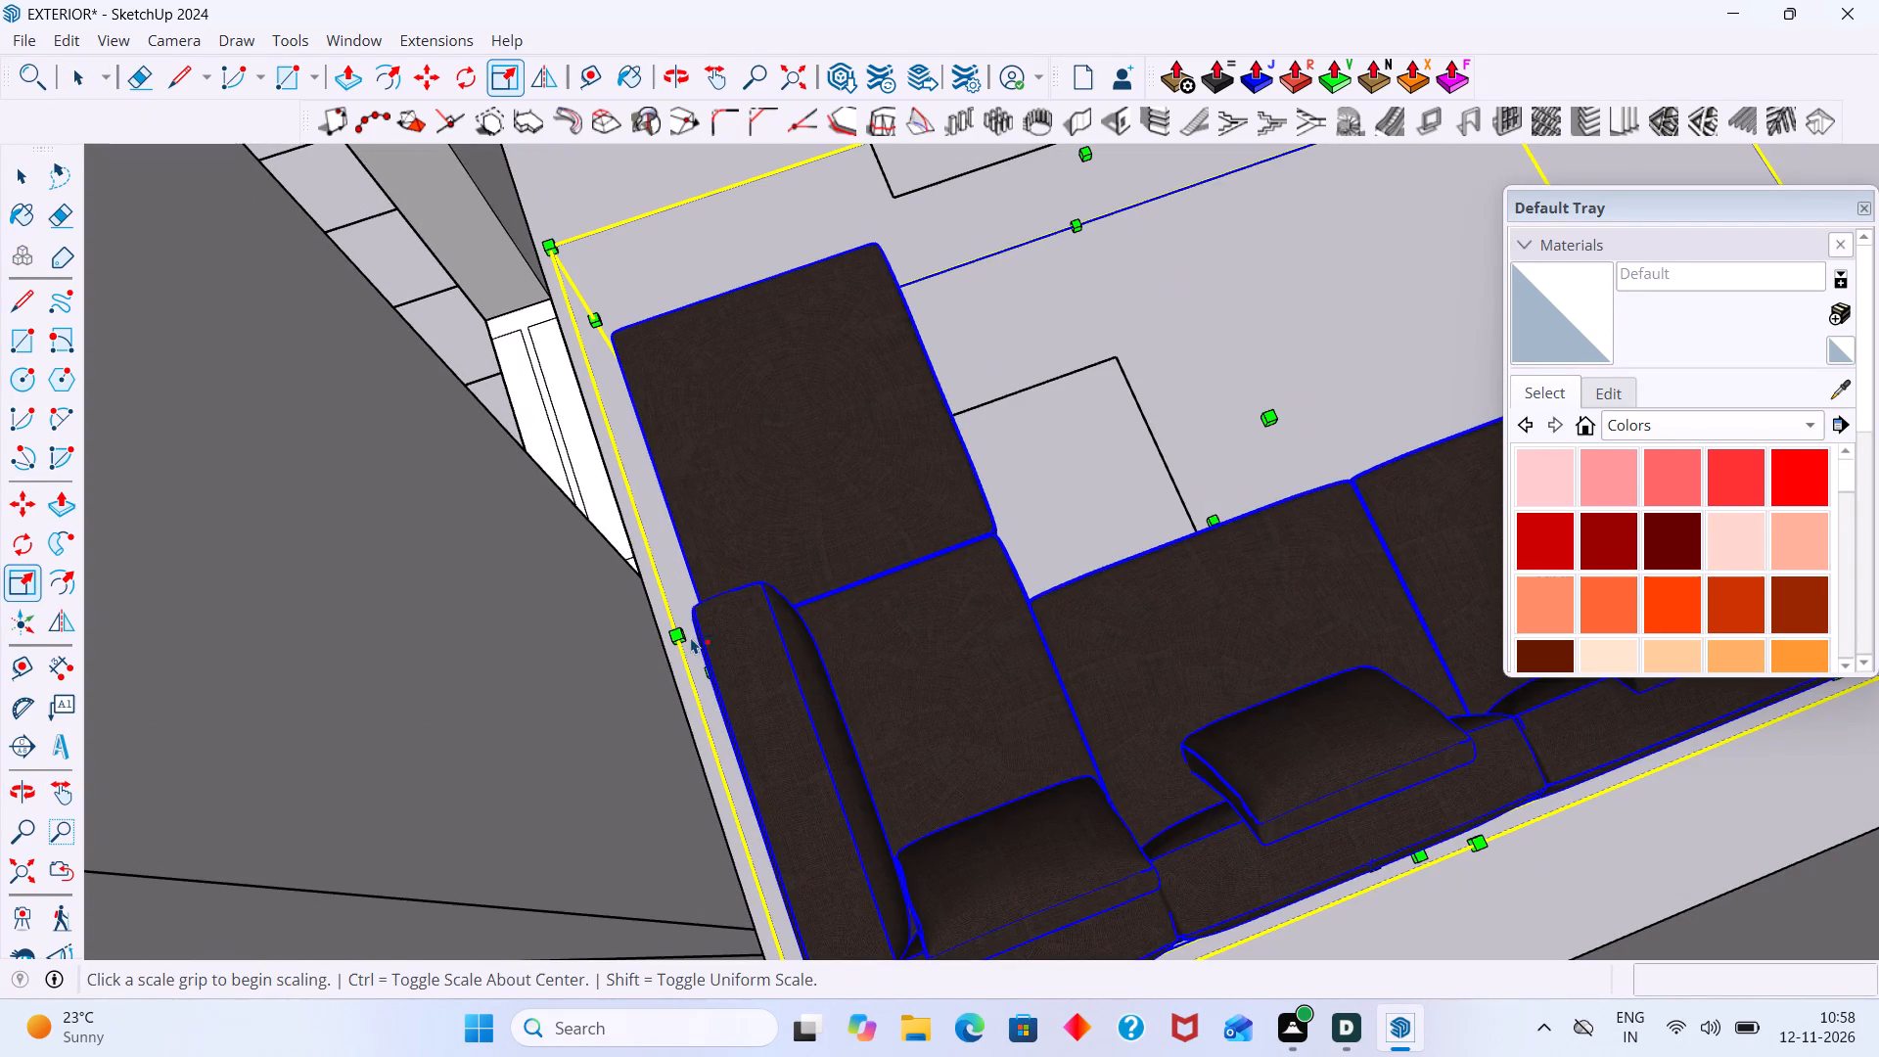
{"action": "left_click", "coordinate": [666, 632]}
{"action": "left_click", "coordinate": [667, 628]}
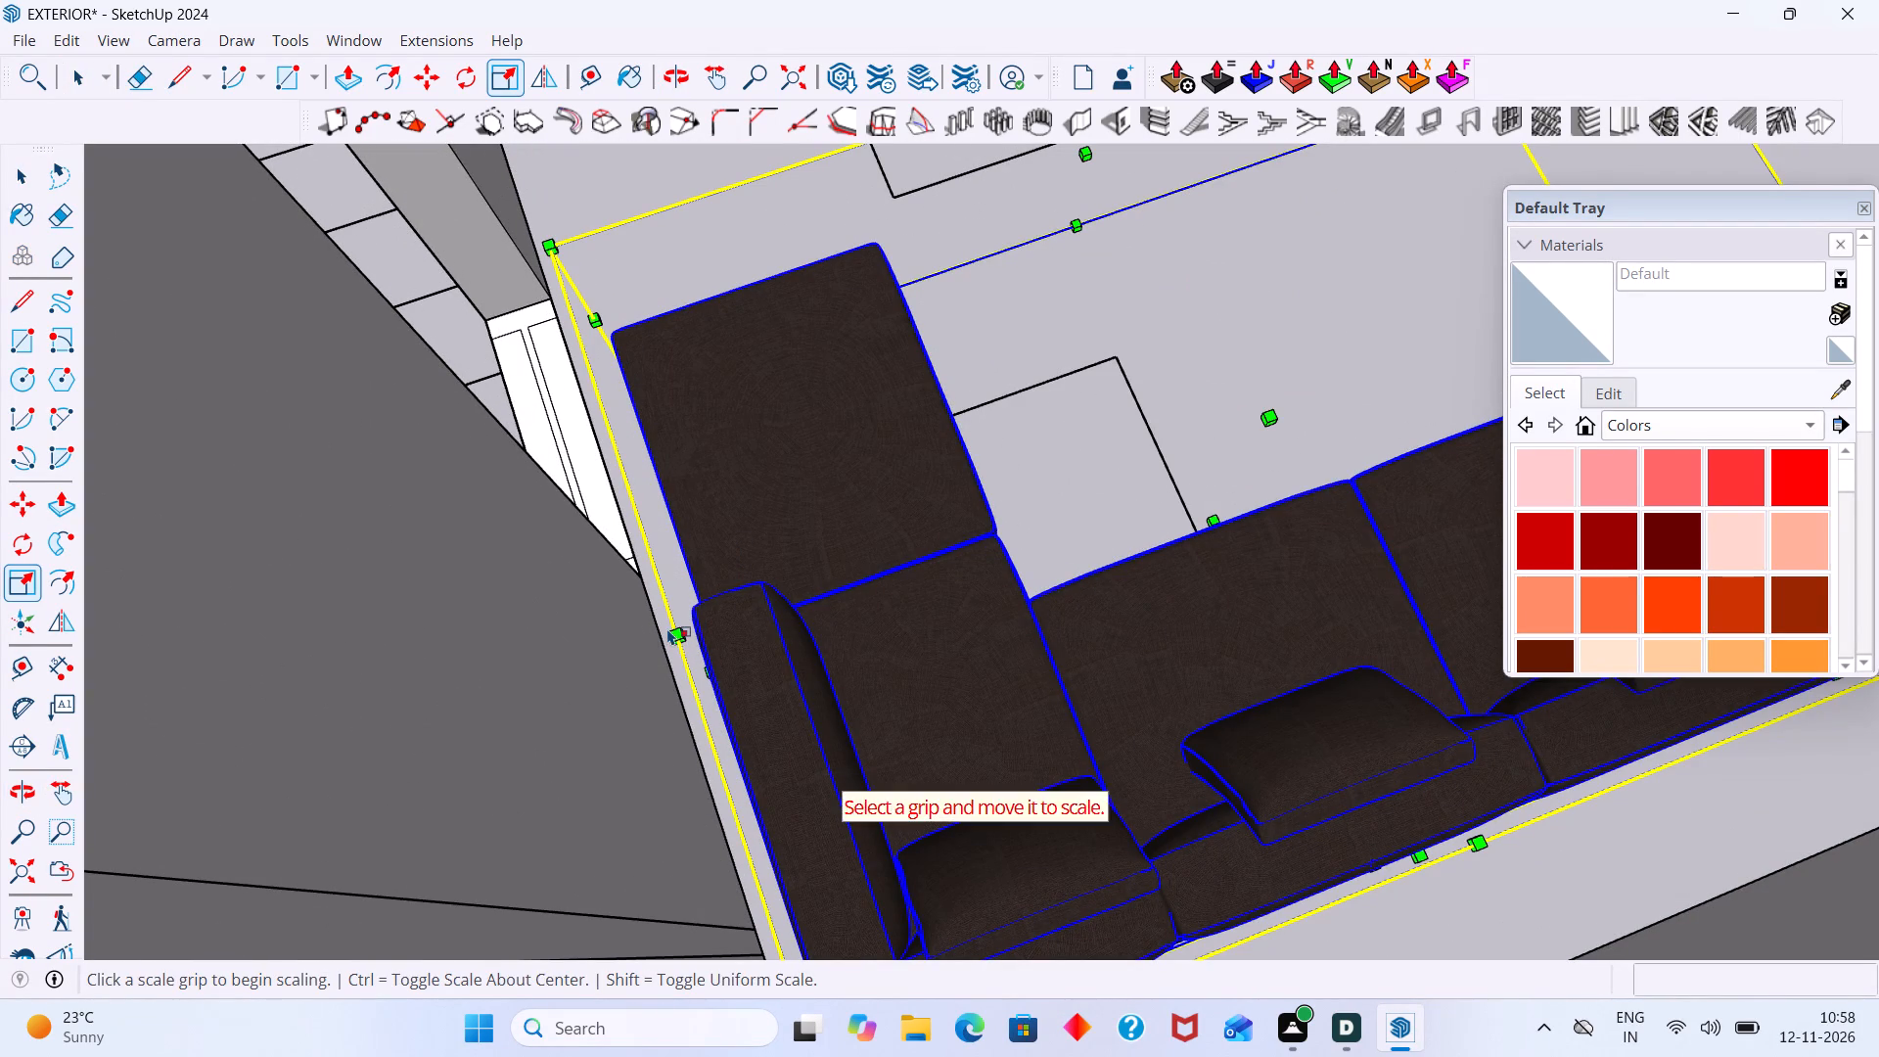
{"action": "middle_click_drag", "start_coordinate": [676, 634], "coordinate": [706, 536]}
{"action": "scroll", "coordinate": [589, 364], "scroll_direction": "up", "scroll_amount": 2}
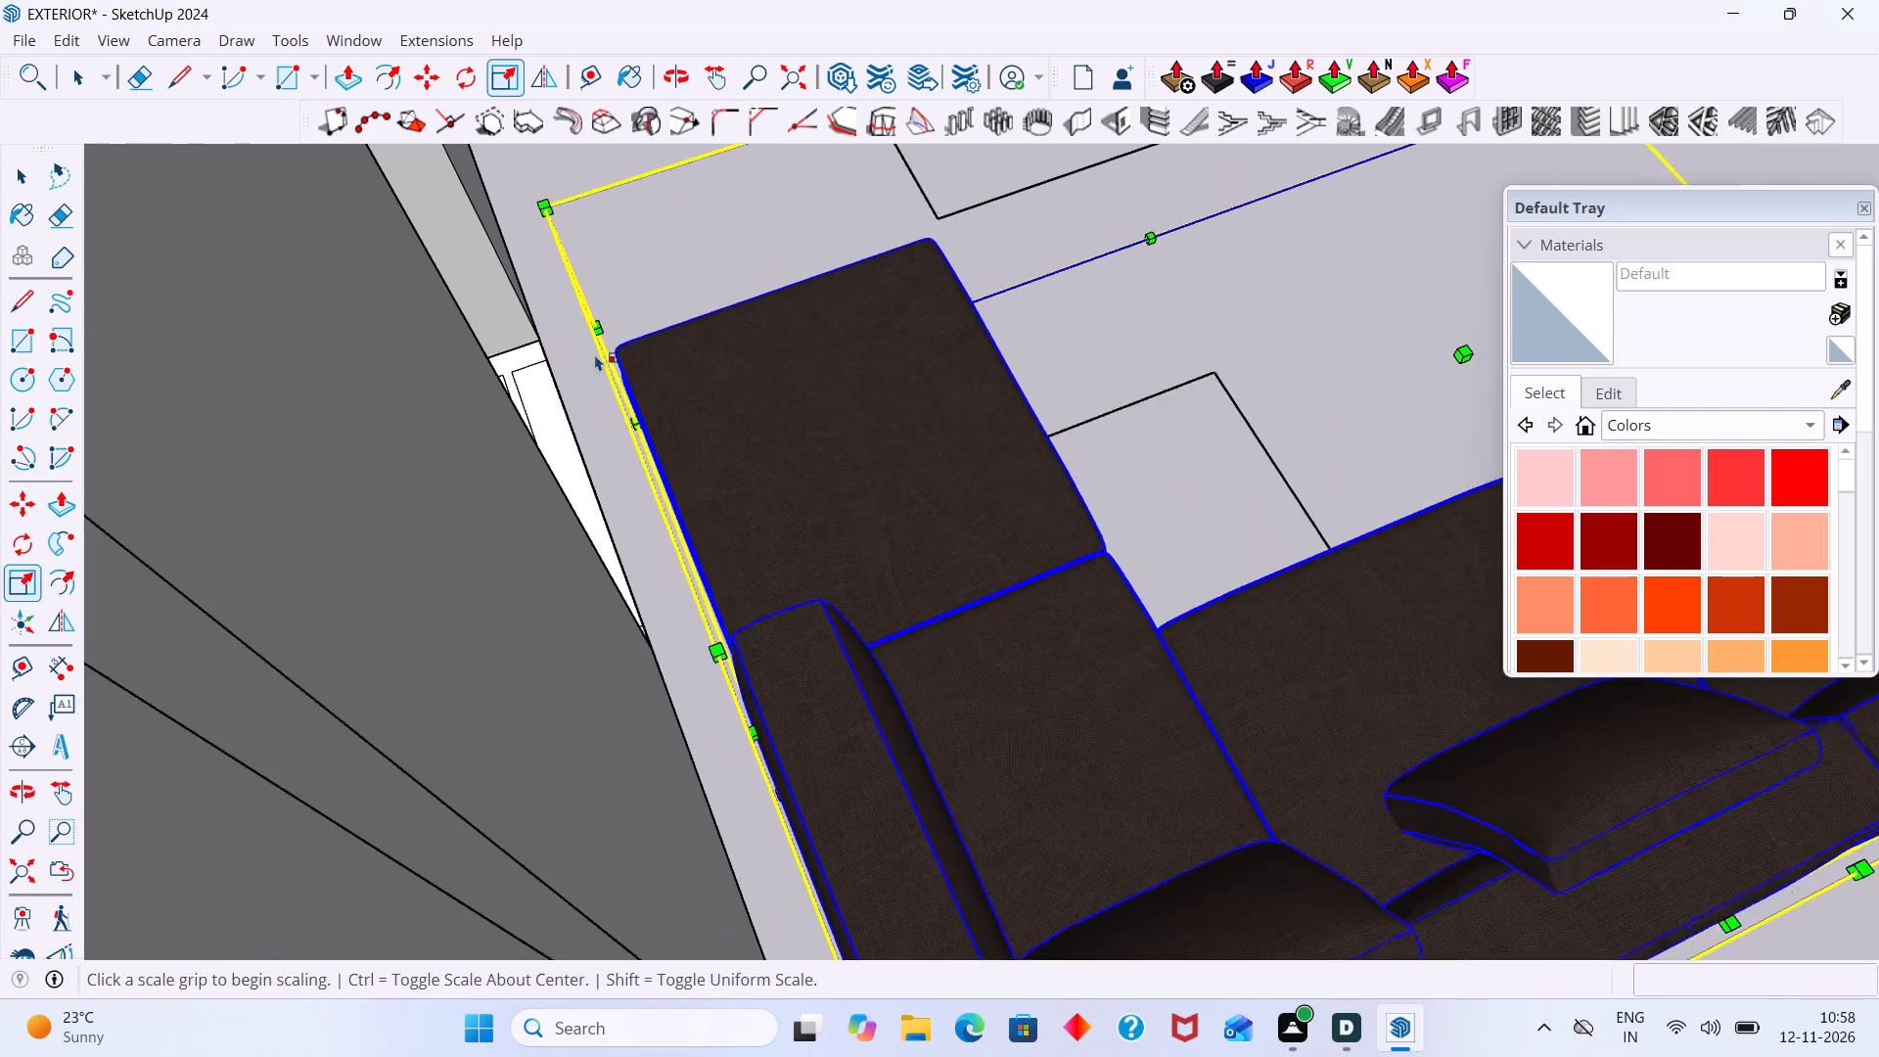
{"action": "scroll", "coordinate": [595, 354], "scroll_direction": "up", "scroll_amount": 3}
{"action": "left_click", "coordinate": [599, 315]}
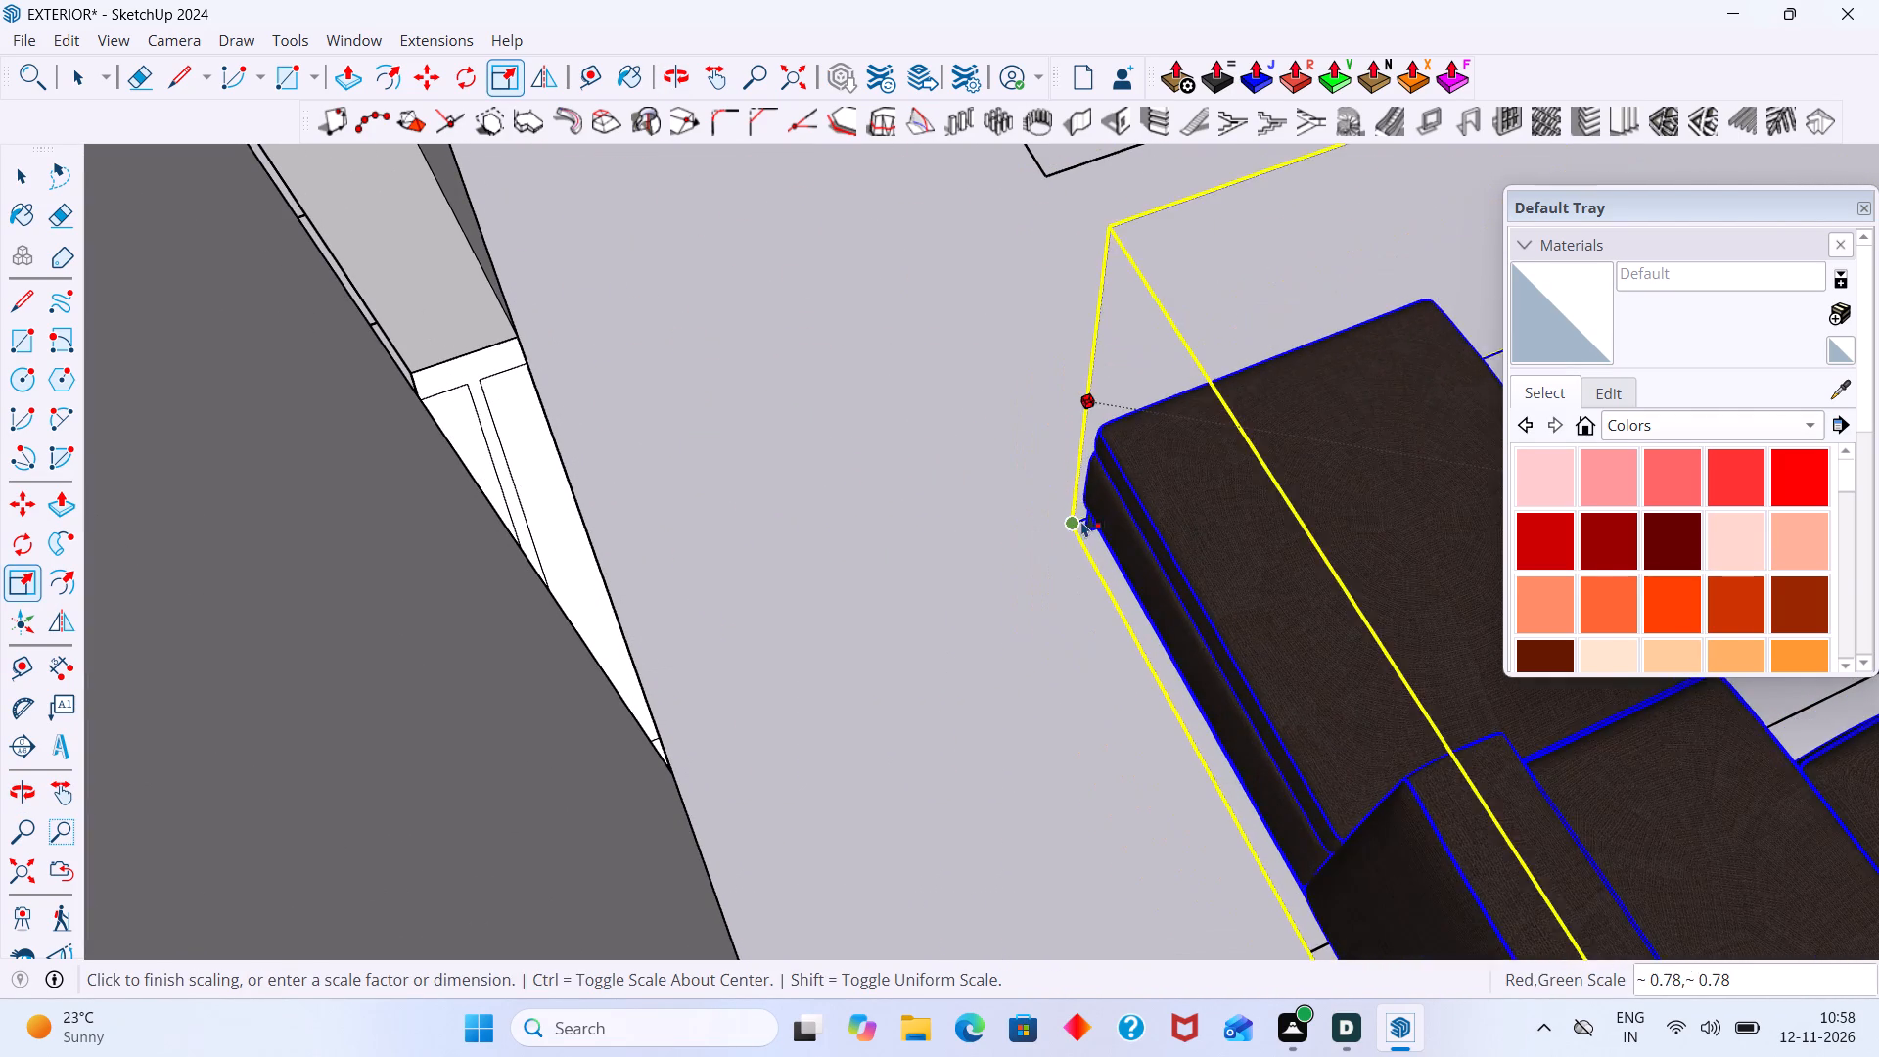
{"action": "left_click", "coordinate": [1077, 520]}
{"action": "key", "text": "space"}
{"action": "left_click", "coordinate": [998, 561]}
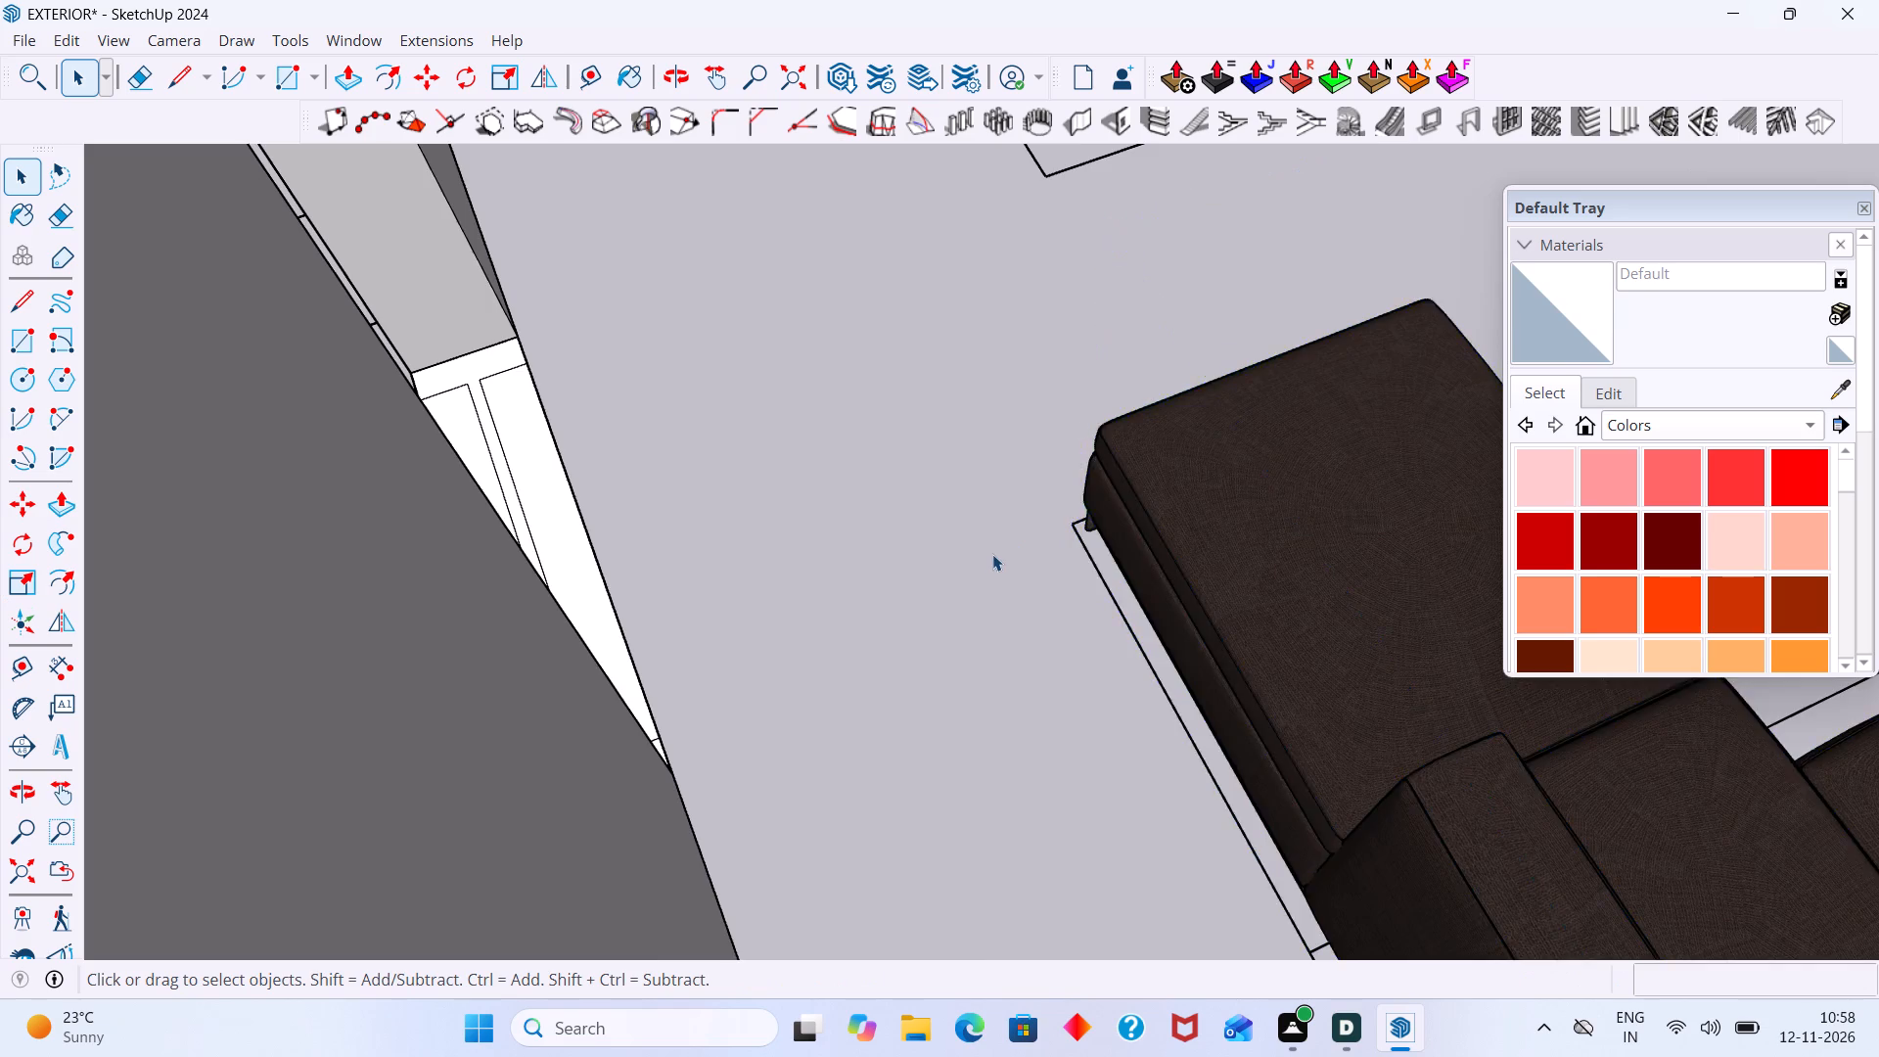
Scale the L-shaped sofa along green by about 1.14, extending it away from the partition wall.
{"action": "scroll", "coordinate": [973, 545], "scroll_direction": "down", "scroll_amount": 17}
{"action": "middle_click_drag", "start_coordinate": [1102, 488], "coordinate": [893, 691]}
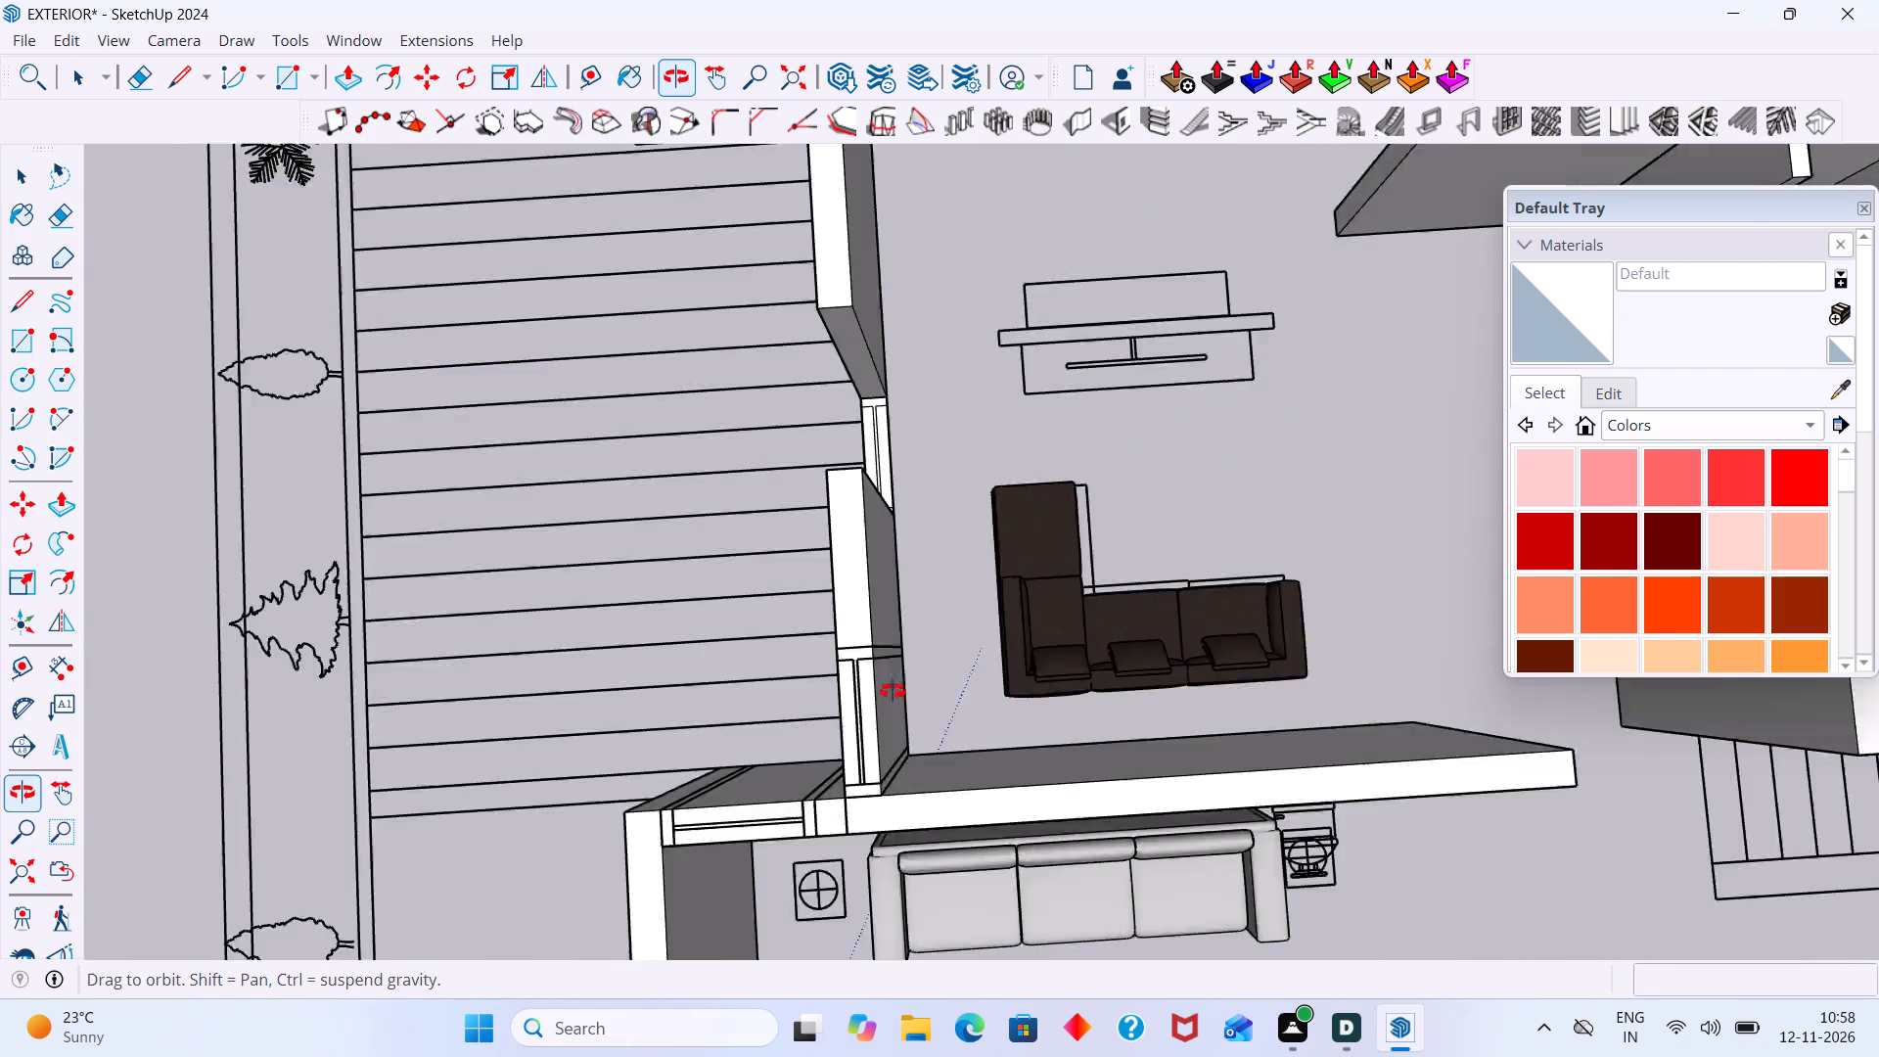
{"action": "middle_click_drag", "start_coordinate": [893, 691], "coordinate": [308, 416]}
{"action": "middle_click_drag", "start_coordinate": [855, 629], "coordinate": [576, 571]}
{"action": "middle_click_drag", "start_coordinate": [906, 732], "coordinate": [729, 664]}
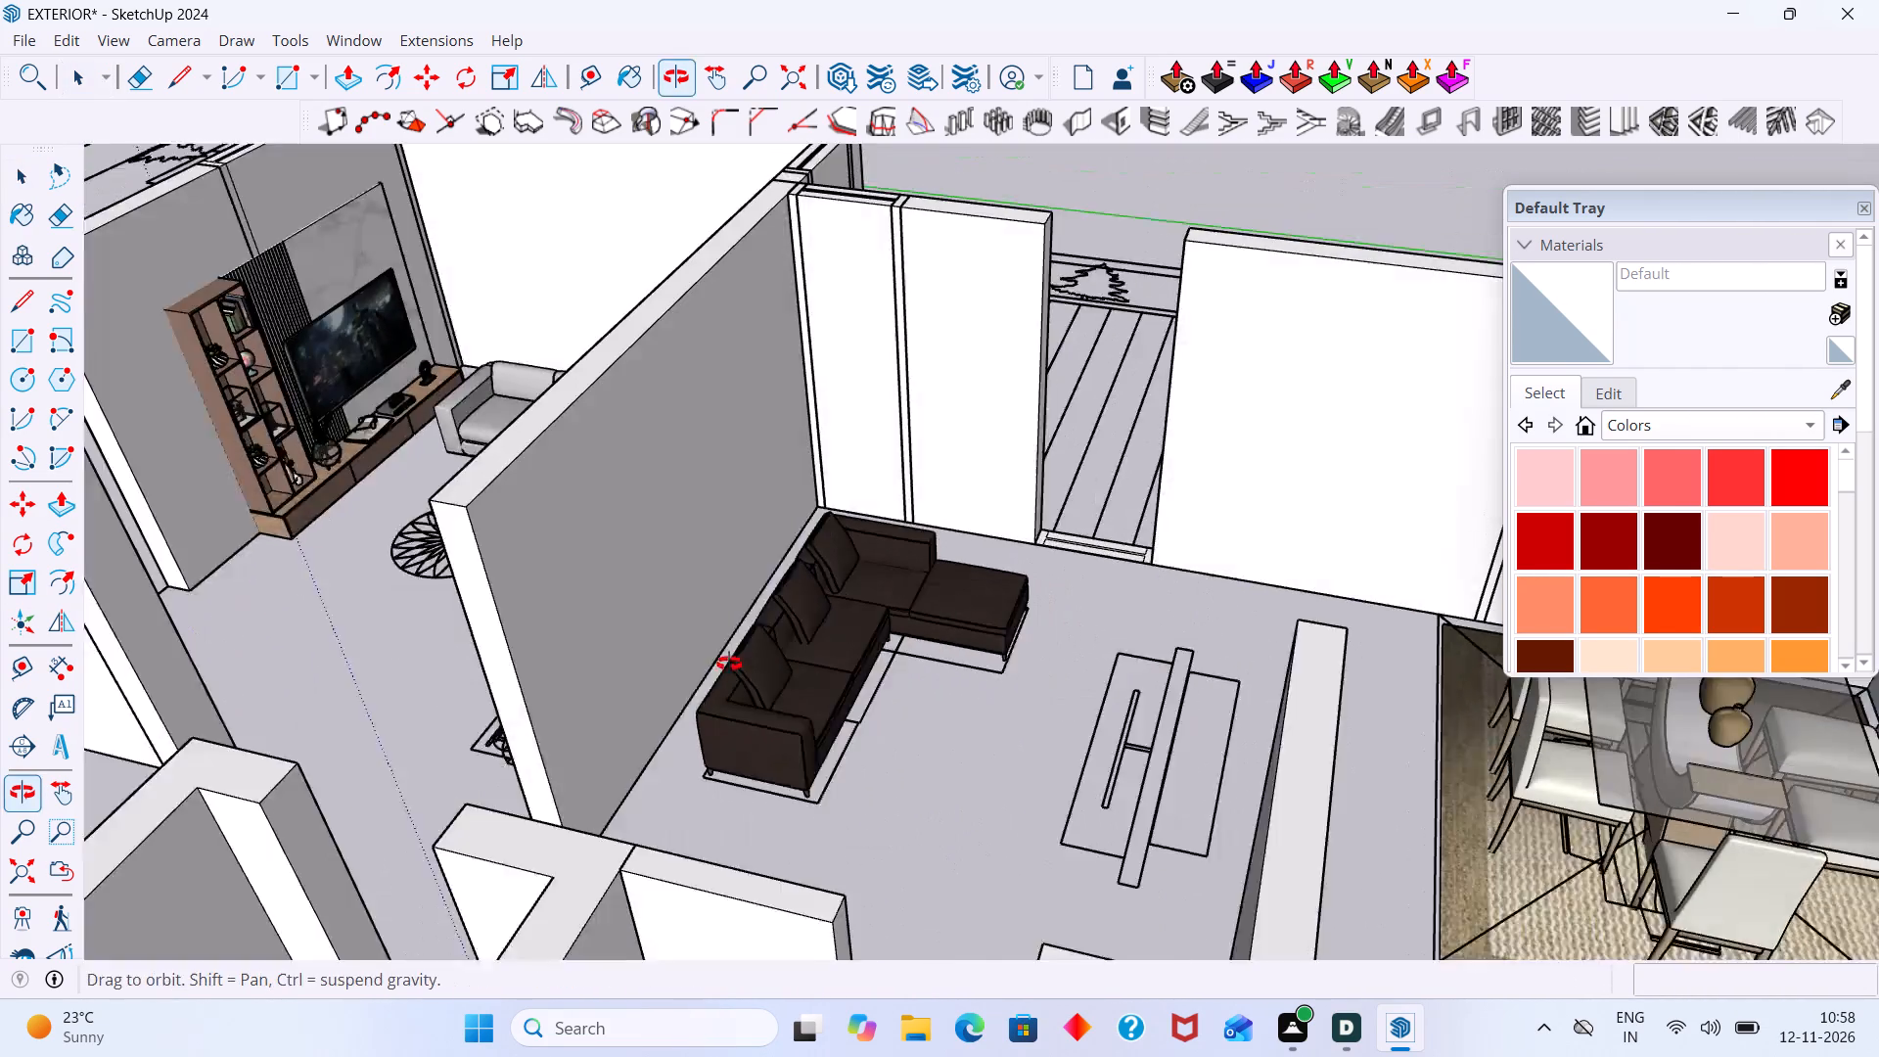
{"action": "middle_click_drag", "start_coordinate": [729, 664], "coordinate": [730, 668]}
{"action": "scroll", "coordinate": [796, 708], "scroll_direction": "up", "scroll_amount": 7}
{"action": "left_click", "coordinate": [833, 687]}
{"action": "key", "text": "s"}
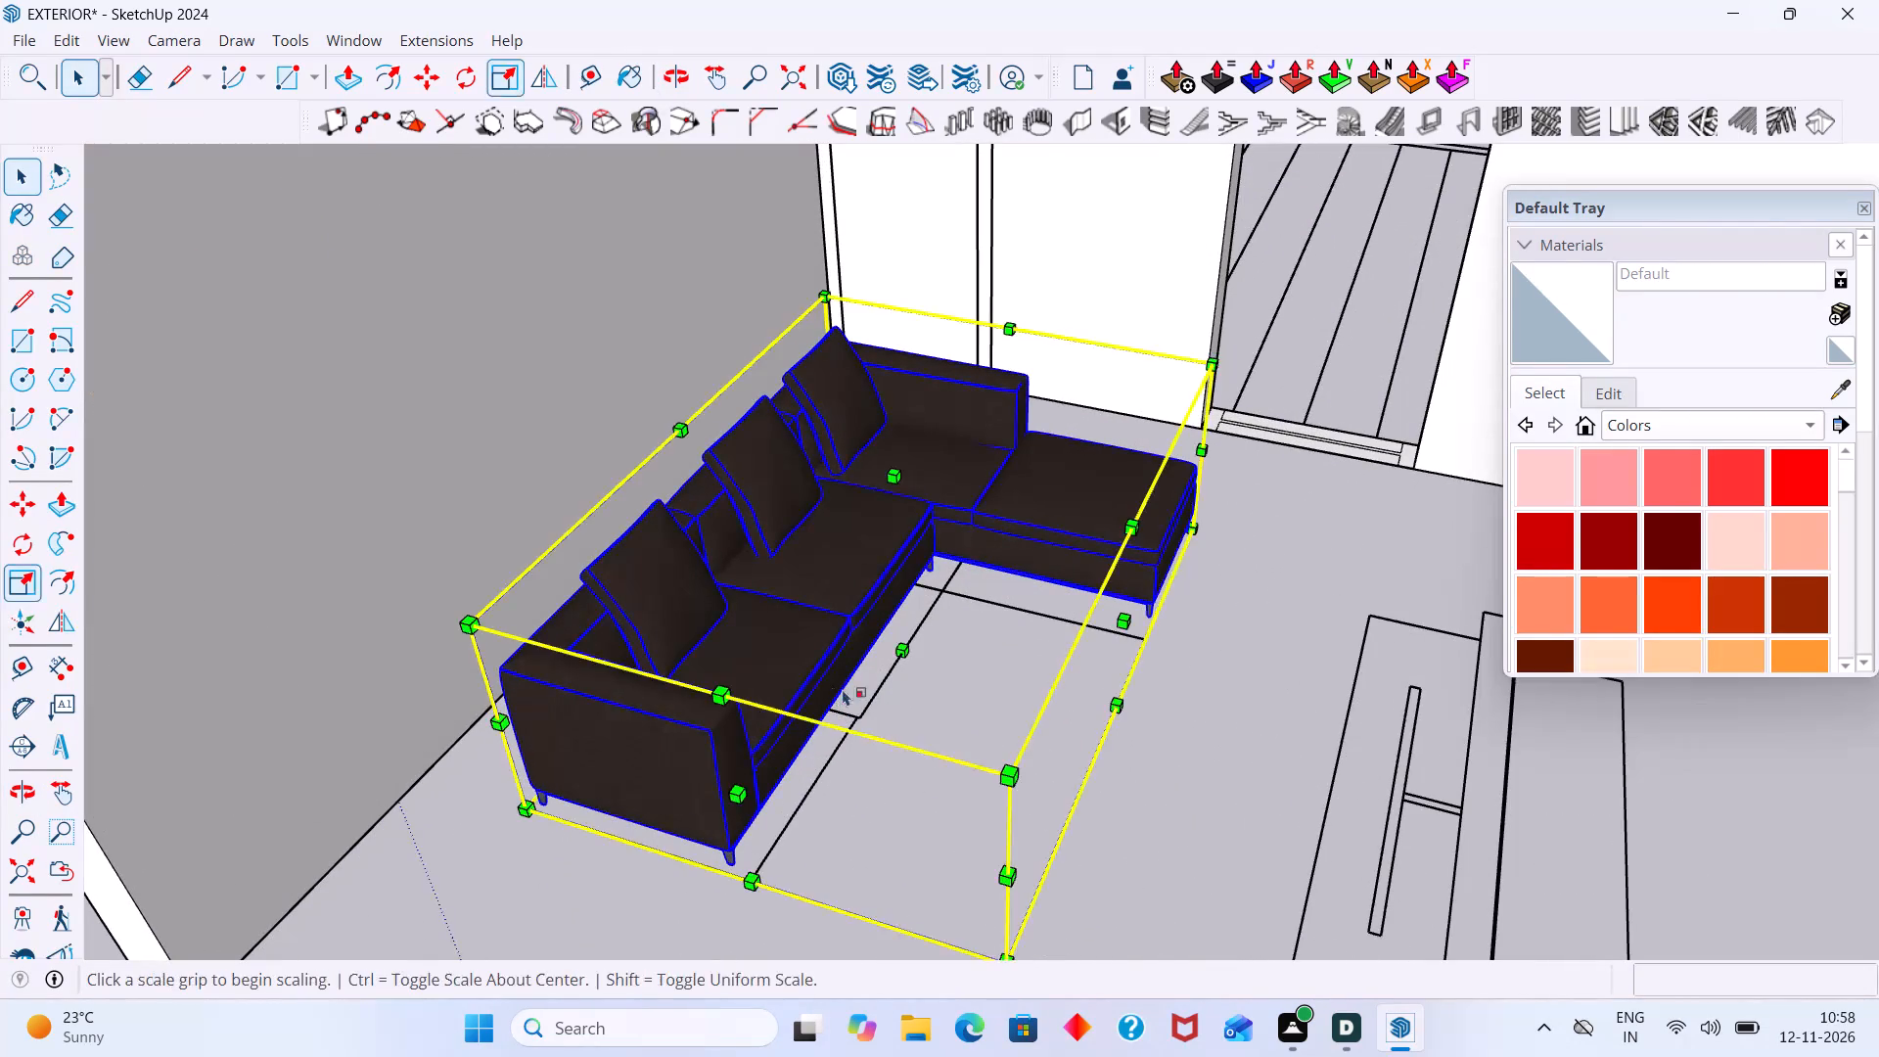
{"action": "left_click", "coordinate": [1123, 703]}
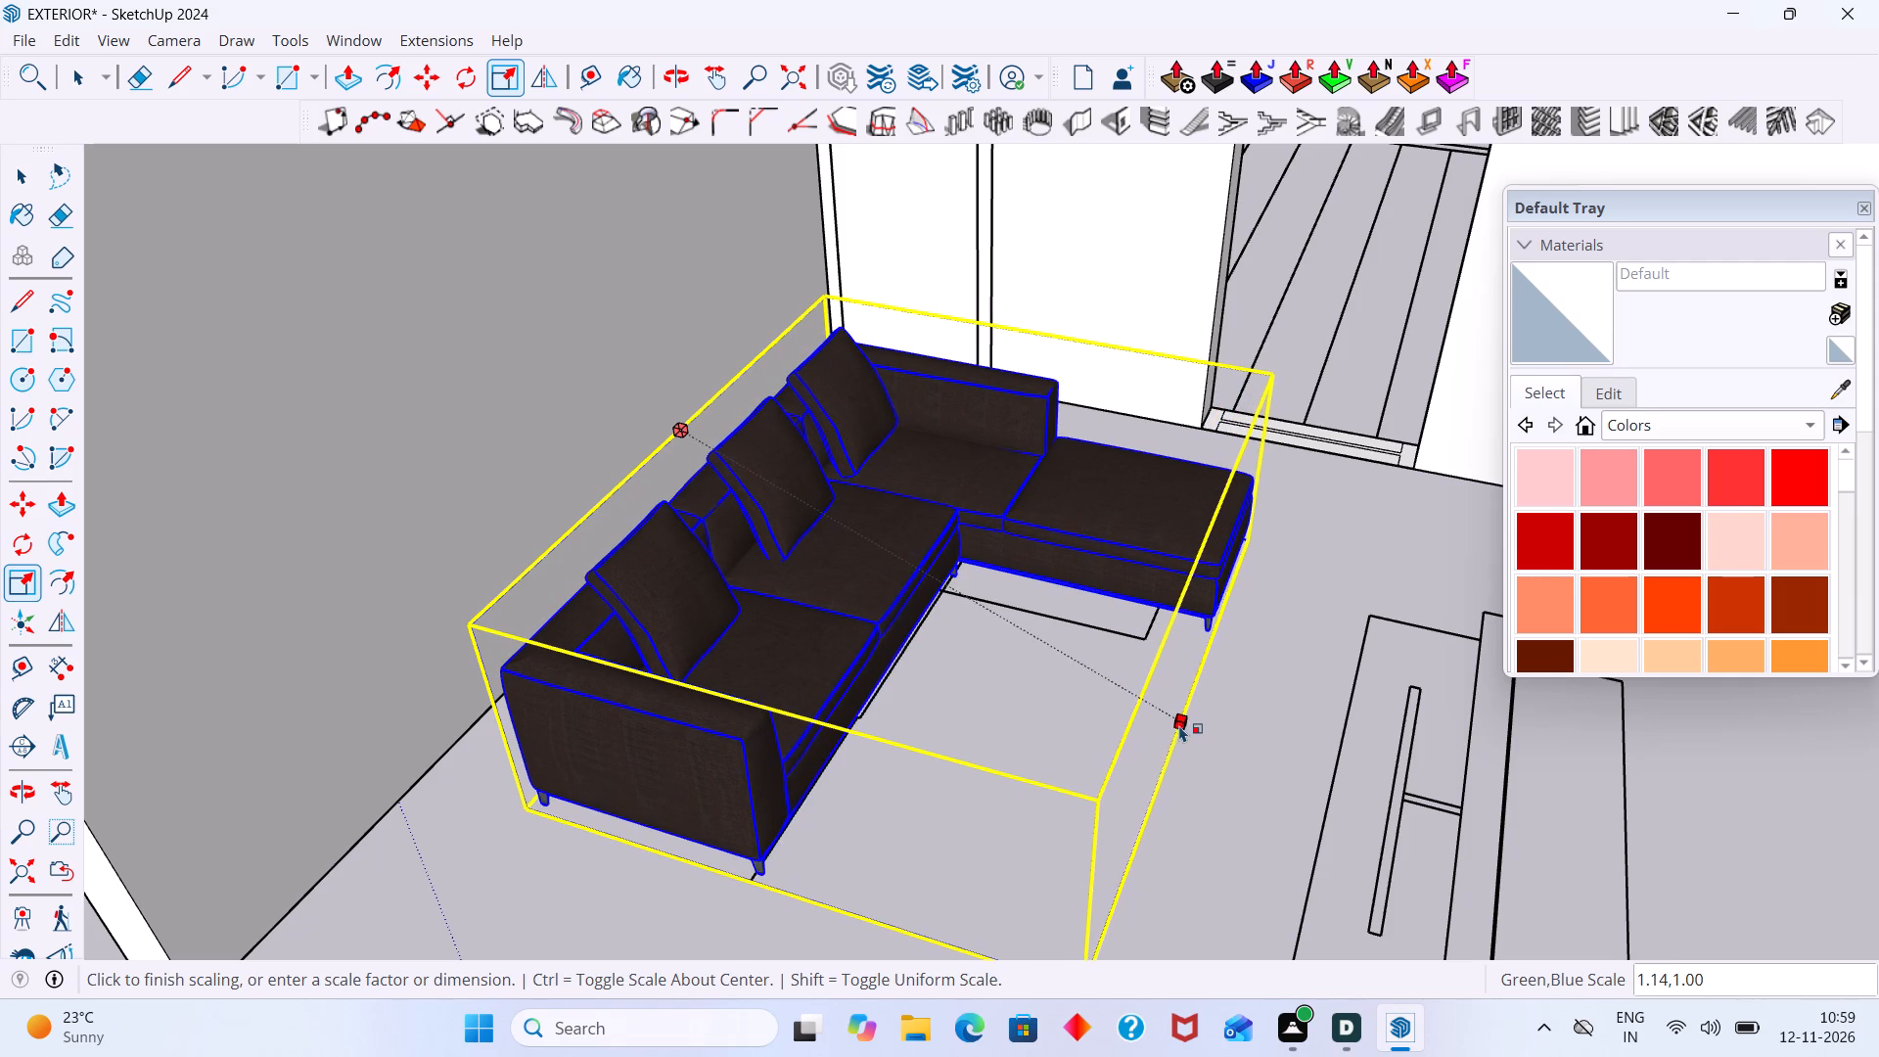
{"action": "left_click", "coordinate": [1183, 731]}
{"action": "key", "text": "space"}
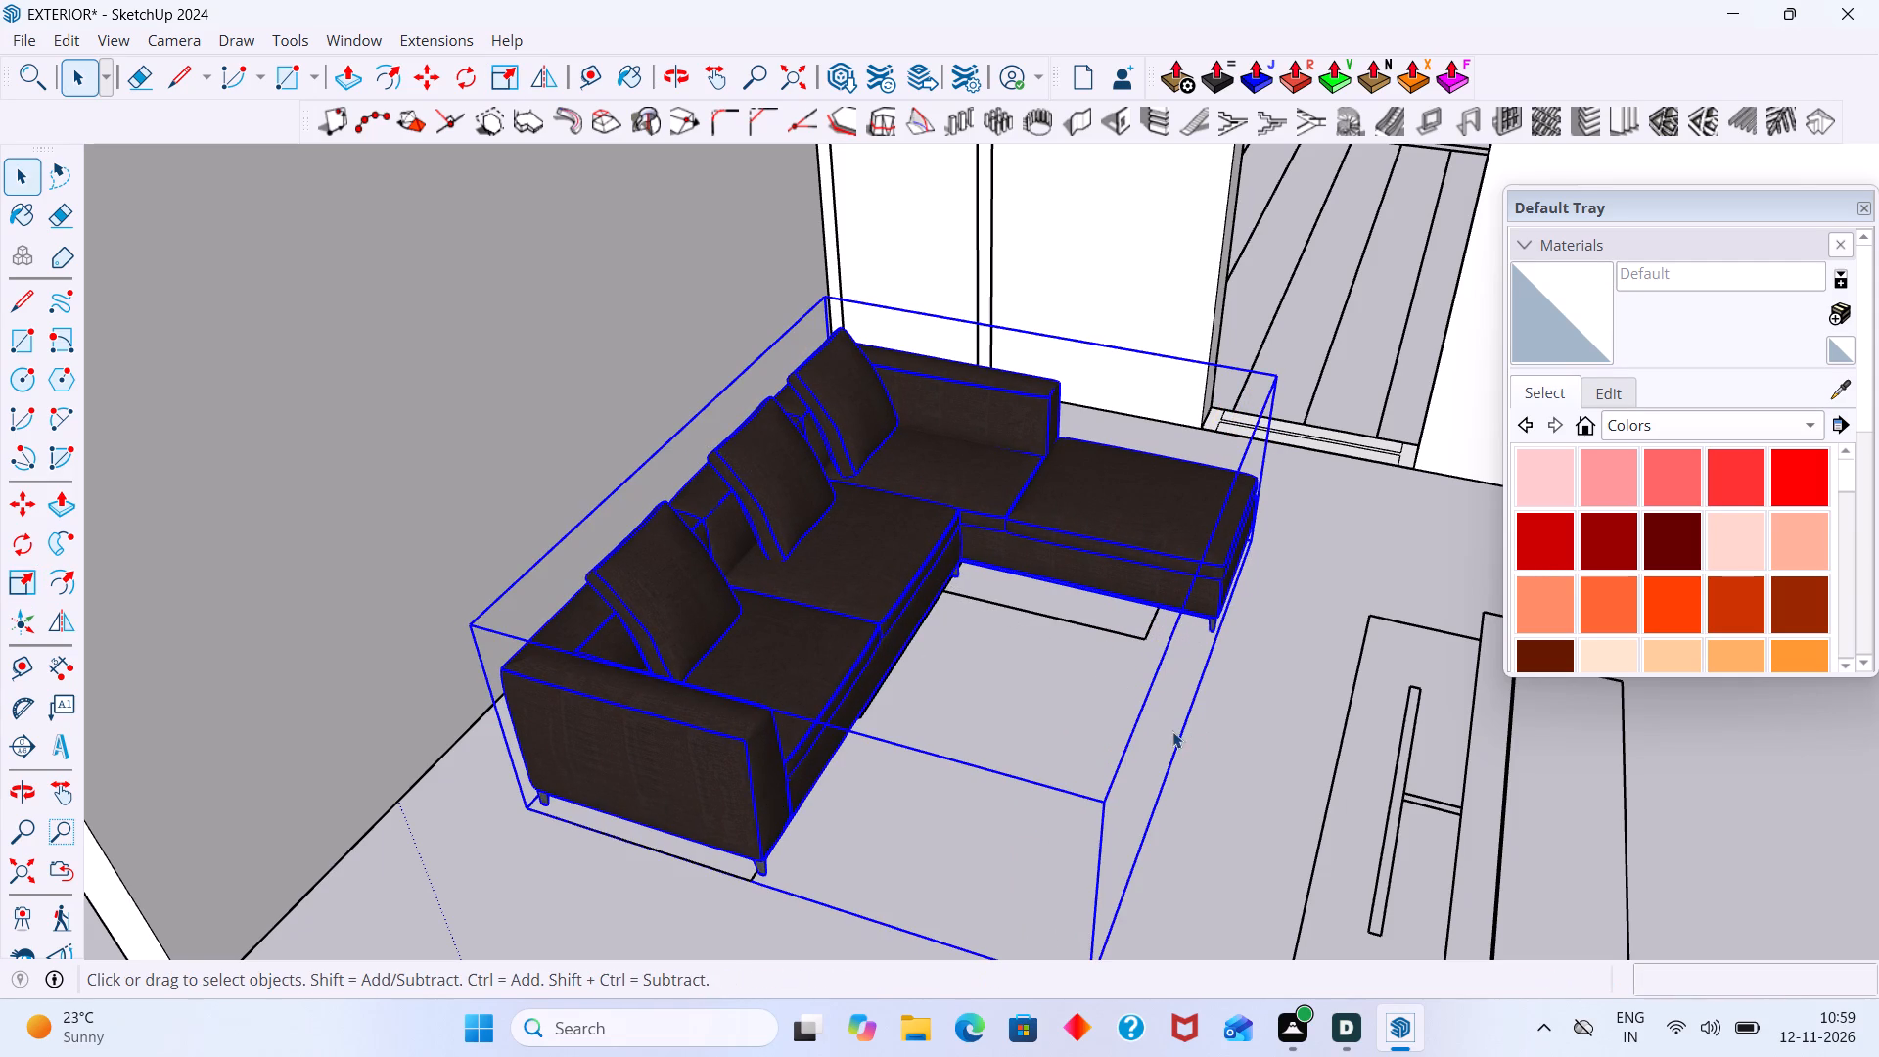
Scale the L-shaped sofa along blue by about 1.30 to make it taller.
{"action": "key", "text": "s"}
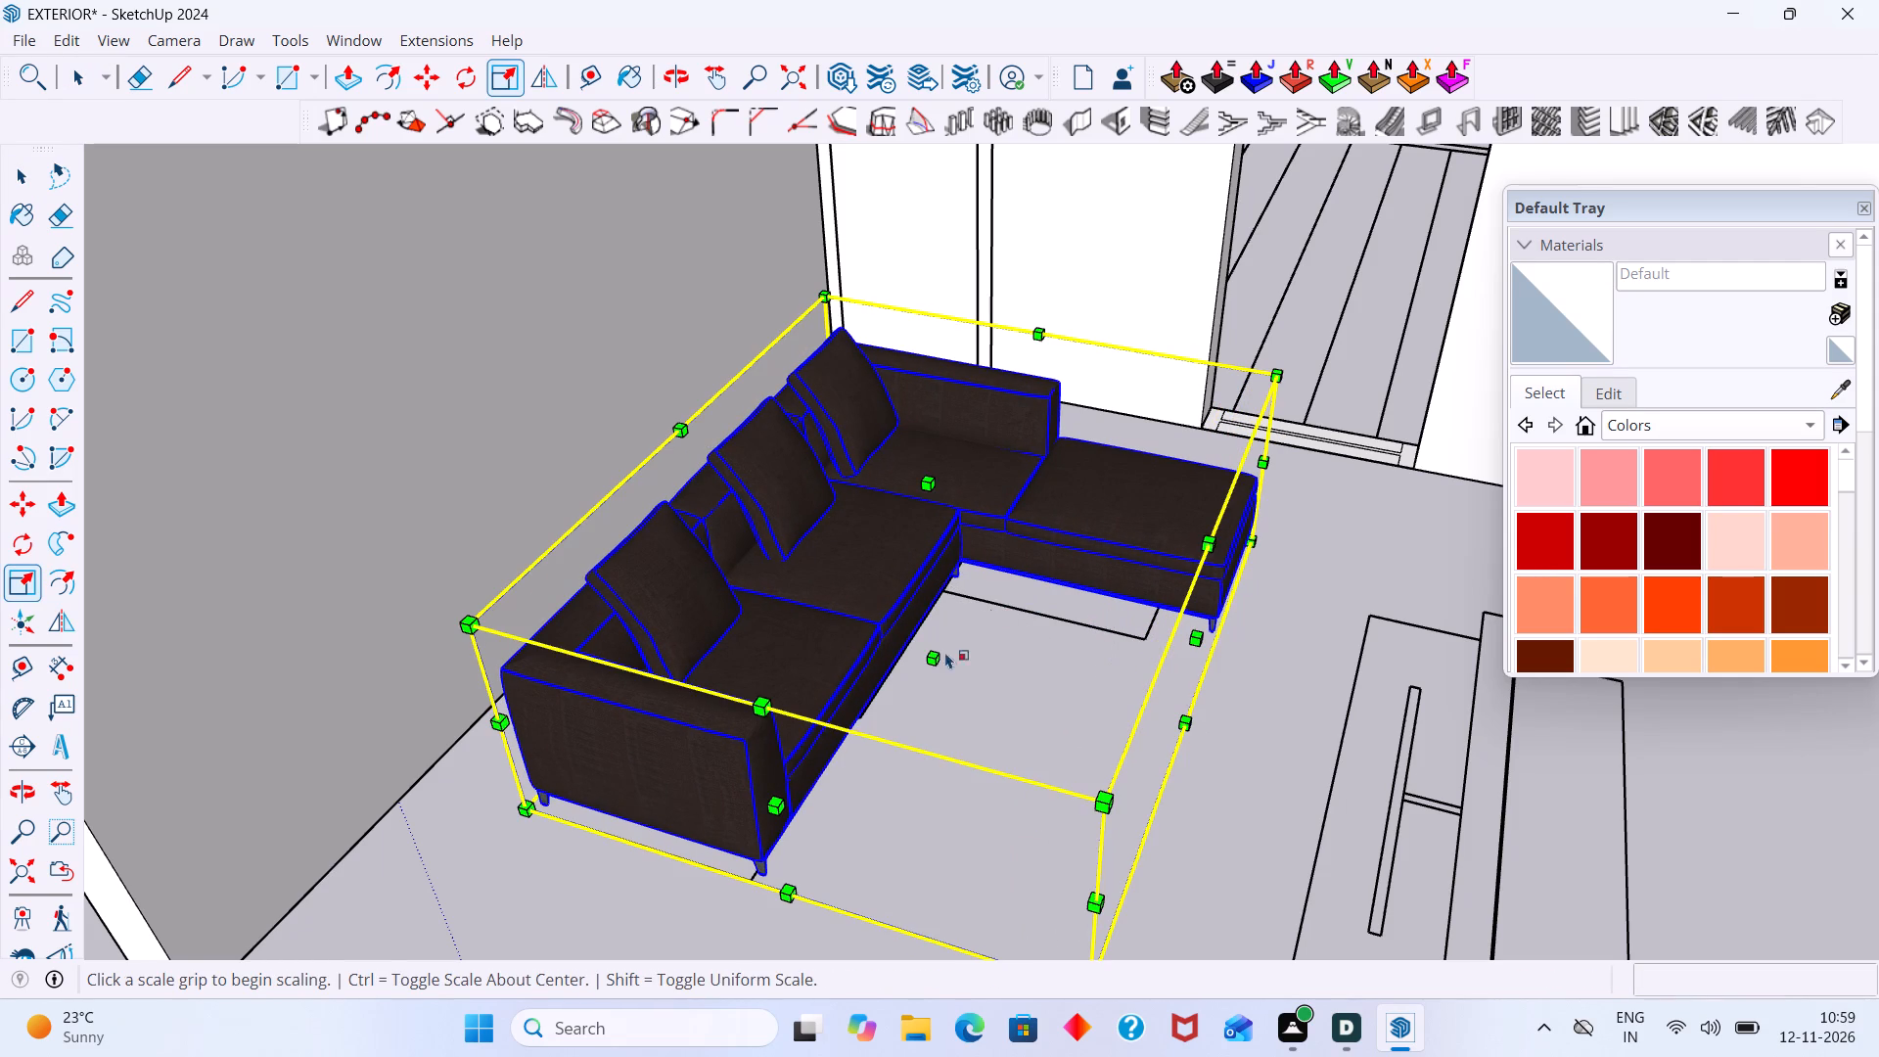
{"action": "left_click", "coordinate": [940, 664]}
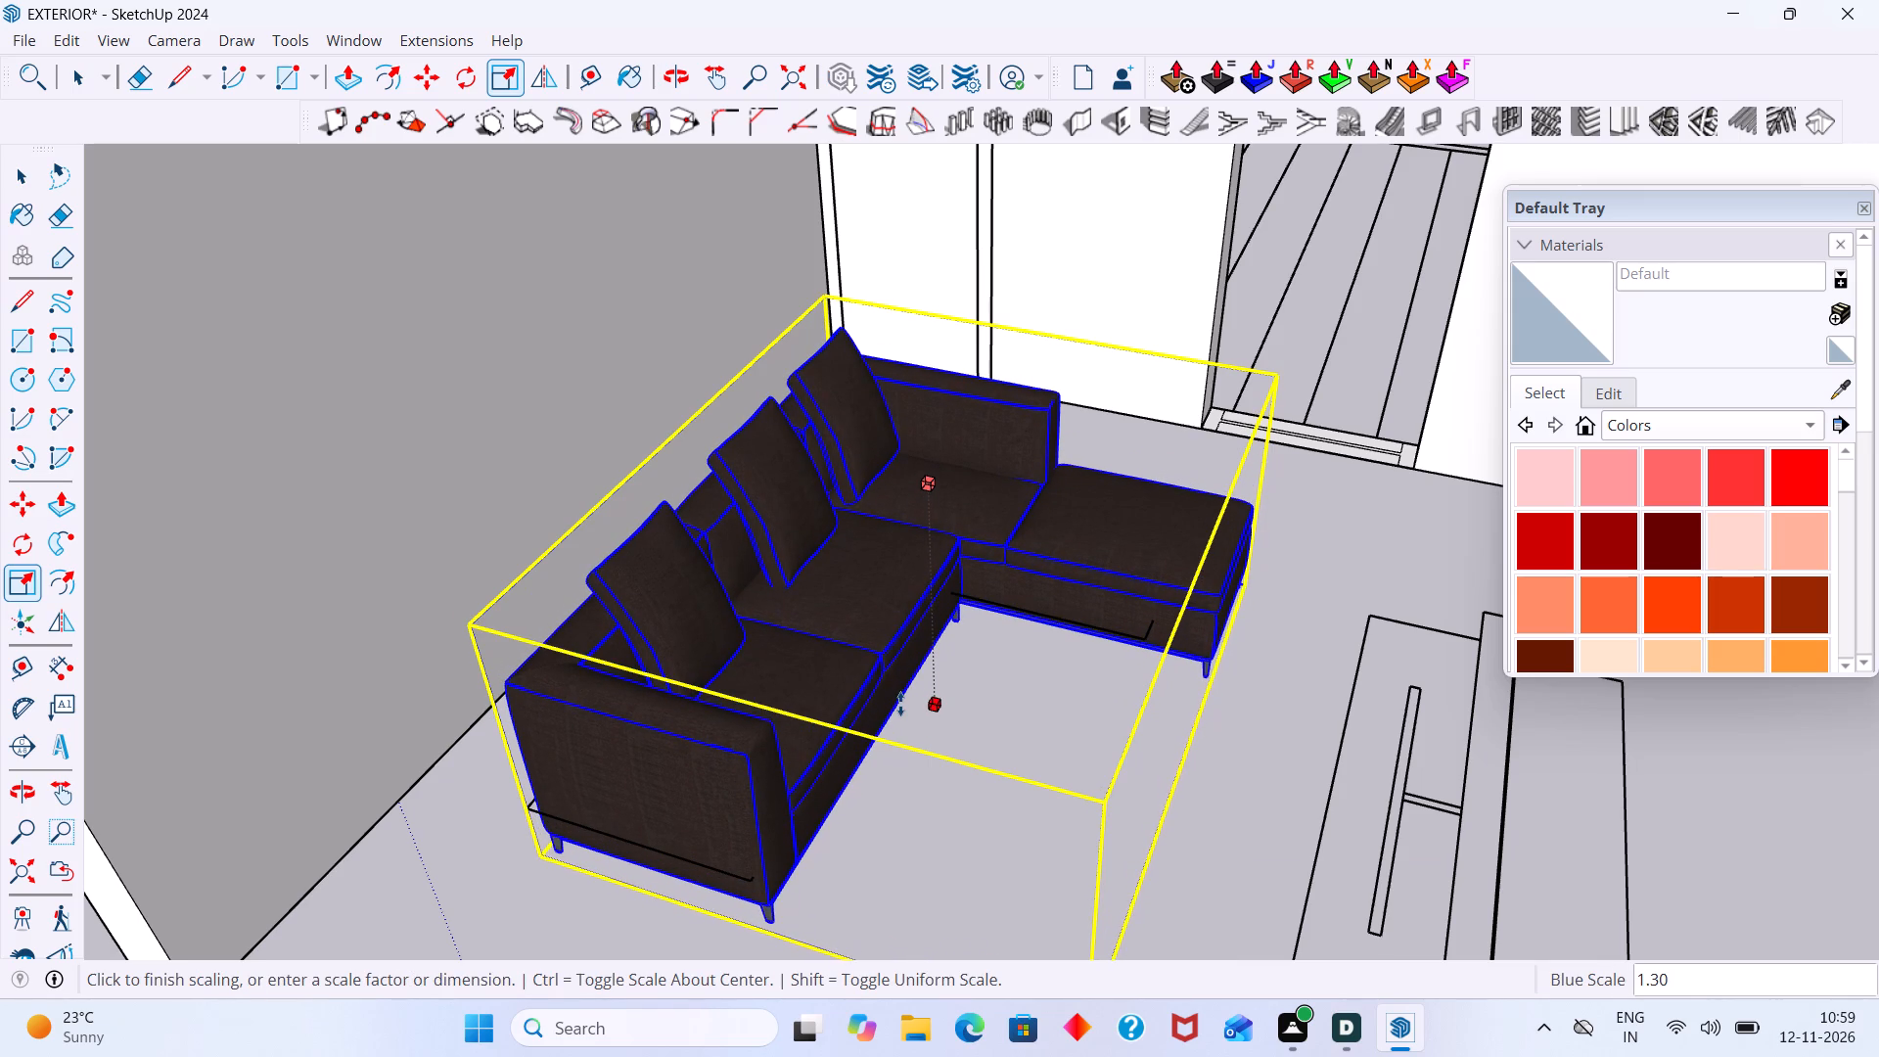
{"action": "left_click", "coordinate": [900, 704]}
{"action": "key", "text": "space"}
{"action": "left_click", "coordinate": [995, 688]}
Examine the resized L-shaped sofa's fit against its floor outline and the partition wall.
{"action": "scroll", "coordinate": [979, 652], "scroll_direction": "down", "scroll_amount": 7}
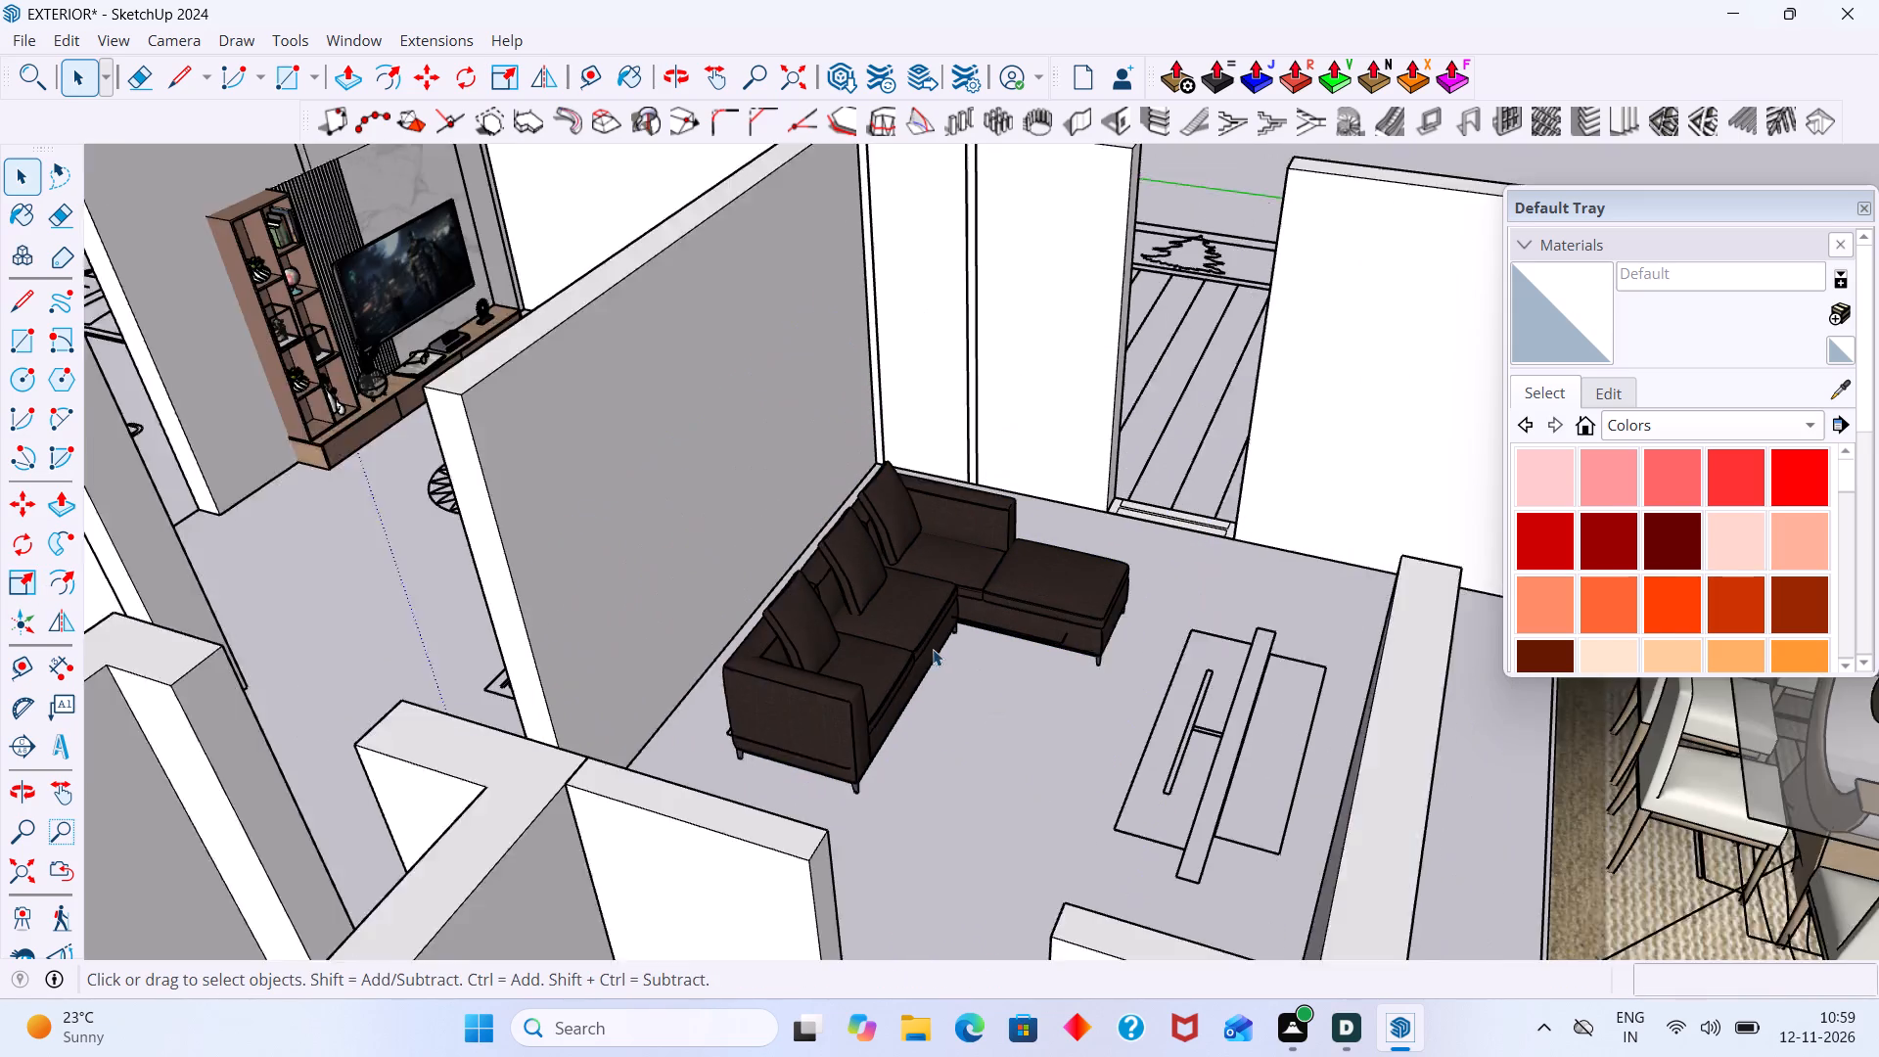
{"action": "middle_click_drag", "start_coordinate": [964, 663], "coordinate": [820, 650]}
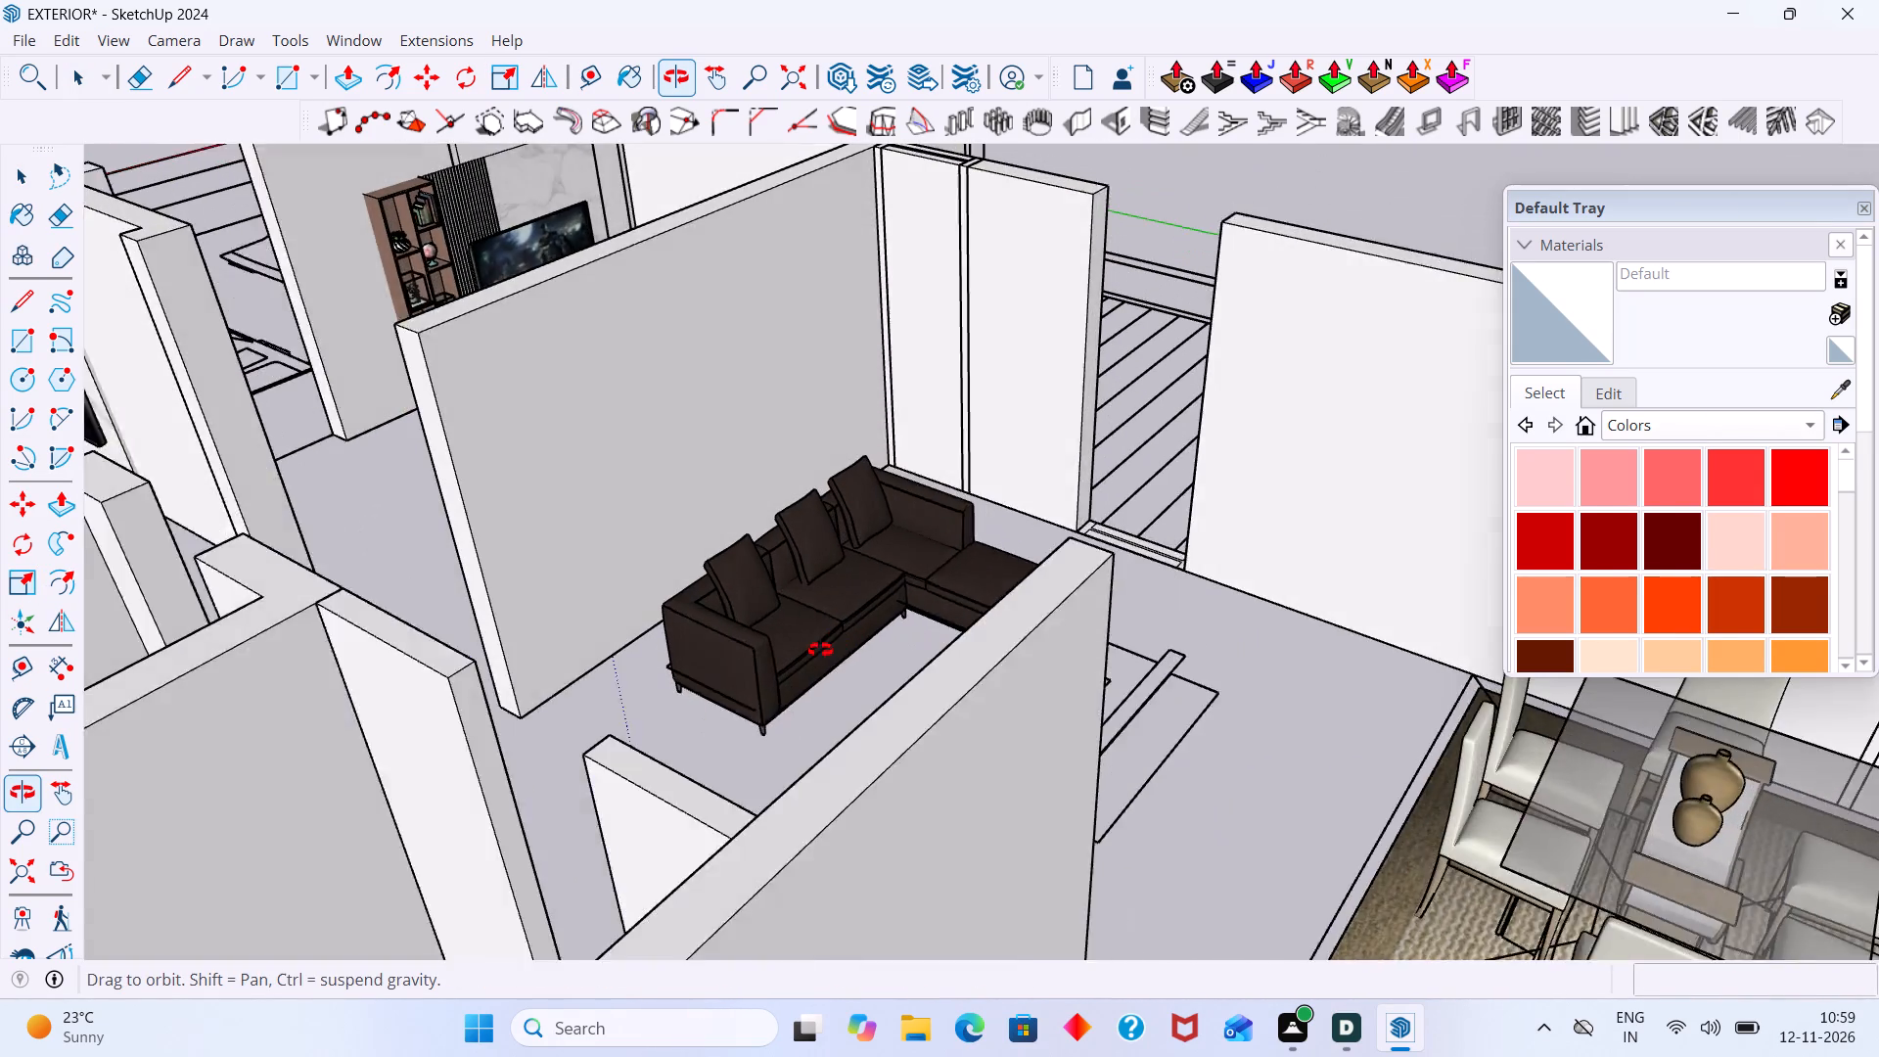
{"action": "middle_click_drag", "start_coordinate": [820, 650], "coordinate": [812, 654]}
{"action": "scroll", "coordinate": [800, 649], "scroll_direction": "up", "scroll_amount": 11}
{"action": "scroll", "coordinate": [756, 666], "scroll_direction": "down", "scroll_amount": 6}
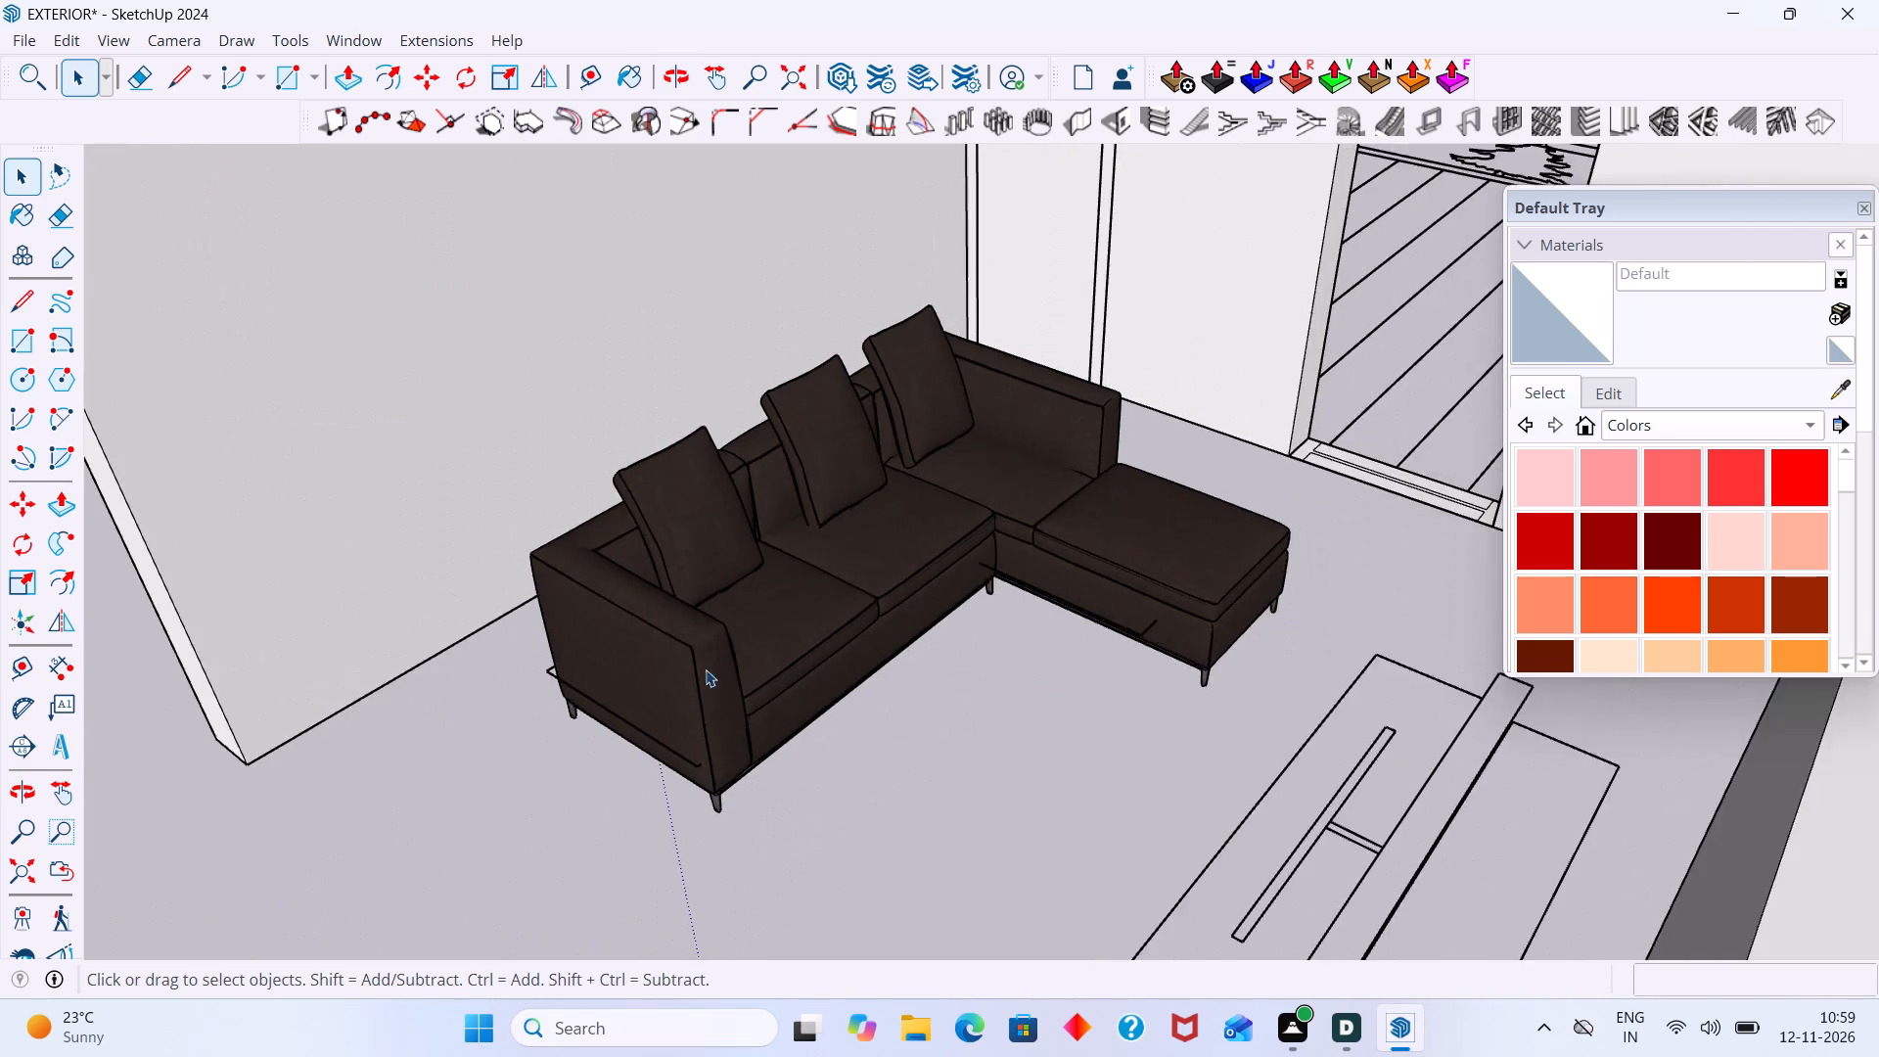
{"action": "middle_click_drag", "start_coordinate": [693, 670], "coordinate": [1034, 694]}
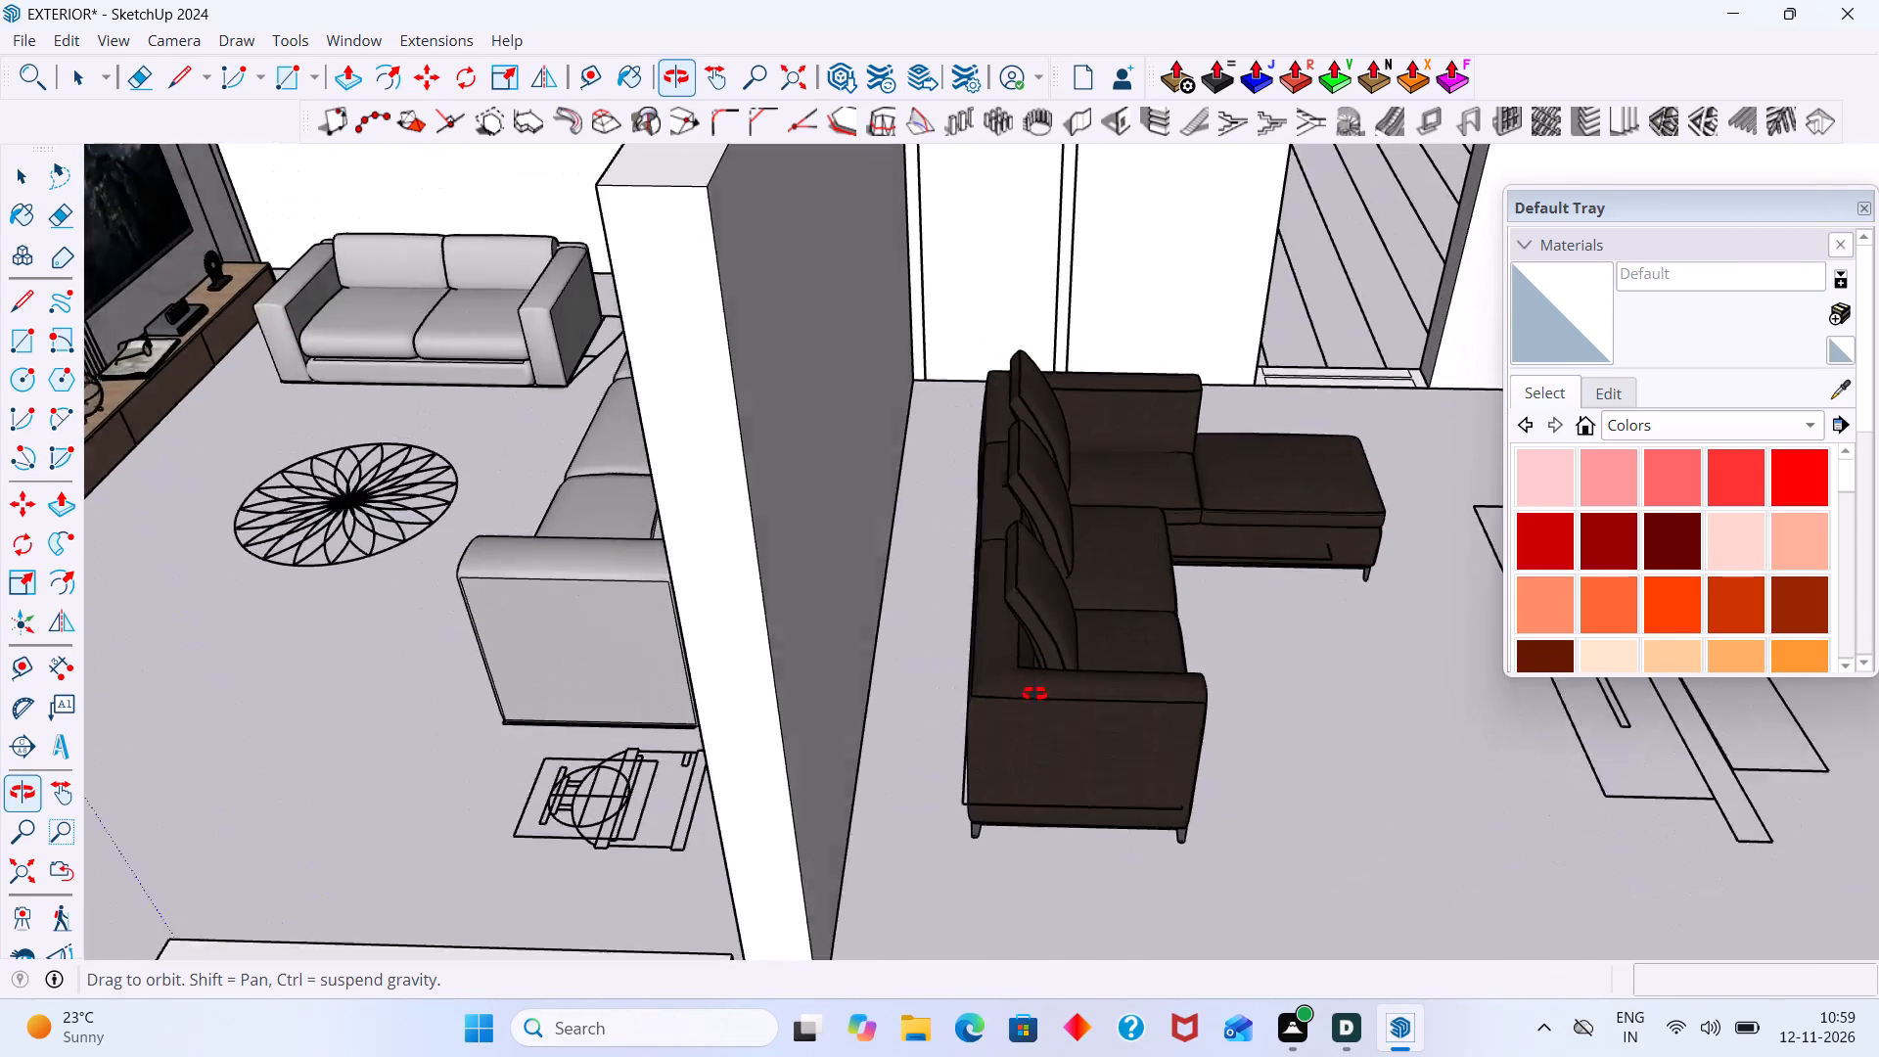
{"action": "middle_click_drag", "start_coordinate": [1034, 694], "coordinate": [1048, 688]}
{"action": "scroll", "coordinate": [1041, 754], "scroll_direction": "up", "scroll_amount": 9}
{"action": "scroll", "coordinate": [991, 790], "scroll_direction": "down", "scroll_amount": 6}
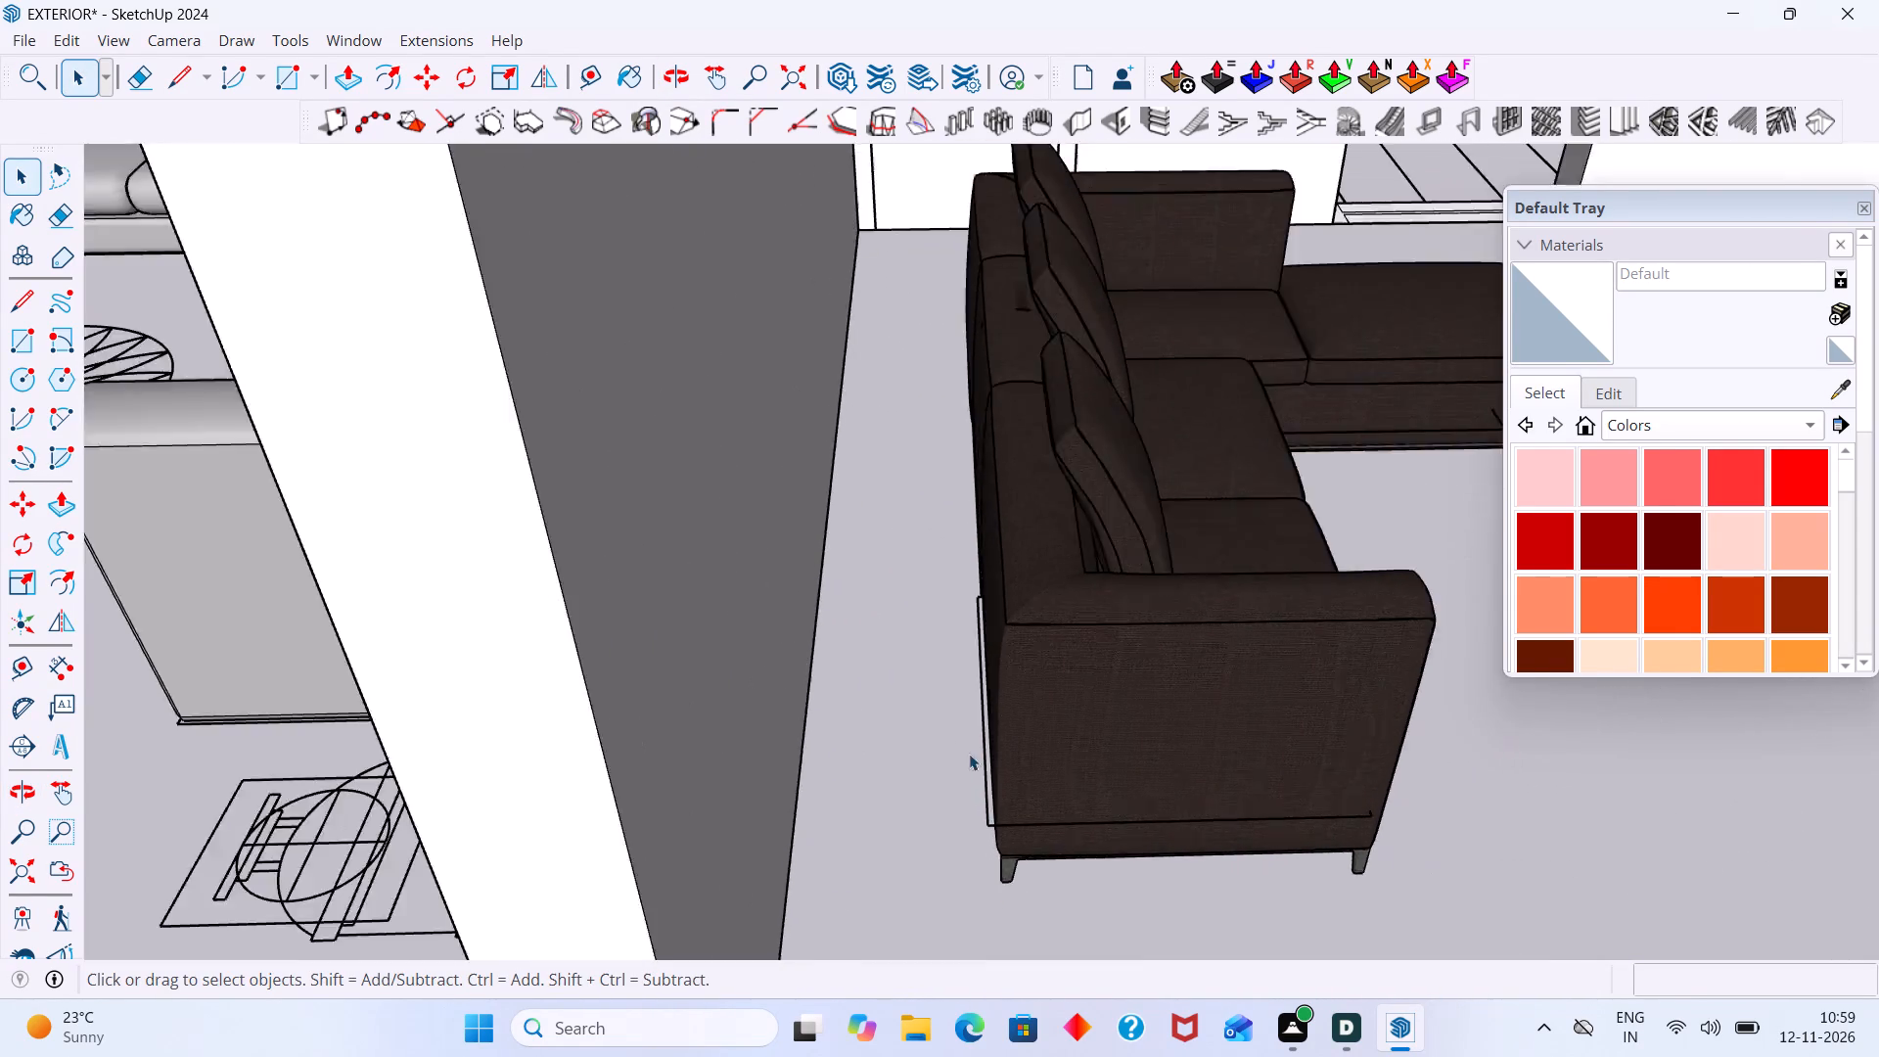
Look over the whole house floor plan to review the placed furniture and the remaining furniture outlines.
{"action": "scroll", "coordinate": [969, 754], "scroll_direction": "down", "scroll_amount": 19}
{"action": "middle_click_drag", "start_coordinate": [949, 620], "coordinate": [659, 630]}
{"action": "scroll", "coordinate": [981, 626], "scroll_direction": "down", "scroll_amount": 4}
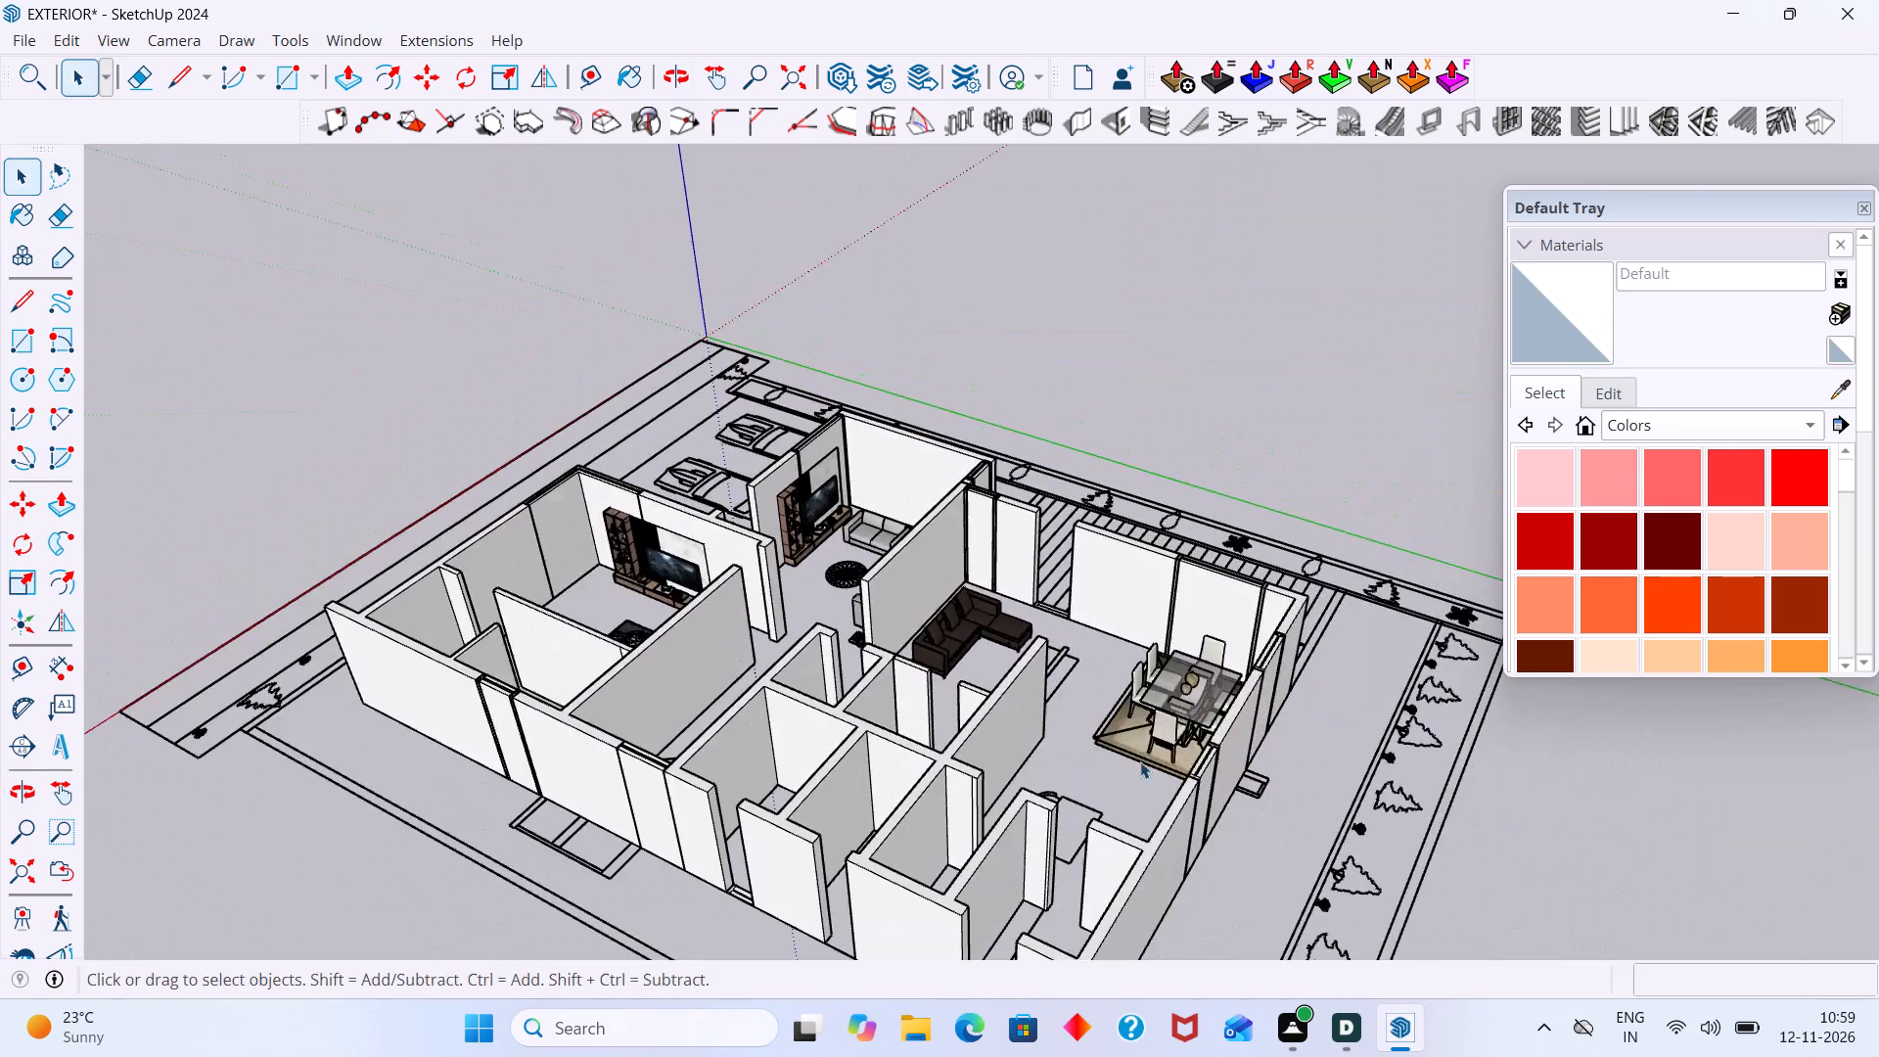
{"action": "middle_click_drag", "start_coordinate": [1177, 689], "coordinate": [903, 827]}
{"action": "scroll", "coordinate": [932, 779], "scroll_direction": "up", "scroll_amount": 9}
{"action": "scroll", "coordinate": [894, 914], "scroll_direction": "down", "scroll_amount": 9}
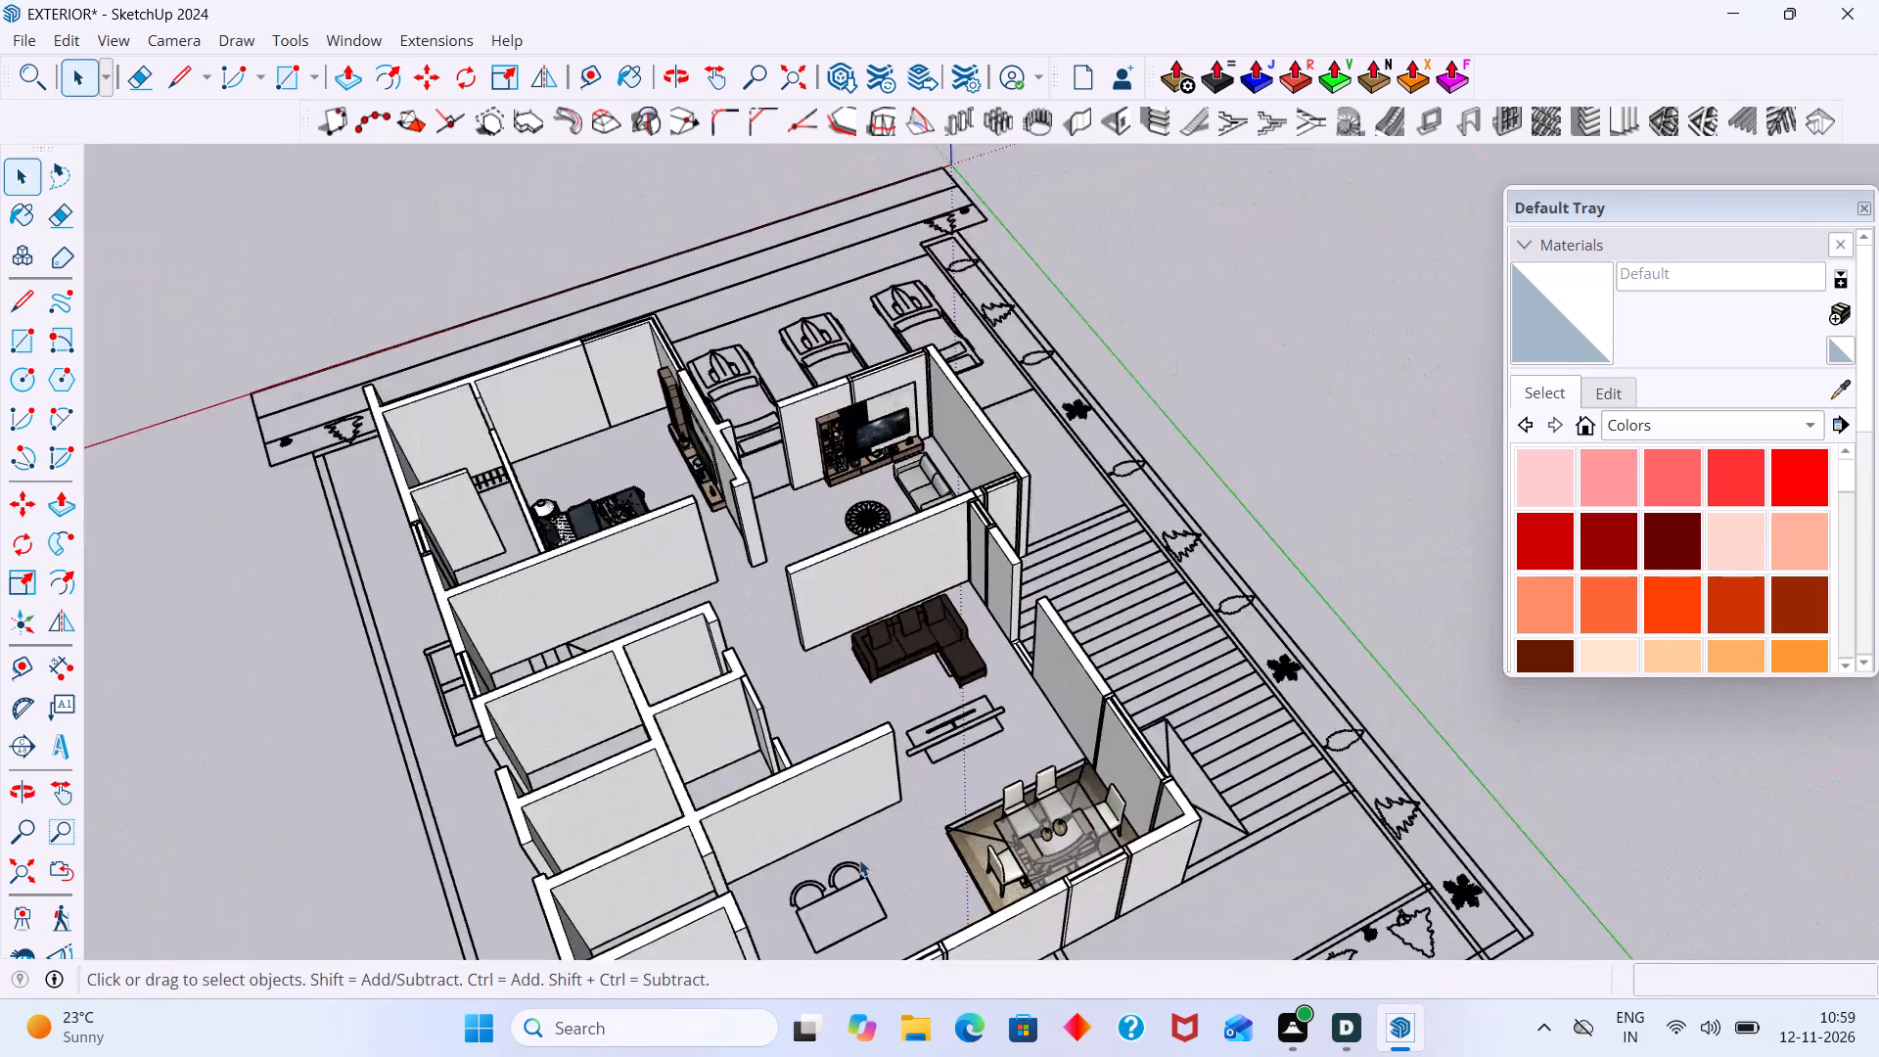
{"action": "scroll", "coordinate": [859, 859], "scroll_direction": "down", "scroll_amount": 7}
{"action": "middle_click_drag", "start_coordinate": [846, 877], "coordinate": [824, 750]}
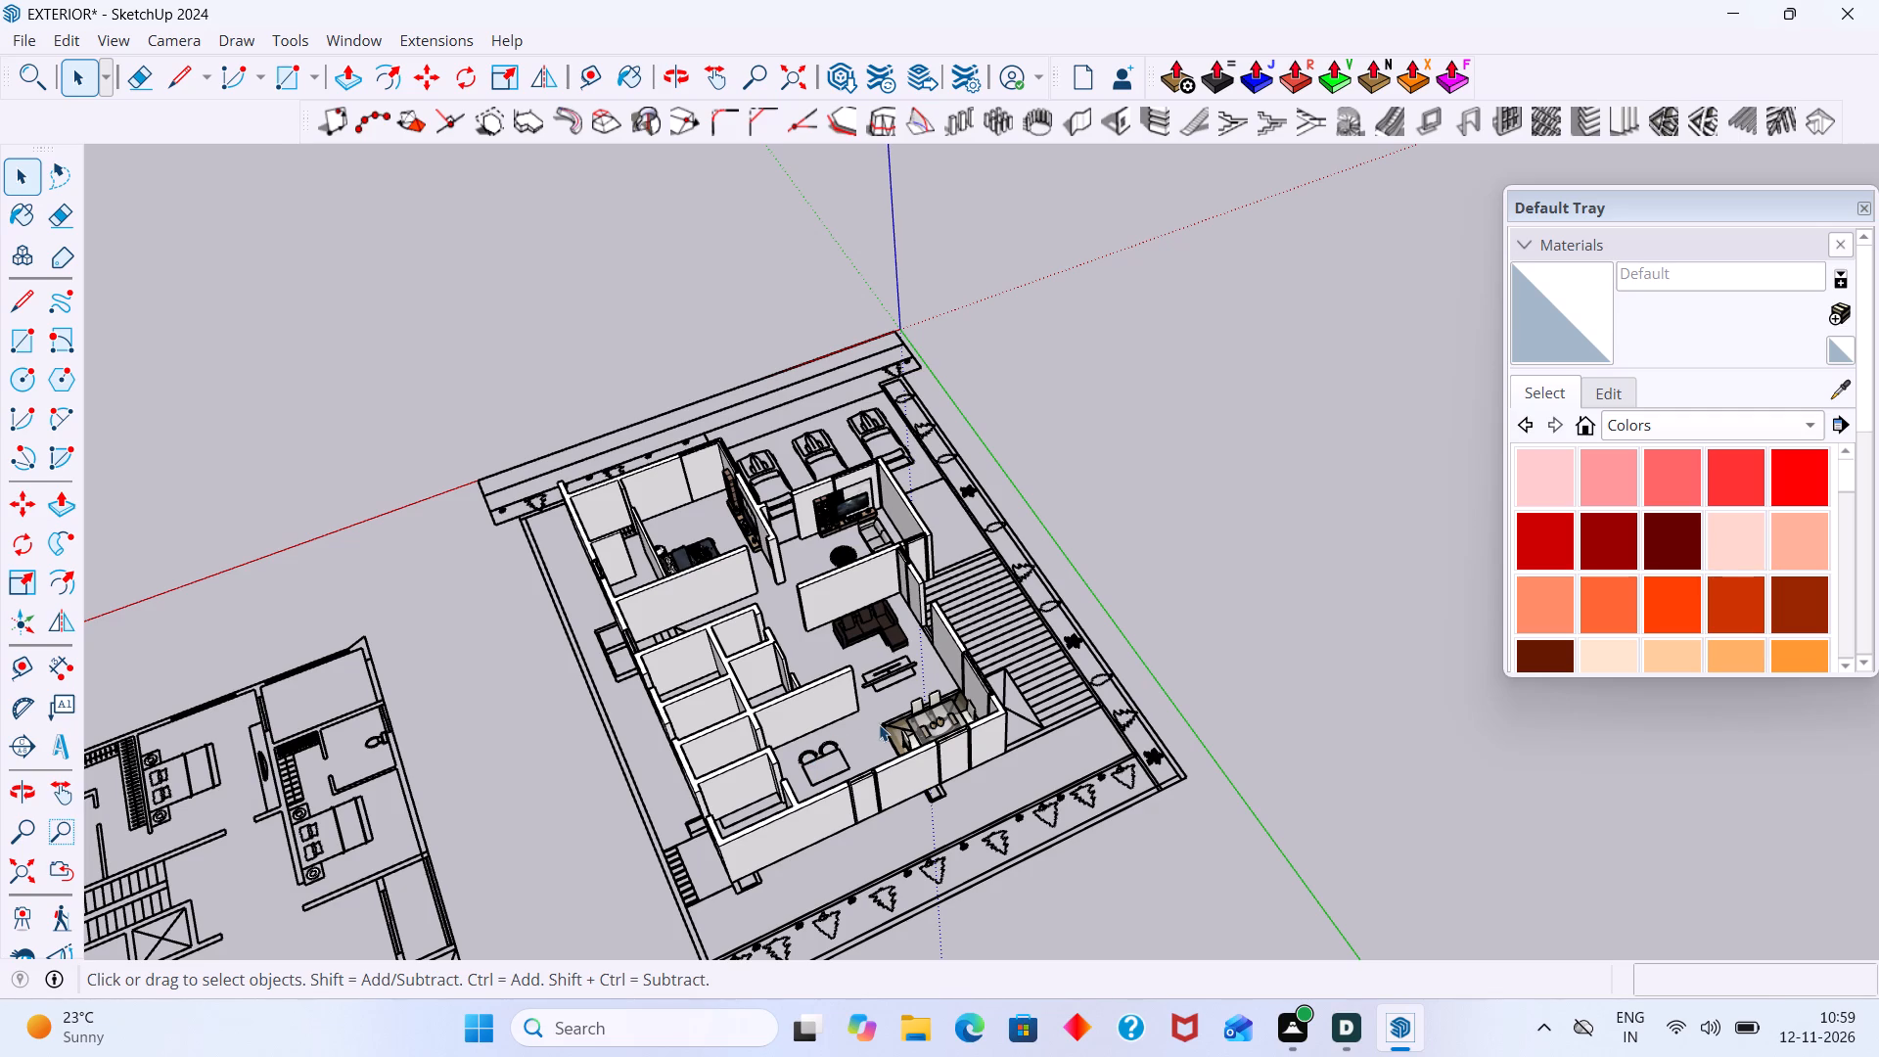
{"action": "scroll", "coordinate": [665, 710], "scroll_direction": "down", "scroll_amount": 5}
{"action": "scroll", "coordinate": [755, 688], "scroll_direction": "up", "scroll_amount": 3}
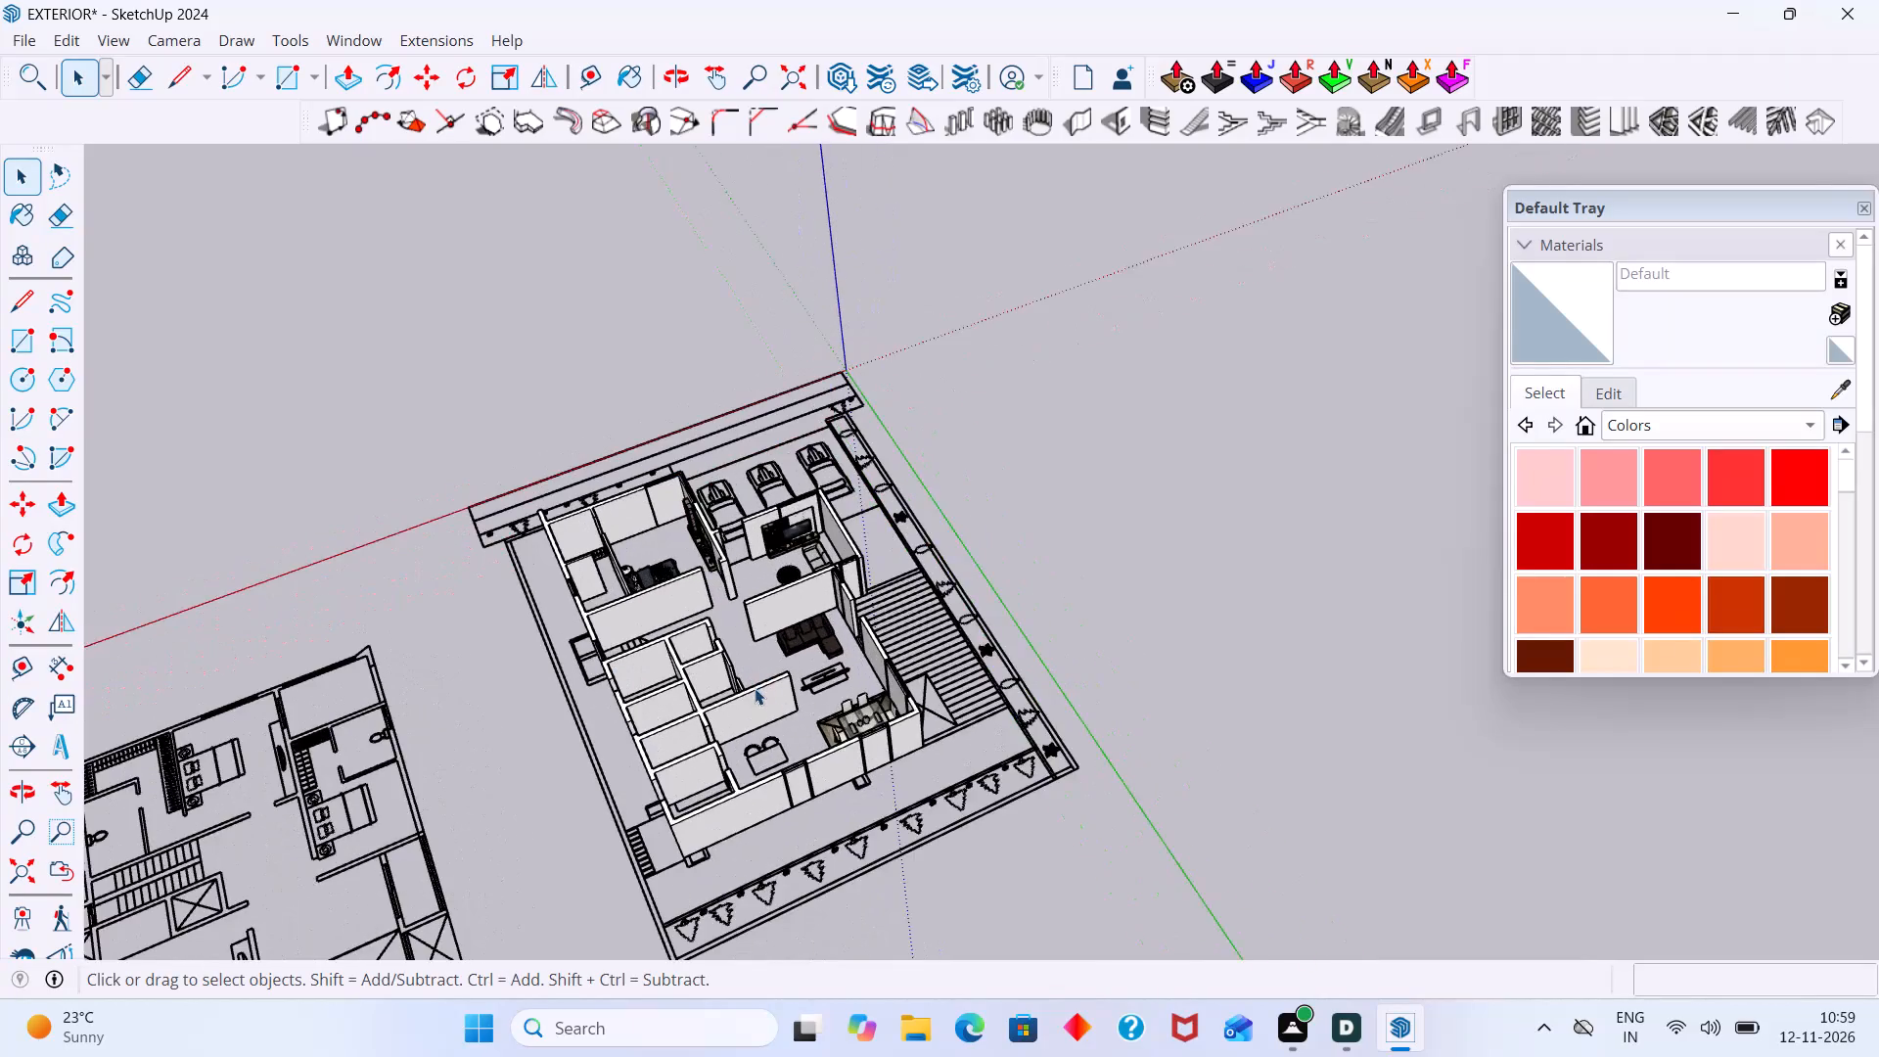
{"action": "scroll", "coordinate": [755, 688], "scroll_direction": "up", "scroll_amount": 5}
{"action": "middle_click_drag", "start_coordinate": [755, 688], "coordinate": [735, 815]}
{"action": "scroll", "coordinate": [743, 799], "scroll_direction": "up", "scroll_amount": 4}
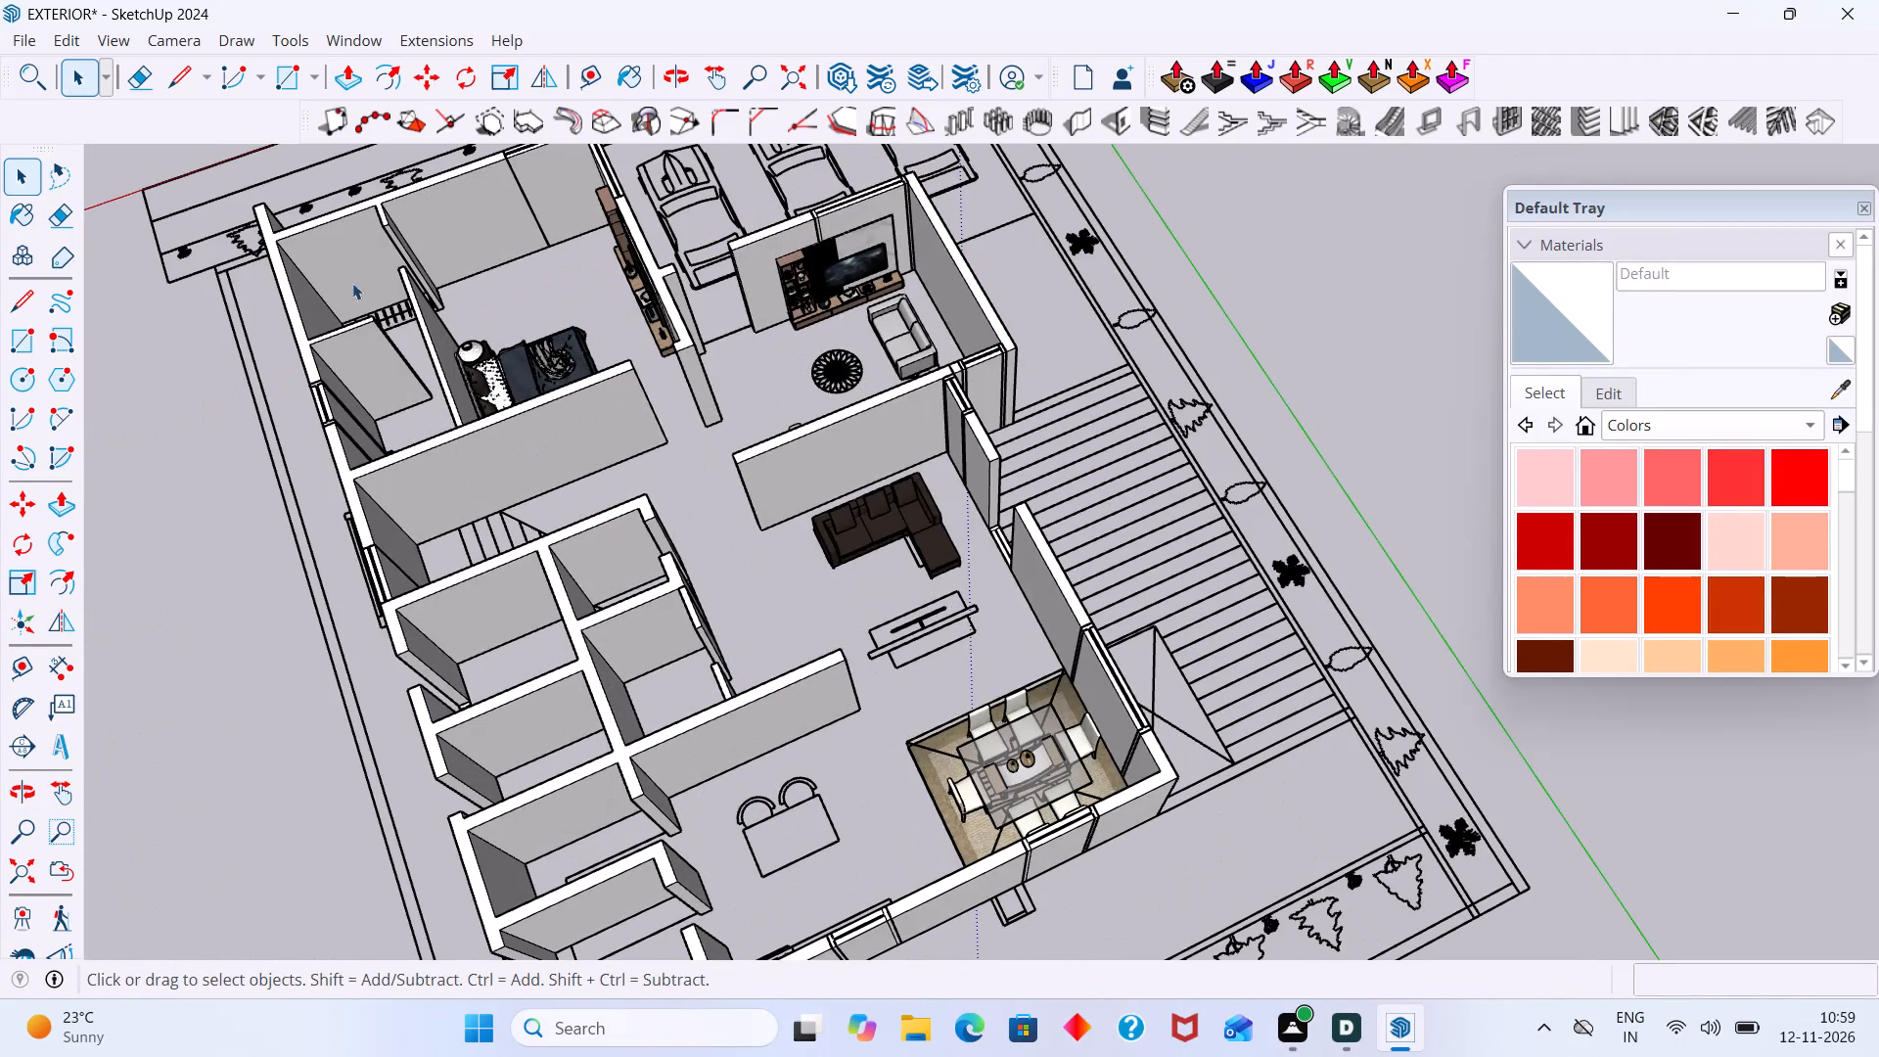
Search the 3D Warehouse models for DINING.
{"action": "left_click", "coordinate": [361, 44]}
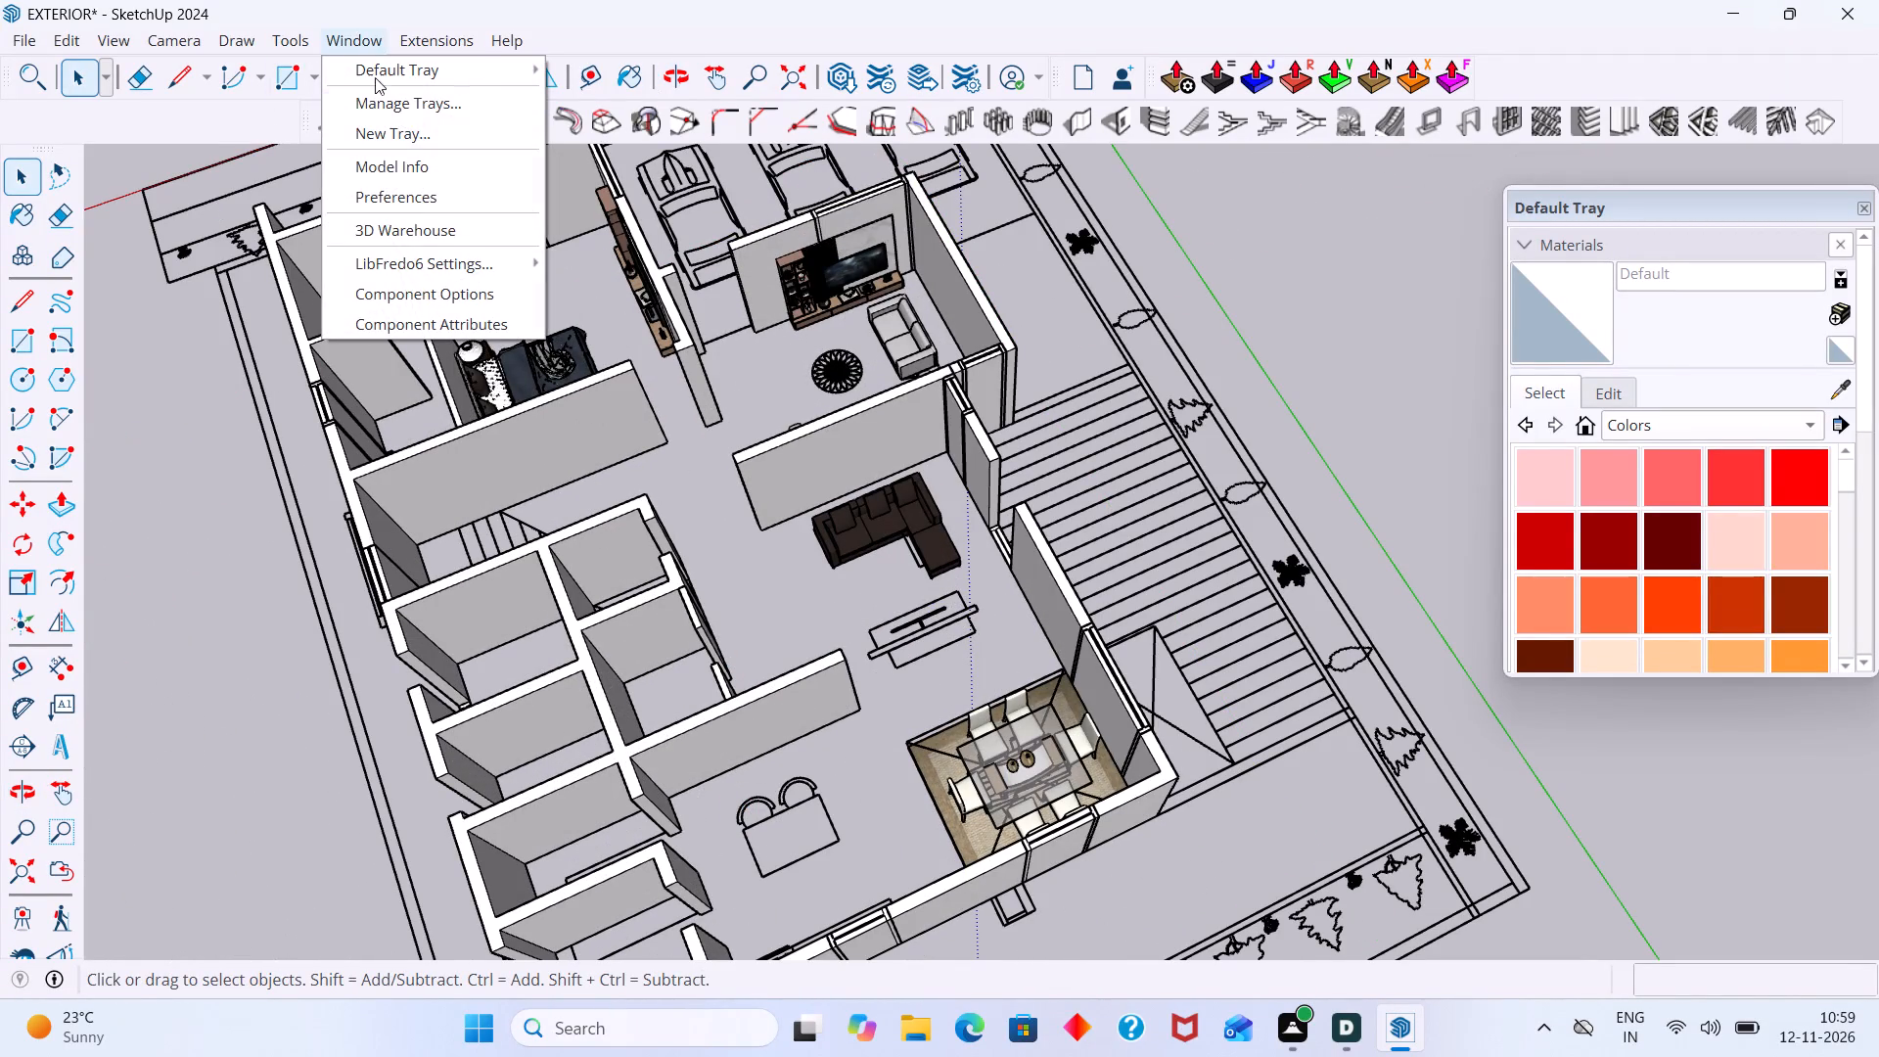
{"action": "left_click", "coordinate": [406, 227]}
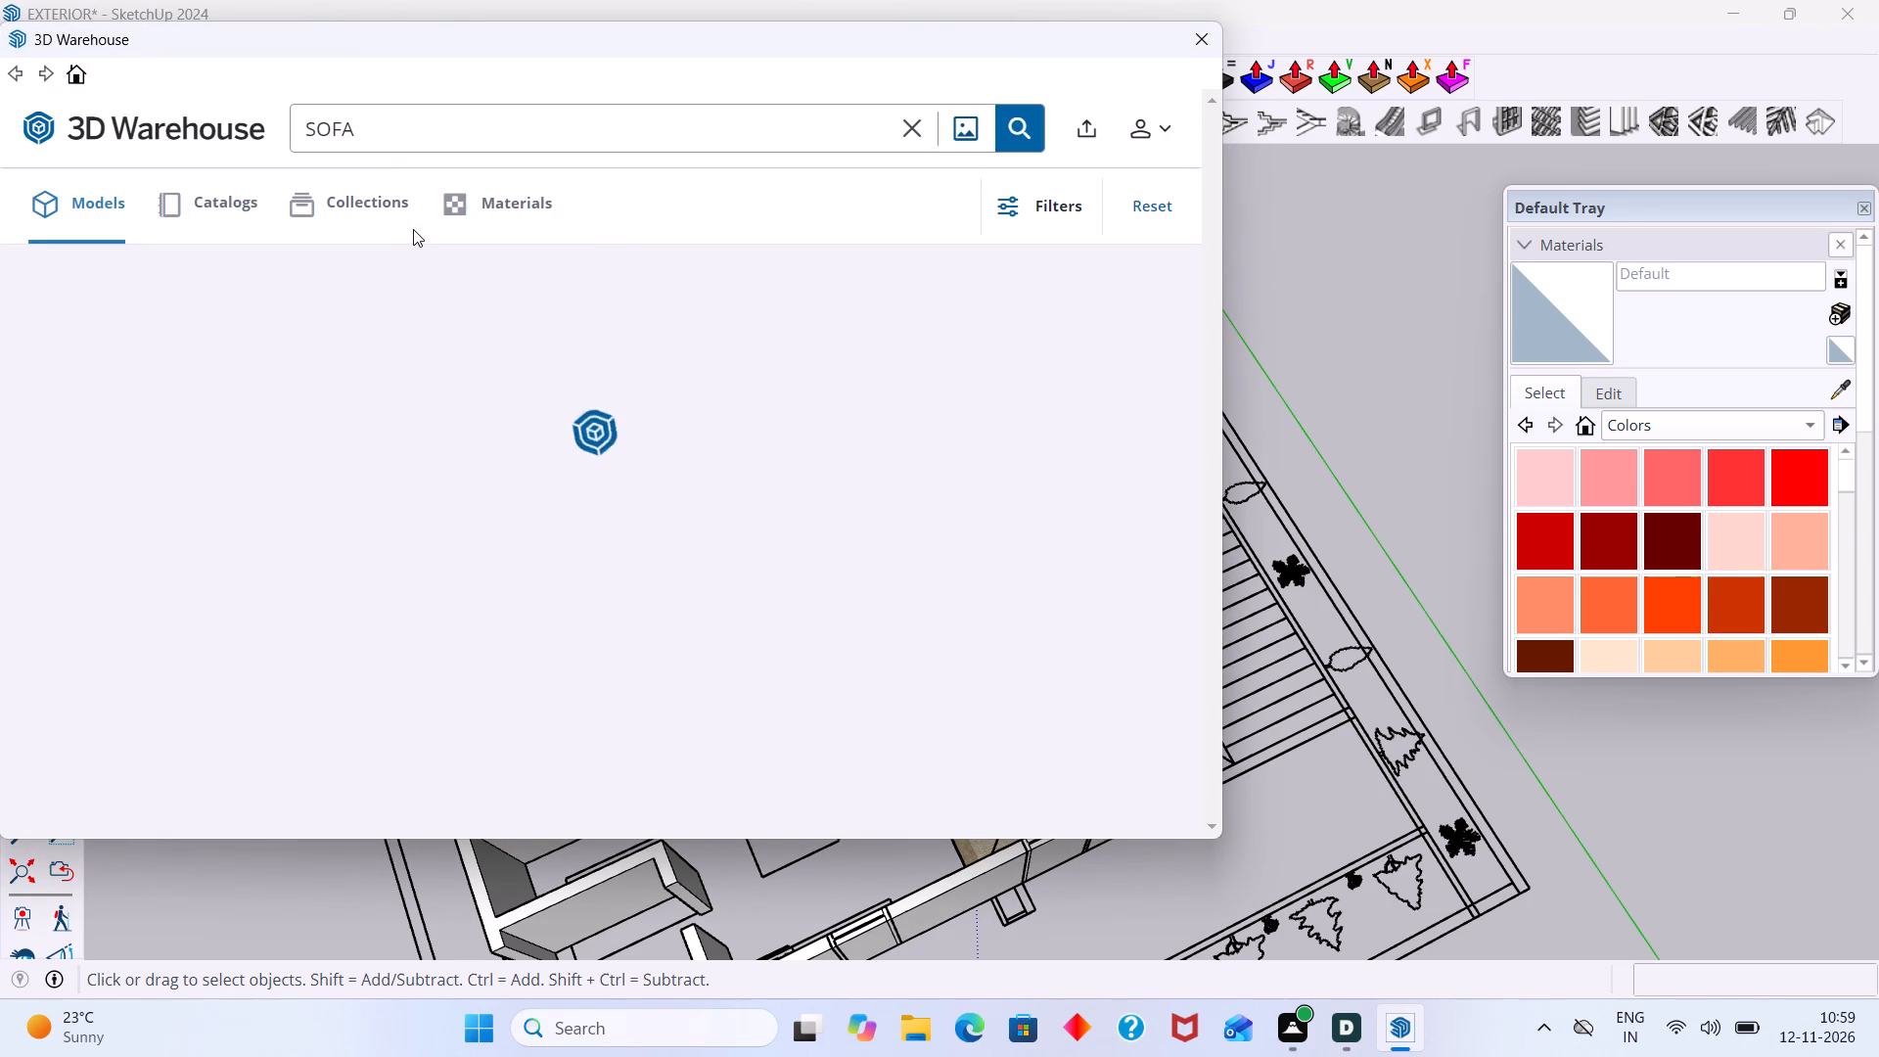
{"action": "left_click", "coordinate": [367, 131]}
{"action": "key", "text": "BackSpace"}
{"action": "key", "text": "BackSpace"}
{"action": "key", "text": "BackSpace"}
{"action": "key", "text": "BackSpace"}
{"action": "key", "text": "BackSpace"}
{"action": "key", "text": "BackSpace"}
{"action": "key", "text": "BackSpace"}
{"action": "key", "text": "BackSpace"}
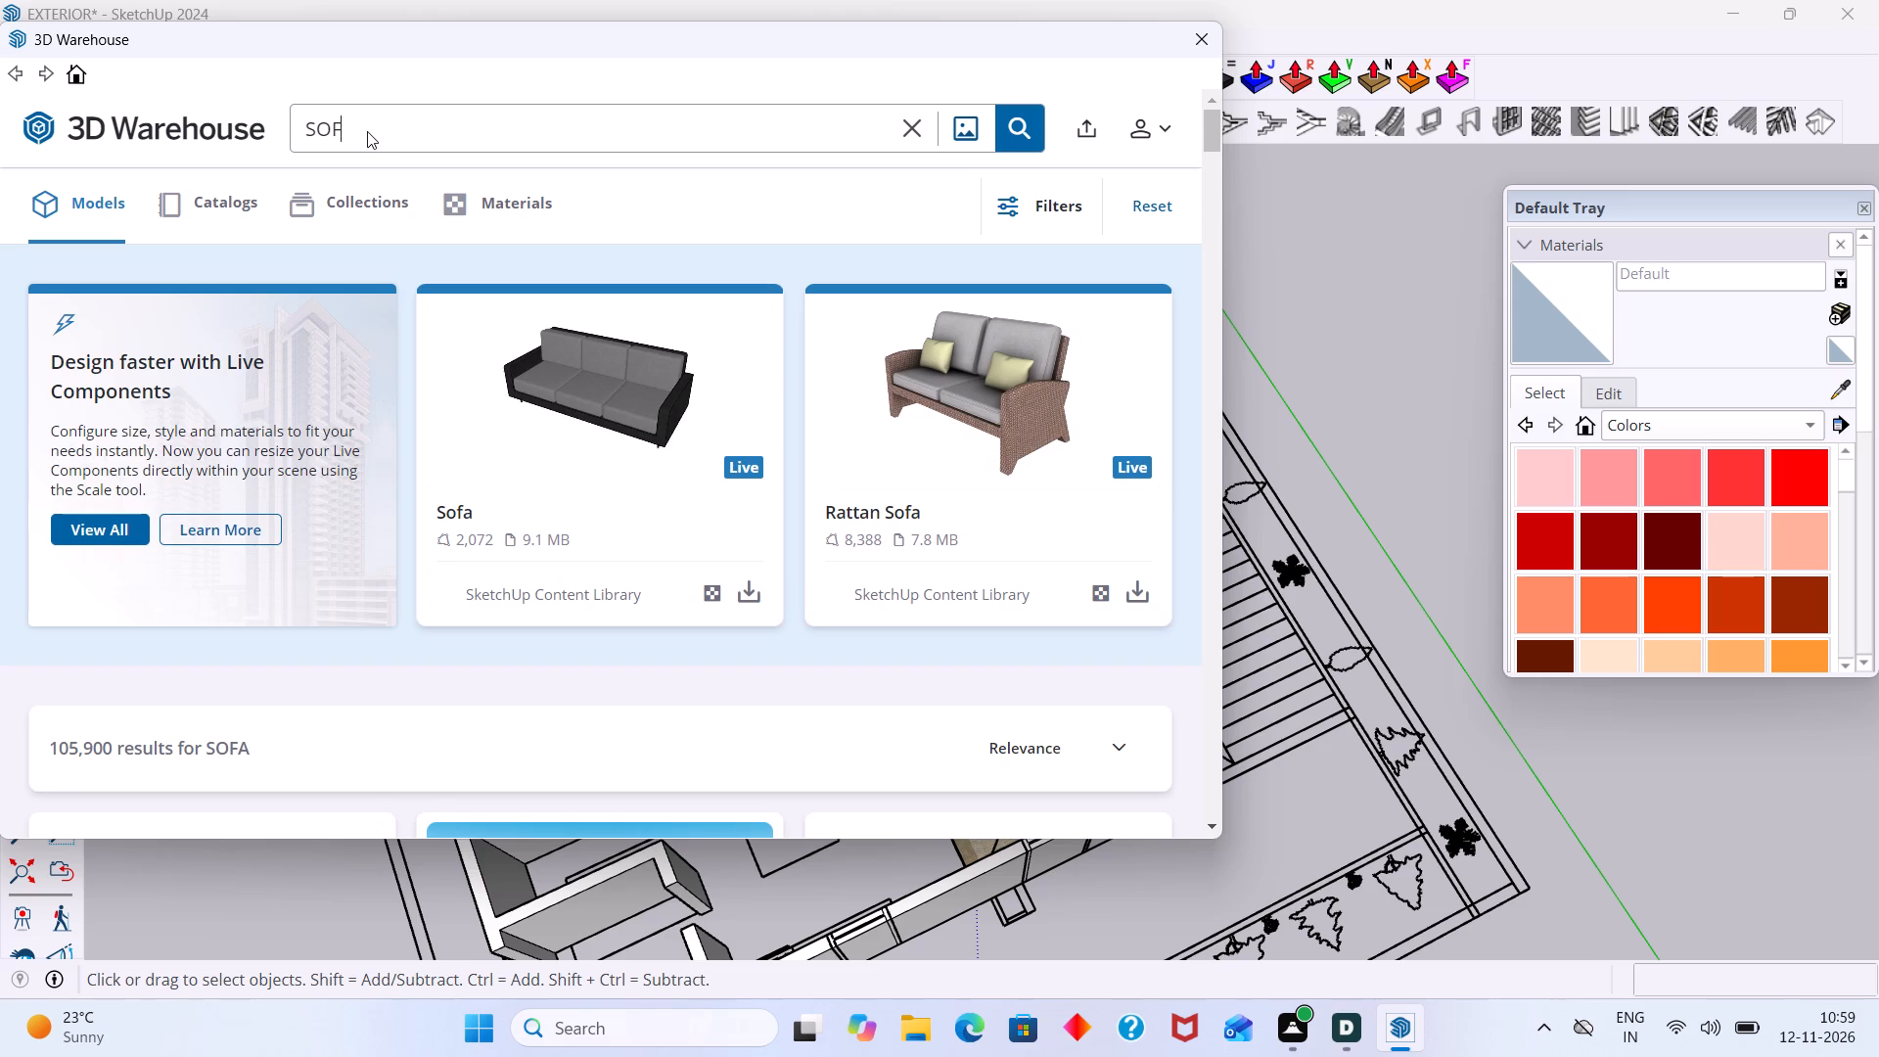
{"action": "key", "text": "d"}
{"action": "key", "text": "i"}
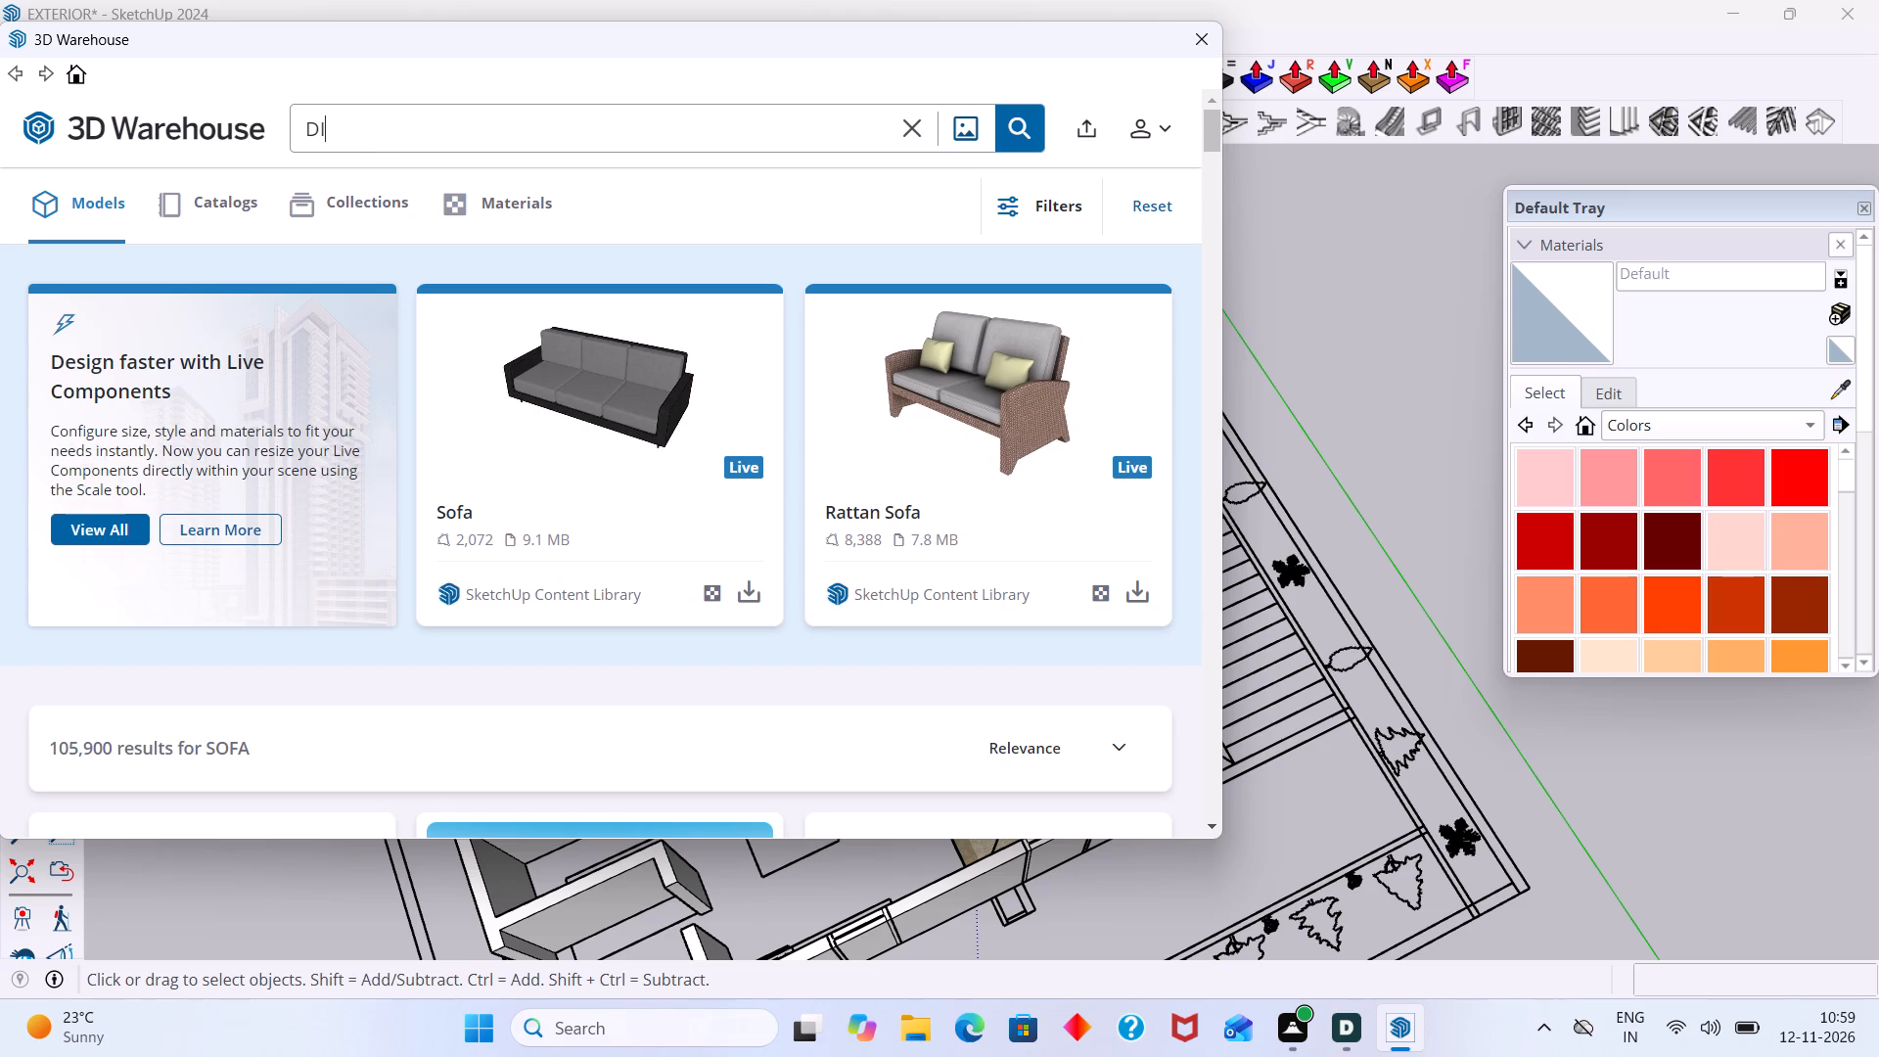
{"action": "type", "text": "NN"}
{"action": "key", "text": "i"}
{"action": "key", "text": "n"}
{"action": "key", "text": "space"}
{"action": "key", "text": "g"}
{"action": "key", "text": "Return"}
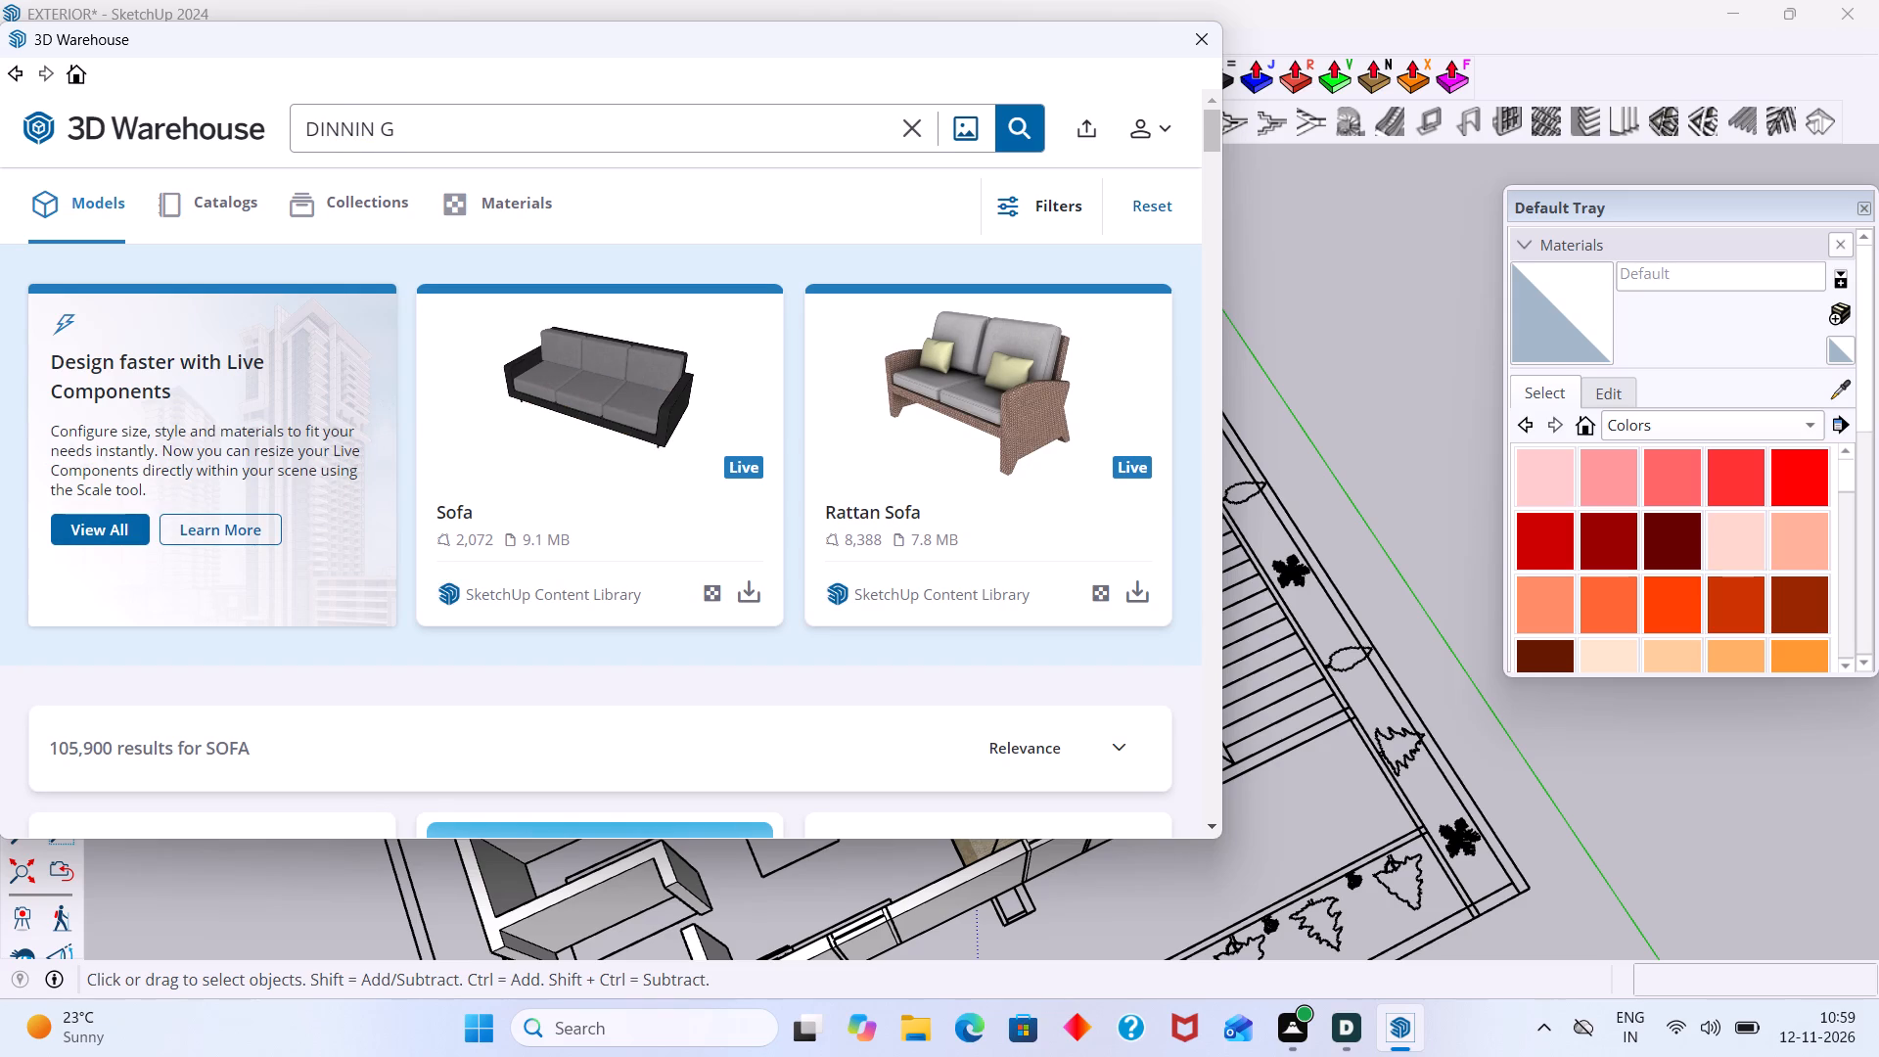
{"action": "left_click", "coordinate": [404, 131]}
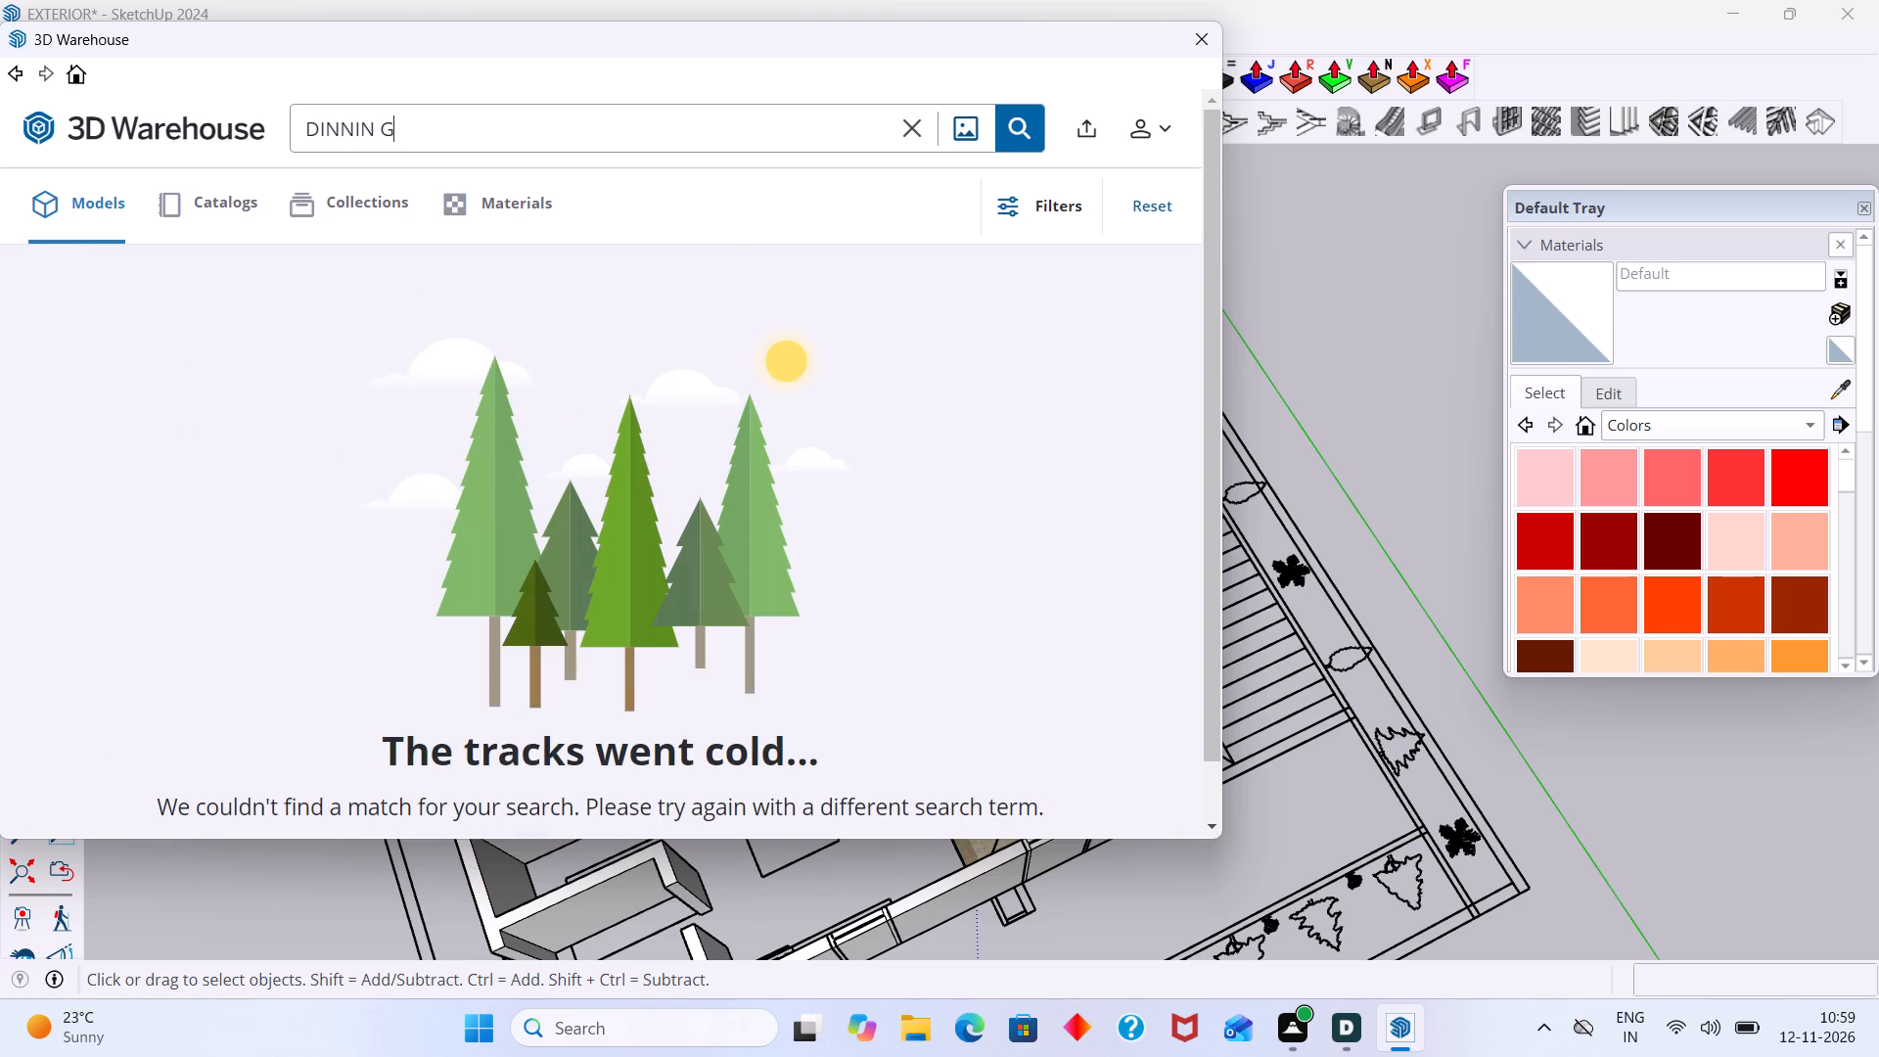
{"action": "key", "text": "BackSpace"}
{"action": "key", "text": "BackSpace"}
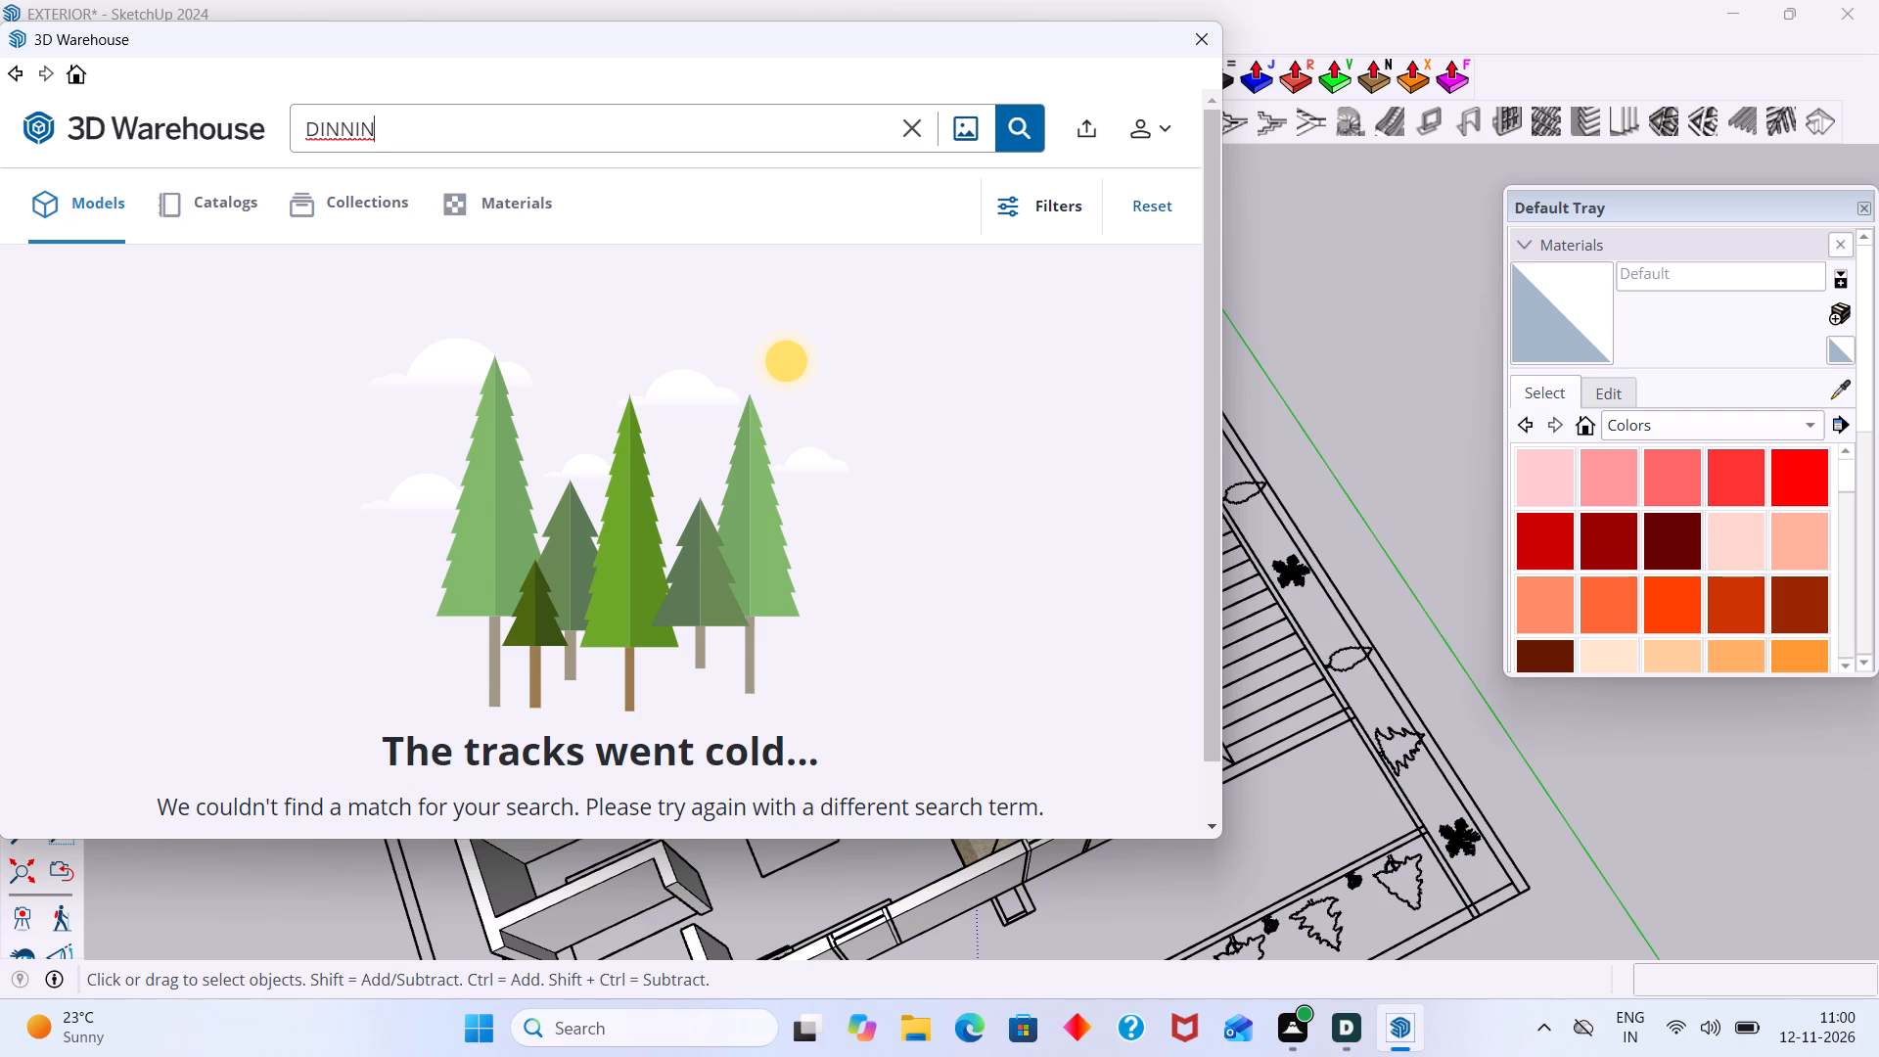
{"action": "key", "text": "BackSpace"}
{"action": "key", "text": "BackSpace"}
{"action": "key", "text": "BackSpace"}
{"action": "key", "text": "i"}
{"action": "type", "text": "NG"}
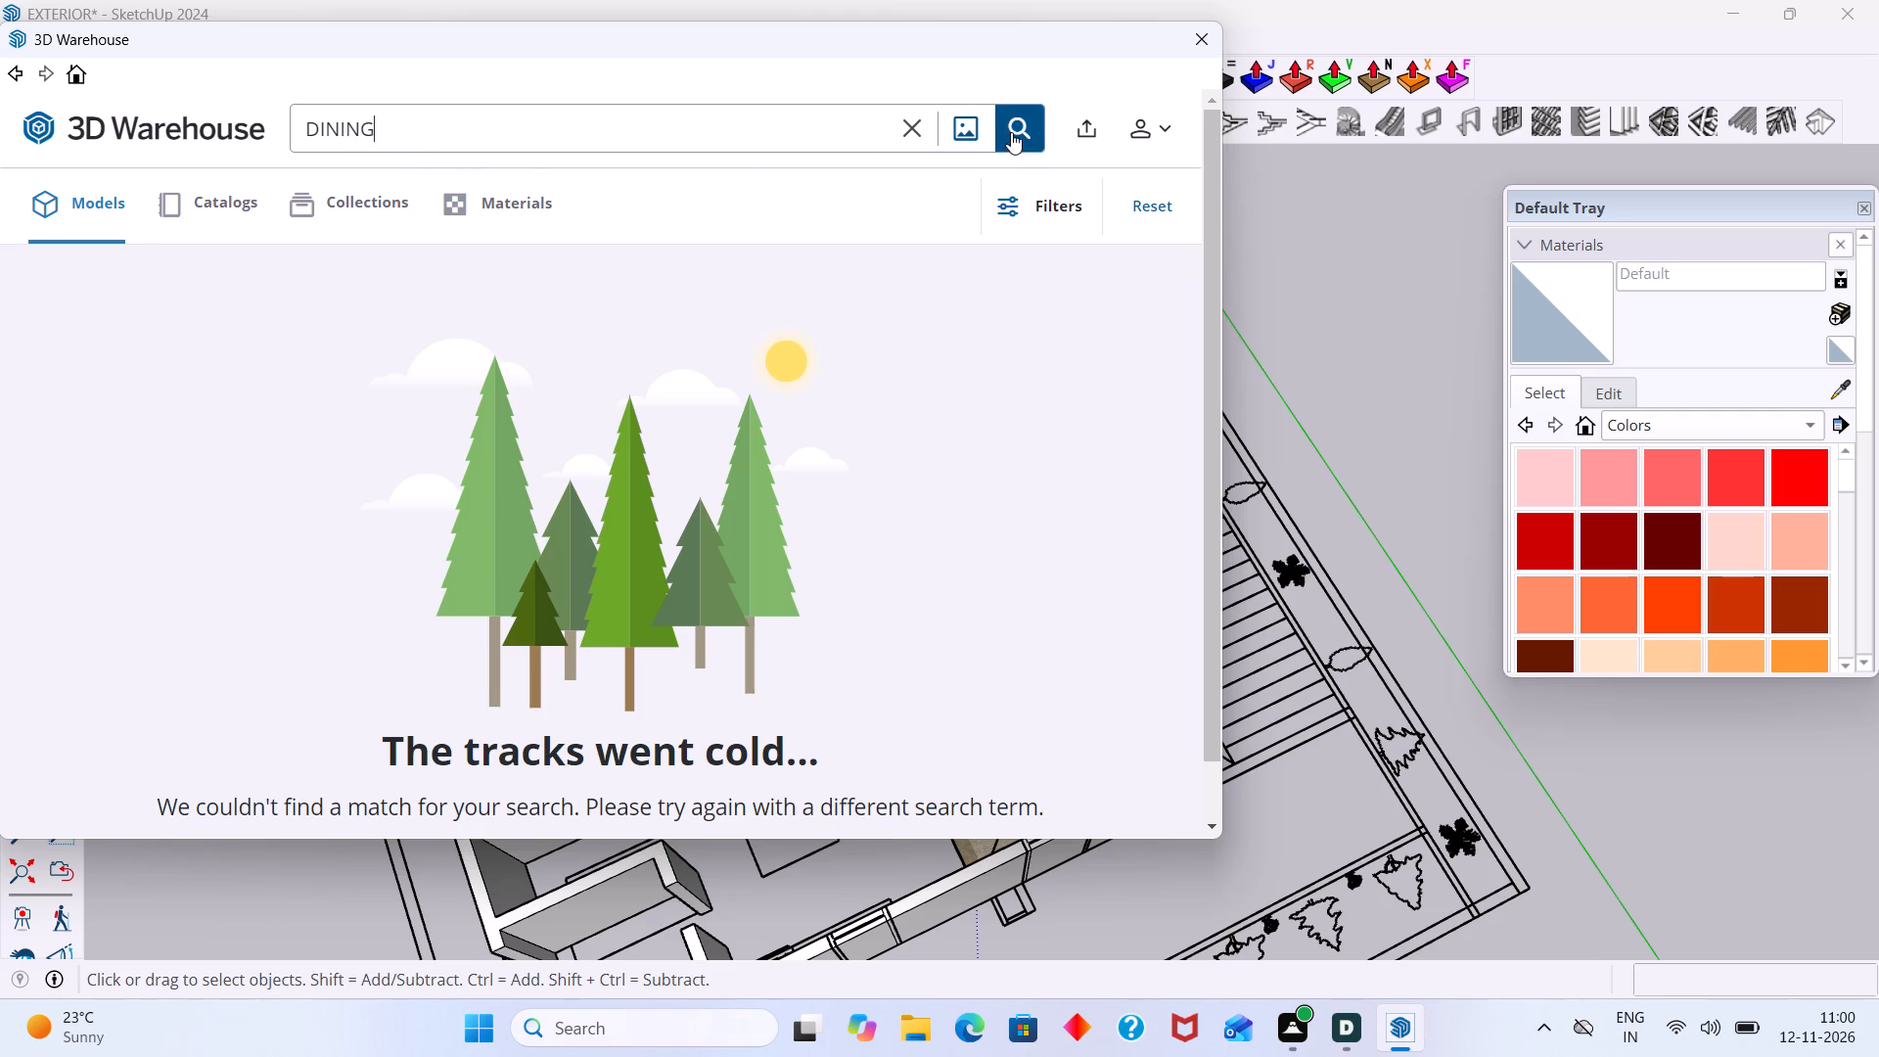
{"action": "left_click", "coordinate": [1011, 132]}
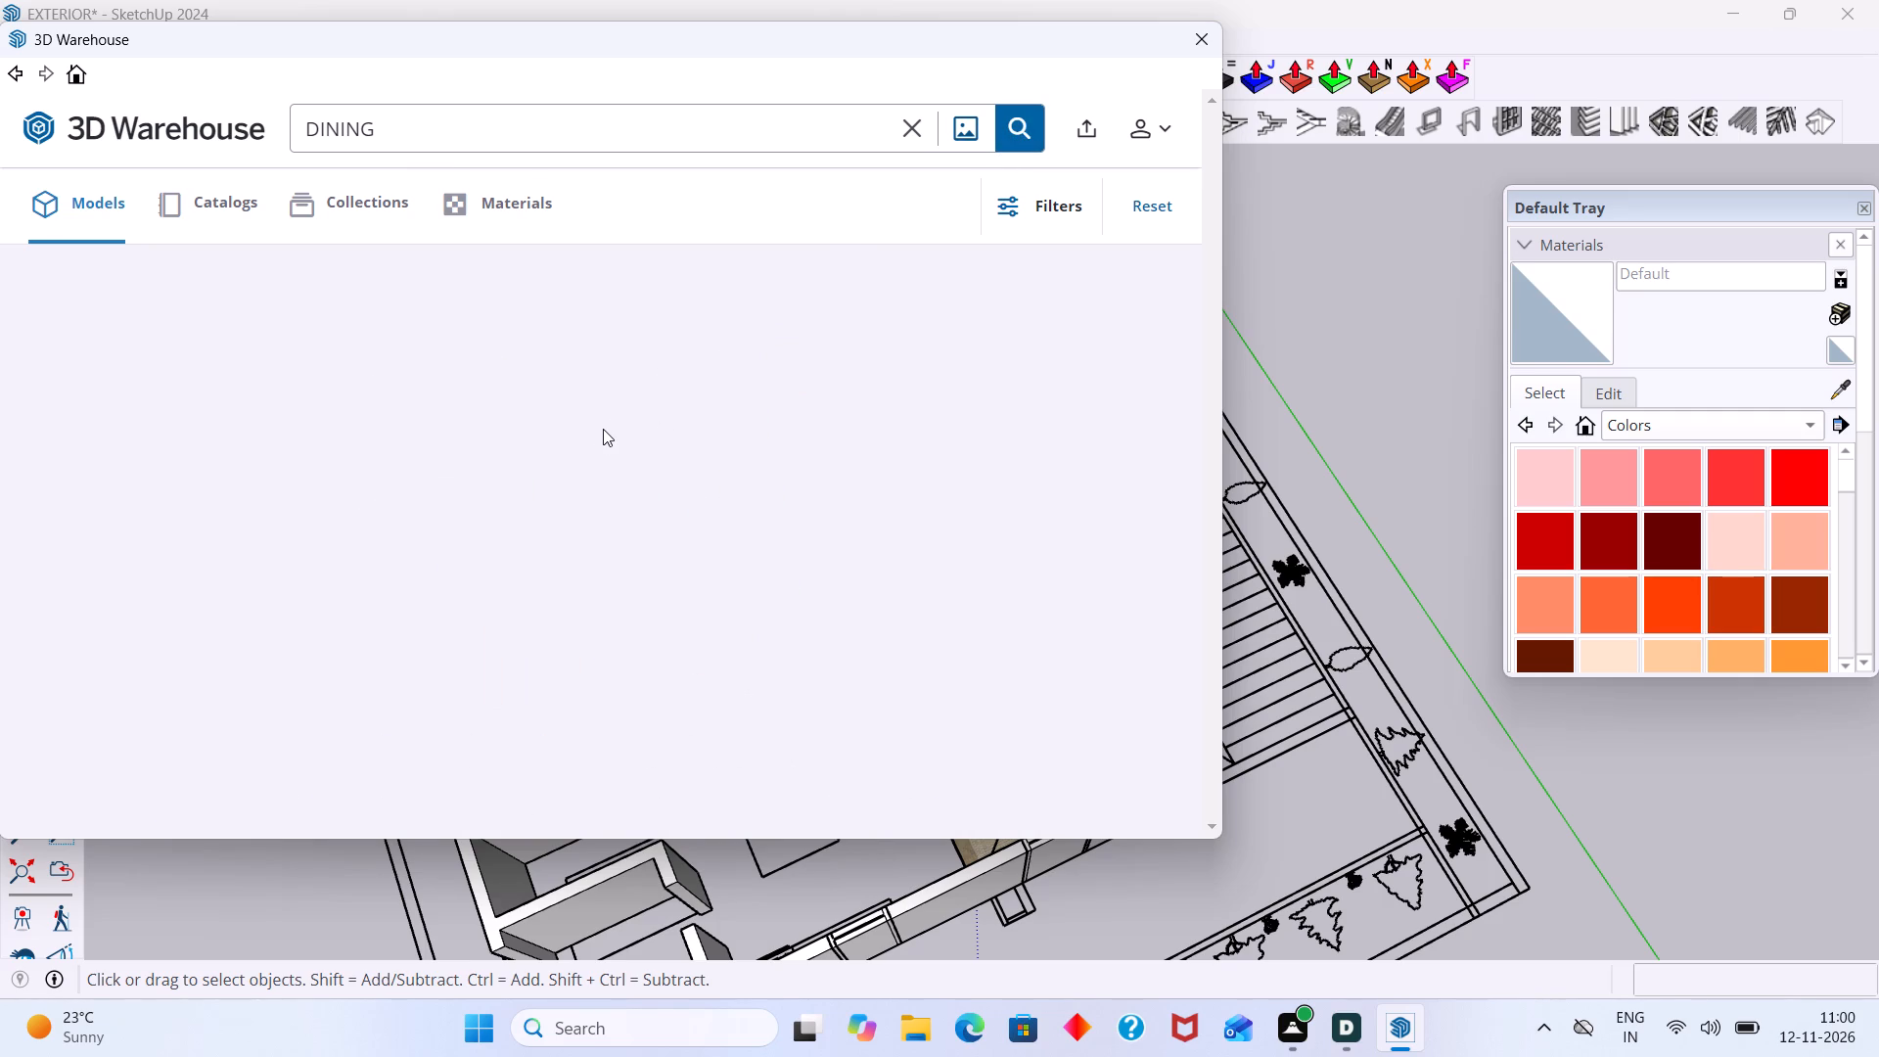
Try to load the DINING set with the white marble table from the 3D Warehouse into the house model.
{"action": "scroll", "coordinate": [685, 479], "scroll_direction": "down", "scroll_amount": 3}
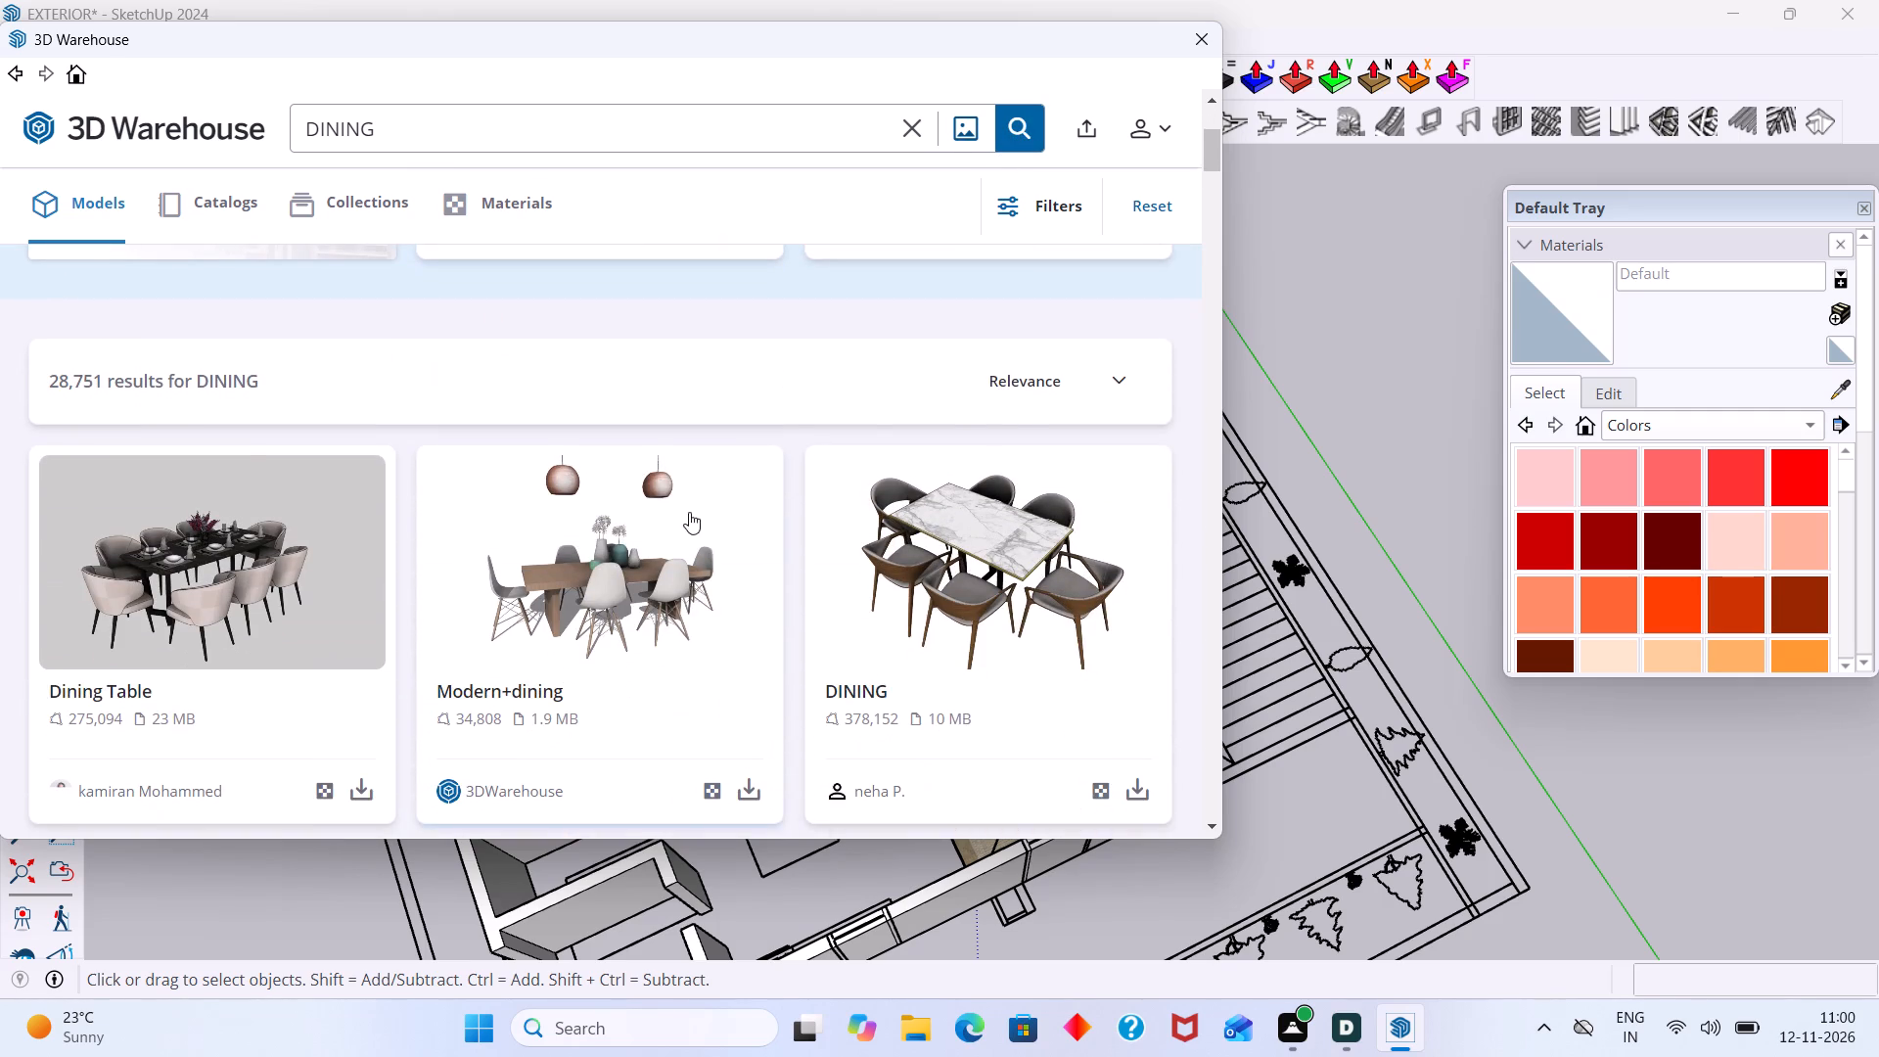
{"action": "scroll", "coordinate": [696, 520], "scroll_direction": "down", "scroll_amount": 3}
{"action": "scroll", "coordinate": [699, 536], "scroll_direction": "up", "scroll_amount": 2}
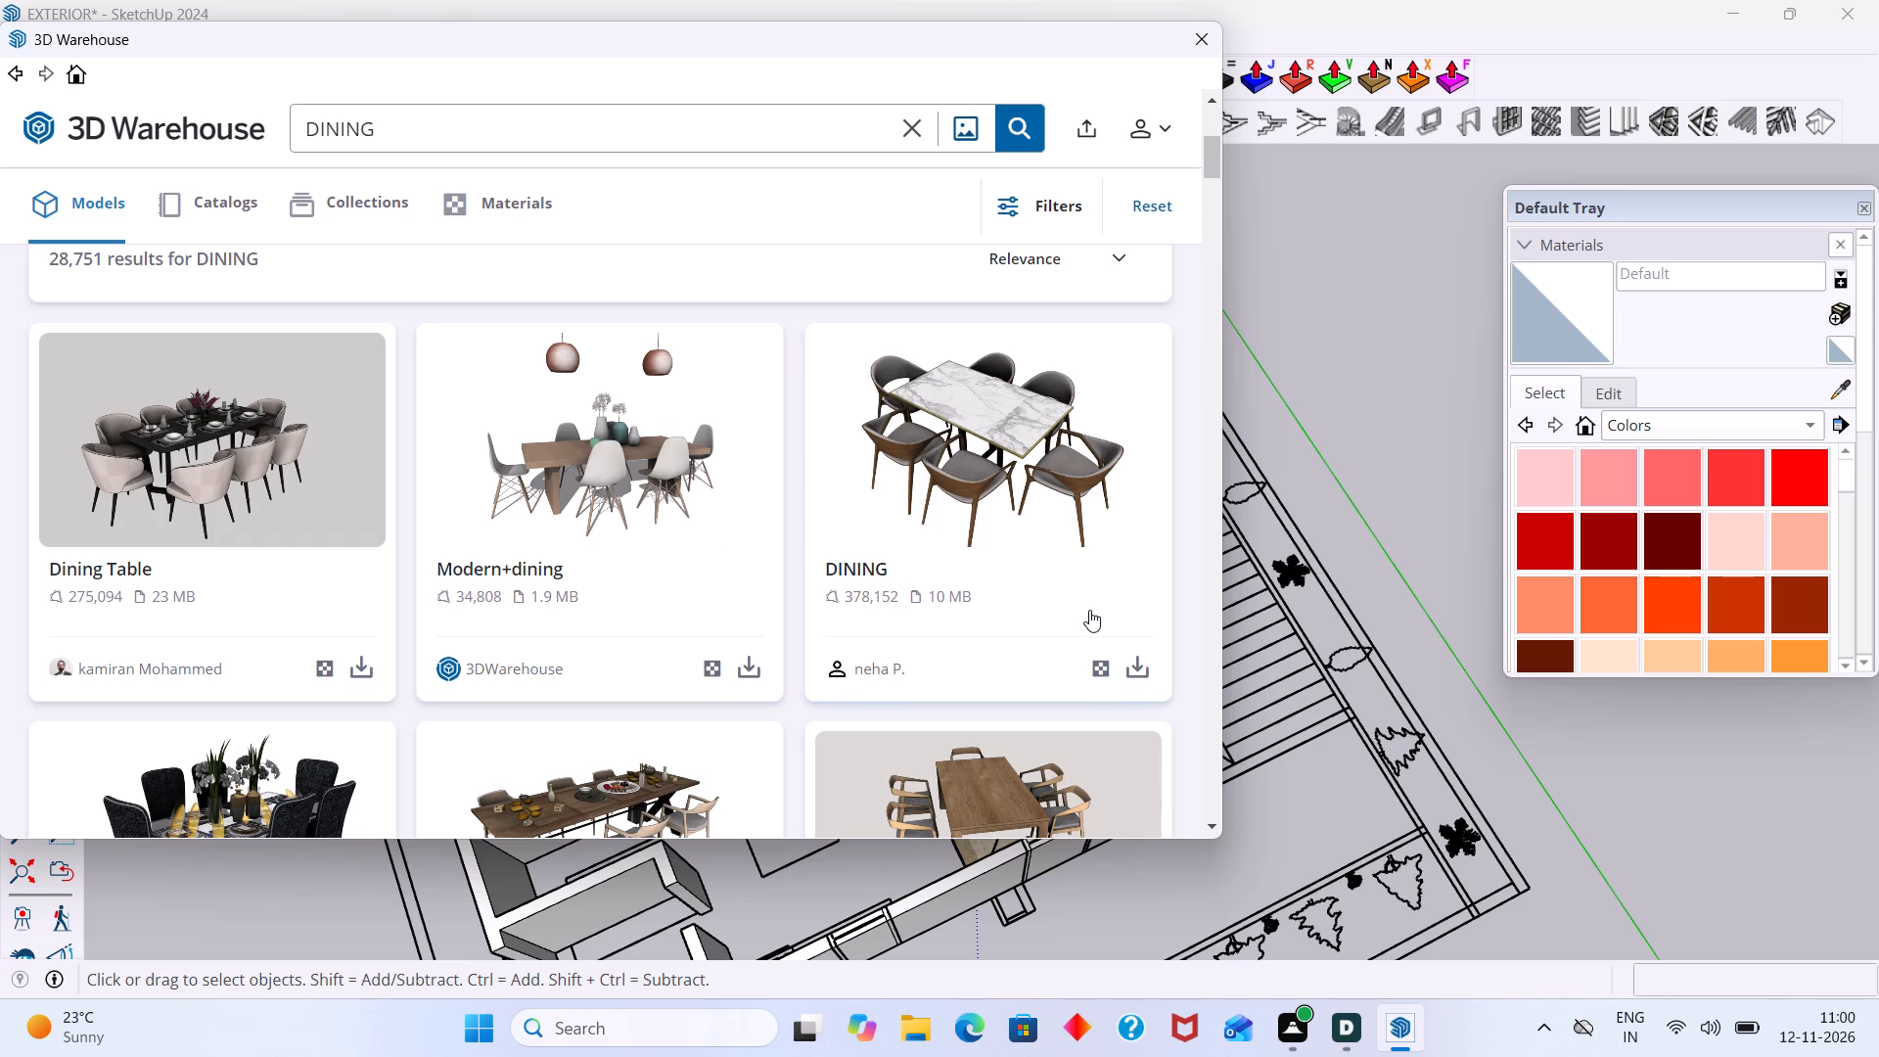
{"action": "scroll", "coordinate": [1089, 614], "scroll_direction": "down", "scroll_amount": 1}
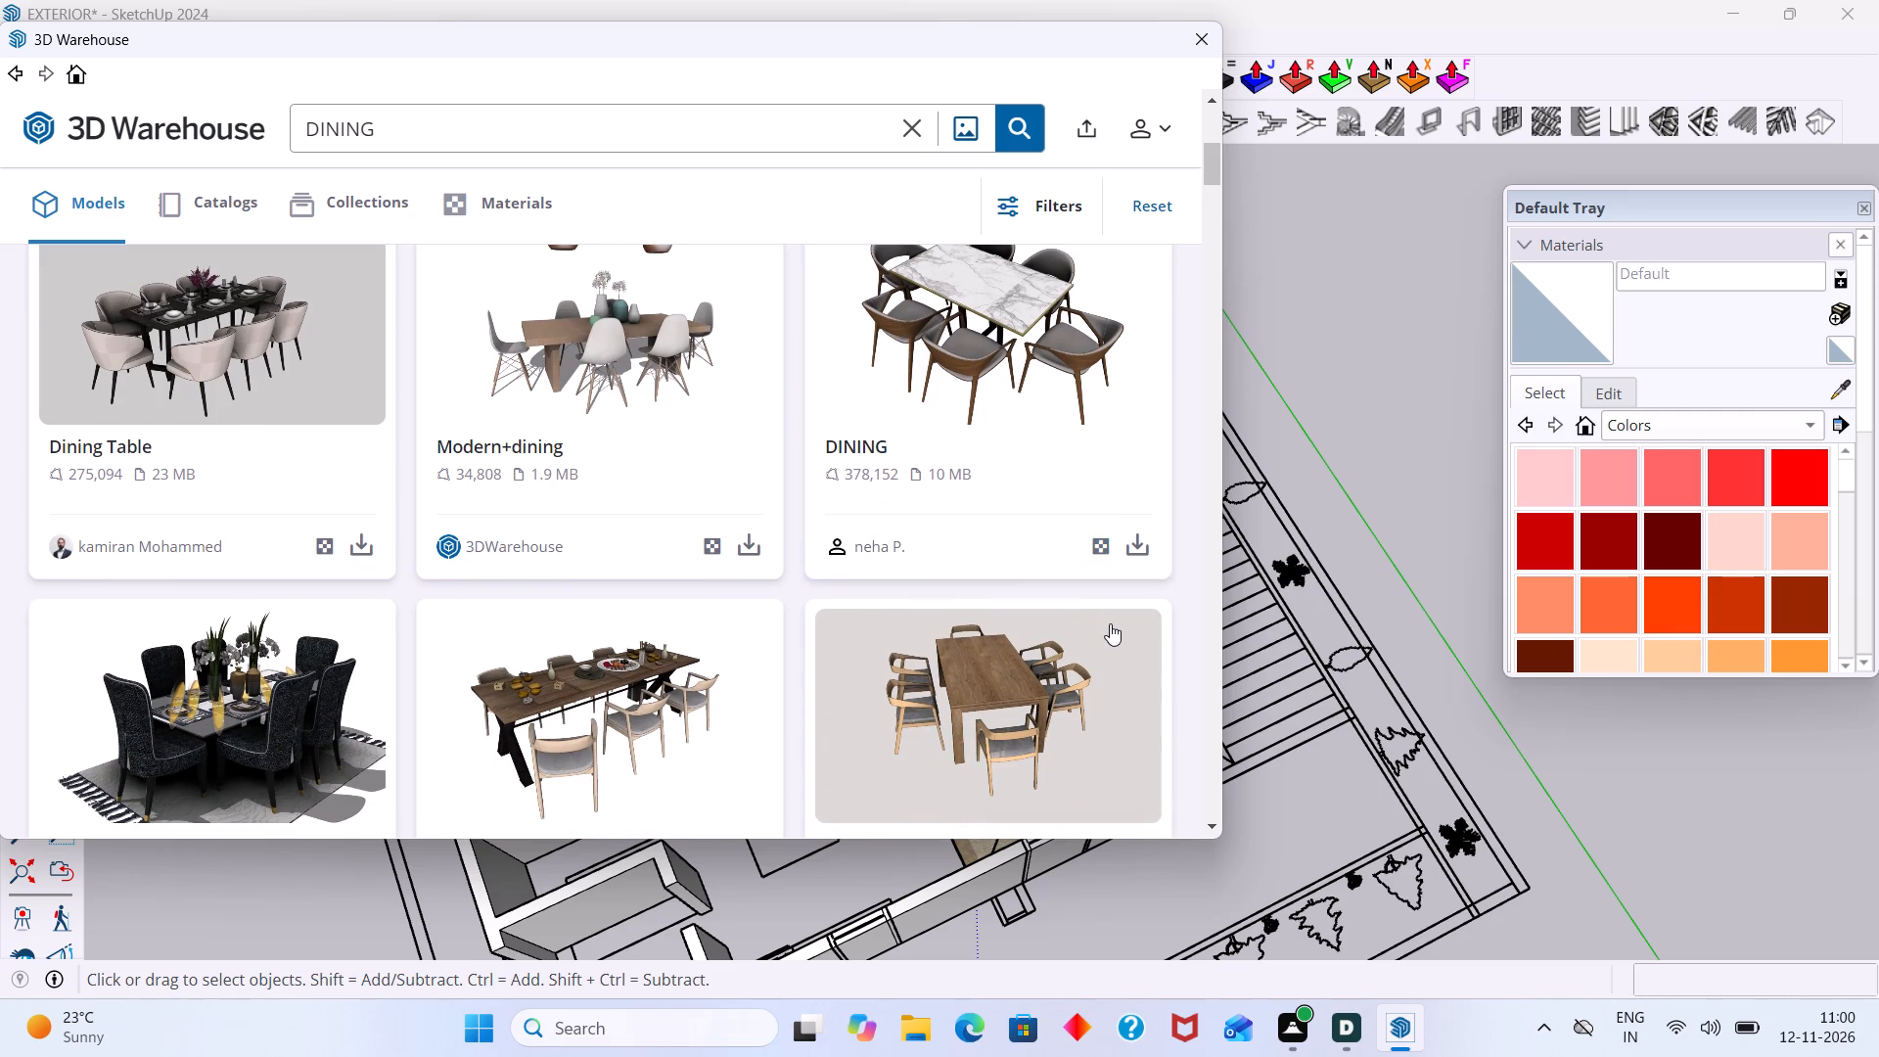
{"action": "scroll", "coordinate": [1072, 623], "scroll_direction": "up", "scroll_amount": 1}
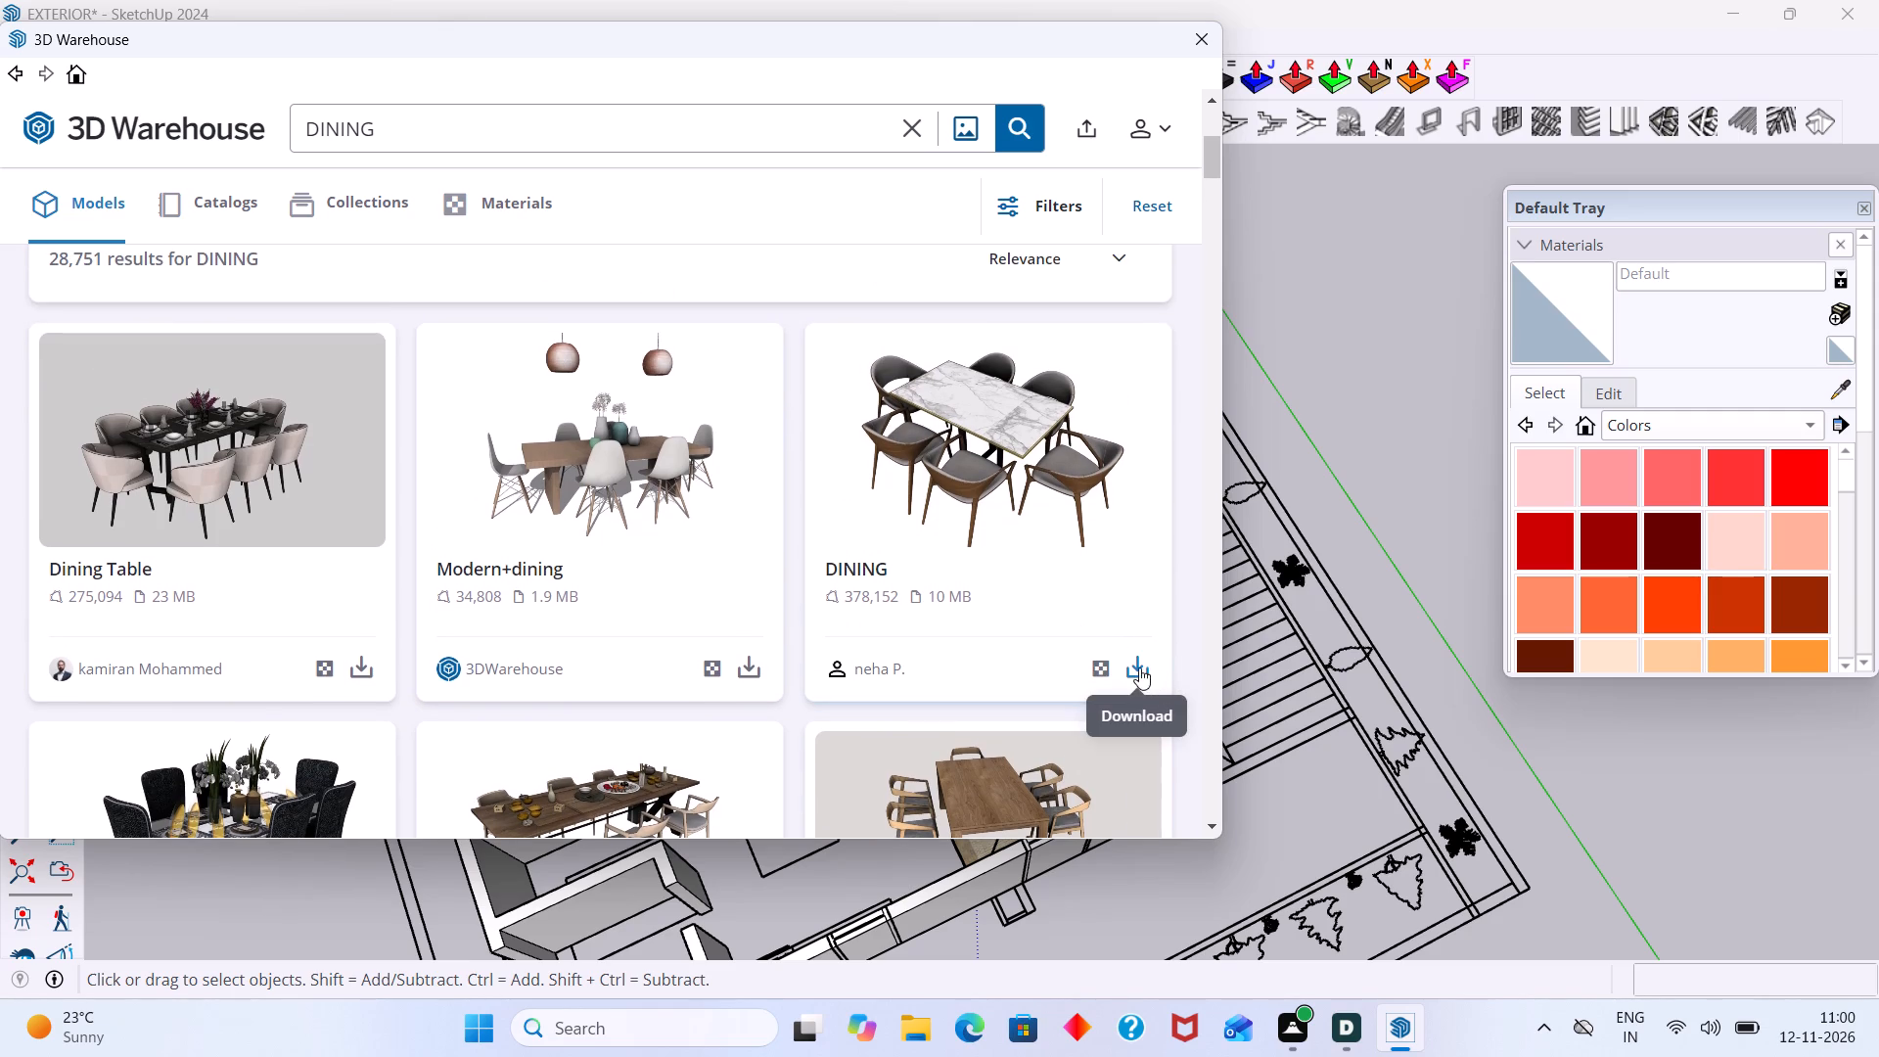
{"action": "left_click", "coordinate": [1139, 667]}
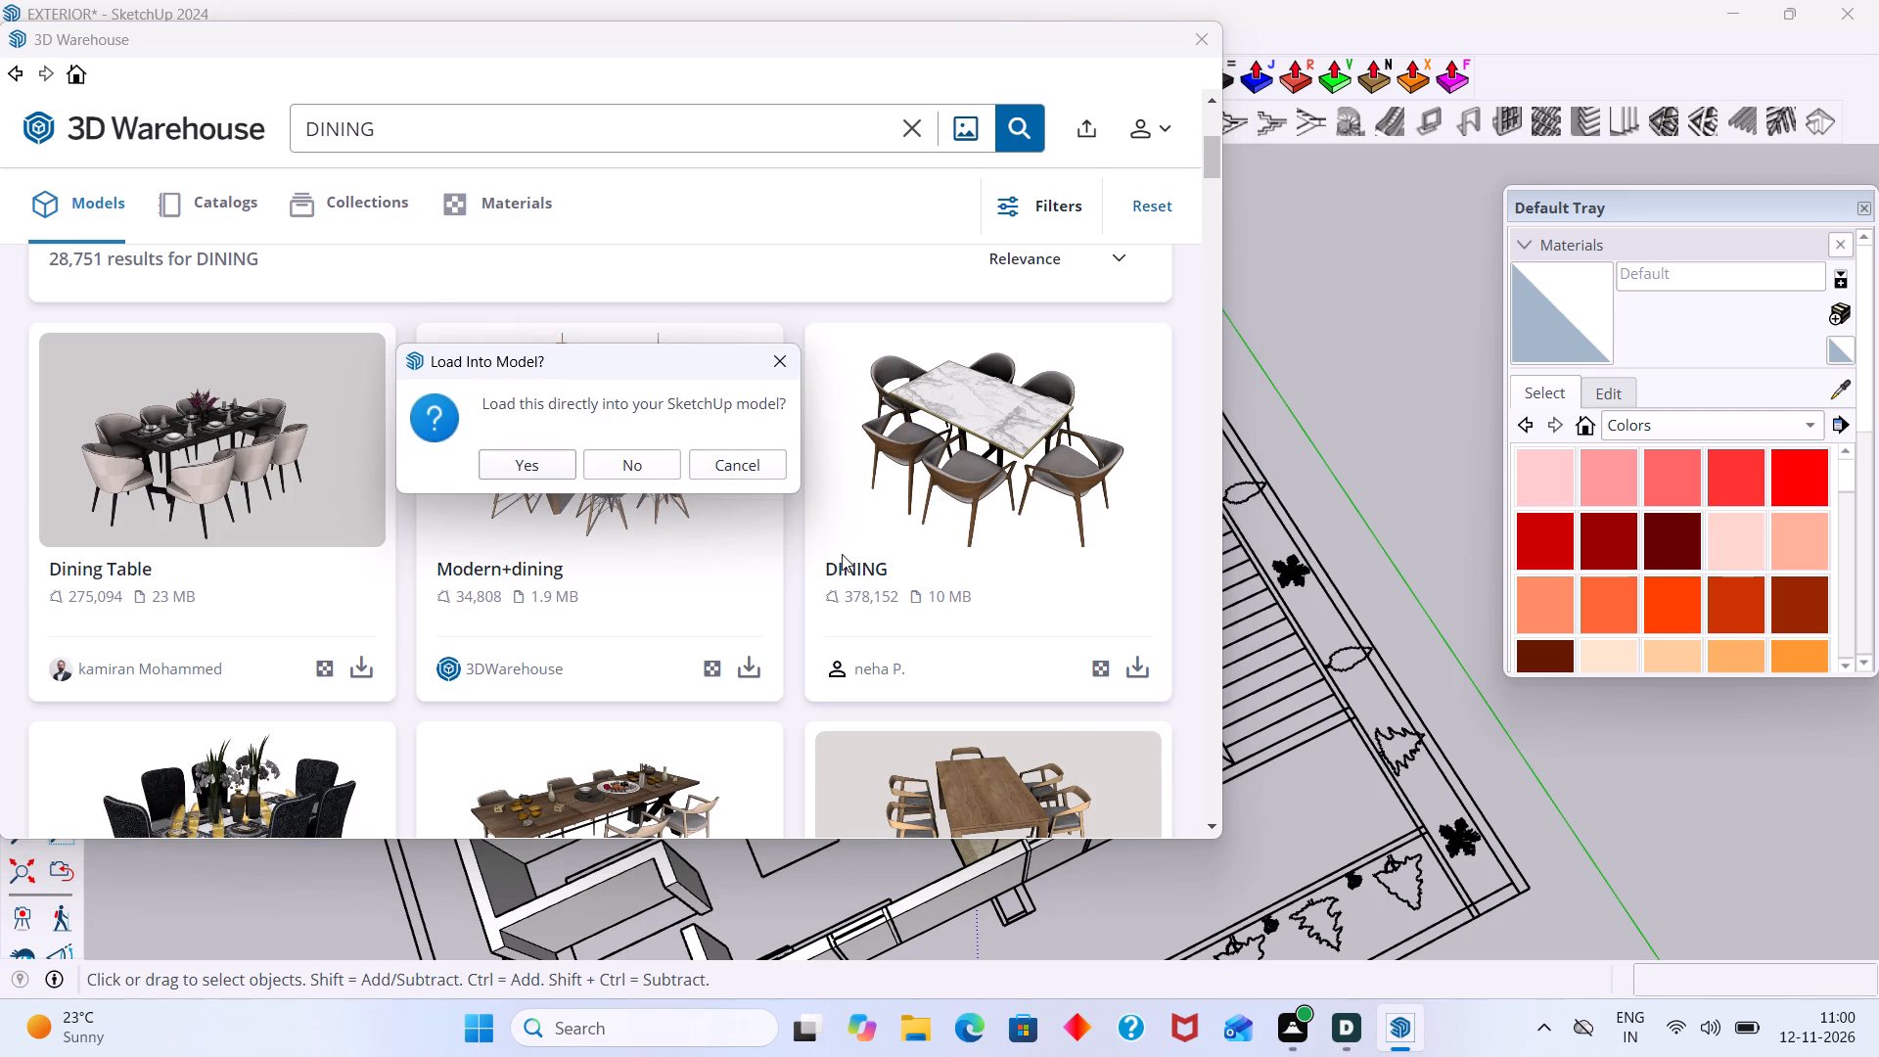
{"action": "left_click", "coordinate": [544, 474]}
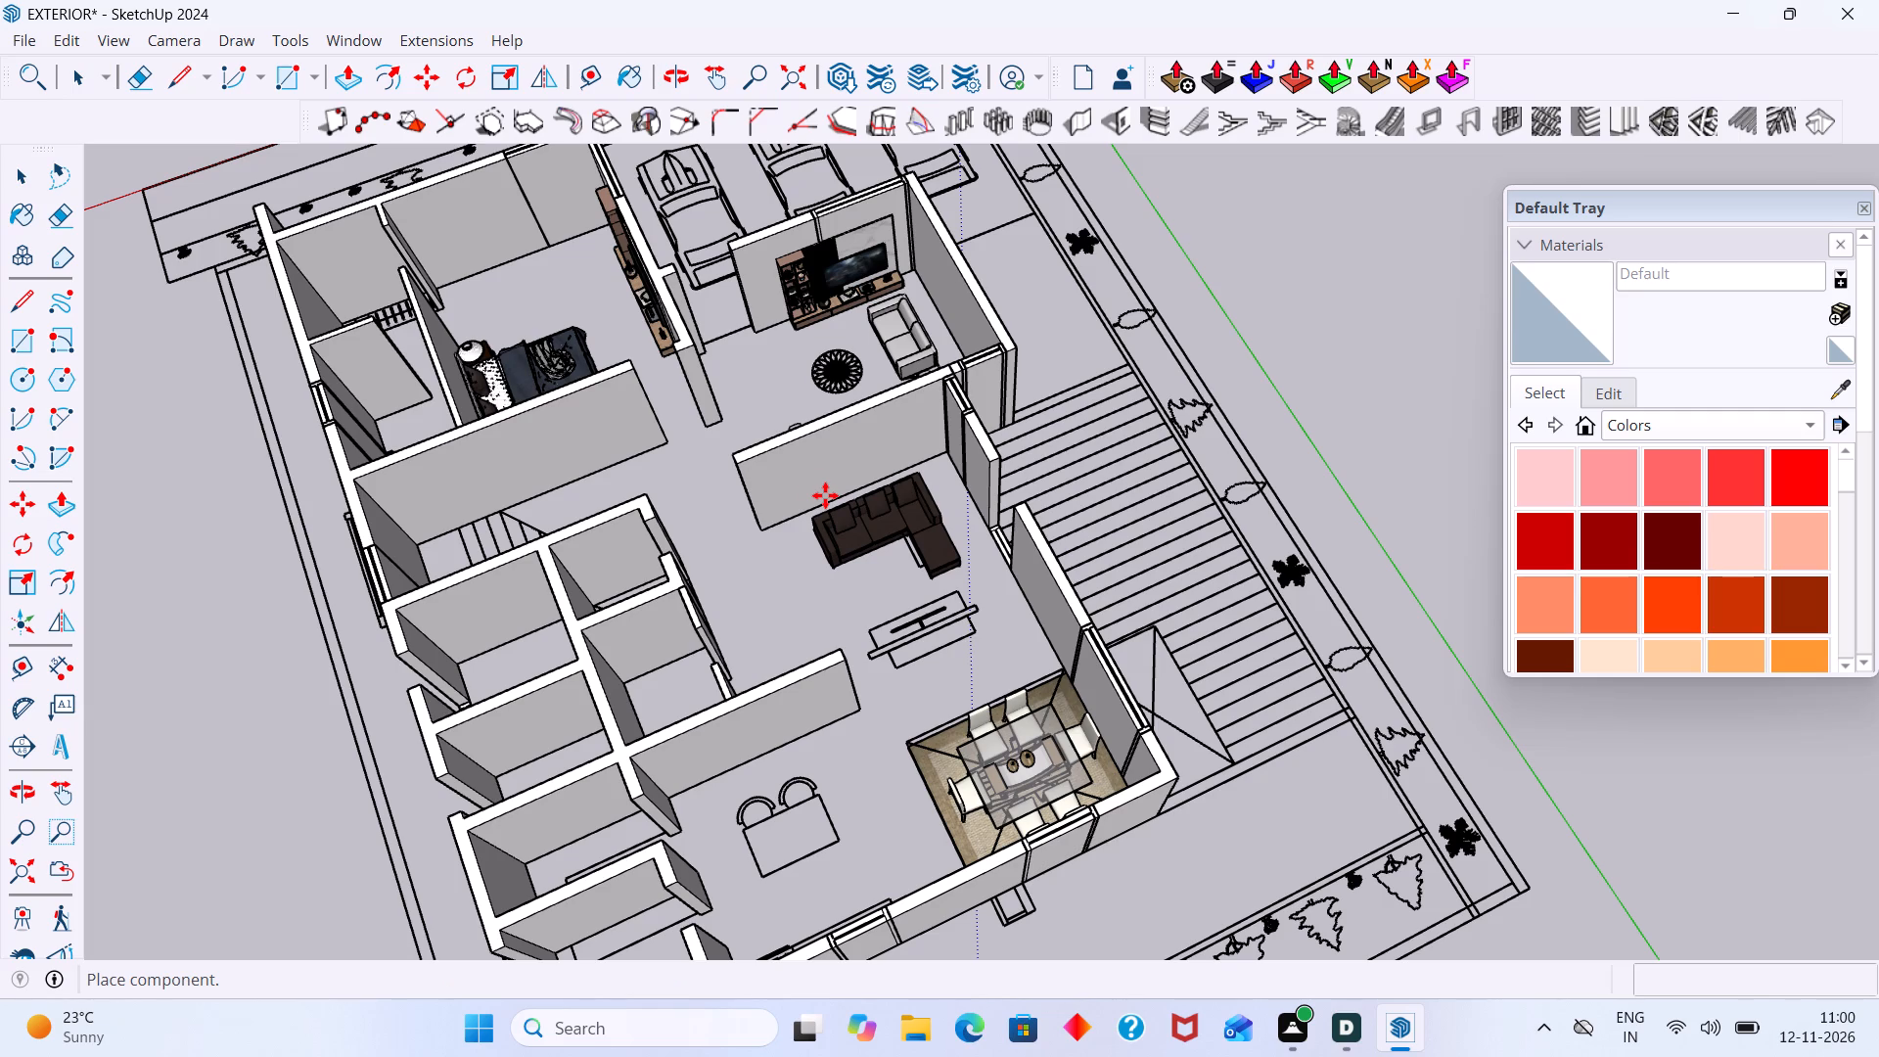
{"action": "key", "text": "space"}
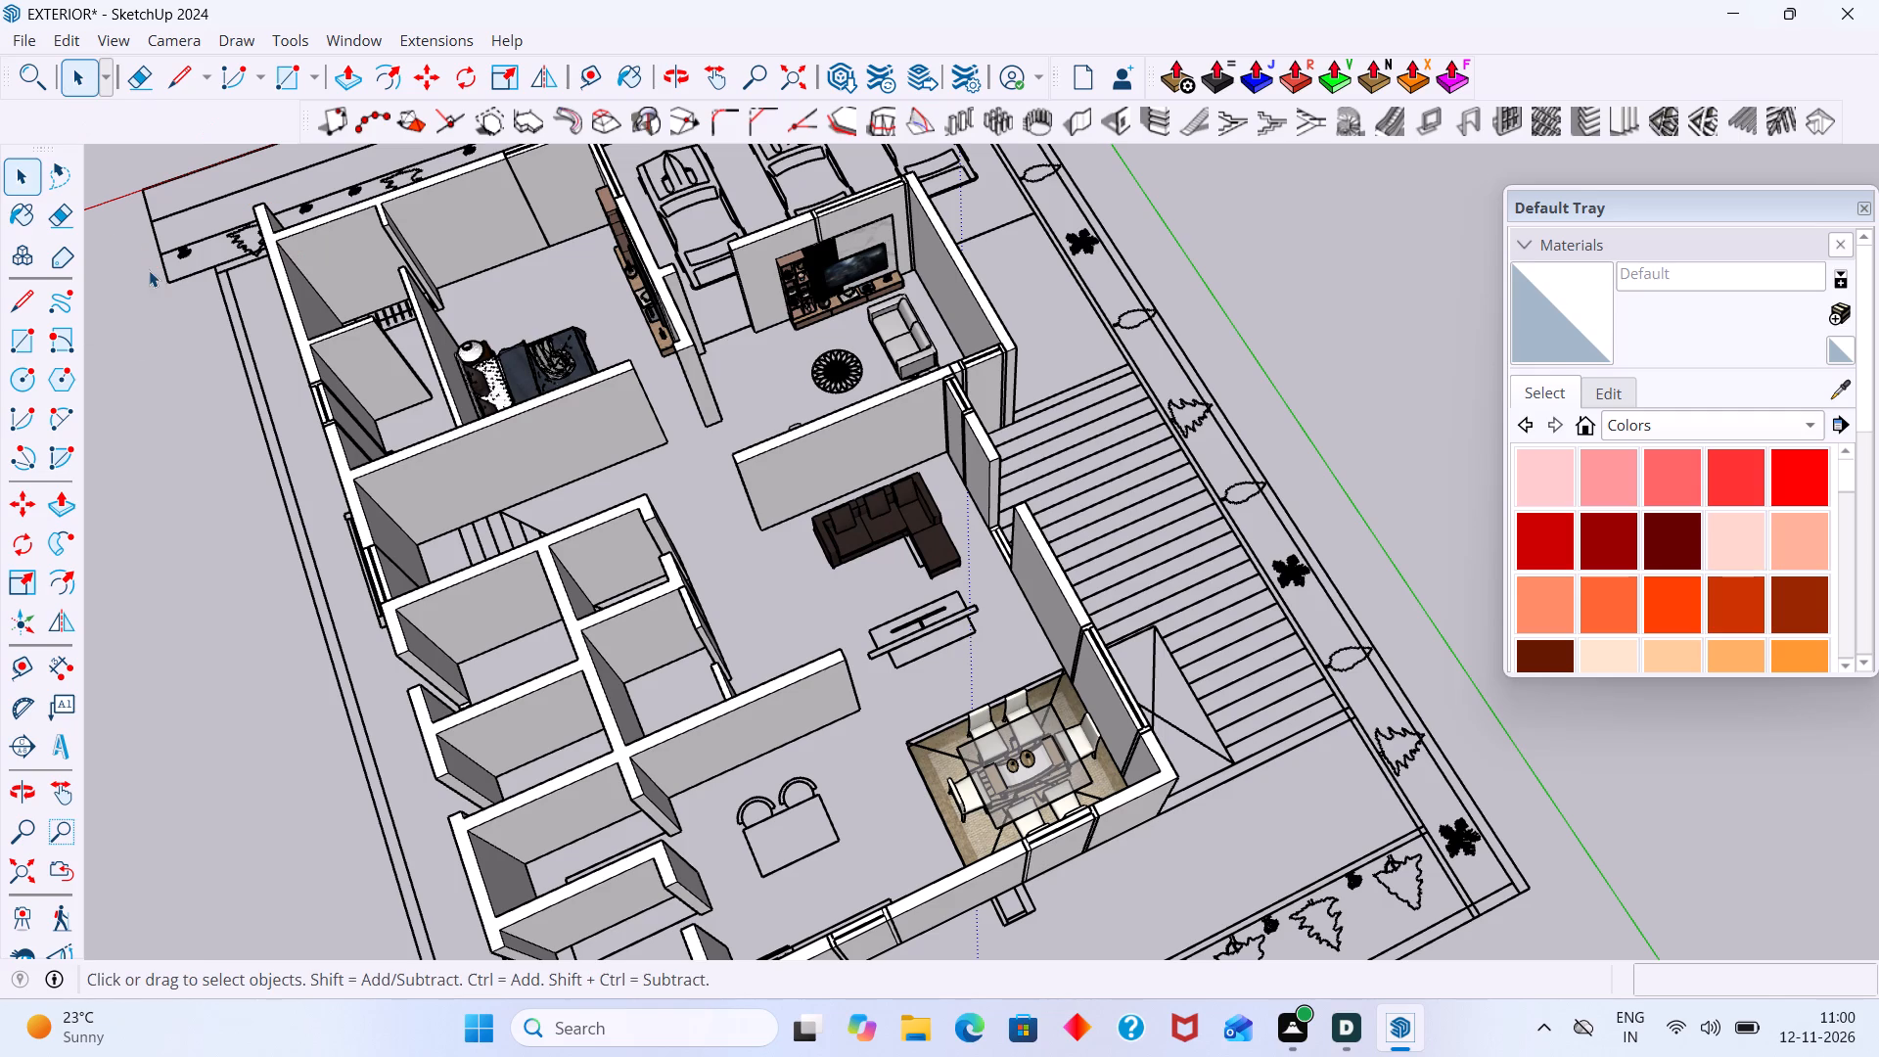
Save the EXTERIOR model under its existing name.
{"action": "left_click", "coordinate": [11, 48]}
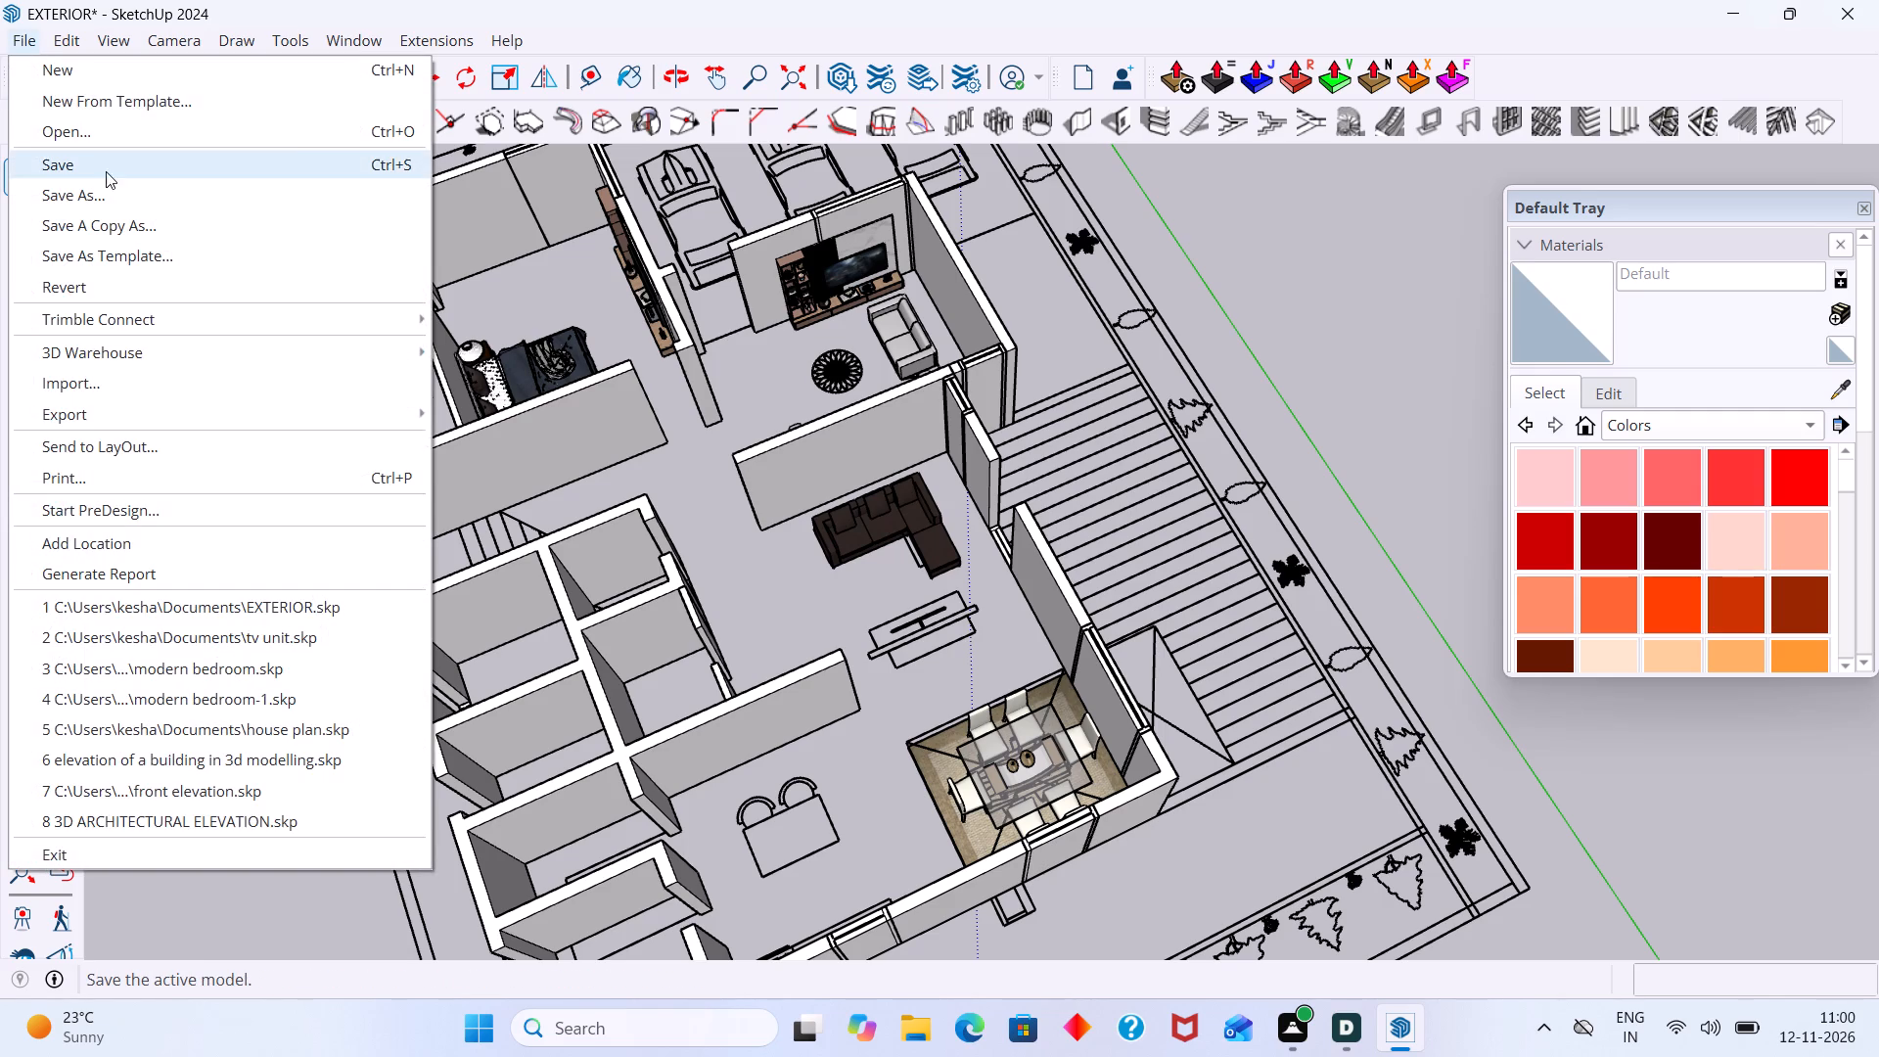
{"action": "left_click", "coordinate": [81, 163]}
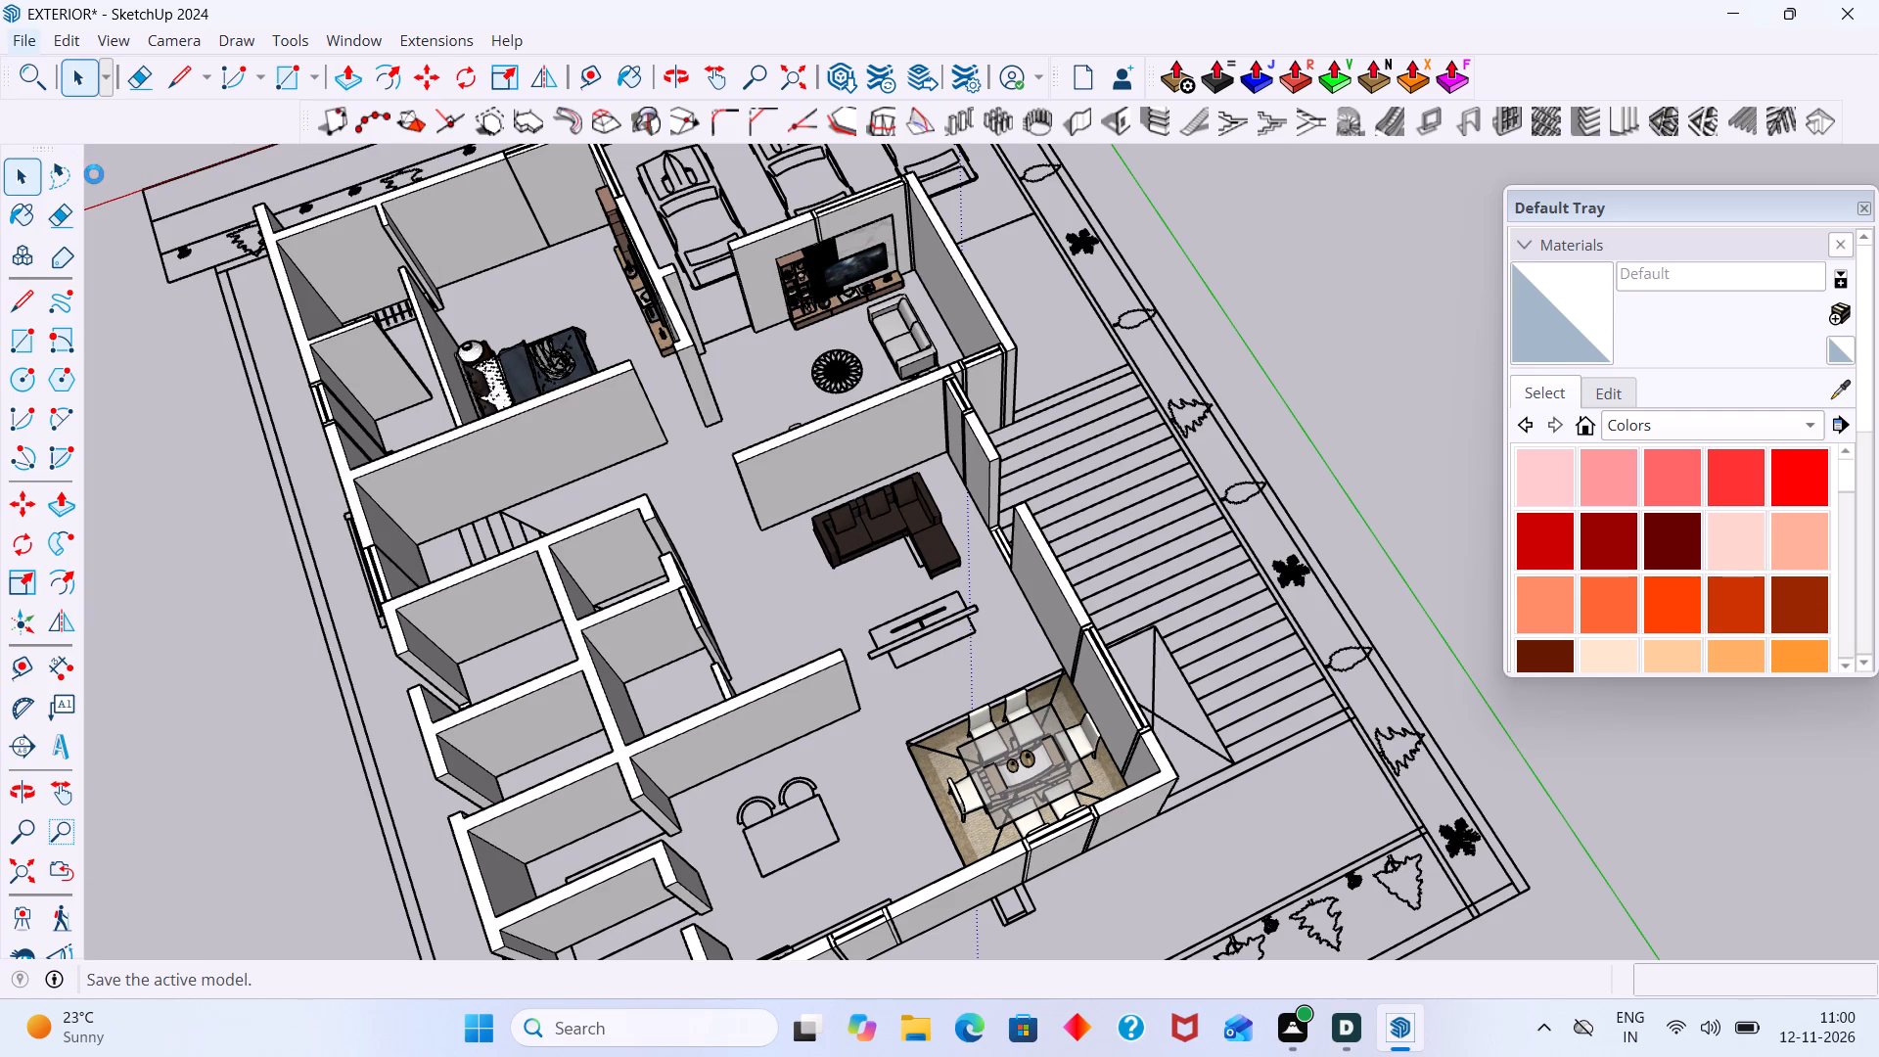
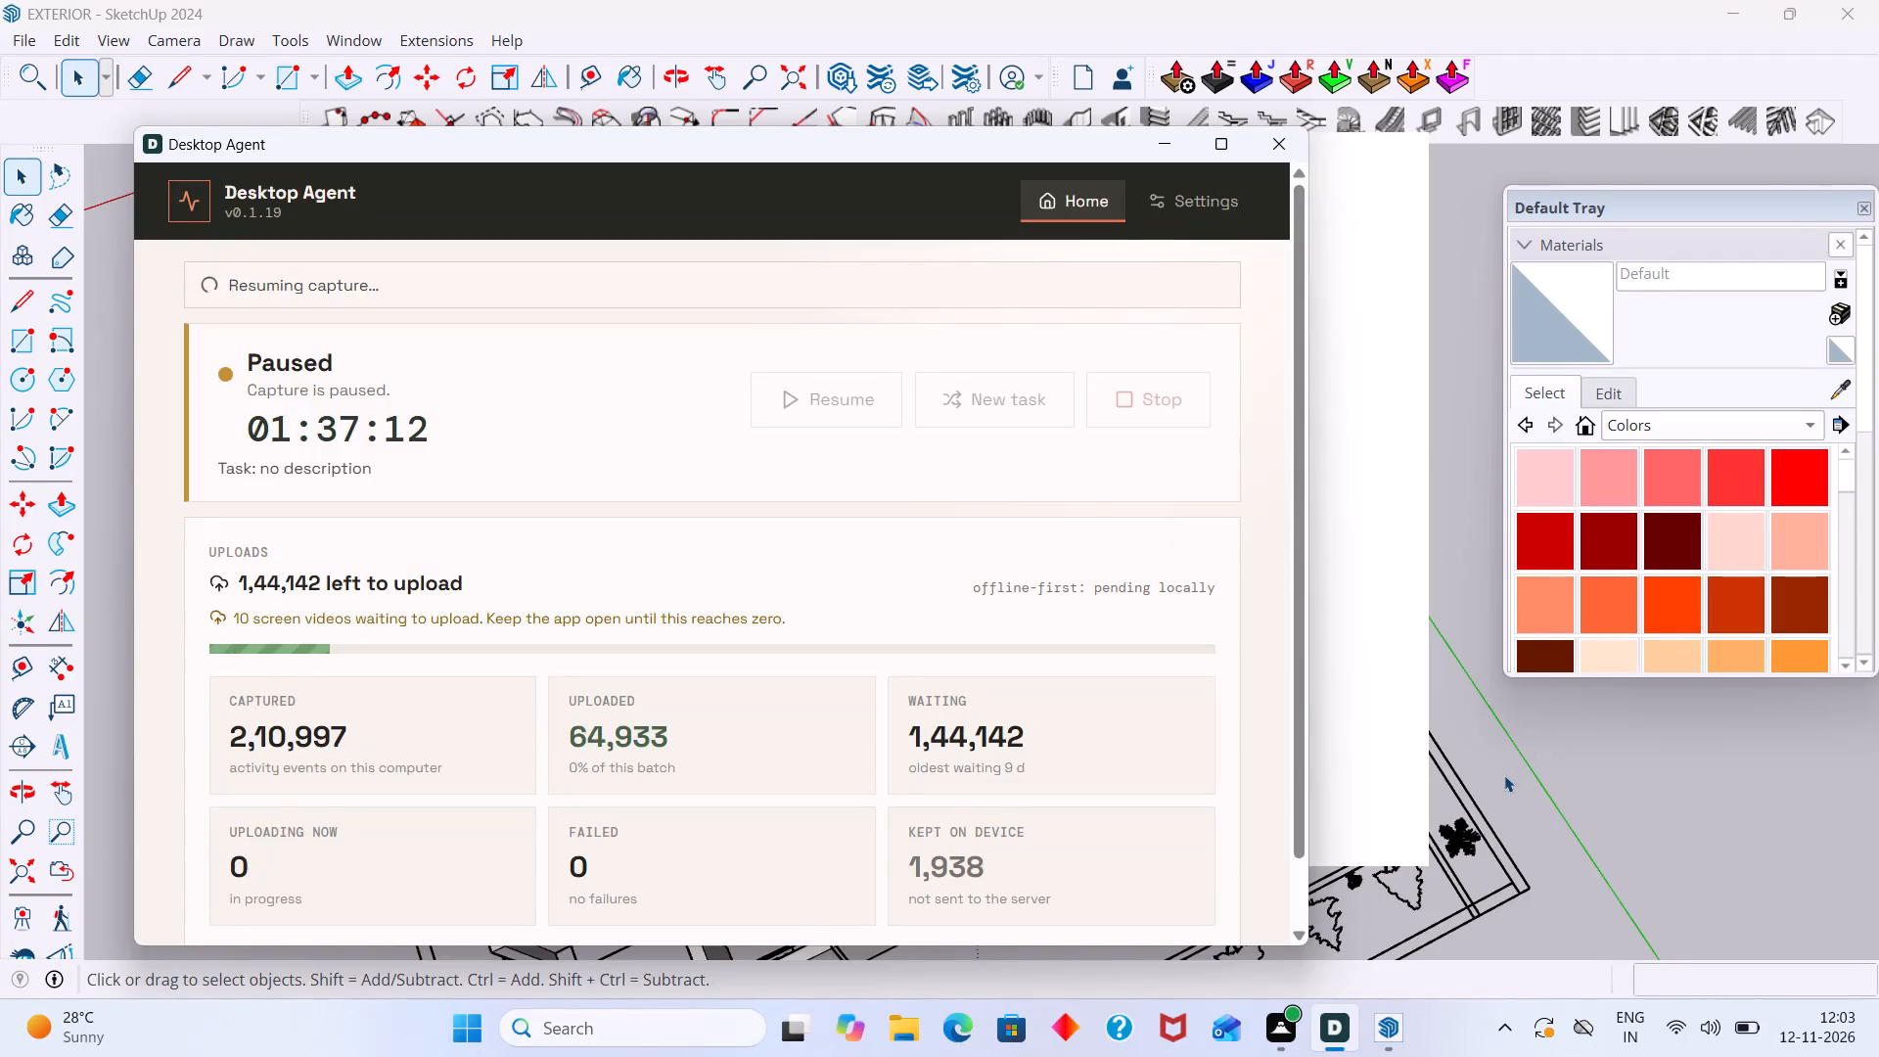
Return to the house model and examine both floor plans, the furnished rooms and the remaining furniture outlines.
{"action": "left_click", "coordinate": [1504, 775]}
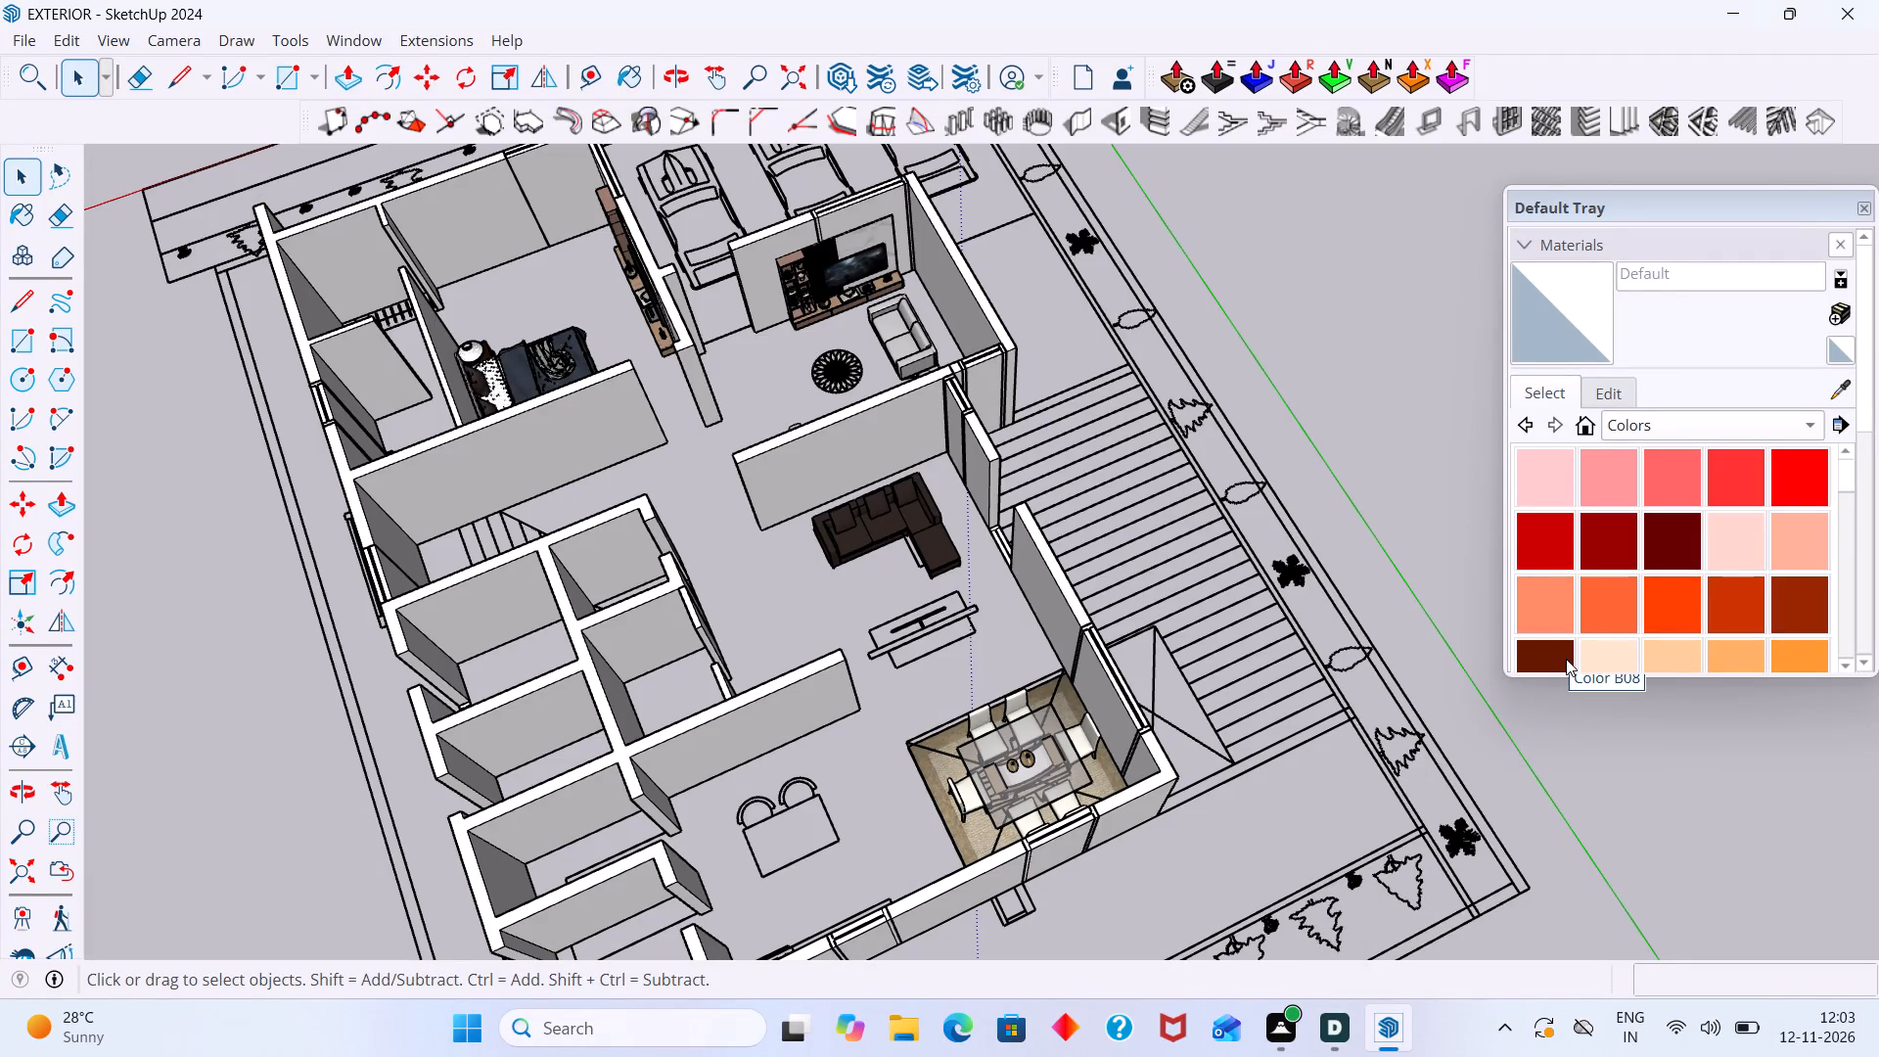
{"action": "scroll", "coordinate": [1226, 688], "scroll_direction": "down", "scroll_amount": 9}
{"action": "middle_click_drag", "start_coordinate": [1136, 709], "coordinate": [1012, 587]}
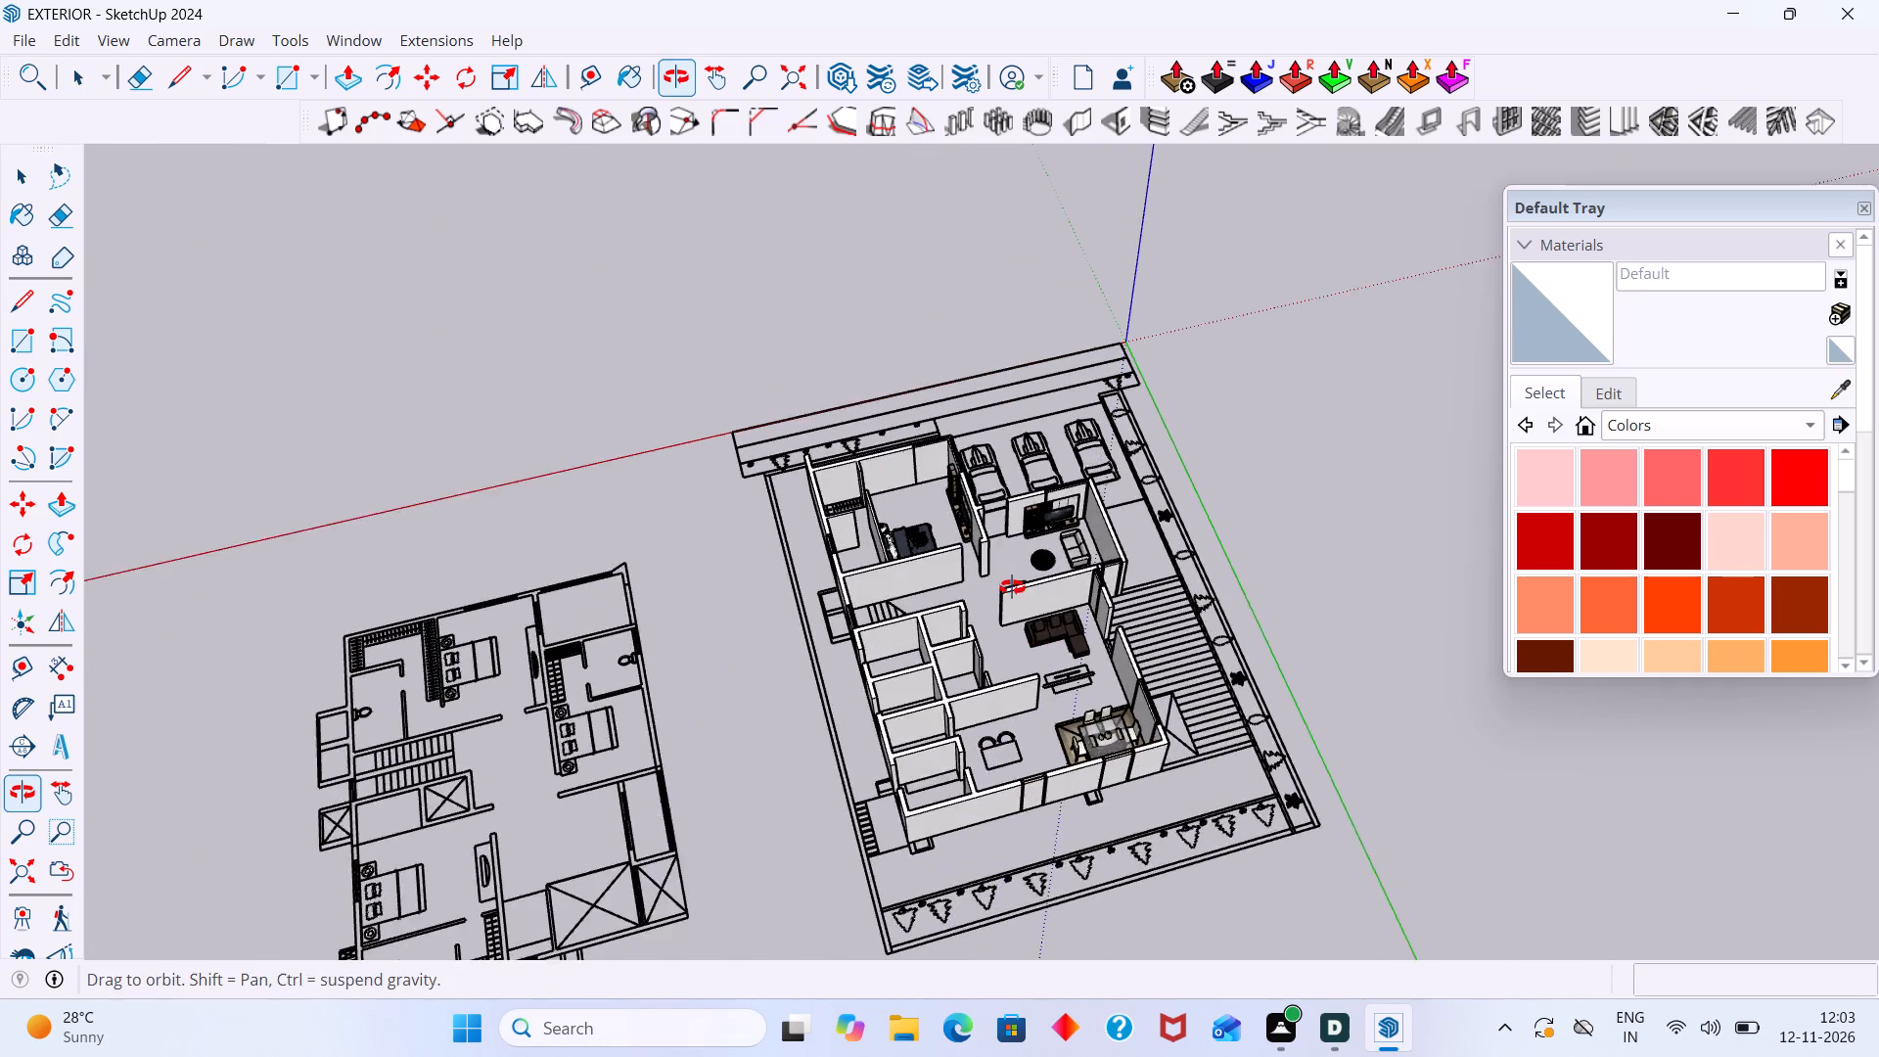
{"action": "middle_click_drag", "start_coordinate": [1012, 587], "coordinate": [1012, 585]}
{"action": "scroll", "coordinate": [1012, 582], "scroll_direction": "down", "scroll_amount": 2}
{"action": "middle_click_drag", "start_coordinate": [1007, 578], "coordinate": [1013, 429], "text": "shift"}
{"action": "scroll", "coordinate": [1017, 485], "scroll_direction": "down", "scroll_amount": 4}
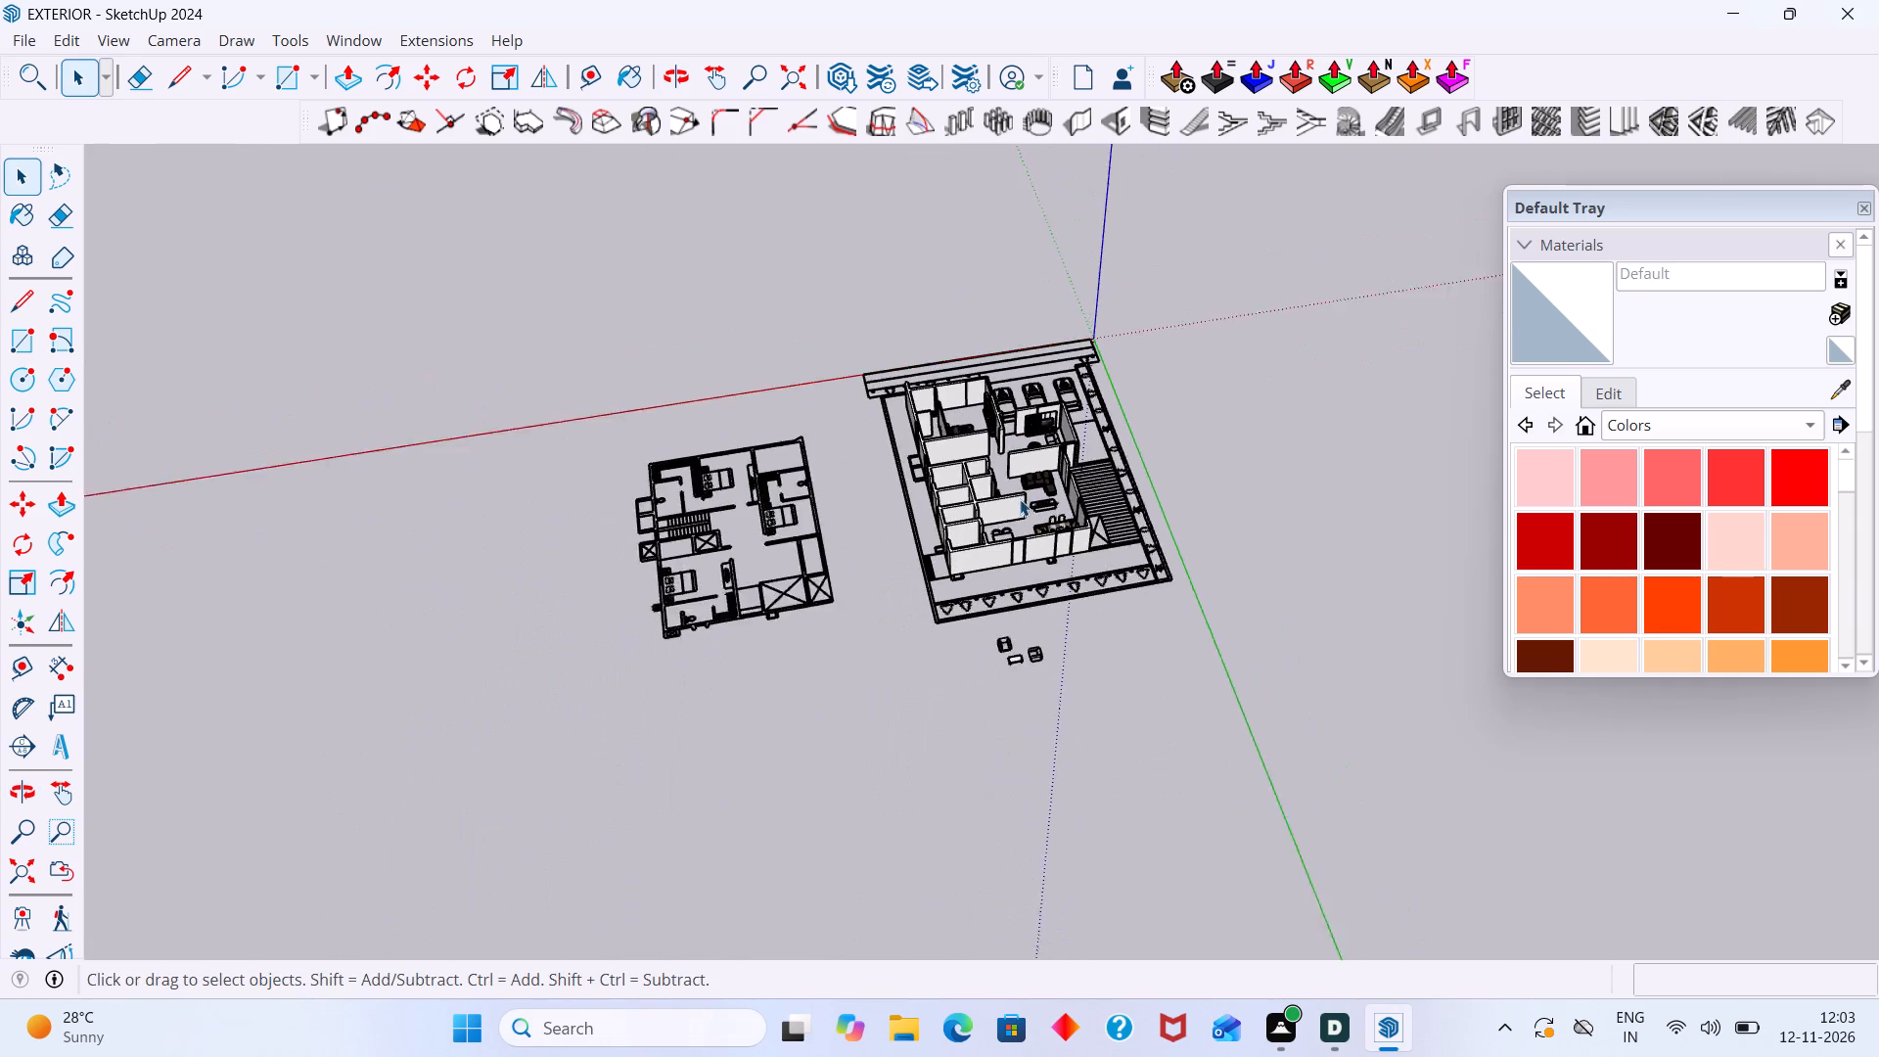
{"action": "scroll", "coordinate": [1020, 499], "scroll_direction": "down", "scroll_amount": 4}
{"action": "middle_click_drag", "start_coordinate": [1049, 561], "coordinate": [1088, 704]}
{"action": "scroll", "coordinate": [1011, 556], "scroll_direction": "up", "scroll_amount": 17}
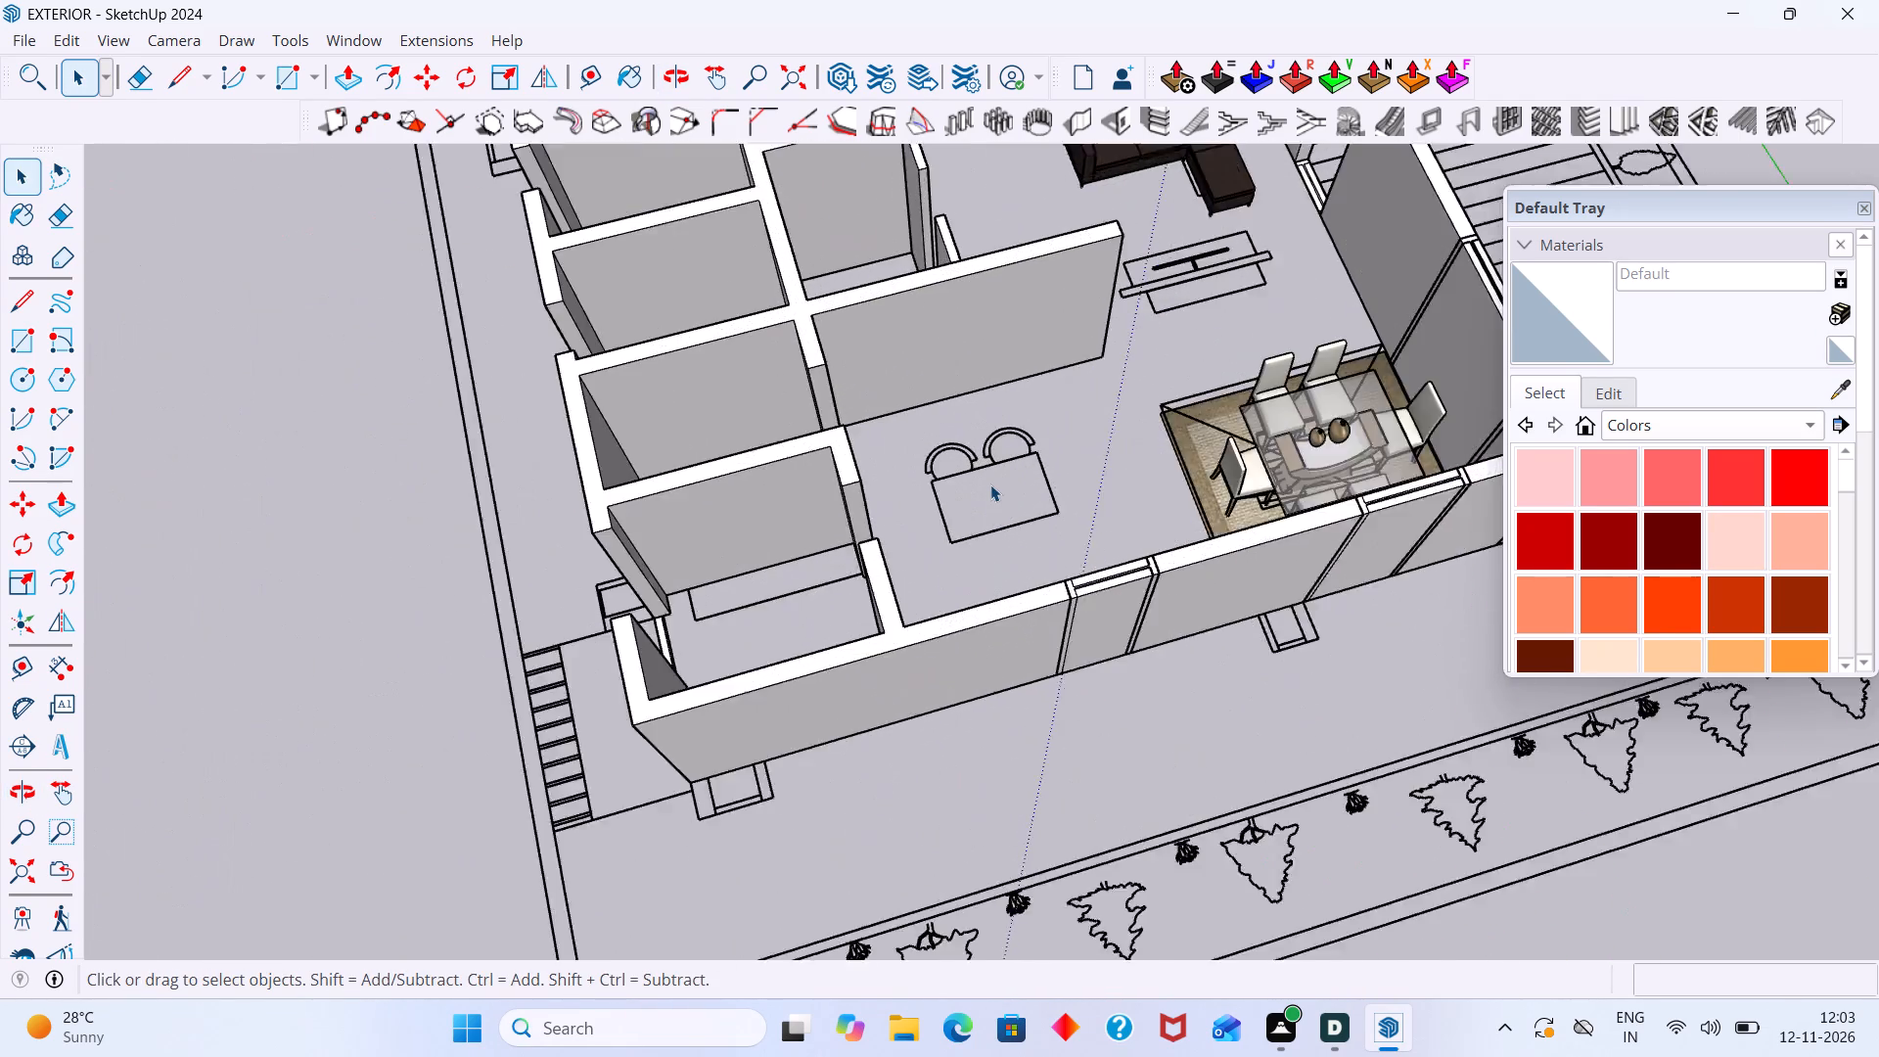
{"action": "scroll", "coordinate": [990, 484], "scroll_direction": "up", "scroll_amount": 12}
{"action": "scroll", "coordinate": [990, 478], "scroll_direction": "down", "scroll_amount": 18}
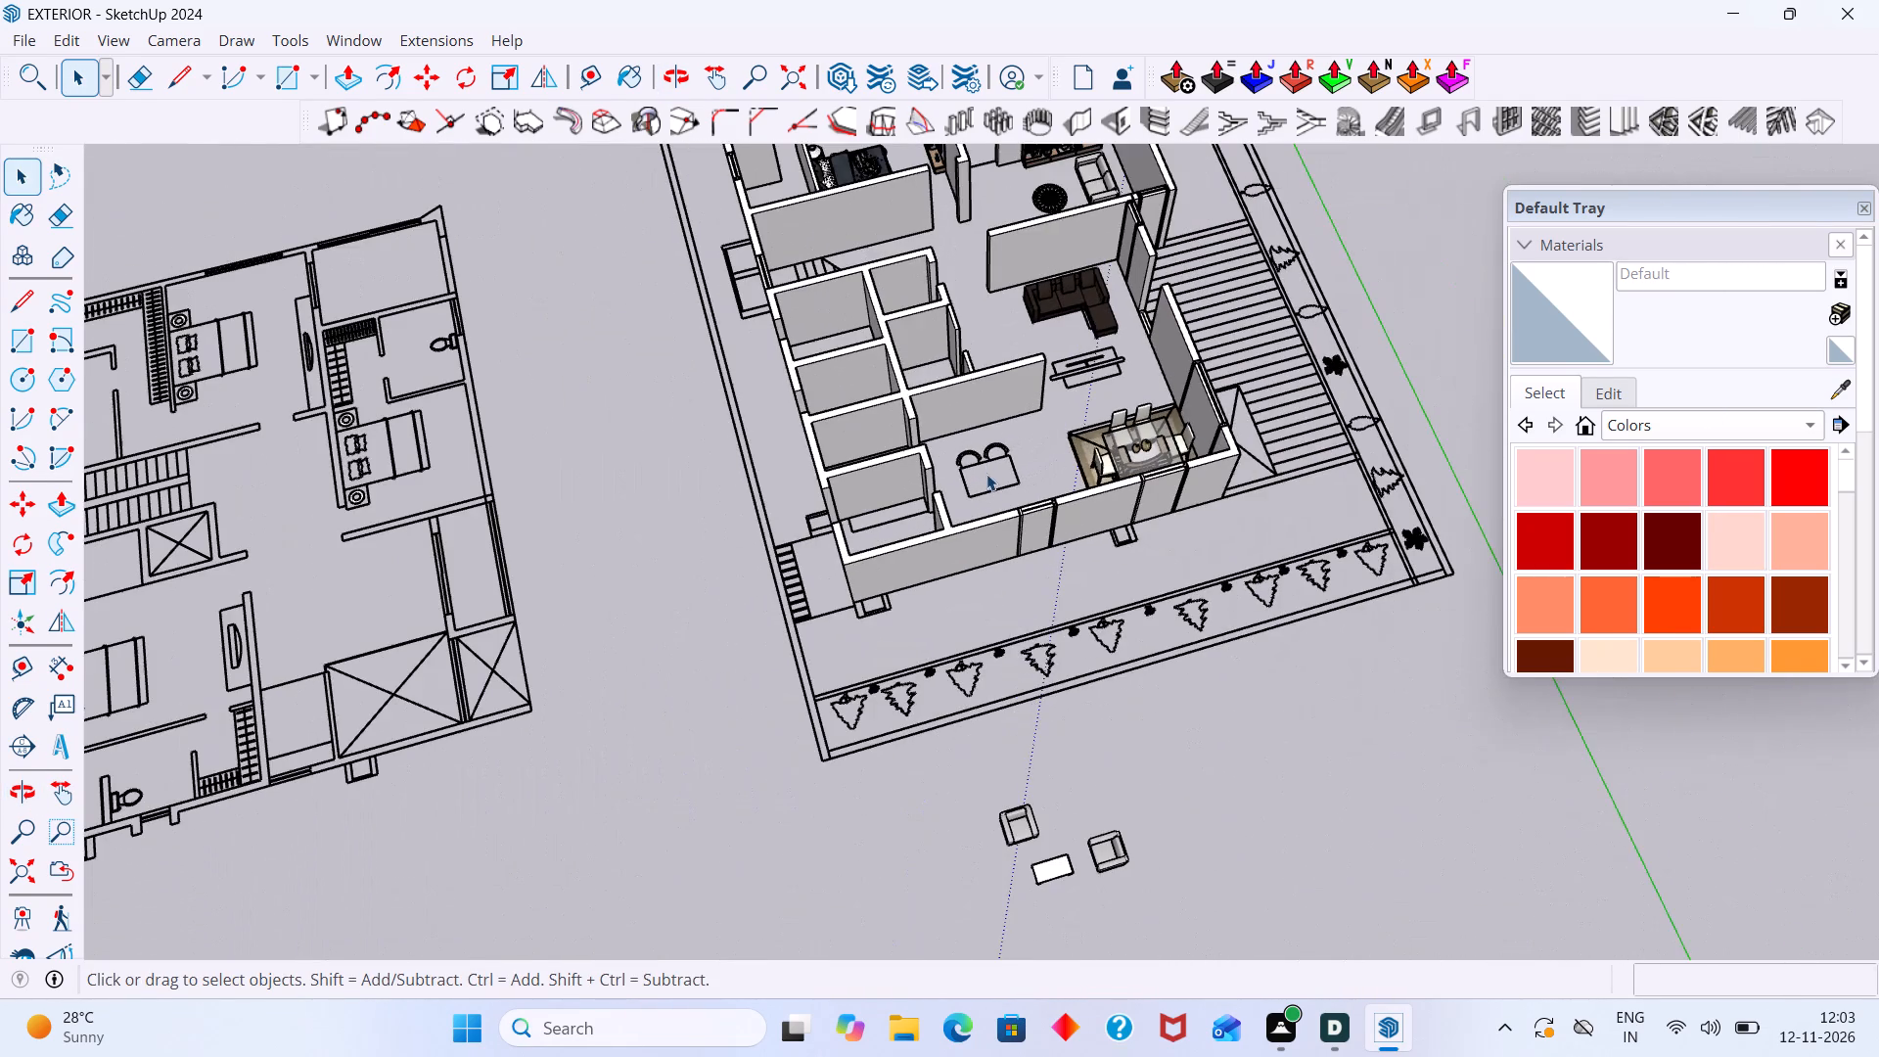
{"action": "middle_click", "coordinate": [986, 474]}
{"action": "scroll", "coordinate": [987, 514], "scroll_direction": "down", "scroll_amount": 9}
{"action": "middle_click_drag", "start_coordinate": [851, 554], "coordinate": [969, 531], "text": "shift"}
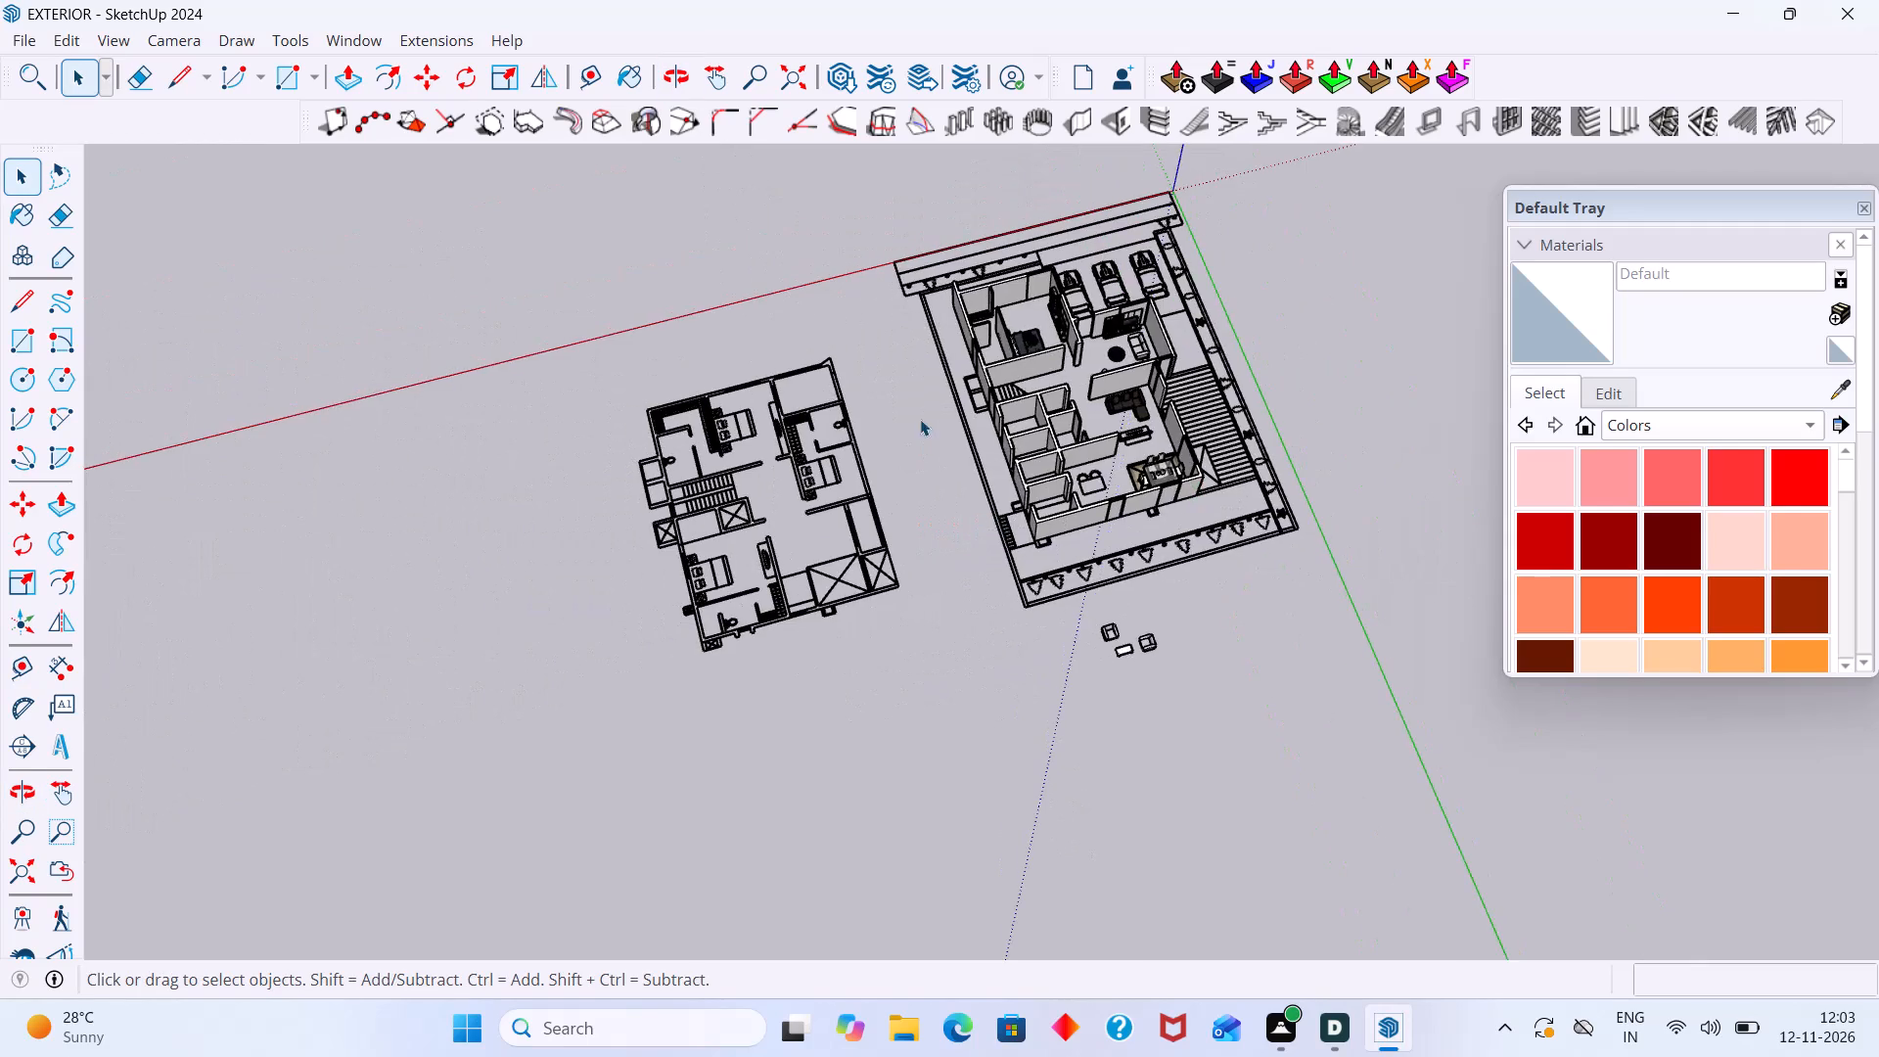
{"action": "scroll", "coordinate": [929, 389], "scroll_direction": "up", "scroll_amount": 3}
{"action": "middle_click_drag", "start_coordinate": [1089, 385], "coordinate": [1078, 482], "text": "shift"}
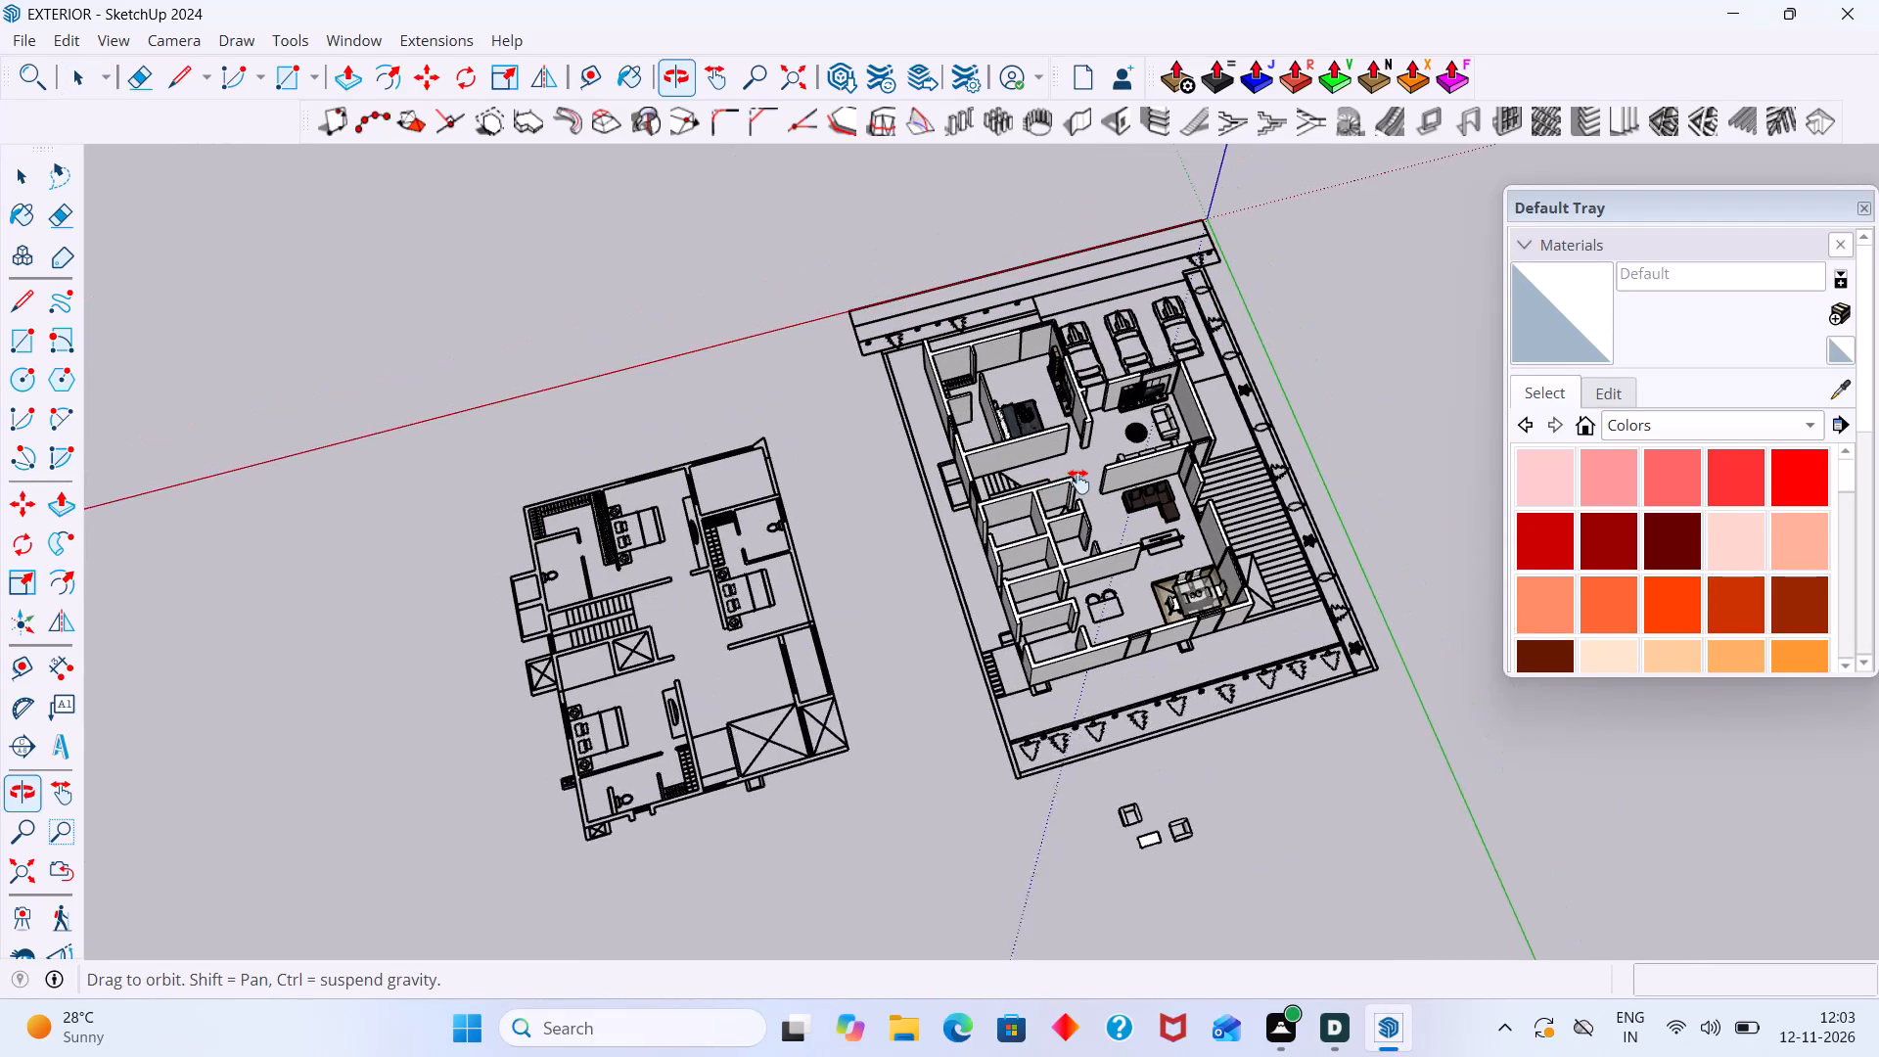
{"action": "middle_click_drag", "start_coordinate": [1078, 482], "coordinate": [1105, 482], "text": "shift"}
{"action": "scroll", "coordinate": [742, 654], "scroll_direction": "up", "scroll_amount": 5}
{"action": "scroll", "coordinate": [1125, 382], "scroll_direction": "down", "scroll_amount": 4}
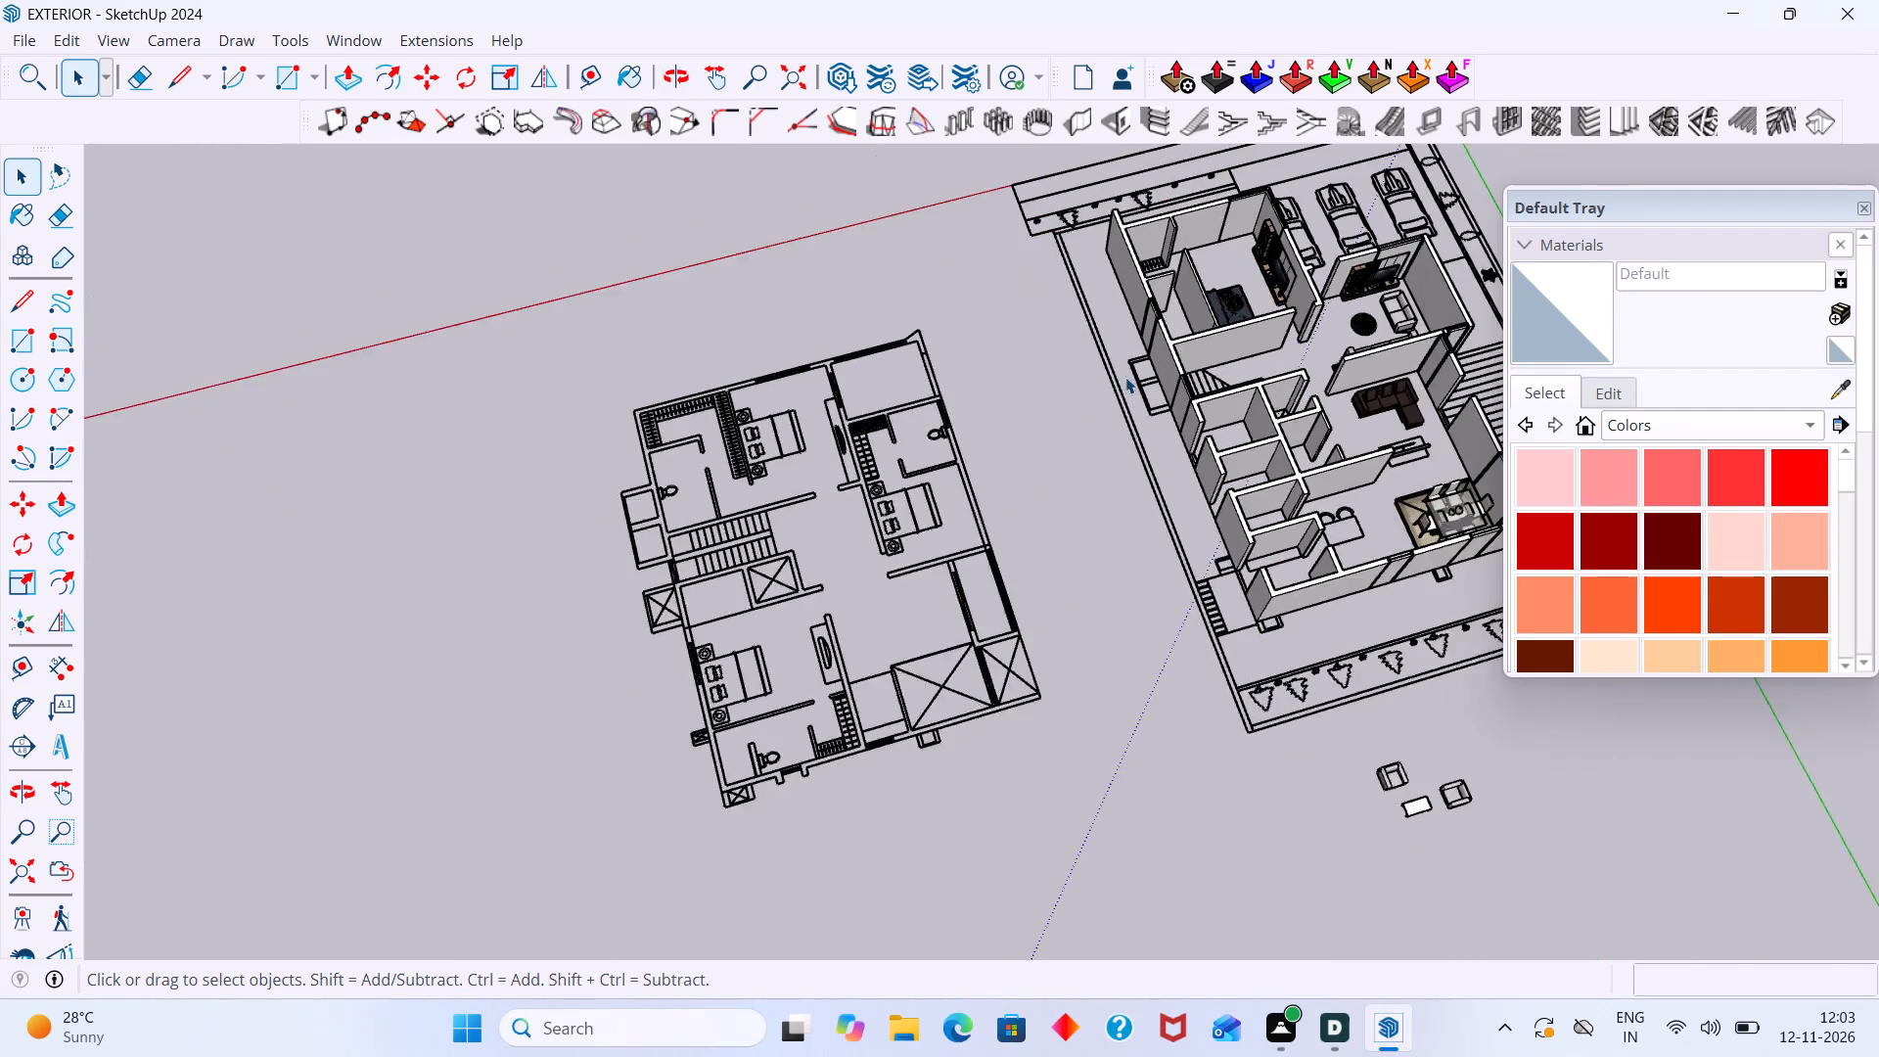
{"action": "scroll", "coordinate": [1125, 377], "scroll_direction": "down", "scroll_amount": 2}
{"action": "middle_click_drag", "start_coordinate": [1122, 374], "coordinate": [911, 522]}
{"action": "scroll", "coordinate": [1123, 460], "scroll_direction": "up", "scroll_amount": 17}
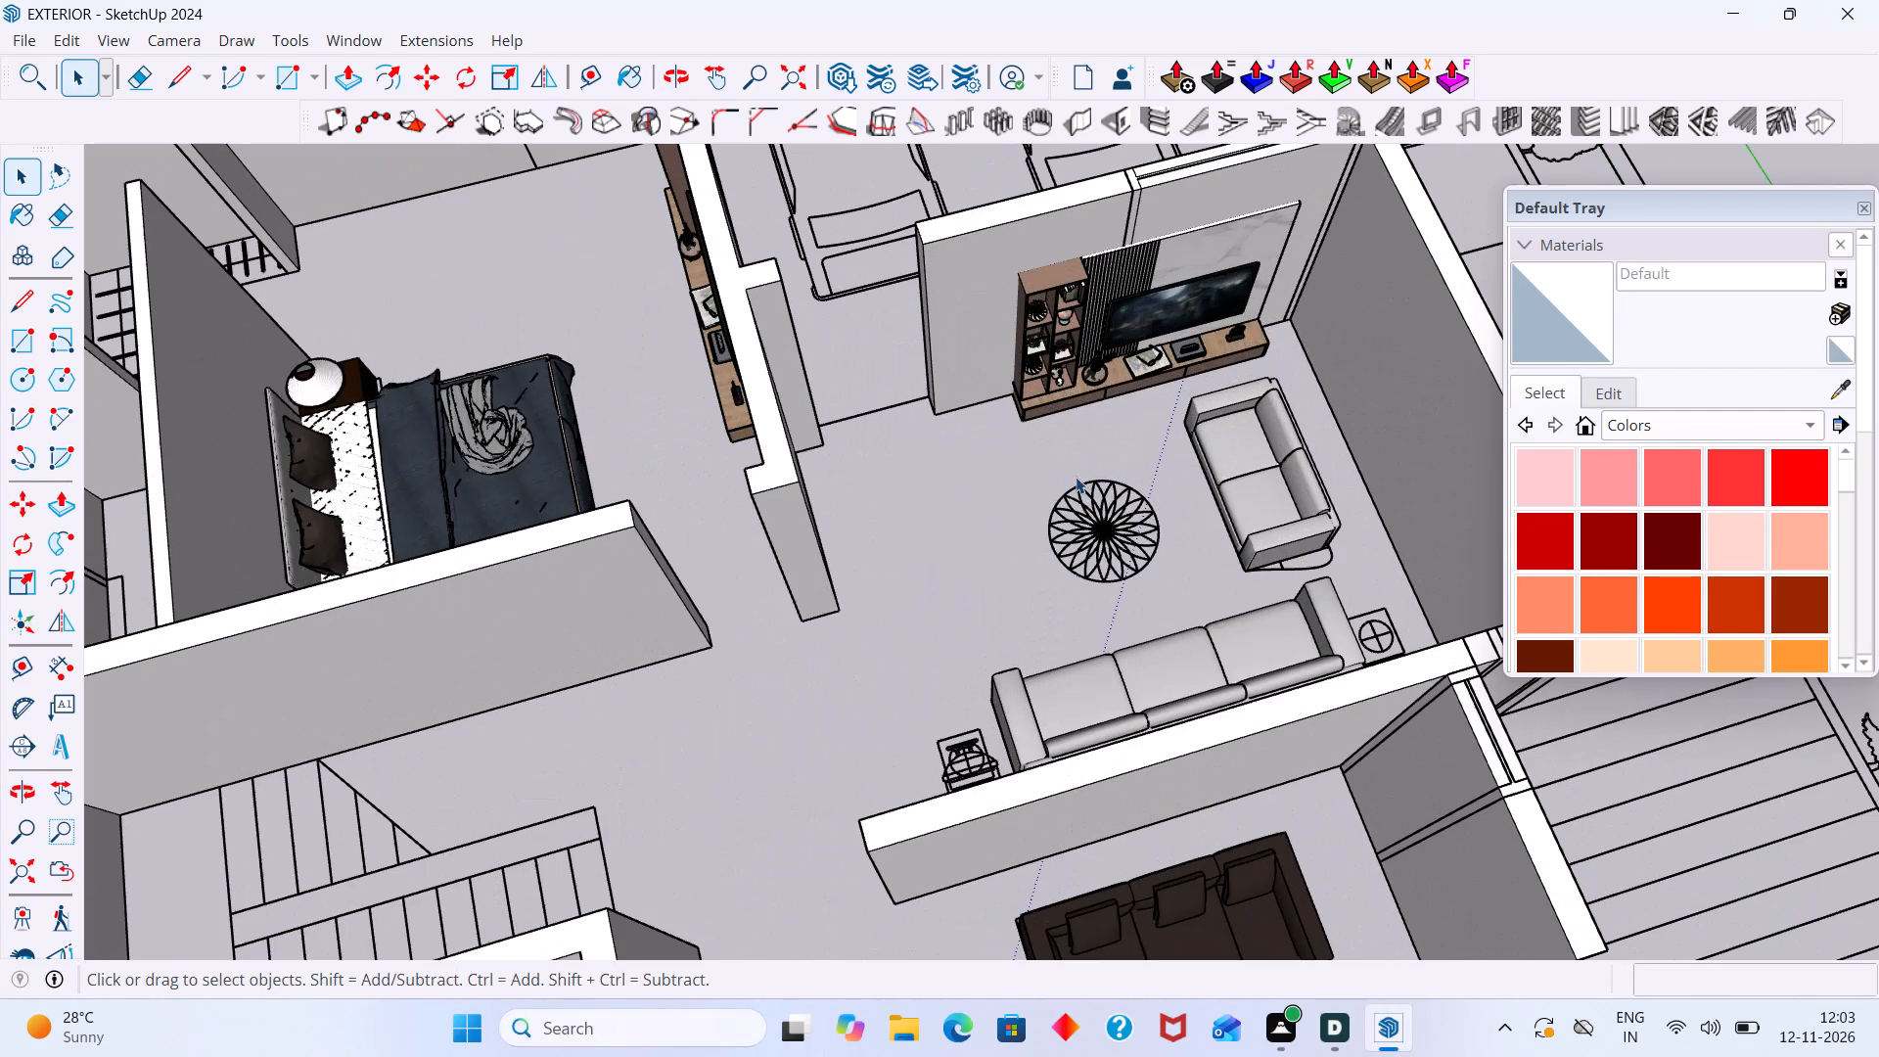
Reopen the 3D Warehouse and browse the DINING model results for a suitable dining set.
{"action": "left_click", "coordinate": [353, 40]}
{"action": "left_click", "coordinate": [380, 232]}
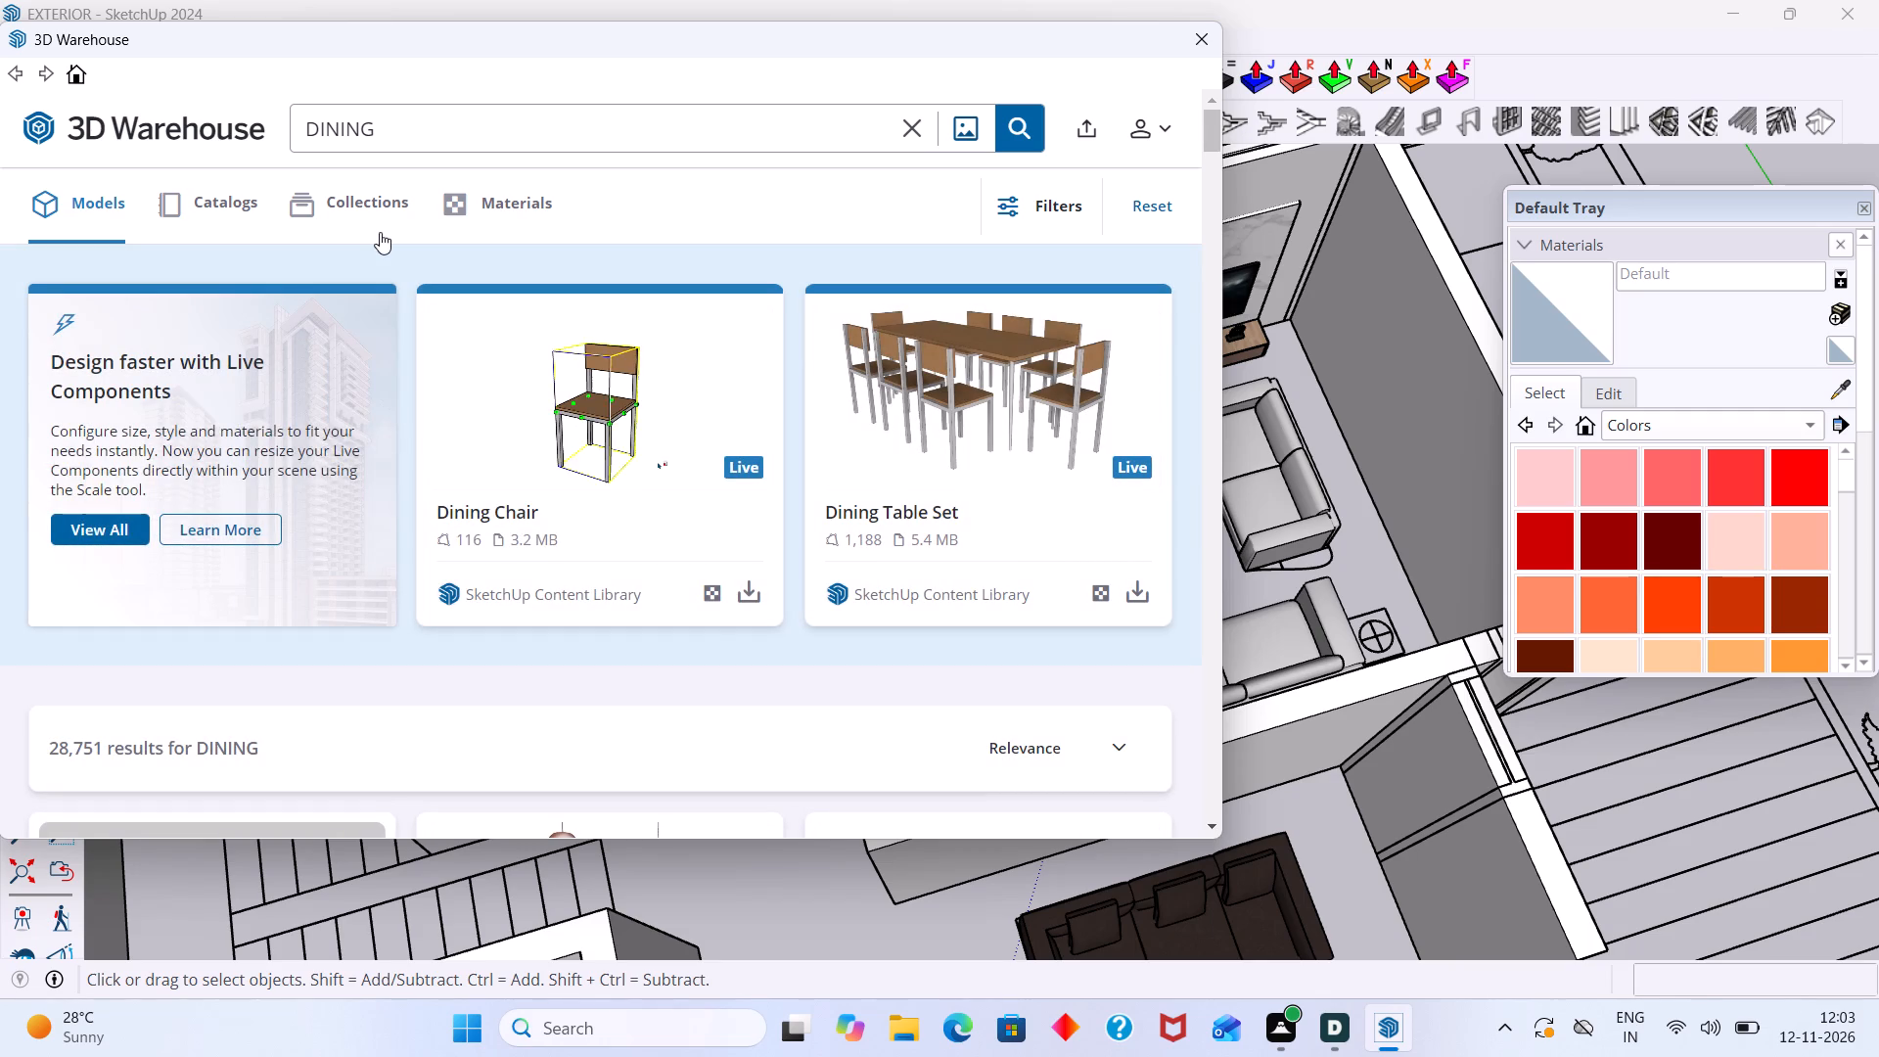
{"action": "scroll", "coordinate": [481, 182], "scroll_direction": "down", "scroll_amount": 3}
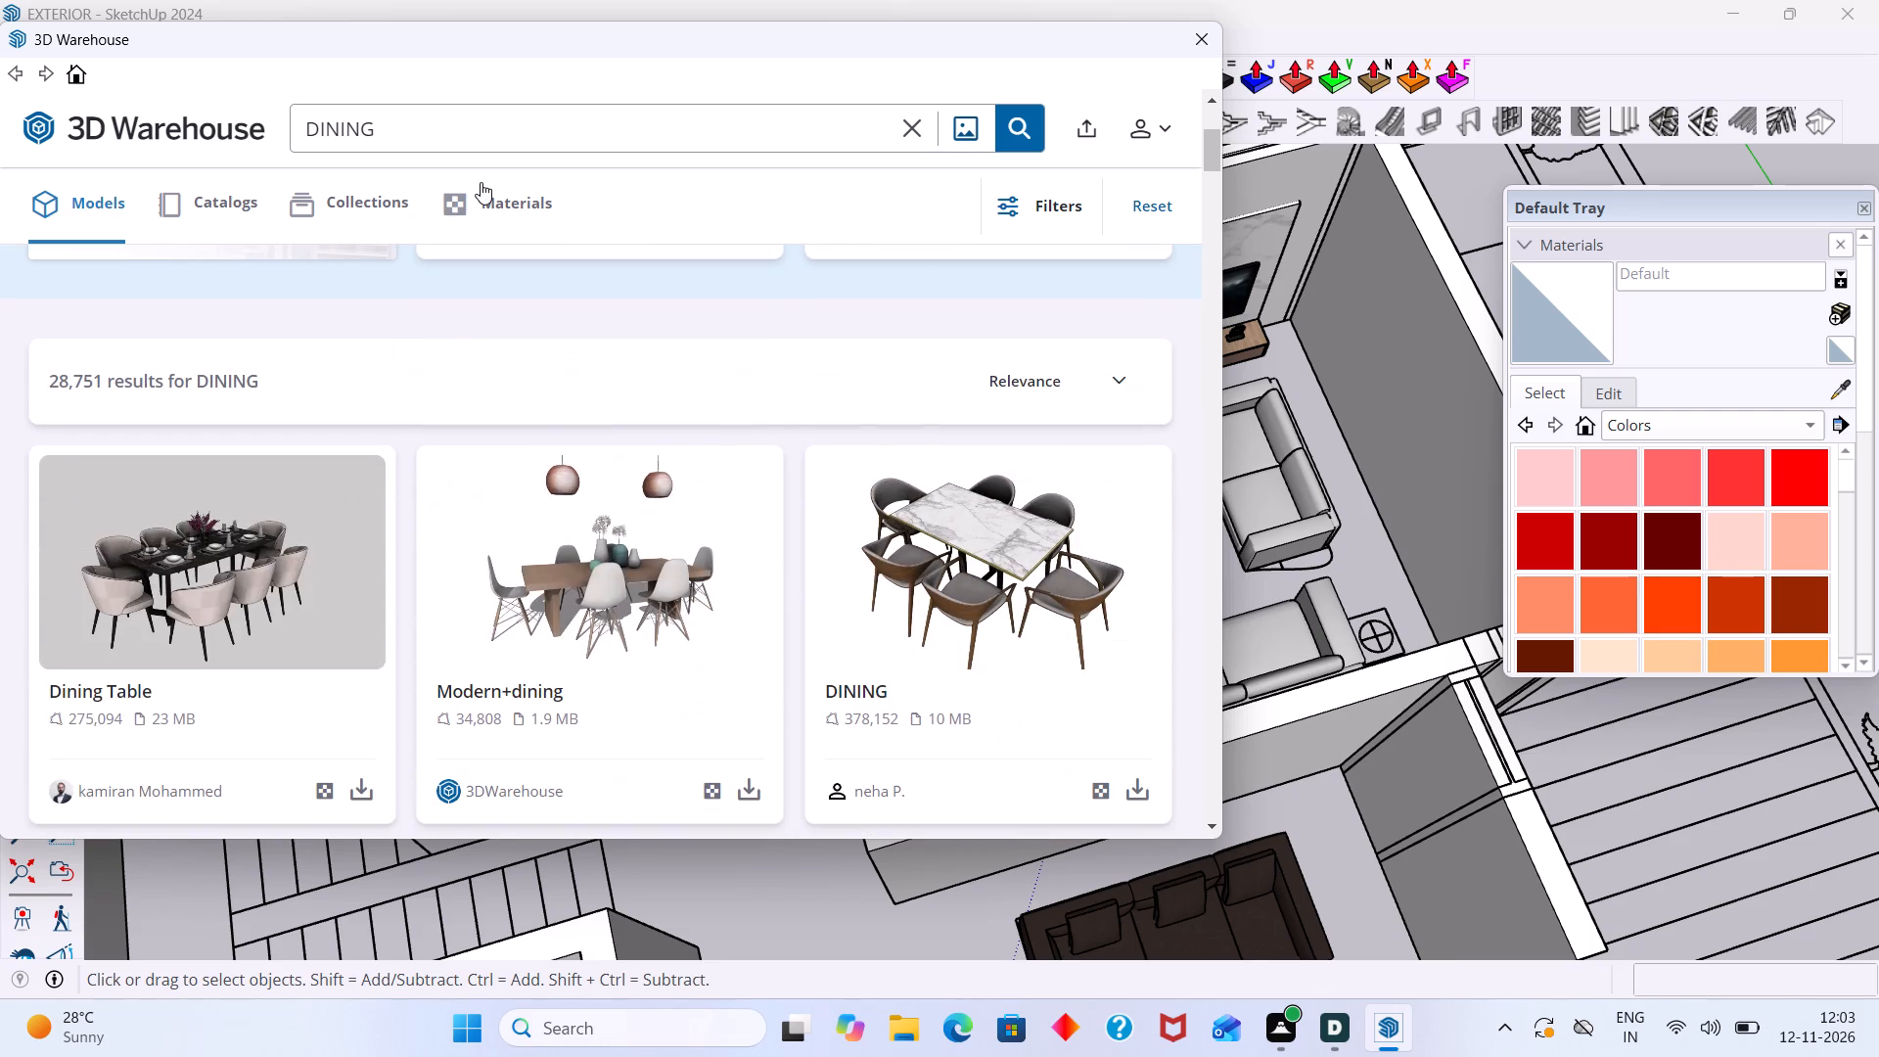
{"action": "scroll", "coordinate": [338, 492], "scroll_direction": "down", "scroll_amount": 2}
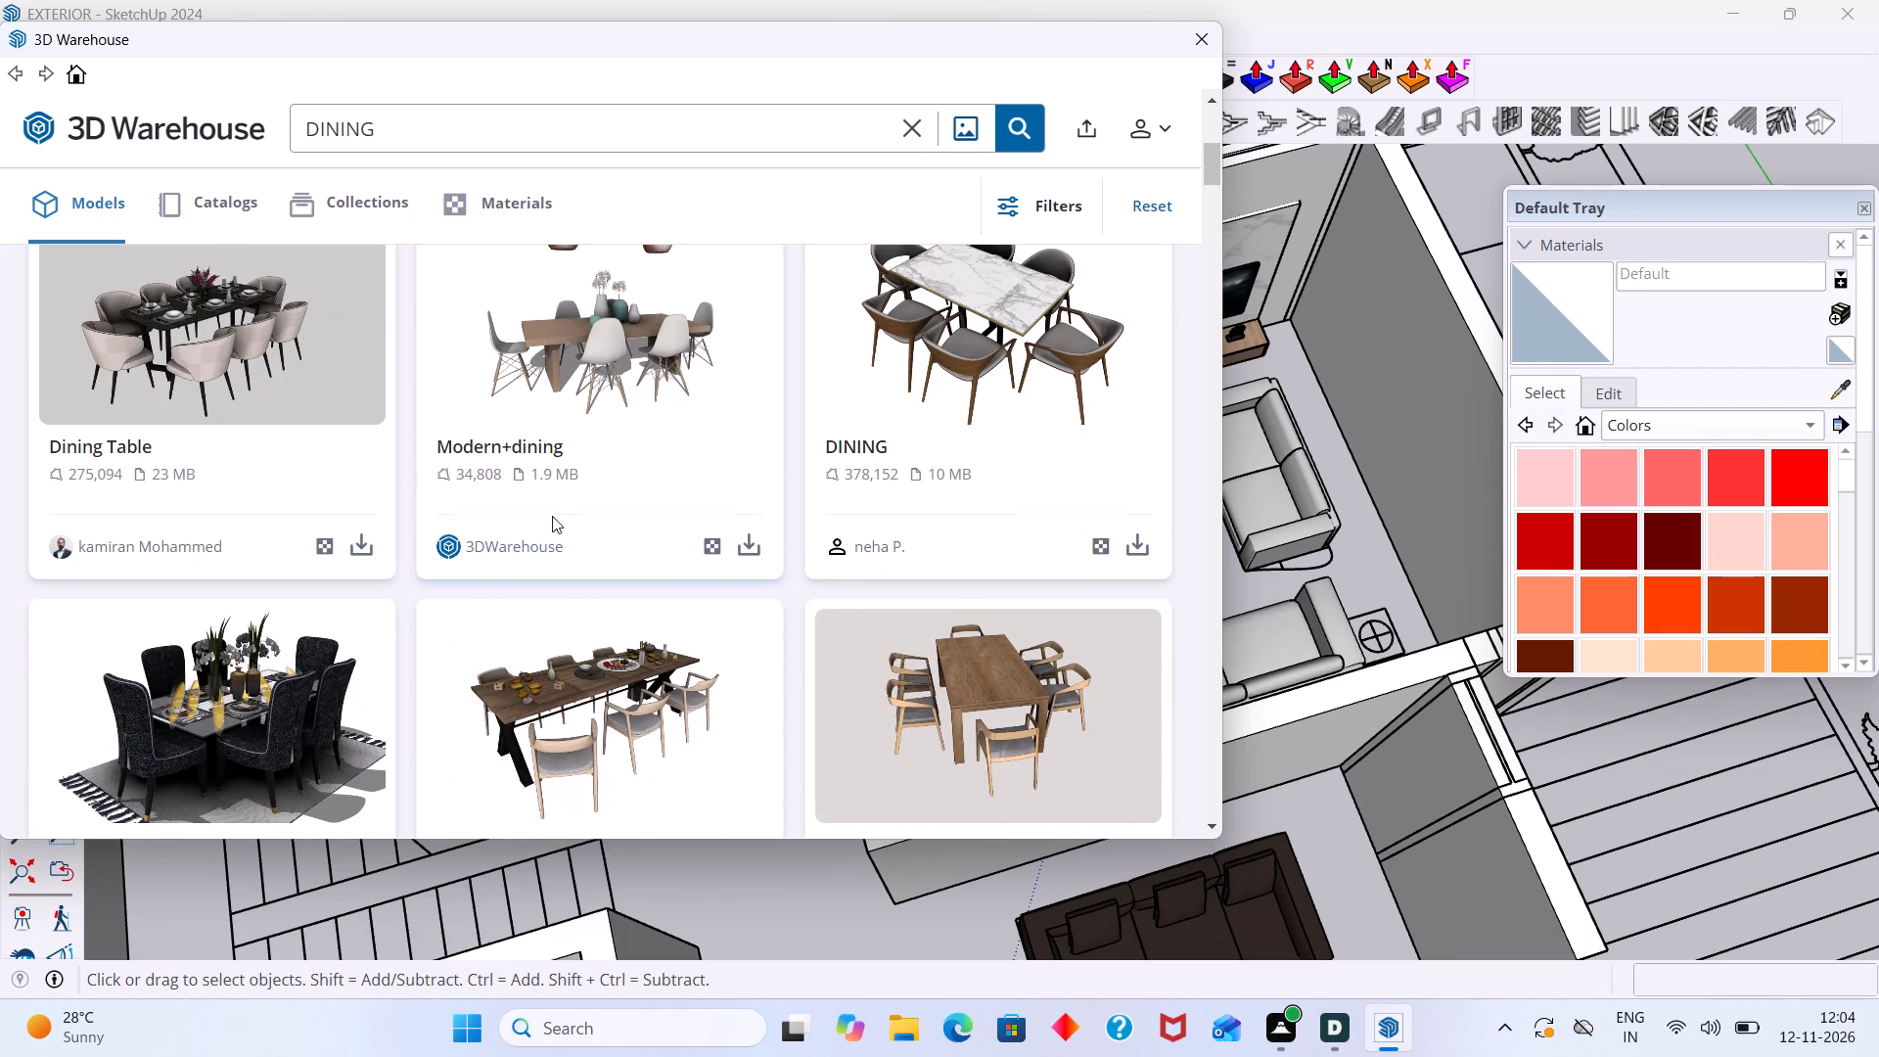
{"action": "scroll", "coordinate": [550, 519], "scroll_direction": "down", "scroll_amount": 3}
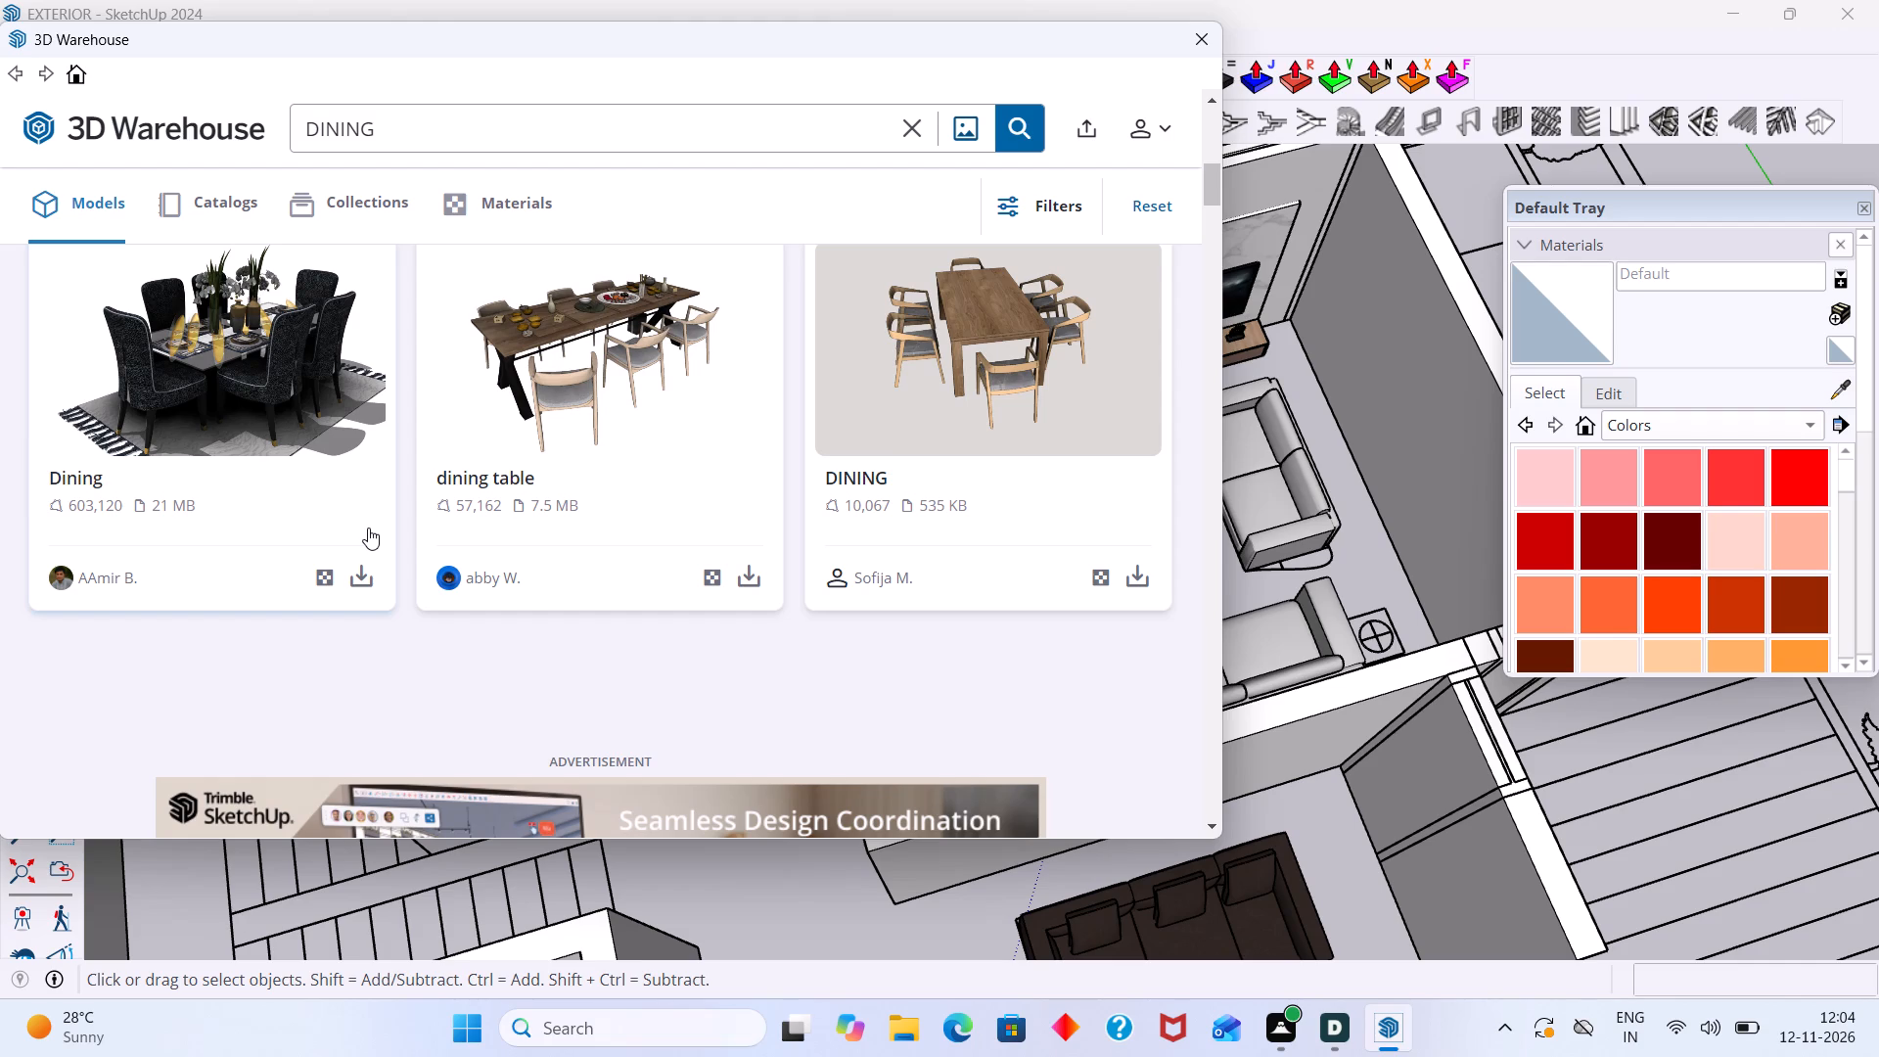
{"action": "scroll", "coordinate": [386, 548], "scroll_direction": "down", "scroll_amount": 2}
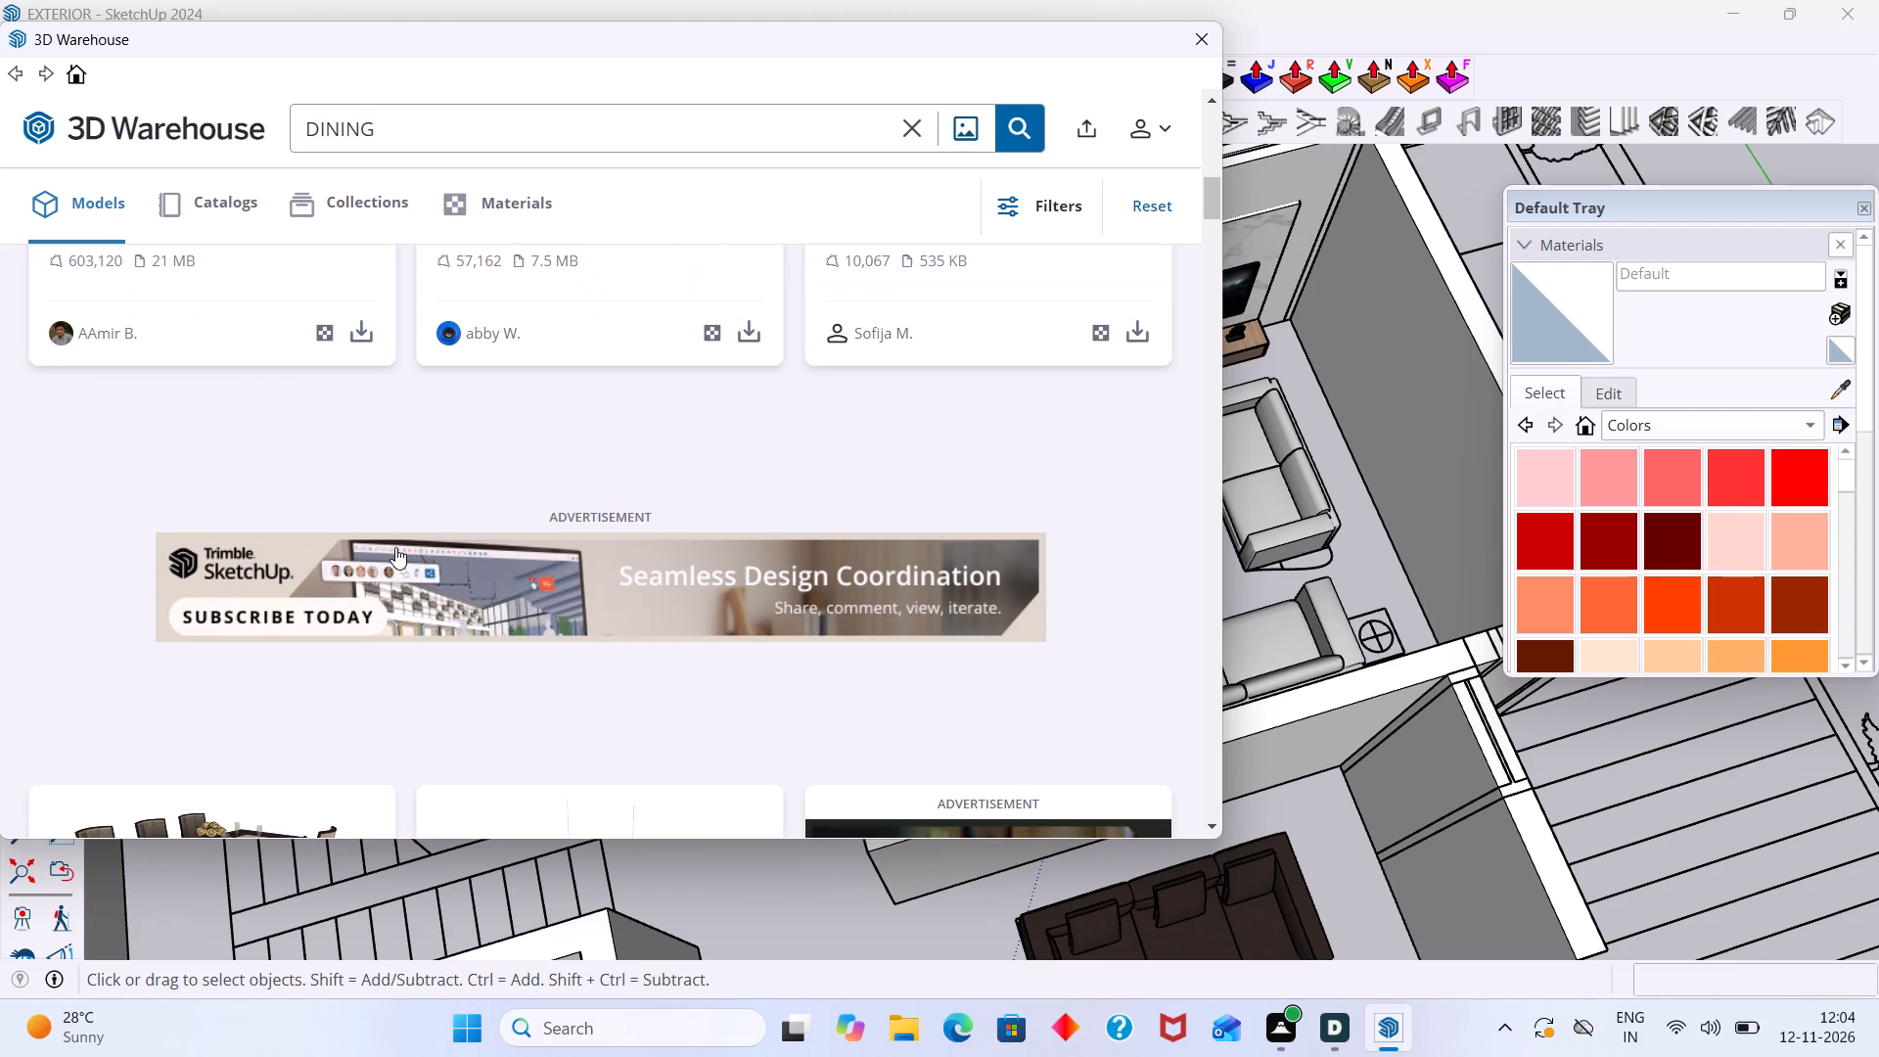
{"action": "scroll", "coordinate": [397, 546], "scroll_direction": "up", "scroll_amount": 6}
{"action": "scroll", "coordinate": [501, 542], "scroll_direction": "down", "scroll_amount": 4}
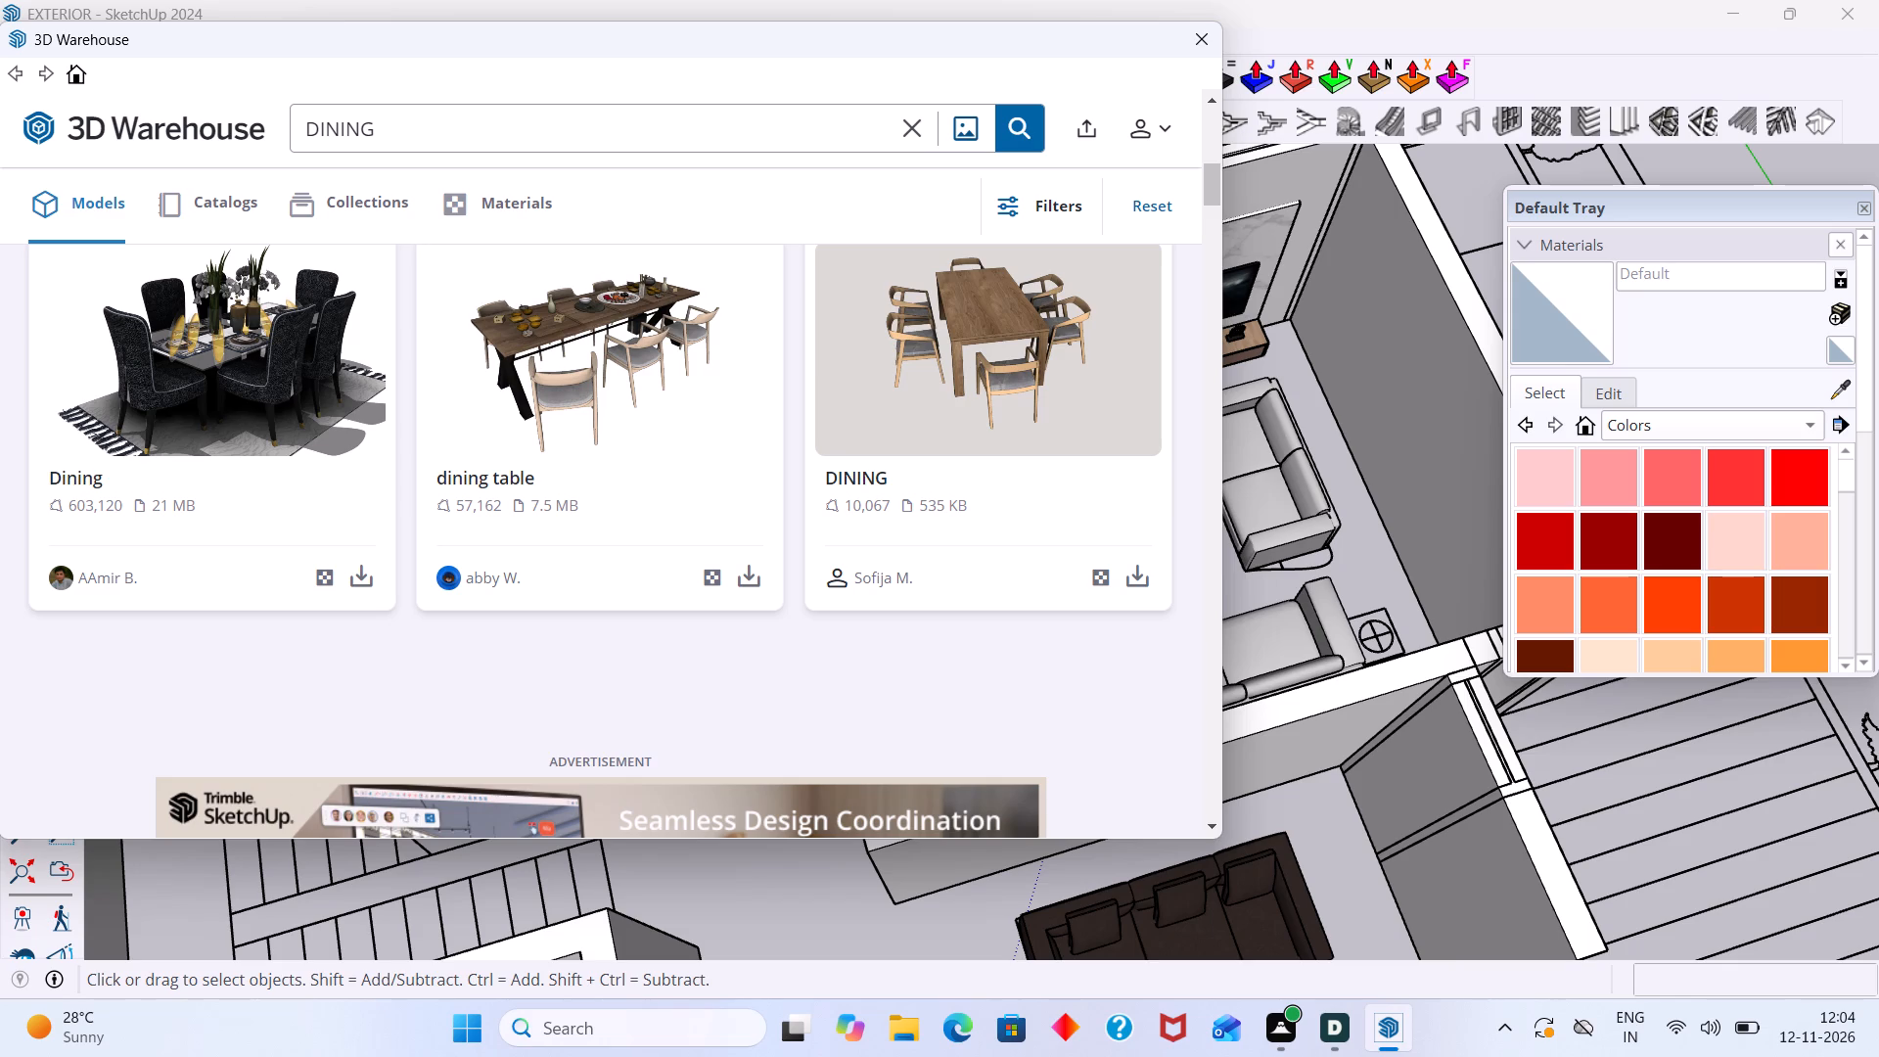
{"action": "scroll", "coordinate": [348, 151], "scroll_direction": "down", "scroll_amount": 3}
{"action": "scroll", "coordinate": [390, 190], "scroll_direction": "up", "scroll_amount": 4}
{"action": "scroll", "coordinate": [409, 358], "scroll_direction": "up", "scroll_amount": 4}
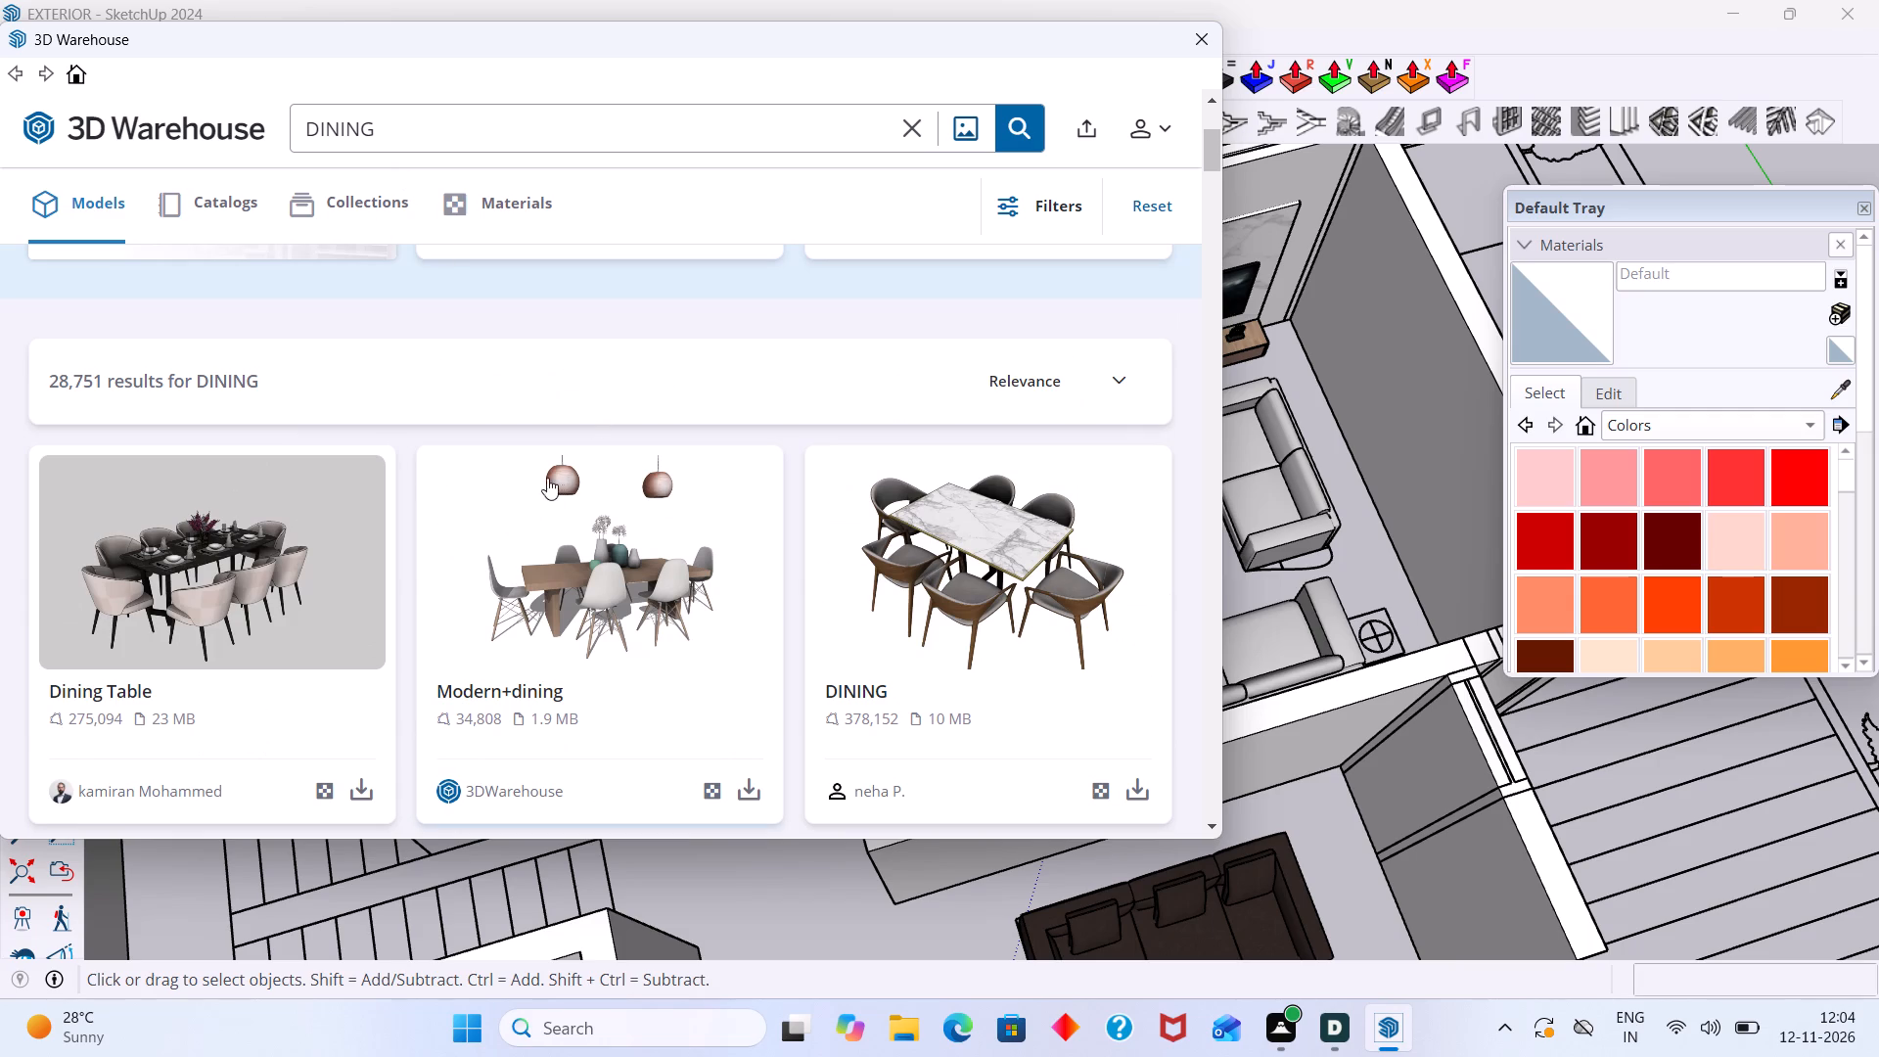
{"action": "scroll", "coordinate": [545, 490], "scroll_direction": "down", "scroll_amount": 3}
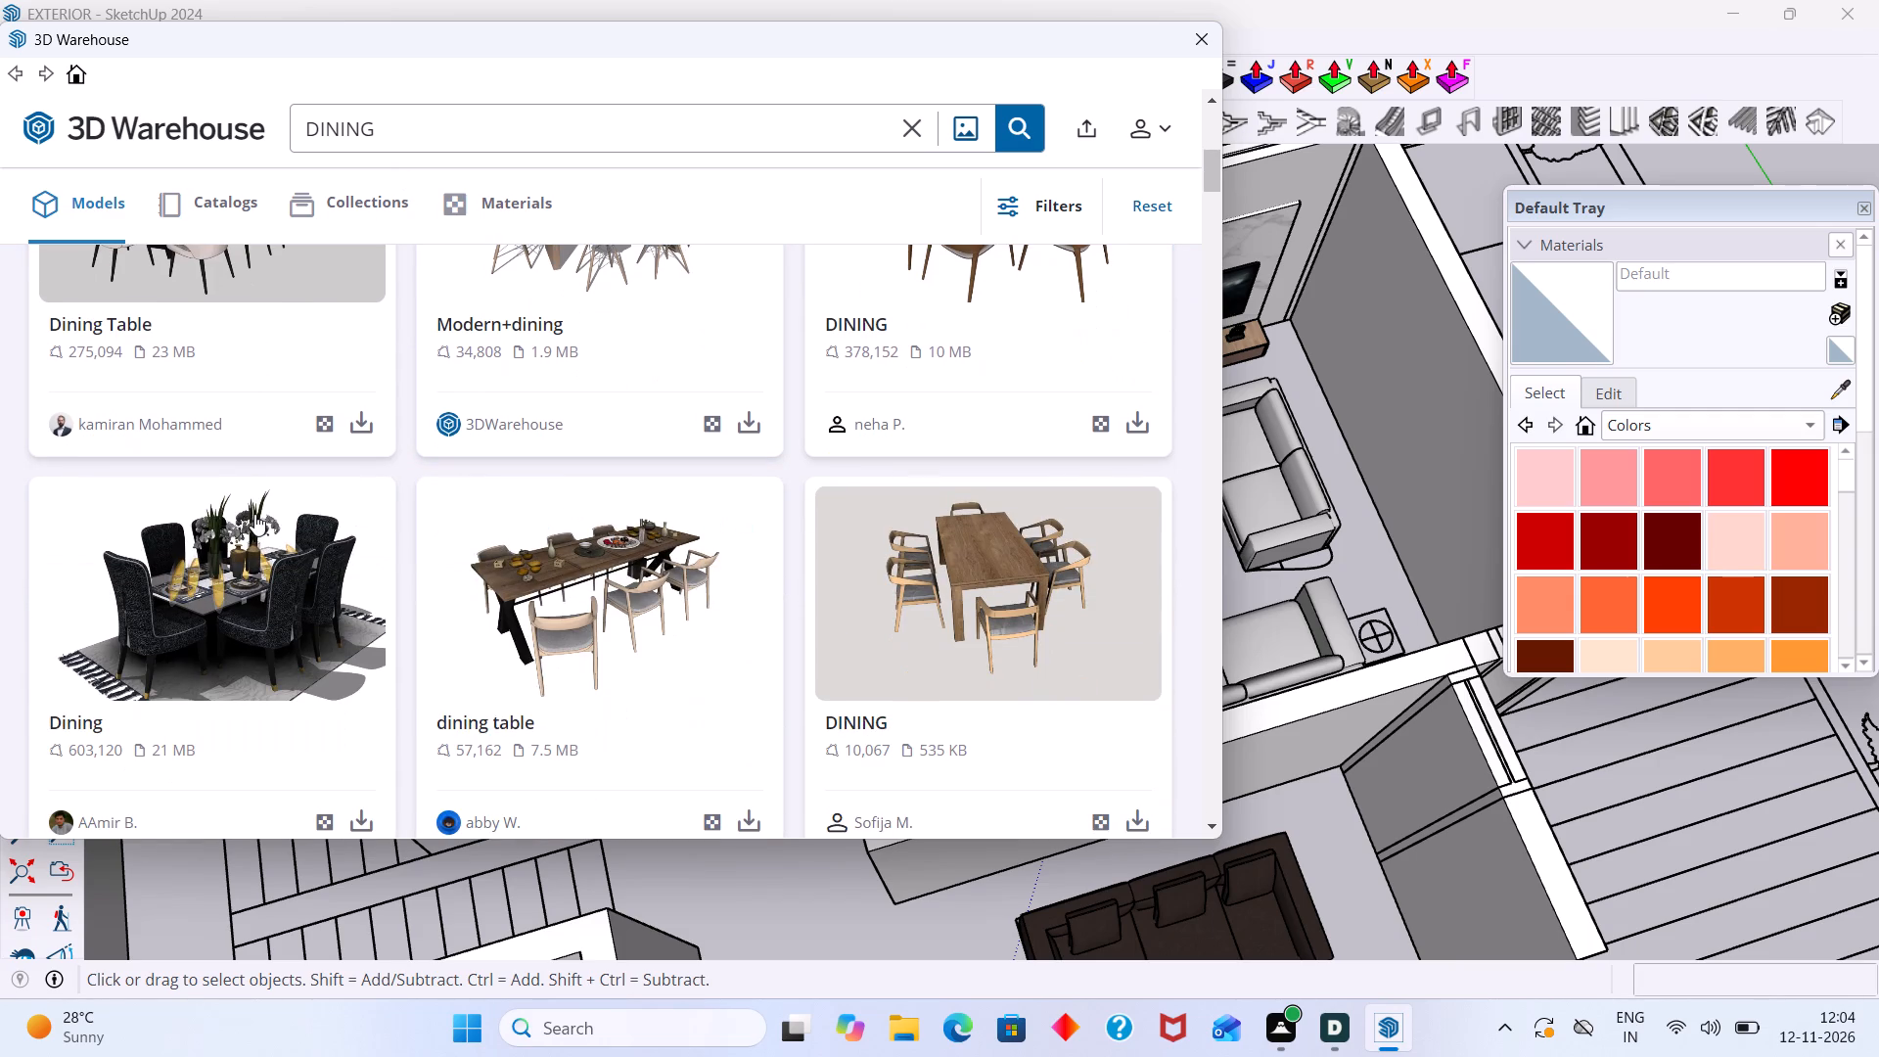
{"action": "scroll", "coordinate": [356, 136], "scroll_direction": "up", "scroll_amount": 6}
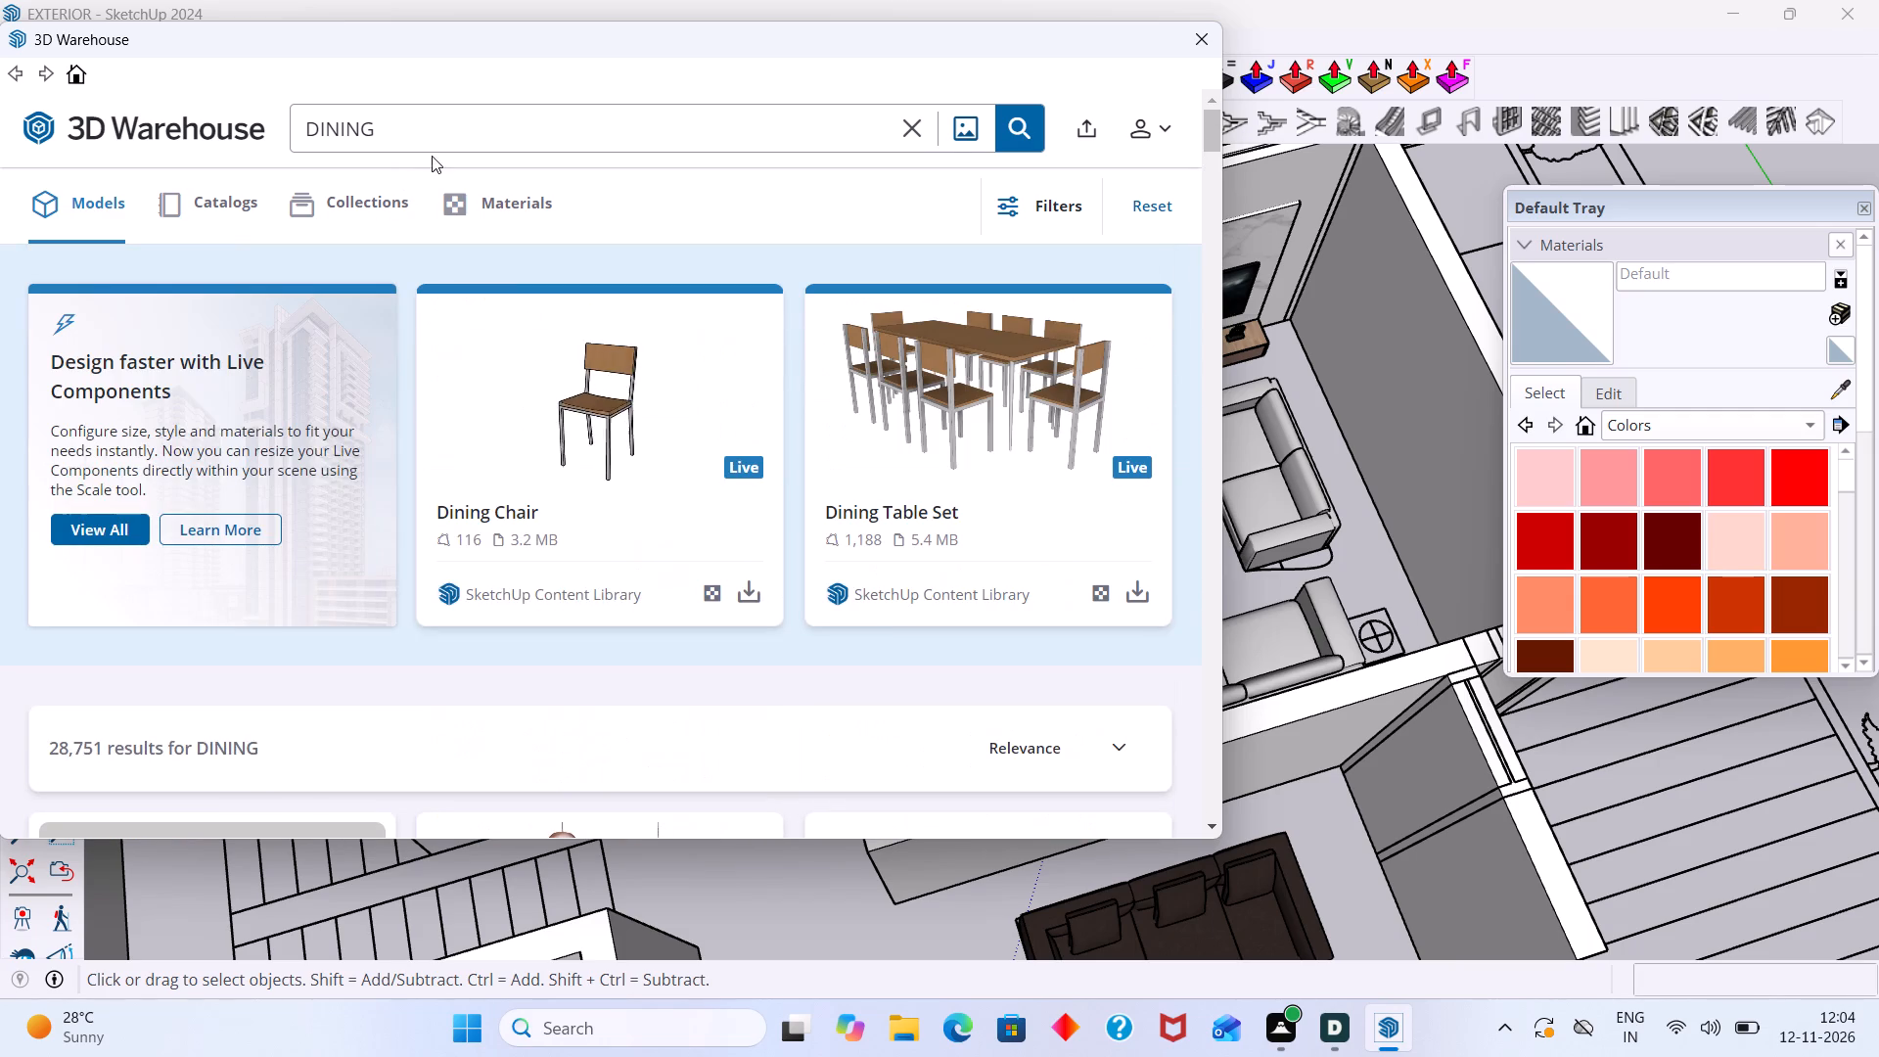
{"action": "left_click", "coordinate": [384, 133]}
{"action": "scroll", "coordinate": [603, 277], "scroll_direction": "down", "scroll_amount": 4}
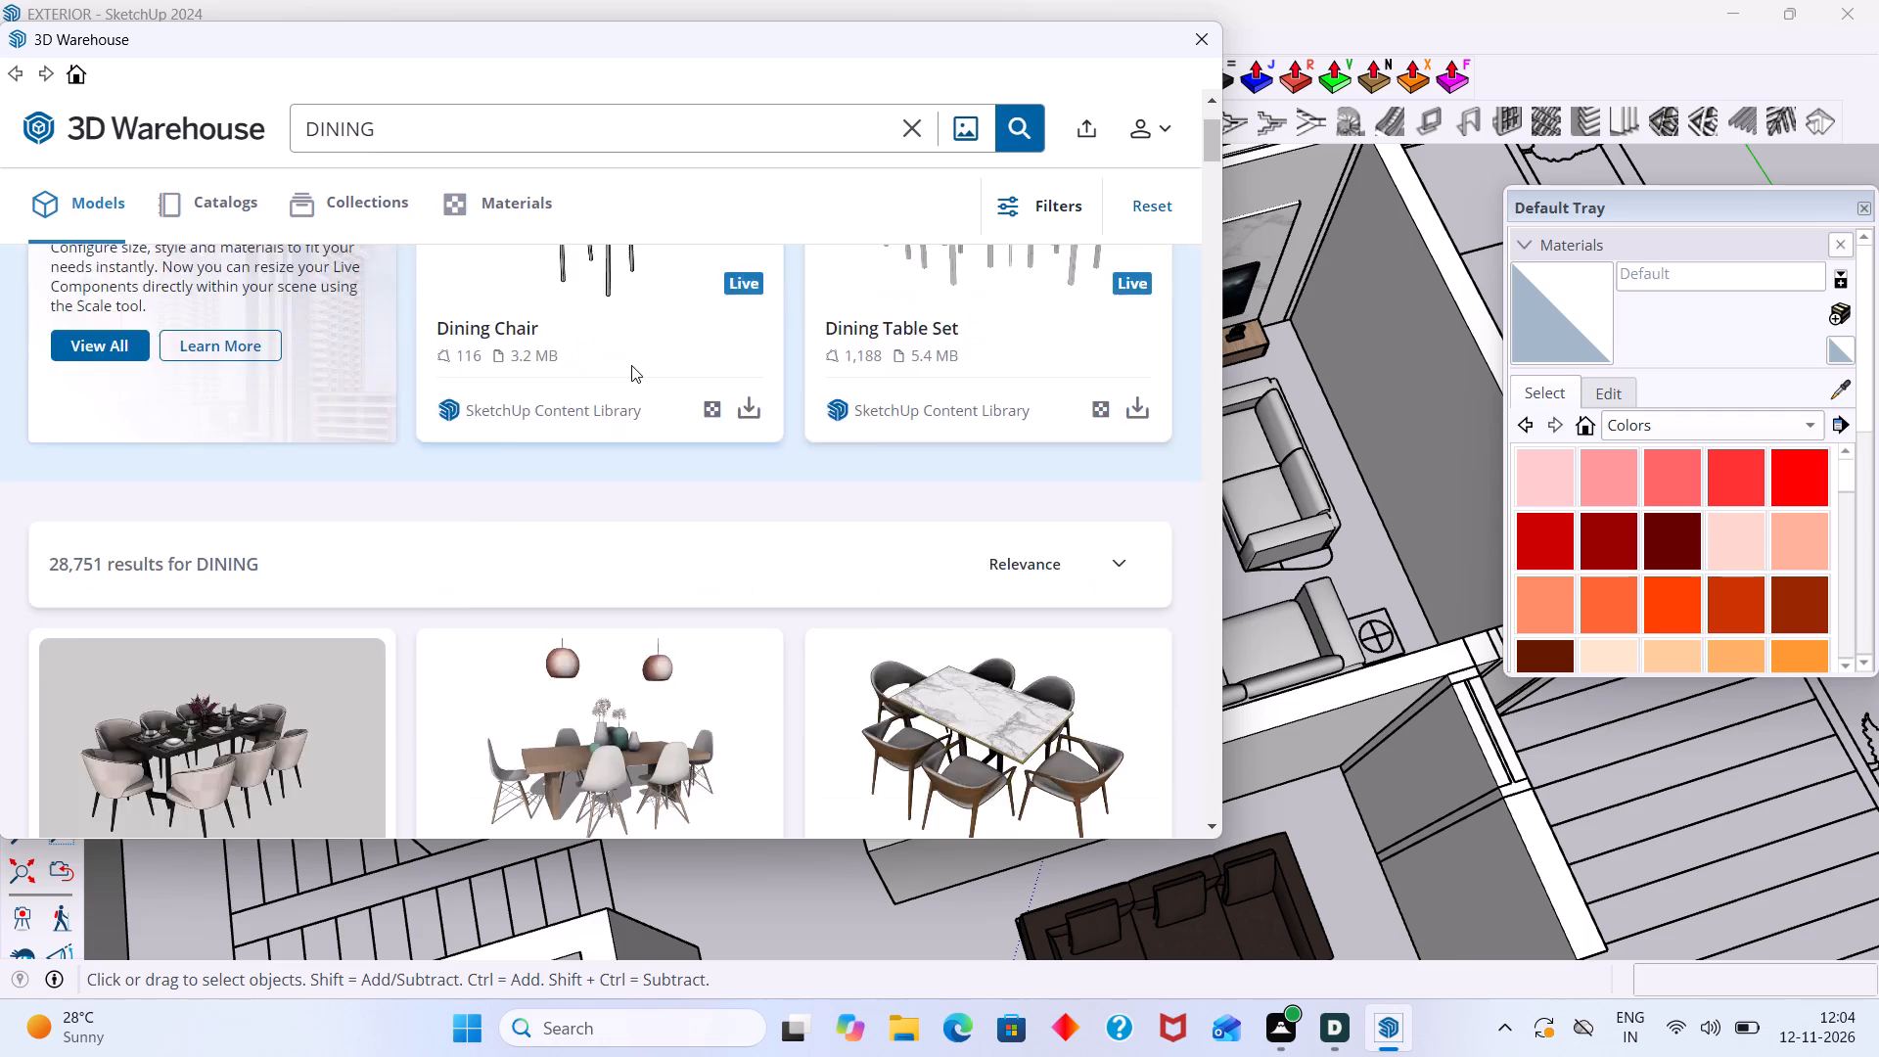
{"action": "scroll", "coordinate": [657, 415], "scroll_direction": "down", "scroll_amount": 3}
{"action": "scroll", "coordinate": [796, 452], "scroll_direction": "up", "scroll_amount": 2}
{"action": "scroll", "coordinate": [896, 435], "scroll_direction": "up", "scroll_amount": 3}
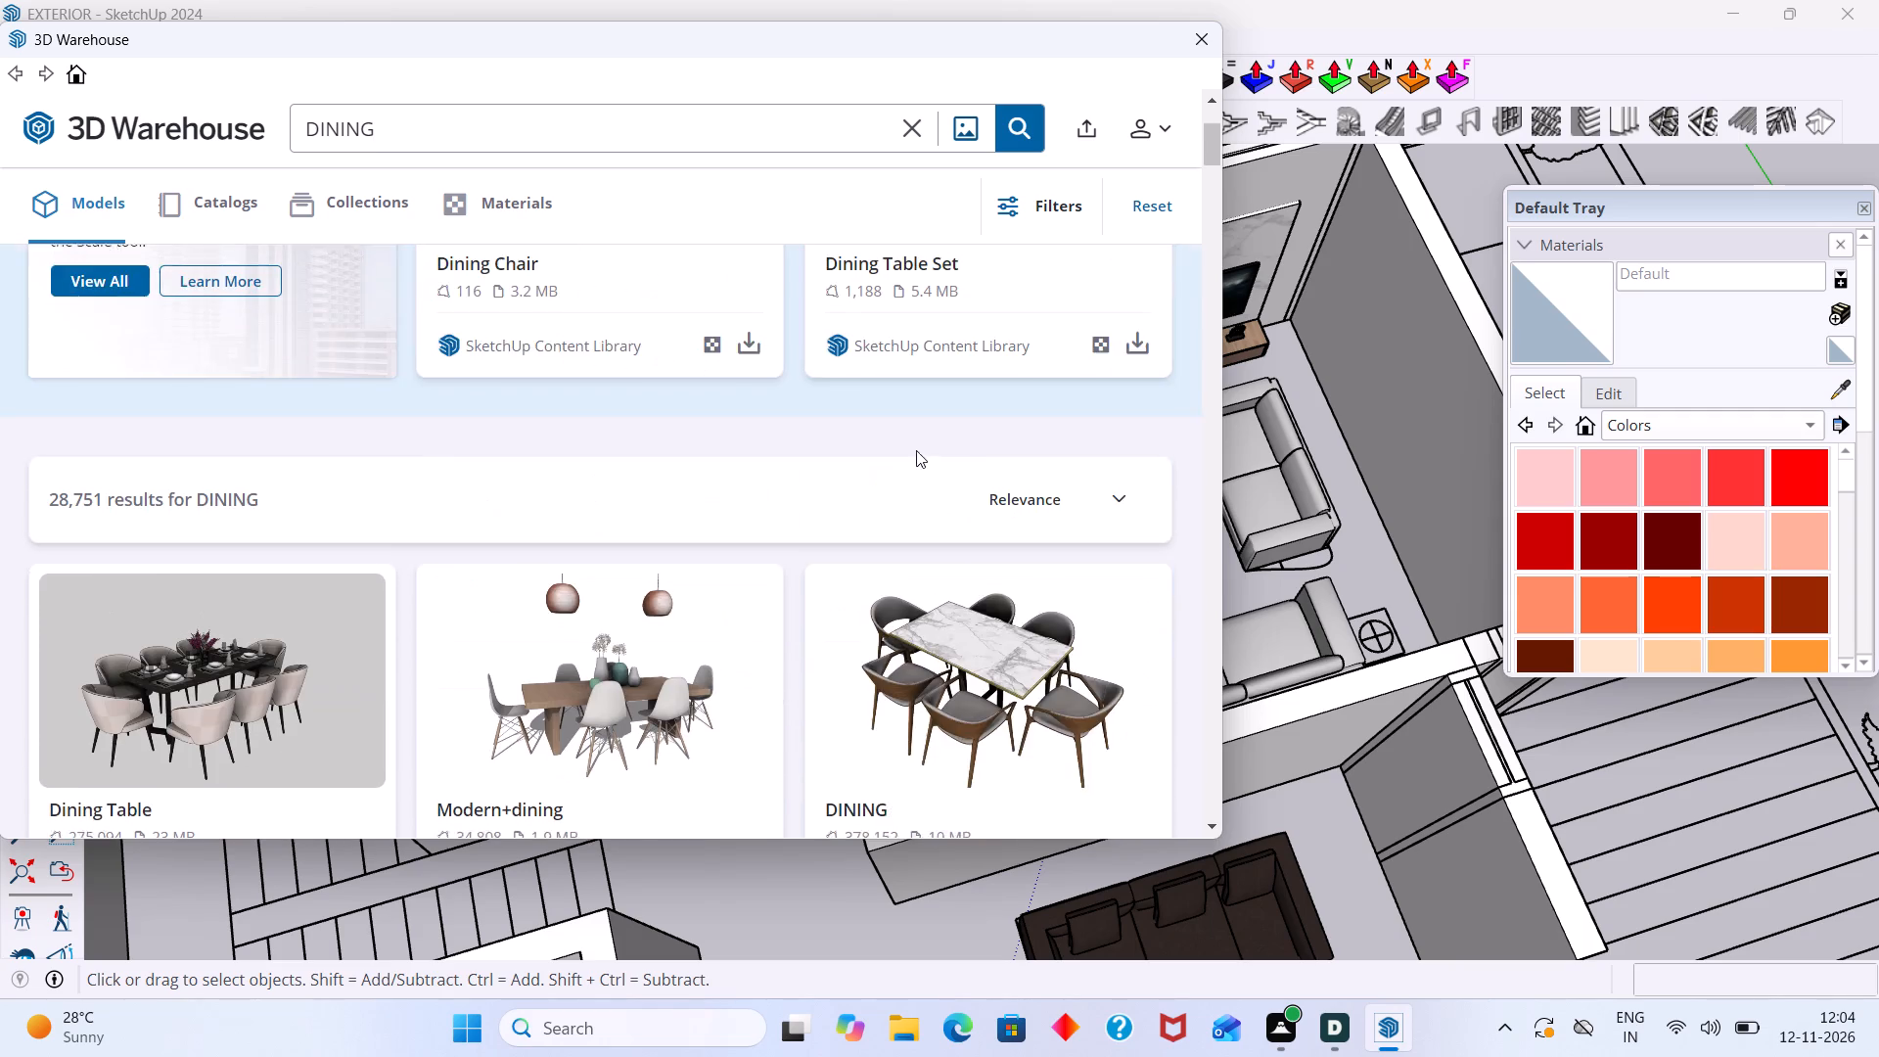
Load the DINING set with the white marble table and six chairs directly into the house model.
{"action": "scroll", "coordinate": [973, 482], "scroll_direction": "down", "scroll_amount": 2}
{"action": "left_click", "coordinate": [1138, 673]}
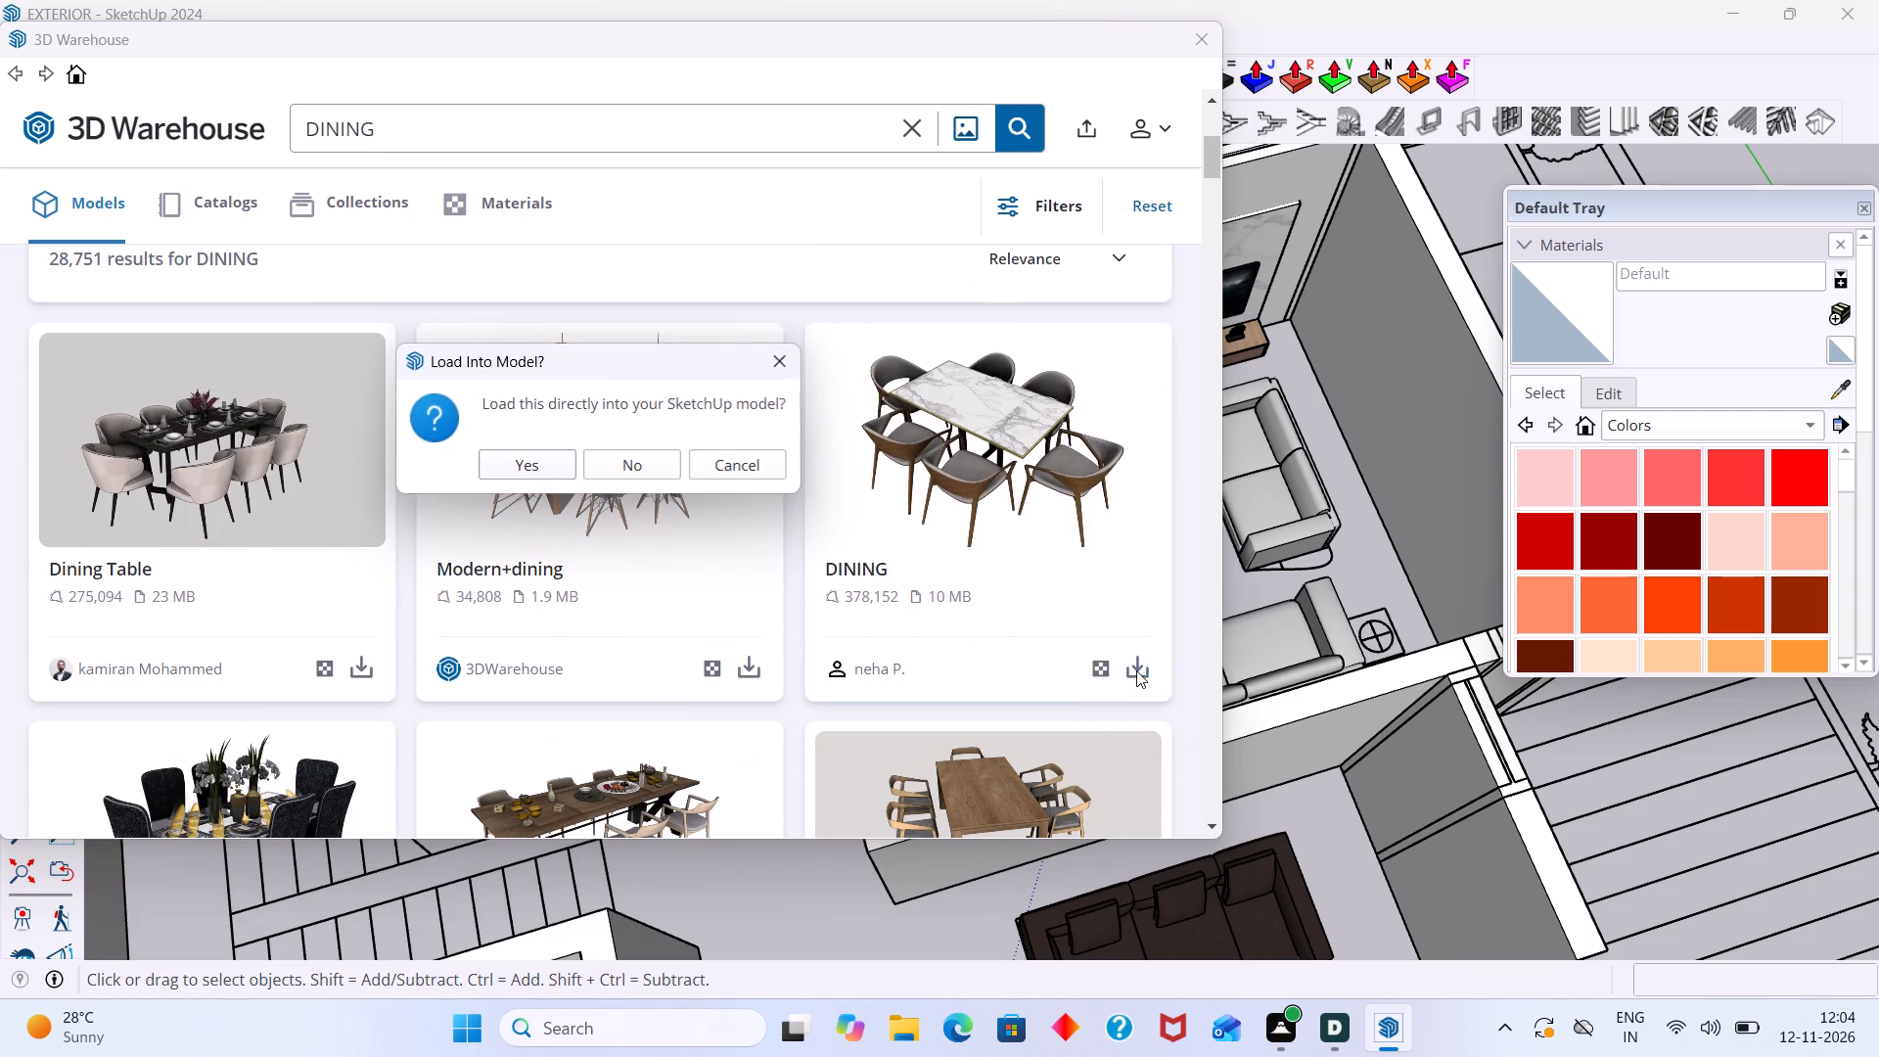
{"action": "left_click", "coordinate": [534, 467]}
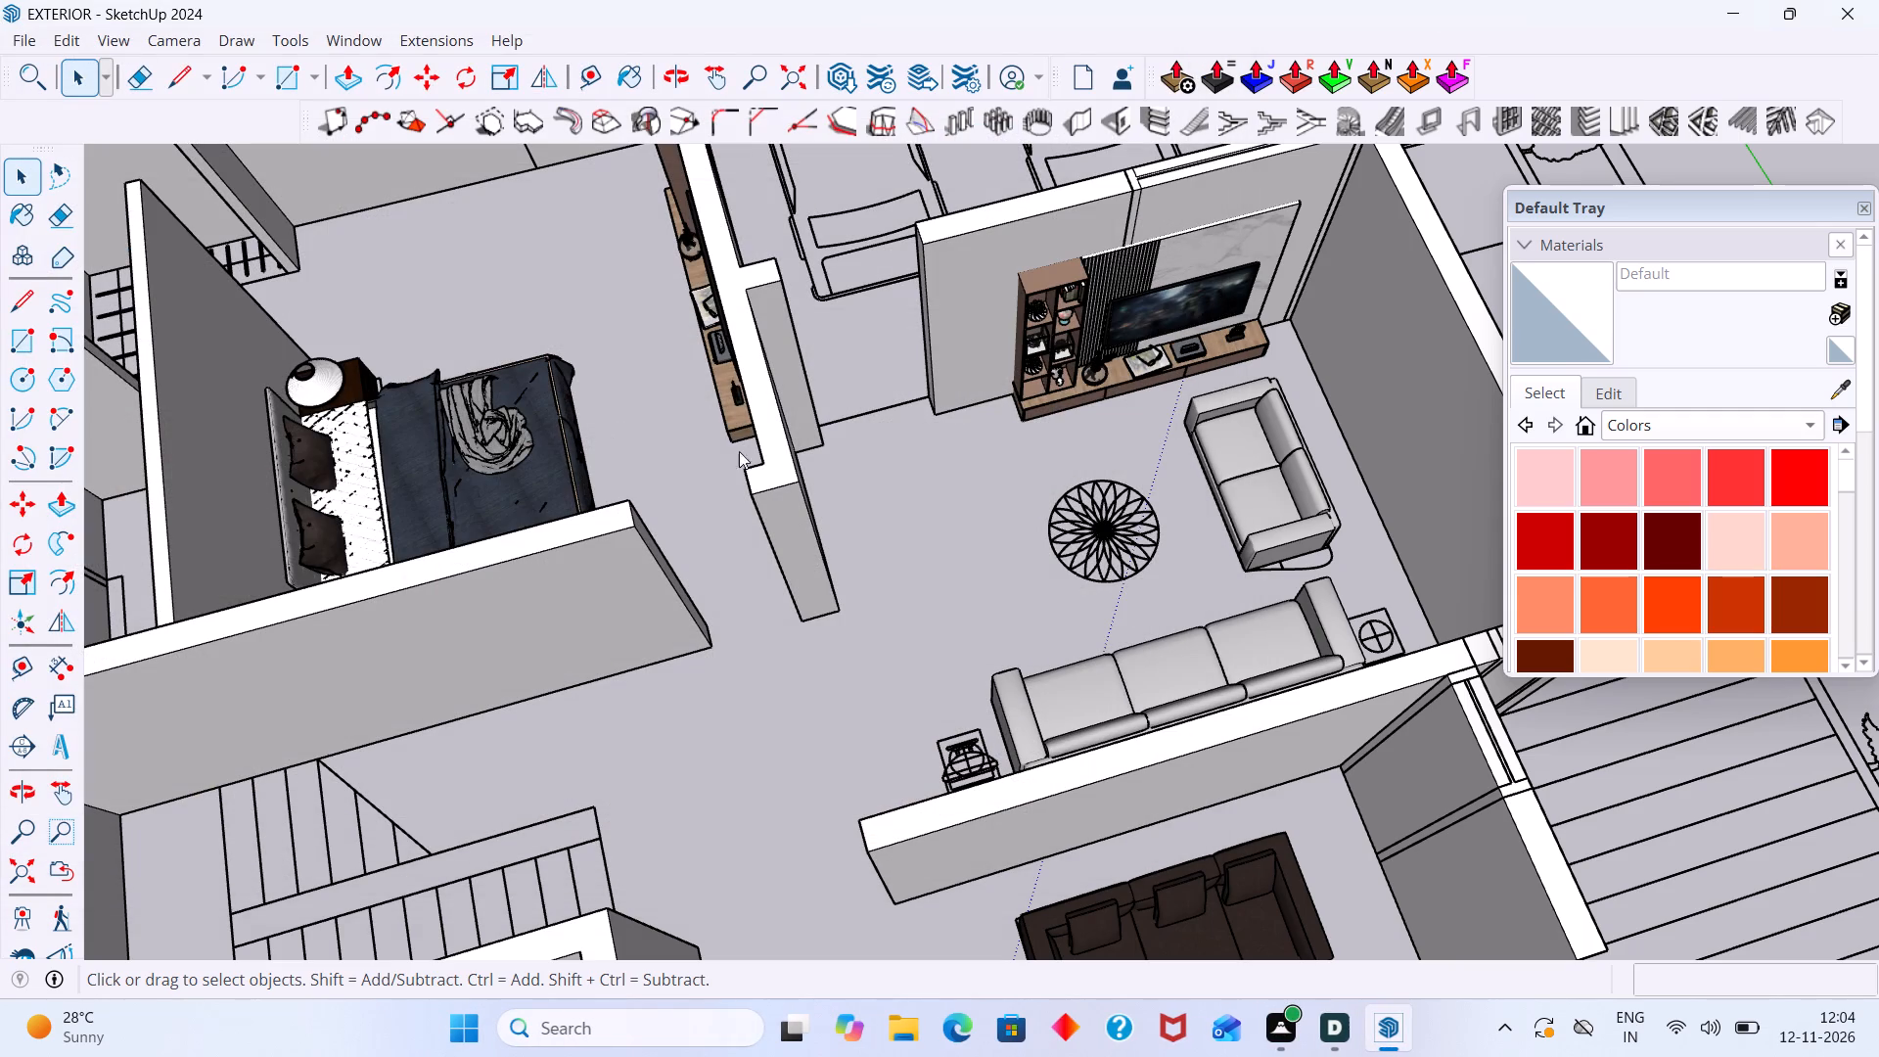
Place the marble dining set over the two-chair table outline beside the furnished dining area.
{"action": "scroll", "coordinate": [816, 506], "scroll_direction": "down", "scroll_amount": 16}
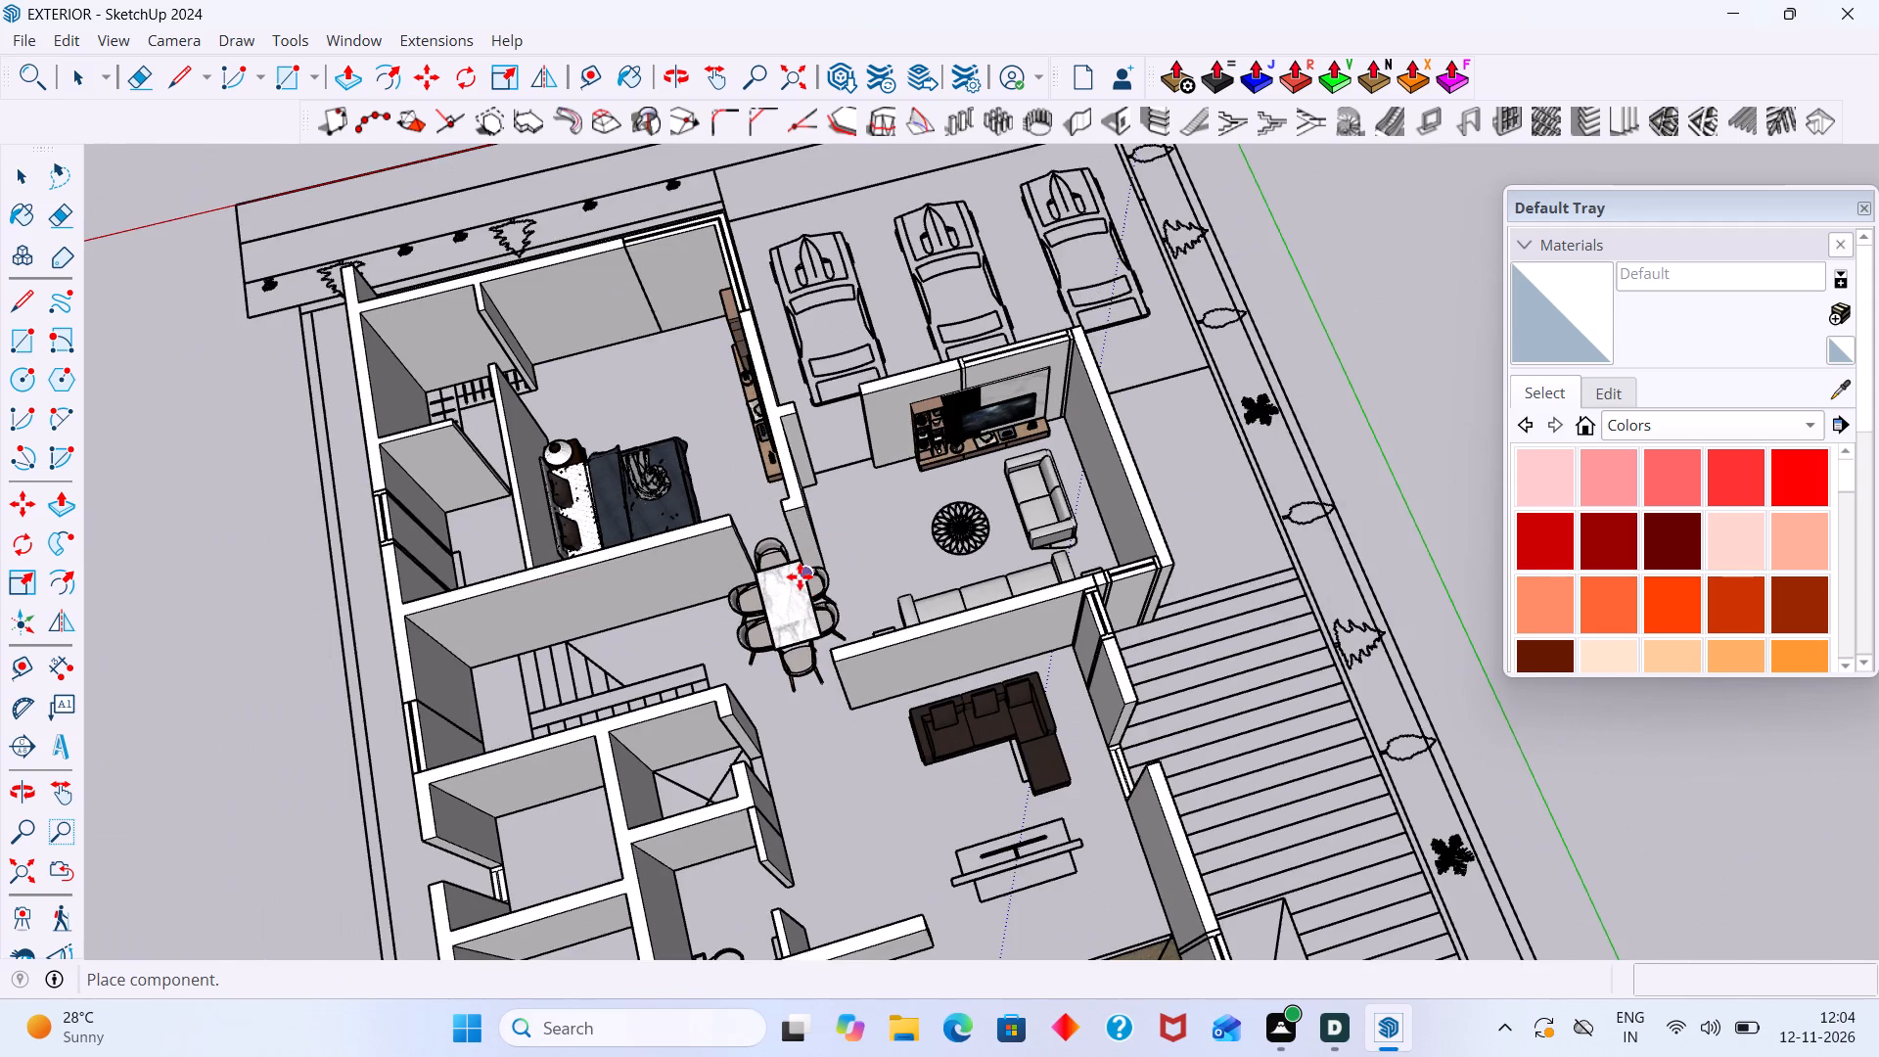
{"action": "scroll", "coordinate": [800, 576], "scroll_direction": "up", "scroll_amount": 3}
{"action": "scroll", "coordinate": [881, 505], "scroll_direction": "down", "scroll_amount": 7}
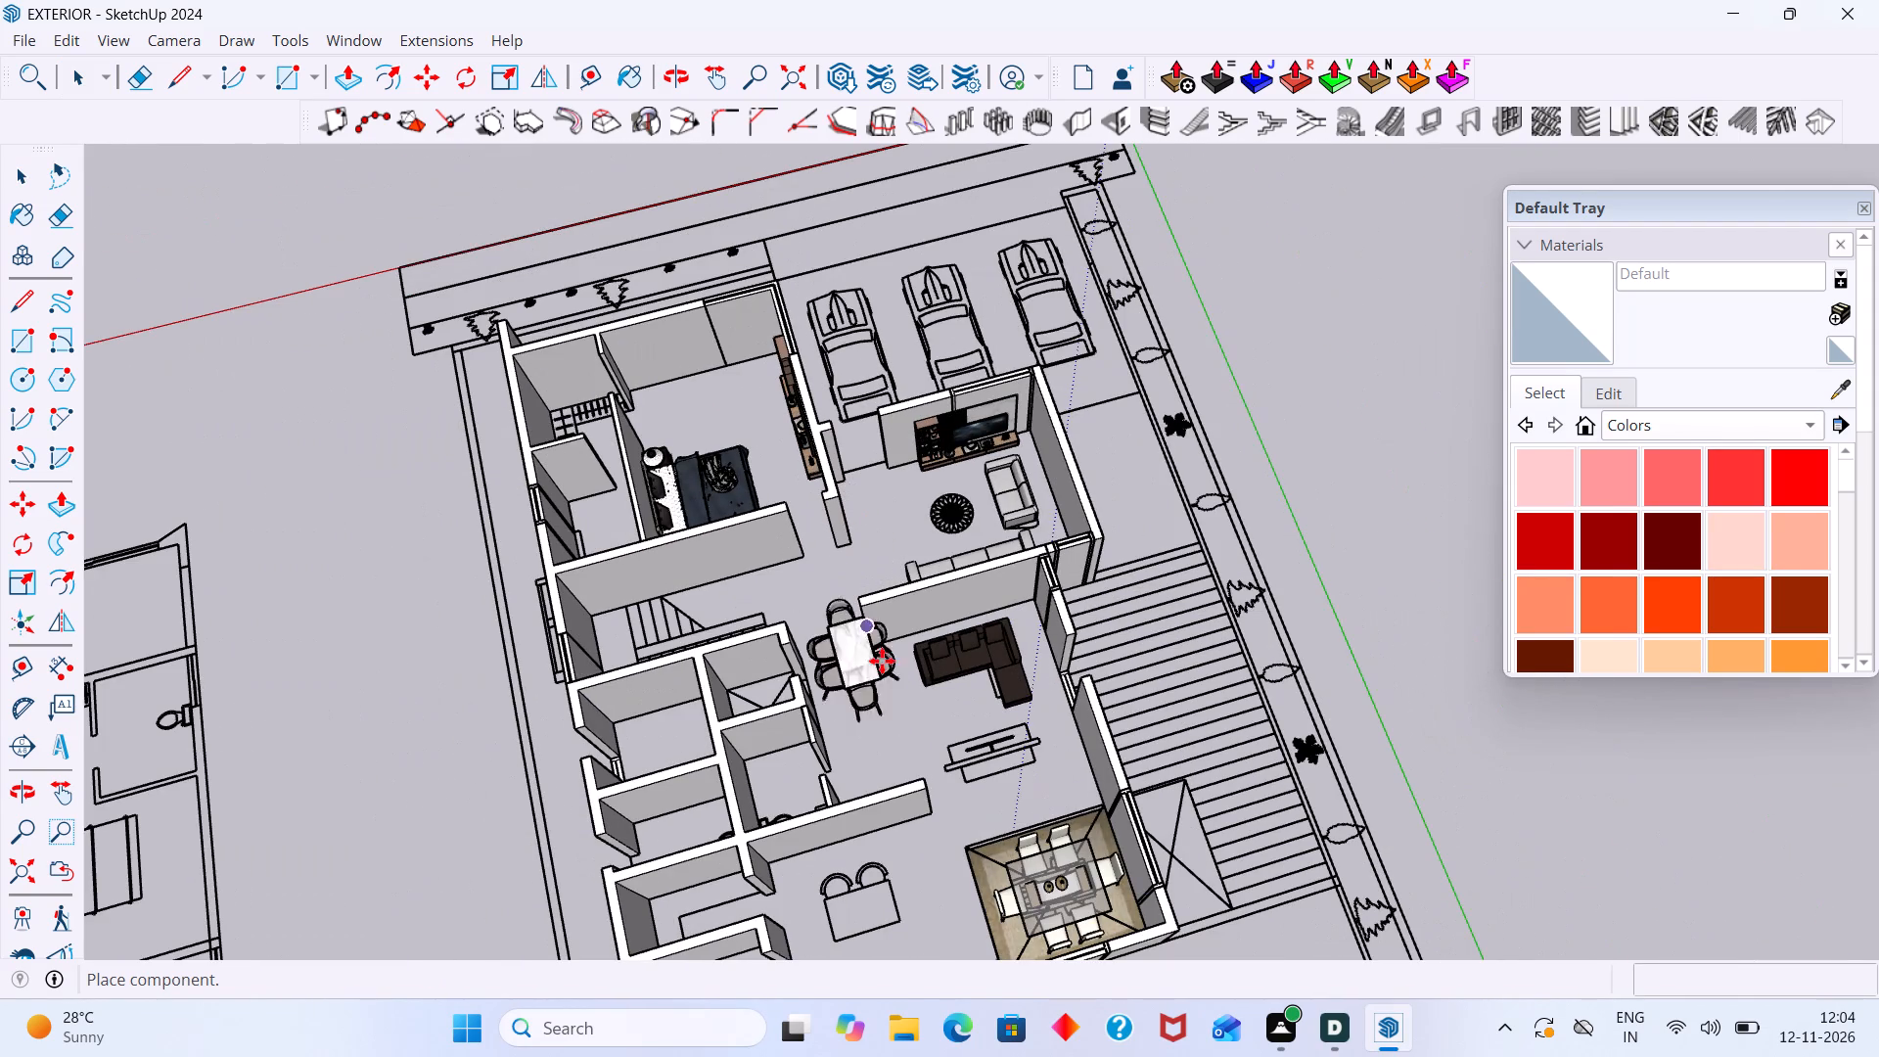
{"action": "middle_click_drag", "start_coordinate": [910, 672], "coordinate": [908, 436], "text": "shift"}
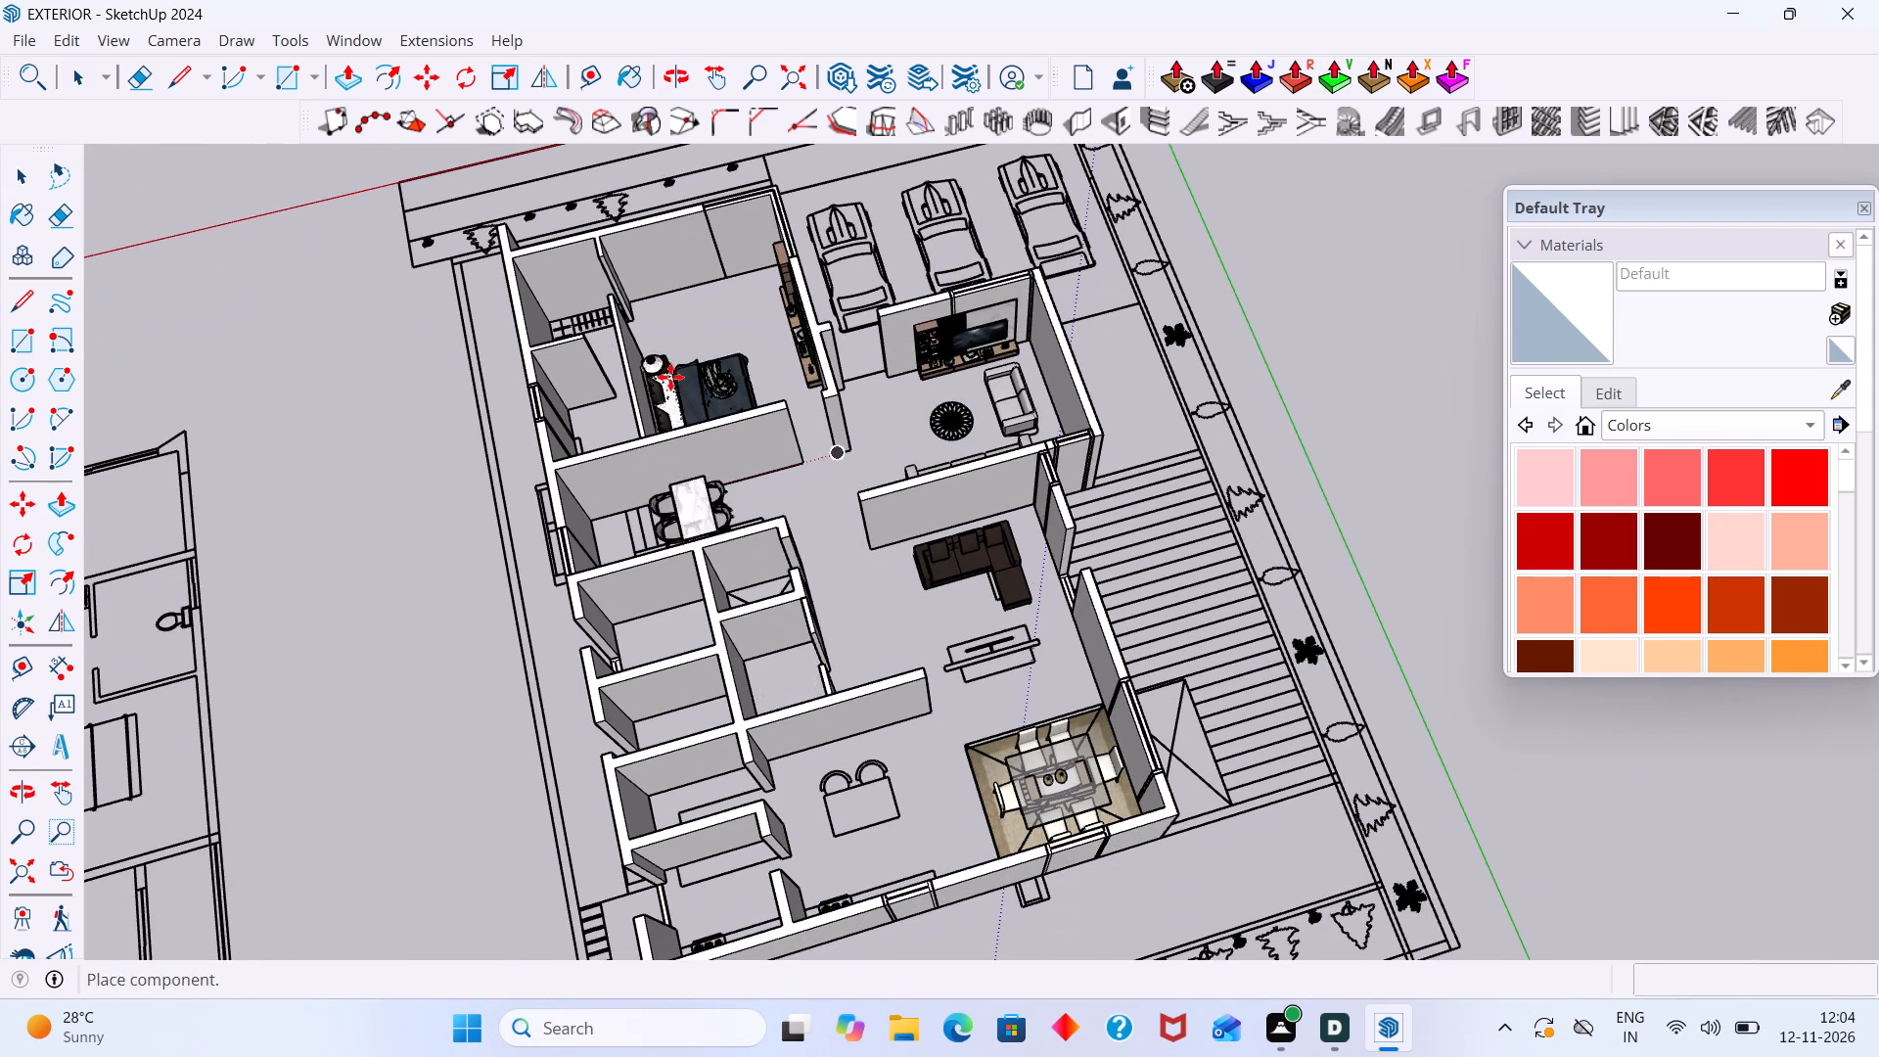
{"action": "scroll", "coordinate": [670, 377], "scroll_direction": "up", "scroll_amount": 1}
{"action": "middle_click_drag", "start_coordinate": [795, 765], "coordinate": [814, 495], "text": "shift"}
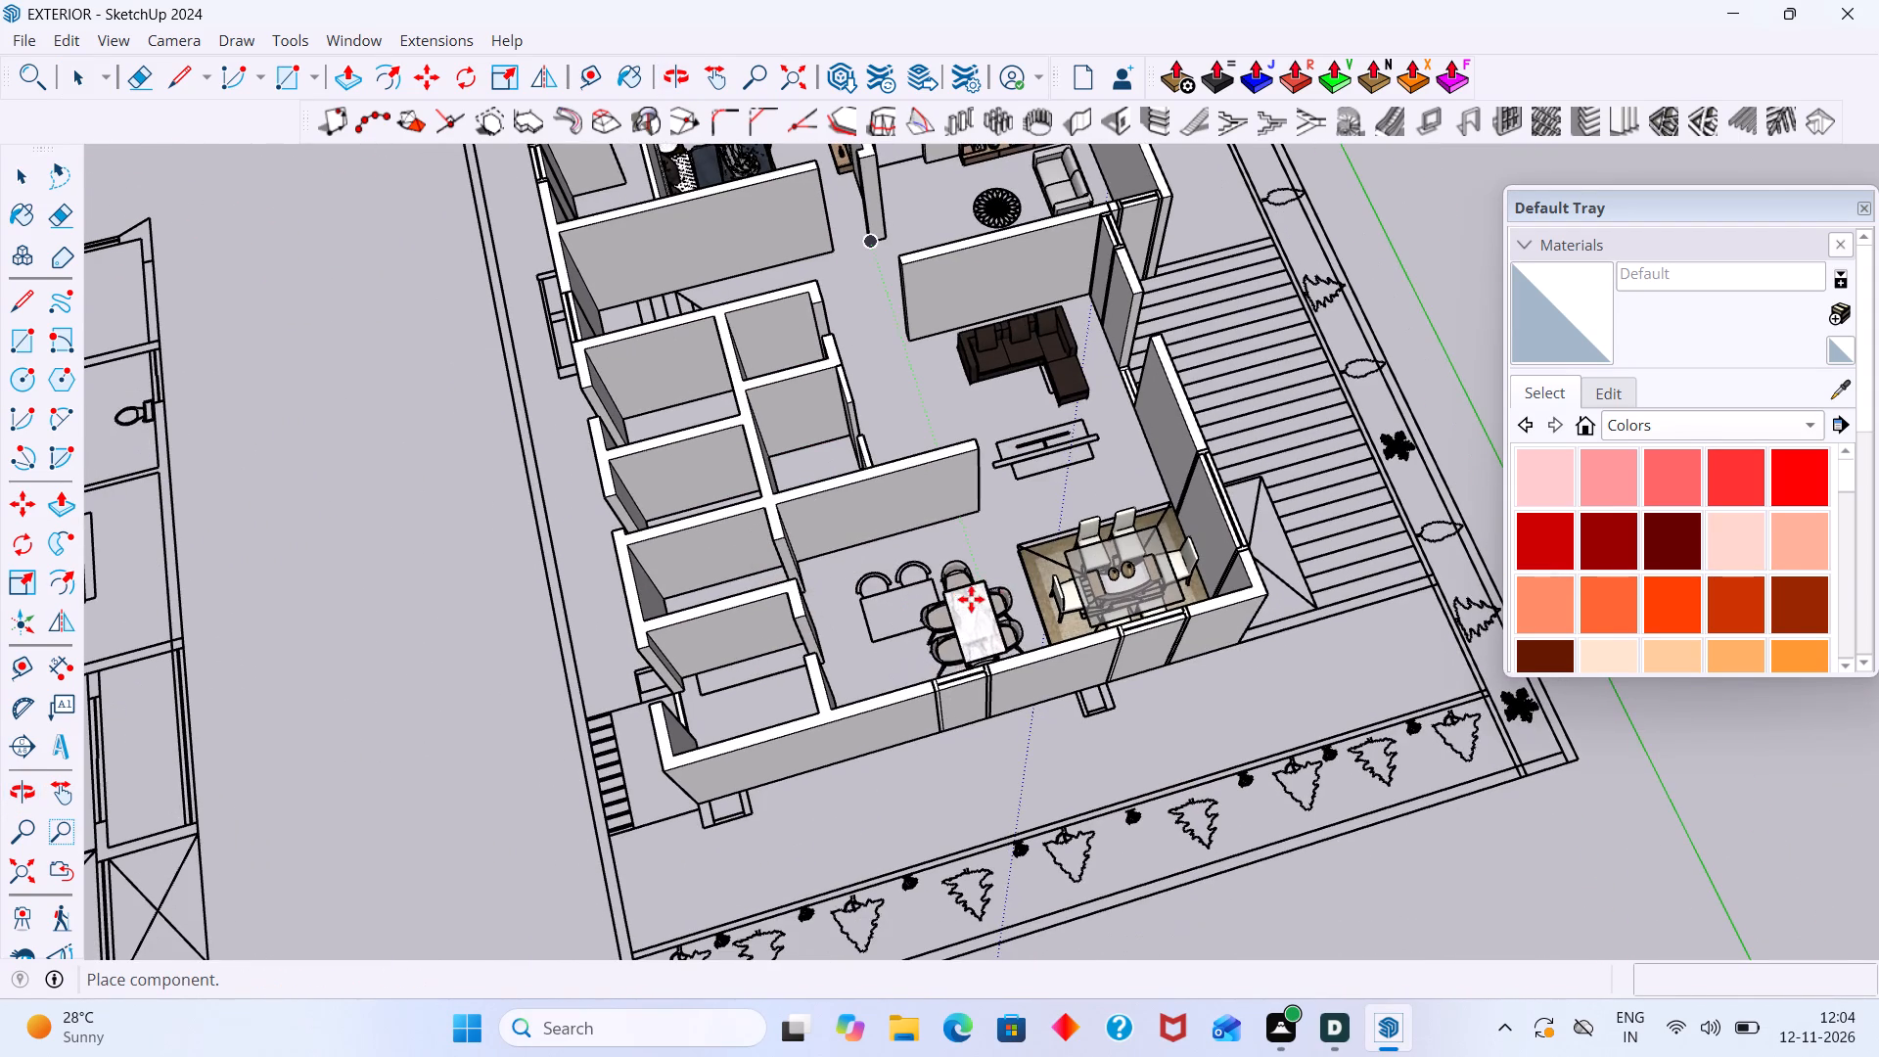
{"action": "scroll", "coordinate": [968, 569], "scroll_direction": "up", "scroll_amount": 4}
{"action": "middle_click_drag", "start_coordinate": [915, 523], "coordinate": [1116, 880], "text": "shift"}
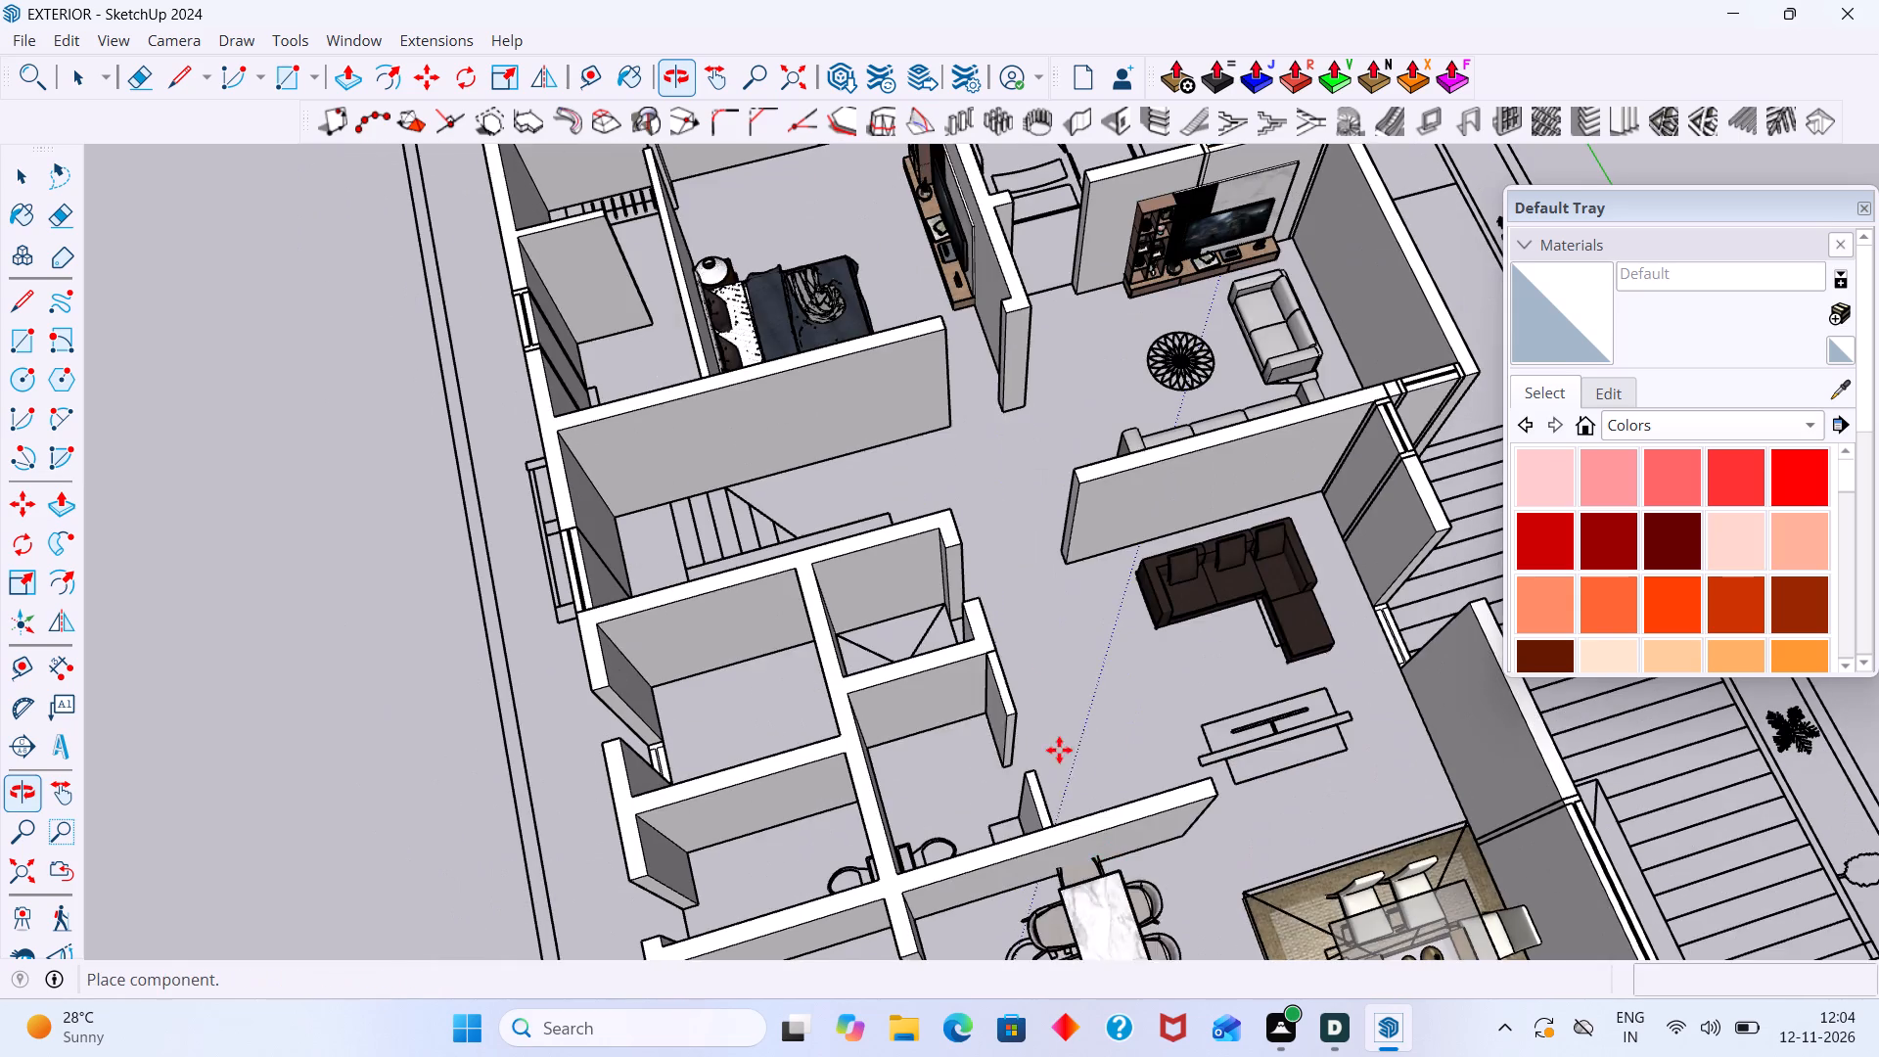
{"action": "scroll", "coordinate": [1021, 658], "scroll_direction": "down", "scroll_amount": 12}
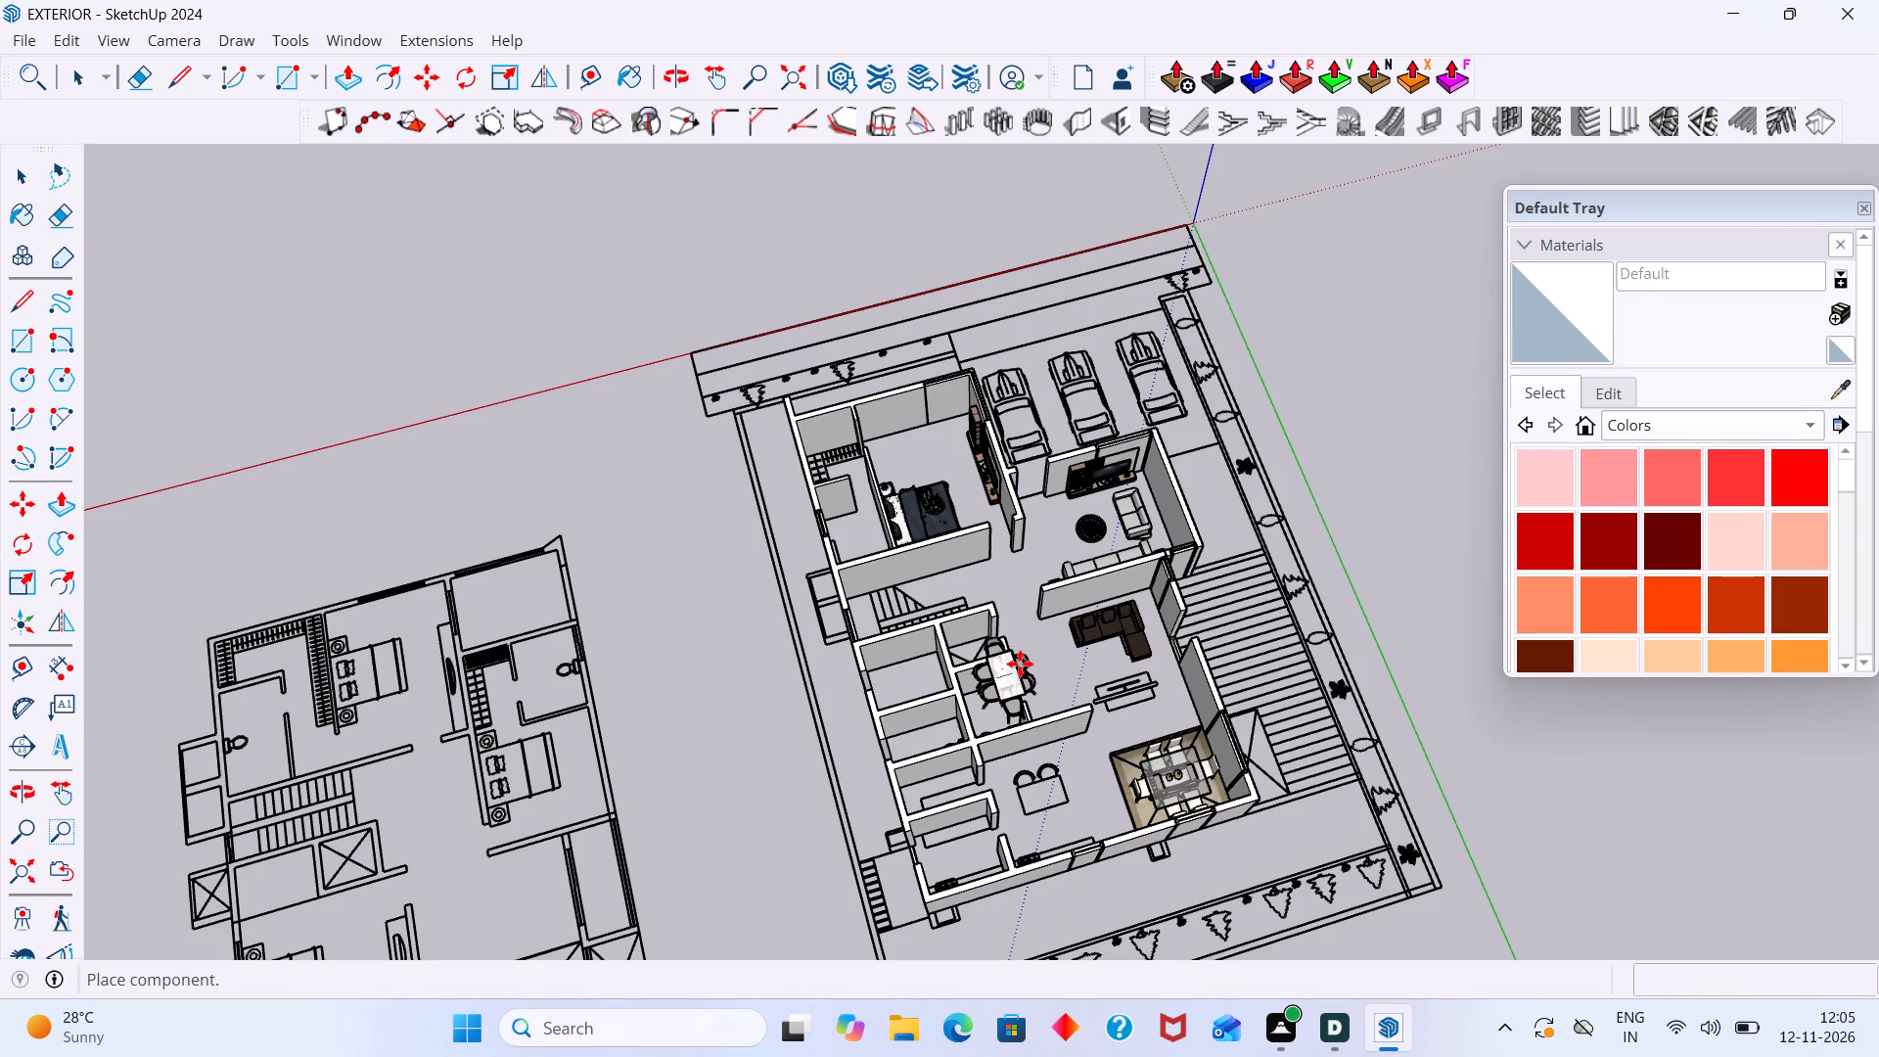
{"action": "scroll", "coordinate": [950, 745], "scroll_direction": "down", "scroll_amount": 6}
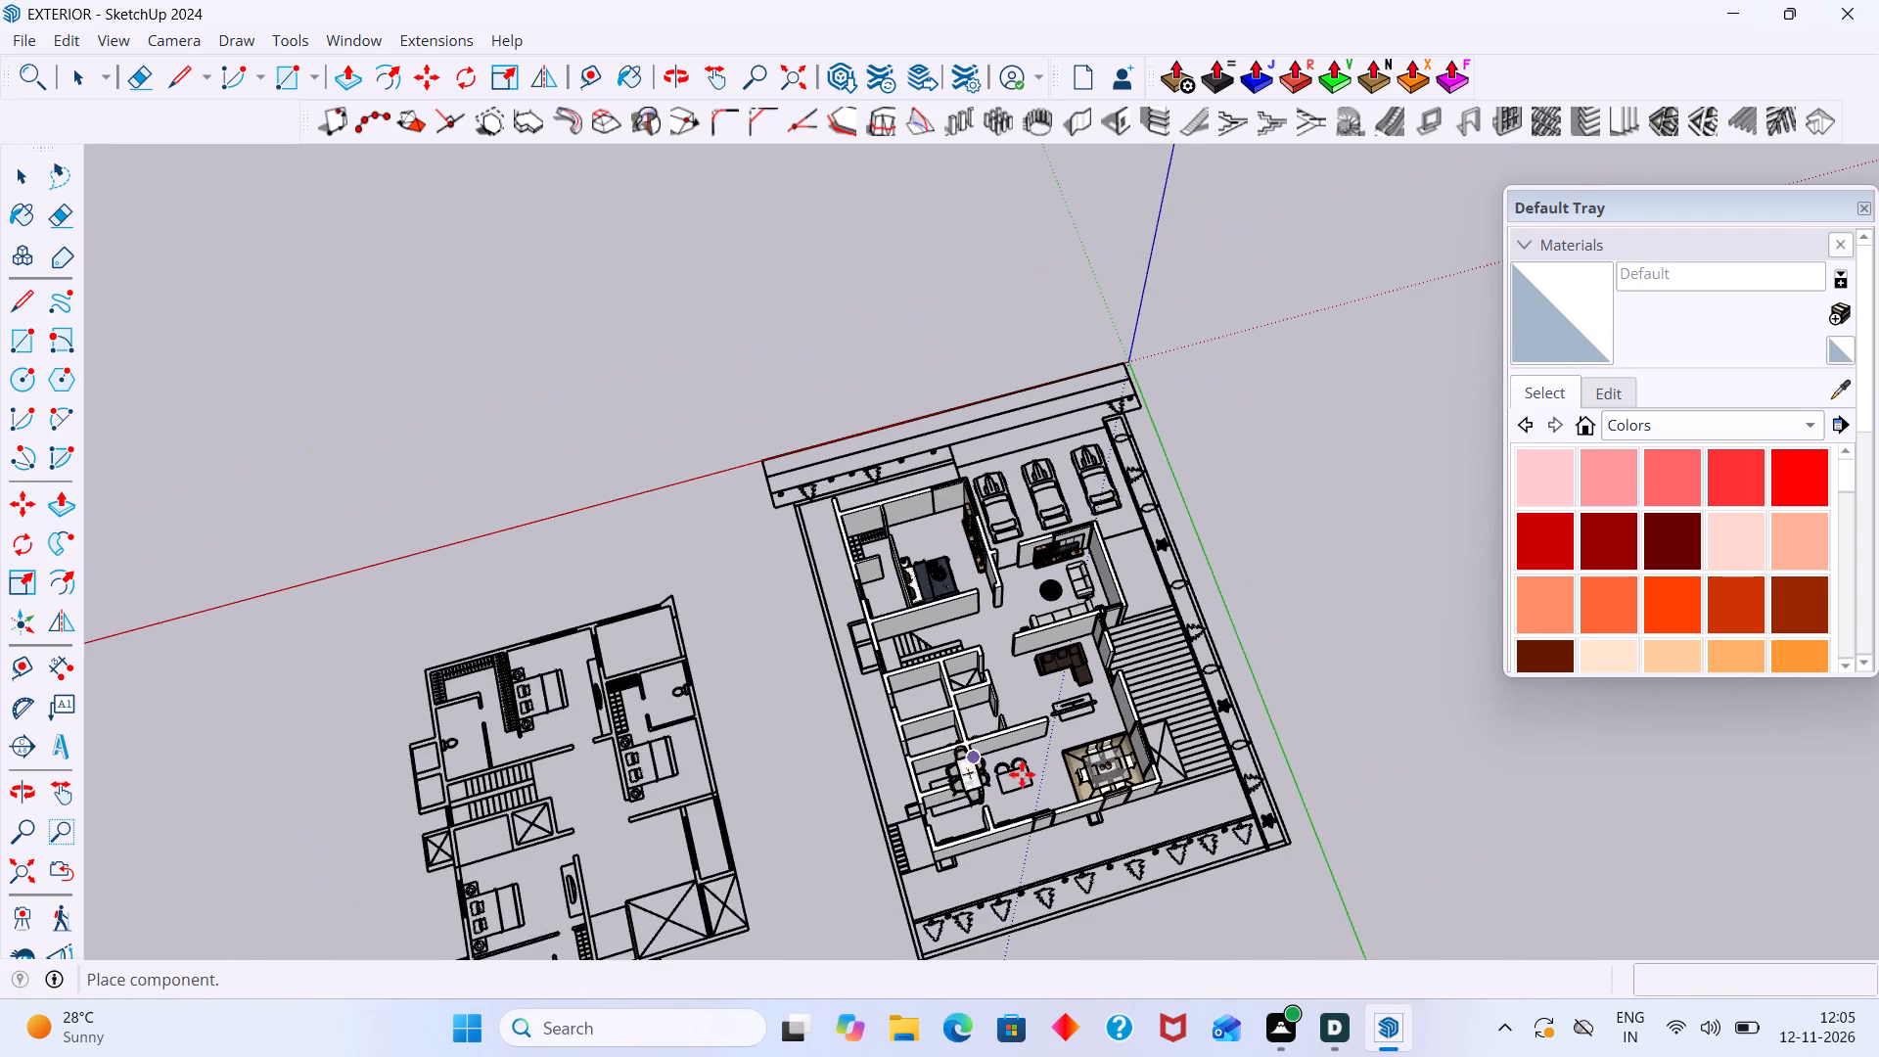
{"action": "scroll", "coordinate": [1032, 767], "scroll_direction": "up", "scroll_amount": 19}
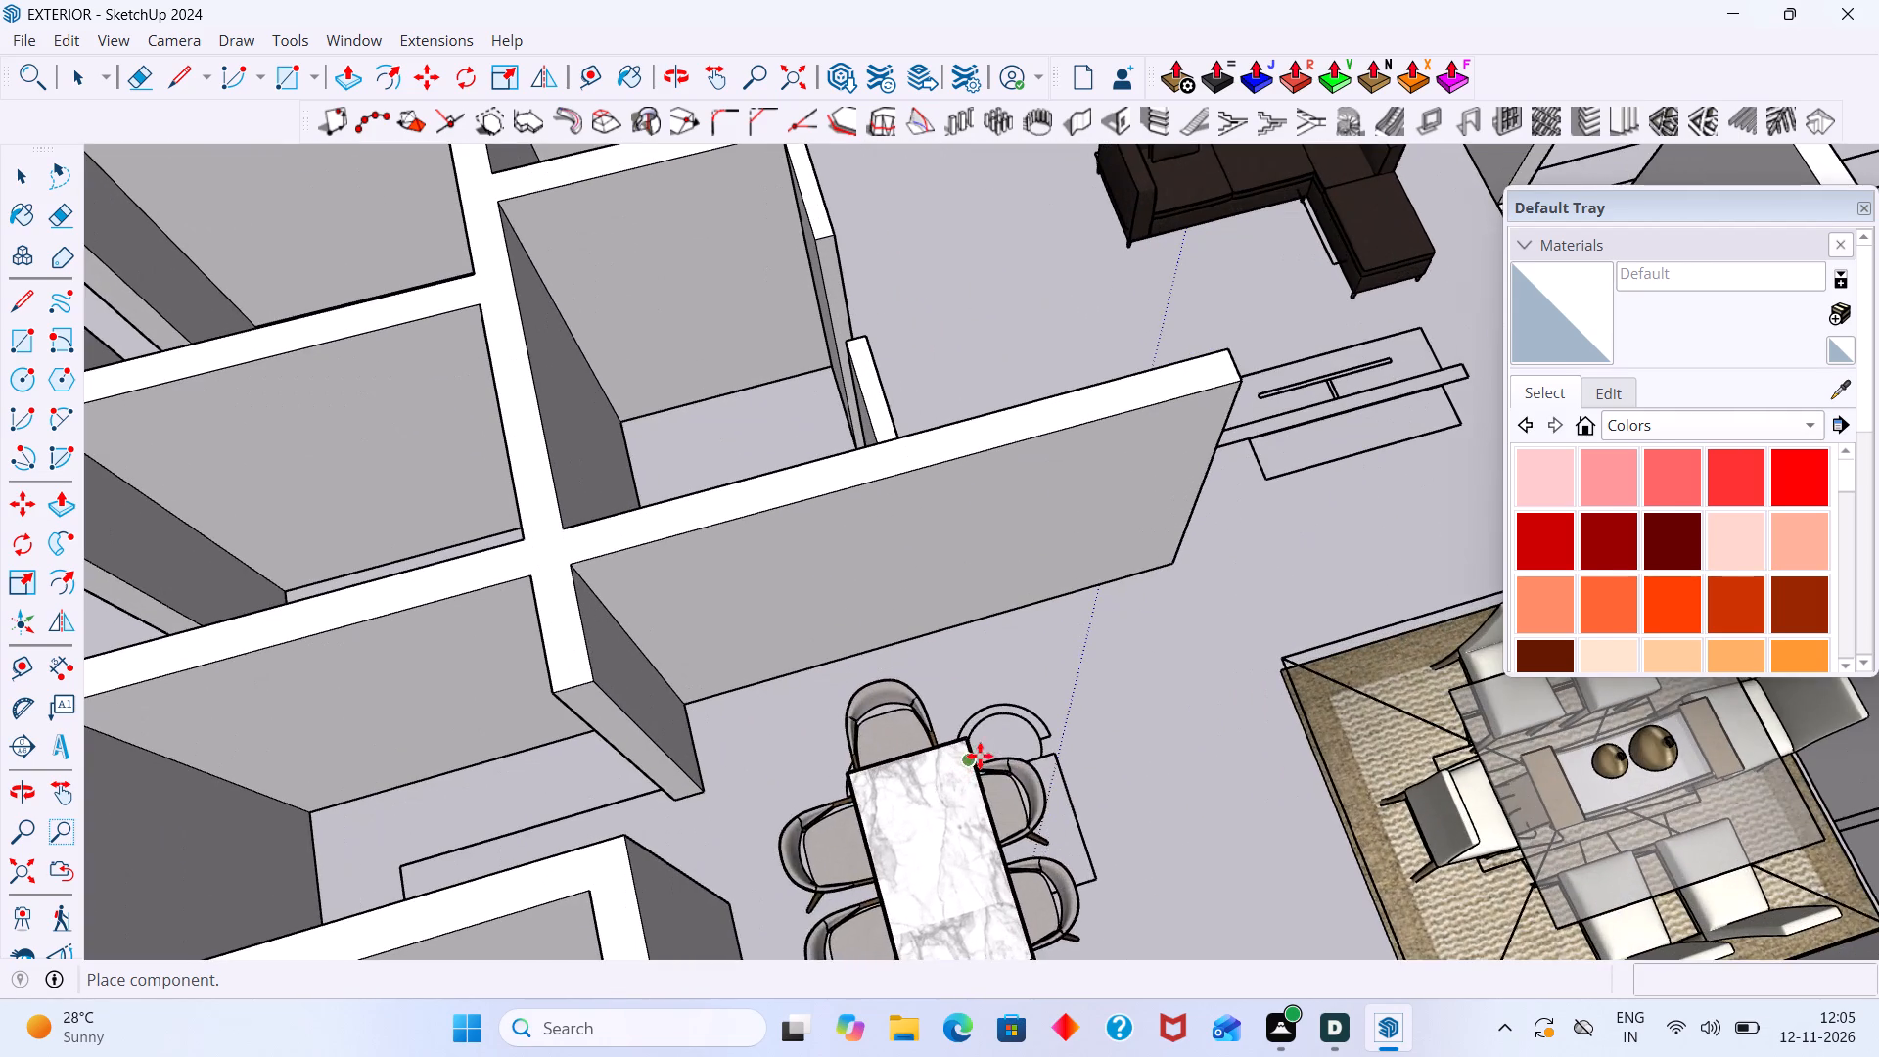
{"action": "scroll", "coordinate": [1005, 742], "scroll_direction": "up", "scroll_amount": 3}
{"action": "scroll", "coordinate": [1005, 742], "scroll_direction": "down", "scroll_amount": 4}
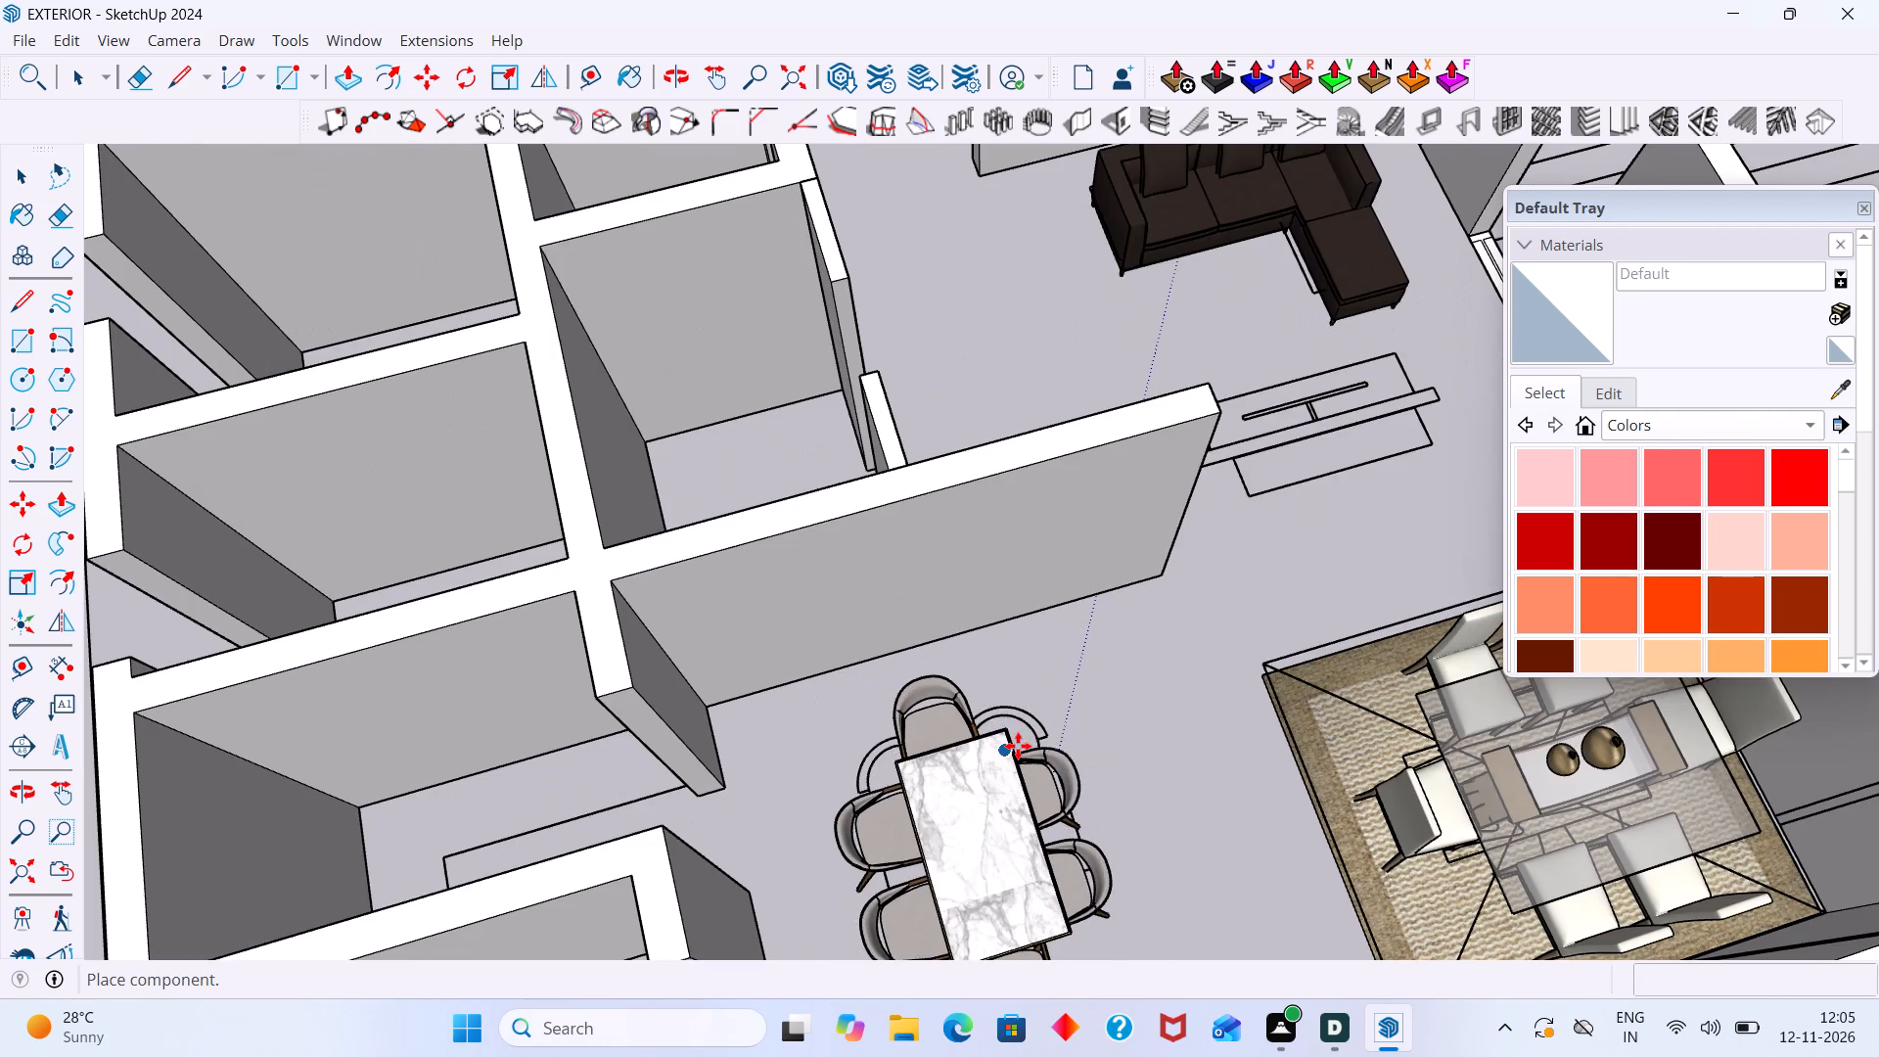
{"action": "left_click", "coordinate": [1019, 747]}
{"action": "key", "text": "space"}
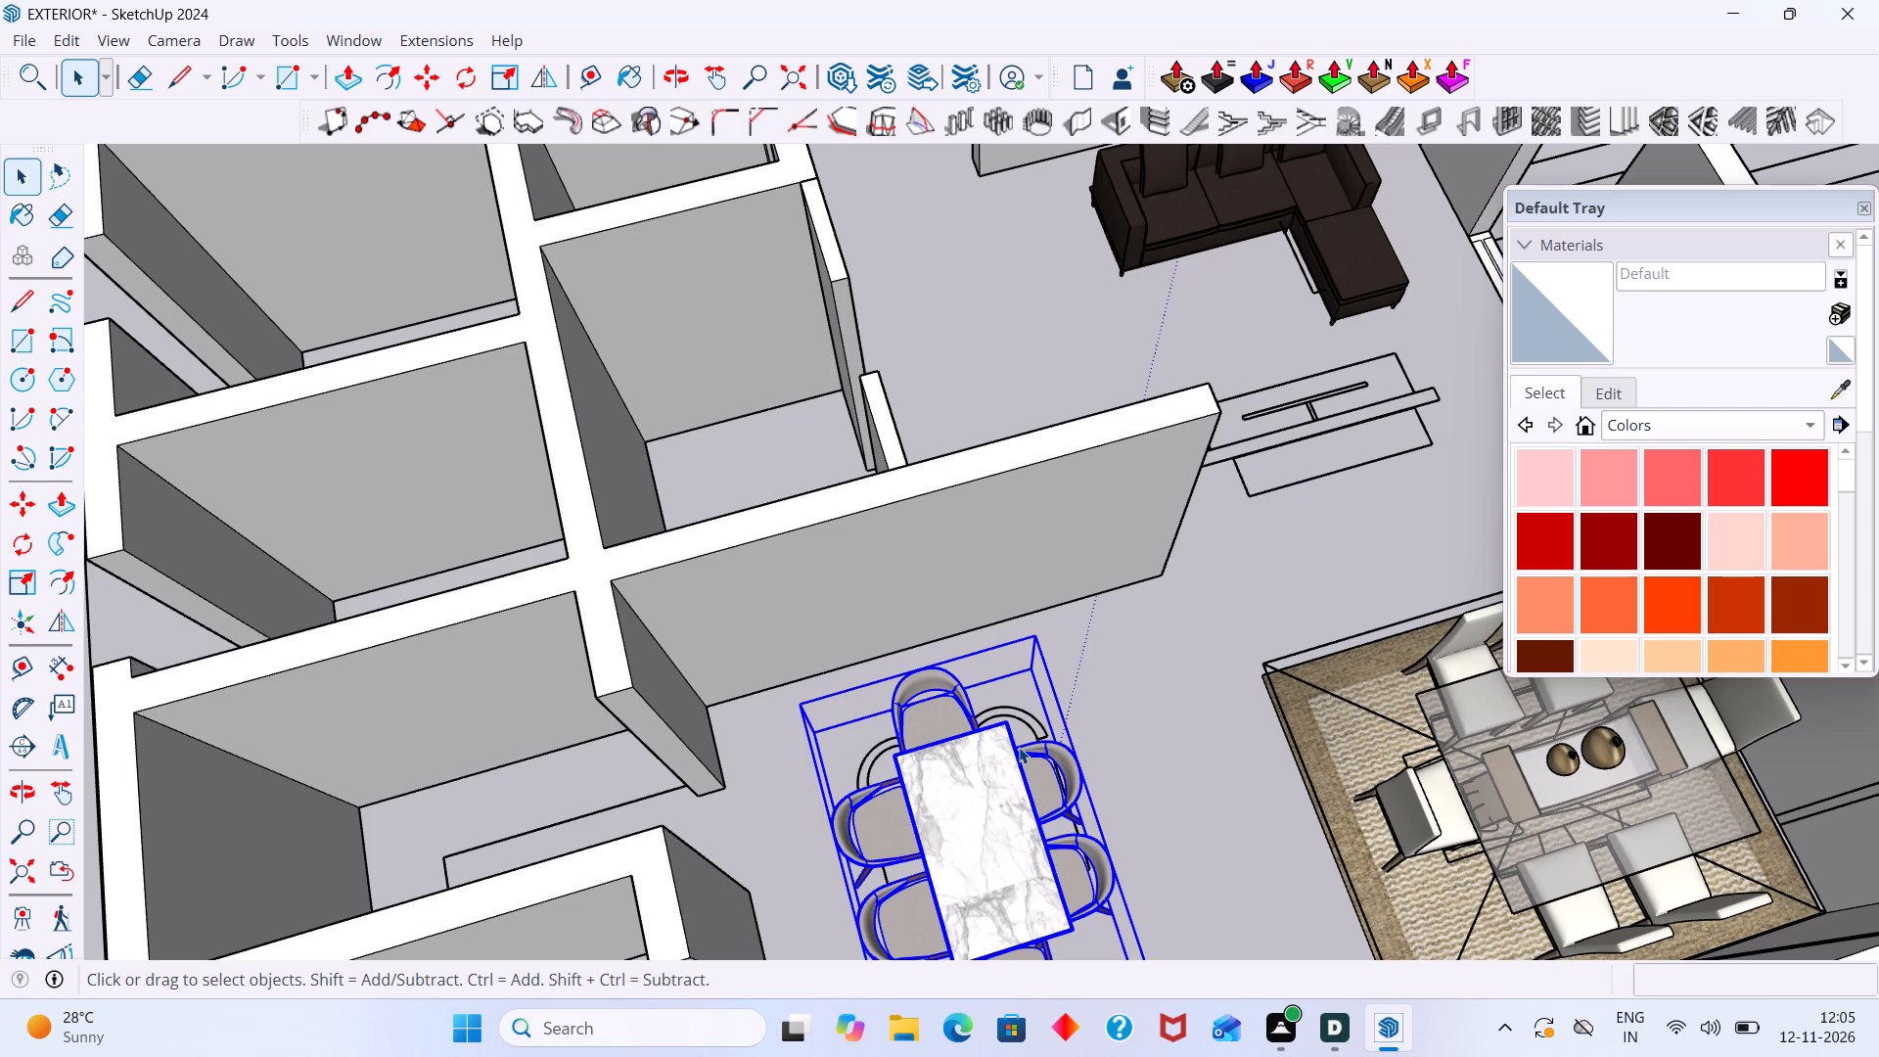
{"action": "key", "text": "space"}
{"action": "left_click", "coordinate": [1190, 682]}
Rotate the marble dining set a quarter turn about its base corner to align its length with the table outline.
{"action": "scroll", "coordinate": [1073, 706], "scroll_direction": "down", "scroll_amount": 2}
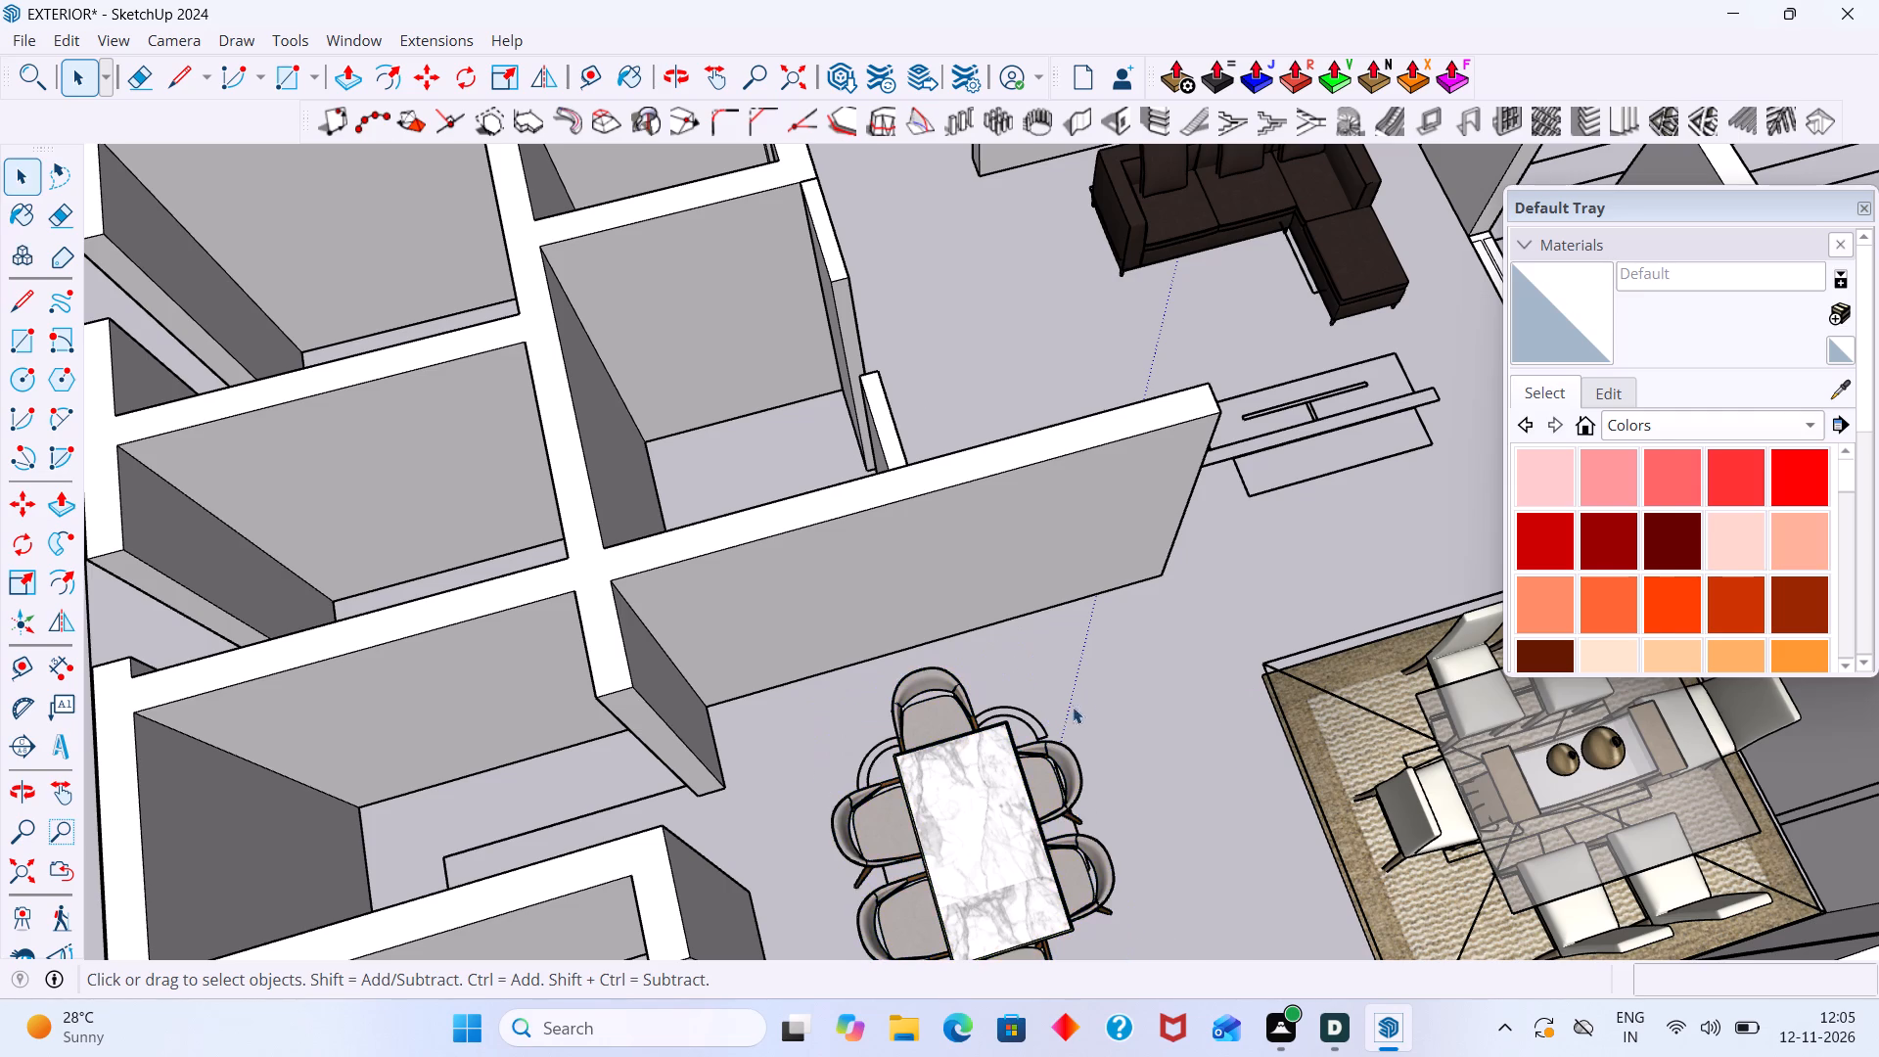
{"action": "scroll", "coordinate": [1073, 707], "scroll_direction": "down", "scroll_amount": 6}
{"action": "left_click", "coordinate": [1024, 777]}
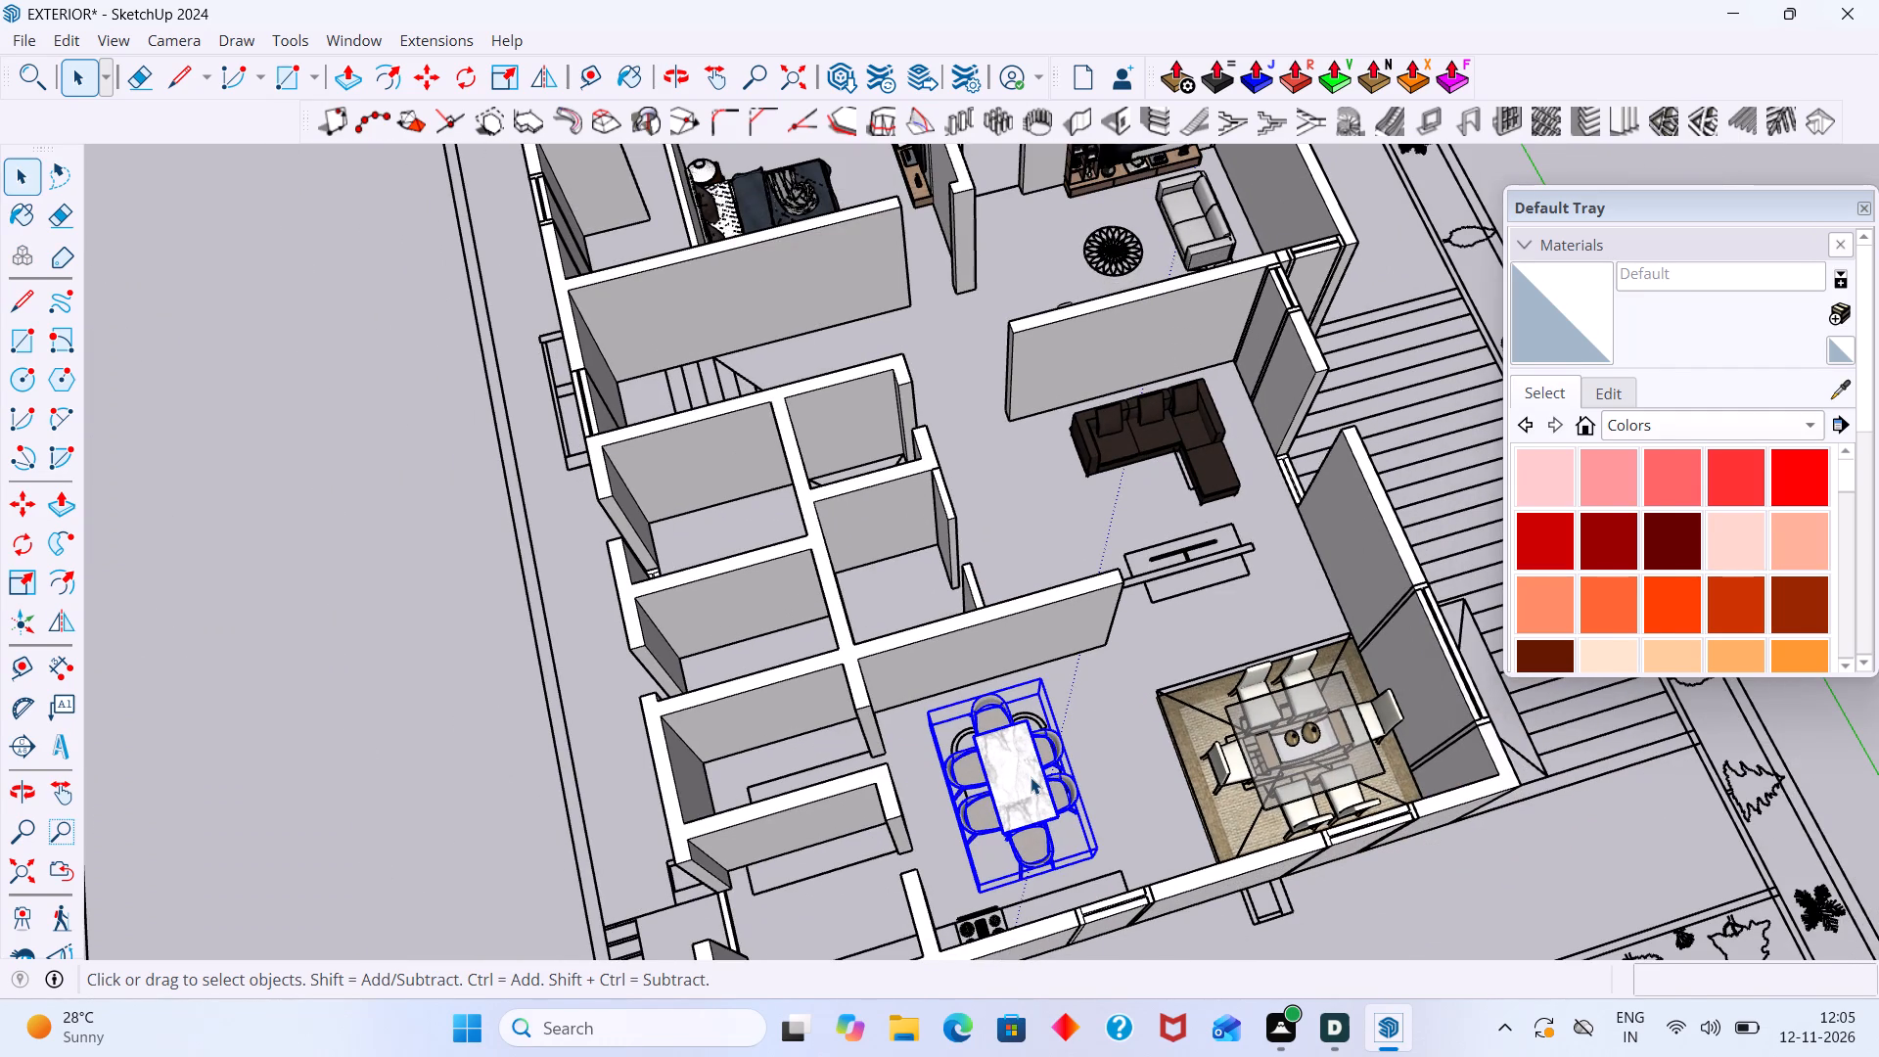
{"action": "key", "text": "q"}
{"action": "scroll", "coordinate": [985, 896], "scroll_direction": "up", "scroll_amount": 4}
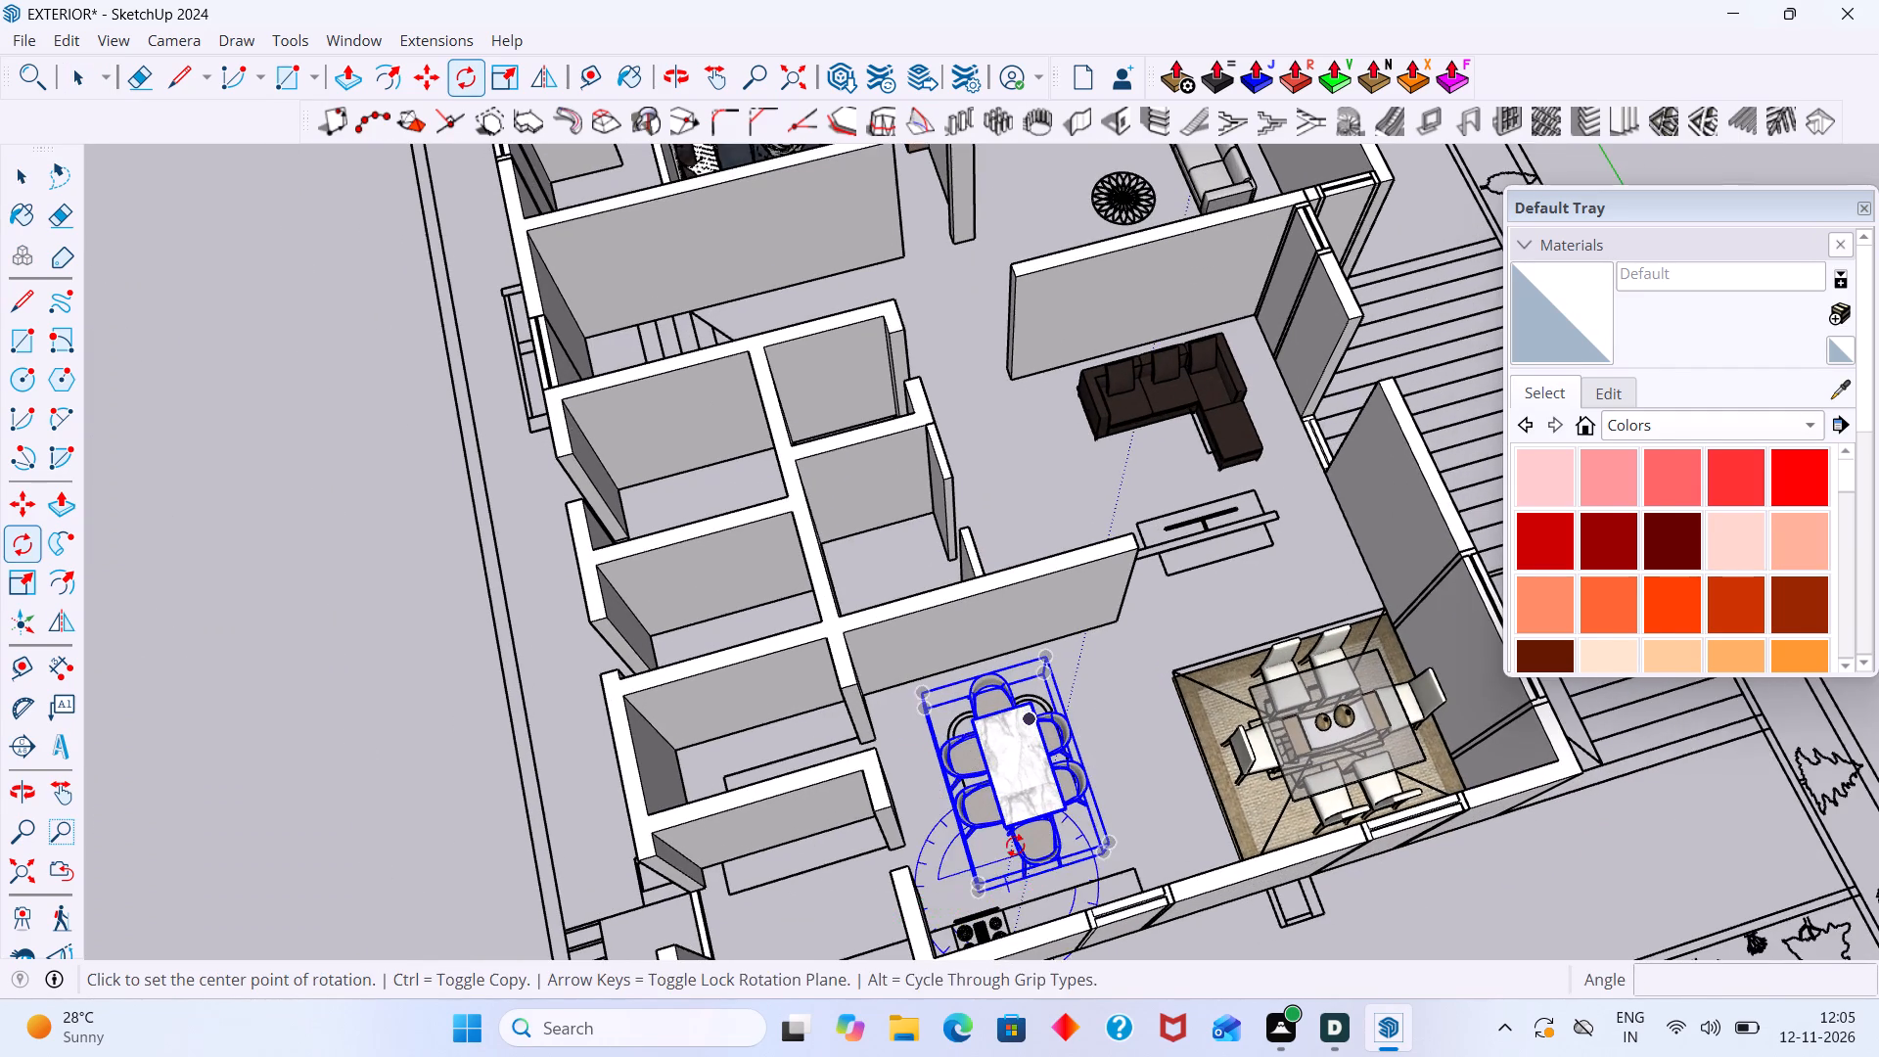
{"action": "middle_click_drag", "start_coordinate": [1012, 842], "coordinate": [1007, 678]}
{"action": "scroll", "coordinate": [996, 834], "scroll_direction": "up", "scroll_amount": 3}
{"action": "scroll", "coordinate": [927, 689], "scroll_direction": "up", "scroll_amount": 11}
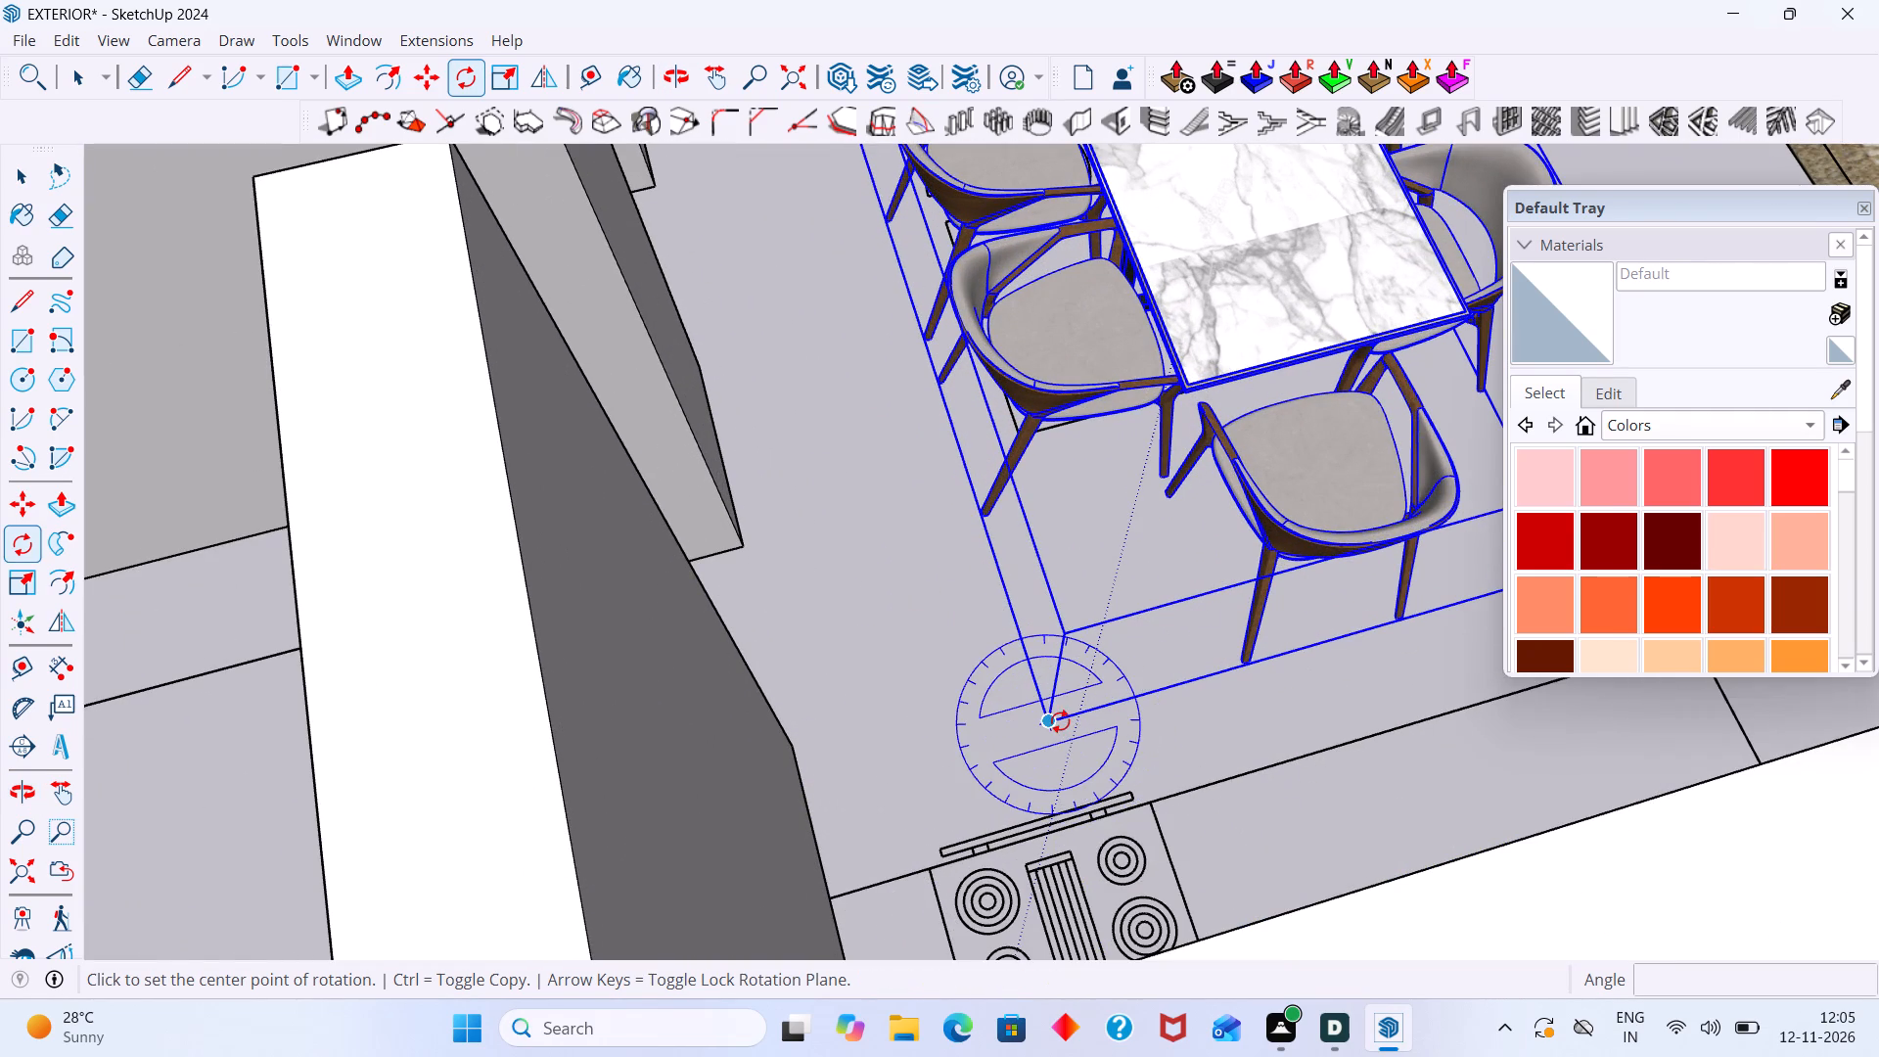
{"action": "left_click", "coordinate": [1059, 721]}
{"action": "middle_click_drag", "start_coordinate": [1241, 666], "coordinate": [997, 689], "text": "shift"}
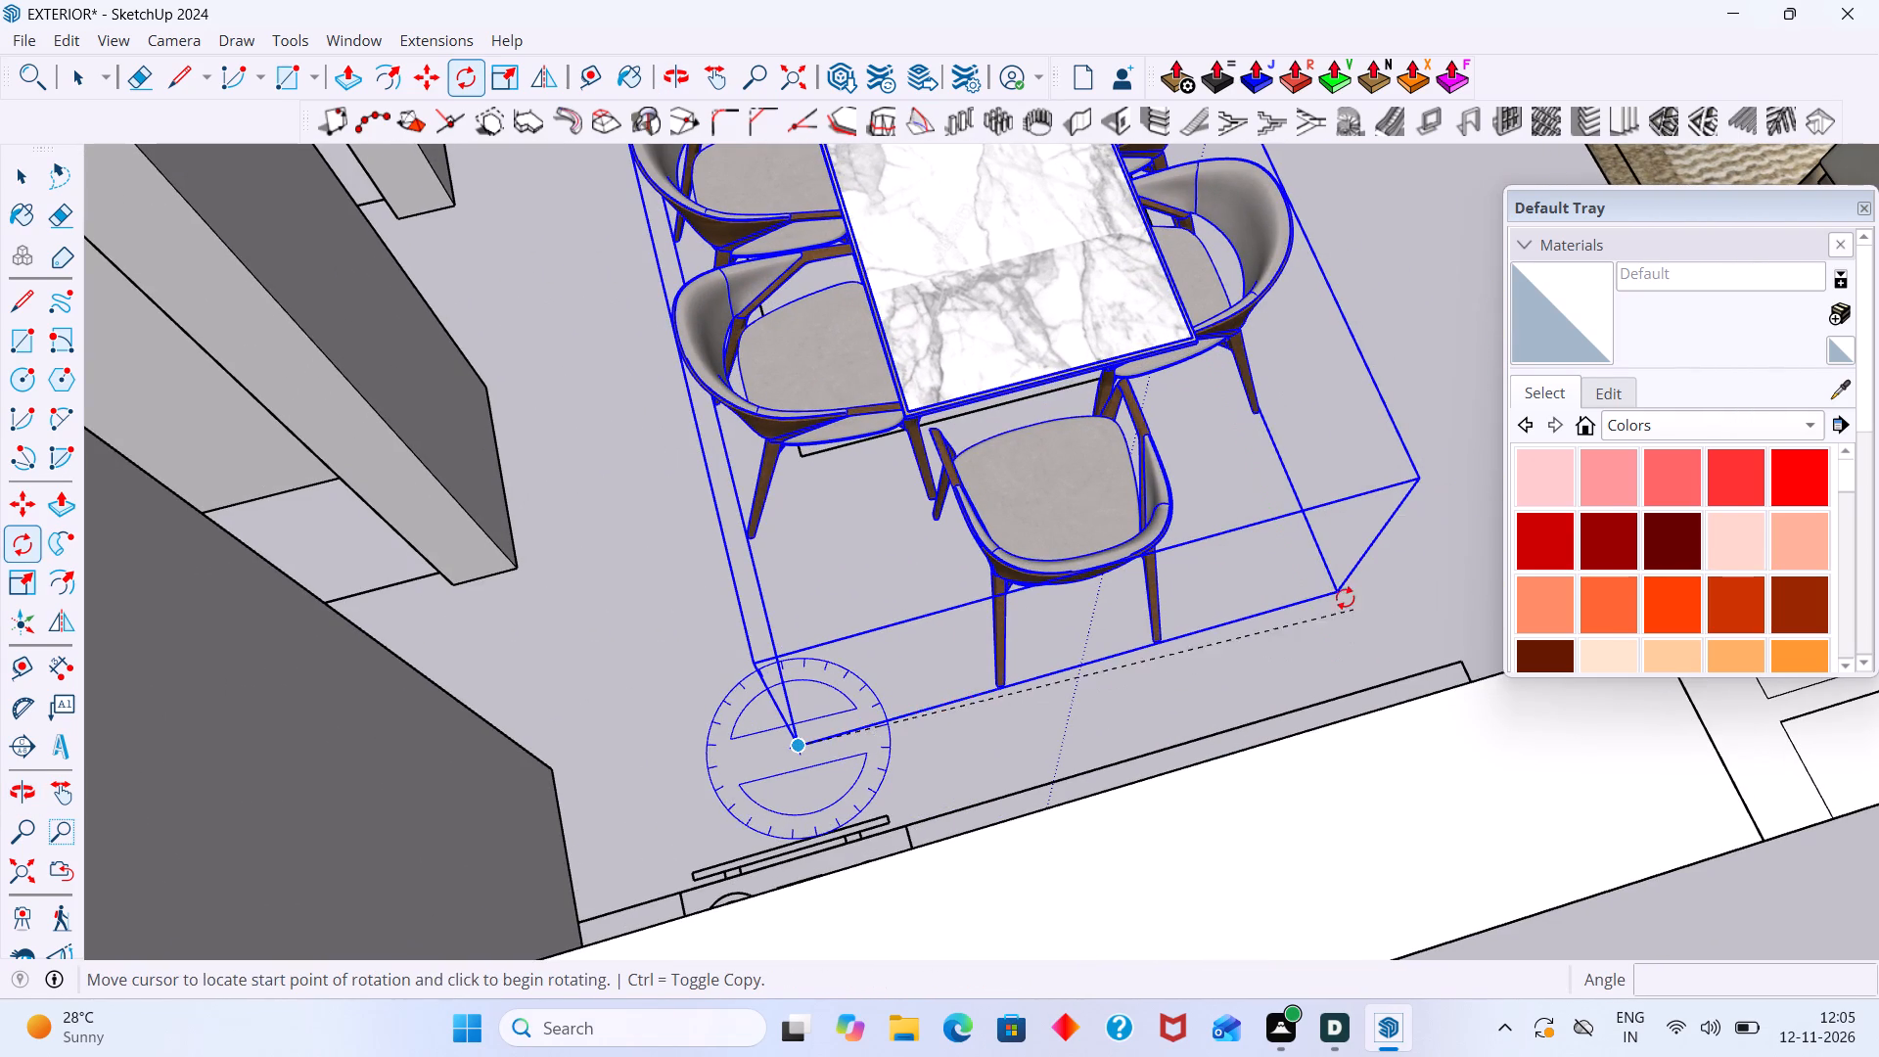
{"action": "left_click", "coordinate": [1341, 590]}
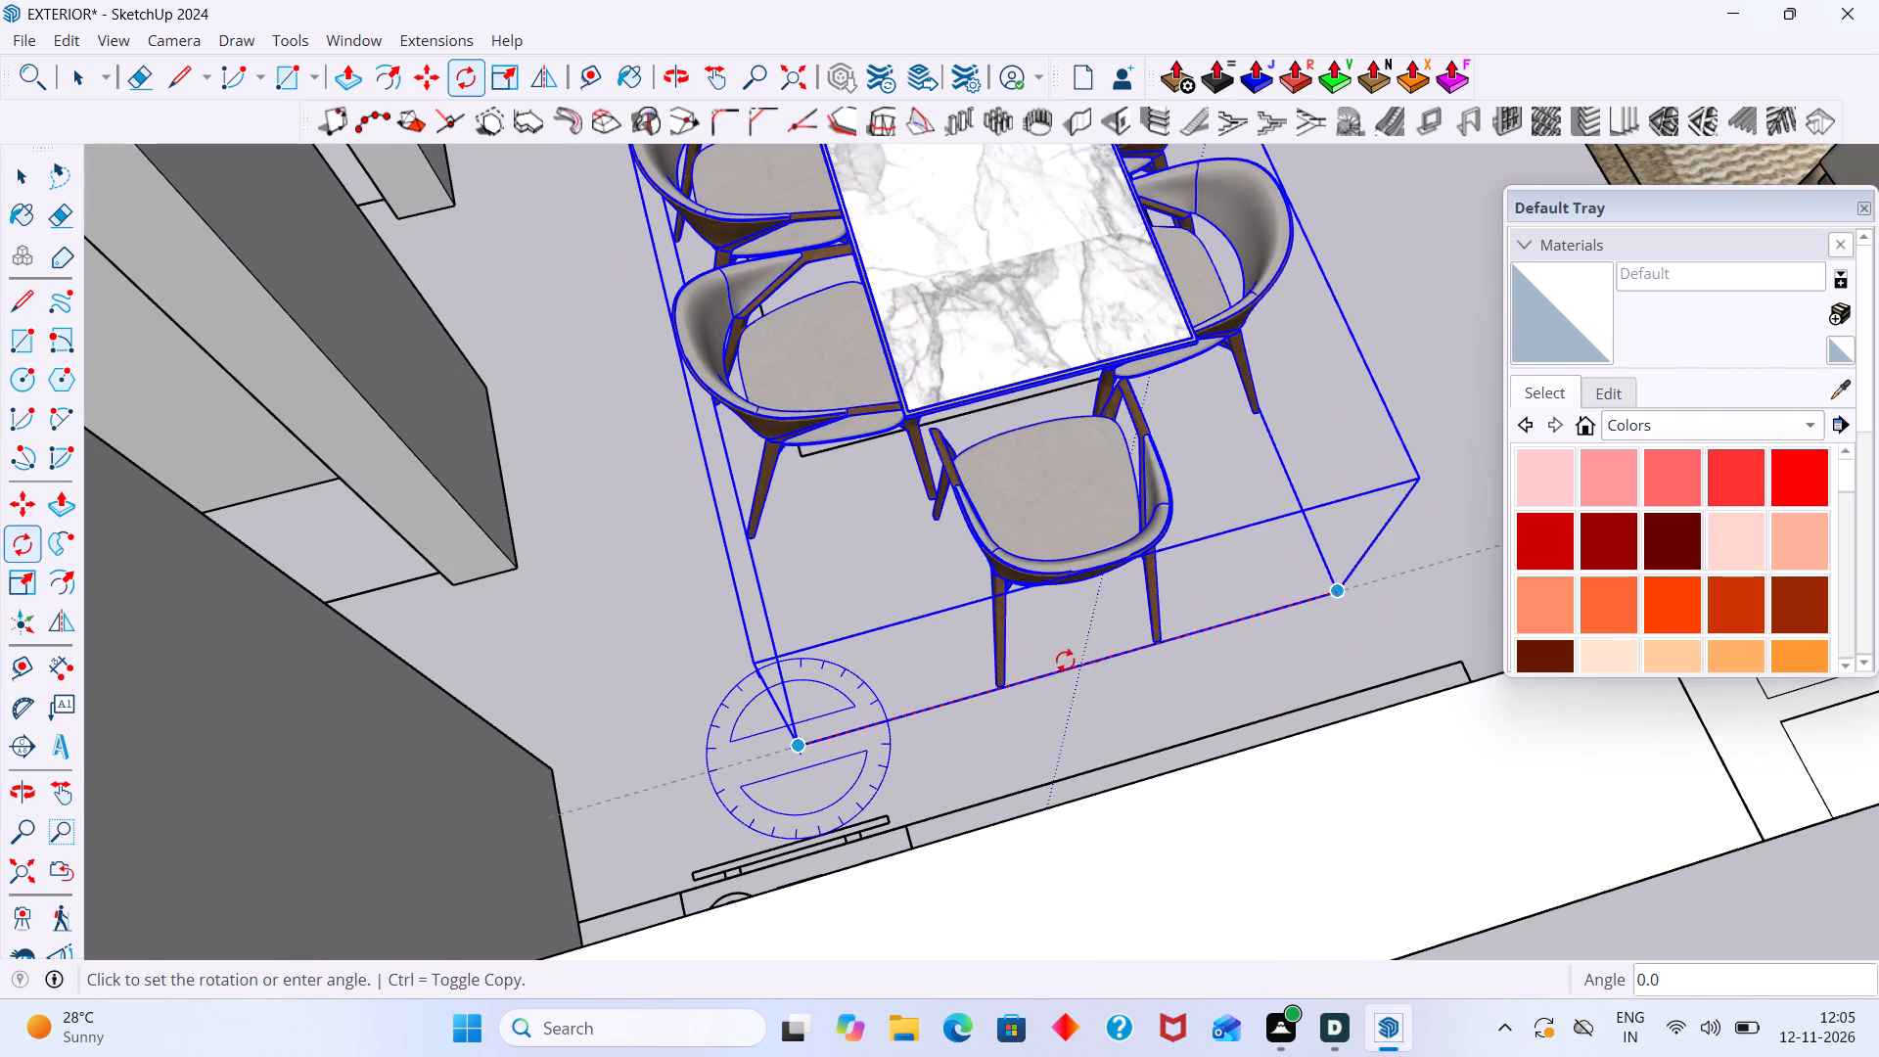
{"action": "scroll", "coordinate": [1320, 506], "scroll_direction": "down", "scroll_amount": 9}
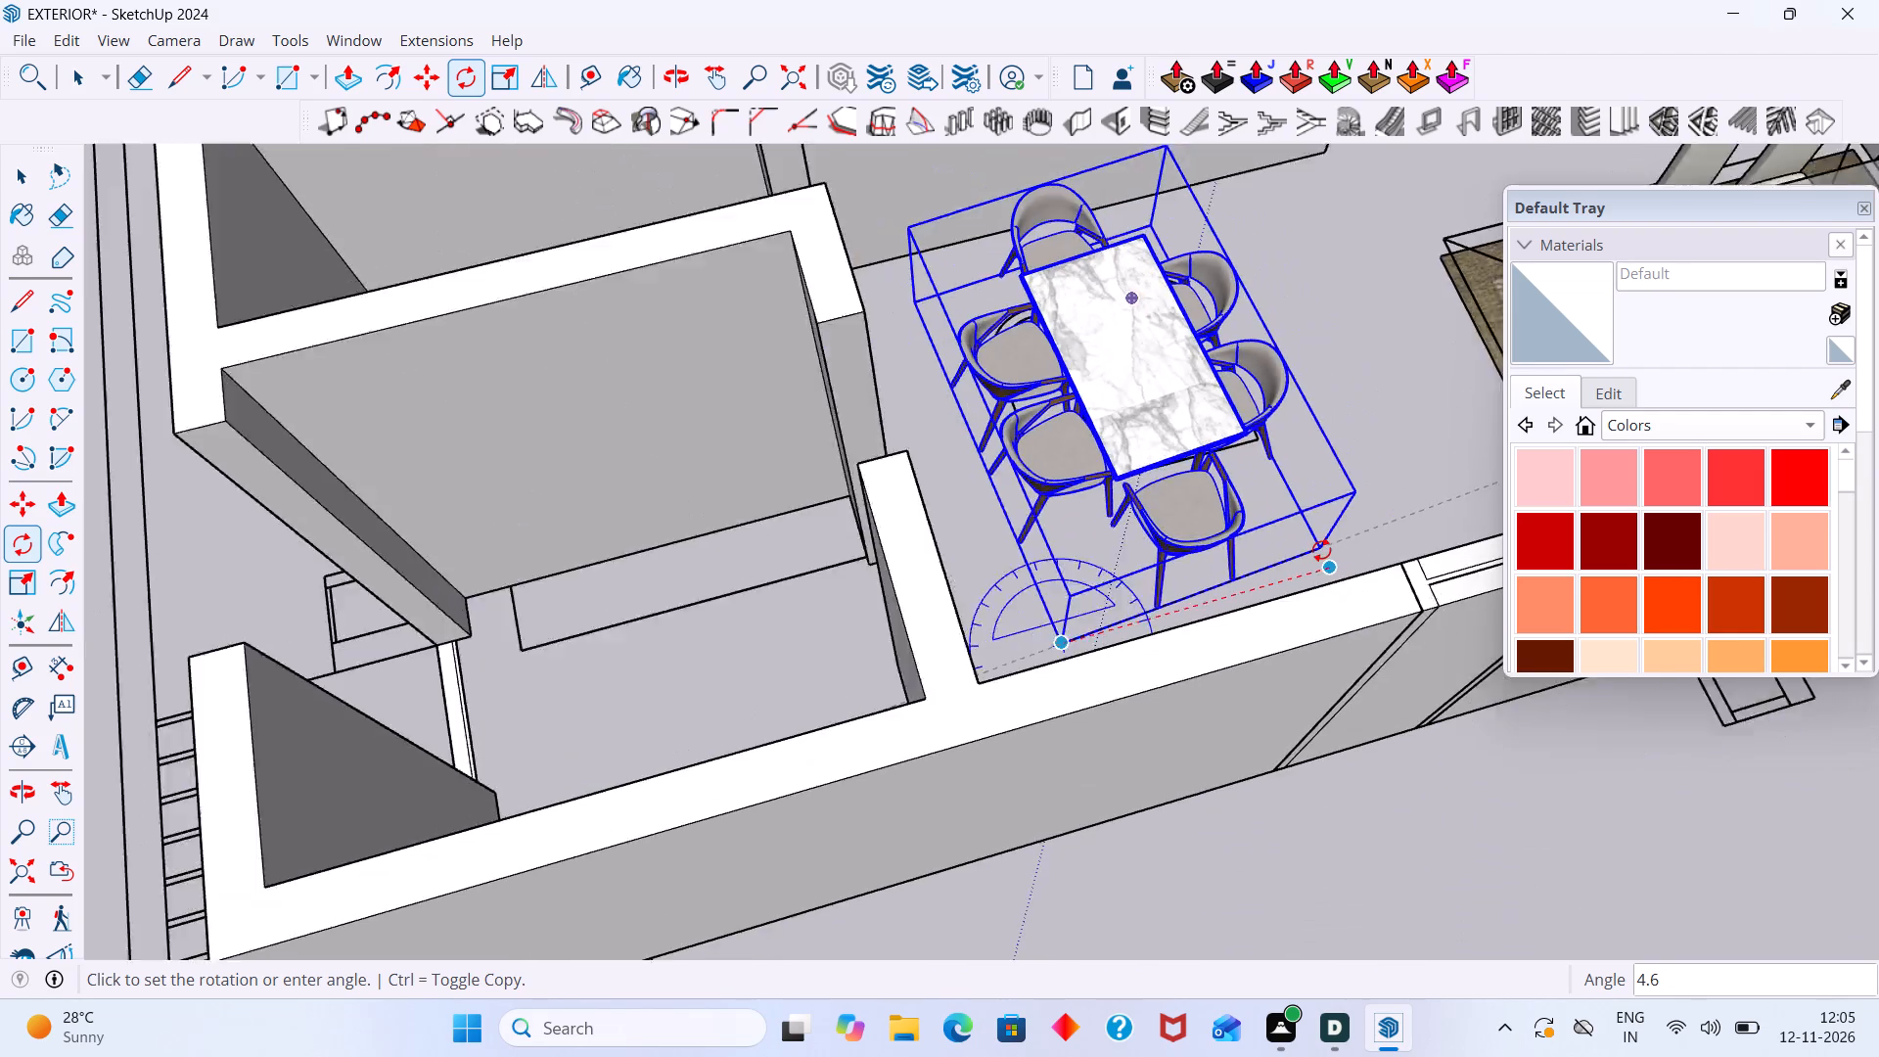
{"action": "scroll", "coordinate": [1321, 550], "scroll_direction": "down", "scroll_amount": 1}
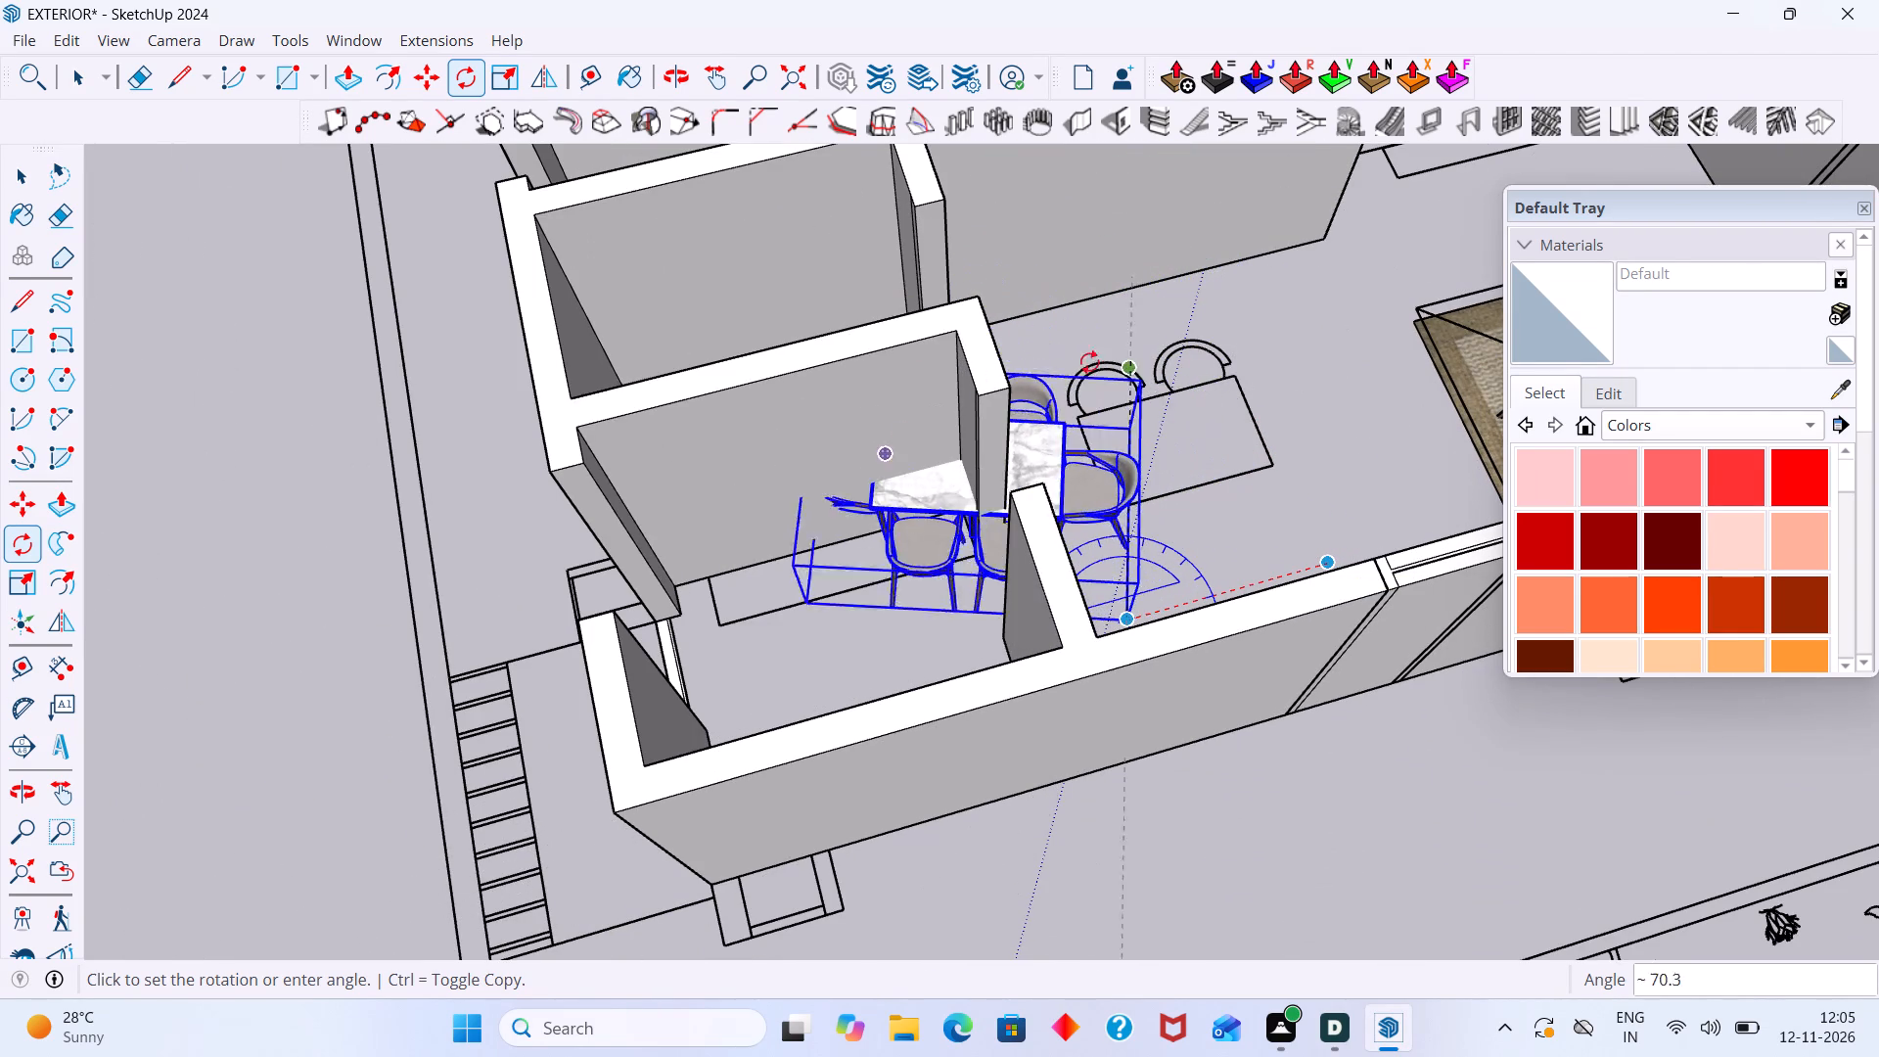
{"action": "left_click", "coordinate": [1029, 372]}
{"action": "key", "text": "space"}
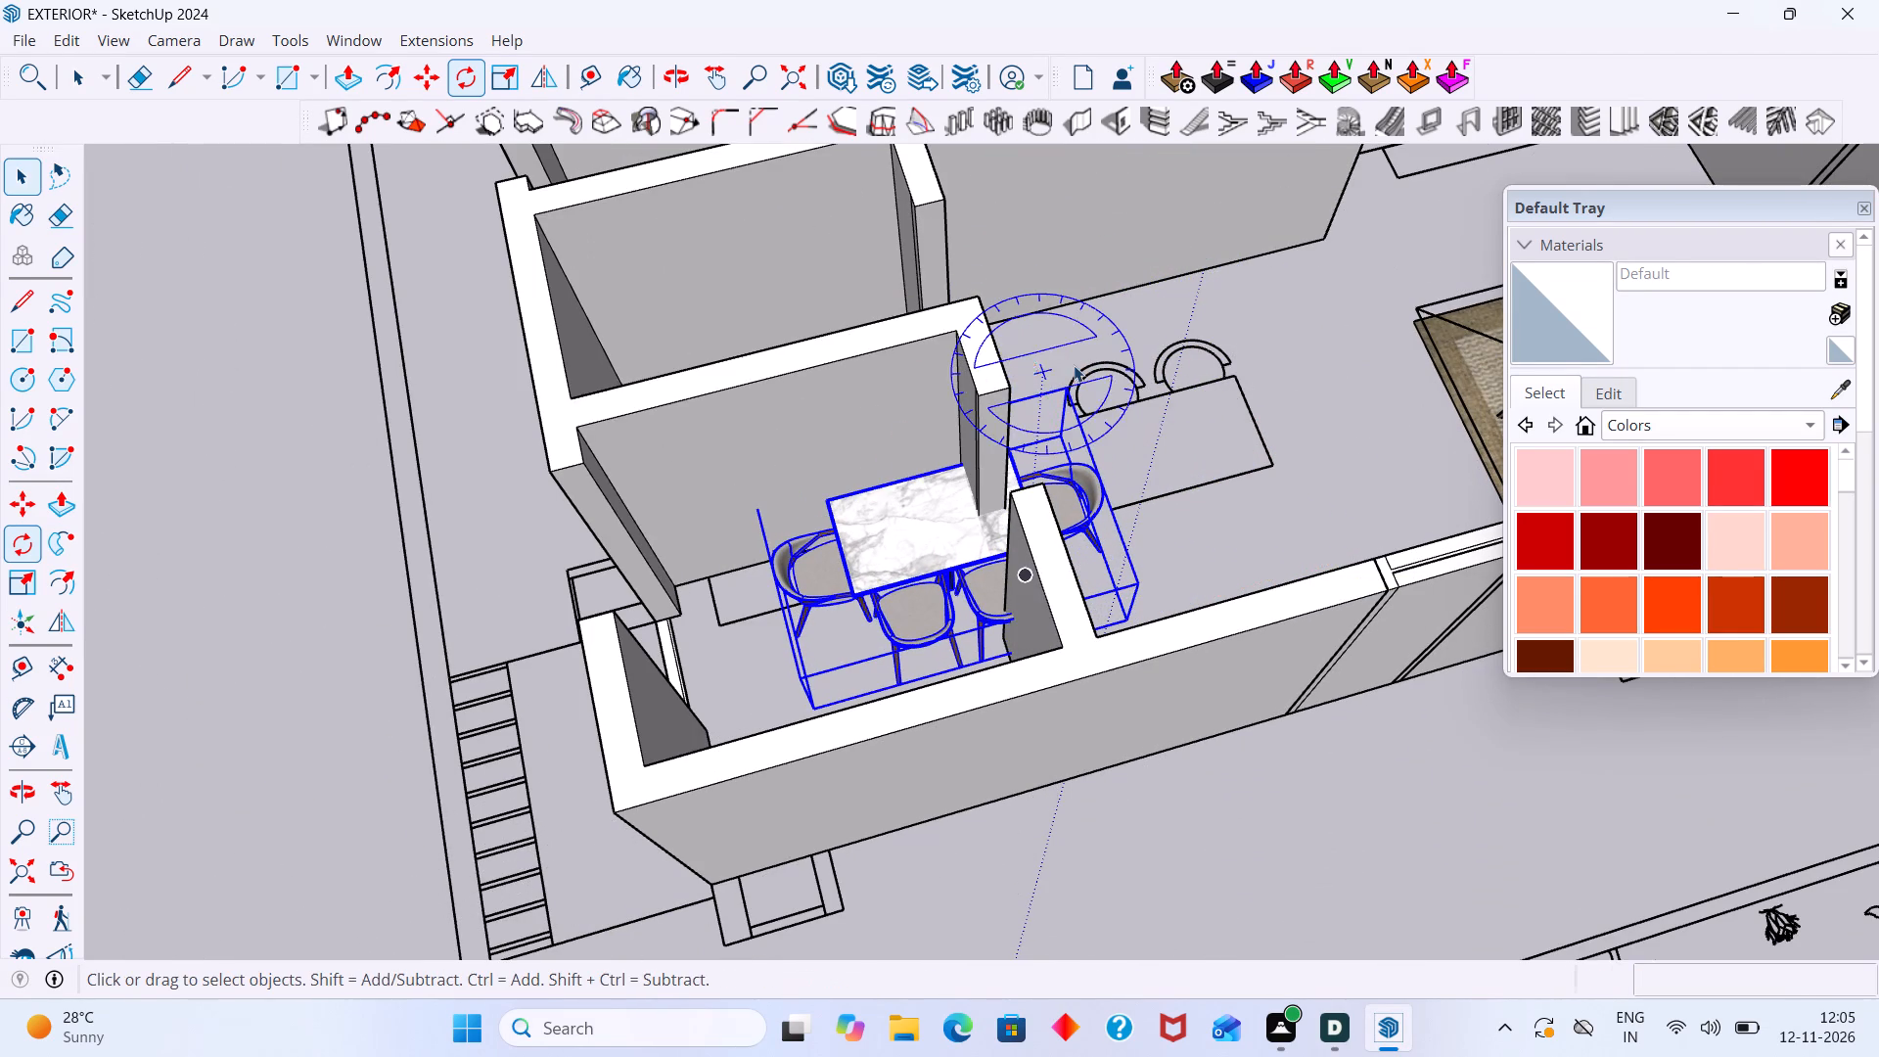
{"action": "left_click", "coordinate": [1125, 321]}
Move the rotated dining set about 6' 2" back over the two-chair table outline.
{"action": "left_click", "coordinate": [953, 486]}
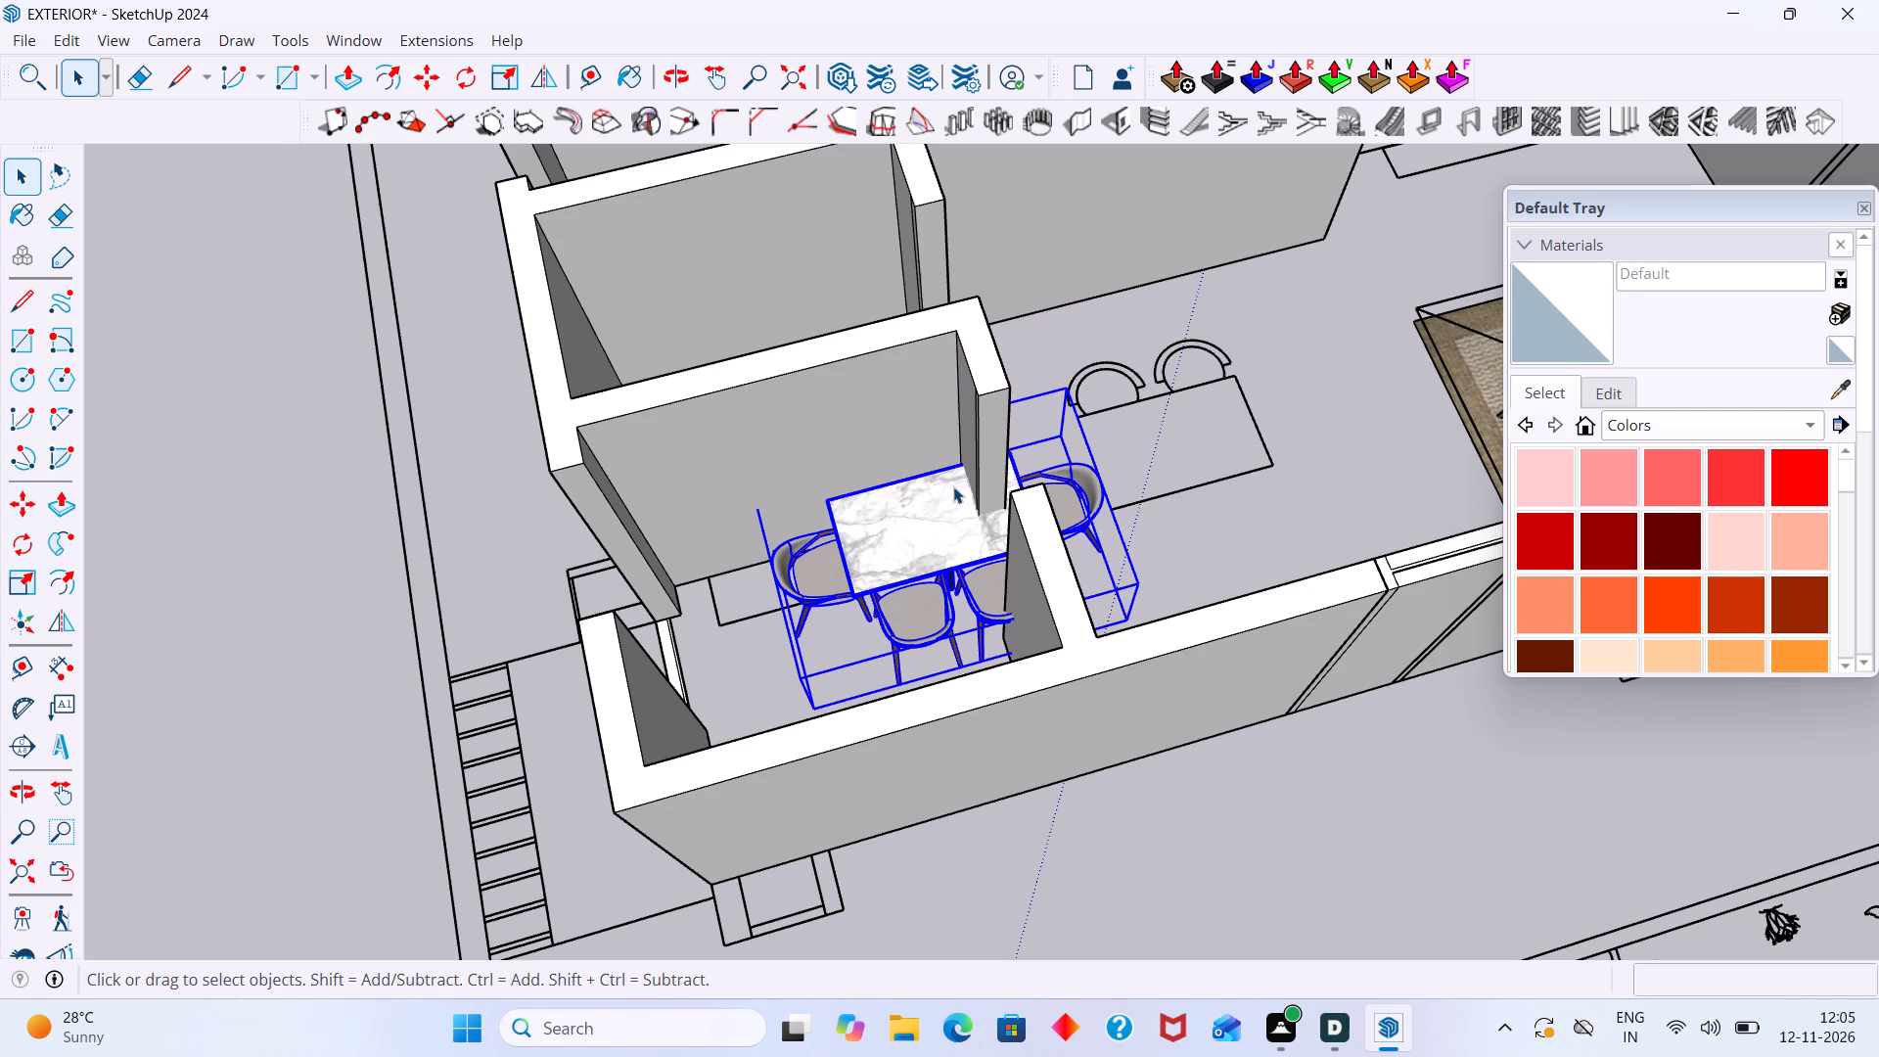
{"action": "key", "text": "m"}
{"action": "scroll", "coordinate": [1113, 548], "scroll_direction": "up", "scroll_amount": 7}
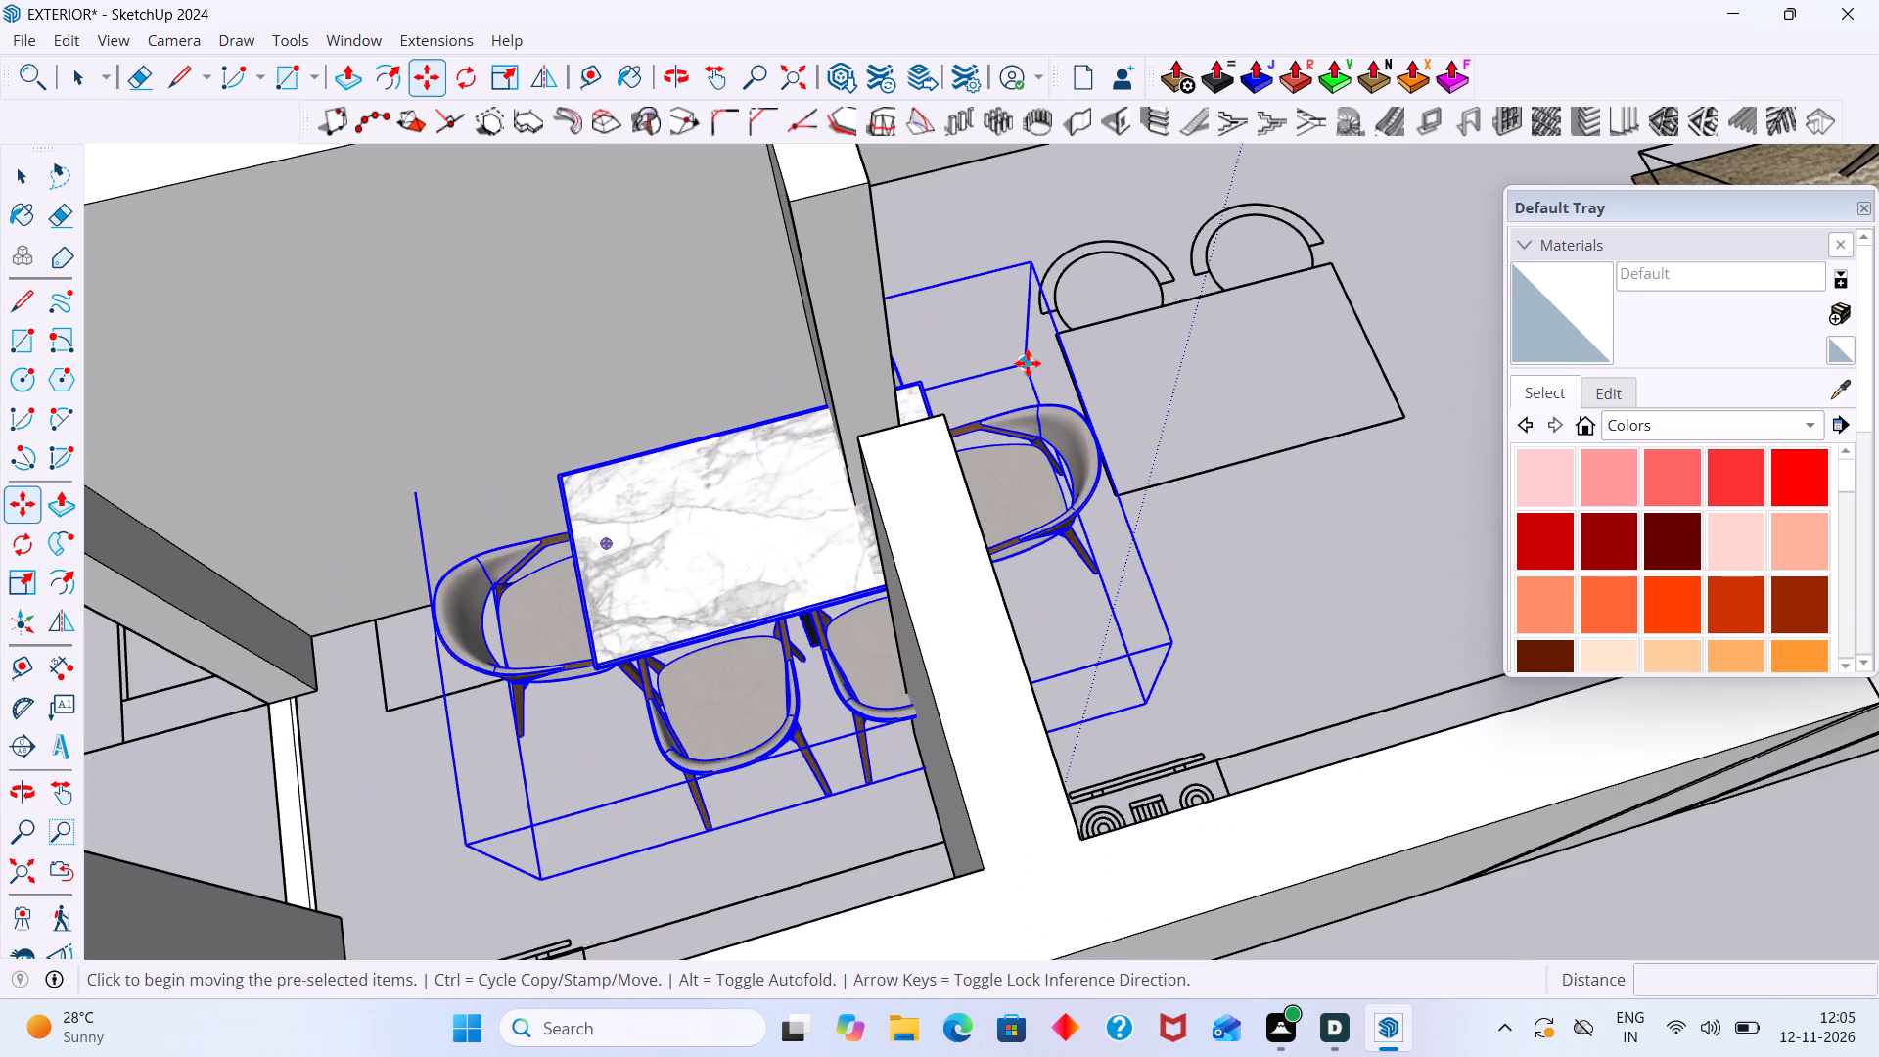
{"action": "left_click", "coordinate": [1026, 363]}
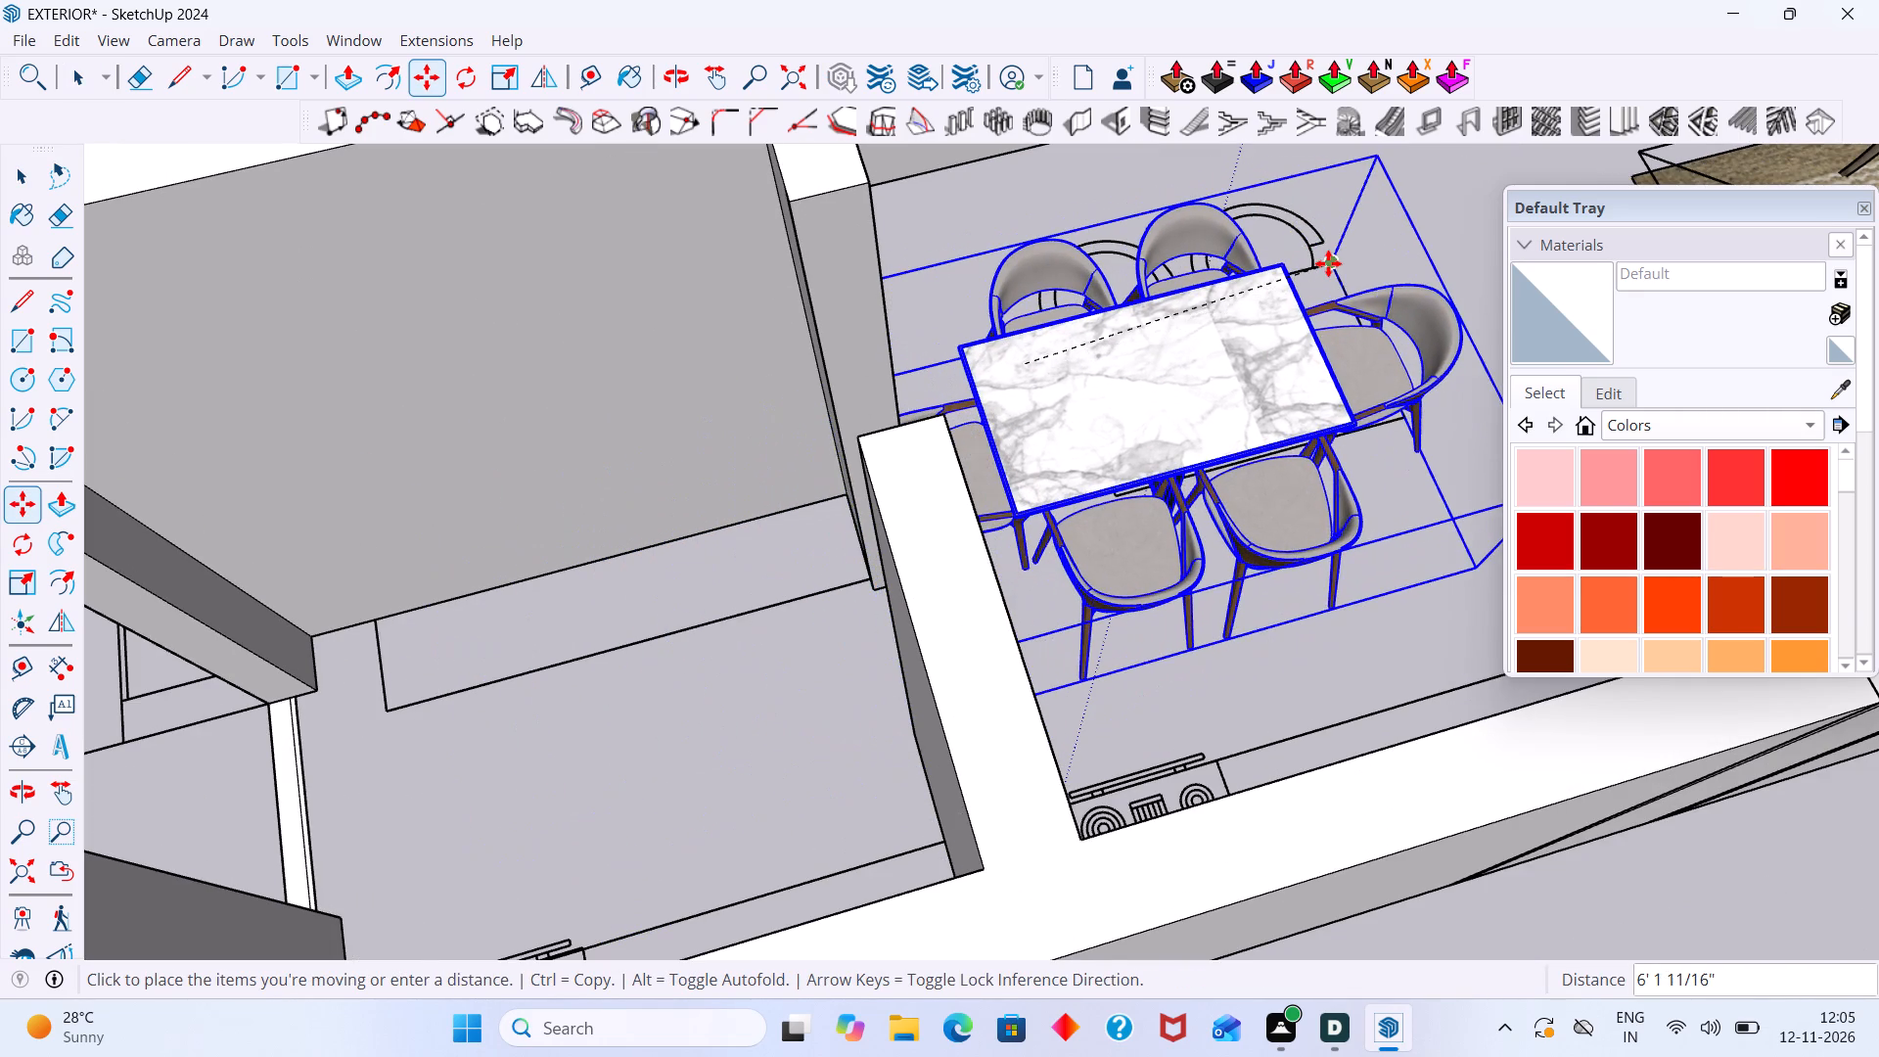
{"action": "scroll", "coordinate": [1328, 263], "scroll_direction": "up", "scroll_amount": 5}
{"action": "left_click", "coordinate": [1334, 261]}
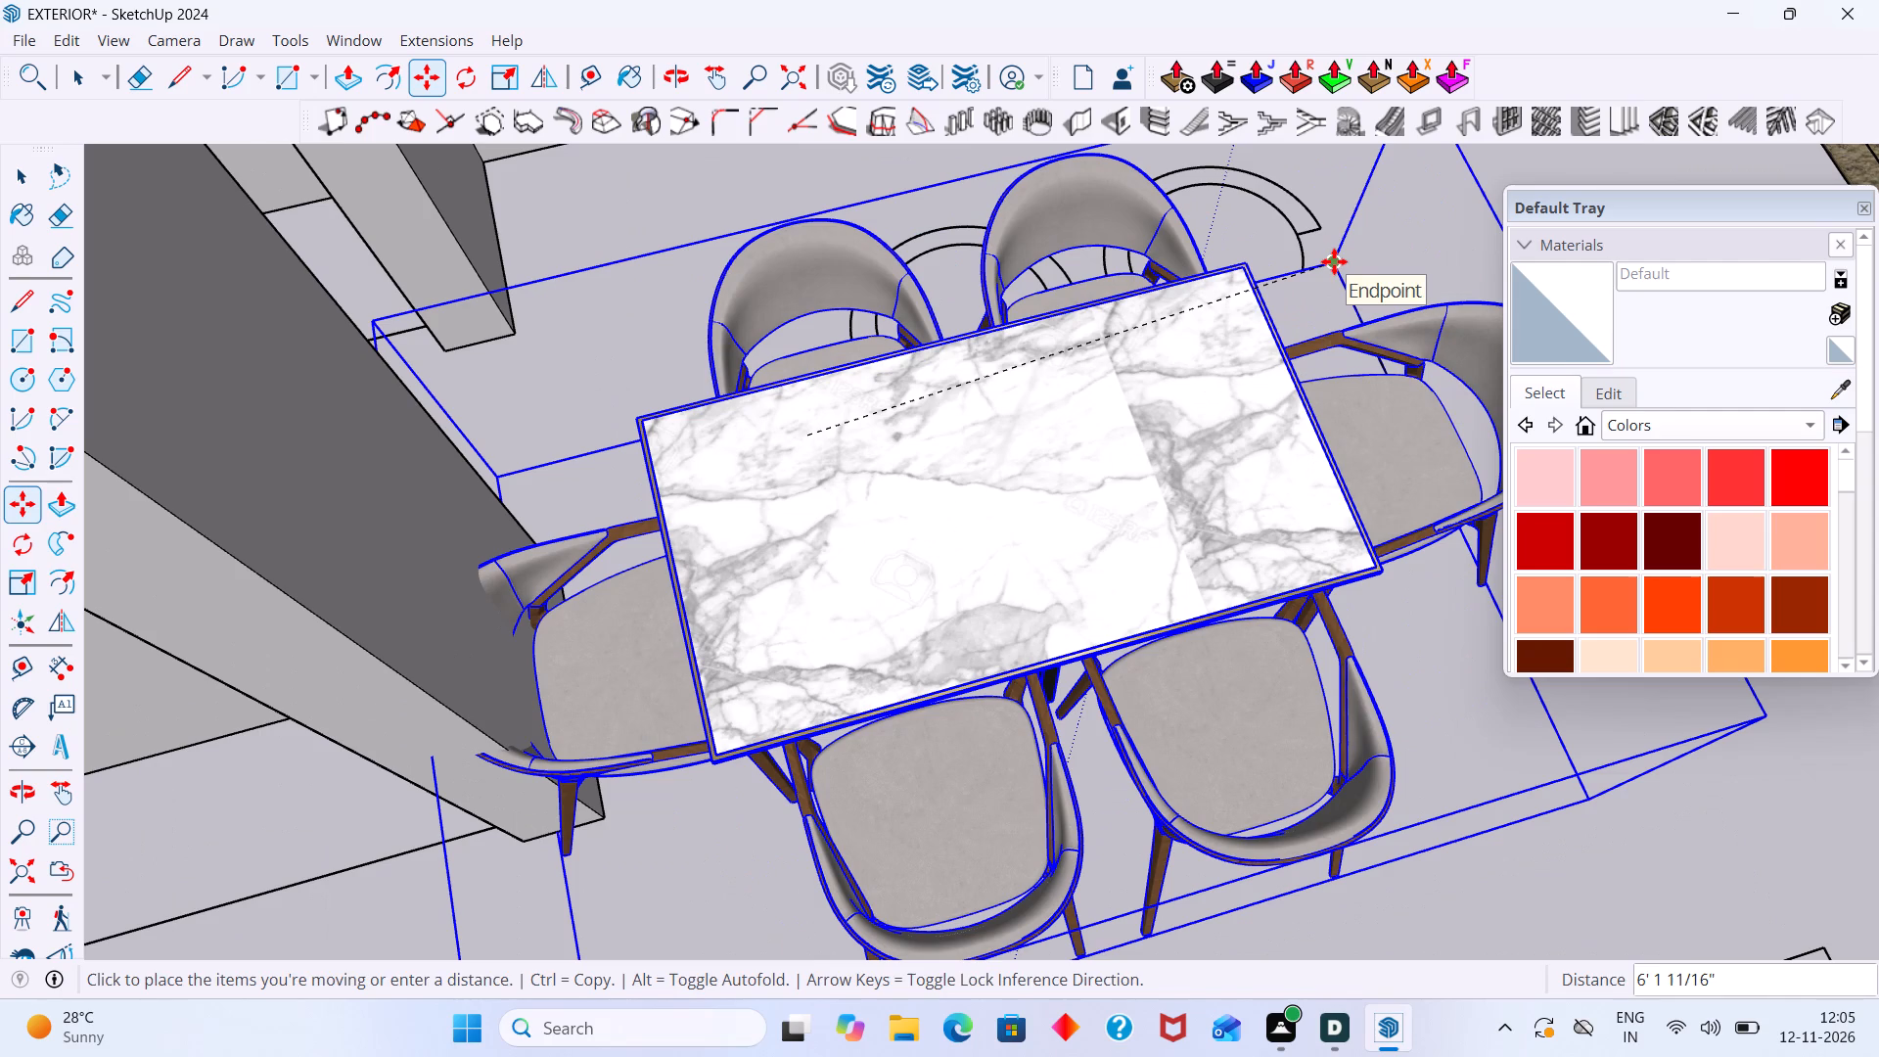
{"action": "key", "text": "space"}
{"action": "left_click", "coordinate": [1405, 241]}
Shift the dining set about 2' along the red axis, away from the partition wall, over the table outline.
{"action": "scroll", "coordinate": [1405, 241], "scroll_direction": "up", "scroll_amount": 1}
{"action": "scroll", "coordinate": [1405, 241], "scroll_direction": "down", "scroll_amount": 9}
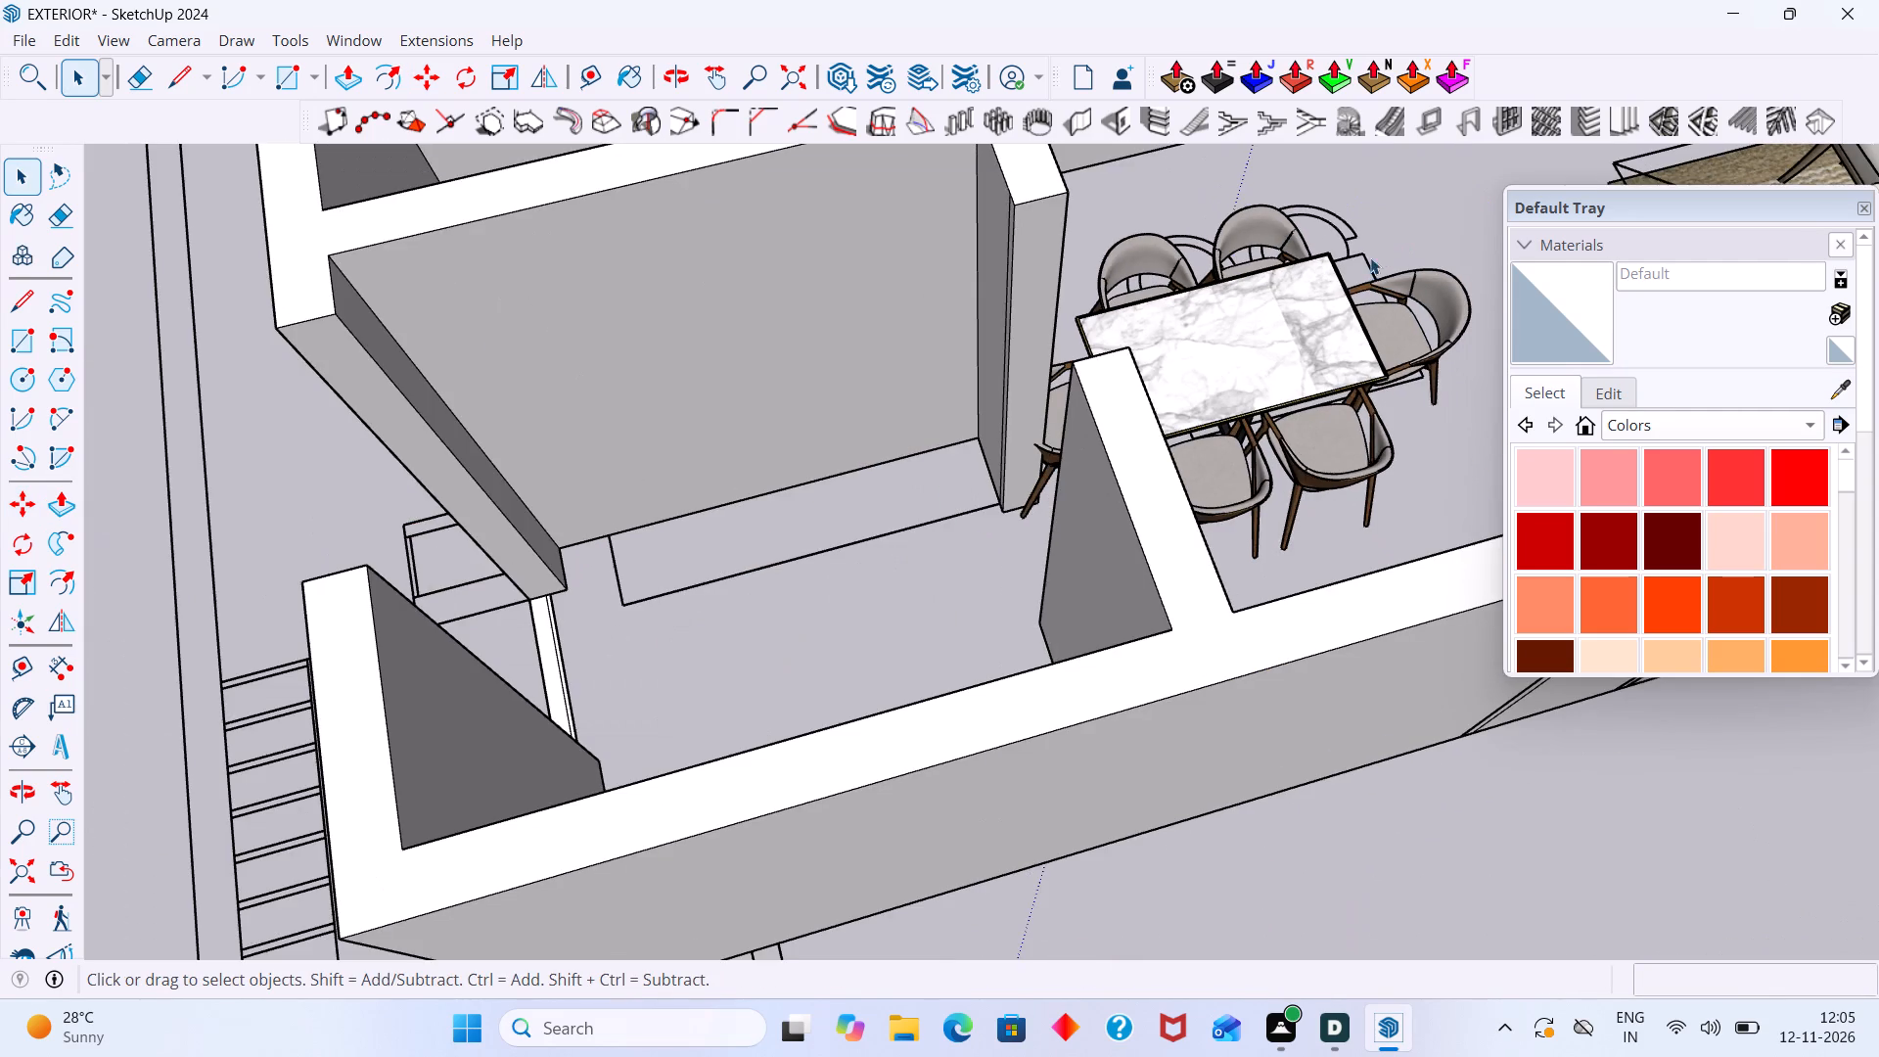
{"action": "middle_click_drag", "start_coordinate": [1331, 260], "coordinate": [1021, 304], "text": "shift"}
{"action": "scroll", "coordinate": [1023, 325], "scroll_direction": "up", "scroll_amount": 4}
{"action": "left_click", "coordinate": [1008, 379]}
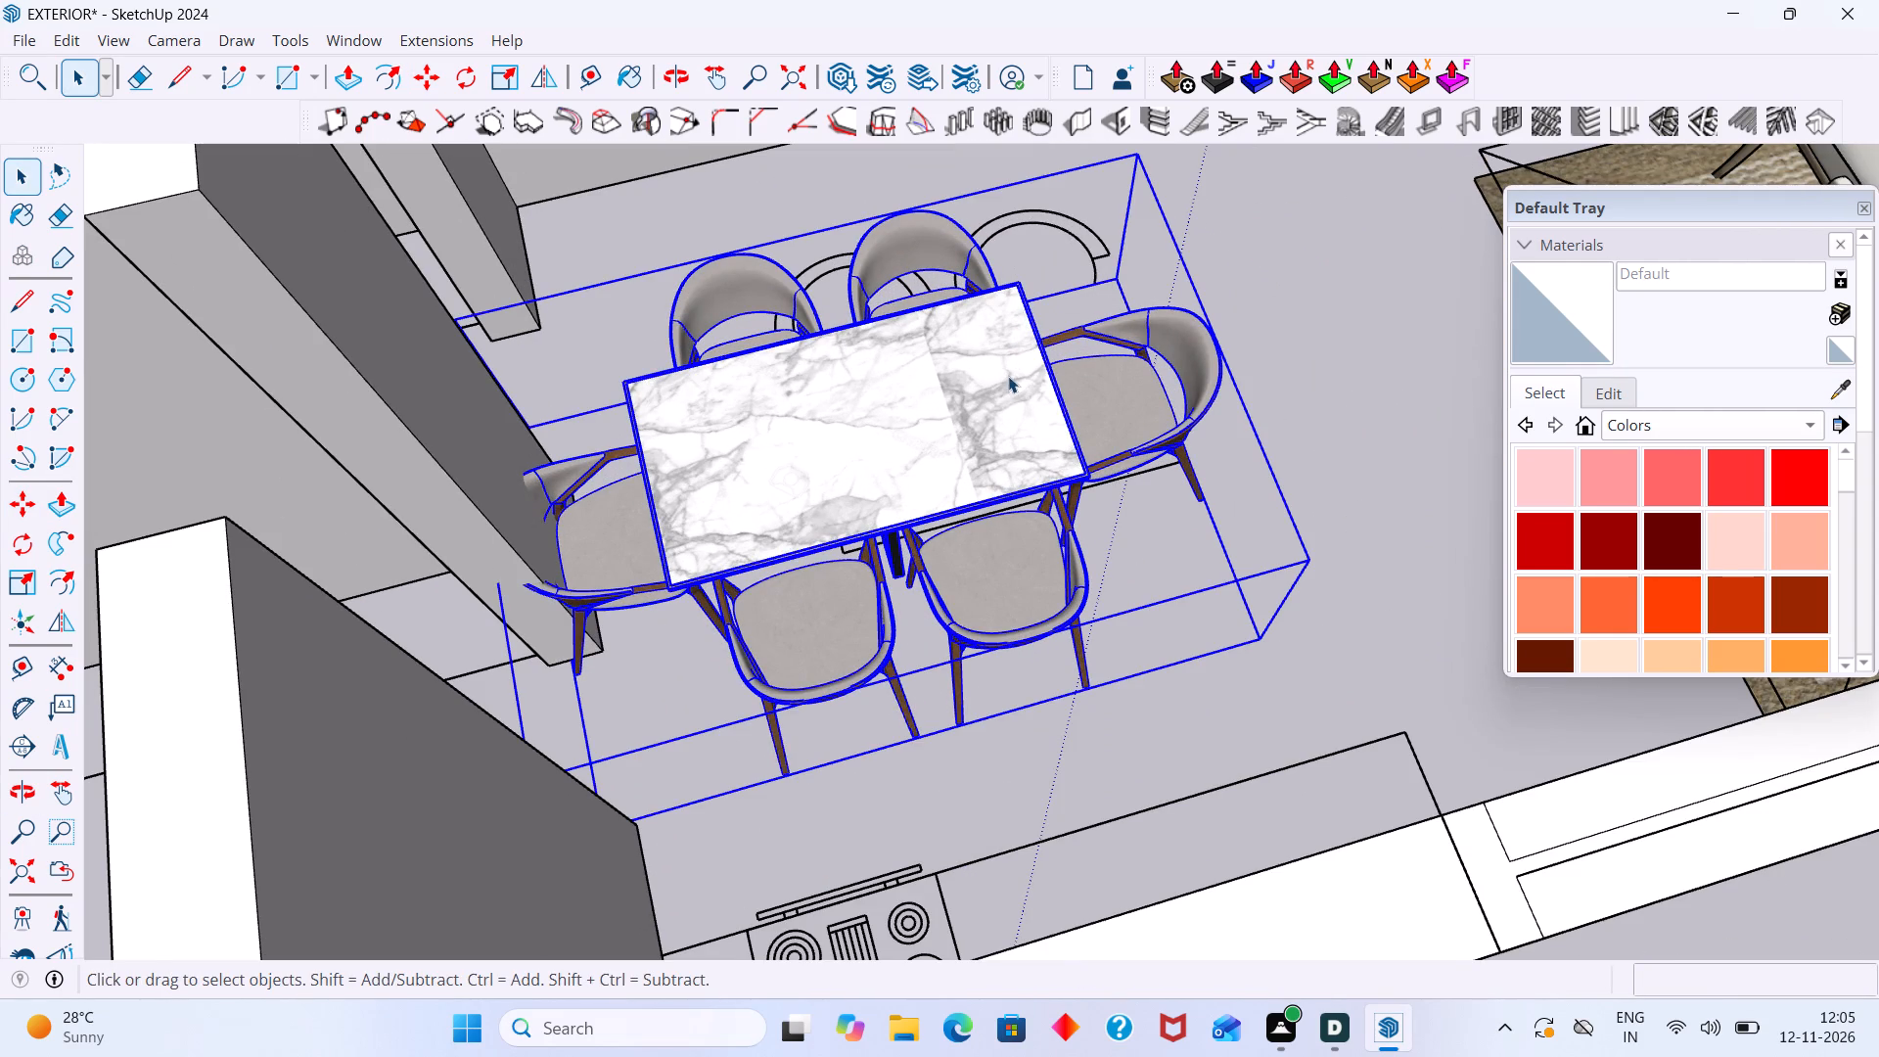
{"action": "key", "text": "m"}
{"action": "left_click", "coordinate": [1116, 274]}
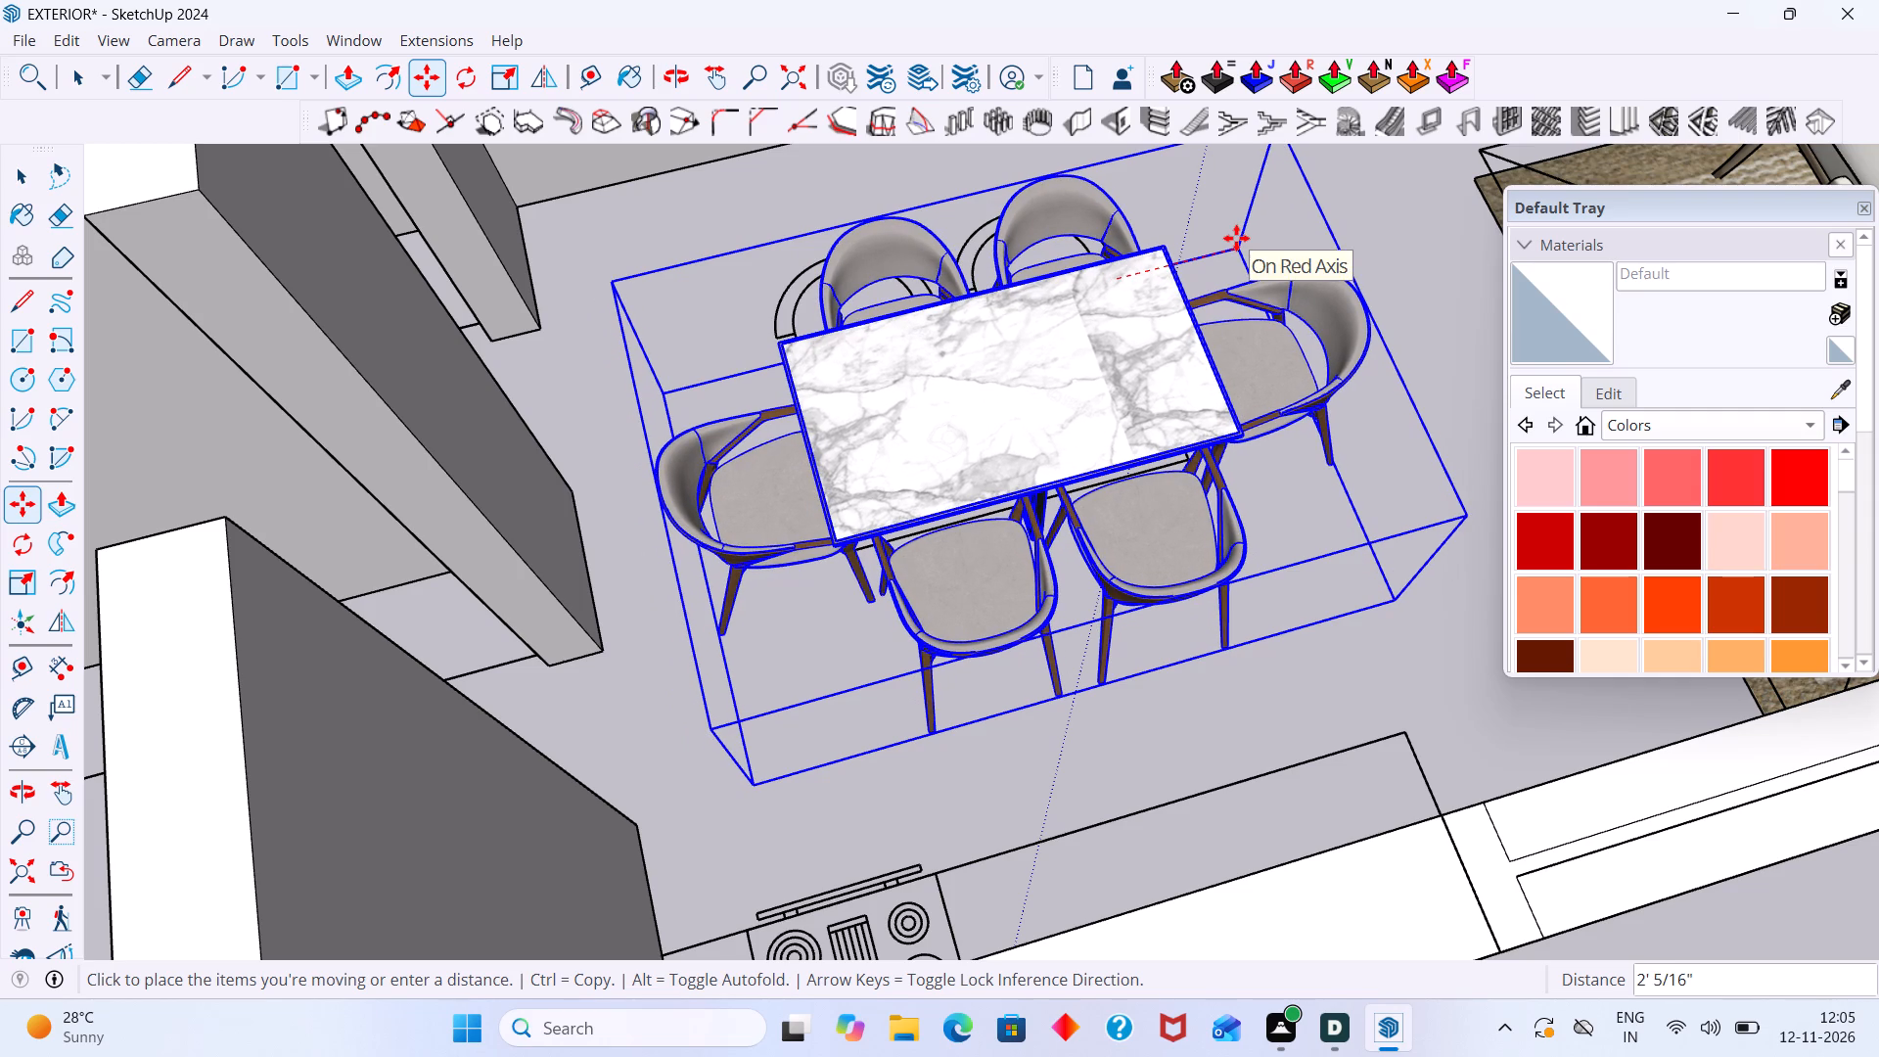
{"action": "left_click", "coordinate": [1236, 238]}
Move the dining set about 11 1/2" along the green axis relative to the table outline.
{"action": "scroll", "coordinate": [1180, 301], "scroll_direction": "down", "scroll_amount": 18}
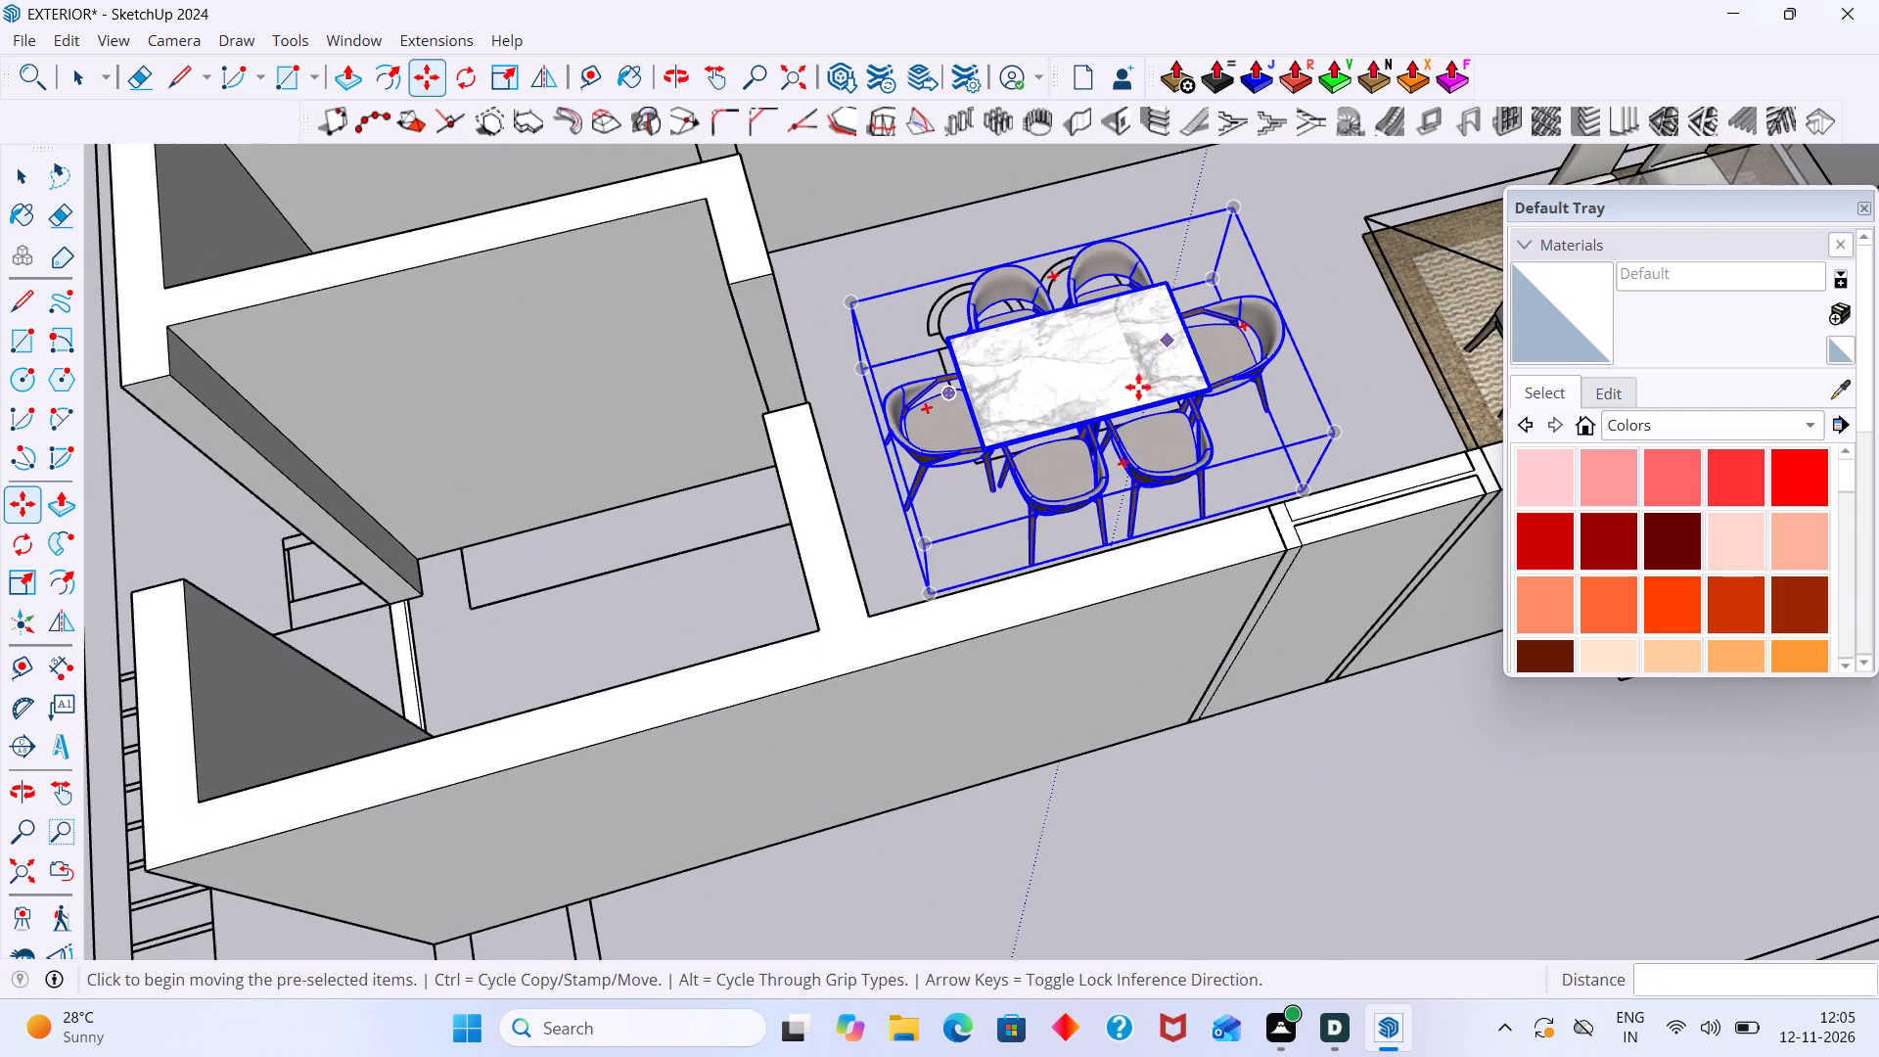
{"action": "middle_click_drag", "start_coordinate": [1122, 398], "coordinate": [1139, 287]}
{"action": "scroll", "coordinate": [1032, 289], "scroll_direction": "up", "scroll_amount": 19}
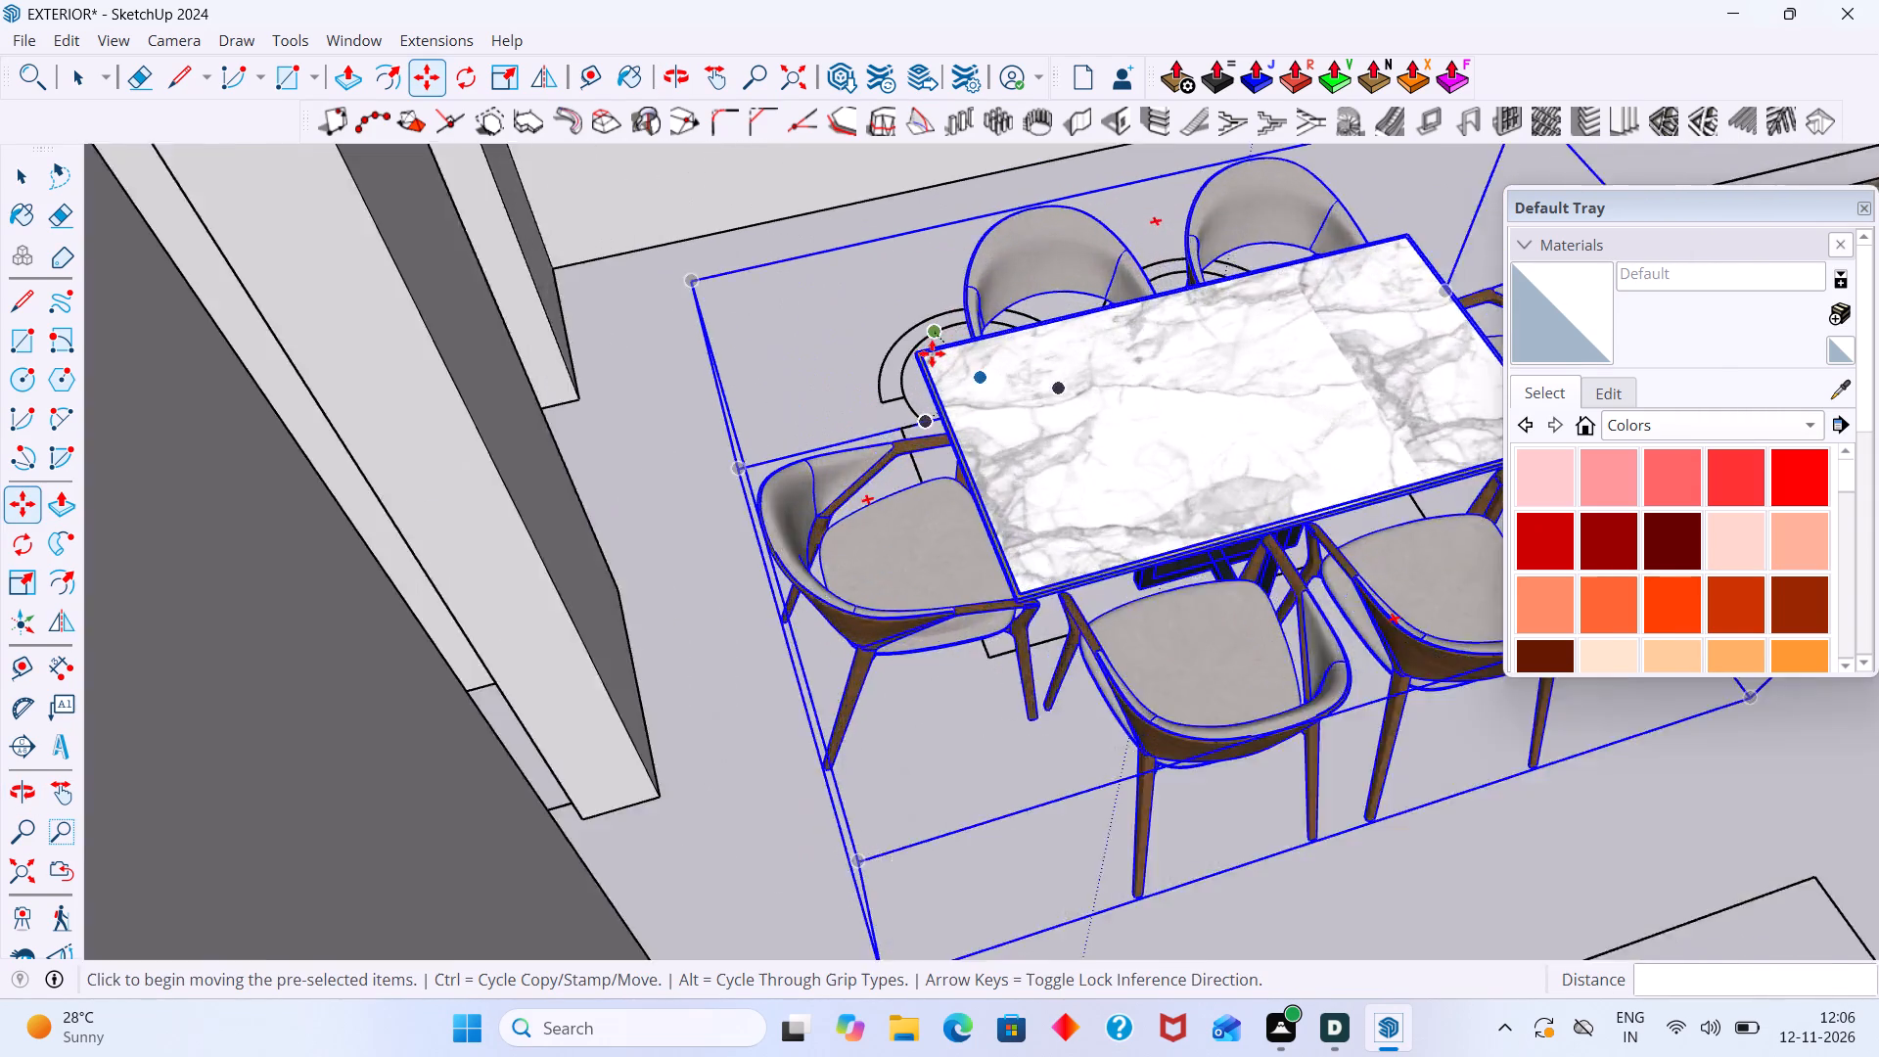
{"action": "scroll", "coordinate": [932, 353], "scroll_direction": "up", "scroll_amount": 6}
{"action": "left_click", "coordinate": [904, 344]}
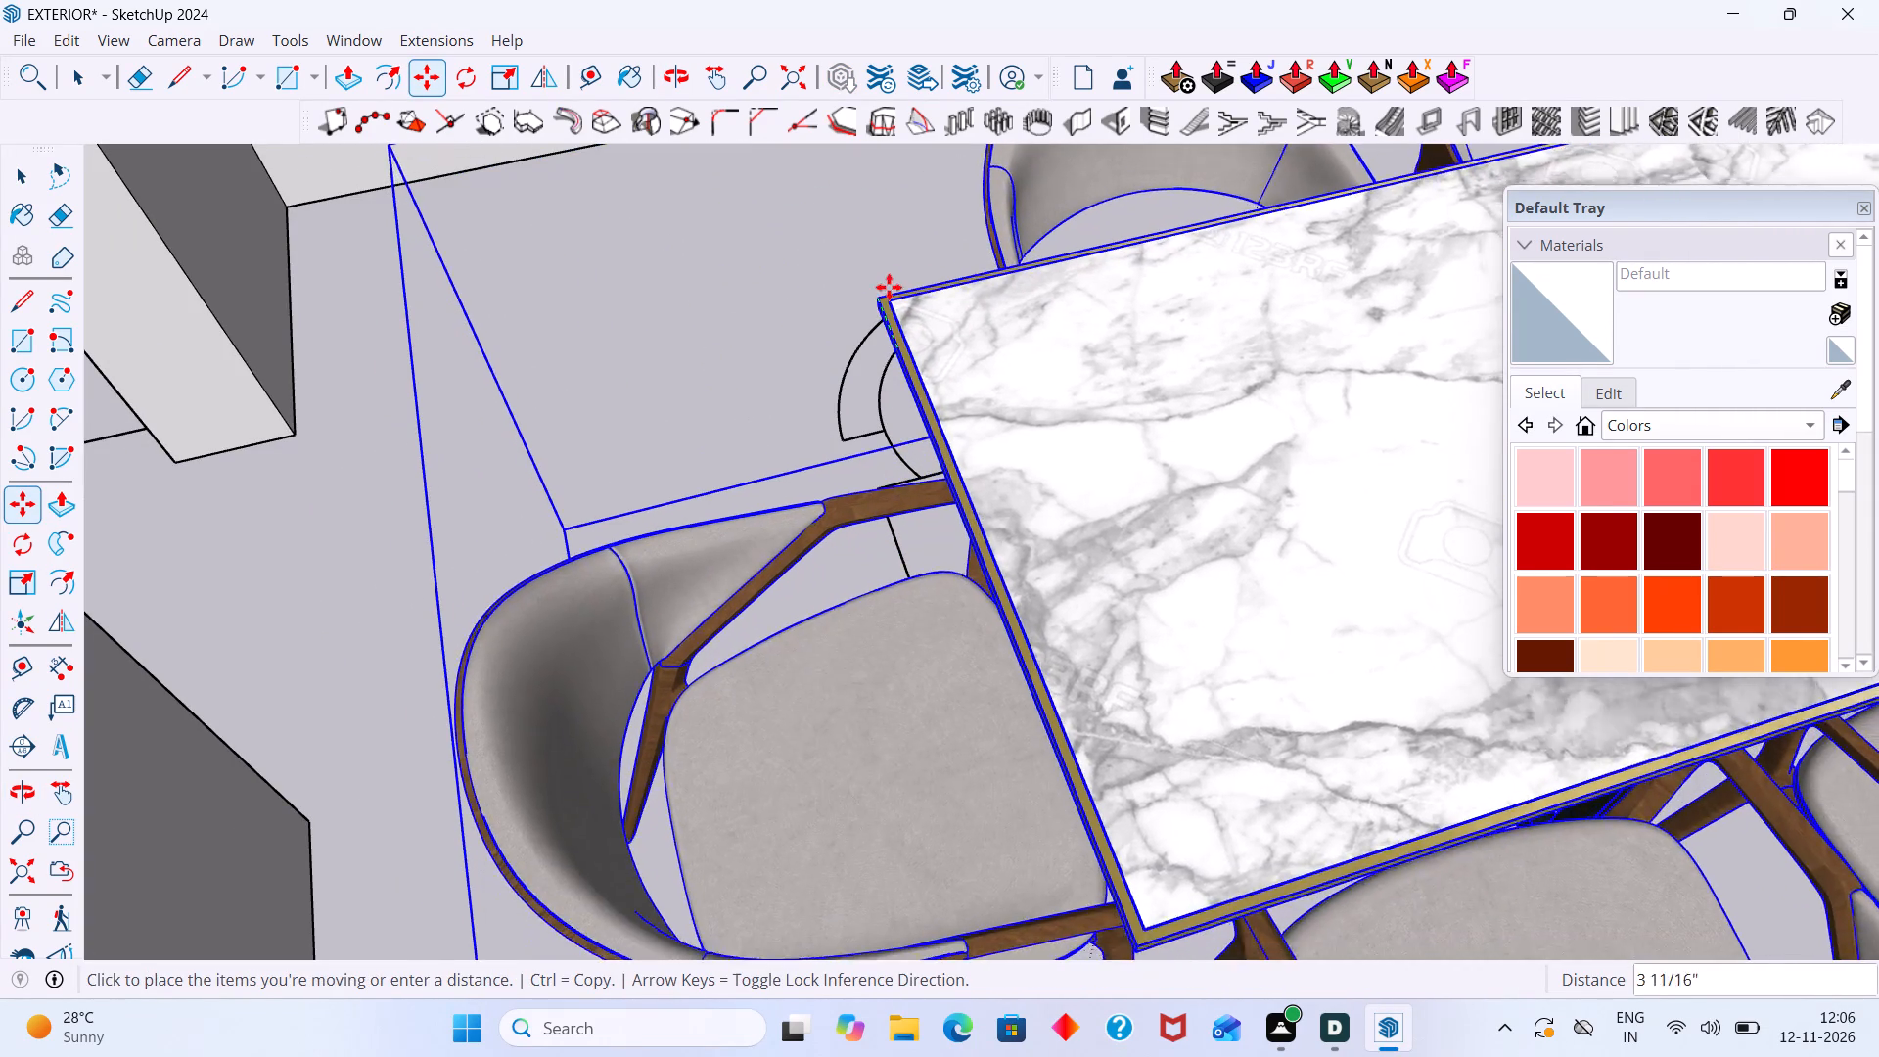
{"action": "scroll", "coordinate": [884, 329], "scroll_direction": "up", "scroll_amount": 3}
{"action": "scroll", "coordinate": [884, 329], "scroll_direction": "down", "scroll_amount": 9}
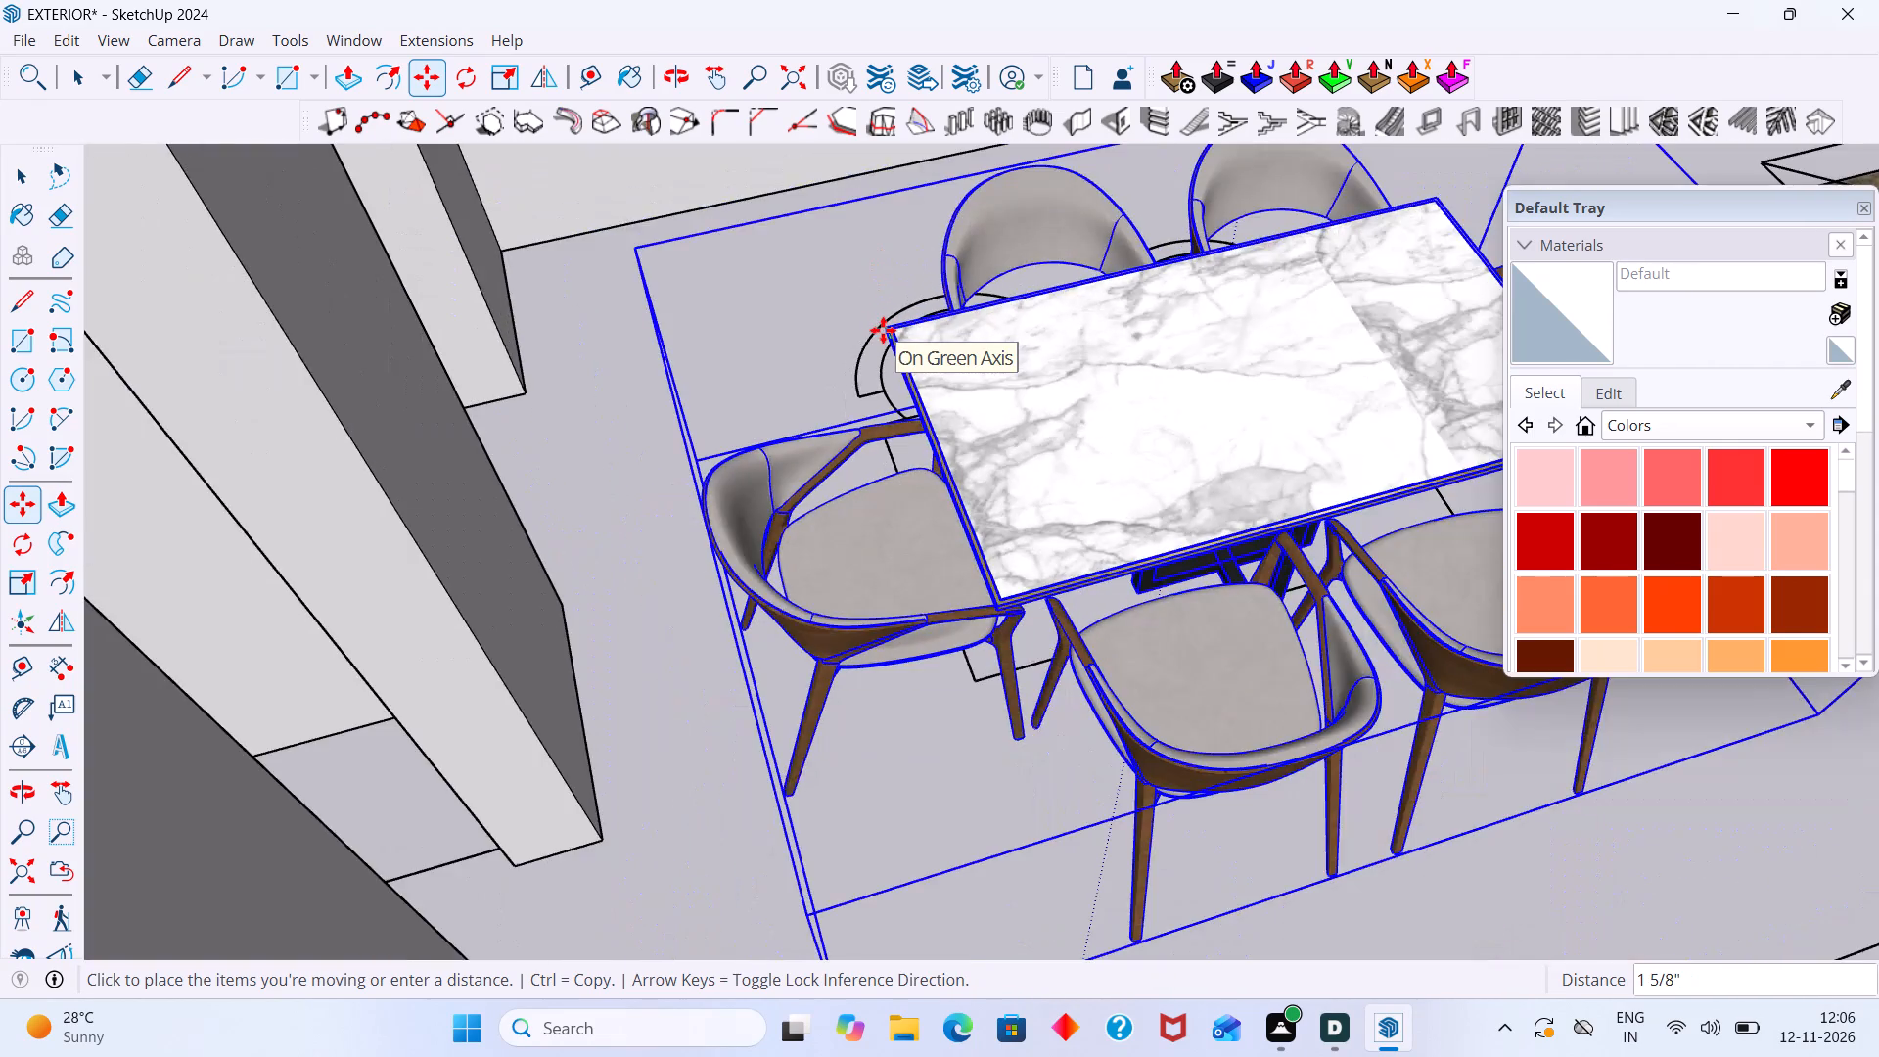
{"action": "scroll", "coordinate": [883, 330], "scroll_direction": "down", "scroll_amount": 5}
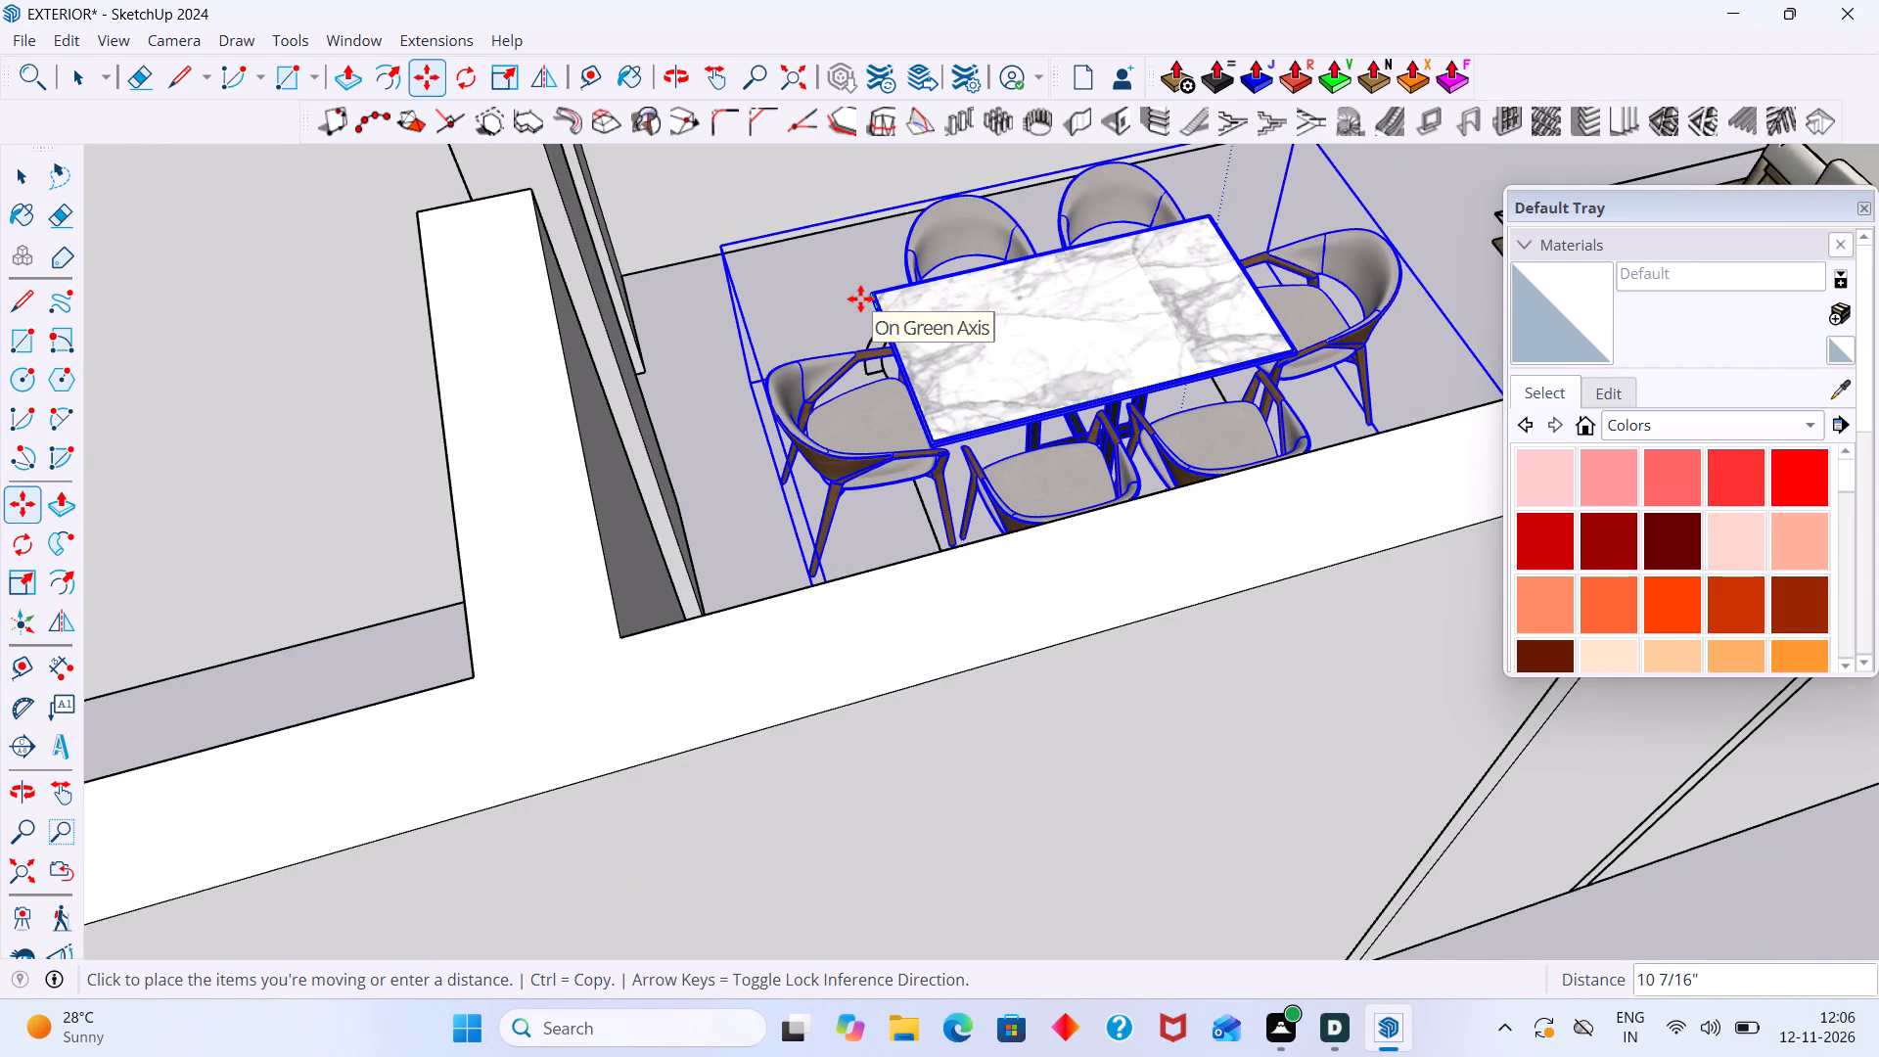
{"action": "left_click", "coordinate": [859, 294]}
{"action": "key", "text": "space"}
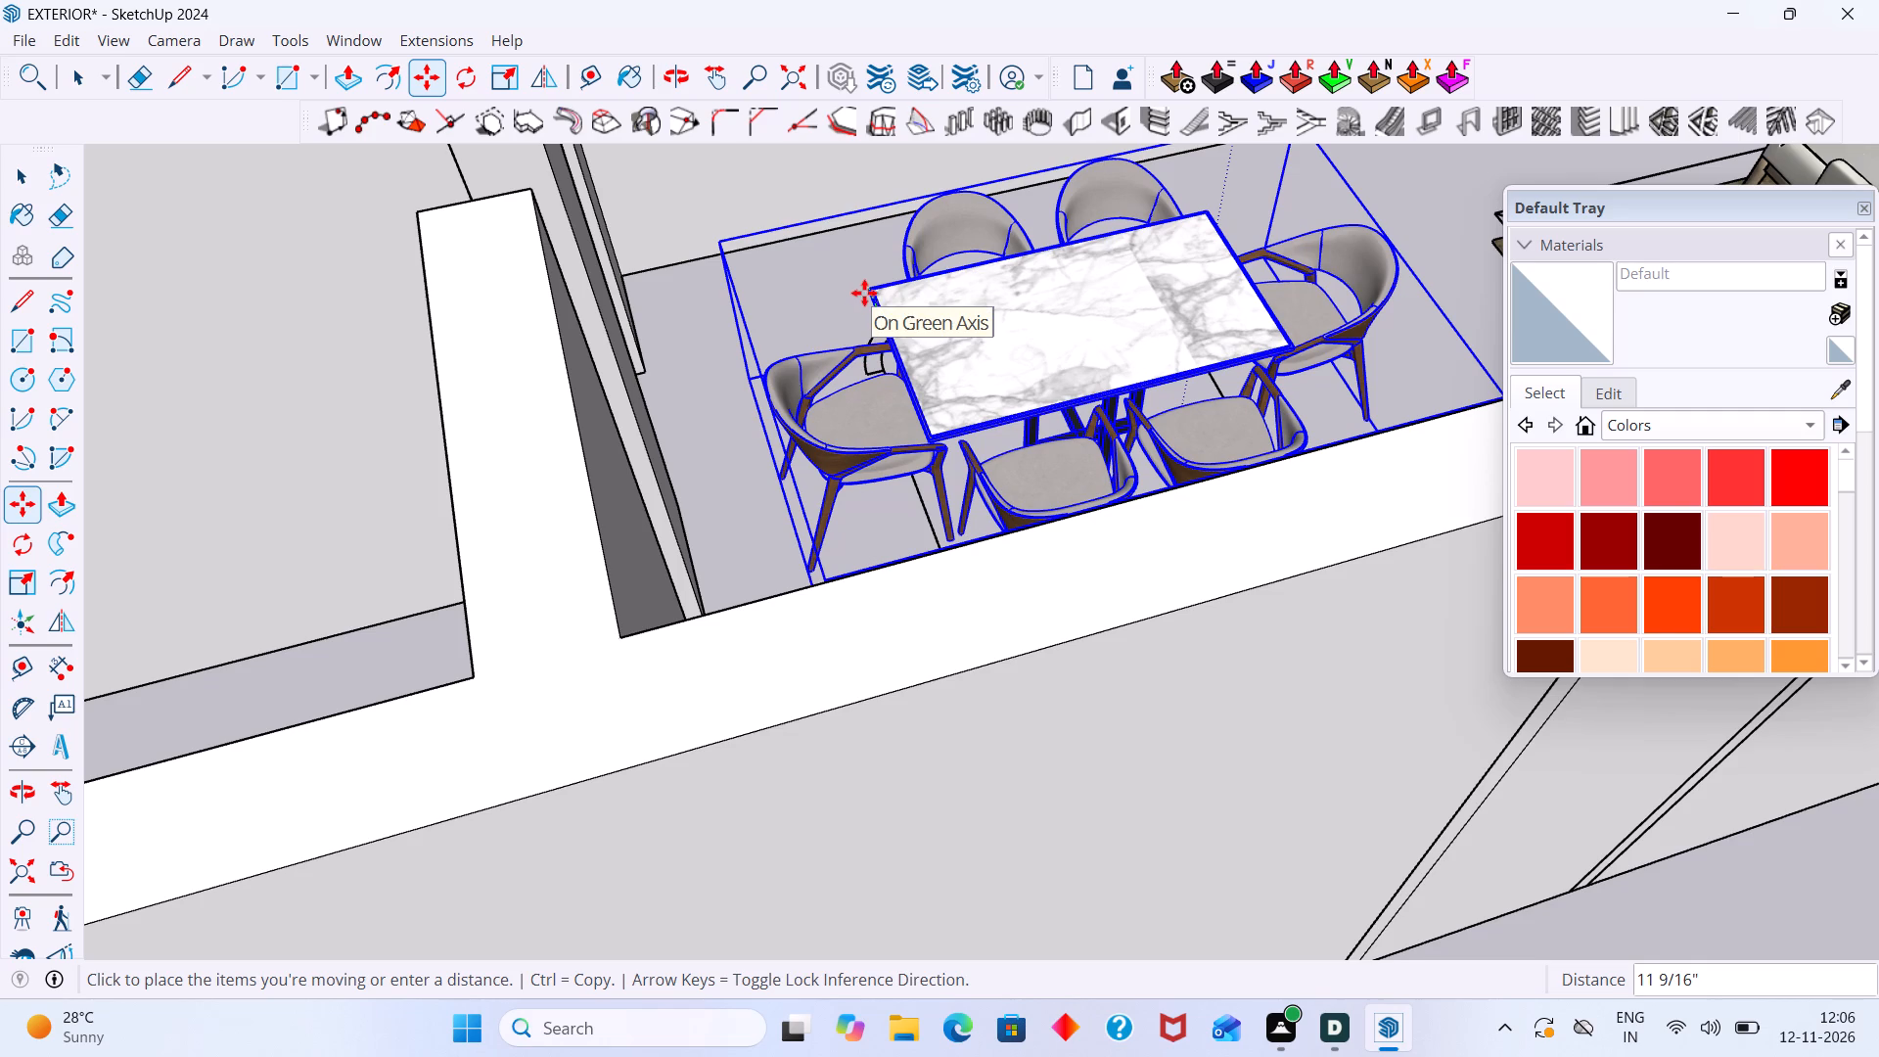
{"action": "scroll", "coordinate": [981, 326], "scroll_direction": "down", "scroll_amount": 10}
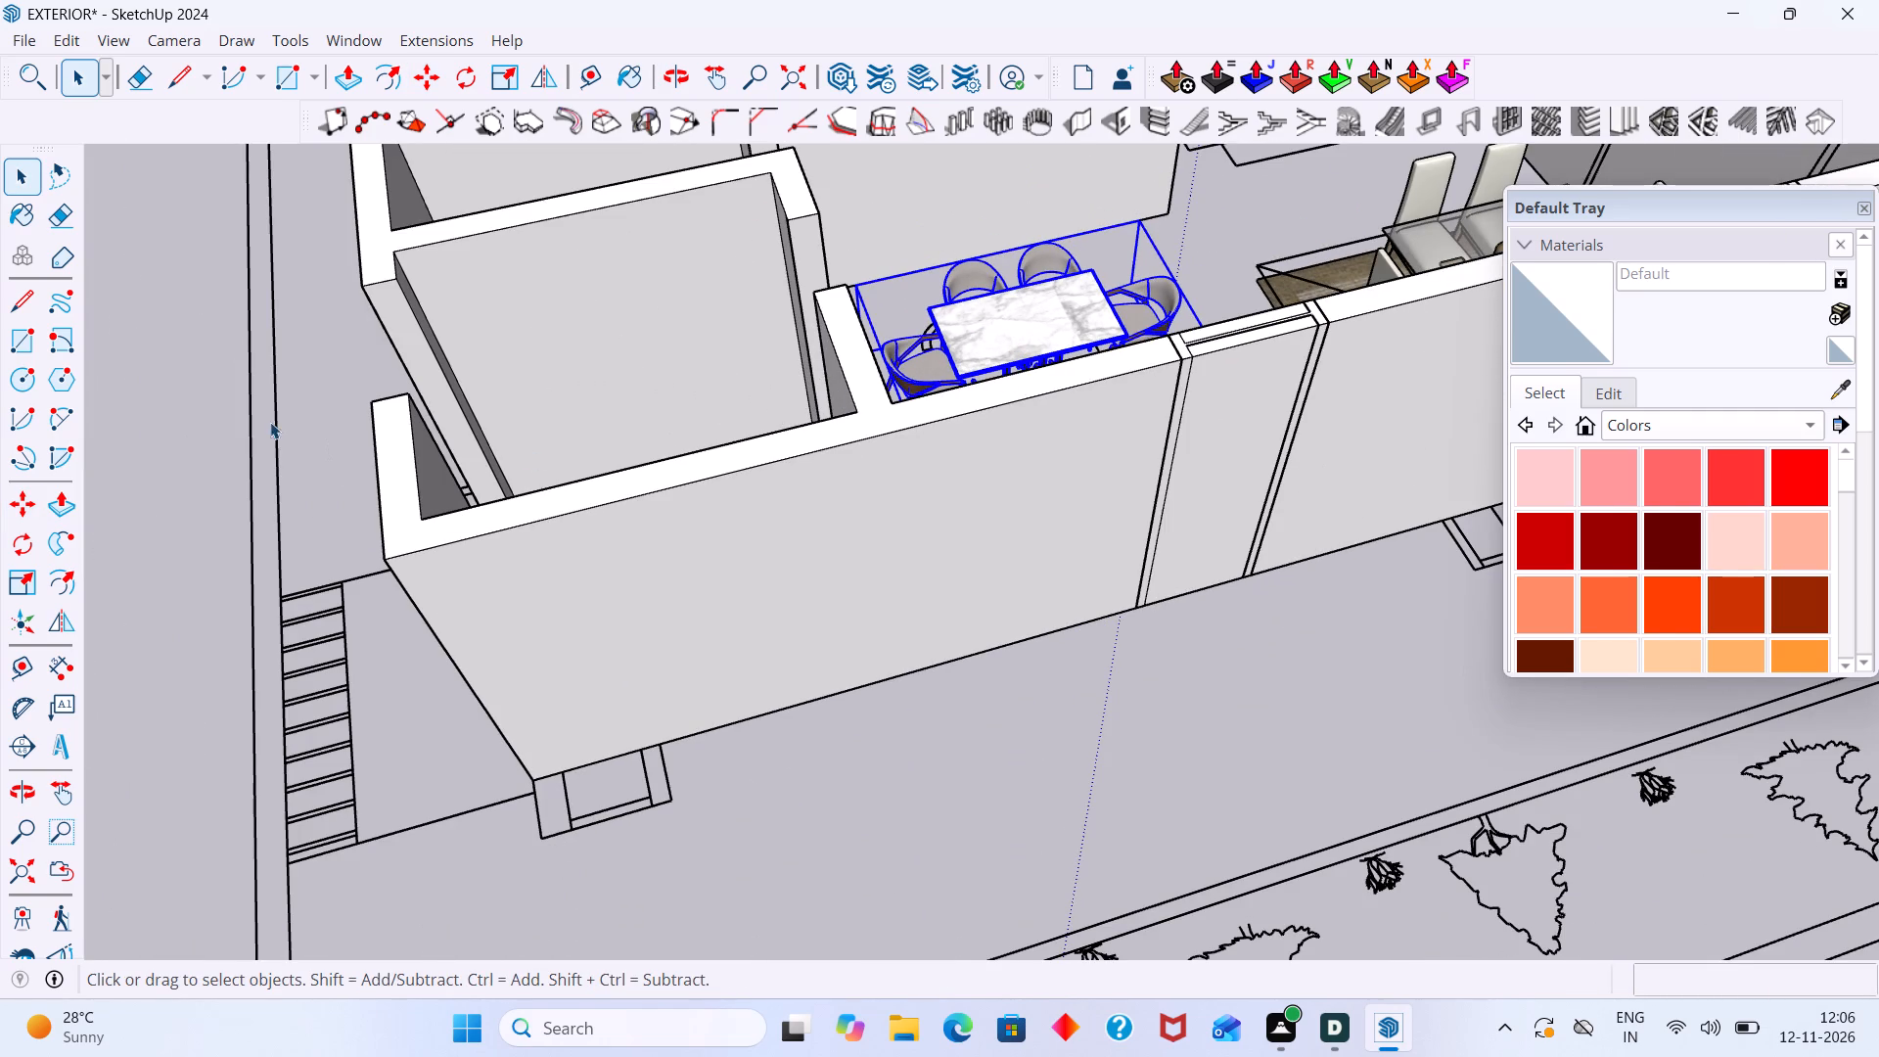
{"action": "left_click", "coordinate": [212, 419]}
Inside the dining set, delete the end chair nearest the partition wall and both chairs on the stove side.
{"action": "scroll", "coordinate": [1051, 366], "scroll_direction": "up", "scroll_amount": 2}
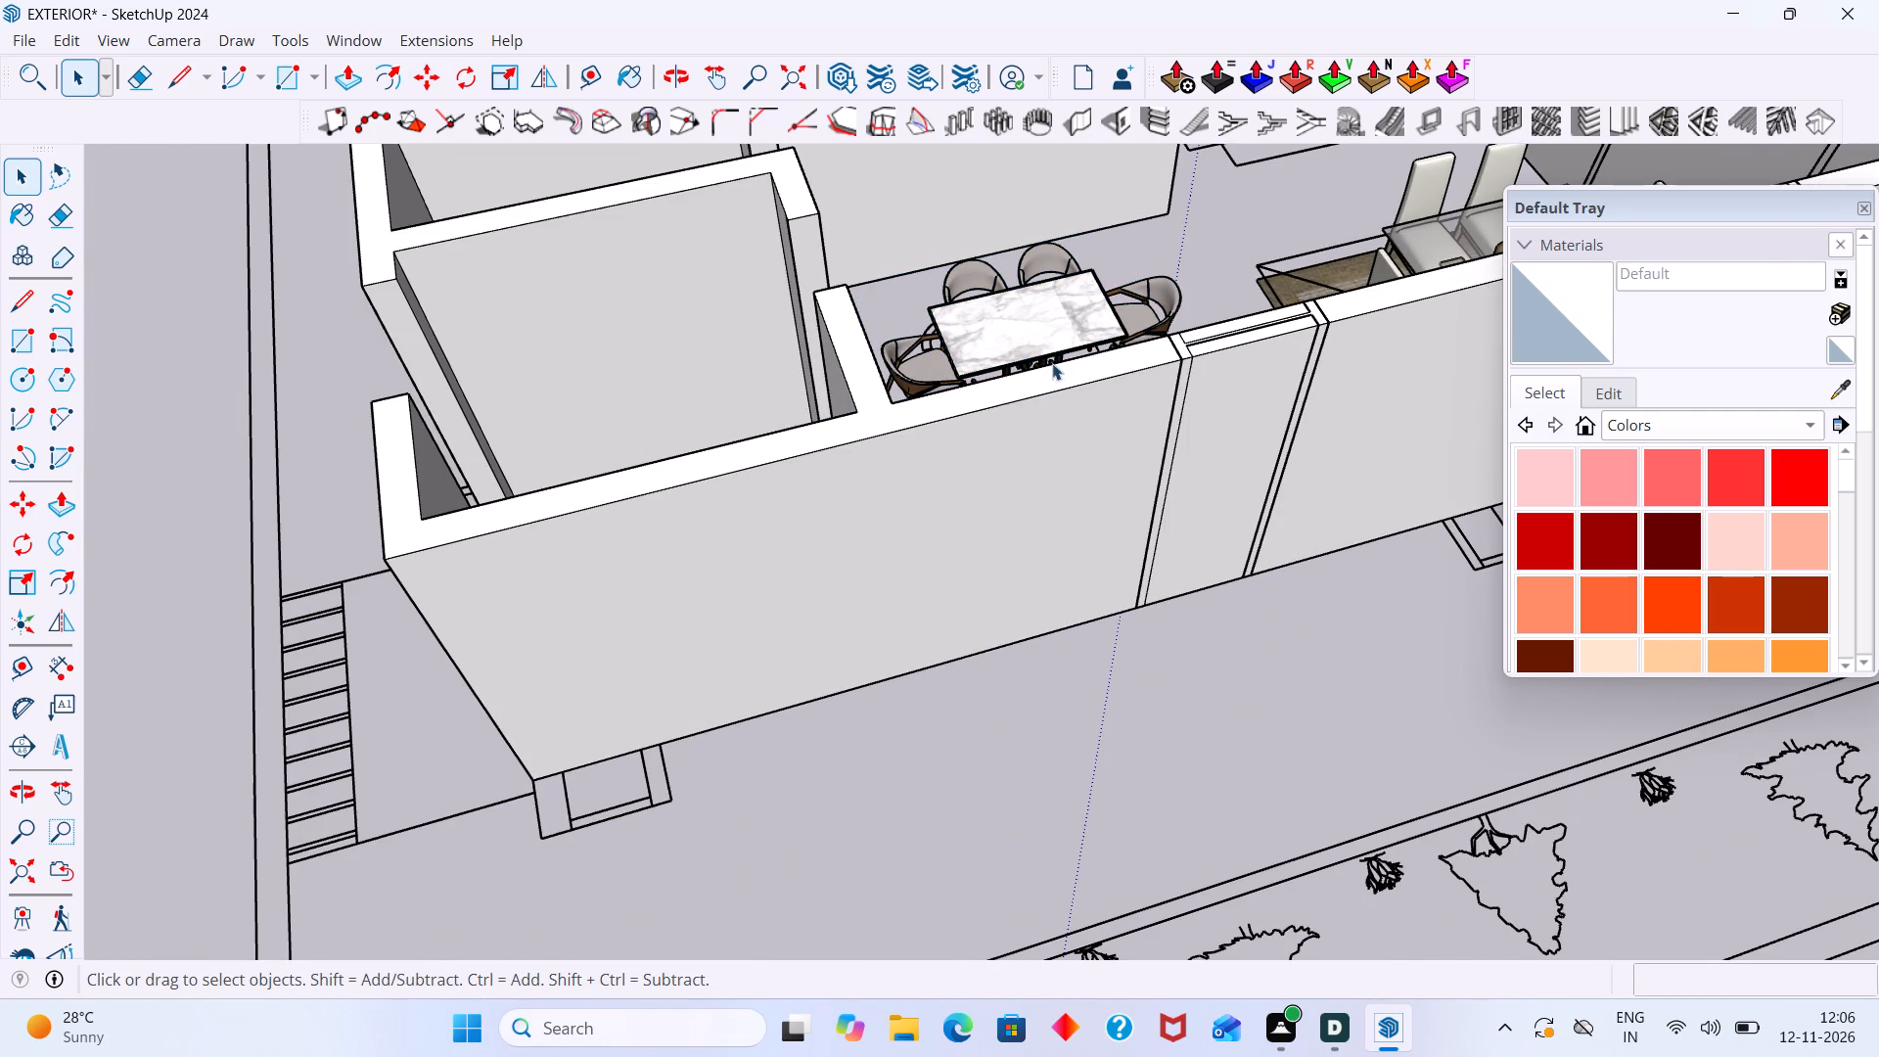
{"action": "scroll", "coordinate": [1052, 363], "scroll_direction": "up", "scroll_amount": 2}
{"action": "middle_click_drag", "start_coordinate": [1055, 358], "coordinate": [1031, 454]}
{"action": "scroll", "coordinate": [976, 330], "scroll_direction": "up", "scroll_amount": 18}
{"action": "triple_click", "coordinate": [817, 411]}
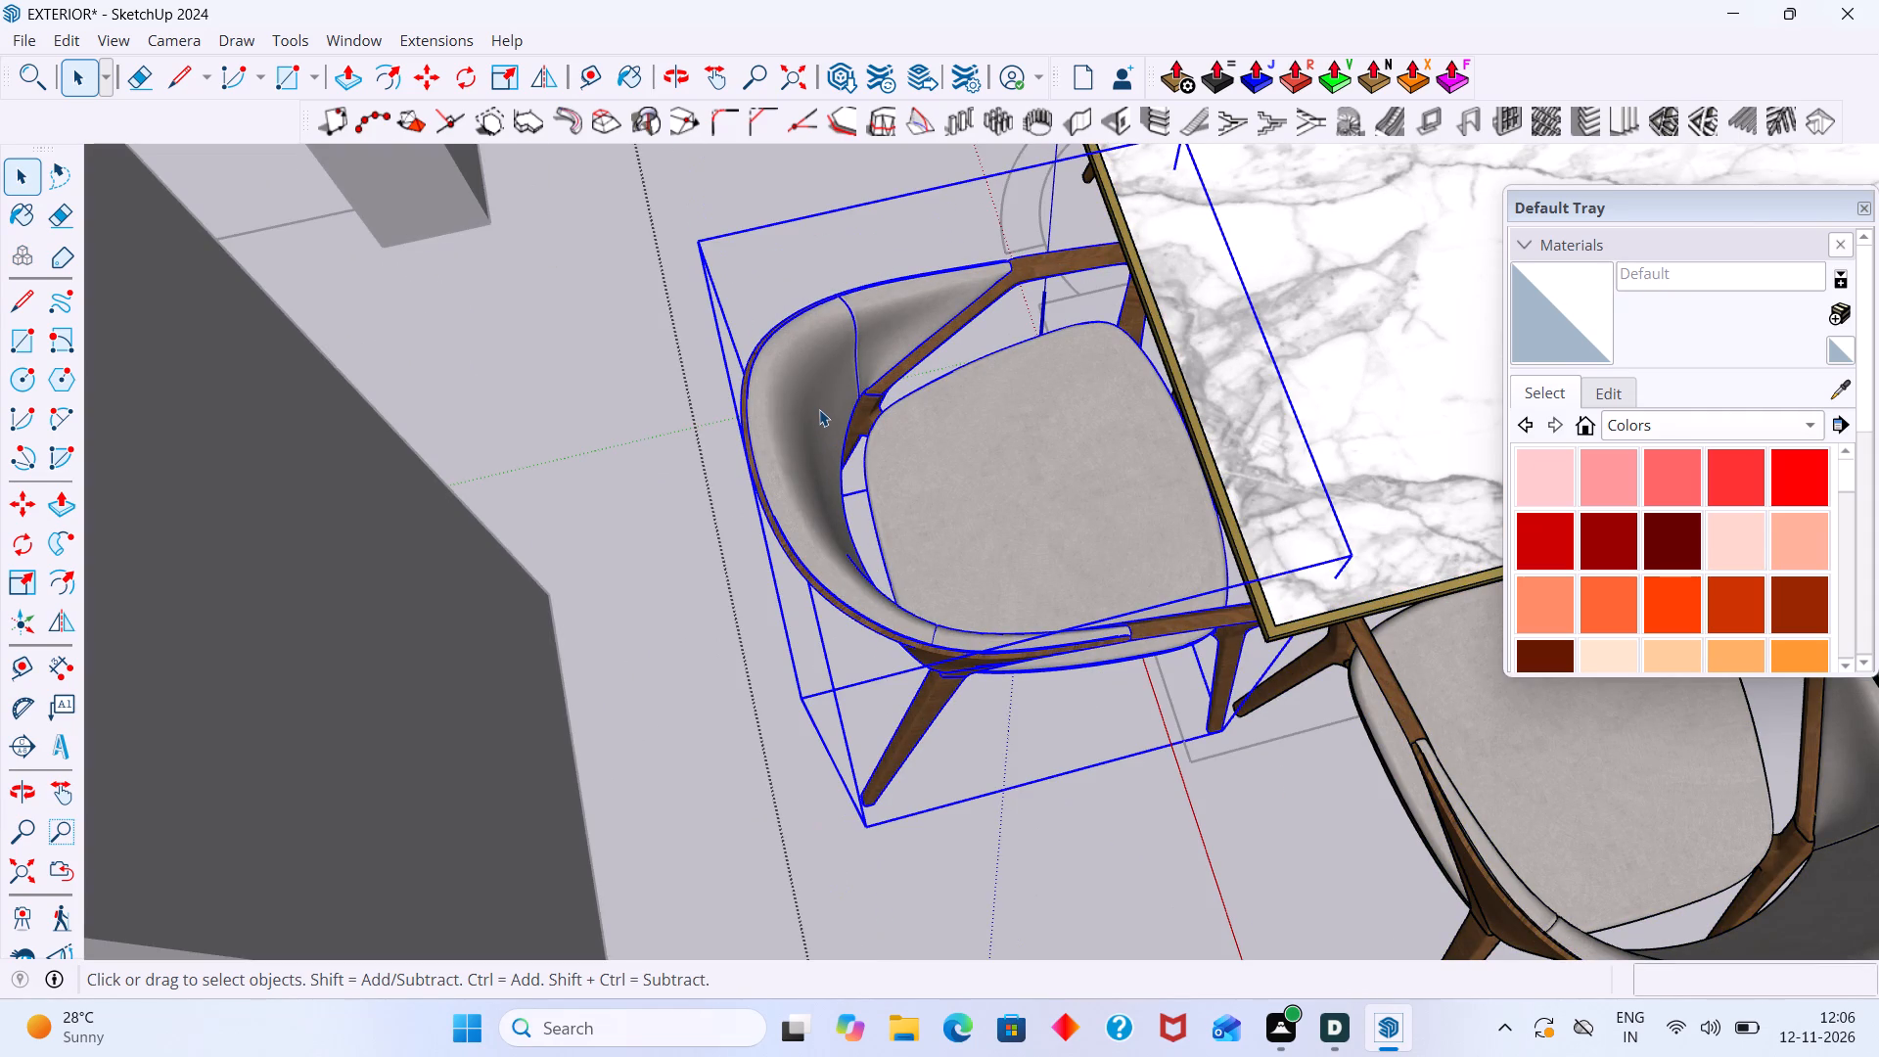
{"action": "key", "text": "Delete"}
{"action": "scroll", "coordinate": [954, 385], "scroll_direction": "down", "scroll_amount": 9}
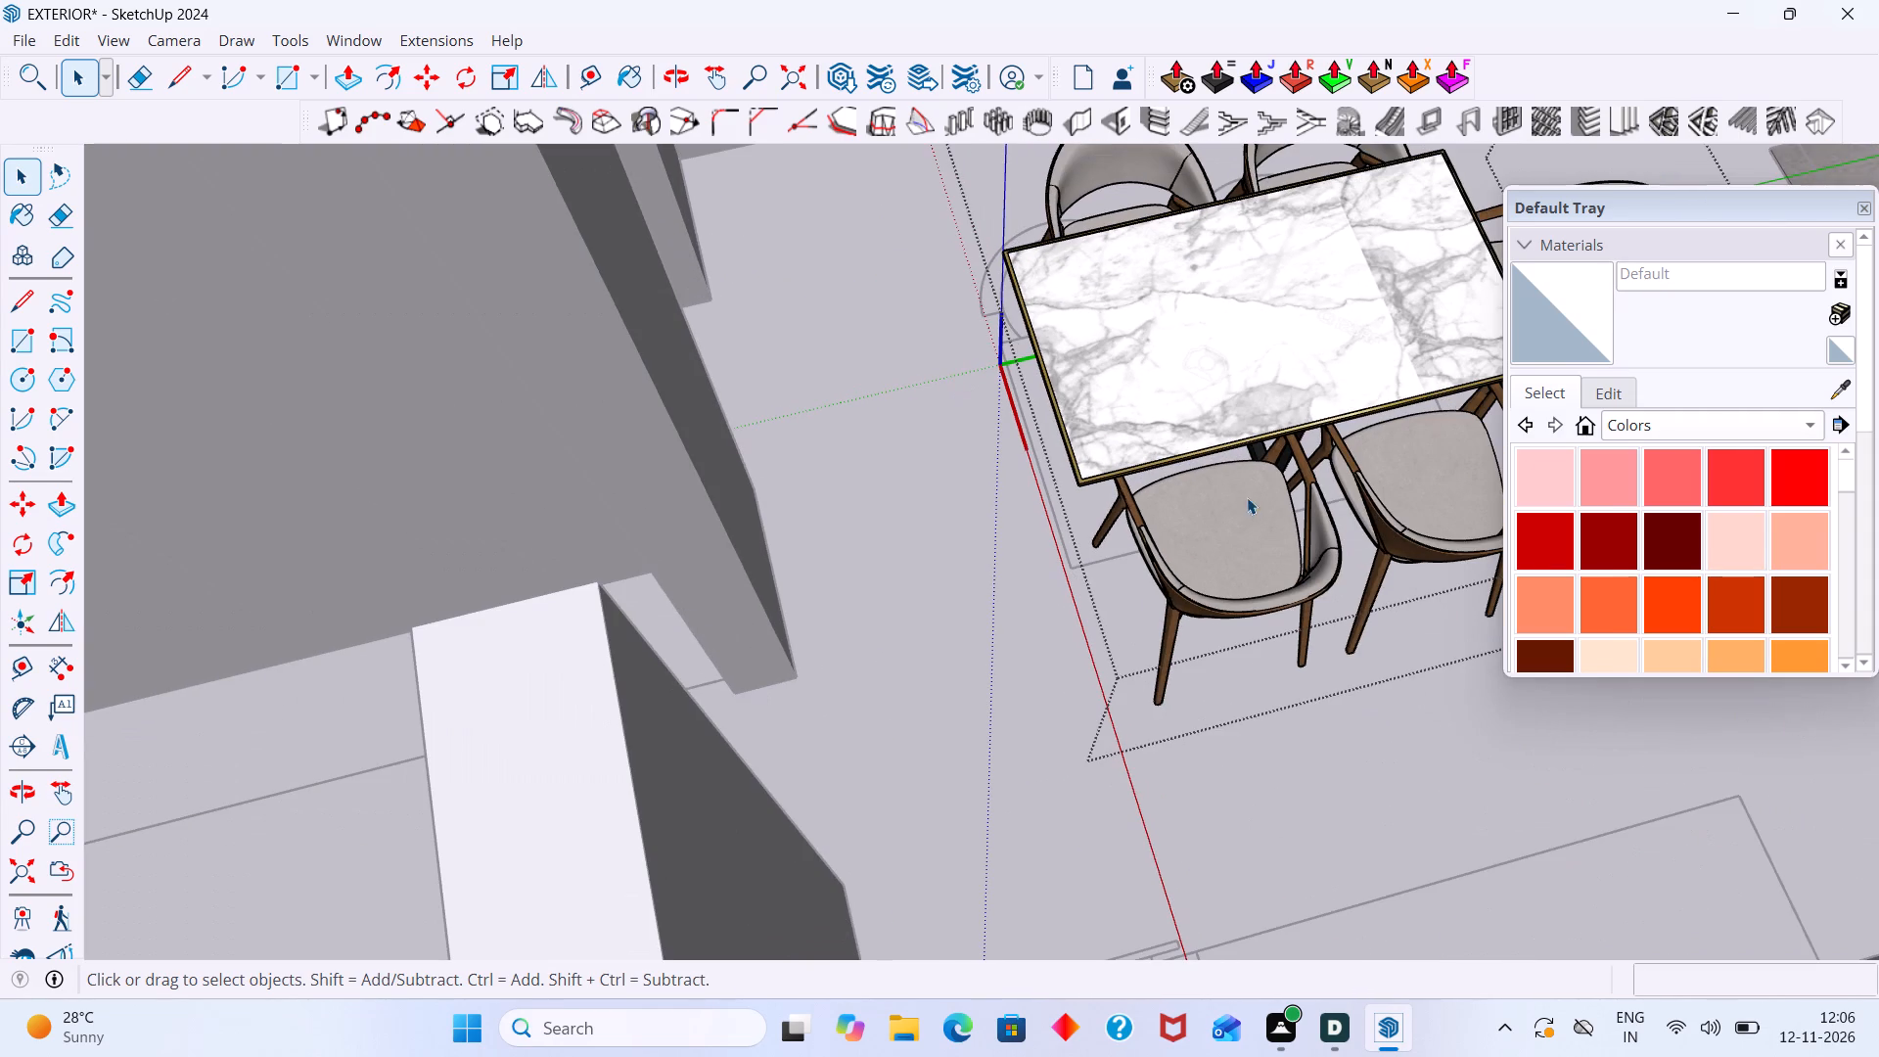
{"action": "left_click", "coordinate": [1266, 535]}
{"action": "key", "text": "Delete"}
{"action": "left_click", "coordinate": [1366, 499]}
{"action": "key", "text": "Delete"}
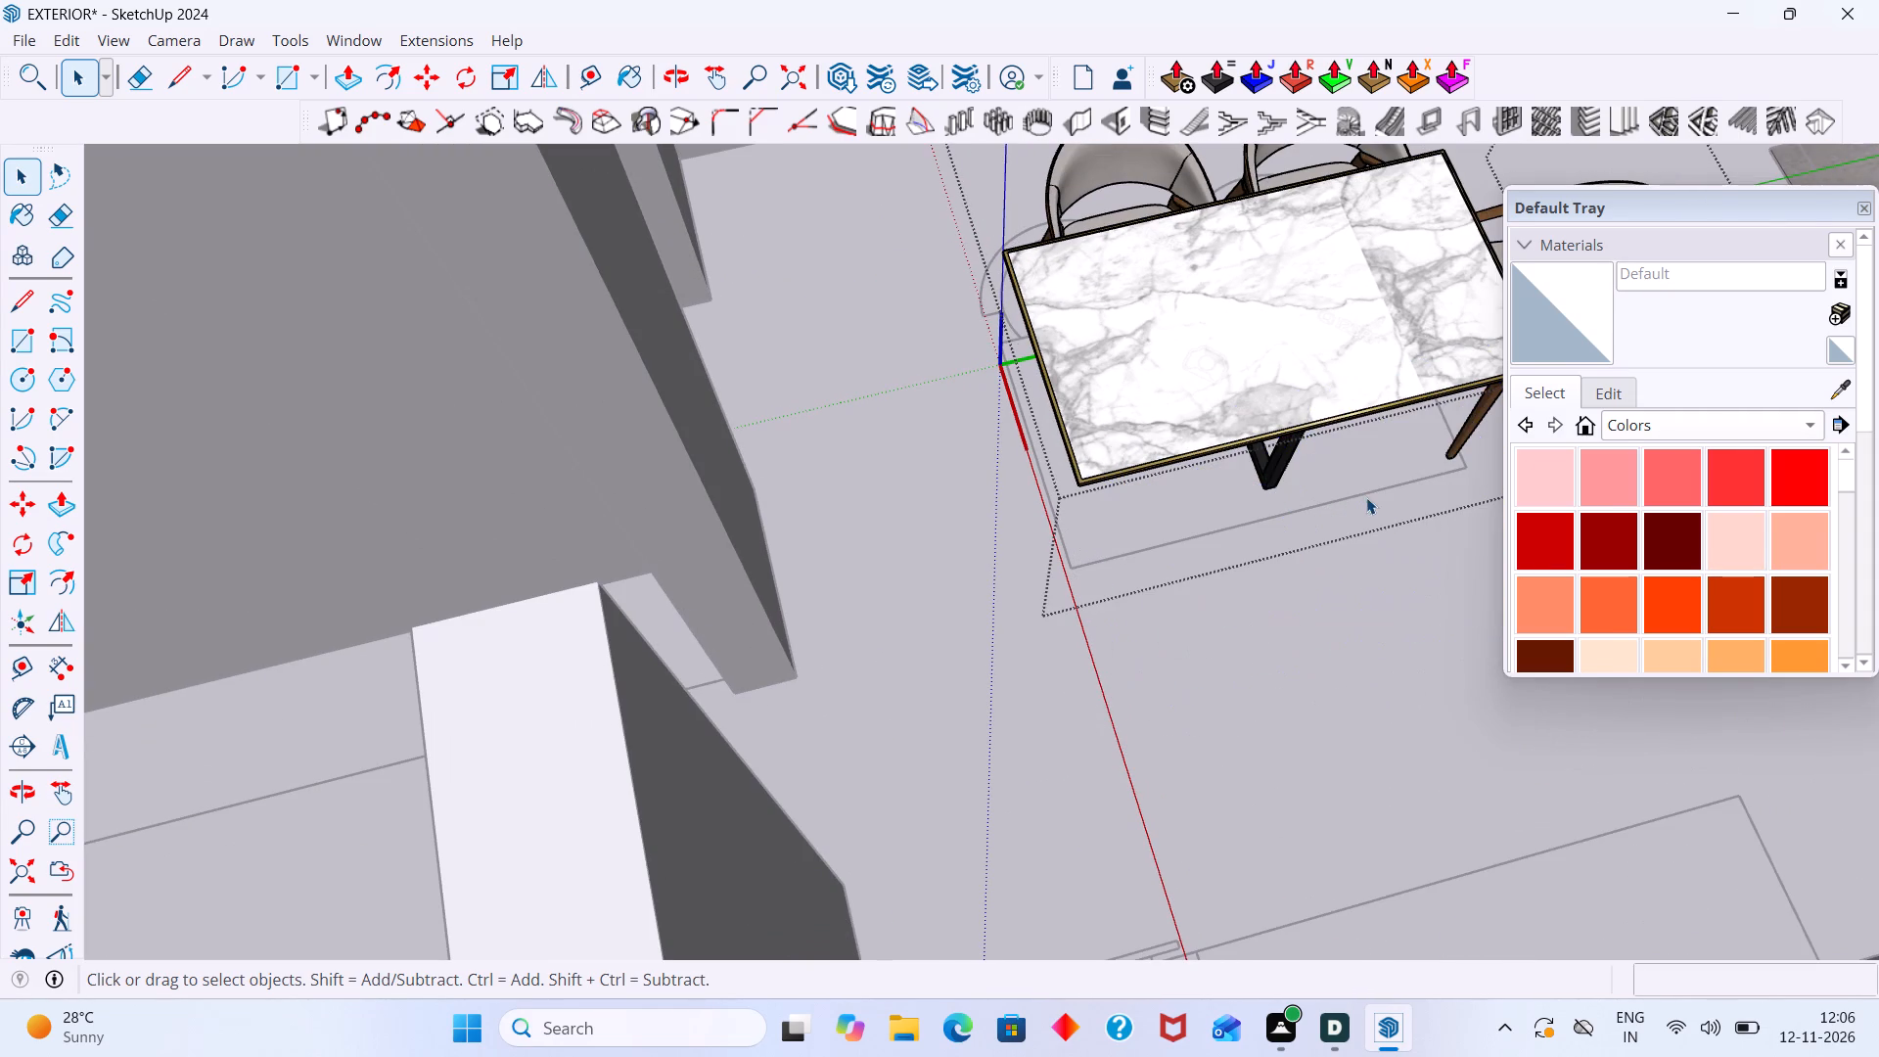
Delete the remaining end chair, keeping the two chairs on the outlined seating side, and exit the dining set group.
{"action": "scroll", "coordinate": [1360, 493], "scroll_direction": "down", "scroll_amount": 2}
{"action": "middle_click_drag", "start_coordinate": [1353, 490], "coordinate": [1011, 520], "text": "shift"}
{"action": "scroll", "coordinate": [1167, 439], "scroll_direction": "up", "scroll_amount": 4}
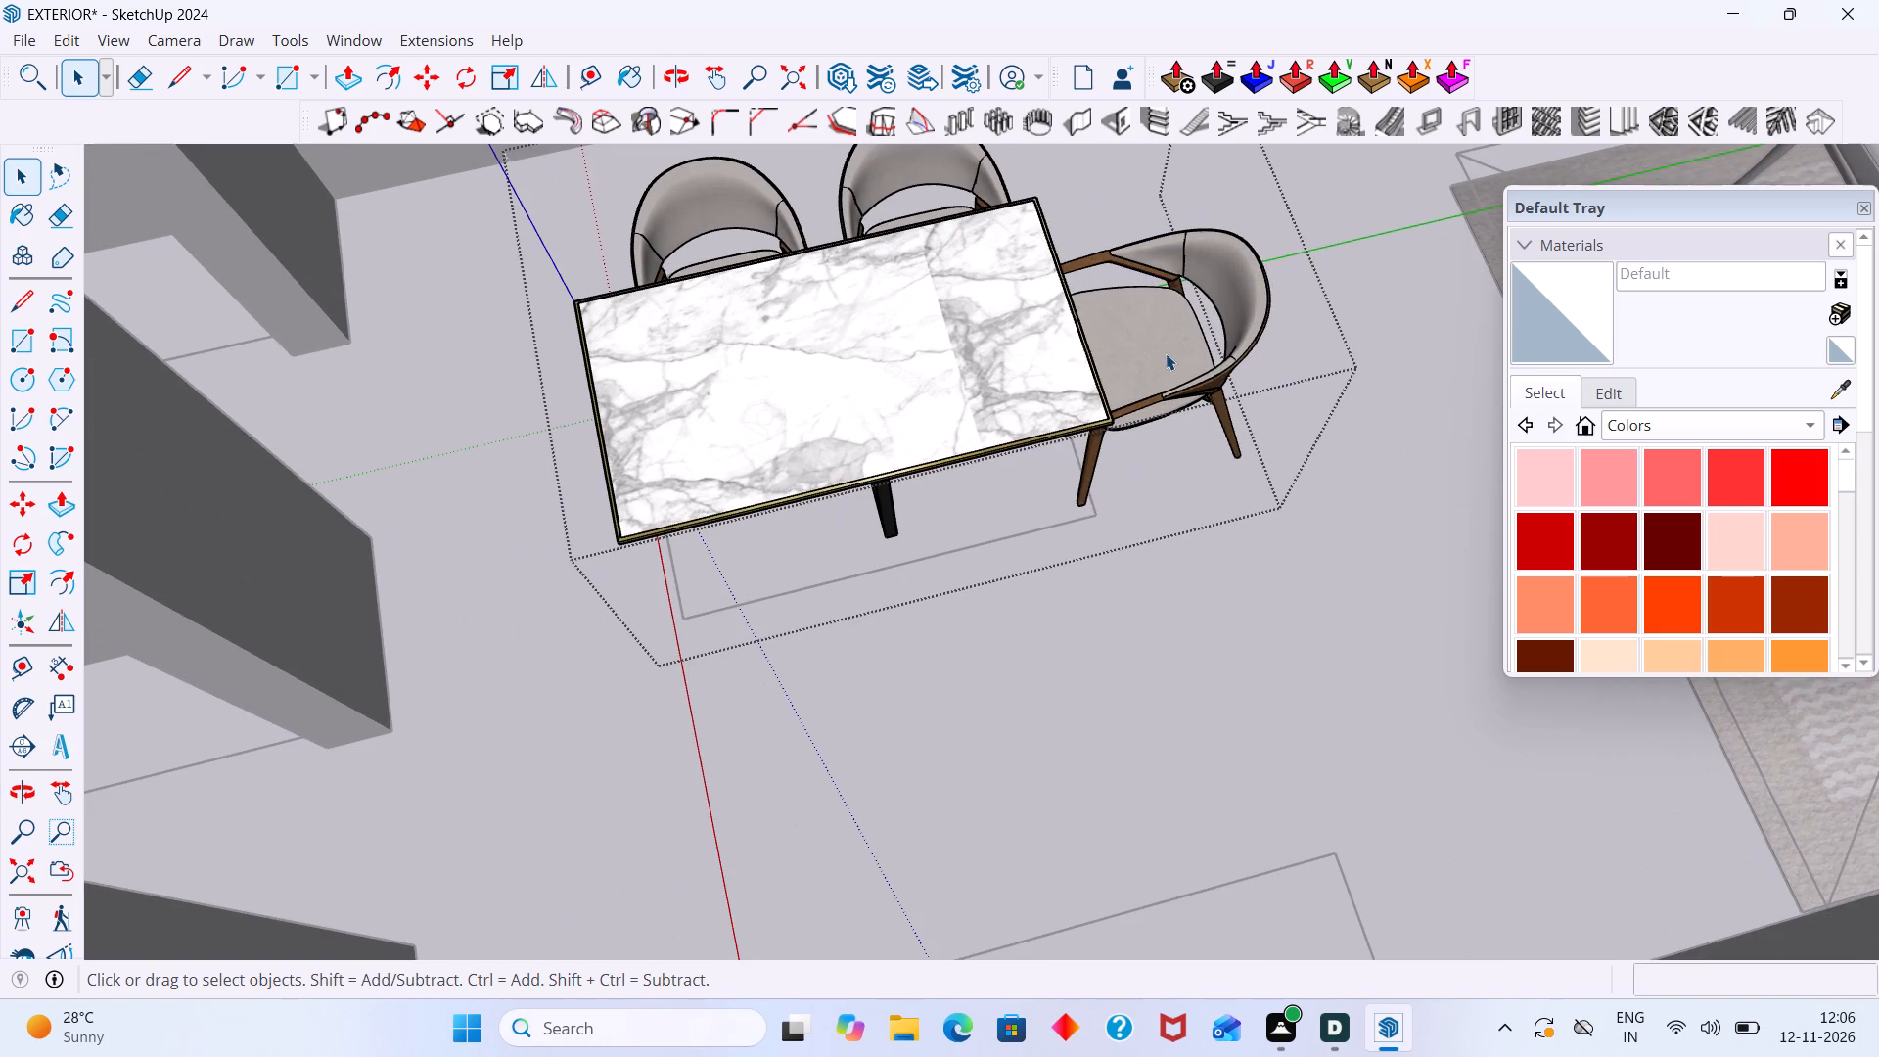
{"action": "left_click", "coordinate": [1166, 353]}
{"action": "key", "text": "Delete"}
{"action": "scroll", "coordinate": [1196, 345], "scroll_direction": "down", "scroll_amount": 7}
{"action": "left_click", "coordinate": [1205, 350]}
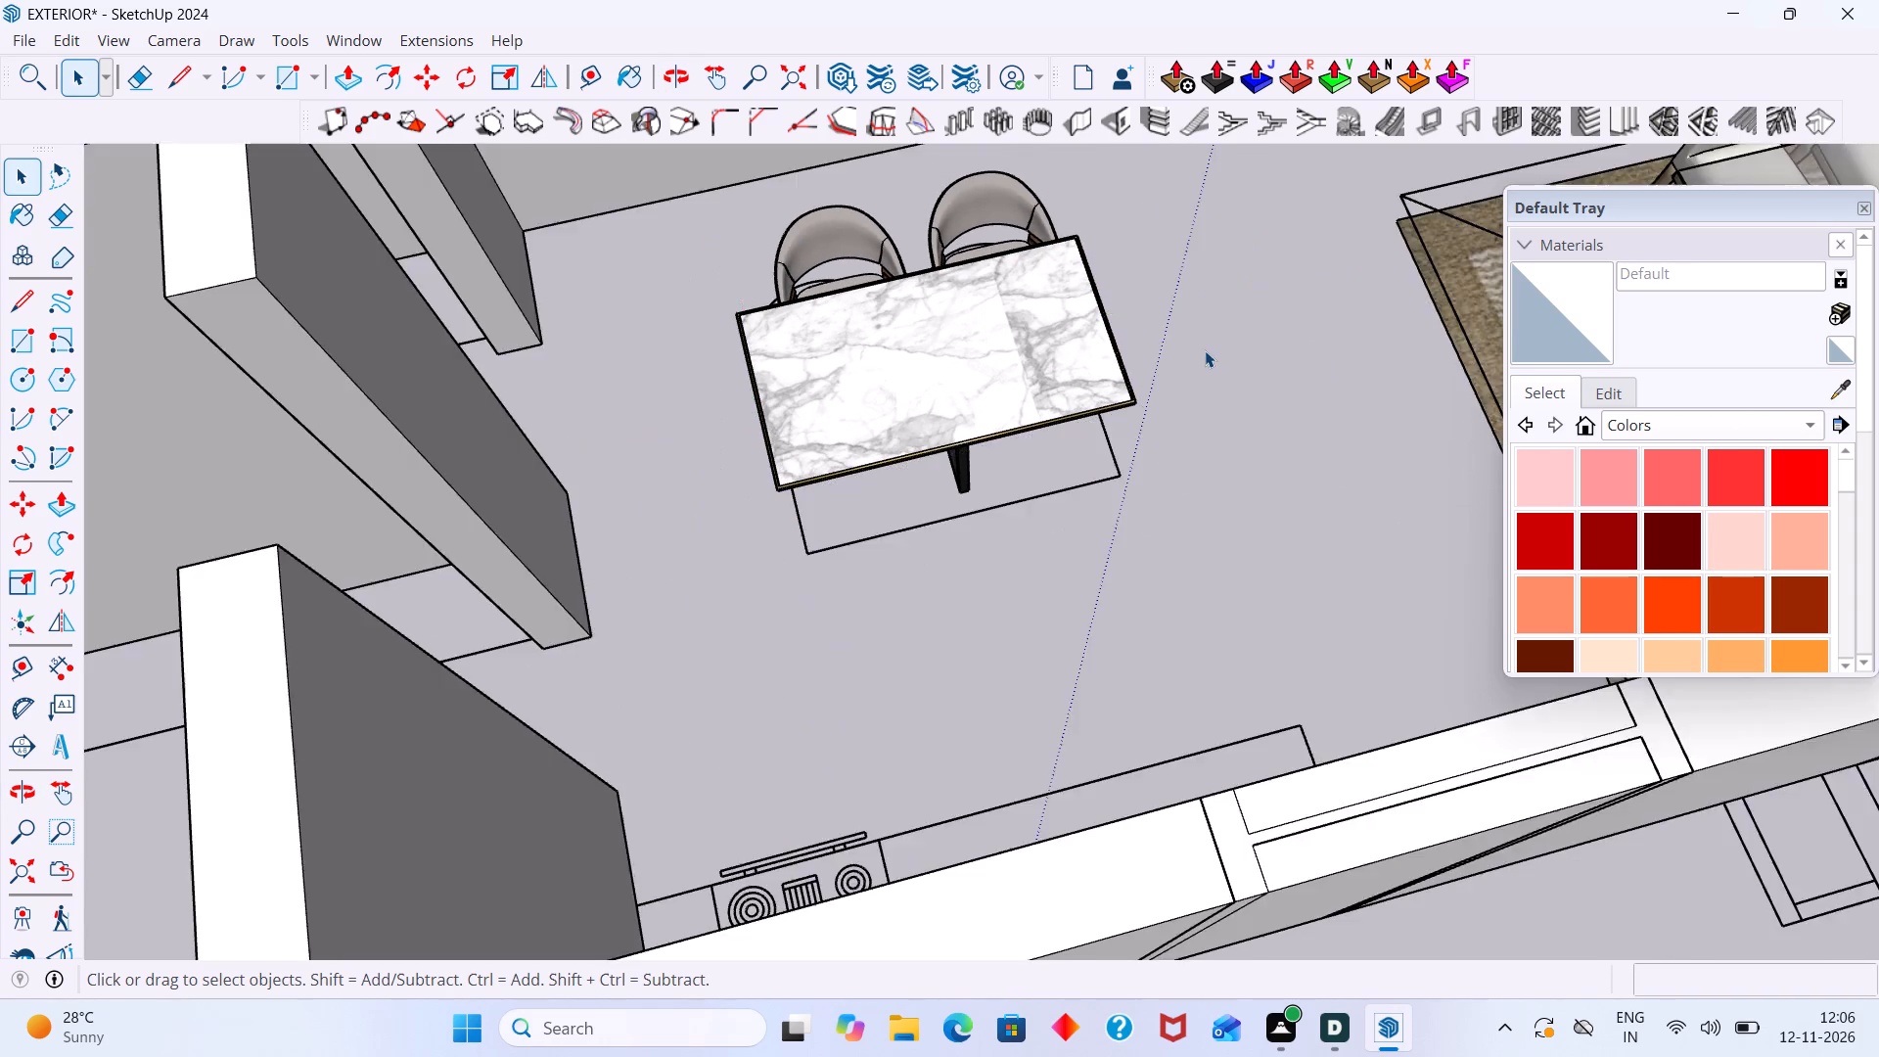
Inside the dining set, move the chair farther from the rug about 7 1/4" out from the table along the red axis.
{"action": "scroll", "coordinate": [1205, 350], "scroll_direction": "down", "scroll_amount": 7}
{"action": "scroll", "coordinate": [1035, 326], "scroll_direction": "up", "scroll_amount": 12}
{"action": "middle_click_drag", "start_coordinate": [1029, 325], "coordinate": [1388, 312]}
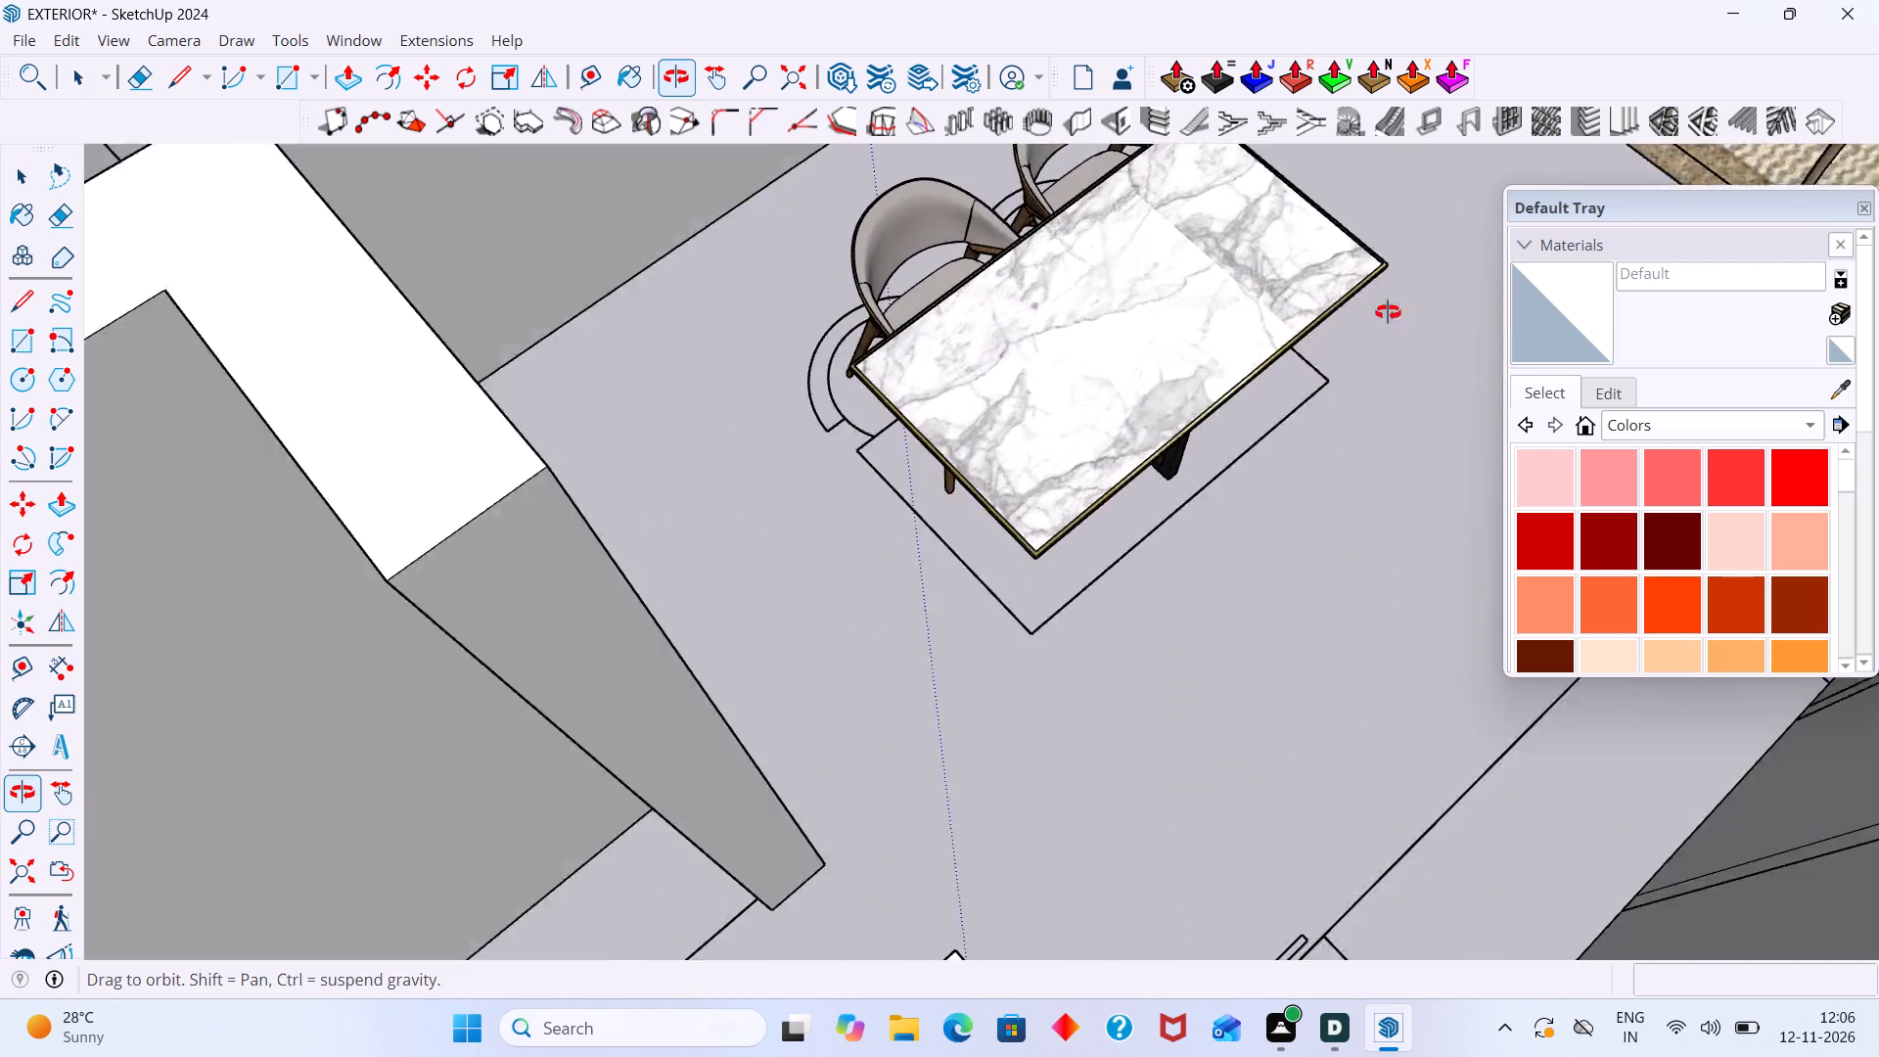
{"action": "middle_click_drag", "start_coordinate": [1388, 312], "coordinate": [1428, 305]}
{"action": "scroll", "coordinate": [942, 292], "scroll_direction": "up", "scroll_amount": 15}
{"action": "scroll", "coordinate": [891, 313], "scroll_direction": "down", "scroll_amount": 14}
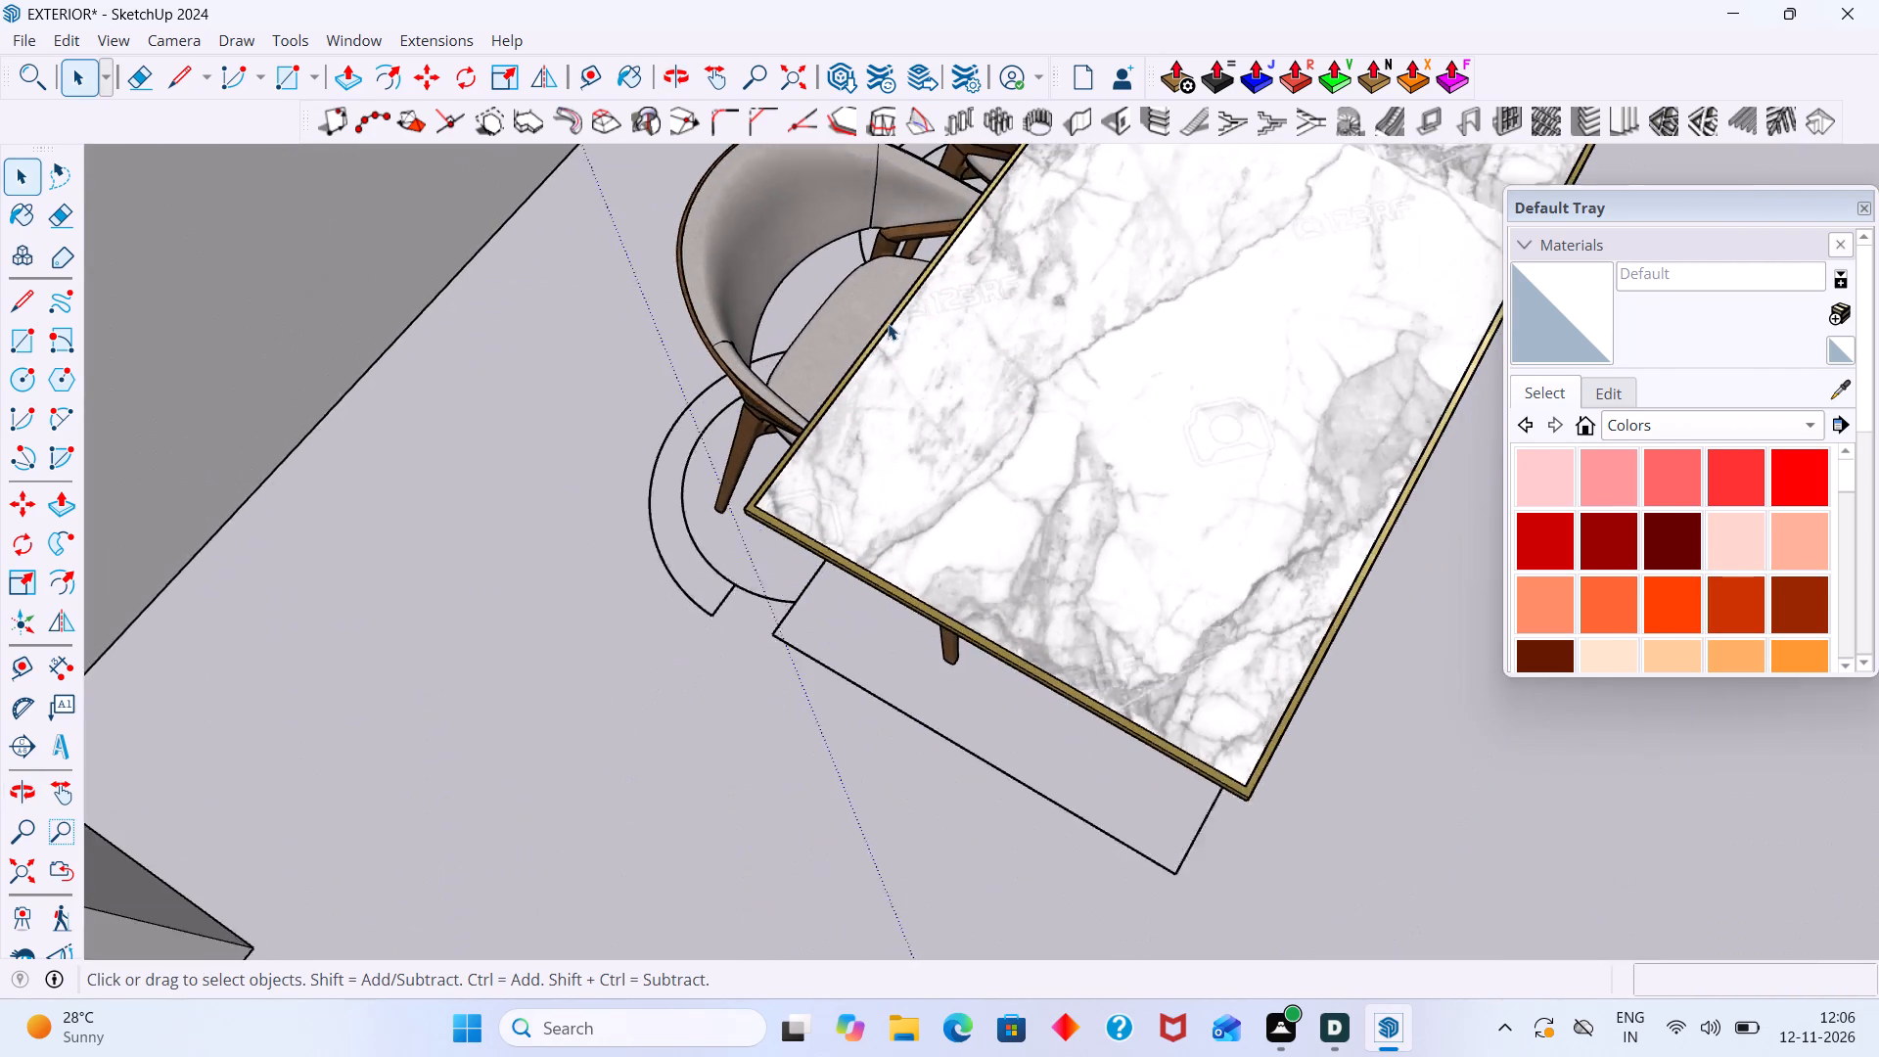
{"action": "scroll", "coordinate": [888, 323], "scroll_direction": "down", "scroll_amount": 20}
{"action": "middle_click_drag", "start_coordinate": [909, 372], "coordinate": [970, 298]}
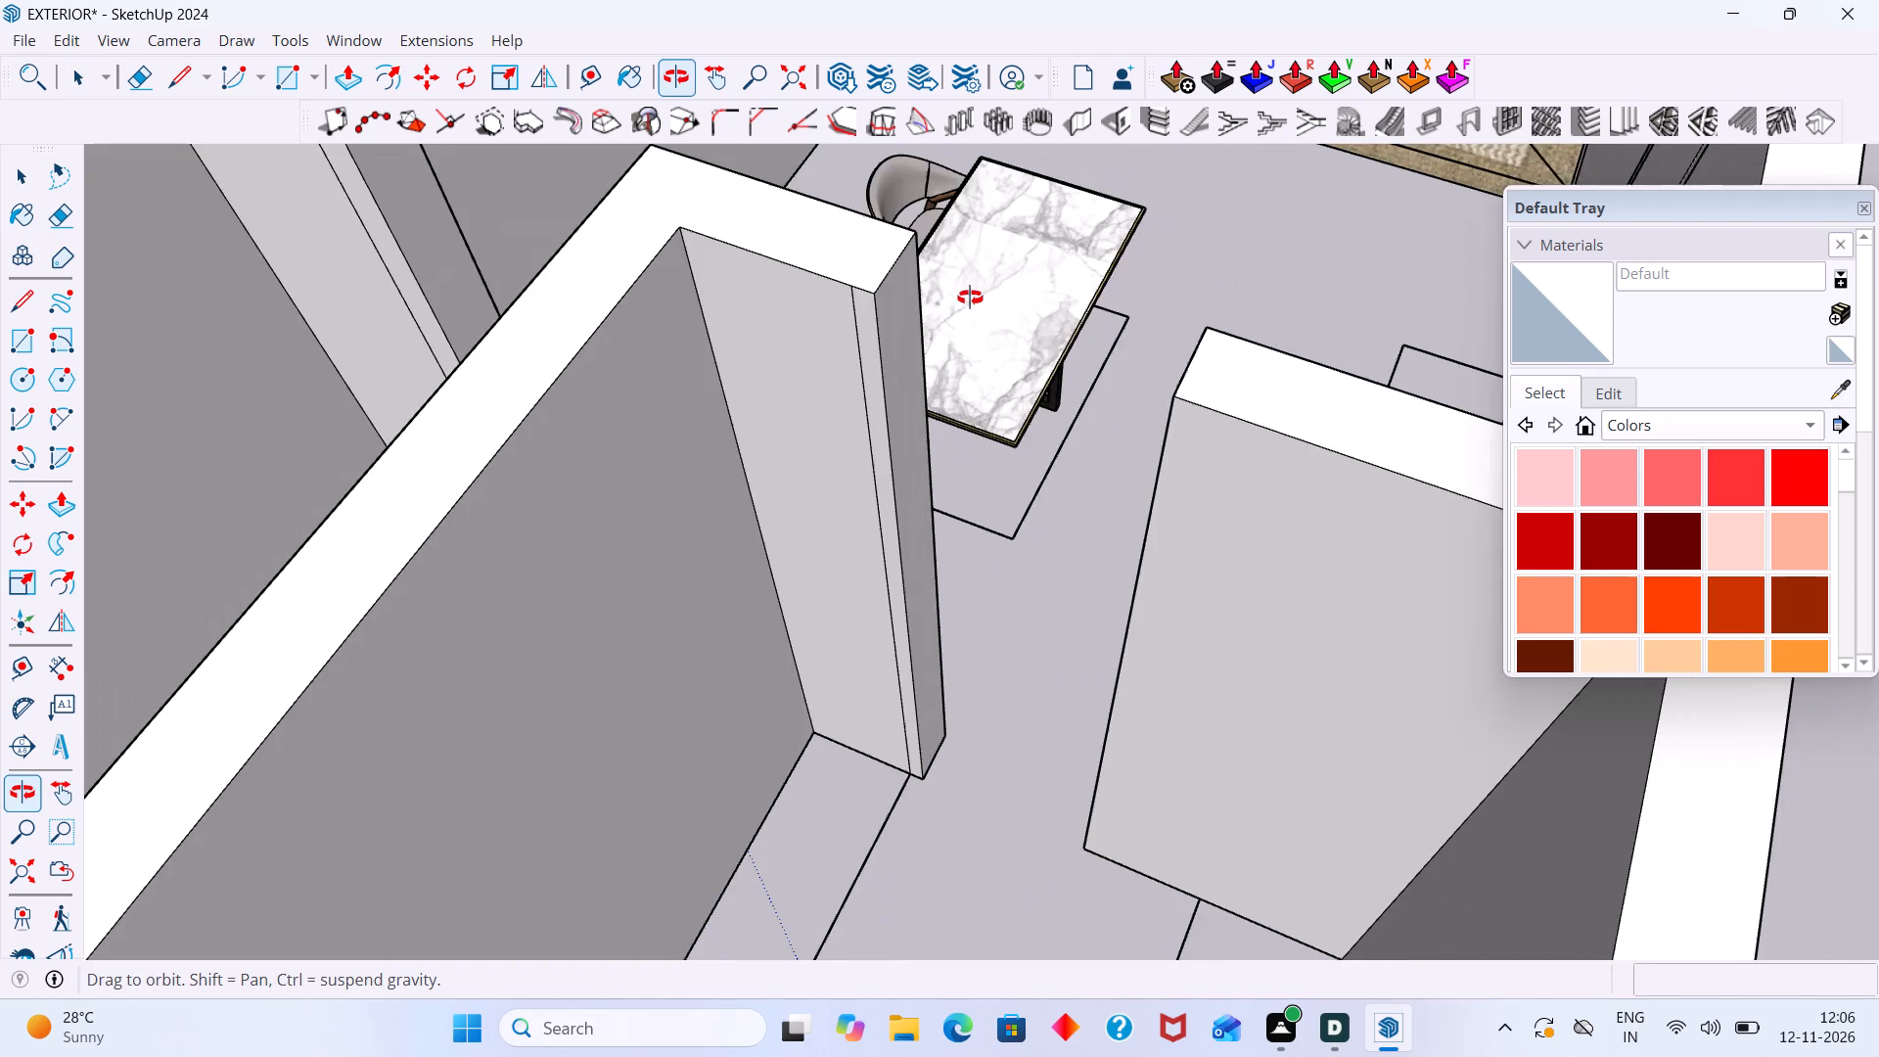
{"action": "middle_click_drag", "start_coordinate": [970, 298], "coordinate": [813, 306]}
{"action": "scroll", "coordinate": [1000, 249], "scroll_direction": "up", "scroll_amount": 18}
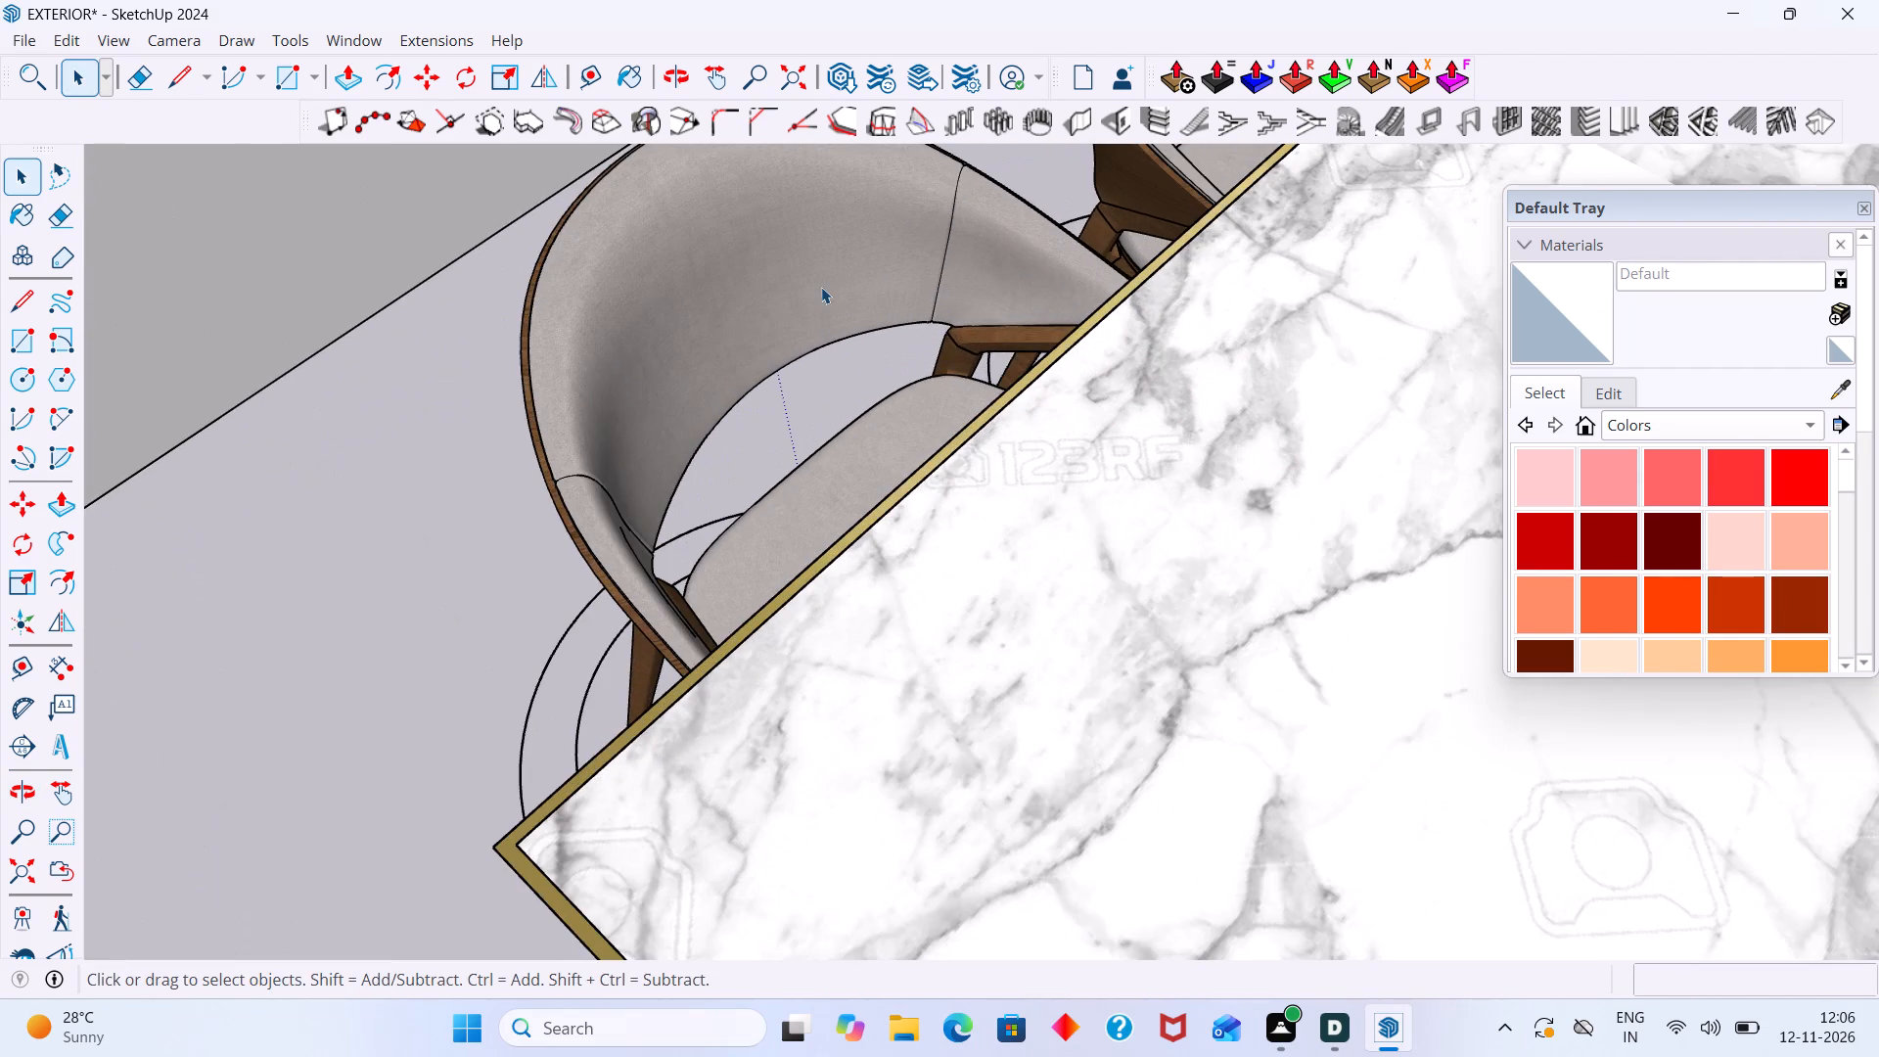
{"action": "double_click", "coordinate": [819, 285]}
{"action": "left_click", "coordinate": [819, 286]}
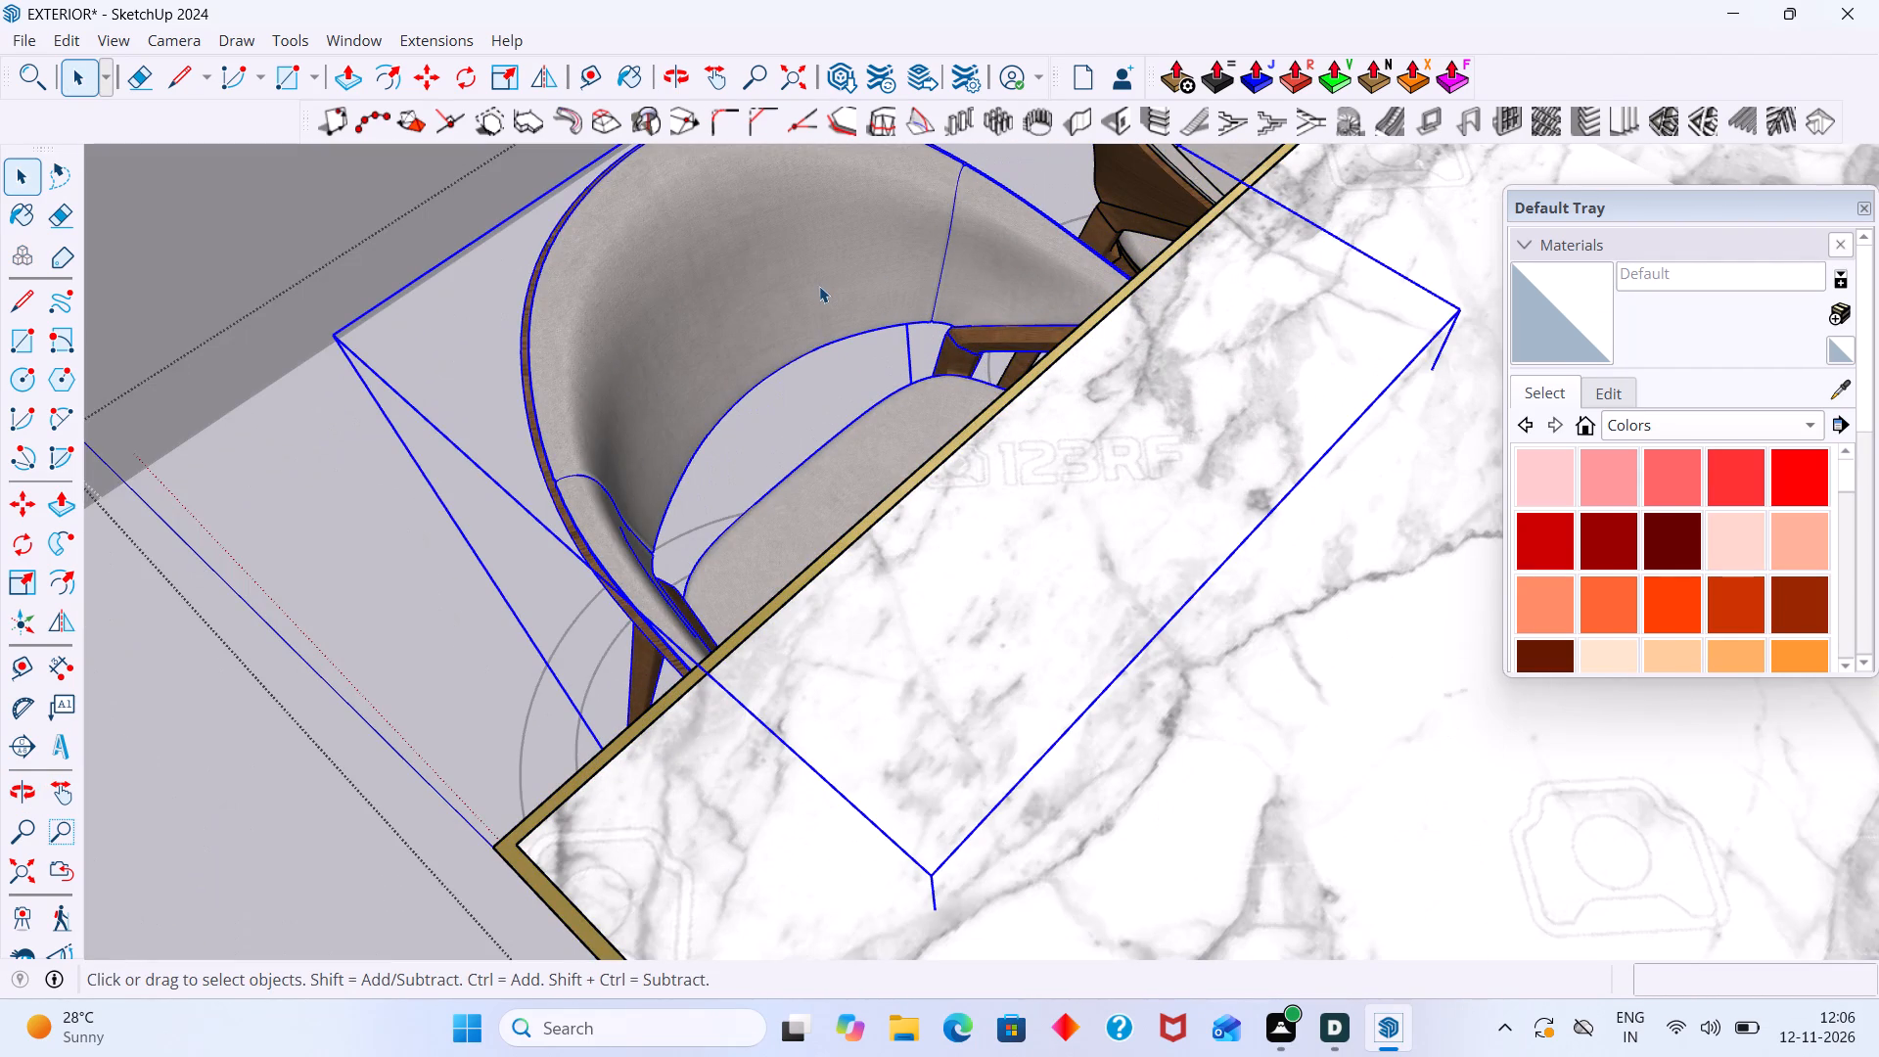
{"action": "key", "text": "m"}
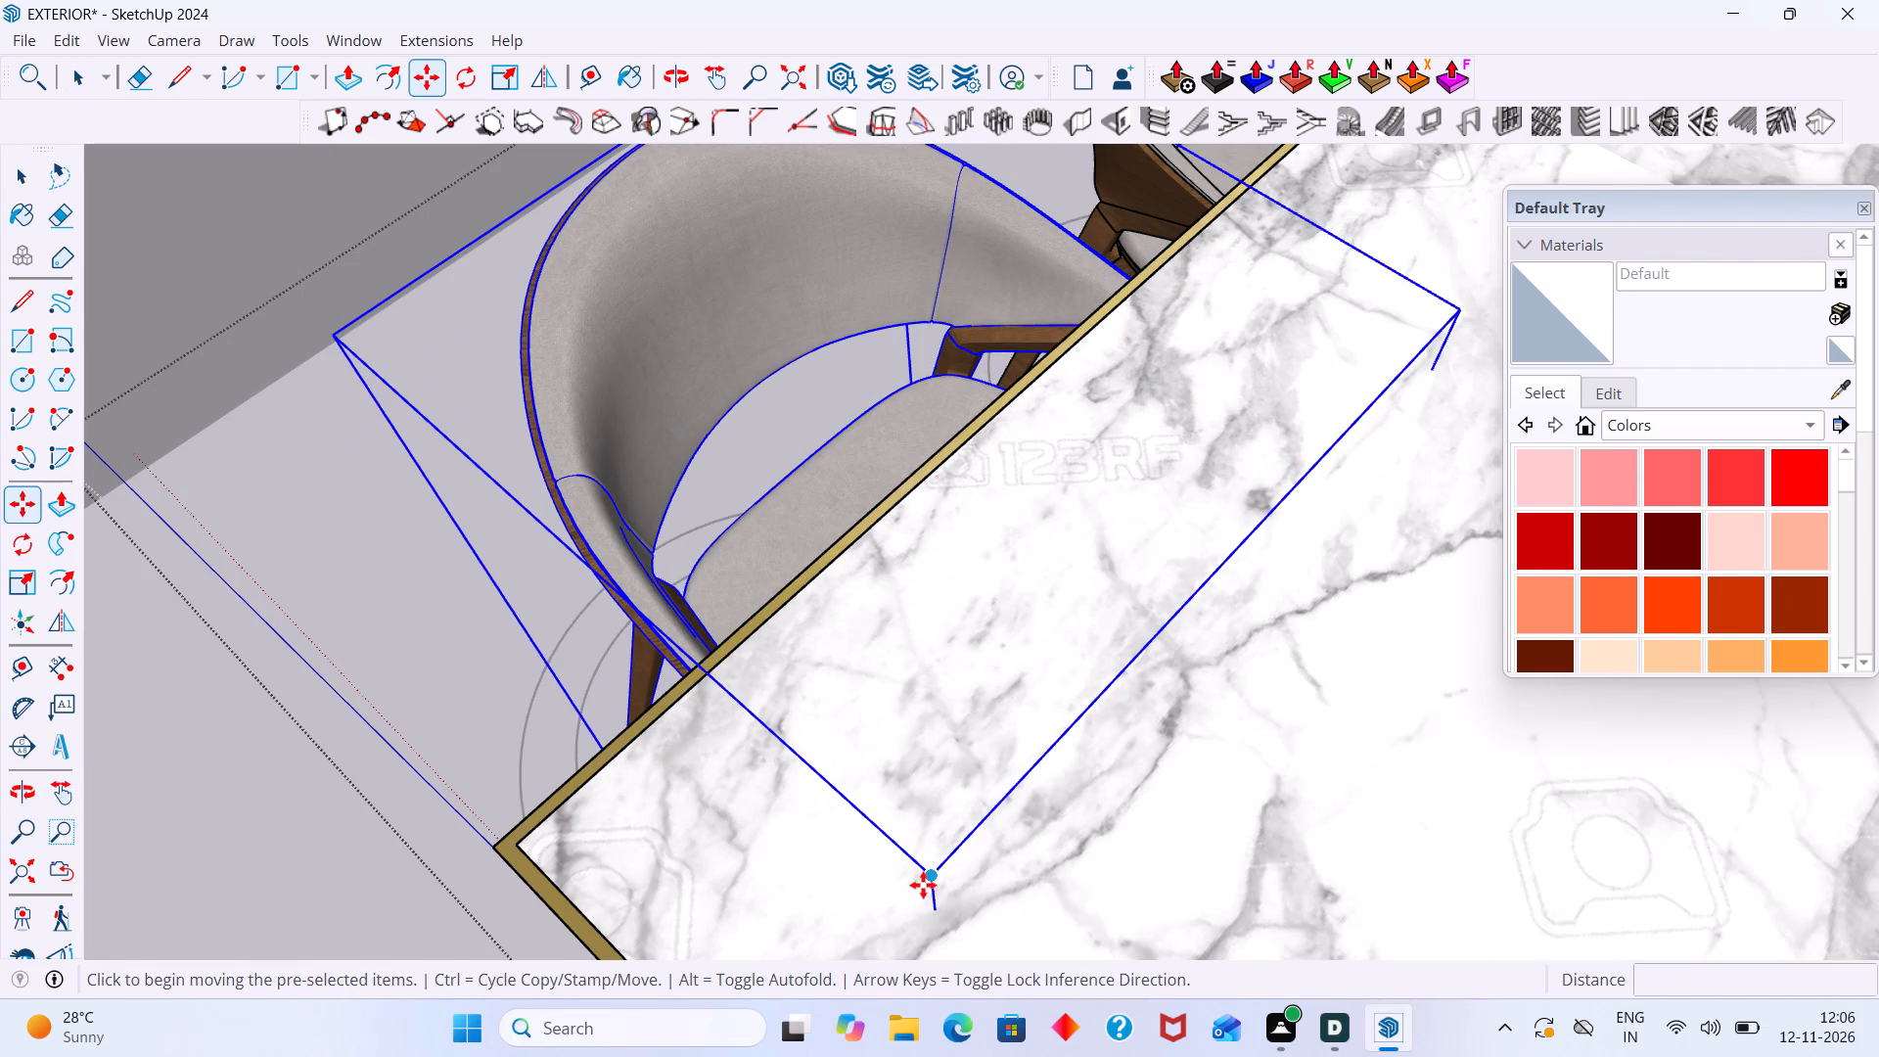
{"action": "left_click", "coordinate": [934, 879]}
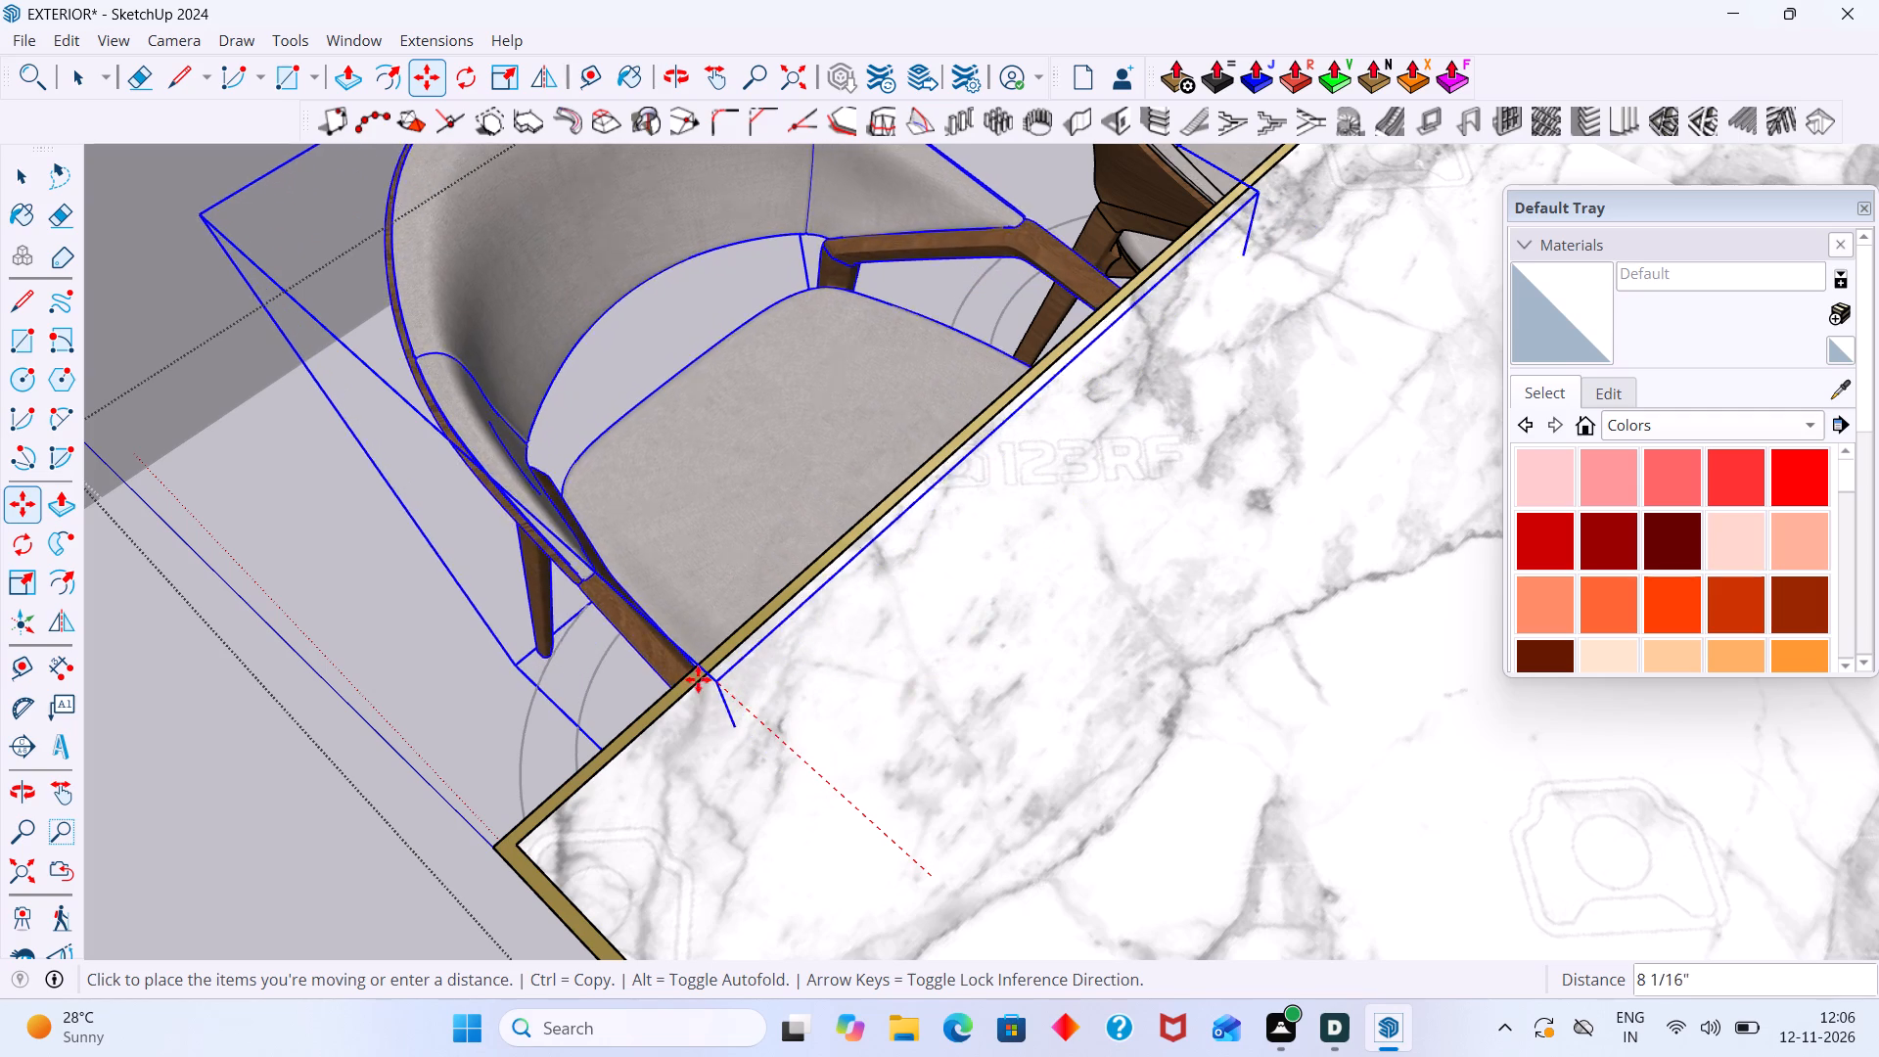
{"action": "left_click", "coordinate": [739, 699]}
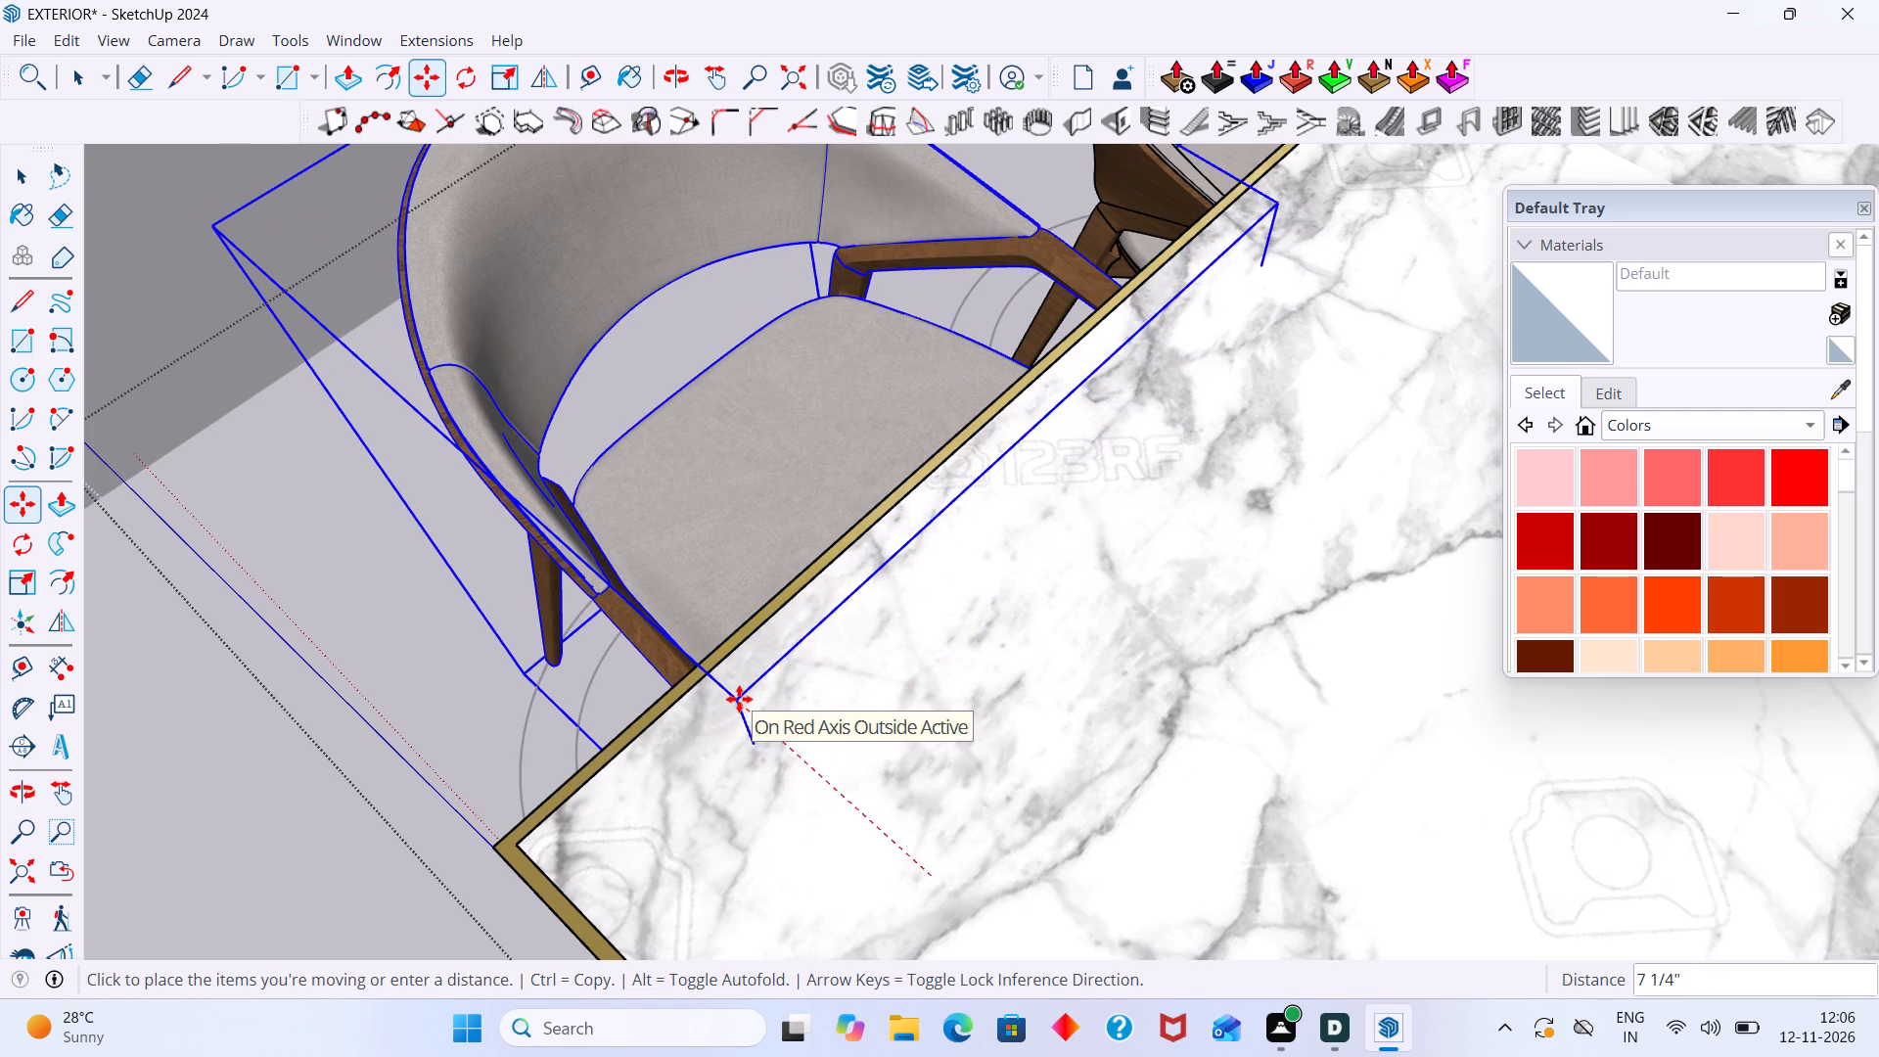
{"action": "key", "text": "space"}
{"action": "scroll", "coordinate": [711, 684], "scroll_direction": "down", "scroll_amount": 8}
{"action": "left_click", "coordinate": [451, 758]}
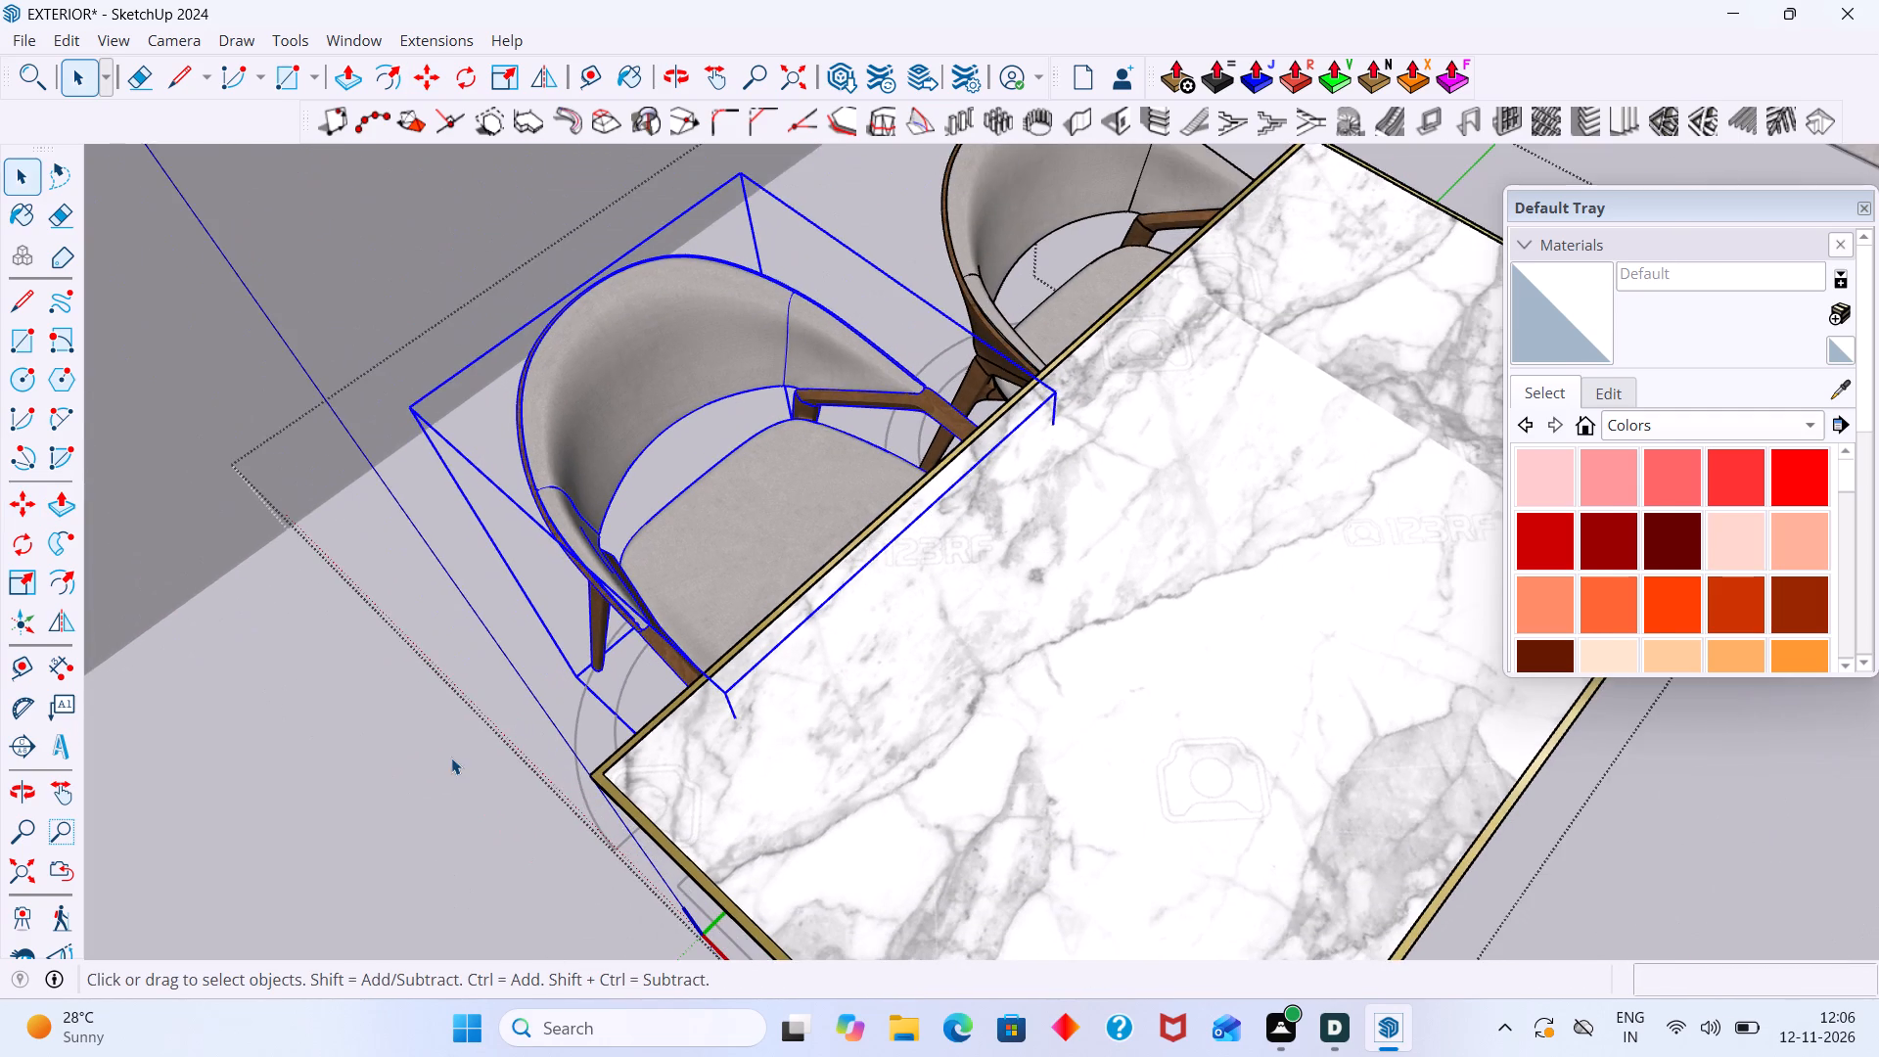
Move the chair nearer the rug about 9 3/8" out from the marble table, and exit the dining set group.
{"action": "scroll", "coordinate": [745, 644], "scroll_direction": "down", "scroll_amount": 7}
{"action": "middle_click_drag", "start_coordinate": [806, 701], "coordinate": [1563, 654]}
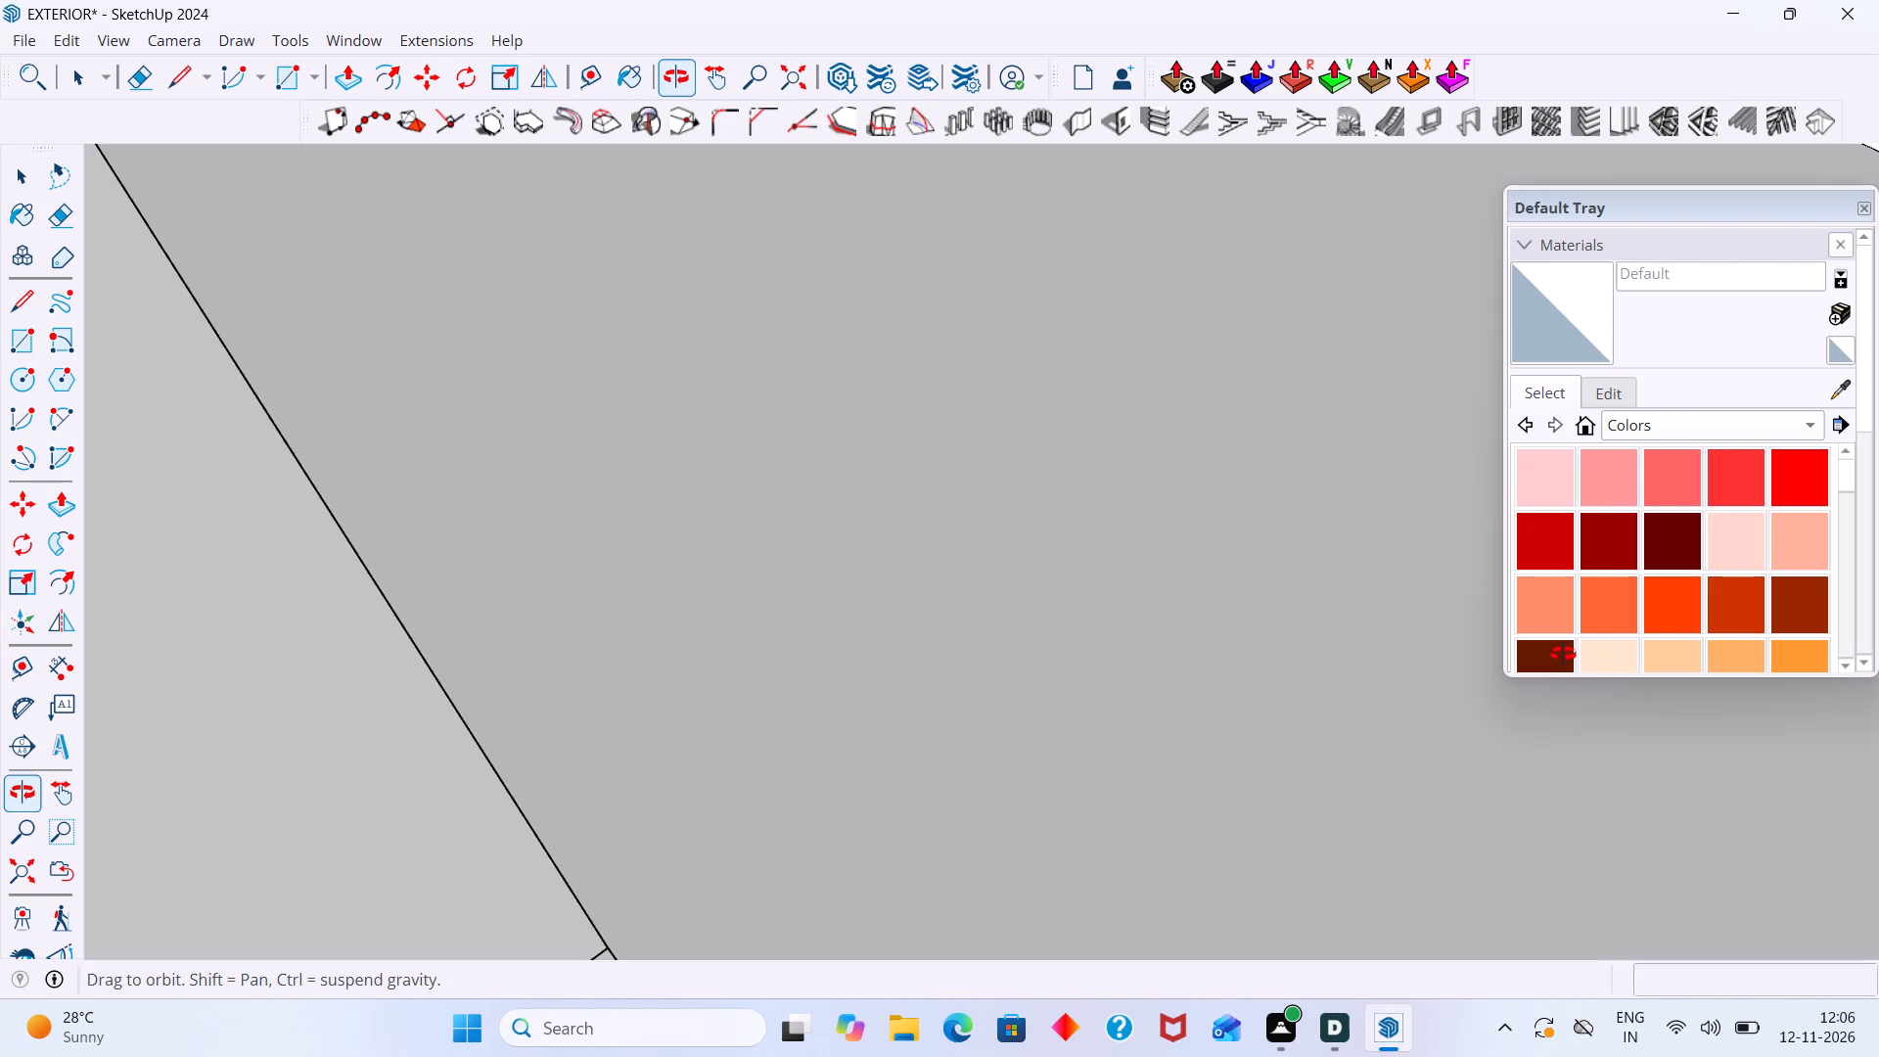
{"action": "middle_click_drag", "start_coordinate": [1563, 654], "coordinate": [1214, 603]}
{"action": "scroll", "coordinate": [1056, 577], "scroll_direction": "up", "scroll_amount": 8}
{"action": "middle_click_drag", "start_coordinate": [1055, 577], "coordinate": [1160, 450]}
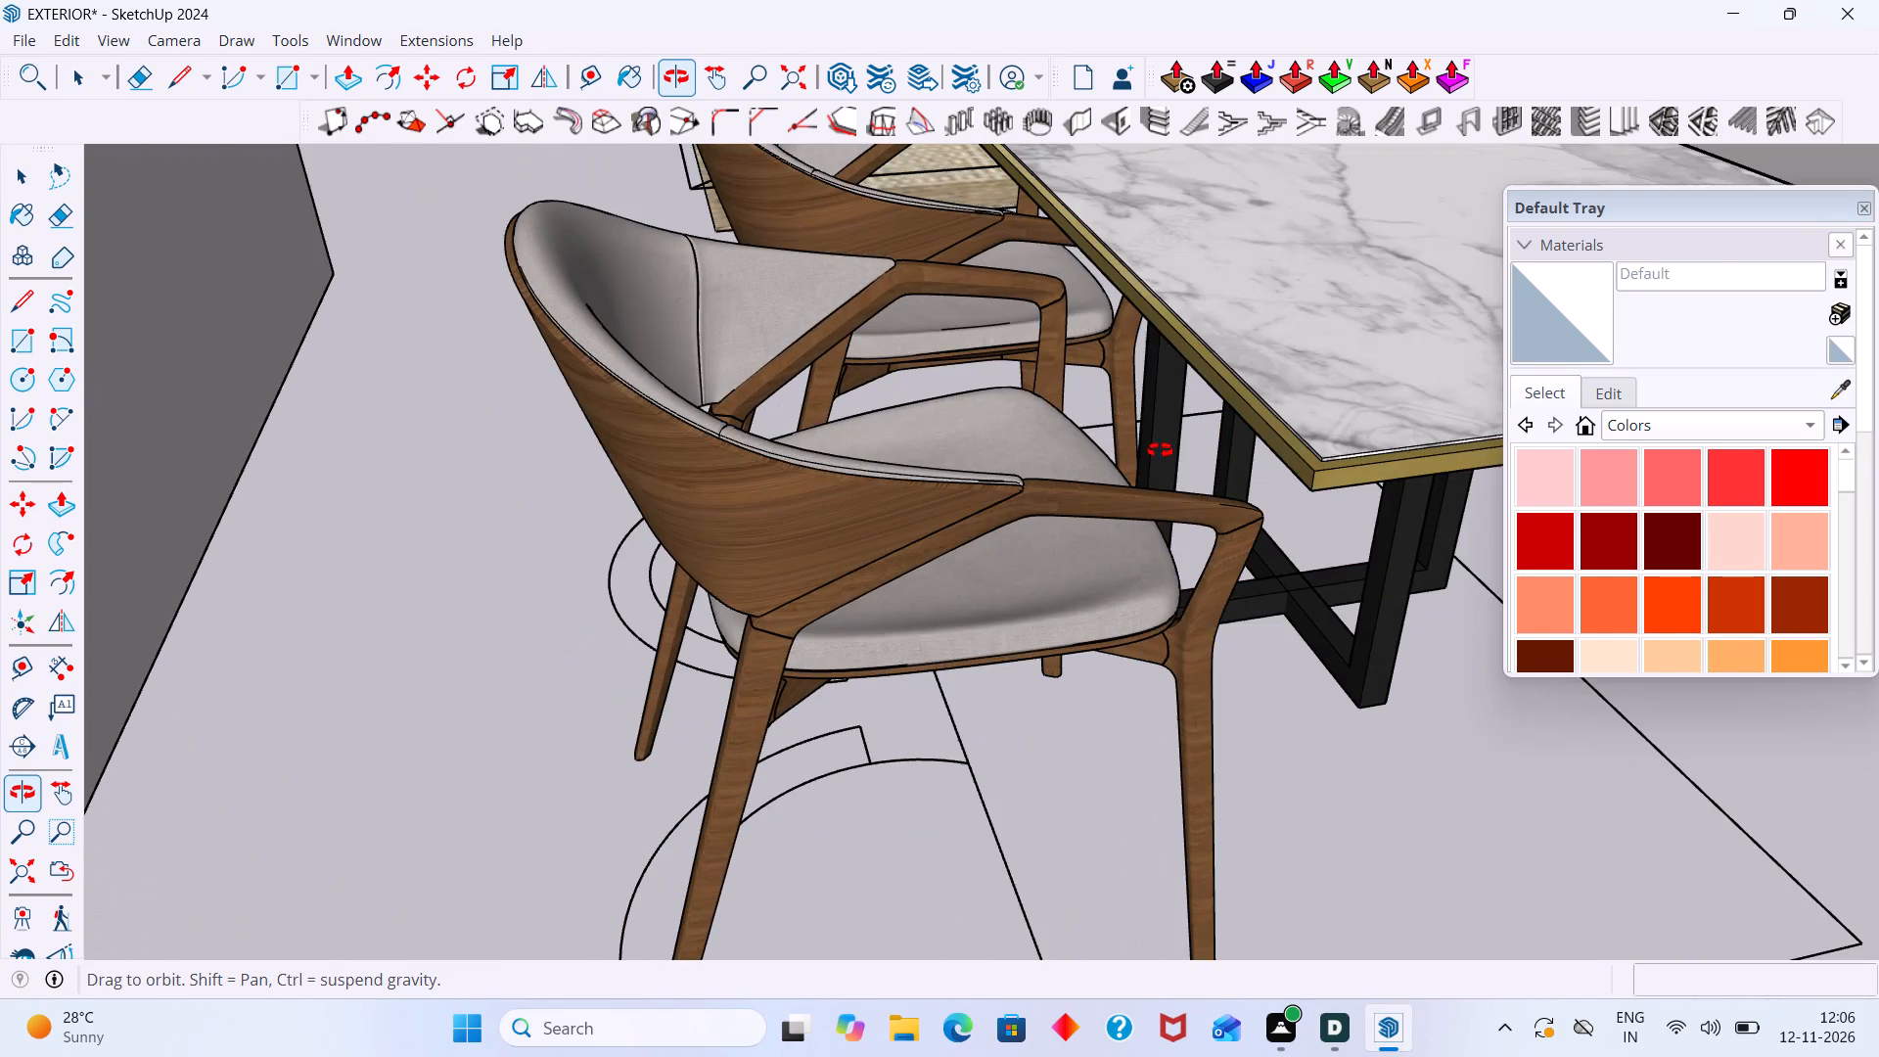
{"action": "middle_click_drag", "start_coordinate": [1160, 450], "coordinate": [1018, 501]}
{"action": "scroll", "coordinate": [957, 283], "scroll_direction": "down", "scroll_amount": 6}
{"action": "scroll", "coordinate": [928, 239], "scroll_direction": "up", "scroll_amount": 2}
{"action": "scroll", "coordinate": [928, 239], "scroll_direction": "down", "scroll_amount": 5}
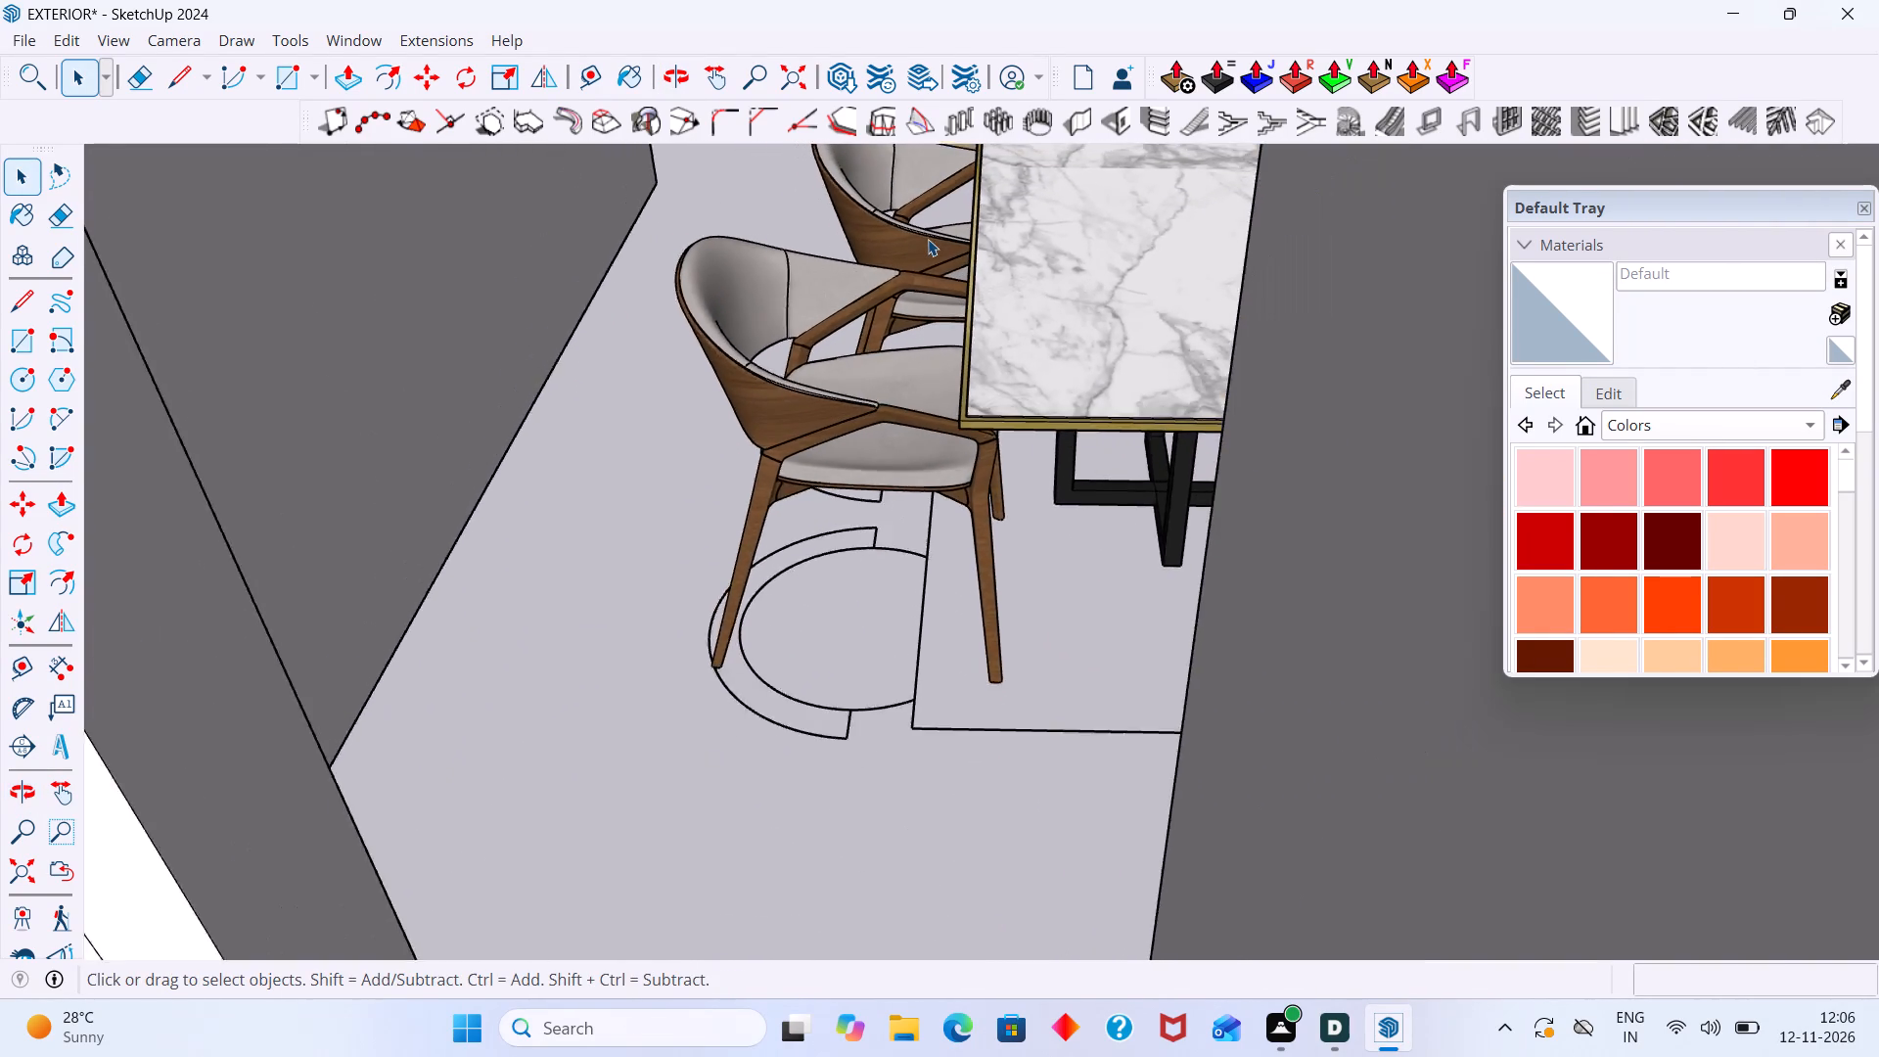
{"action": "scroll", "coordinate": [928, 239], "scroll_direction": "down", "scroll_amount": 2}
{"action": "left_click", "coordinate": [927, 235]}
{"action": "double_click", "coordinate": [927, 235]}
{"action": "left_click", "coordinate": [926, 233]}
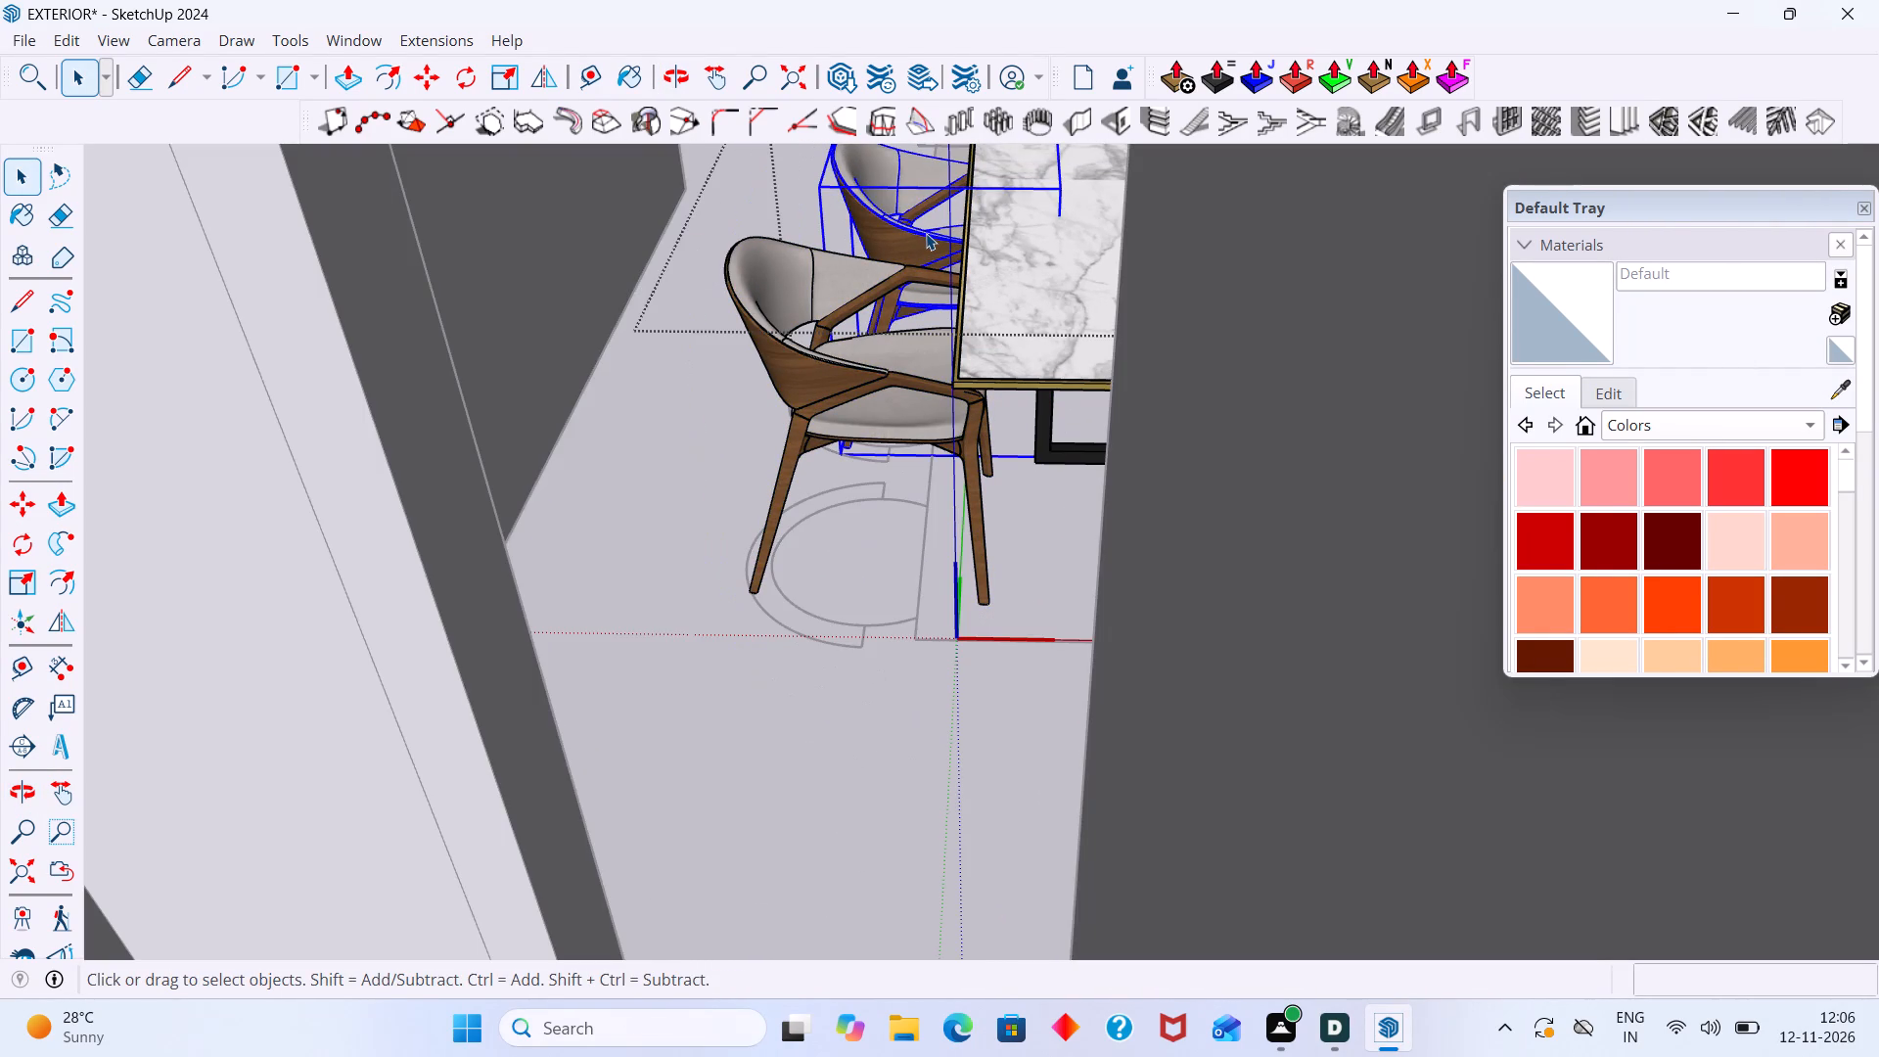
{"action": "key", "text": "m"}
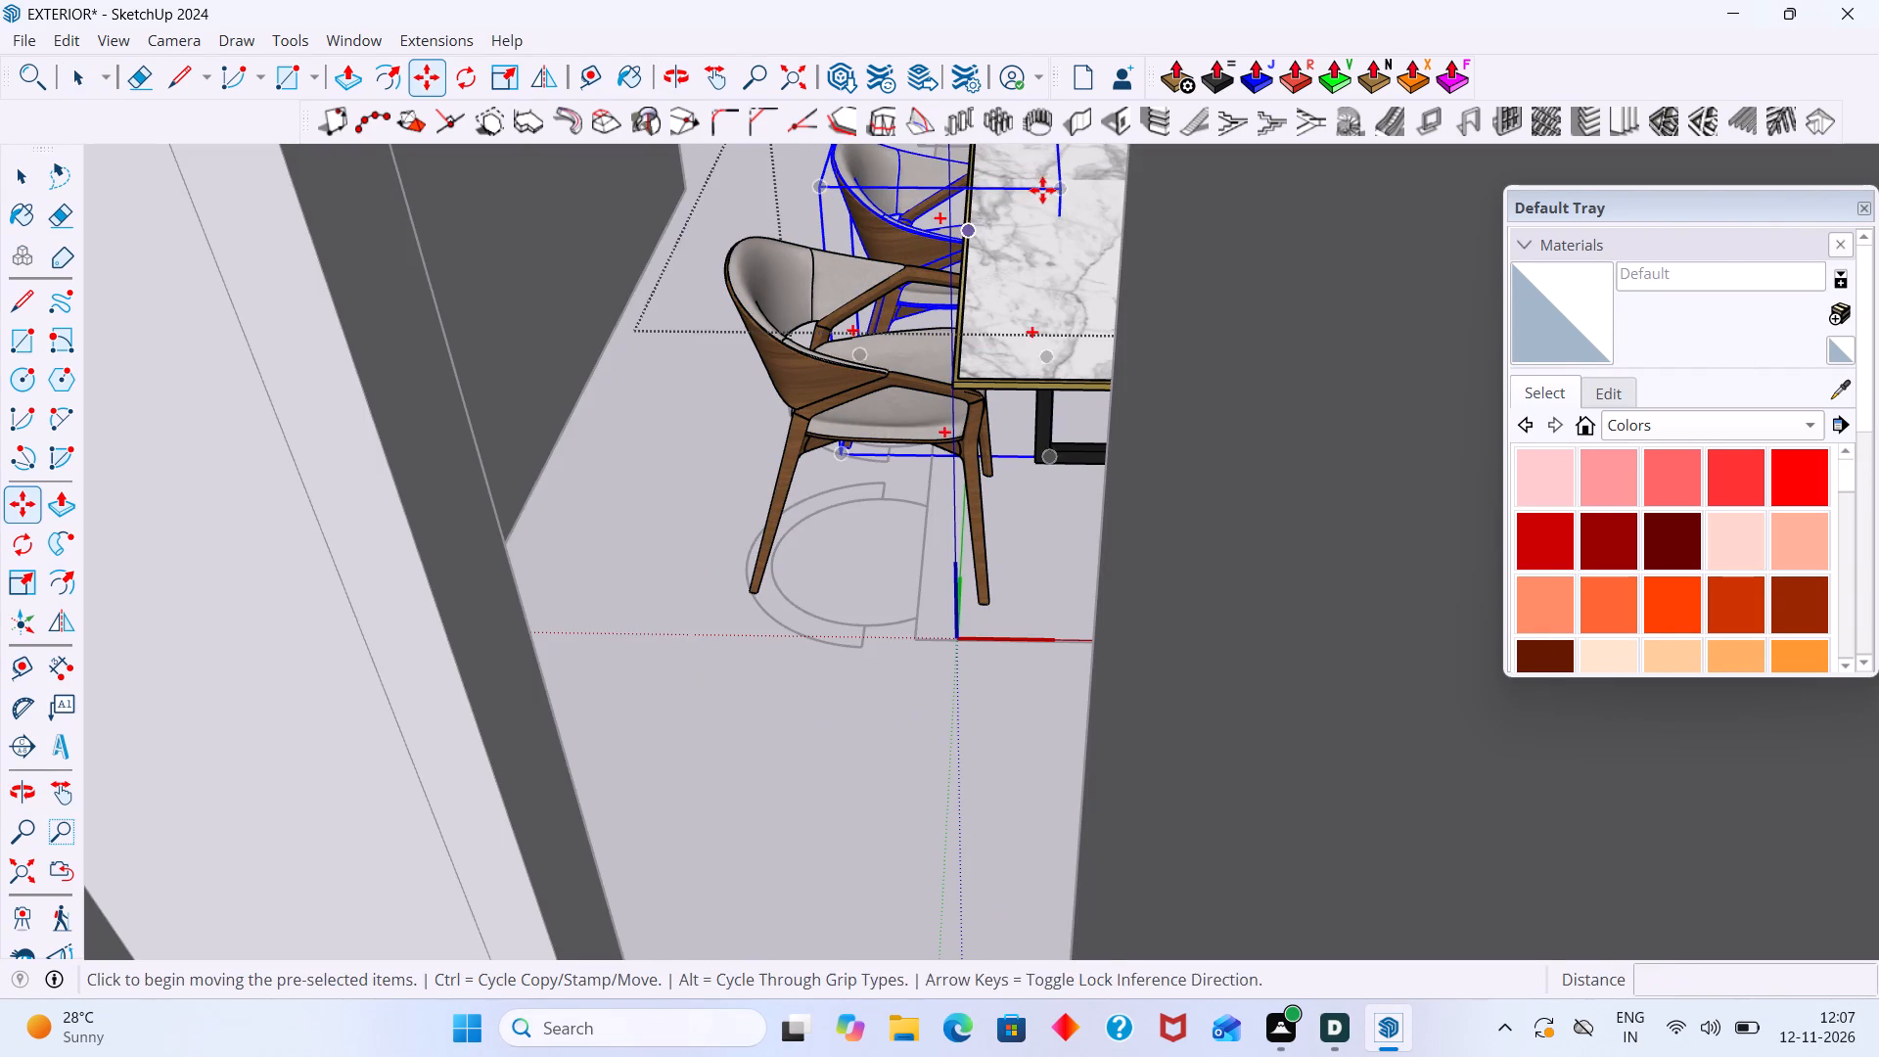
{"action": "left_click", "coordinate": [1062, 187]}
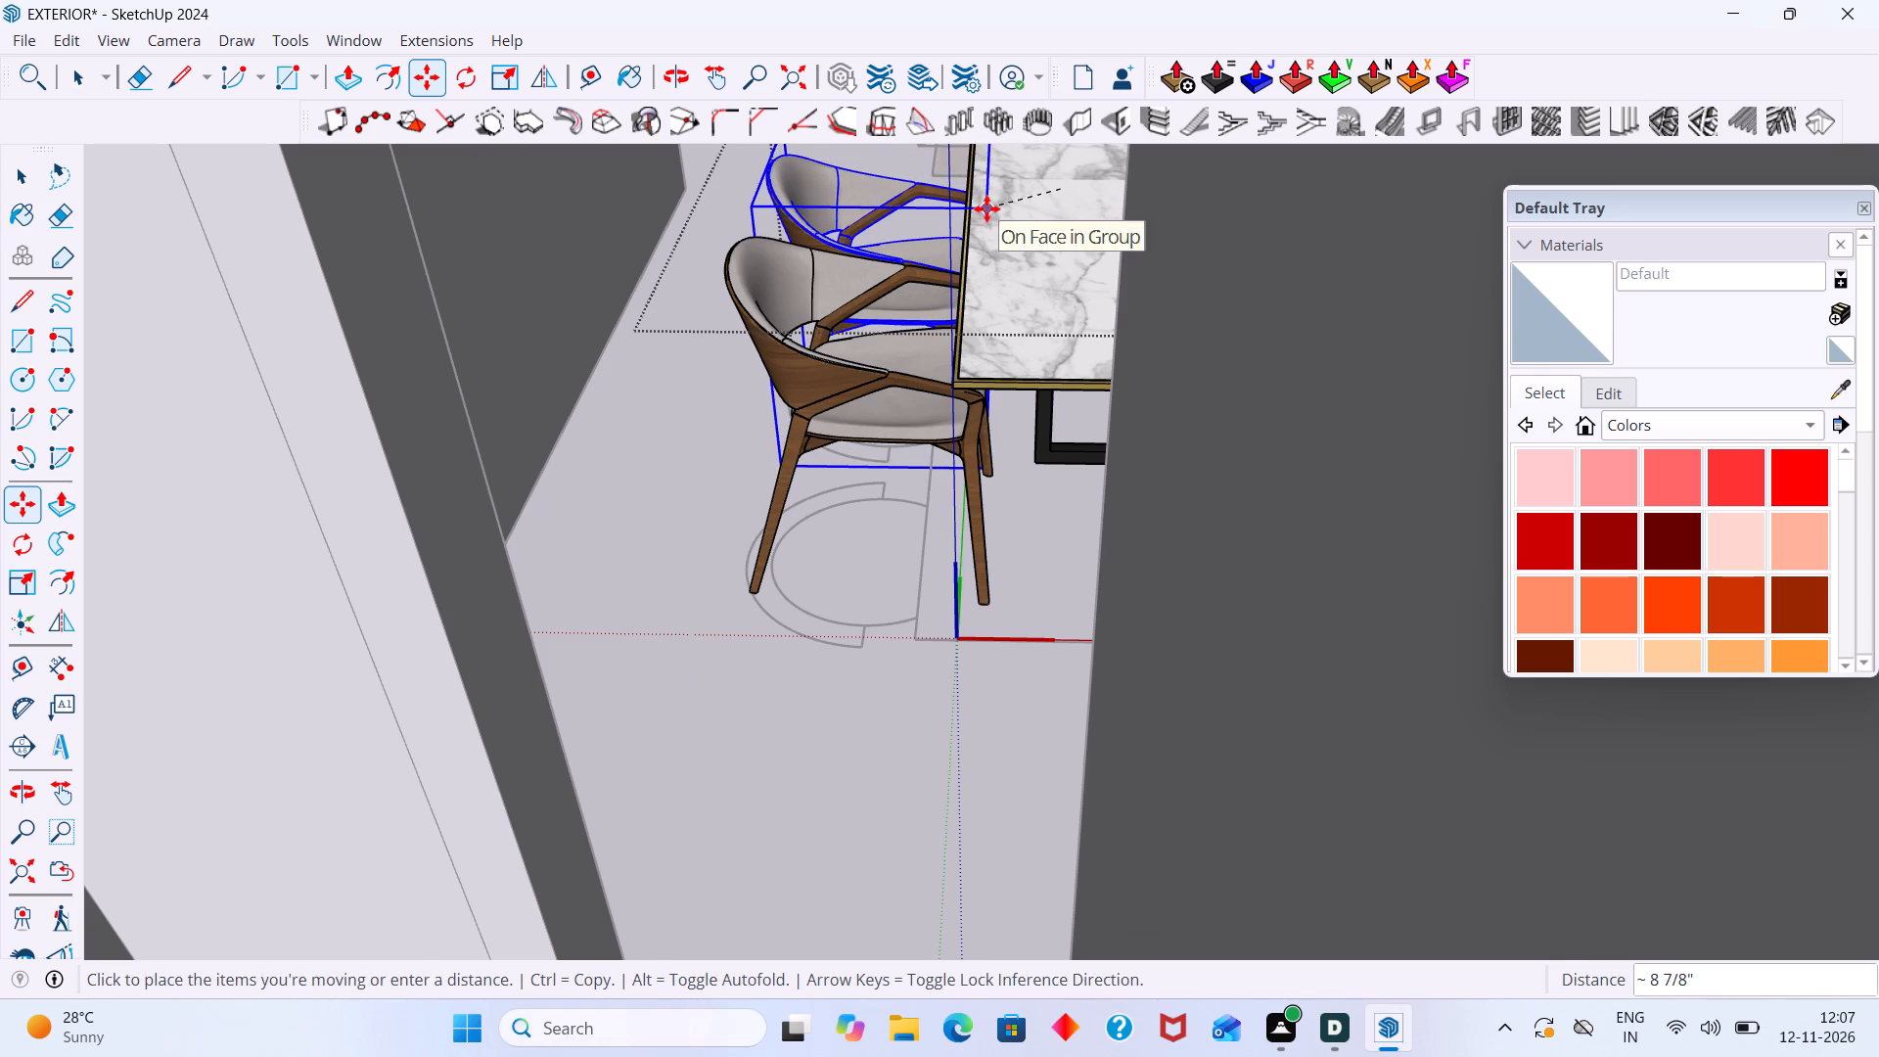
{"action": "left_click", "coordinate": [982, 208]}
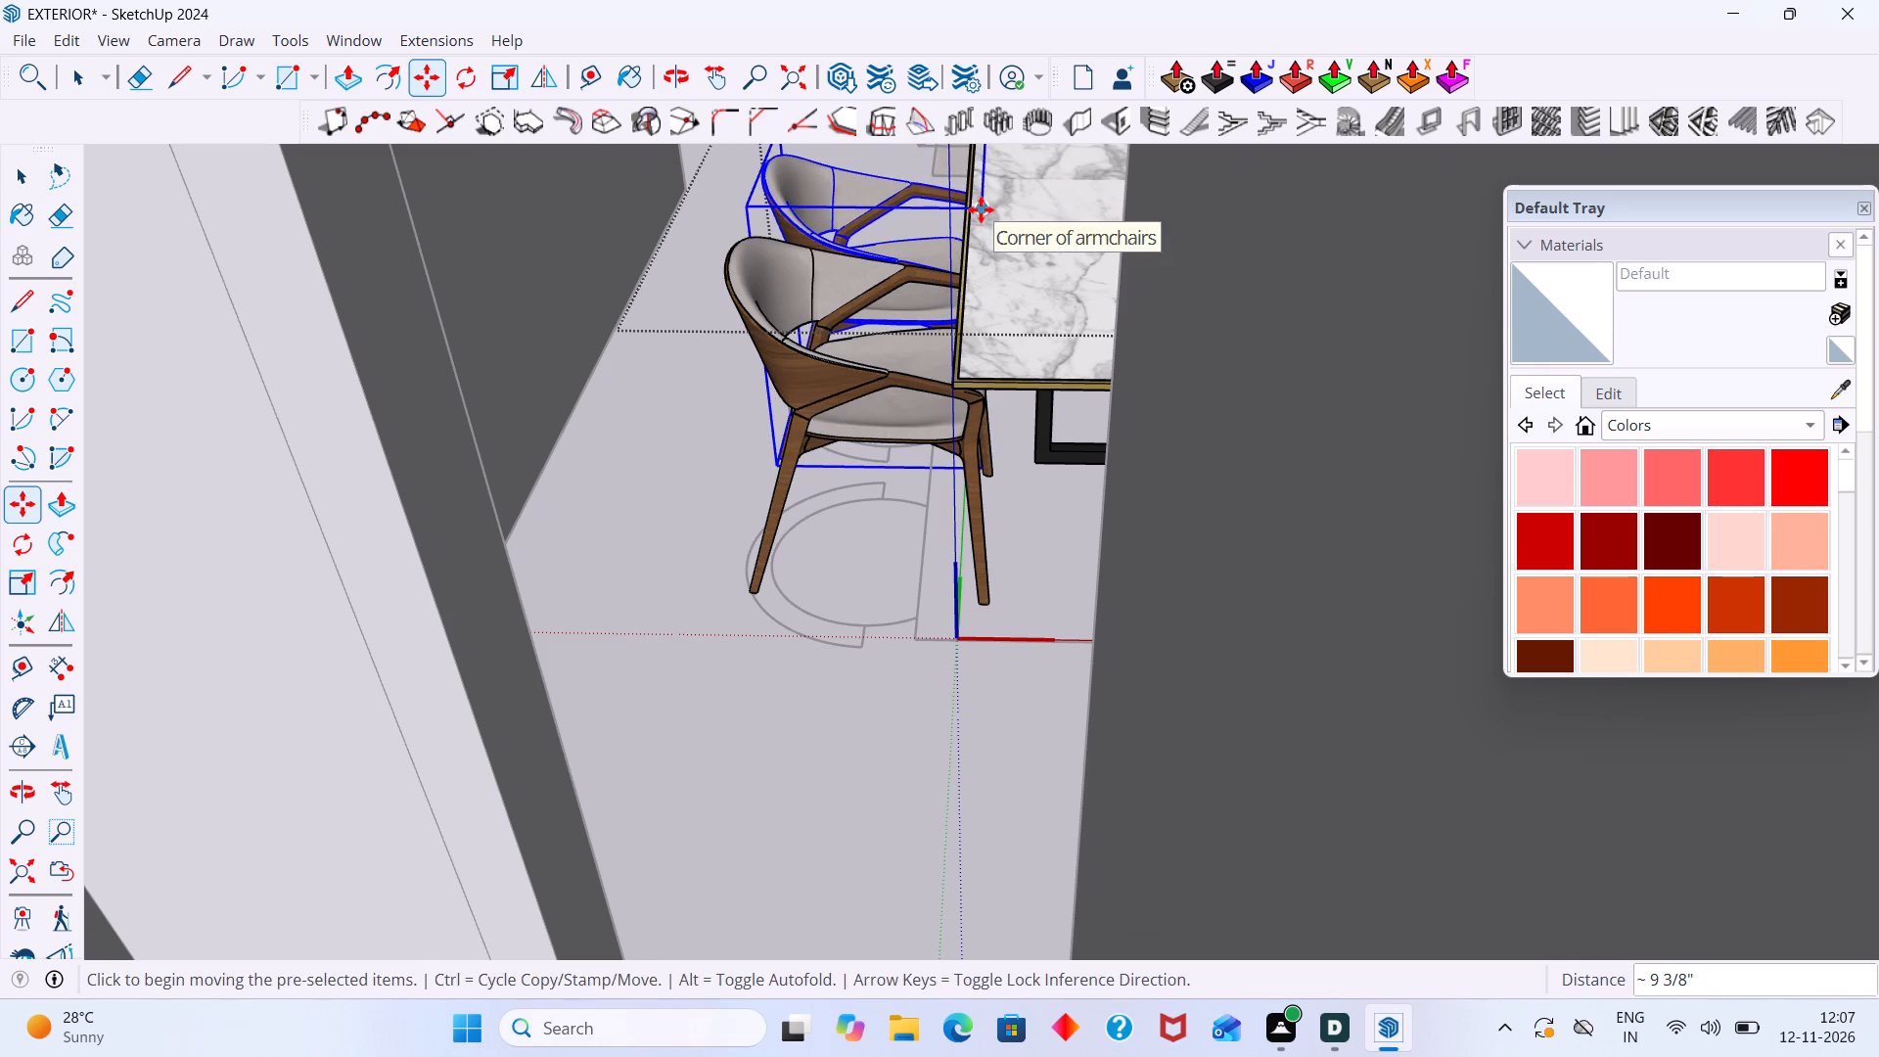
{"action": "key", "text": "space"}
{"action": "key", "text": "space"}
{"action": "left_click", "coordinate": [629, 390]}
{"action": "scroll", "coordinate": [627, 386], "scroll_direction": "down", "scroll_amount": 7}
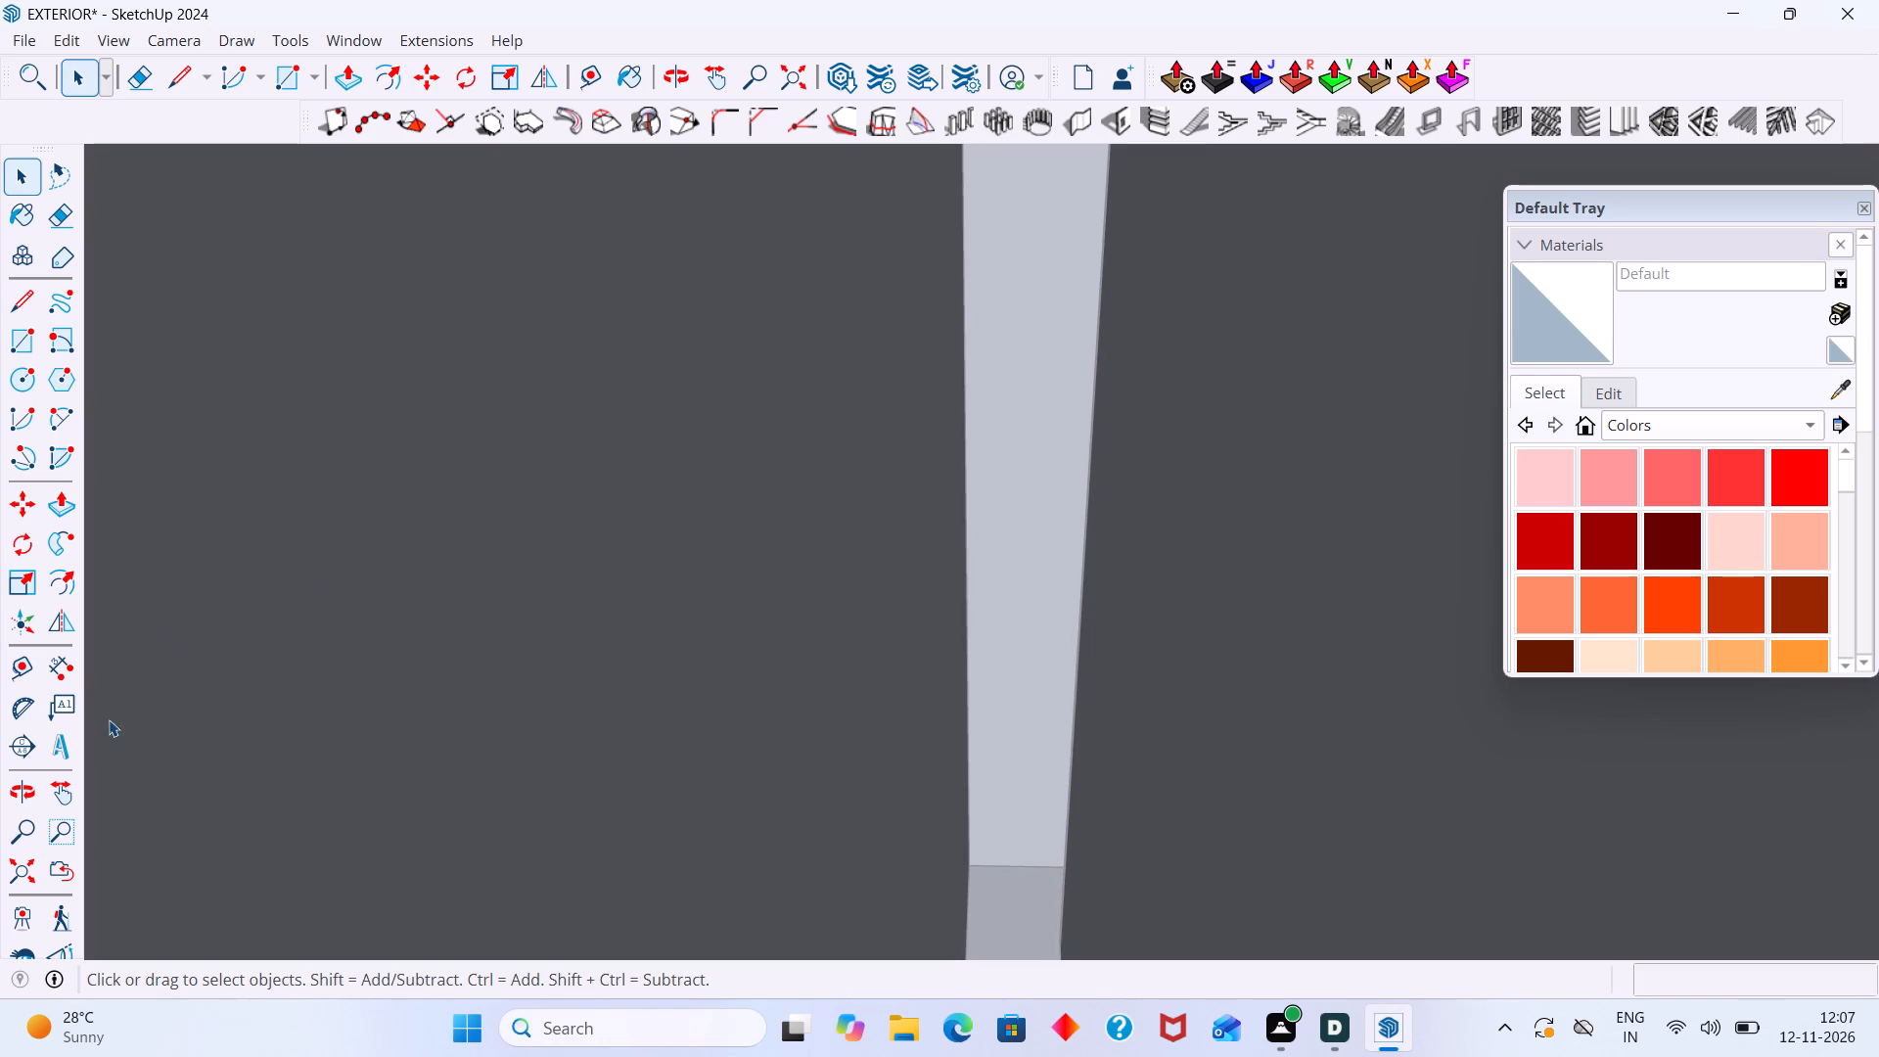
{"action": "left_click", "coordinate": [24, 882]}
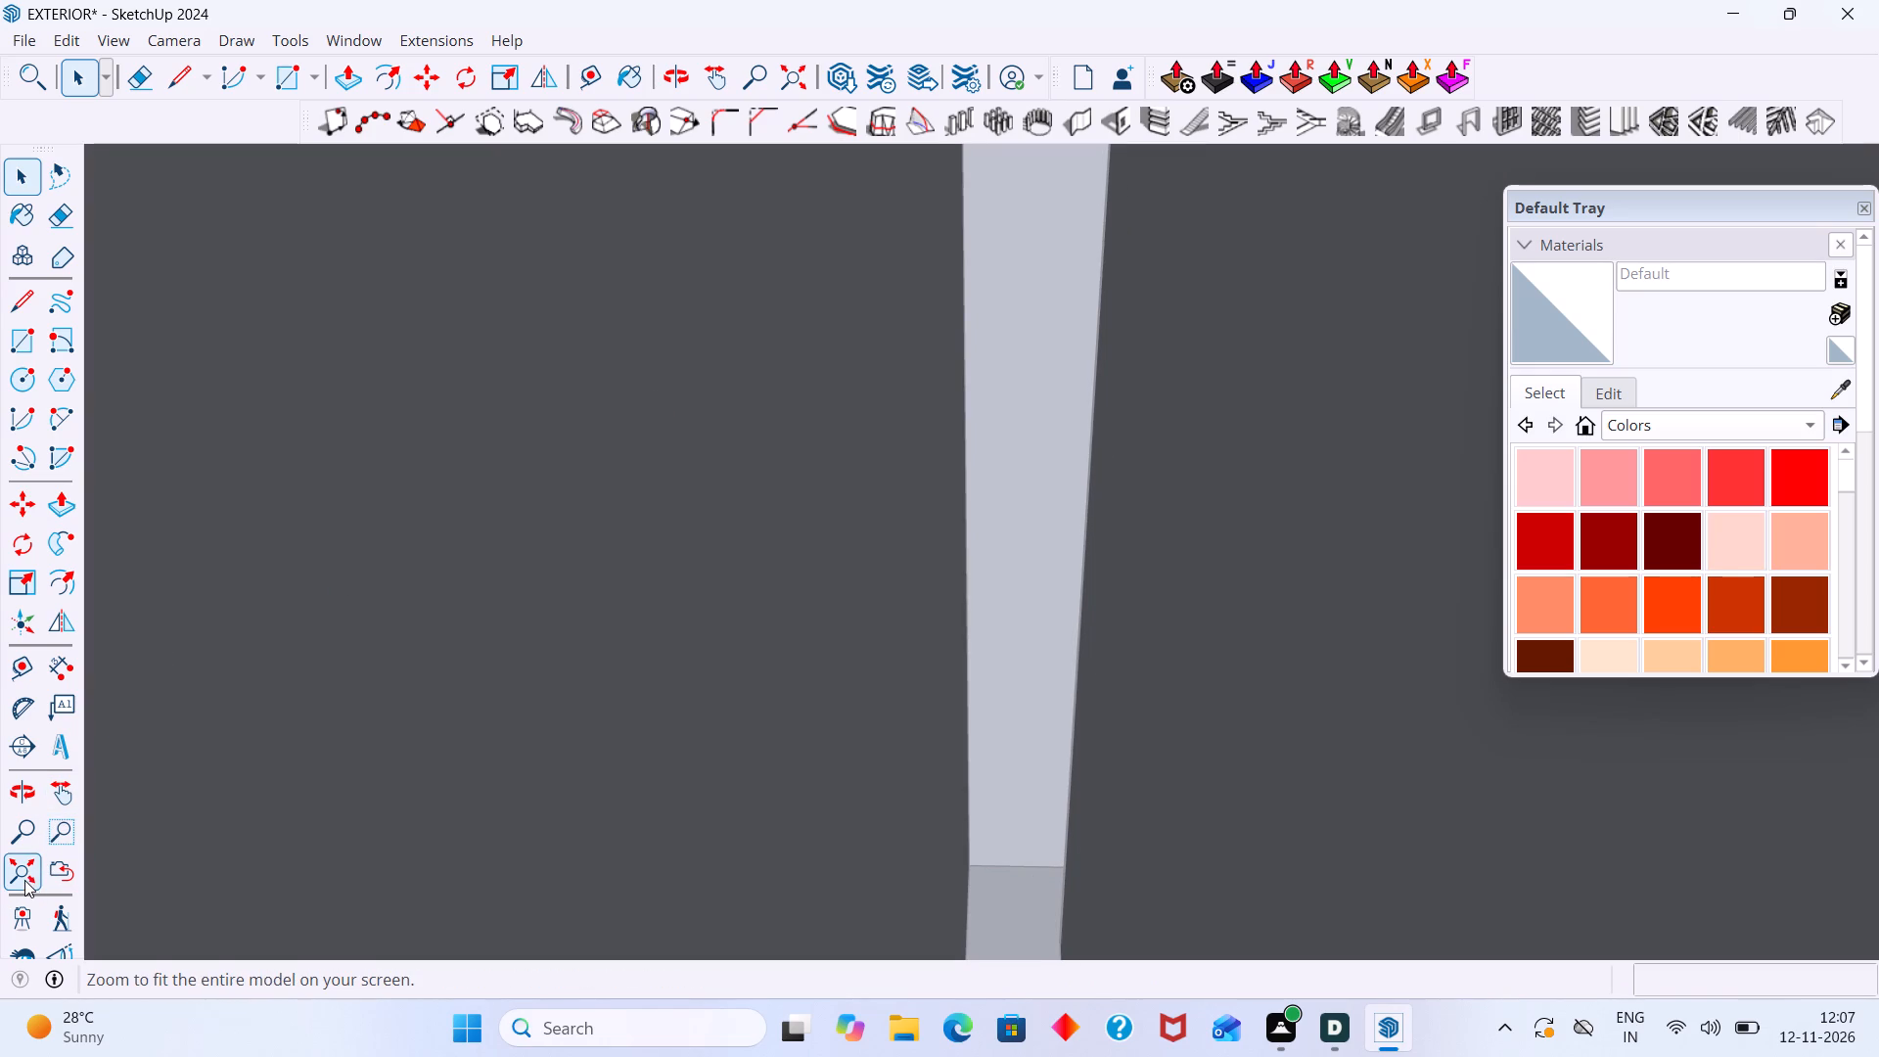
{"action": "left_click", "coordinate": [17, 864]}
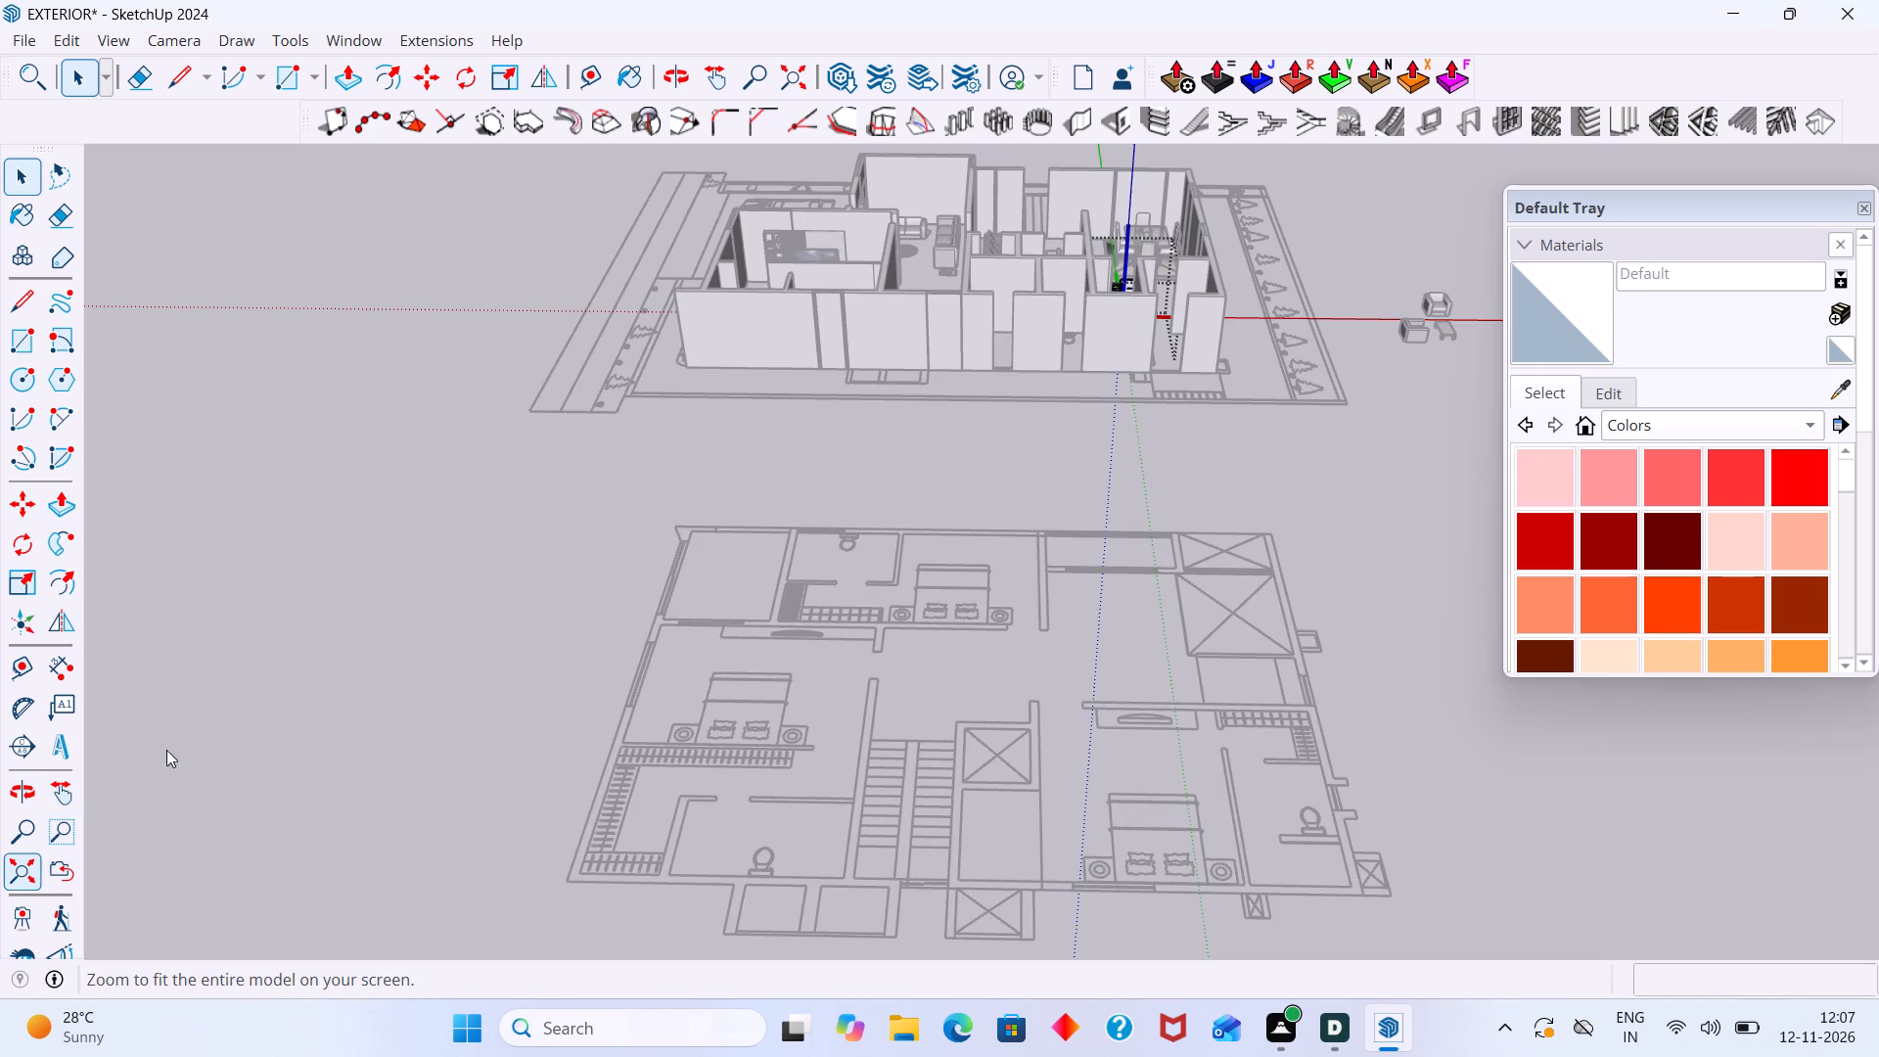
{"action": "scroll", "coordinate": [879, 362], "scroll_direction": "down", "scroll_amount": 3}
{"action": "middle_click_drag", "start_coordinate": [1017, 372], "coordinate": [772, 417]}
{"action": "scroll", "coordinate": [1508, 333], "scroll_direction": "up", "scroll_amount": 5}
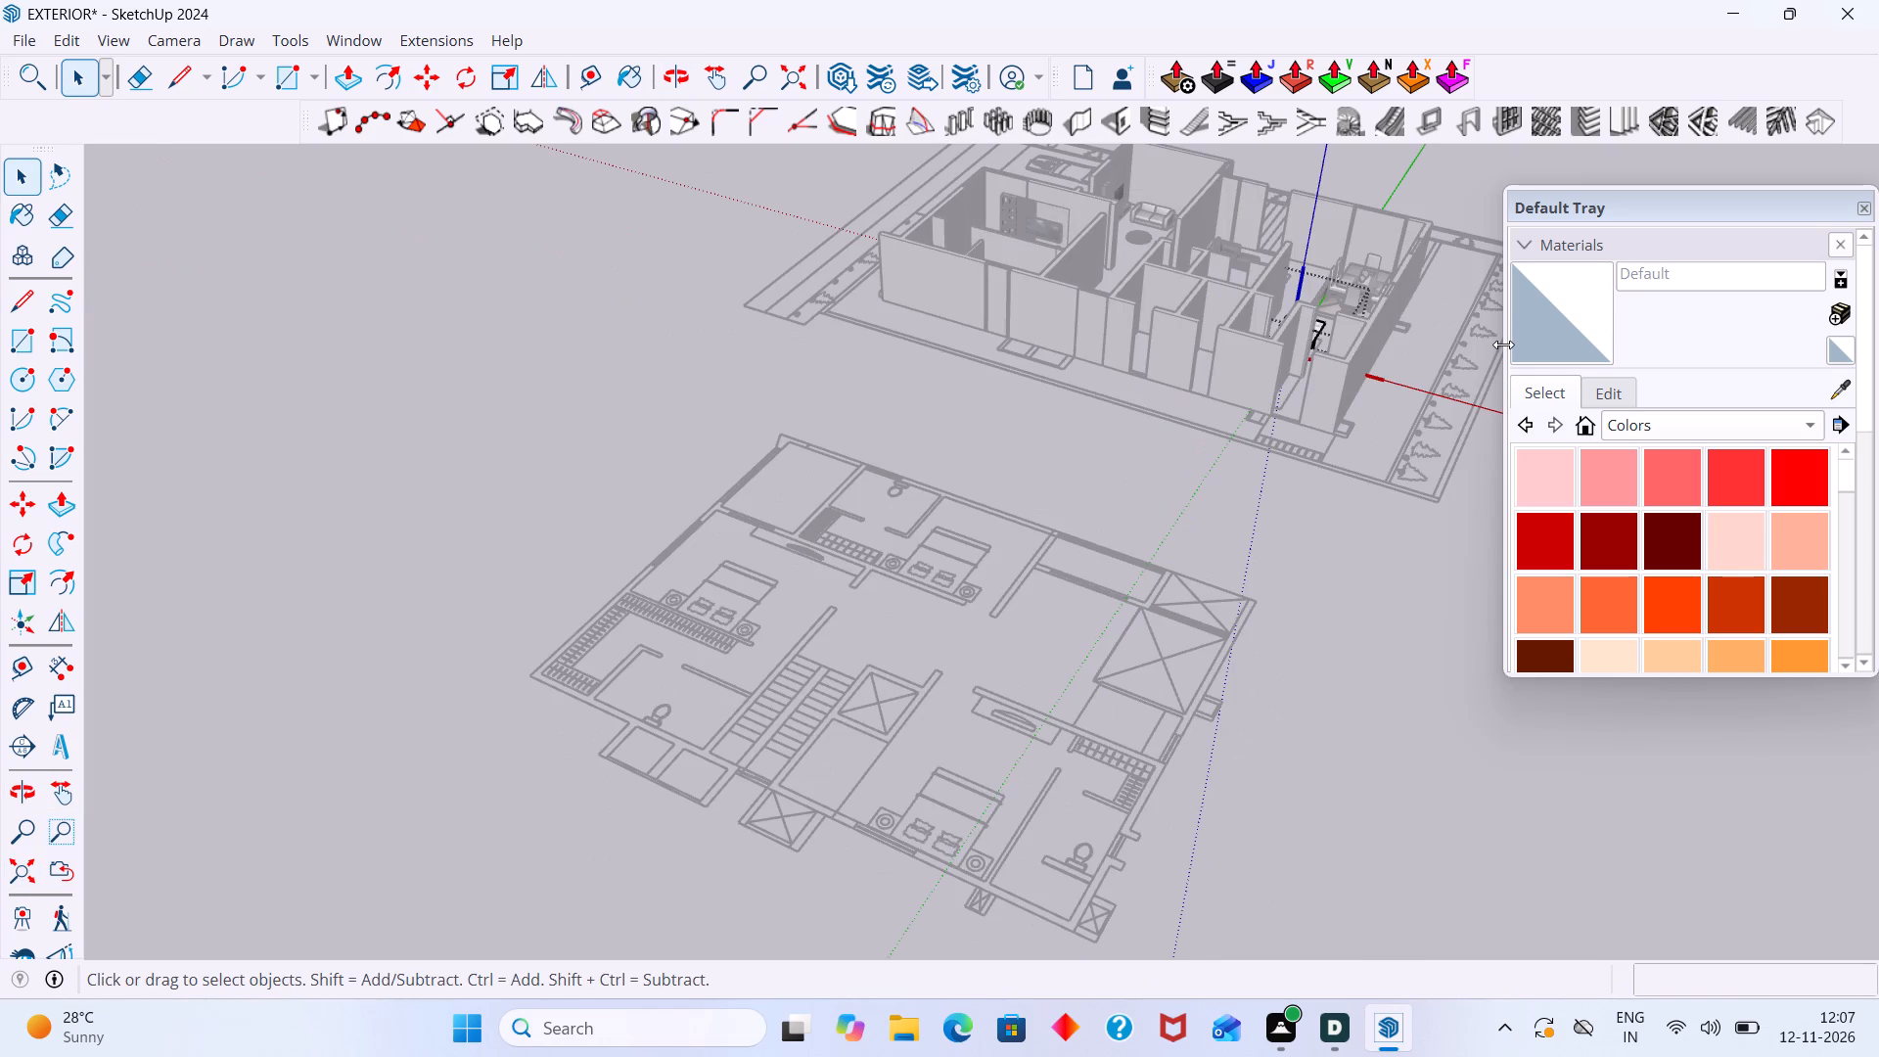
{"action": "scroll", "coordinate": [1503, 345], "scroll_direction": "down", "scroll_amount": 5}
{"action": "middle_click_drag", "start_coordinate": [1499, 345], "coordinate": [1168, 299]}
{"action": "left_click", "coordinate": [1278, 288]}
Erase the leftover table outline edges on the floor along the side of the marble table without chairs.
{"action": "middle_click_drag", "start_coordinate": [1211, 285], "coordinate": [1209, 296], "text": "shift"}
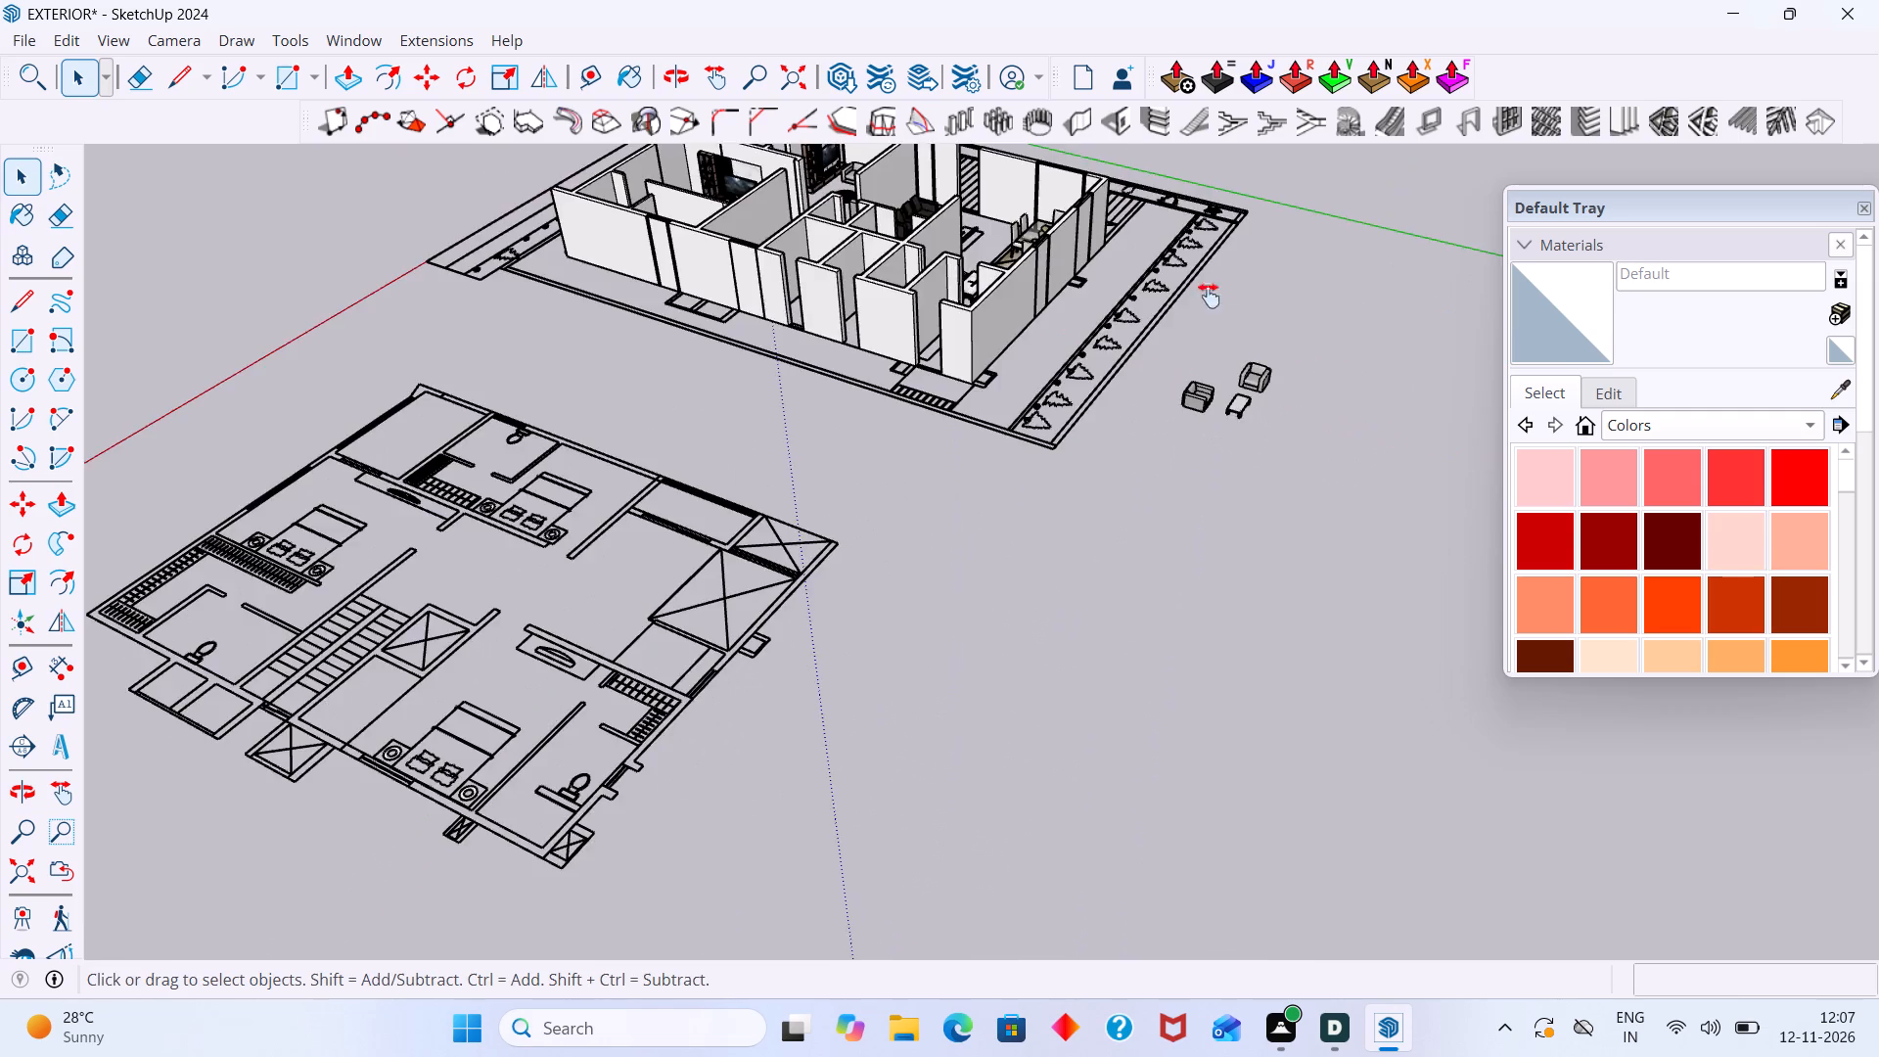
{"action": "middle_click_drag", "start_coordinate": [1209, 296], "coordinate": [1184, 485], "text": "shift"}
{"action": "scroll", "coordinate": [797, 460], "scroll_direction": "up", "scroll_amount": 15}
{"action": "scroll", "coordinate": [1122, 458], "scroll_direction": "down", "scroll_amount": 11}
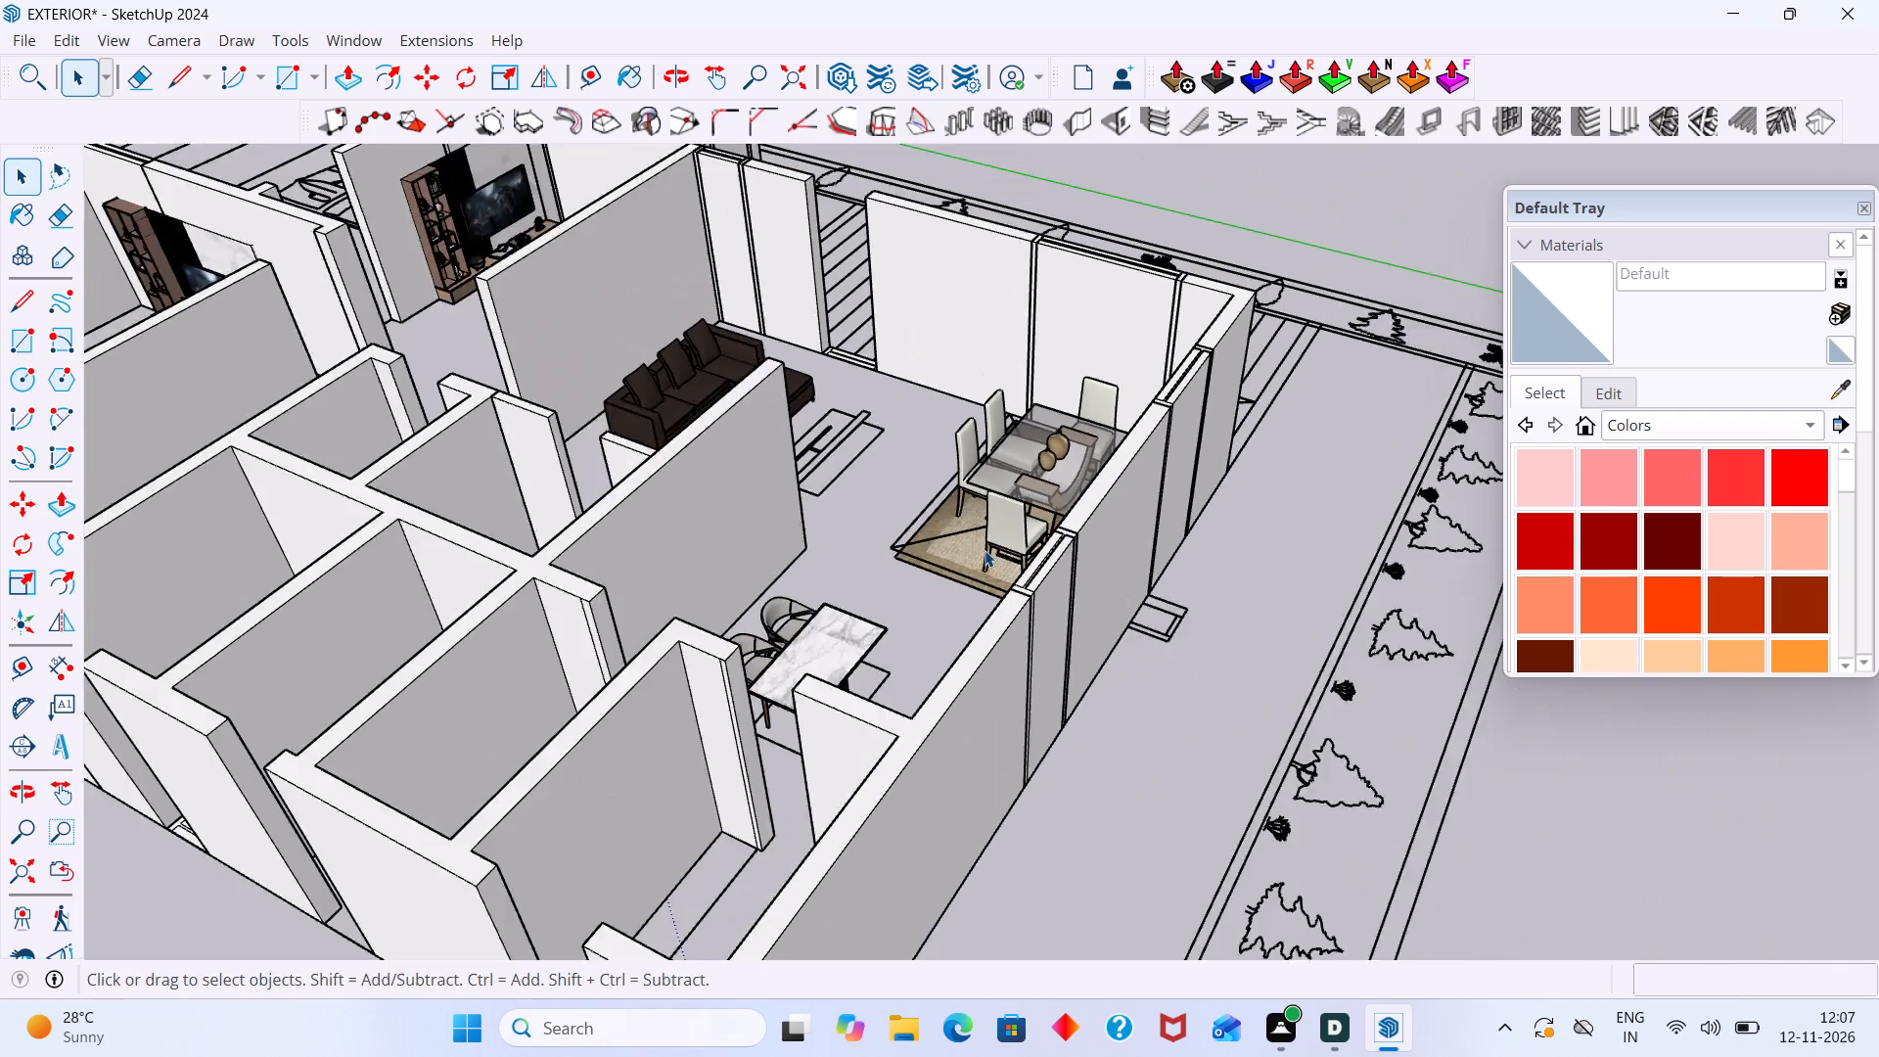
{"action": "scroll", "coordinate": [985, 550], "scroll_direction": "down", "scroll_amount": 1}
{"action": "middle_click_drag", "start_coordinate": [869, 646], "coordinate": [756, 655]}
{"action": "scroll", "coordinate": [797, 612], "scroll_direction": "up", "scroll_amount": 7}
{"action": "middle_click_drag", "start_coordinate": [833, 613], "coordinate": [728, 119]}
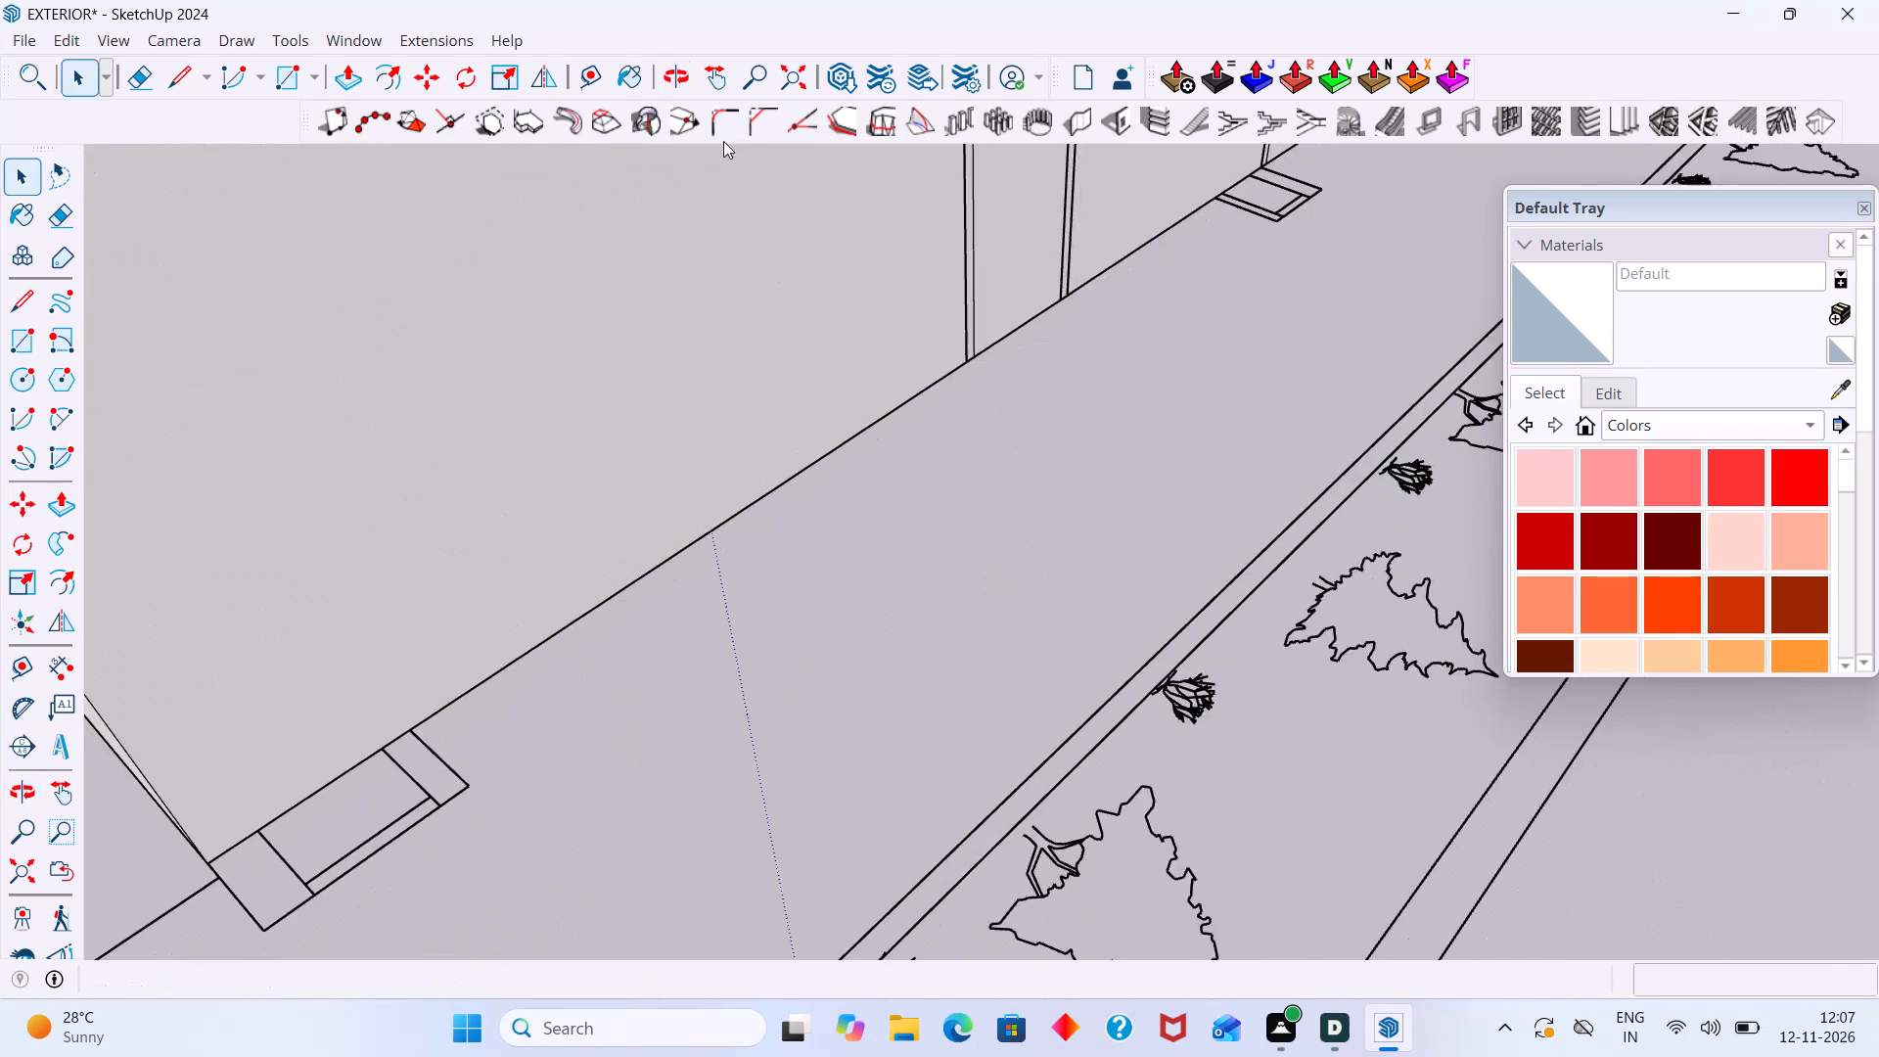
{"action": "middle_click_drag", "start_coordinate": [723, 148], "coordinate": [713, 332]}
{"action": "scroll", "coordinate": [713, 330], "scroll_direction": "down", "scroll_amount": 8}
{"action": "middle_click_drag", "start_coordinate": [696, 309], "coordinate": [713, 484]}
{"action": "scroll", "coordinate": [747, 337], "scroll_direction": "up", "scroll_amount": 10}
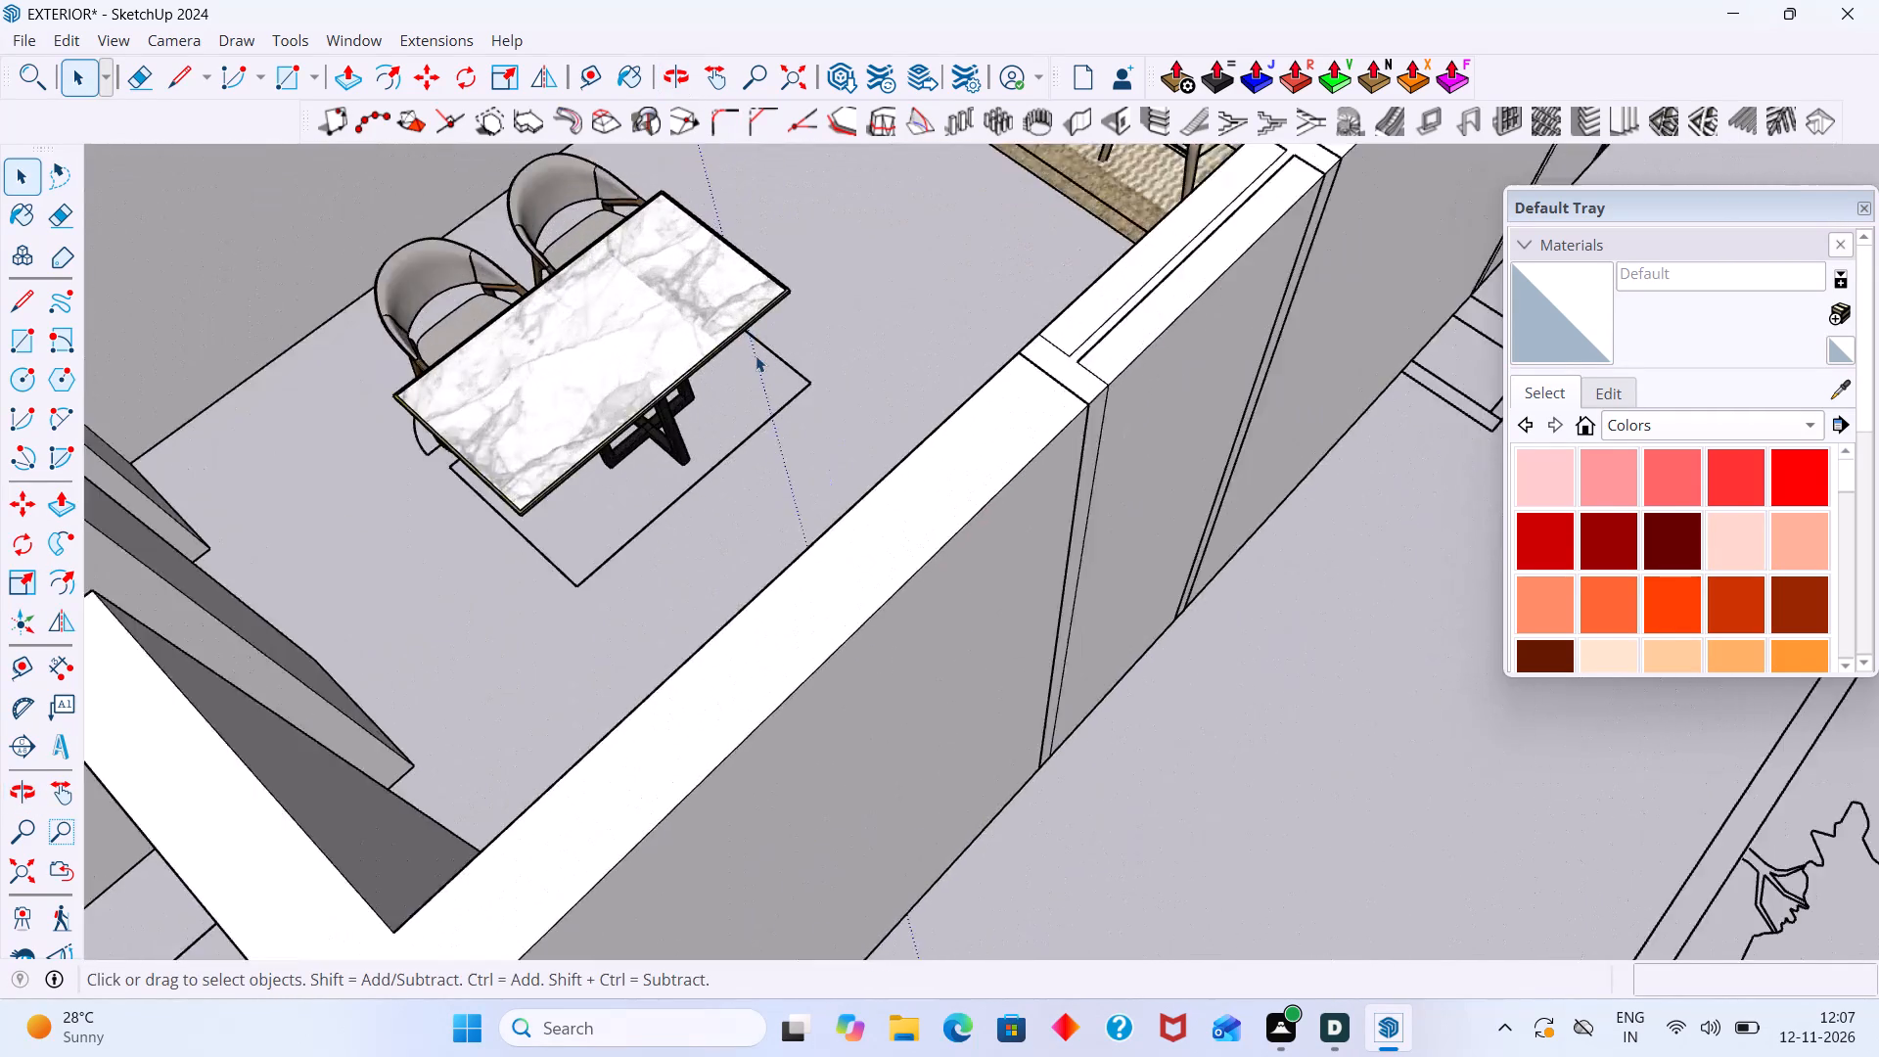
{"action": "scroll", "coordinate": [756, 355], "scroll_direction": "up", "scroll_amount": 5}
{"action": "left_click", "coordinate": [810, 367]}
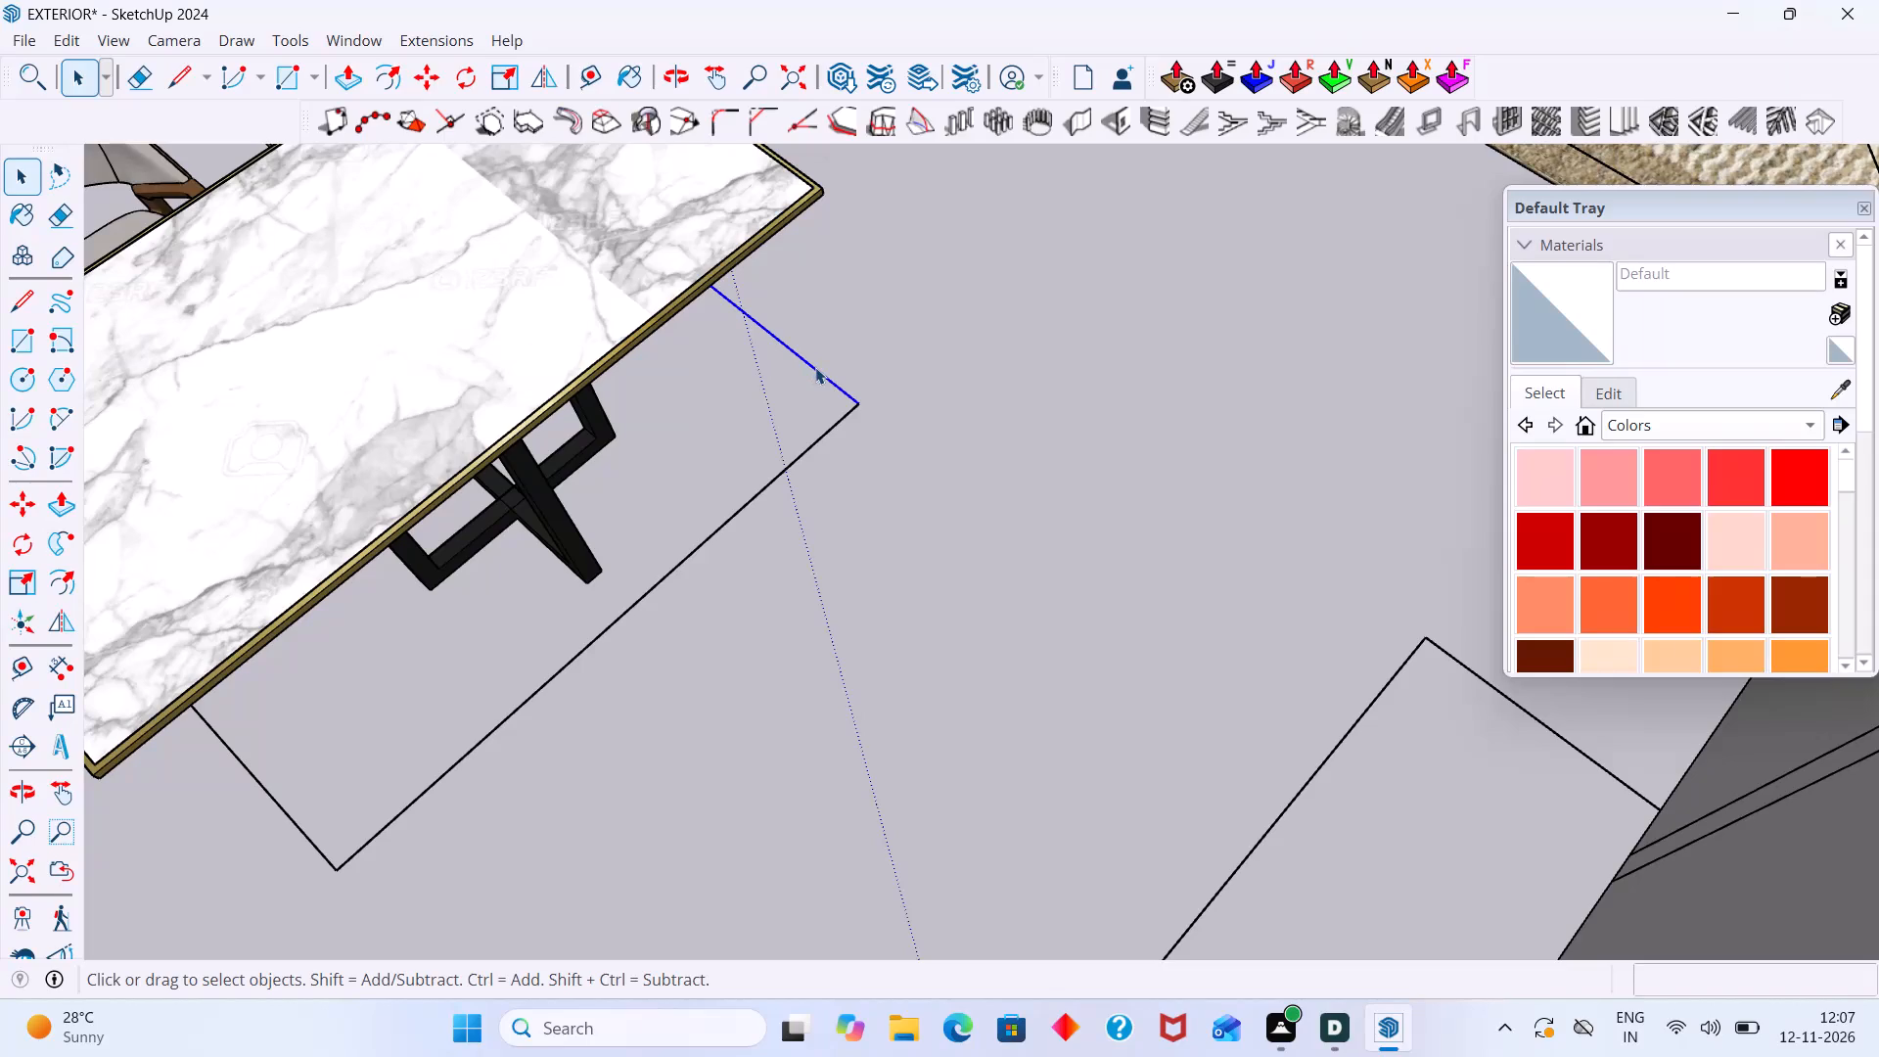
{"action": "key", "text": "Delete"}
{"action": "key", "text": "e"}
{"action": "left_click_drag", "start_coordinate": [824, 362], "coordinate": [868, 493]}
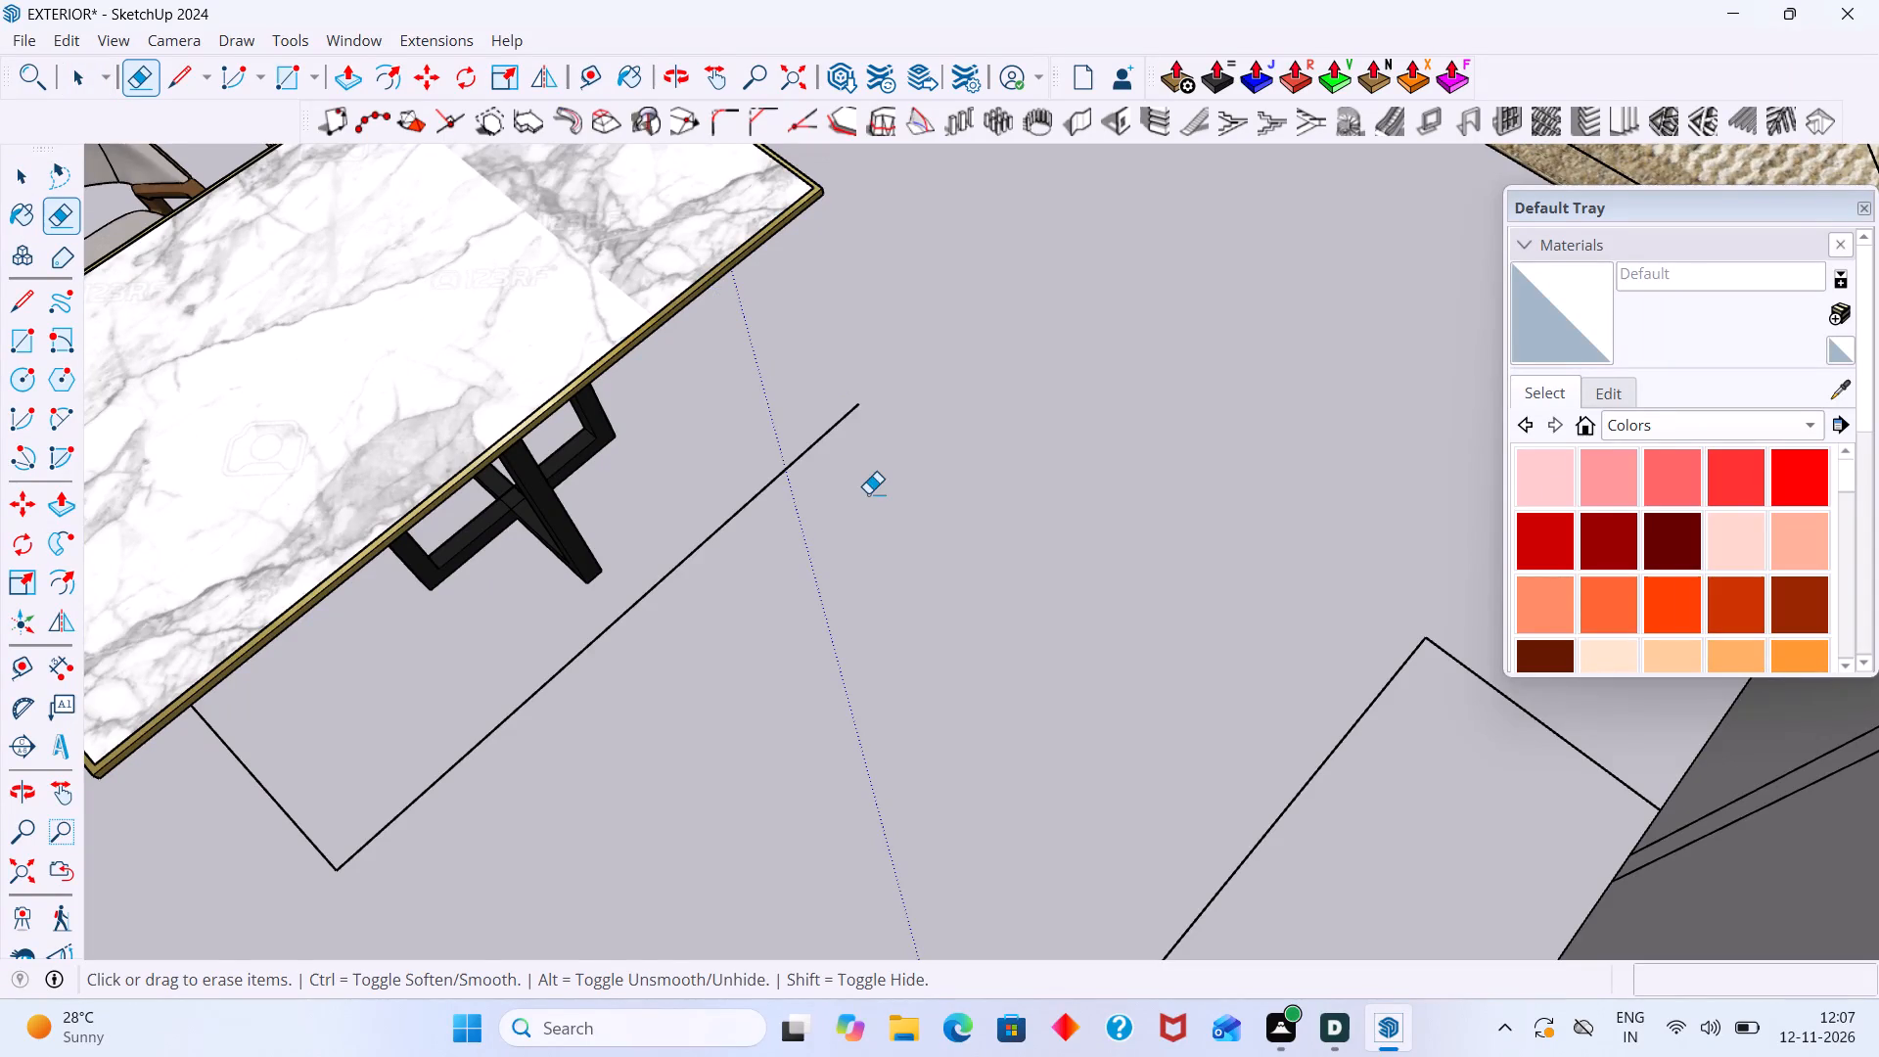
{"action": "left_click_drag", "start_coordinate": [868, 493], "coordinate": [869, 493]}
{"action": "scroll", "coordinate": [712, 534], "scroll_direction": "down", "scroll_amount": 3}
{"action": "scroll", "coordinate": [464, 723], "scroll_direction": "up", "scroll_amount": 3}
{"action": "left_click_drag", "start_coordinate": [464, 723], "coordinate": [410, 784]}
{"action": "left_click_drag", "start_coordinate": [389, 775], "coordinate": [387, 780]}
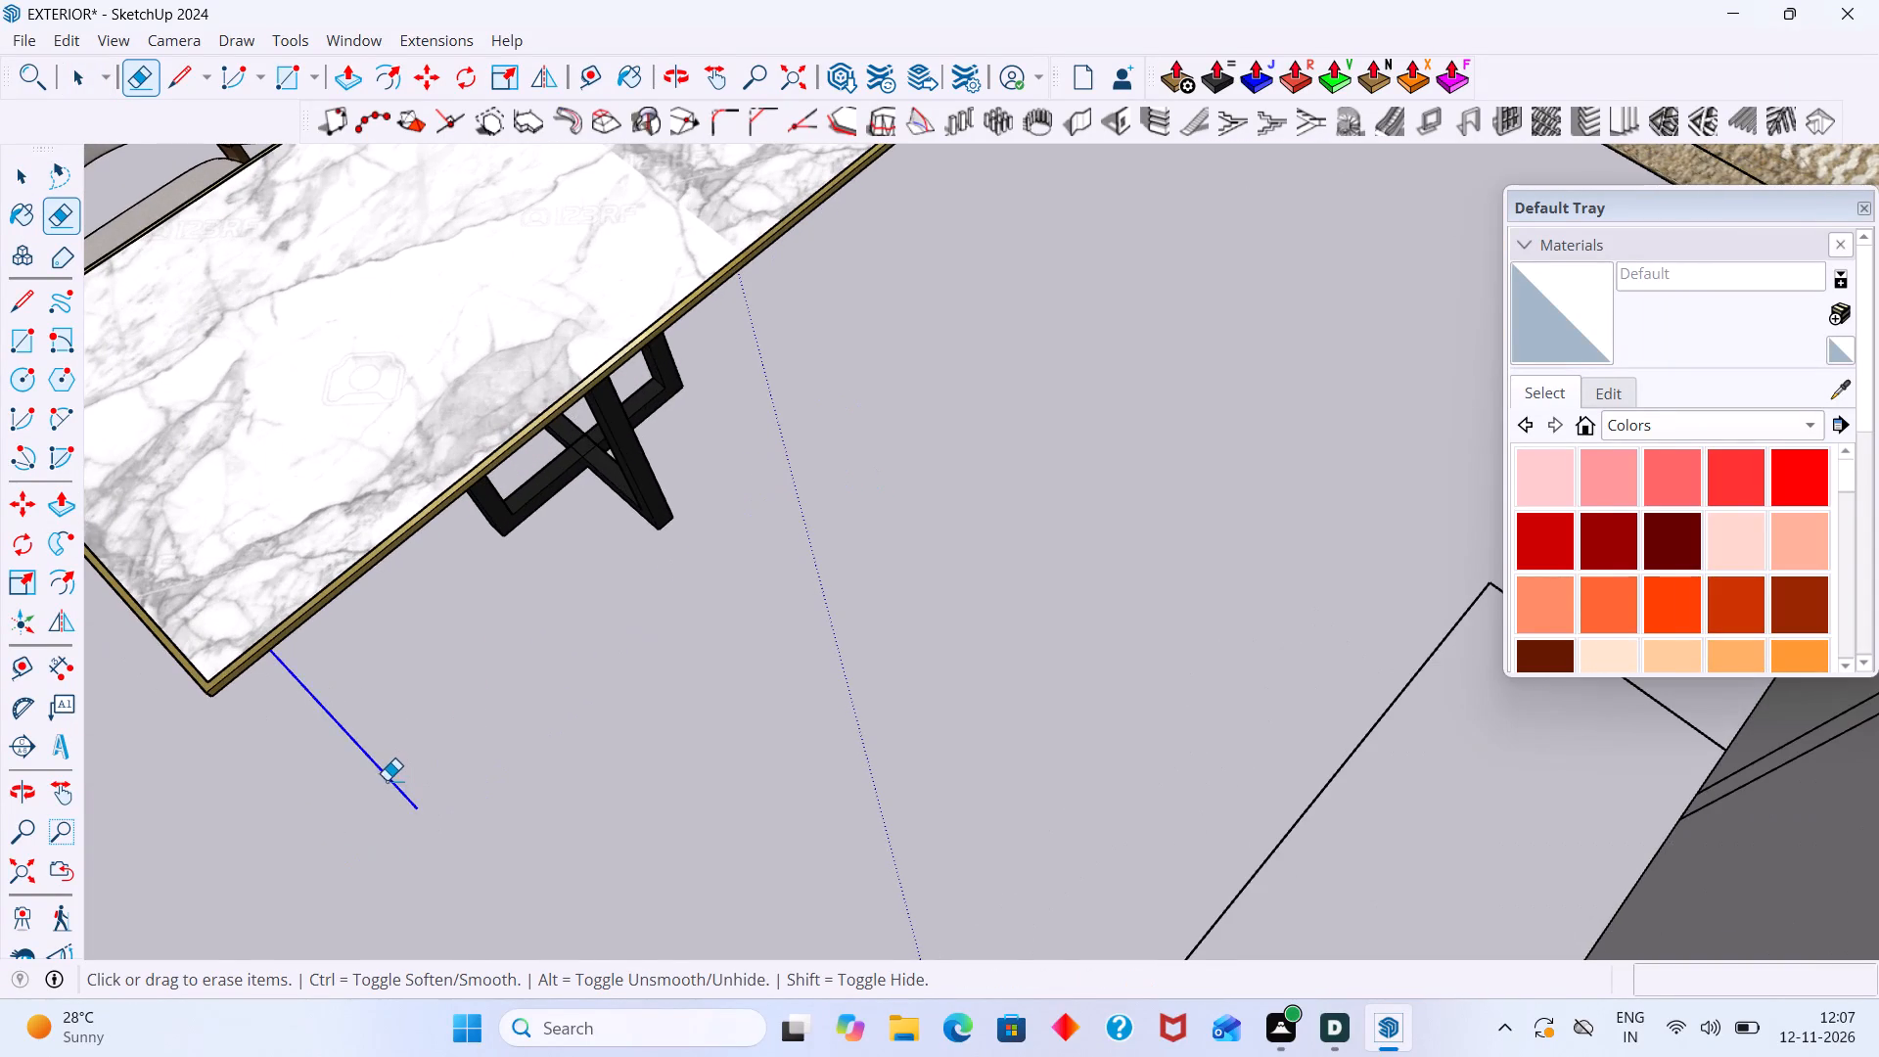
{"action": "left_click_drag", "start_coordinate": [387, 780], "coordinate": [387, 784]}
Erase the chair outline arcs and short leftover lines on the floor at the table corner farther from the rug.
{"action": "scroll", "coordinate": [404, 762], "scroll_direction": "down", "scroll_amount": 10}
{"action": "middle_click_drag", "start_coordinate": [397, 727], "coordinate": [600, 614]}
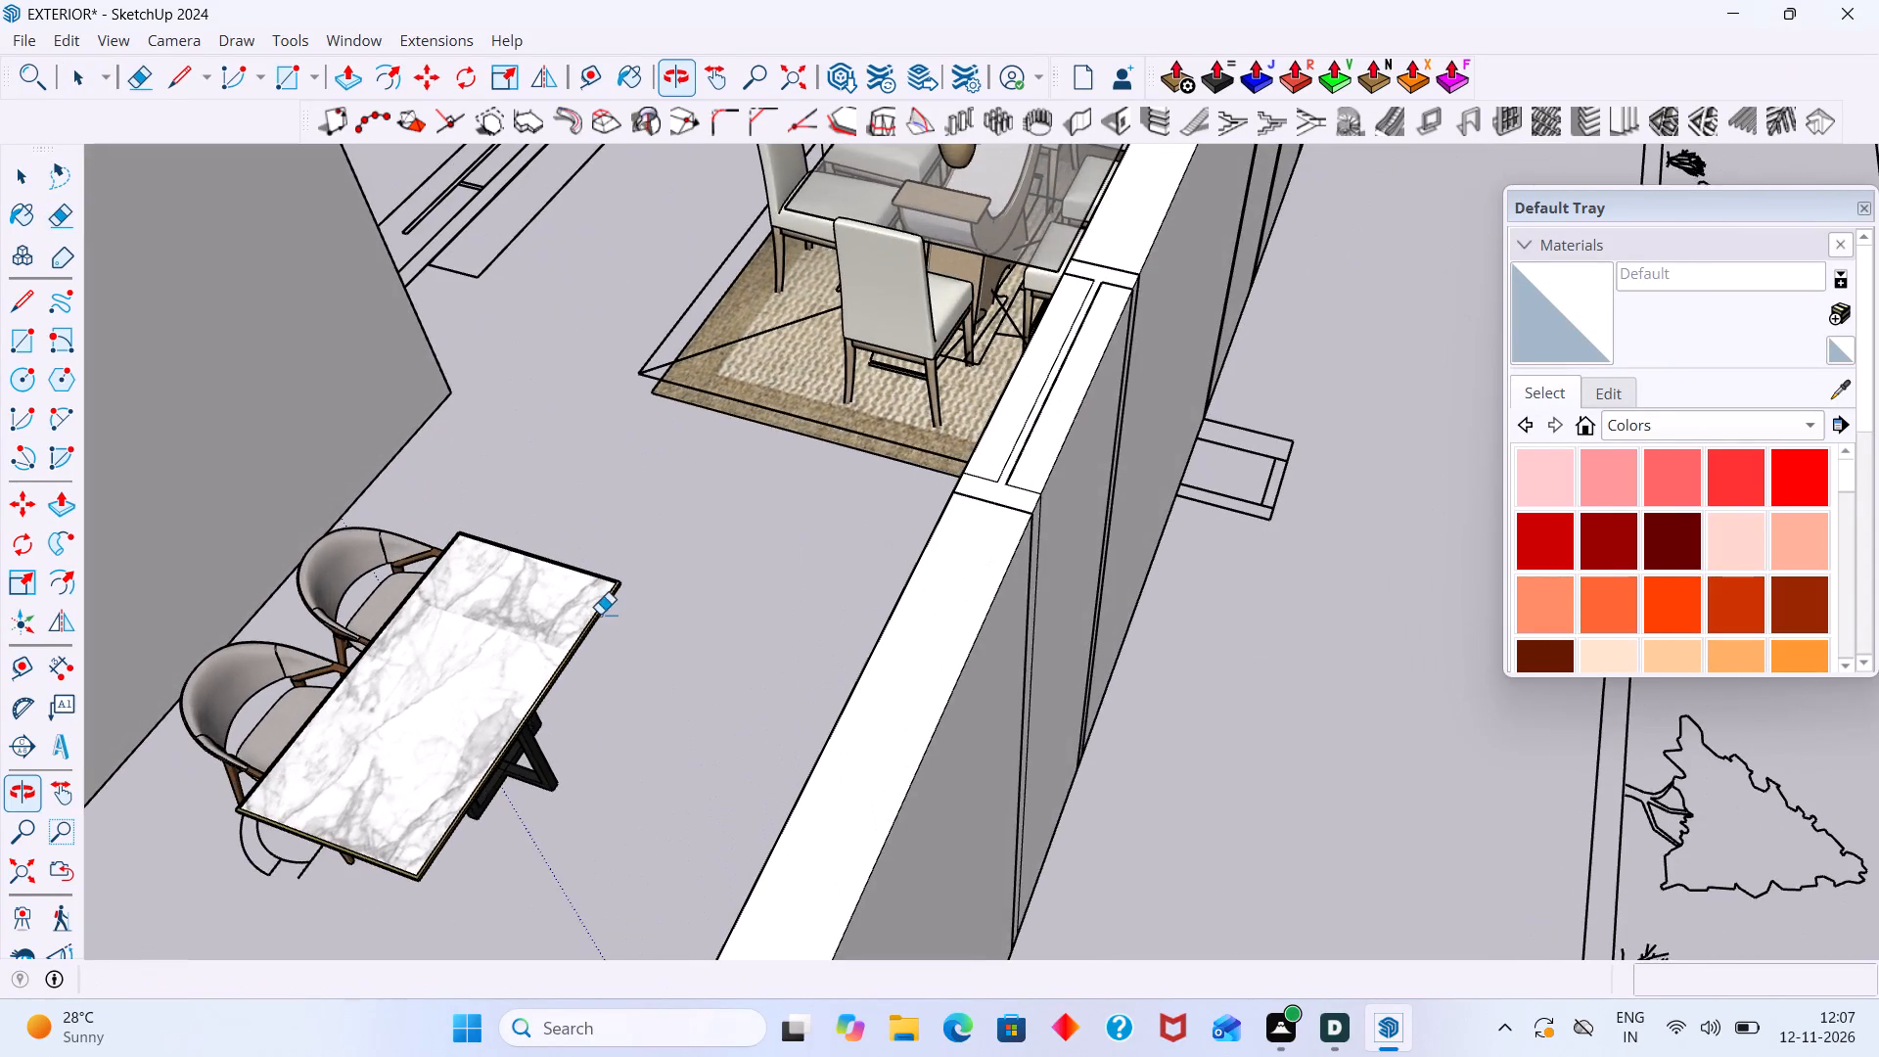
{"action": "middle_click_drag", "start_coordinate": [600, 614], "coordinate": [956, 397]}
{"action": "middle_click_drag", "start_coordinate": [645, 486], "coordinate": [633, 622]}
{"action": "scroll", "coordinate": [642, 603], "scroll_direction": "up", "scroll_amount": 9}
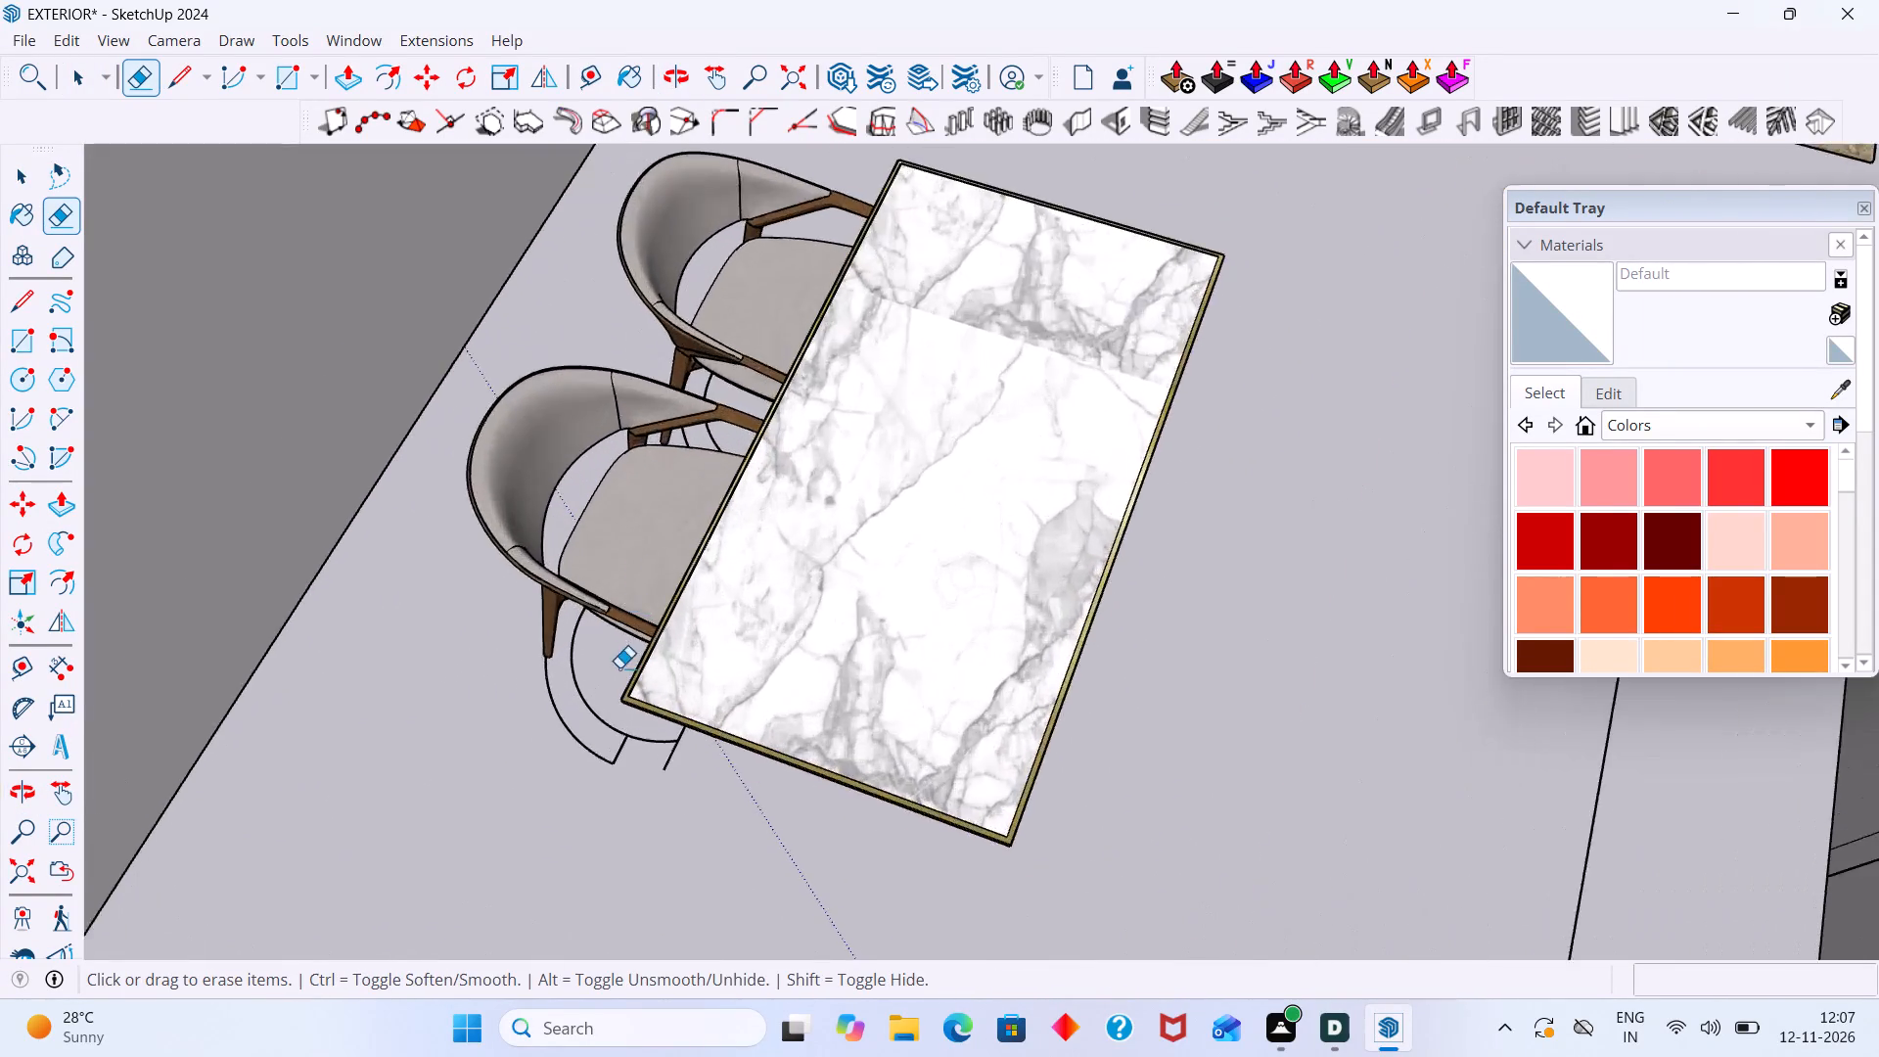
{"action": "scroll", "coordinate": [619, 667], "scroll_direction": "up", "scroll_amount": 6}
{"action": "left_click_drag", "start_coordinate": [577, 683], "coordinate": [531, 771]}
{"action": "left_click_drag", "start_coordinate": [584, 744], "coordinate": [564, 849]}
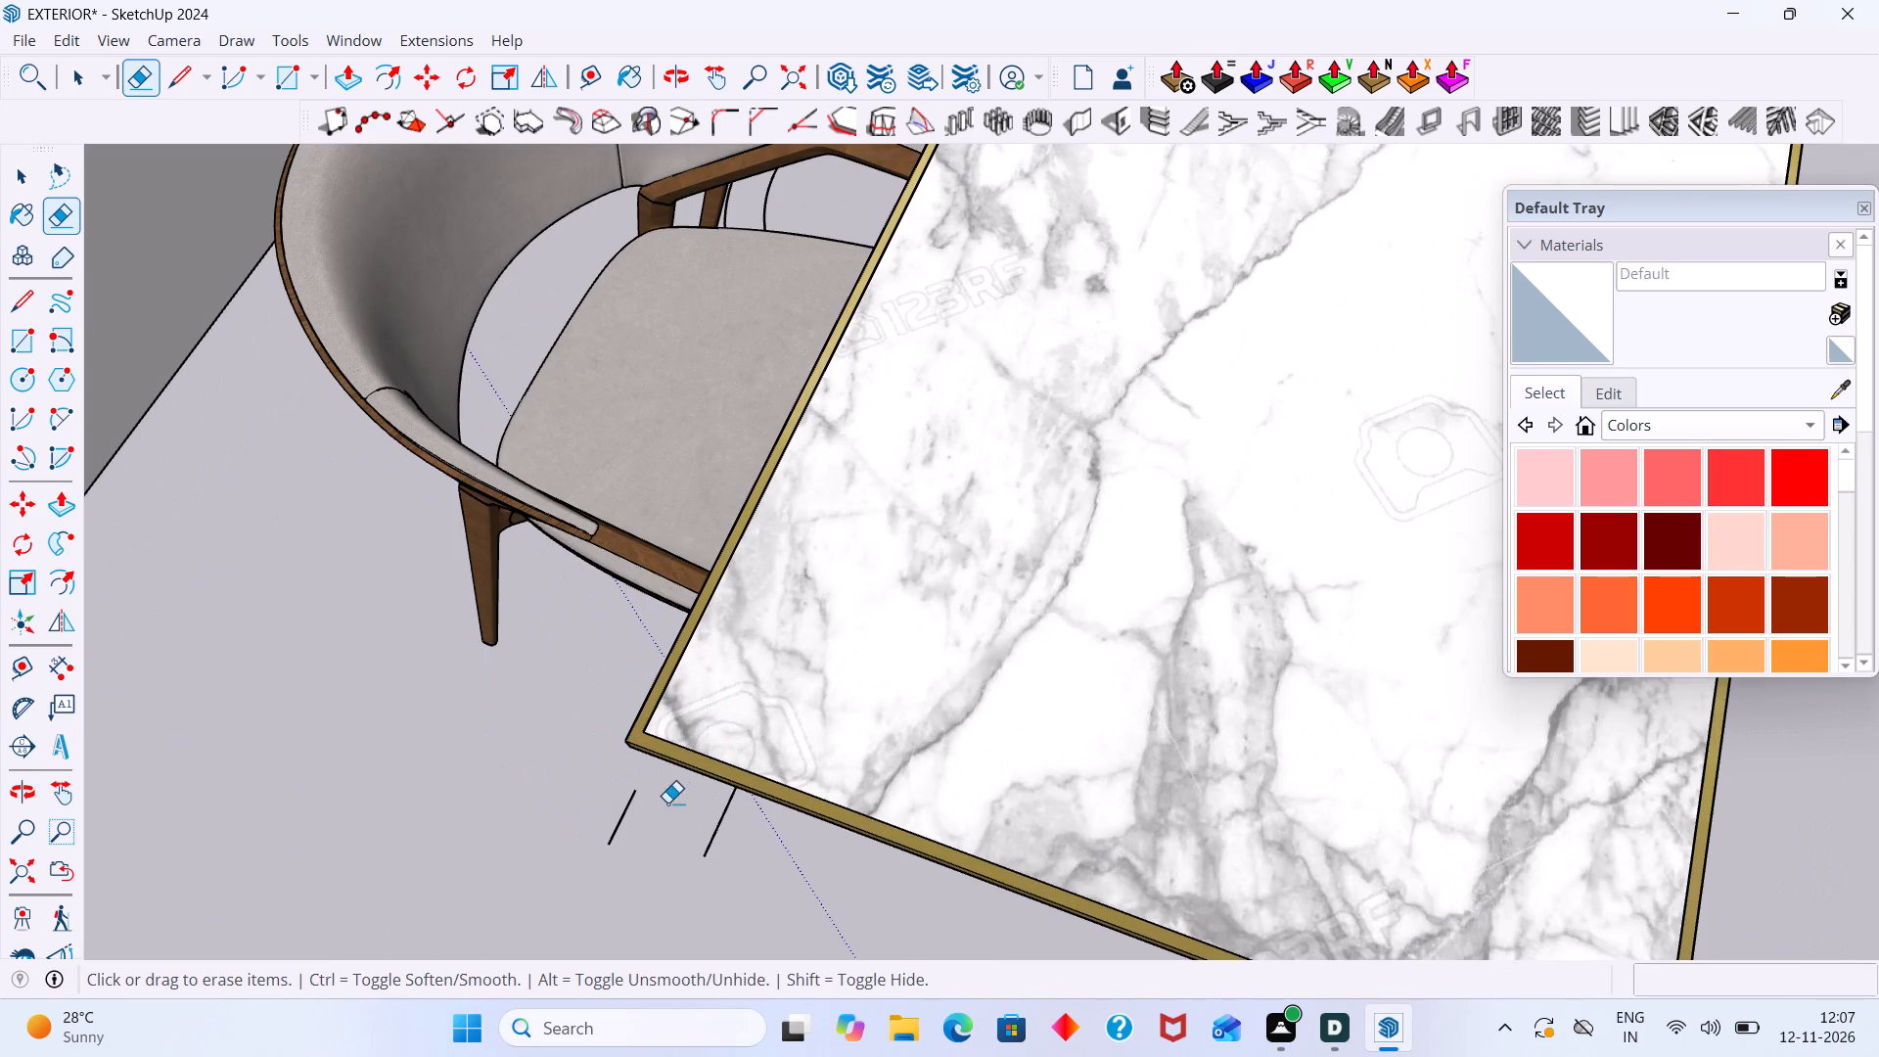
{"action": "left_click_drag", "start_coordinate": [667, 803], "coordinate": [605, 810]}
{"action": "left_click_drag", "start_coordinate": [747, 825], "coordinate": [692, 819]}
Erase the remaining chair outline arcs and end lines on the floor between the two dining chairs.
{"action": "scroll", "coordinate": [636, 773], "scroll_direction": "down", "scroll_amount": 9}
{"action": "middle_click_drag", "start_coordinate": [516, 617], "coordinate": [776, 550]}
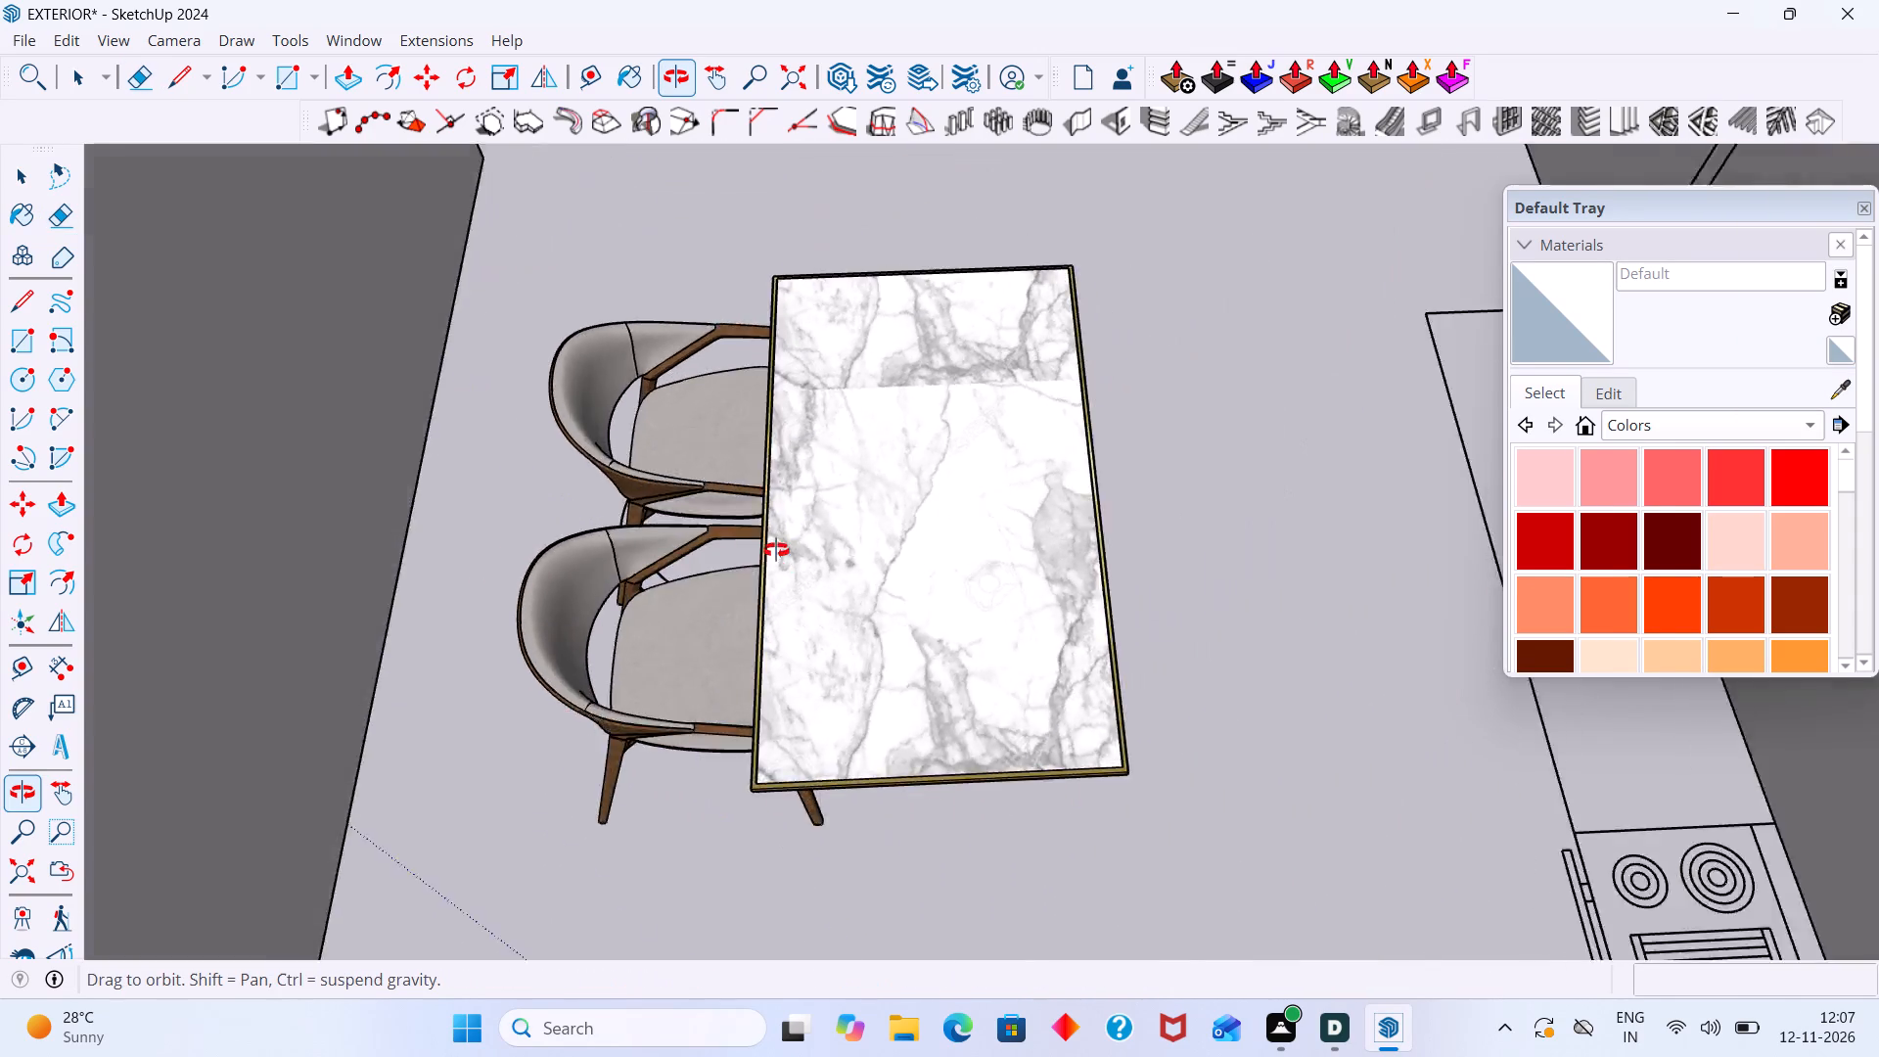
{"action": "middle_click_drag", "start_coordinate": [776, 550], "coordinate": [694, 538]}
{"action": "scroll", "coordinate": [661, 452], "scroll_direction": "up", "scroll_amount": 4}
{"action": "middle_click_drag", "start_coordinate": [586, 515], "coordinate": [570, 694]}
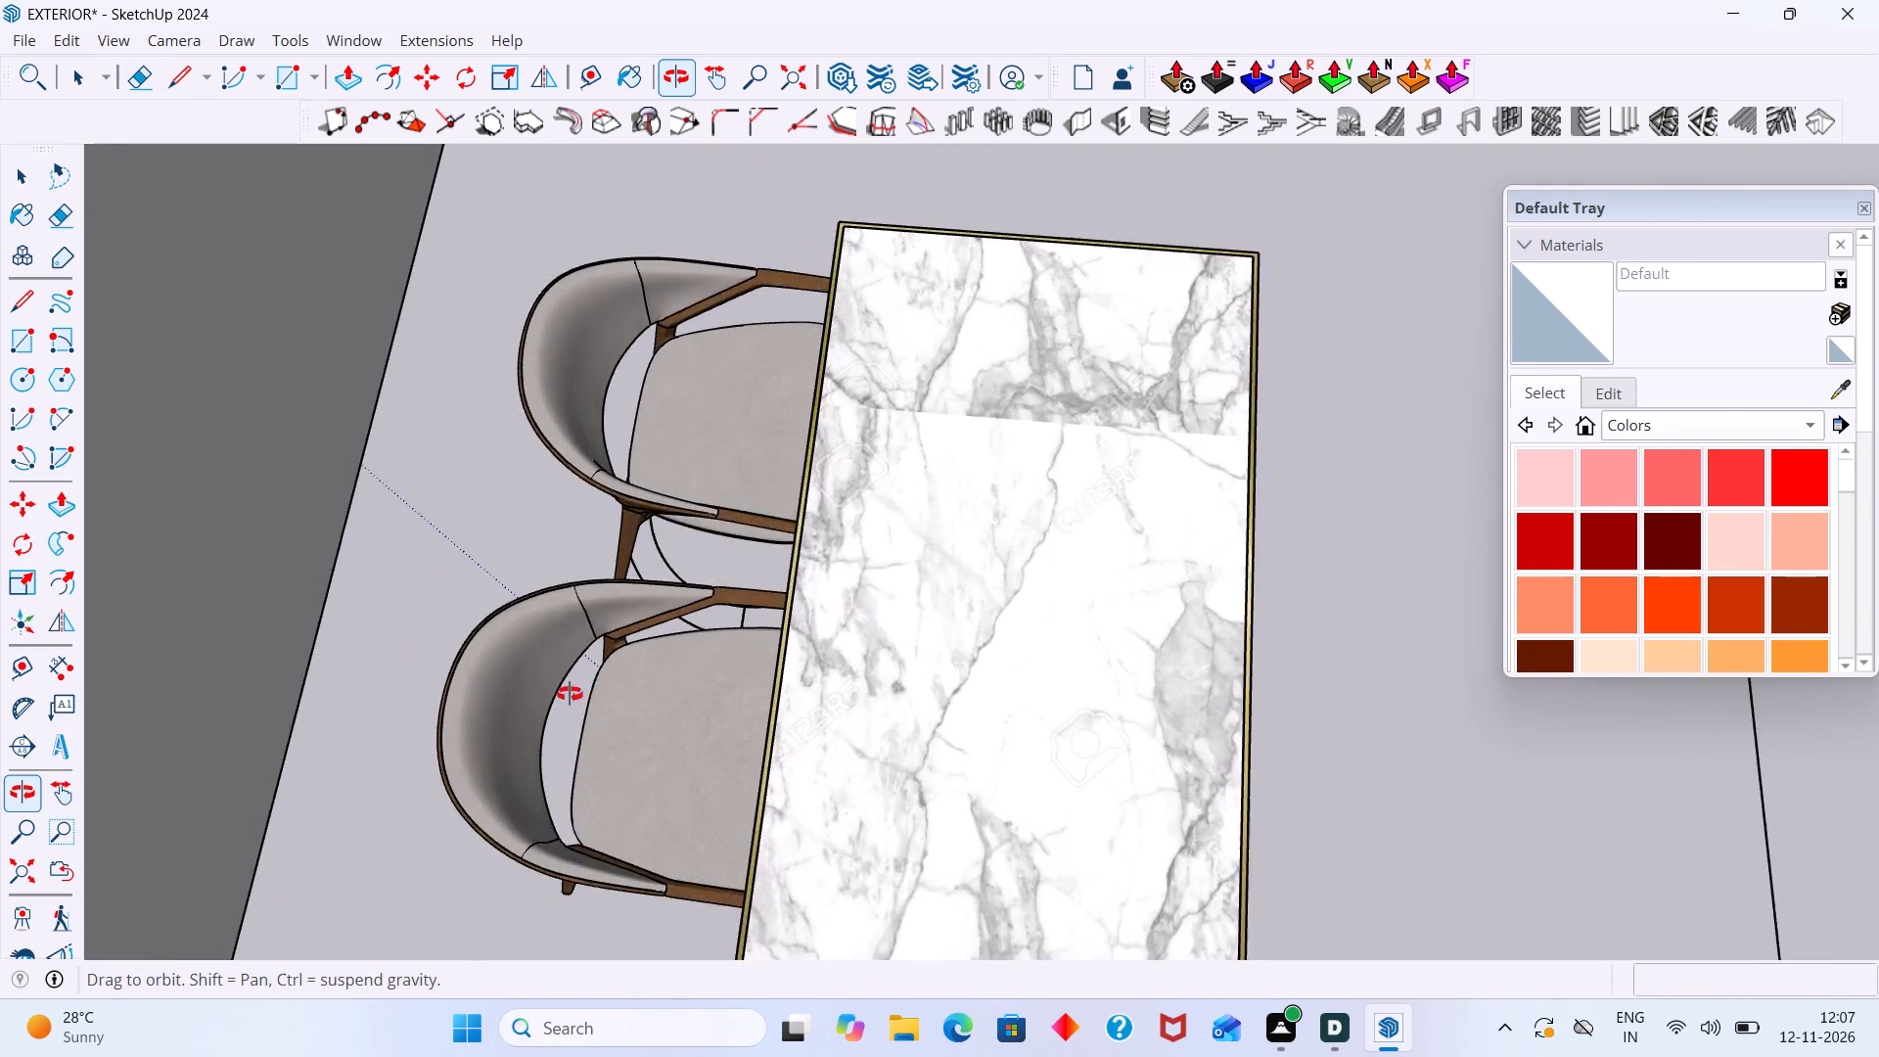
{"action": "middle_click_drag", "start_coordinate": [570, 694], "coordinate": [580, 662]}
{"action": "scroll", "coordinate": [620, 621], "scroll_direction": "up", "scroll_amount": 16}
{"action": "middle_click_drag", "start_coordinate": [704, 530], "coordinate": [683, 612]}
{"action": "scroll", "coordinate": [697, 559], "scroll_direction": "up", "scroll_amount": 4}
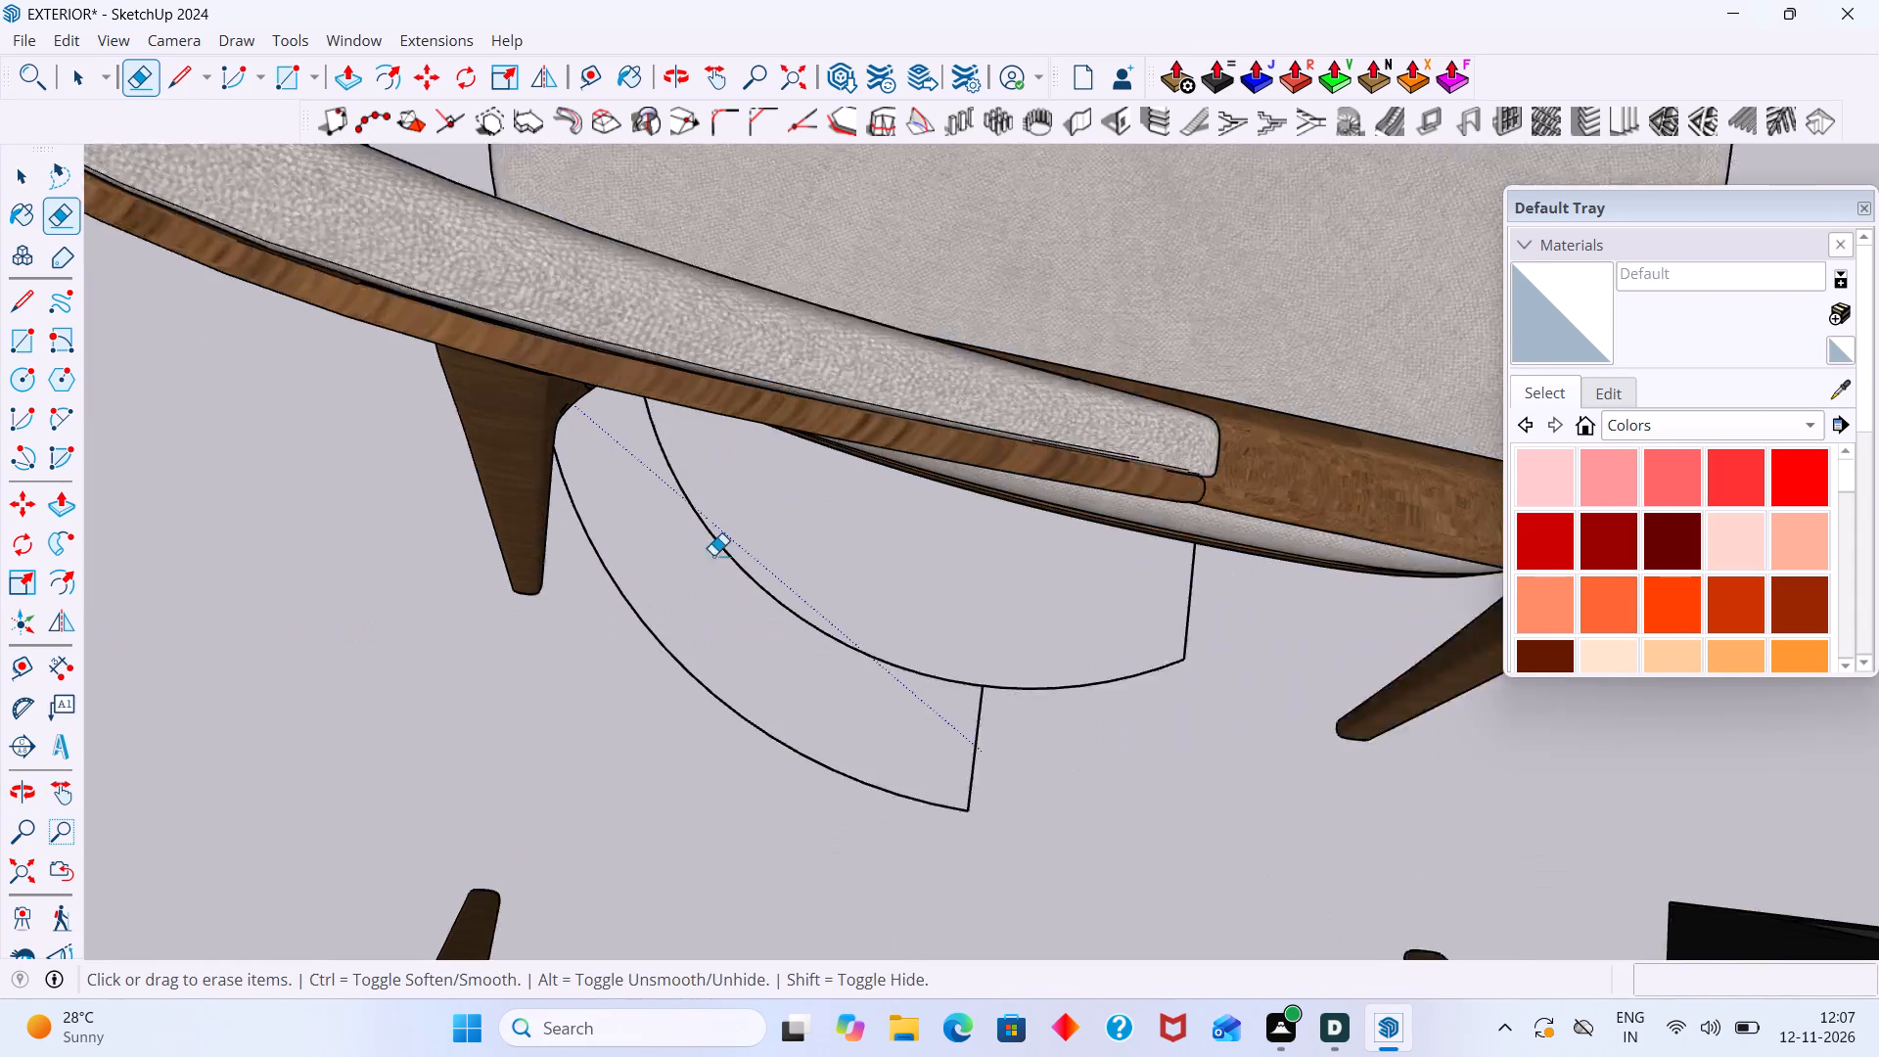
{"action": "left_click_drag", "start_coordinate": [761, 546], "coordinate": [675, 699]}
{"action": "left_click_drag", "start_coordinate": [731, 628], "coordinate": [703, 701]}
{"action": "left_click_drag", "start_coordinate": [1027, 790], "coordinate": [976, 758]}
{"action": "left_click", "coordinate": [1246, 654]}
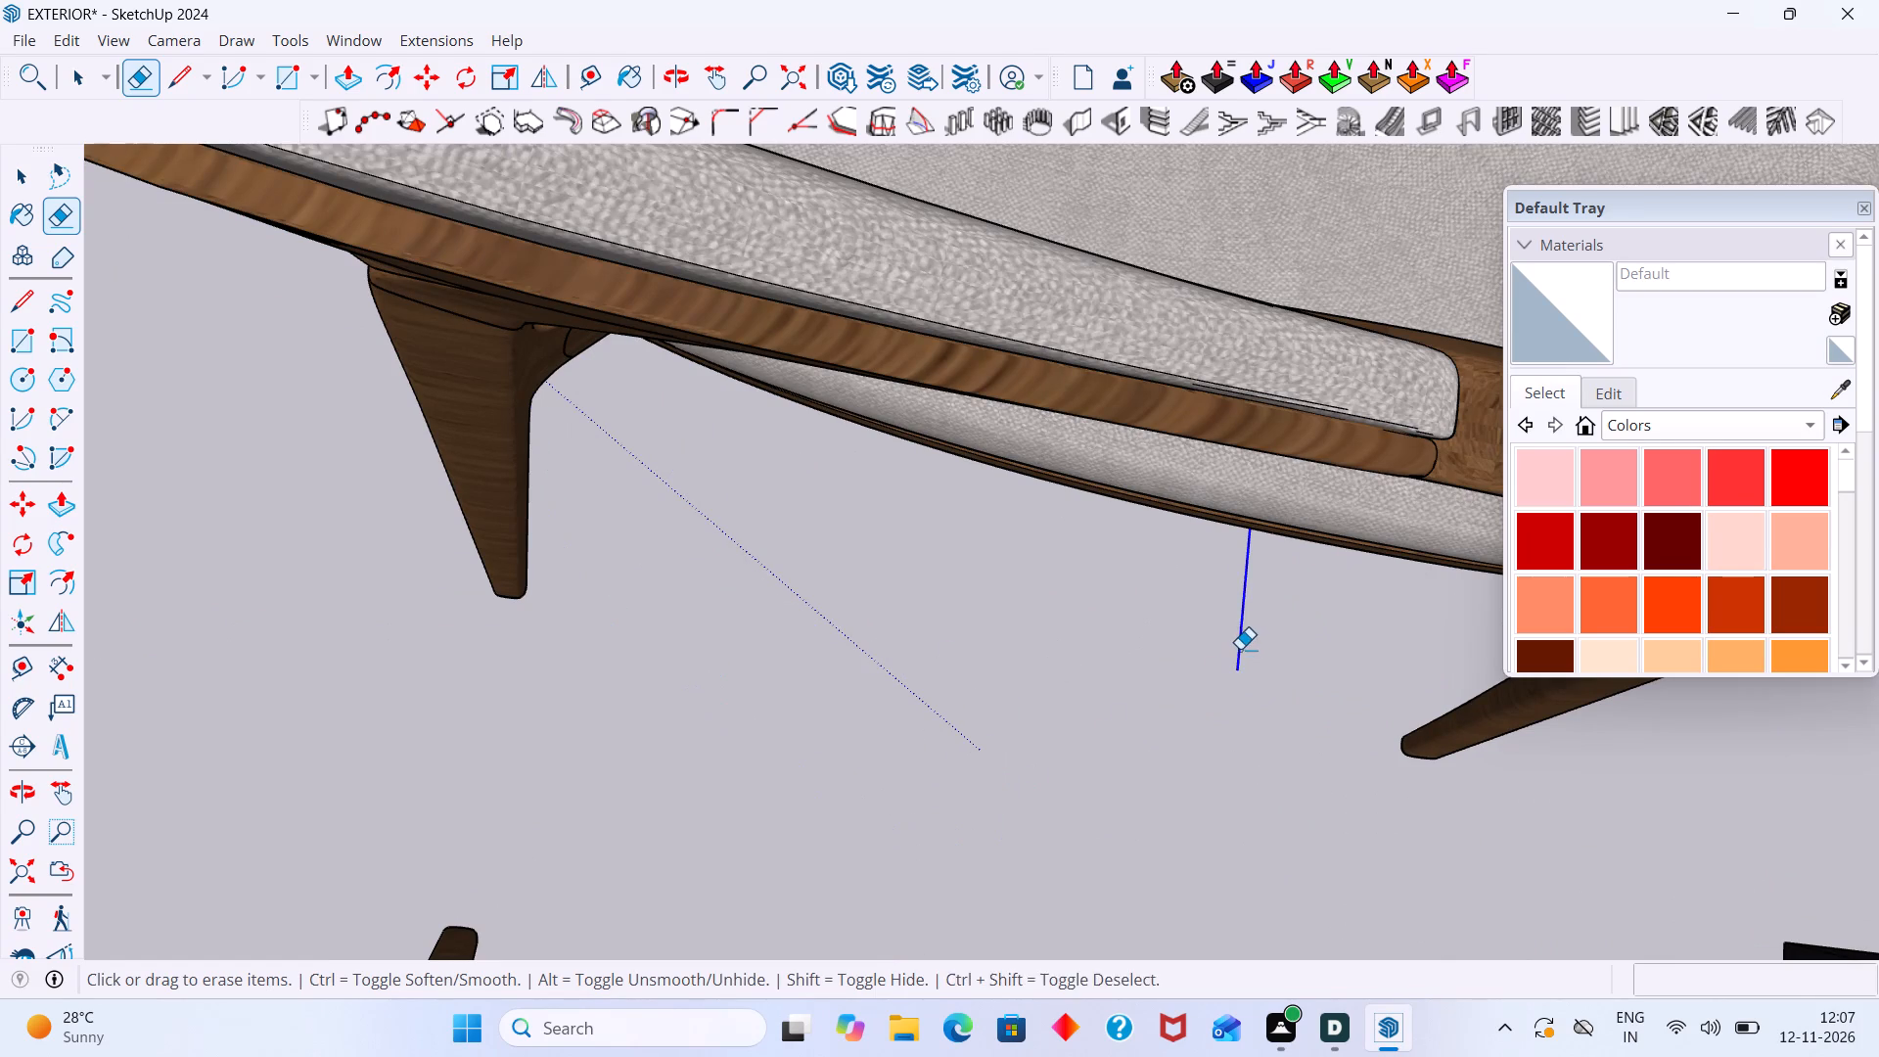
{"action": "scroll", "coordinate": [950, 599], "scroll_direction": "down", "scroll_amount": 20}
{"action": "scroll", "coordinate": [950, 599], "scroll_direction": "down", "scroll_amount": 5}
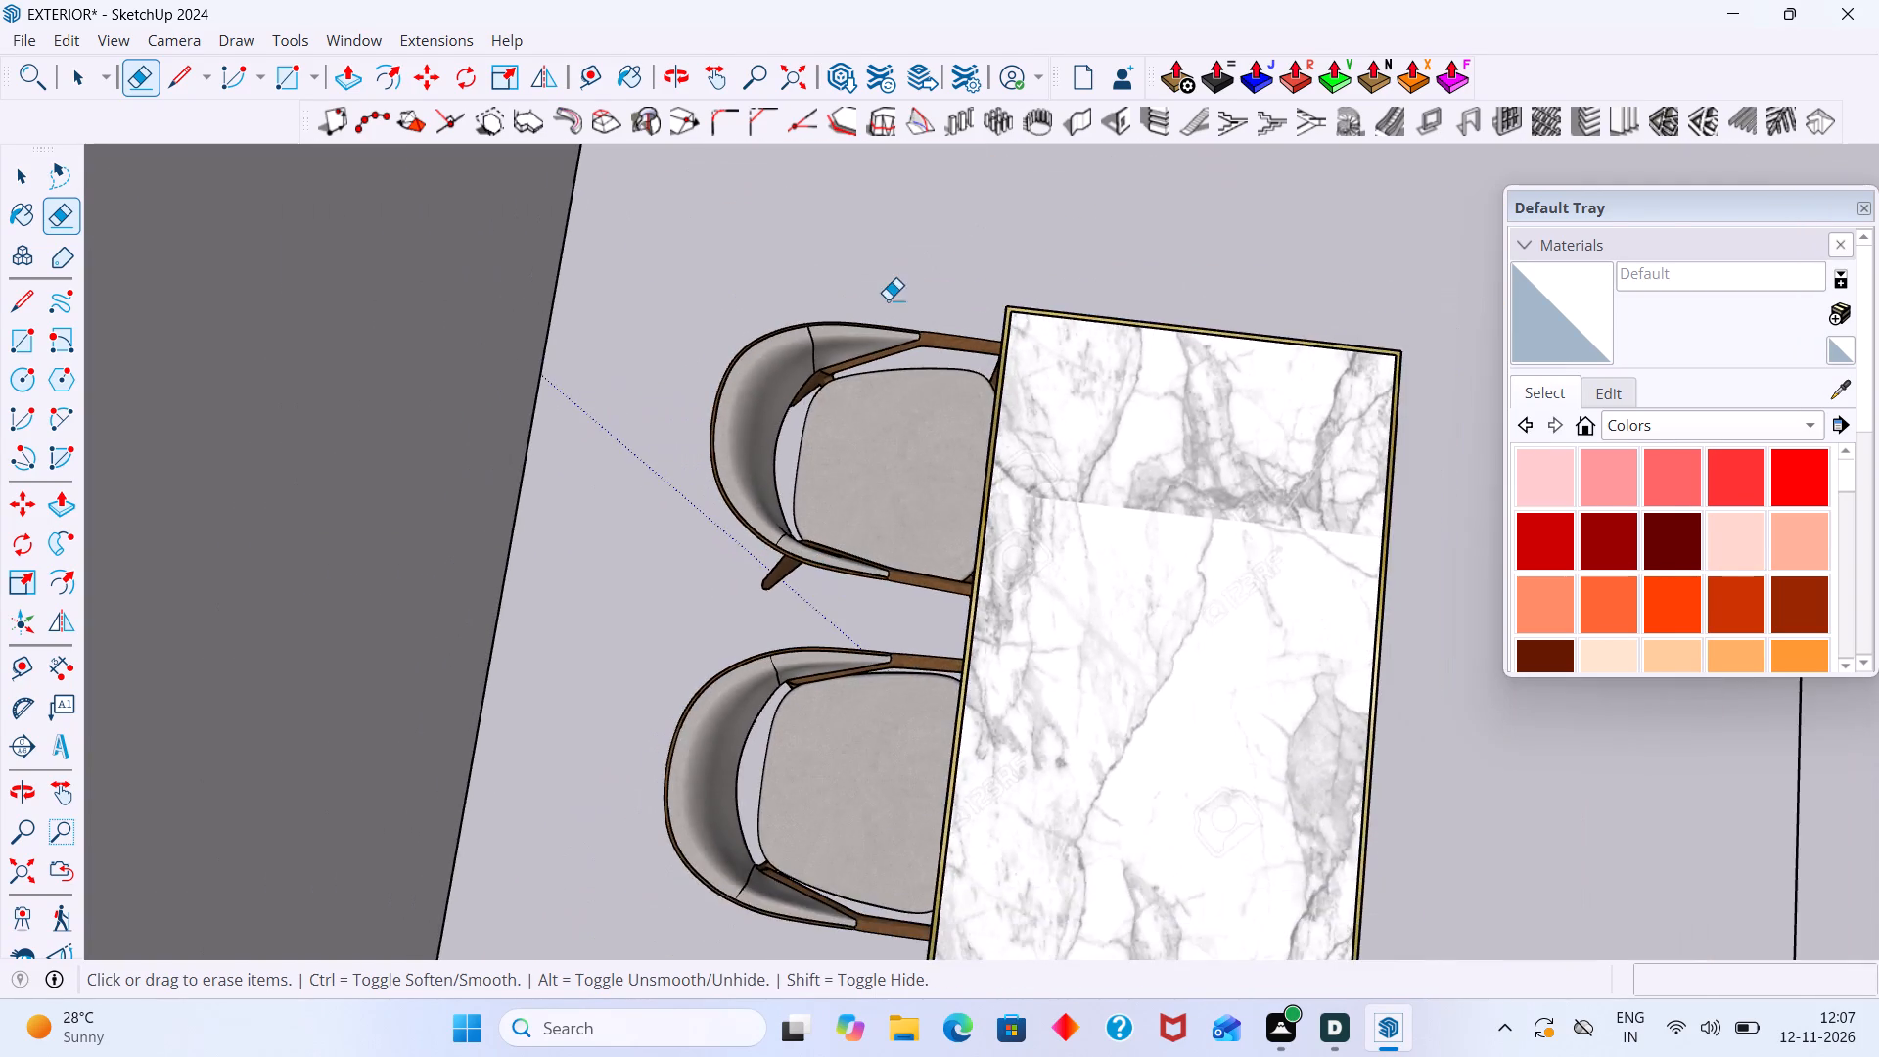
Erase the last short leftover outline lines on the floor beside and between the two dining chairs.
{"action": "middle_click_drag", "start_coordinate": [905, 252], "coordinate": [855, 442]}
{"action": "scroll", "coordinate": [920, 373], "scroll_direction": "up", "scroll_amount": 12}
{"action": "left_click", "coordinate": [1006, 383]}
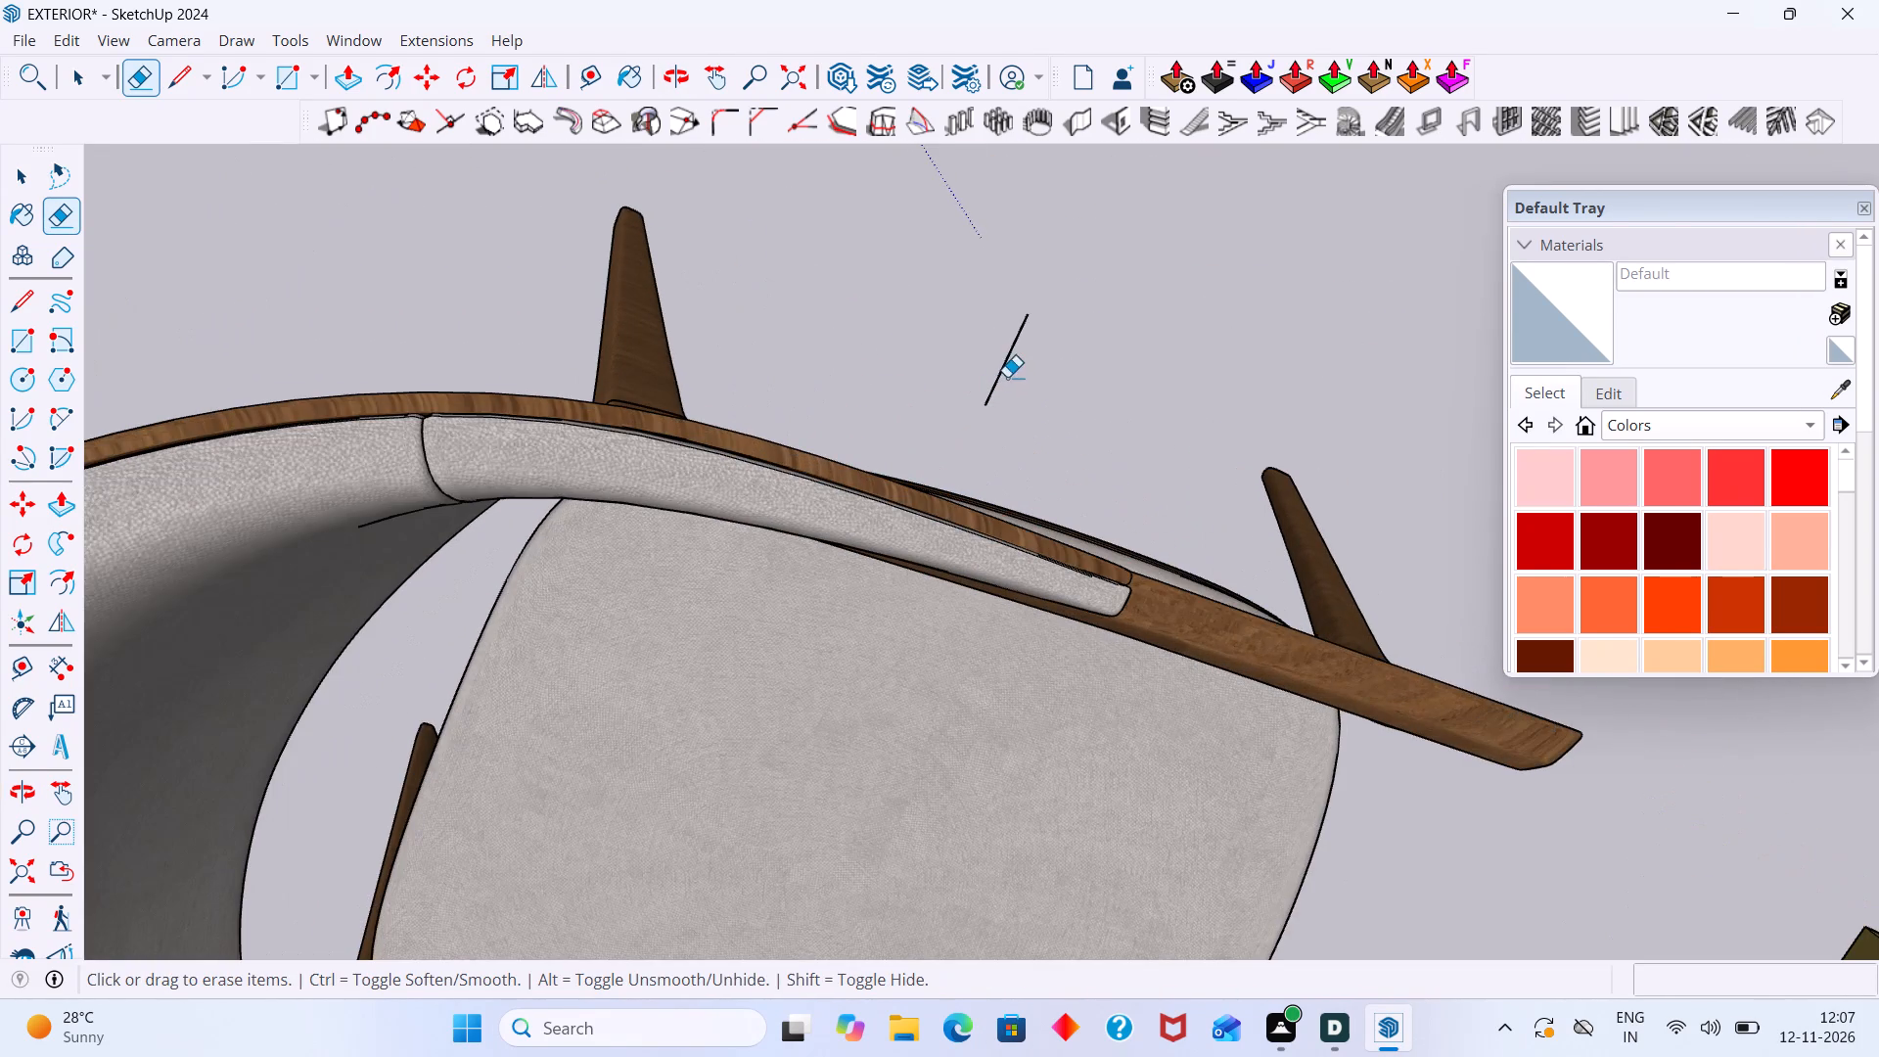
{"action": "left_click", "coordinate": [1007, 375]}
{"action": "double_click", "coordinate": [1007, 365]}
{"action": "scroll", "coordinate": [1015, 340], "scroll_direction": "down", "scroll_amount": 5}
{"action": "left_click_drag", "start_coordinate": [1037, 328], "coordinate": [1019, 323]}
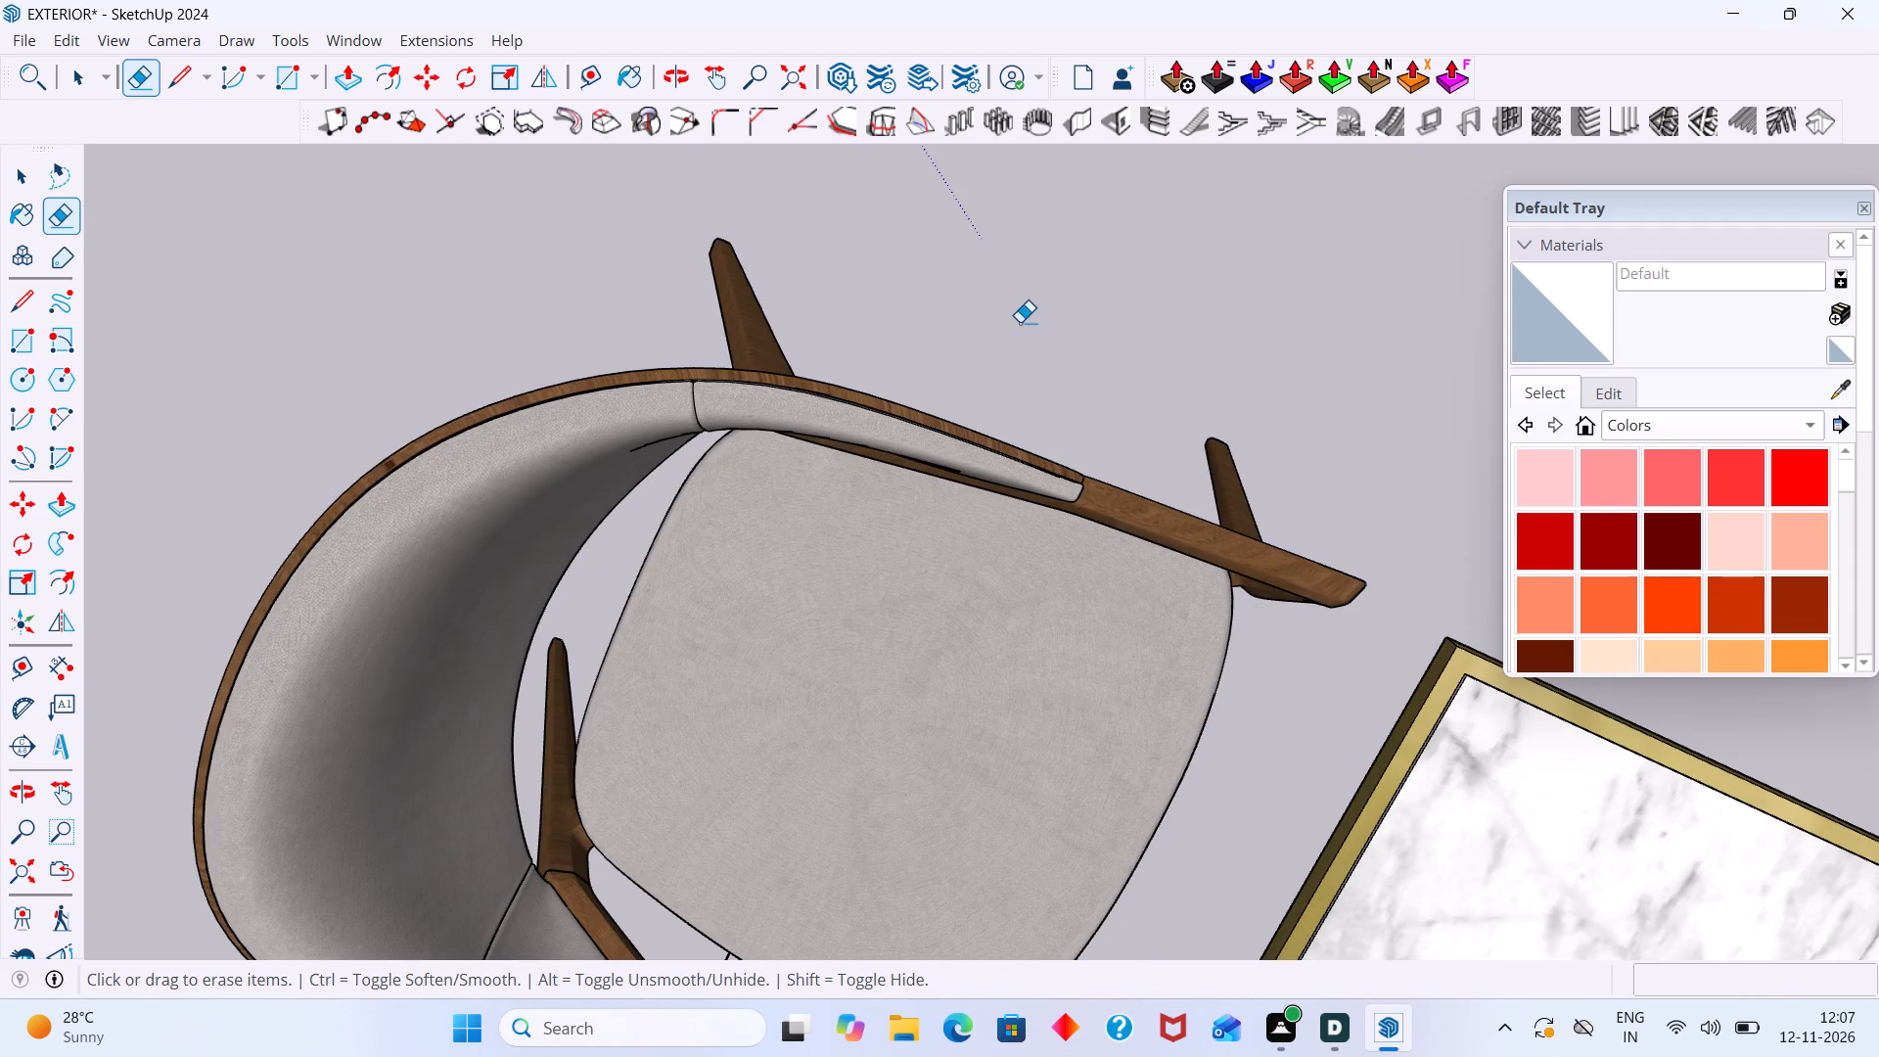
{"action": "scroll", "coordinate": [1023, 322], "scroll_direction": "down", "scroll_amount": 20}
{"action": "scroll", "coordinate": [1023, 322], "scroll_direction": "down", "scroll_amount": 7}
{"action": "scroll", "coordinate": [887, 588], "scroll_direction": "up", "scroll_amount": 8}
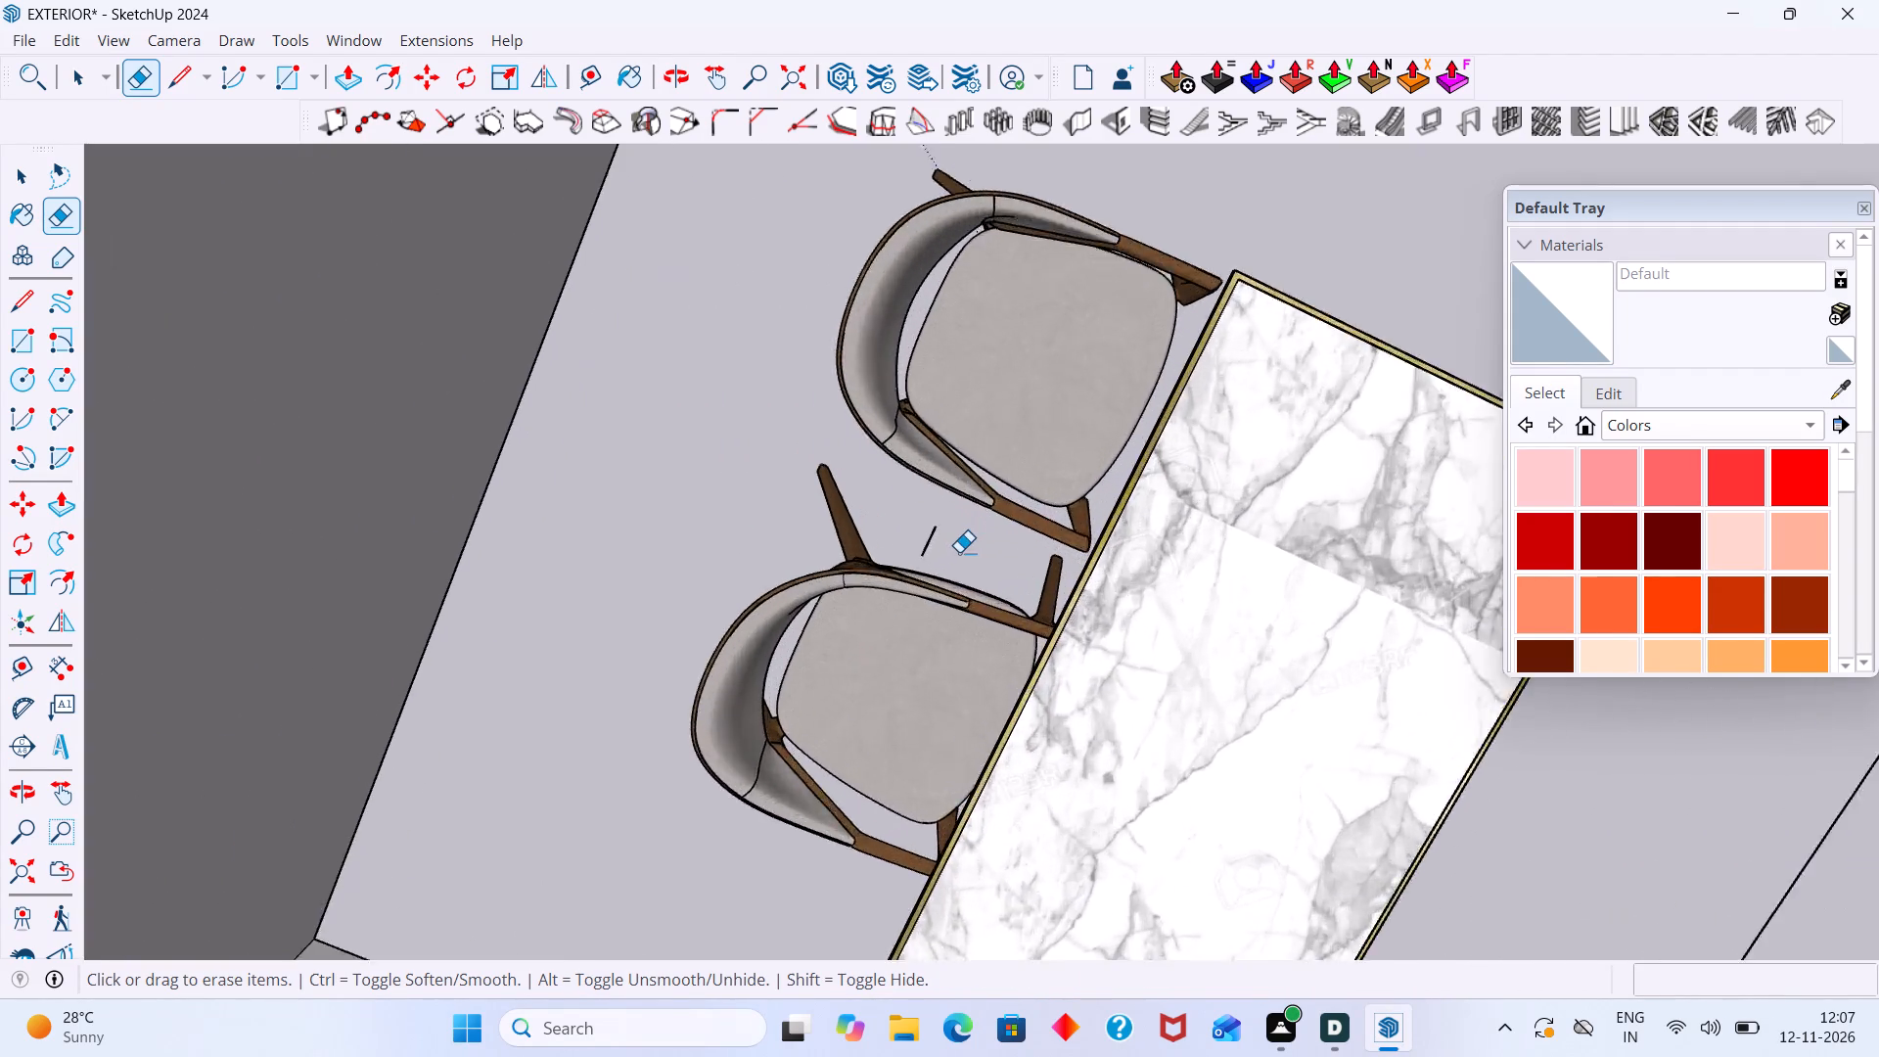
{"action": "scroll", "coordinate": [959, 552], "scroll_direction": "up", "scroll_amount": 6}
{"action": "left_click_drag", "start_coordinate": [919, 528], "coordinate": [897, 520]}
{"action": "scroll", "coordinate": [913, 509], "scroll_direction": "down", "scroll_amount": 3}
{"action": "left_click_drag", "start_coordinate": [935, 509], "coordinate": [919, 509]}
{"action": "scroll", "coordinate": [922, 500], "scroll_direction": "down", "scroll_amount": 16}
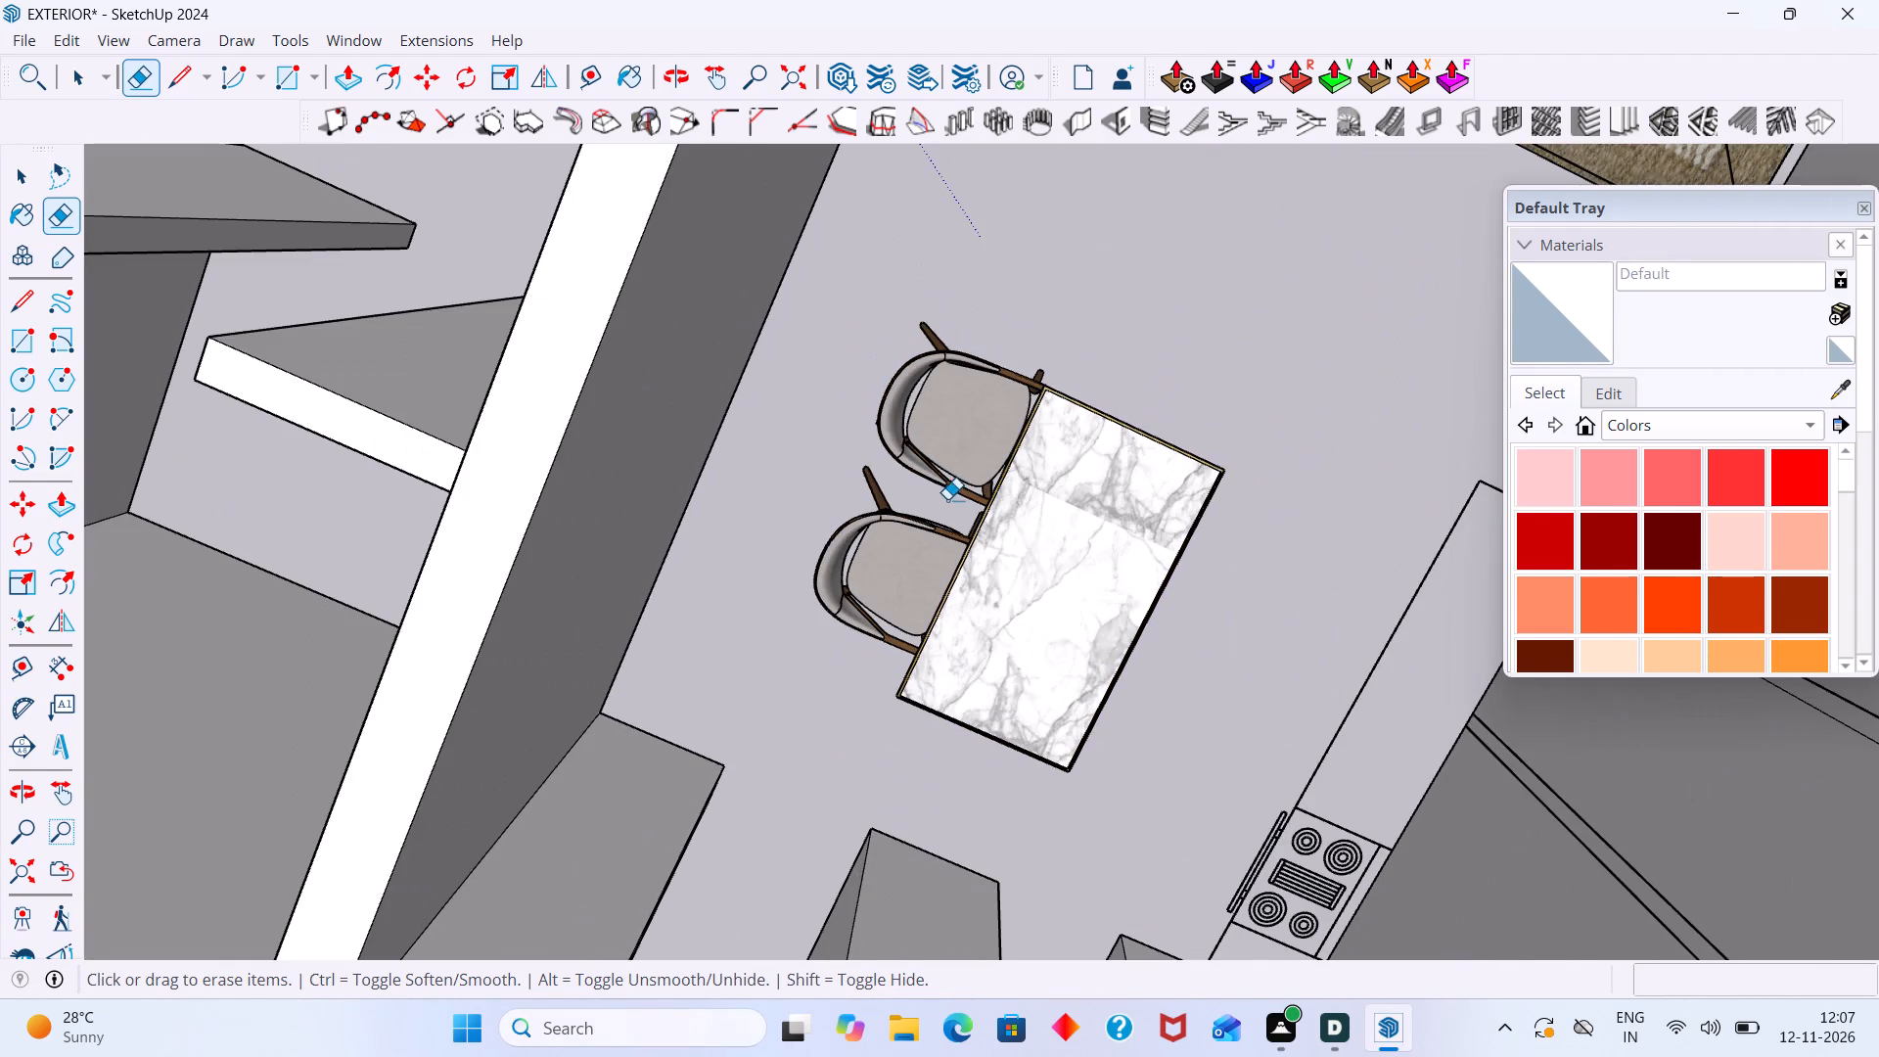
{"action": "key", "text": "space"}
Examine the rooms around the marble dining set, especially the kitchen counter and stove outlines along the outer wall.
{"action": "scroll", "coordinate": [948, 481], "scroll_direction": "down", "scroll_amount": 10}
{"action": "middle_click_drag", "start_coordinate": [1005, 572], "coordinate": [956, 330]}
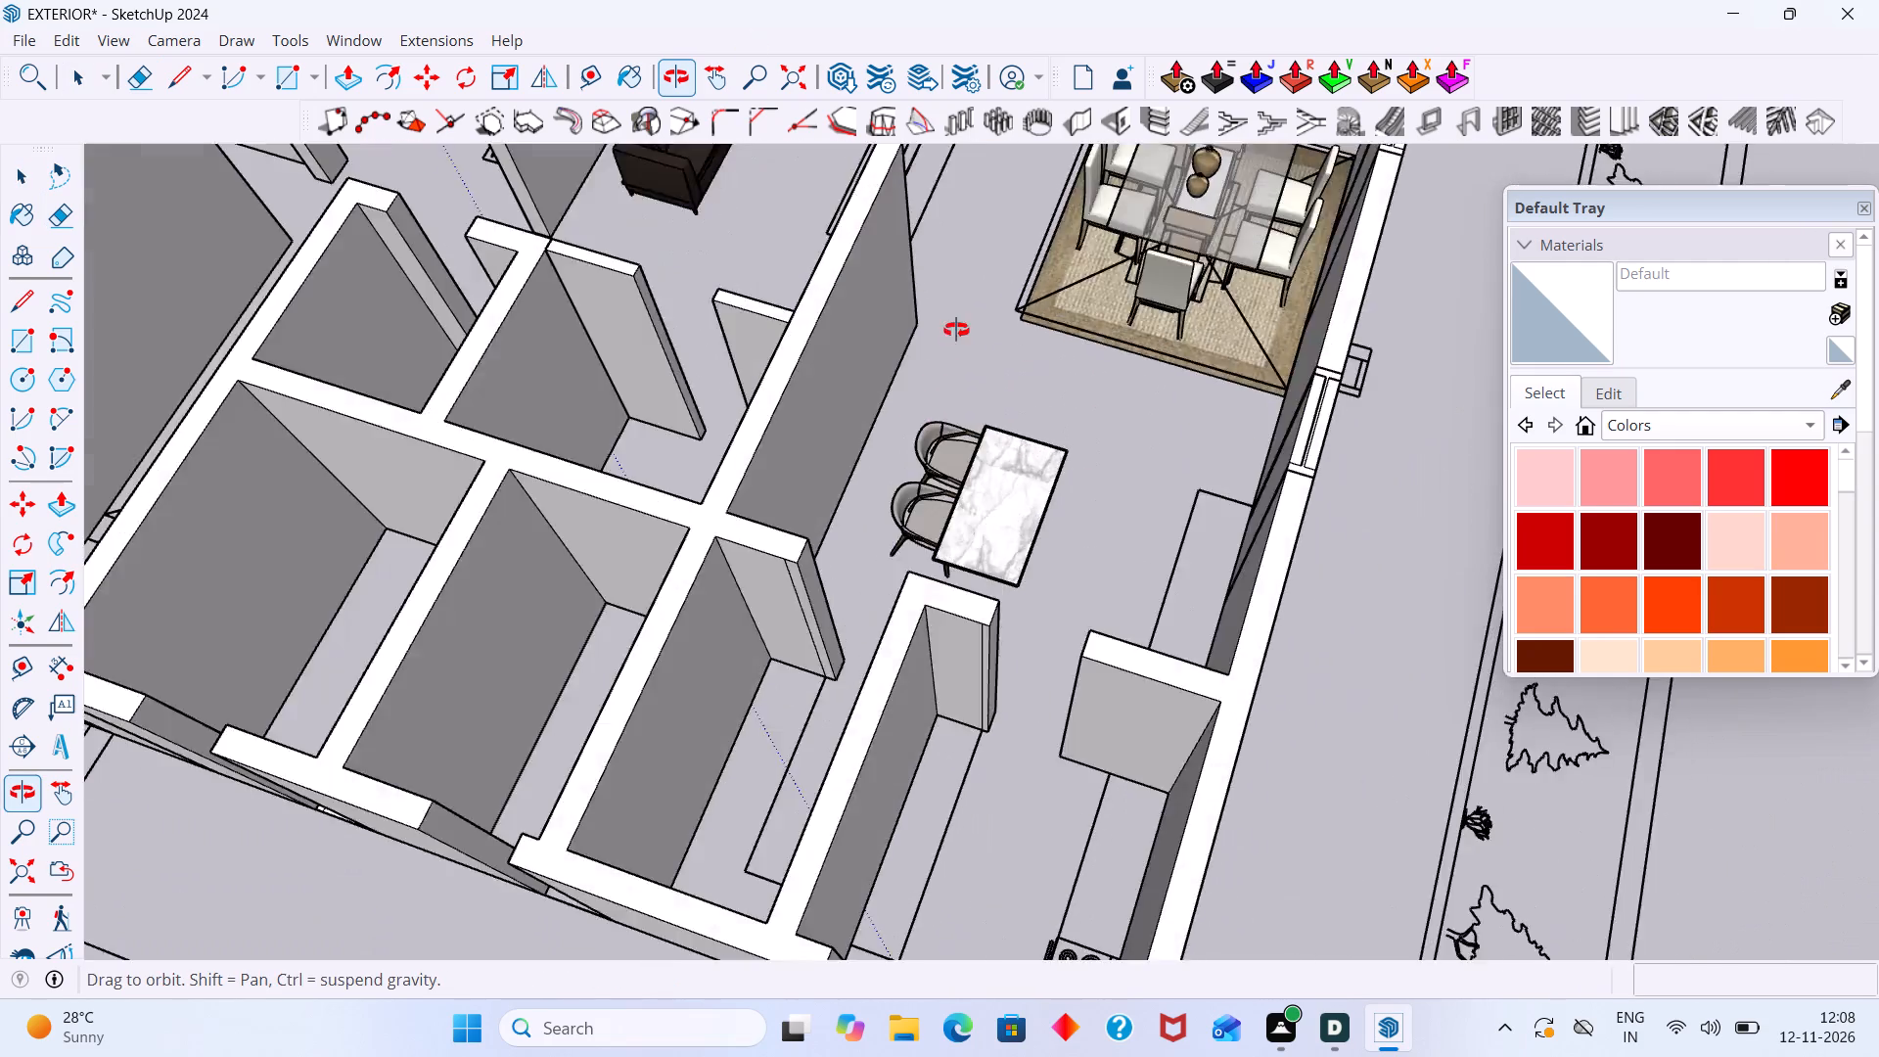
{"action": "middle_click_drag", "start_coordinate": [956, 330], "coordinate": [1254, 341]}
{"action": "middle_click_drag", "start_coordinate": [1100, 455], "coordinate": [1463, 415]}
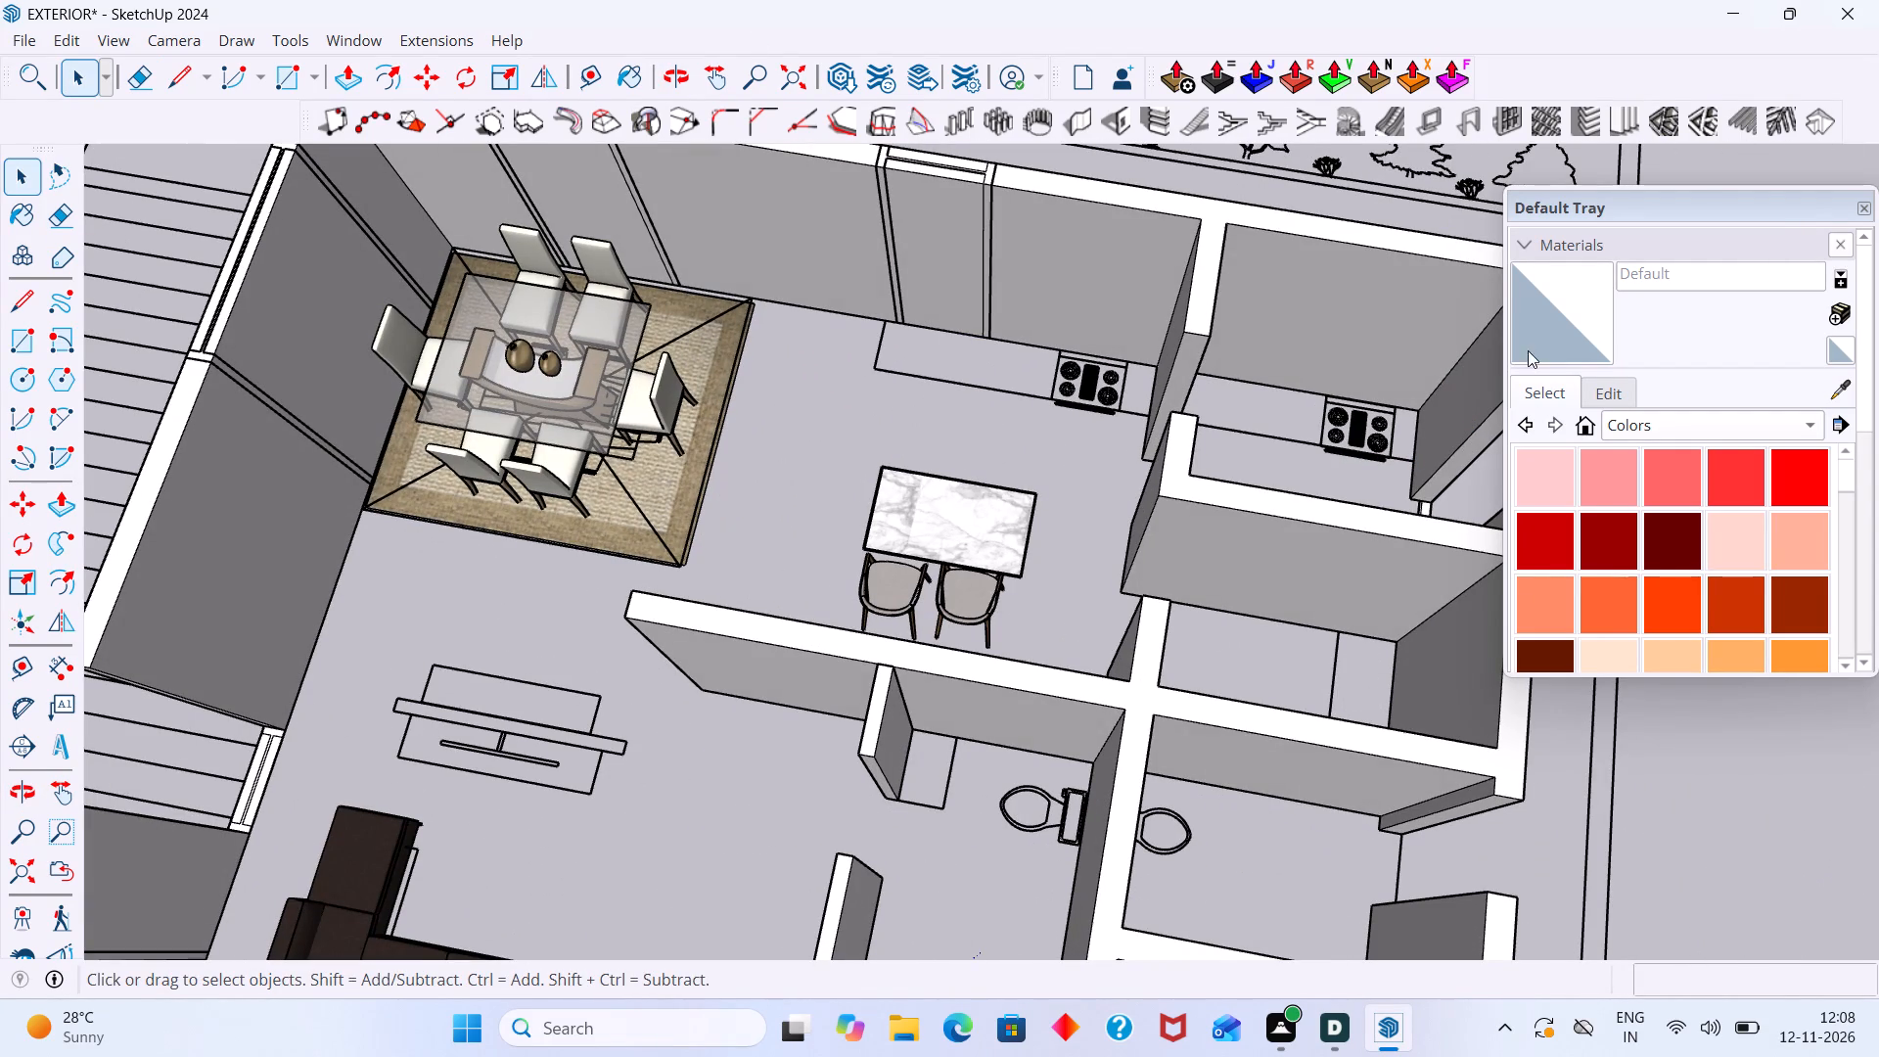
{"action": "scroll", "coordinate": [1192, 425], "scroll_direction": "down", "scroll_amount": 7}
{"action": "scroll", "coordinate": [1256, 435], "scroll_direction": "up", "scroll_amount": 8}
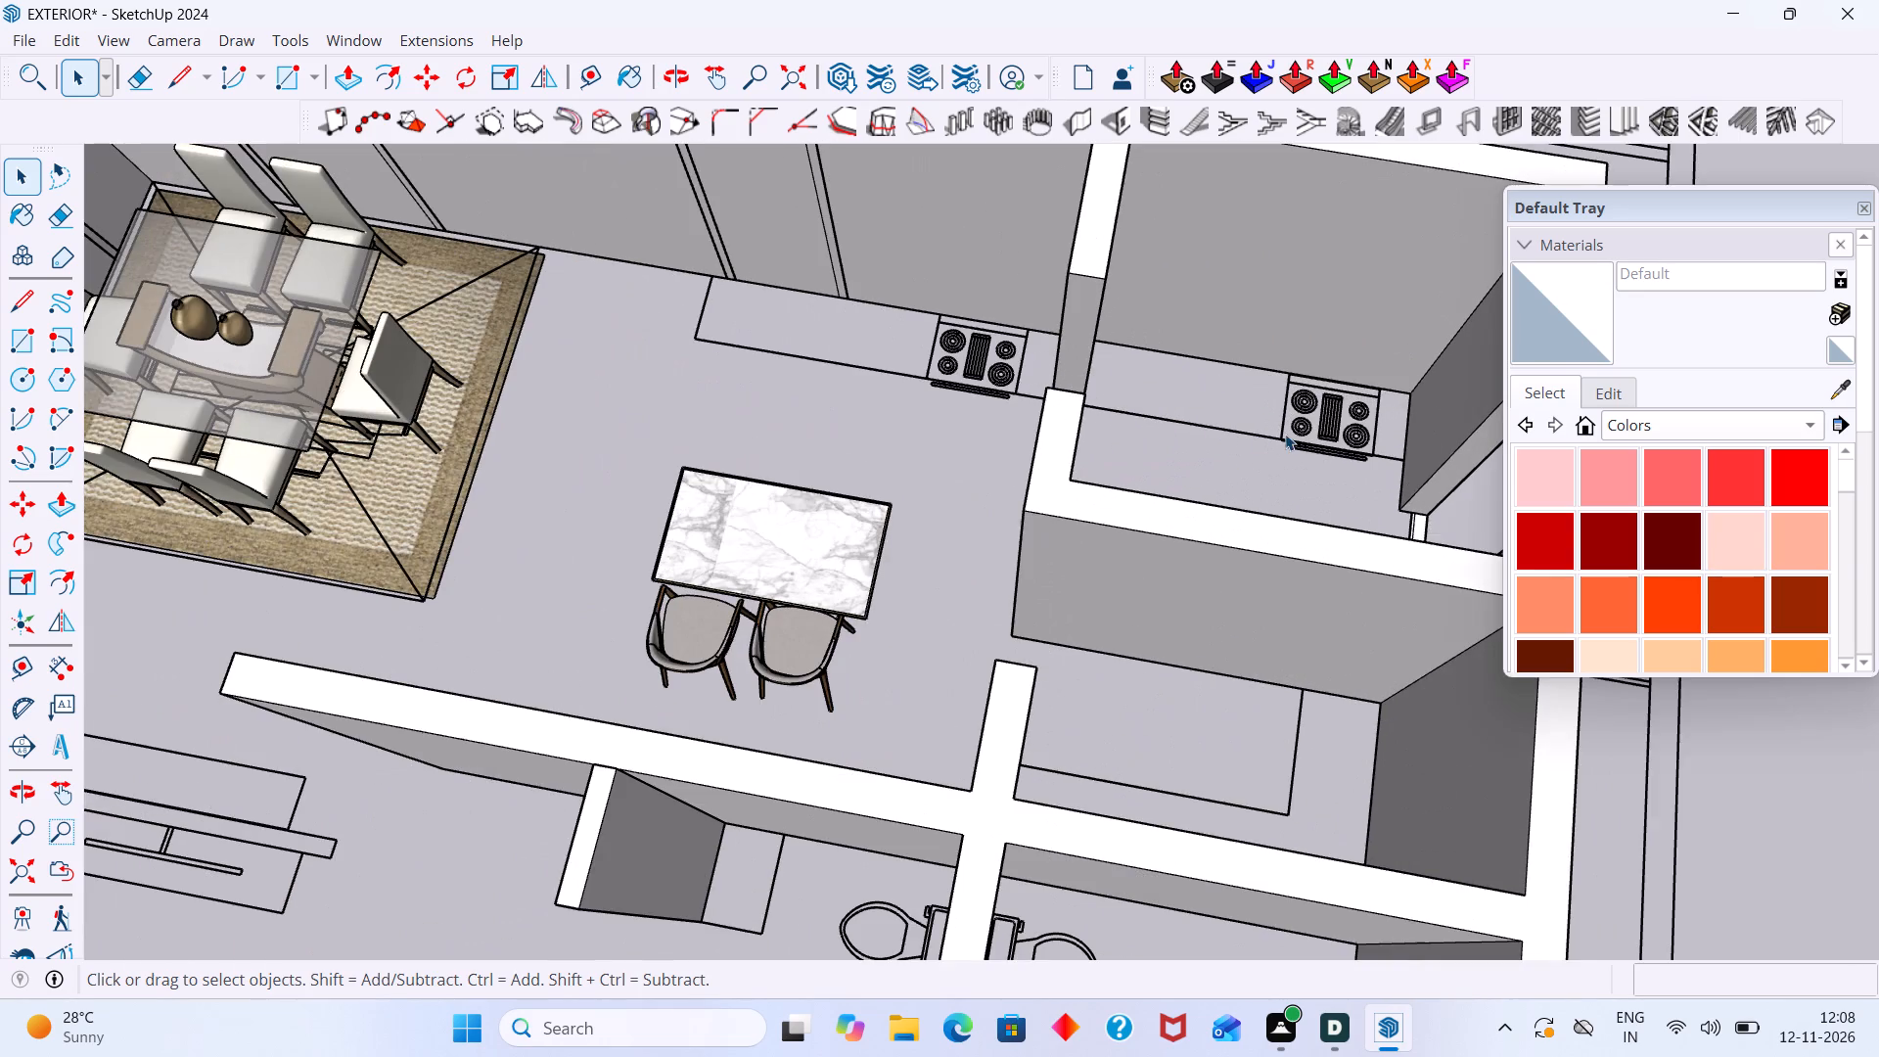
{"action": "scroll", "coordinate": [1285, 434], "scroll_direction": "down", "scroll_amount": 2}
{"action": "middle_click_drag", "start_coordinate": [1276, 430], "coordinate": [1033, 506], "text": "shift"}
{"action": "scroll", "coordinate": [1121, 490], "scroll_direction": "up", "scroll_amount": 3}
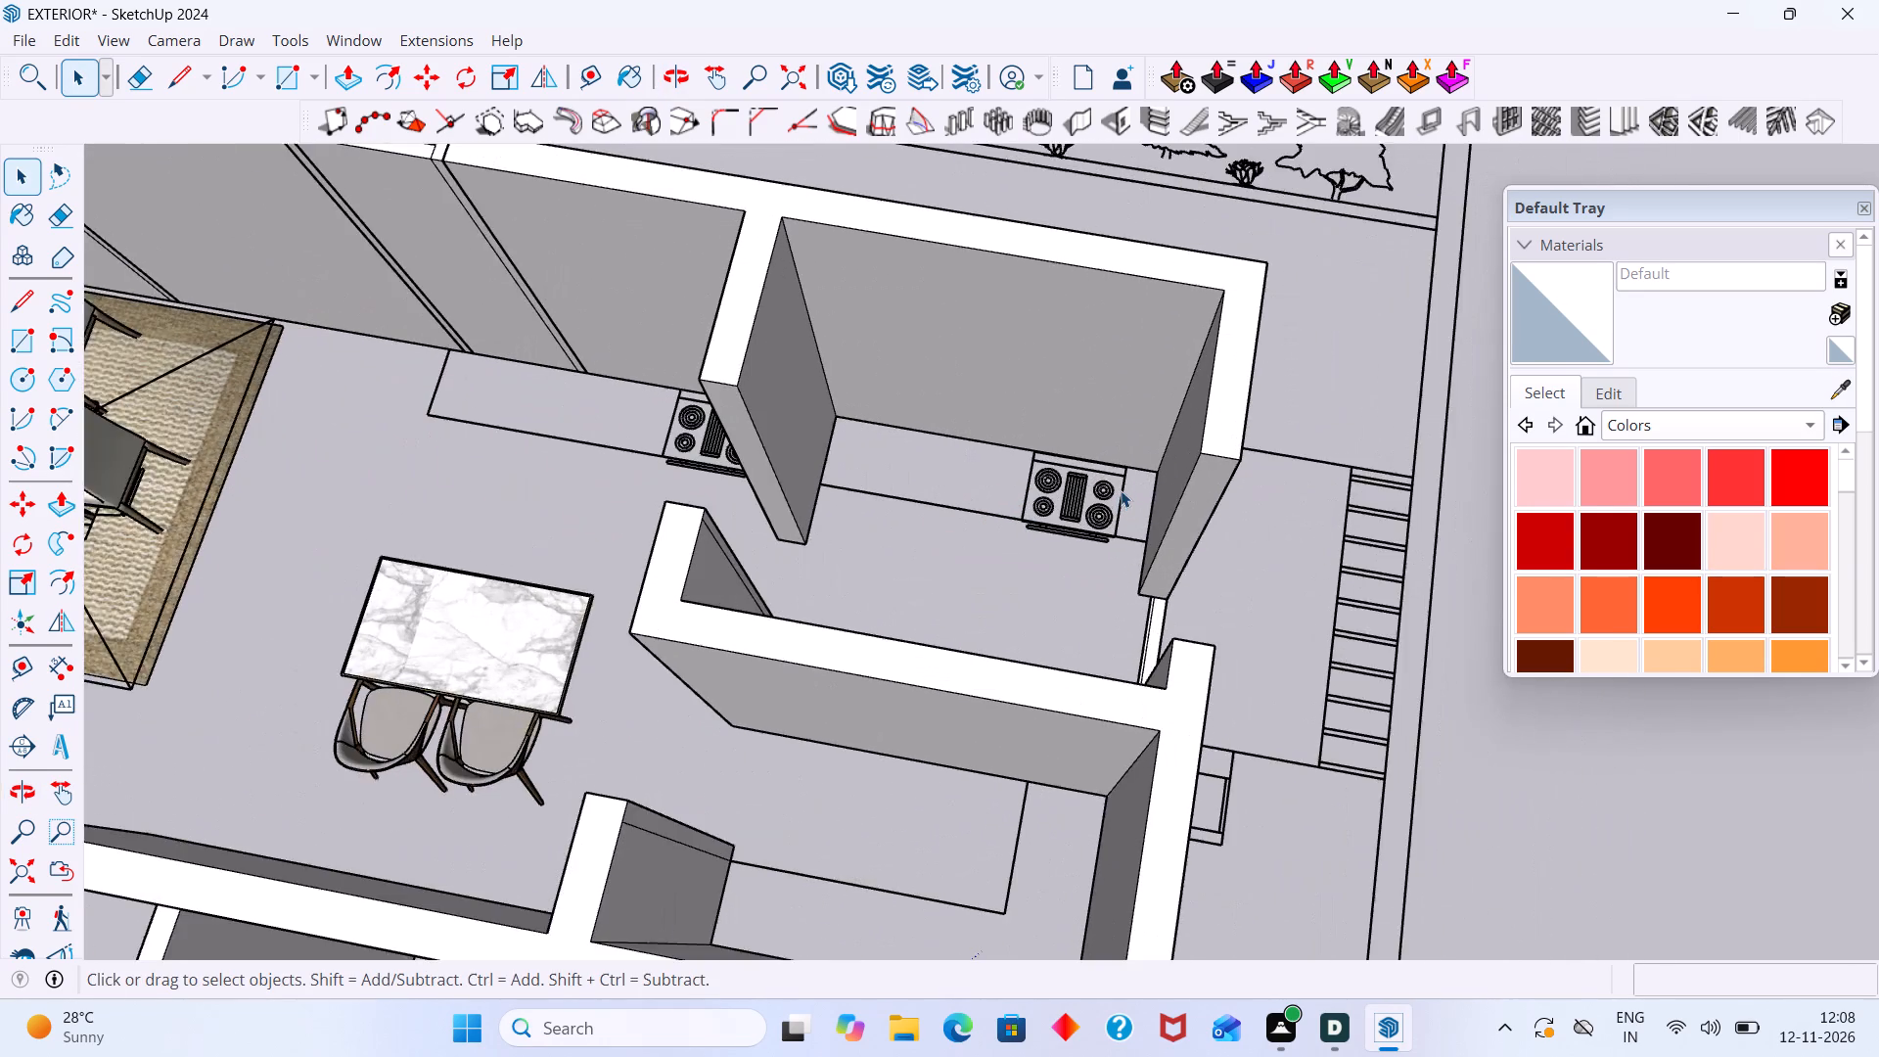
{"action": "scroll", "coordinate": [1121, 490], "scroll_direction": "up", "scroll_amount": 1}
{"action": "scroll", "coordinate": [1119, 490], "scroll_direction": "down", "scroll_amount": 5}
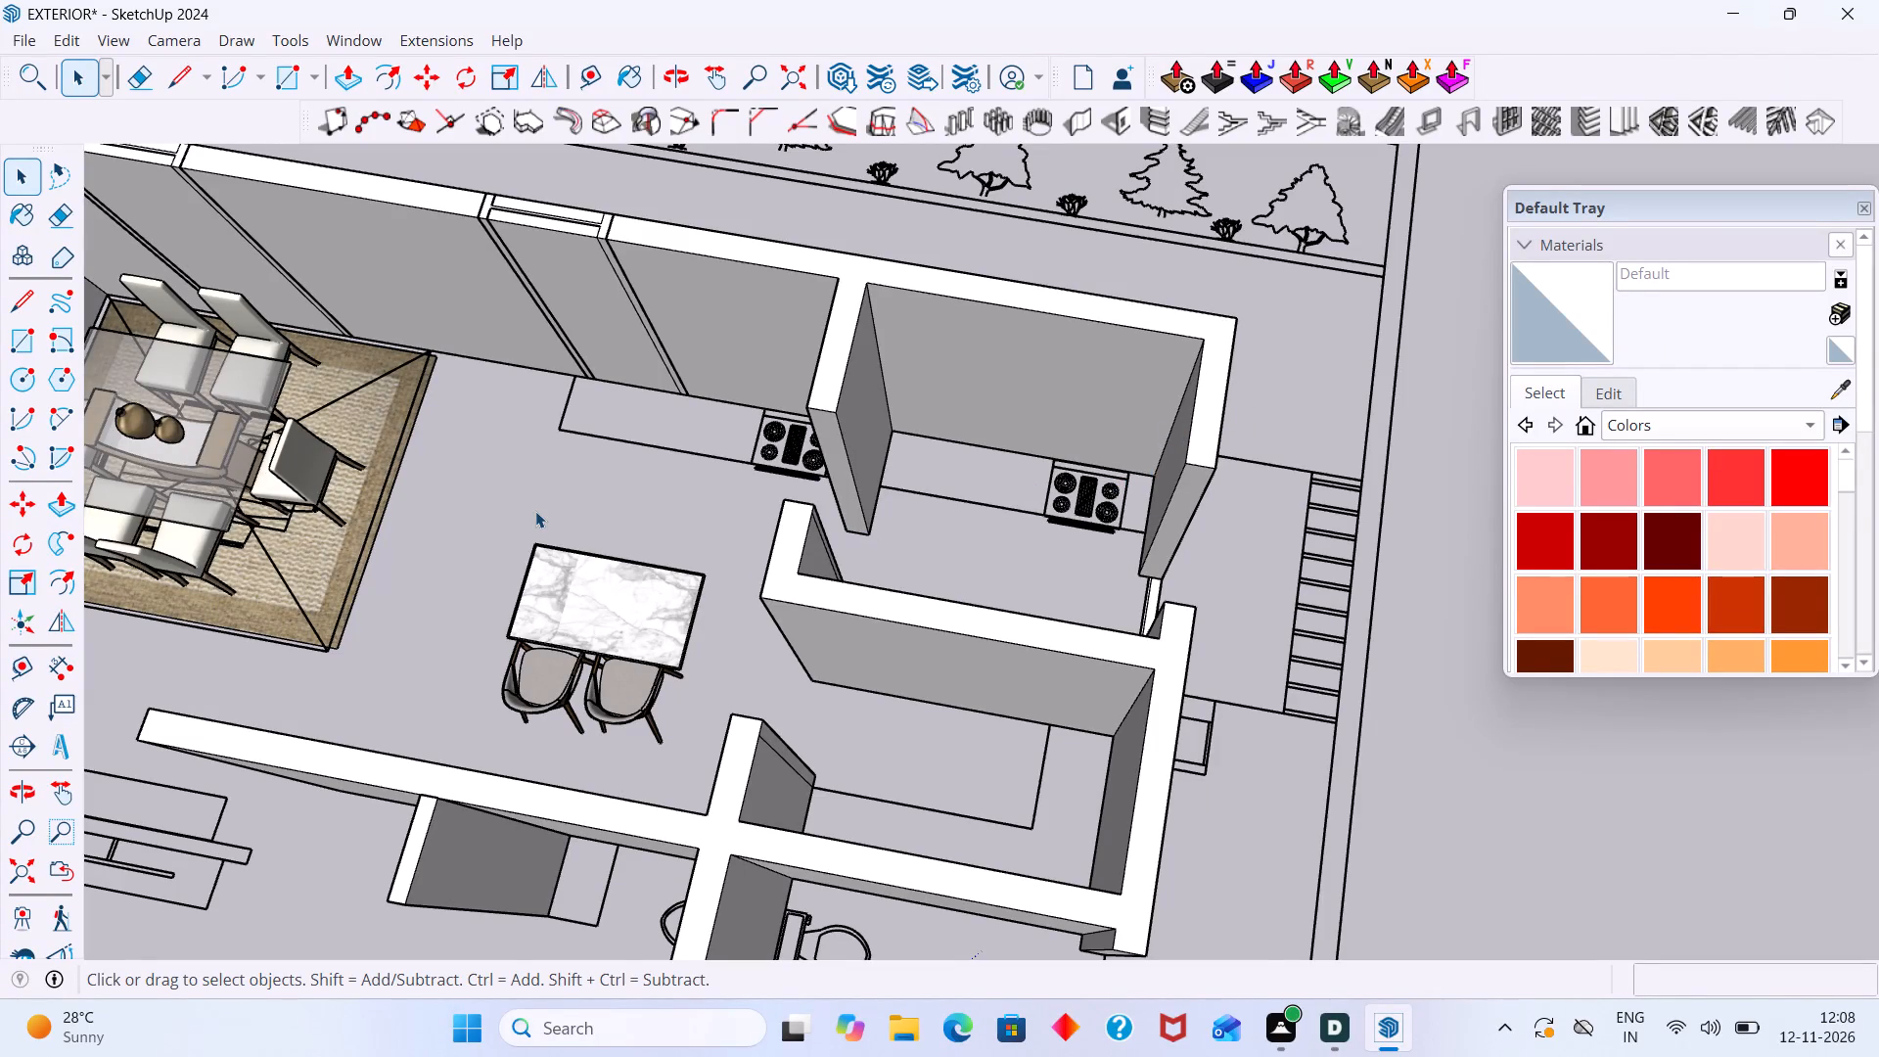
{"action": "scroll", "coordinate": [535, 511], "scroll_direction": "down", "scroll_amount": 9}
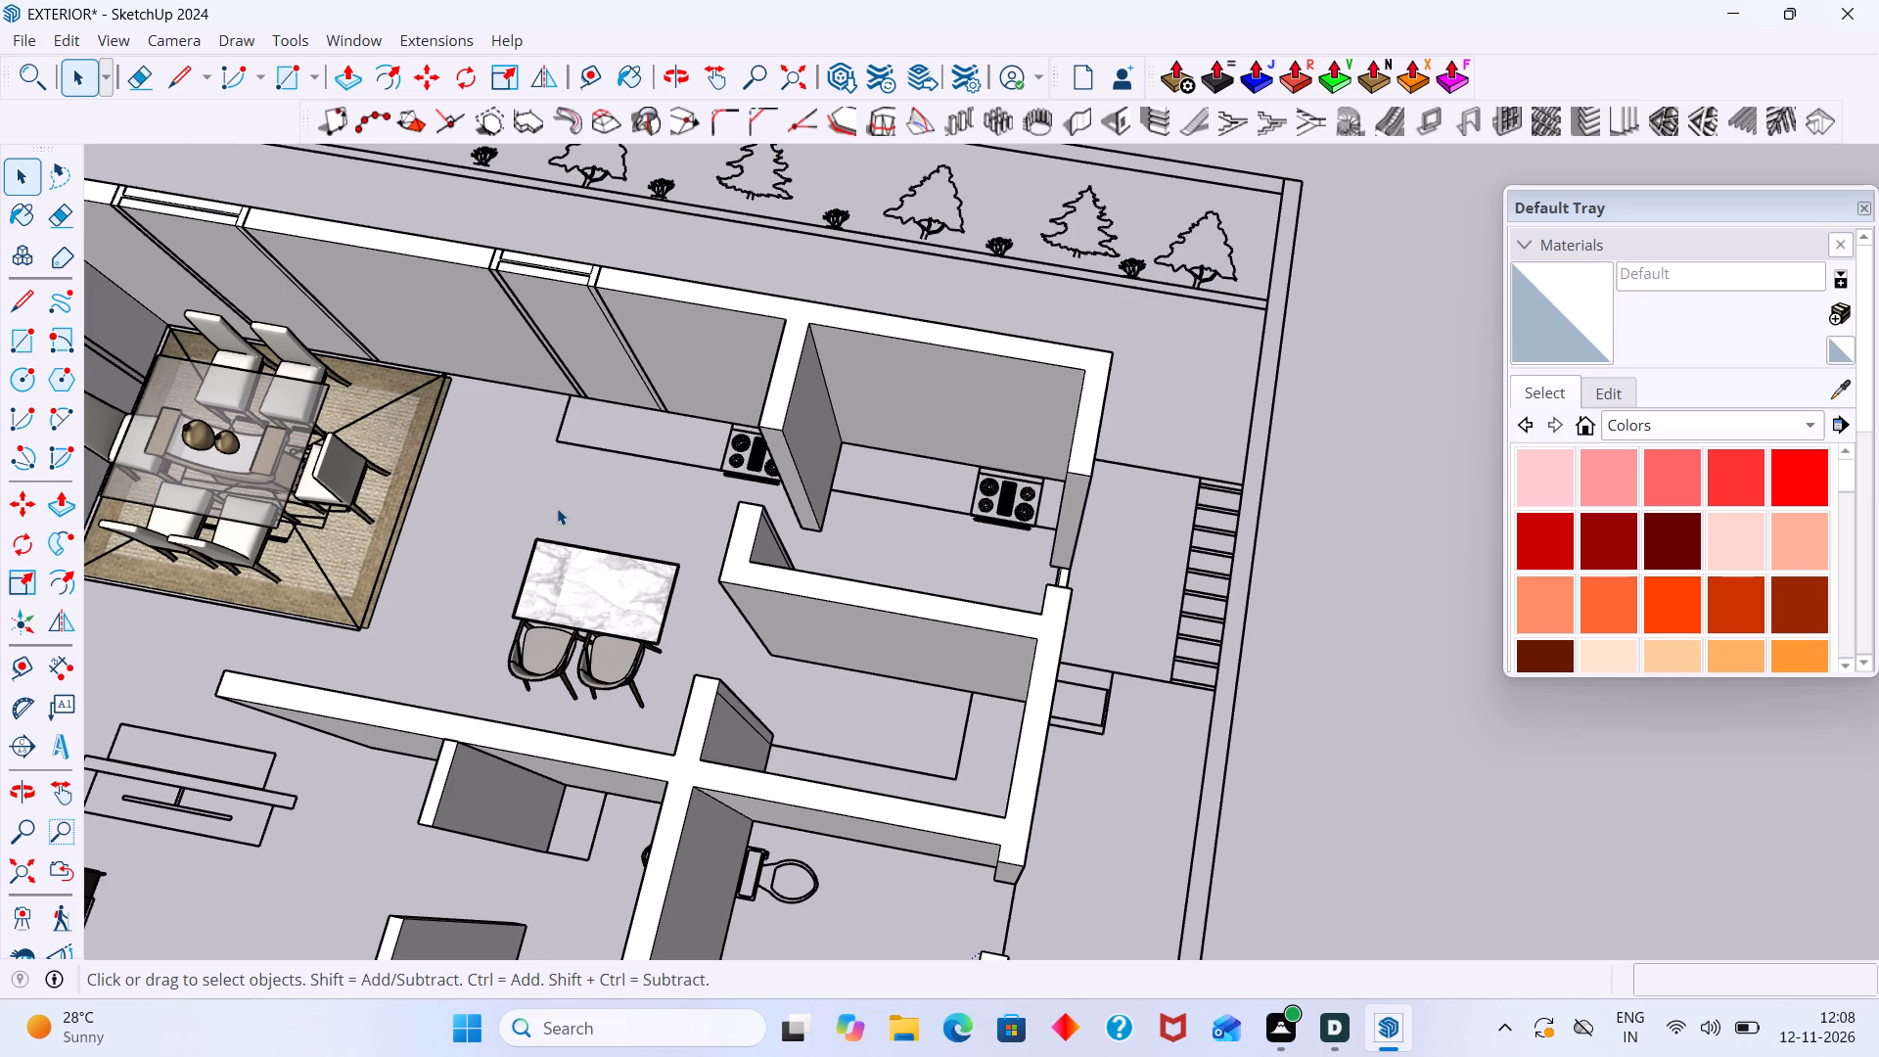
{"action": "scroll", "coordinate": [451, 501], "scroll_direction": "down", "scroll_amount": 19}
{"action": "middle_click_drag", "start_coordinate": [455, 571], "coordinate": [419, 548]}
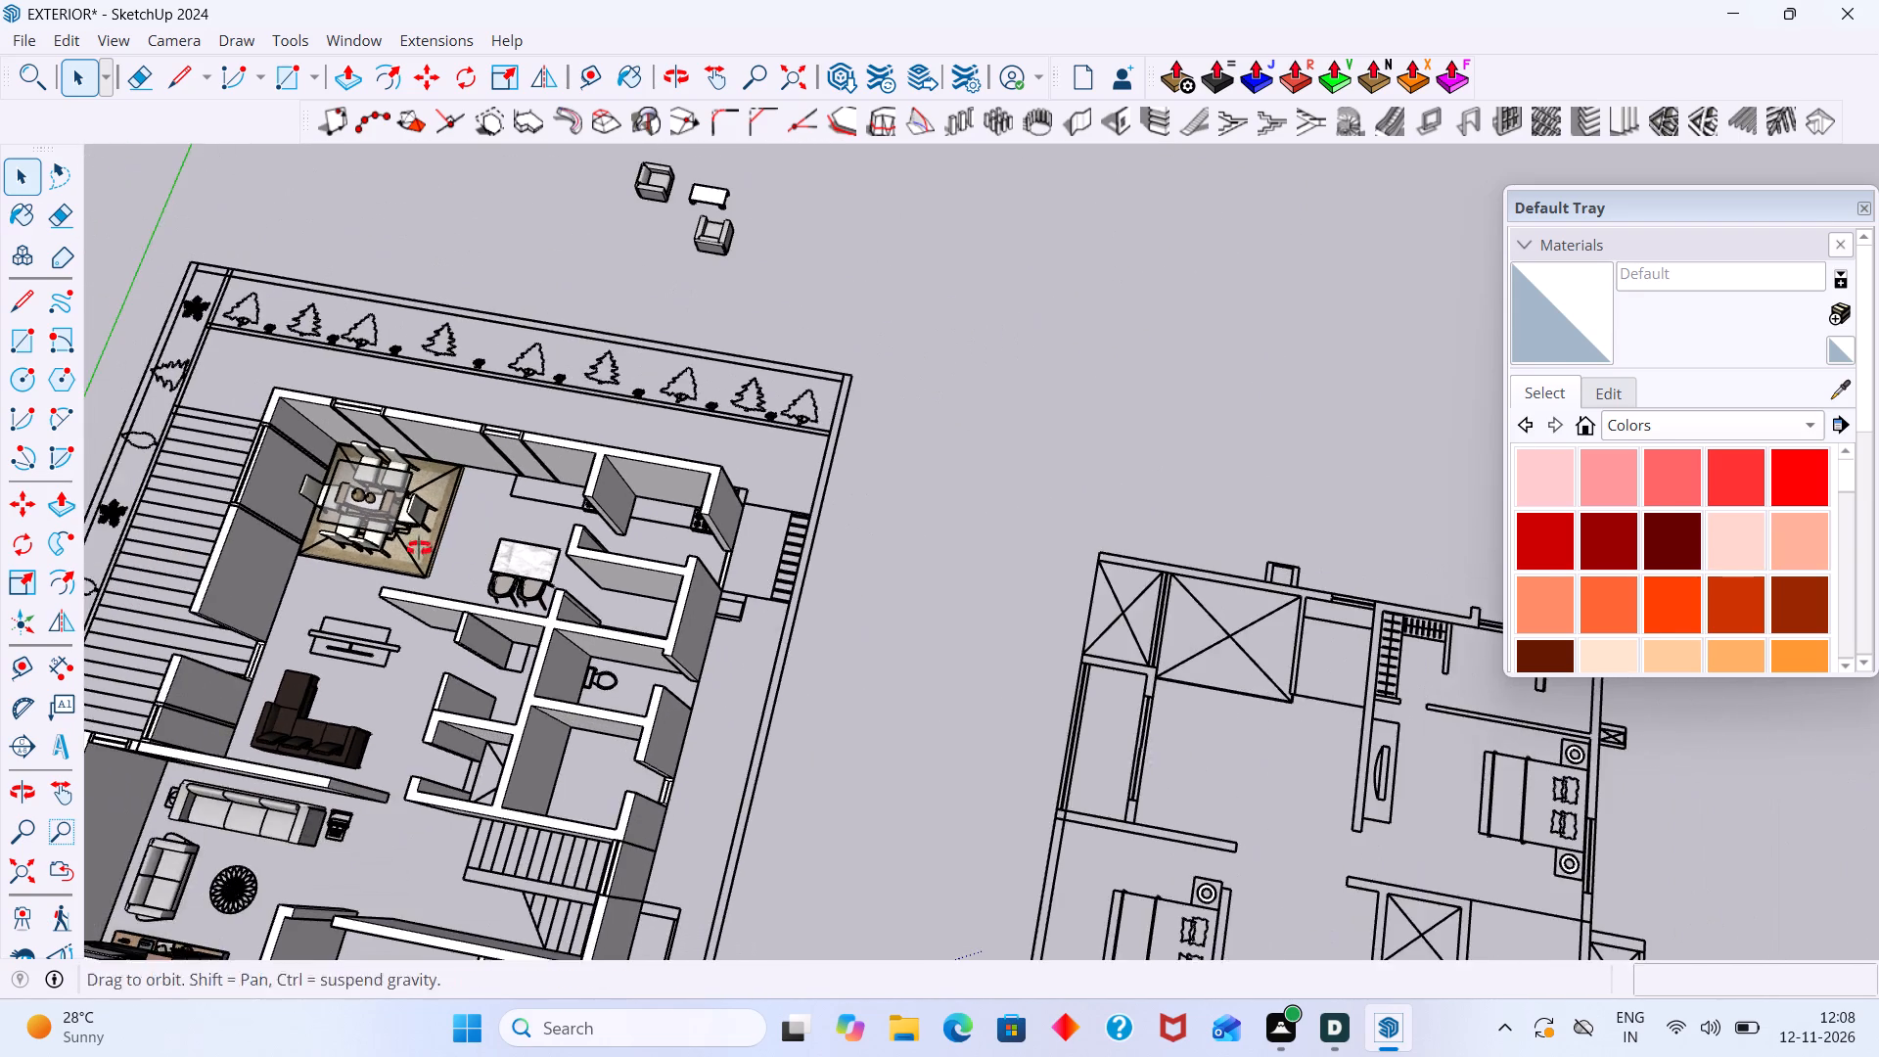
{"action": "middle_click_drag", "start_coordinate": [419, 548], "coordinate": [370, 495]}
{"action": "scroll", "coordinate": [358, 540], "scroll_direction": "up", "scroll_amount": 11}
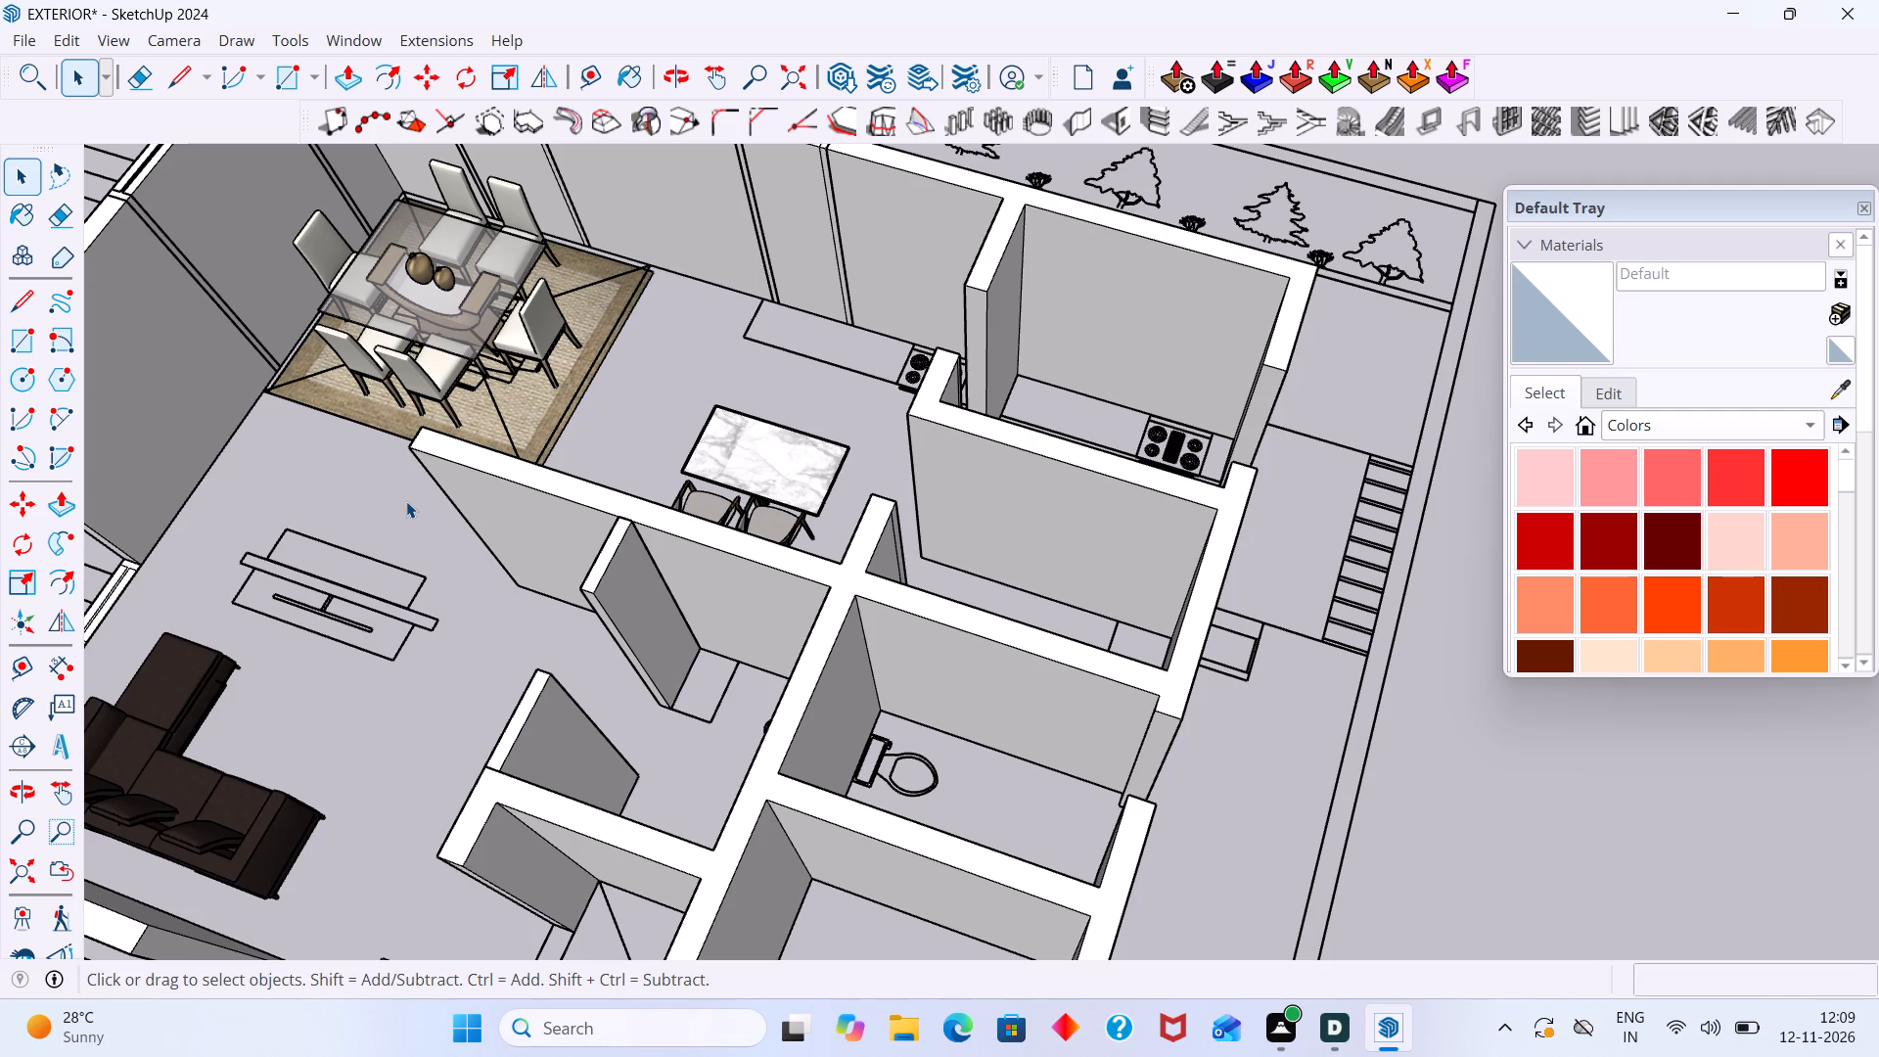
{"action": "scroll", "coordinate": [670, 510], "scroll_direction": "down", "scroll_amount": 7}
{"action": "middle_click_drag", "start_coordinate": [845, 445], "coordinate": [986, 423]}
{"action": "scroll", "coordinate": [912, 442], "scroll_direction": "down", "scroll_amount": 10}
{"action": "middle_click_drag", "start_coordinate": [887, 486], "coordinate": [1095, 478]}
{"action": "scroll", "coordinate": [888, 478], "scroll_direction": "up", "scroll_amount": 4}
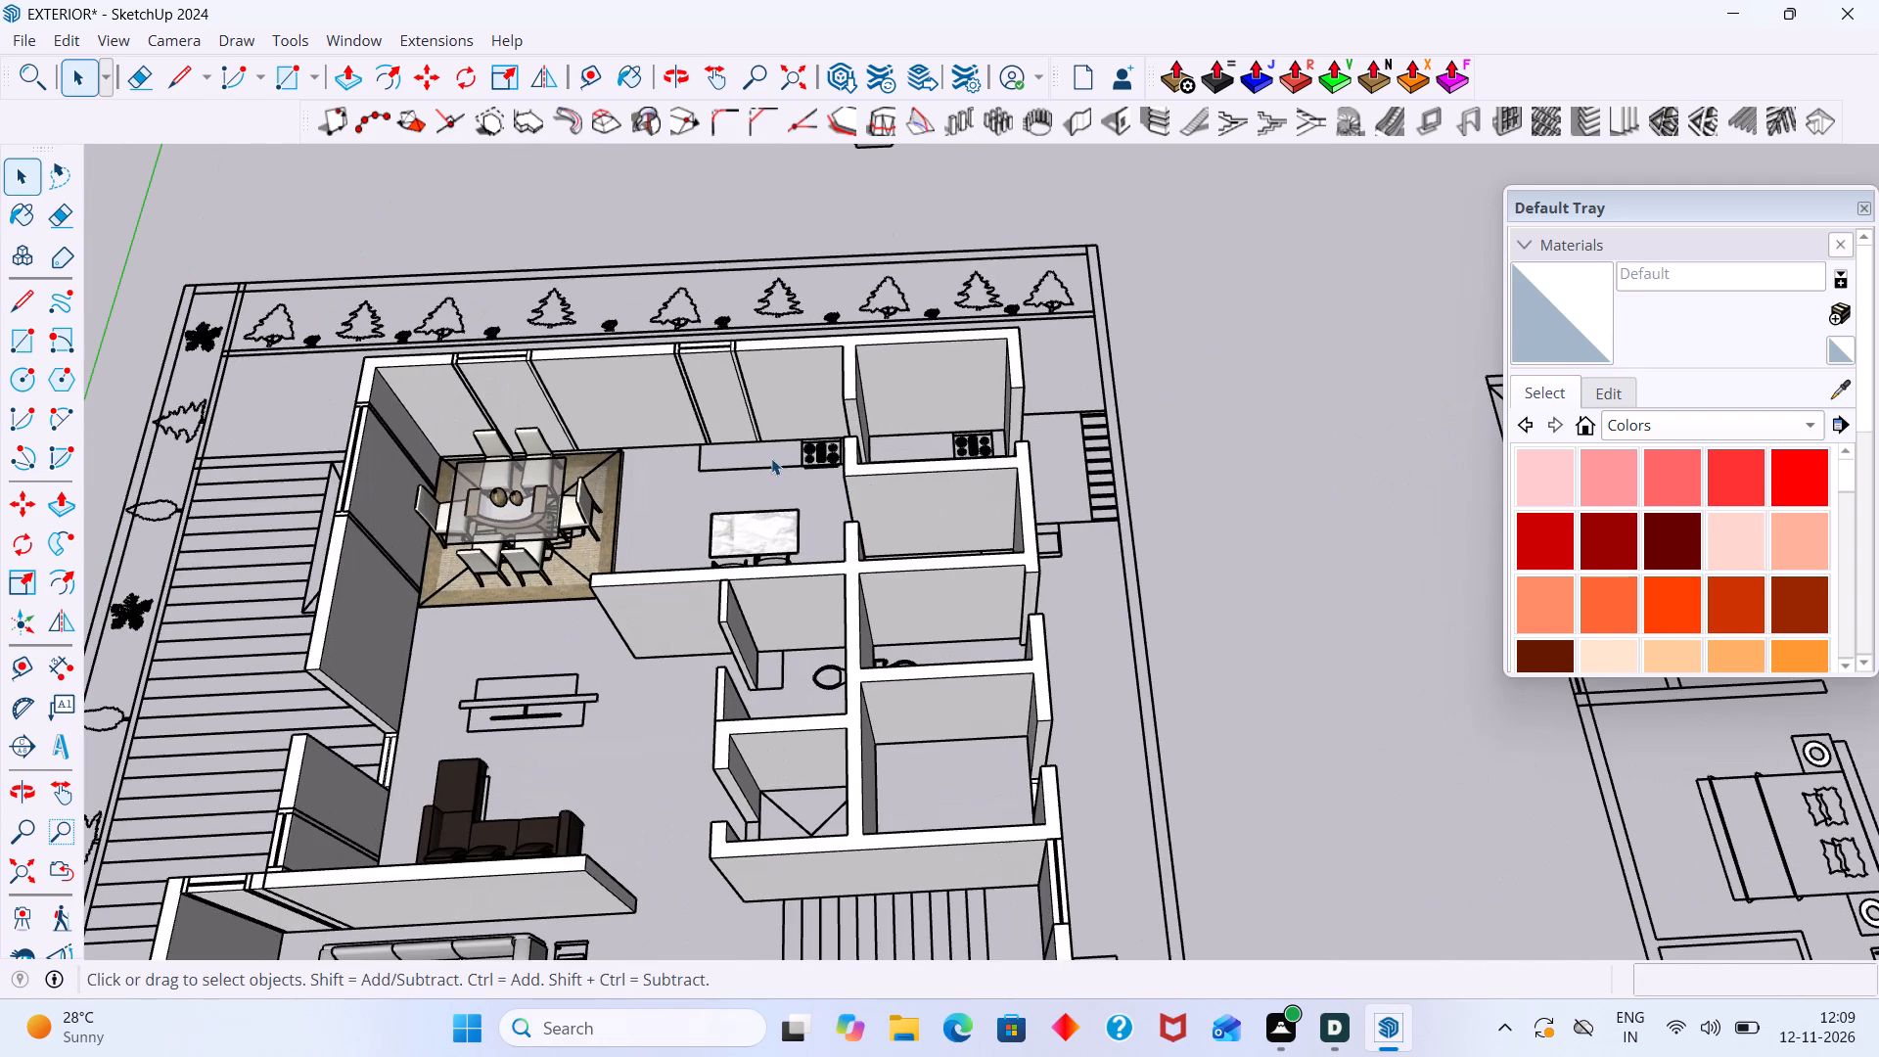
{"action": "scroll", "coordinate": [762, 456], "scroll_direction": "up", "scroll_amount": 10}
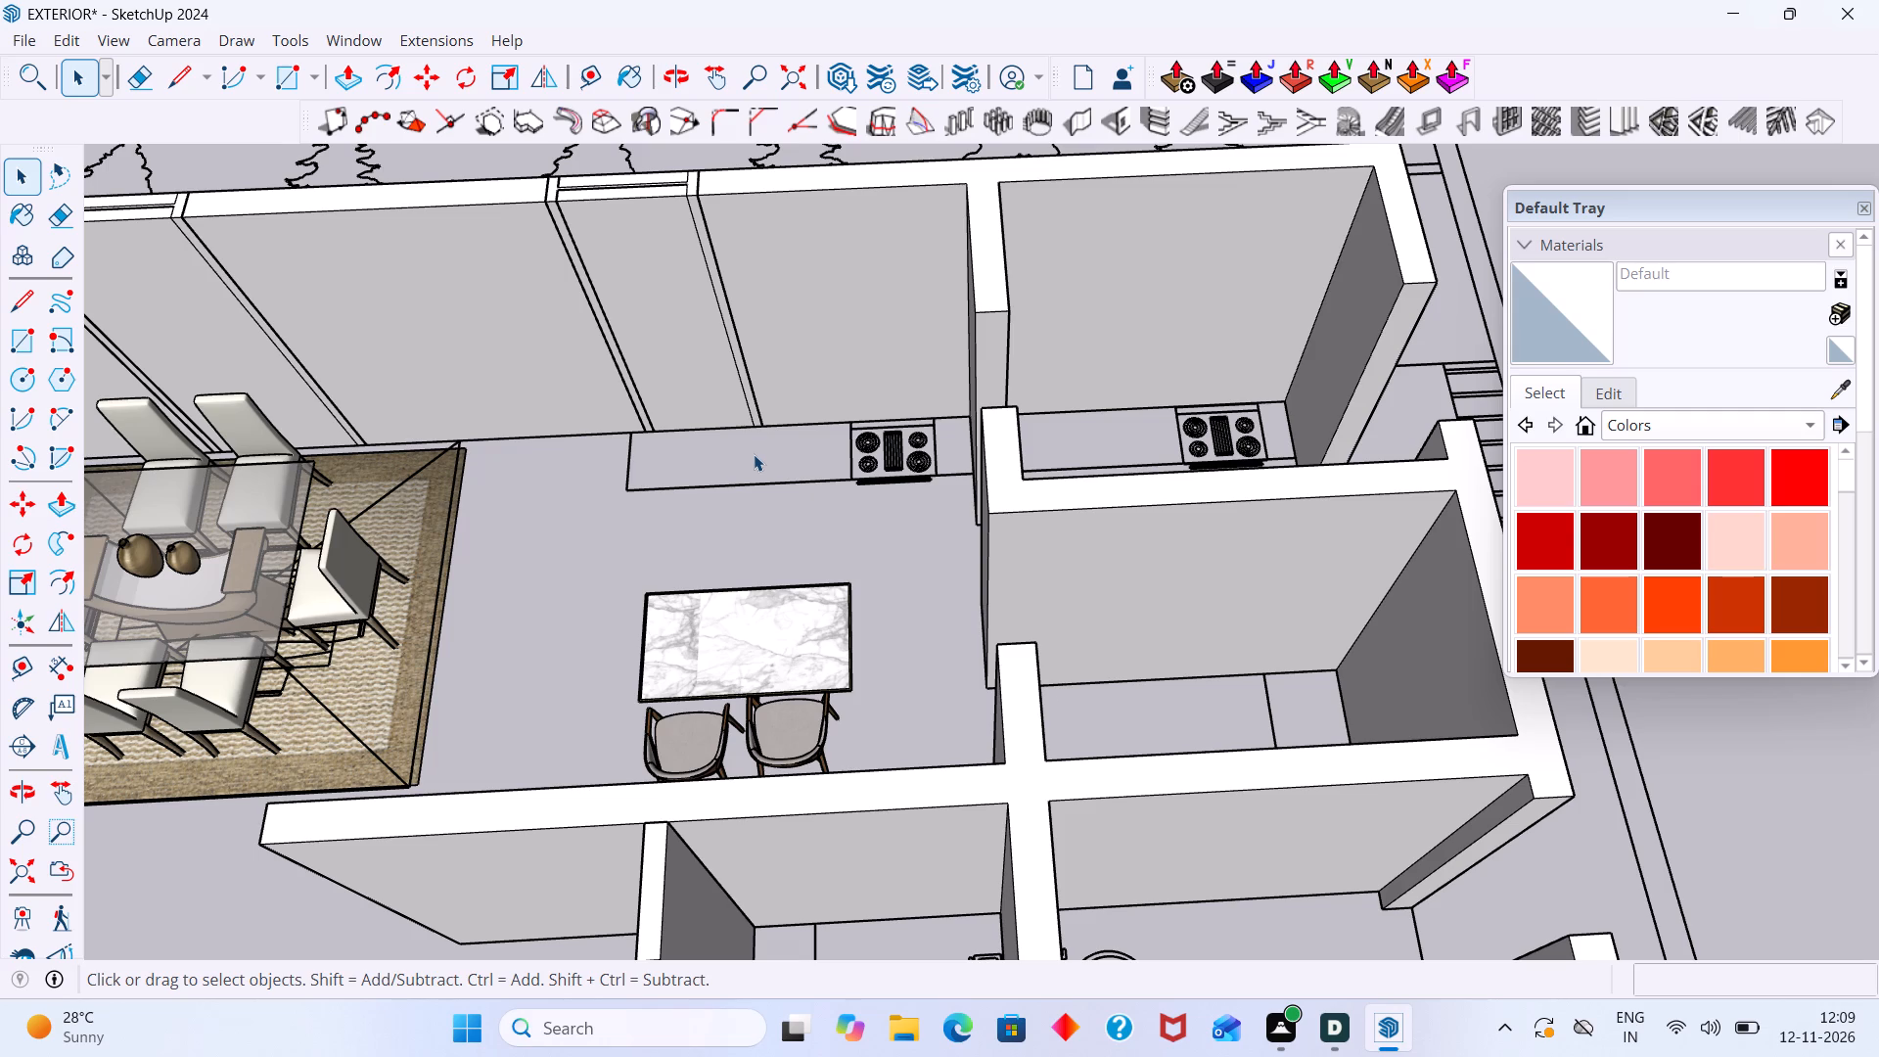
Search 3D Warehouse for KITCHEN models.
{"action": "left_click", "coordinate": [367, 44]}
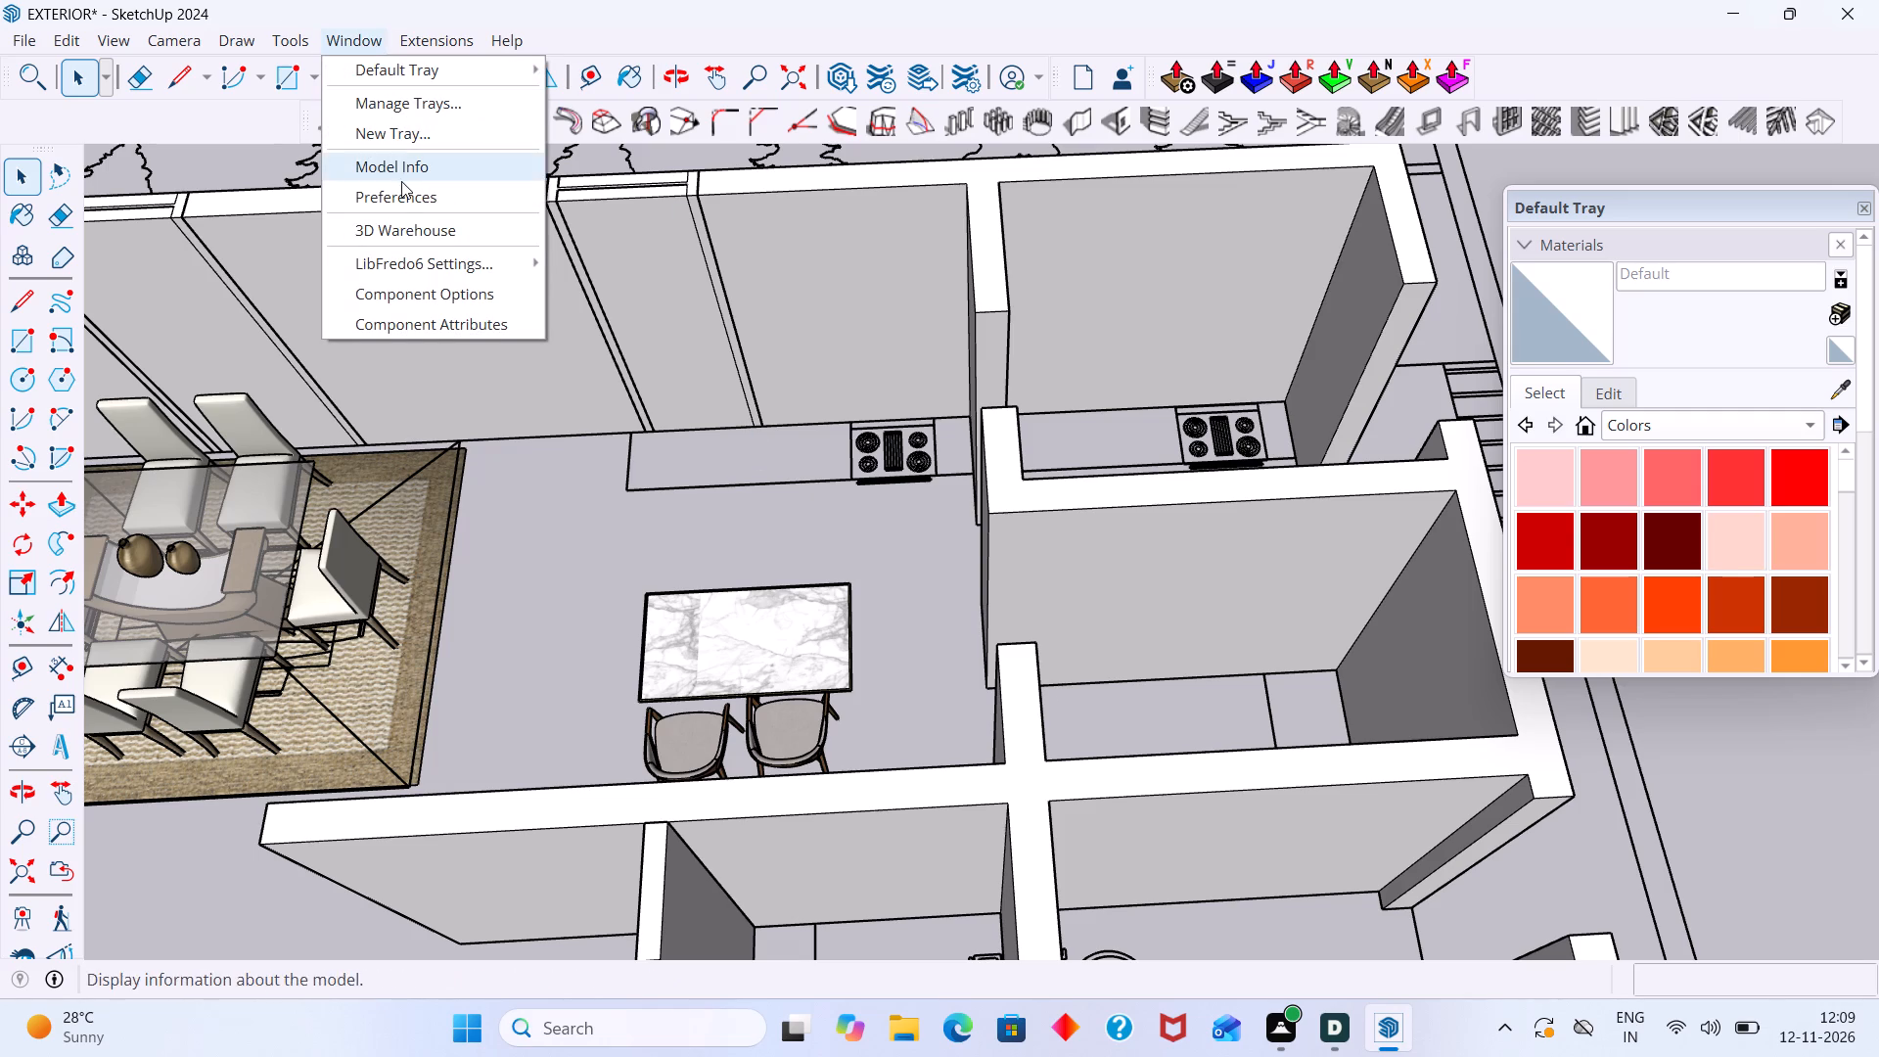
{"action": "left_click", "coordinate": [401, 238]}
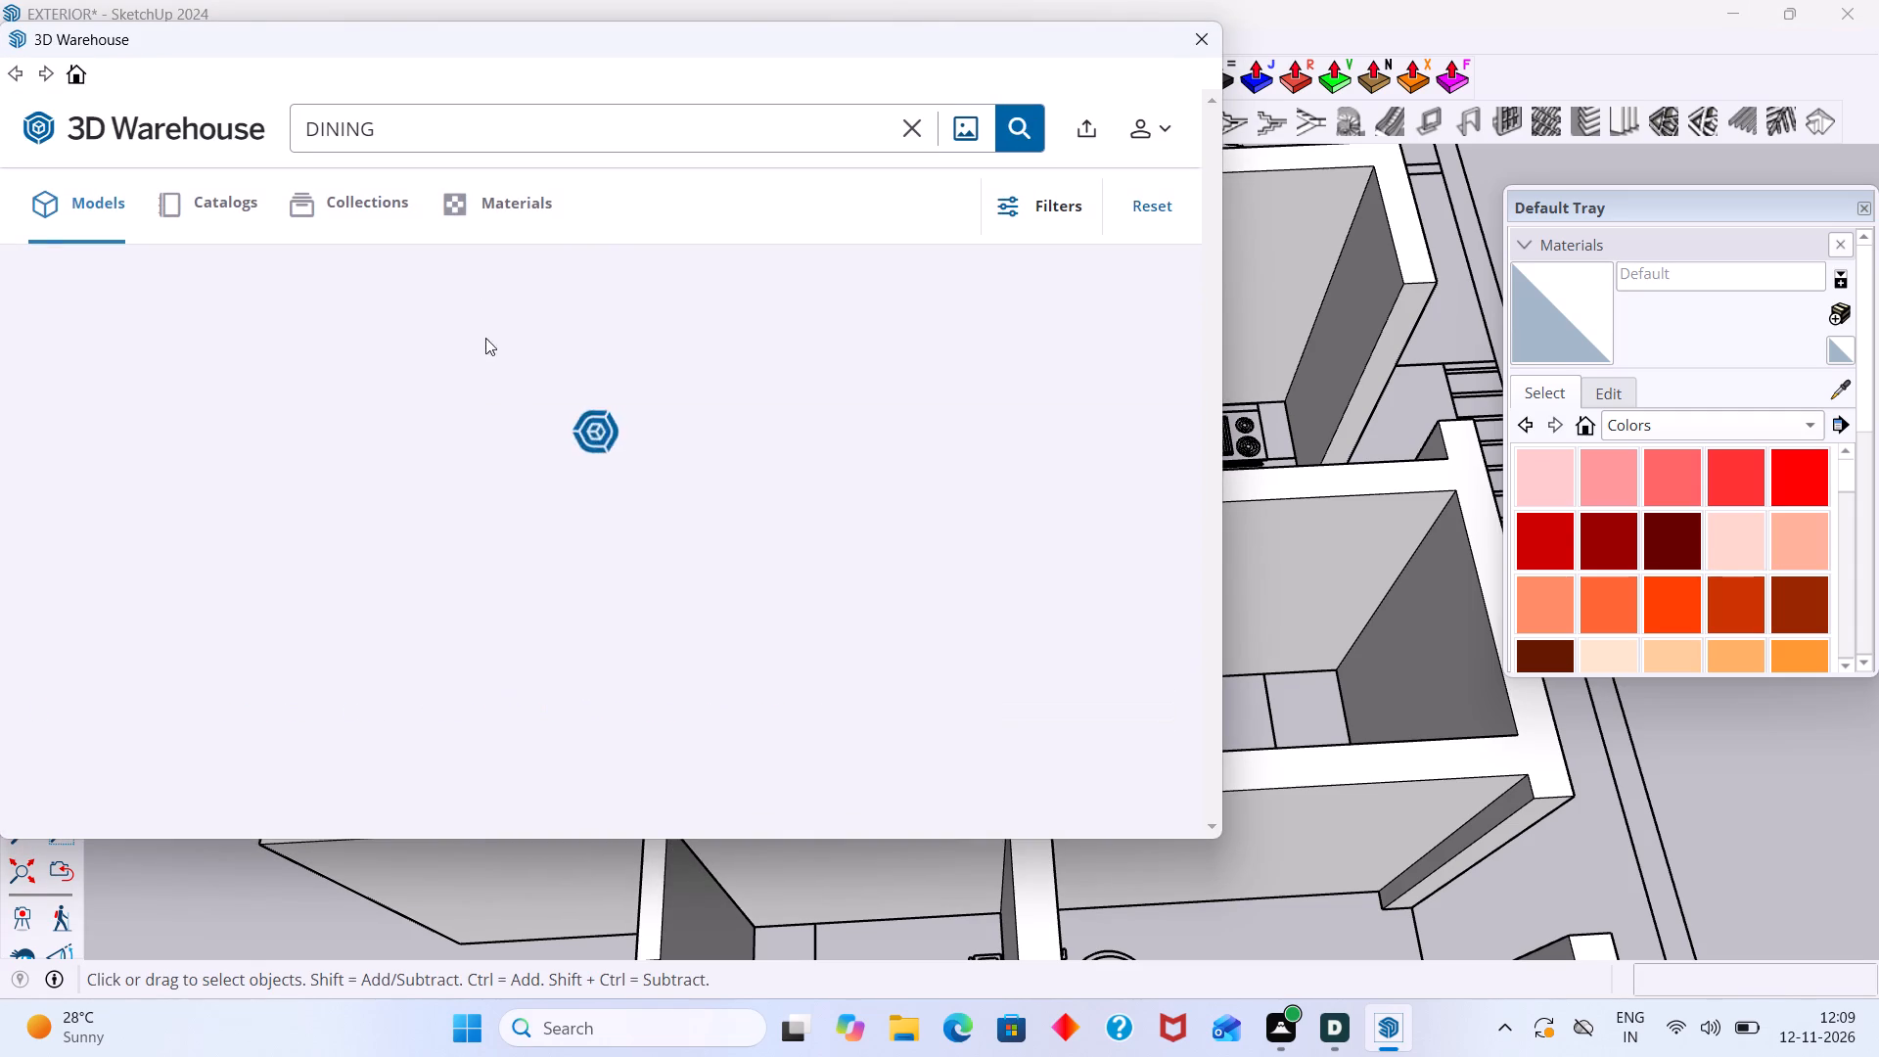
{"action": "left_click", "coordinate": [389, 133]}
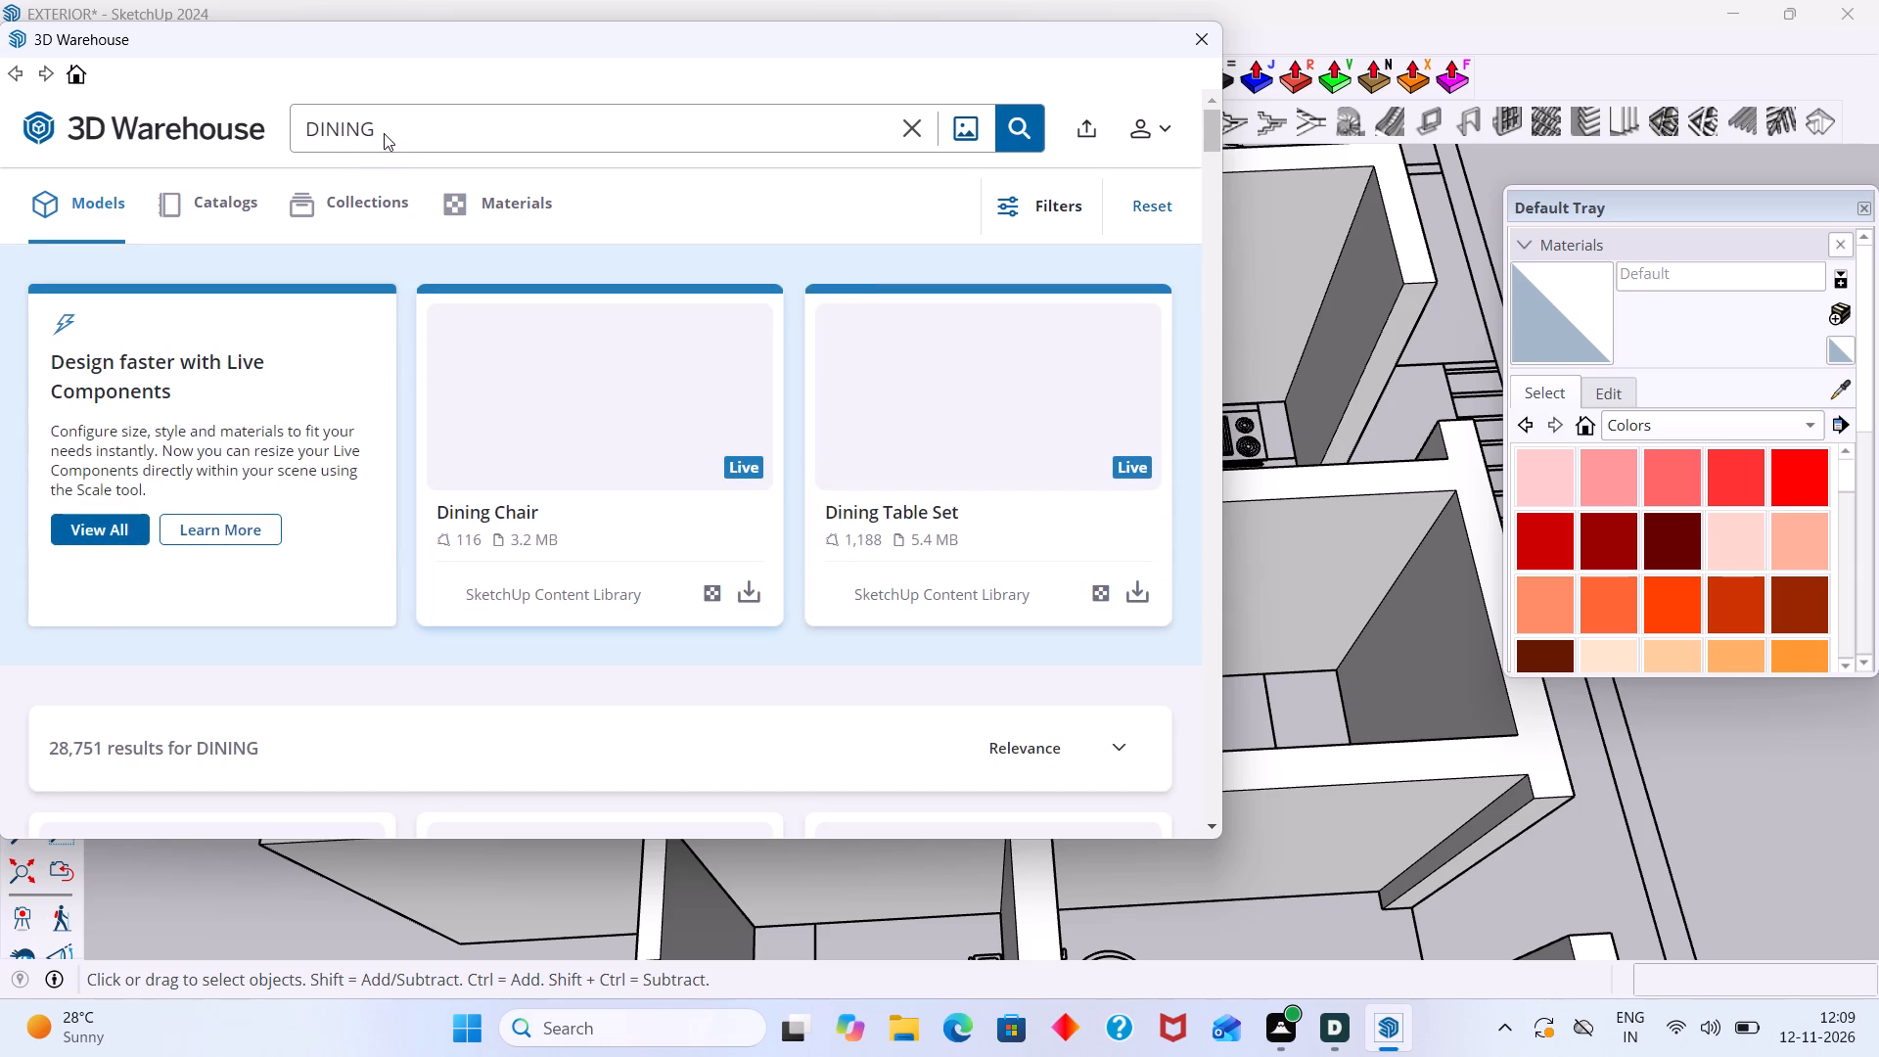
{"action": "left_click", "coordinate": [384, 133]}
{"action": "key", "text": "BackSpace"}
{"action": "key", "text": "BackSpace"}
{"action": "key", "text": "BackSpace"}
{"action": "key", "text": "BackSpace"}
{"action": "key", "text": "BackSpace"}
{"action": "key", "text": "BackSpace"}
{"action": "key", "text": "BackSpace"}
{"action": "key", "text": "BackSpace"}
{"action": "key", "text": "BackSpace"}
{"action": "key", "text": "BackSpace"}
{"action": "key", "text": "BackSpace"}
{"action": "key", "text": "BackSpace"}
{"action": "key", "text": "BackSpace"}
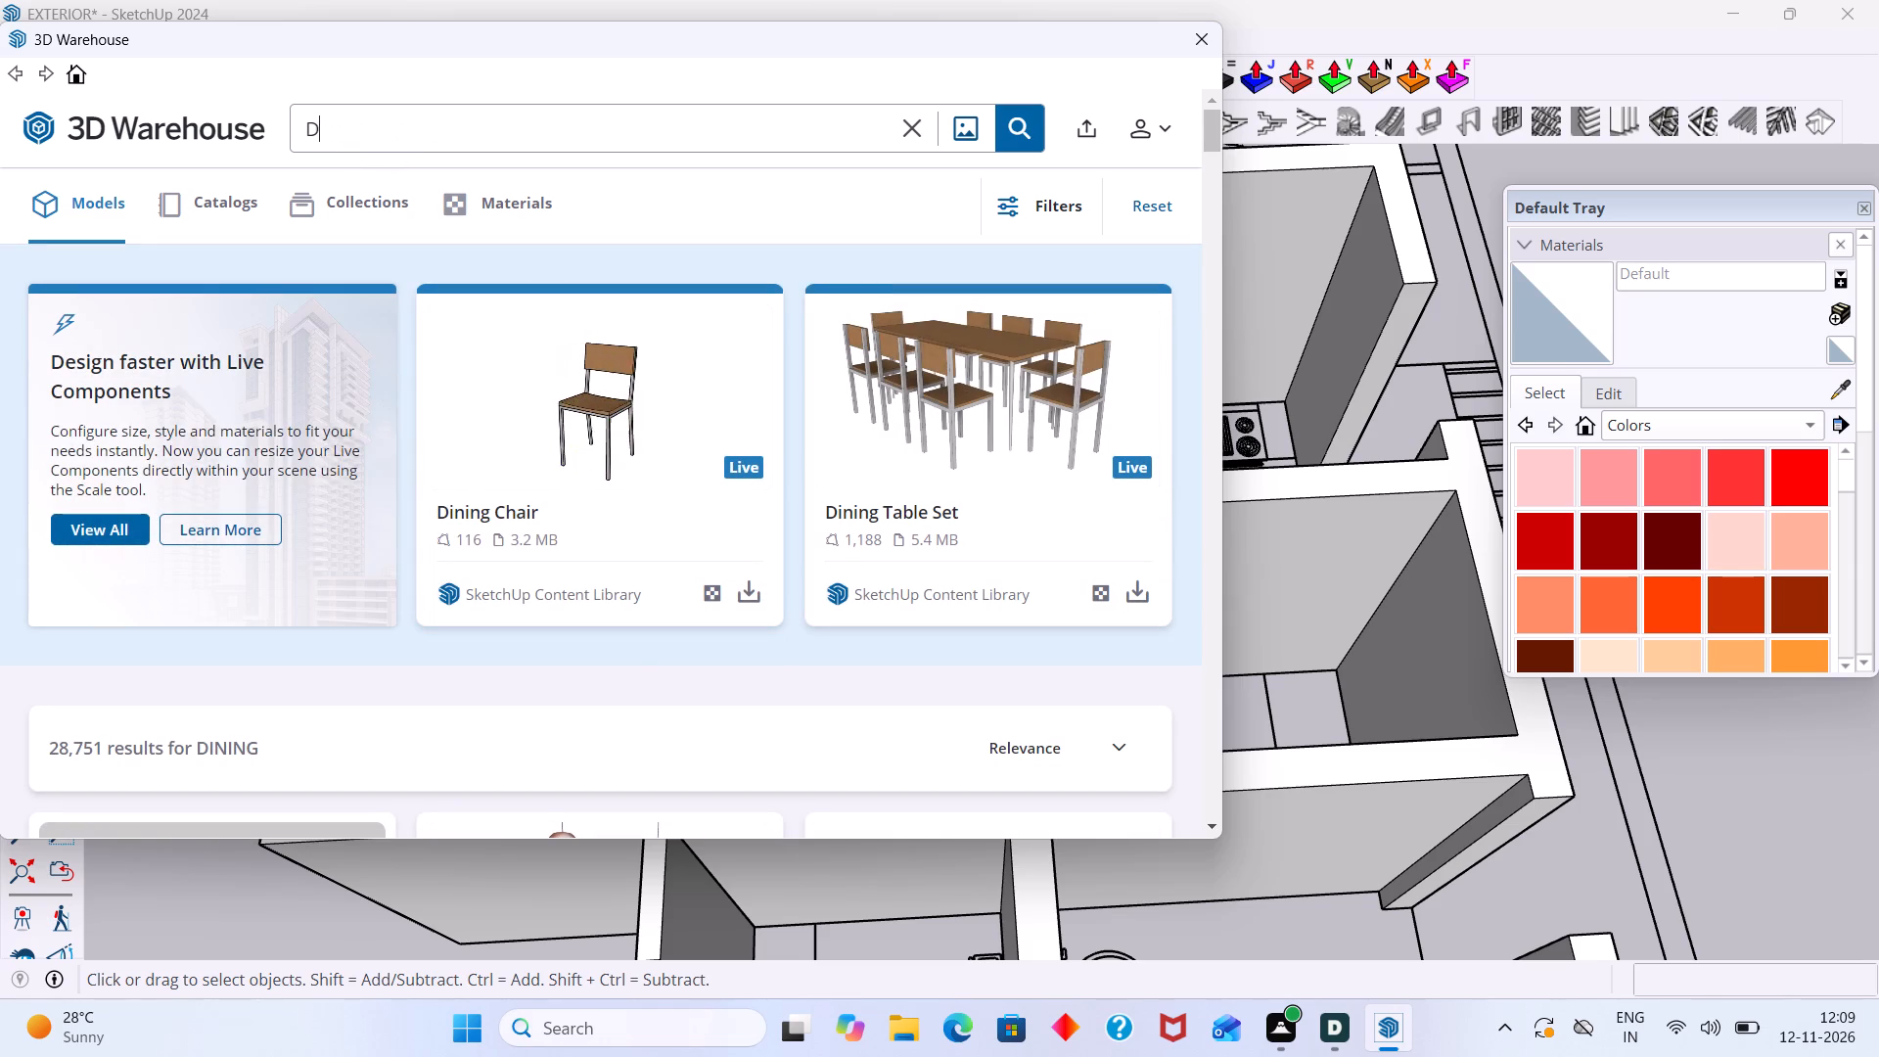
{"action": "key", "text": "BackSpace"}
{"action": "key", "text": "k"}
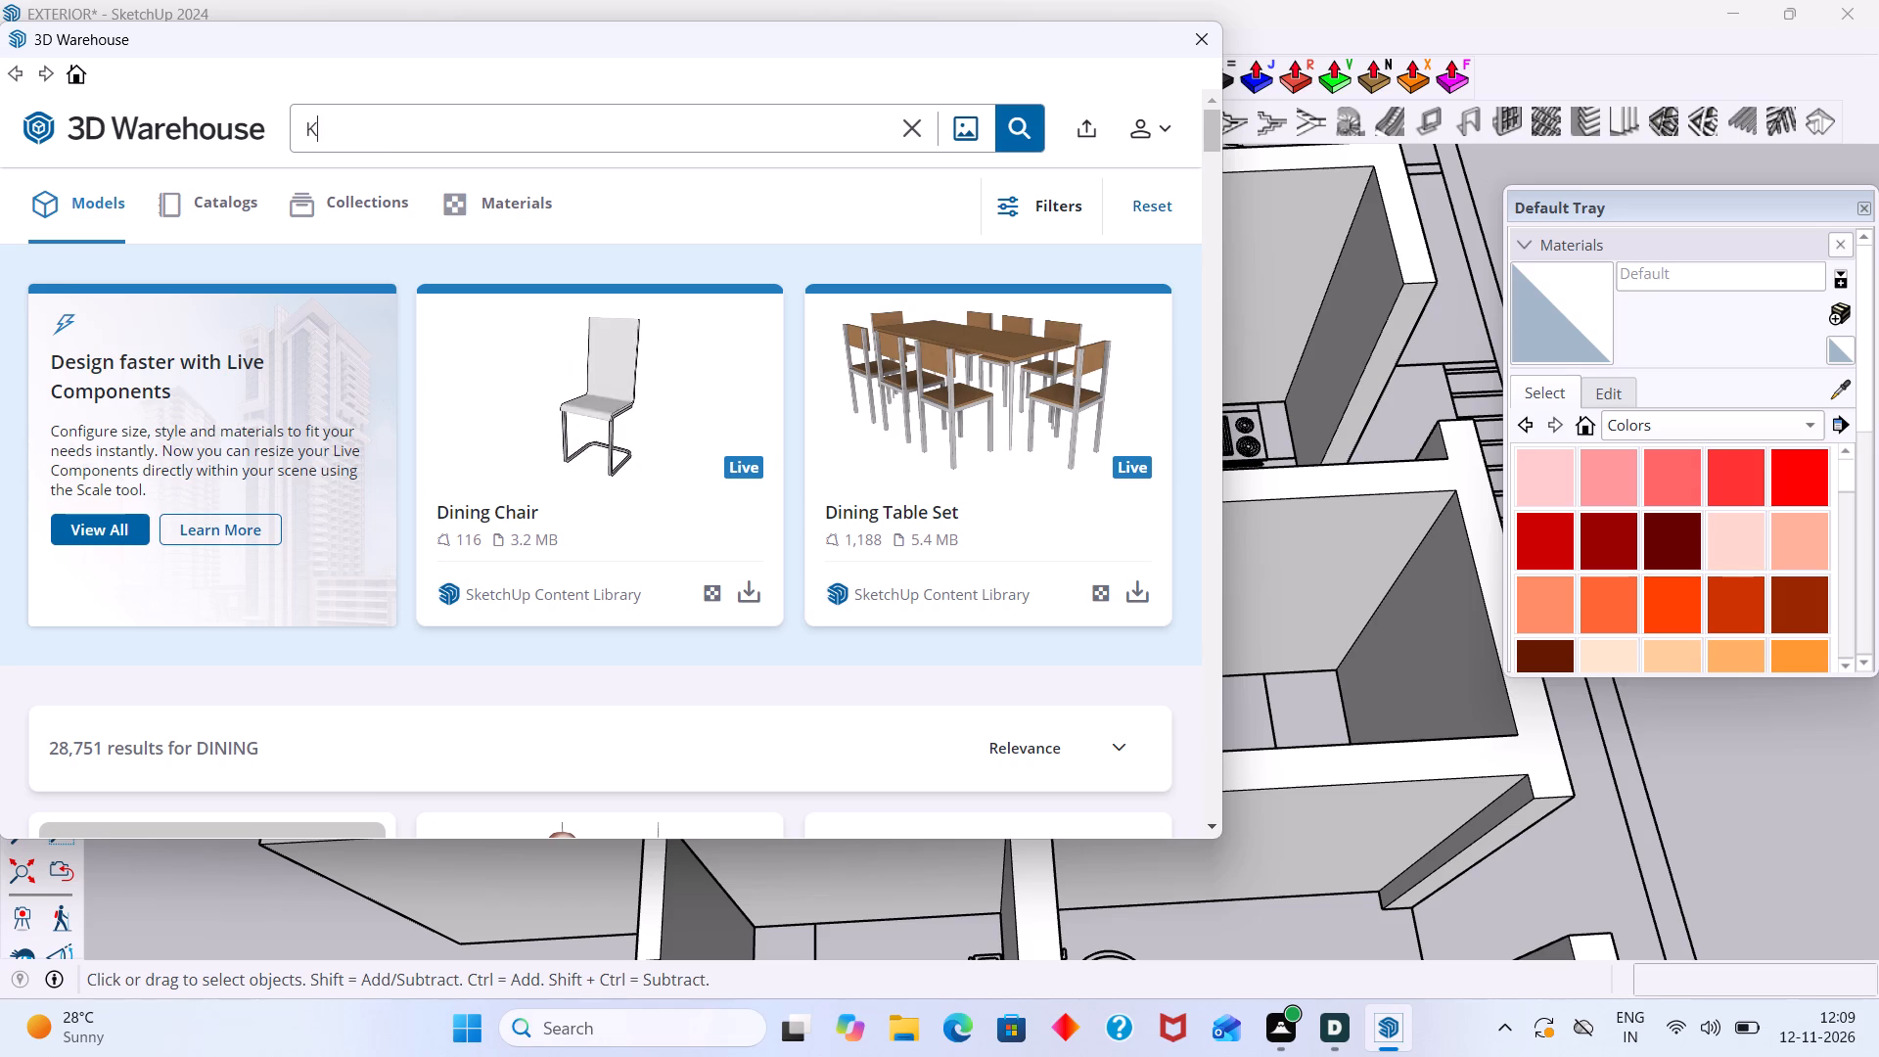
{"action": "key", "text": "i"}
{"action": "key", "text": "t"}
{"action": "type", "text": "CHEN"}
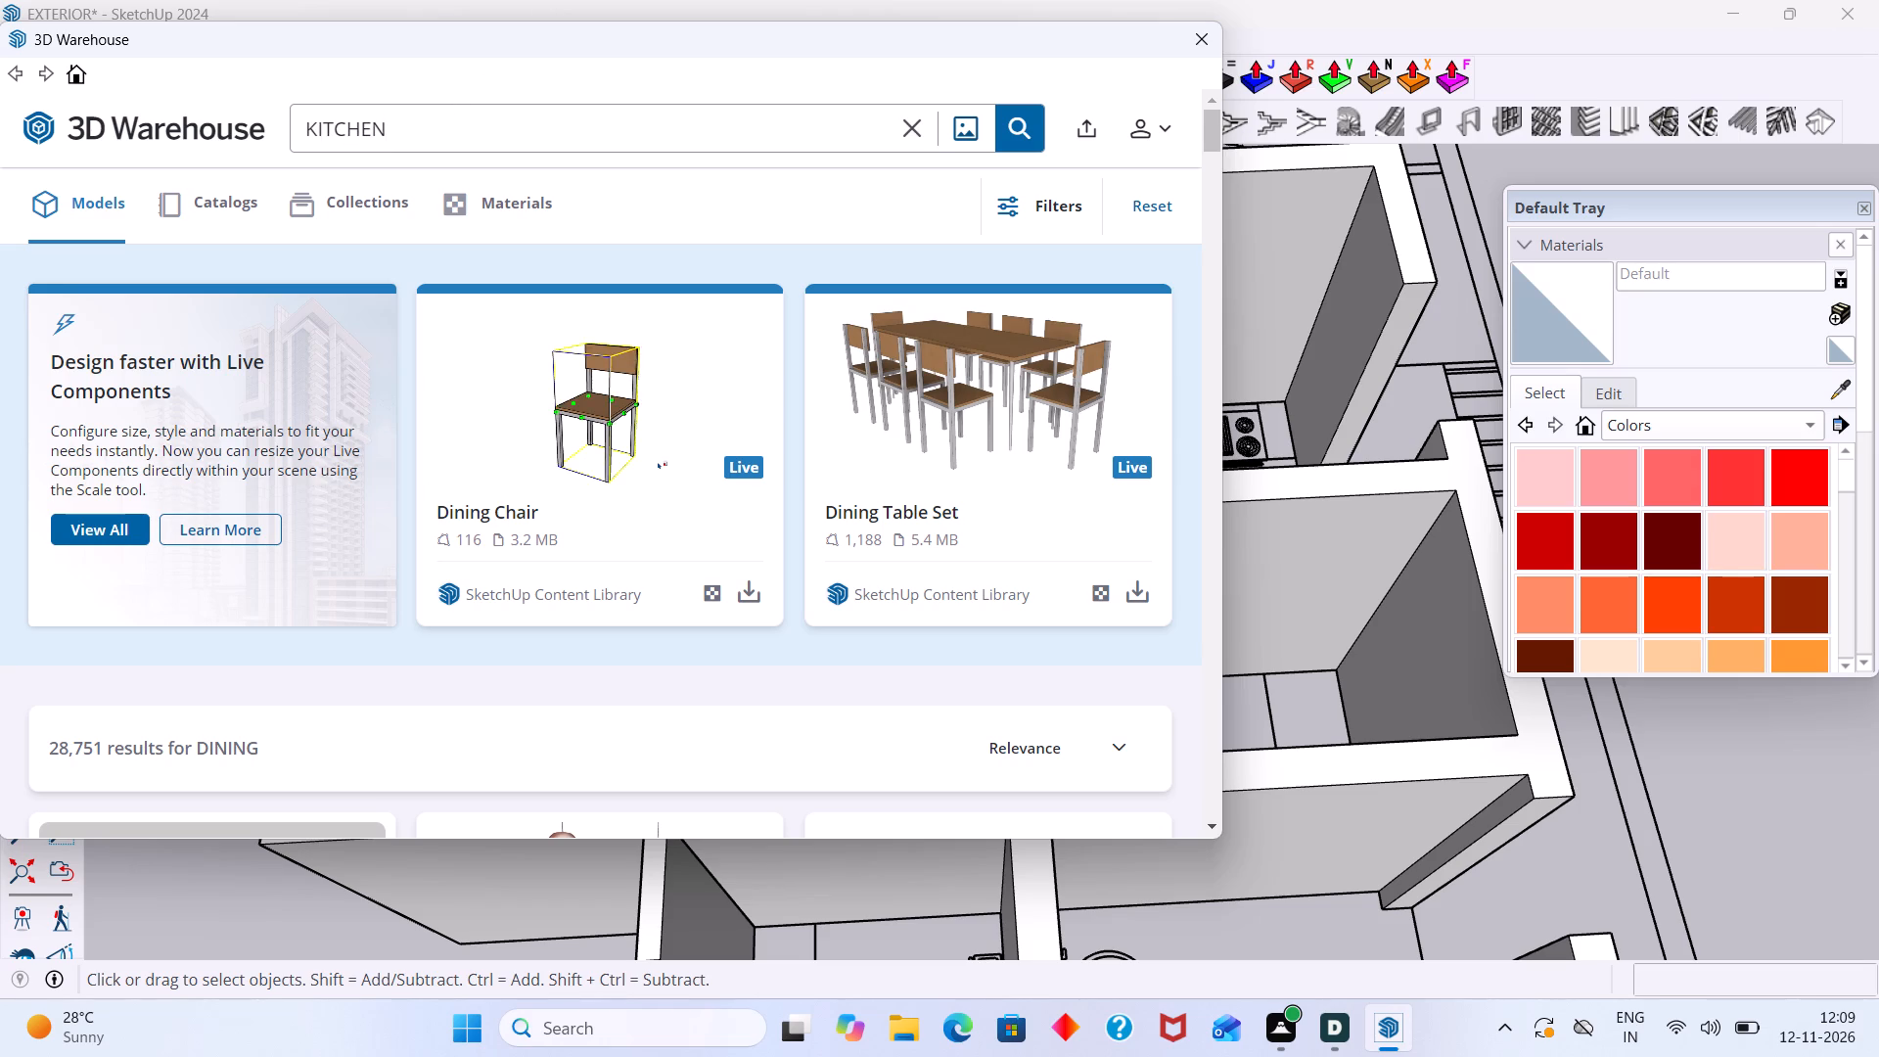
{"action": "left_click", "coordinate": [1009, 134]}
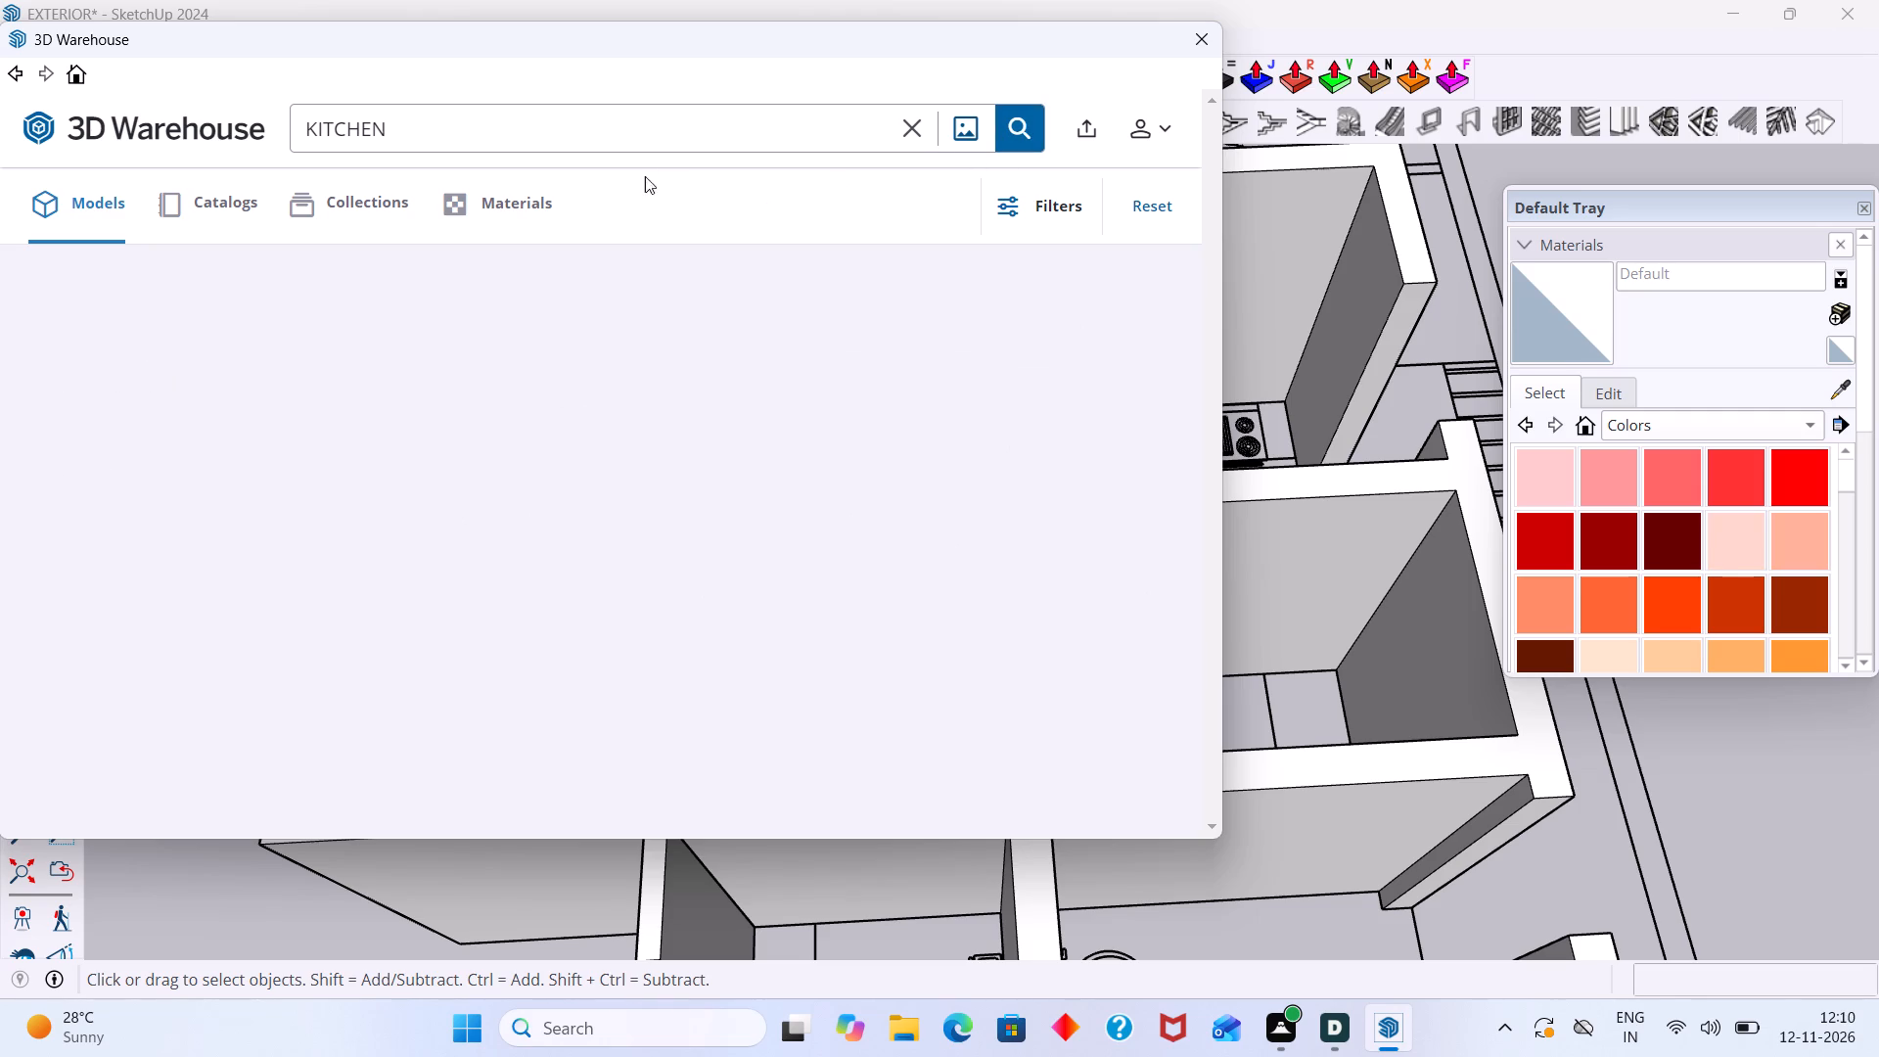
Browse the KITCHEN model results for a straight kitchen run that suits the counter outline.
{"action": "scroll", "coordinate": [562, 360], "scroll_direction": "down", "scroll_amount": 4}
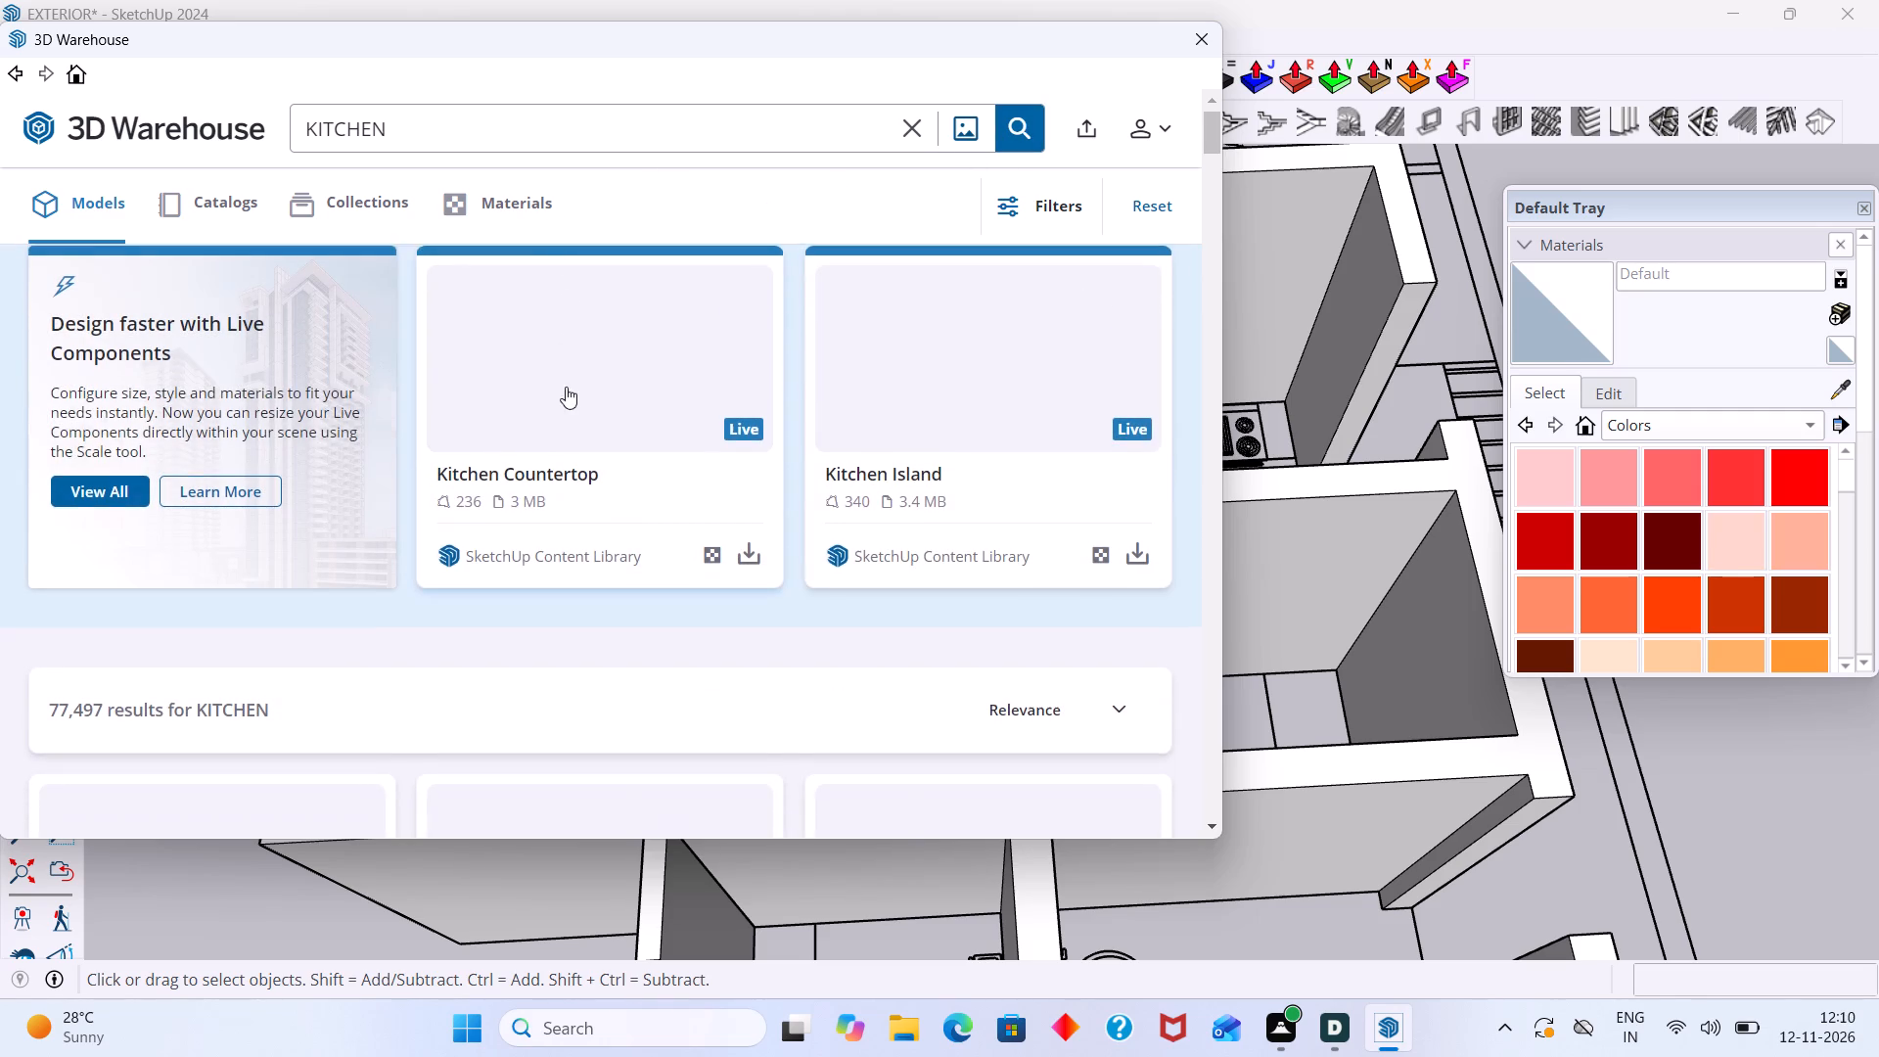
{"action": "scroll", "coordinate": [562, 407], "scroll_direction": "up", "scroll_amount": 4}
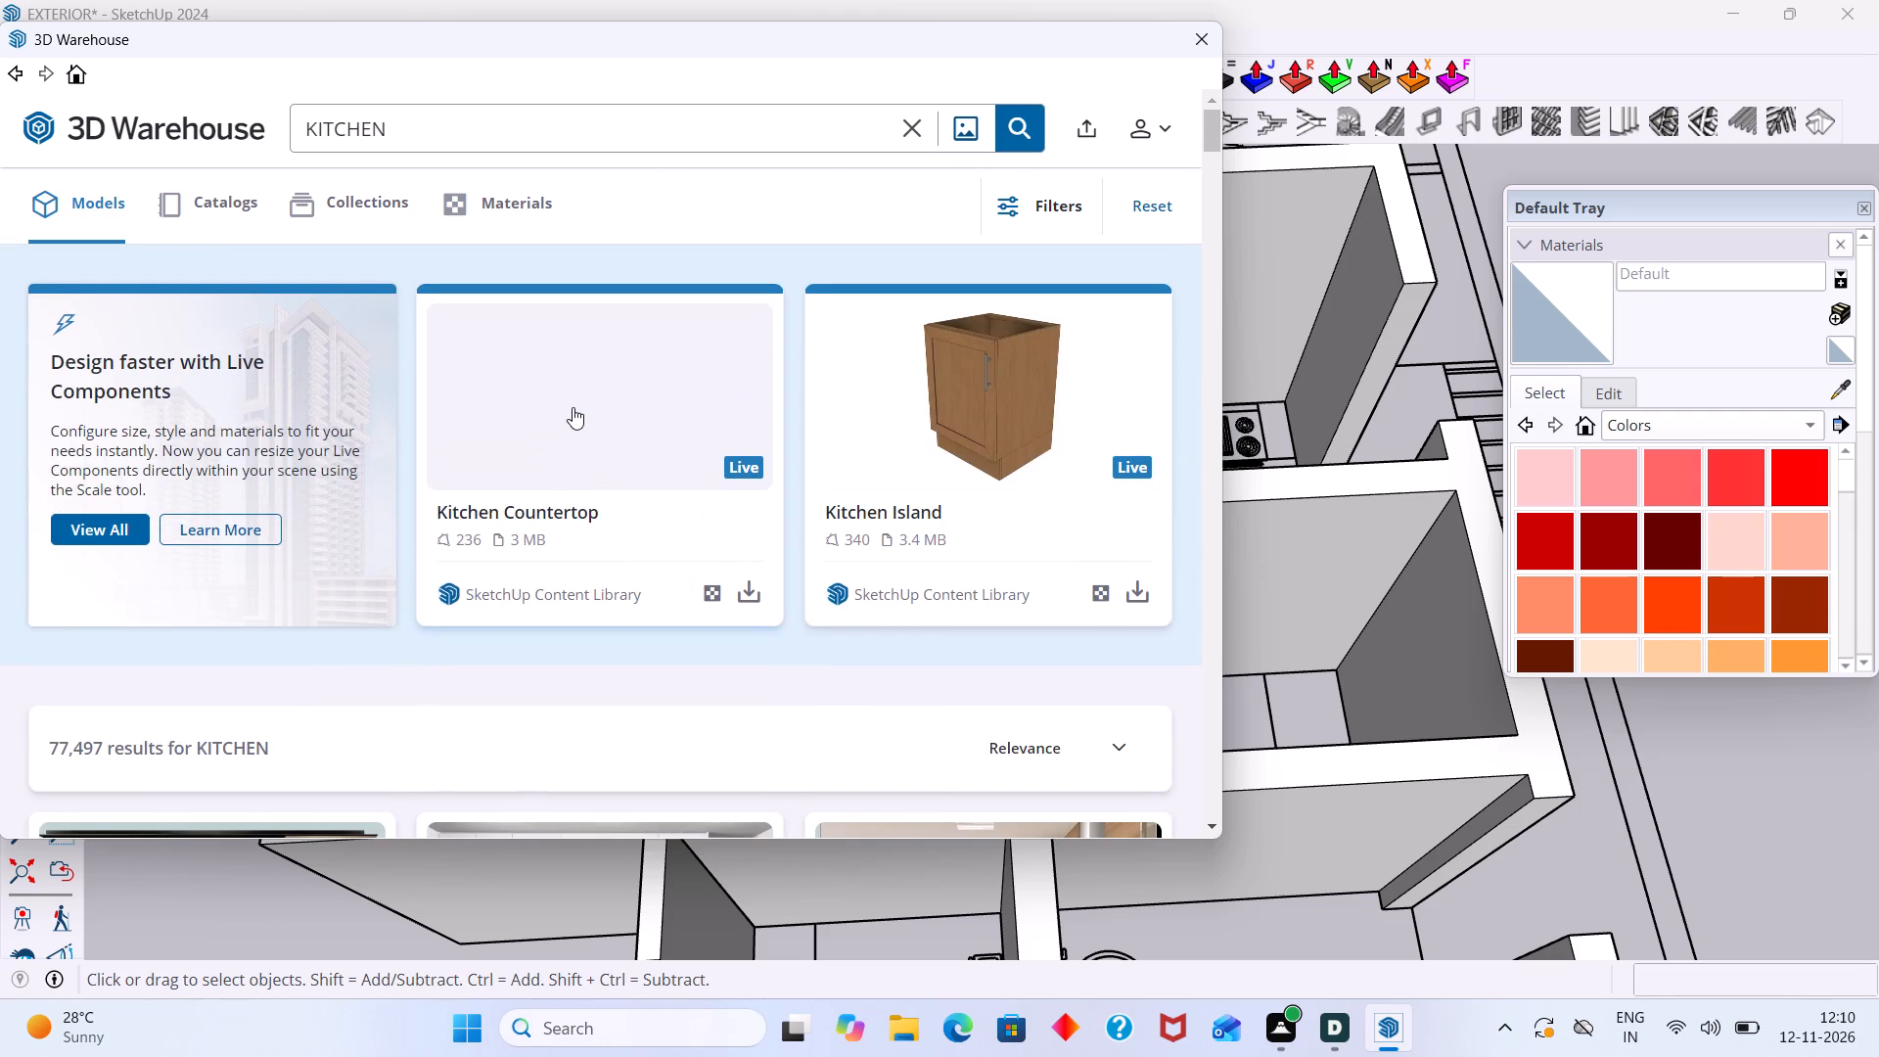
{"action": "scroll", "coordinate": [689, 441], "scroll_direction": "down", "scroll_amount": 4}
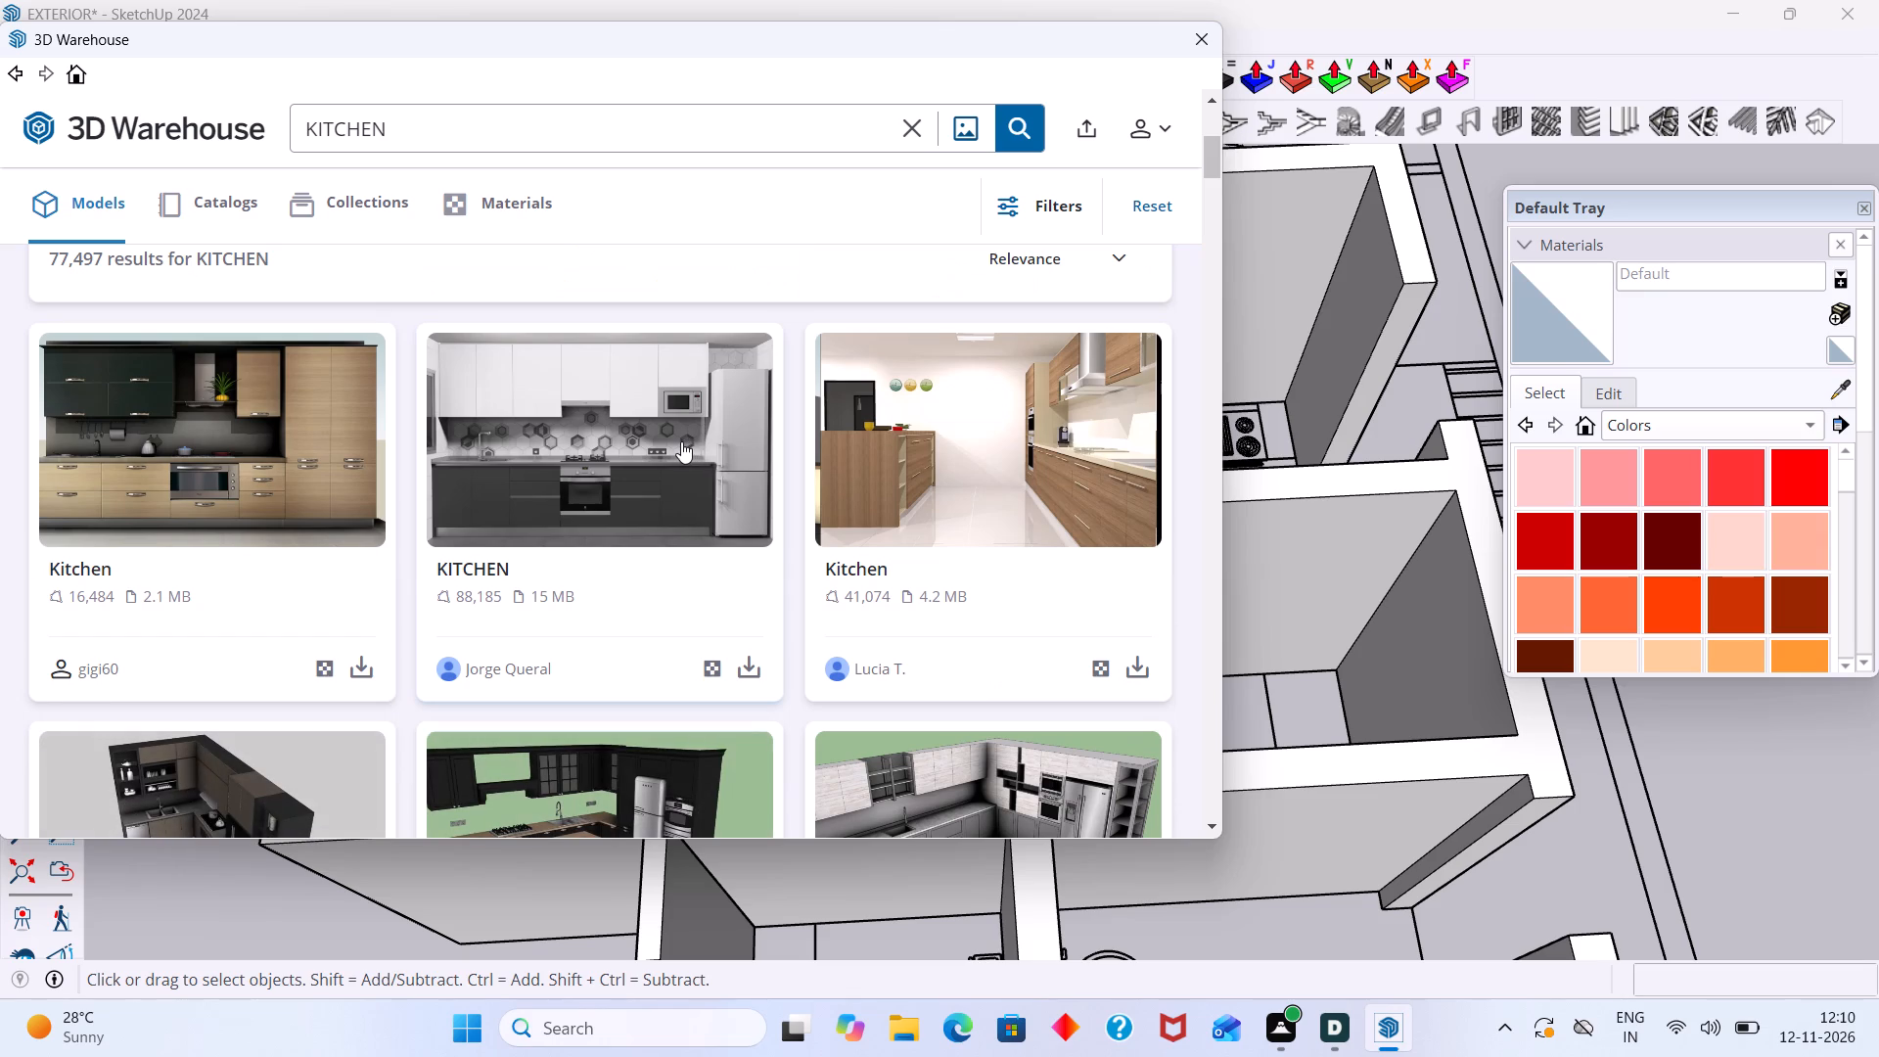
{"action": "scroll", "coordinate": [669, 460], "scroll_direction": "down", "scroll_amount": 1}
{"action": "scroll", "coordinate": [508, 593], "scroll_direction": "down", "scroll_amount": 2}
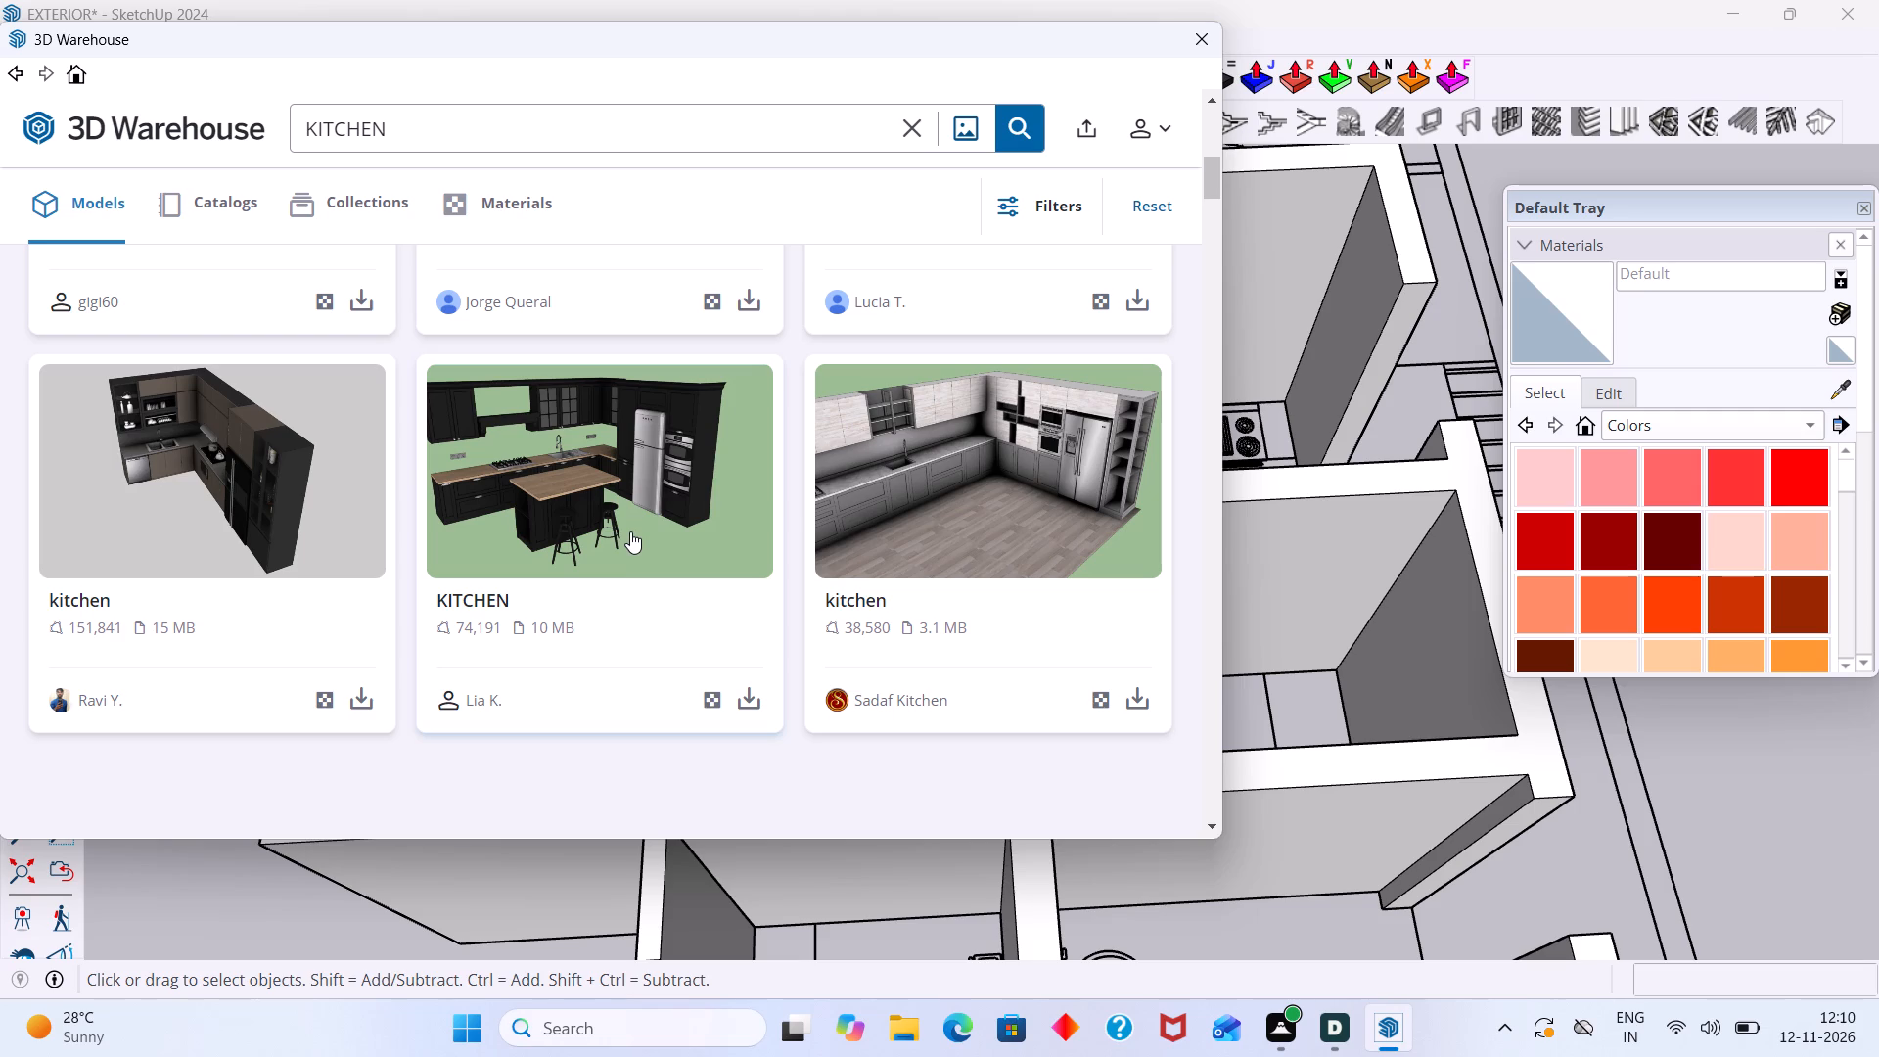
{"action": "scroll", "coordinate": [610, 504], "scroll_direction": "down", "scroll_amount": 2}
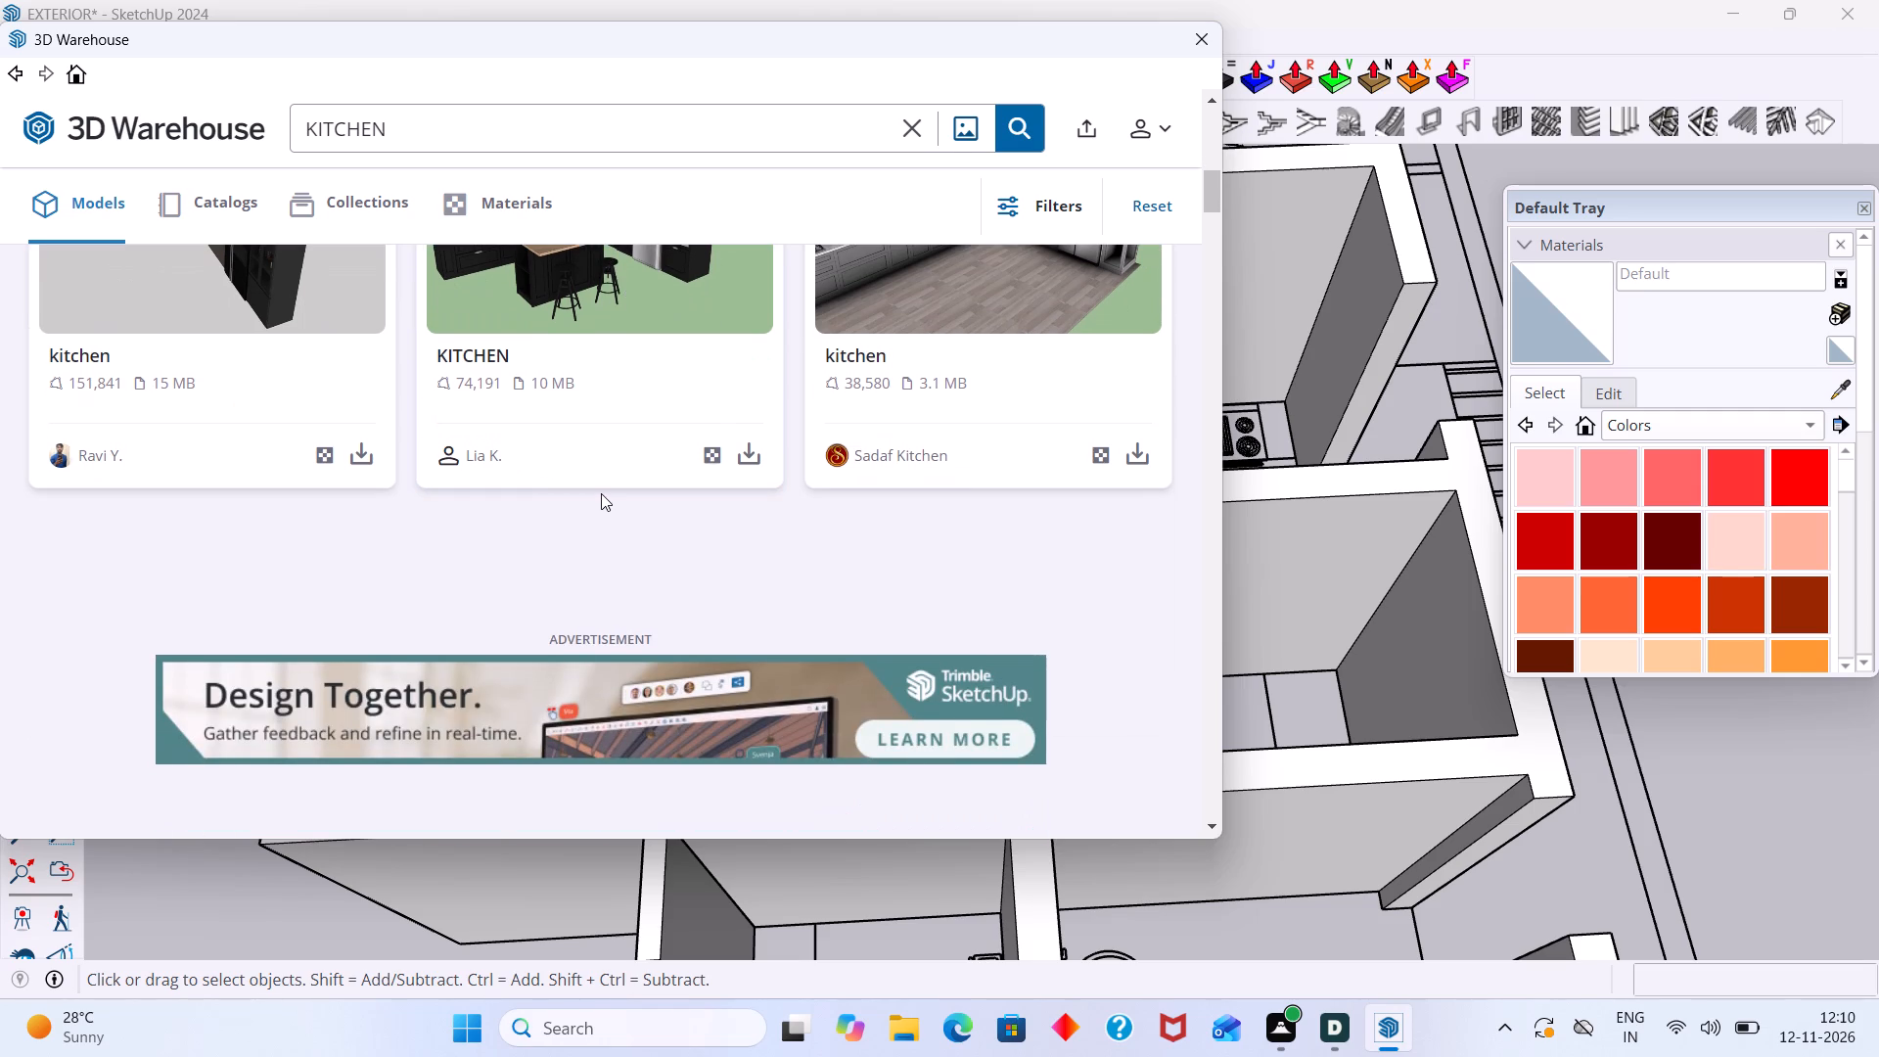
{"action": "scroll", "coordinate": [642, 448], "scroll_direction": "up", "scroll_amount": 3}
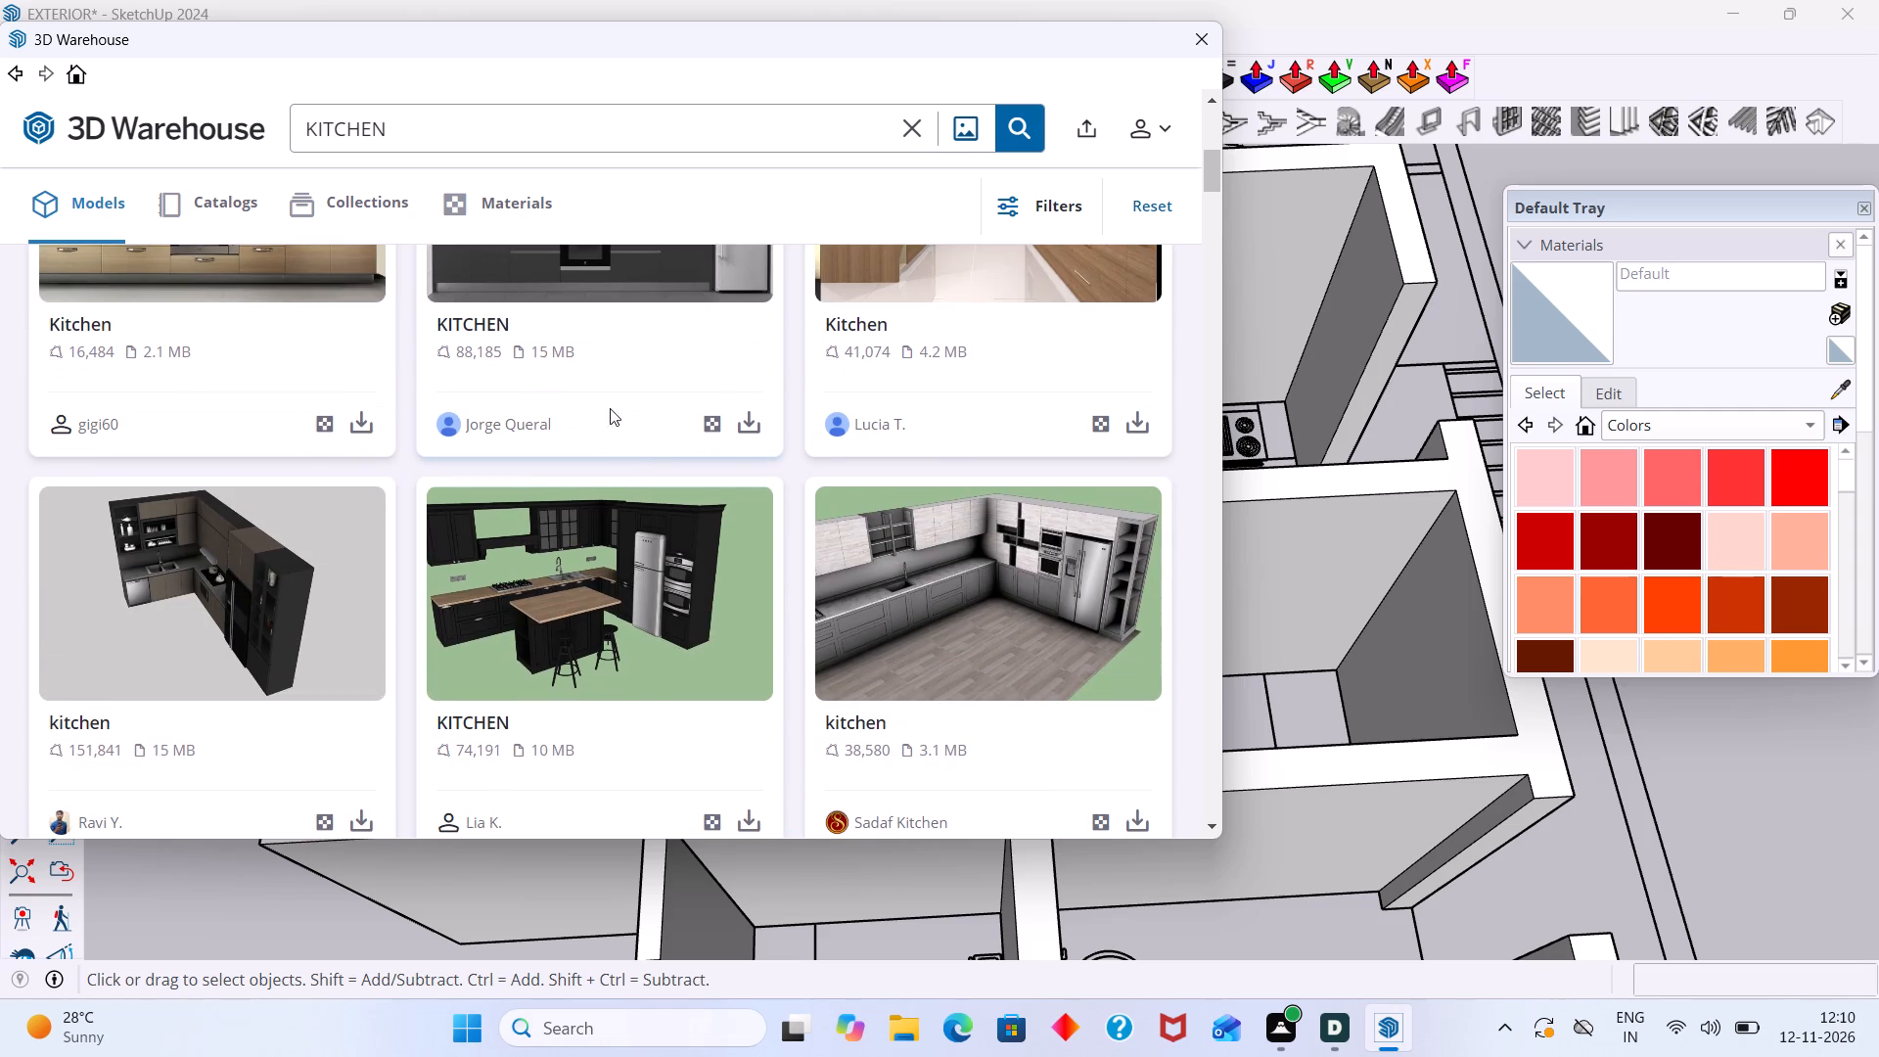
{"action": "scroll", "coordinate": [632, 452], "scroll_direction": "up", "scroll_amount": 3}
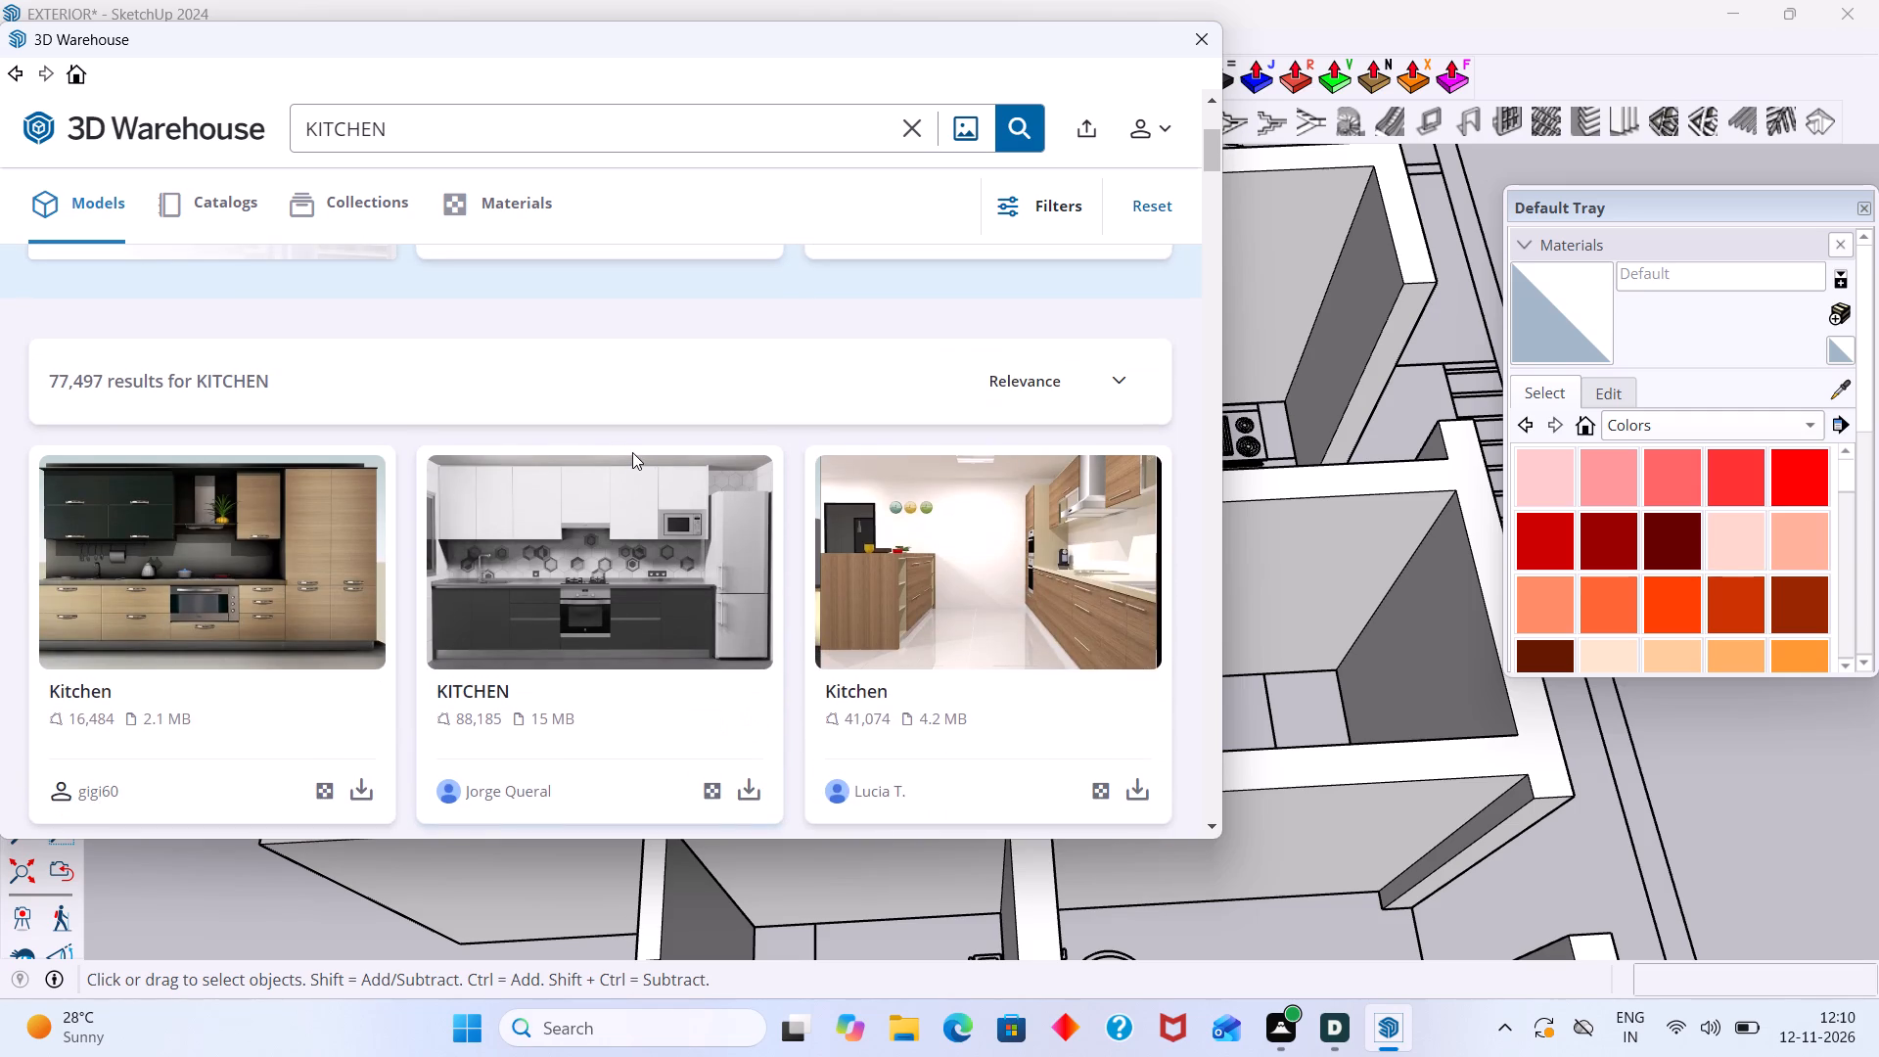
{"action": "scroll", "coordinate": [636, 451], "scroll_direction": "down", "scroll_amount": 3}
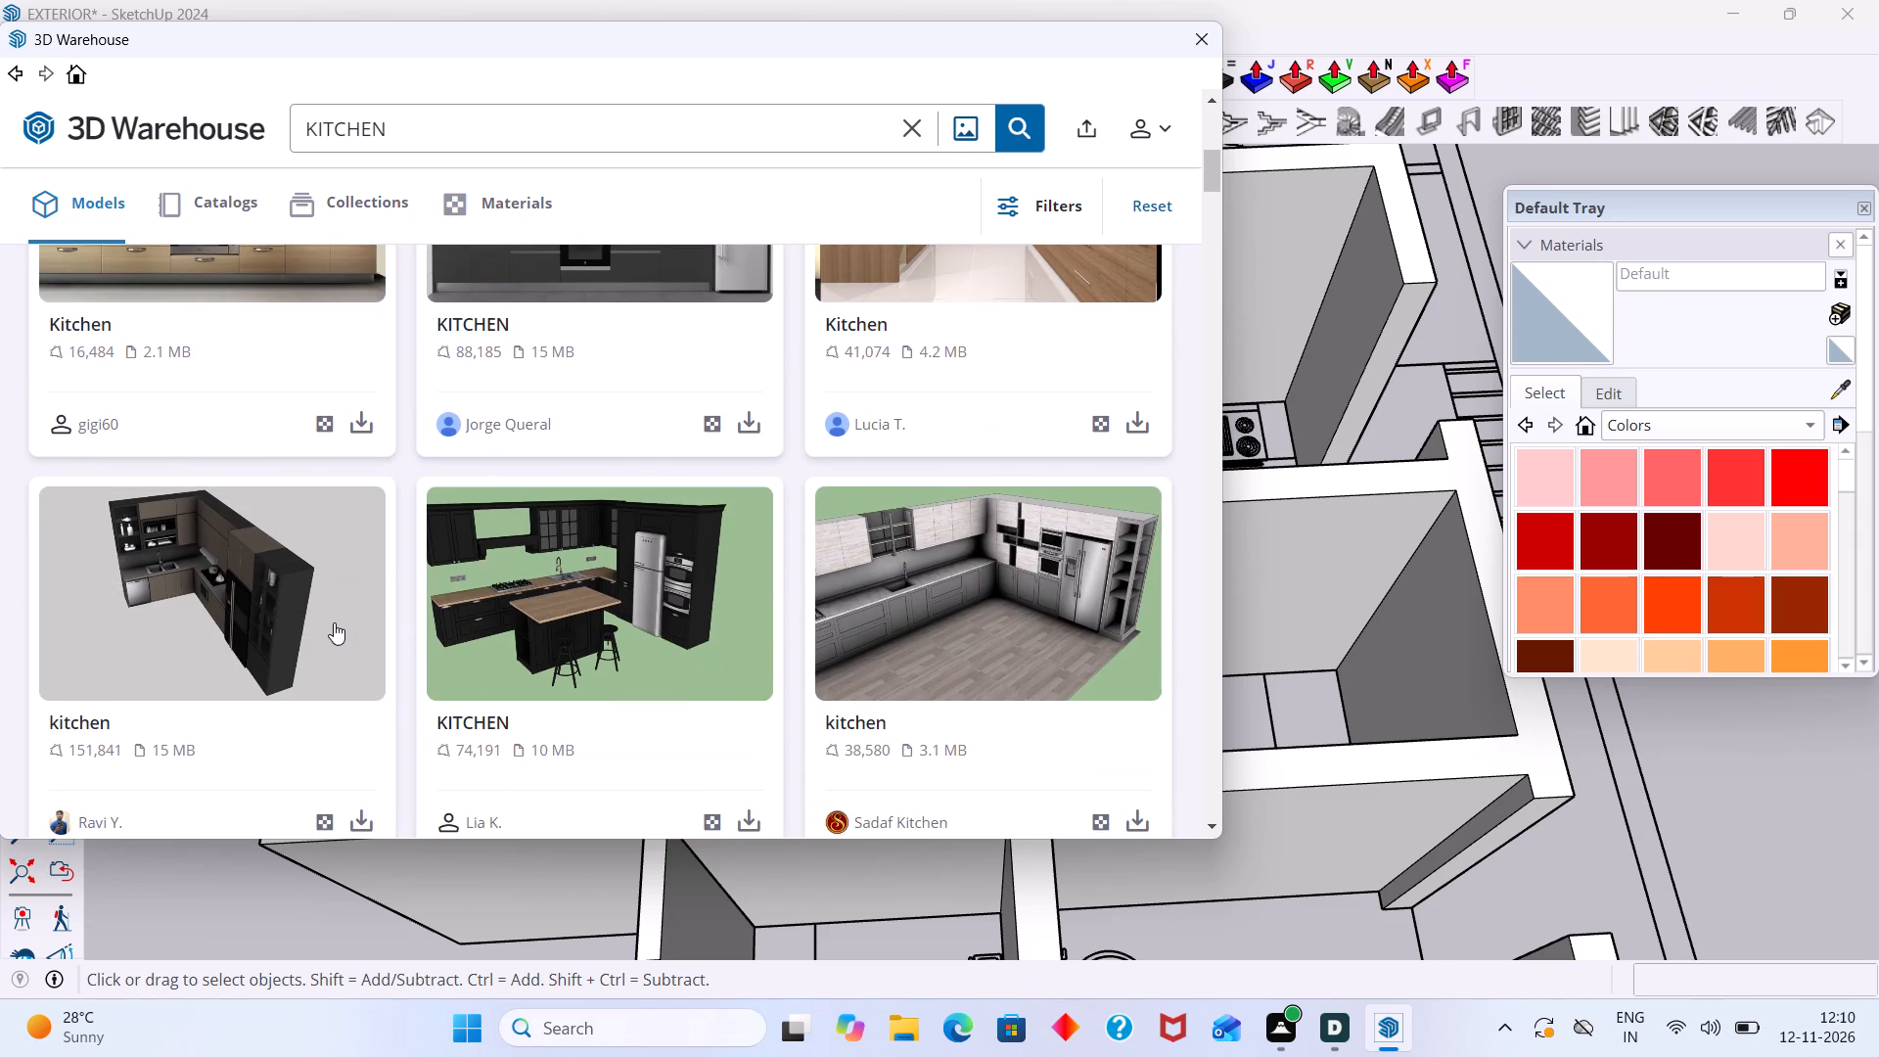
{"action": "scroll", "coordinate": [319, 630], "scroll_direction": "down", "scroll_amount": 2}
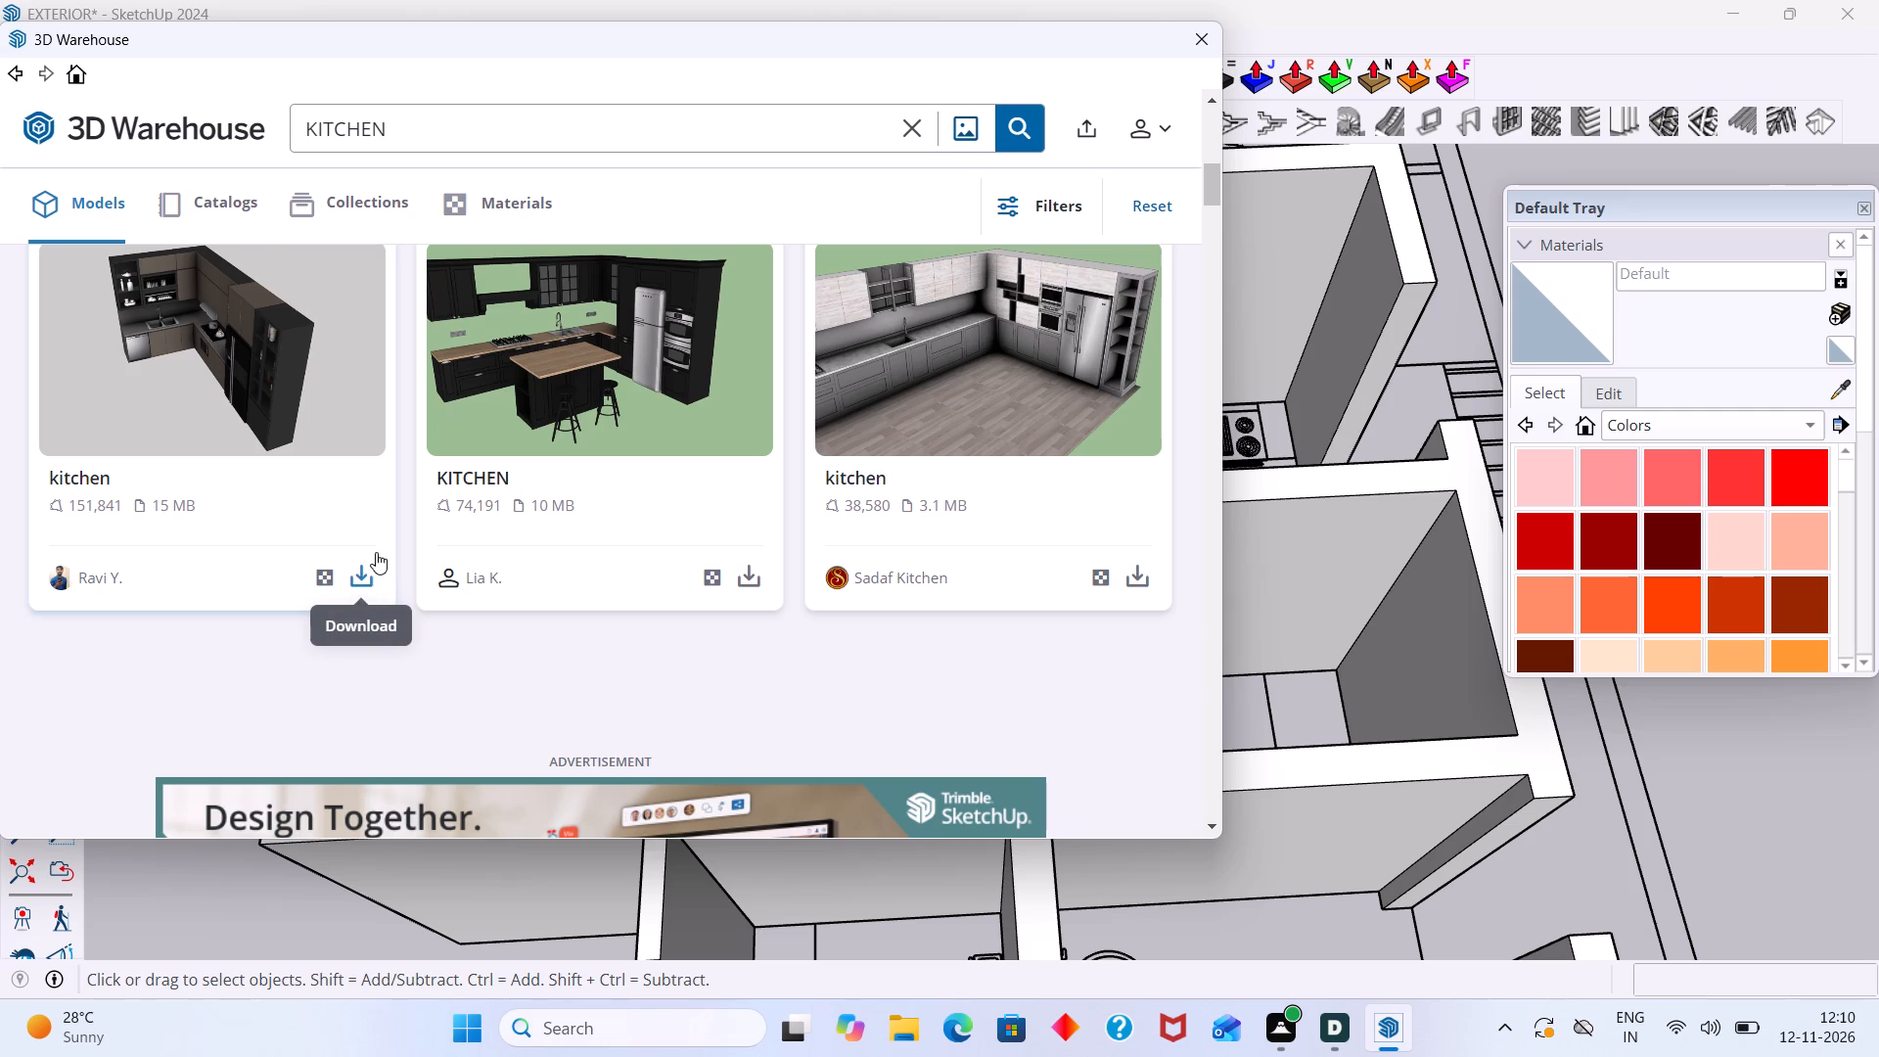
{"action": "scroll", "coordinate": [379, 540], "scroll_direction": "down", "scroll_amount": 6}
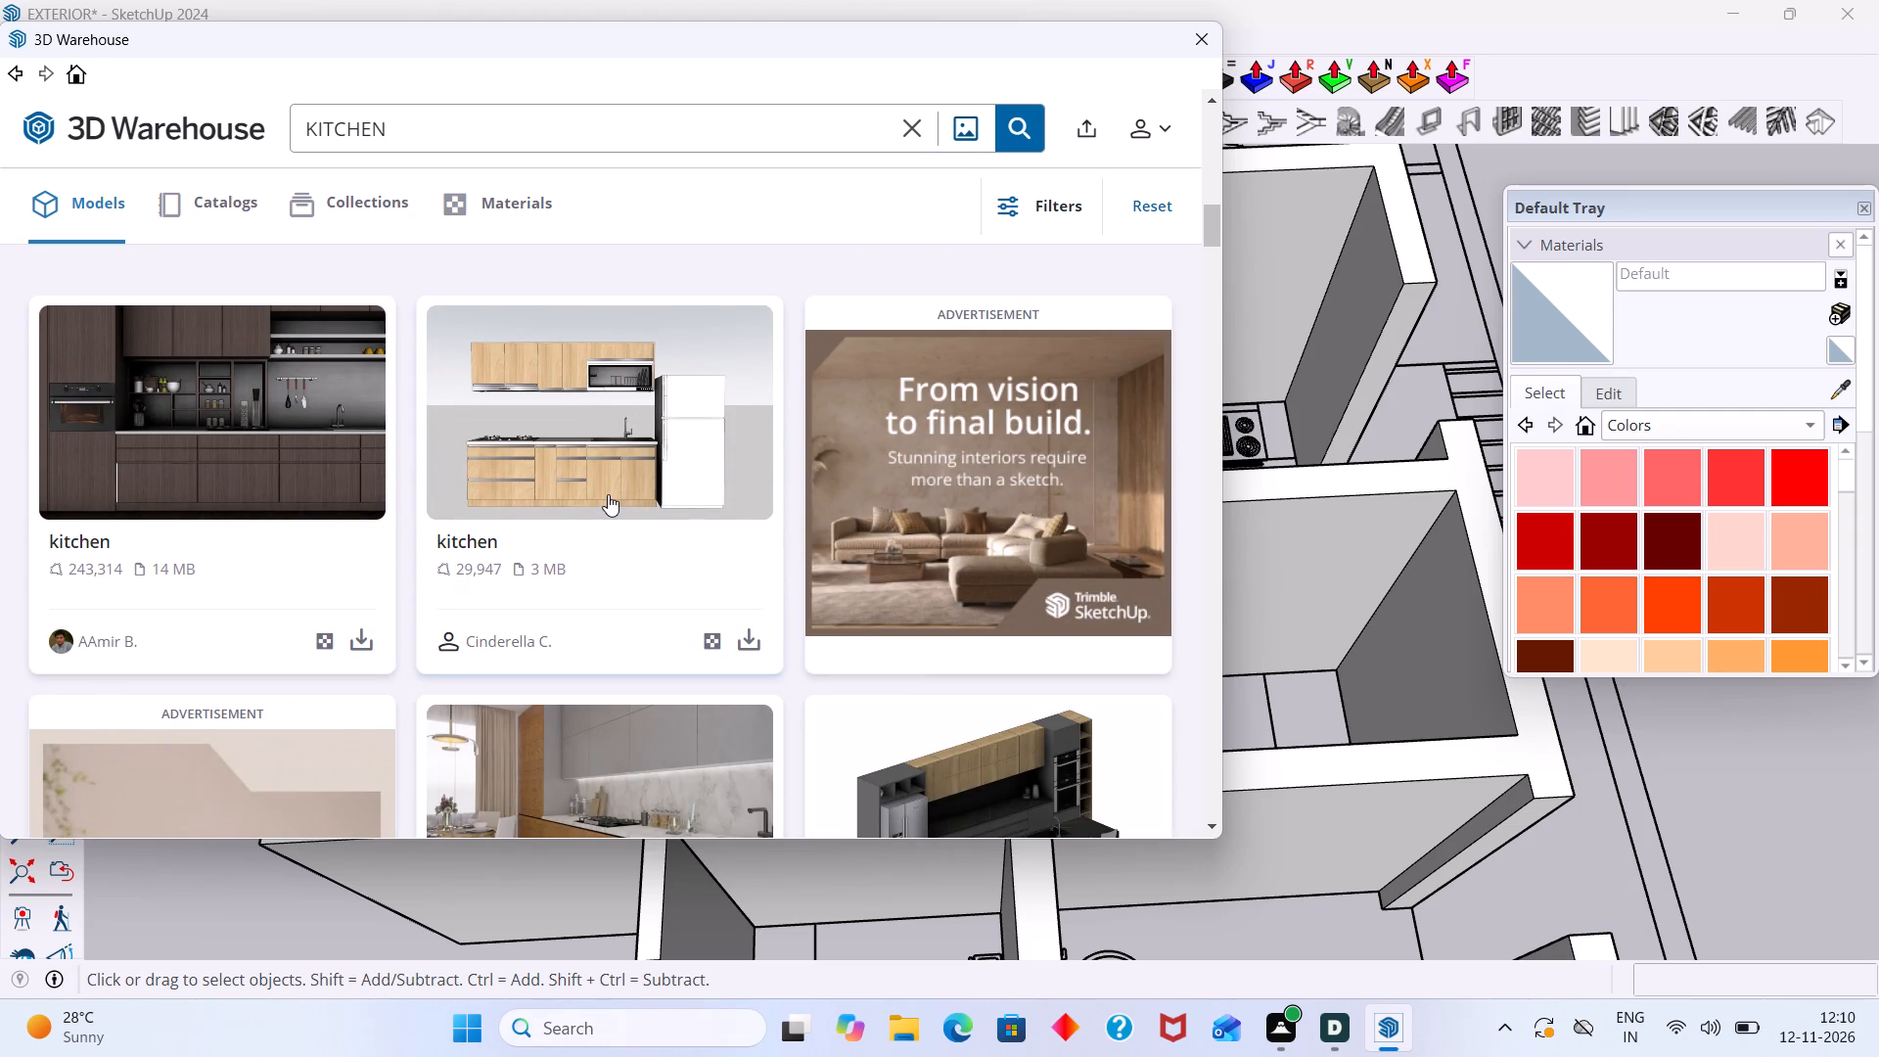
Unlock more daily downloads for the light-wood kitchen by skipping the promotional video and declining the subscription offer.
{"action": "left_click", "coordinate": [755, 637]}
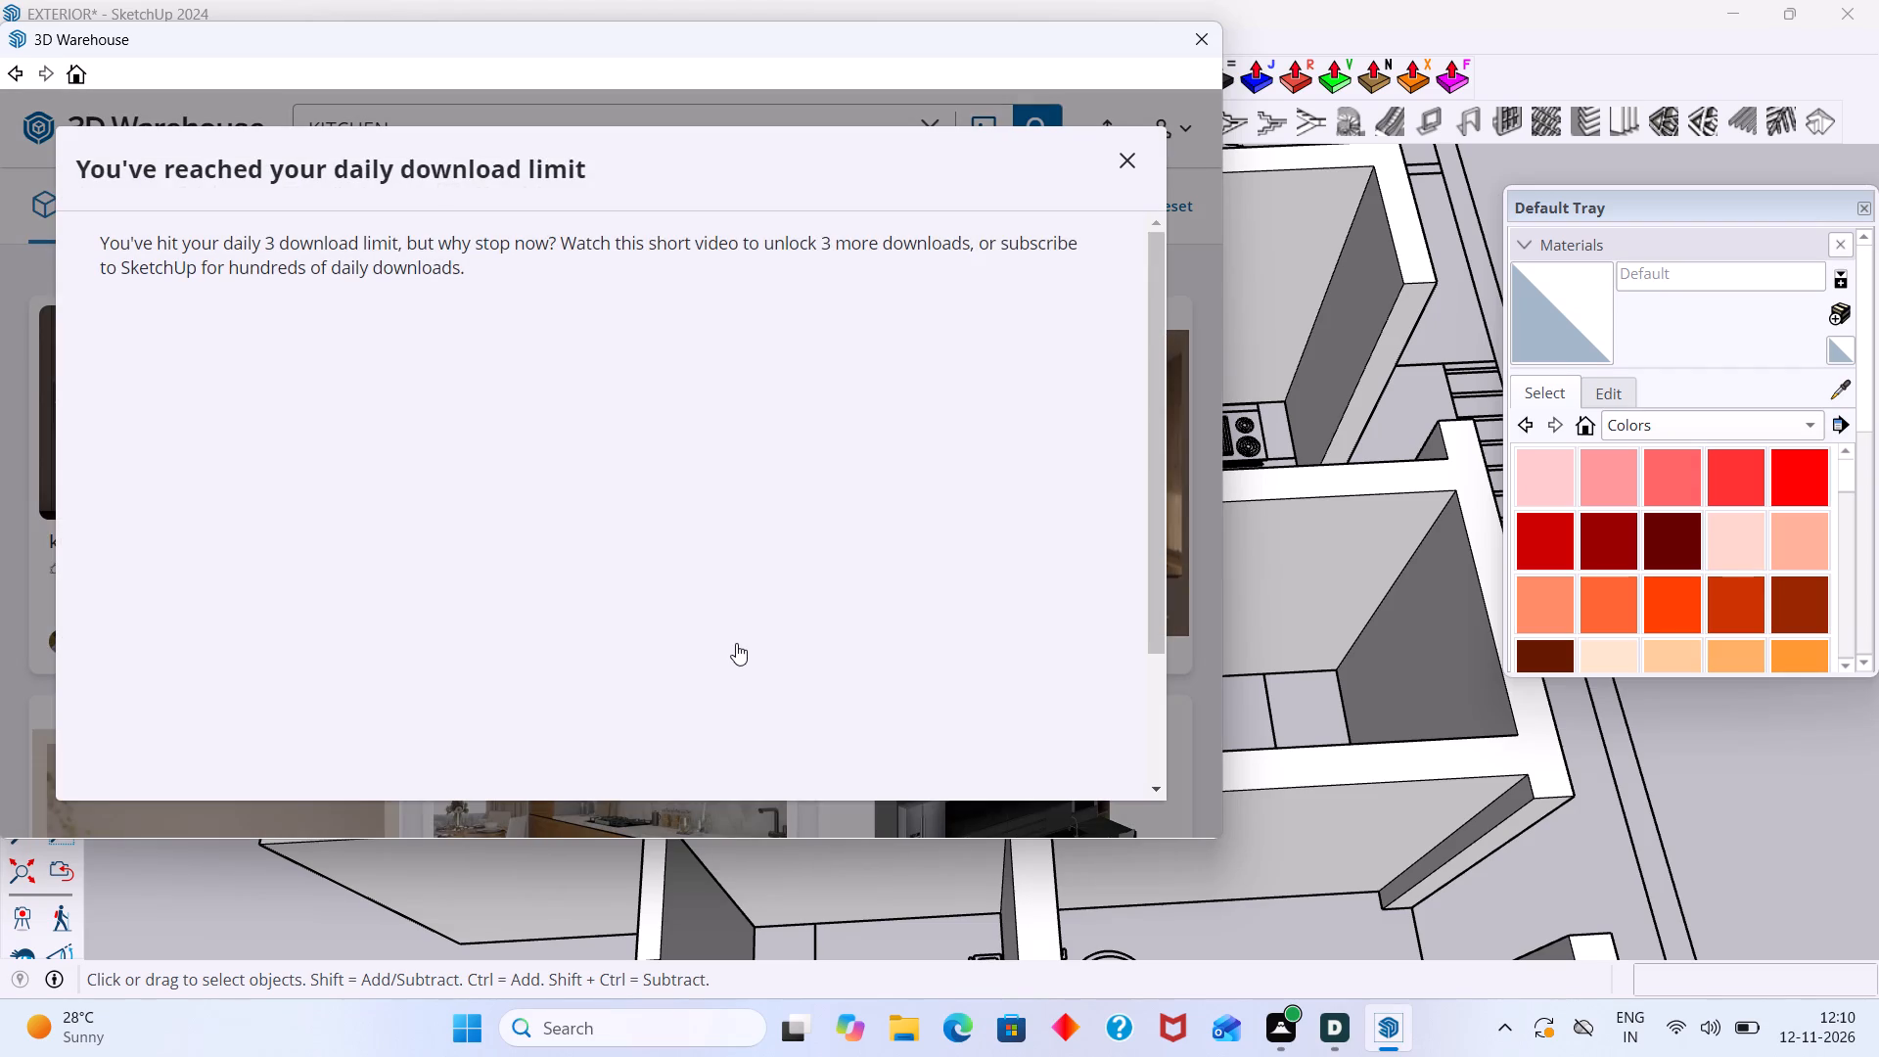
{"action": "scroll", "coordinate": [731, 605], "scroll_direction": "down", "scroll_amount": 6}
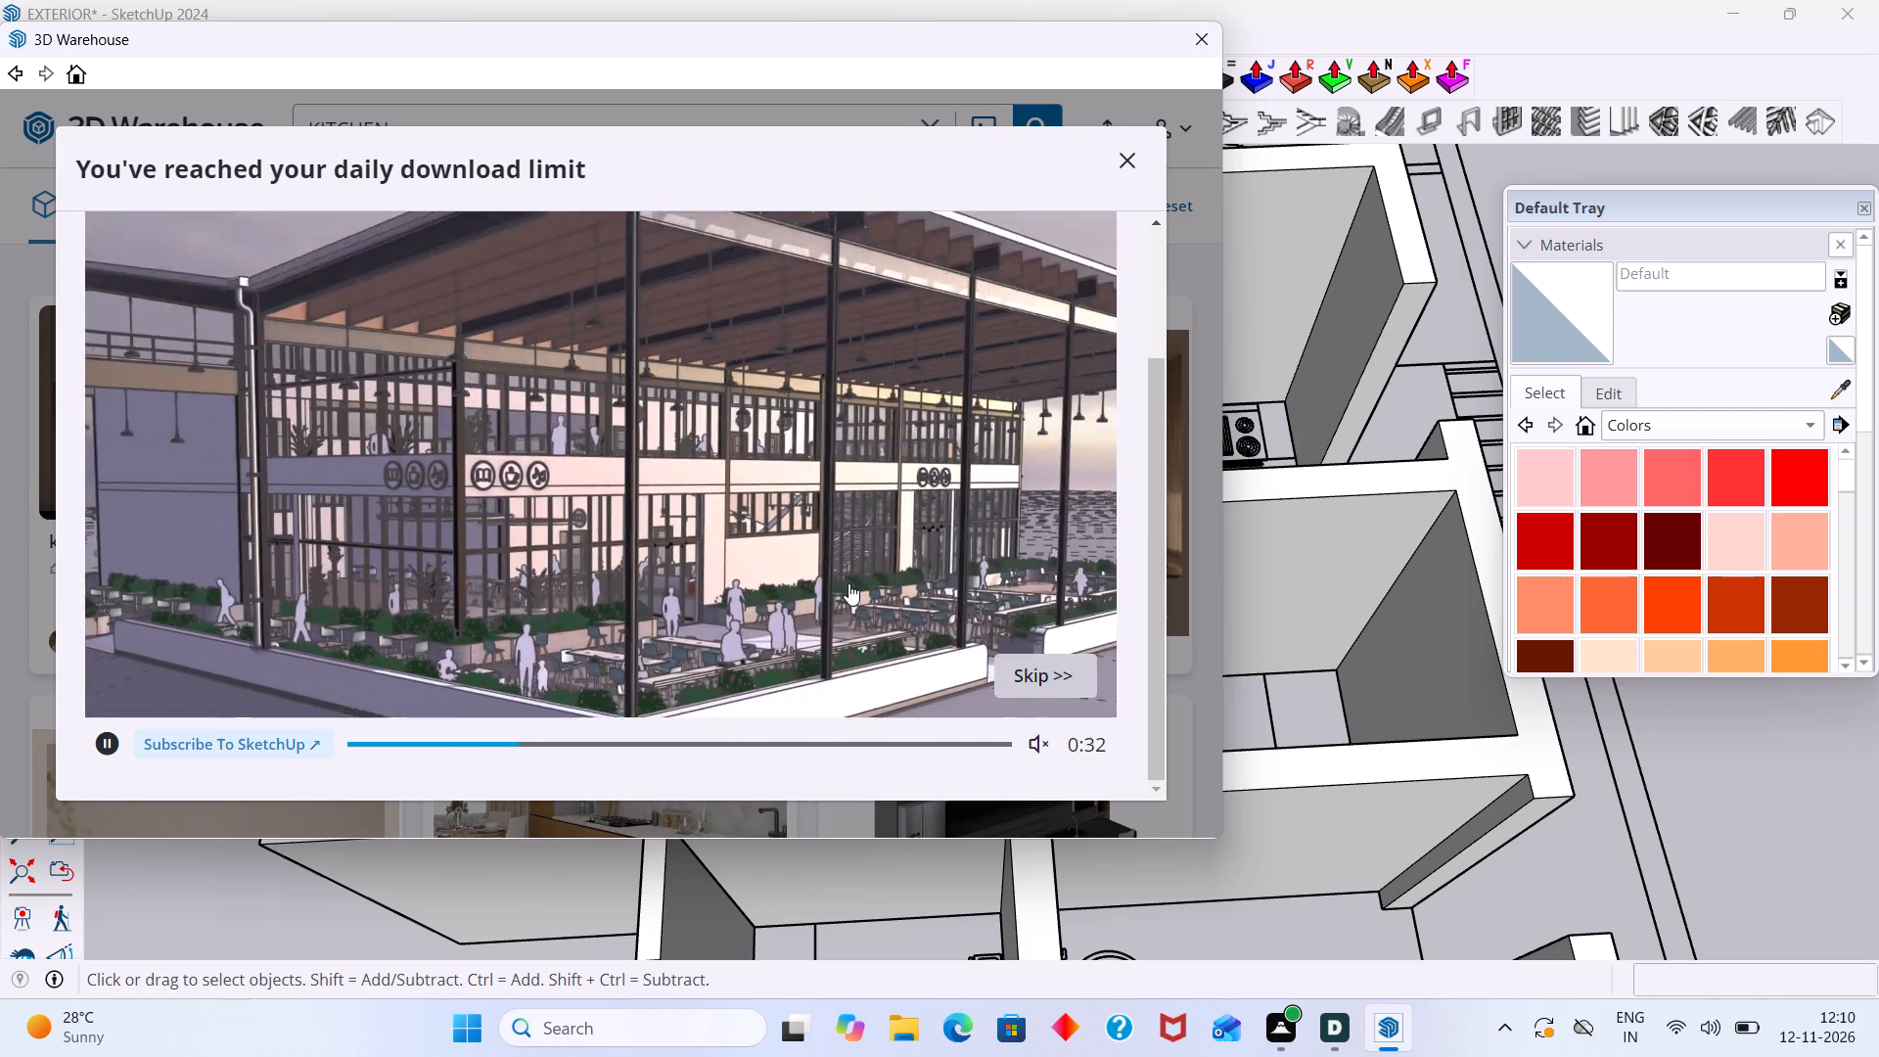
{"action": "left_click", "coordinate": [1043, 662]}
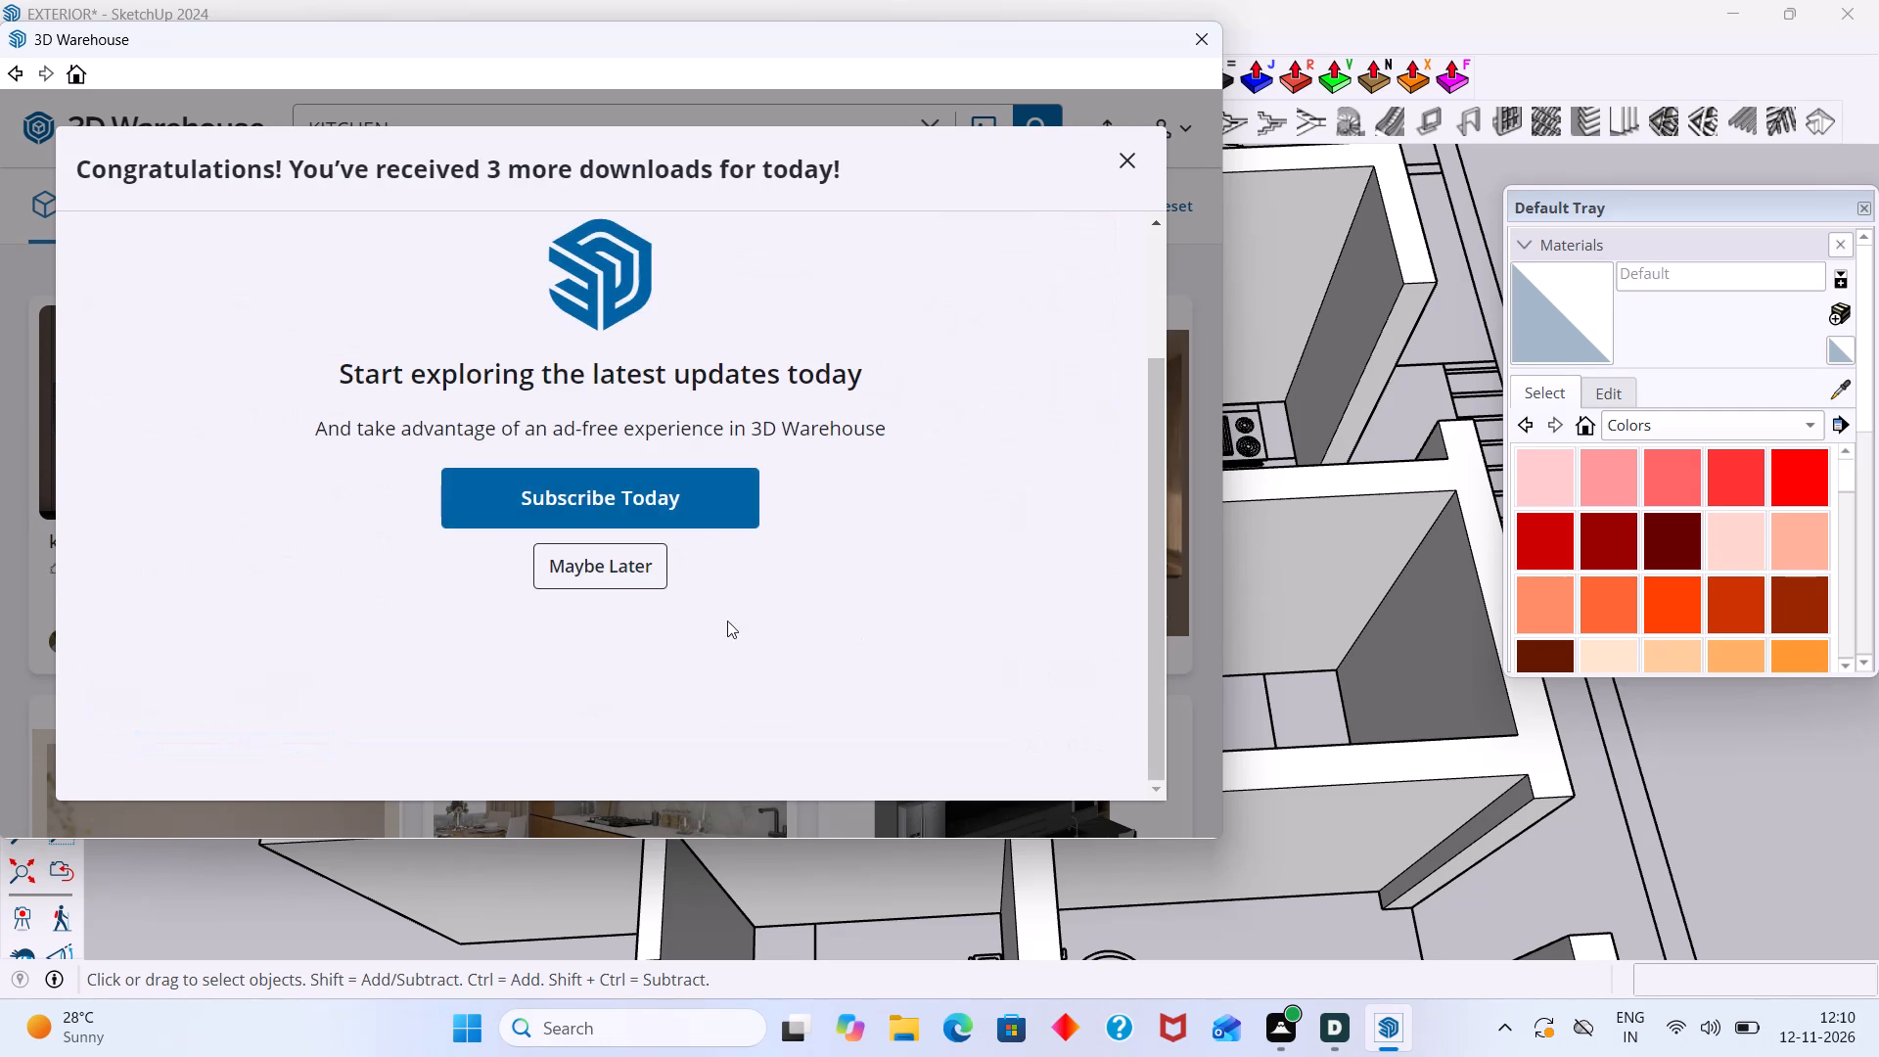
{"action": "left_click", "coordinate": [632, 582]}
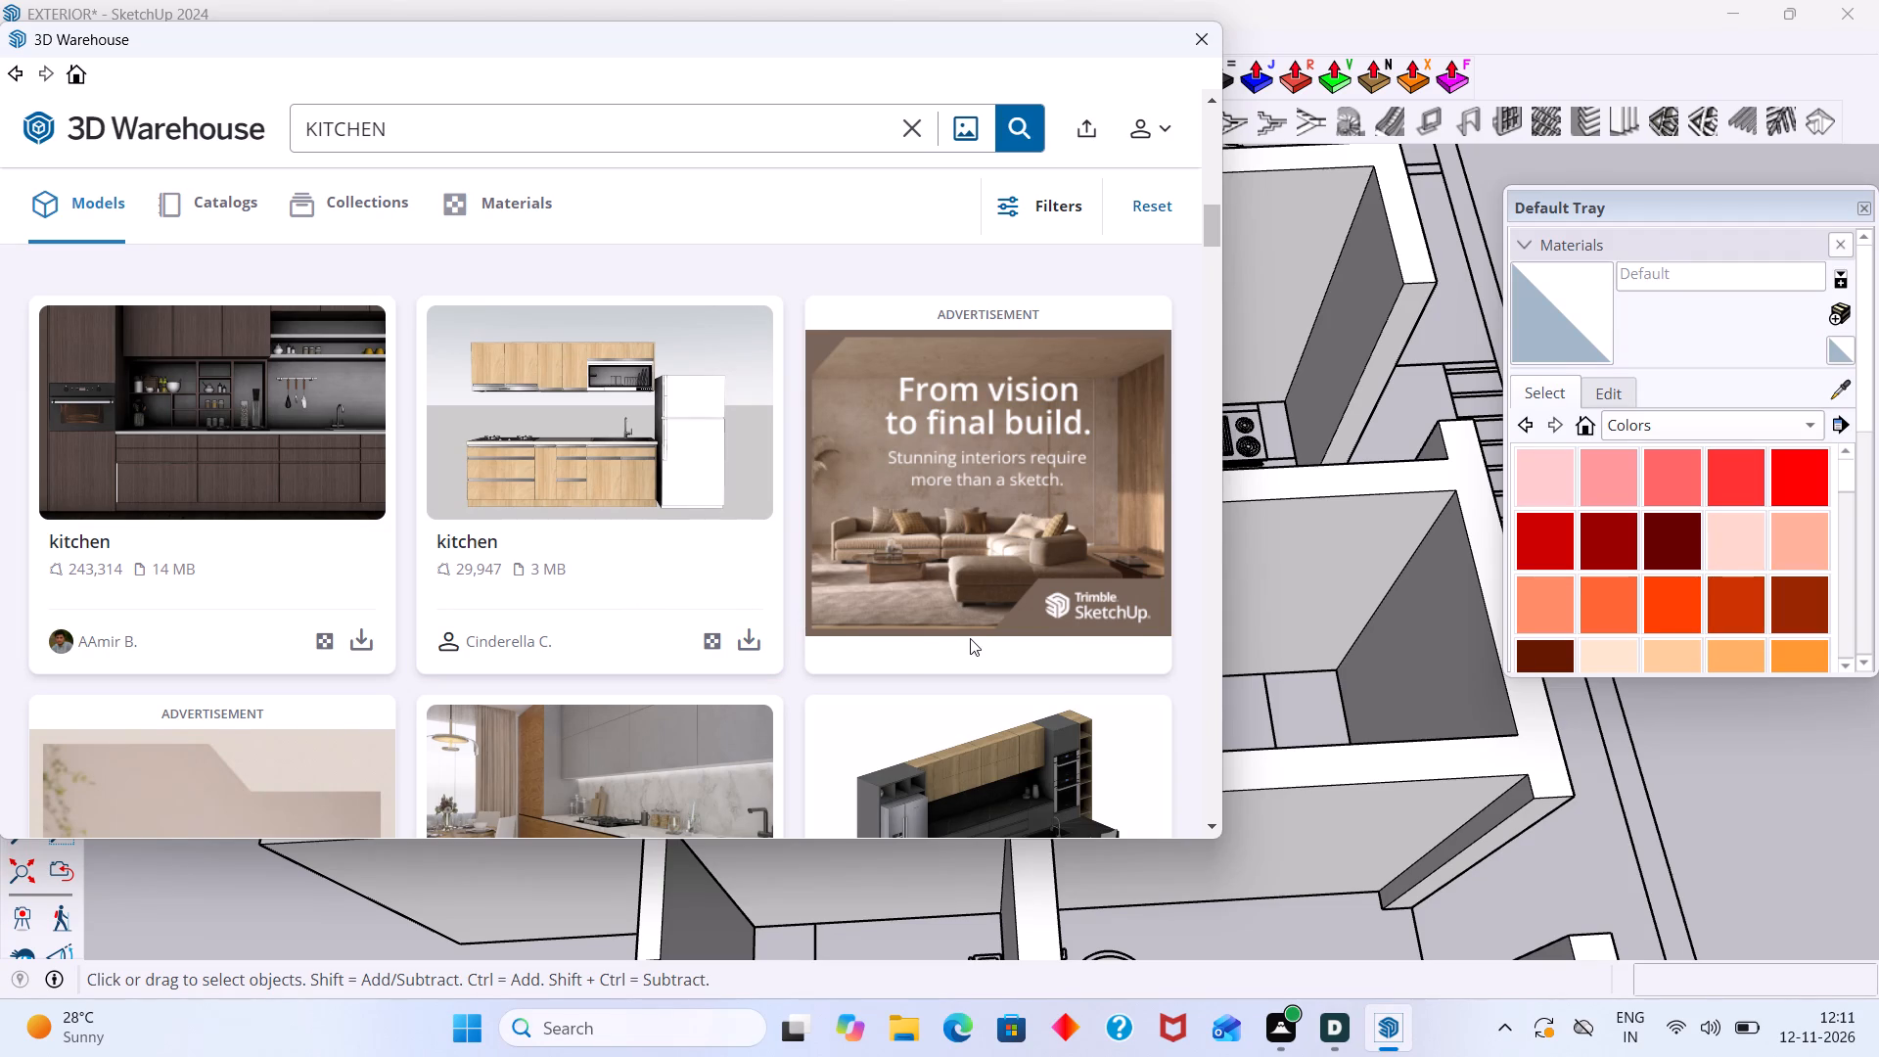
Download the 3 MB light-wood kitchen with white refrigerator and place it on the counter outline along the outer wall.
{"action": "scroll", "coordinate": [970, 638], "scroll_direction": "down", "scroll_amount": 3}
{"action": "scroll", "coordinate": [937, 636], "scroll_direction": "up", "scroll_amount": 2}
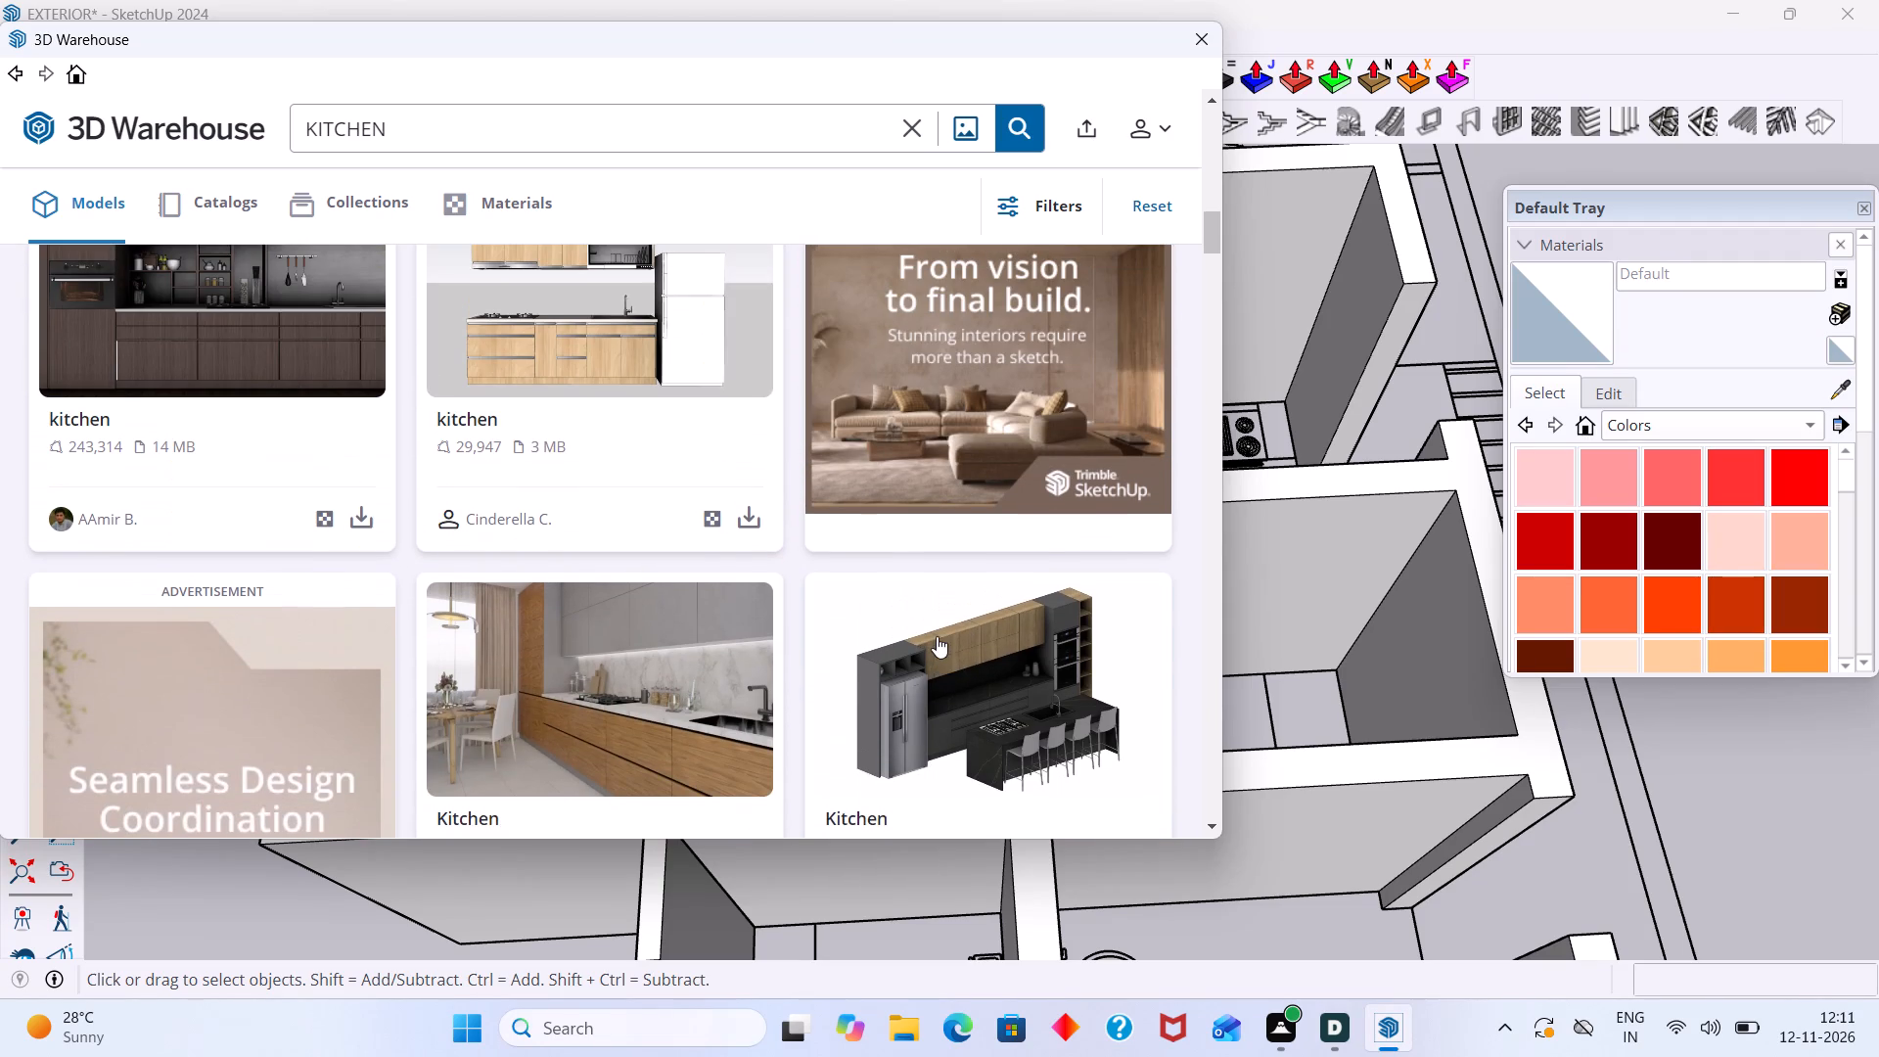
{"action": "scroll", "coordinate": [939, 636], "scroll_direction": "up", "scroll_amount": 1}
{"action": "left_click", "coordinate": [748, 646]}
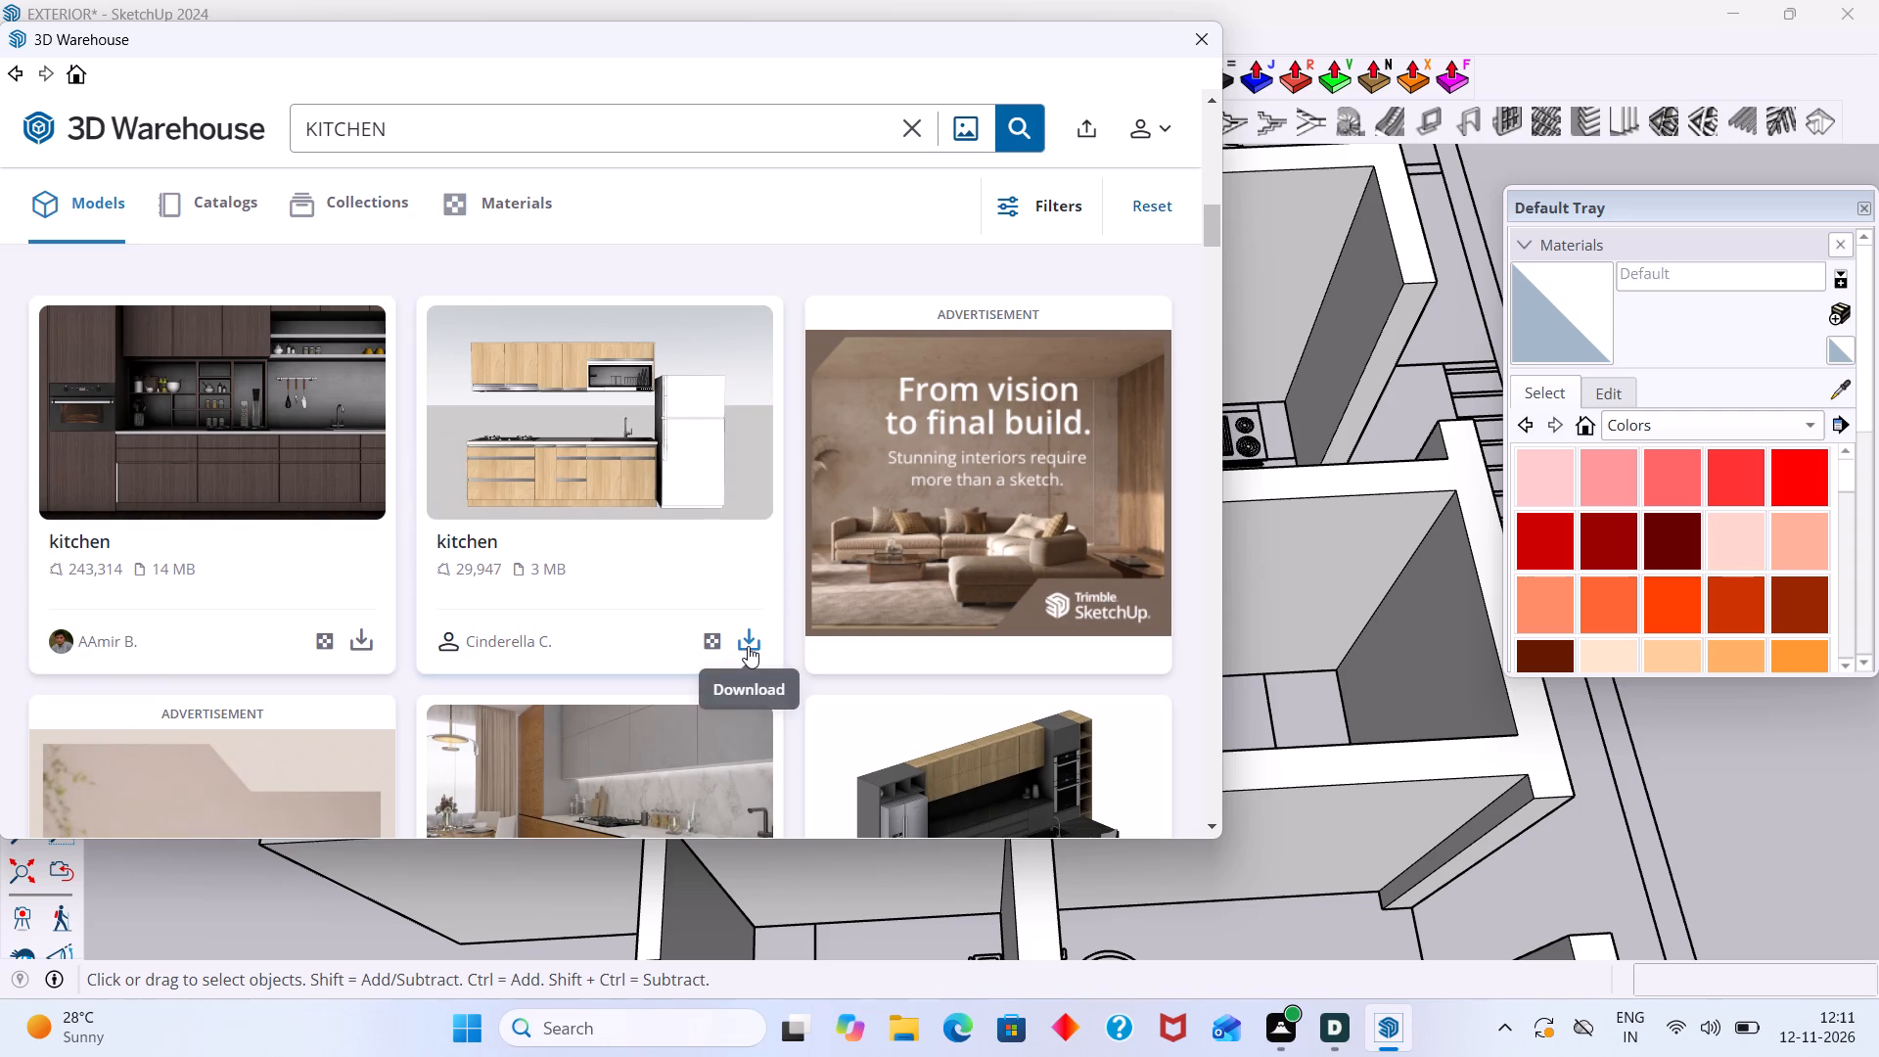
{"action": "left_click", "coordinate": [537, 466]}
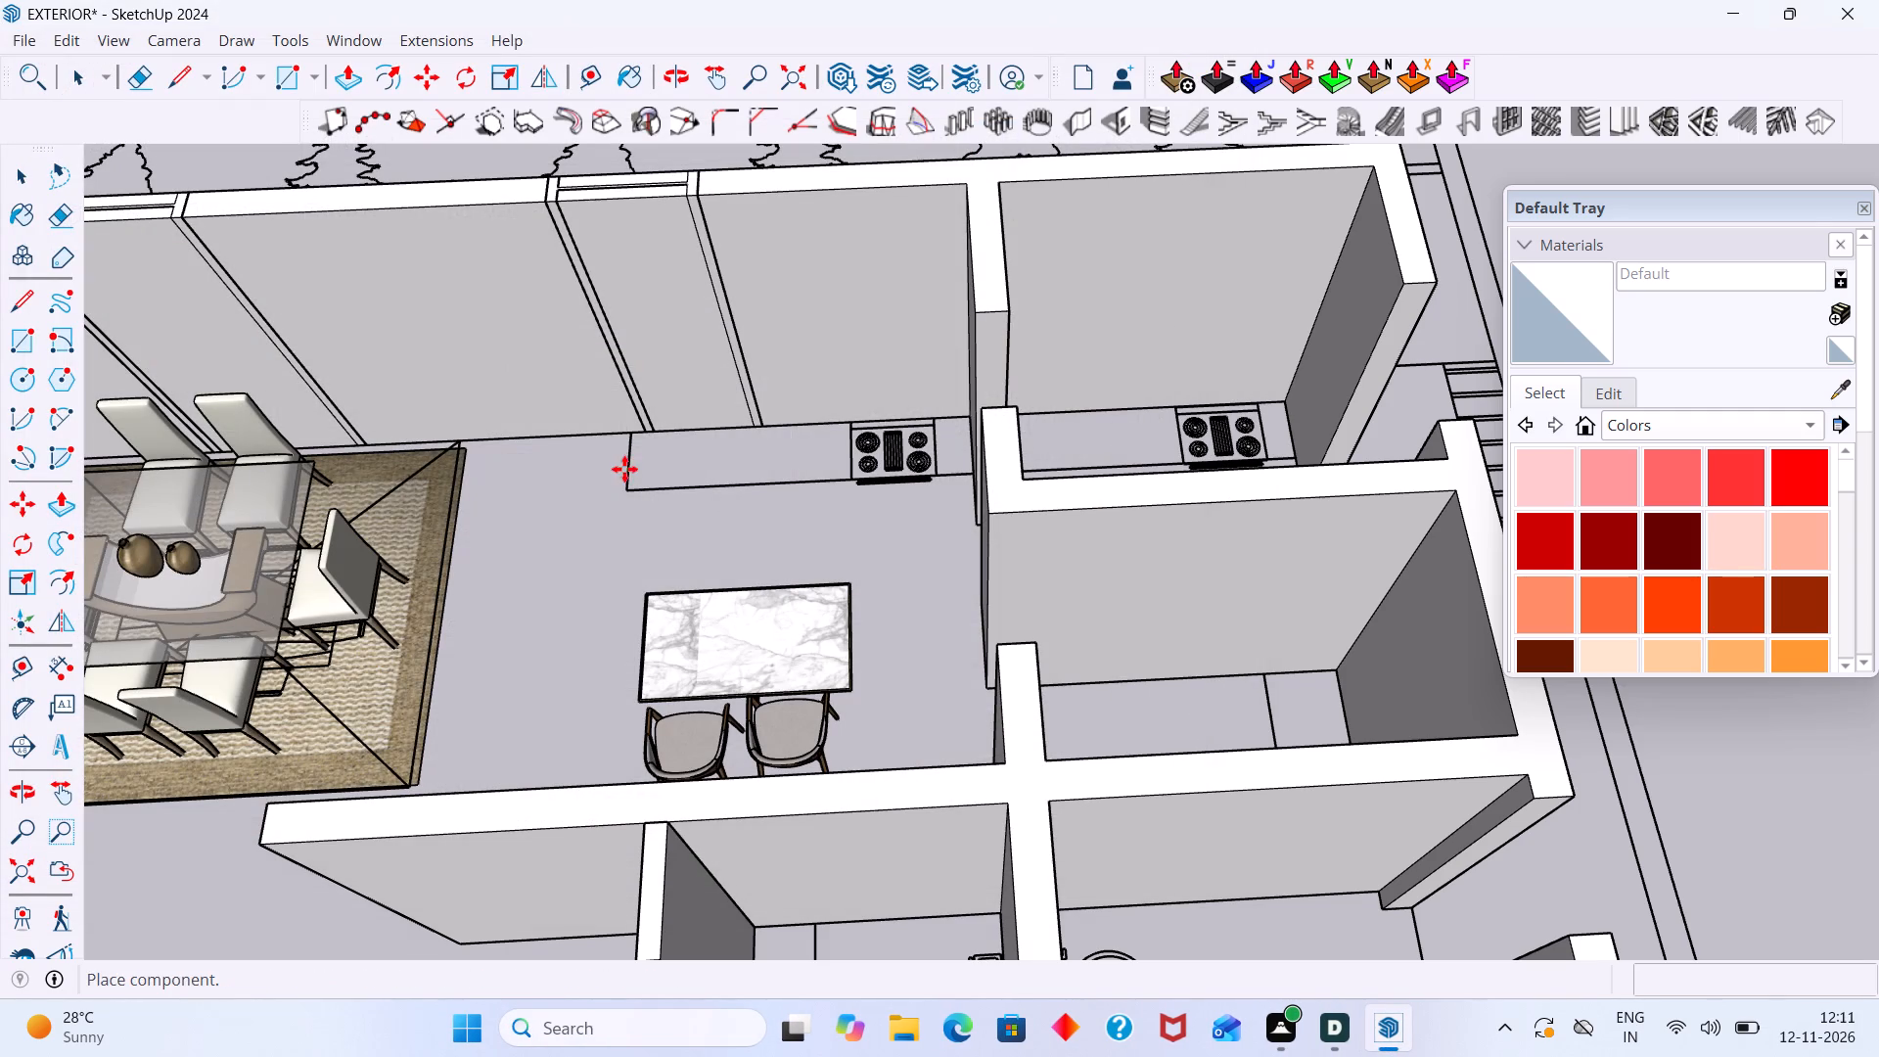
{"action": "scroll", "coordinate": [660, 496], "scroll_direction": "down", "scroll_amount": 1}
{"action": "scroll", "coordinate": [660, 496], "scroll_direction": "up", "scroll_amount": 3}
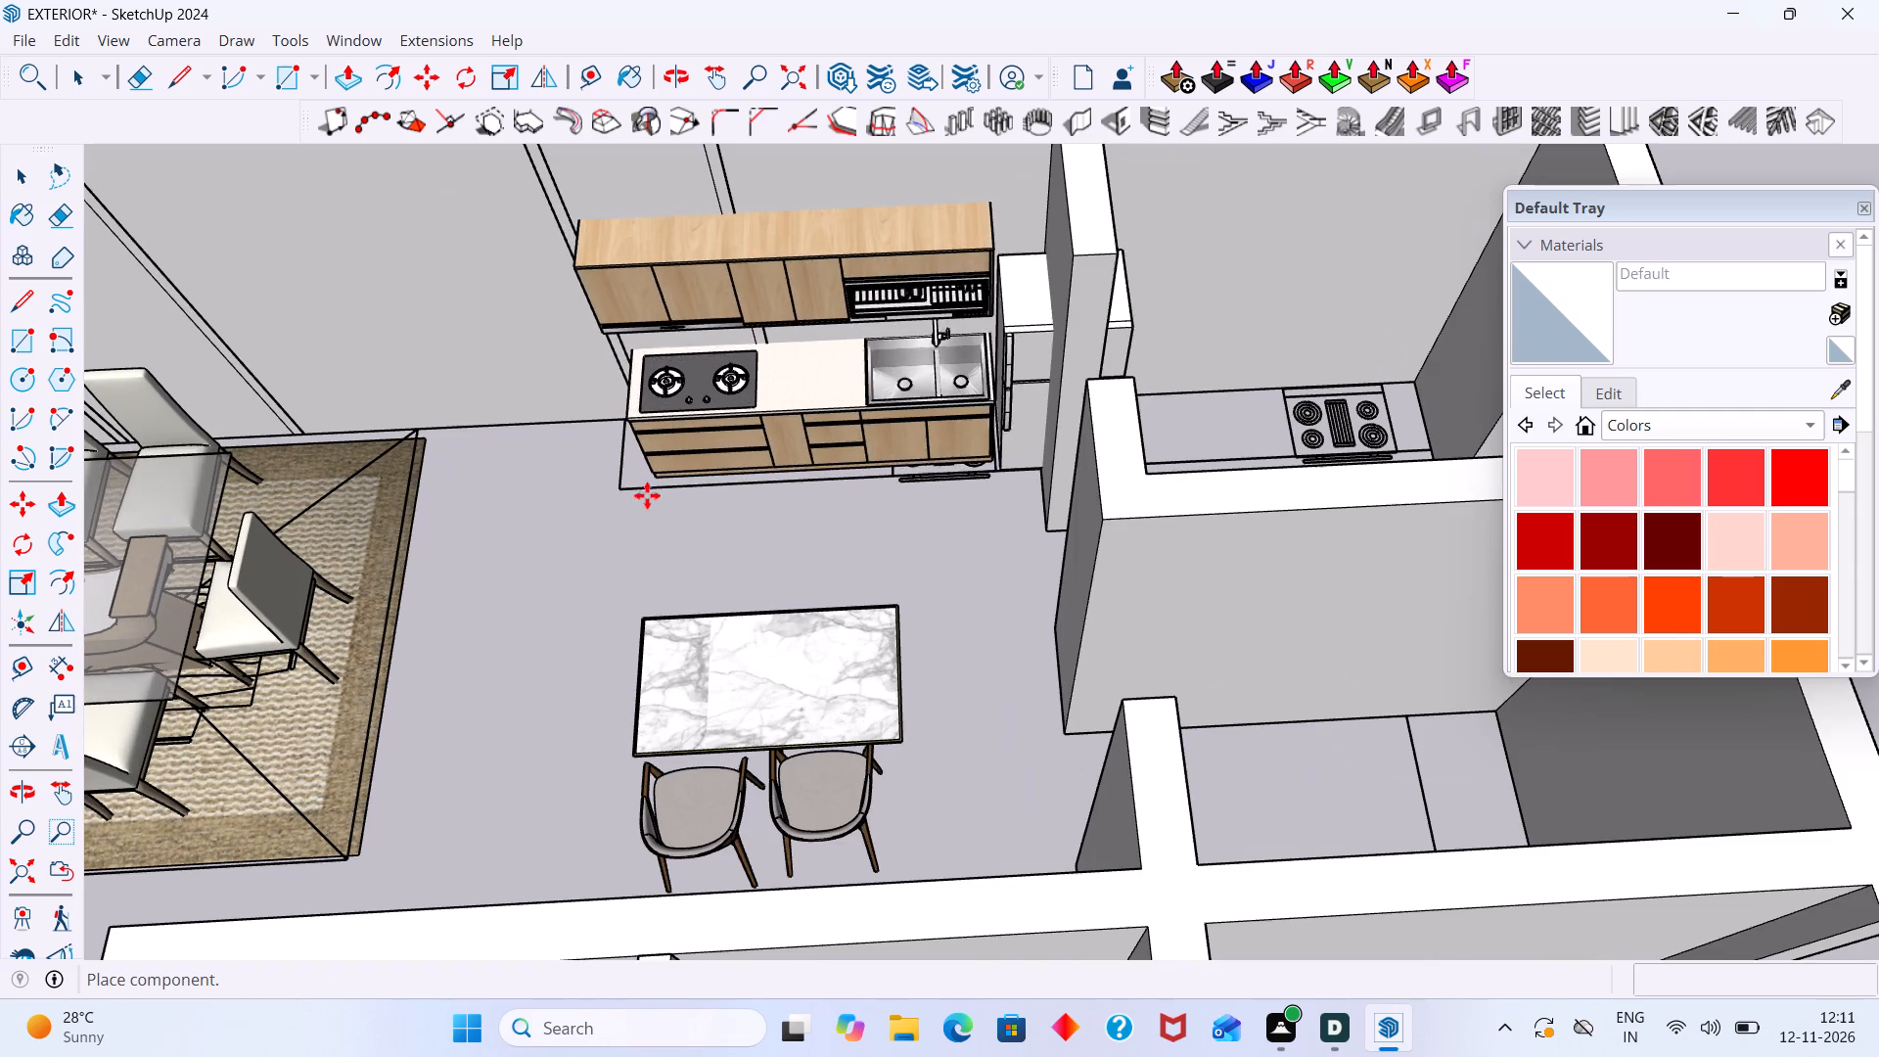
{"action": "left_click", "coordinate": [571, 506]}
{"action": "key", "text": "space"}
{"action": "left_click", "coordinate": [580, 540]}
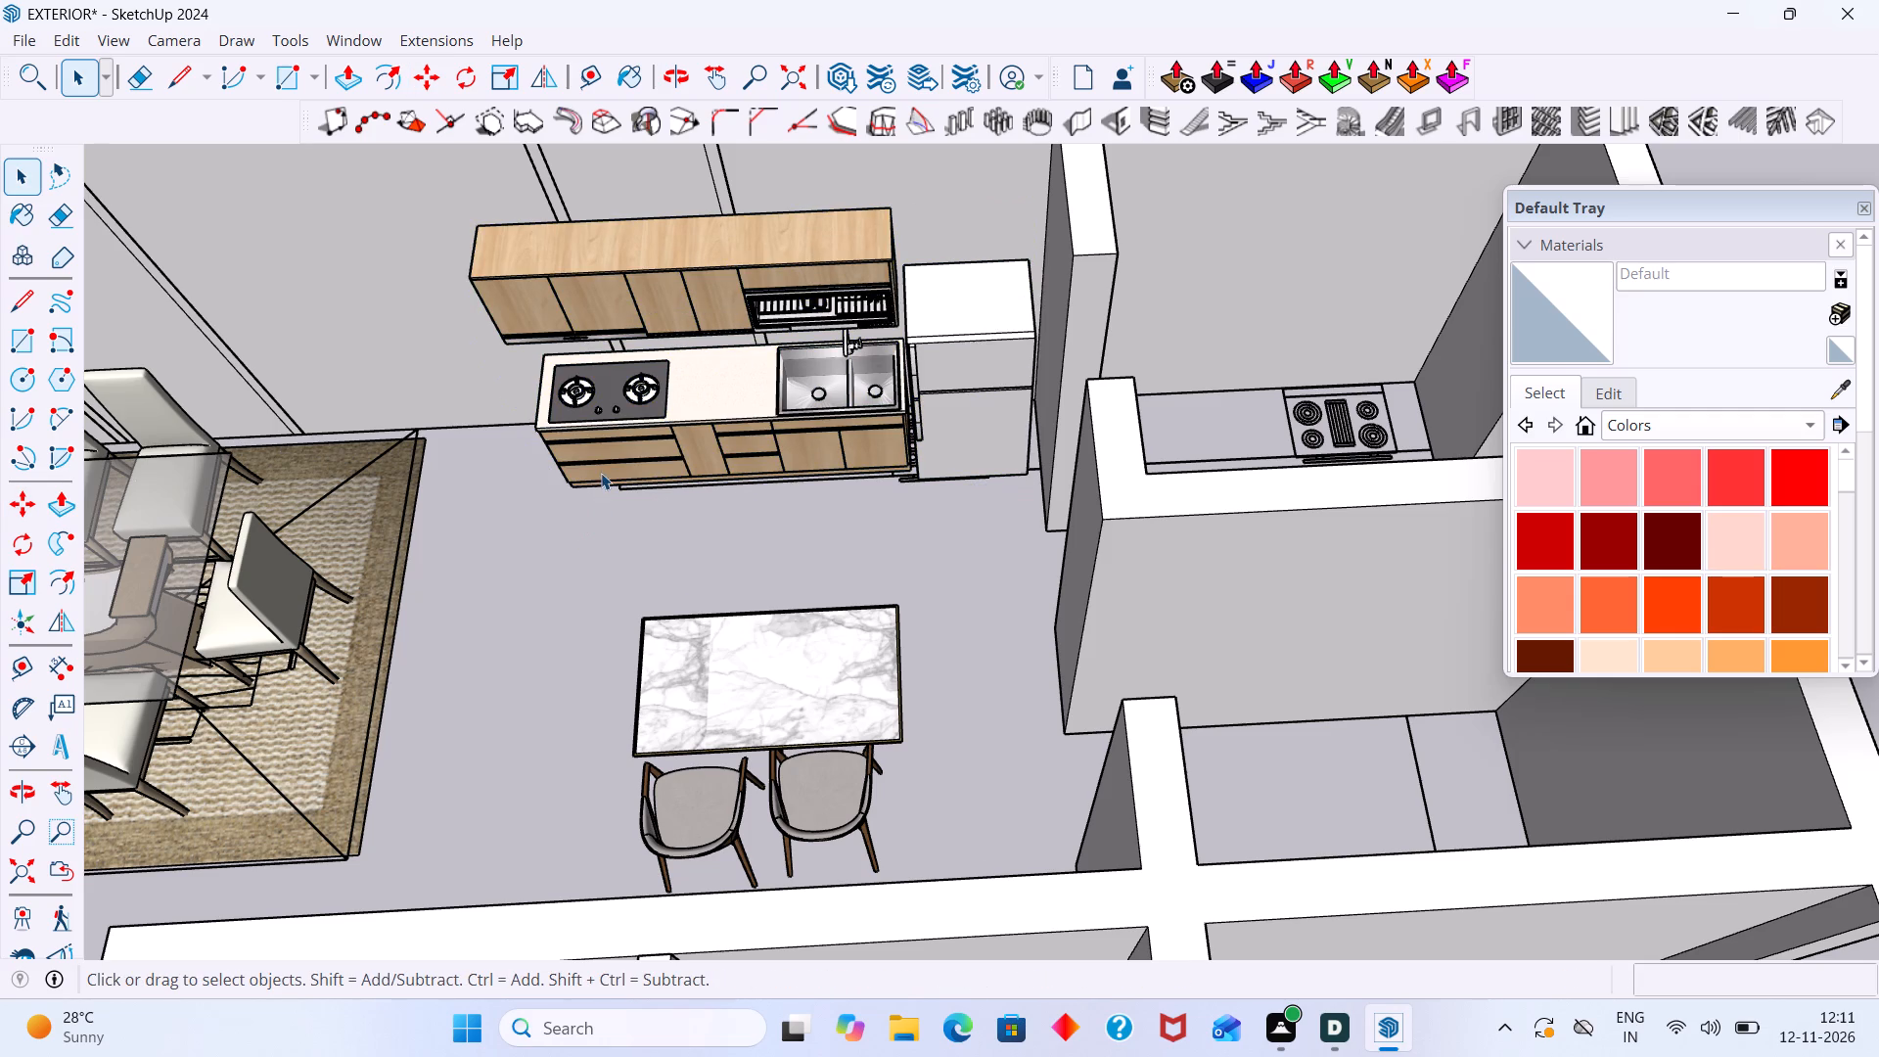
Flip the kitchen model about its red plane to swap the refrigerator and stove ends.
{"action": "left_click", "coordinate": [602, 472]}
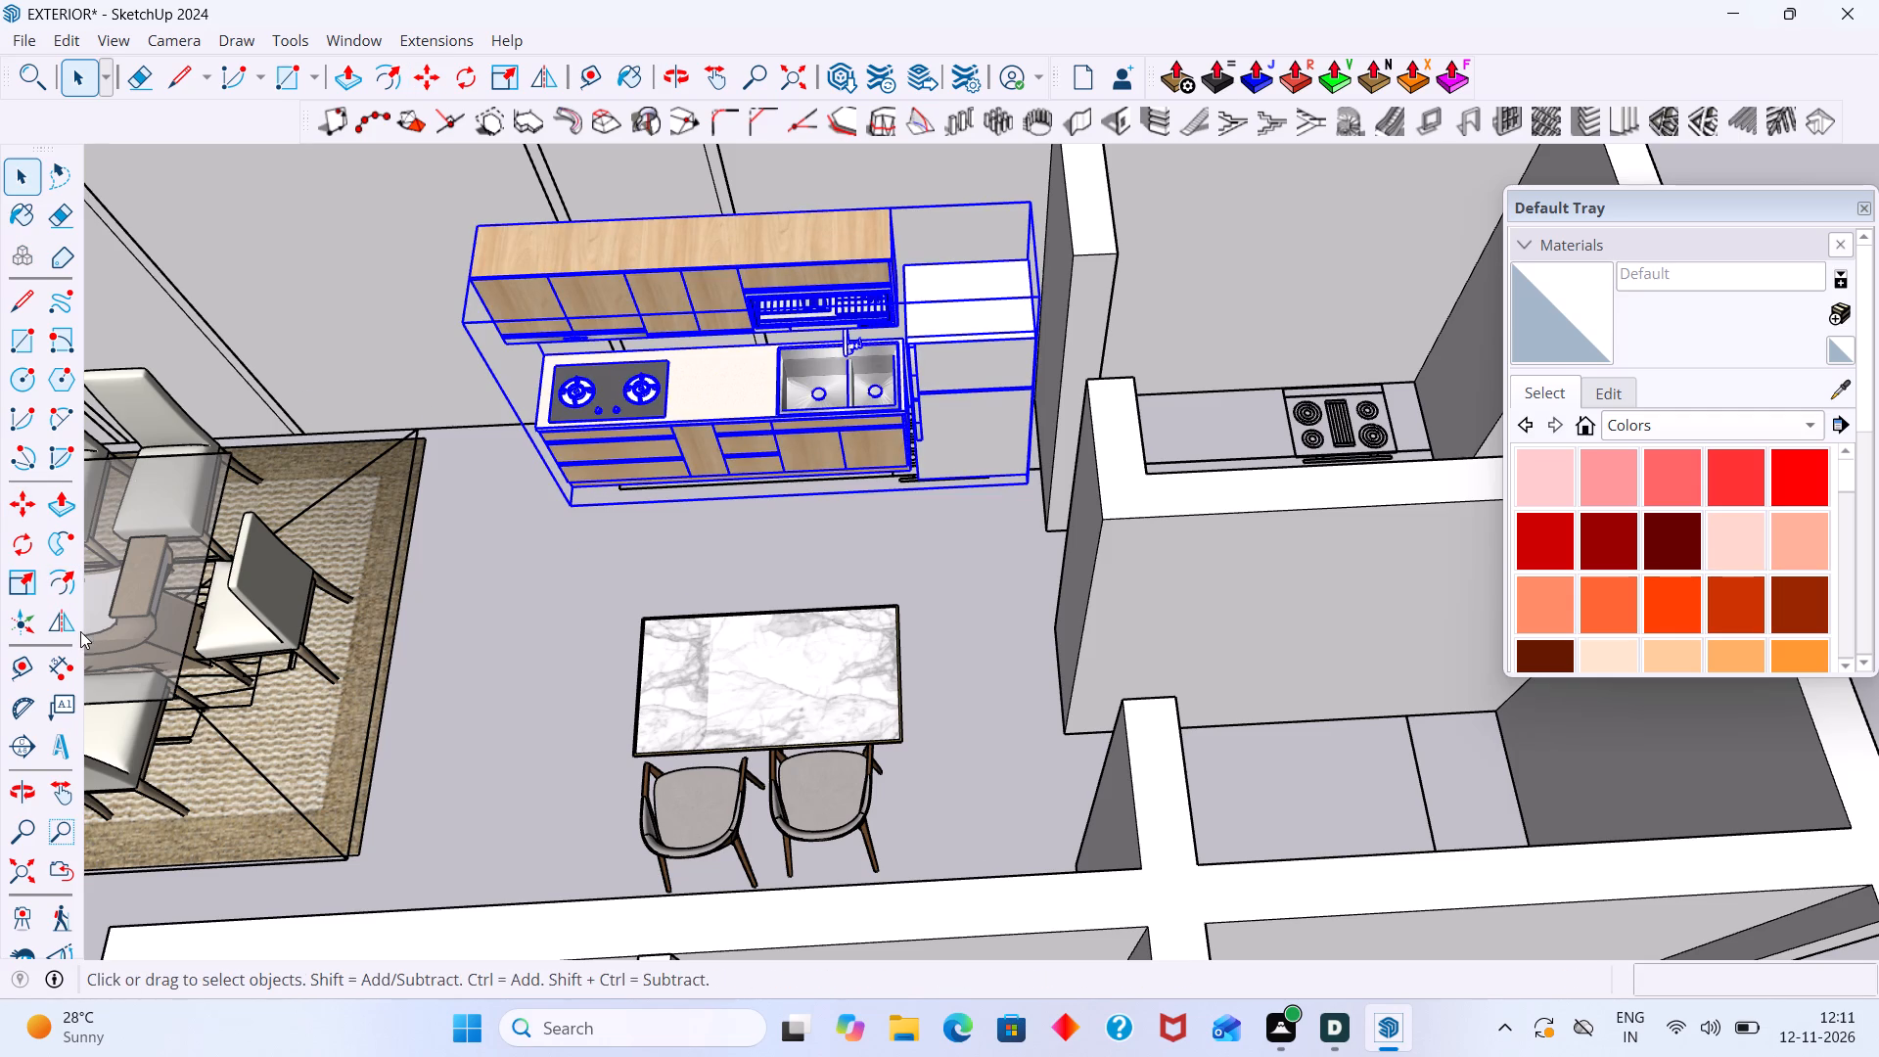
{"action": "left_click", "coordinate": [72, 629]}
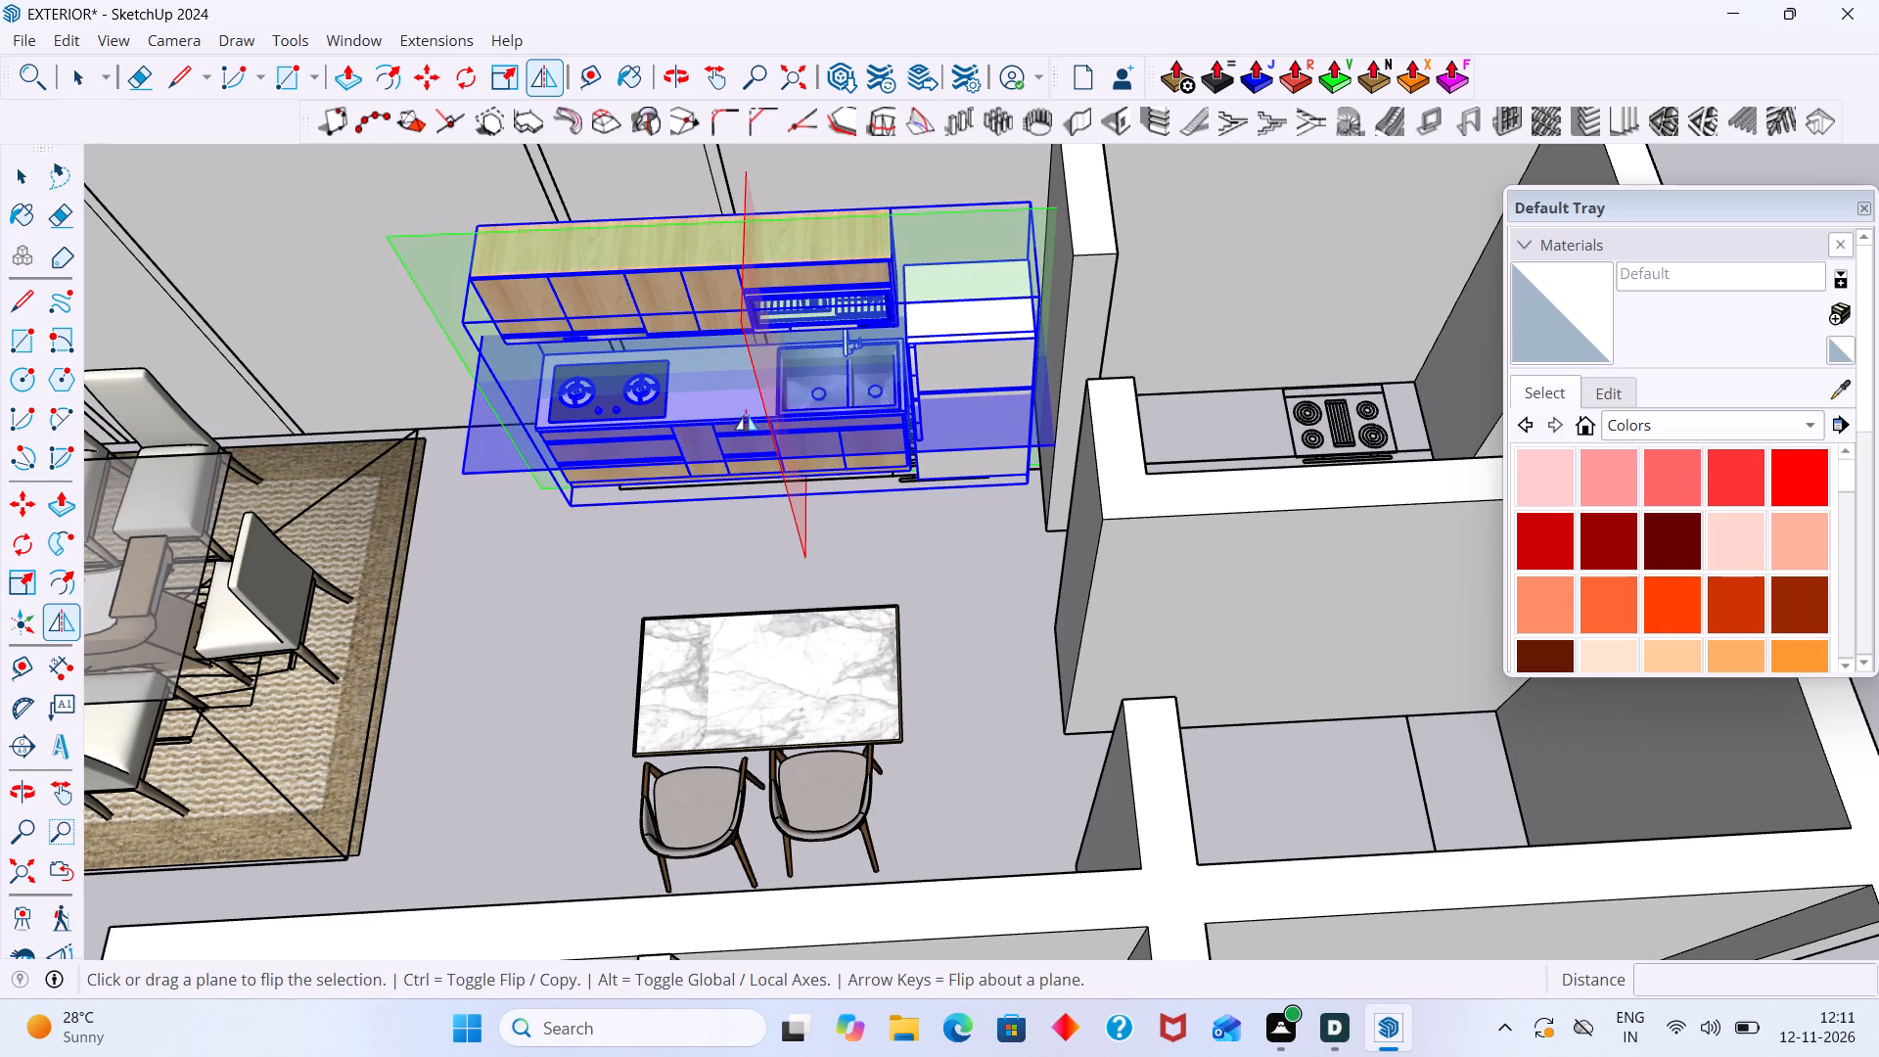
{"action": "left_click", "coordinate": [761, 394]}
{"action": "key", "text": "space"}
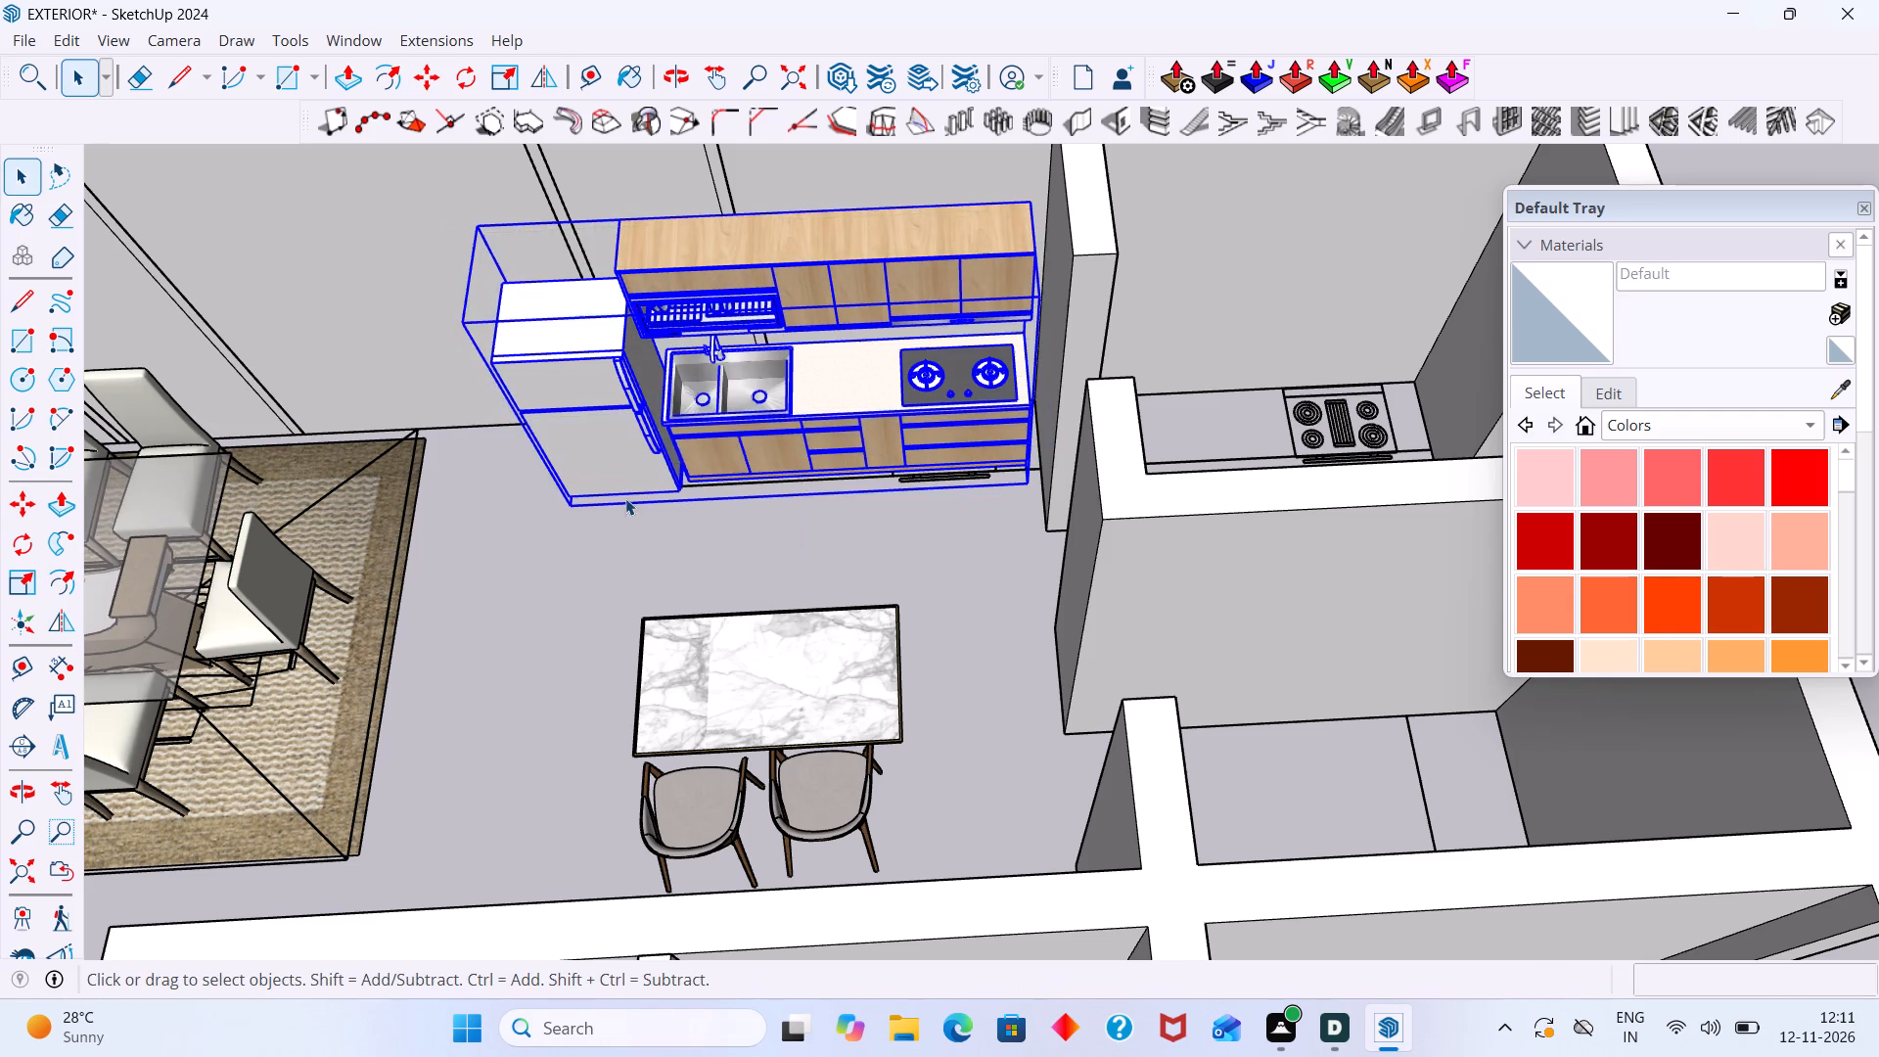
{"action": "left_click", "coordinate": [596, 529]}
Examine how the flipped kitchen sits against the outer wall, the side wall and the floor outline.
{"action": "scroll", "coordinate": [751, 432], "scroll_direction": "up", "scroll_amount": 3}
{"action": "scroll", "coordinate": [853, 419], "scroll_direction": "down", "scroll_amount": 4}
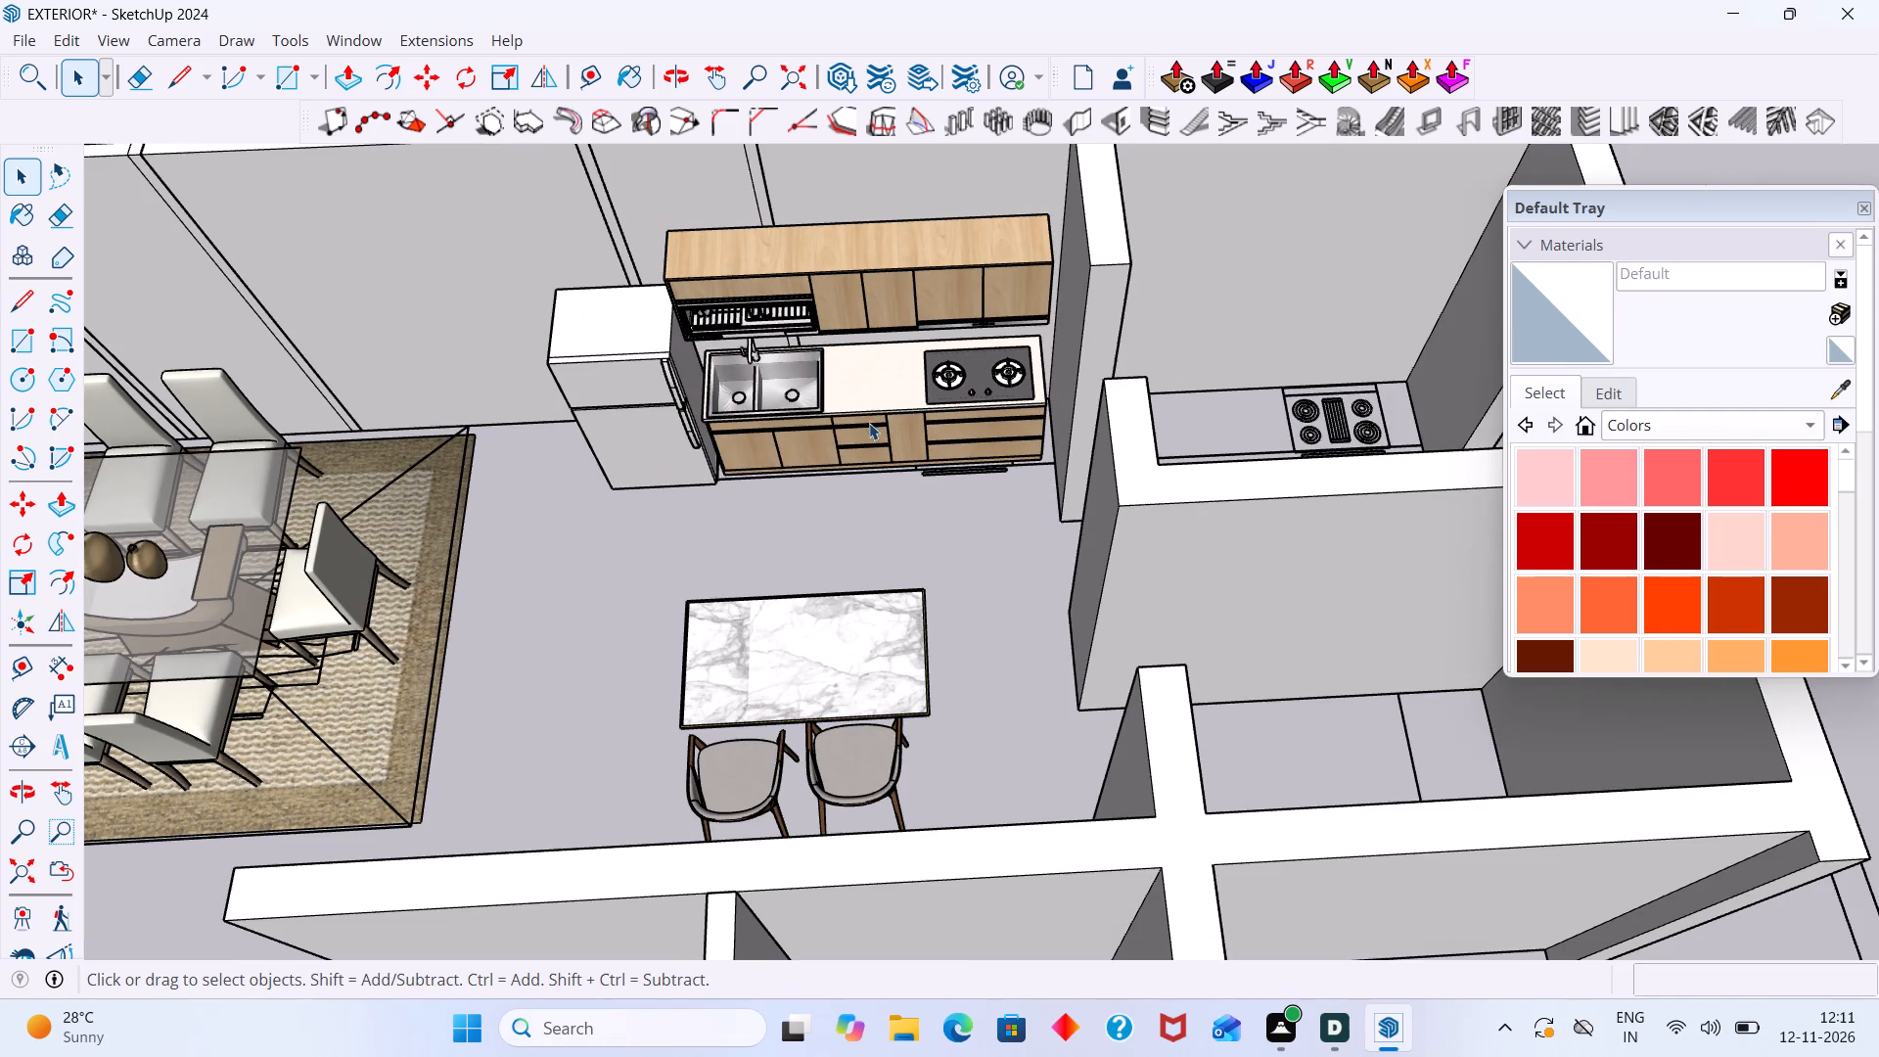
{"action": "middle_click_drag", "start_coordinate": [1037, 370], "coordinate": [1064, 302]}
{"action": "scroll", "coordinate": [989, 341], "scroll_direction": "up", "scroll_amount": 4}
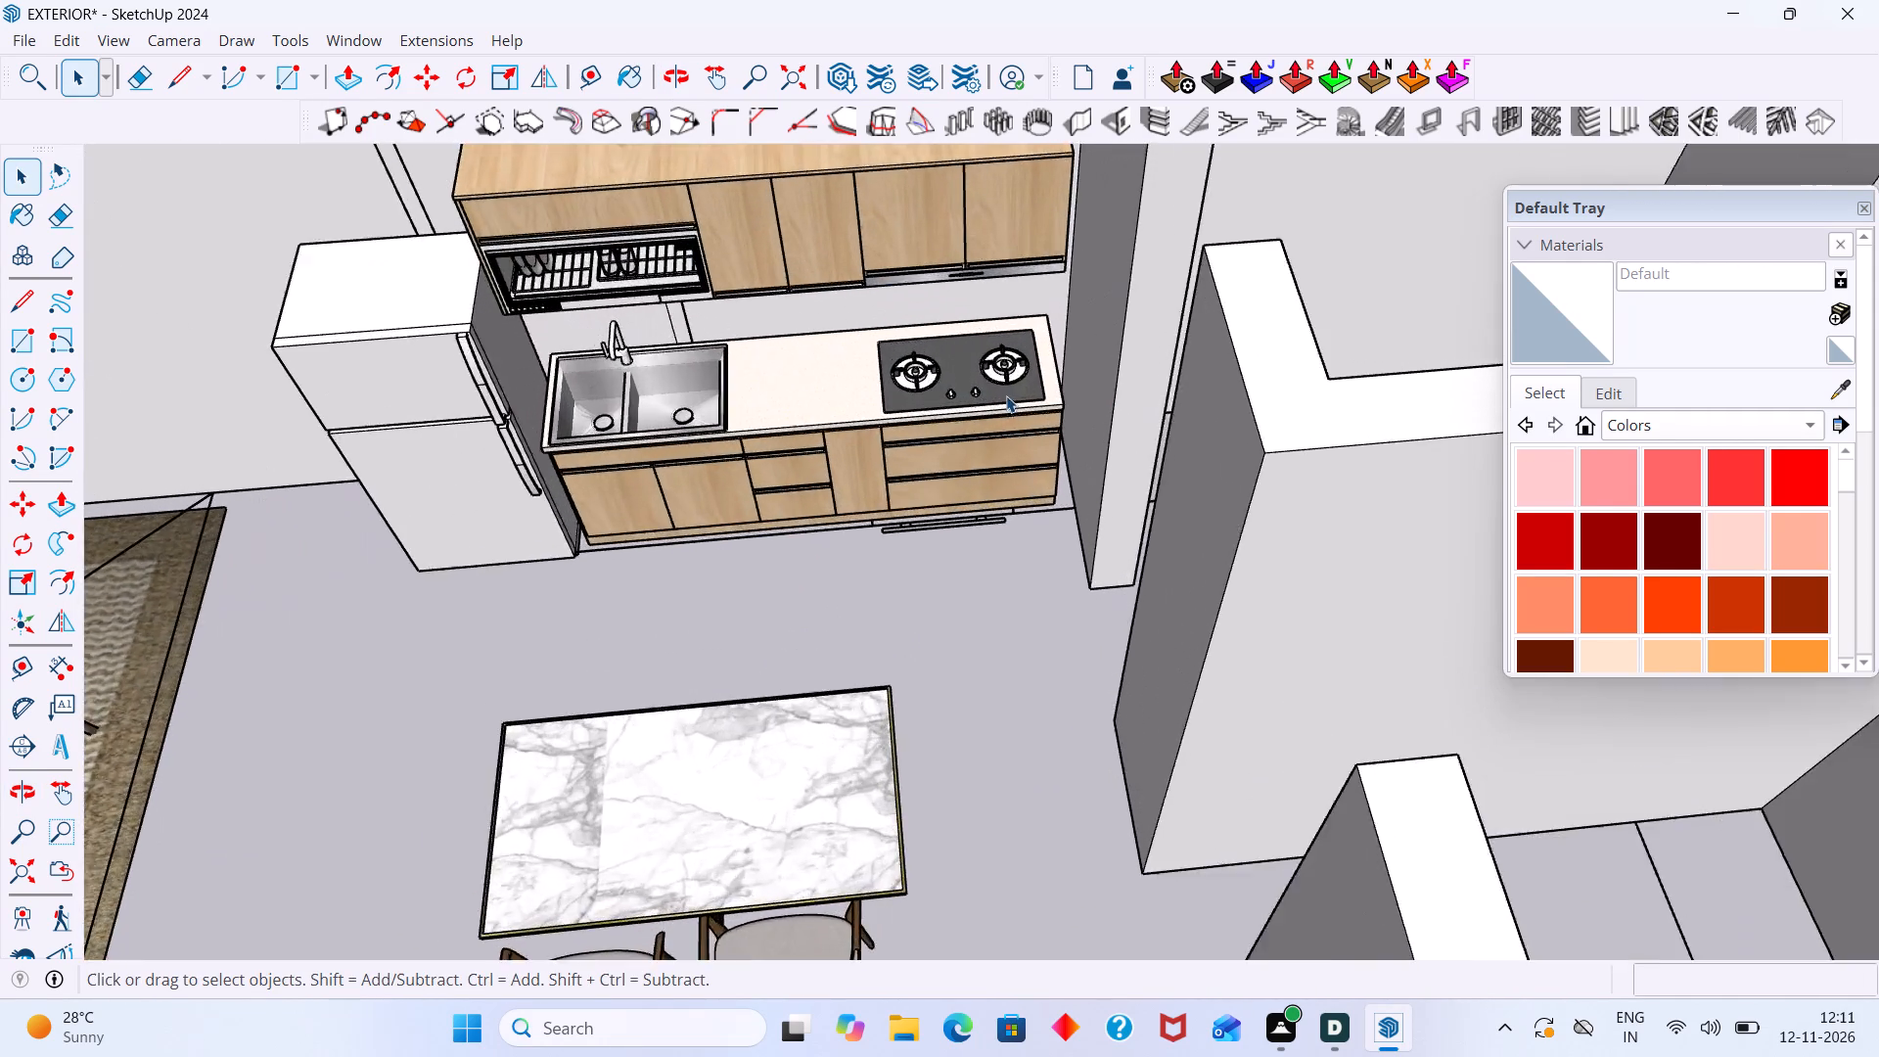
{"action": "scroll", "coordinate": [1006, 395], "scroll_direction": "down", "scroll_amount": 8}
{"action": "middle_click_drag", "start_coordinate": [998, 436], "coordinate": [990, 541]}
{"action": "scroll", "coordinate": [972, 425], "scroll_direction": "up", "scroll_amount": 5}
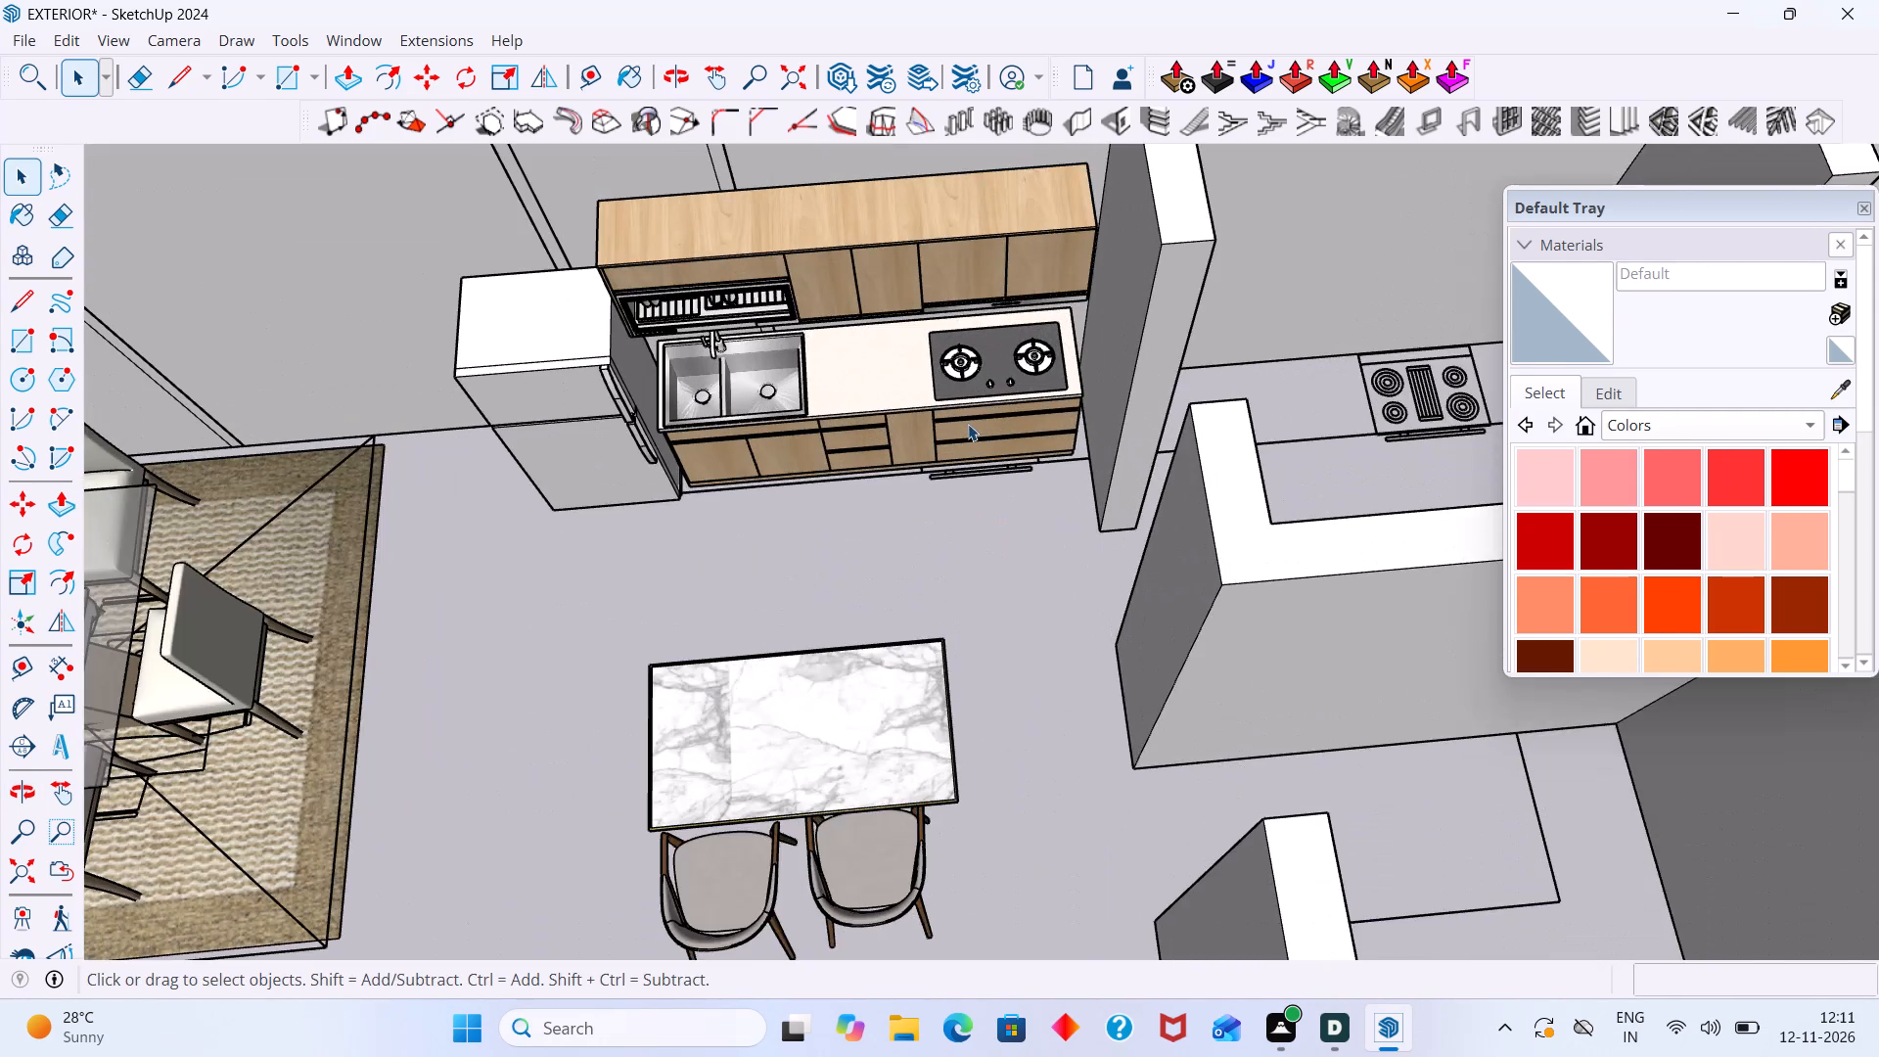
{"action": "scroll", "coordinate": [967, 424], "scroll_direction": "up", "scroll_amount": 1}
{"action": "scroll", "coordinate": [967, 424], "scroll_direction": "down", "scroll_amount": 4}
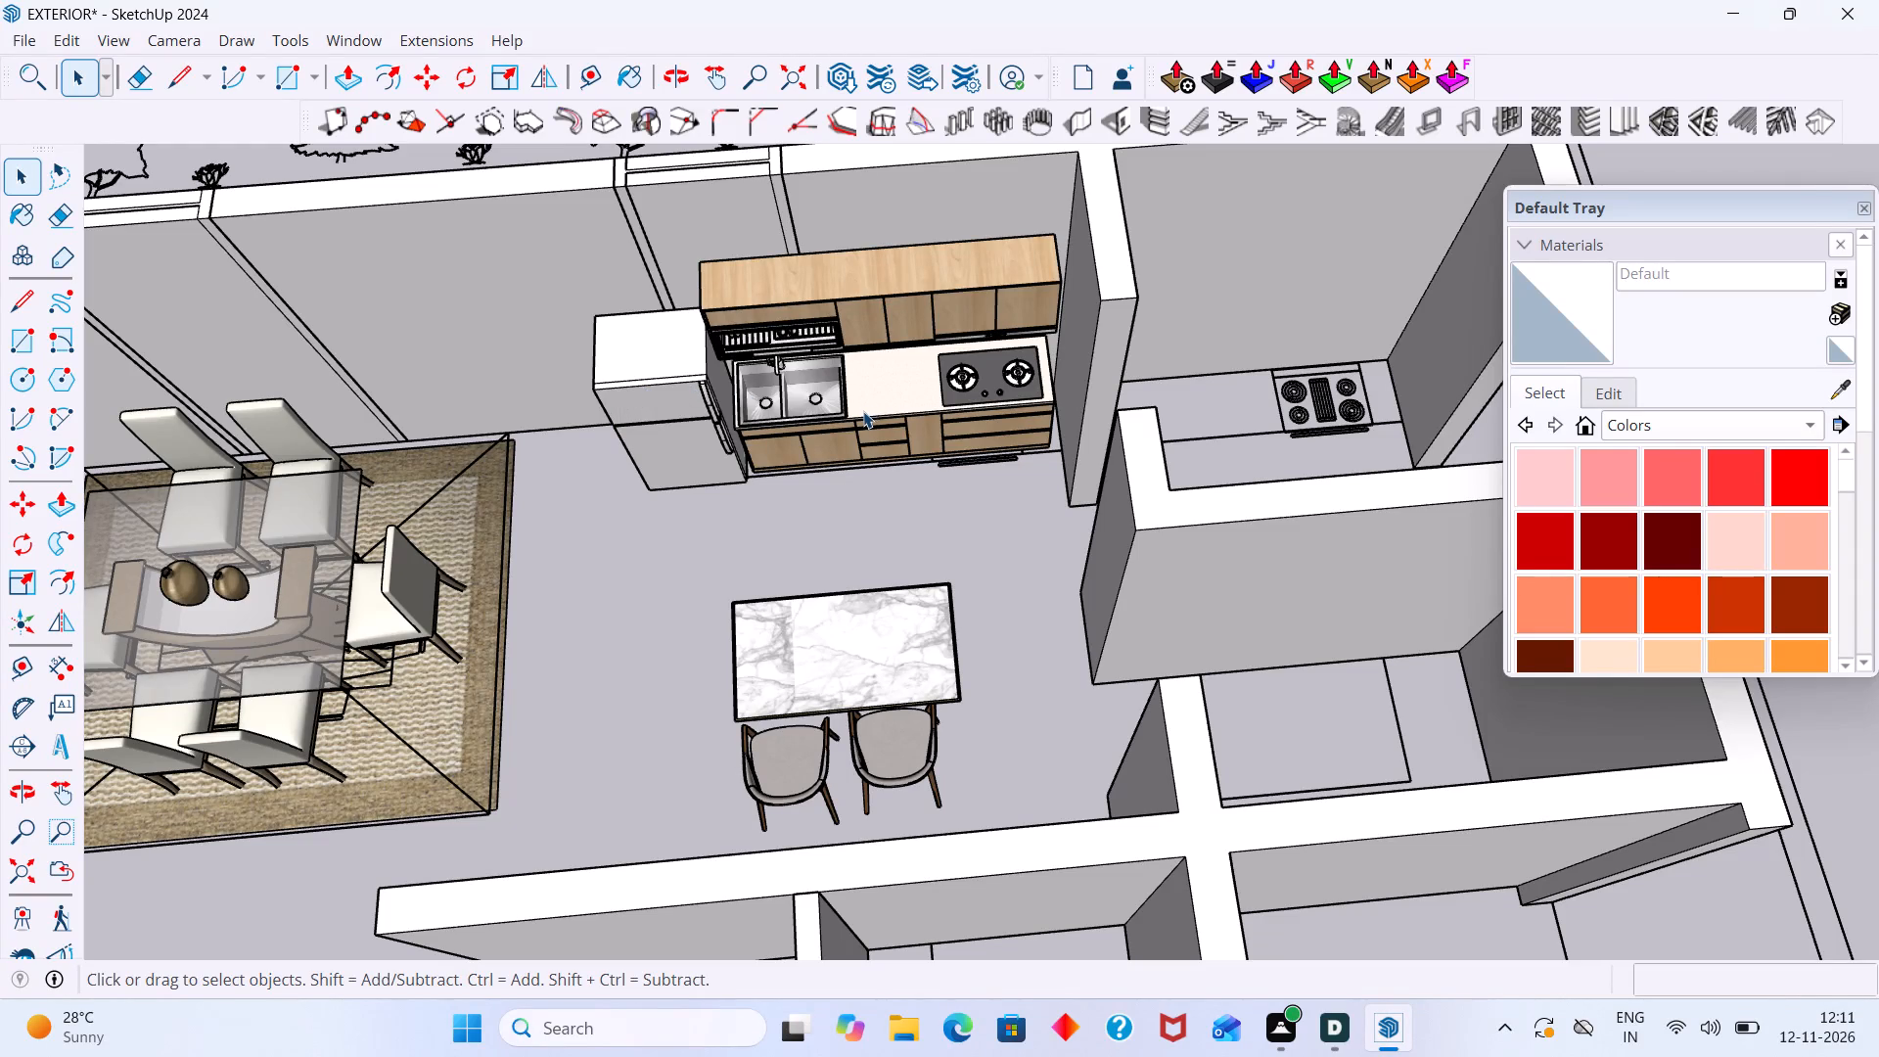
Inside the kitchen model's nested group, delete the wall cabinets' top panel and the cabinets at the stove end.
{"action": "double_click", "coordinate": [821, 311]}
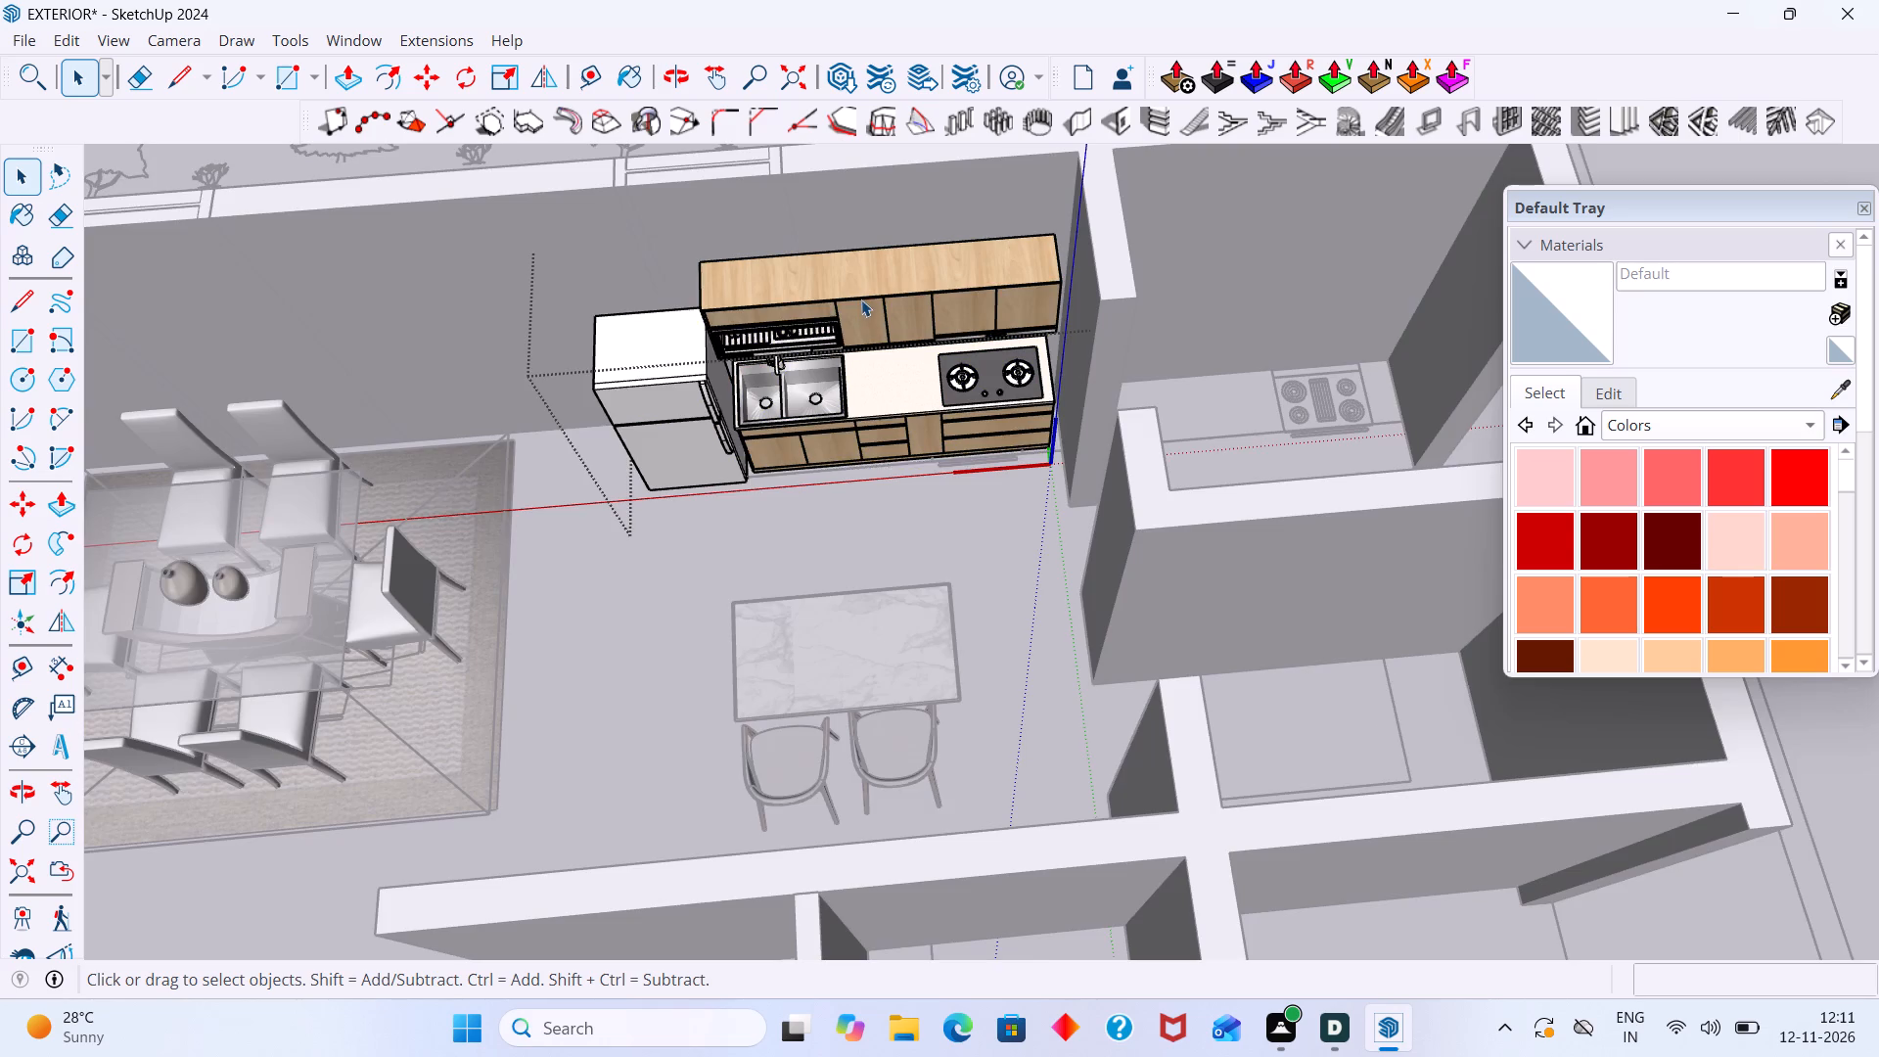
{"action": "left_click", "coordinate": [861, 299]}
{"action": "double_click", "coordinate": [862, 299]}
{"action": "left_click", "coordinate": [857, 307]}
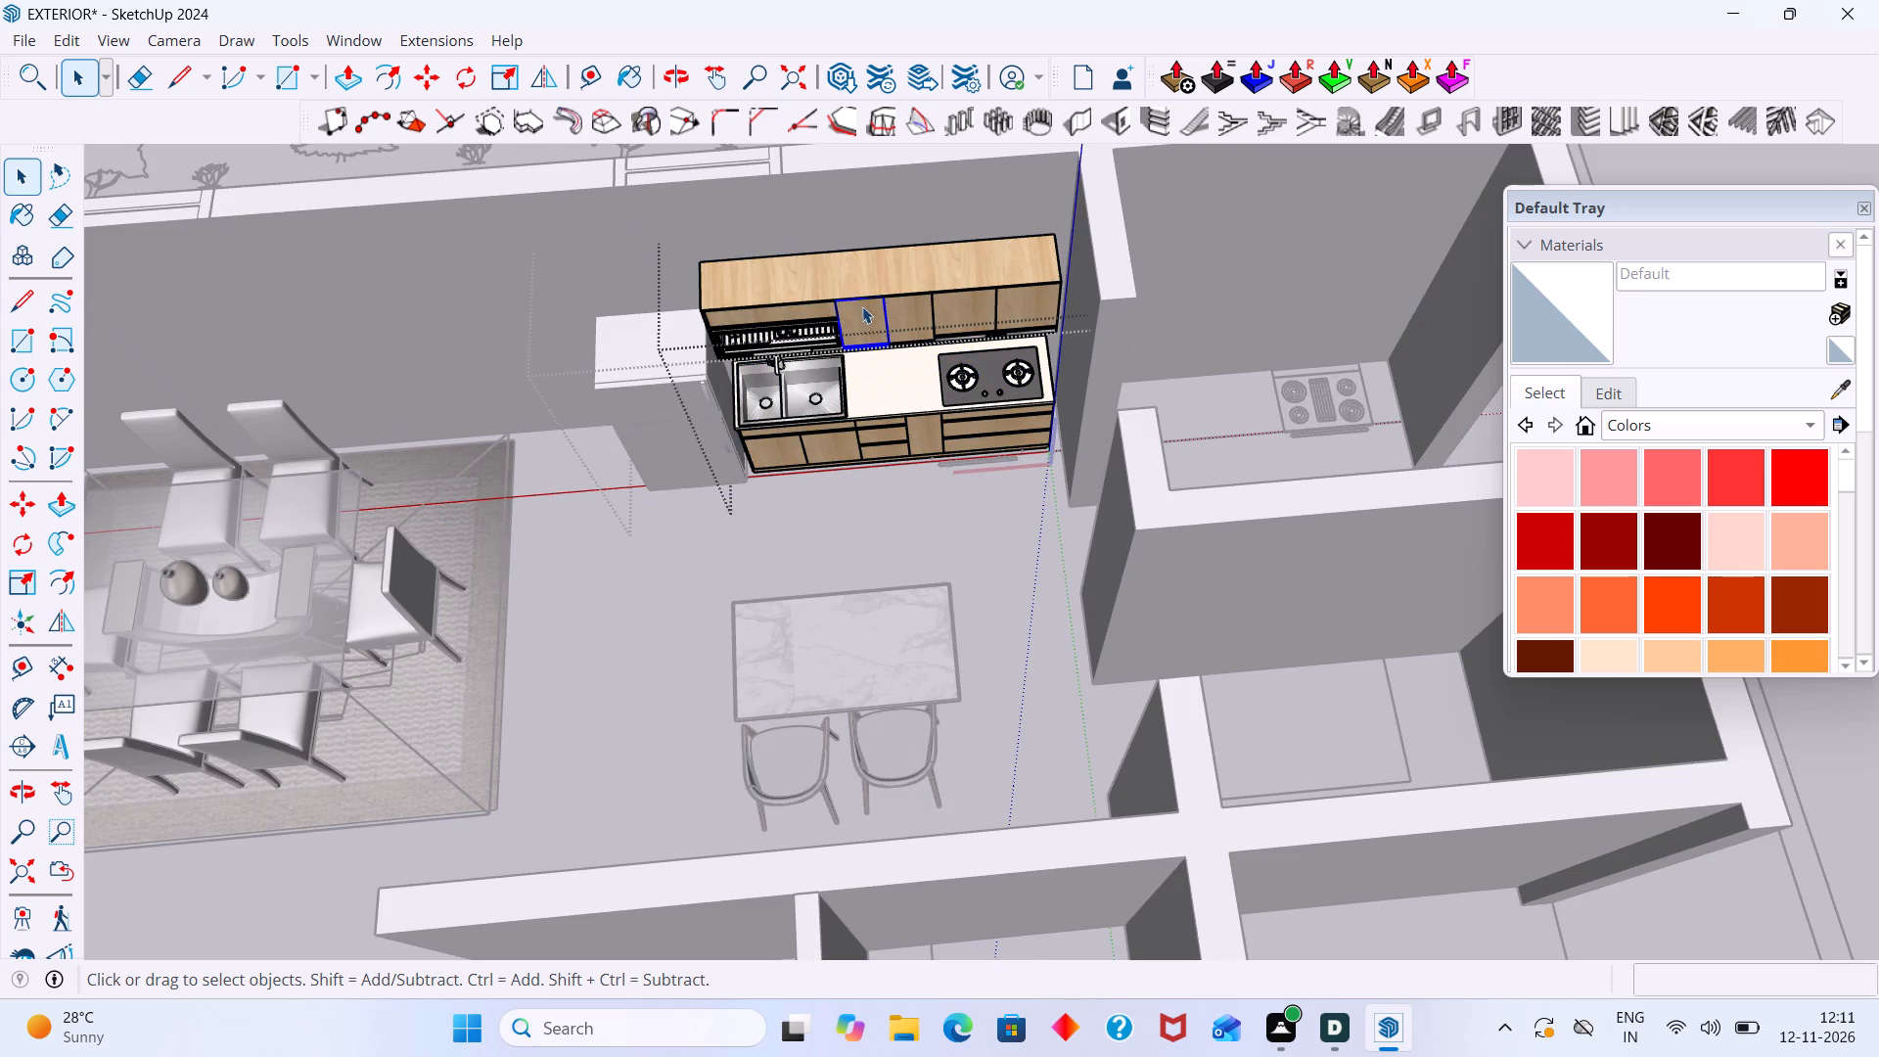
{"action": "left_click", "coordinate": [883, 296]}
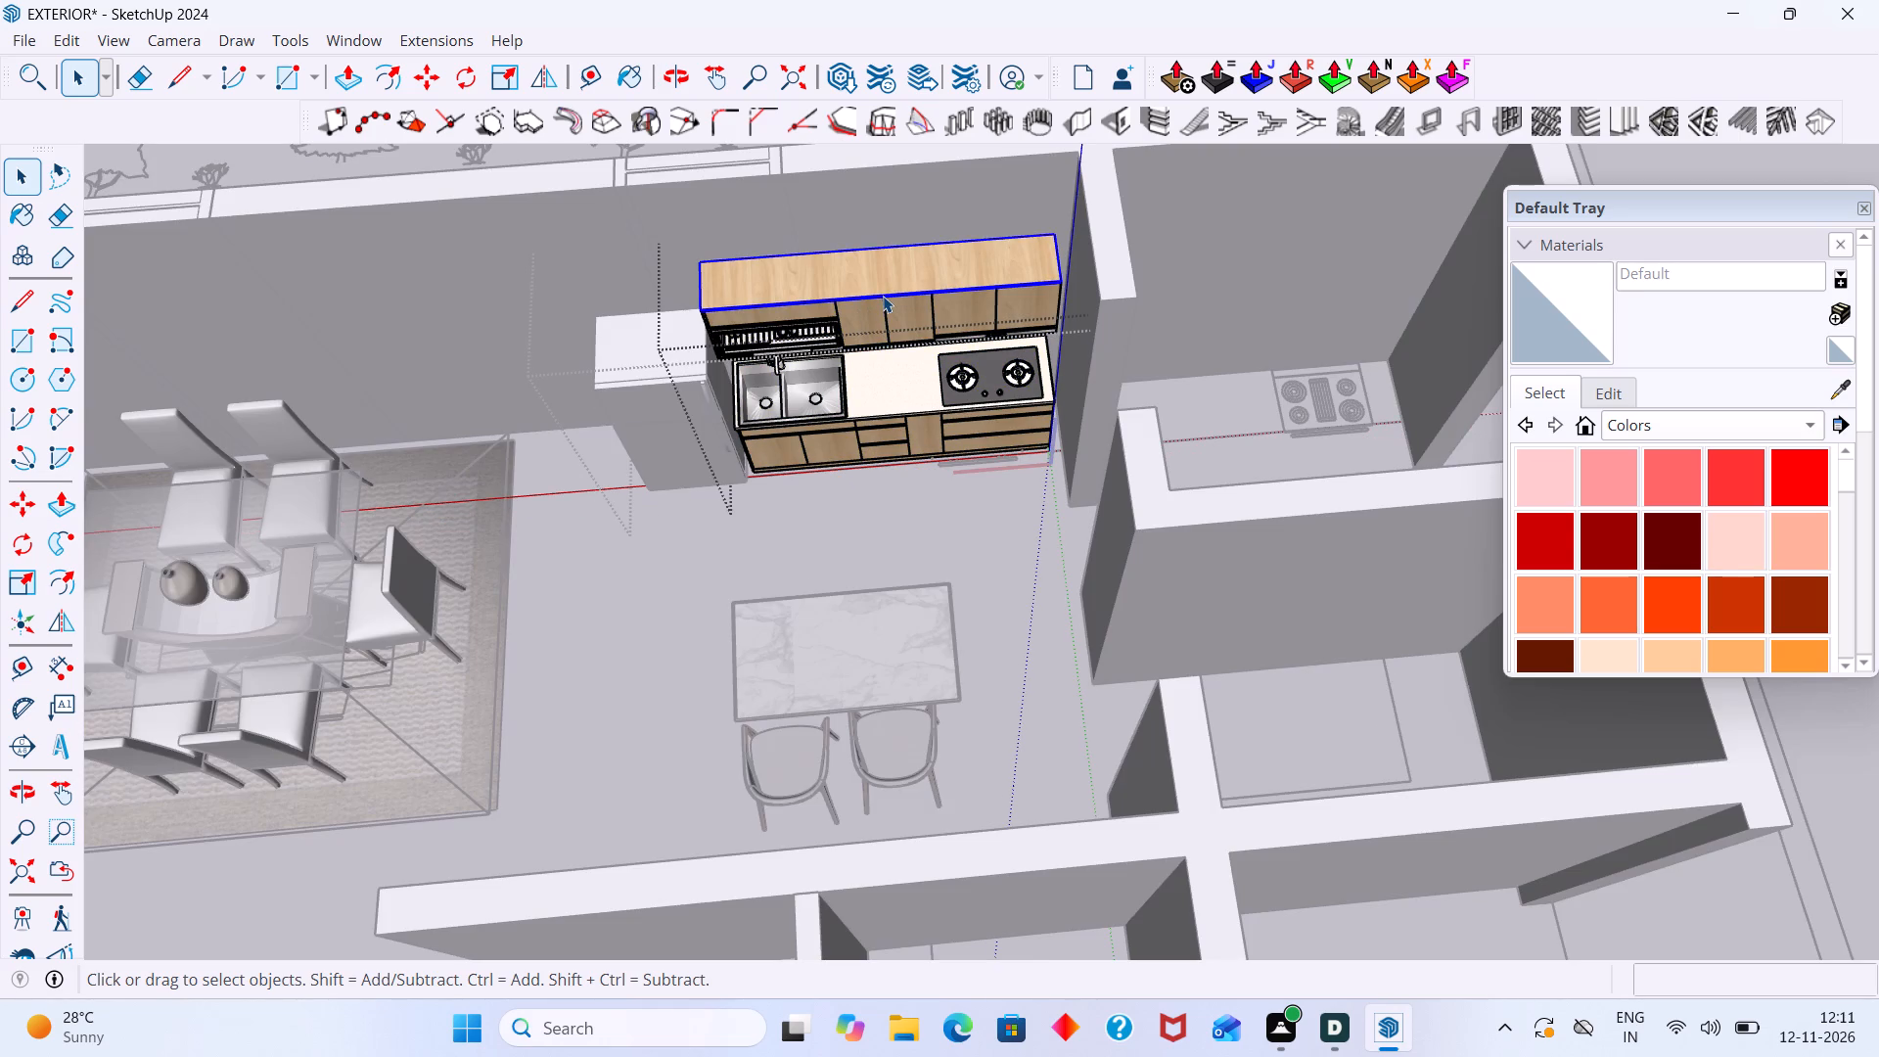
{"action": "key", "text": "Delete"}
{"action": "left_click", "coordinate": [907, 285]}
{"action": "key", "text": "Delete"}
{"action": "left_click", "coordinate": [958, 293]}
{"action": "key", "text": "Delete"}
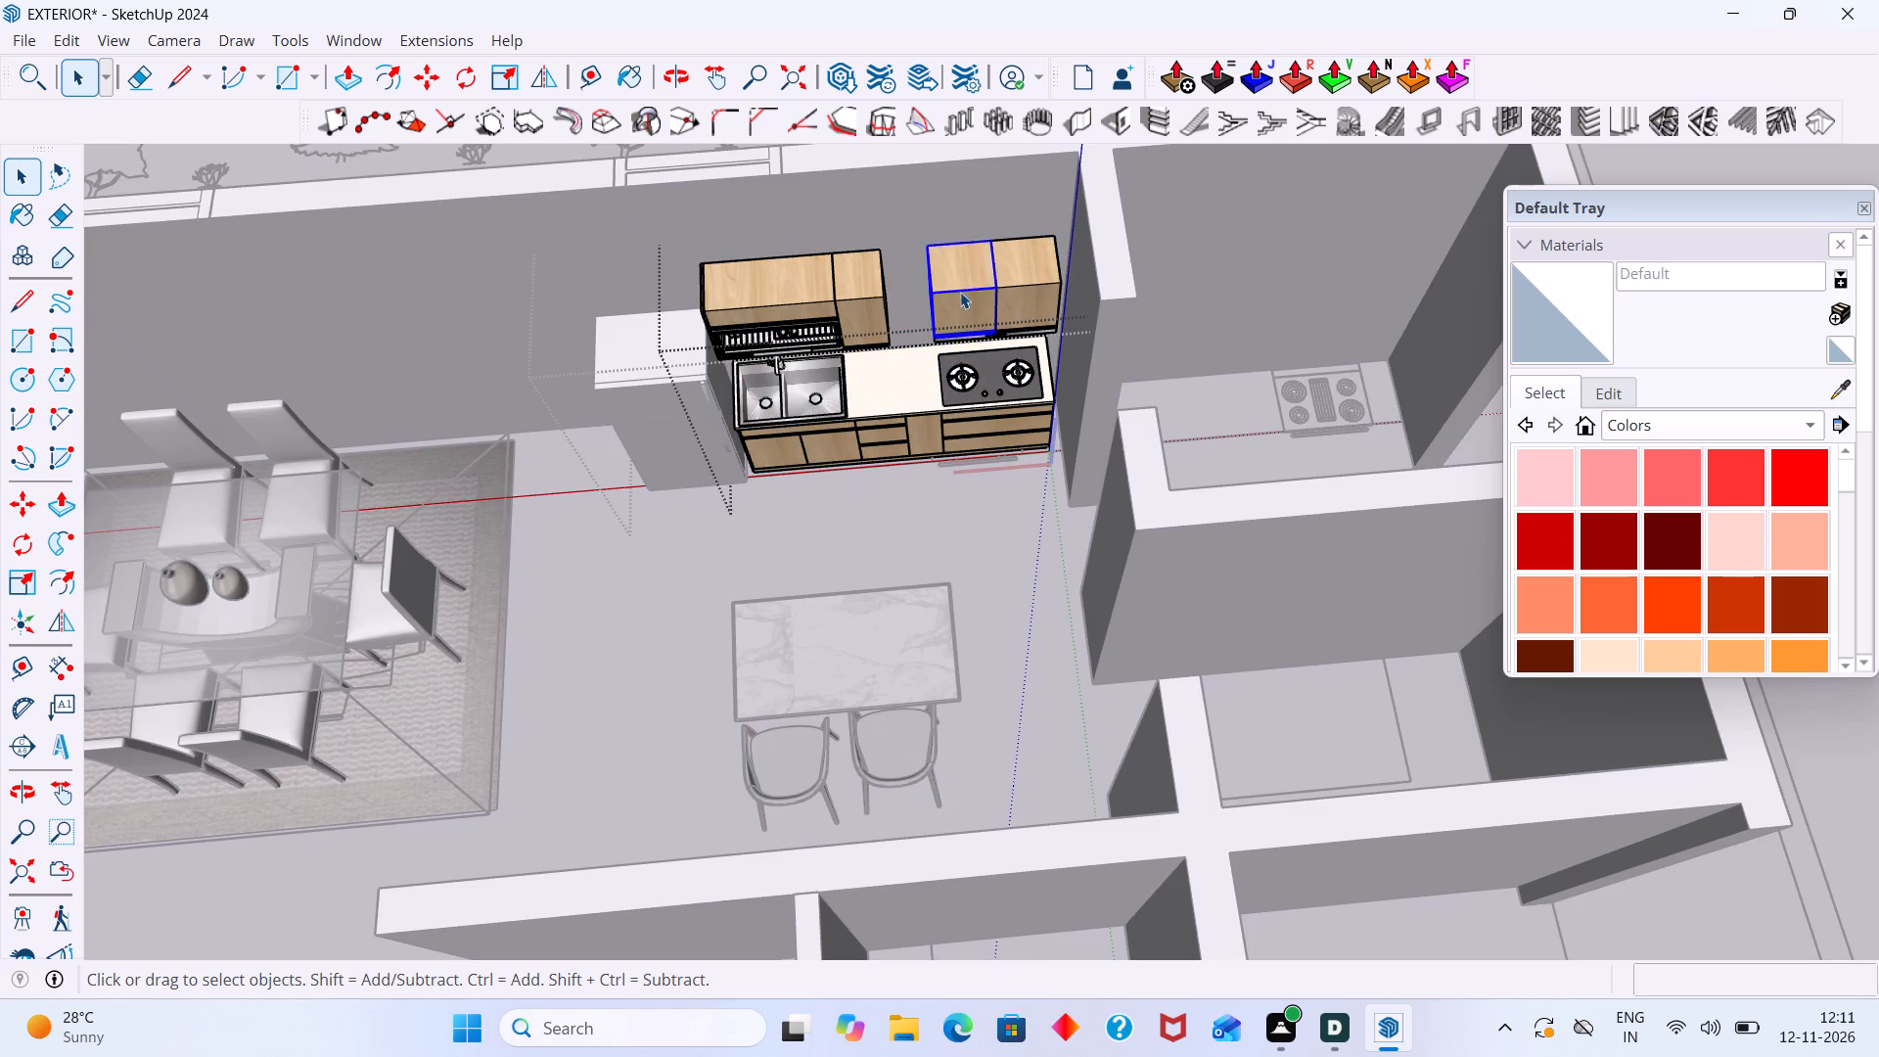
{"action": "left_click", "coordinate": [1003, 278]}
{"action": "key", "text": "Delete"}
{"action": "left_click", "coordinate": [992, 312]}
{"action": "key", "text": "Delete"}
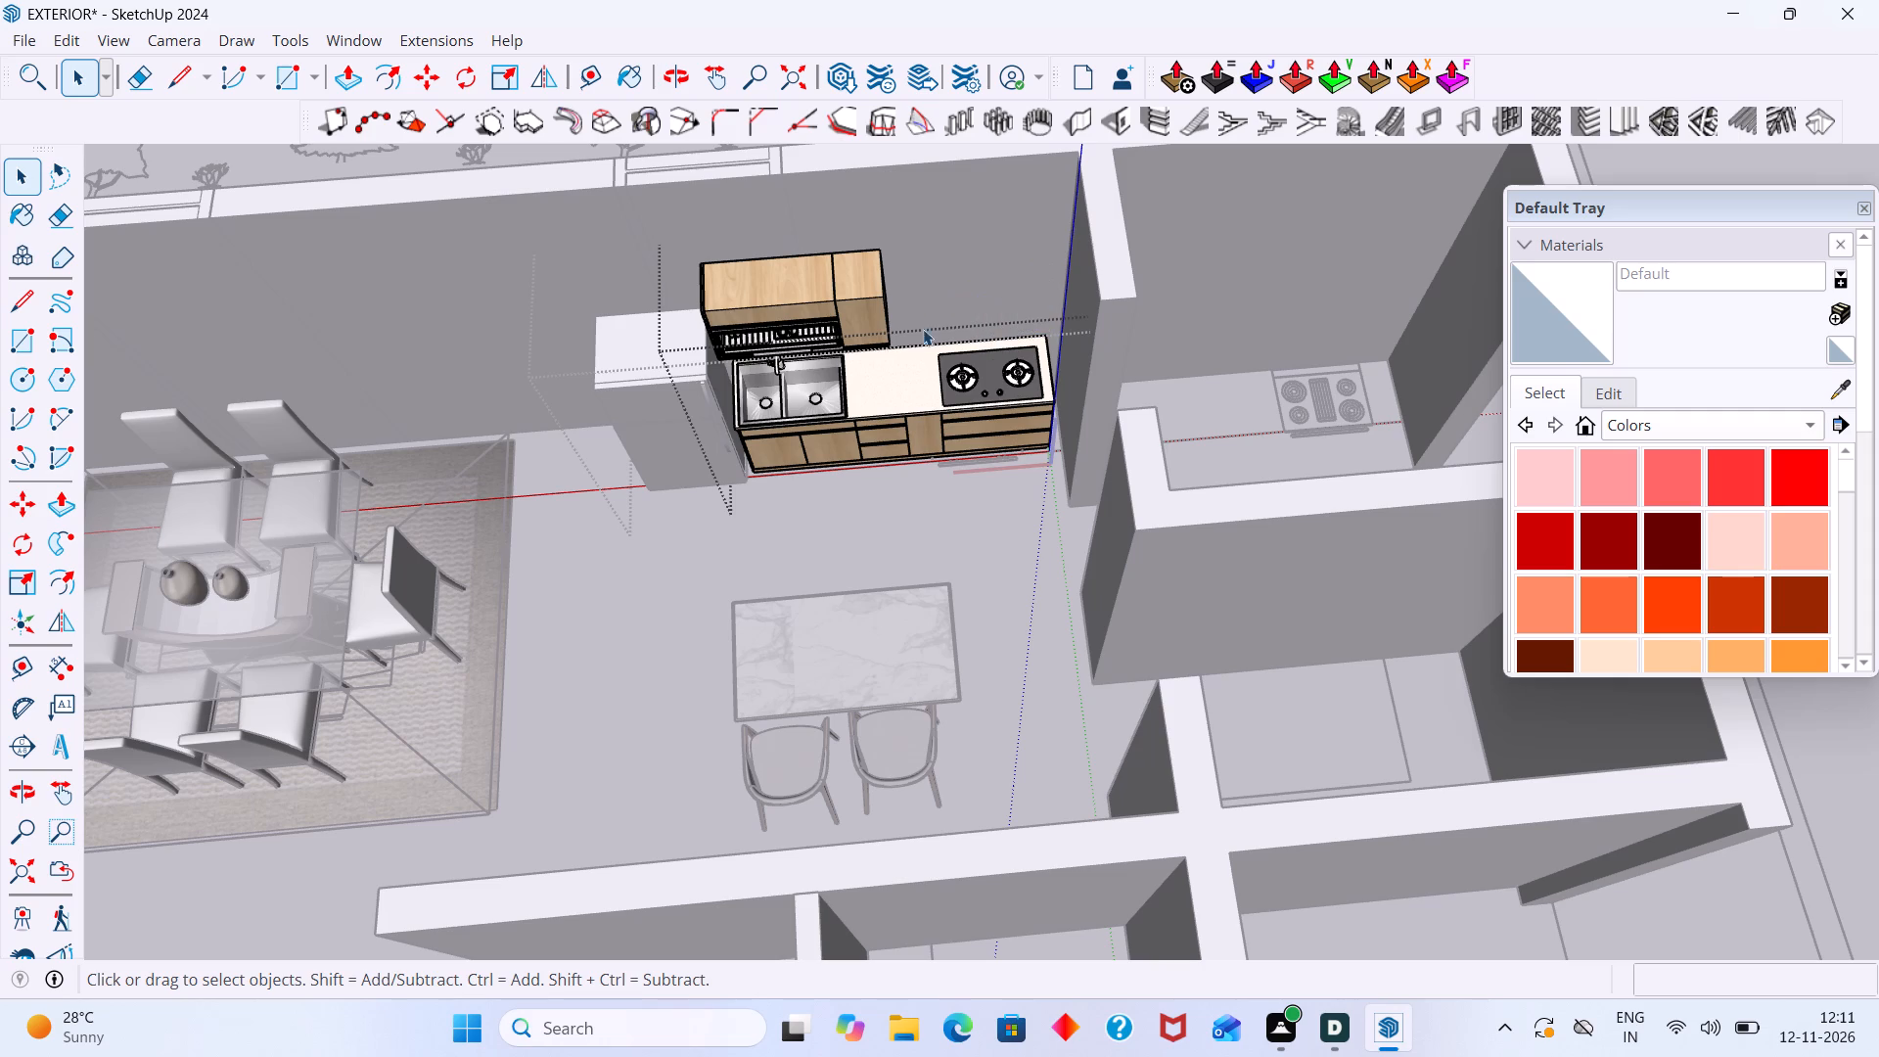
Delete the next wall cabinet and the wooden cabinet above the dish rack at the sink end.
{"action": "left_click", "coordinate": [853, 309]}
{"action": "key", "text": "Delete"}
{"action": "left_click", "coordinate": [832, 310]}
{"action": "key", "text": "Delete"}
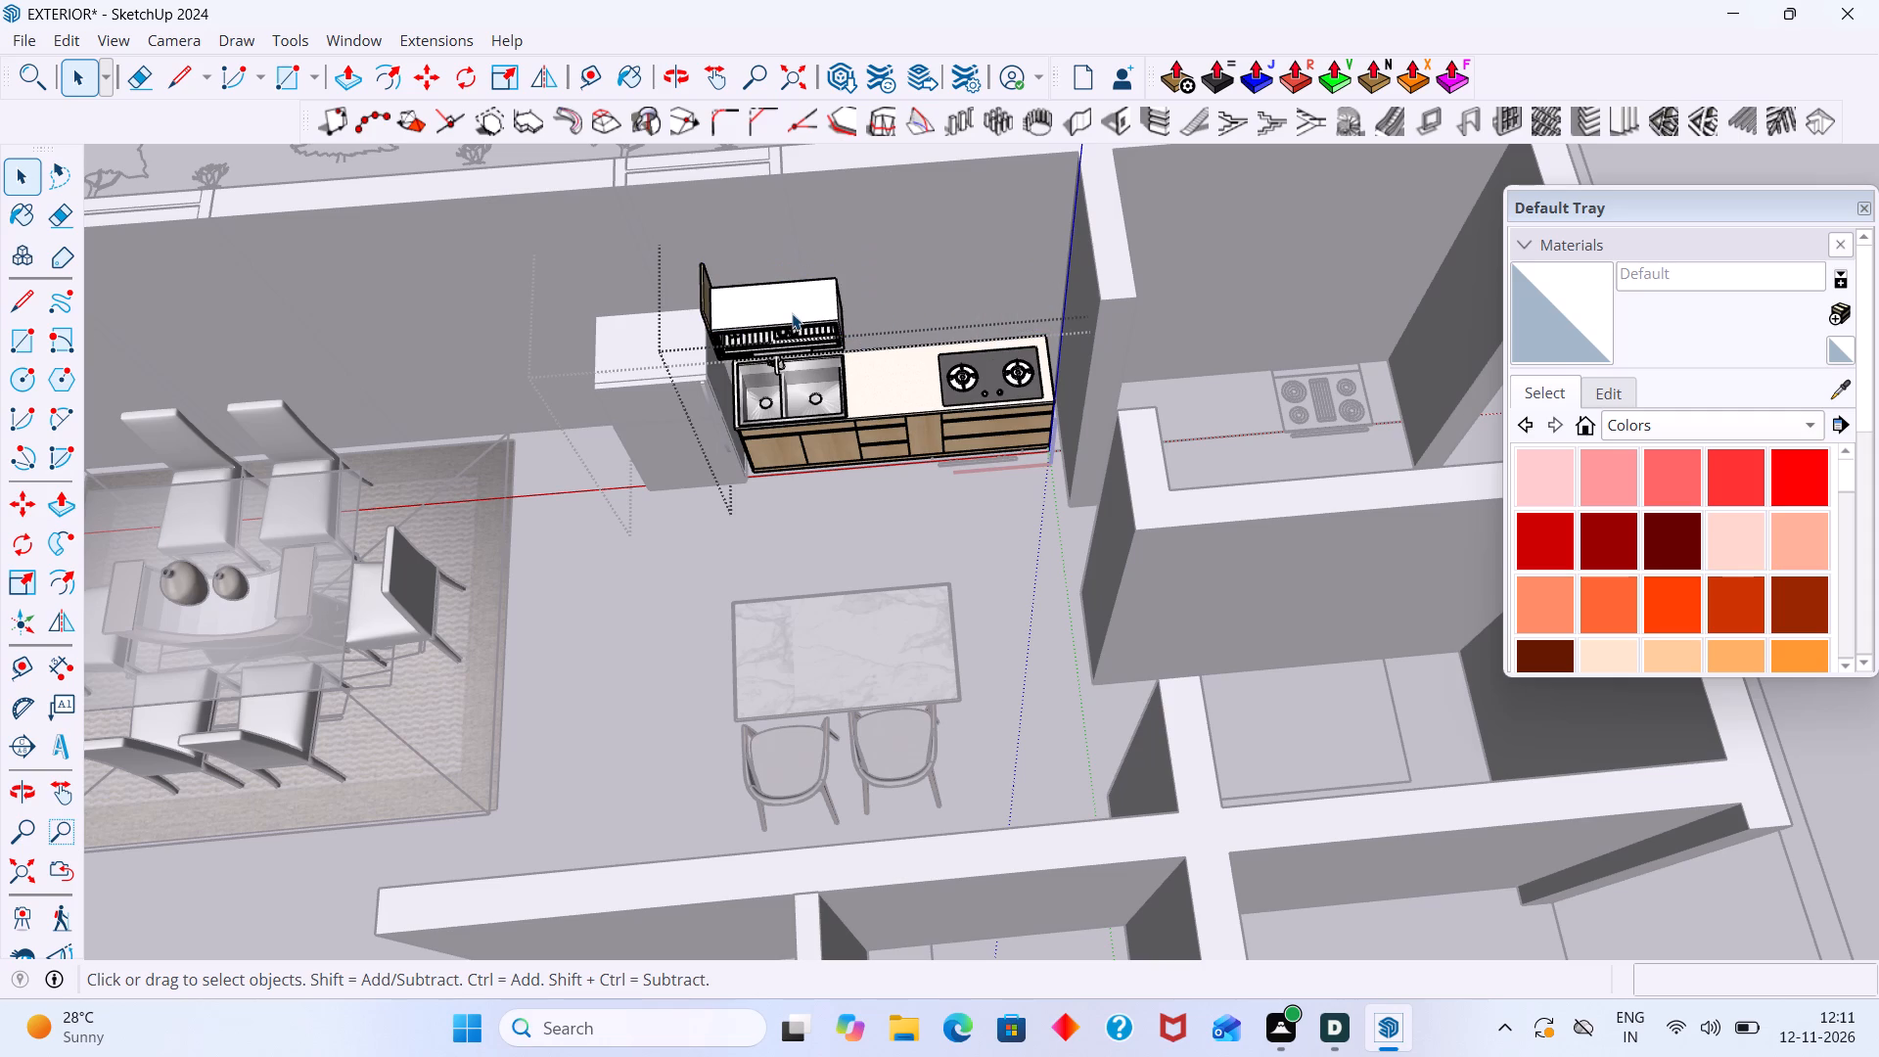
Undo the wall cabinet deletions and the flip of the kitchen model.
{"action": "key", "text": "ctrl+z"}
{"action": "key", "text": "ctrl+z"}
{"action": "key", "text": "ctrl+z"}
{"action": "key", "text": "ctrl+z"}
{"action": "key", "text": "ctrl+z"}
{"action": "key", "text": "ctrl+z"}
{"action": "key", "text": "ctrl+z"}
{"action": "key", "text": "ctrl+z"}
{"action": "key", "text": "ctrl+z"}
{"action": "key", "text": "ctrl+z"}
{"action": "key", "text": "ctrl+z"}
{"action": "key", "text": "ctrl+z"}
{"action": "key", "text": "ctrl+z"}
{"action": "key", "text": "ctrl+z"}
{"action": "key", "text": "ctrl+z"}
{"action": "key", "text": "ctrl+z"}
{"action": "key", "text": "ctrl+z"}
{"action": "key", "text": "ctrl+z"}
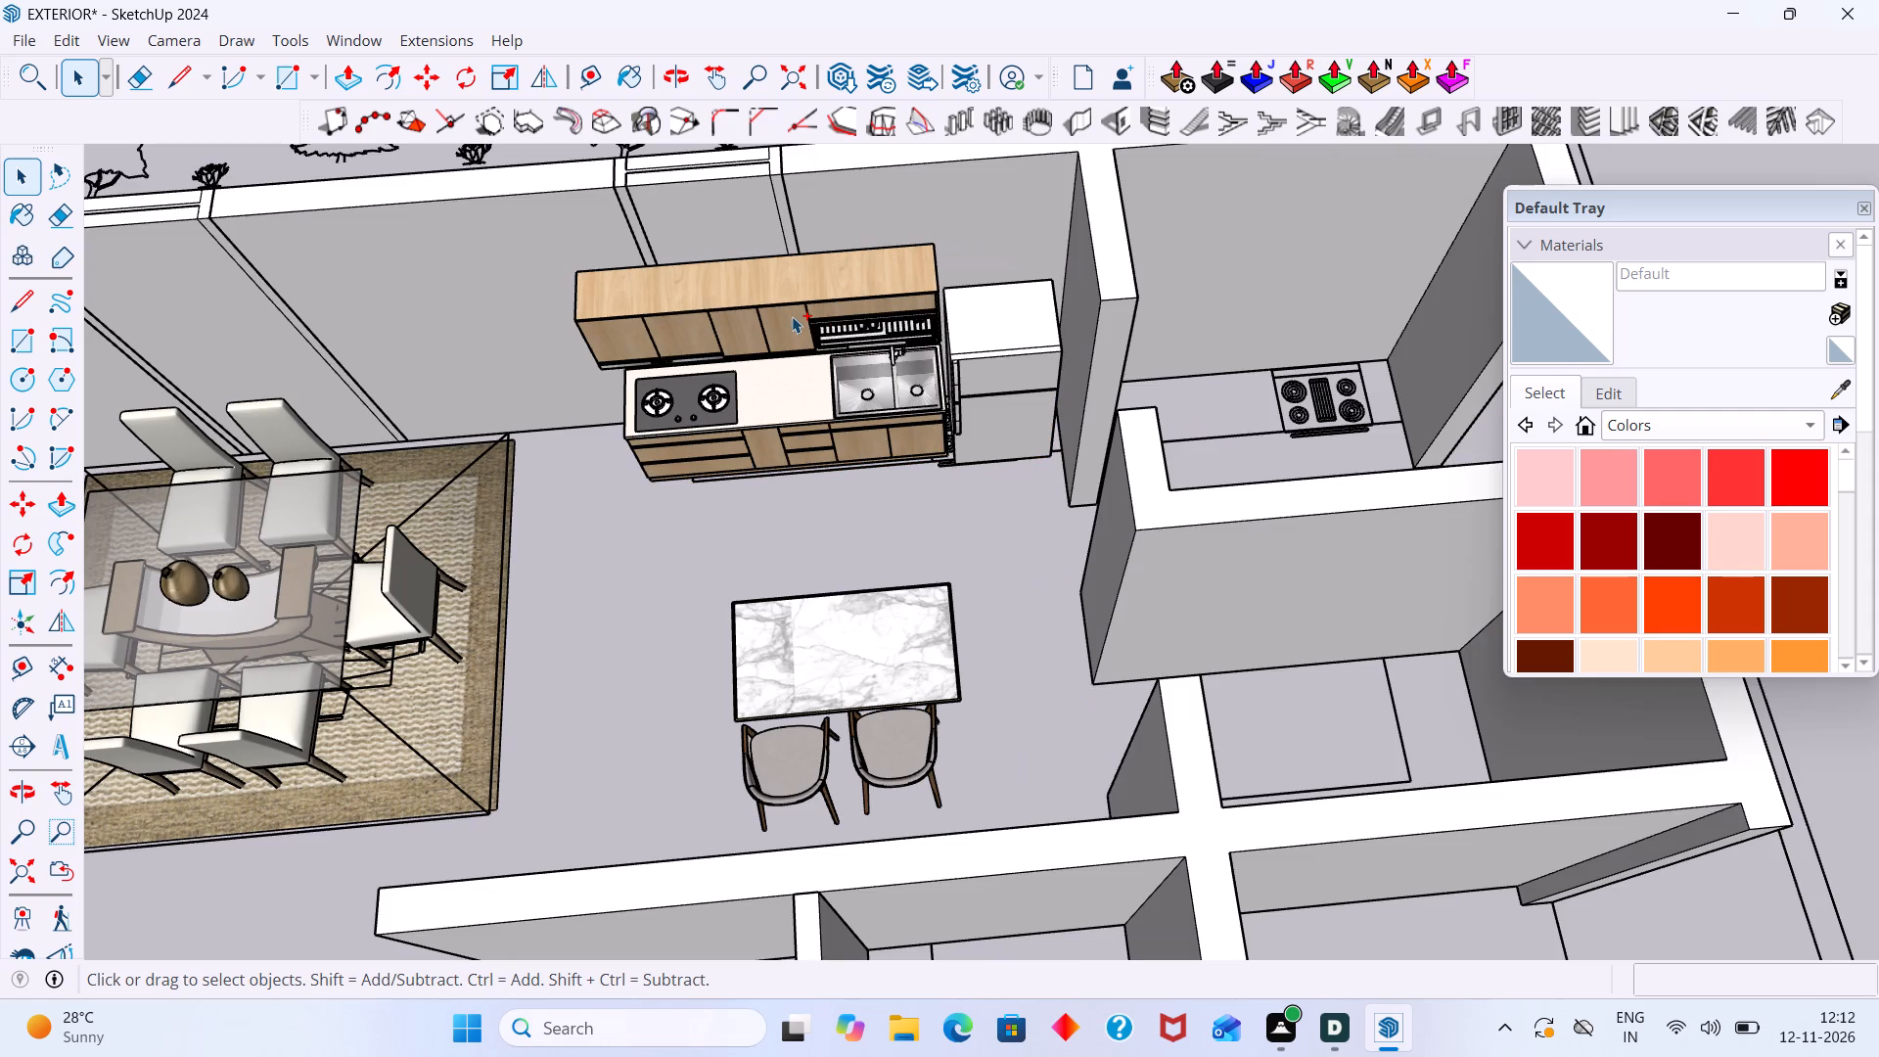
Flip the light-wood kitchen end for end about its red plane so the stove sits beside the side wall.
{"action": "left_click", "coordinate": [826, 387]}
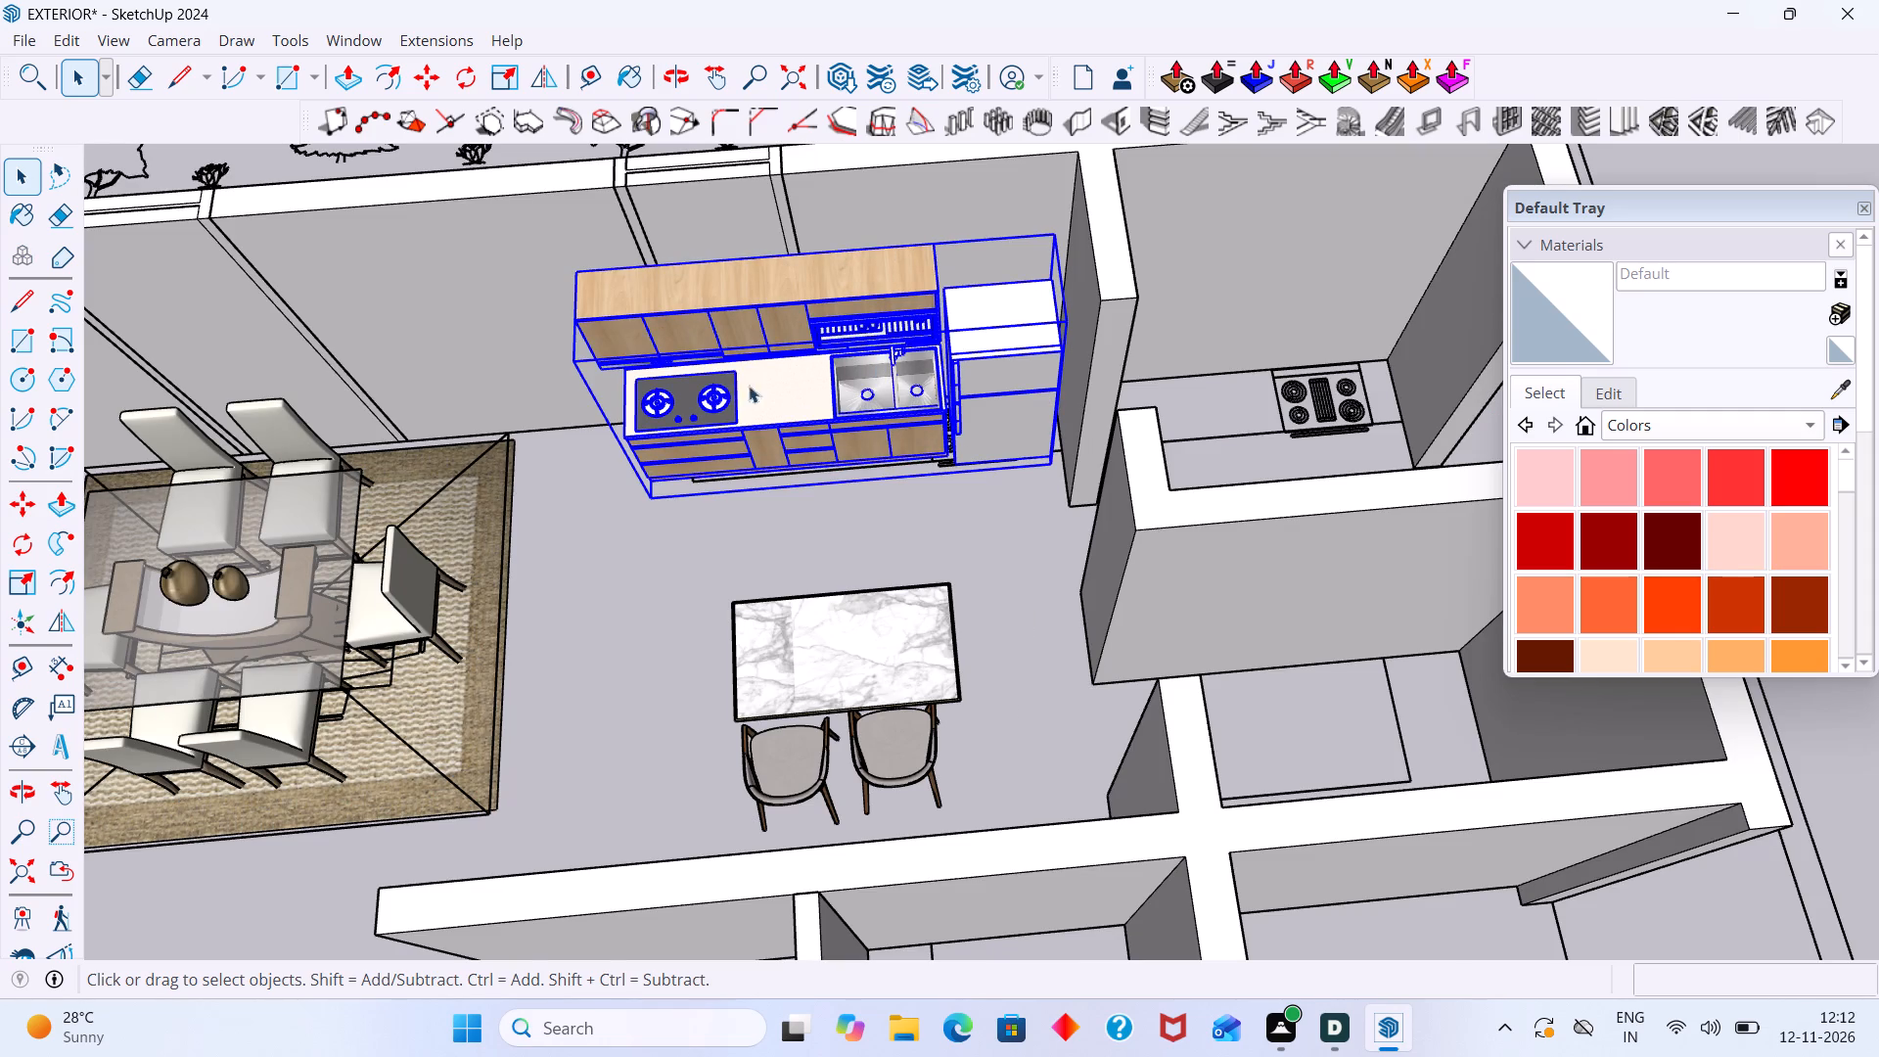
{"action": "left_click", "coordinate": [62, 620]}
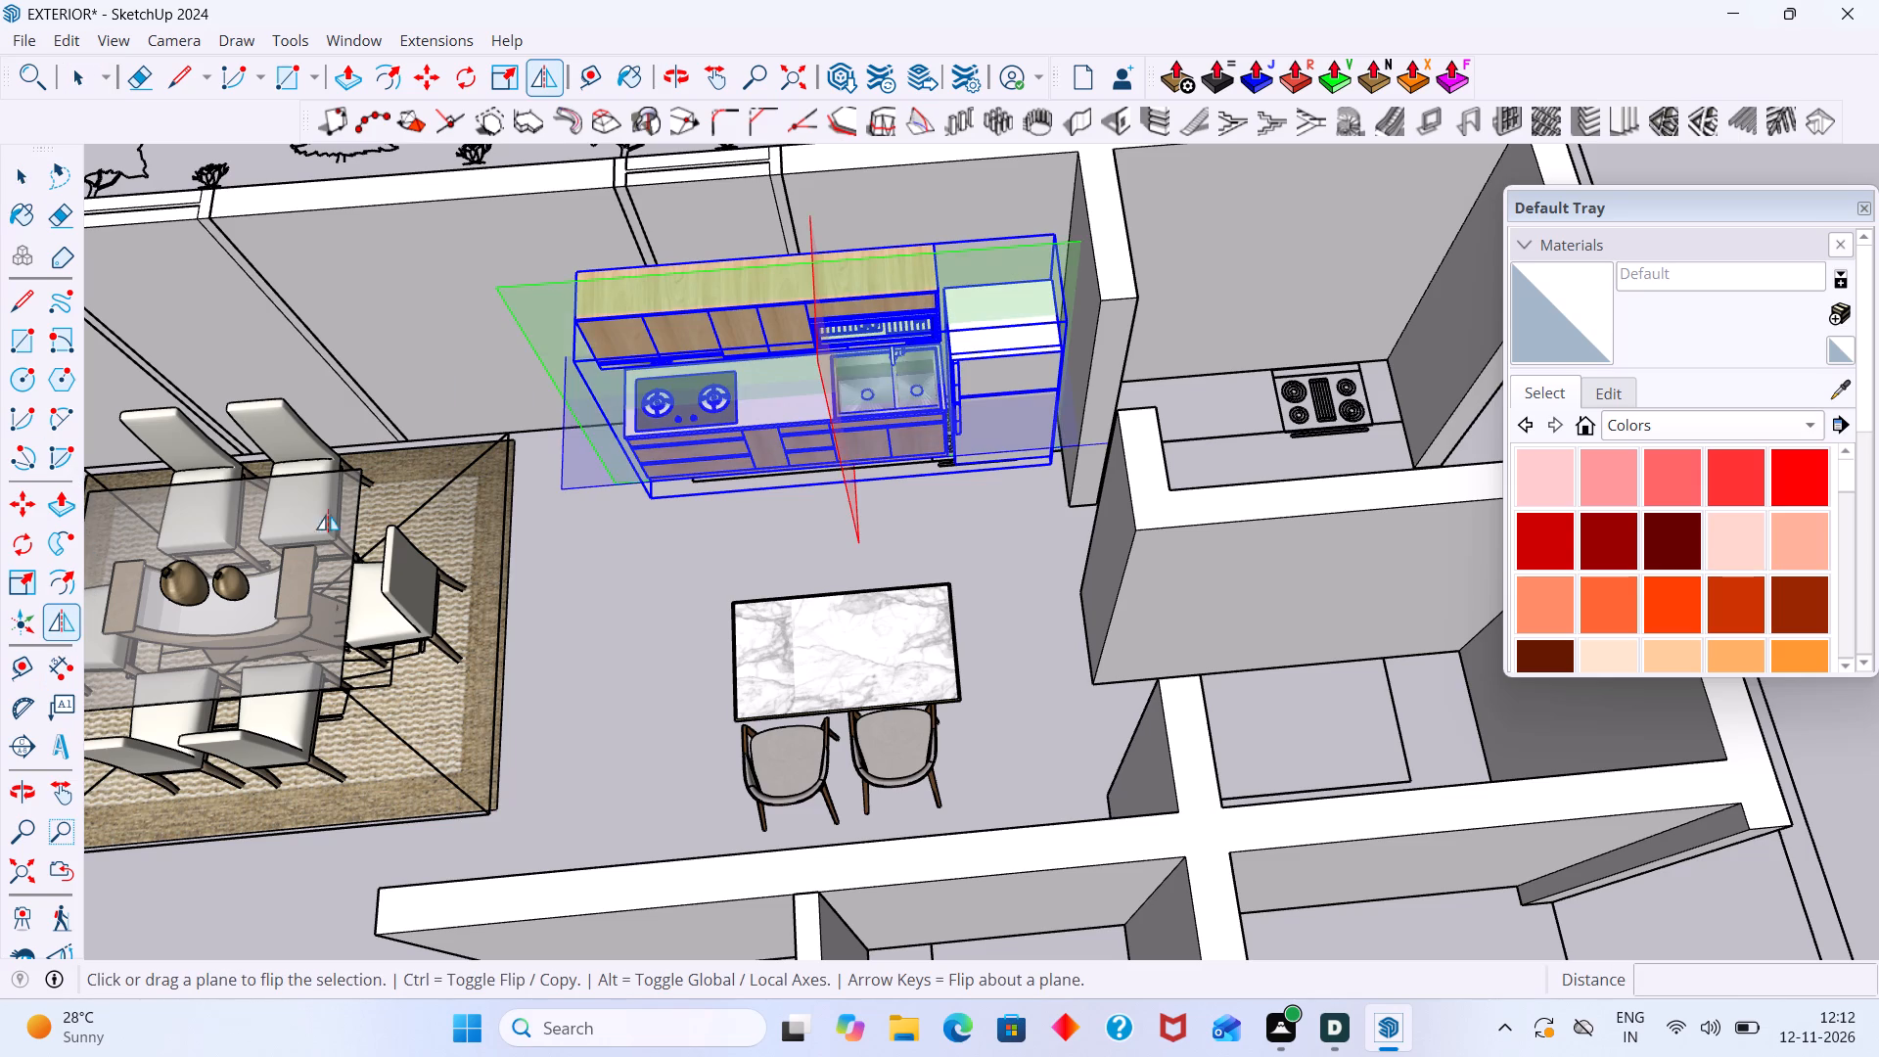
{"action": "left_click", "coordinate": [823, 392]}
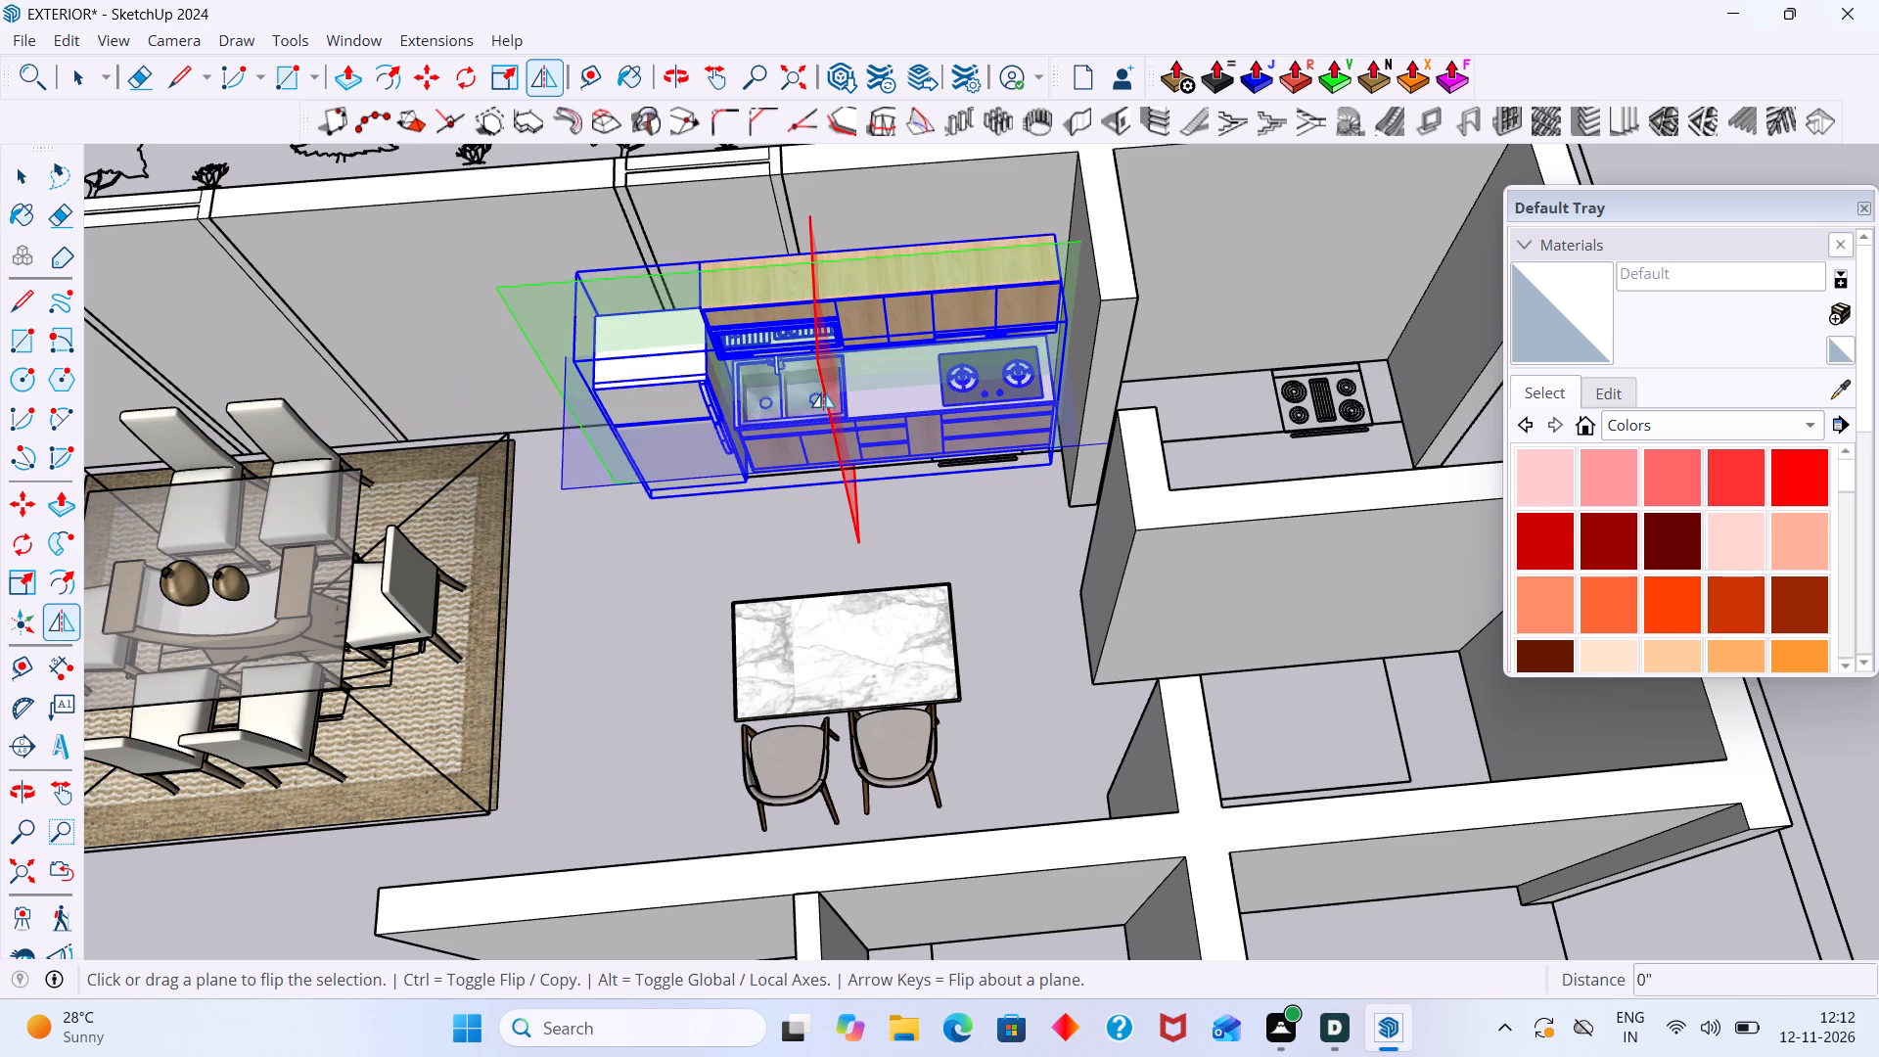
{"action": "key", "text": "space"}
{"action": "left_click", "coordinate": [769, 510]}
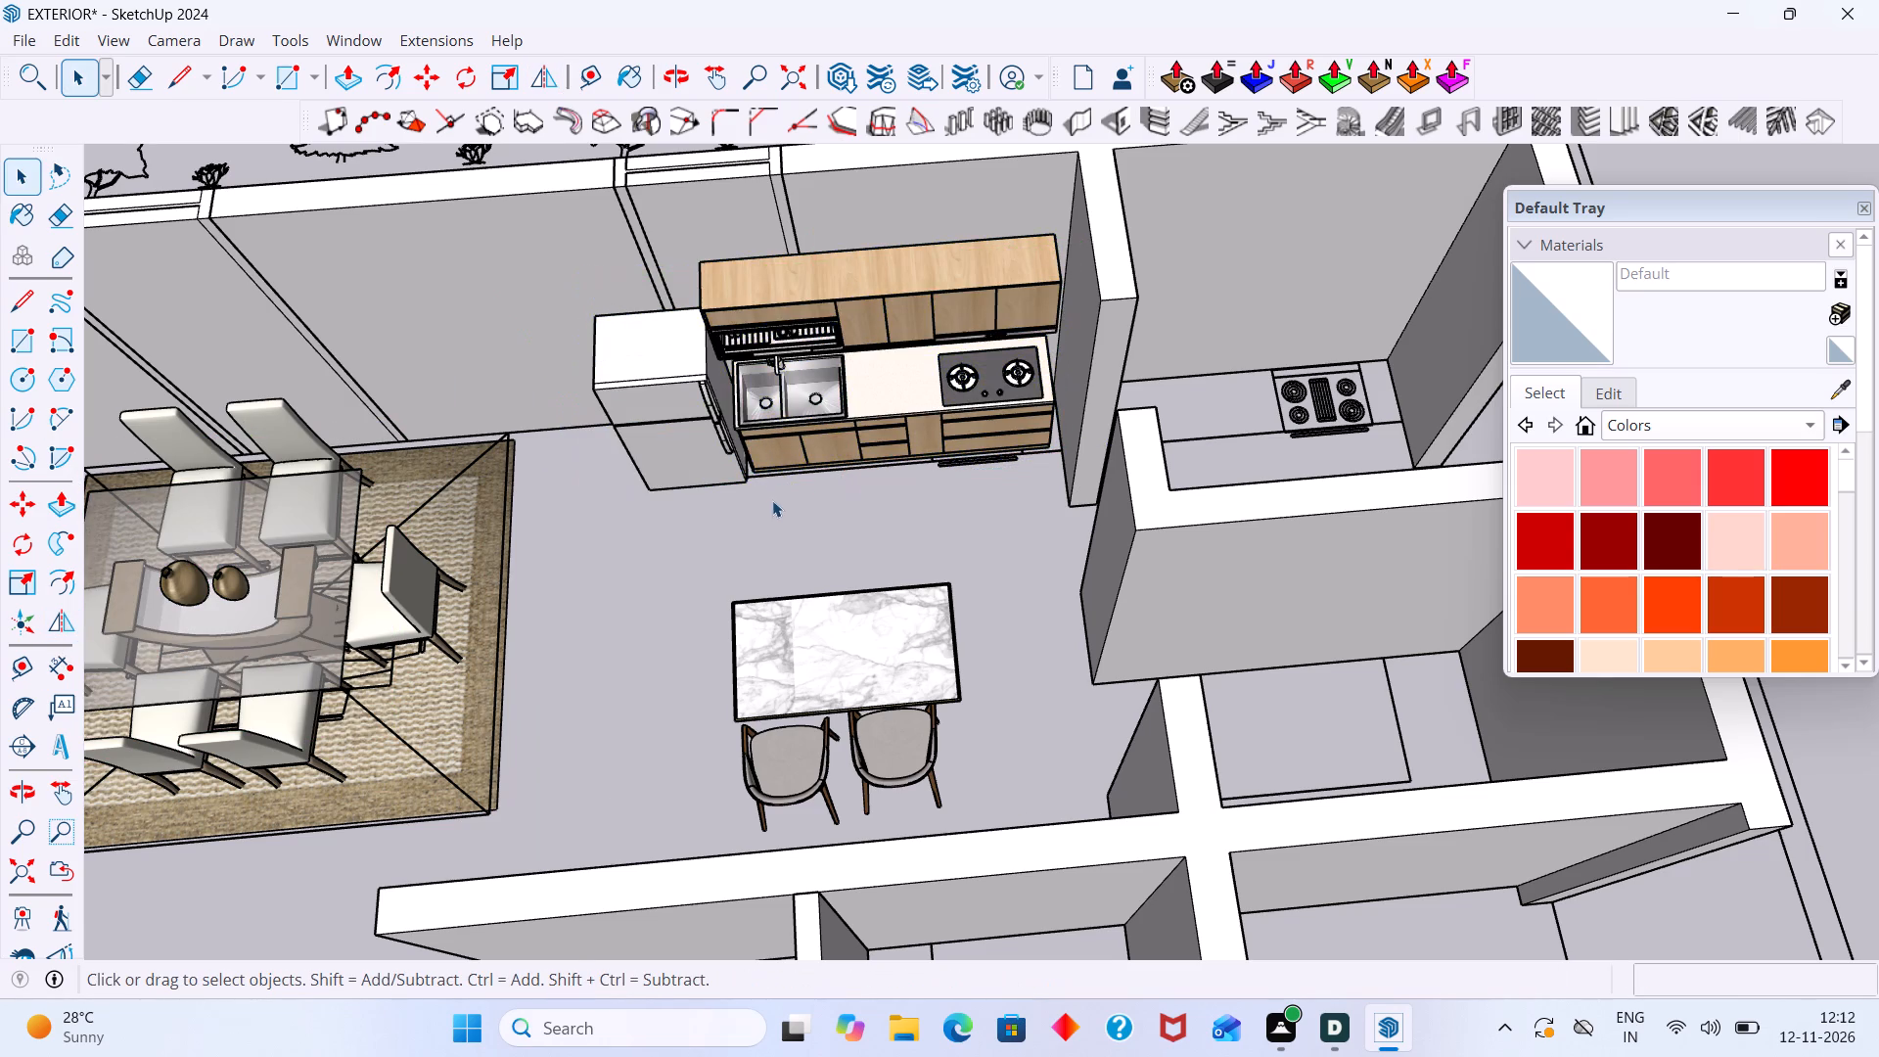
Copy the kitchen about 9' 11 3/8" into the adjoining room, placing its front base corner on the floor outline's corner beside the end wall.
{"action": "scroll", "coordinate": [814, 477], "scroll_direction": "up", "scroll_amount": 2}
{"action": "scroll", "coordinate": [822, 474], "scroll_direction": "down", "scroll_amount": 2}
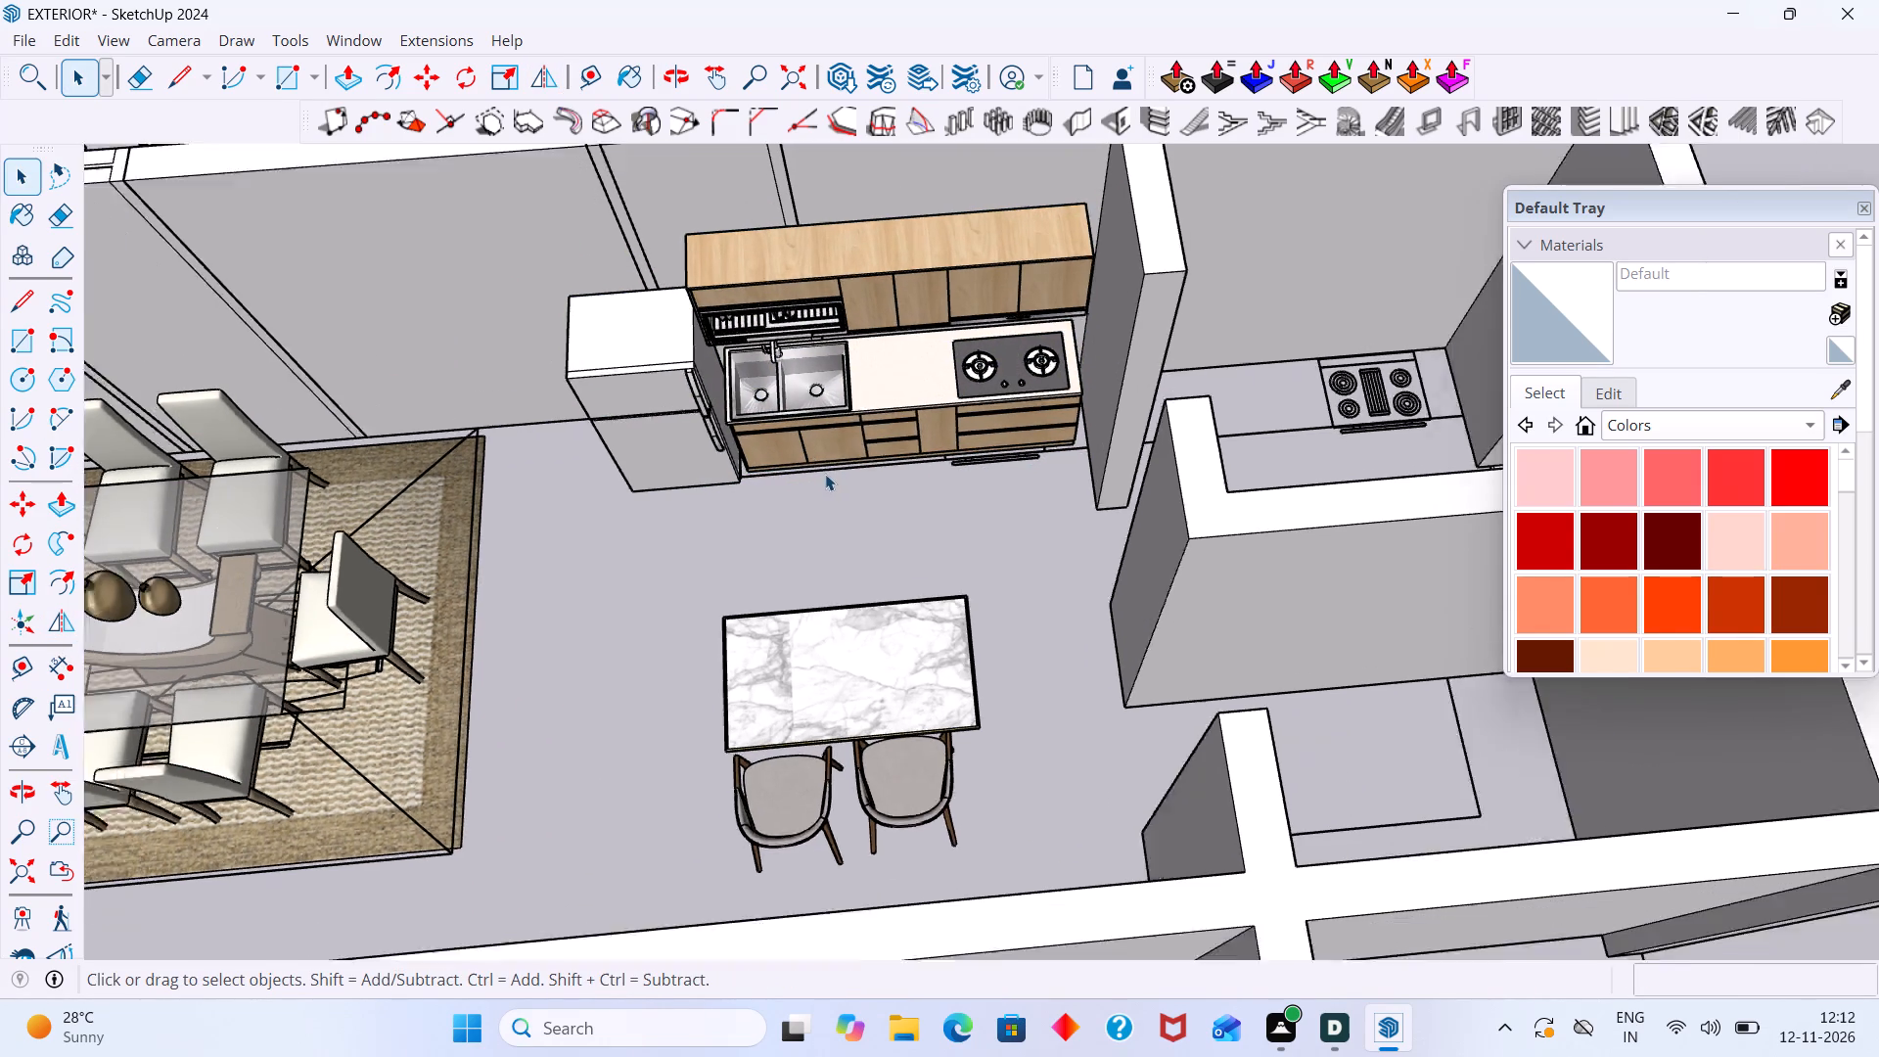
{"action": "scroll", "coordinate": [825, 474], "scroll_direction": "down", "scroll_amount": 5}
{"action": "middle_click_drag", "start_coordinate": [831, 481], "coordinate": [864, 386]}
{"action": "scroll", "coordinate": [909, 394], "scroll_direction": "up", "scroll_amount": 8}
{"action": "middle_click_drag", "start_coordinate": [919, 438], "coordinate": [899, 373]}
{"action": "scroll", "coordinate": [939, 466], "scroll_direction": "up", "scroll_amount": 4}
{"action": "scroll", "coordinate": [946, 478], "scroll_direction": "down", "scroll_amount": 11}
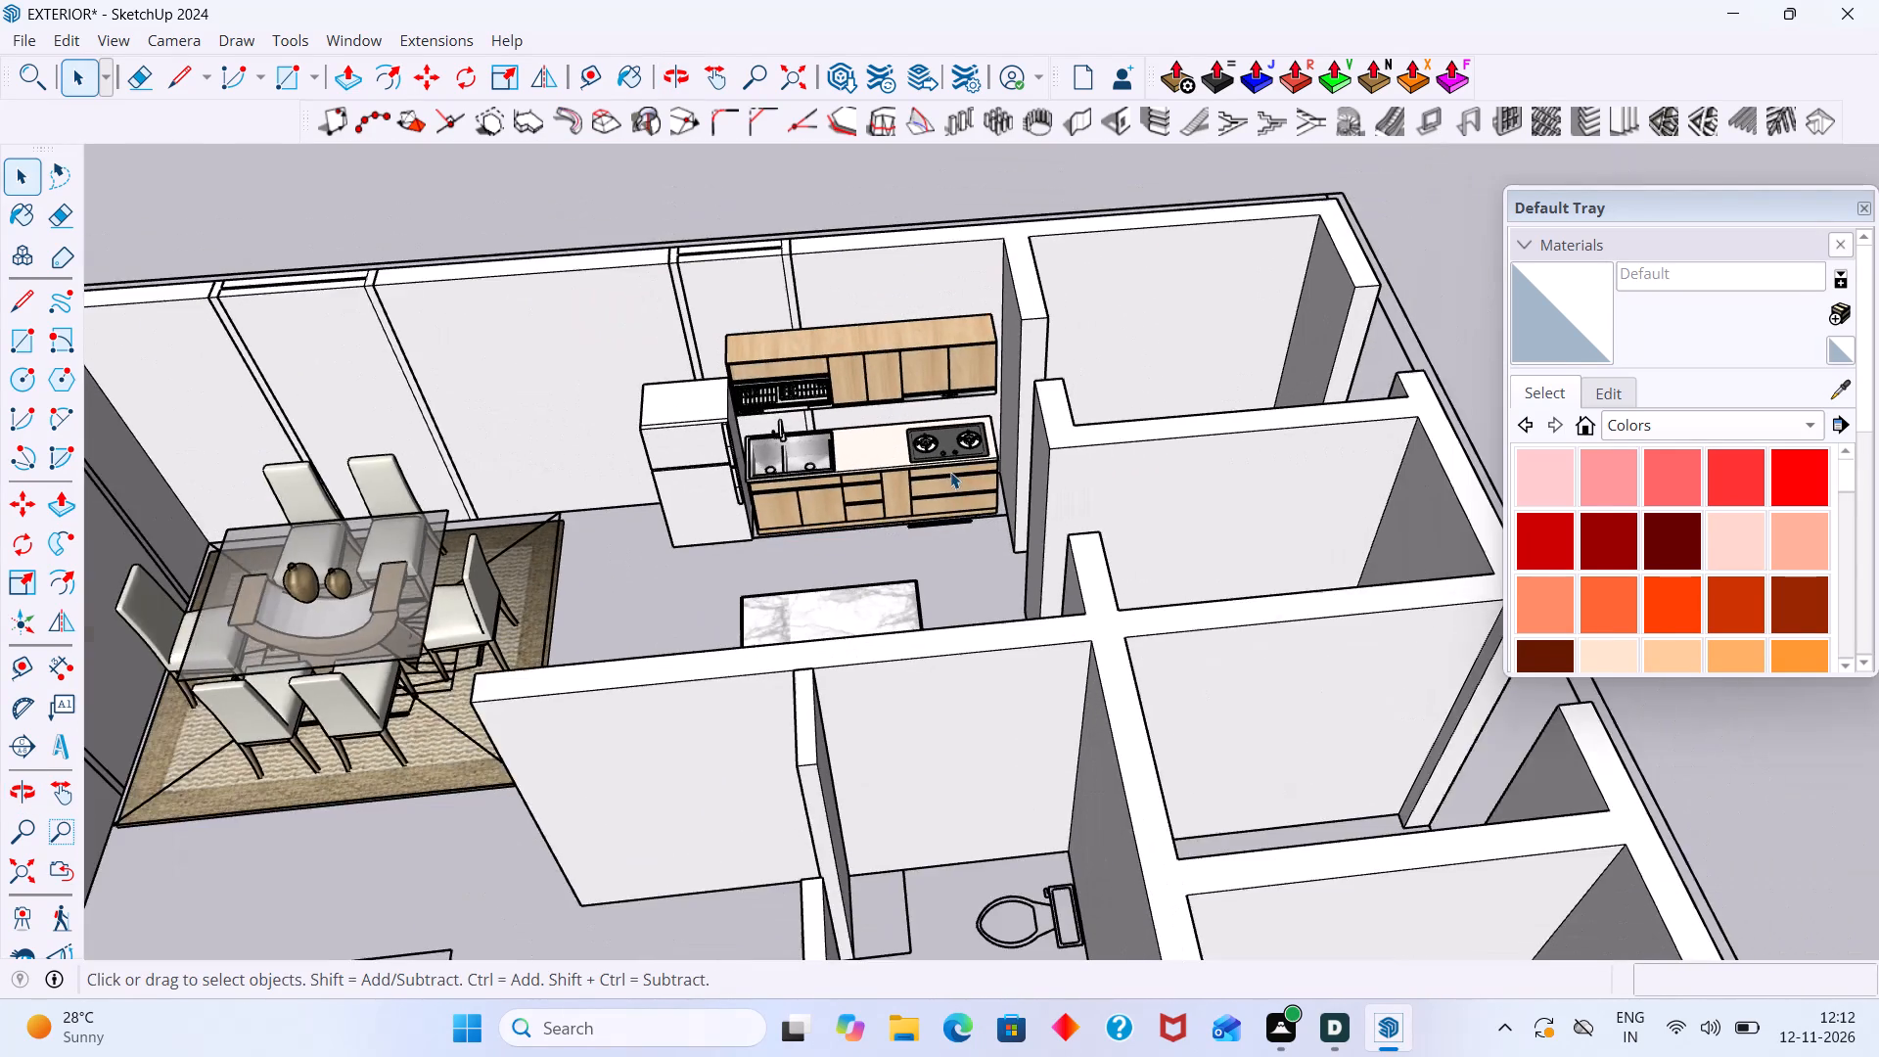
{"action": "middle_click_drag", "start_coordinate": [948, 498], "coordinate": [932, 608]}
{"action": "scroll", "coordinate": [929, 523], "scroll_direction": "up", "scroll_amount": 4}
{"action": "left_click", "coordinate": [916, 490]}
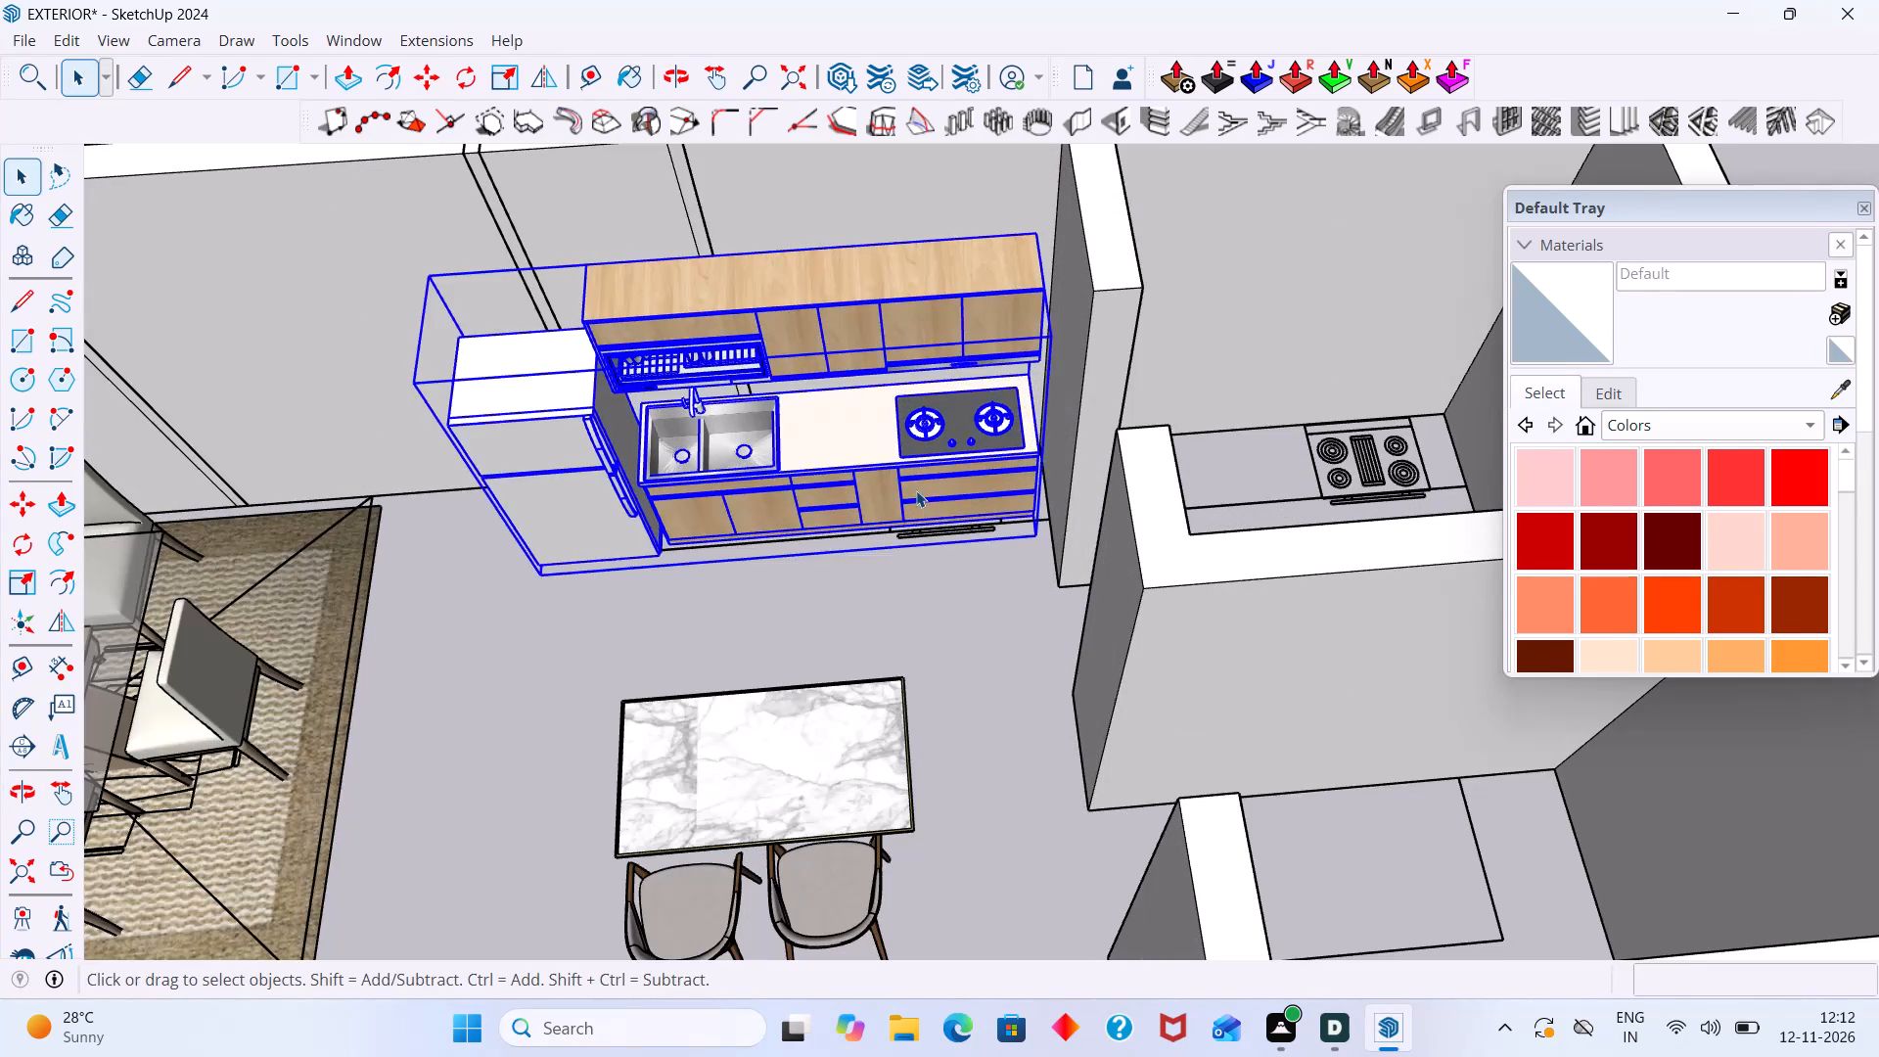
{"action": "key", "text": "m"}
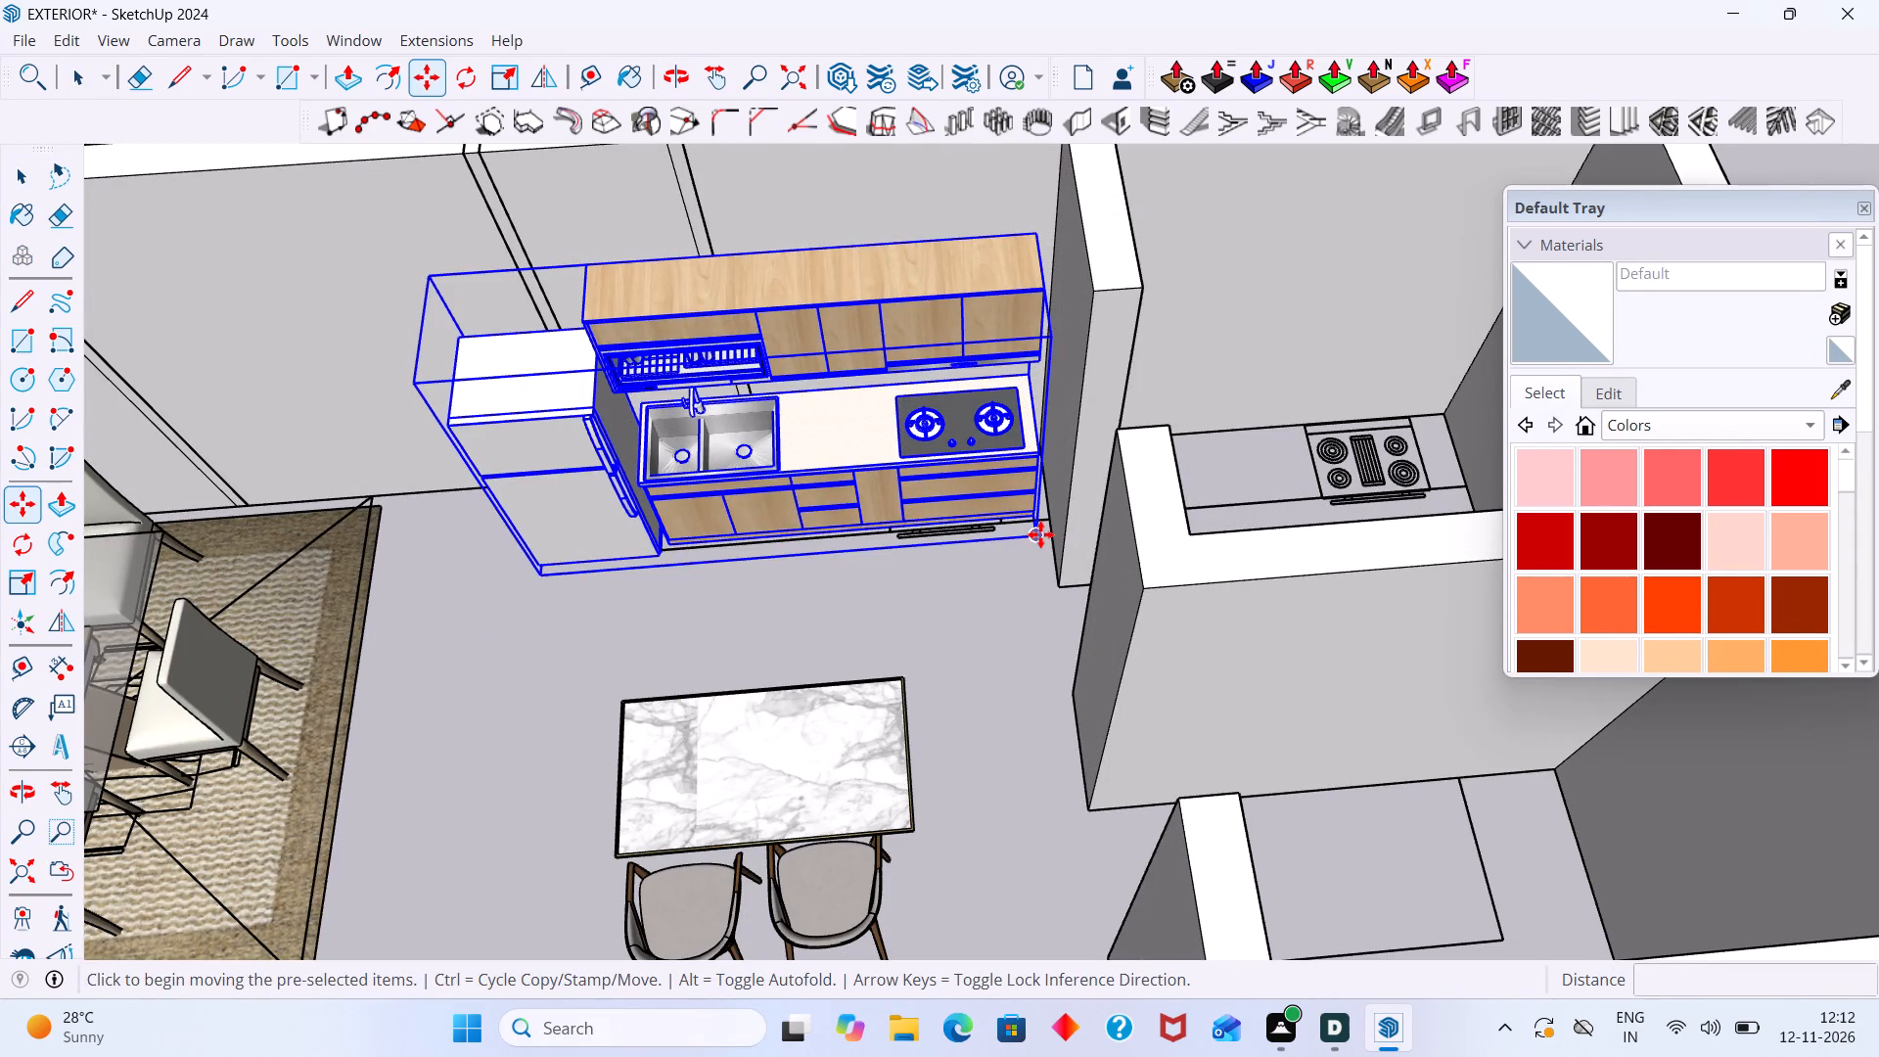
{"action": "left_click", "coordinate": [1040, 534]}
{"action": "scroll", "coordinate": [1206, 541], "scroll_direction": "down", "scroll_amount": 3}
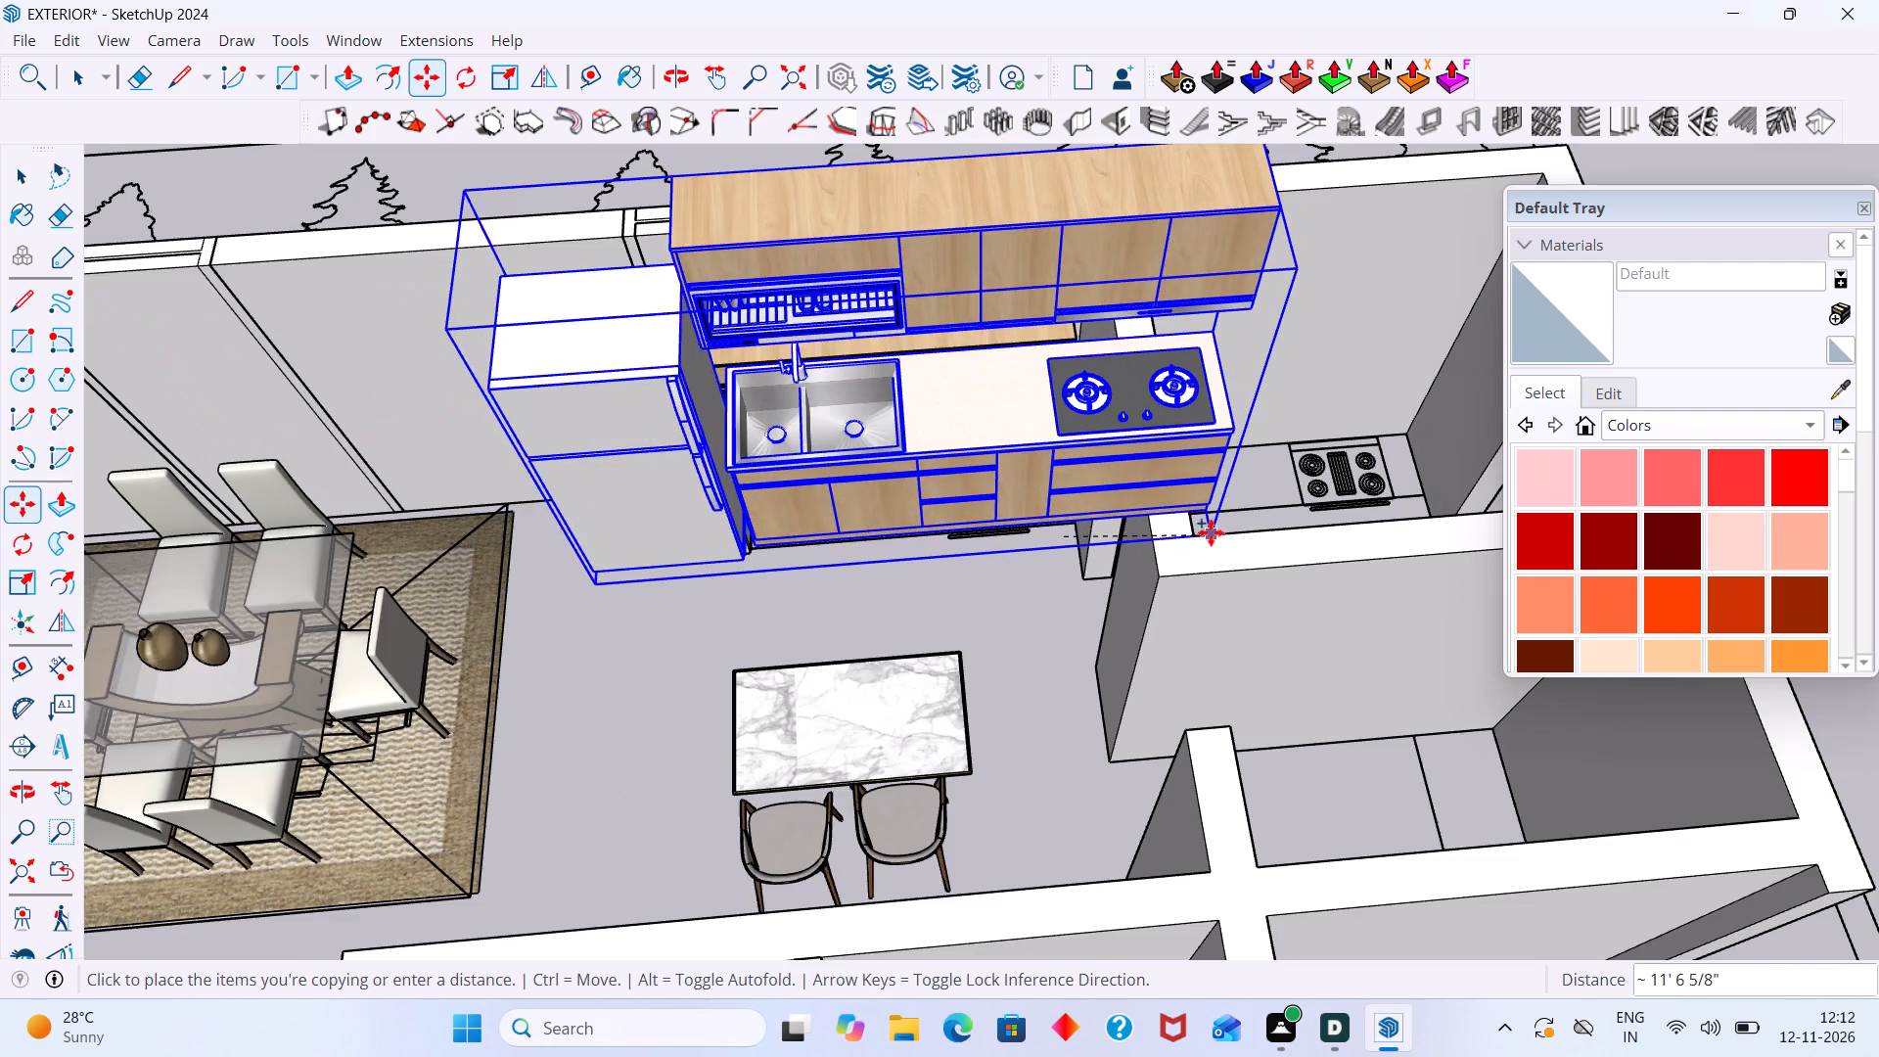
{"action": "middle_click_drag", "start_coordinate": [1211, 532], "coordinate": [972, 544]}
{"action": "scroll", "coordinate": [1292, 497], "scroll_direction": "up", "scroll_amount": 5}
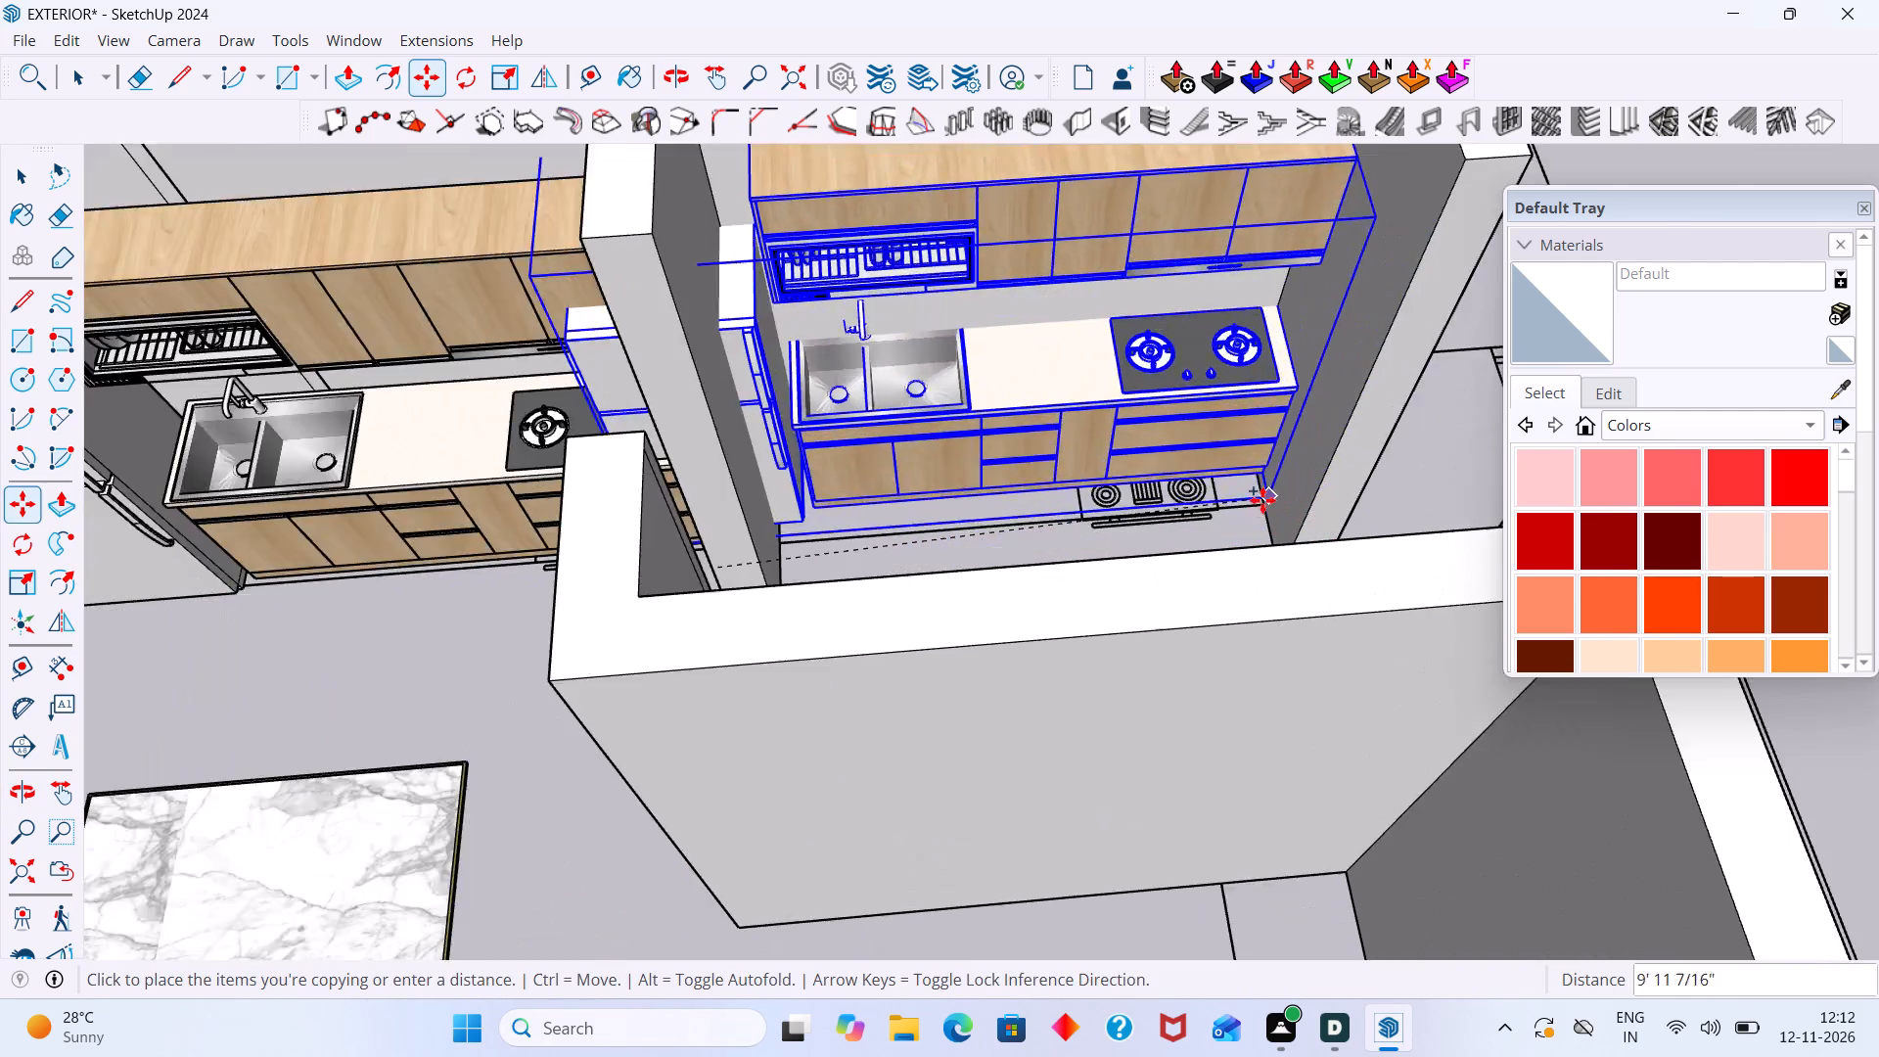
{"action": "scroll", "coordinate": [1262, 500], "scroll_direction": "up", "scroll_amount": 9}
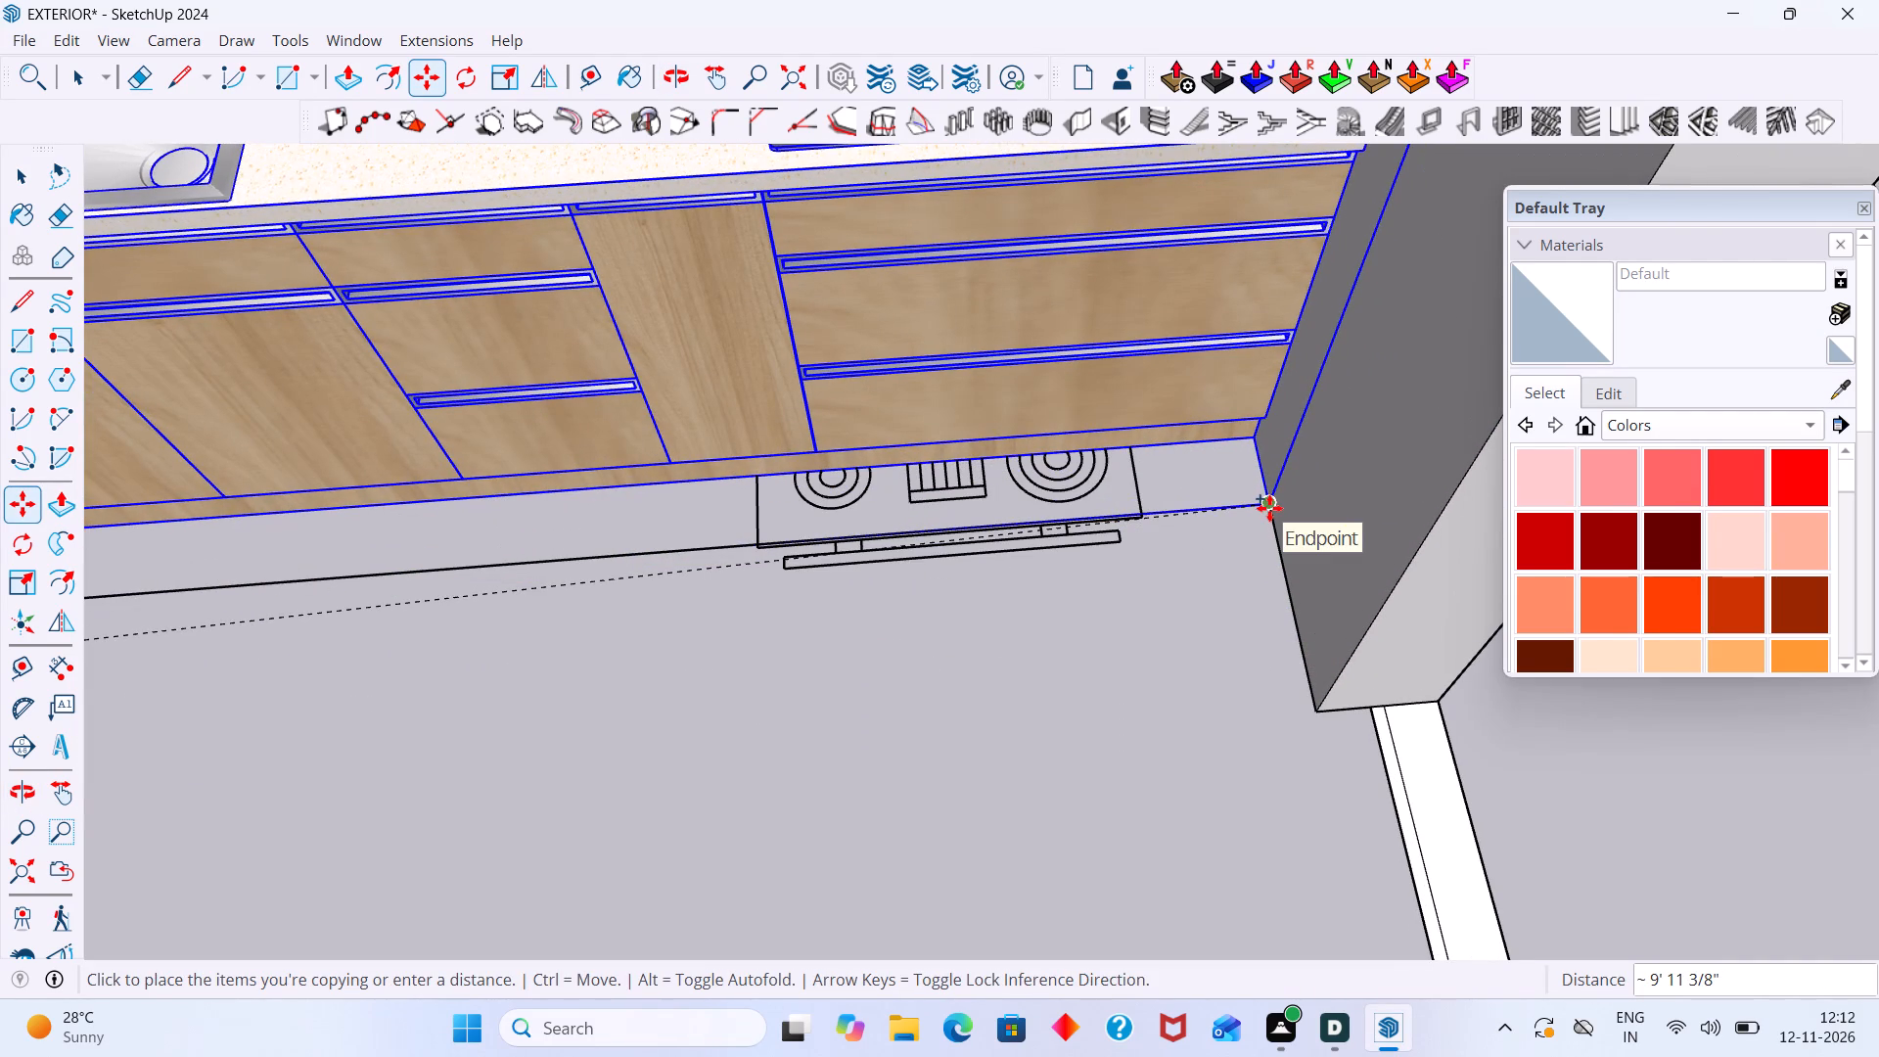
{"action": "left_click", "coordinate": [1269, 508]}
{"action": "key", "text": "space"}
{"action": "left_click", "coordinate": [1200, 582]}
Move the copied kitchen about 4 3/4" forward, away from the outer wall.
{"action": "scroll", "coordinate": [1194, 582], "scroll_direction": "down", "scroll_amount": 4}
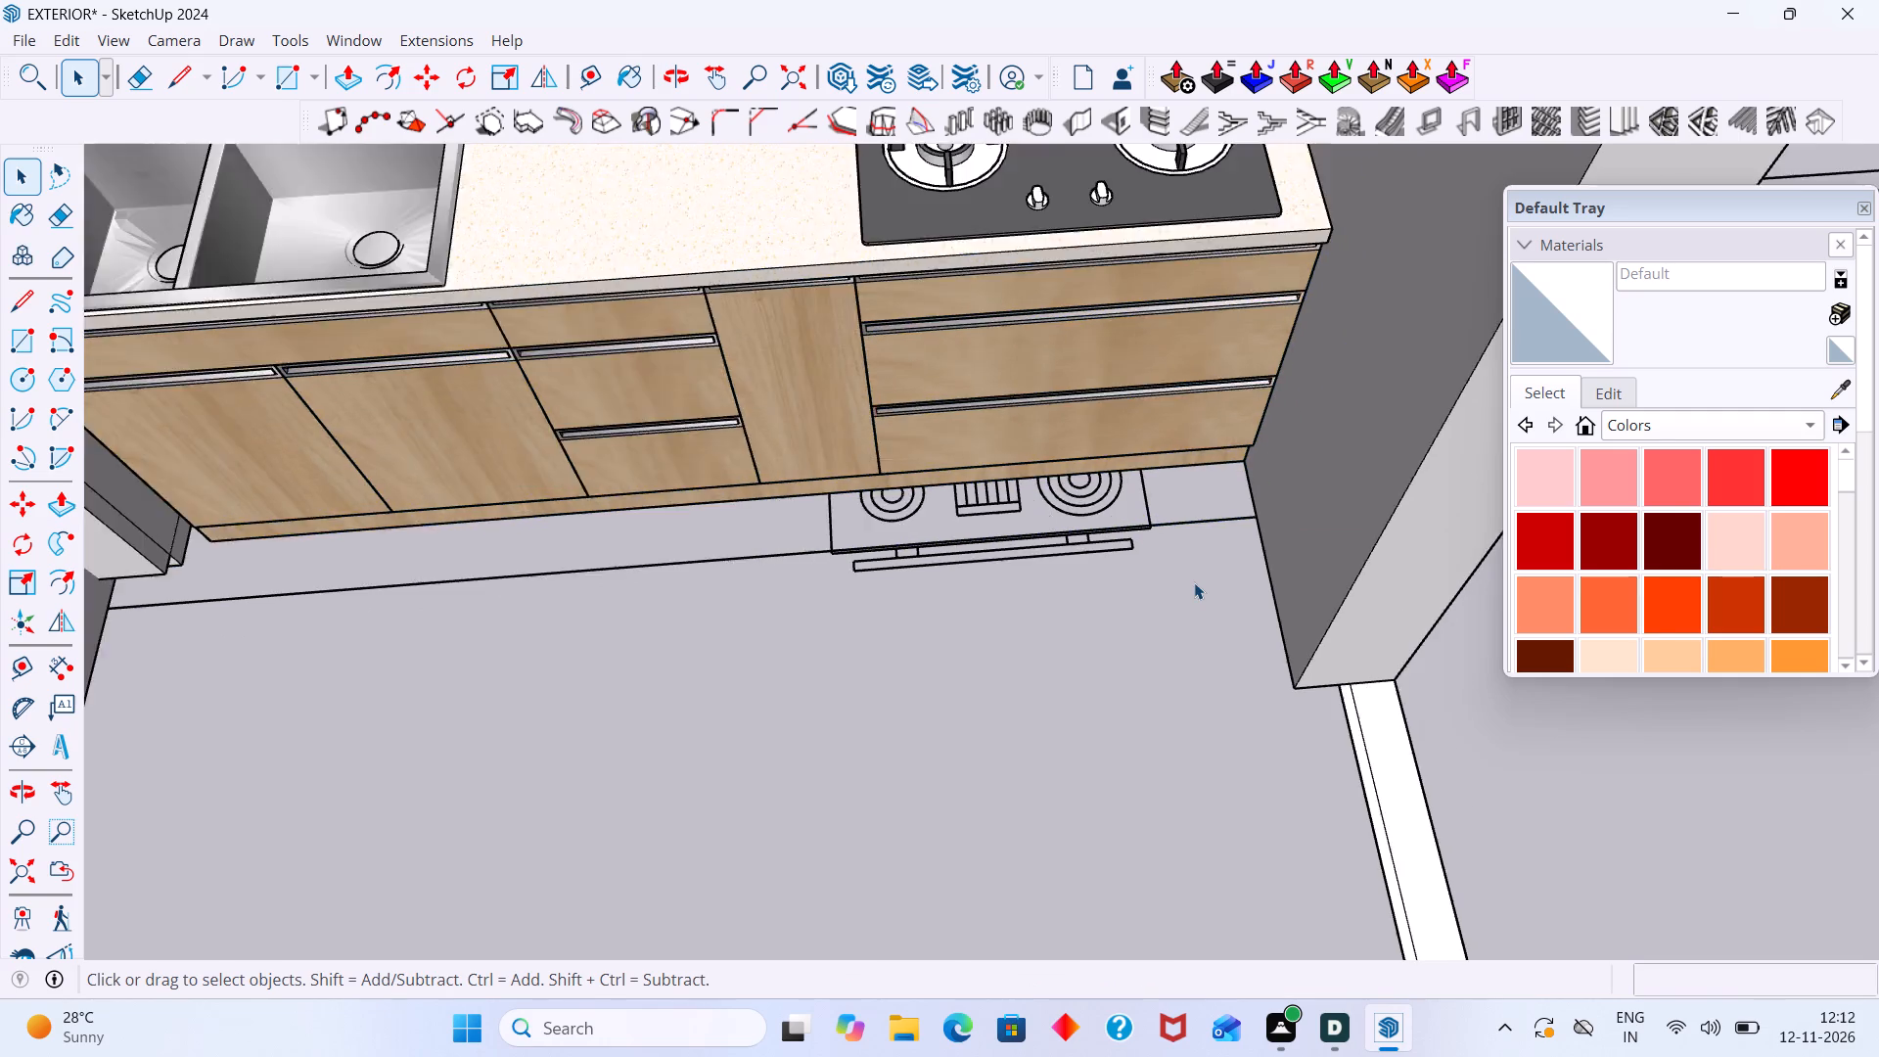
{"action": "scroll", "coordinate": [1194, 582], "scroll_direction": "down", "scroll_amount": 12}
{"action": "scroll", "coordinate": [757, 411], "scroll_direction": "up", "scroll_amount": 1}
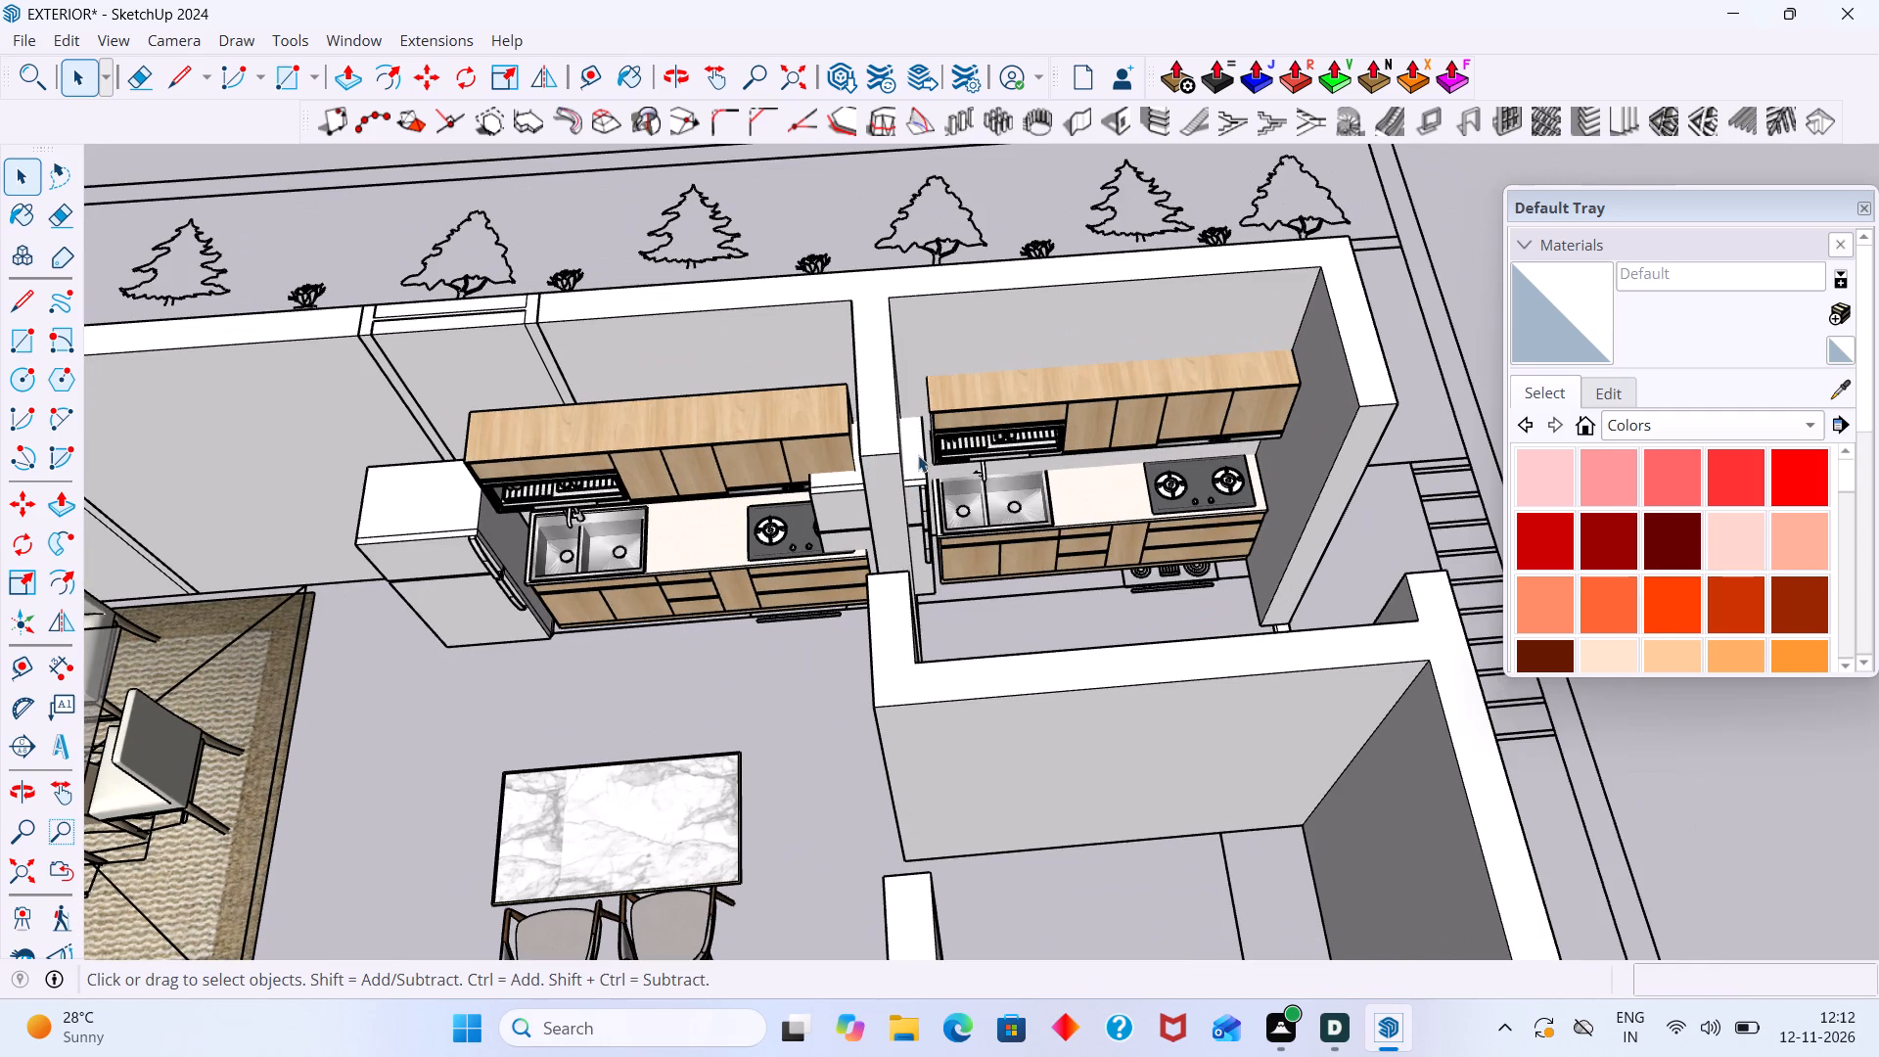
{"action": "middle_click_drag", "start_coordinate": [977, 458], "coordinate": [1112, 554]}
{"action": "scroll", "coordinate": [960, 418], "scroll_direction": "up", "scroll_amount": 13}
{"action": "left_click", "coordinate": [930, 467]}
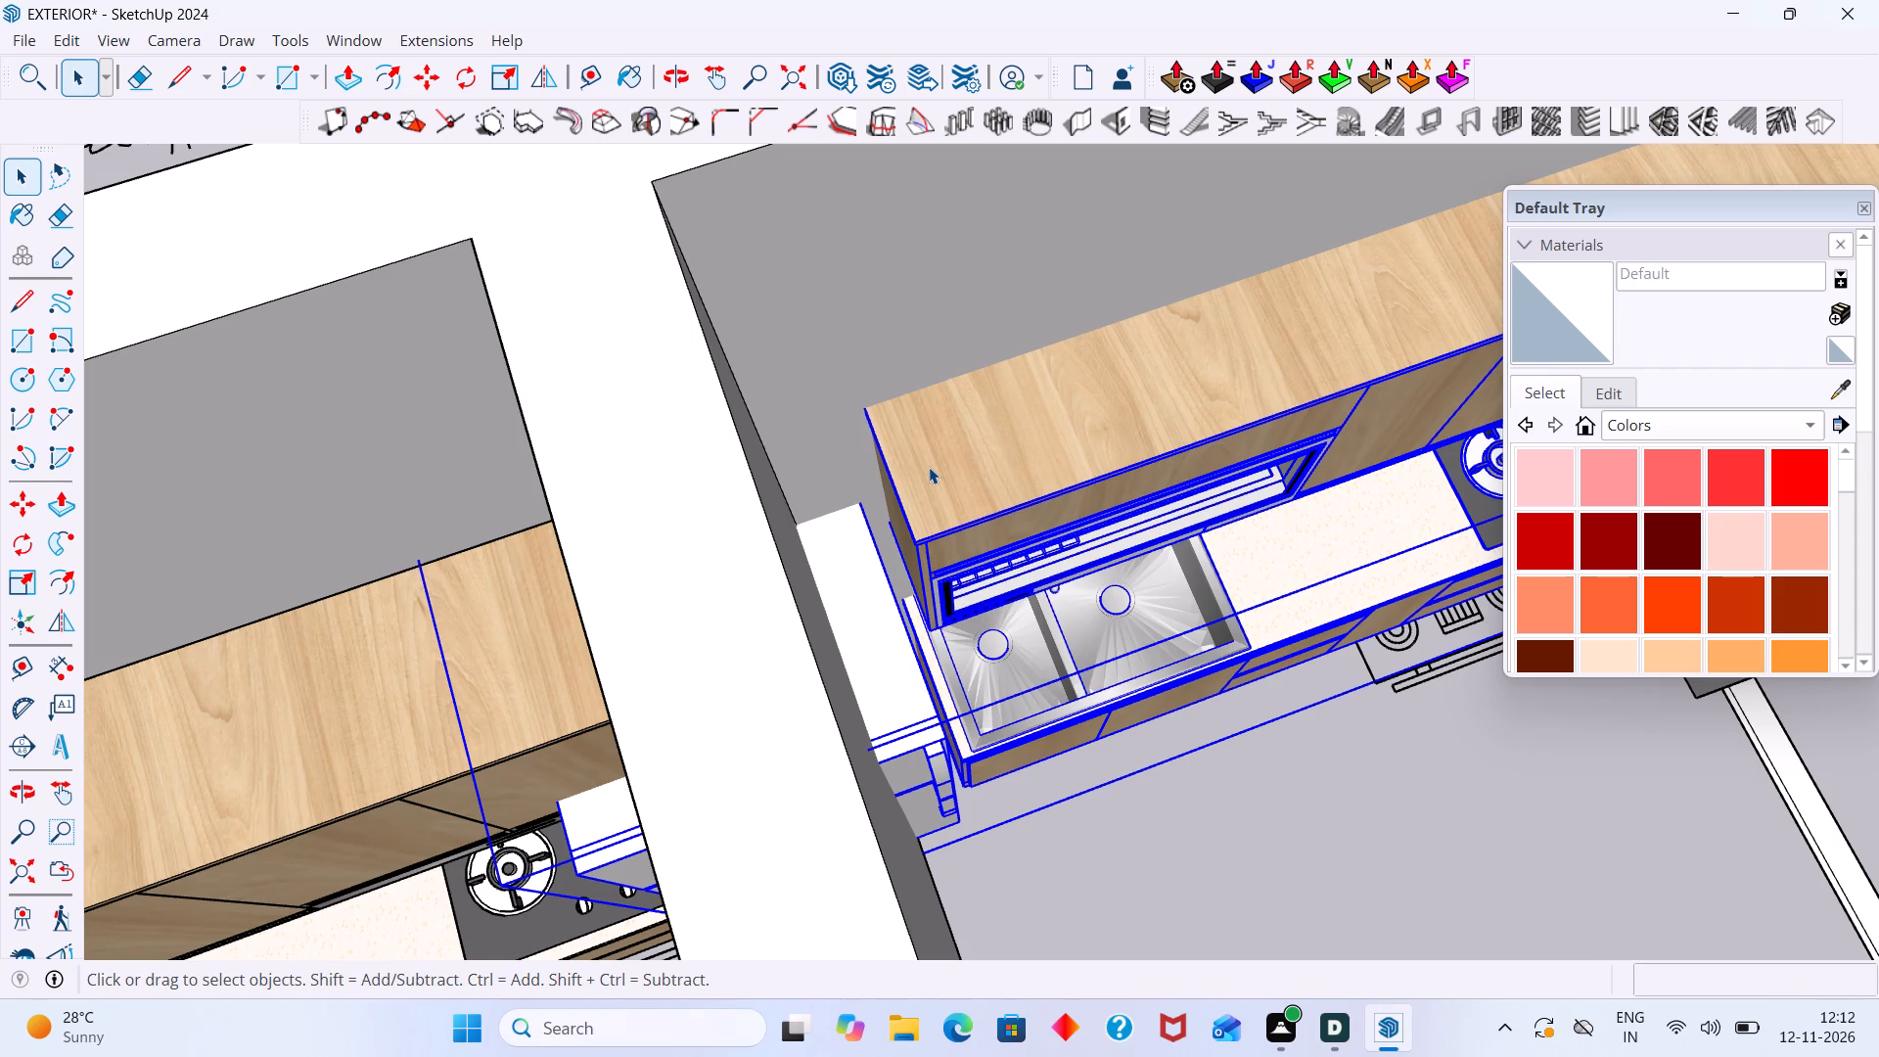
{"action": "key", "text": "m"}
{"action": "scroll", "coordinate": [926, 435], "scroll_direction": "down", "scroll_amount": 12}
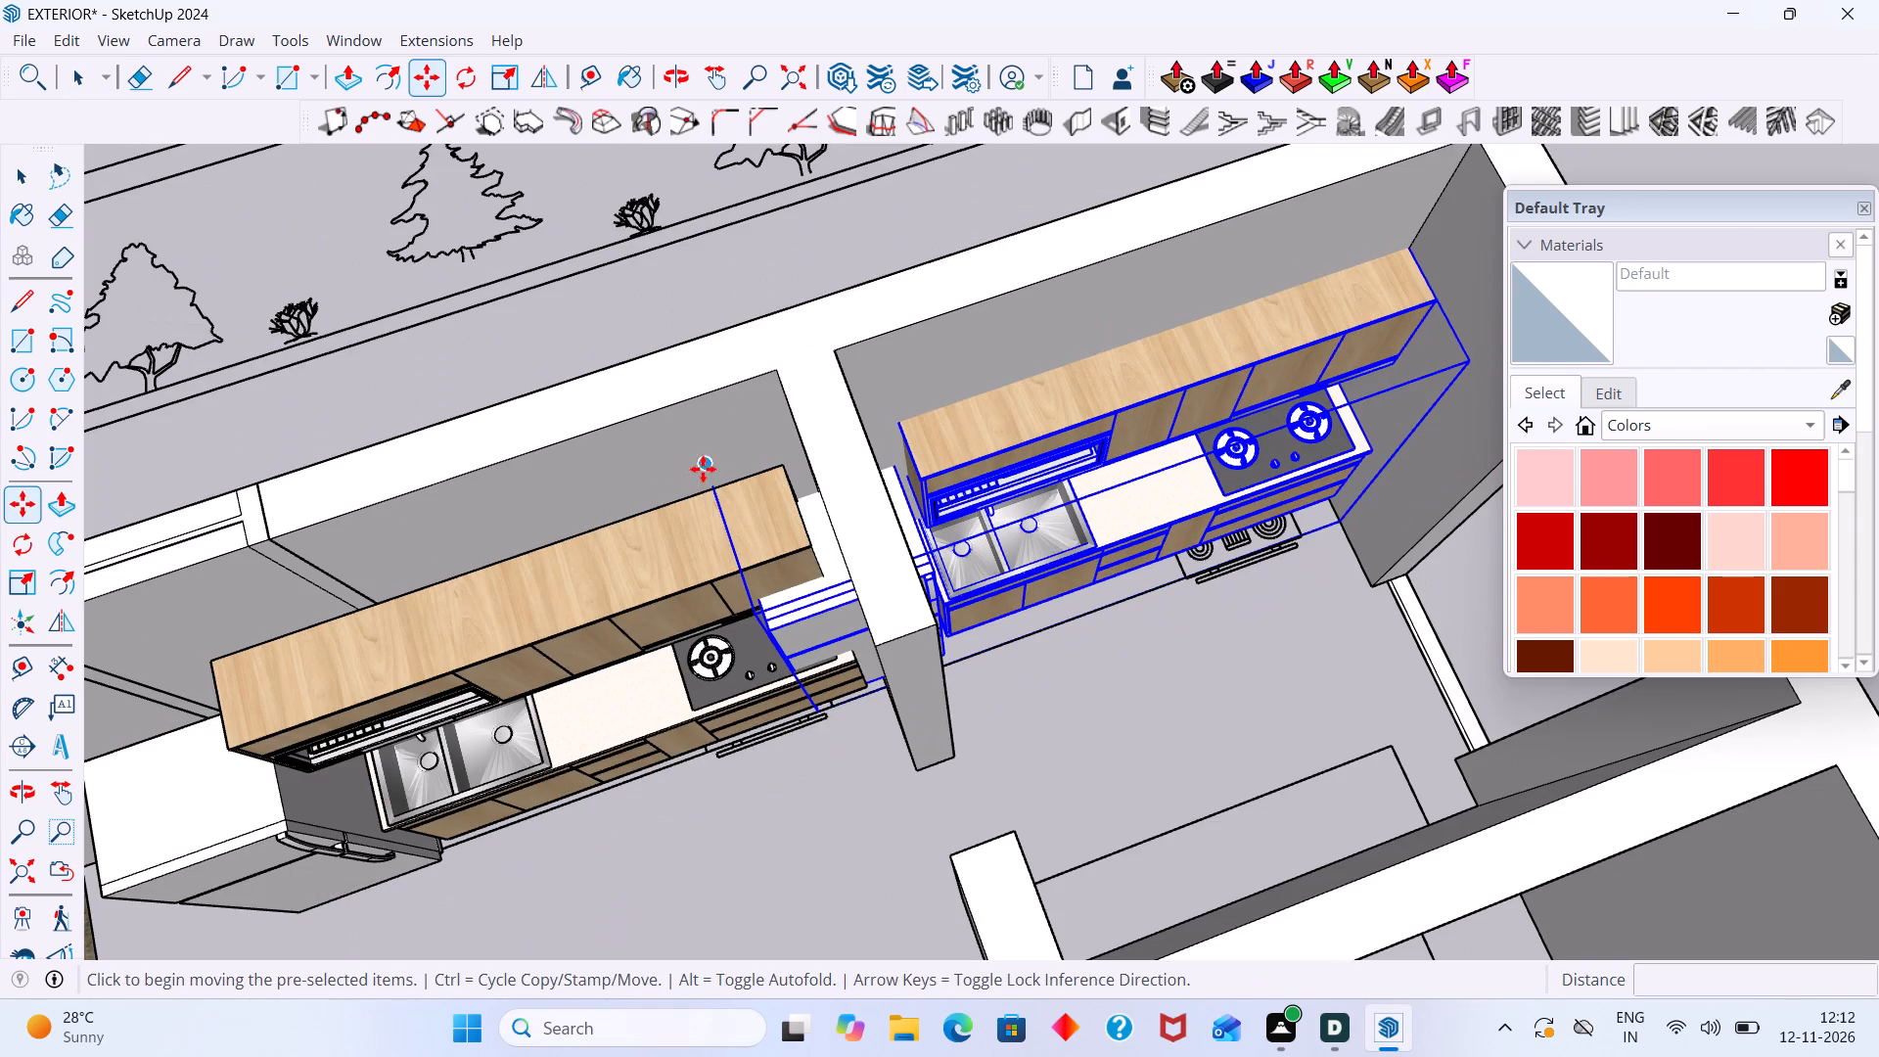
{"action": "left_click", "coordinate": [703, 469]}
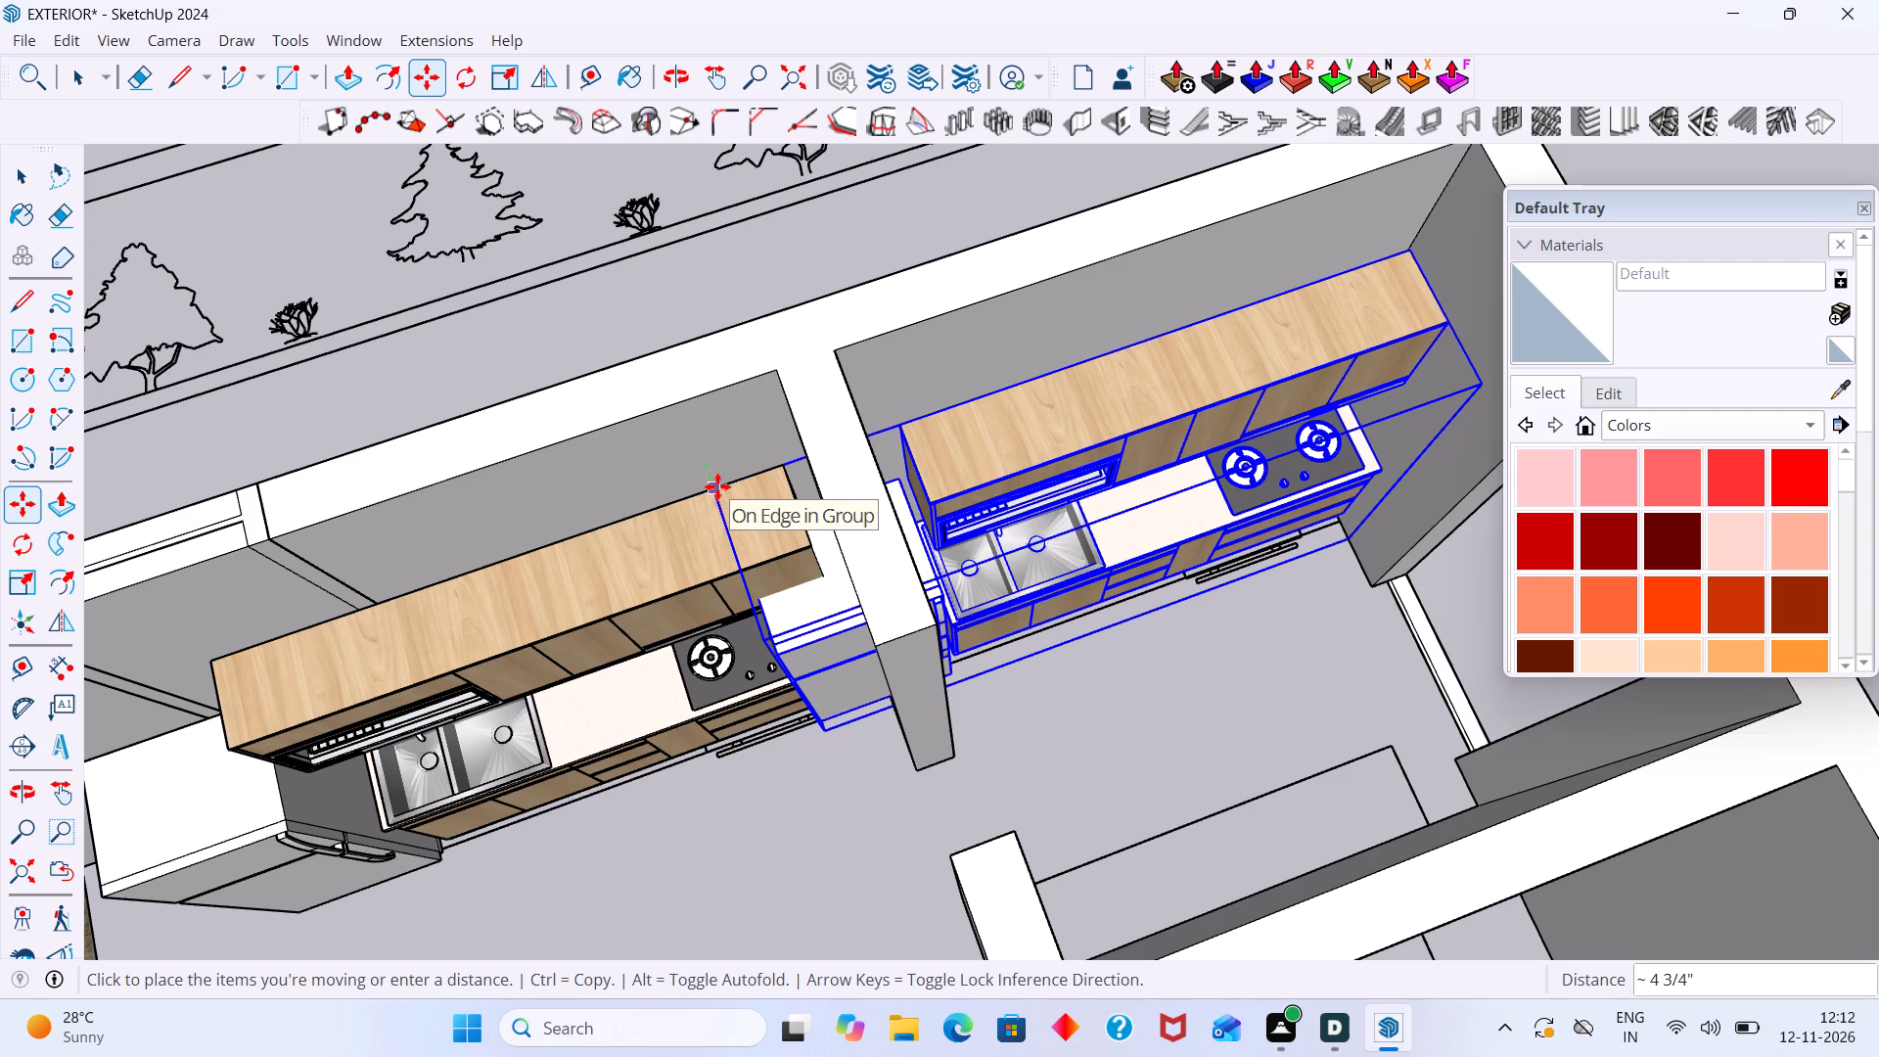
{"action": "left_click", "coordinate": [717, 486]}
{"action": "key", "text": "space"}
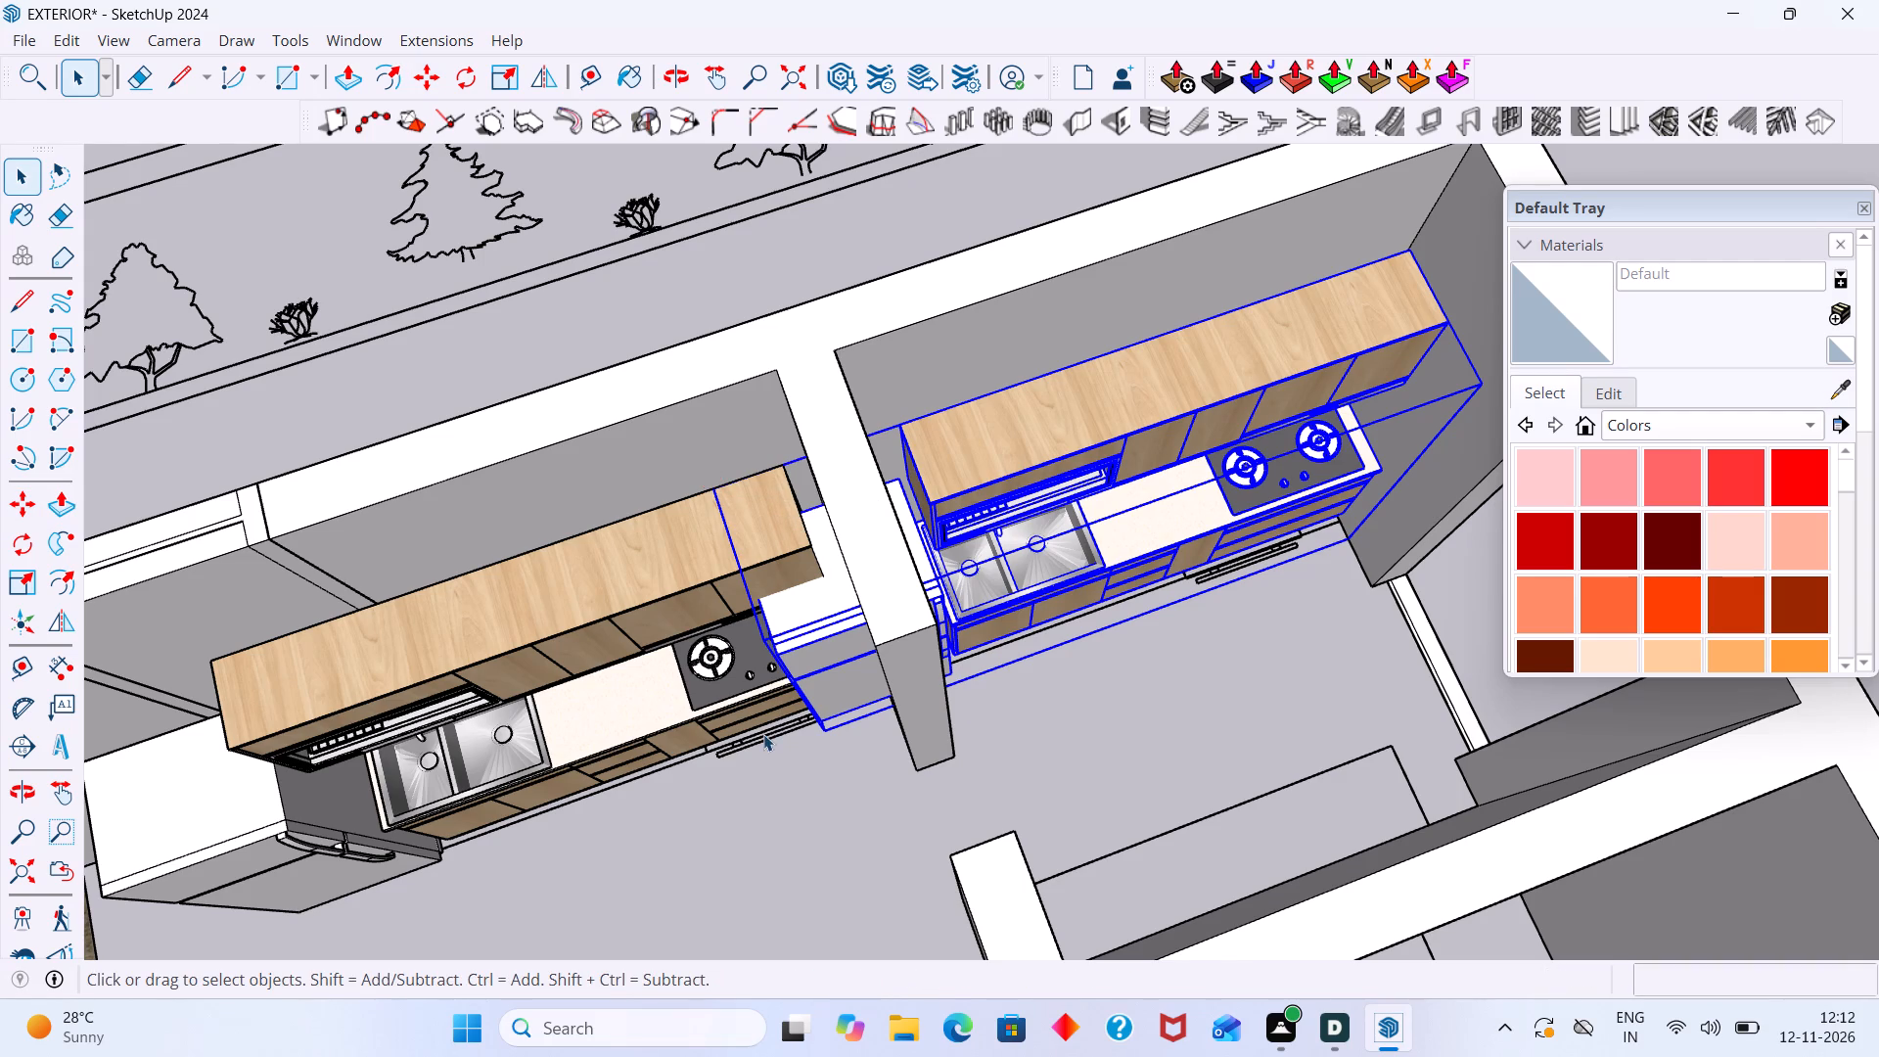
{"action": "left_click", "coordinate": [763, 734]}
Inside the copied kitchen's group, delete the fridge that runs through the partition wall.
{"action": "scroll", "coordinate": [761, 727], "scroll_direction": "down", "scroll_amount": 5}
{"action": "middle_click_drag", "start_coordinate": [757, 683], "coordinate": [649, 566]}
{"action": "scroll", "coordinate": [806, 583], "scroll_direction": "up", "scroll_amount": 7}
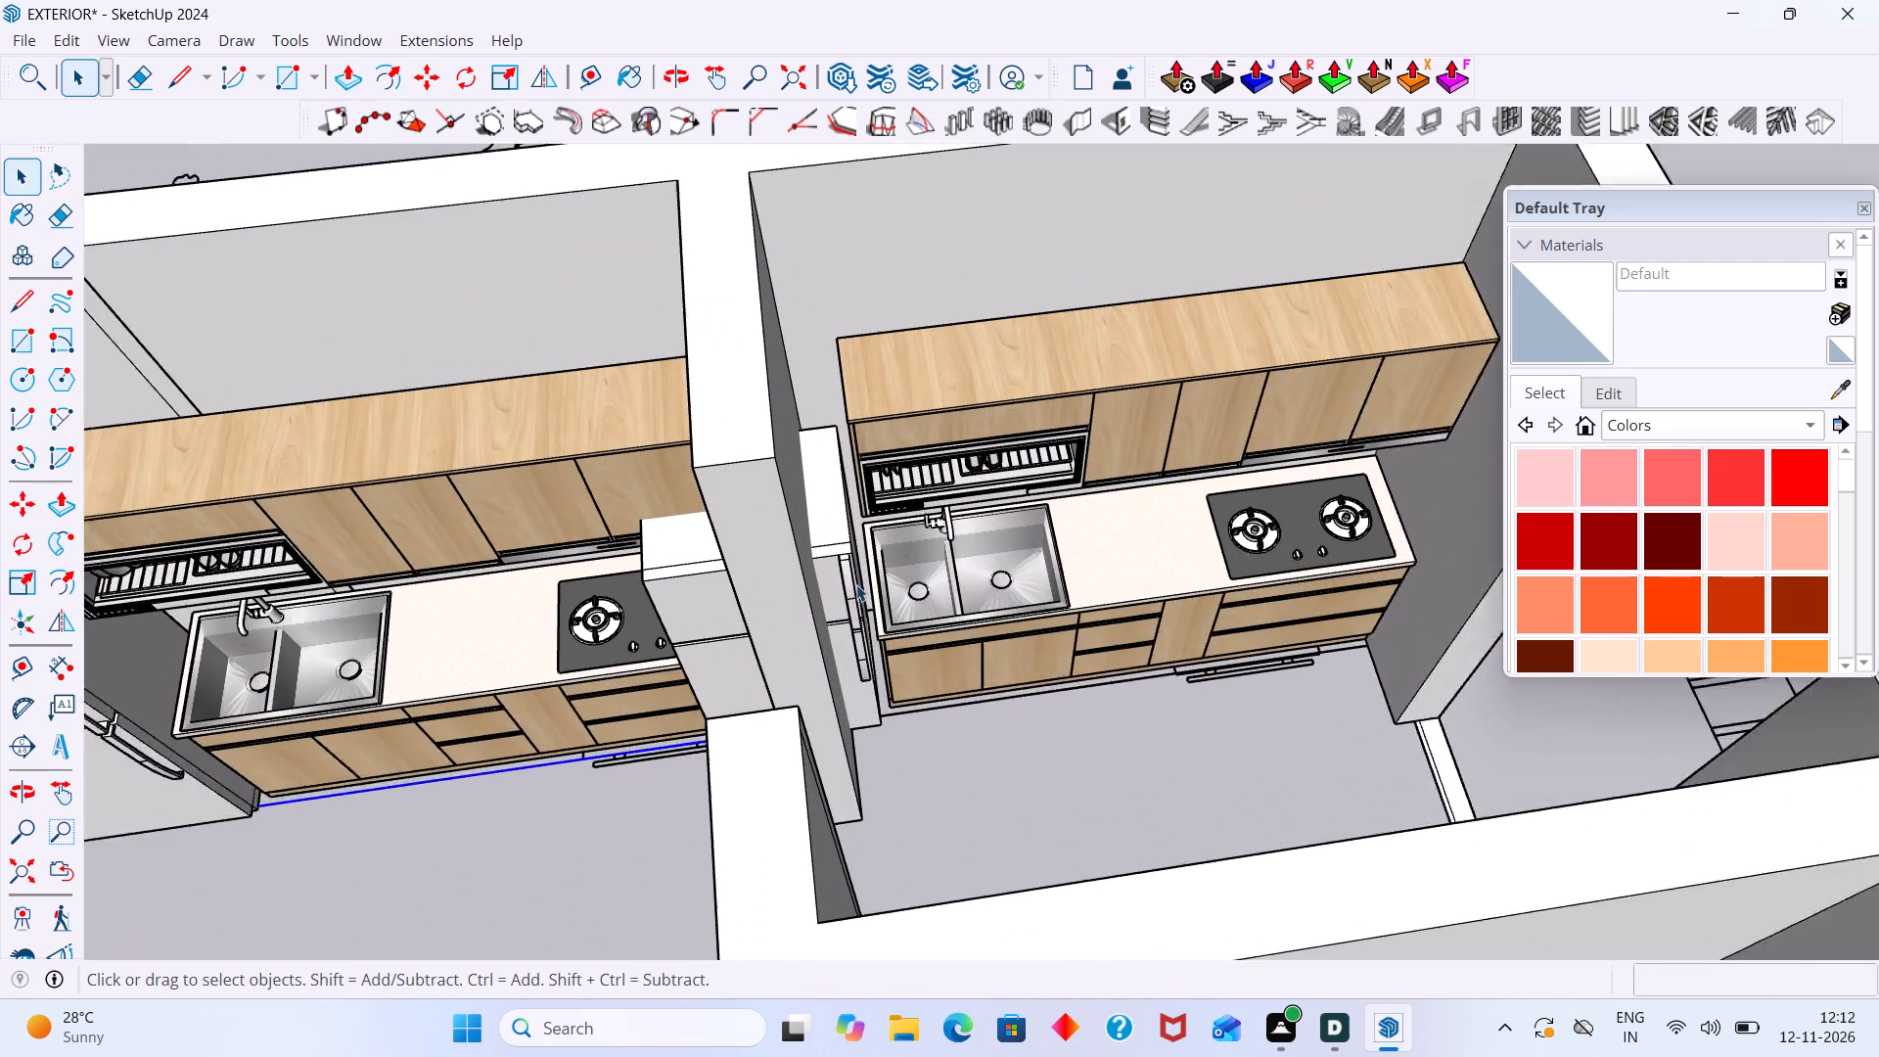
{"action": "scroll", "coordinate": [856, 584], "scroll_direction": "up", "scroll_amount": 1}
{"action": "left_click", "coordinate": [840, 552]}
{"action": "double_click", "coordinate": [845, 546]}
{"action": "left_click", "coordinate": [843, 542]}
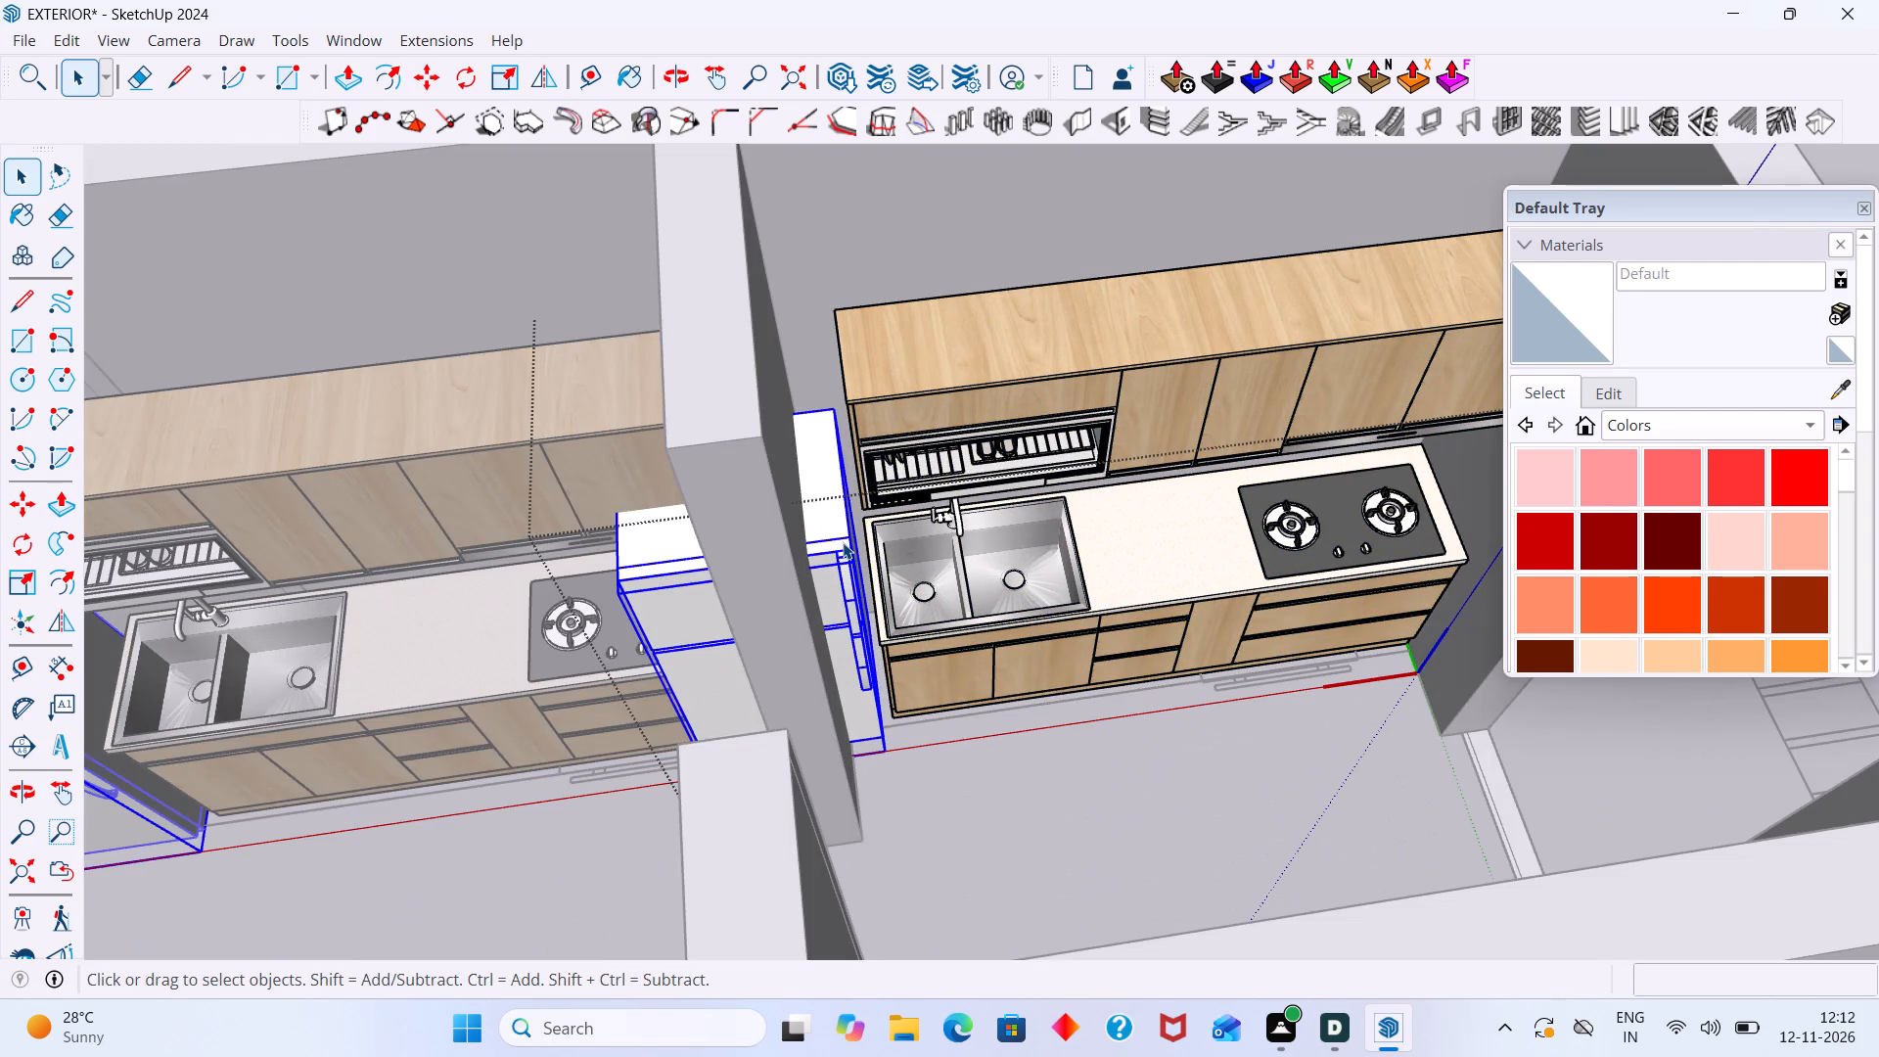
{"action": "scroll", "coordinate": [844, 541], "scroll_direction": "down", "scroll_amount": 1}
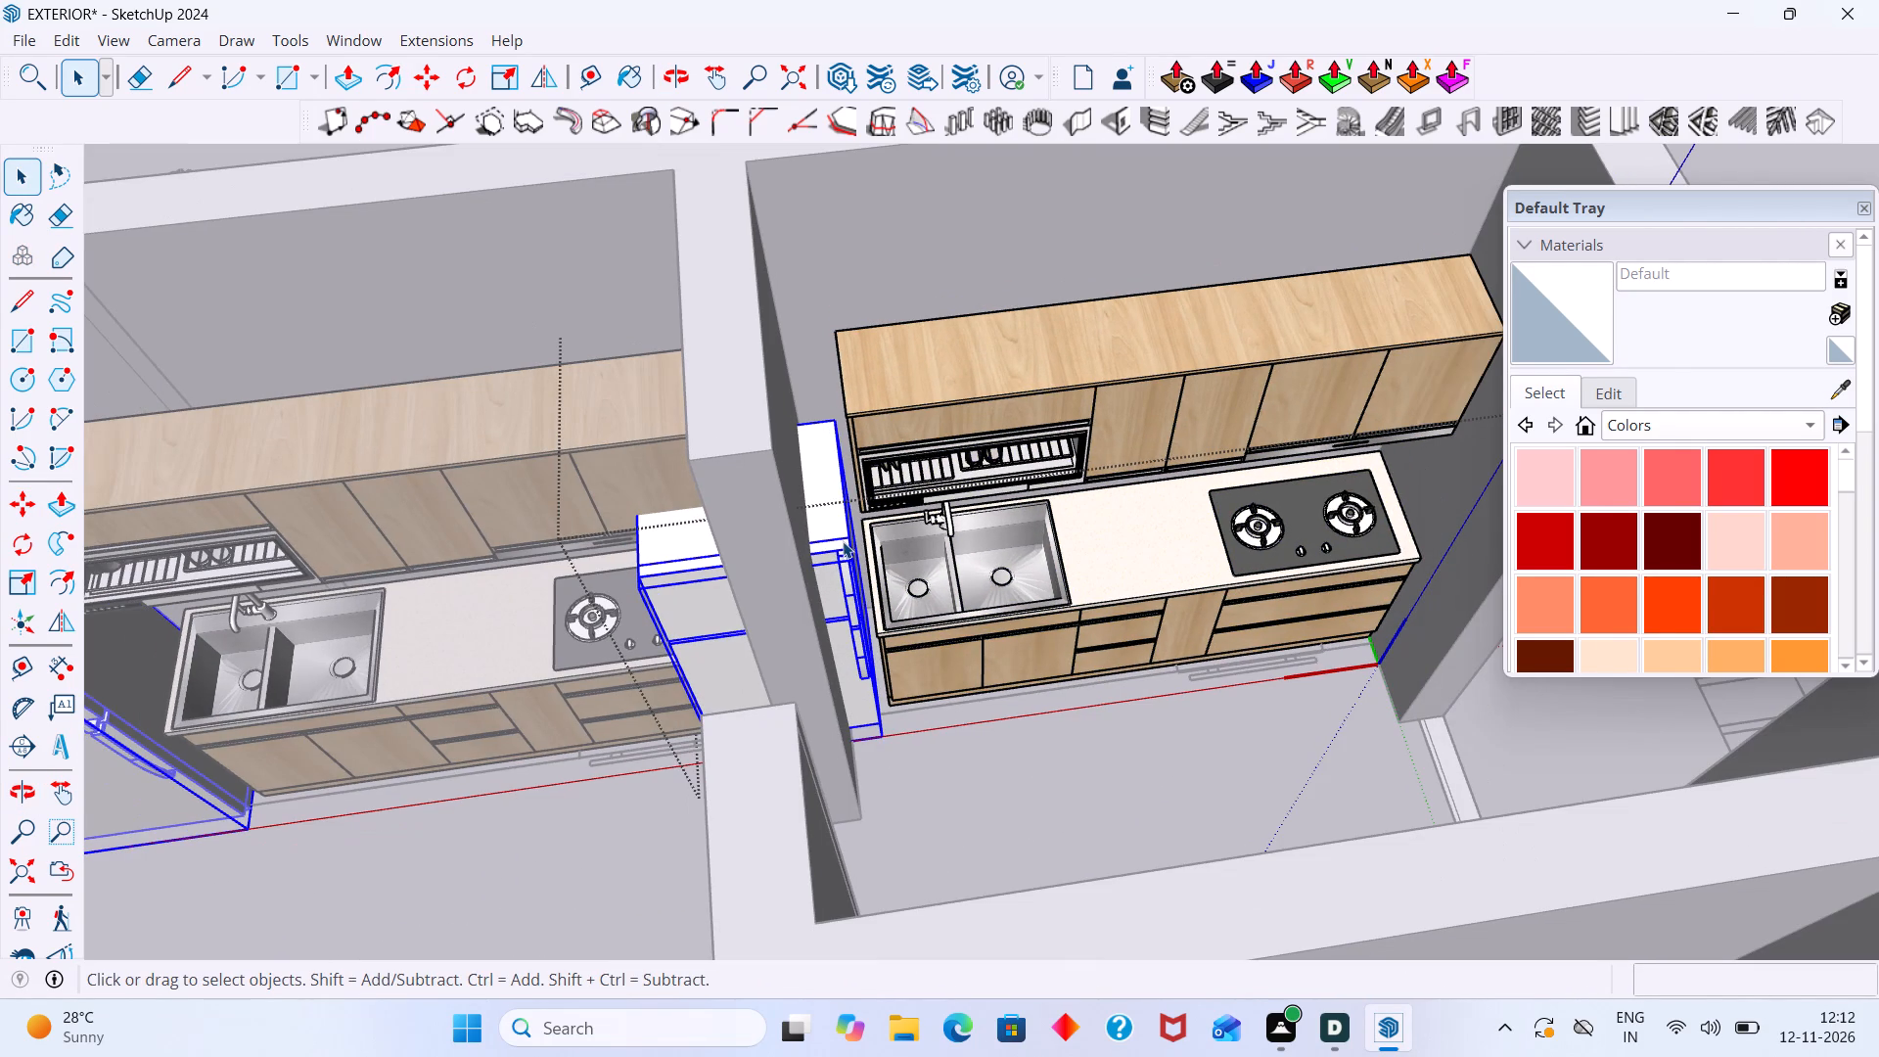
{"action": "key", "text": "Delete"}
{"action": "scroll", "coordinate": [843, 541], "scroll_direction": "down", "scroll_amount": 7}
{"action": "left_click", "coordinate": [920, 641]}
{"action": "scroll", "coordinate": [923, 614], "scroll_direction": "up", "scroll_amount": 3}
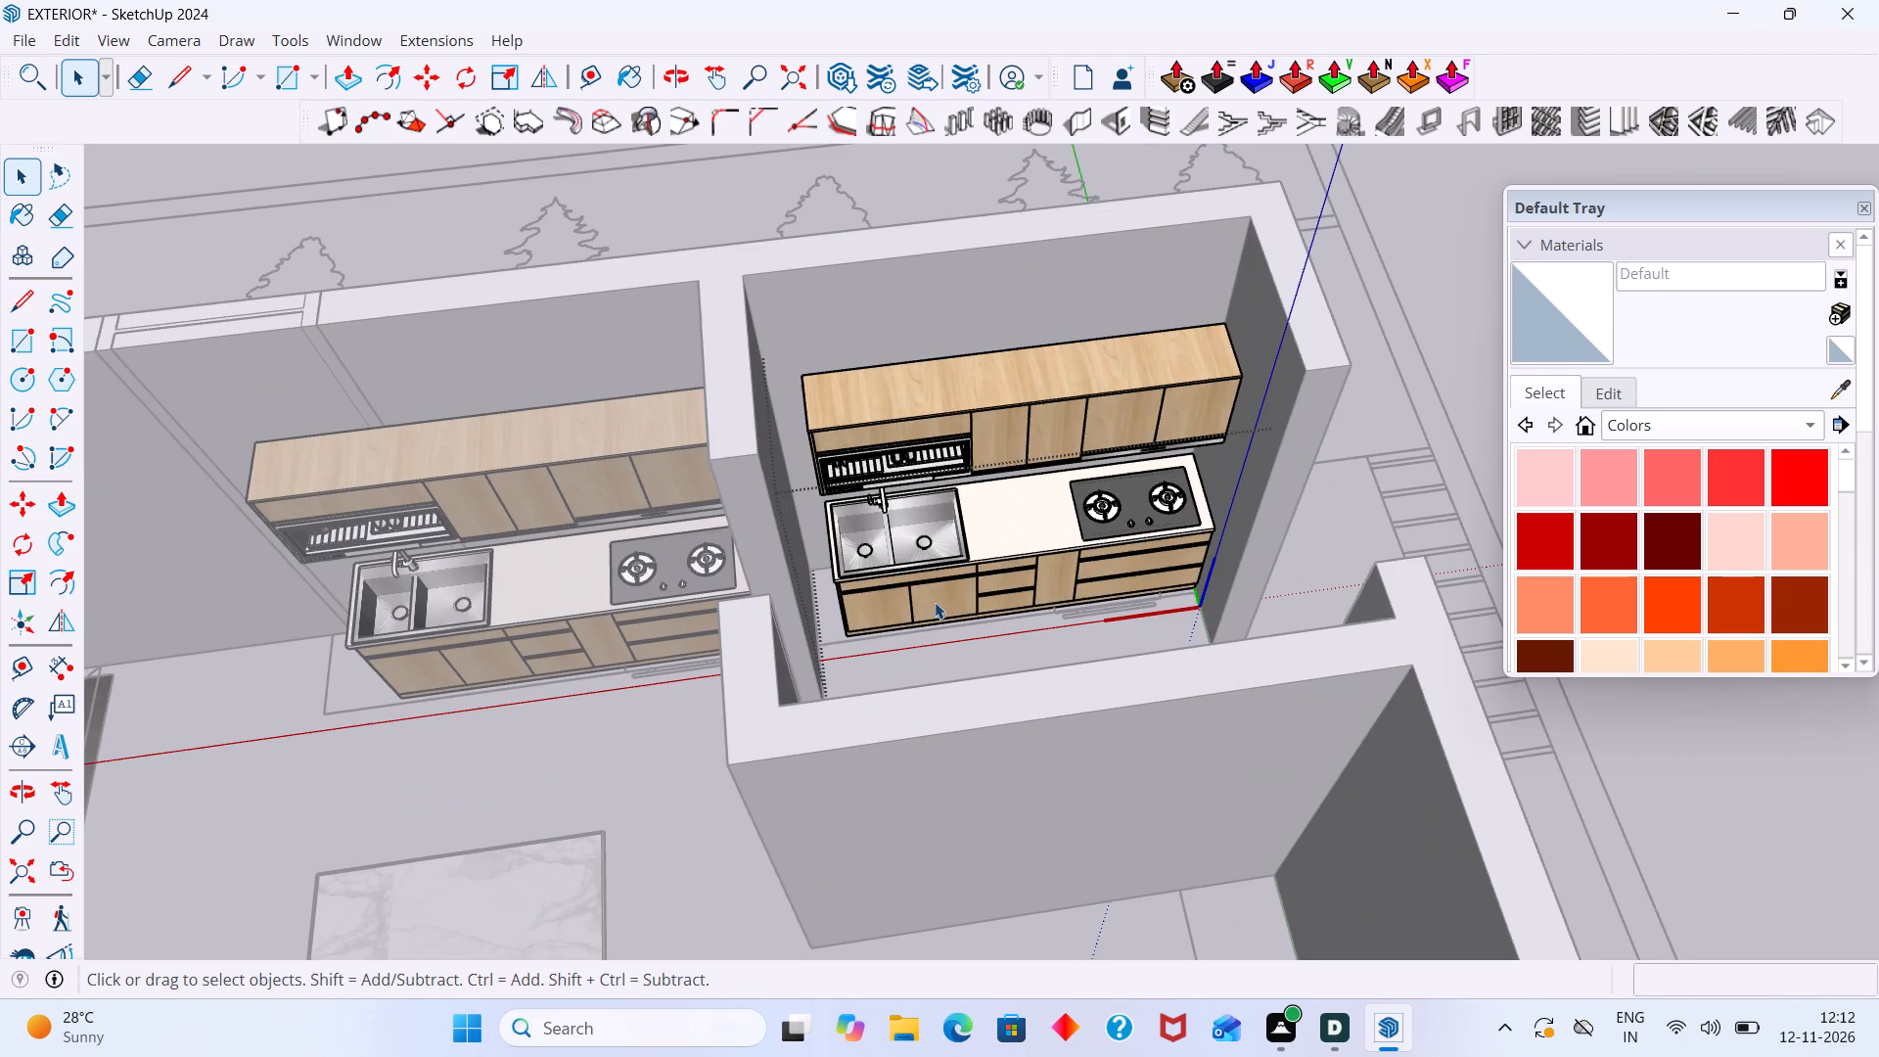
{"action": "left_click", "coordinate": [1442, 375]}
Stretch the copied kitchen lengthwise by a red scale of about 1.08 so its sink end meets the partition wall.
{"action": "scroll", "coordinate": [1099, 431], "scroll_direction": "up", "scroll_amount": 4}
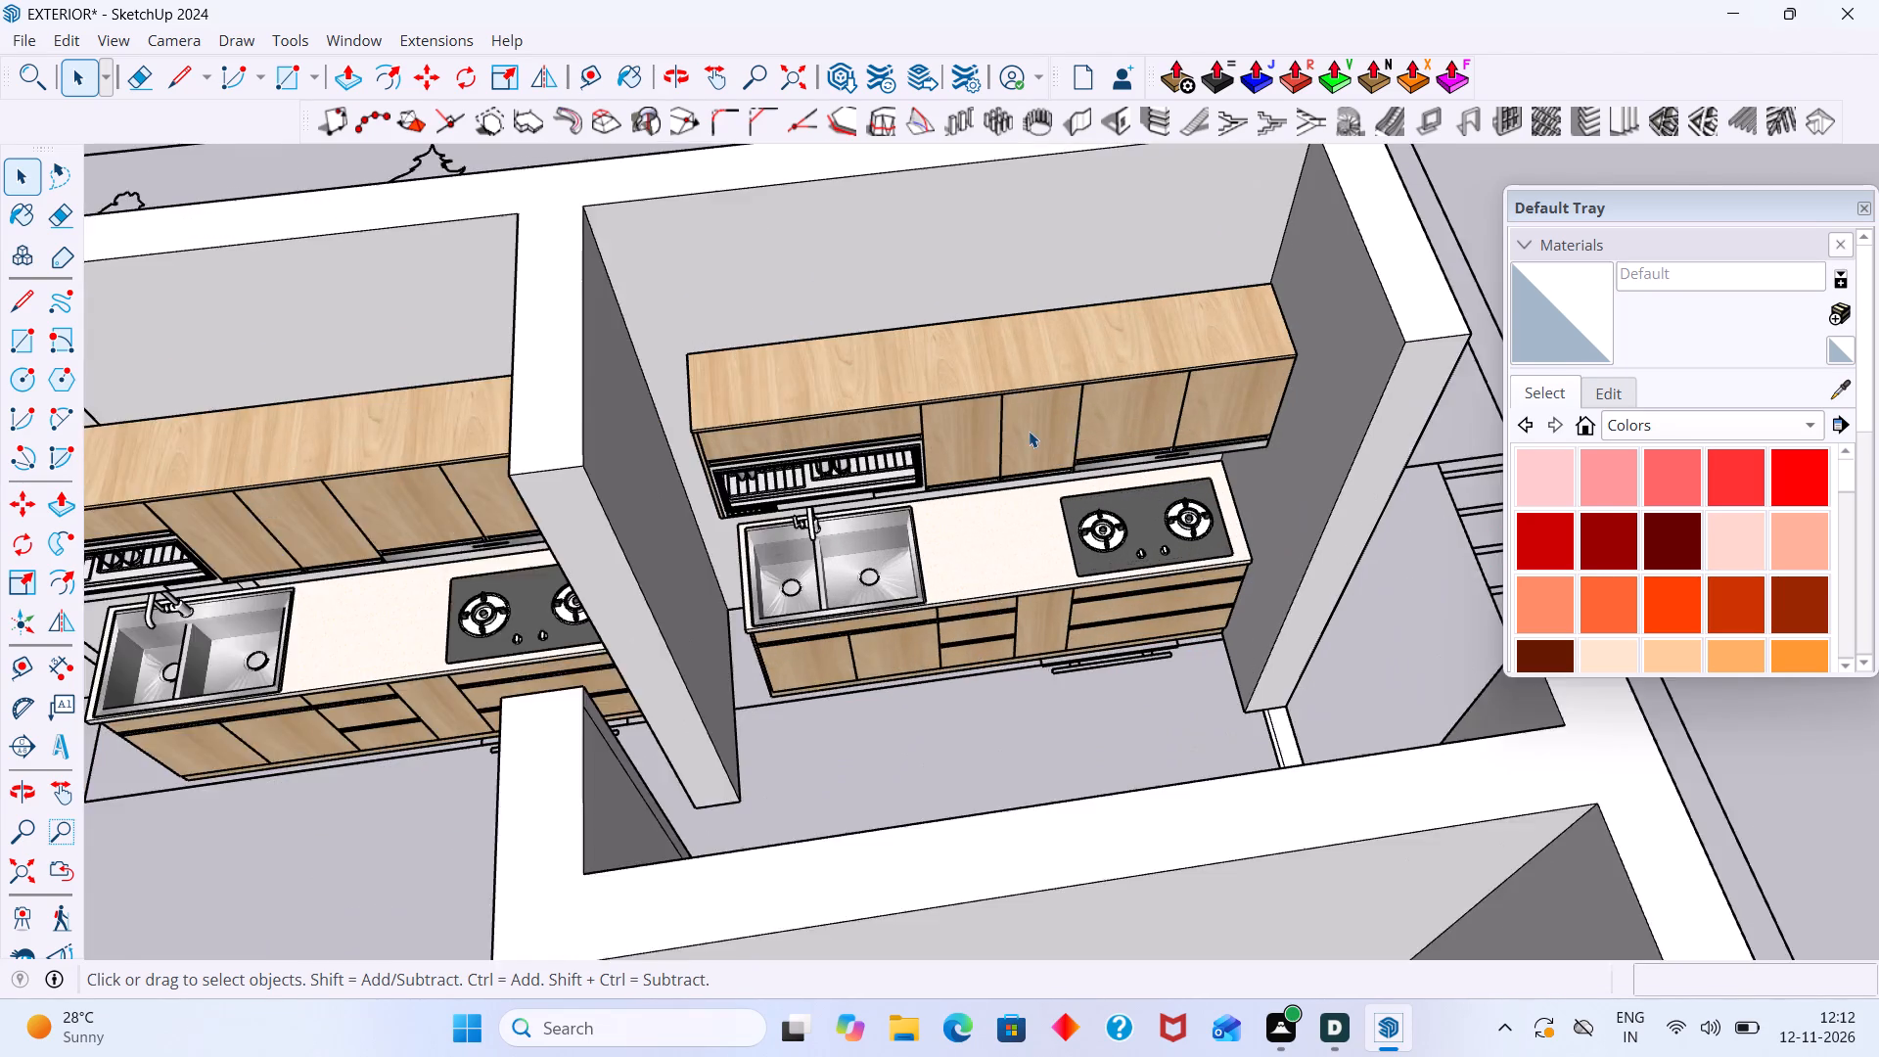
{"action": "scroll", "coordinate": [1029, 431], "scroll_direction": "up", "scroll_amount": 2}
{"action": "left_click", "coordinate": [991, 421]}
{"action": "middle_click_drag", "start_coordinate": [659, 694], "coordinate": [704, 670]}
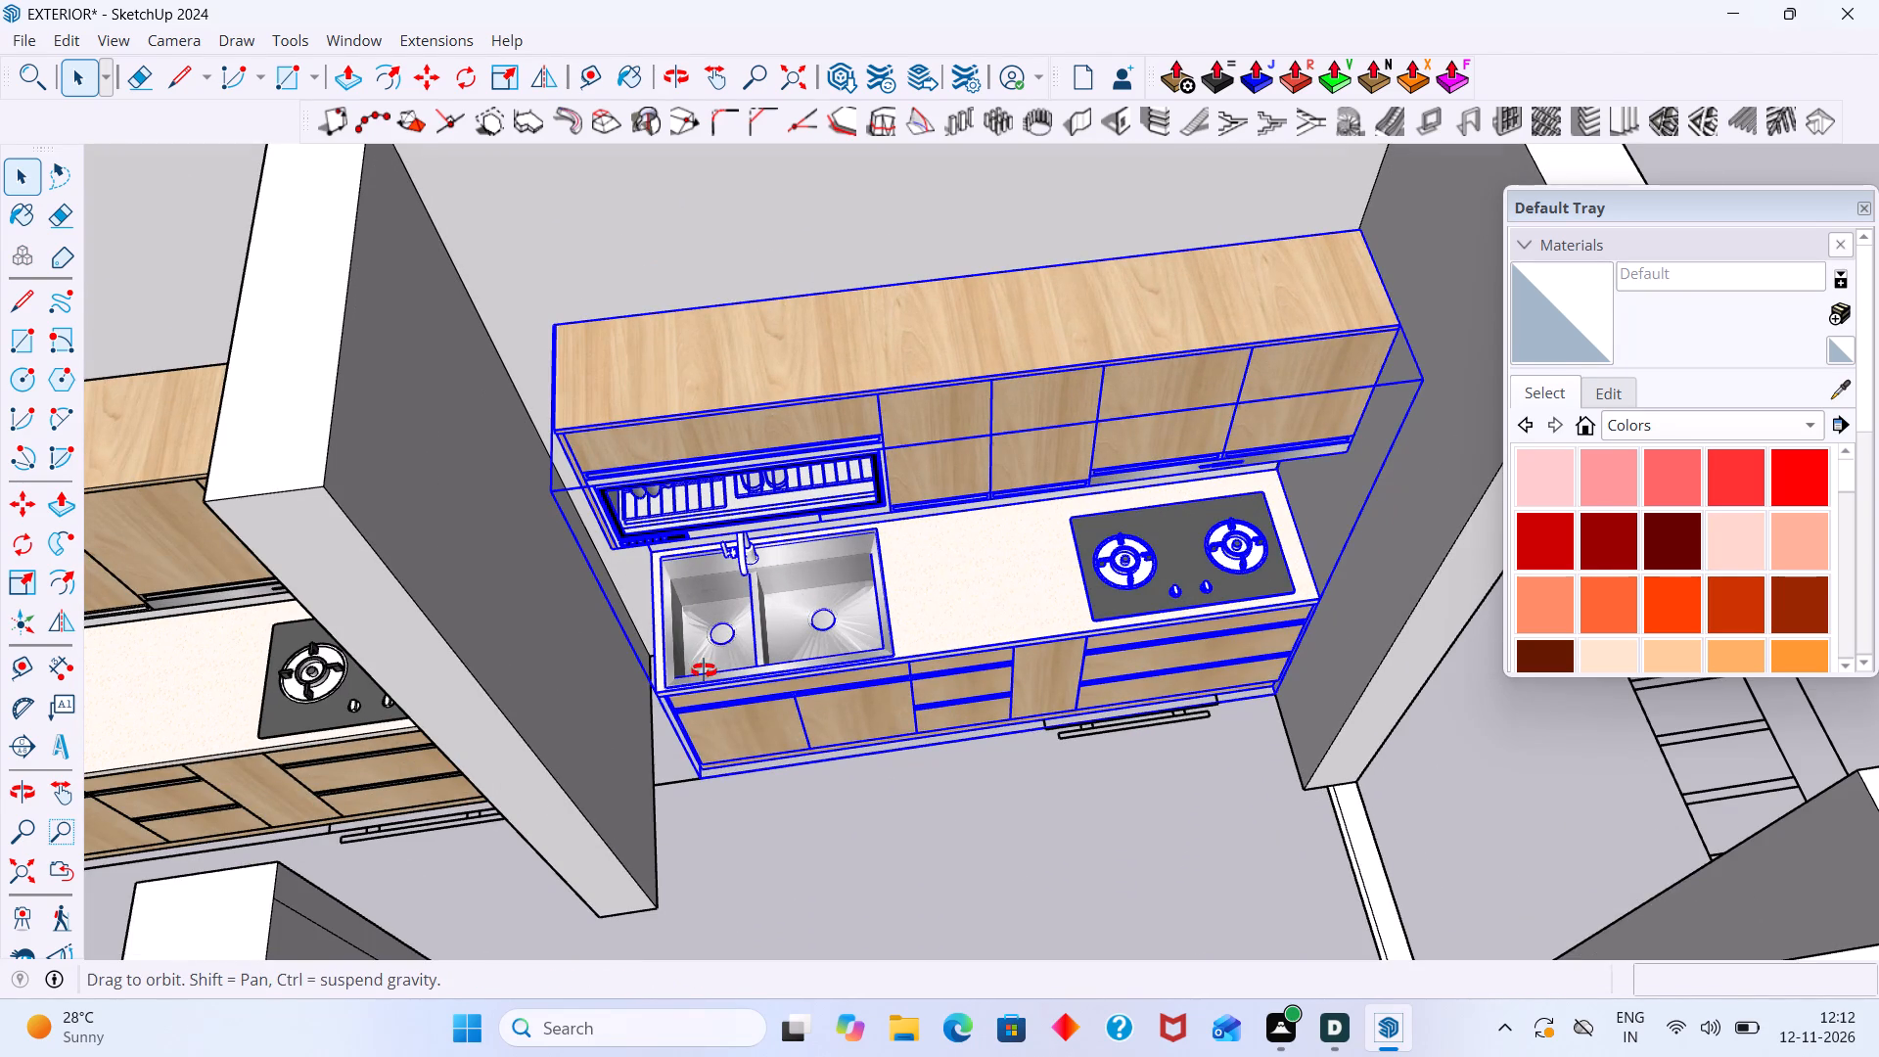
{"action": "middle_click_drag", "start_coordinate": [704, 670], "coordinate": [716, 638]}
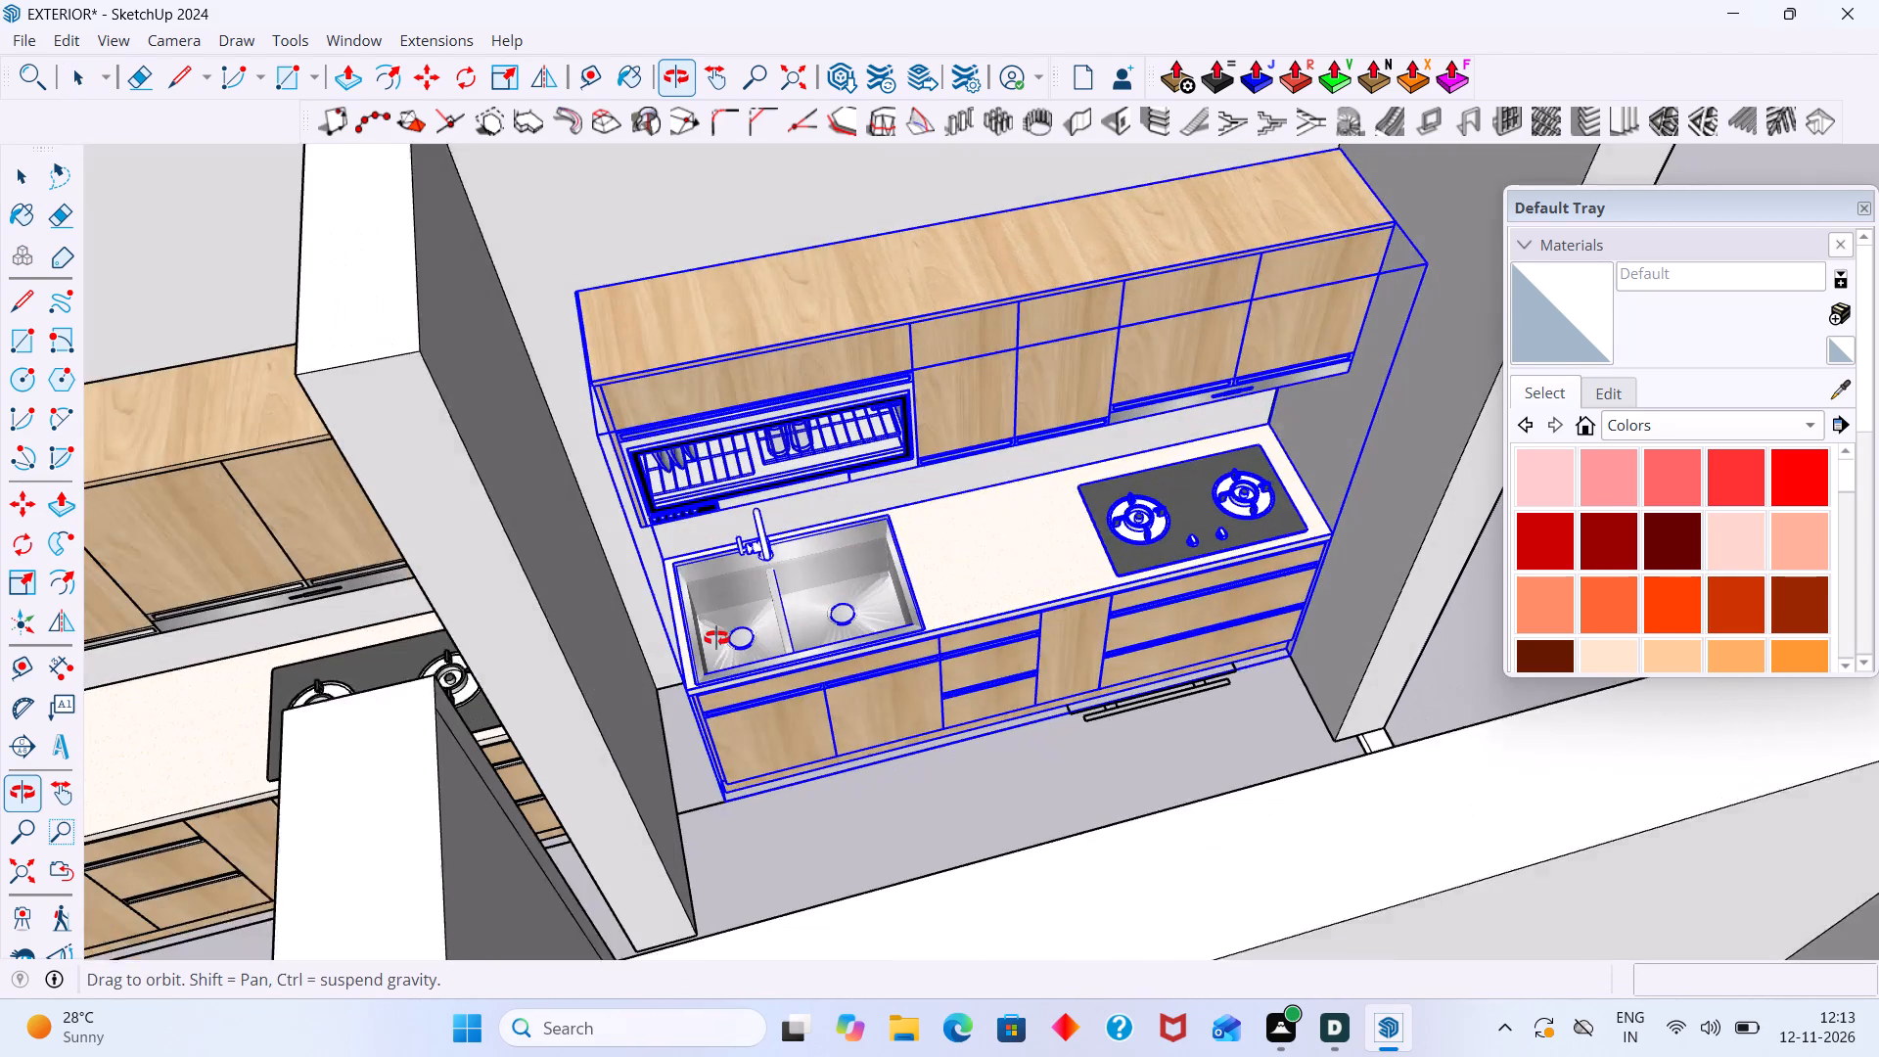
{"action": "middle_click_drag", "start_coordinate": [716, 638], "coordinate": [714, 639]}
{"action": "scroll", "coordinate": [743, 729], "scroll_direction": "up", "scroll_amount": 3}
{"action": "key", "text": "s"}
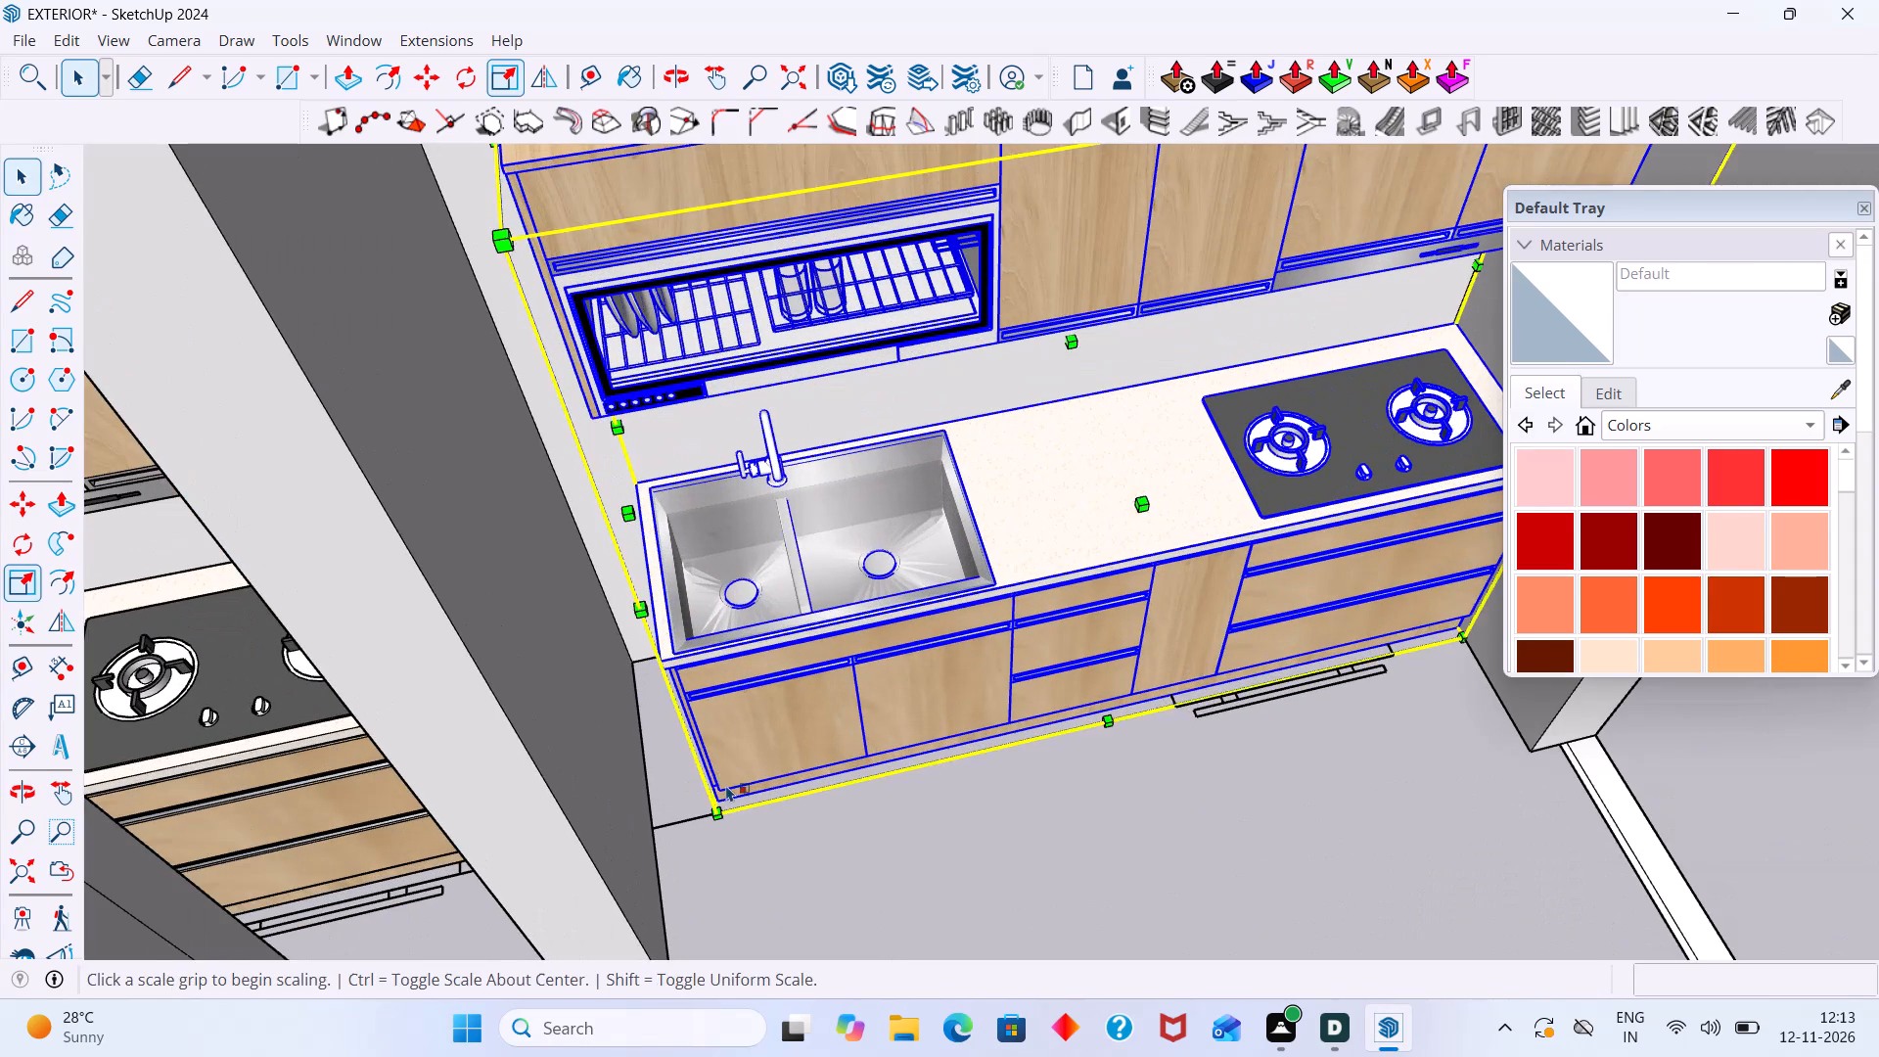
{"action": "scroll", "coordinate": [728, 791], "scroll_direction": "up", "scroll_amount": 3}
{"action": "left_click", "coordinate": [589, 385]}
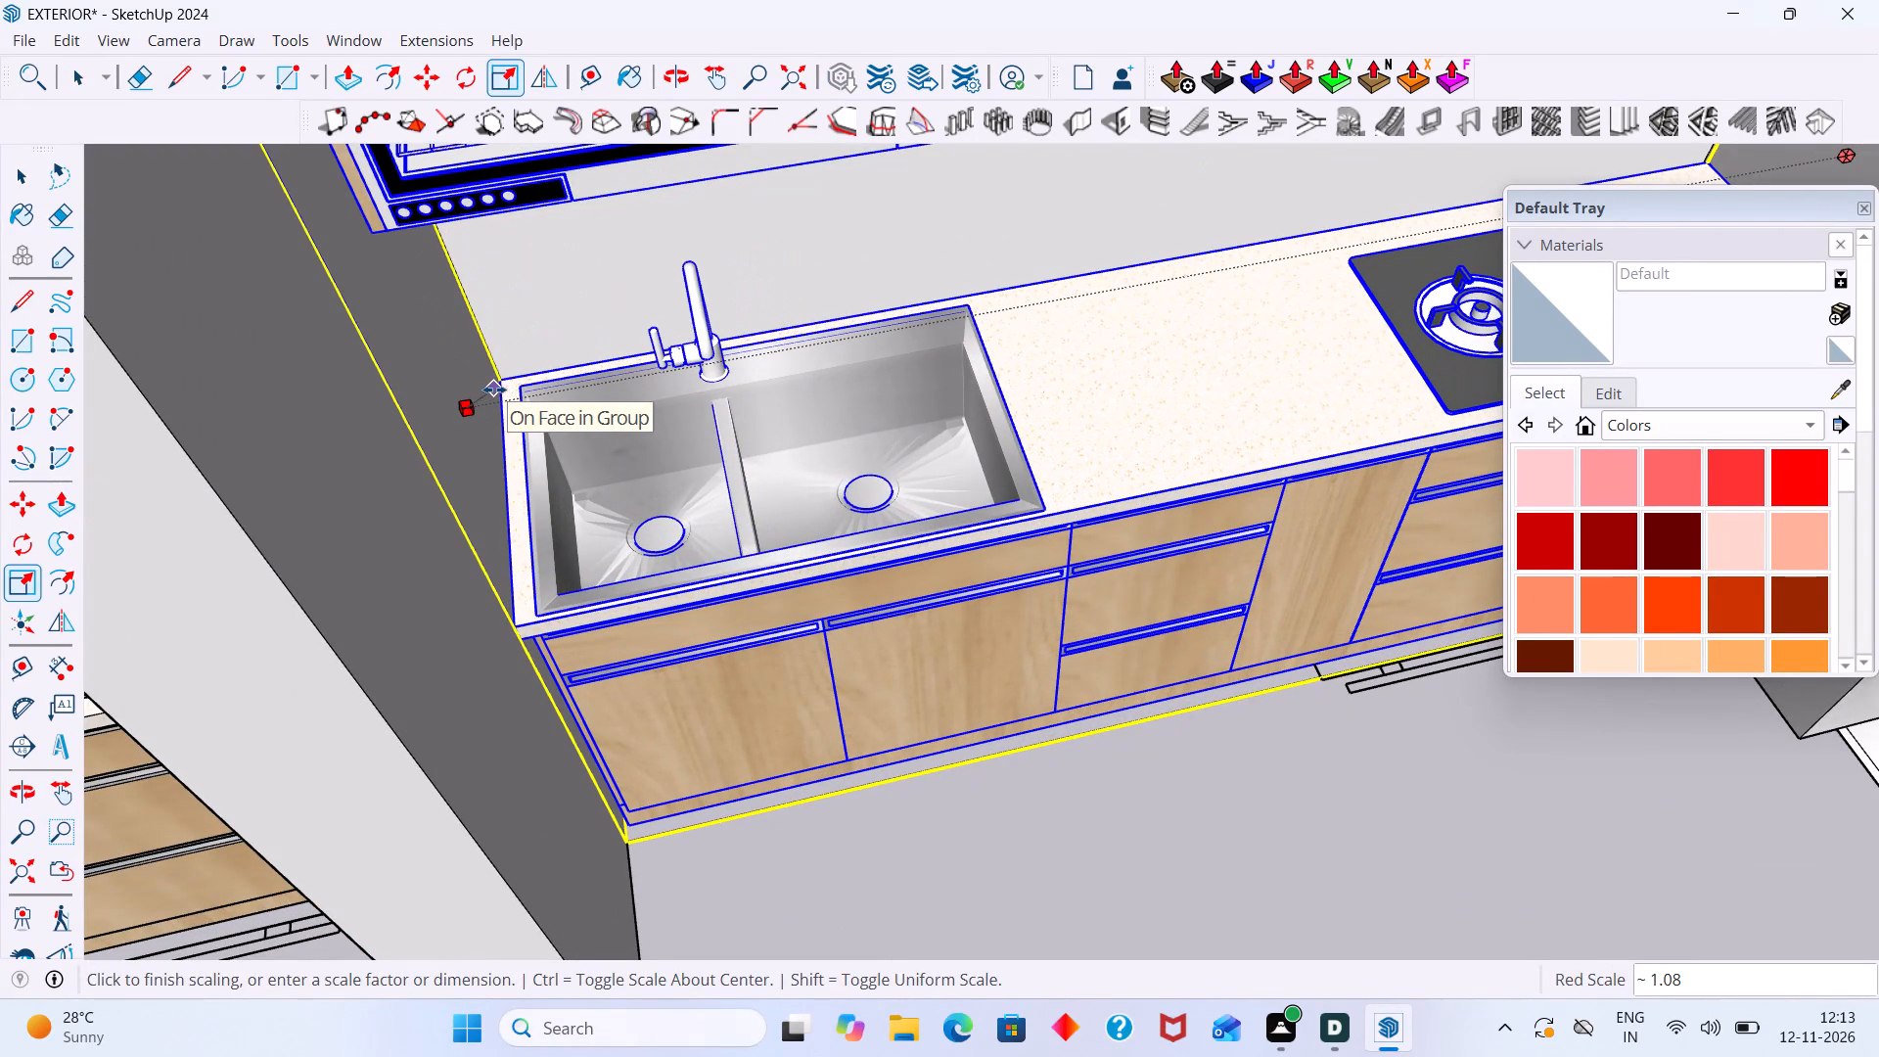
{"action": "left_click", "coordinate": [500, 390]}
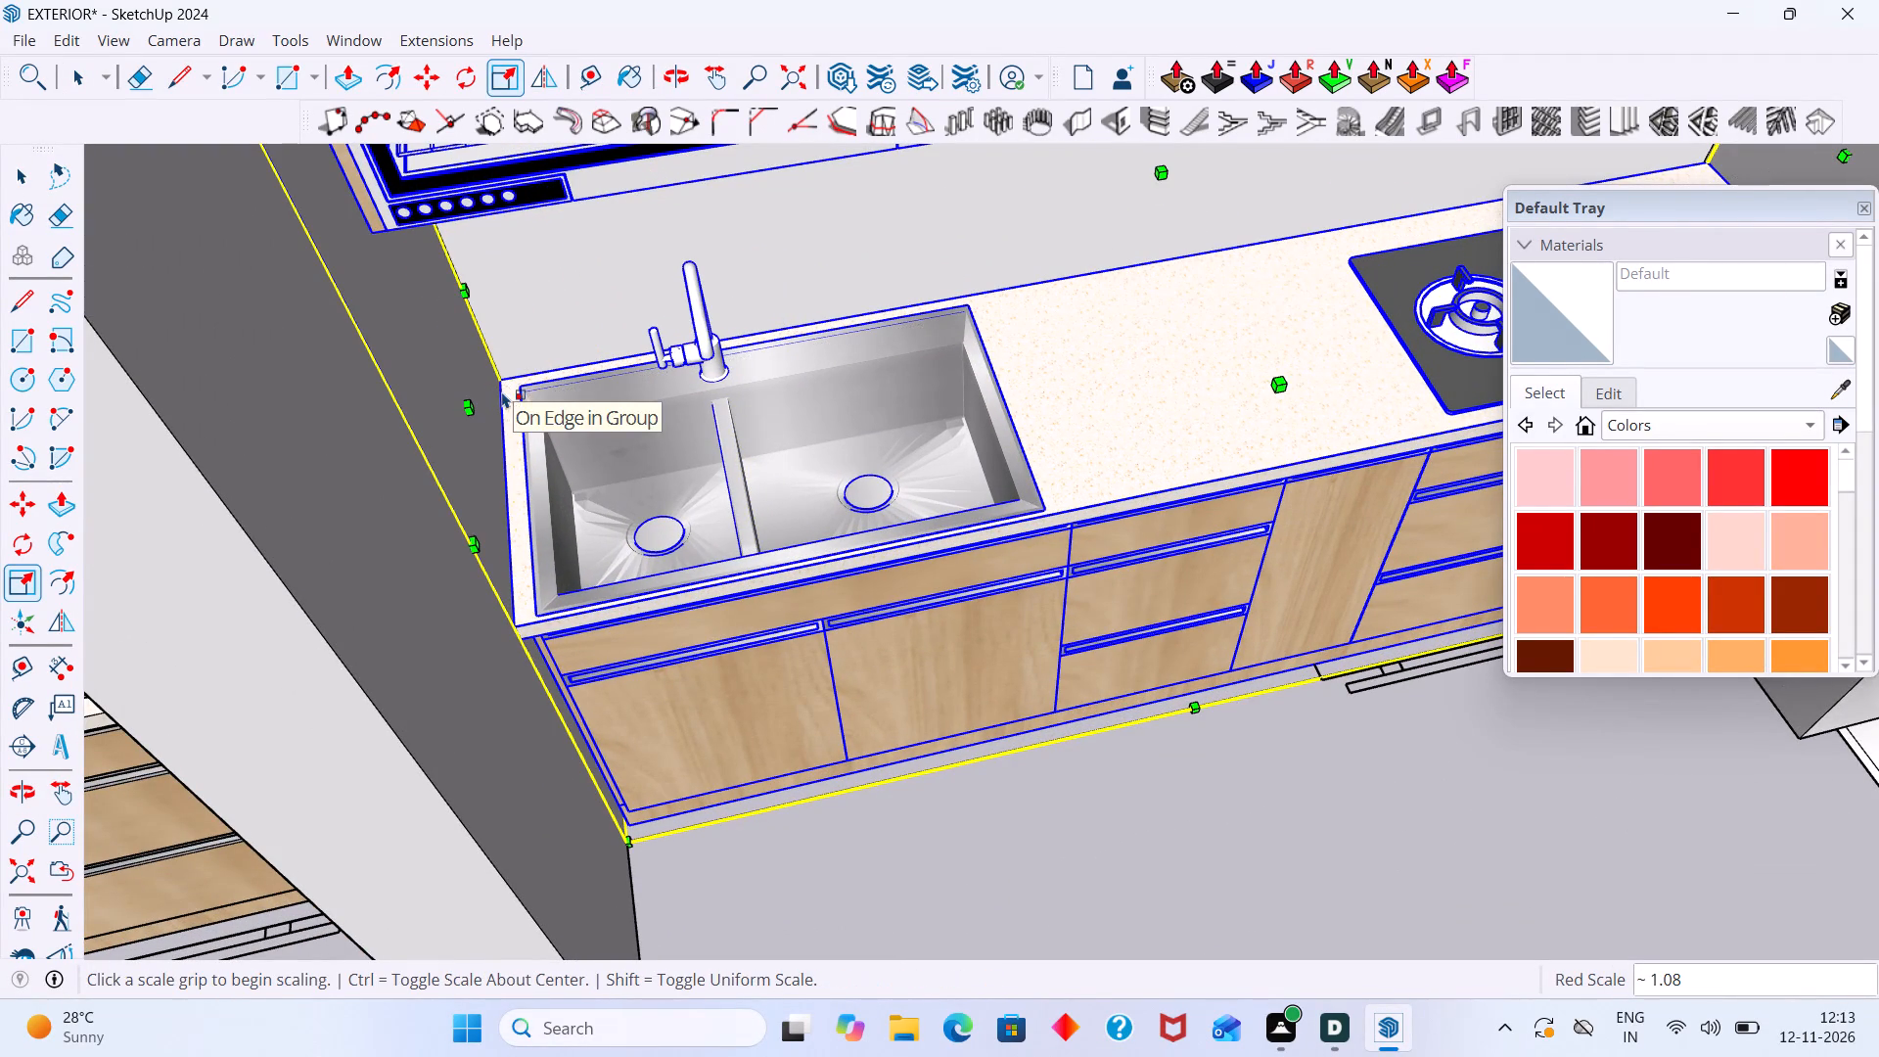
{"action": "key", "text": "space"}
{"action": "scroll", "coordinate": [666, 492], "scroll_direction": "down", "scroll_amount": 12}
{"action": "scroll", "coordinate": [753, 504], "scroll_direction": "down", "scroll_amount": 6}
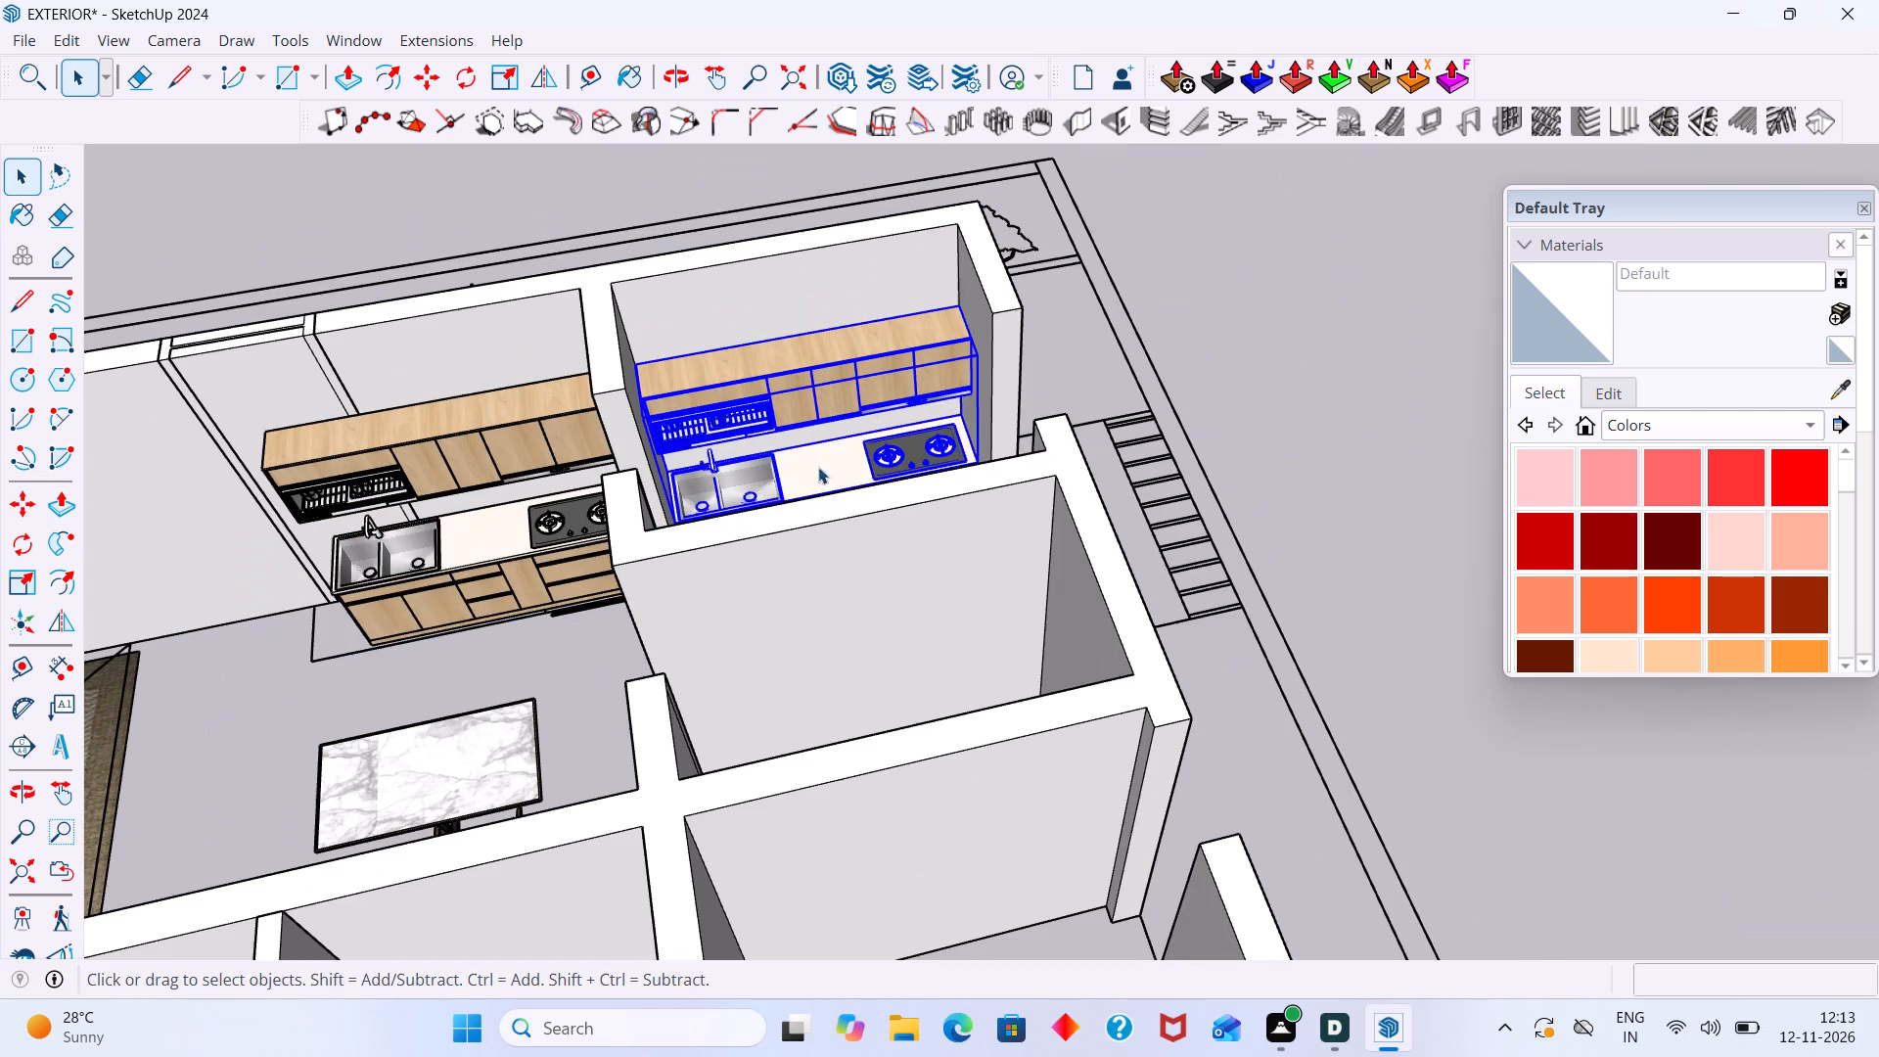
{"action": "left_click", "coordinate": [1154, 319]}
Examine how the stretched kitchen fits between the room's walls and how both kitchens sit in the house.
{"action": "scroll", "coordinate": [927, 343], "scroll_direction": "up", "scroll_amount": 7}
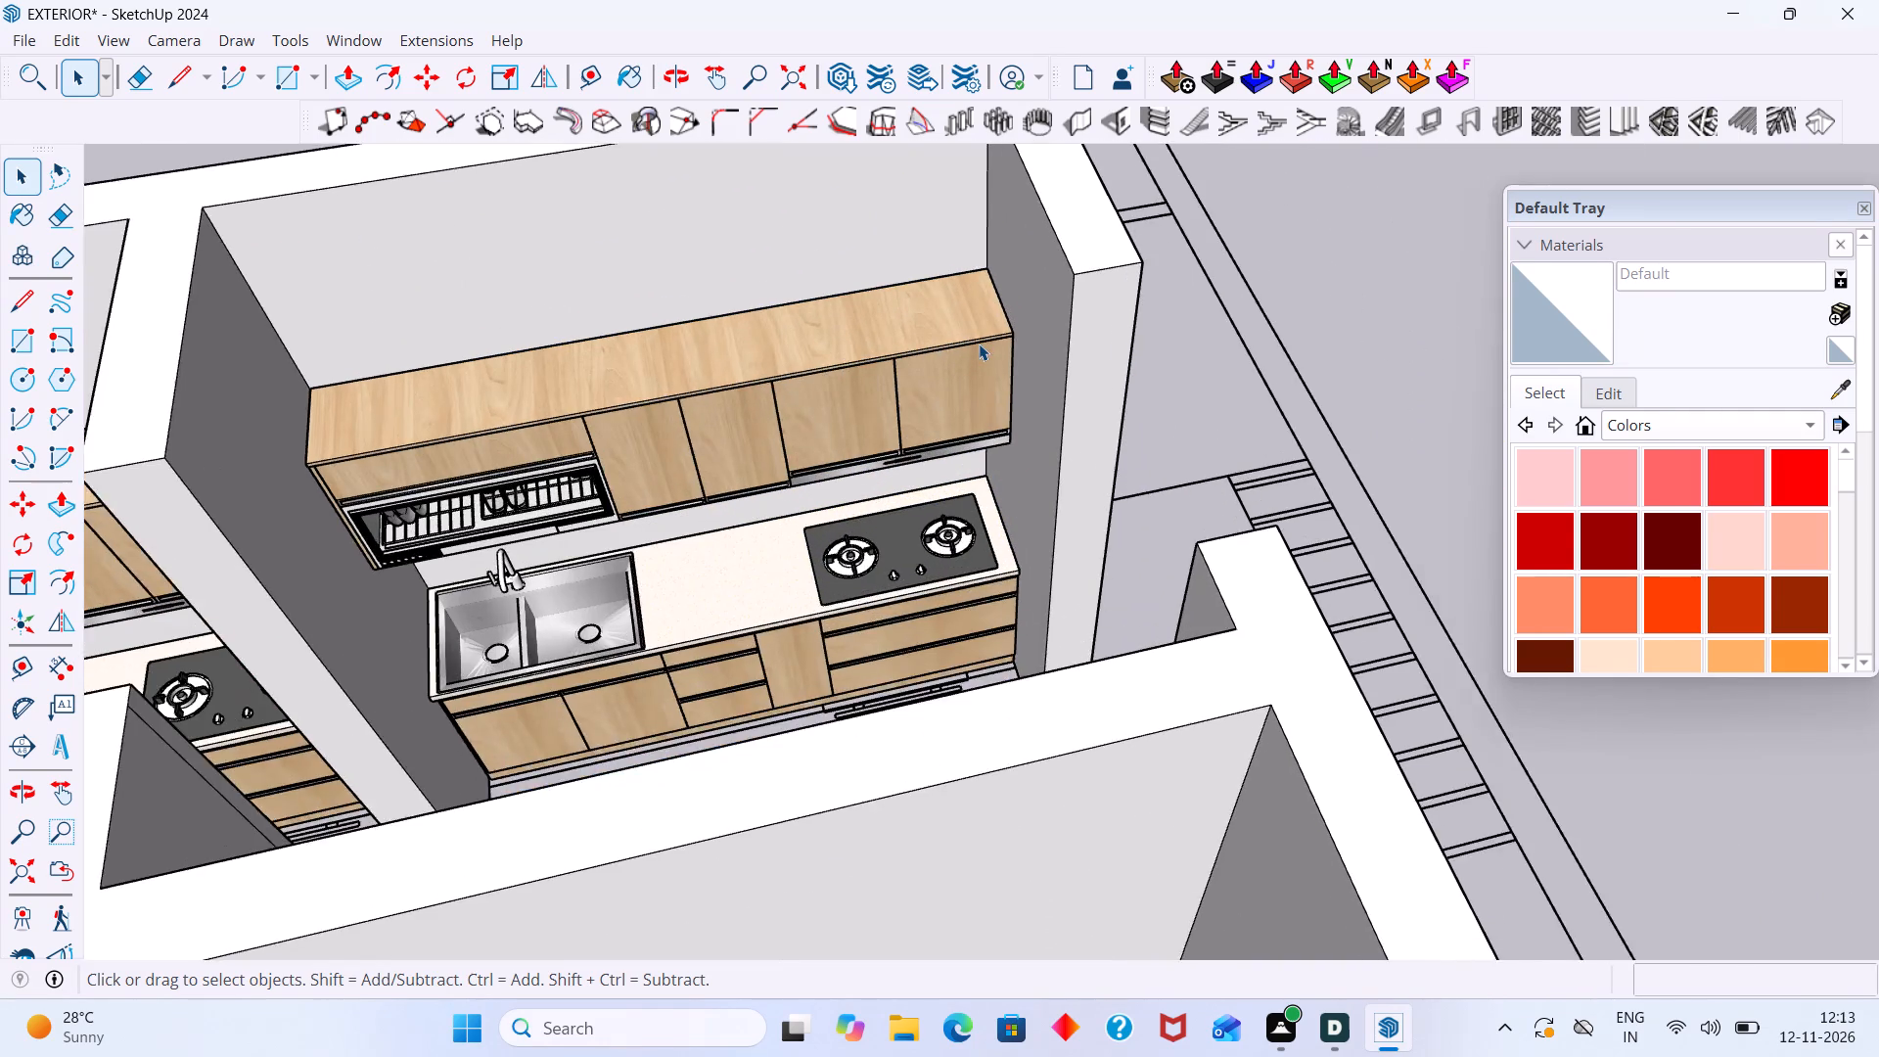
{"action": "scroll", "coordinate": [979, 344], "scroll_direction": "up", "scroll_amount": 5}
{"action": "scroll", "coordinate": [1056, 429], "scroll_direction": "up", "scroll_amount": 4}
{"action": "middle_click_drag", "start_coordinate": [1046, 425], "coordinate": [891, 428]}
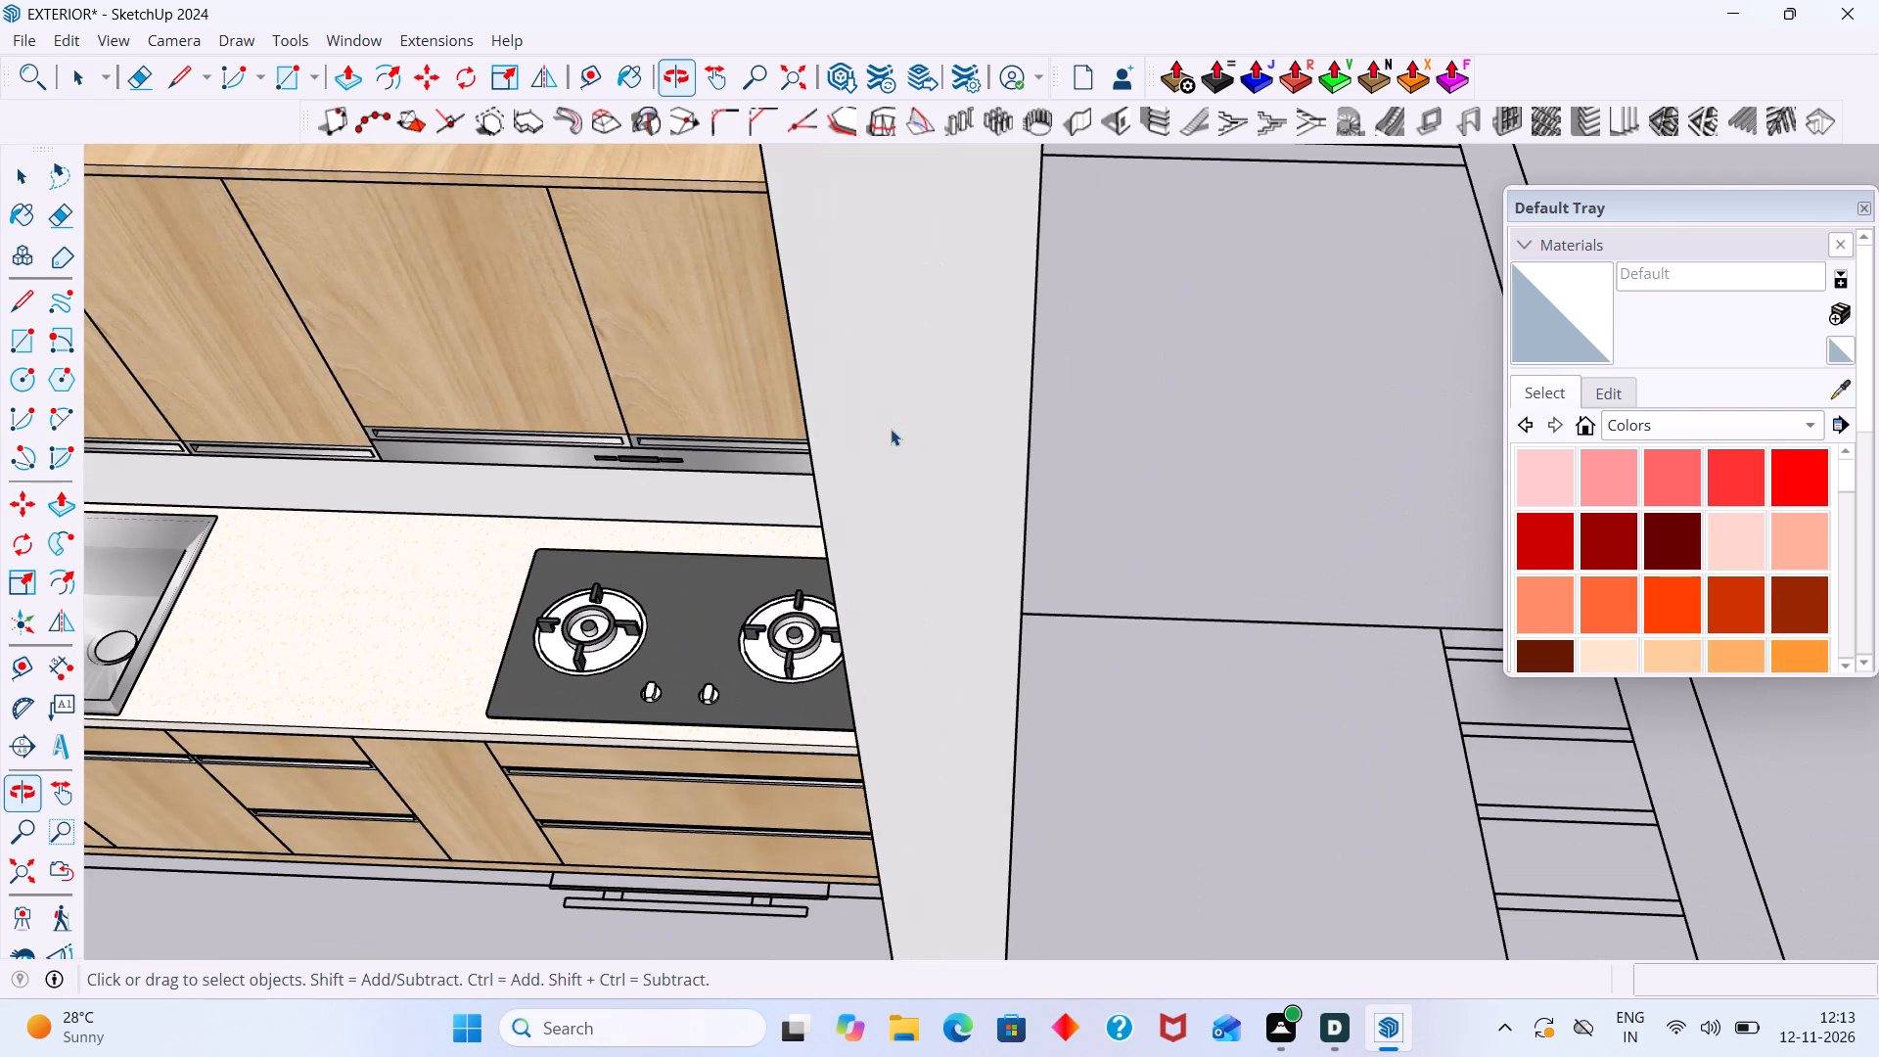
{"action": "scroll", "coordinate": [867, 402], "scroll_direction": "down", "scroll_amount": 10}
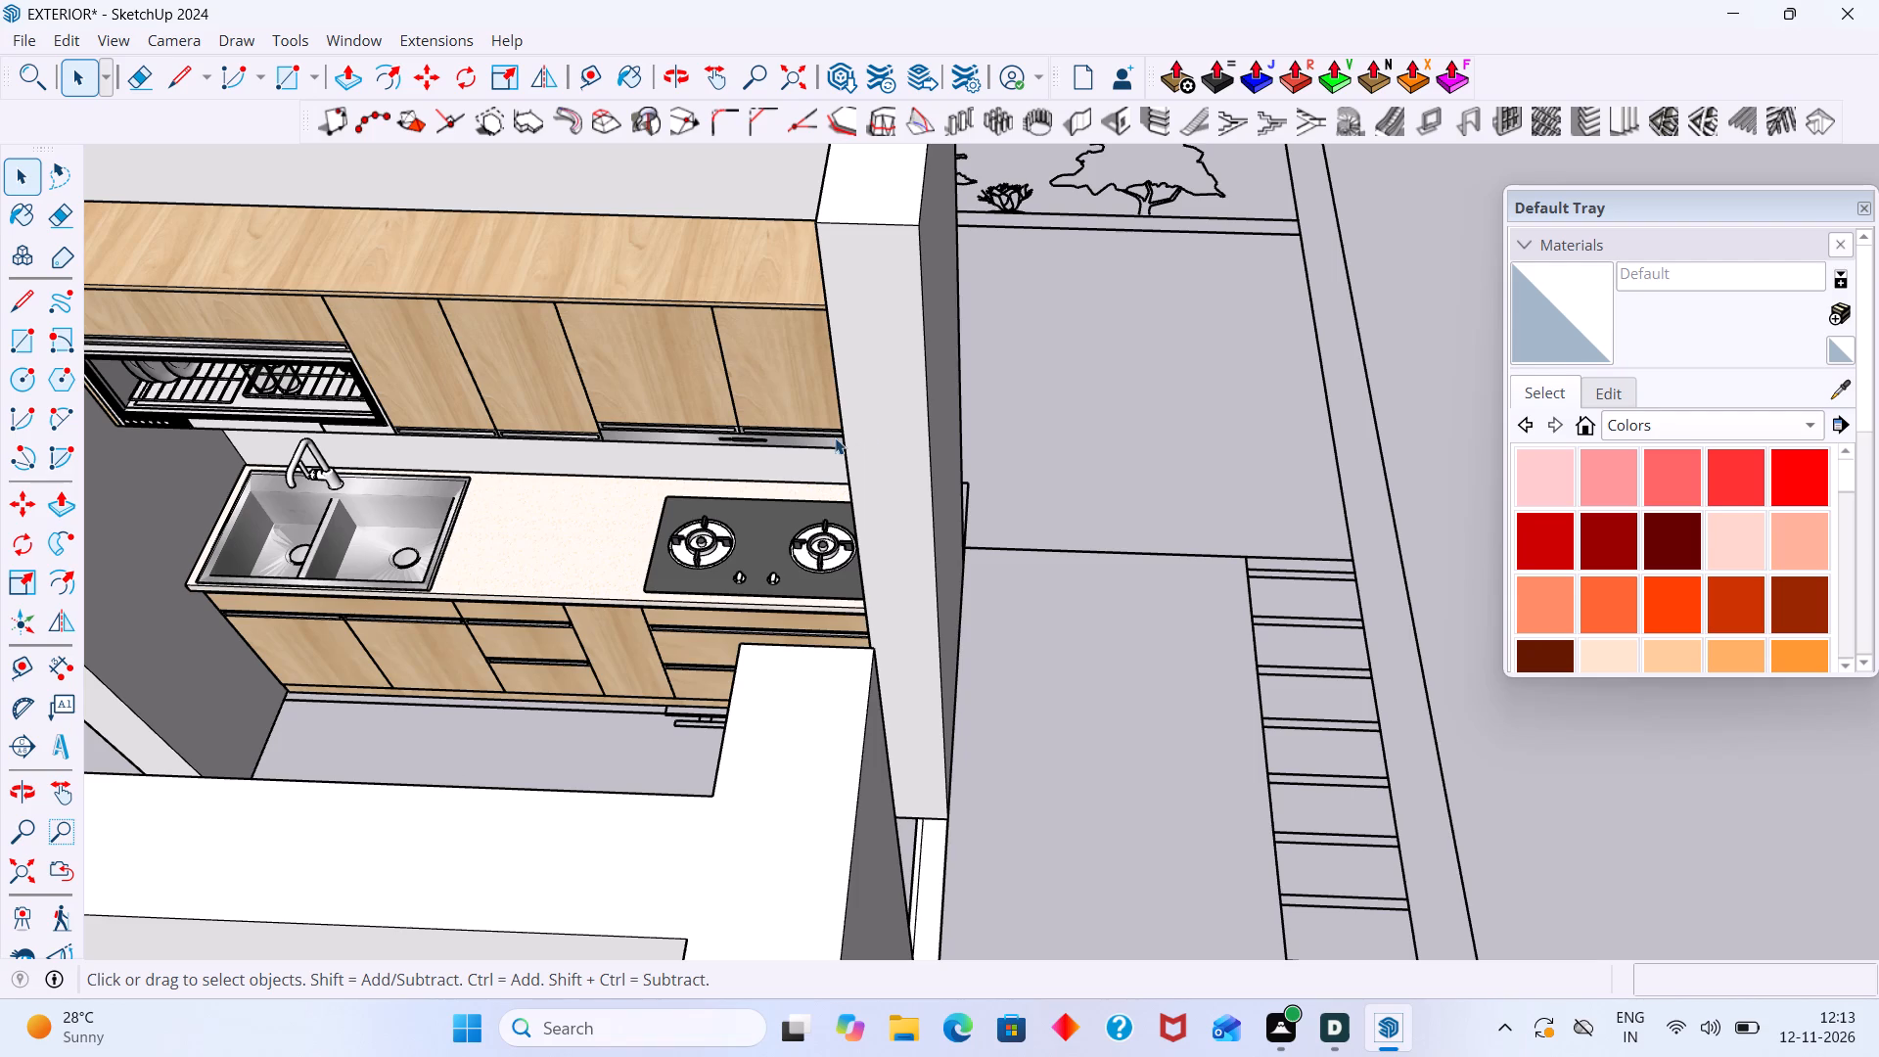
{"action": "scroll", "coordinate": [792, 484], "scroll_direction": "down", "scroll_amount": 20}
{"action": "scroll", "coordinate": [792, 484], "scroll_direction": "down", "scroll_amount": 6}
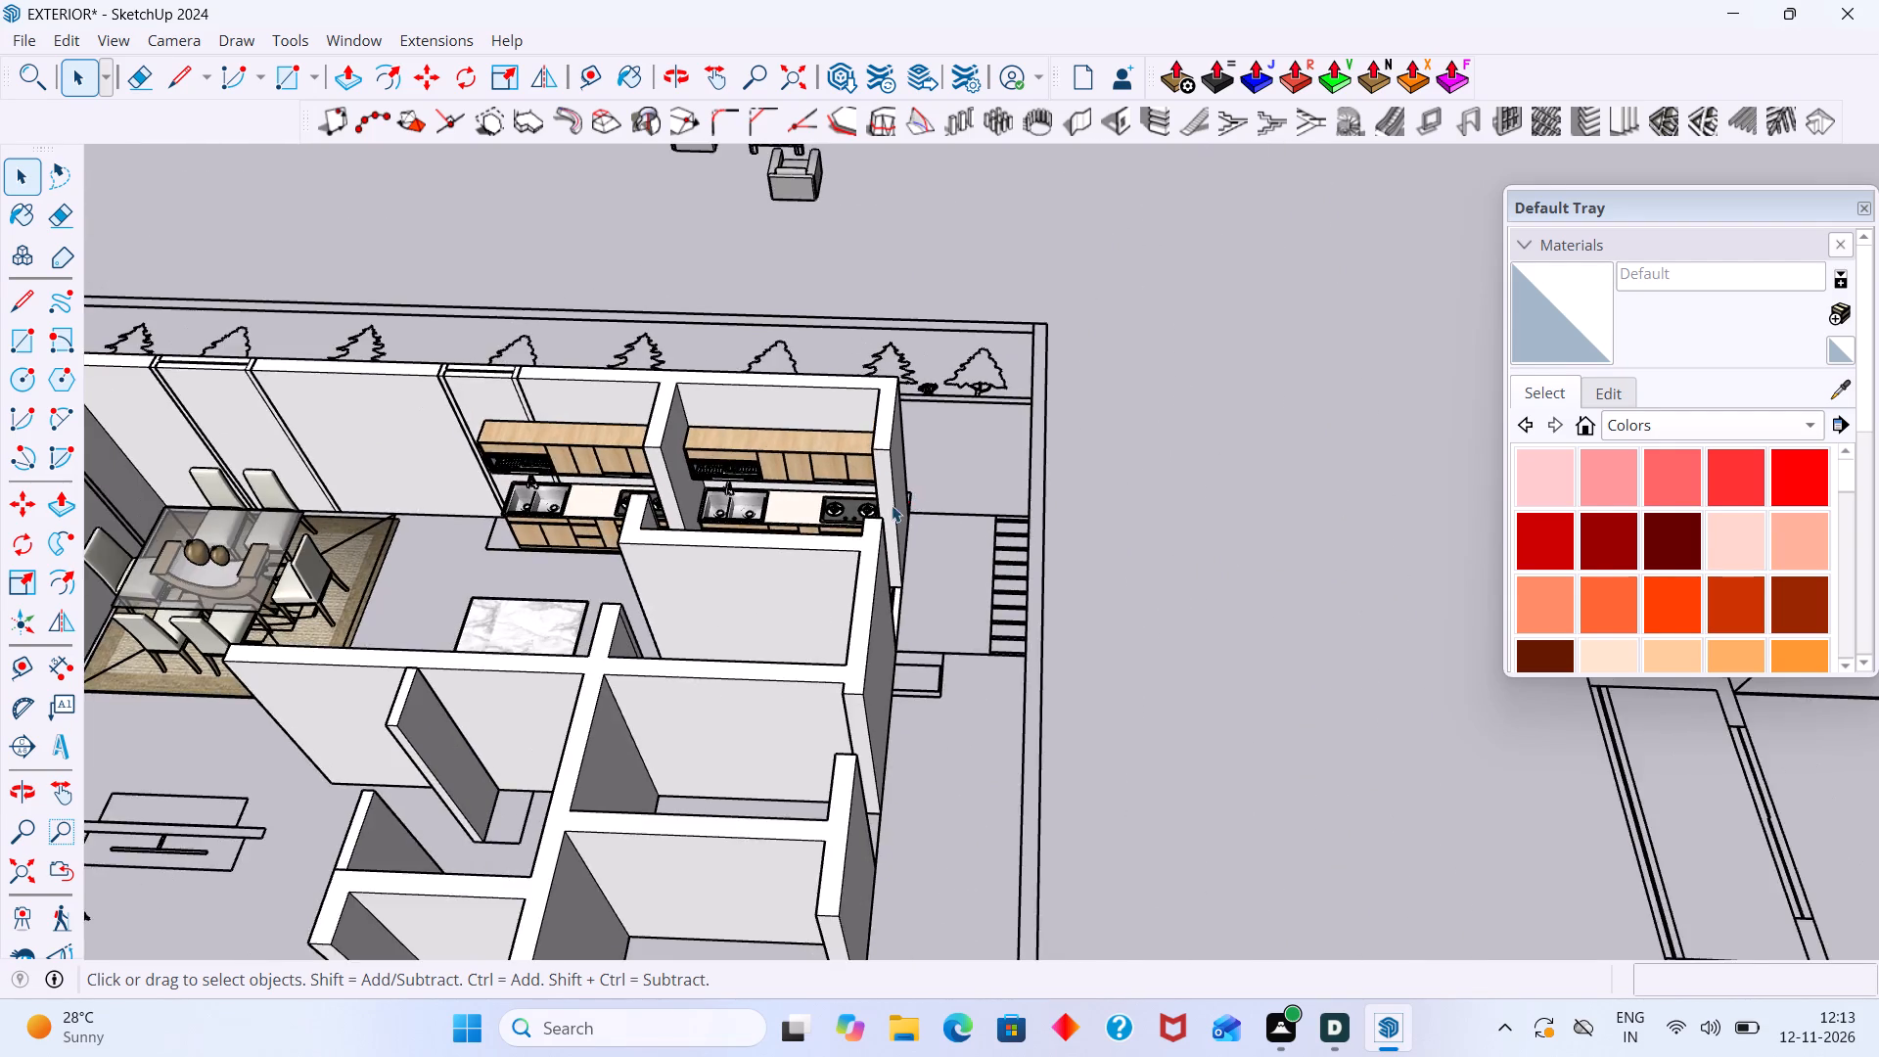
{"action": "middle_click_drag", "start_coordinate": [892, 505], "coordinate": [945, 468]}
{"action": "scroll", "coordinate": [869, 459], "scroll_direction": "up", "scroll_amount": 5}
{"action": "middle_click_drag", "start_coordinate": [832, 522], "coordinate": [847, 403]}
{"action": "scroll", "coordinate": [627, 383], "scroll_direction": "up", "scroll_amount": 2}
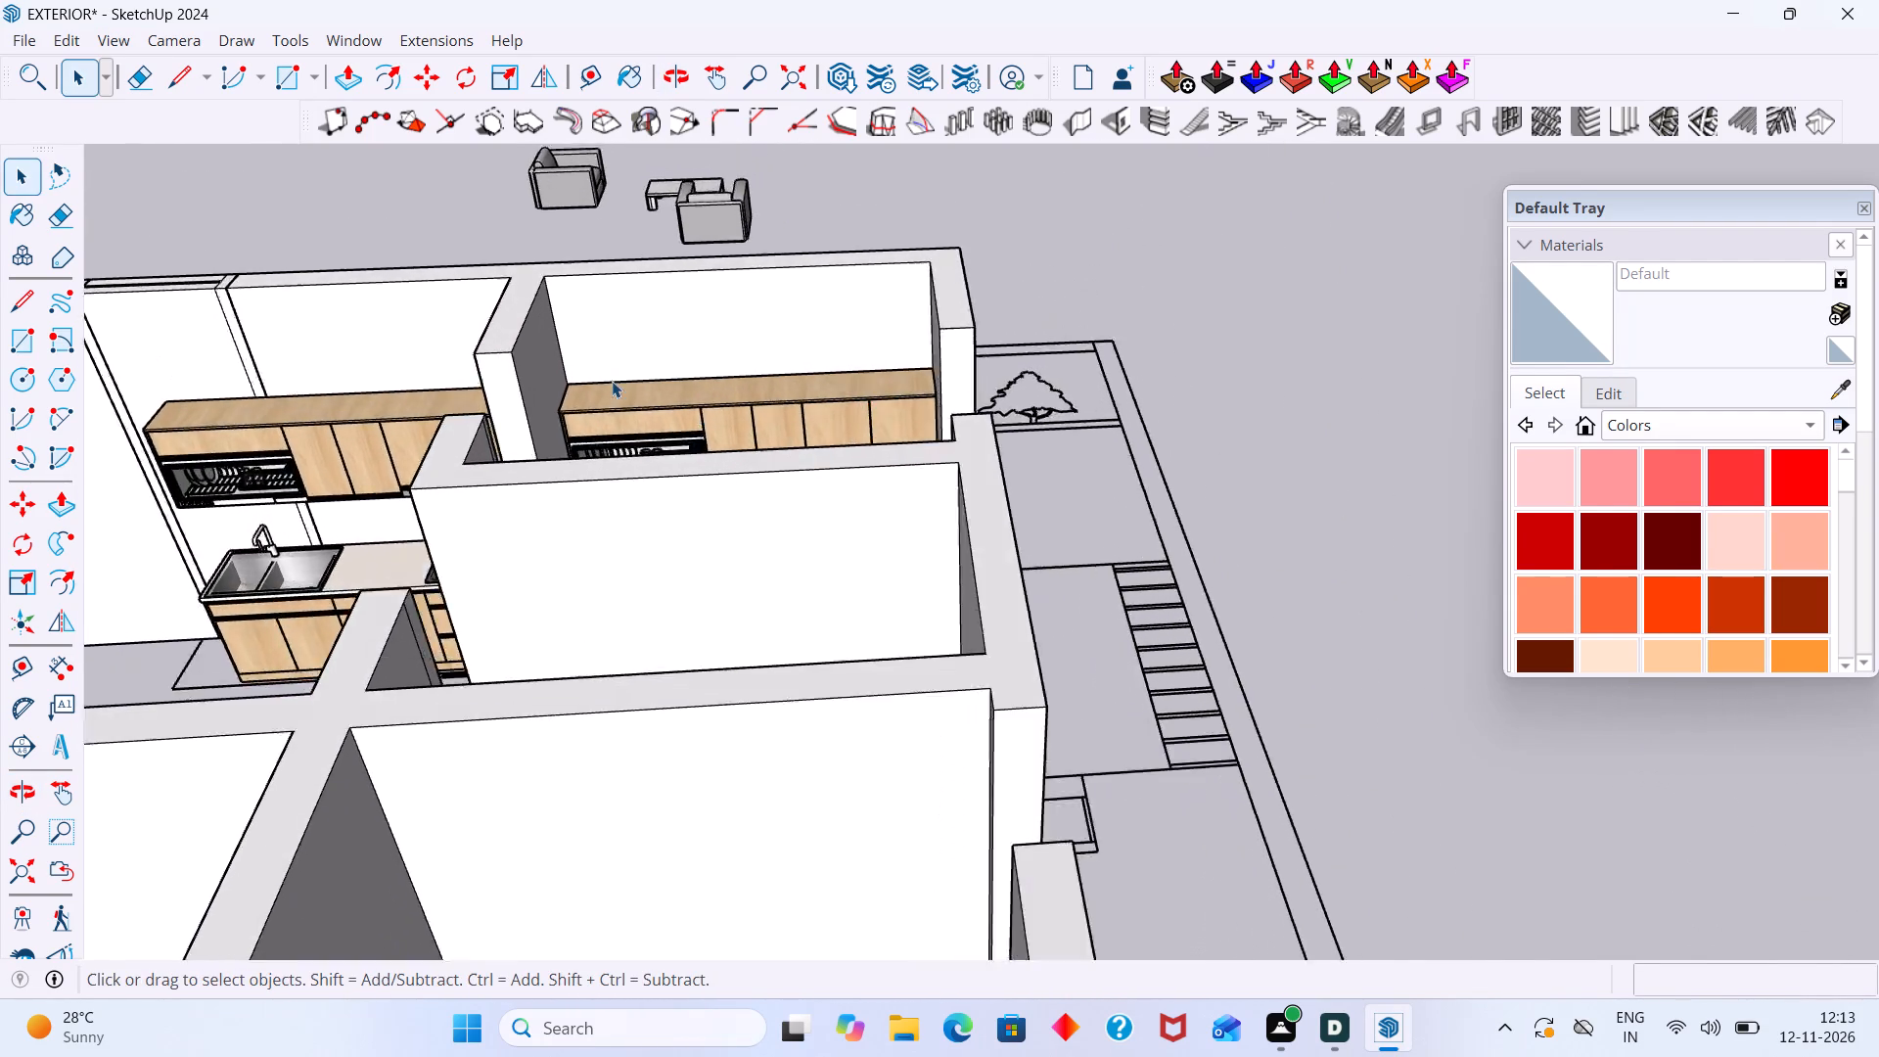
{"action": "scroll", "coordinate": [612, 381], "scroll_direction": "up", "scroll_amount": 4}
{"action": "scroll", "coordinate": [571, 411], "scroll_direction": "down", "scroll_amount": 4}
{"action": "middle_click_drag", "start_coordinate": [572, 412], "coordinate": [659, 350]}
{"action": "scroll", "coordinate": [574, 406], "scroll_direction": "down", "scroll_amount": 5}
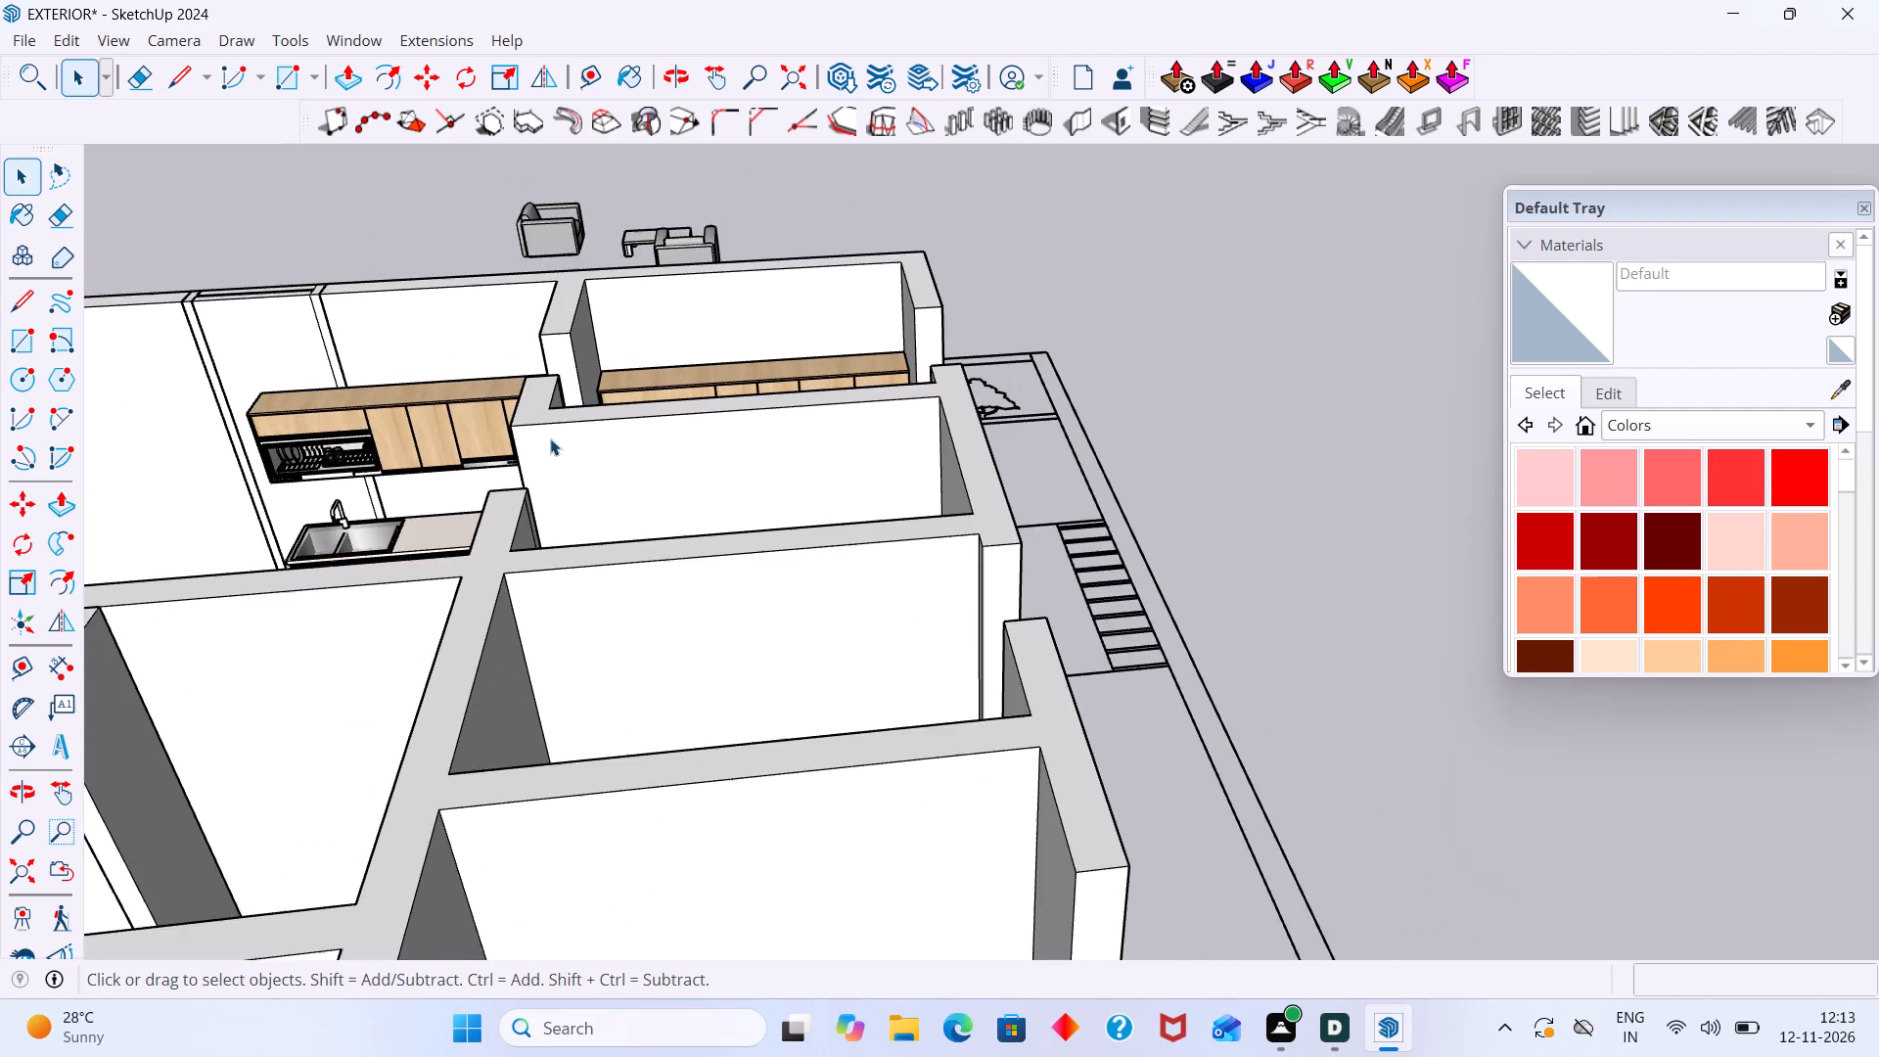
{"action": "scroll", "coordinate": [550, 438], "scroll_direction": "down", "scroll_amount": 2}
{"action": "middle_click_drag", "start_coordinate": [550, 444], "coordinate": [629, 631]}
{"action": "middle_click_drag", "start_coordinate": [666, 583], "coordinate": [666, 764]}
{"action": "scroll", "coordinate": [693, 731], "scroll_direction": "up", "scroll_amount": 1}
{"action": "middle_click_drag", "start_coordinate": [693, 730], "coordinate": [721, 636]}
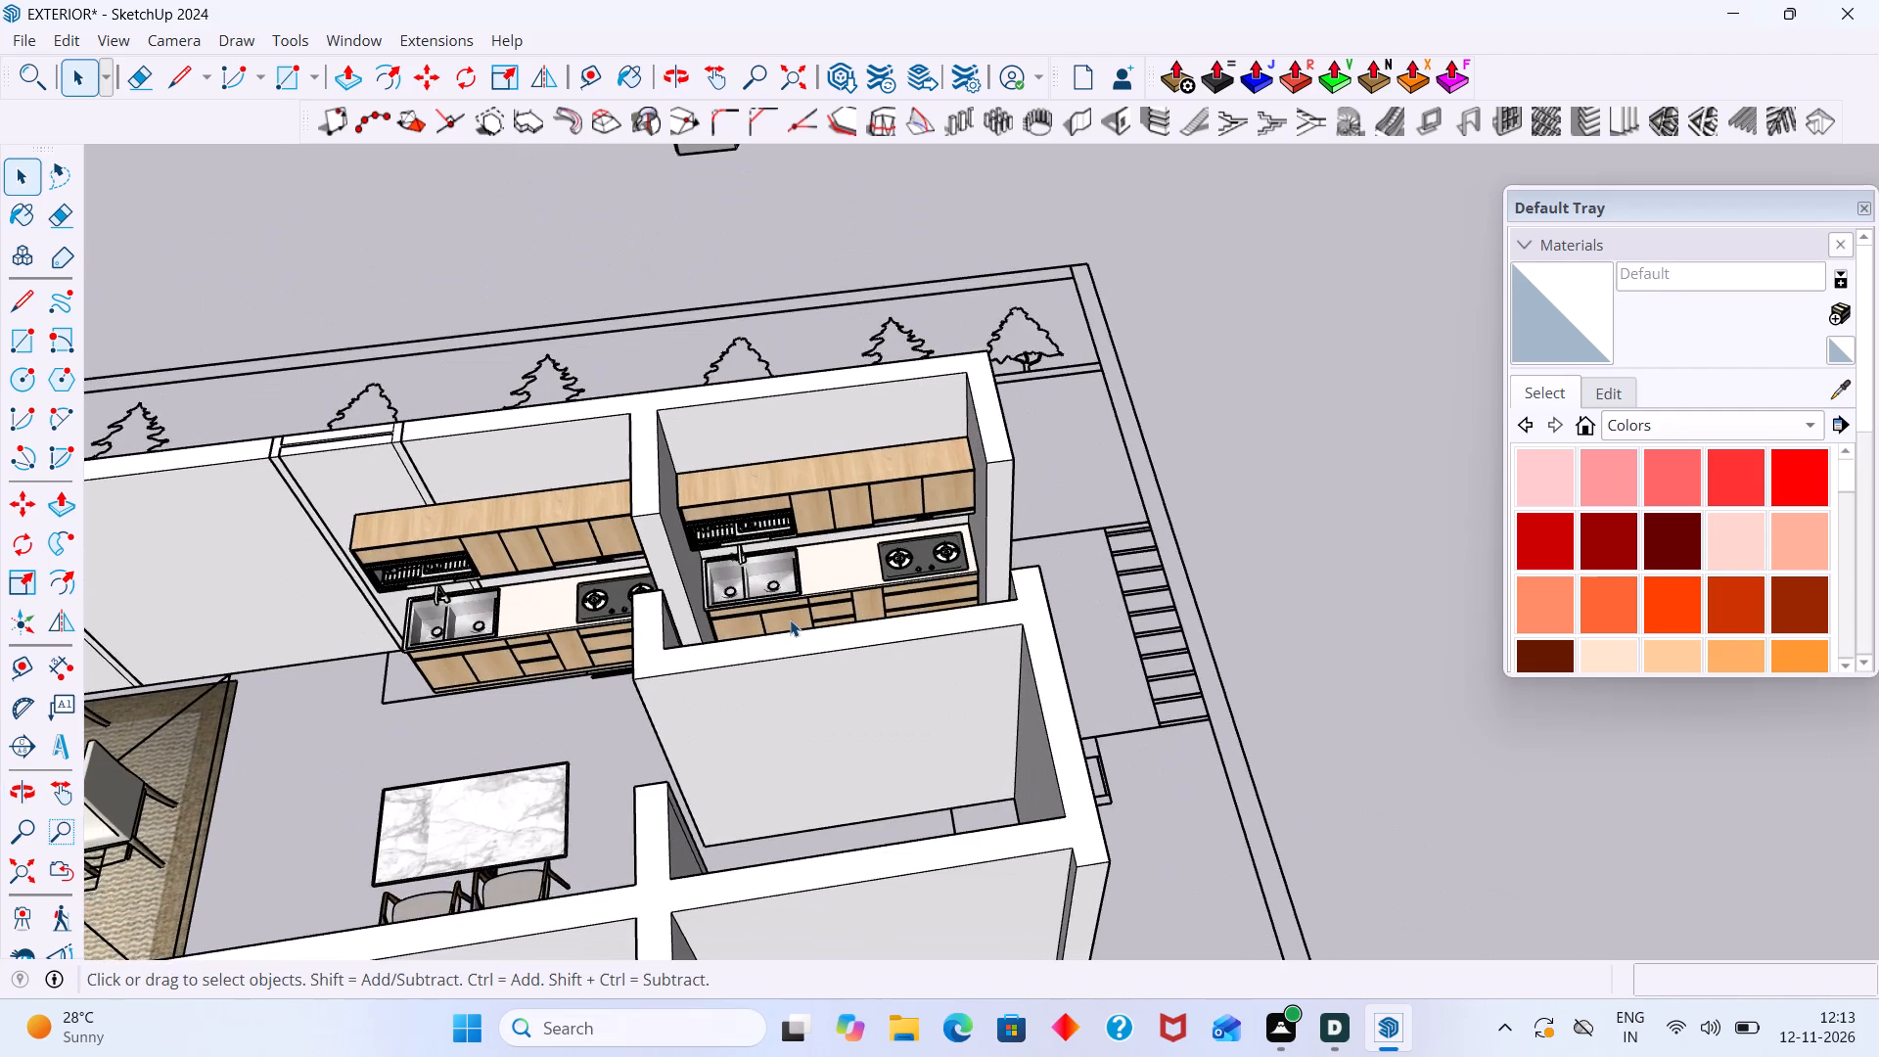
Examine both kitchens, the dining area and the adjoining rooms from several angles to see what still needs furnishing.
{"action": "scroll", "coordinate": [790, 620], "scroll_direction": "up", "scroll_amount": 2}
{"action": "middle_click_drag", "start_coordinate": [739, 649], "coordinate": [914, 528]}
{"action": "scroll", "coordinate": [815, 594], "scroll_direction": "down", "scroll_amount": 3}
{"action": "middle_click_drag", "start_coordinate": [772, 638], "coordinate": [898, 421]}
{"action": "middle_click_drag", "start_coordinate": [780, 554], "coordinate": [705, 766]}
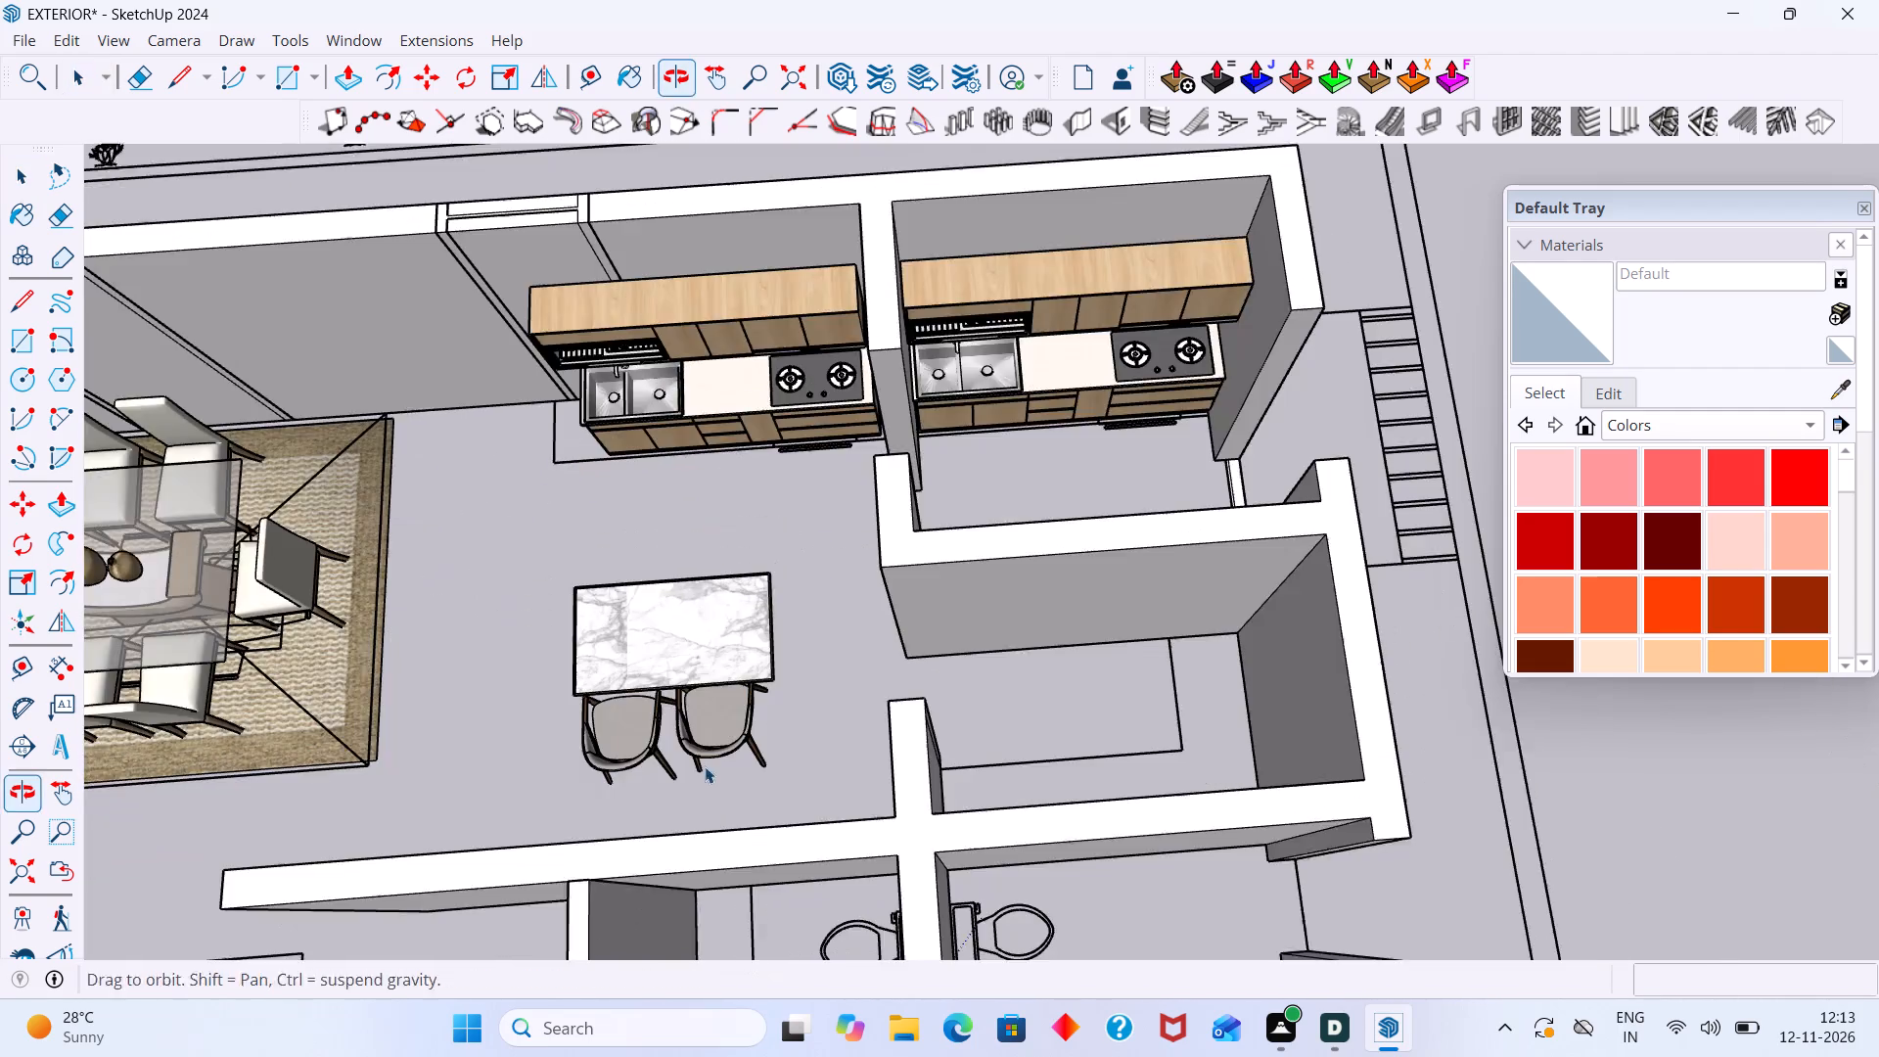
{"action": "middle_click_drag", "start_coordinate": [705, 766], "coordinate": [722, 767]}
{"action": "scroll", "coordinate": [651, 721], "scroll_direction": "up", "scroll_amount": 3}
{"action": "middle_click_drag", "start_coordinate": [733, 752], "coordinate": [815, 611]}
{"action": "scroll", "coordinate": [795, 615], "scroll_direction": "down", "scroll_amount": 12}
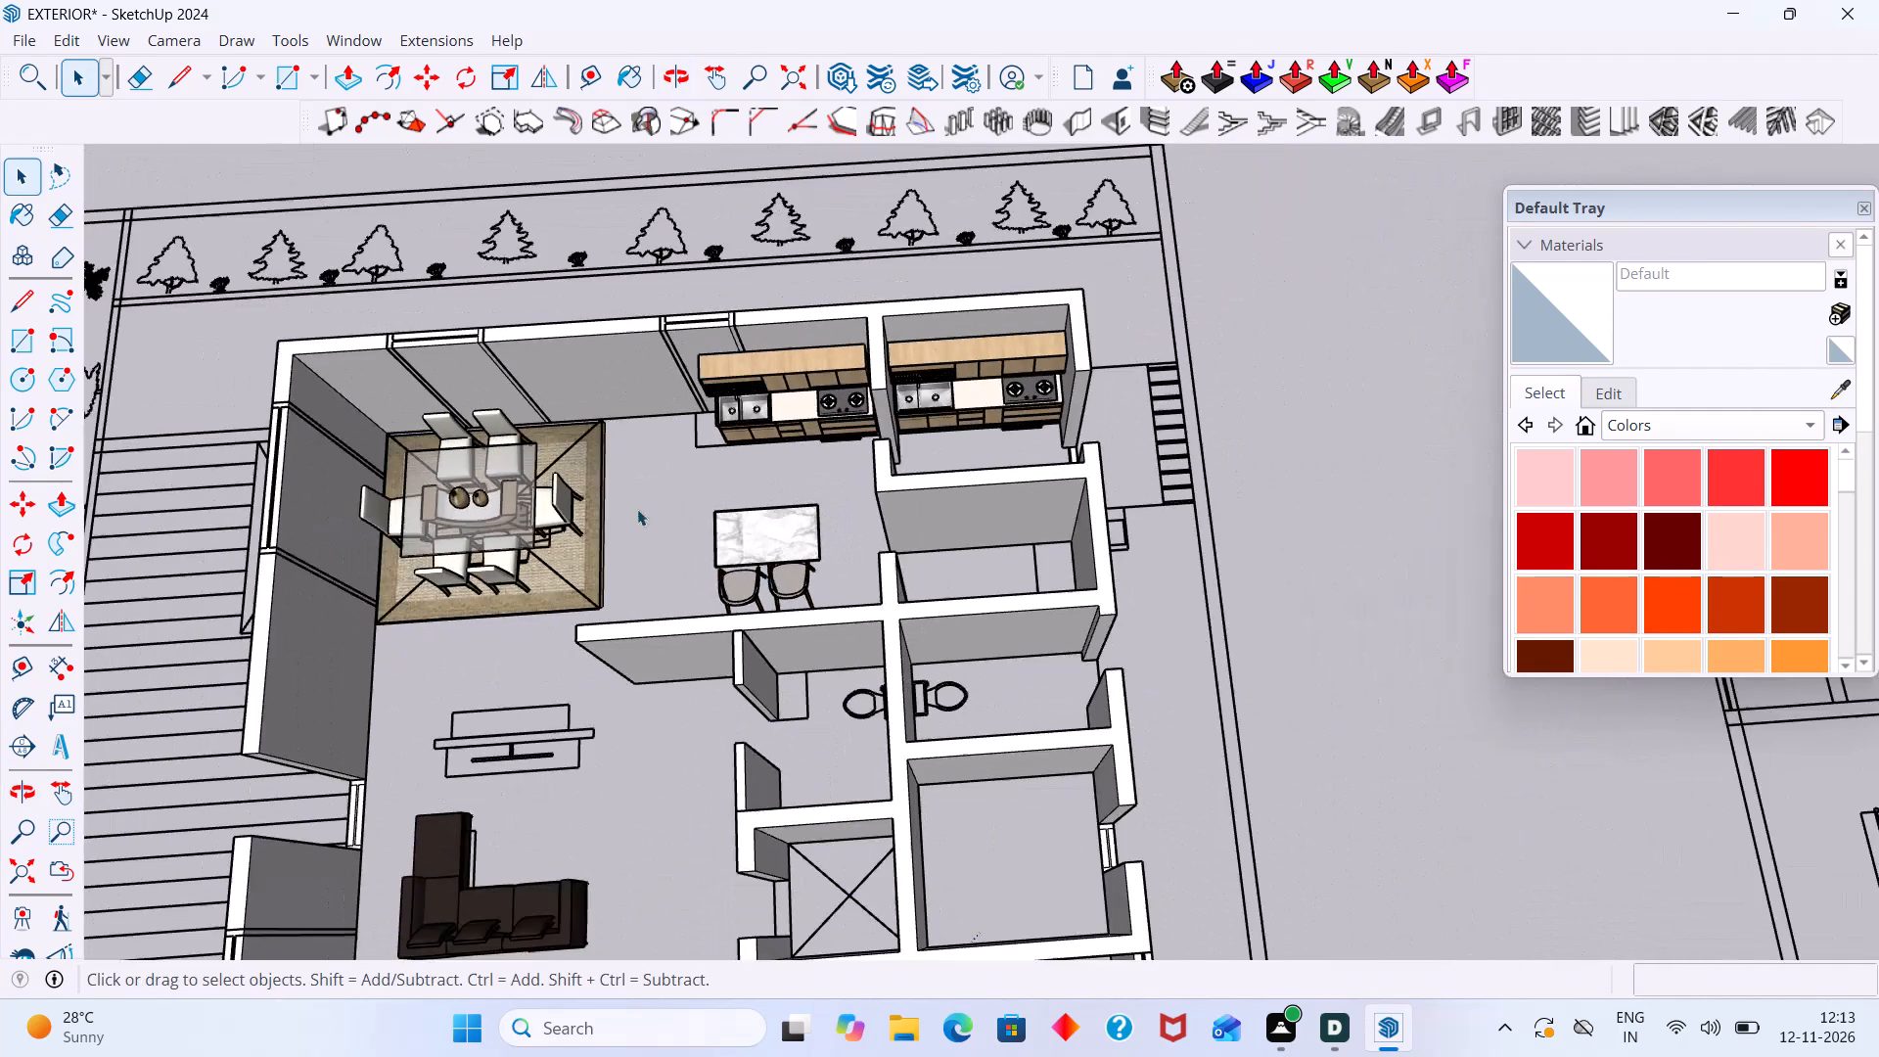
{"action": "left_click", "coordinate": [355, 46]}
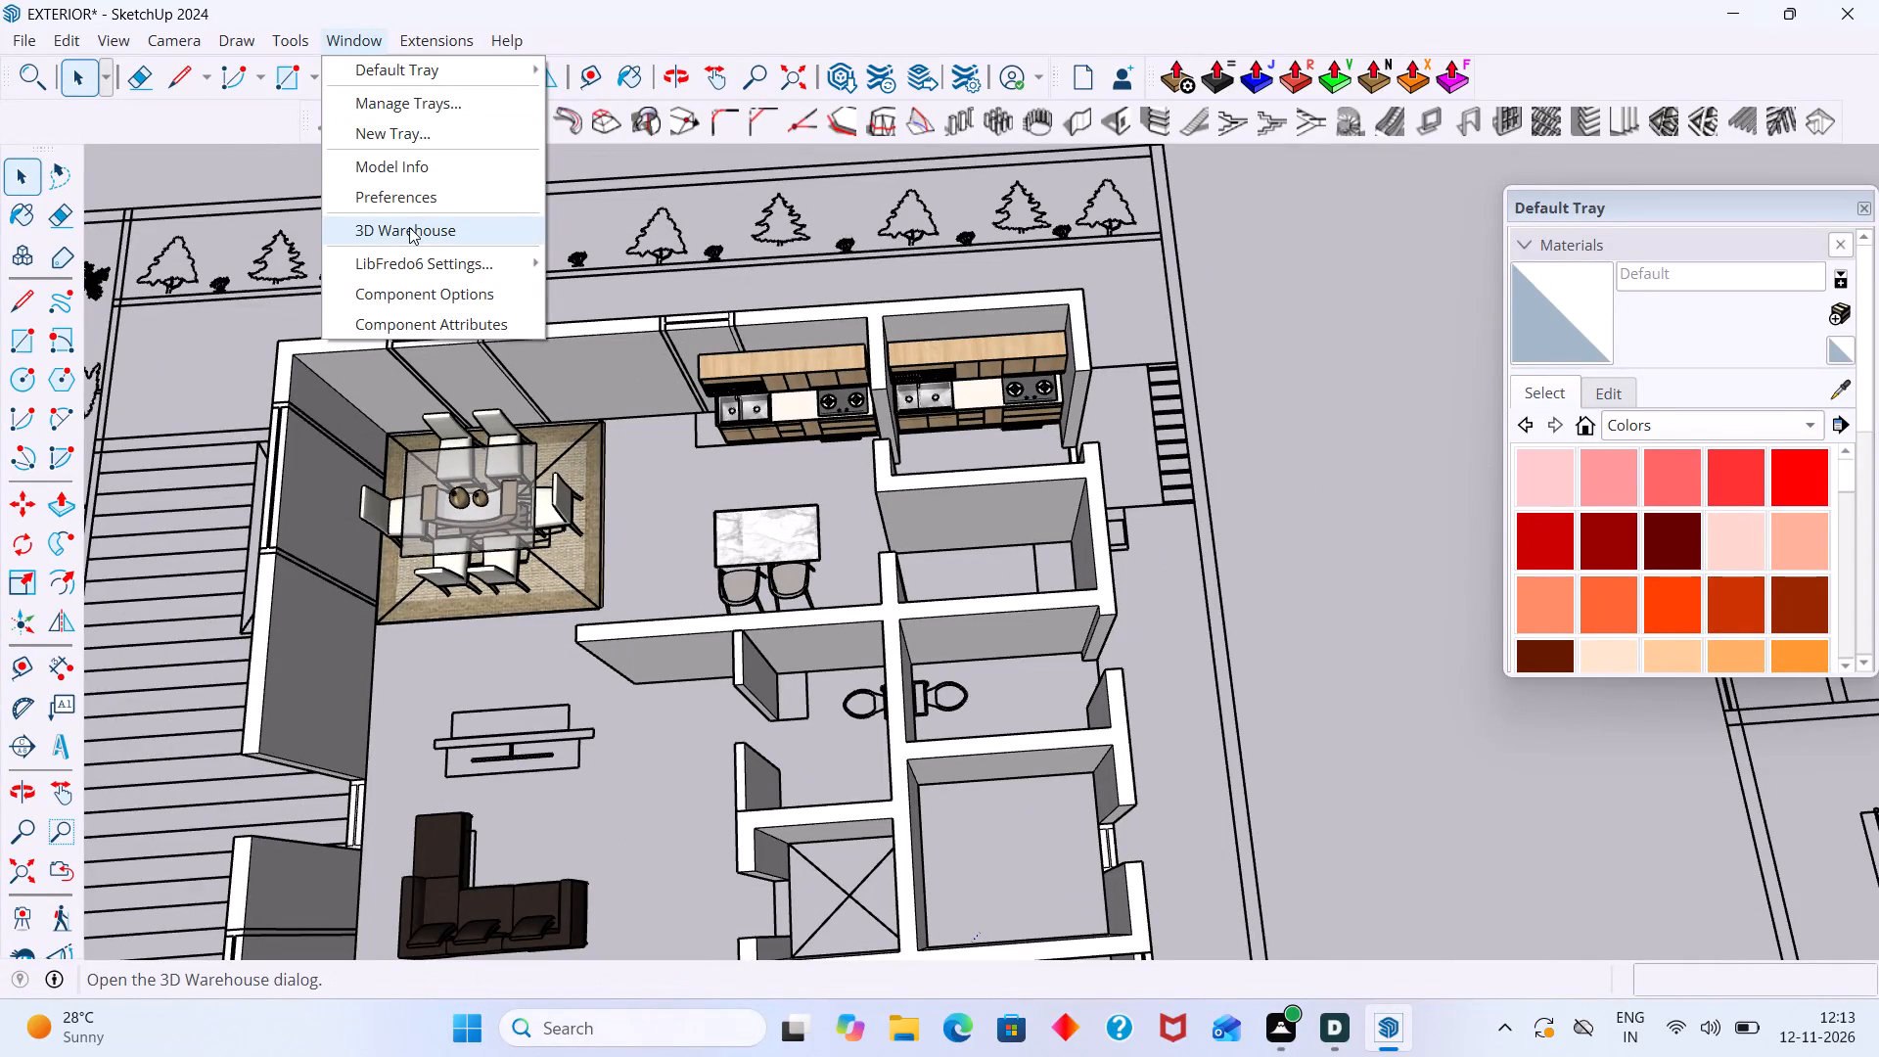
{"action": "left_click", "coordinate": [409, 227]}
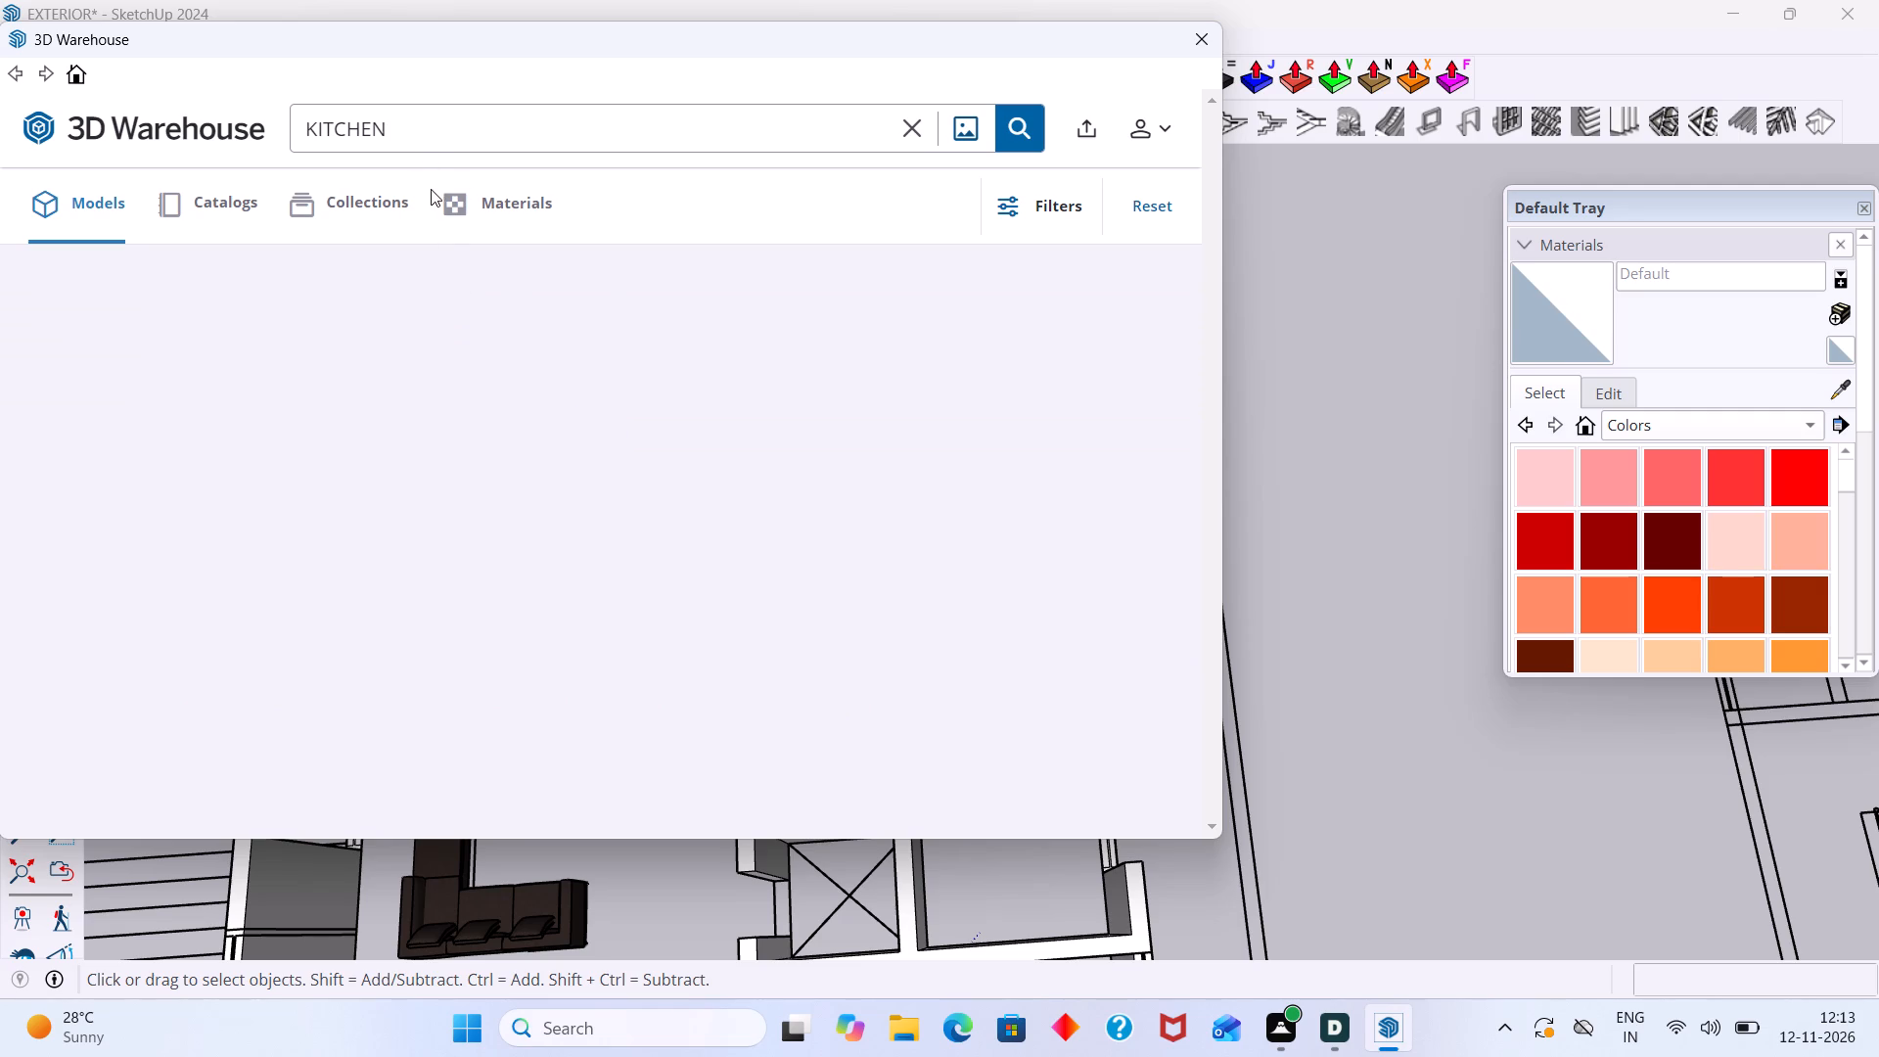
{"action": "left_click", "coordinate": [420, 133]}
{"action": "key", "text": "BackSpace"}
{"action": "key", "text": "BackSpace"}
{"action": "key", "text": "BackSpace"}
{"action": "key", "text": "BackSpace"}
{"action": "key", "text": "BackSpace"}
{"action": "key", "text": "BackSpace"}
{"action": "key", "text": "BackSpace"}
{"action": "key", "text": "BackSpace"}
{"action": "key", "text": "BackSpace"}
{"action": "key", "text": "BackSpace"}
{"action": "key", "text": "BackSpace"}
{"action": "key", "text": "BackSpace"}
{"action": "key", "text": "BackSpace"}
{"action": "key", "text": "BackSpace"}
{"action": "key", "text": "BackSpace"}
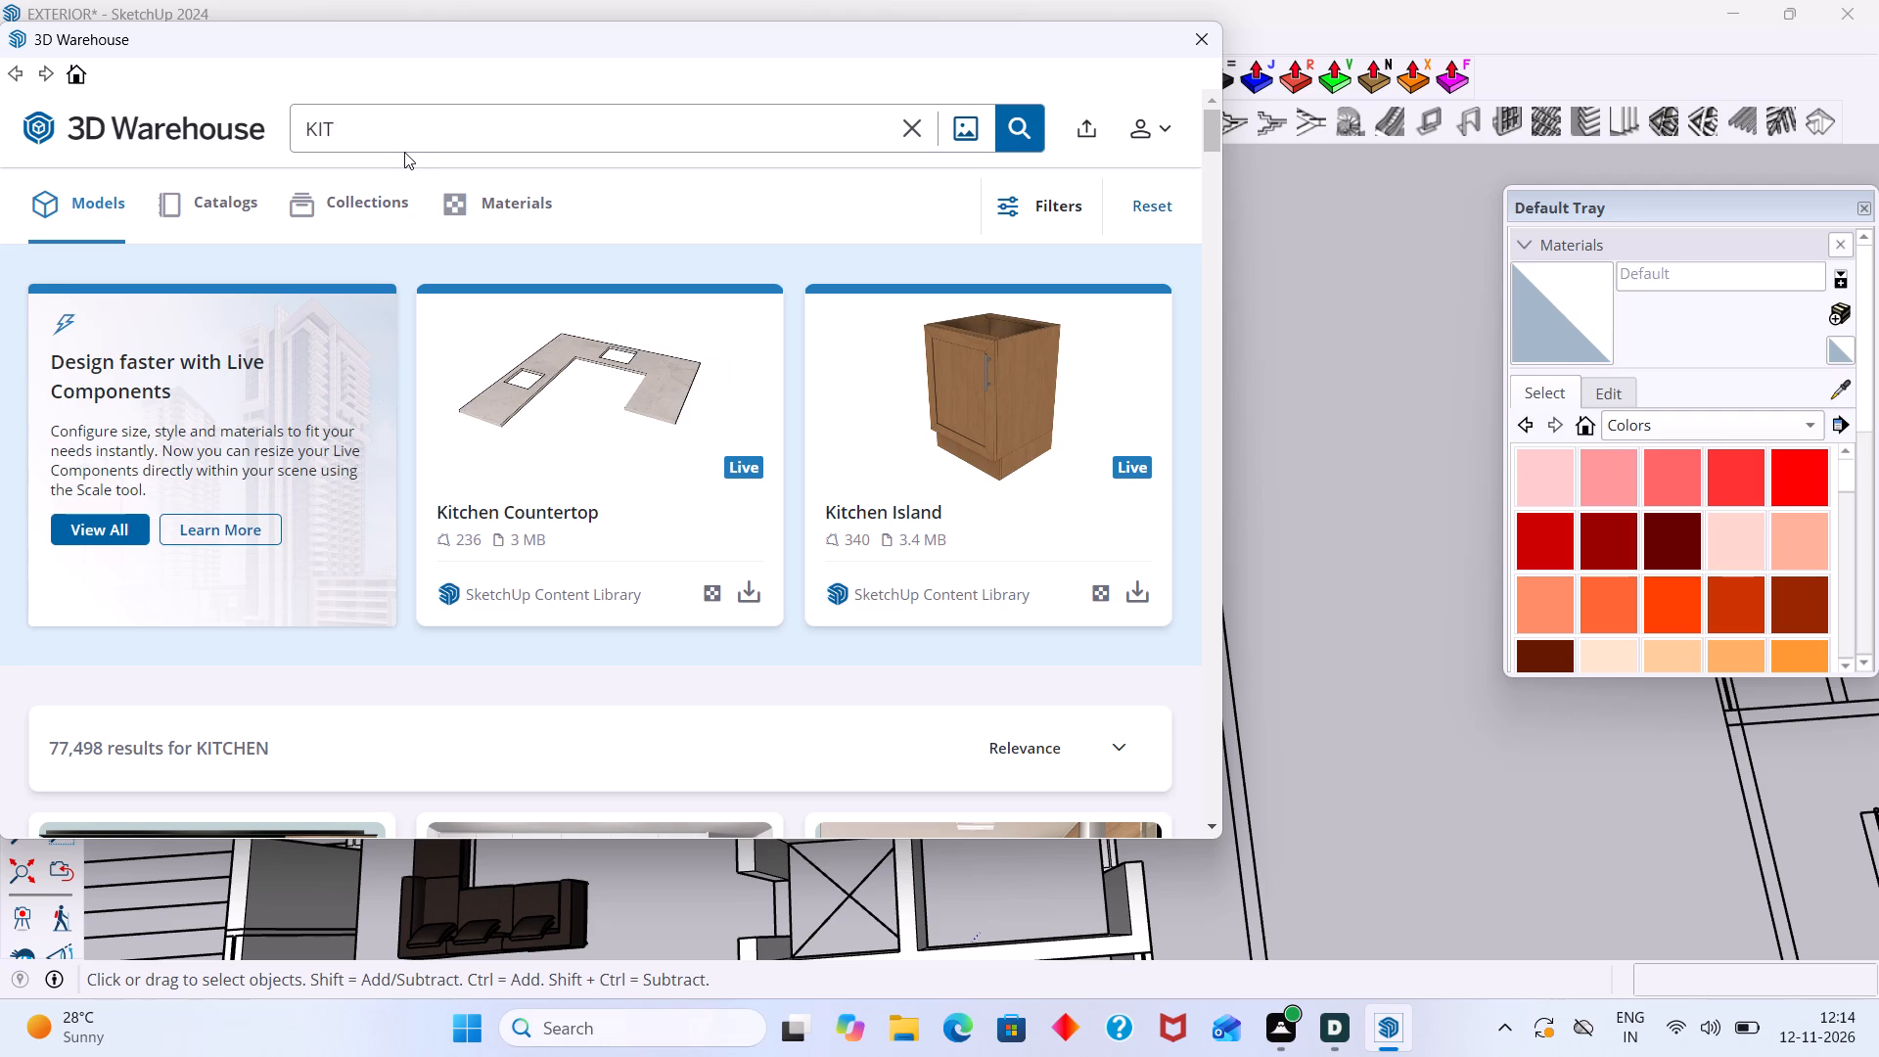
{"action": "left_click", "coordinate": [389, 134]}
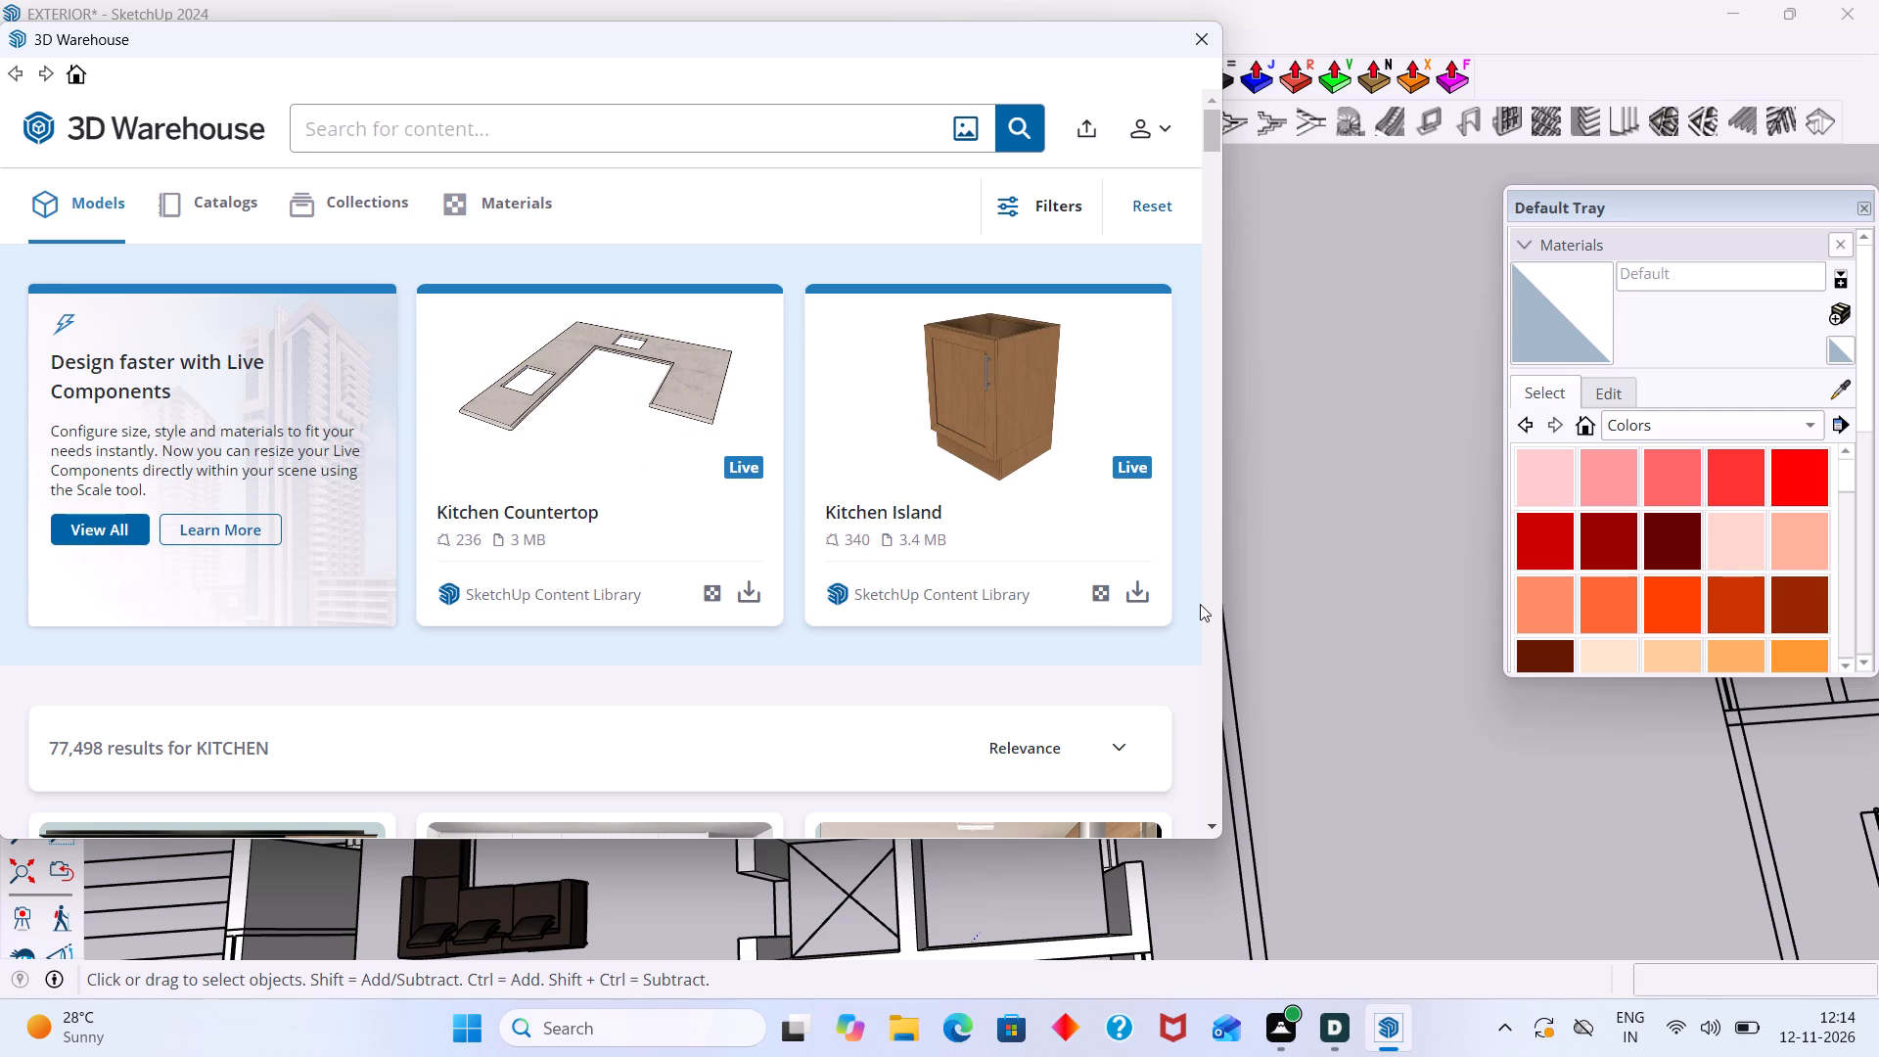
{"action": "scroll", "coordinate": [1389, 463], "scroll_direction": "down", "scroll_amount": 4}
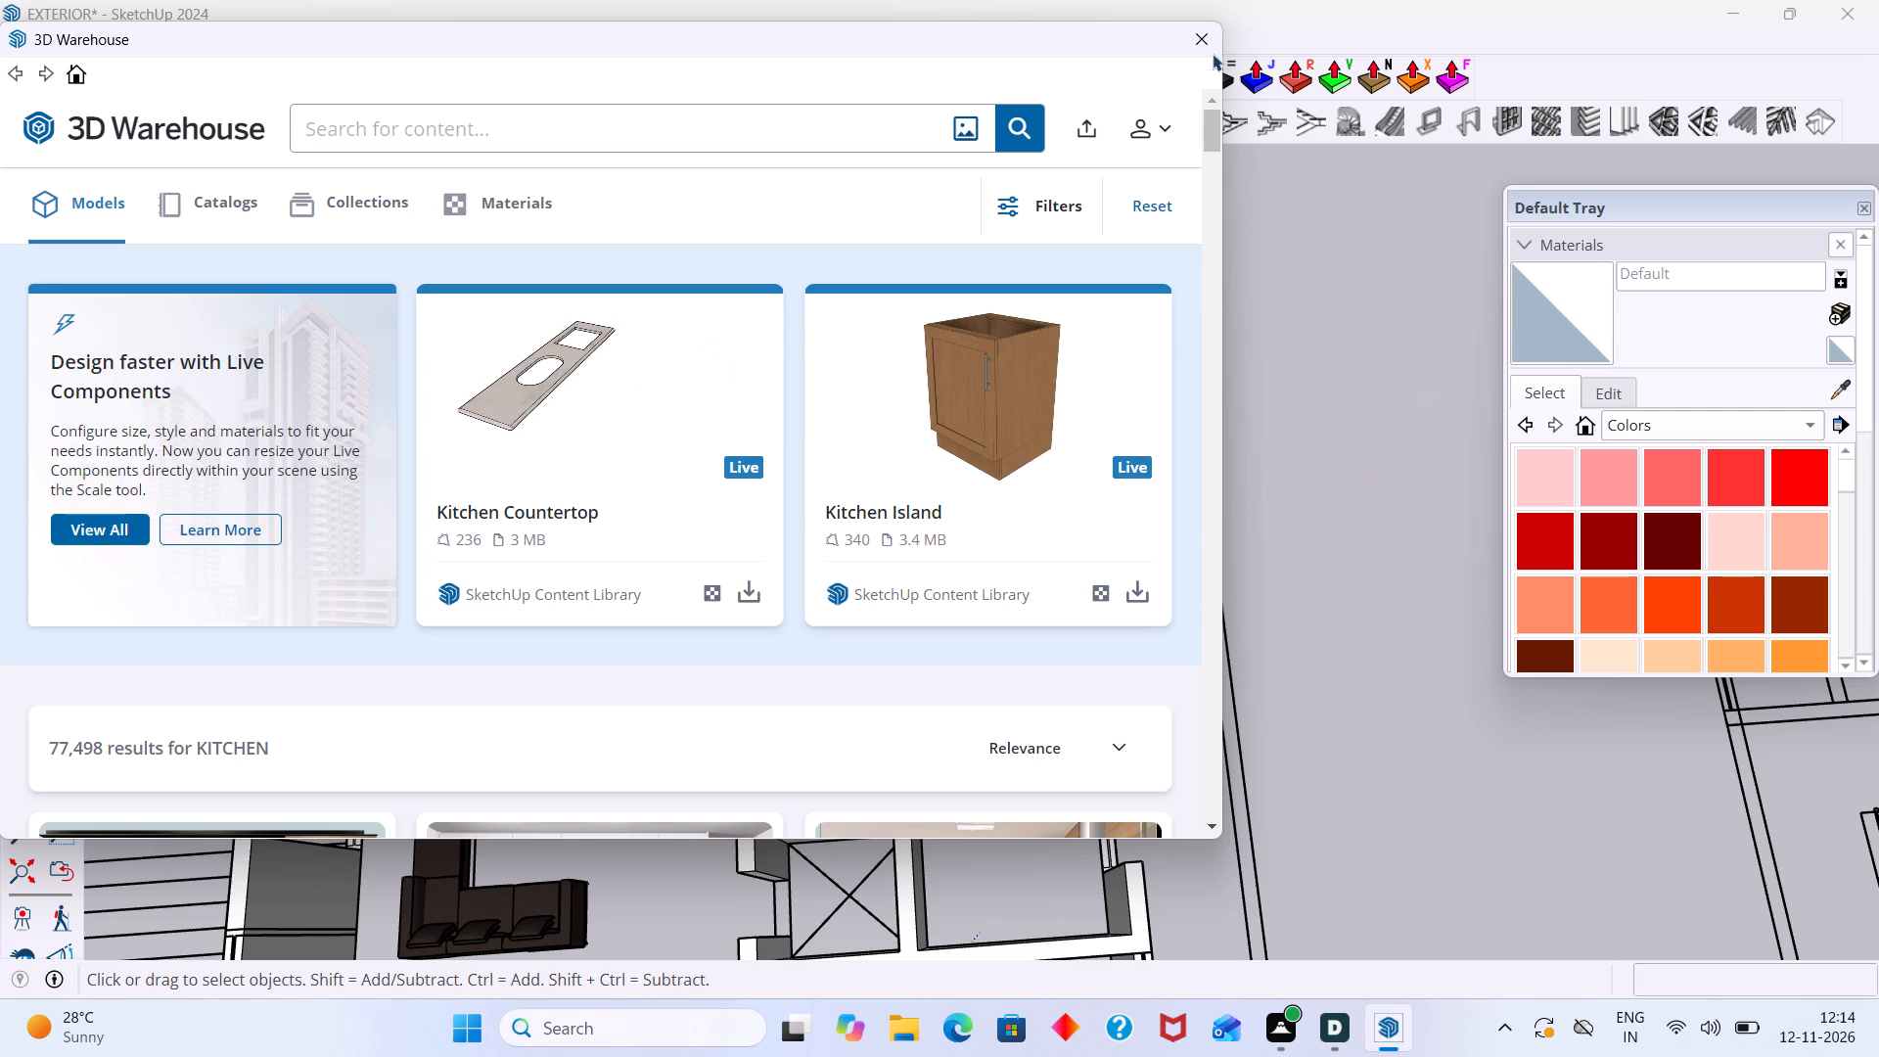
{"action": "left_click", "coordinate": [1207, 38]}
Search the 3D Warehouse for TOILET.
{"action": "scroll", "coordinate": [1109, 363], "scroll_direction": "down", "scroll_amount": 3}
{"action": "scroll", "coordinate": [950, 568], "scroll_direction": "up", "scroll_amount": 8}
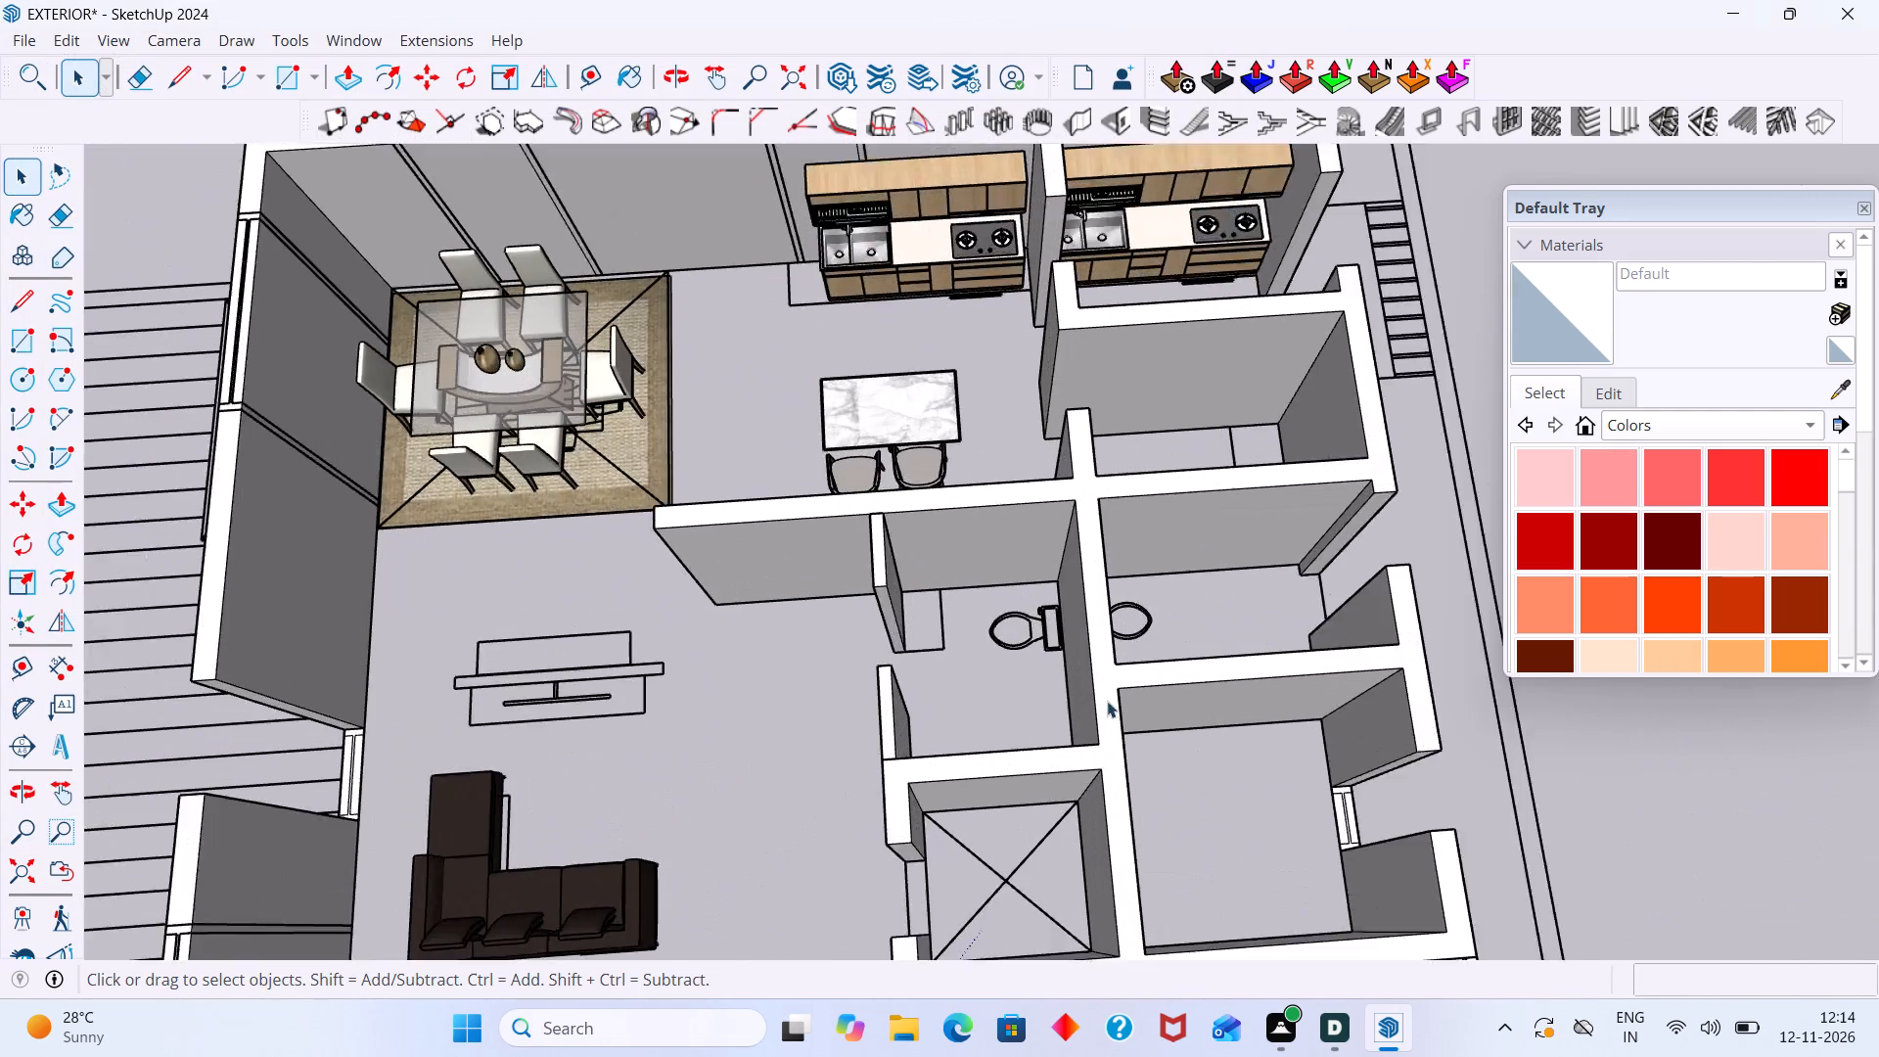
{"action": "scroll", "coordinate": [1107, 701], "scroll_direction": "up", "scroll_amount": 2}
{"action": "left_click", "coordinate": [375, 45]}
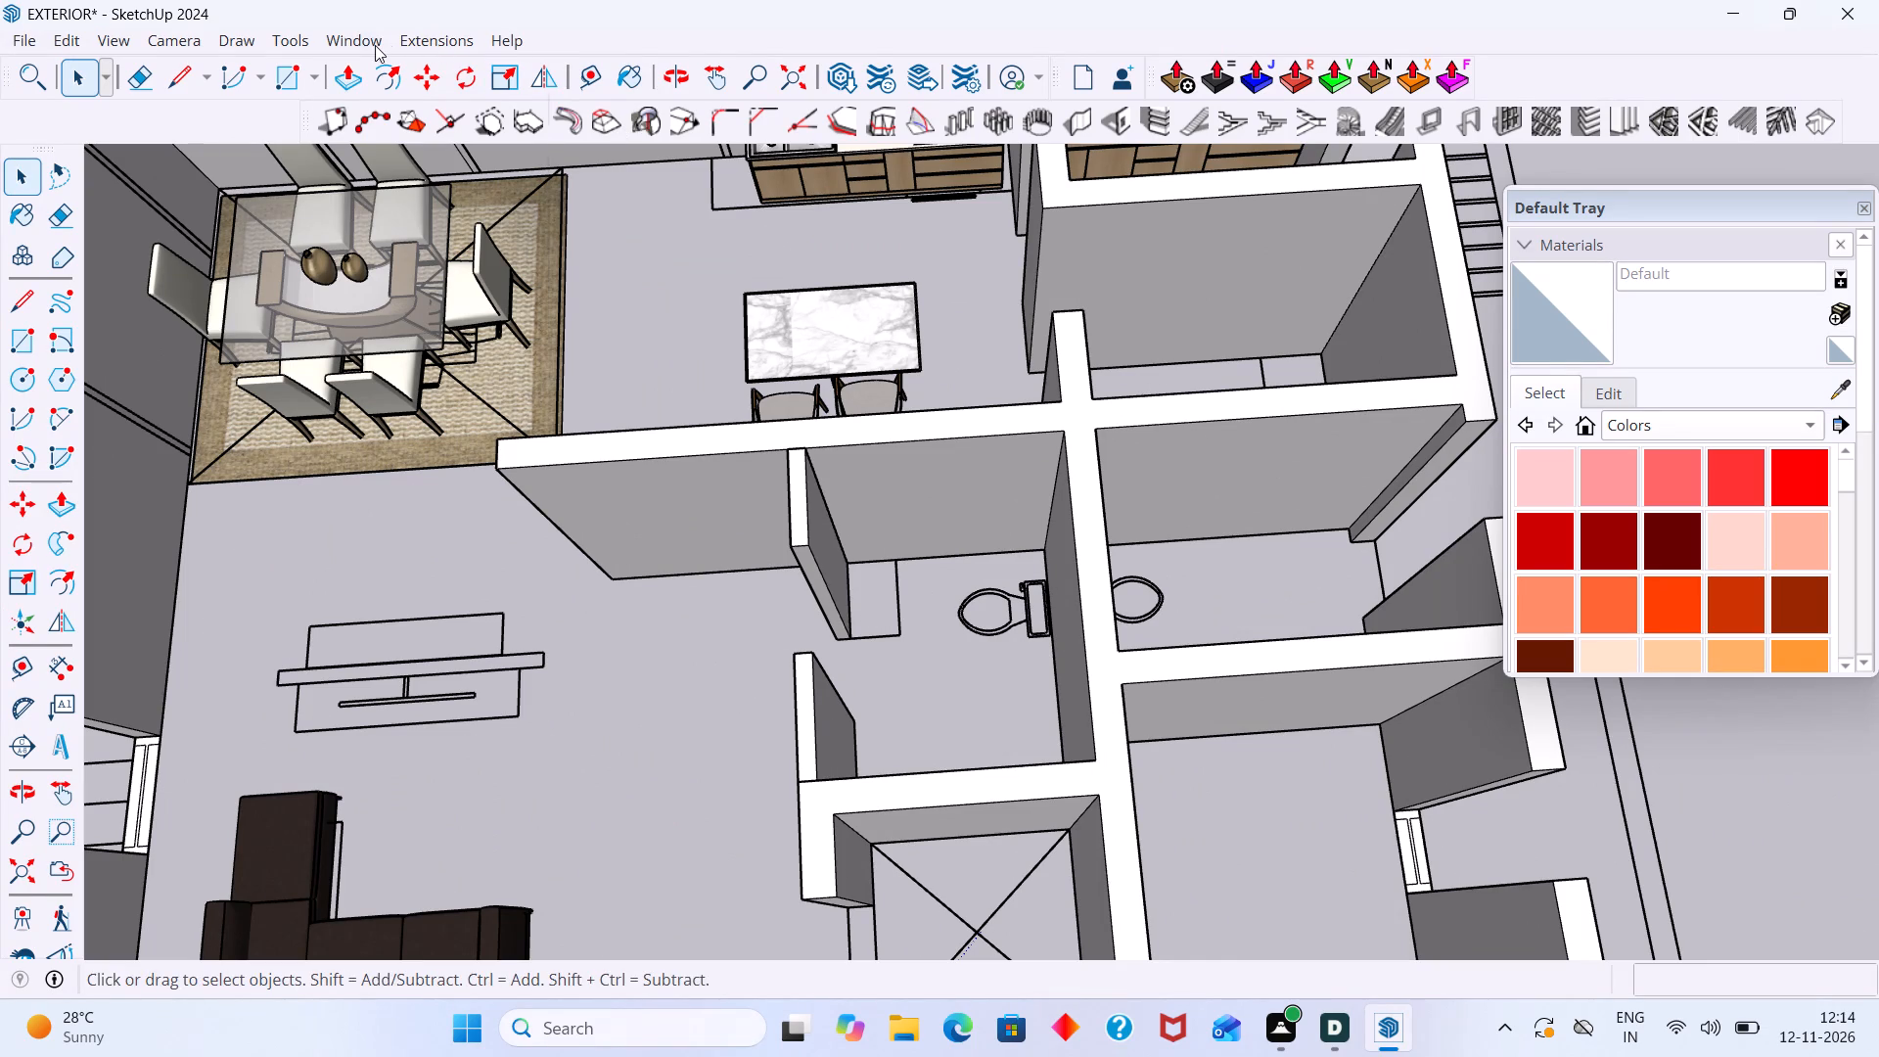
{"action": "left_click", "coordinate": [417, 232]}
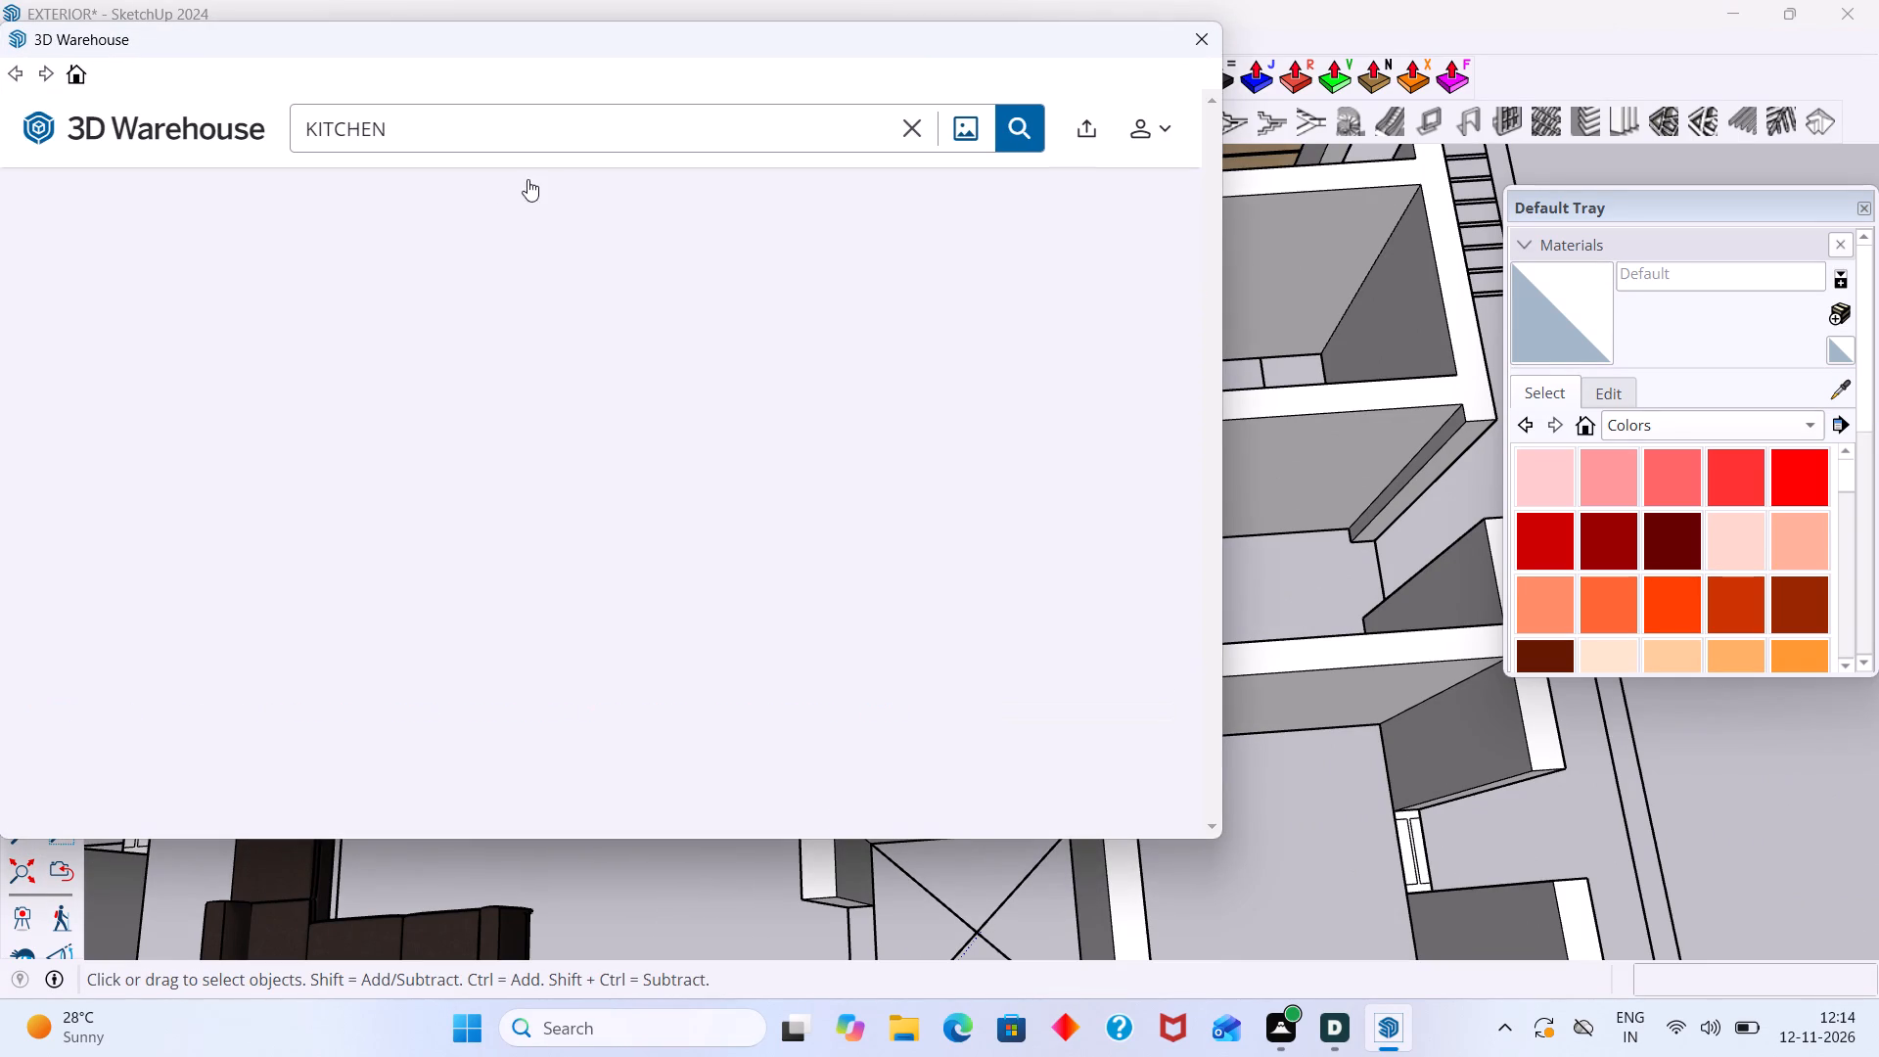
{"action": "left_click", "coordinate": [532, 136]}
{"action": "key", "text": "BackSpace"}
{"action": "key", "text": "BackSpace"}
{"action": "key", "text": "BackSpace"}
{"action": "key", "text": "BackSpace"}
{"action": "key", "text": "BackSpace"}
{"action": "key", "text": "BackSpace"}
{"action": "key", "text": "BackSpace"}
{"action": "key", "text": "BackSpace"}
{"action": "key", "text": "BackSpace"}
{"action": "key", "text": "BackSpace"}
{"action": "key", "text": "BackSpace"}
{"action": "key", "text": "BackSpace"}
{"action": "key", "text": "BackSpace"}
{"action": "key", "text": "BackSpace"}
{"action": "key", "text": "BackSpace"}
{"action": "key", "text": "BackSpace"}
{"action": "key", "text": "BackSpace"}
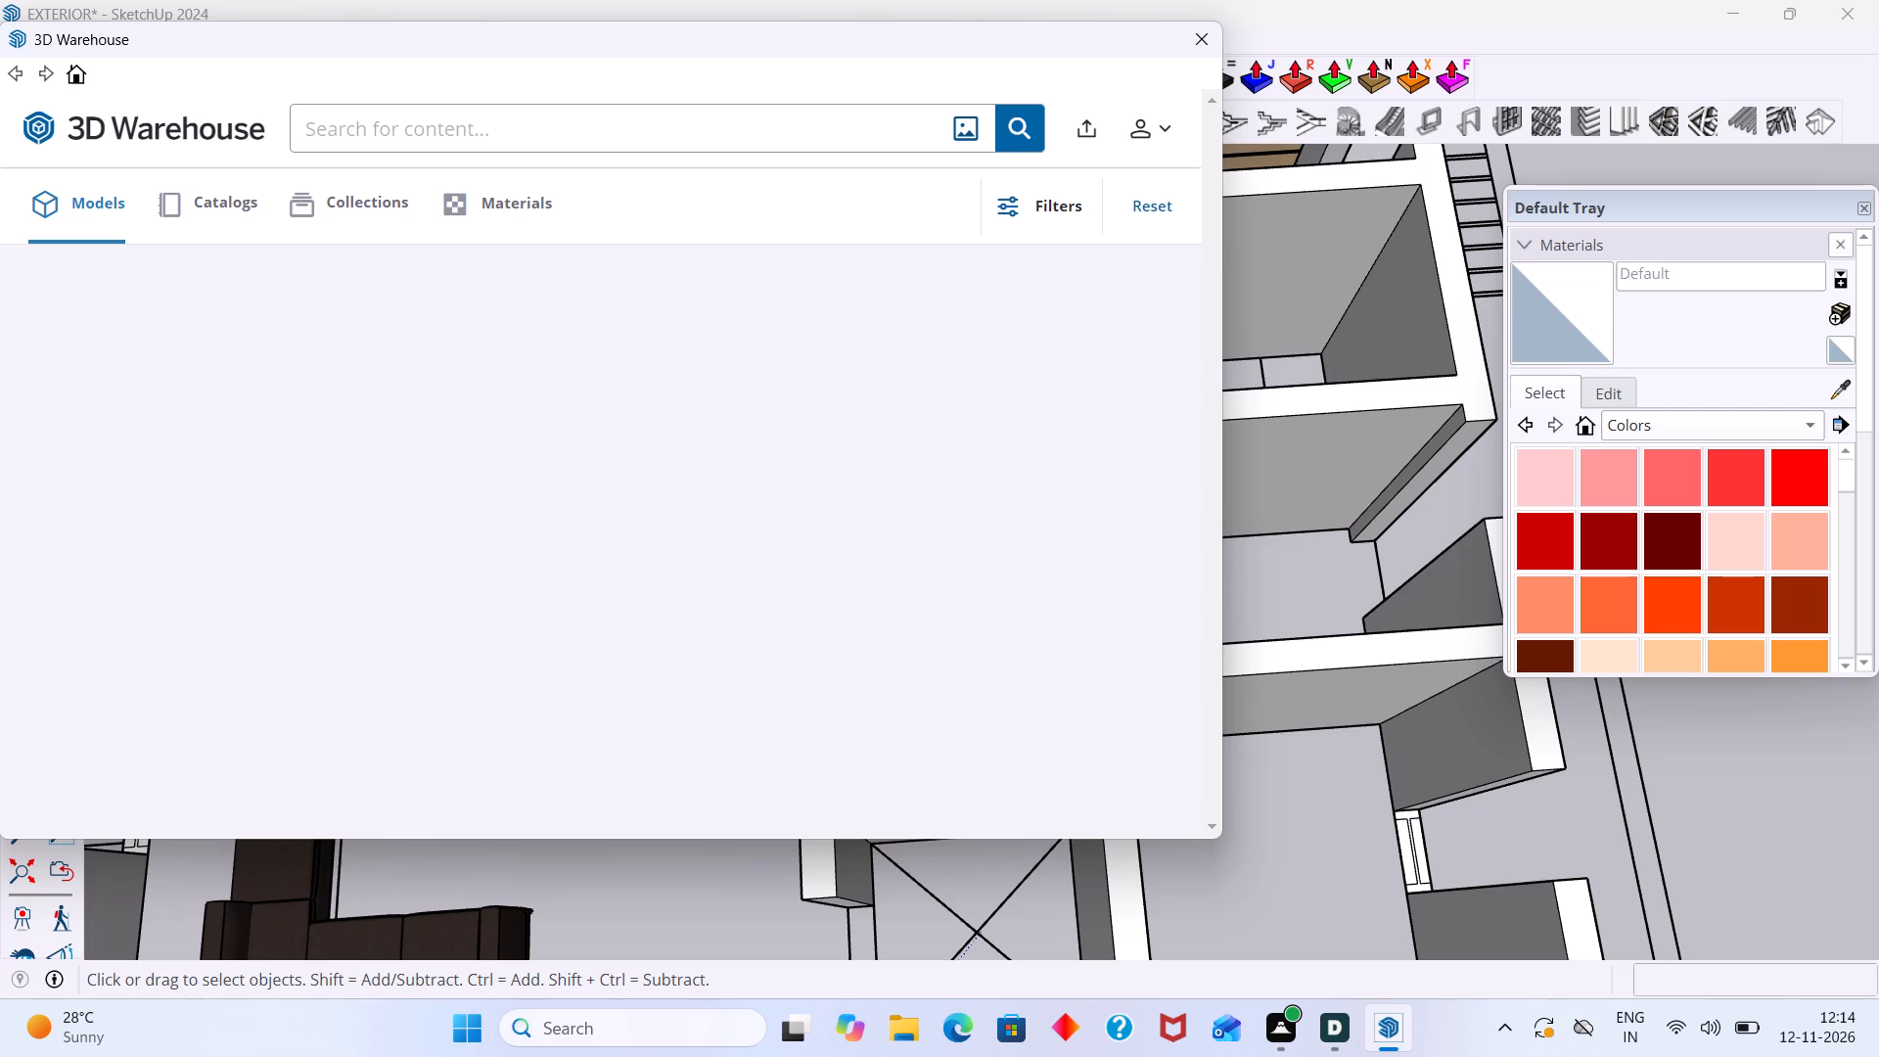
{"action": "type", "text": "TOILET"}
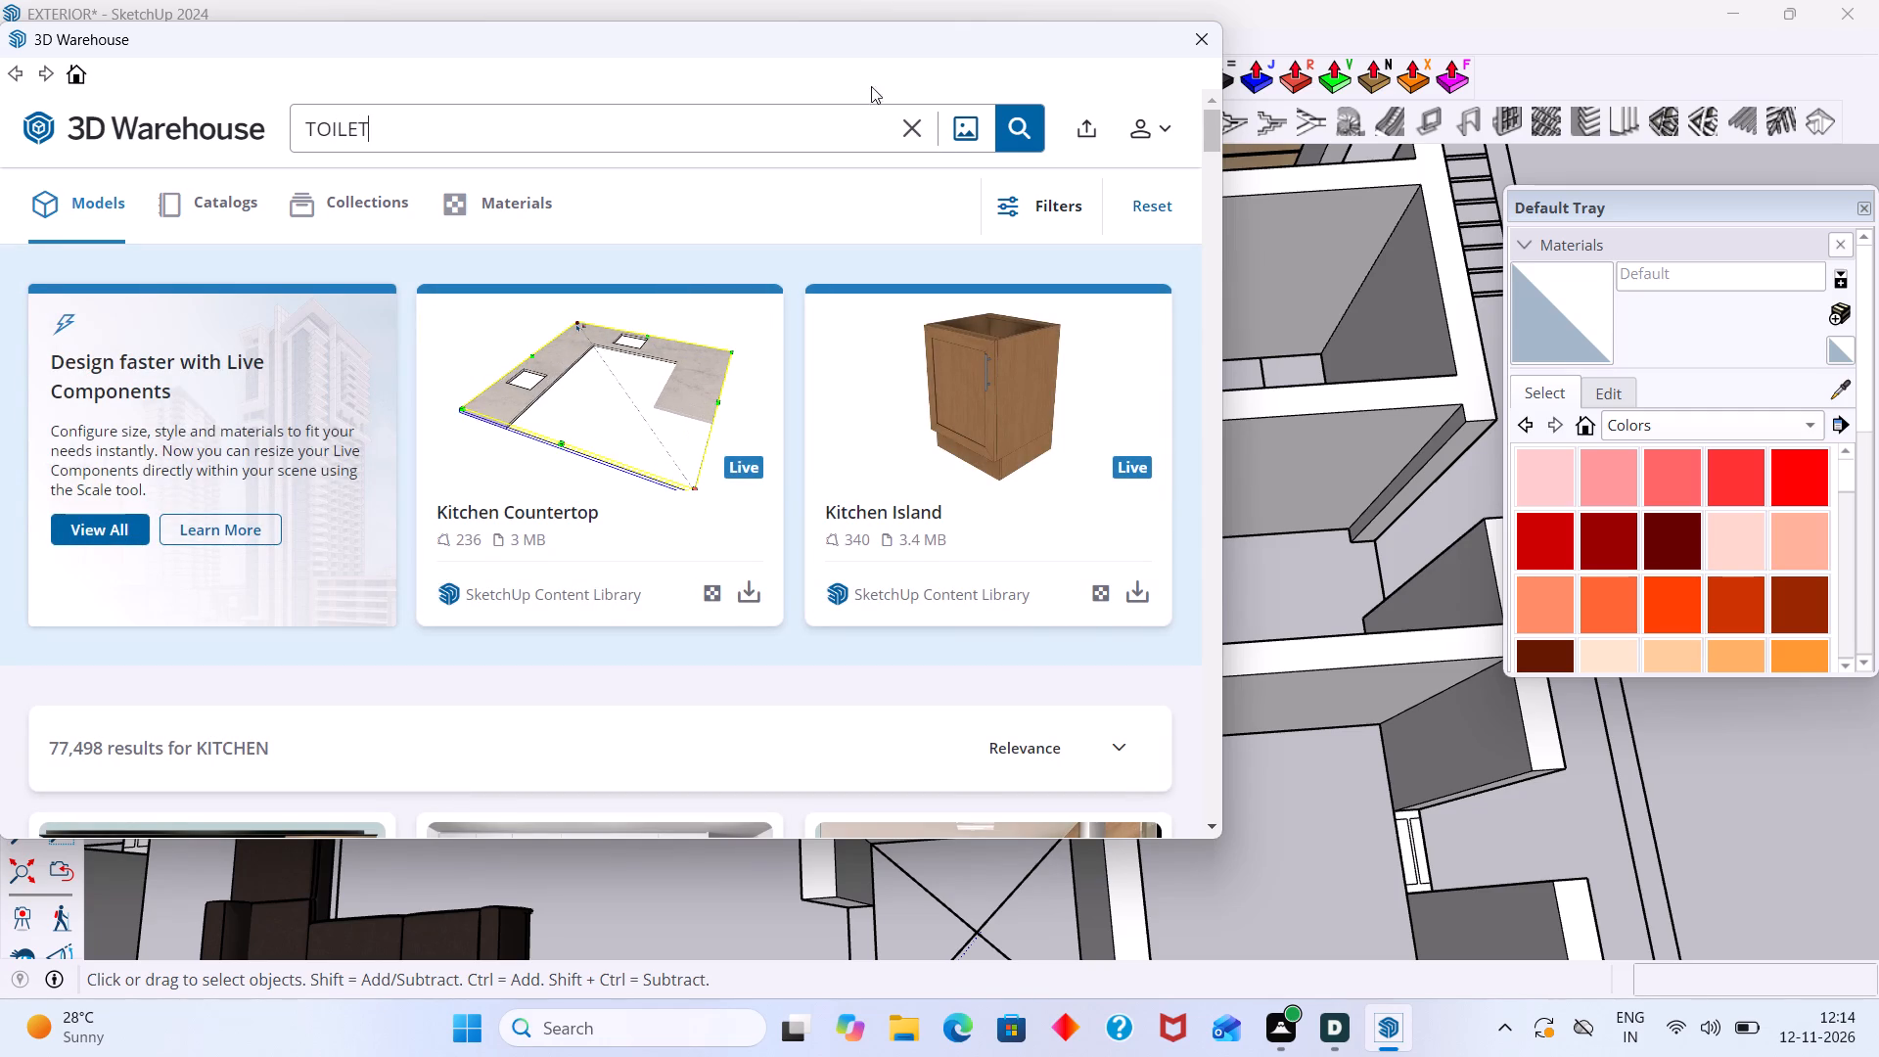
{"action": "left_click", "coordinate": [1021, 129]}
Load the 648 KB toilet model that pairs a one-piece toilet with a urinal directly into the house model.
{"action": "scroll", "coordinate": [911, 460], "scroll_direction": "down", "scroll_amount": 1}
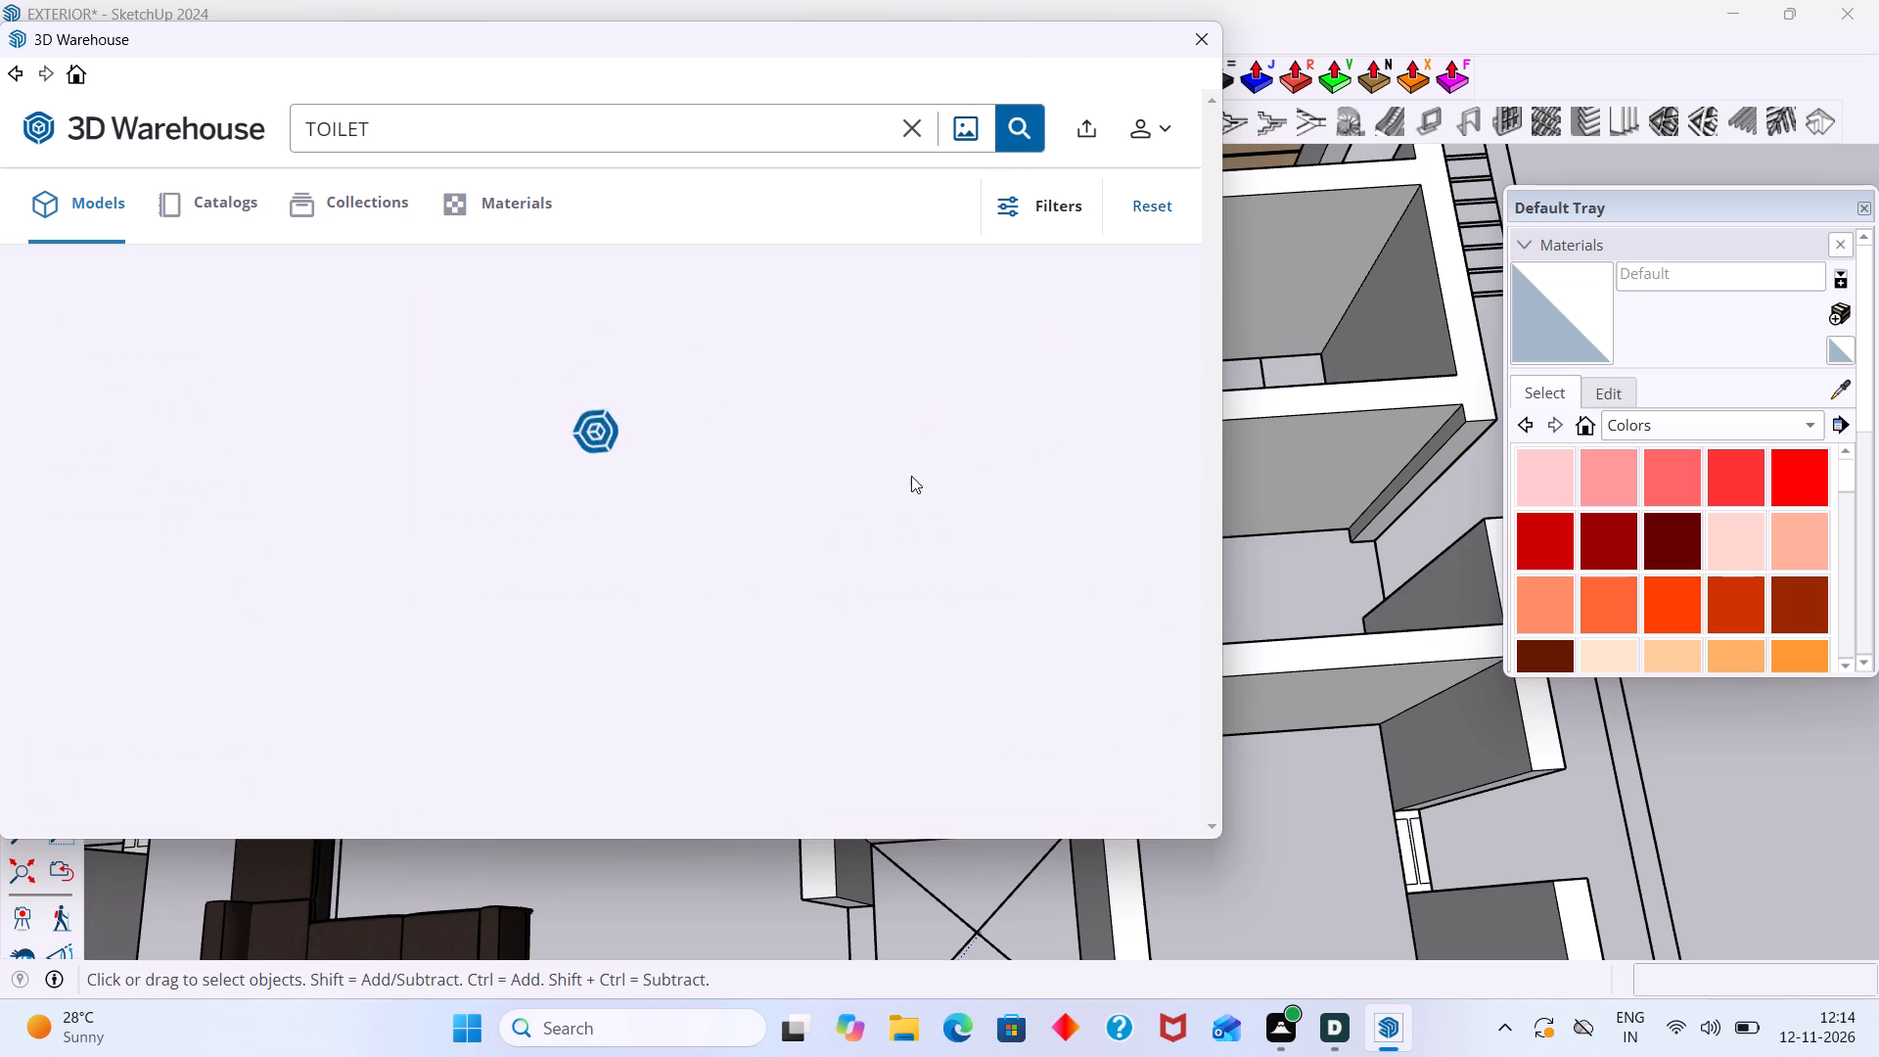
{"action": "scroll", "coordinate": [911, 476], "scroll_direction": "down", "scroll_amount": 2}
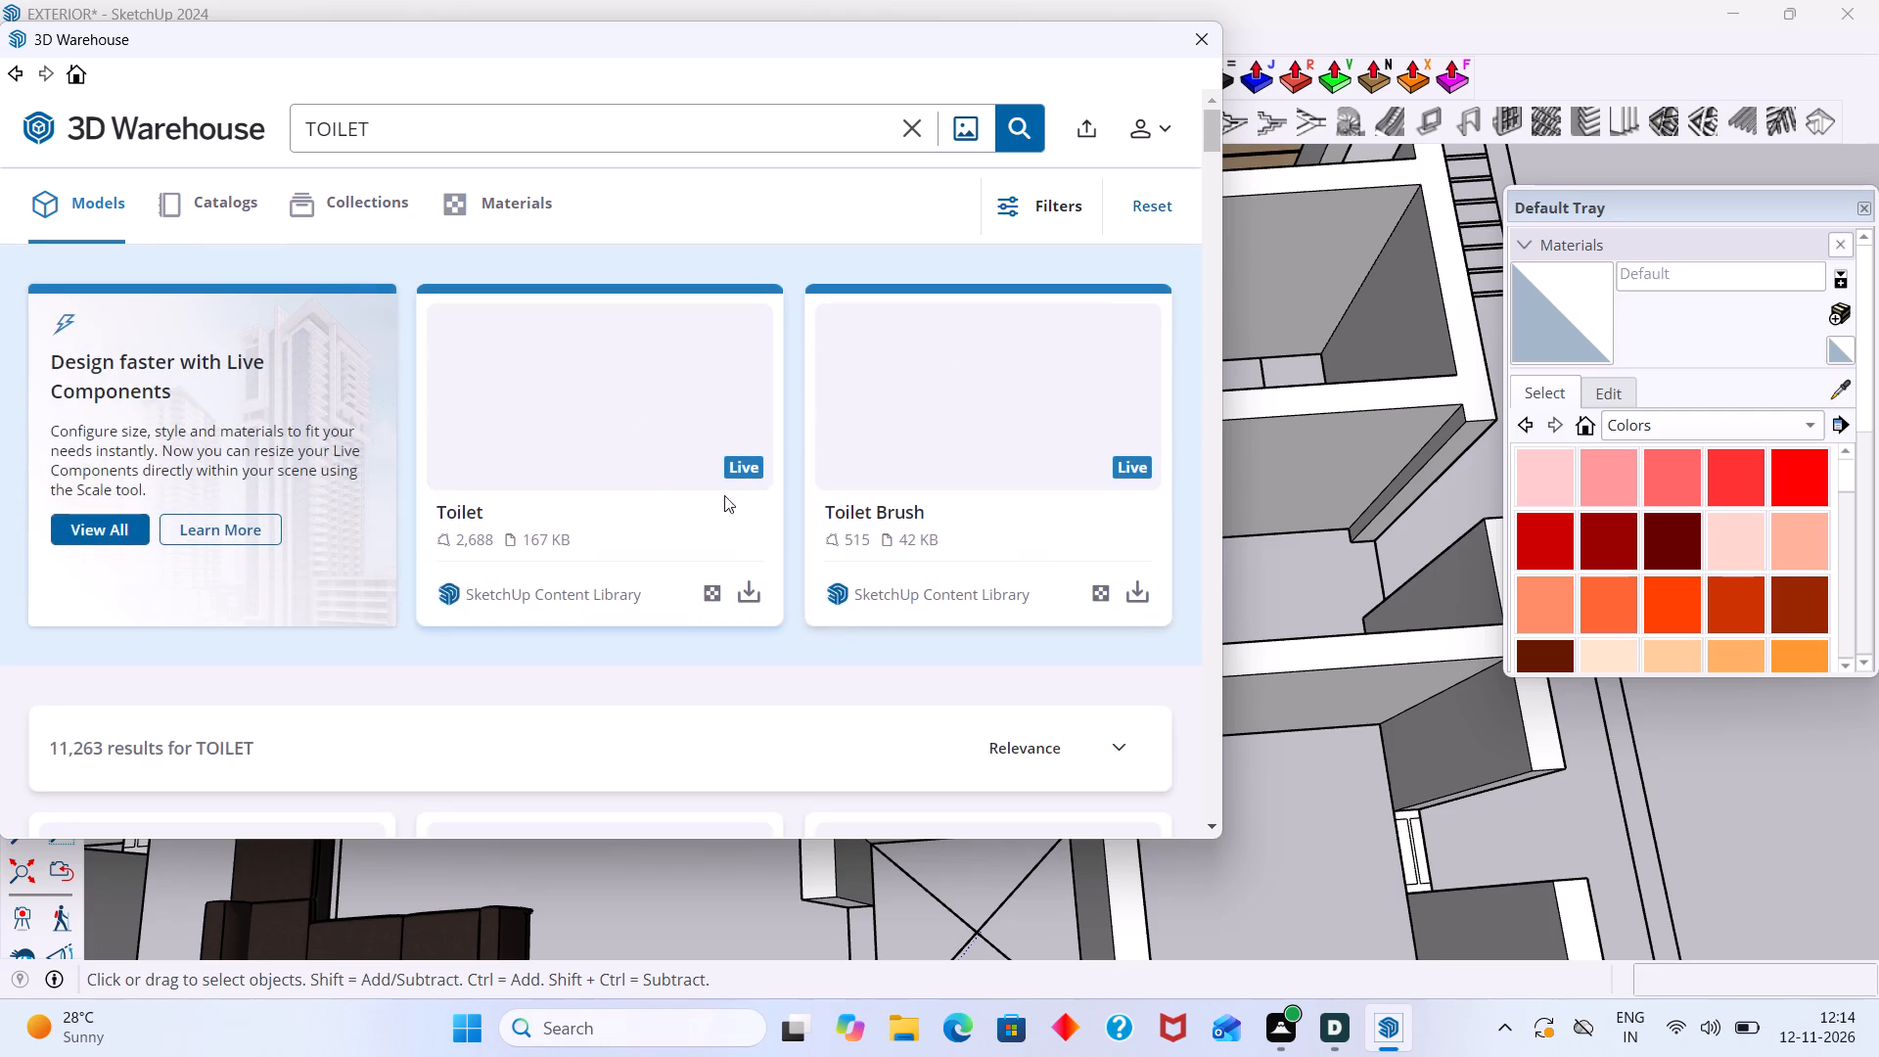
{"action": "scroll", "coordinate": [731, 511], "scroll_direction": "down", "scroll_amount": 1}
{"action": "scroll", "coordinate": [840, 547], "scroll_direction": "down", "scroll_amount": 2}
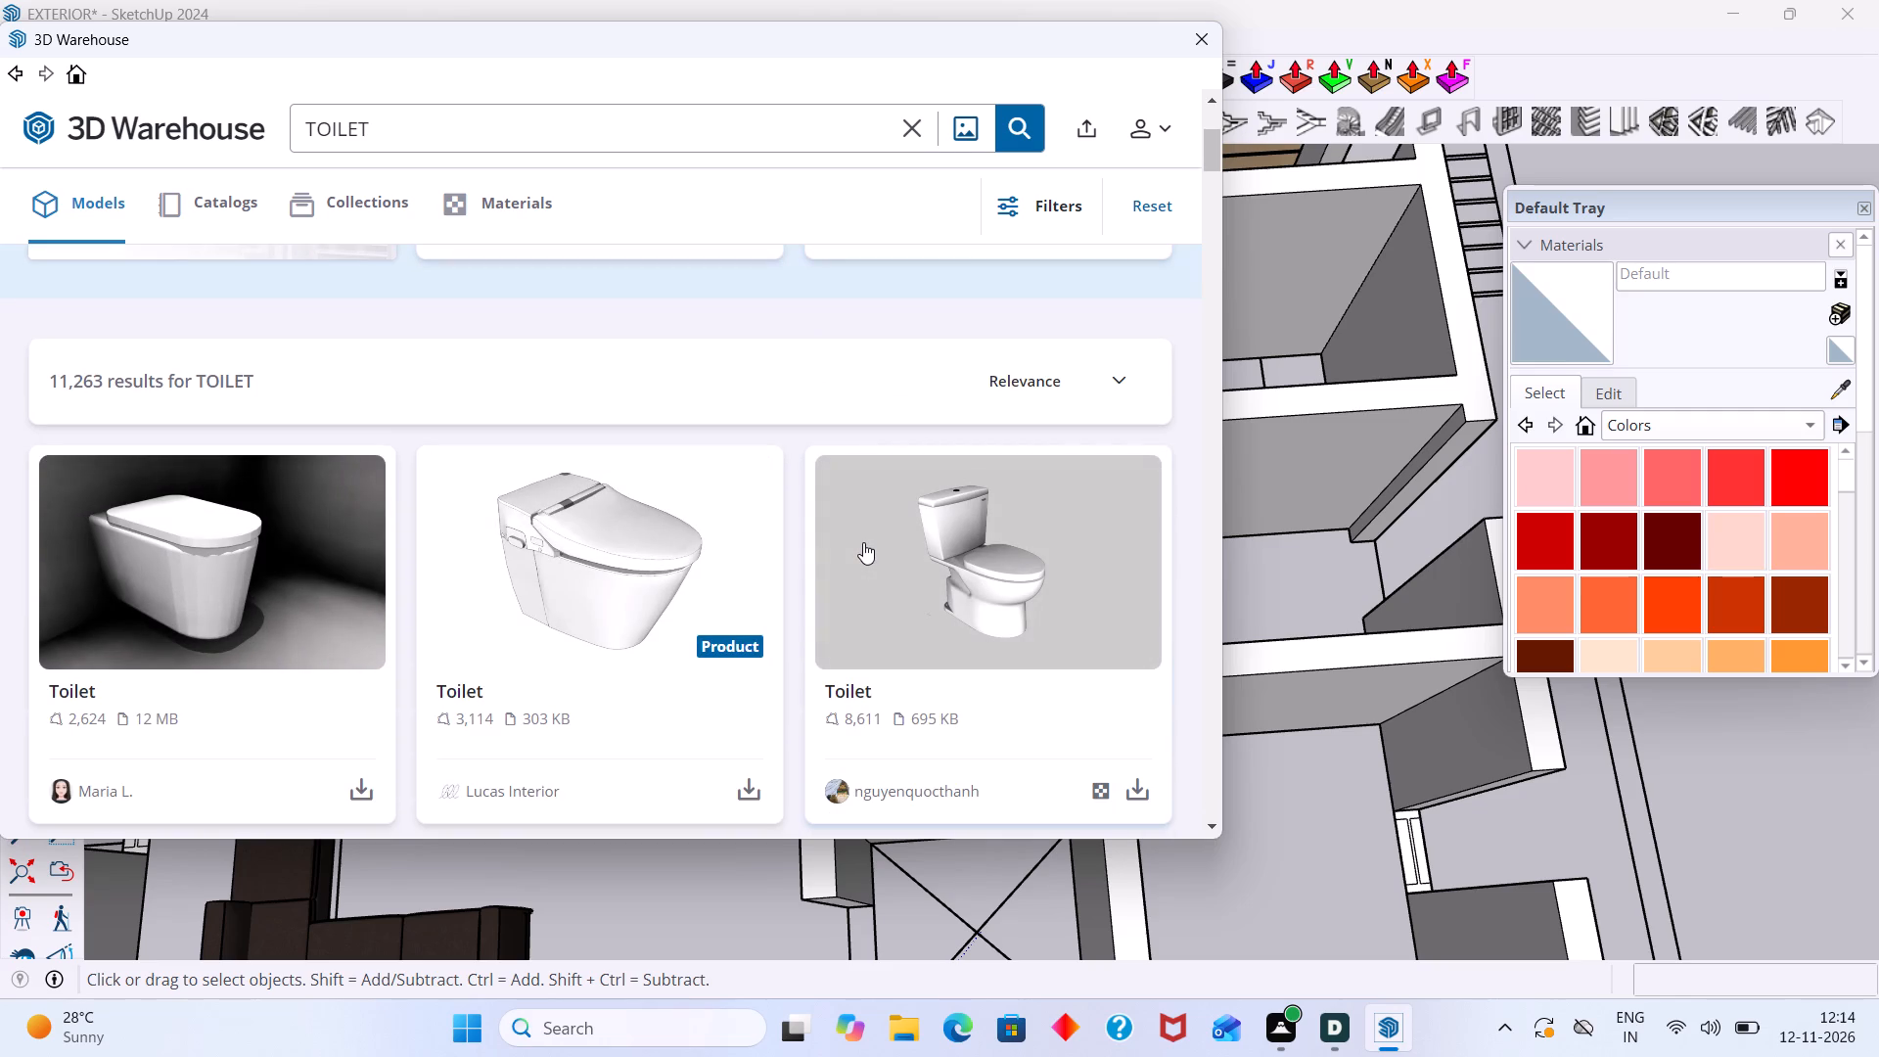
{"action": "scroll", "coordinate": [739, 591], "scroll_direction": "down", "scroll_amount": 5}
{"action": "scroll", "coordinate": [736, 593], "scroll_direction": "up", "scroll_amount": 4}
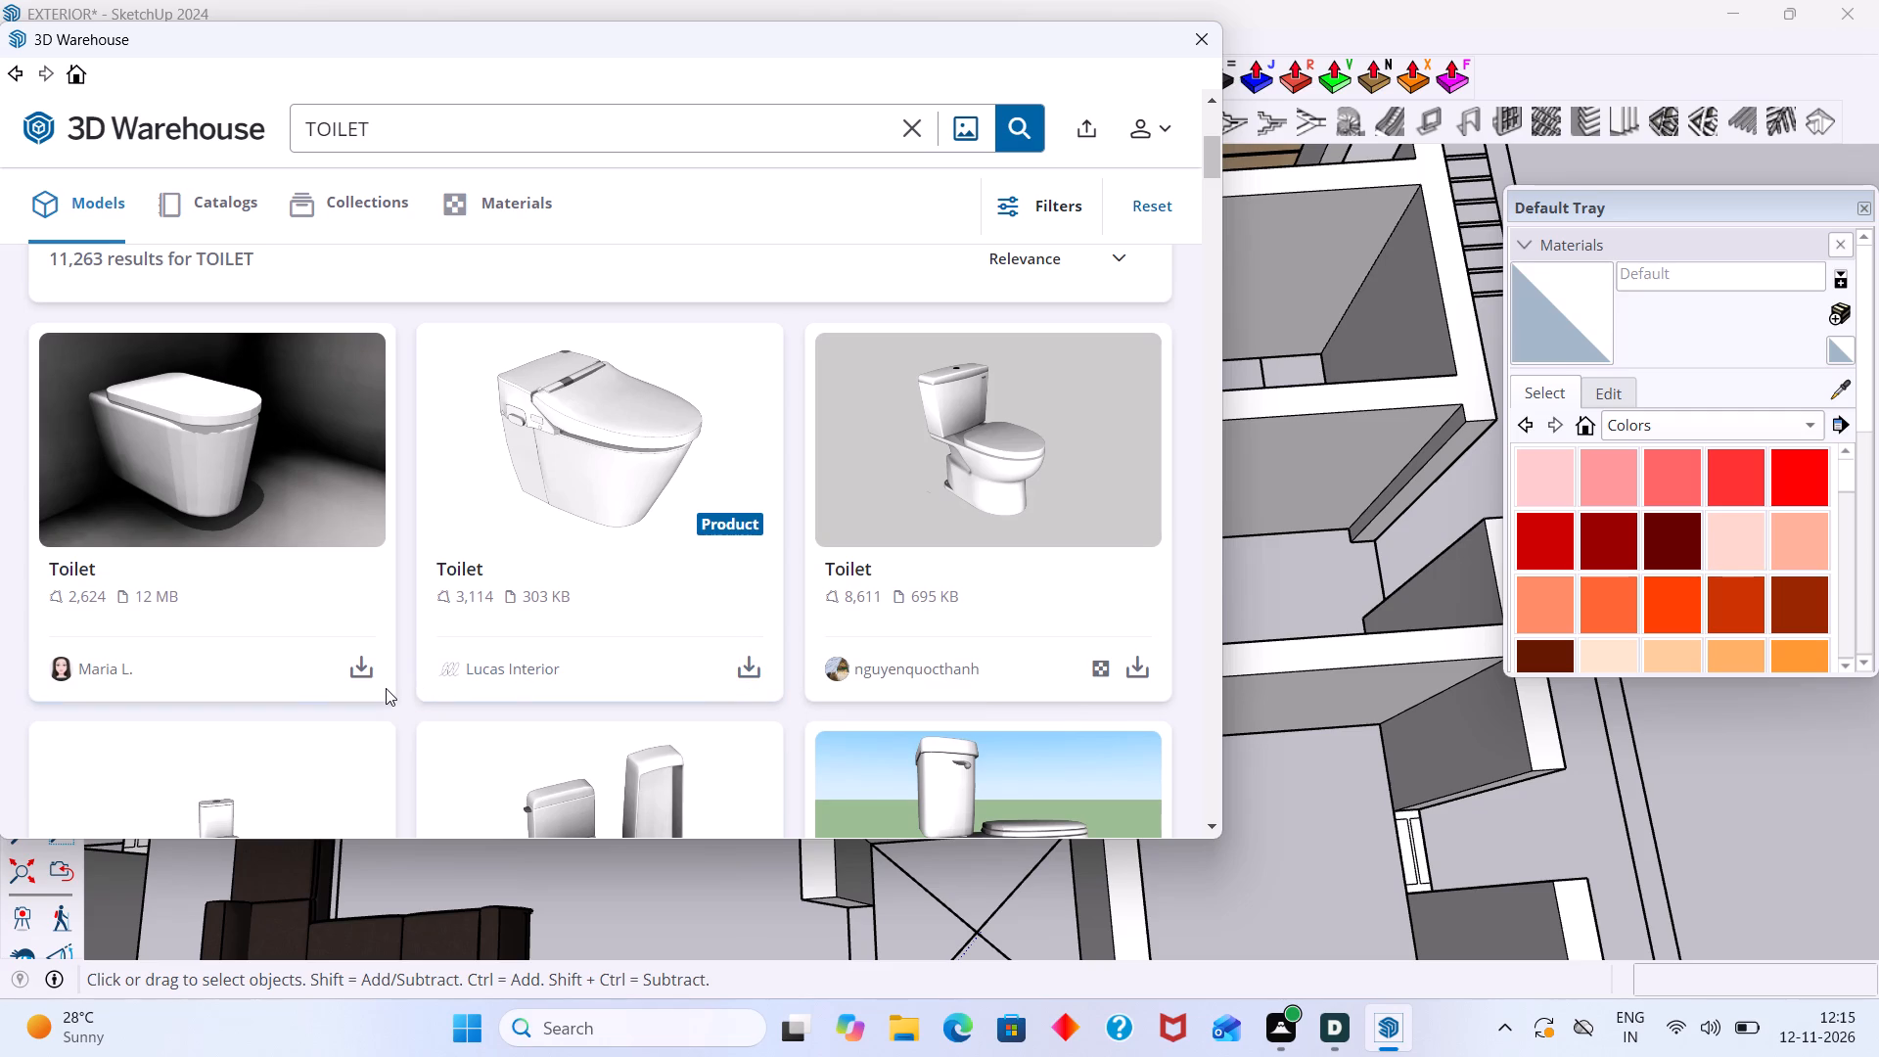
{"action": "scroll", "coordinate": [386, 652], "scroll_direction": "down", "scroll_amount": 3}
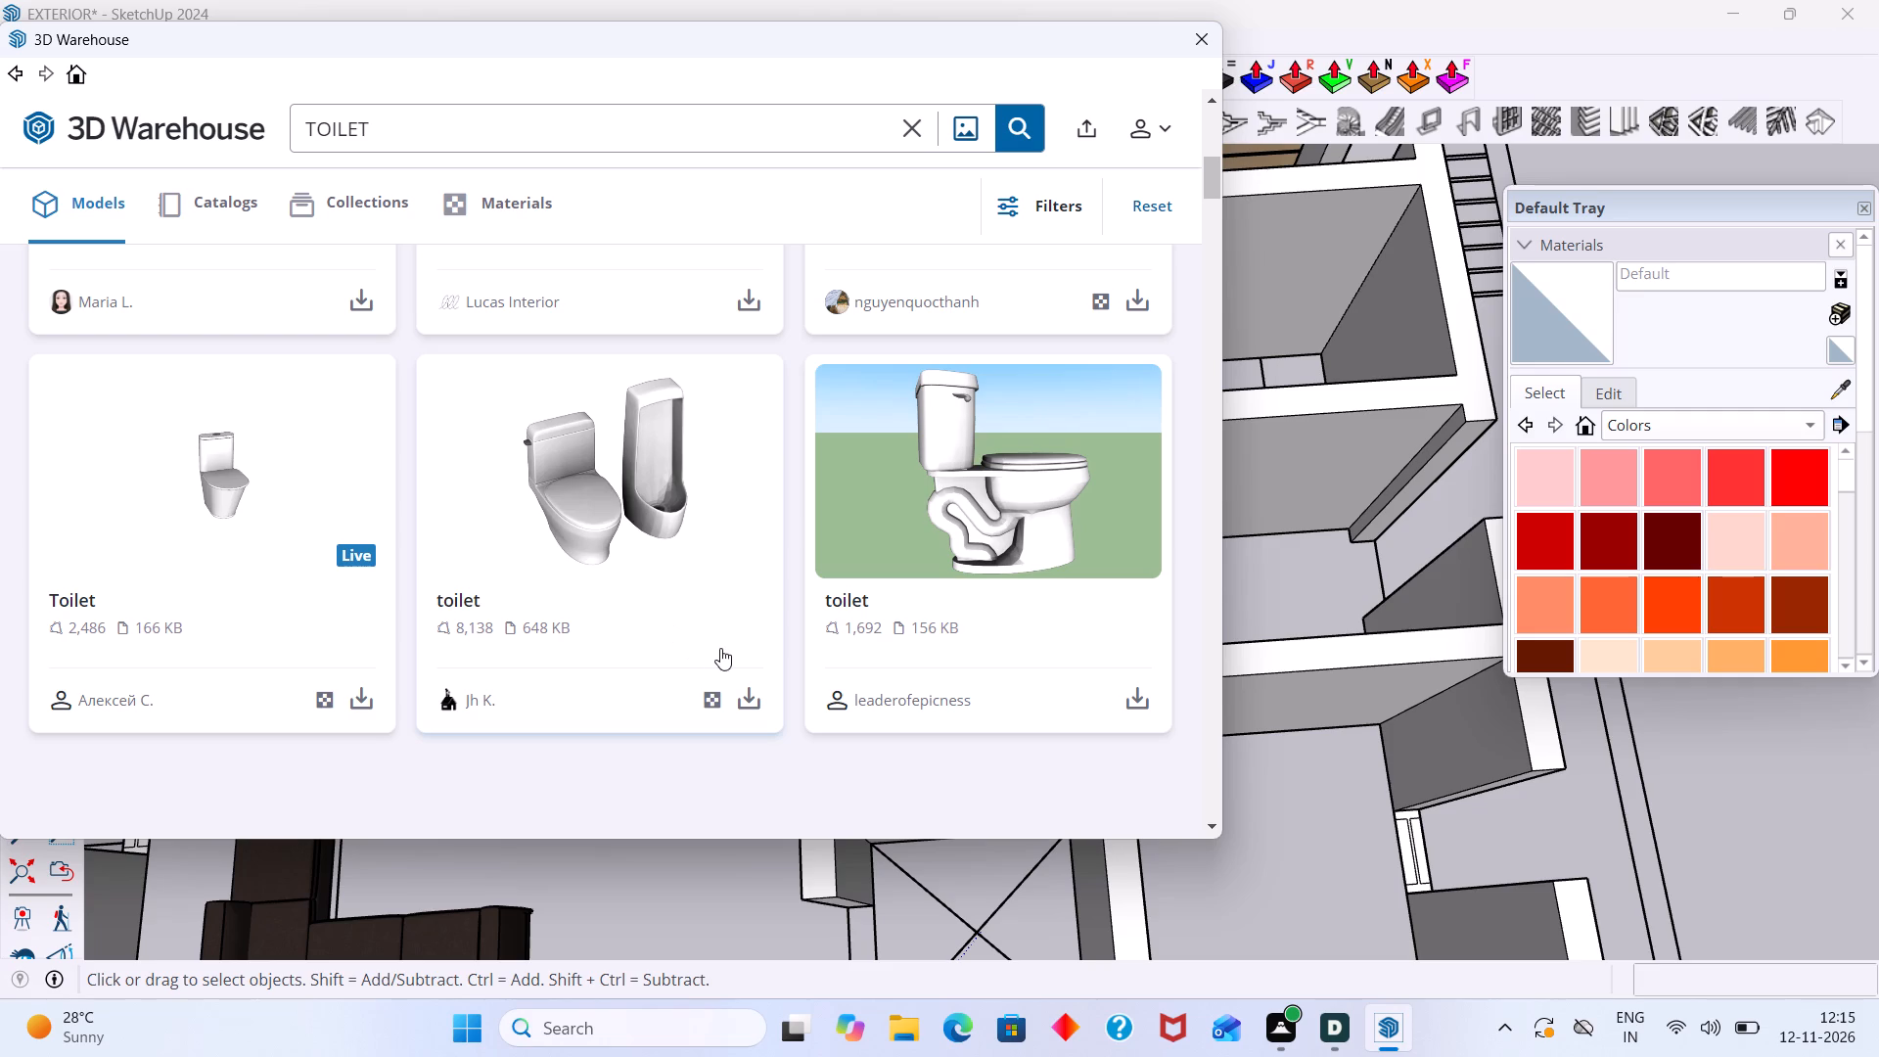
{"action": "left_click", "coordinate": [756, 693]}
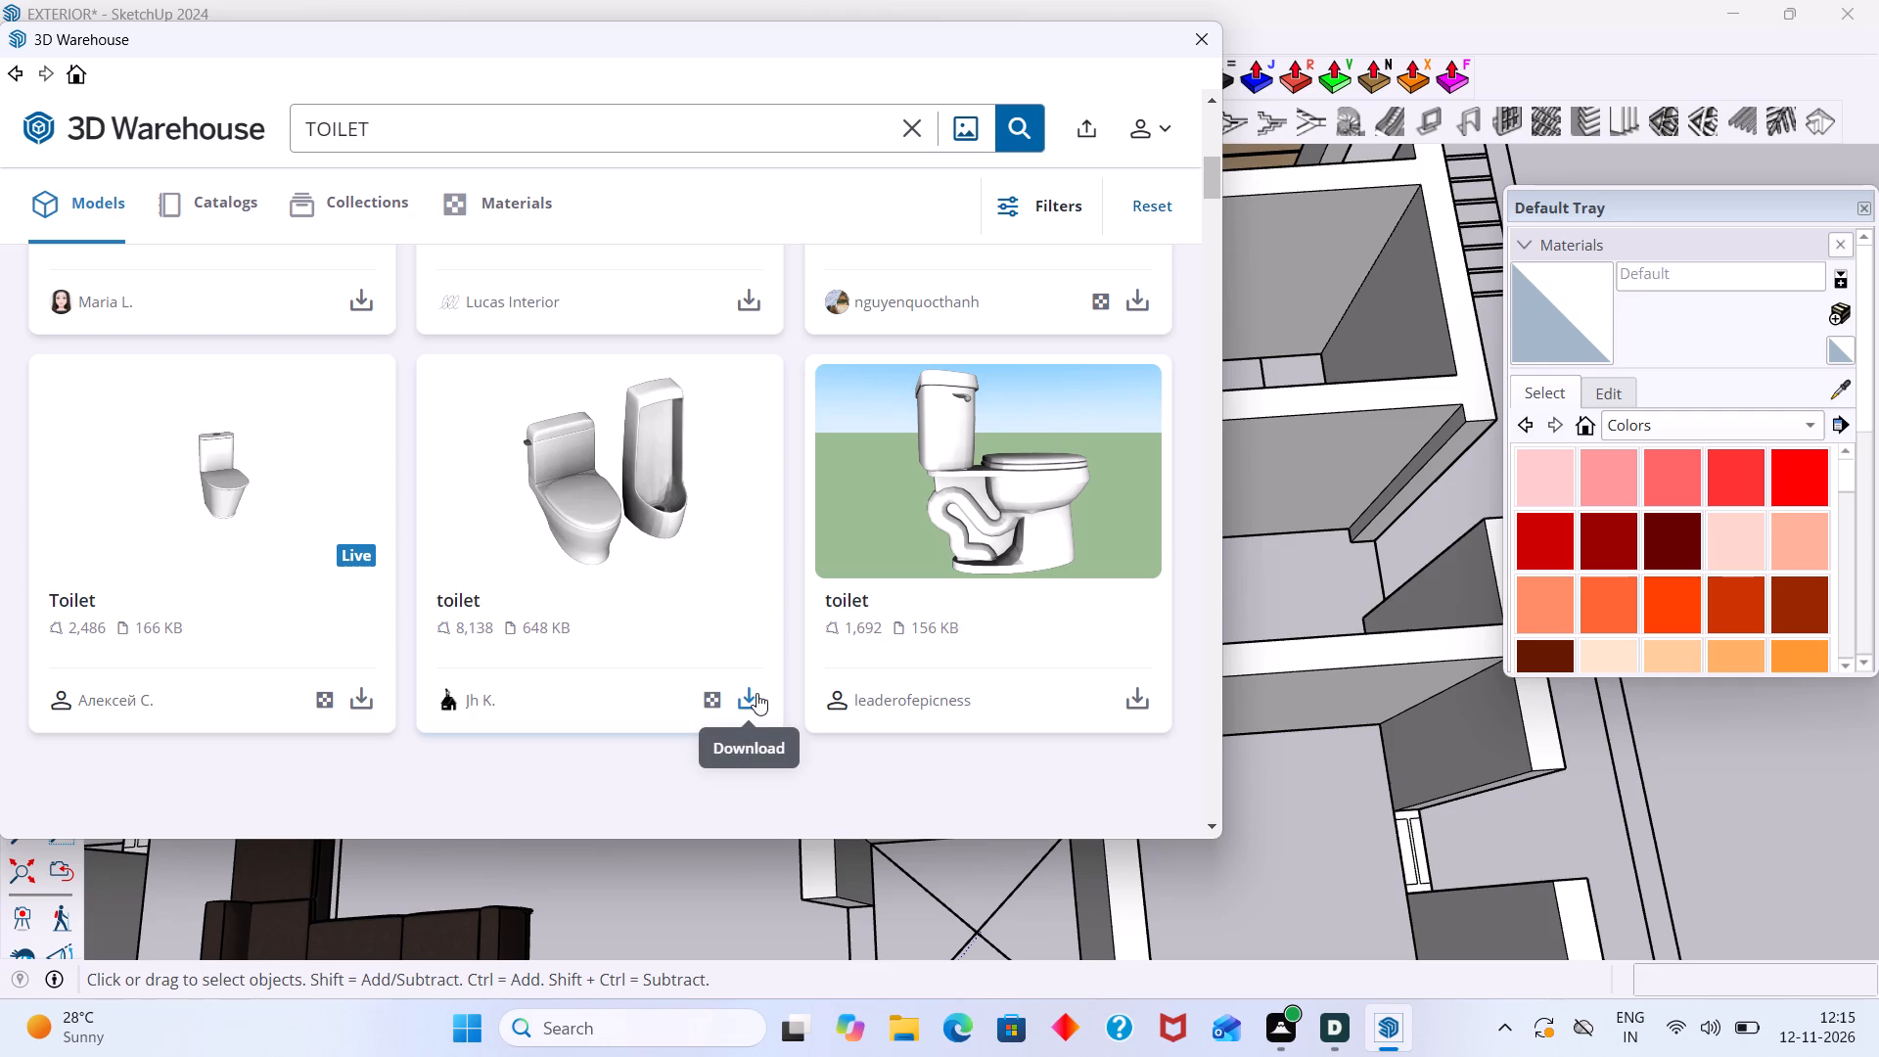
{"action": "left_click", "coordinate": [523, 470]}
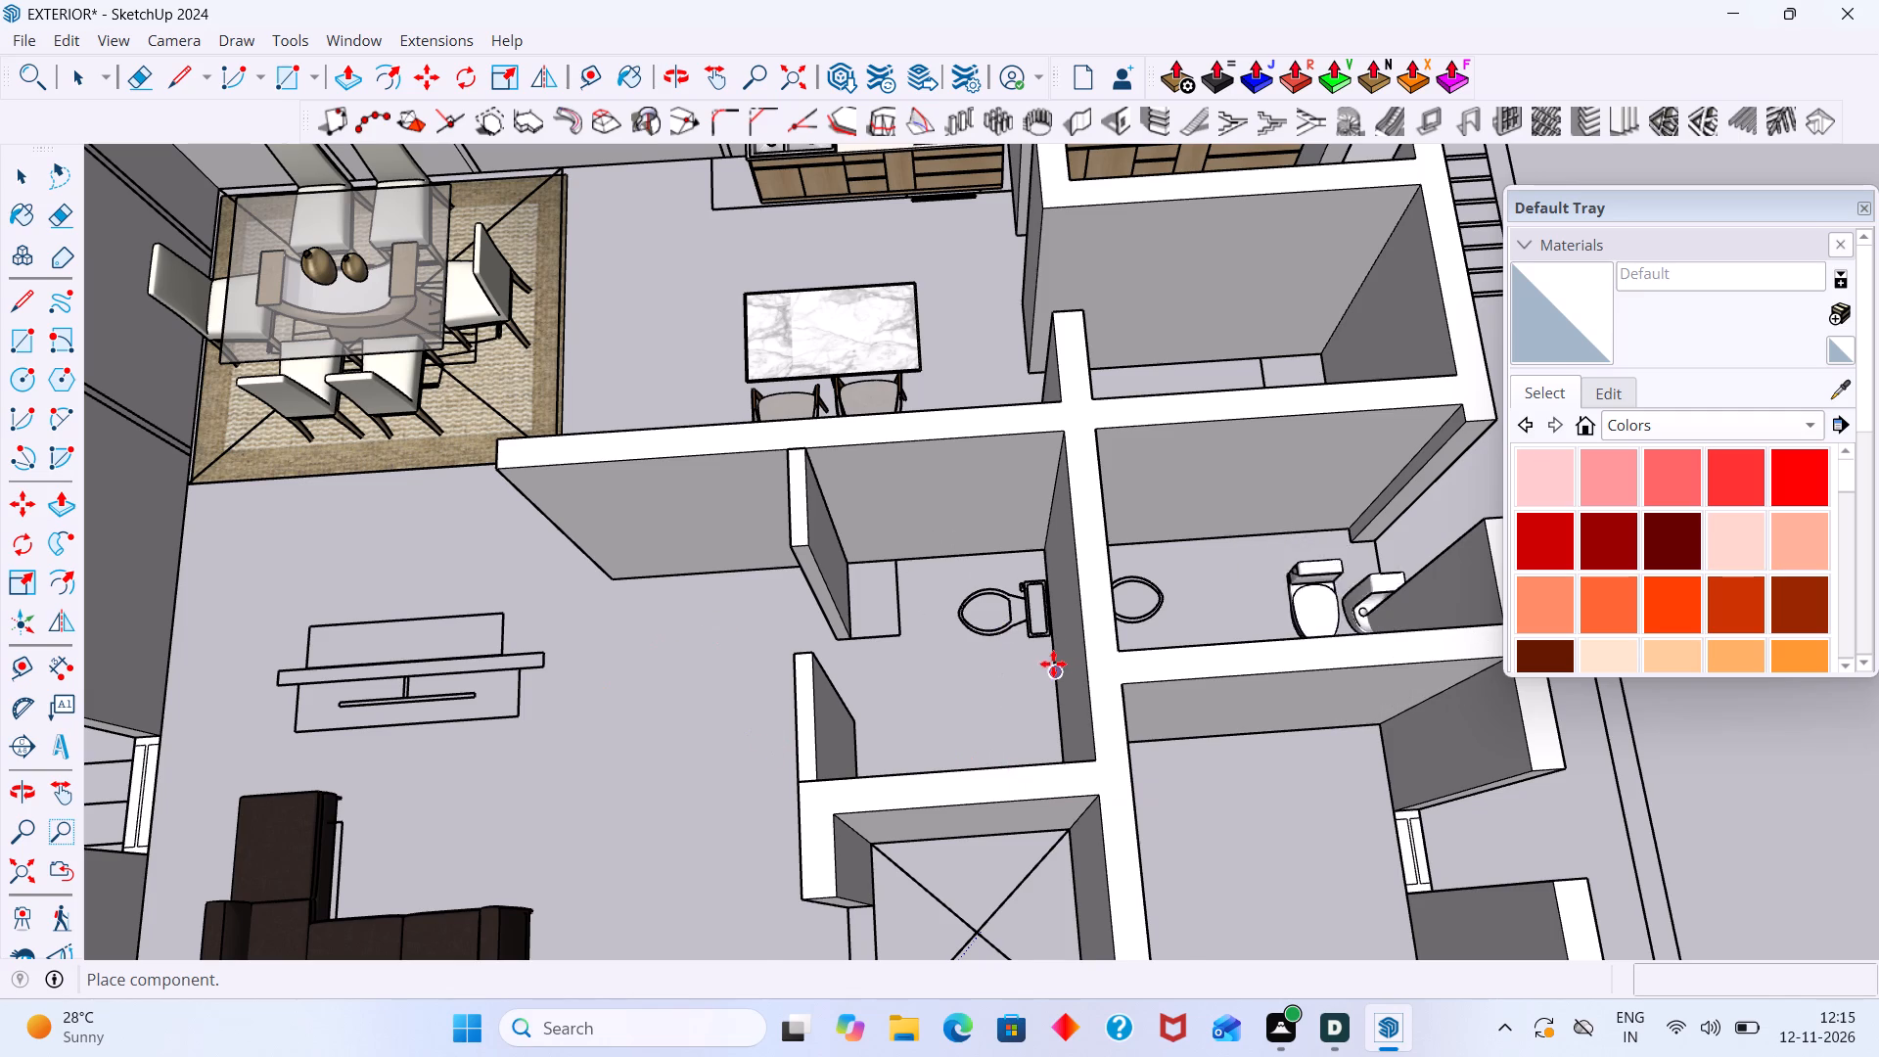
Place the toilet and urinal component in the small bathroom beside the drawn toilet outline.
{"action": "scroll", "coordinate": [1044, 664], "scroll_direction": "up", "scroll_amount": 3}
{"action": "scroll", "coordinate": [1032, 574], "scroll_direction": "up", "scroll_amount": 3}
{"action": "scroll", "coordinate": [941, 577], "scroll_direction": "down", "scroll_amount": 14}
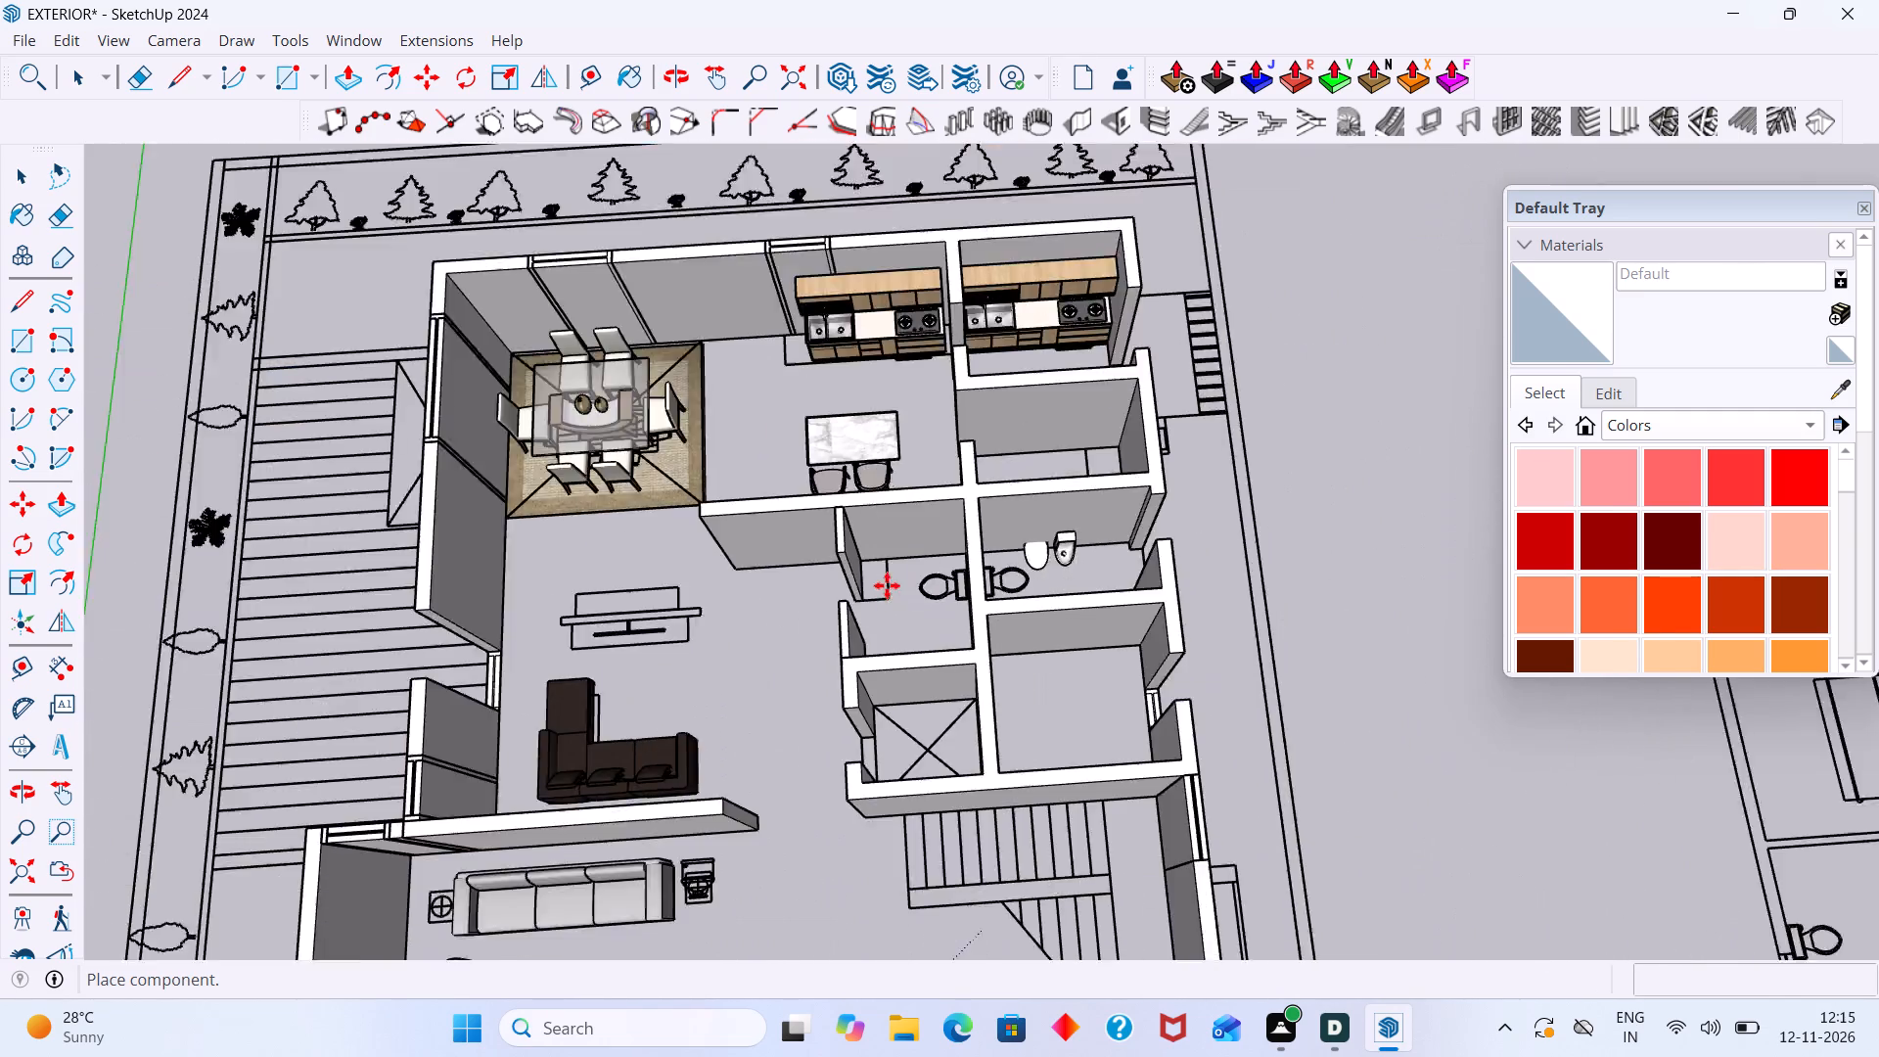
{"action": "scroll", "coordinate": [887, 585], "scroll_direction": "down", "scroll_amount": 3}
{"action": "scroll", "coordinate": [776, 623], "scroll_direction": "up", "scroll_amount": 7}
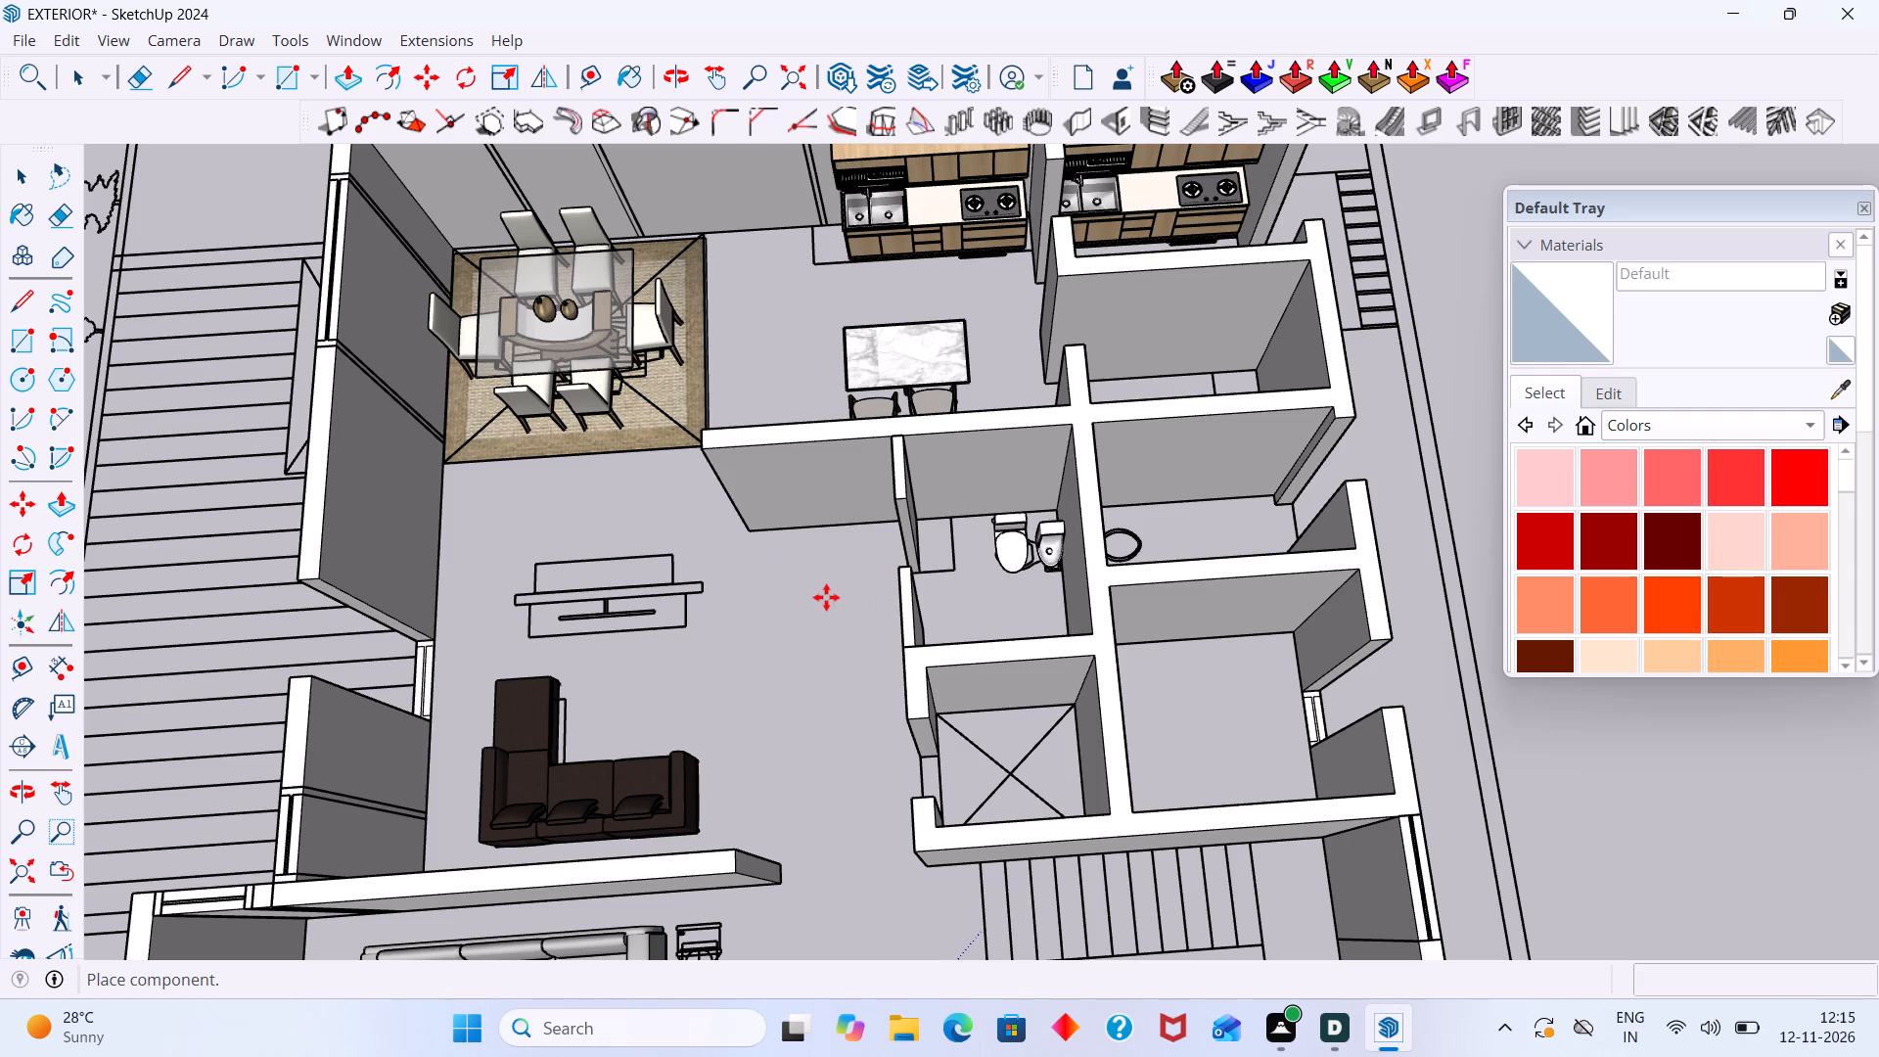
{"action": "left_click", "coordinate": [799, 603]}
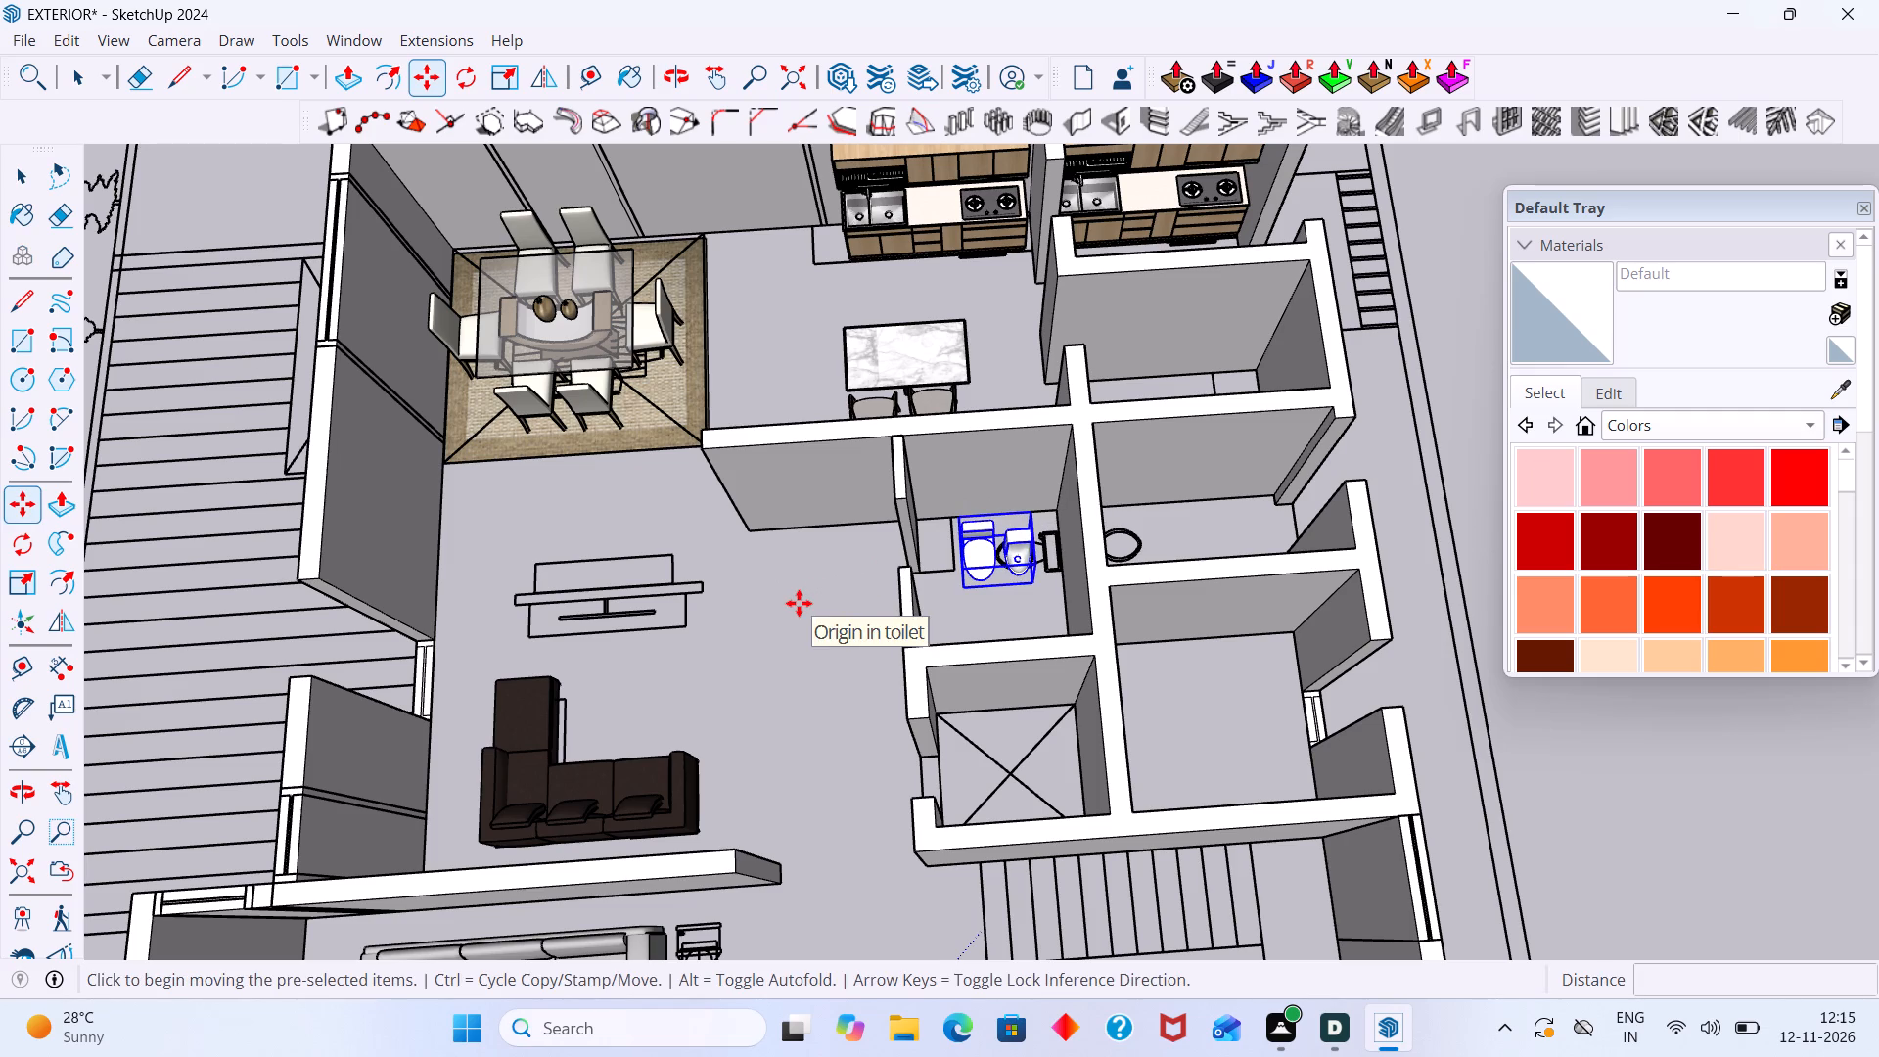
{"action": "key", "text": "space"}
{"action": "left_click", "coordinate": [812, 622]}
Inside the placed toilet component, delete the urinal so only the toilet is kept.
{"action": "scroll", "coordinate": [995, 572], "scroll_direction": "up", "scroll_amount": 13}
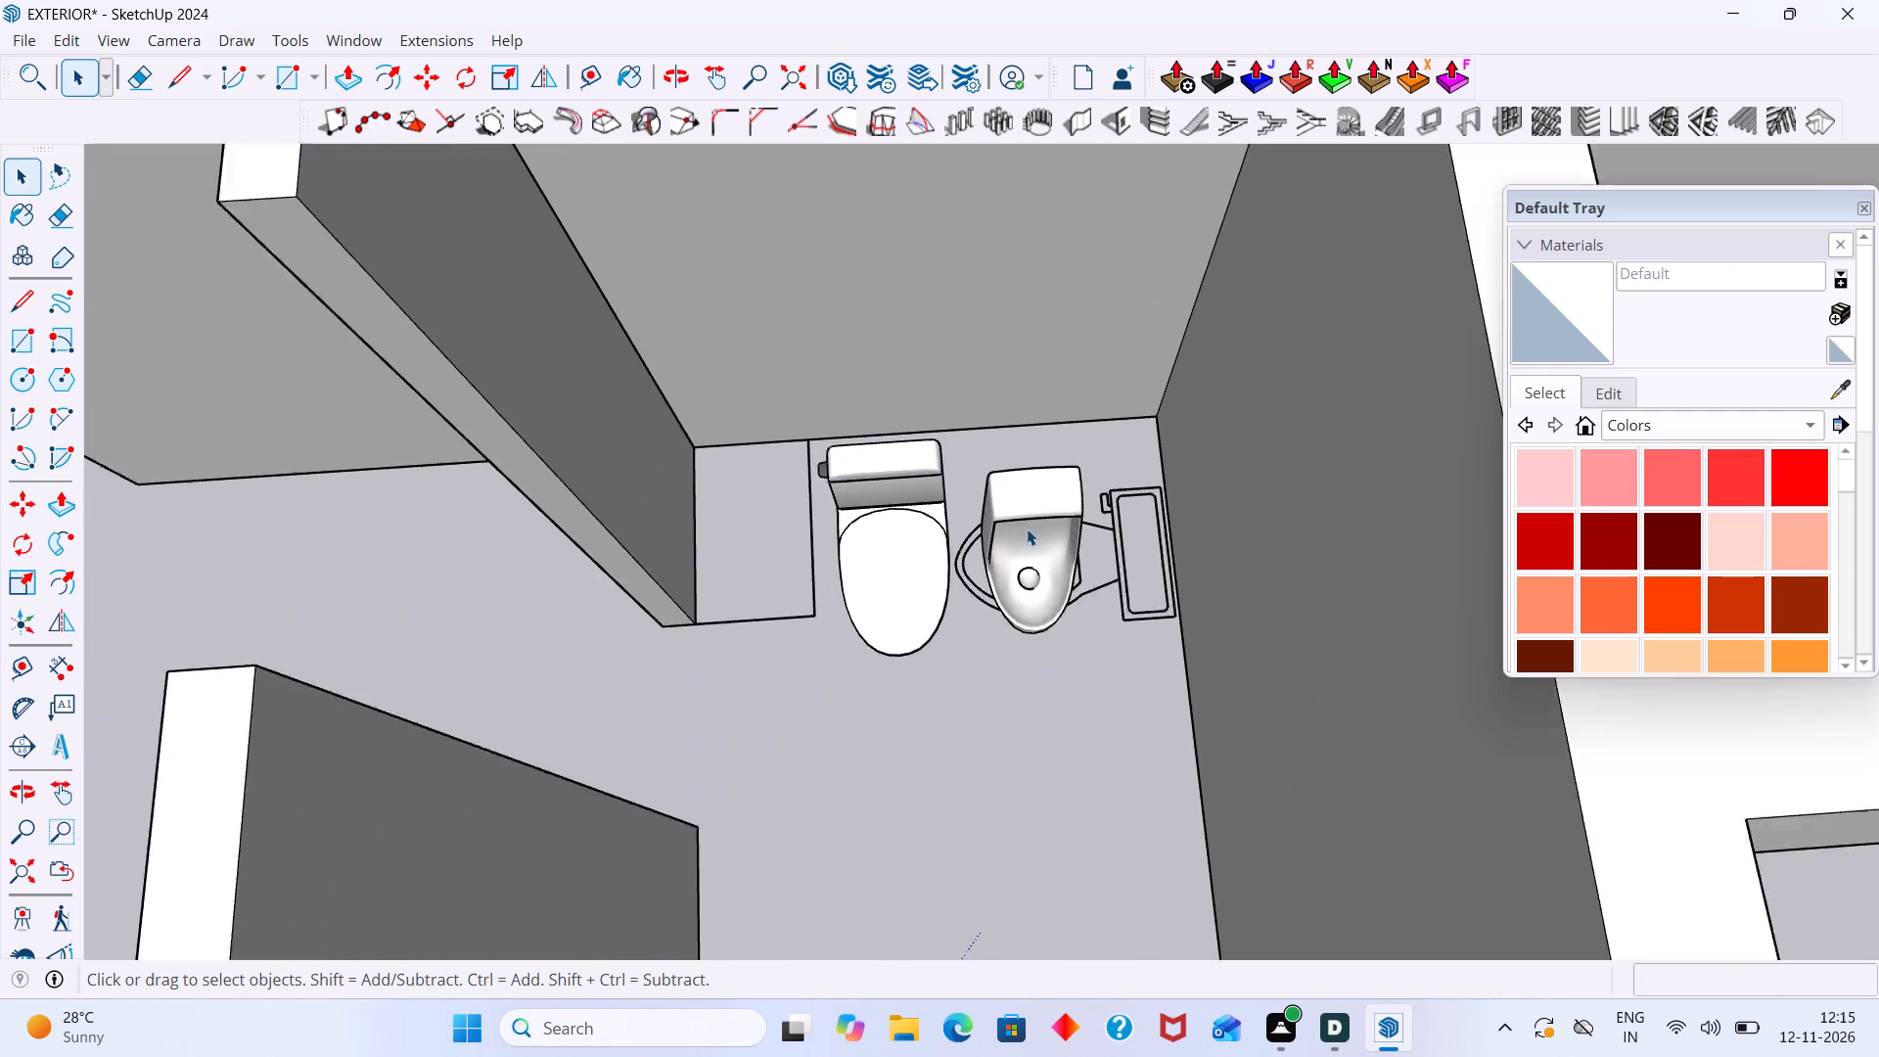
{"action": "scroll", "coordinate": [1027, 528], "scroll_direction": "up", "scroll_amount": 1}
{"action": "double_click", "coordinate": [1027, 496]}
{"action": "left_click", "coordinate": [1025, 503]}
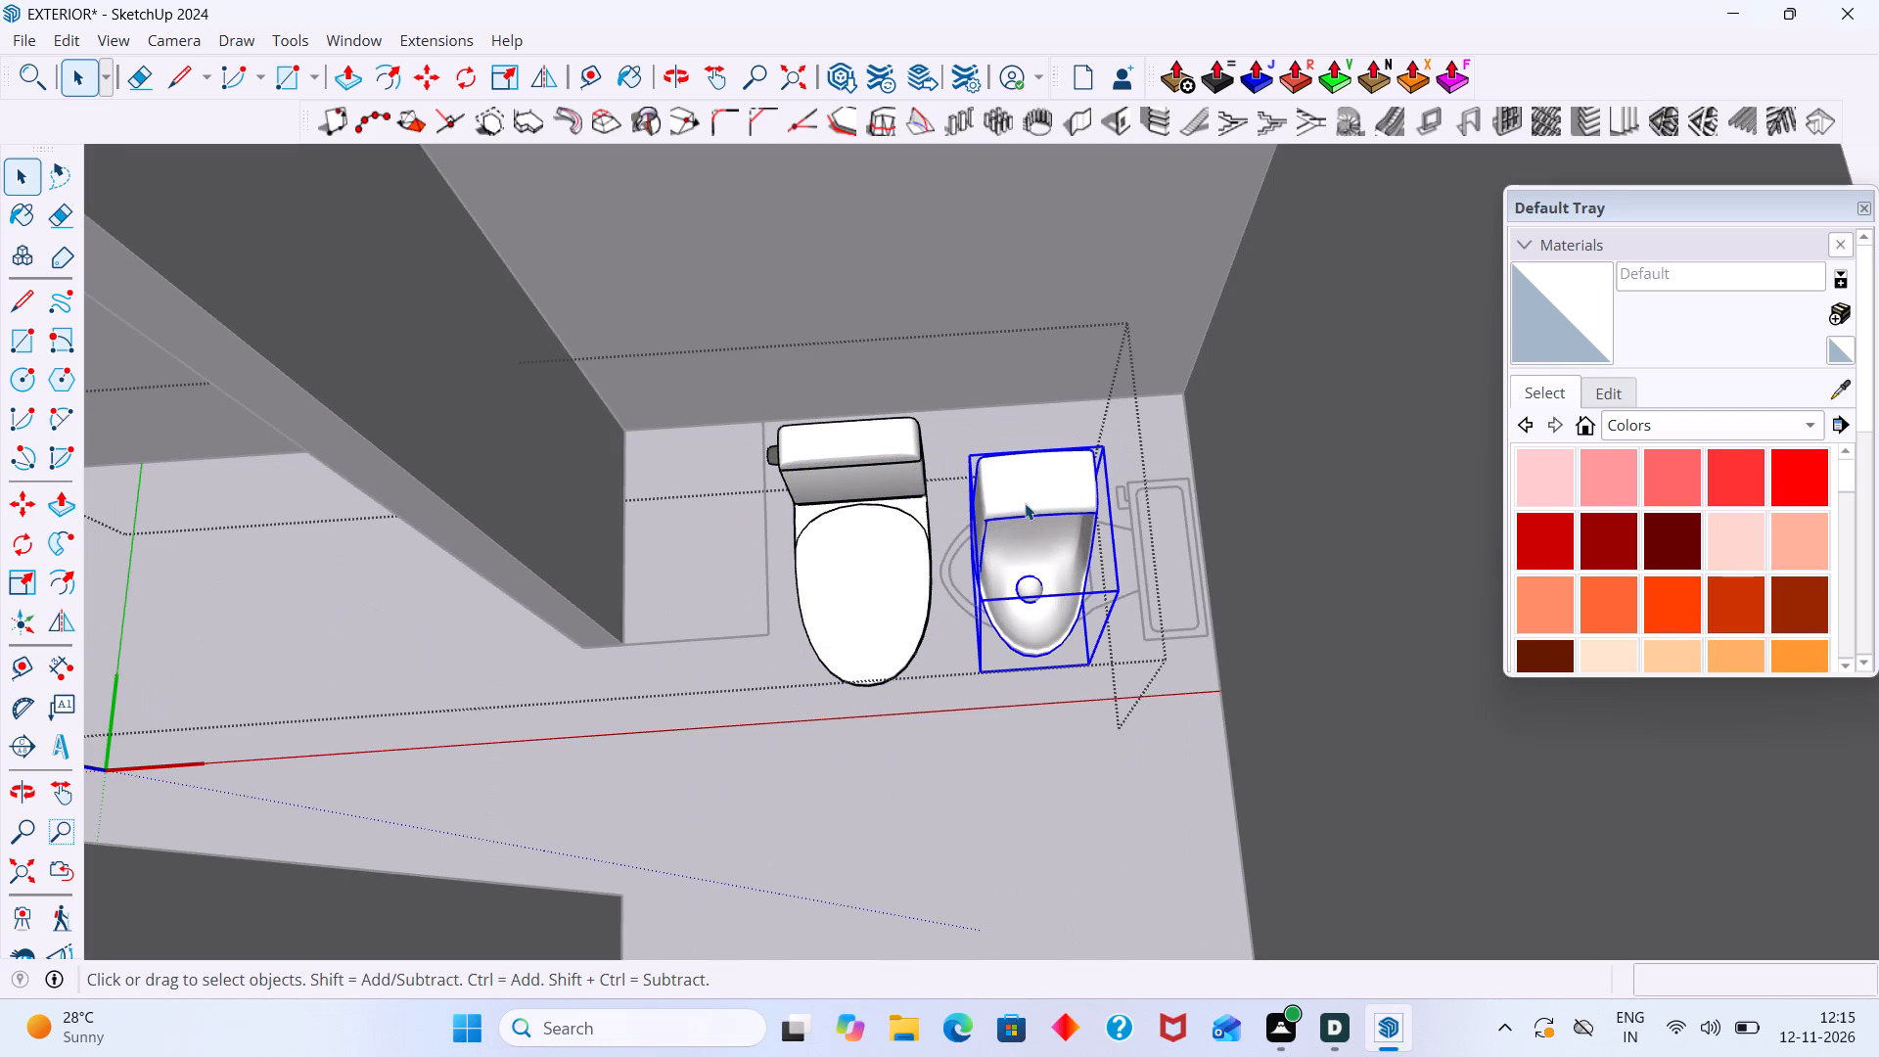
{"action": "key", "text": "Delete"}
{"action": "left_click", "coordinate": [1000, 687]}
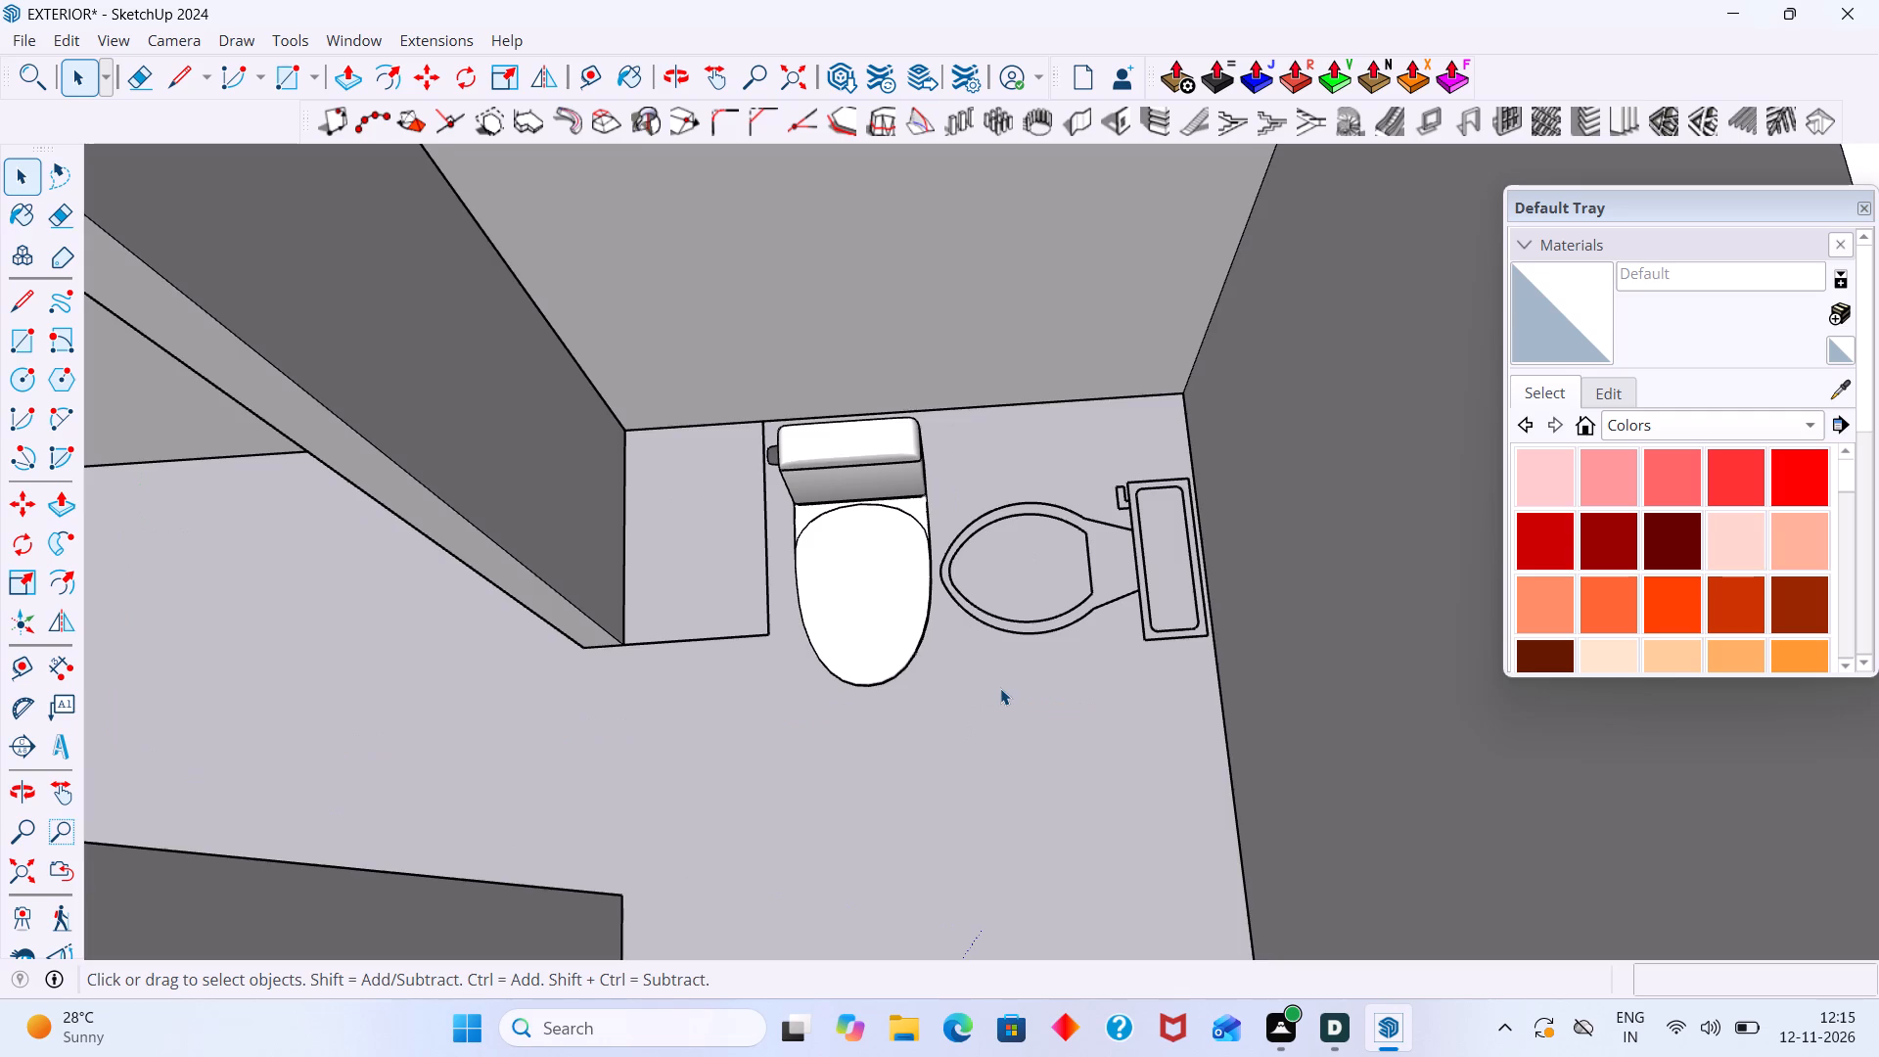
Inside the component, rotate the toilet 90° about its front base corner so its tank faces the partition wall like the floor outline.
{"action": "scroll", "coordinate": [999, 689], "scroll_direction": "down", "scroll_amount": 9}
{"action": "scroll", "coordinate": [906, 573], "scroll_direction": "up", "scroll_amount": 6}
{"action": "double_click", "coordinate": [909, 571]}
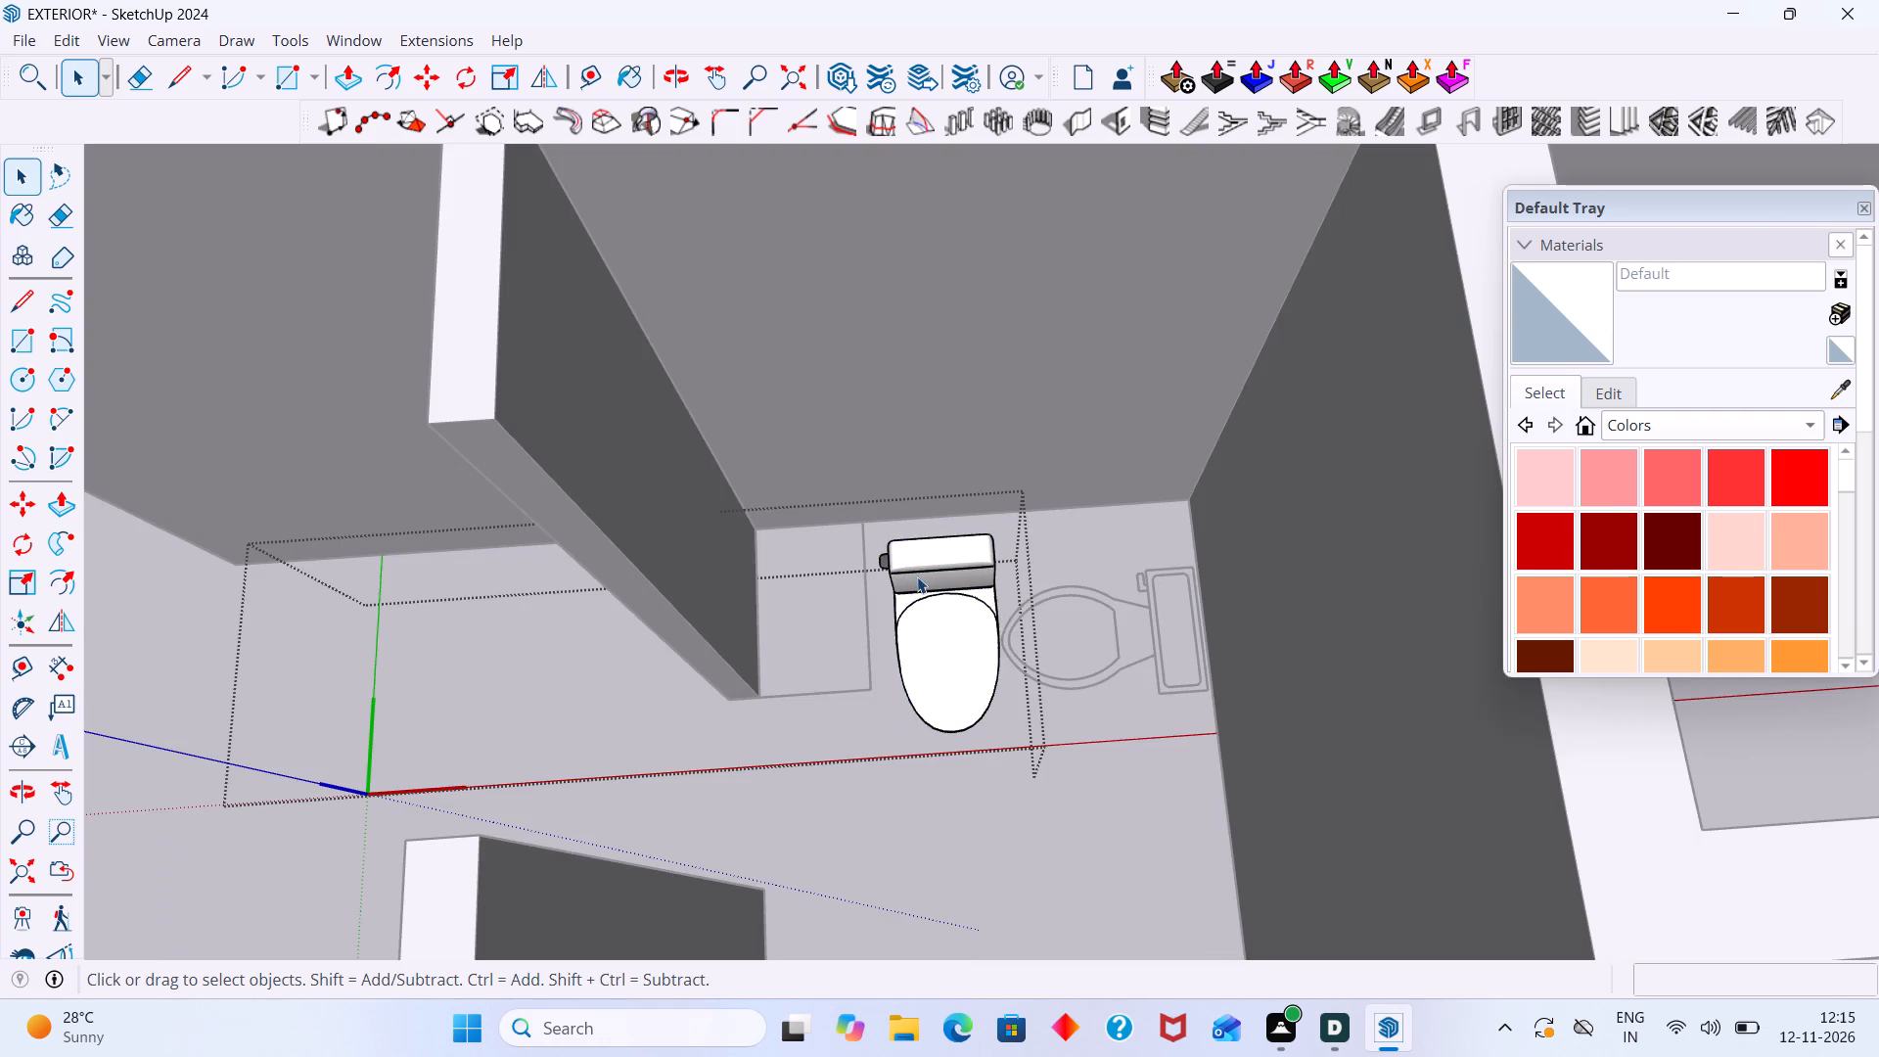
{"action": "left_click", "coordinate": [917, 576]}
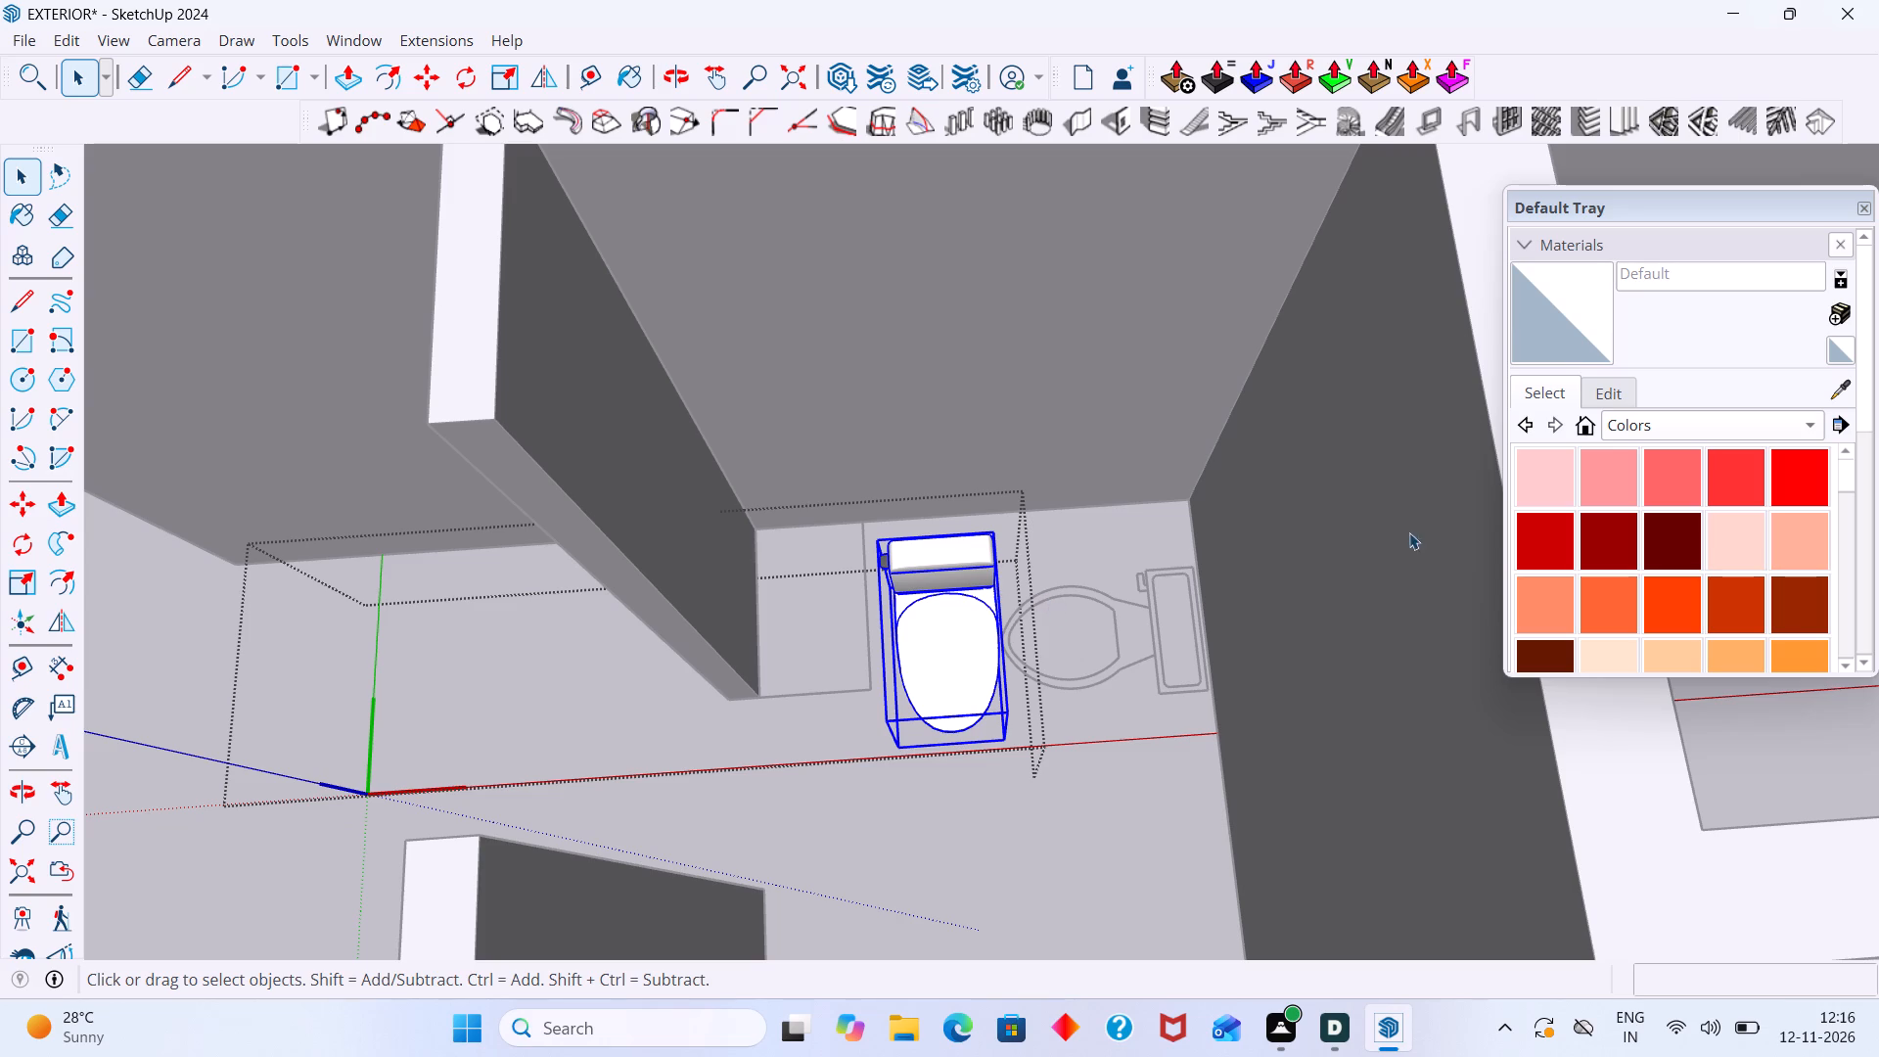
{"action": "key", "text": "q"}
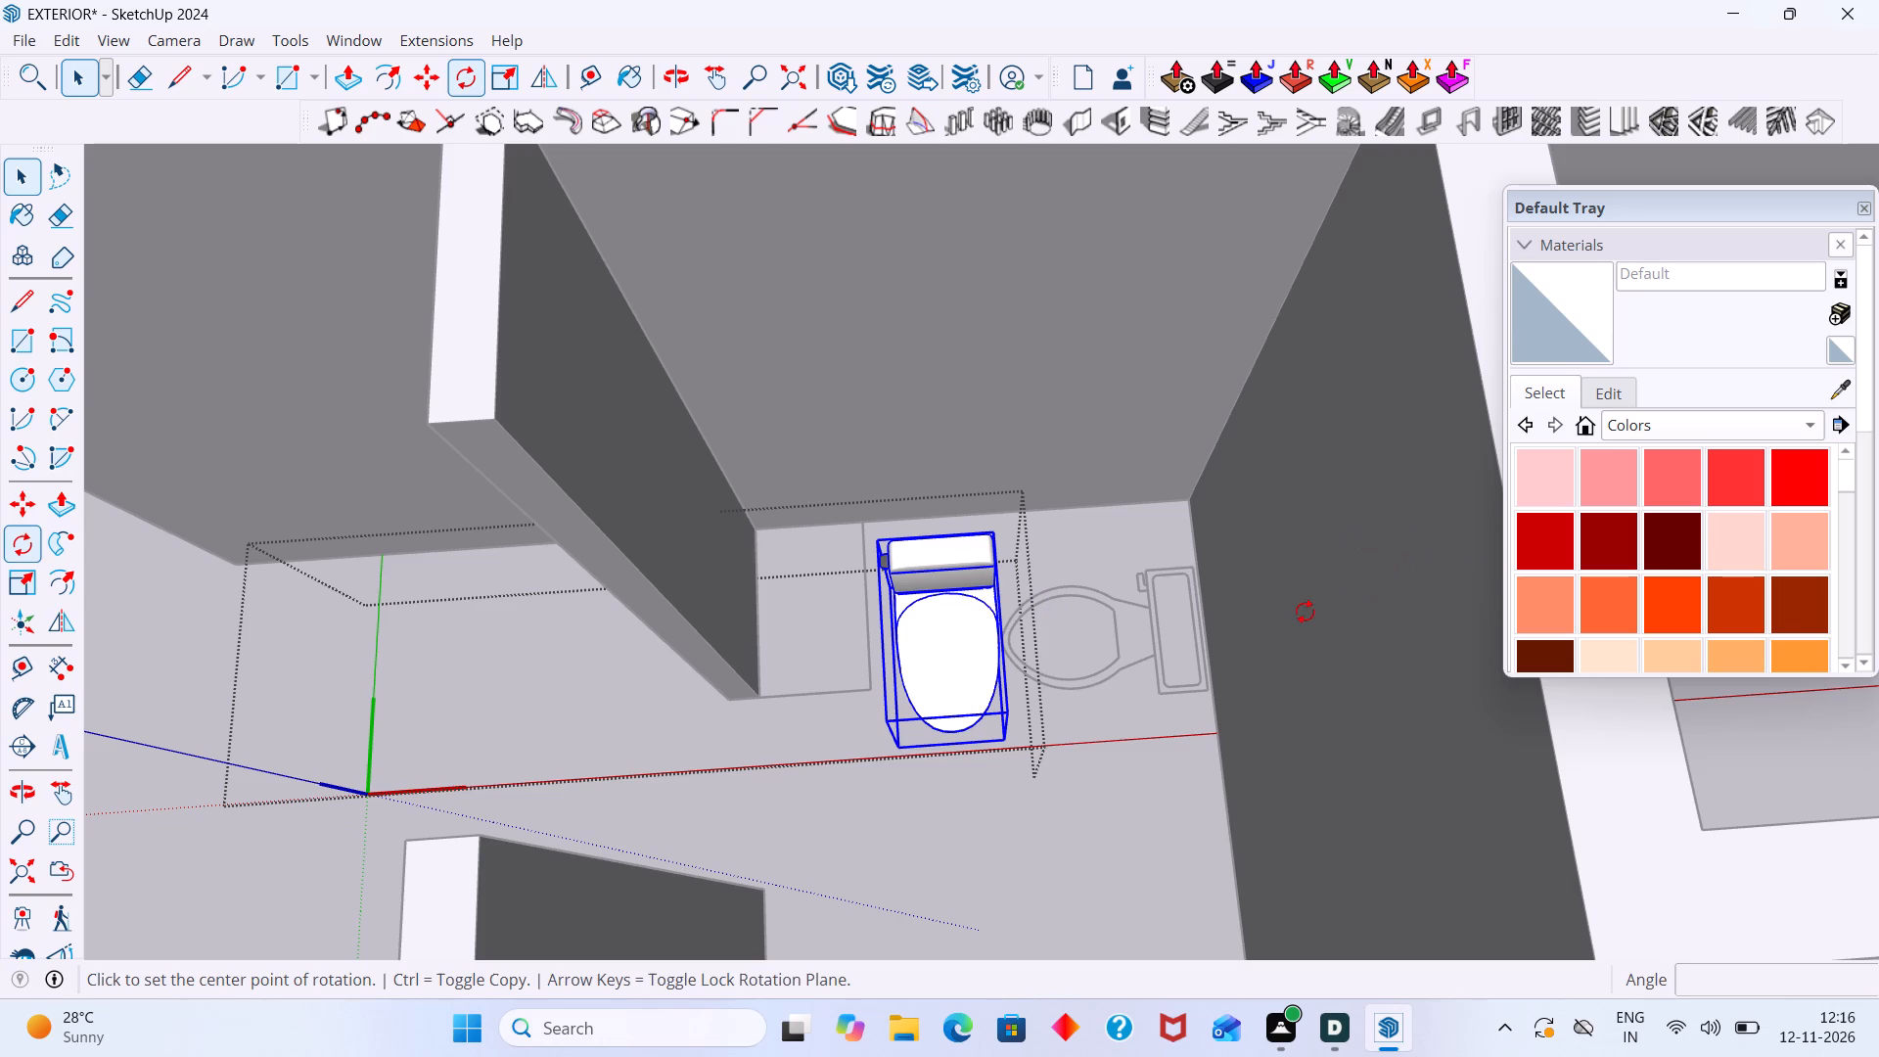
{"action": "scroll", "coordinate": [739, 761], "scroll_direction": "up", "scroll_amount": 3}
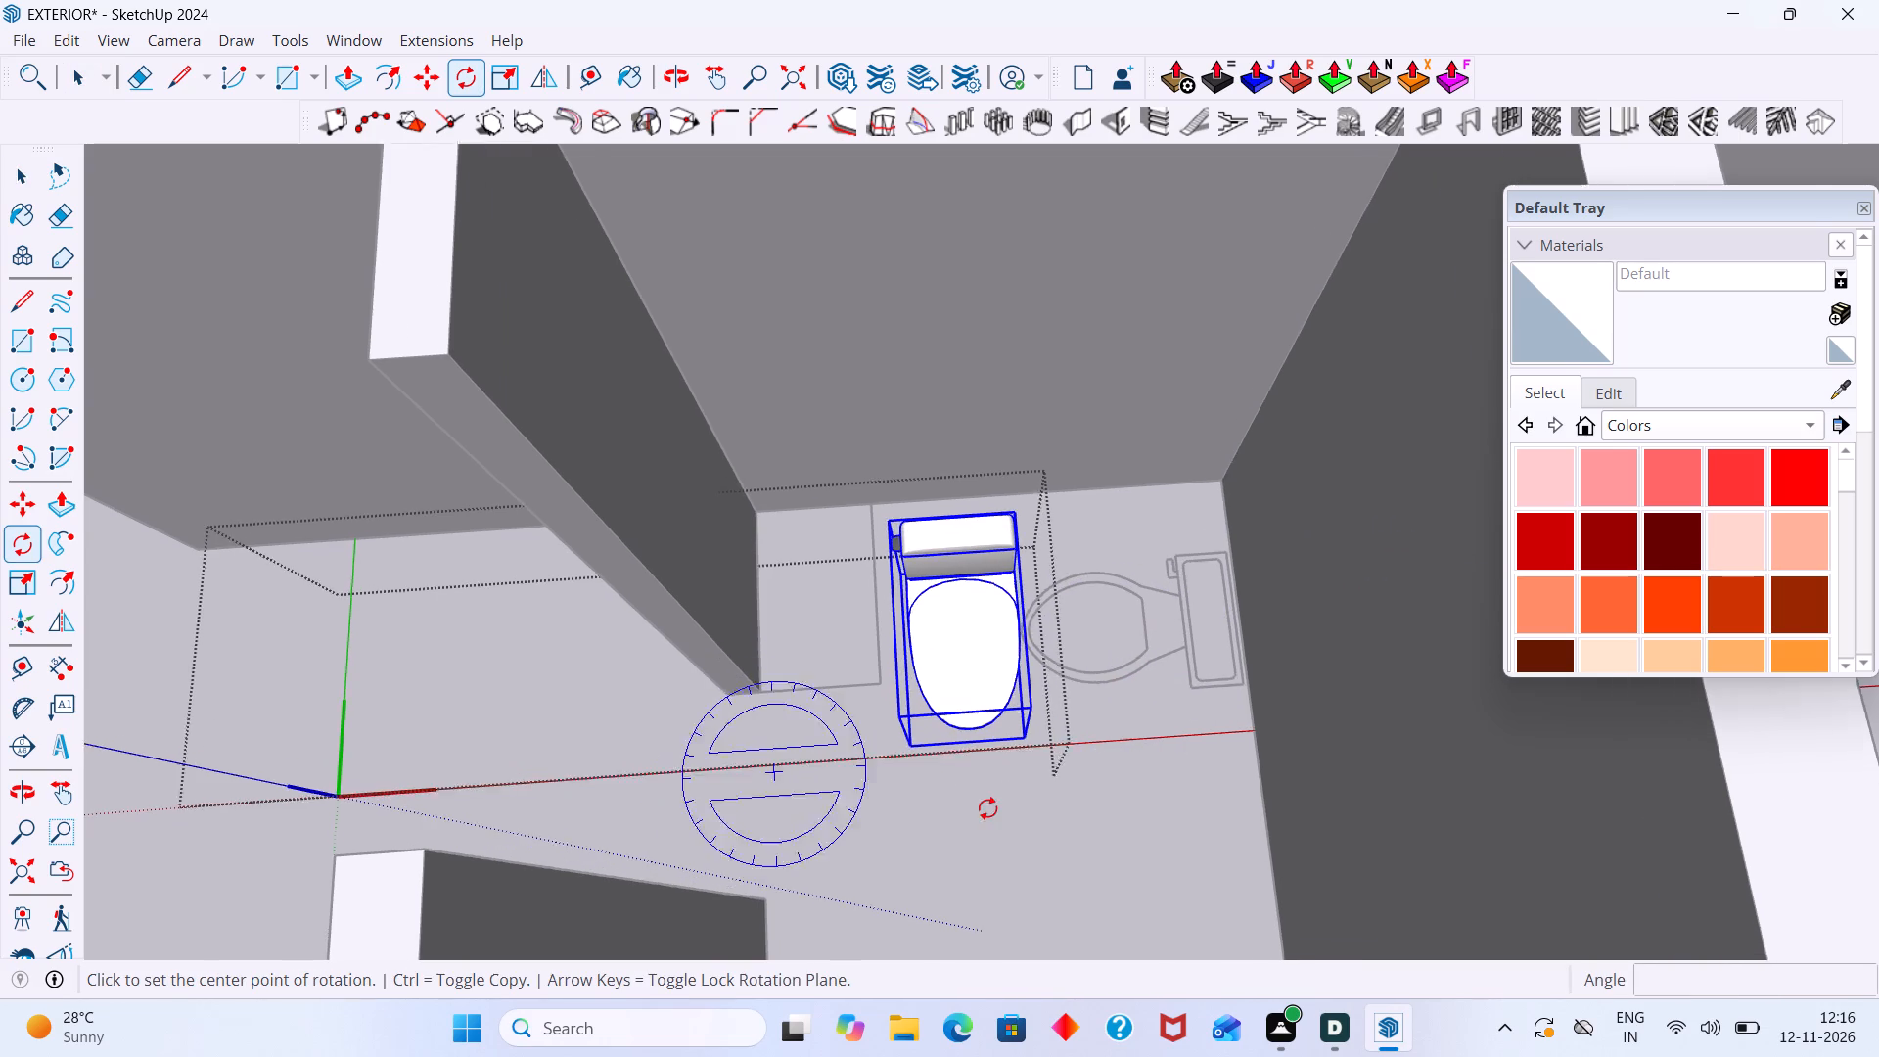
{"action": "scroll", "coordinate": [987, 808], "scroll_direction": "up", "scroll_amount": 5}
{"action": "left_click", "coordinate": [897, 736]}
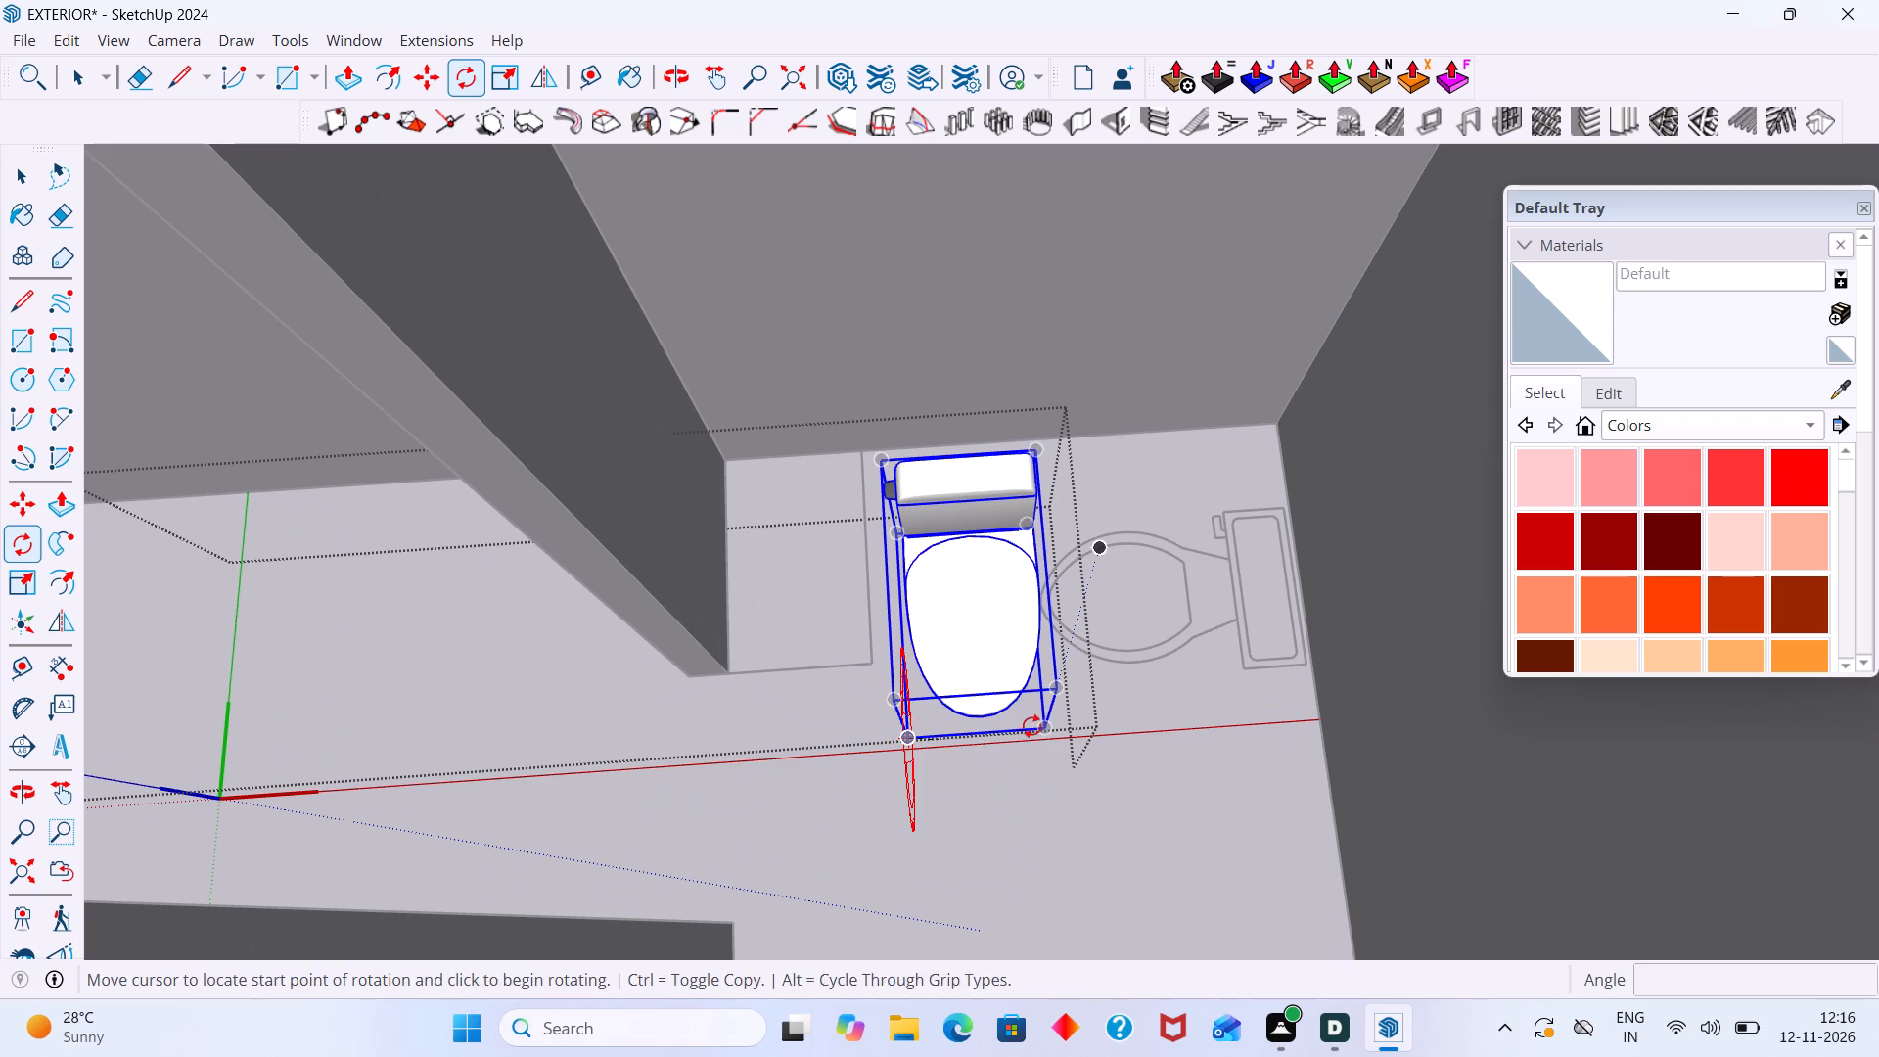
{"action": "key", "text": "Escape"}
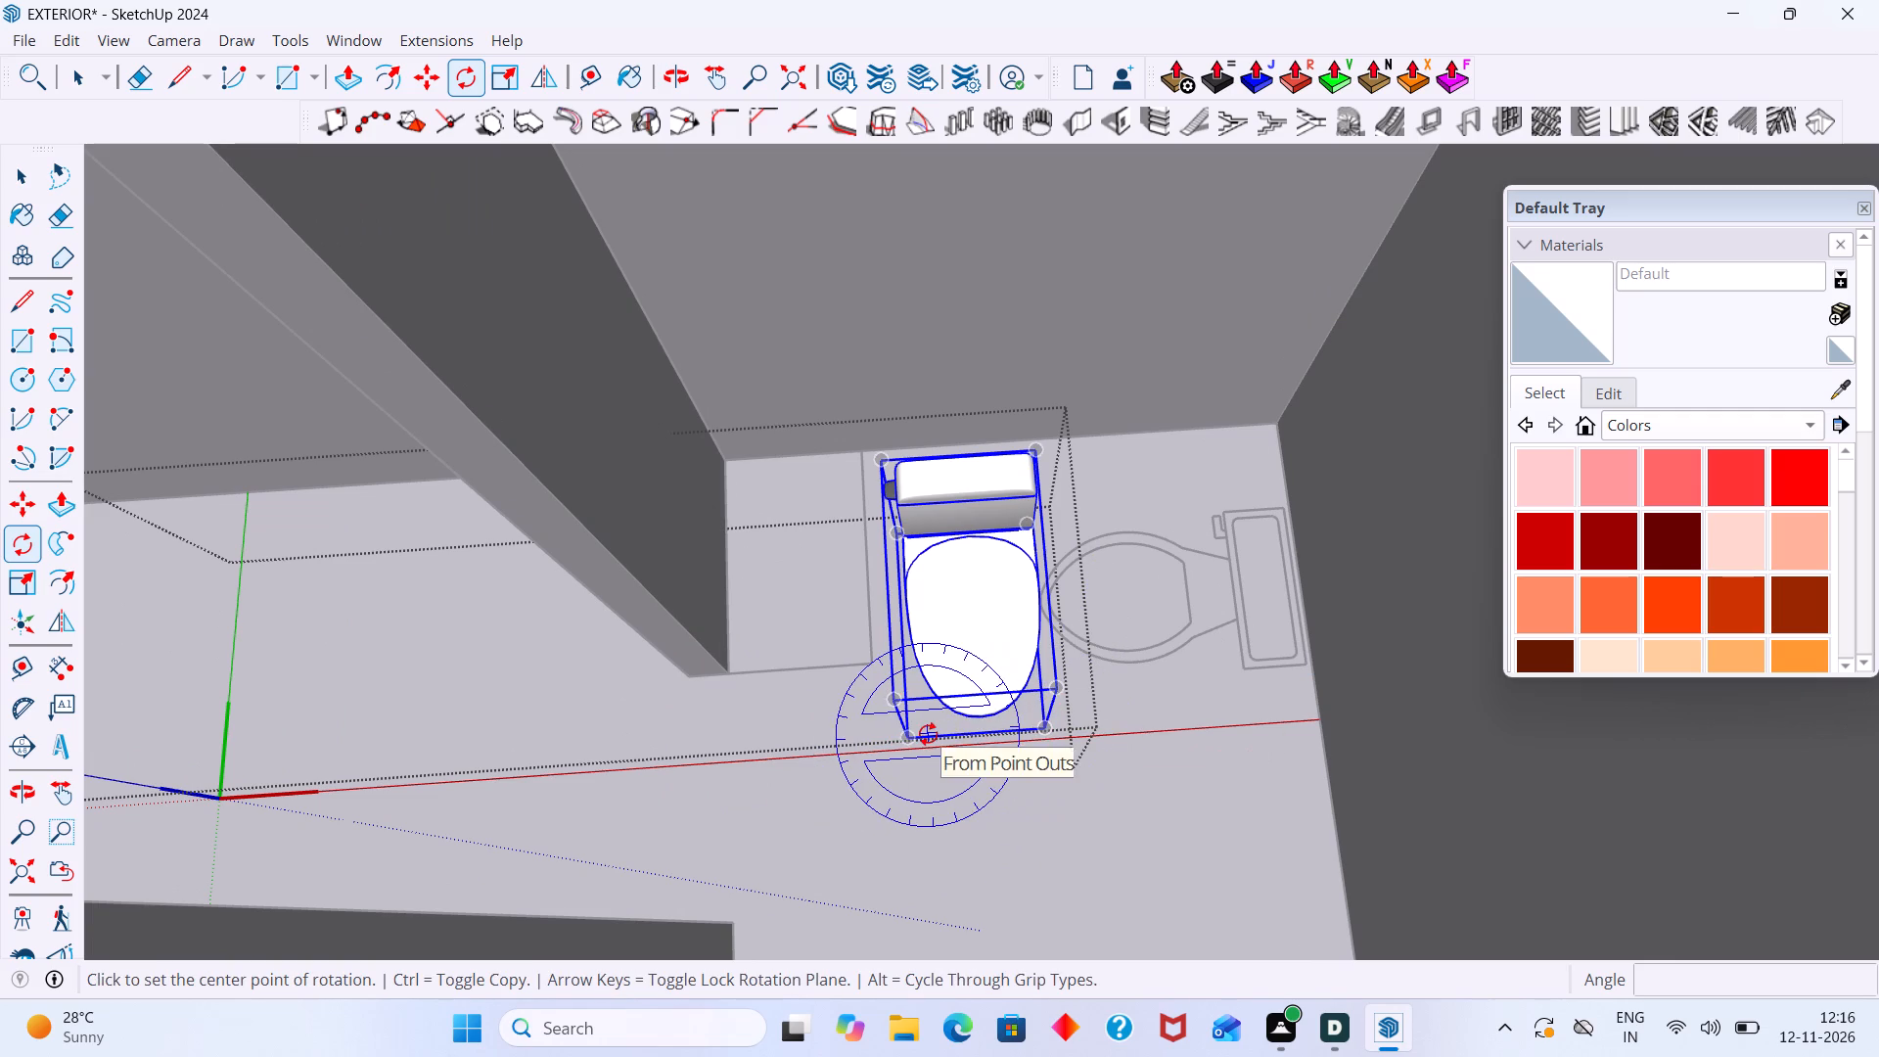
{"action": "left_click", "coordinate": [912, 734]}
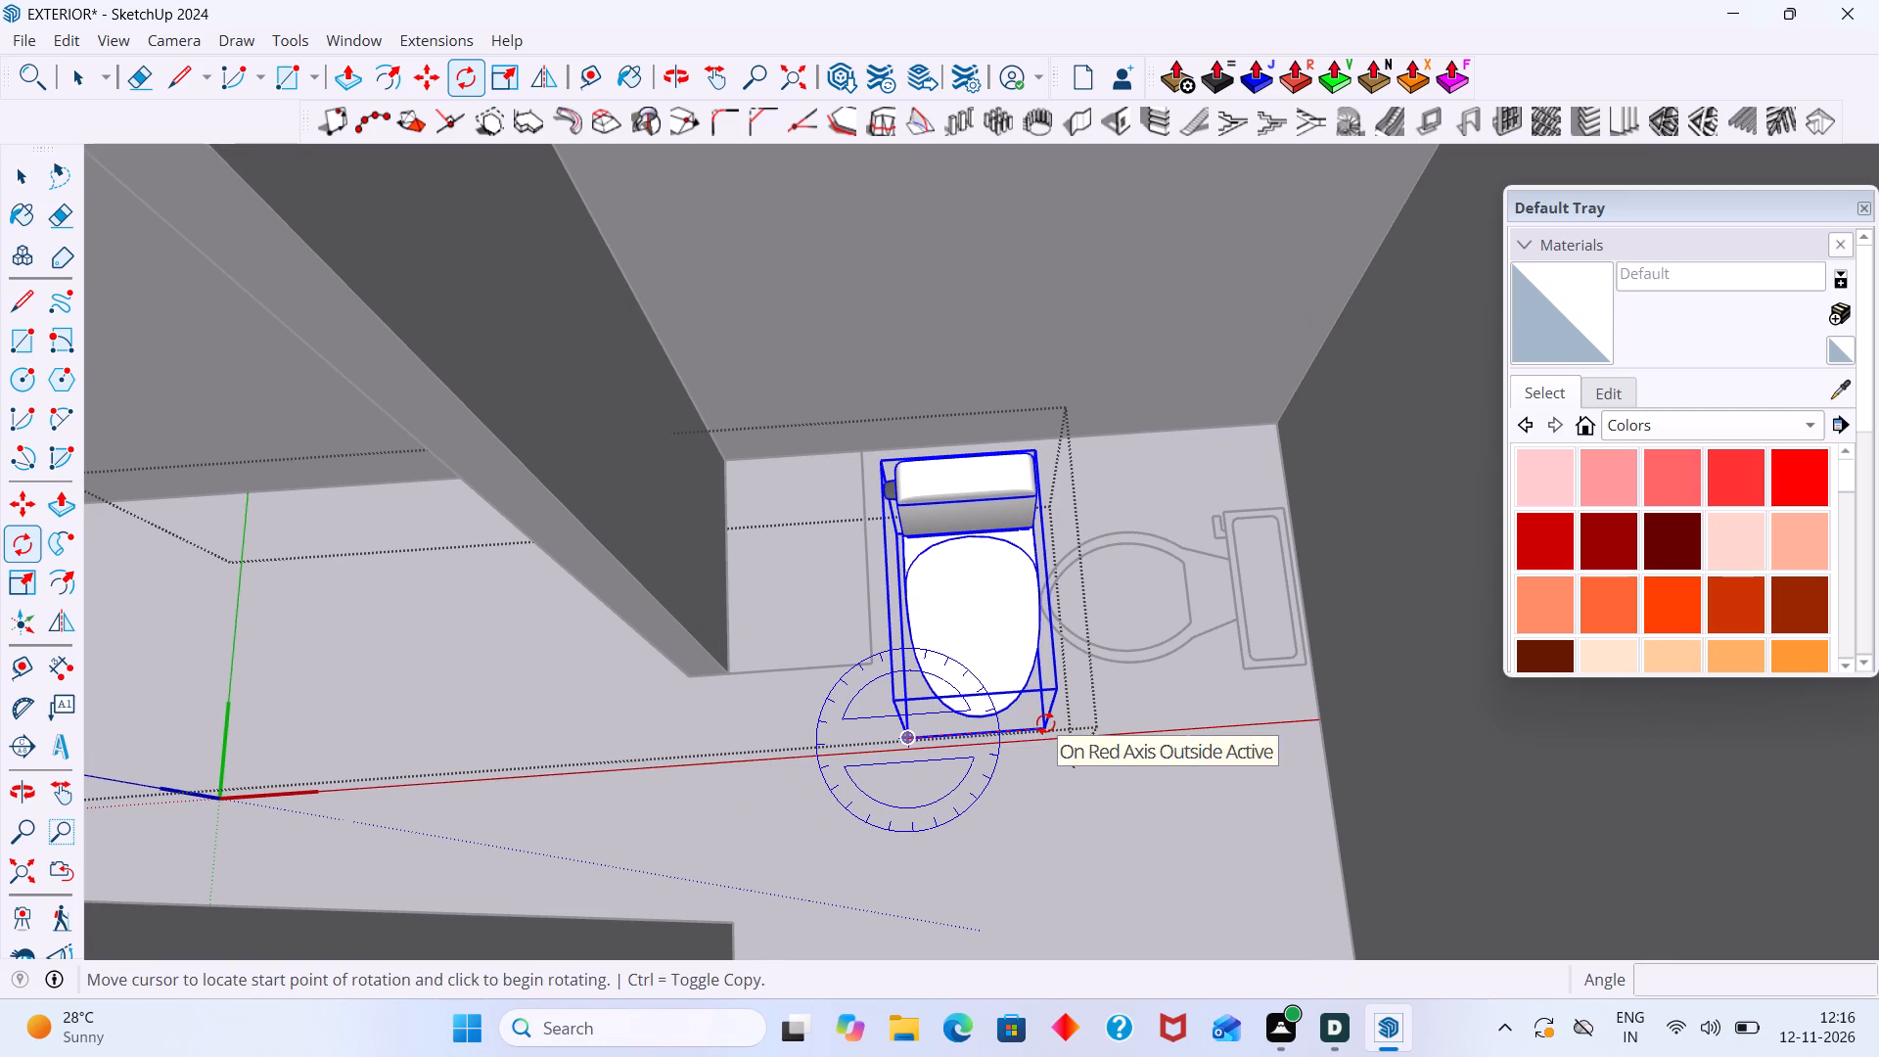
{"action": "left_click", "coordinate": [1045, 723]}
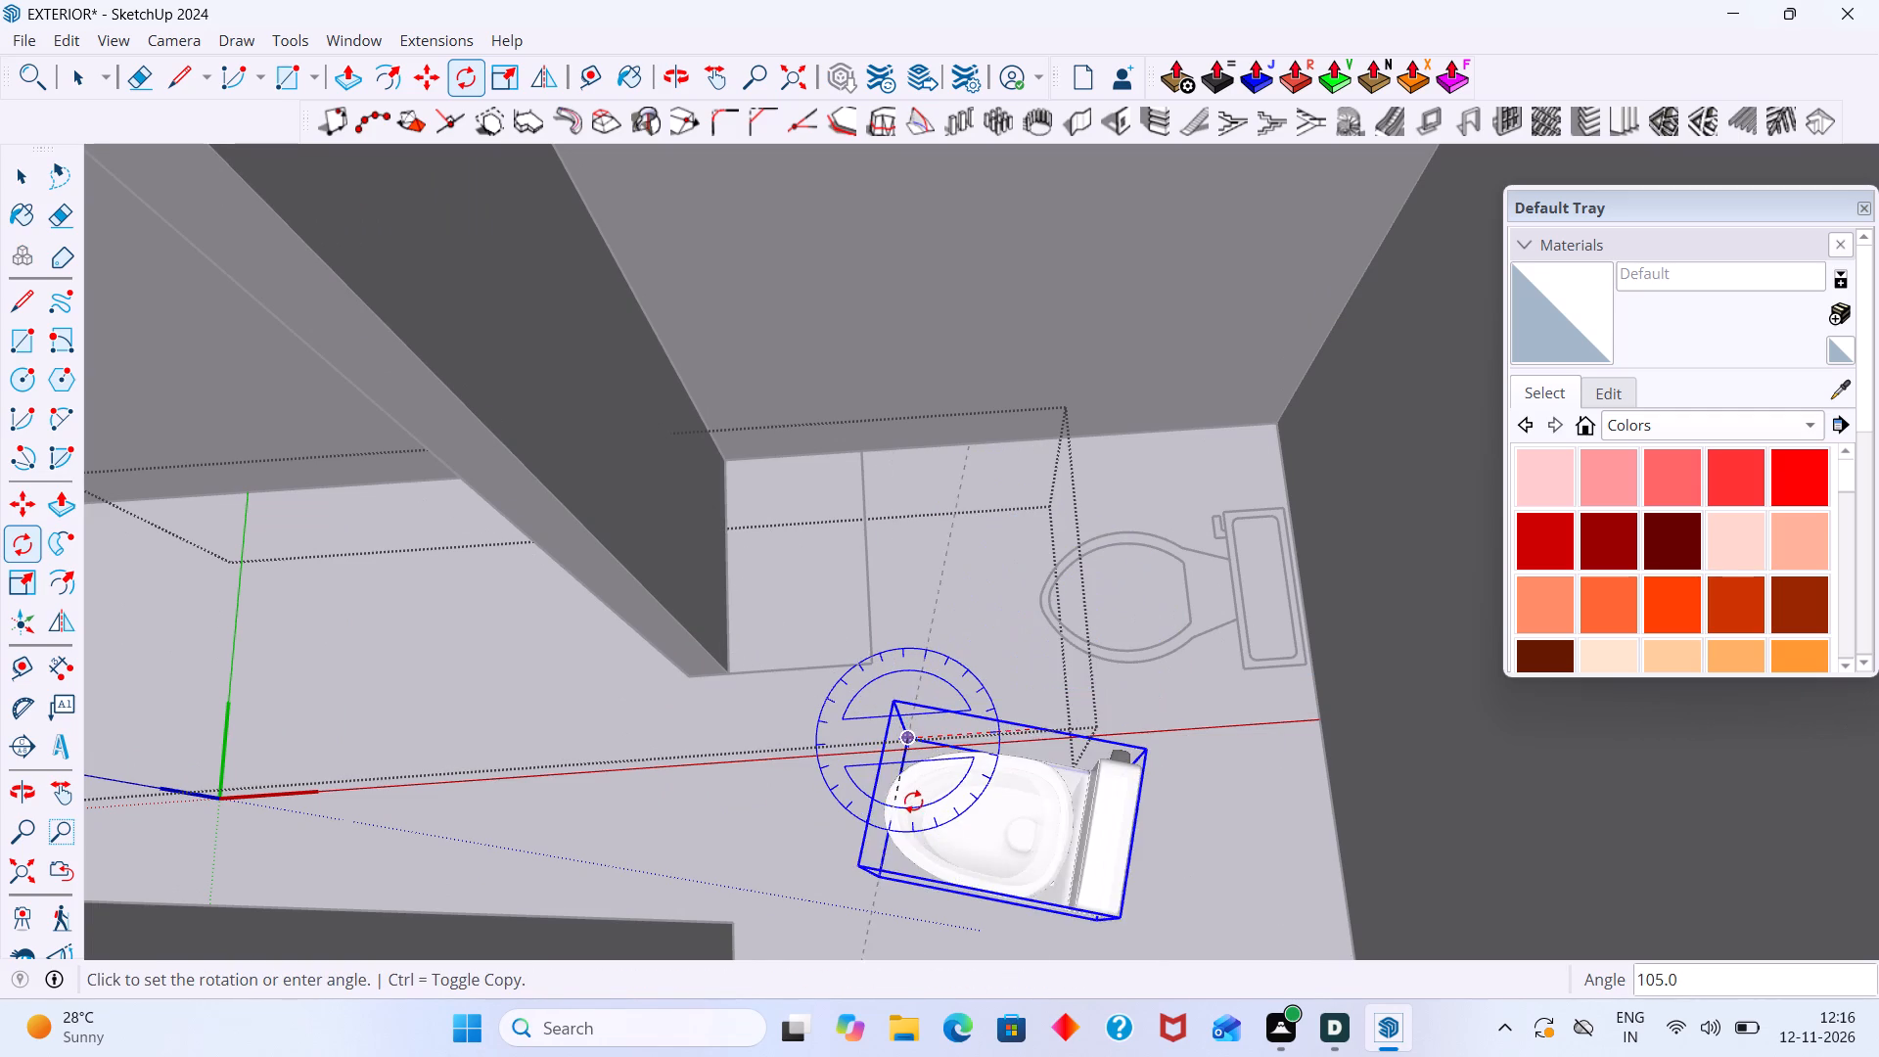
{"action": "left_click", "coordinate": [916, 802]}
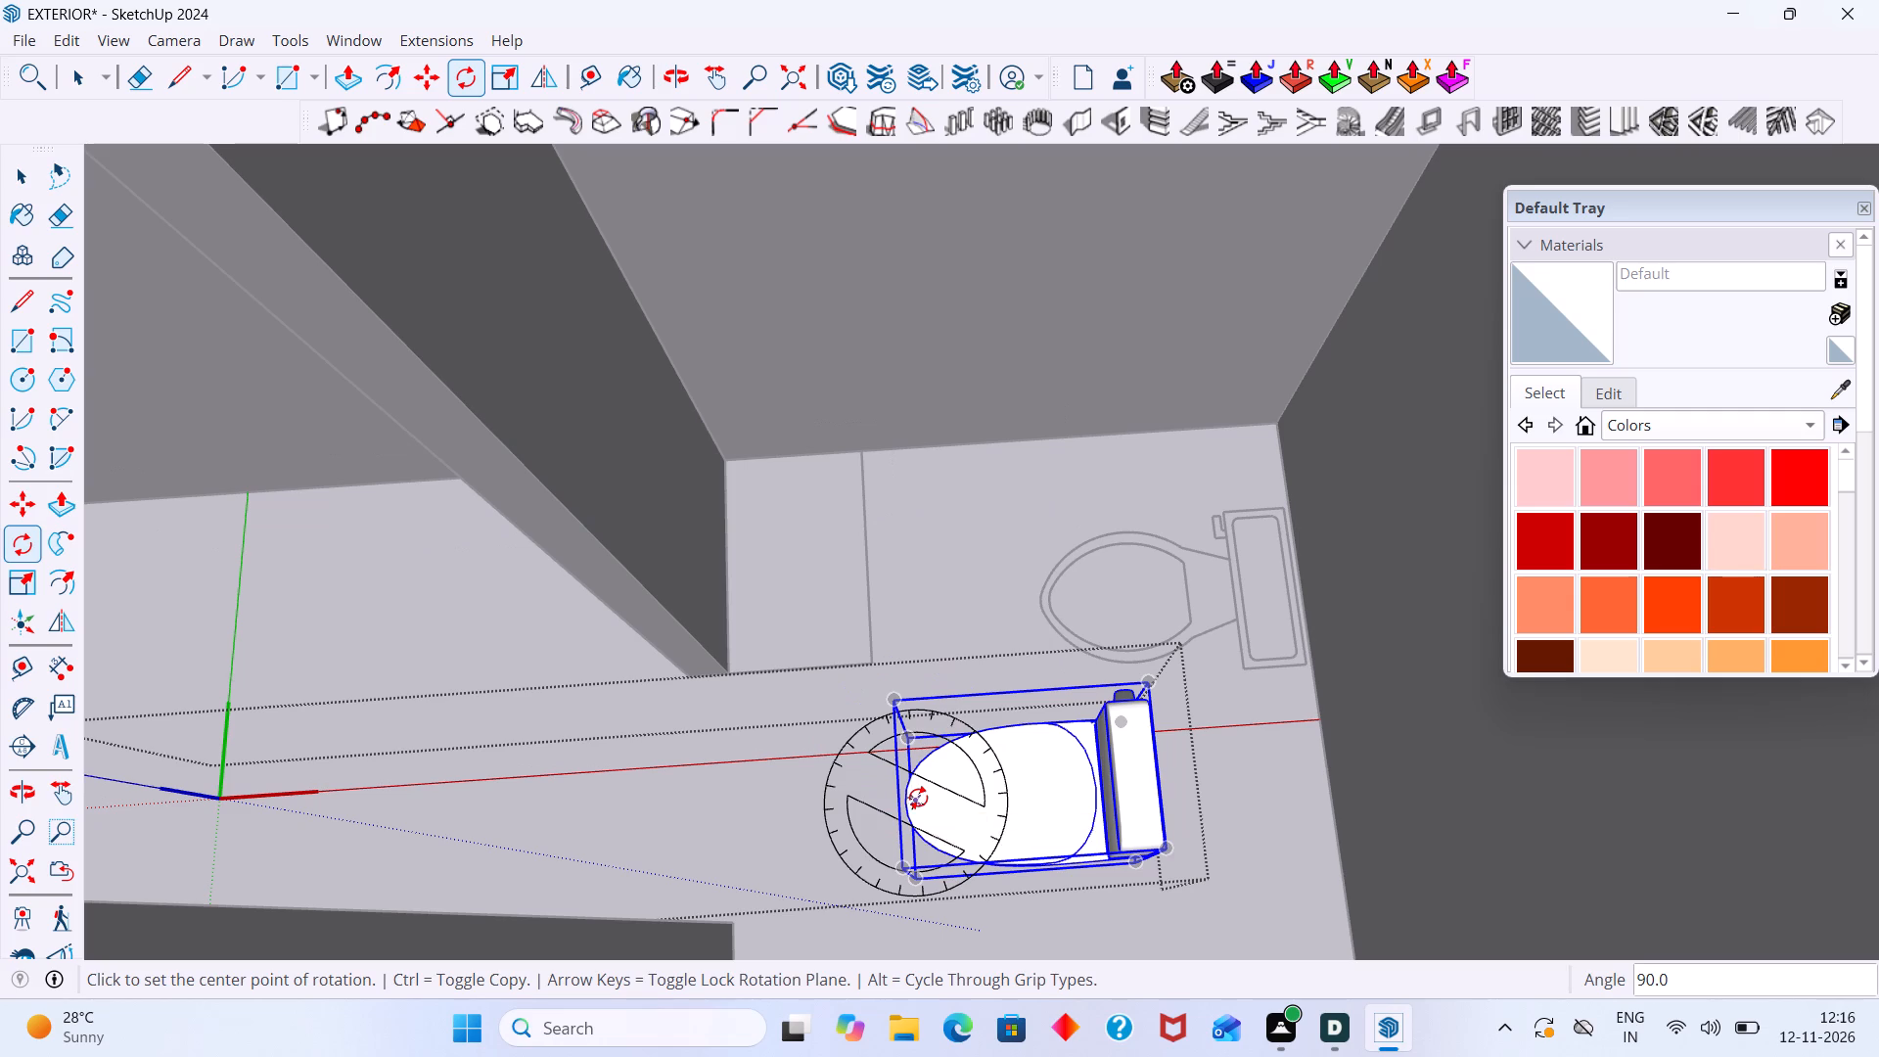
{"action": "key", "text": "space"}
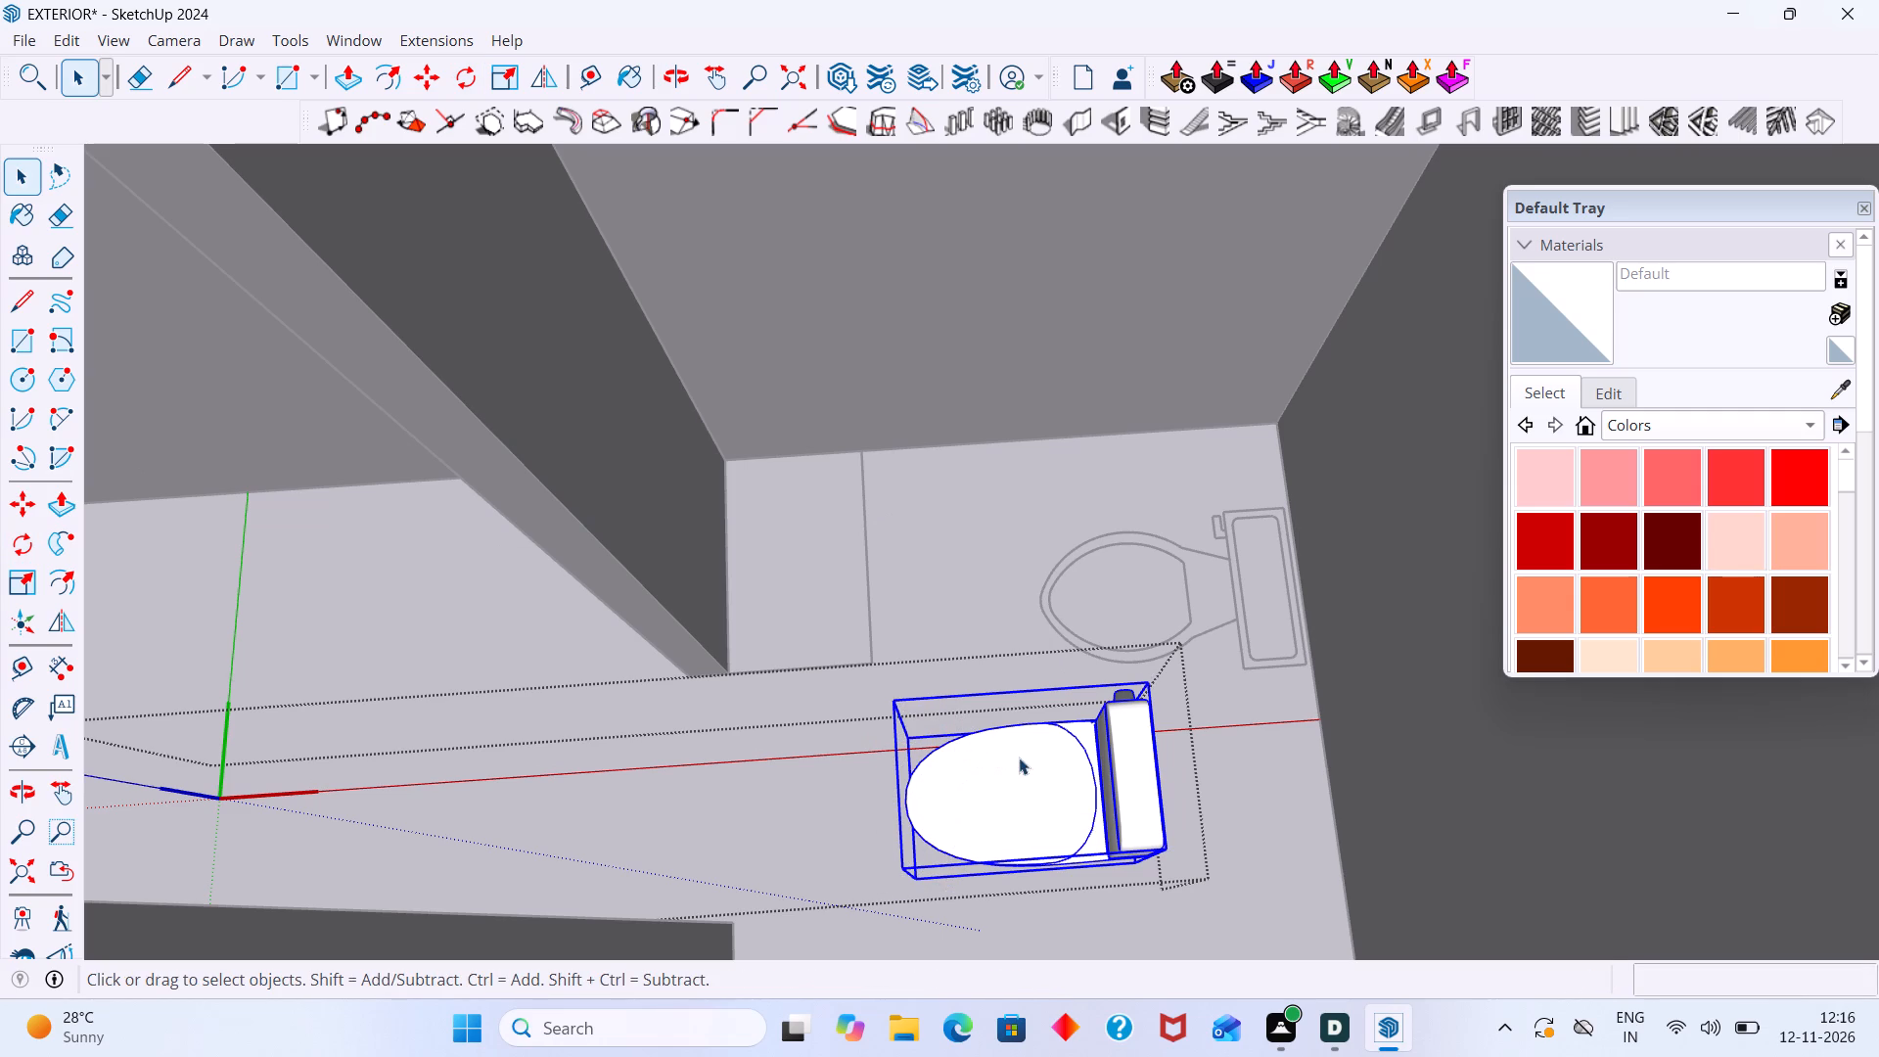
Close the toilet component and move the toilet about 2' 9 3/8" so its back base corner meets the floor outline's tank corner.
{"action": "left_click", "coordinate": [944, 609]}
{"action": "scroll", "coordinate": [1002, 686], "scroll_direction": "down", "scroll_amount": 5}
{"action": "middle_click_drag", "start_coordinate": [1076, 726], "coordinate": [1096, 686]}
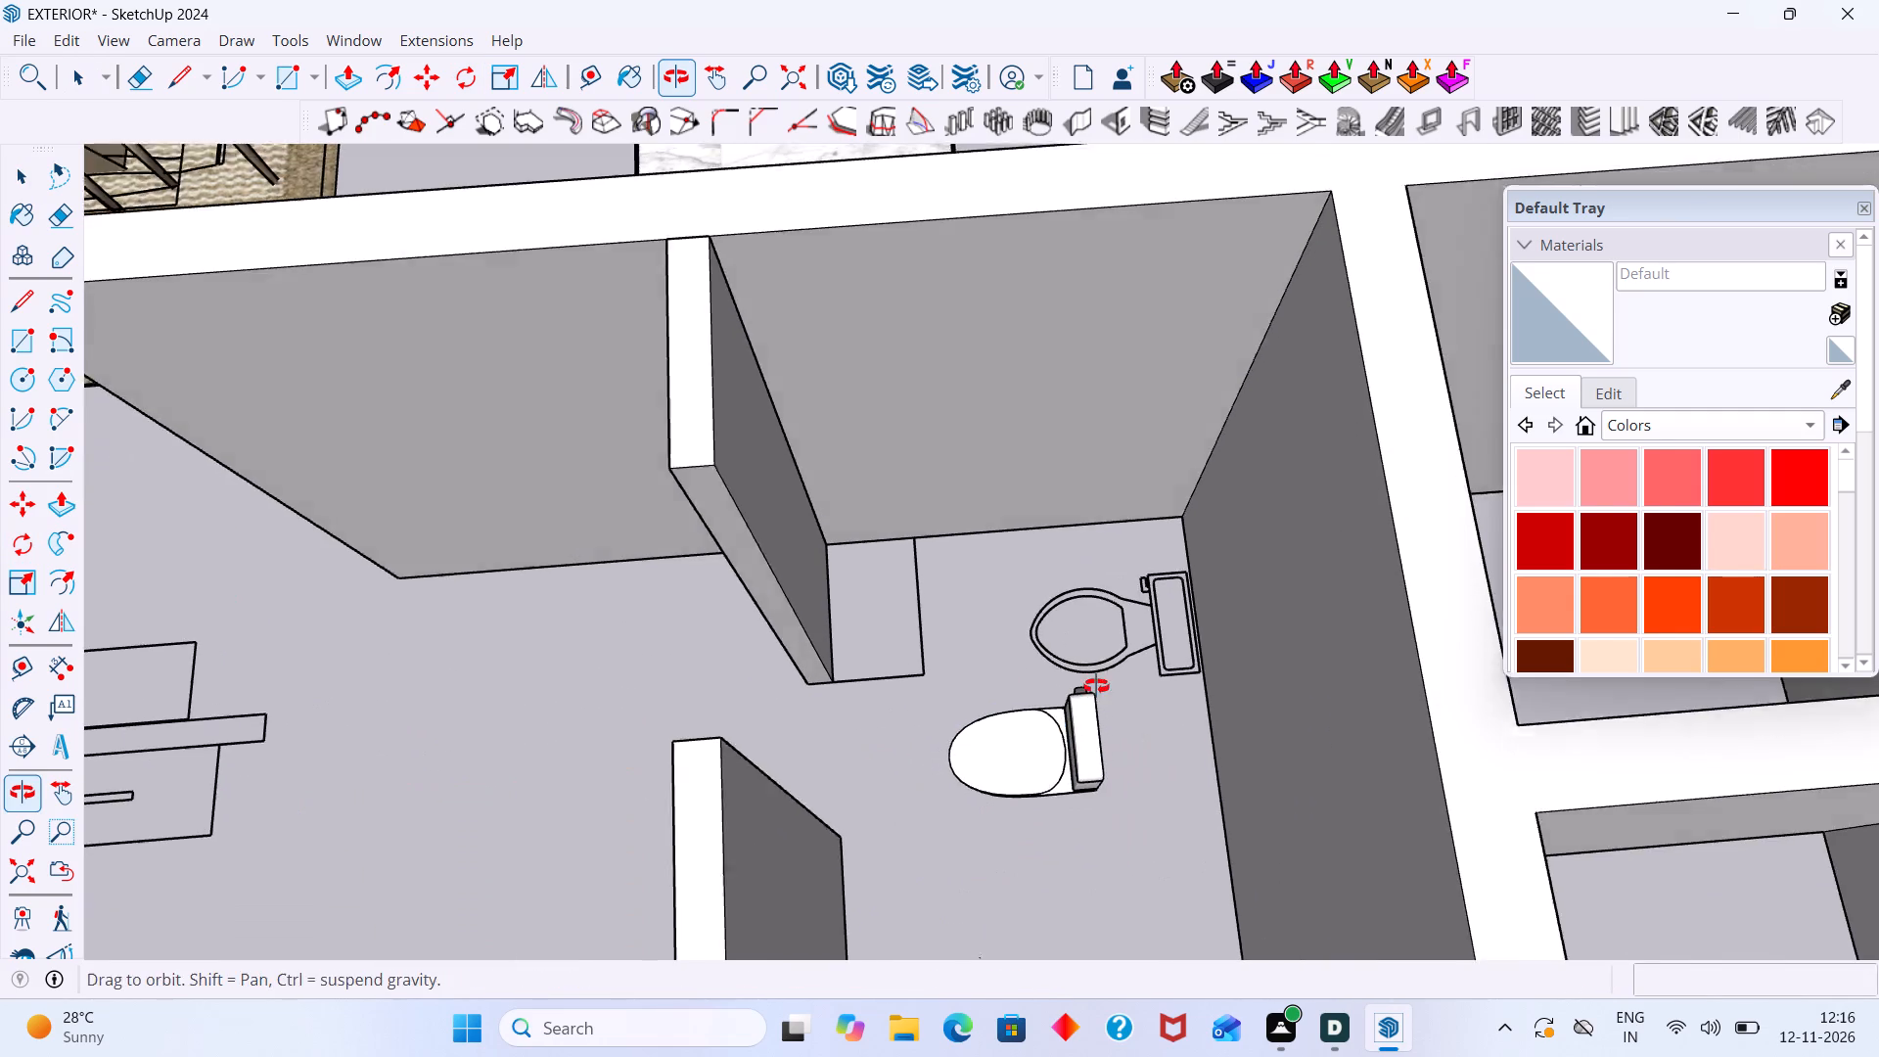
{"action": "middle_click_drag", "start_coordinate": [1096, 686], "coordinate": [1101, 677]}
{"action": "scroll", "coordinate": [1085, 732], "scroll_direction": "up", "scroll_amount": 6}
{"action": "left_click", "coordinate": [1094, 730]}
{"action": "key", "text": "m"}
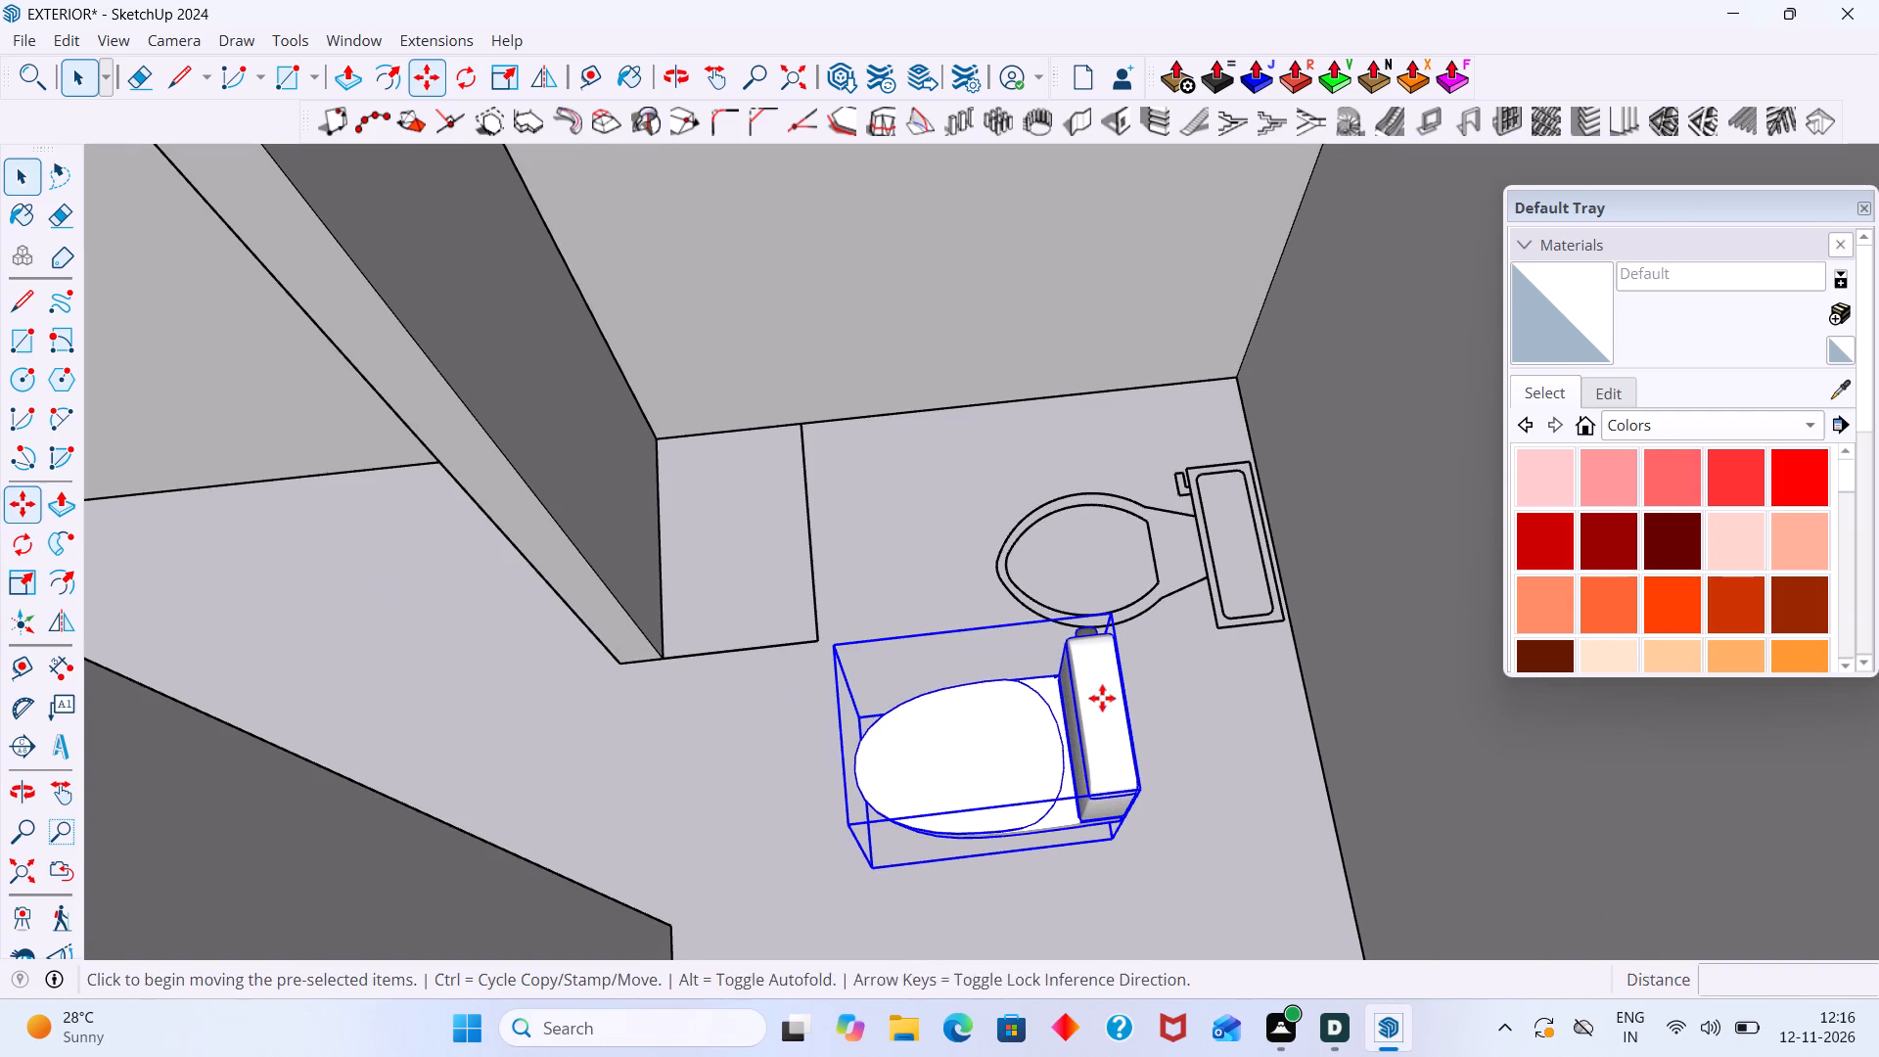
{"action": "left_click", "coordinate": [1115, 843]}
{"action": "scroll", "coordinate": [1280, 619], "scroll_direction": "up", "scroll_amount": 4}
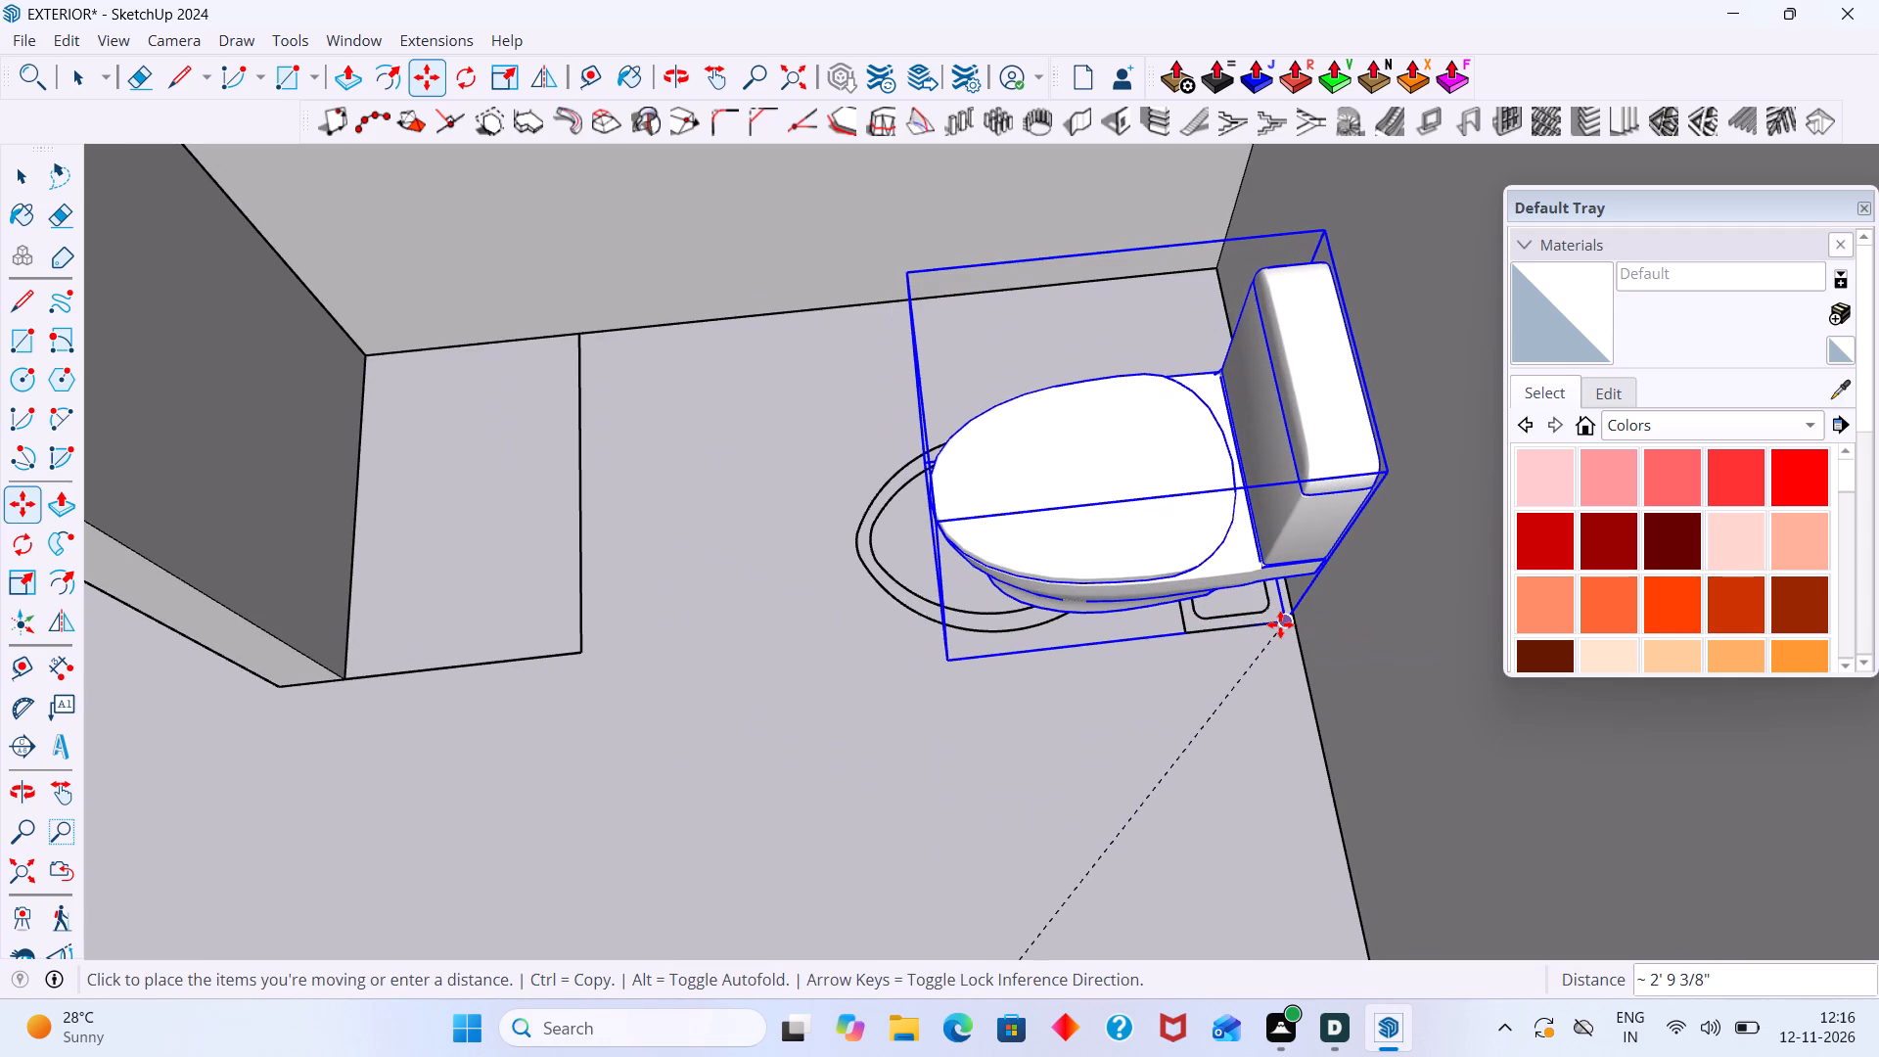
{"action": "left_click", "coordinate": [1280, 624]}
{"action": "key", "text": "space"}
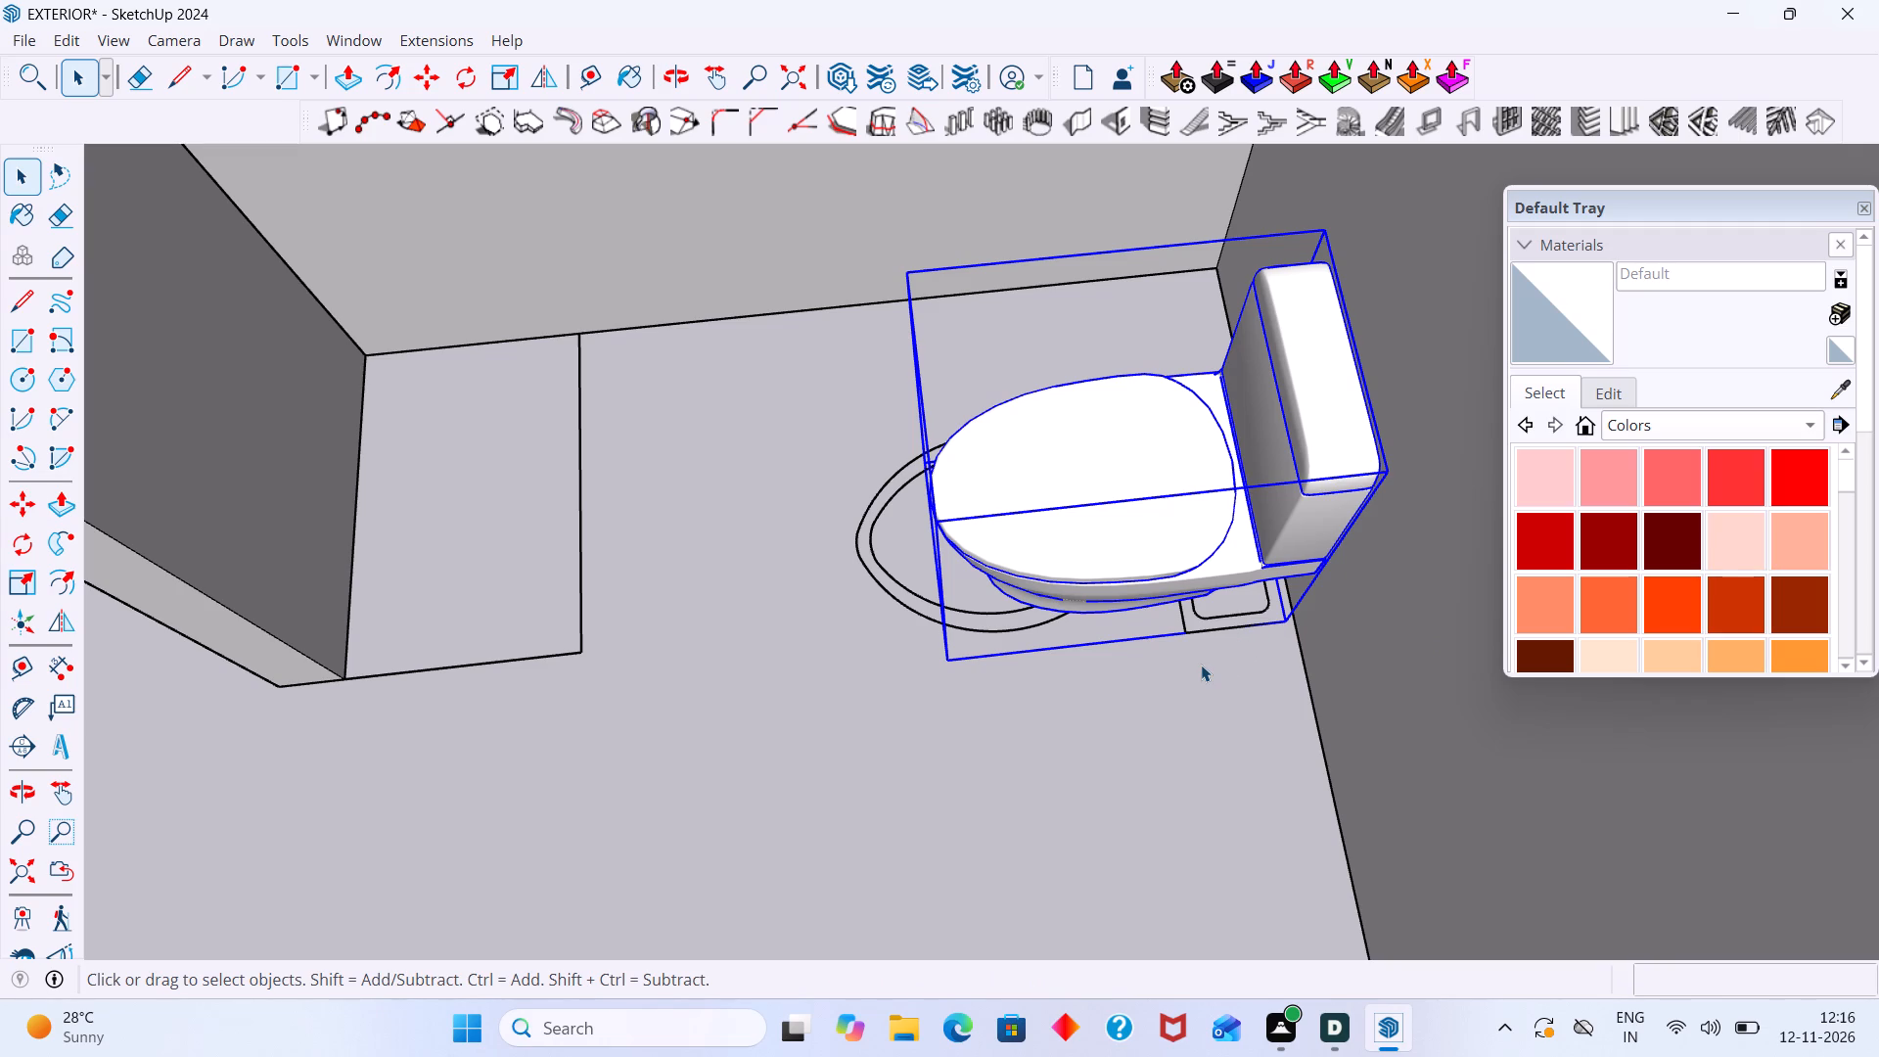
{"action": "left_click", "coordinate": [885, 728]}
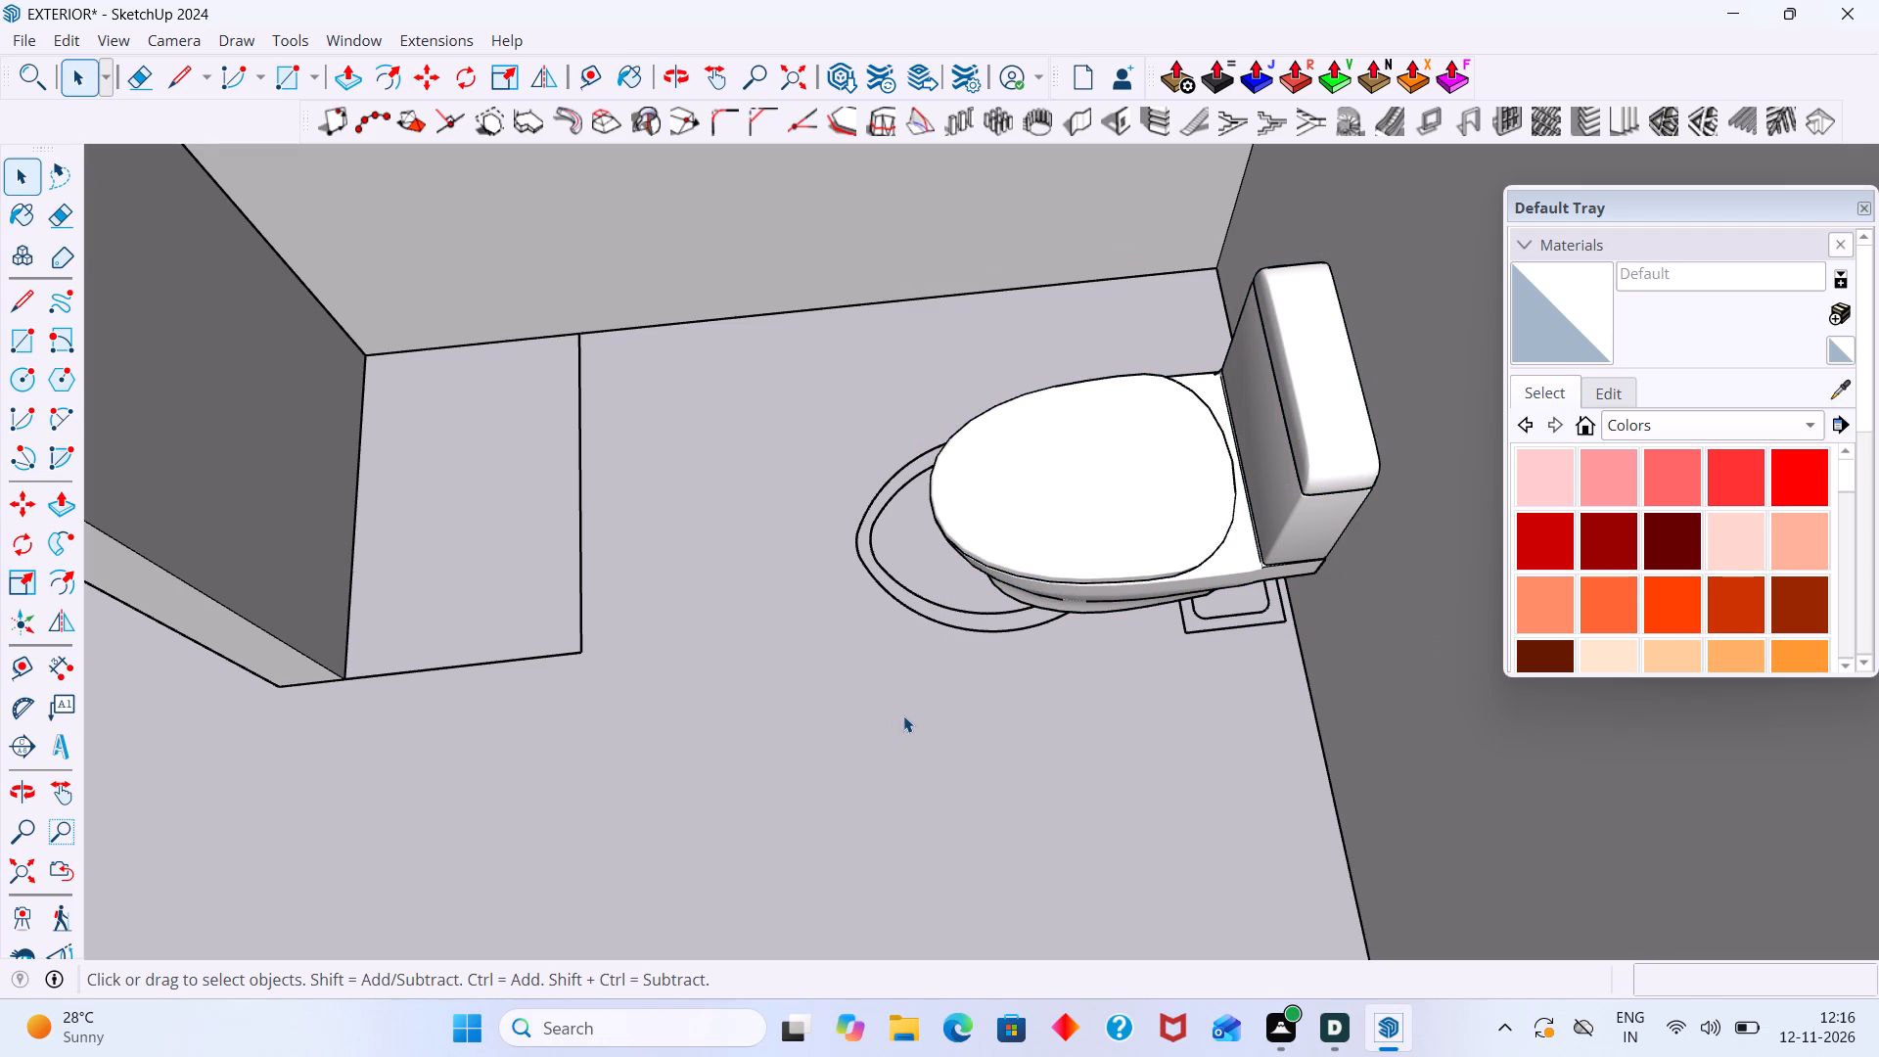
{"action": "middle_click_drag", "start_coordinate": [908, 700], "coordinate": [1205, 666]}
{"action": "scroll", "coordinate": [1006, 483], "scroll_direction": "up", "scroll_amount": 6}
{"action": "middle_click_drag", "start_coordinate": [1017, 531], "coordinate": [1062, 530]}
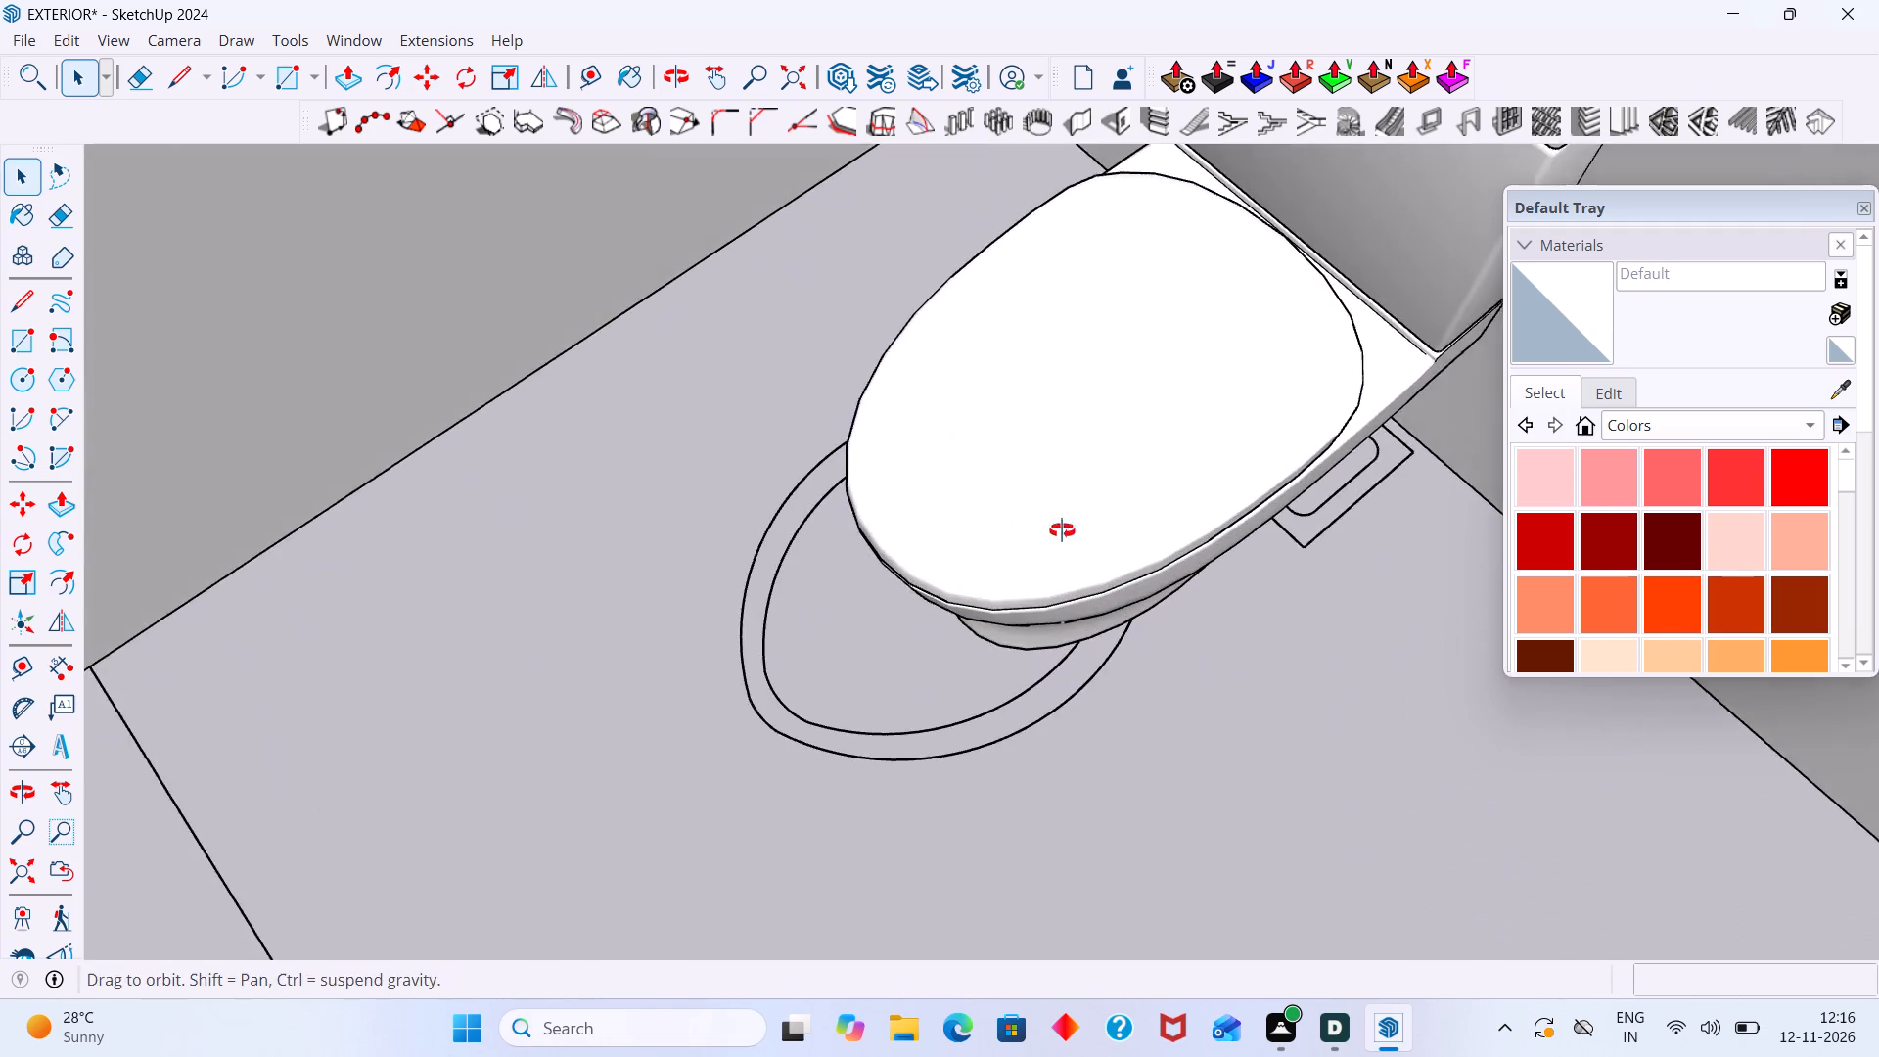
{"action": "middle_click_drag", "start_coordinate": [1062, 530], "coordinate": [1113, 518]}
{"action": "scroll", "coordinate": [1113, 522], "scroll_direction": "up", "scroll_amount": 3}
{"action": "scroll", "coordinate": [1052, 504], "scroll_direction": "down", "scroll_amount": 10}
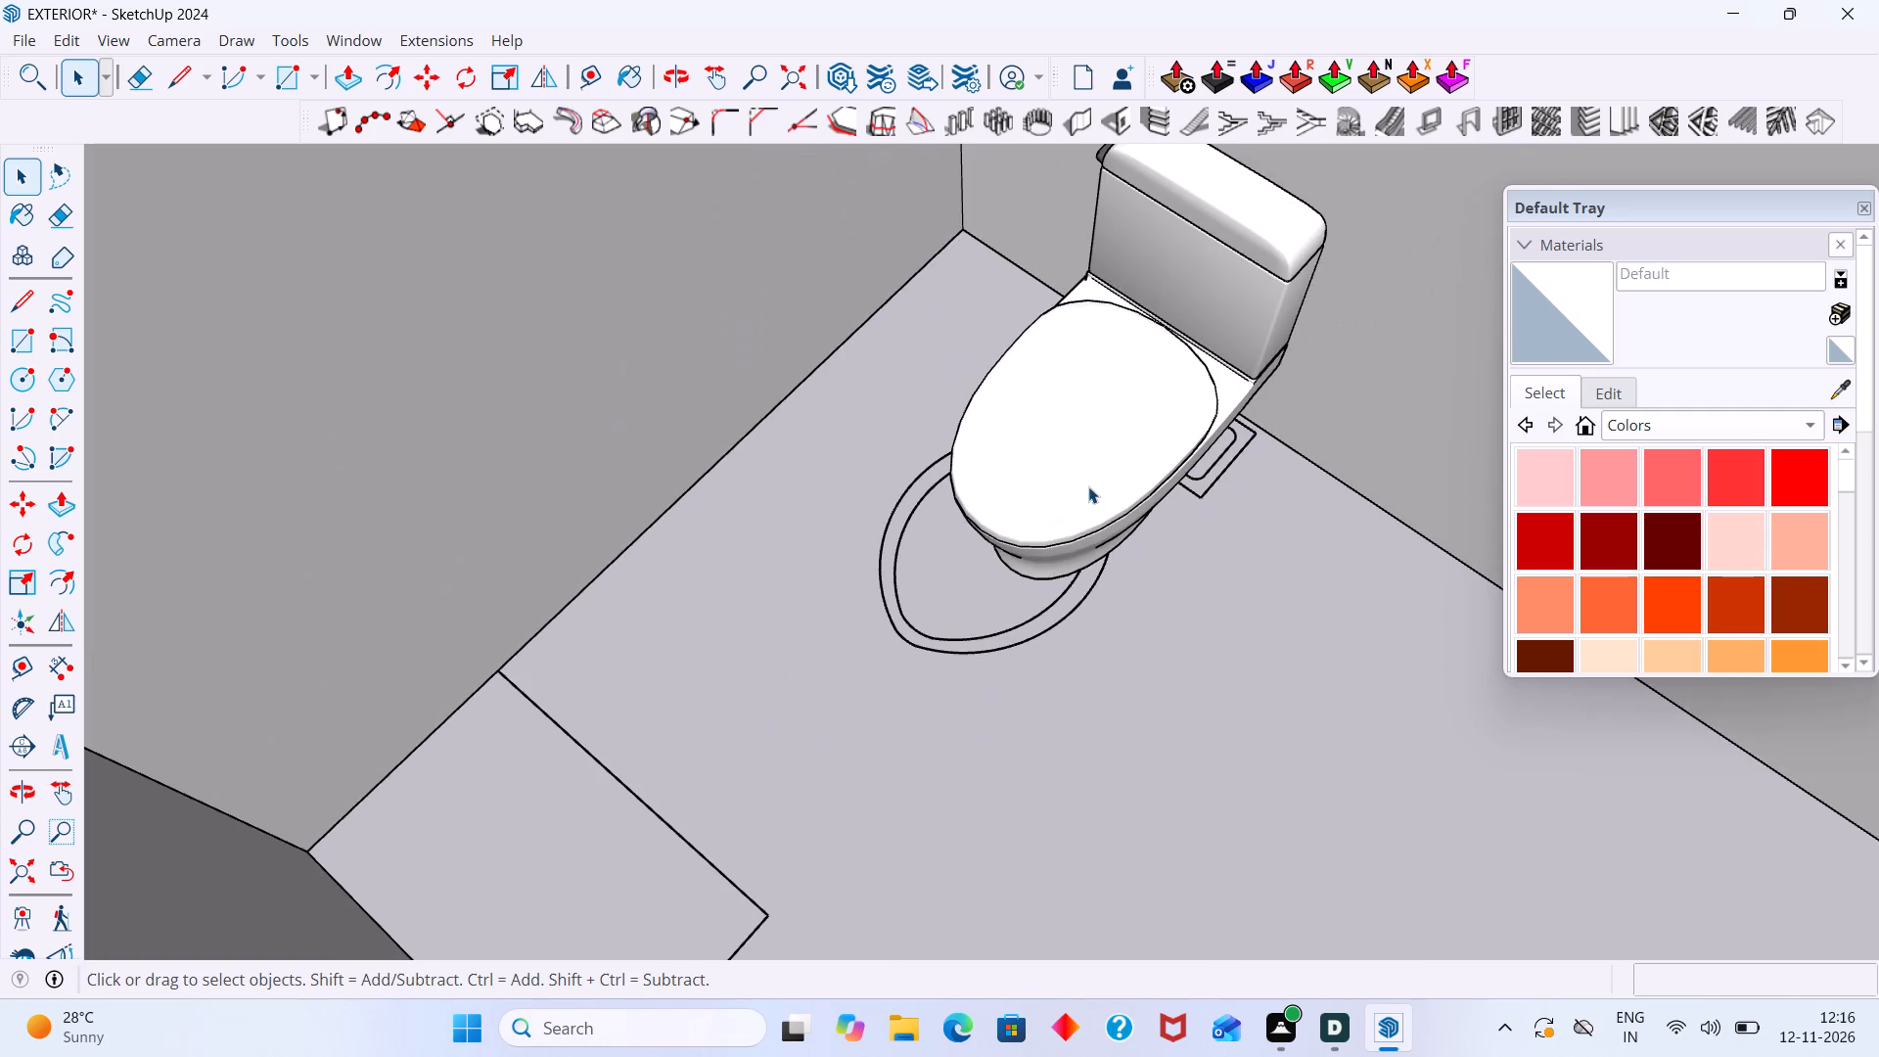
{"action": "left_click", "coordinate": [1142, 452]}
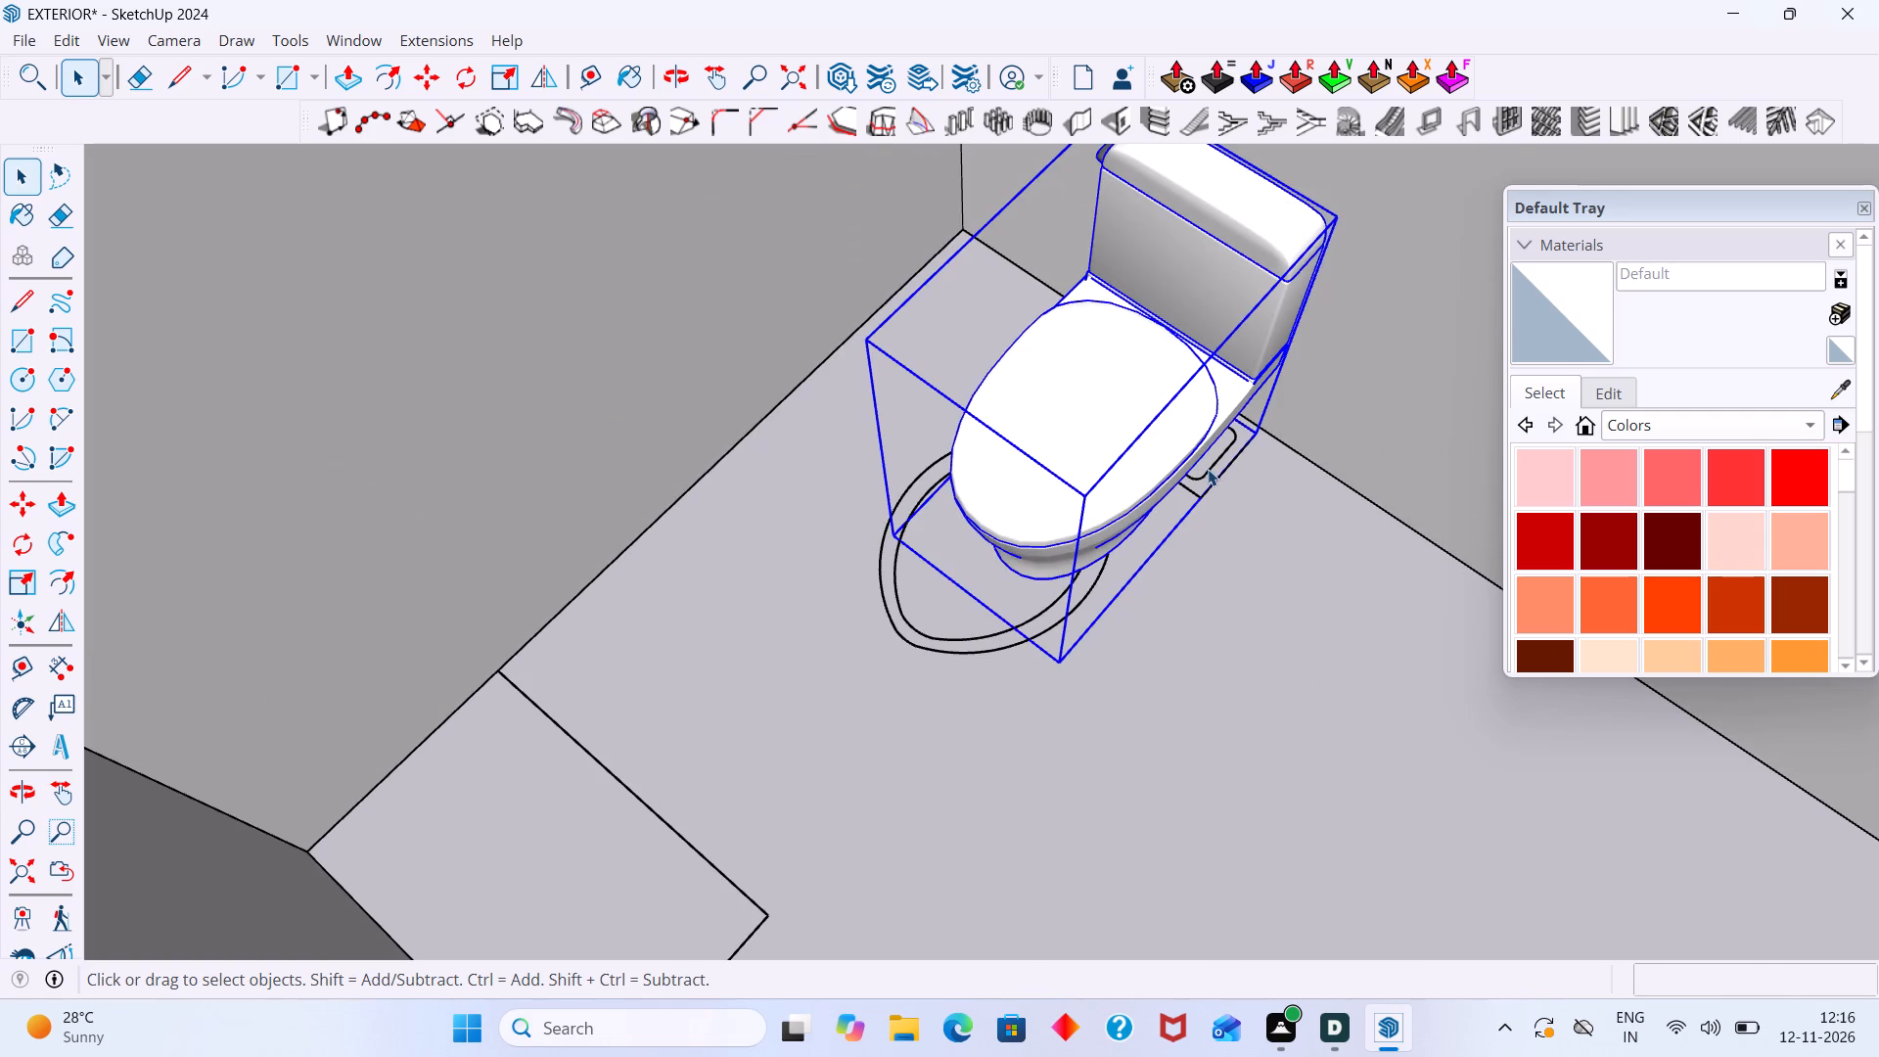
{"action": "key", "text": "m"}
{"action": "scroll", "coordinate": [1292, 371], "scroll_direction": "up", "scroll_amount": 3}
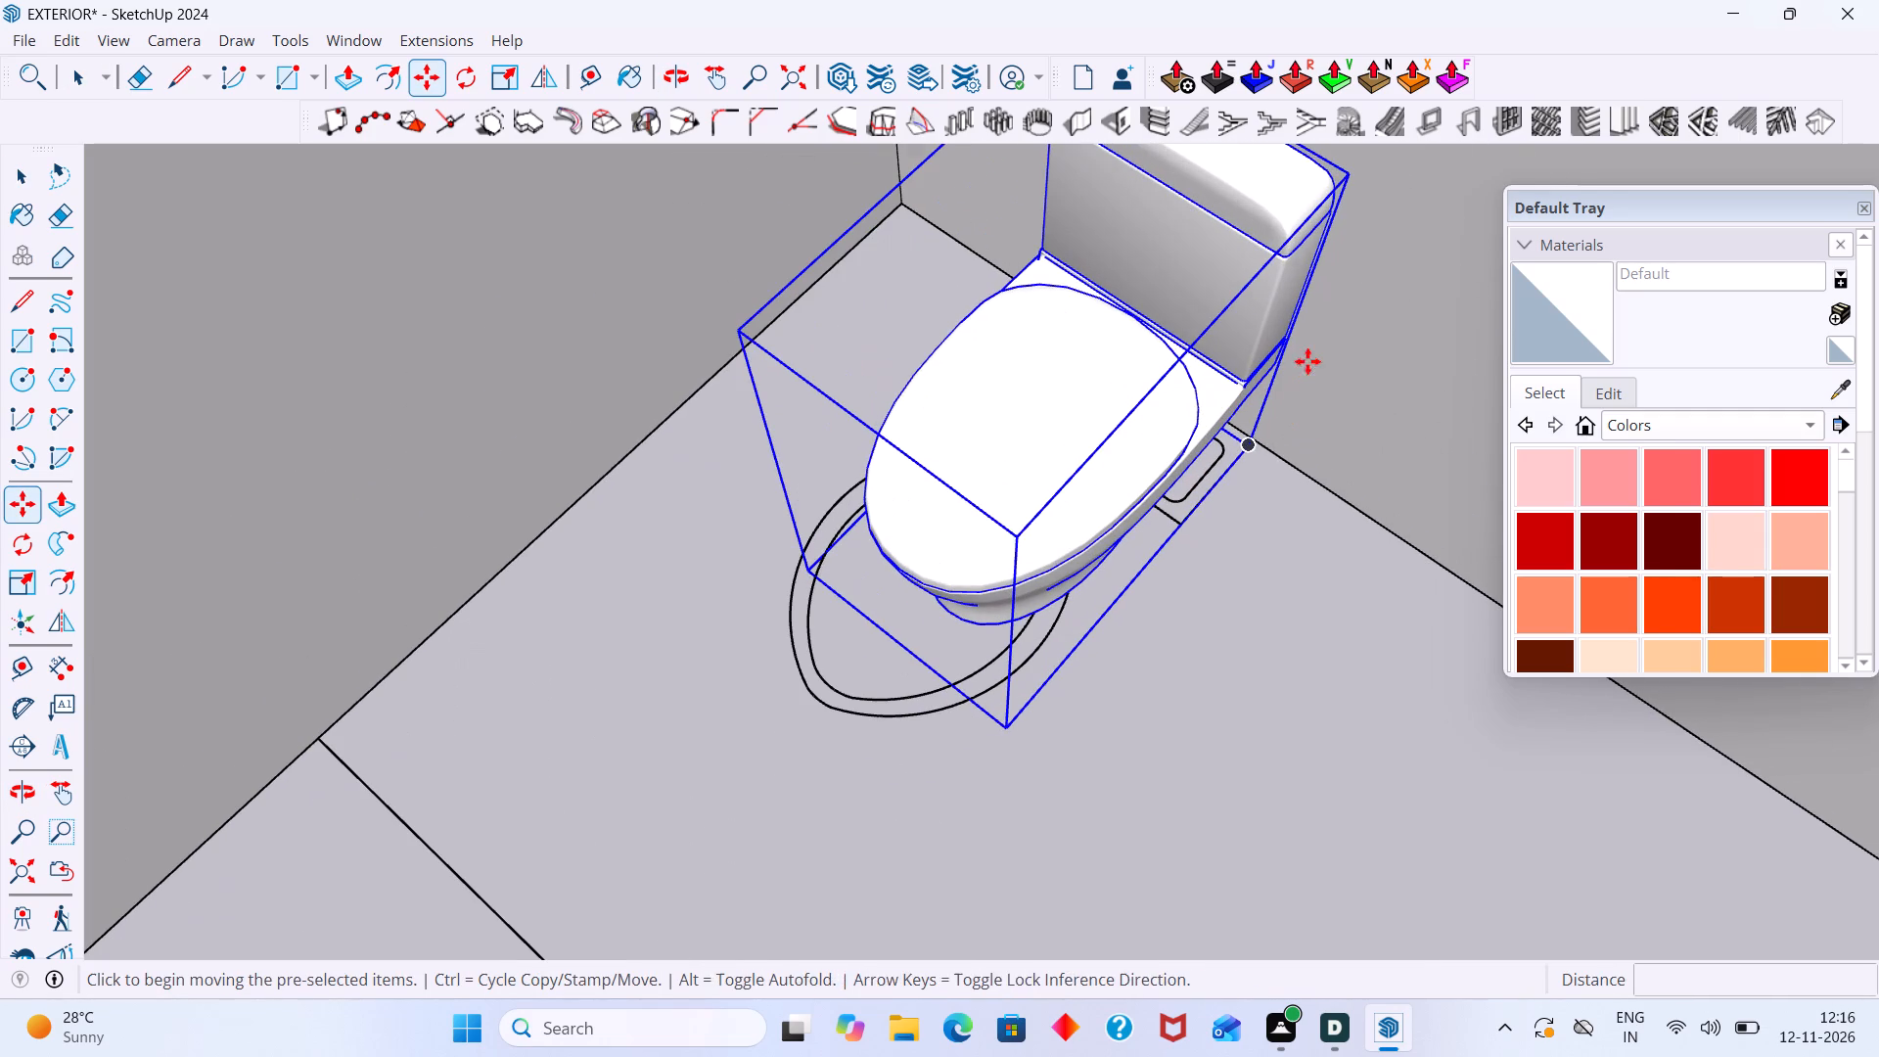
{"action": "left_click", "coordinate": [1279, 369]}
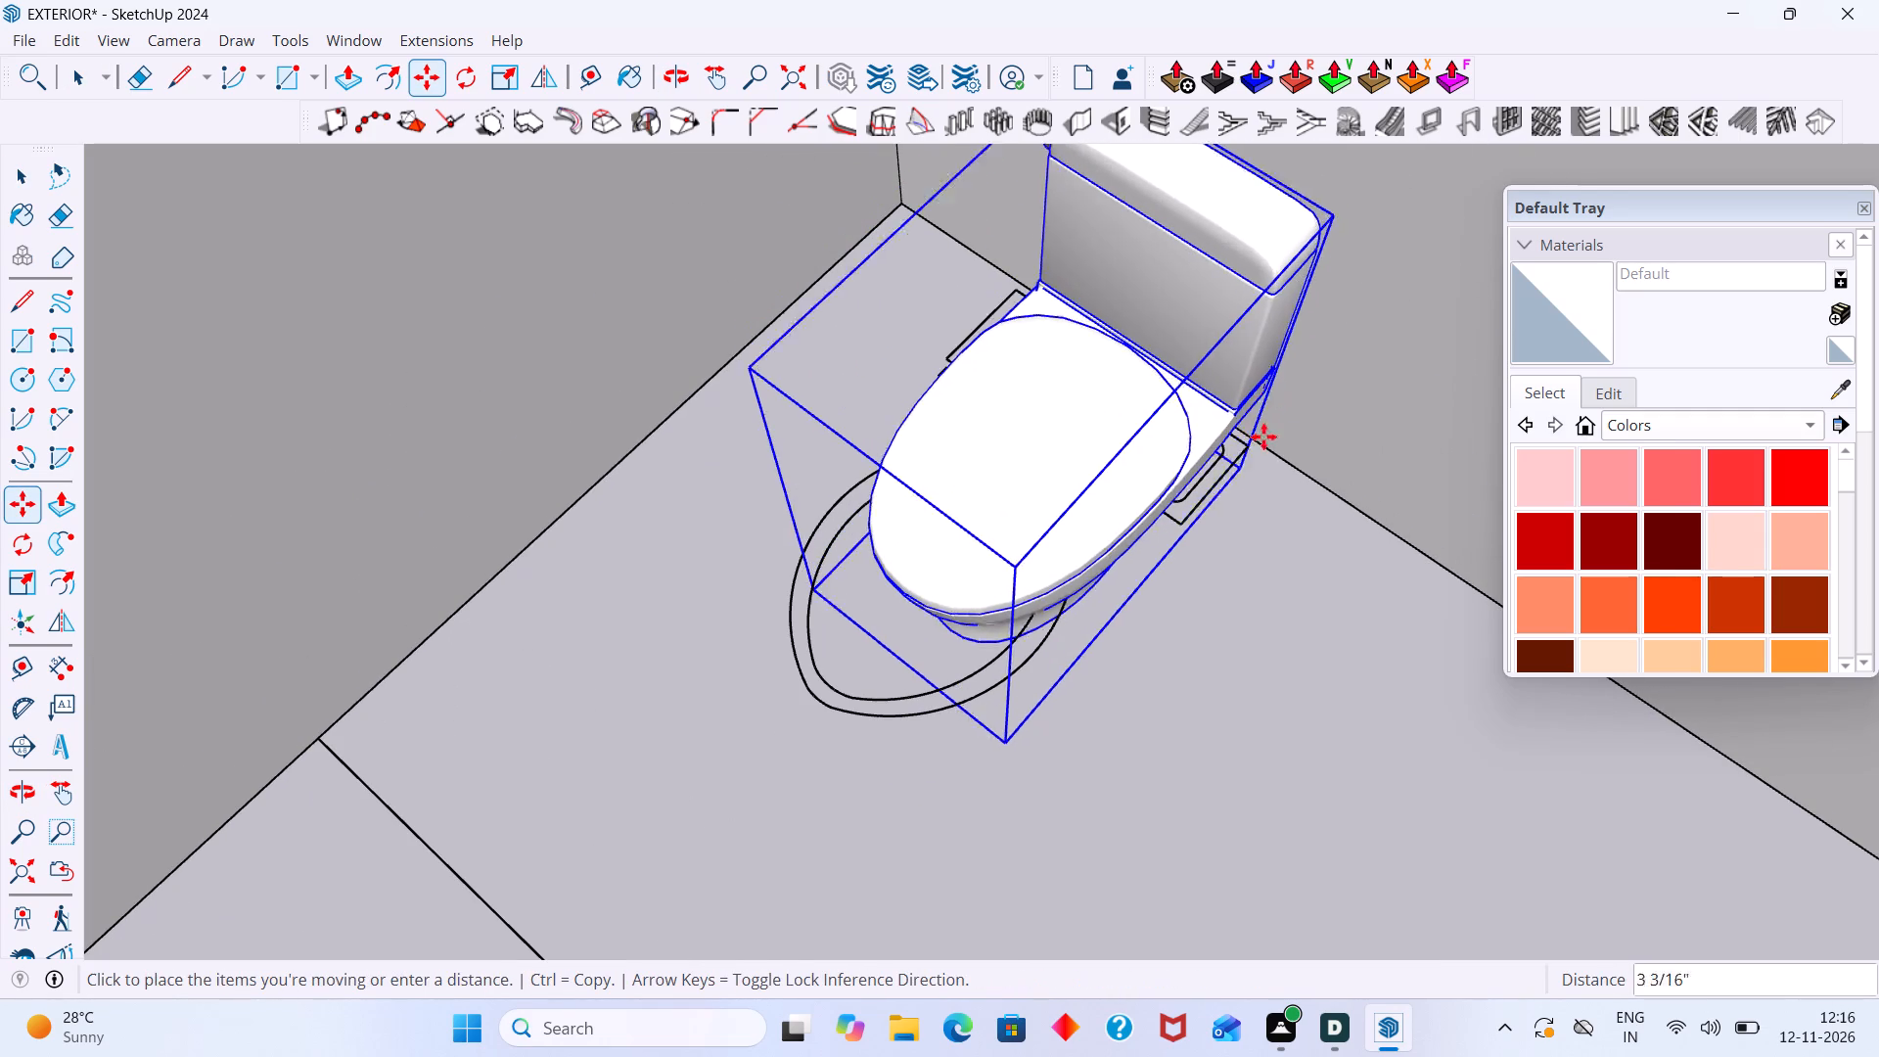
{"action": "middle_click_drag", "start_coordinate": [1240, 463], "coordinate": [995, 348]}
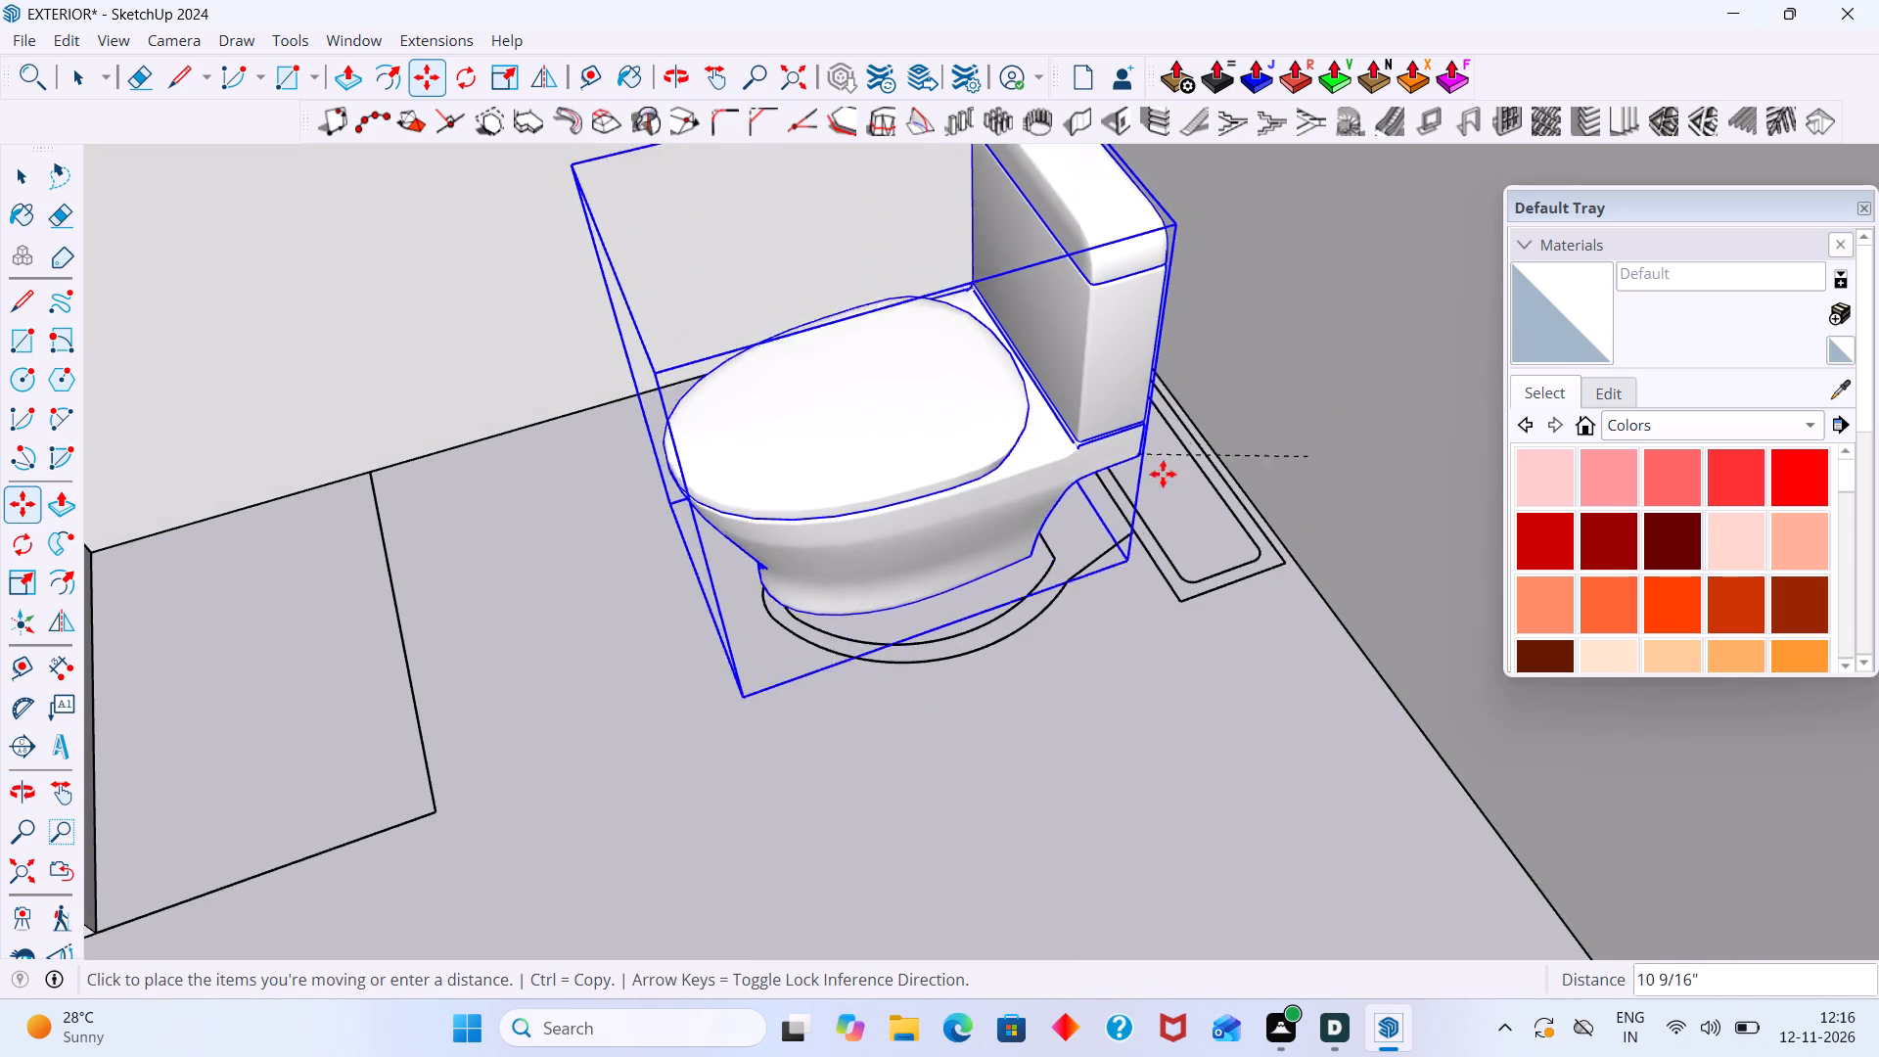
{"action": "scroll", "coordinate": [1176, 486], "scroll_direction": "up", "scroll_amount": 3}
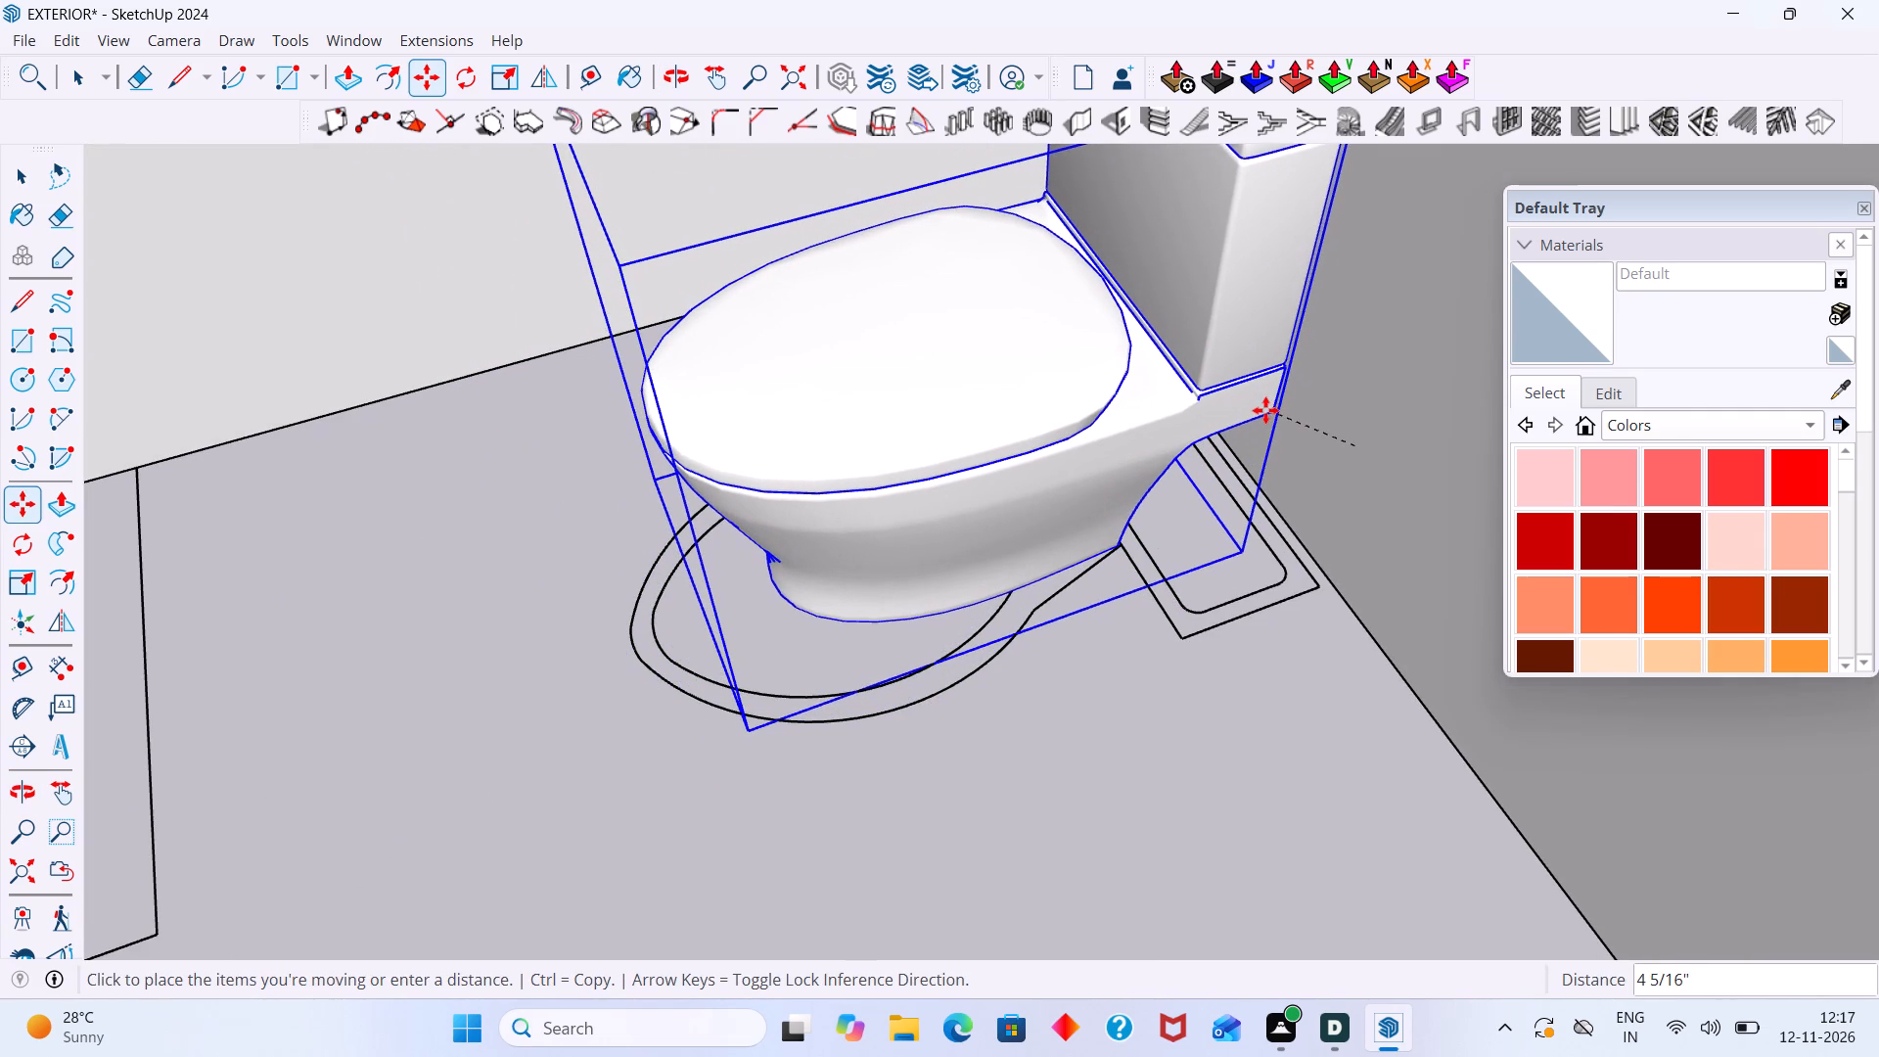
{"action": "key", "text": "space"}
Move the toilet about 4 3/16" so its pedestal's rear base corner meets the point where the outline's bowl joins the tank.
{"action": "scroll", "coordinate": [1189, 556], "scroll_direction": "down", "scroll_amount": 5}
{"action": "middle_click_drag", "start_coordinate": [1151, 557], "coordinate": [920, 535]}
{"action": "scroll", "coordinate": [967, 631], "scroll_direction": "up", "scroll_amount": 1}
{"action": "left_click", "coordinate": [1041, 745]}
{"action": "scroll", "coordinate": [1048, 686], "scroll_direction": "up", "scroll_amount": 1}
{"action": "scroll", "coordinate": [1048, 686], "scroll_direction": "down", "scroll_amount": 1}
{"action": "middle_click_drag", "start_coordinate": [1048, 686], "coordinate": [1109, 649]}
{"action": "scroll", "coordinate": [1109, 509], "scroll_direction": "up", "scroll_amount": 2}
{"action": "left_click", "coordinate": [1111, 507]}
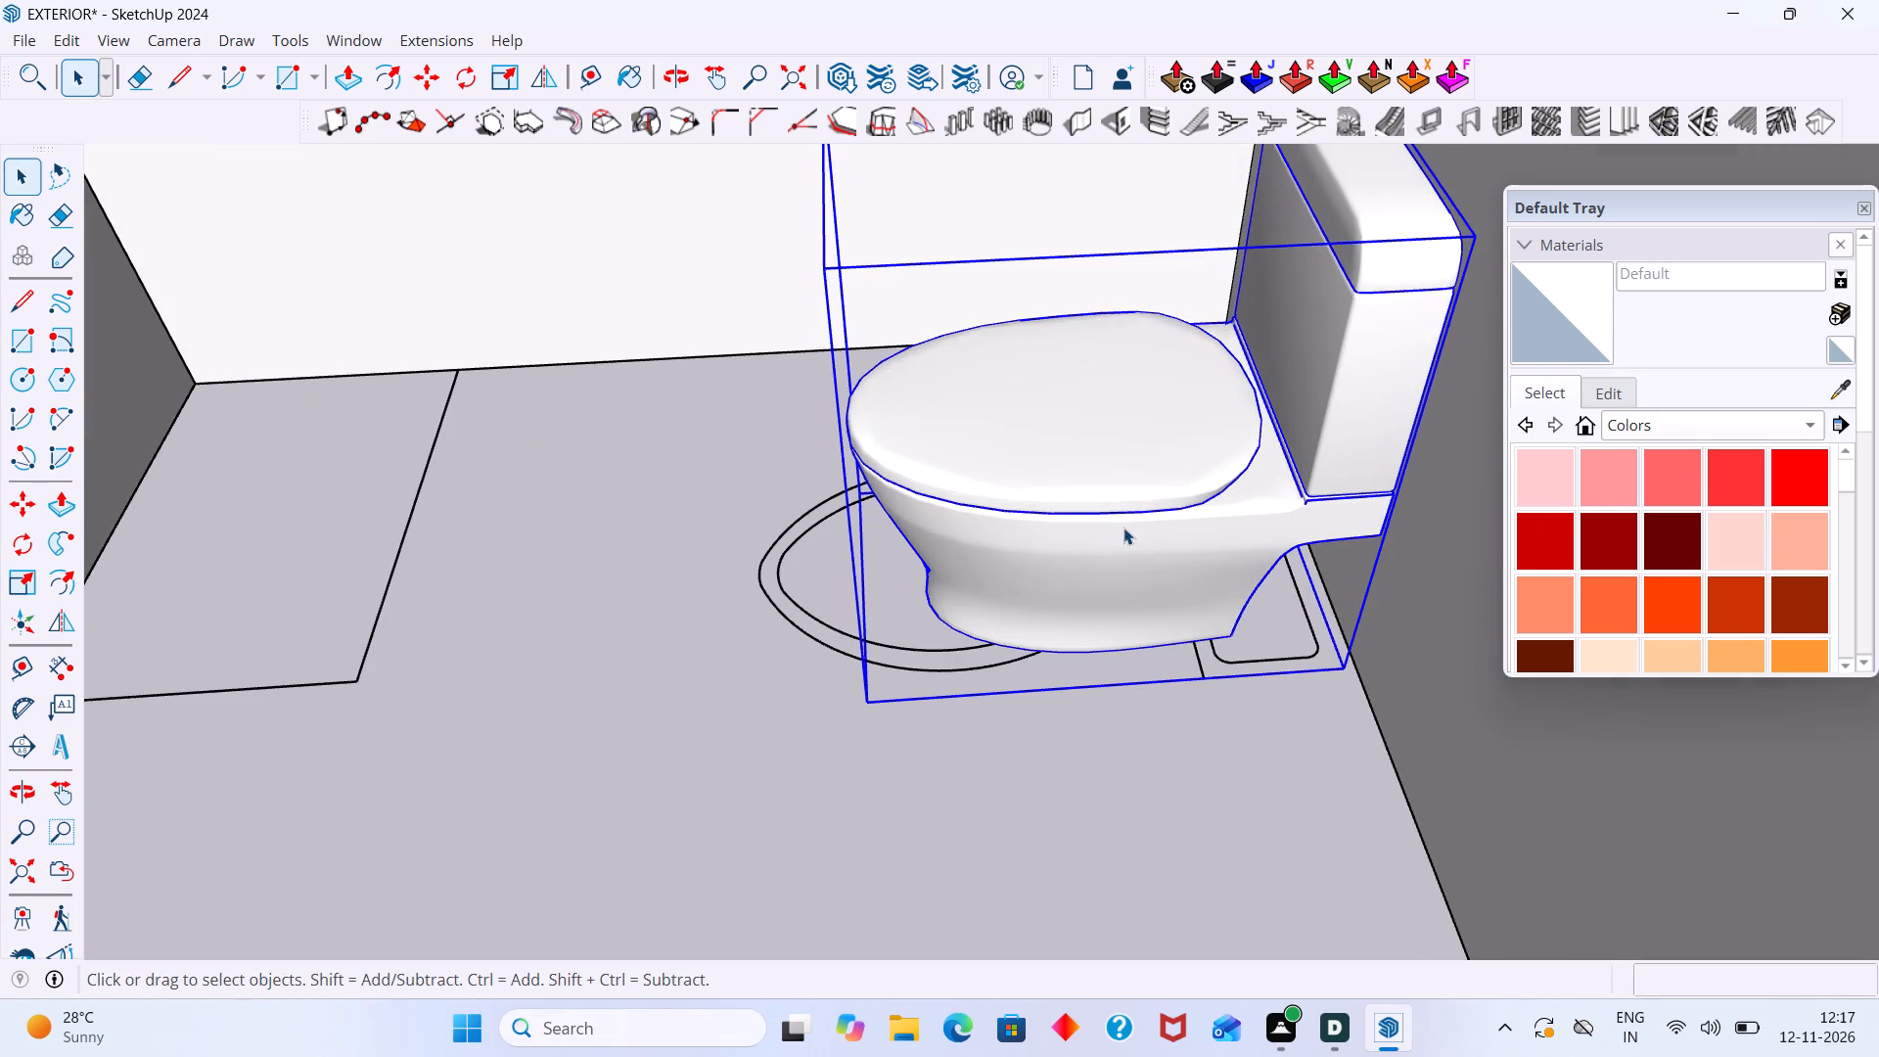
{"action": "key", "text": "m"}
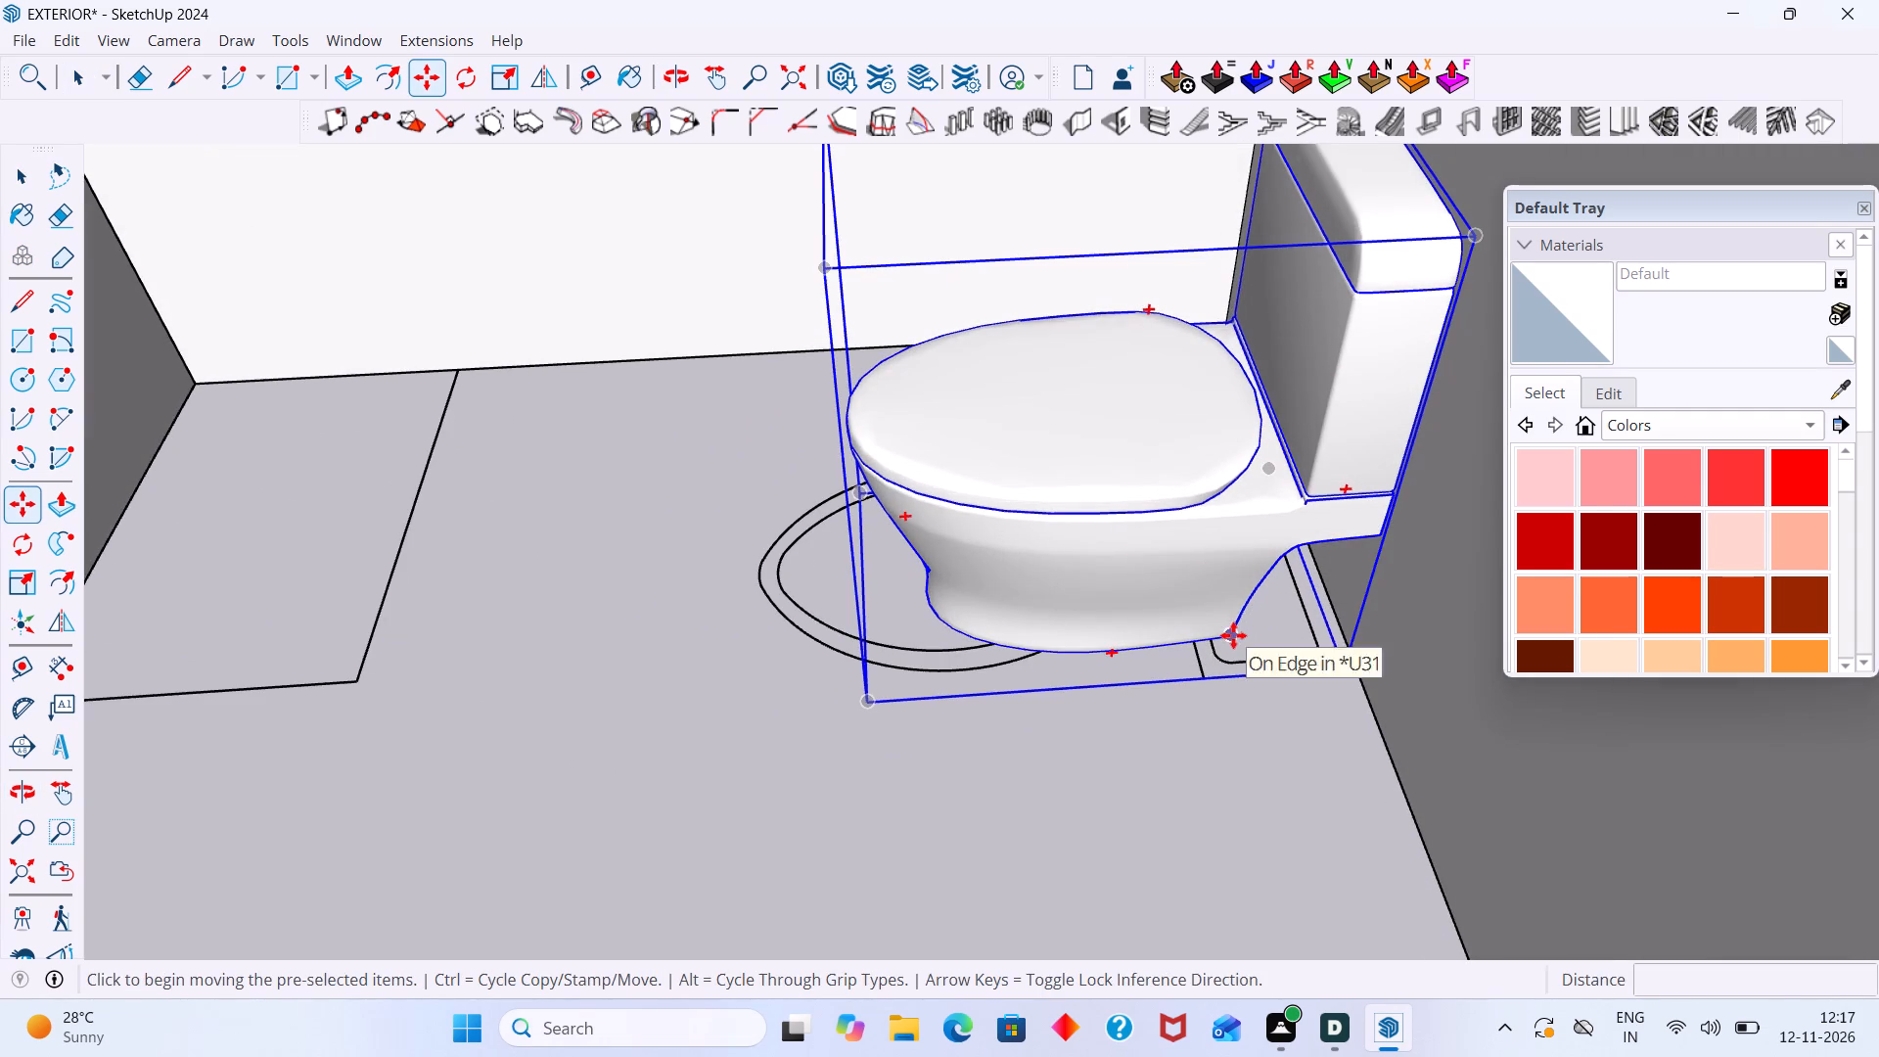
{"action": "left_click", "coordinate": [1233, 635]}
{"action": "scroll", "coordinate": [1127, 574], "scroll_direction": "up", "scroll_amount": 6}
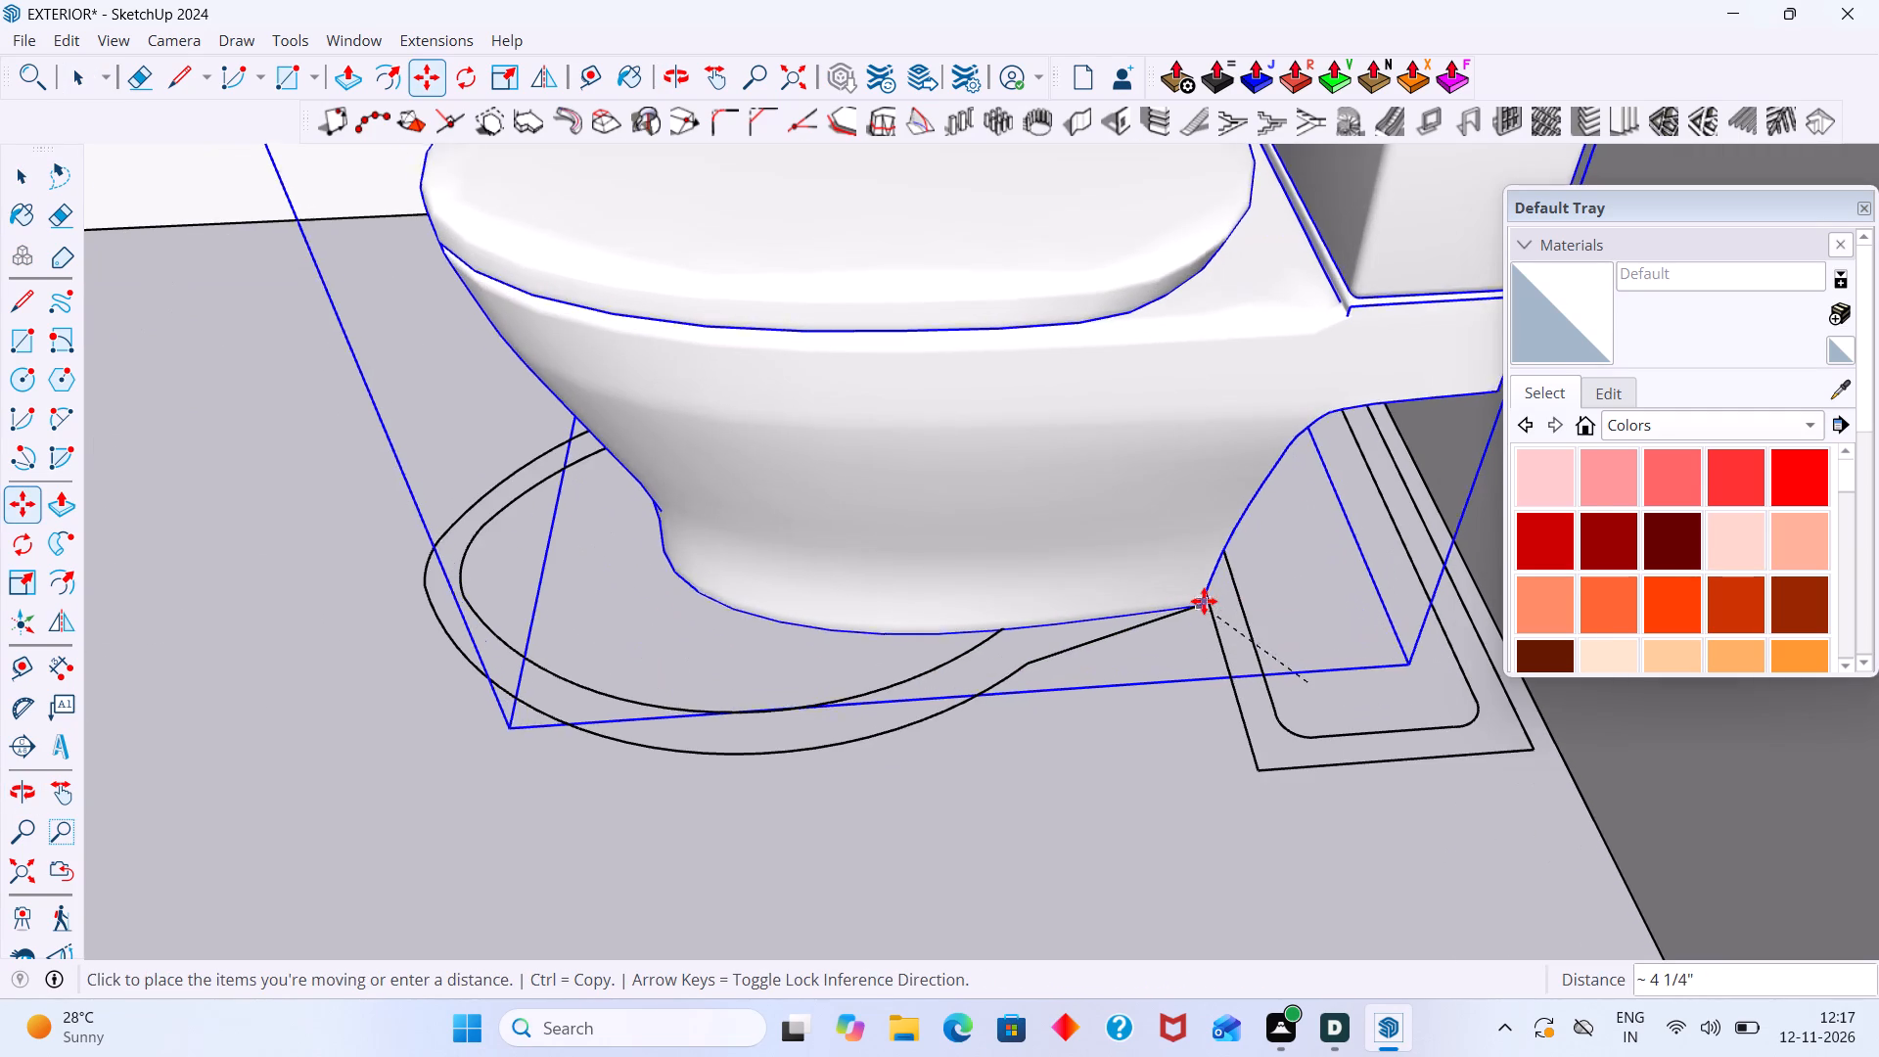
{"action": "left_click", "coordinate": [1211, 601]}
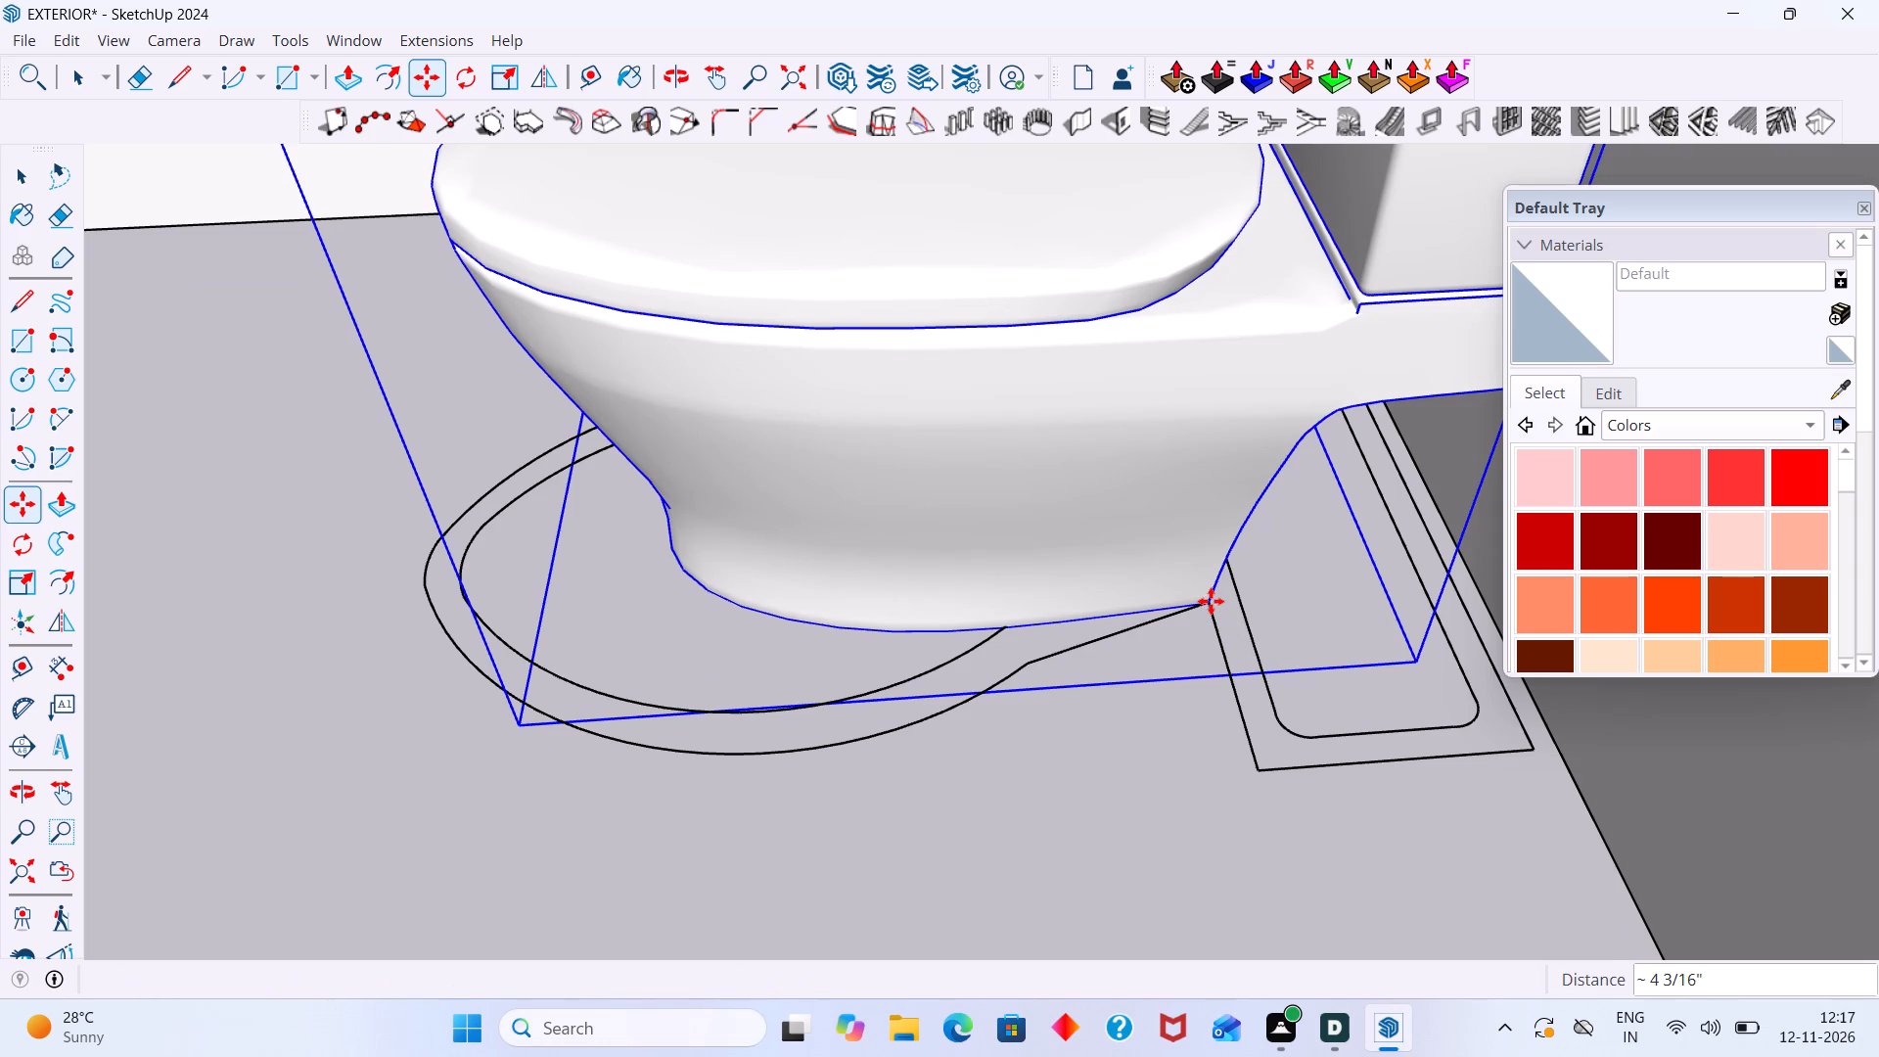
{"action": "key", "text": "space"}
{"action": "left_click", "coordinate": [1115, 708]}
Examine how the toilet sits over its floor outline and against the bathroom walls, and check the surrounding rooms of the house.
{"action": "scroll", "coordinate": [1079, 683], "scroll_direction": "up", "scroll_amount": 1}
{"action": "scroll", "coordinate": [1078, 683], "scroll_direction": "down", "scroll_amount": 9}
{"action": "middle_click_drag", "start_coordinate": [1069, 702], "coordinate": [1127, 726]}
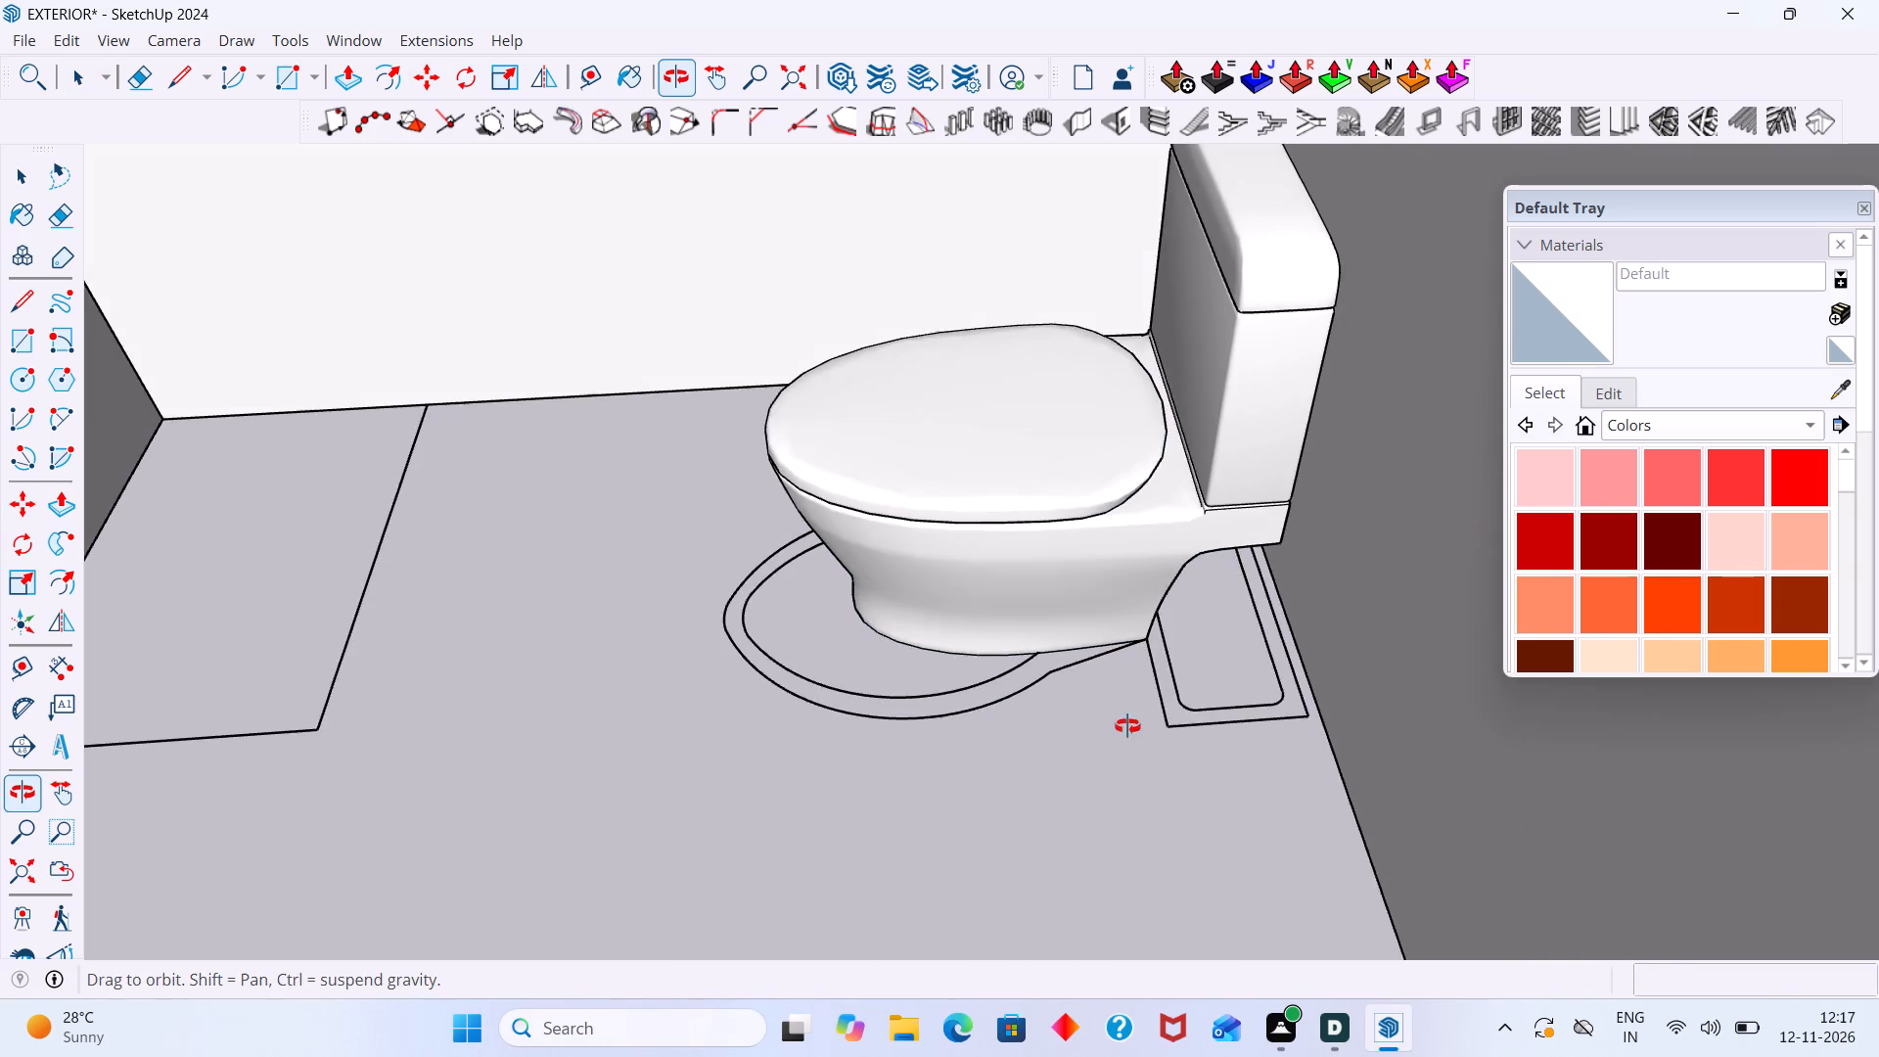
{"action": "middle_click_drag", "start_coordinate": [1127, 726], "coordinate": [1213, 766]}
{"action": "scroll", "coordinate": [1203, 724], "scroll_direction": "down", "scroll_amount": 5}
{"action": "scroll", "coordinate": [1343, 467], "scroll_direction": "up", "scroll_amount": 6}
{"action": "middle_click_drag", "start_coordinate": [1300, 429], "coordinate": [1080, 404]}
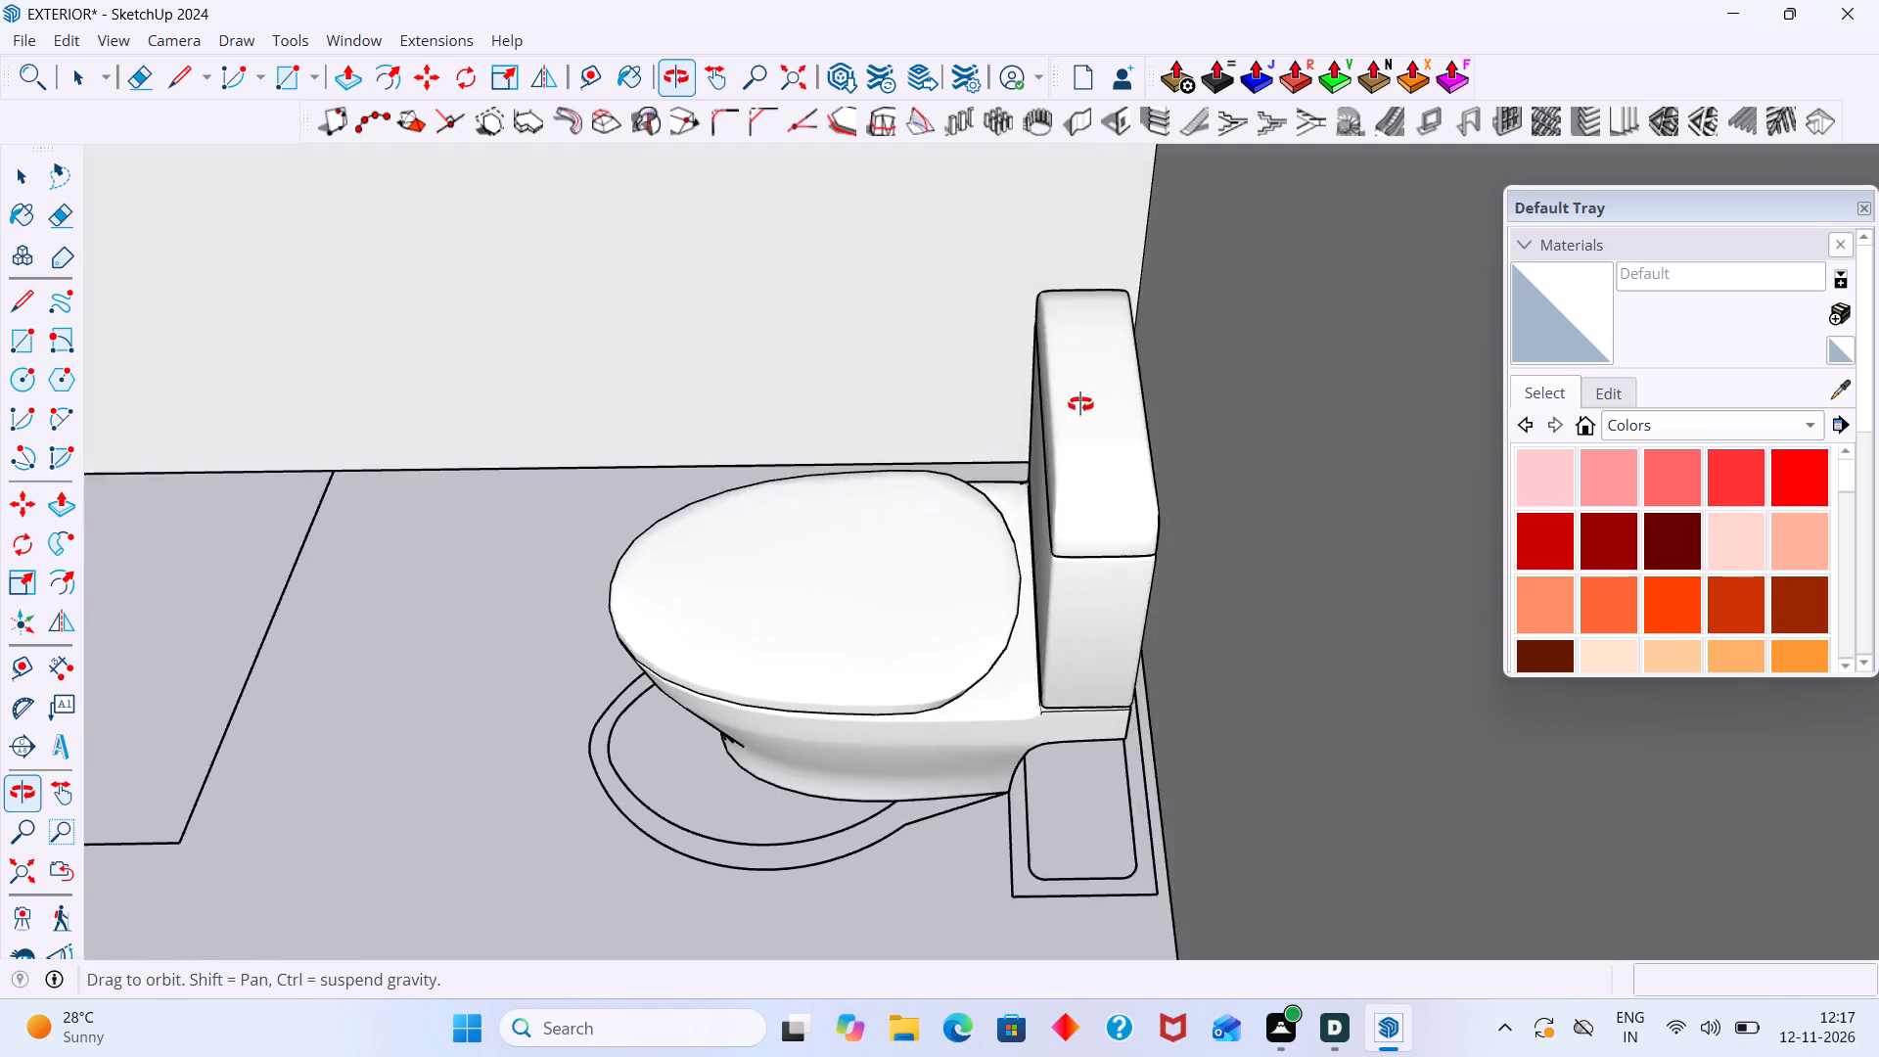
{"action": "middle_click_drag", "start_coordinate": [1080, 404], "coordinate": [1328, 367]}
{"action": "scroll", "coordinate": [1145, 467], "scroll_direction": "down", "scroll_amount": 13}
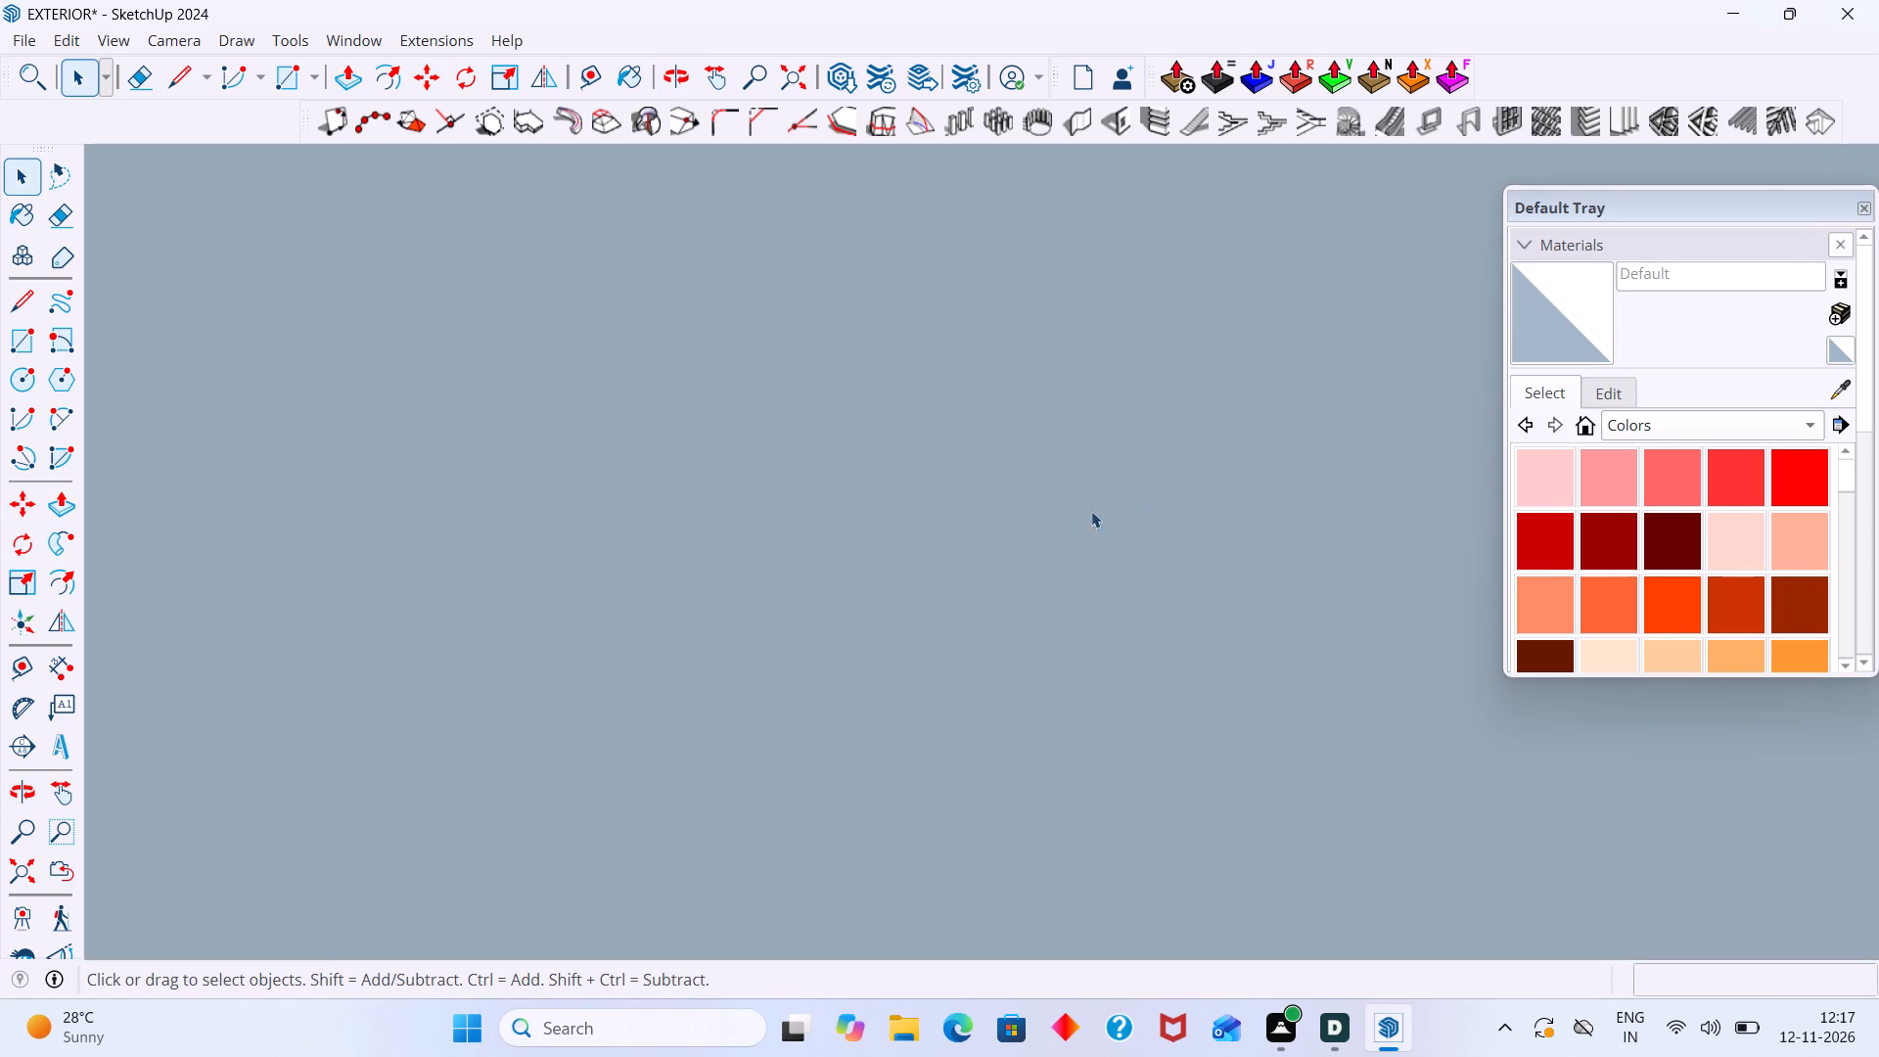
{"action": "left_click", "coordinate": [8, 873]}
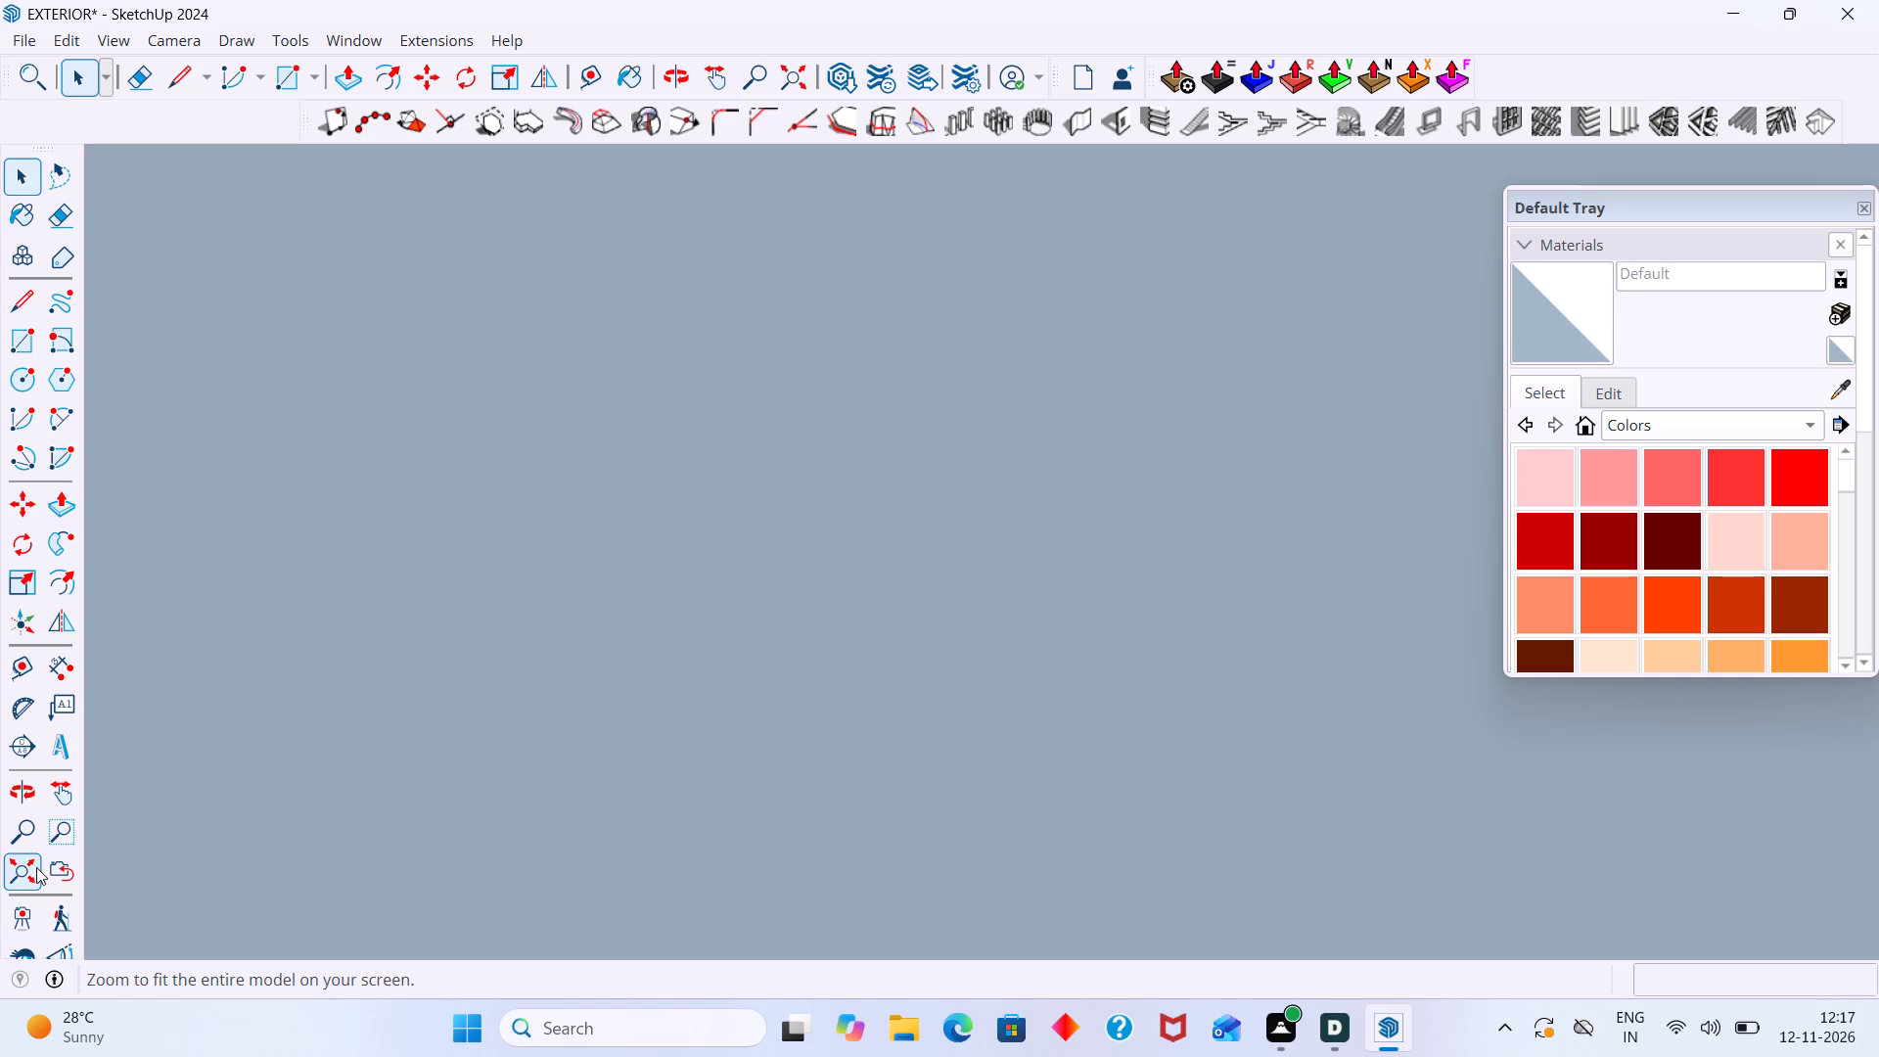
{"action": "left_click", "coordinate": [20, 871]}
{"action": "scroll", "coordinate": [719, 569], "scroll_direction": "up", "scroll_amount": 10}
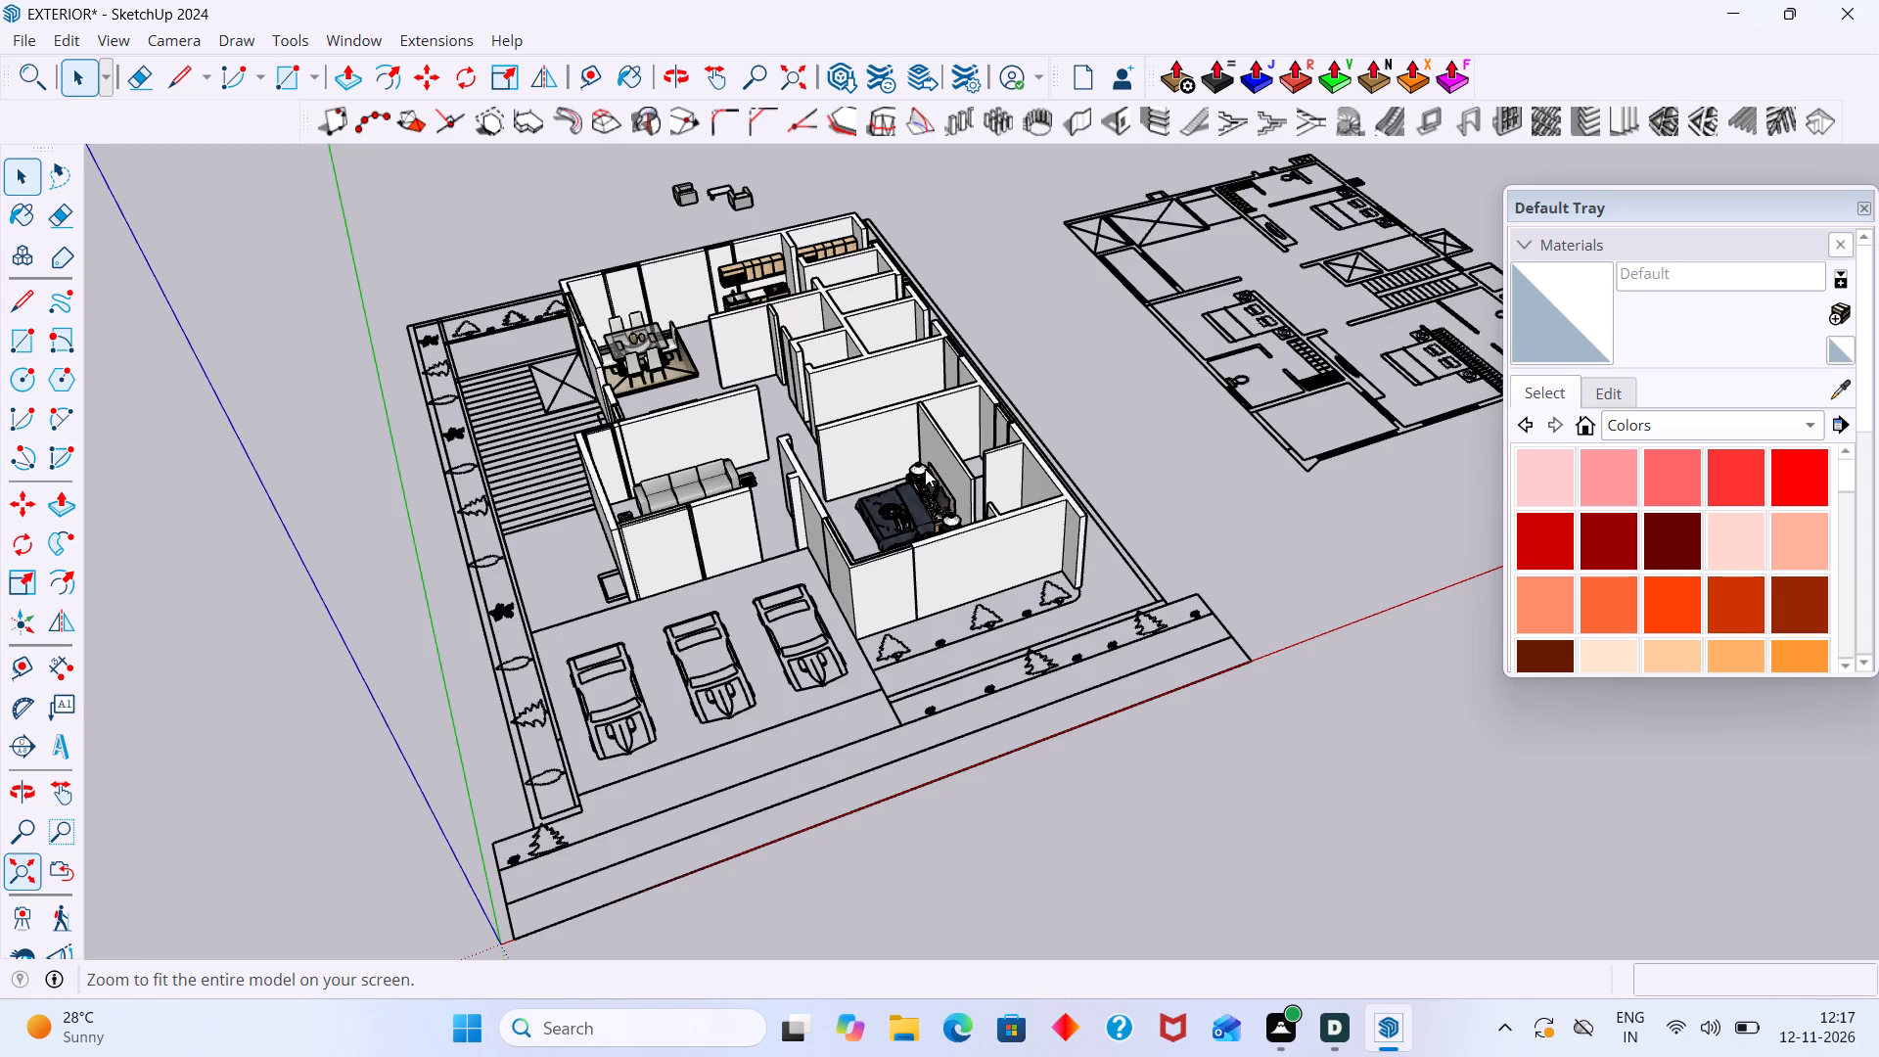
{"action": "scroll", "coordinate": [925, 469], "scroll_direction": "up", "scroll_amount": 20}
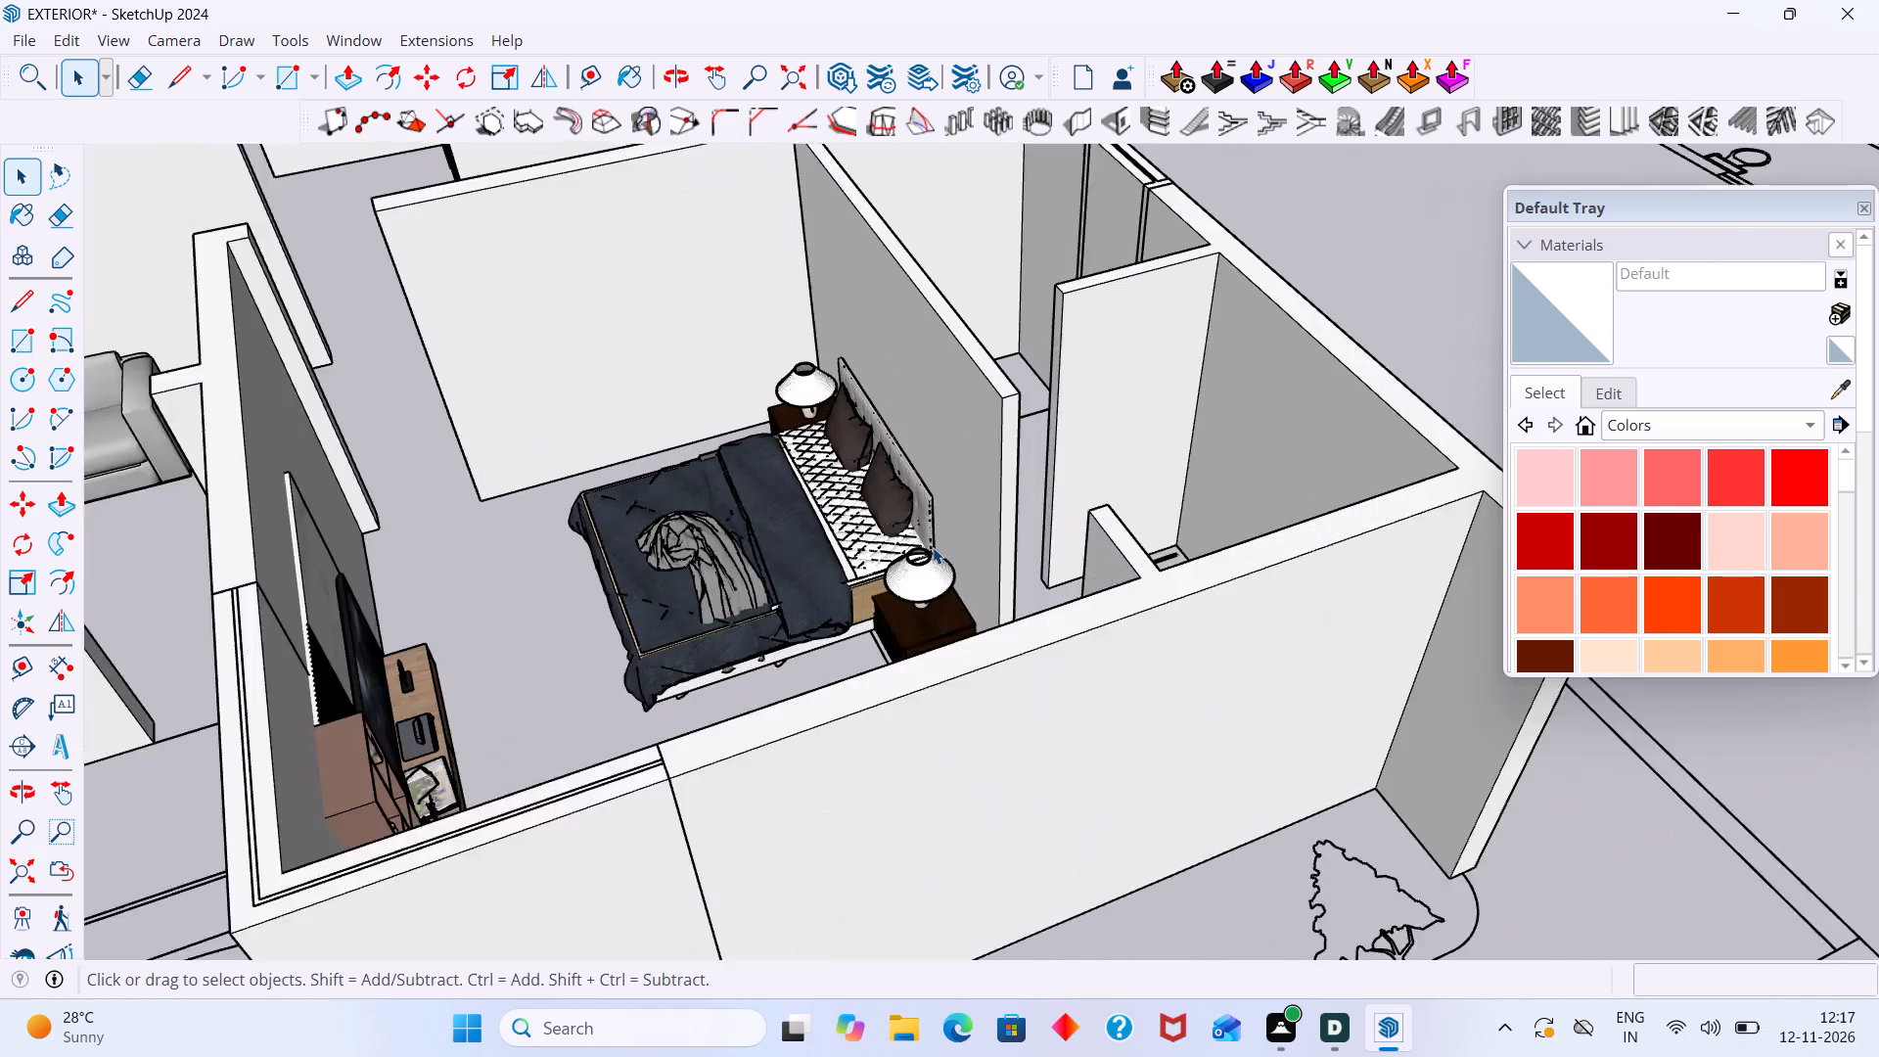
{"action": "scroll", "coordinate": [933, 547], "scroll_direction": "up", "scroll_amount": 2}
{"action": "middle_click_drag", "start_coordinate": [962, 554], "coordinate": [968, 623]}
{"action": "scroll", "coordinate": [904, 585], "scroll_direction": "down", "scroll_amount": 20}
{"action": "scroll", "coordinate": [904, 585], "scroll_direction": "down", "scroll_amount": 9}
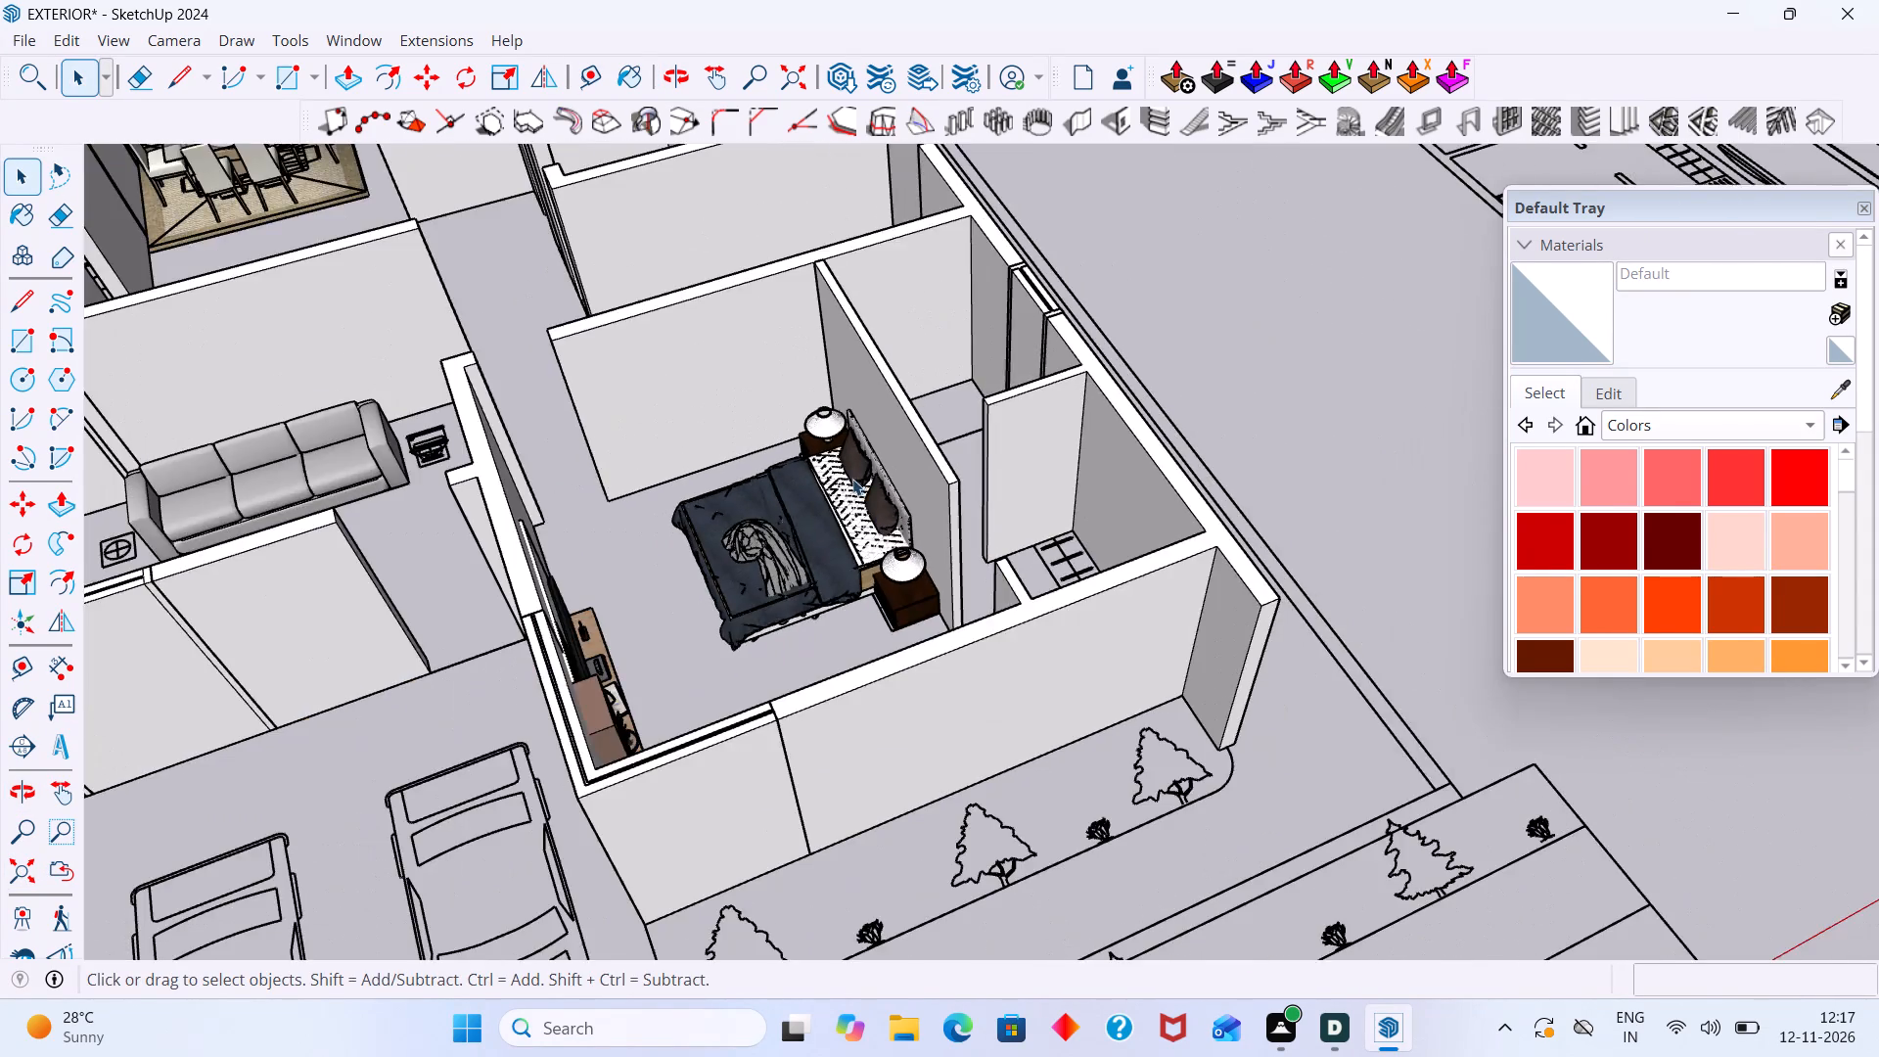
{"action": "middle_click_drag", "start_coordinate": [851, 477], "coordinate": [972, 731], "text": "shift"}
{"action": "scroll", "coordinate": [727, 478], "scroll_direction": "up", "scroll_amount": 3}
{"action": "middle_click_drag", "start_coordinate": [704, 497], "coordinate": [951, 377], "text": "shift"}
{"action": "scroll", "coordinate": [995, 406], "scroll_direction": "up", "scroll_amount": 4}
{"action": "middle_click_drag", "start_coordinate": [1096, 369], "coordinate": [968, 582]}
{"action": "middle_click_drag", "start_coordinate": [993, 498], "coordinate": [956, 676]}
{"action": "scroll", "coordinate": [1003, 636], "scroll_direction": "up", "scroll_amount": 3}
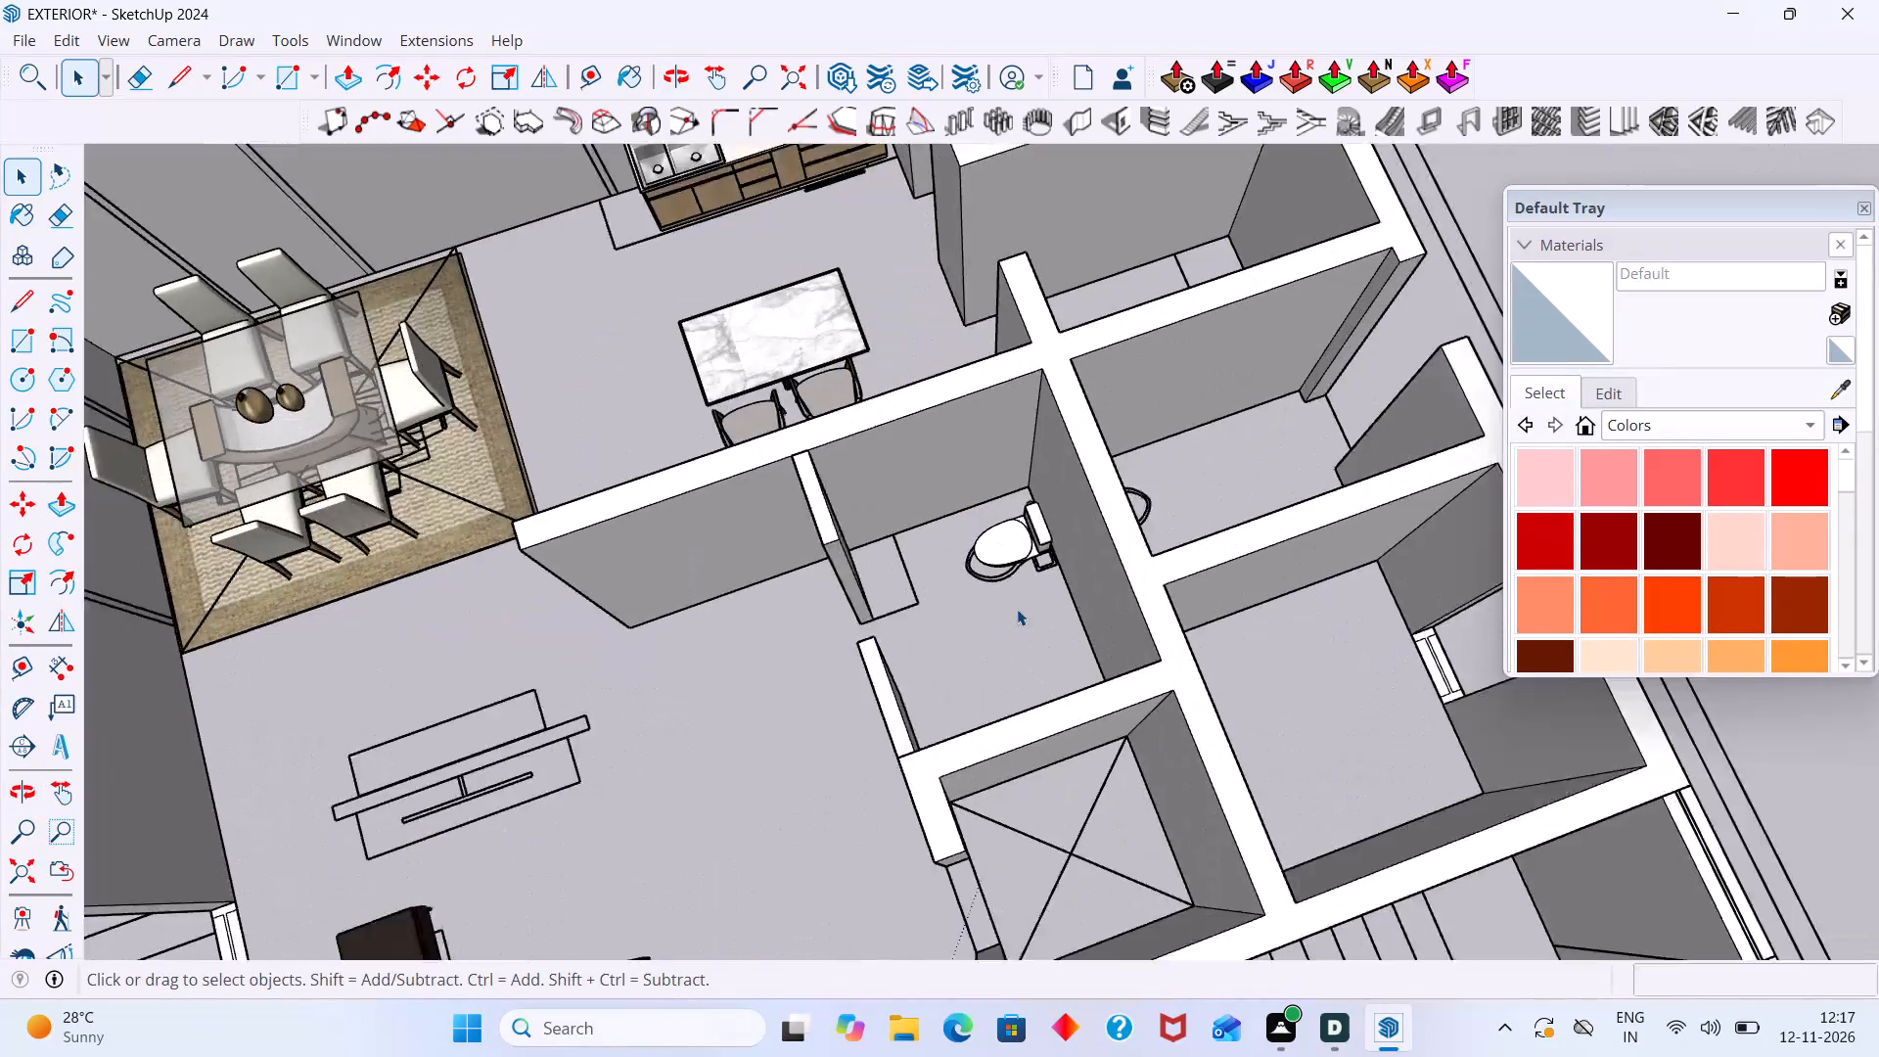
Scale the toilet lengthwise along the red axis by about 1.15 towards the front of the drawn bowl outline.
{"action": "scroll", "coordinate": [1017, 609], "scroll_direction": "up", "scroll_amount": 10}
{"action": "middle_click_drag", "start_coordinate": [1004, 567], "coordinate": [1014, 492]}
{"action": "scroll", "coordinate": [956, 571], "scroll_direction": "up", "scroll_amount": 6}
{"action": "left_click", "coordinate": [1007, 499]}
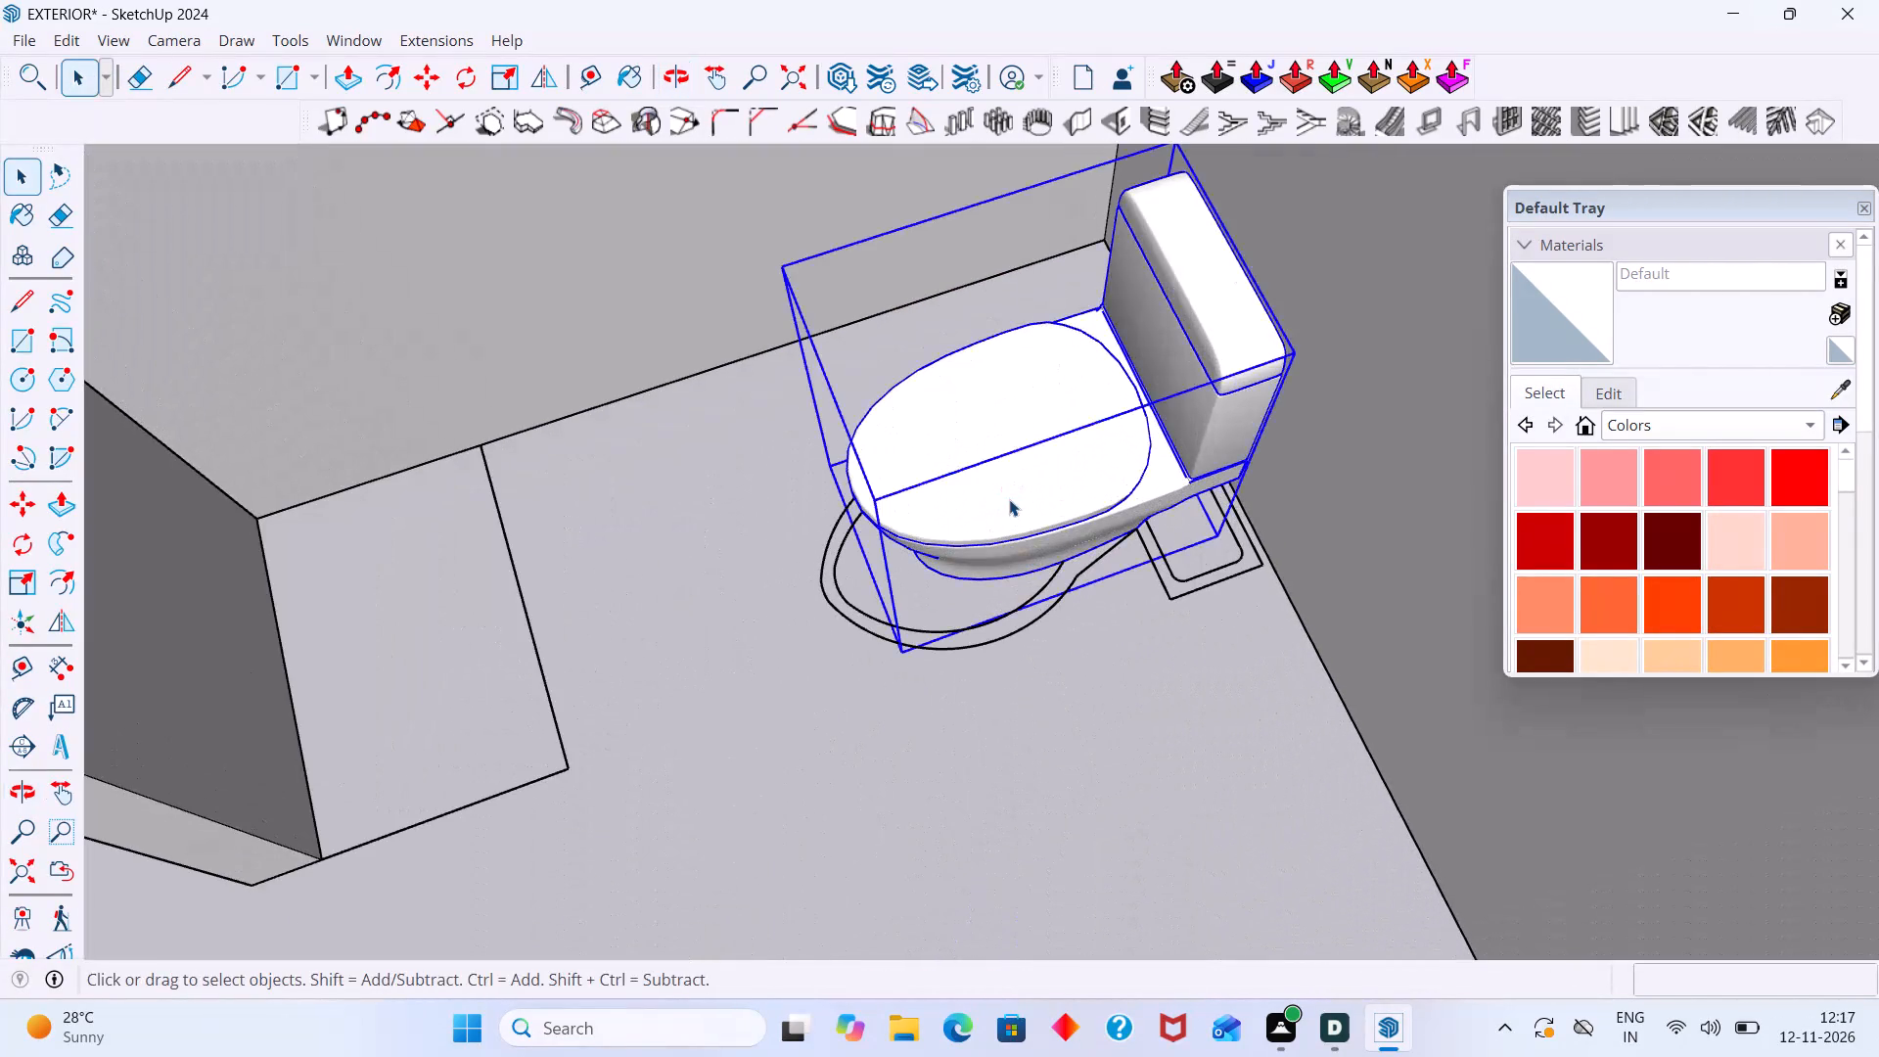
{"action": "key", "text": "s"}
{"action": "left_click", "coordinate": [867, 556]}
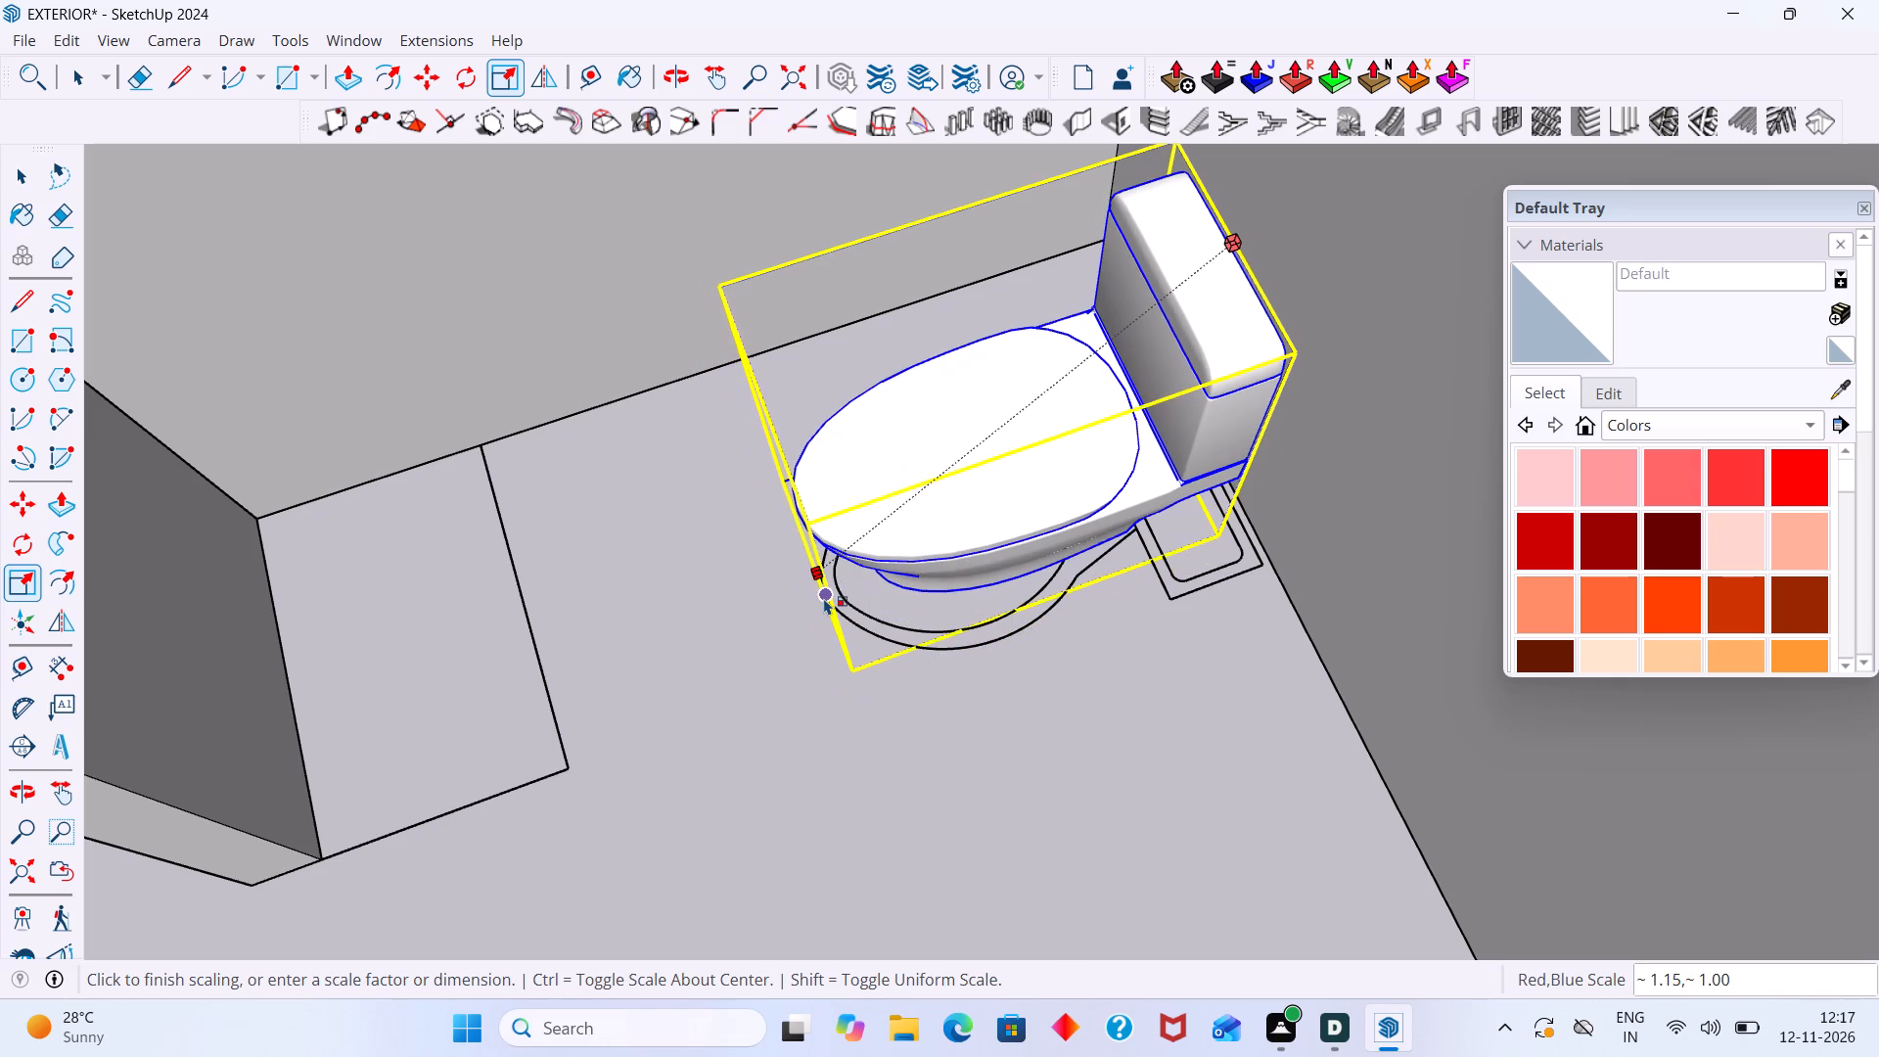
{"action": "left_click", "coordinate": [824, 598]}
{"action": "key", "text": "space"}
{"action": "left_click", "coordinate": [985, 713]}
Scale the toilet's width along the green axis by about 1.06 towards the side of the drawn bowl outline.
{"action": "scroll", "coordinate": [1044, 592], "scroll_direction": "up", "scroll_amount": 3}
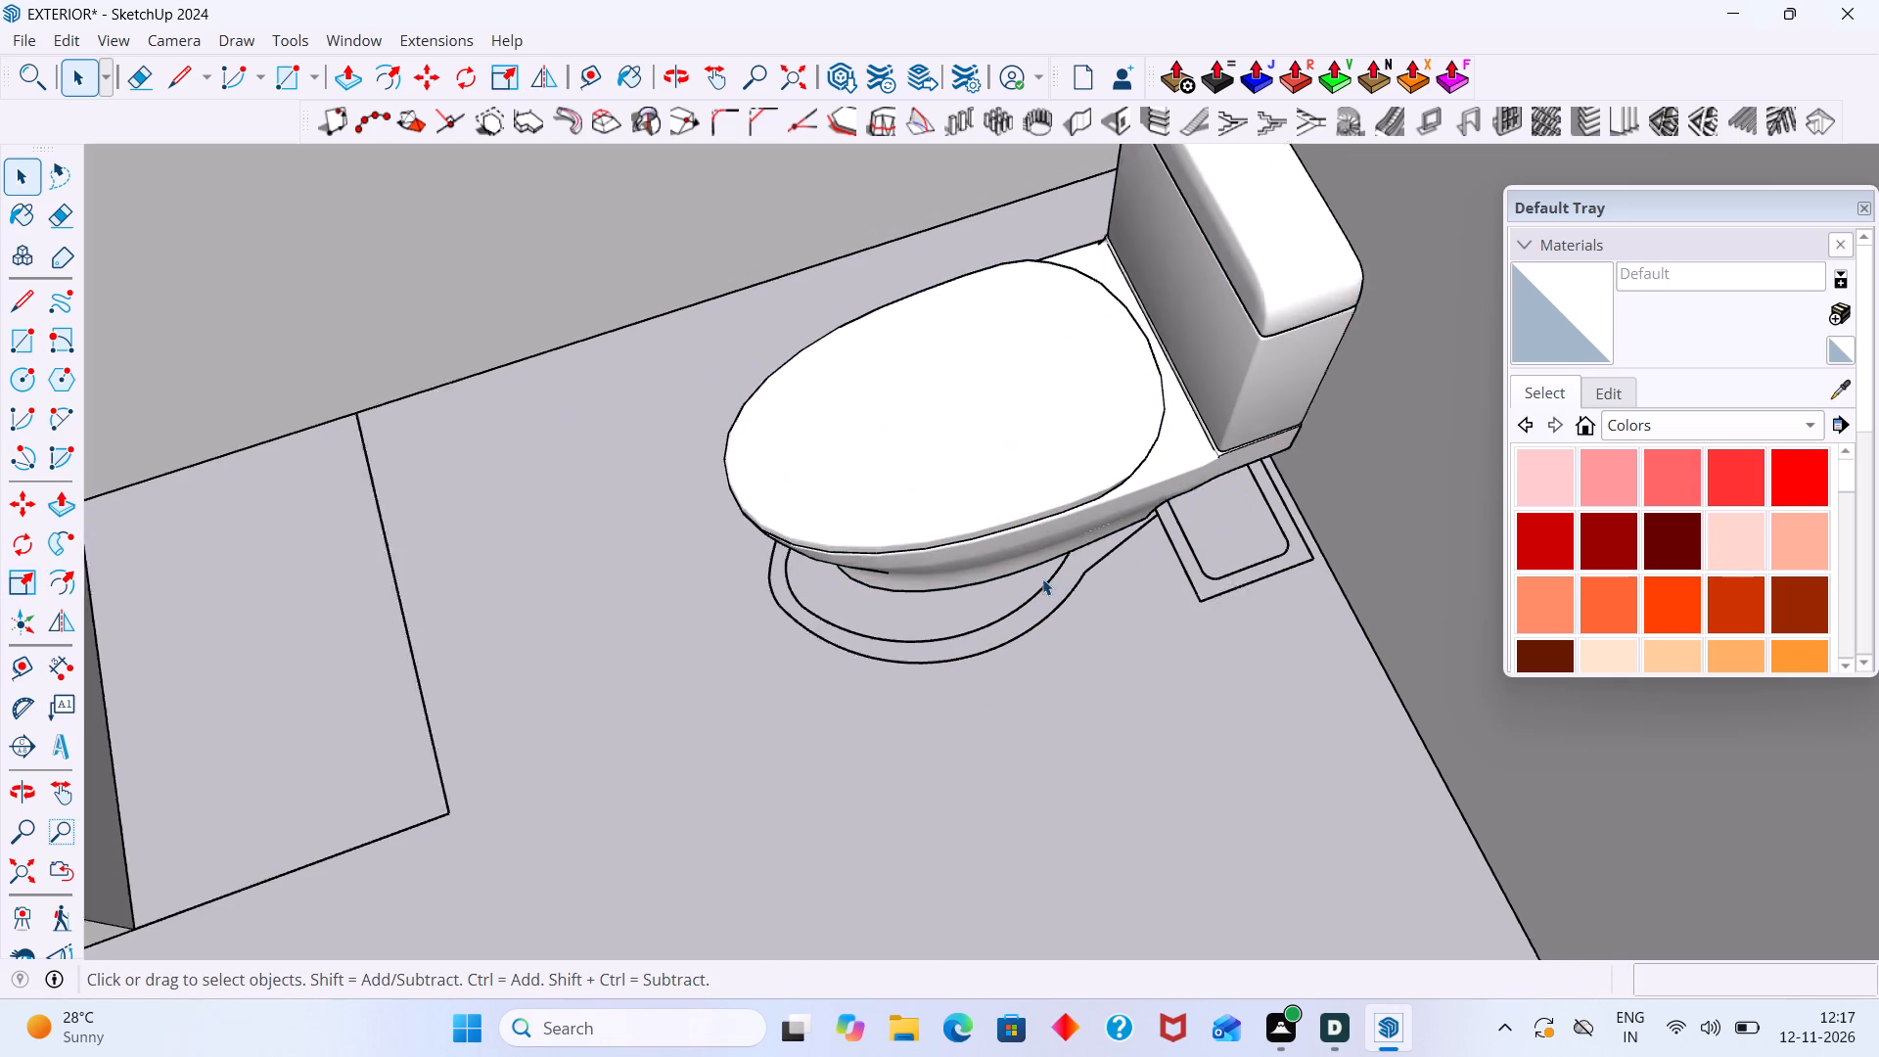
{"action": "left_click", "coordinate": [1028, 534]}
{"action": "key", "text": "s"}
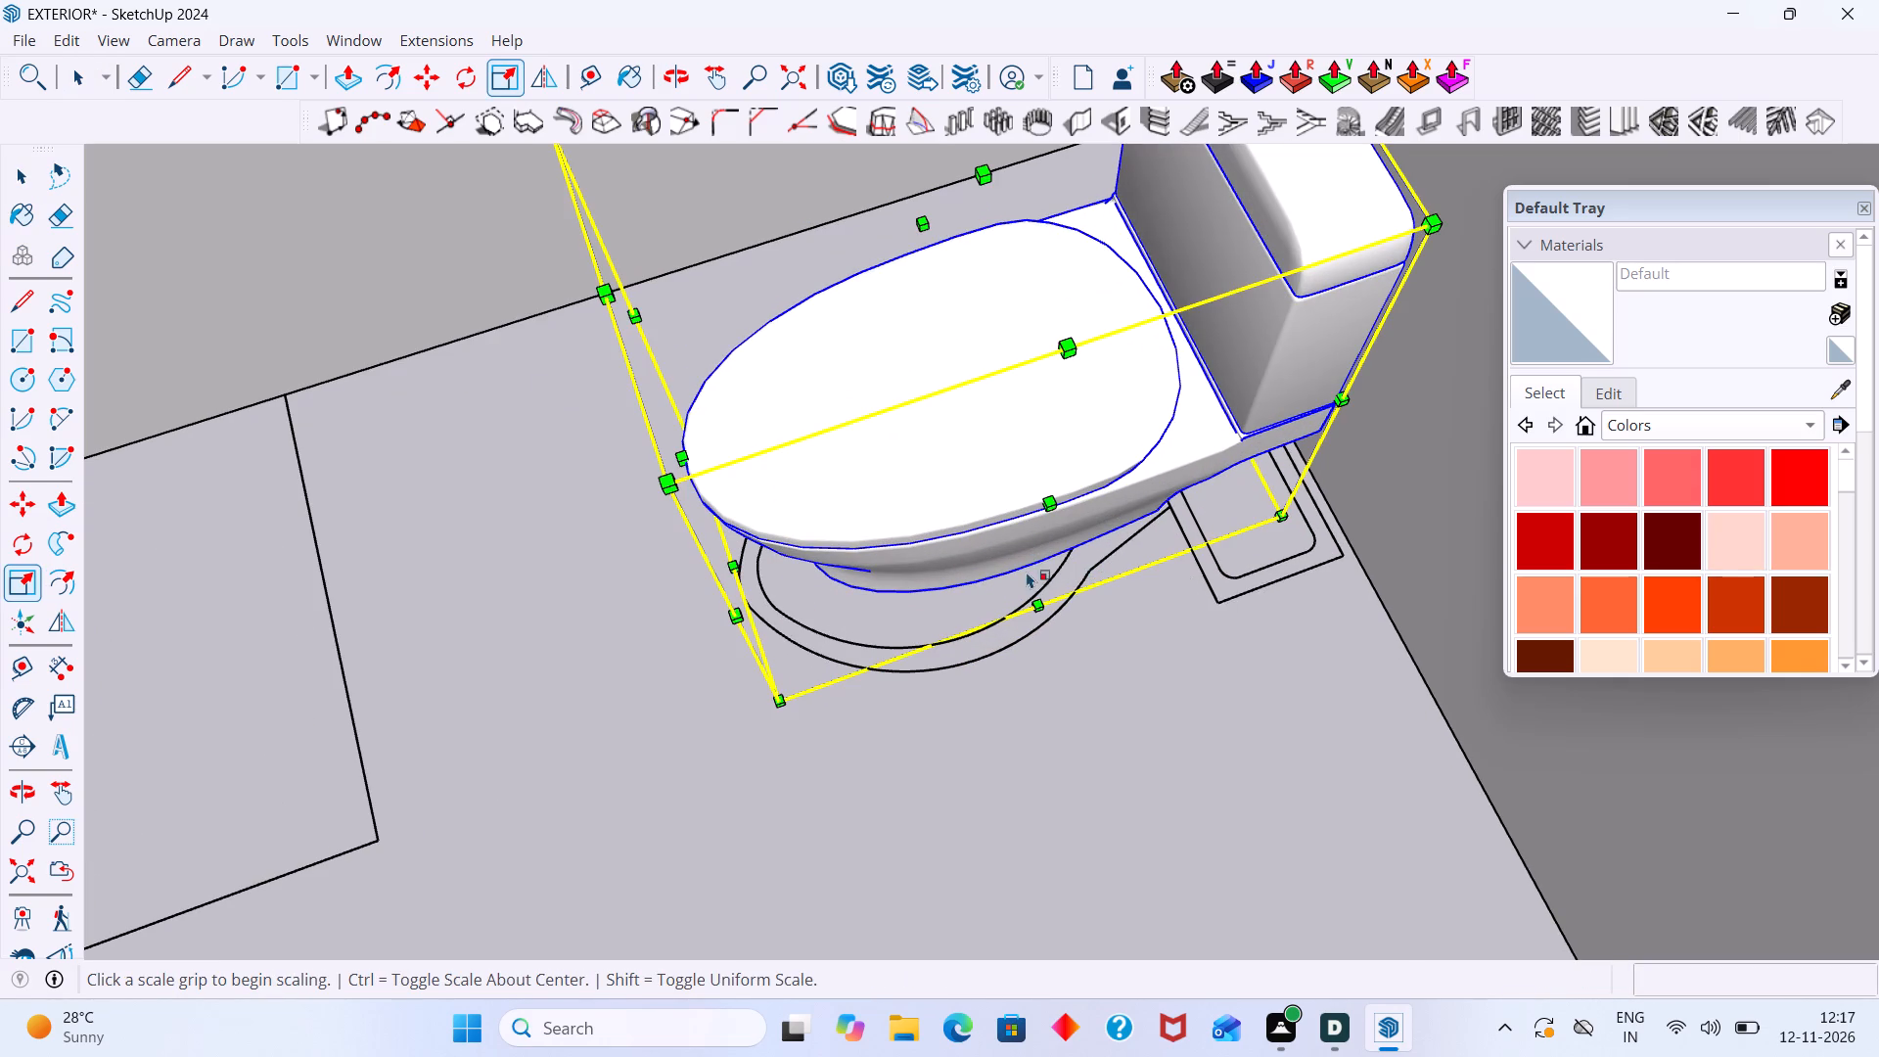
{"action": "left_click", "coordinate": [1036, 600]}
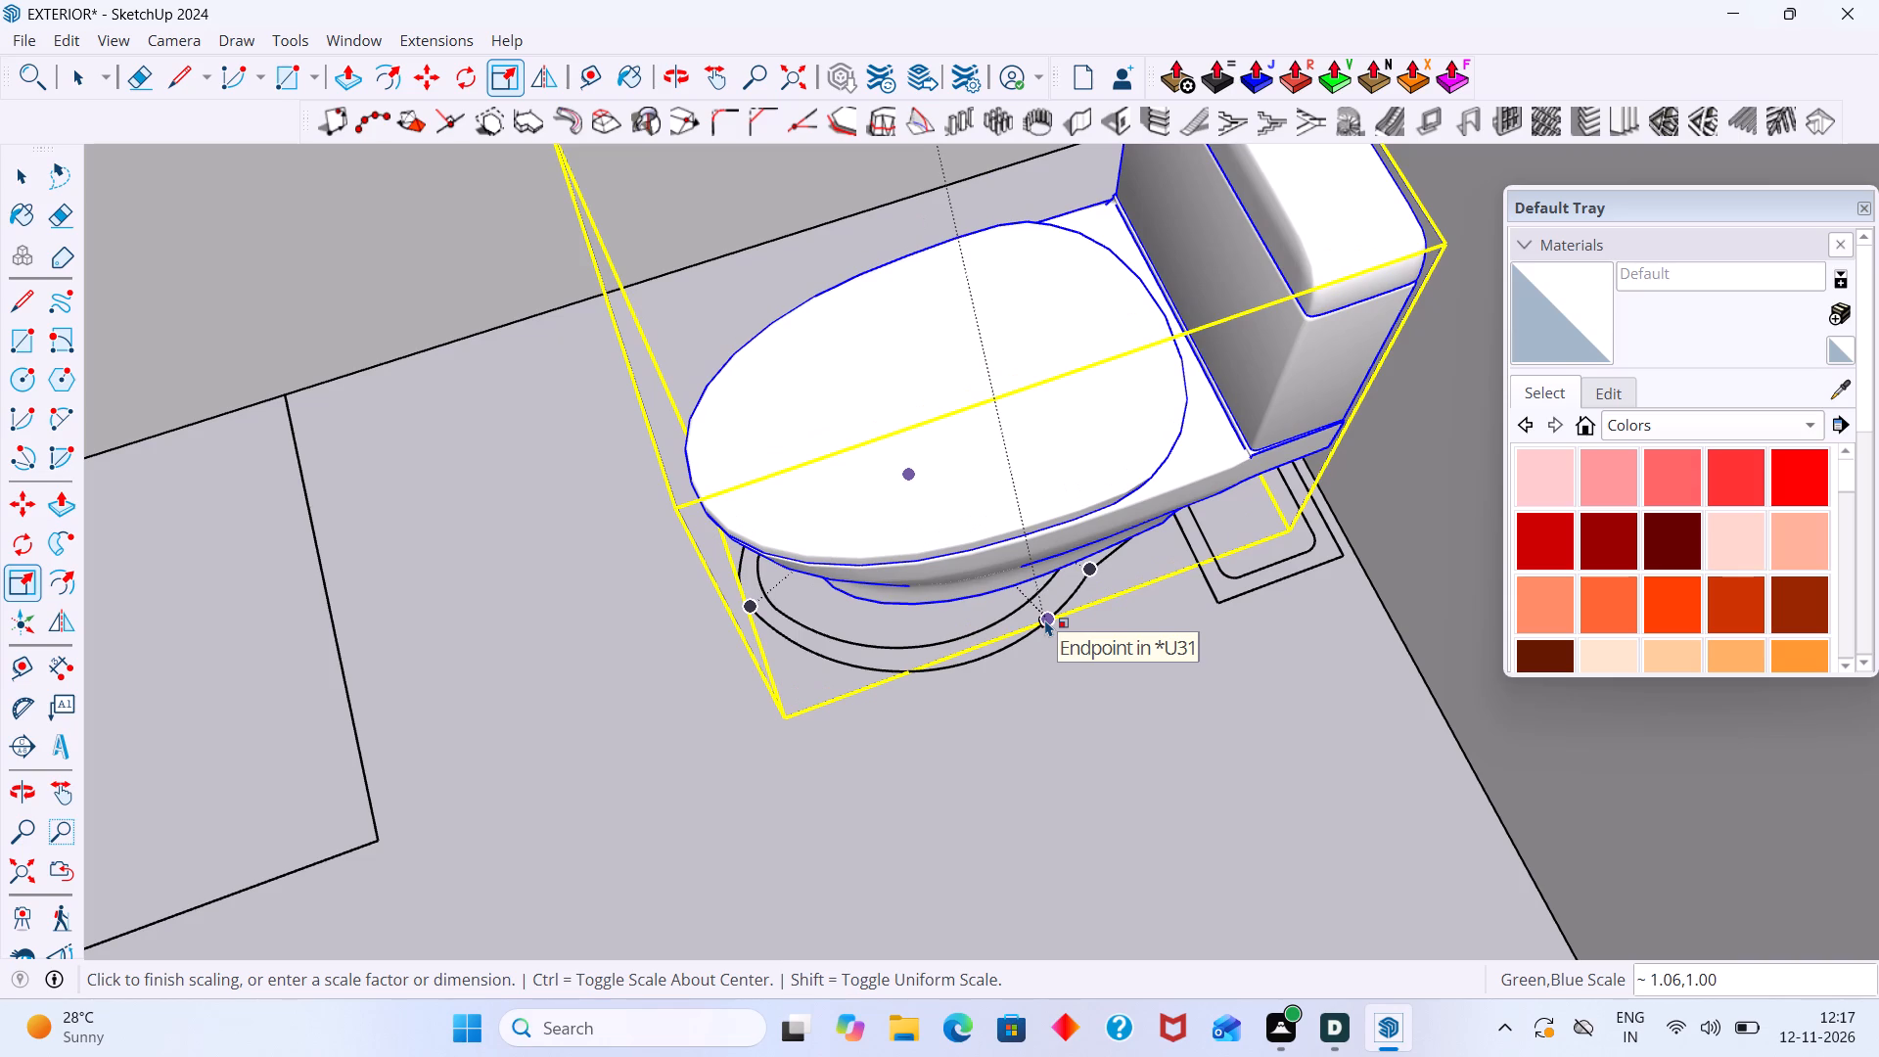
{"action": "left_click", "coordinate": [1045, 620]}
{"action": "key", "text": "space"}
{"action": "left_click", "coordinate": [1128, 701]}
Delete the drawn toilet outline group from the bathroom floor beneath the placed toilet.
{"action": "scroll", "coordinate": [1095, 671], "scroll_direction": "down", "scroll_amount": 3}
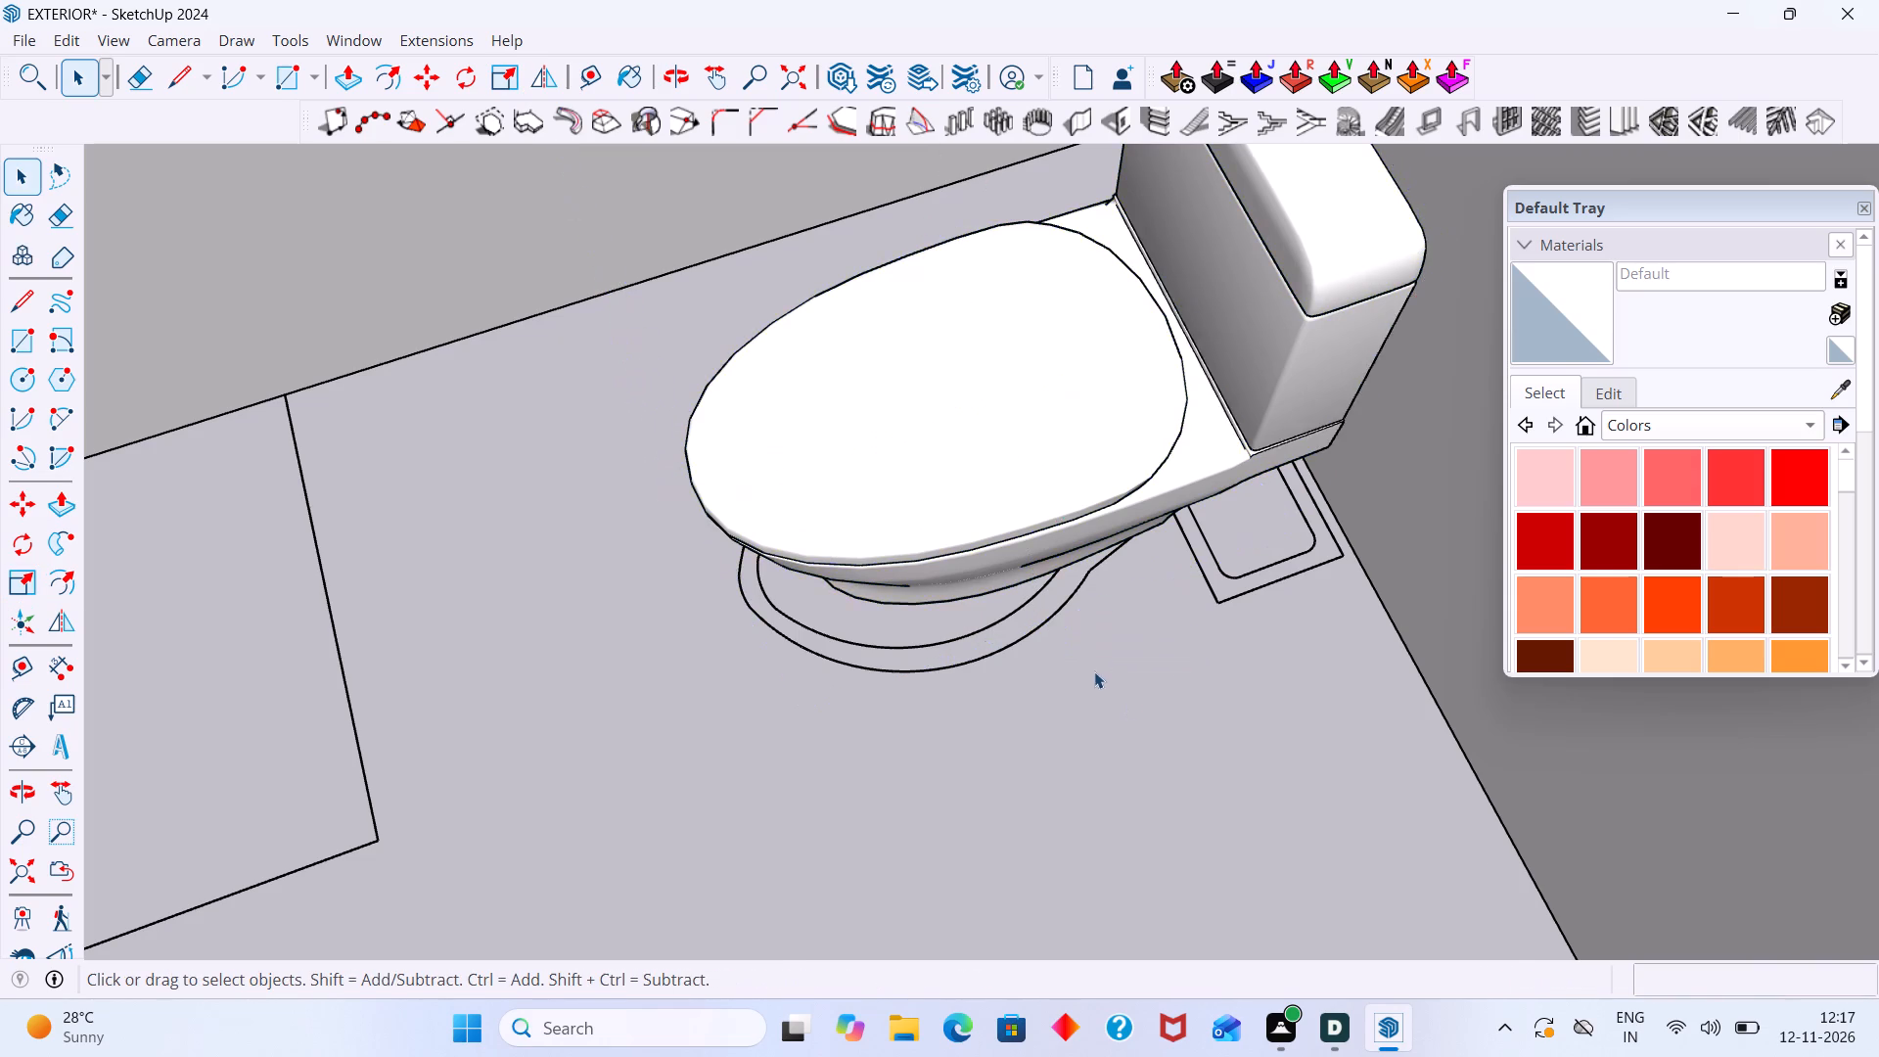
{"action": "scroll", "coordinate": [1094, 671], "scroll_direction": "down", "scroll_amount": 1}
{"action": "middle_click_drag", "start_coordinate": [1092, 671], "coordinate": [1119, 407]}
{"action": "scroll", "coordinate": [1068, 548], "scroll_direction": "up", "scroll_amount": 4}
{"action": "scroll", "coordinate": [1036, 632], "scroll_direction": "up", "scroll_amount": 3}
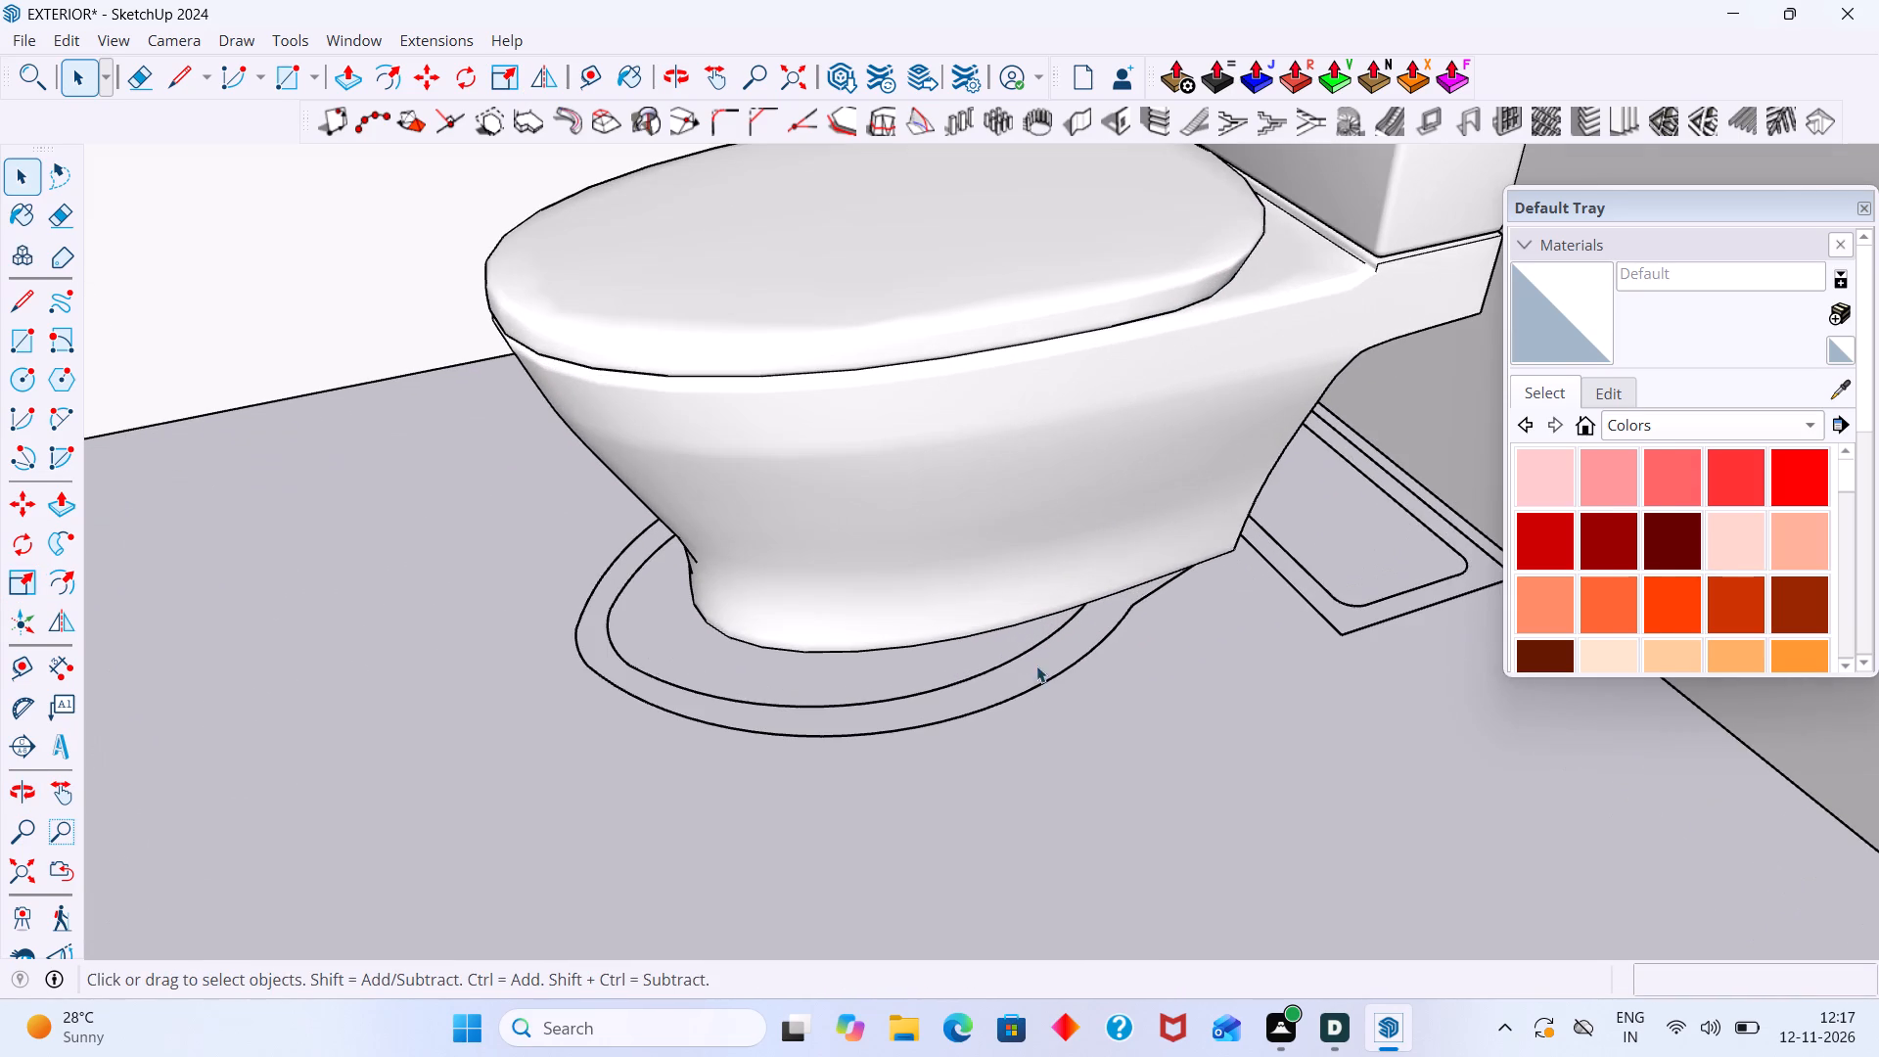
{"action": "left_click_drag", "start_coordinate": [1036, 679], "coordinate": [1009, 651]}
{"action": "double_click", "coordinate": [1019, 663]}
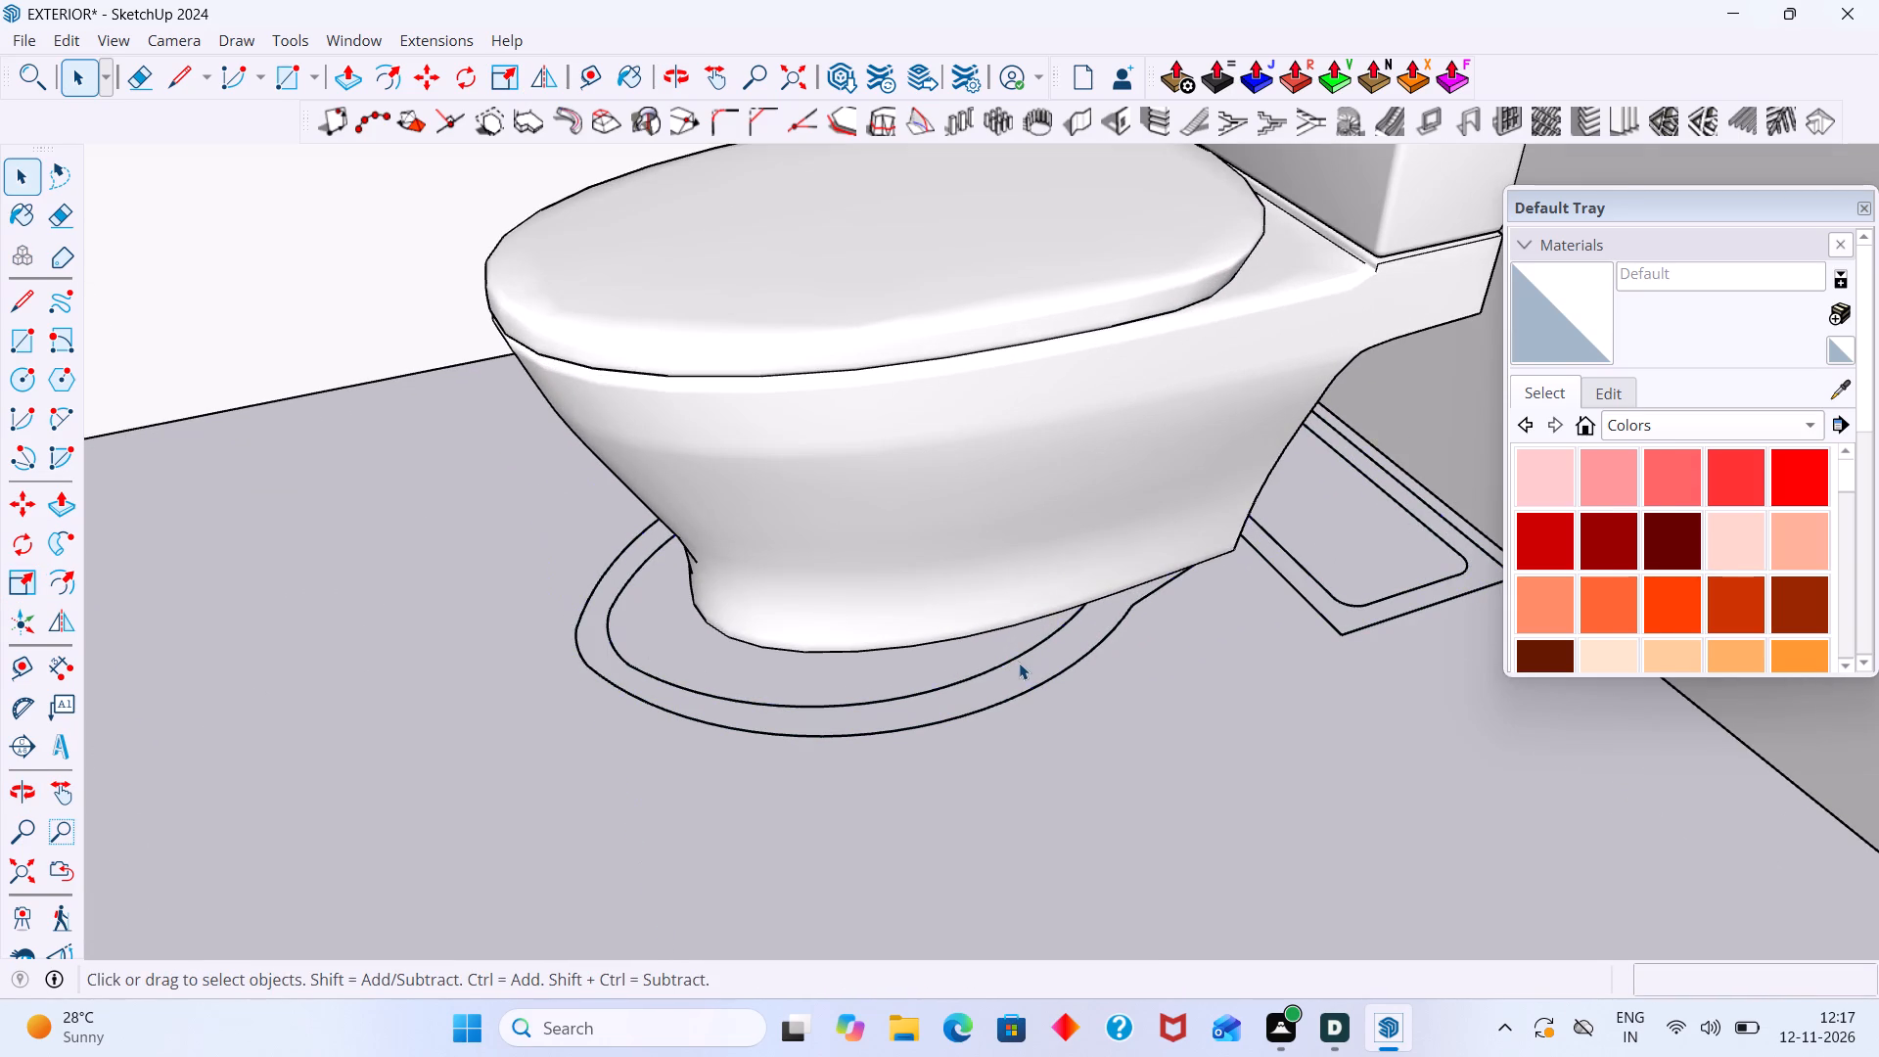
{"action": "left_click", "coordinate": [1011, 662]}
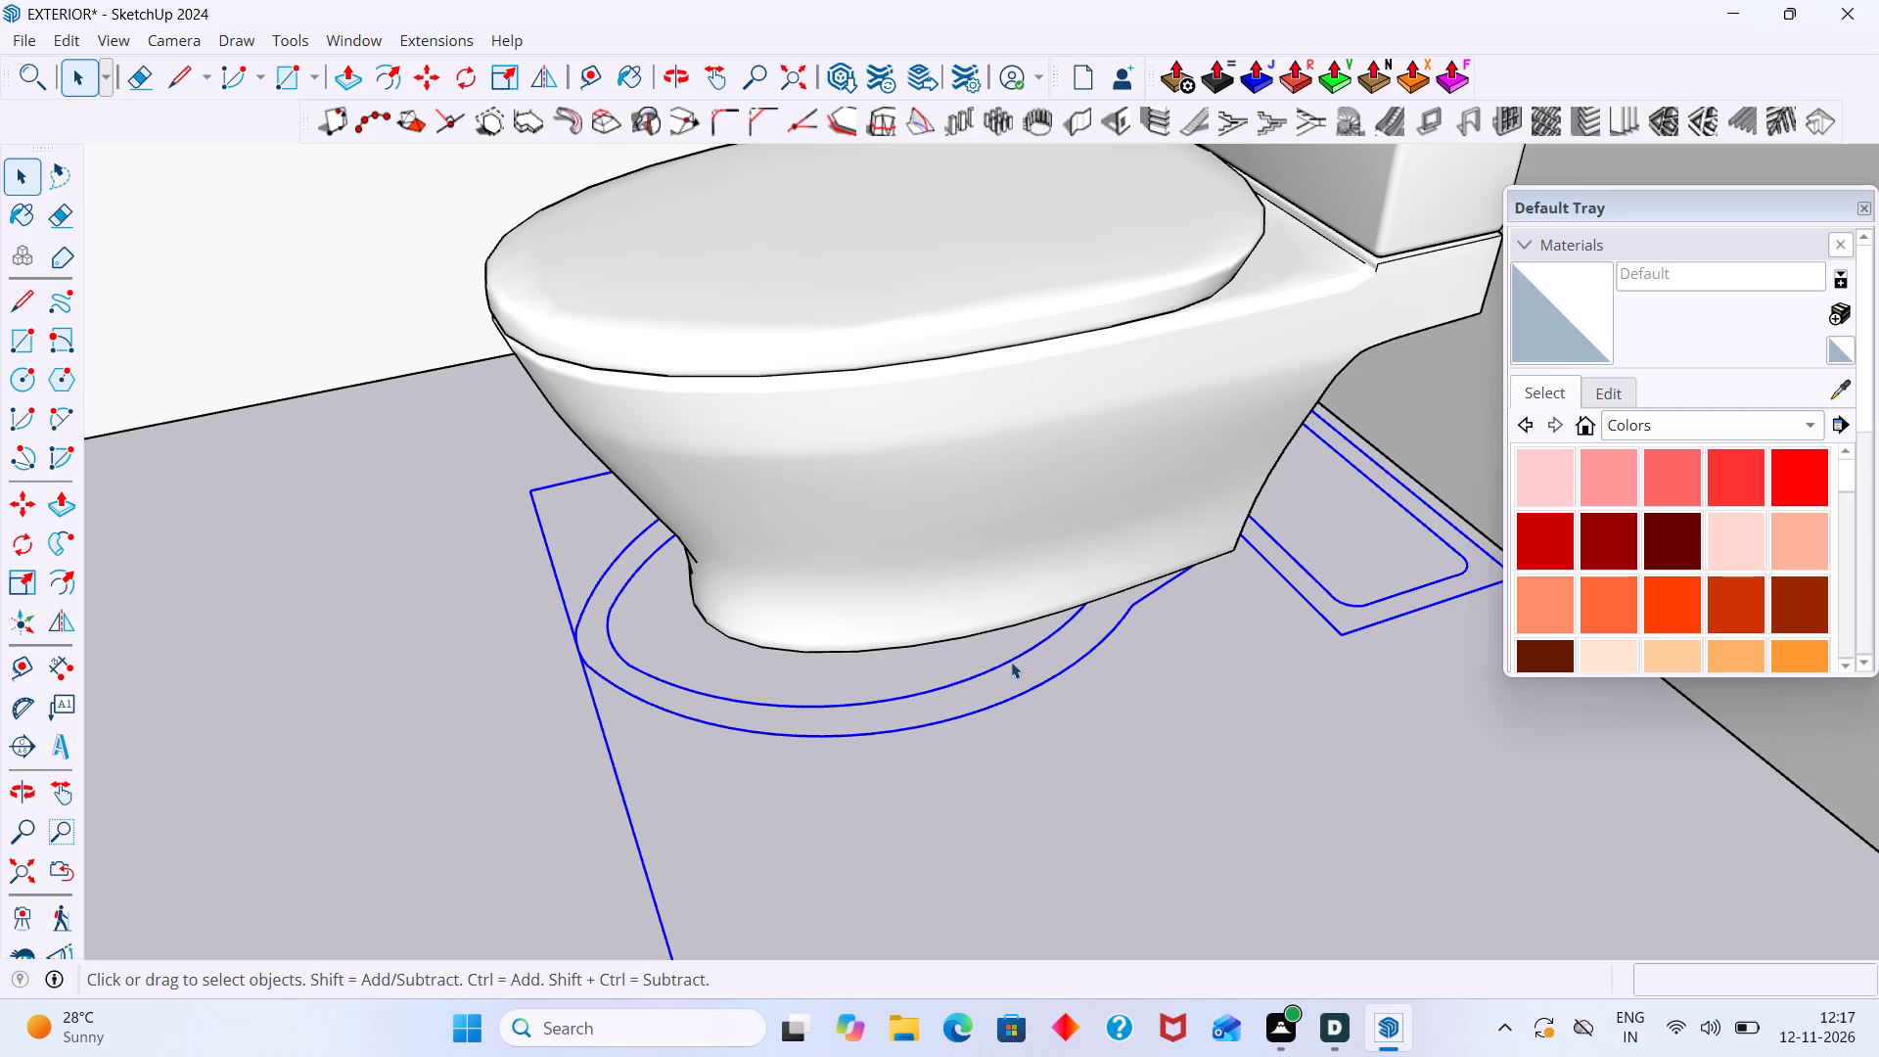
{"action": "key", "text": "Delete"}
{"action": "scroll", "coordinate": [1010, 661], "scroll_direction": "down", "scroll_amount": 19}
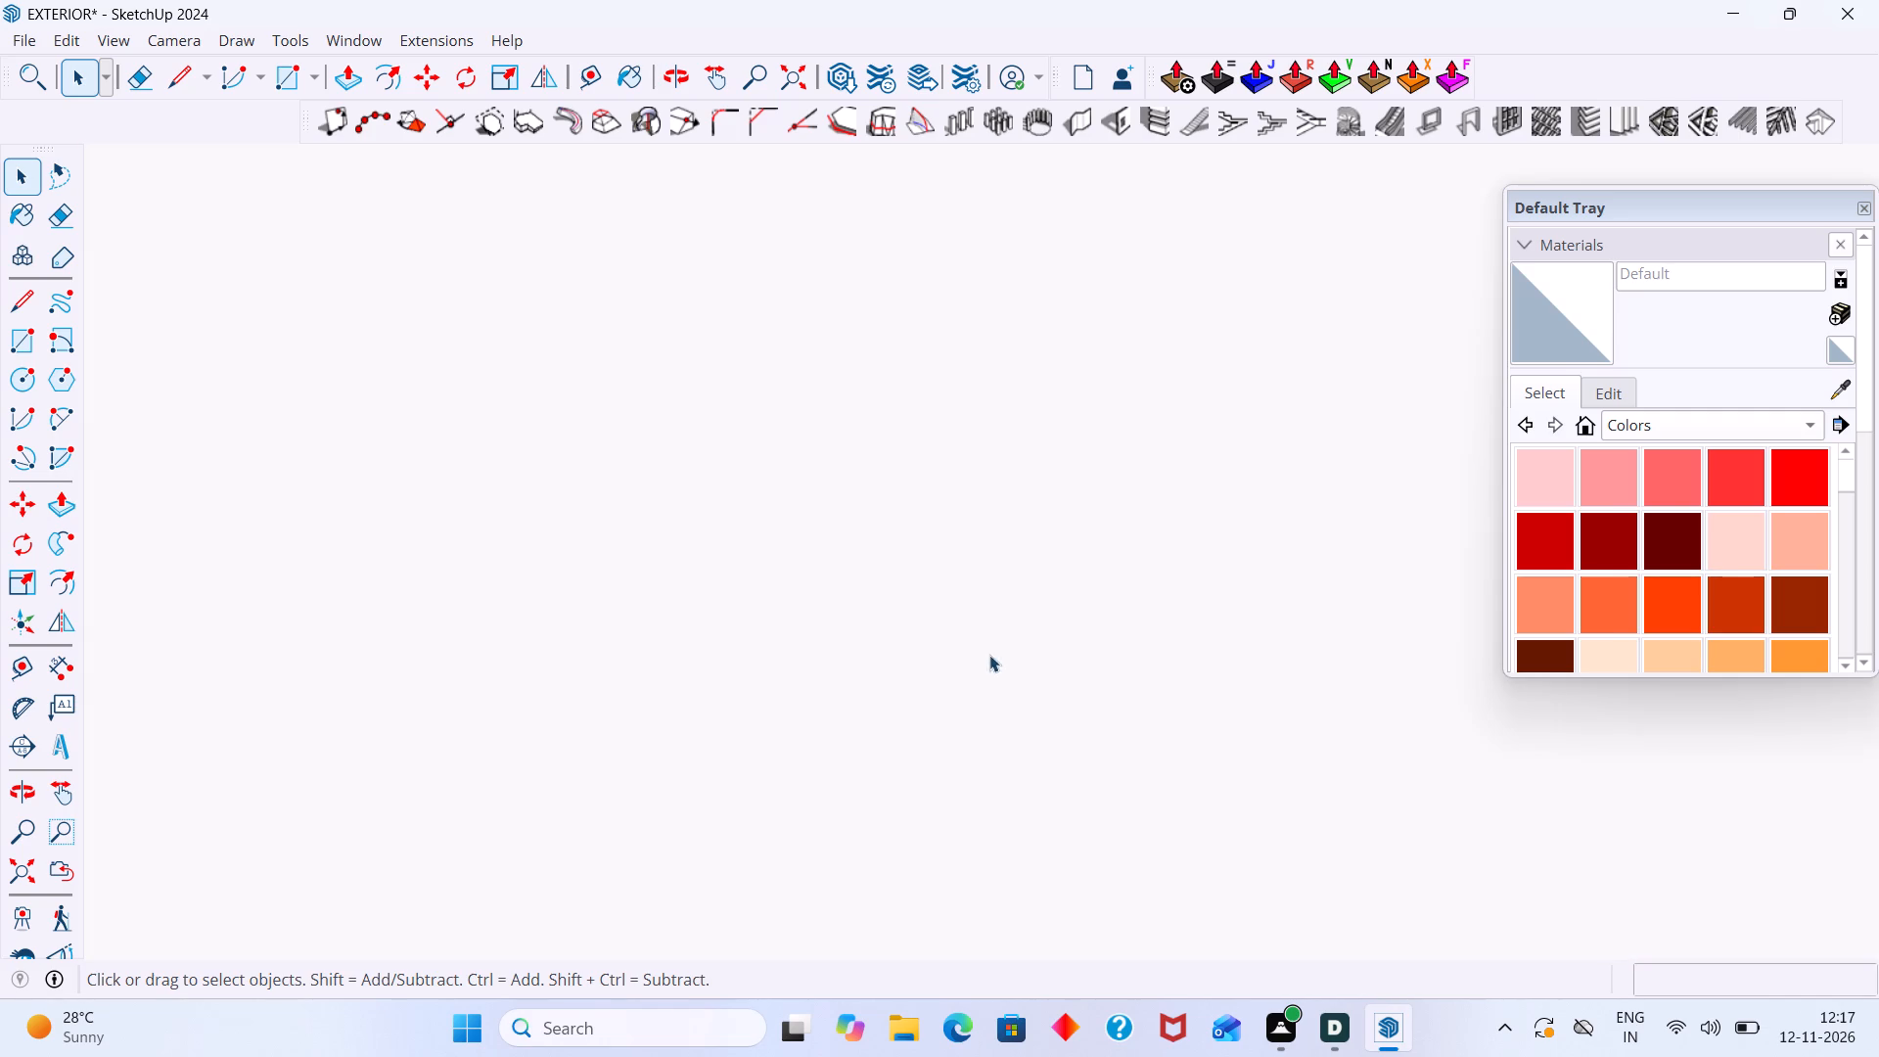
{"action": "left_click", "coordinate": [20, 866]}
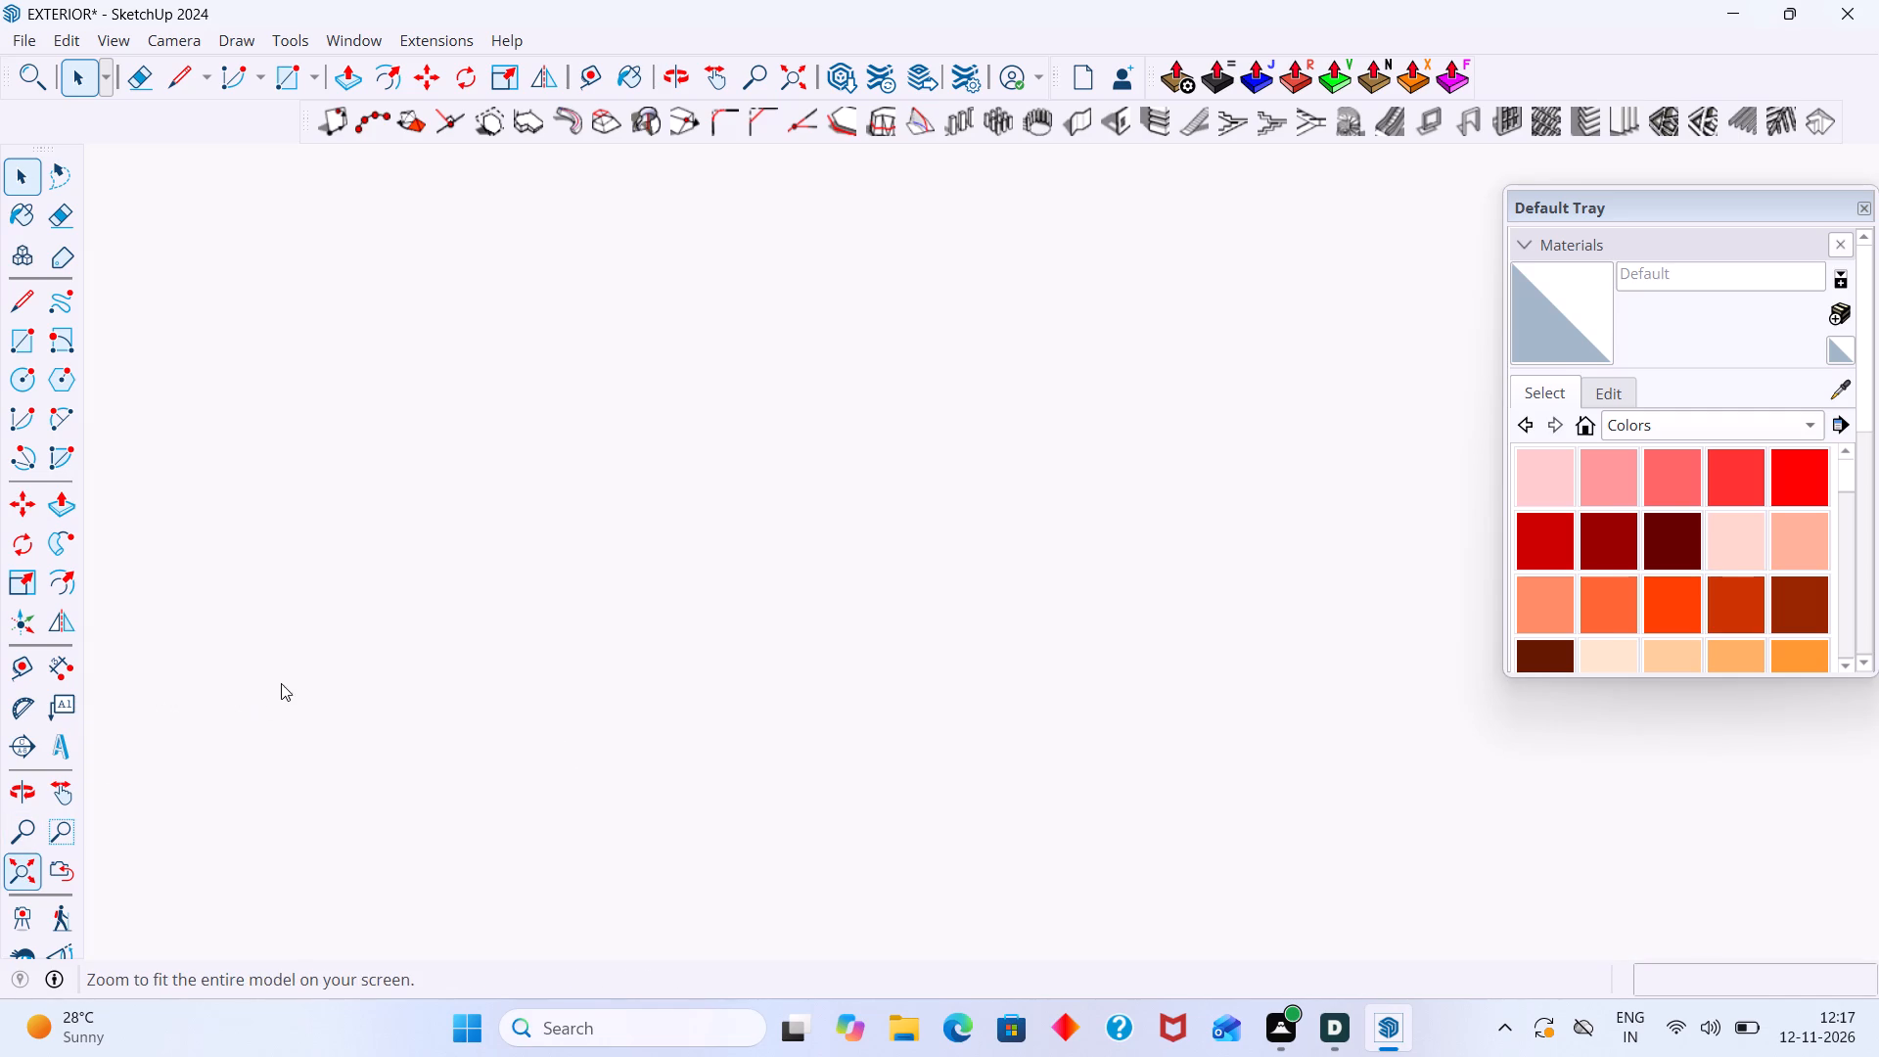
Examine the furnished rooms around the house, including the bathrooms and the drawn toilet outline in the room adjoining the fitted toilet.
{"action": "scroll", "coordinate": [283, 682], "scroll_direction": "down", "scroll_amount": 3}
{"action": "scroll", "coordinate": [753, 467], "scroll_direction": "up", "scroll_amount": 3}
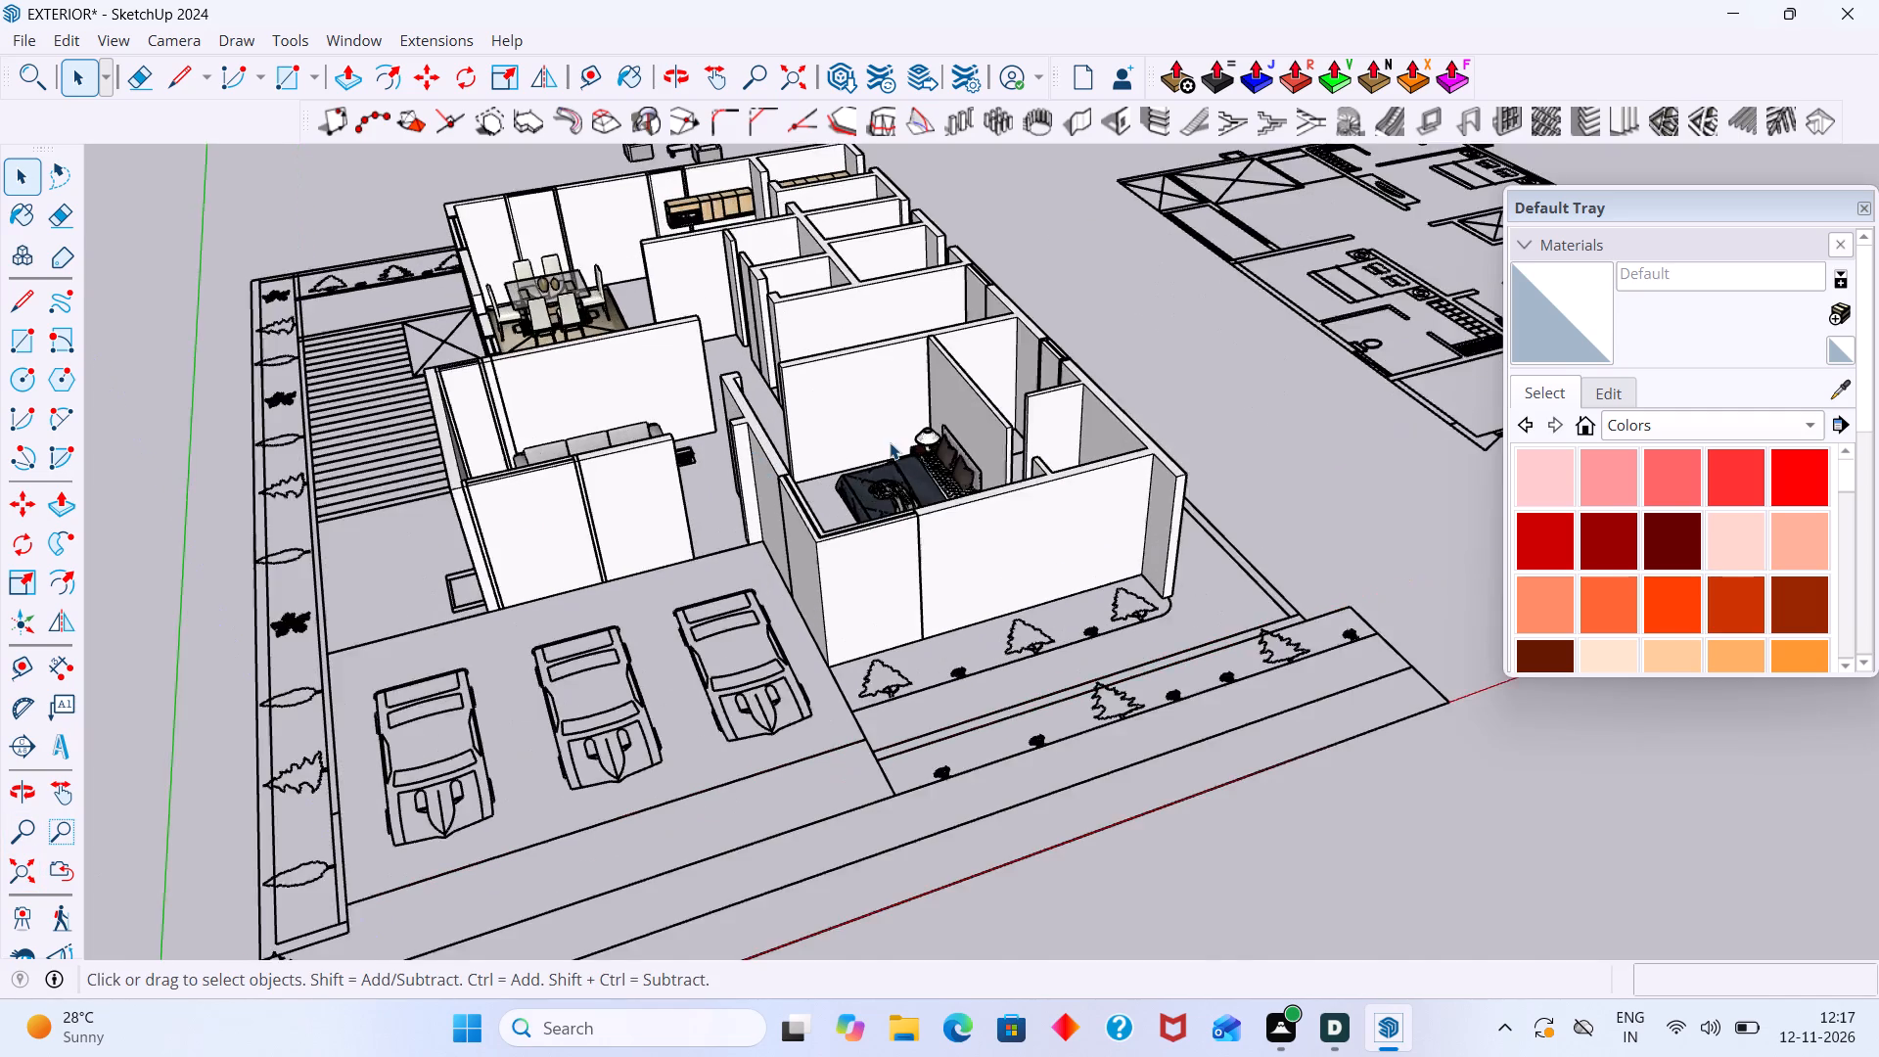
{"action": "scroll", "coordinate": [890, 442], "scroll_direction": "up", "scroll_amount": 11}
{"action": "scroll", "coordinate": [921, 433], "scroll_direction": "down", "scroll_amount": 7}
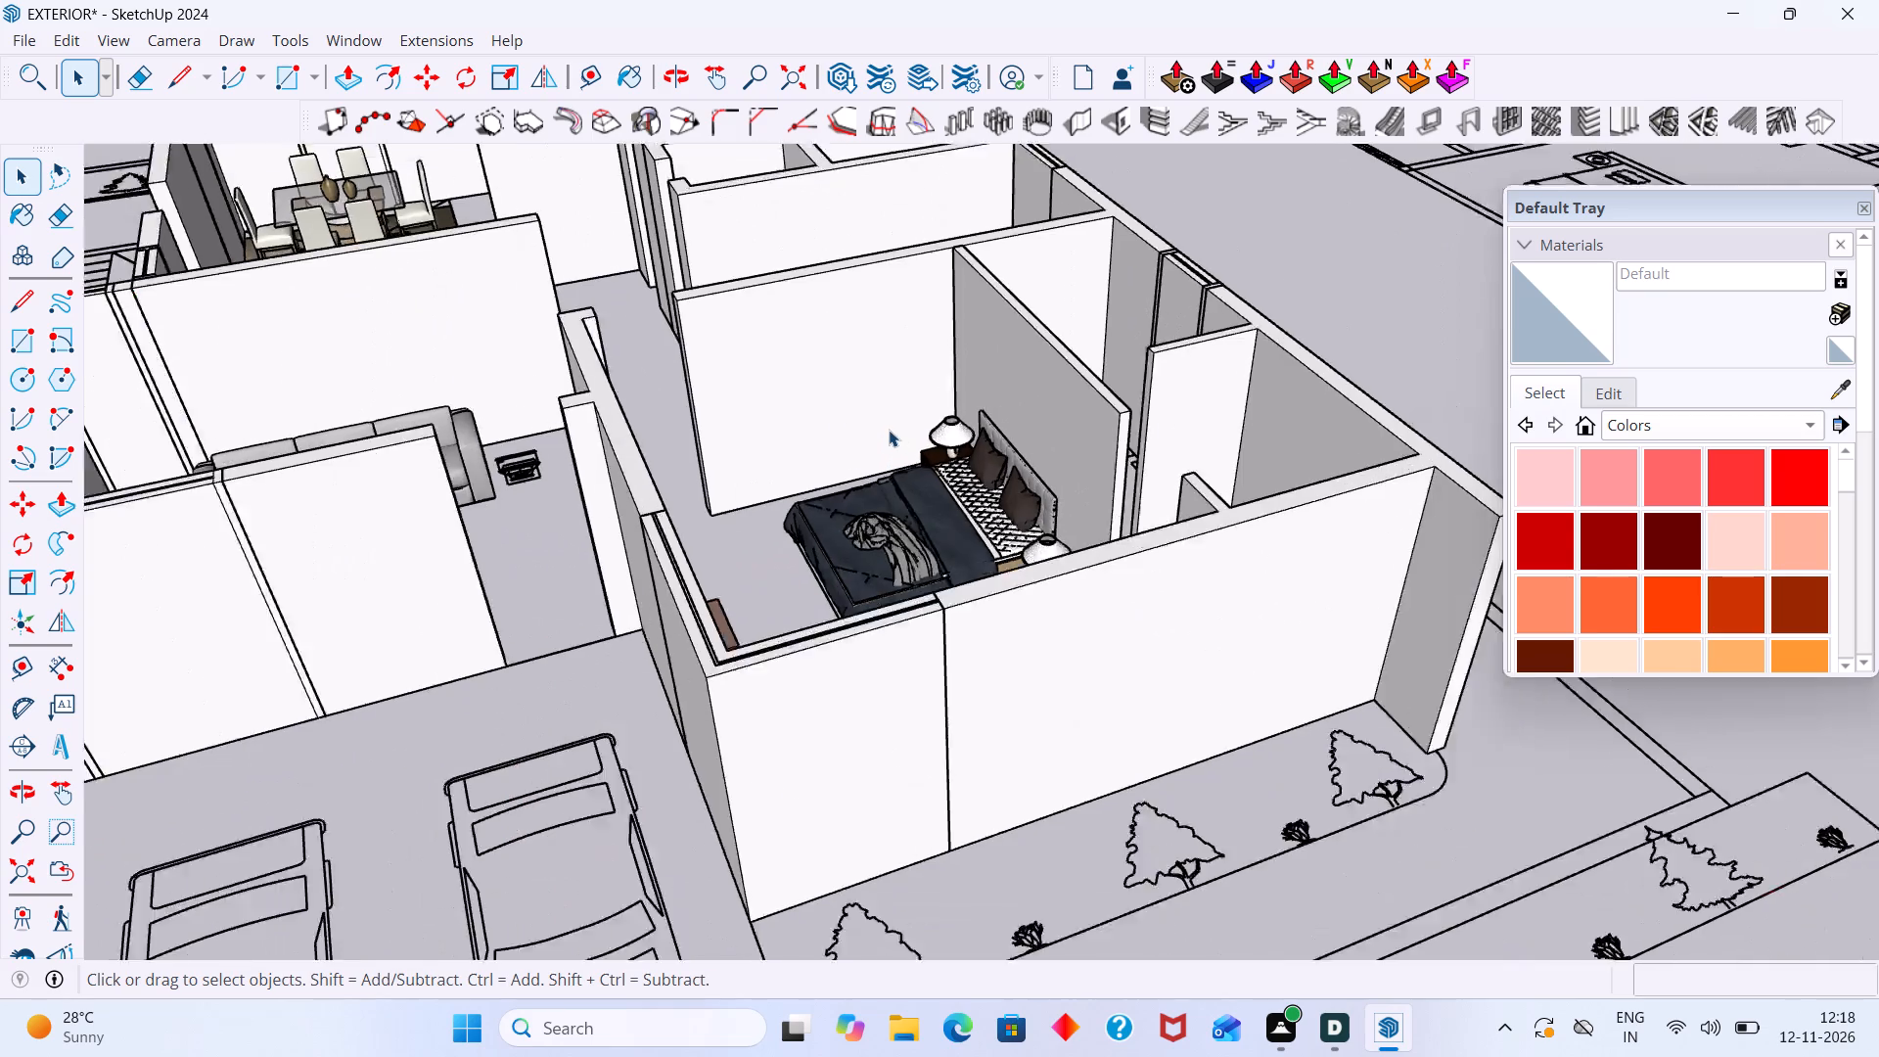
{"action": "scroll", "coordinate": [889, 430], "scroll_direction": "down", "scroll_amount": 8}
{"action": "middle_click_drag", "start_coordinate": [717, 366], "coordinate": [815, 429]}
{"action": "scroll", "coordinate": [811, 378], "scroll_direction": "up", "scroll_amount": 3}
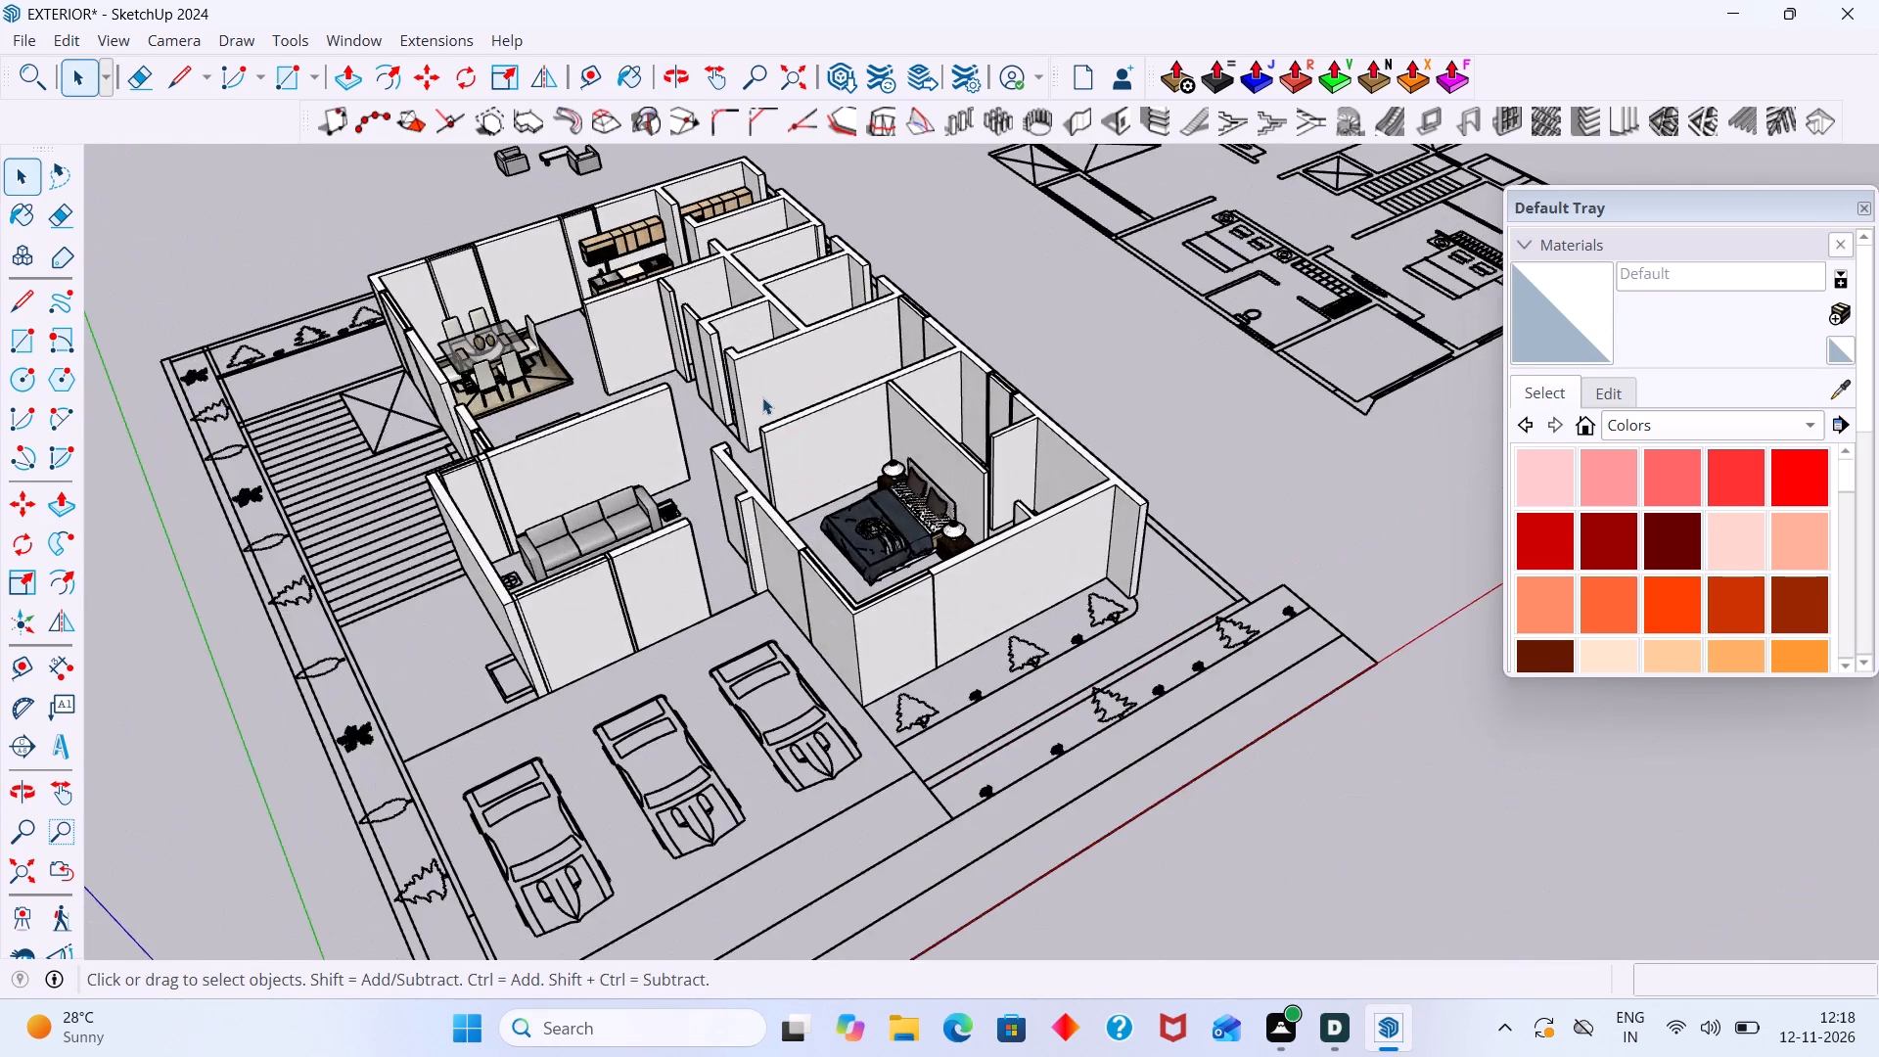
{"action": "scroll", "coordinate": [762, 397], "scroll_direction": "up", "scroll_amount": 4}
{"action": "scroll", "coordinate": [854, 344], "scroll_direction": "up", "scroll_amount": 4}
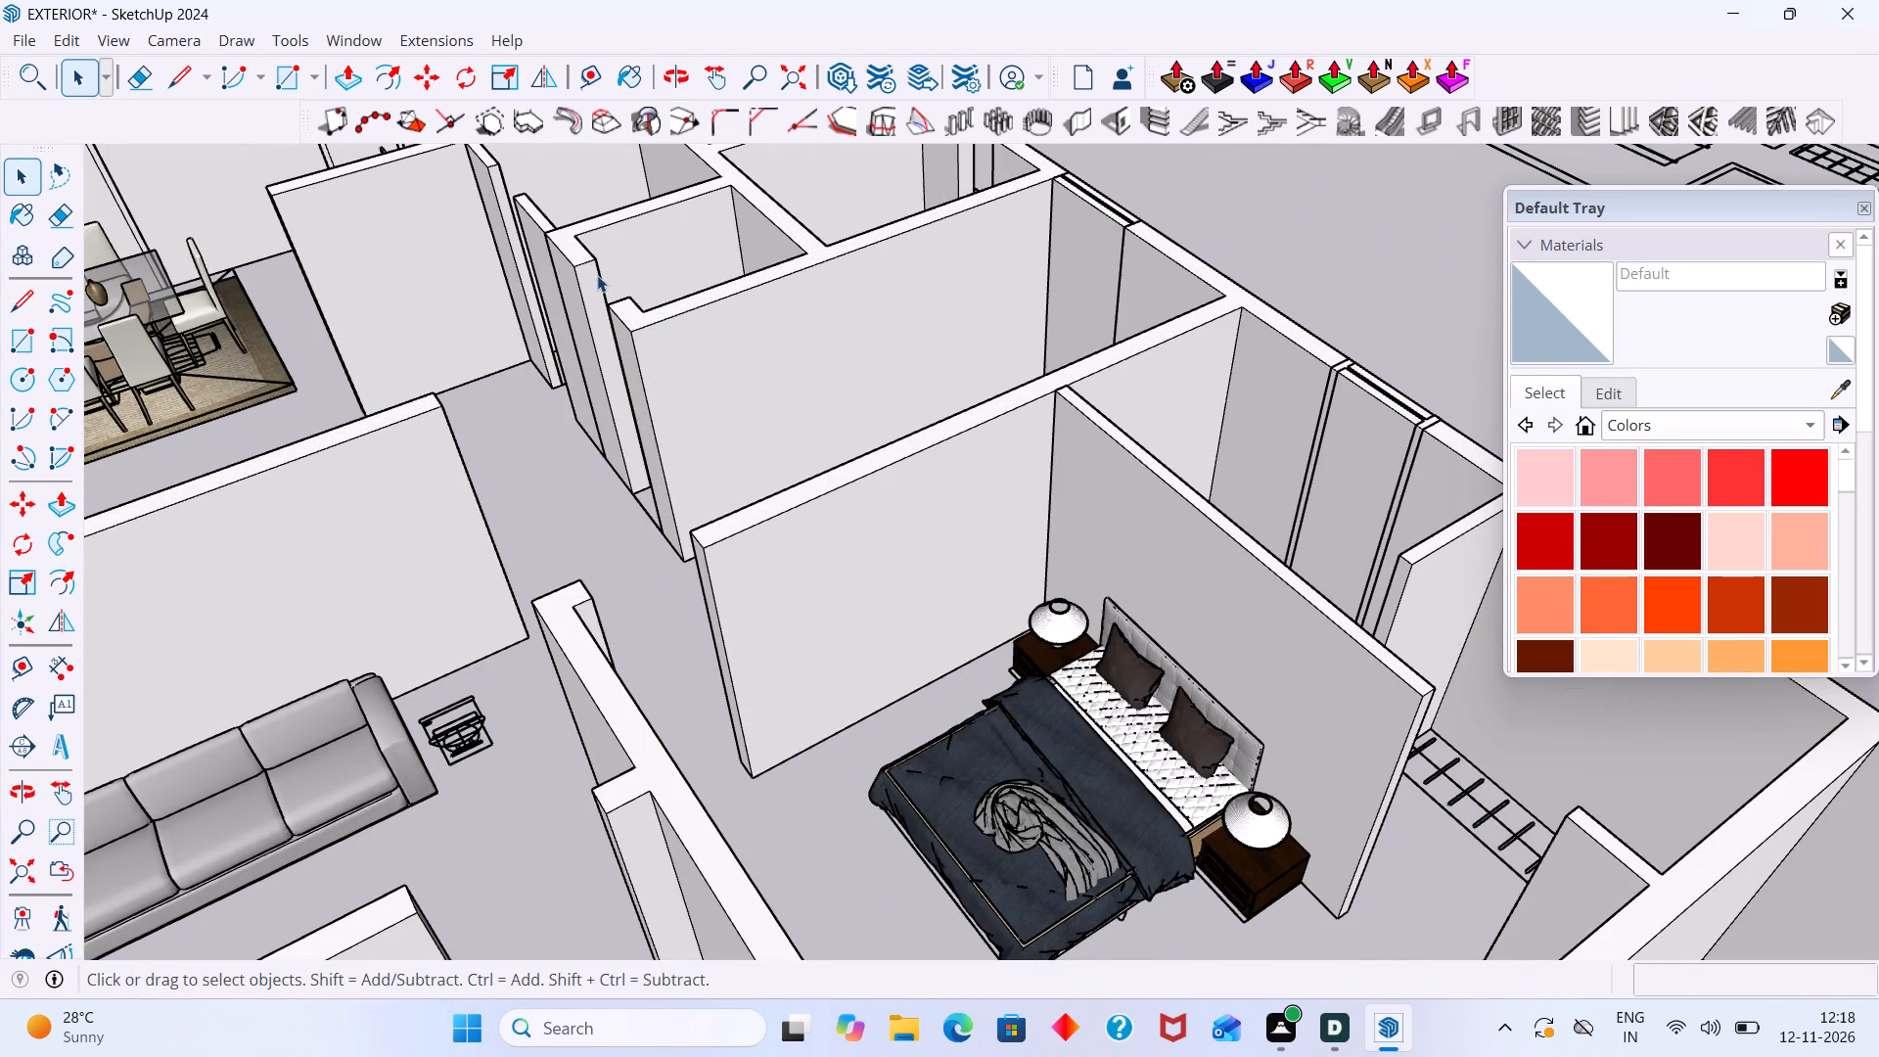
{"action": "scroll", "coordinate": [593, 273], "scroll_direction": "down", "scroll_amount": 12}
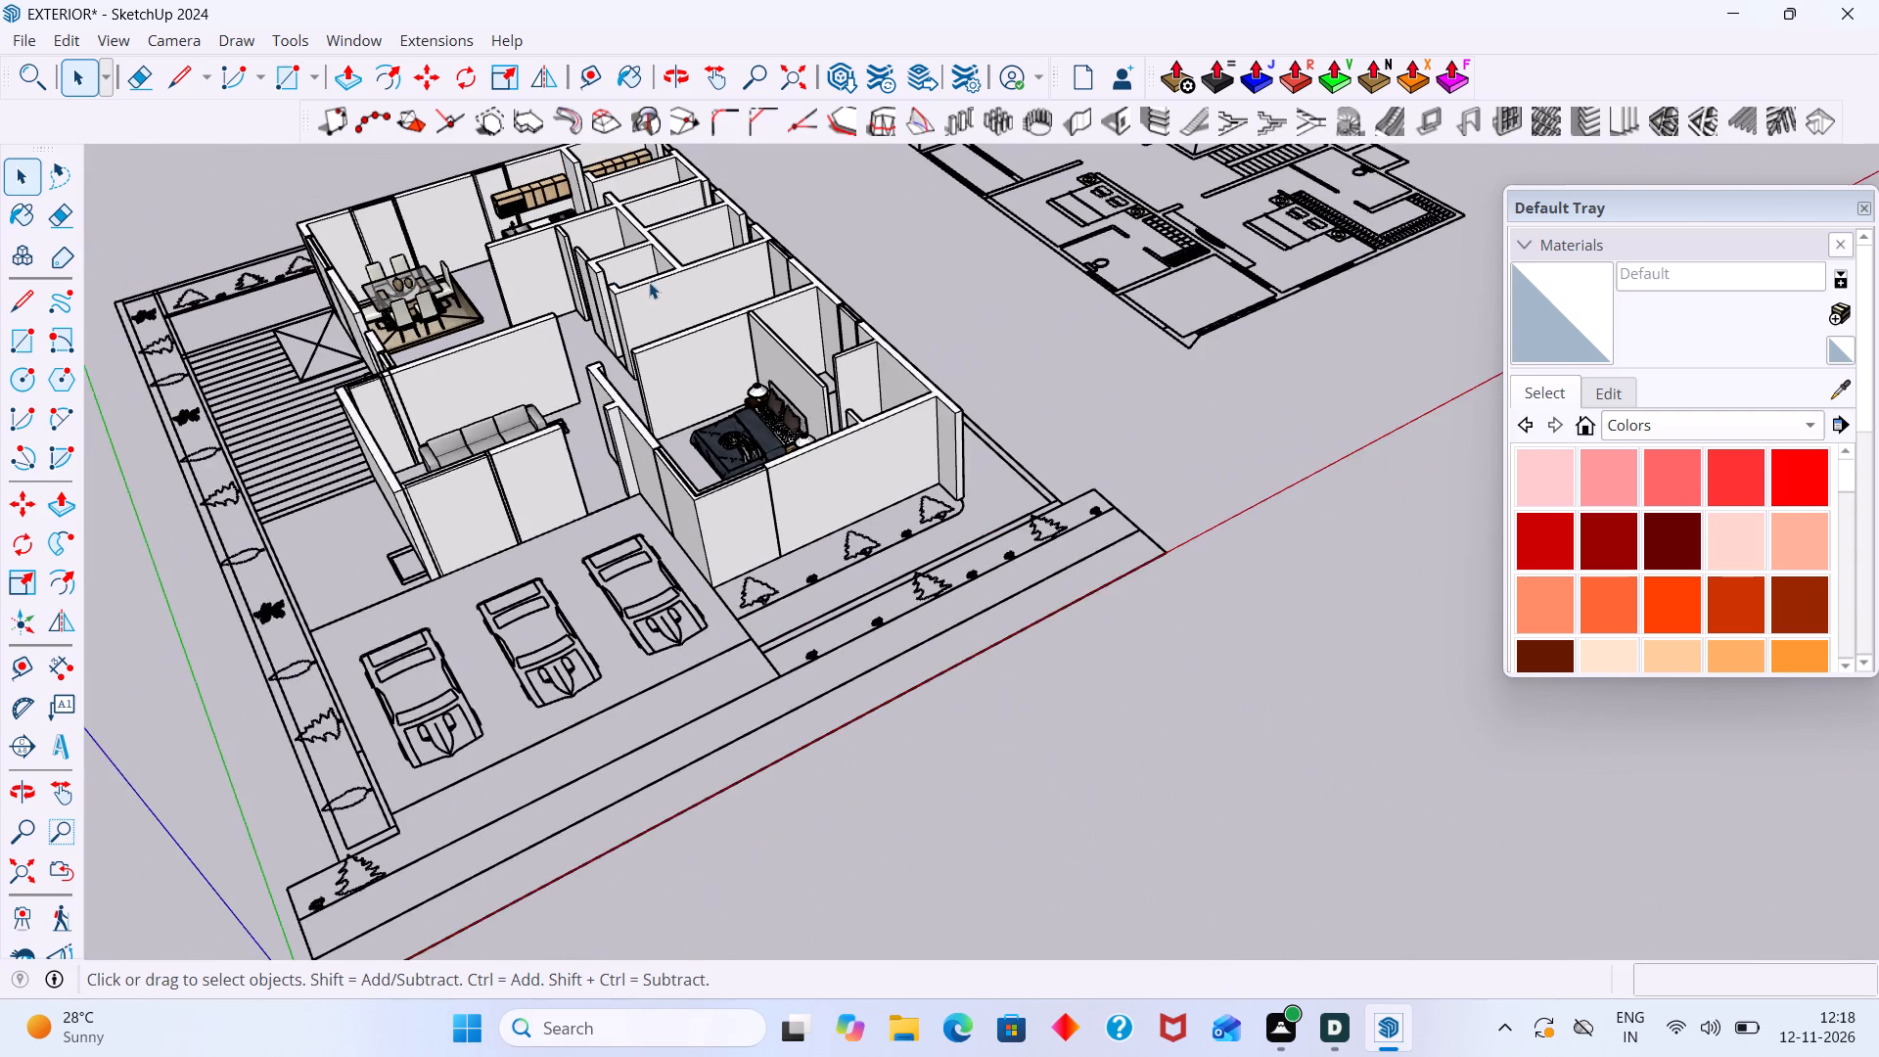
{"action": "middle_click_drag", "start_coordinate": [650, 281], "coordinate": [644, 441], "text": "shift"}
{"action": "scroll", "coordinate": [637, 445], "scroll_direction": "up", "scroll_amount": 8}
{"action": "middle_click_drag", "start_coordinate": [592, 302], "coordinate": [642, 503]}
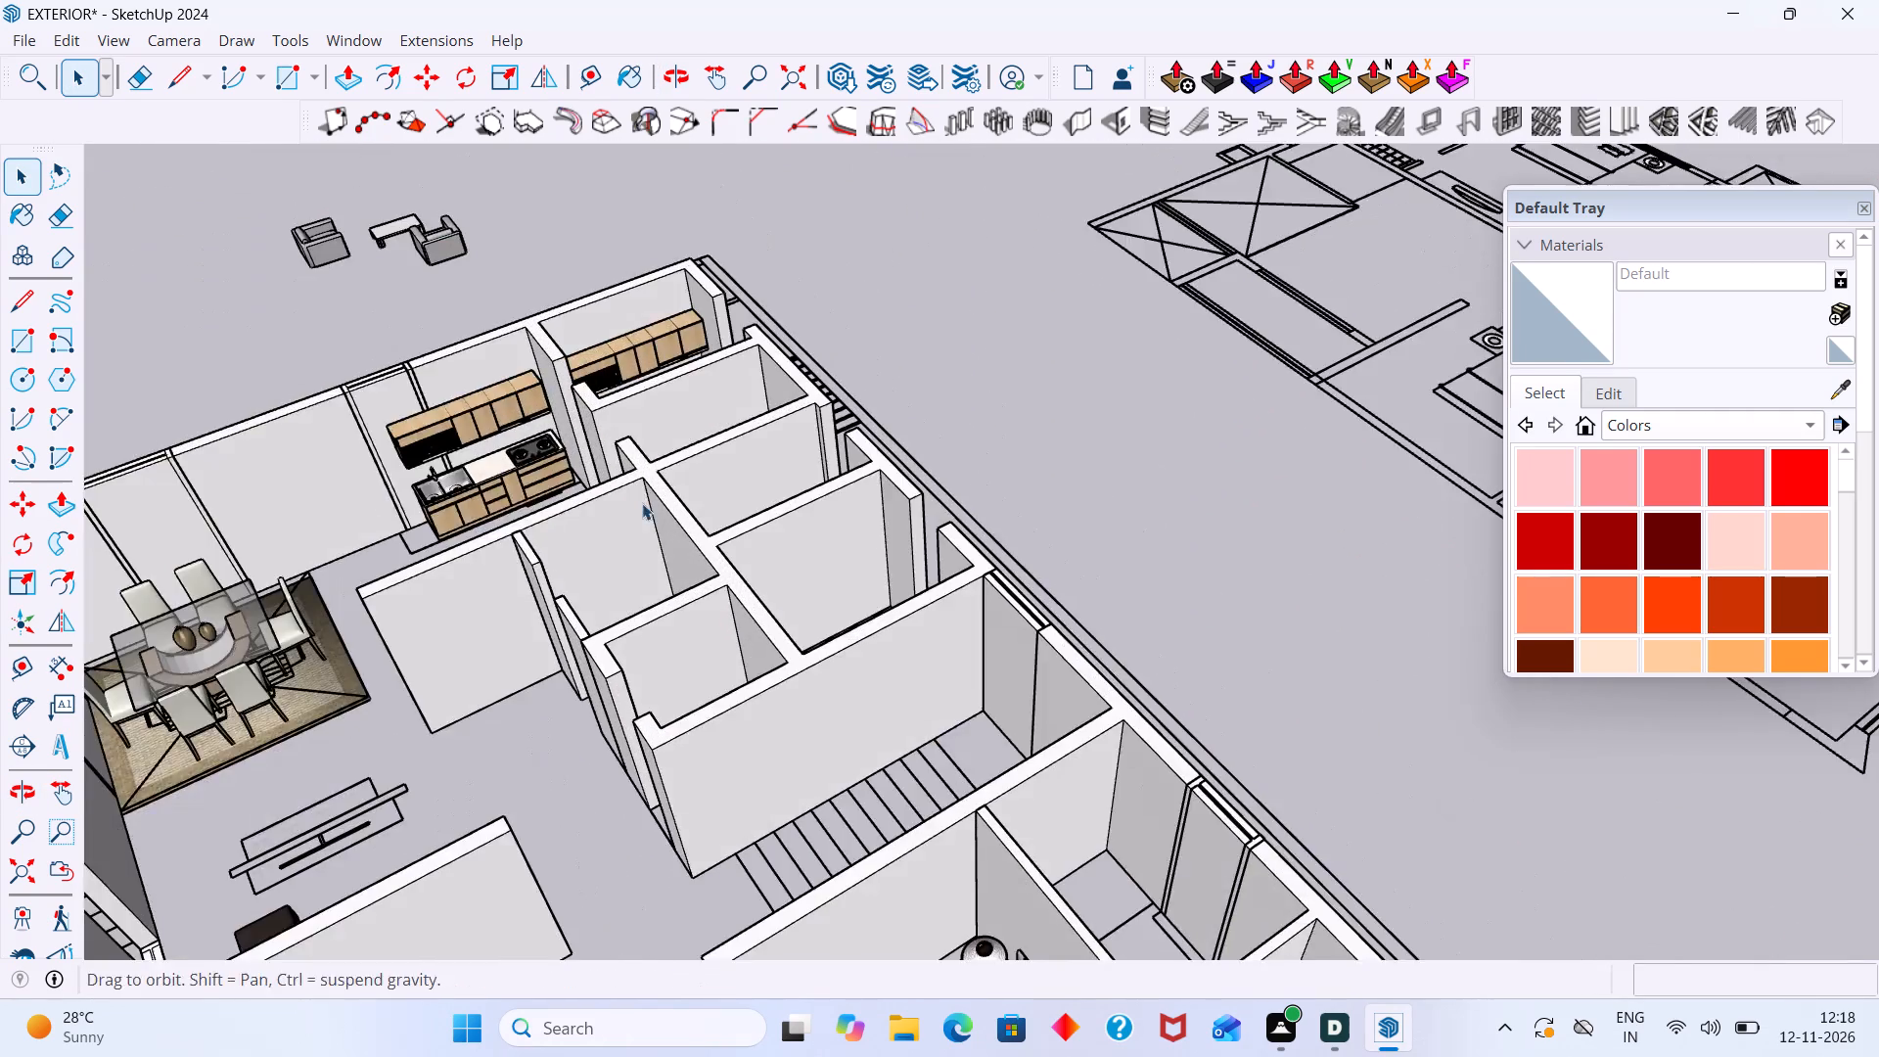
{"action": "scroll", "coordinate": [642, 503], "scroll_direction": "down", "scroll_amount": 4}
{"action": "middle_click_drag", "start_coordinate": [715, 511], "coordinate": [784, 687]}
{"action": "scroll", "coordinate": [789, 561], "scroll_direction": "up", "scroll_amount": 13}
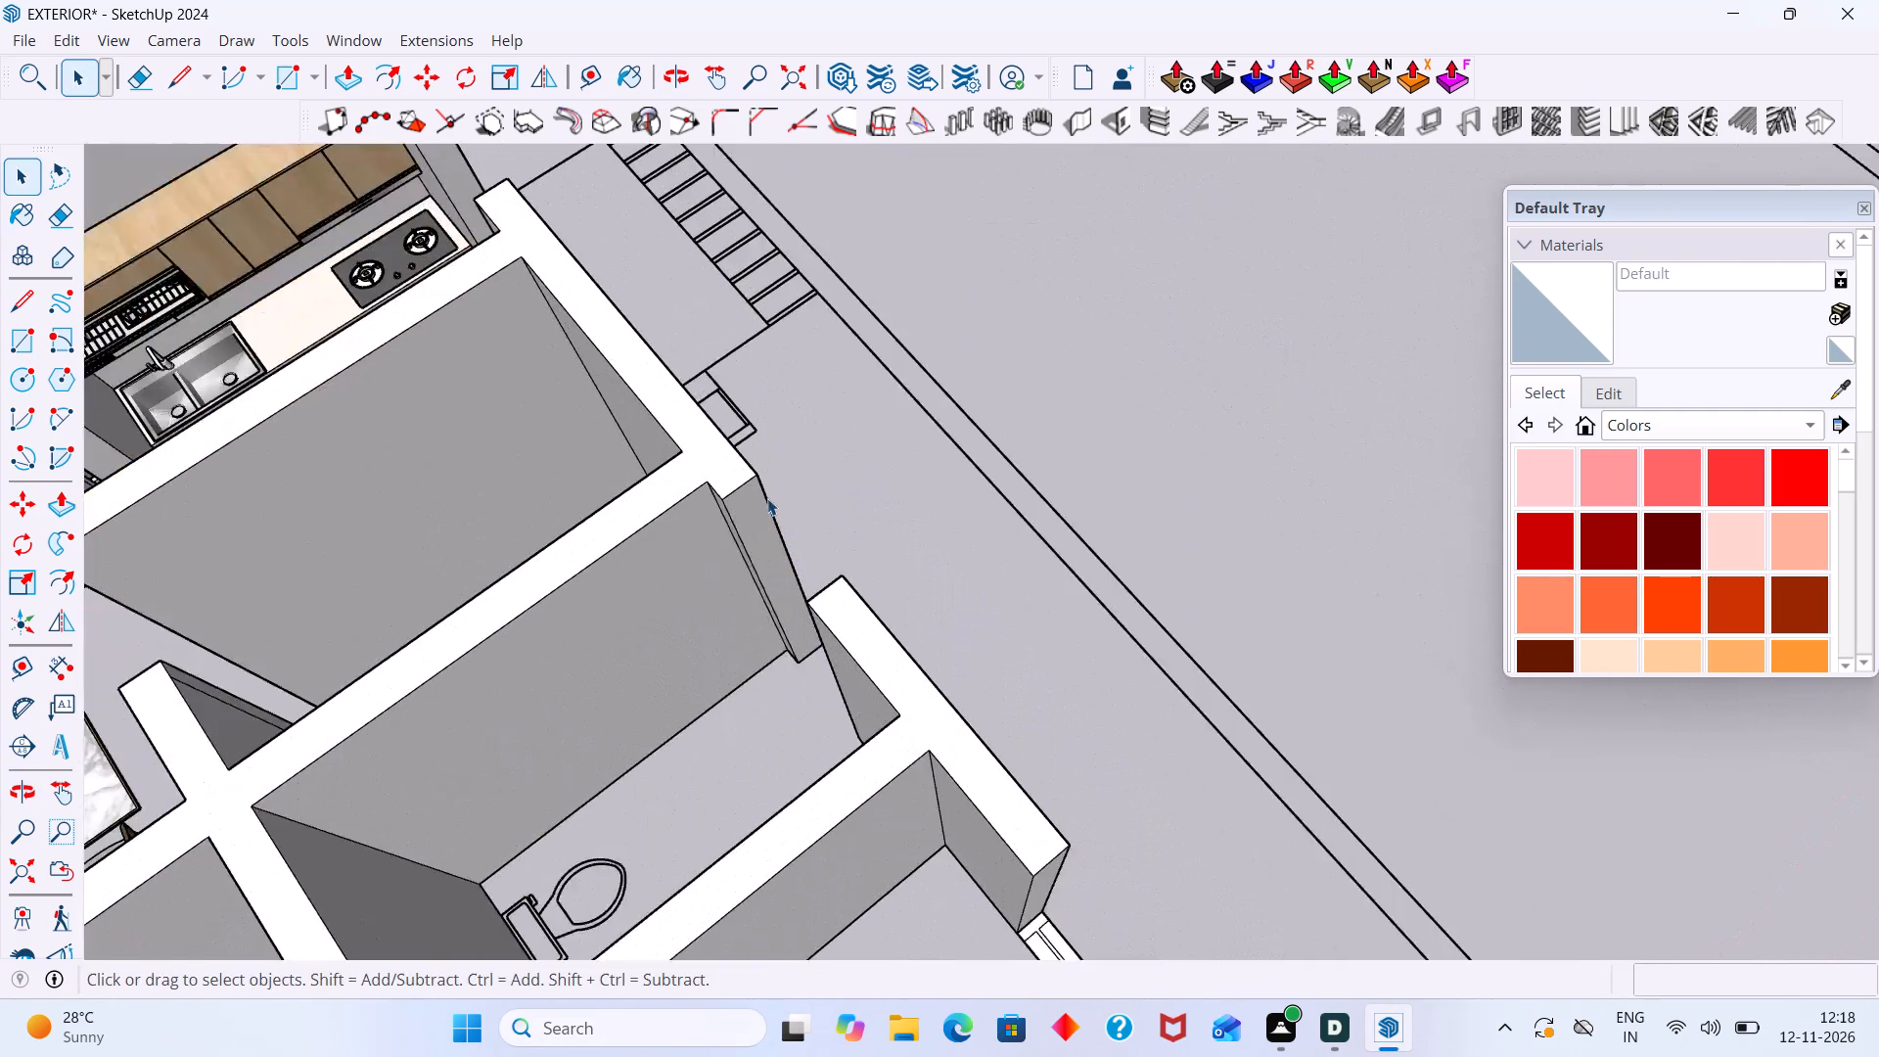
{"action": "scroll", "coordinate": [767, 498], "scroll_direction": "up", "scroll_amount": 3}
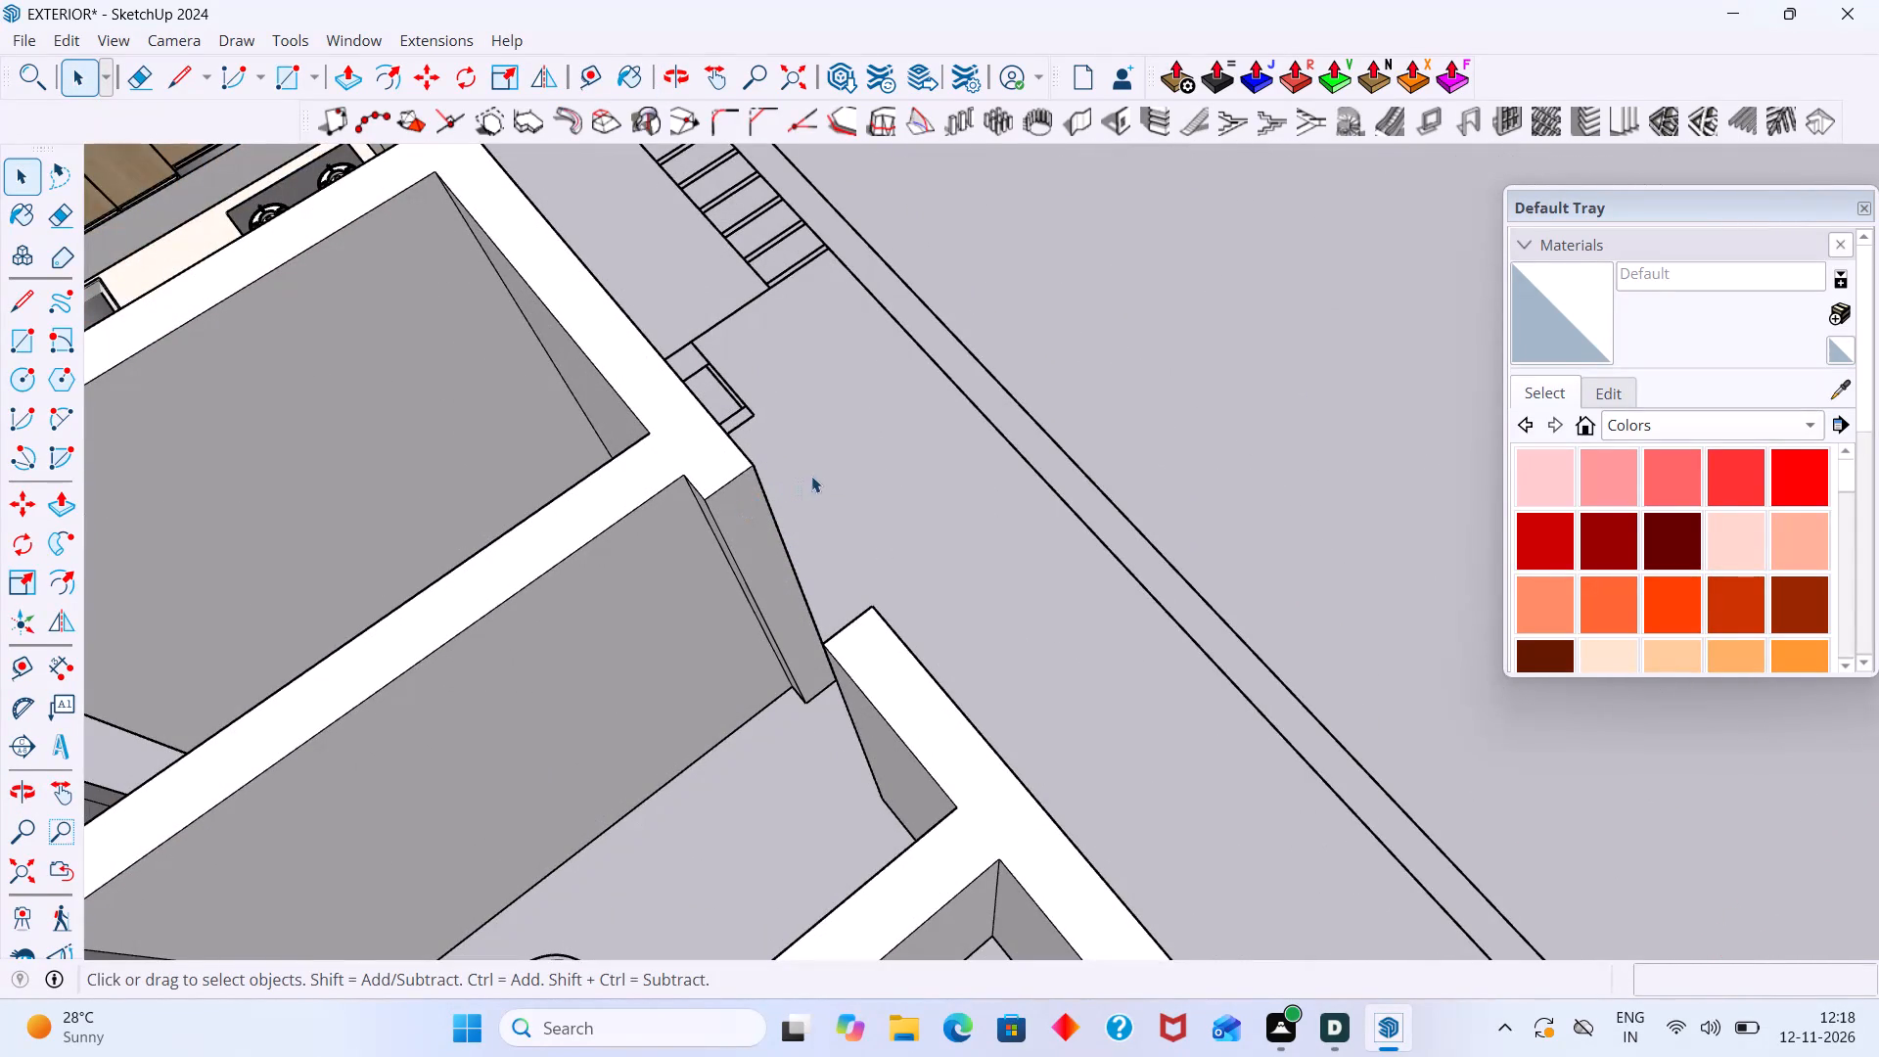
{"action": "scroll", "coordinate": [789, 482], "scroll_direction": "up", "scroll_amount": 1}
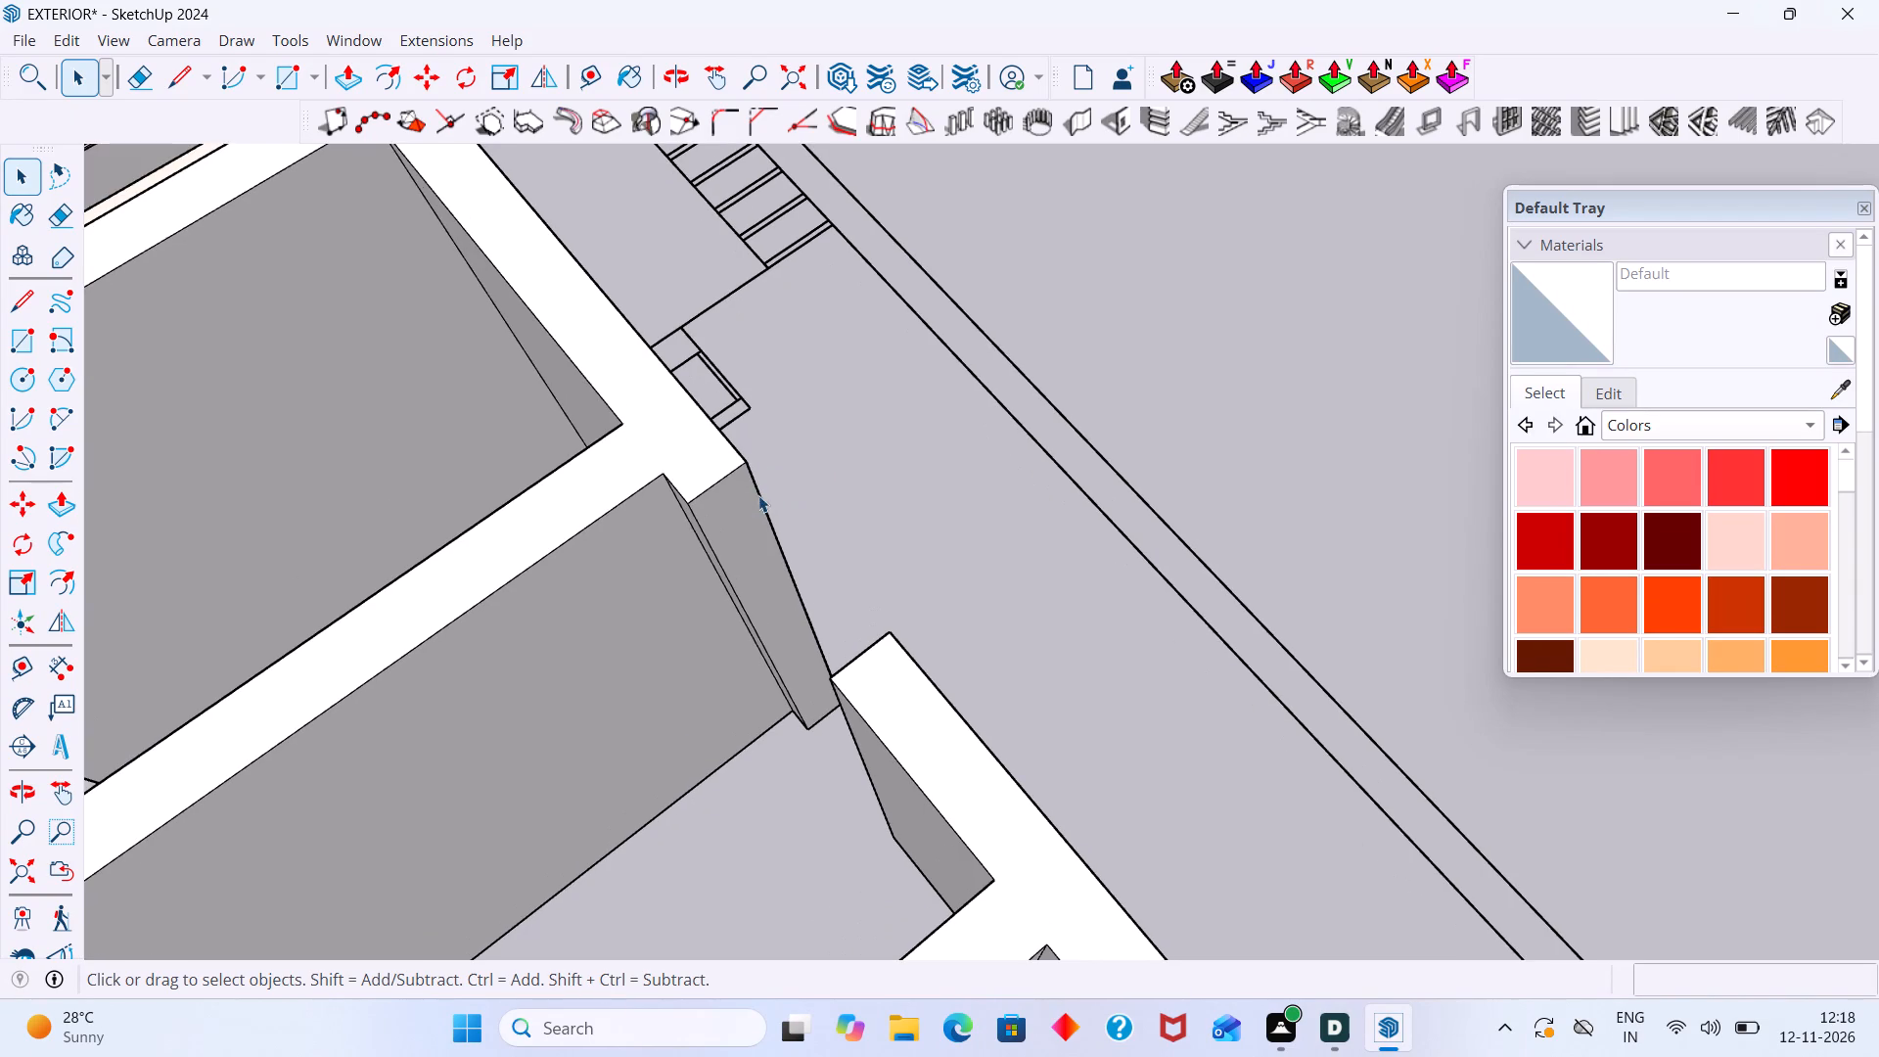
{"action": "scroll", "coordinate": [726, 511], "scroll_direction": "down", "scroll_amount": 10}
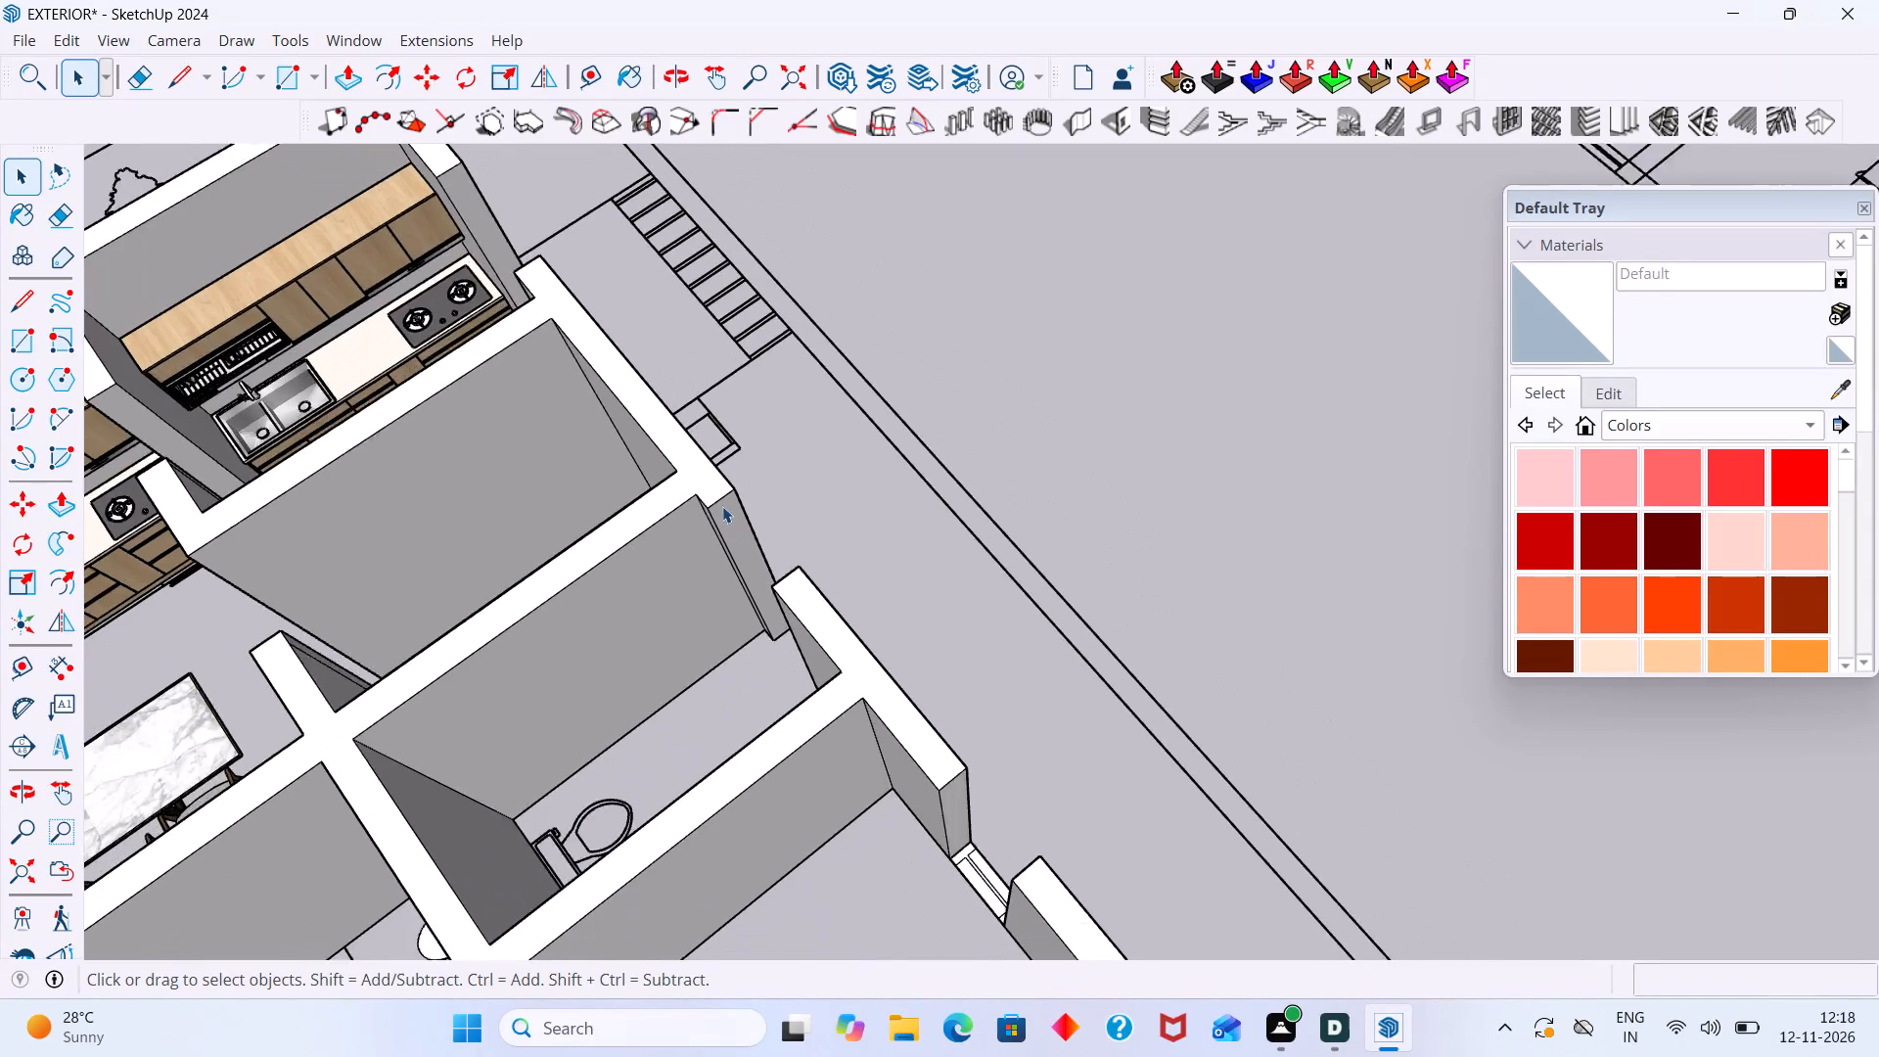
{"action": "scroll", "coordinate": [722, 506], "scroll_direction": "down", "scroll_amount": 7}
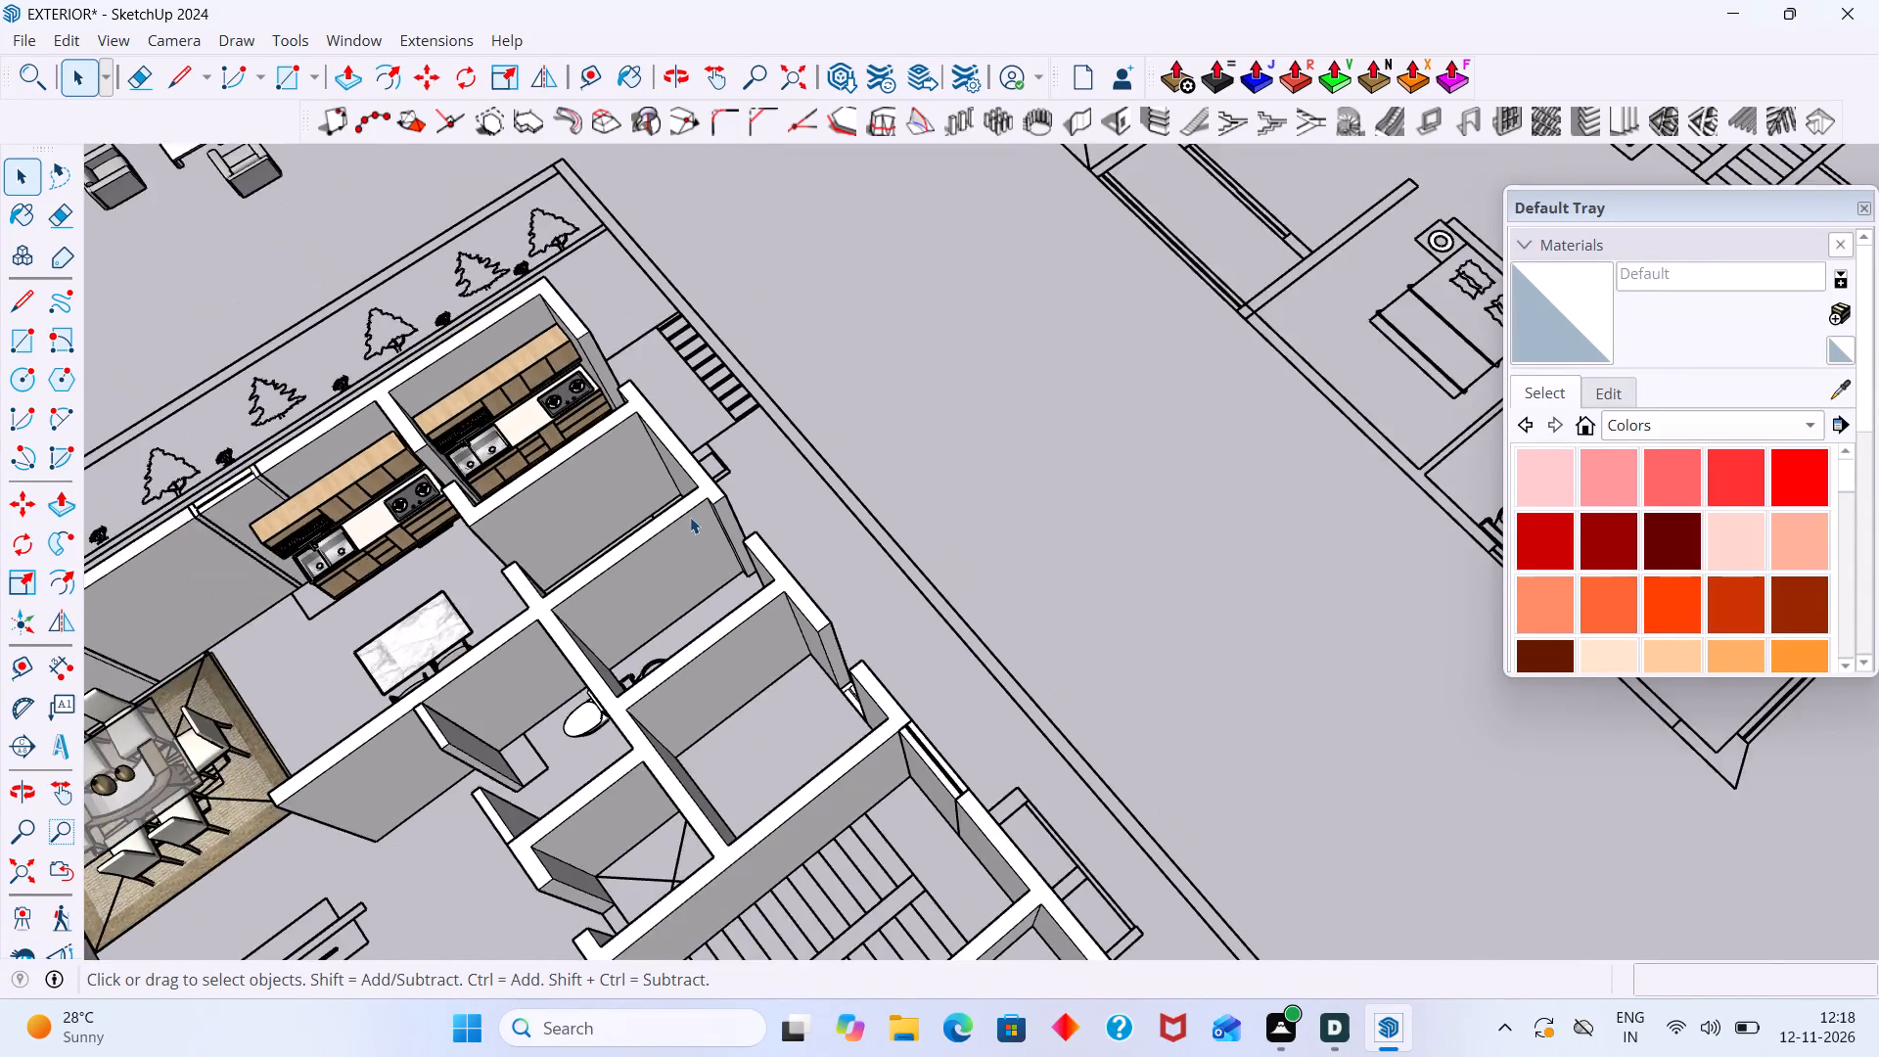
{"action": "scroll", "coordinate": [690, 517], "scroll_direction": "down", "scroll_amount": 10}
{"action": "middle_click_drag", "start_coordinate": [660, 517], "coordinate": [521, 438]}
{"action": "scroll", "coordinate": [635, 507], "scroll_direction": "up", "scroll_amount": 5}
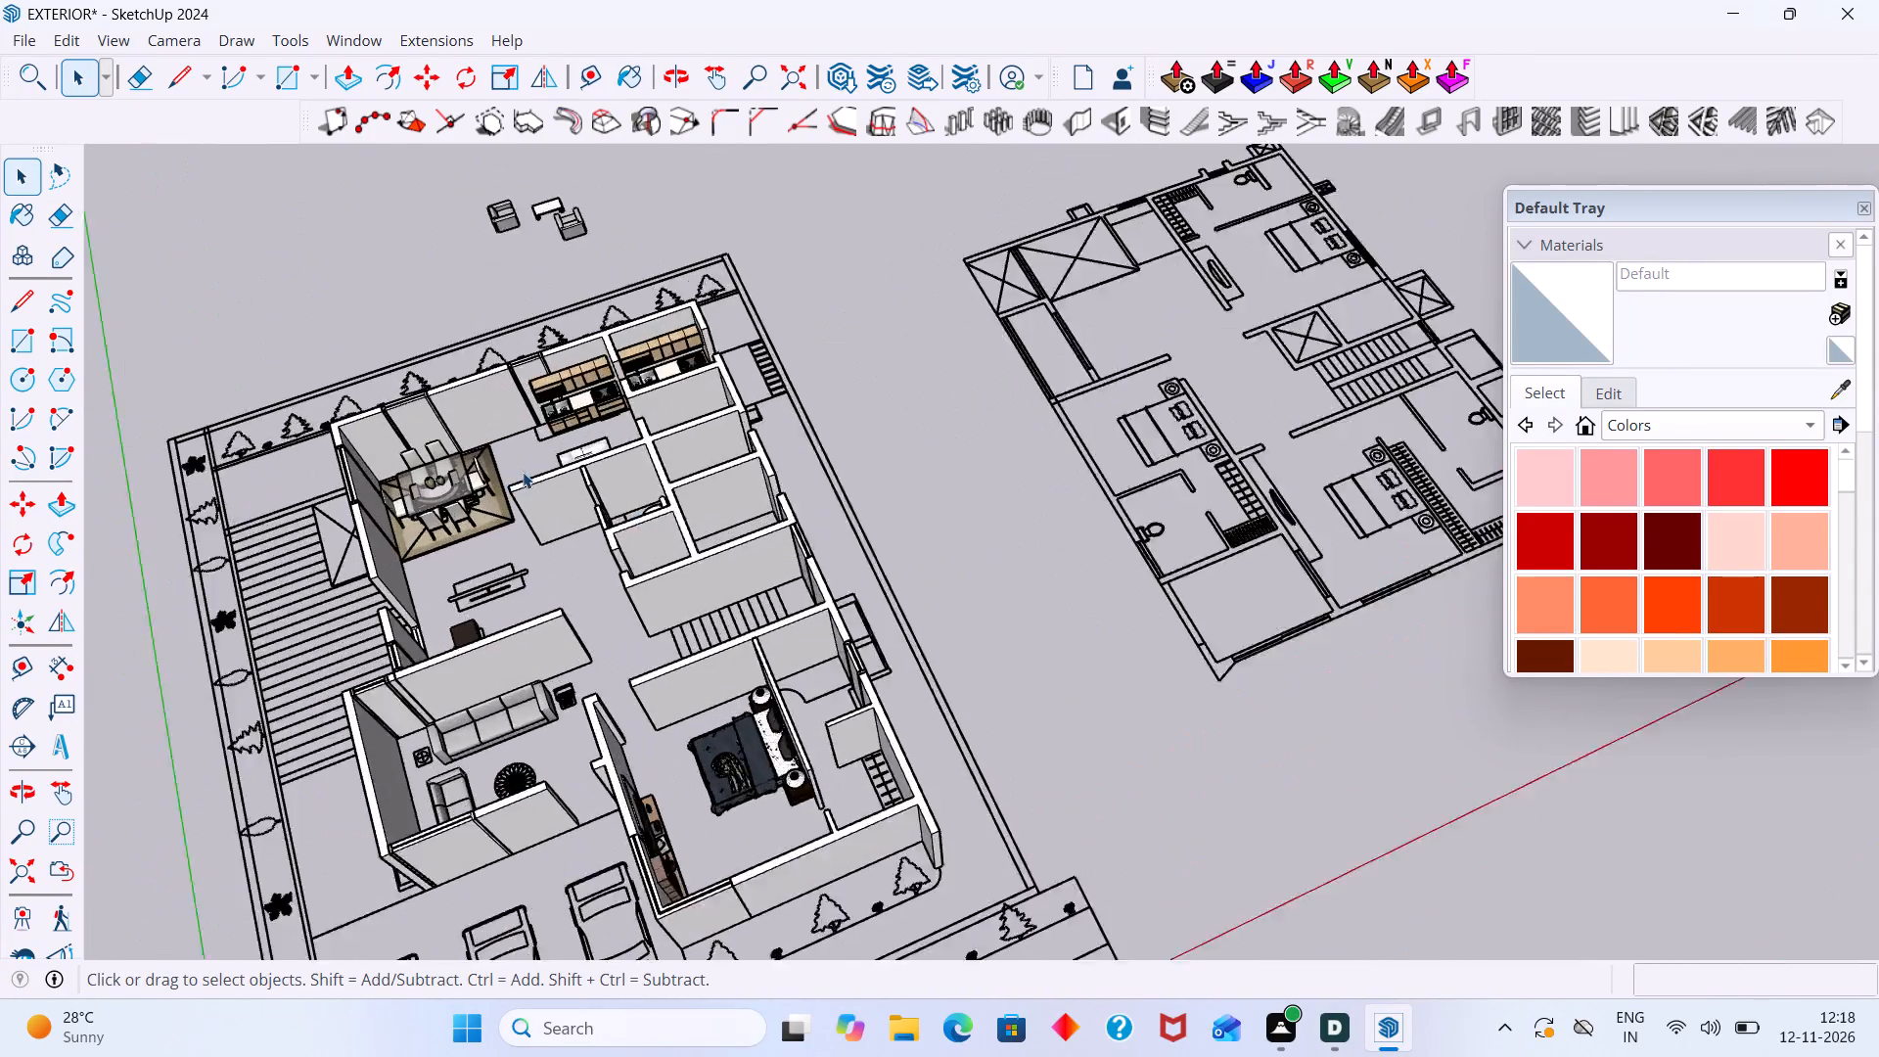
{"action": "scroll", "coordinate": [523, 472], "scroll_direction": "up", "scroll_amount": 6}
{"action": "middle_click_drag", "start_coordinate": [580, 463], "coordinate": [681, 540]}
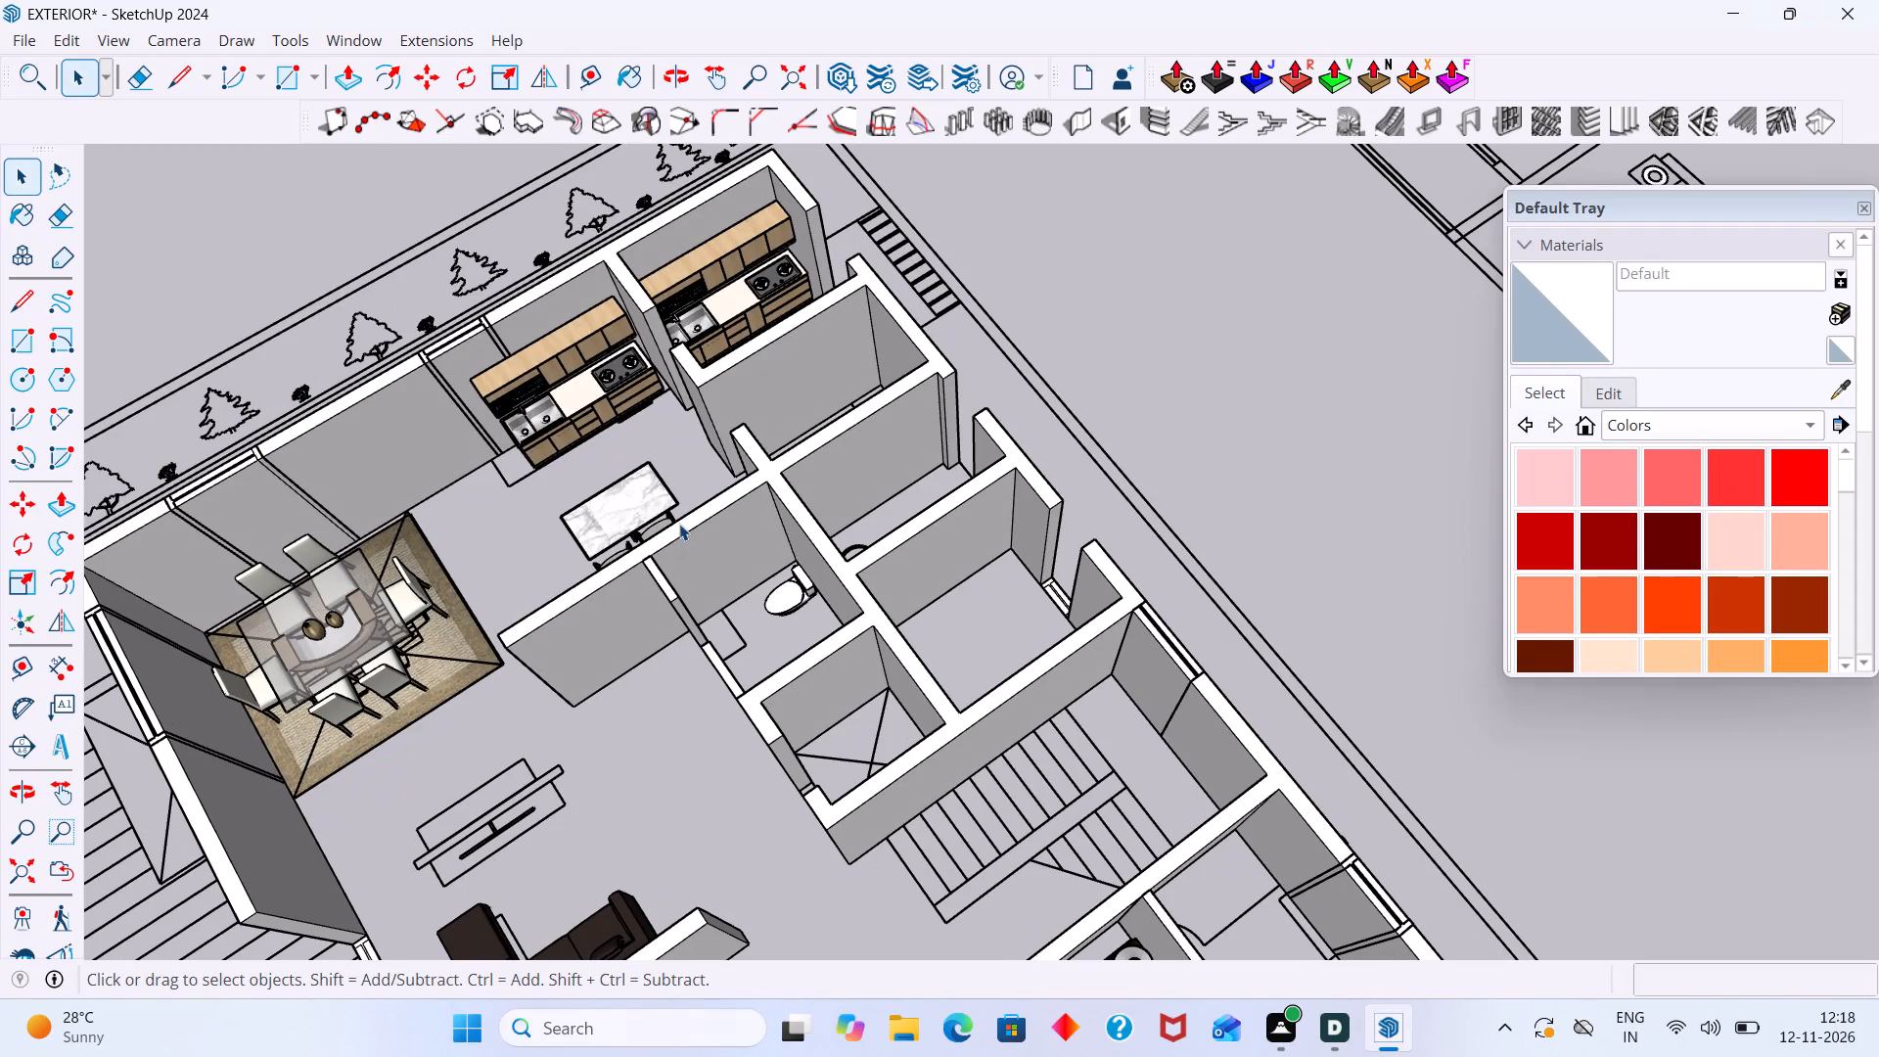
{"action": "middle_click_drag", "start_coordinate": [679, 524], "coordinate": [607, 463]}
{"action": "scroll", "coordinate": [526, 458], "scroll_direction": "down", "scroll_amount": 4}
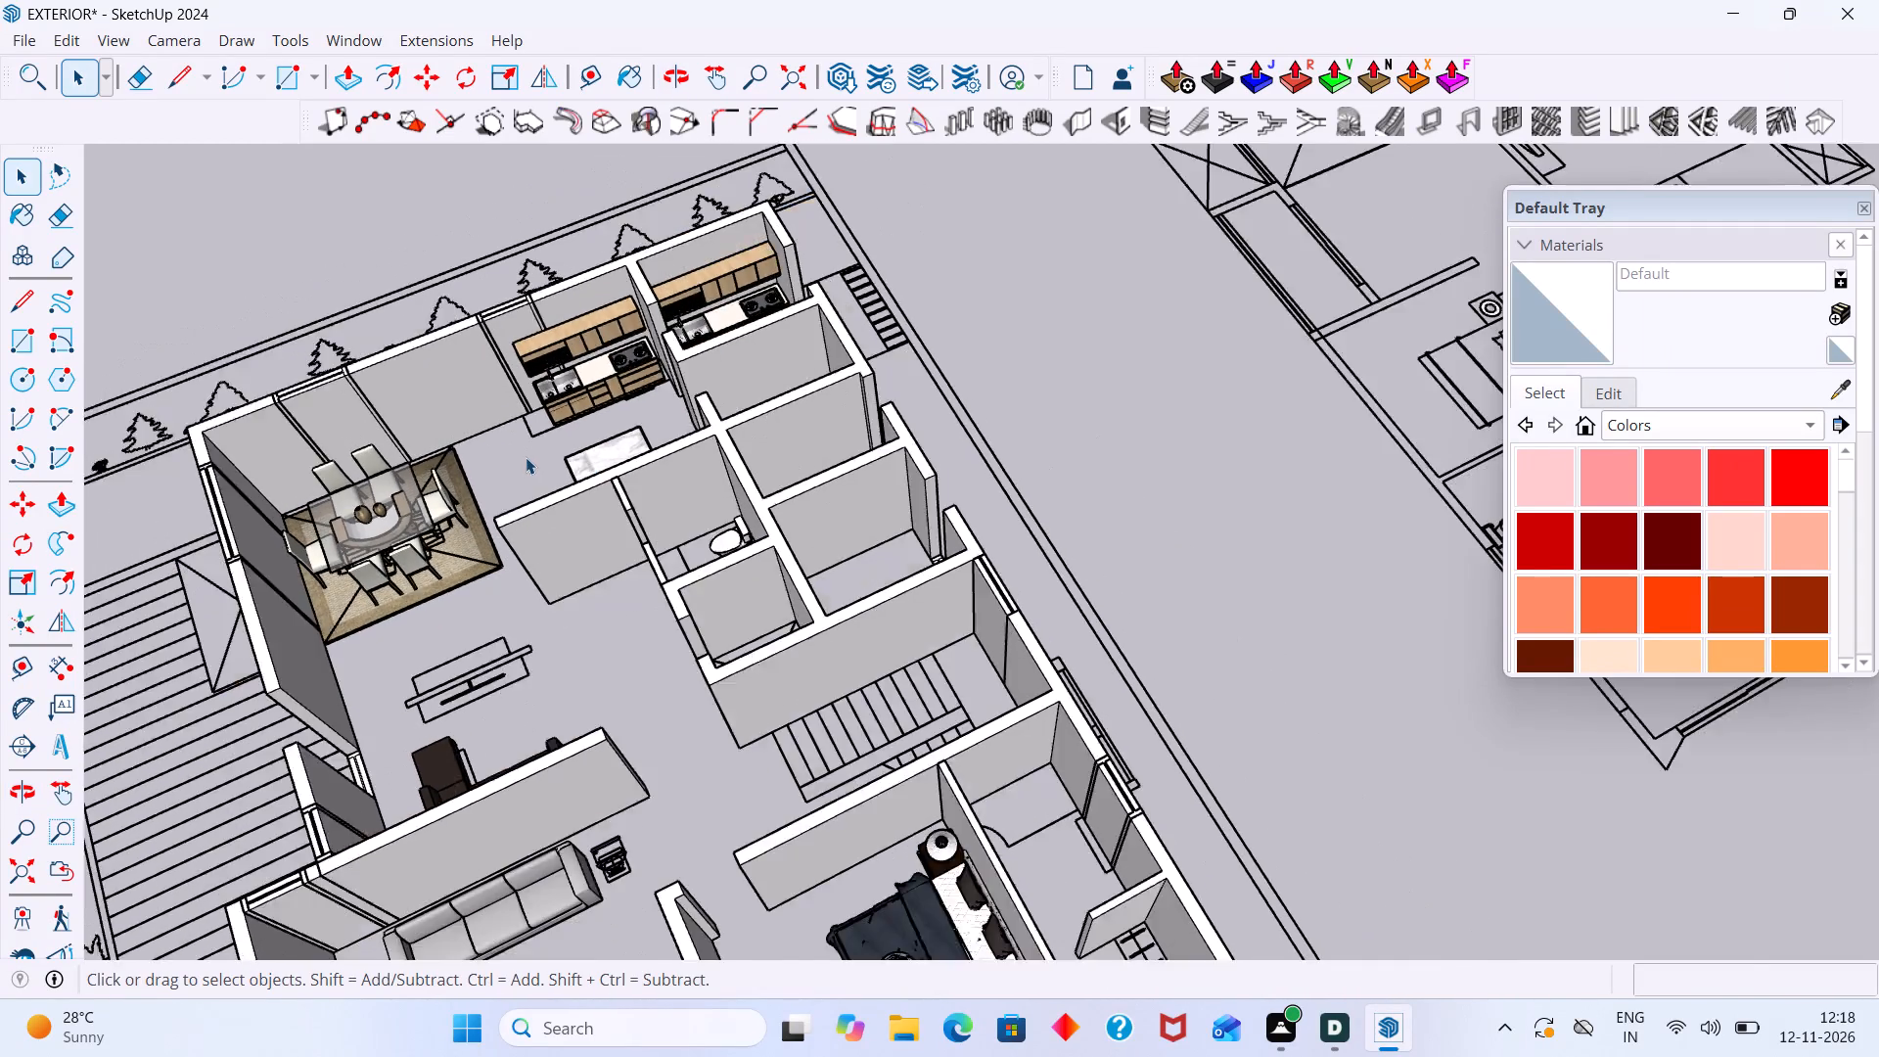
{"action": "scroll", "coordinate": [526, 457], "scroll_direction": "down", "scroll_amount": 4}
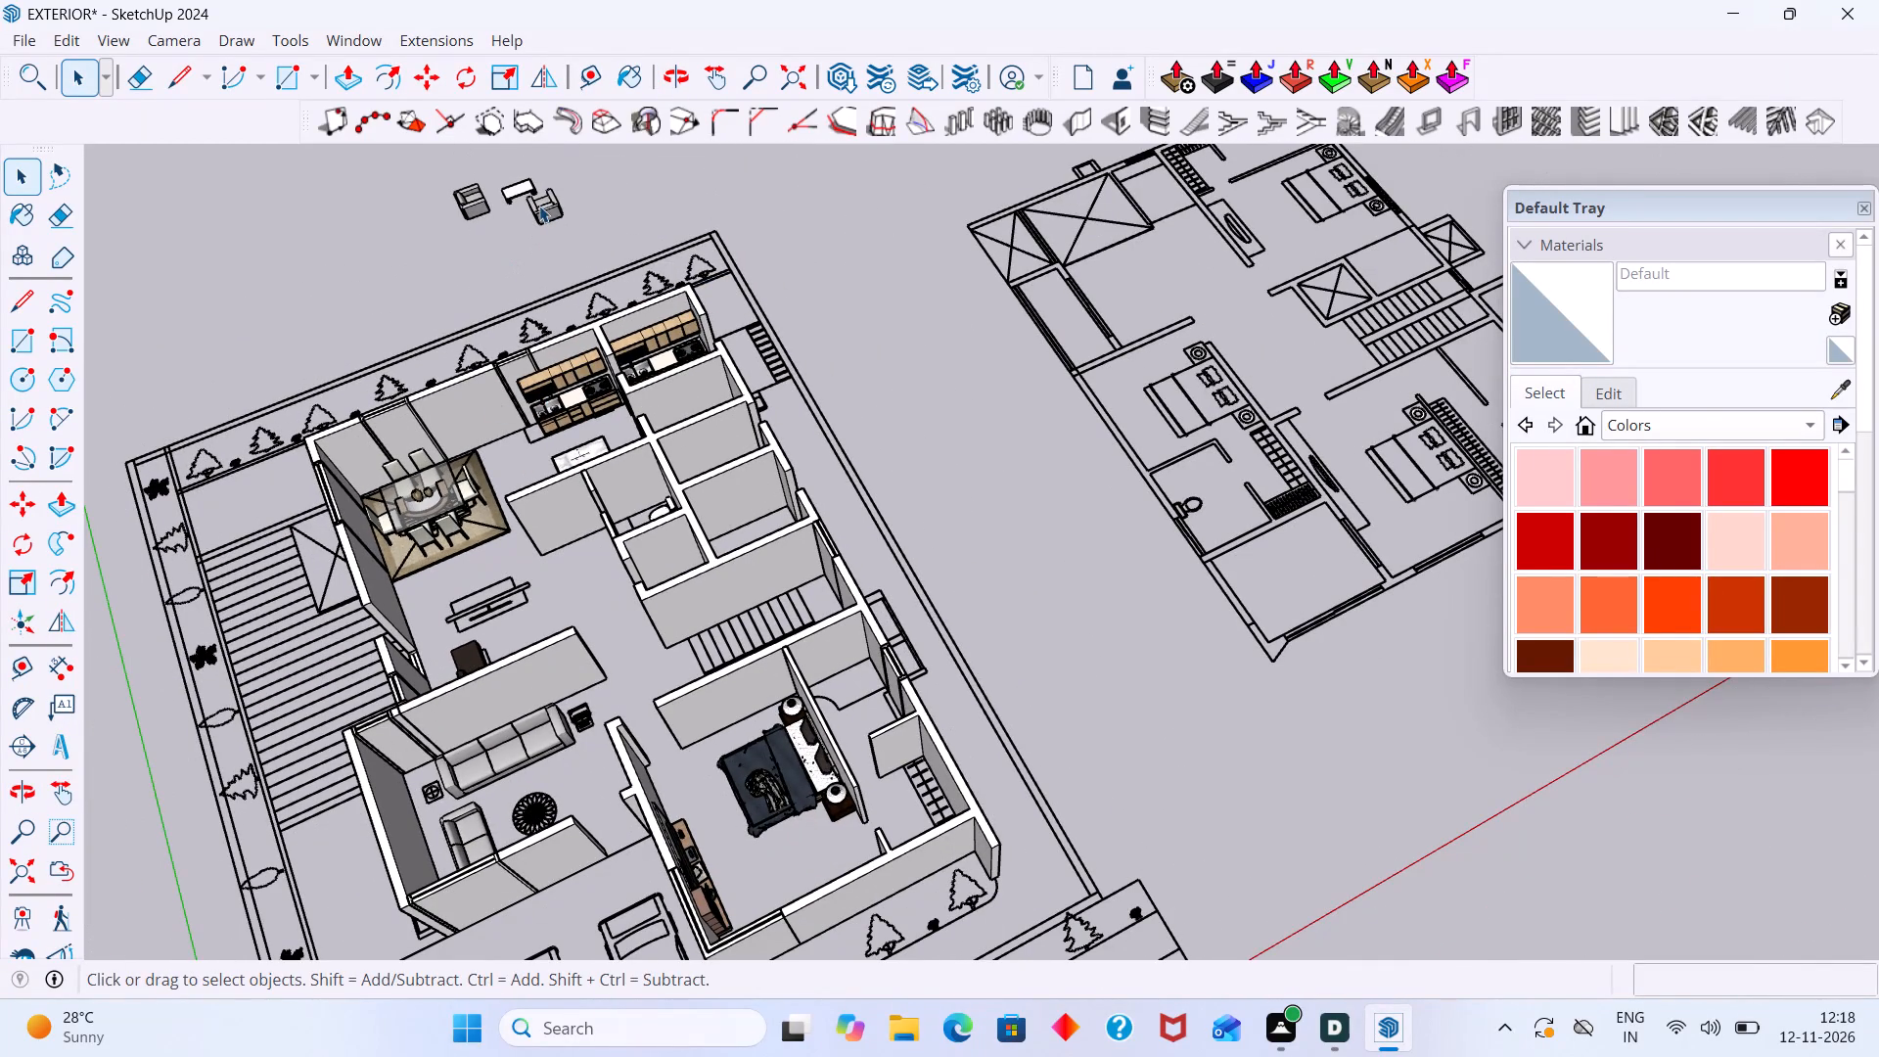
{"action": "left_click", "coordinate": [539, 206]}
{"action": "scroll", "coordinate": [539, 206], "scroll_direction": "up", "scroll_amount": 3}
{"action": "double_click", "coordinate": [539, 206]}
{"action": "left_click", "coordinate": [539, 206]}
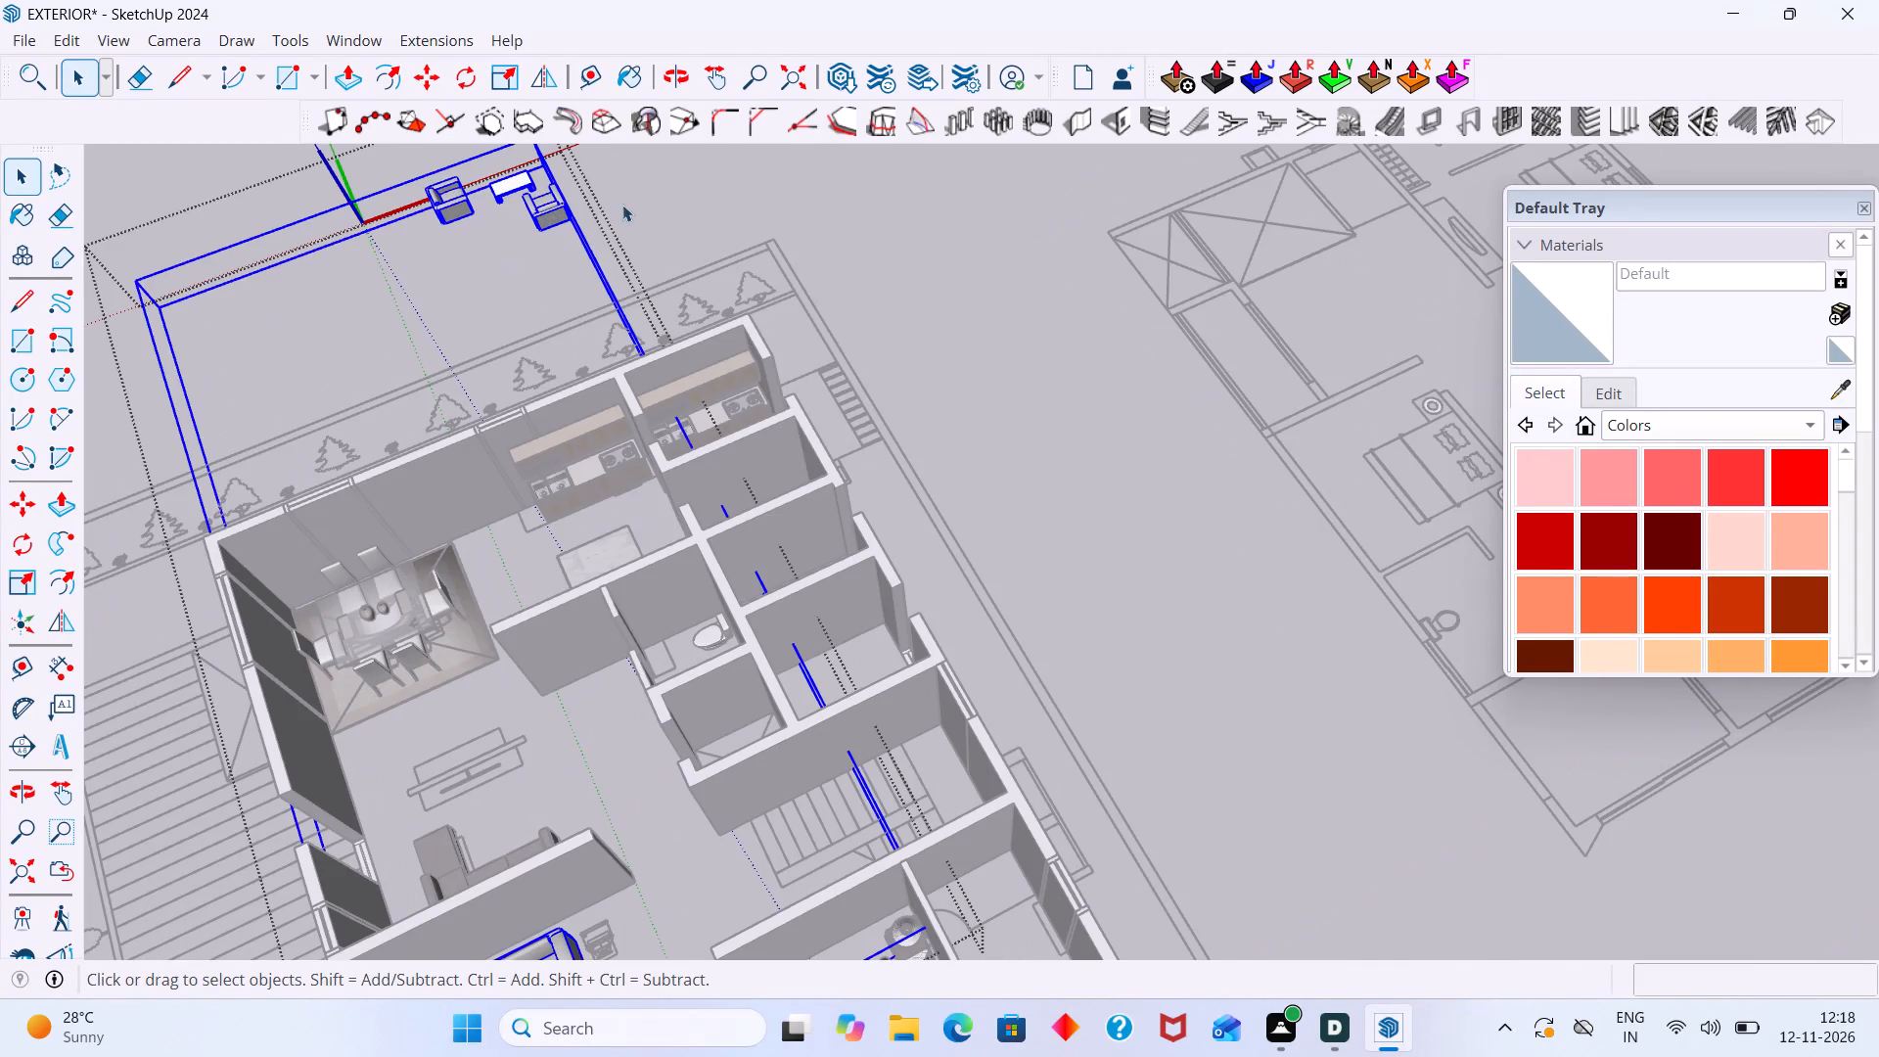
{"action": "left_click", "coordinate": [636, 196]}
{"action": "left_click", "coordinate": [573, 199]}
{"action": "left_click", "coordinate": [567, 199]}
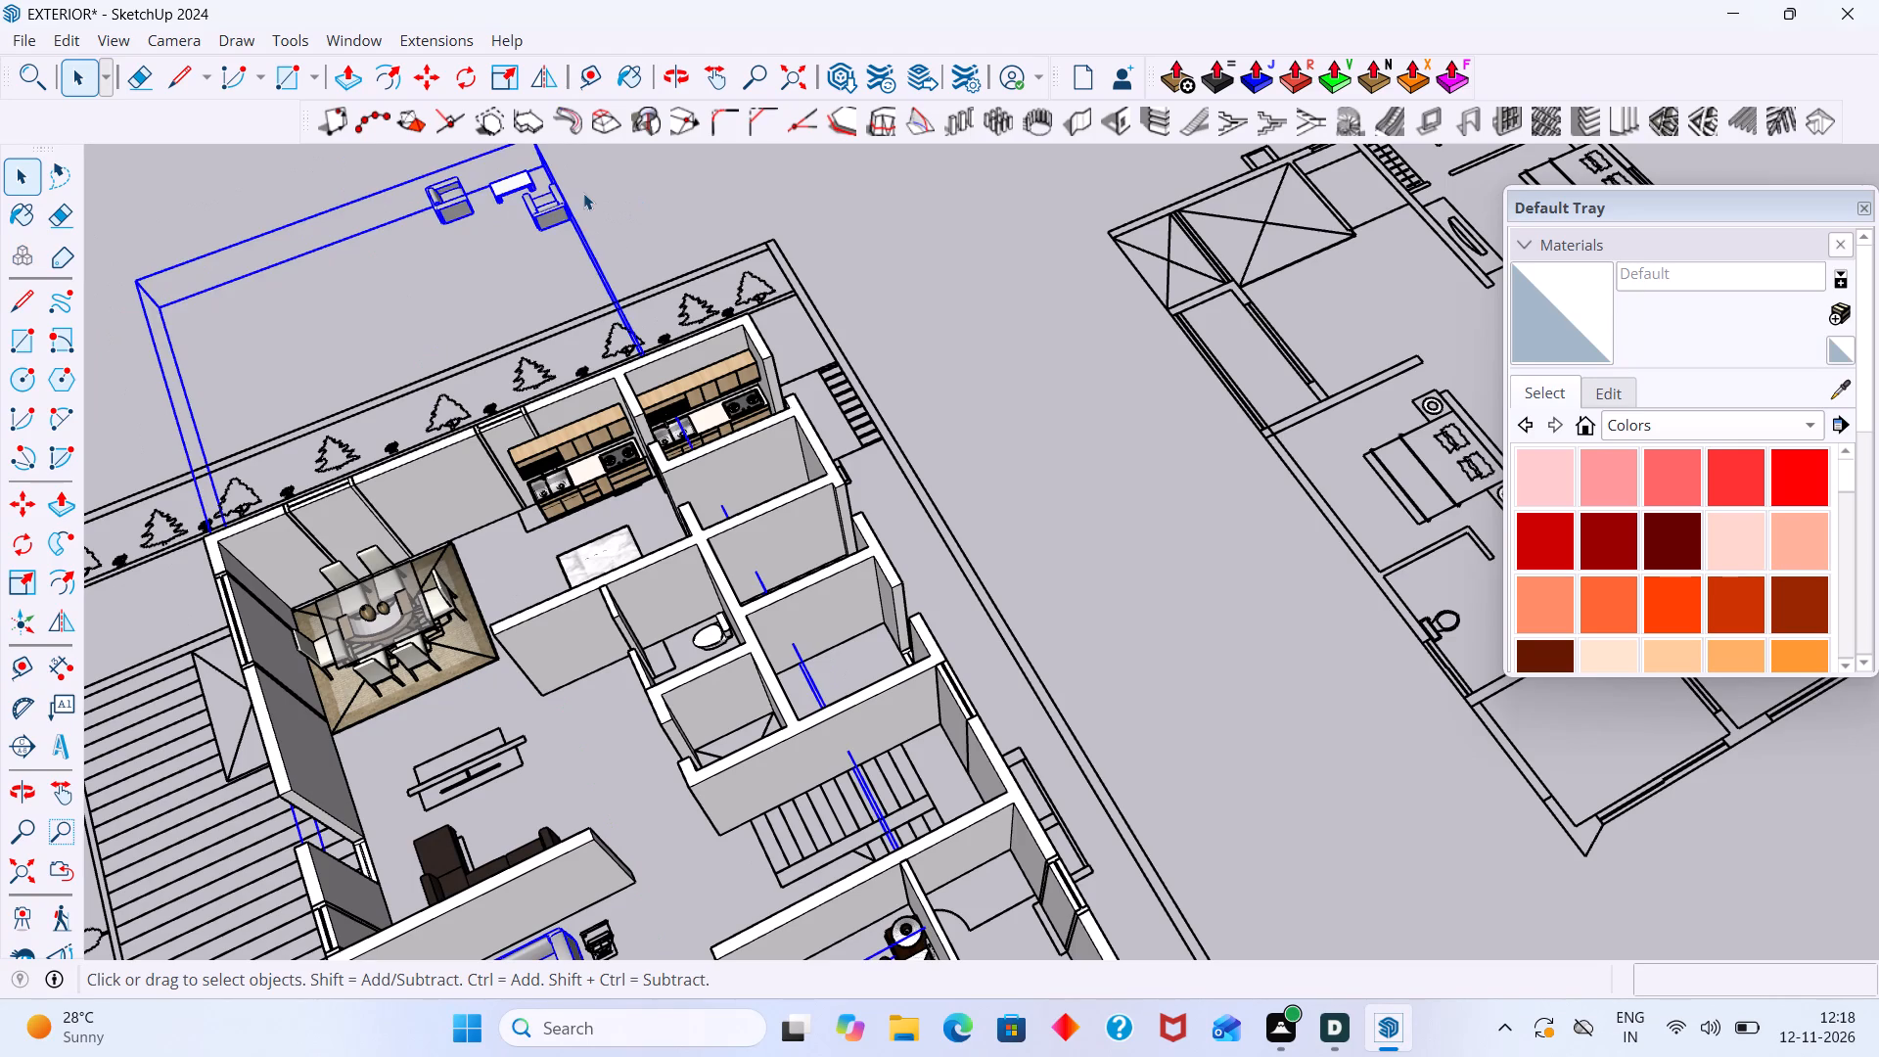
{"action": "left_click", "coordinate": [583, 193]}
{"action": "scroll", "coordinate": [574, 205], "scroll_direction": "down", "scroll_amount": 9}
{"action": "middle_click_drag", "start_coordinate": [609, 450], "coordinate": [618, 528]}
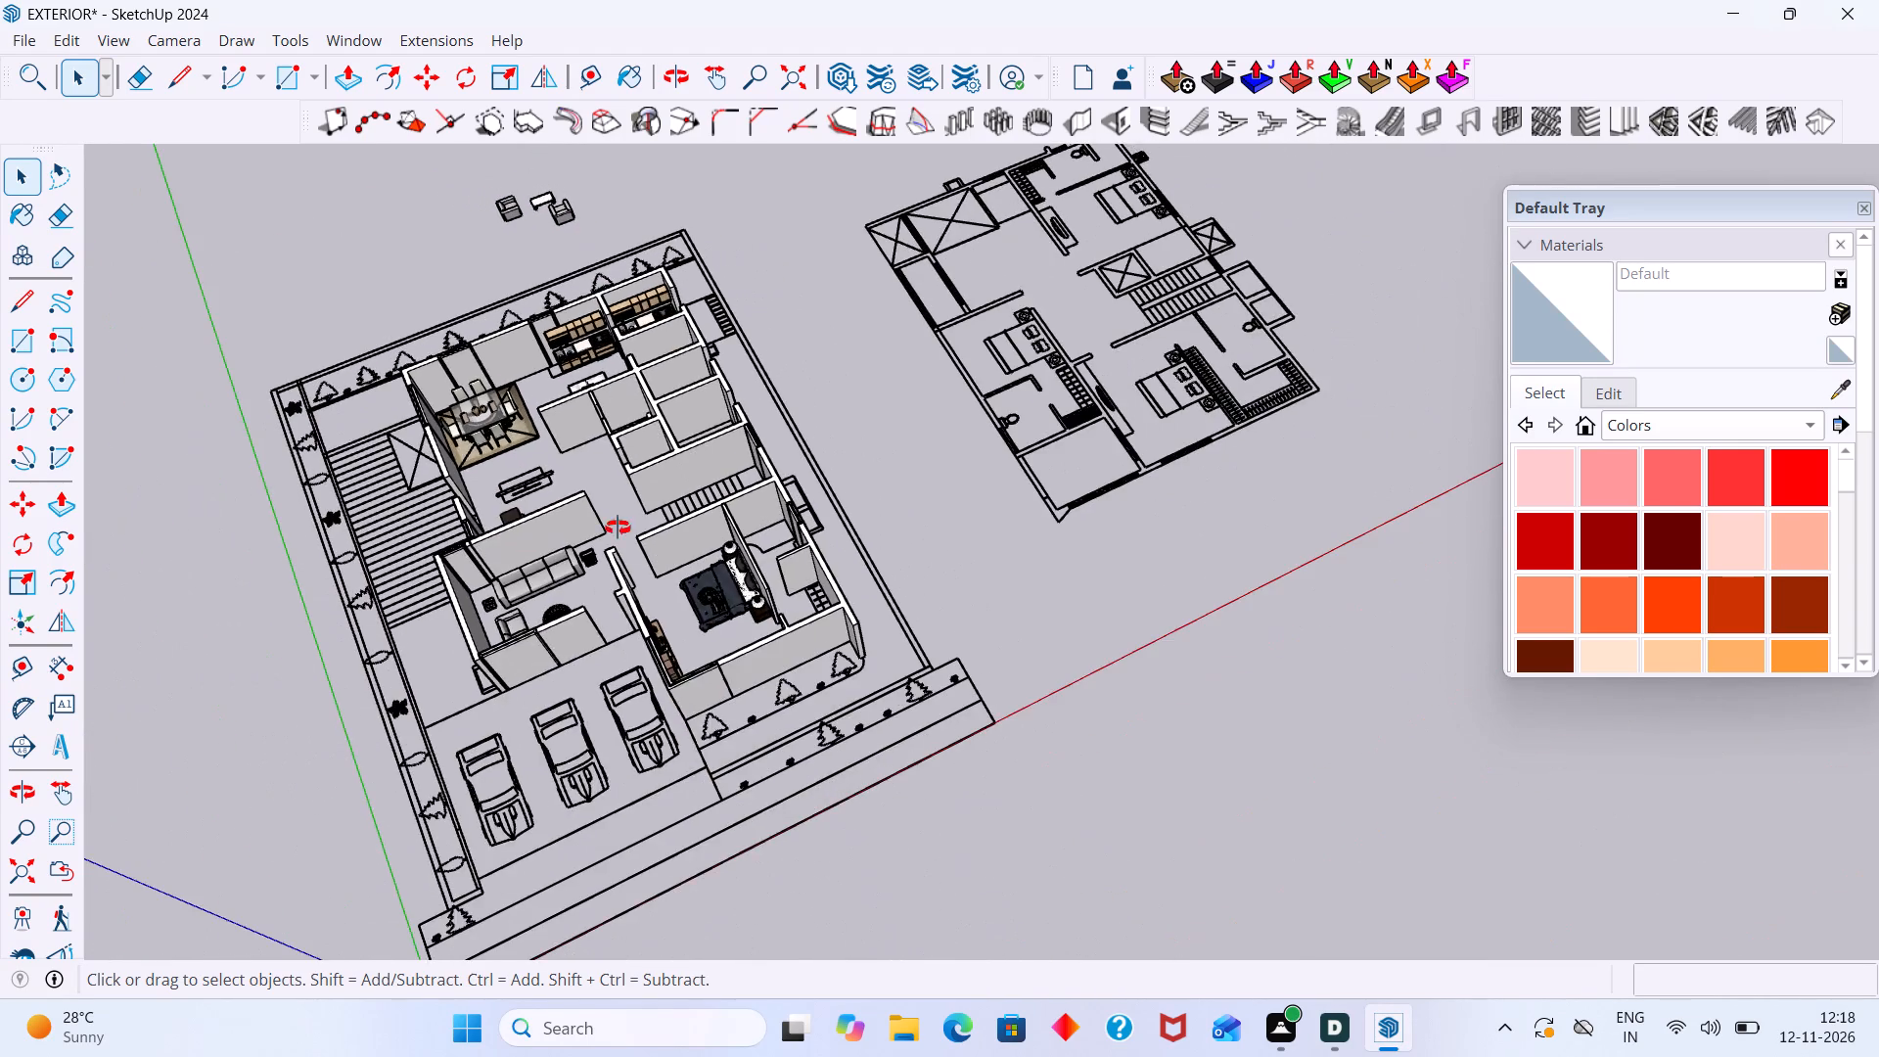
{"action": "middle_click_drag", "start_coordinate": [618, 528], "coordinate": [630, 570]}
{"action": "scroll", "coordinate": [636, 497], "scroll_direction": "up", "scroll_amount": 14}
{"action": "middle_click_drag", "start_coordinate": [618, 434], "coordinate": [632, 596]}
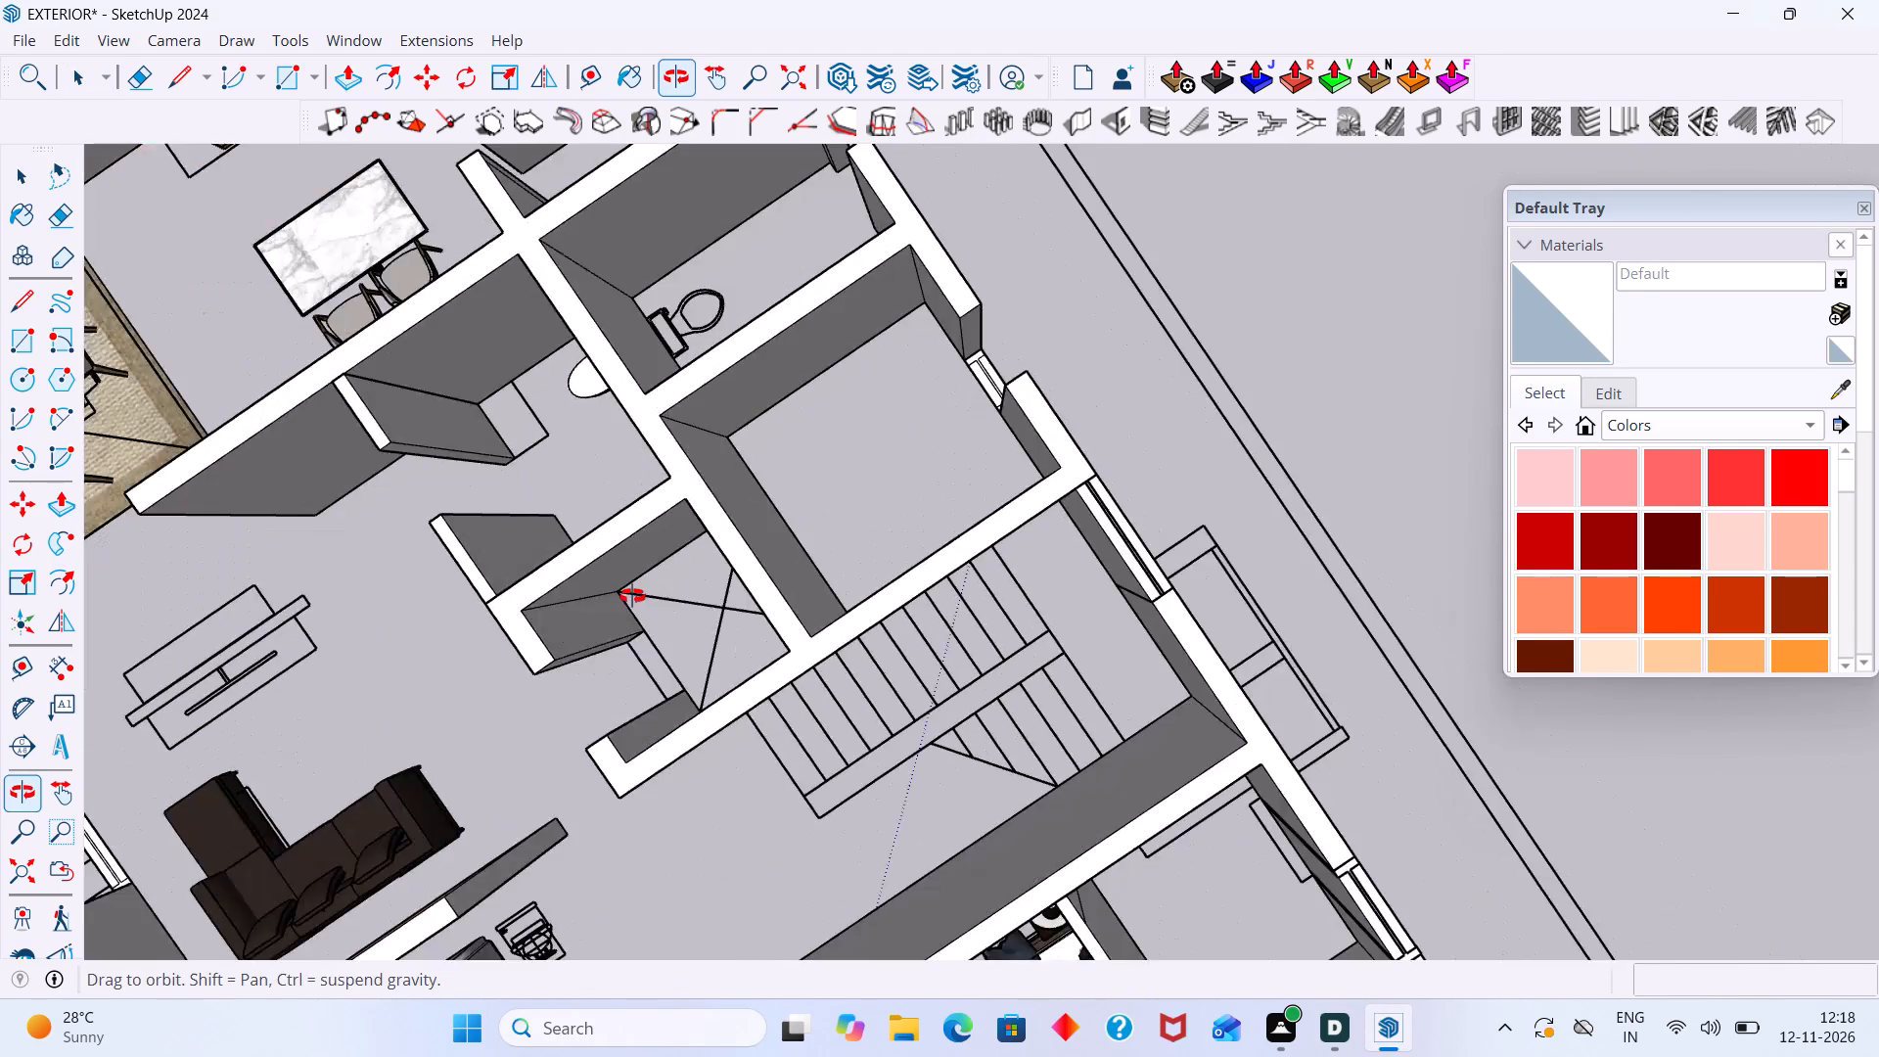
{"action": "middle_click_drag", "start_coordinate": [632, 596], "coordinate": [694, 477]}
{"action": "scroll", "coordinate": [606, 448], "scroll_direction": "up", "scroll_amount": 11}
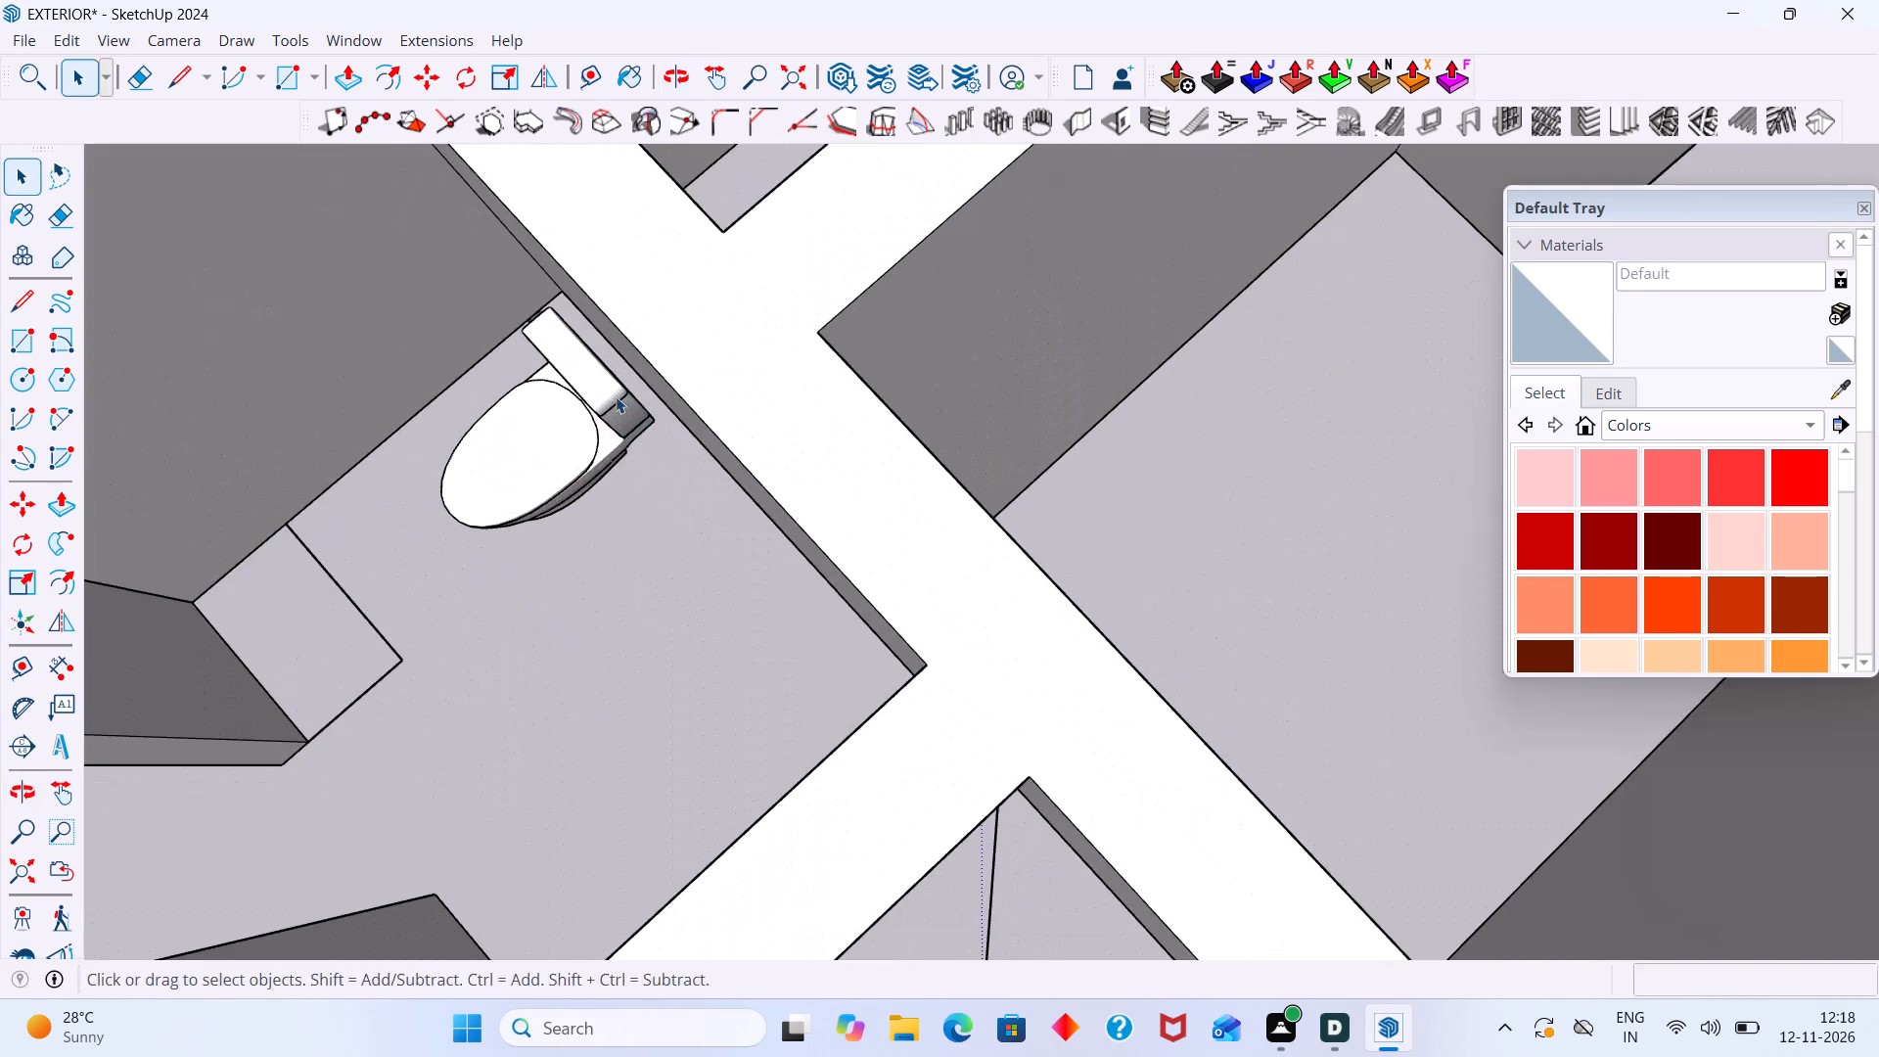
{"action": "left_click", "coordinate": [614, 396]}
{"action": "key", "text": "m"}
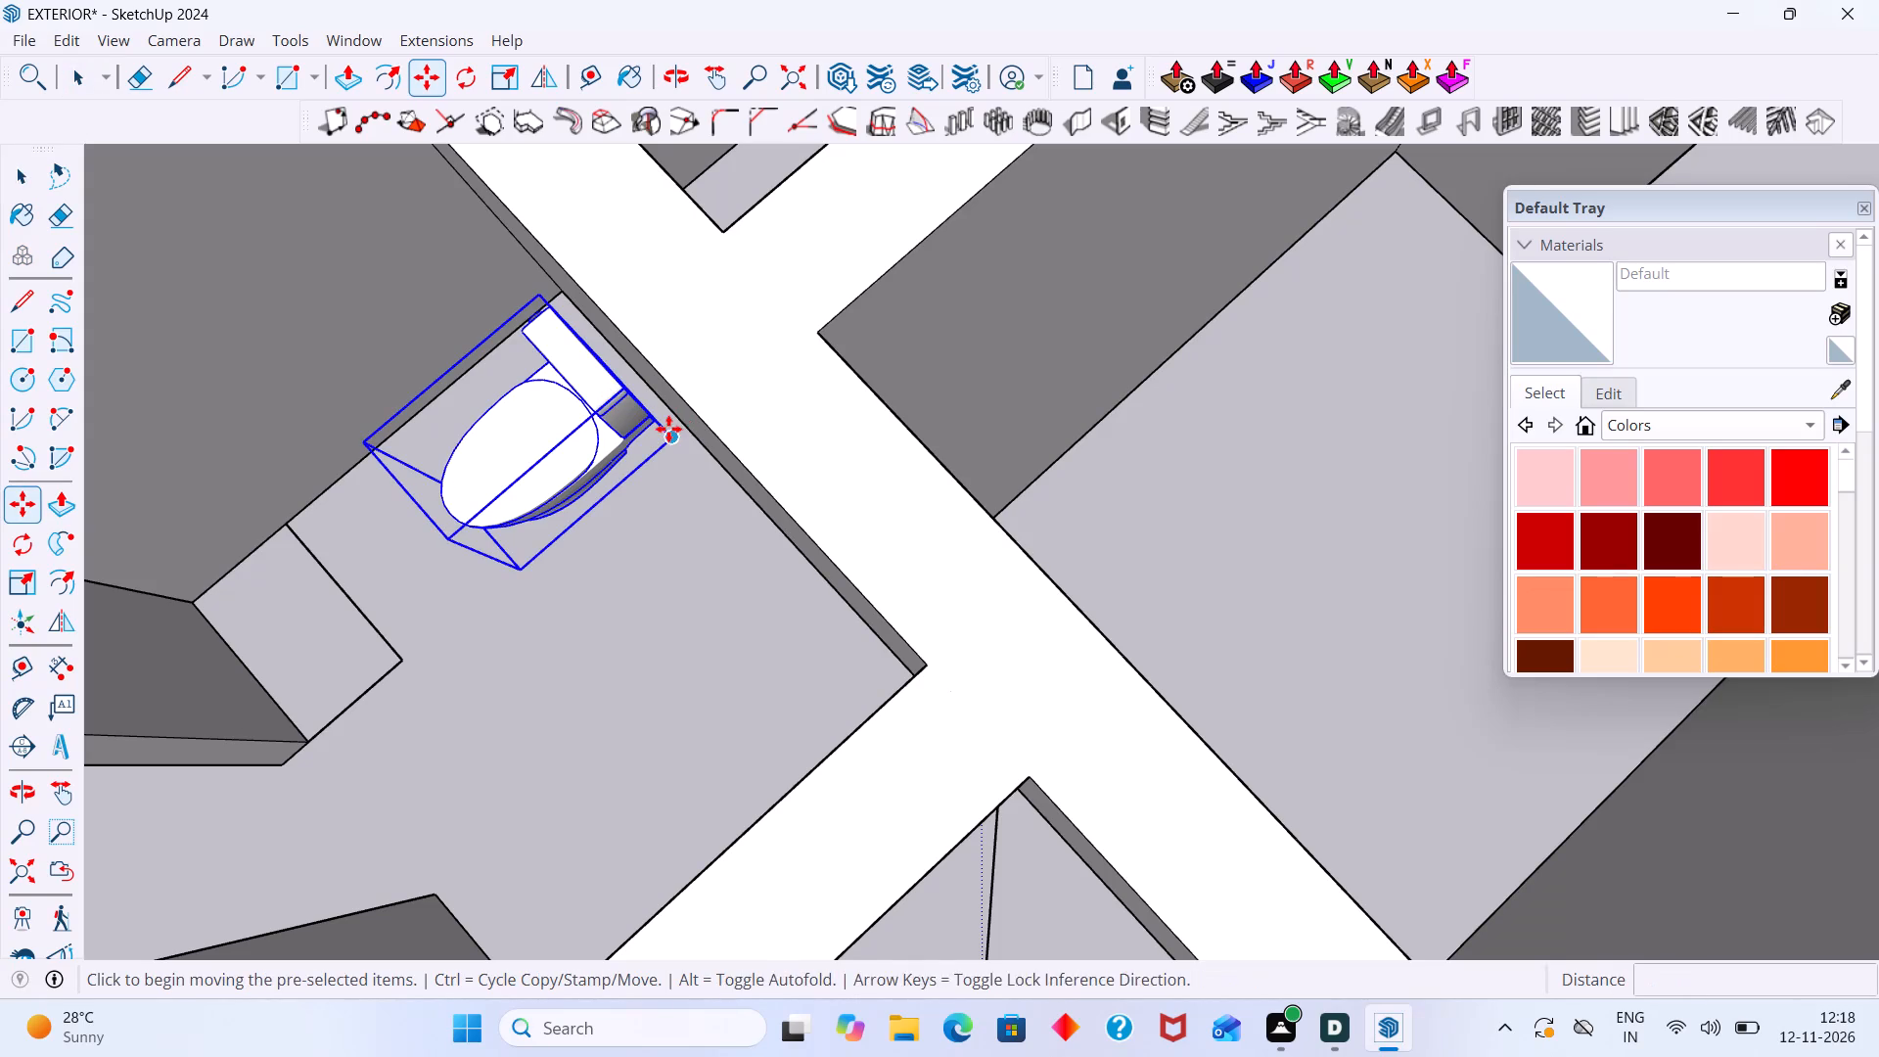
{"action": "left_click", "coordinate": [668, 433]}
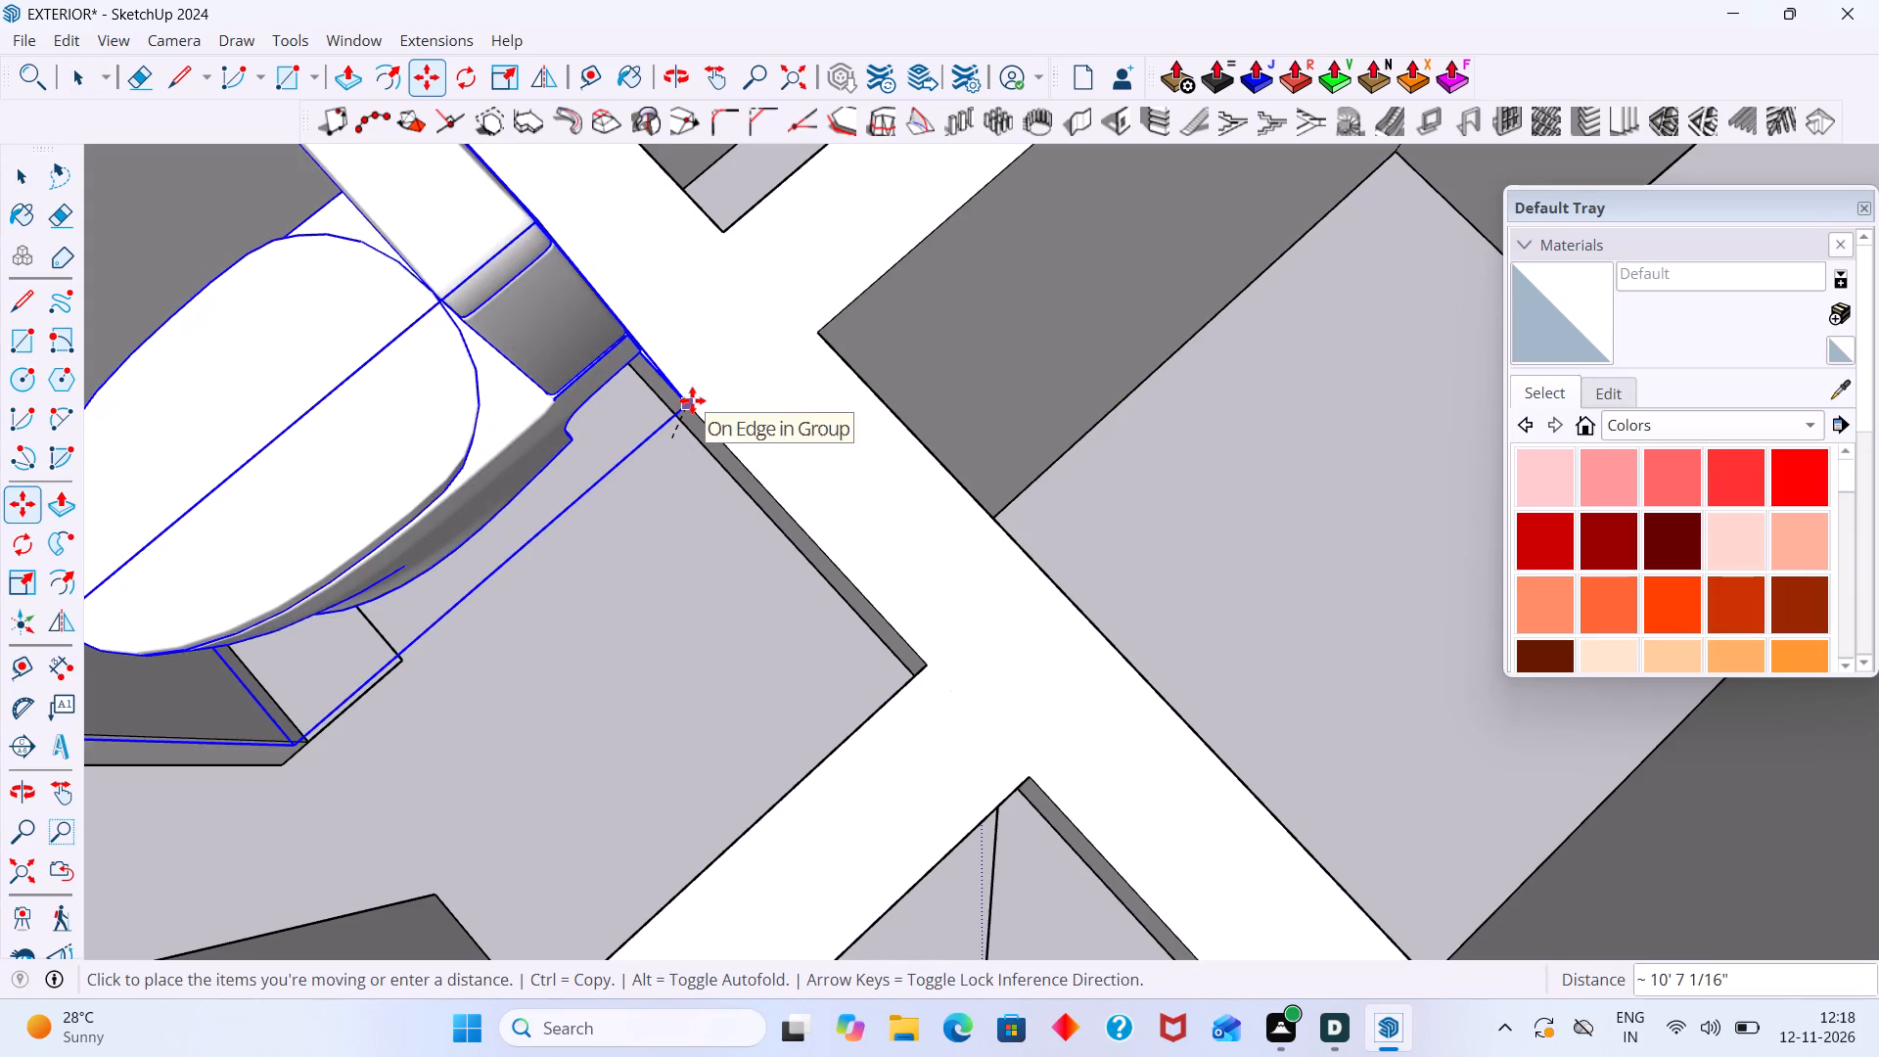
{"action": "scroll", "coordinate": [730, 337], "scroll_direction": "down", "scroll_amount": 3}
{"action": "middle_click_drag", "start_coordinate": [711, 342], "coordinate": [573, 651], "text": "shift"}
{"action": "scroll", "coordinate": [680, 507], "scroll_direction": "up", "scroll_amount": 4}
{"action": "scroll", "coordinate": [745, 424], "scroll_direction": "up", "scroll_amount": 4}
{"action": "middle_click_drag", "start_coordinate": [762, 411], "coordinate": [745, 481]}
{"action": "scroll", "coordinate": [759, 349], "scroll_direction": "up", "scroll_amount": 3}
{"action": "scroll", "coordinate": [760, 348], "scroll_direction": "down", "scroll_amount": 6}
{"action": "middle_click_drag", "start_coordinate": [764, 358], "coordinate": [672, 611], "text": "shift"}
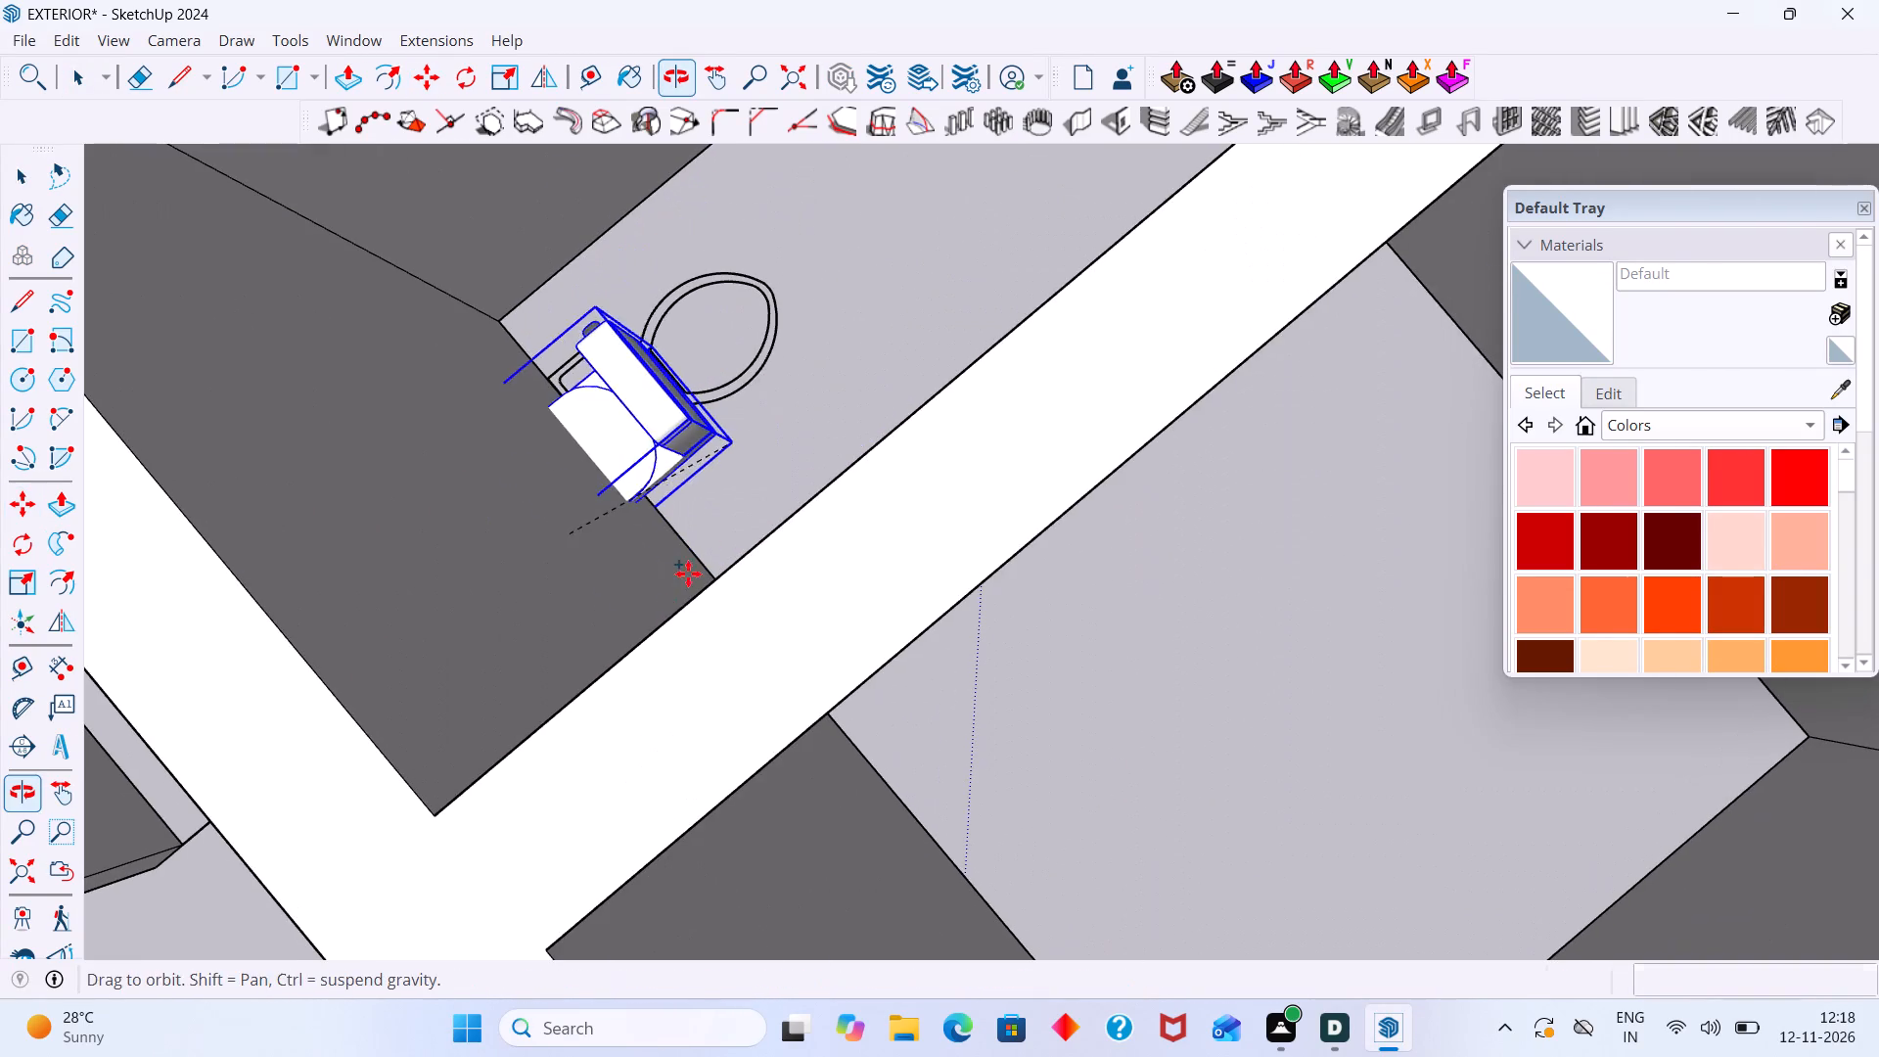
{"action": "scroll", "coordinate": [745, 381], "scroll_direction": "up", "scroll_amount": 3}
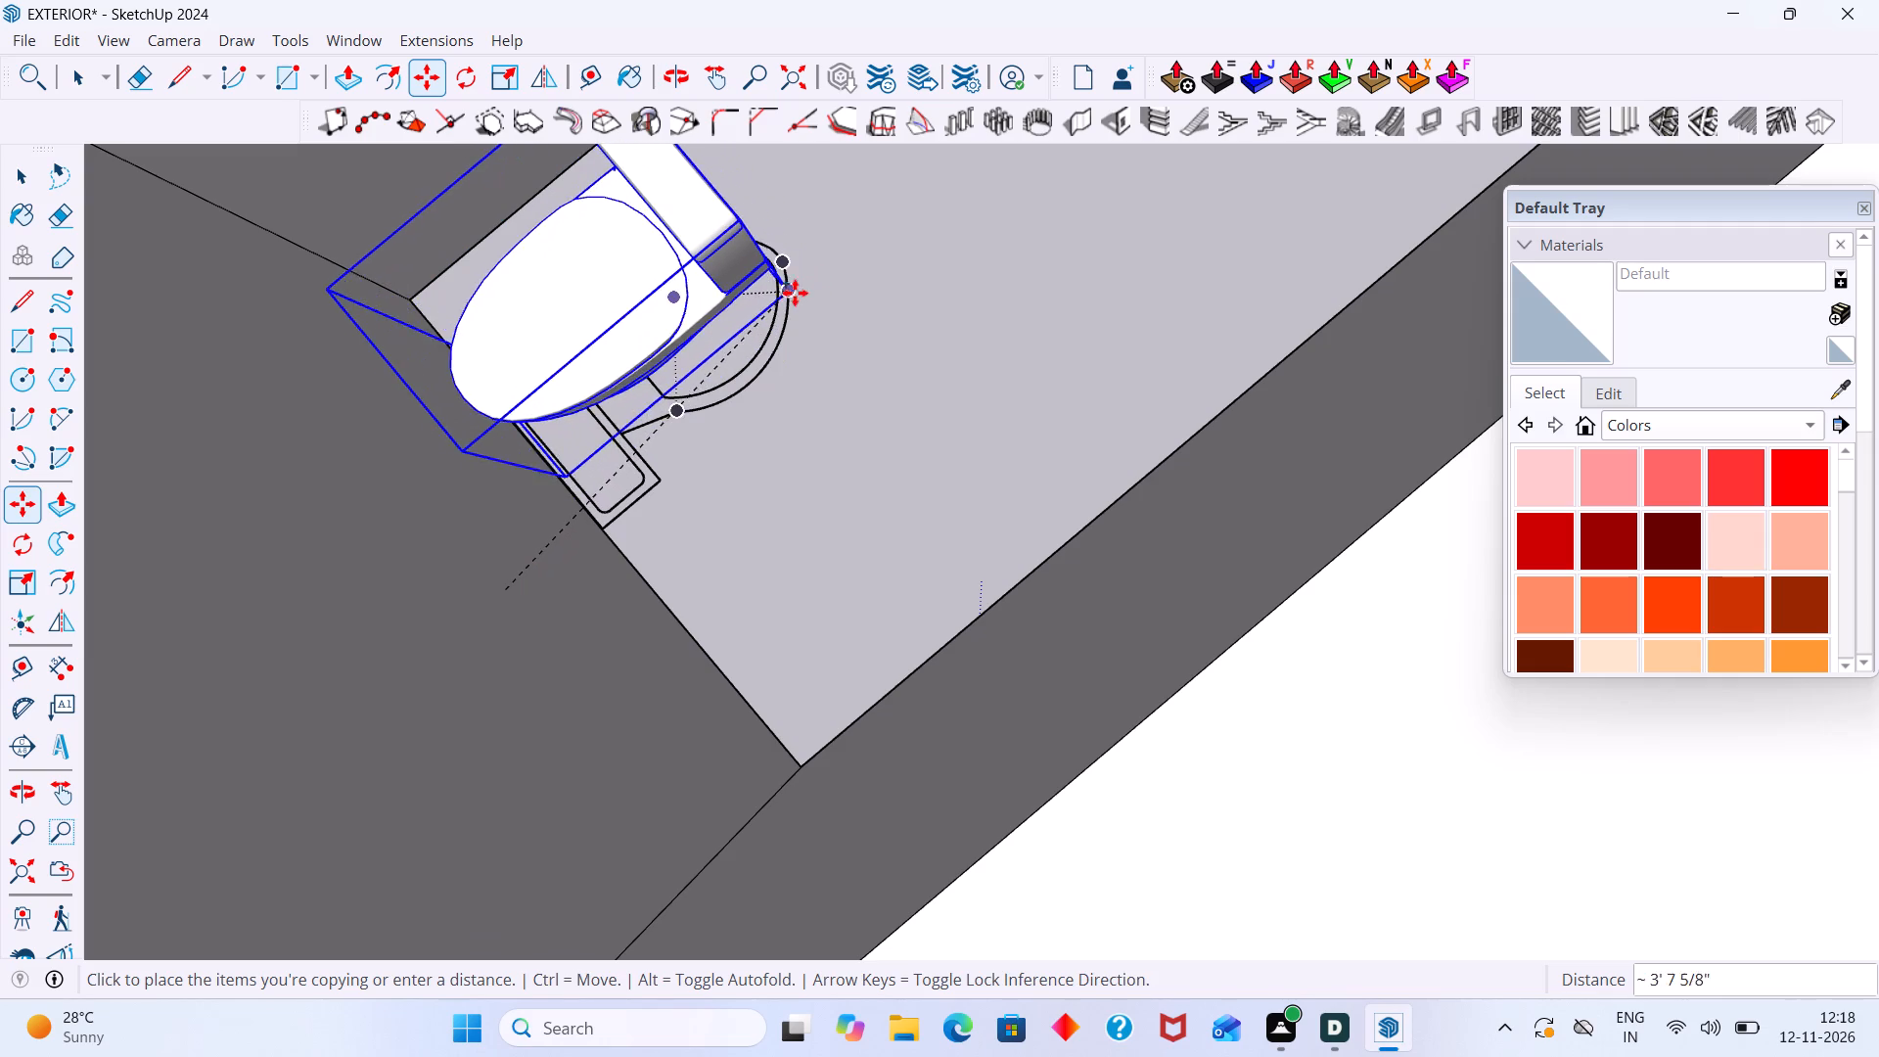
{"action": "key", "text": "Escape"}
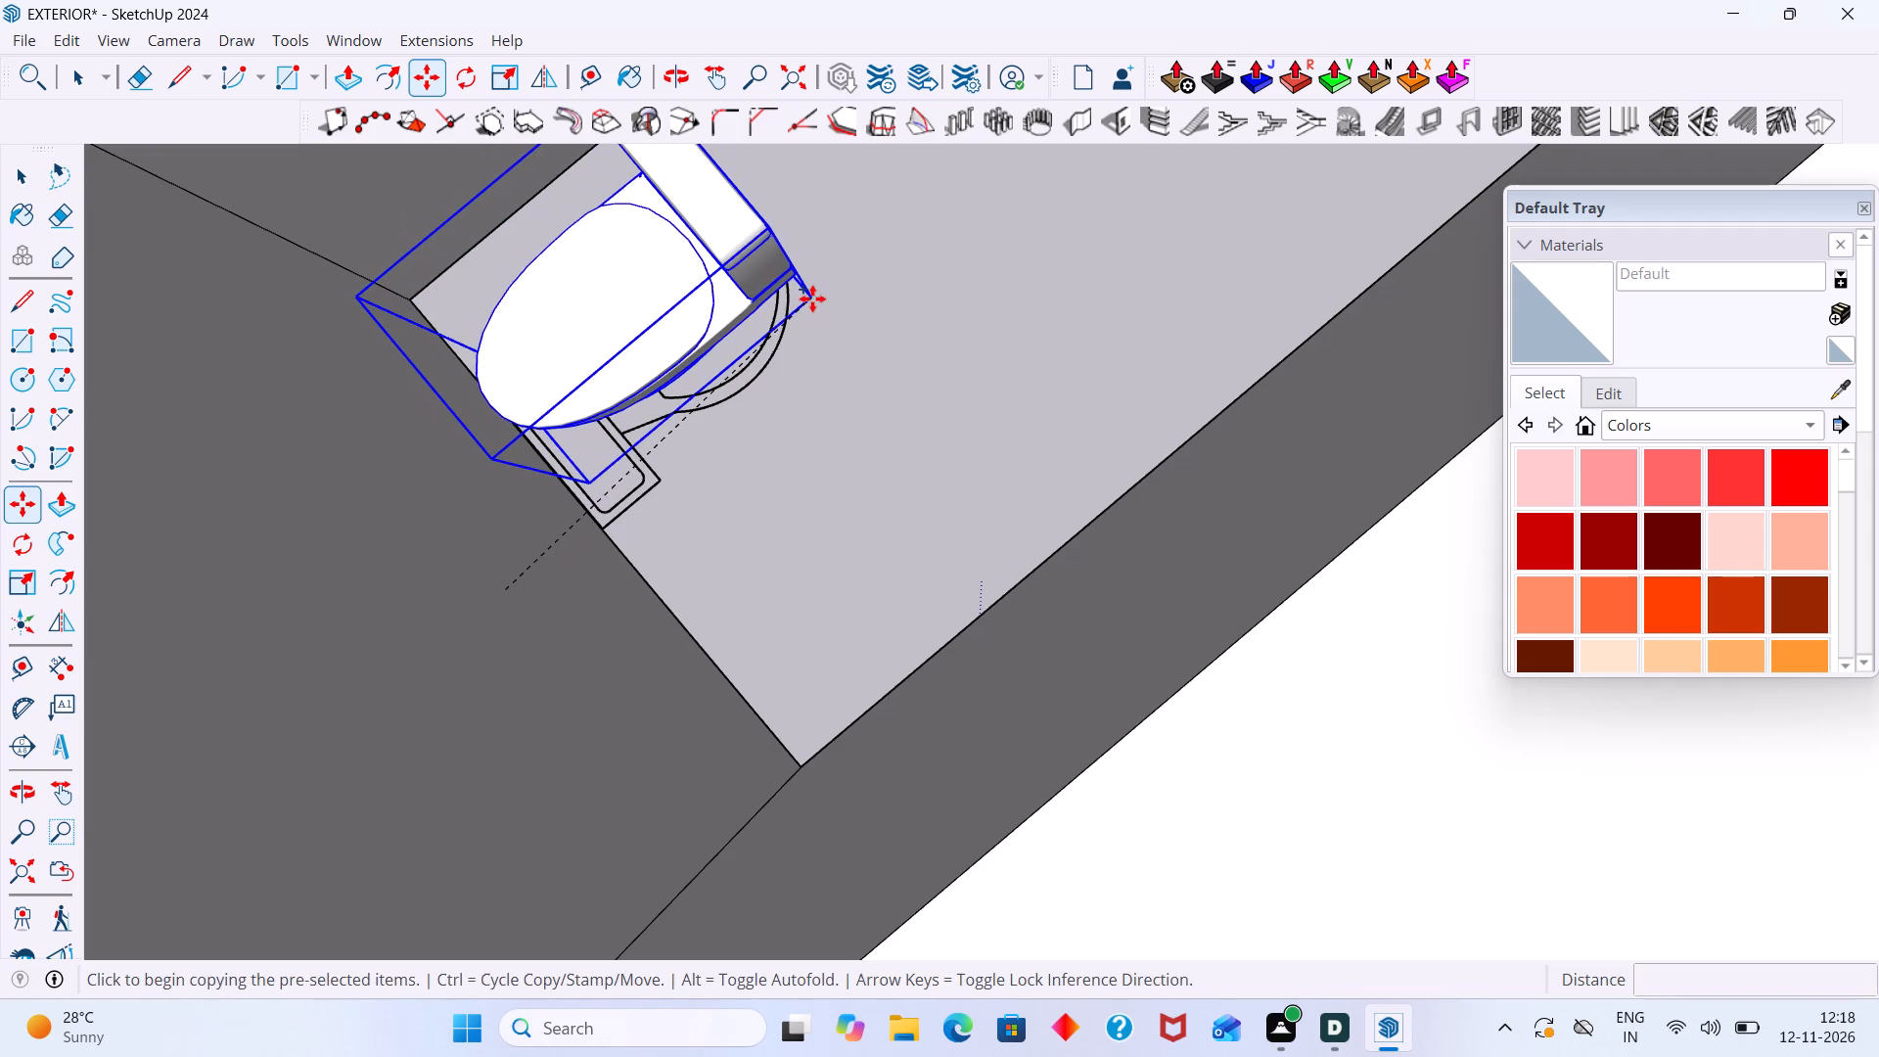
Copy the fitted toilet about 3' 9 7/16" along the red axis, through the shared wall onto the adjoining bathroom's drawn toilet outline.
{"action": "scroll", "coordinate": [738, 447], "scroll_direction": "down", "scroll_amount": 8}
{"action": "middle_click_drag", "start_coordinate": [548, 631], "coordinate": [619, 464]}
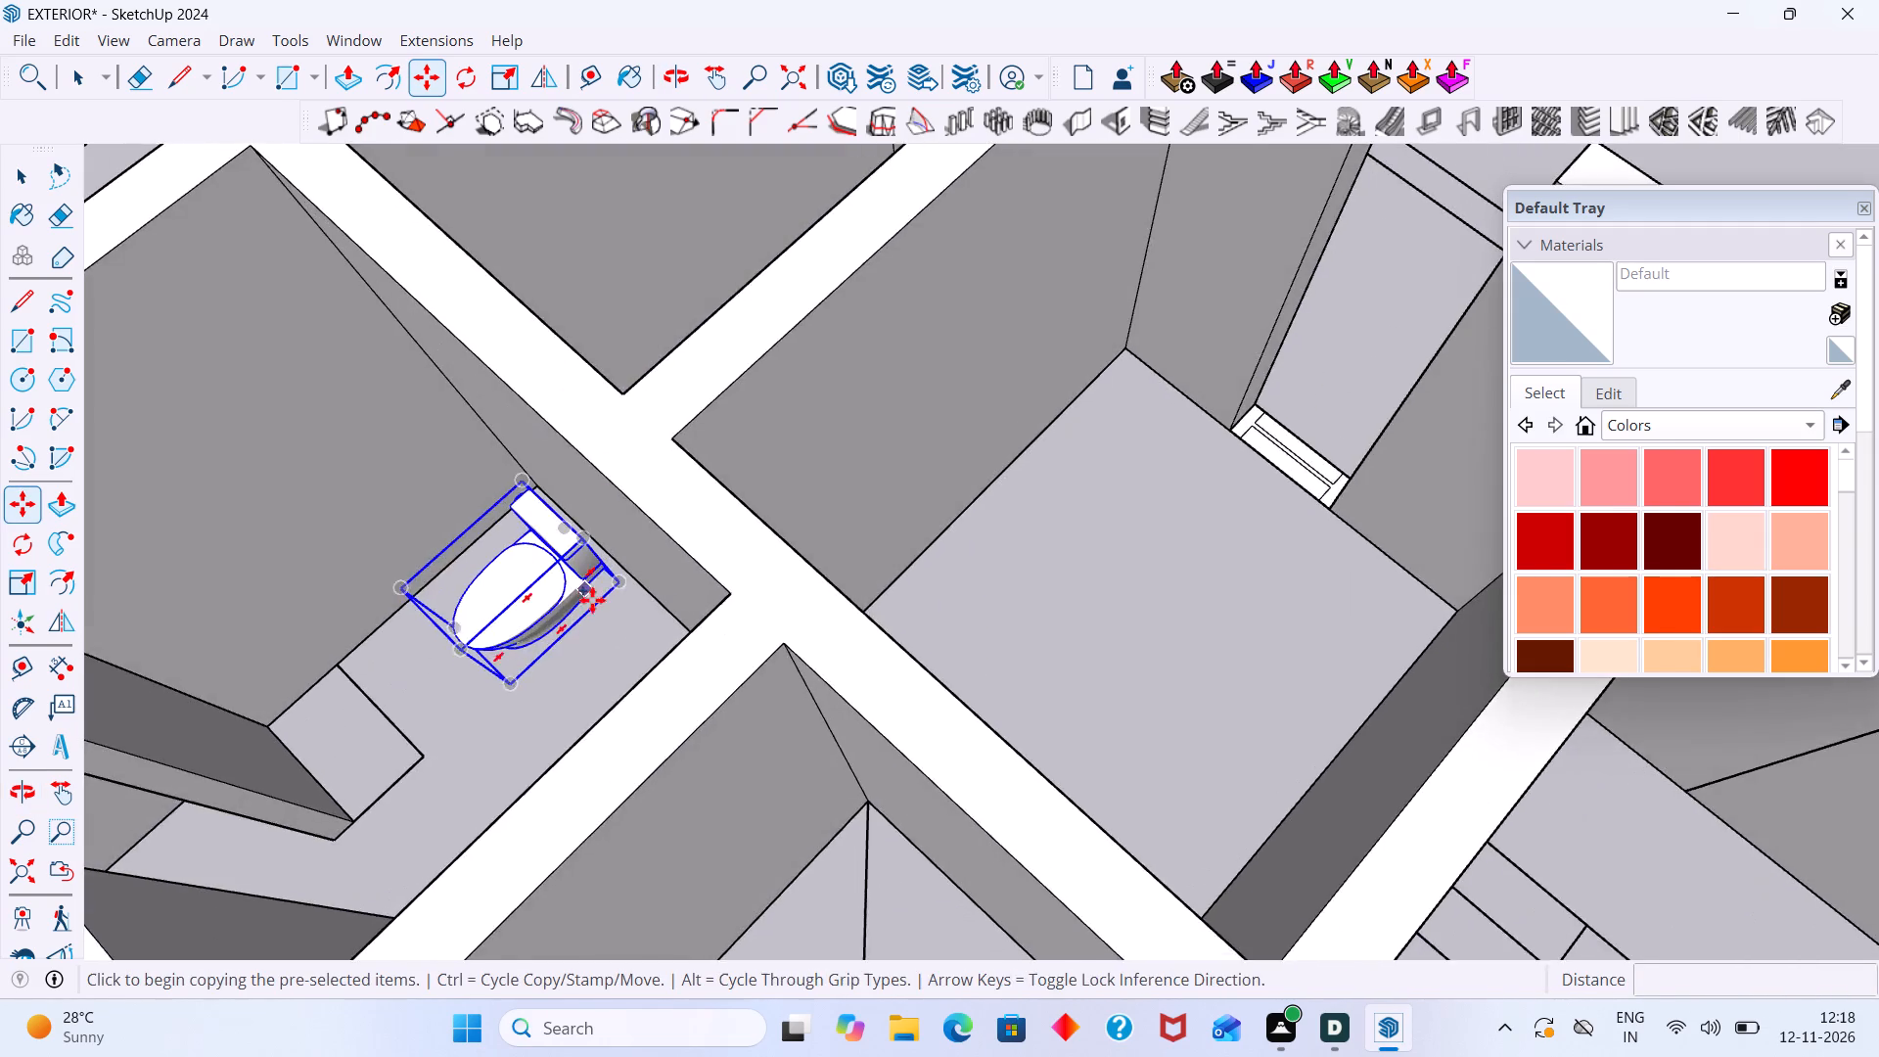
{"action": "scroll", "coordinate": [600, 600], "scroll_direction": "up", "scroll_amount": 7}
{"action": "left_click", "coordinate": [636, 571]}
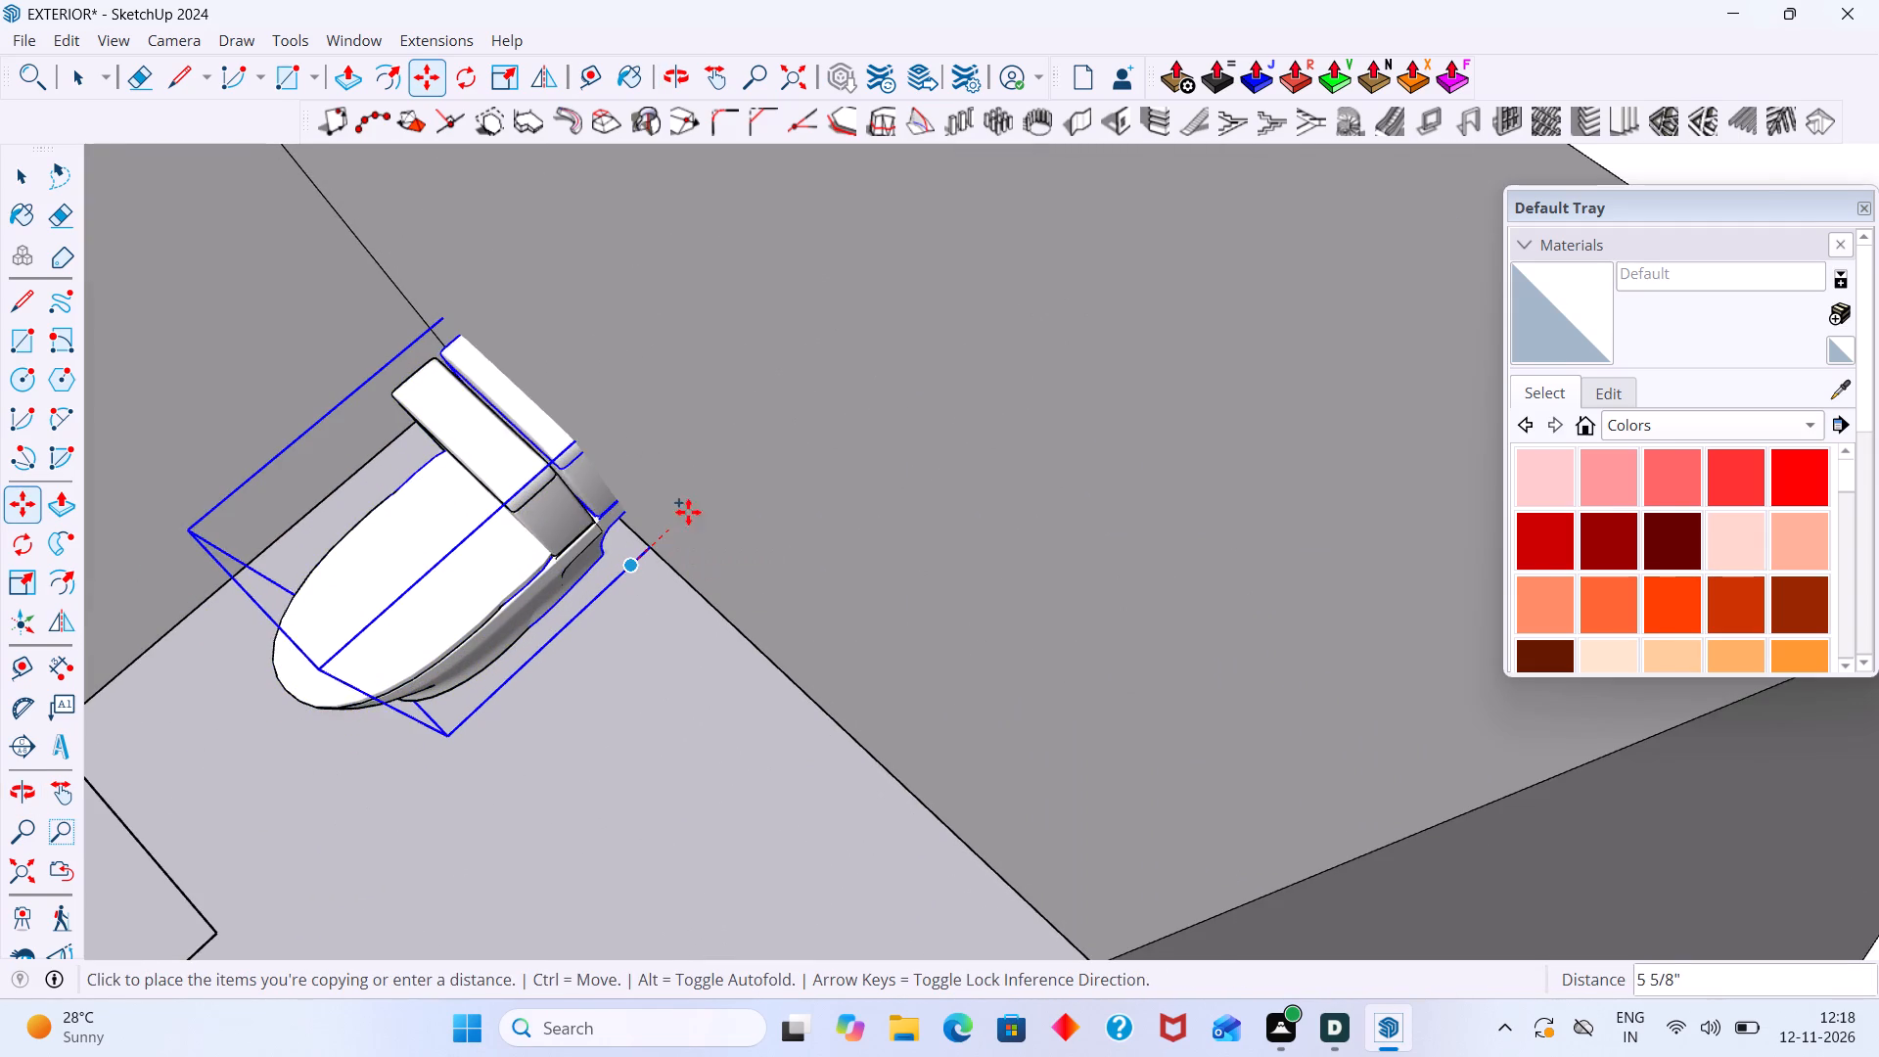
{"action": "scroll", "coordinate": [703, 489], "scroll_direction": "down", "scroll_amount": 14}
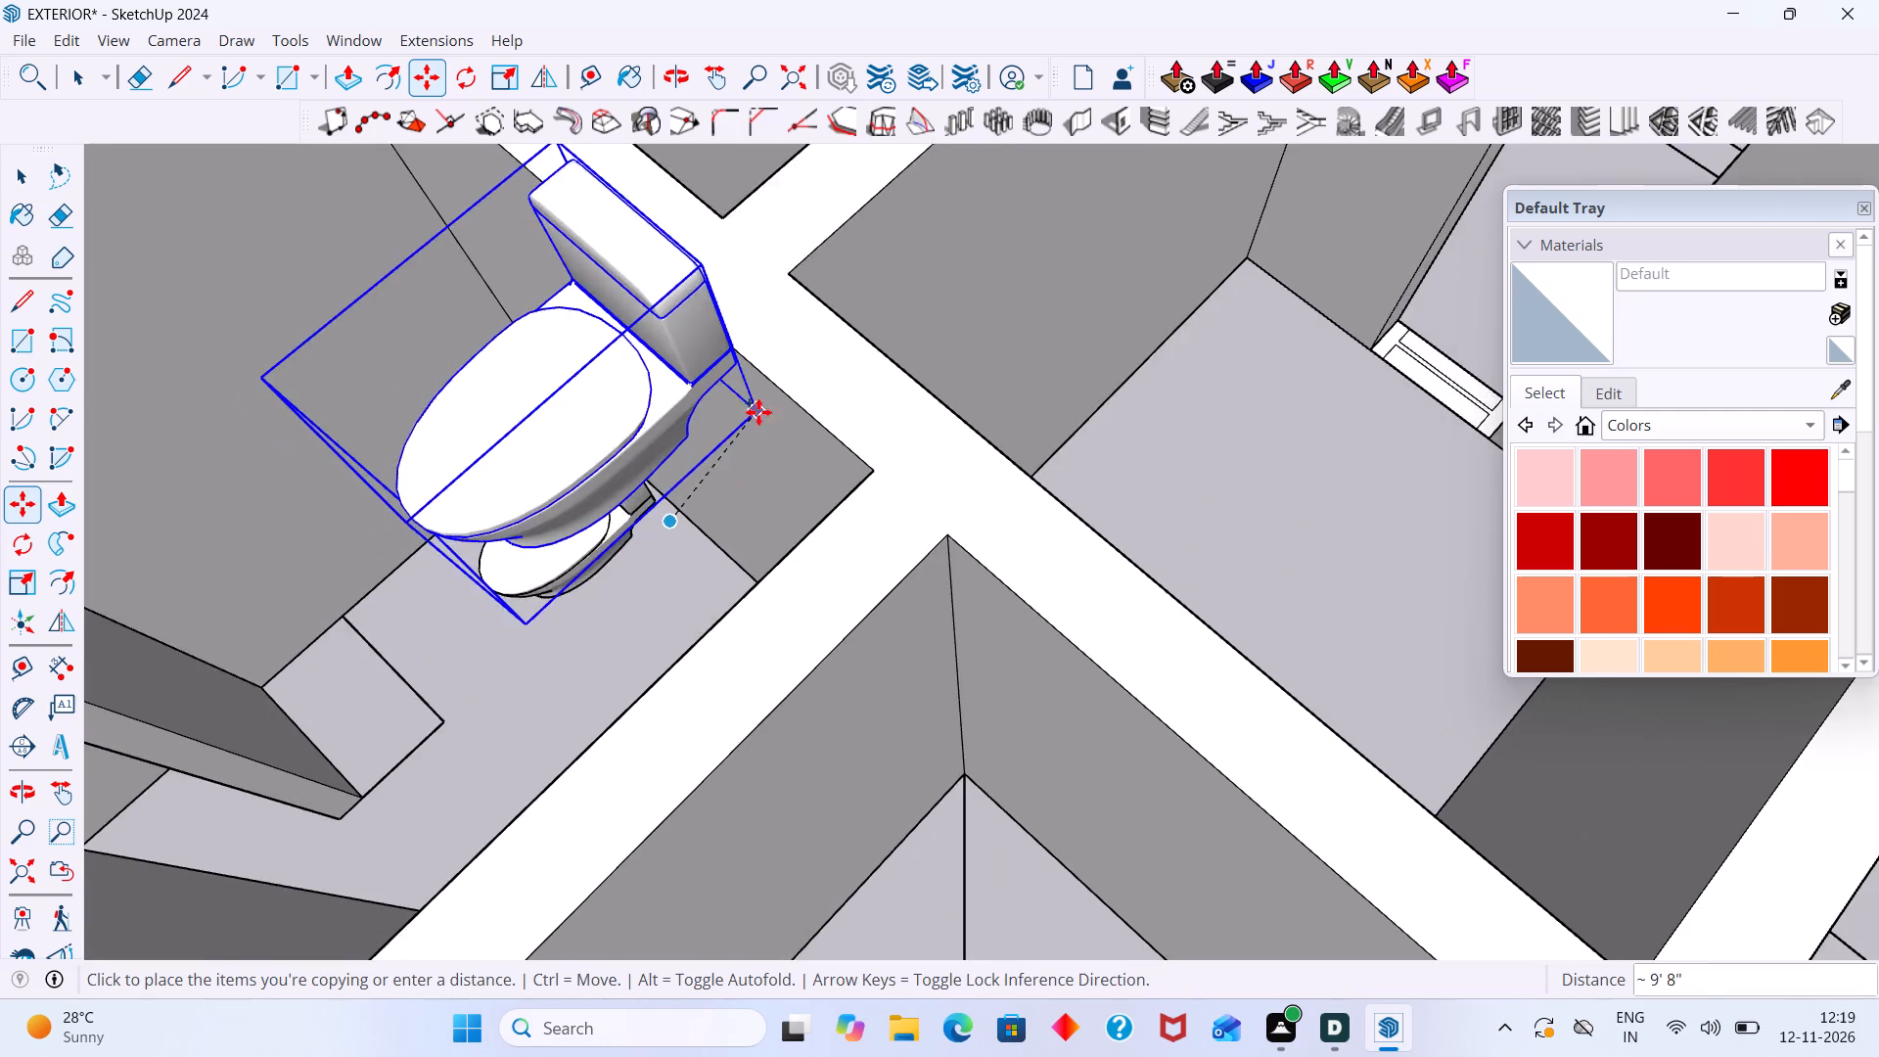
{"action": "middle_click_drag", "start_coordinate": [758, 412], "coordinate": [641, 703], "text": "shift"}
{"action": "middle_click_drag", "start_coordinate": [680, 534], "coordinate": [690, 723]}
{"action": "scroll", "coordinate": [756, 555], "scroll_direction": "up", "scroll_amount": 8}
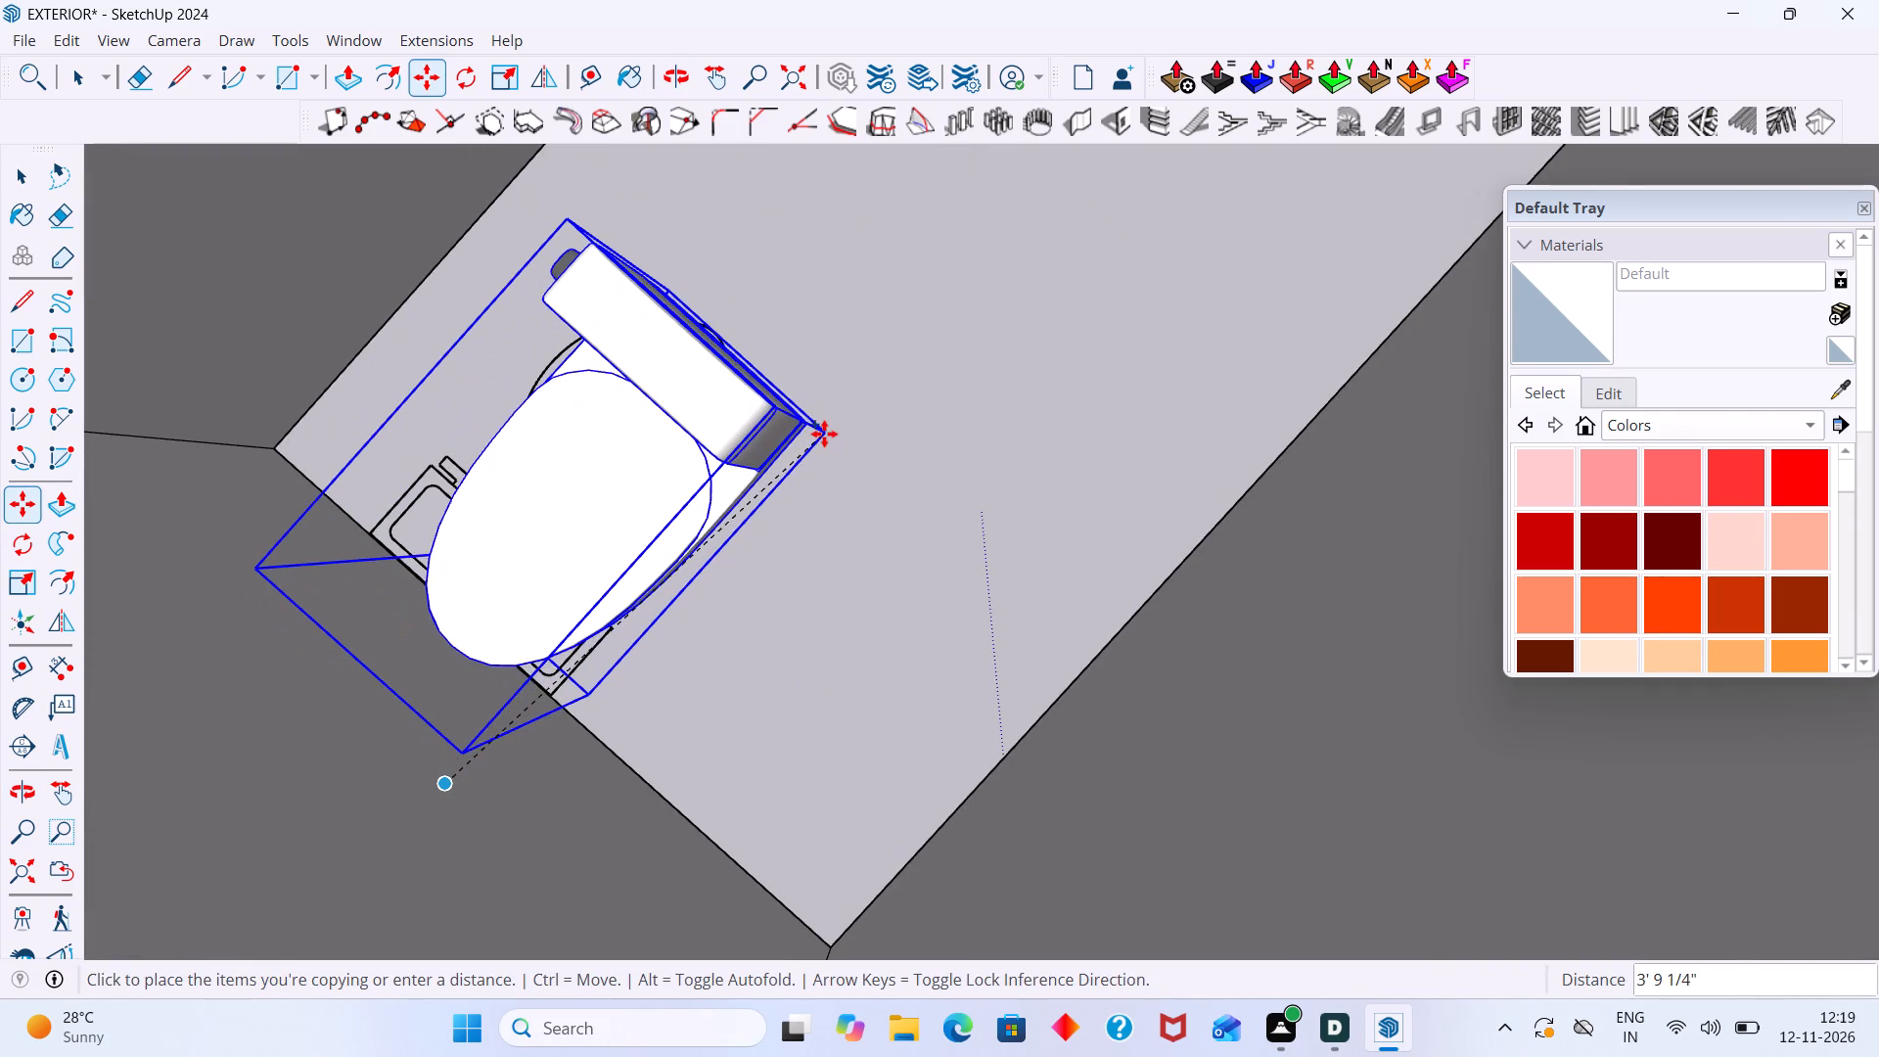
{"action": "key", "text": "Right"}
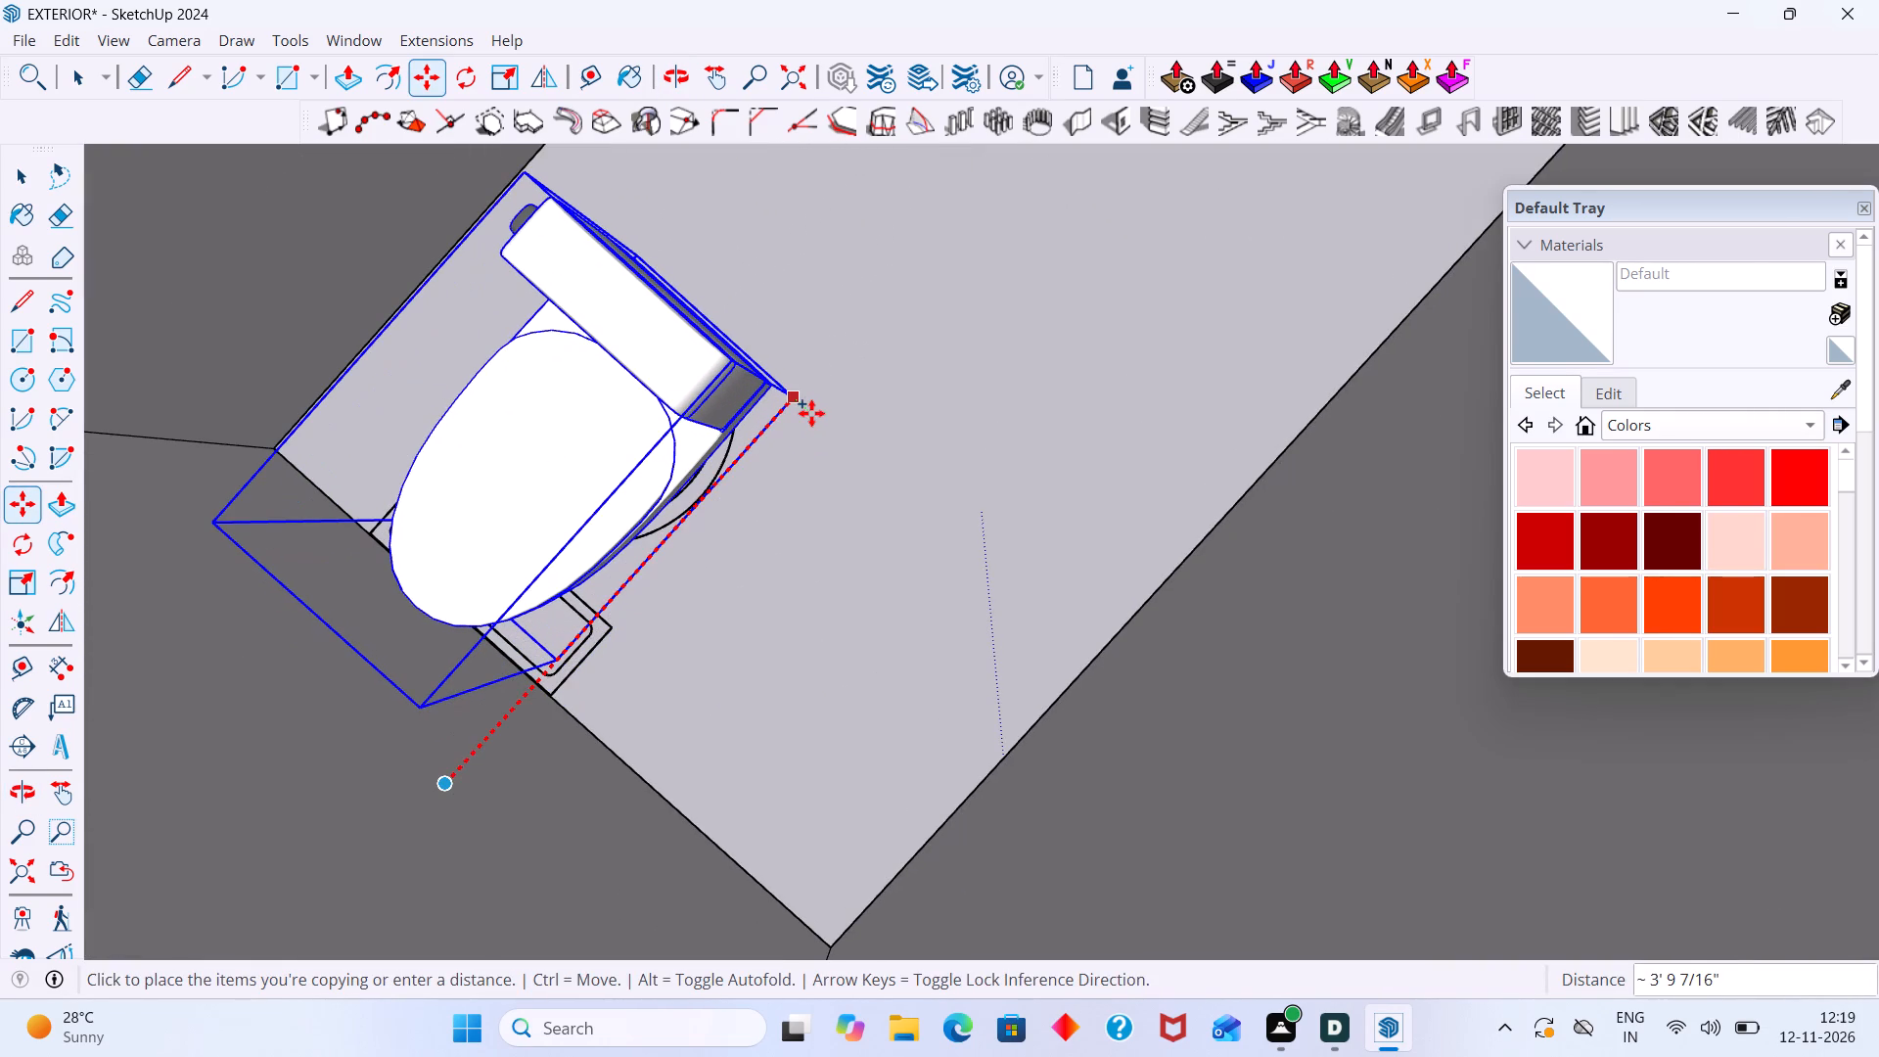
{"action": "left_click", "coordinate": [811, 413]}
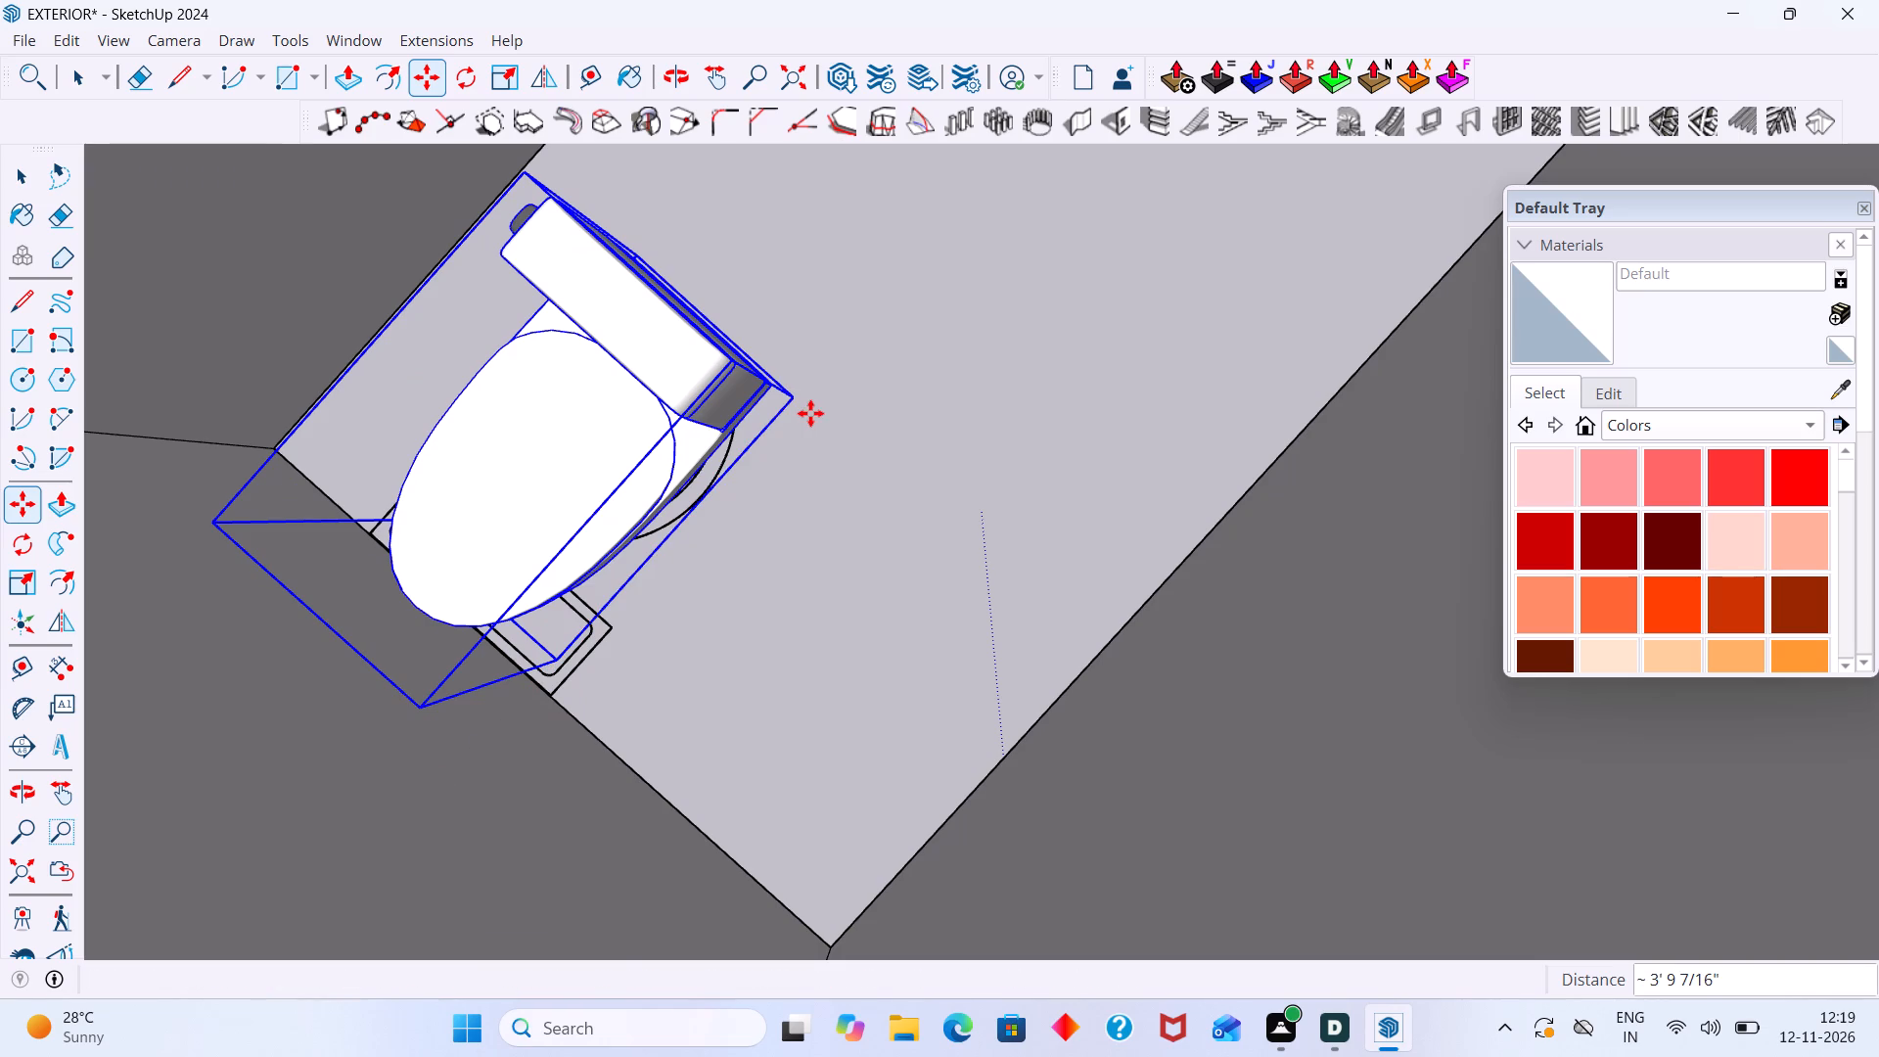
Flip the copied toilet across its green plane and its red plane so its tank backs onto the shared wall.
{"action": "key", "text": "space"}
{"action": "left_click", "coordinate": [861, 391]}
{"action": "scroll", "coordinate": [667, 443], "scroll_direction": "down", "scroll_amount": 4}
{"action": "left_click", "coordinate": [665, 429]}
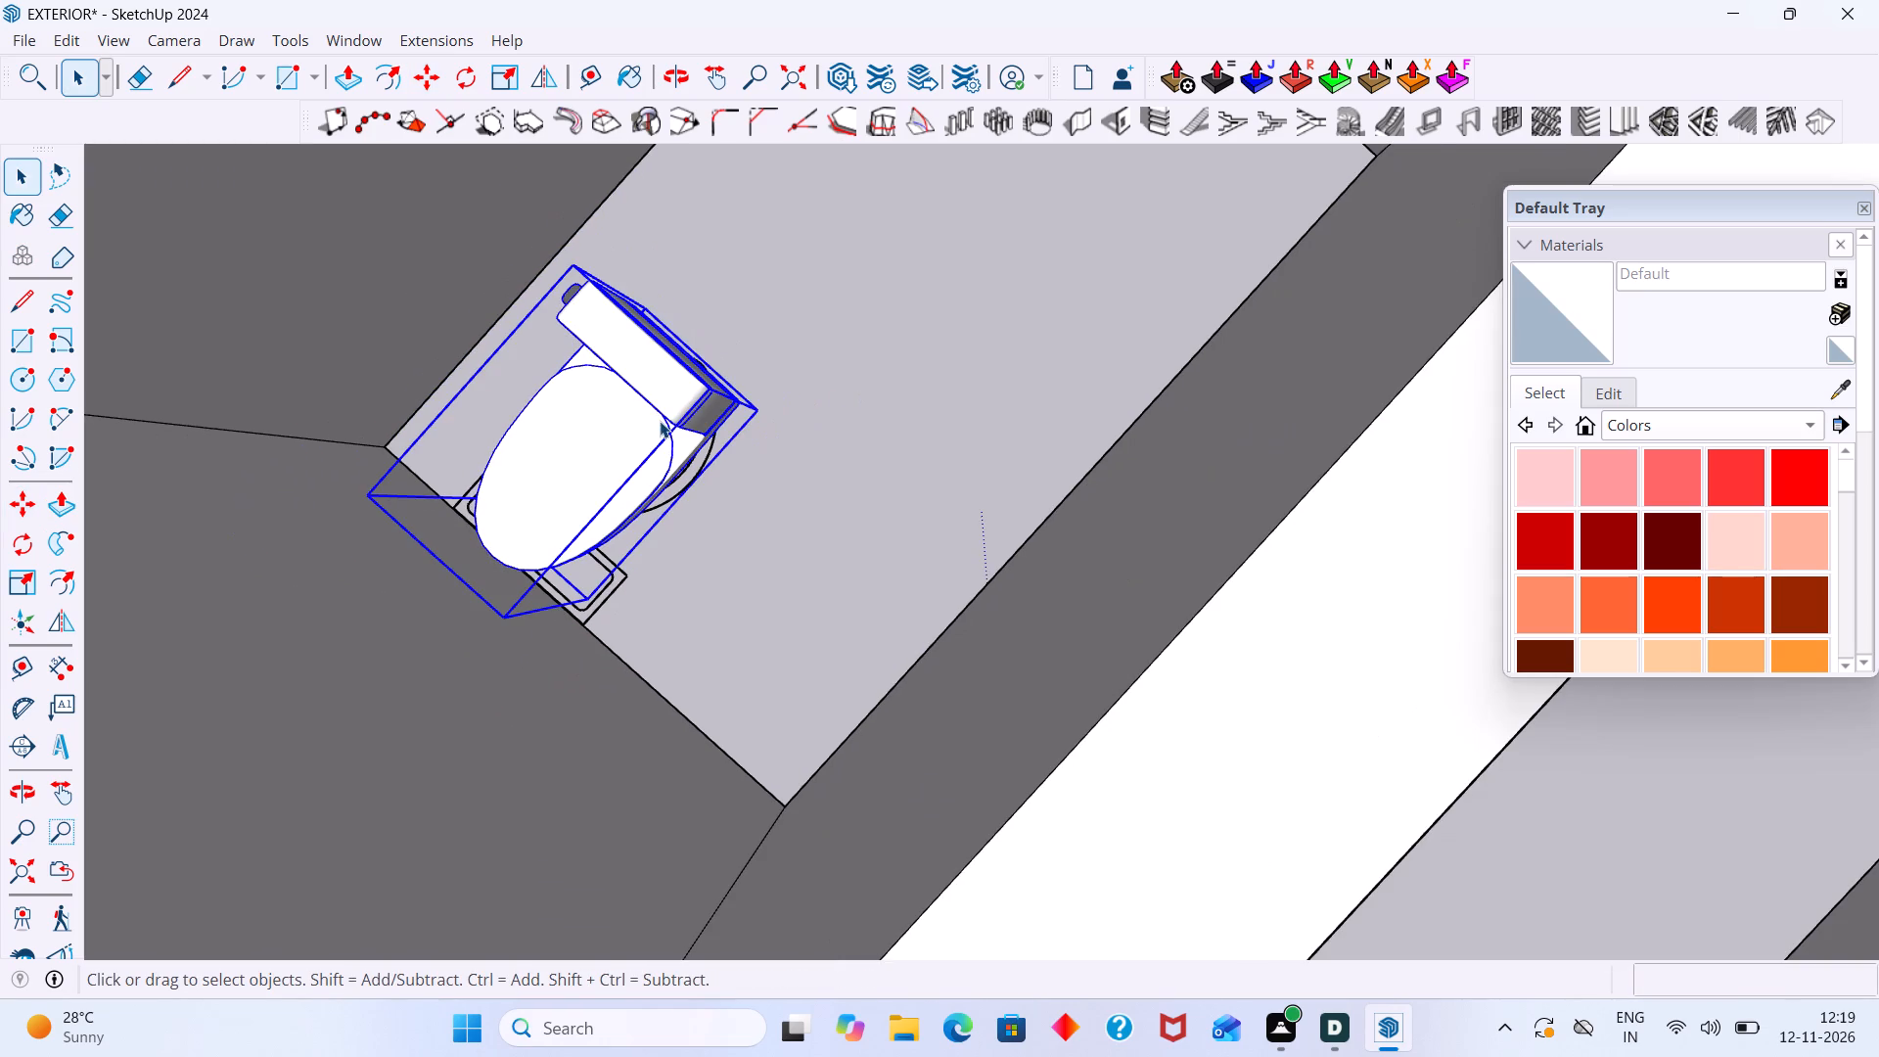
{"action": "left_click", "coordinate": [72, 622]}
{"action": "left_click", "coordinate": [438, 521]}
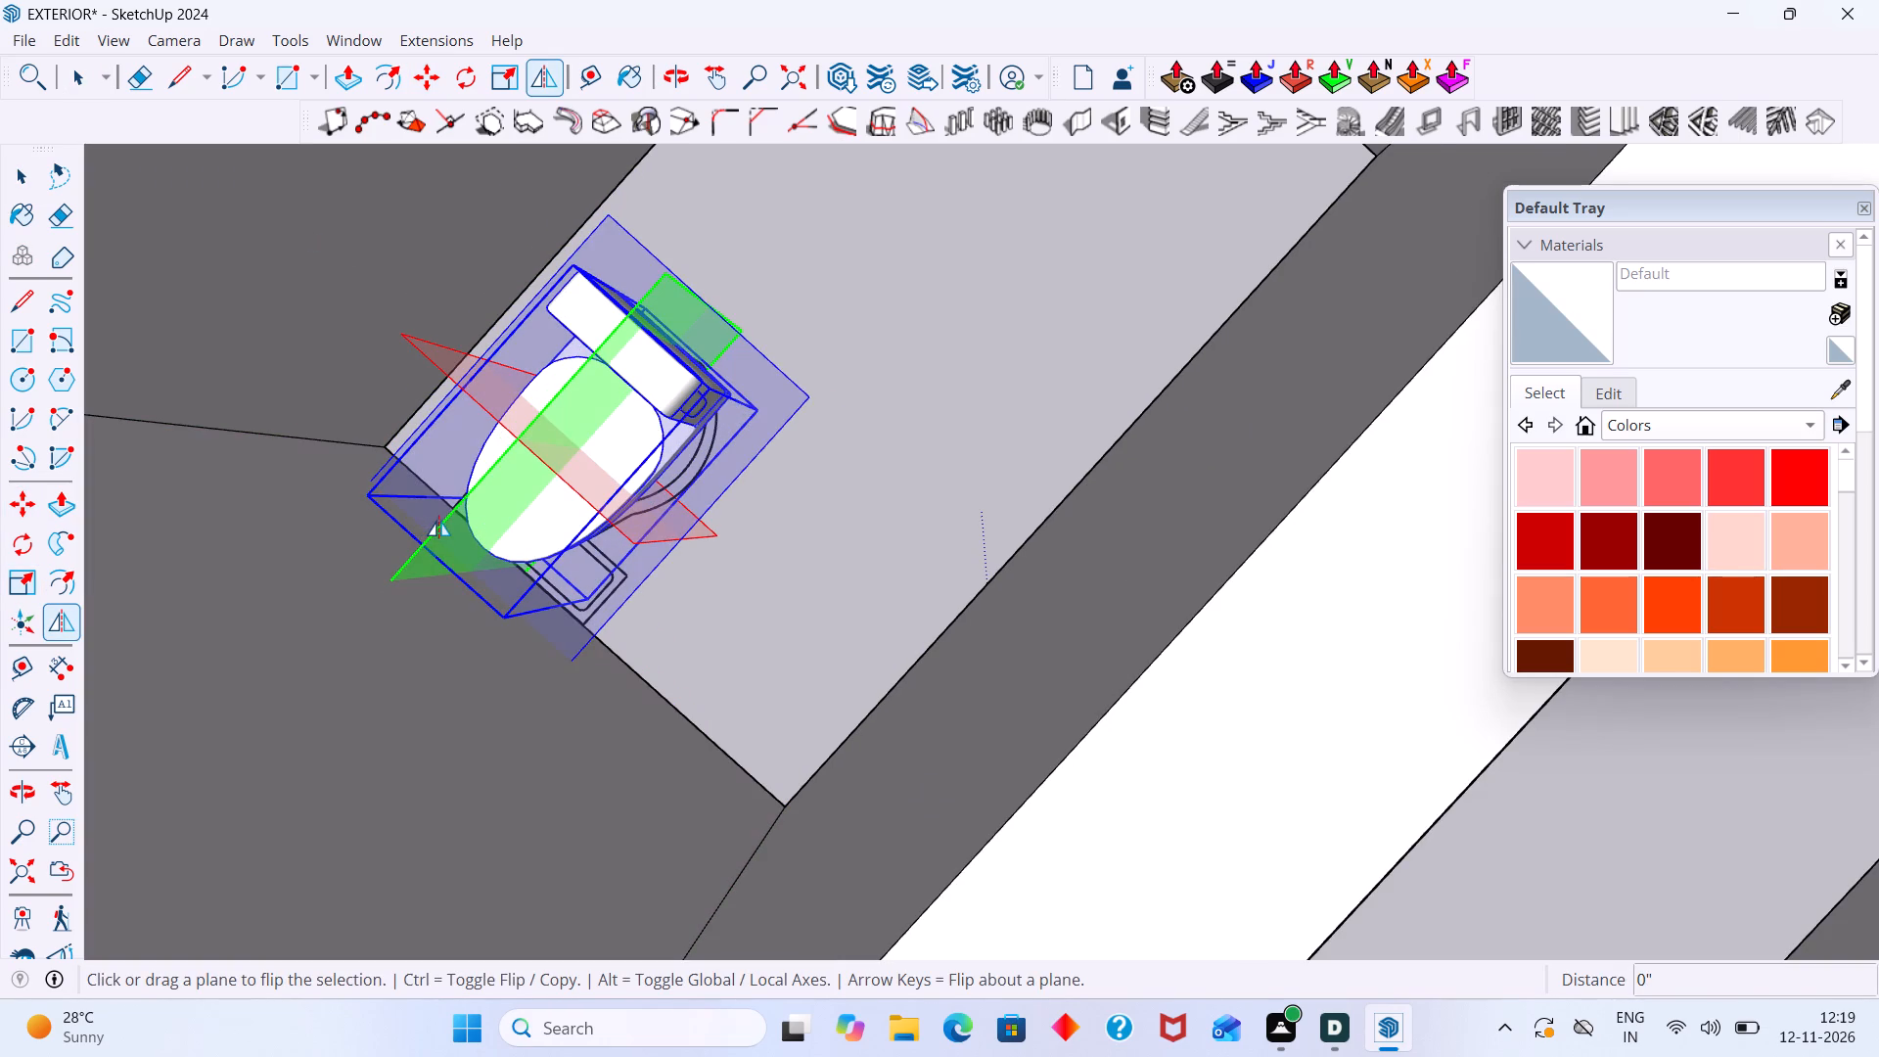
{"action": "left_click", "coordinate": [551, 464]}
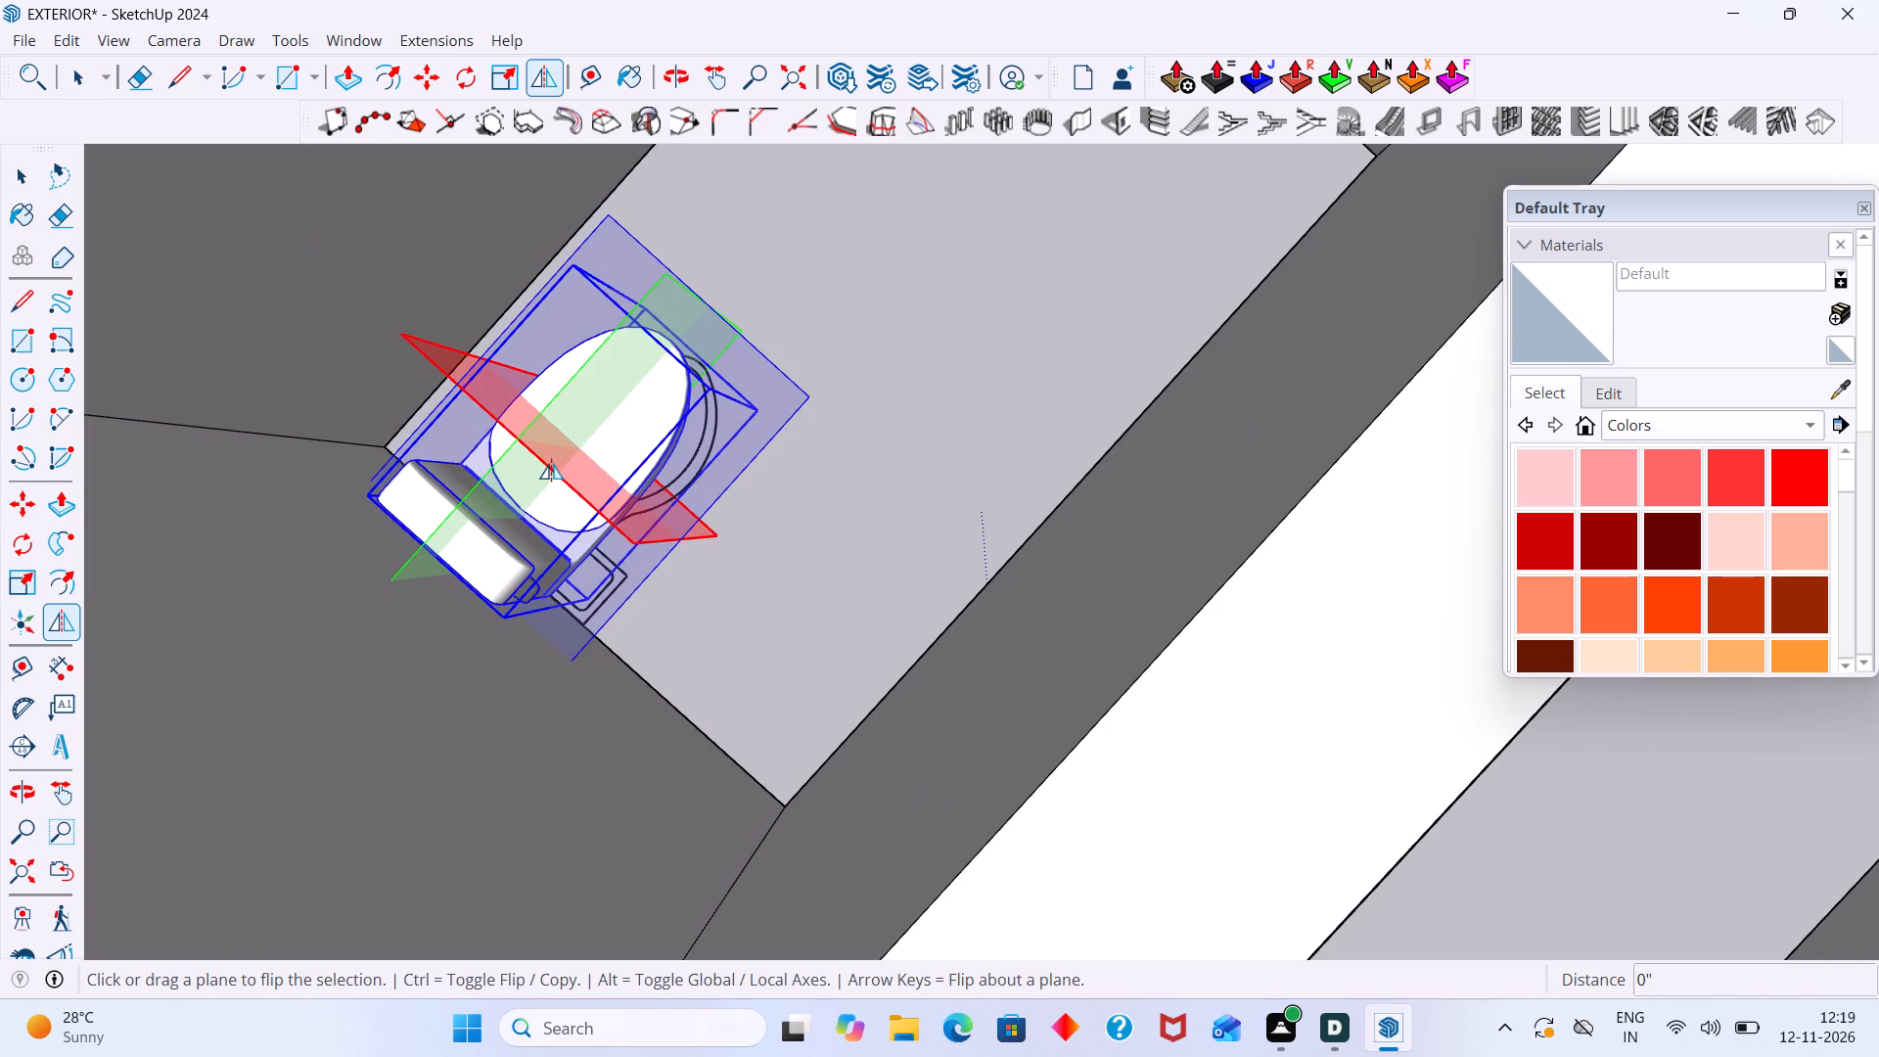
{"action": "key", "text": "space"}
{"action": "left_click", "coordinate": [773, 305]}
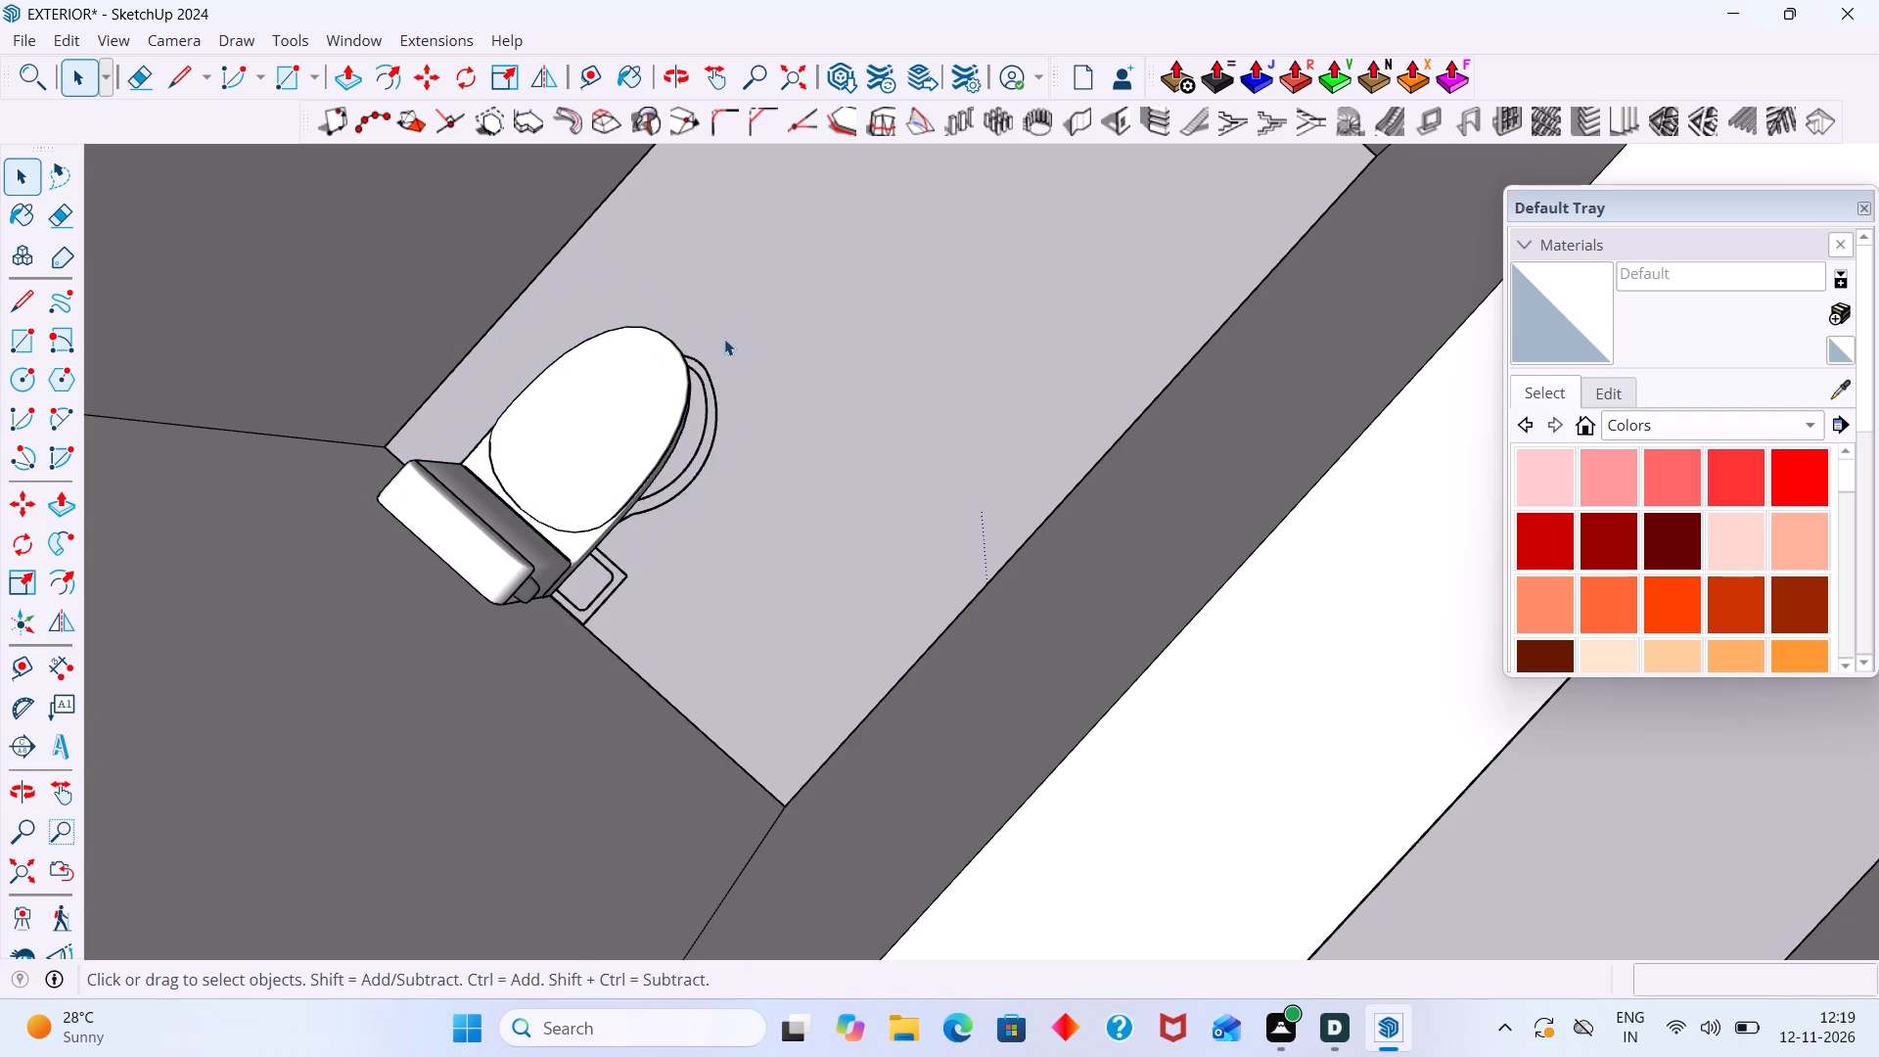
Move the copied toilet about 1 5/8" so its lower corner meets the drawn tank outline's edge in the adjoining bathroom.
{"action": "scroll", "coordinate": [679, 446], "scroll_direction": "down", "scroll_amount": 4}
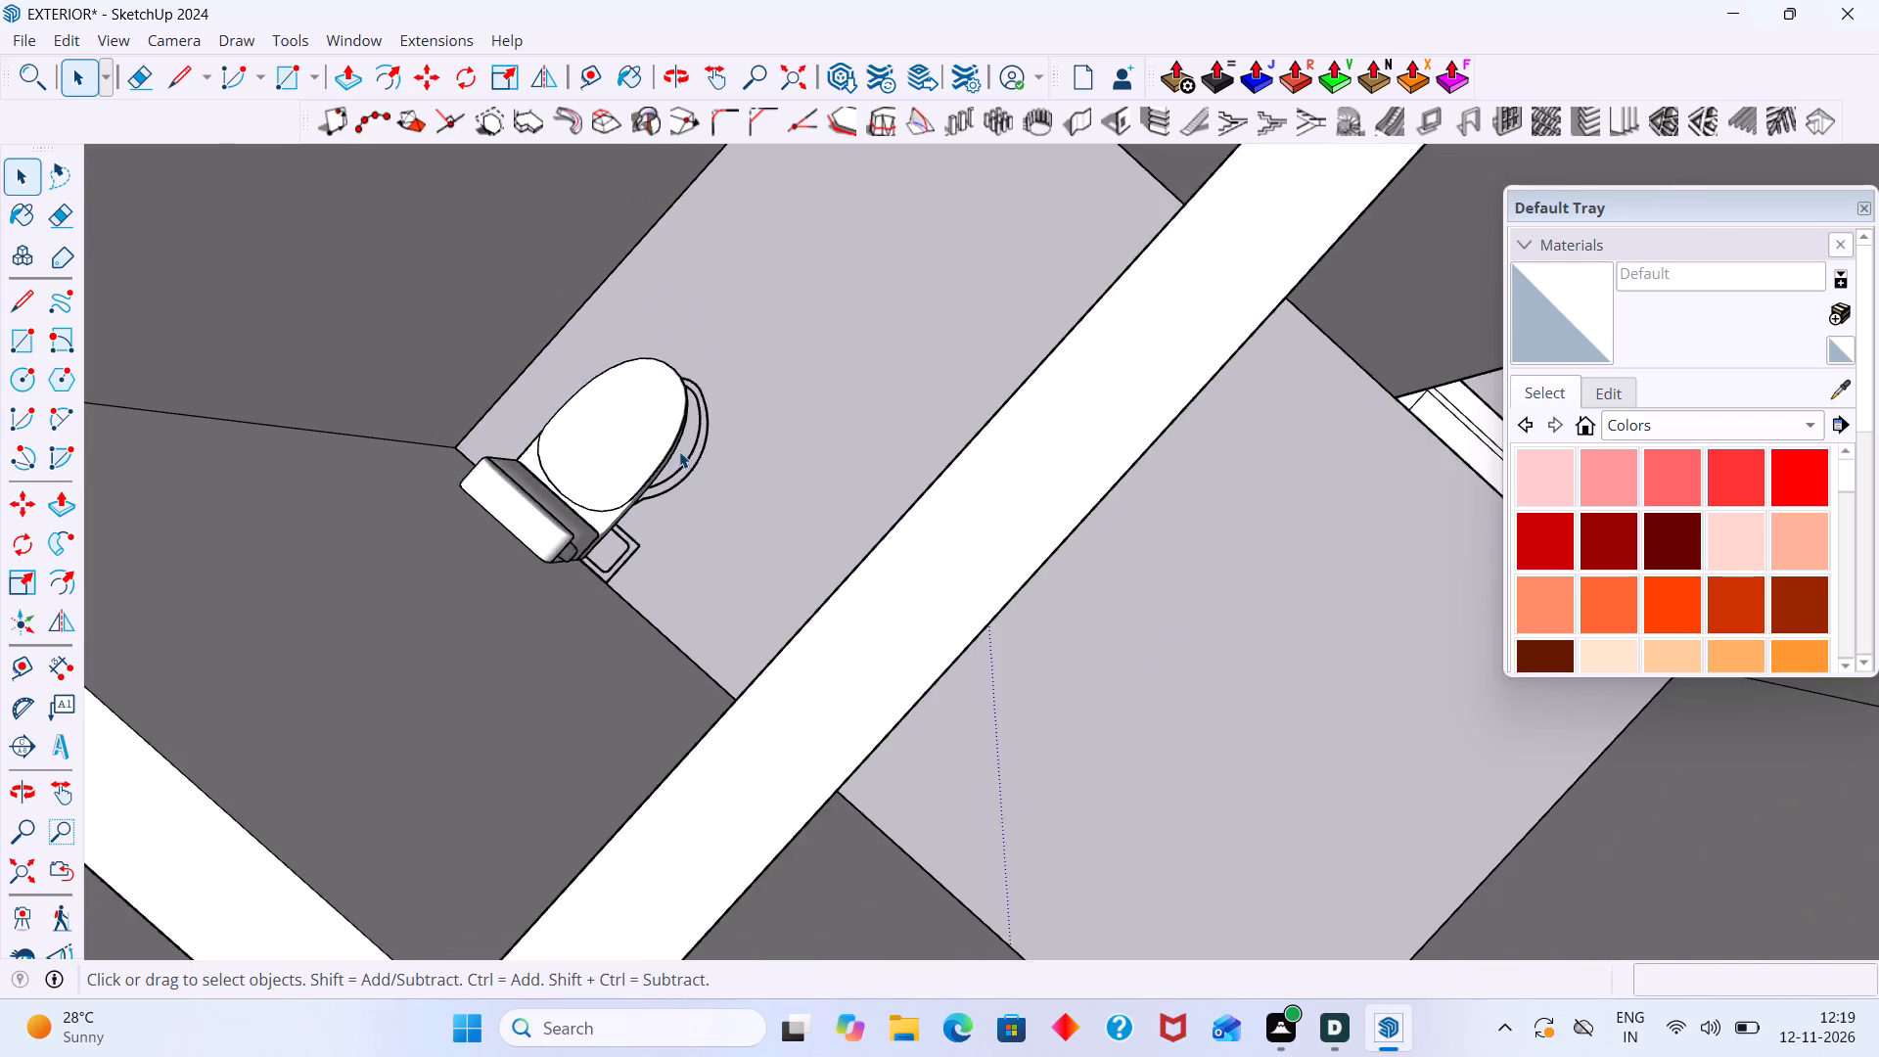
{"action": "scroll", "coordinate": [679, 451], "scroll_direction": "down", "scroll_amount": 2}
{"action": "middle_click_drag", "start_coordinate": [677, 453], "coordinate": [548, 396]}
{"action": "scroll", "coordinate": [538, 553], "scroll_direction": "up", "scroll_amount": 2}
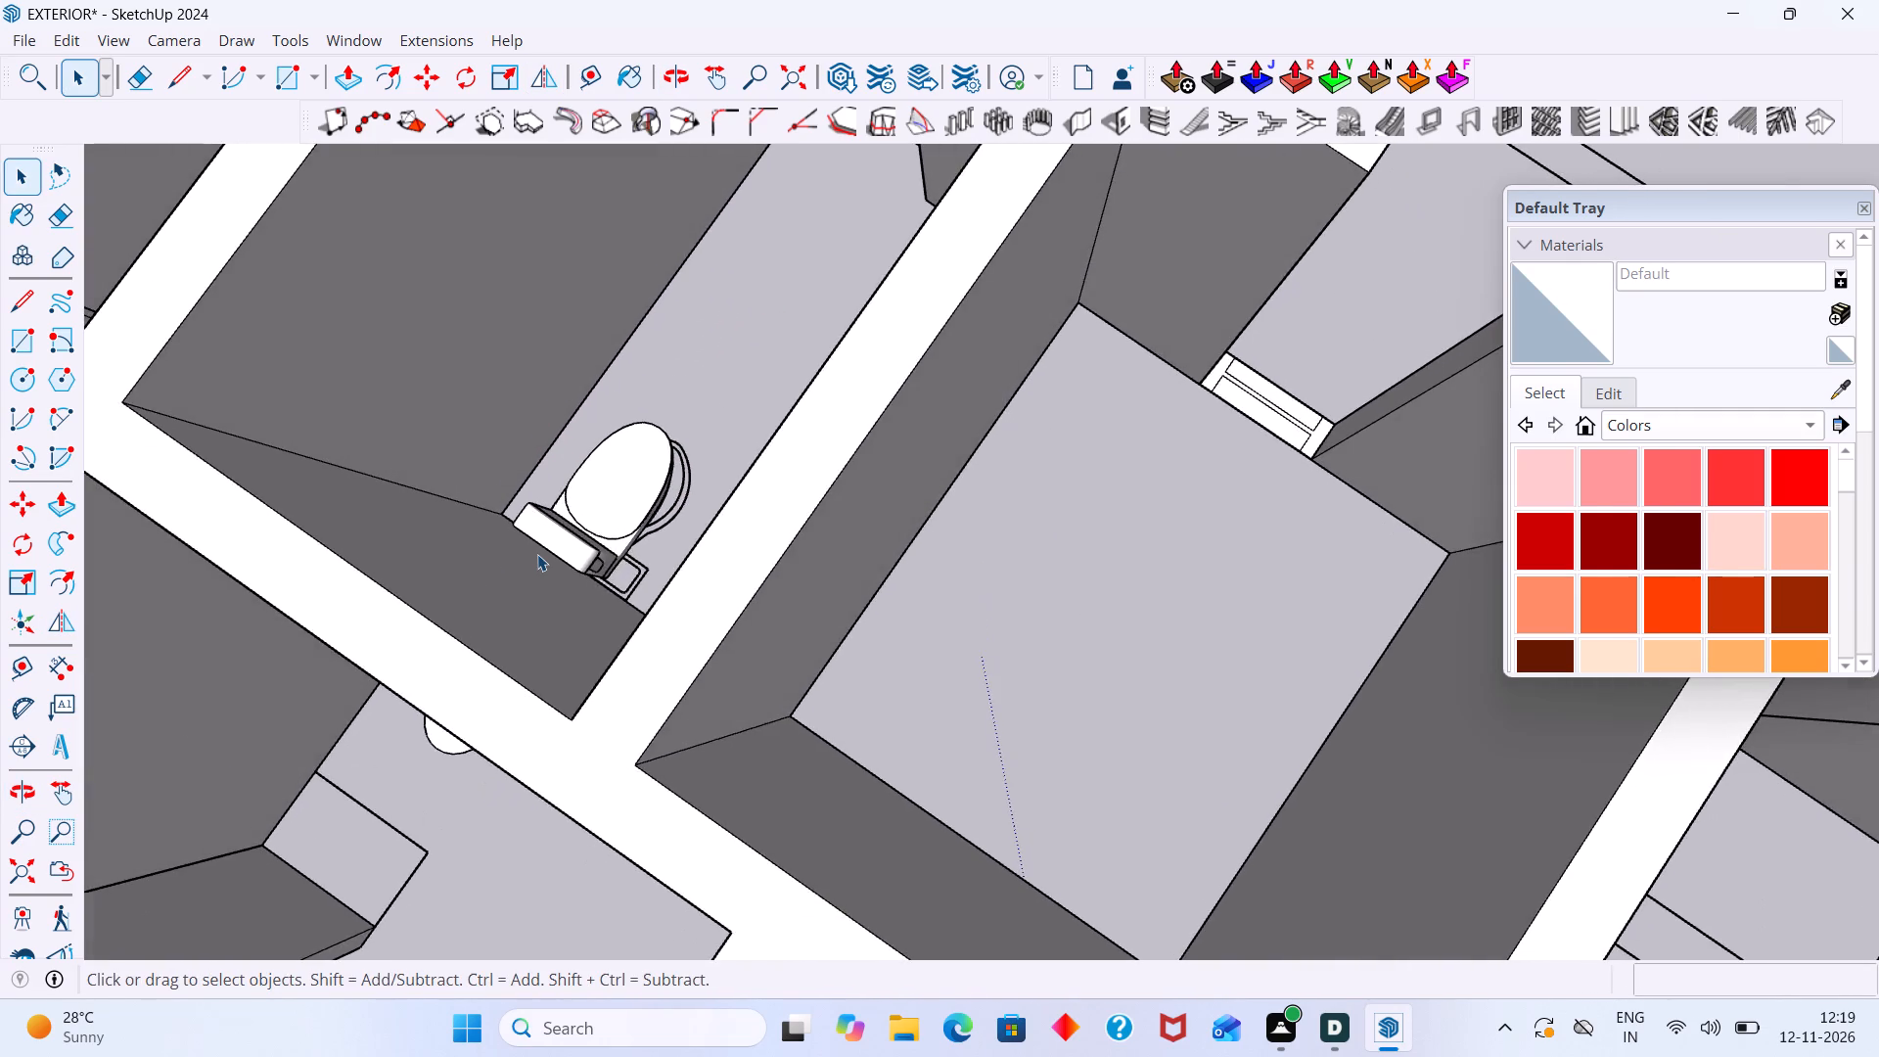
{"action": "scroll", "coordinate": [537, 554], "scroll_direction": "up", "scroll_amount": 7}
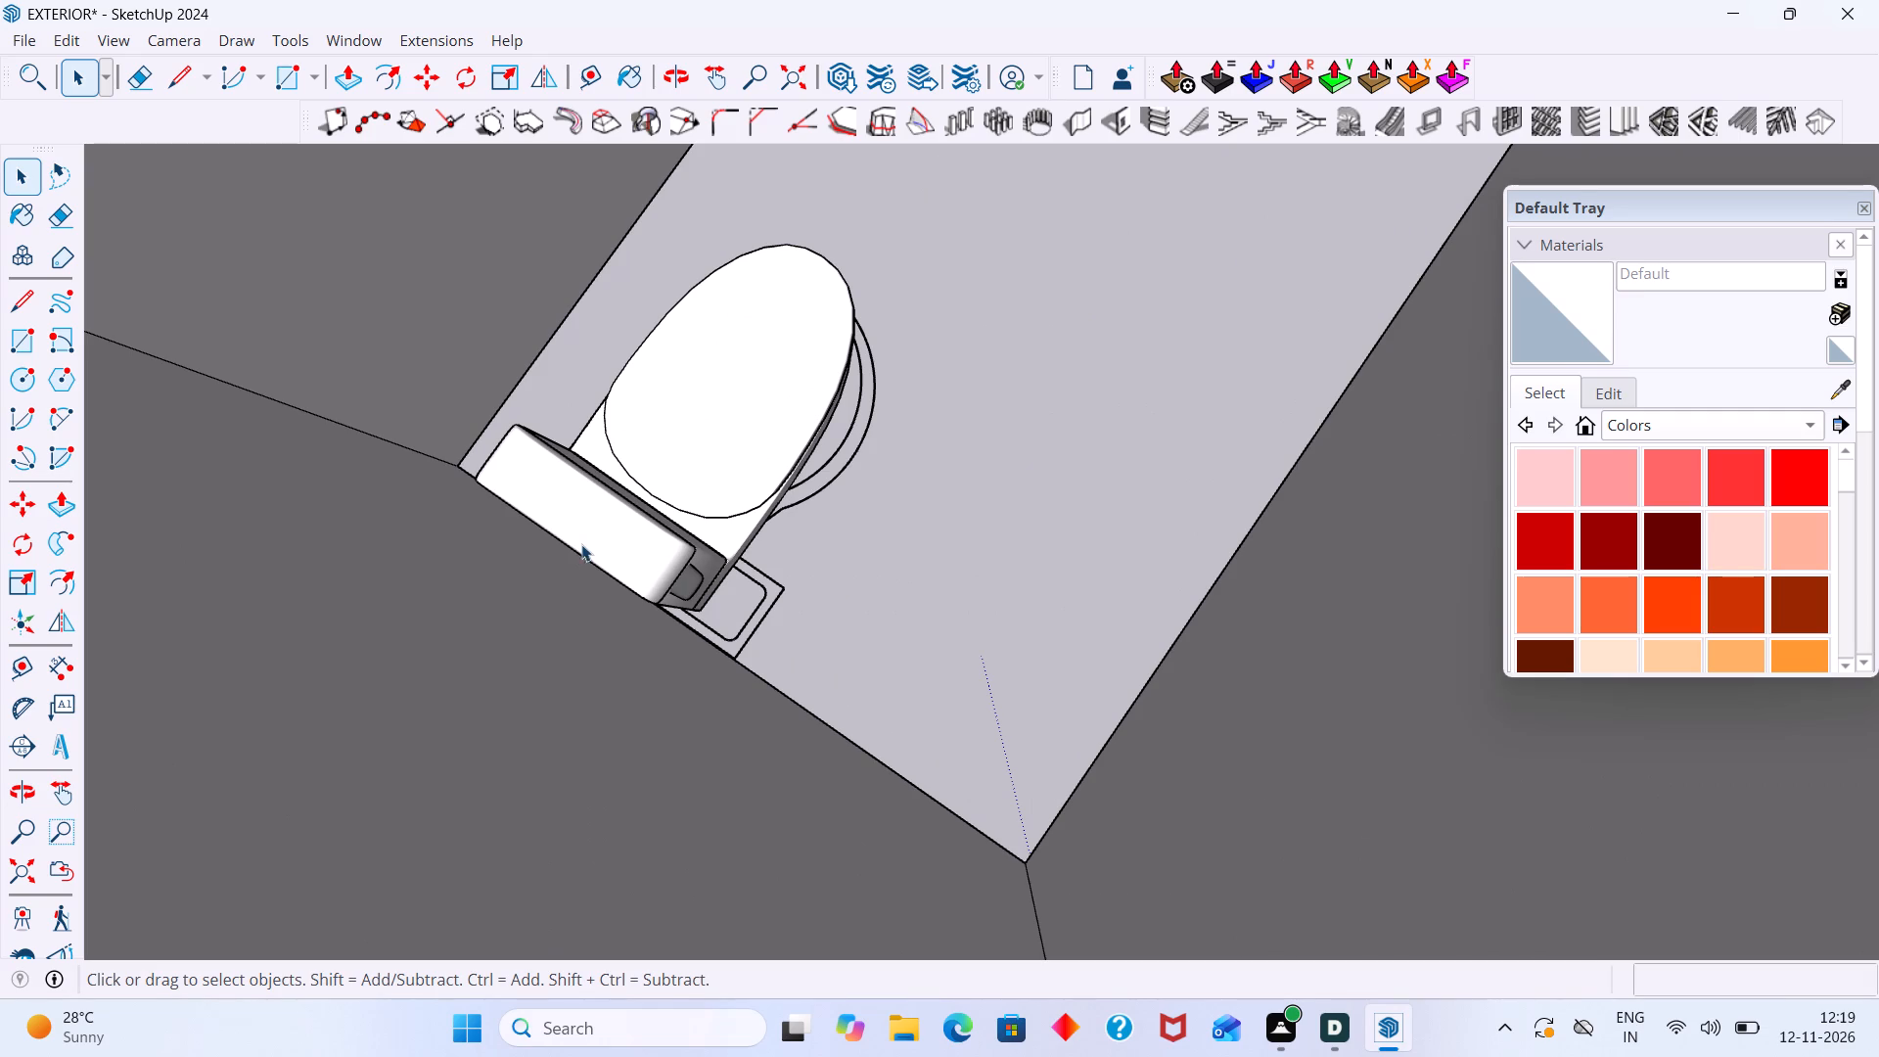
{"action": "scroll", "coordinate": [601, 542], "scroll_direction": "down", "scroll_amount": 5}
{"action": "middle_click_drag", "start_coordinate": [604, 548], "coordinate": [578, 485]}
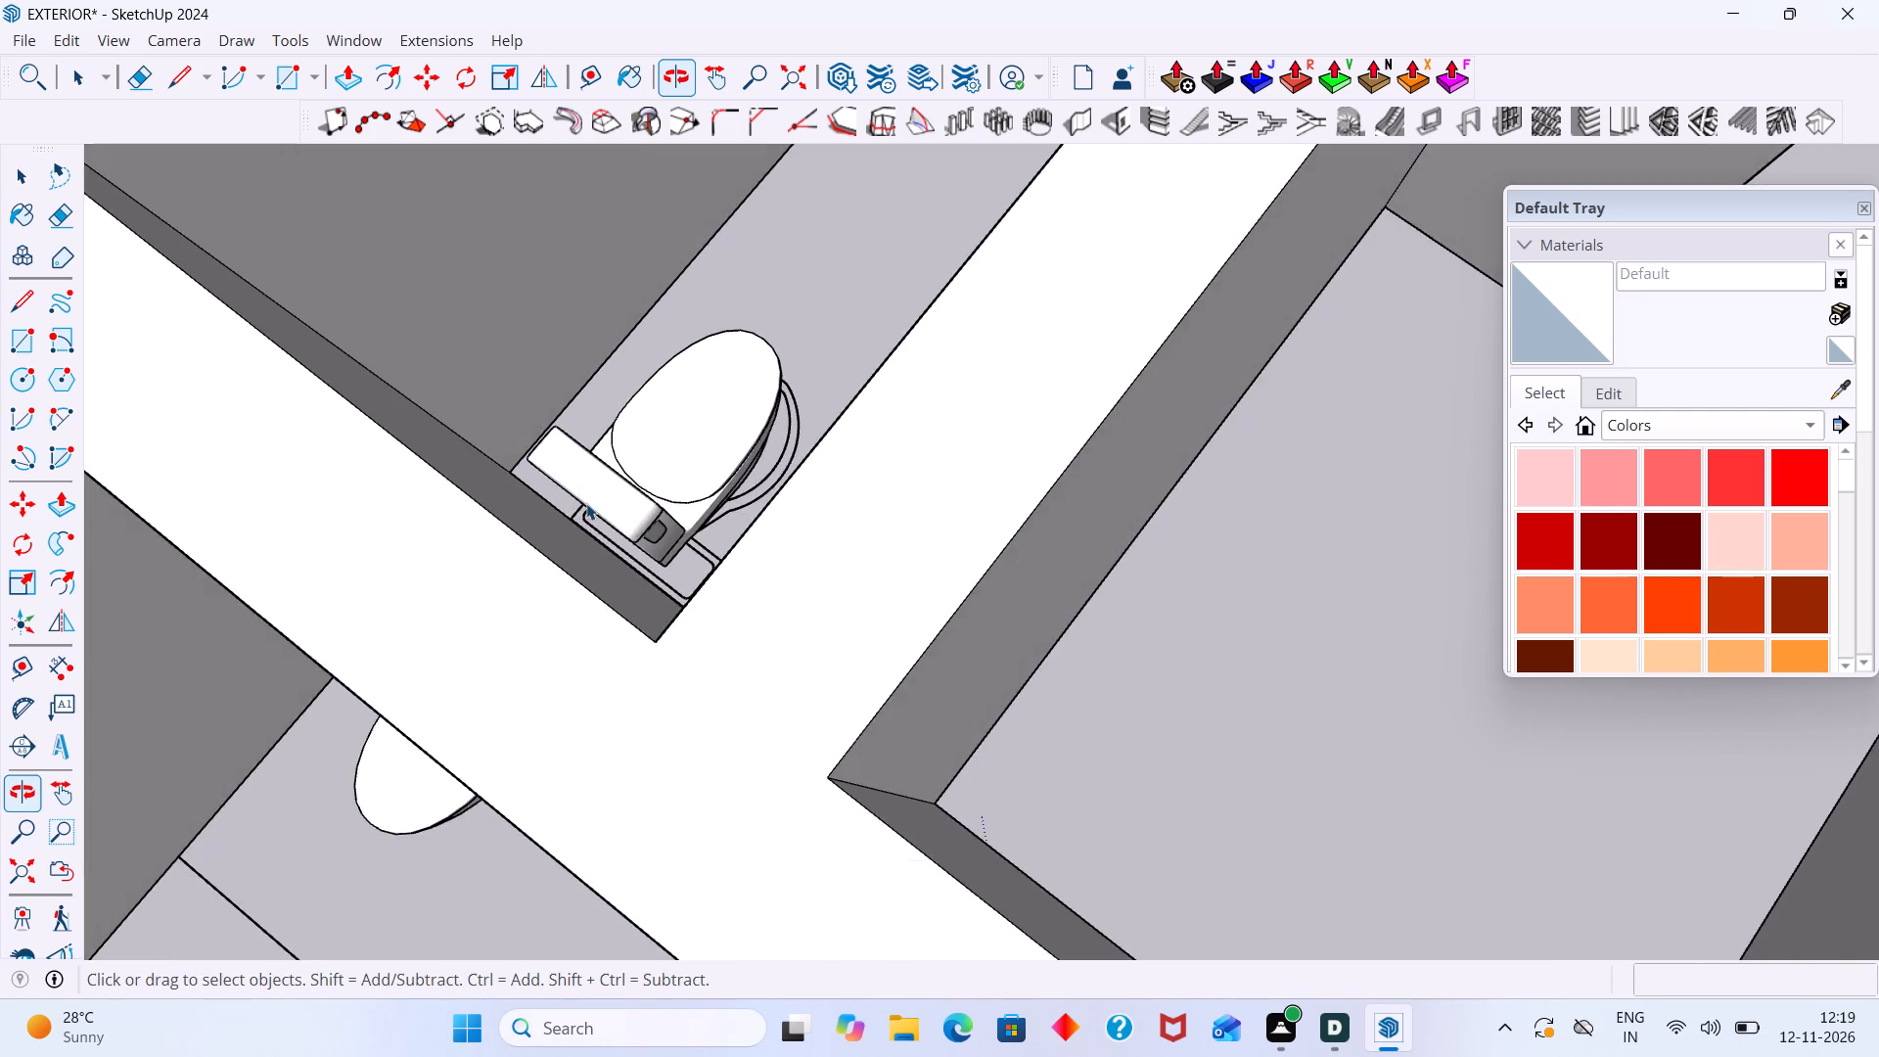
{"action": "scroll", "coordinate": [586, 503], "scroll_direction": "up", "scroll_amount": 10}
{"action": "middle_click_drag", "start_coordinate": [670, 569], "coordinate": [382, 475]}
{"action": "scroll", "coordinate": [673, 514], "scroll_direction": "up", "scroll_amount": 2}
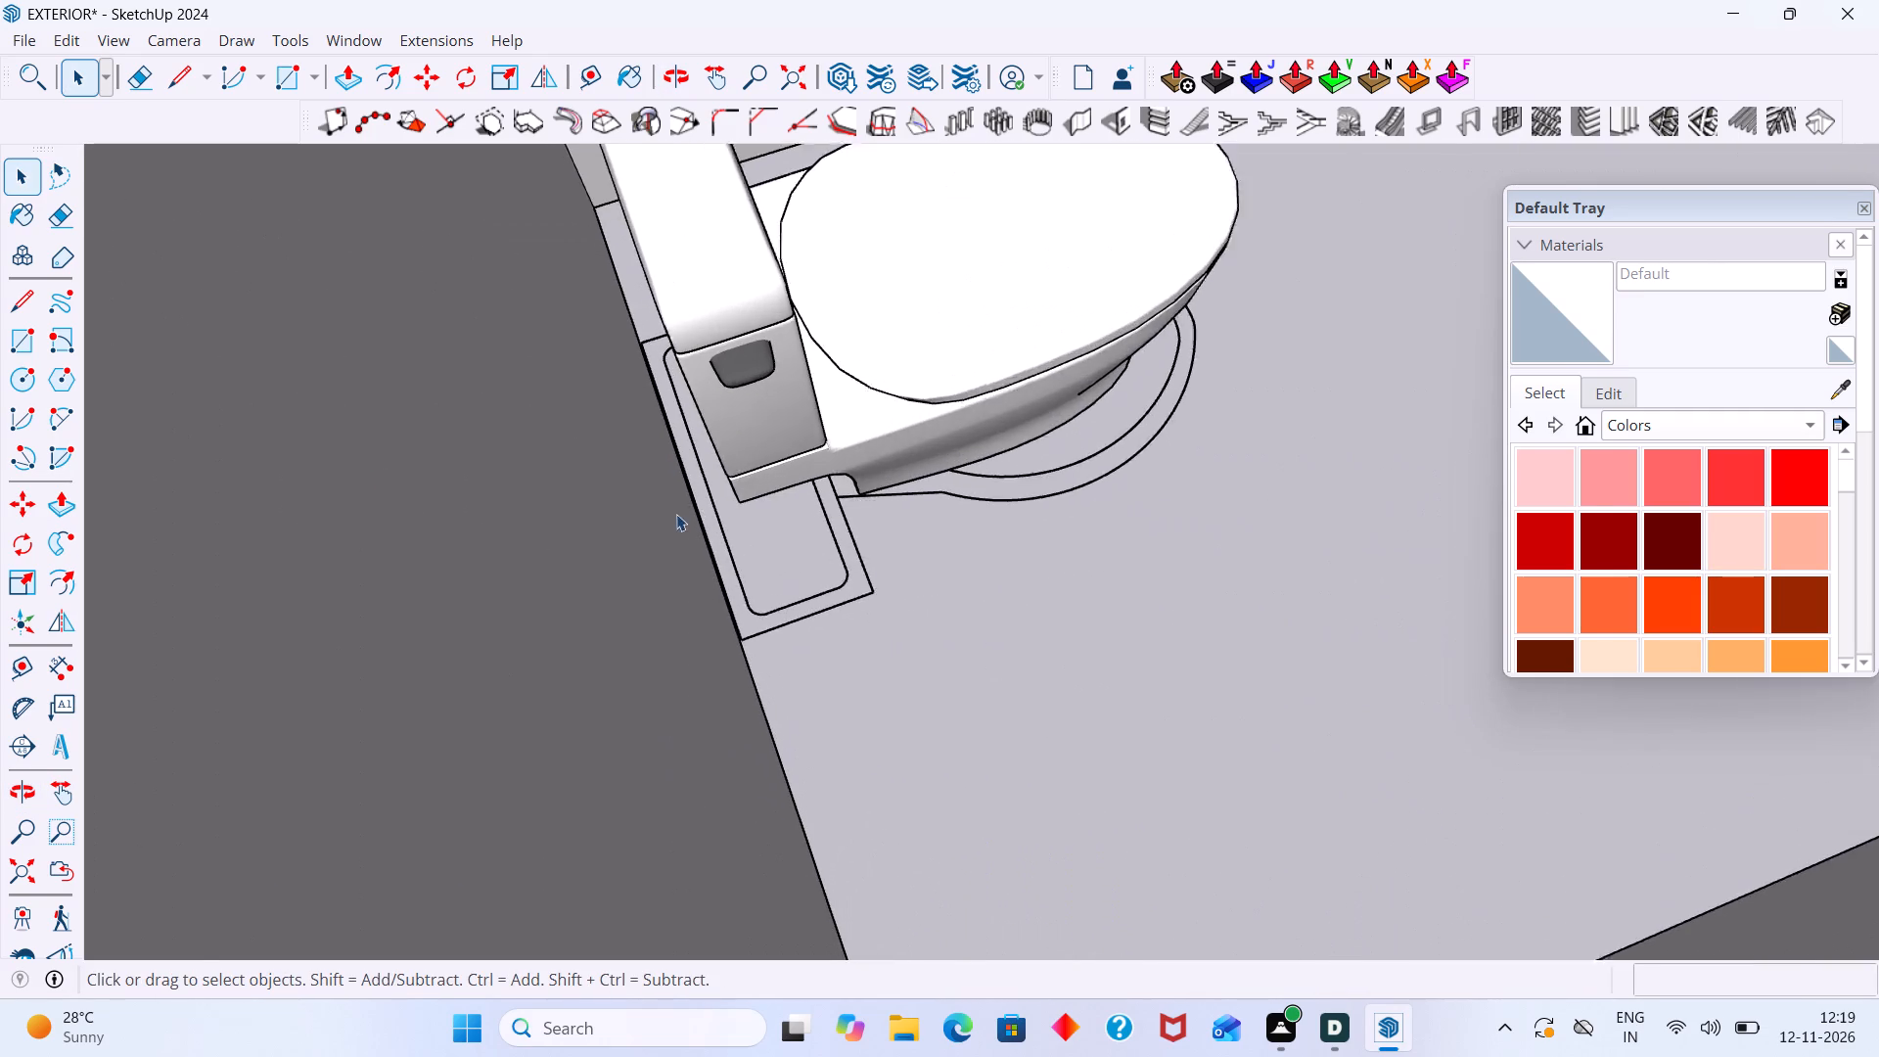
{"action": "scroll", "coordinate": [676, 514], "scroll_direction": "up", "scroll_amount": 3}
{"action": "scroll", "coordinate": [801, 474], "scroll_direction": "down", "scroll_amount": 3}
{"action": "left_click", "coordinate": [802, 442]}
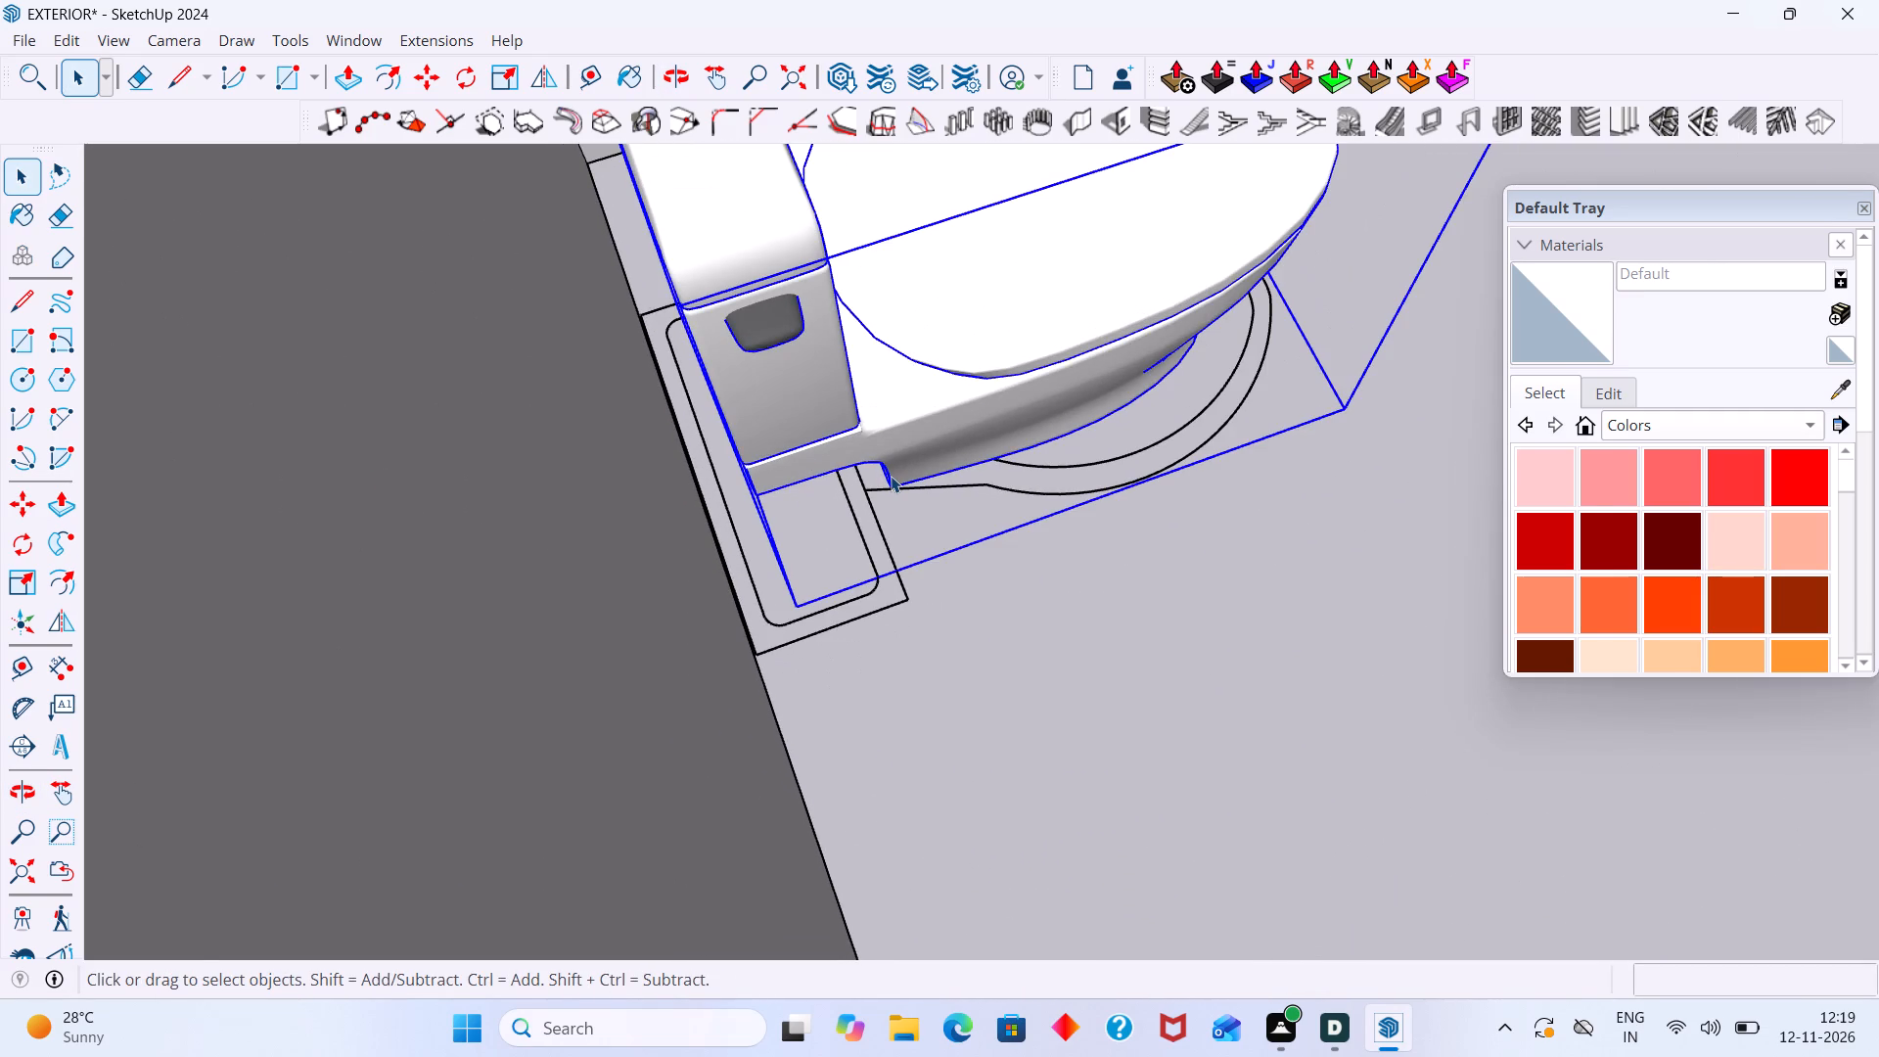
{"action": "key", "text": "m"}
{"action": "left_click", "coordinate": [891, 493]}
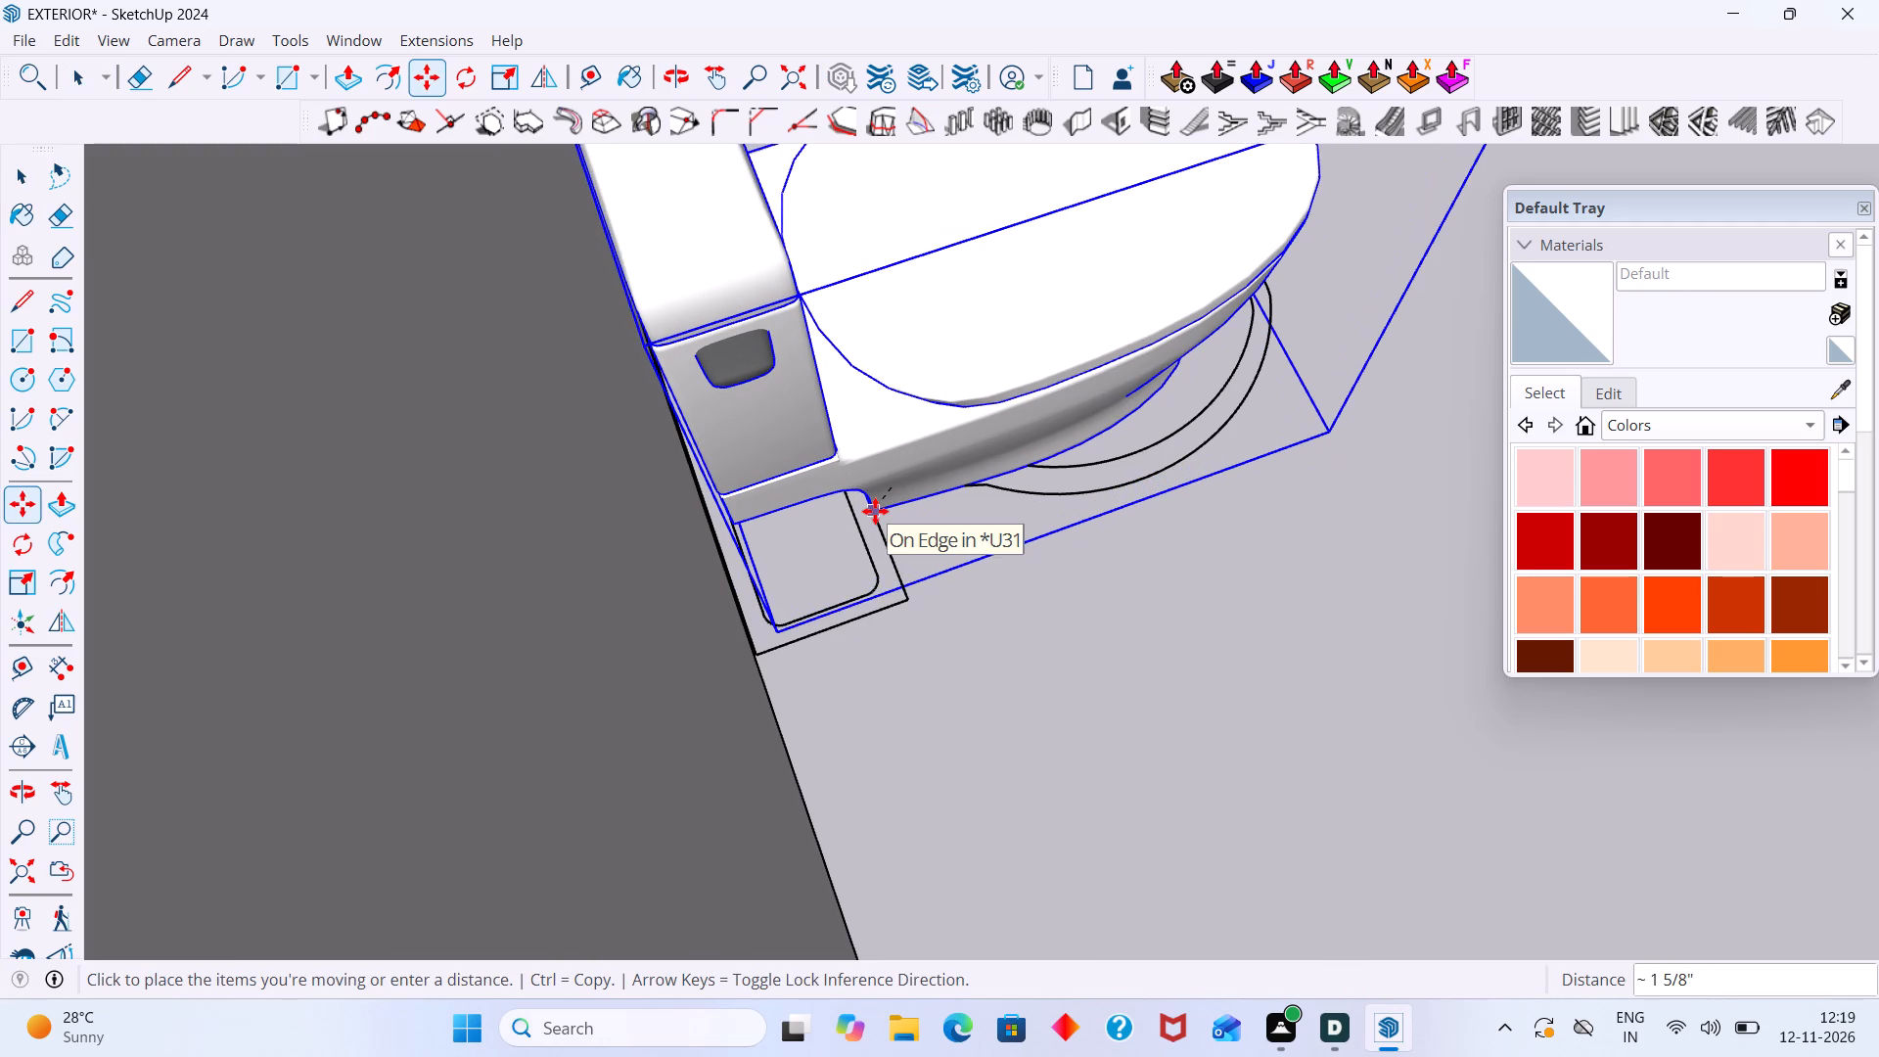
{"action": "left_click", "coordinate": [875, 511]}
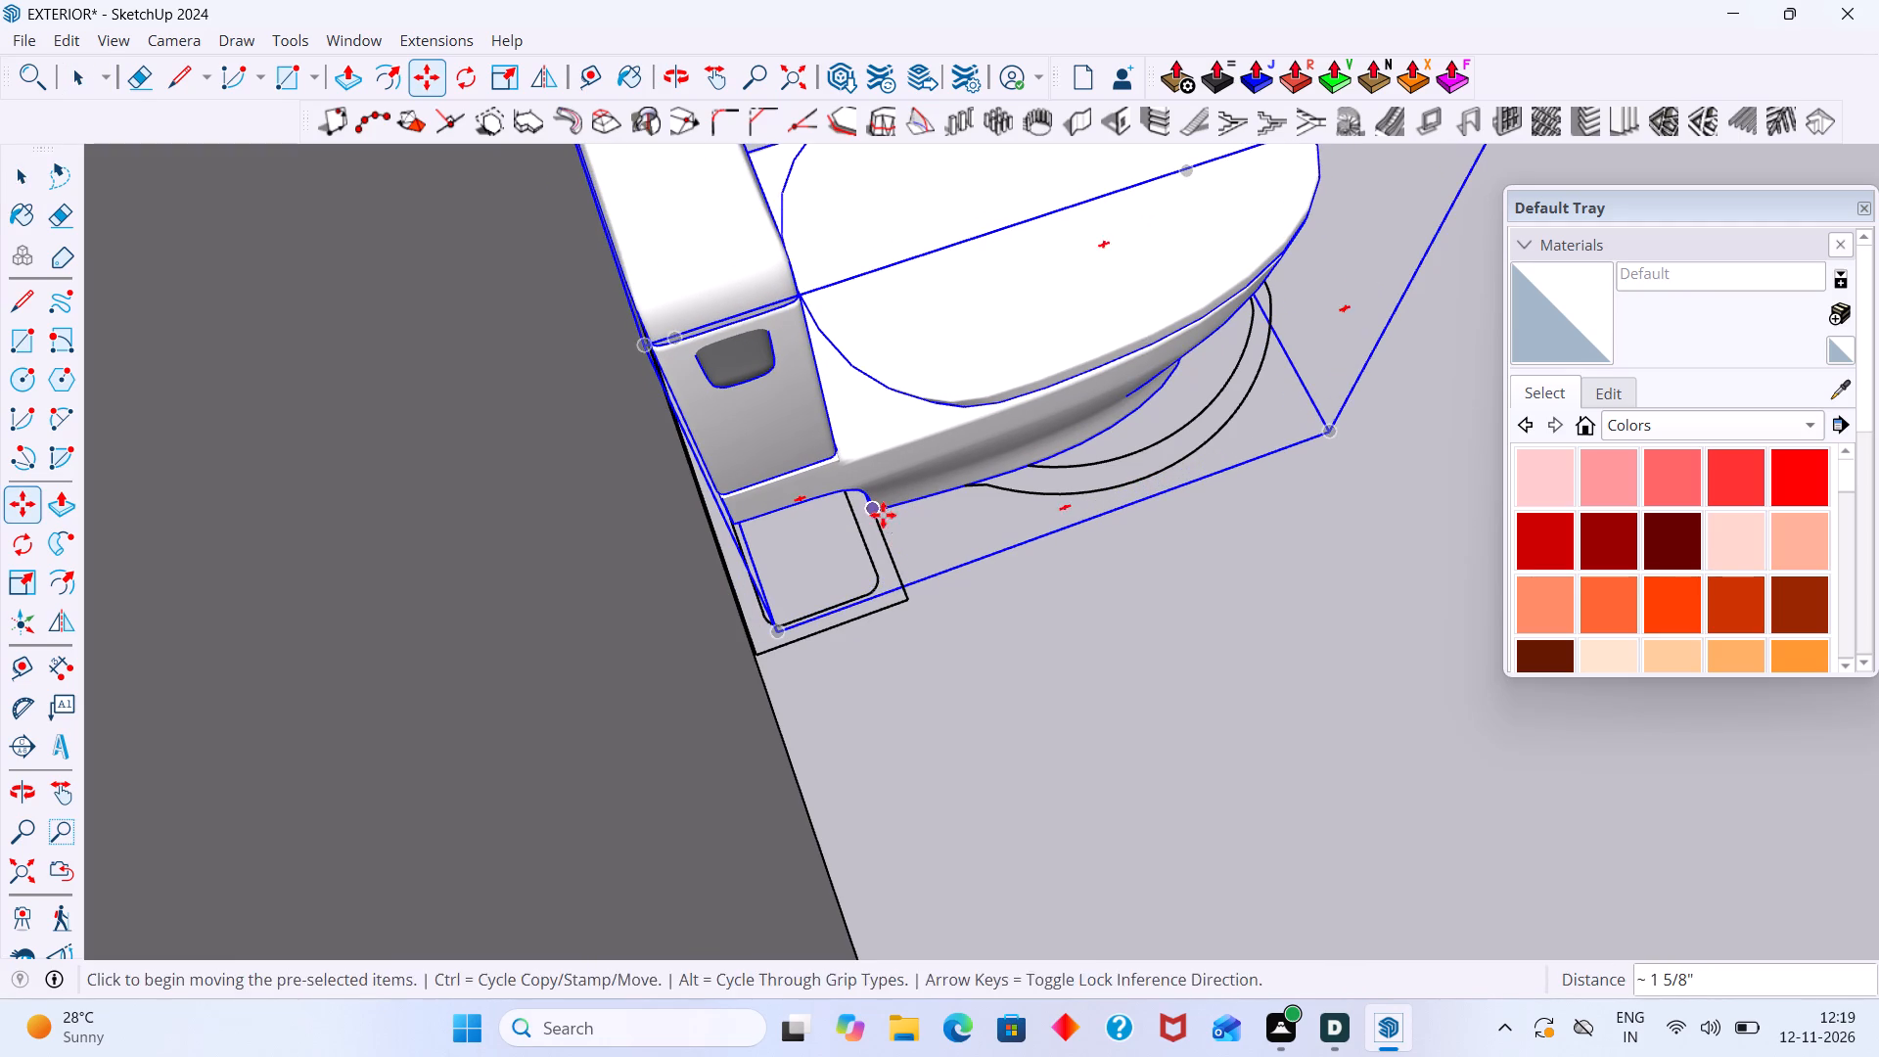
{"action": "key", "text": "space"}
{"action": "left_click", "coordinate": [999, 634]}
Examine the whole furnished house model and the two back-to-back toilets in the adjoining bathrooms.
{"action": "scroll", "coordinate": [1027, 503], "scroll_direction": "down", "scroll_amount": 7}
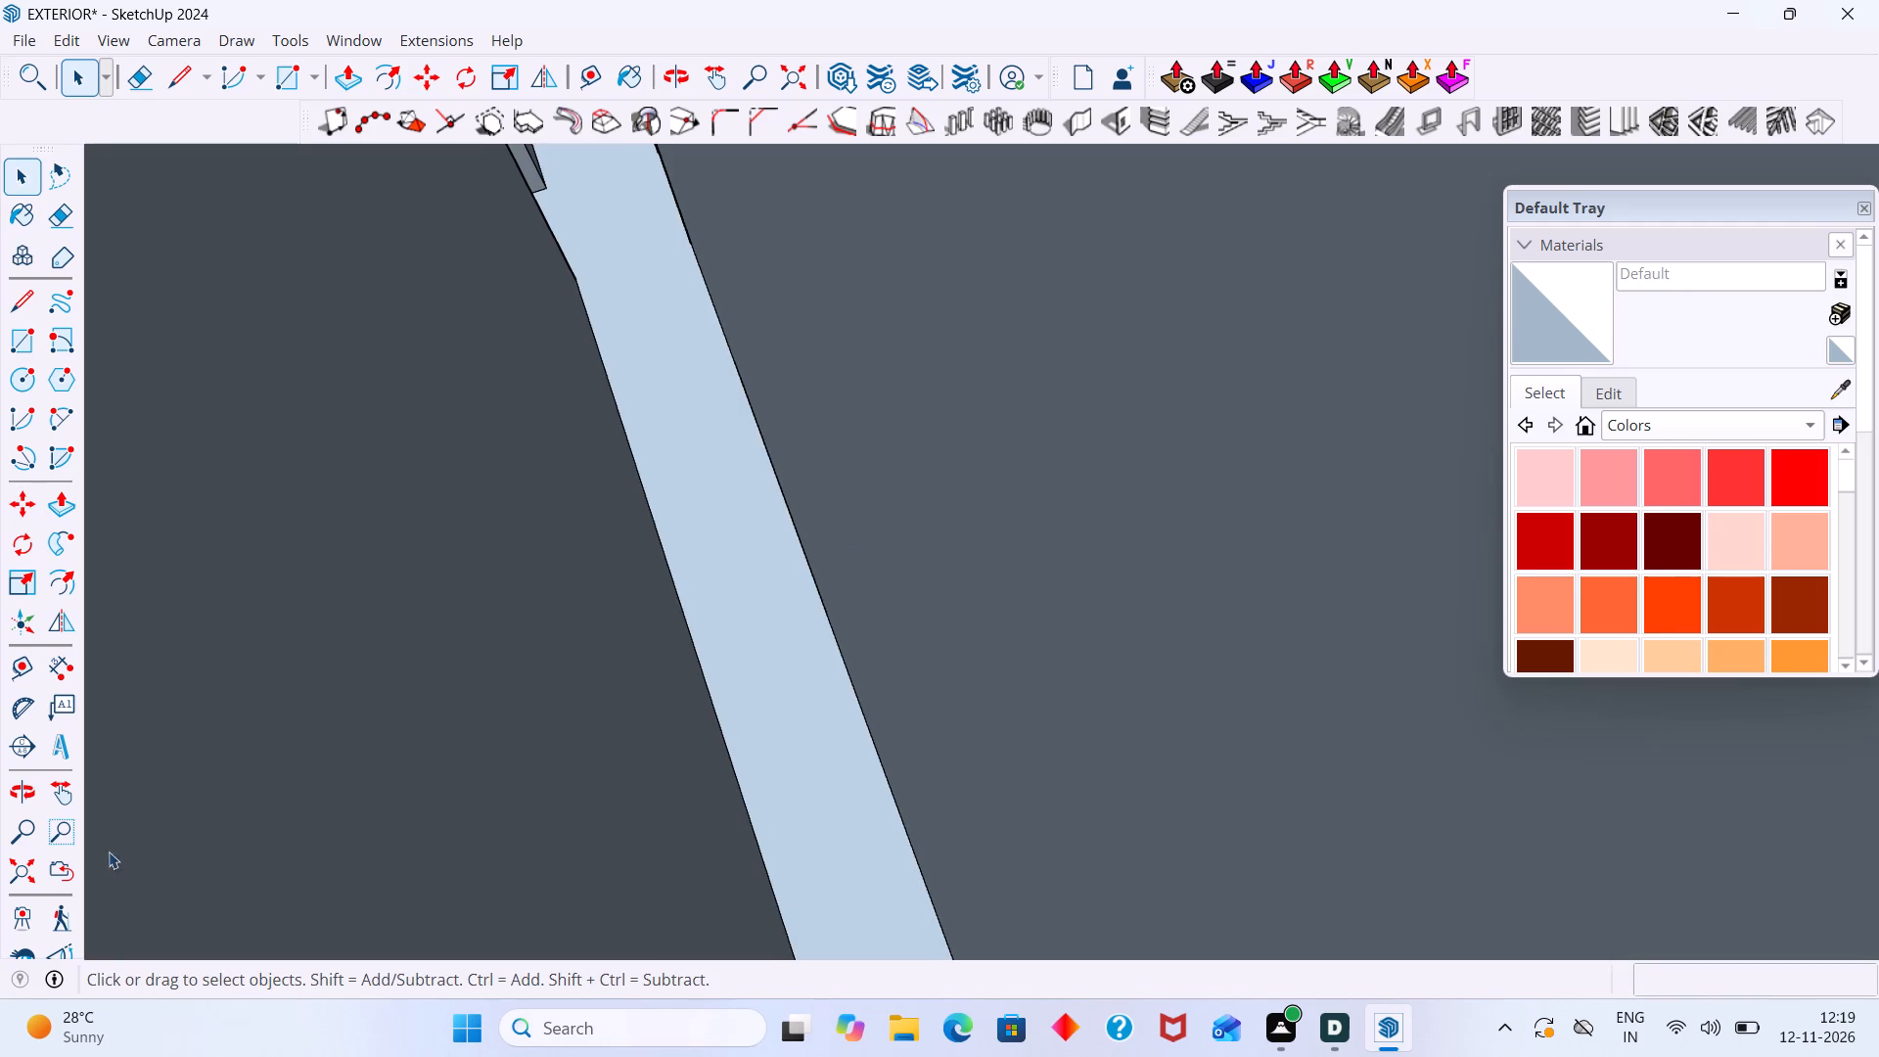
{"action": "left_click", "coordinate": [18, 865]}
{"action": "left_click", "coordinate": [23, 871]}
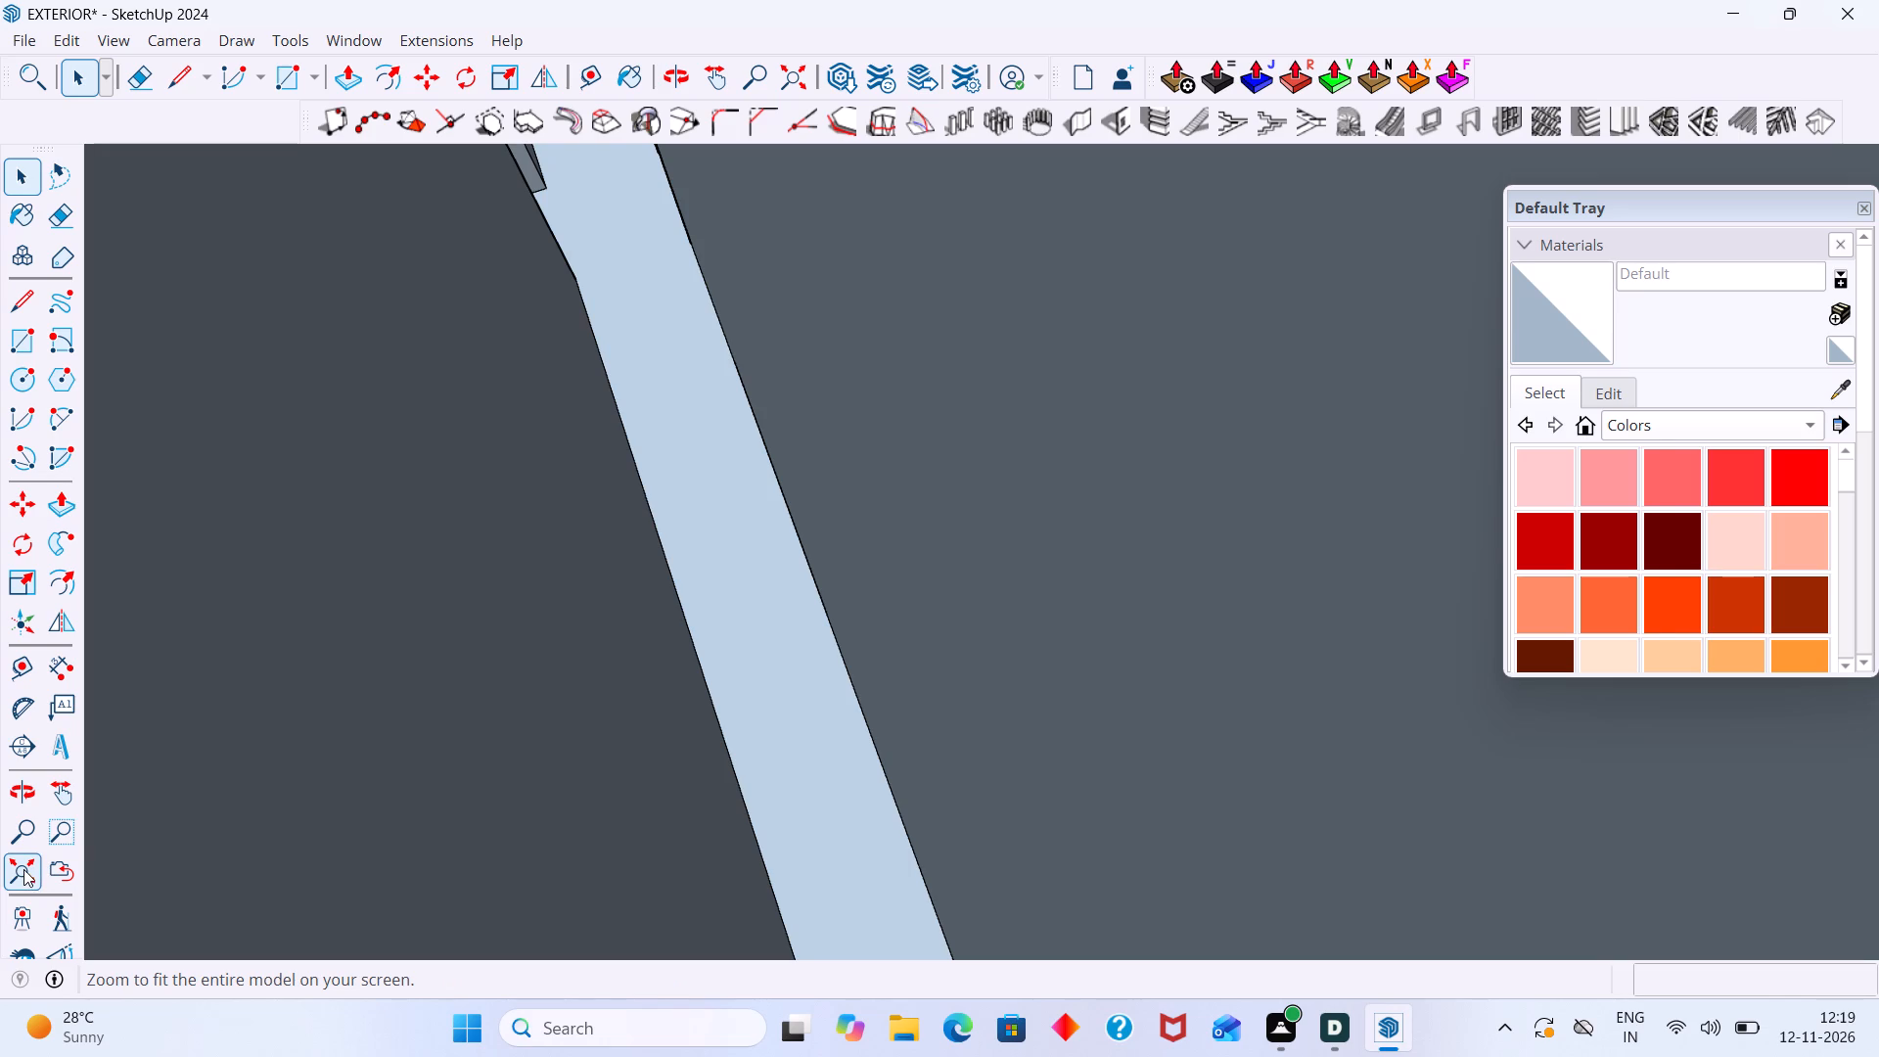
{"action": "scroll", "coordinate": [881, 343], "scroll_direction": "up", "scroll_amount": 7}
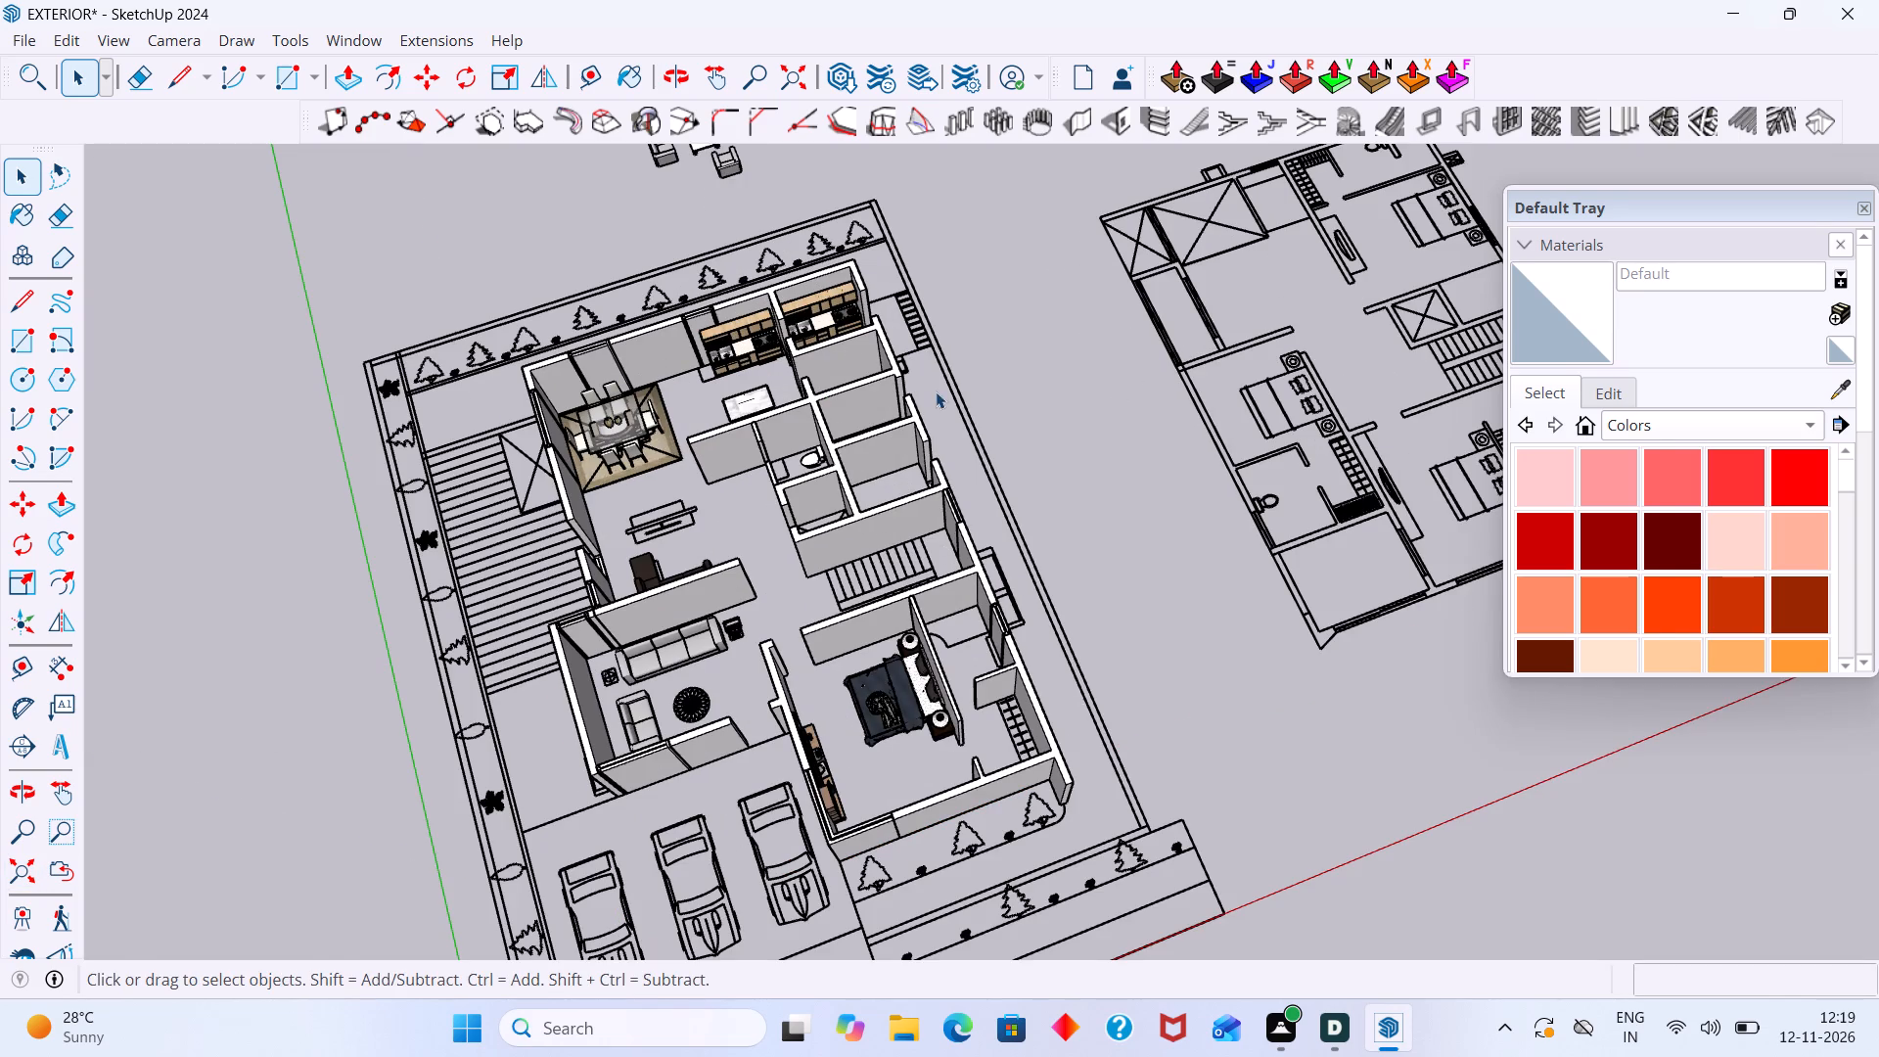
{"action": "scroll", "coordinate": [963, 559], "scroll_direction": "up", "scroll_amount": 4}
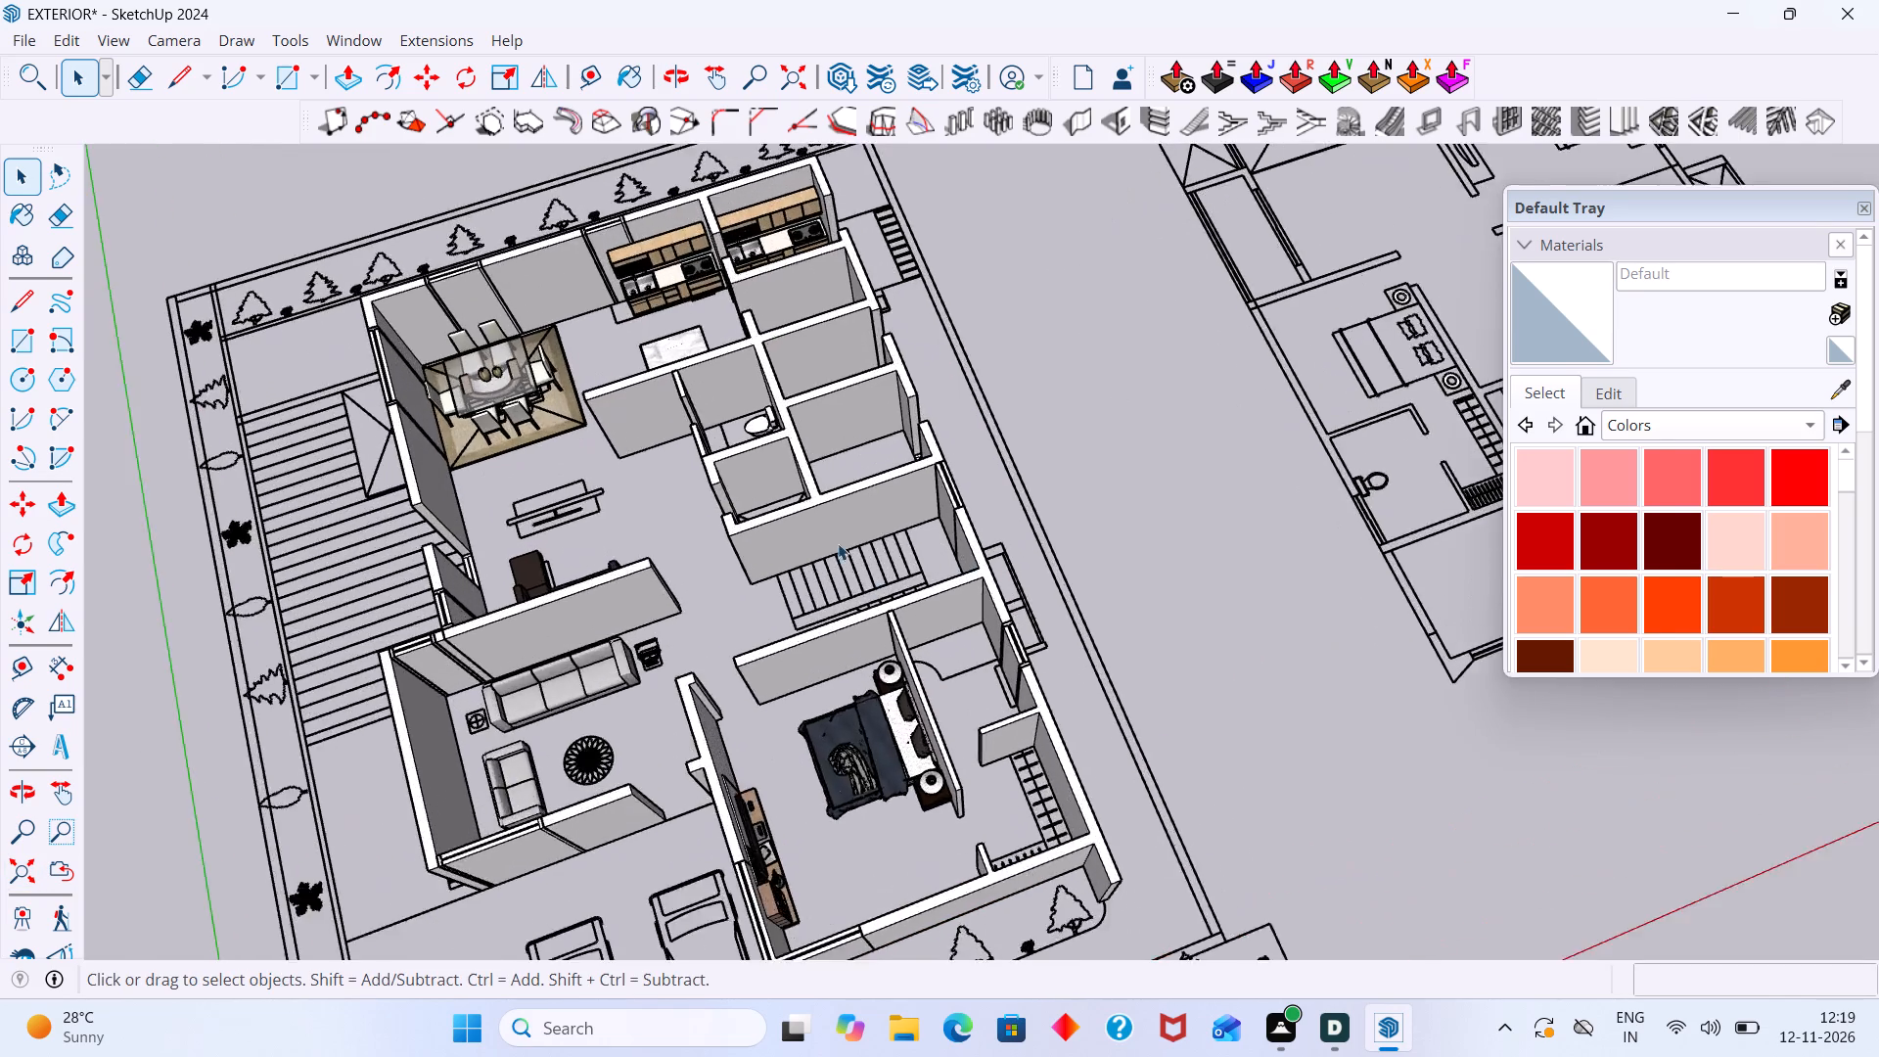
{"action": "scroll", "coordinate": [838, 543], "scroll_direction": "up", "scroll_amount": 7}
{"action": "middle_click_drag", "start_coordinate": [763, 285], "coordinate": [767, 502]}
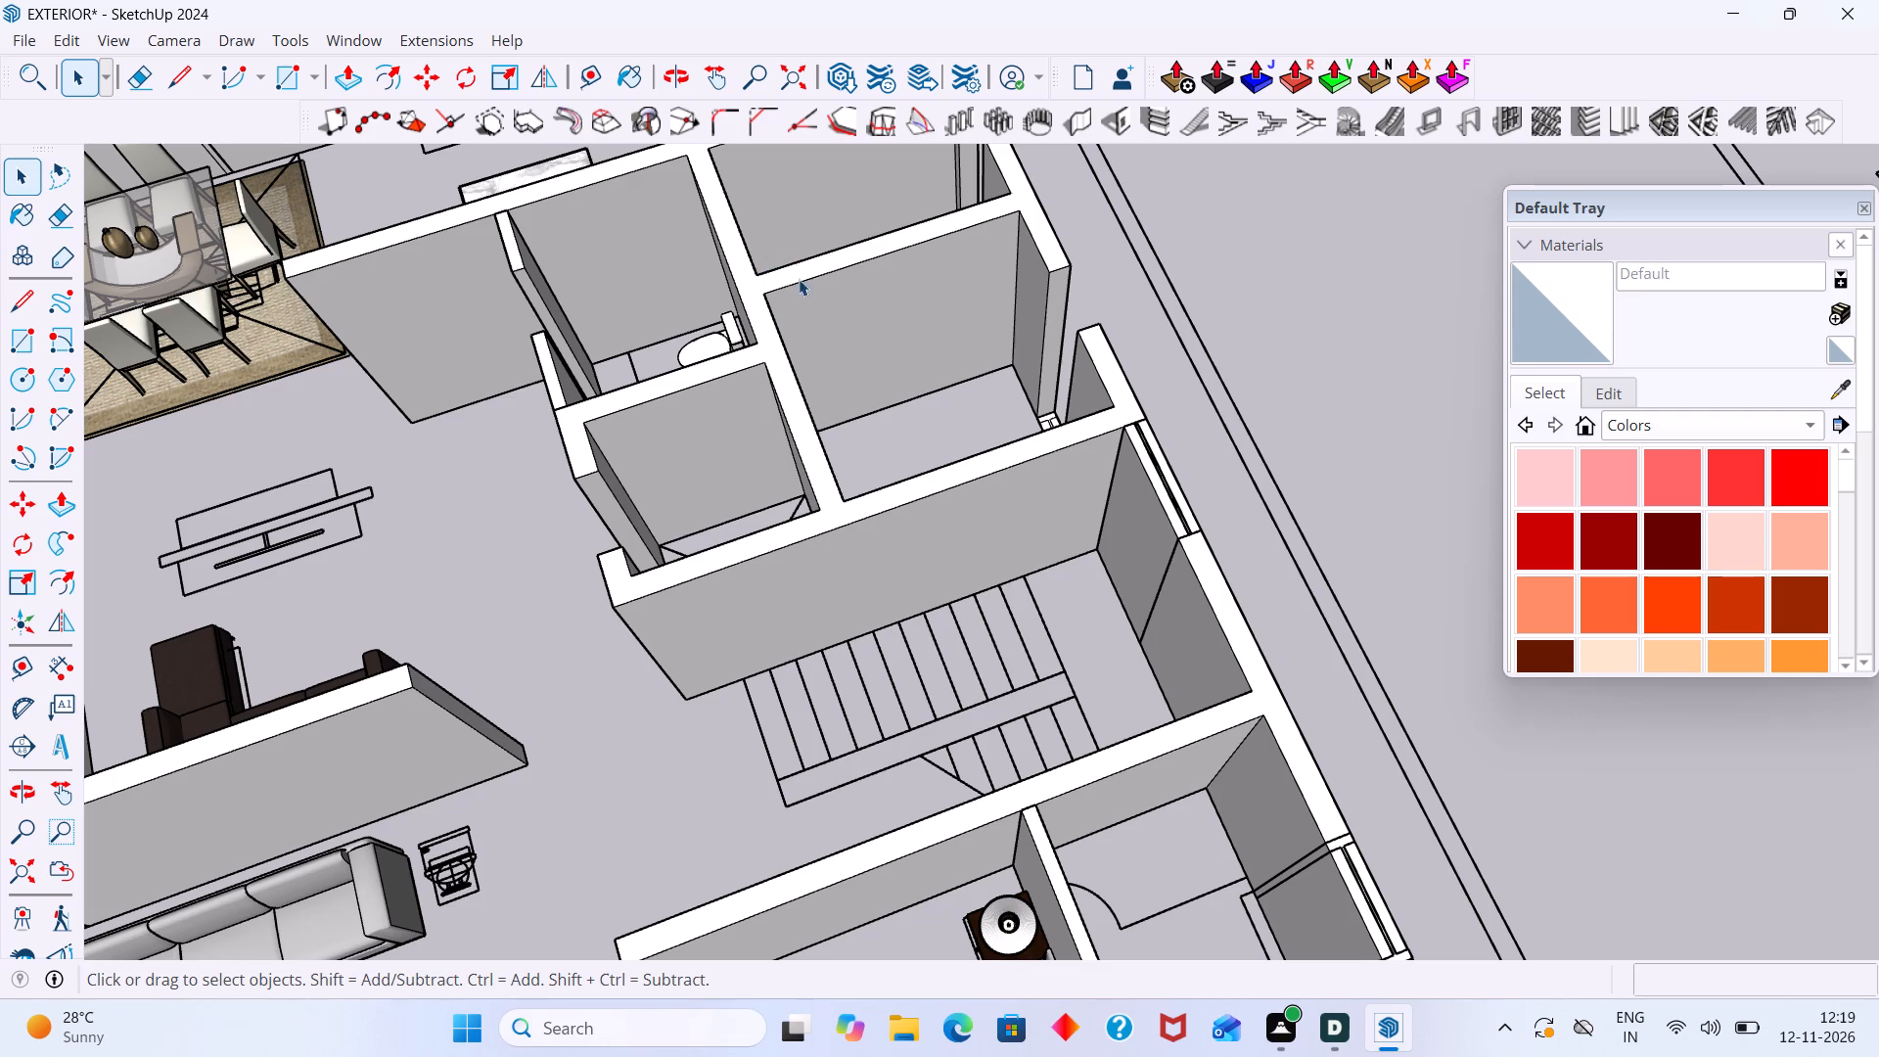
{"action": "scroll", "coordinate": [792, 315], "scroll_direction": "down", "scroll_amount": 2}
{"action": "middle_click_drag", "start_coordinate": [793, 344], "coordinate": [820, 461]}
{"action": "scroll", "coordinate": [804, 285], "scroll_direction": "up", "scroll_amount": 9}
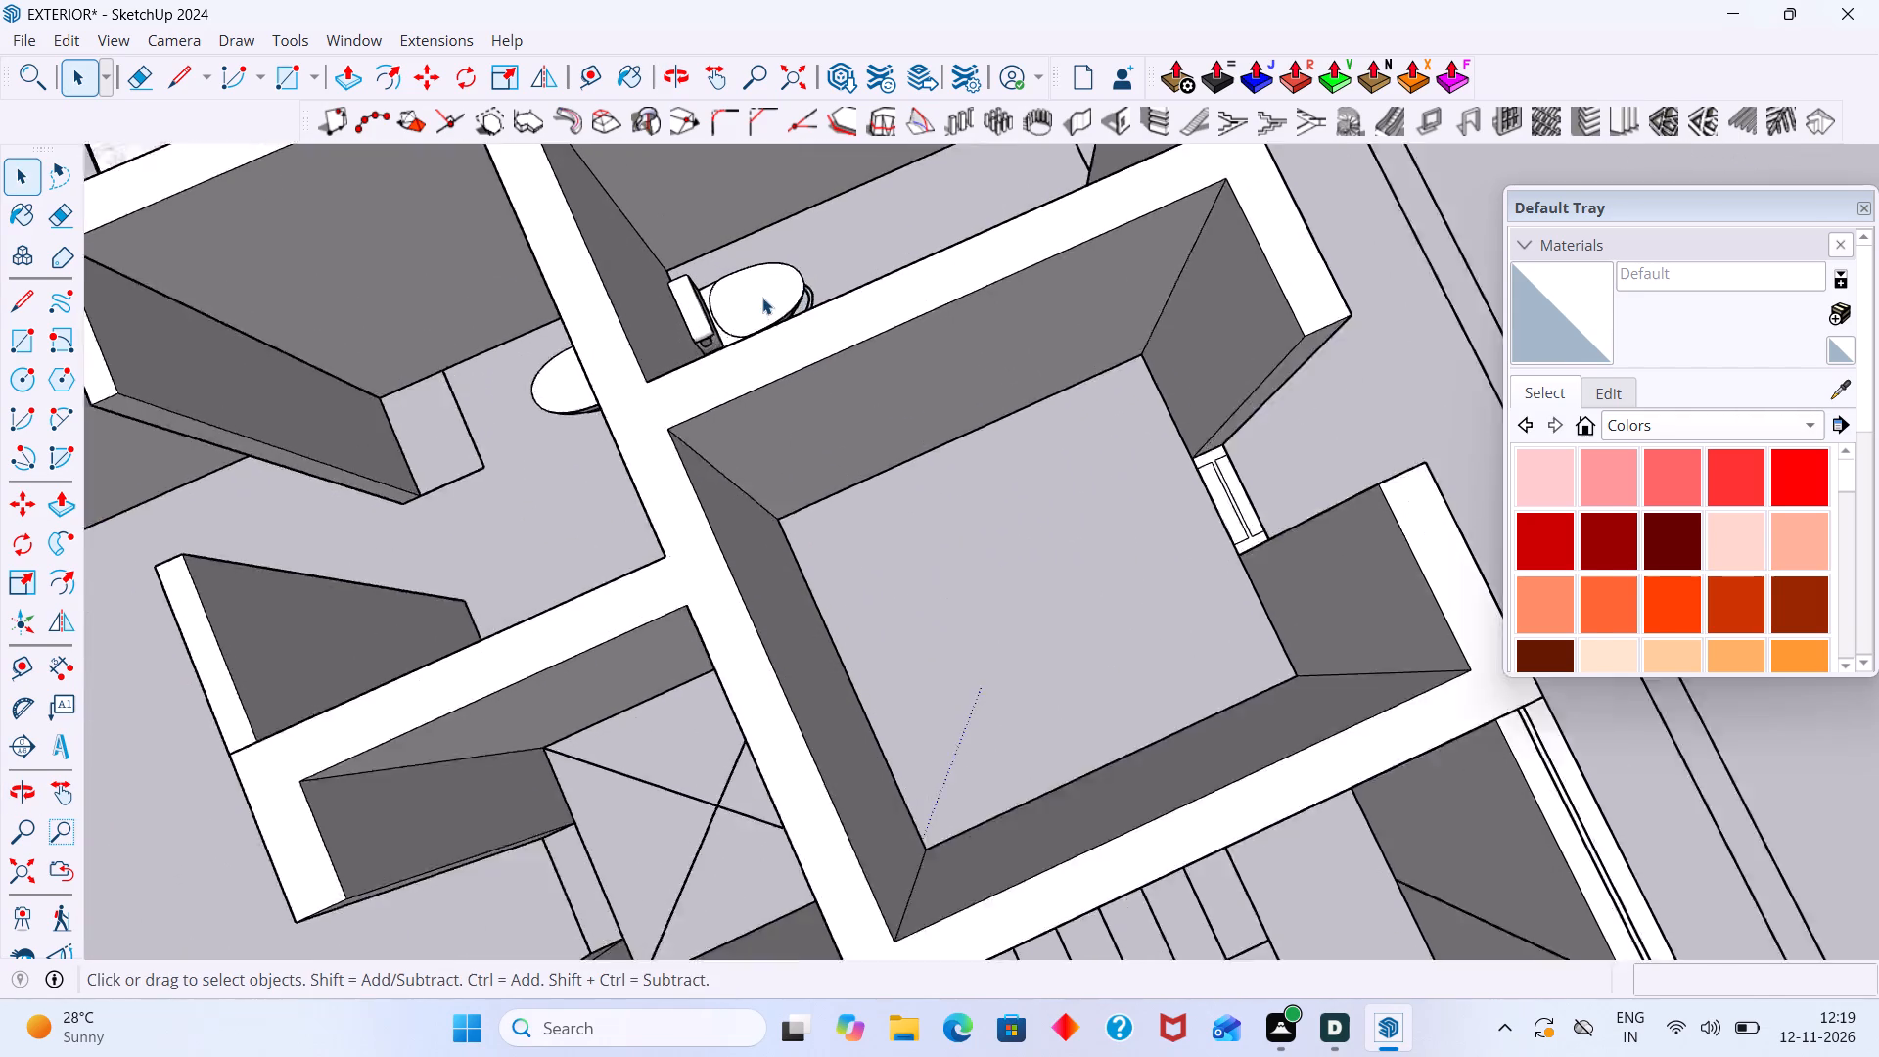
{"action": "scroll", "coordinate": [762, 298], "scroll_direction": "up", "scroll_amount": 5}
Open the drawn toilet outline group beneath the copied toilet and erase the curved bowl lines along the bowl's exposed side.
{"action": "scroll", "coordinate": [715, 341], "scroll_direction": "down", "scroll_amount": 10}
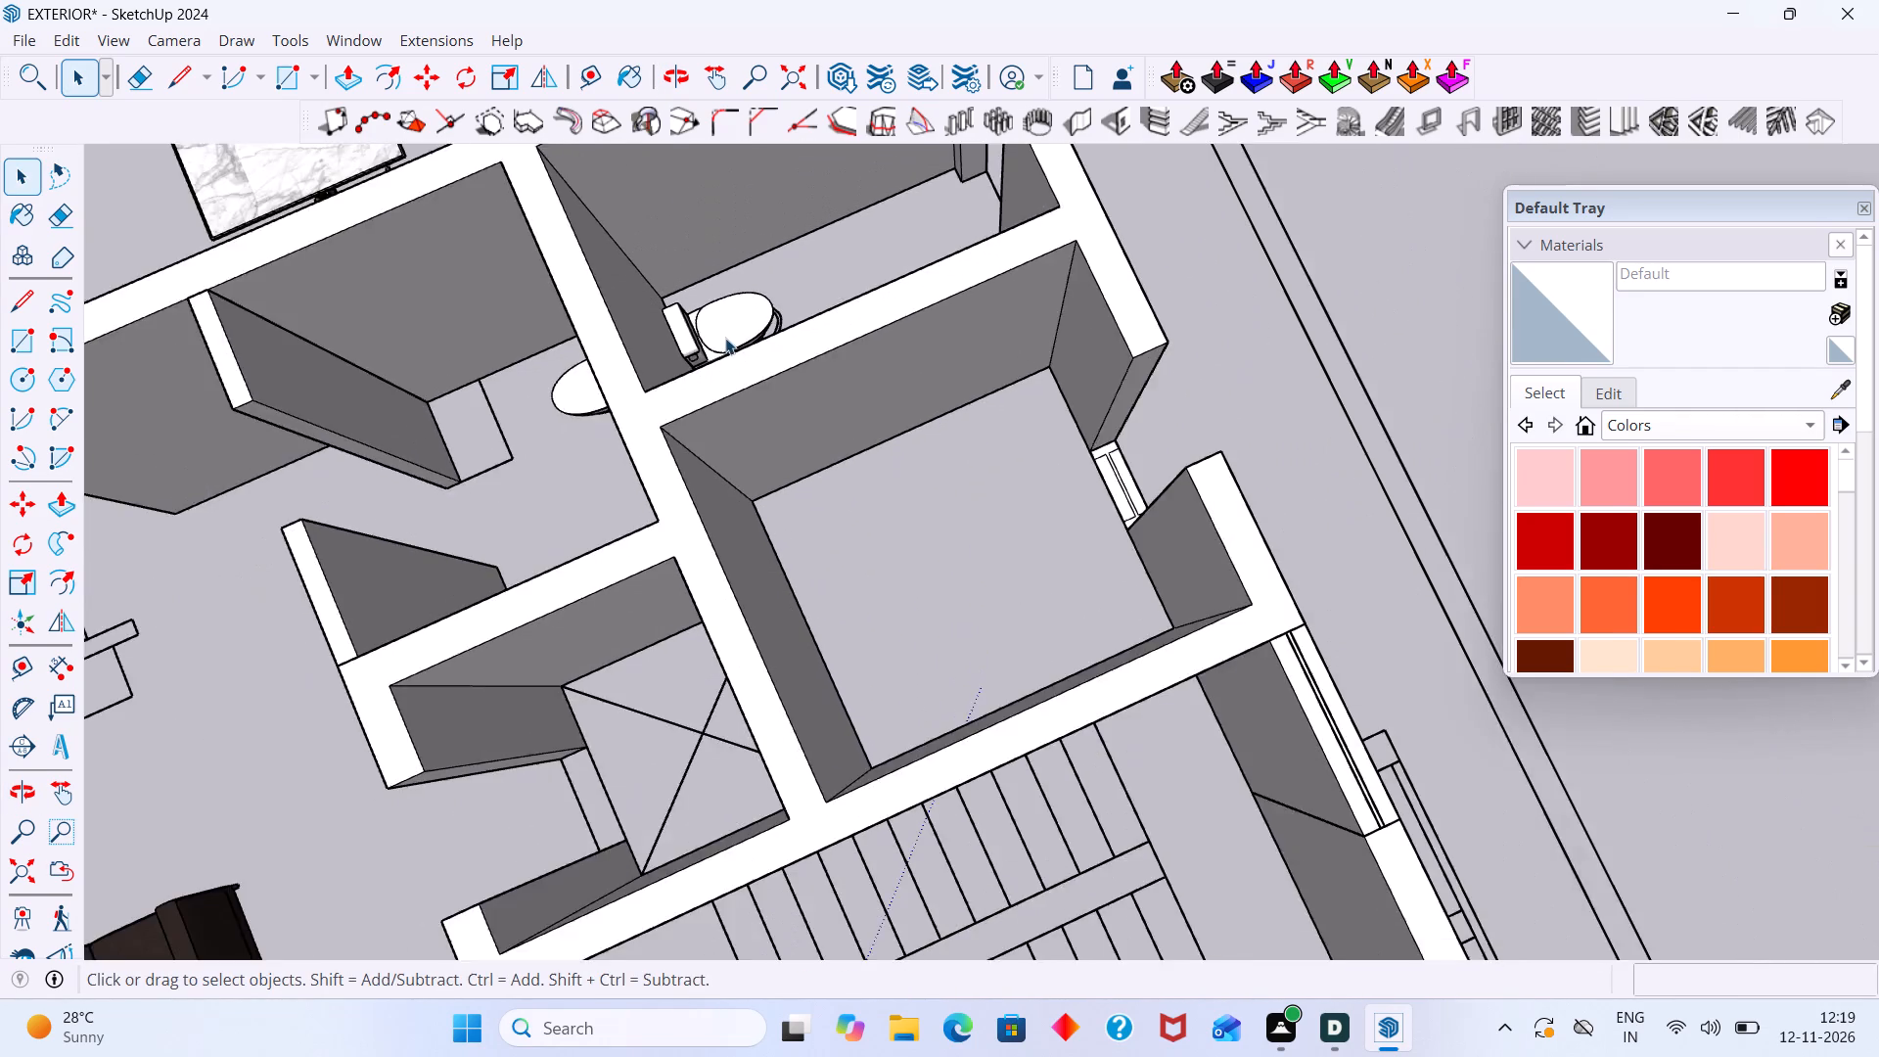
{"action": "scroll", "coordinate": [725, 338], "scroll_direction": "down", "scroll_amount": 2}
{"action": "middle_click_drag", "start_coordinate": [680, 489], "coordinate": [627, 515]}
{"action": "scroll", "coordinate": [702, 364], "scroll_direction": "up", "scroll_amount": 2}
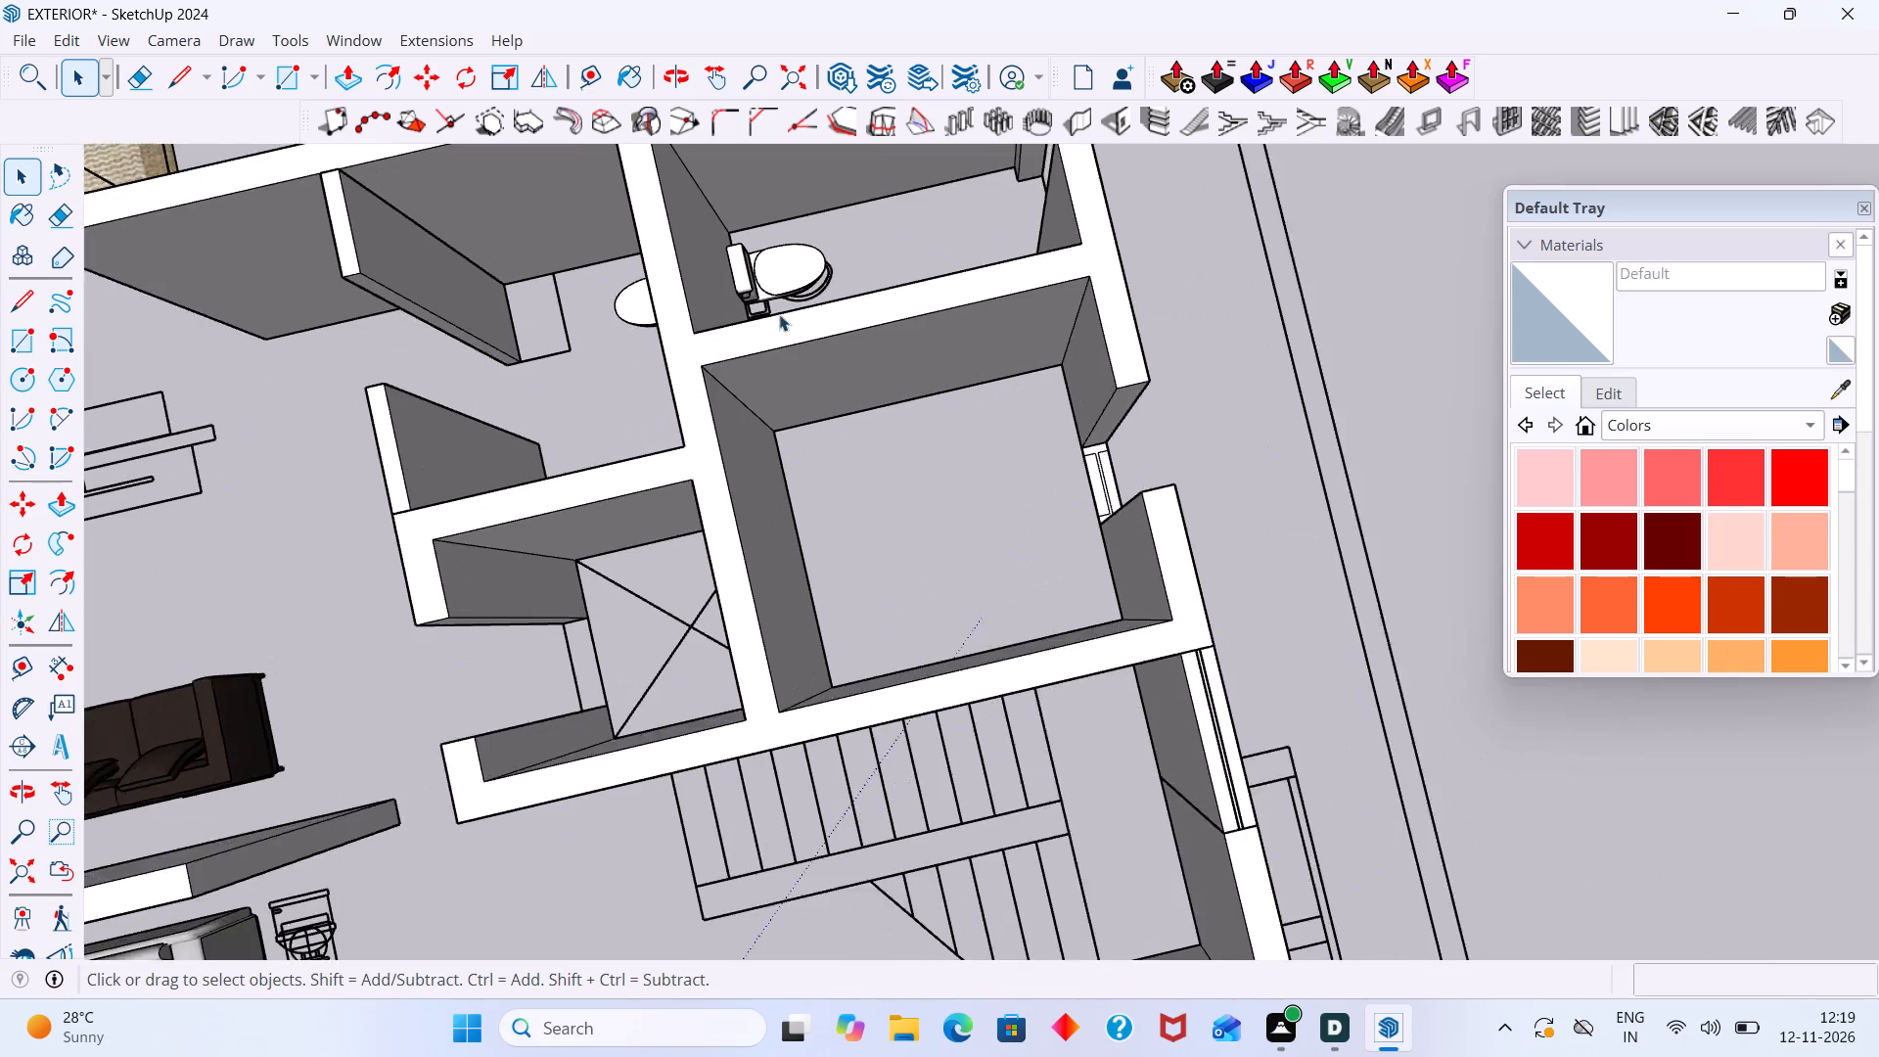
{"action": "scroll", "coordinate": [779, 314], "scroll_direction": "up", "scroll_amount": 15}
{"action": "triple_click", "coordinate": [854, 278]}
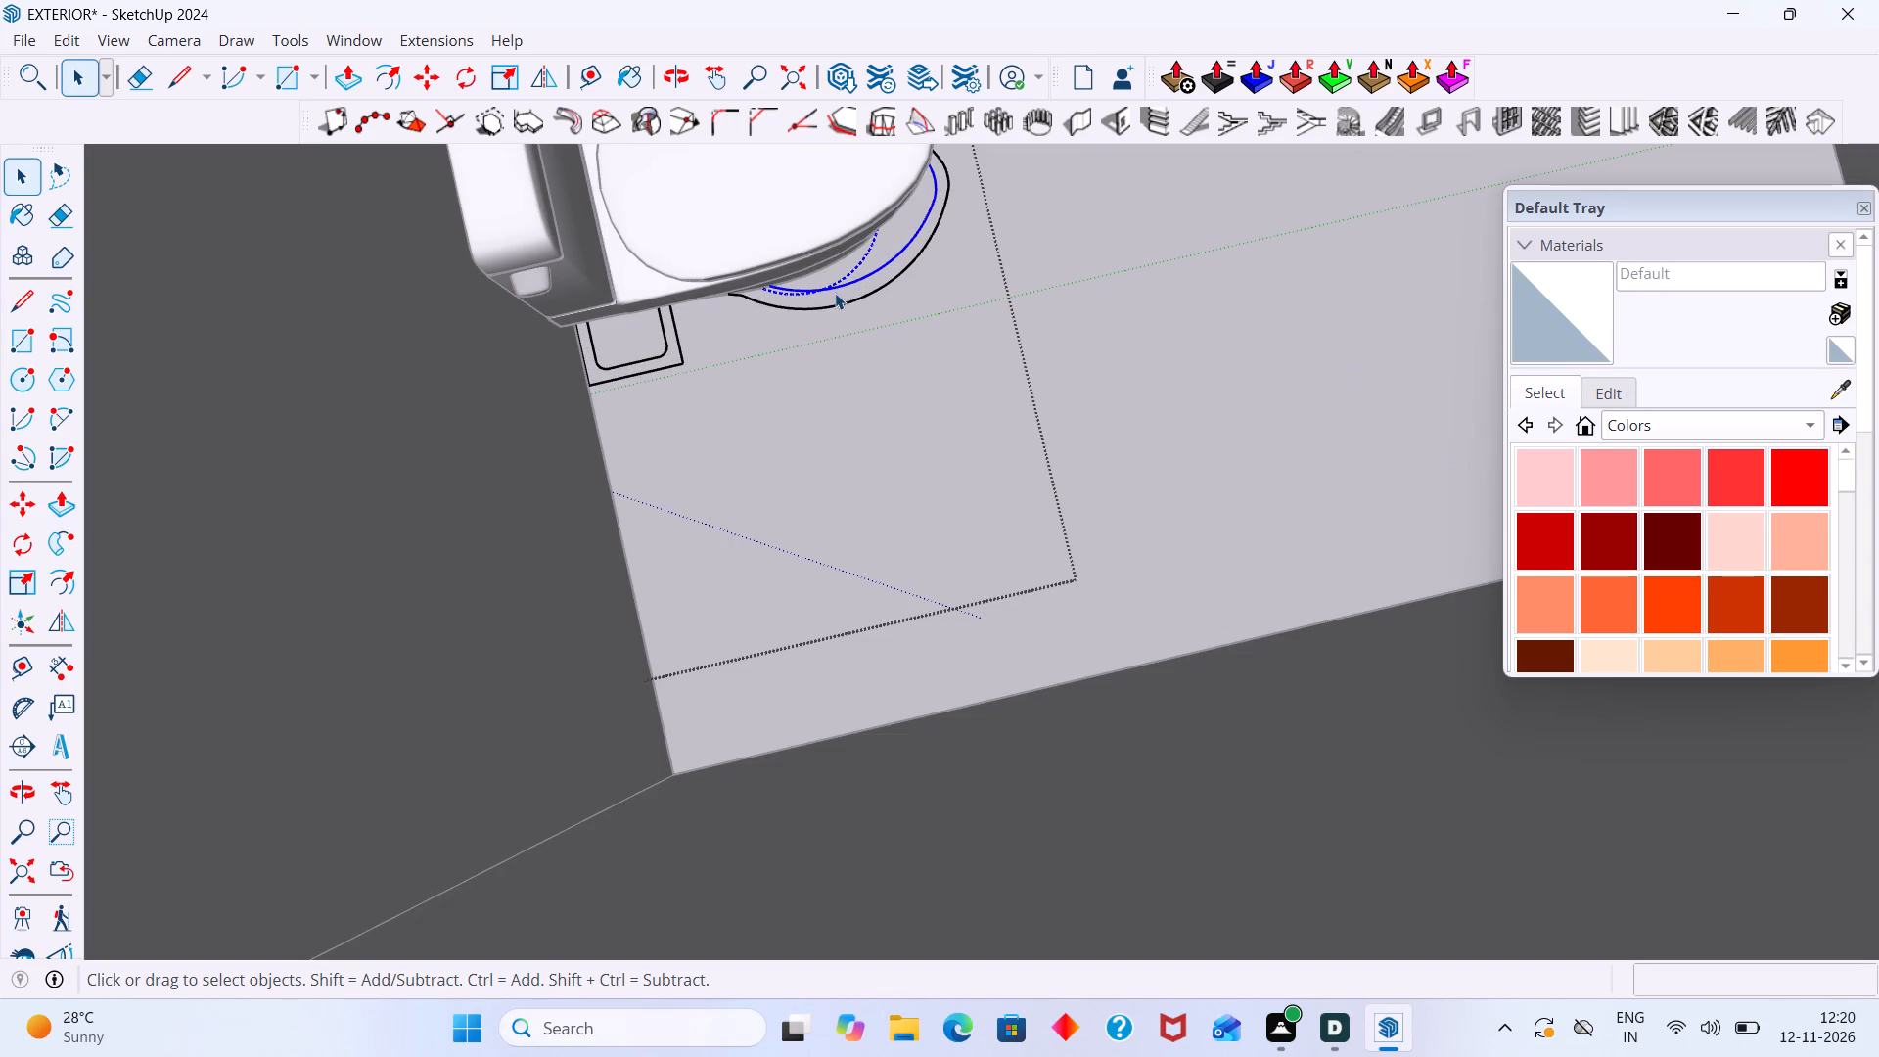
{"action": "key", "text": "e"}
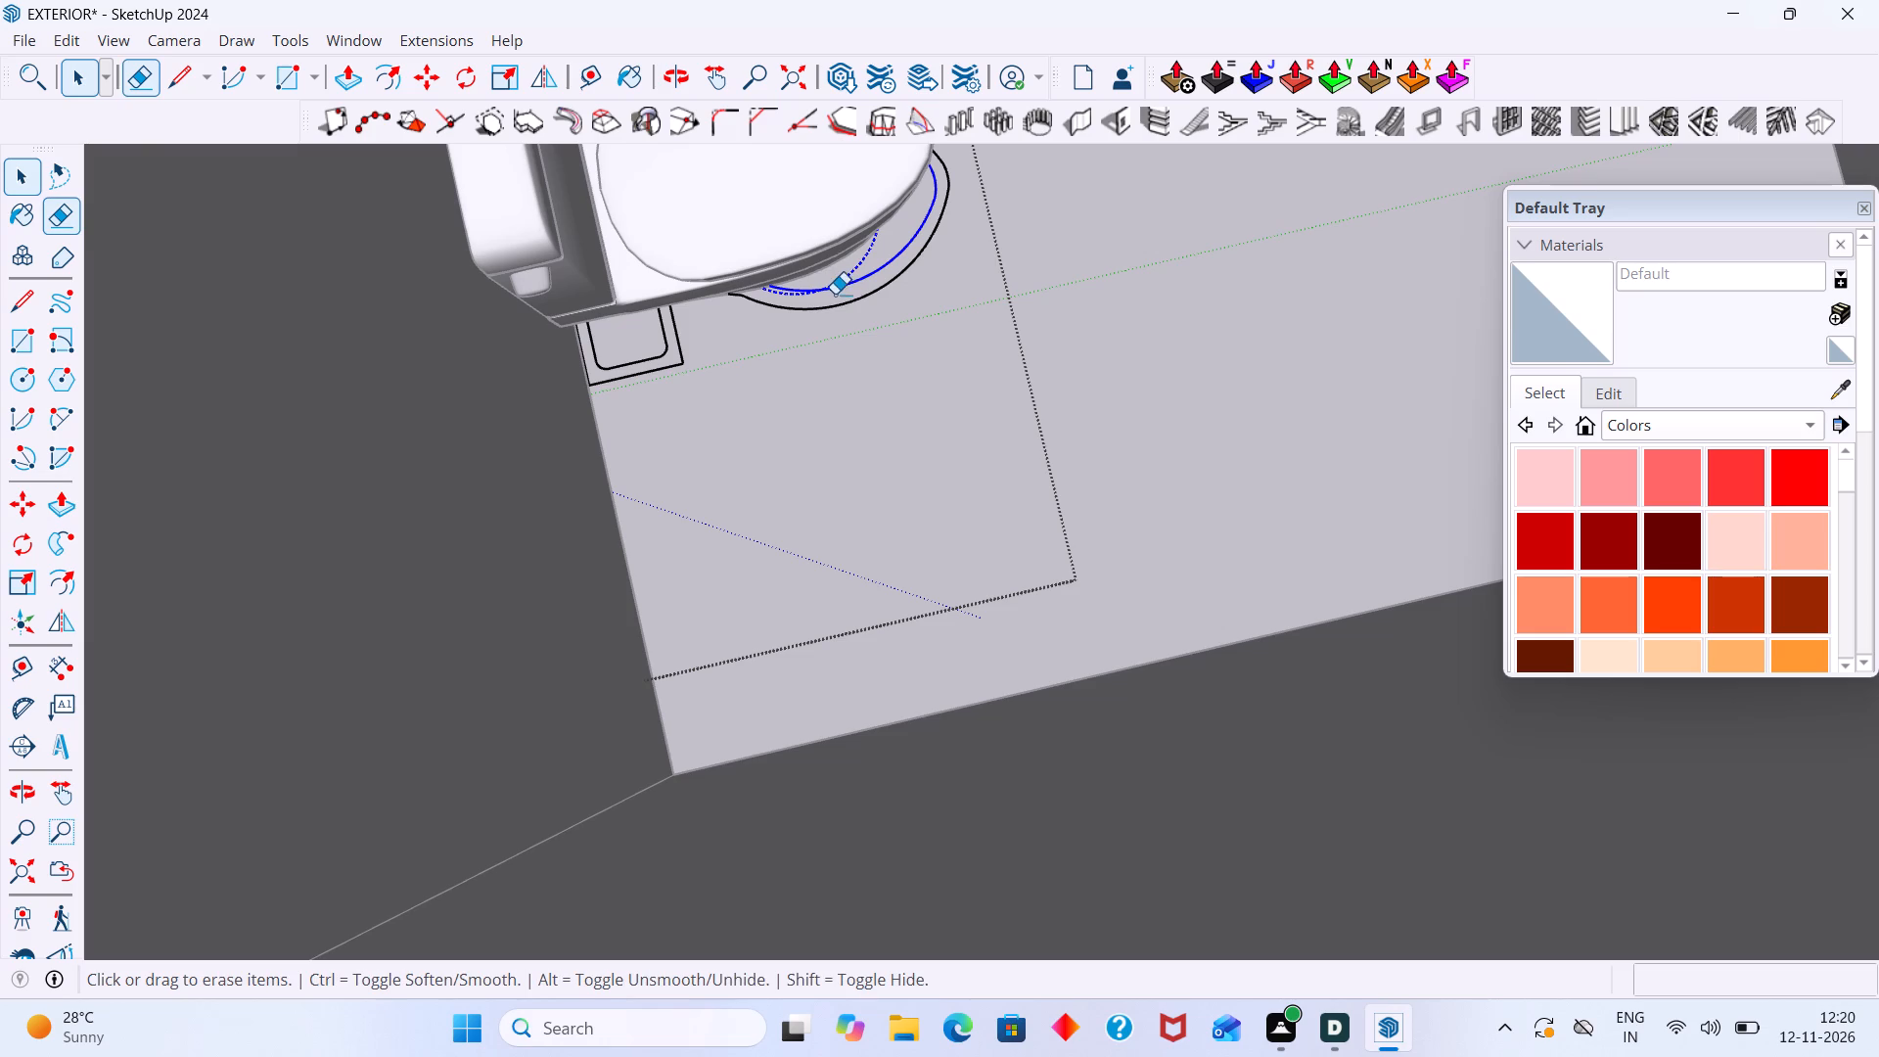
{"action": "left_click_drag", "start_coordinate": [869, 269], "coordinate": [896, 296]}
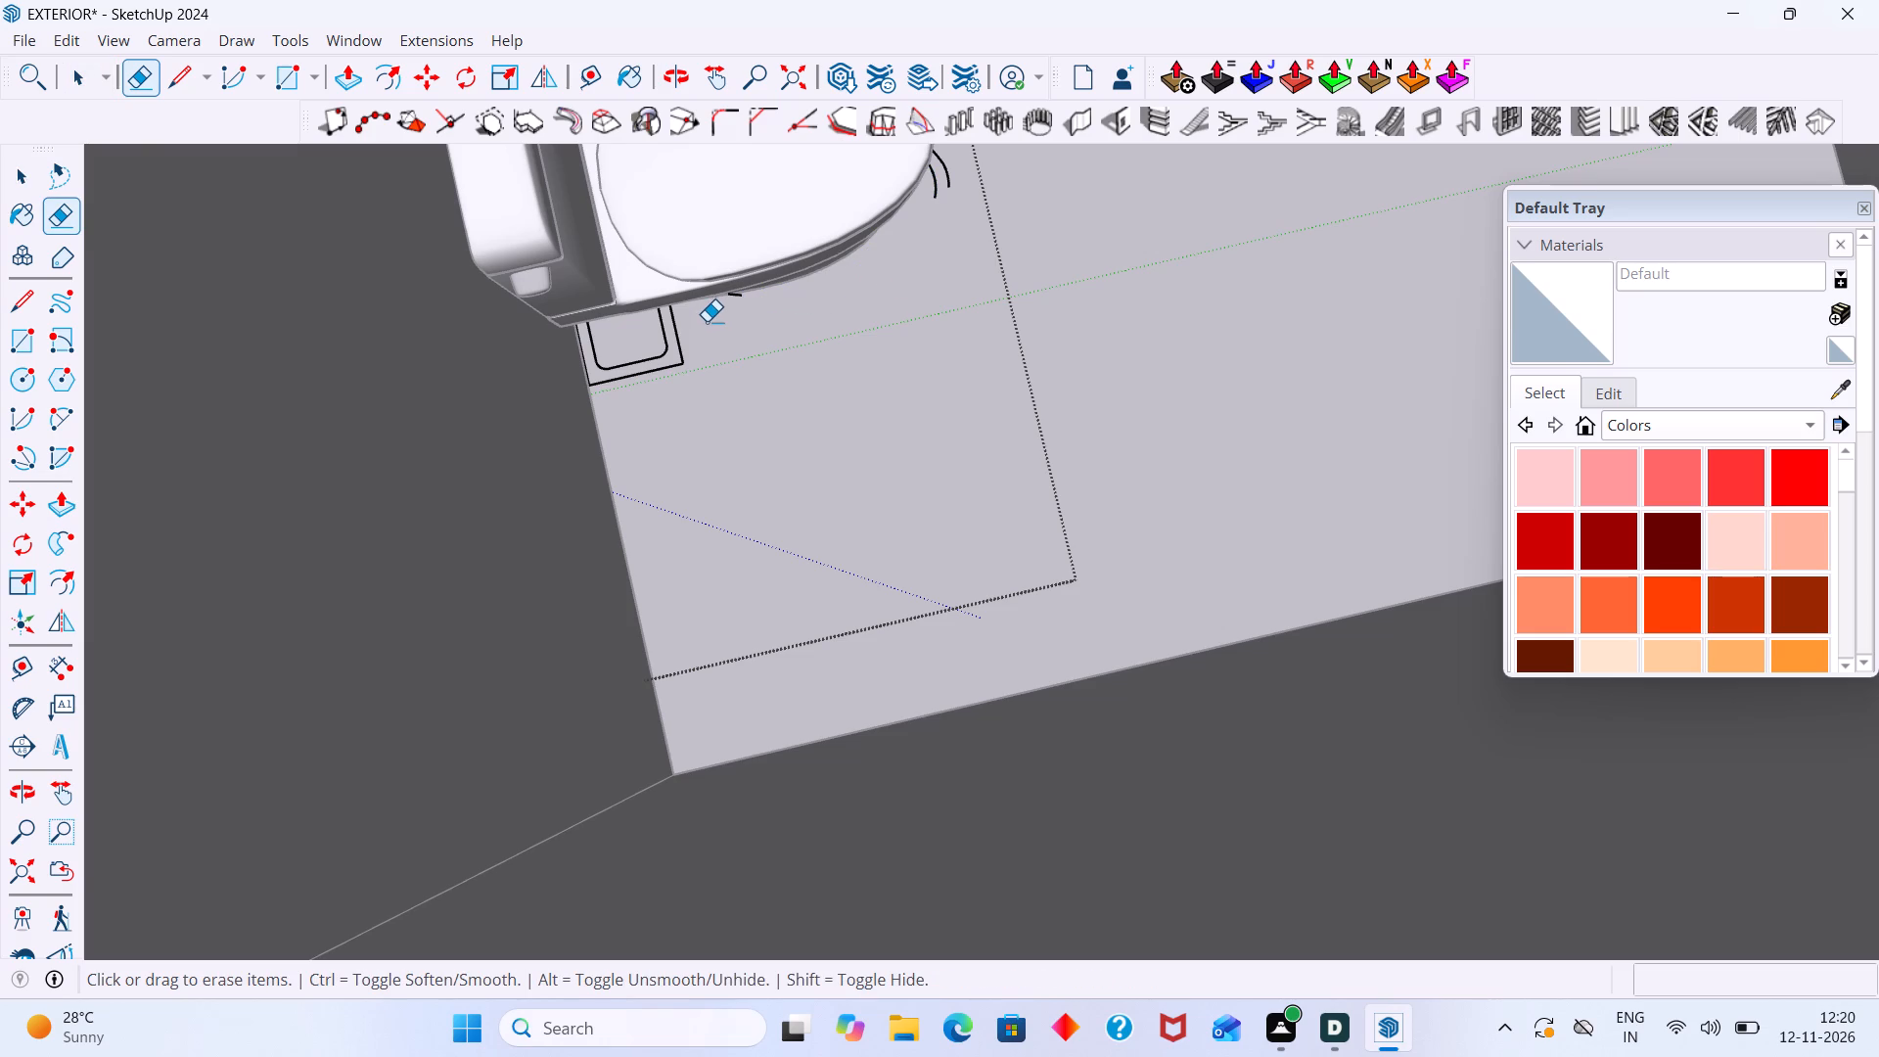
Erase the exposed corner of the drawn tank outline, including its inner rounded rectangle and the line along the wall.
{"action": "scroll", "coordinate": [707, 321], "scroll_direction": "down", "scroll_amount": 3}
{"action": "middle_click_drag", "start_coordinate": [709, 345], "coordinate": [704, 378], "text": "shift"}
{"action": "scroll", "coordinate": [704, 378], "scroll_direction": "up", "scroll_amount": 9}
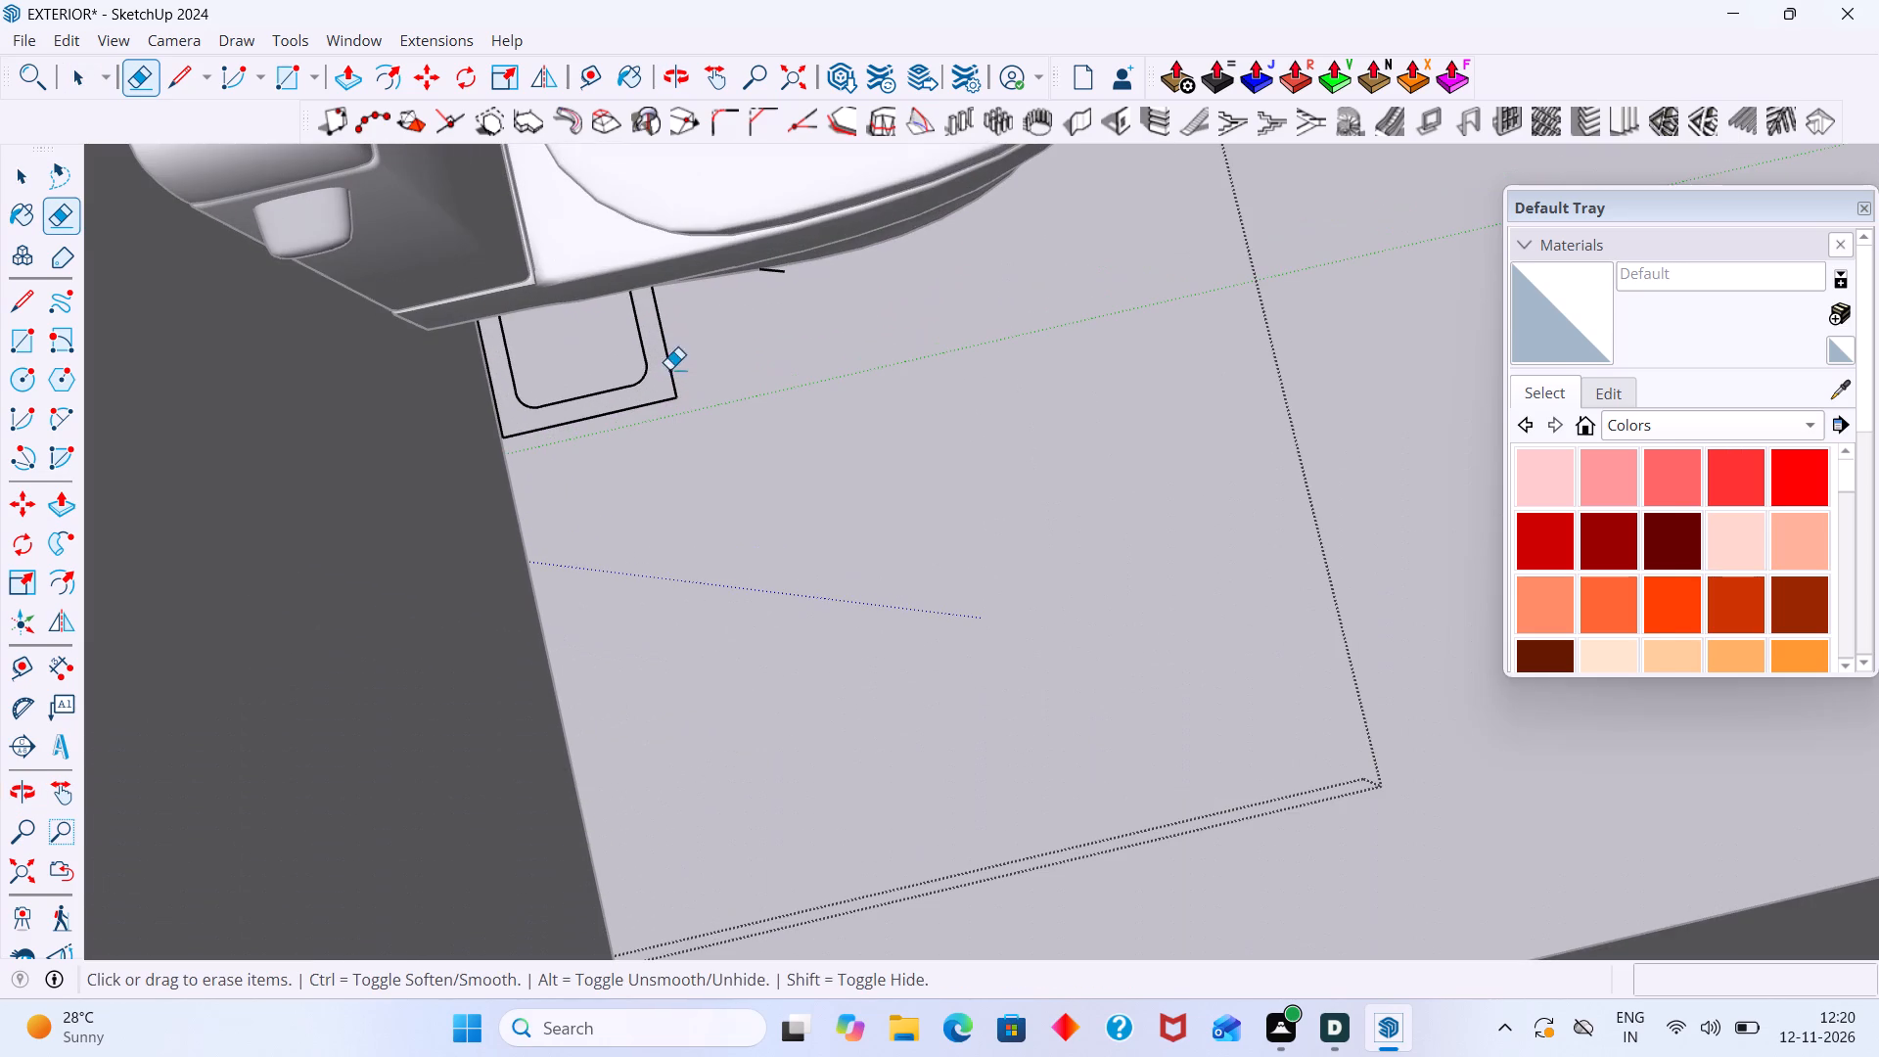
{"action": "left_click_drag", "start_coordinate": [665, 367], "coordinate": [616, 352]}
{"action": "left_click_drag", "start_coordinate": [671, 345], "coordinate": [653, 345]}
{"action": "left_click_drag", "start_coordinate": [616, 382], "coordinate": [618, 416]}
{"action": "left_click_drag", "start_coordinate": [557, 390], "coordinate": [527, 410]}
{"action": "scroll", "coordinate": [515, 397], "scroll_direction": "up", "scroll_amount": 3}
{"action": "left_click", "coordinate": [514, 372]}
{"action": "left_click", "coordinate": [494, 426]}
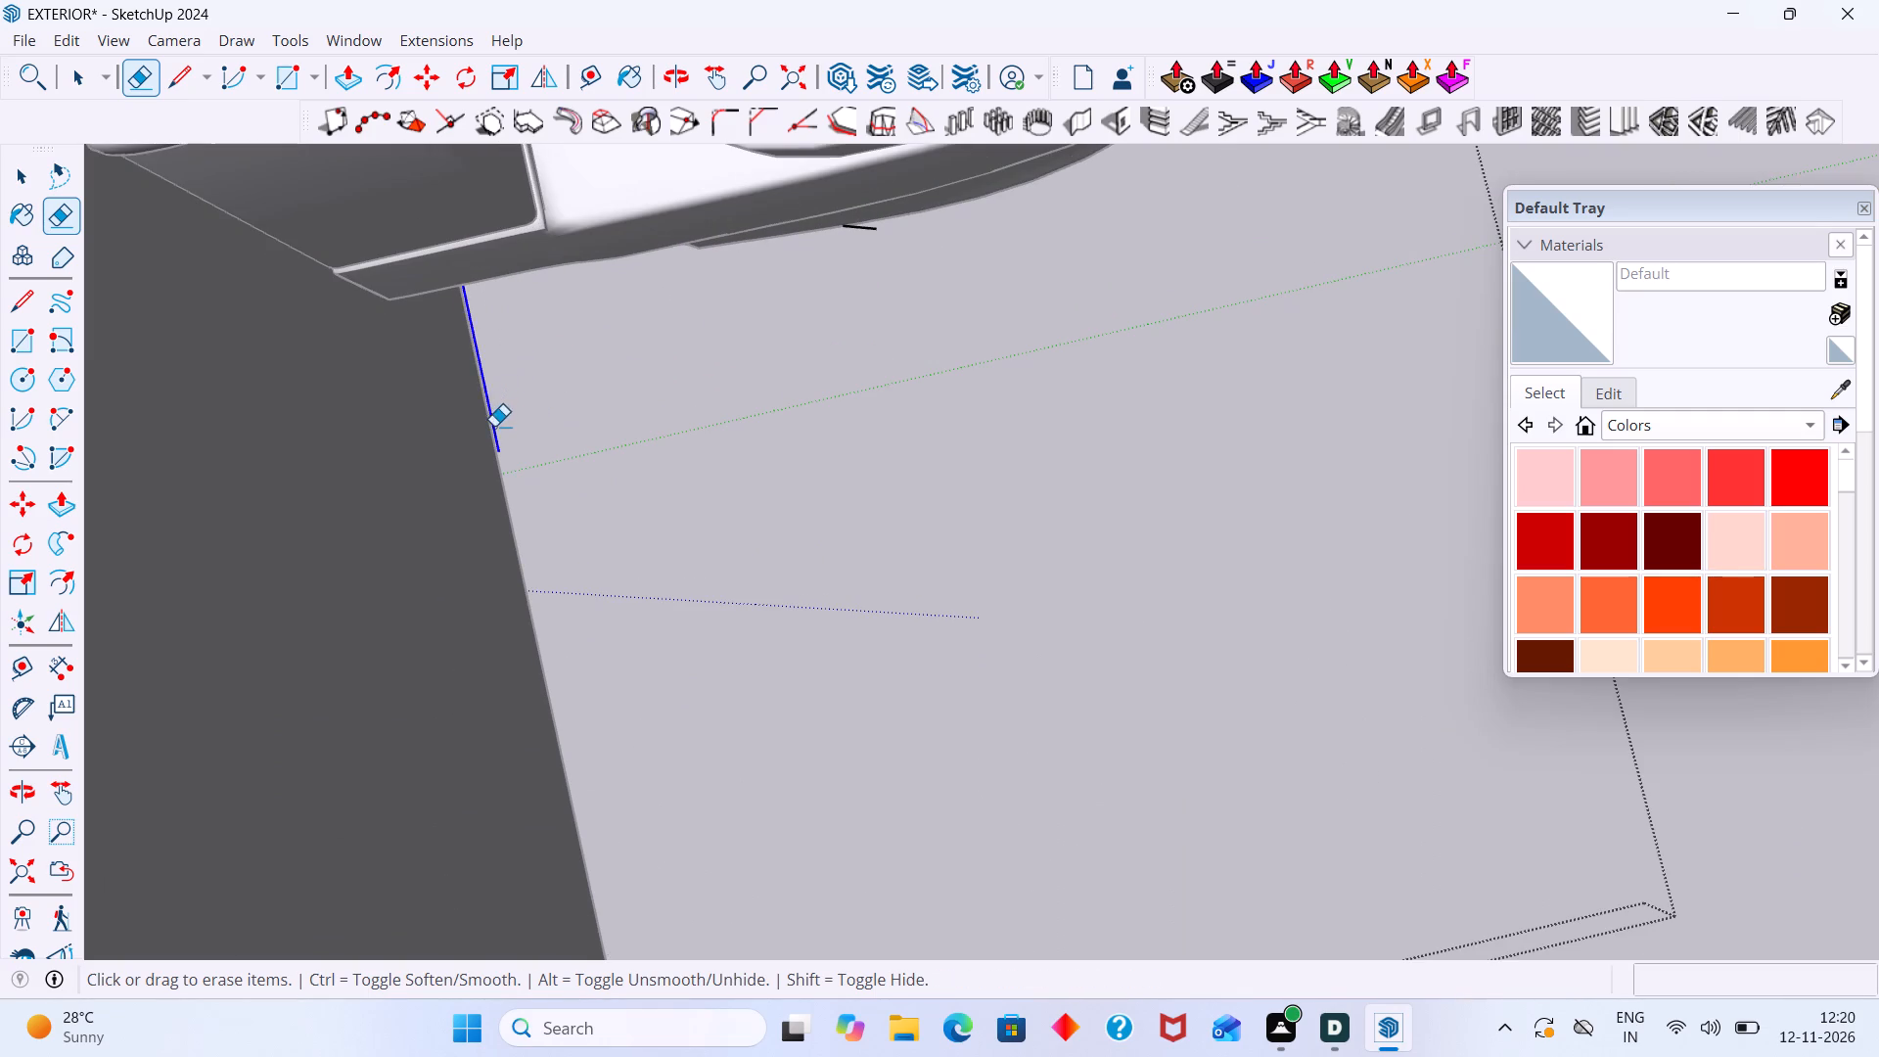
Erase the two drawn bowl arcs still showing beyond the front of the copied toilet's seat.
{"action": "scroll", "coordinate": [515, 411], "scroll_direction": "down", "scroll_amount": 8}
{"action": "middle_click_drag", "start_coordinate": [822, 325], "coordinate": [770, 583]}
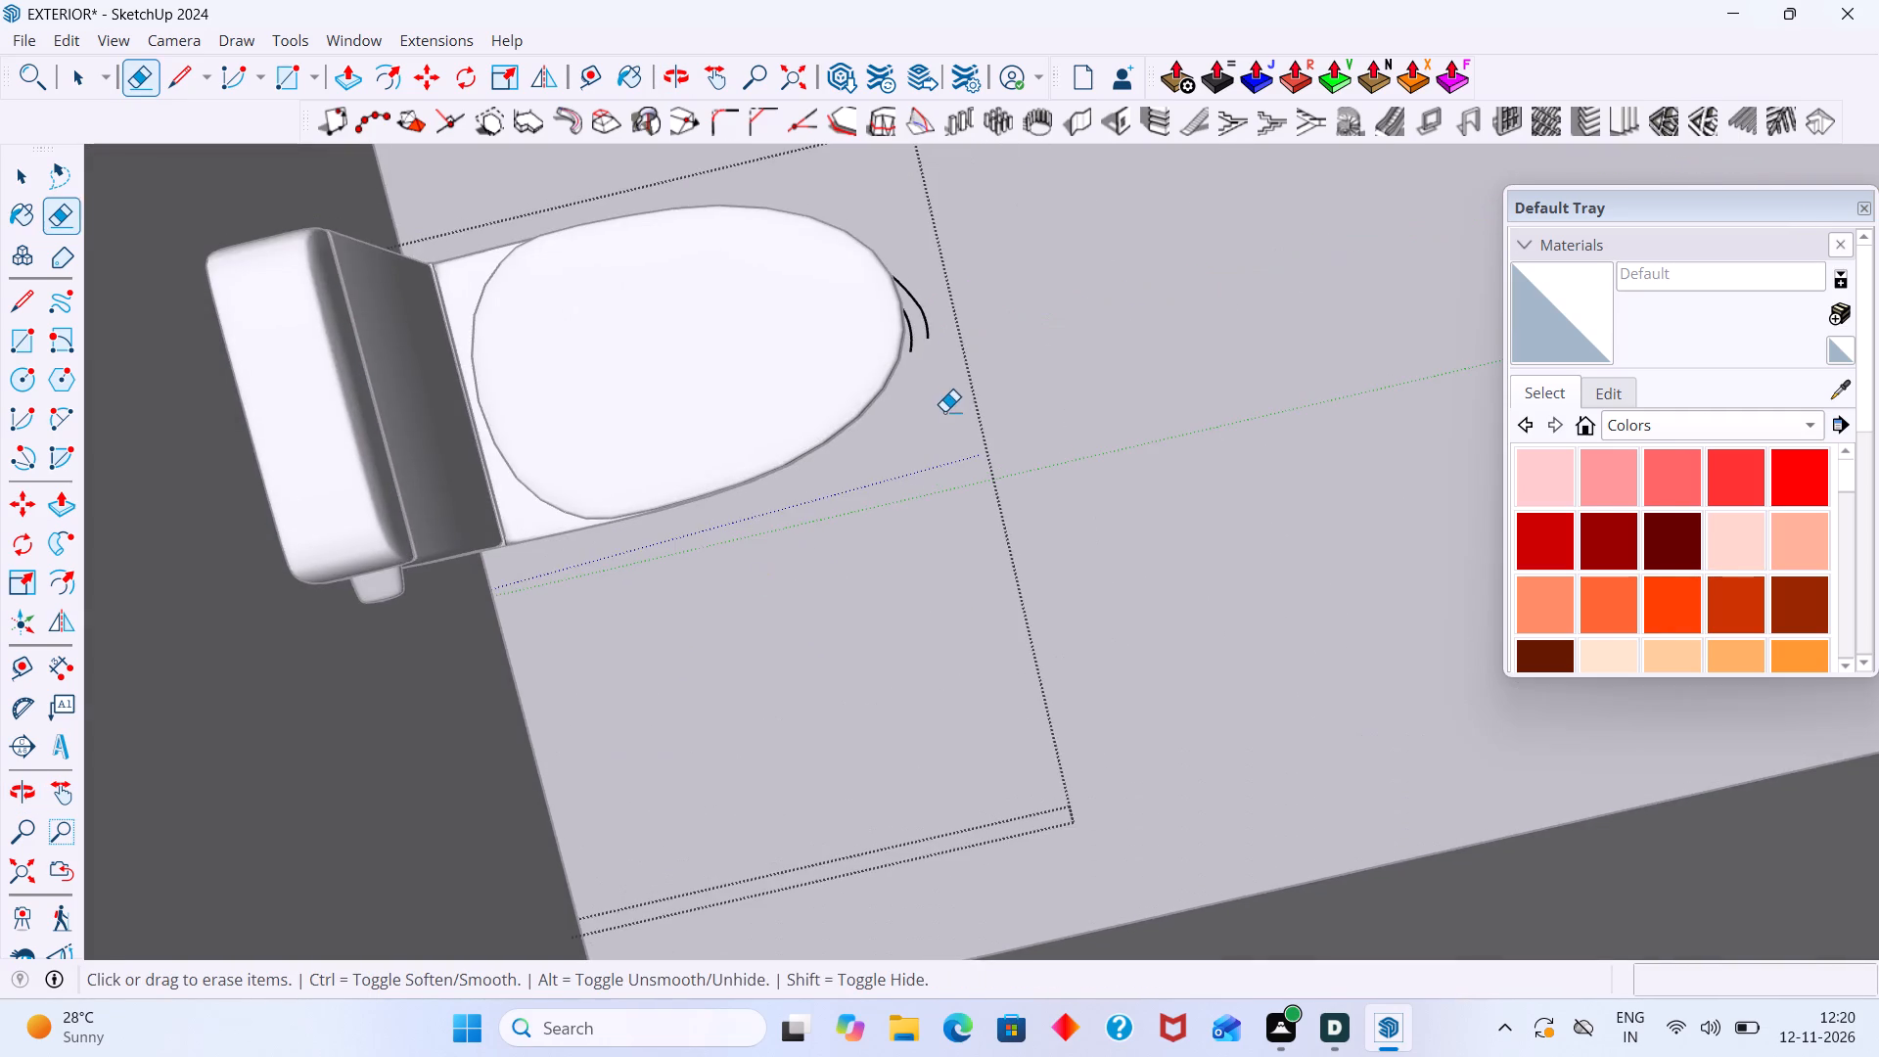
{"action": "scroll", "coordinate": [939, 397], "scroll_direction": "up", "scroll_amount": 7}
{"action": "left_click_drag", "start_coordinate": [926, 267], "coordinate": [884, 328]}
{"action": "left_click_drag", "start_coordinate": [896, 228], "coordinate": [861, 241]}
{"action": "scroll", "coordinate": [909, 246], "scroll_direction": "up", "scroll_amount": 1}
{"action": "scroll", "coordinate": [909, 246], "scroll_direction": "down", "scroll_amount": 3}
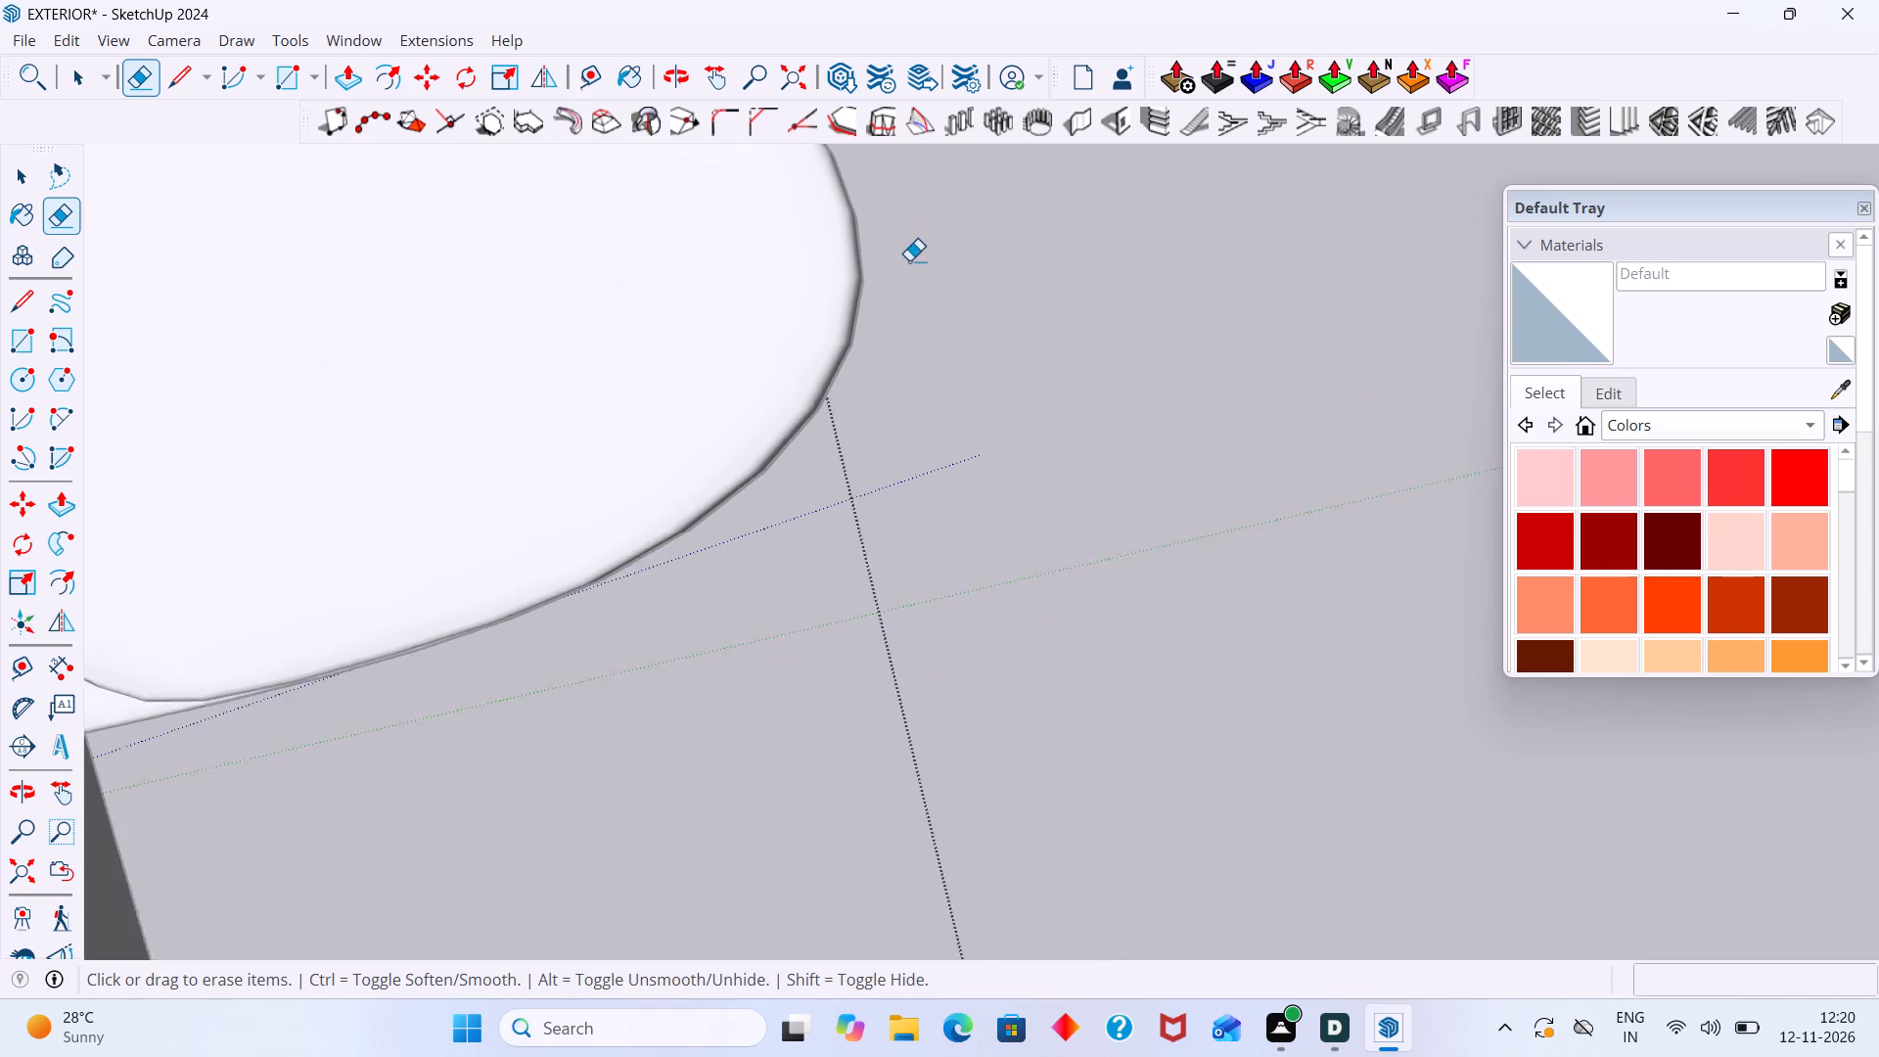
Erase the short leftover outline segment beside the base of the copied toilet's bowl.
{"action": "scroll", "coordinate": [909, 260], "scroll_direction": "down", "scroll_amount": 11}
{"action": "middle_click_drag", "start_coordinate": [907, 437], "coordinate": [762, 361]}
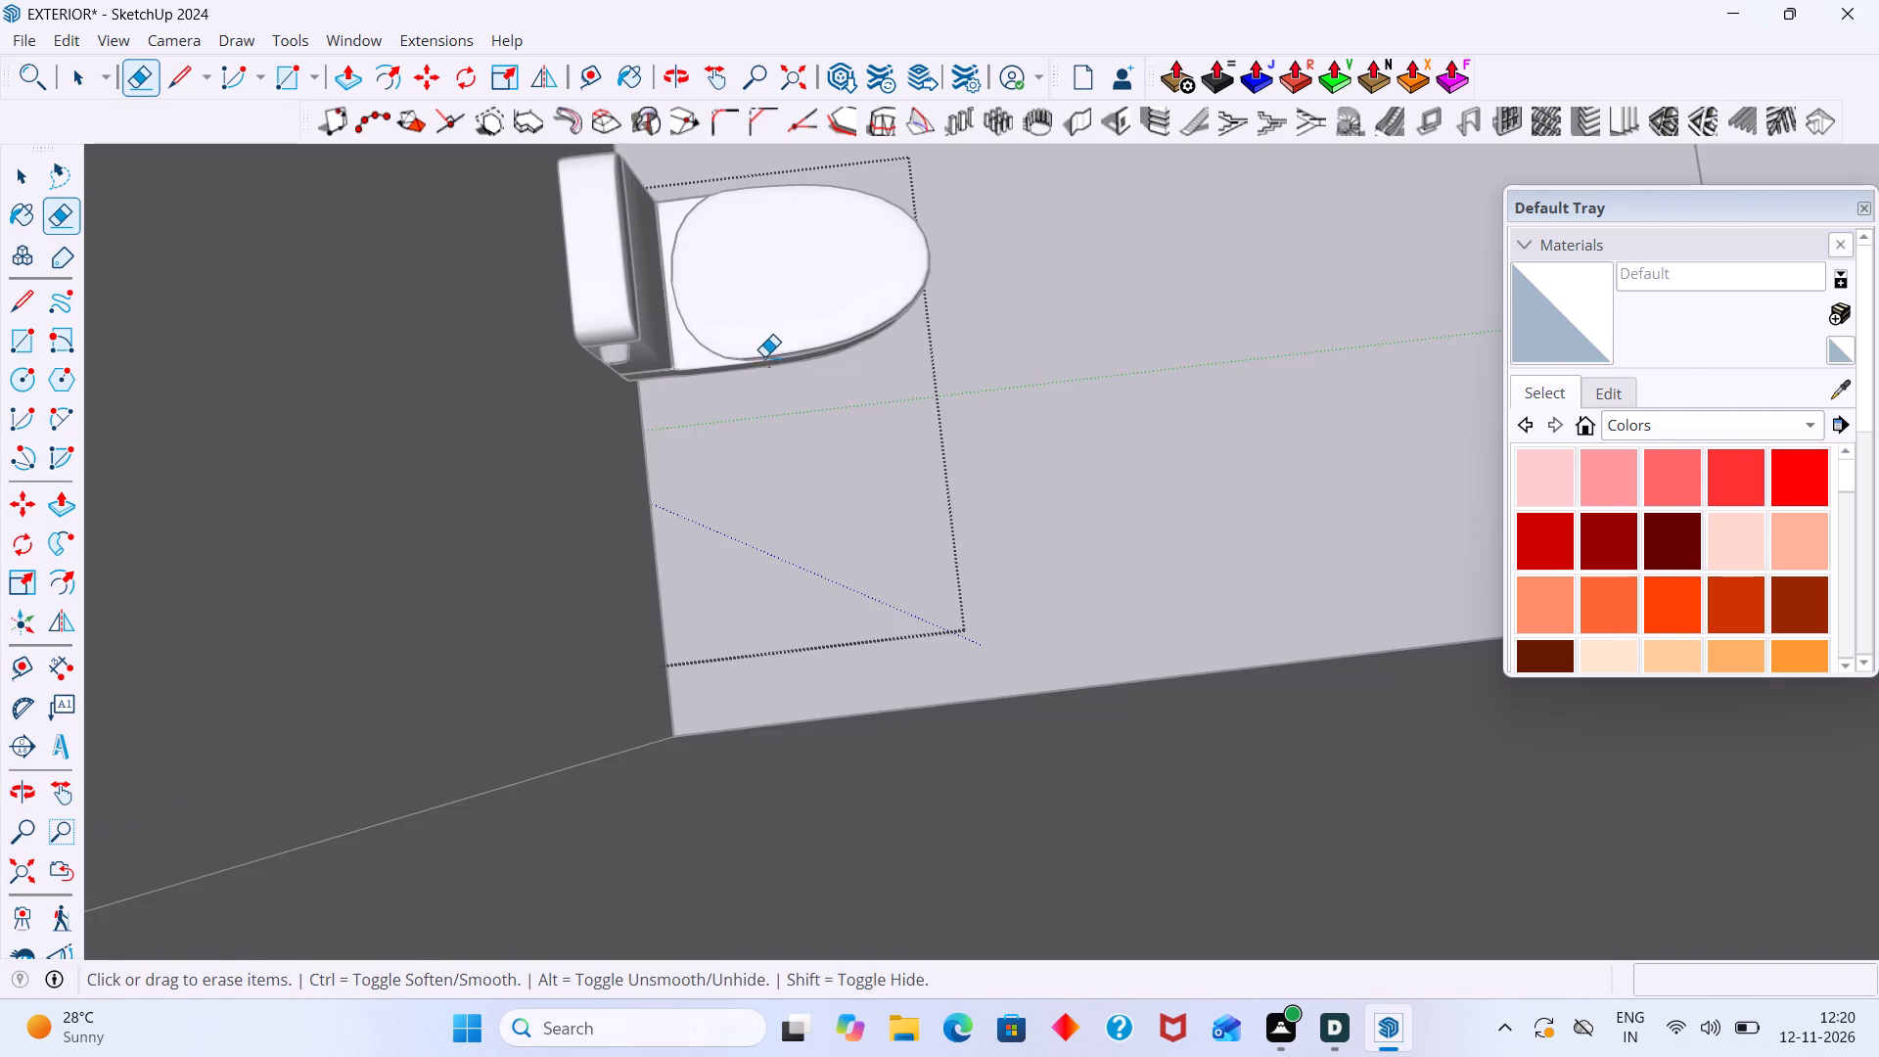
{"action": "scroll", "coordinate": [763, 357], "scroll_direction": "up", "scroll_amount": 8}
{"action": "middle_click_drag", "start_coordinate": [764, 386], "coordinate": [769, 337]}
{"action": "scroll", "coordinate": [775, 377], "scroll_direction": "up", "scroll_amount": 7}
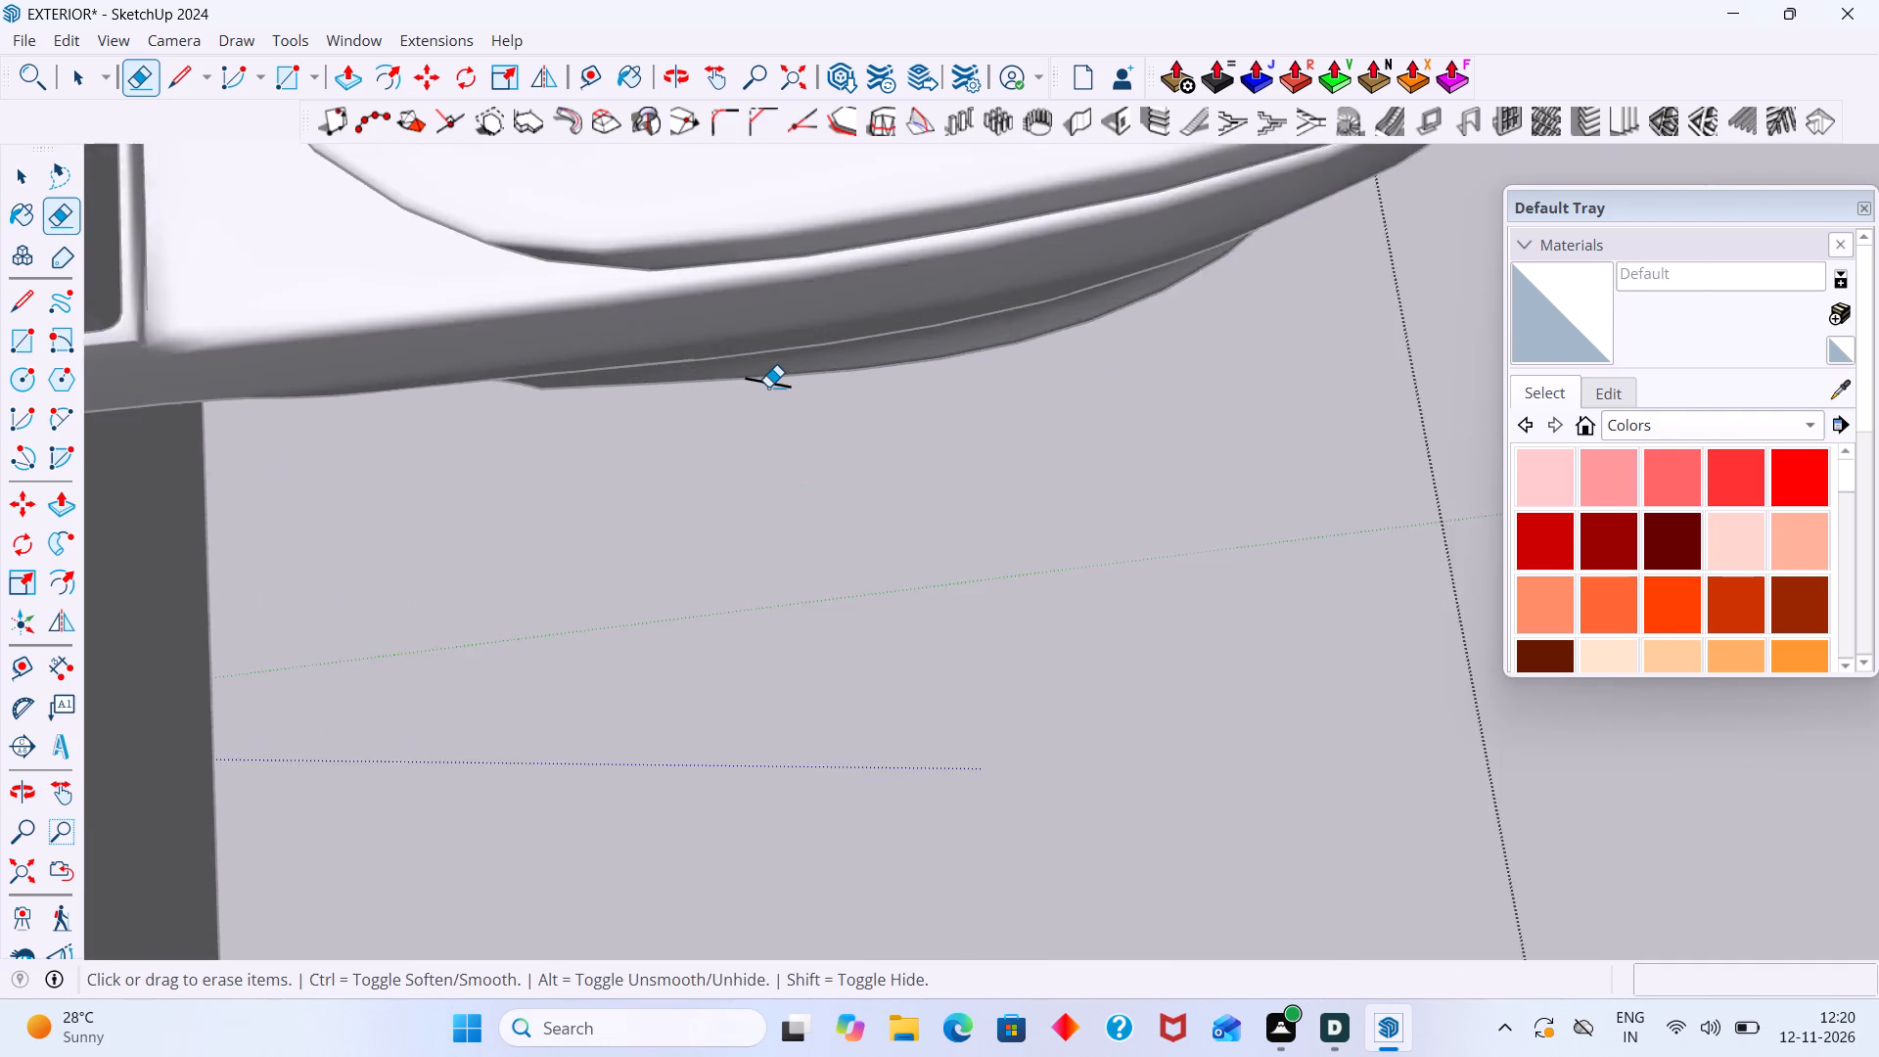
{"action": "scroll", "coordinate": [768, 387], "scroll_direction": "up", "scroll_amount": 14}
{"action": "left_click", "coordinate": [786, 377]}
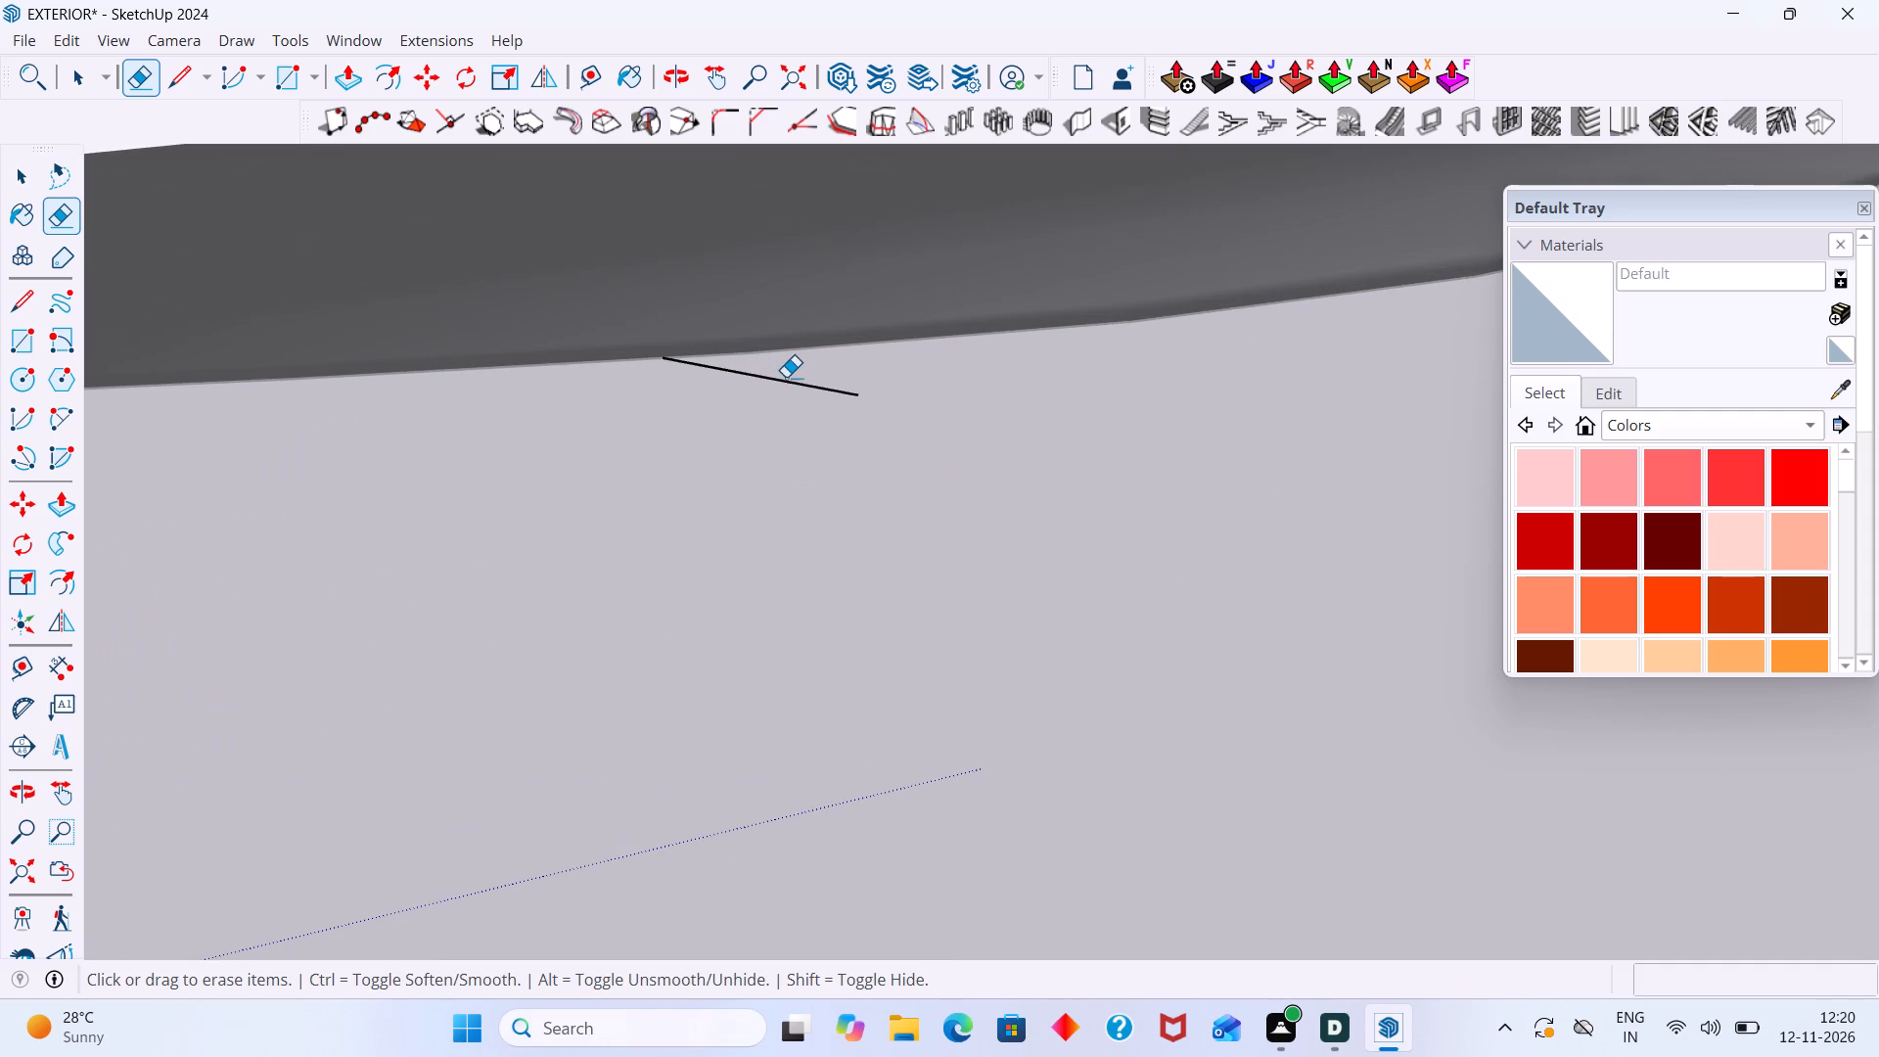
{"action": "left_click", "coordinate": [782, 385]}
{"action": "left_click_drag", "start_coordinate": [784, 381], "coordinate": [786, 391]}
{"action": "scroll", "coordinate": [782, 391], "scroll_direction": "down", "scroll_amount": 10}
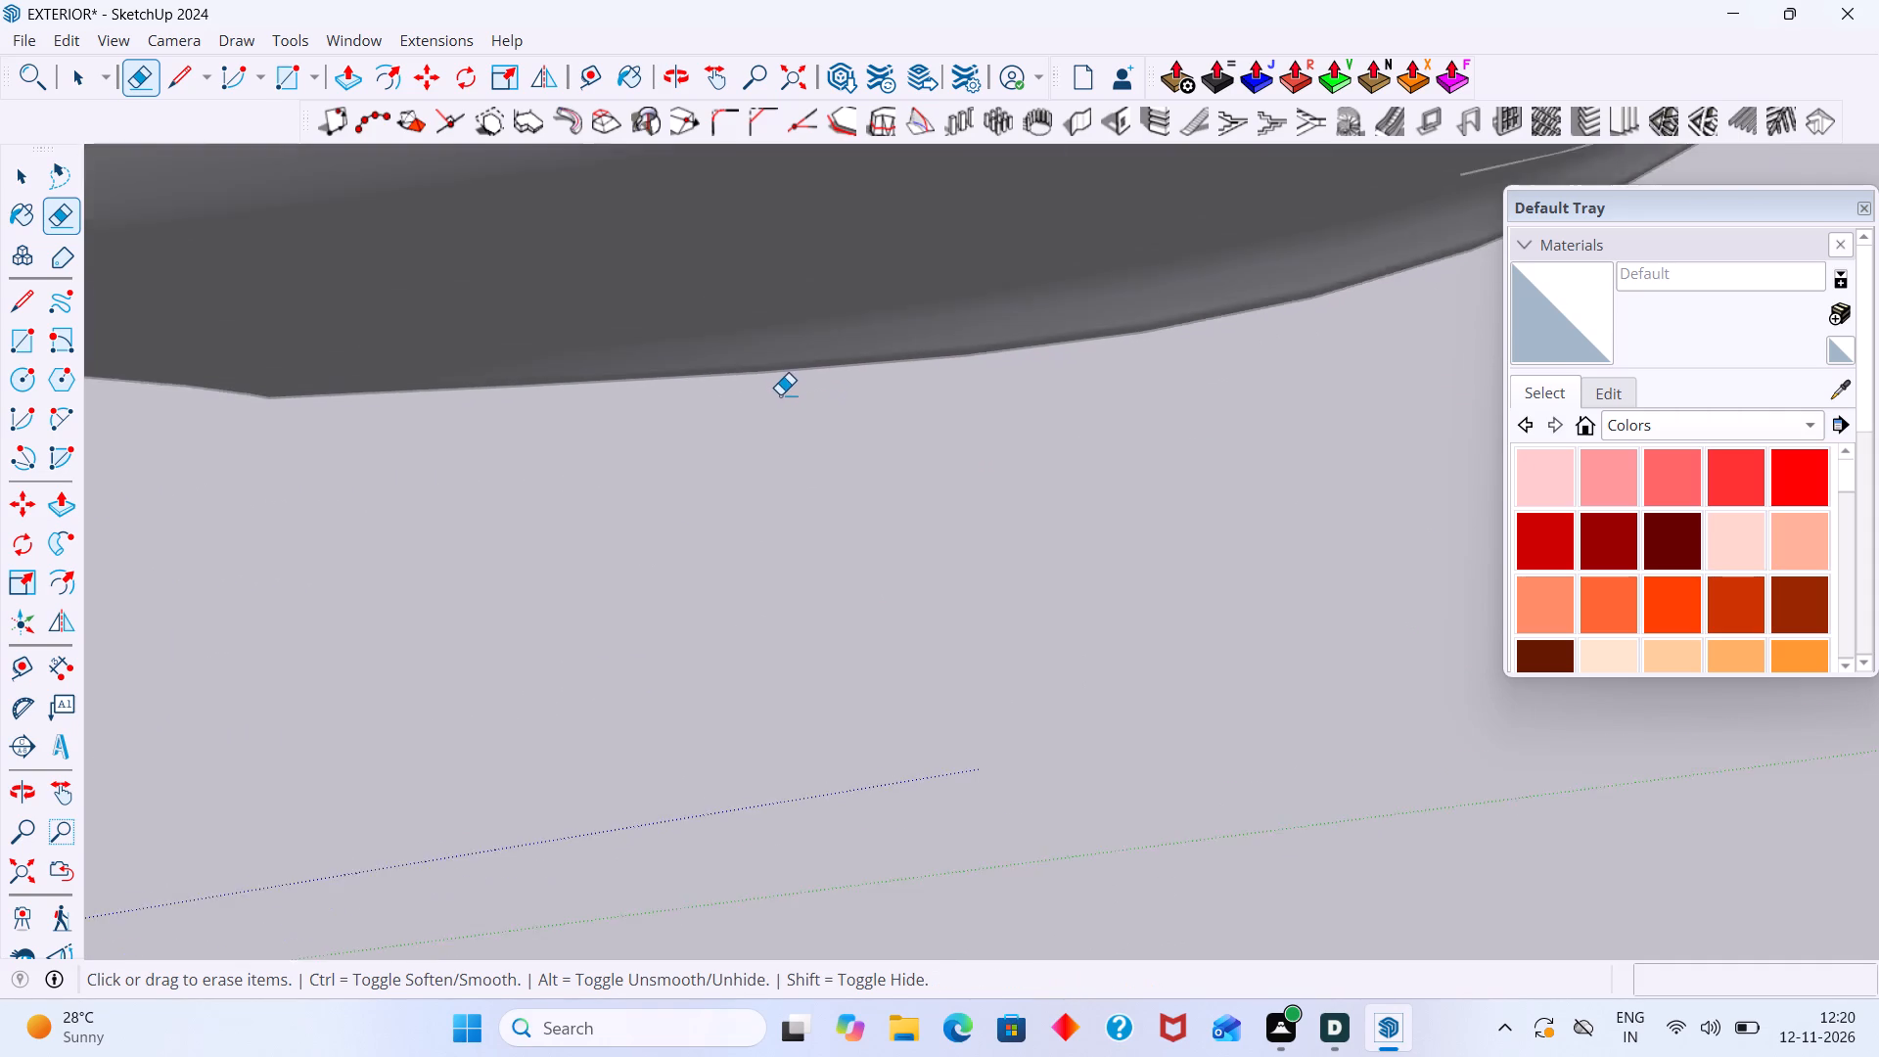
Erase the remaining drawn tank outline lines and rounded inner lines on the opposite side of the copied toilet.
{"action": "scroll", "coordinate": [780, 394], "scroll_direction": "down", "scroll_amount": 20}
{"action": "scroll", "coordinate": [780, 394], "scroll_direction": "down", "scroll_amount": 9}
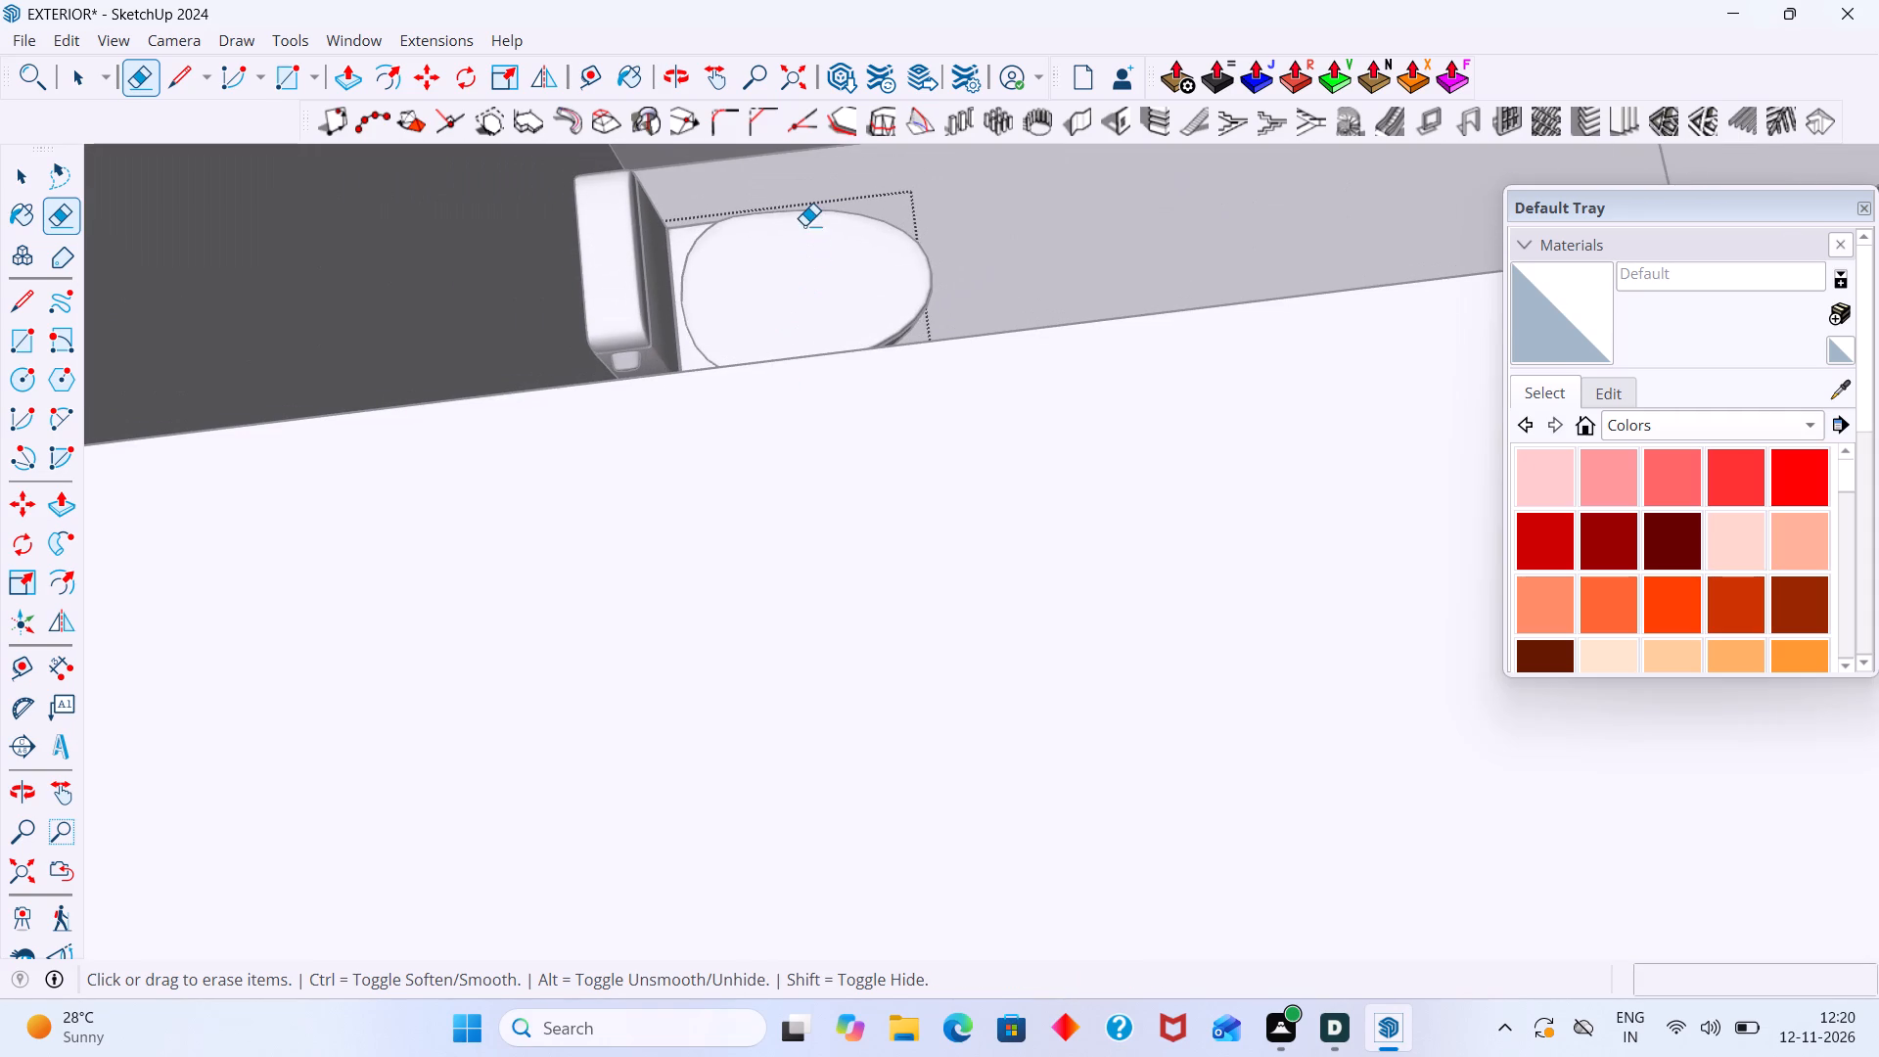
{"action": "middle_click_drag", "start_coordinate": [813, 216], "coordinate": [767, 531]}
{"action": "scroll", "coordinate": [726, 534], "scroll_direction": "up", "scroll_amount": 6}
{"action": "middle_click_drag", "start_coordinate": [632, 518], "coordinate": [662, 706]}
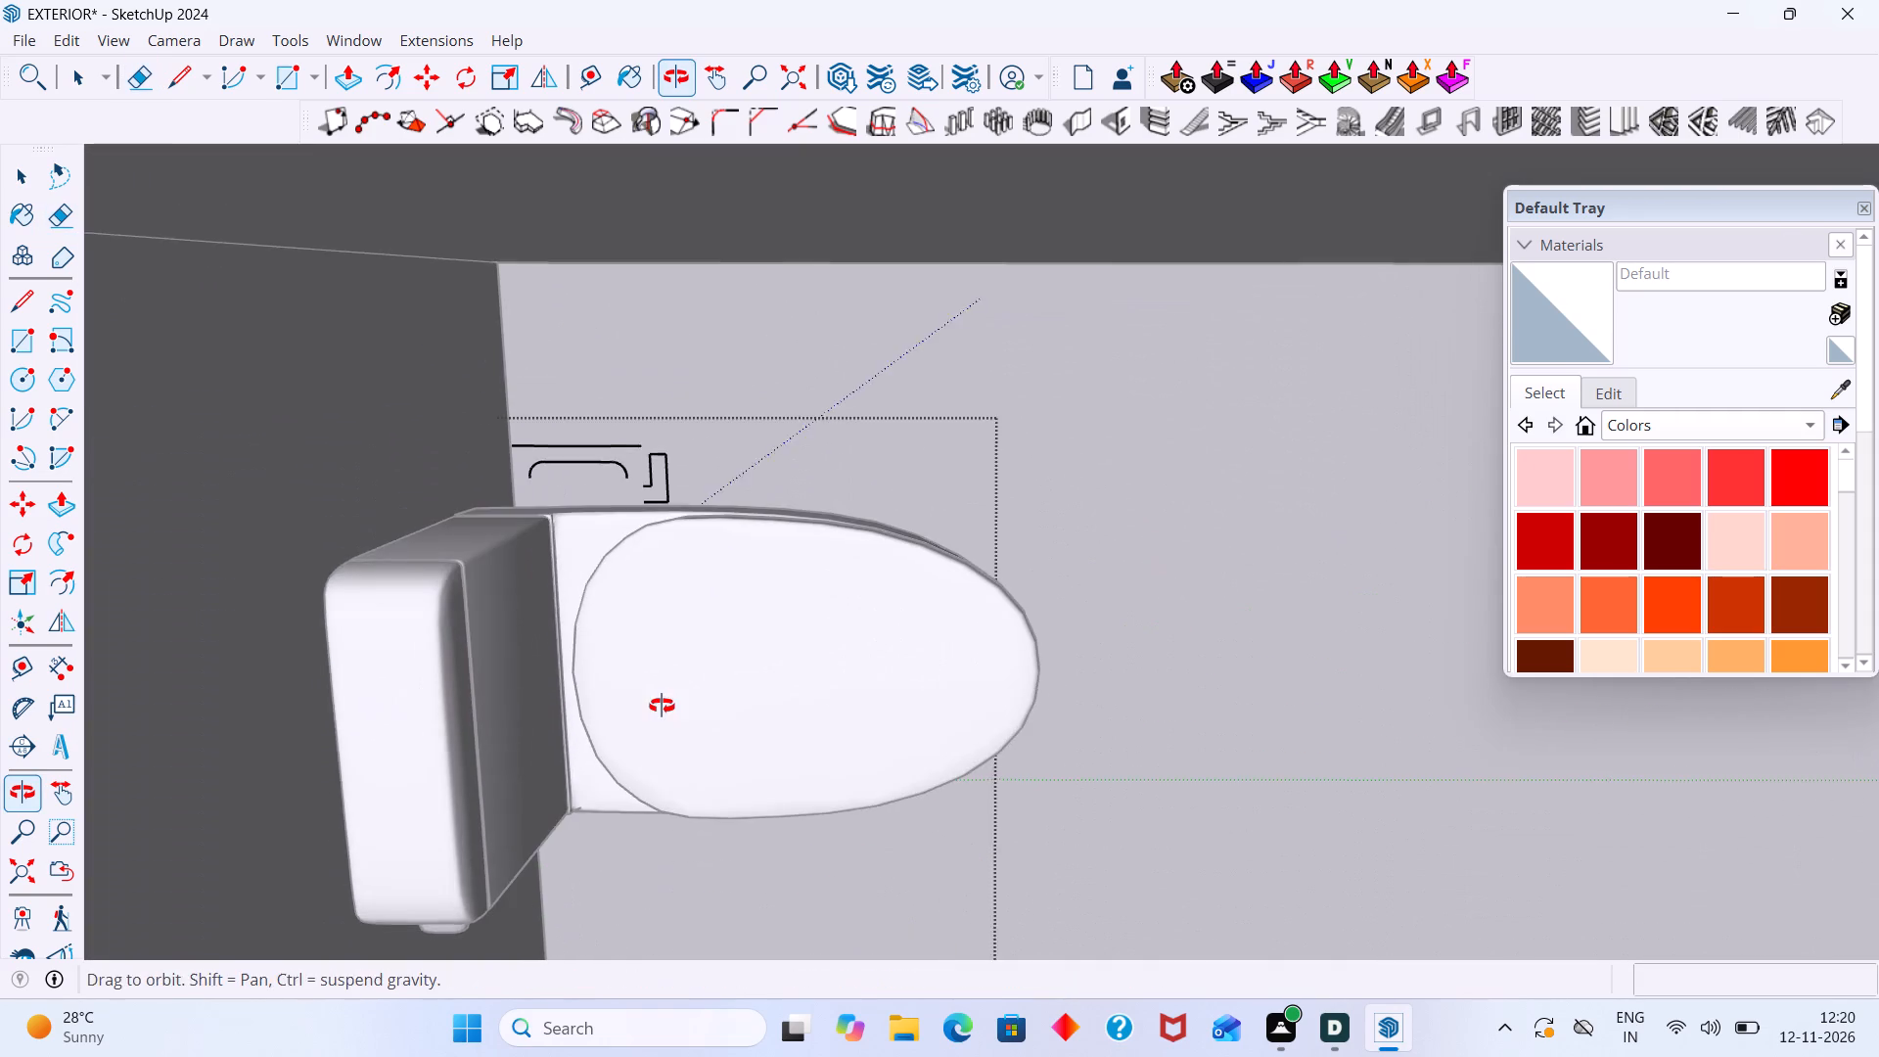
{"action": "middle_click_drag", "start_coordinate": [662, 706], "coordinate": [665, 687]}
{"action": "scroll", "coordinate": [660, 525], "scroll_direction": "up", "scroll_amount": 13}
{"action": "left_click_drag", "start_coordinate": [683, 437], "coordinate": [585, 376]}
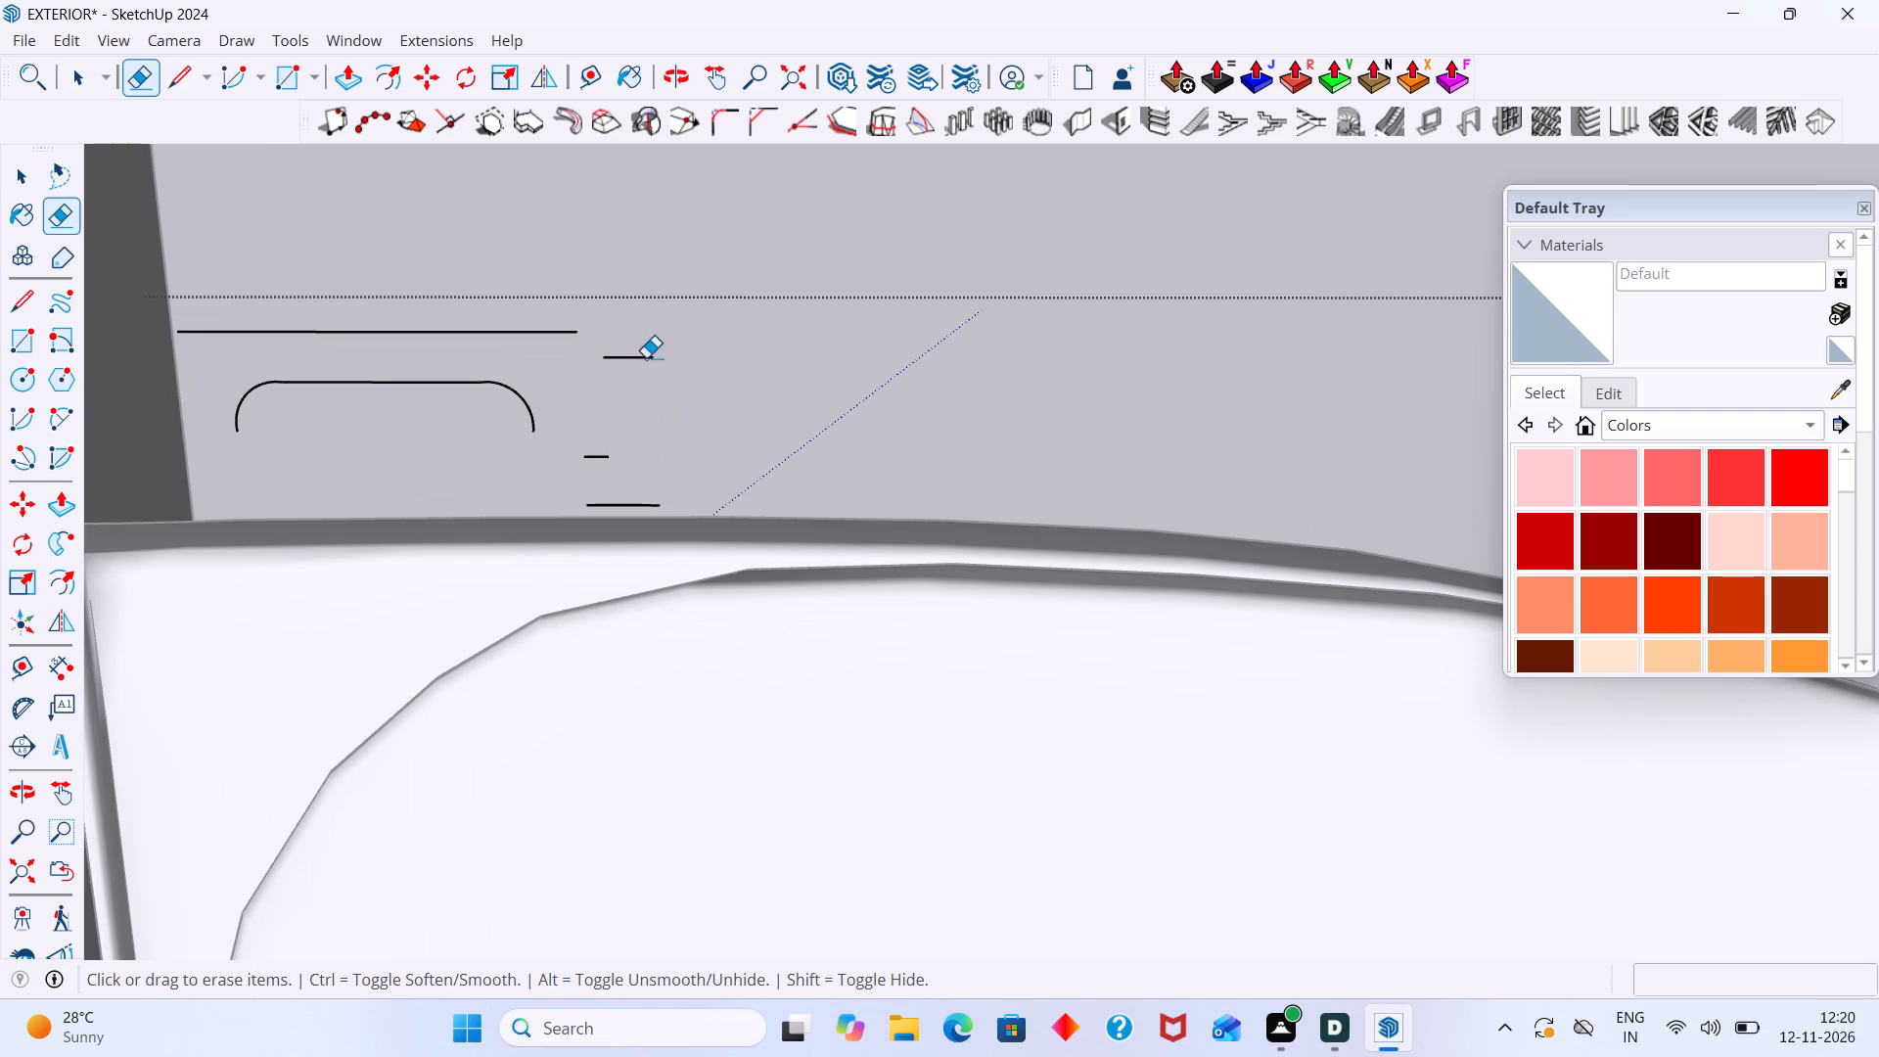
{"action": "left_click_drag", "start_coordinate": [653, 351], "coordinate": [580, 471]}
{"action": "left_click_drag", "start_coordinate": [637, 484], "coordinate": [635, 511]}
{"action": "left_click_drag", "start_coordinate": [534, 331], "coordinate": [497, 412]}
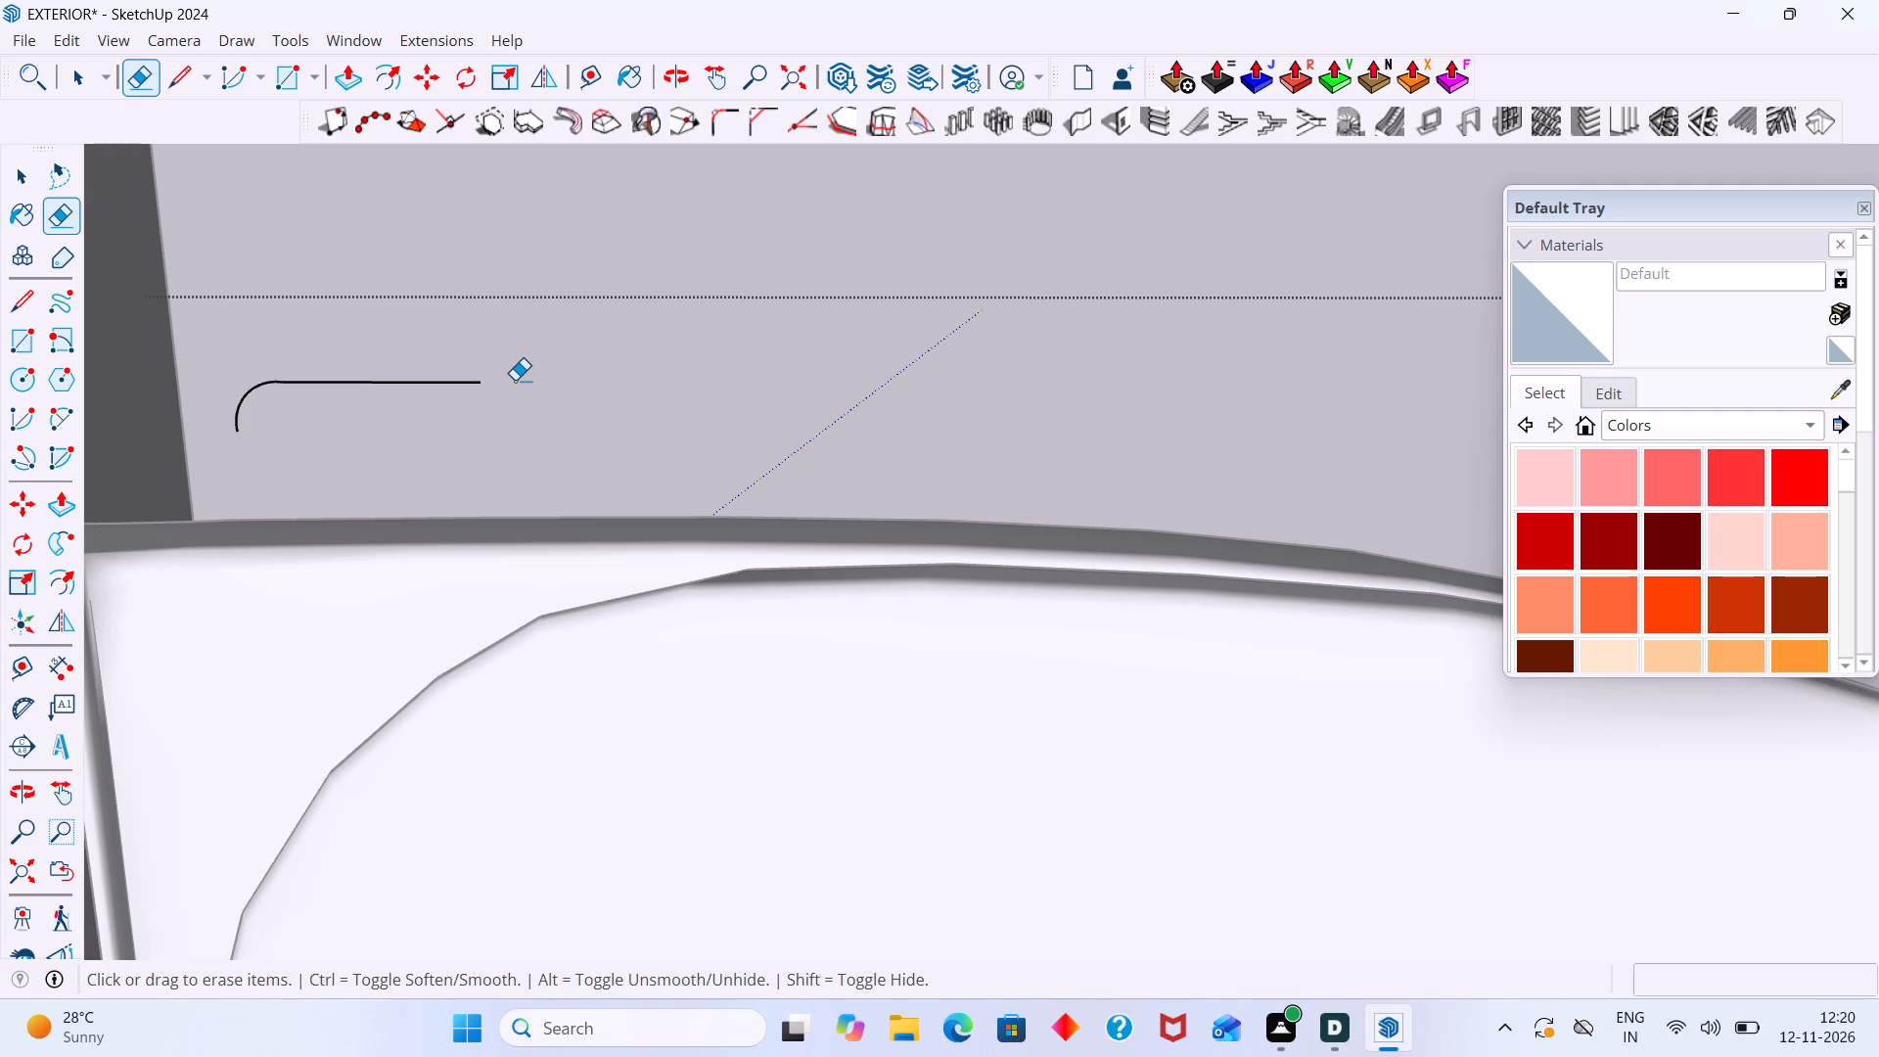
{"action": "left_click_drag", "start_coordinate": [489, 385], "coordinate": [450, 370]}
{"action": "left_click_drag", "start_coordinate": [297, 398], "coordinate": [244, 401]}
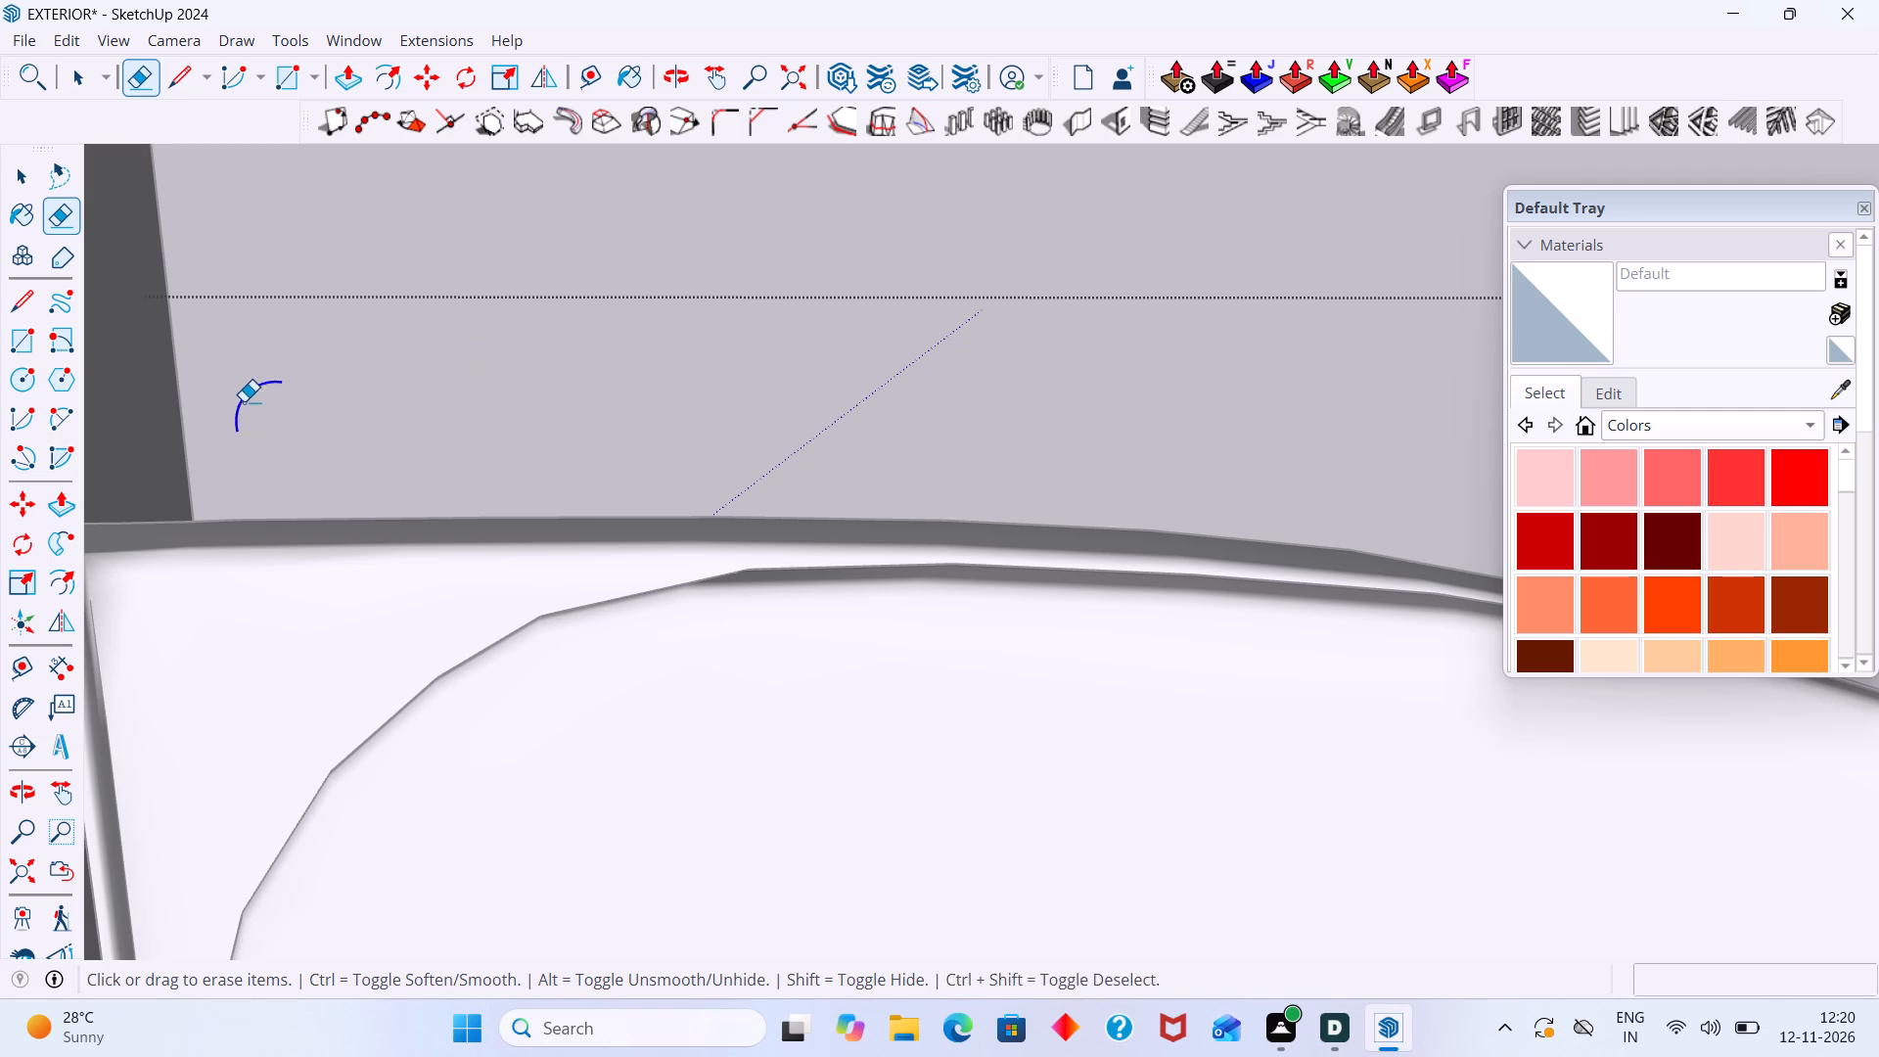
{"action": "left_click_drag", "start_coordinate": [244, 401], "coordinate": [243, 399]}
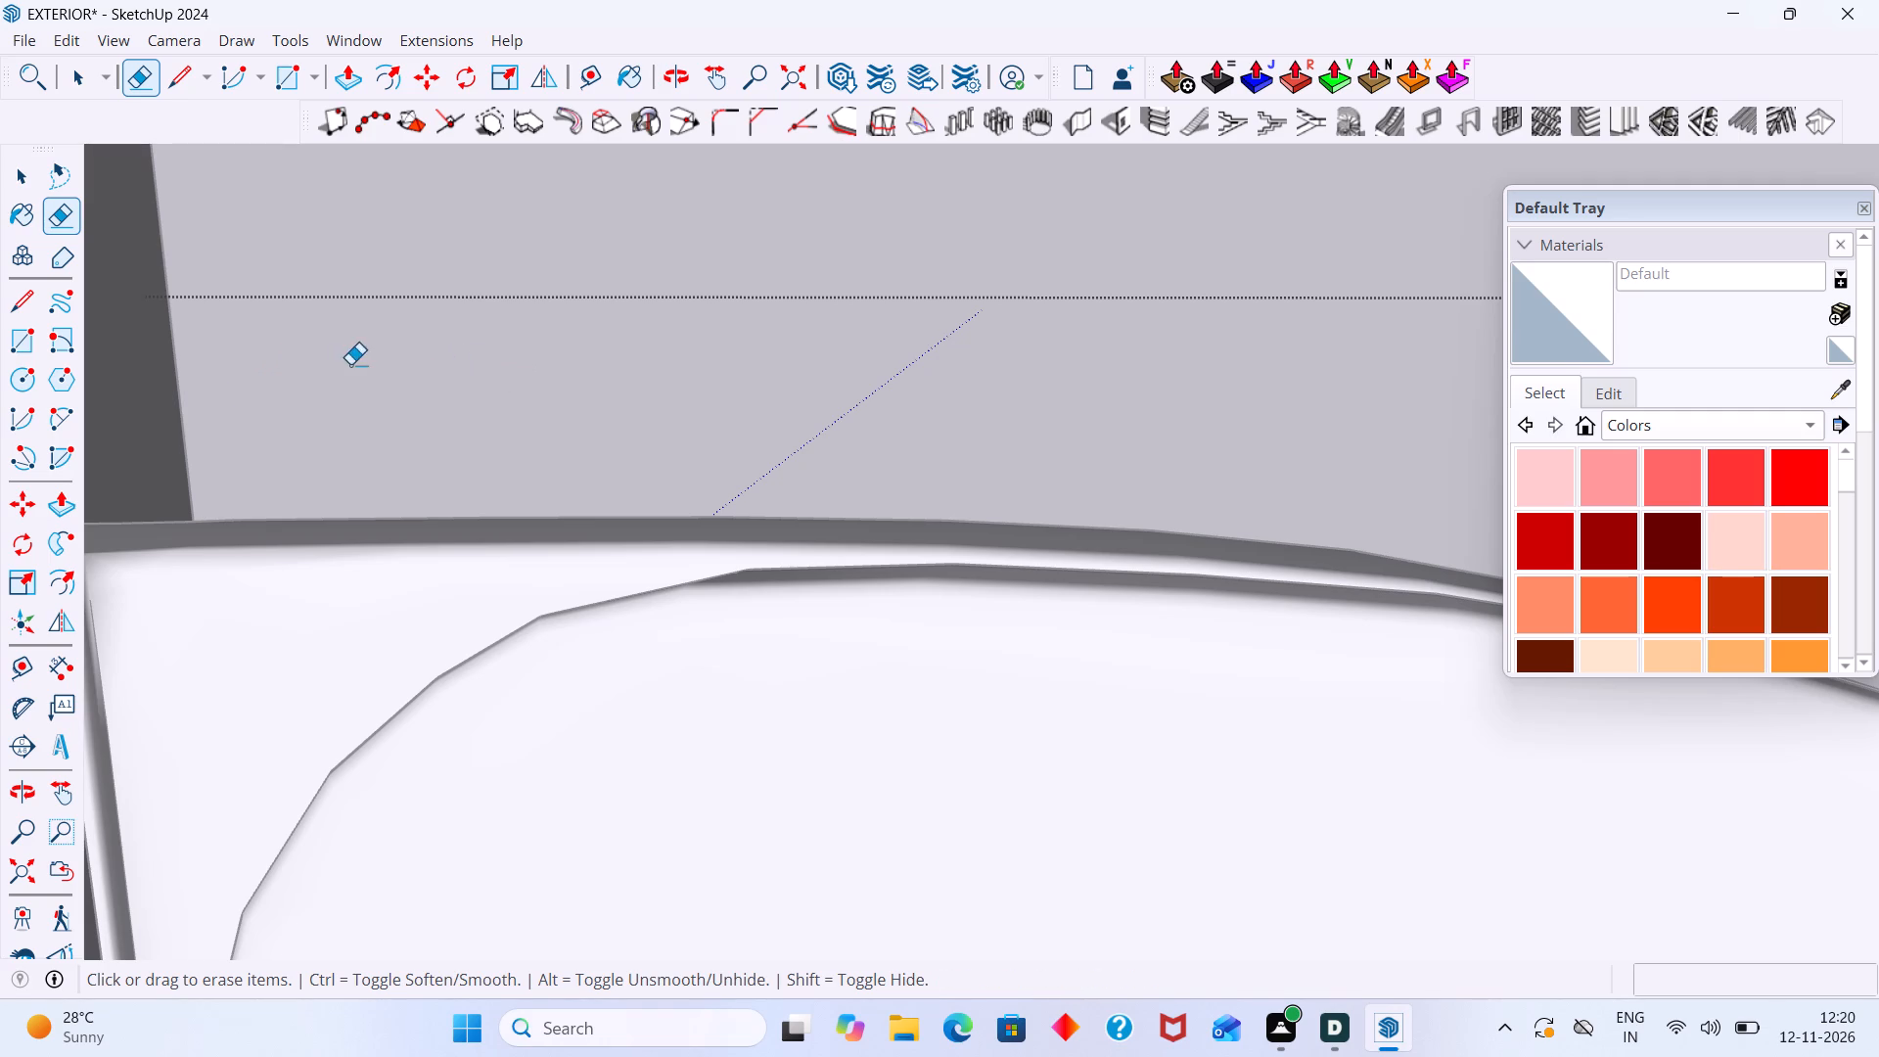
Move the original toilet about 1 7/16" back against the wall behind its tank.
{"action": "key", "text": "space"}
{"action": "scroll", "coordinate": [617, 373], "scroll_direction": "down", "scroll_amount": 14}
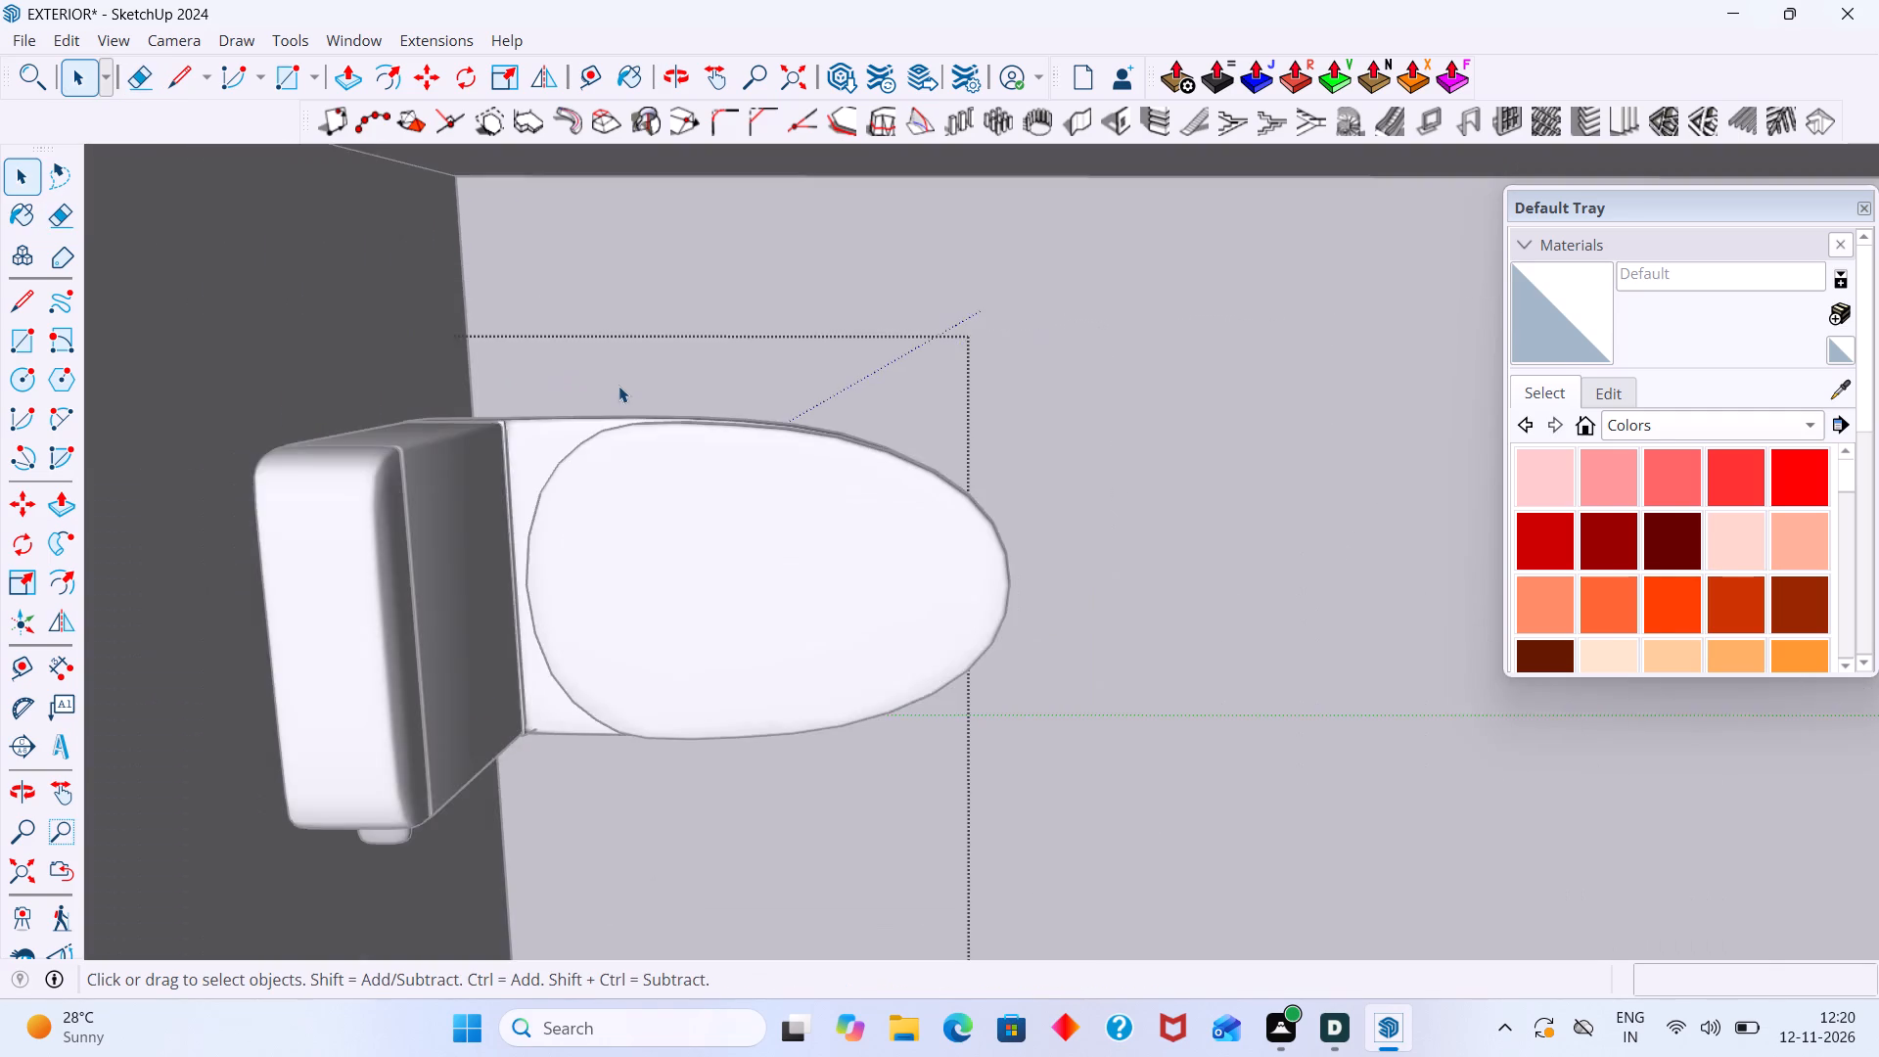
{"action": "scroll", "coordinate": [619, 386], "scroll_direction": "down", "scroll_amount": 13}
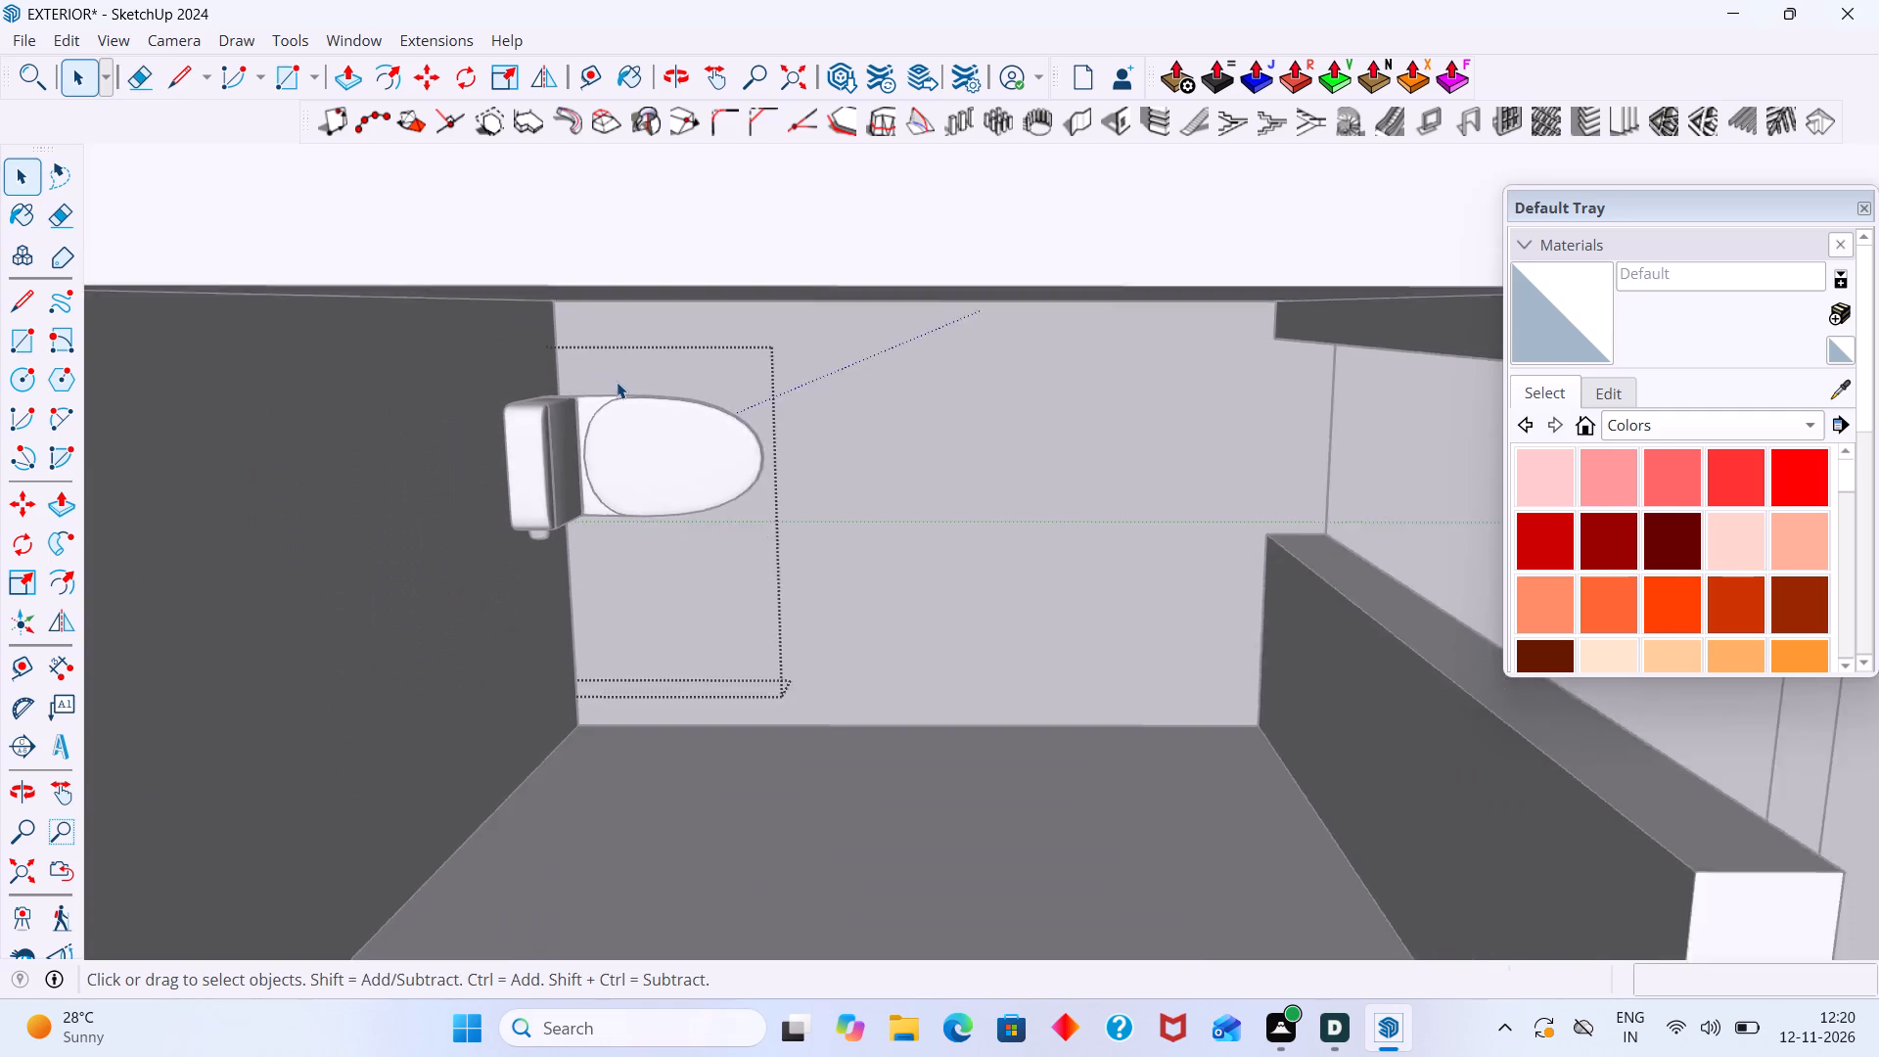
{"action": "scroll", "coordinate": [617, 382], "scroll_direction": "down", "scroll_amount": 13}
{"action": "left_click", "coordinate": [1082, 390]}
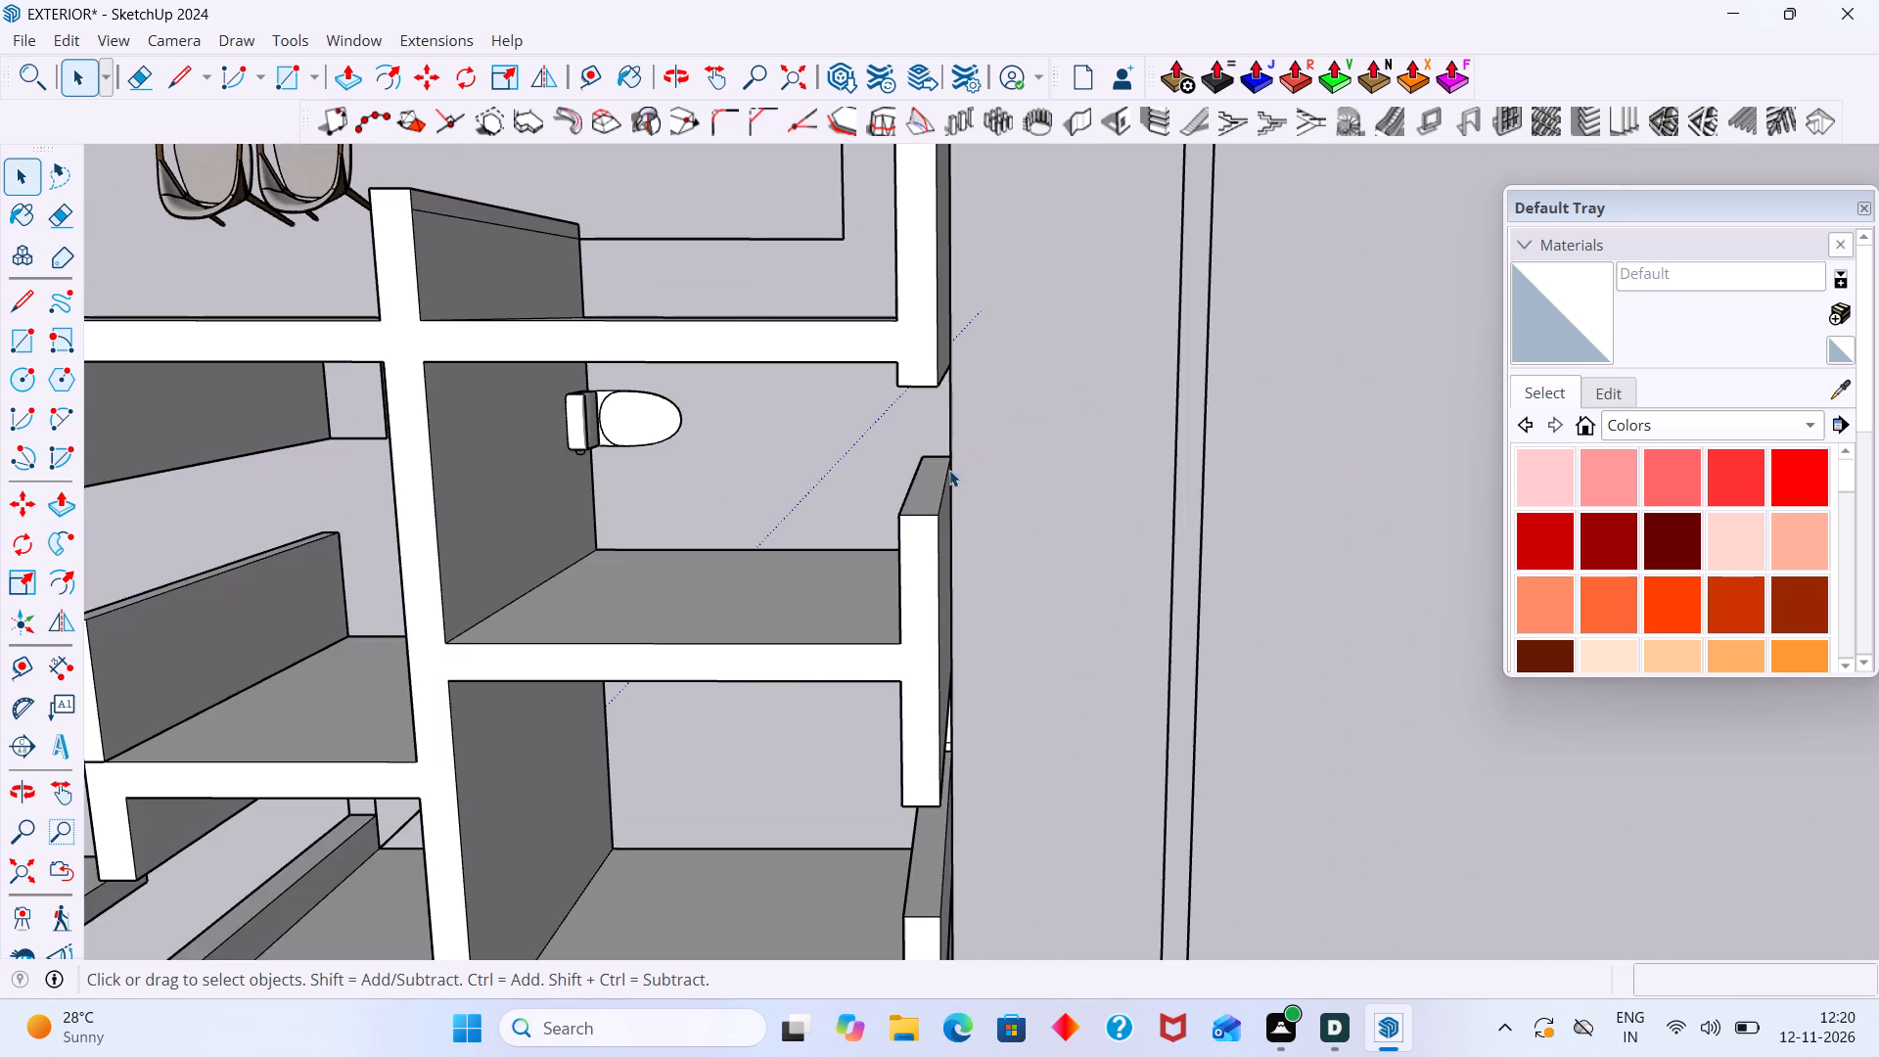
{"action": "middle_click_drag", "start_coordinate": [900, 481], "coordinate": [762, 411]}
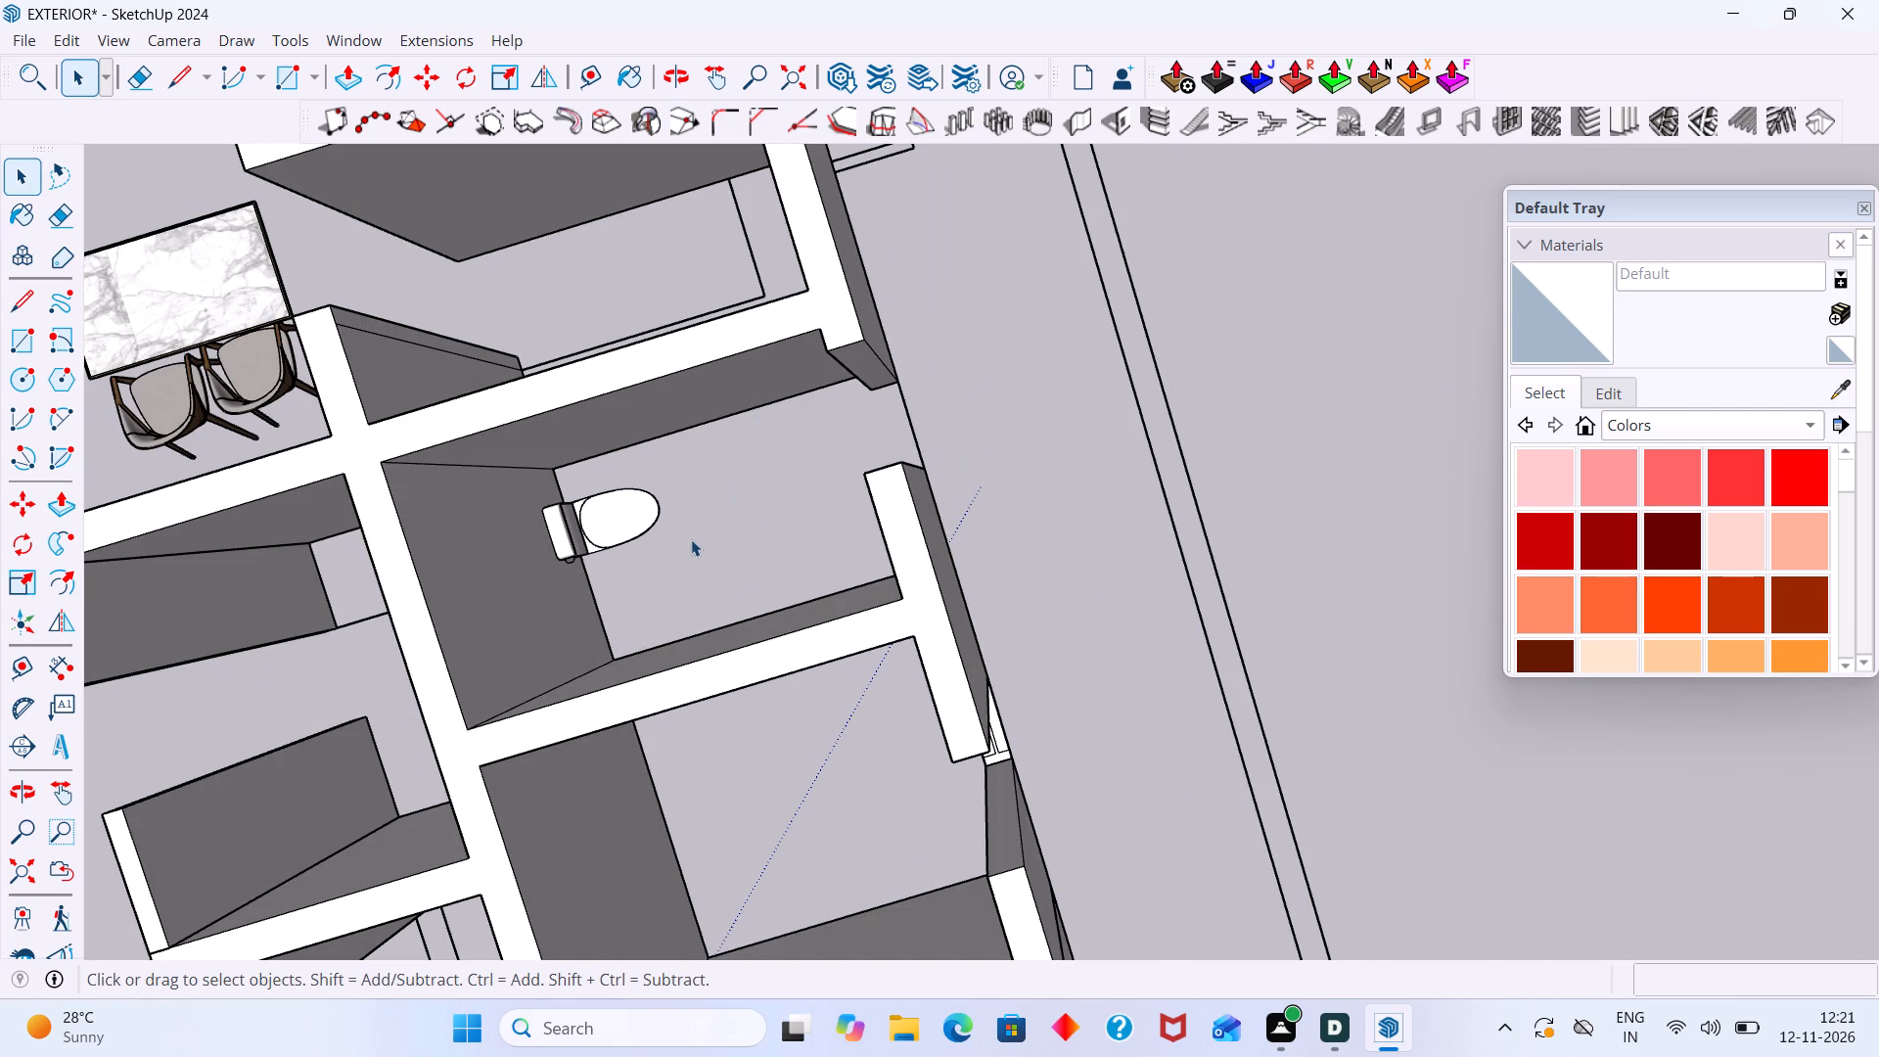
{"action": "scroll", "coordinate": [646, 614], "scroll_direction": "up", "scroll_amount": 4}
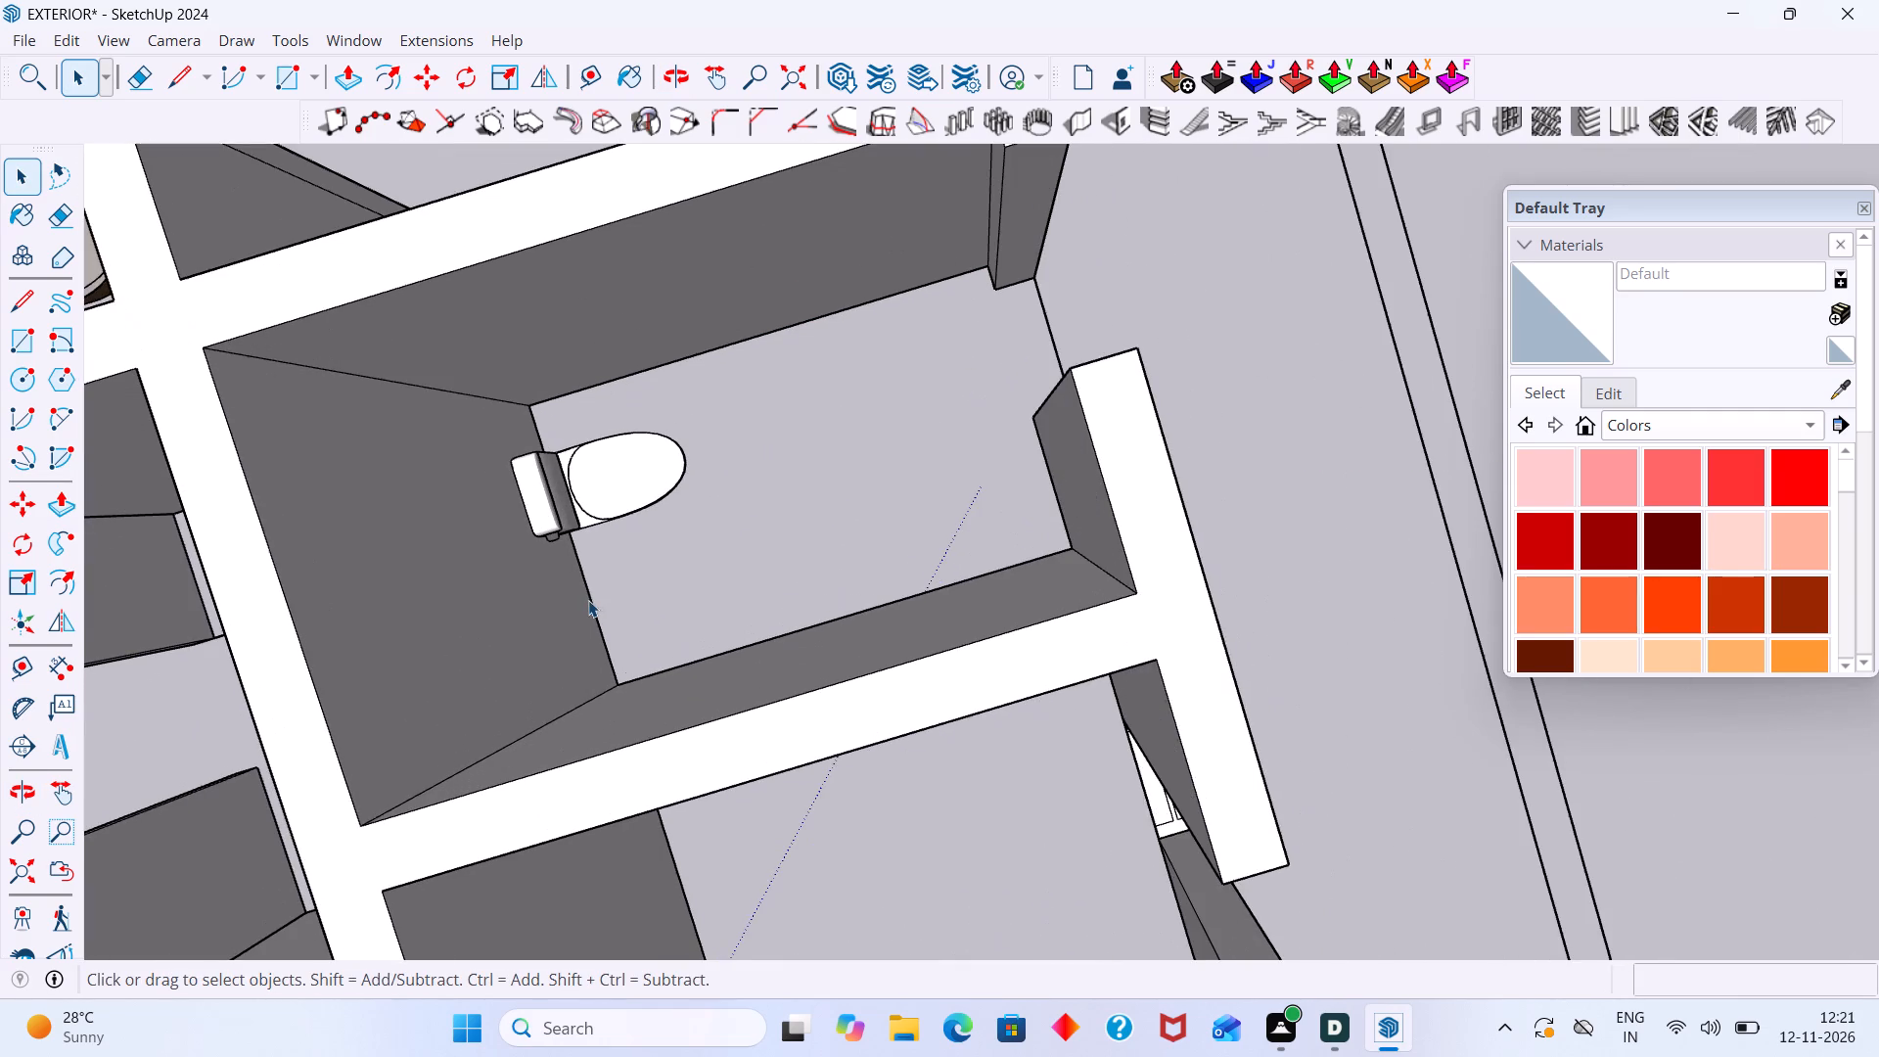
{"action": "middle_click_drag", "start_coordinate": [573, 595], "coordinate": [533, 509]}
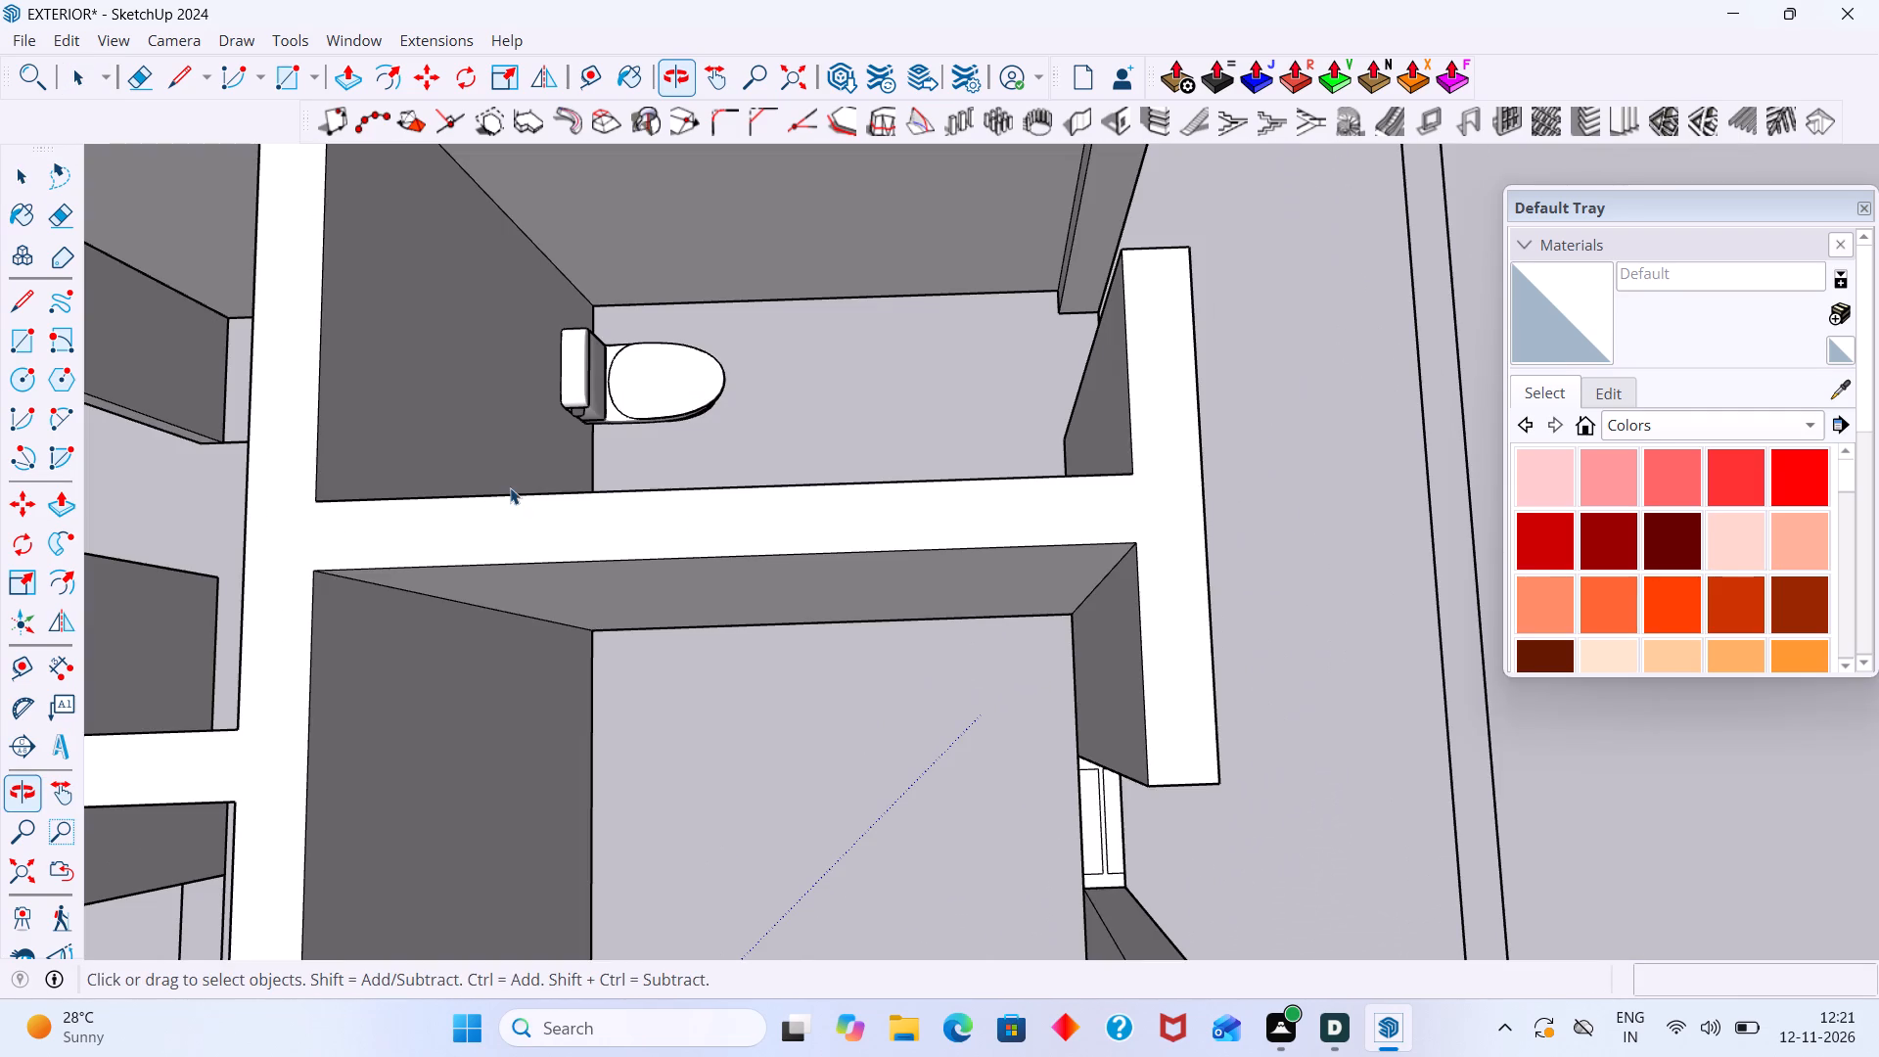
{"action": "scroll", "coordinate": [374, 460], "scroll_direction": "up", "scroll_amount": 4}
{"action": "middle_click_drag", "start_coordinate": [265, 485], "coordinate": [588, 382]}
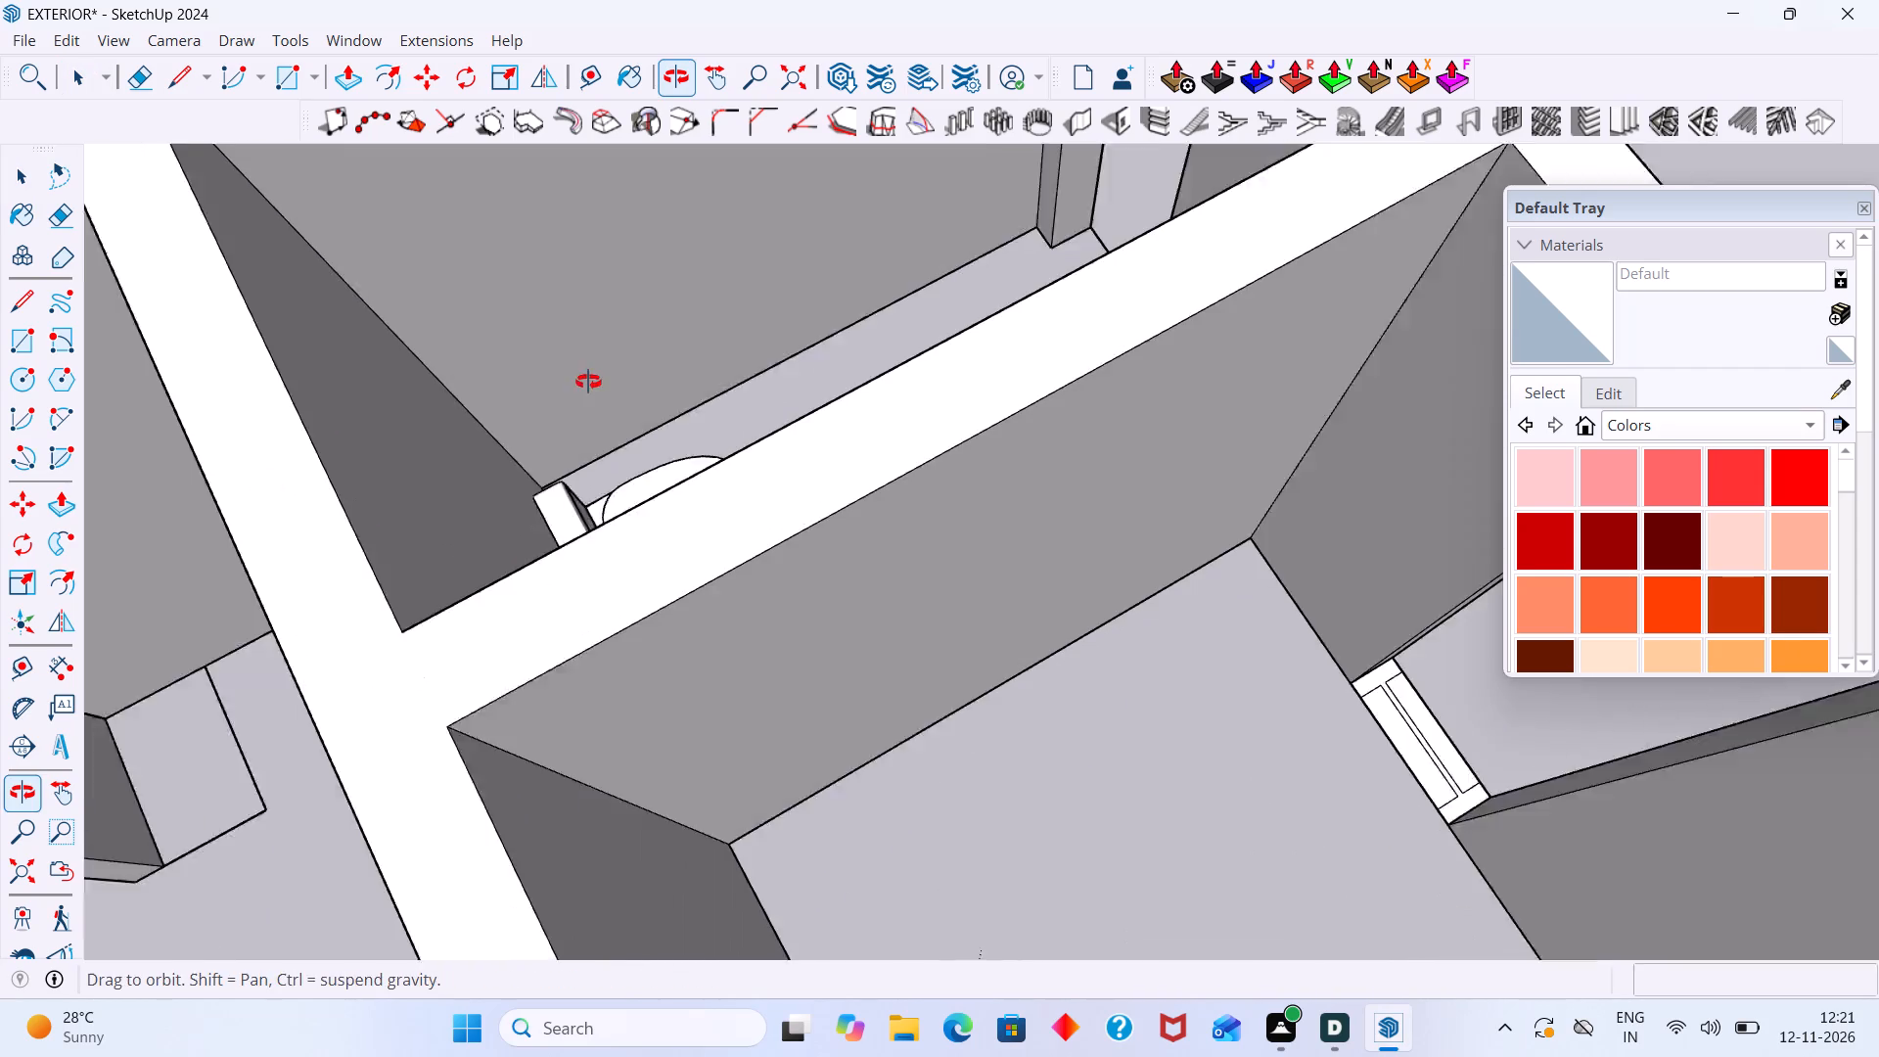
{"action": "middle_click_drag", "start_coordinate": [588, 382], "coordinate": [598, 376]}
{"action": "scroll", "coordinate": [391, 593], "scroll_direction": "down", "scroll_amount": 3}
{"action": "middle_click_drag", "start_coordinate": [395, 618], "coordinate": [704, 412], "text": "shift"}
{"action": "scroll", "coordinate": [601, 660], "scroll_direction": "up", "scroll_amount": 8}
{"action": "left_click", "coordinate": [717, 464]}
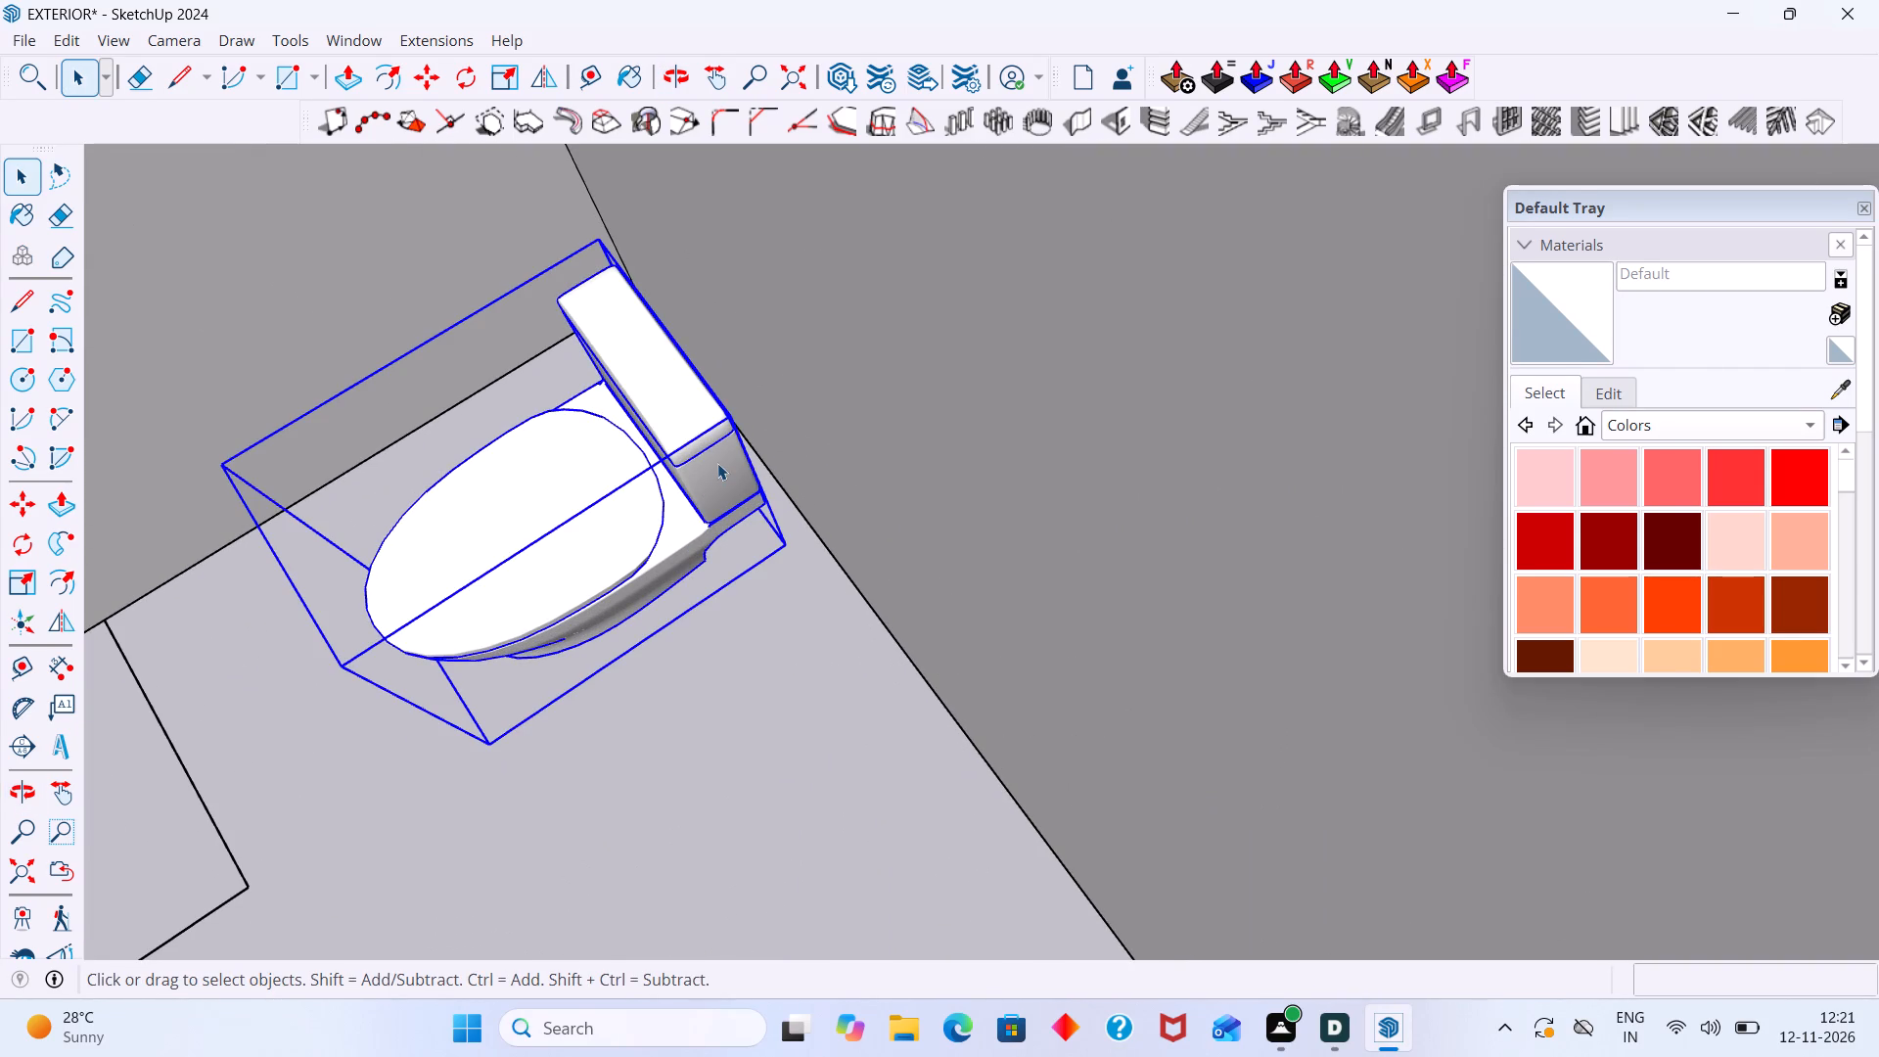
{"action": "key", "text": "m"}
{"action": "left_click", "coordinate": [789, 546]}
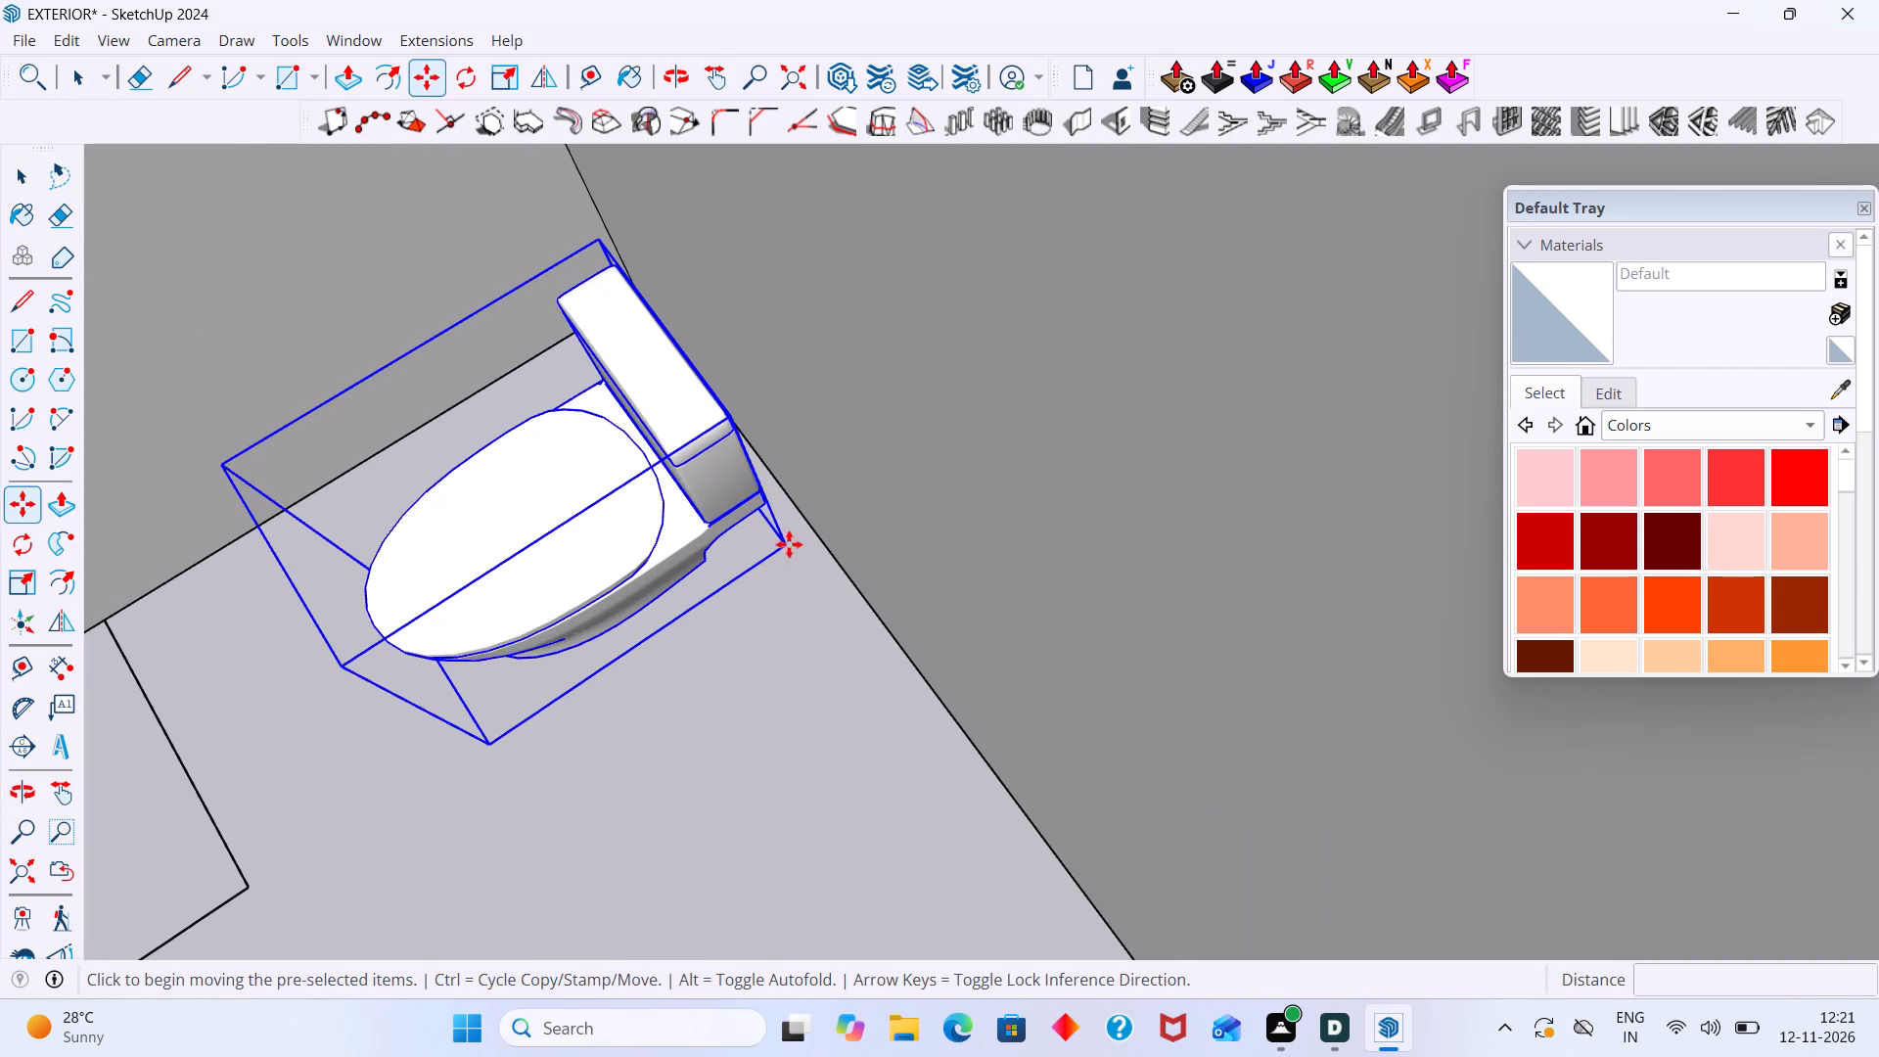
{"action": "left_click", "coordinate": [798, 534]}
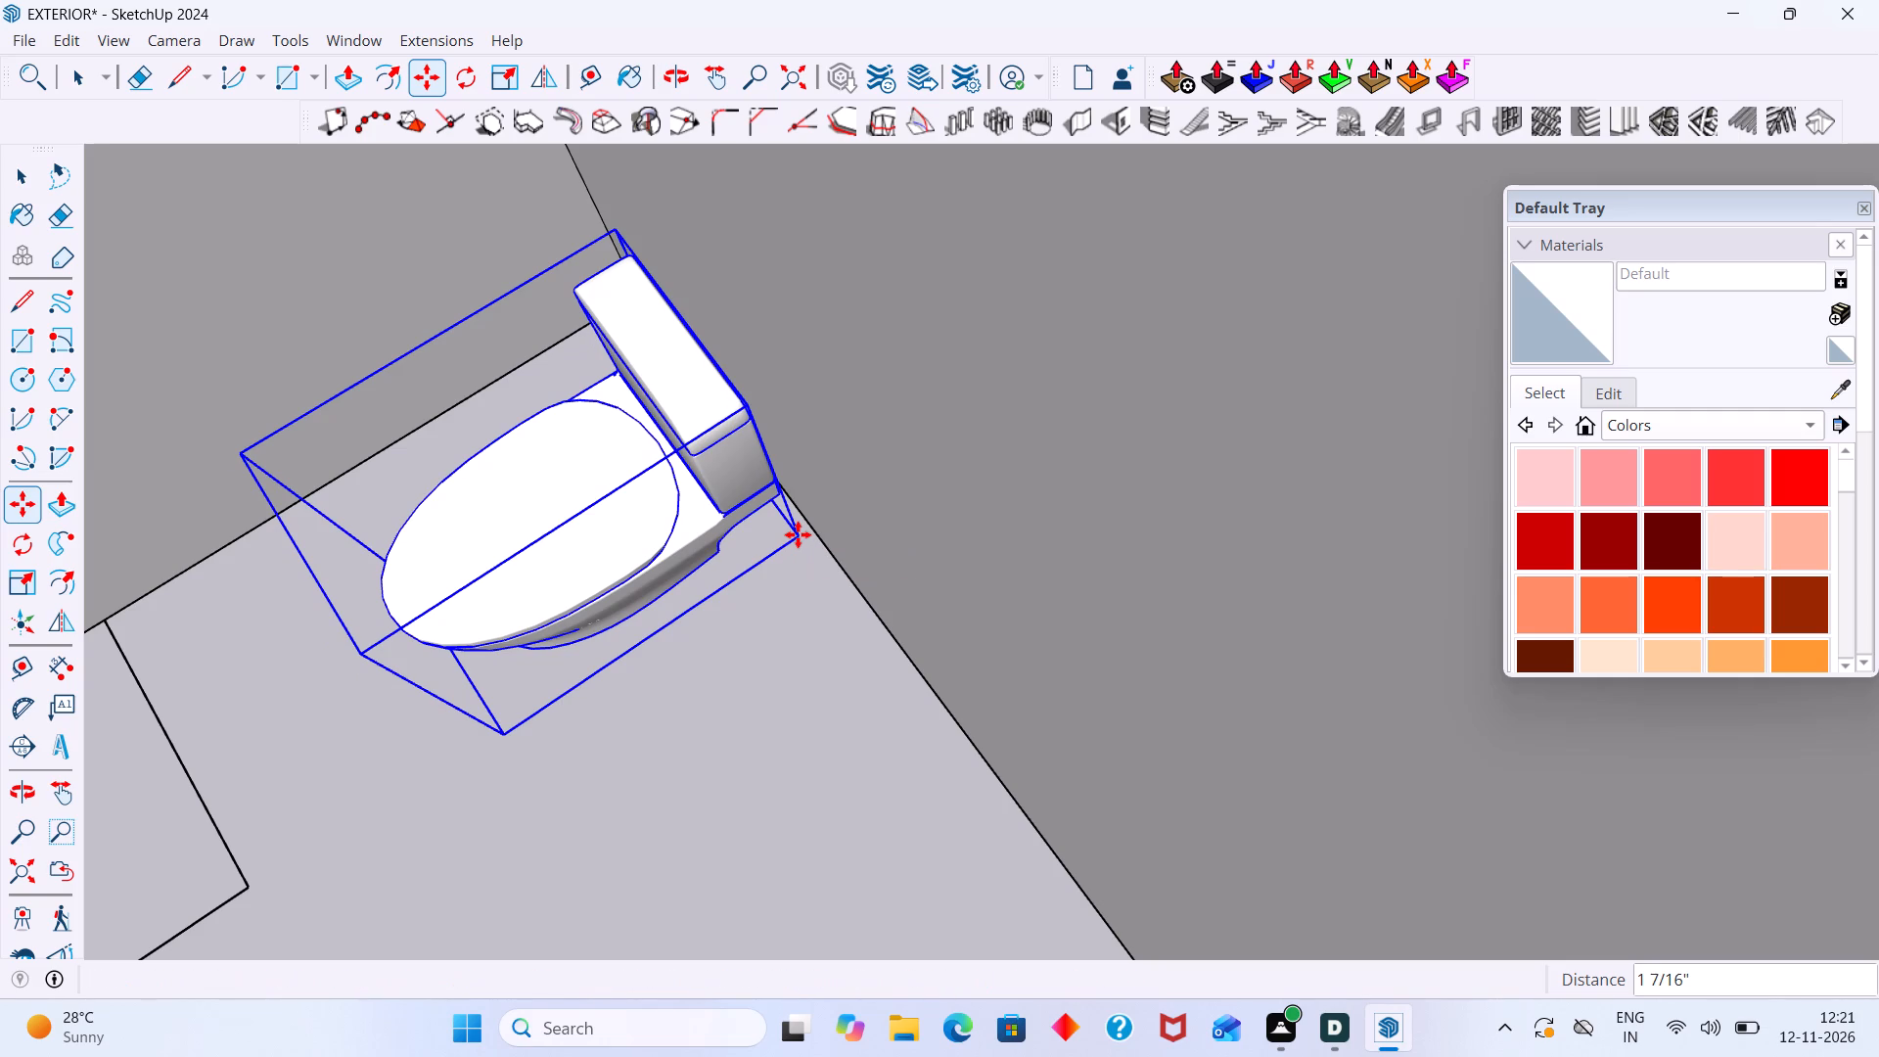
{"action": "key", "text": "space"}
{"action": "left_click", "coordinate": [763, 658]}
Move the copied toilet in the adjoining bathroom about 3/8" back against the wall behind its tank.
{"action": "scroll", "coordinate": [794, 609], "scroll_direction": "down", "scroll_amount": 11}
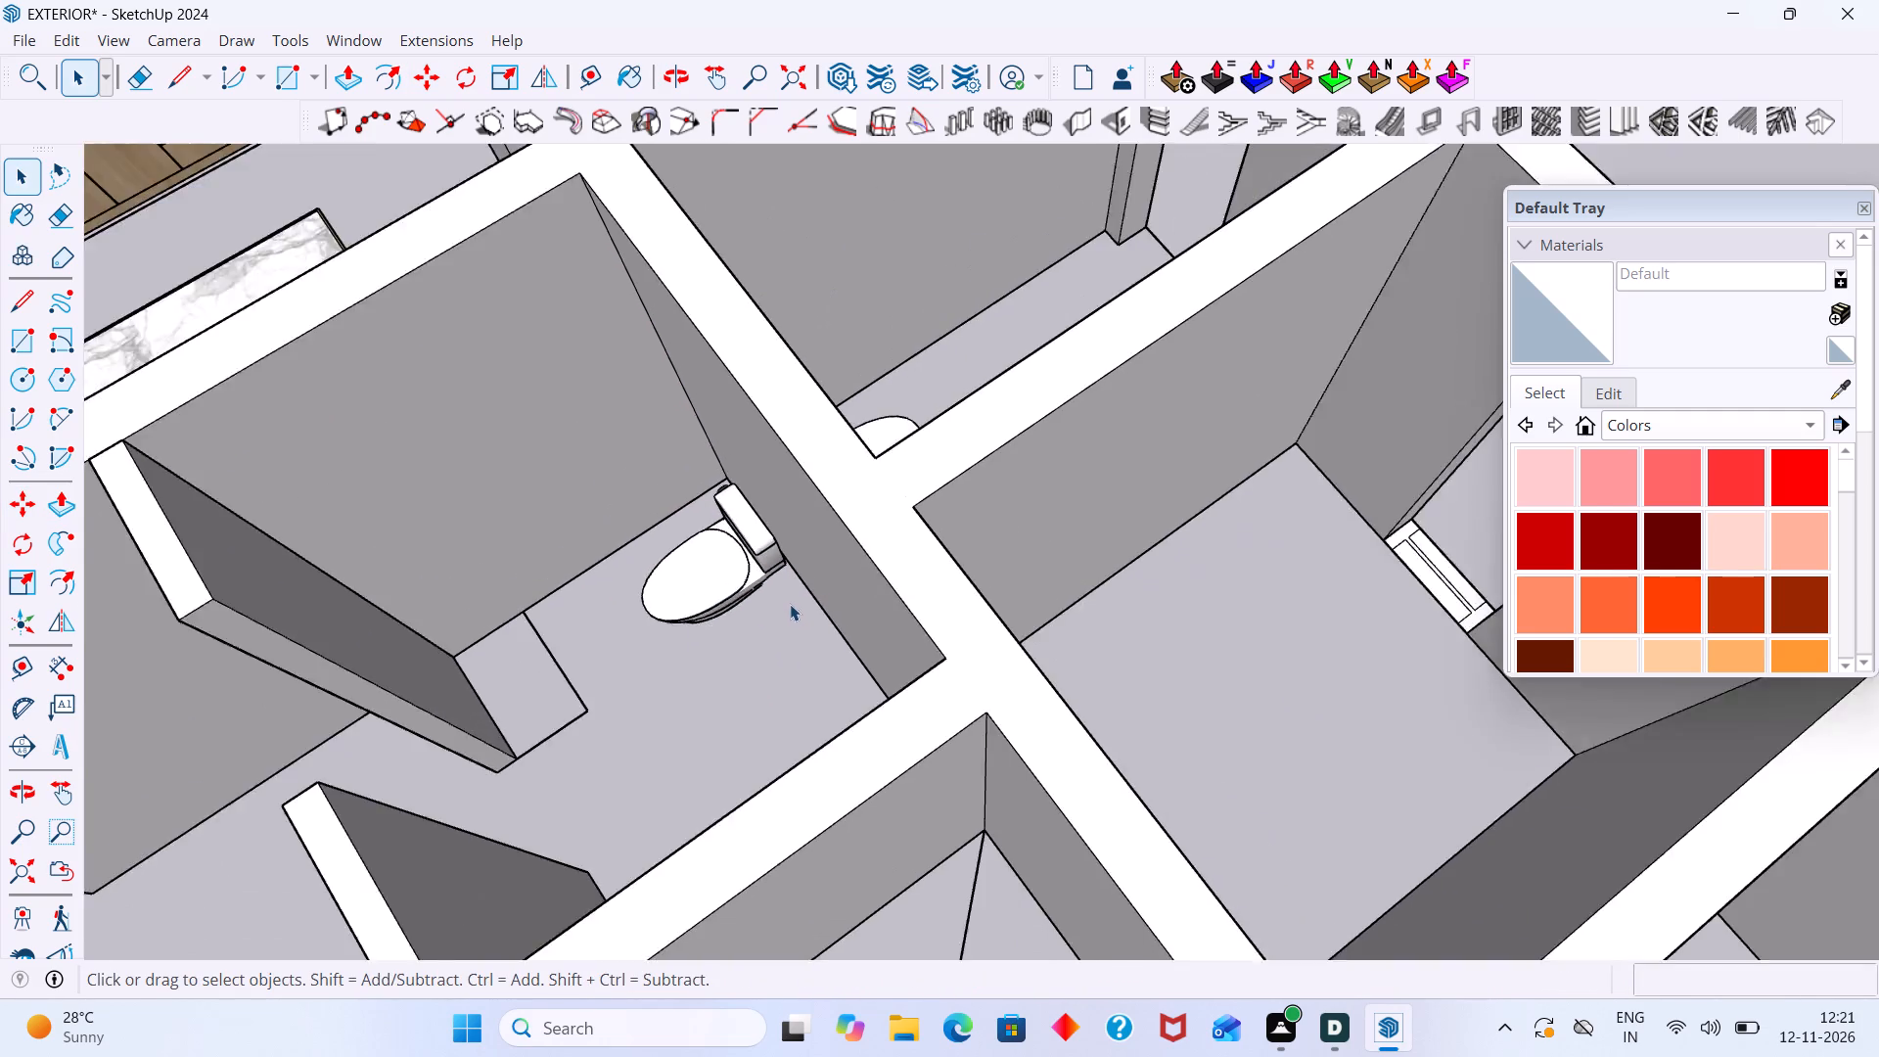
{"action": "scroll", "coordinate": [790, 604], "scroll_direction": "down", "scroll_amount": 6}
{"action": "middle_click_drag", "start_coordinate": [857, 462], "coordinate": [756, 519]}
{"action": "scroll", "coordinate": [773, 500], "scroll_direction": "up", "scroll_amount": 8}
{"action": "middle_click_drag", "start_coordinate": [811, 499], "coordinate": [710, 520]}
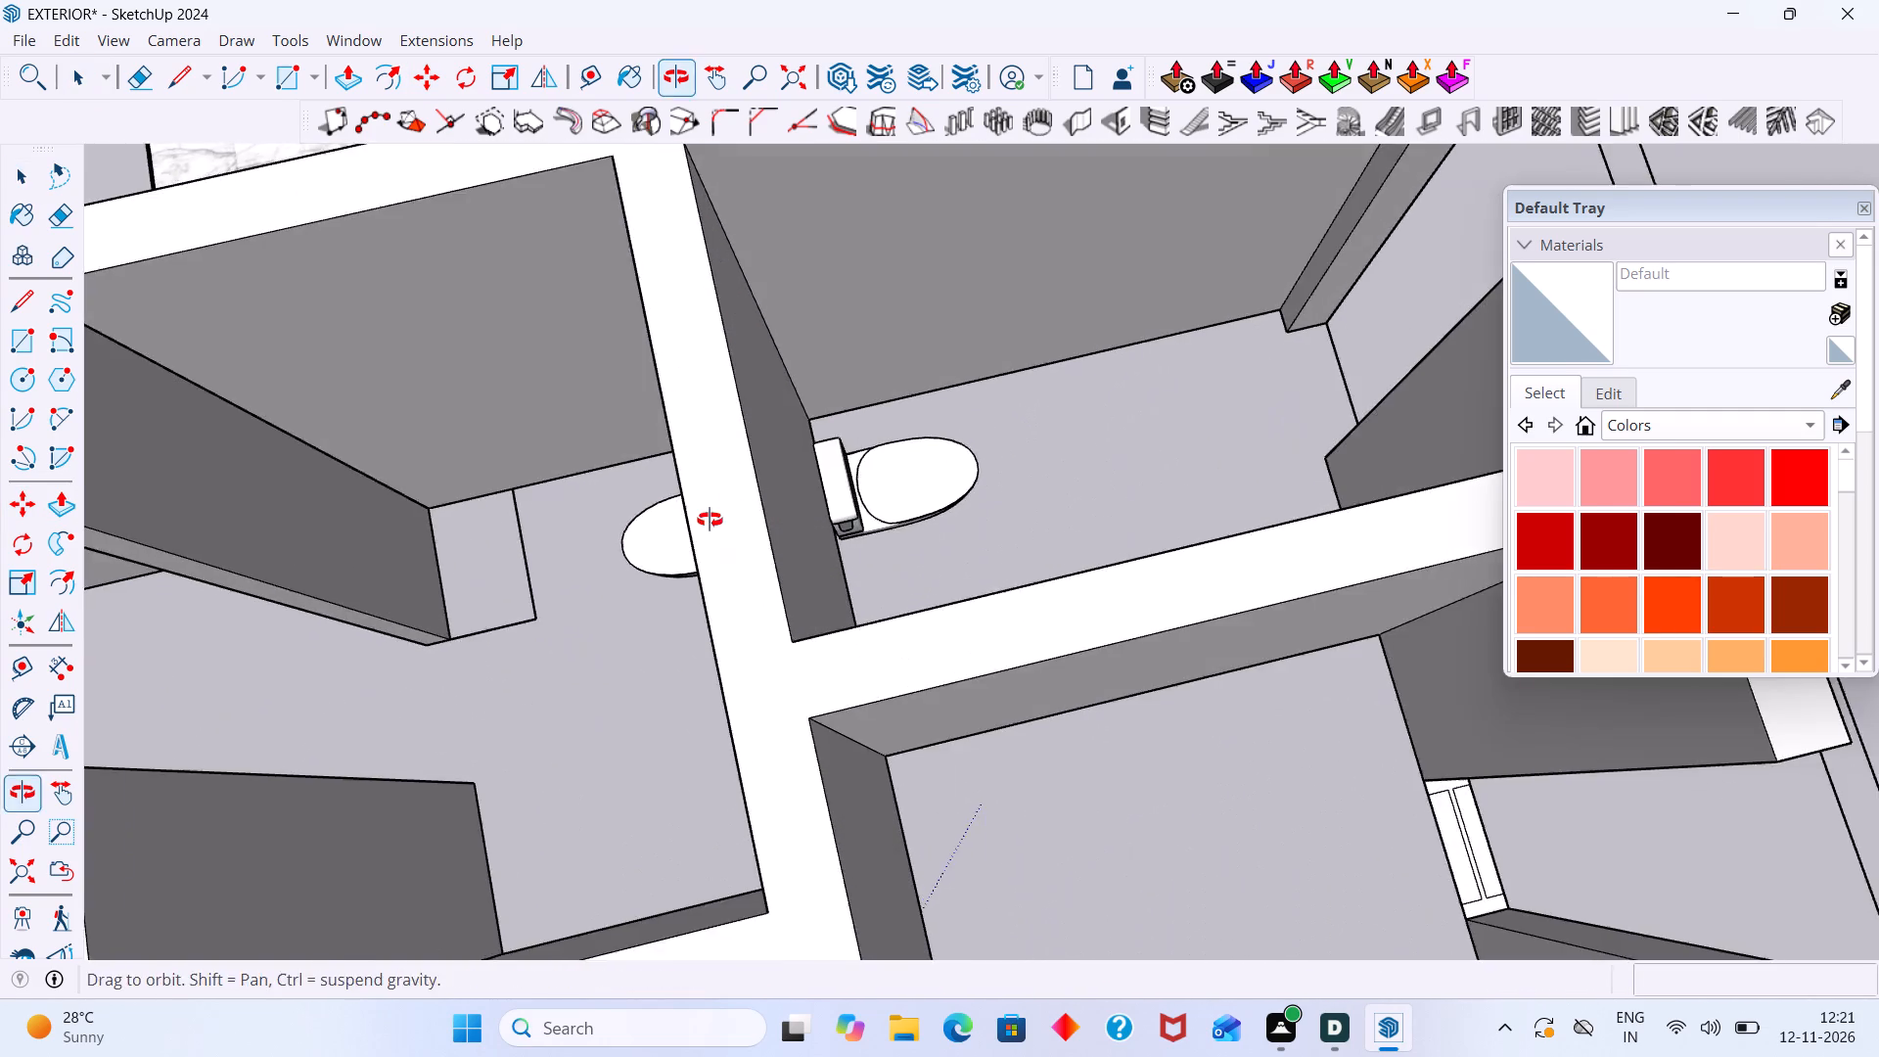
{"action": "middle_click_drag", "start_coordinate": [710, 520], "coordinate": [713, 519]}
{"action": "scroll", "coordinate": [799, 504], "scroll_direction": "up", "scroll_amount": 13}
{"action": "left_click", "coordinate": [859, 483]}
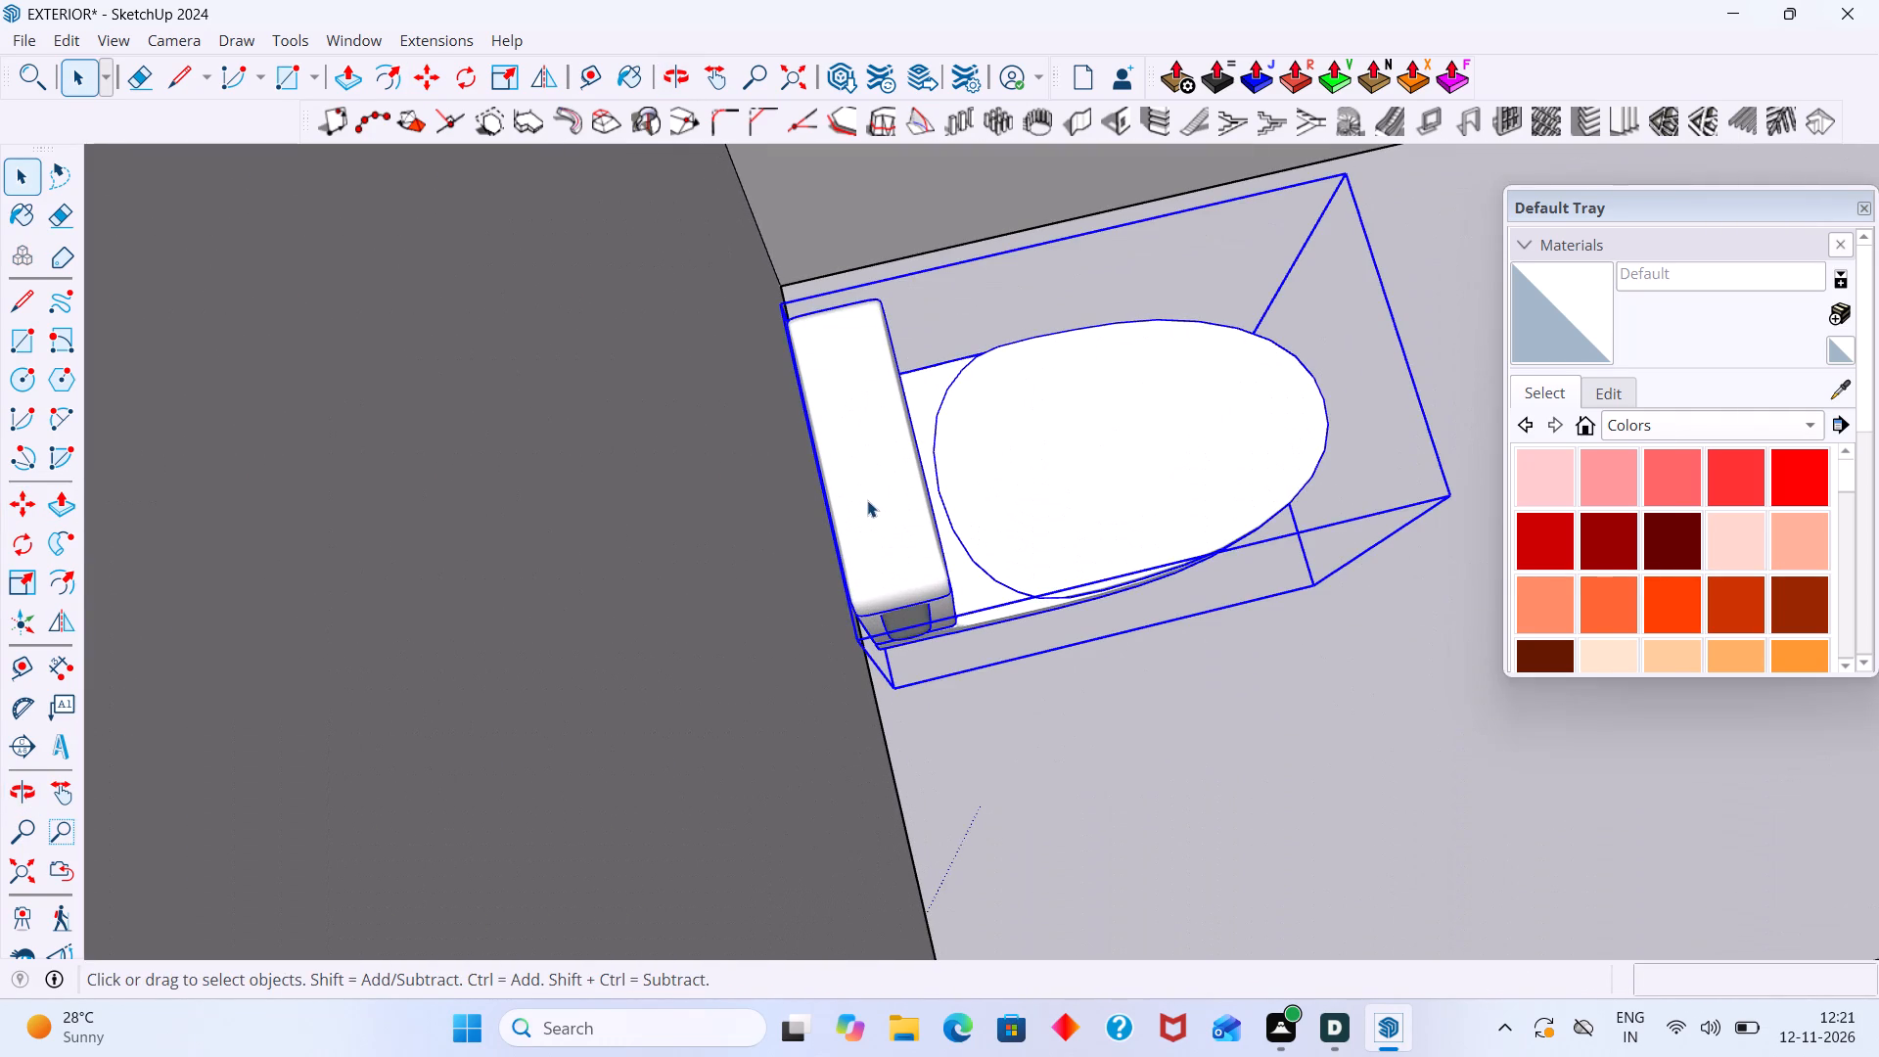
{"action": "key", "text": "m"}
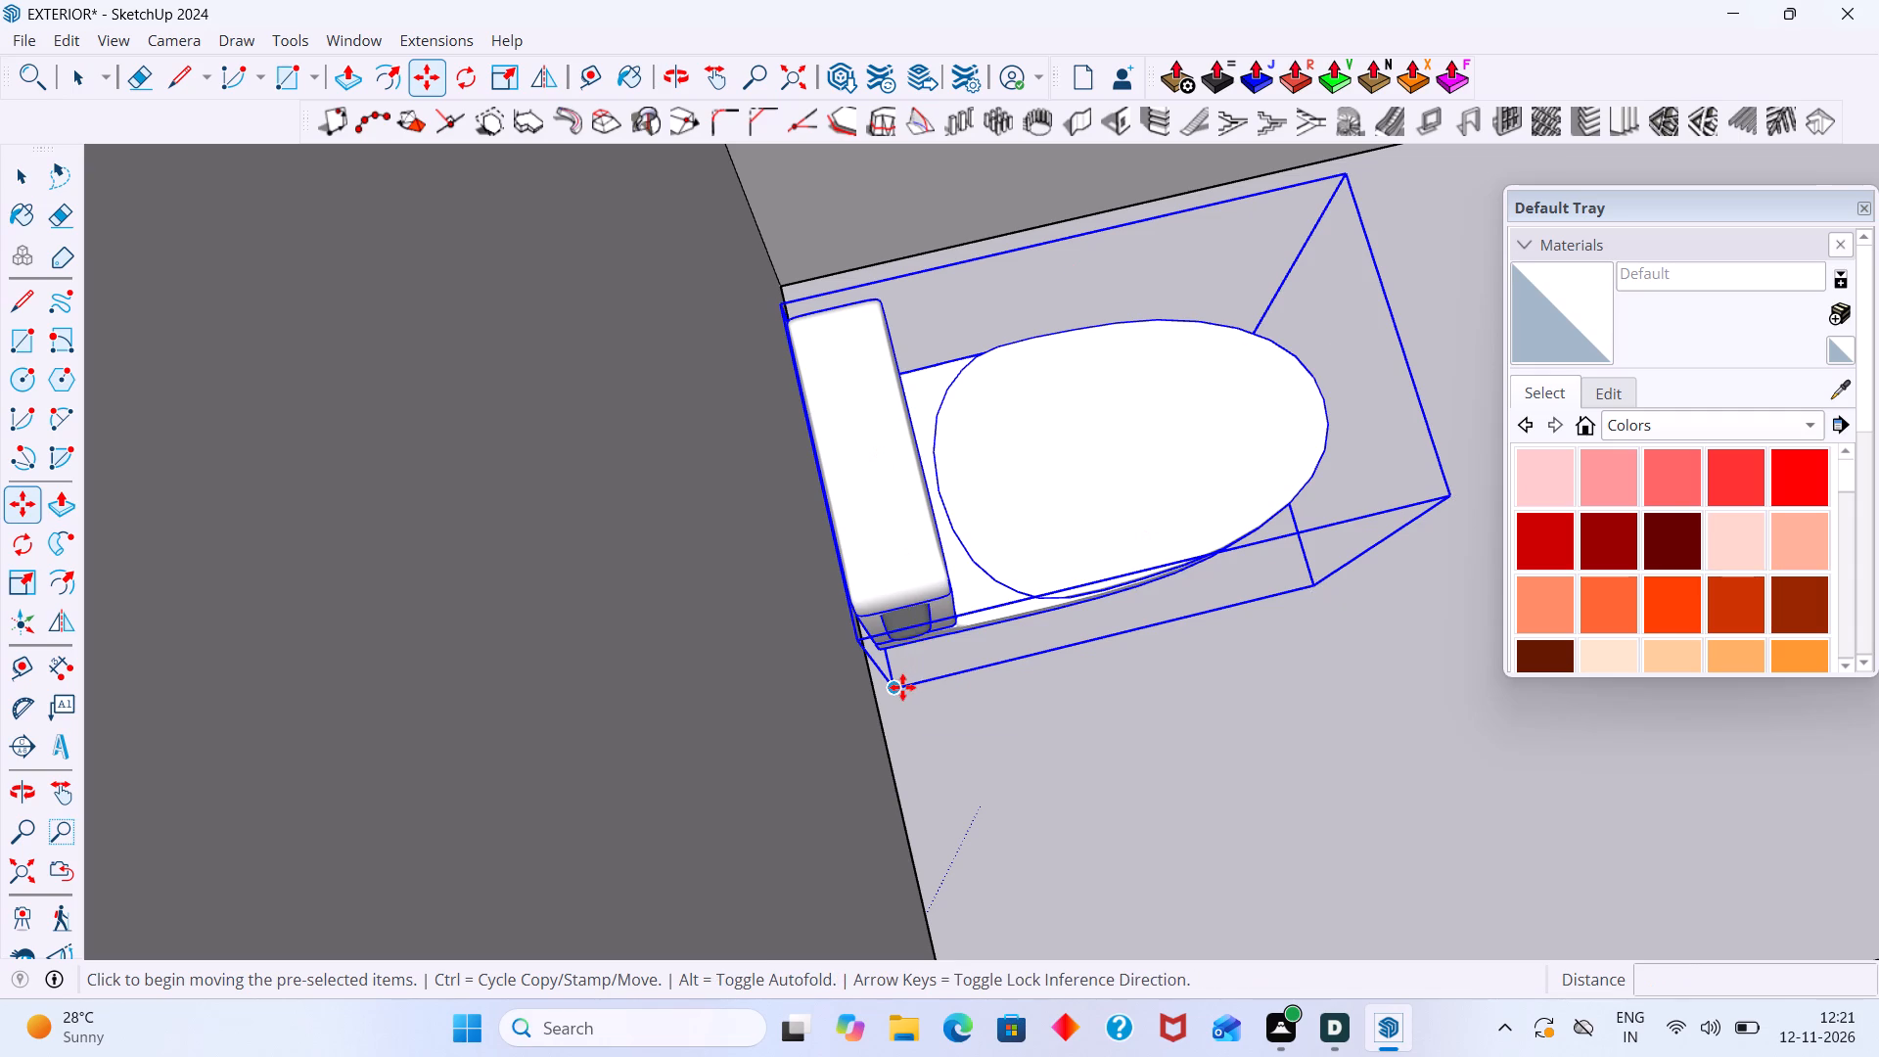
{"action": "left_click", "coordinate": [902, 687]}
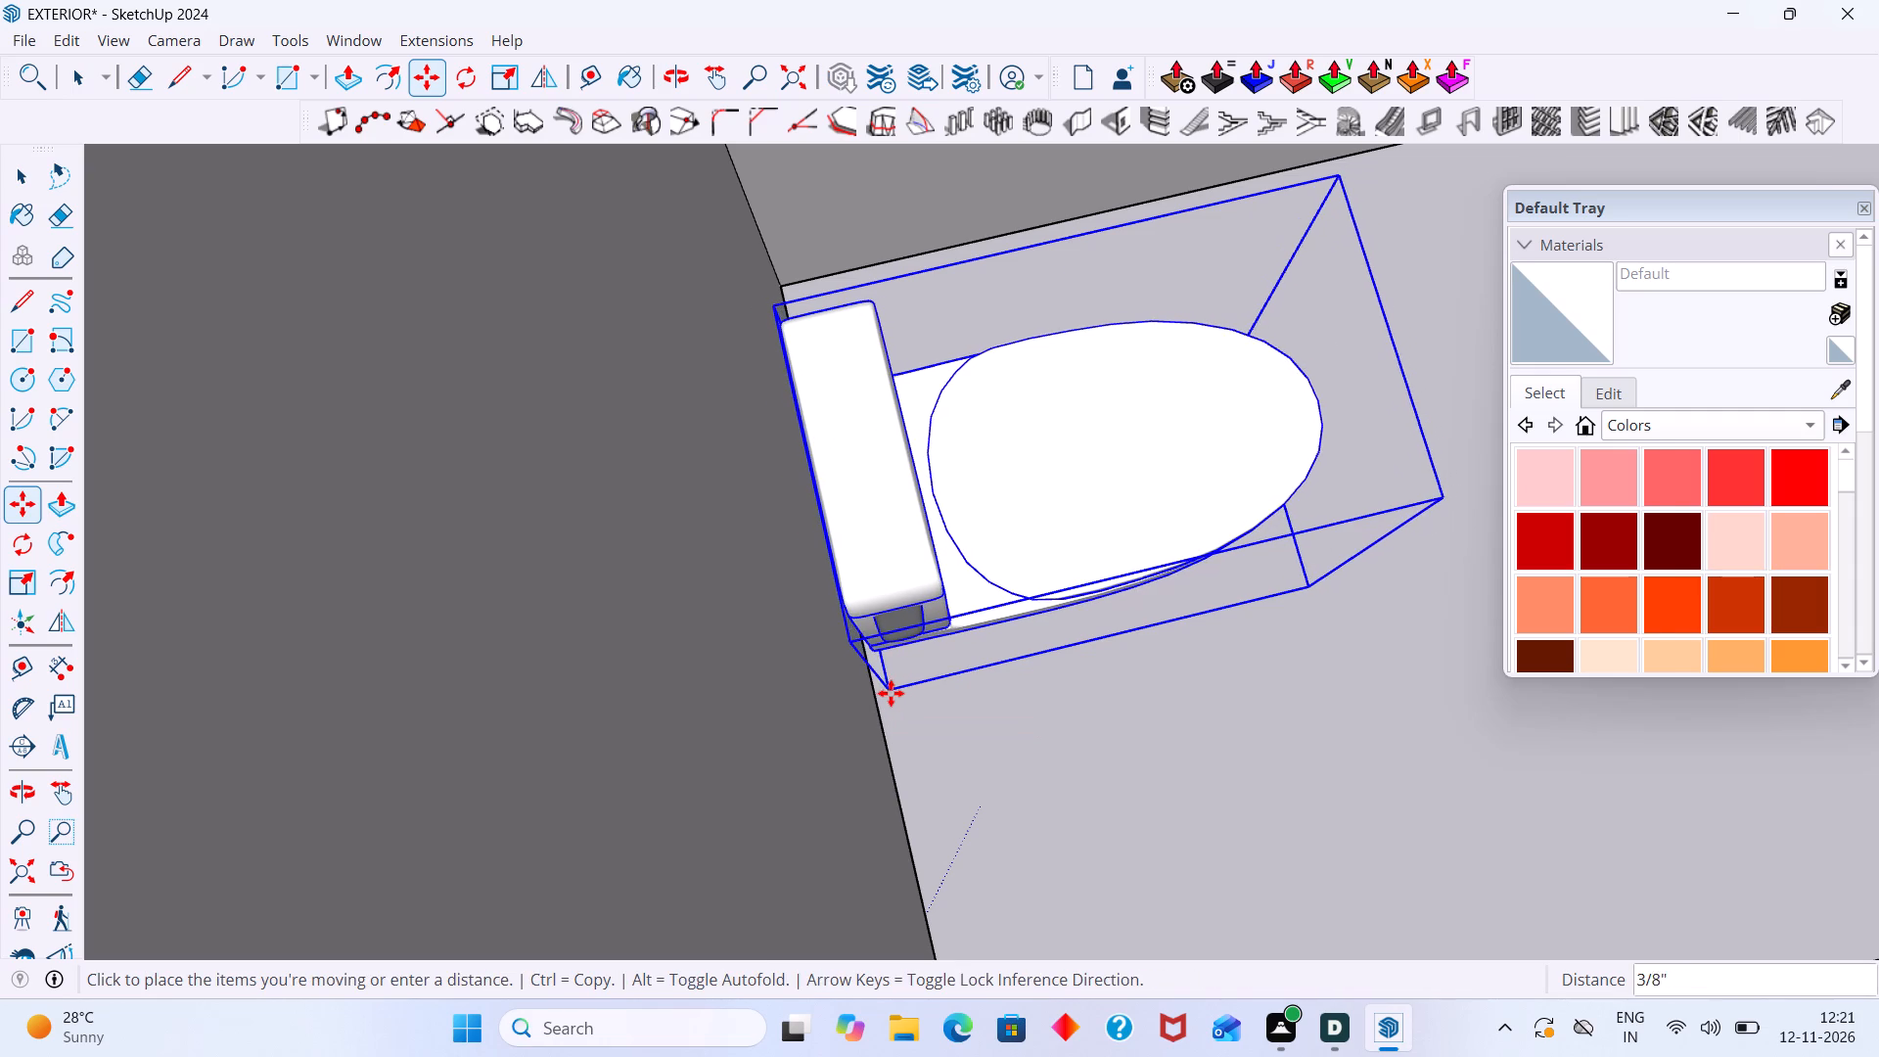
{"action": "left_click", "coordinate": [889, 693]}
{"action": "key", "text": "space"}
{"action": "left_click", "coordinate": [939, 693]}
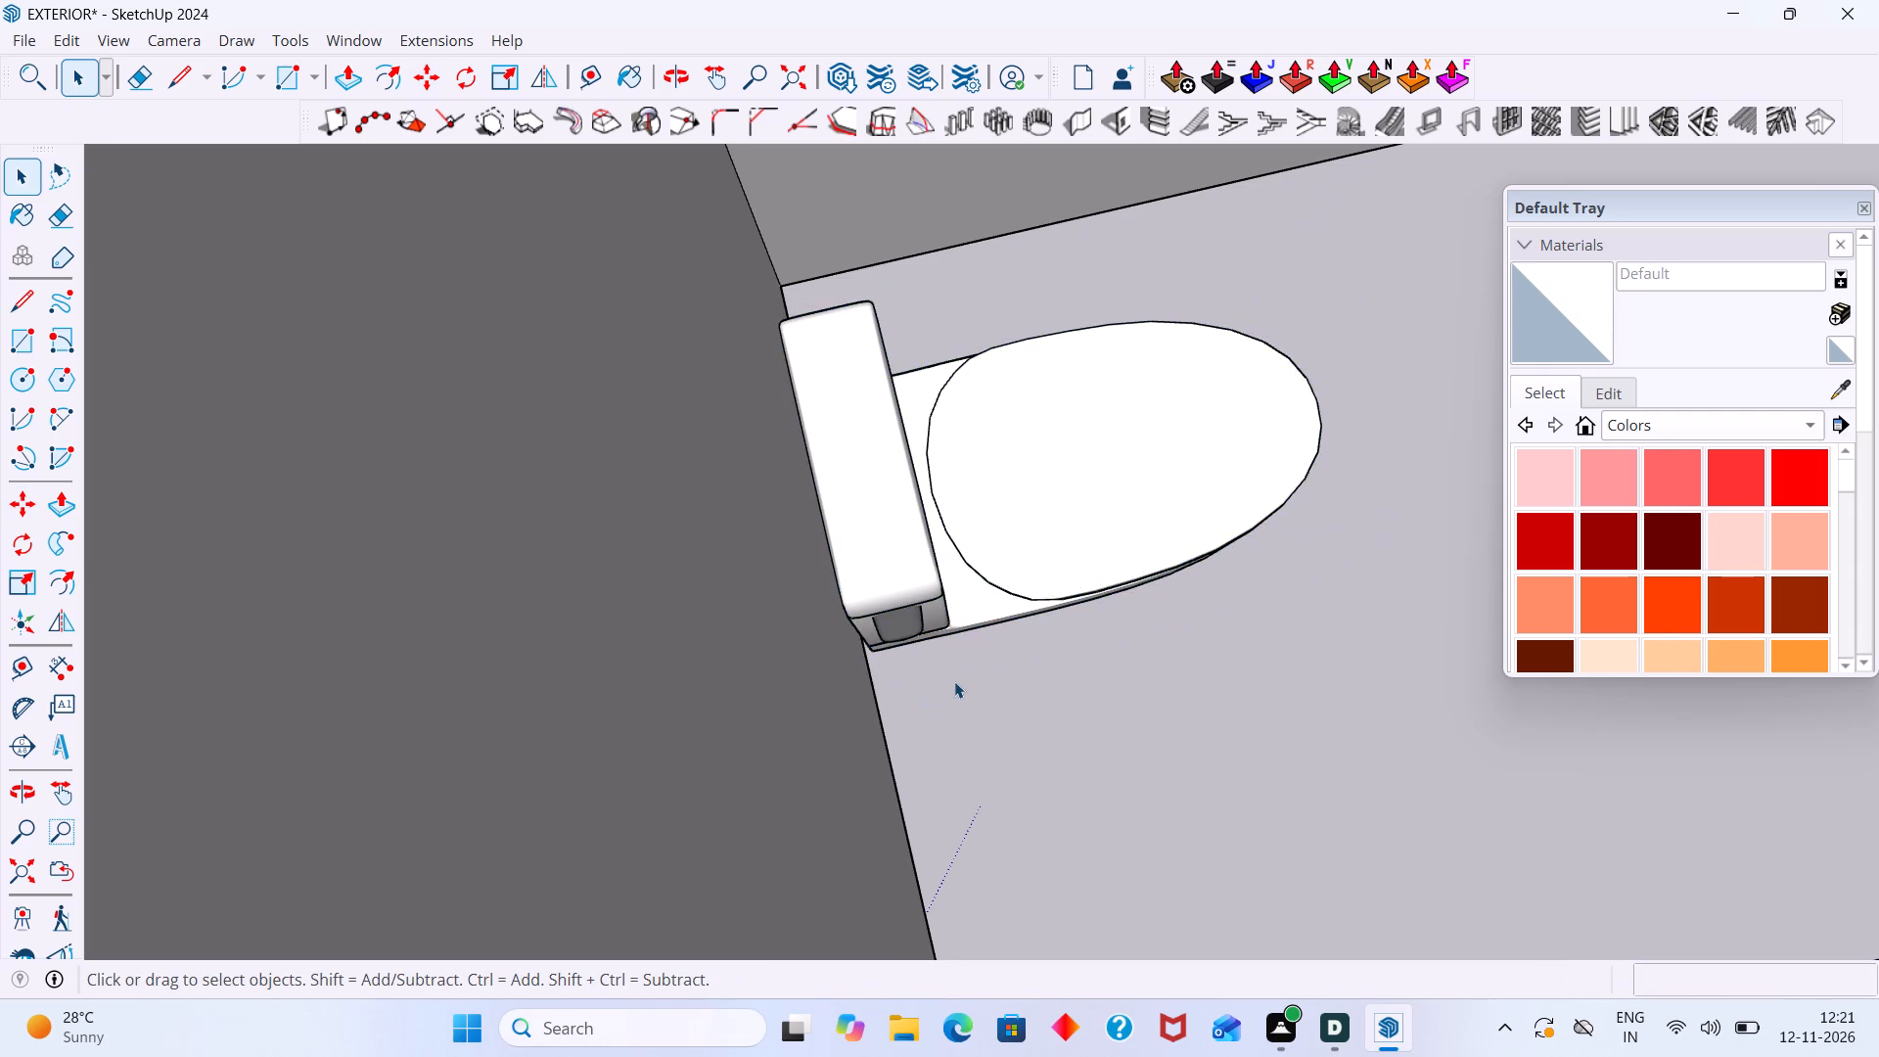
Examine the furnished ground floor from several angles, including the bathrooms, staircase, bedroom and exterior wall openings.
{"action": "scroll", "coordinate": [957, 670], "scroll_direction": "down", "scroll_amount": 20}
{"action": "scroll", "coordinate": [957, 670], "scroll_direction": "down", "scroll_amount": 14}
{"action": "middle_click_drag", "start_coordinate": [935, 681], "coordinate": [820, 660]}
{"action": "scroll", "coordinate": [817, 784], "scroll_direction": "up", "scroll_amount": 7}
{"action": "middle_click_drag", "start_coordinate": [811, 815], "coordinate": [1357, 551]}
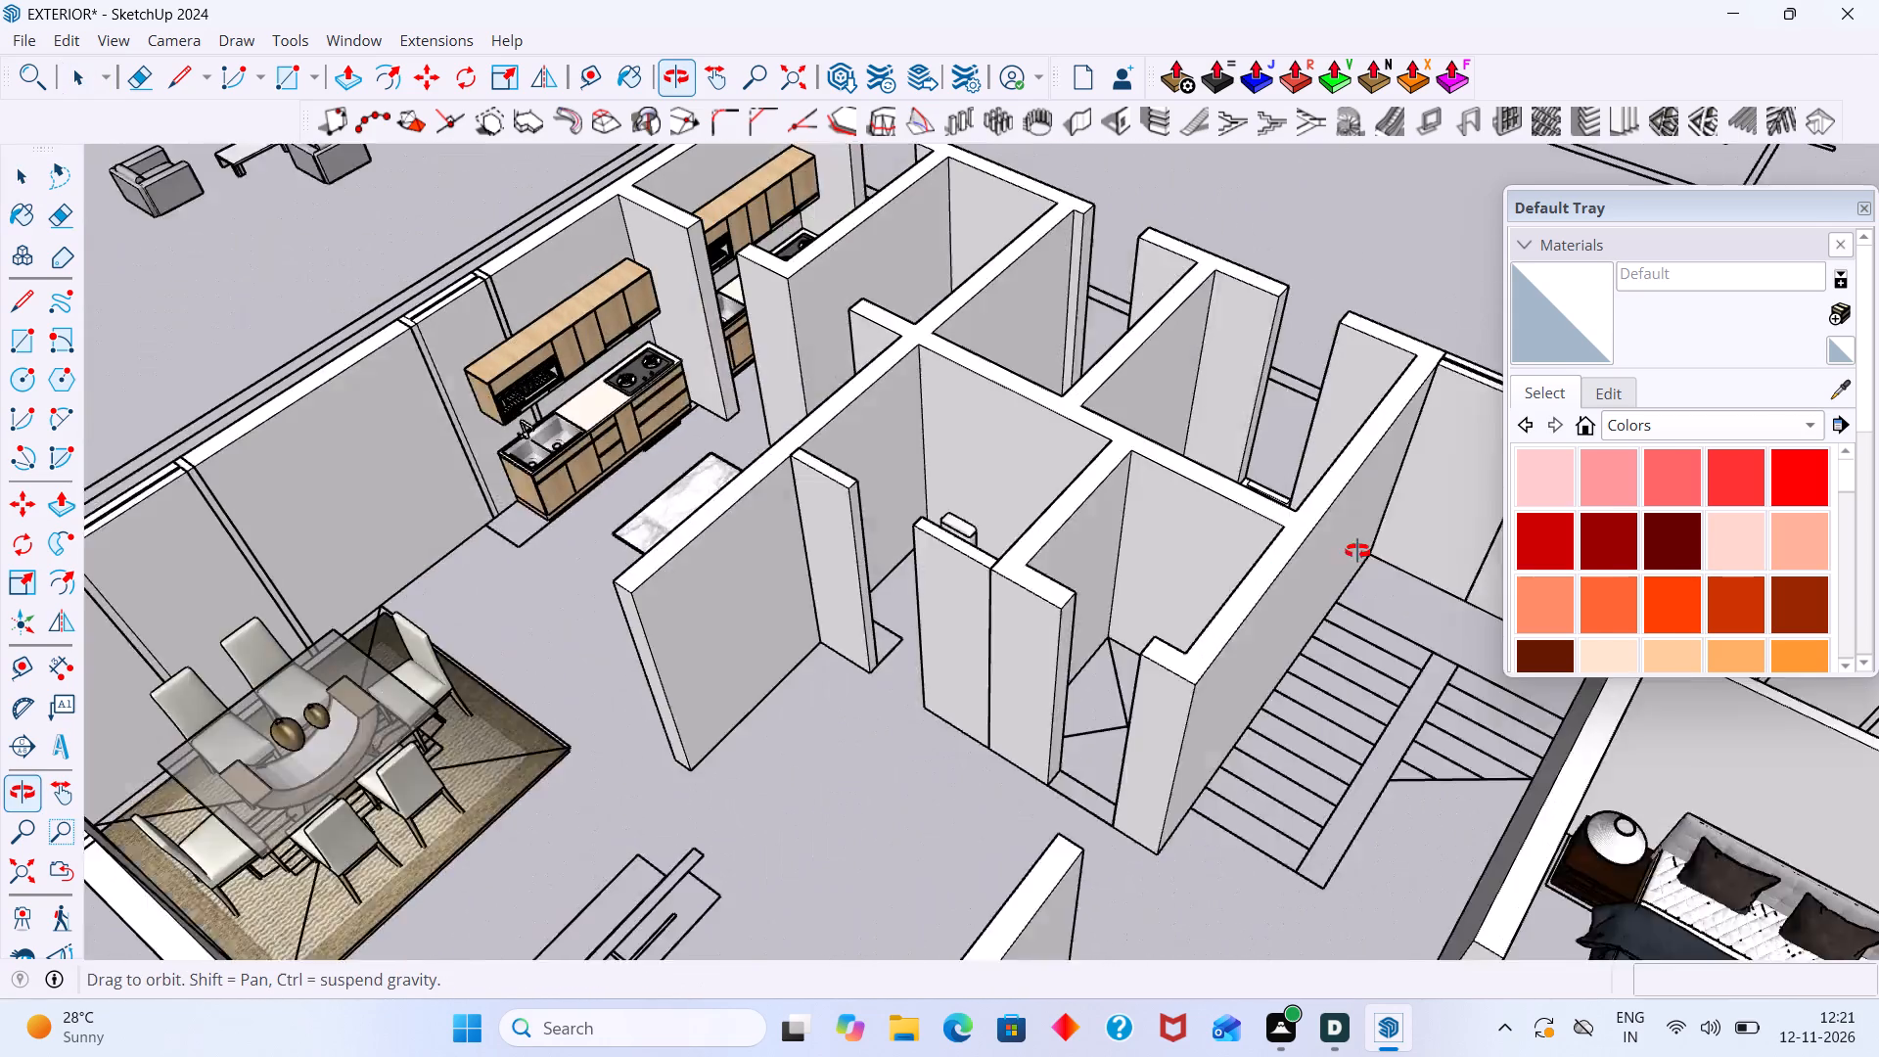
{"action": "middle_click_drag", "start_coordinate": [1357, 551], "coordinate": [1374, 543]}
{"action": "scroll", "coordinate": [1347, 596], "scroll_direction": "down", "scroll_amount": 7}
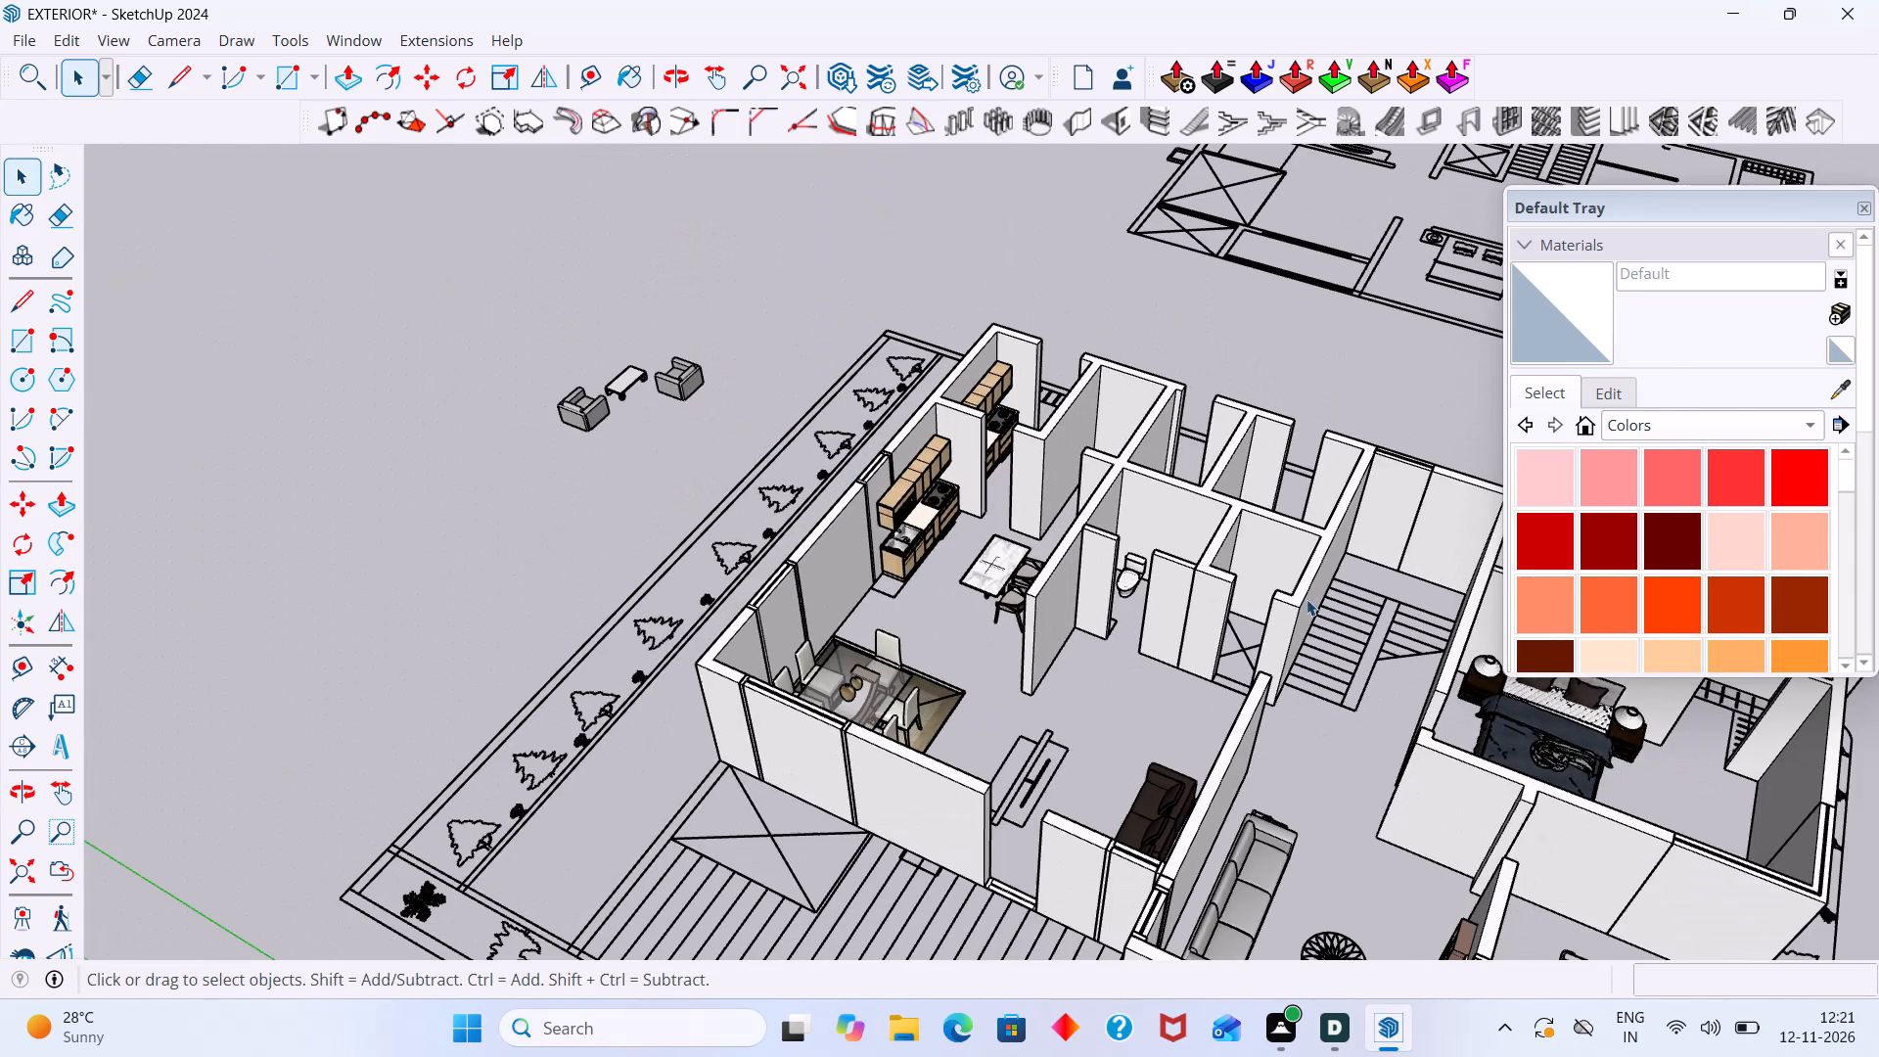
{"action": "middle_click_drag", "start_coordinate": [1233, 576], "coordinate": [1039, 562], "text": "shift"}
{"action": "scroll", "coordinate": [1039, 562], "scroll_direction": "up", "scroll_amount": 1}
{"action": "scroll", "coordinate": [1116, 559], "scroll_direction": "down", "scroll_amount": 3}
{"action": "middle_click_drag", "start_coordinate": [1127, 550], "coordinate": [943, 483], "text": "shift"}
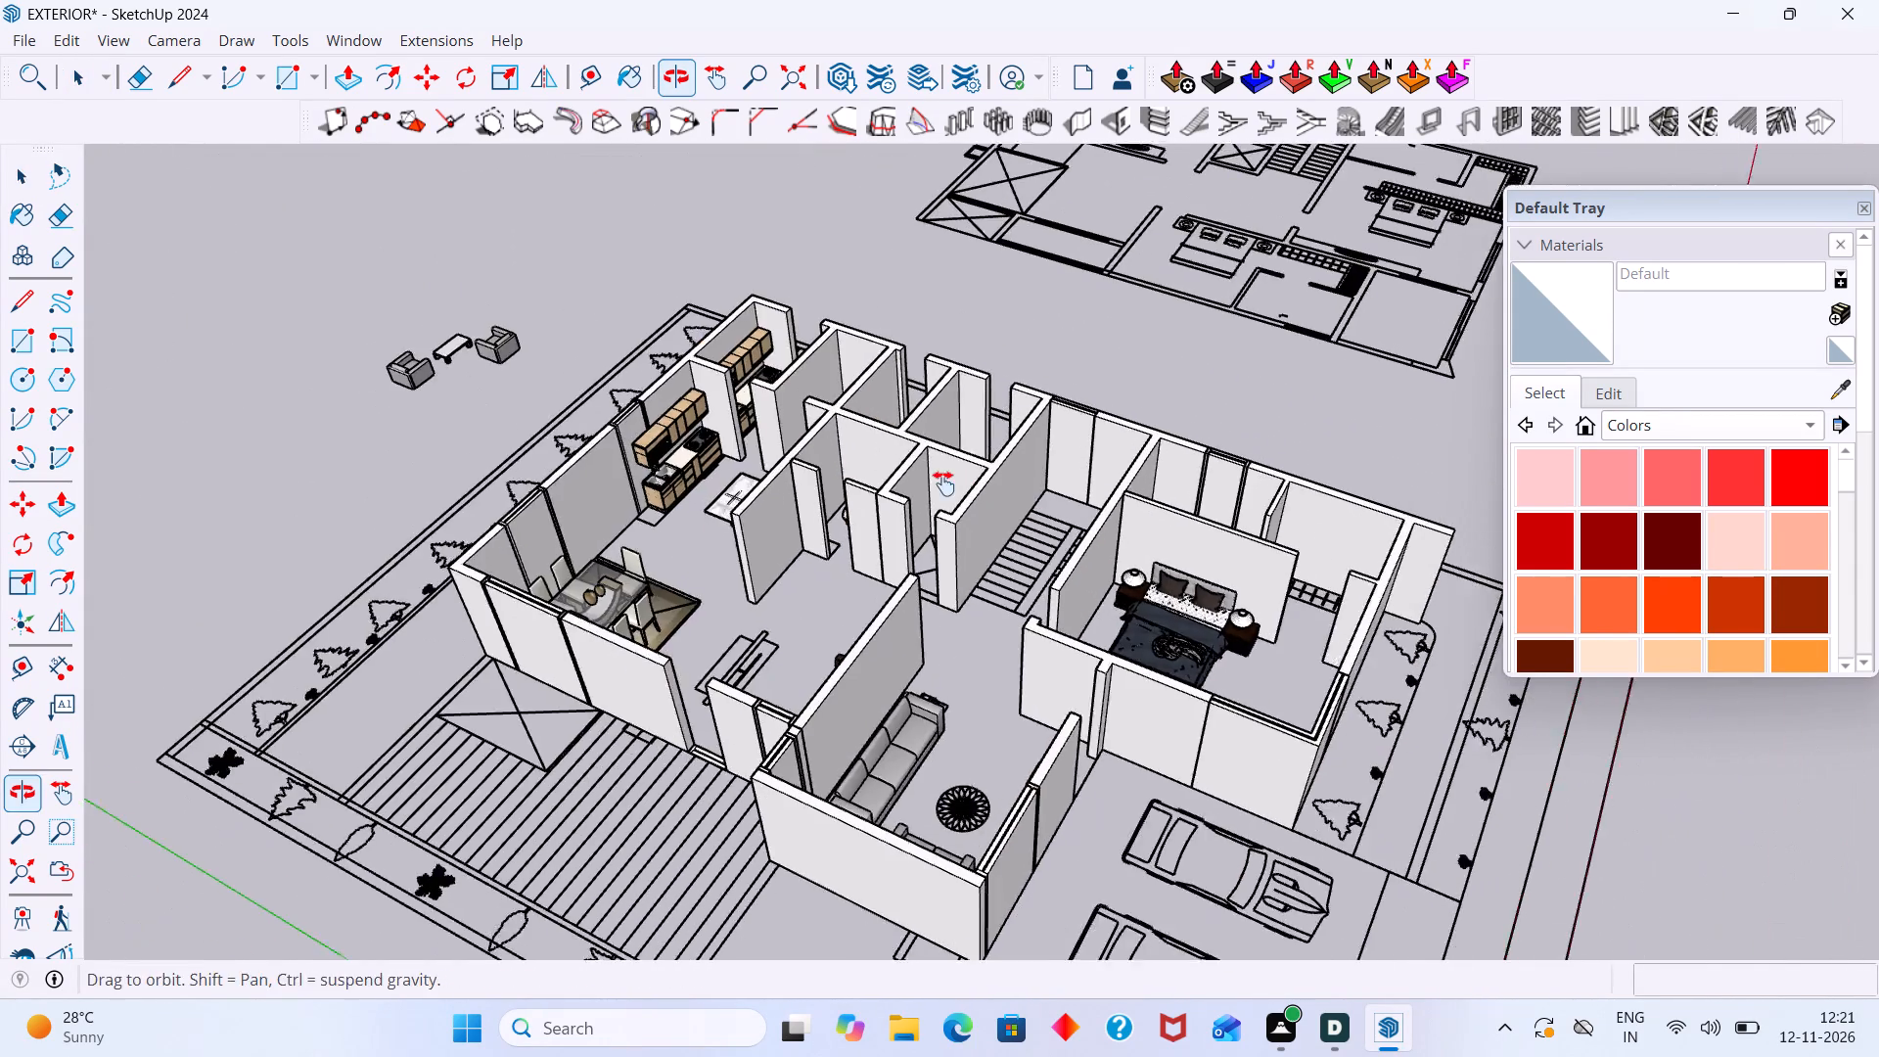
{"action": "middle_click_drag", "start_coordinate": [943, 483], "coordinate": [923, 481], "text": "shift"}
{"action": "scroll", "coordinate": [950, 575], "scroll_direction": "up", "scroll_amount": 2}
{"action": "middle_click_drag", "start_coordinate": [928, 586], "coordinate": [1154, 596]}
{"action": "scroll", "coordinate": [939, 529], "scroll_direction": "up", "scroll_amount": 5}
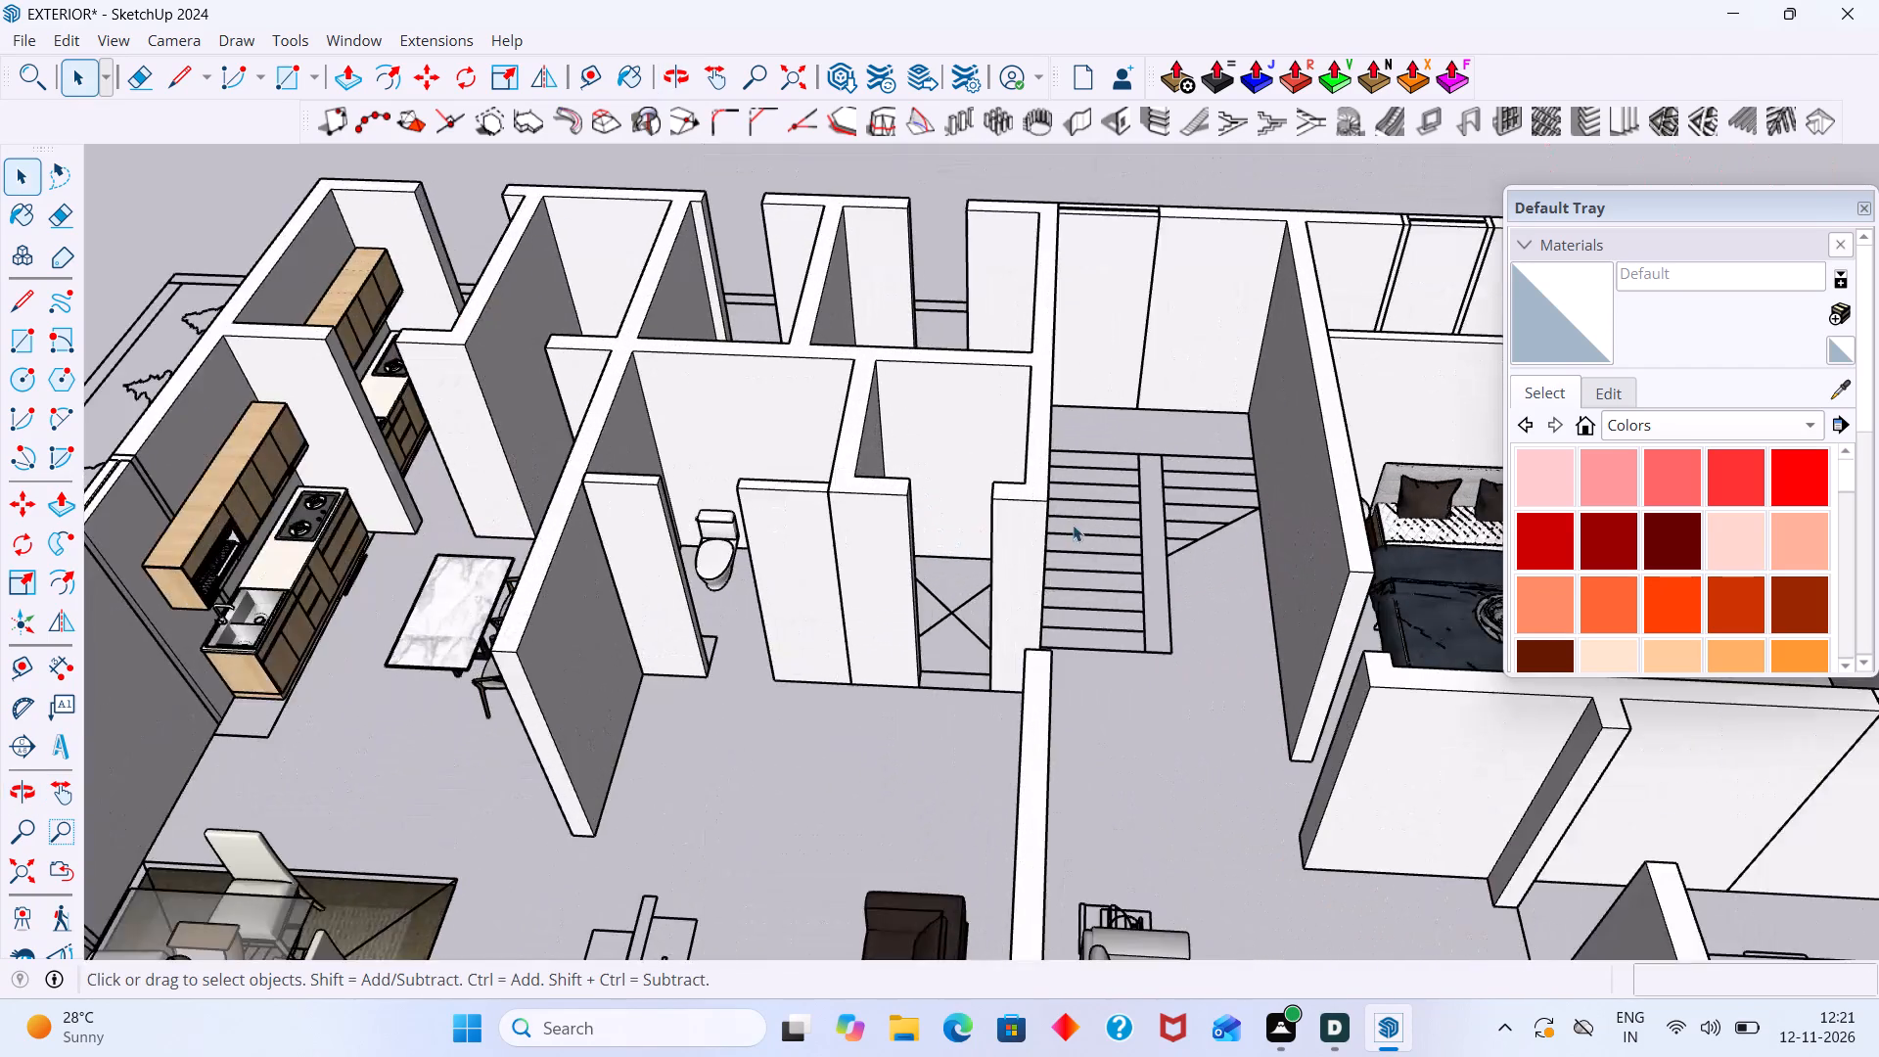
{"action": "scroll", "coordinate": [1081, 522], "scroll_direction": "down", "scroll_amount": 4}
{"action": "middle_click_drag", "start_coordinate": [1166, 547], "coordinate": [1002, 547]}
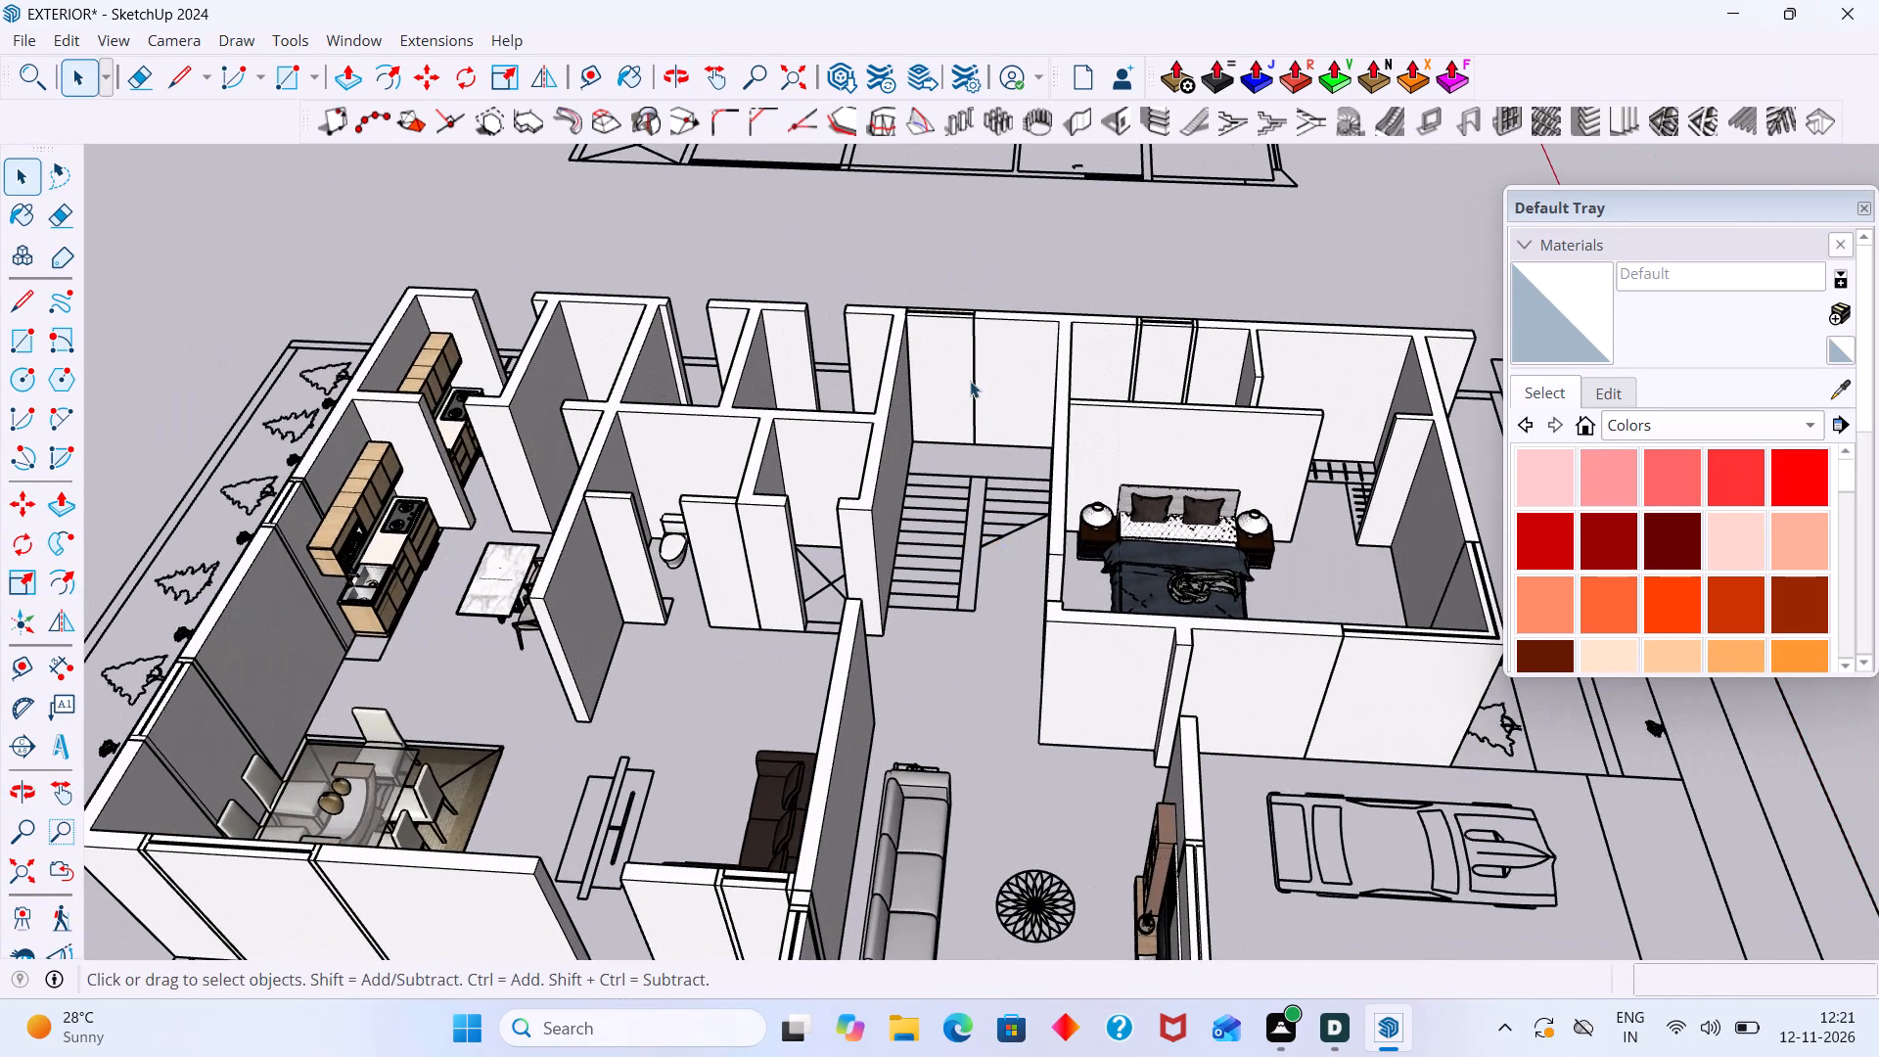
{"action": "scroll", "coordinate": [1176, 348], "scroll_direction": "up", "scroll_amount": 10}
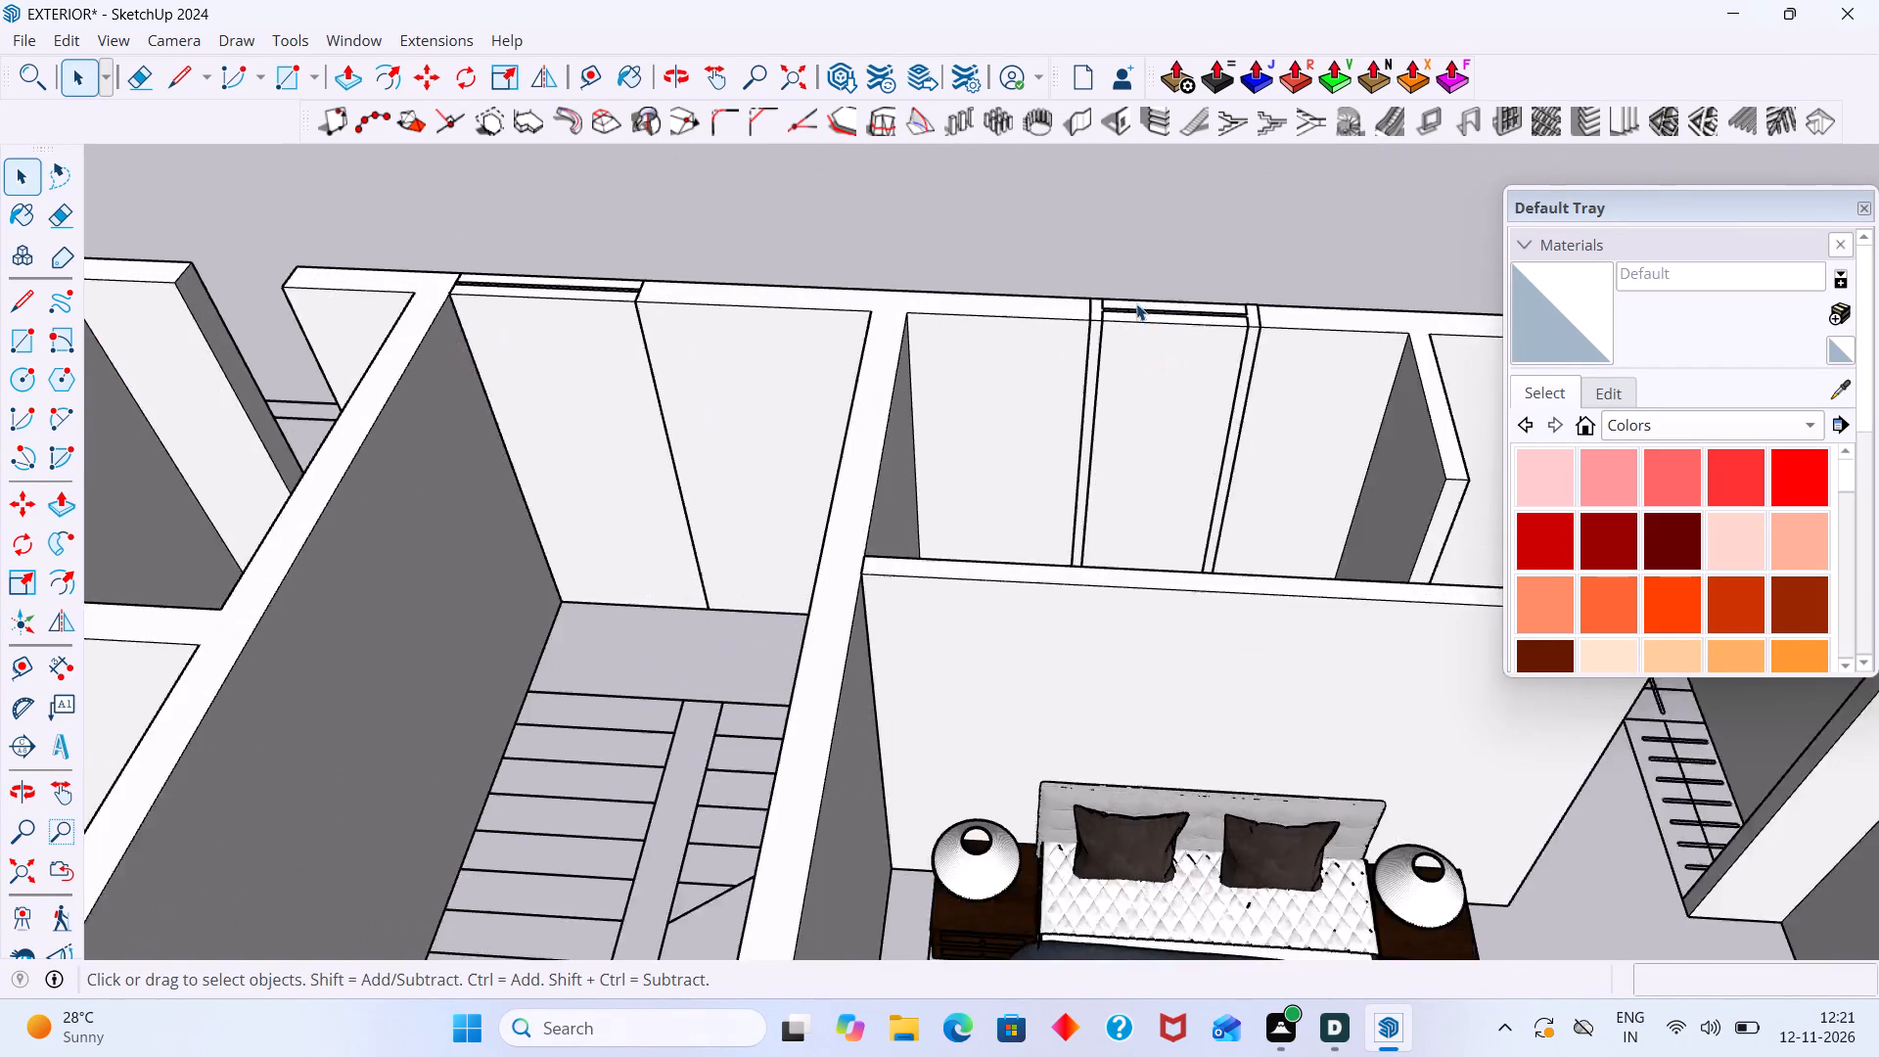
{"action": "scroll", "coordinate": [1136, 303], "scroll_direction": "up", "scroll_amount": 3}
{"action": "scroll", "coordinate": [1125, 344], "scroll_direction": "down", "scroll_amount": 17}
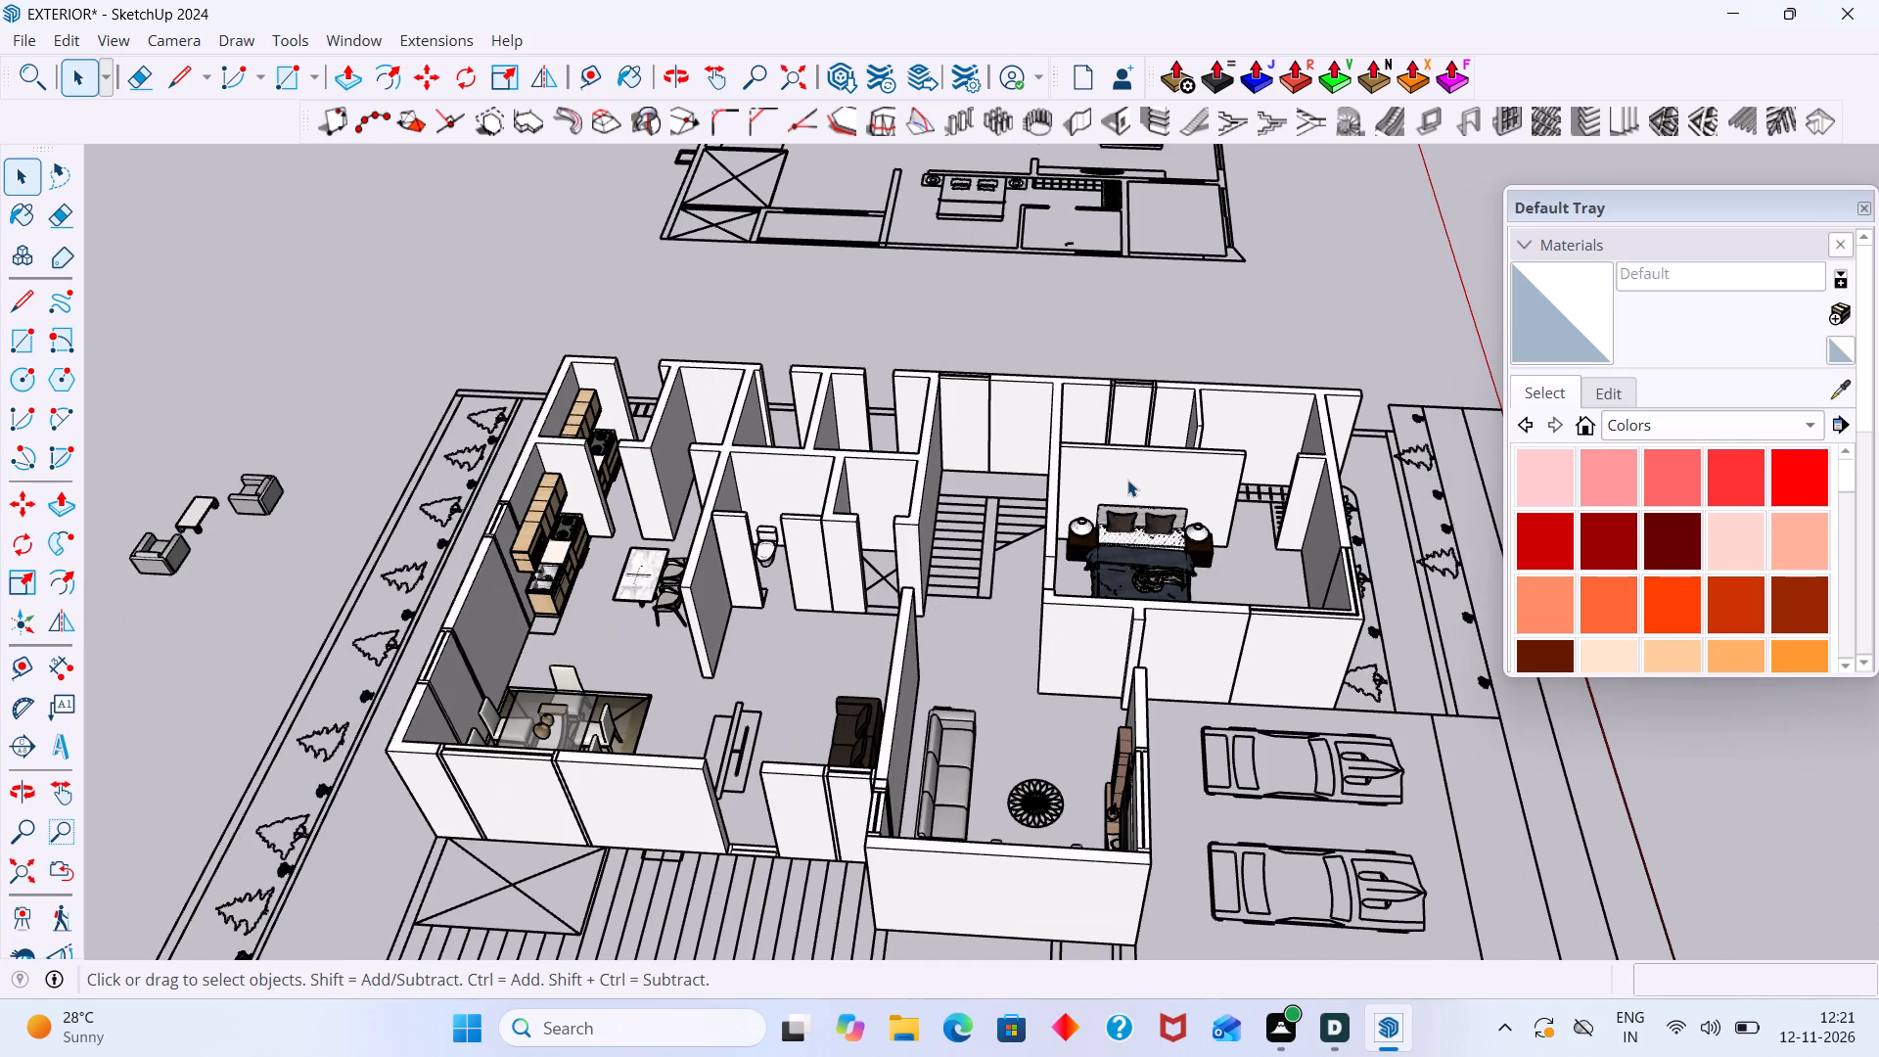
{"action": "scroll", "coordinate": [1127, 482], "scroll_direction": "down", "scroll_amount": 3}
{"action": "middle_click_drag", "start_coordinate": [1132, 494], "coordinate": [955, 481]}
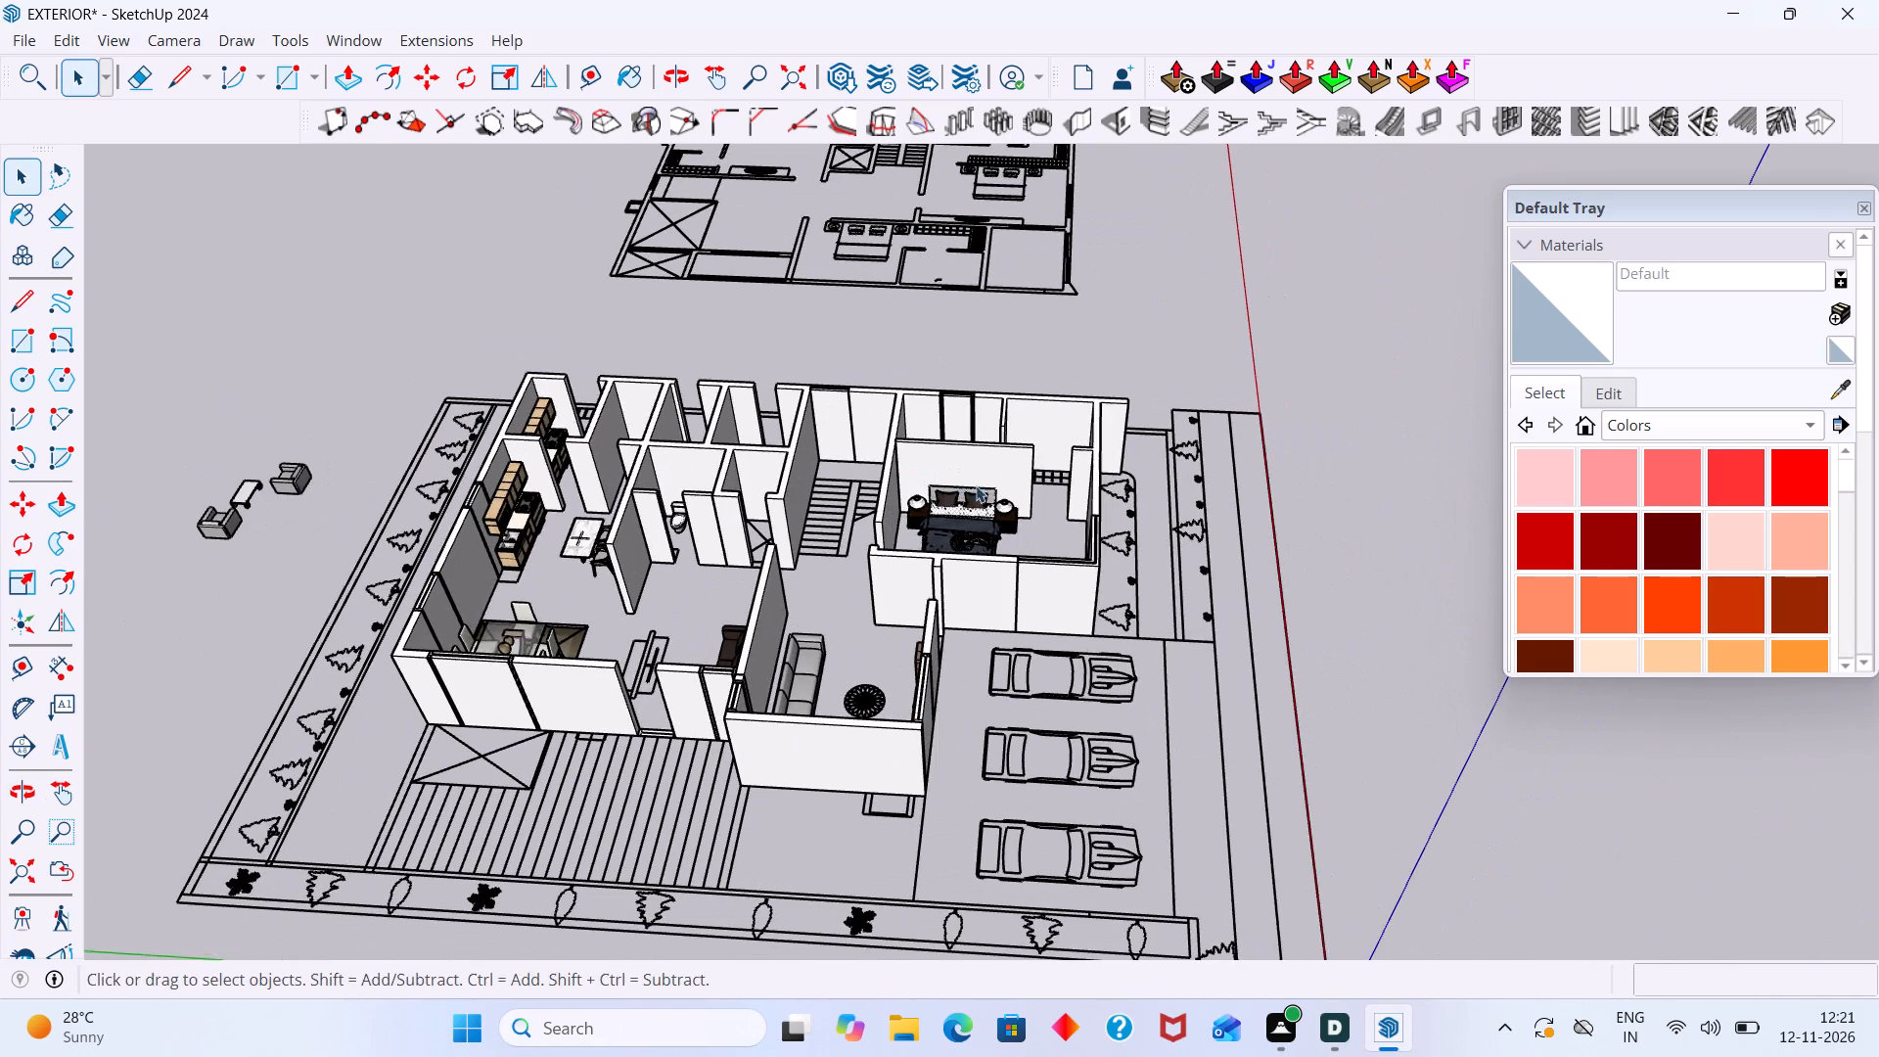
{"action": "middle_click_drag", "start_coordinate": [1018, 503], "coordinate": [1044, 605]}
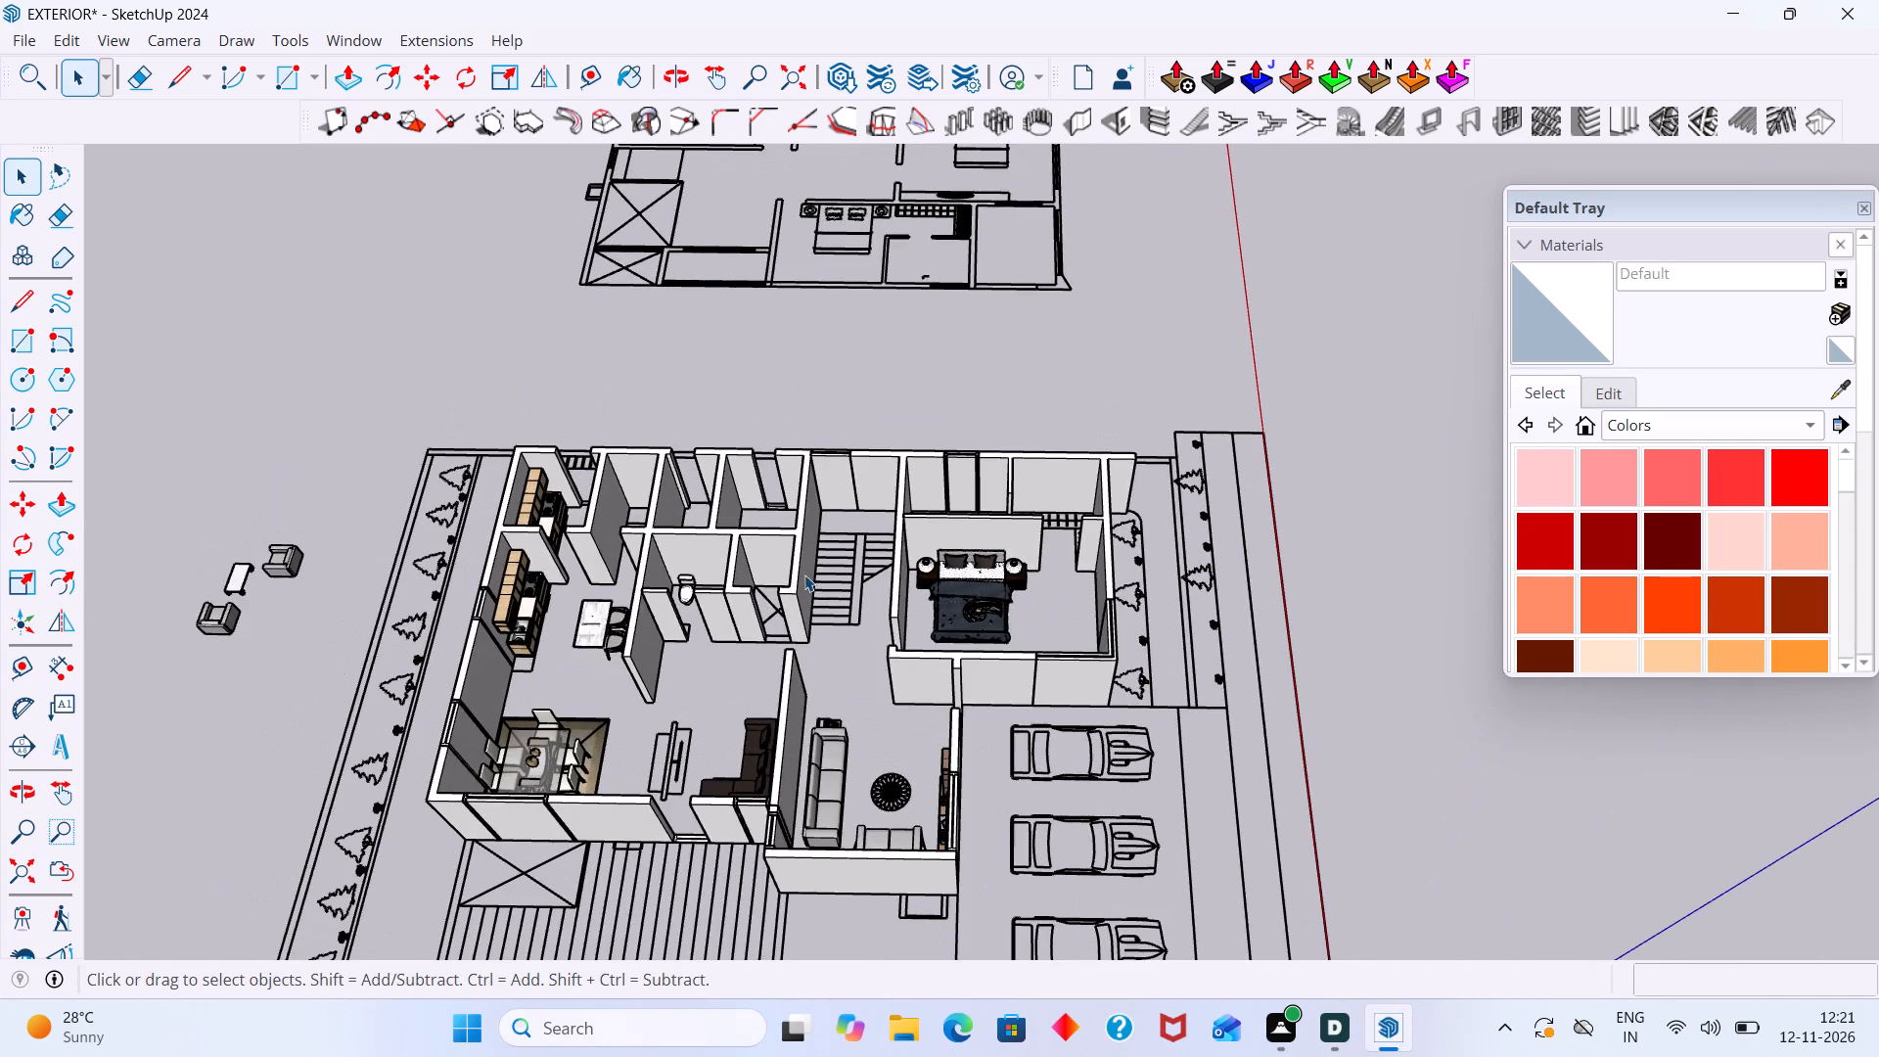
{"action": "scroll", "coordinate": [804, 568], "scroll_direction": "up", "scroll_amount": 7}
{"action": "middle_click_drag", "start_coordinate": [799, 553], "coordinate": [1097, 469], "text": "shift"}
{"action": "scroll", "coordinate": [1138, 460], "scroll_direction": "up", "scroll_amount": 8}
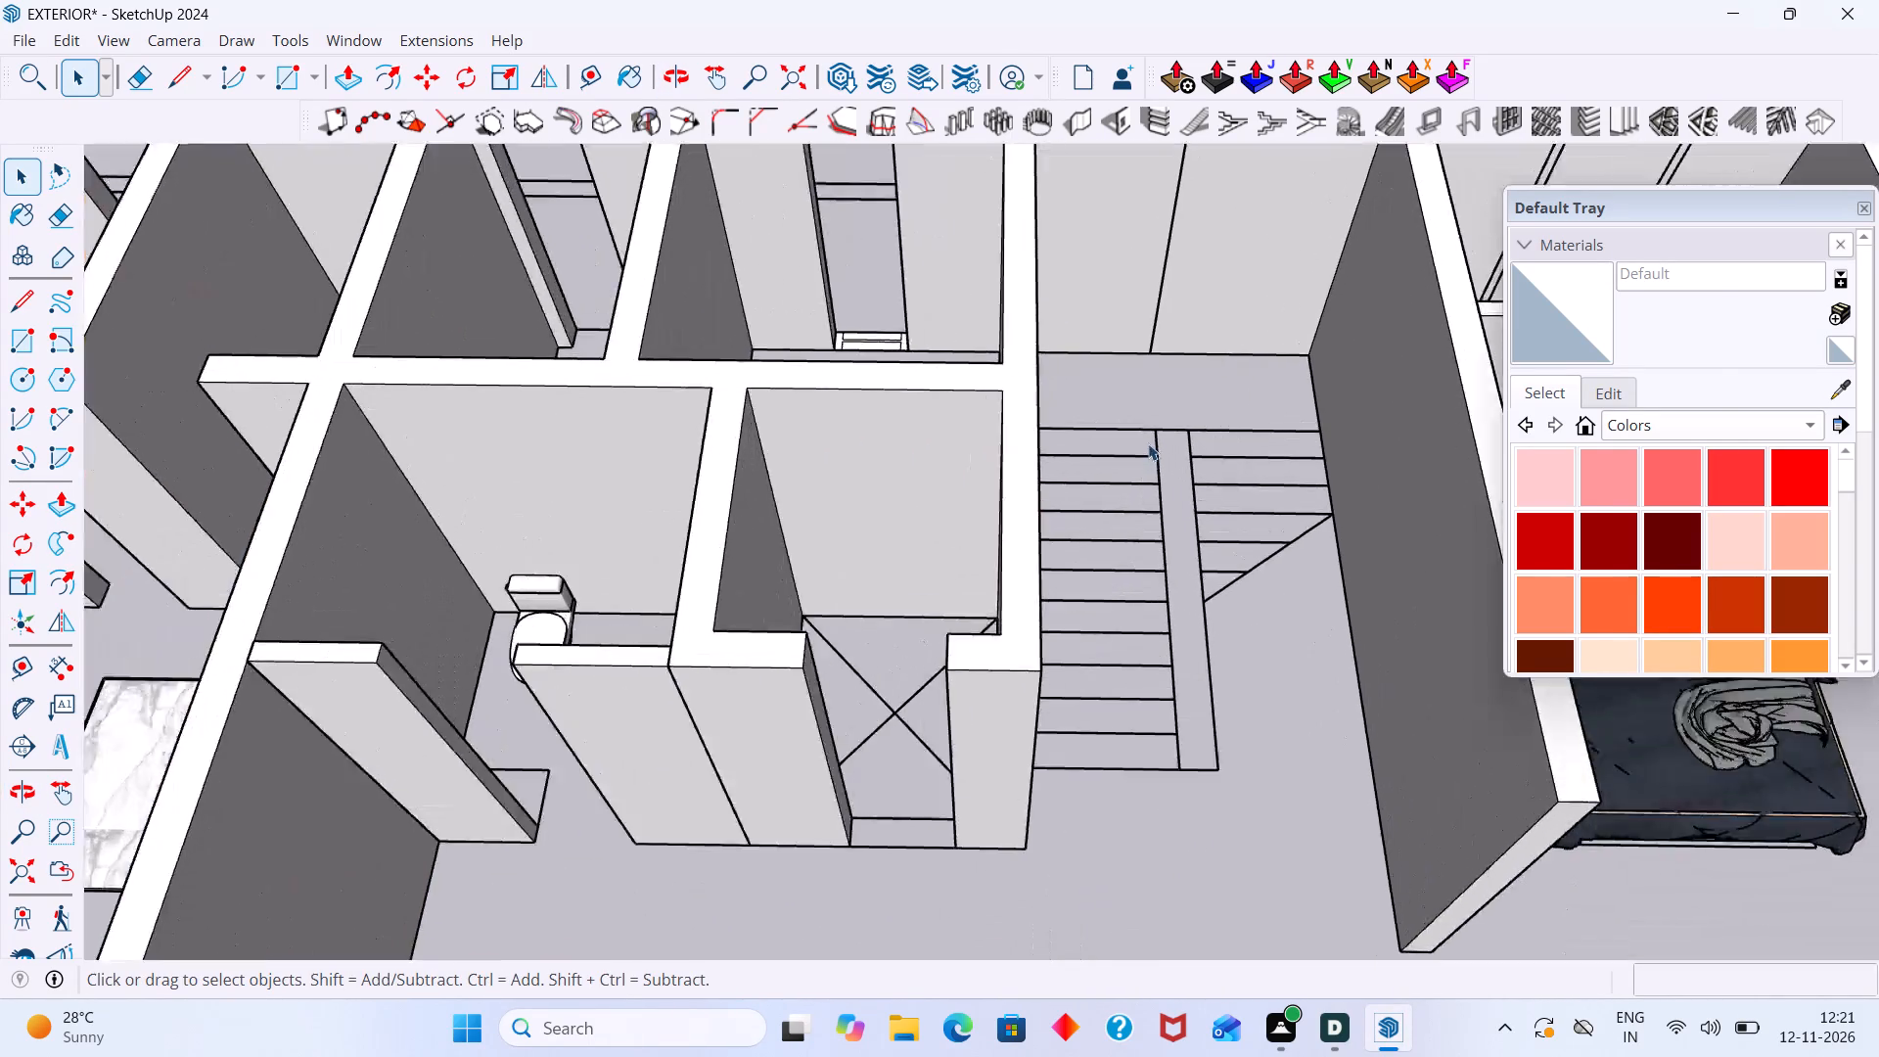
{"action": "scroll", "coordinate": [1148, 443], "scroll_direction": "up", "scroll_amount": 2}
{"action": "scroll", "coordinate": [1148, 437], "scroll_direction": "down", "scroll_amount": 8}
{"action": "middle_click_drag", "start_coordinate": [806, 496], "coordinate": [805, 609]}
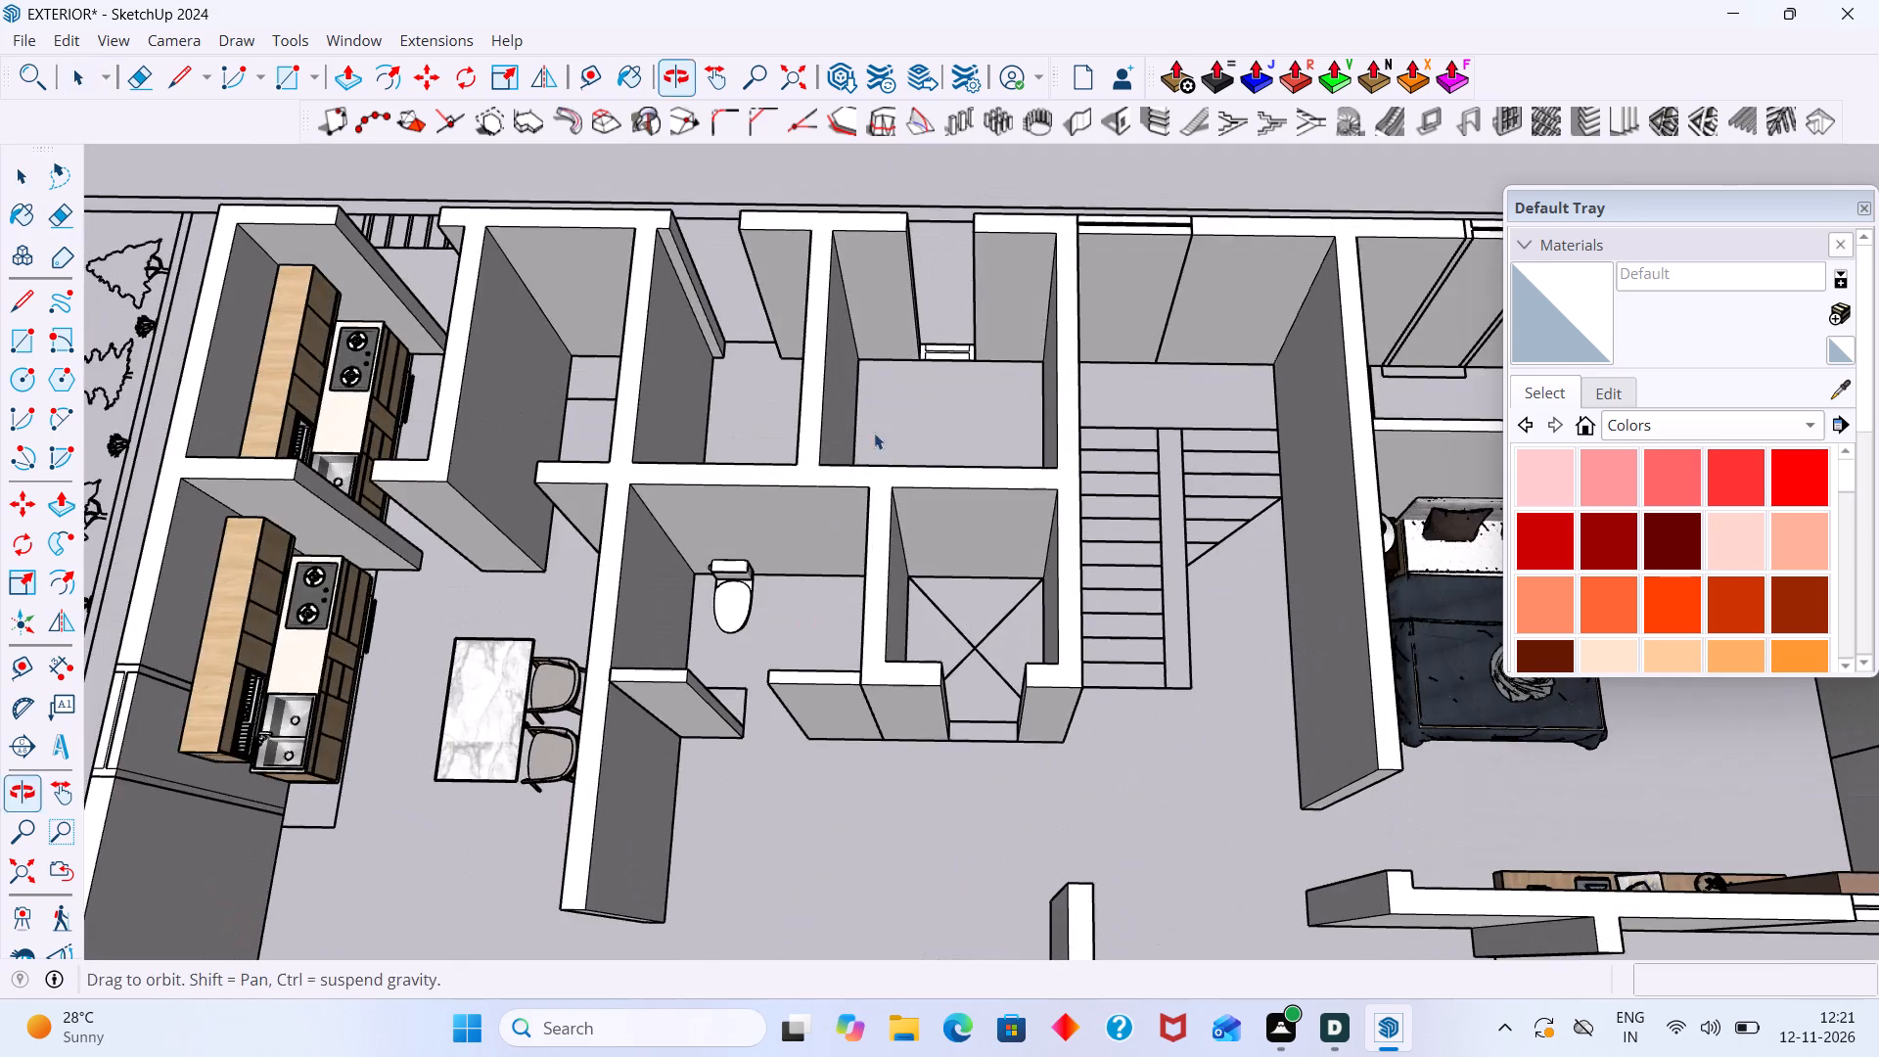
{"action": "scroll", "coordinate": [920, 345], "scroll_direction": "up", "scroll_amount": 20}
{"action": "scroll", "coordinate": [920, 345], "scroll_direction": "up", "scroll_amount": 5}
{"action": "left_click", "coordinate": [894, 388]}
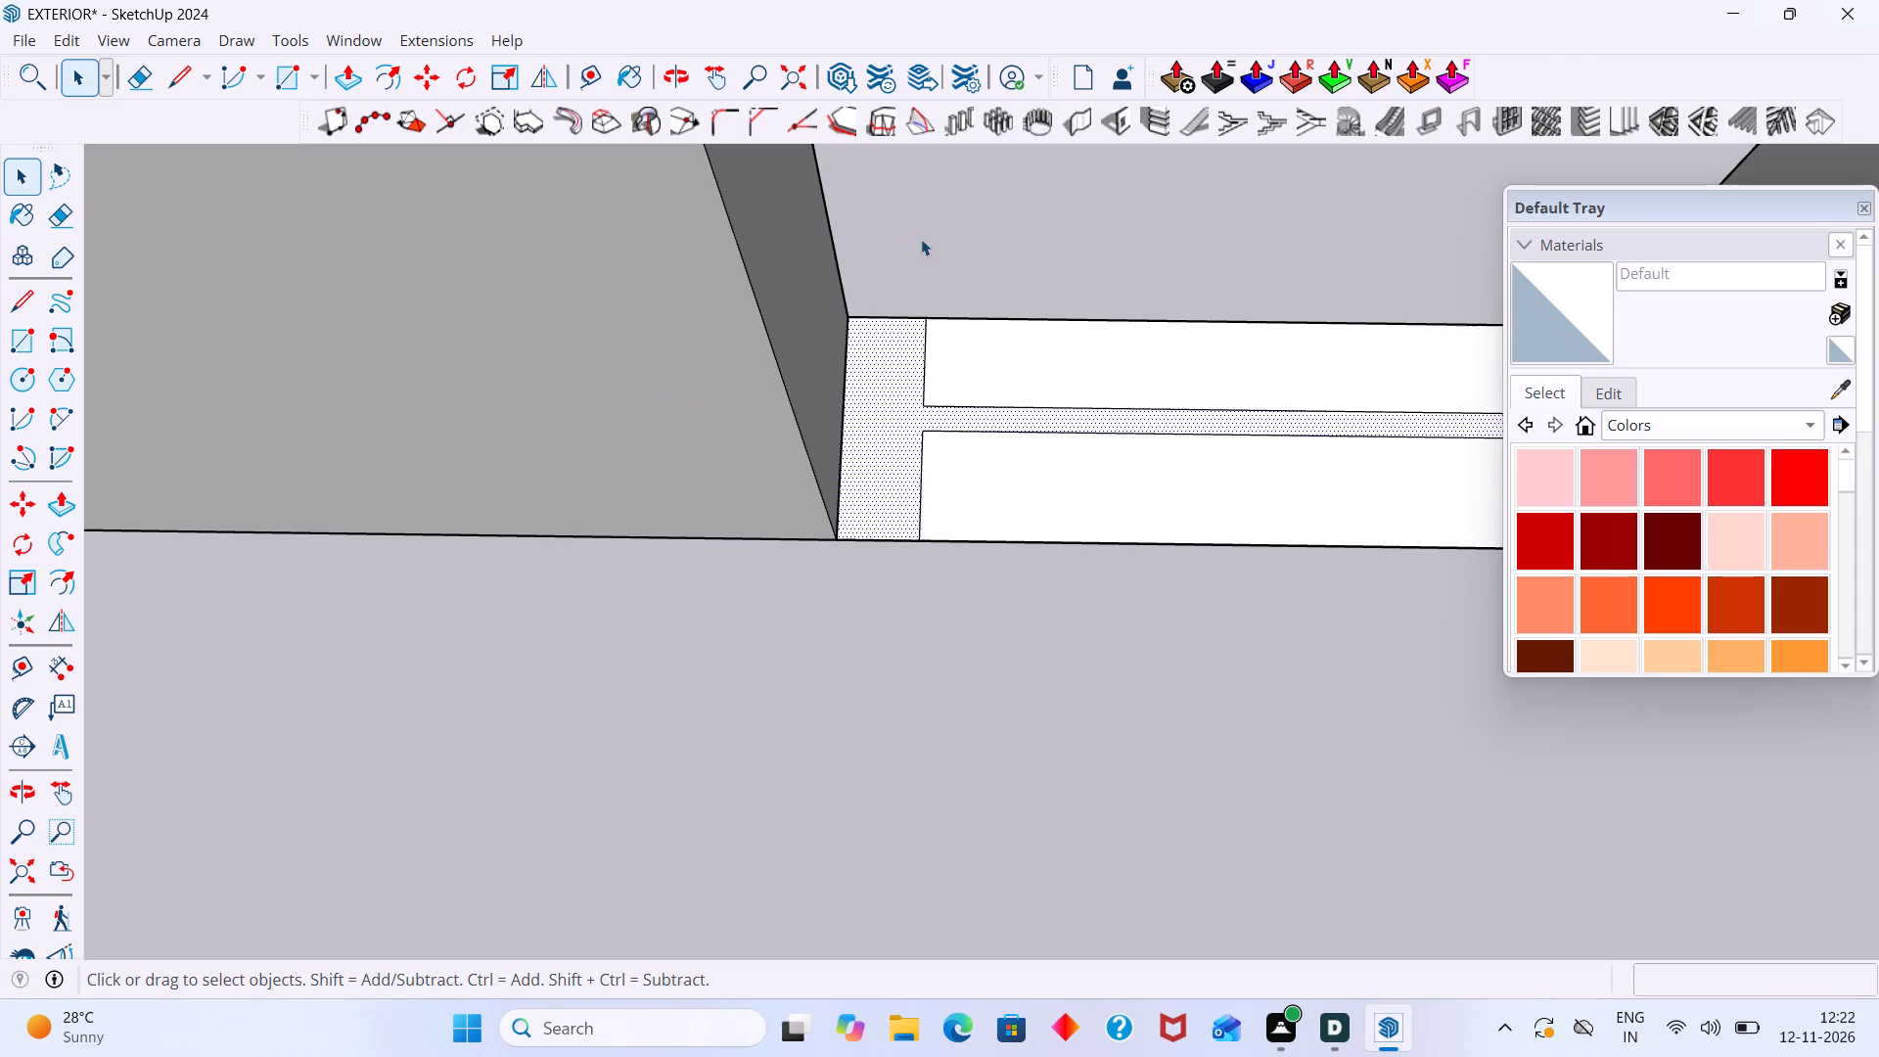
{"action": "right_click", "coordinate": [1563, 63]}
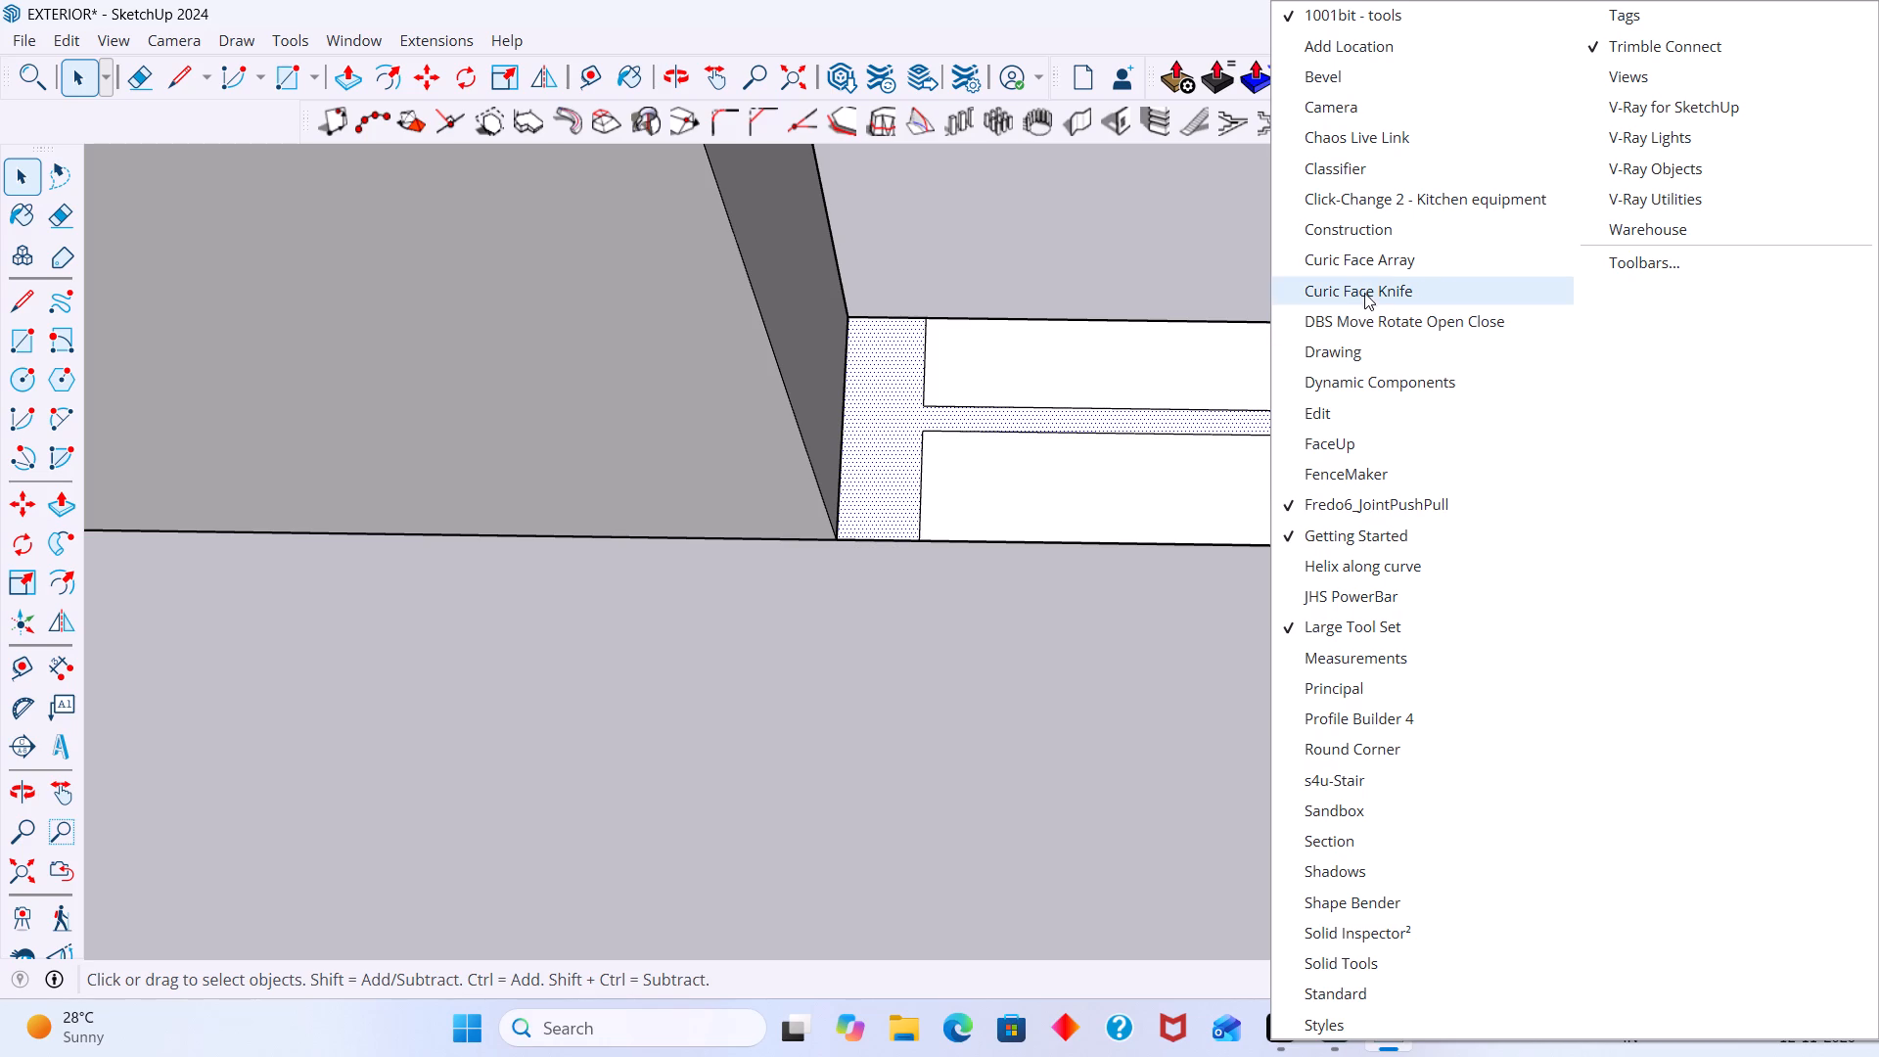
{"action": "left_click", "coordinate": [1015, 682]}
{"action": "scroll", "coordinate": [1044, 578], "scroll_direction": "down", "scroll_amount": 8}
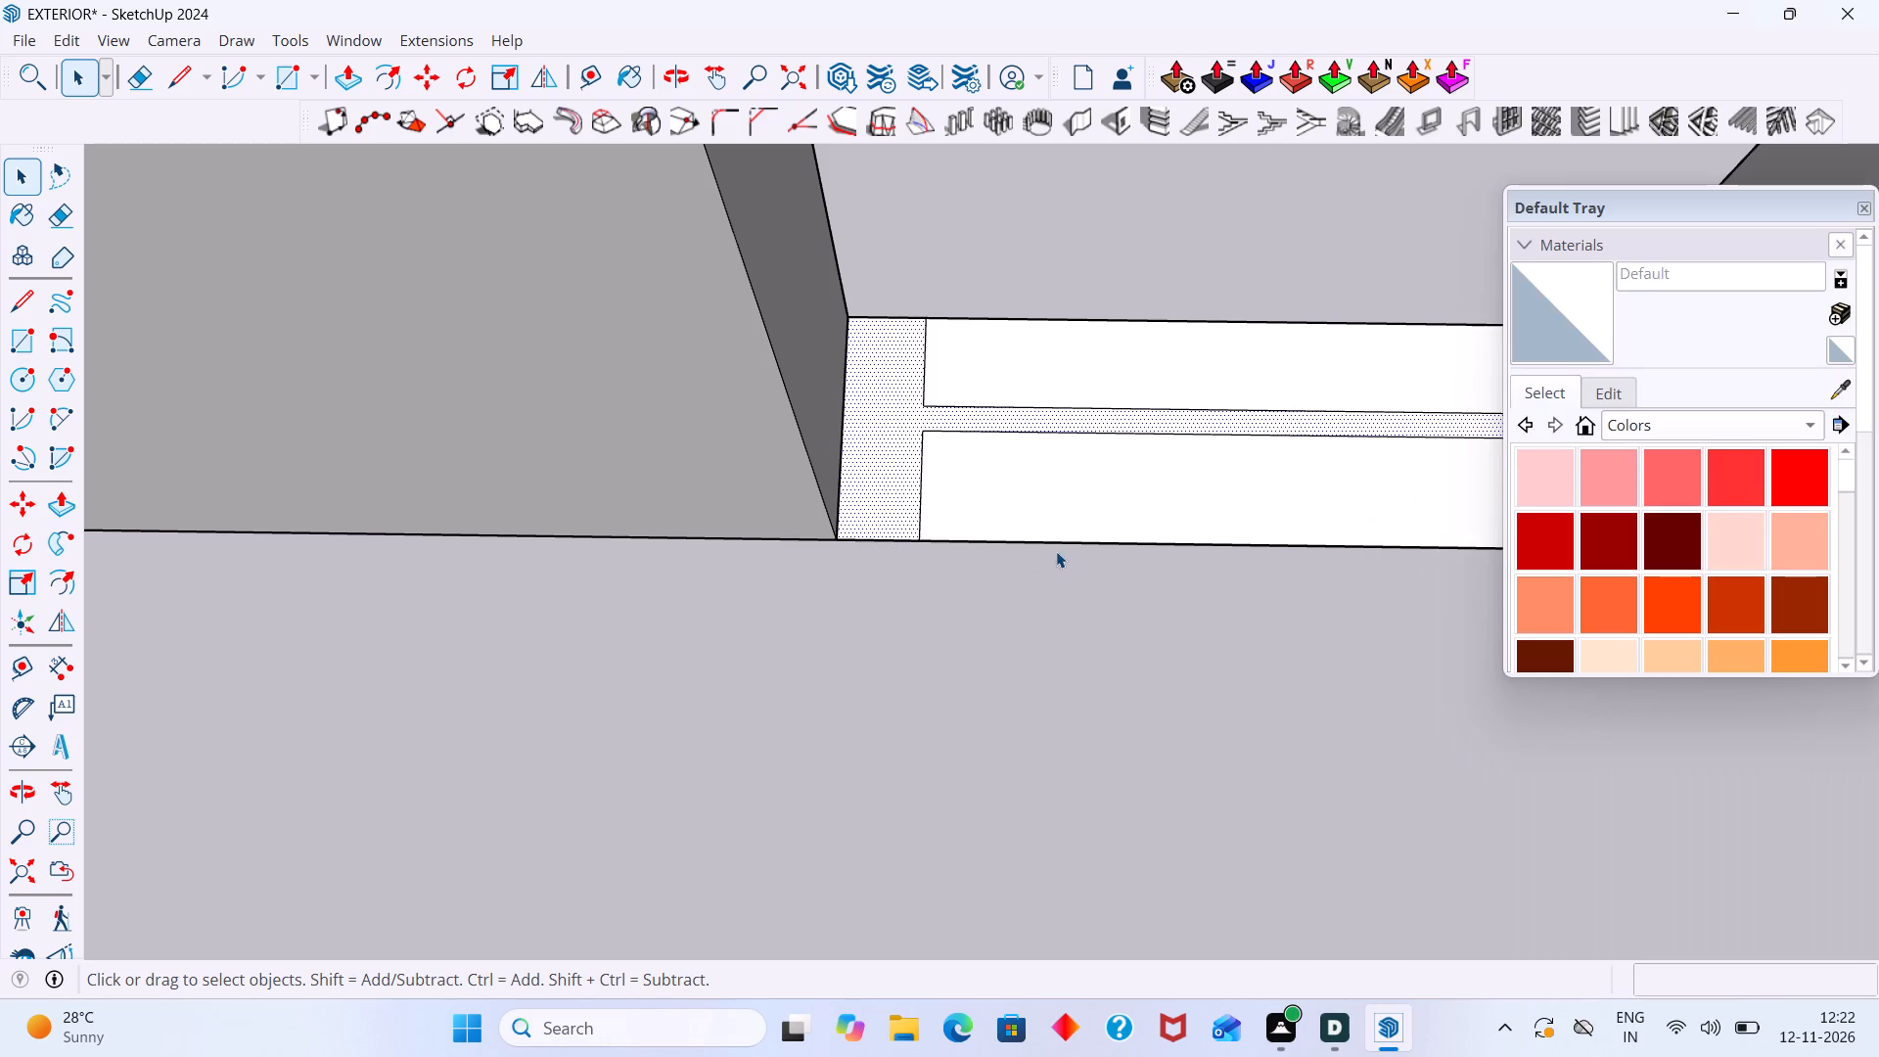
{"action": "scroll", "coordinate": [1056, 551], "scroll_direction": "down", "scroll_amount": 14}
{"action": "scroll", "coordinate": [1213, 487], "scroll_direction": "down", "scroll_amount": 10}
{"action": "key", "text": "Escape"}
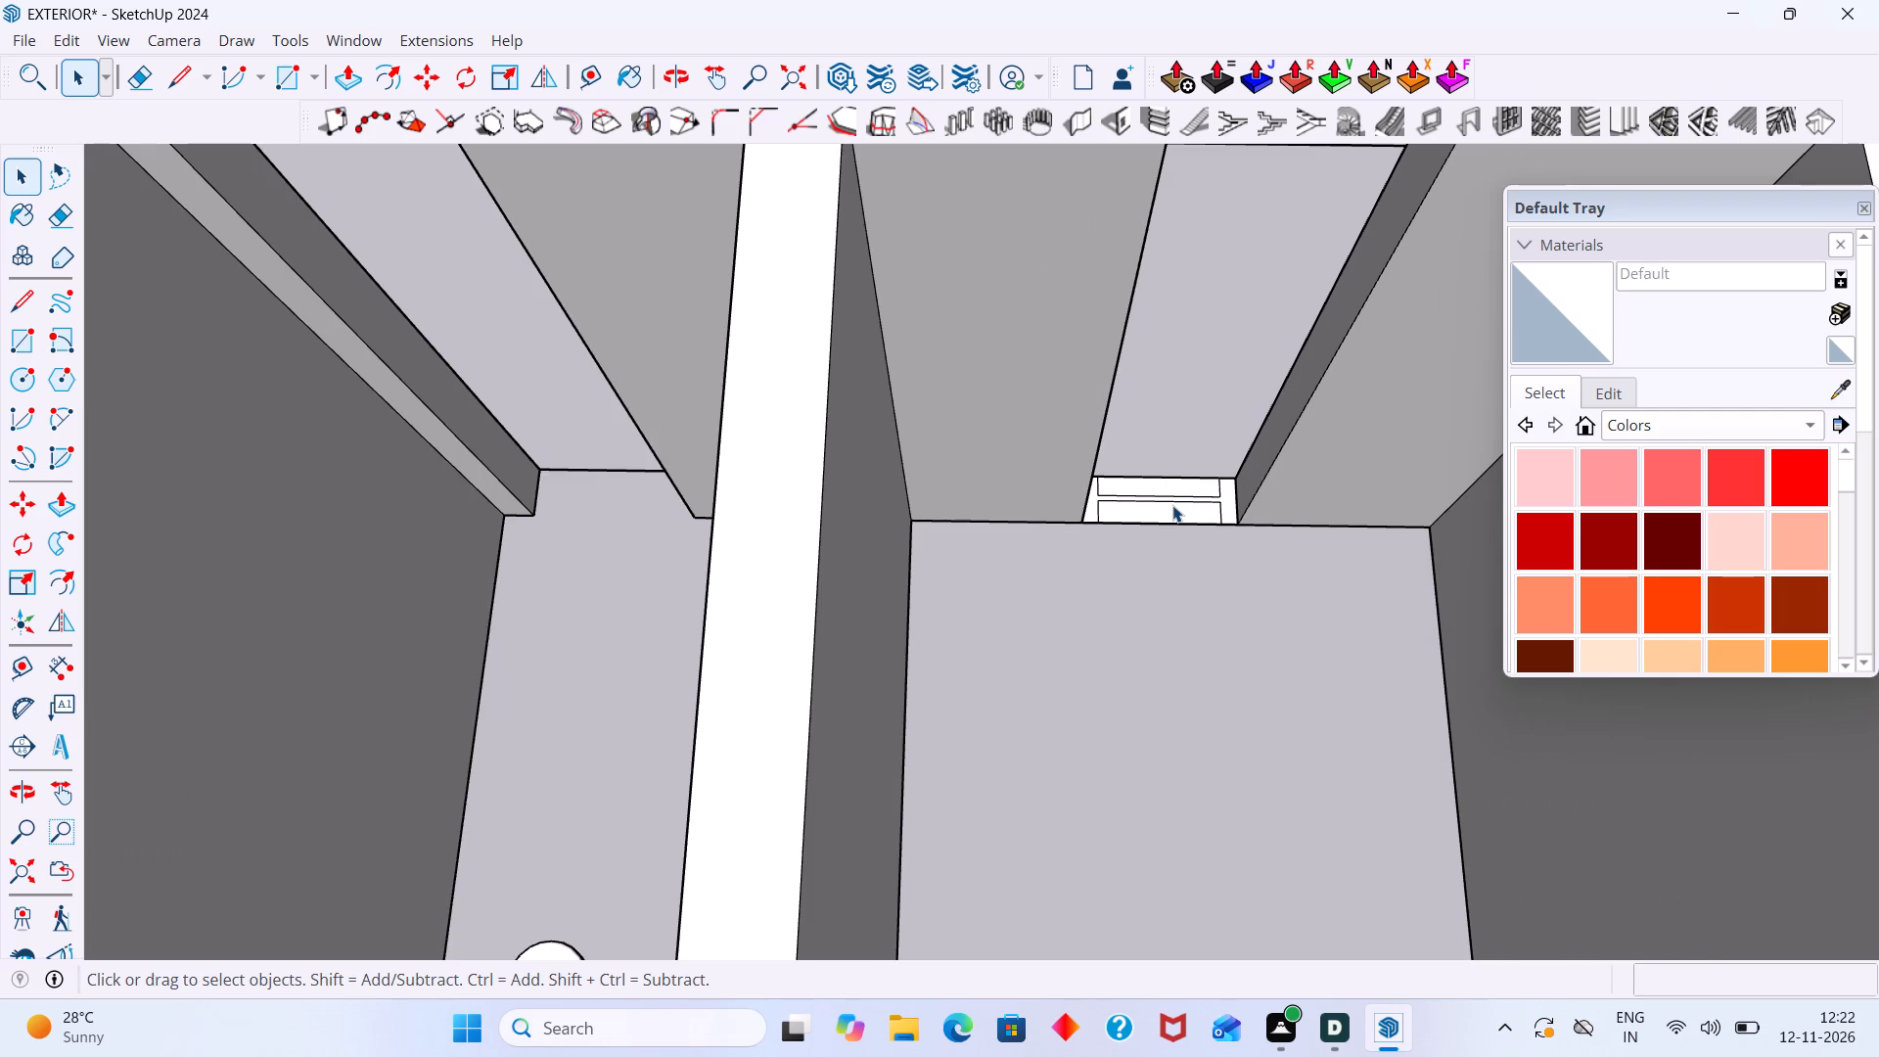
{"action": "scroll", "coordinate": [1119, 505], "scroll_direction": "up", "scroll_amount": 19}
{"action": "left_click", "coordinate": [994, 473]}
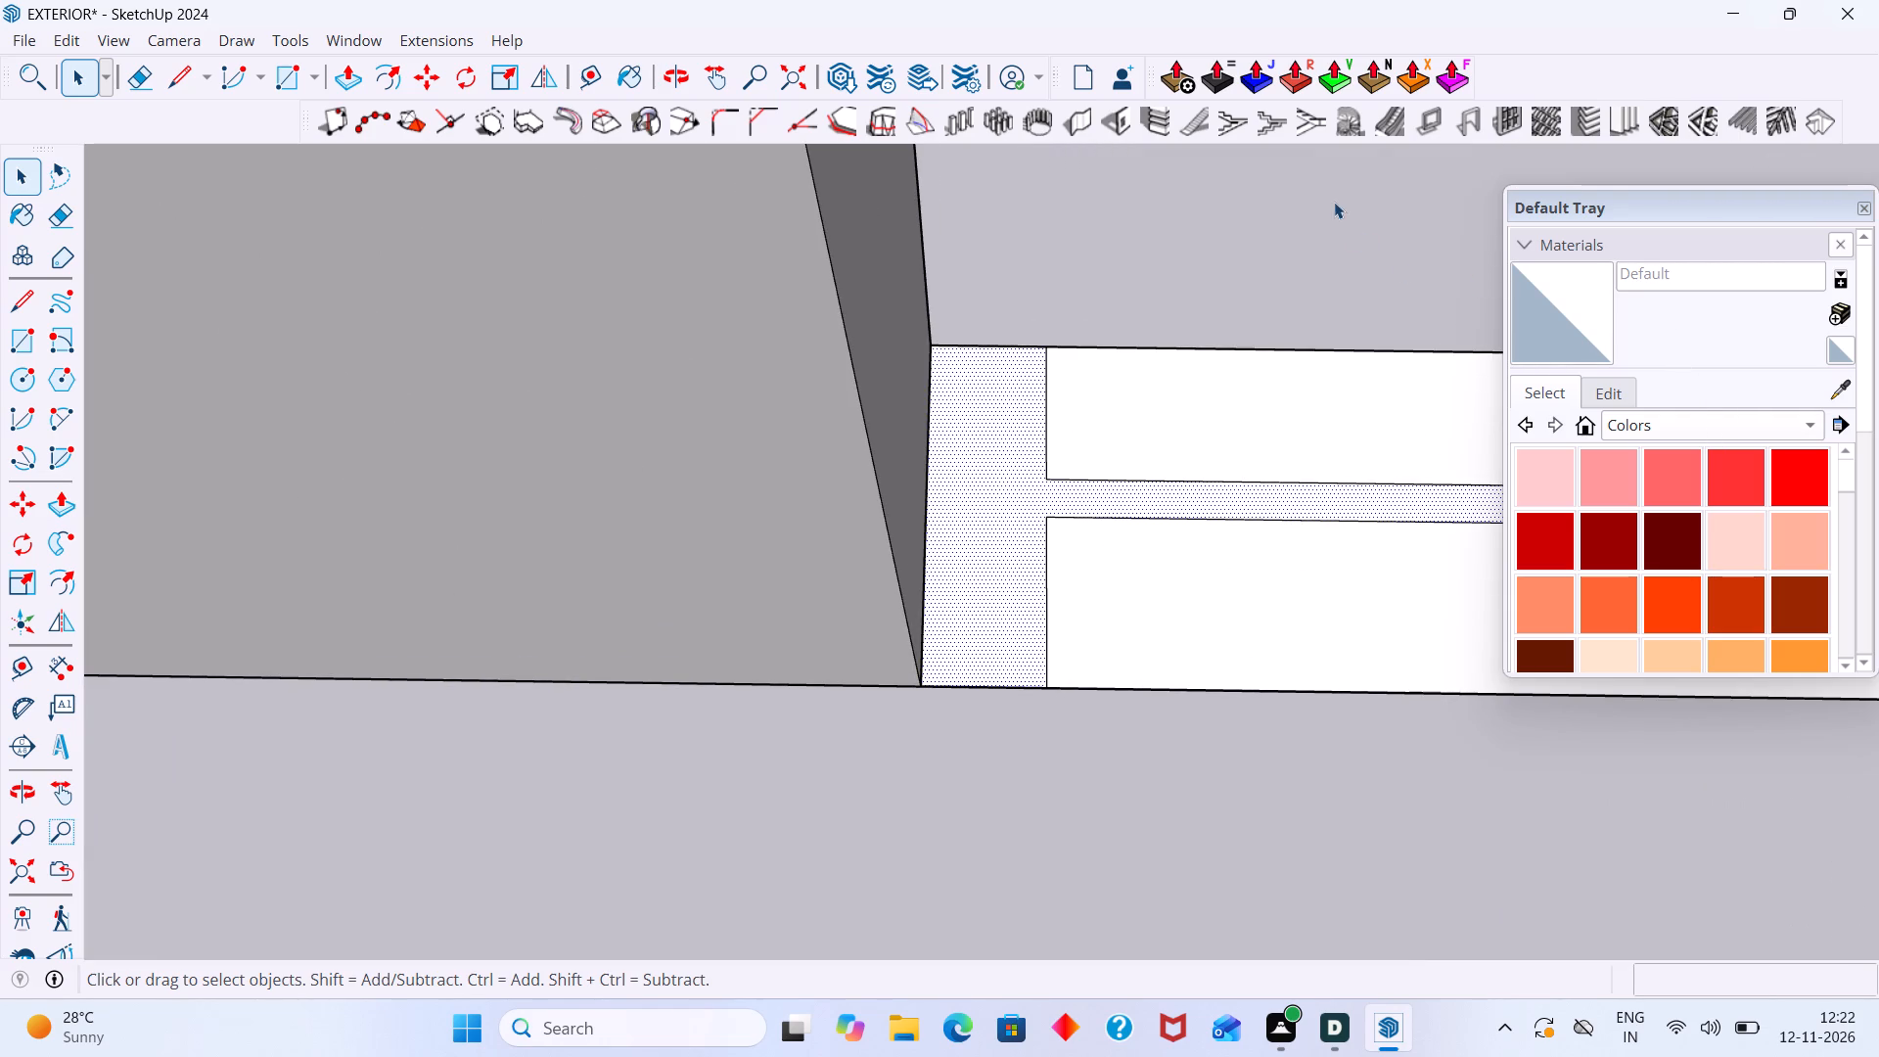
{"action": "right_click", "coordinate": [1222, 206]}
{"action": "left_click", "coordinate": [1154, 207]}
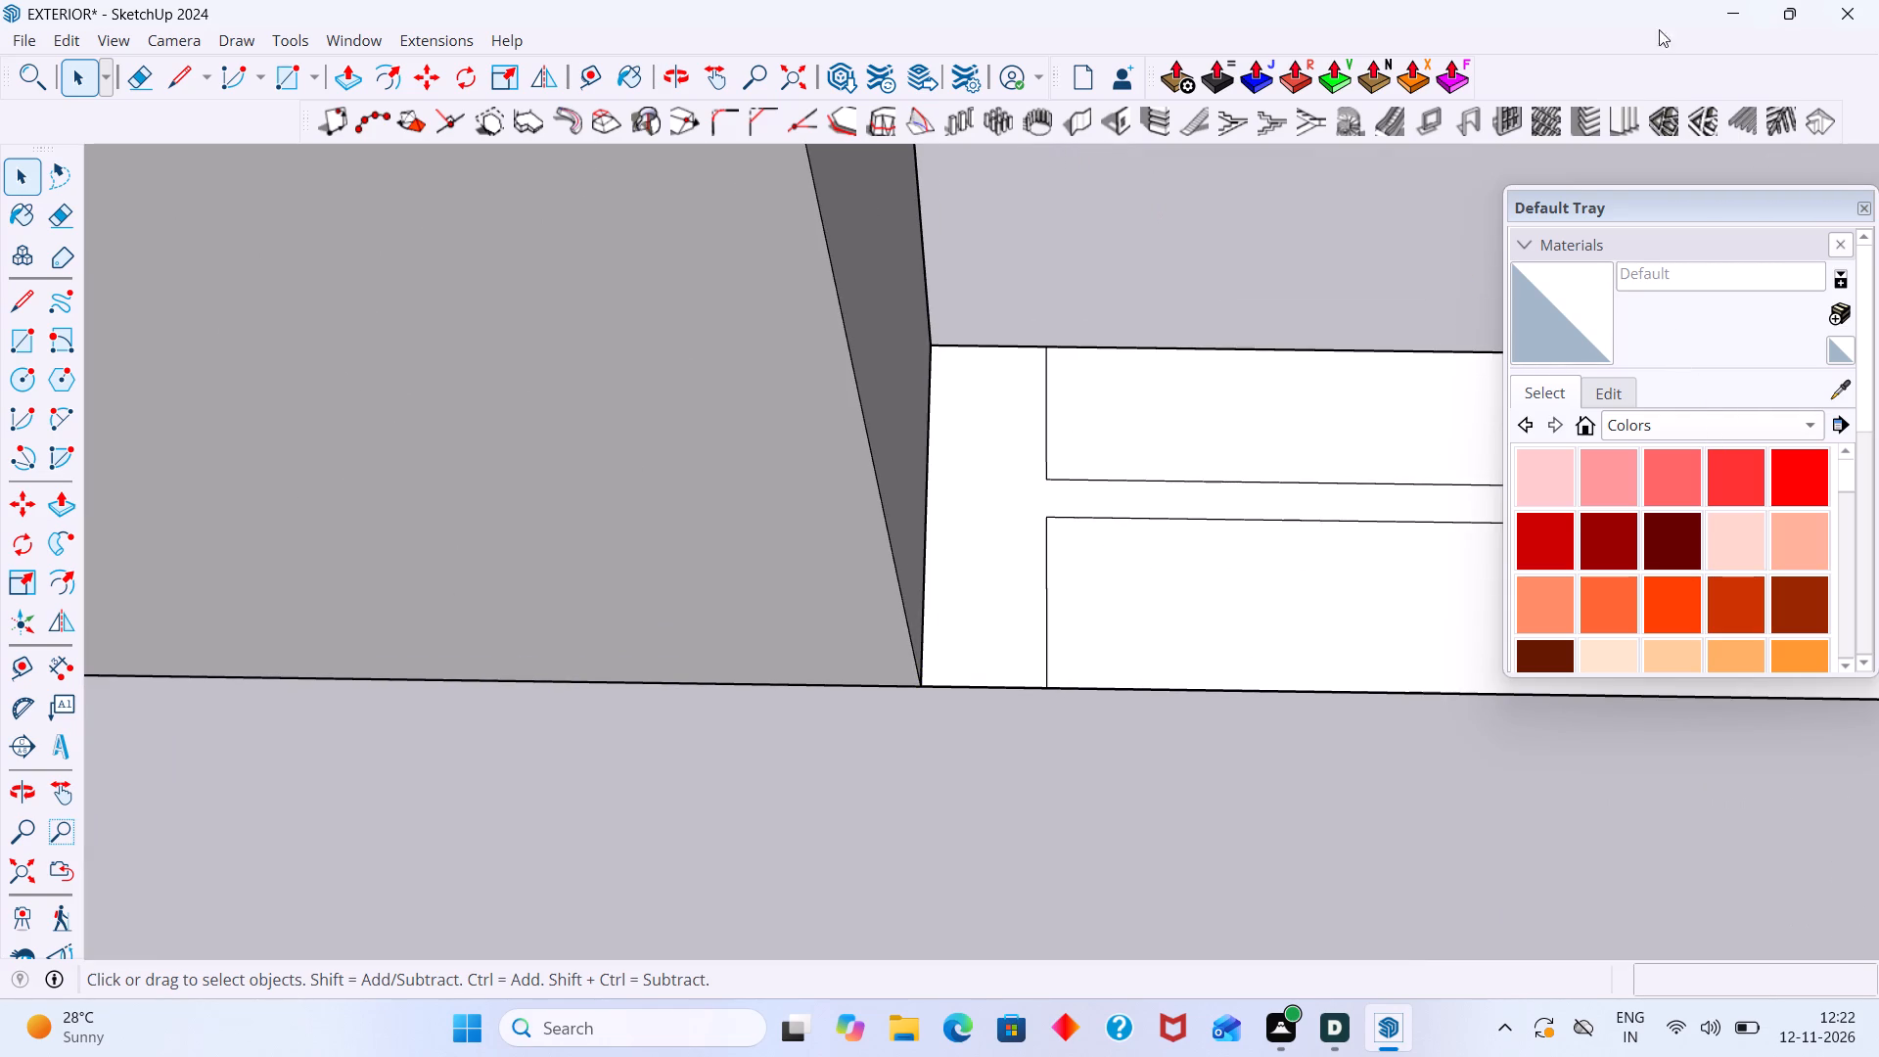
Display the FaceUp extension's tools.
{"action": "right_click", "coordinate": [1716, 0]}
{"action": "left_click", "coordinate": [1628, 65]}
{"action": "right_click", "coordinate": [1626, 52]}
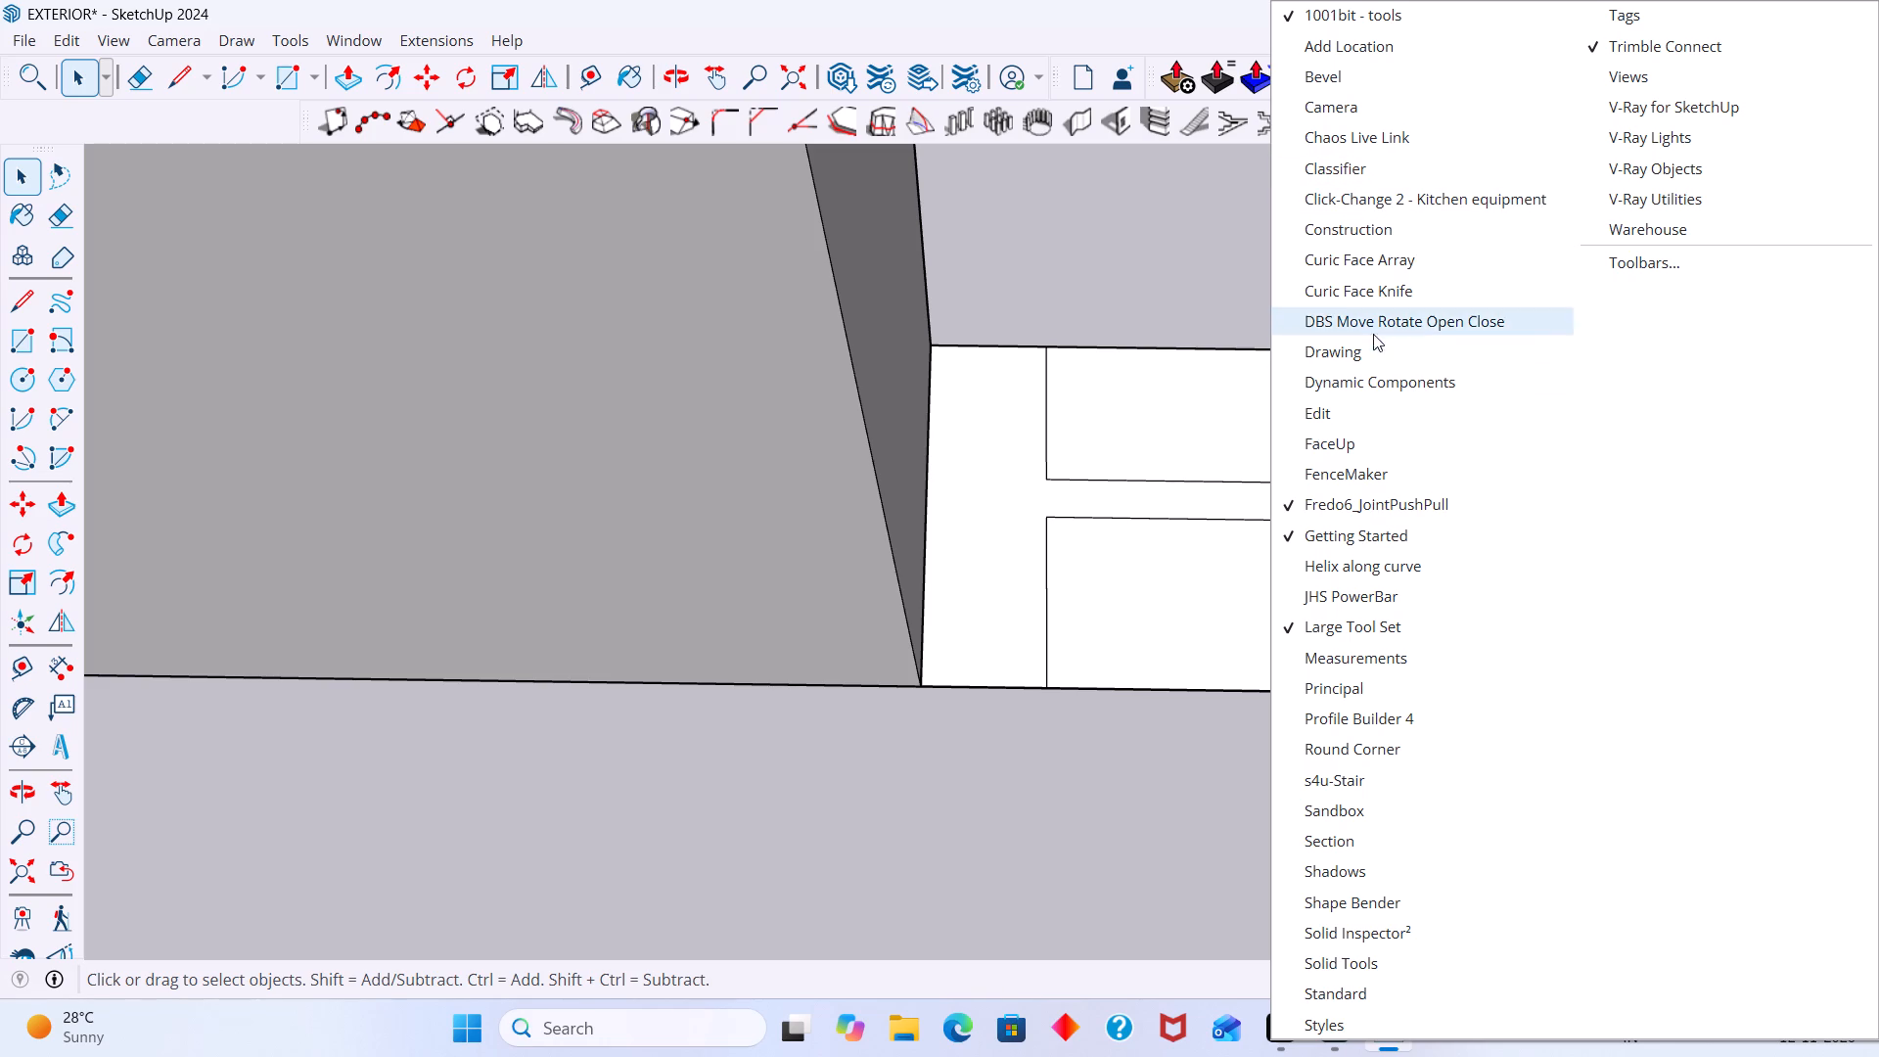
{"action": "left_click", "coordinate": [1347, 440]}
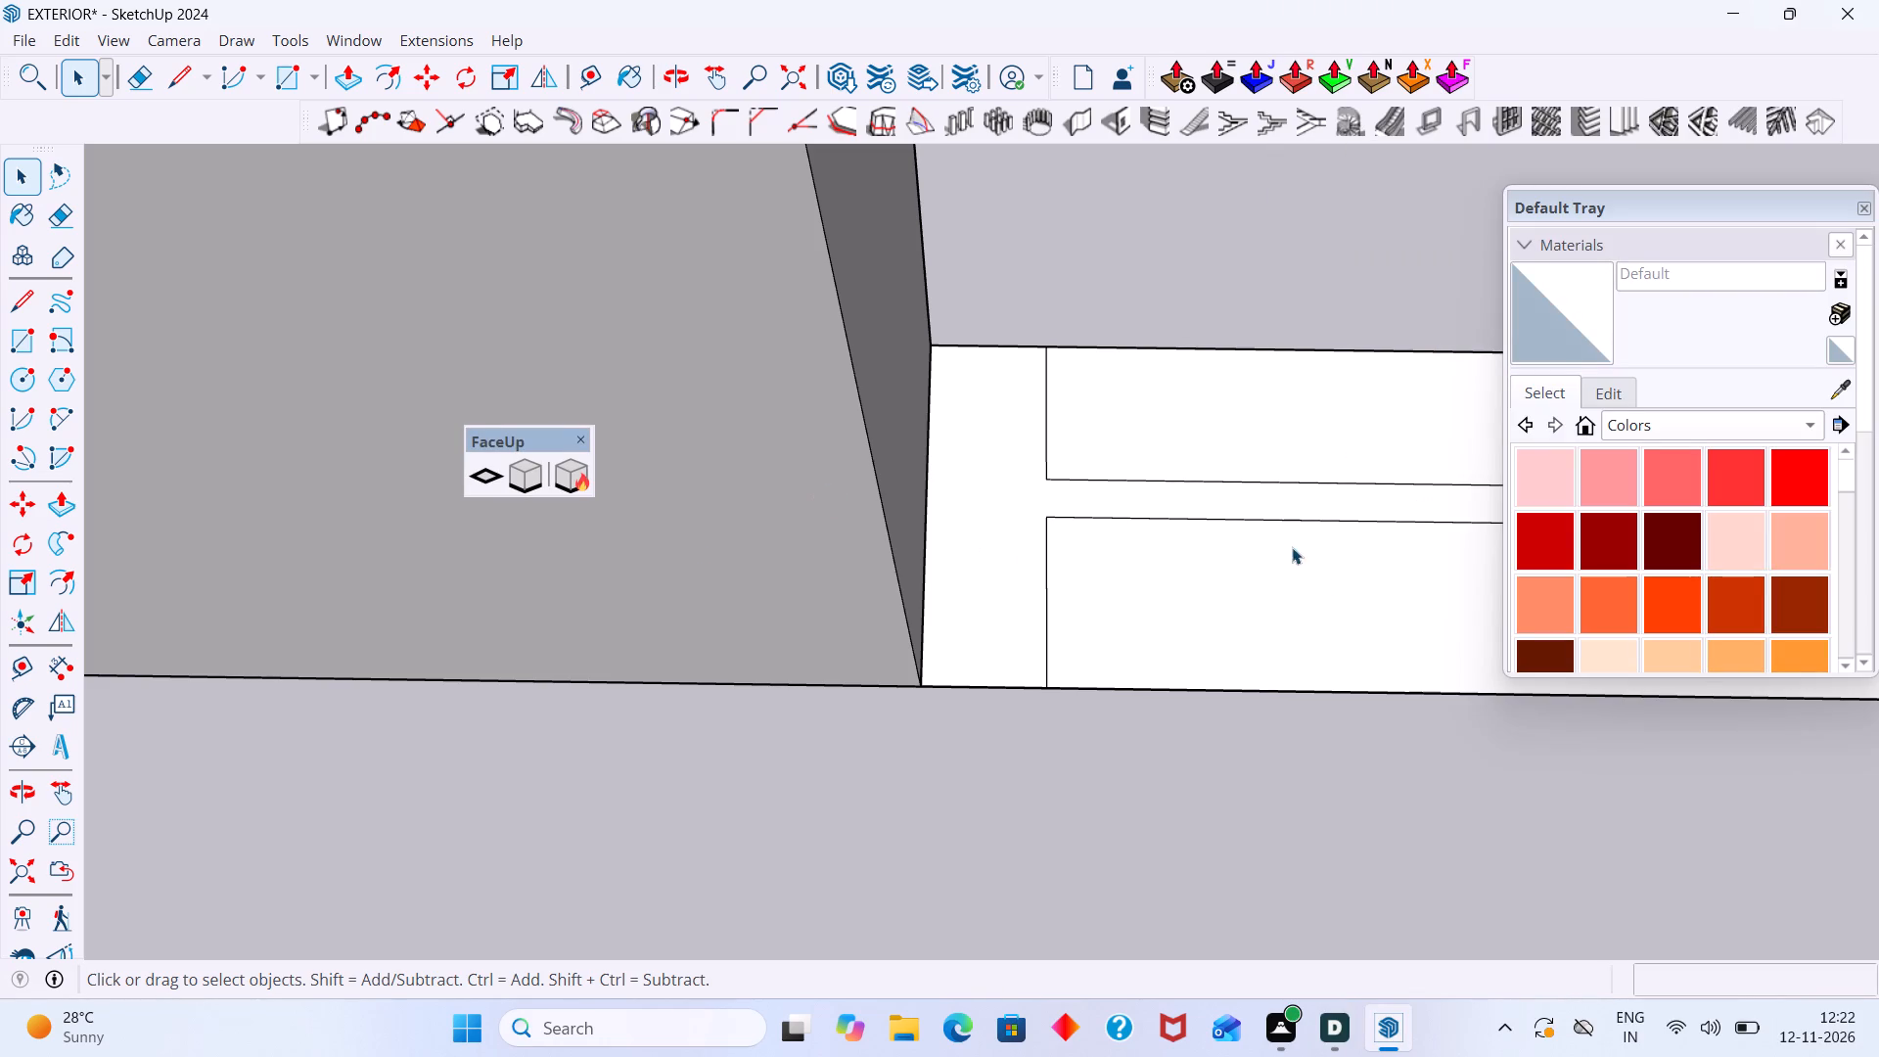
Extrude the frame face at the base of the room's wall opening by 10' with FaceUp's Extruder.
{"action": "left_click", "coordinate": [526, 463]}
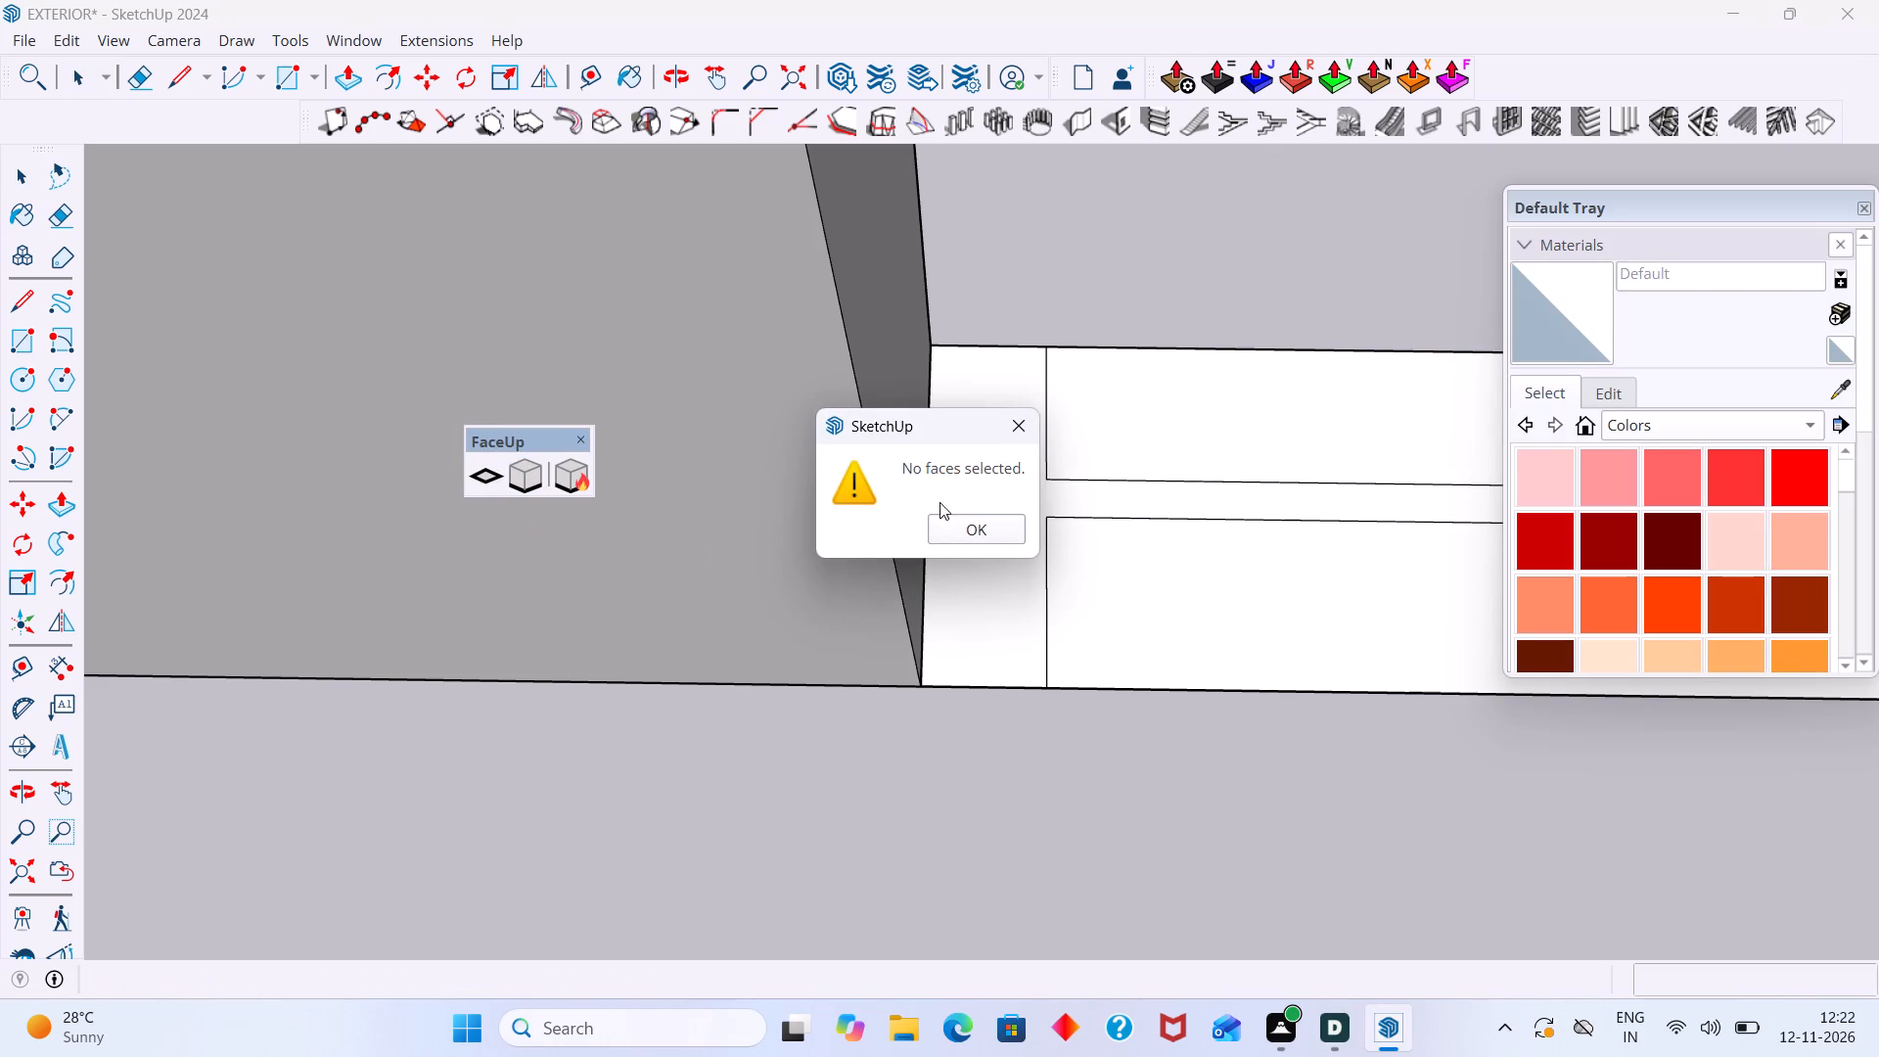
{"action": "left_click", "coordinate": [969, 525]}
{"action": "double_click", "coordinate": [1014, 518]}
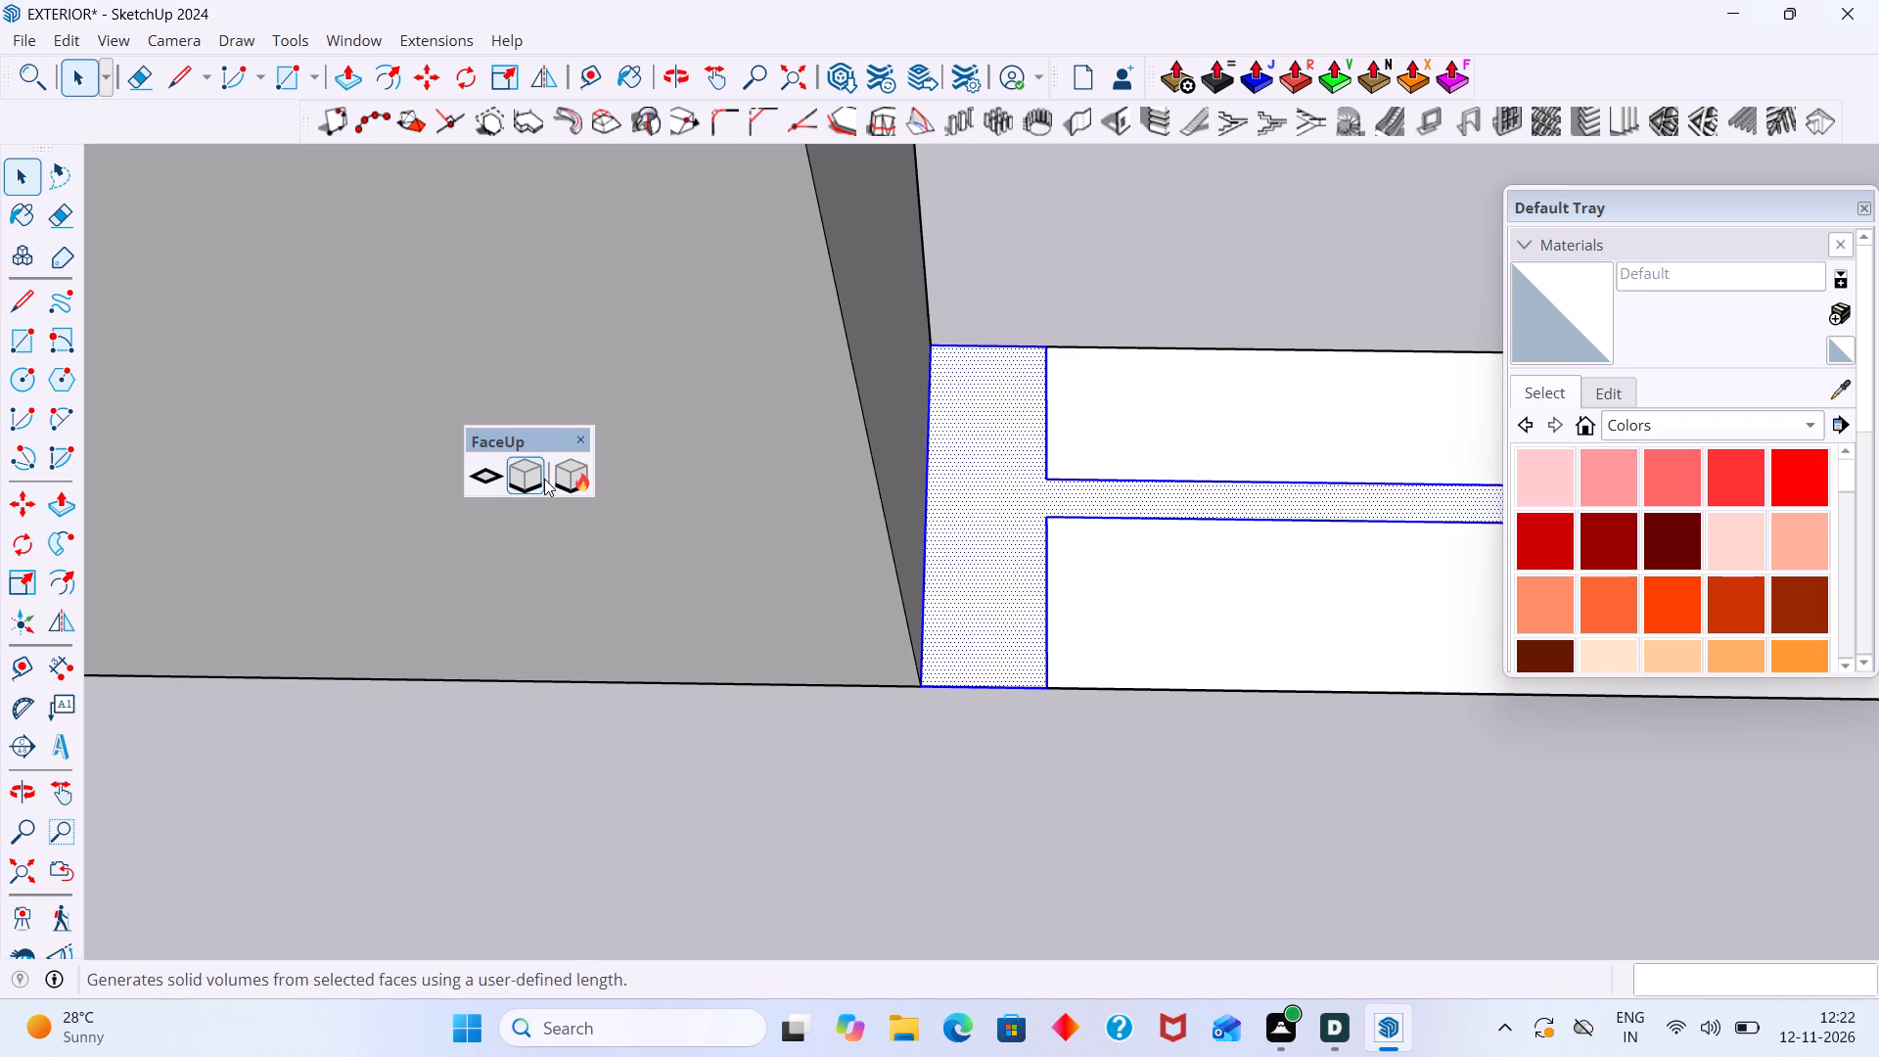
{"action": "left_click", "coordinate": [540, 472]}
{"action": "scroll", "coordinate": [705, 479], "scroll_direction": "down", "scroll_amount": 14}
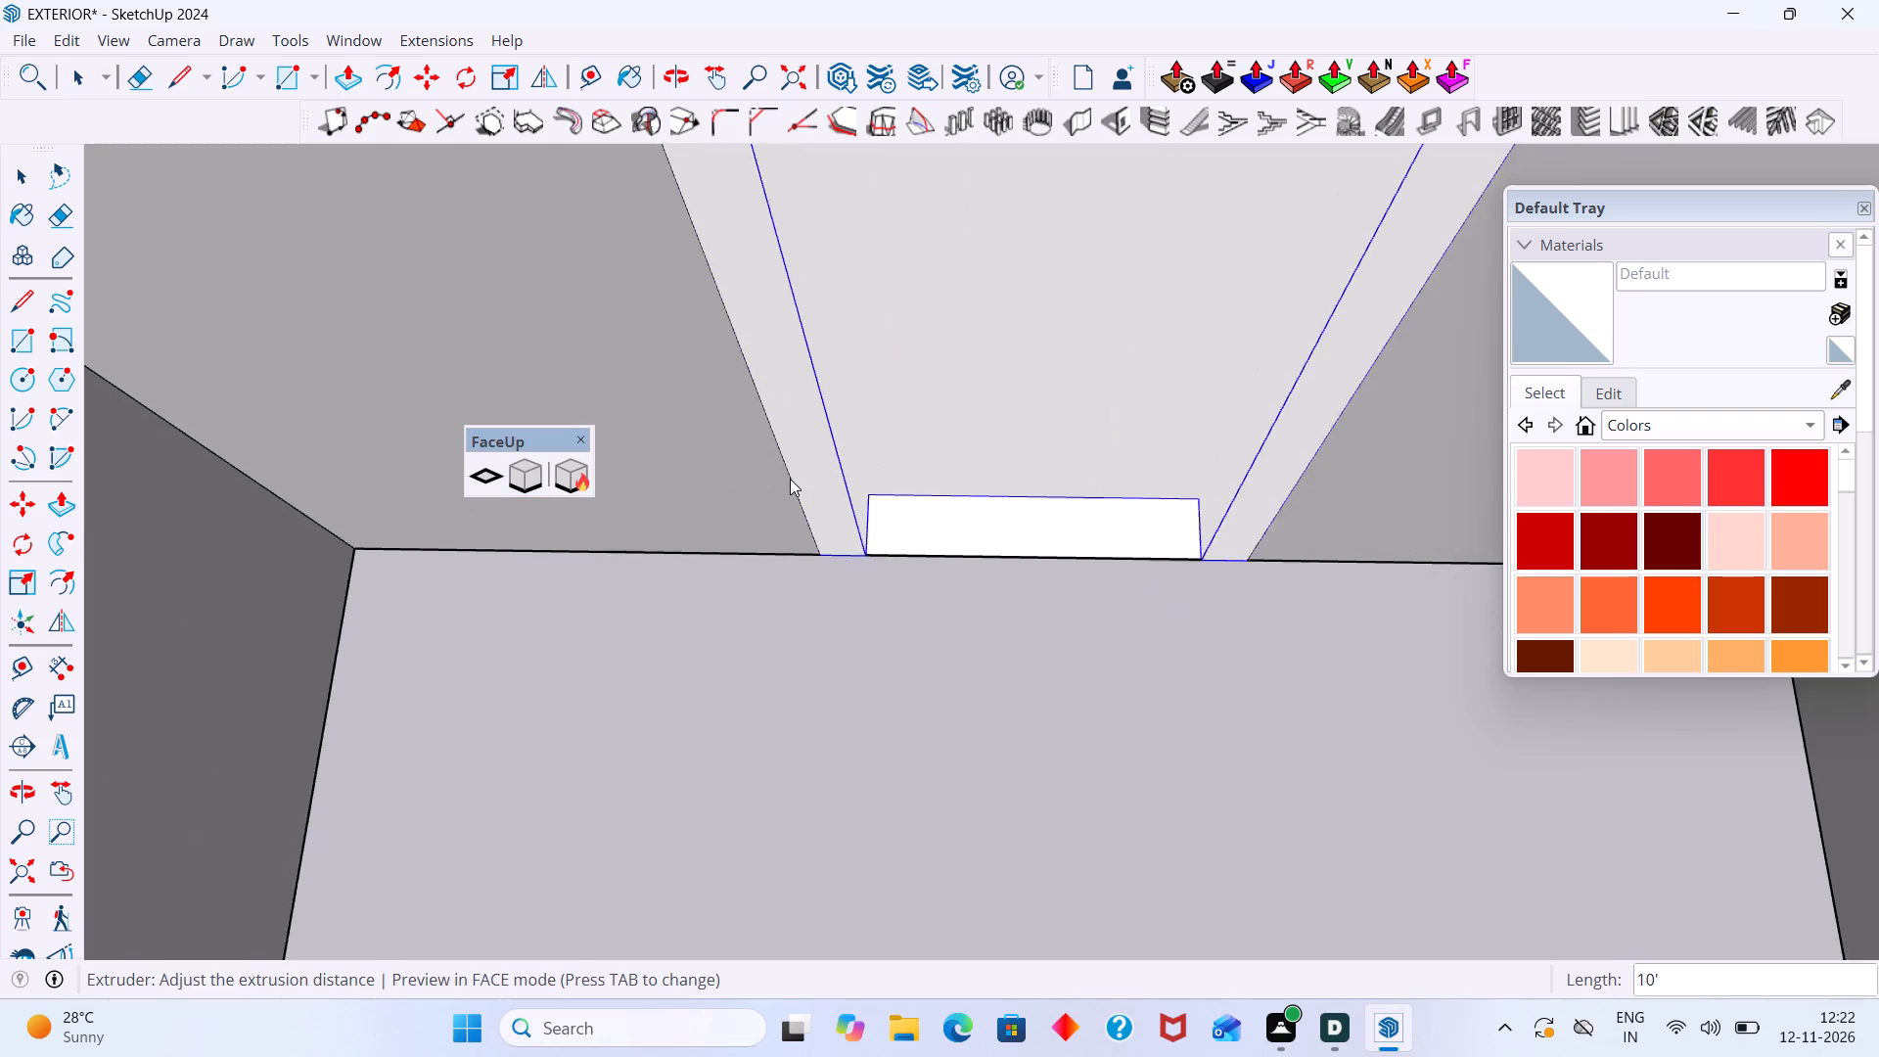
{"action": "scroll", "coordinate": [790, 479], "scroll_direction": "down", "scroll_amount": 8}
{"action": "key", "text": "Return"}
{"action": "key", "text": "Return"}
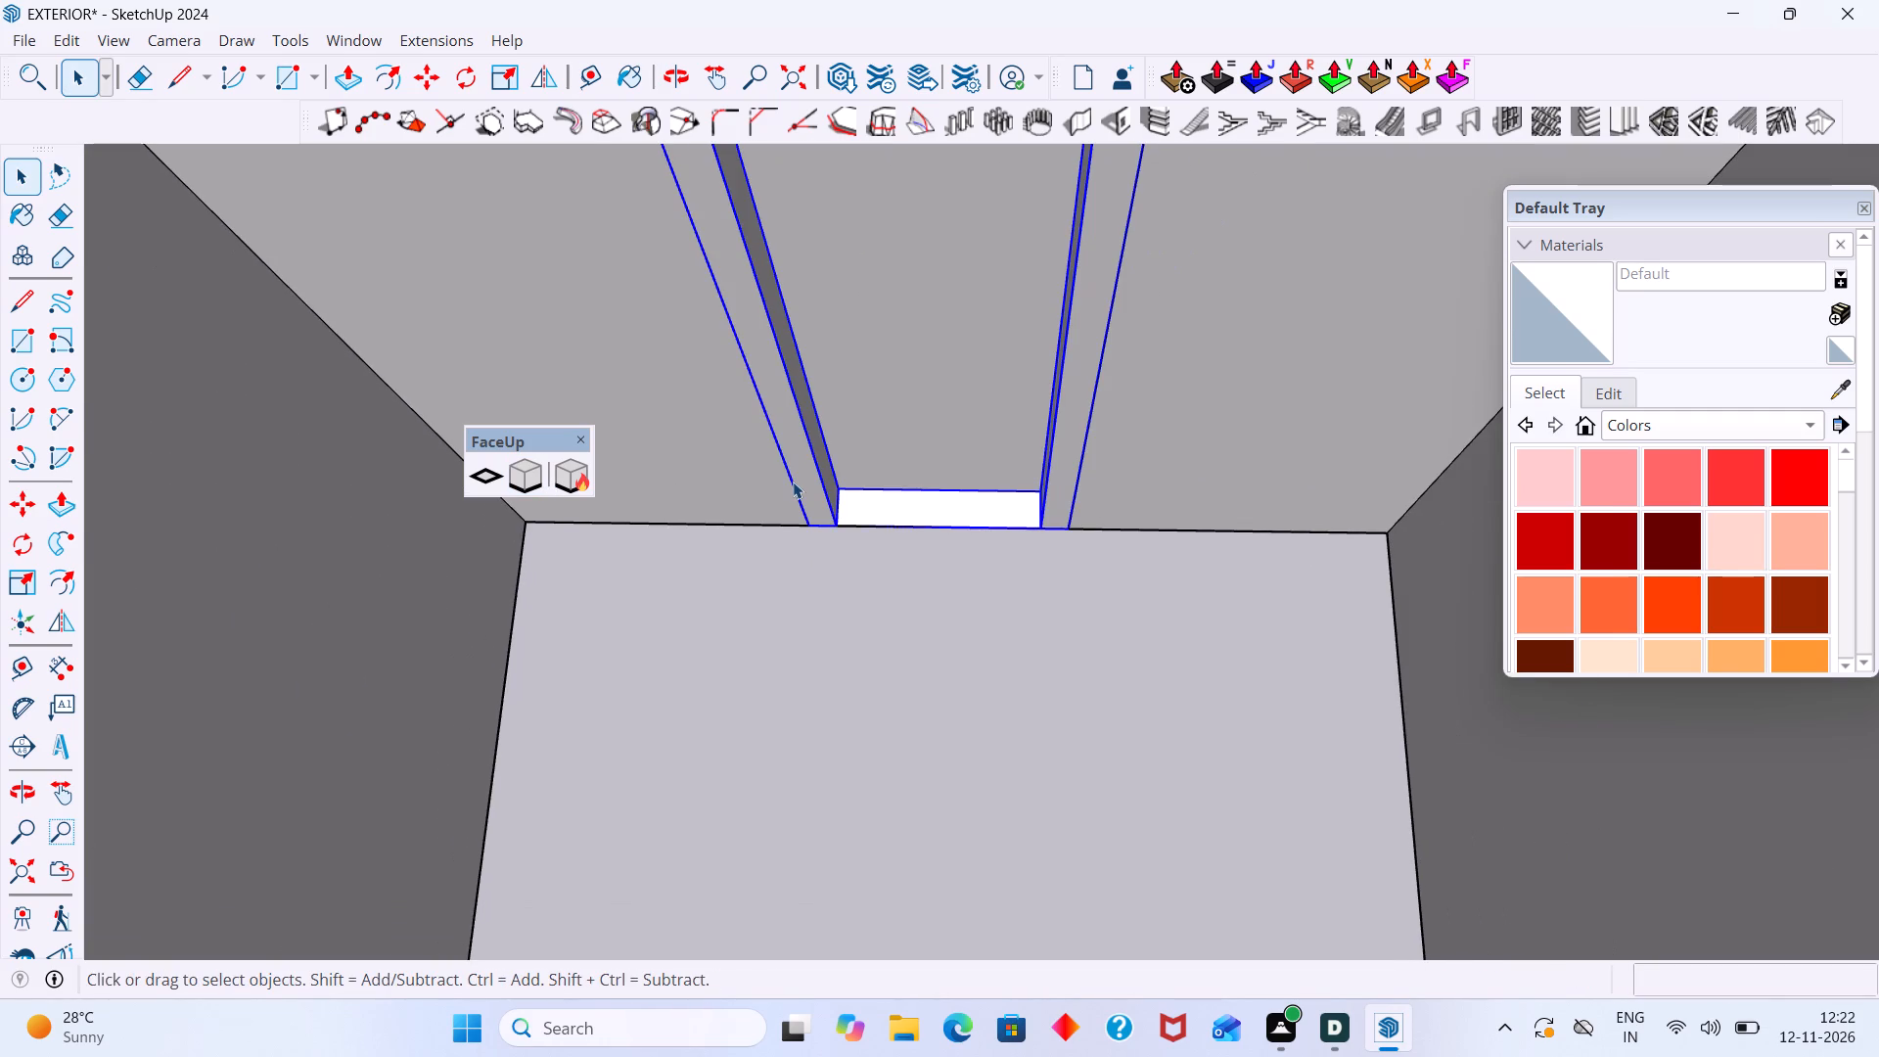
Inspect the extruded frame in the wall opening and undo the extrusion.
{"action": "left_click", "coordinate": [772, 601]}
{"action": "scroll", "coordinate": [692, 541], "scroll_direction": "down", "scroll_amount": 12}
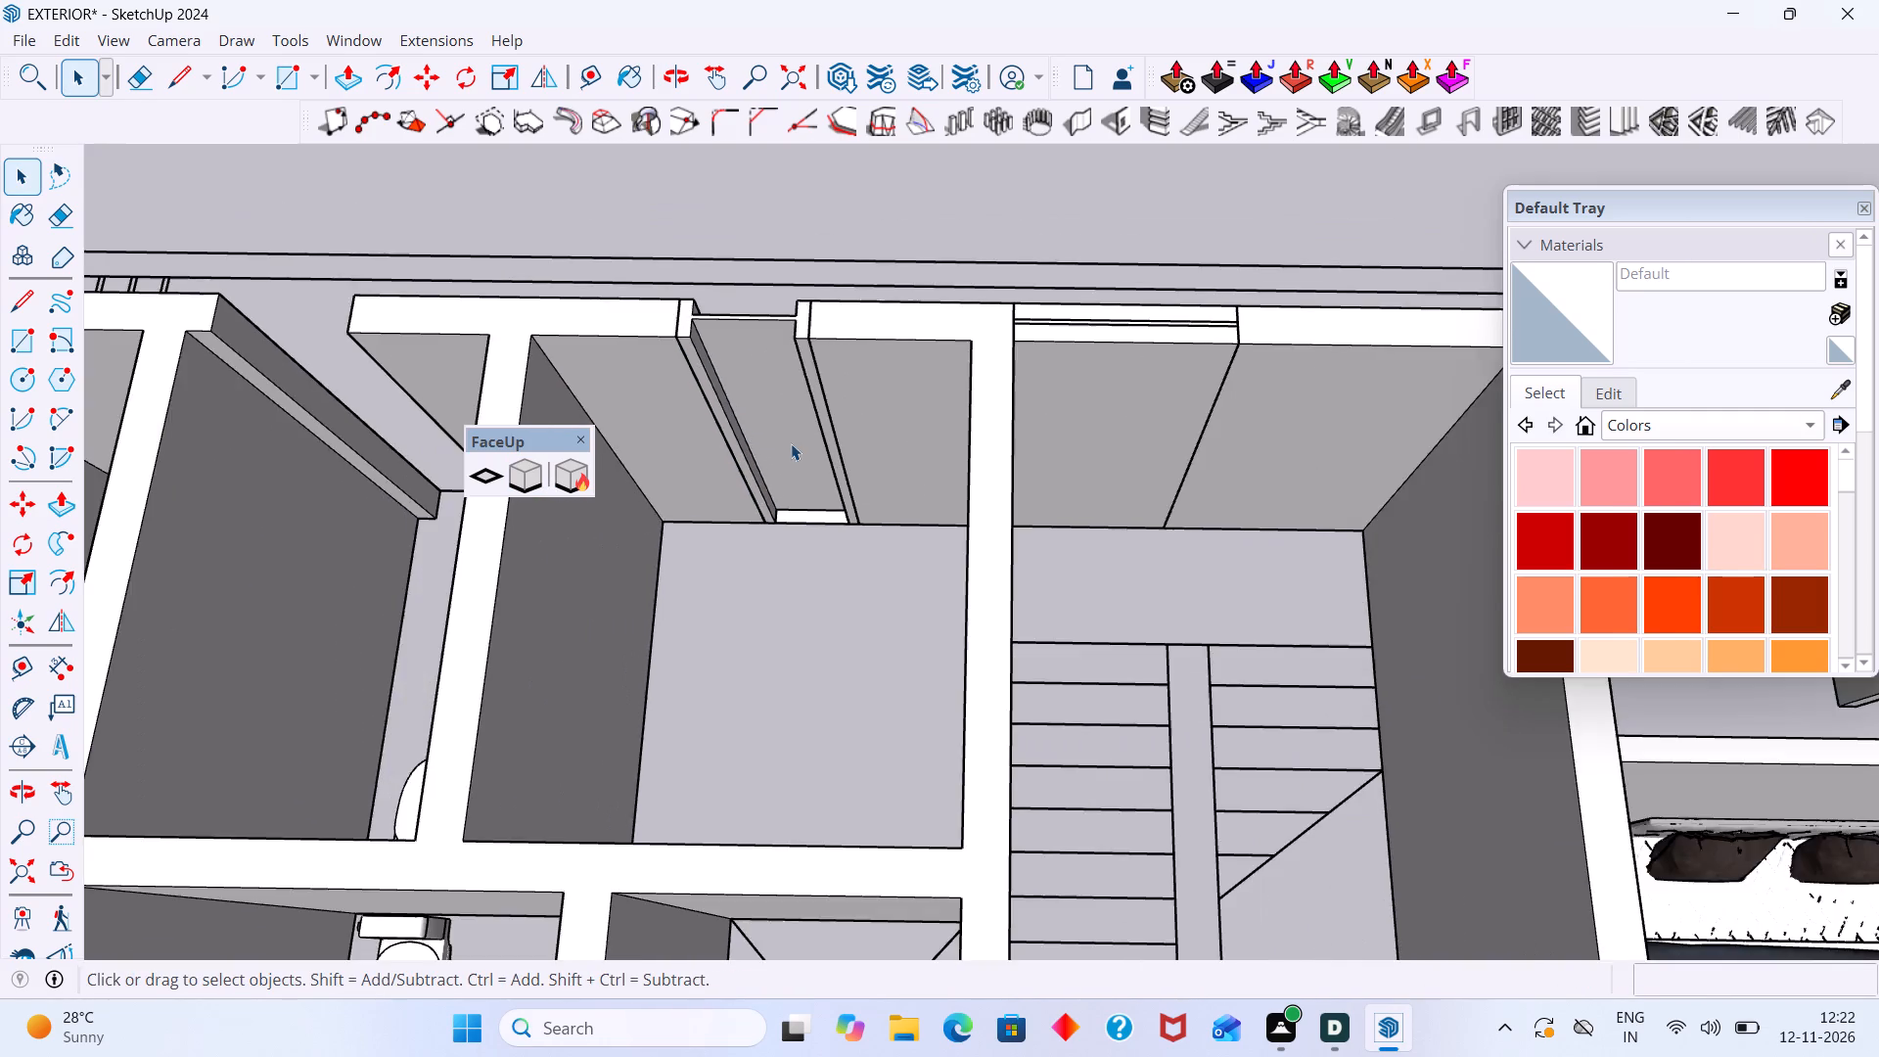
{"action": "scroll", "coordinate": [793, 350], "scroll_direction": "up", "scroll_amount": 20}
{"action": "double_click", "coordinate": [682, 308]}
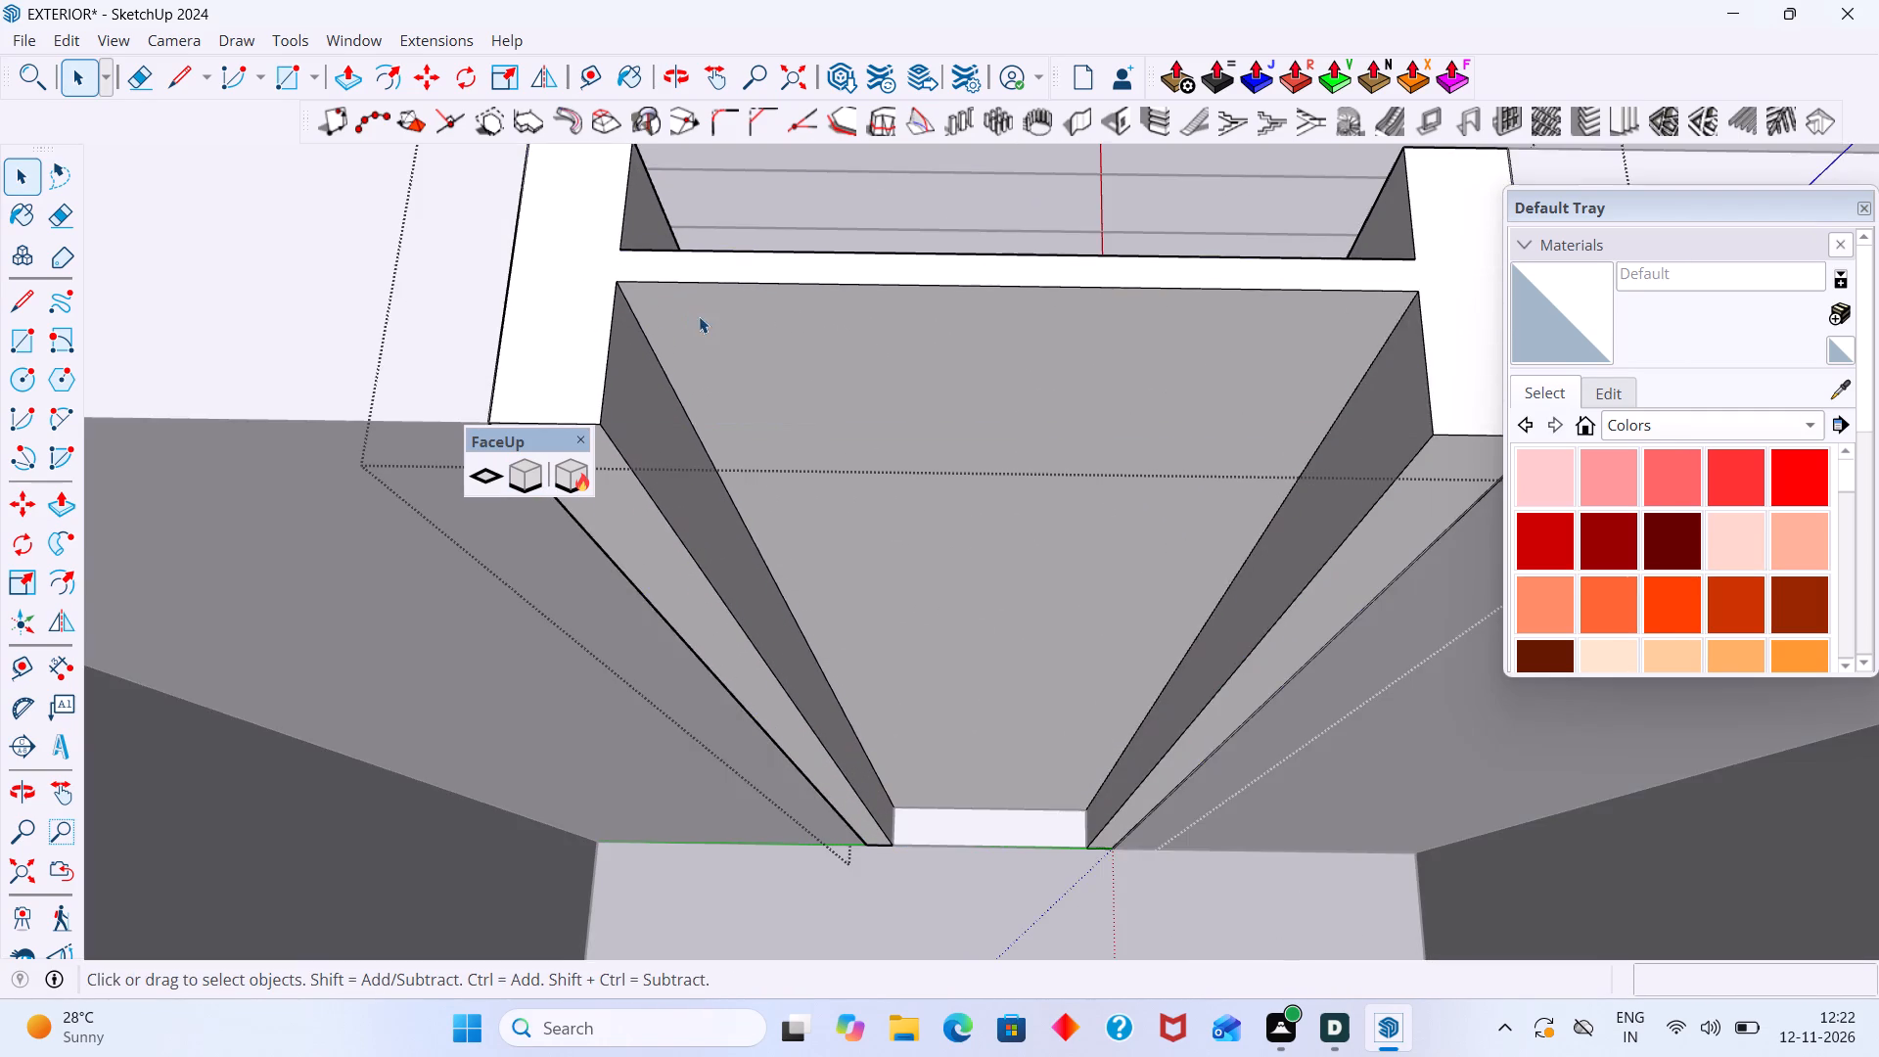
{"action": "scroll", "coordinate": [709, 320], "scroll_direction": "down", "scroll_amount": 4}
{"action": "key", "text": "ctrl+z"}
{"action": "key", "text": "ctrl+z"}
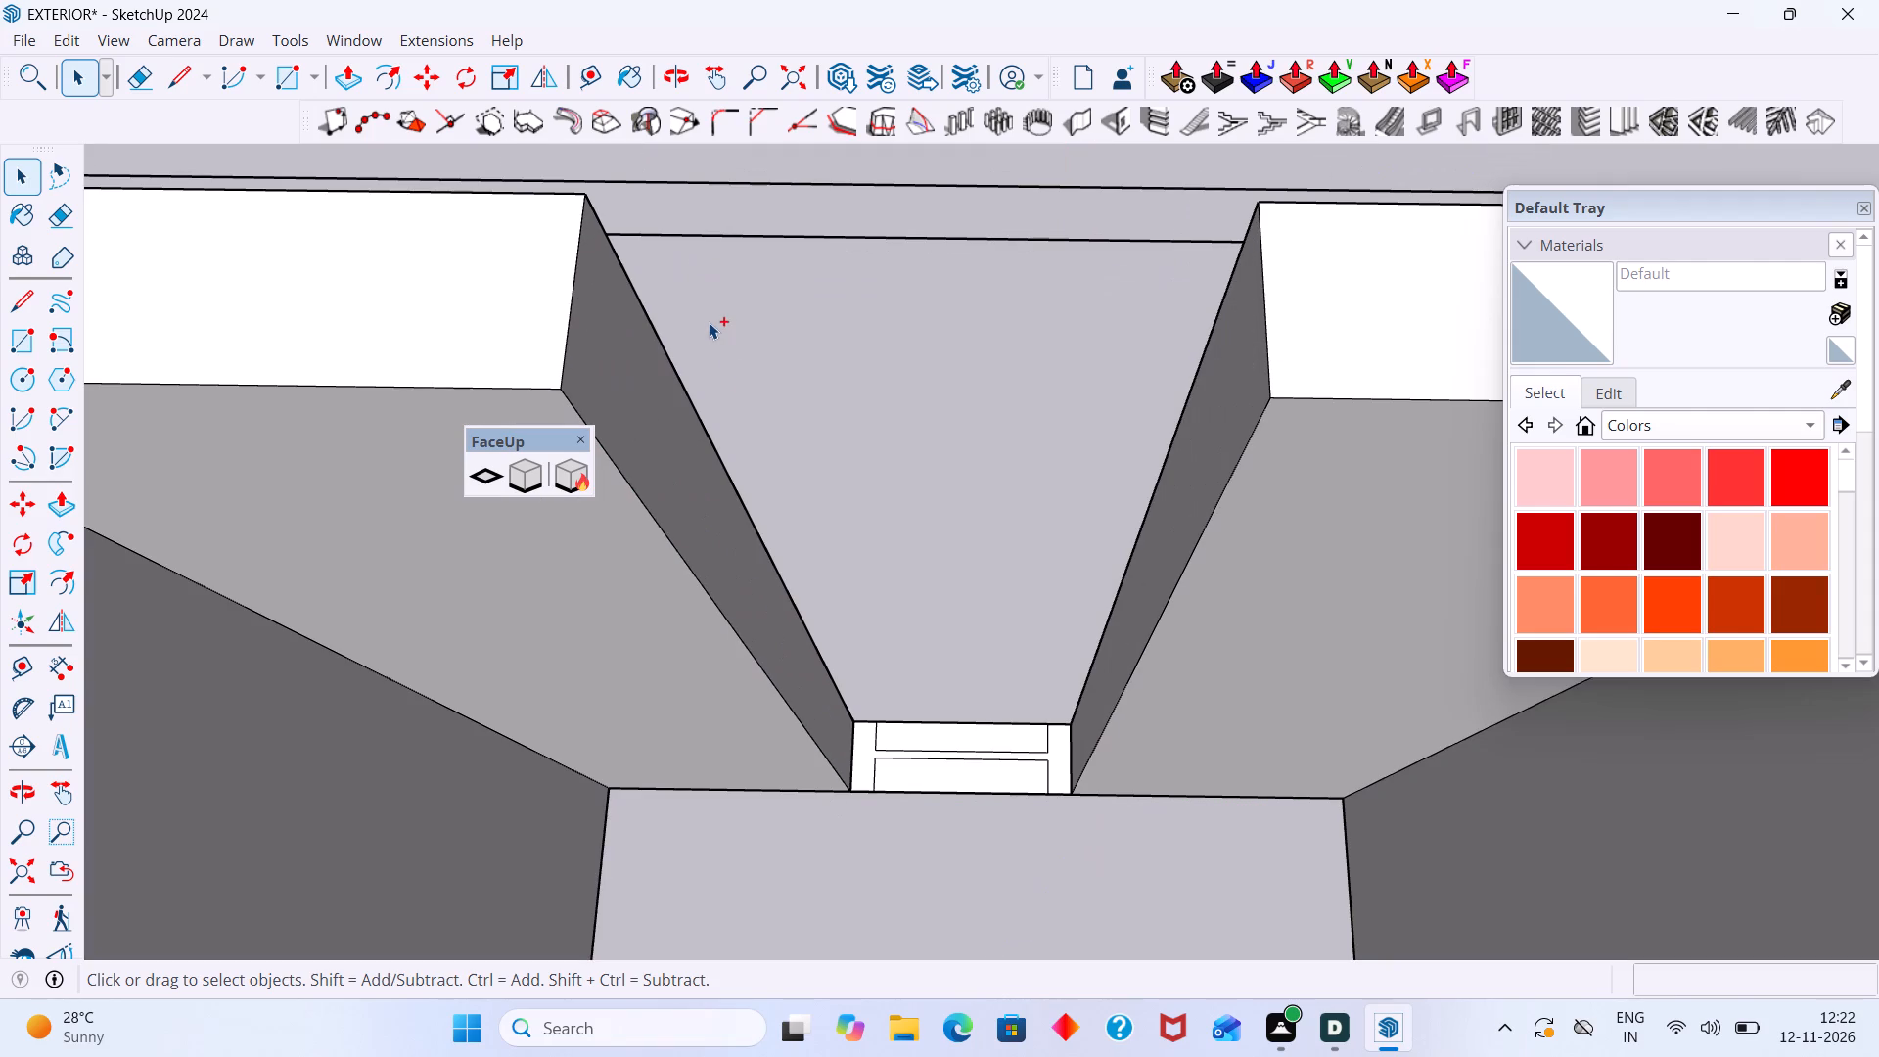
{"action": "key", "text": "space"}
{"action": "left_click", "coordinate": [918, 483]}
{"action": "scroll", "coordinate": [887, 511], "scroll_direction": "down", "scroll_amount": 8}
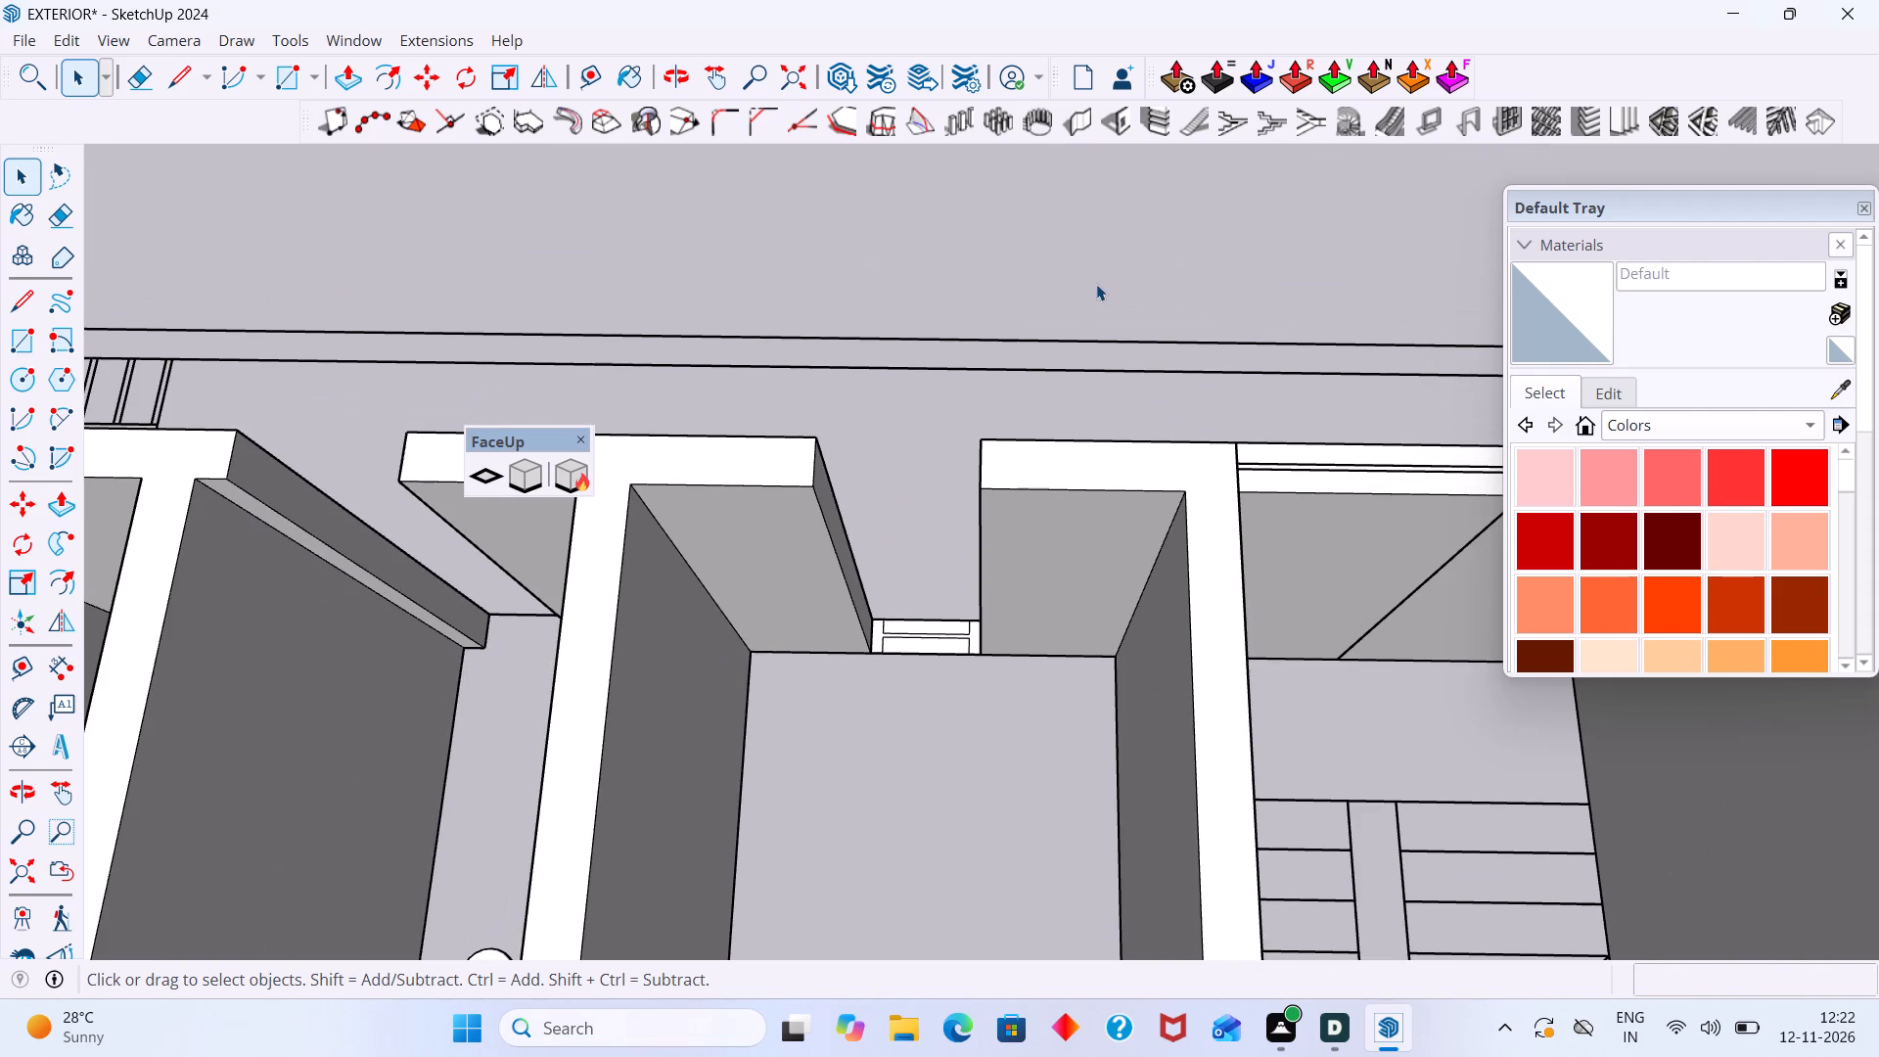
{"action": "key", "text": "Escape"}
Dock the floating FaceUp tools above the model, beside the other extension tools.
{"action": "scroll", "coordinate": [1078, 288], "scroll_direction": "down", "scroll_amount": 8}
{"action": "middle_click_drag", "start_coordinate": [1020, 414], "coordinate": [912, 327]}
{"action": "scroll", "coordinate": [801, 397], "scroll_direction": "down", "scroll_amount": 2}
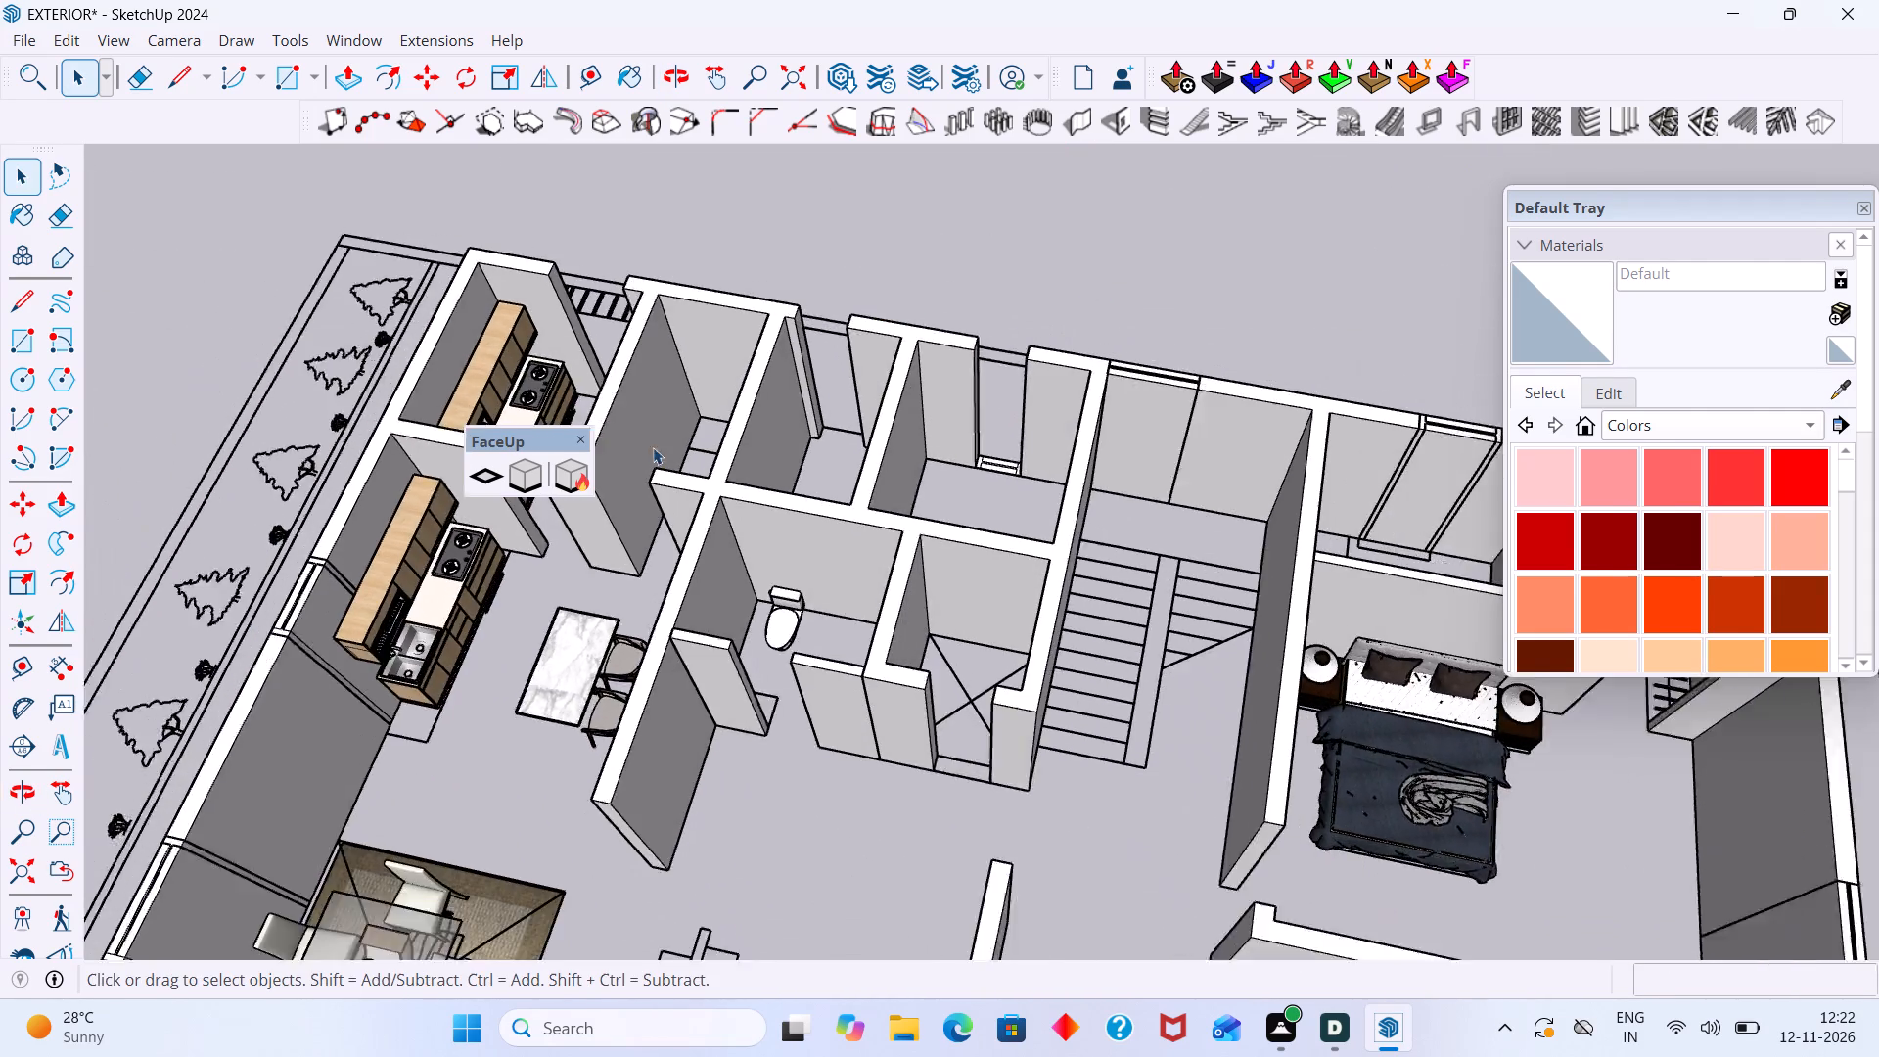
{"action": "scroll", "coordinate": [598, 438], "scroll_direction": "up", "scroll_amount": 3}
{"action": "left_click_drag", "start_coordinate": [568, 445], "coordinate": [1587, 109]}
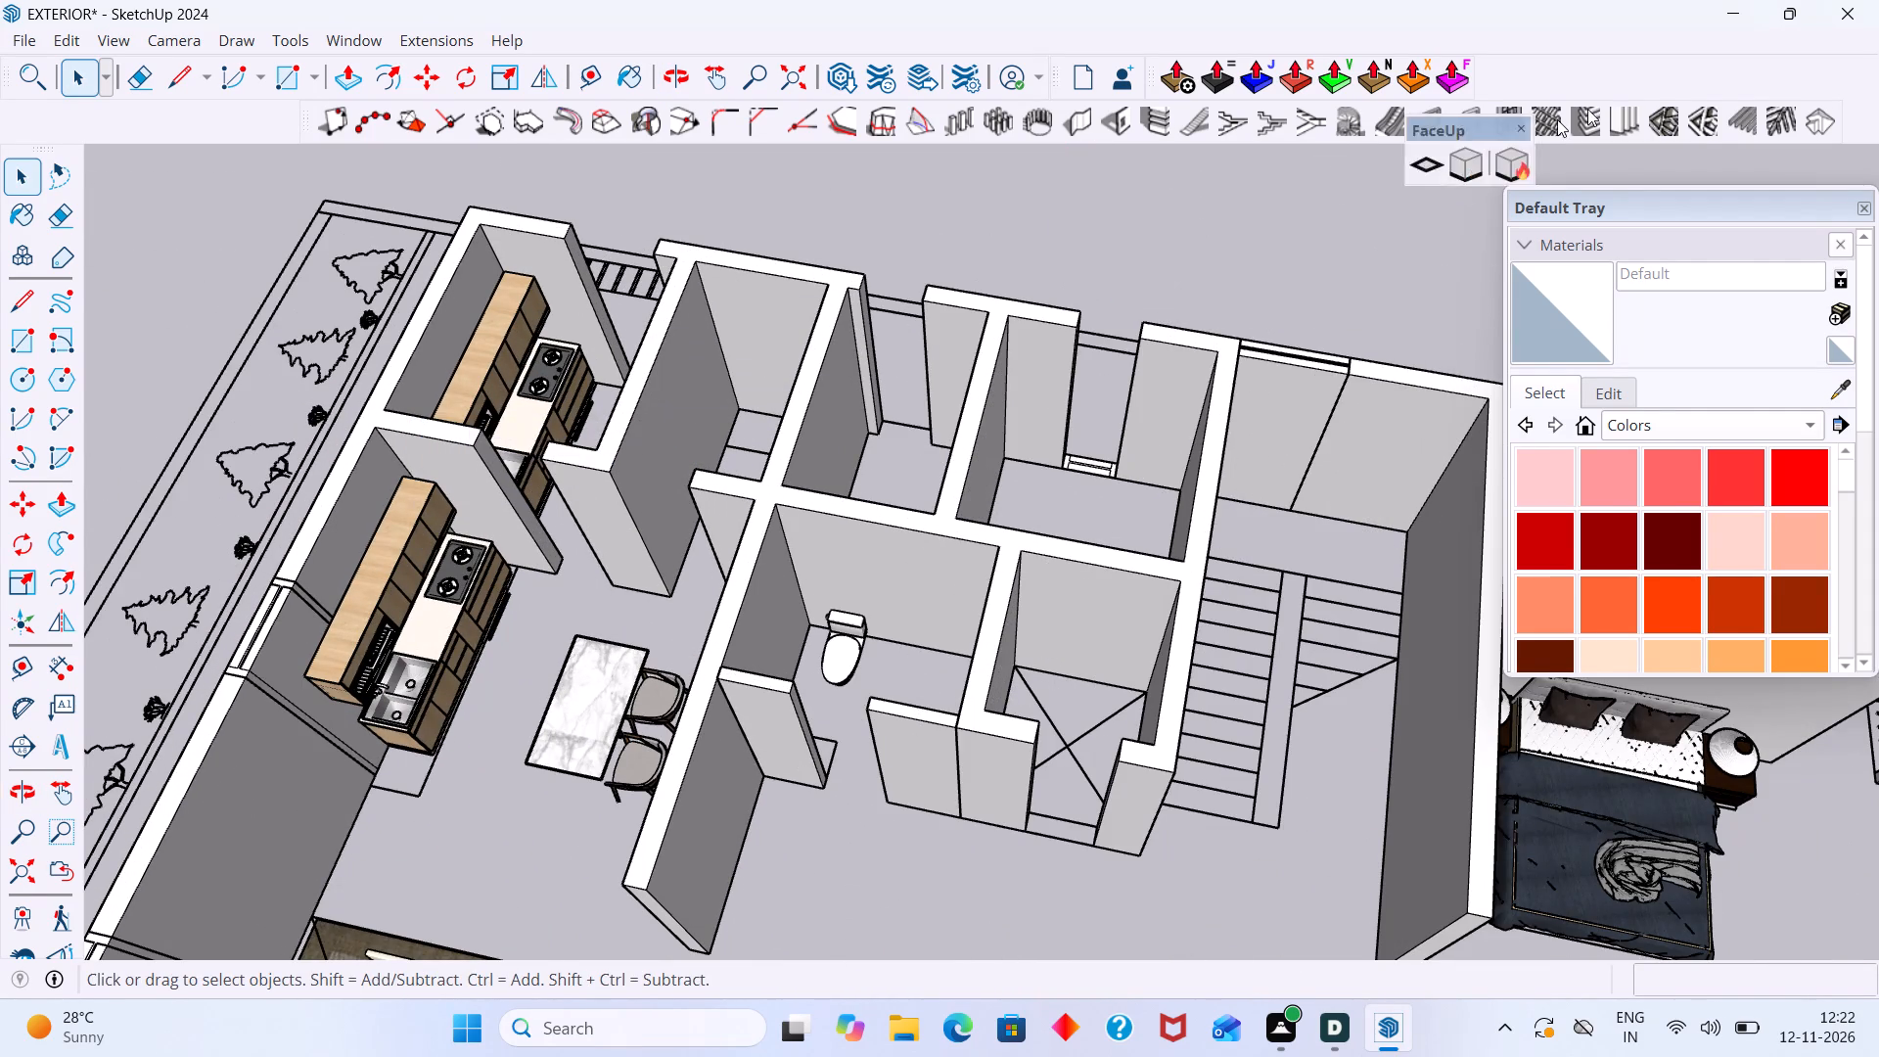
{"action": "left_click_drag", "start_coordinate": [1587, 109], "coordinate": [1677, 57]}
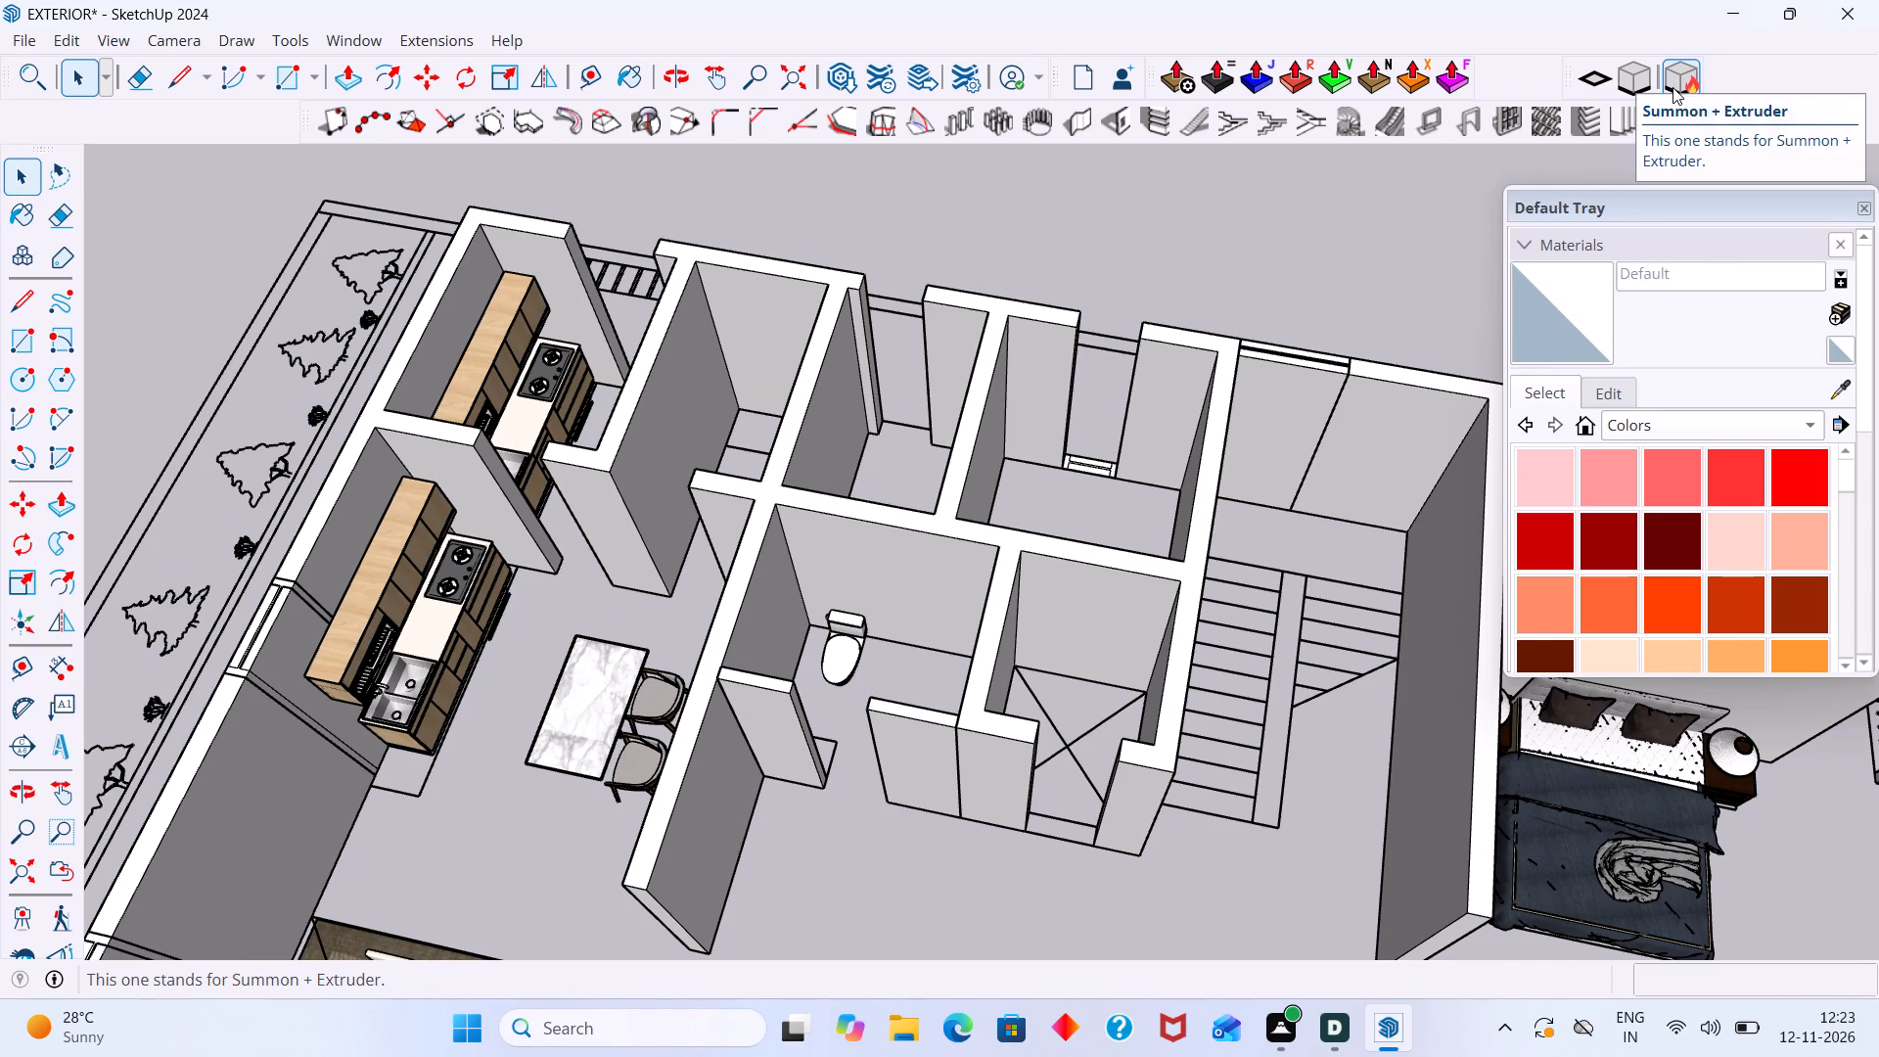
{"action": "key", "text": "space"}
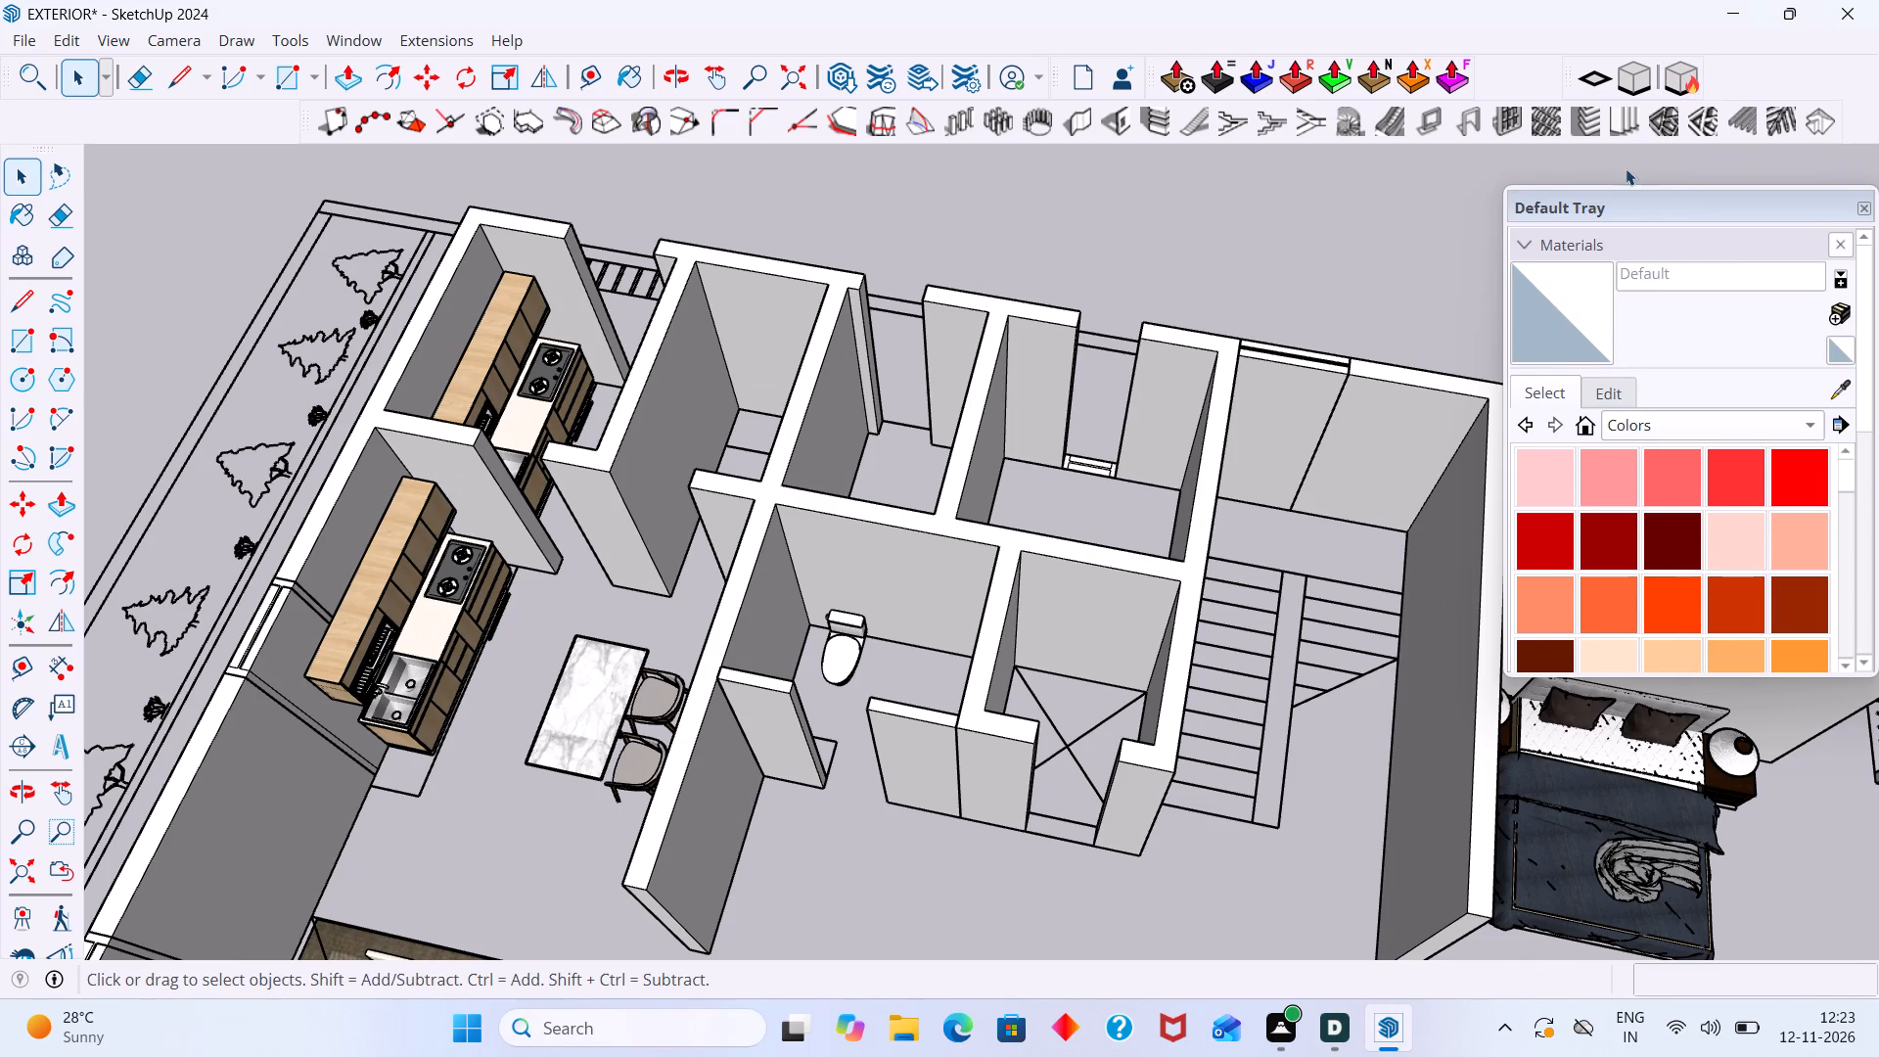
Examine the furnished ground floor from several angles, focusing on the bathrooms and the rooms beside the staircase.
{"action": "scroll", "coordinate": [1533, 235], "scroll_direction": "down", "scroll_amount": 10}
{"action": "middle_click_drag", "start_coordinate": [1281, 380], "coordinate": [878, 391]}
{"action": "scroll", "coordinate": [814, 582], "scroll_direction": "up", "scroll_amount": 1}
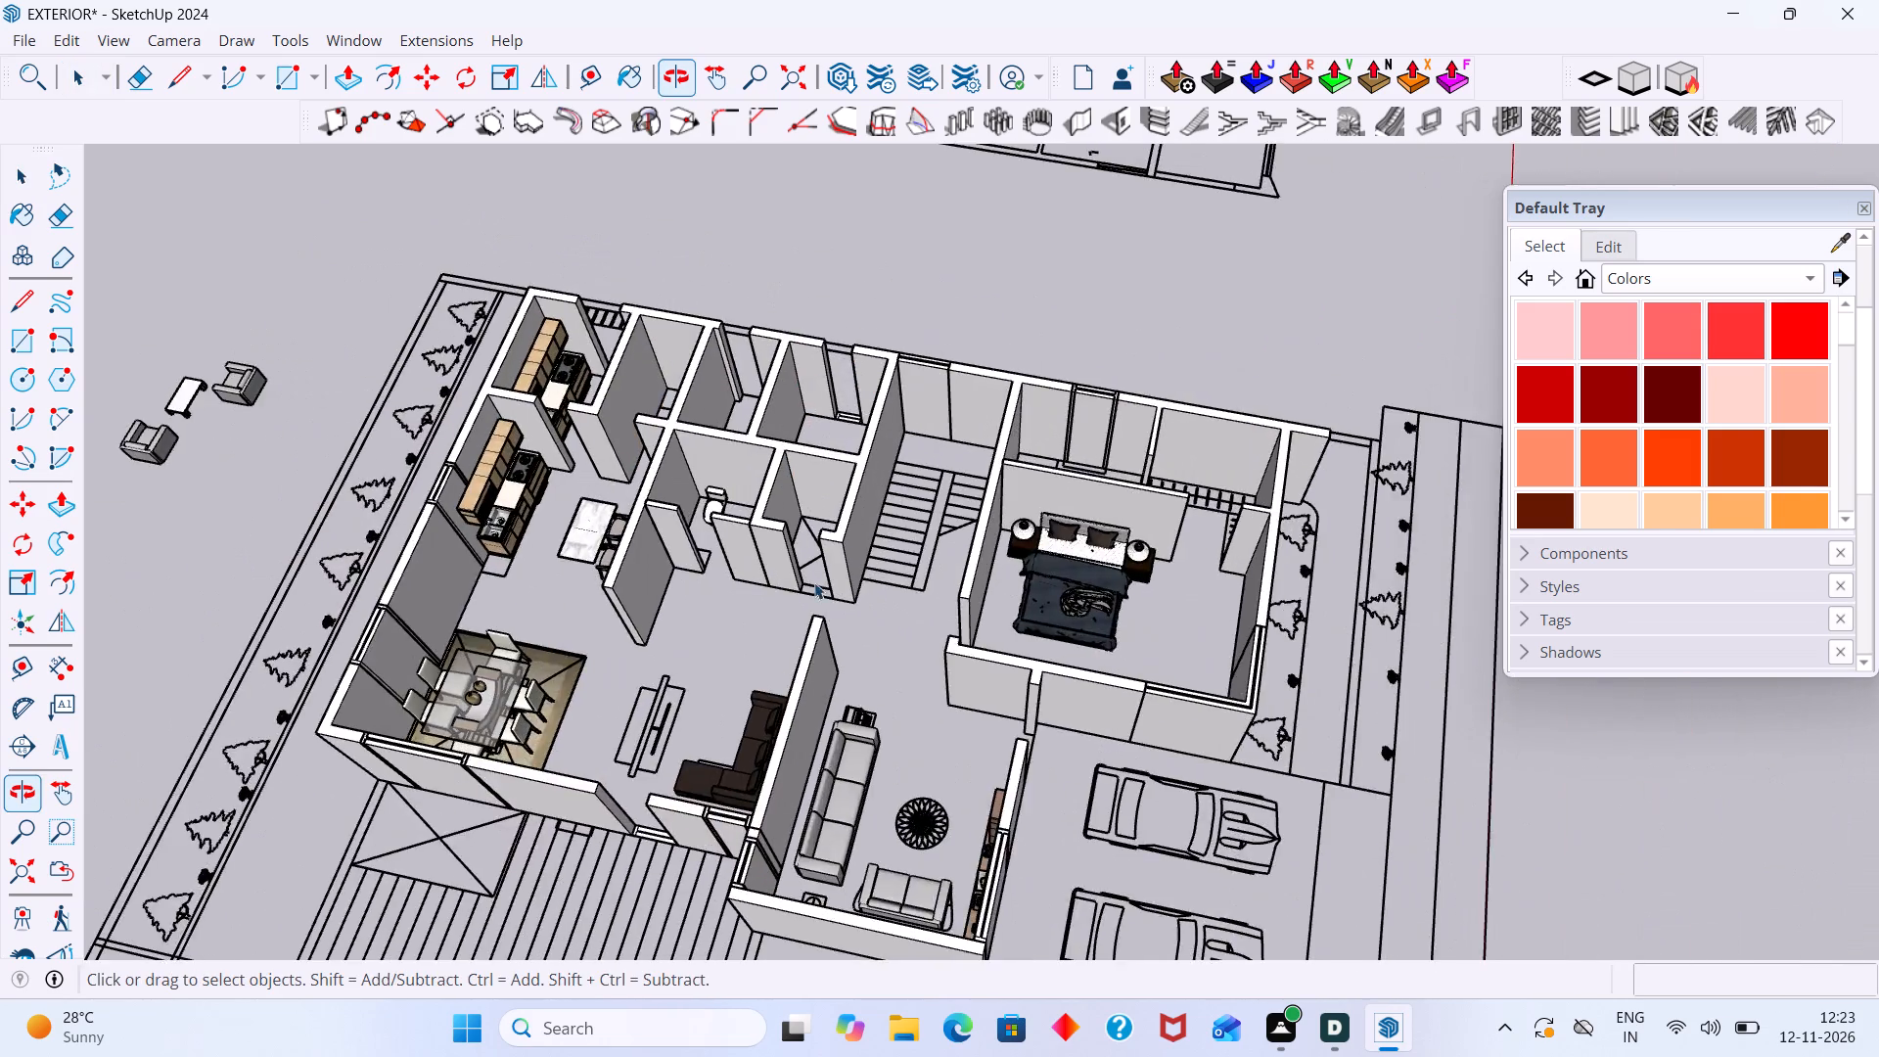
{"action": "scroll", "coordinate": [814, 582], "scroll_direction": "up", "scroll_amount": 5}
{"action": "middle_click_drag", "start_coordinate": [823, 559], "coordinate": [863, 750]}
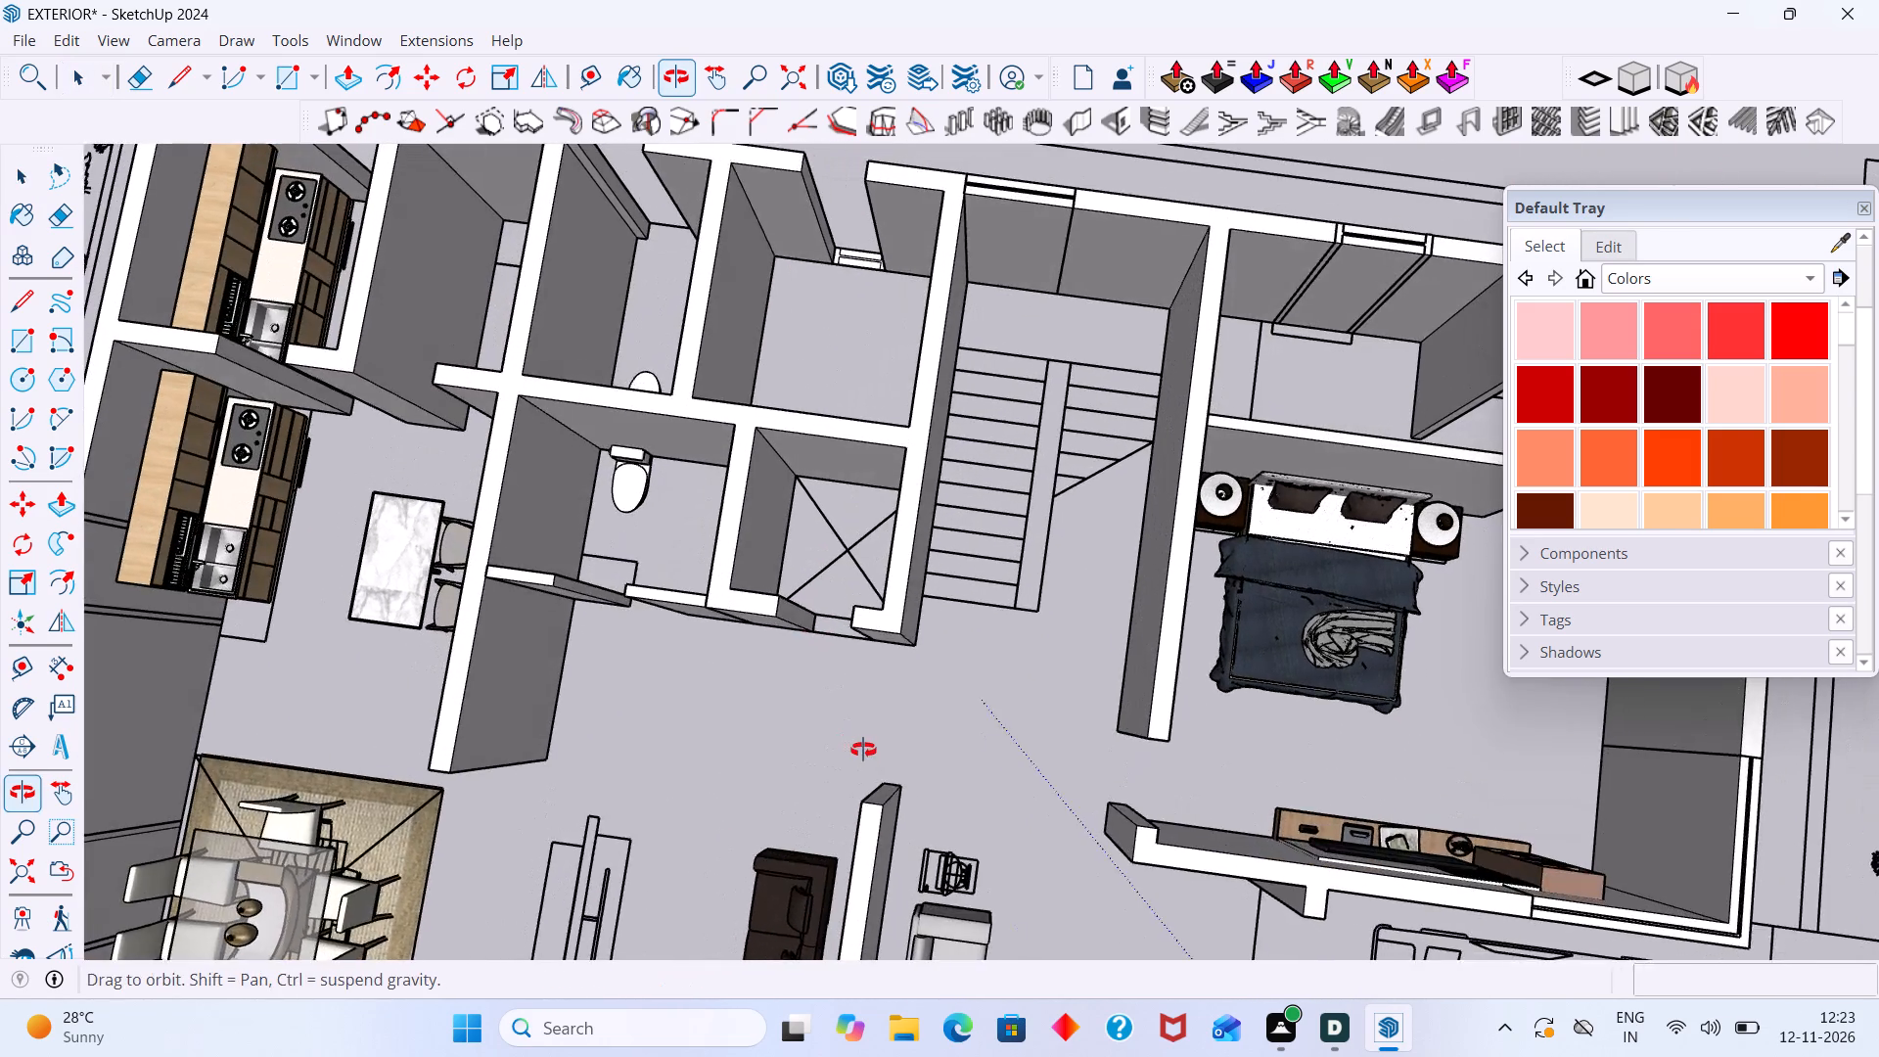
{"action": "middle_click_drag", "start_coordinate": [863, 750], "coordinate": [564, 720]}
{"action": "middle_click_drag", "start_coordinate": [766, 445], "coordinate": [575, 408]}
{"action": "scroll", "coordinate": [797, 282], "scroll_direction": "down", "scroll_amount": 2}
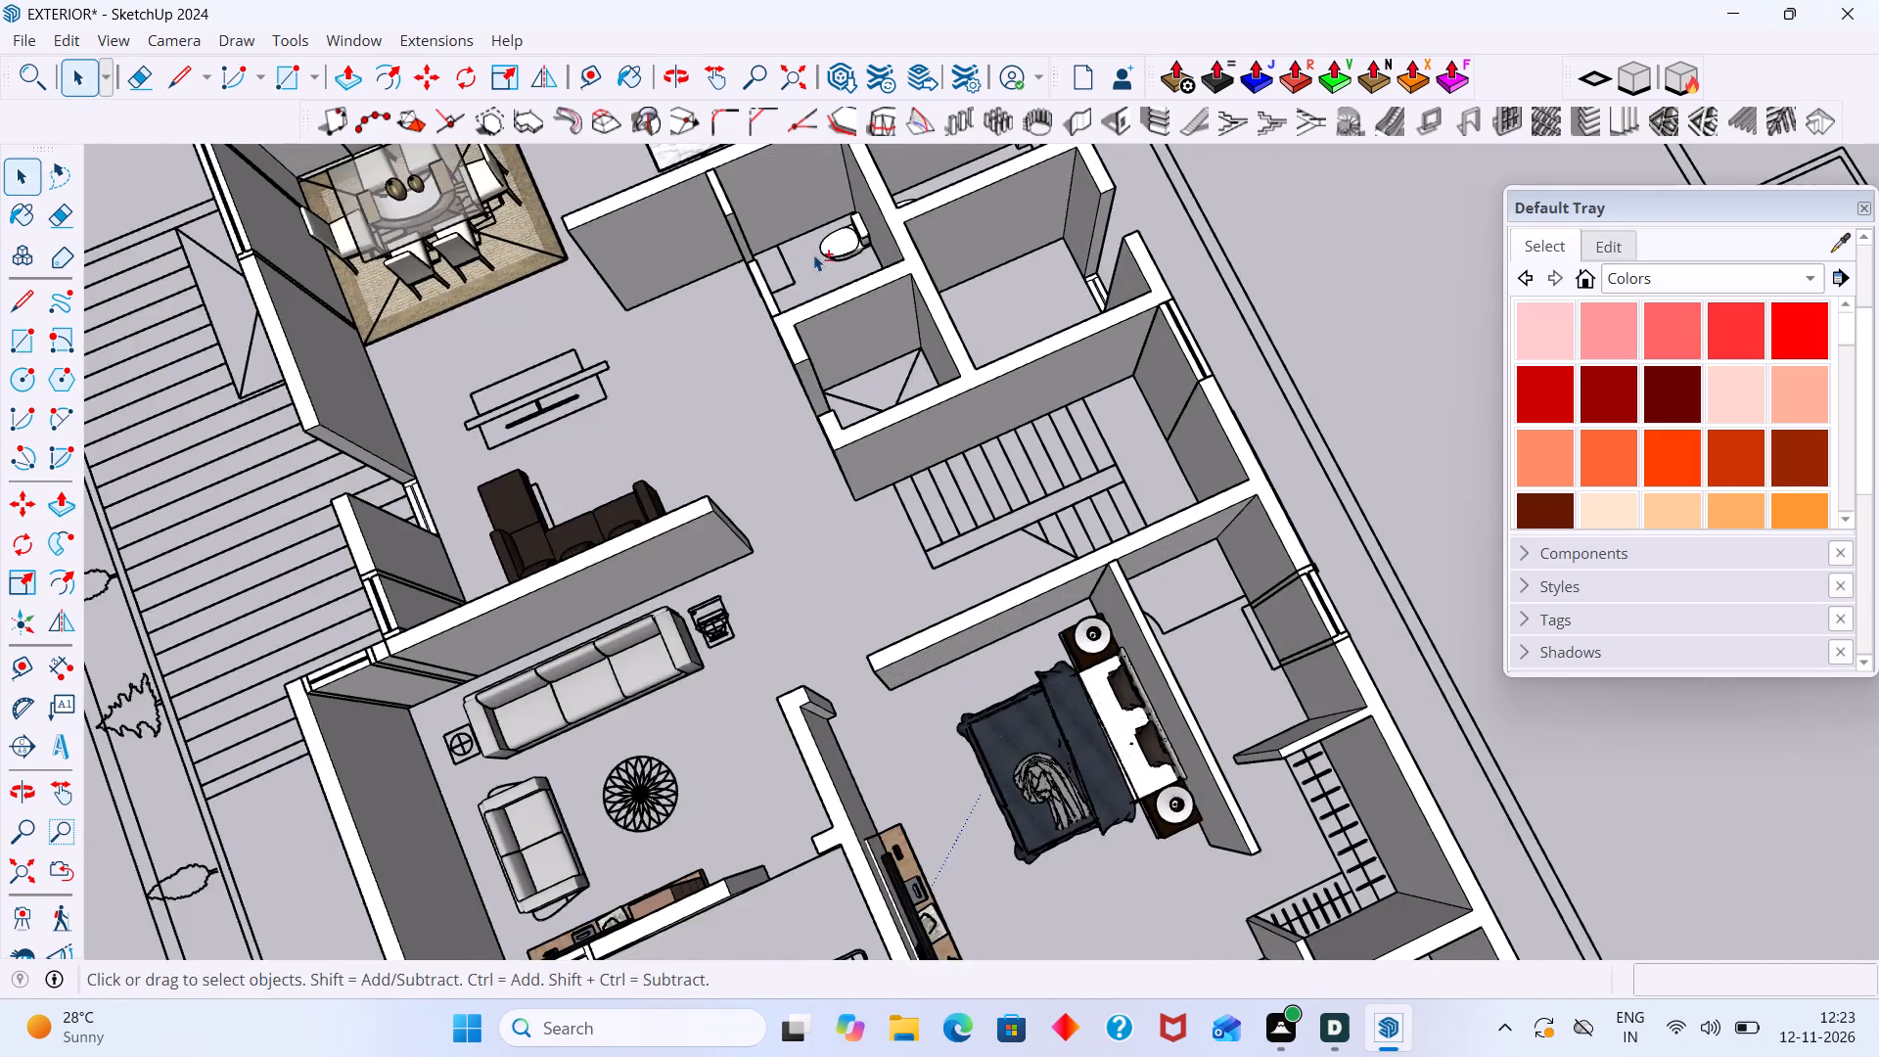
{"action": "middle_click_drag", "start_coordinate": [813, 268], "coordinate": [783, 633], "text": "shift"}
{"action": "middle_click_drag", "start_coordinate": [780, 602], "coordinate": [614, 438]}
{"action": "middle_click_drag", "start_coordinate": [806, 544], "coordinate": [656, 508]}
{"action": "scroll", "coordinate": [708, 510], "scroll_direction": "up", "scroll_amount": 8}
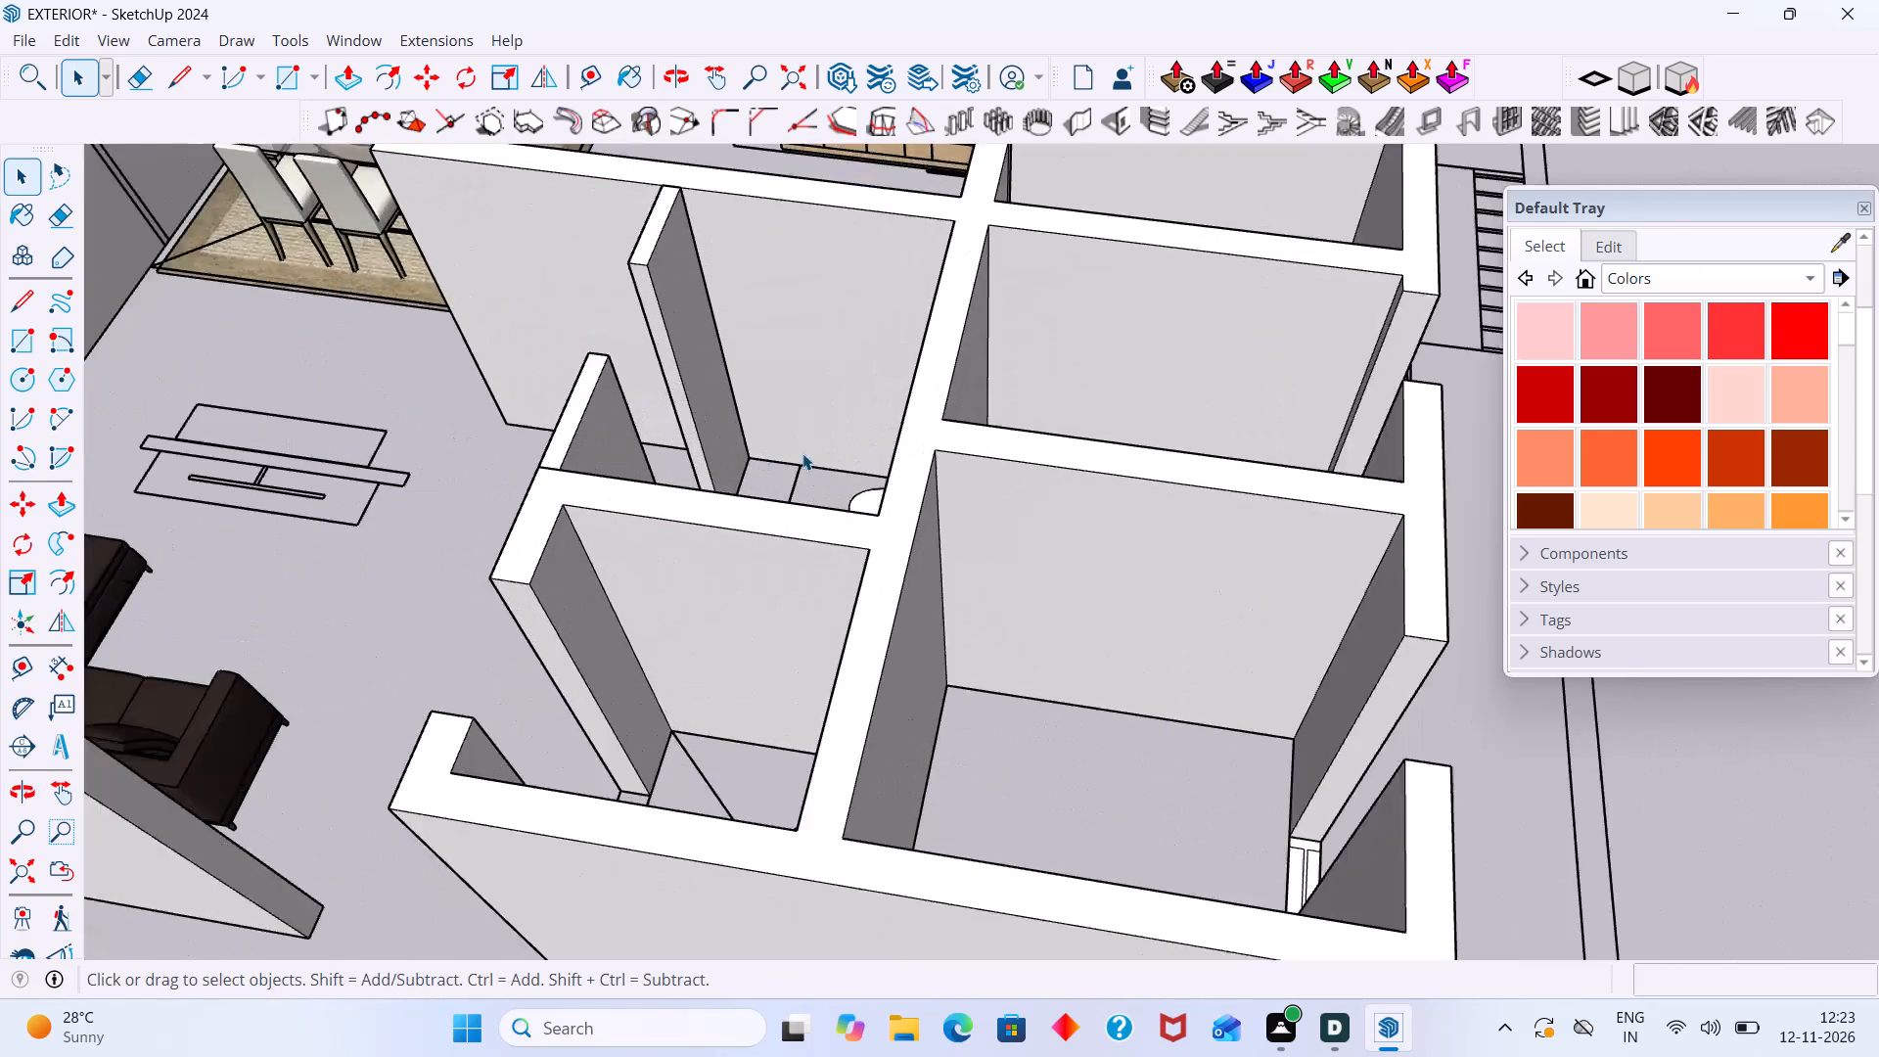
{"action": "middle_click_drag", "start_coordinate": [802, 453], "coordinate": [798, 581]}
{"action": "scroll", "coordinate": [768, 495], "scroll_direction": "up", "scroll_amount": 3}
{"action": "scroll", "coordinate": [768, 495], "scroll_direction": "down", "scroll_amount": 8}
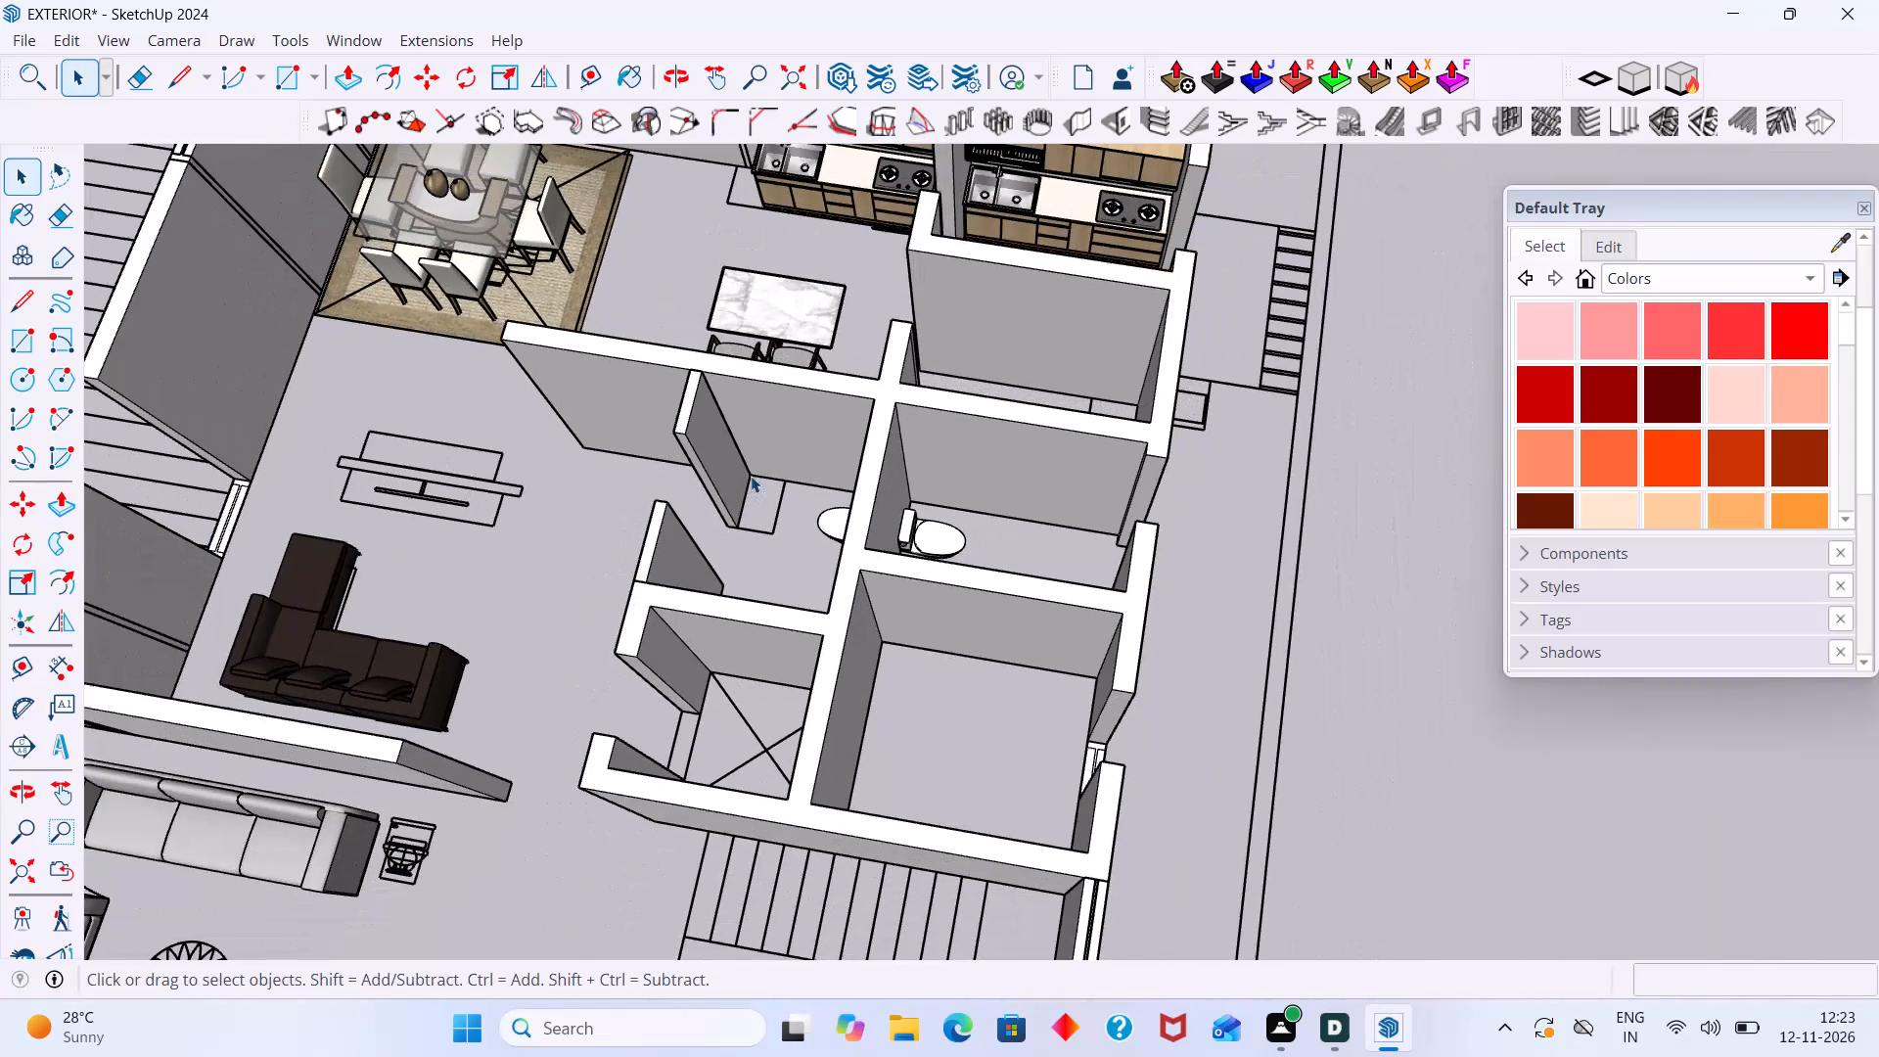
Search 3D Warehouse for SINK models.
{"action": "left_click", "coordinate": [358, 36]}
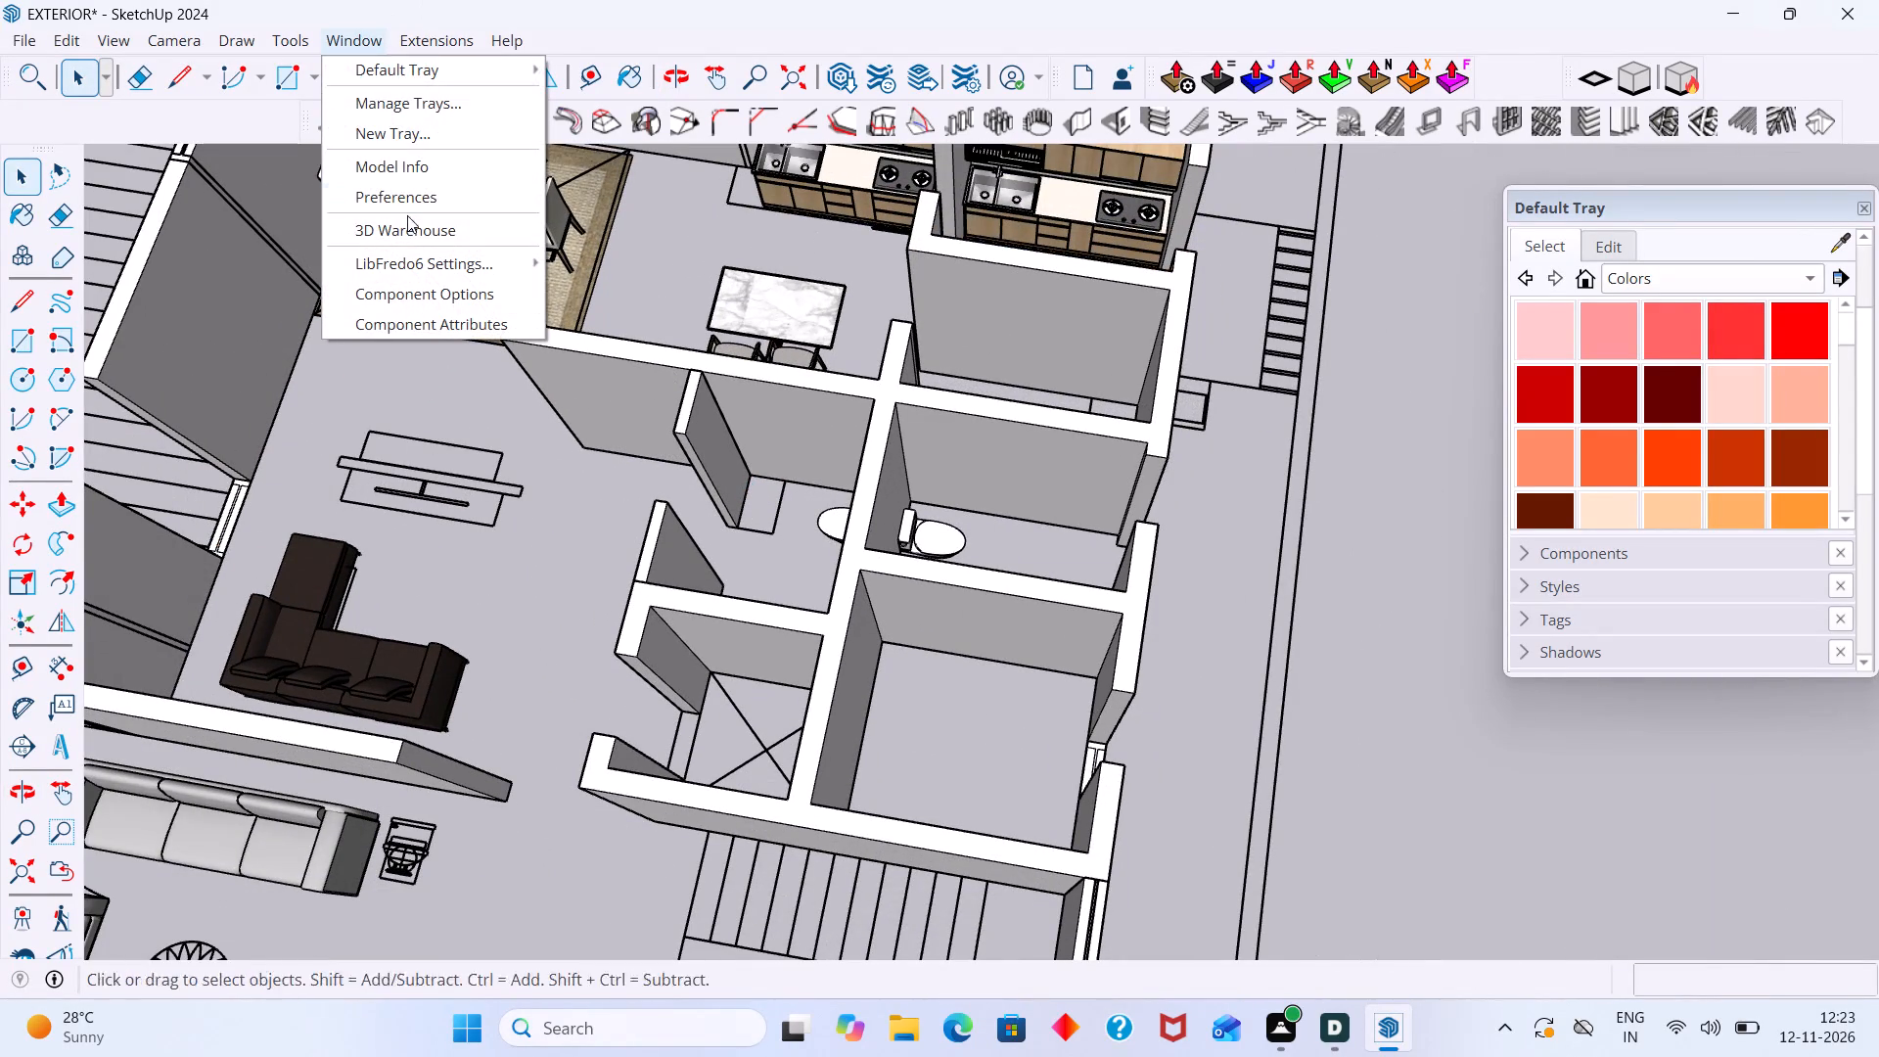
{"action": "left_click", "coordinate": [407, 226]}
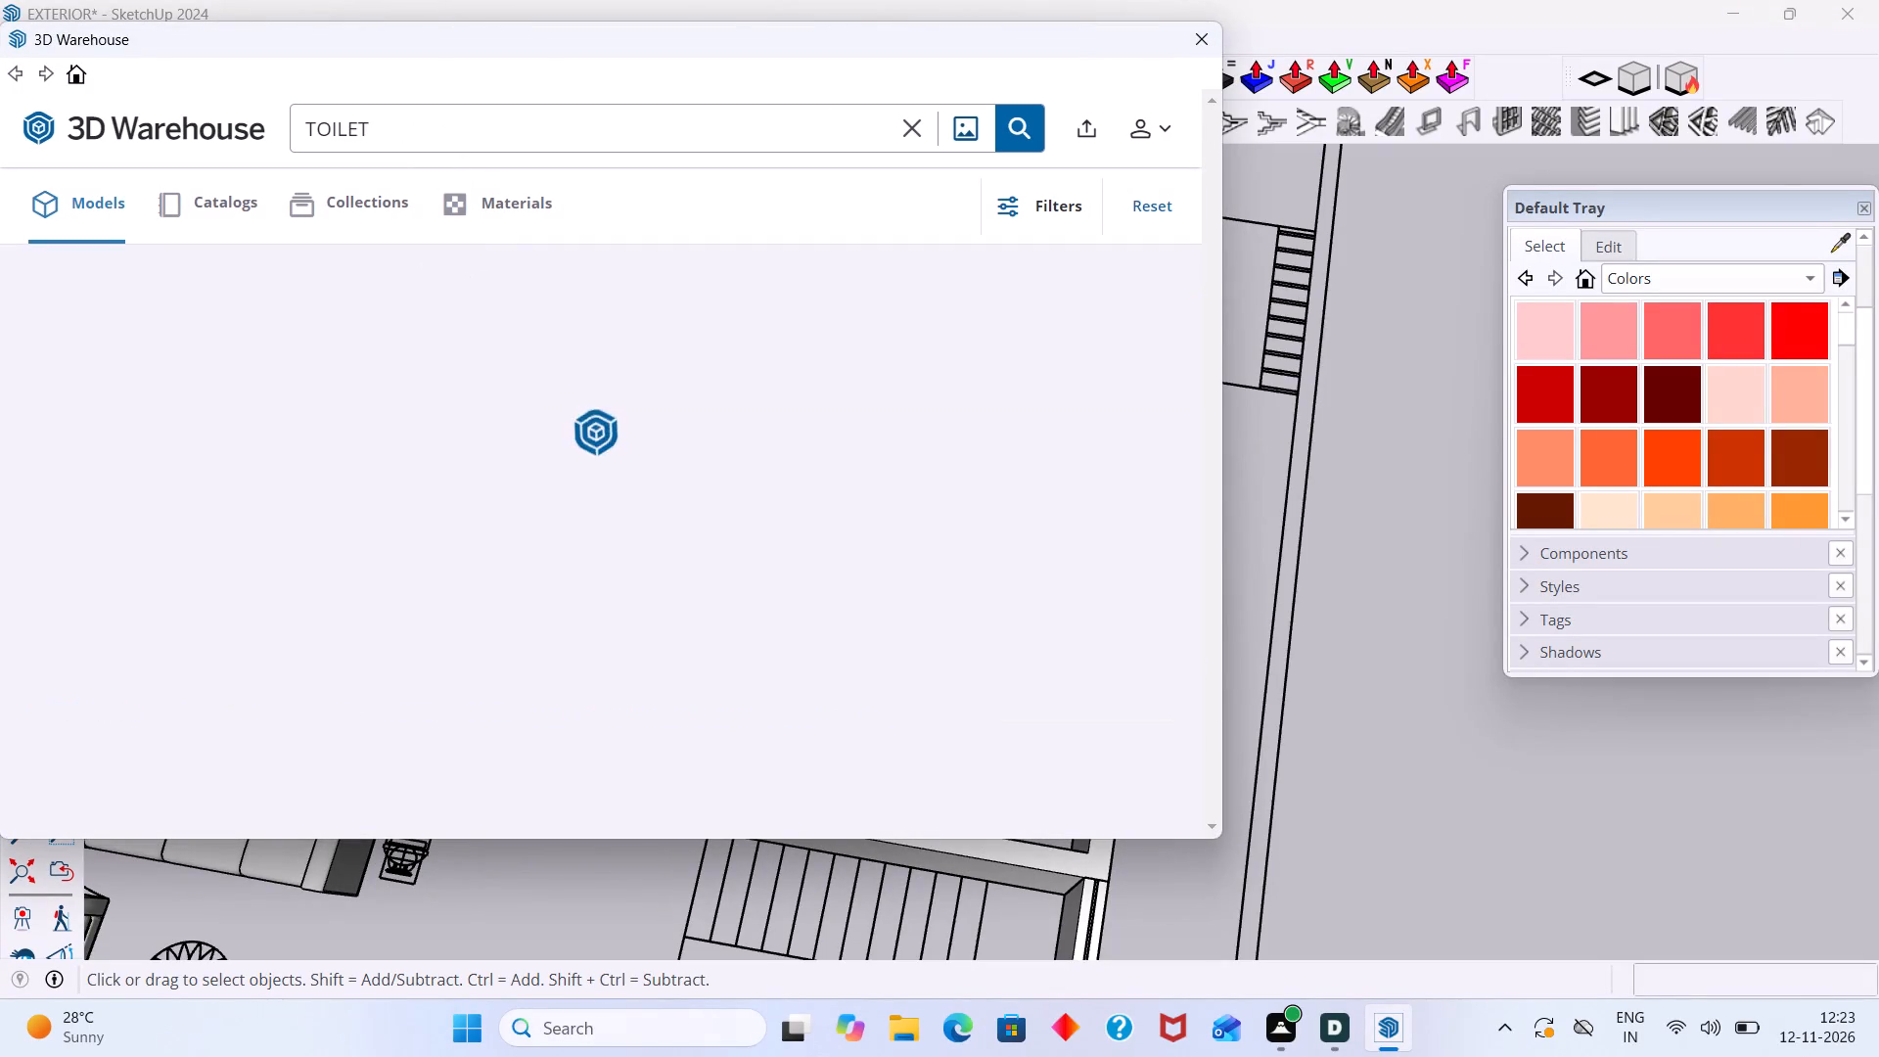
{"action": "left_click", "coordinate": [379, 131]}
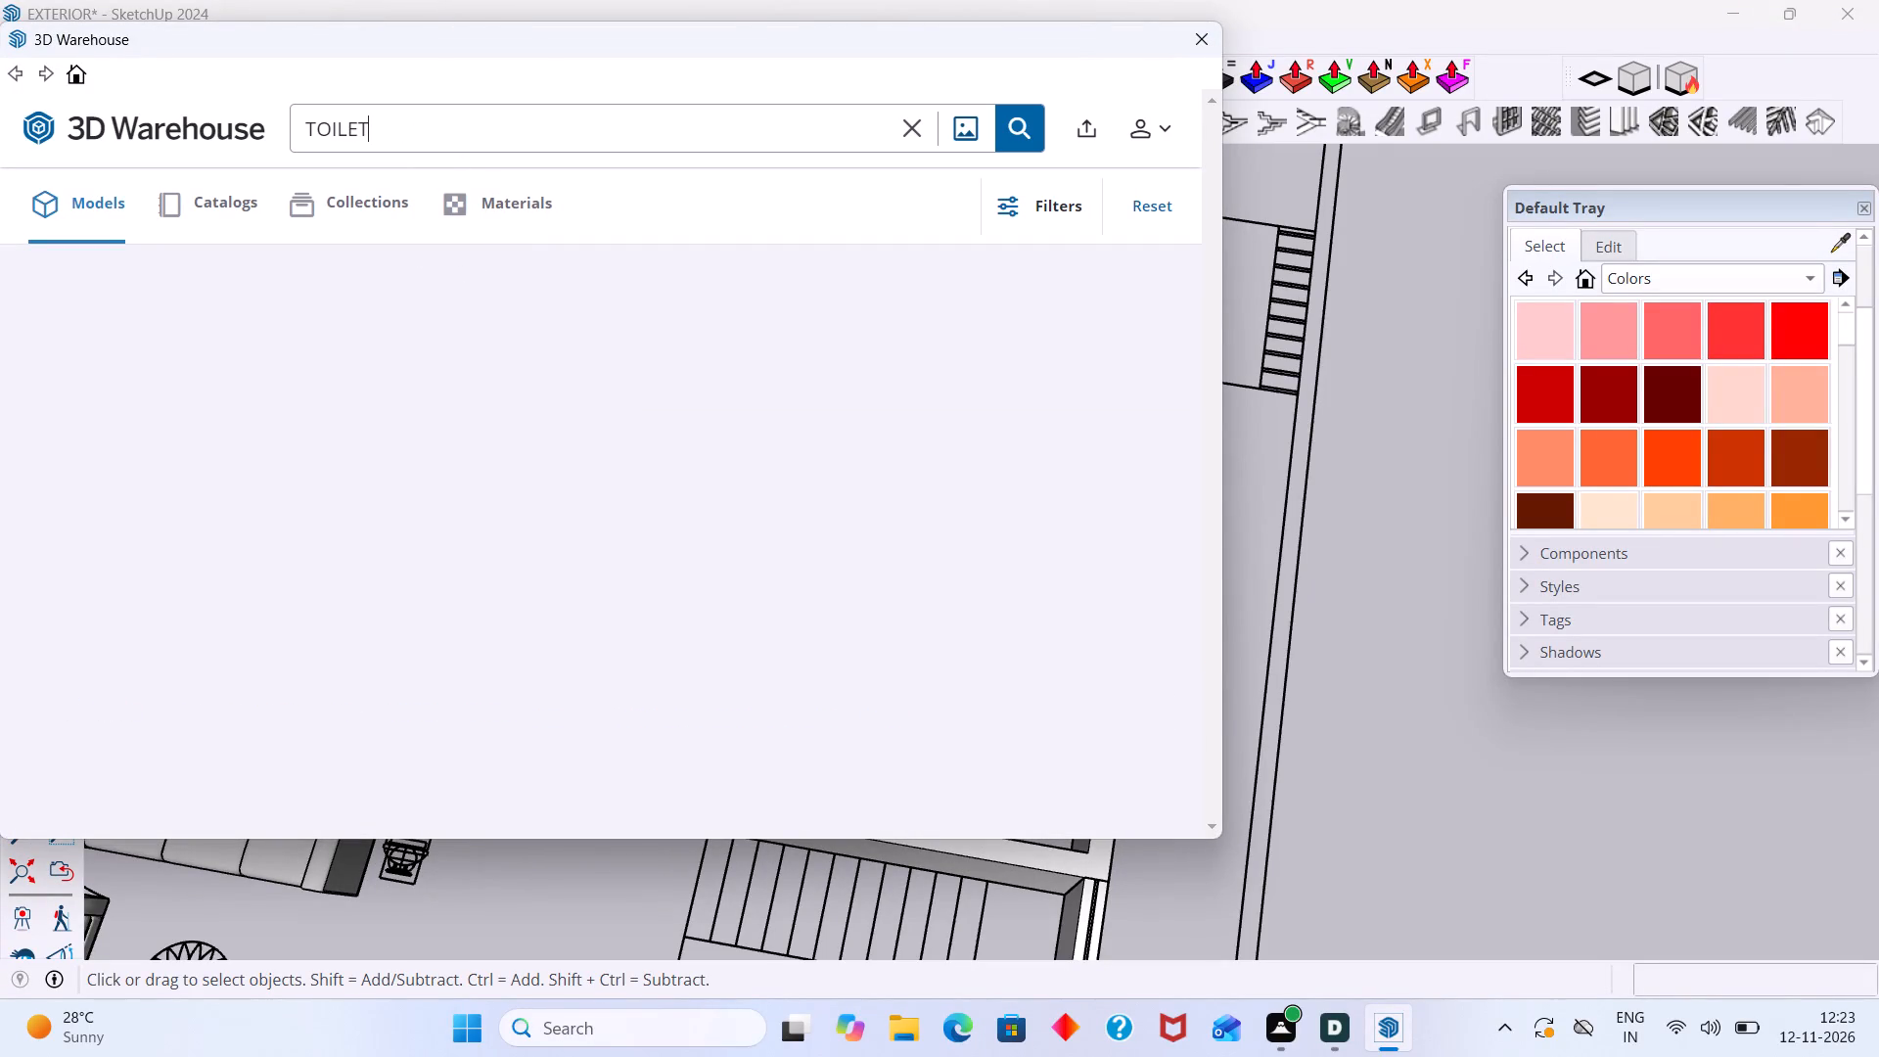
{"action": "key", "text": "BackSpace"}
{"action": "key", "text": "BackSpace"}
{"action": "key", "text": "BackSpace"}
{"action": "key", "text": "BackSpace"}
{"action": "key", "text": "BackSpace"}
{"action": "key", "text": "BackSpace"}
{"action": "key", "text": "BackSpace"}
{"action": "key", "text": "BackSpace"}
{"action": "key", "text": "BackSpace"}
{"action": "key", "text": "BackSpace"}
{"action": "key", "text": "BackSpace"}
{"action": "key", "text": "BackSpace"}
{"action": "key", "text": "BackSpace"}
{"action": "key", "text": "BackSpace"}
{"action": "key", "text": "BackSpace"}
{"action": "key", "text": "BackSpace"}
{"action": "key", "text": "BackSpace"}
{"action": "key", "text": "BackSpace"}
{"action": "key", "text": "BackSpace"}
{"action": "key", "text": "BackSpace"}
{"action": "key", "text": "BackSpace"}
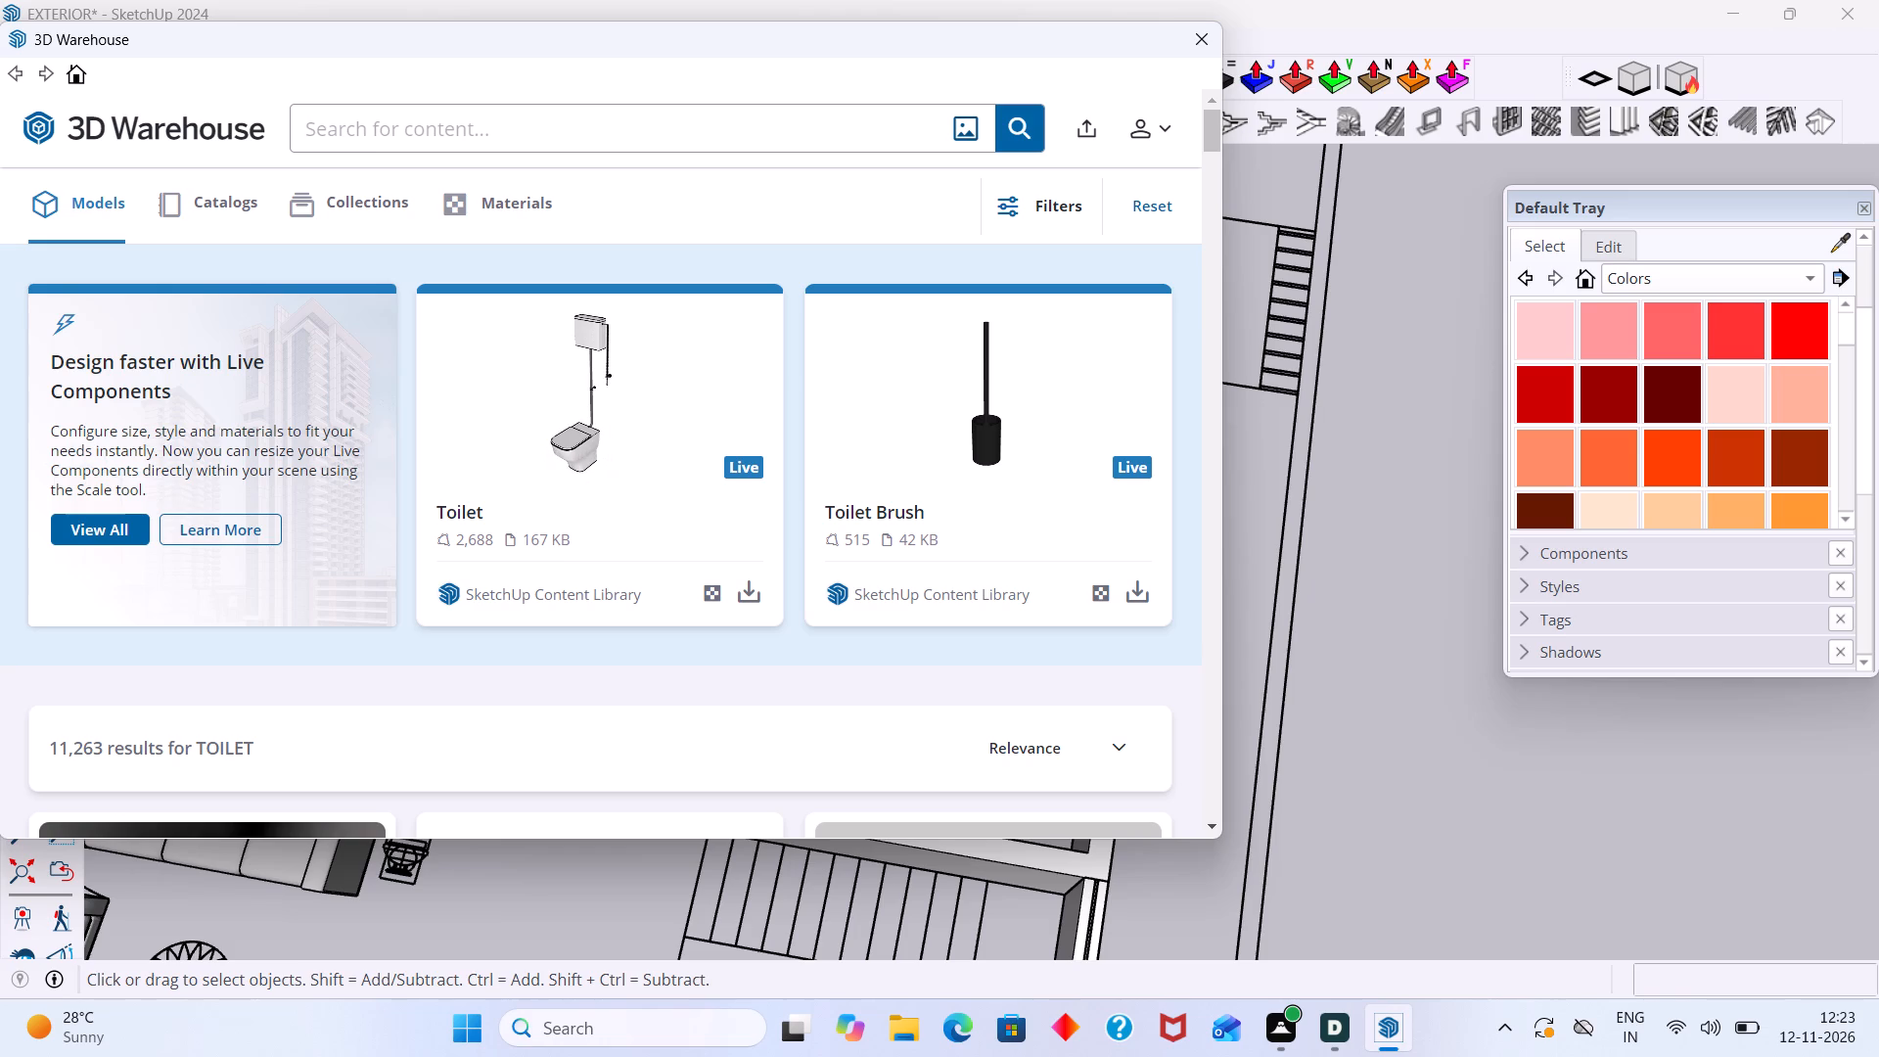
{"action": "type", "text": "SINK"}
{"action": "left_click", "coordinate": [1024, 132]}
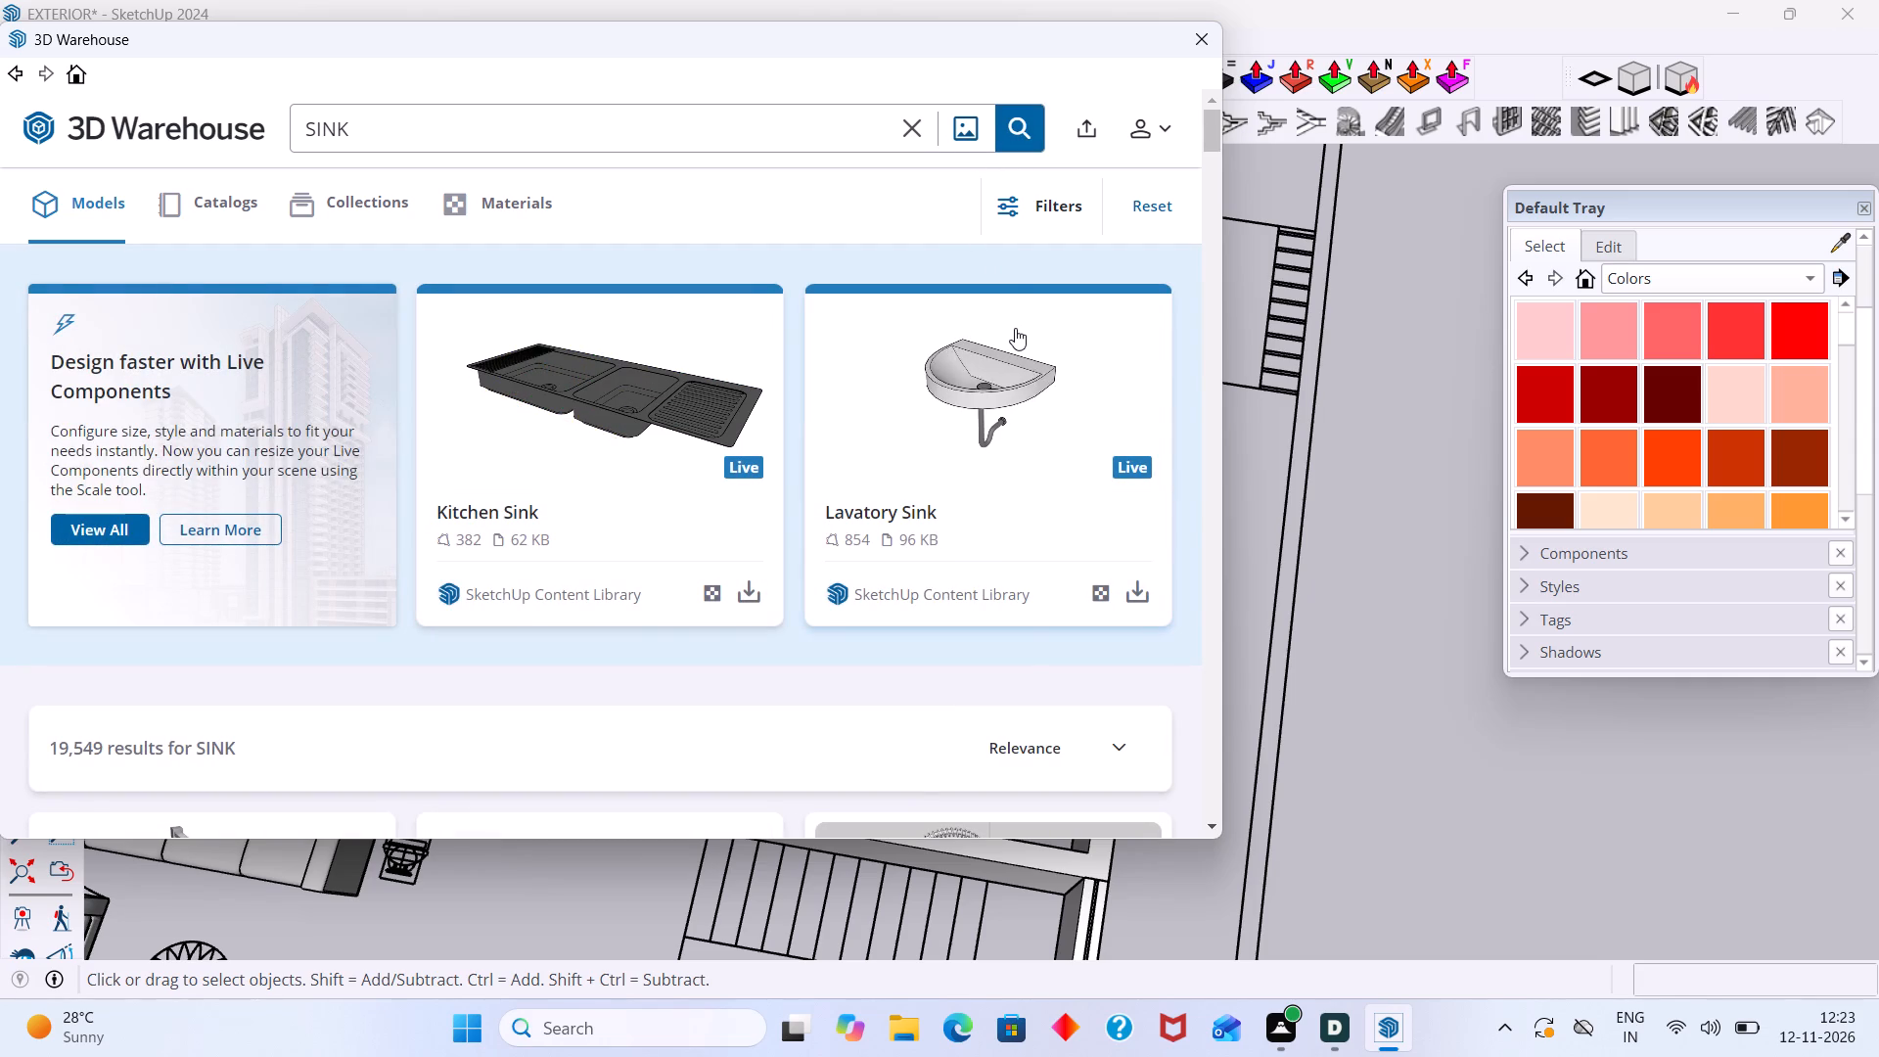
Browse the sink models for one that suits the bathrooms, and close 3D Warehouse.
{"action": "scroll", "coordinate": [995, 376], "scroll_direction": "down", "scroll_amount": 3}
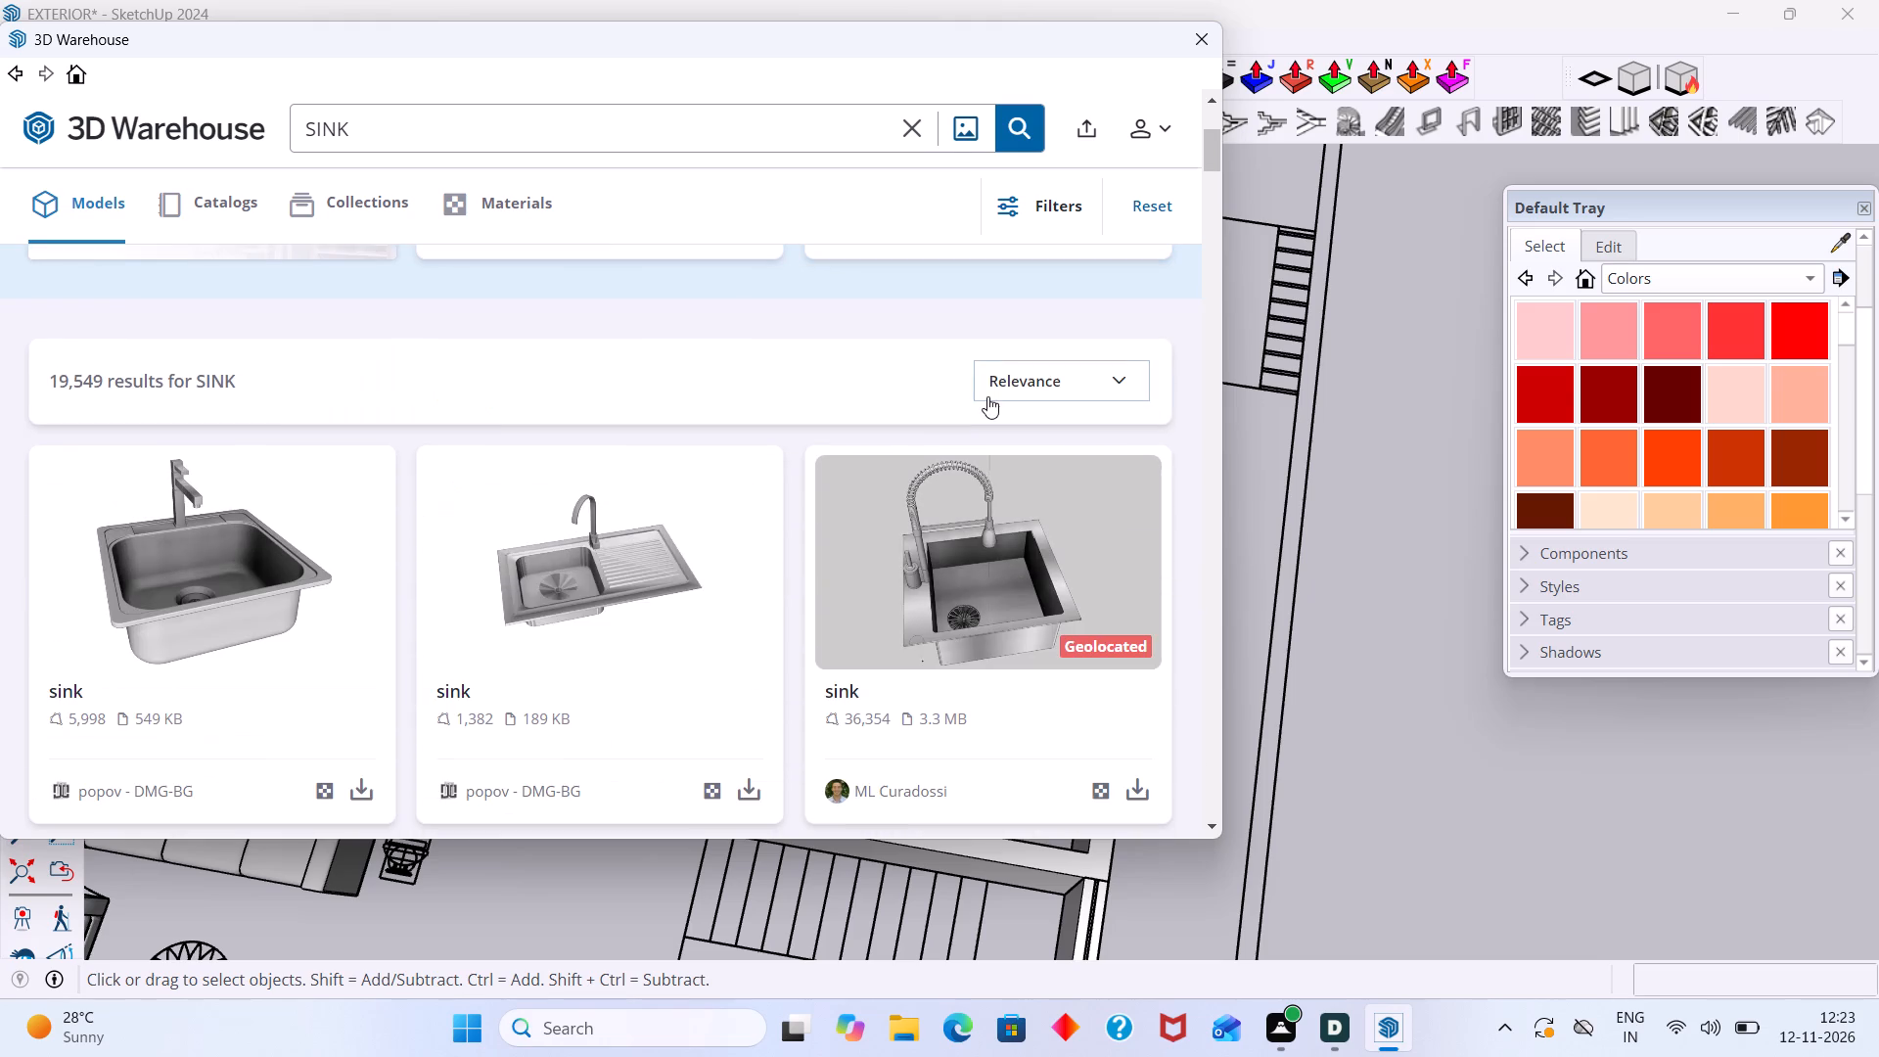
{"action": "scroll", "coordinate": [968, 468], "scroll_direction": "down", "scroll_amount": 4}
{"action": "scroll", "coordinate": [1031, 568], "scroll_direction": "down", "scroll_amount": 2}
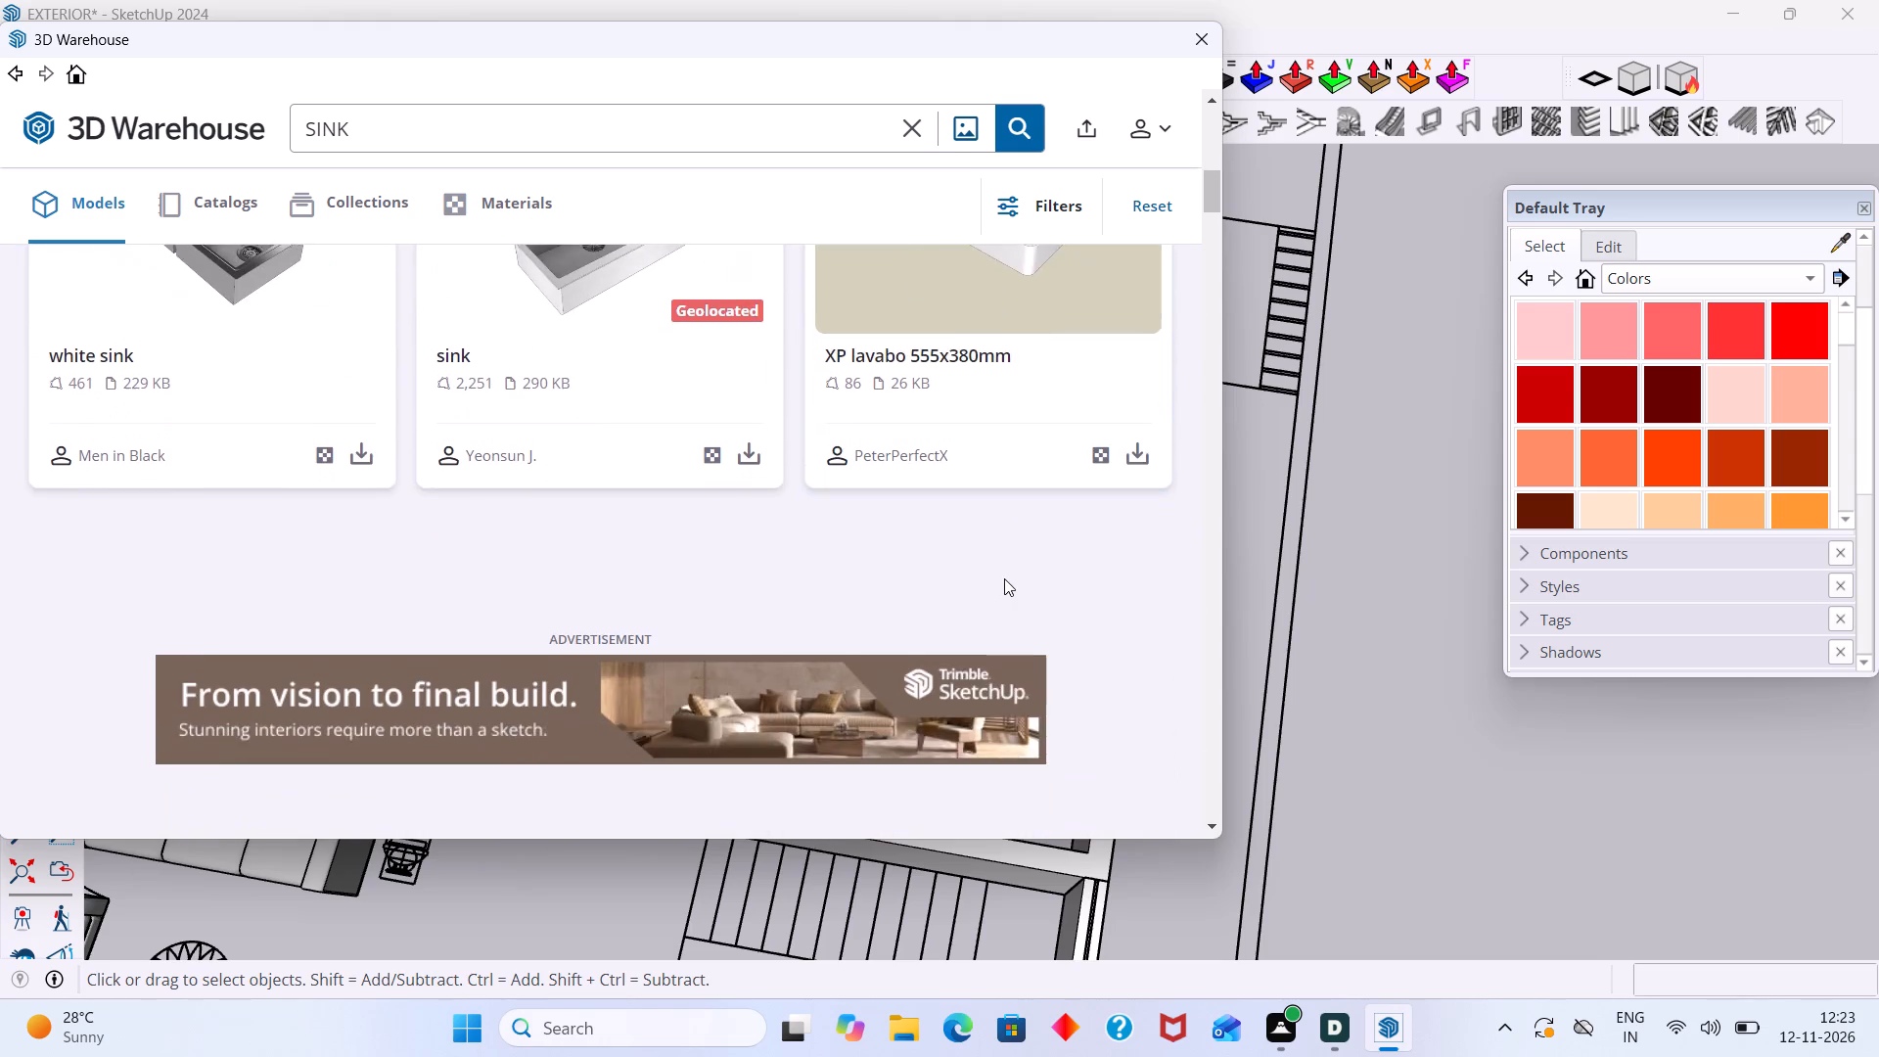
{"action": "scroll", "coordinate": [1001, 578], "scroll_direction": "down", "scroll_amount": 5}
{"action": "scroll", "coordinate": [877, 602], "scroll_direction": "down", "scroll_amount": 5}
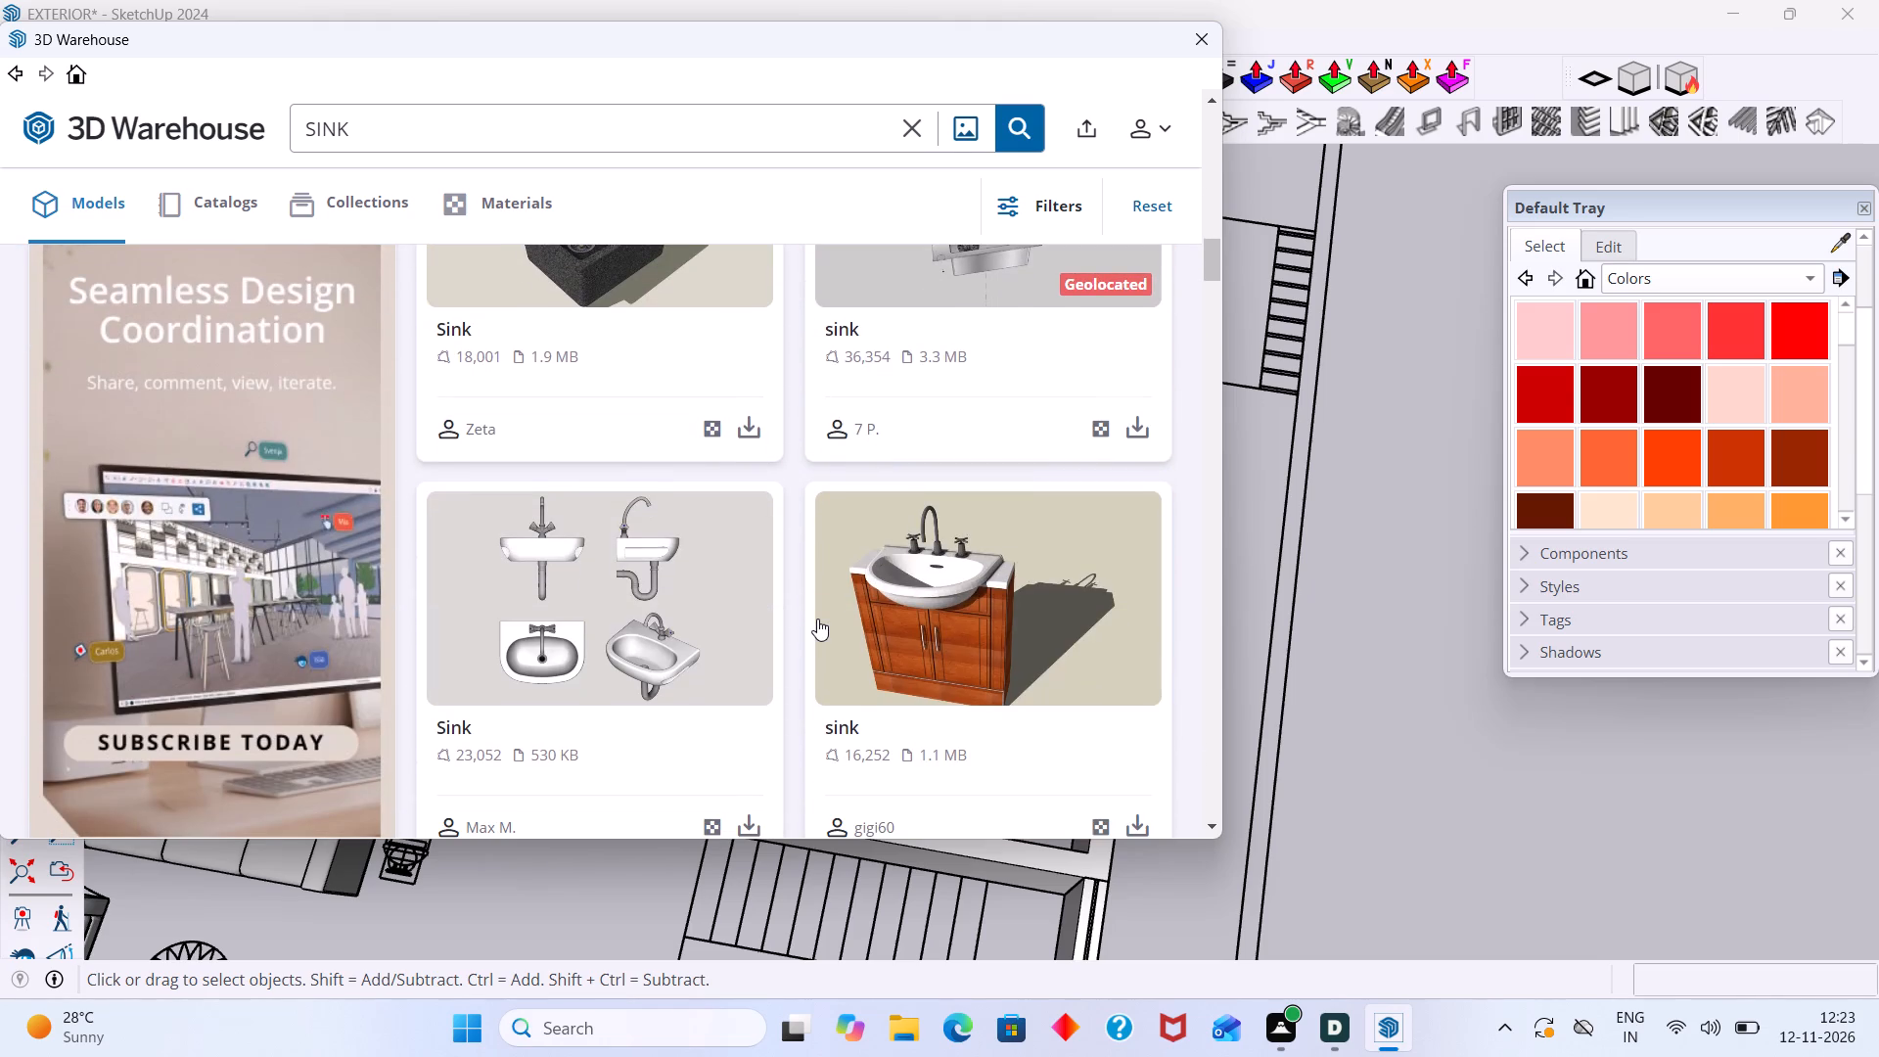
{"action": "scroll", "coordinate": [817, 620], "scroll_direction": "down", "scroll_amount": 1}
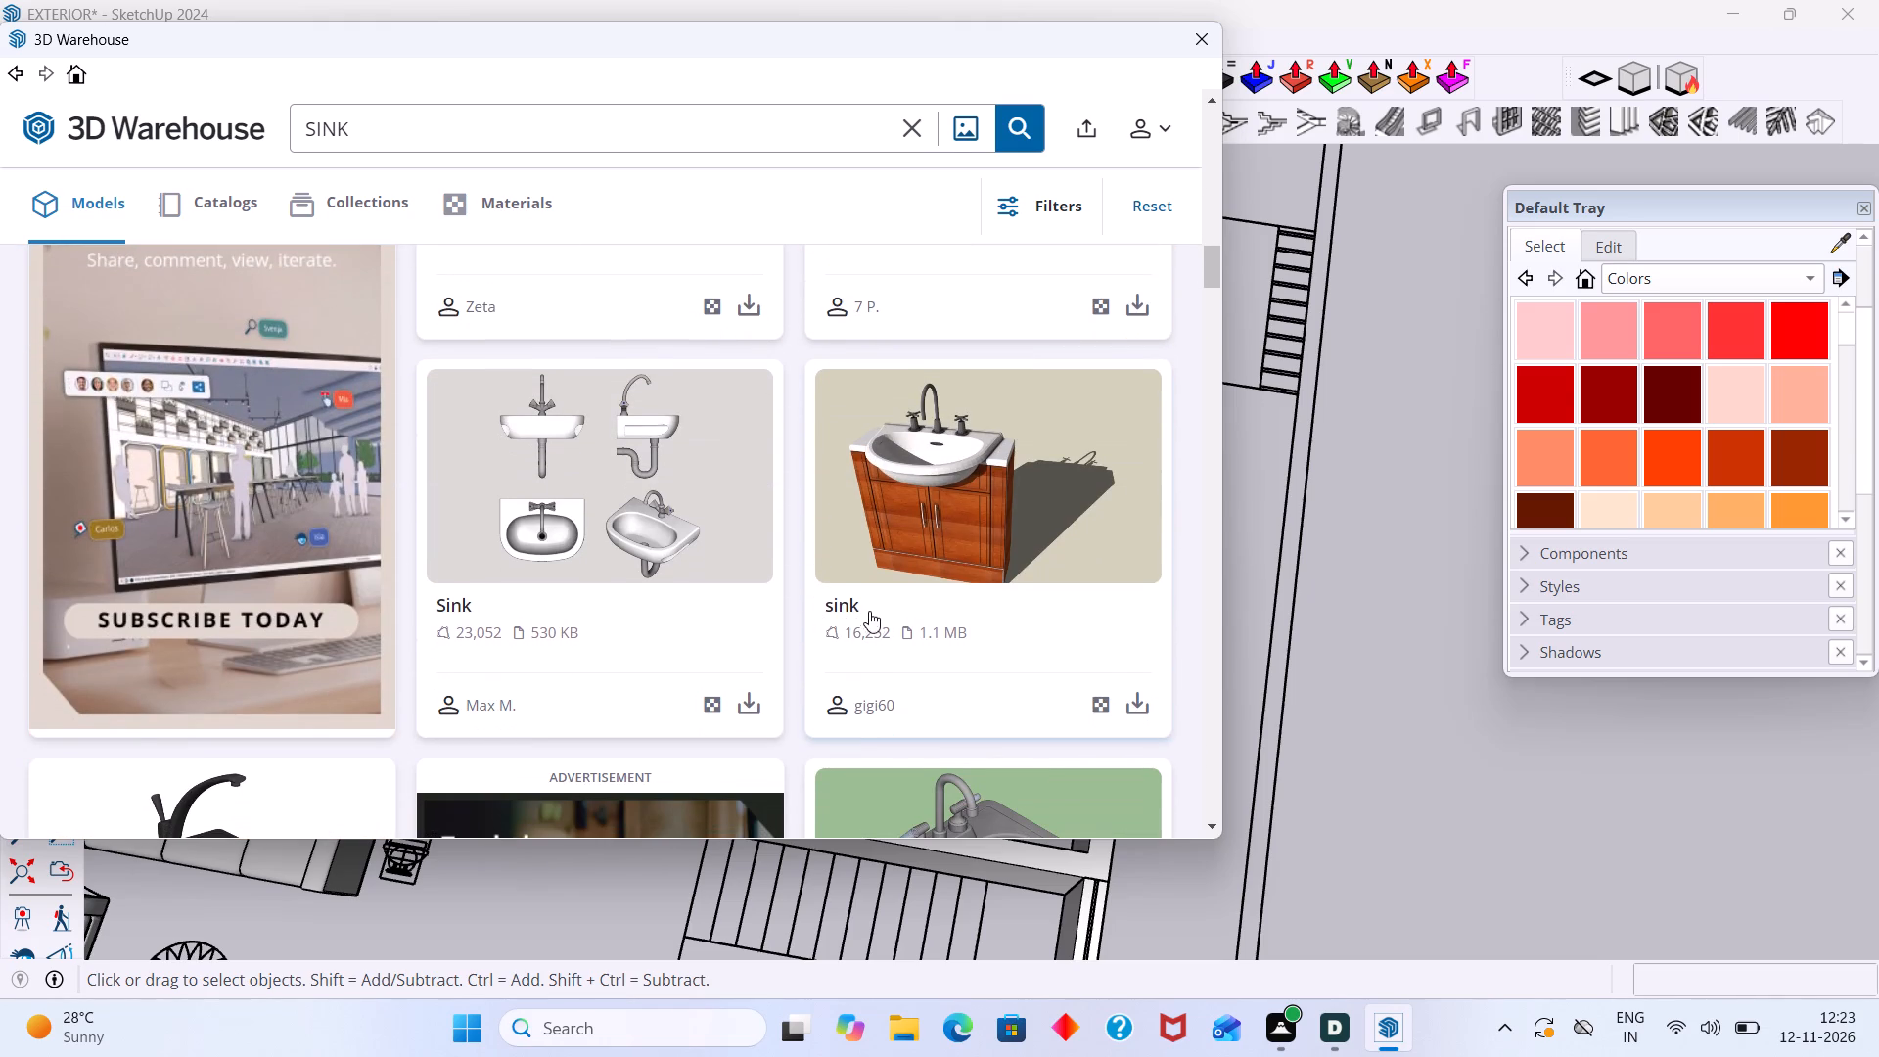
{"action": "scroll", "coordinate": [863, 605], "scroll_direction": "down", "scroll_amount": 6}
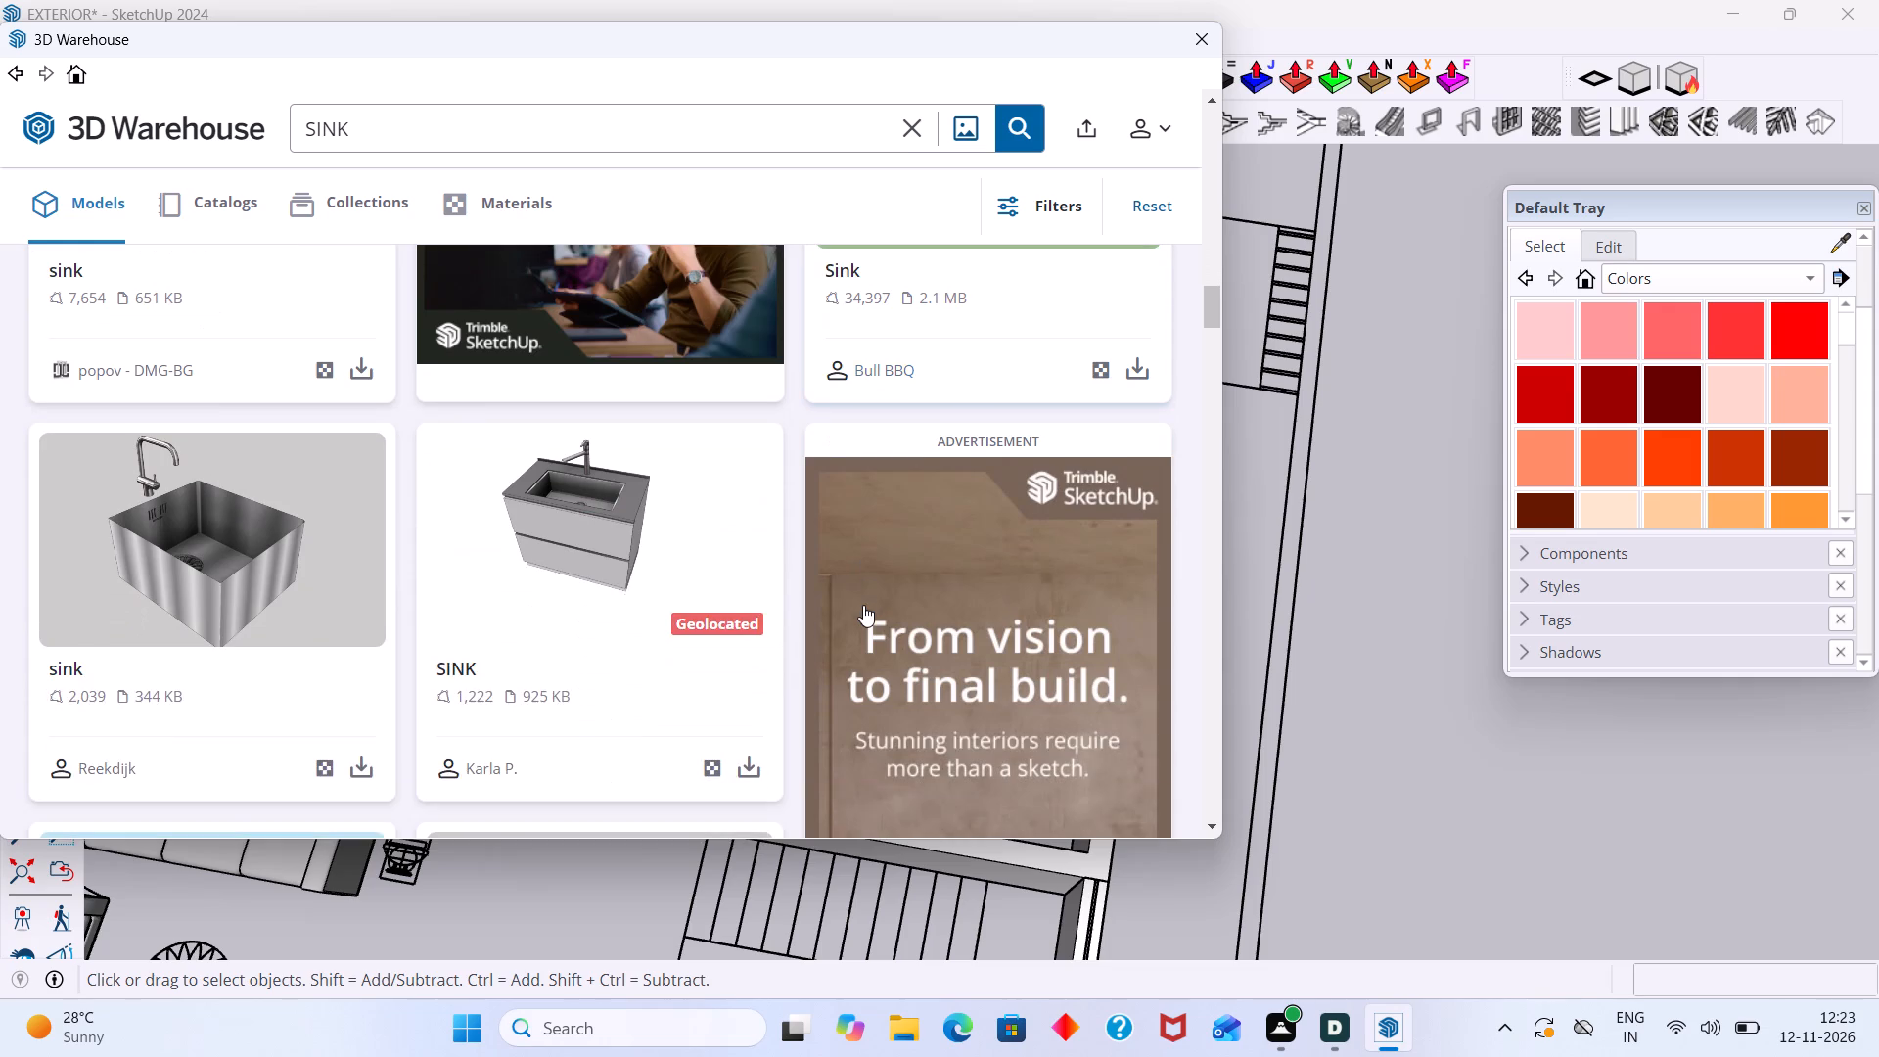
{"action": "scroll", "coordinate": [862, 605], "scroll_direction": "down", "scroll_amount": 6}
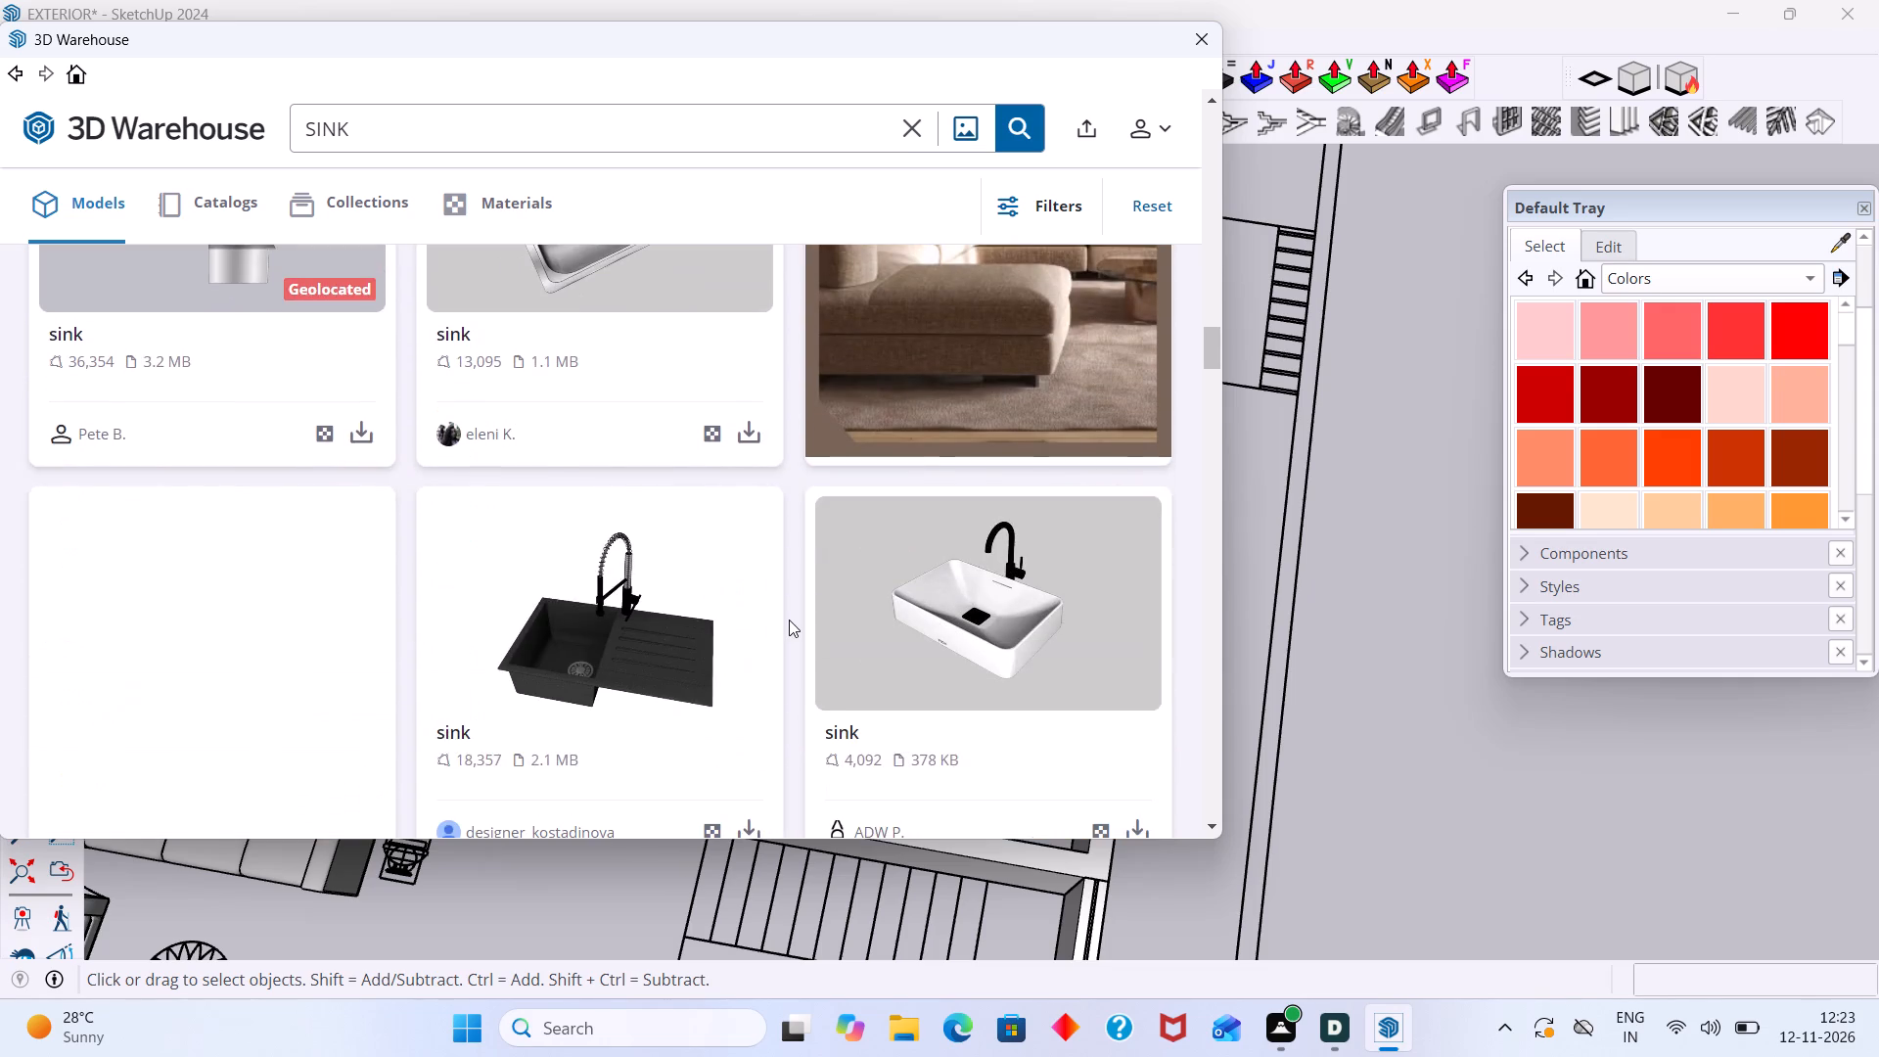
{"action": "scroll", "coordinate": [789, 620], "scroll_direction": "down", "scroll_amount": 7}
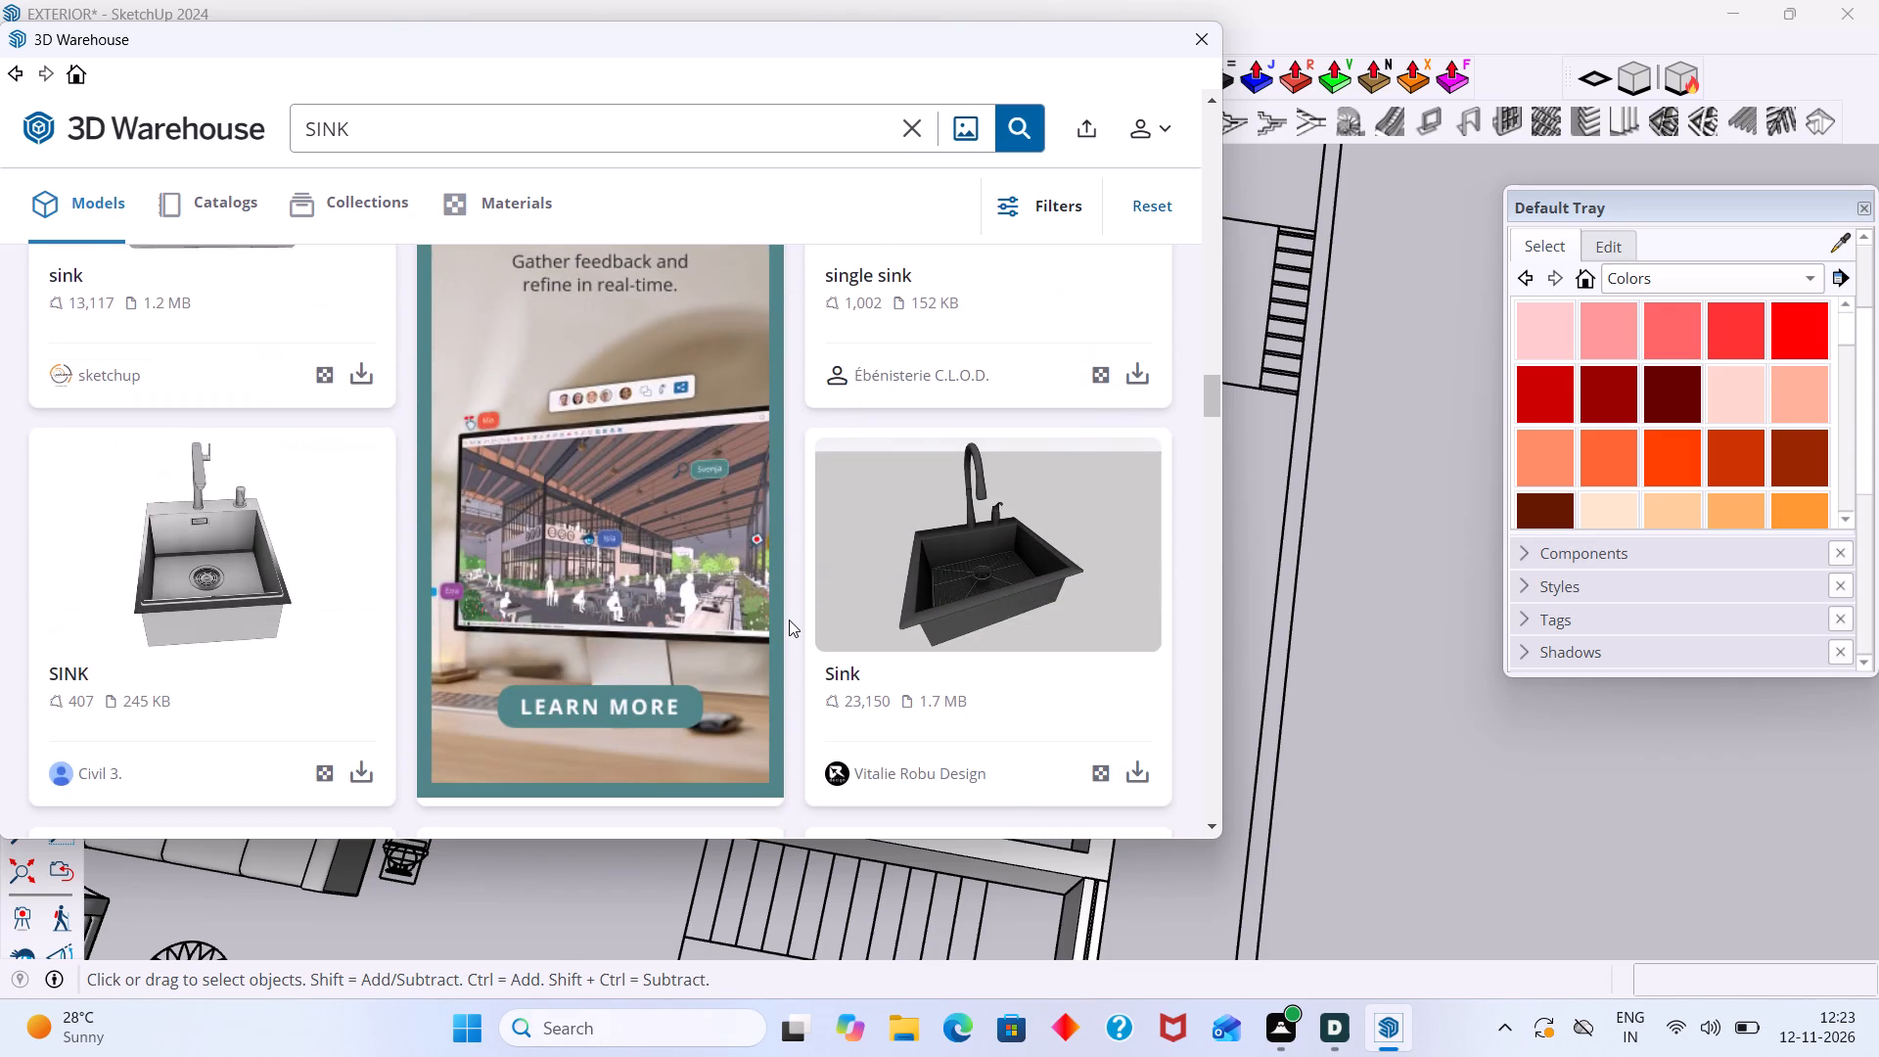
{"action": "scroll", "coordinate": [789, 620], "scroll_direction": "down", "scroll_amount": 6}
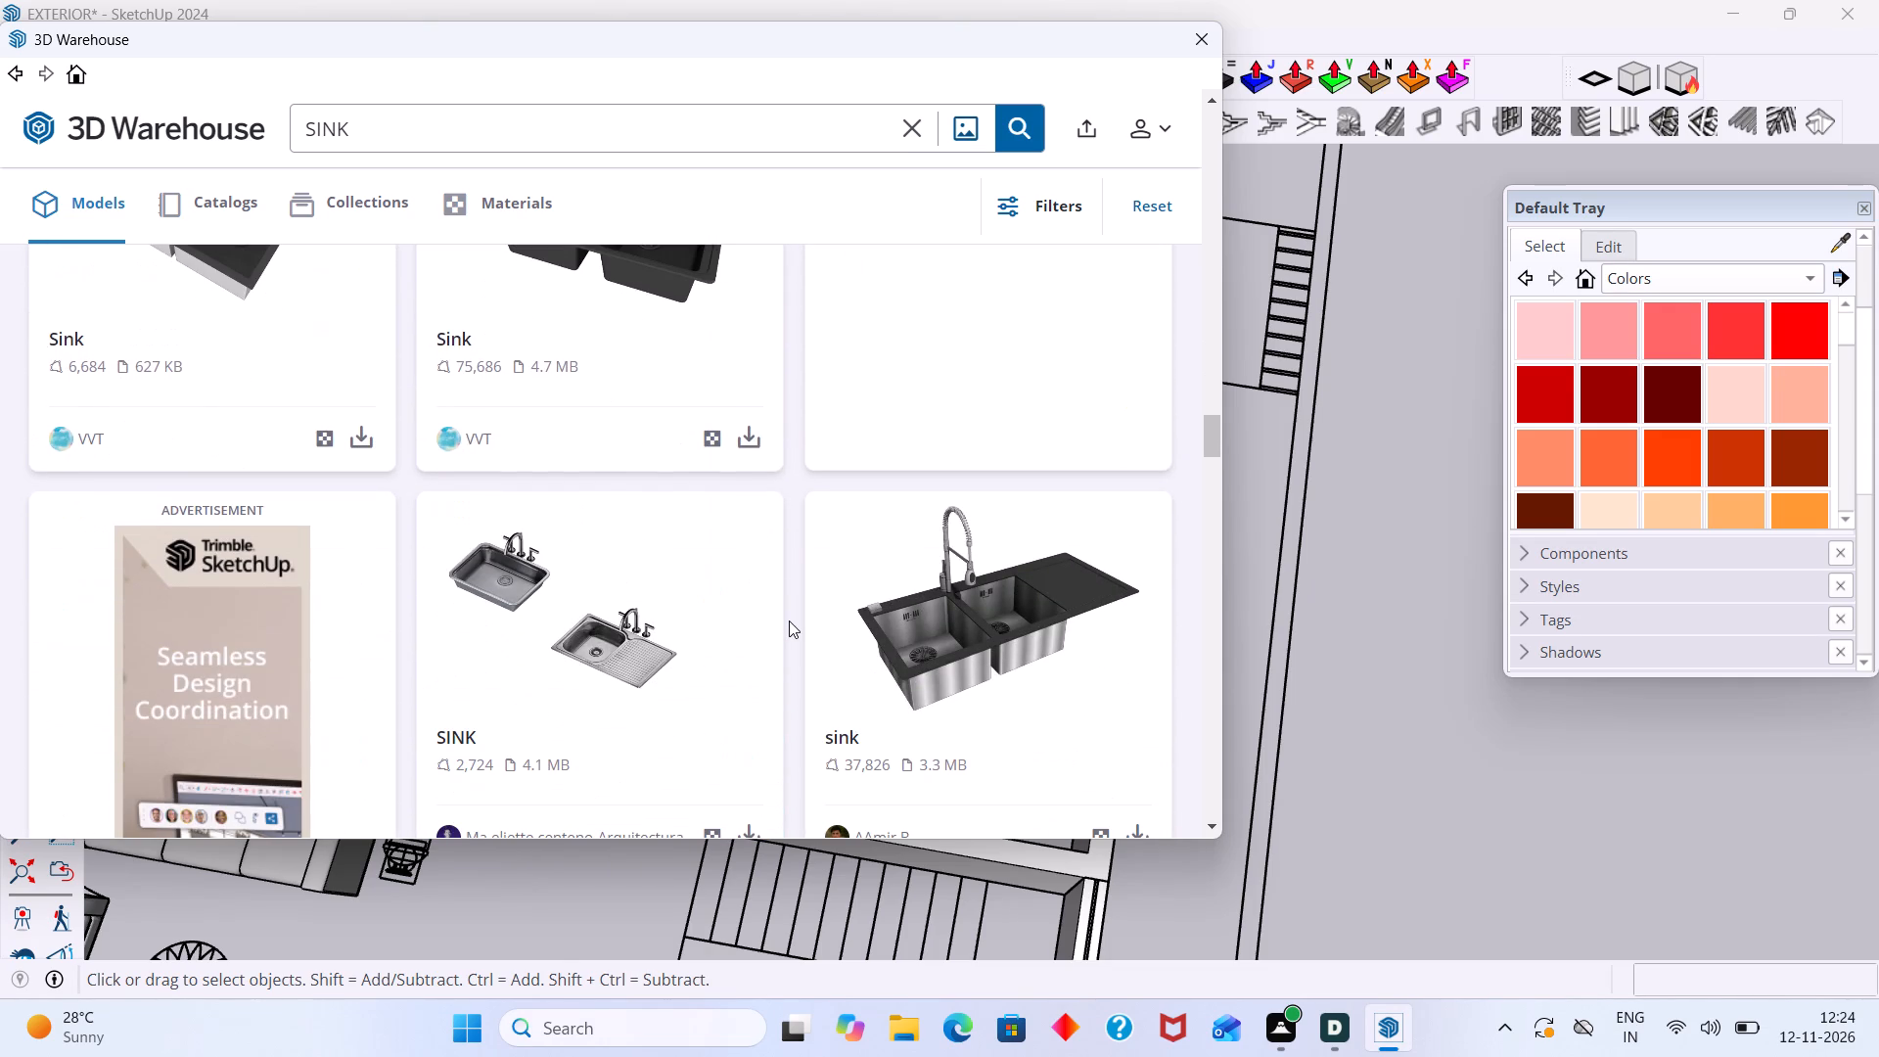
{"action": "scroll", "coordinate": [789, 620], "scroll_direction": "up", "scroll_amount": 15}
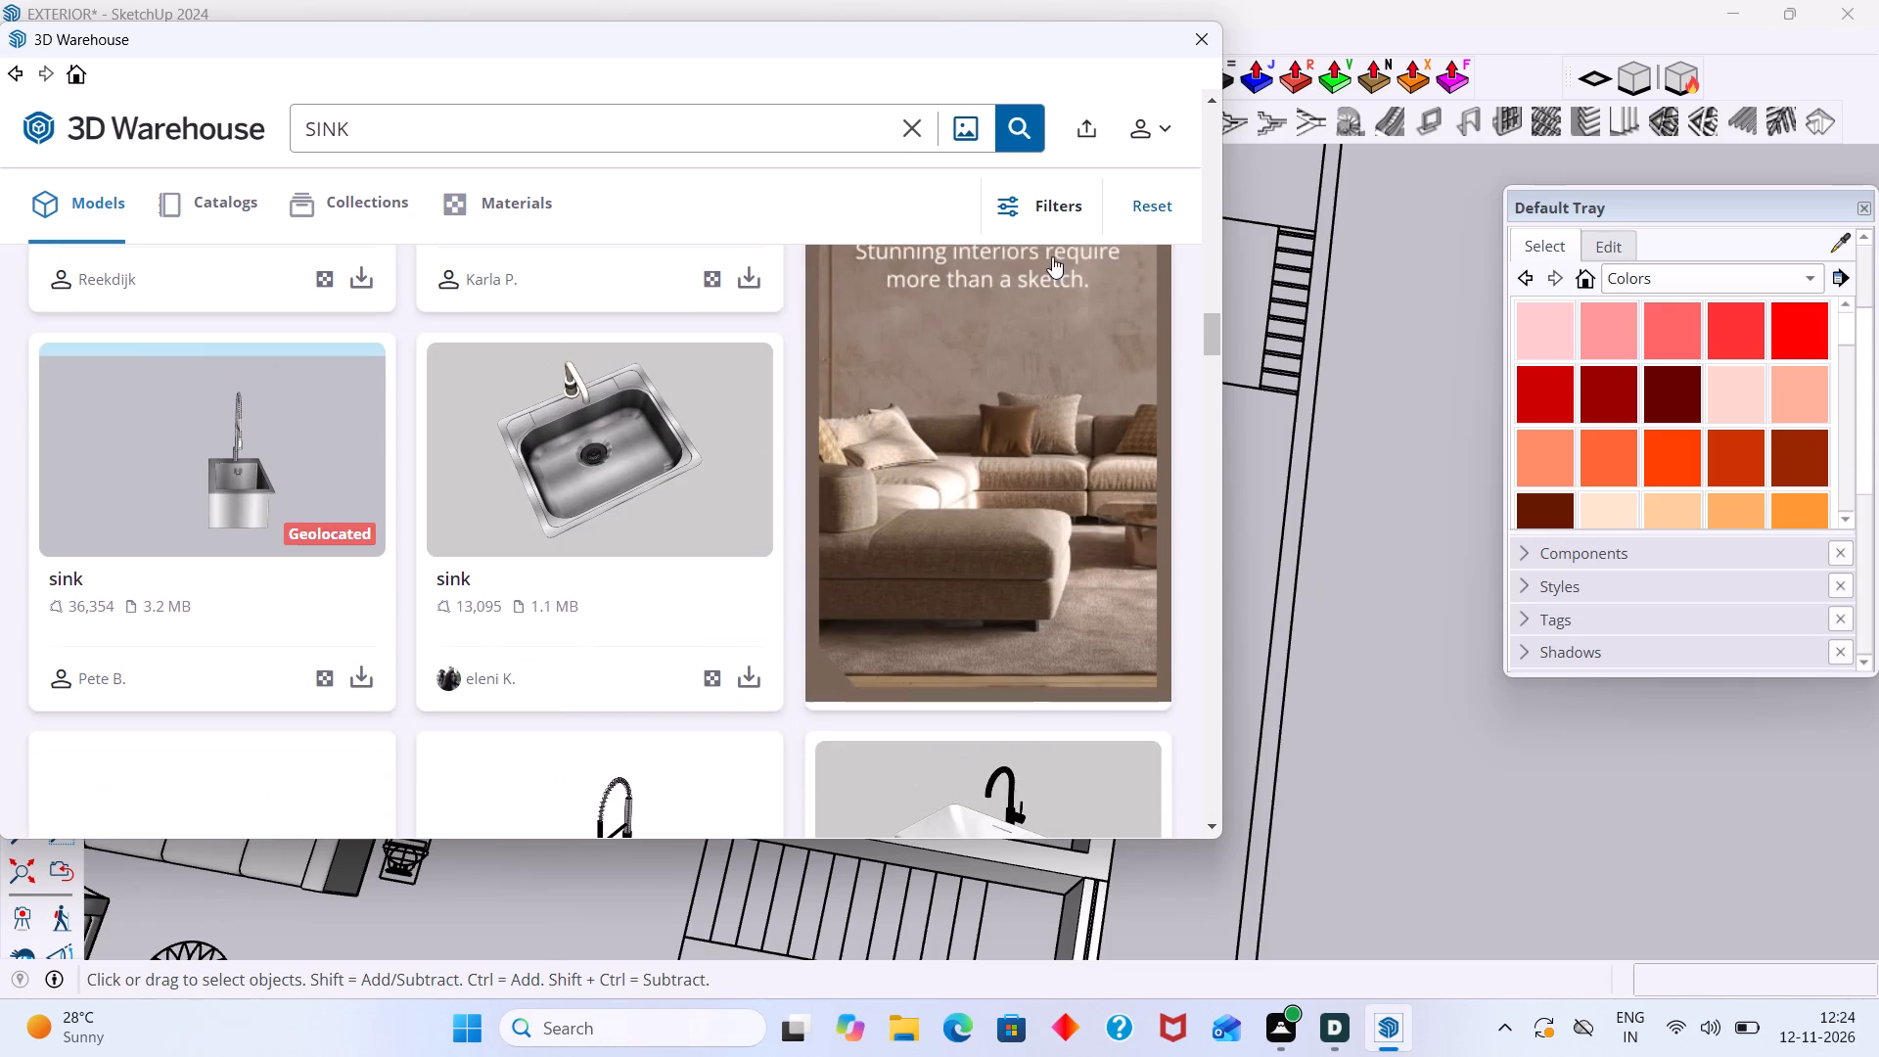
{"action": "left_click", "coordinate": [1200, 29]}
Examine the two adjoining bathrooms and the free floor space around their toilets.
{"action": "scroll", "coordinate": [971, 343], "scroll_direction": "up", "scroll_amount": 10}
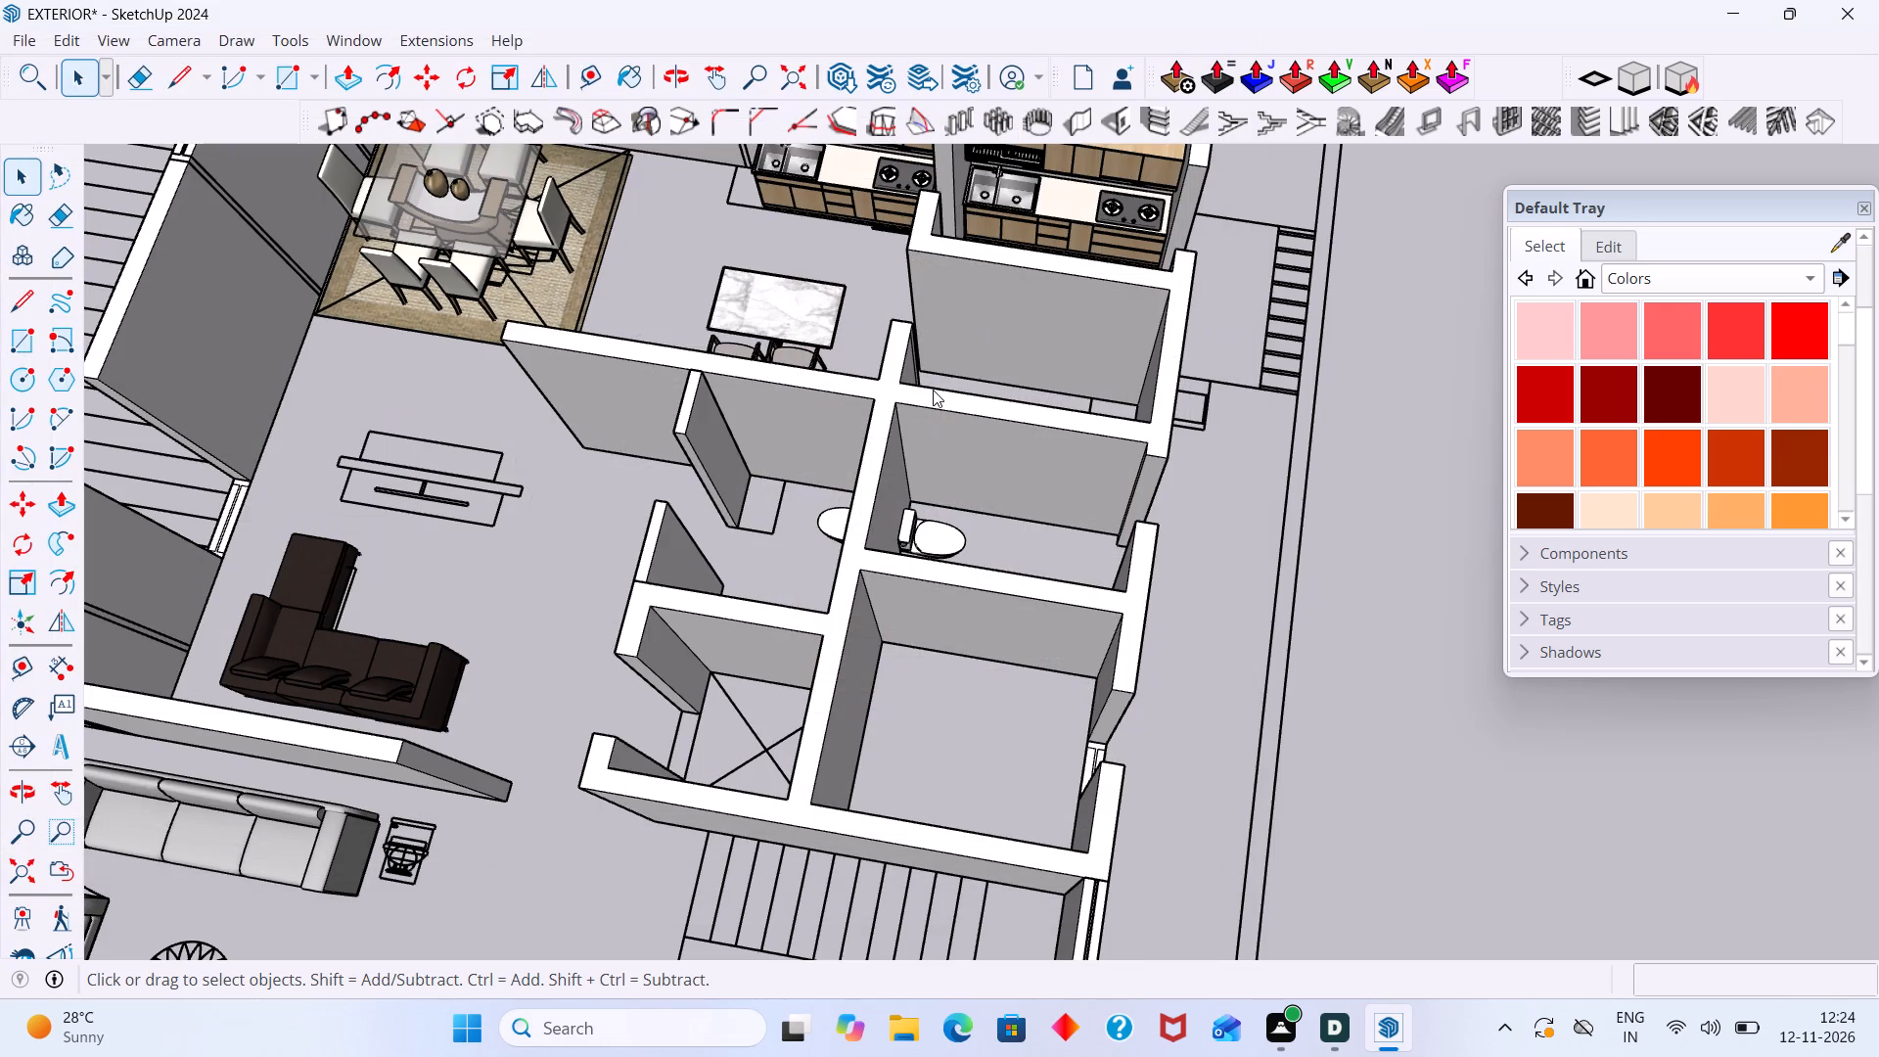
{"action": "scroll", "coordinate": [933, 390], "scroll_direction": "up", "scroll_amount": 2}
{"action": "middle_click_drag", "start_coordinate": [921, 503], "coordinate": [838, 556]}
{"action": "scroll", "coordinate": [802, 507], "scroll_direction": "up", "scroll_amount": 11}
{"action": "middle_click_drag", "start_coordinate": [765, 522], "coordinate": [619, 454]}
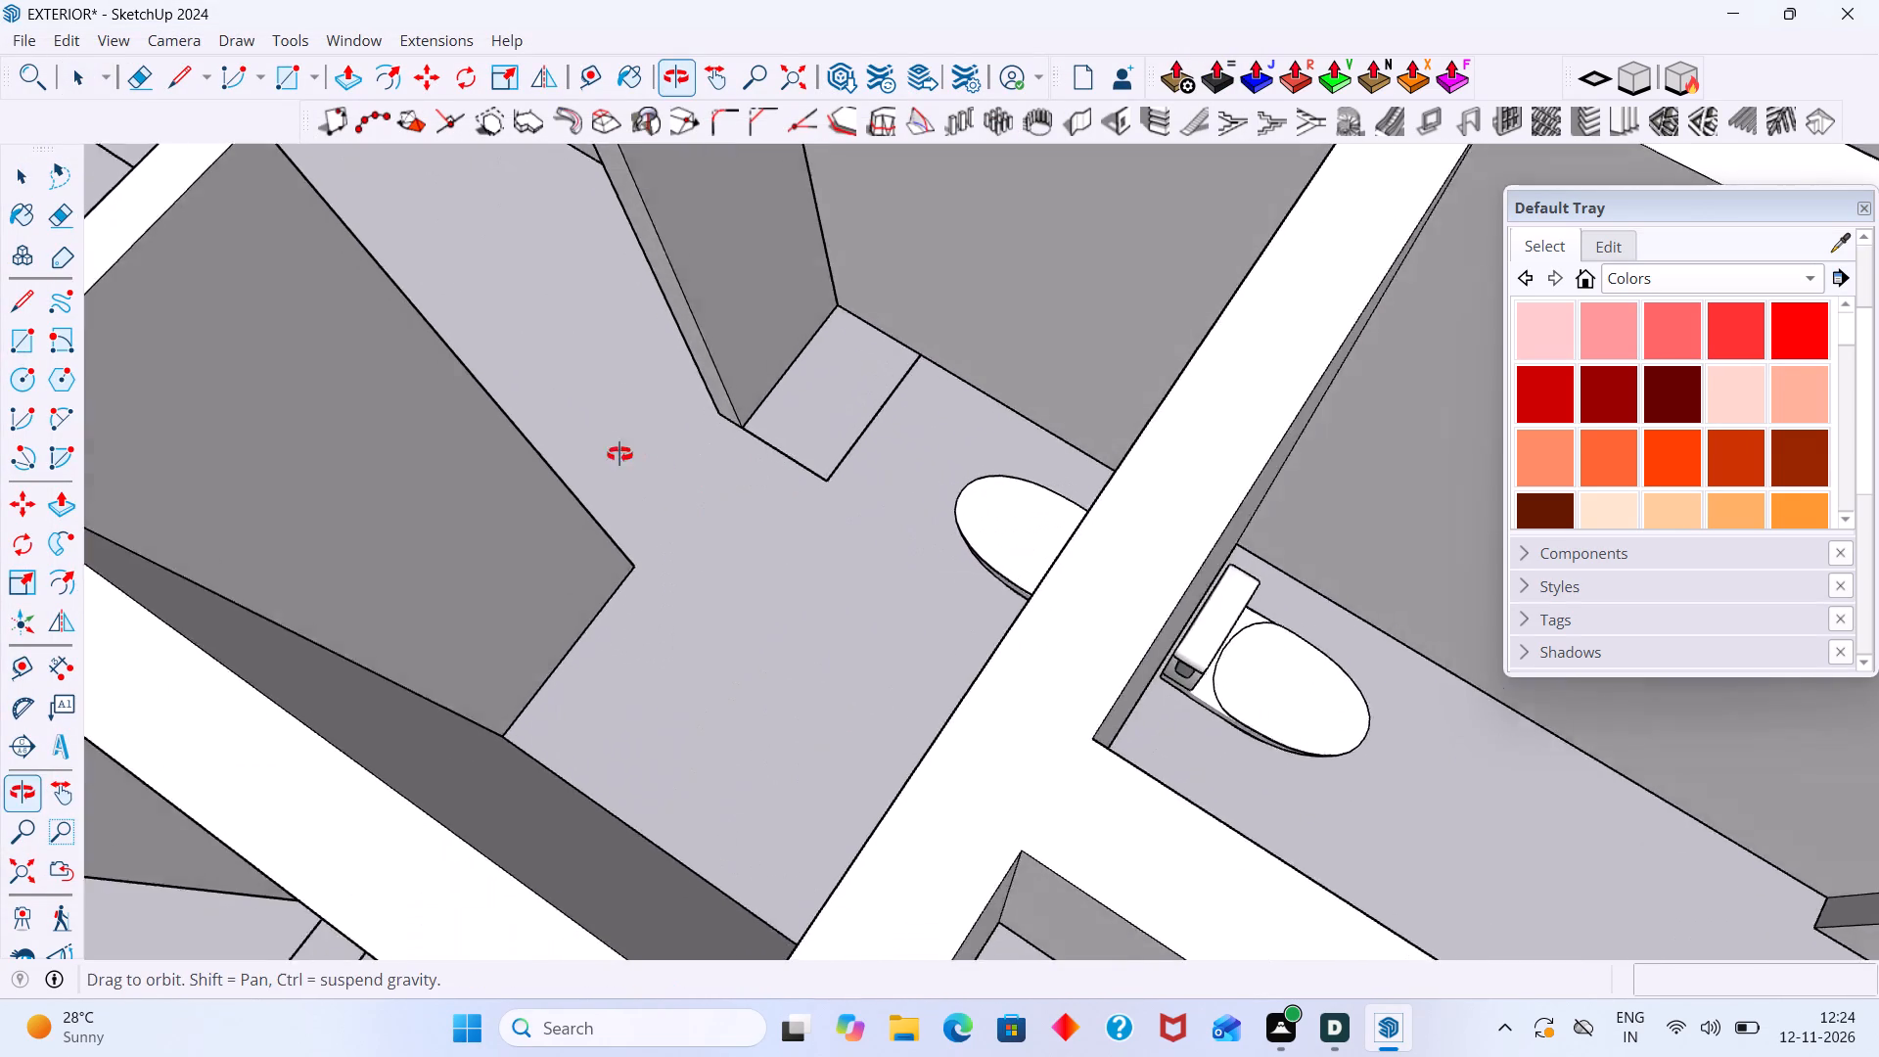
{"action": "middle_click_drag", "start_coordinate": [619, 454], "coordinate": [600, 450]}
{"action": "middle_click_drag", "start_coordinate": [999, 483], "coordinate": [799, 414]}
{"action": "middle_click_drag", "start_coordinate": [865, 330], "coordinate": [880, 461]}
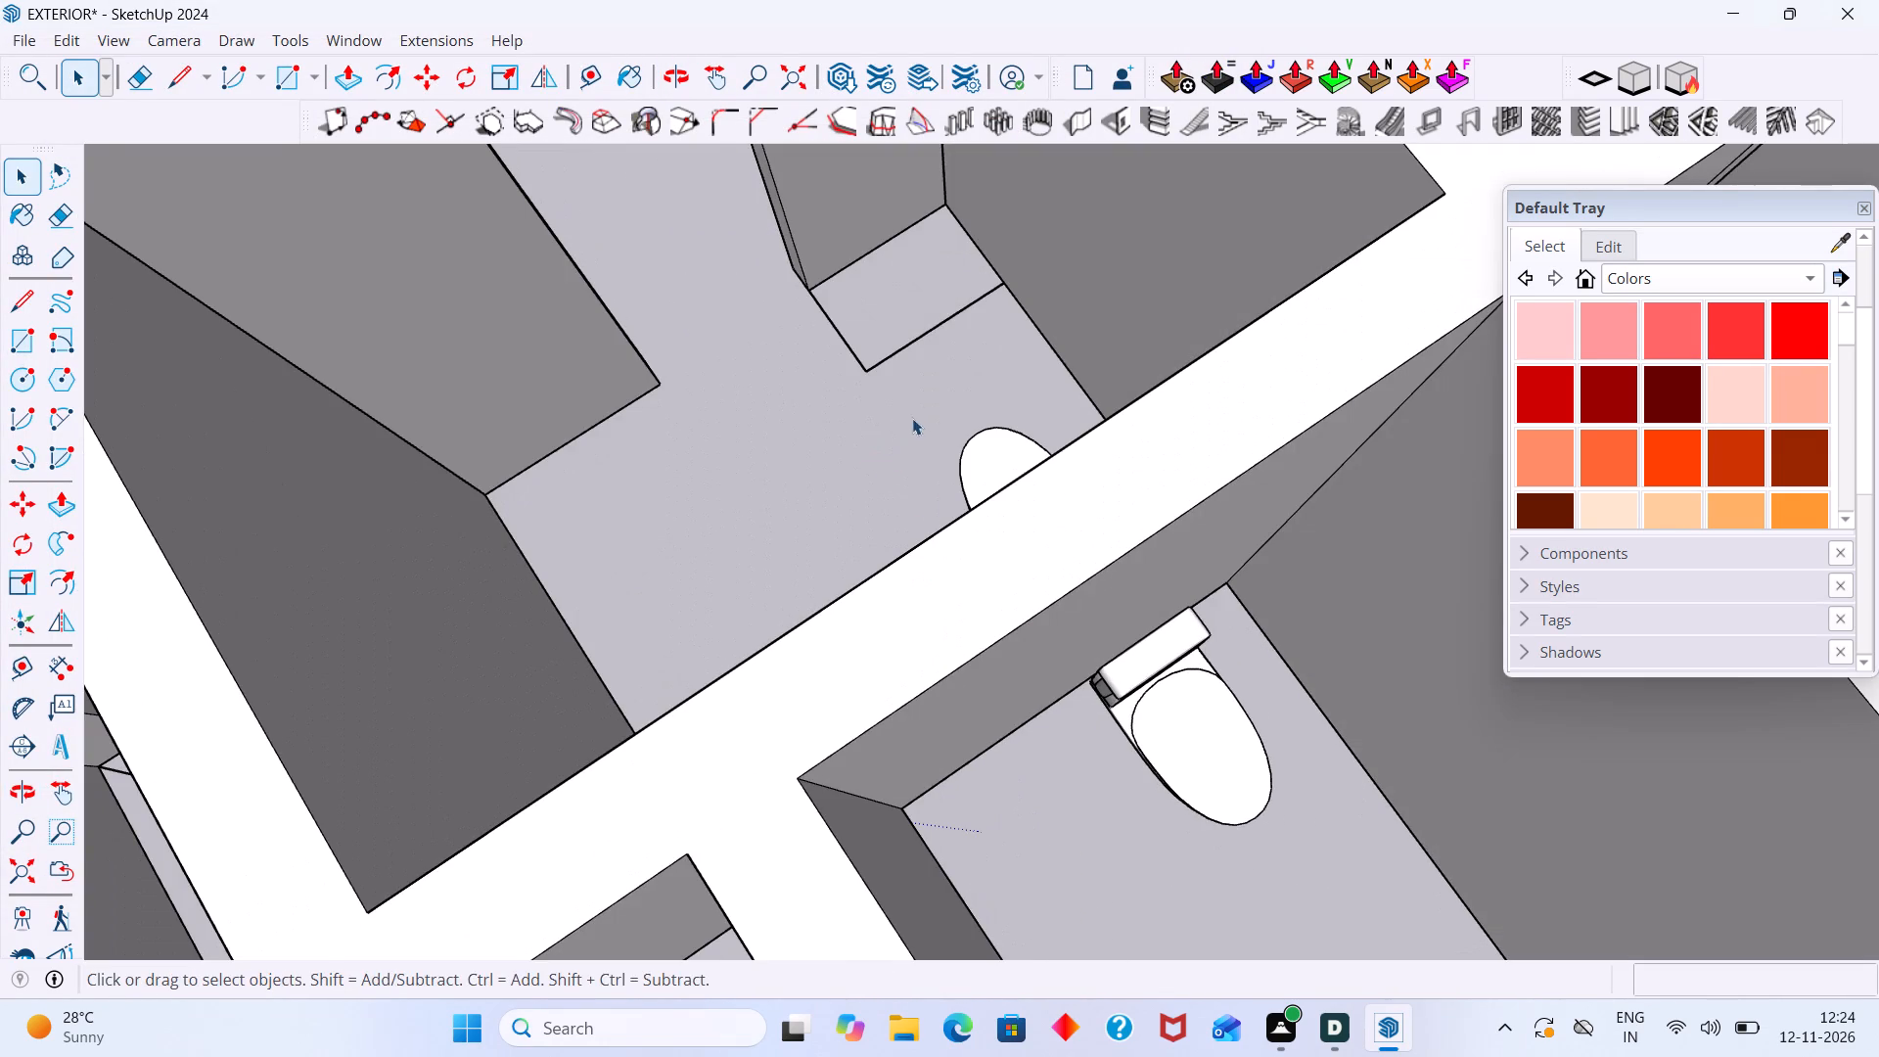
{"action": "middle_click_drag", "start_coordinate": [912, 418], "coordinate": [939, 623], "text": "shift"}
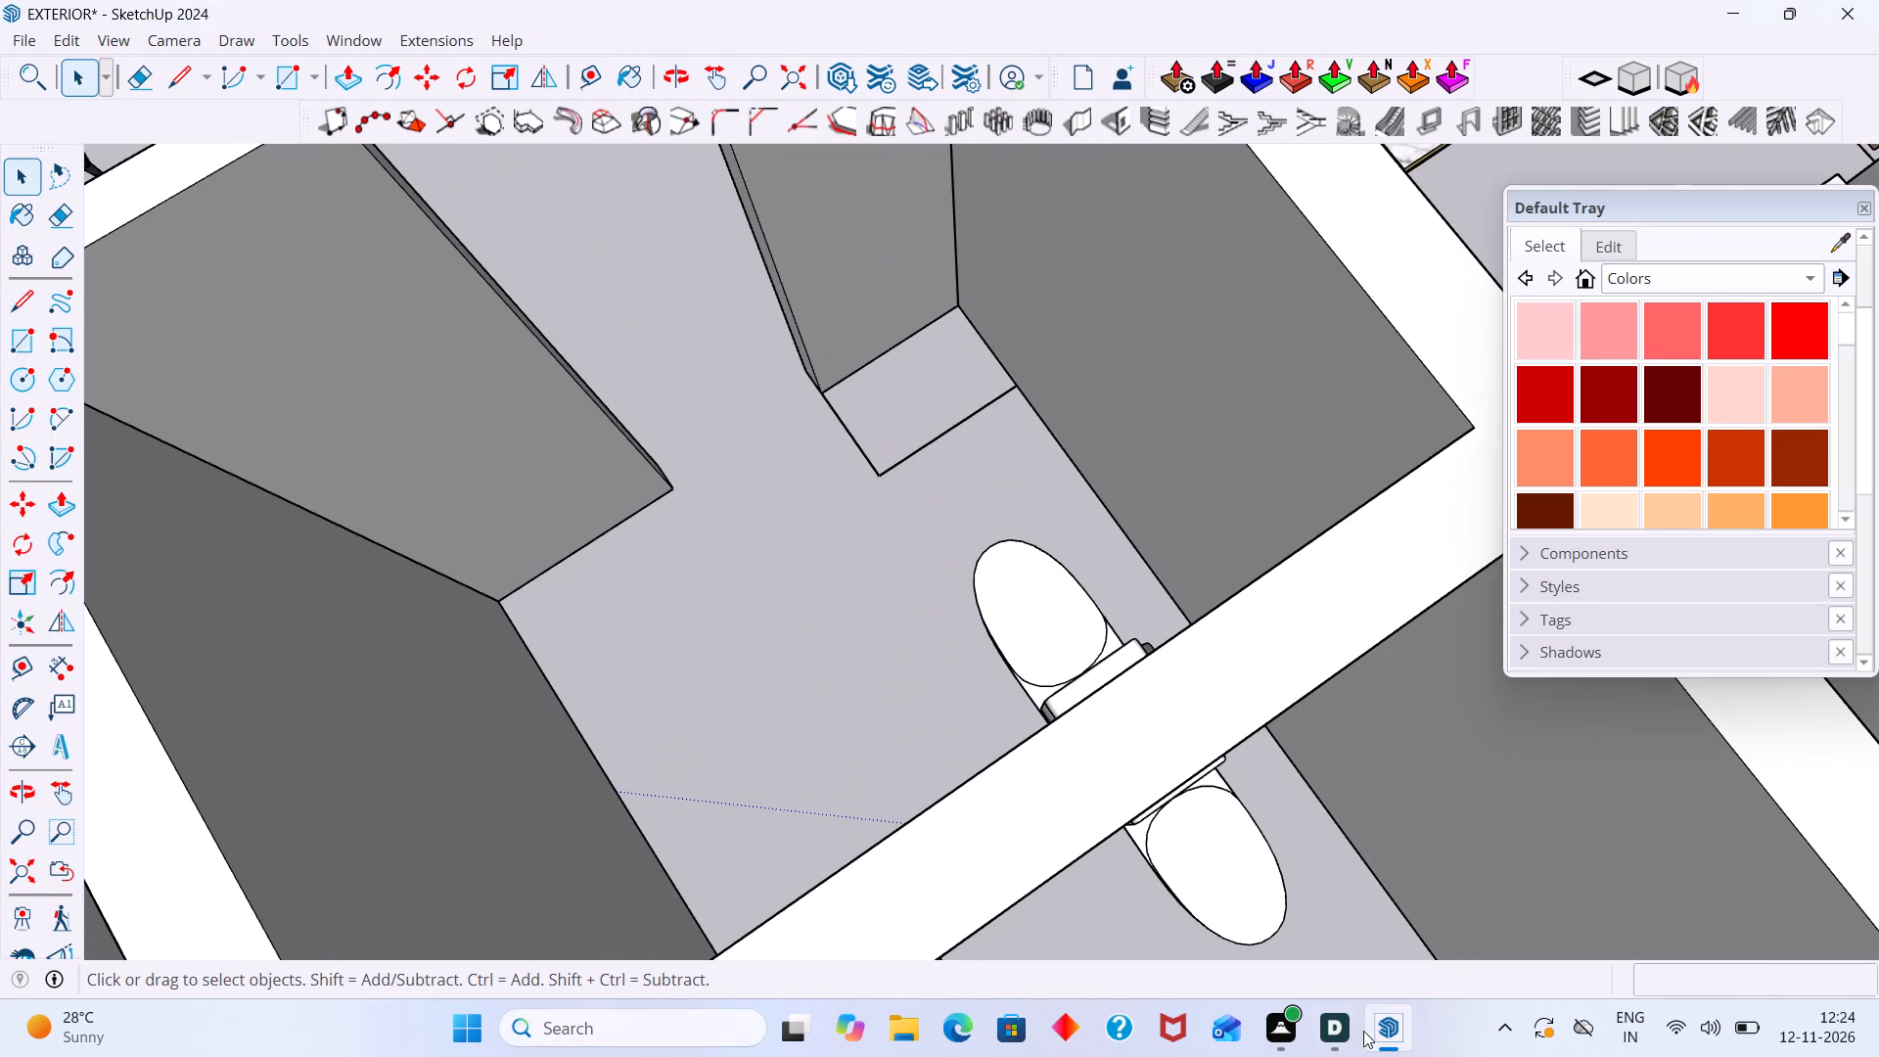
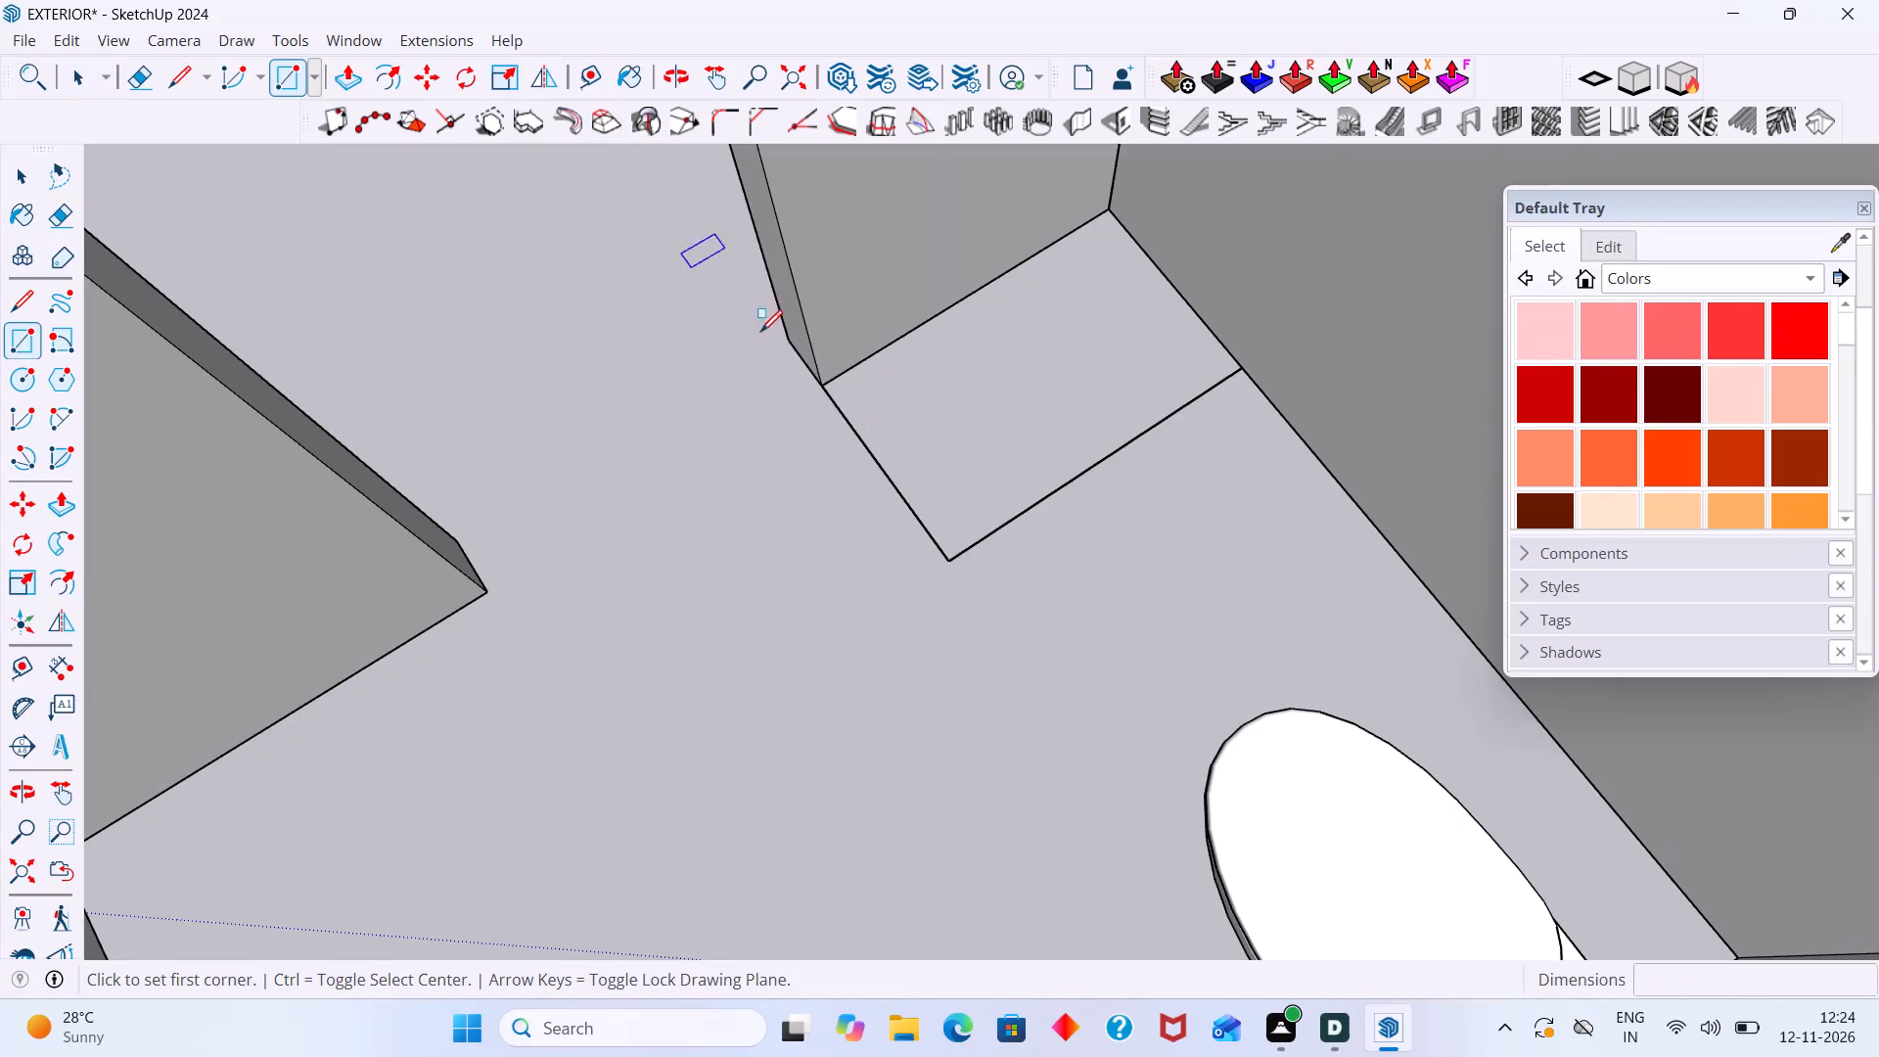
Draw a rectangle about 2' 5" by 1' 6" over the outlined corner footprint on the bathroom floor, beside the toilet.
{"action": "key", "text": "space"}
{"action": "double_click", "coordinate": [900, 383]}
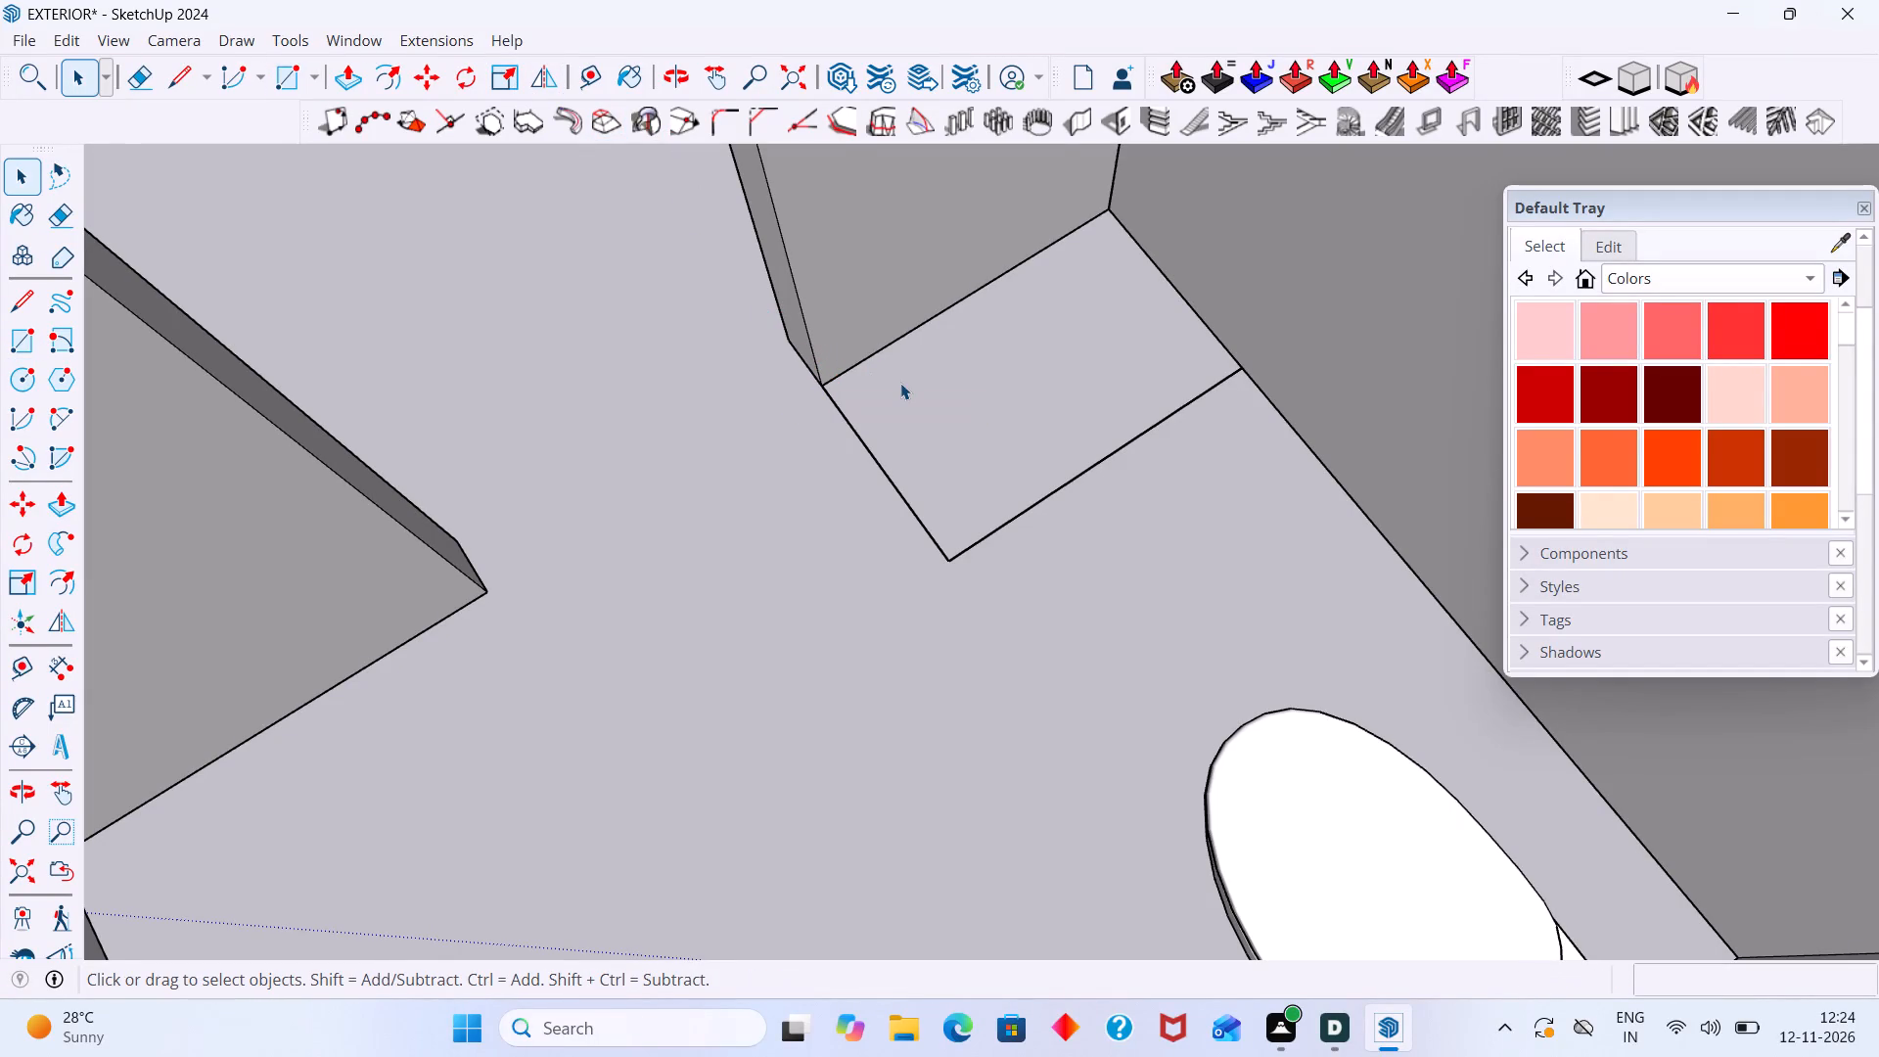
{"action": "double_click", "coordinate": [906, 416]}
{"action": "key", "text": "r"}
{"action": "left_click", "coordinate": [828, 376]}
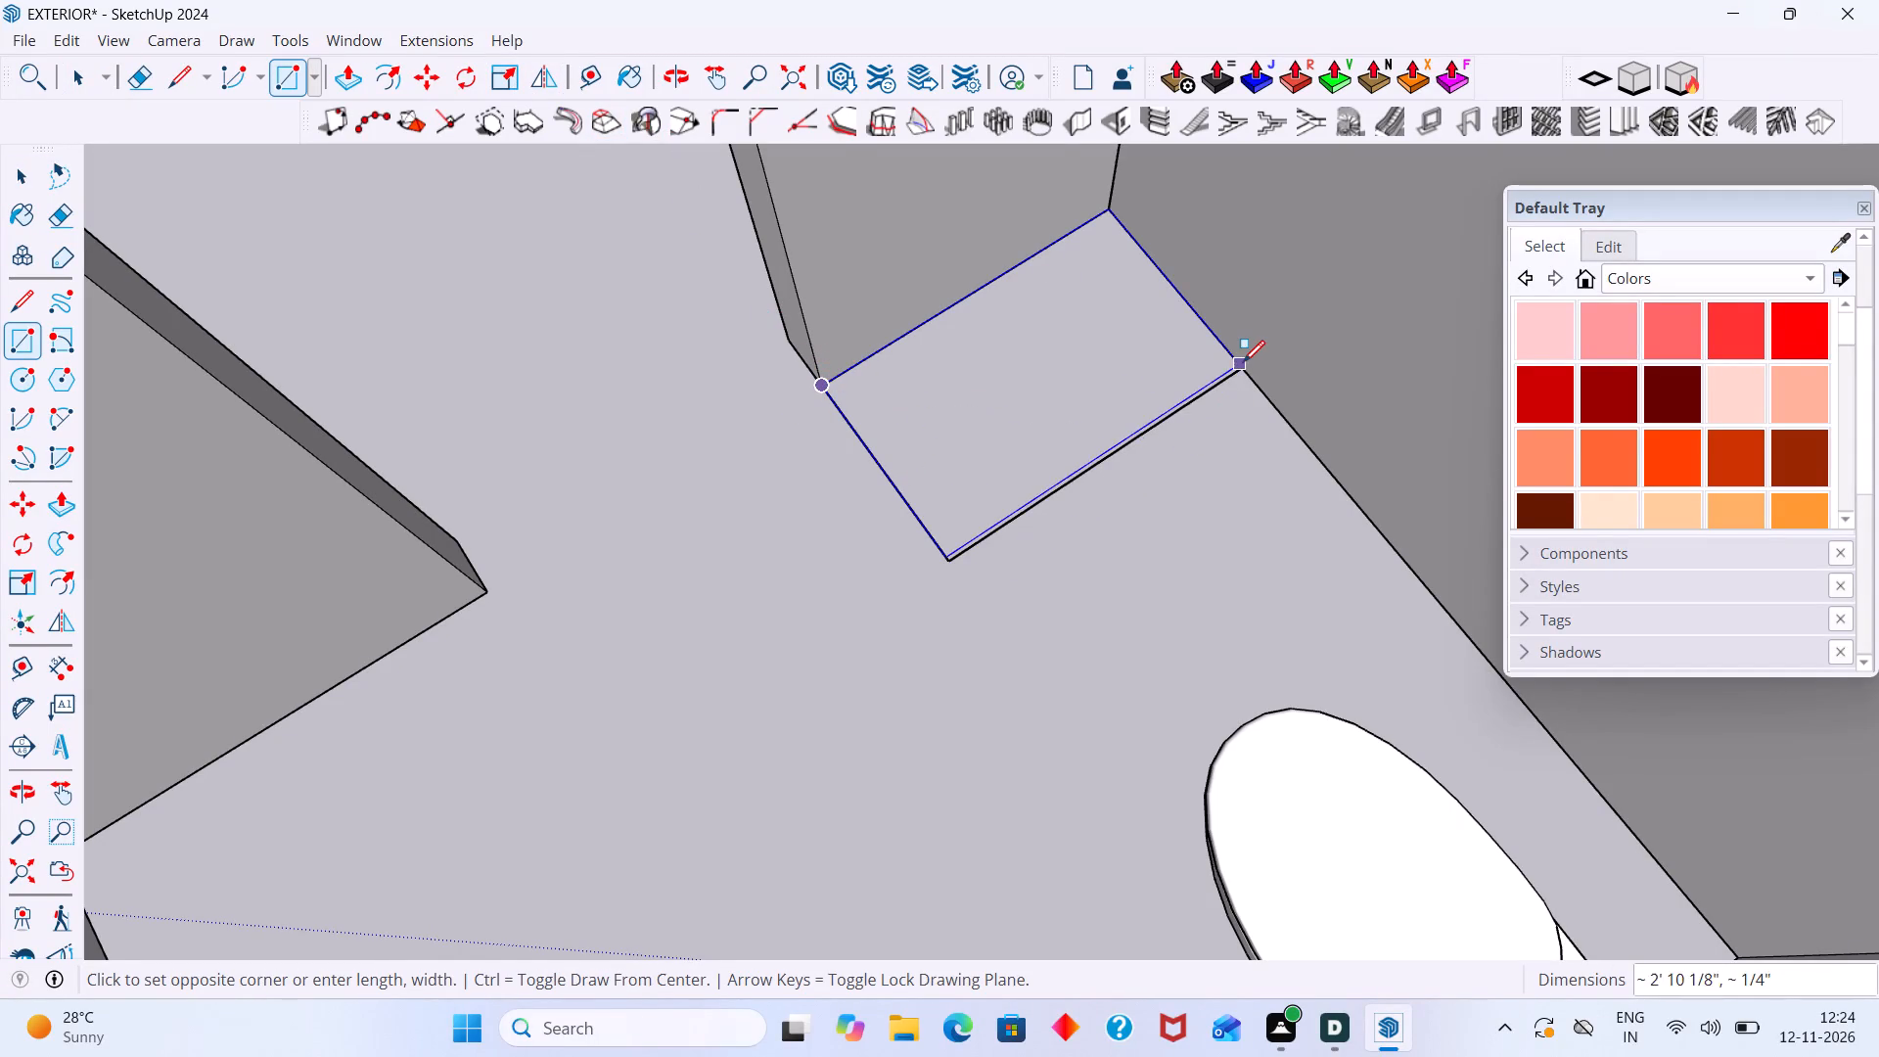
{"action": "scroll", "coordinate": [1239, 364], "scroll_direction": "up", "scroll_amount": 5}
{"action": "left_click", "coordinate": [1239, 368]}
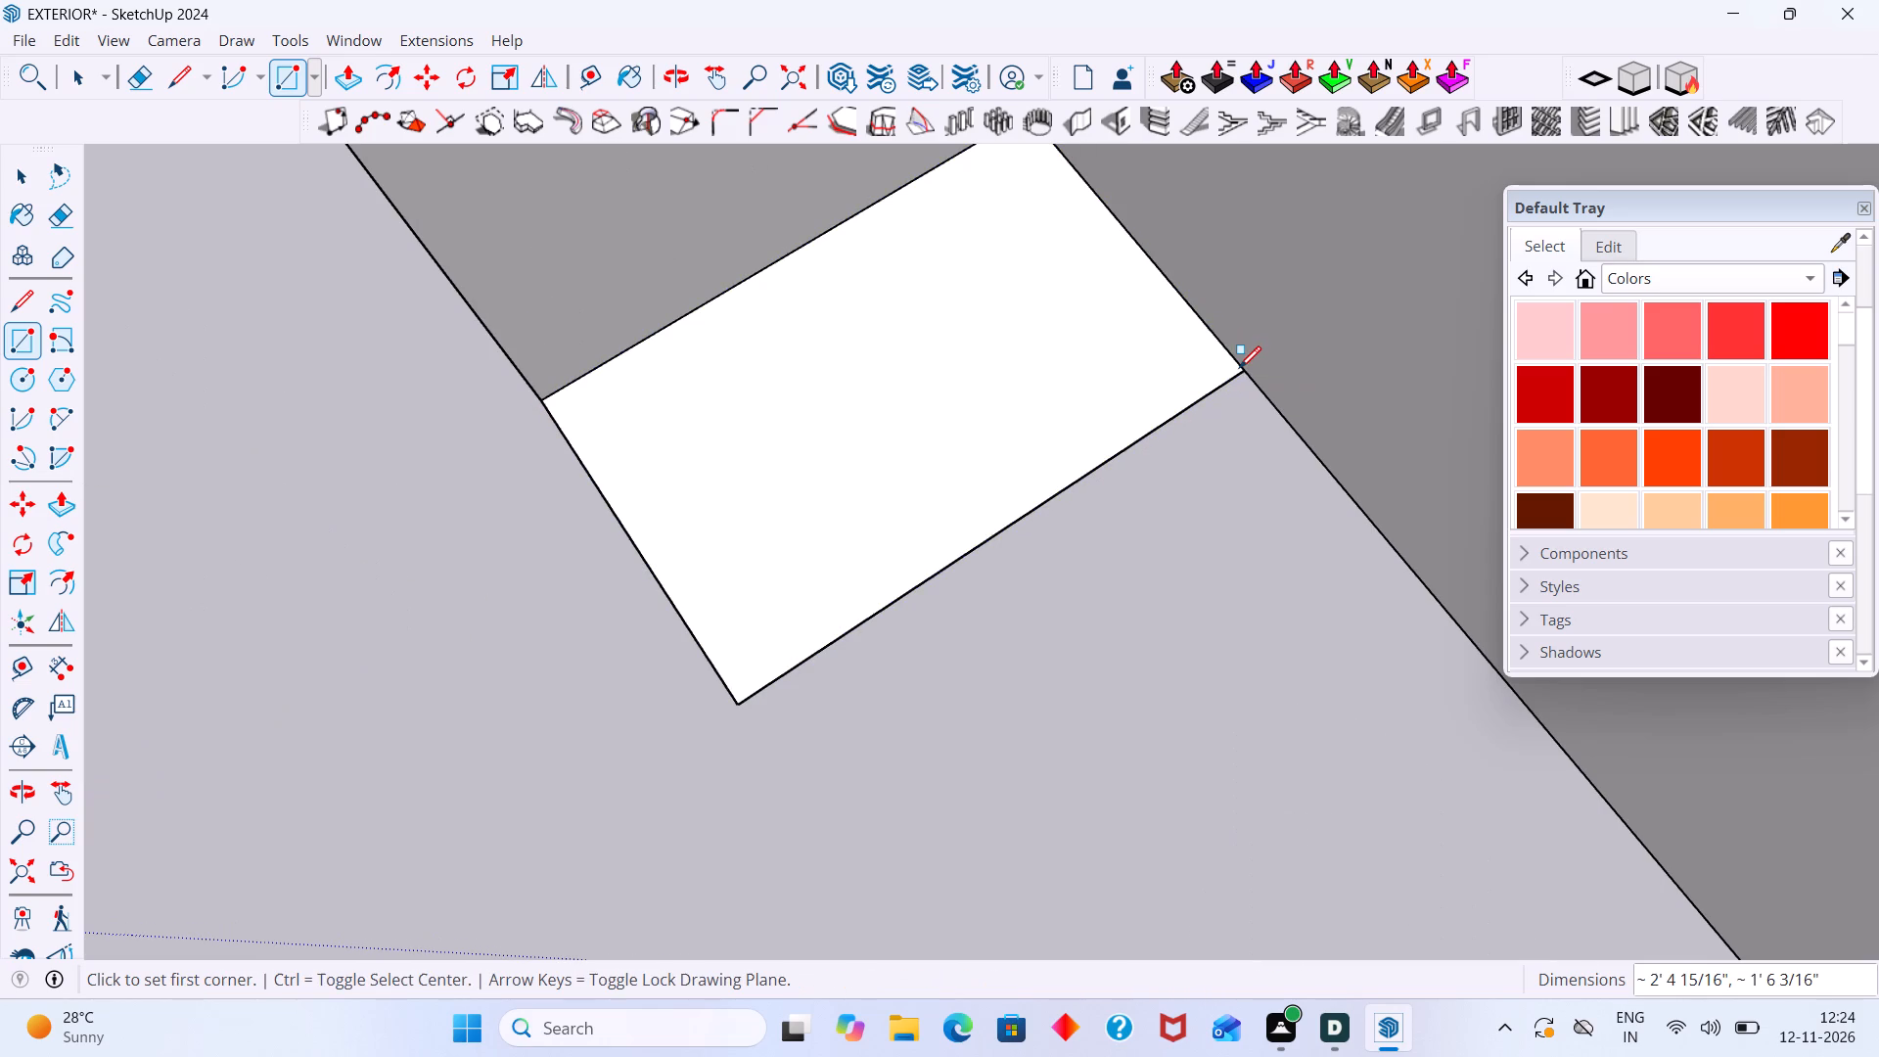
Group the new rectangle's face together with its edges.
{"action": "key", "text": "space"}
{"action": "triple_click", "coordinate": [1185, 369]}
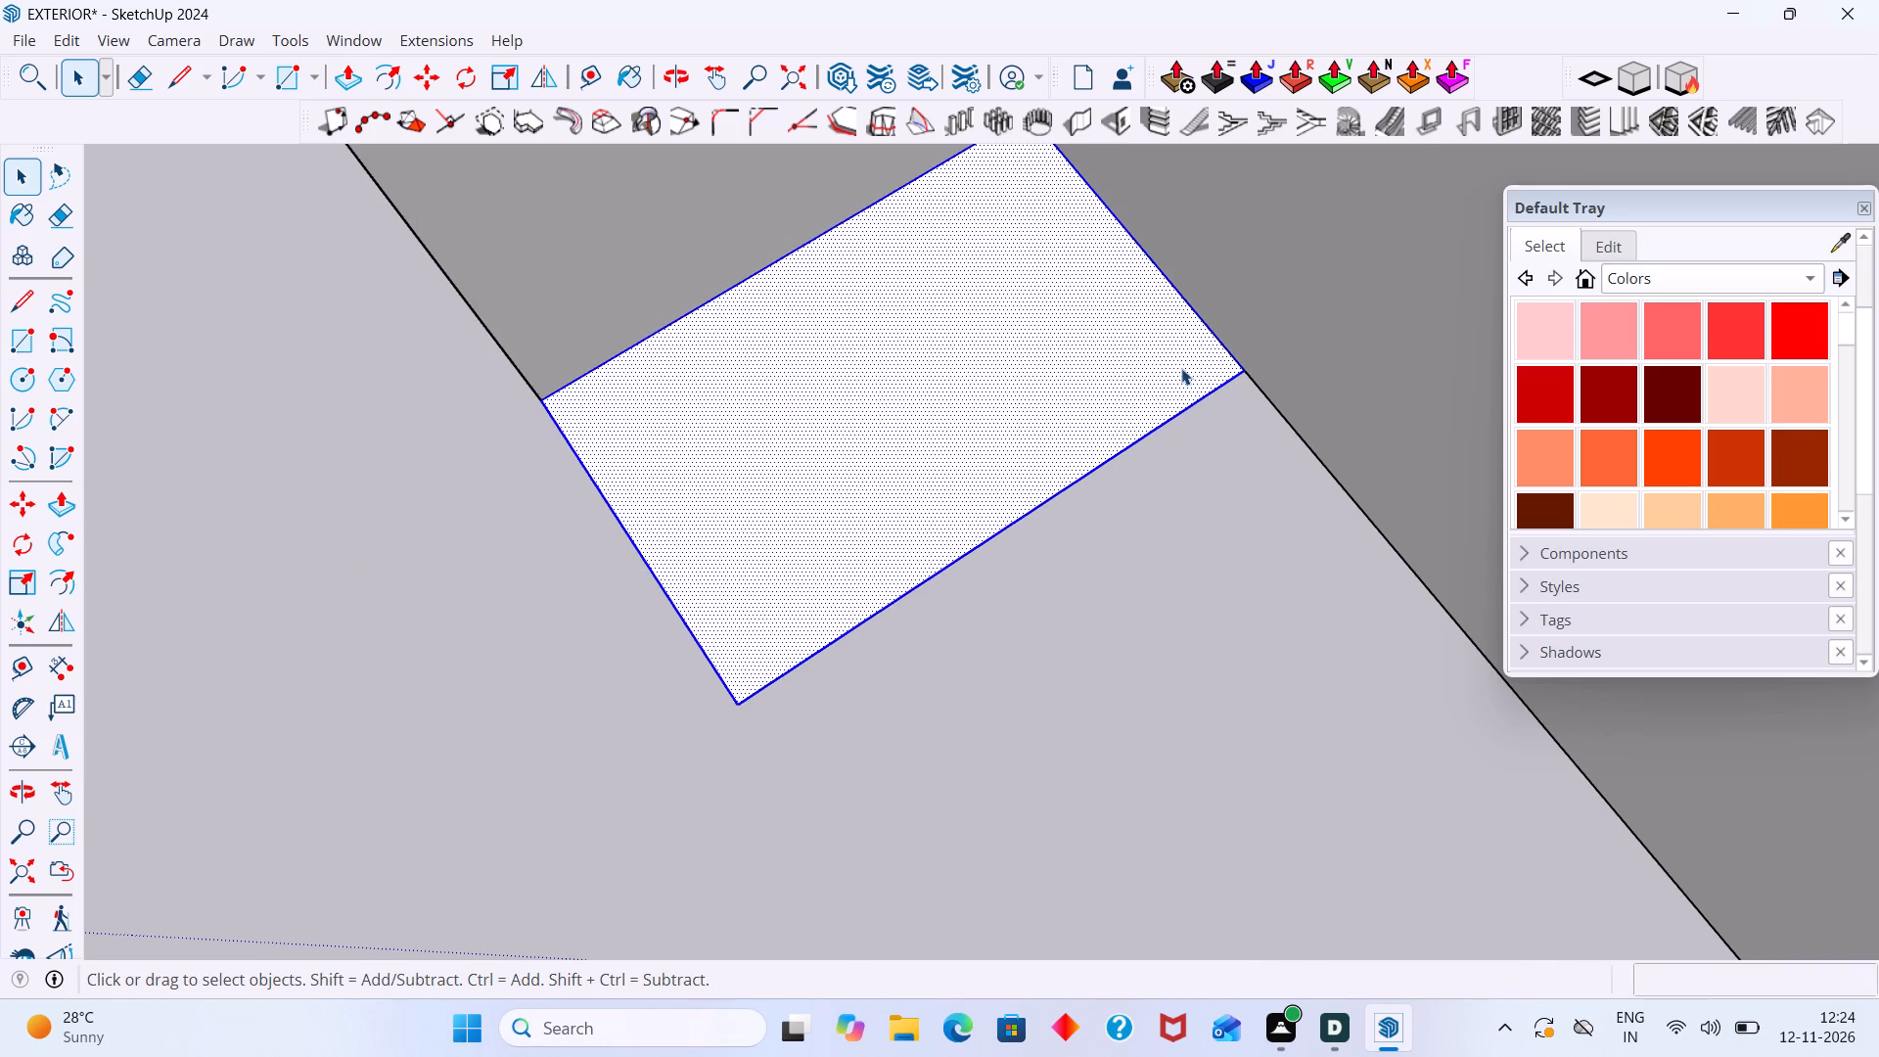
{"action": "right_click", "coordinate": [1181, 368]}
{"action": "left_click", "coordinate": [1282, 225]}
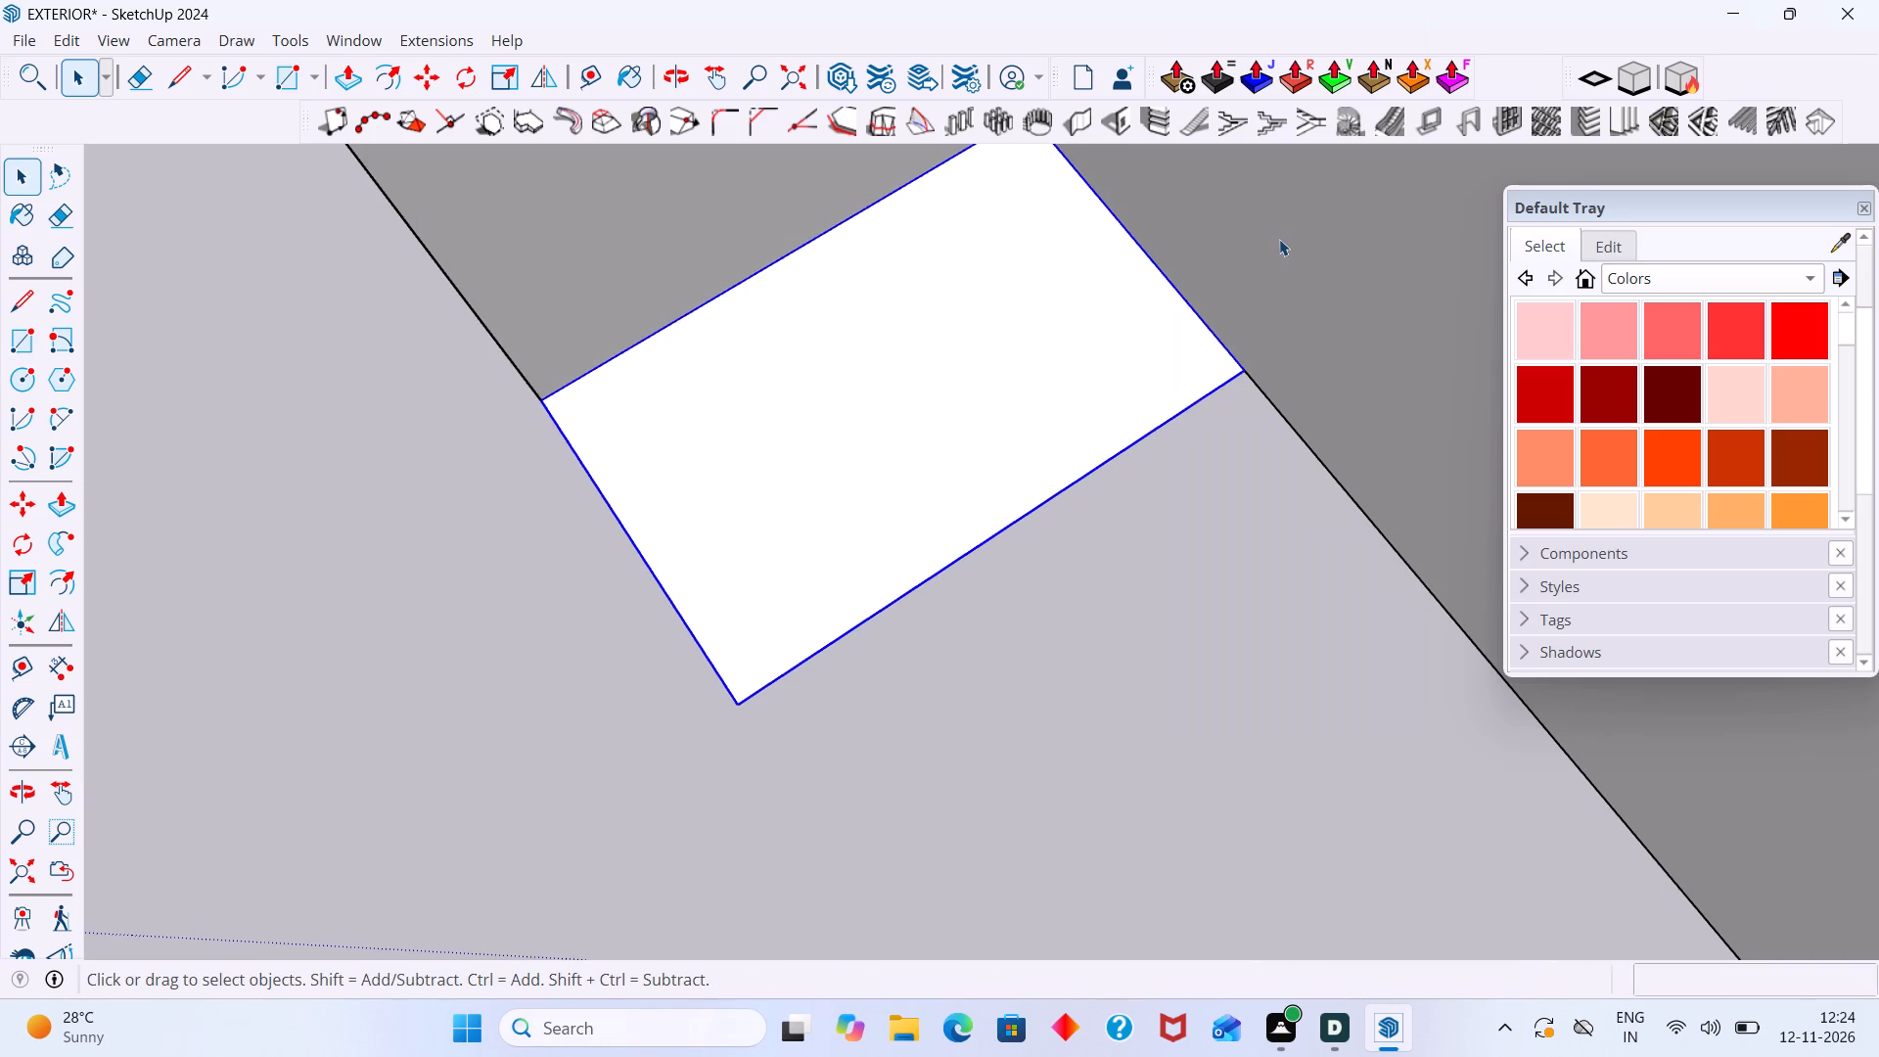
Inside the rectangle's group, push/pull the face up about 3' 4" to form a box, and leave the group.
{"action": "double_click", "coordinate": [1064, 357]}
{"action": "left_click", "coordinate": [1016, 383]}
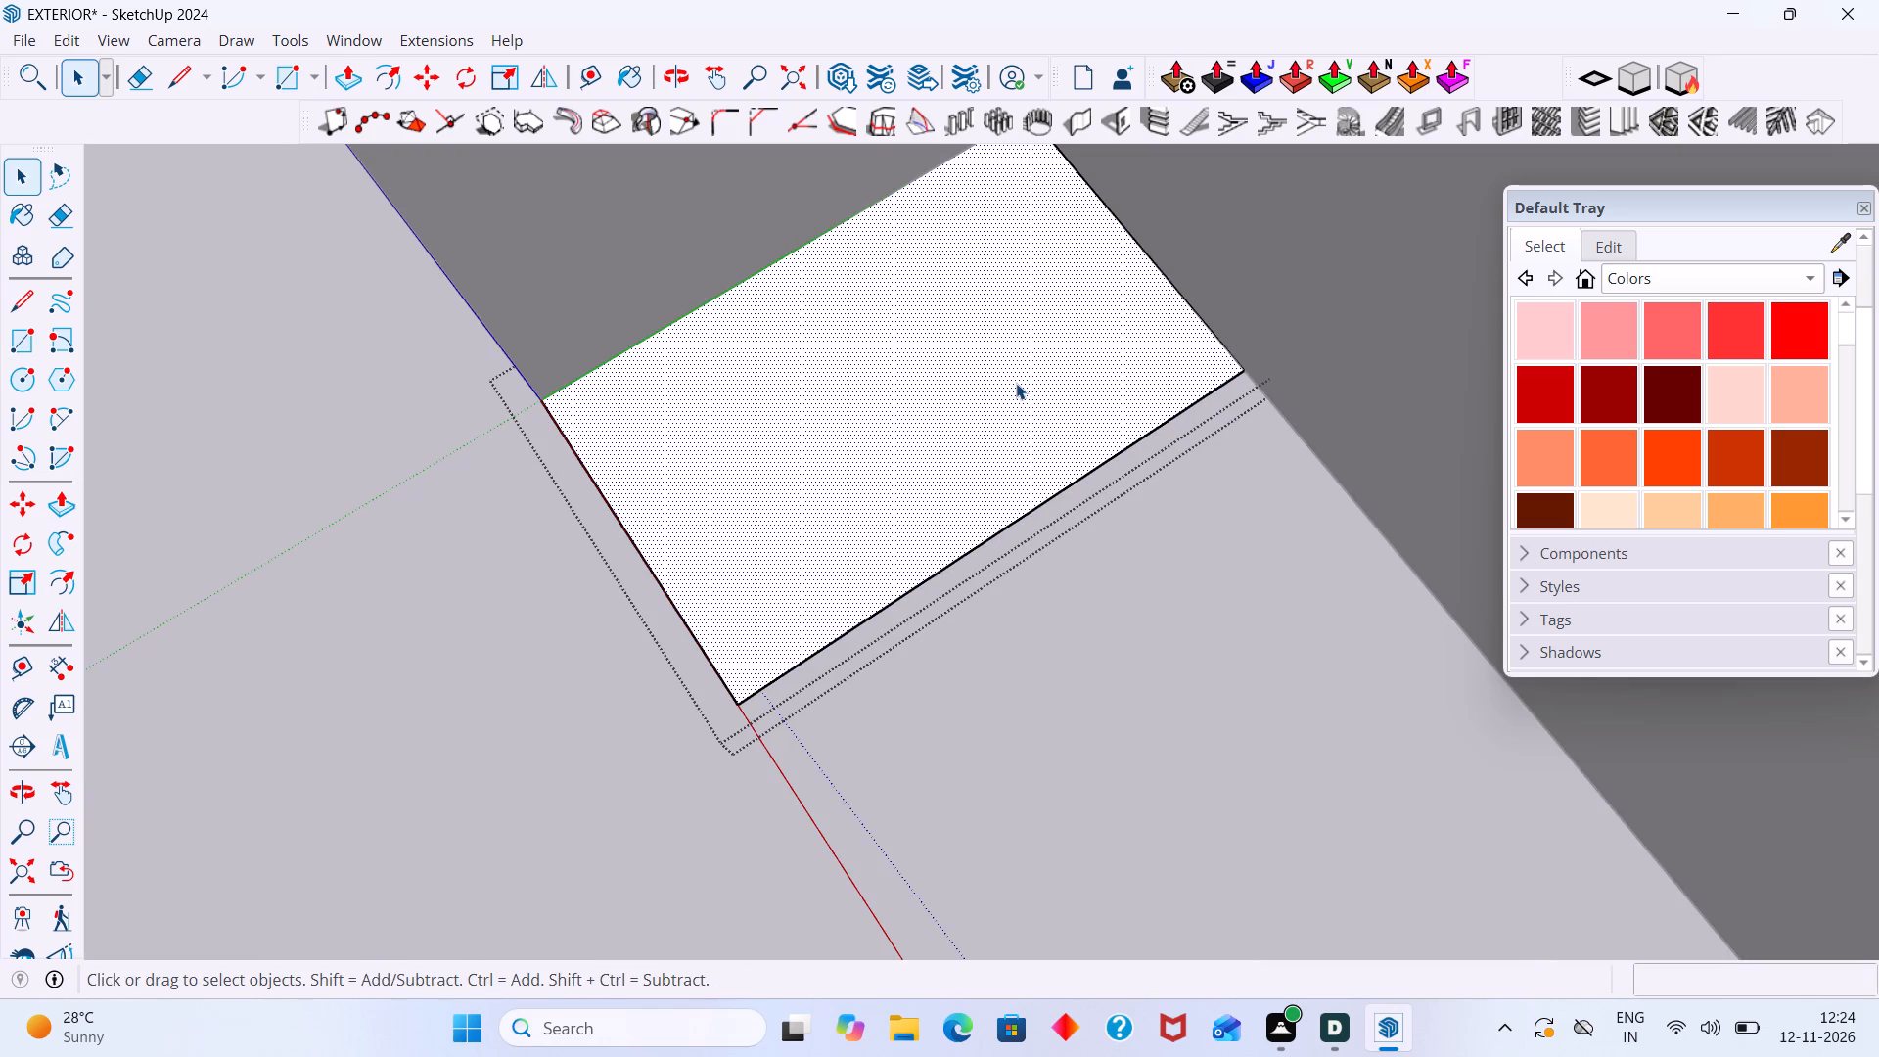
{"action": "key", "text": "p"}
{"action": "left_click", "coordinate": [1021, 383]}
{"action": "scroll", "coordinate": [967, 289], "scroll_direction": "down", "scroll_amount": 7}
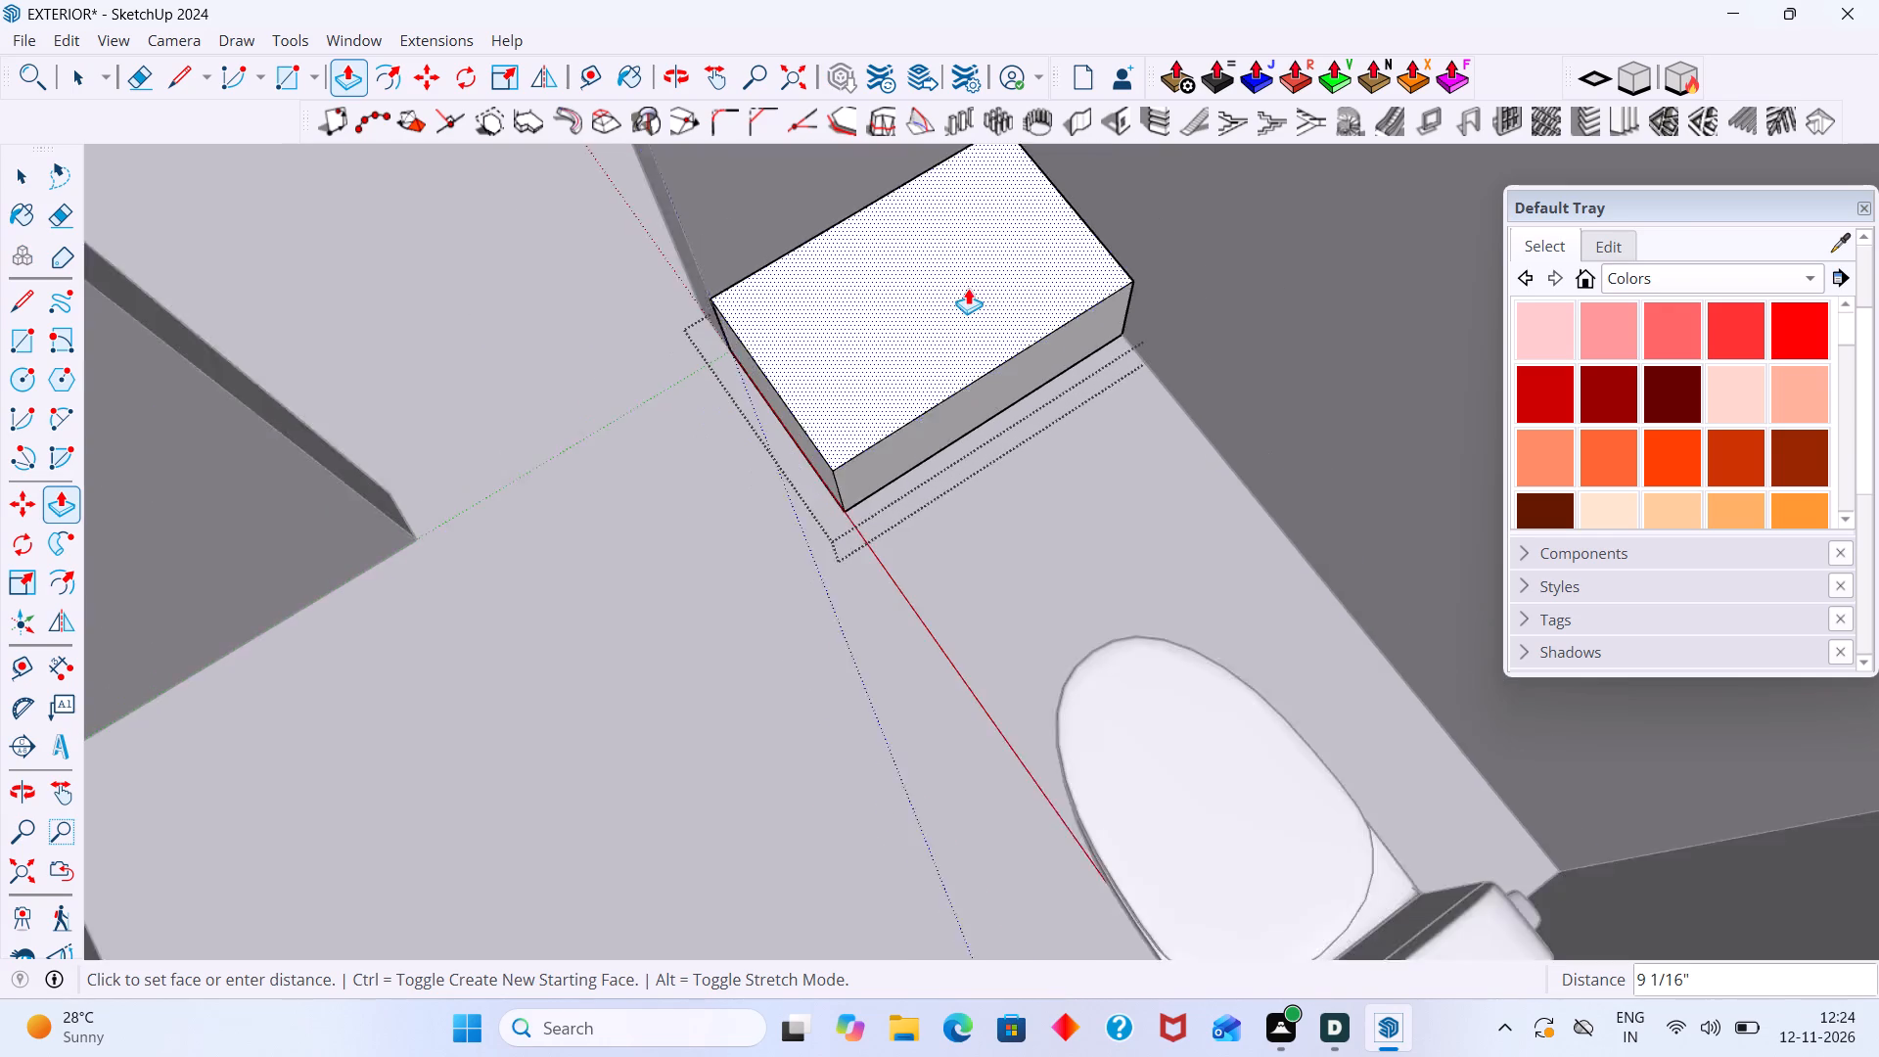
{"action": "scroll", "coordinate": [968, 288], "scroll_direction": "down", "scroll_amount": 4}
{"action": "middle_click_drag", "start_coordinate": [980, 283], "coordinate": [989, 534], "text": "shift"}
{"action": "scroll", "coordinate": [964, 385], "scroll_direction": "down", "scroll_amount": 3}
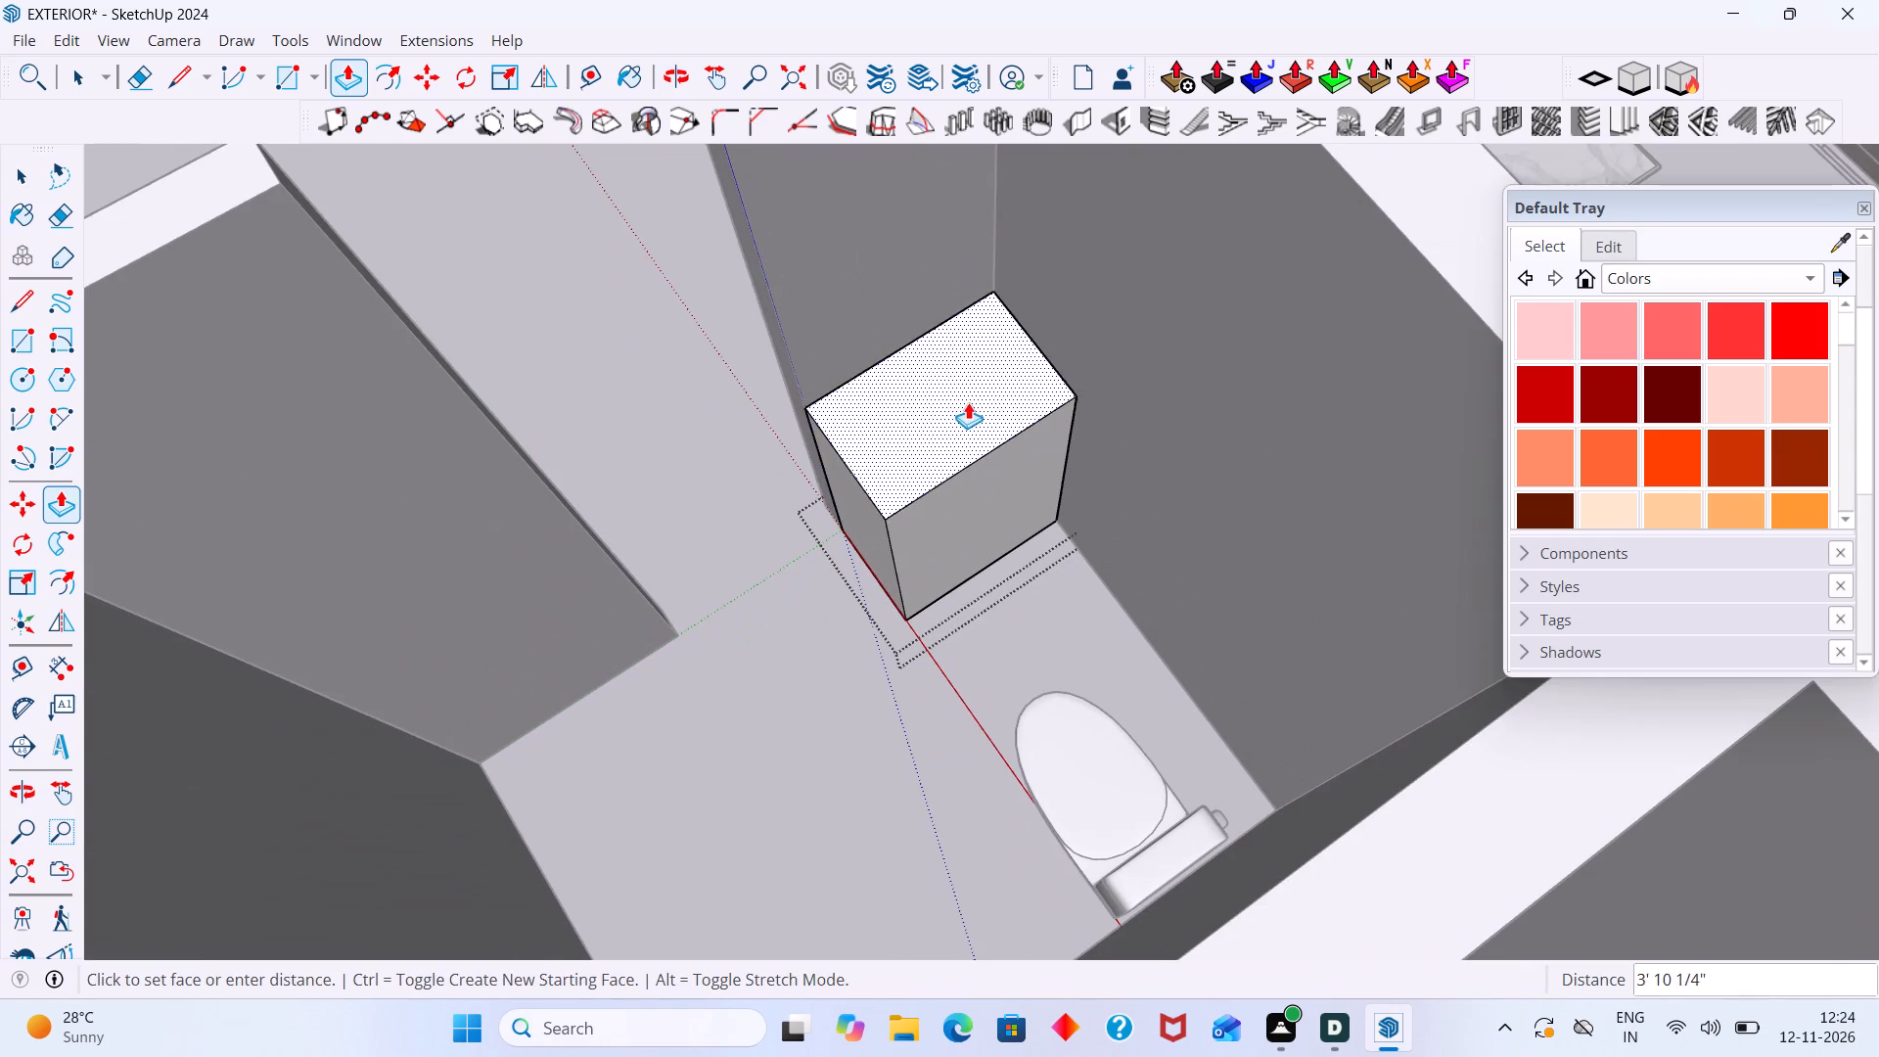
{"action": "middle_click_drag", "start_coordinate": [970, 432], "coordinate": [1123, 275]}
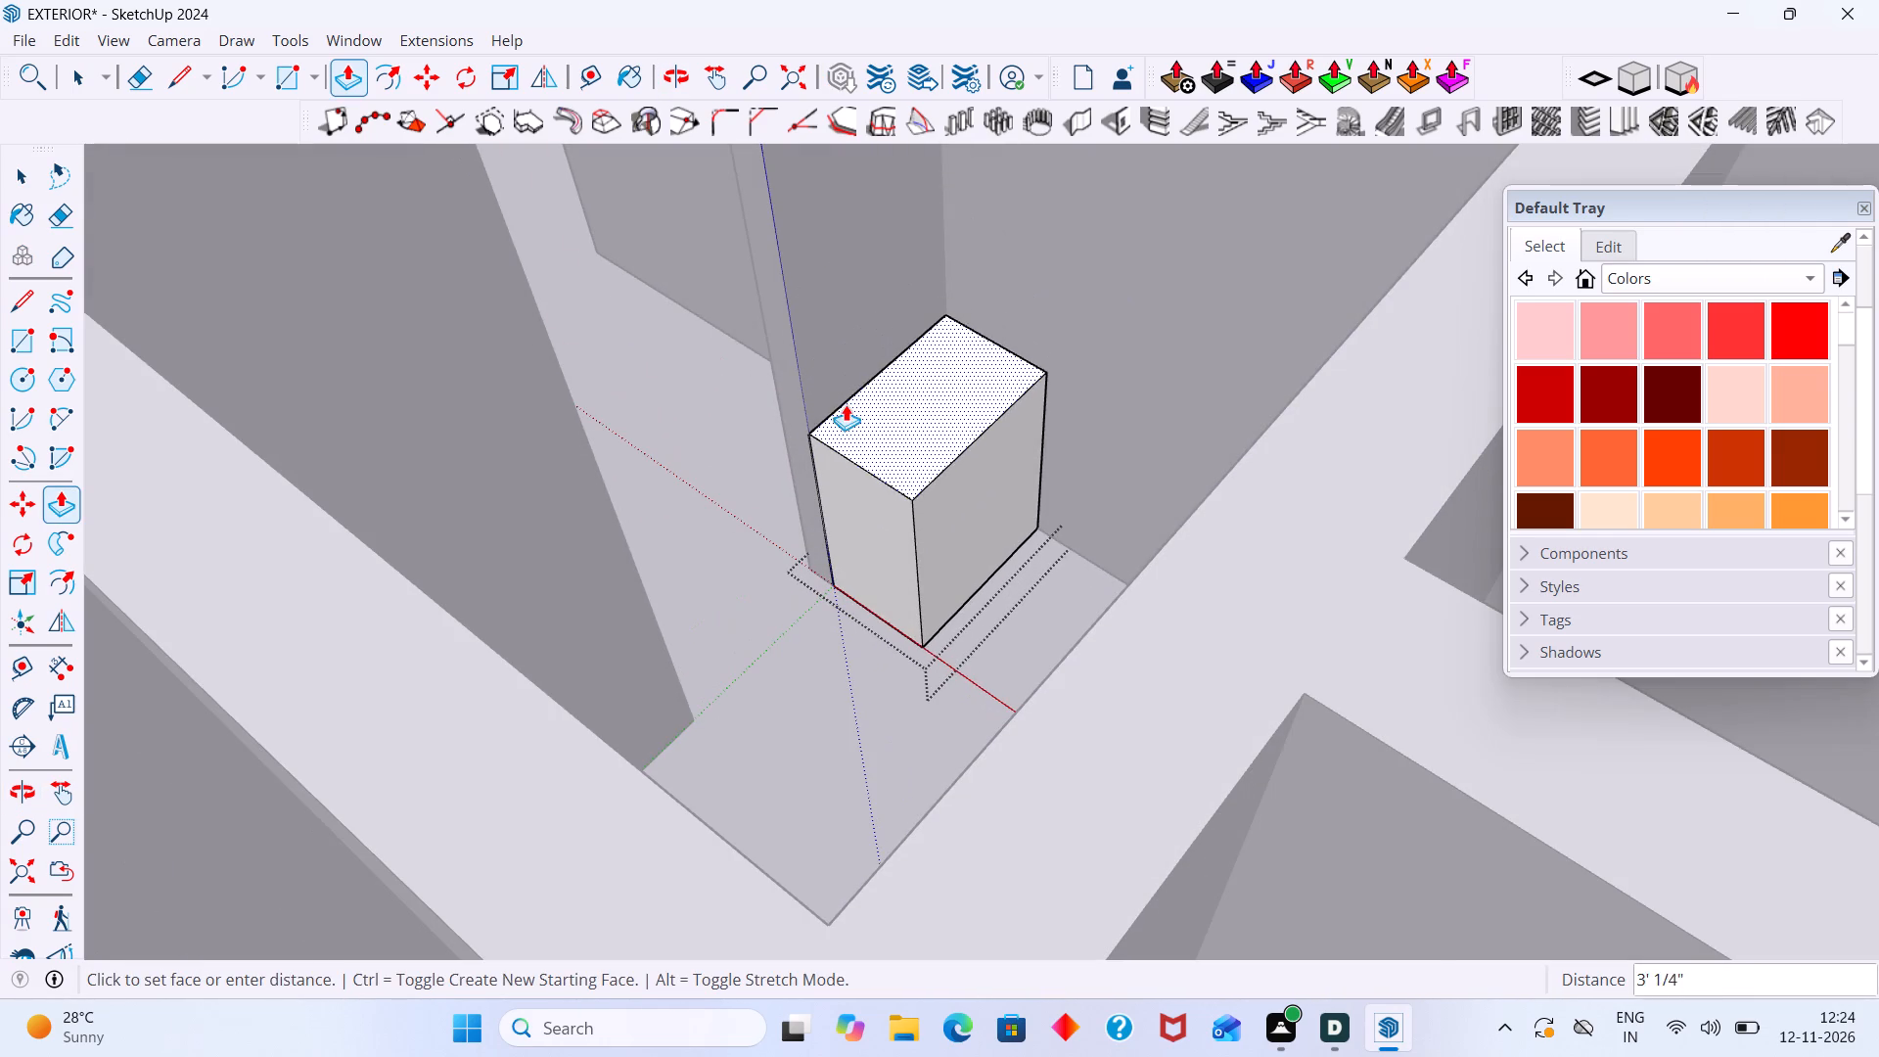
{"action": "scroll", "coordinate": [833, 395], "scroll_direction": "up", "scroll_amount": 5}
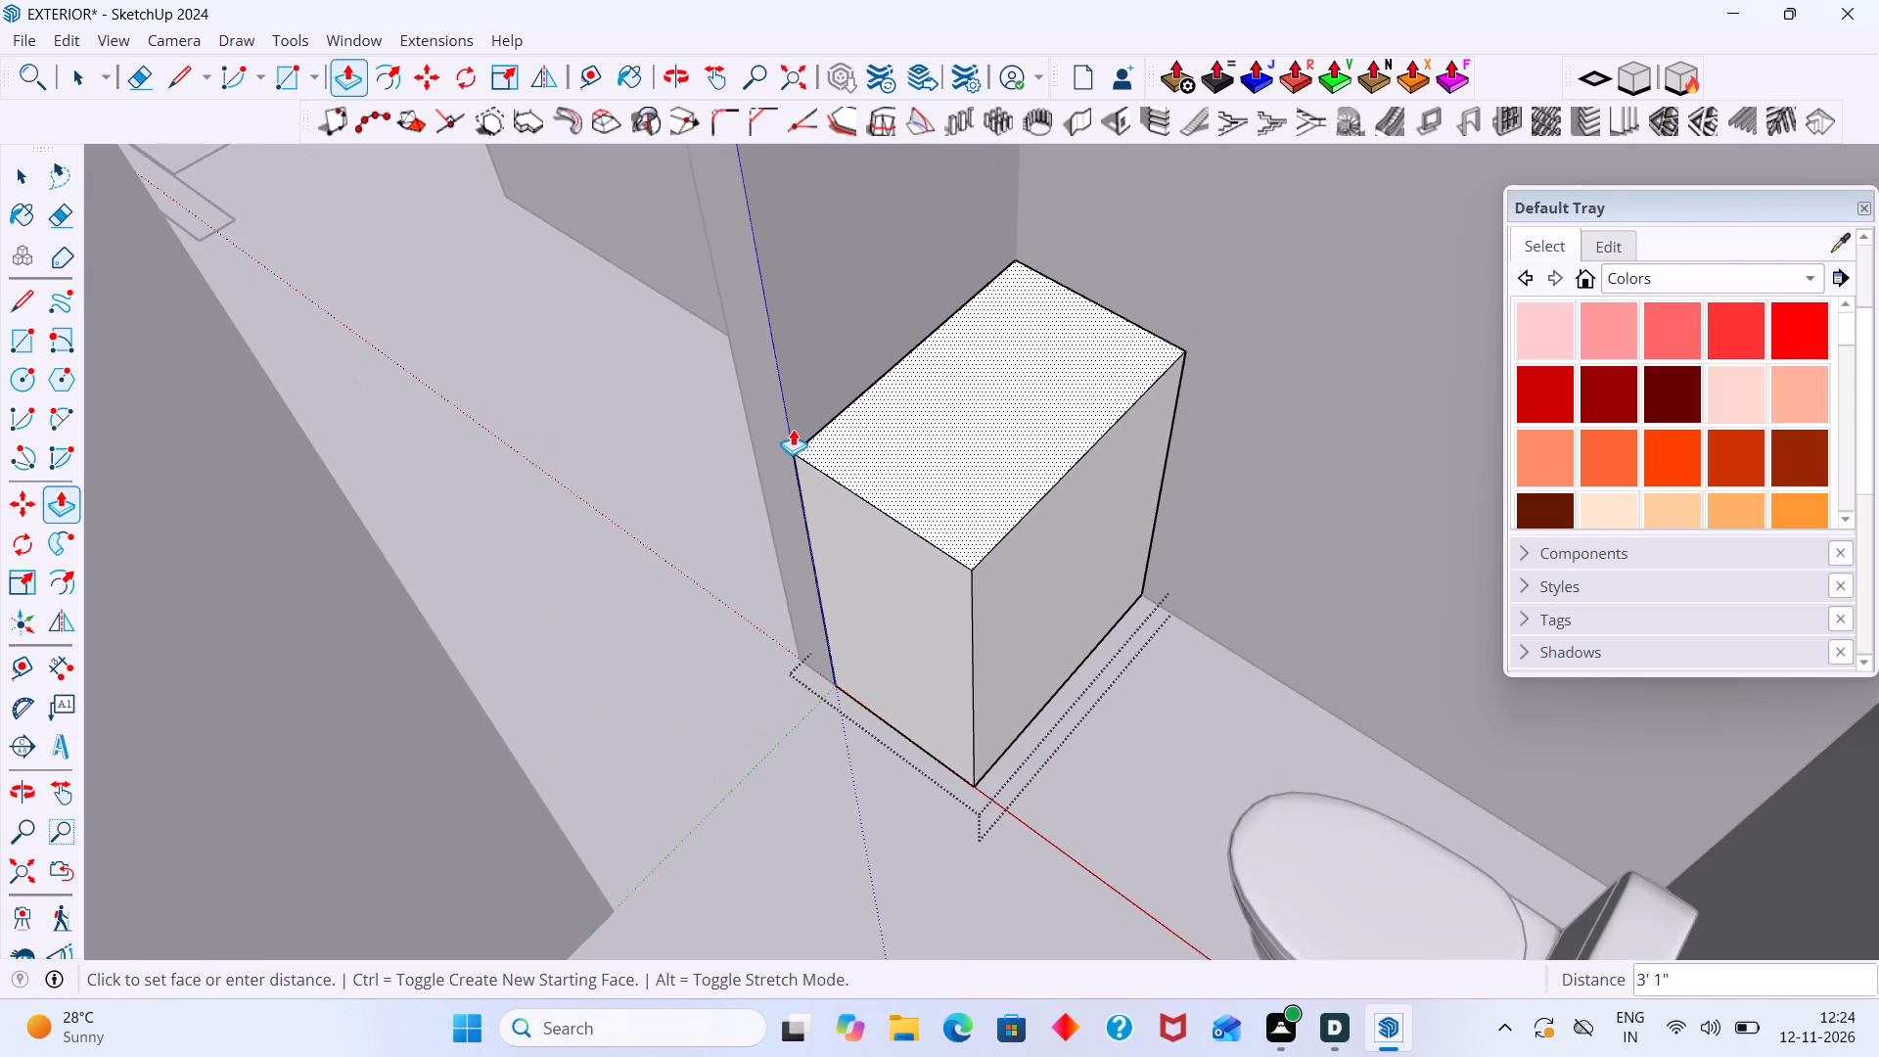
{"action": "scroll", "coordinate": [793, 429], "scroll_direction": "down", "scroll_amount": 2}
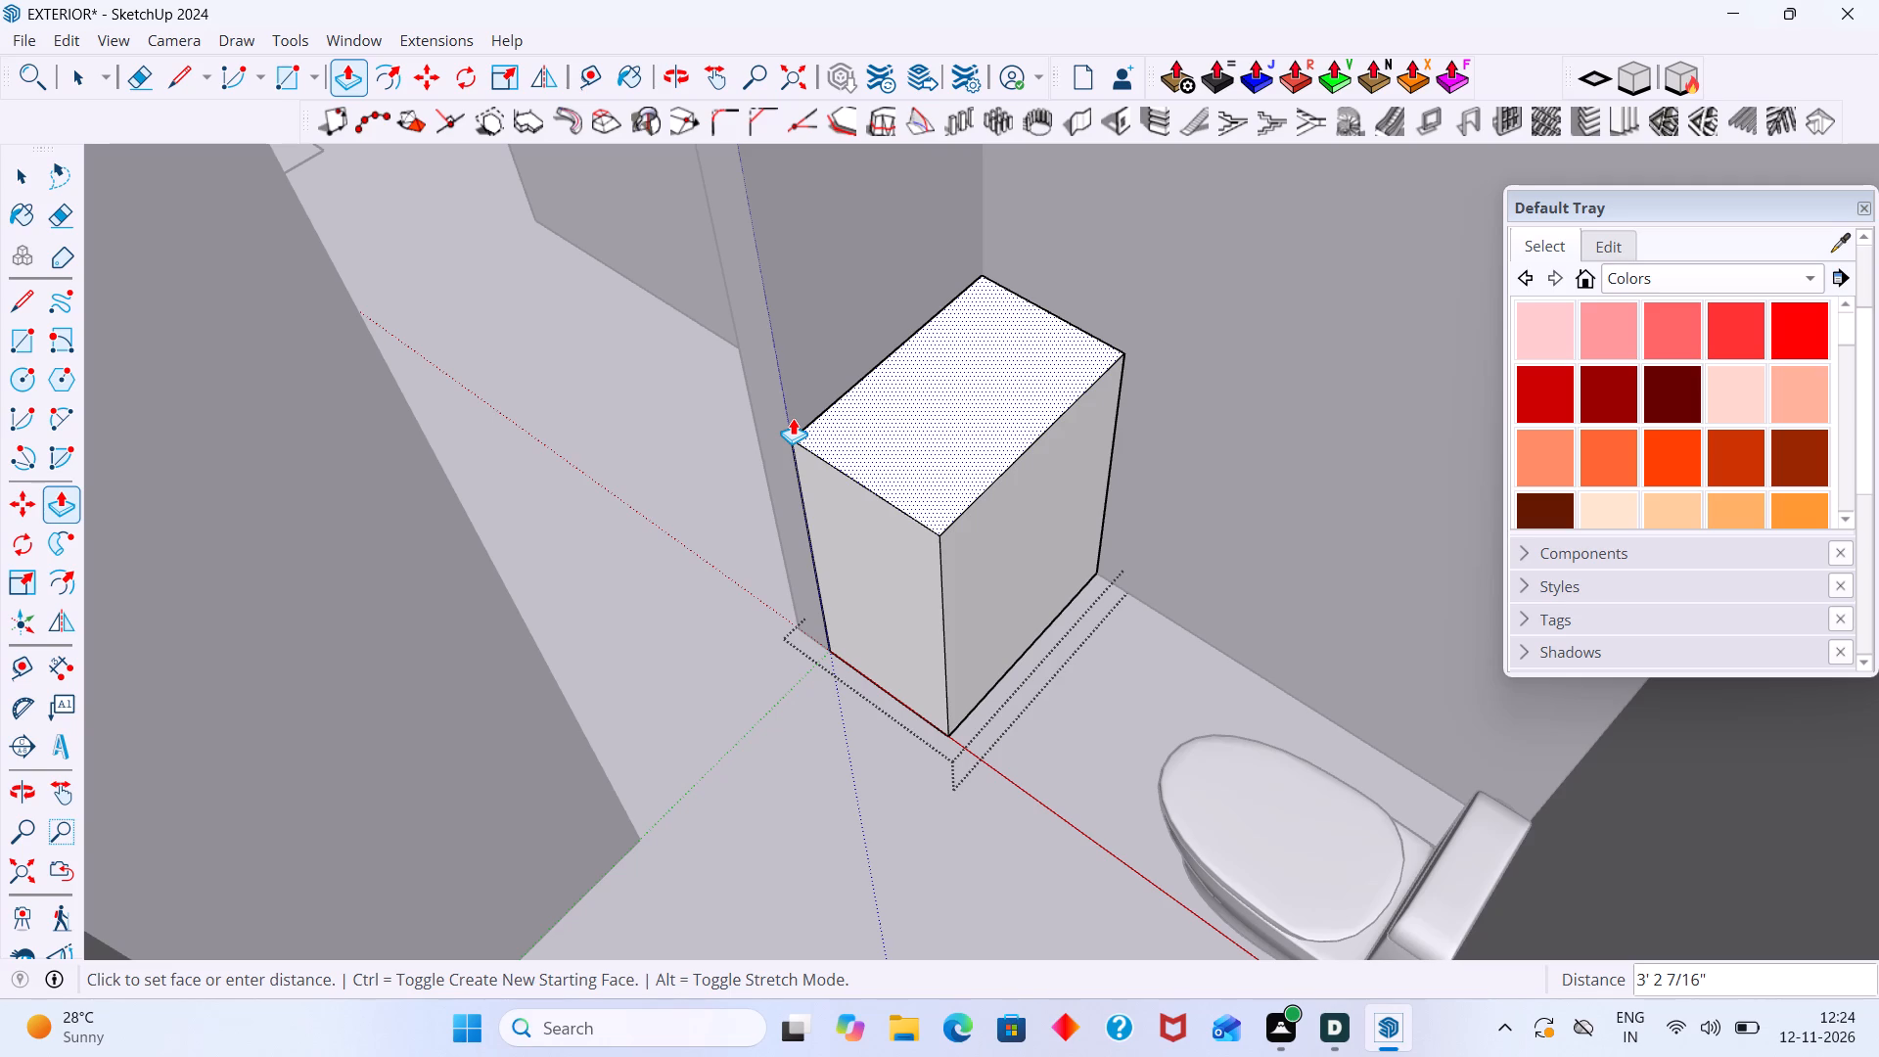
{"action": "left_click", "coordinate": [792, 407]}
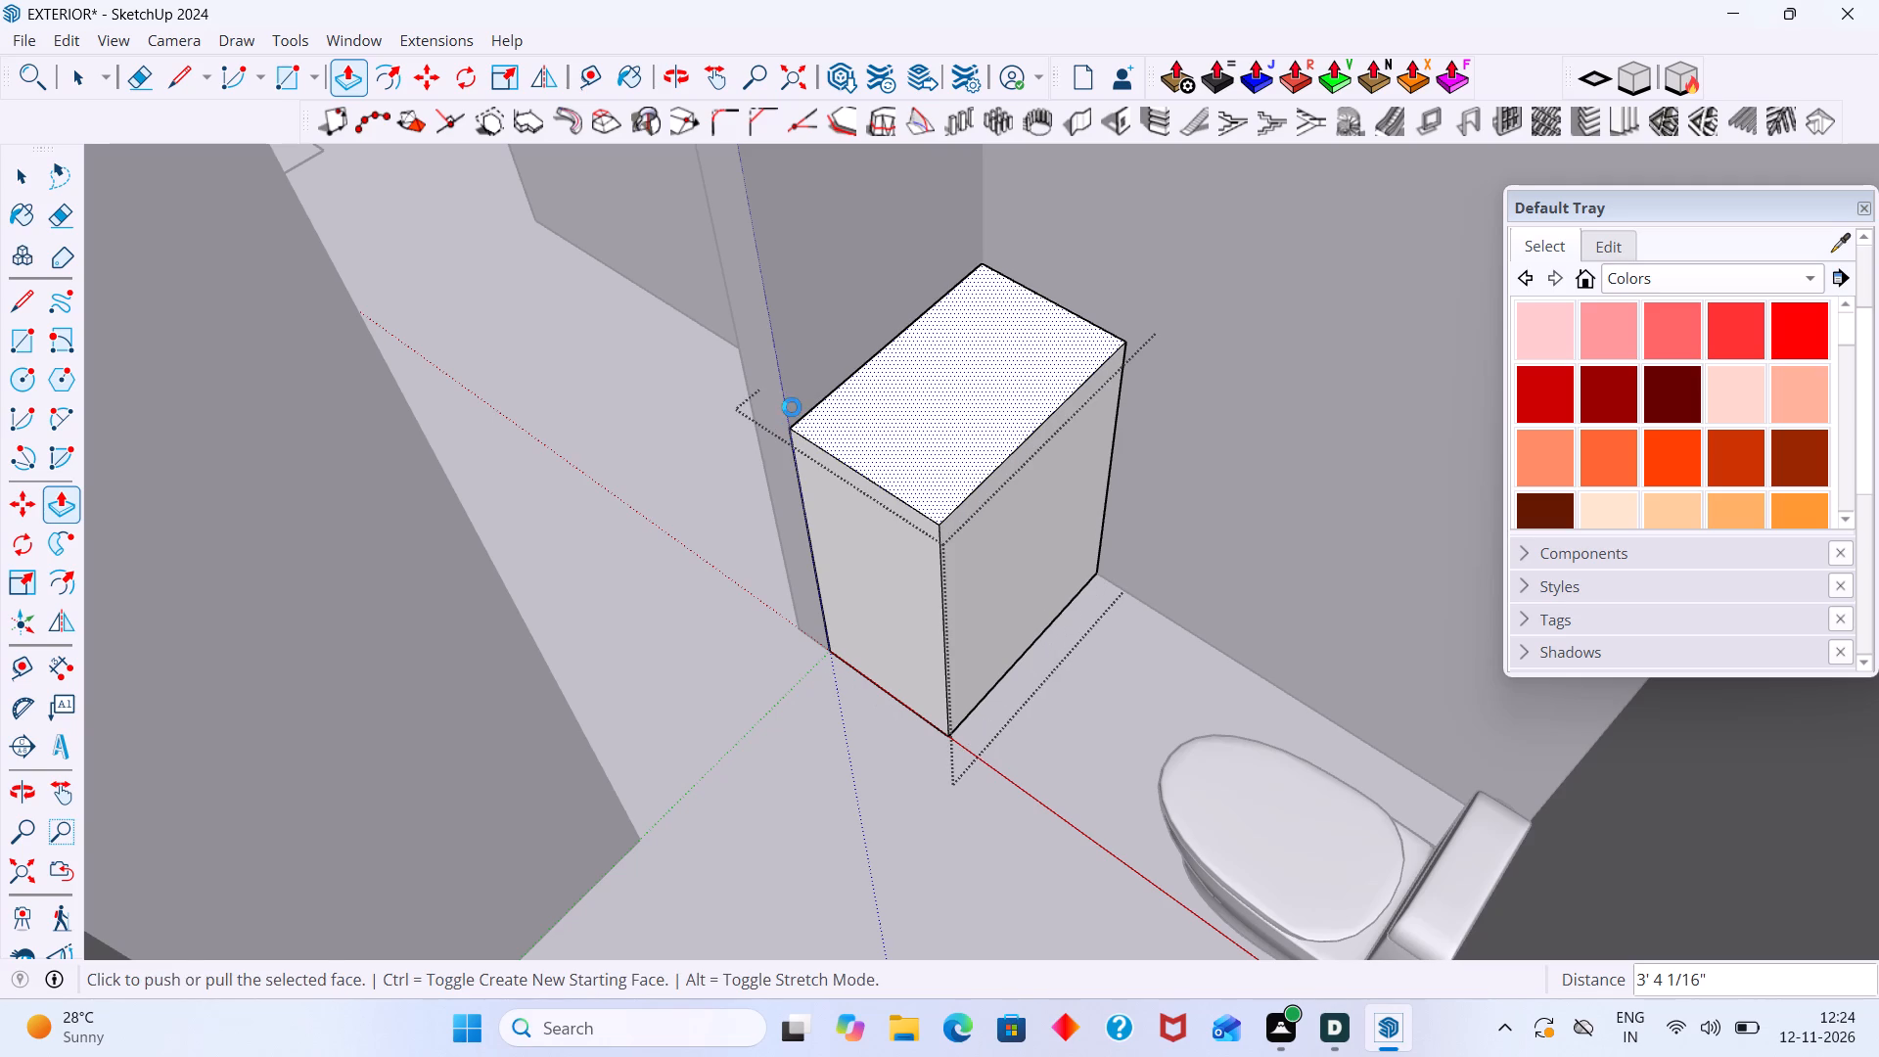
{"action": "key", "text": "space"}
{"action": "left_click", "coordinate": [684, 598]}
{"action": "scroll", "coordinate": [669, 552], "scroll_direction": "down", "scroll_amount": 17}
{"action": "scroll", "coordinate": [806, 509], "scroll_direction": "down", "scroll_amount": 6}
{"action": "left_click", "coordinate": [718, 516]}
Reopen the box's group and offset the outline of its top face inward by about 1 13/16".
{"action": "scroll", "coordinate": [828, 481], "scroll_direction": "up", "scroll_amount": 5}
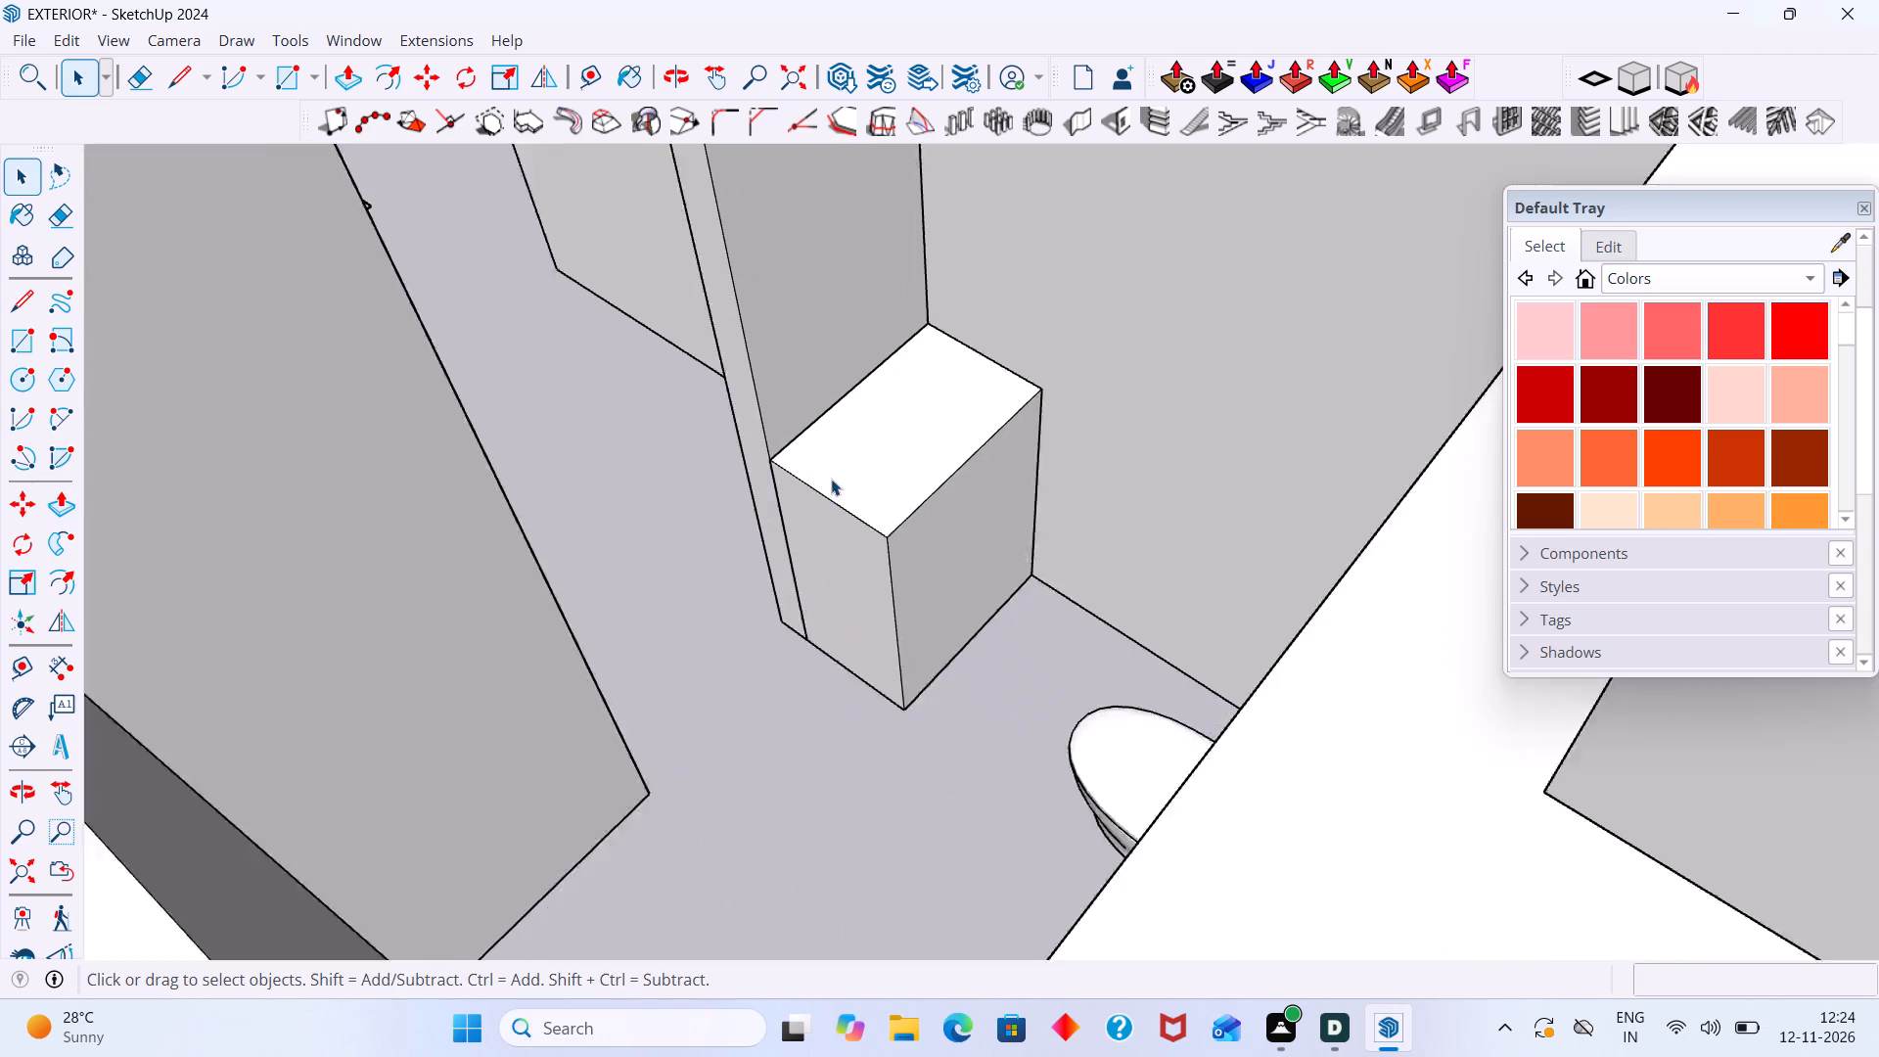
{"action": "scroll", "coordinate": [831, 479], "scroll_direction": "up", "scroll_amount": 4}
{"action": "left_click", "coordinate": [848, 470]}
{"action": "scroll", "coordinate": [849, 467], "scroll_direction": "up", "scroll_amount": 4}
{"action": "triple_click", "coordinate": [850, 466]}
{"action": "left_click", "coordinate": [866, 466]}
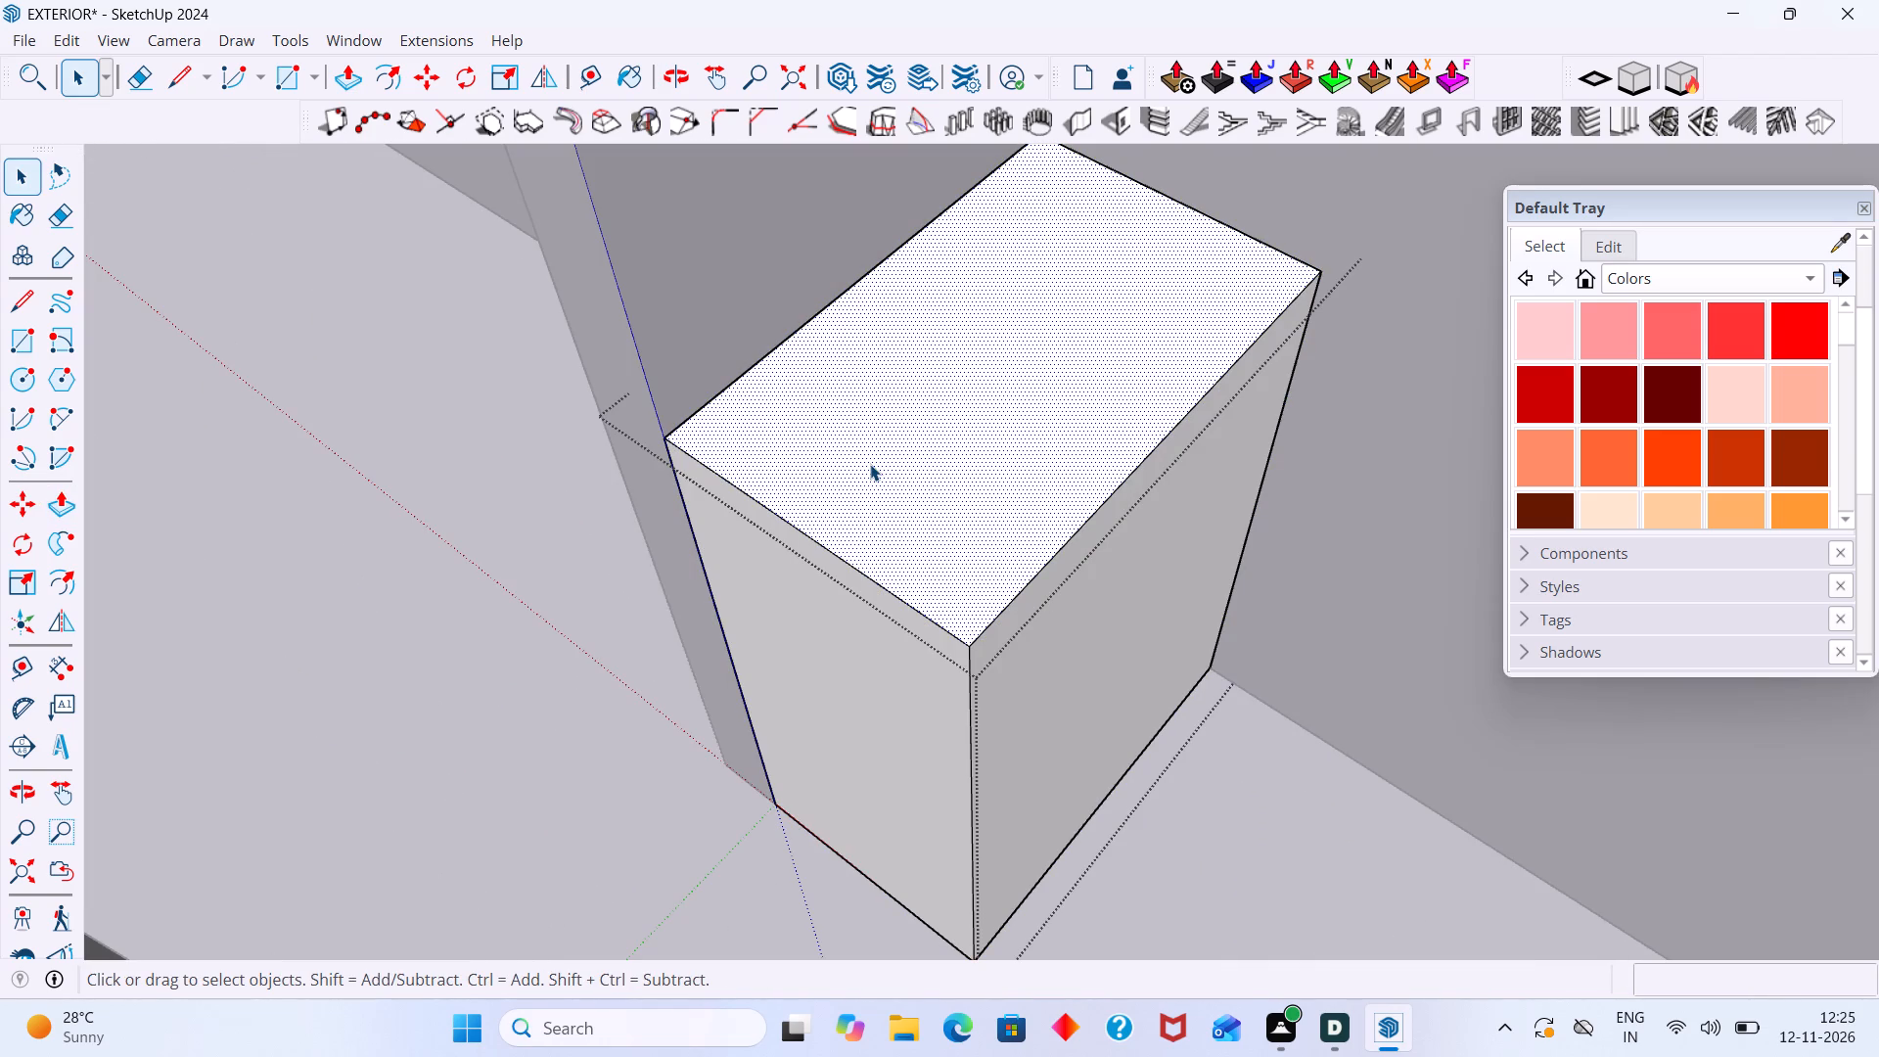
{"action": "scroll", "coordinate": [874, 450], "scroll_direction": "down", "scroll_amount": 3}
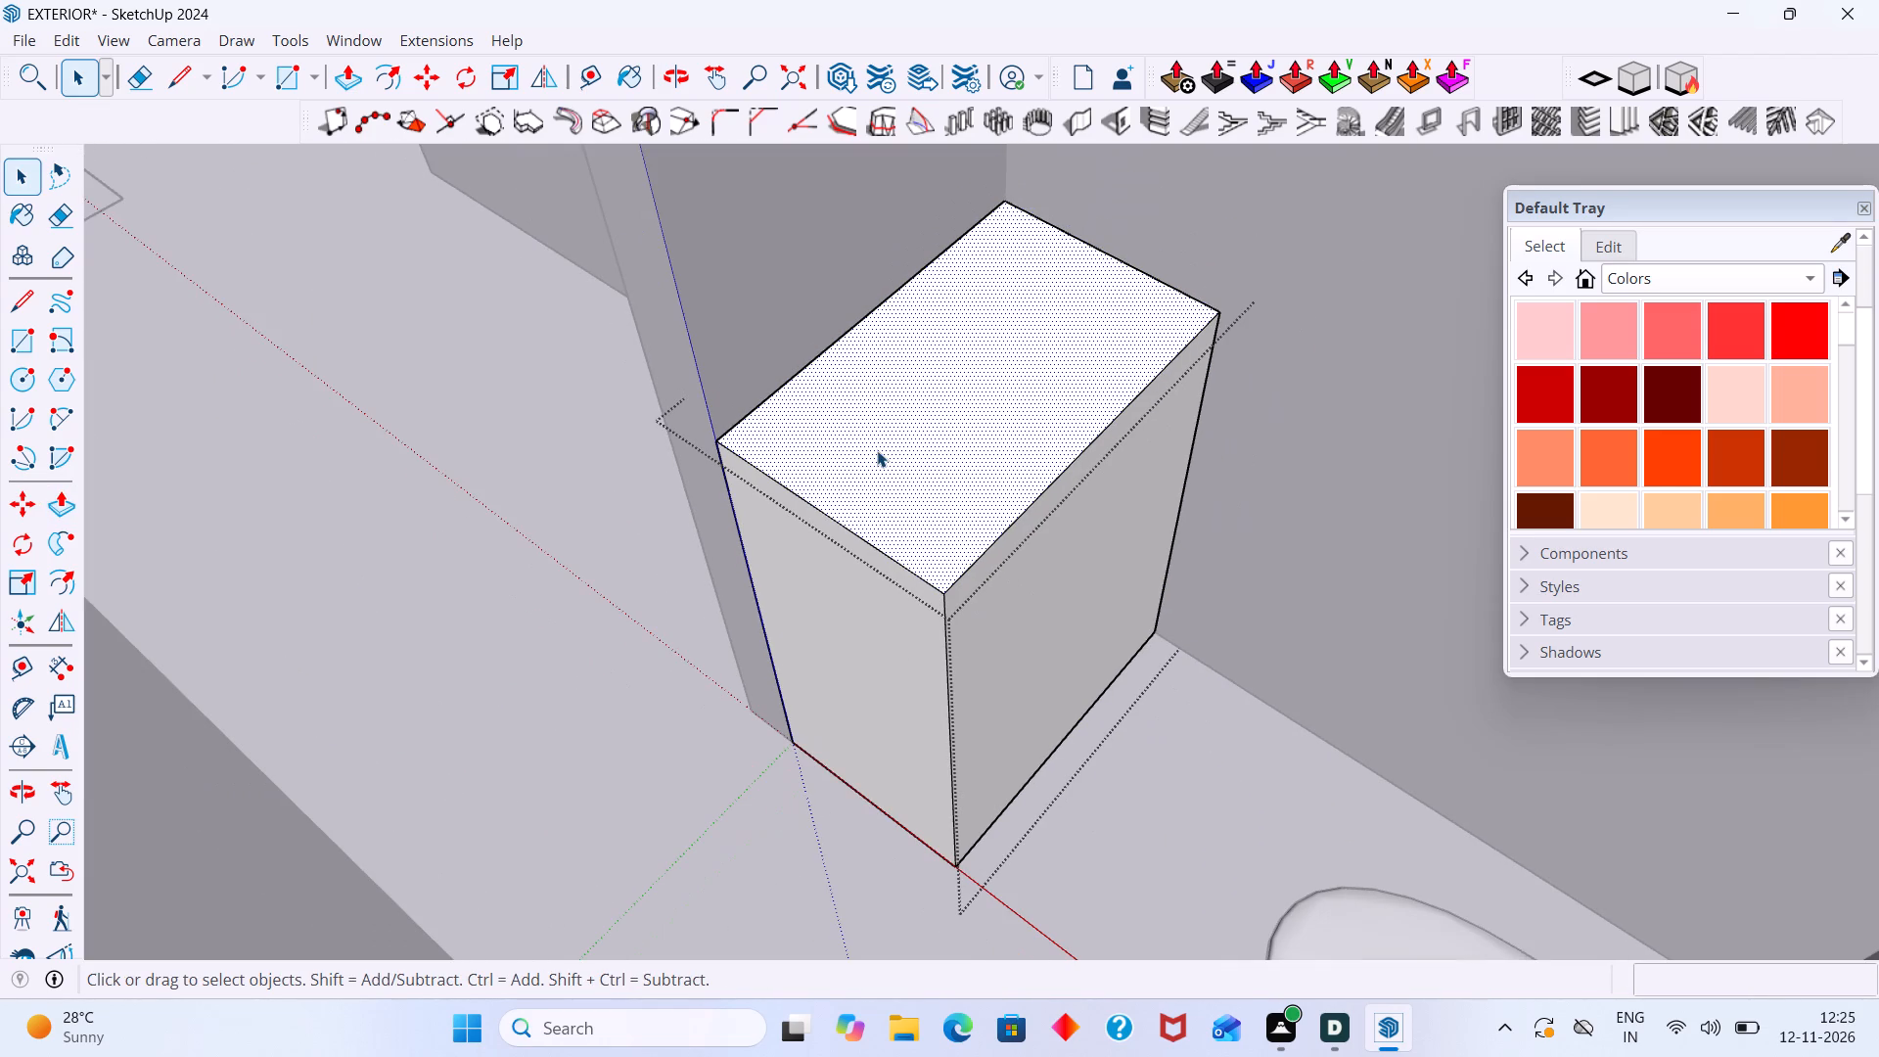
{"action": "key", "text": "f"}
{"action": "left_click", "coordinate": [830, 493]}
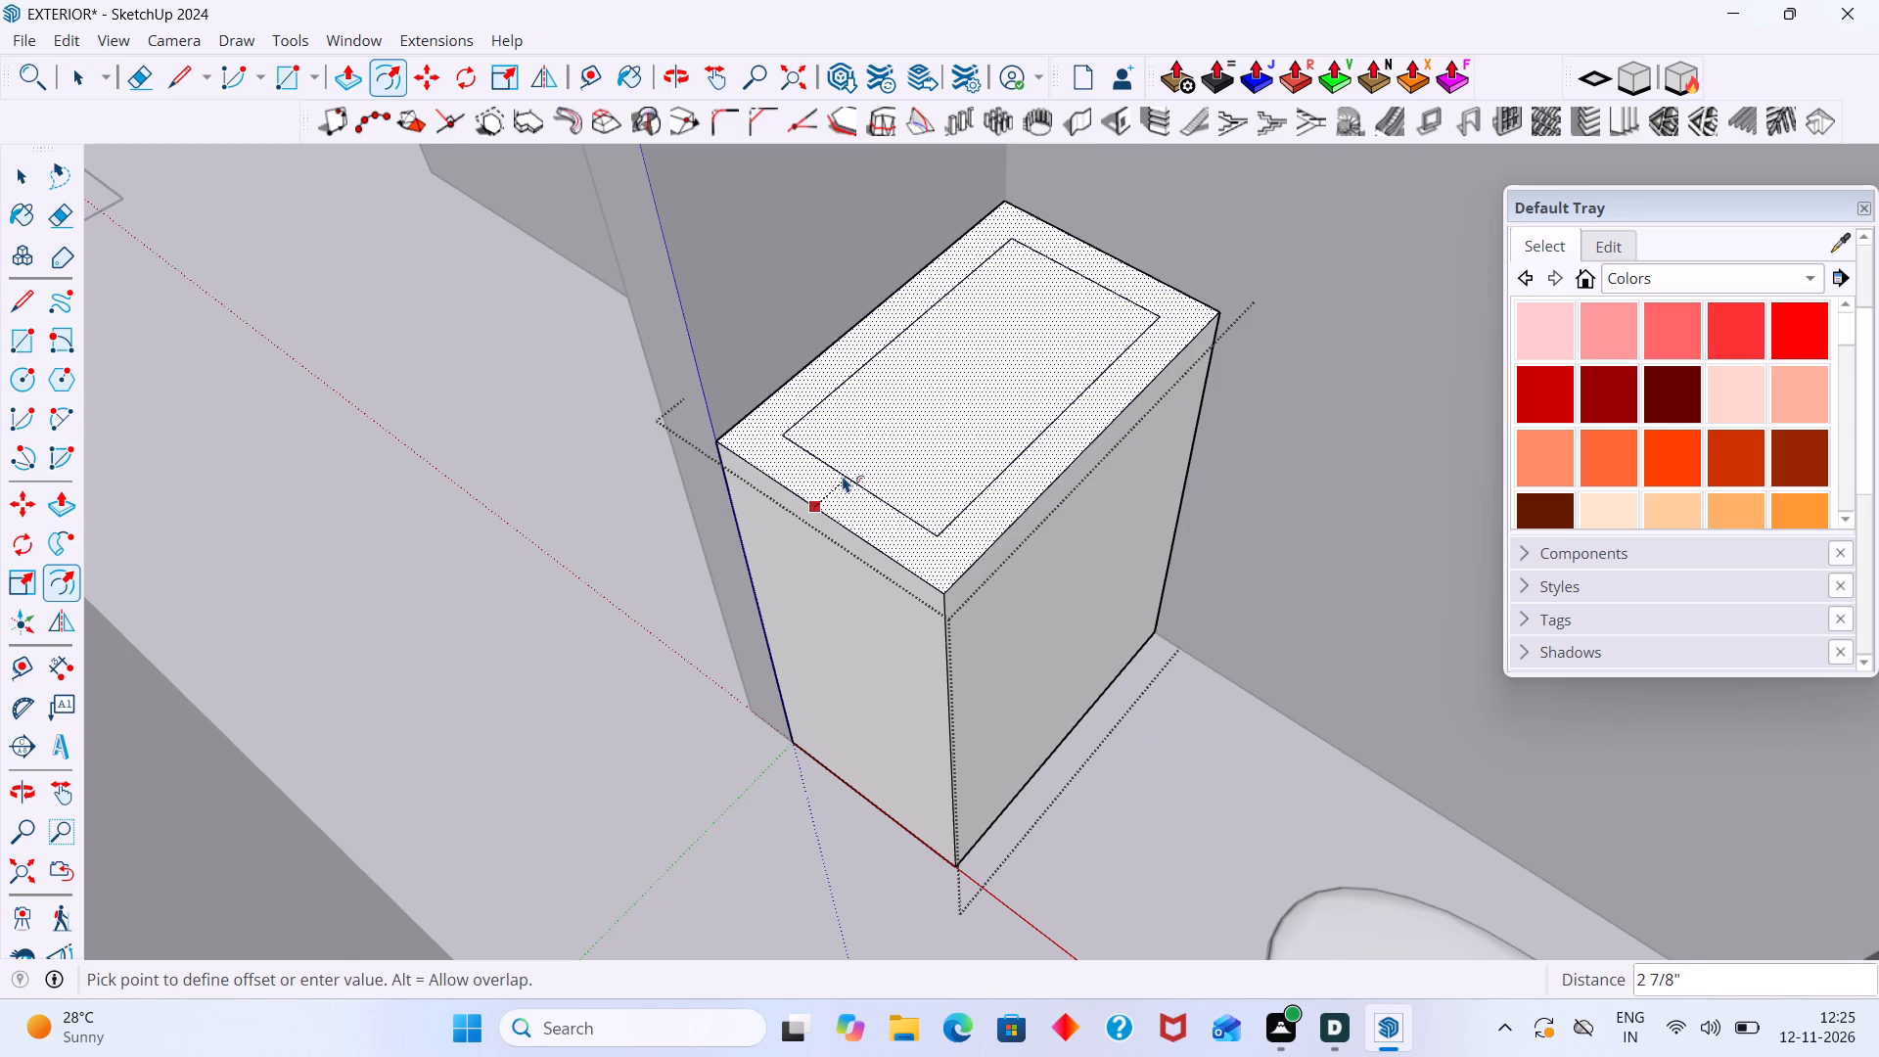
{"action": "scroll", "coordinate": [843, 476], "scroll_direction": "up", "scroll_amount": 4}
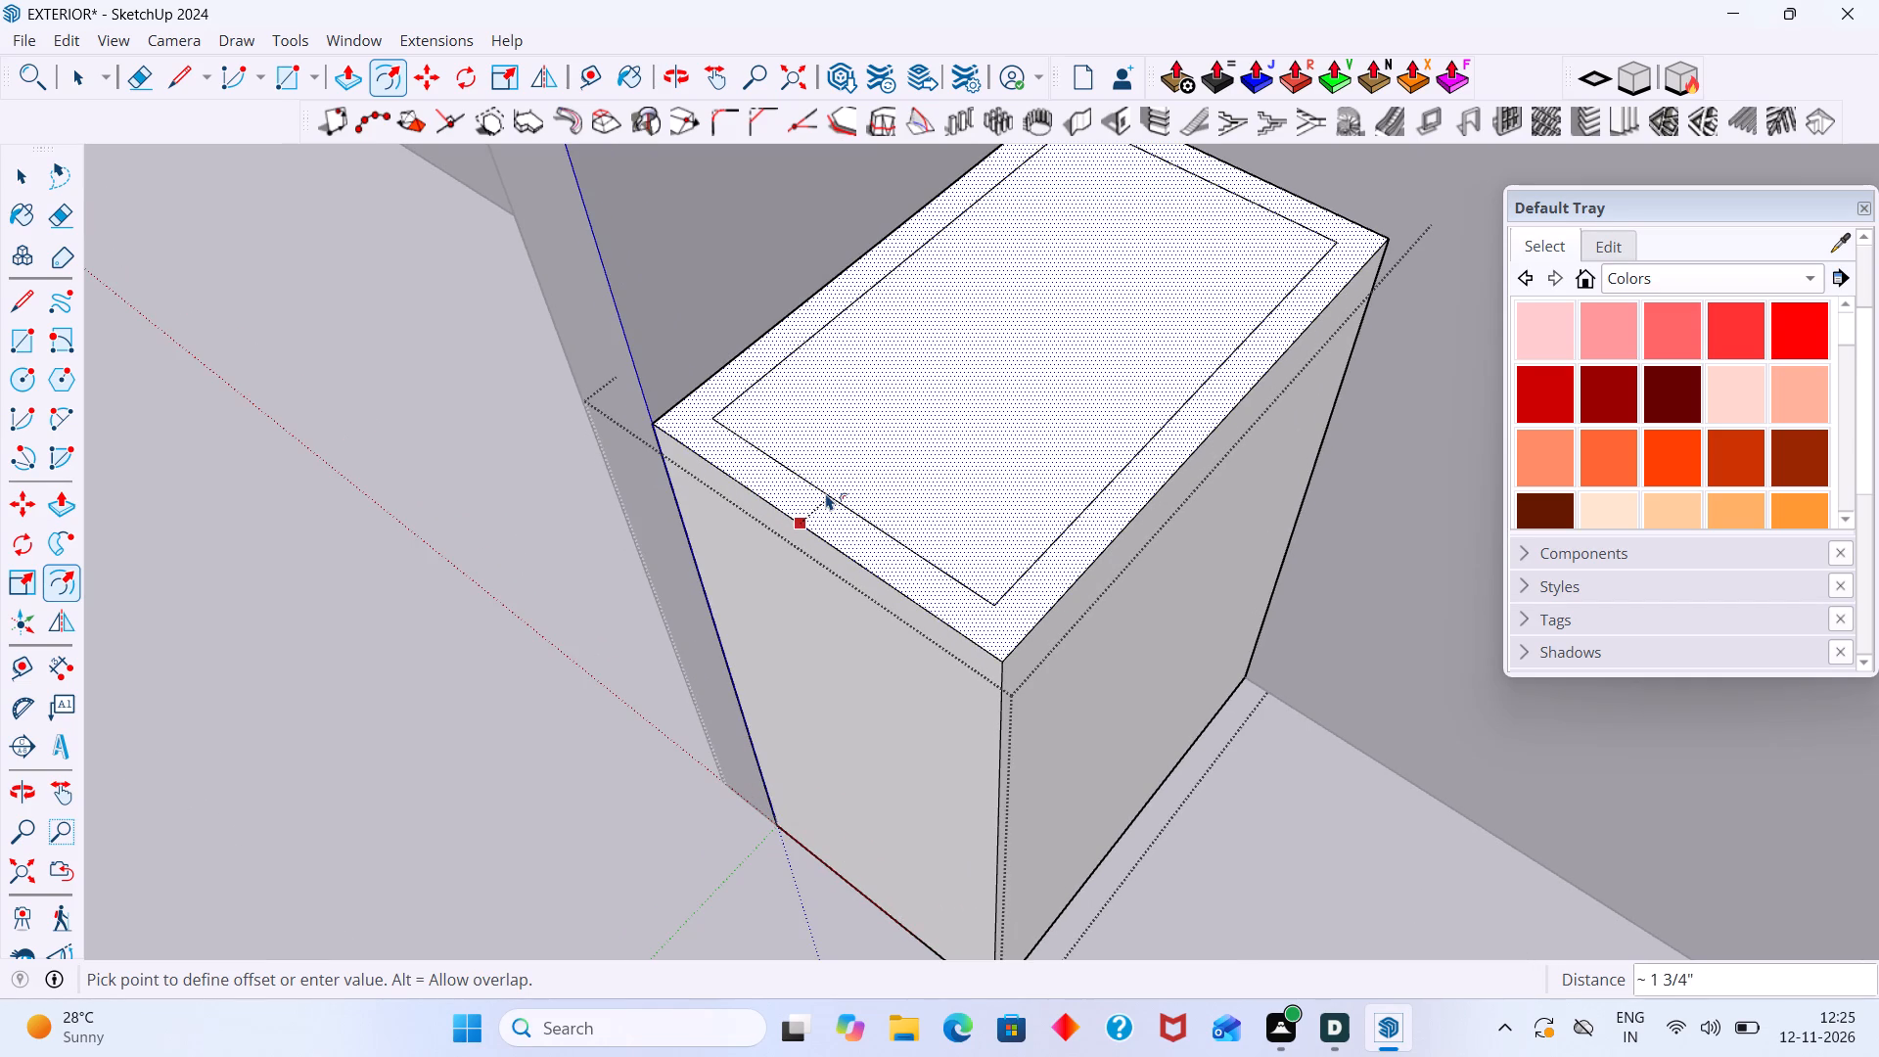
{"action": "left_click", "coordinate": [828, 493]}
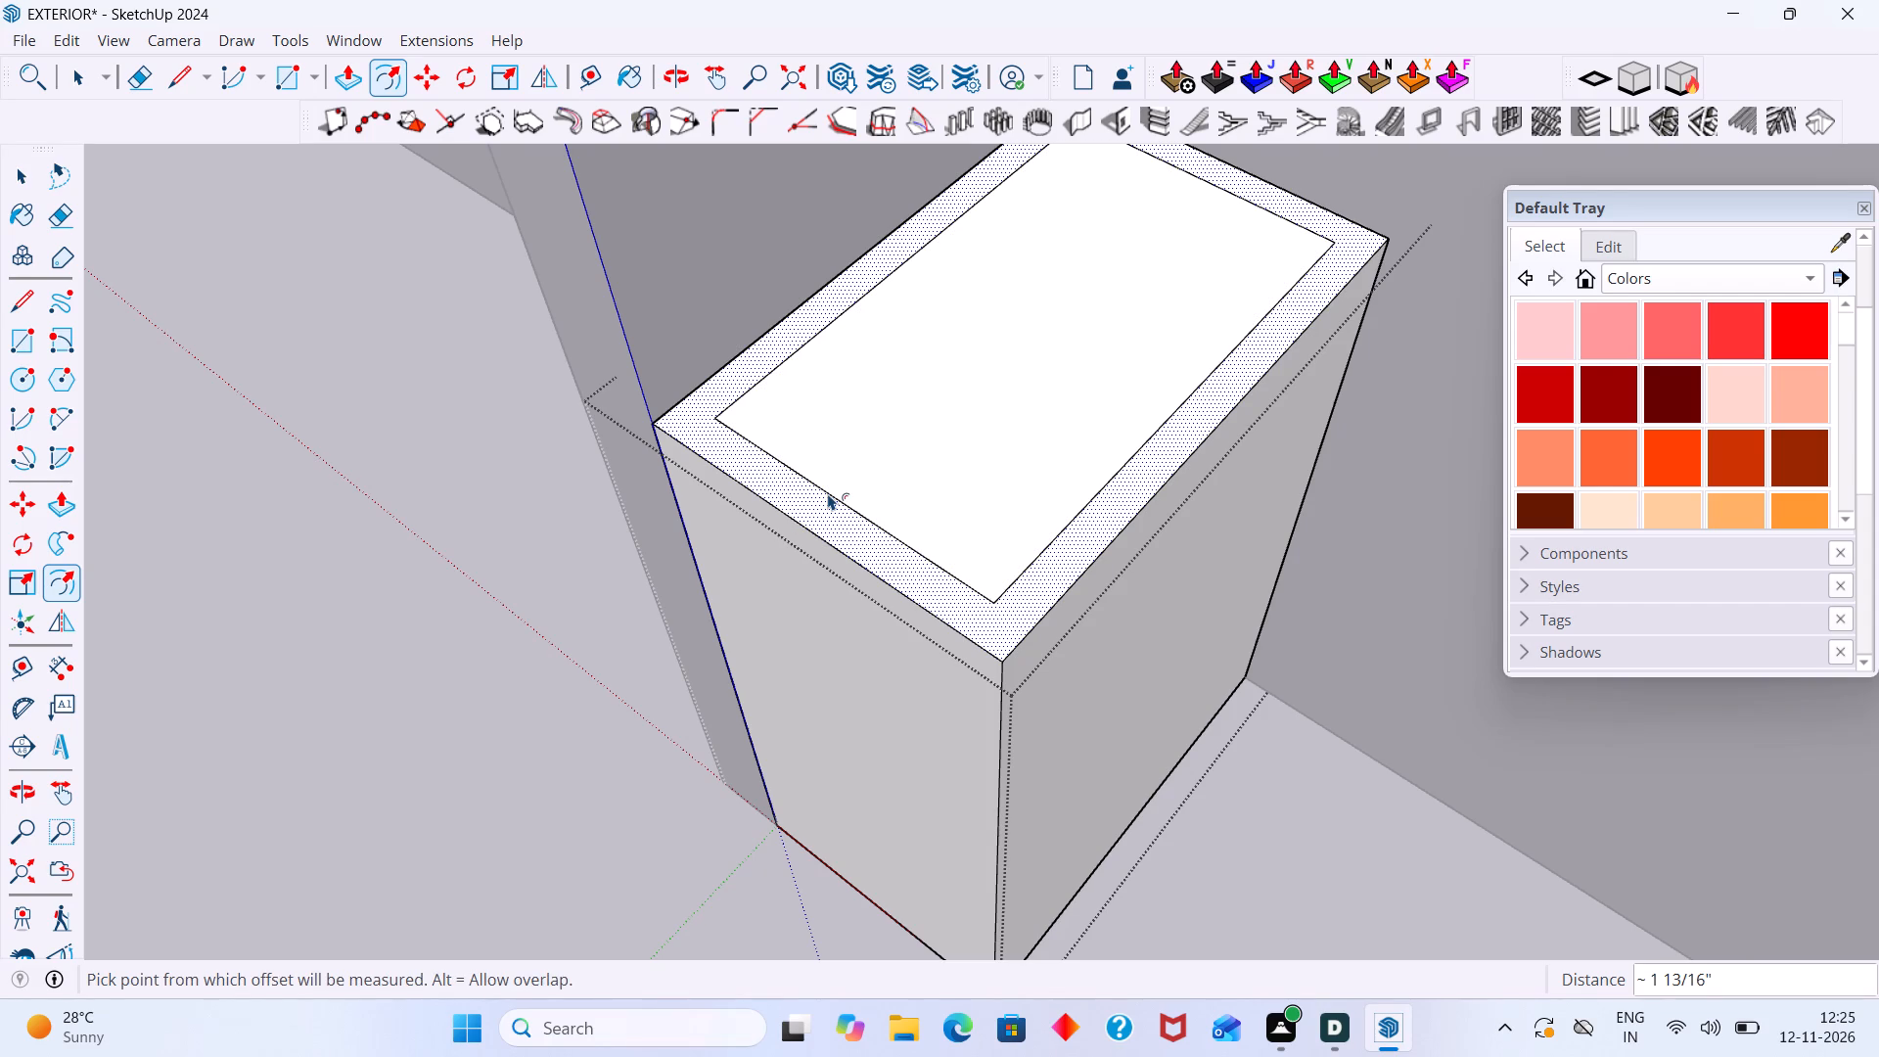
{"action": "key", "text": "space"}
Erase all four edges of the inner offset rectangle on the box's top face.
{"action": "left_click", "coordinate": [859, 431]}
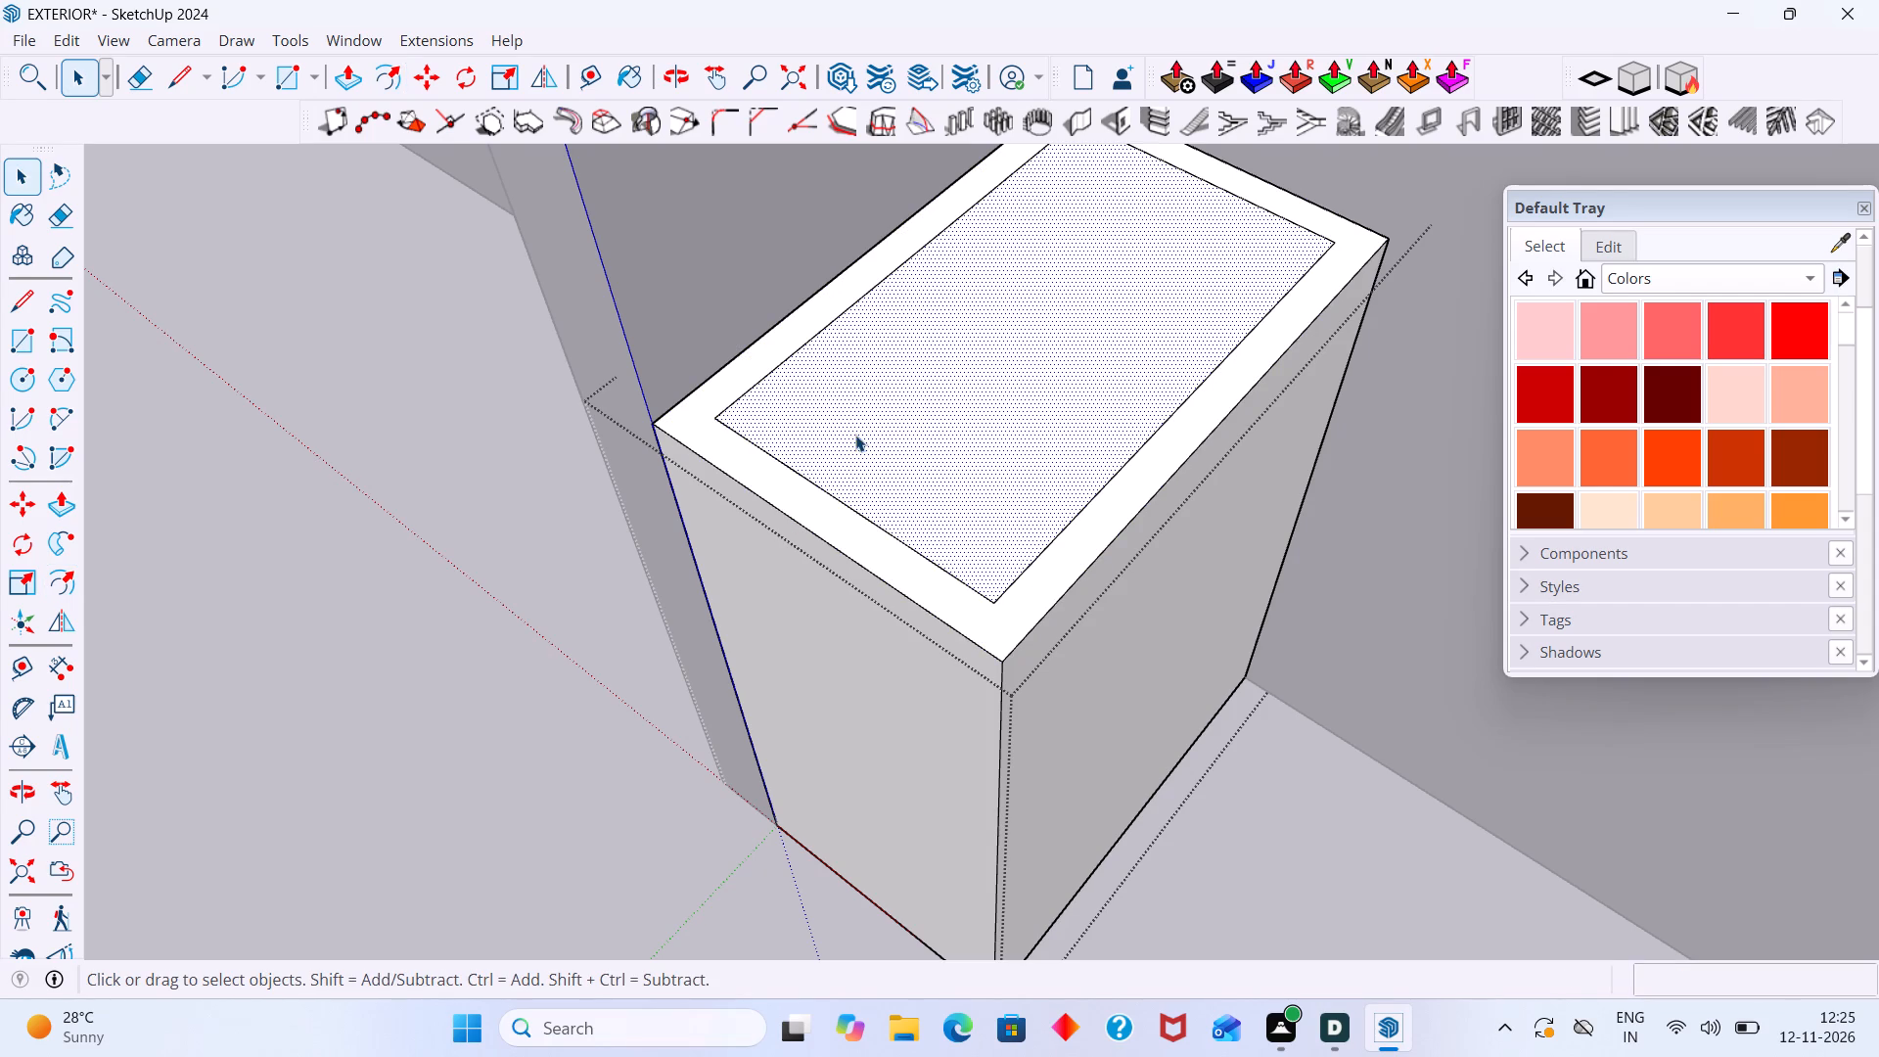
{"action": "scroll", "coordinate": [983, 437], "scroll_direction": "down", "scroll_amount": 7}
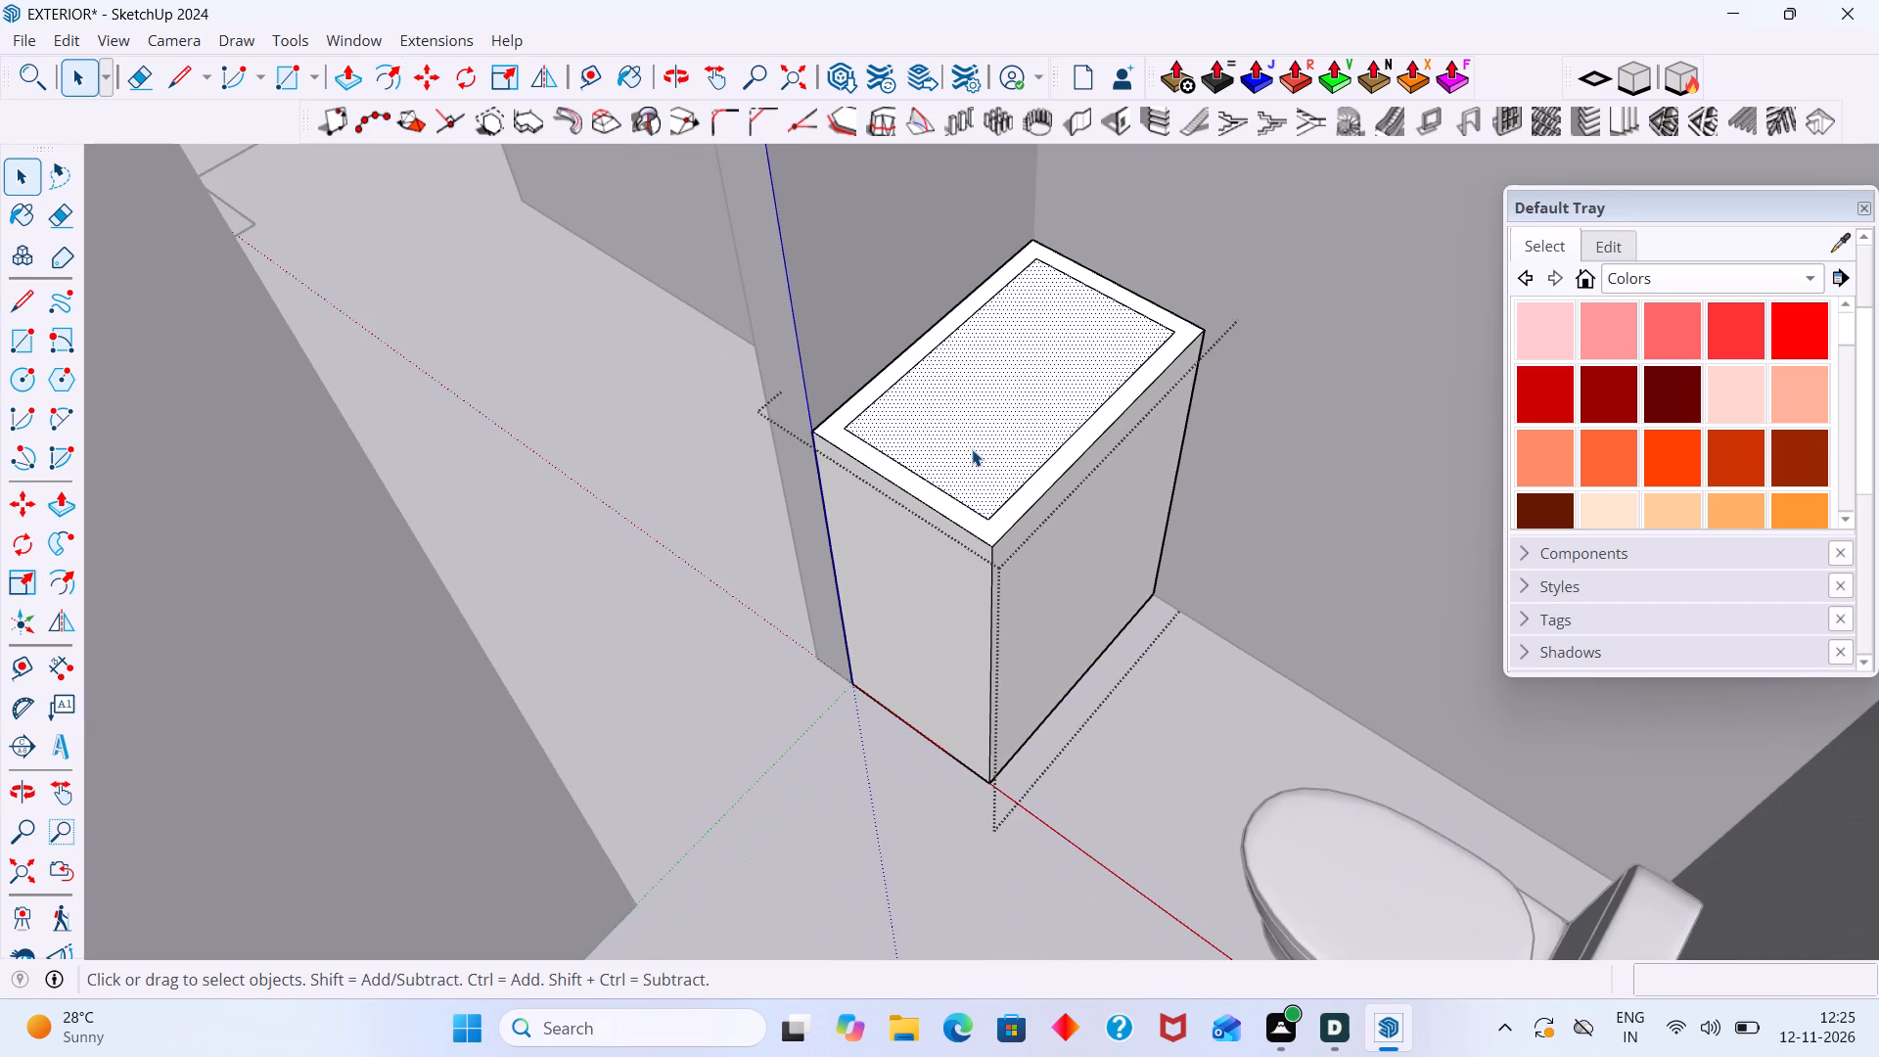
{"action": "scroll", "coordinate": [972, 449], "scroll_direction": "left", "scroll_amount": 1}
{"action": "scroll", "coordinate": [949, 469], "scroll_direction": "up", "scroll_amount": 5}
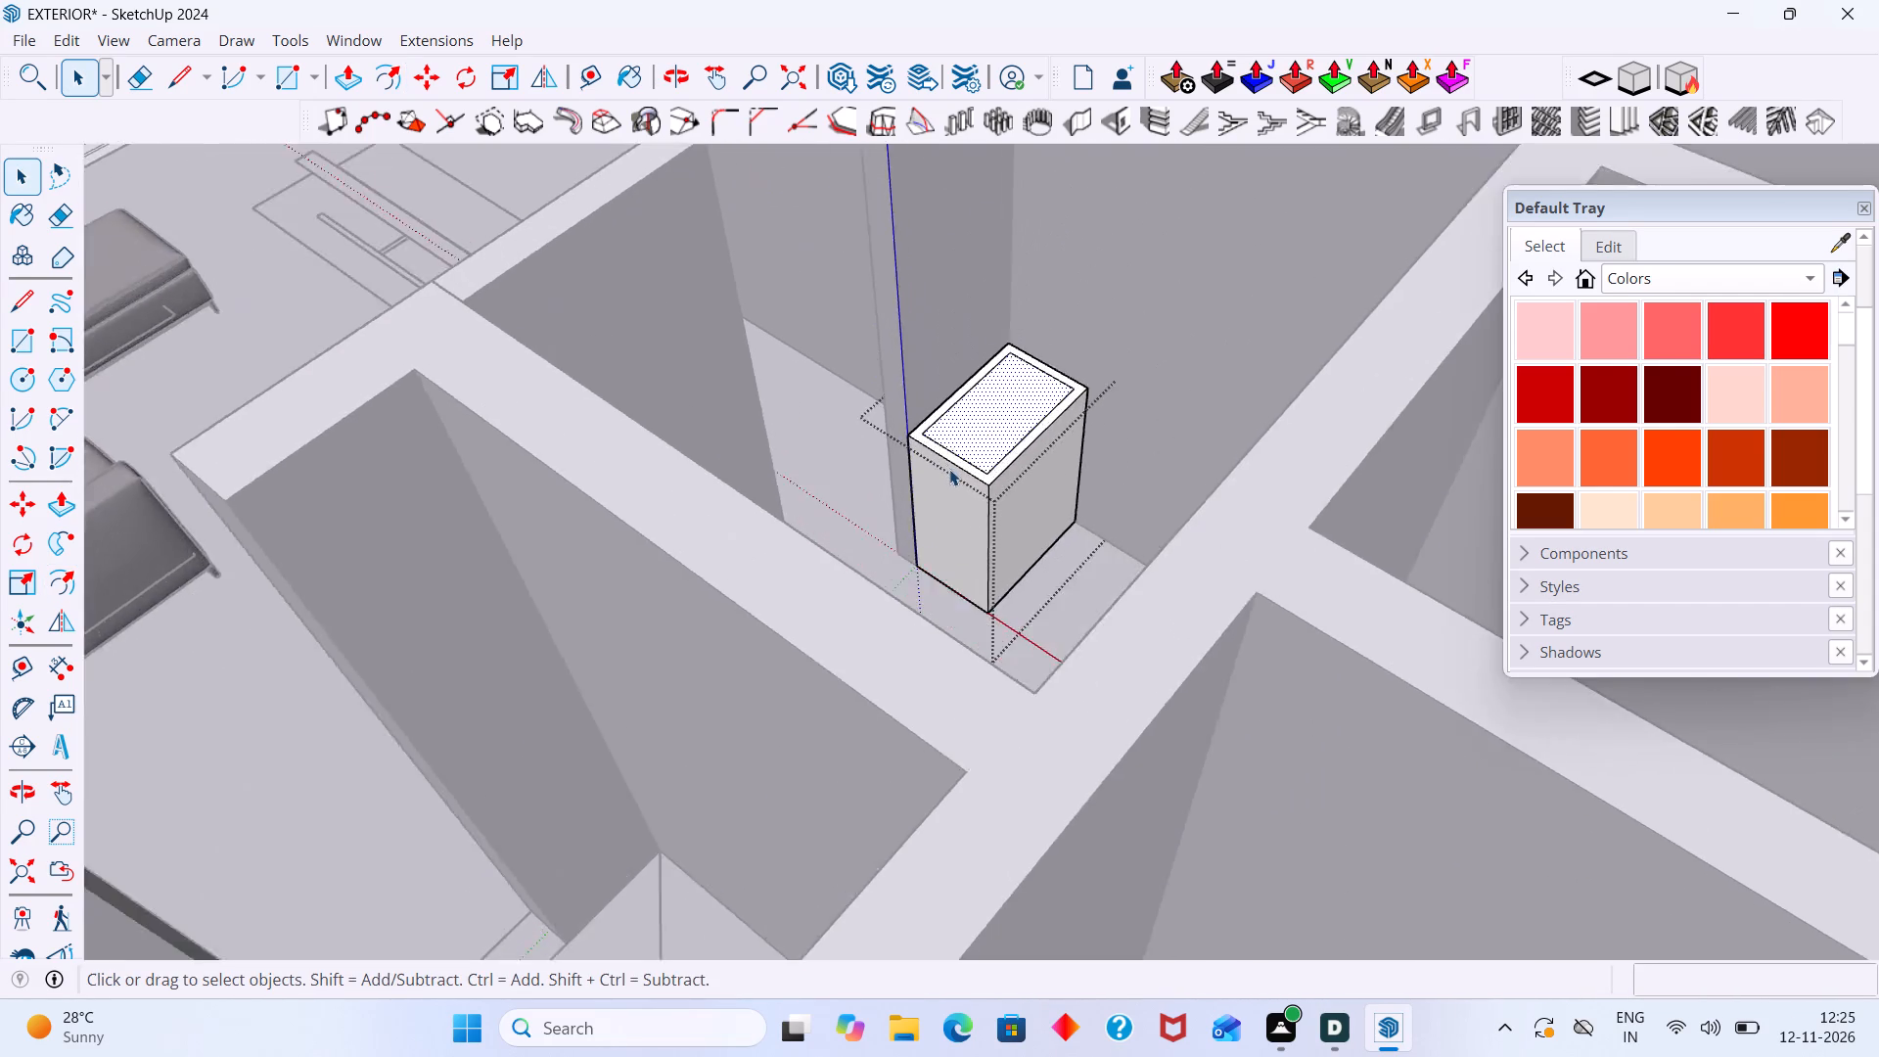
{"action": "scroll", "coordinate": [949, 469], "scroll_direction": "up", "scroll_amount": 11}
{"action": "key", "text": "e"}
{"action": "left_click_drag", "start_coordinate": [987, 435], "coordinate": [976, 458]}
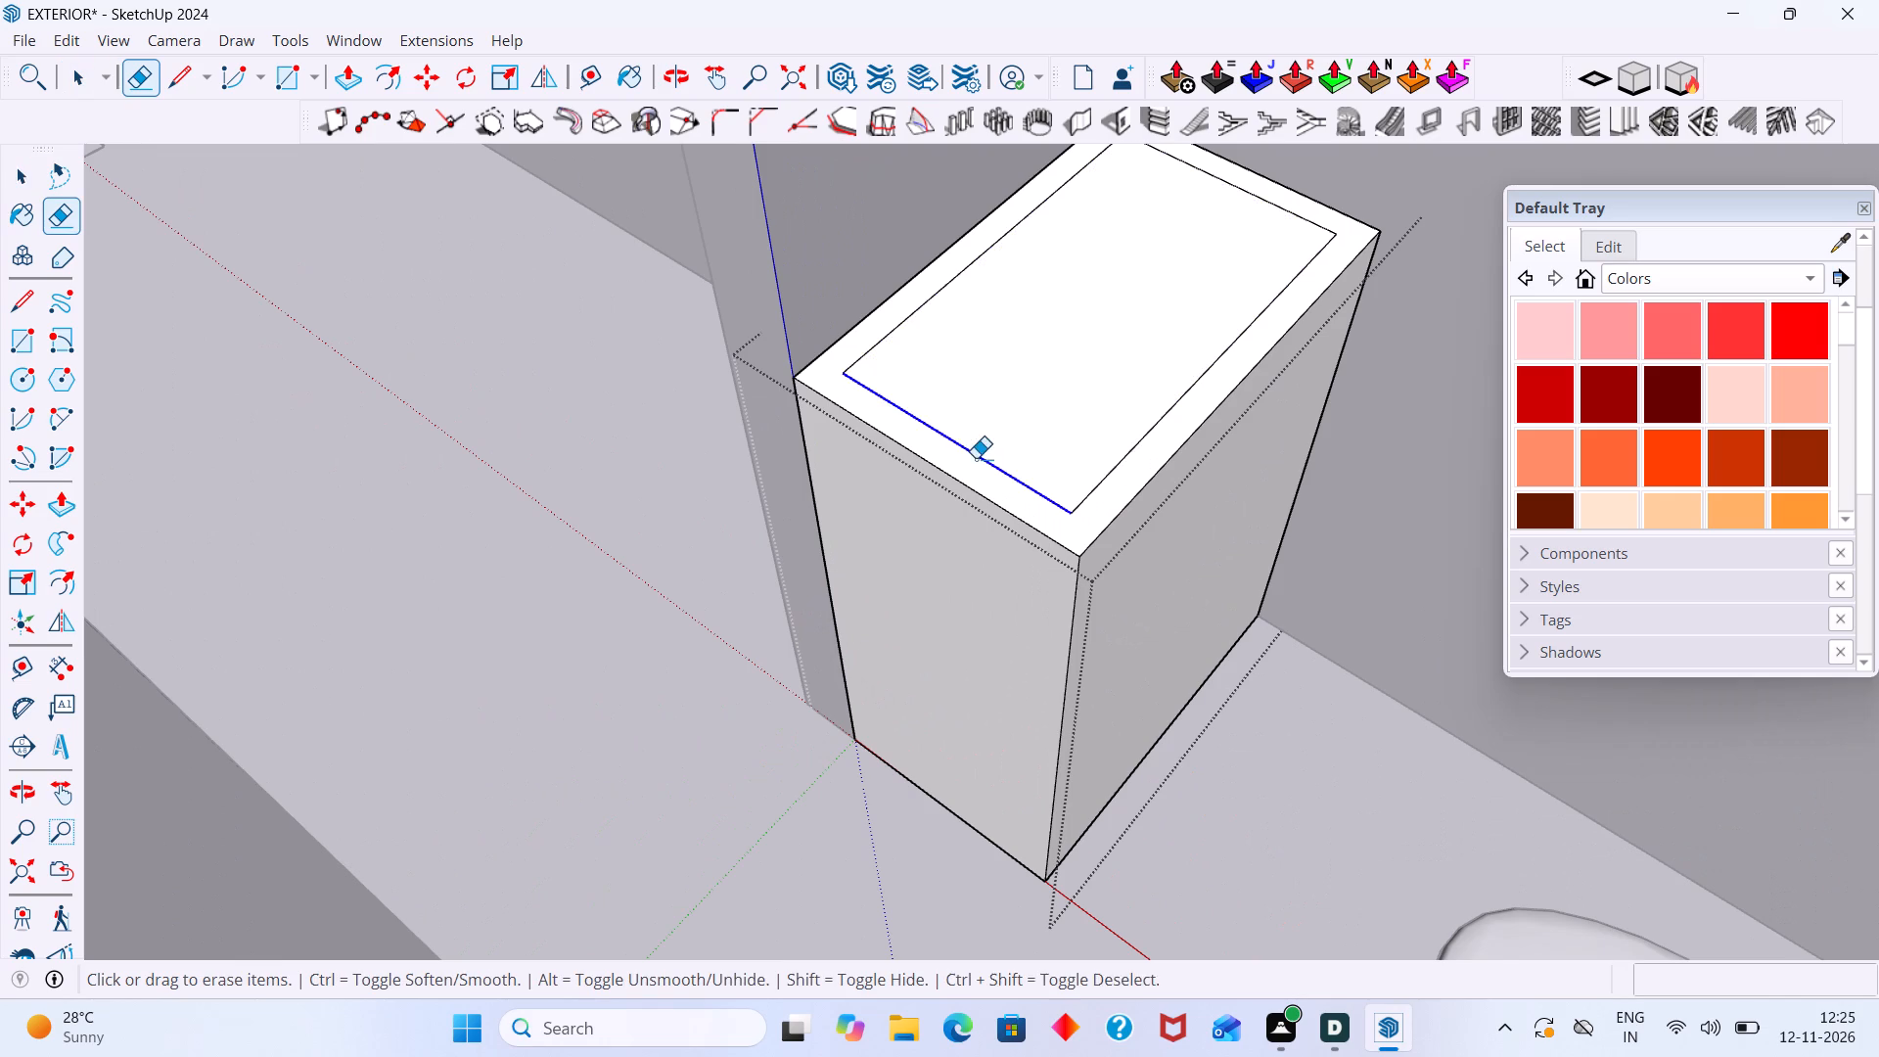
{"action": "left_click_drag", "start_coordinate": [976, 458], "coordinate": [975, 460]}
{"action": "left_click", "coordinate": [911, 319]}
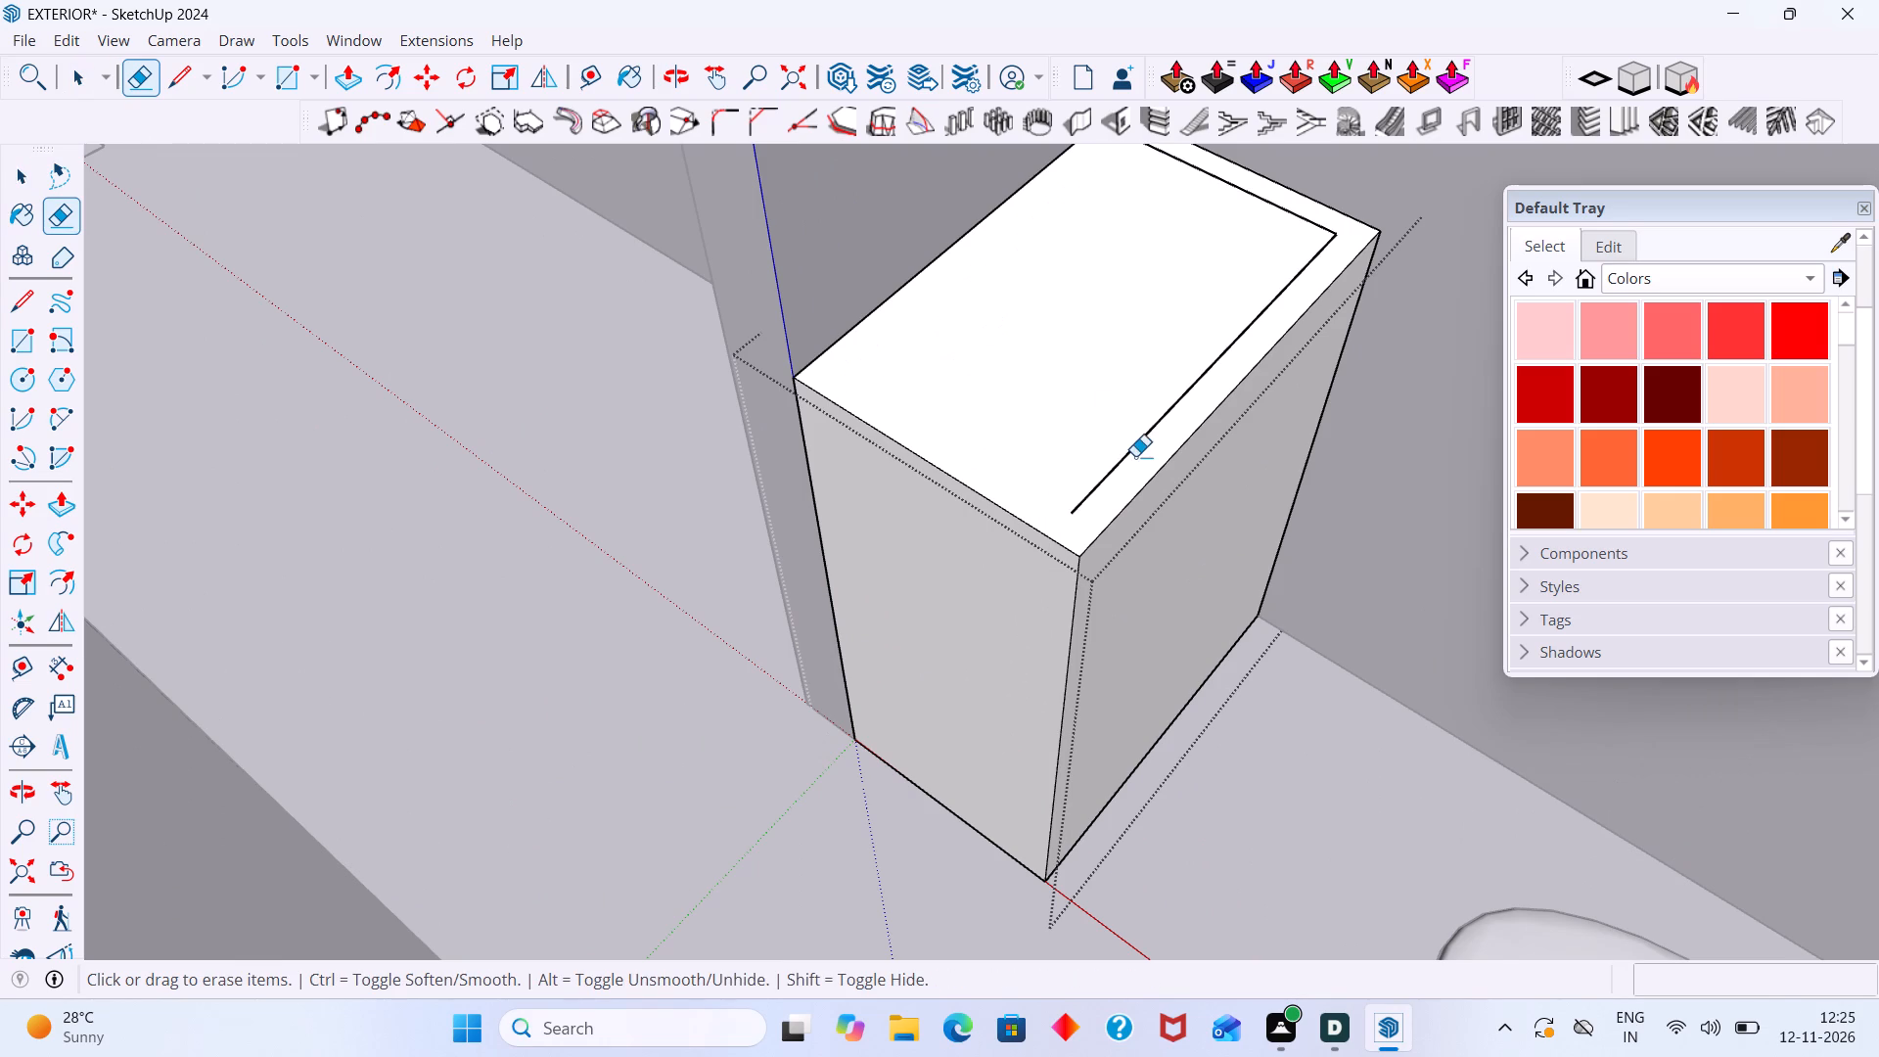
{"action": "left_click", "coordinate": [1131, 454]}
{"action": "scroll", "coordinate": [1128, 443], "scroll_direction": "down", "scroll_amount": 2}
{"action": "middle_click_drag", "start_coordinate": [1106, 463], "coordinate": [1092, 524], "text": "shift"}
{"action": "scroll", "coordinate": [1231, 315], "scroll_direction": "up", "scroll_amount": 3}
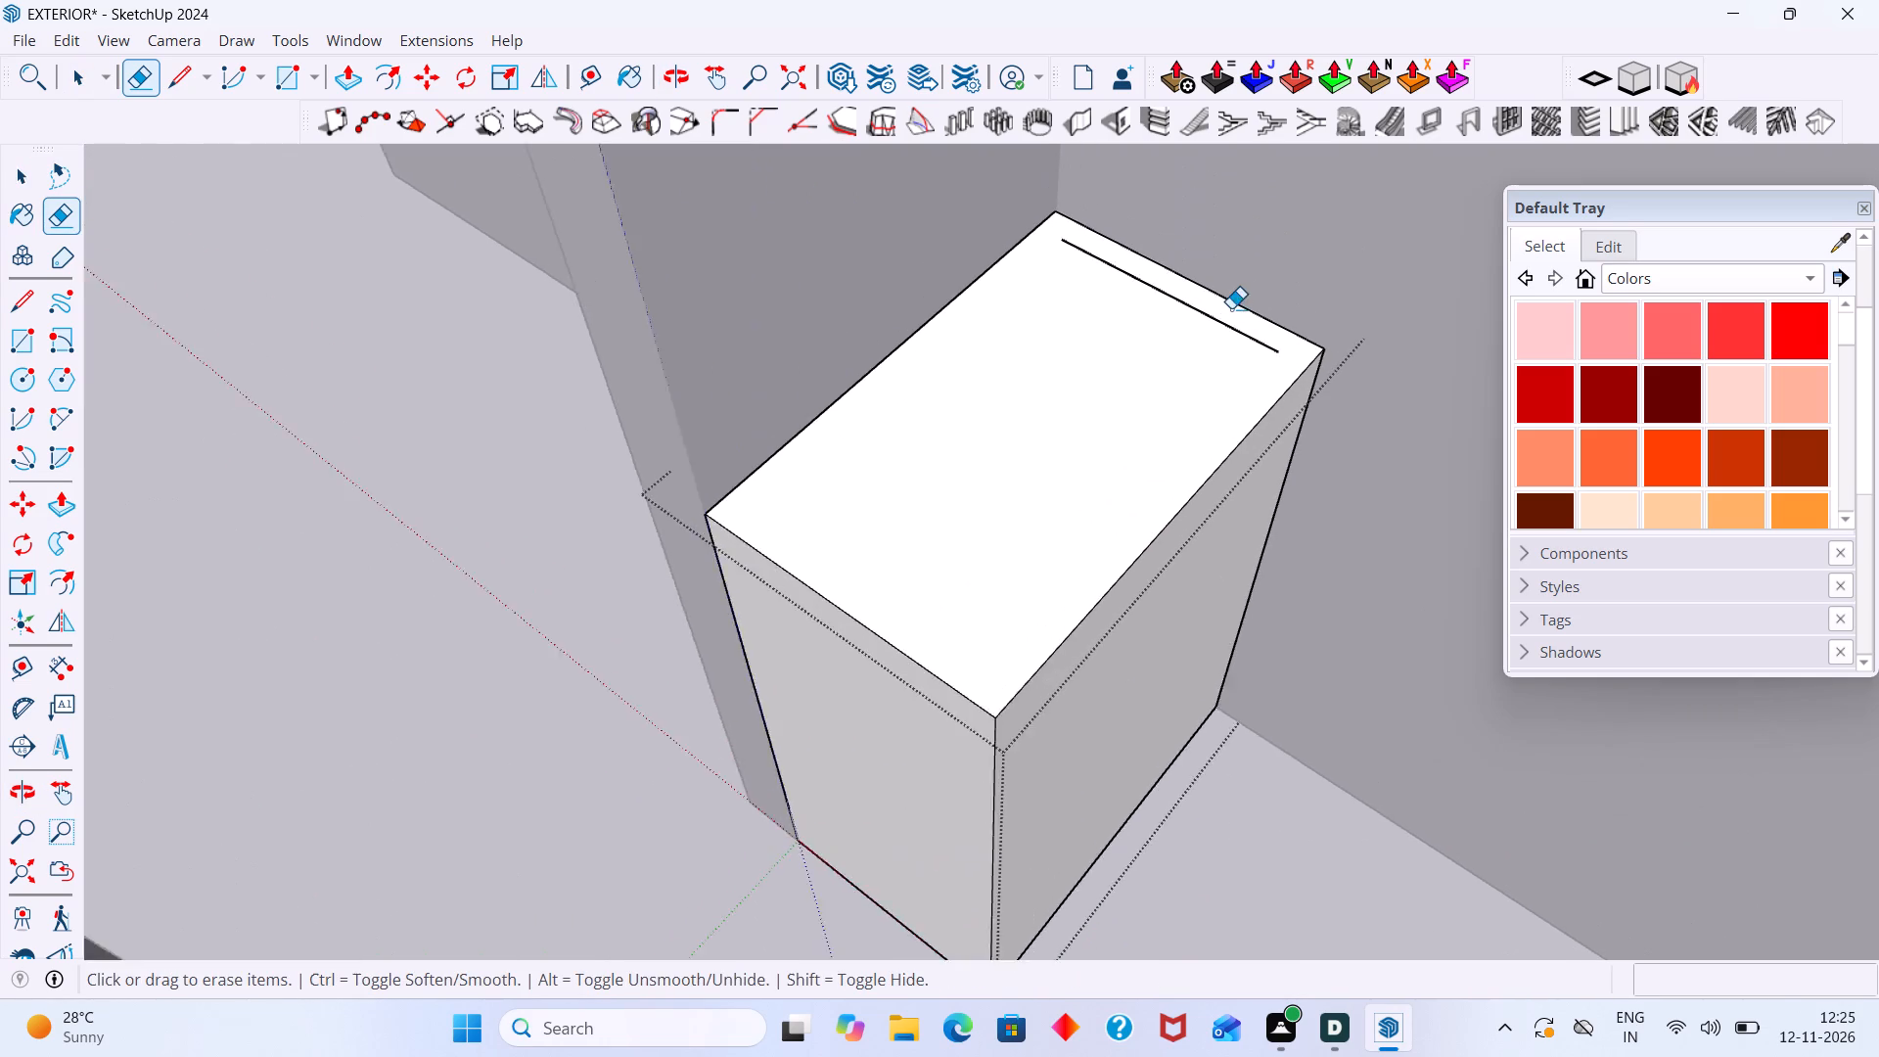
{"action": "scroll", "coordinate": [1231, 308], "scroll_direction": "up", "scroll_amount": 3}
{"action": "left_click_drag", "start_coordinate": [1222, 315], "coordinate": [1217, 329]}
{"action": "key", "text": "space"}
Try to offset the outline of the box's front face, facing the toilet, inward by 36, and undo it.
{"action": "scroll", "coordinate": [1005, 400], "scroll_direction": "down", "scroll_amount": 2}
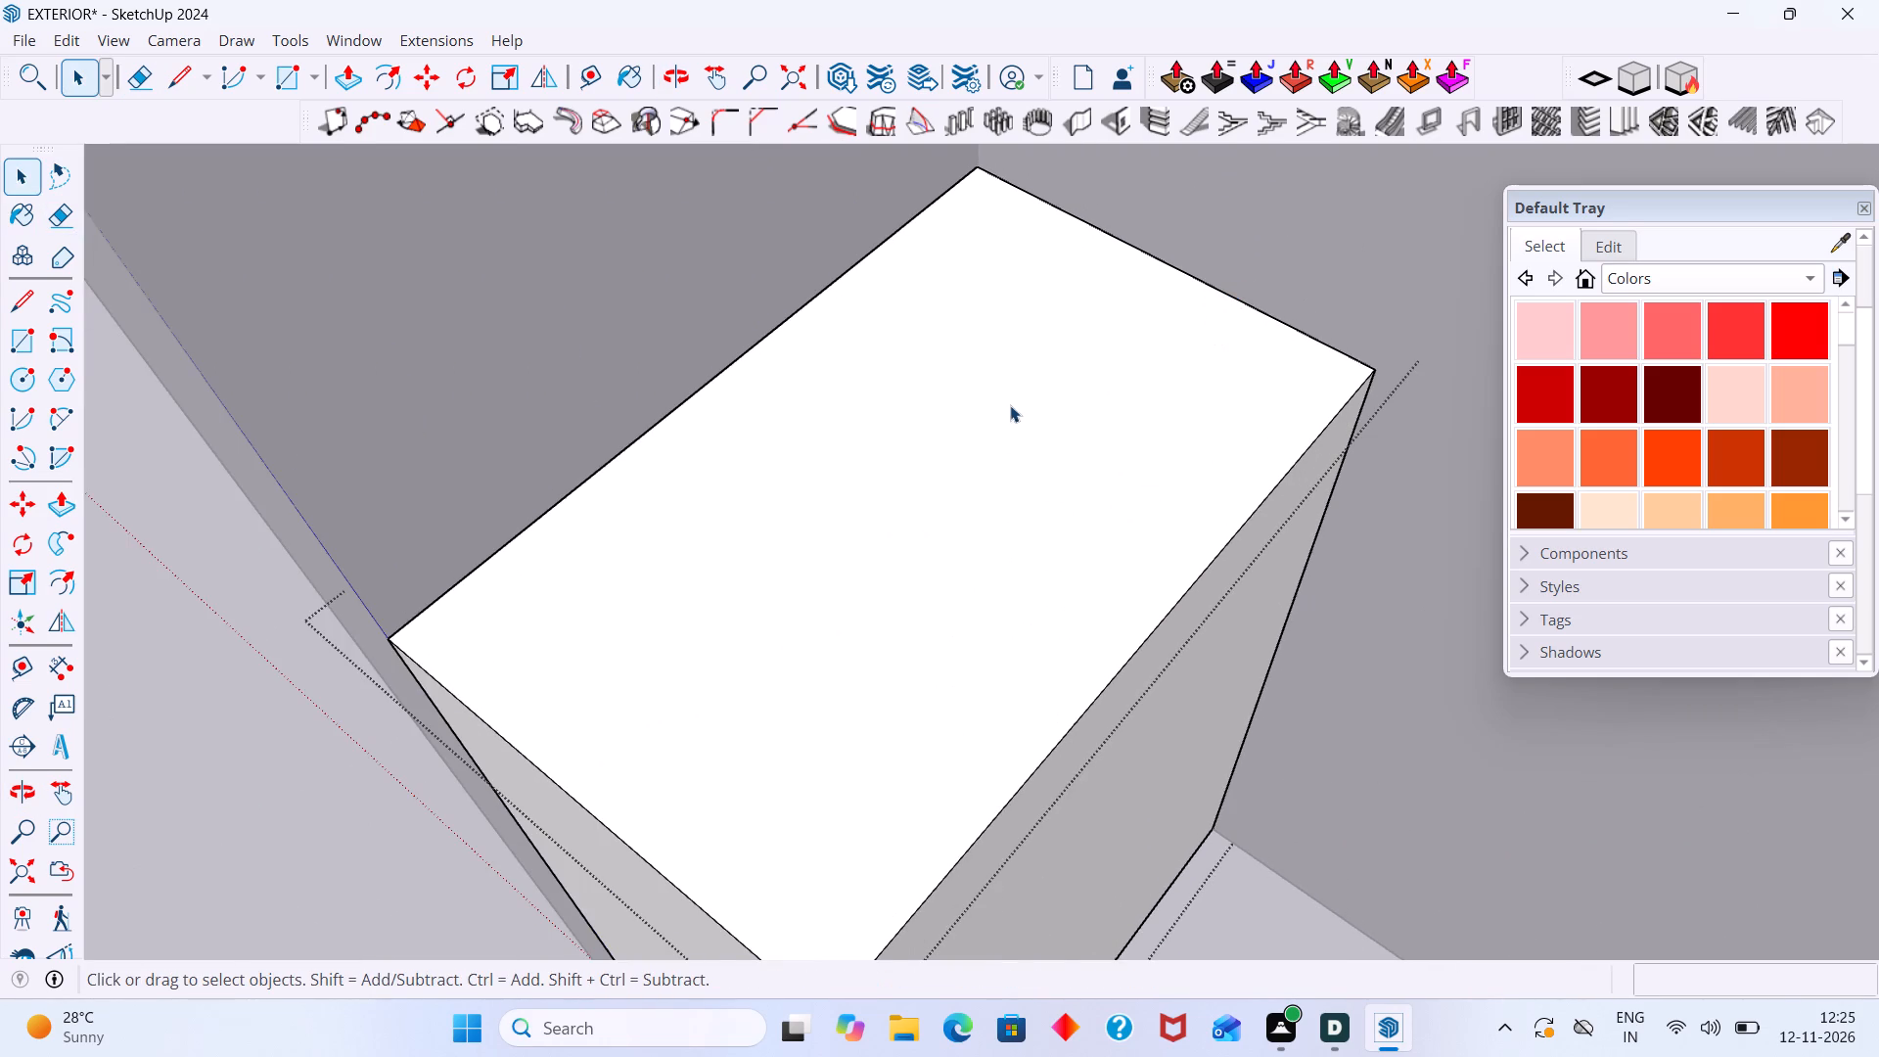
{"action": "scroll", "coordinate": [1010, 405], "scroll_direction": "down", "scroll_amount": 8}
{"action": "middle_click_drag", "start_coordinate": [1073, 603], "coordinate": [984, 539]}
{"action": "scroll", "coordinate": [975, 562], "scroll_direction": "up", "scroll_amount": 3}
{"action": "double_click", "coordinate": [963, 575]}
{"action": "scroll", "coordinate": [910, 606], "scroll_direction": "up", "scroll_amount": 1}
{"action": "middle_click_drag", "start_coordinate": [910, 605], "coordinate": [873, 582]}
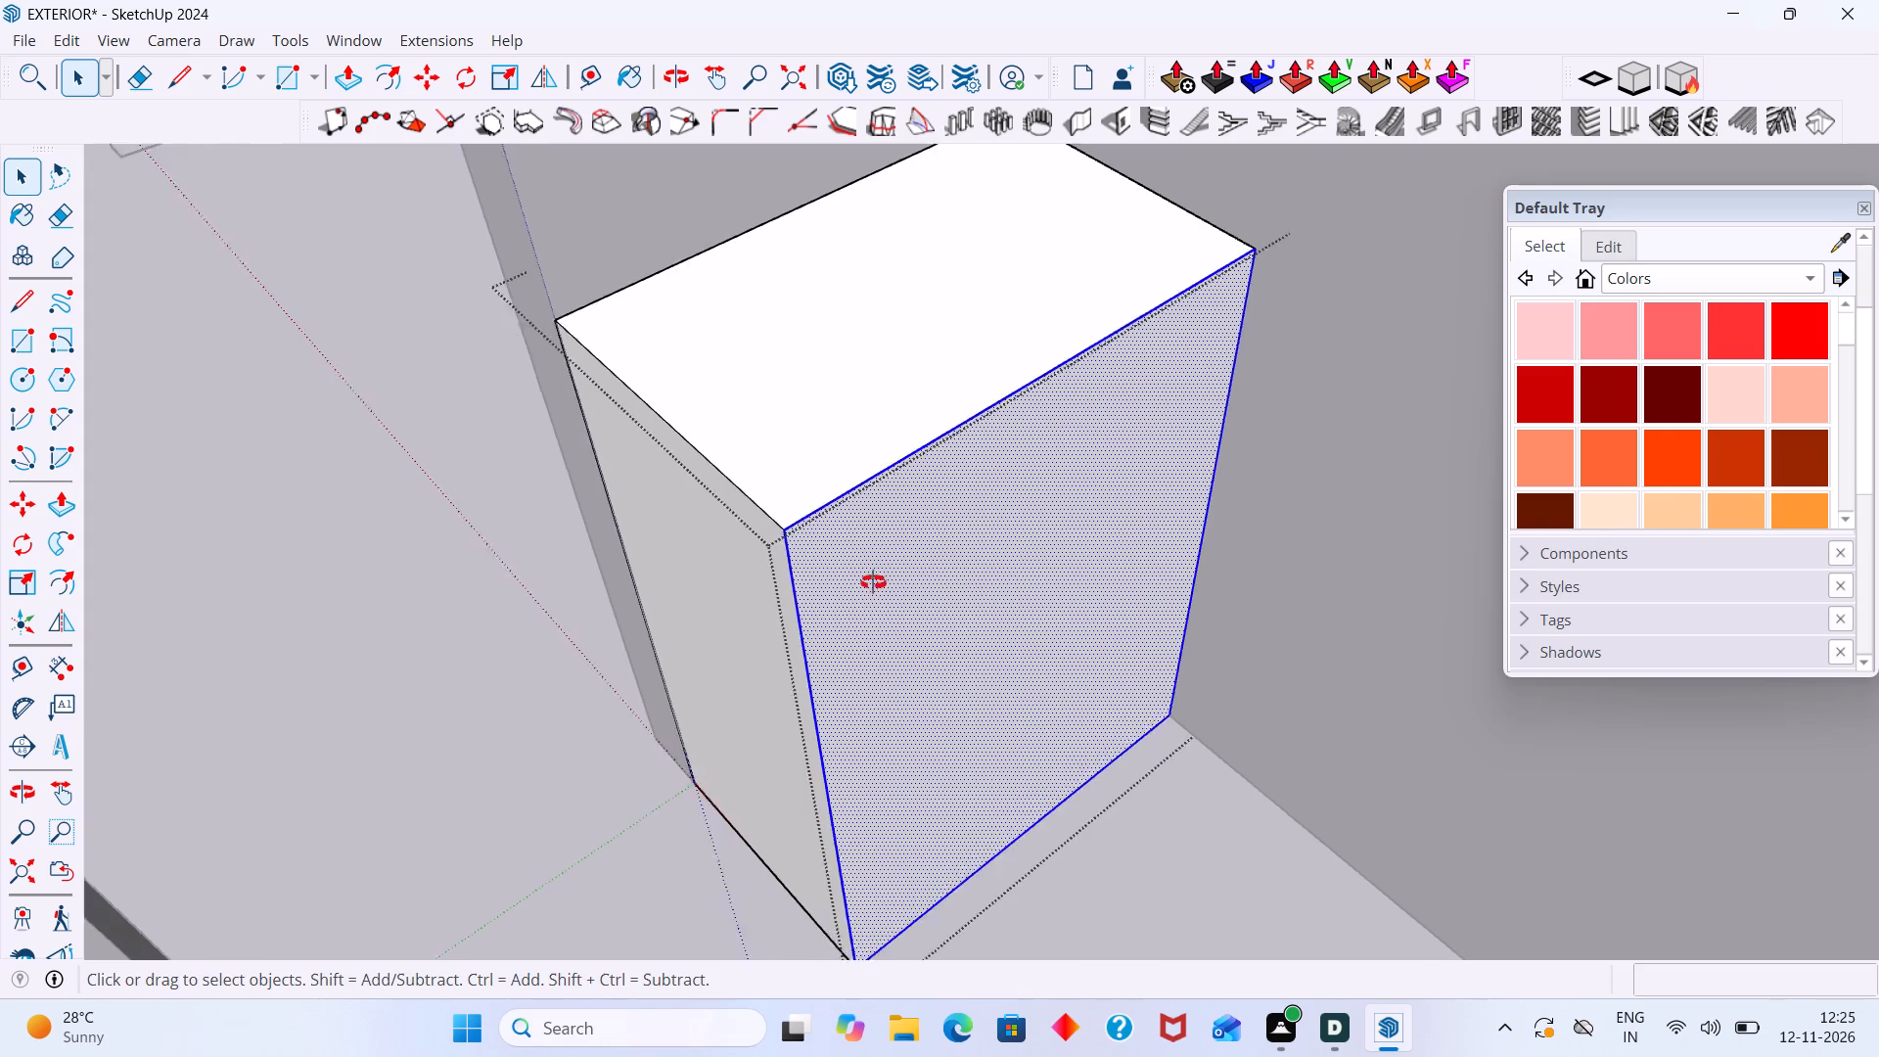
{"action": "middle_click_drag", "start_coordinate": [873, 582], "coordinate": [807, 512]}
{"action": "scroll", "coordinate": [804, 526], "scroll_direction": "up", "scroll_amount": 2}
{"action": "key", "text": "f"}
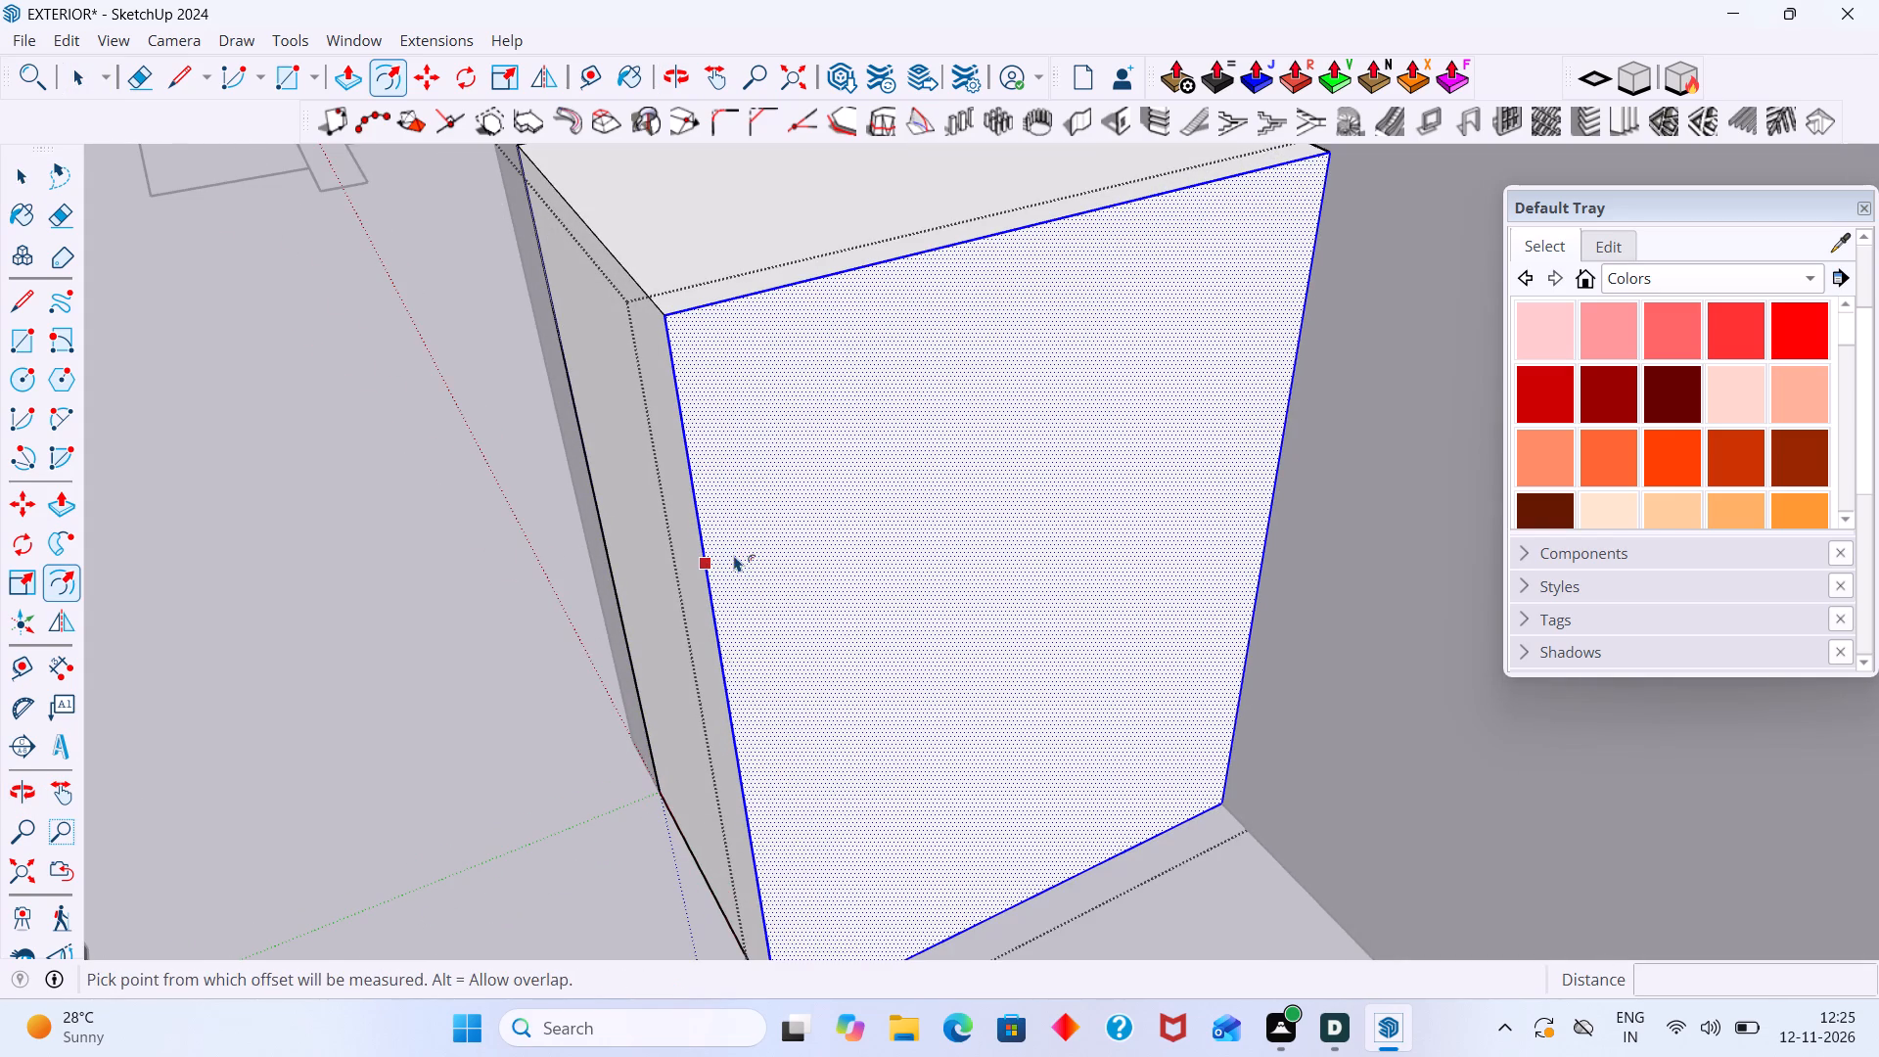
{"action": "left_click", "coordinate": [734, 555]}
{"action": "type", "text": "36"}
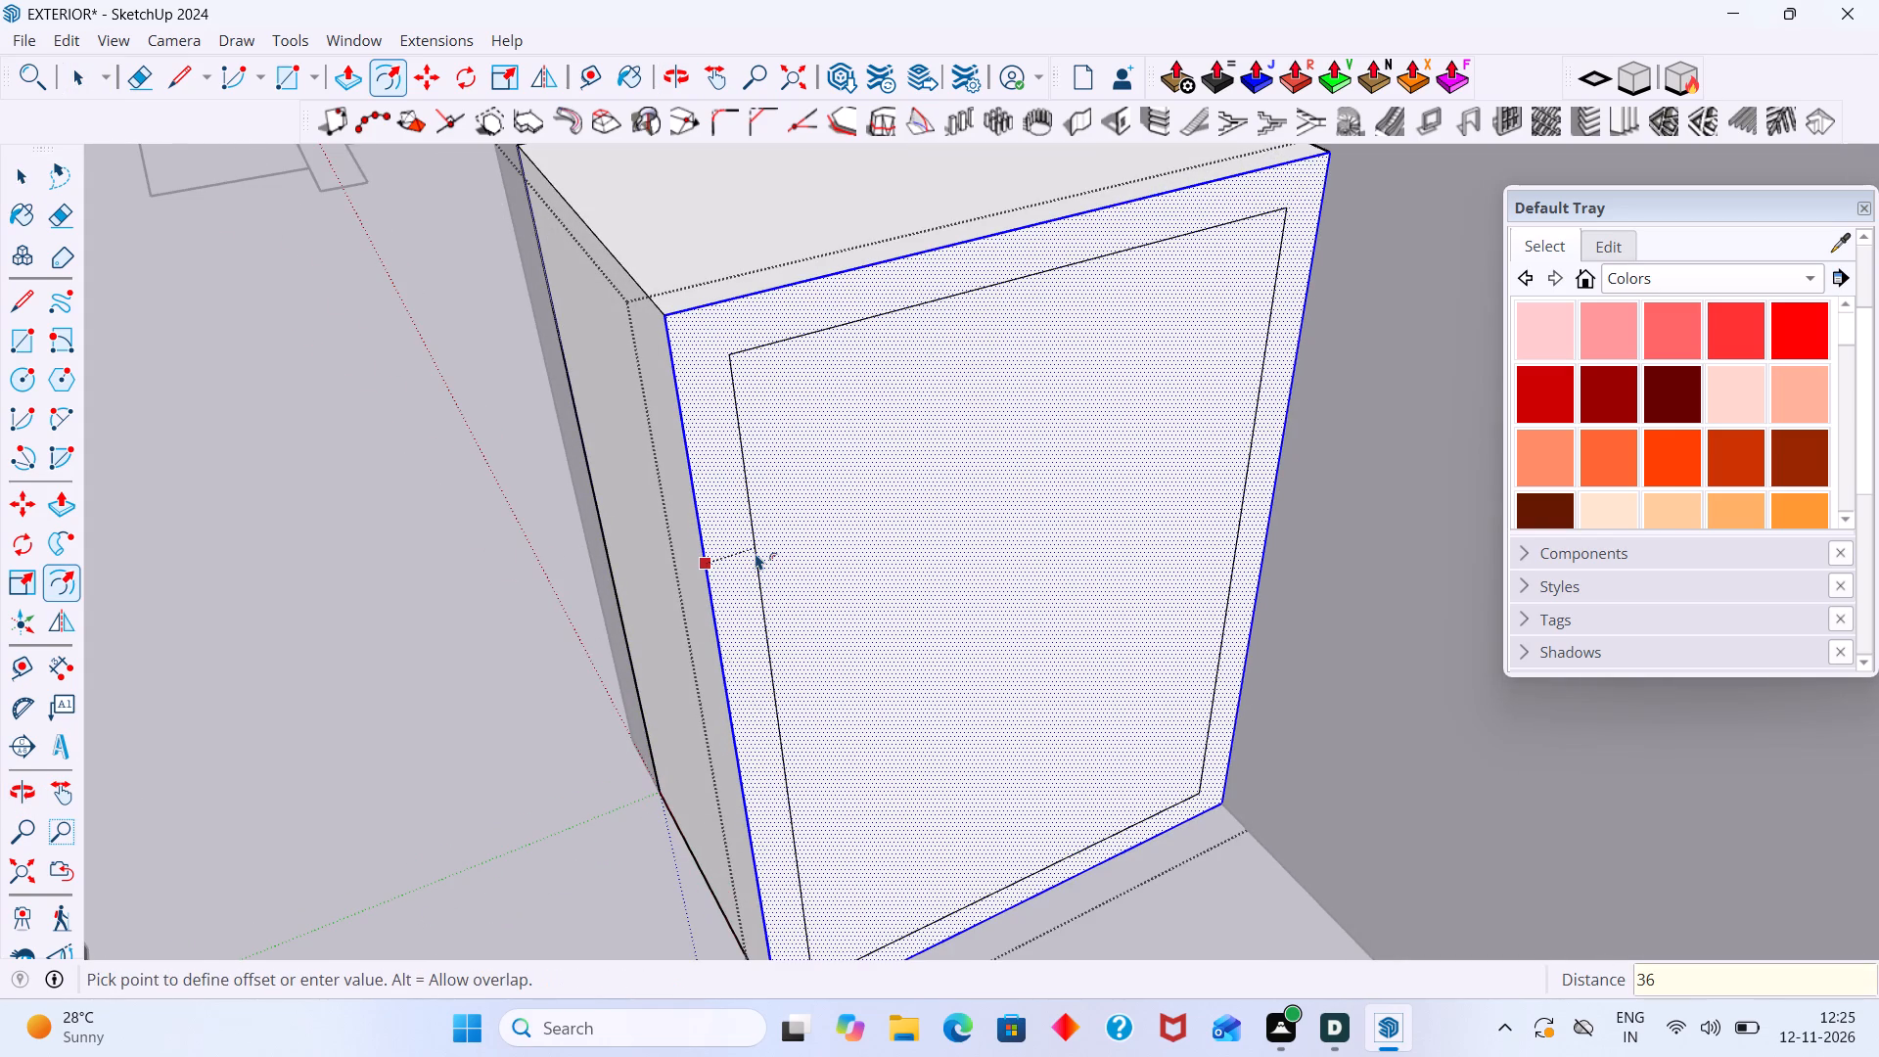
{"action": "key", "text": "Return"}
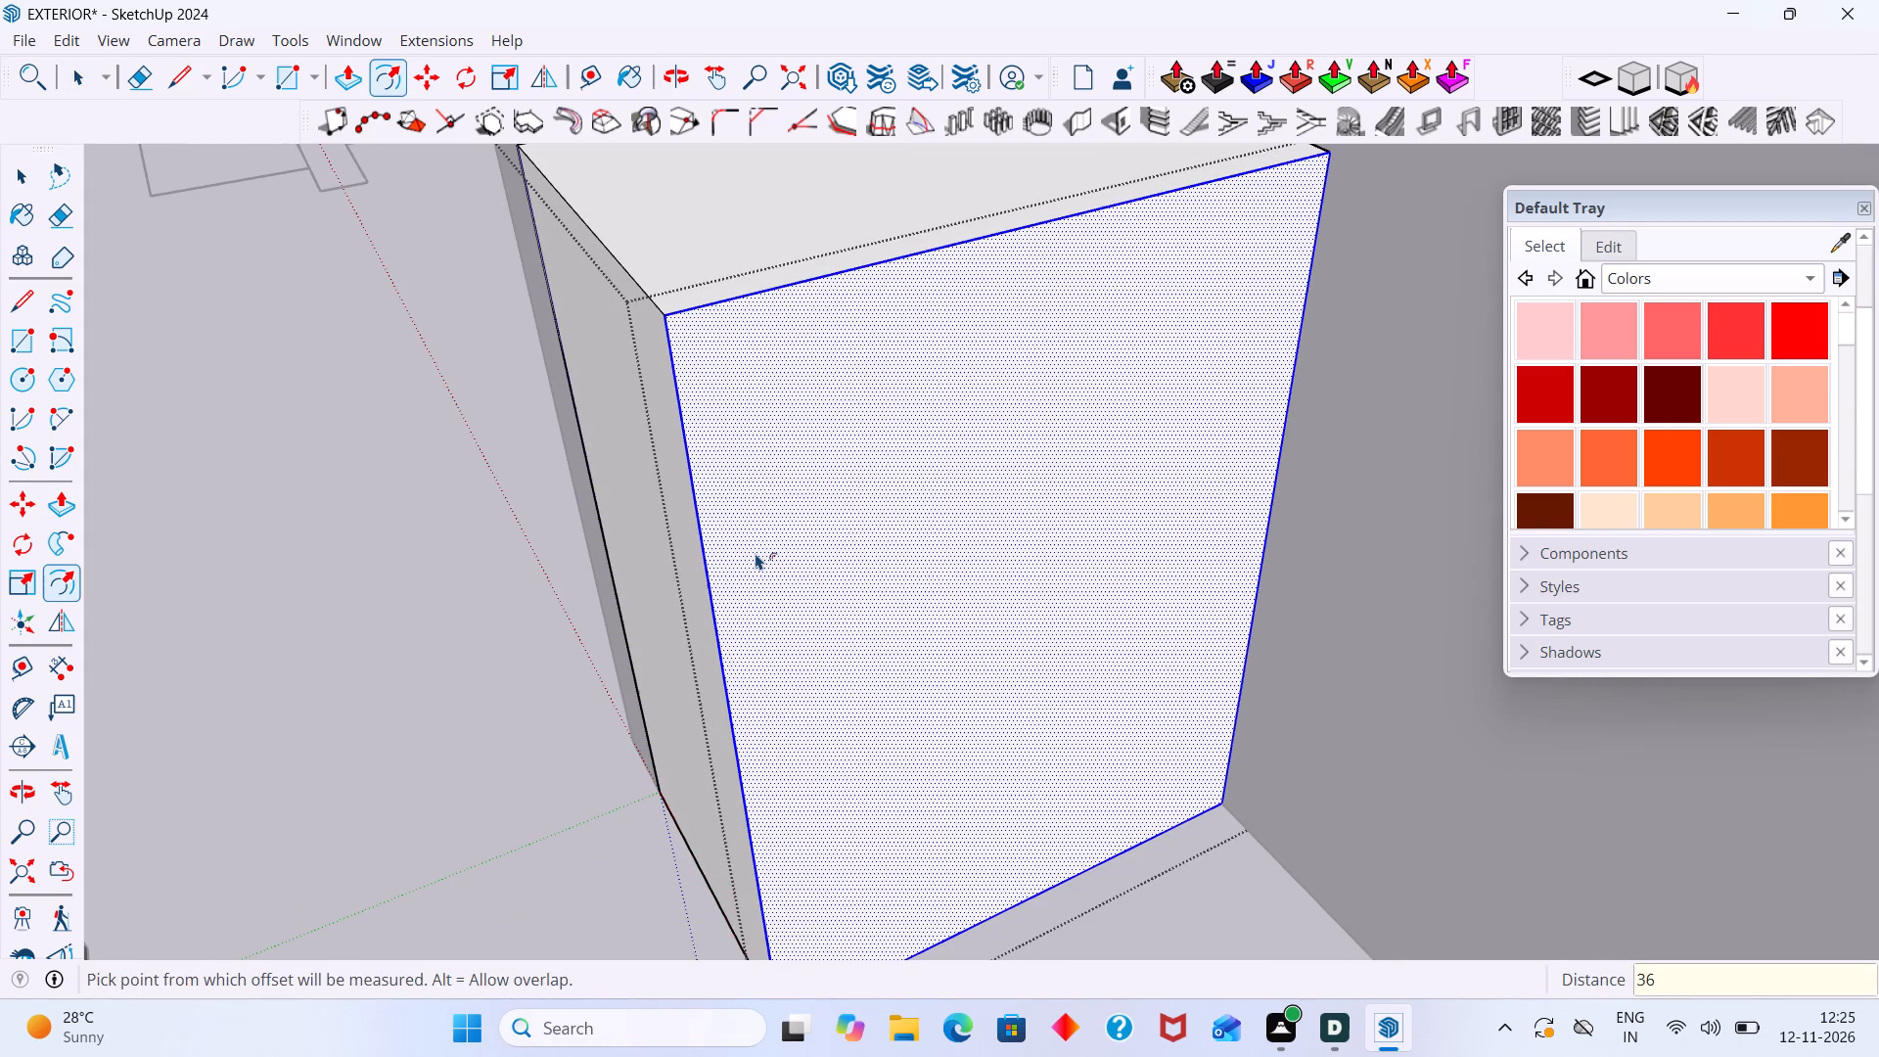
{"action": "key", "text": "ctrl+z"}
Offset the outline of the box's front face inward by 36 mm.
{"action": "left_click", "coordinate": [726, 580]}
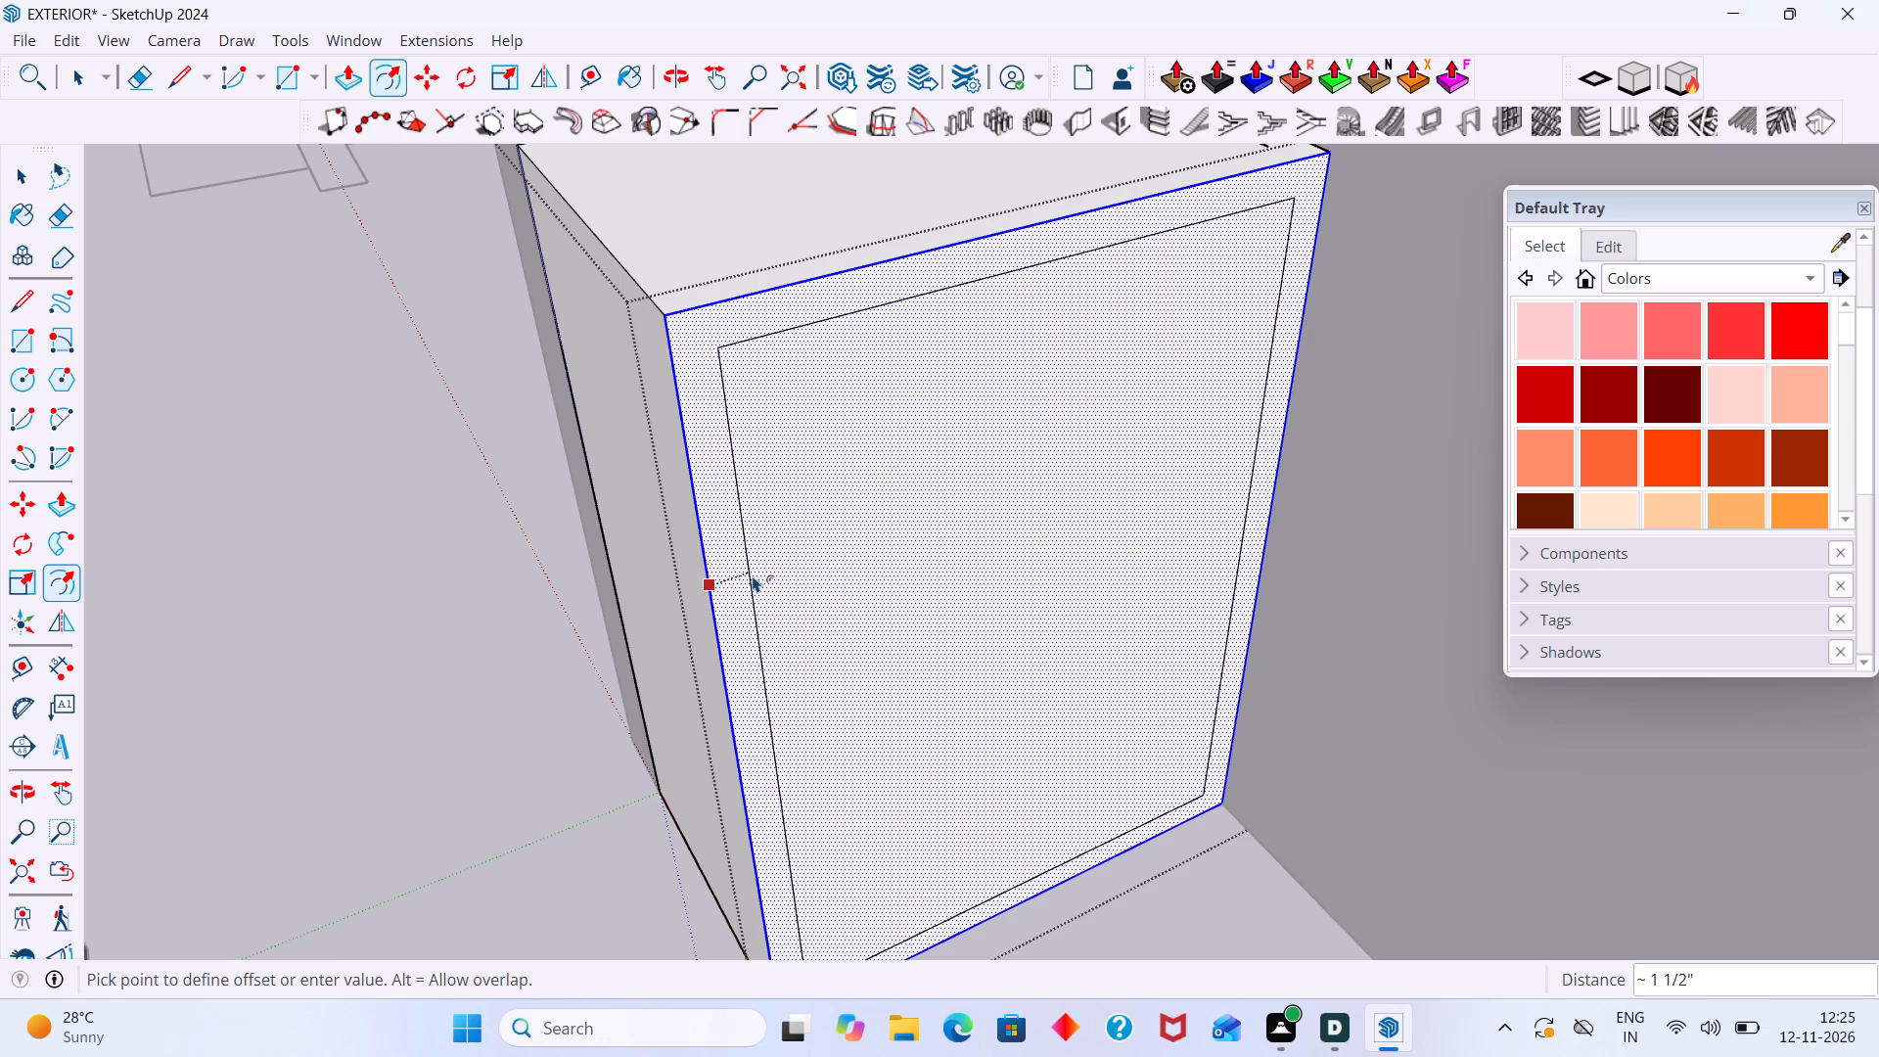
{"action": "type", "text": "36MM"}
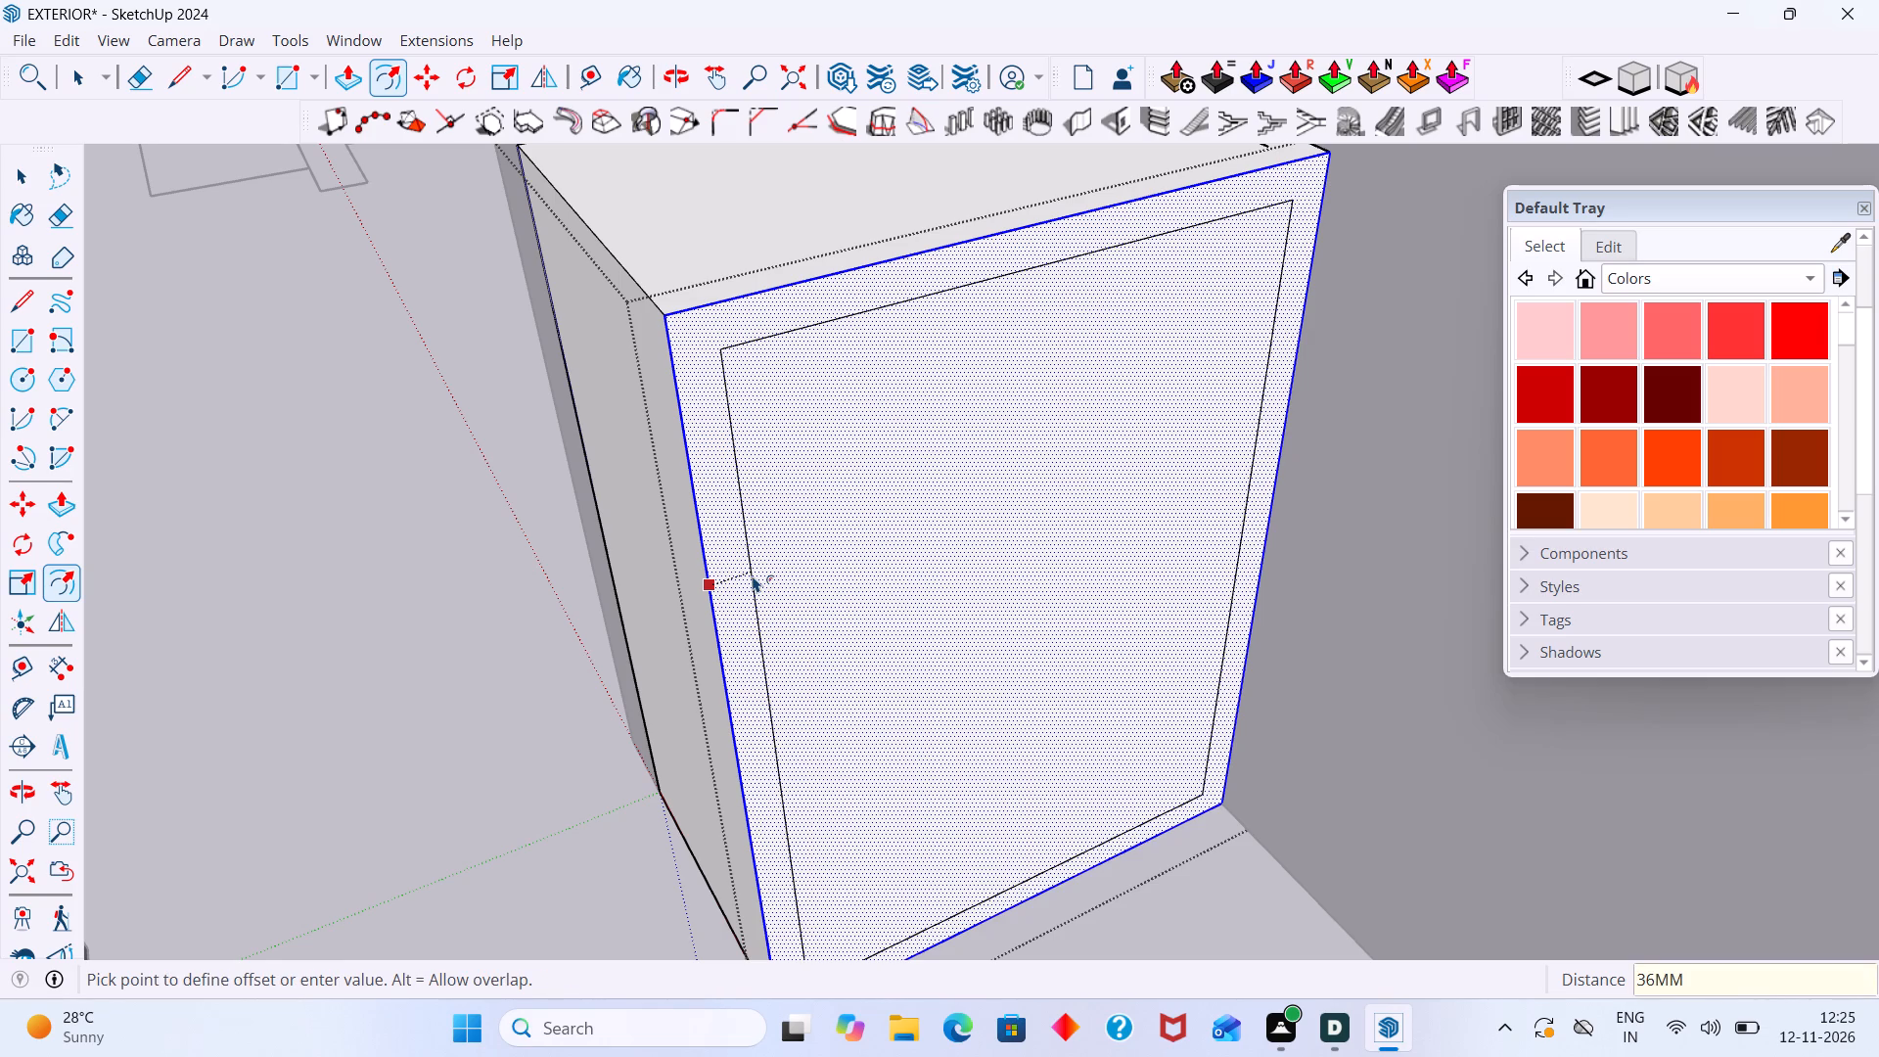
{"action": "key", "text": "Return"}
{"action": "key", "text": "space"}
{"action": "scroll", "coordinate": [809, 622], "scroll_direction": "down", "scroll_amount": 5}
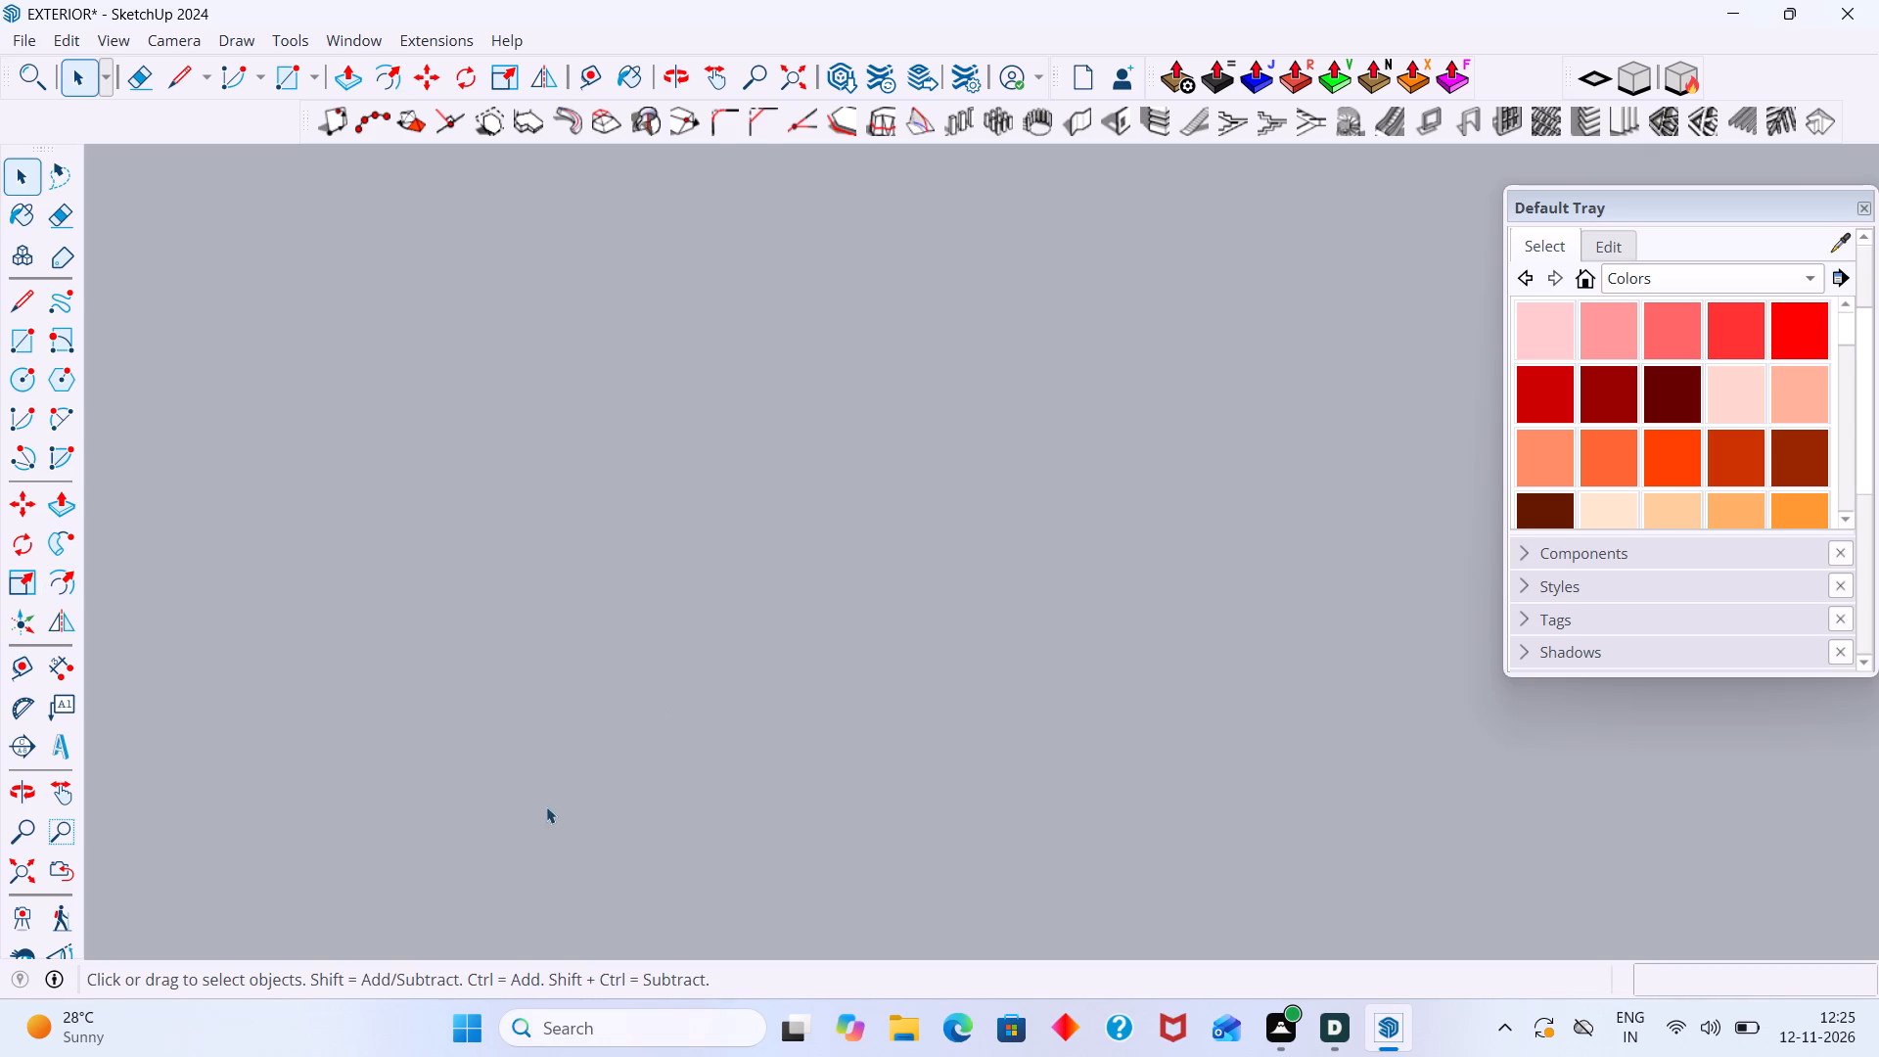
Open the box's group beside the toilet and erase the stray line left on its top face.
{"action": "scroll", "coordinate": [628, 760], "scroll_direction": "down", "scroll_amount": 2}
{"action": "left_click", "coordinate": [6, 872]}
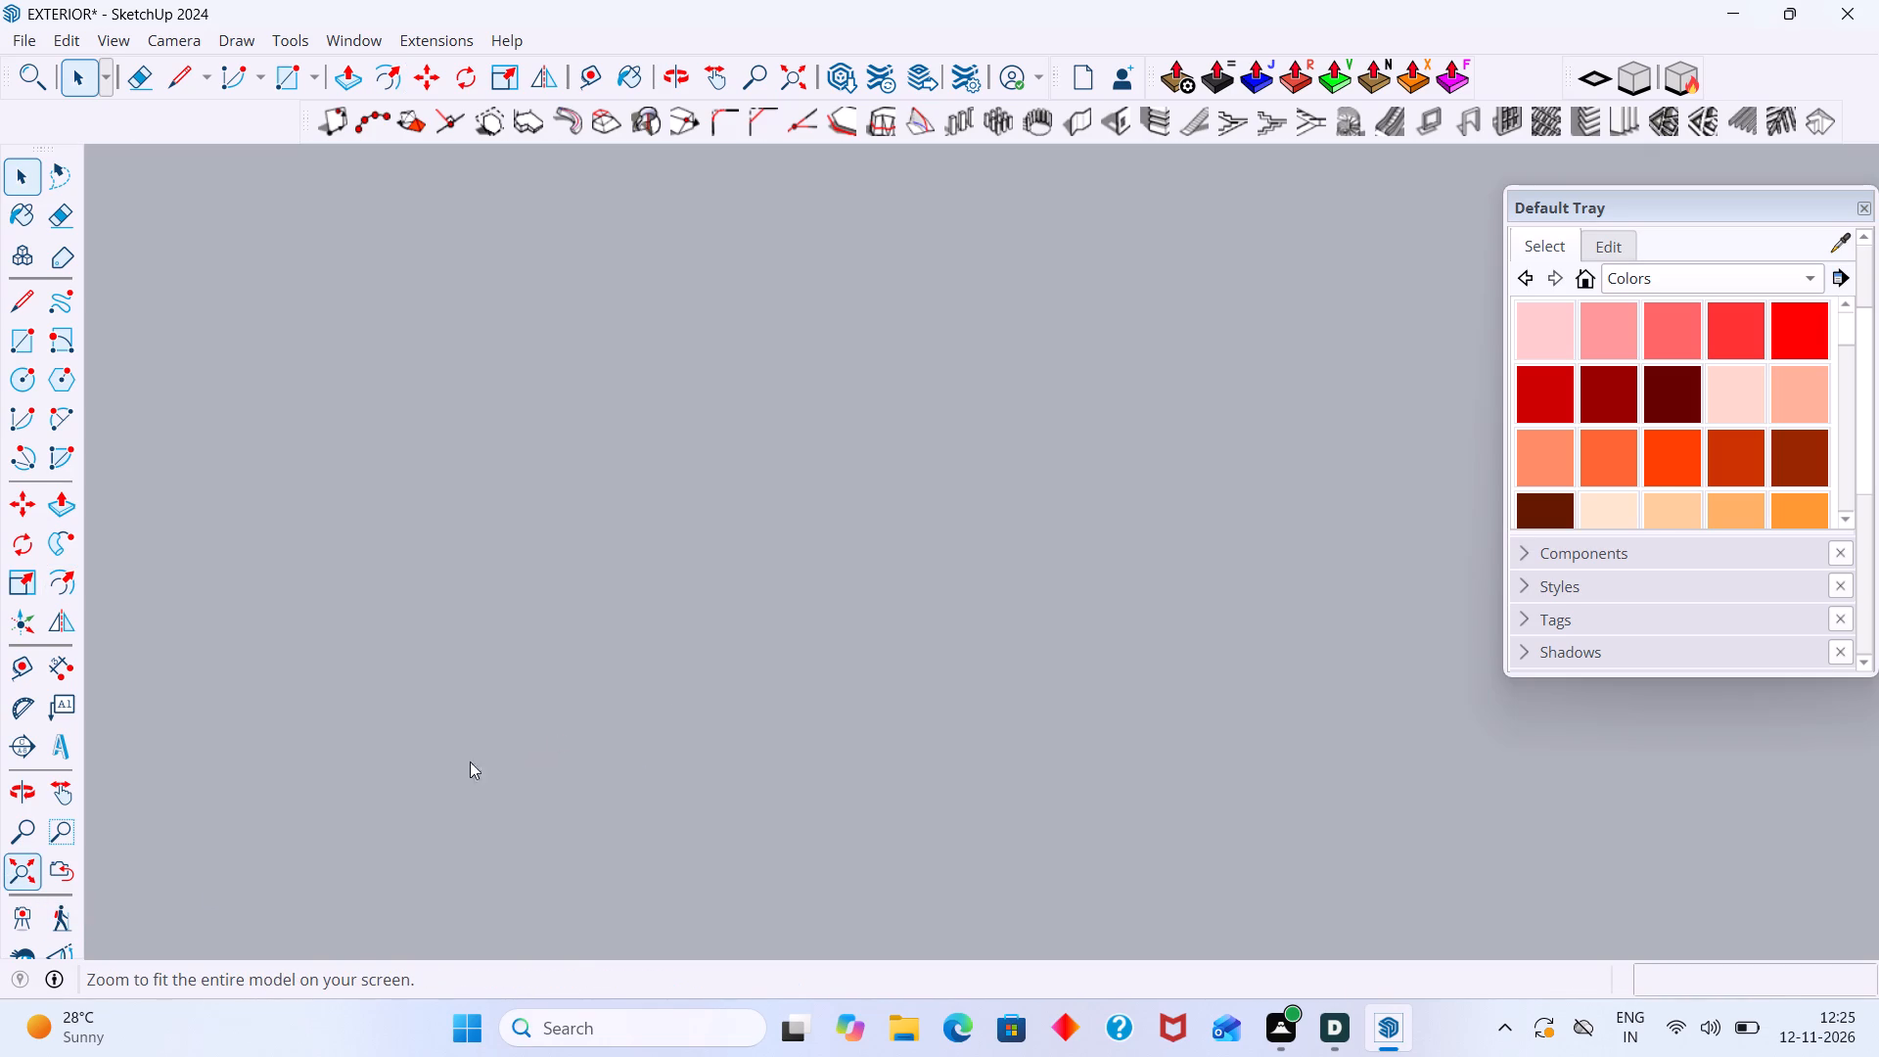
{"action": "left_click", "coordinate": [677, 634]}
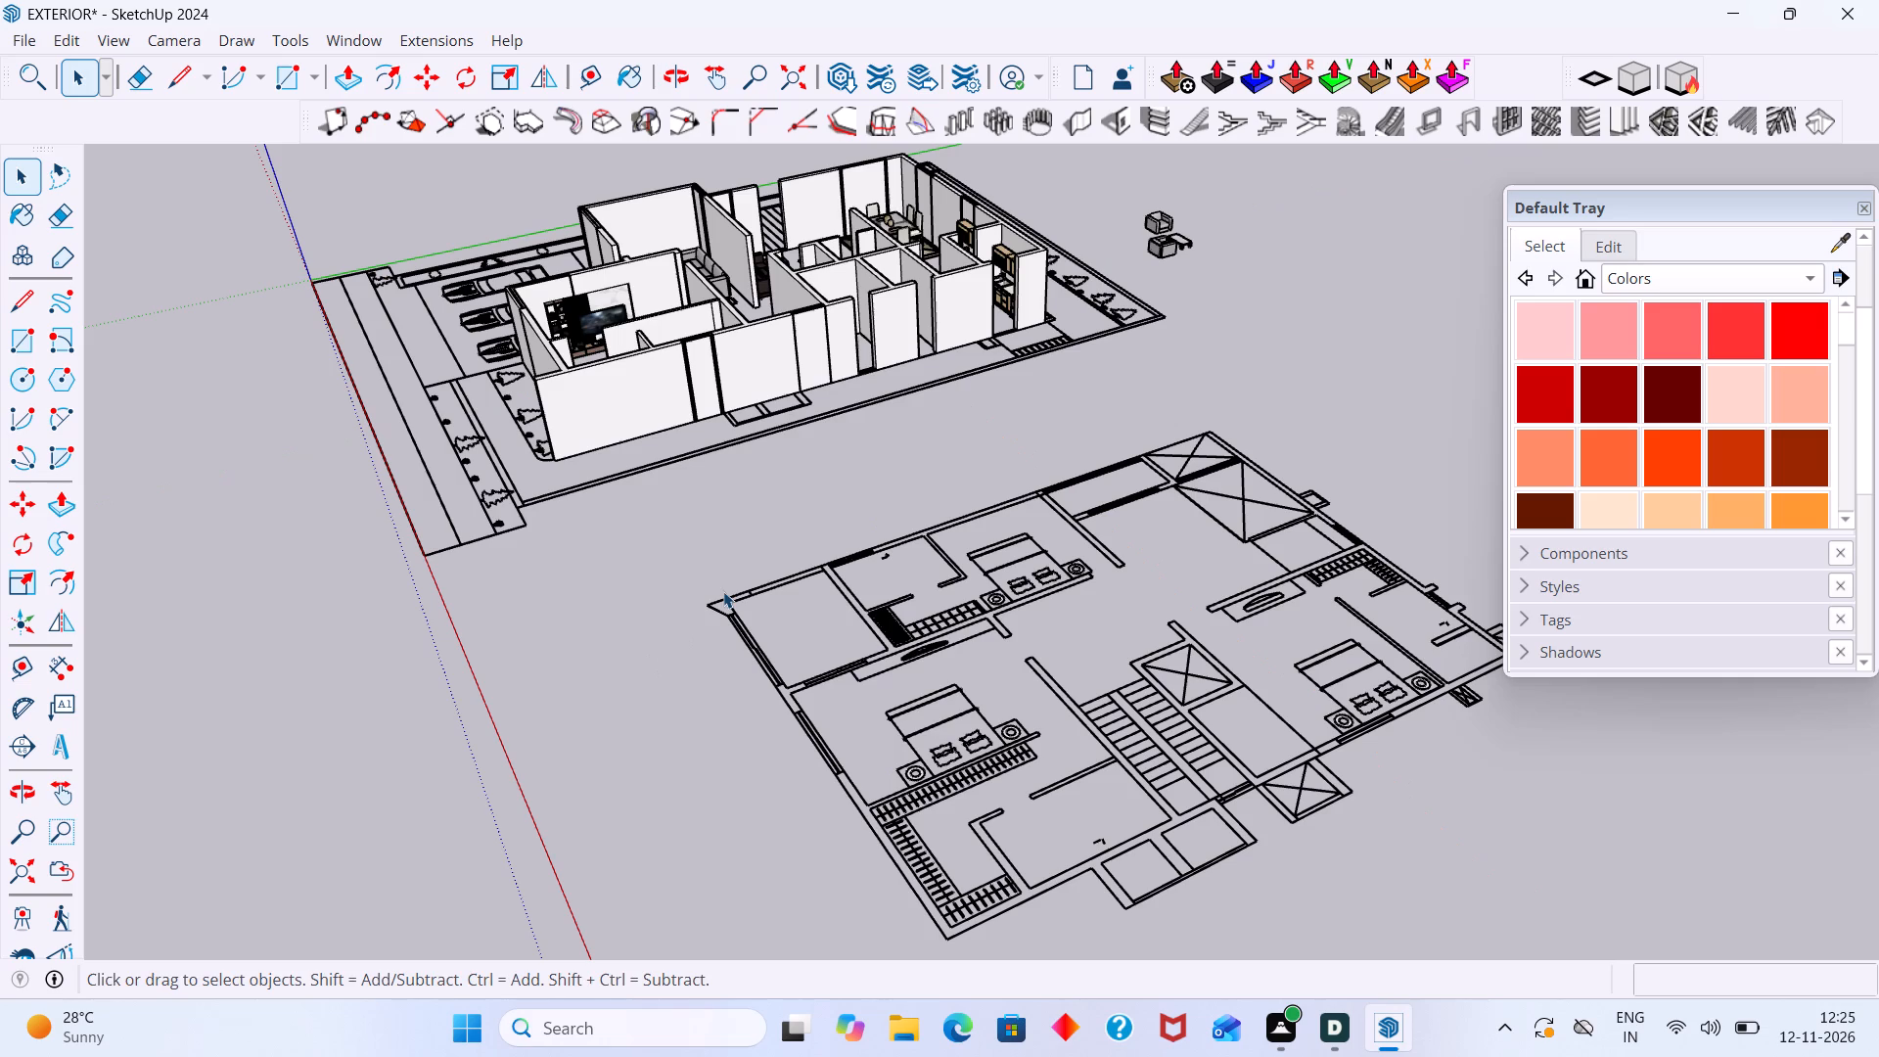
{"action": "middle_click_drag", "start_coordinate": [835, 372], "coordinate": [731, 493]}
{"action": "middle_click_drag", "start_coordinate": [902, 217], "coordinate": [921, 411]}
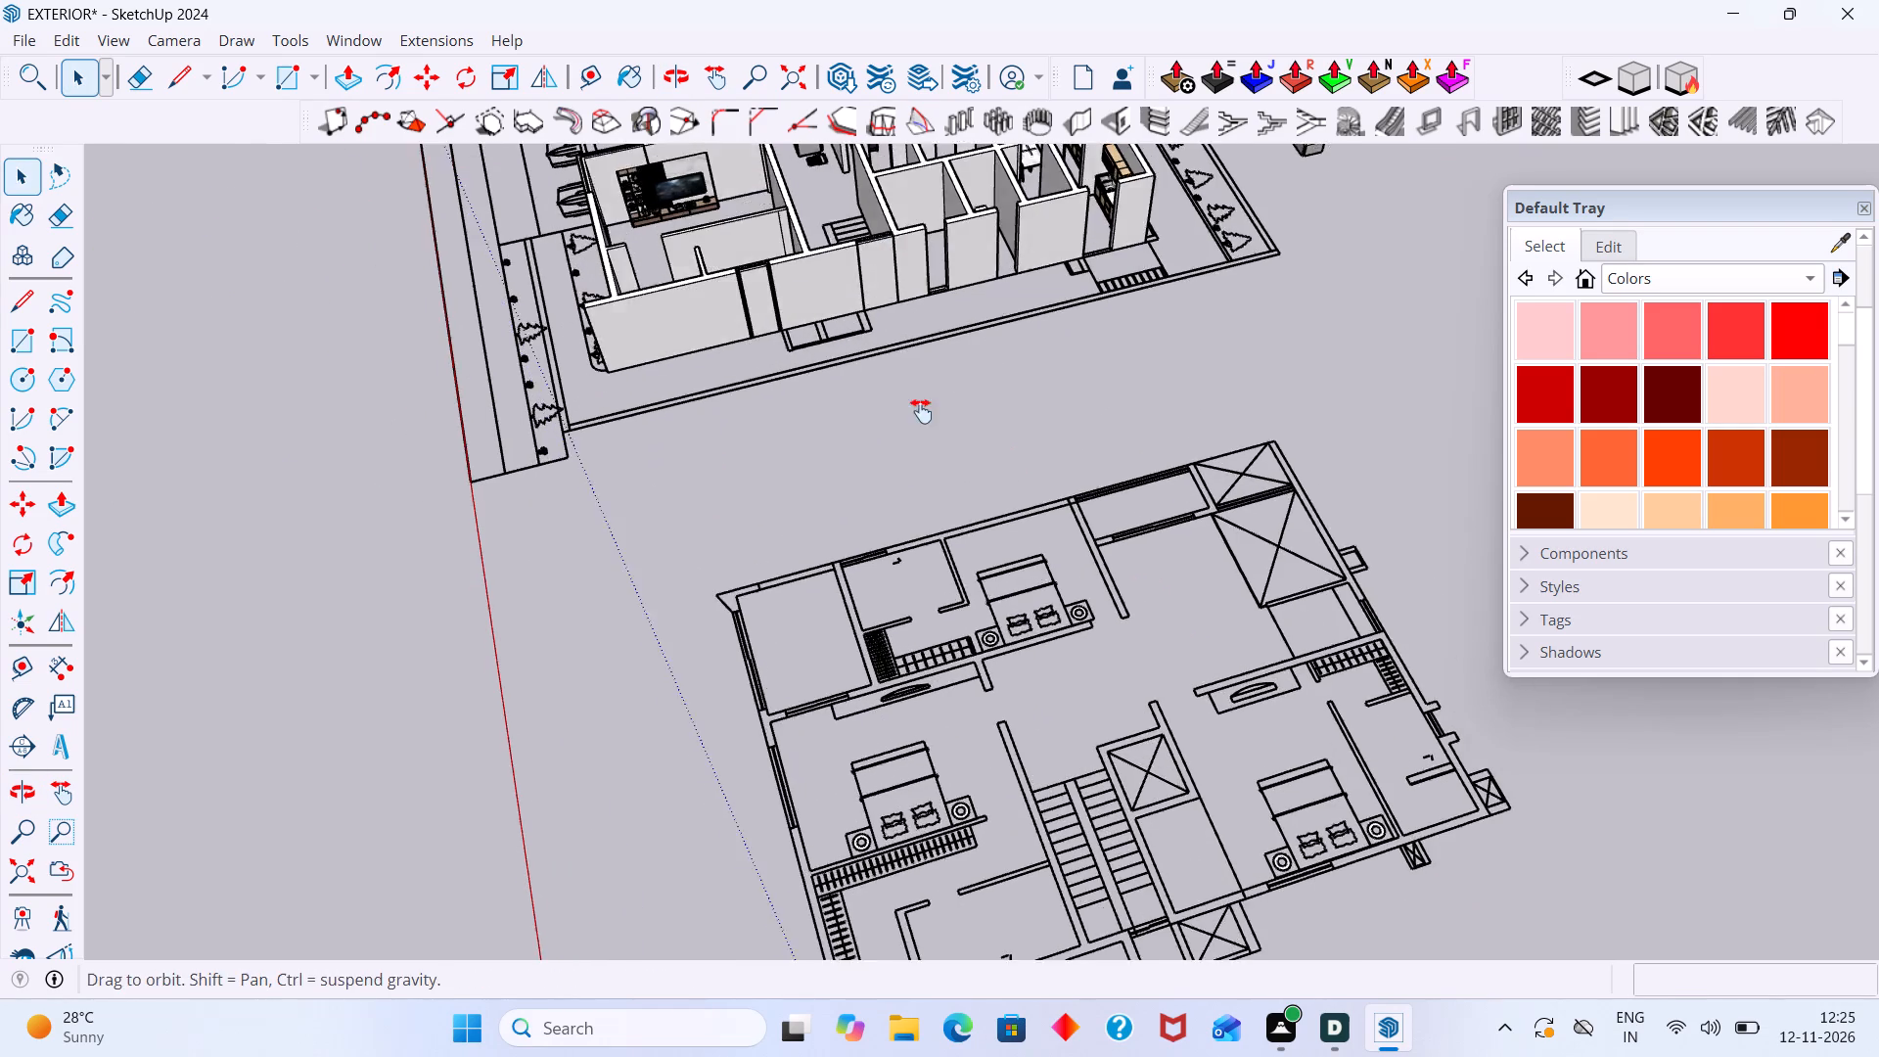
{"action": "middle_click_drag", "start_coordinate": [921, 411], "coordinate": [947, 635]}
{"action": "scroll", "coordinate": [1021, 572], "scroll_direction": "up", "scroll_amount": 6}
{"action": "middle_click_drag", "start_coordinate": [1003, 450], "coordinate": [1029, 520], "text": "shift"}
{"action": "scroll", "coordinate": [973, 544], "scroll_direction": "up", "scroll_amount": 3}
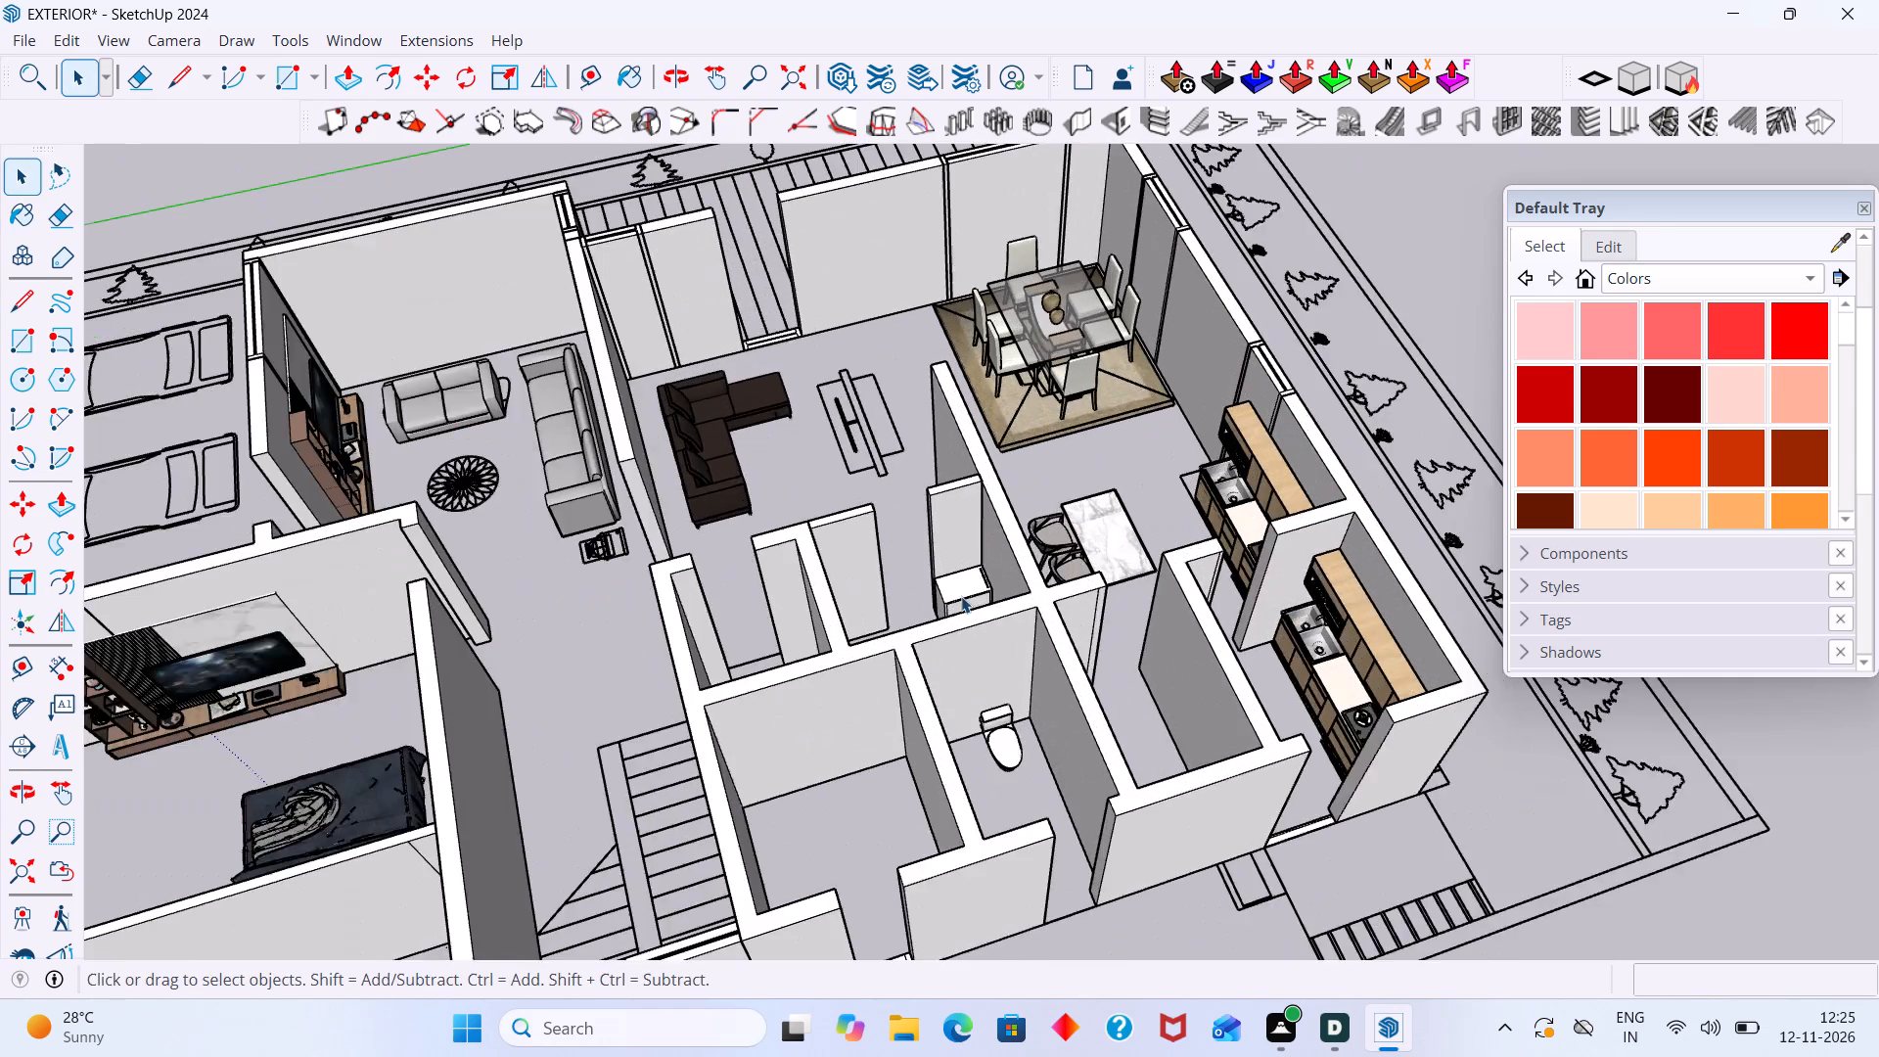
{"action": "scroll", "coordinate": [961, 596], "scroll_direction": "up", "scroll_amount": 13}
{"action": "scroll", "coordinate": [1048, 568], "scroll_direction": "up", "scroll_amount": 10}
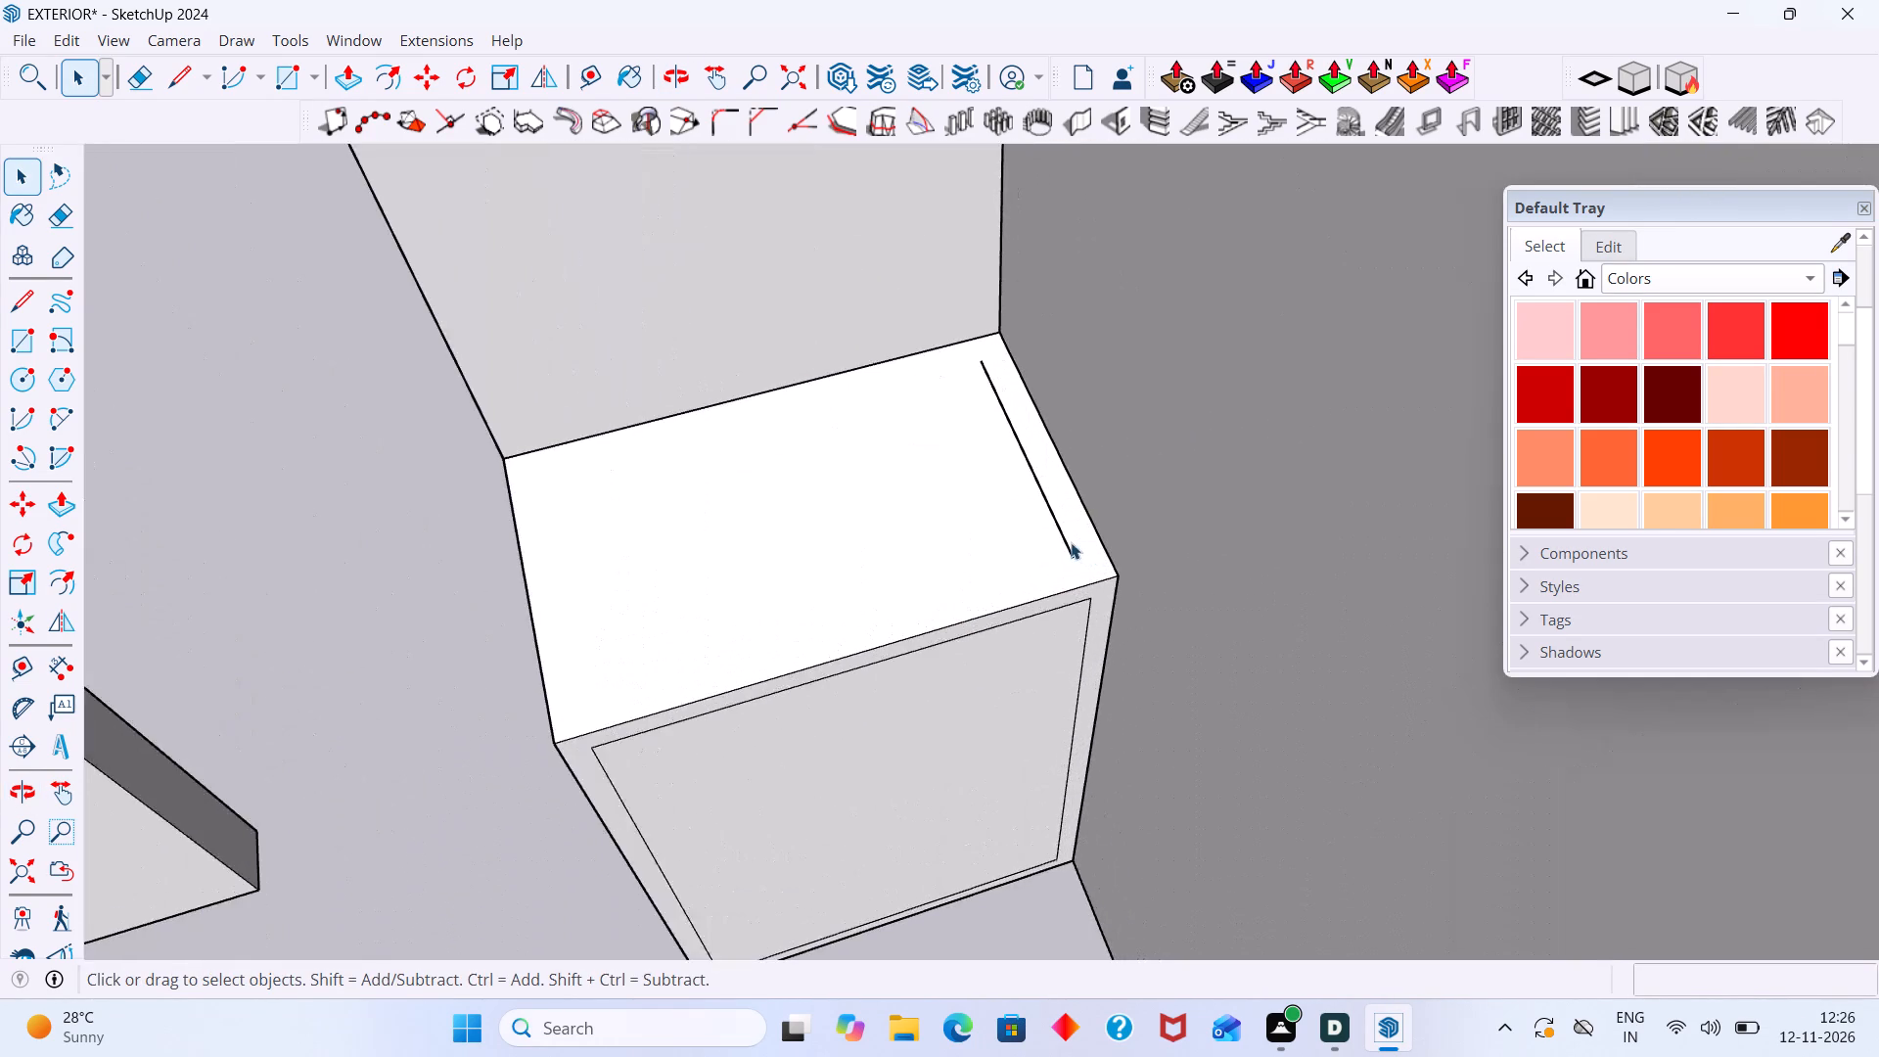
{"action": "left_click", "coordinate": [1071, 542]}
{"action": "triple_click", "coordinate": [1071, 542]}
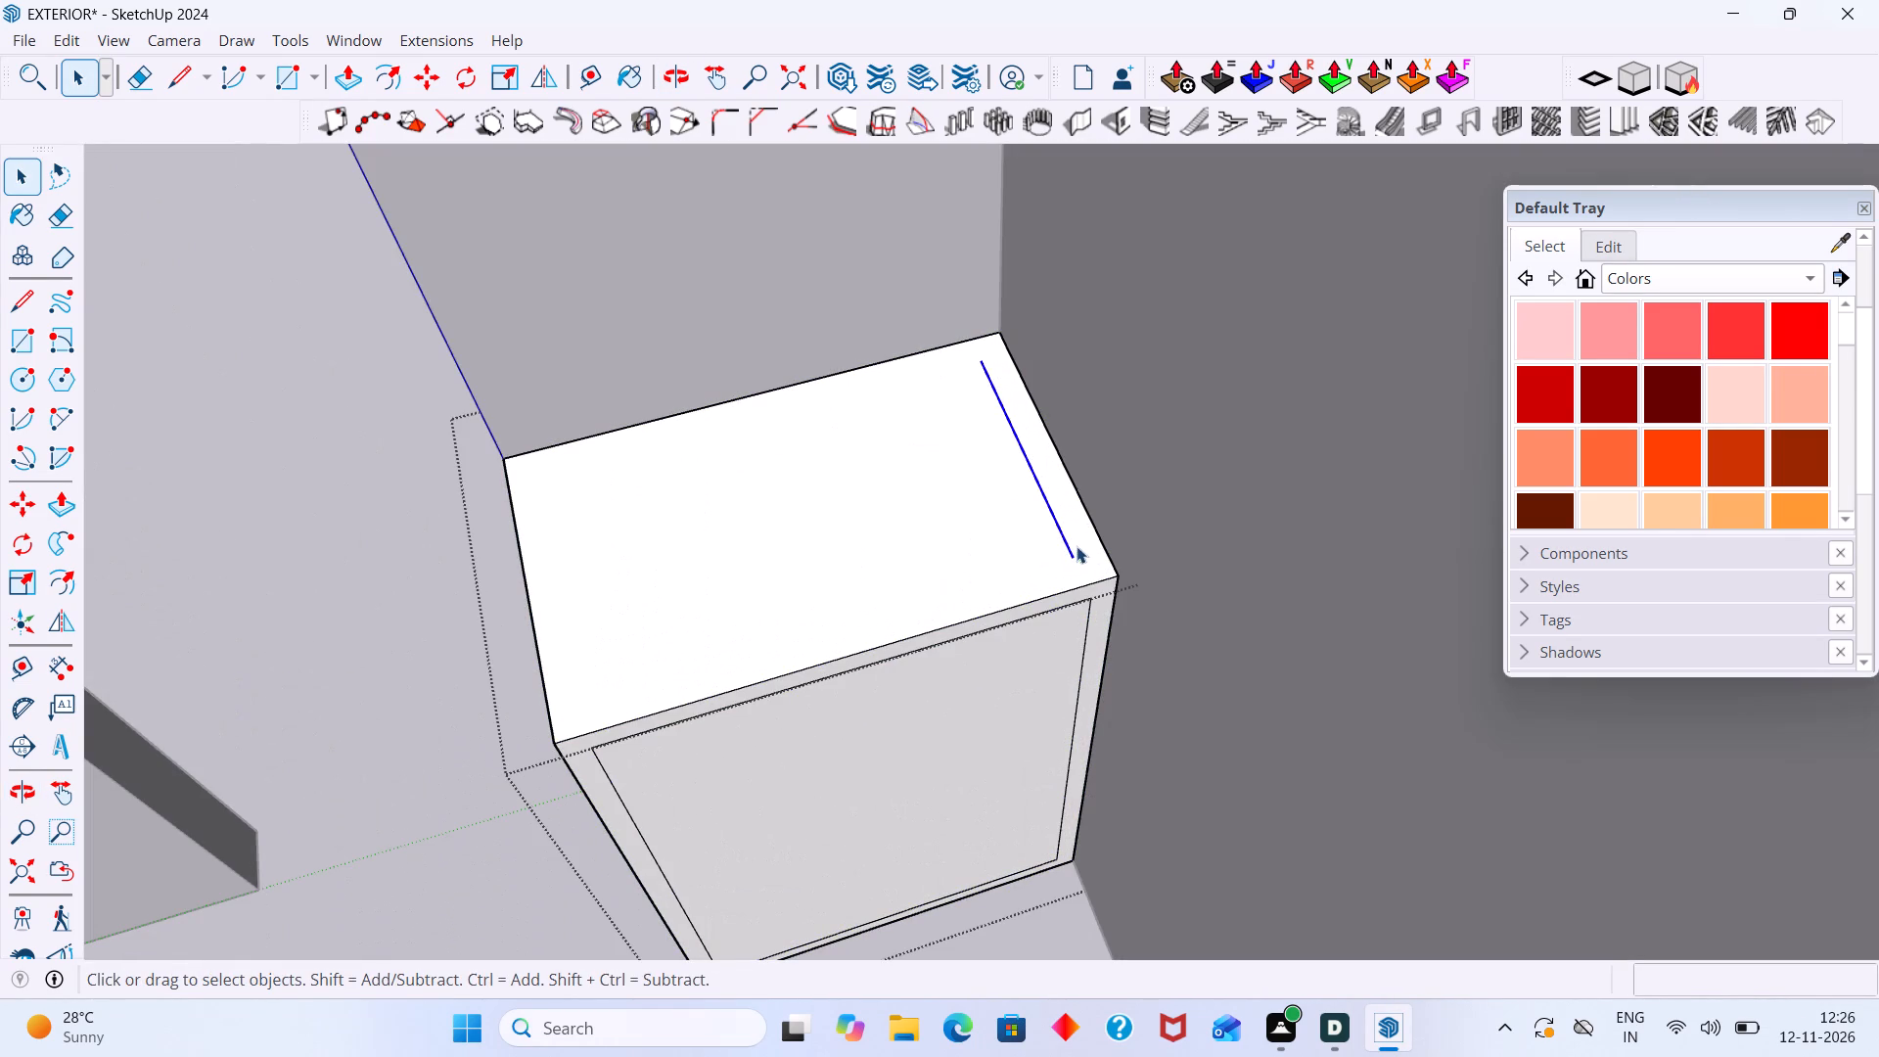
{"action": "key", "text": "Delete"}
Leave the box's group and examine the furnished ground-floor rooms of the house from several sides.
{"action": "left_click", "coordinate": [907, 711]}
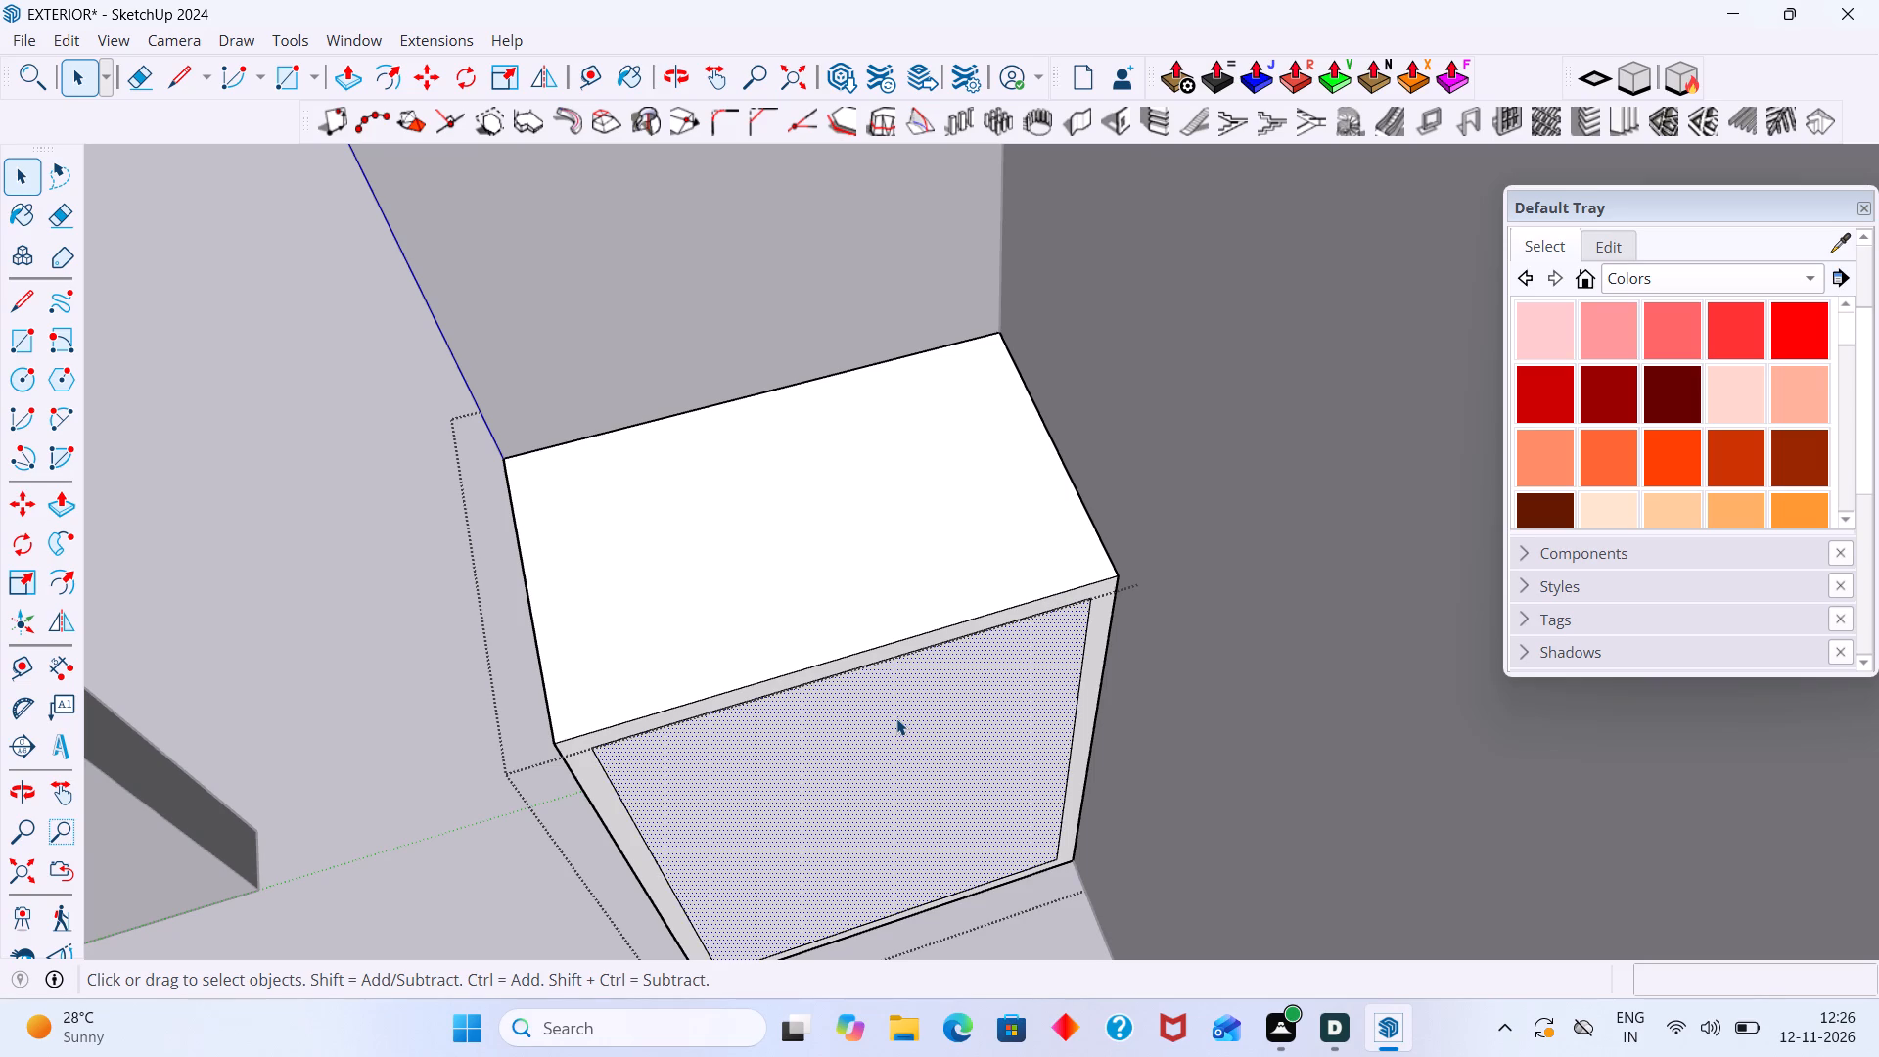
{"action": "scroll", "coordinate": [995, 715], "scroll_direction": "down", "scroll_amount": 2}
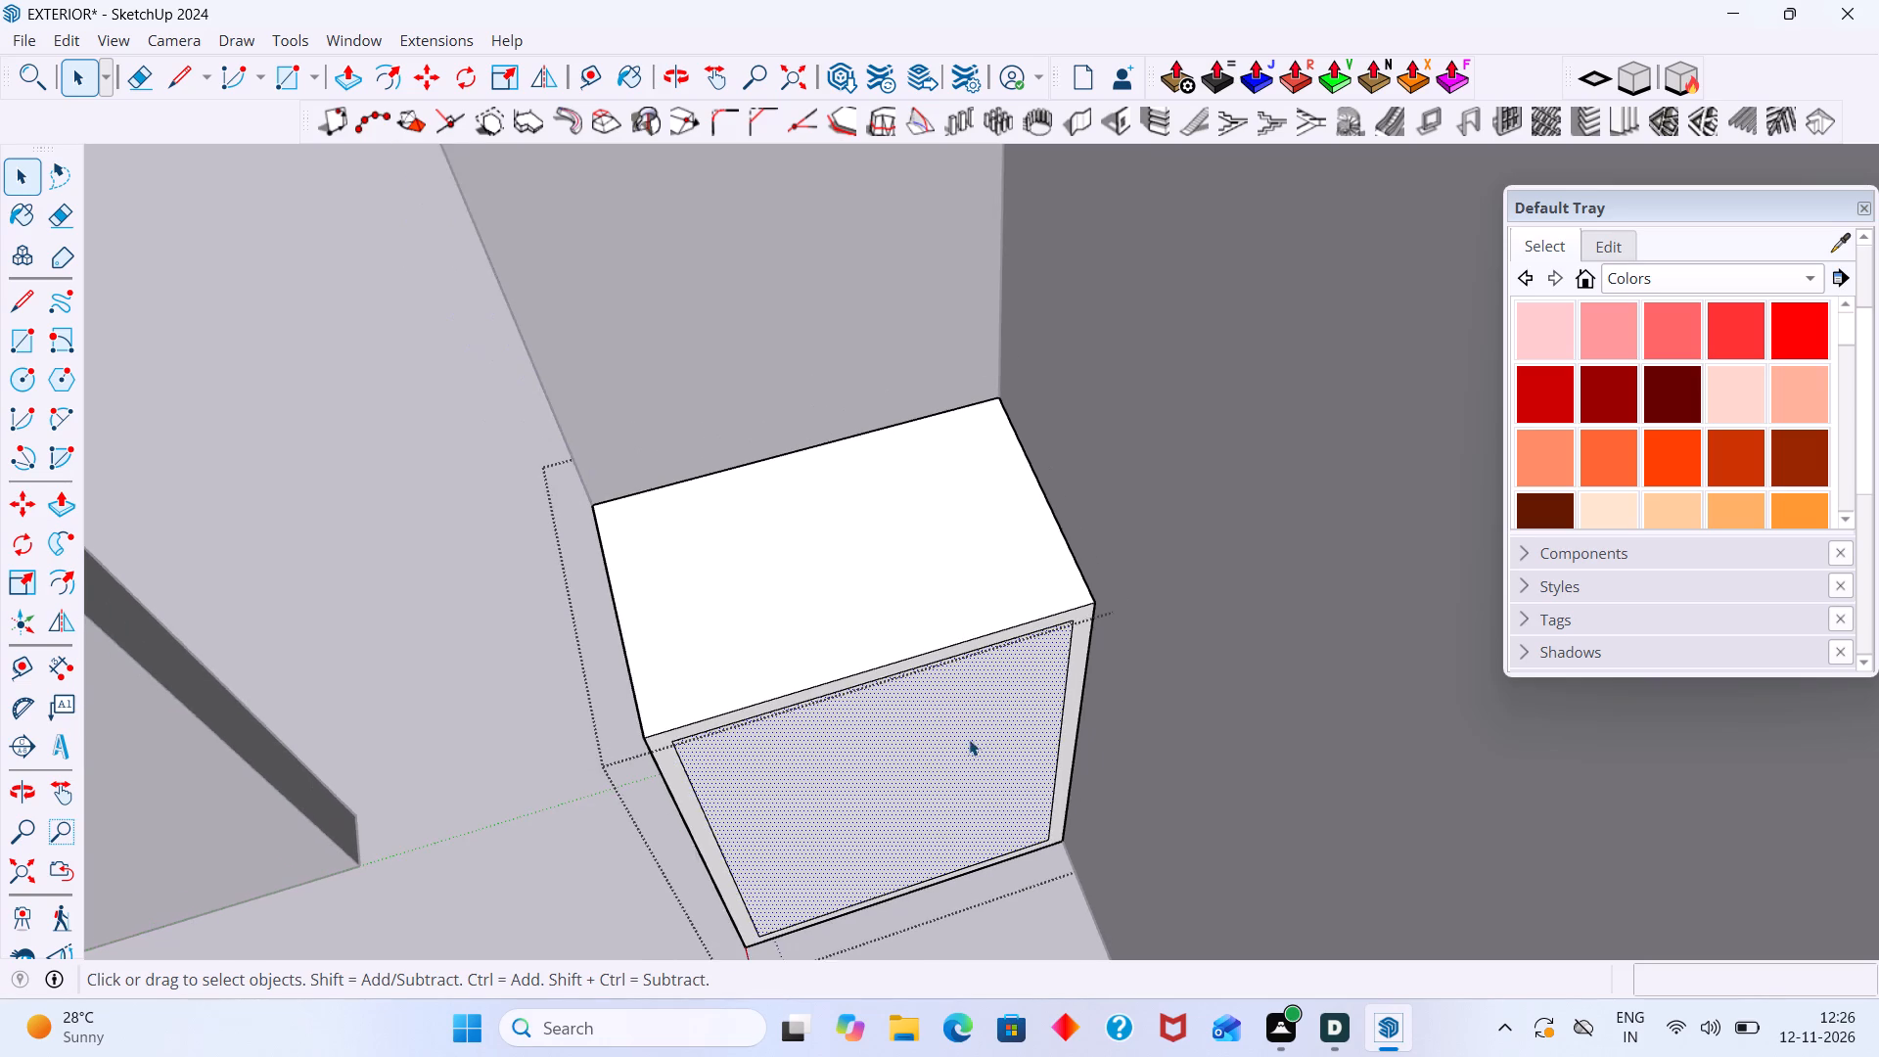
{"action": "middle_click_drag", "start_coordinate": [811, 768], "coordinate": [688, 620]}
{"action": "scroll", "coordinate": [743, 651], "scroll_direction": "up", "scroll_amount": 1}
{"action": "scroll", "coordinate": [669, 619], "scroll_direction": "down", "scroll_amount": 3}
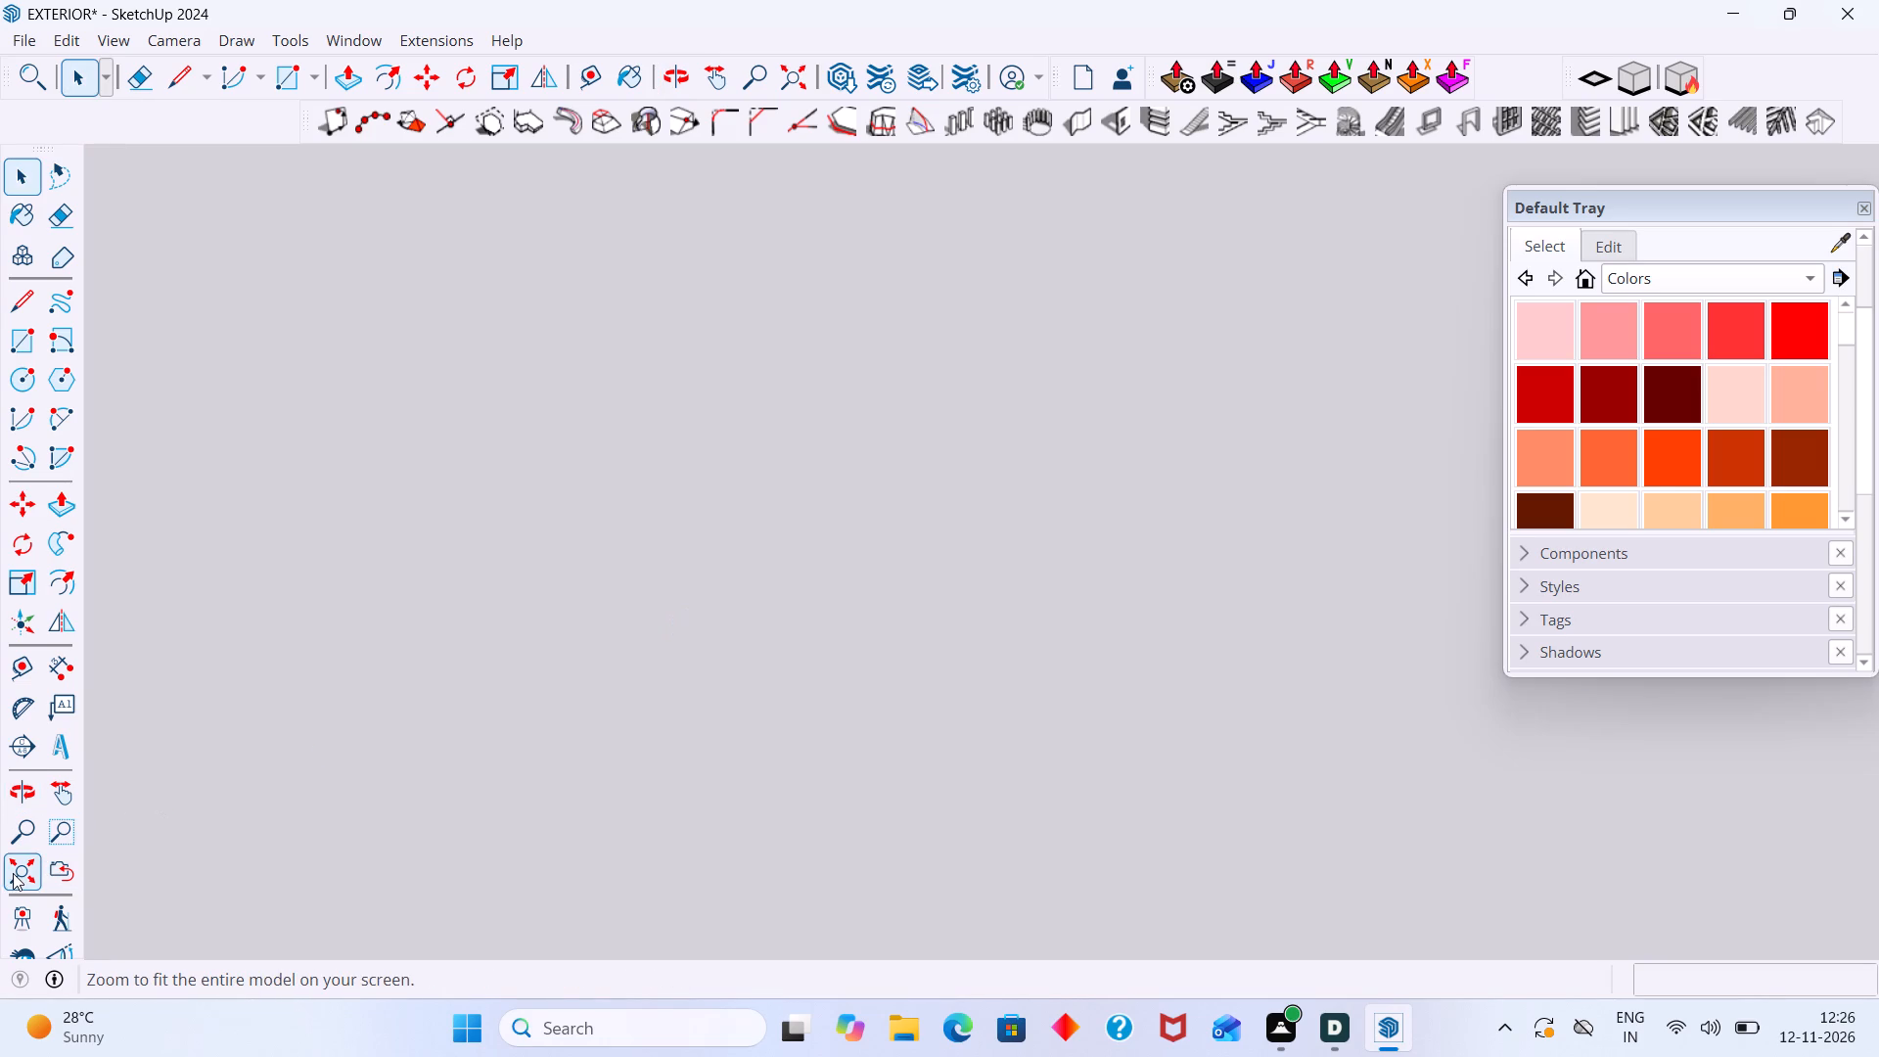
{"action": "left_click", "coordinate": [13, 873]}
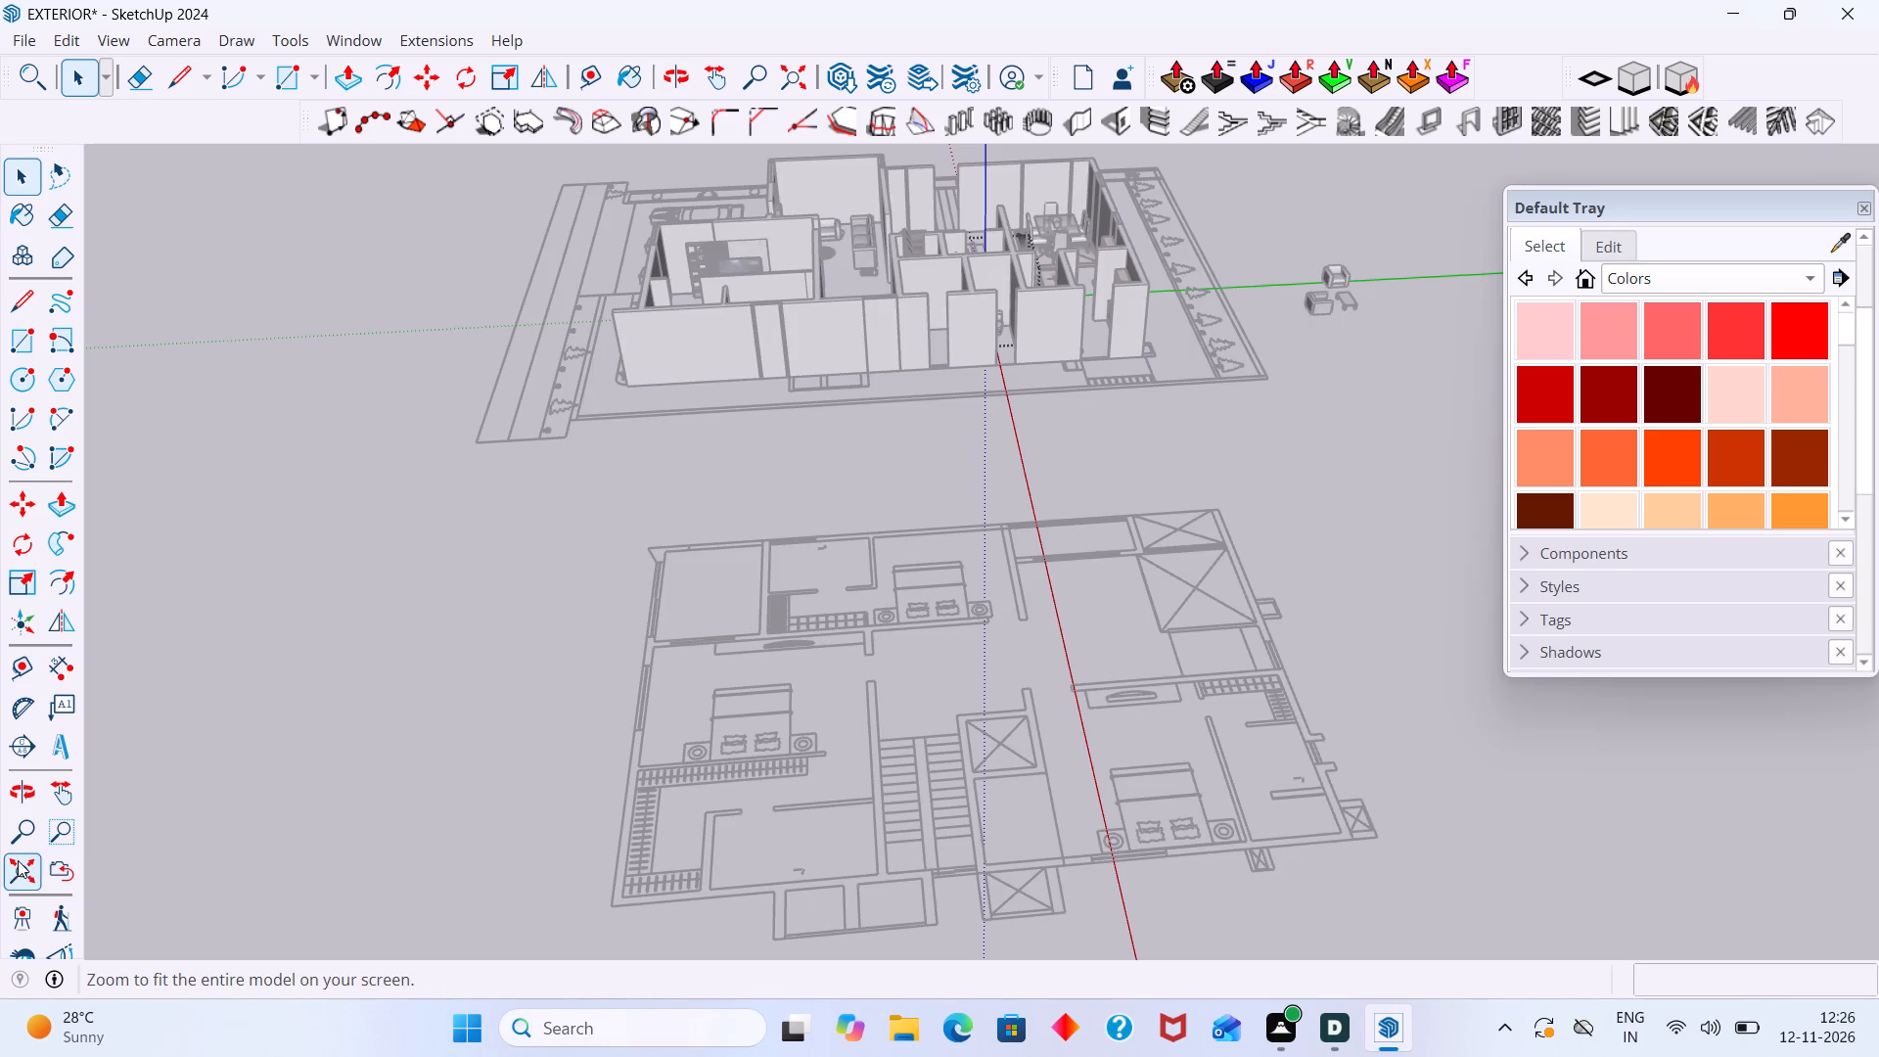
{"action": "left_click", "coordinate": [18, 860]}
{"action": "scroll", "coordinate": [939, 291], "scroll_direction": "up", "scroll_amount": 12}
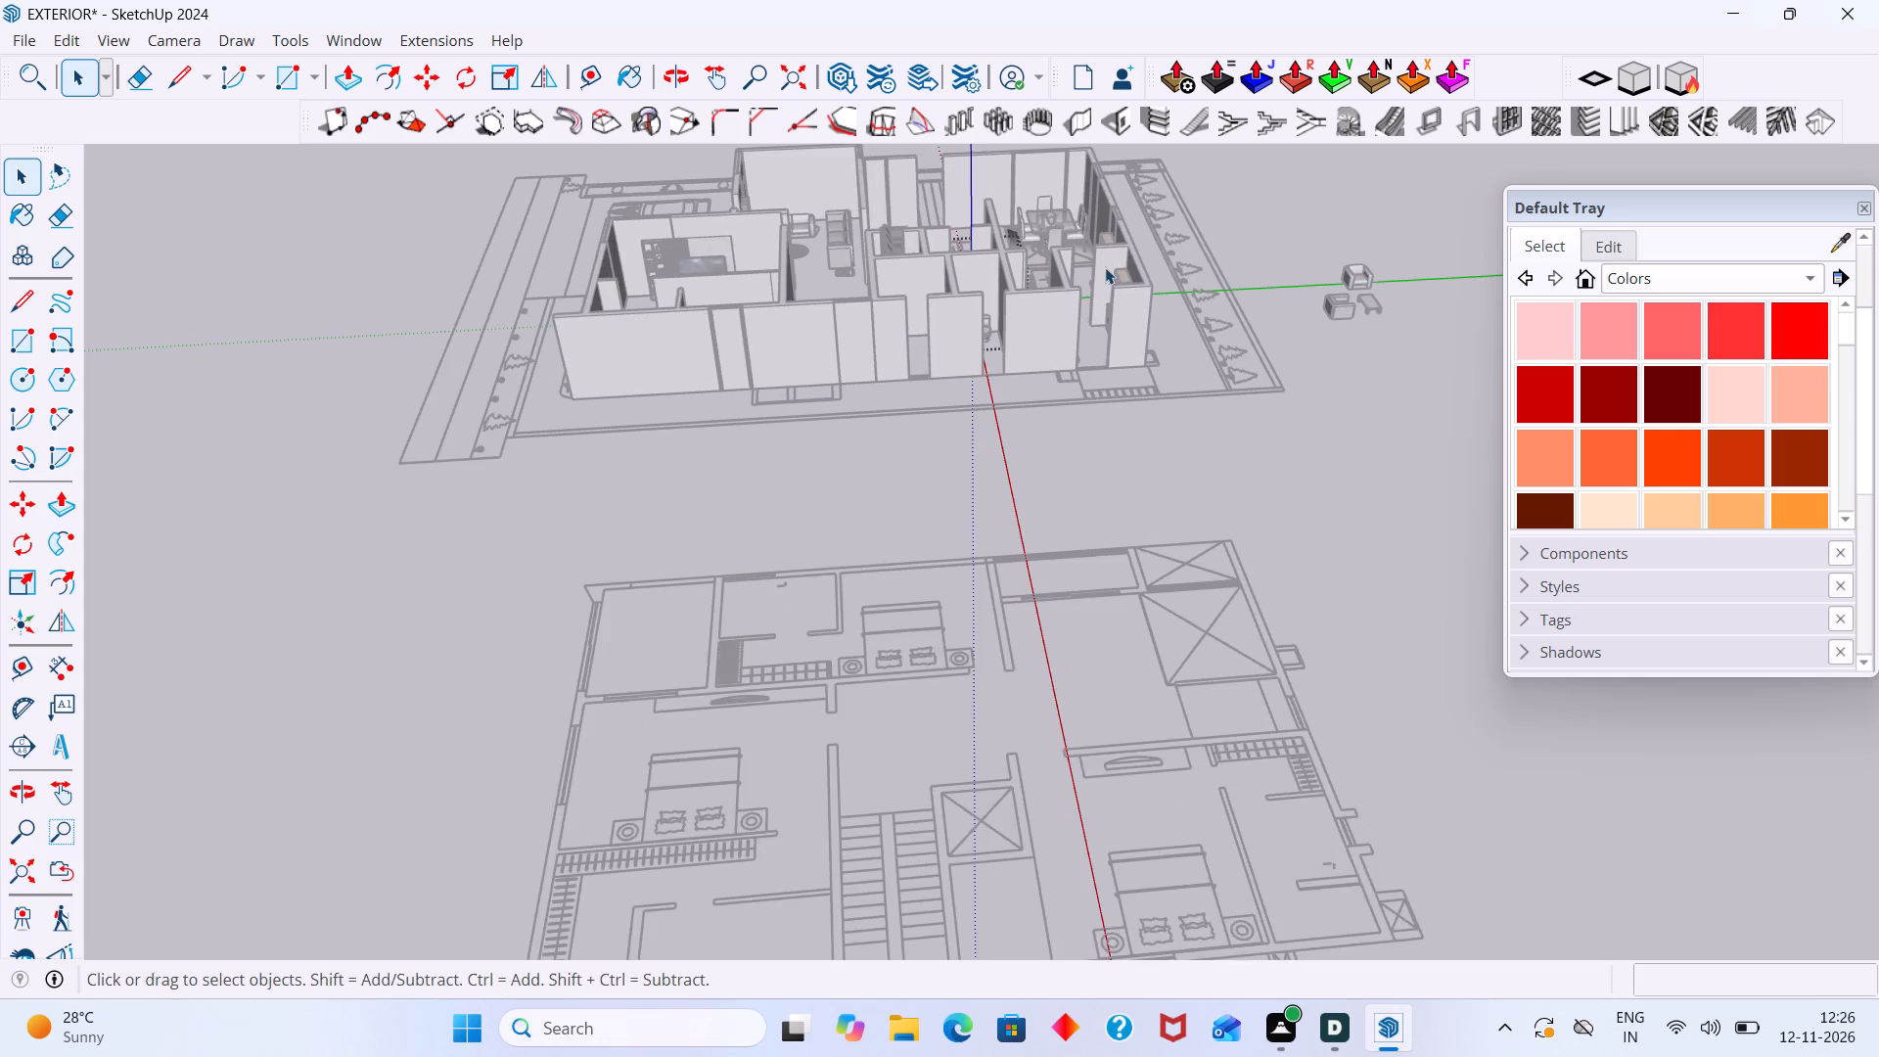
{"action": "scroll", "coordinate": [1168, 374], "scroll_direction": "up", "scroll_amount": 7}
{"action": "left_click", "coordinate": [1234, 616]}
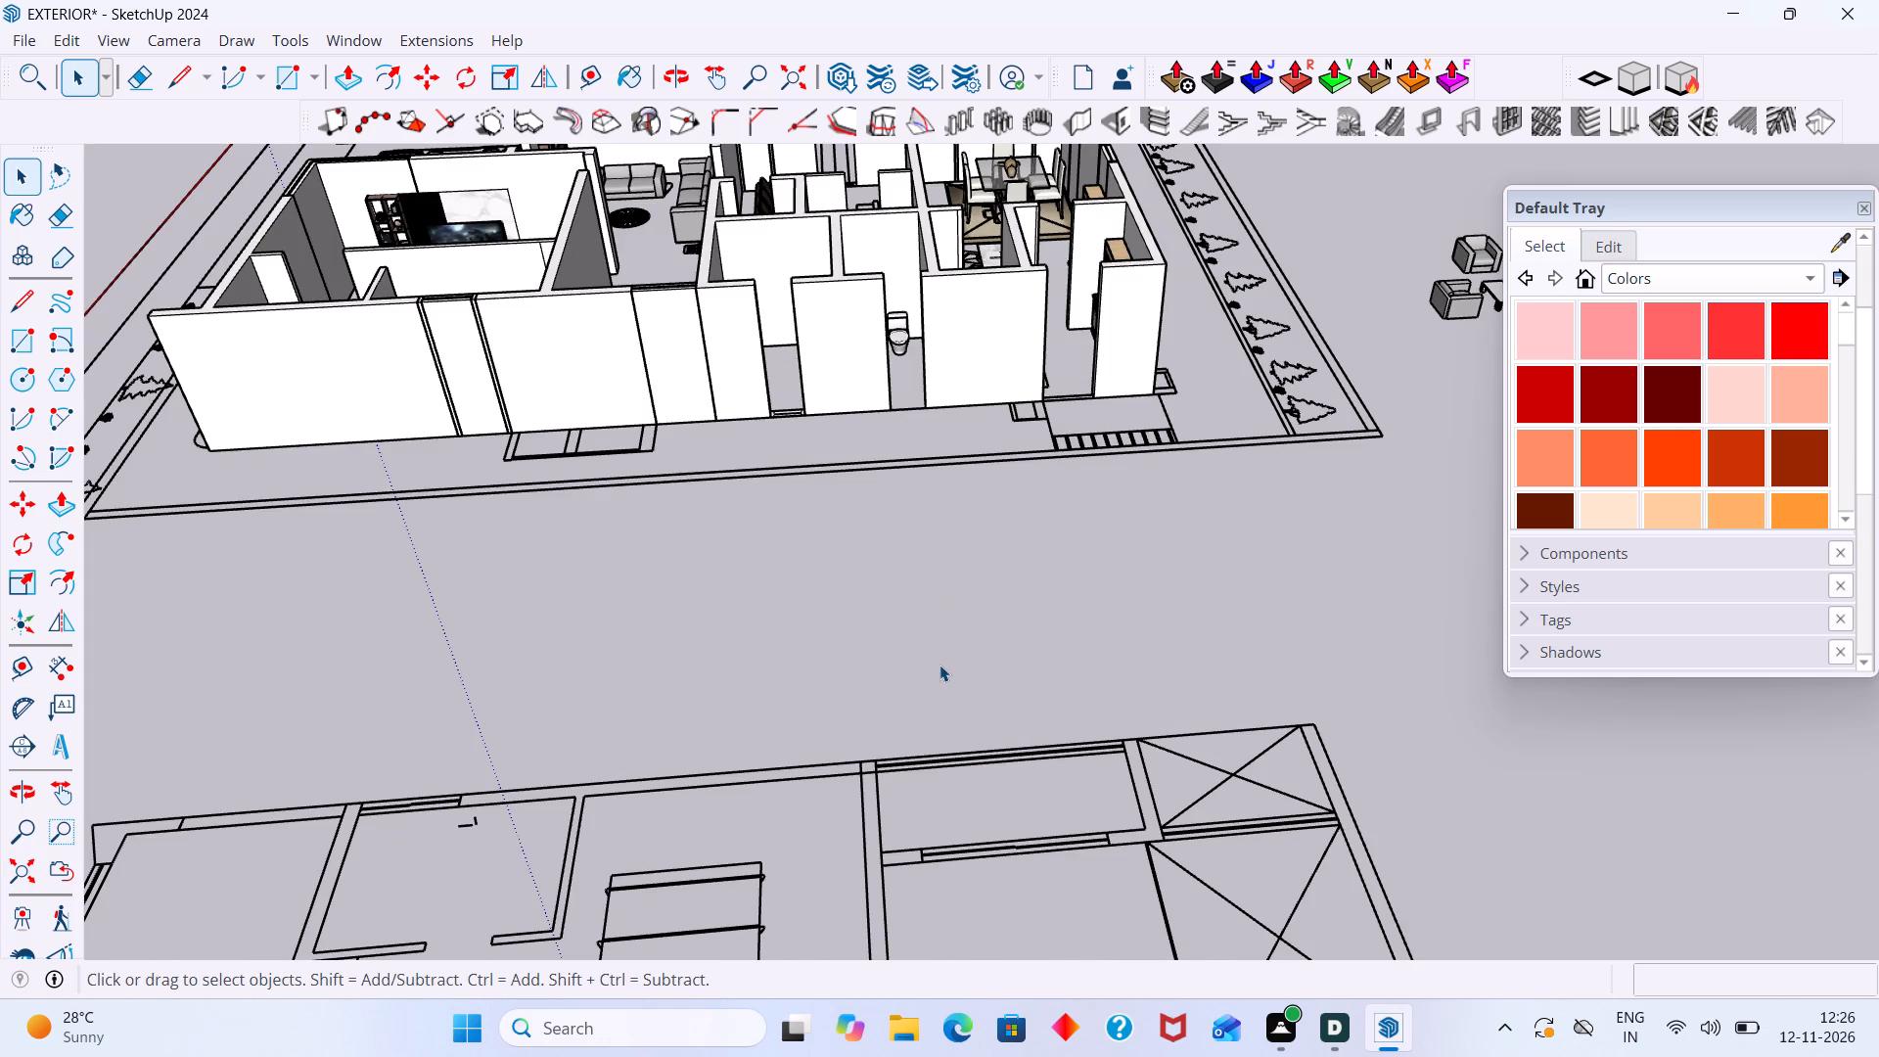
{"action": "scroll", "coordinate": [913, 488], "scroll_direction": "down", "scroll_amount": 2}
{"action": "middle_click_drag", "start_coordinate": [903, 482], "coordinate": [952, 645], "text": "shift"}
{"action": "scroll", "coordinate": [1095, 294], "scroll_direction": "up", "scroll_amount": 9}
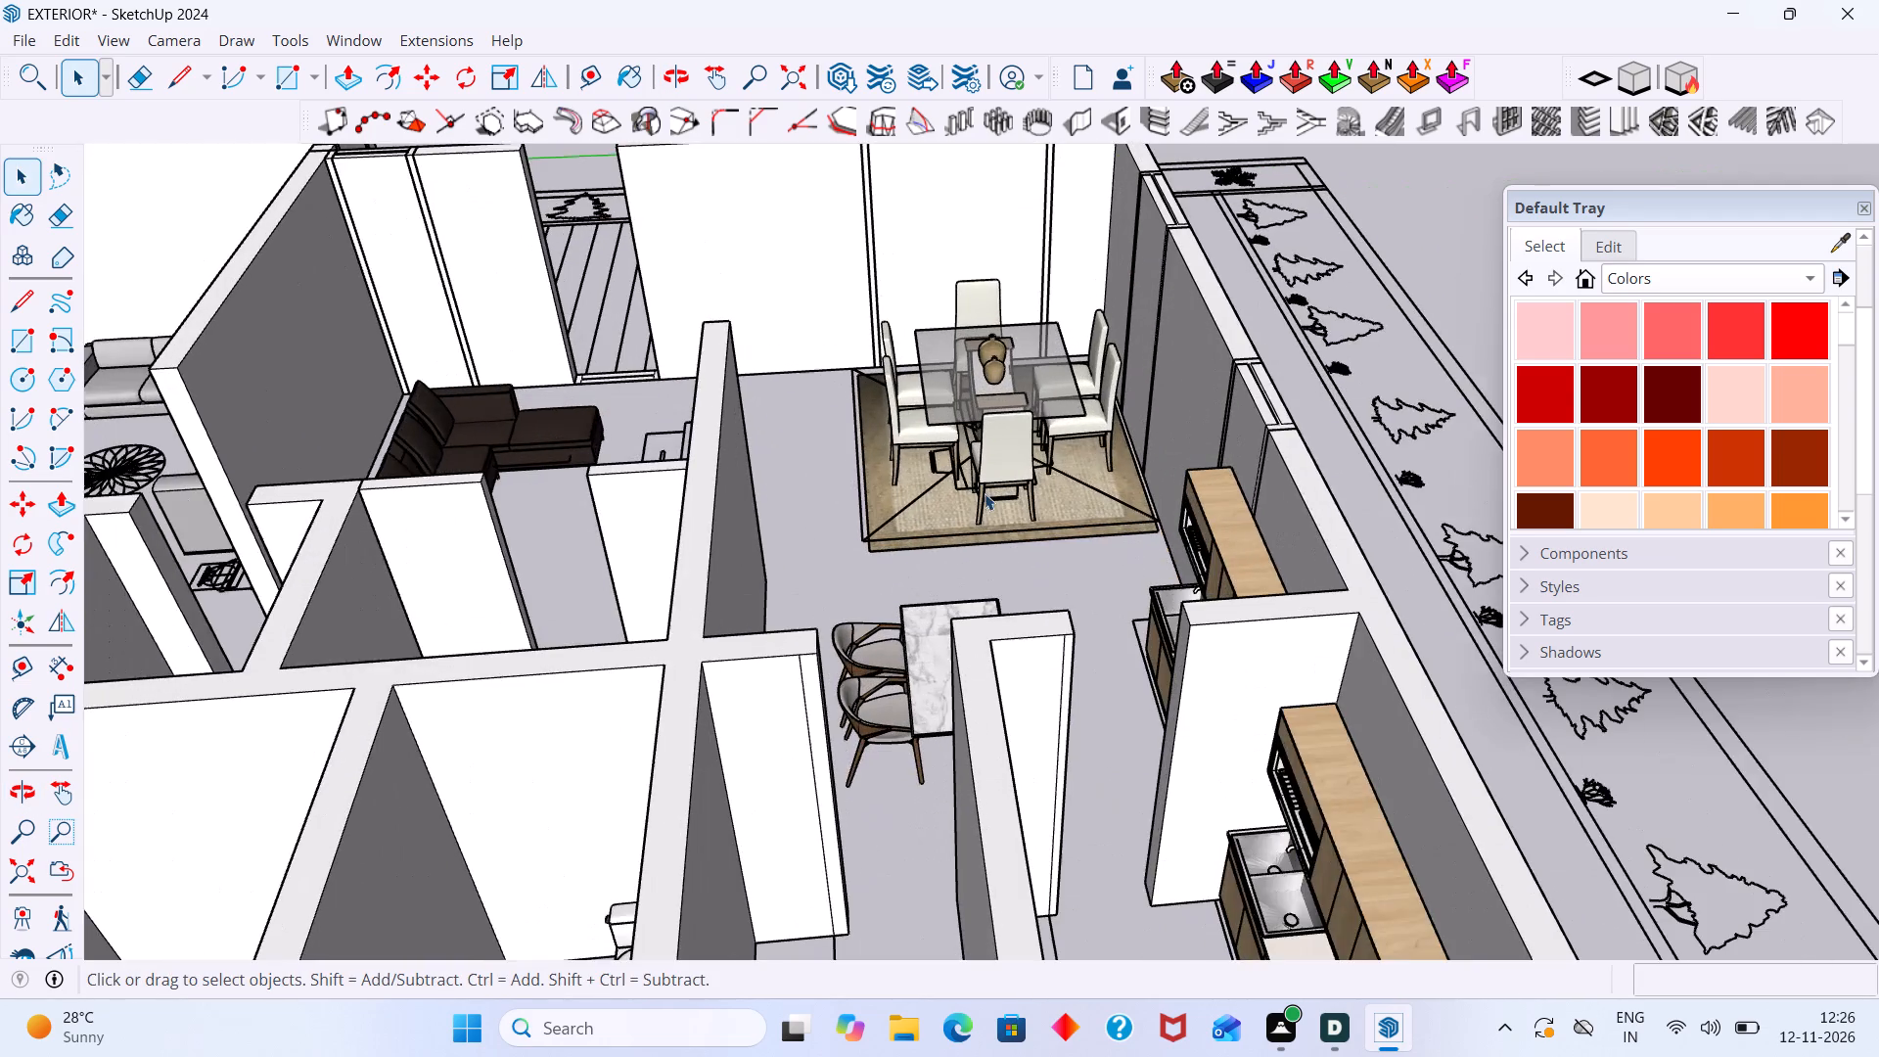
{"action": "scroll", "coordinate": [970, 496], "scroll_direction": "down", "scroll_amount": 7}
{"action": "middle_click_drag", "start_coordinate": [965, 507], "coordinate": [592, 531]}
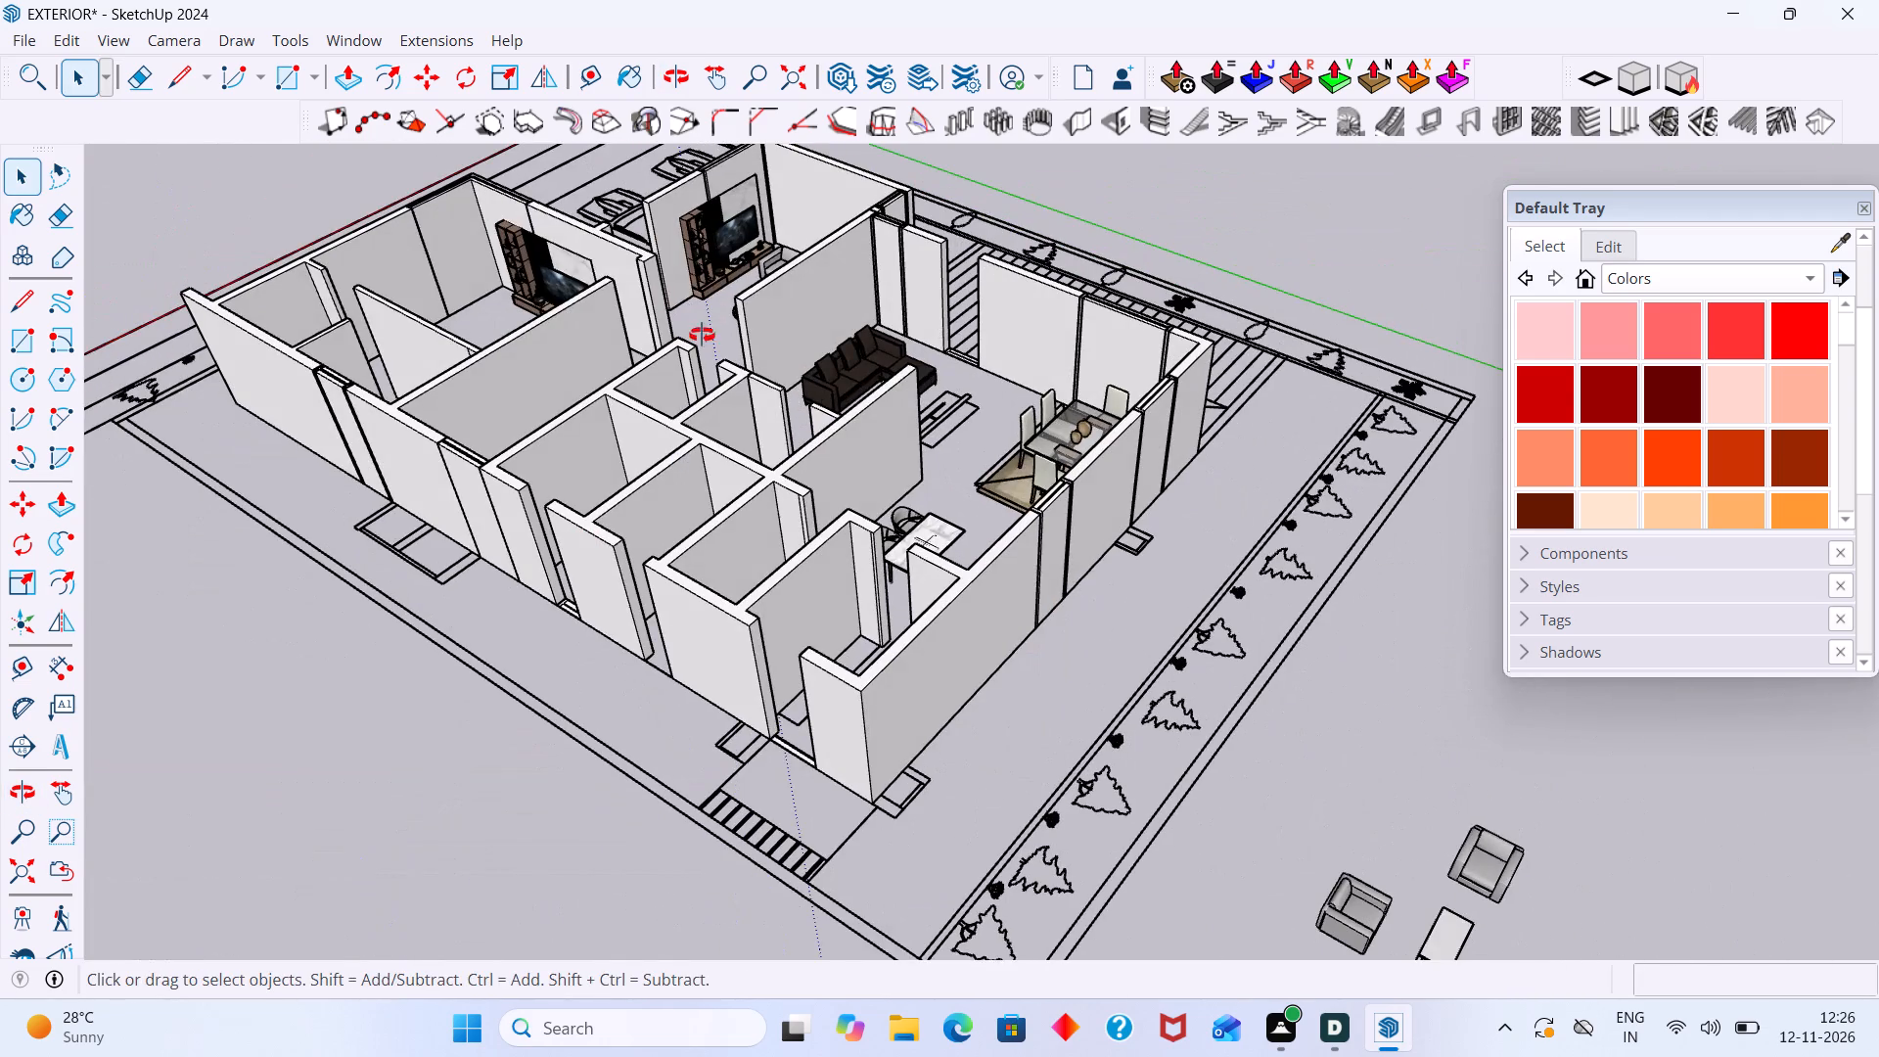
{"action": "middle_click_drag", "start_coordinate": [702, 335], "coordinate": [976, 361]}
{"action": "middle_click_drag", "start_coordinate": [943, 387], "coordinate": [1402, 415]}
{"action": "middle_click_drag", "start_coordinate": [1265, 447], "coordinate": [1433, 465]}
{"action": "middle_click_drag", "start_coordinate": [1408, 470], "coordinate": [1352, 456], "text": "shift"}
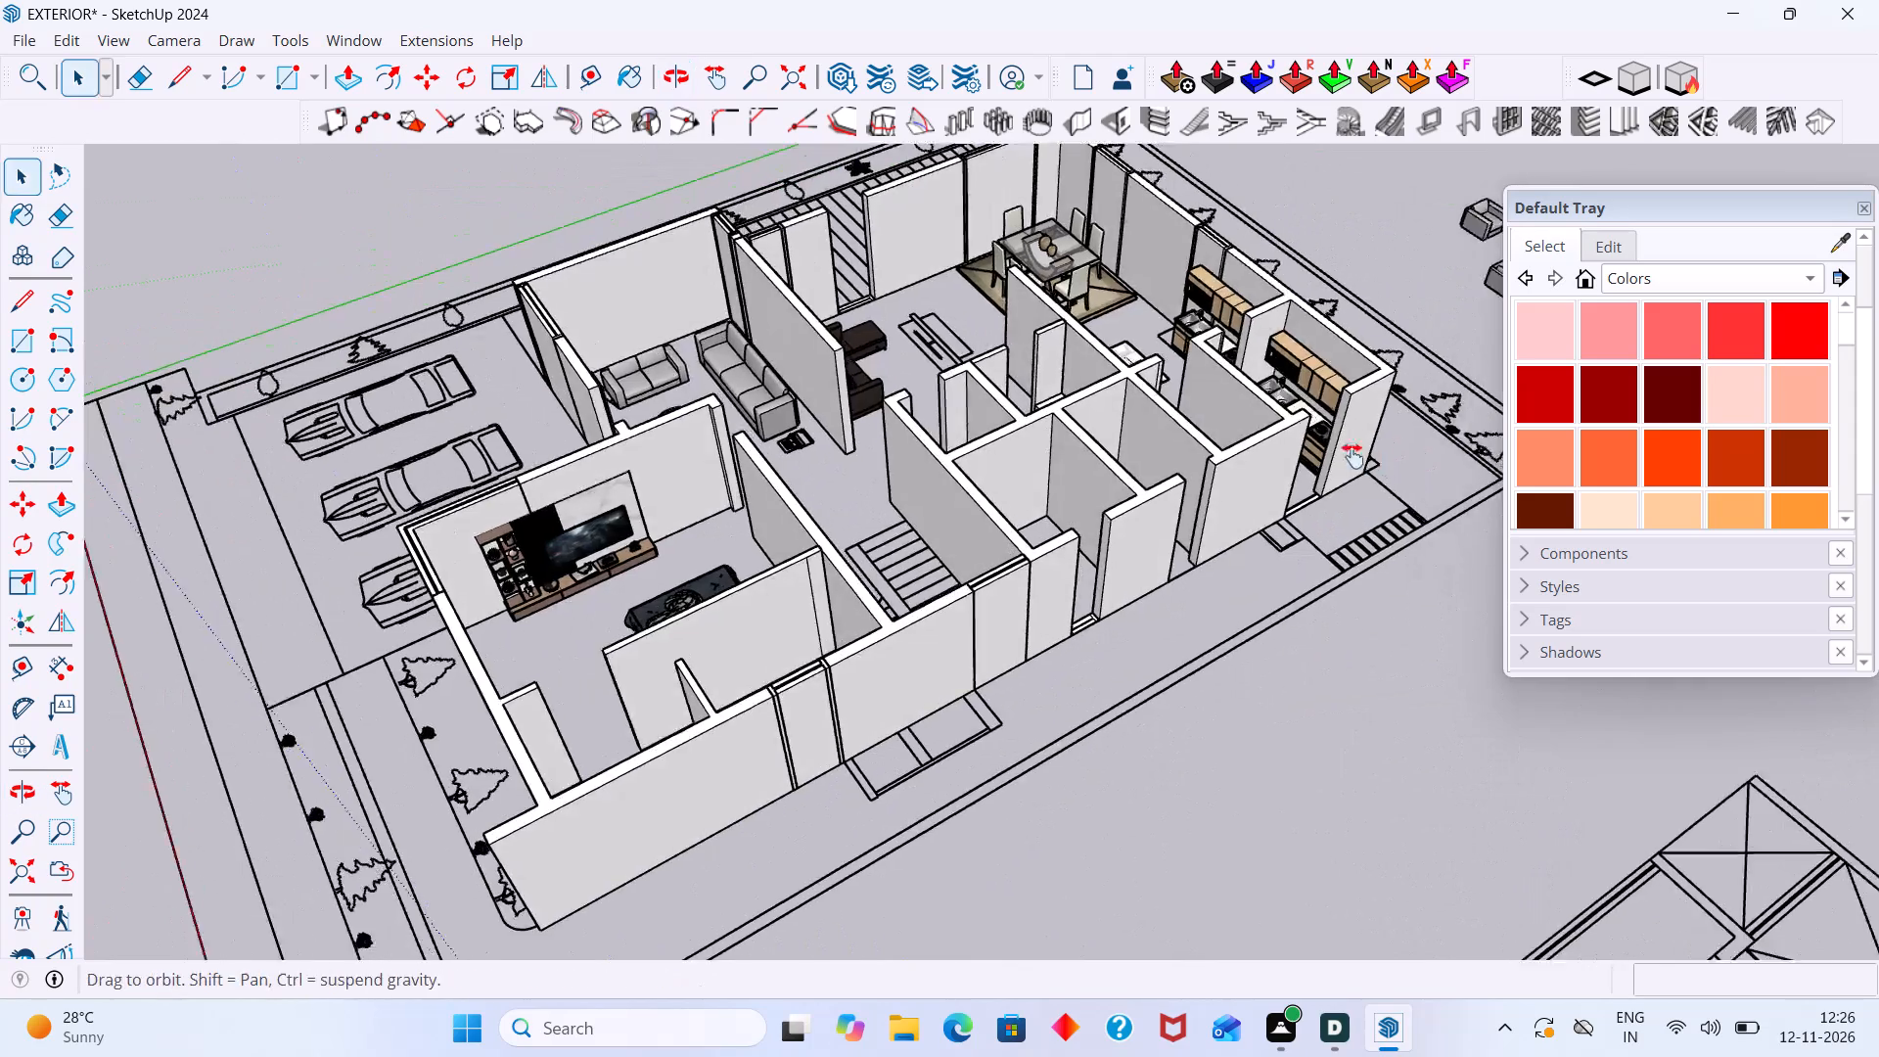
{"action": "middle_click_drag", "start_coordinate": [1352, 456], "coordinate": [1034, 516], "text": "shift"}
{"action": "middle_click_drag", "start_coordinate": [1007, 510], "coordinate": [1222, 545]}
{"action": "scroll", "coordinate": [889, 479], "scroll_direction": "up", "scroll_amount": 7}
{"action": "middle_click_drag", "start_coordinate": [766, 467], "coordinate": [916, 469]}
{"action": "scroll", "coordinate": [909, 471], "scroll_direction": "down", "scroll_amount": 3}
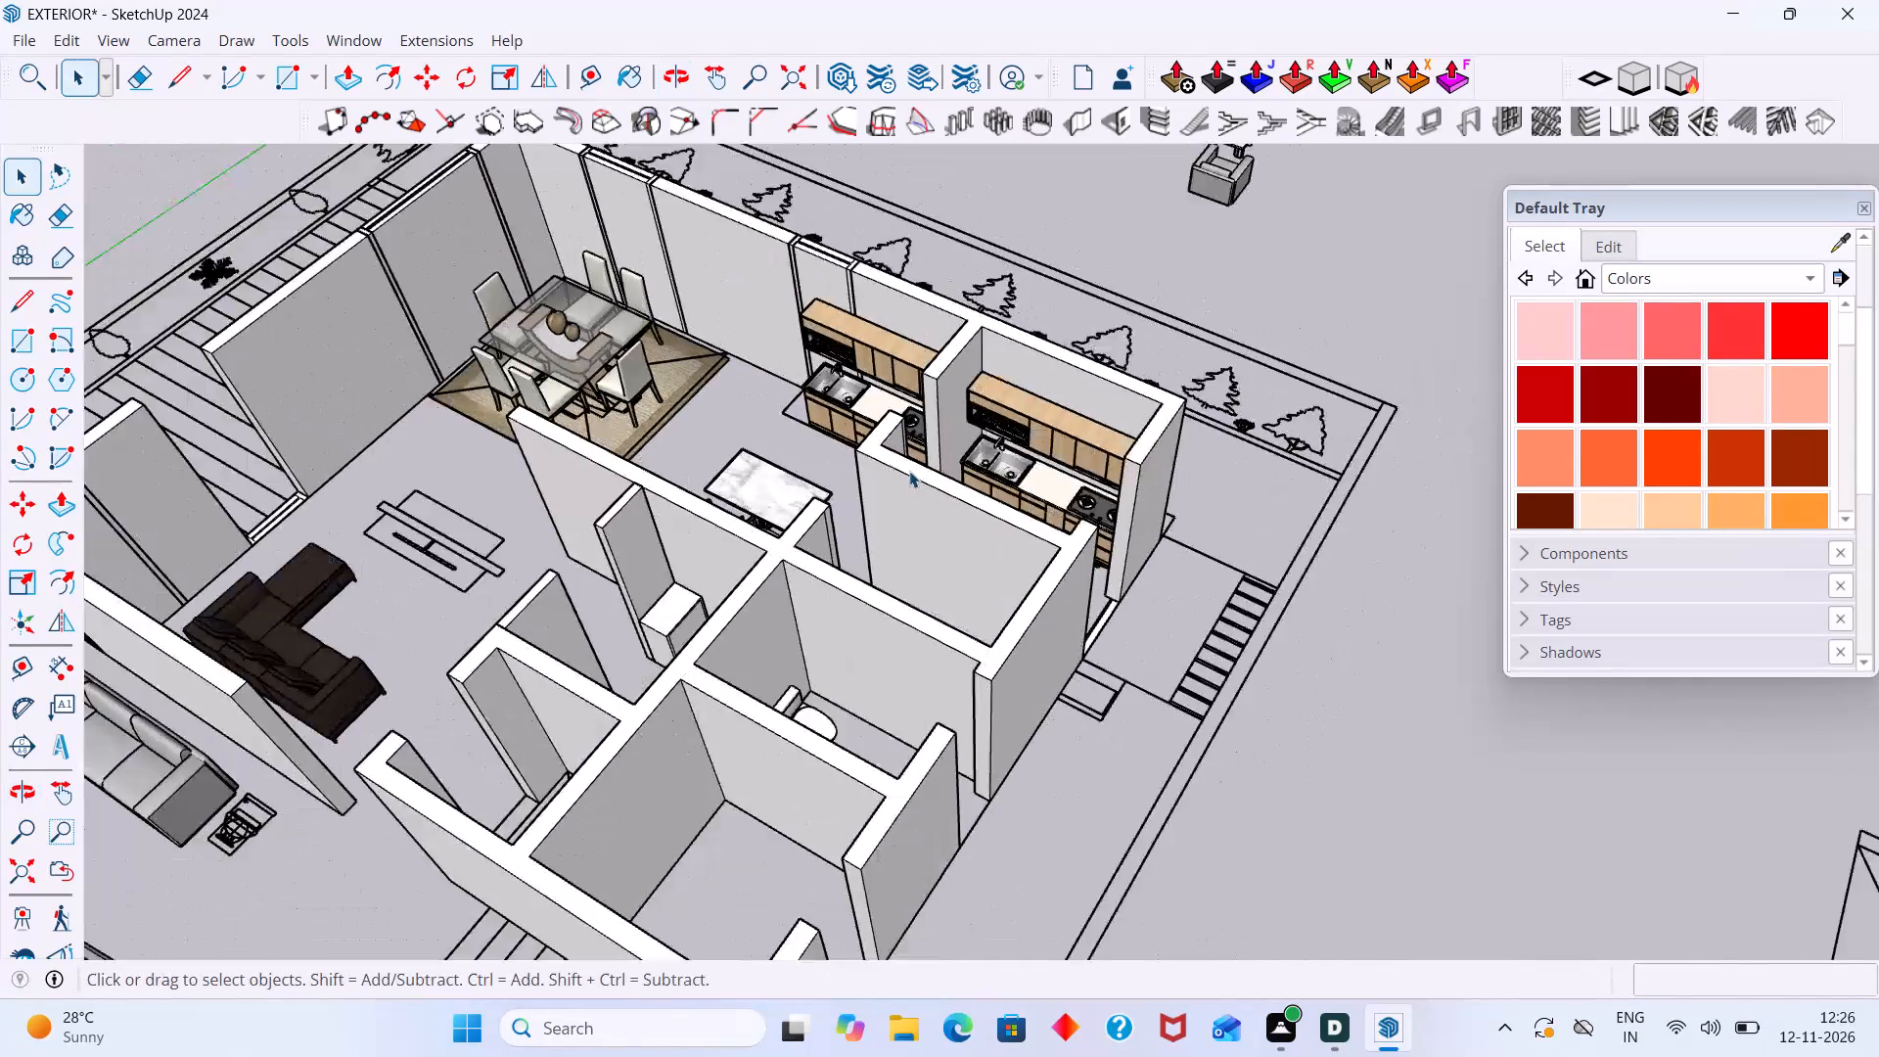
{"action": "scroll", "coordinate": [909, 471], "scroll_direction": "down", "scroll_amount": 4}
{"action": "scroll", "coordinate": [831, 577], "scroll_direction": "down", "scroll_amount": 4}
{"action": "middle_click_drag", "start_coordinate": [797, 594], "coordinate": [717, 576]}
Reopen the box's group and divide the left vertical edge of the front face's inner rectangle into 3 segments.
{"action": "scroll", "coordinate": [760, 547], "scroll_direction": "up", "scroll_amount": 6}
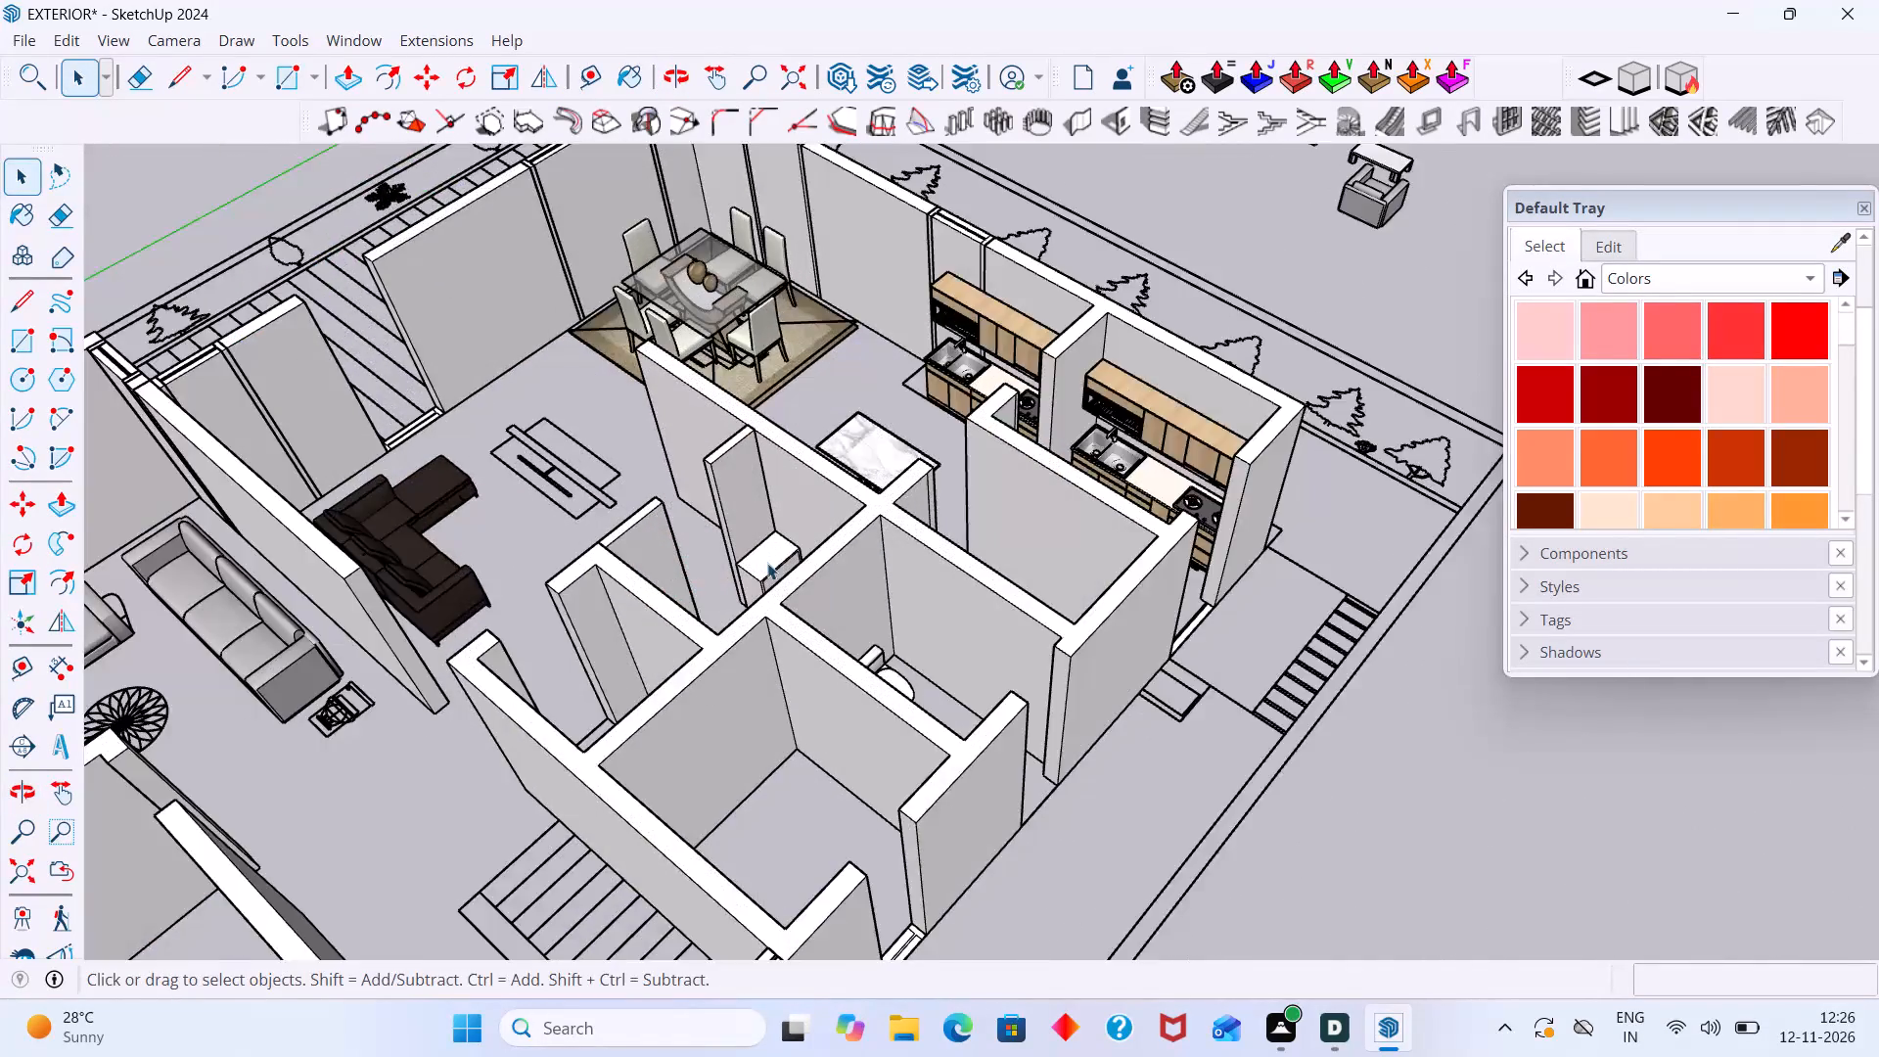
{"action": "scroll", "coordinate": [767, 563], "scroll_direction": "up", "scroll_amount": 10}
{"action": "middle_click_drag", "start_coordinate": [813, 595], "coordinate": [769, 554]}
{"action": "scroll", "coordinate": [766, 550], "scroll_direction": "up", "scroll_amount": 1}
{"action": "middle_click_drag", "start_coordinate": [759, 556], "coordinate": [729, 637]}
{"action": "scroll", "coordinate": [733, 611], "scroll_direction": "up", "scroll_amount": 6}
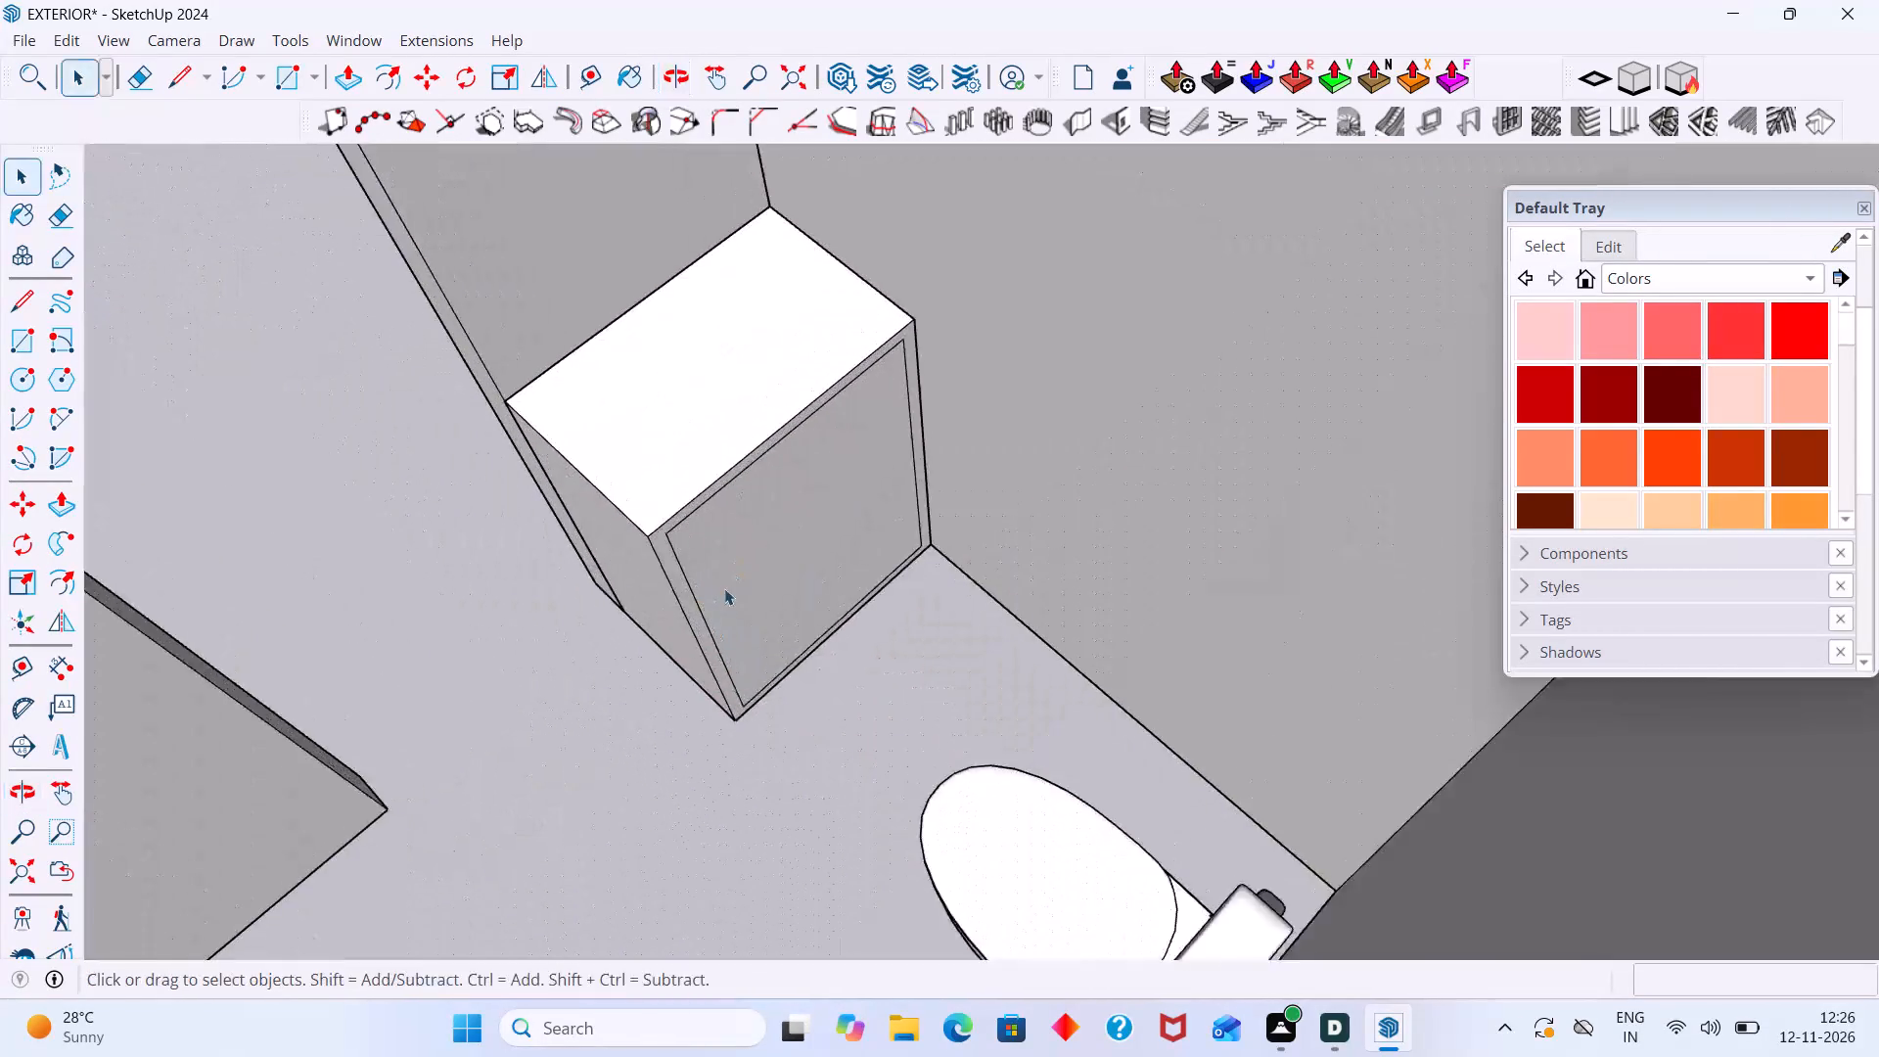
{"action": "scroll", "coordinate": [724, 588], "scroll_direction": "up", "scroll_amount": 7}
{"action": "left_click", "coordinate": [696, 660]}
{"action": "triple_click", "coordinate": [699, 658]}
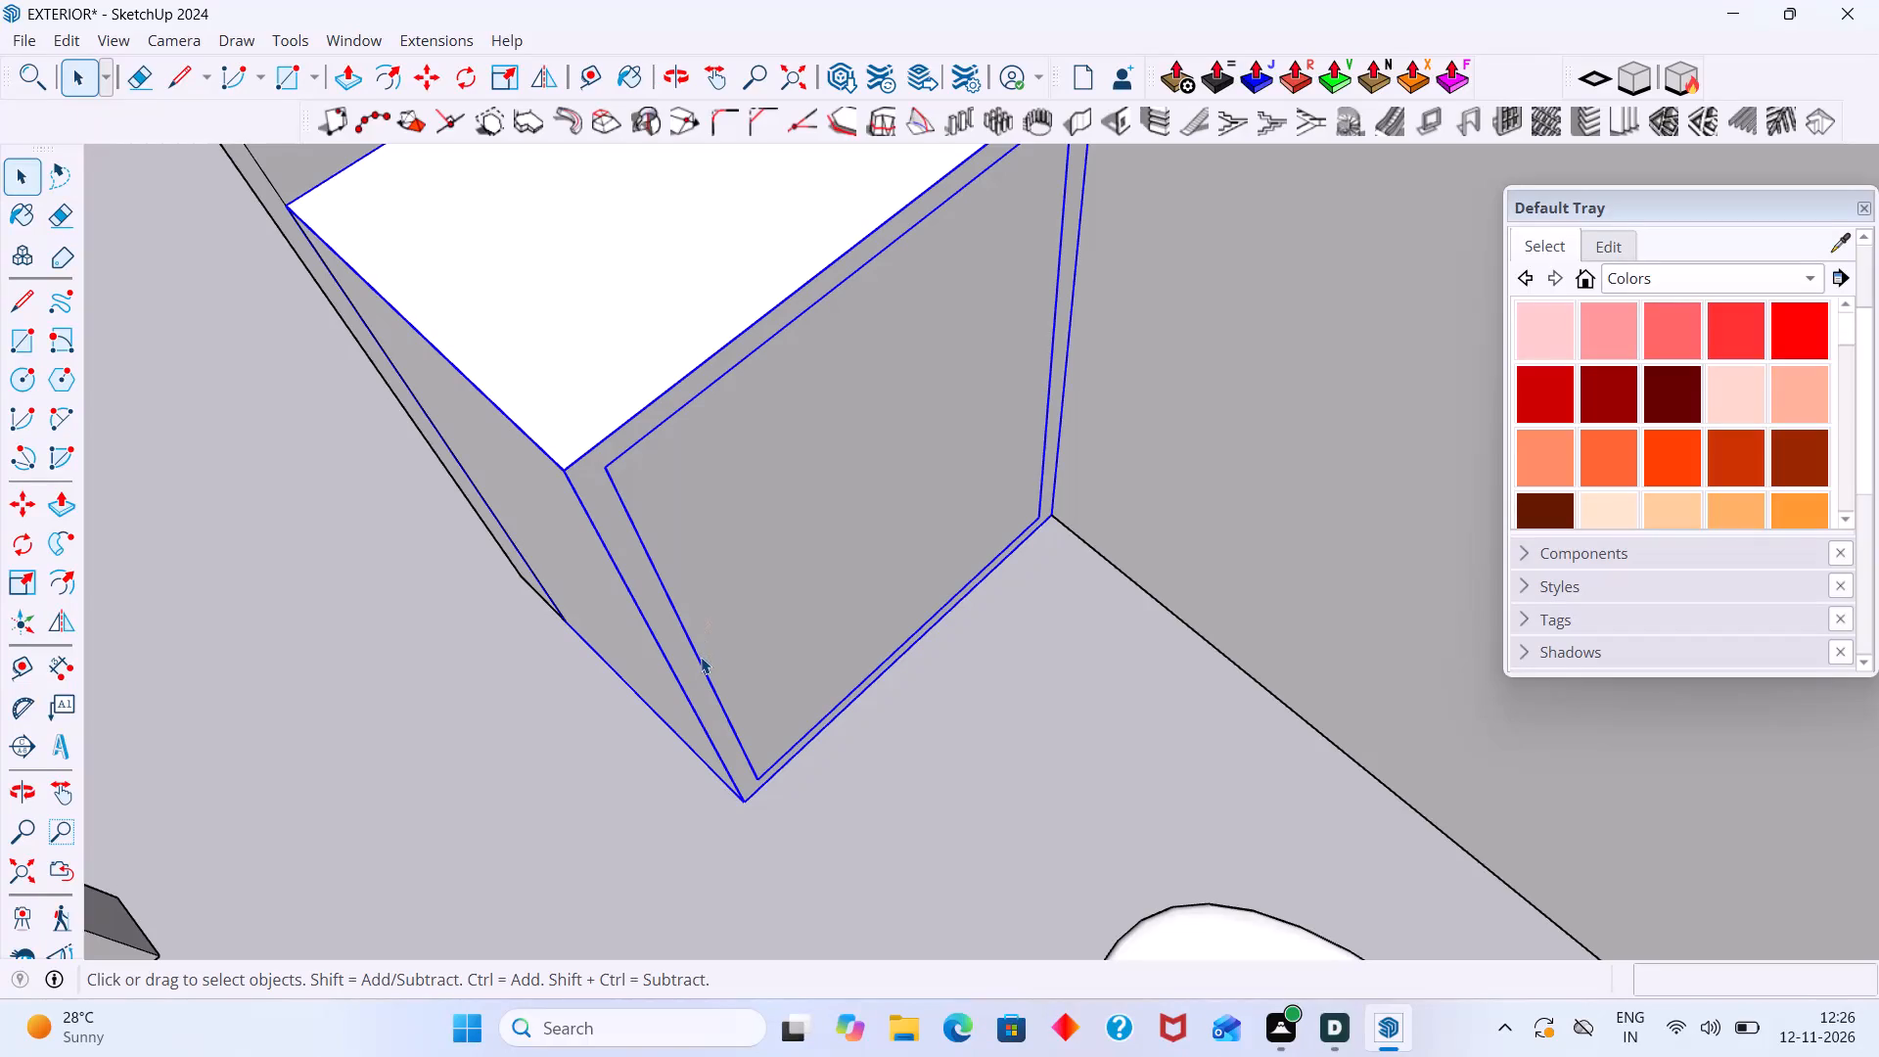
{"action": "left_click", "coordinate": [706, 652]}
{"action": "double_click", "coordinate": [730, 626]}
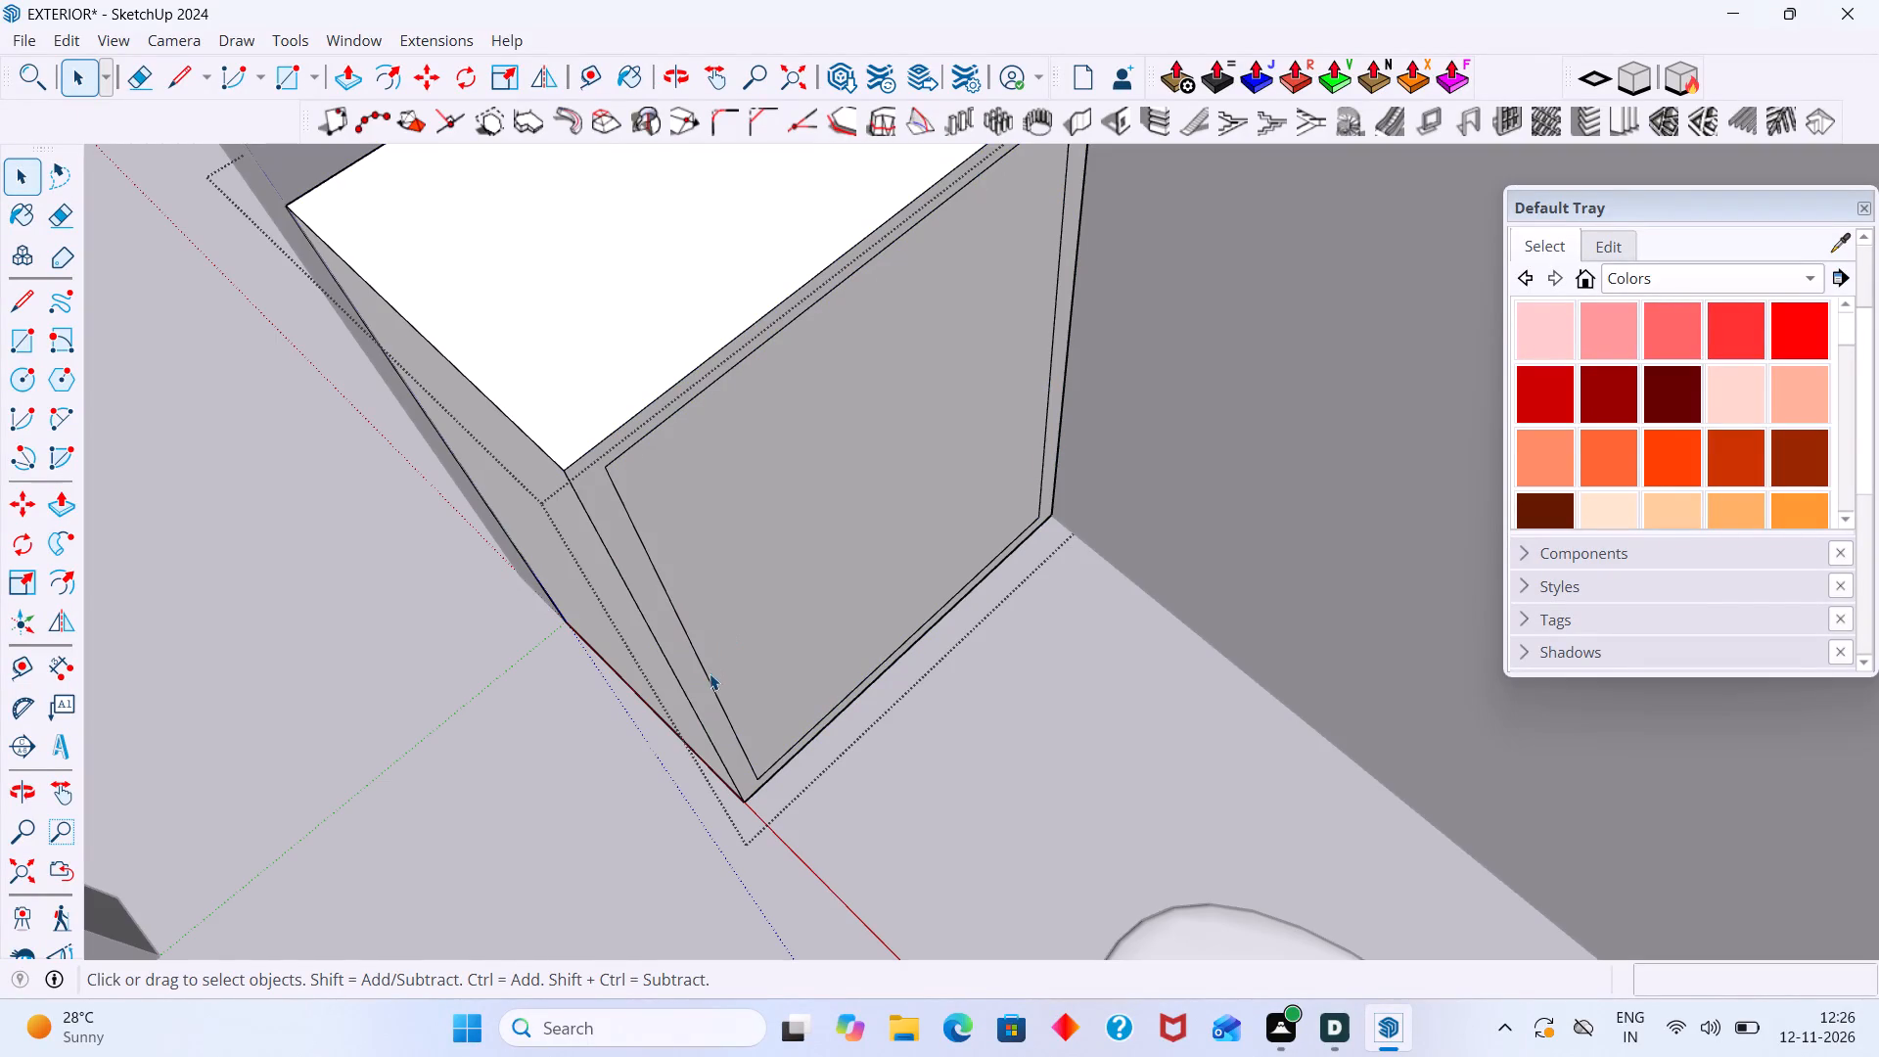
{"action": "left_click", "coordinate": [710, 677]}
{"action": "right_click", "coordinate": [709, 678]}
{"action": "left_click", "coordinate": [741, 289]}
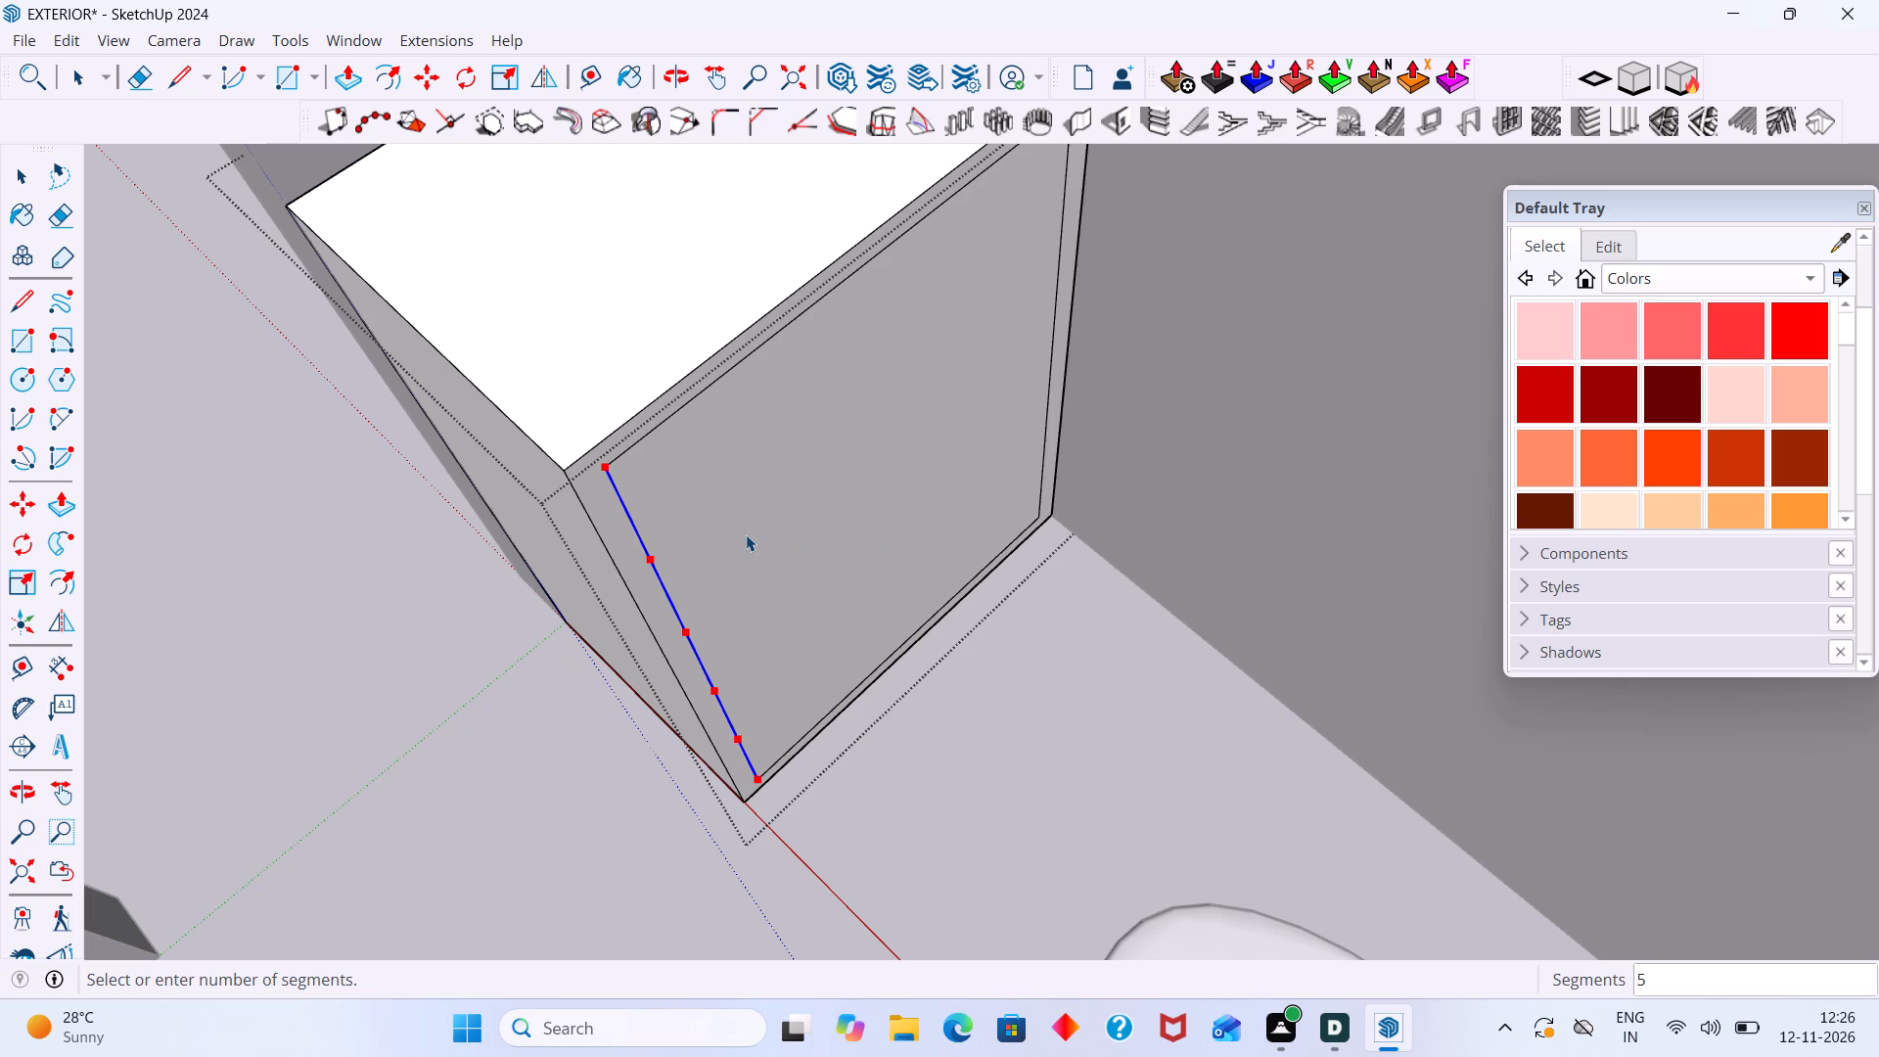
{"action": "left_click", "coordinate": [765, 585]}
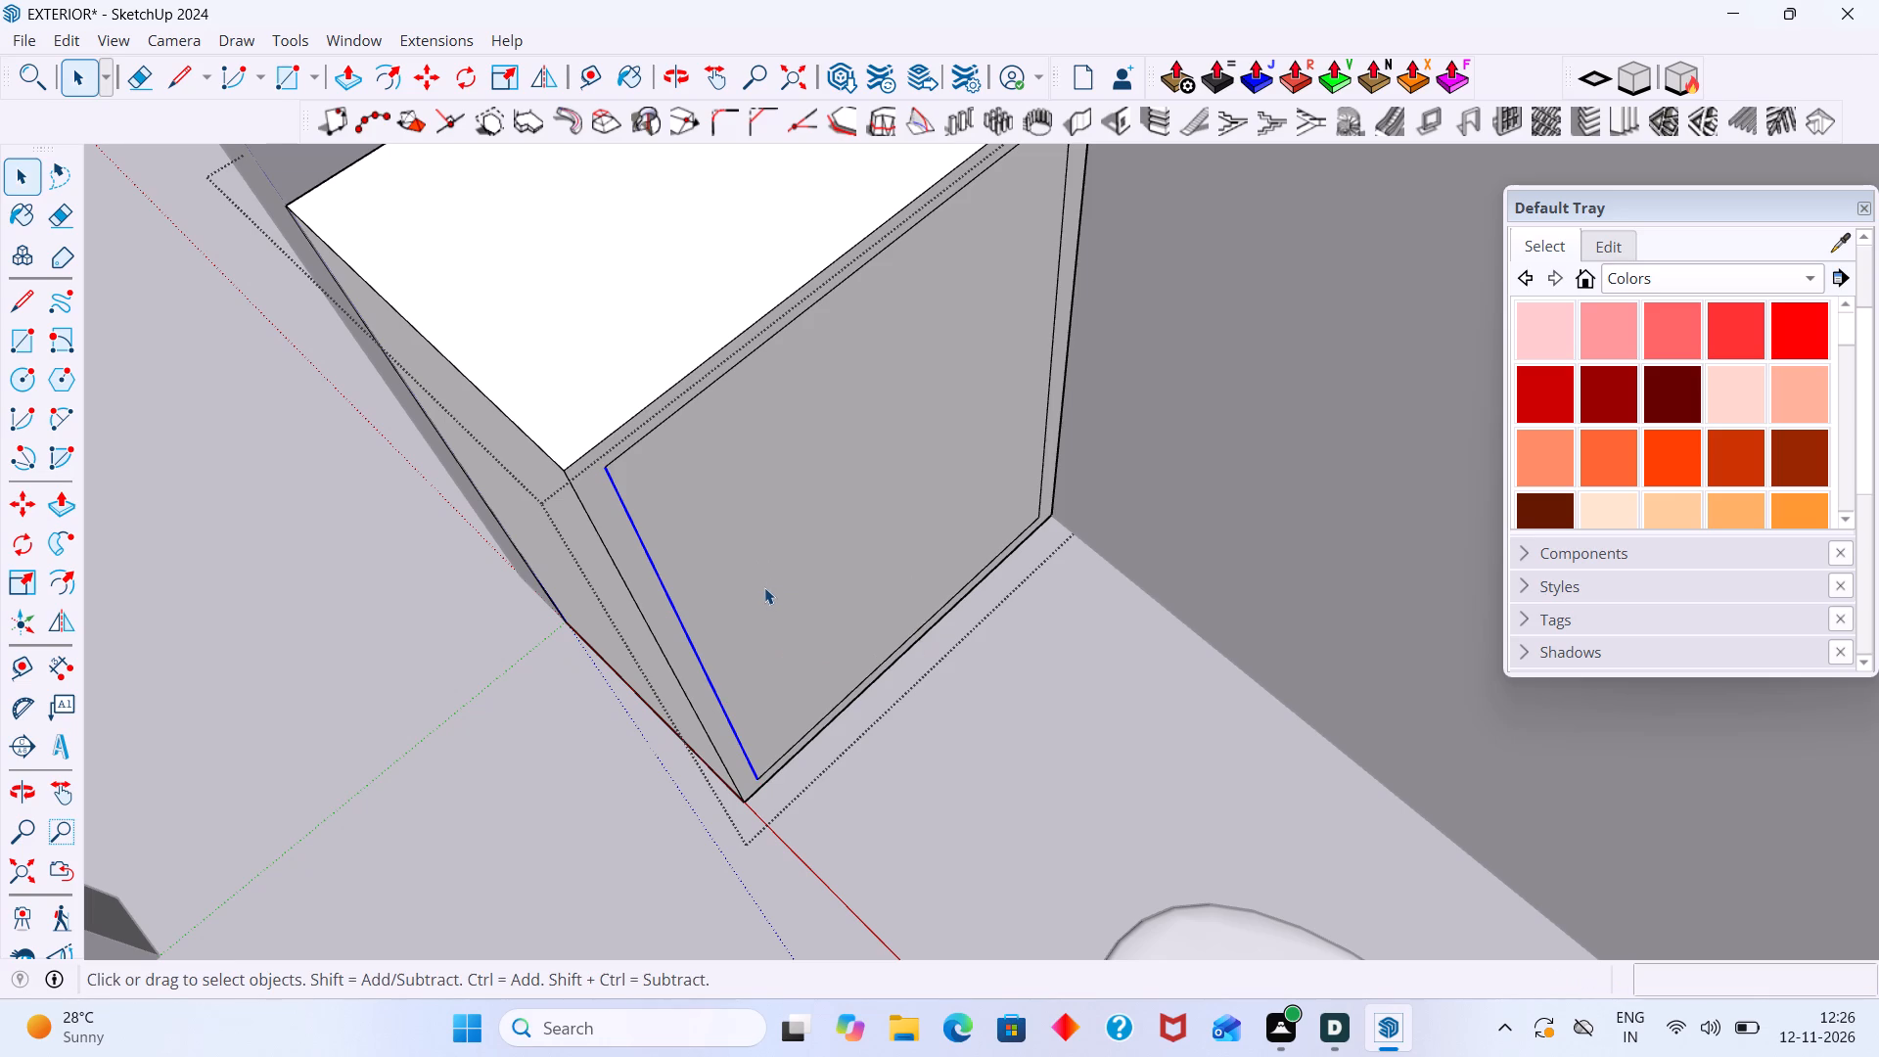
Draw a horizontal line about 2' 2 3/16" long from the edge's upper division point across the inner front panel.
{"action": "double_click", "coordinate": [756, 589]}
{"action": "left_click", "coordinate": [755, 589]}
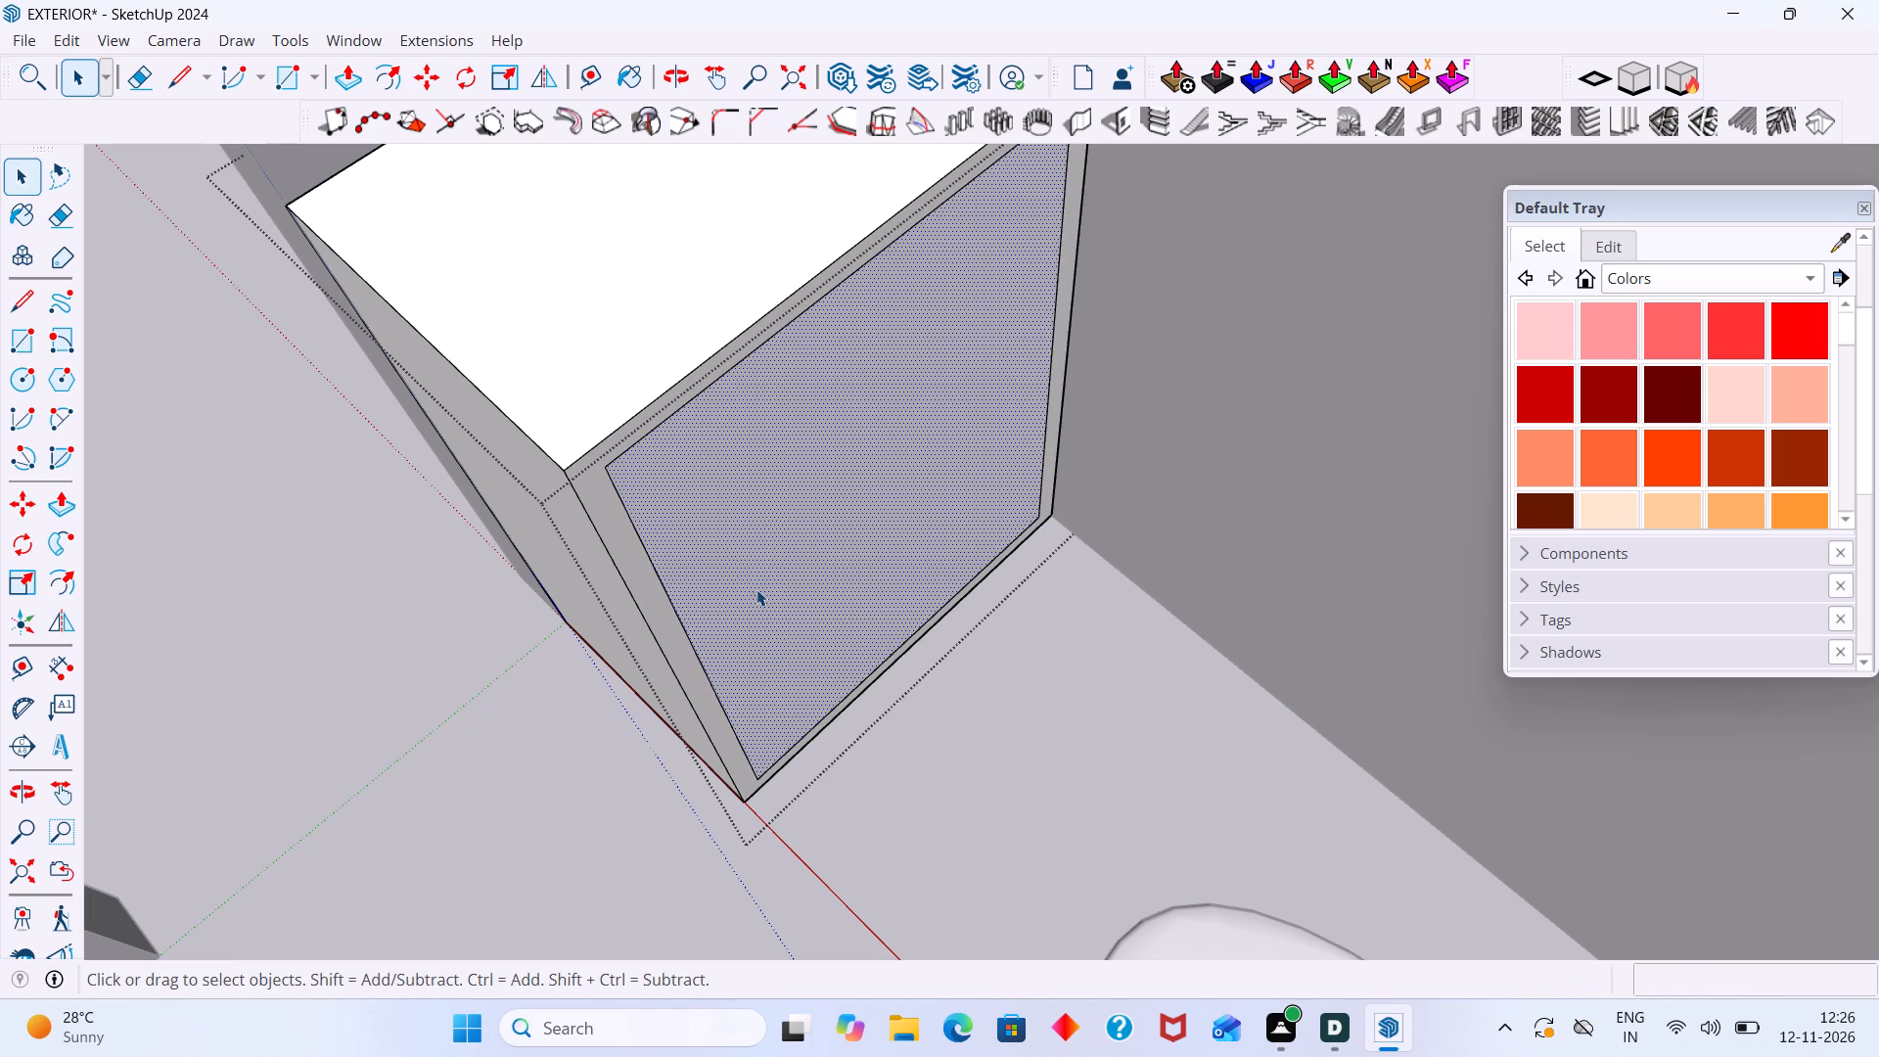
{"action": "key", "text": "l"}
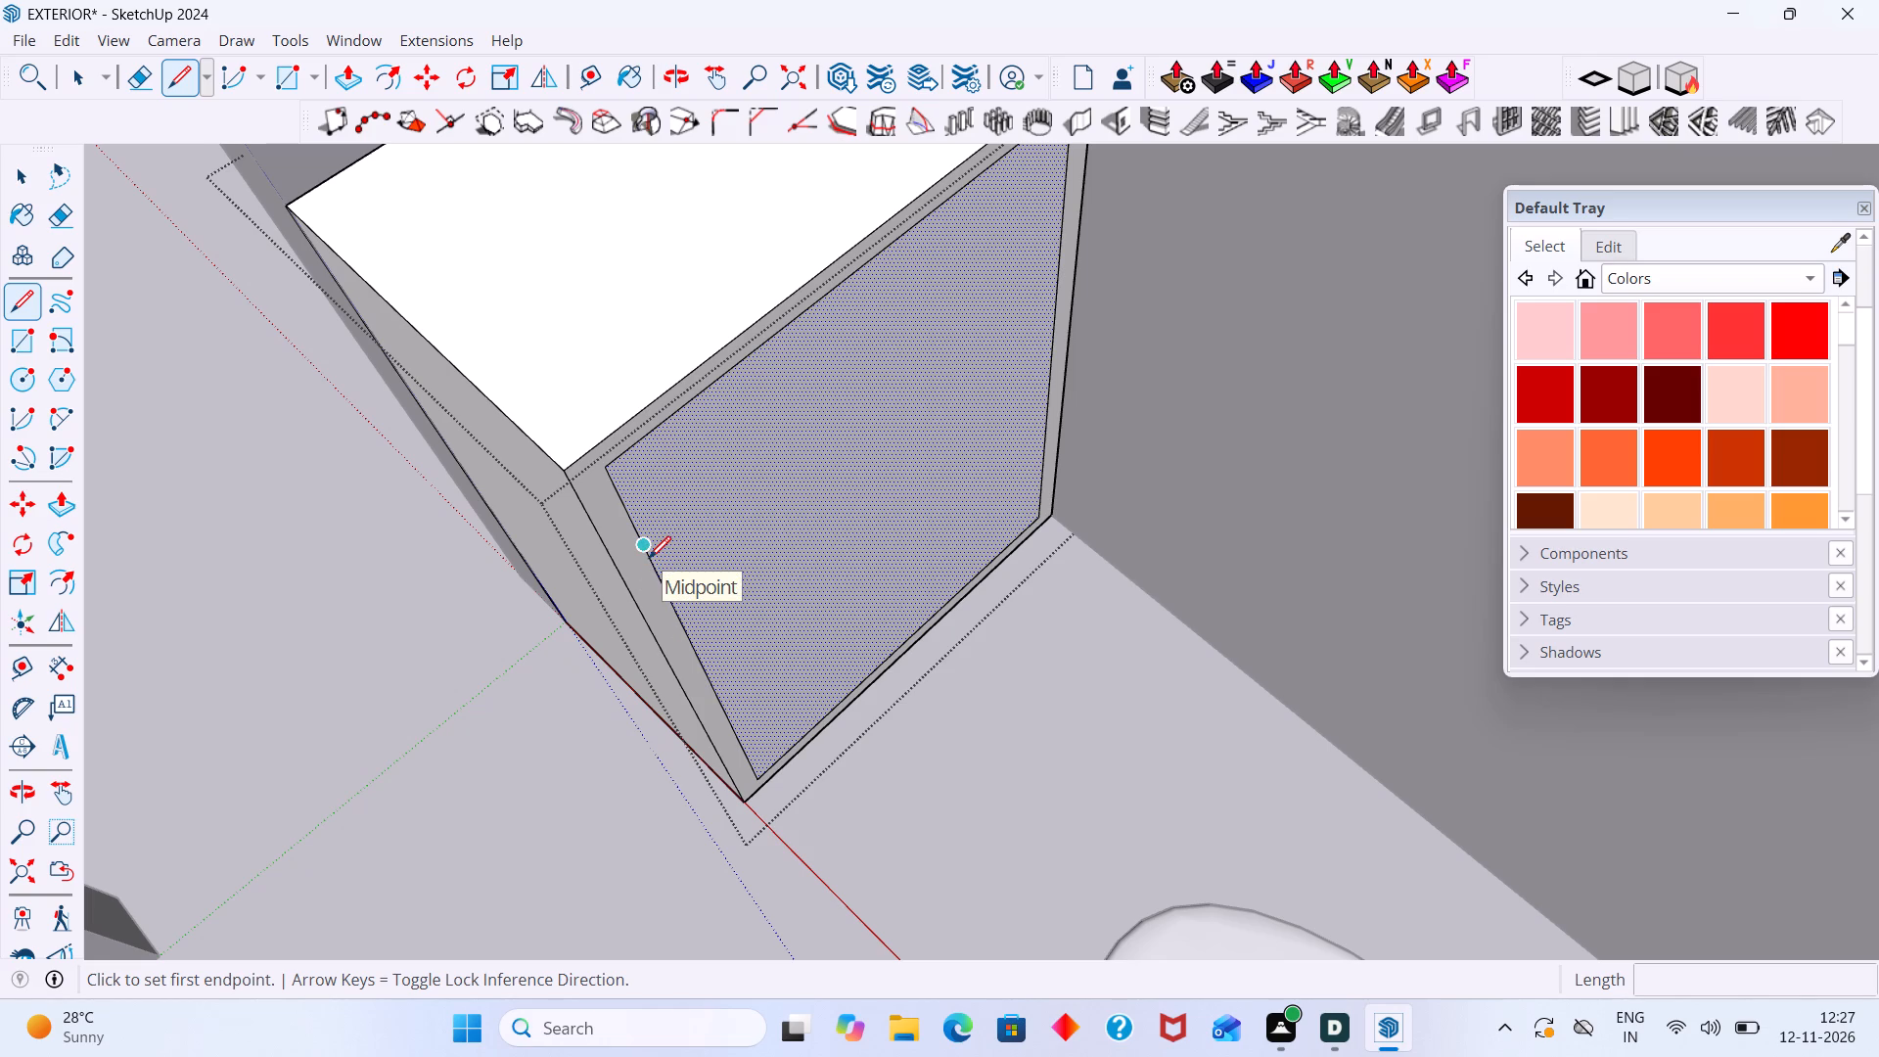
{"action": "left_click", "coordinate": [675, 610]}
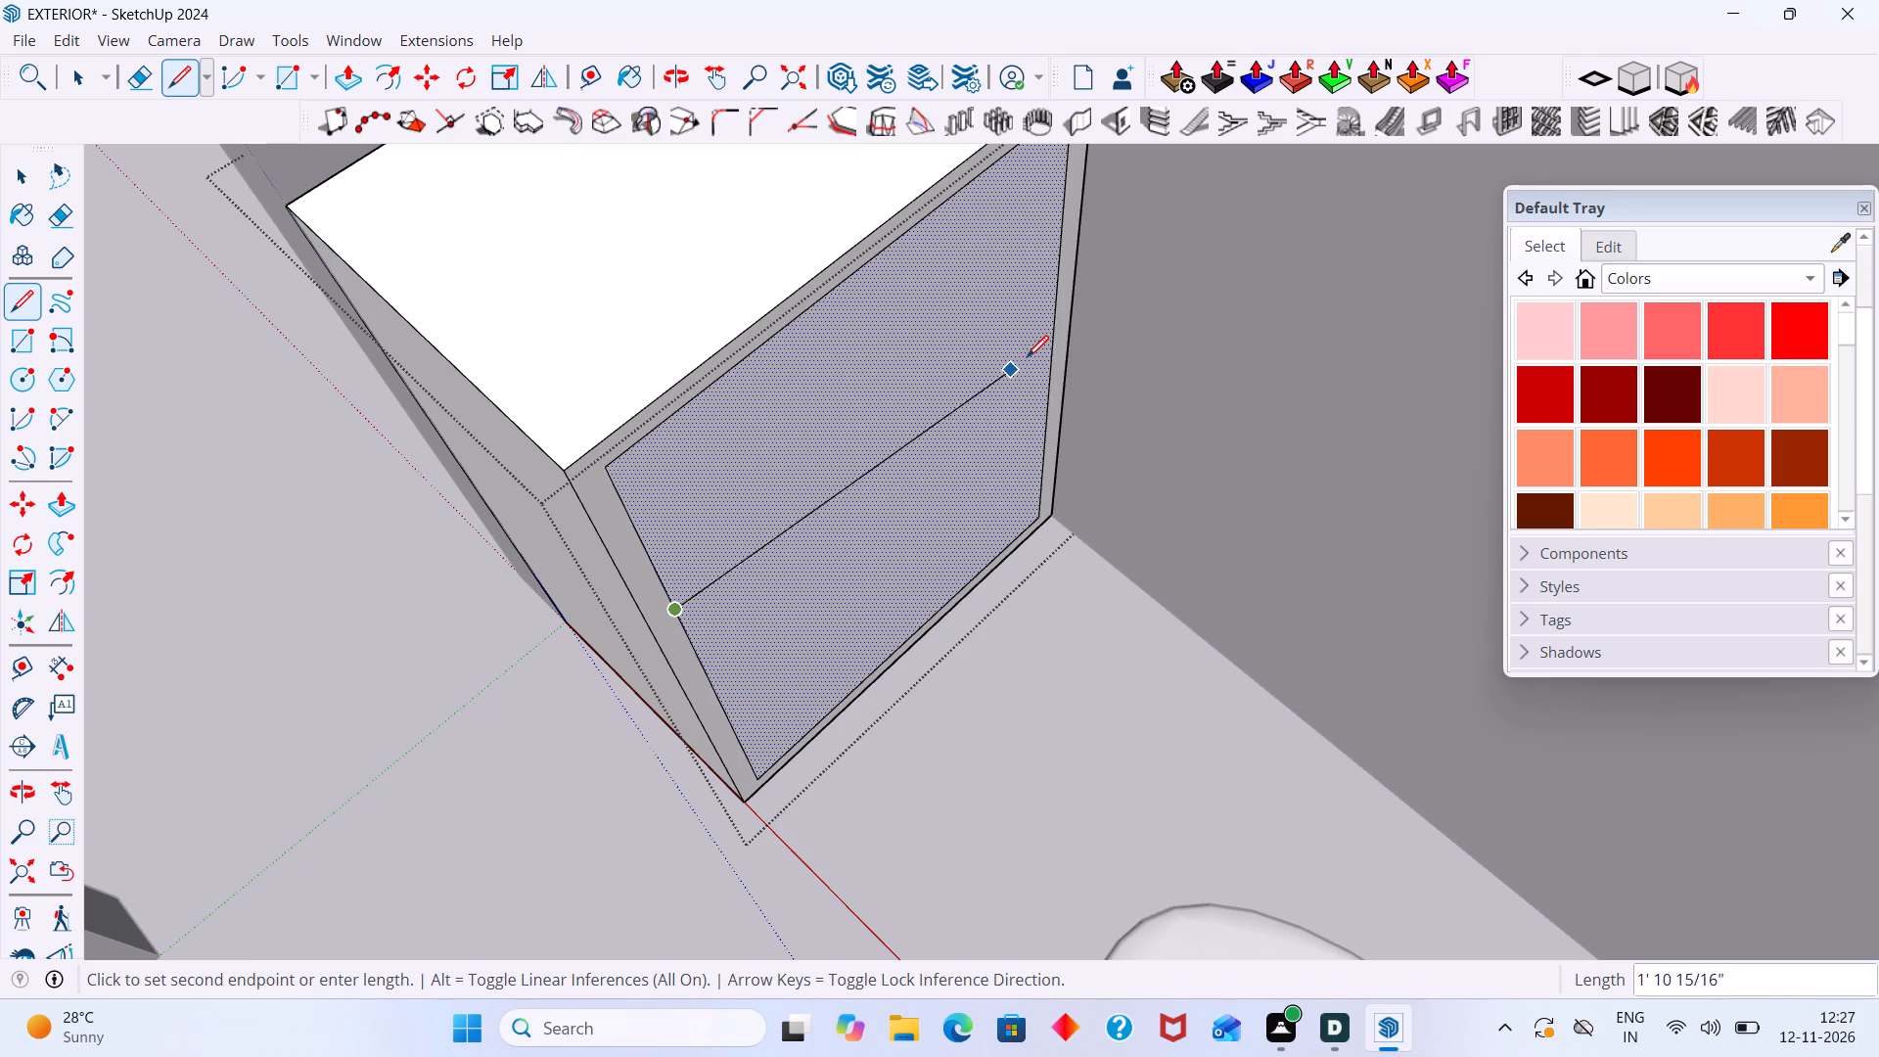
{"action": "scroll", "coordinate": [1027, 357], "scroll_direction": "up", "scroll_amount": 7}
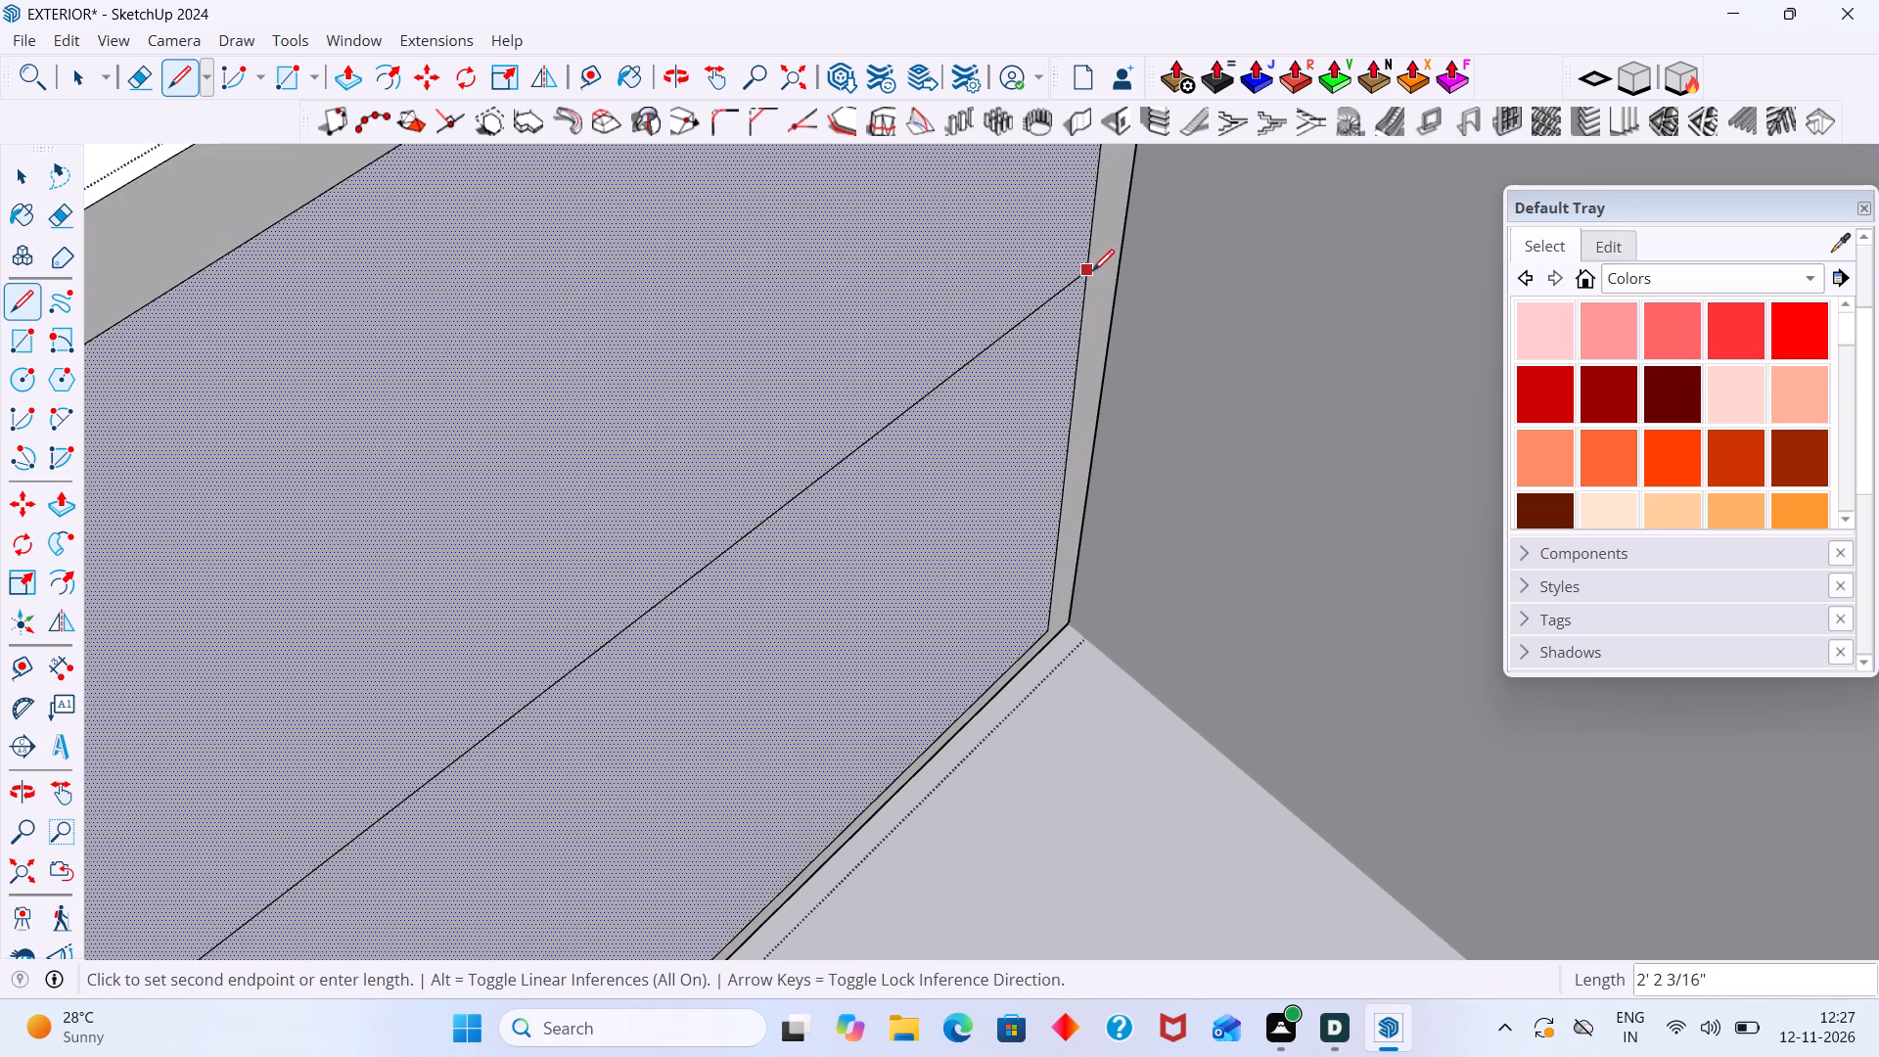
{"action": "left_click", "coordinate": [1085, 268]}
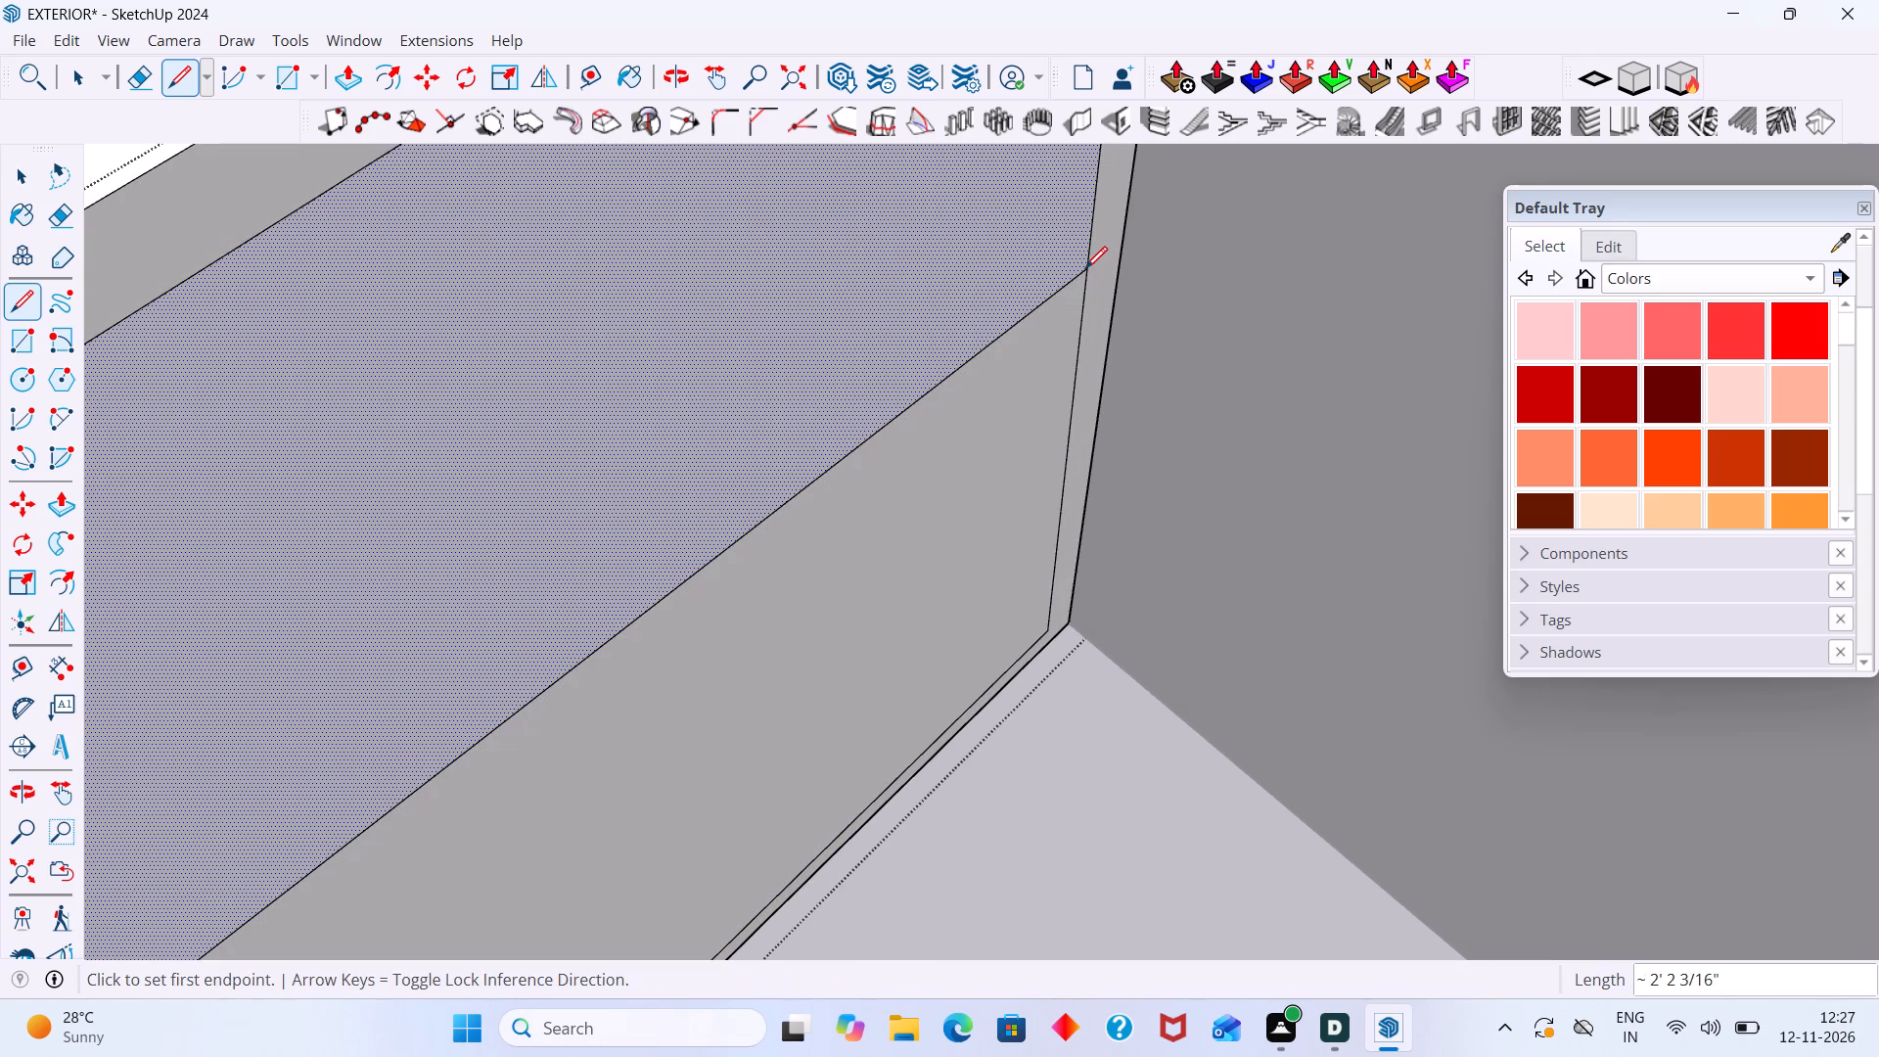
{"action": "key", "text": "space"}
Draw a second horizontal line about 2' 2 1/8" long from the lower division point across the panel, and close the group.
{"action": "scroll", "coordinate": [903, 573], "scroll_direction": "down", "scroll_amount": 10}
{"action": "middle_click_drag", "start_coordinate": [879, 706], "coordinate": [788, 686]}
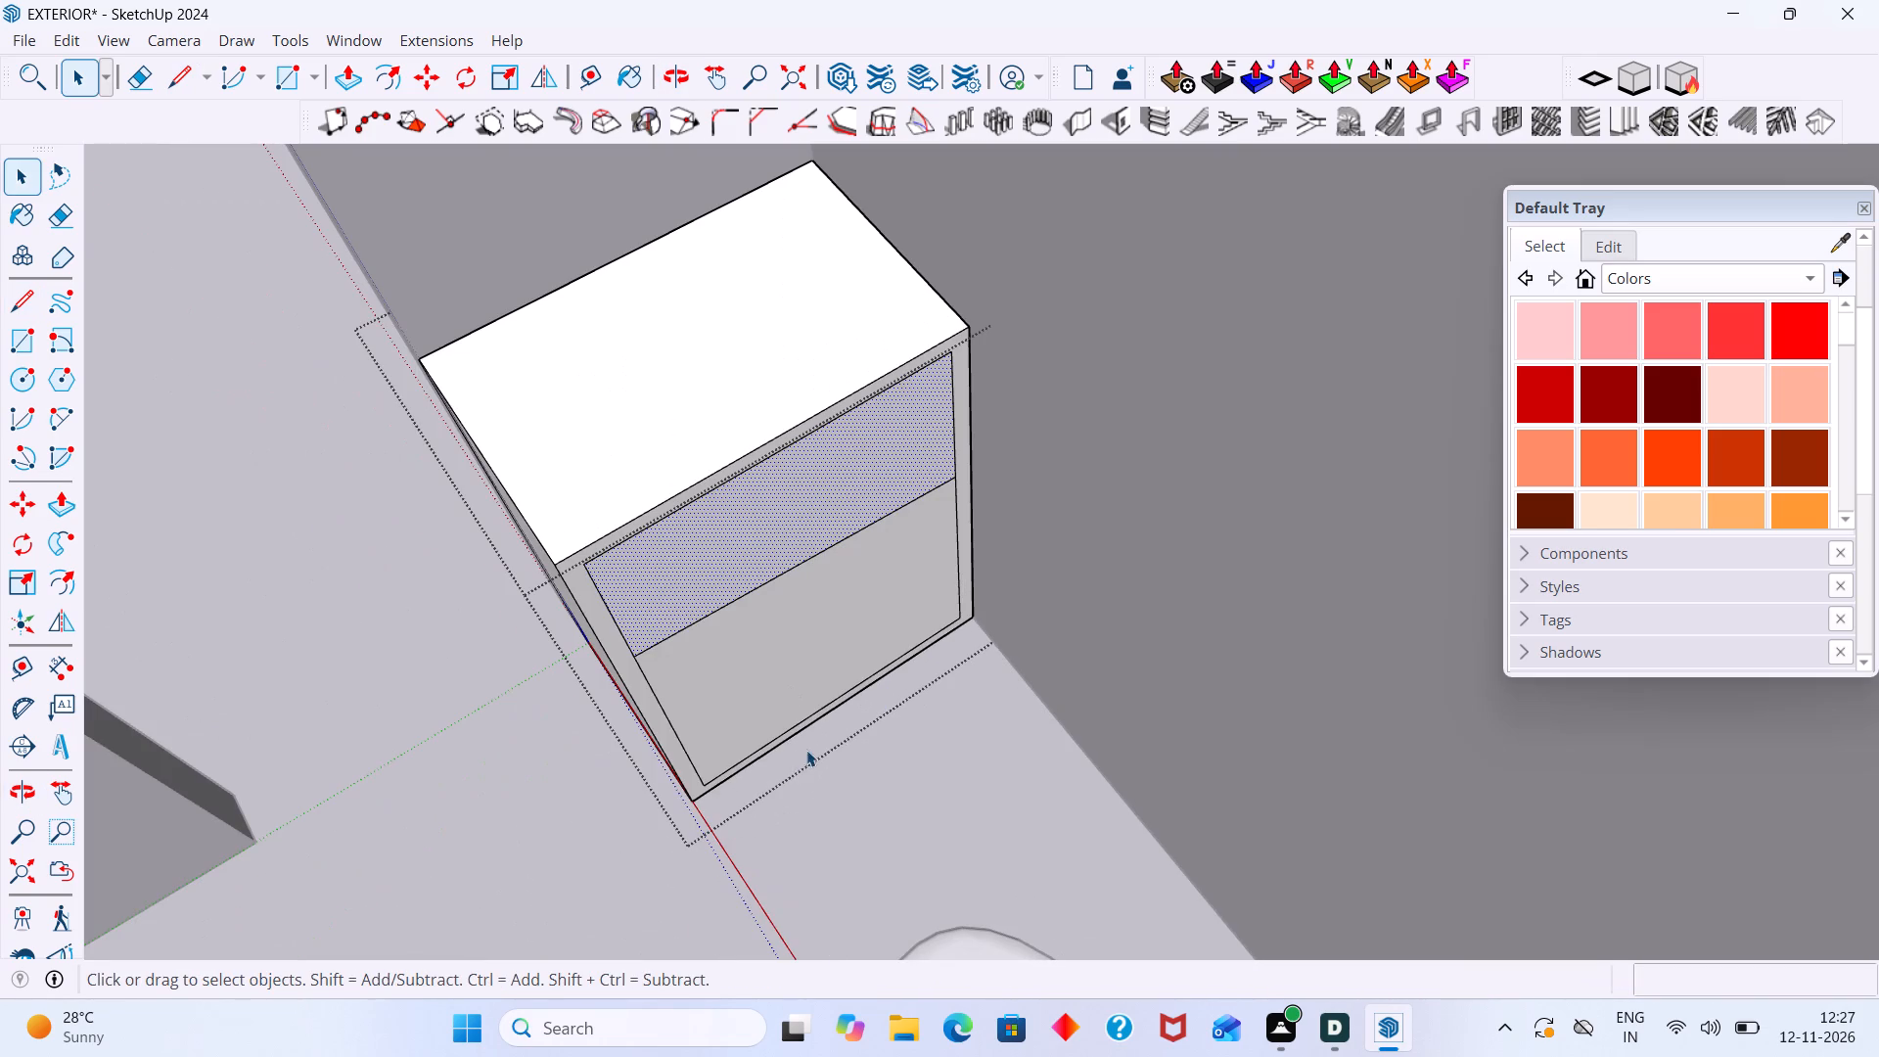
{"action": "key", "text": "l"}
{"action": "scroll", "coordinate": [710, 786], "scroll_direction": "up", "scroll_amount": 4}
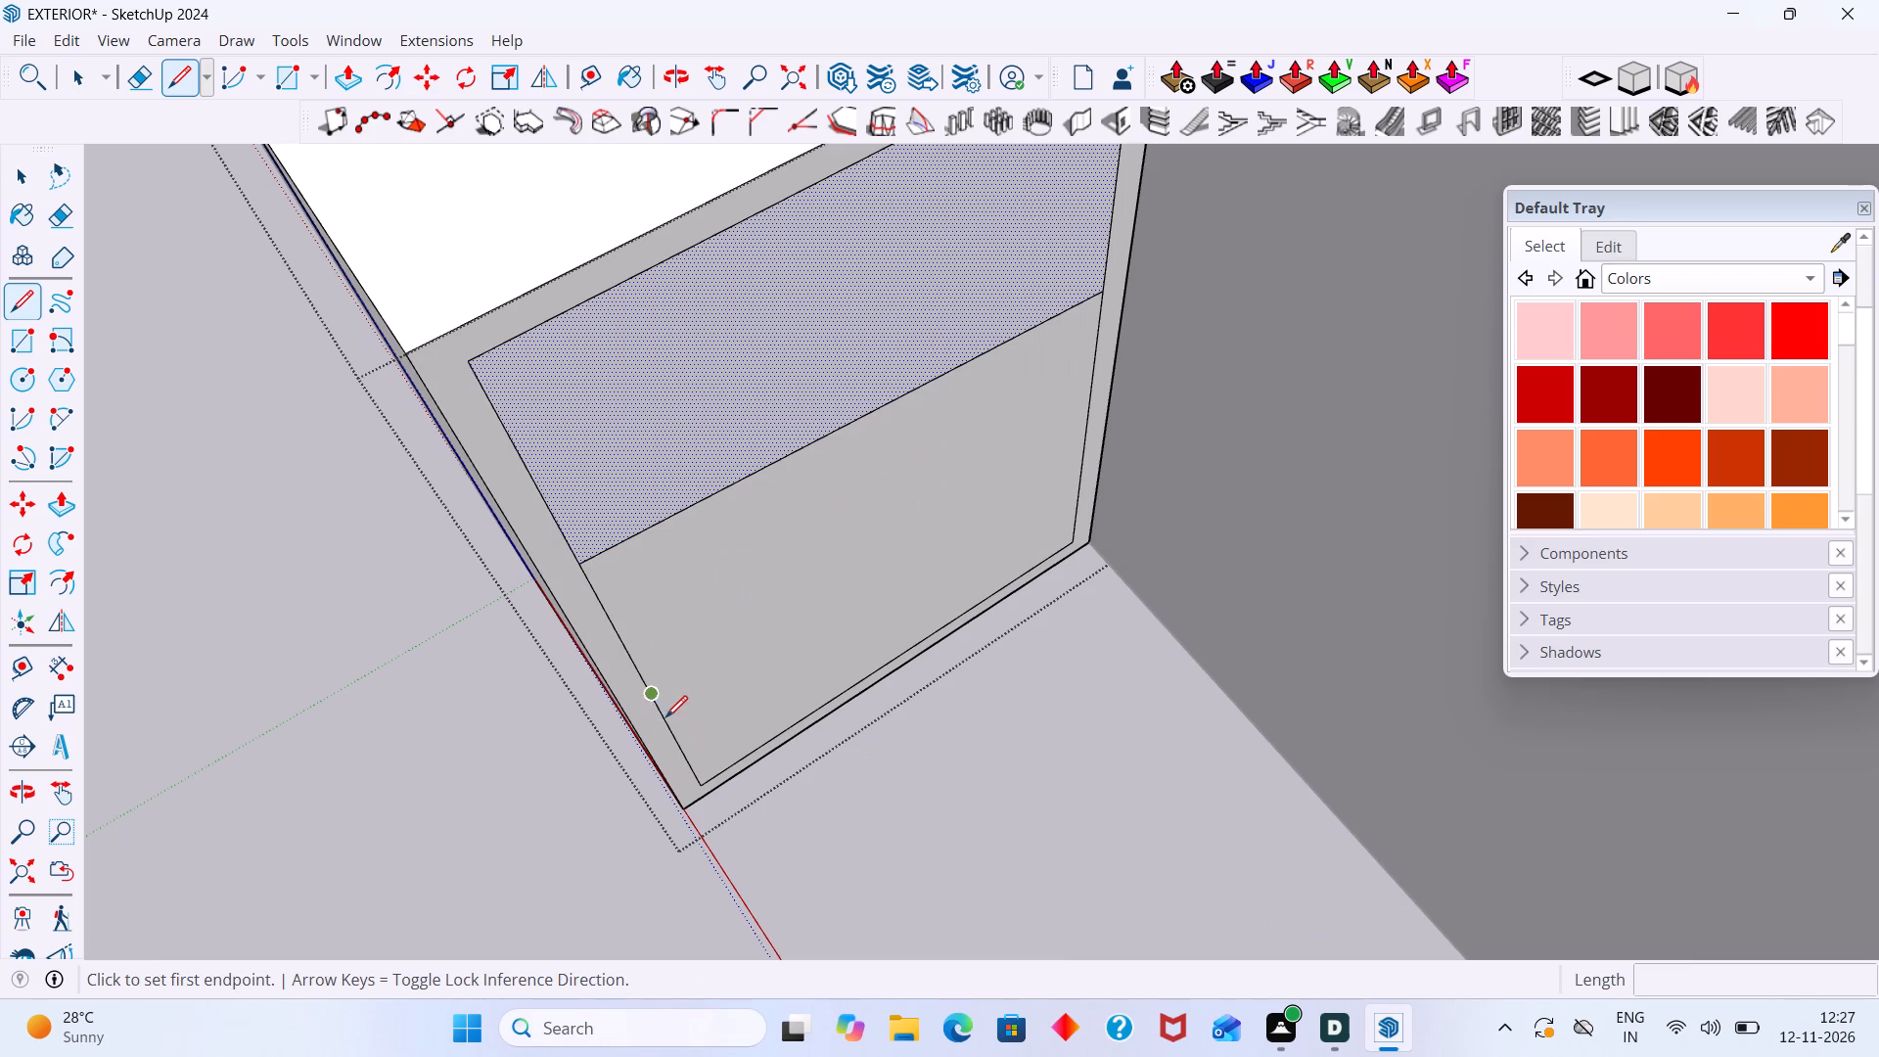
{"action": "left_click", "coordinate": [654, 702]}
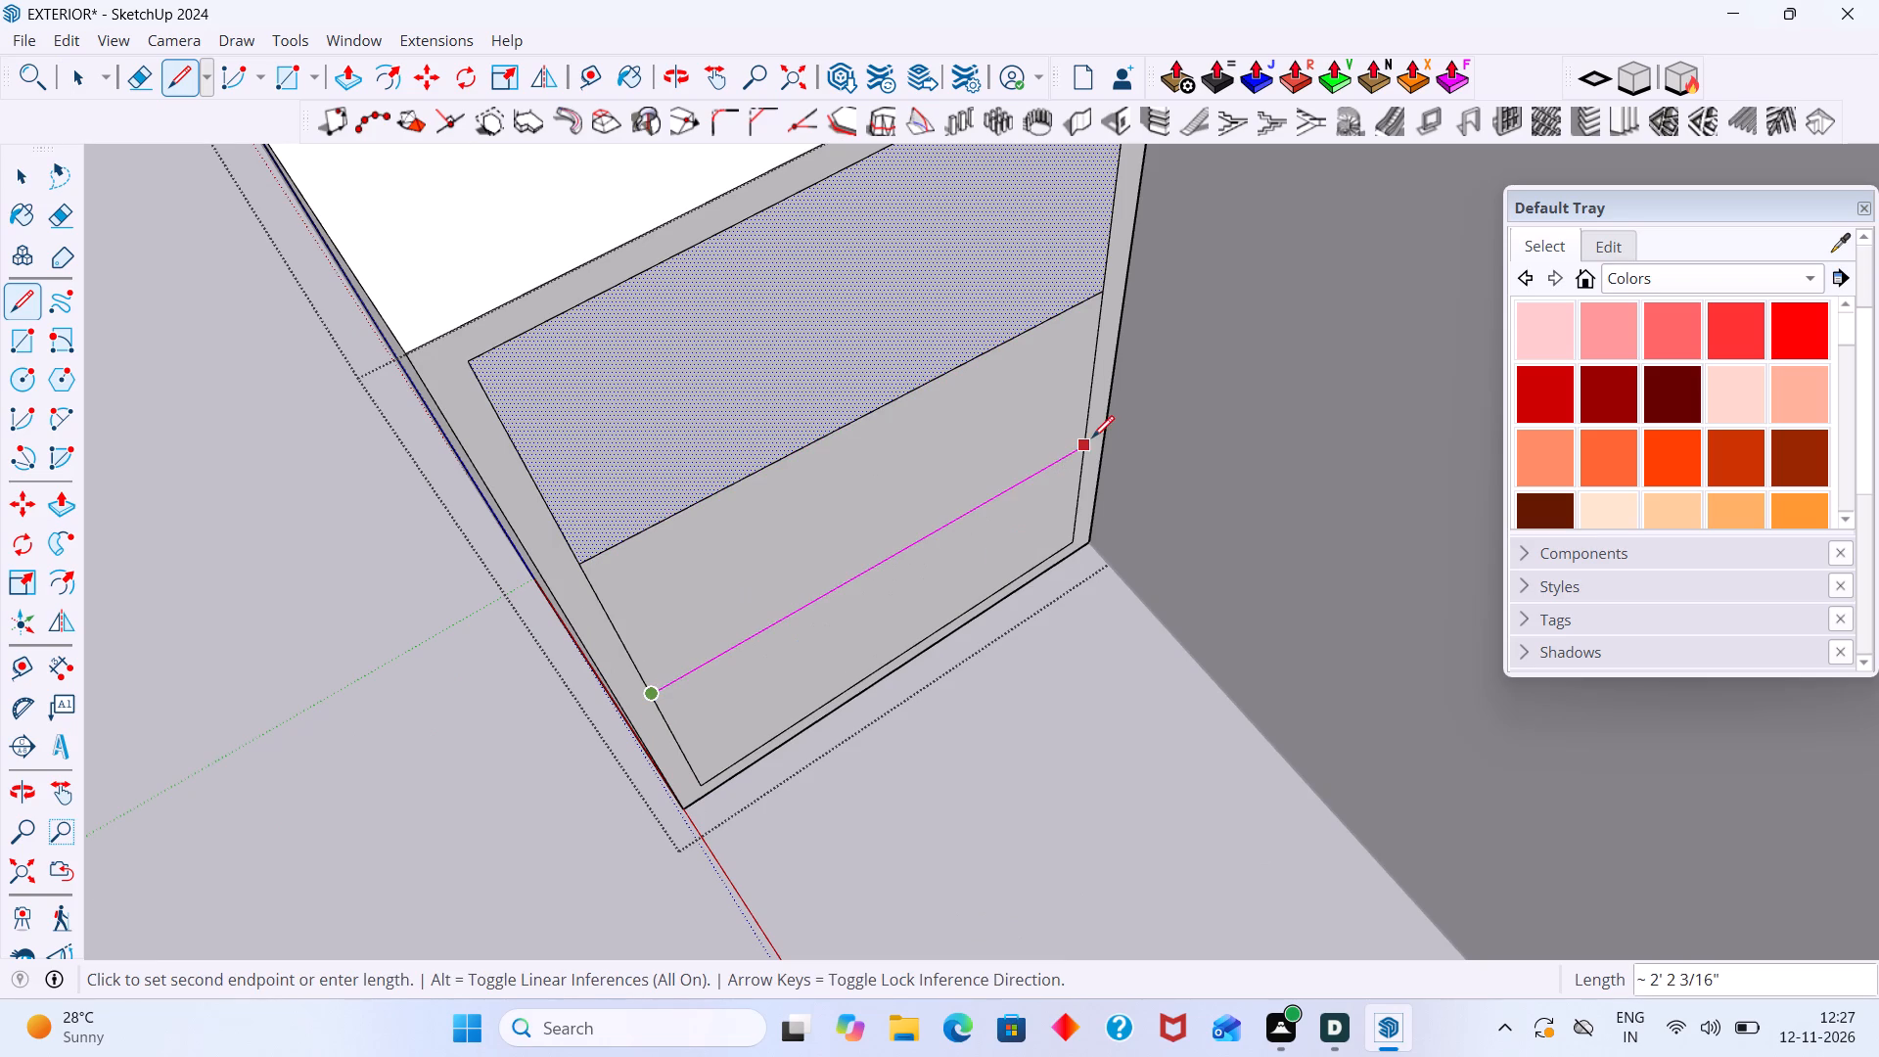
{"action": "left_click", "coordinate": [1084, 443]}
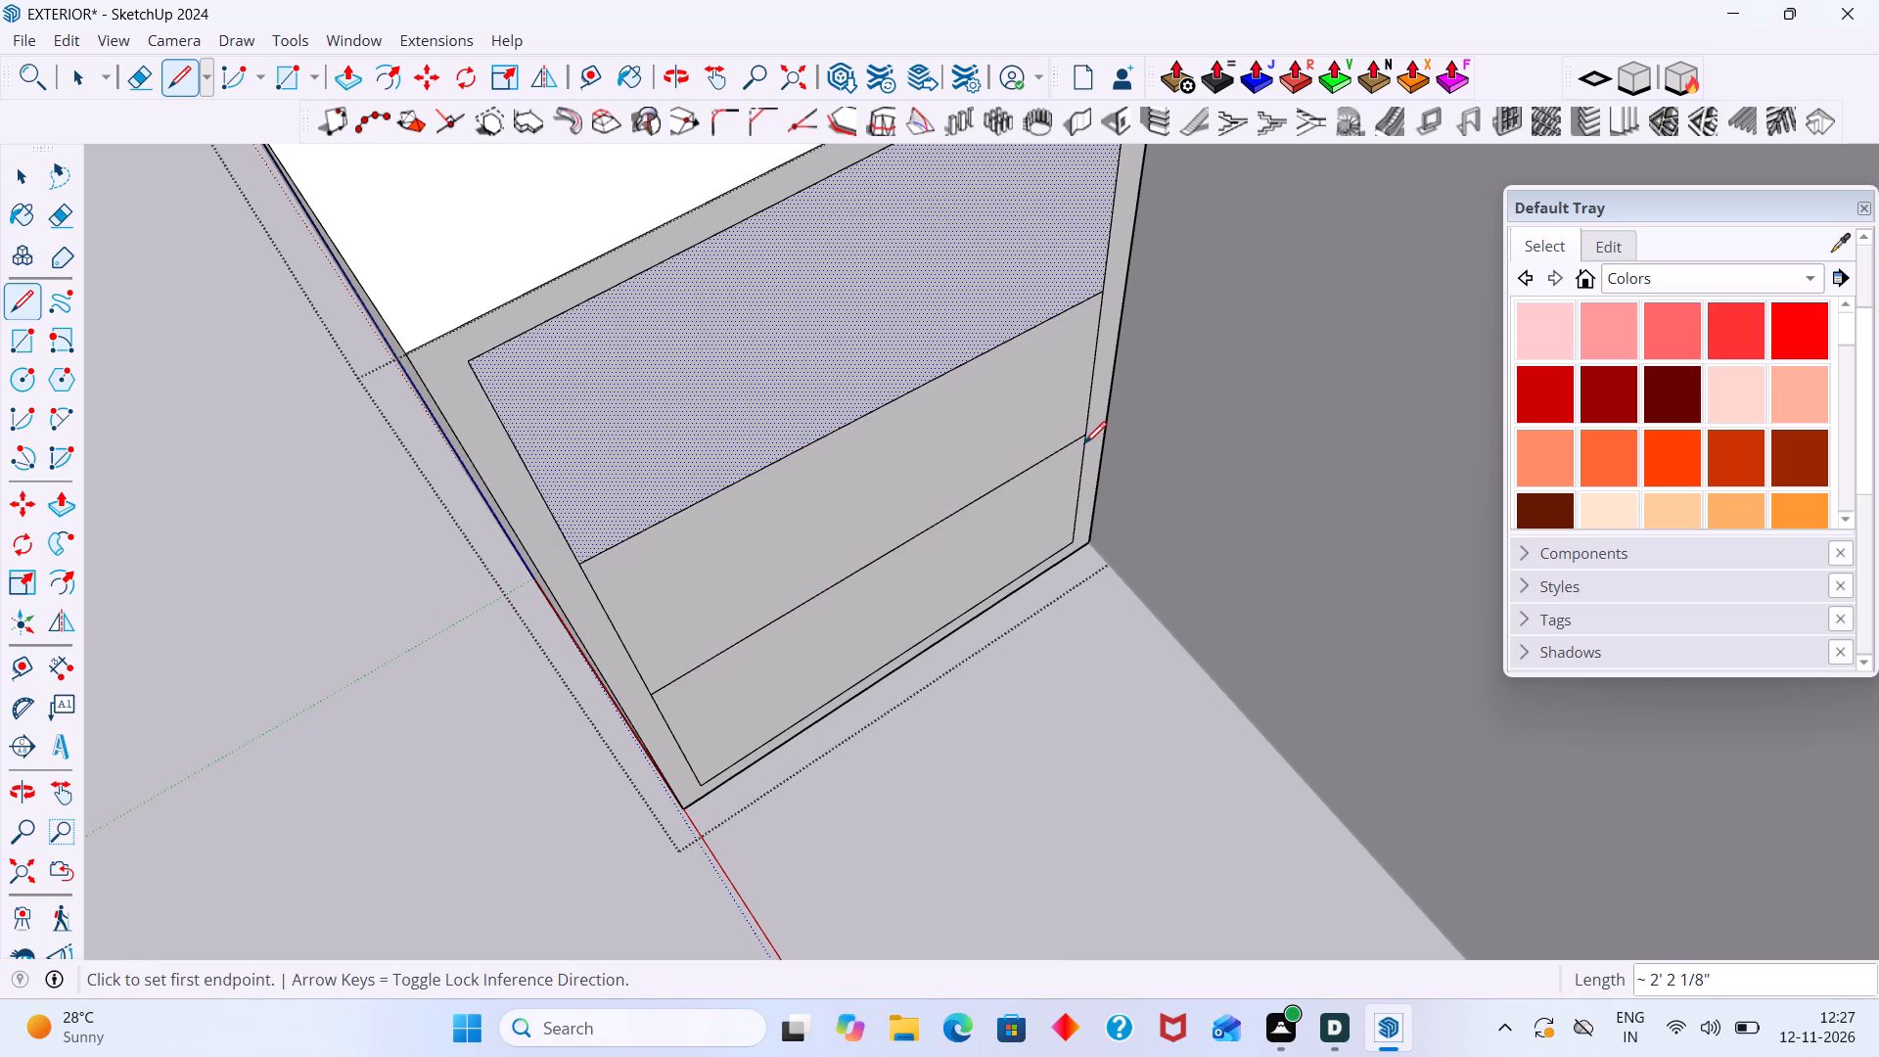
{"action": "key", "text": "space"}
{"action": "left_click", "coordinate": [1060, 760]}
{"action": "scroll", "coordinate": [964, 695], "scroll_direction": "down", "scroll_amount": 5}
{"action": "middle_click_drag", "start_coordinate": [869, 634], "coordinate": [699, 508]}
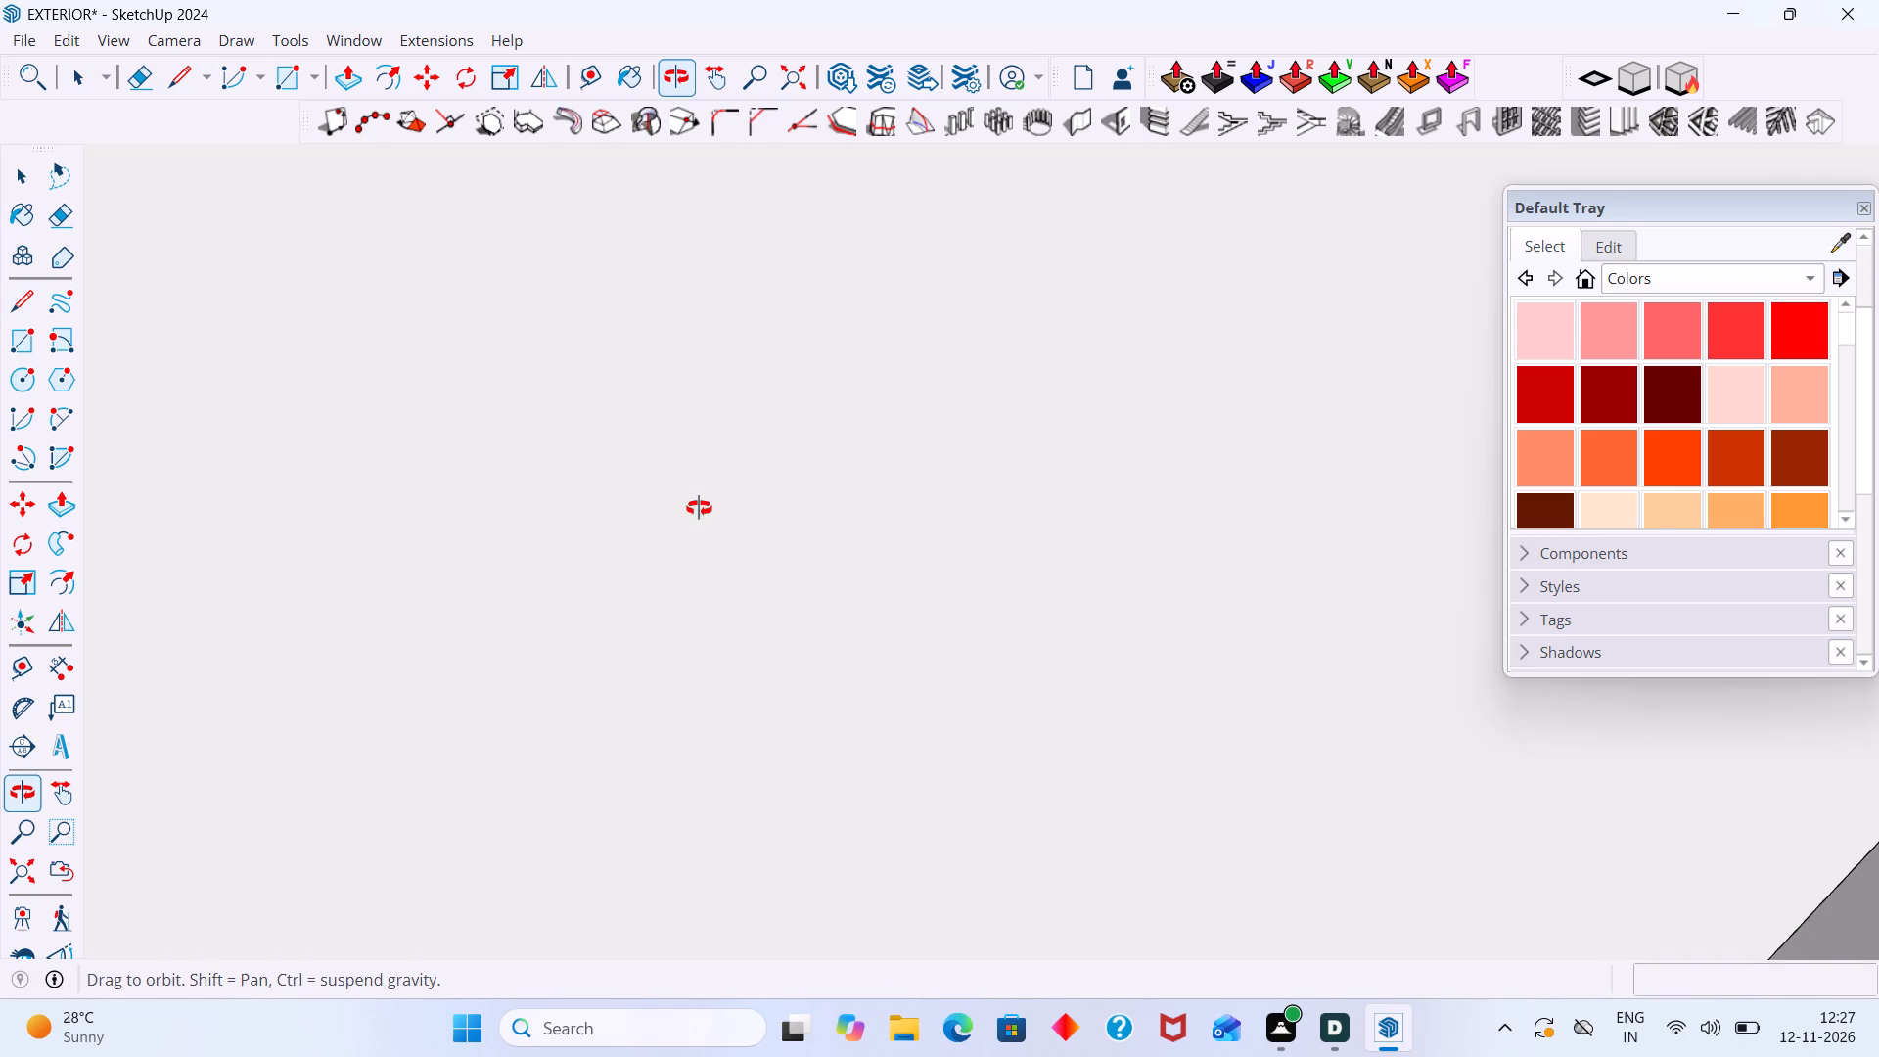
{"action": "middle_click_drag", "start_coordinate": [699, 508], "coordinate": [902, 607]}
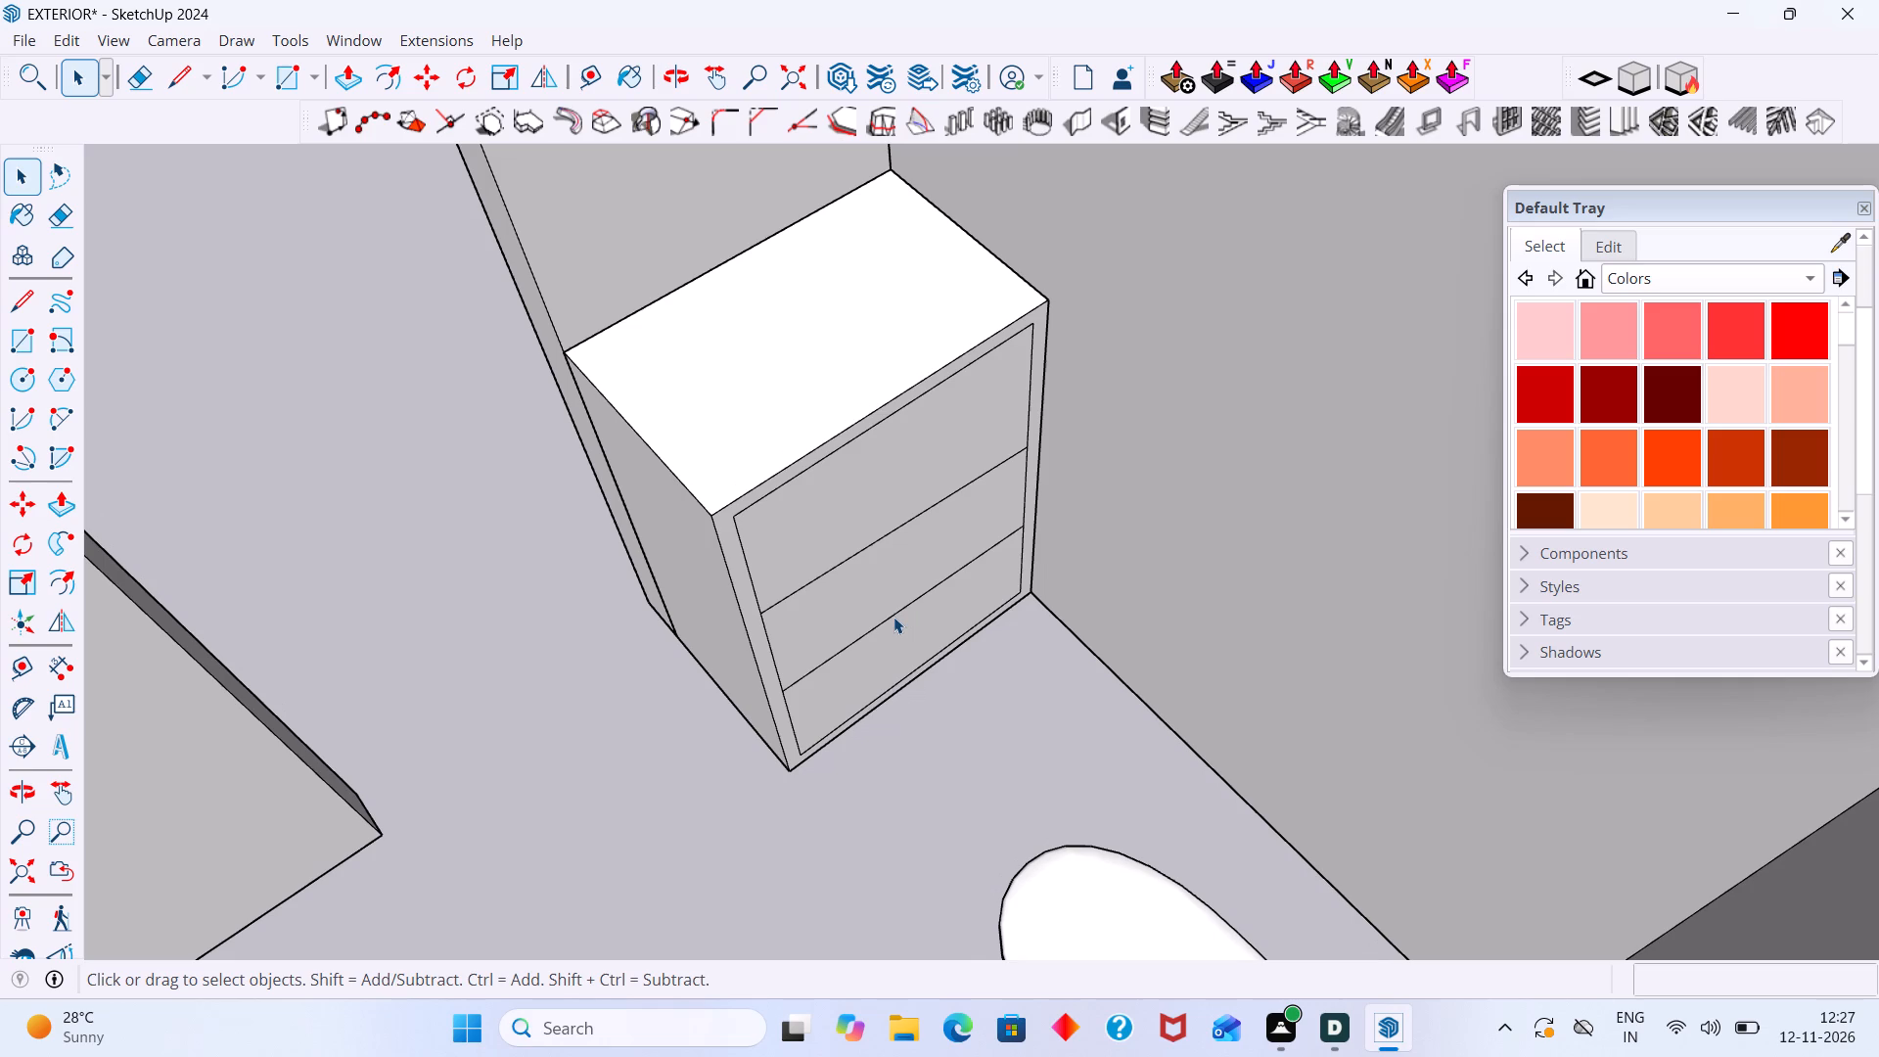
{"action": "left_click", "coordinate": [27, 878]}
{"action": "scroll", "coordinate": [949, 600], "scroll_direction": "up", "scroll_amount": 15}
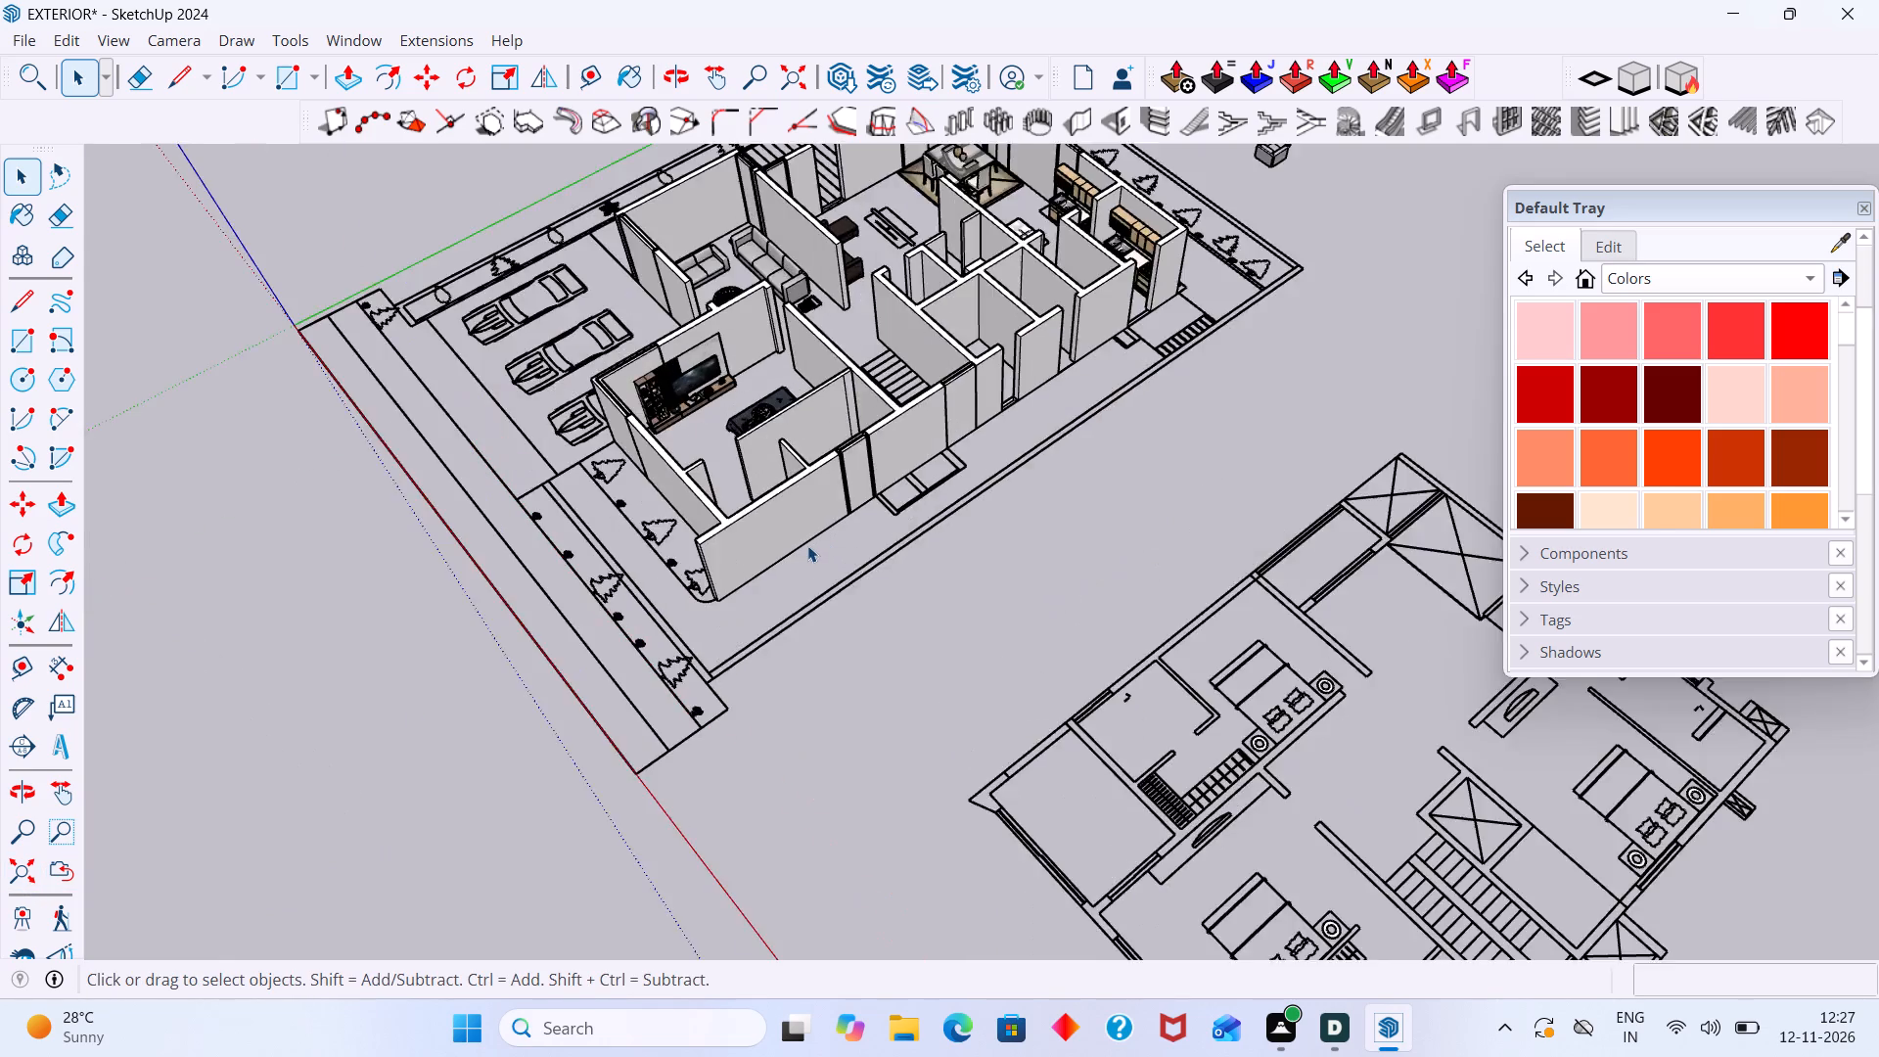
Examine the furnished ground-floor rooms of the house from several sides.
{"action": "scroll", "coordinate": [807, 545], "scroll_direction": "up", "scroll_amount": 2}
{"action": "scroll", "coordinate": [815, 554], "scroll_direction": "down", "scroll_amount": 15}
{"action": "middle_click_drag", "start_coordinate": [1000, 401], "coordinate": [1025, 638]}
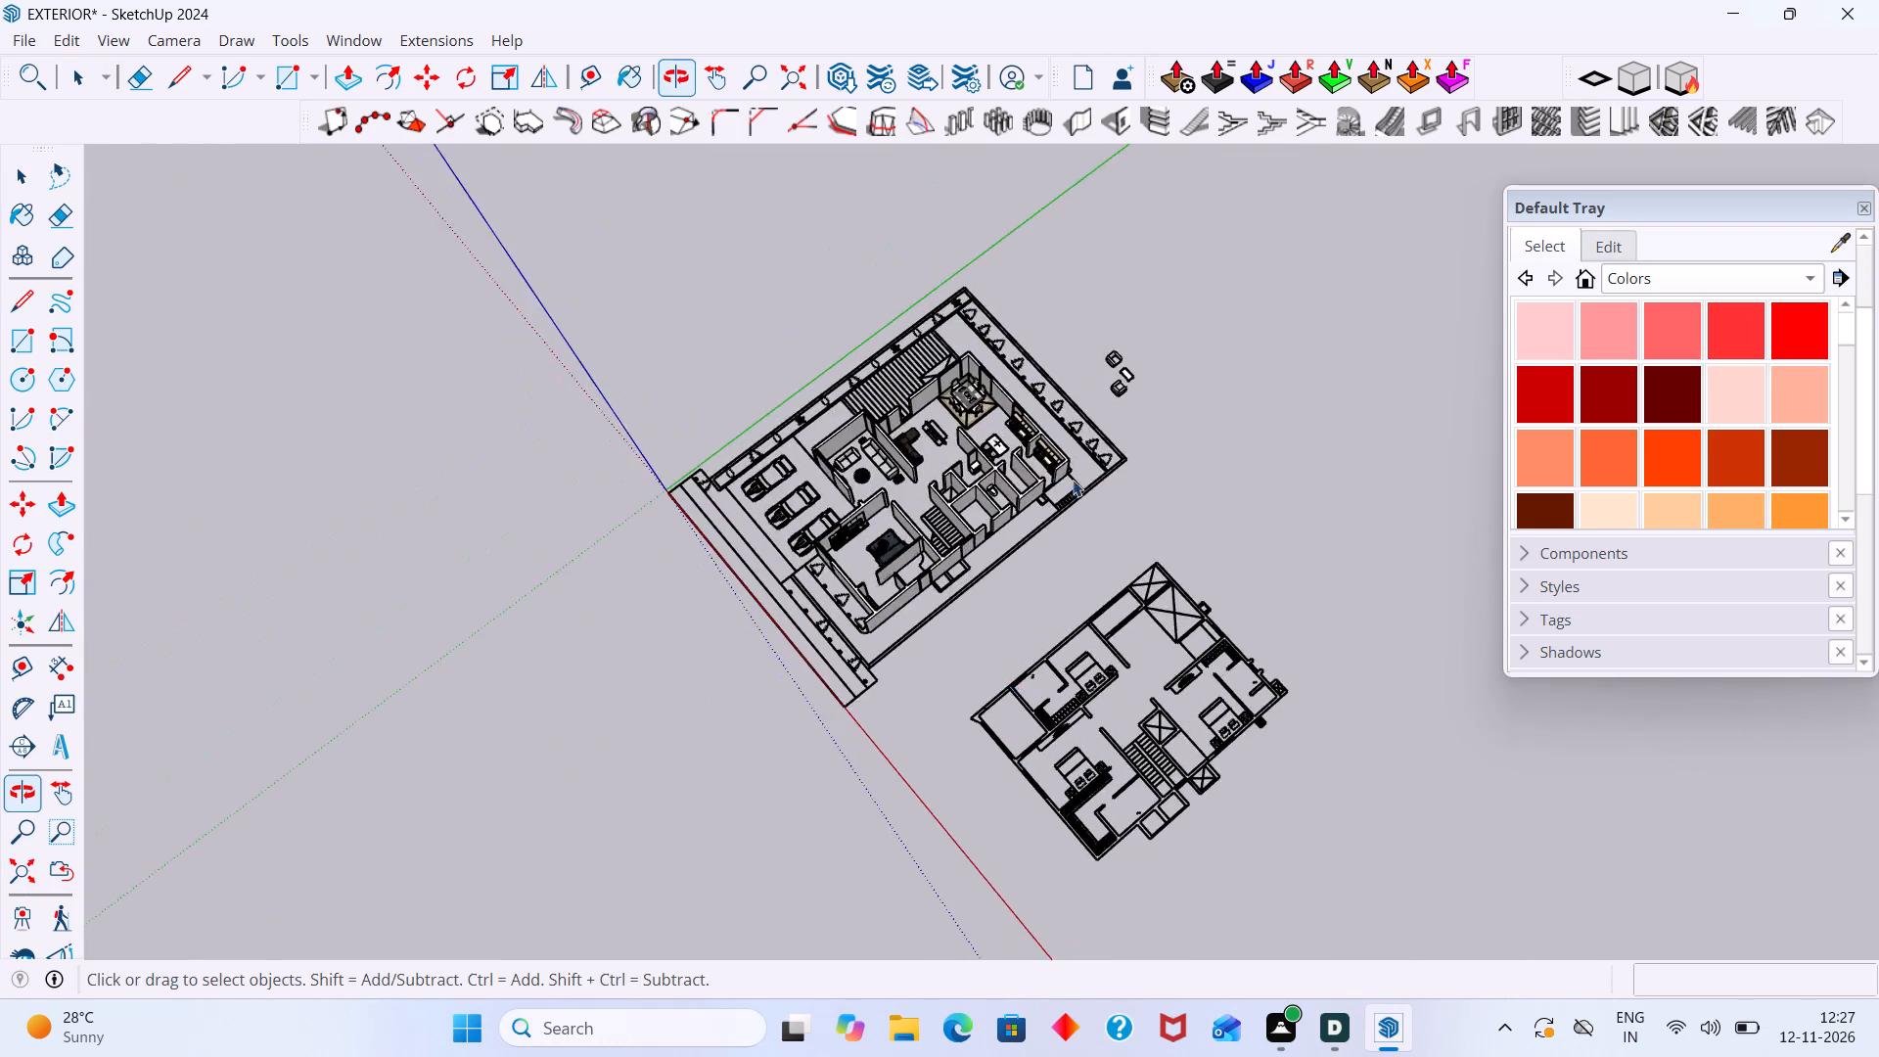
{"action": "scroll", "coordinate": [1055, 416], "scroll_direction": "up", "scroll_amount": 15}
{"action": "middle_click_drag", "start_coordinate": [1002, 426], "coordinate": [1012, 541], "text": "shift"}
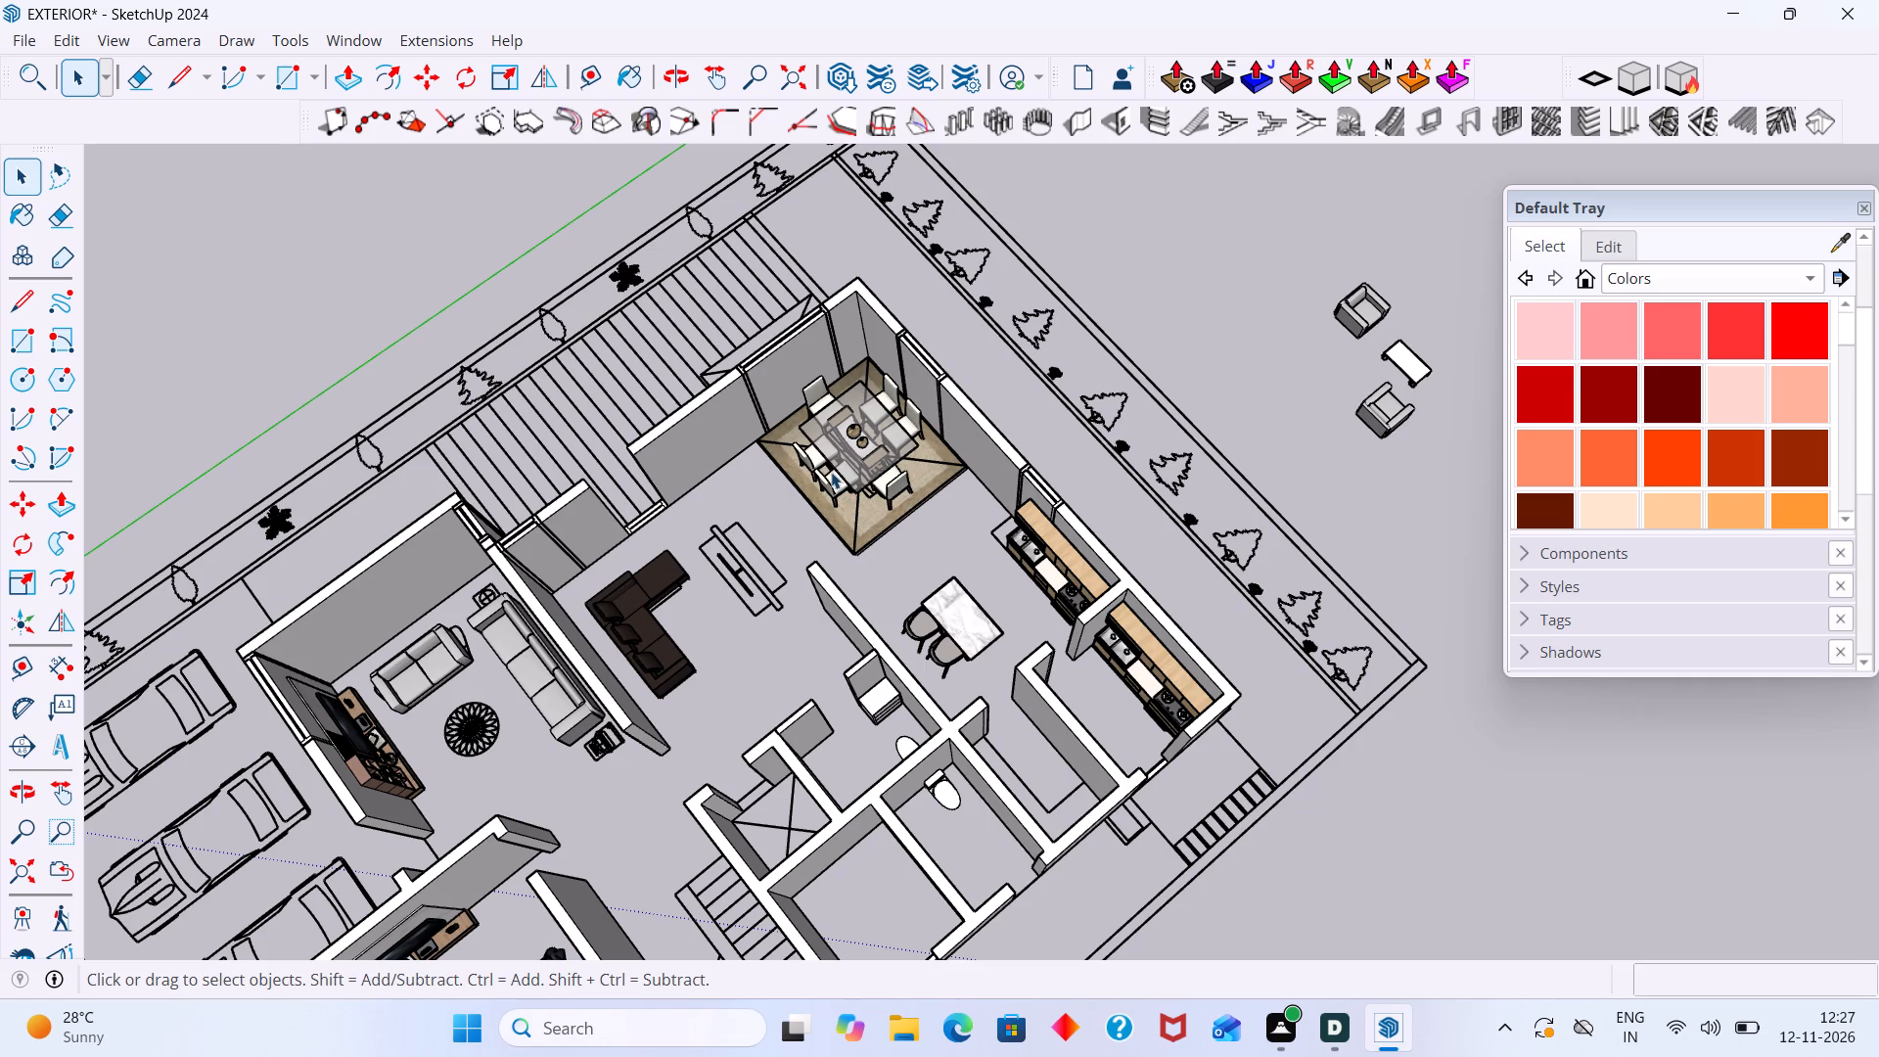
{"action": "scroll", "coordinate": [811, 492], "scroll_direction": "up", "scroll_amount": 5}
{"action": "scroll", "coordinate": [759, 432], "scroll_direction": "up", "scroll_amount": 3}
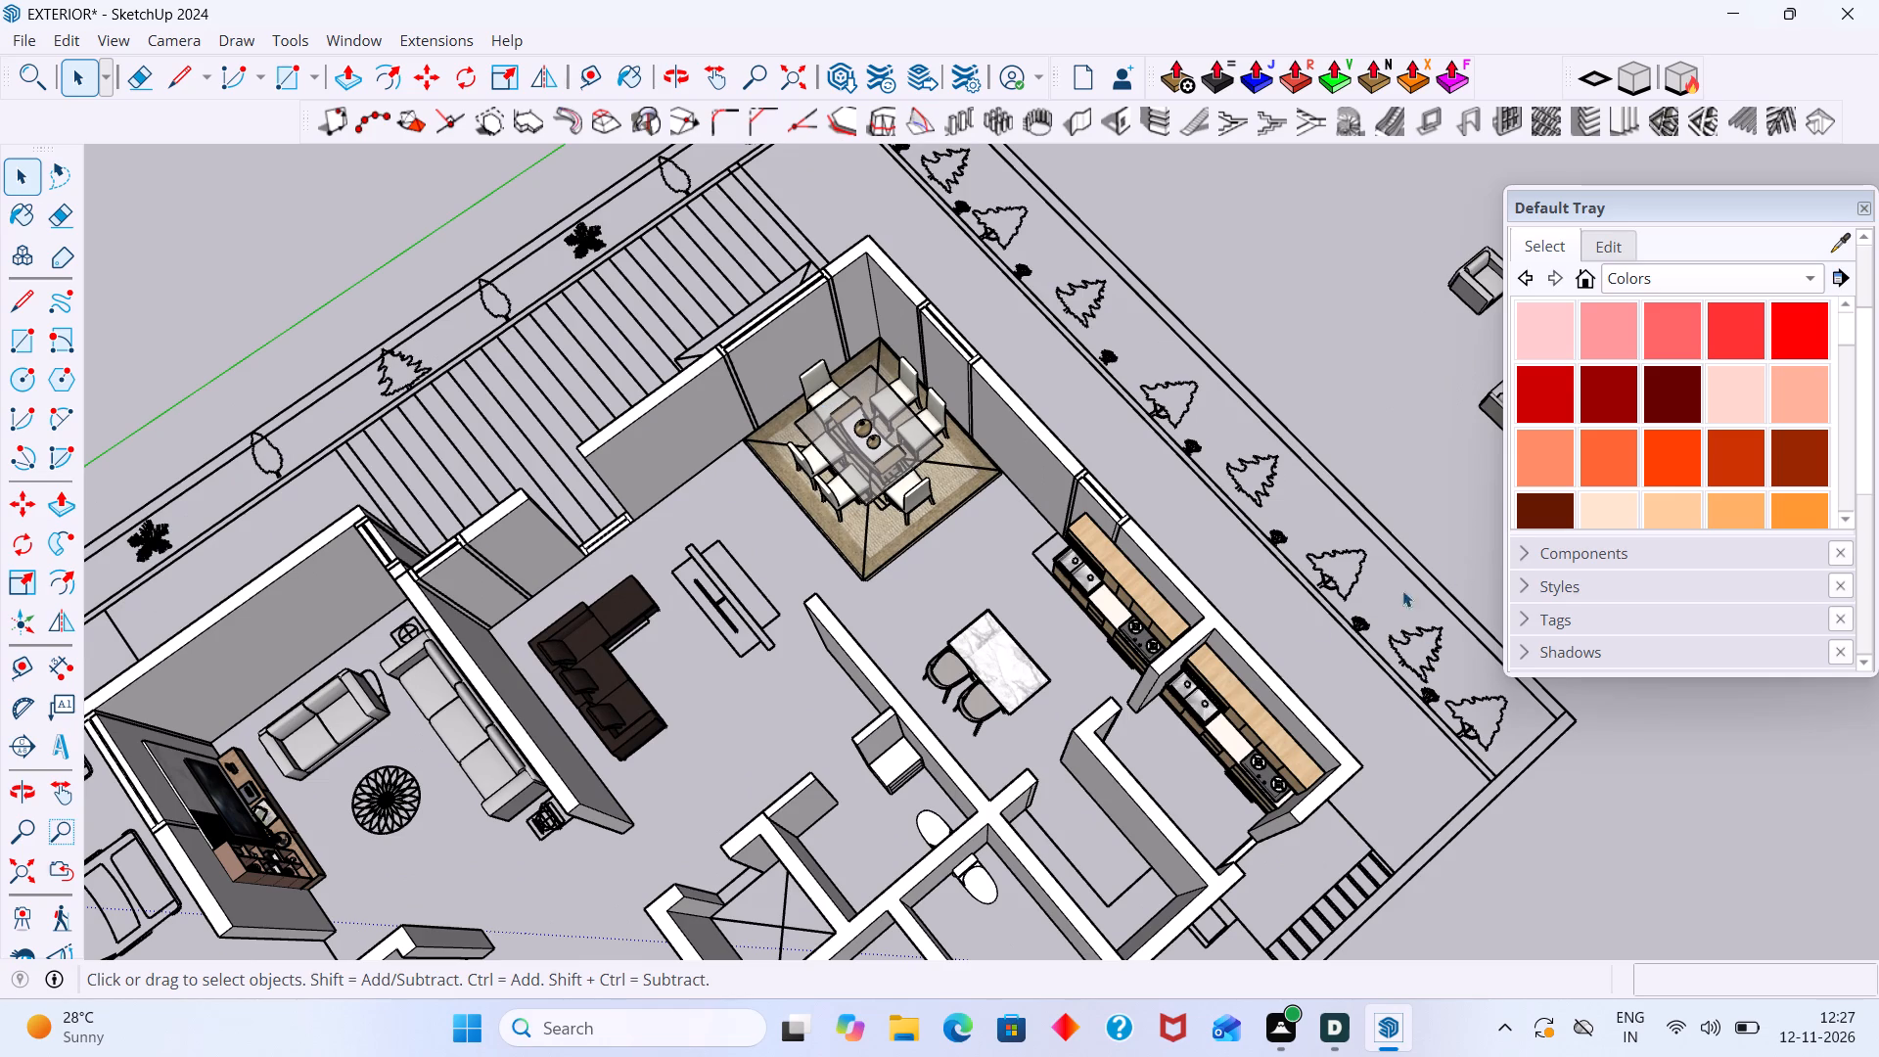
{"action": "scroll", "coordinate": [900, 697], "scroll_direction": "up", "scroll_amount": 1}
{"action": "scroll", "coordinate": [900, 697], "scroll_direction": "down", "scroll_amount": 1}
{"action": "middle_click_drag", "start_coordinate": [911, 687], "coordinate": [1212, 535], "text": "shift"}
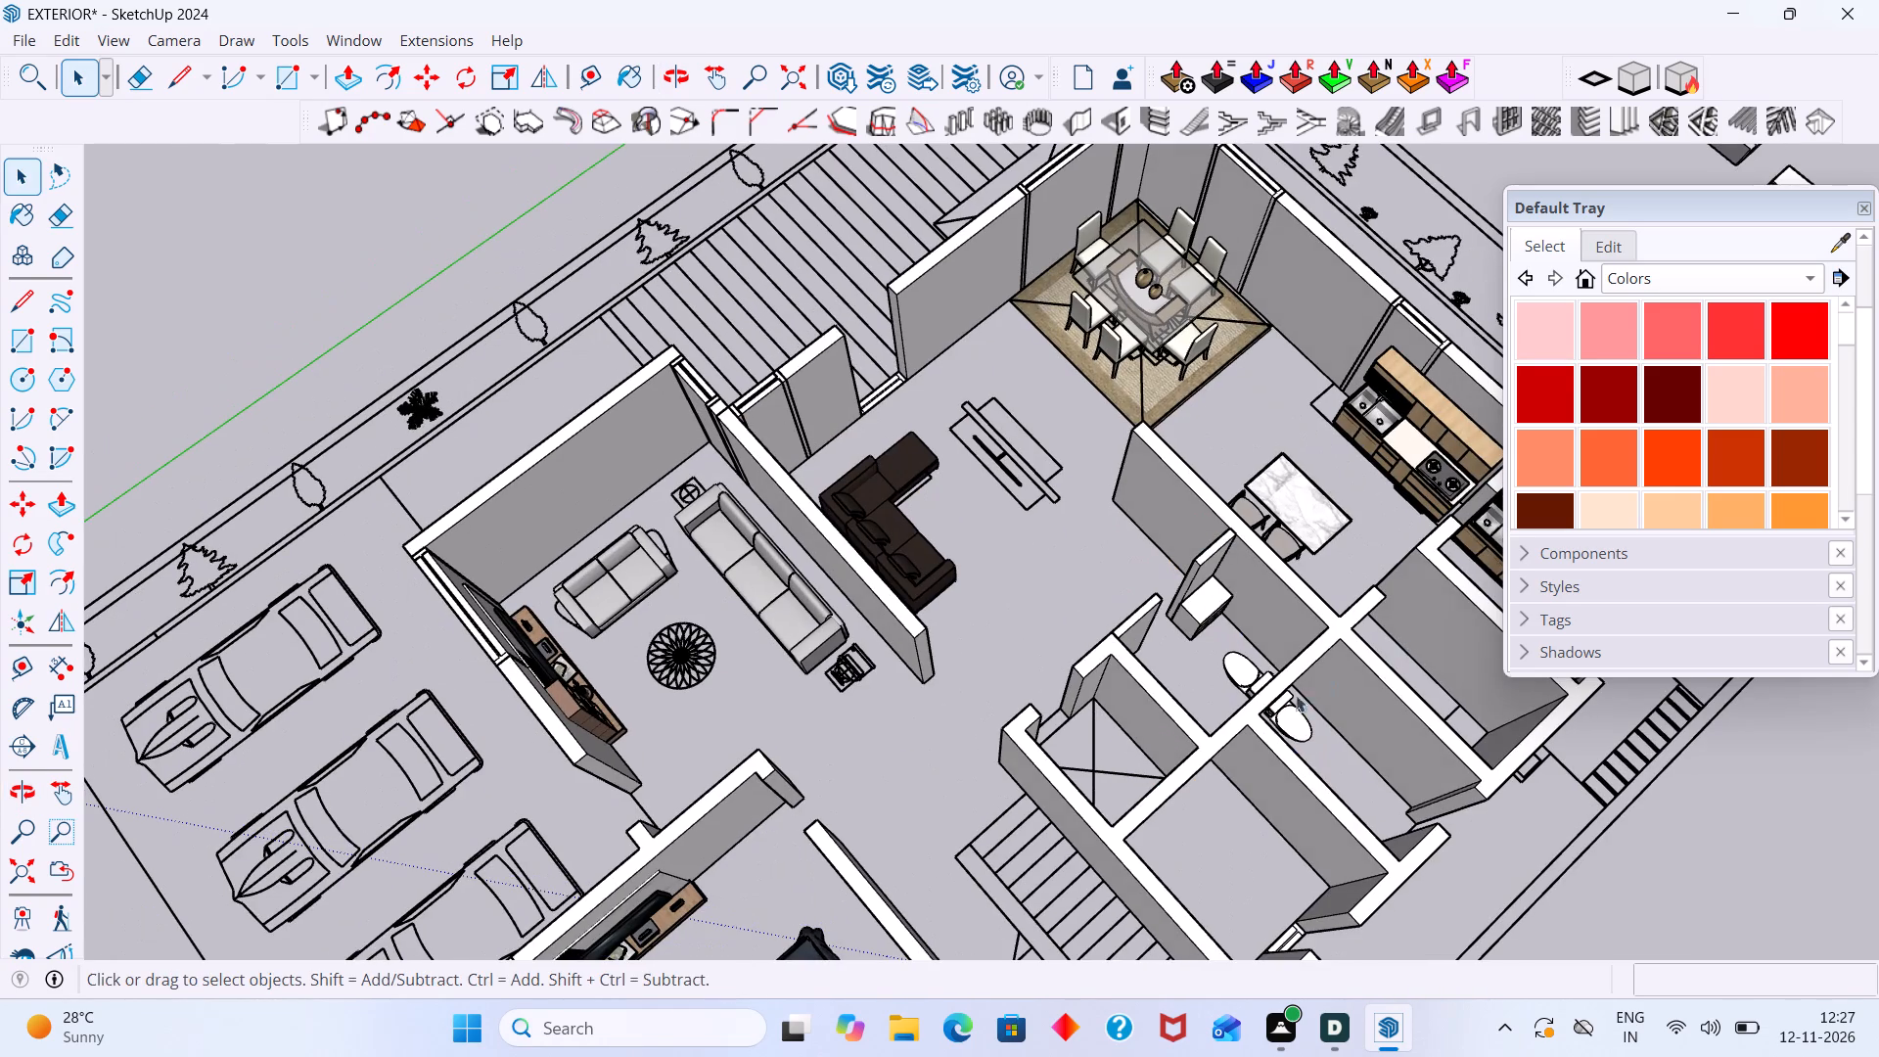
{"action": "middle_click_drag", "start_coordinate": [1287, 697], "coordinate": [1190, 684], "text": "shift"}
{"action": "middle_click_drag", "start_coordinate": [446, 580], "coordinate": [414, 568]}
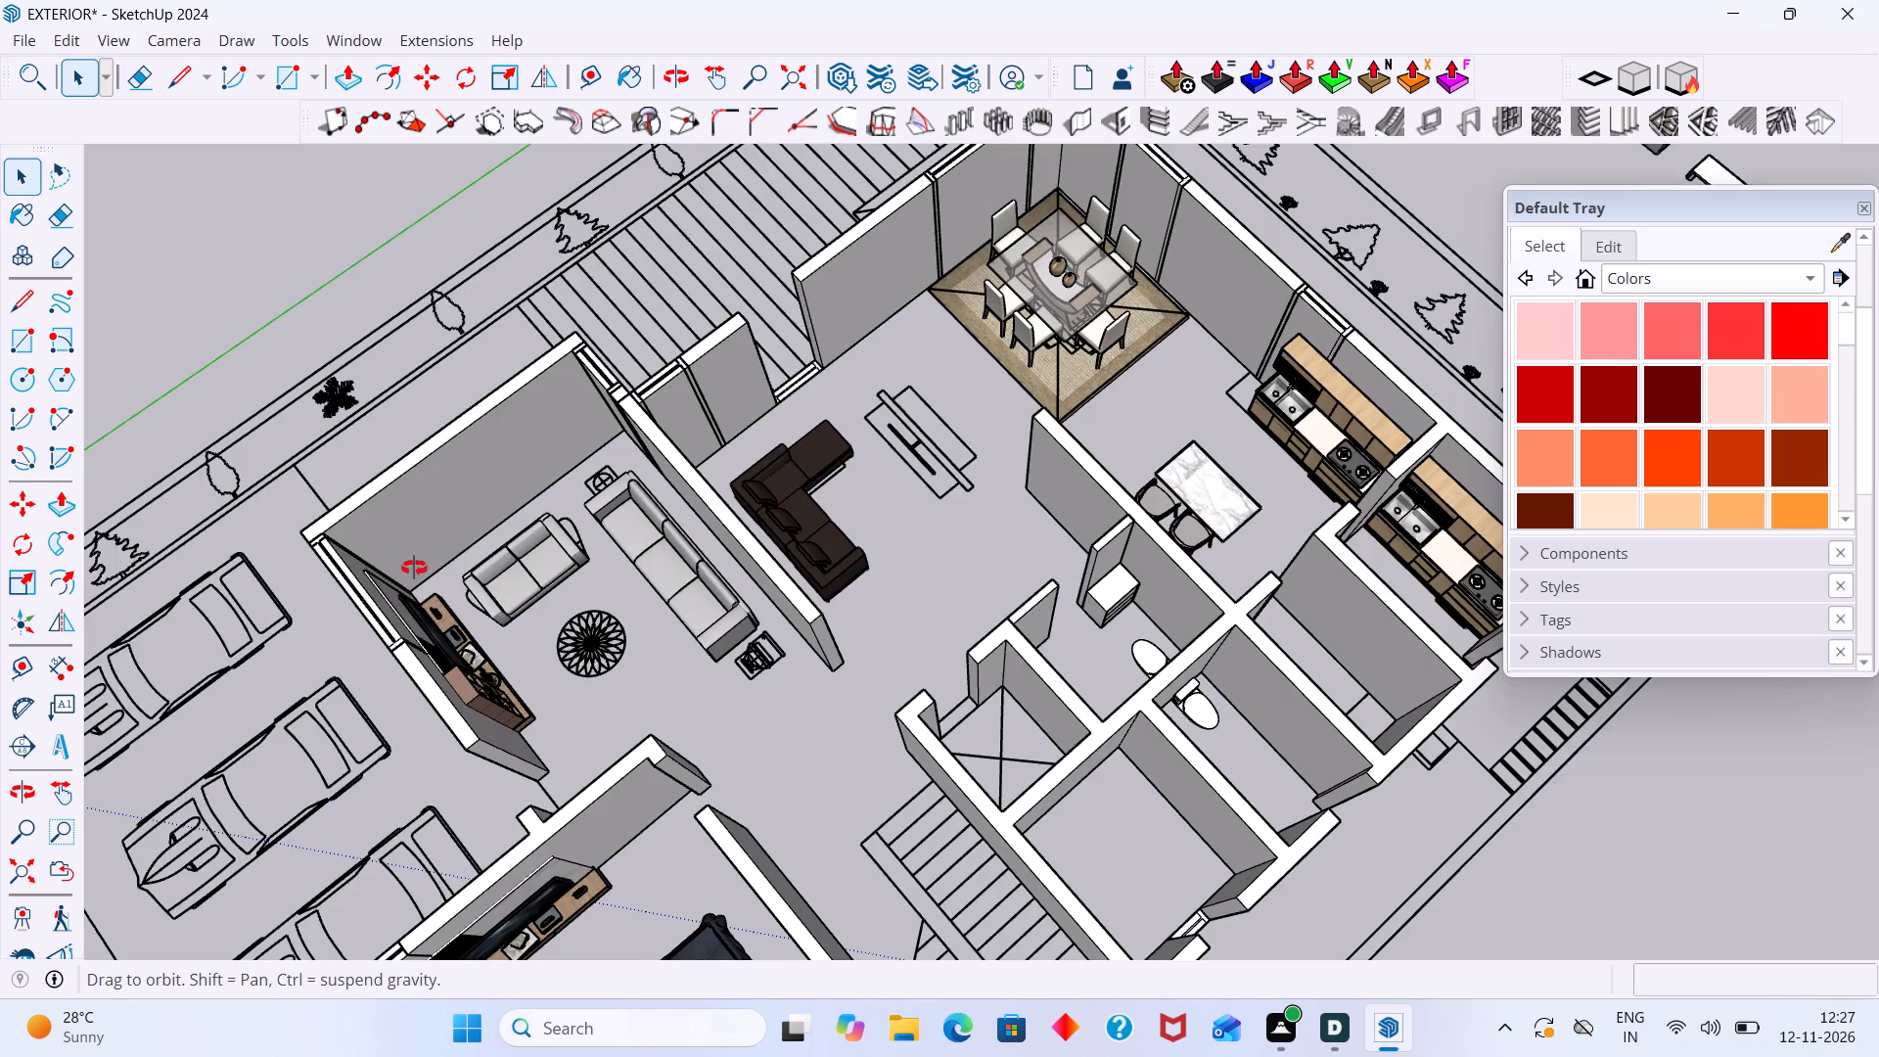
{"action": "middle_click_drag", "start_coordinate": [414, 568], "coordinate": [295, 508]}
{"action": "scroll", "coordinate": [608, 530], "scroll_direction": "down", "scroll_amount": 4}
{"action": "scroll", "coordinate": [608, 530], "scroll_direction": "up", "scroll_amount": 1}
{"action": "scroll", "coordinate": [607, 528], "scroll_direction": "down", "scroll_amount": 3}
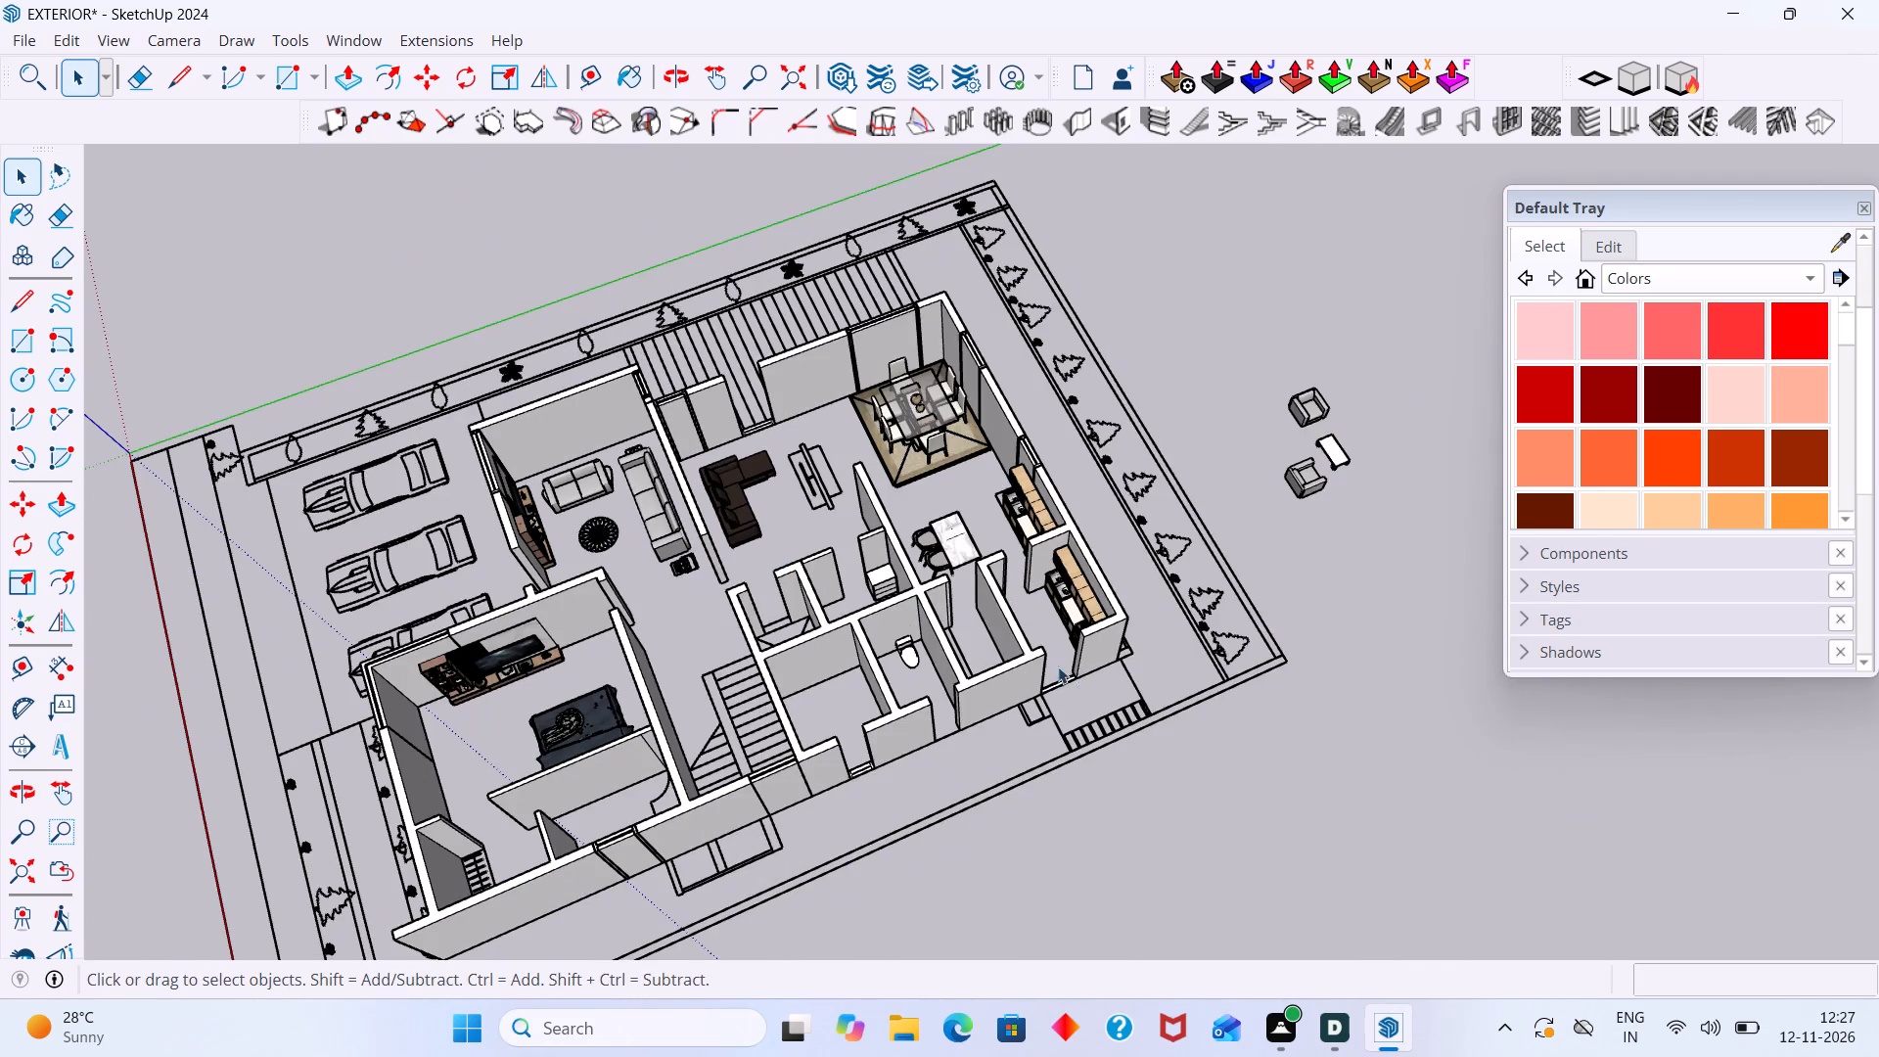
{"action": "scroll", "coordinate": [986, 598], "scroll_direction": "up", "scroll_amount": 8}
{"action": "scroll", "coordinate": [990, 540], "scroll_direction": "down", "scroll_amount": 5}
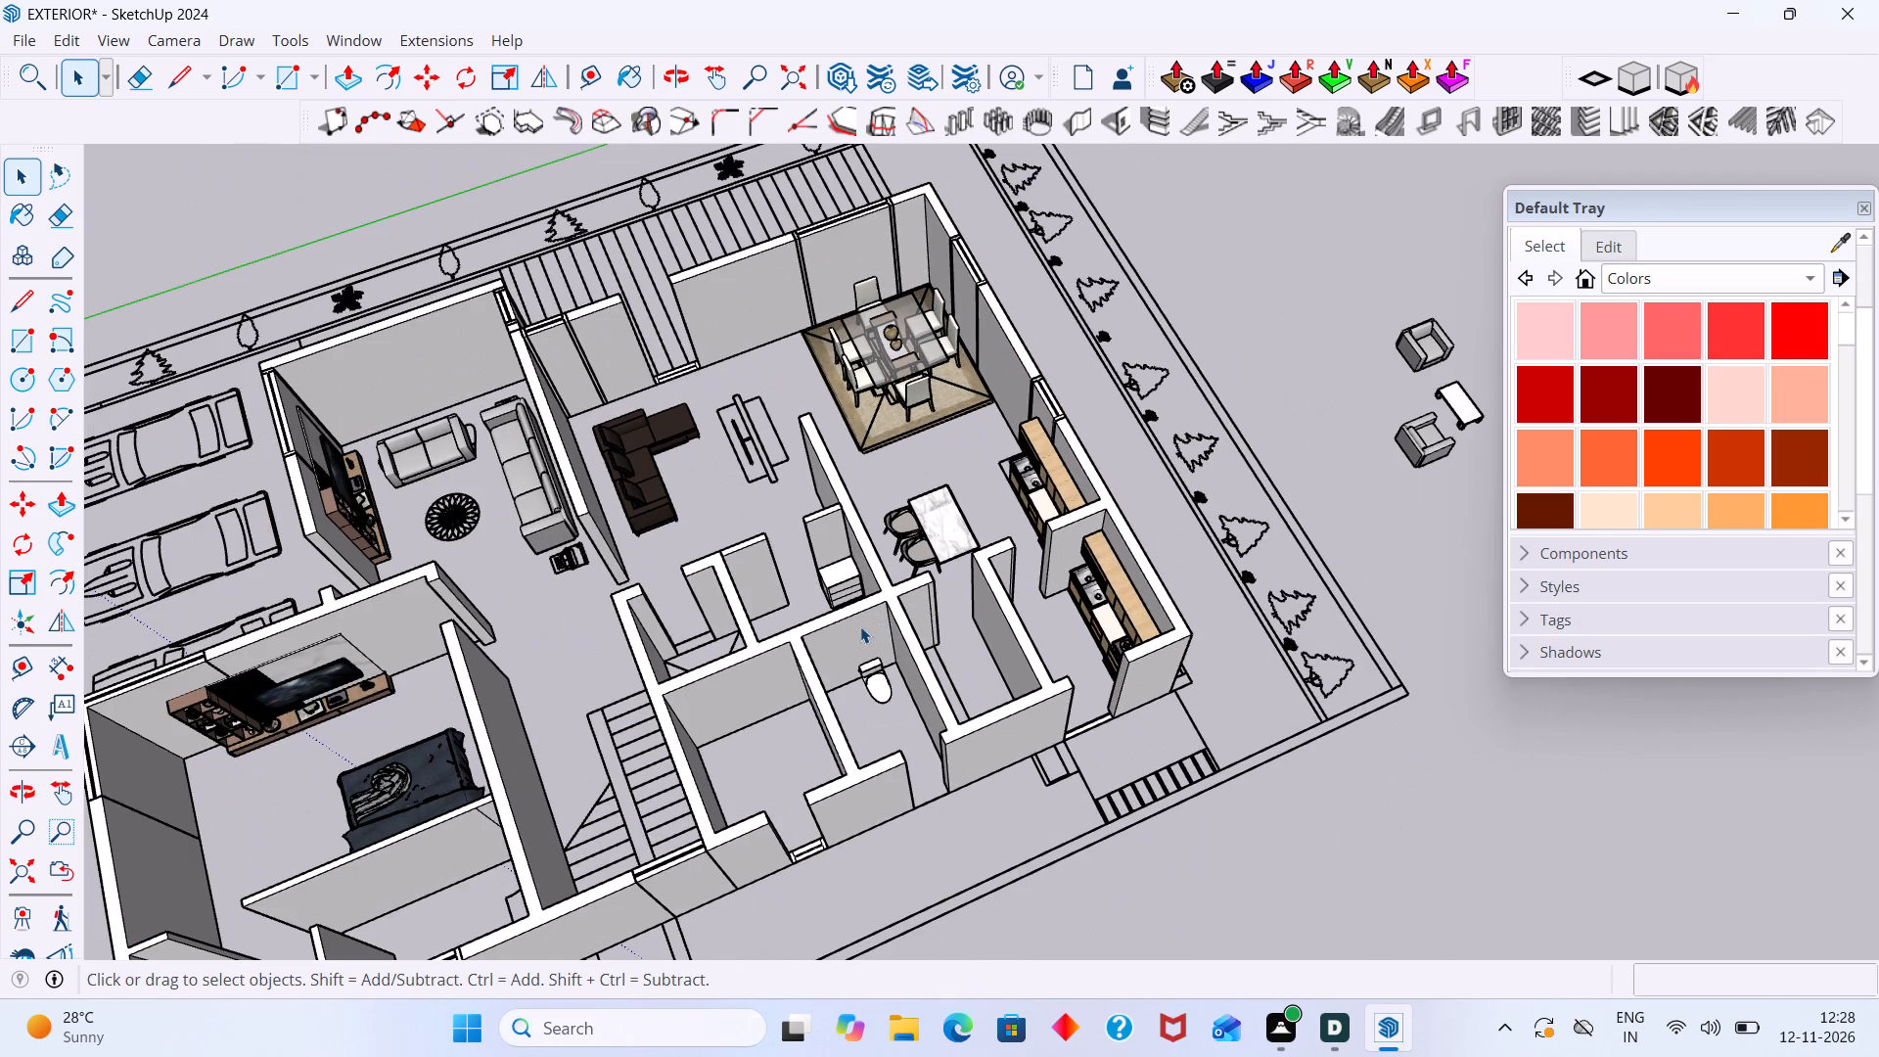
{"action": "middle_click_drag", "start_coordinate": [859, 663], "coordinate": [615, 813]}
{"action": "middle_click_drag", "start_coordinate": [705, 778], "coordinate": [1142, 818]}
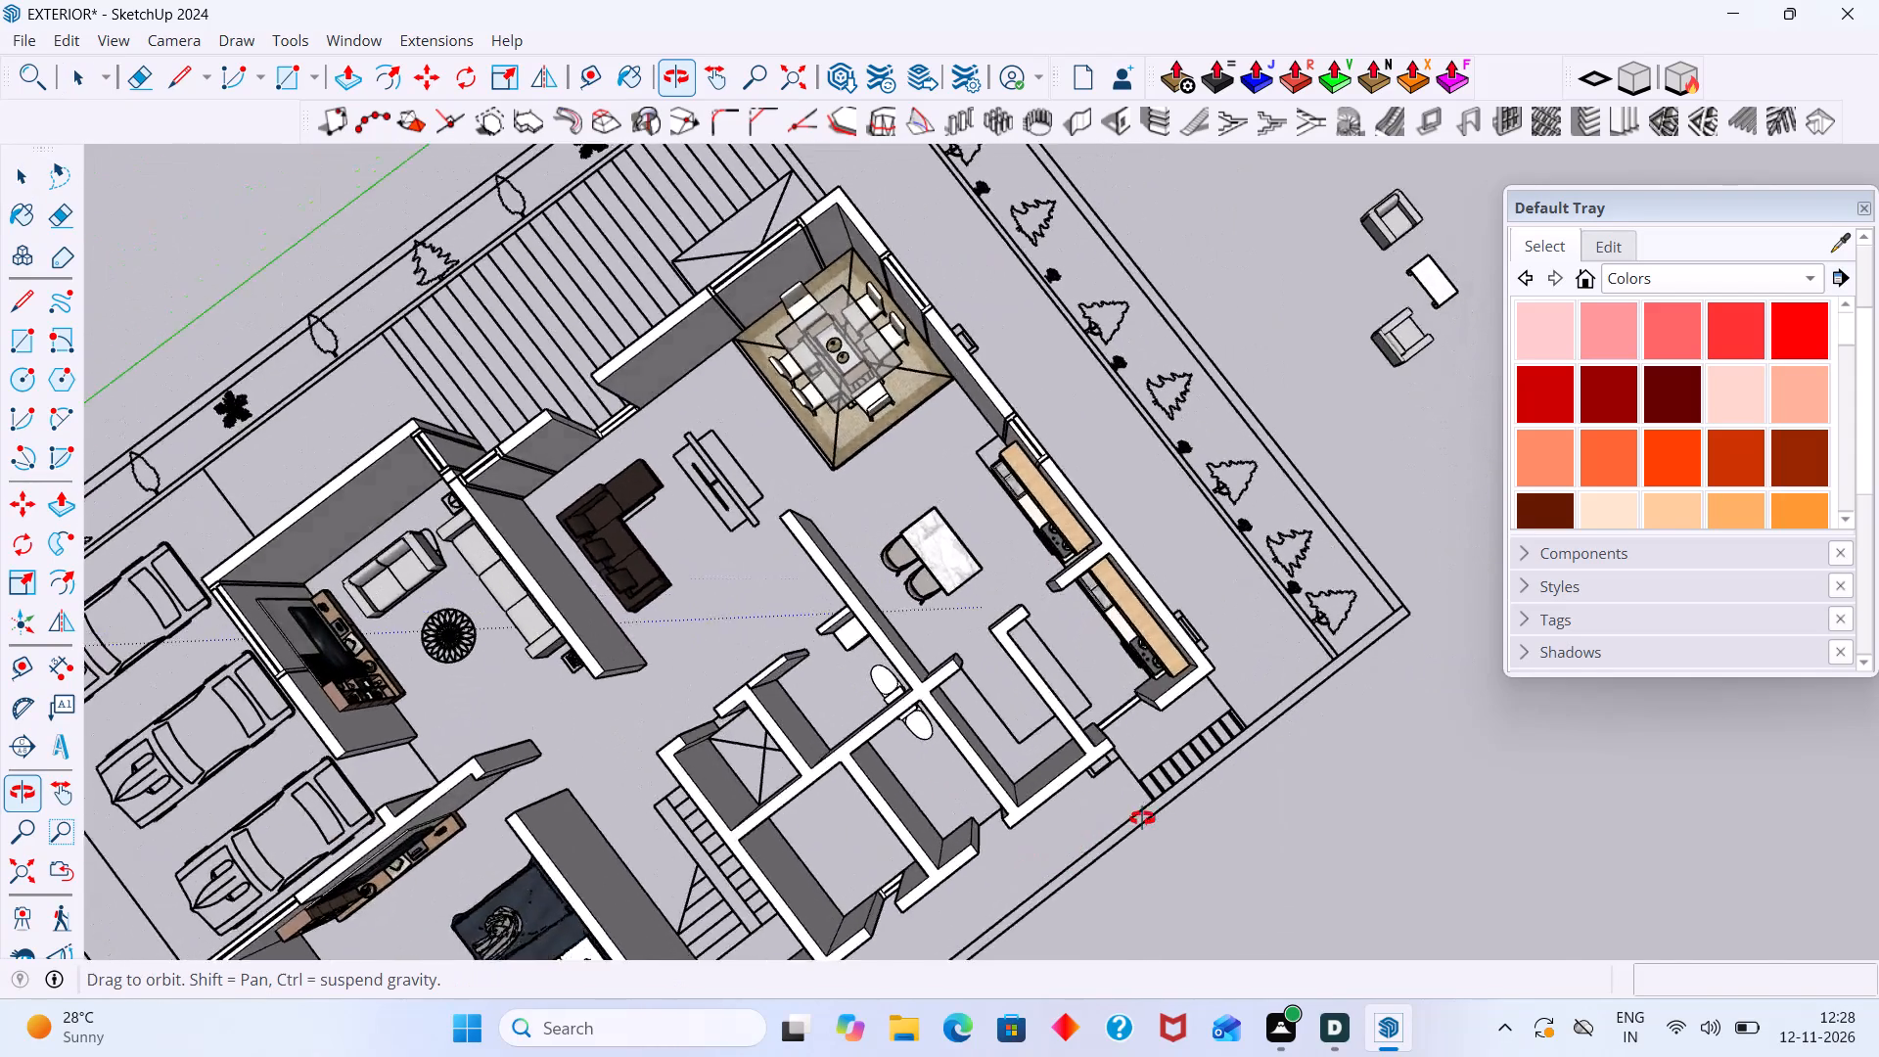
{"action": "middle_click_drag", "start_coordinate": [1142, 818], "coordinate": [1547, 621]}
Open the bathroom sink cabinet's group for editing, with its divided drawer front in view.
{"action": "scroll", "coordinate": [1031, 632], "scroll_direction": "up", "scroll_amount": 16}
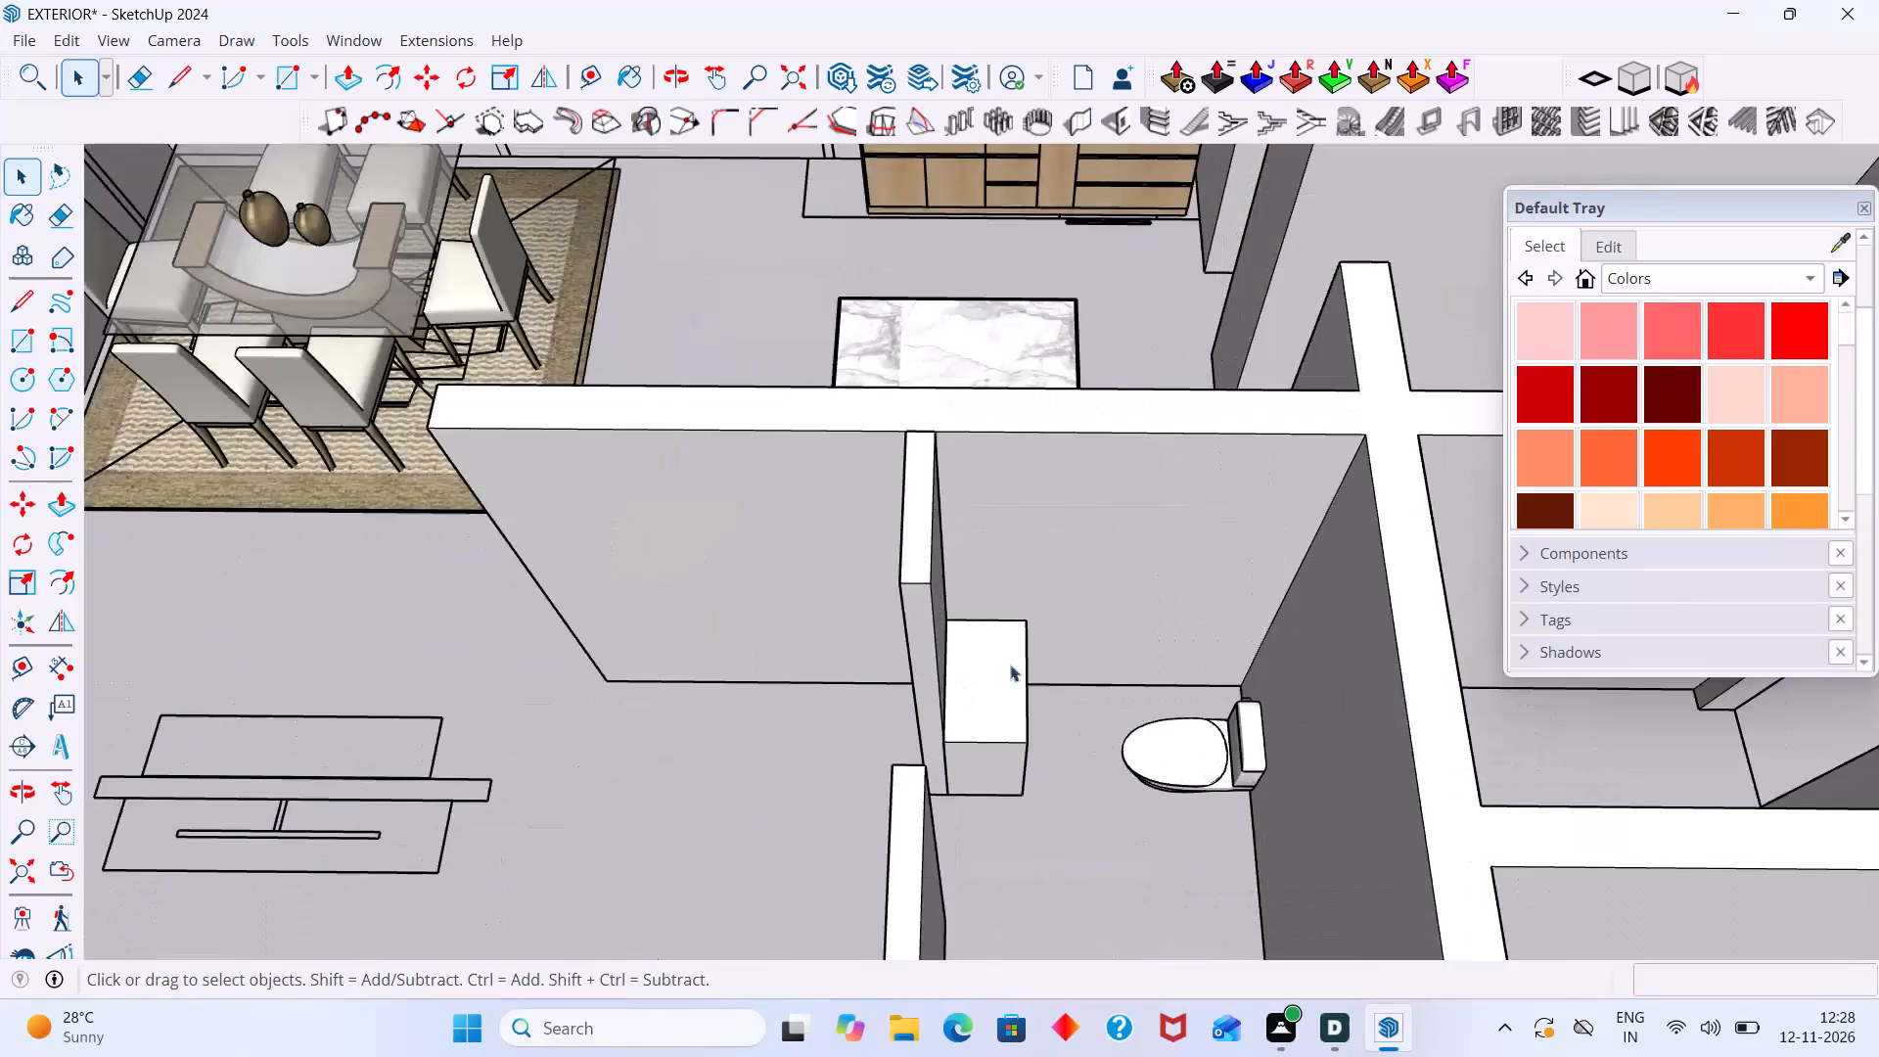
{"action": "scroll", "coordinate": [1010, 665], "scroll_direction": "up", "scroll_amount": 2}
{"action": "middle_click_drag", "start_coordinate": [1022, 663], "coordinate": [741, 515]}
{"action": "middle_click_drag", "start_coordinate": [977, 706], "coordinate": [961, 666]}
{"action": "scroll", "coordinate": [905, 611], "scroll_direction": "up", "scroll_amount": 2}
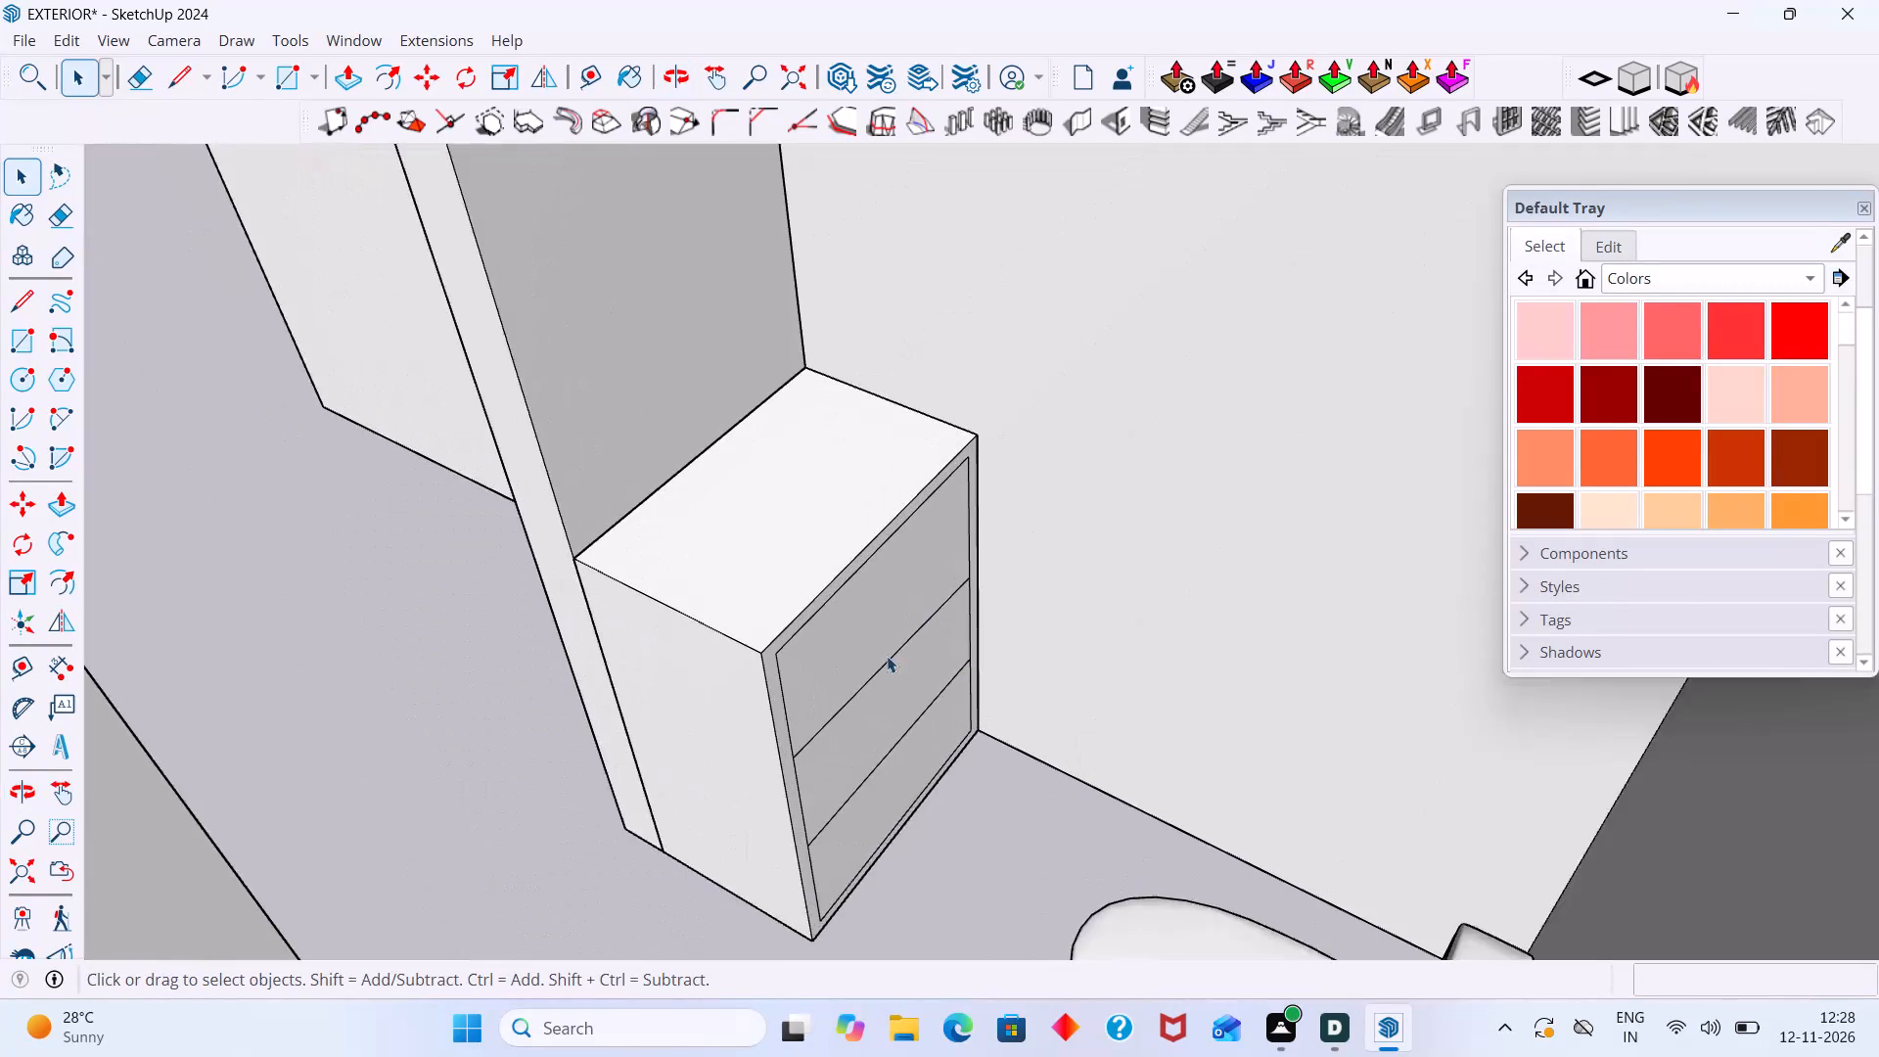
{"action": "scroll", "coordinate": [887, 656], "scroll_direction": "up", "scroll_amount": 4}
{"action": "left_click", "coordinate": [884, 663]}
{"action": "double_click", "coordinate": [886, 668]}
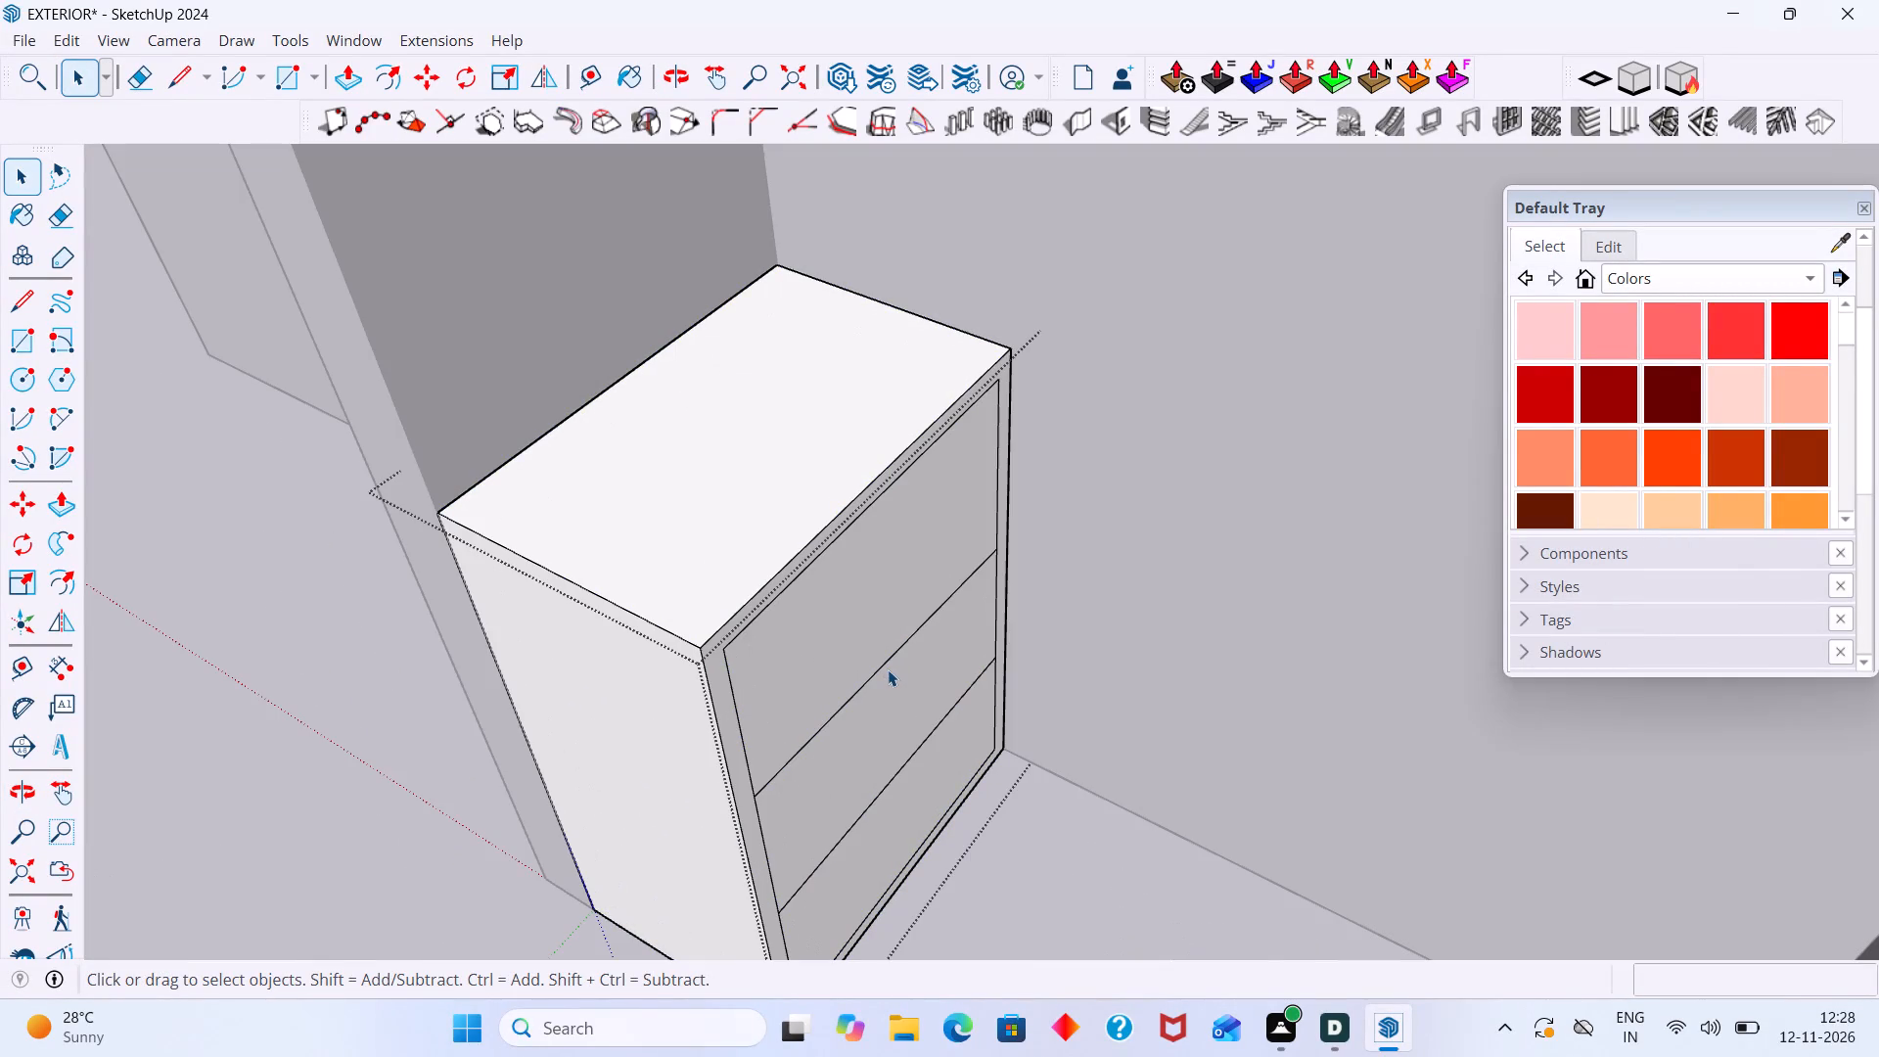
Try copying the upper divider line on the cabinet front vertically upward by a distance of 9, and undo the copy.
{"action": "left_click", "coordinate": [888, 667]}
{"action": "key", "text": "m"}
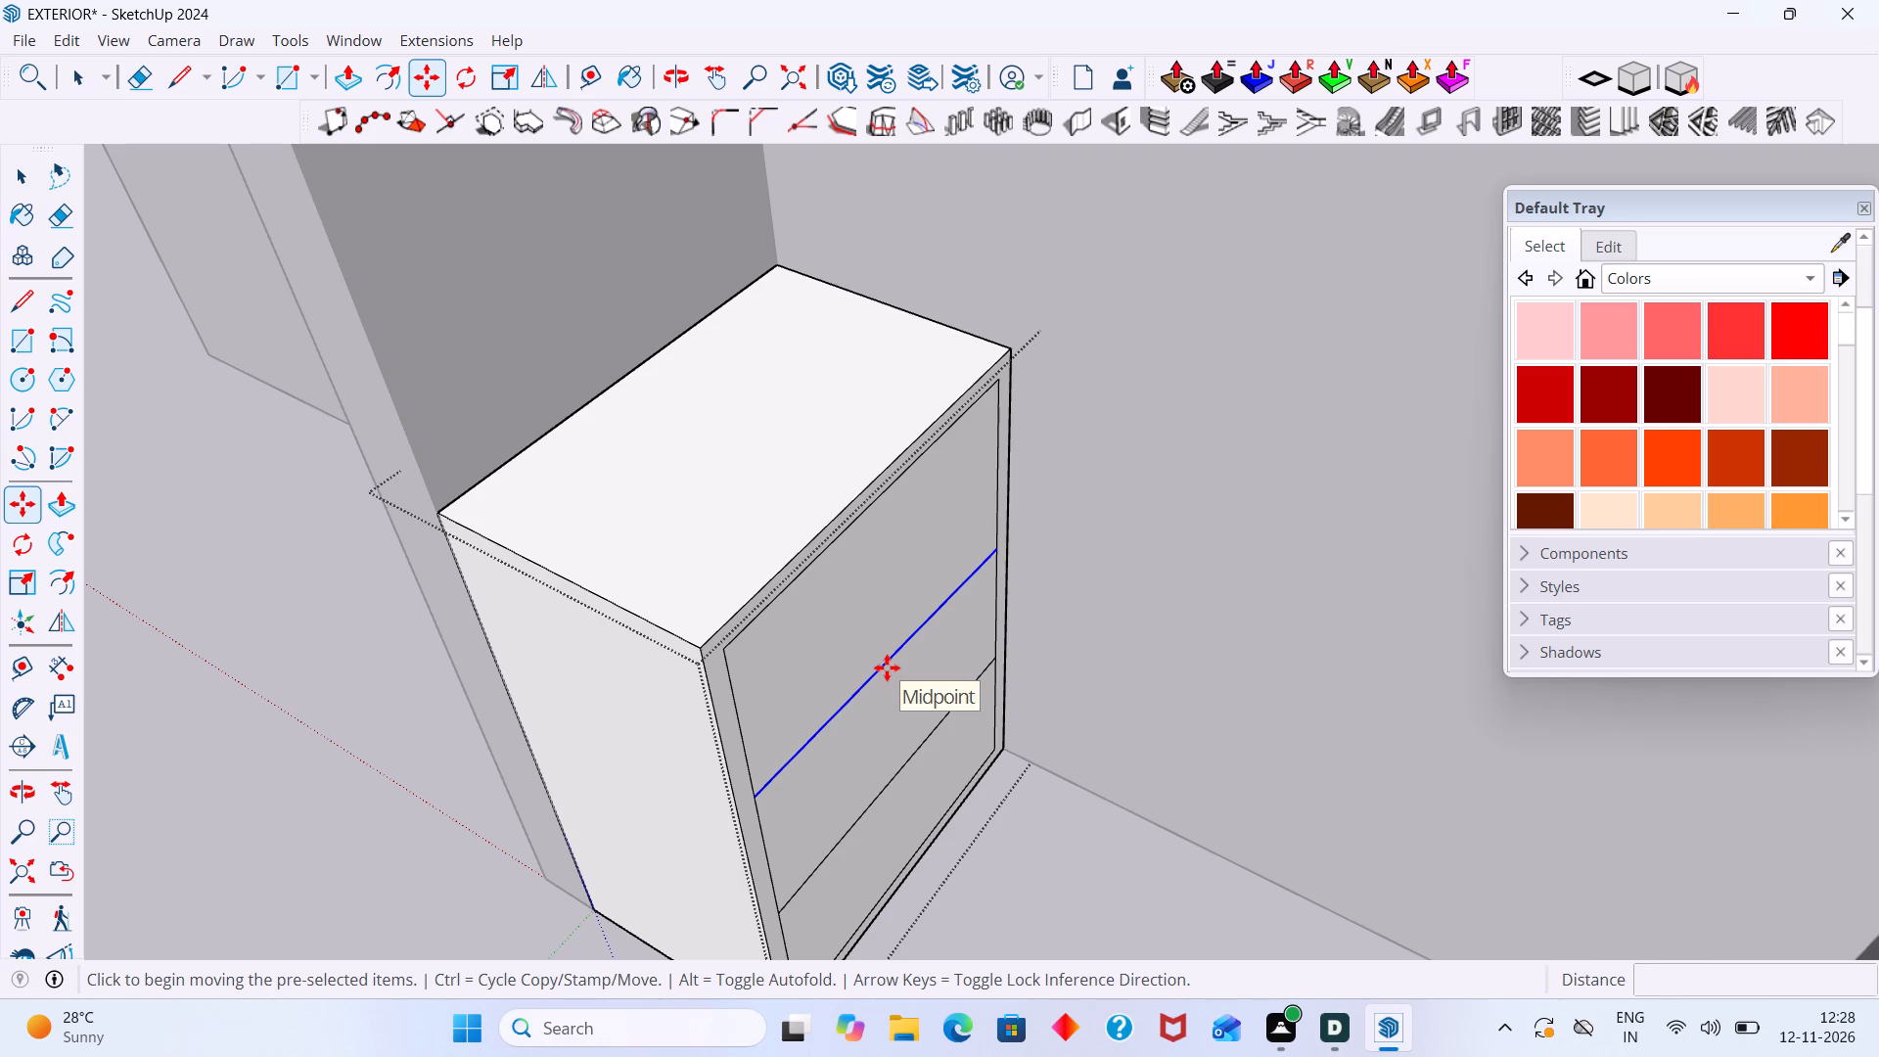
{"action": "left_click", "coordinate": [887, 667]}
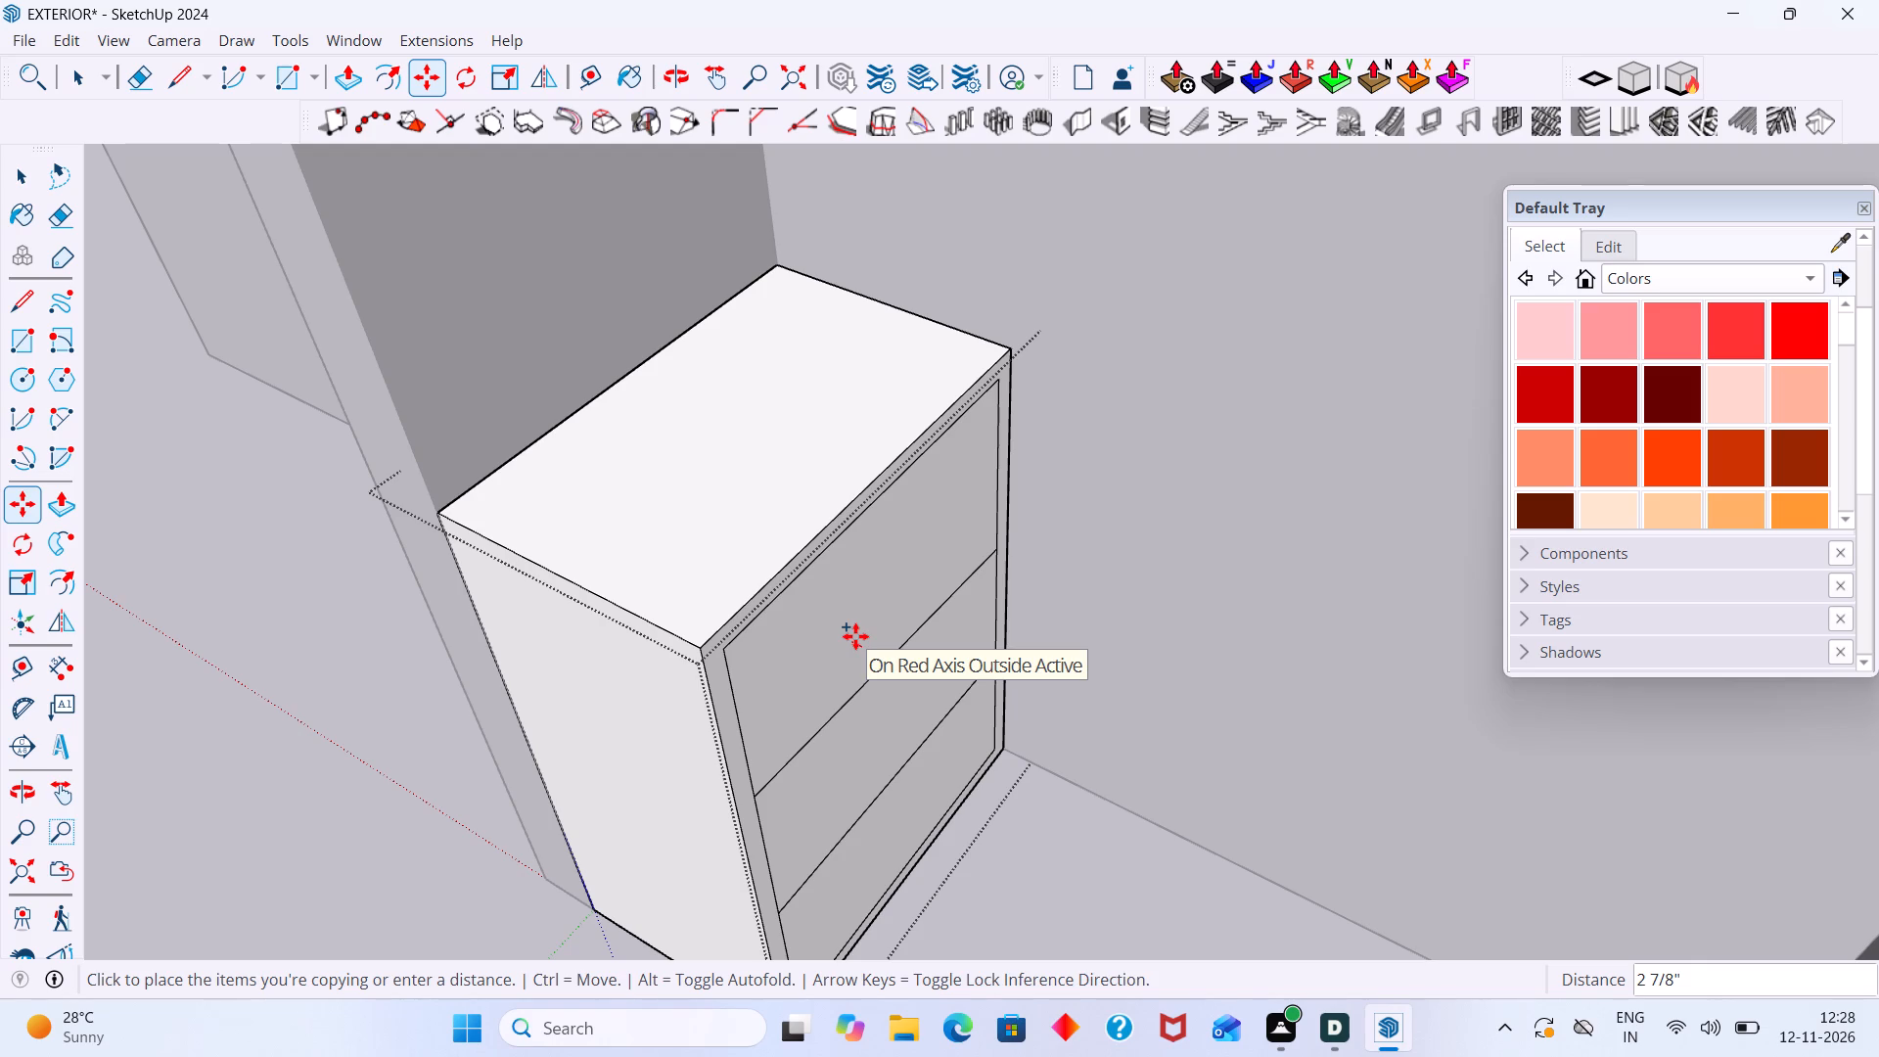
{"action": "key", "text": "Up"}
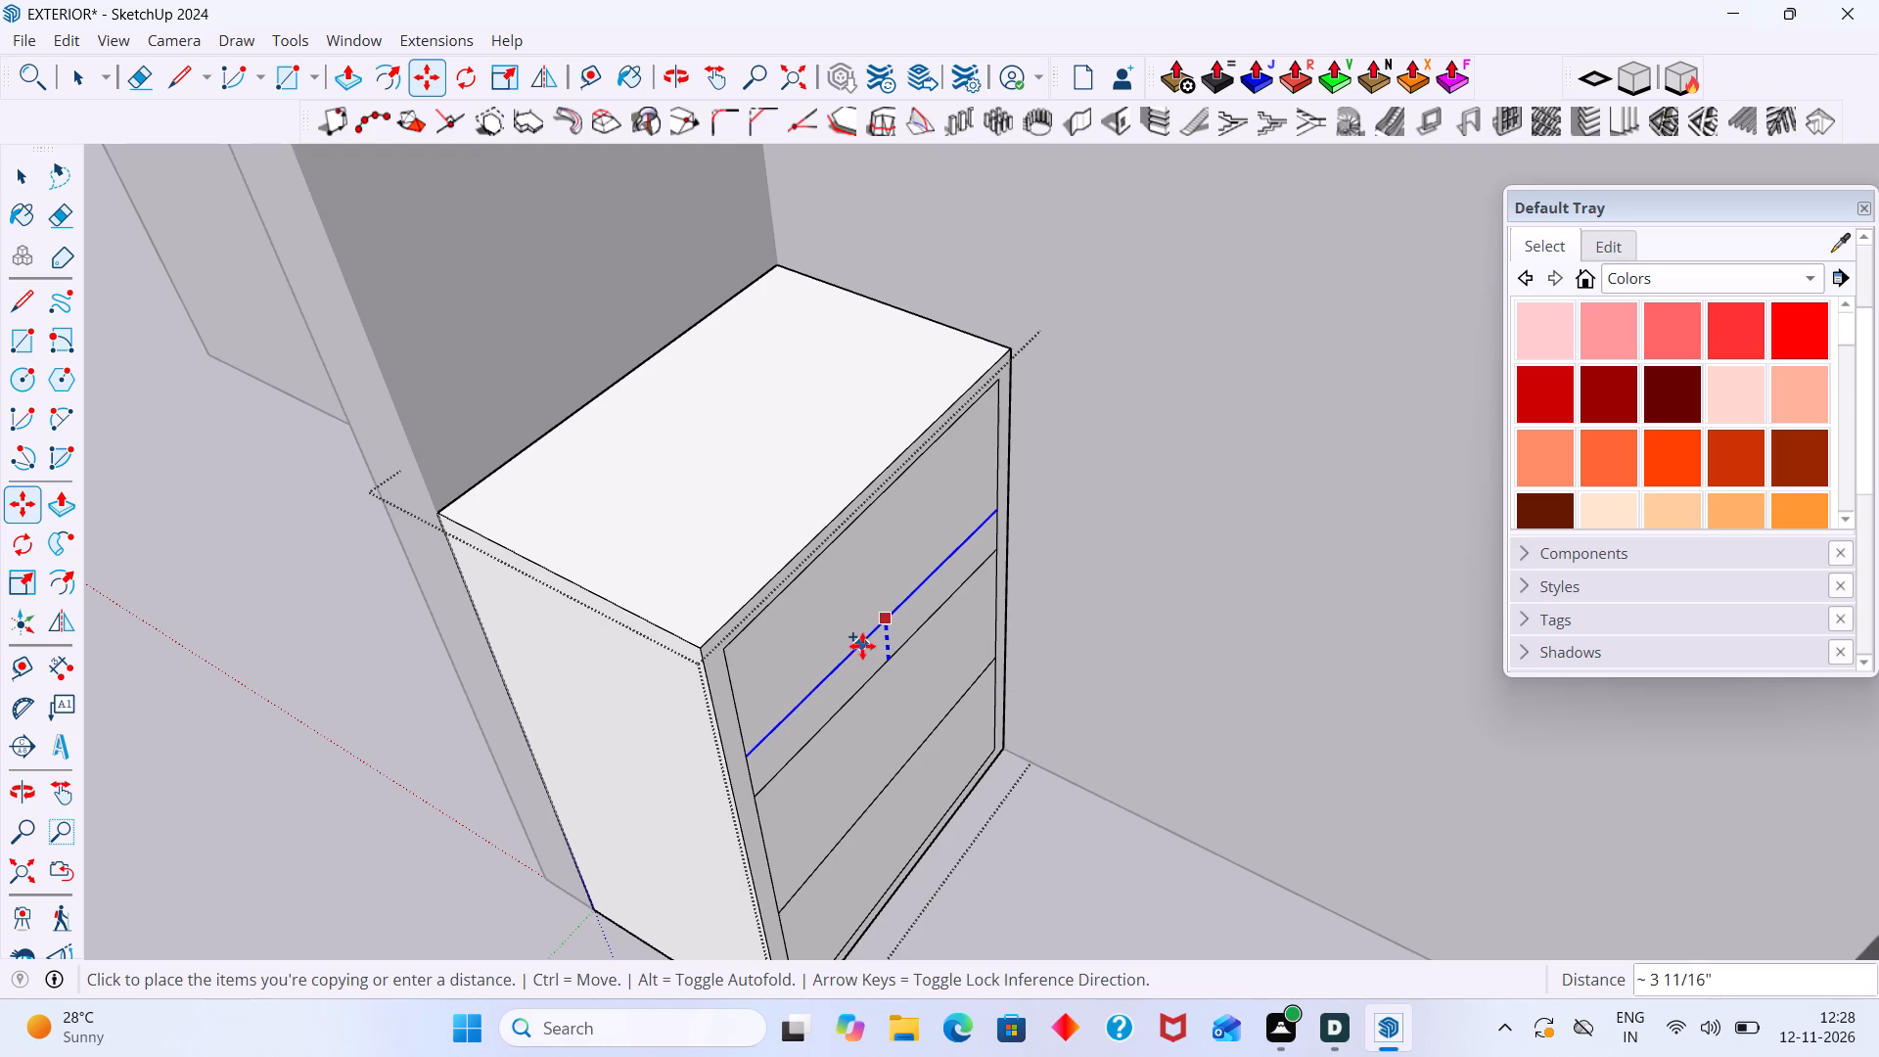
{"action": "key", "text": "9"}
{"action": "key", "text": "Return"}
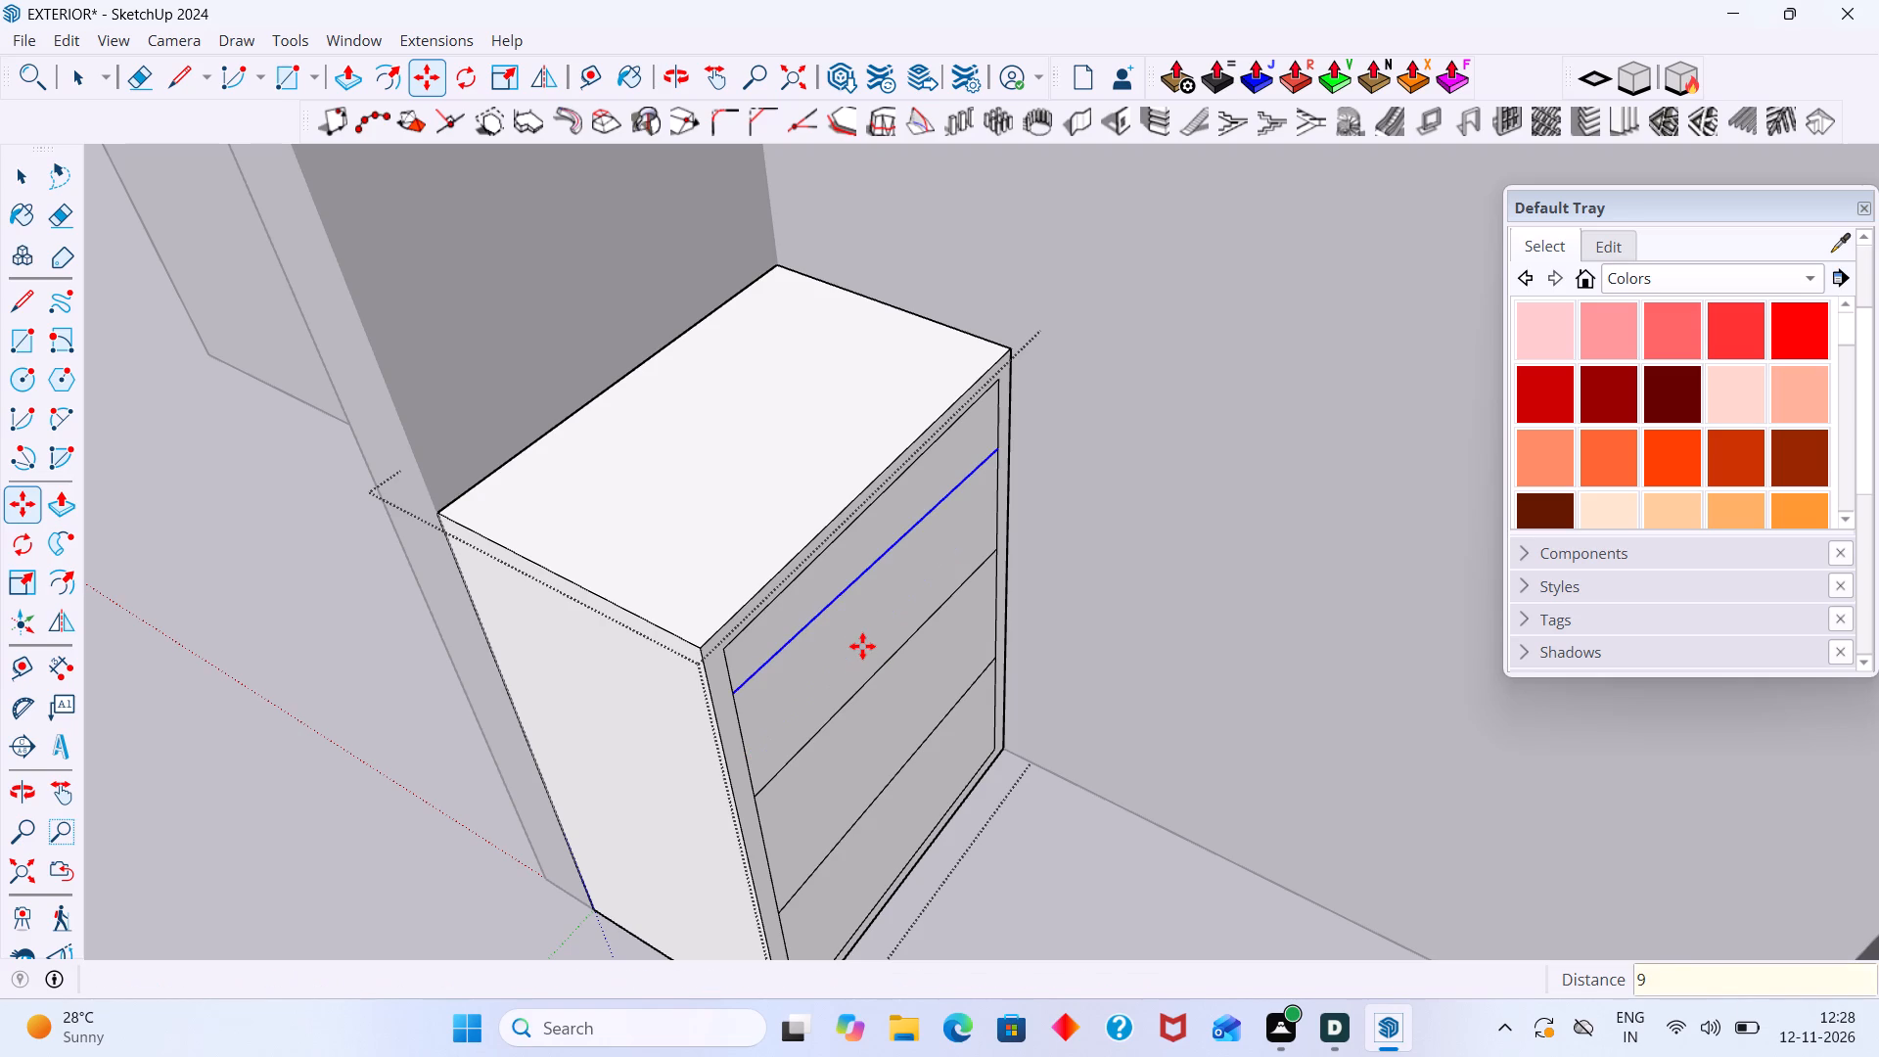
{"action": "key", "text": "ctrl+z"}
Copy the upper divider line on the cabinet front 9 mm upward.
{"action": "left_click", "coordinate": [886, 673]}
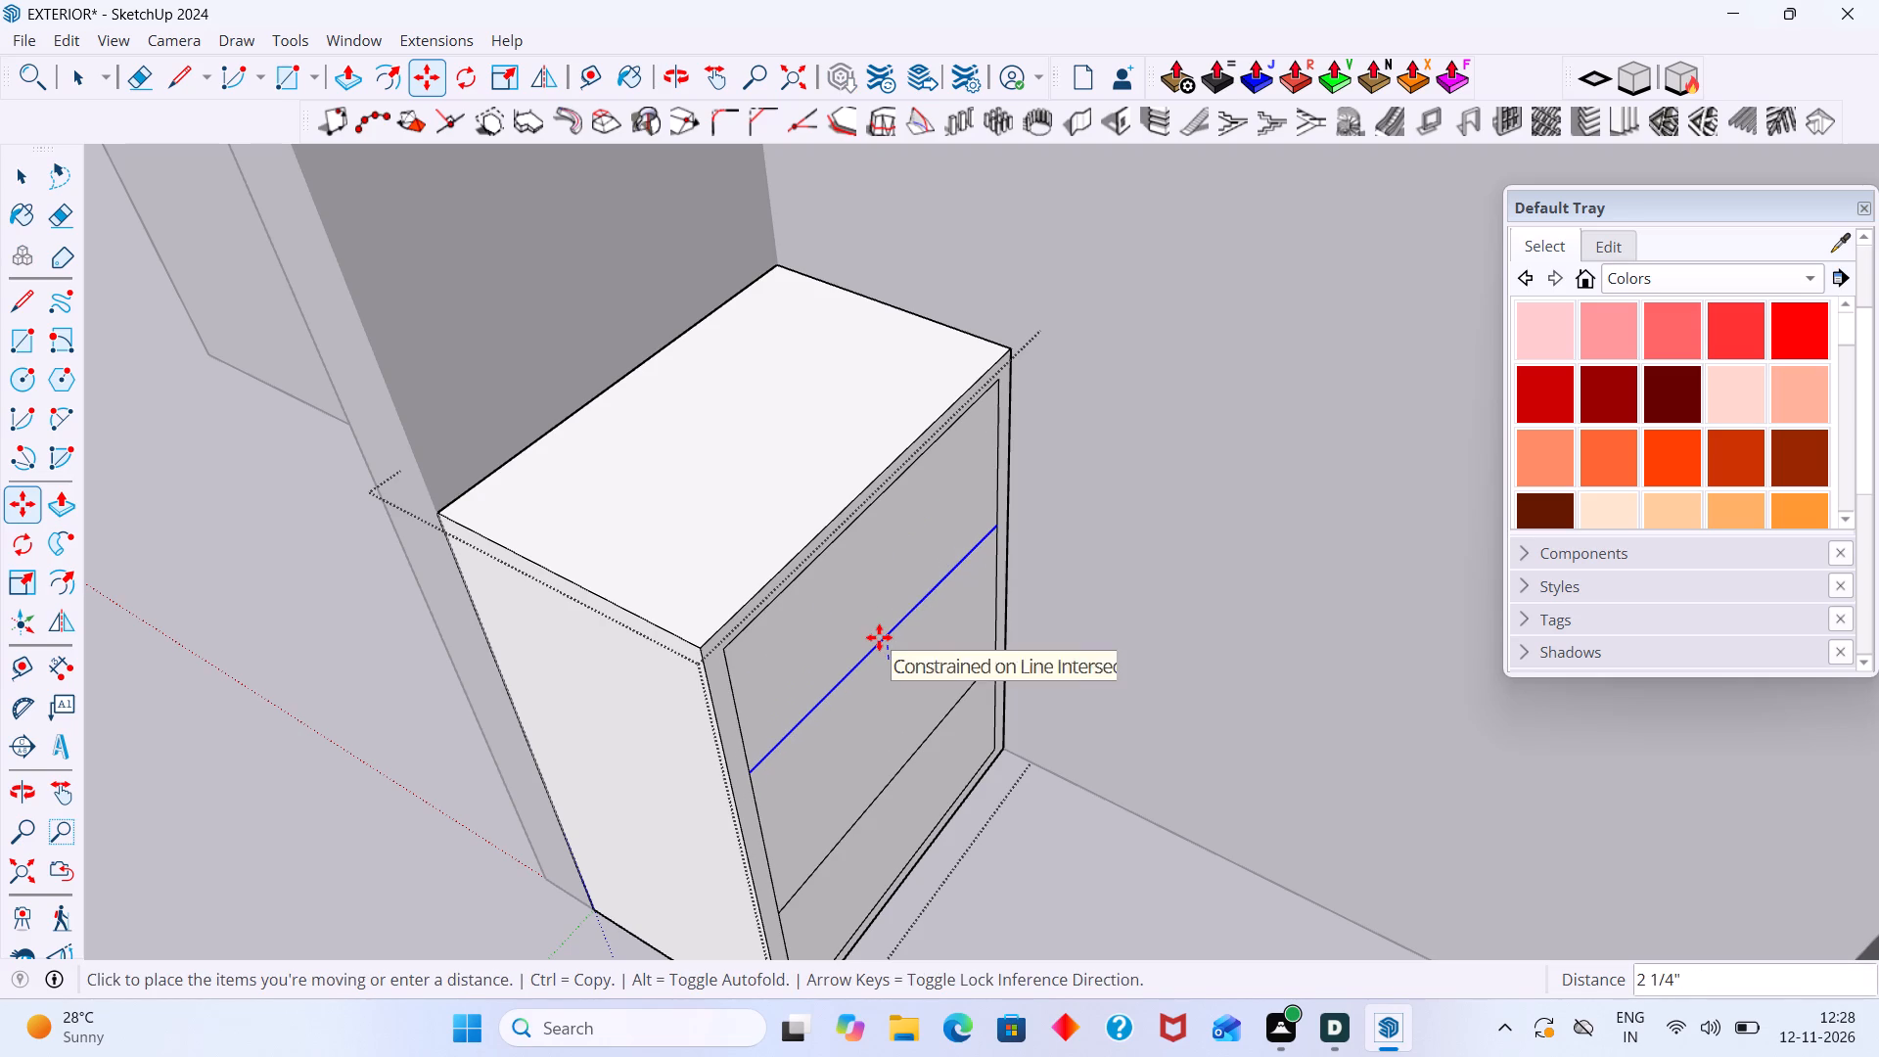
{"action": "key", "text": "9"}
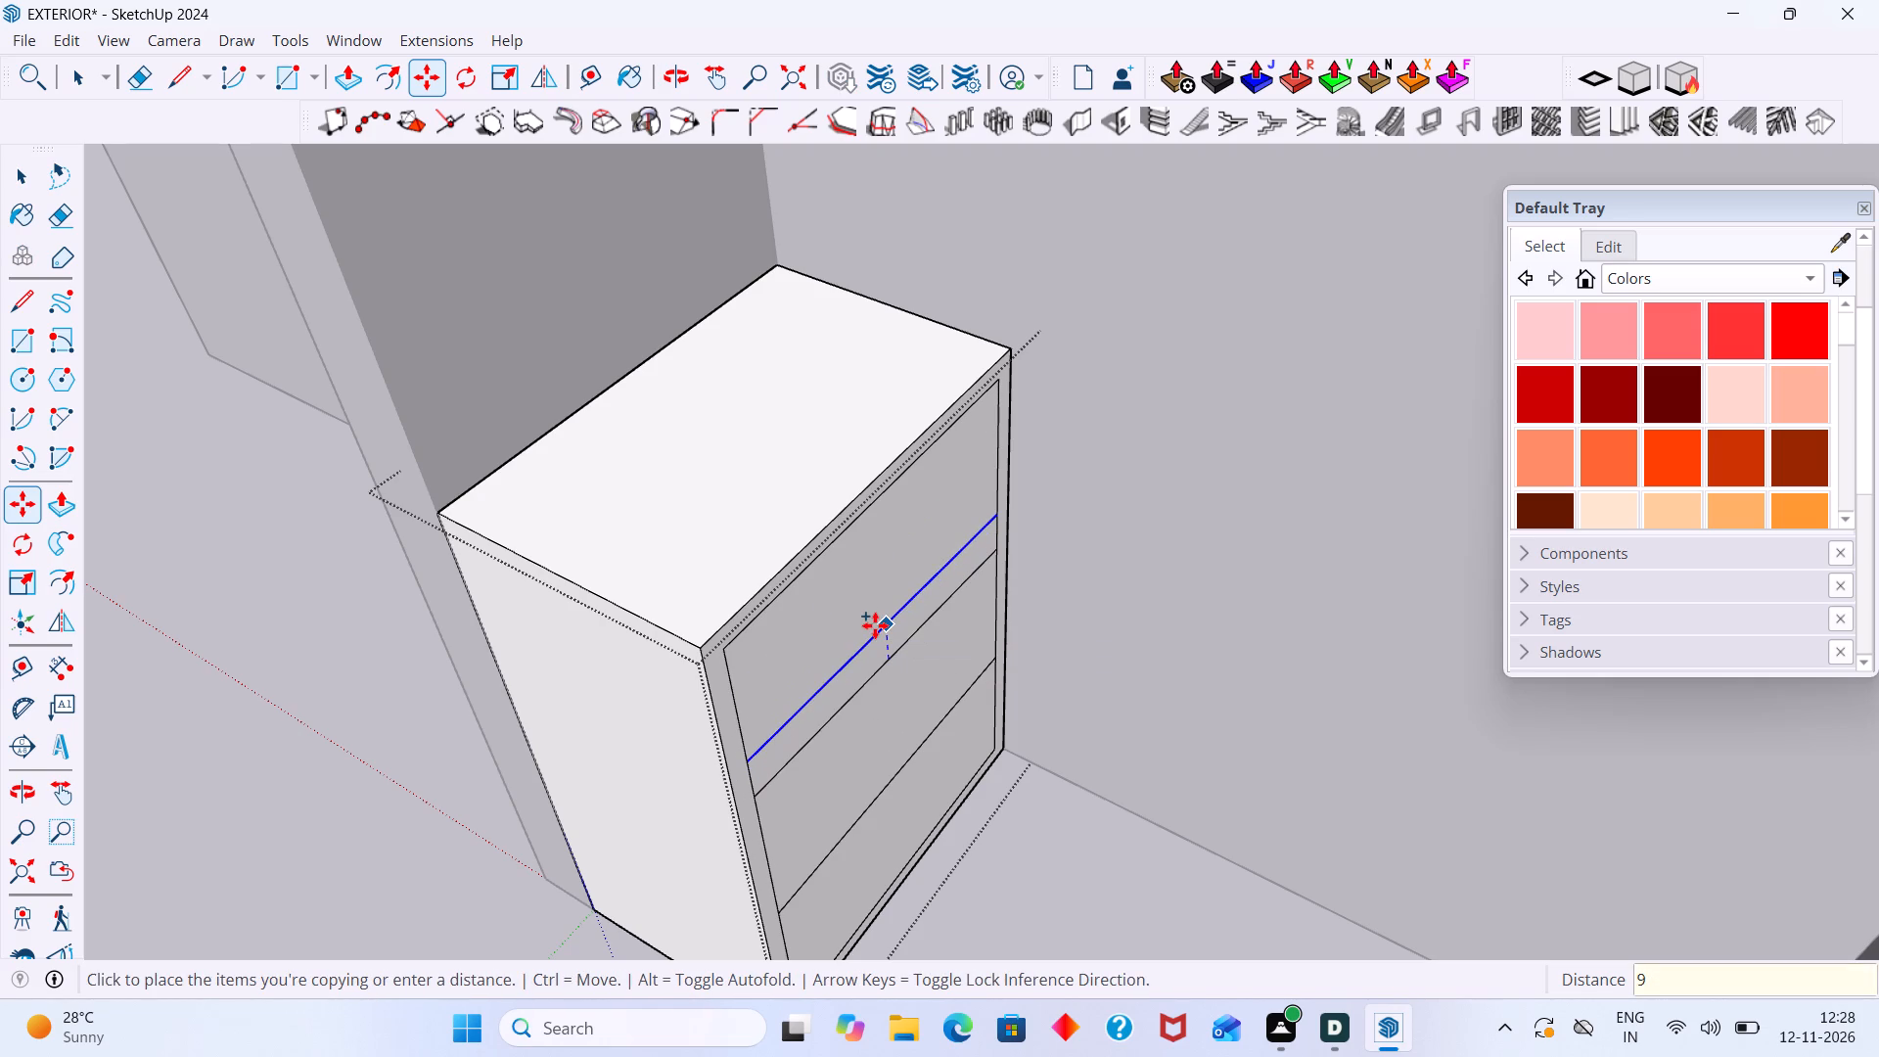
{"action": "type", "text": "MM"}
{"action": "key", "text": "Return"}
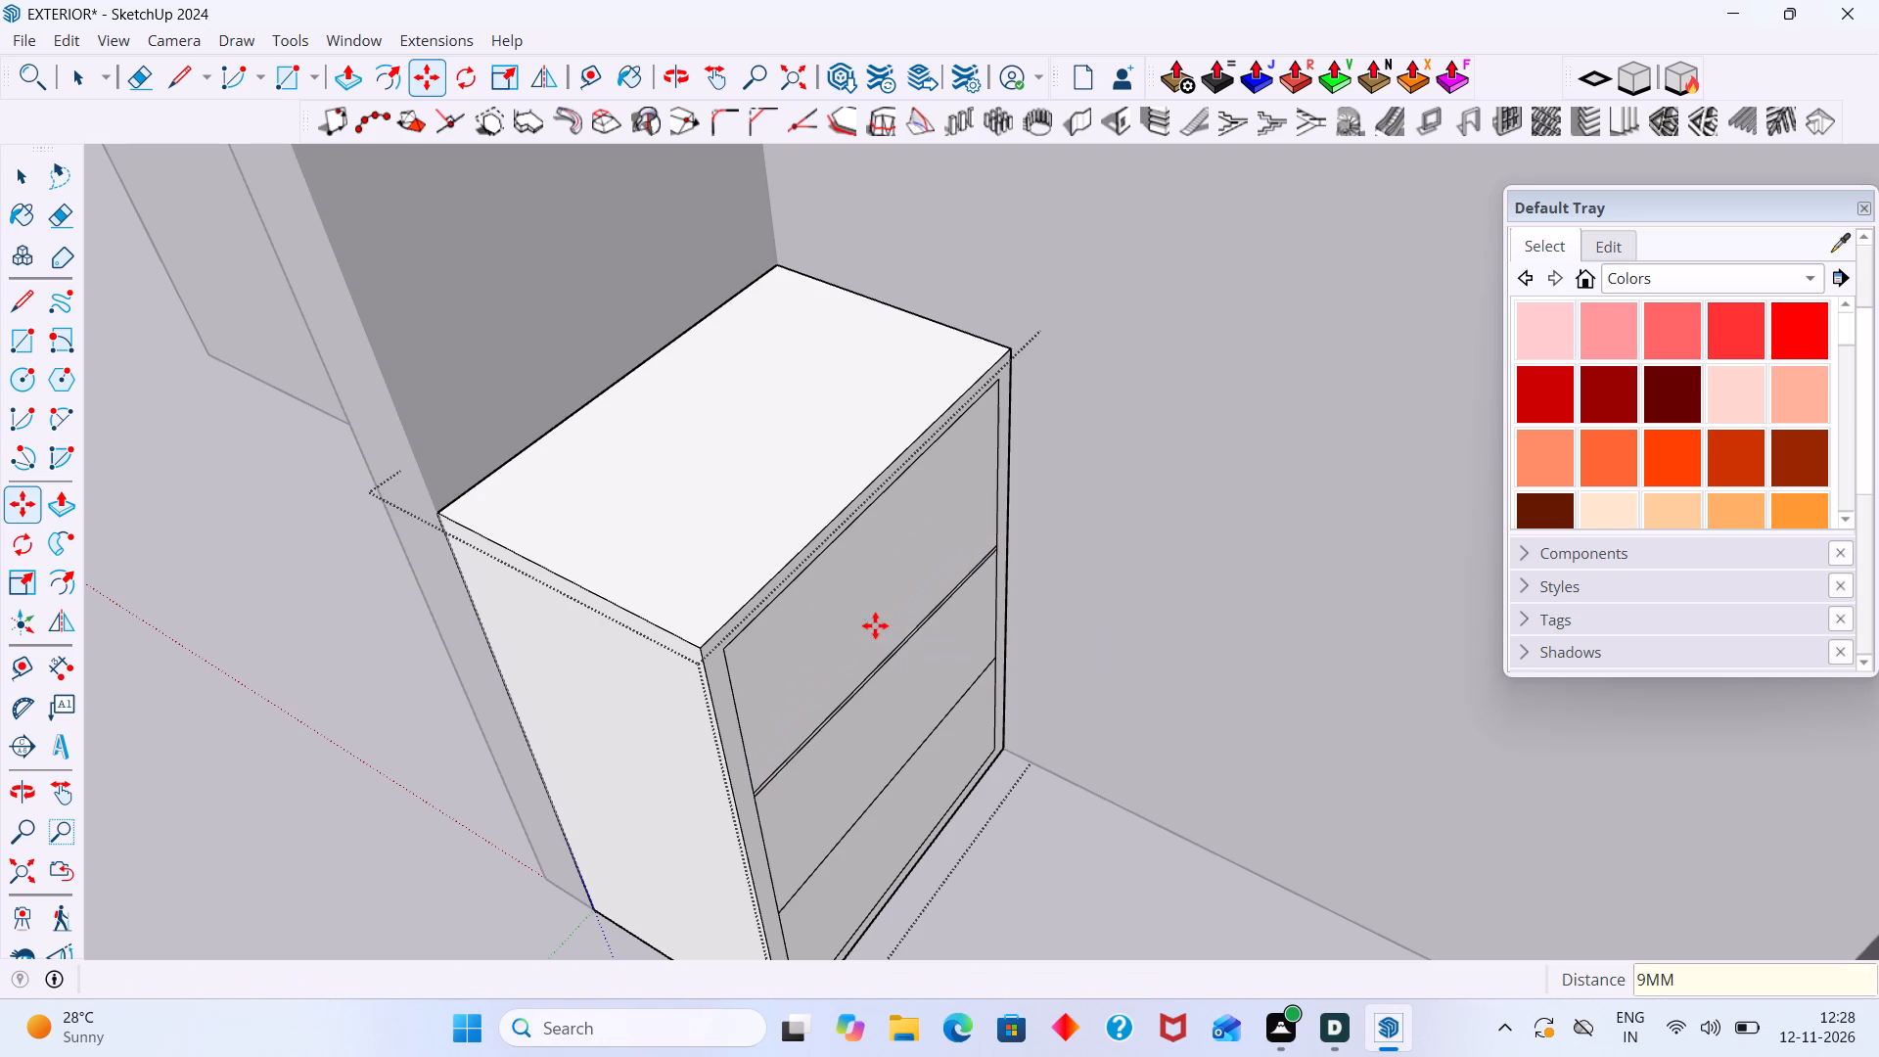
Copy the line just above the upper divider 18 mm downward, placing a matching line below the divider.
{"action": "scroll", "coordinate": [941, 834], "scroll_direction": "up", "scroll_amount": 13}
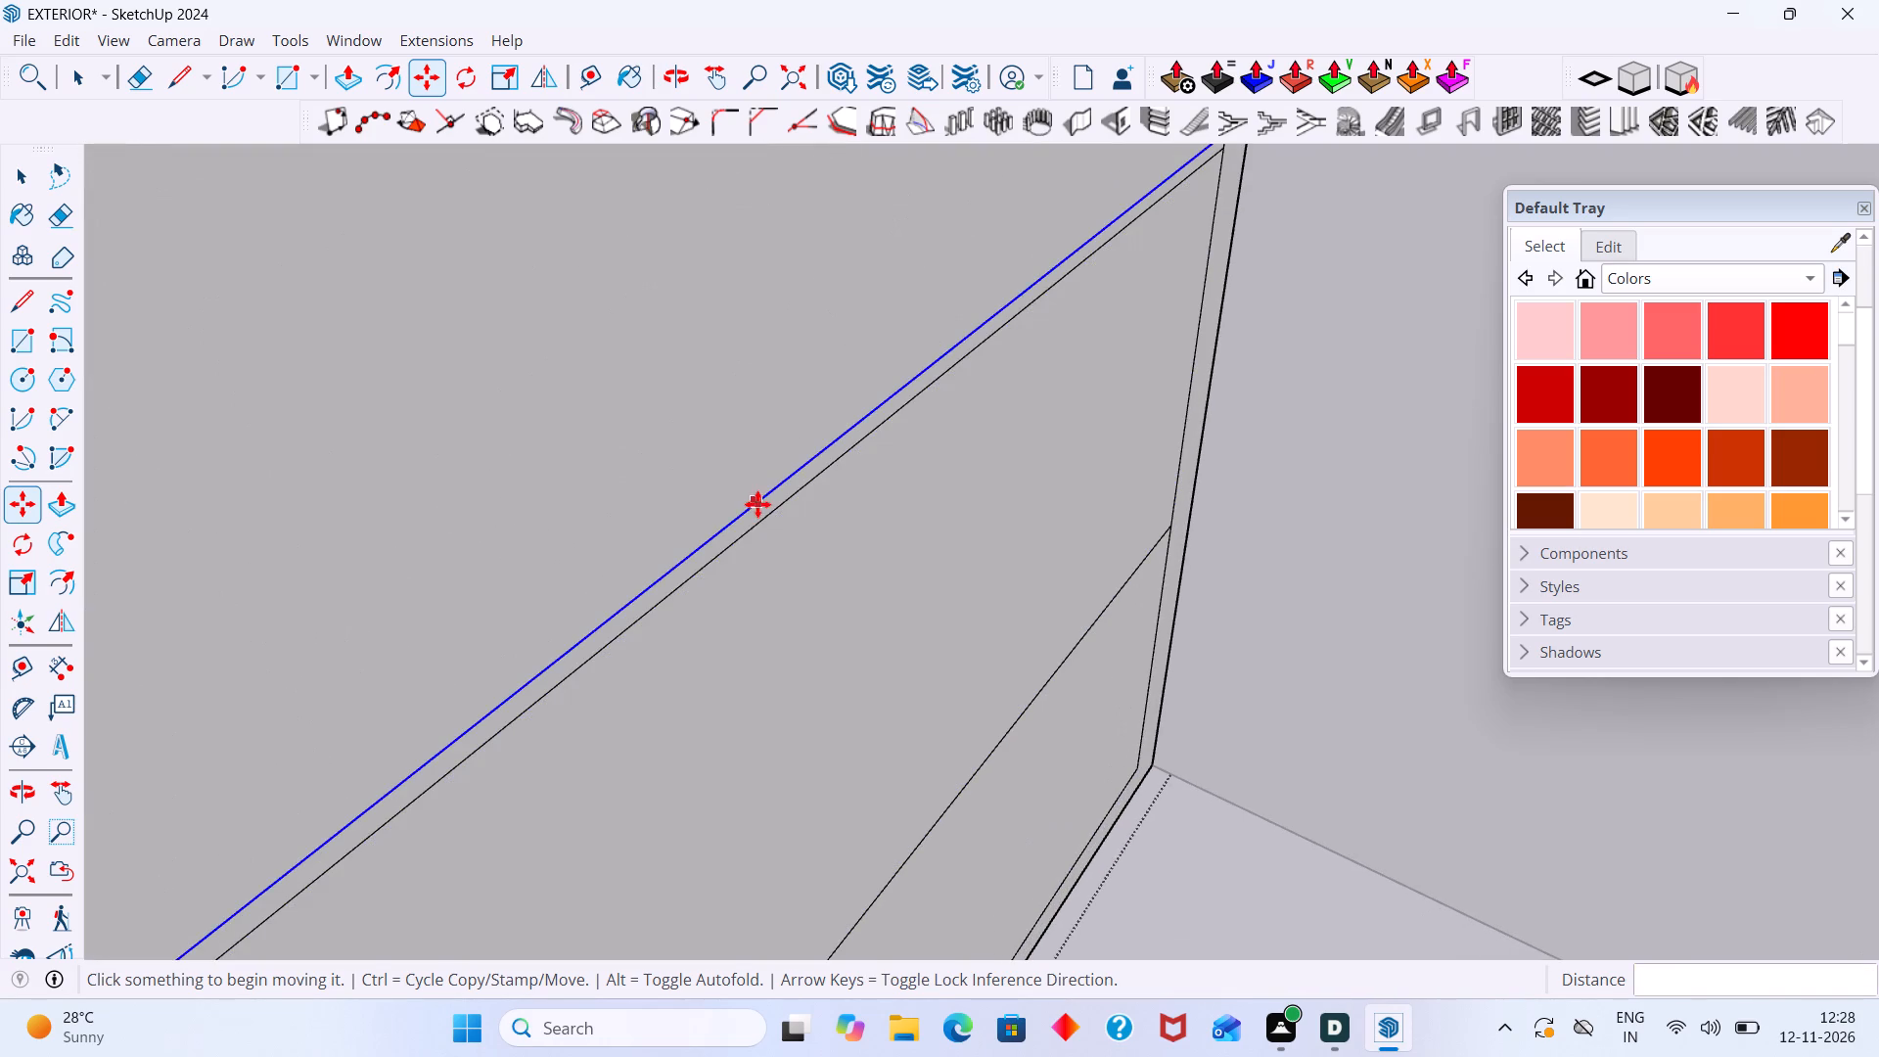
{"action": "left_click", "coordinate": [757, 504]}
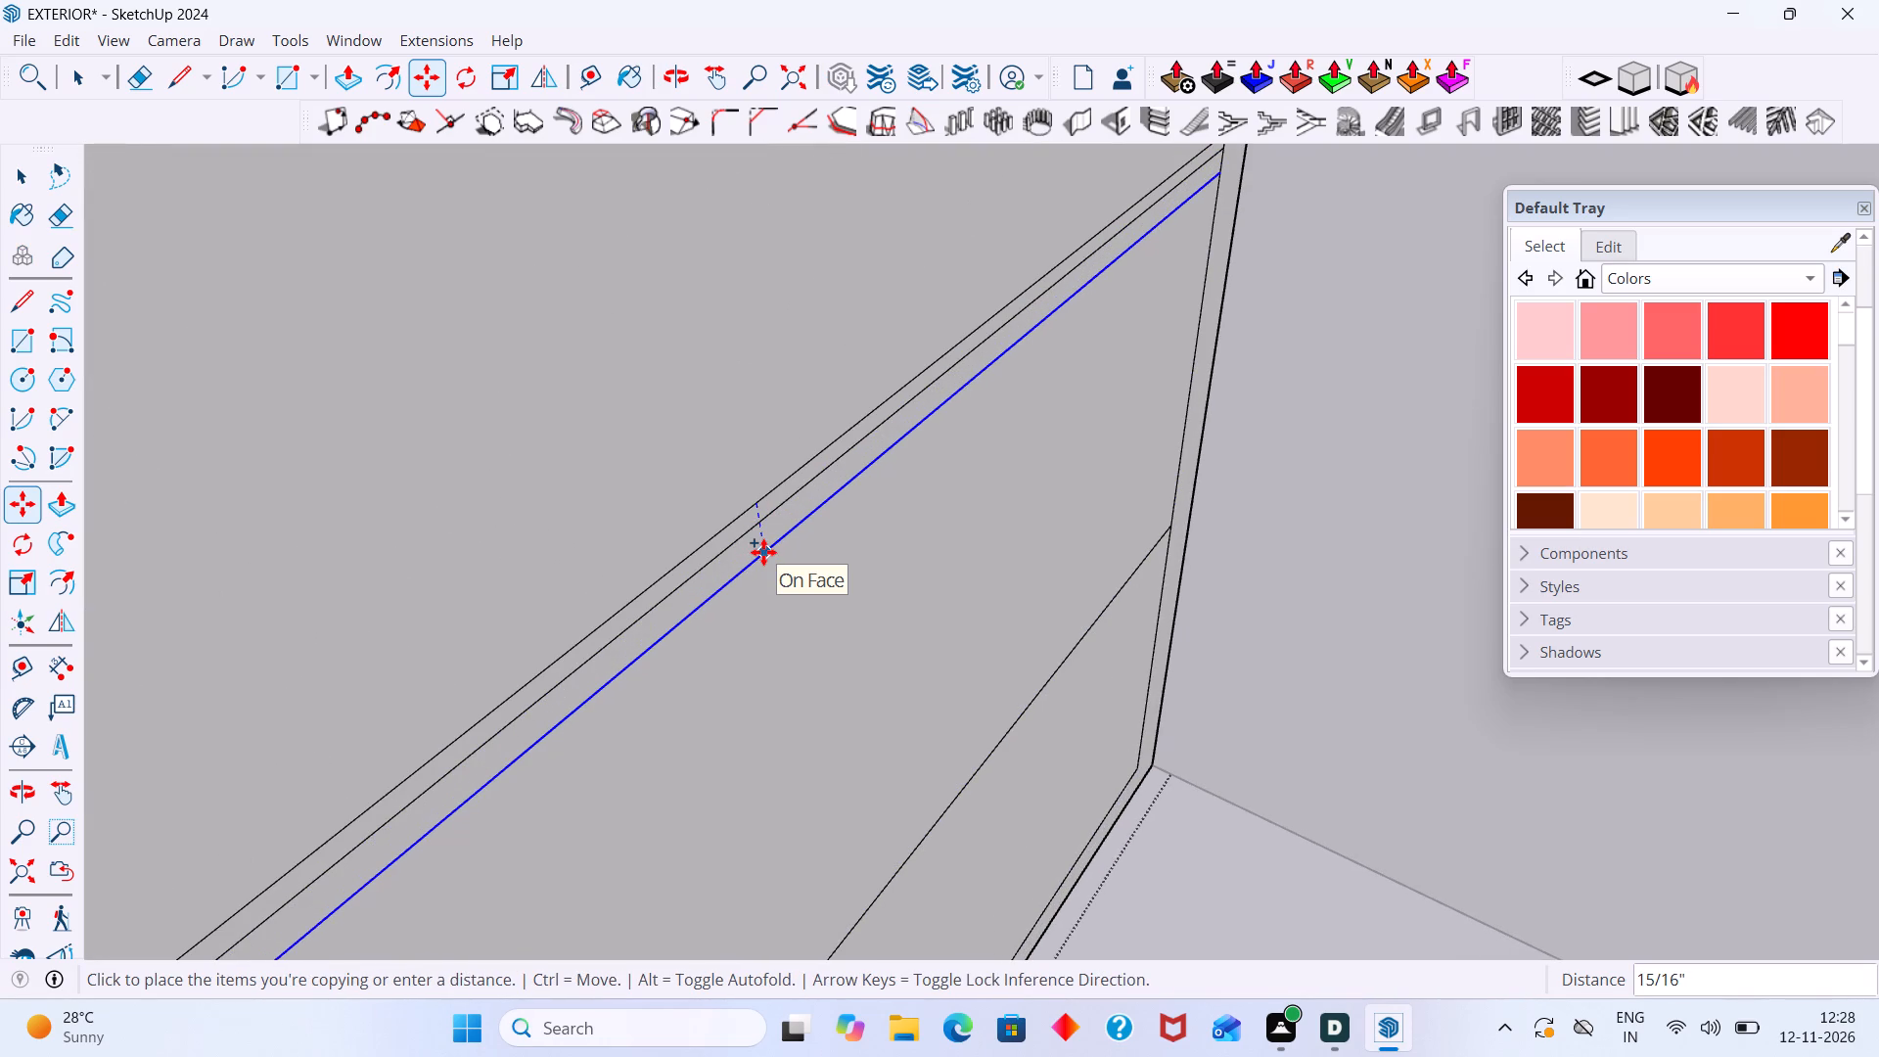
{"action": "type", "text": "18MM"}
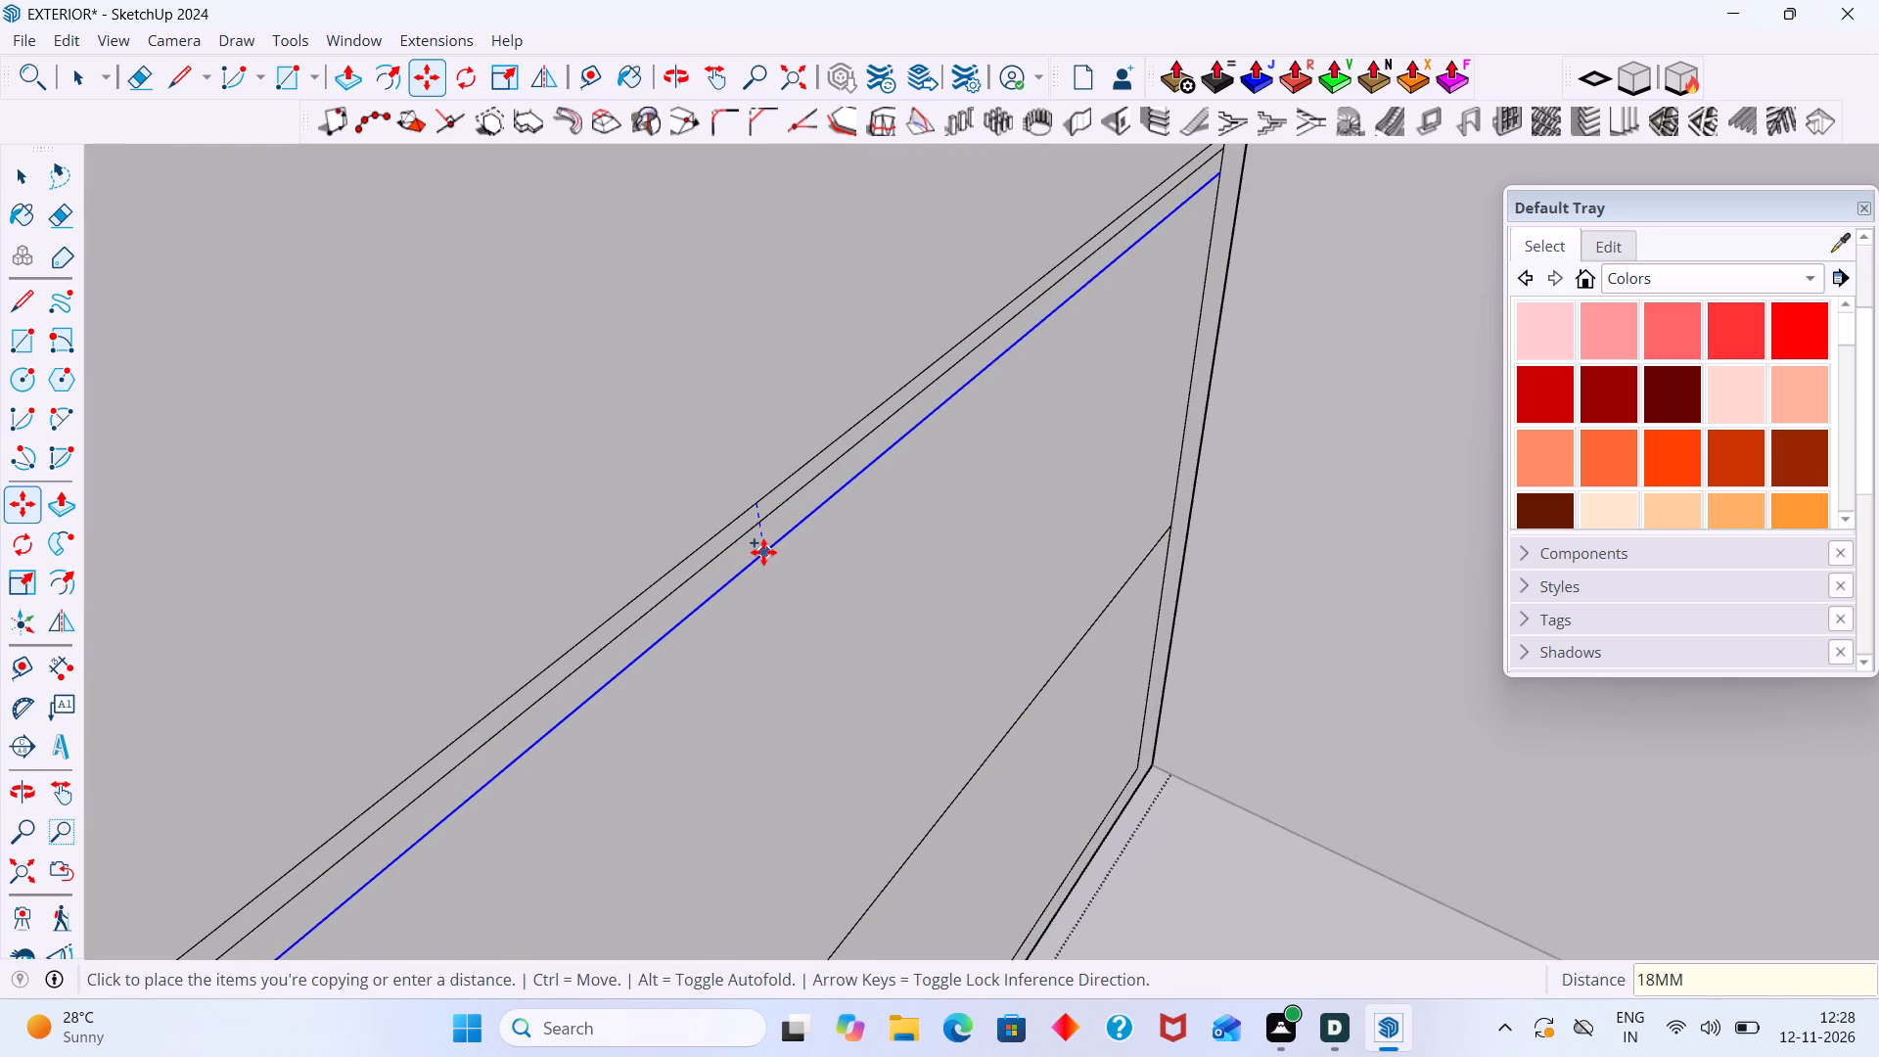
{"action": "key", "text": "Return"}
{"action": "key", "text": "space"}
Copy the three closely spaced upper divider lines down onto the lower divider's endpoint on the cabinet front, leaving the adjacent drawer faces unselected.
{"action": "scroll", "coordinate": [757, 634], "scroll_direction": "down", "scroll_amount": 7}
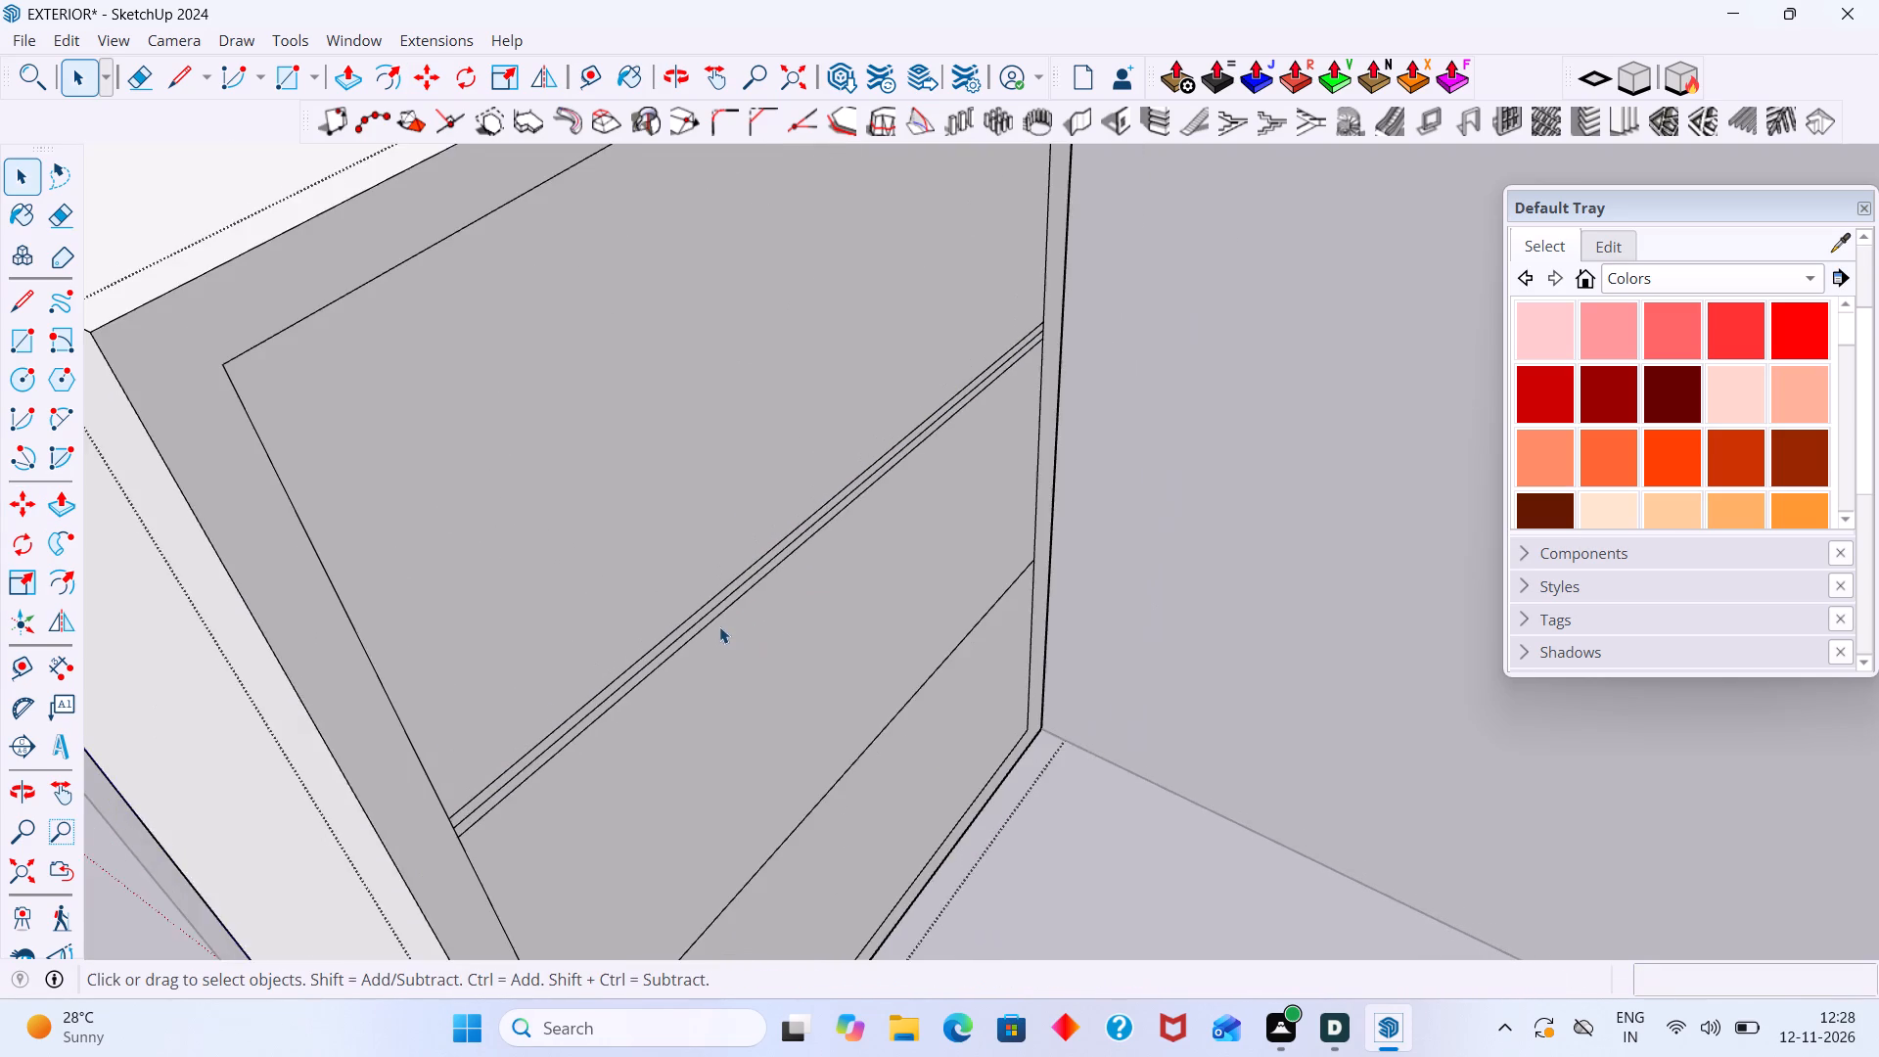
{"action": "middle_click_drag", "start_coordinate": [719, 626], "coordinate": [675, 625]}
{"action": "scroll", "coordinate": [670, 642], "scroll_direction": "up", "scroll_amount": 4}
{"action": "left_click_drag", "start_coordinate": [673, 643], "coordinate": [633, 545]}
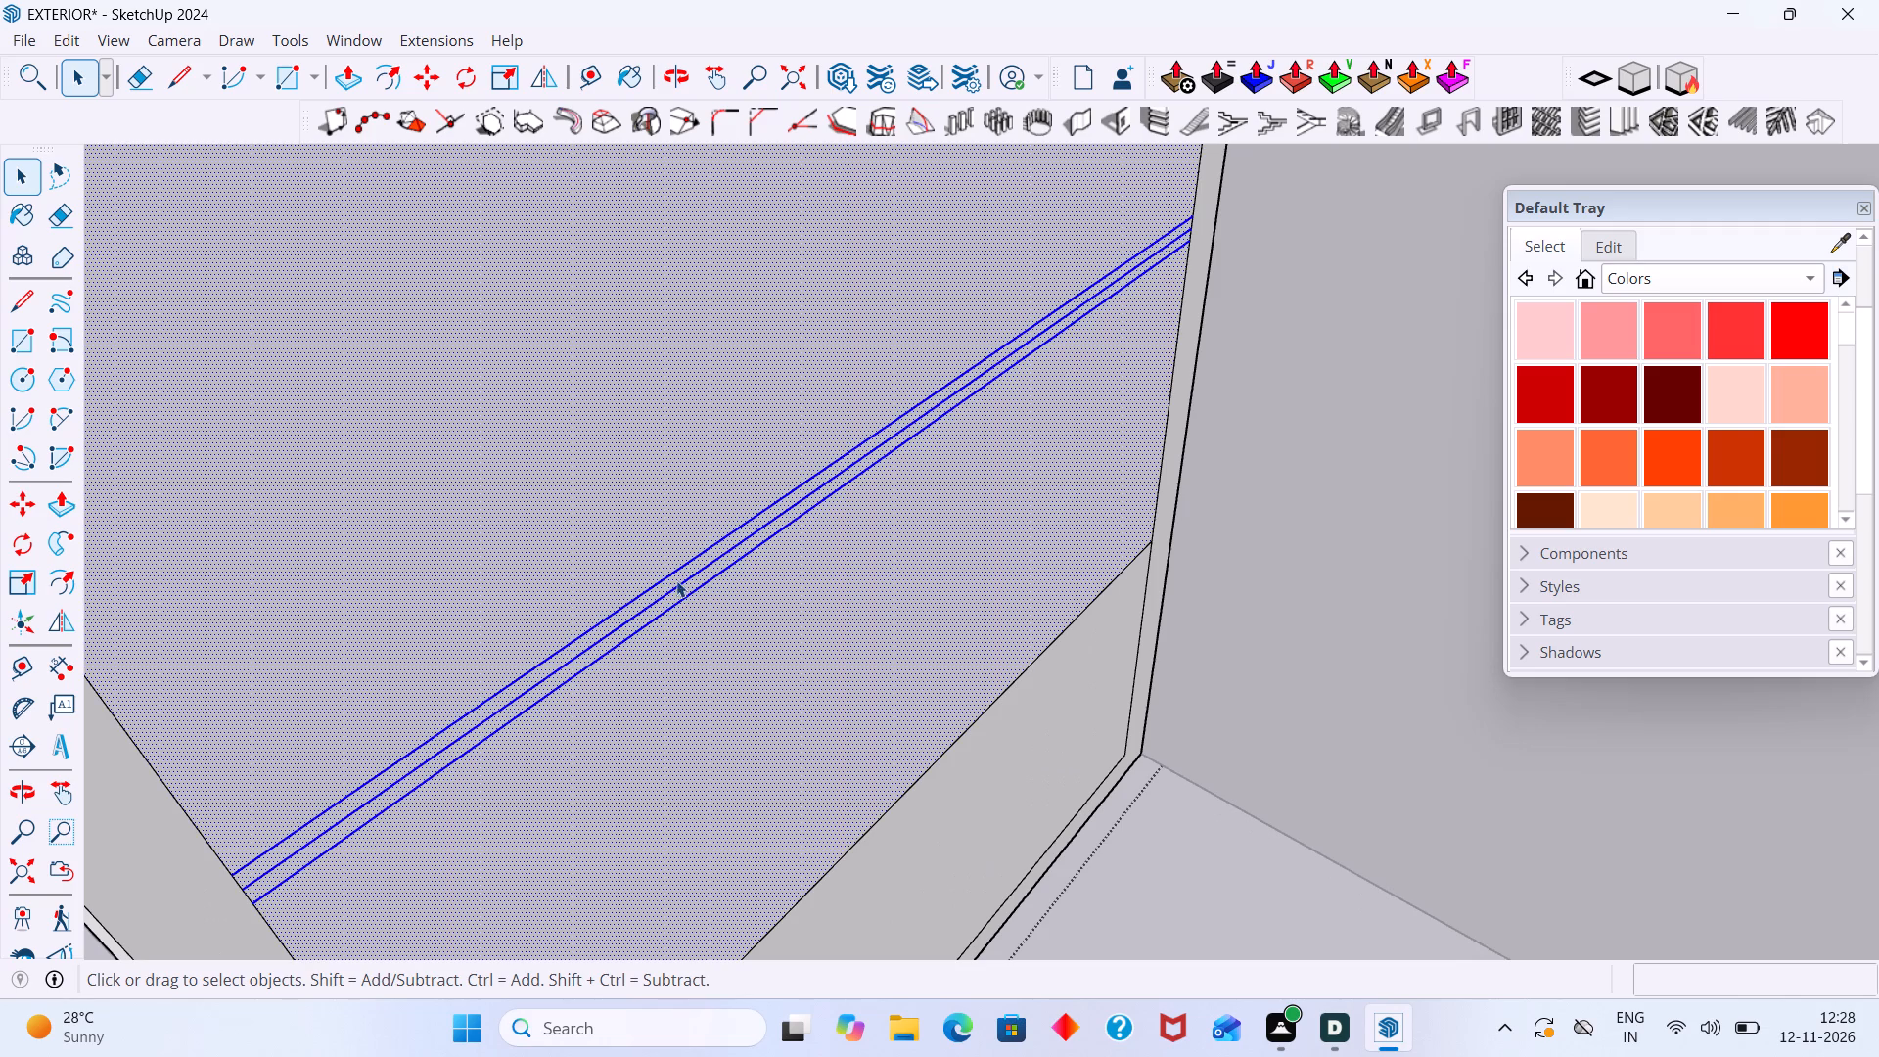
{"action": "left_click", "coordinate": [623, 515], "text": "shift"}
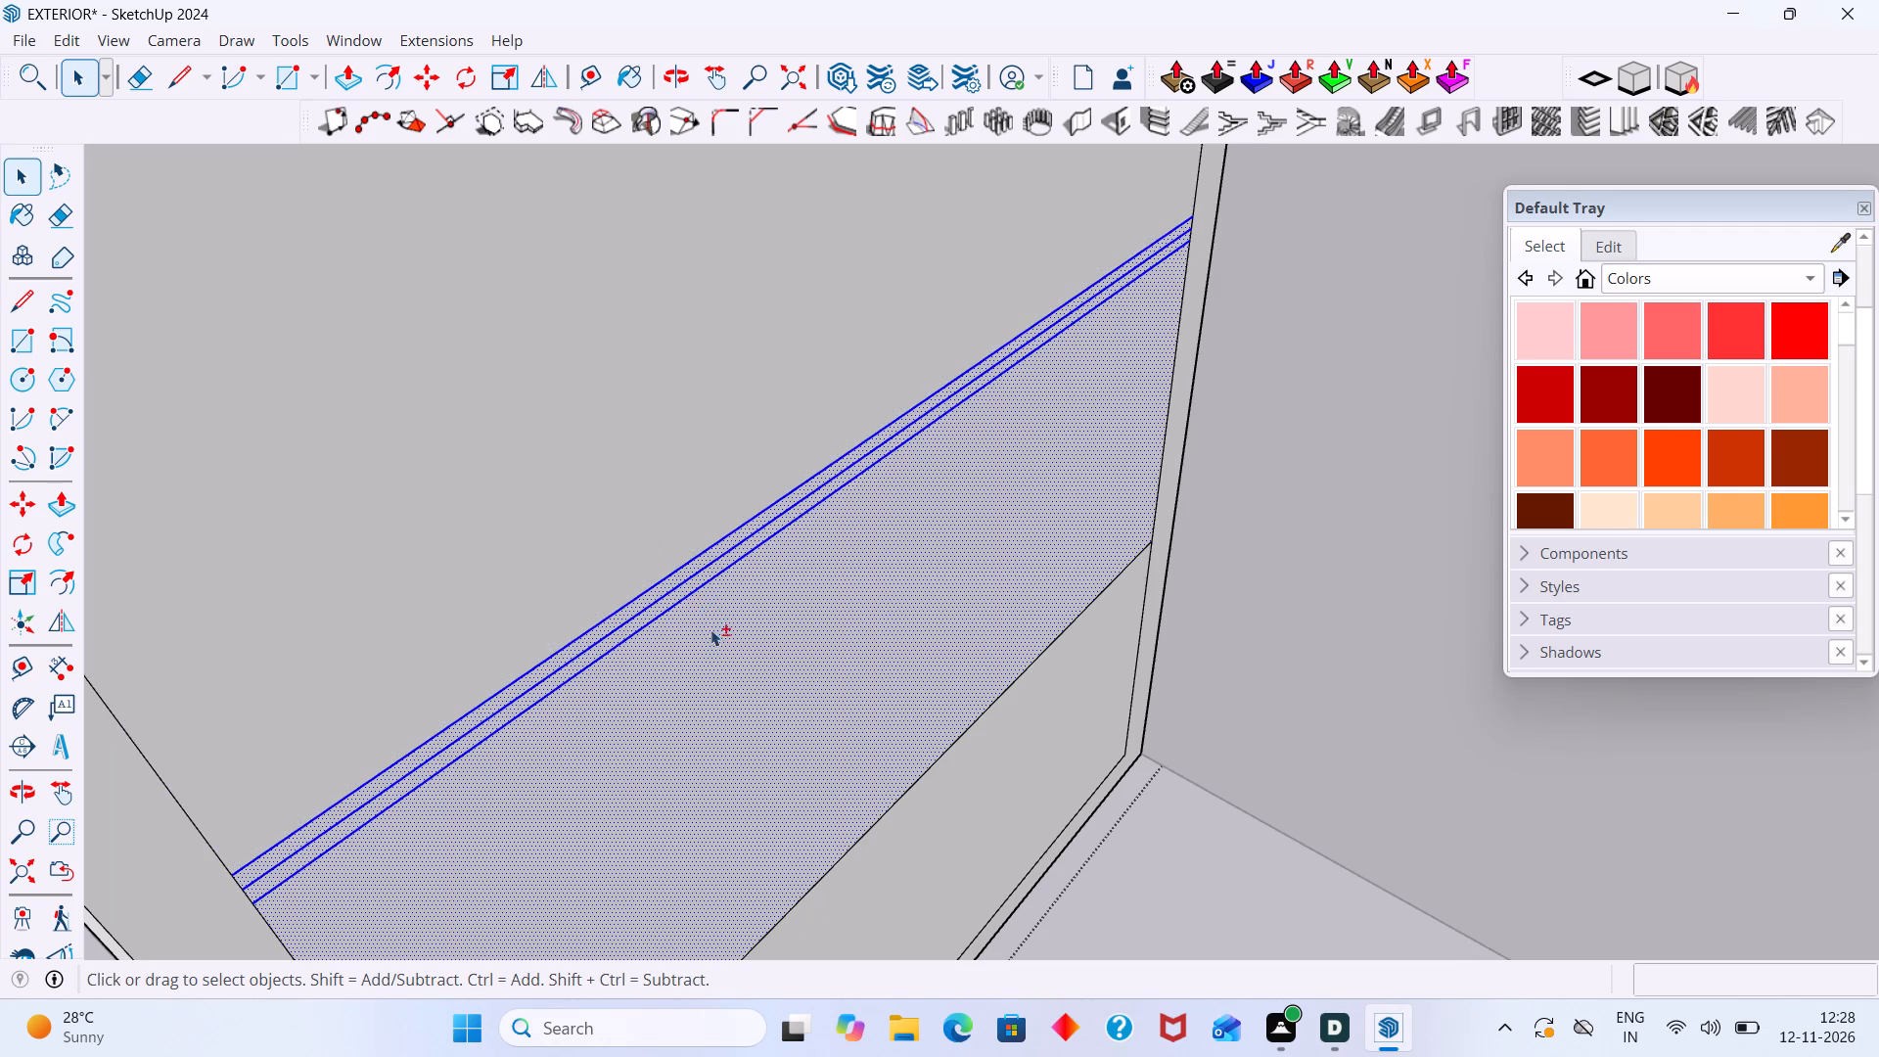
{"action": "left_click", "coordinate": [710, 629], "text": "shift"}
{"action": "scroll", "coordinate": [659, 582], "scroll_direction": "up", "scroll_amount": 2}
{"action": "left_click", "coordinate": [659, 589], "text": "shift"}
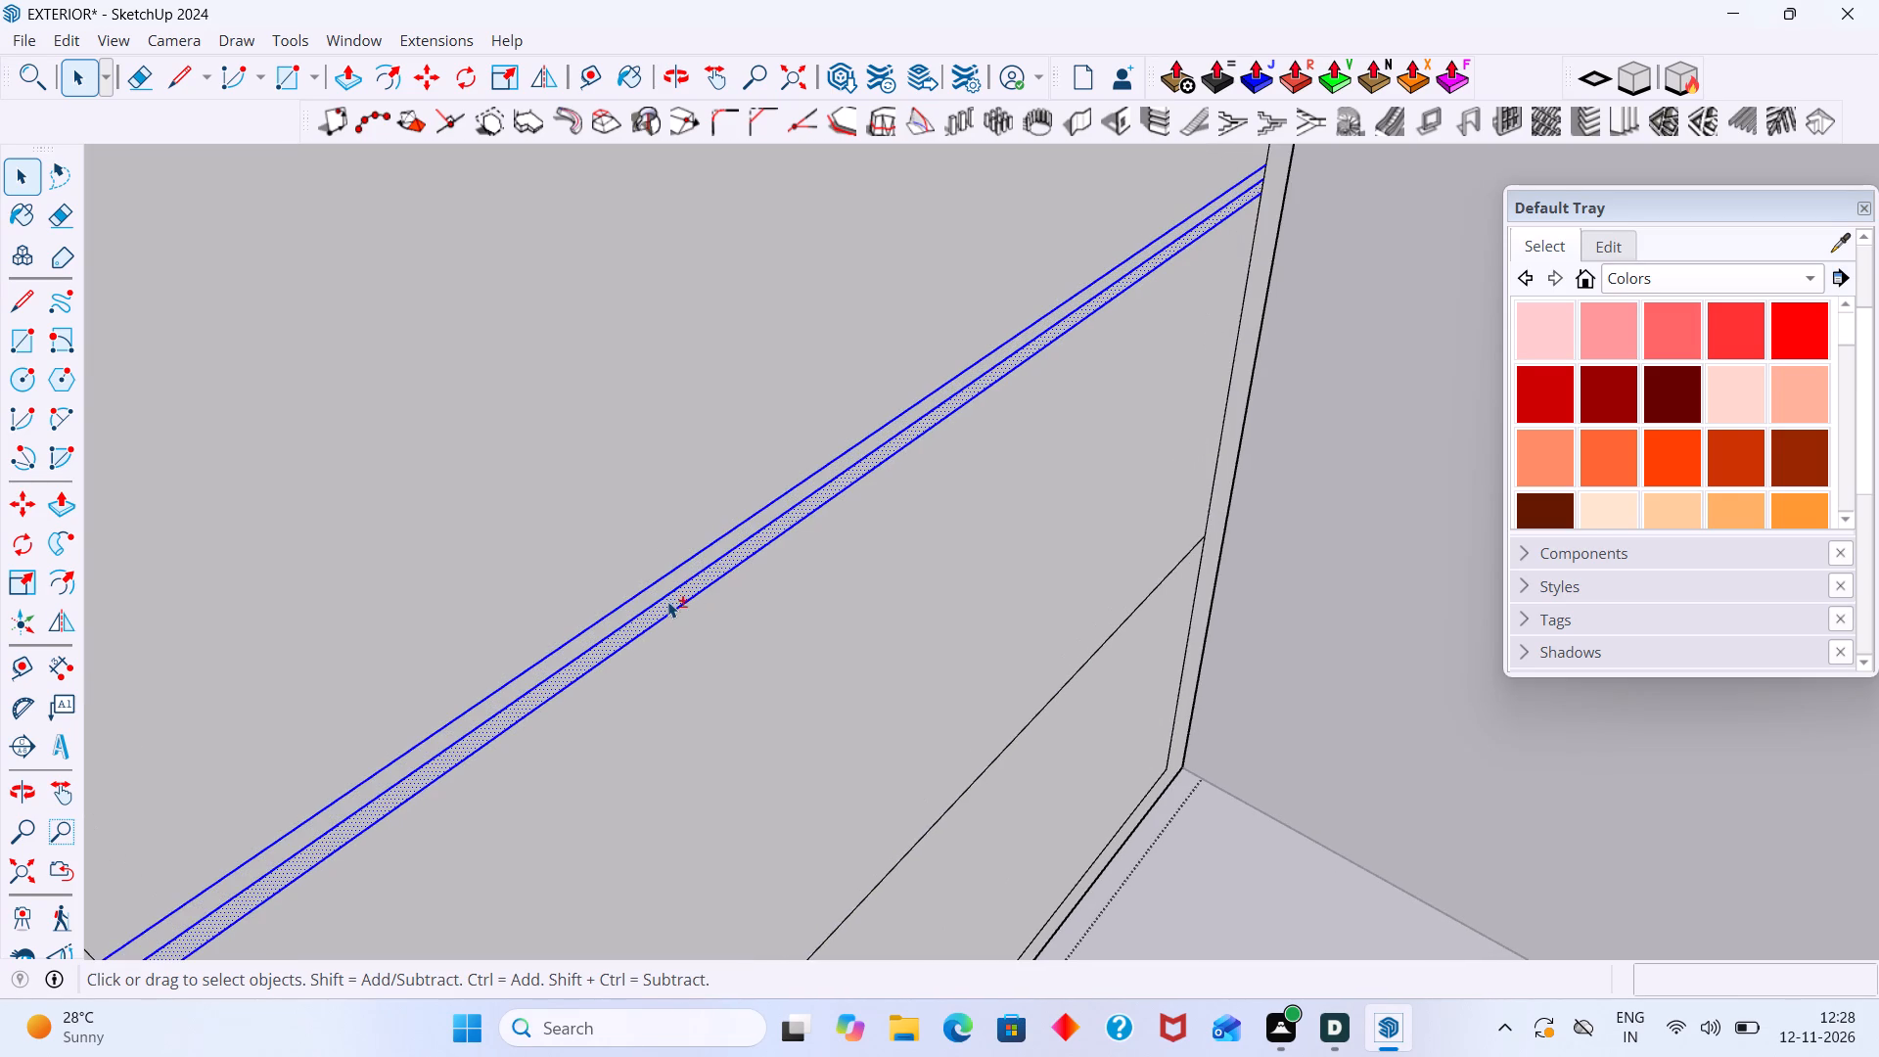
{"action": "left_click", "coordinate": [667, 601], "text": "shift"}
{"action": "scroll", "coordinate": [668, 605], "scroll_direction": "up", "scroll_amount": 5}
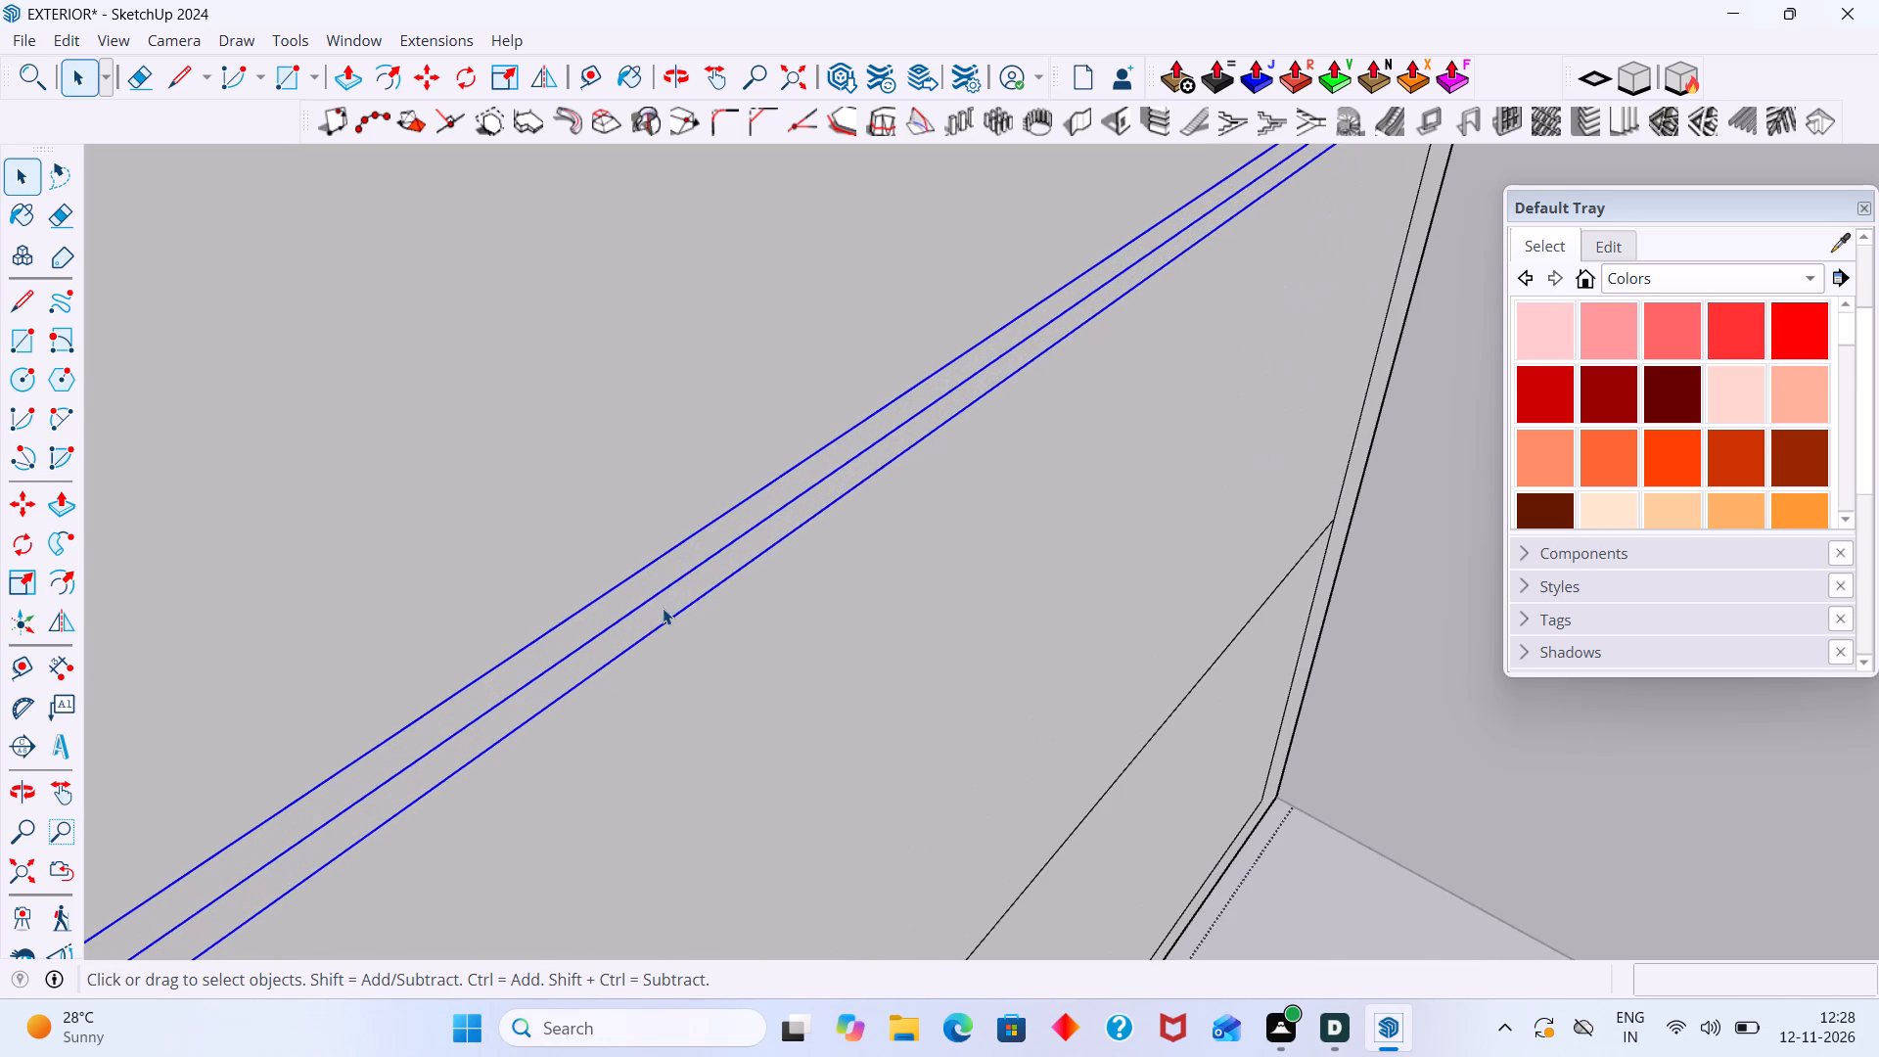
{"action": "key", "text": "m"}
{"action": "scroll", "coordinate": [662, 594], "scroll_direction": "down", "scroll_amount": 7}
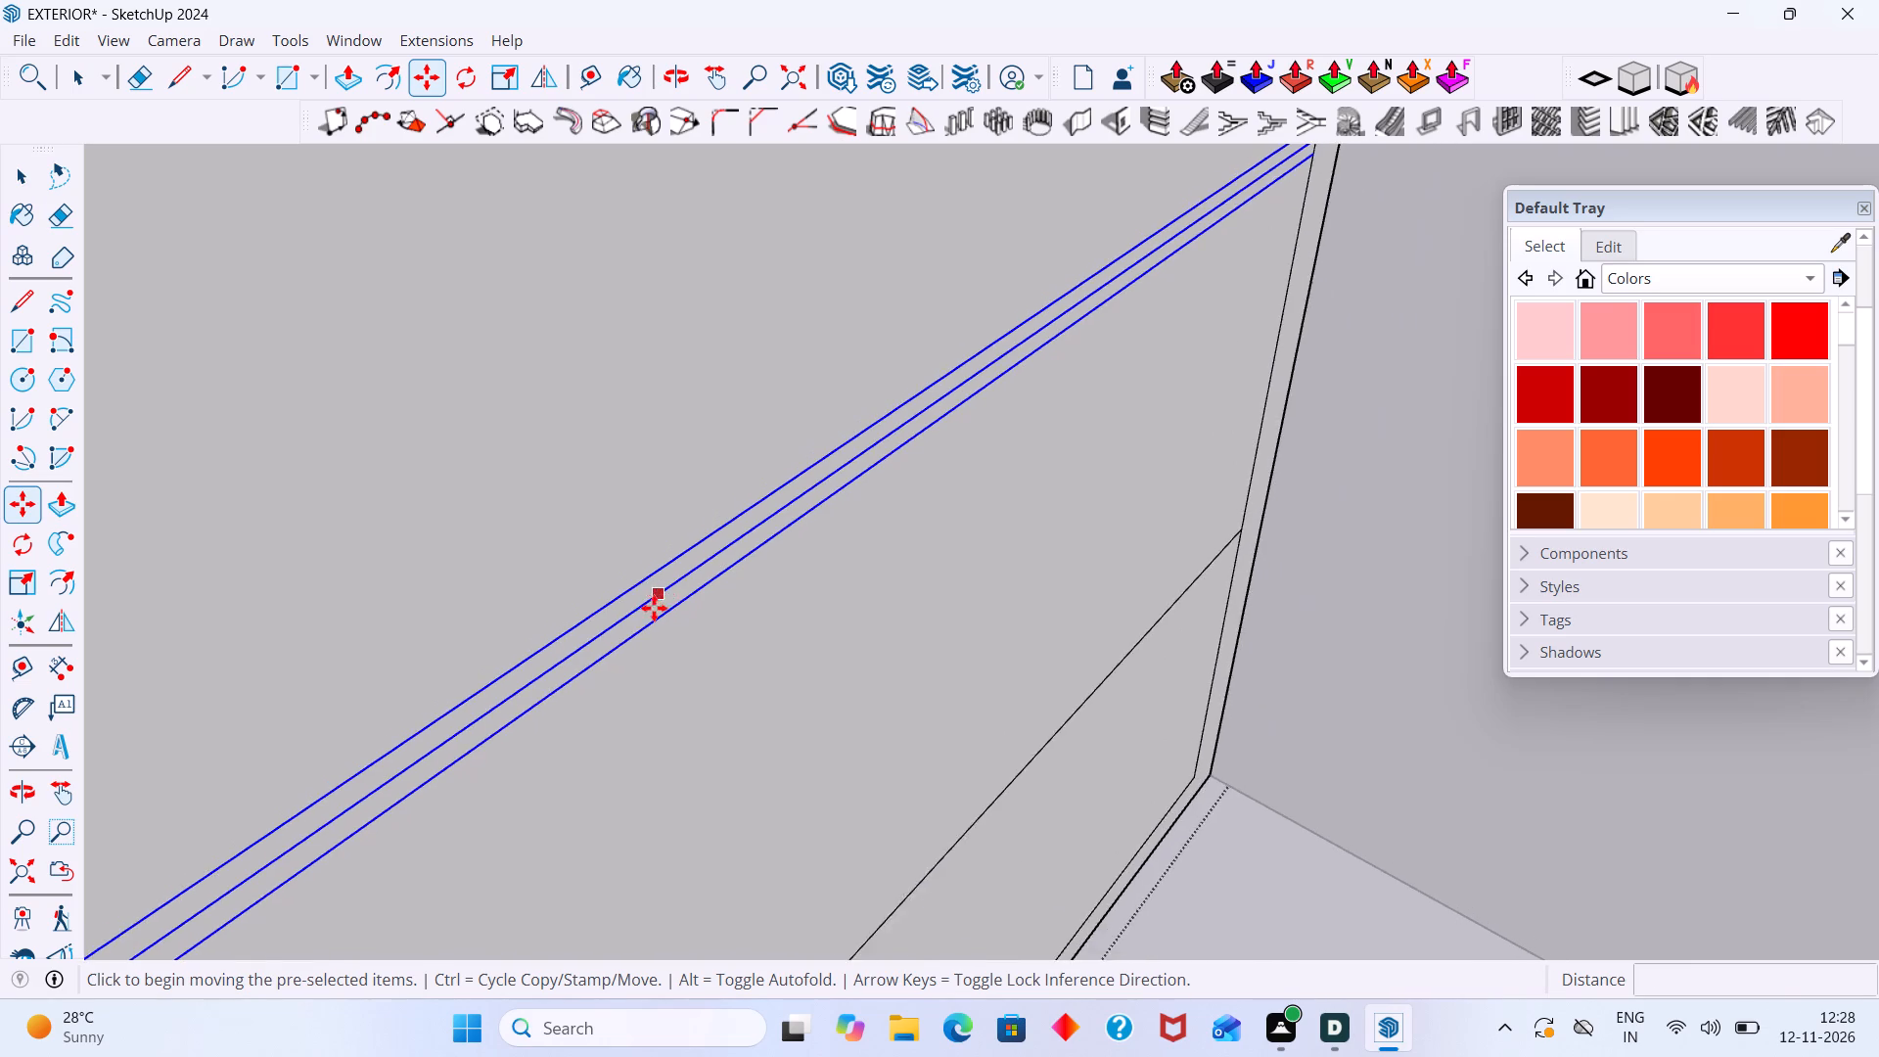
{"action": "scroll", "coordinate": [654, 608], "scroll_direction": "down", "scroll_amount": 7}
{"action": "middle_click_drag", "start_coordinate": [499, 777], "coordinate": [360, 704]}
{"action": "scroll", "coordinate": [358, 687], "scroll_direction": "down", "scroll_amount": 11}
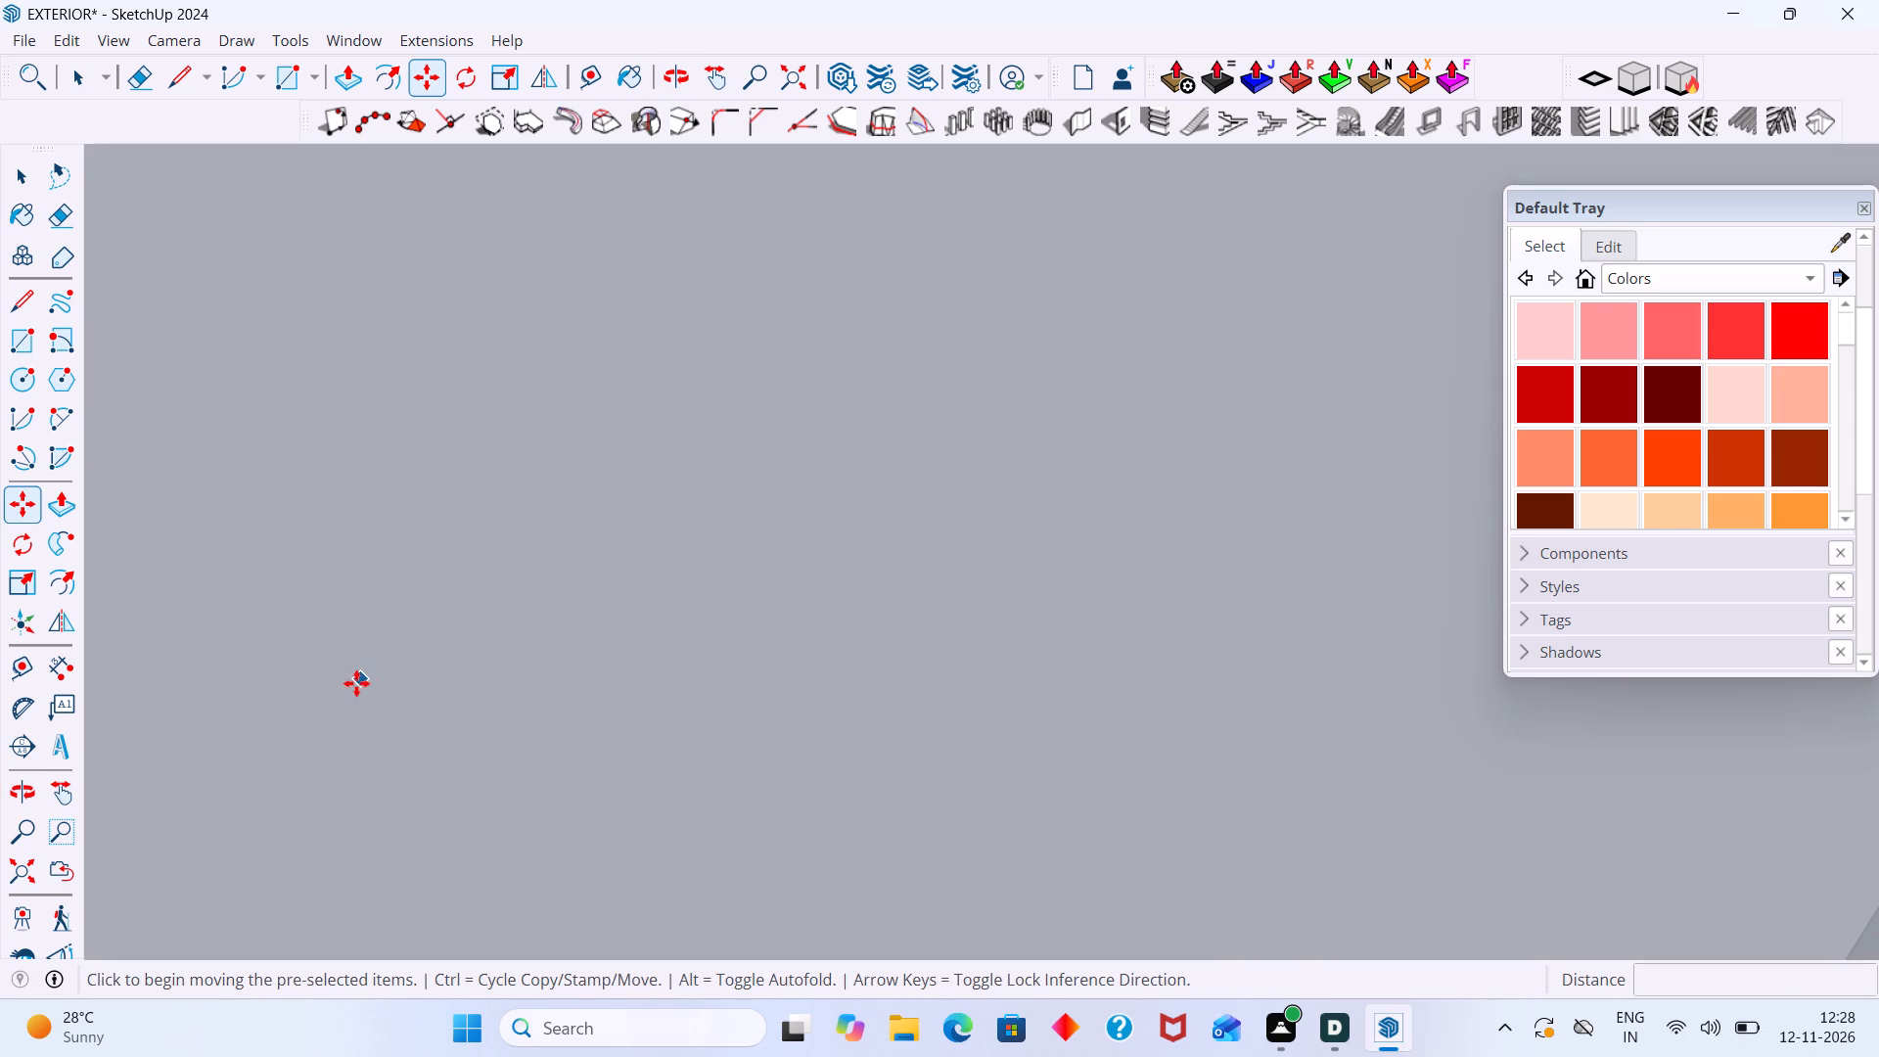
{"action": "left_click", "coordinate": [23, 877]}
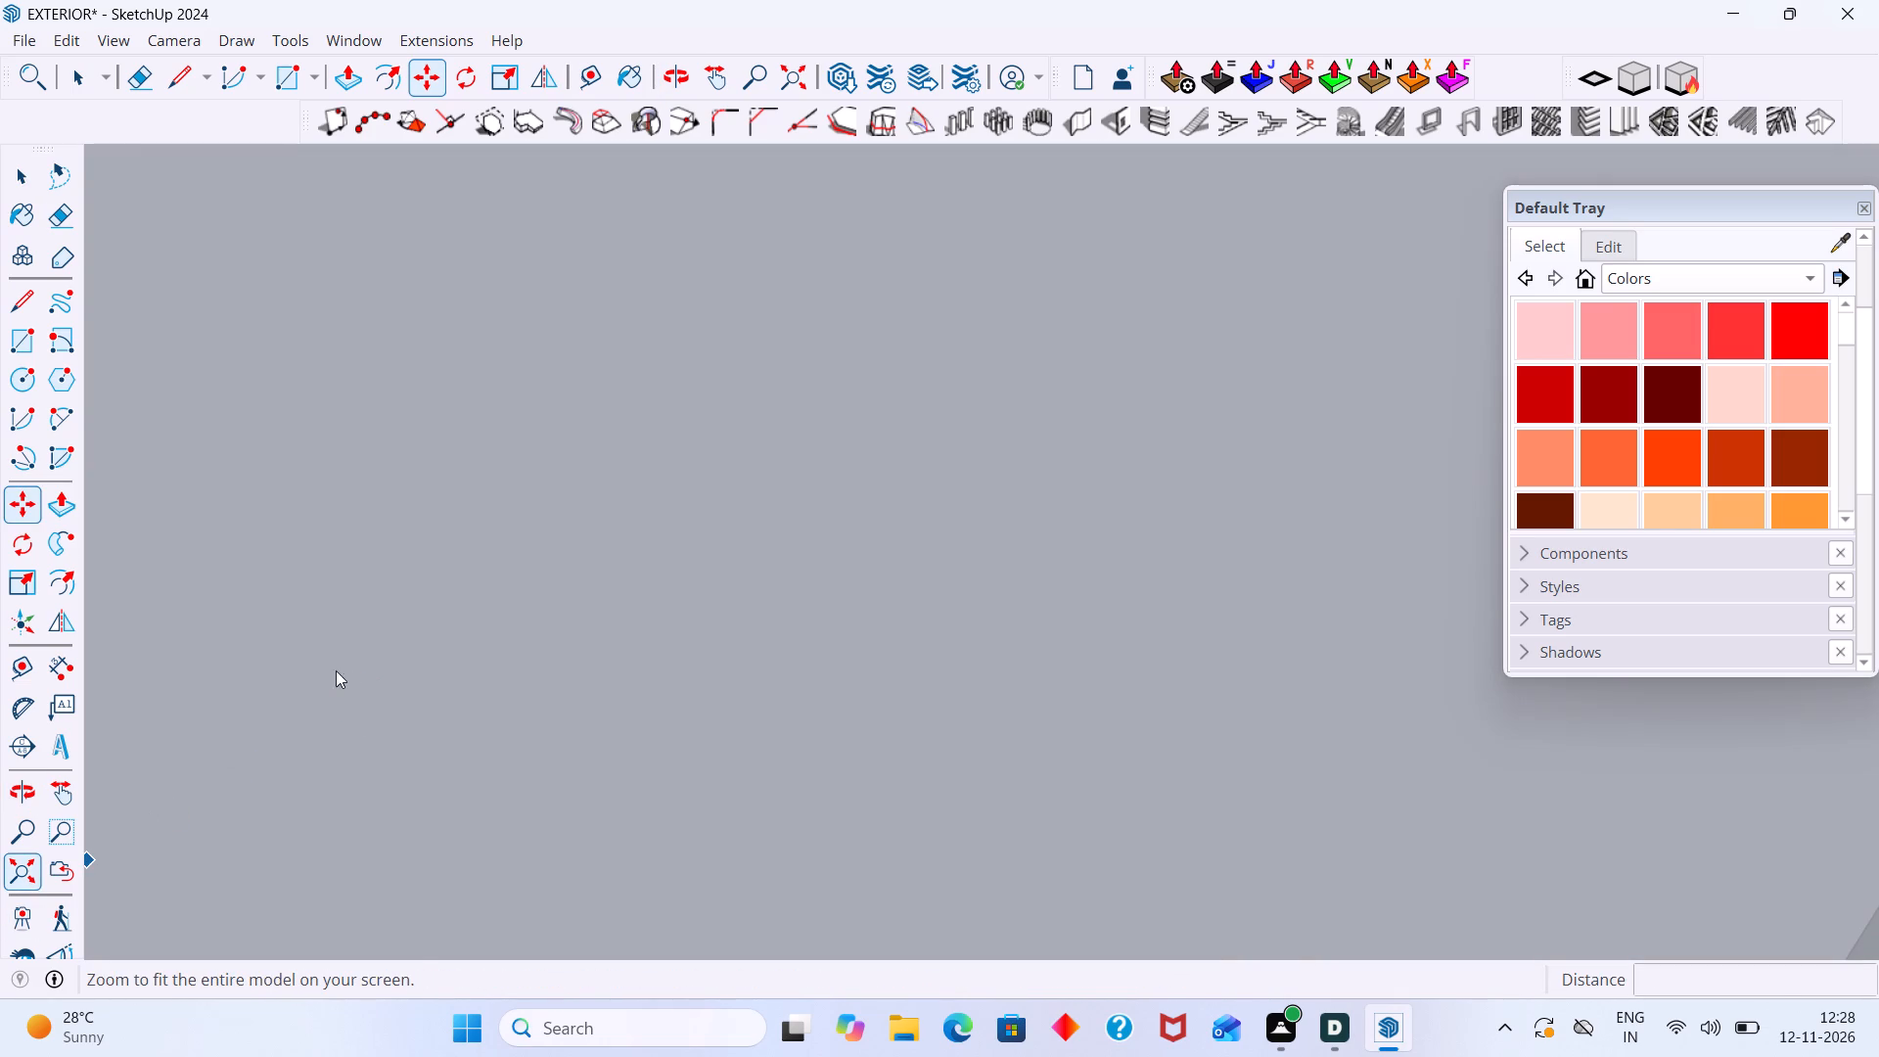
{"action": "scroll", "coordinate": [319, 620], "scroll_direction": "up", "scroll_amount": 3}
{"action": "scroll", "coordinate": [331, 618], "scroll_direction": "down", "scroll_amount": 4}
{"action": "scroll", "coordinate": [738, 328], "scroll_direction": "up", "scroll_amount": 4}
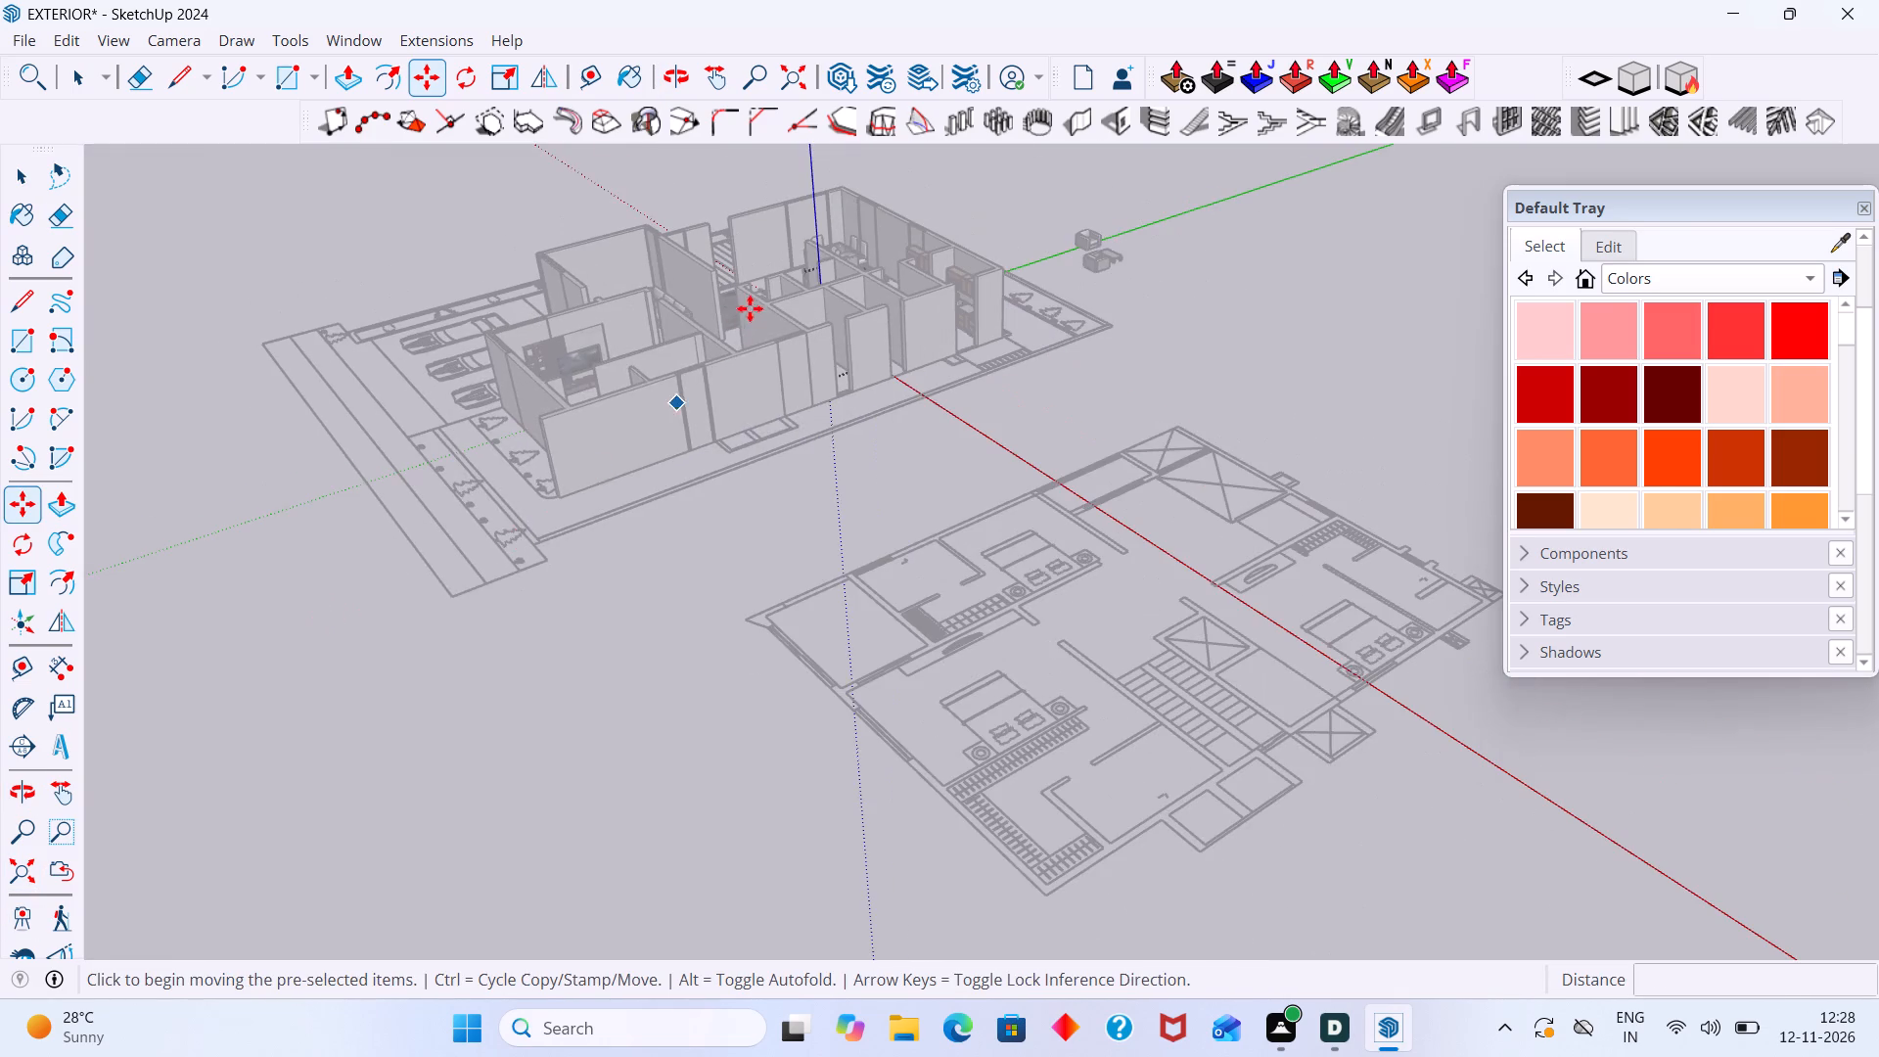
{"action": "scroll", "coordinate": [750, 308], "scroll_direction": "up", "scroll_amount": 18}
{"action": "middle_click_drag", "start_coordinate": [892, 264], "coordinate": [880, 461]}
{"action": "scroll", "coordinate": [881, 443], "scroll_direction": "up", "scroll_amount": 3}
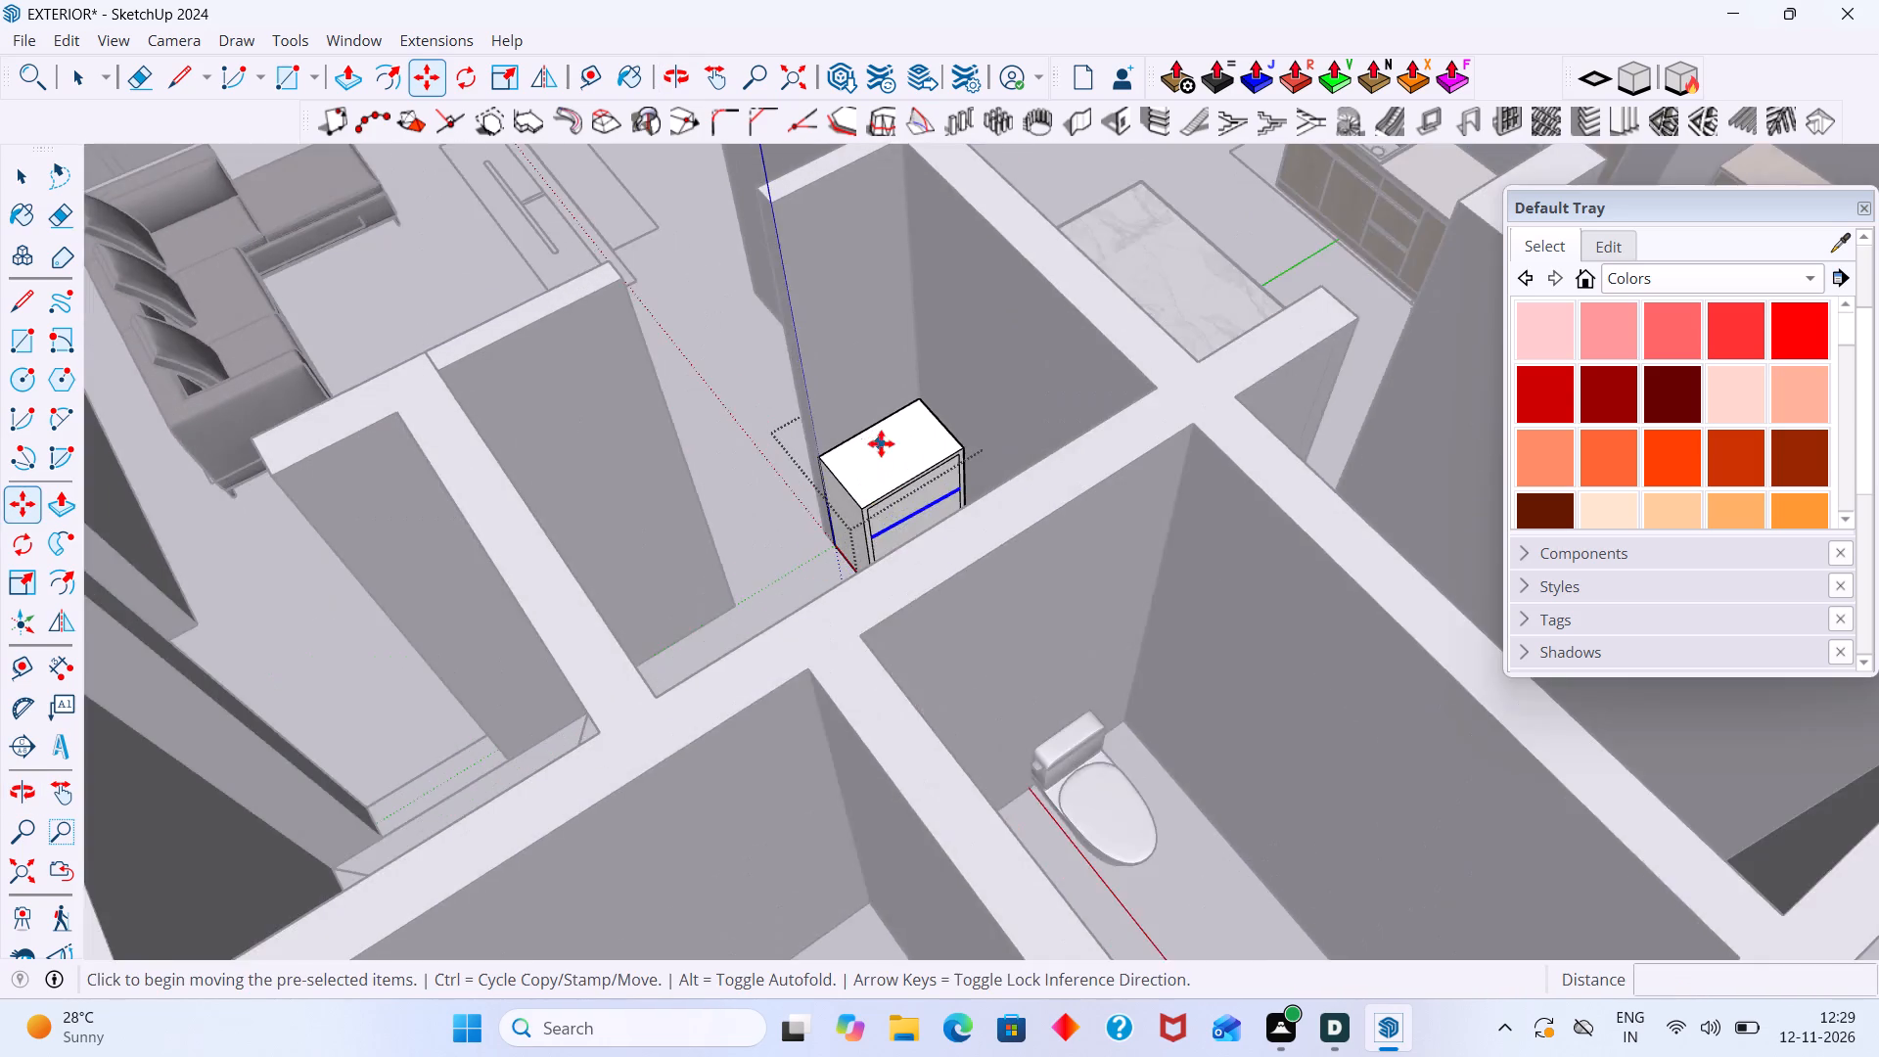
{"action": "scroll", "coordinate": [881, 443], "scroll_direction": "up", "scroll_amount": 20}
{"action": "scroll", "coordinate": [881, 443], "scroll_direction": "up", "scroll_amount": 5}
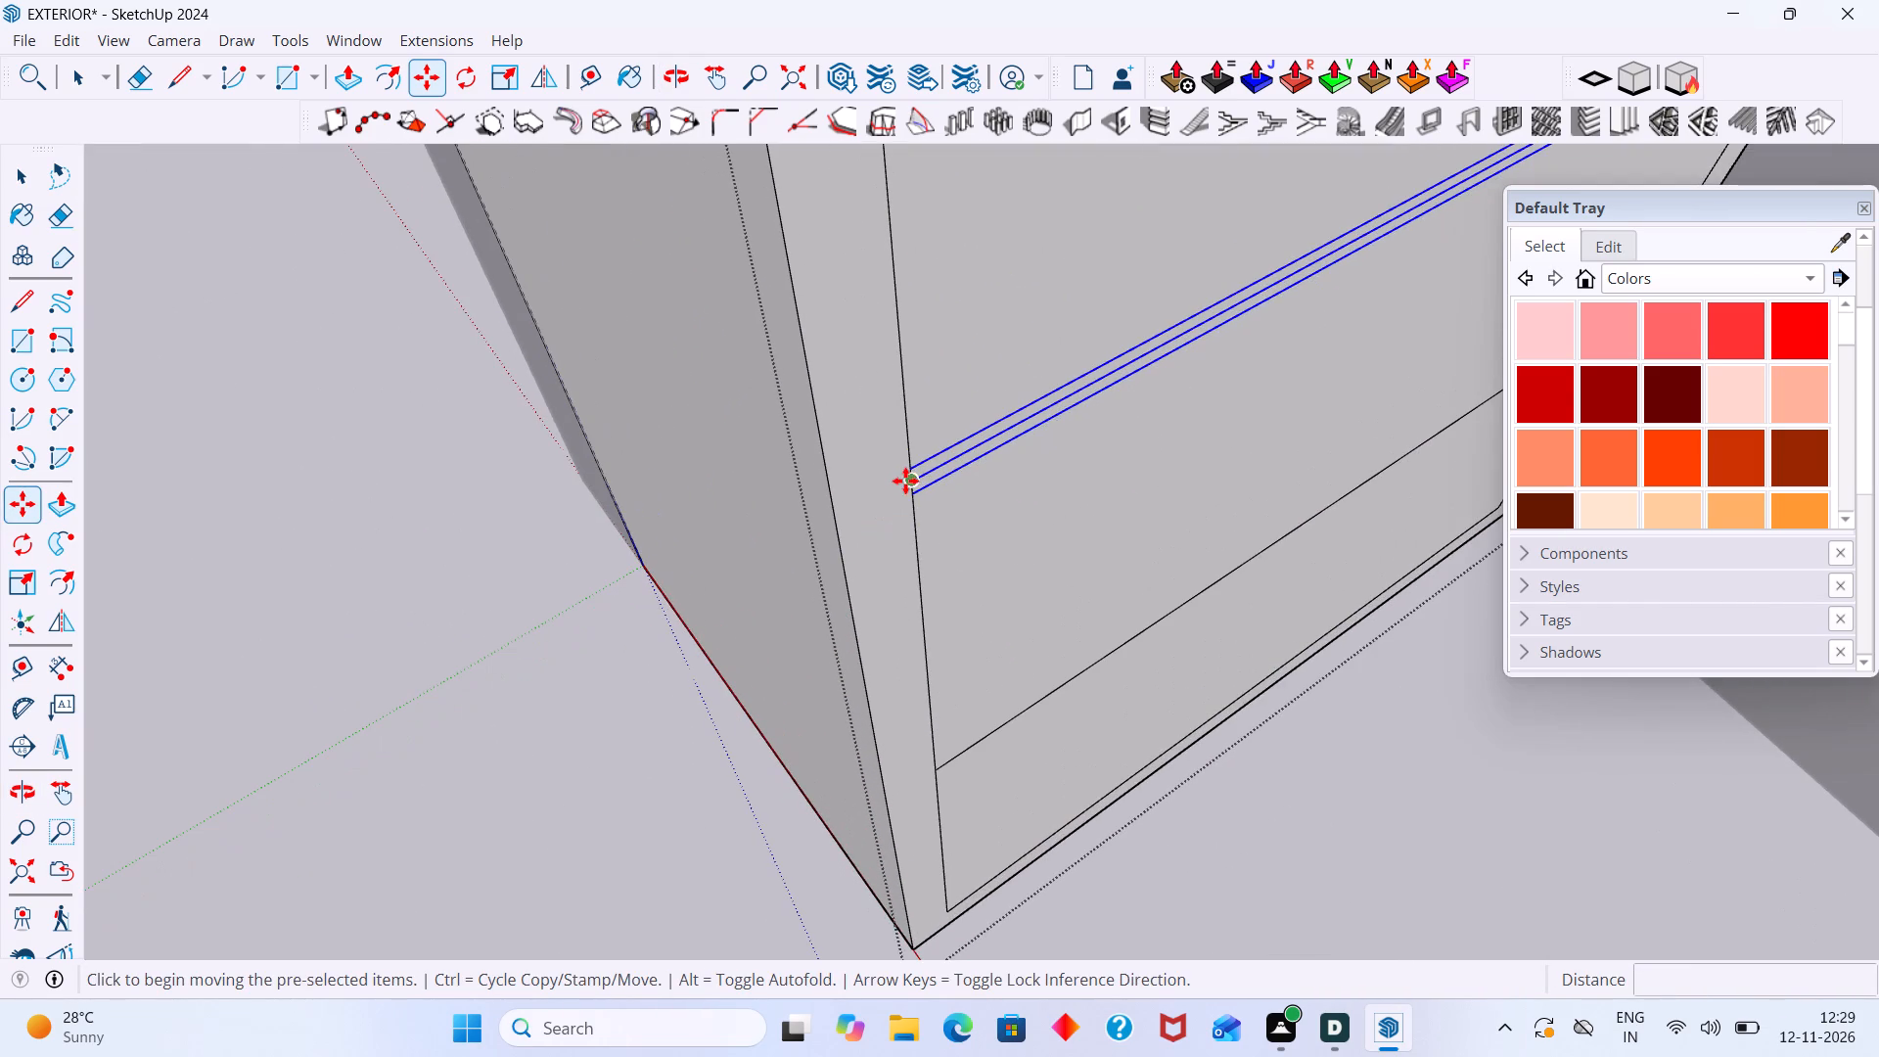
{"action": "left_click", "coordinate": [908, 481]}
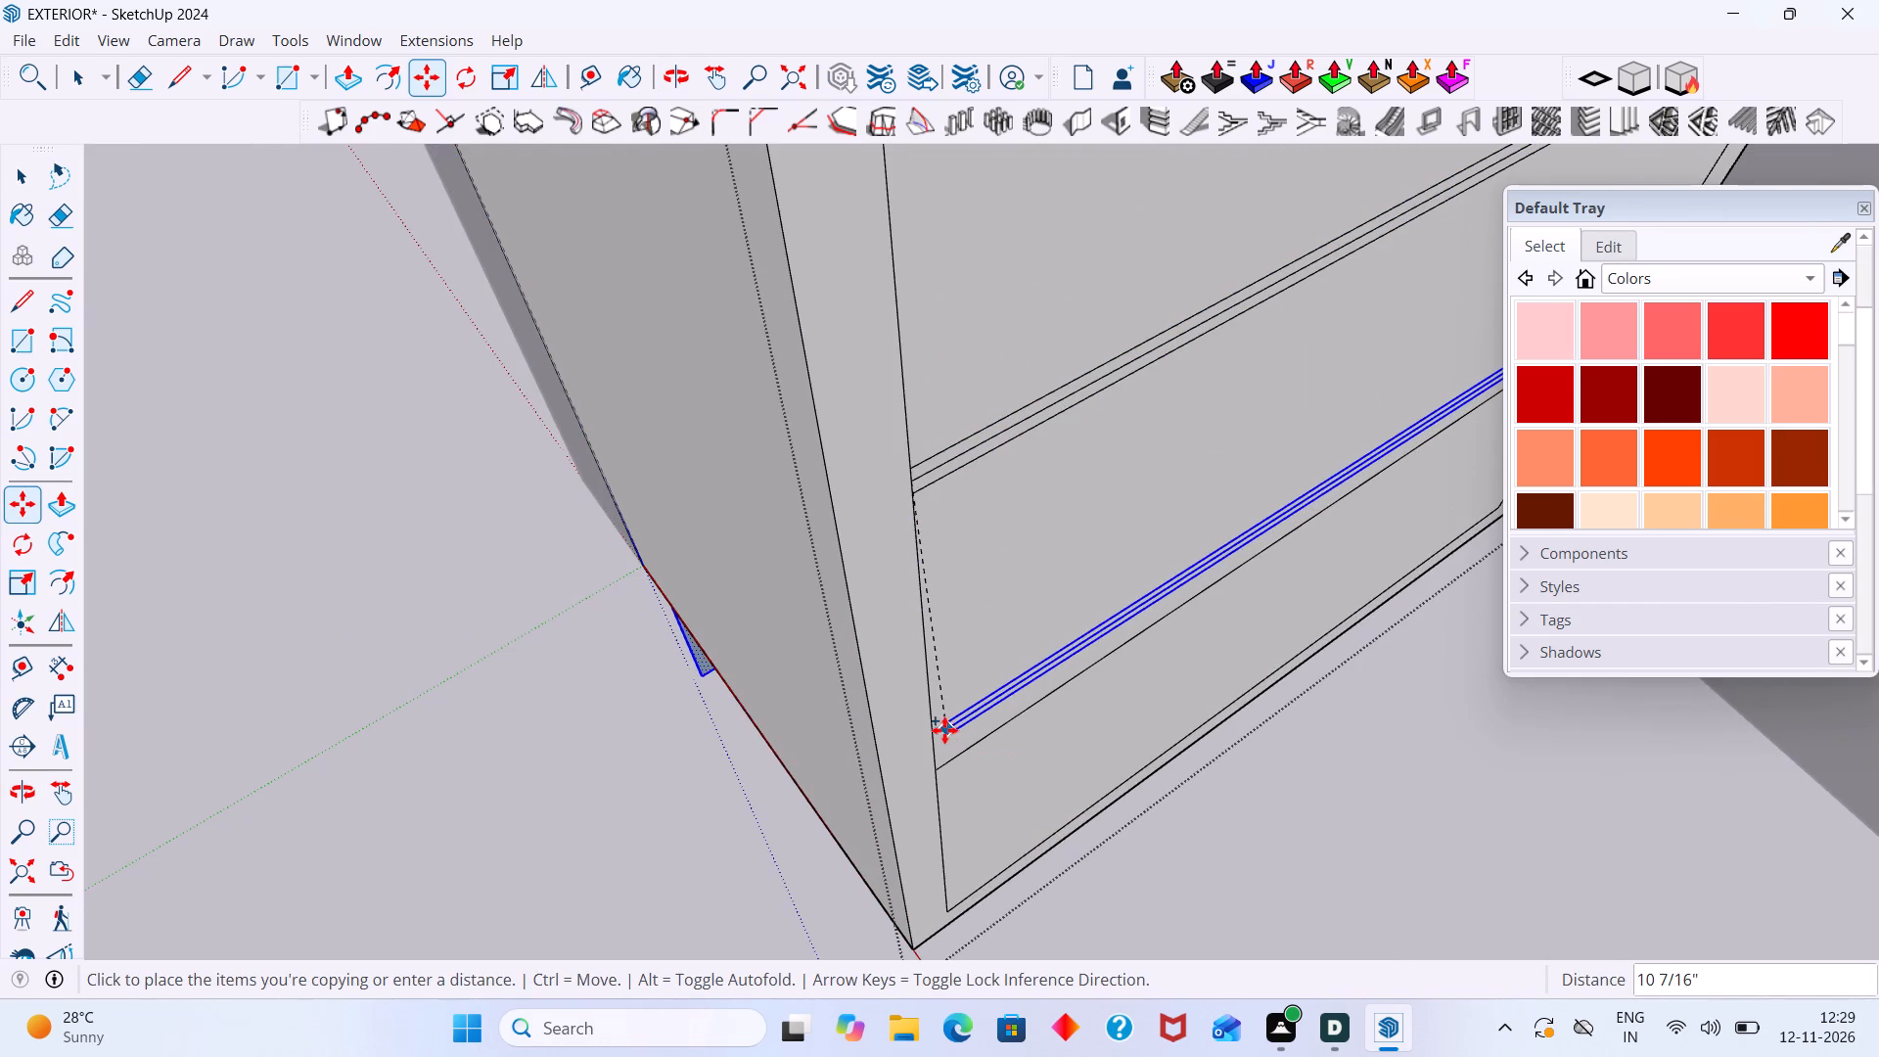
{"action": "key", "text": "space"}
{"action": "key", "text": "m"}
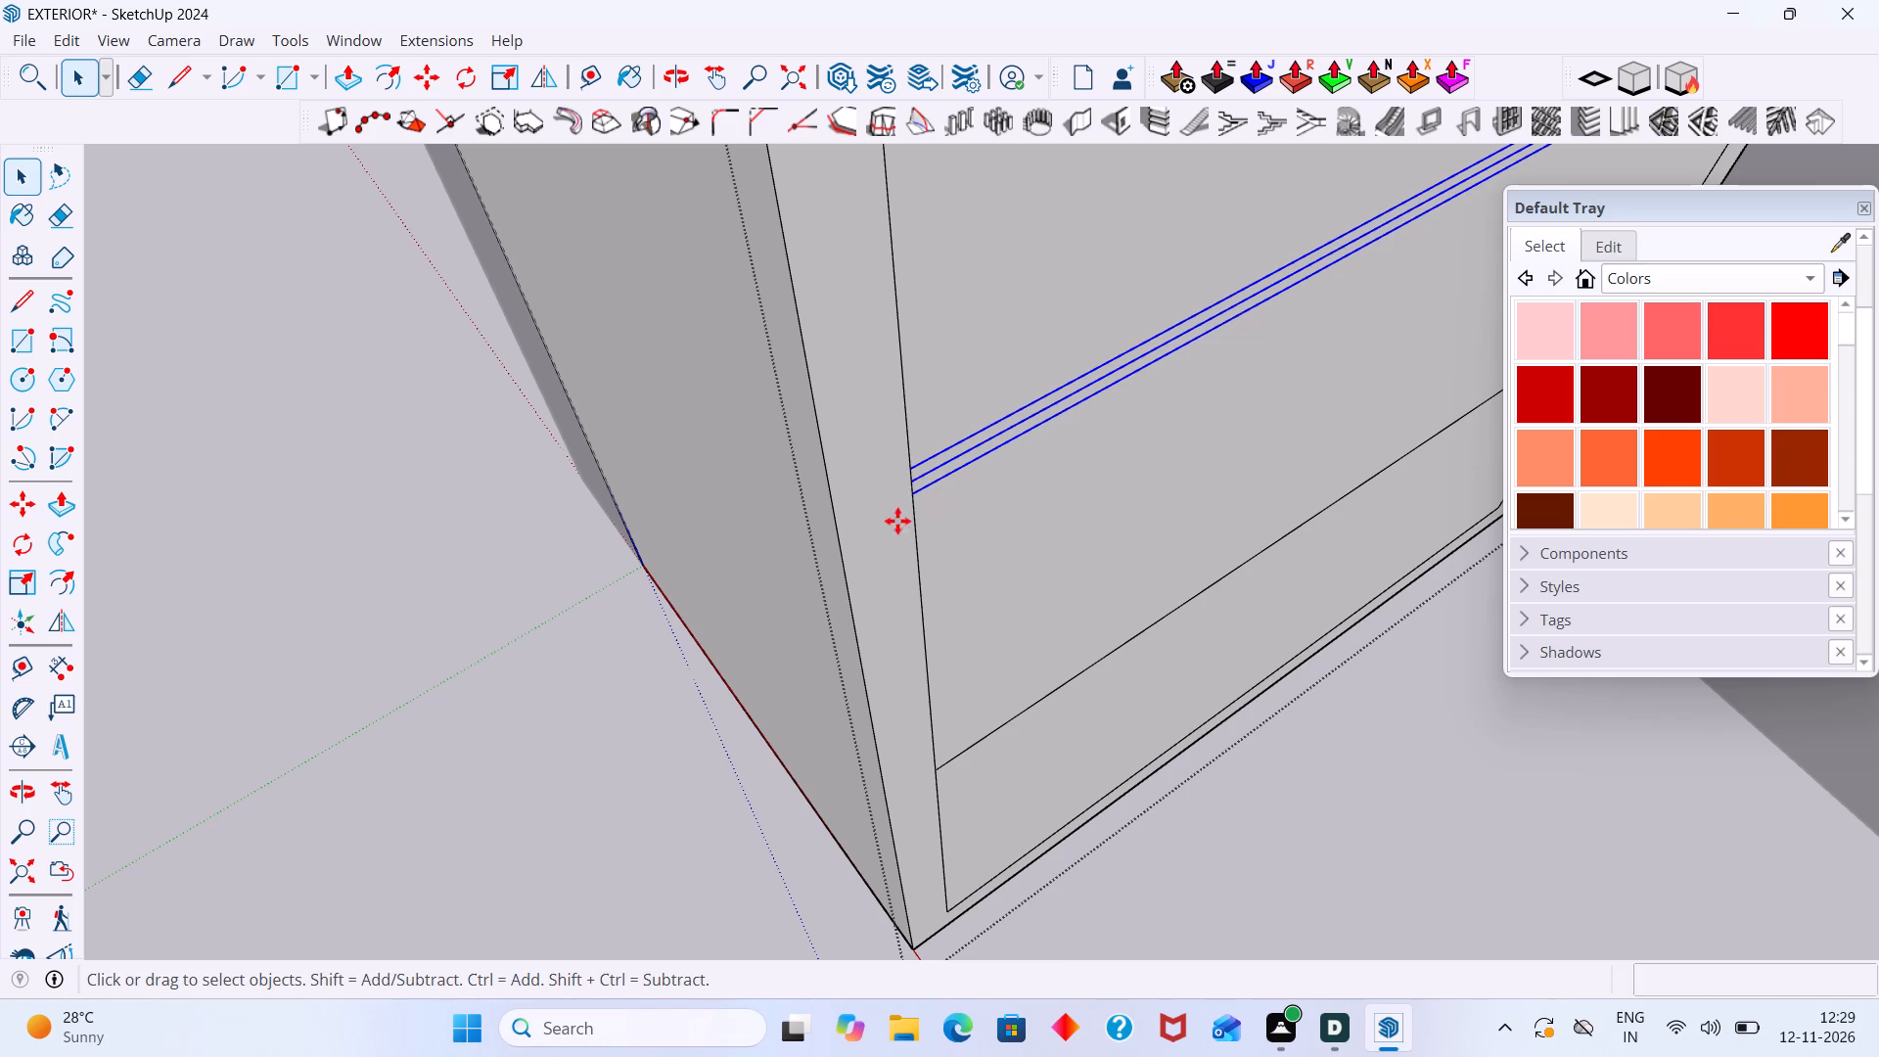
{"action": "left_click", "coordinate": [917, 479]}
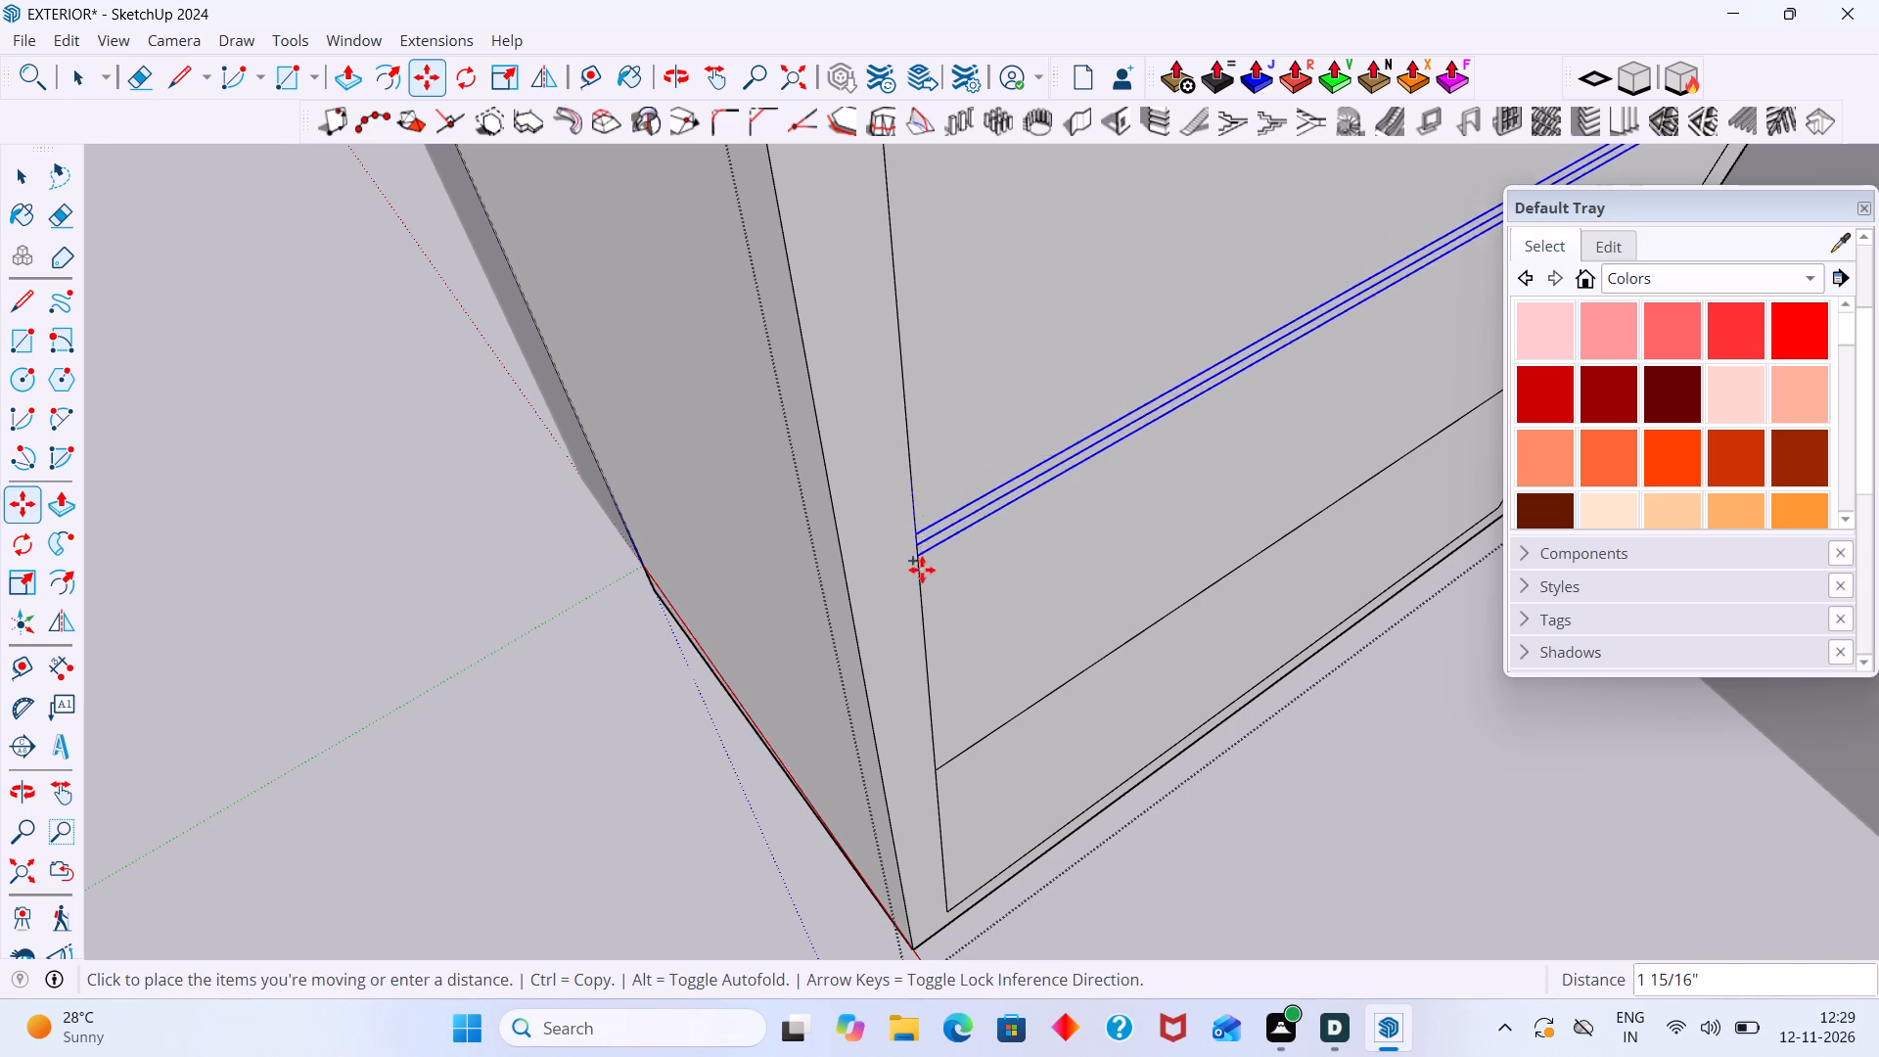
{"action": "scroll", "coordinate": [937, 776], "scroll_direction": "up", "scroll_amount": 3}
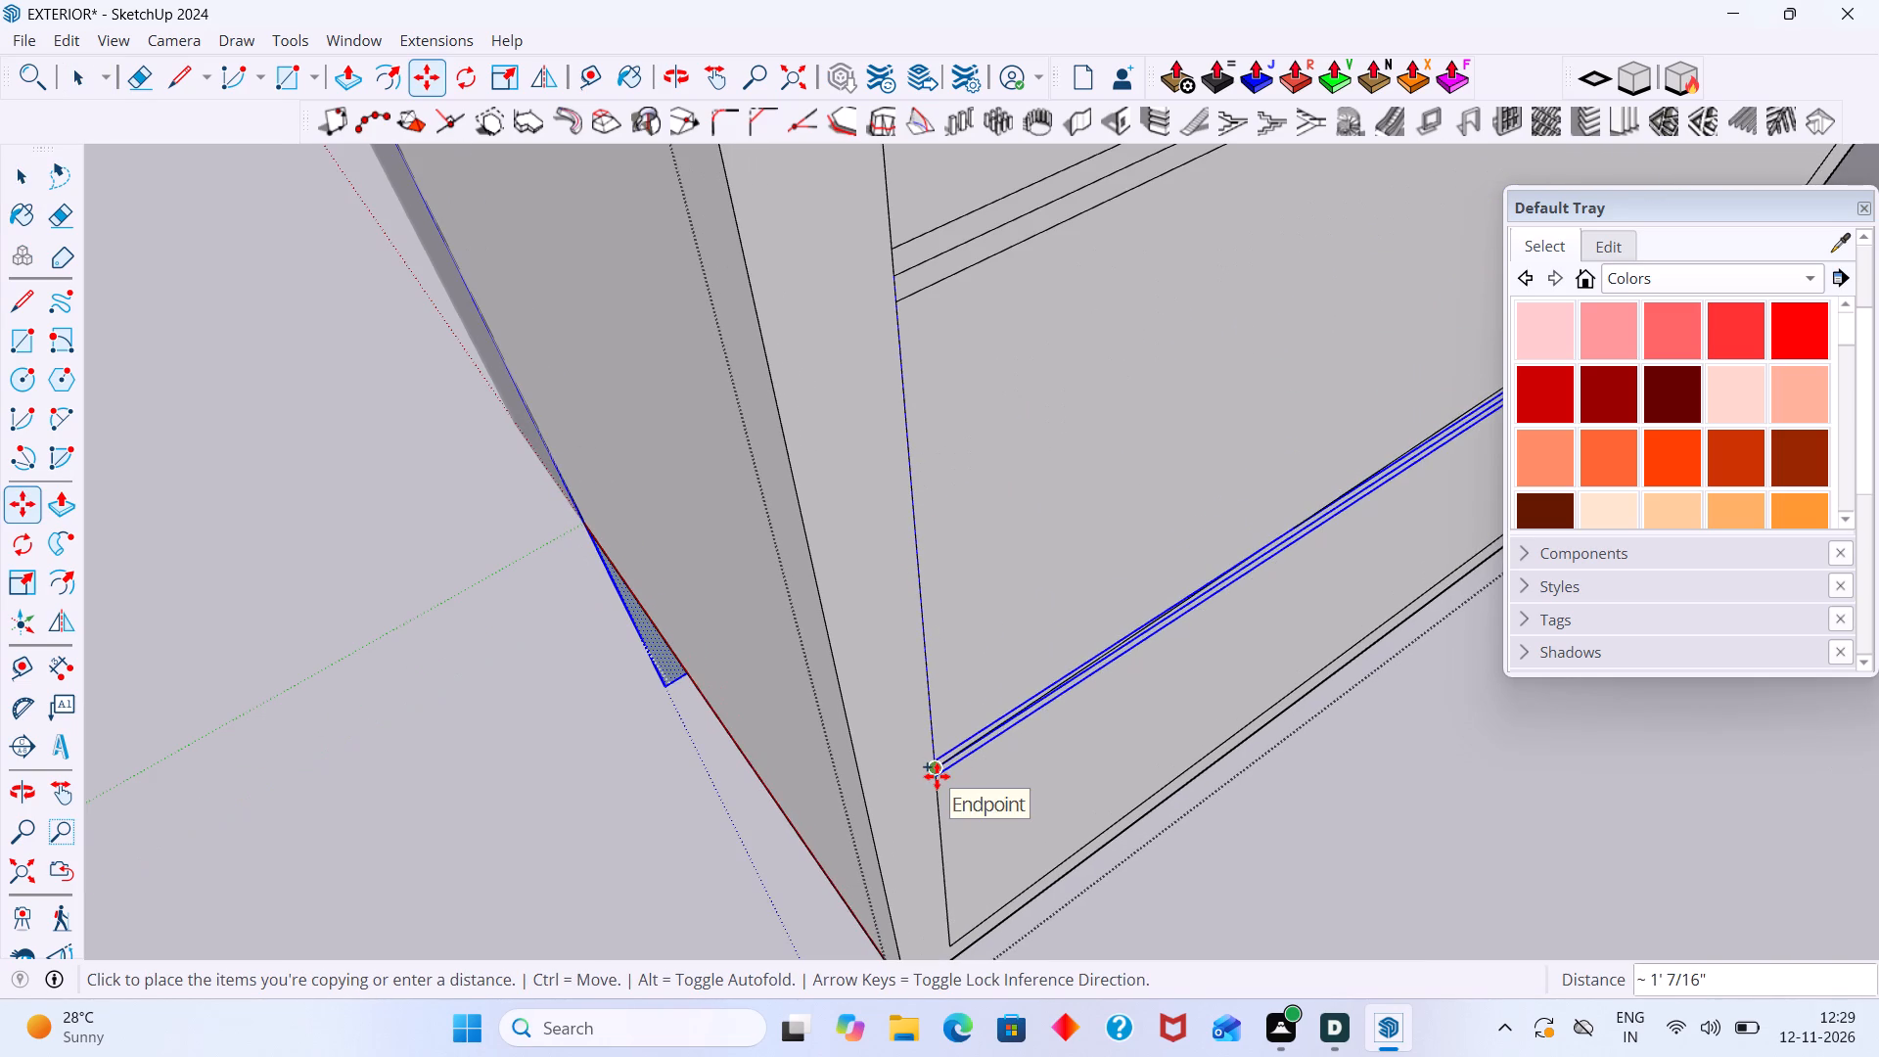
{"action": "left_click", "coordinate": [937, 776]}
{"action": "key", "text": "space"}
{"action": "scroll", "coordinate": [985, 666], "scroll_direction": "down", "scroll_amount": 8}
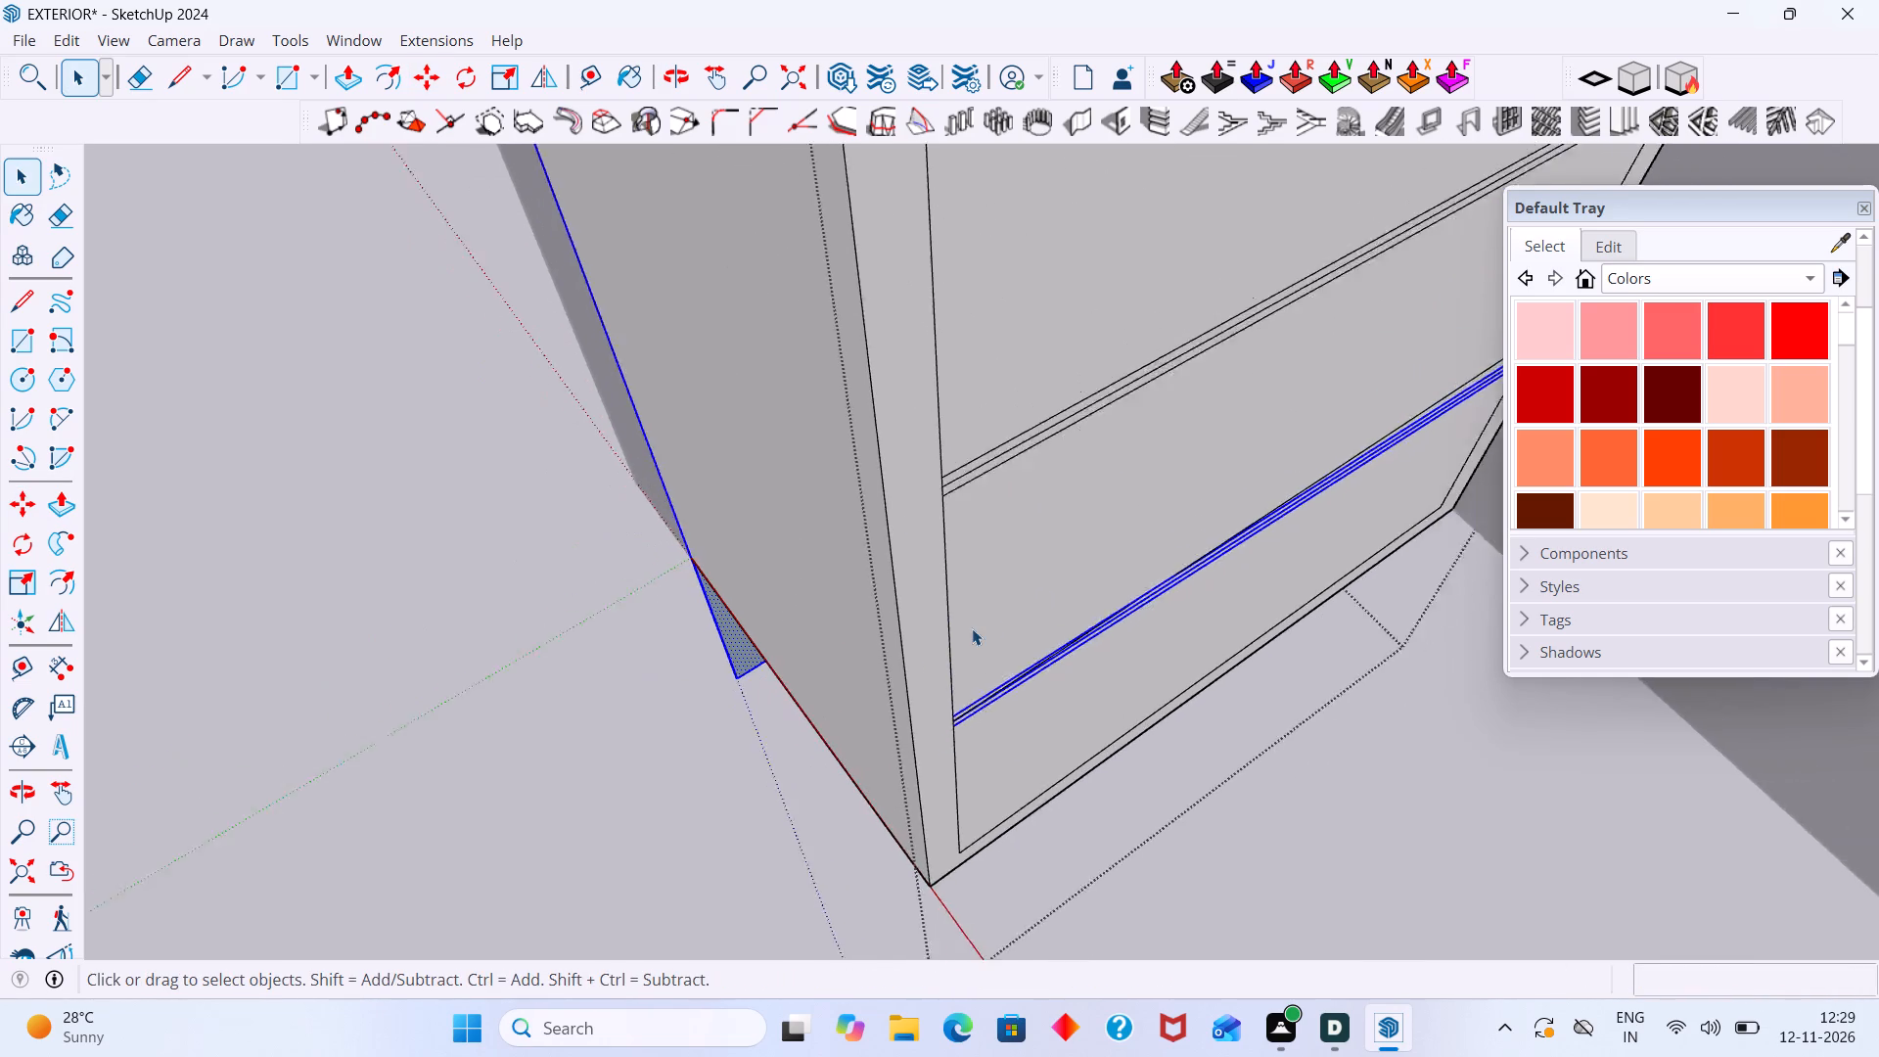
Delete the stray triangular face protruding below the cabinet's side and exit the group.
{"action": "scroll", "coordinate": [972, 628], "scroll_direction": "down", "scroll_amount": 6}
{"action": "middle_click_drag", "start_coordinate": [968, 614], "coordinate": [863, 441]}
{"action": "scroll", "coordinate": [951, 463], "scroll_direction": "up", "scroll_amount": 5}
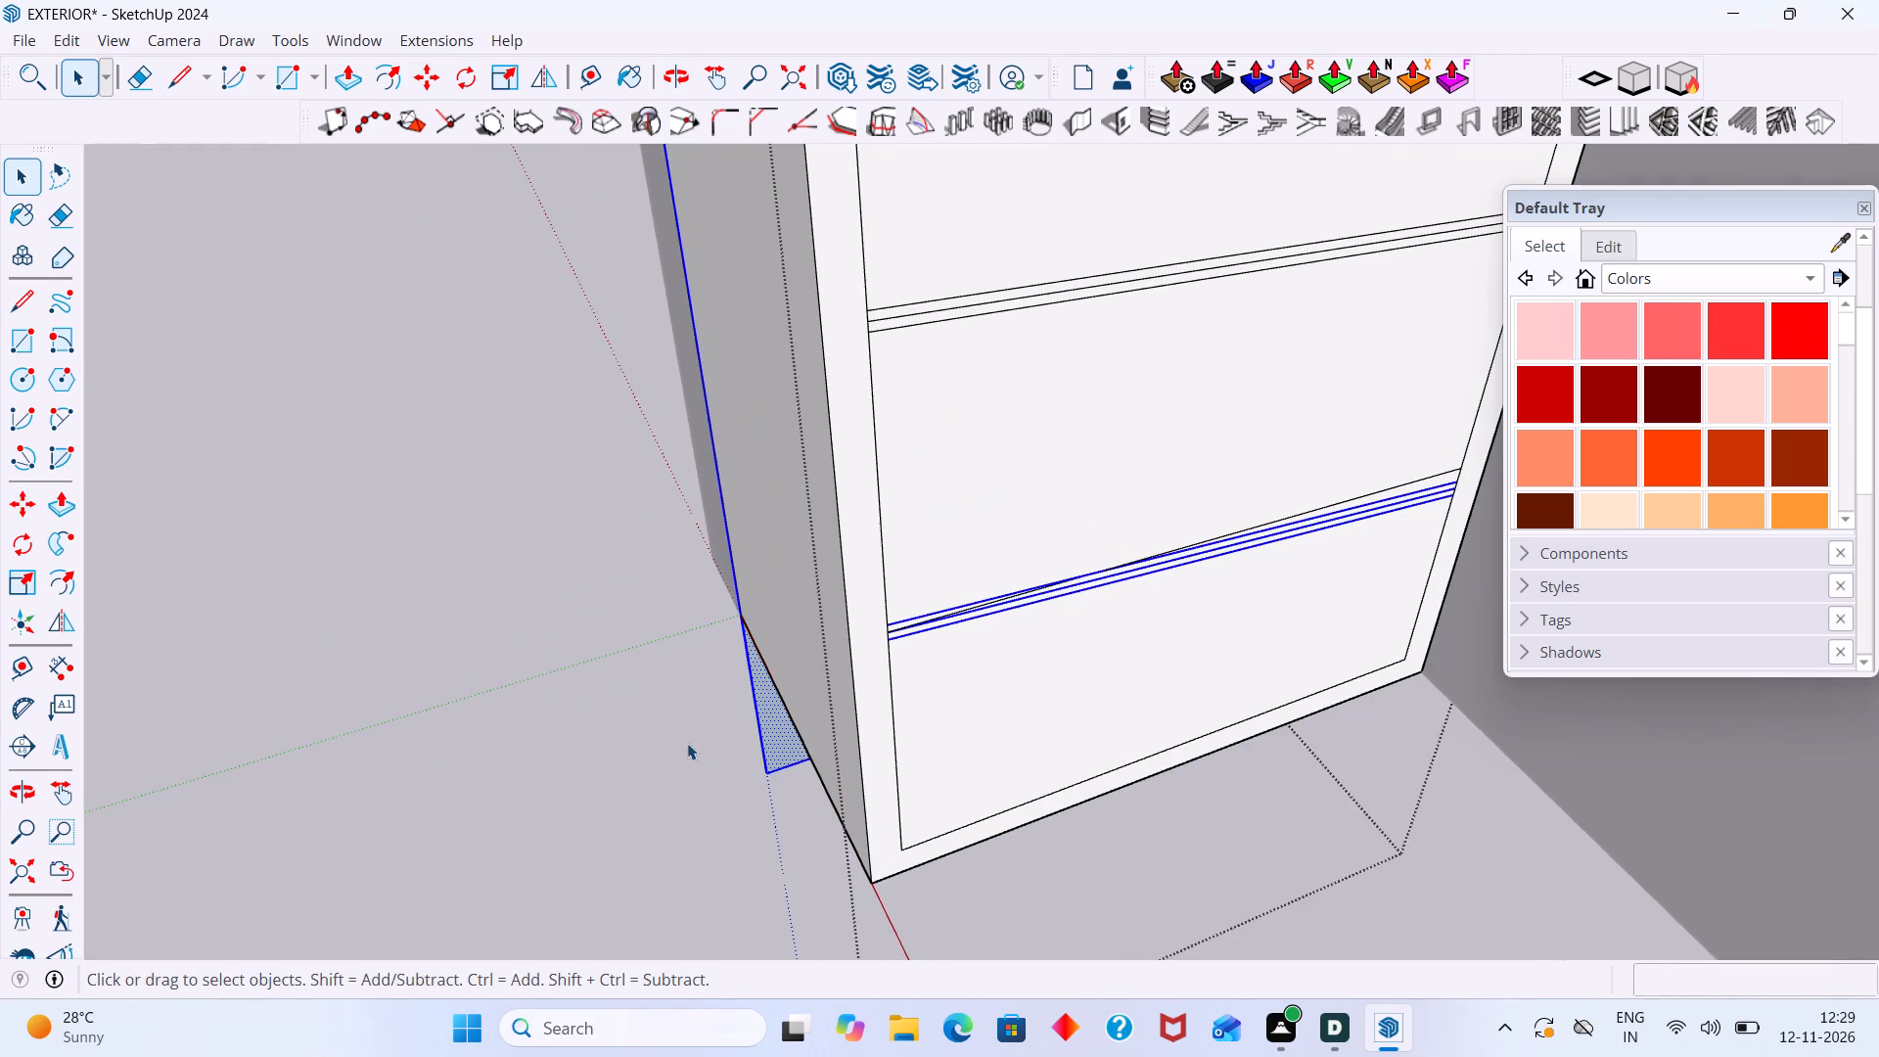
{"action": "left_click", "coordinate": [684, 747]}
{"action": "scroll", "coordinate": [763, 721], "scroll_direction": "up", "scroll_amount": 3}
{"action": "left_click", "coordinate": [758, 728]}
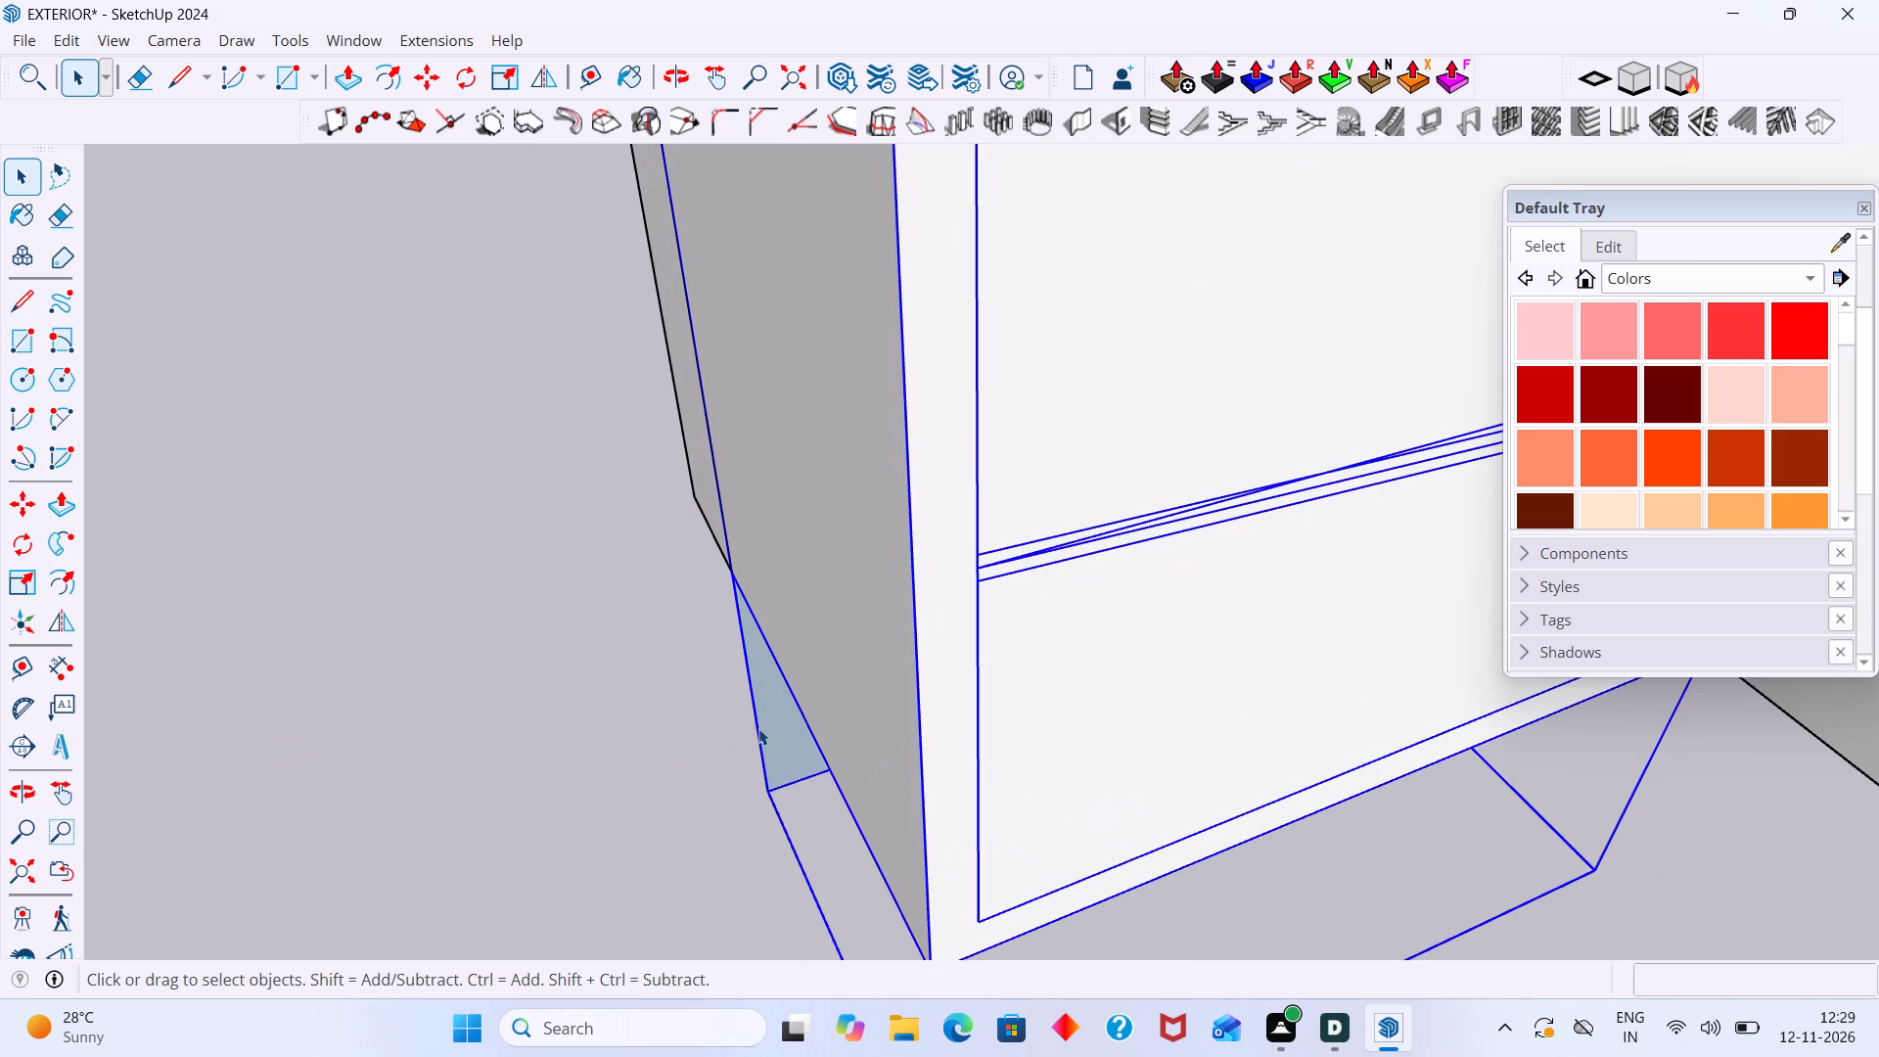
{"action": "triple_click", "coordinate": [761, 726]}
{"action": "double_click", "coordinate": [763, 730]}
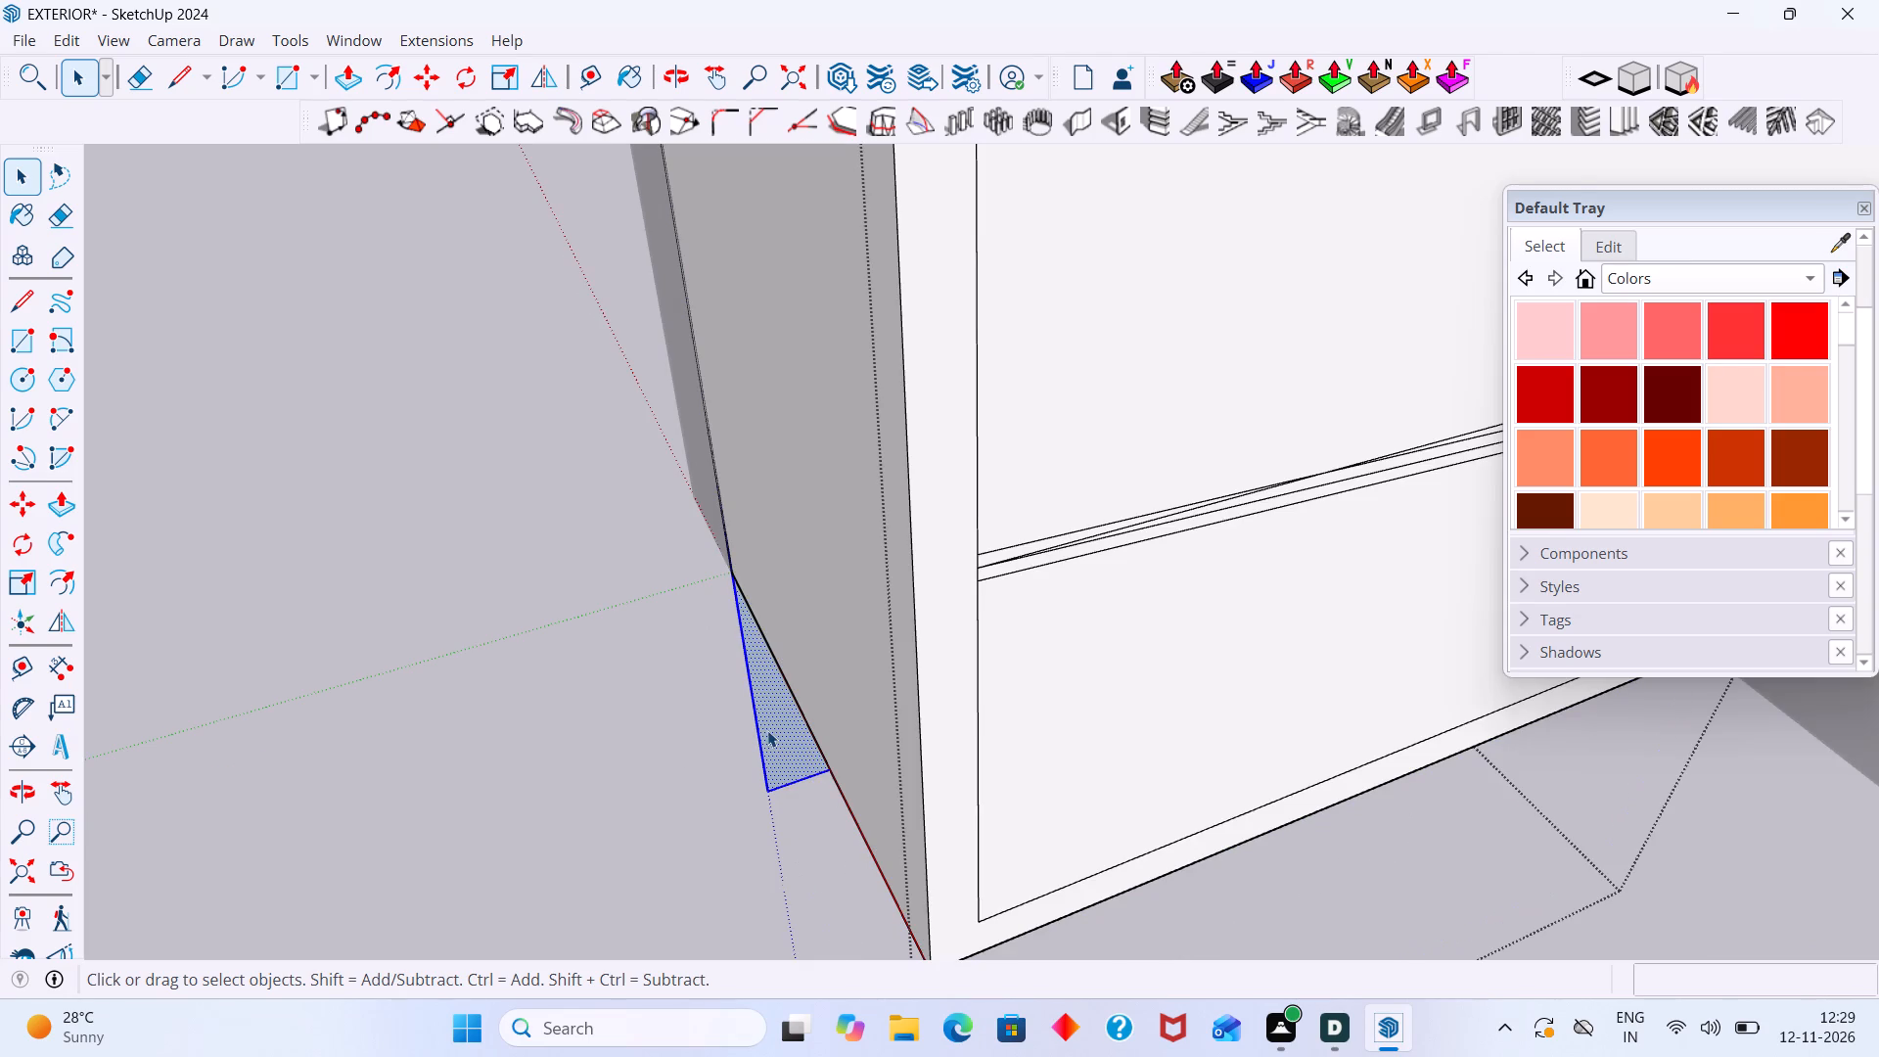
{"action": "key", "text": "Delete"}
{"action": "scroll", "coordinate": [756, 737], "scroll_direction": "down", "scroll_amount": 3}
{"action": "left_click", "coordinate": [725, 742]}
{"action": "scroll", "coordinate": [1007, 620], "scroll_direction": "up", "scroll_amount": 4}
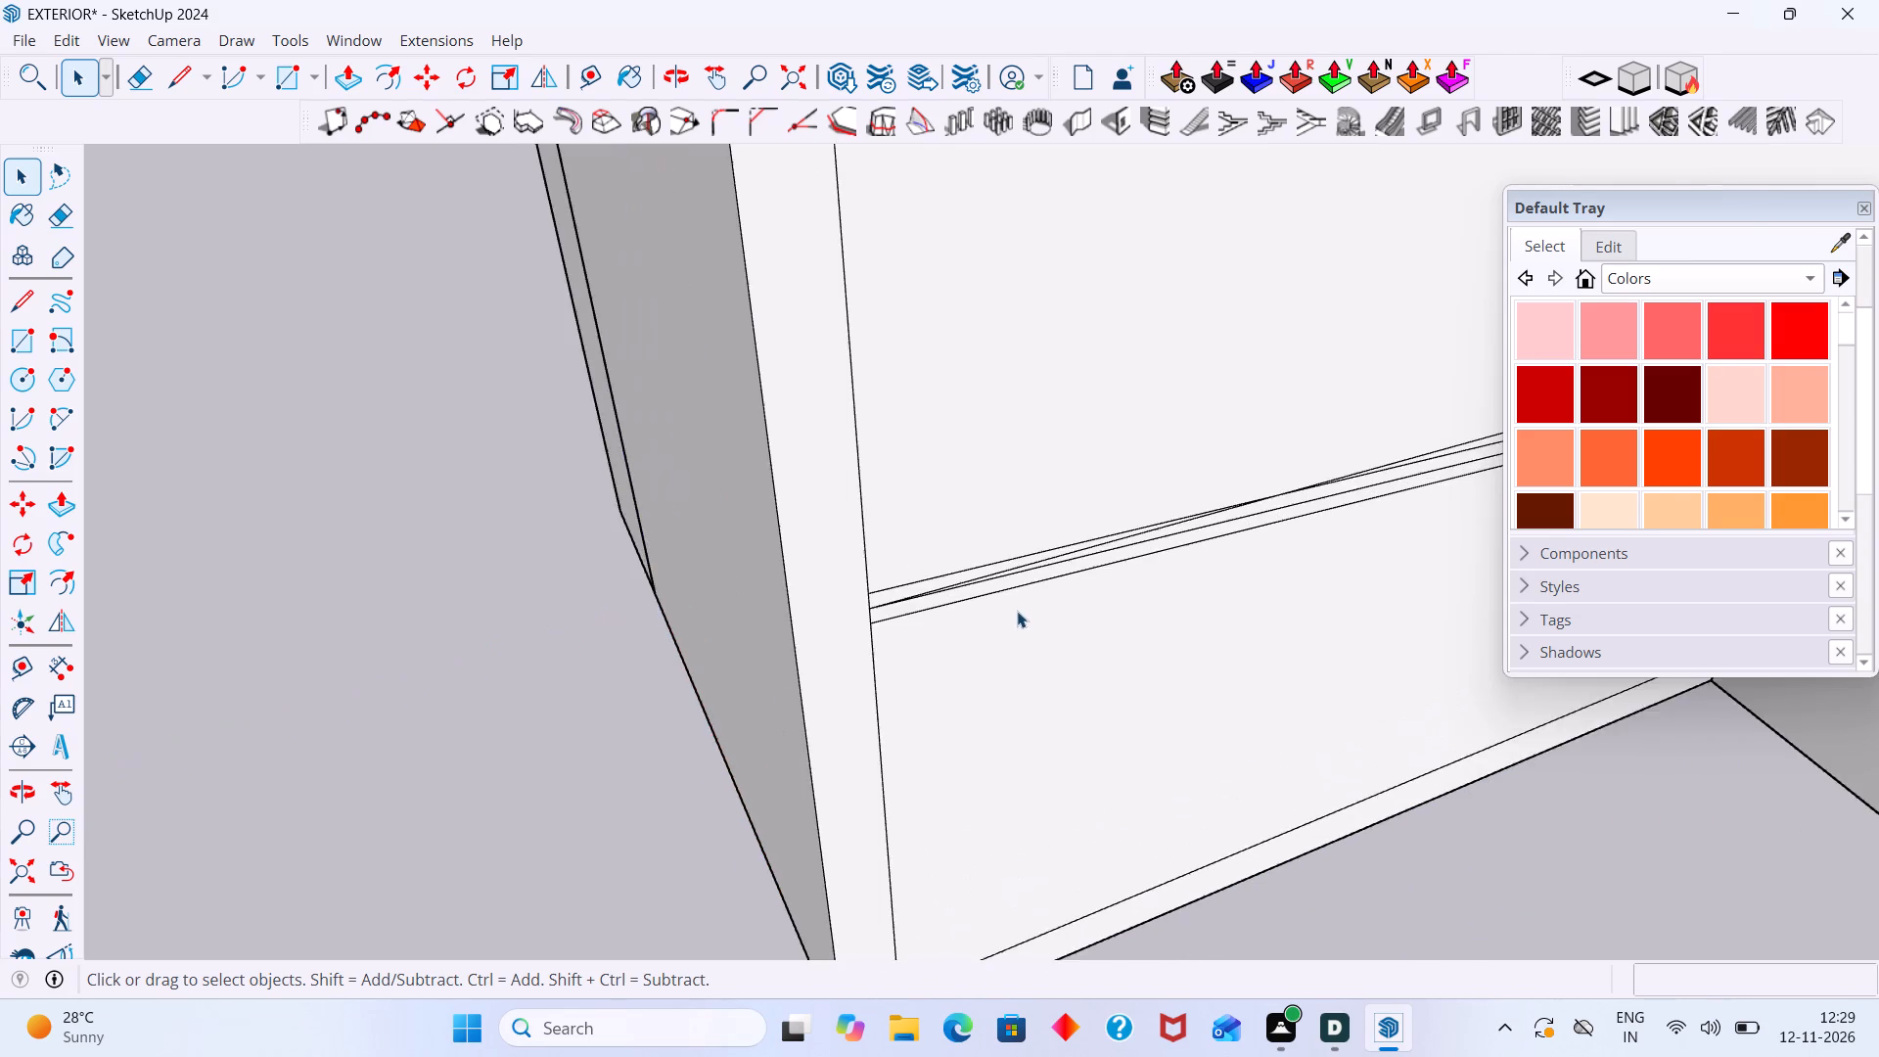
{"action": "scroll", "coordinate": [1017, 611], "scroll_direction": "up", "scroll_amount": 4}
Undo the stray face deletion and all added divider line copies, back to two single divider lines on the cabinet front, and exit the group.
{"action": "key", "text": "ctrl+z"}
{"action": "key", "text": "ctrl+z"}
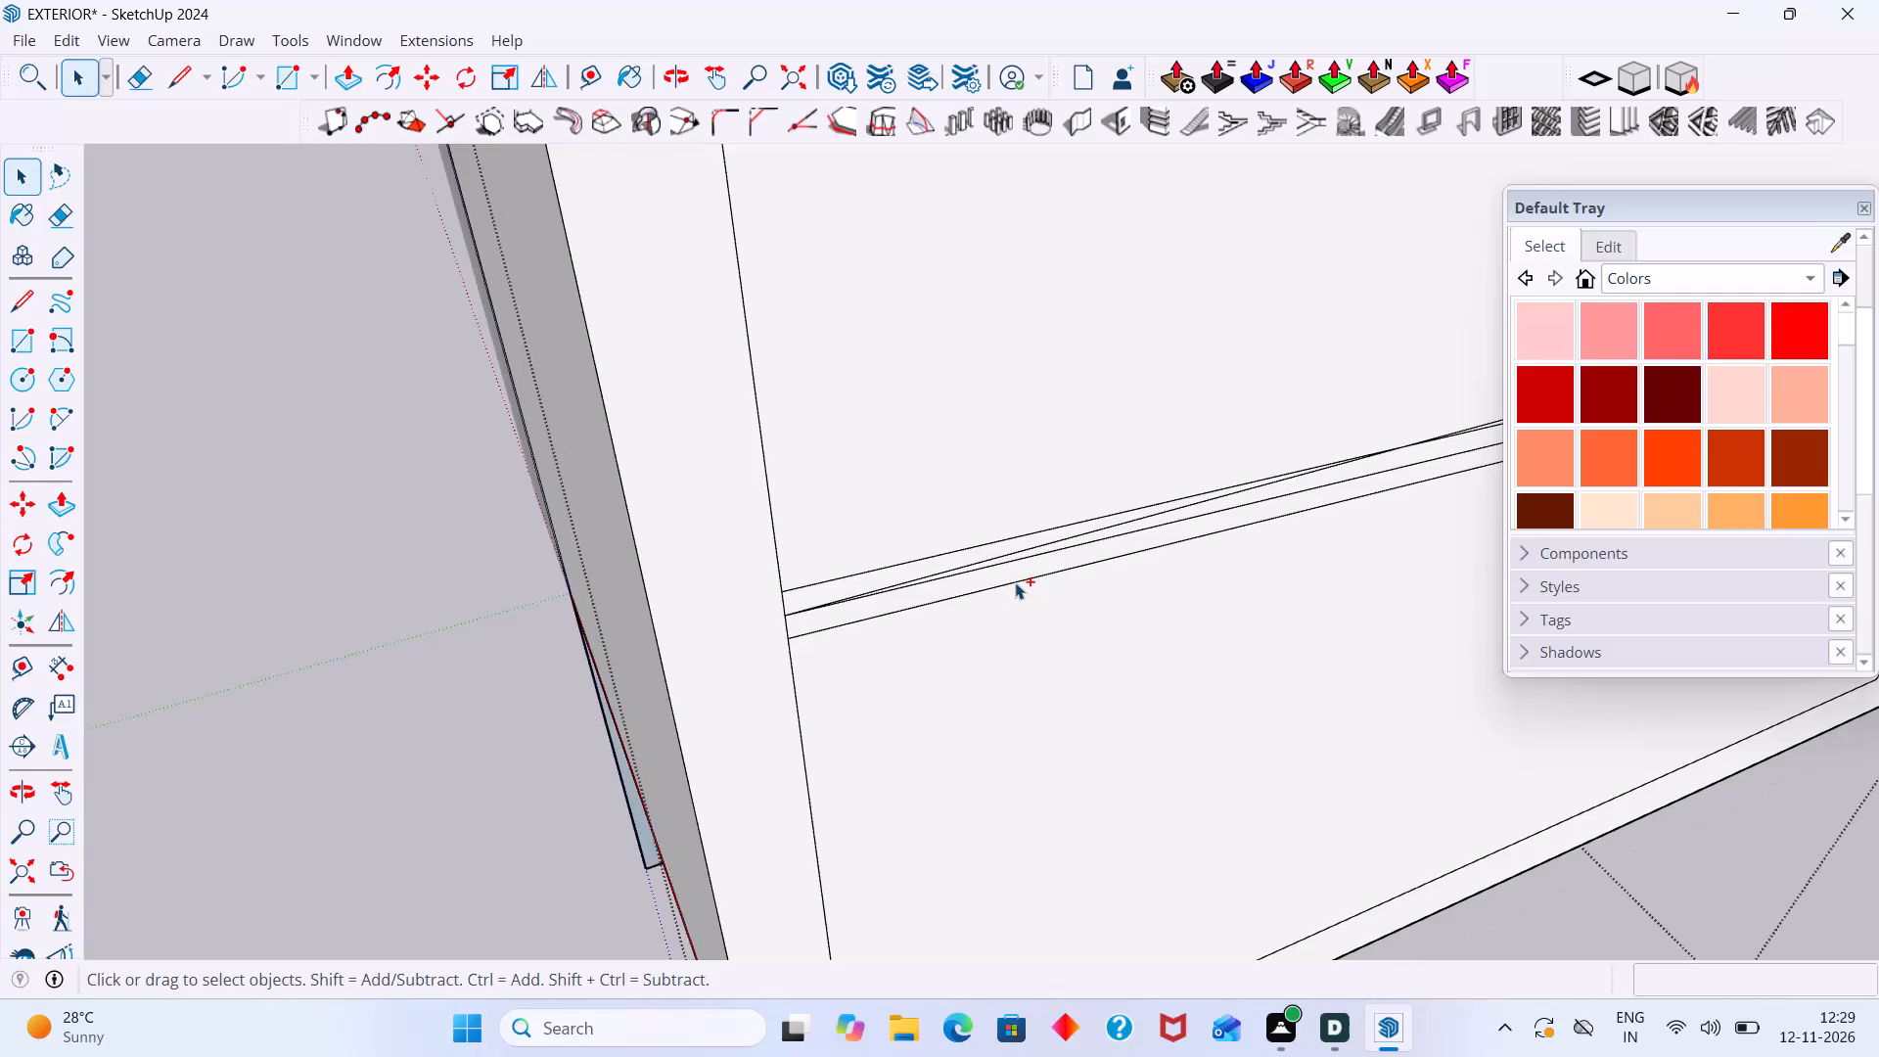
{"action": "key", "text": "ctrl+z"}
{"action": "key", "text": "ctrl+z"}
{"action": "key", "text": "ctrl+z"}
{"action": "key", "text": "ctrl+z"}
{"action": "scroll", "coordinate": [989, 598], "scroll_direction": "down", "scroll_amount": 16}
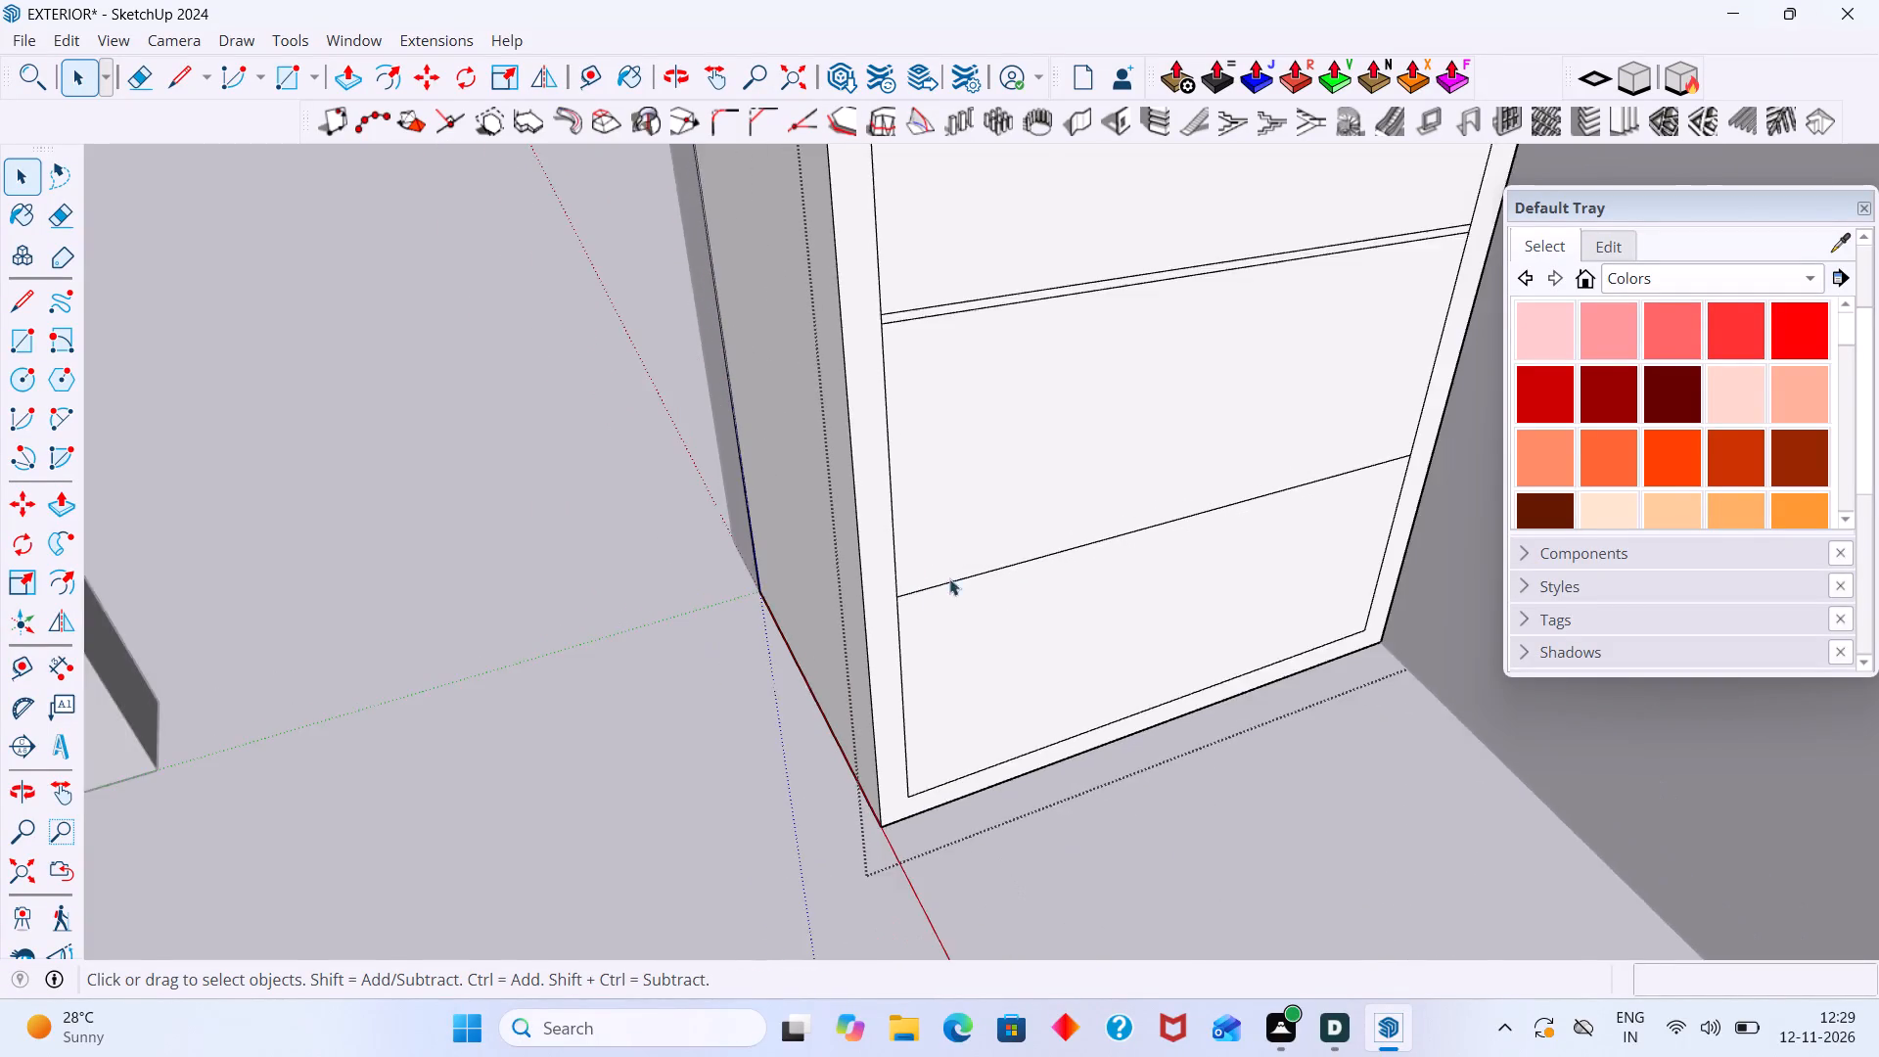
{"action": "scroll", "coordinate": [949, 578], "scroll_direction": "down", "scroll_amount": 4}
{"action": "middle_click_drag", "start_coordinate": [934, 539], "coordinate": [821, 629], "text": "shift"}
{"action": "scroll", "coordinate": [674, 697], "scroll_direction": "up", "scroll_amount": 2}
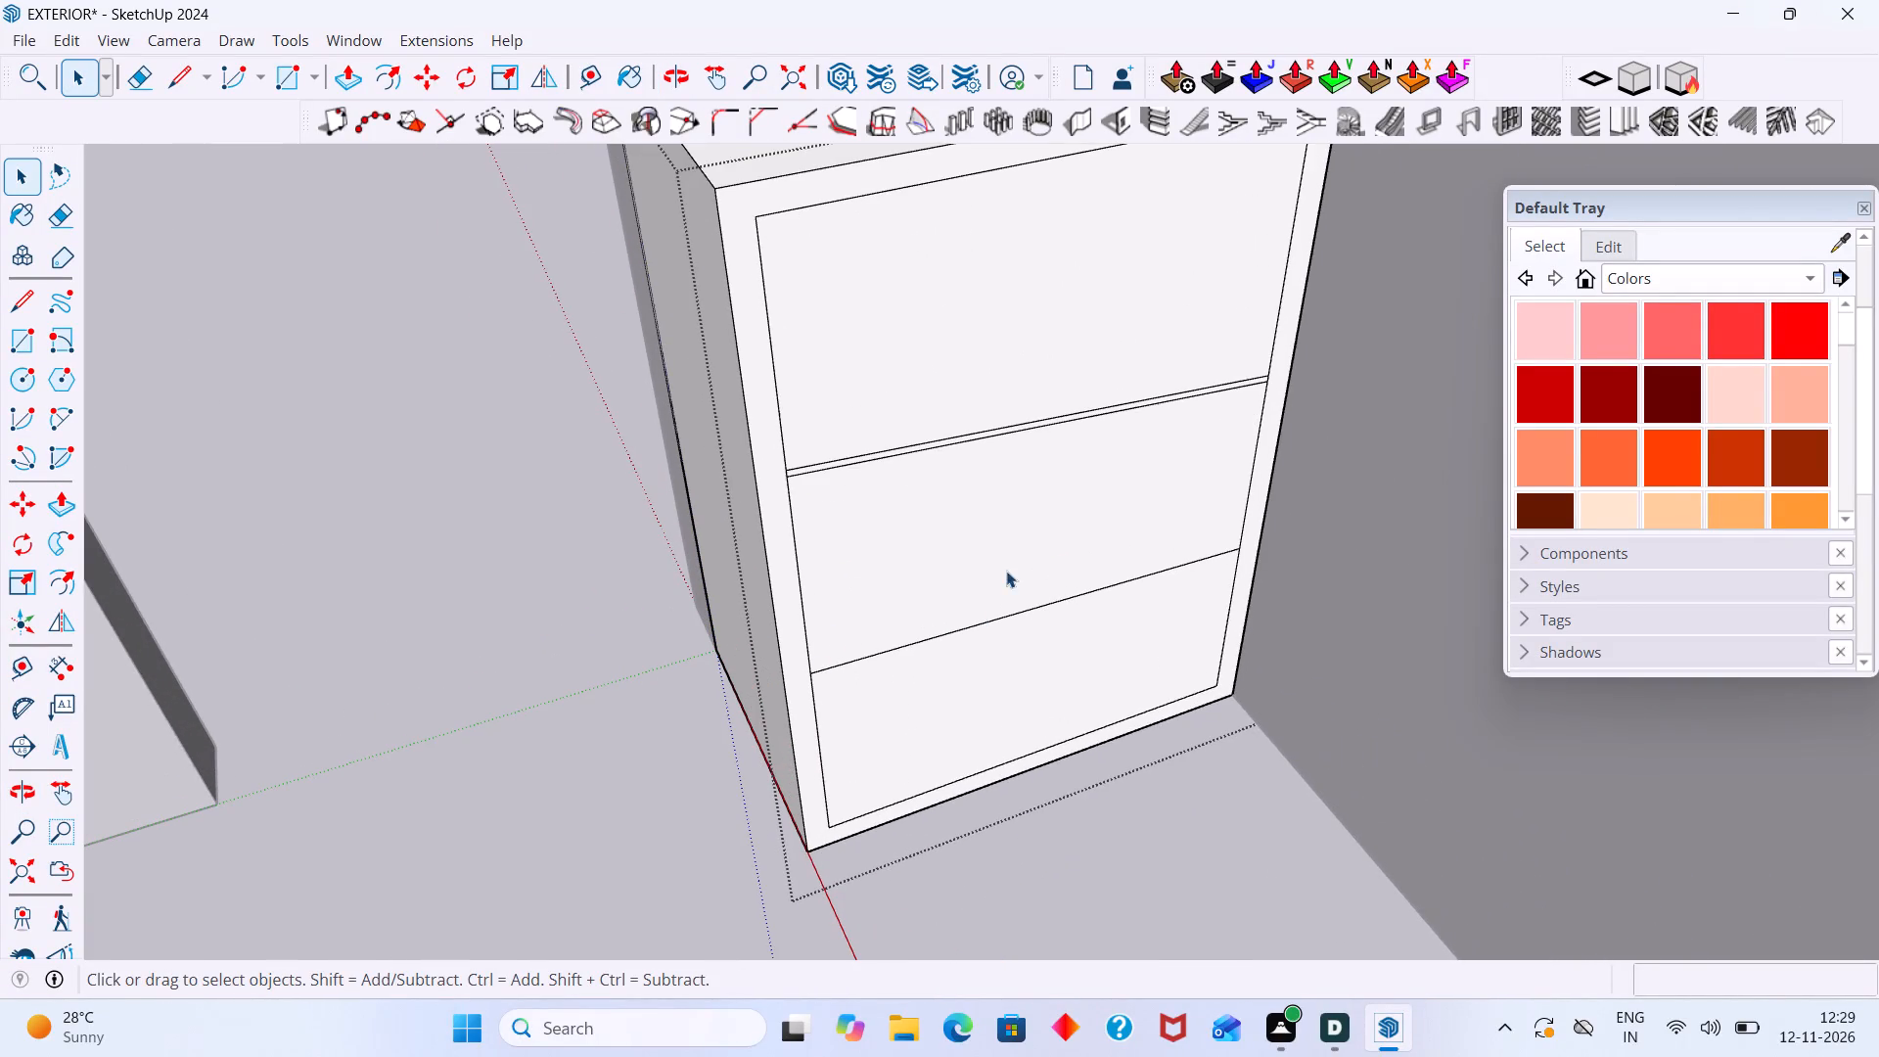
{"action": "scroll", "coordinate": [756, 666], "scroll_direction": "up", "scroll_amount": 1}
{"action": "left_click", "coordinate": [640, 696]}
{"action": "scroll", "coordinate": [912, 660], "scroll_direction": "up", "scroll_amount": 3}
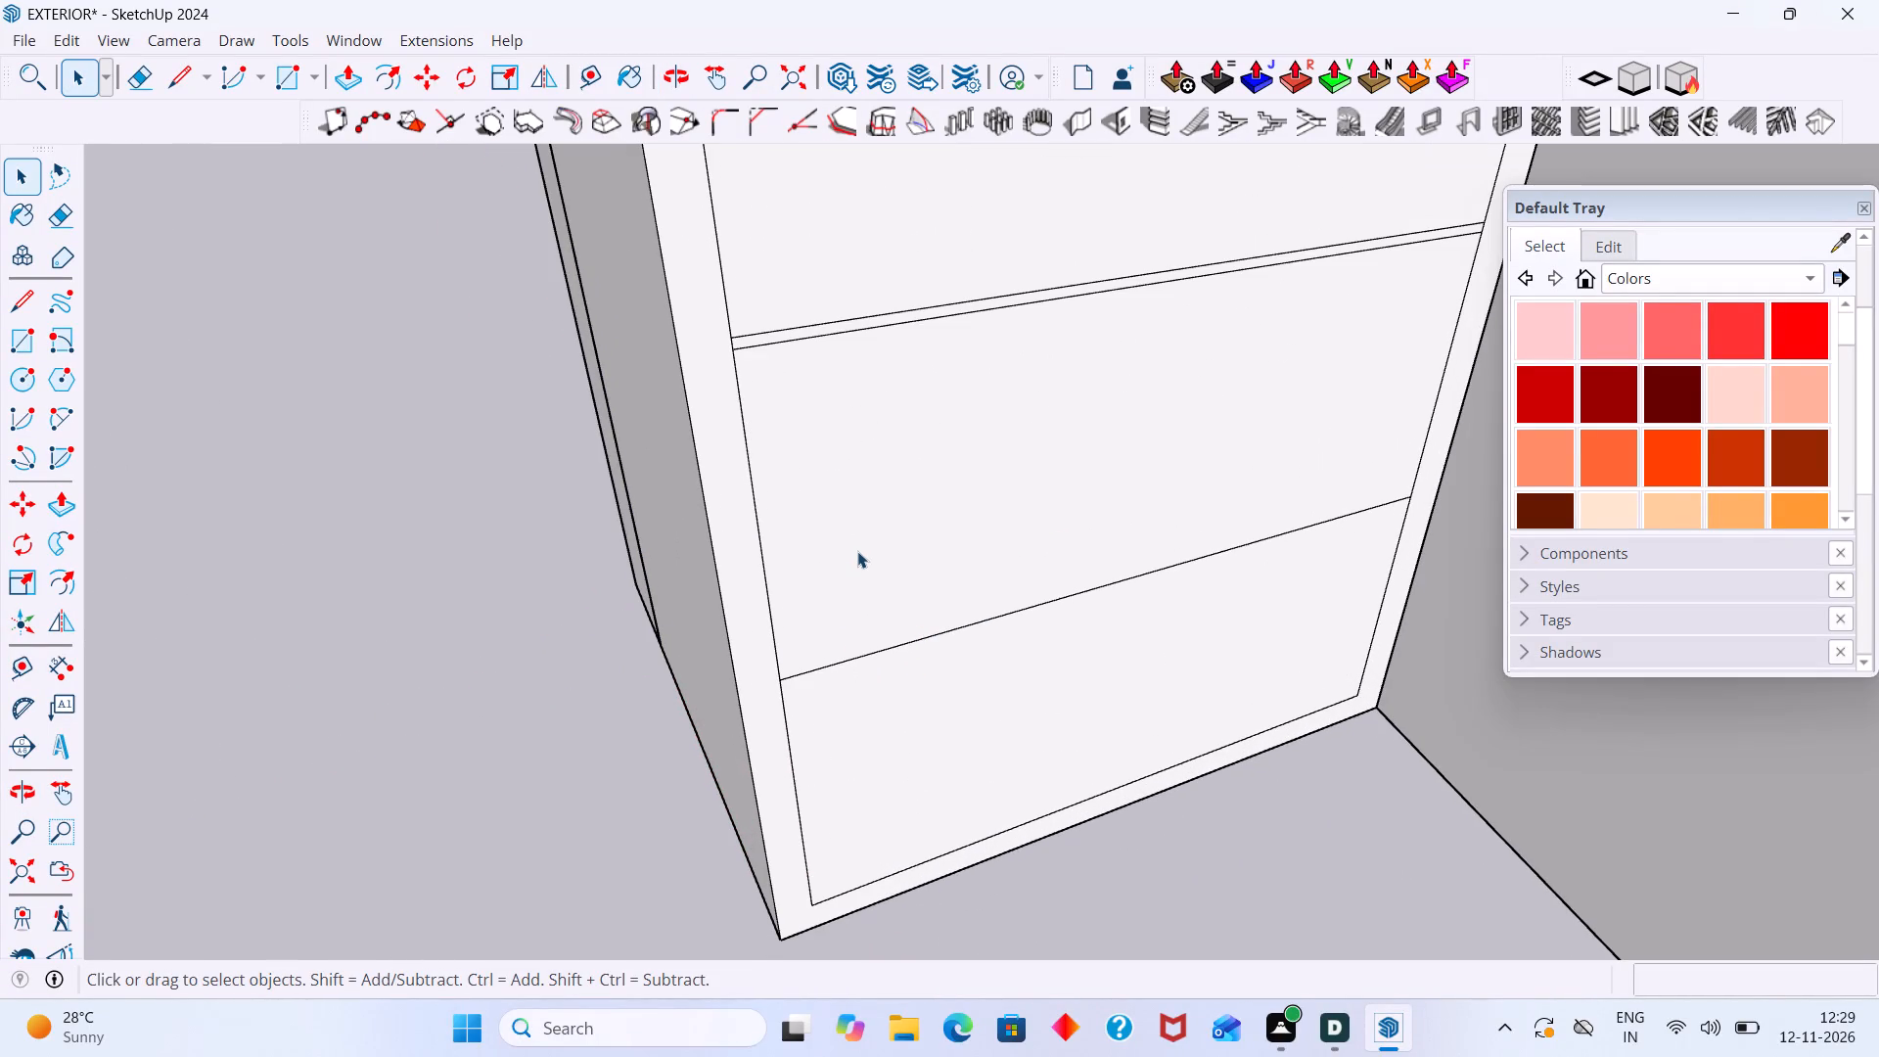
{"action": "key", "text": "ctrl+z"}
{"action": "key", "text": "ctrl+z"}
{"action": "scroll", "coordinate": [866, 553], "scroll_direction": "down", "scroll_amount": 6}
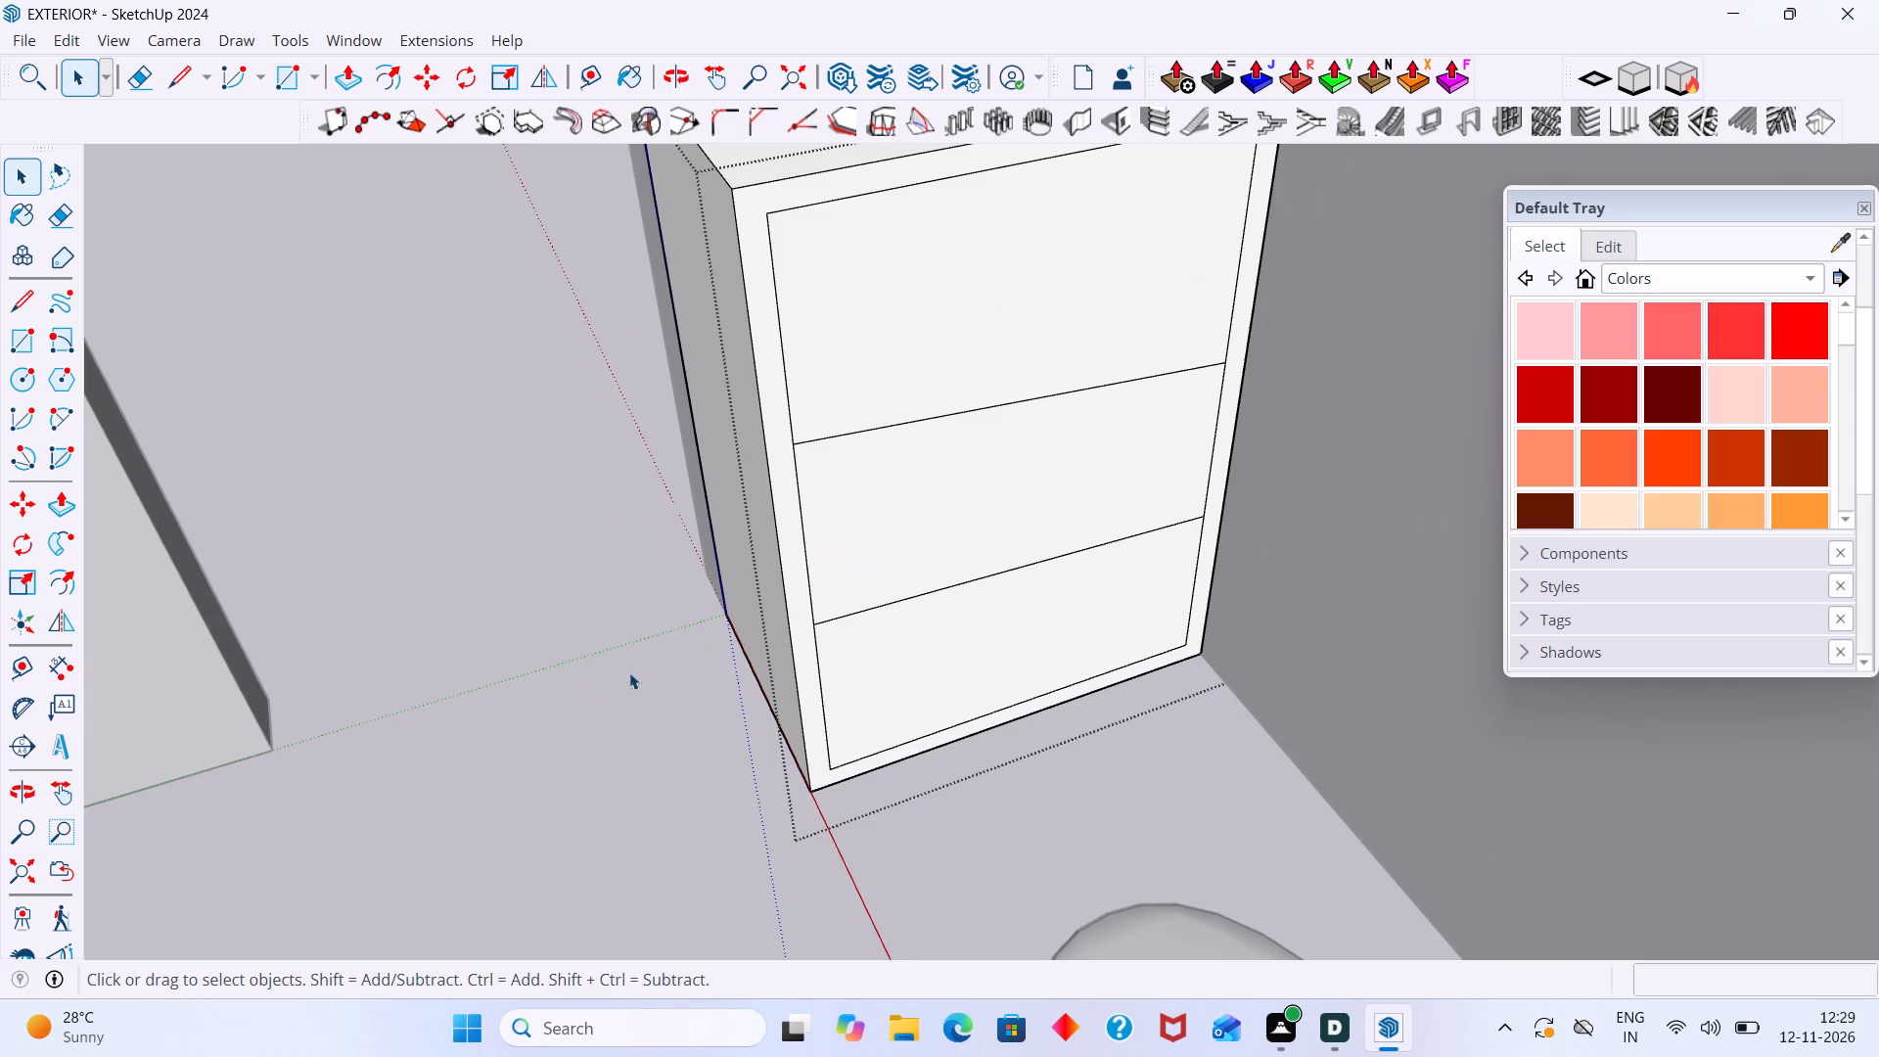
{"action": "left_click", "coordinate": [600, 674]}
Return from the whole-model view to a close view of the bathroom sink cabinet's divided drawer front.
{"action": "scroll", "coordinate": [899, 477], "scroll_direction": "down", "scroll_amount": 1}
{"action": "middle_click", "coordinate": [1094, 400]}
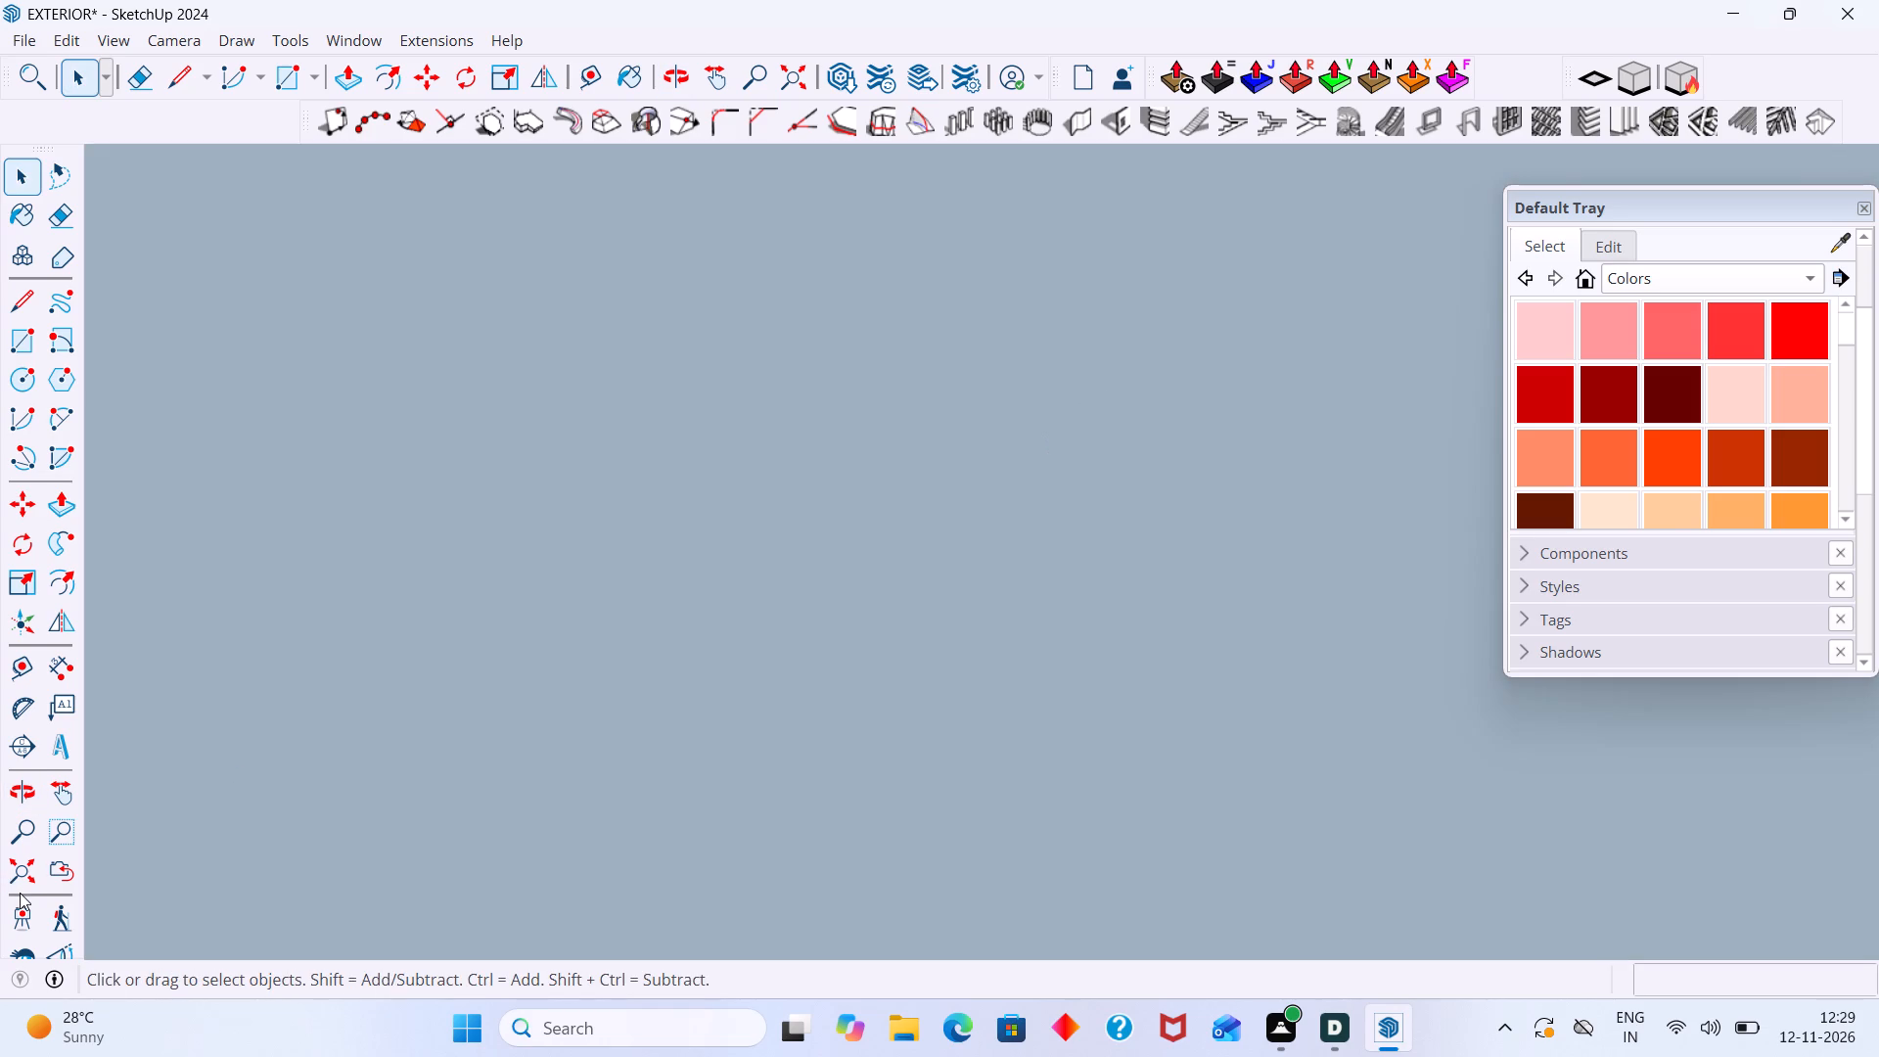
{"action": "left_click", "coordinate": [17, 893]}
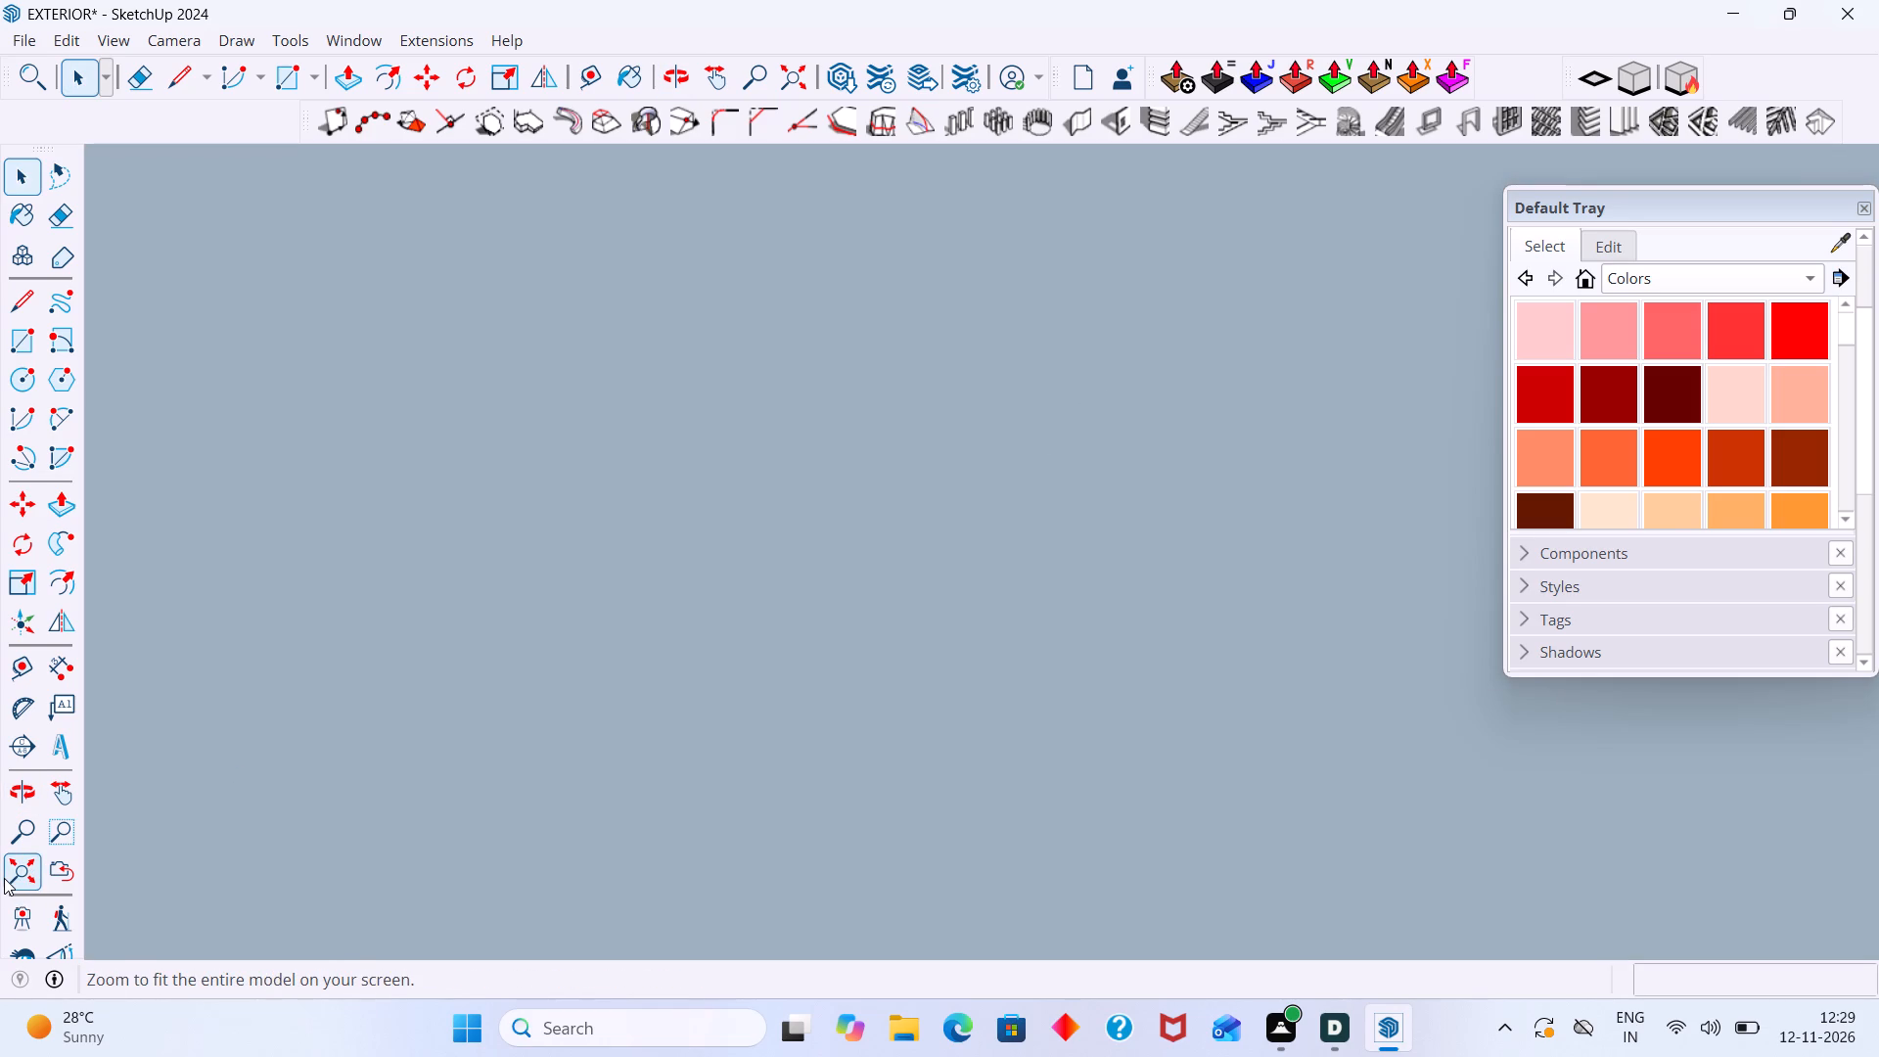
{"action": "scroll", "coordinate": [4, 879], "scroll_direction": "up", "scroll_amount": 1}
{"action": "left_click", "coordinate": [5, 879]}
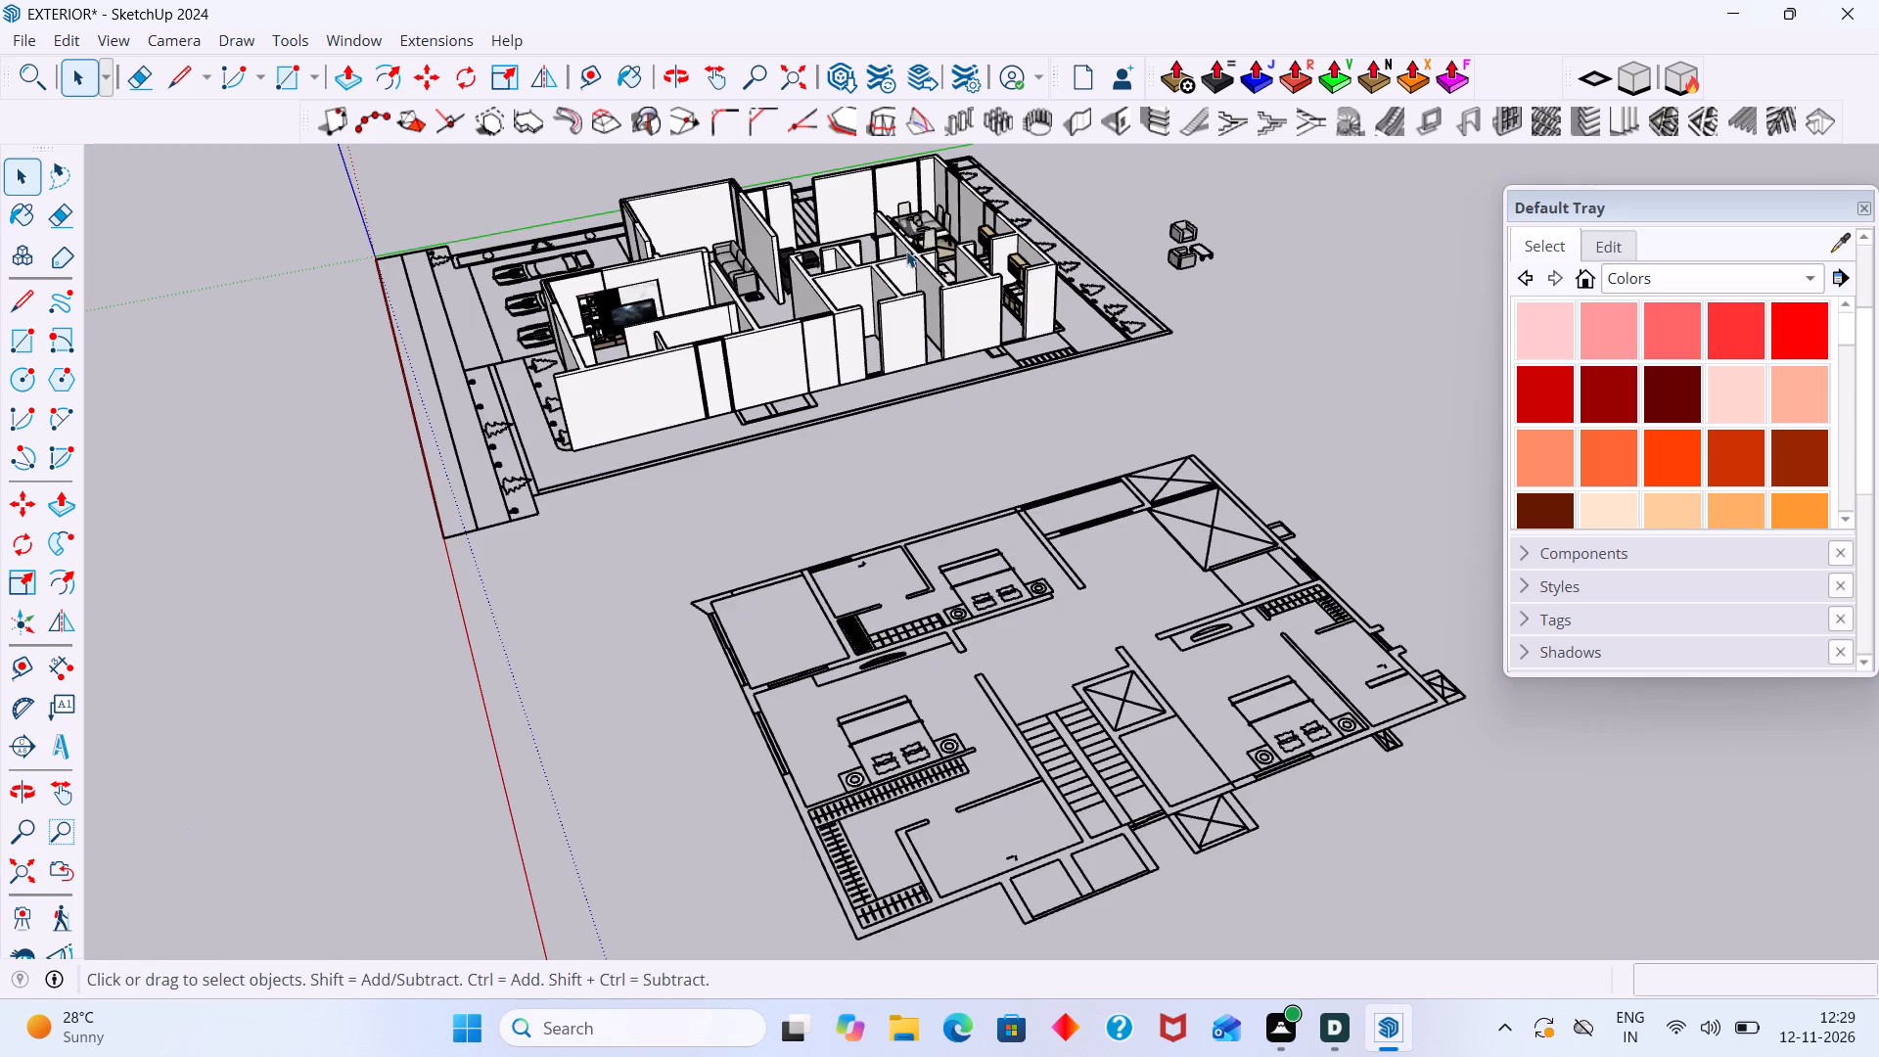
{"action": "scroll", "coordinate": [756, 270], "scroll_direction": "up", "scroll_amount": 7}
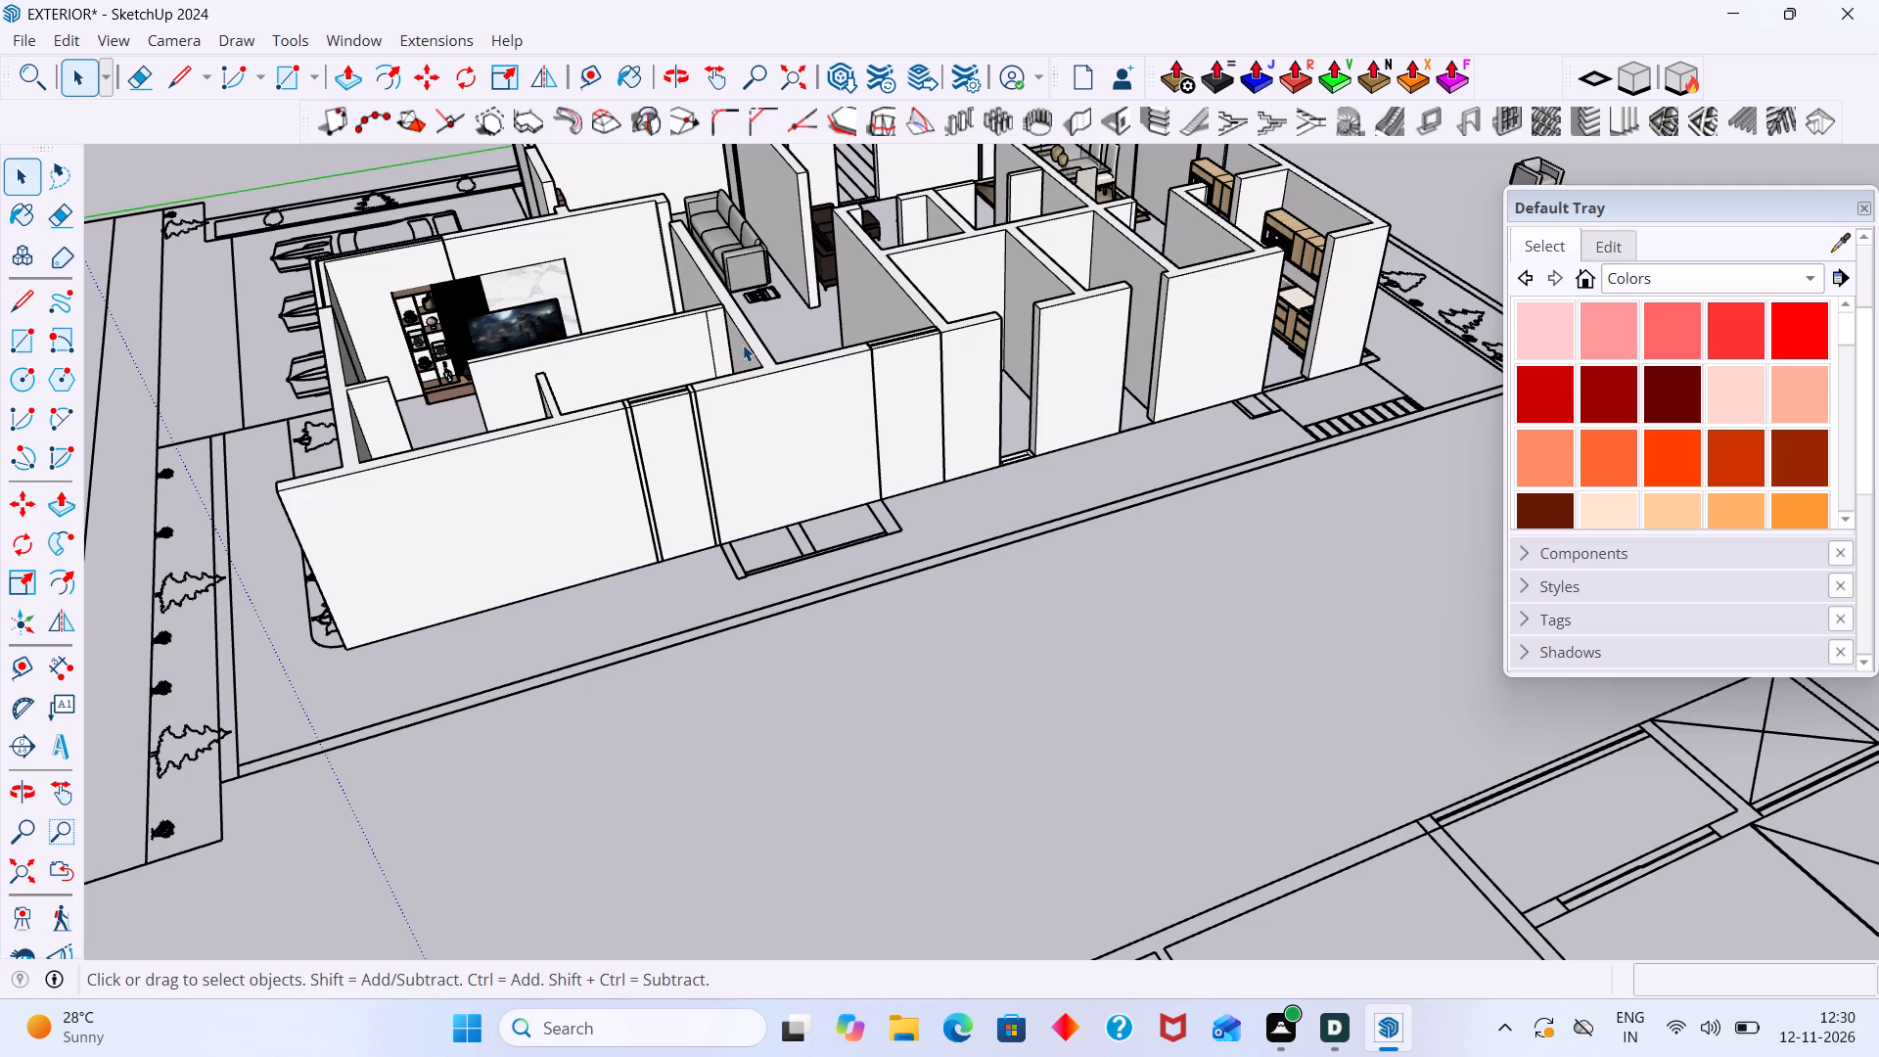
{"action": "scroll", "coordinate": [770, 474], "scroll_direction": "up", "scroll_amount": 4}
{"action": "scroll", "coordinate": [770, 474], "scroll_direction": "down", "scroll_amount": 6}
{"action": "scroll", "coordinate": [775, 469], "scroll_direction": "down", "scroll_amount": 20}
{"action": "scroll", "coordinate": [775, 469], "scroll_direction": "down", "scroll_amount": 7}
{"action": "middle_click_drag", "start_coordinate": [925, 398], "coordinate": [970, 570]}
{"action": "scroll", "coordinate": [967, 304], "scroll_direction": "up", "scroll_amount": 2}
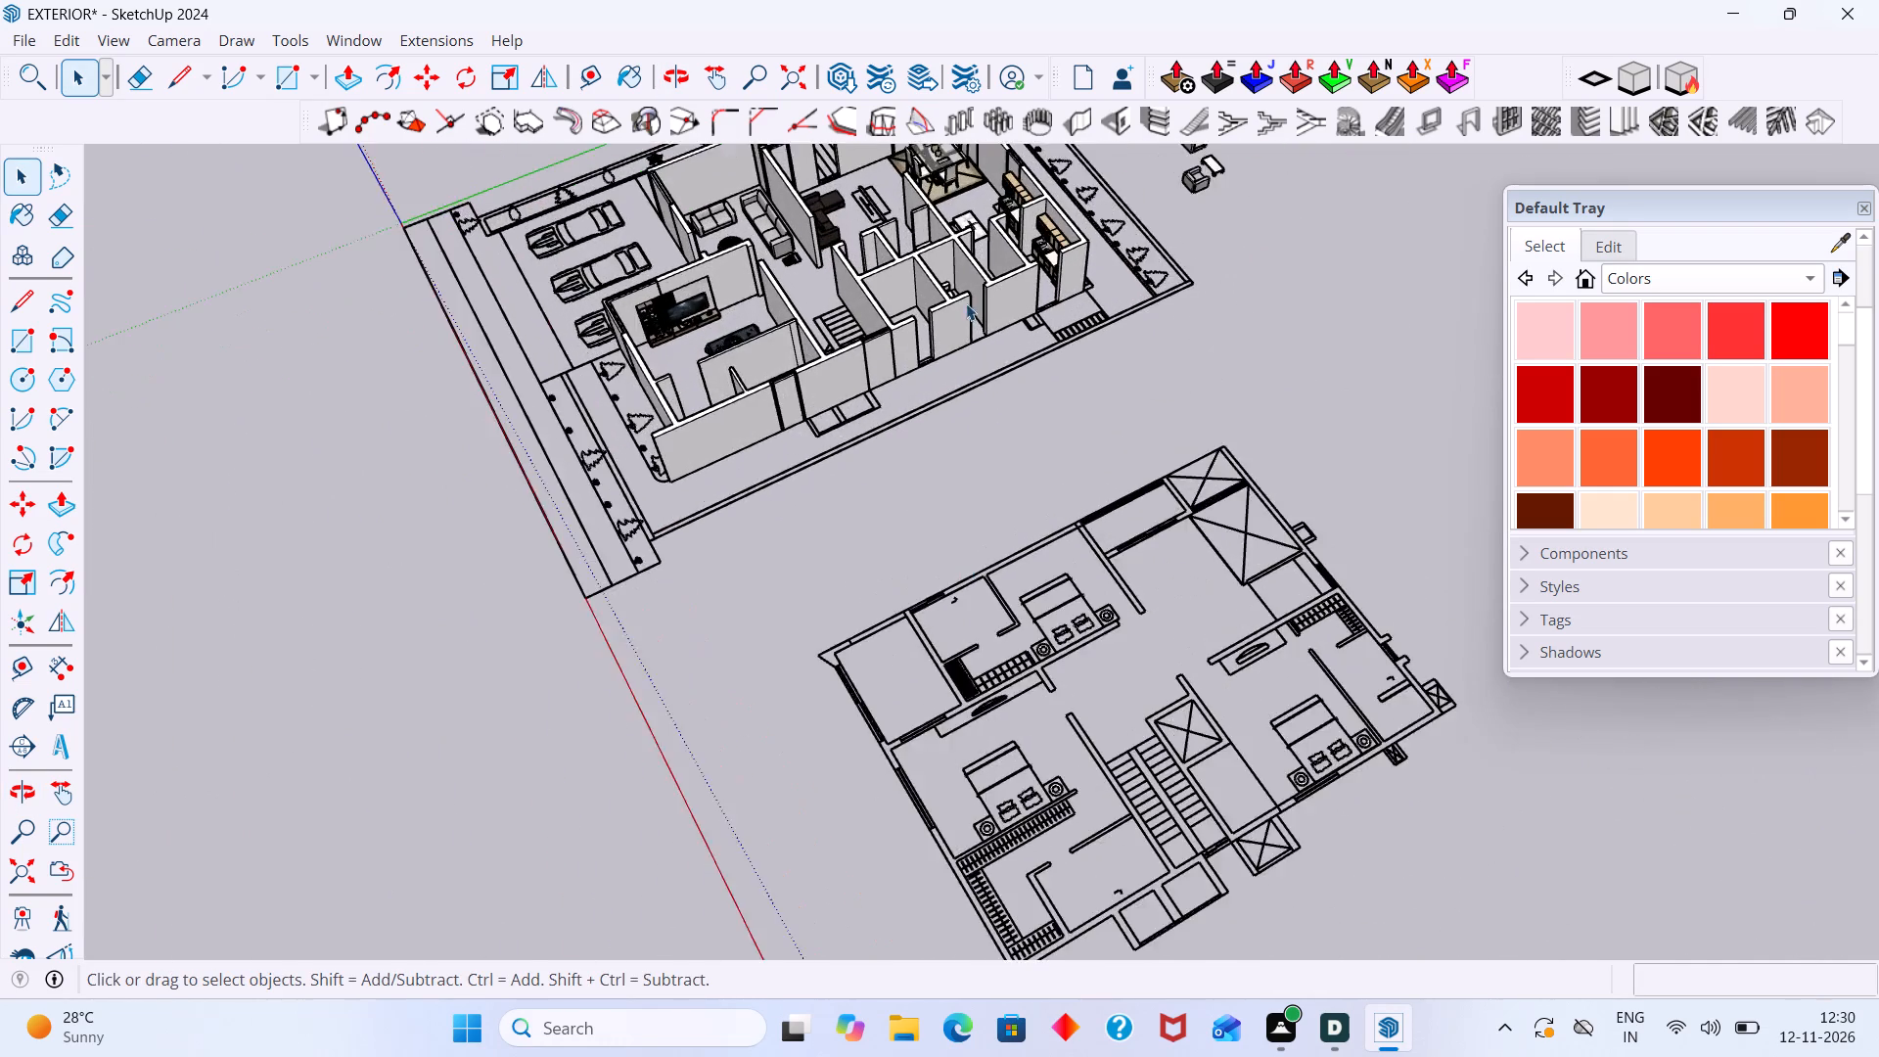
{"action": "scroll", "coordinate": [966, 303], "scroll_direction": "up", "scroll_amount": 3}
{"action": "middle_click_drag", "start_coordinate": [964, 302], "coordinate": [984, 522], "text": "shift"}
{"action": "scroll", "coordinate": [945, 479], "scroll_direction": "up", "scroll_amount": 9}
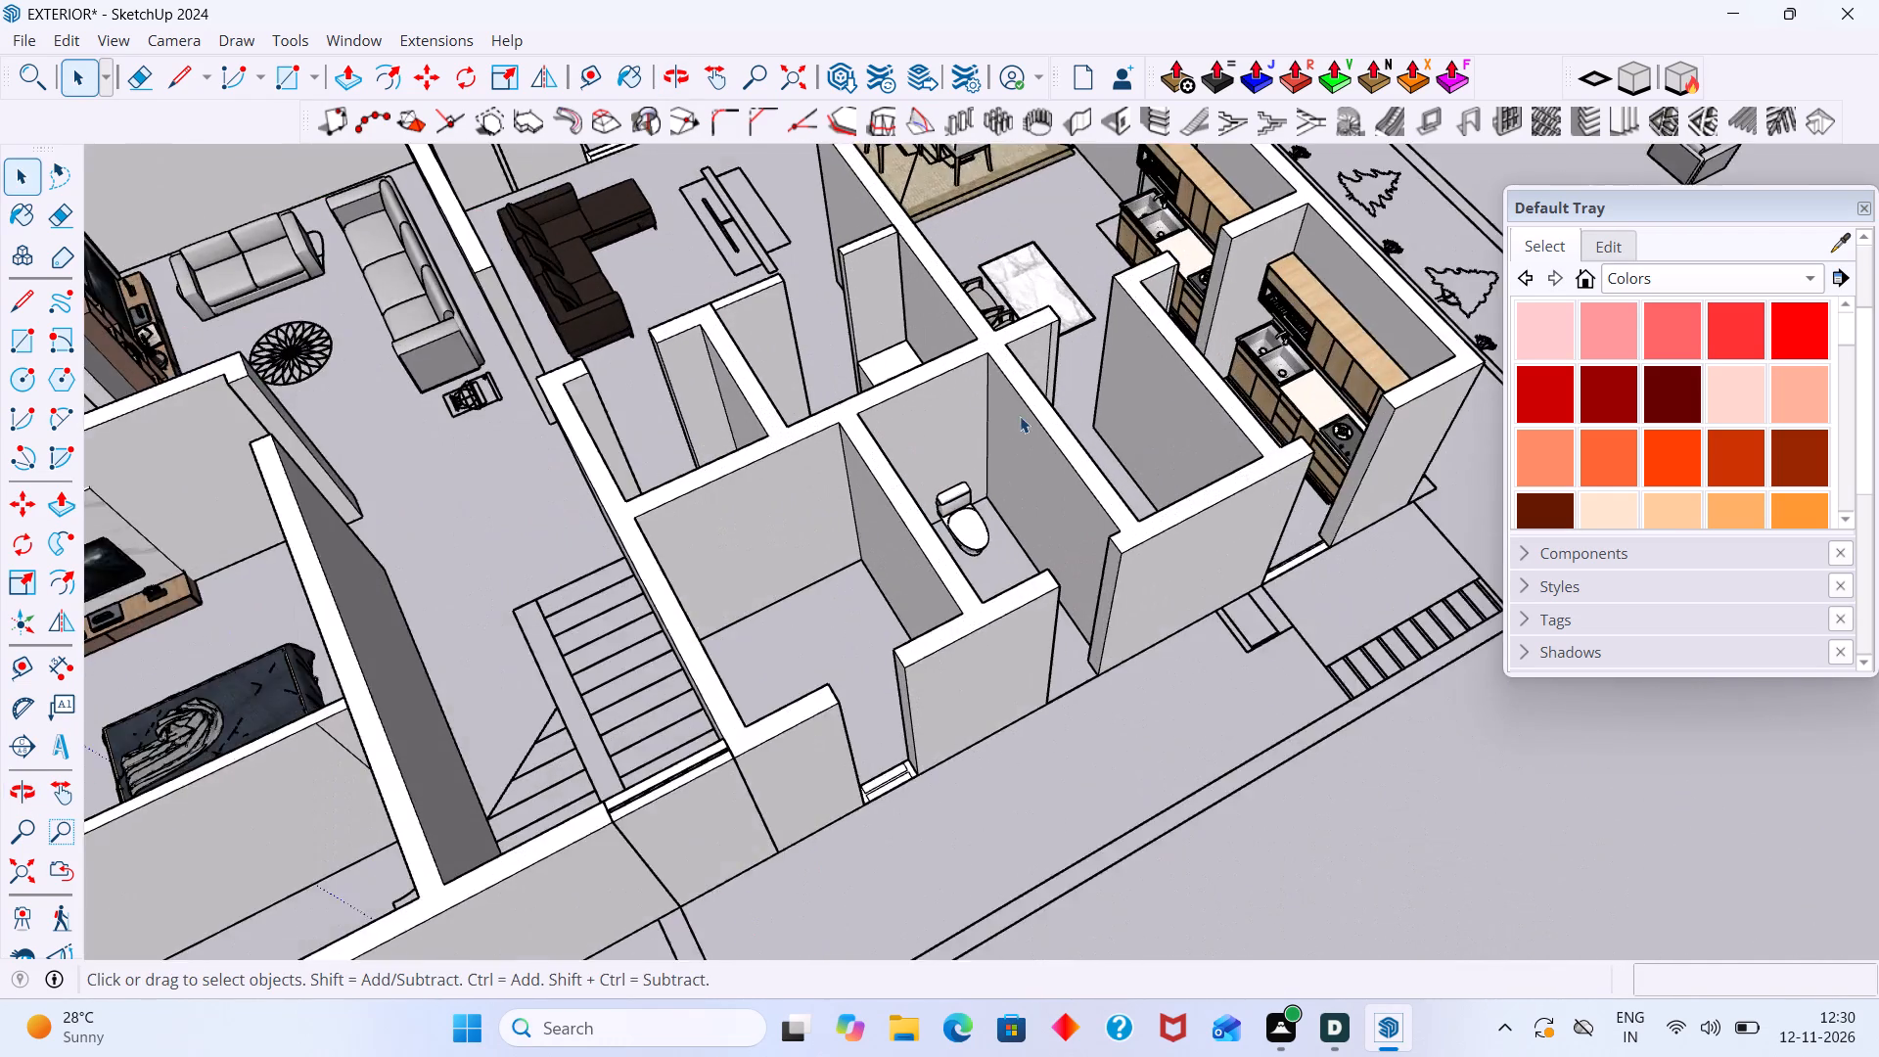
{"action": "scroll", "coordinate": [1020, 416], "scroll_direction": "up", "scroll_amount": 3}
{"action": "middle_click_drag", "start_coordinate": [907, 381], "coordinate": [1036, 559], "text": "shift"}
{"action": "scroll", "coordinate": [990, 533], "scroll_direction": "up", "scroll_amount": 12}
{"action": "middle_click_drag", "start_coordinate": [883, 559], "coordinate": [882, 541]}
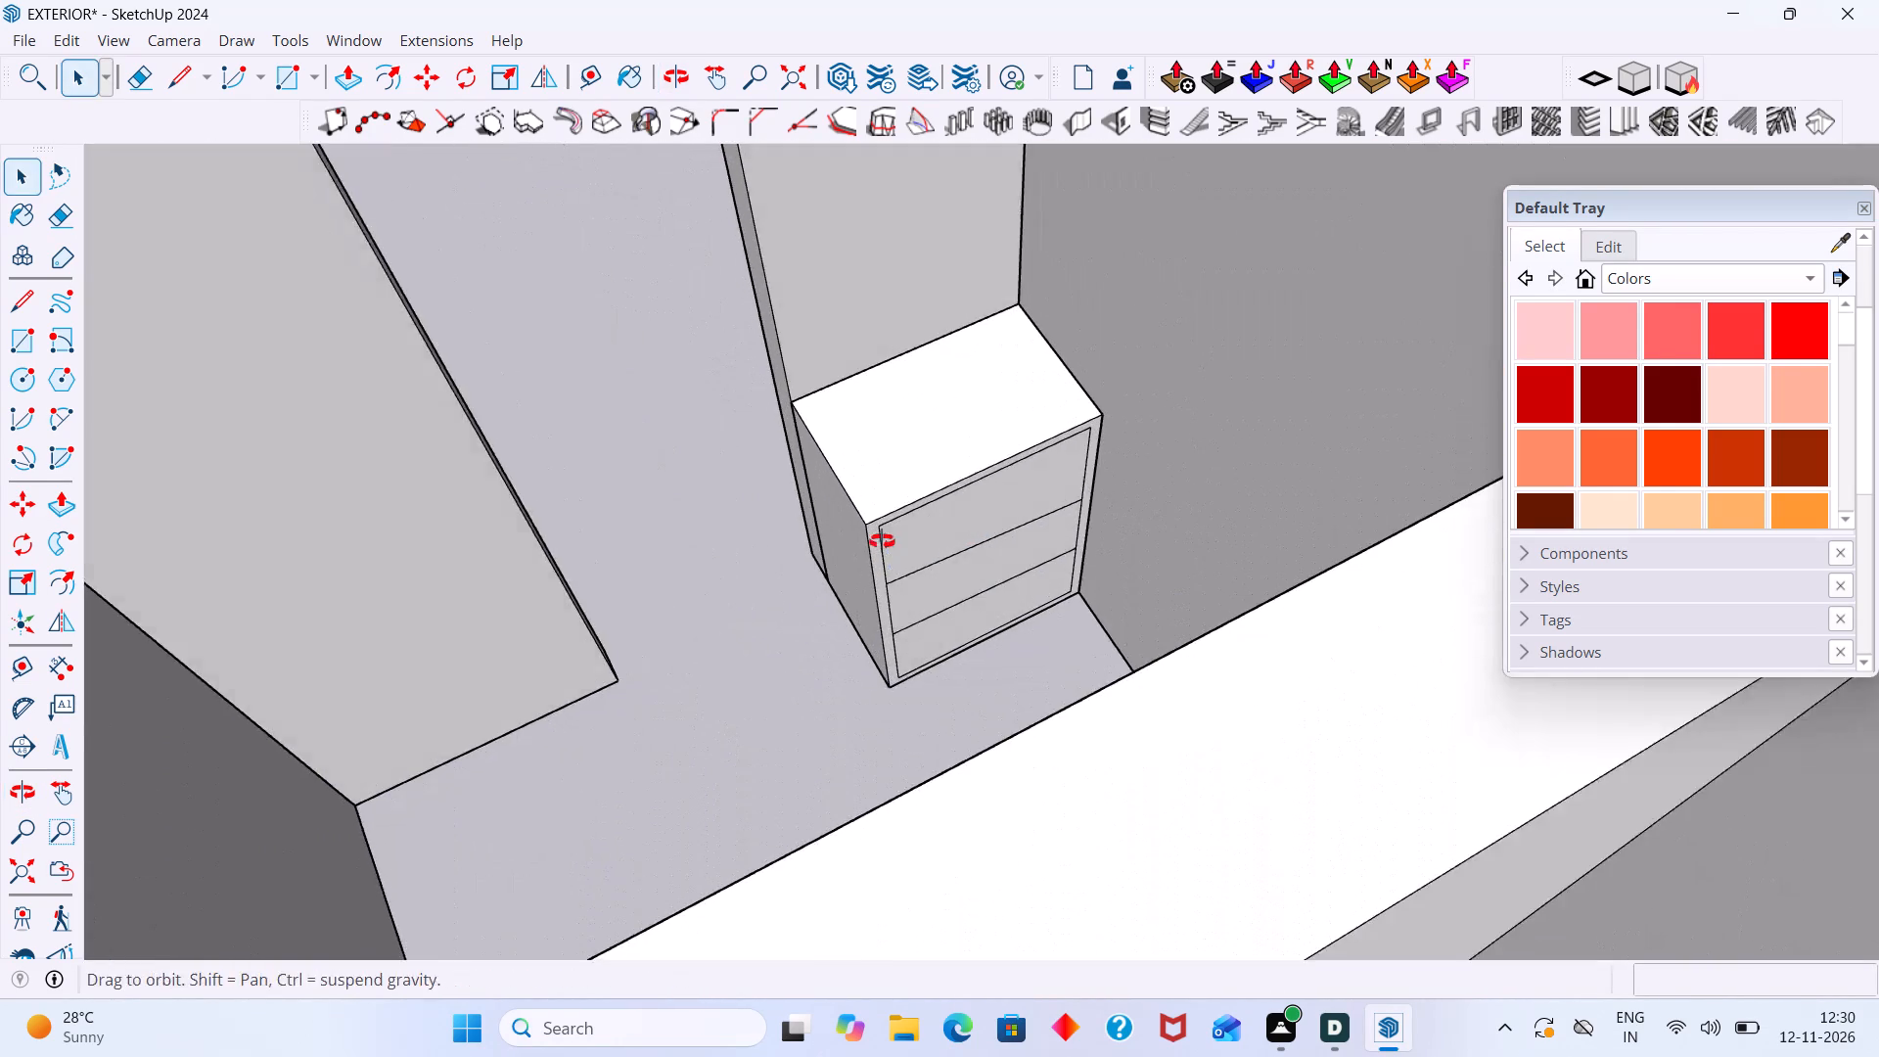
{"action": "middle_click_drag", "start_coordinate": [882, 541], "coordinate": [876, 543]}
{"action": "scroll", "coordinate": [906, 541], "scroll_direction": "up", "scroll_amount": 7}
{"action": "middle_click_drag", "start_coordinate": [931, 583], "coordinate": [852, 462]}
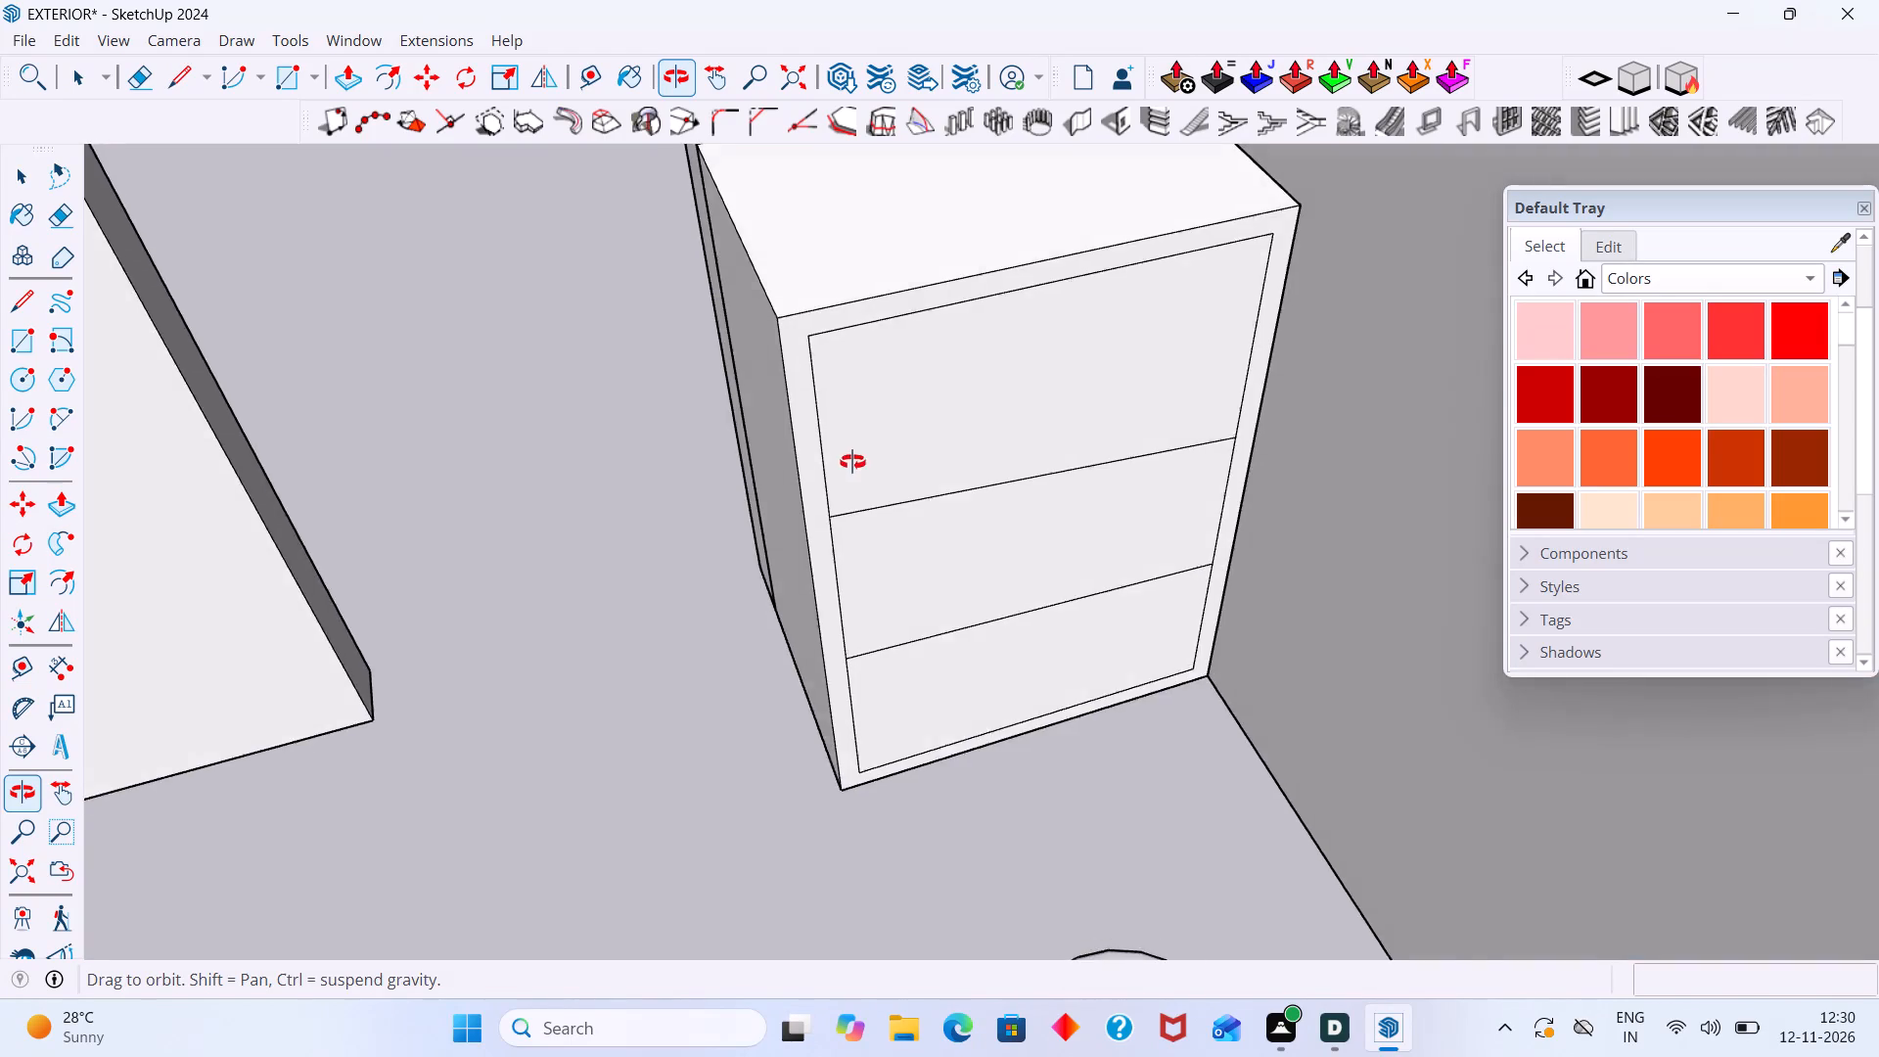
{"action": "middle_click_drag", "start_coordinate": [852, 462], "coordinate": [855, 465]}
{"action": "scroll", "coordinate": [891, 518], "scroll_direction": "up", "scroll_amount": 5}
Undo both divider lines on the cabinet front, back to a single undivided front panel.
{"action": "key", "text": "ctrl+z"}
{"action": "key", "text": "ctrl+z"}
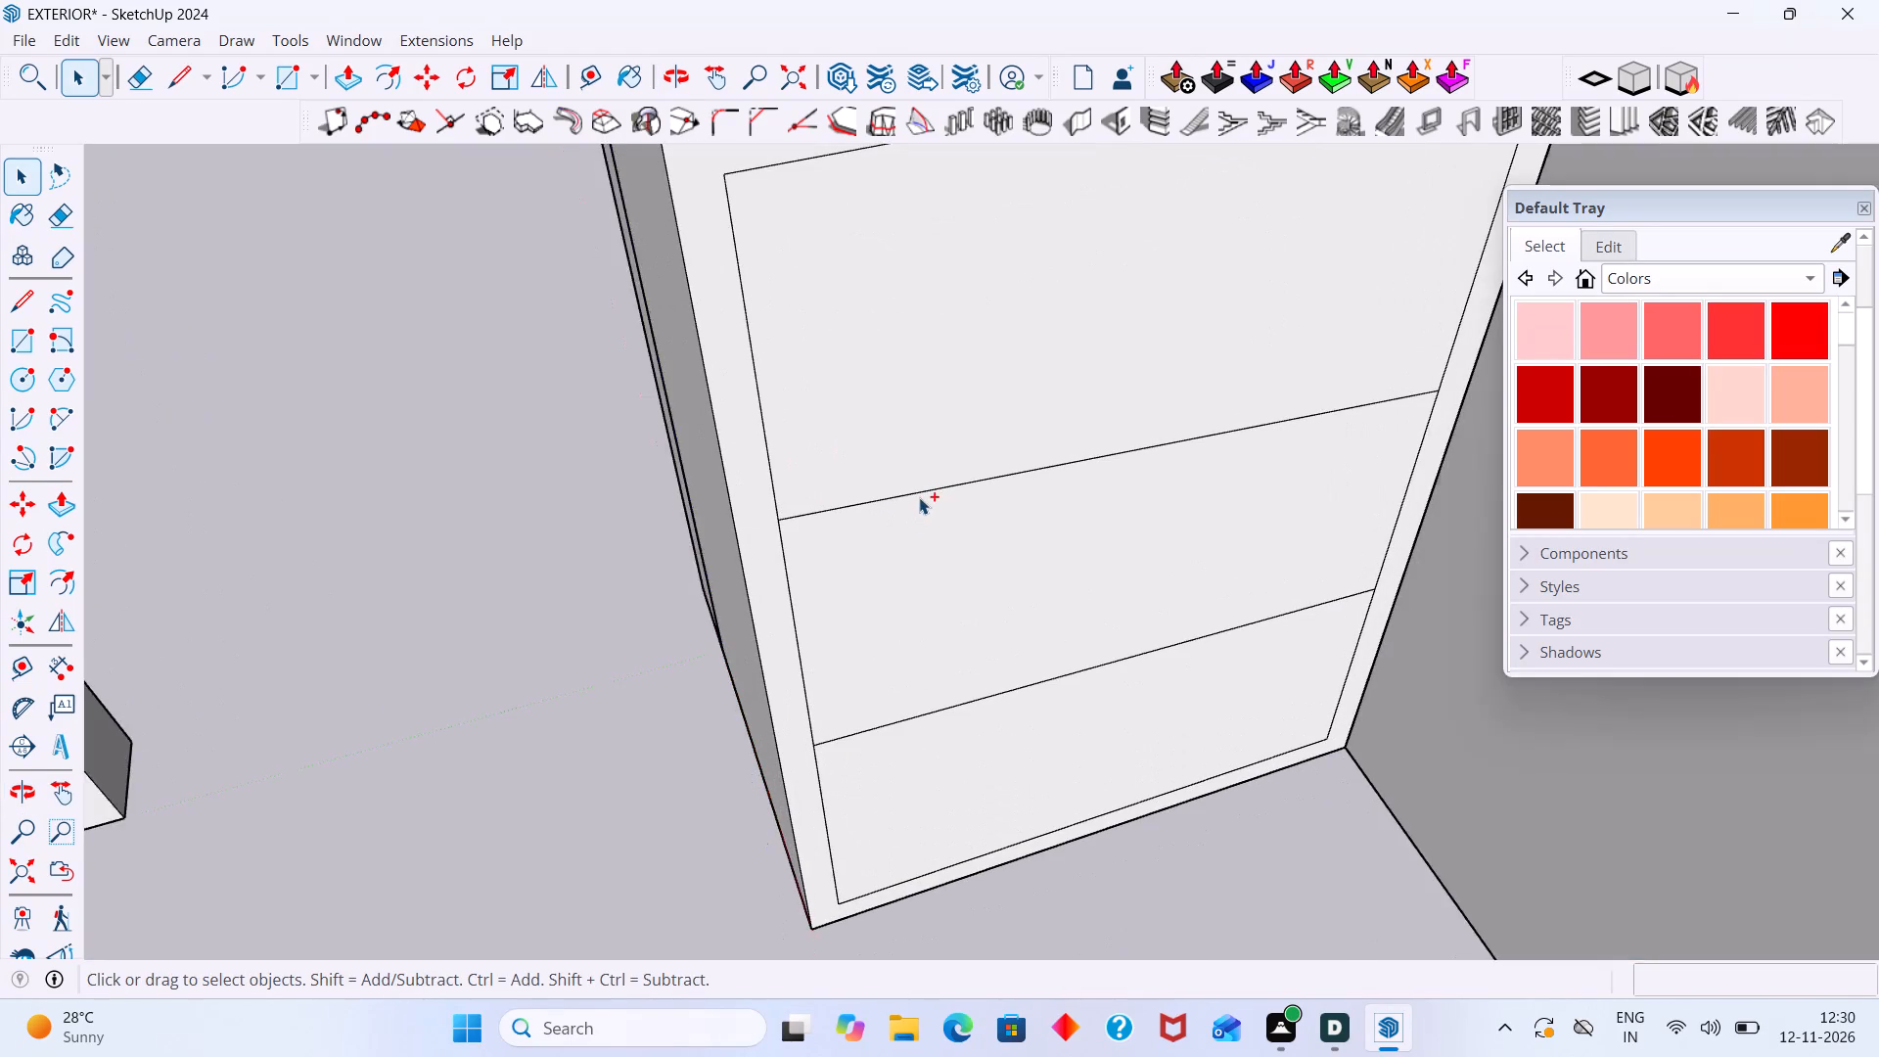
{"action": "key", "text": "ctrl+z"}
{"action": "key", "text": "ctrl+z"}
{"action": "key", "text": "ctrl+z"}
{"action": "scroll", "coordinate": [884, 513], "scroll_direction": "down", "scroll_amount": 1}
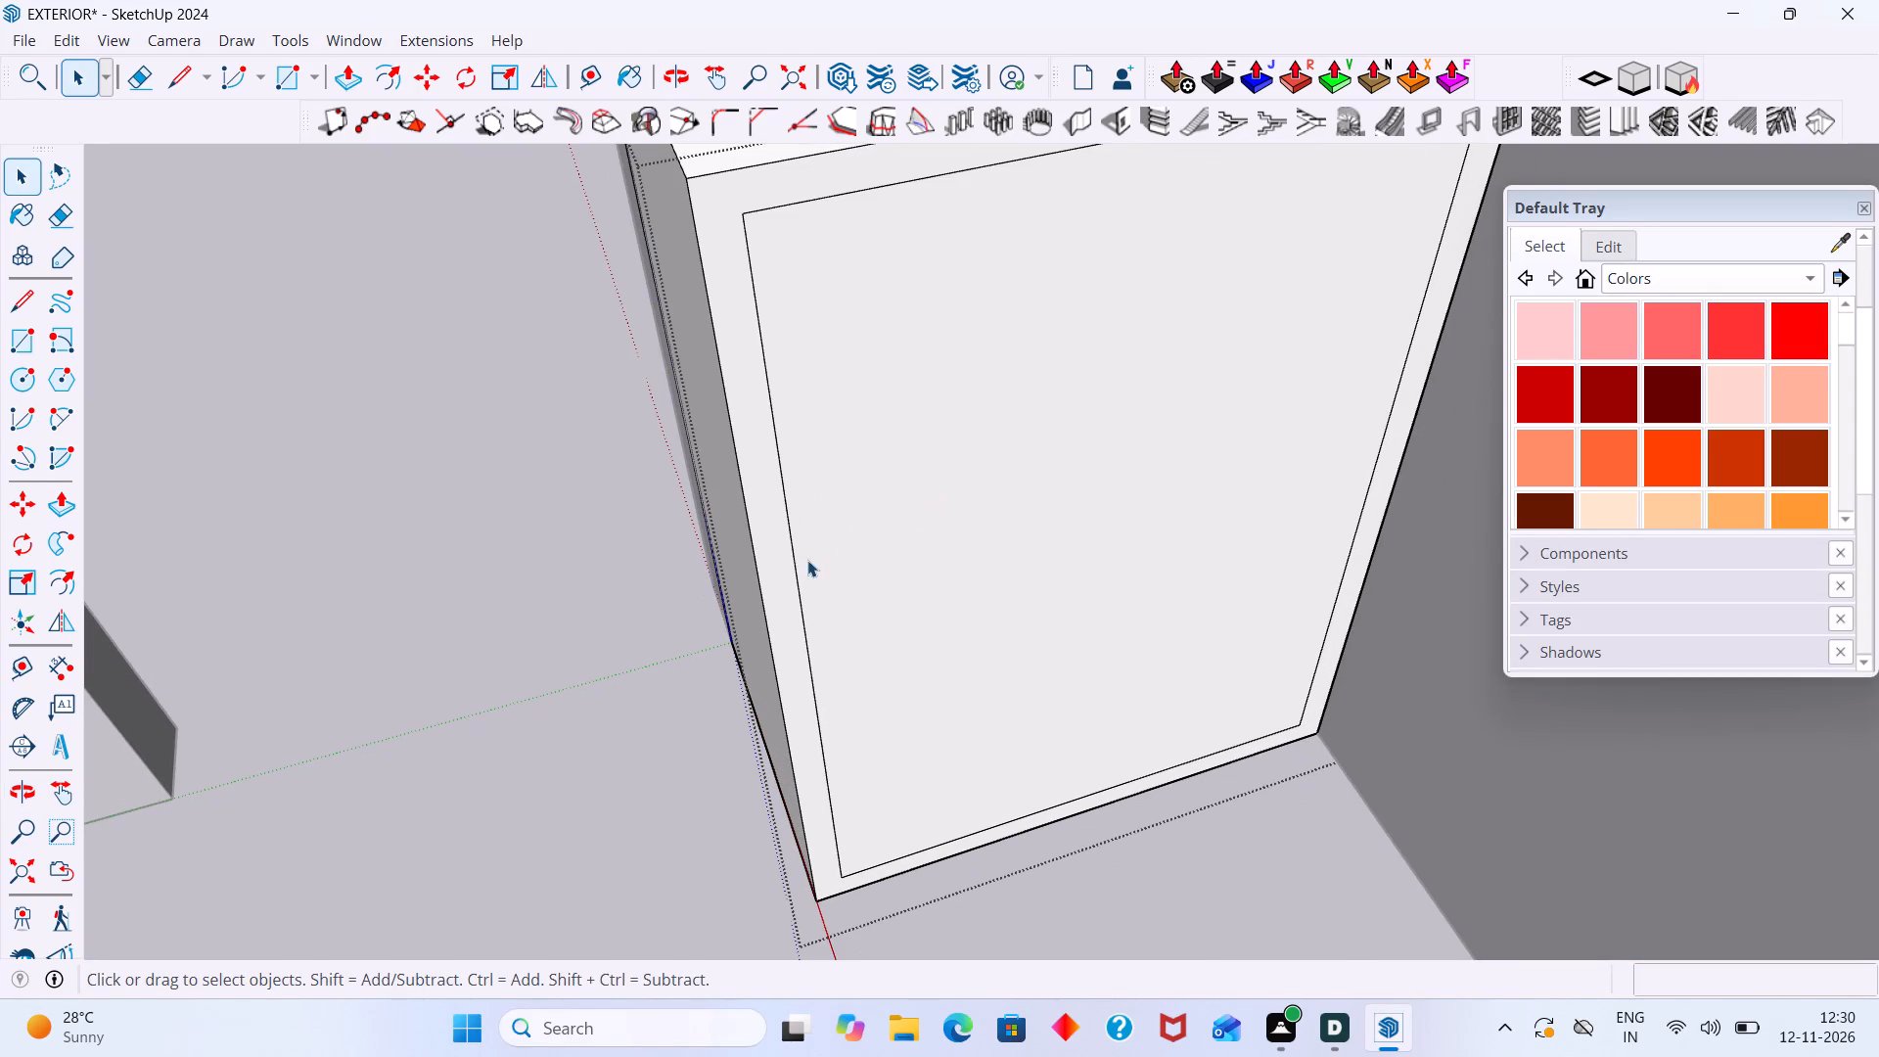
Draw the upper divider line along the green axis from the split point on the inner frame edge to the opposite edge, and exit the group.
{"action": "left_click", "coordinate": [799, 576]}
{"action": "key", "text": "l"}
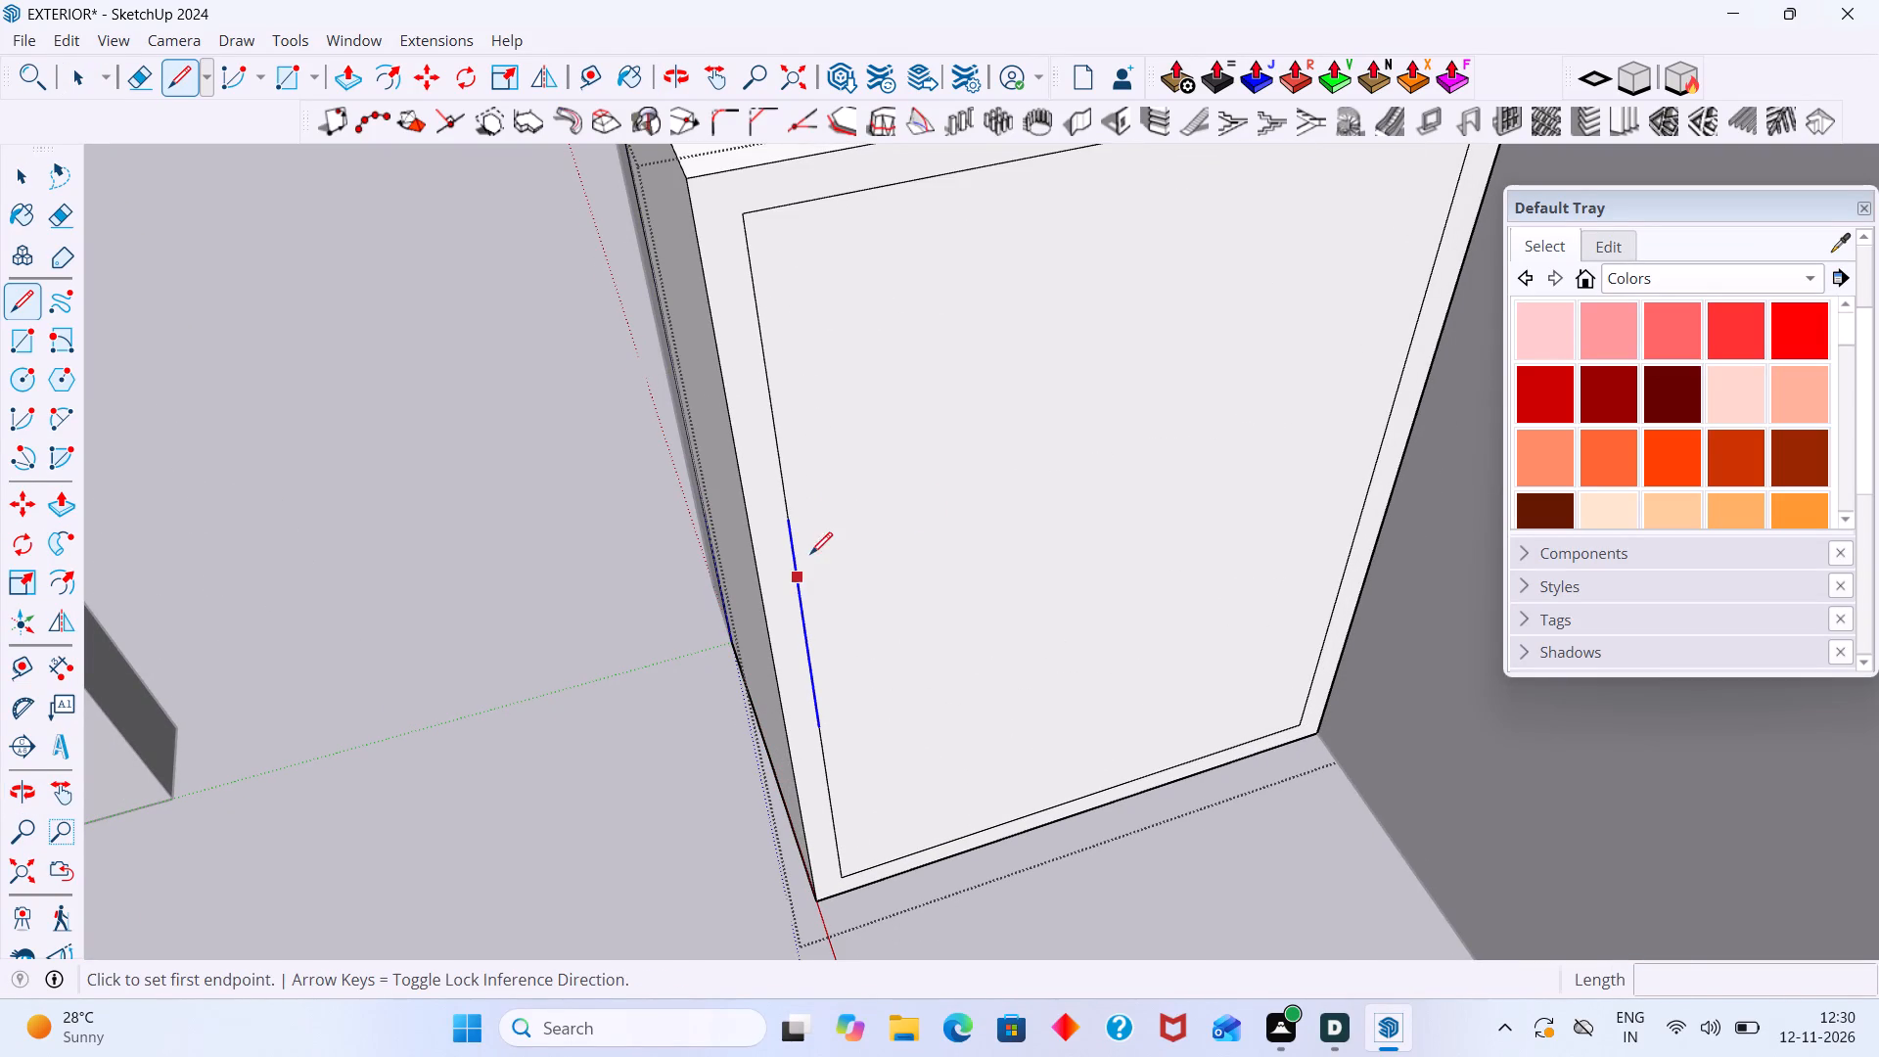
{"action": "left_click", "coordinate": [792, 517]}
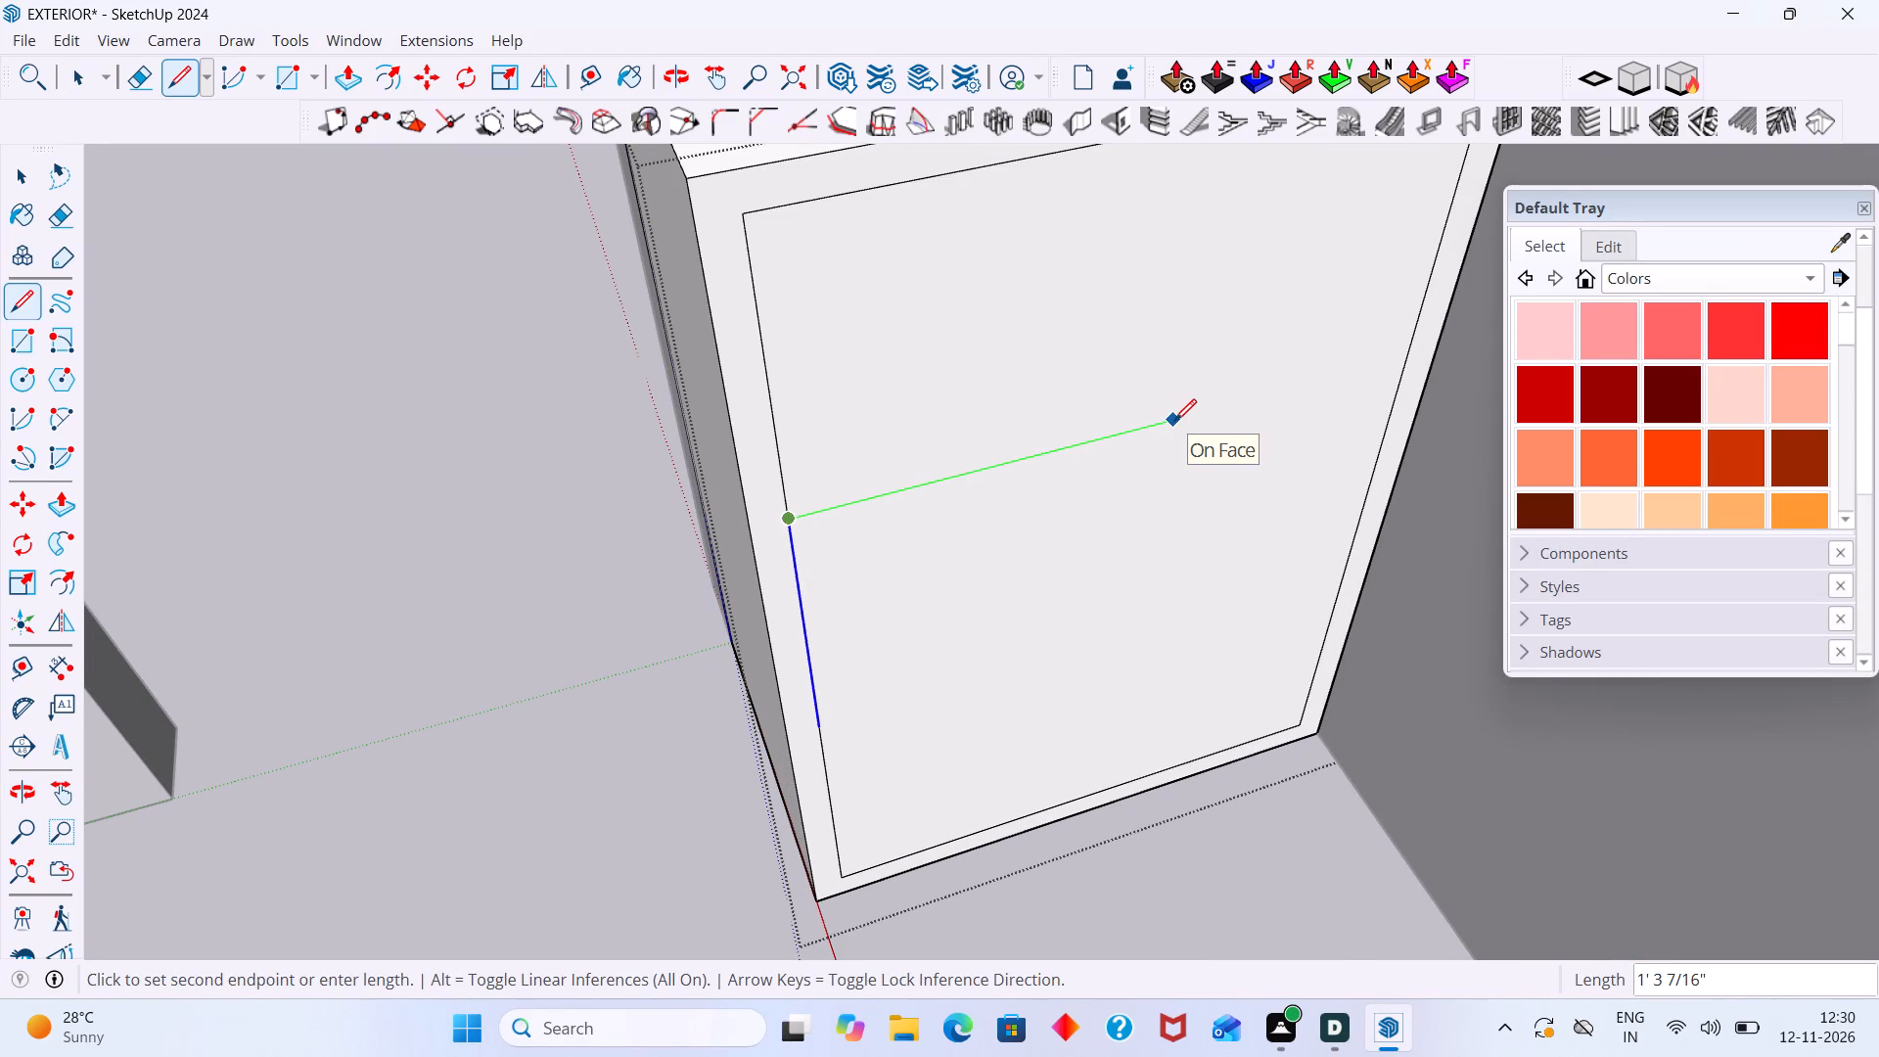
{"action": "key", "text": "Left"}
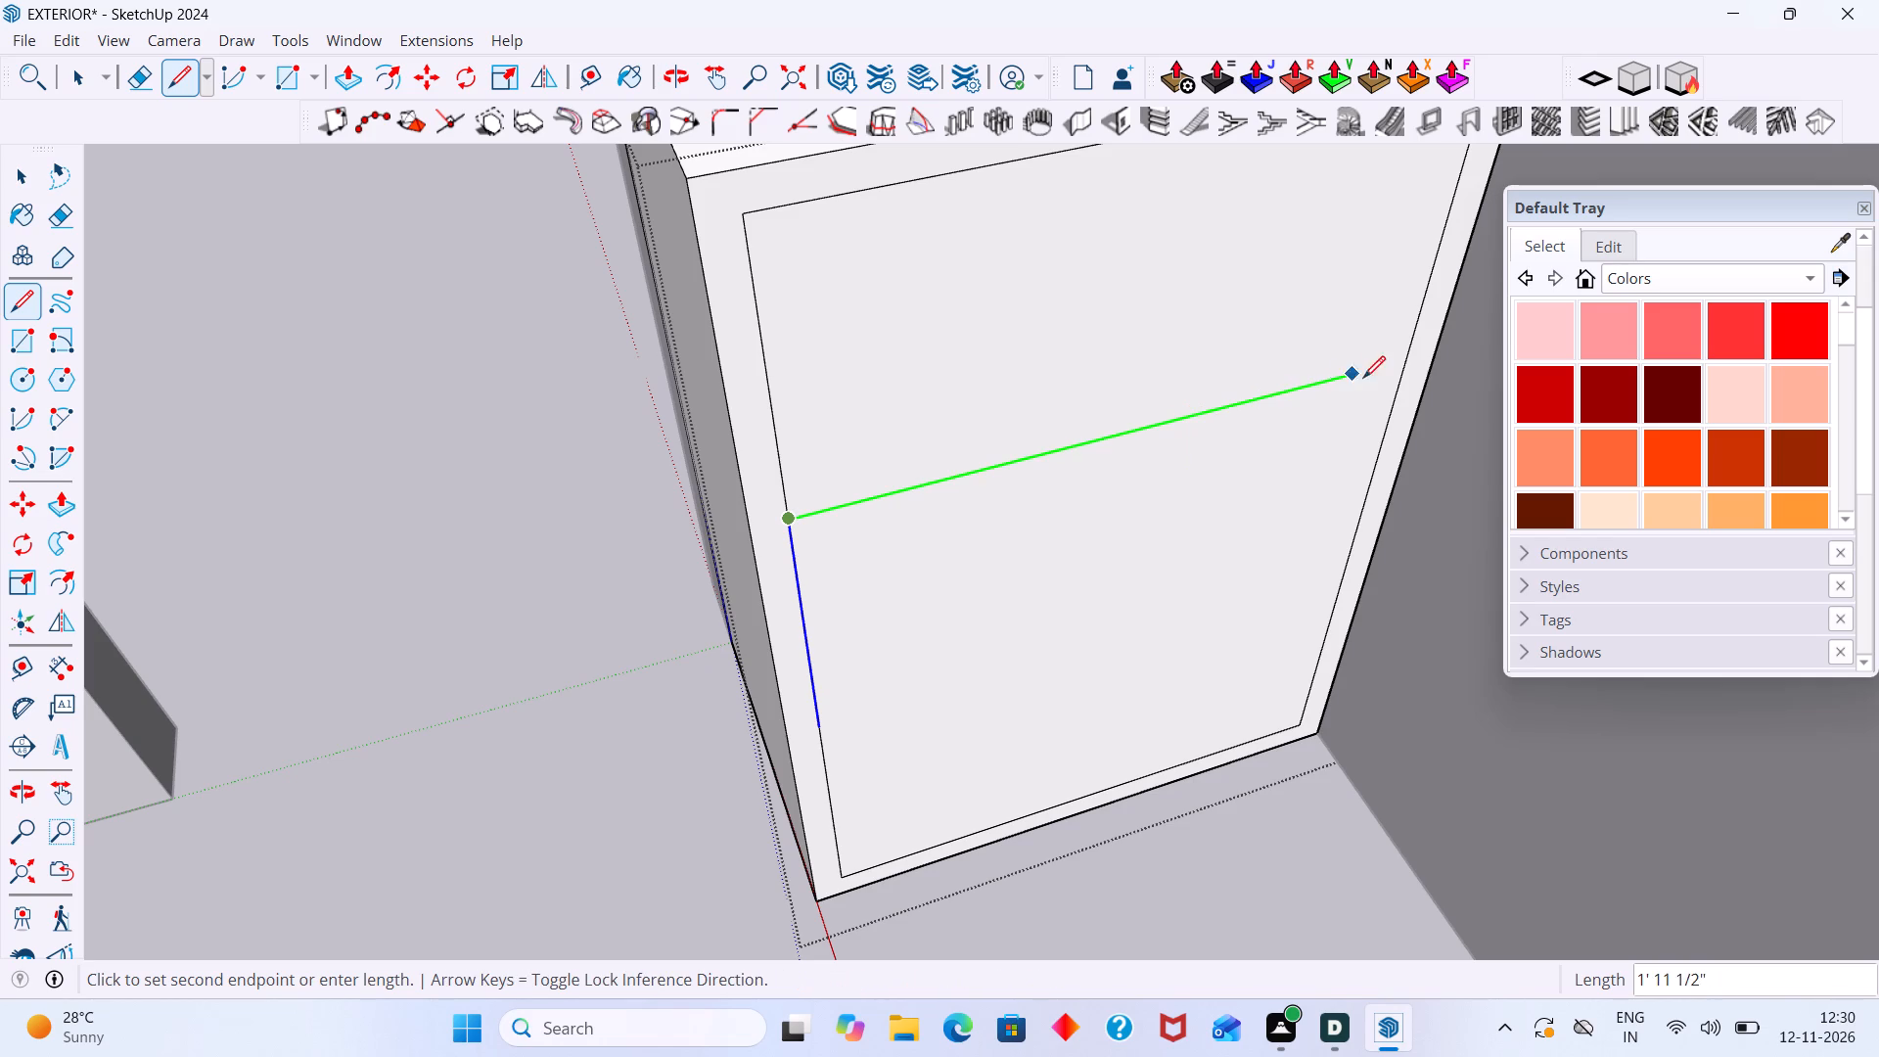
{"action": "left_click", "coordinate": [1406, 362]}
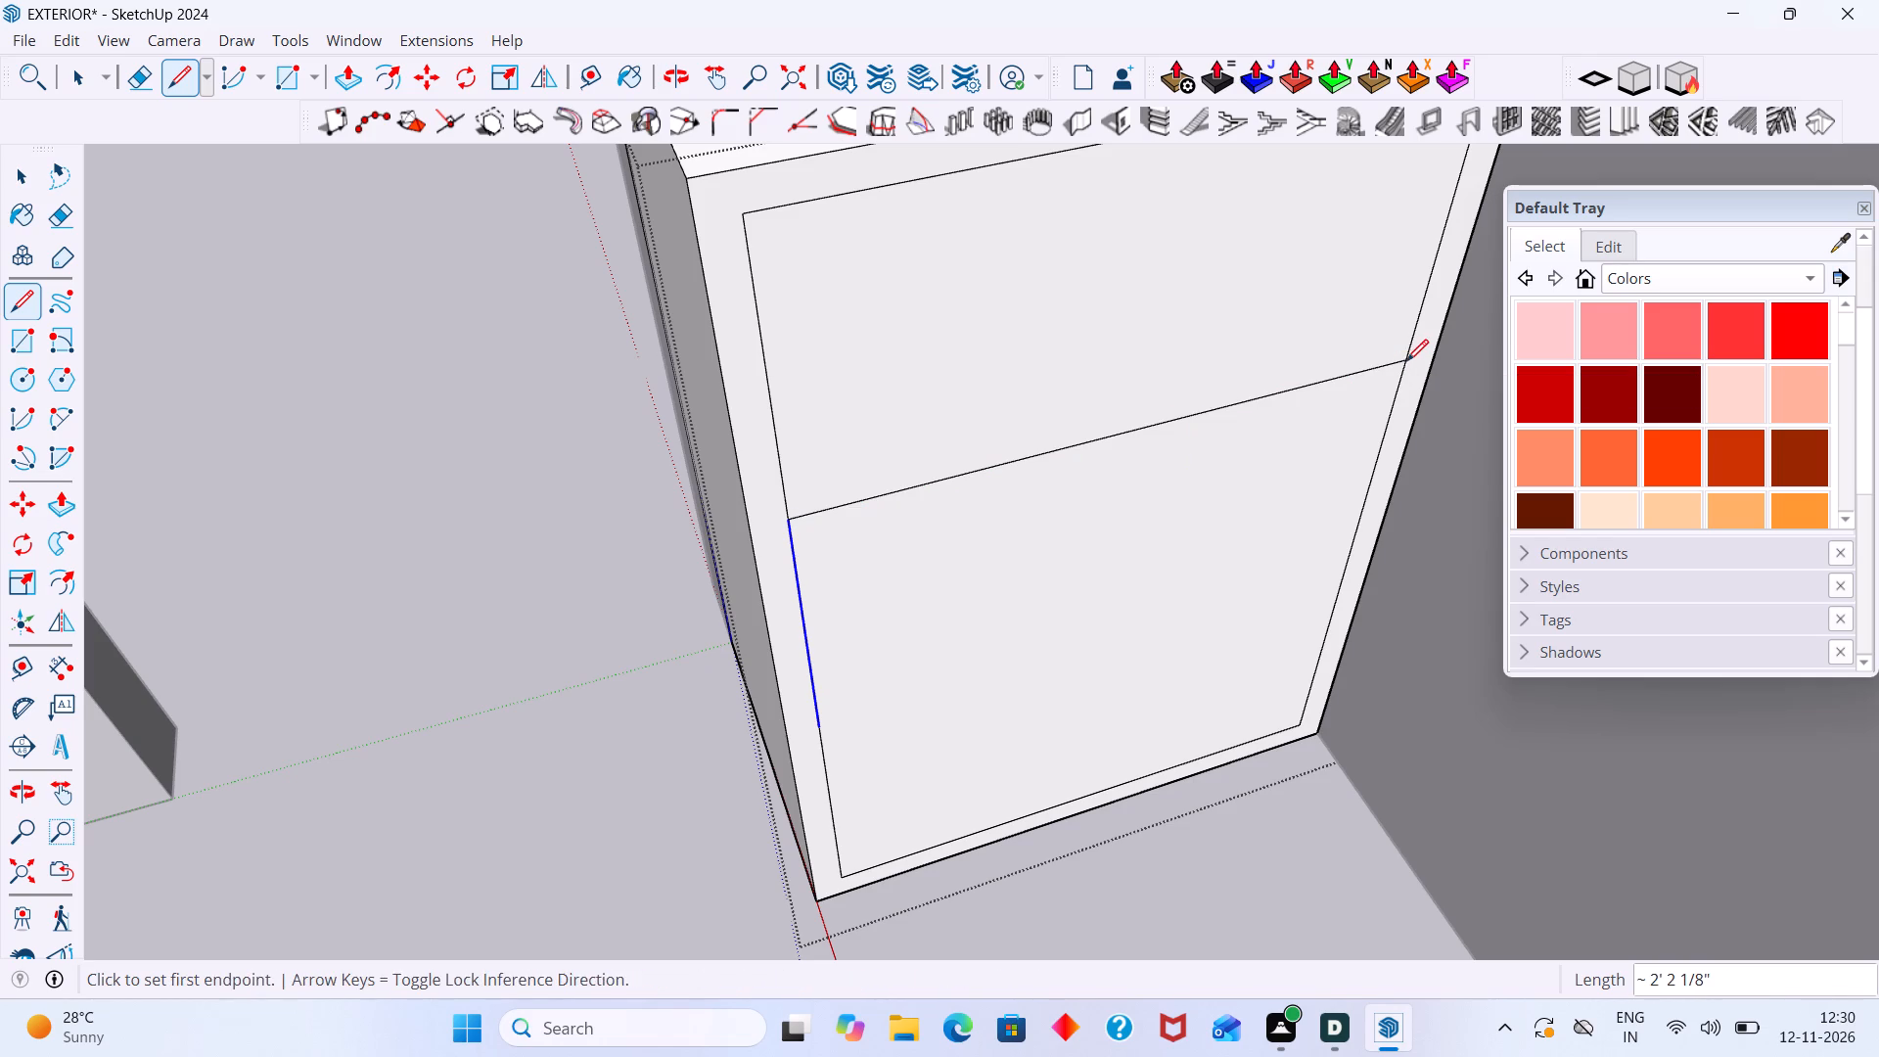
{"action": "key", "text": "space"}
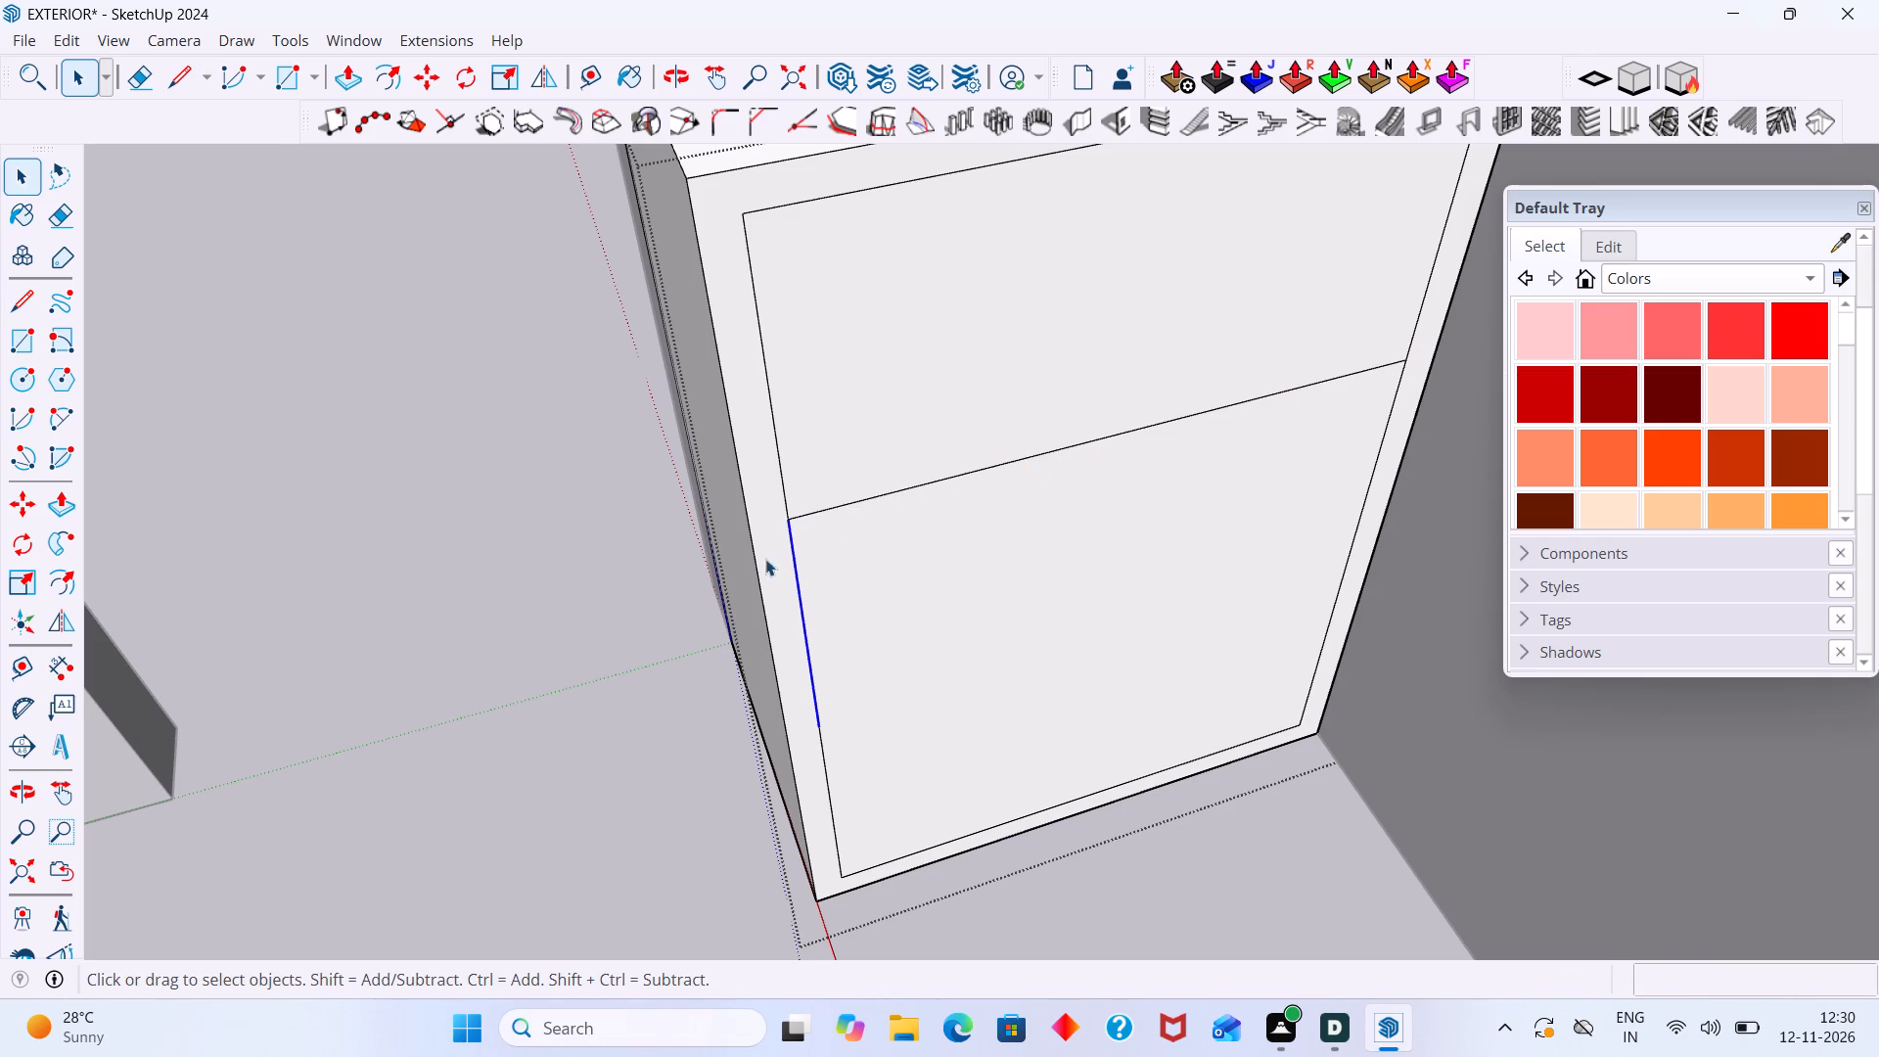
{"action": "left_click", "coordinate": [625, 614]}
Draw the lower divider line, about 2' 2 1/8" long, along the green axis from the lower split point to the opposite inner edge.
{"action": "key", "text": "l"}
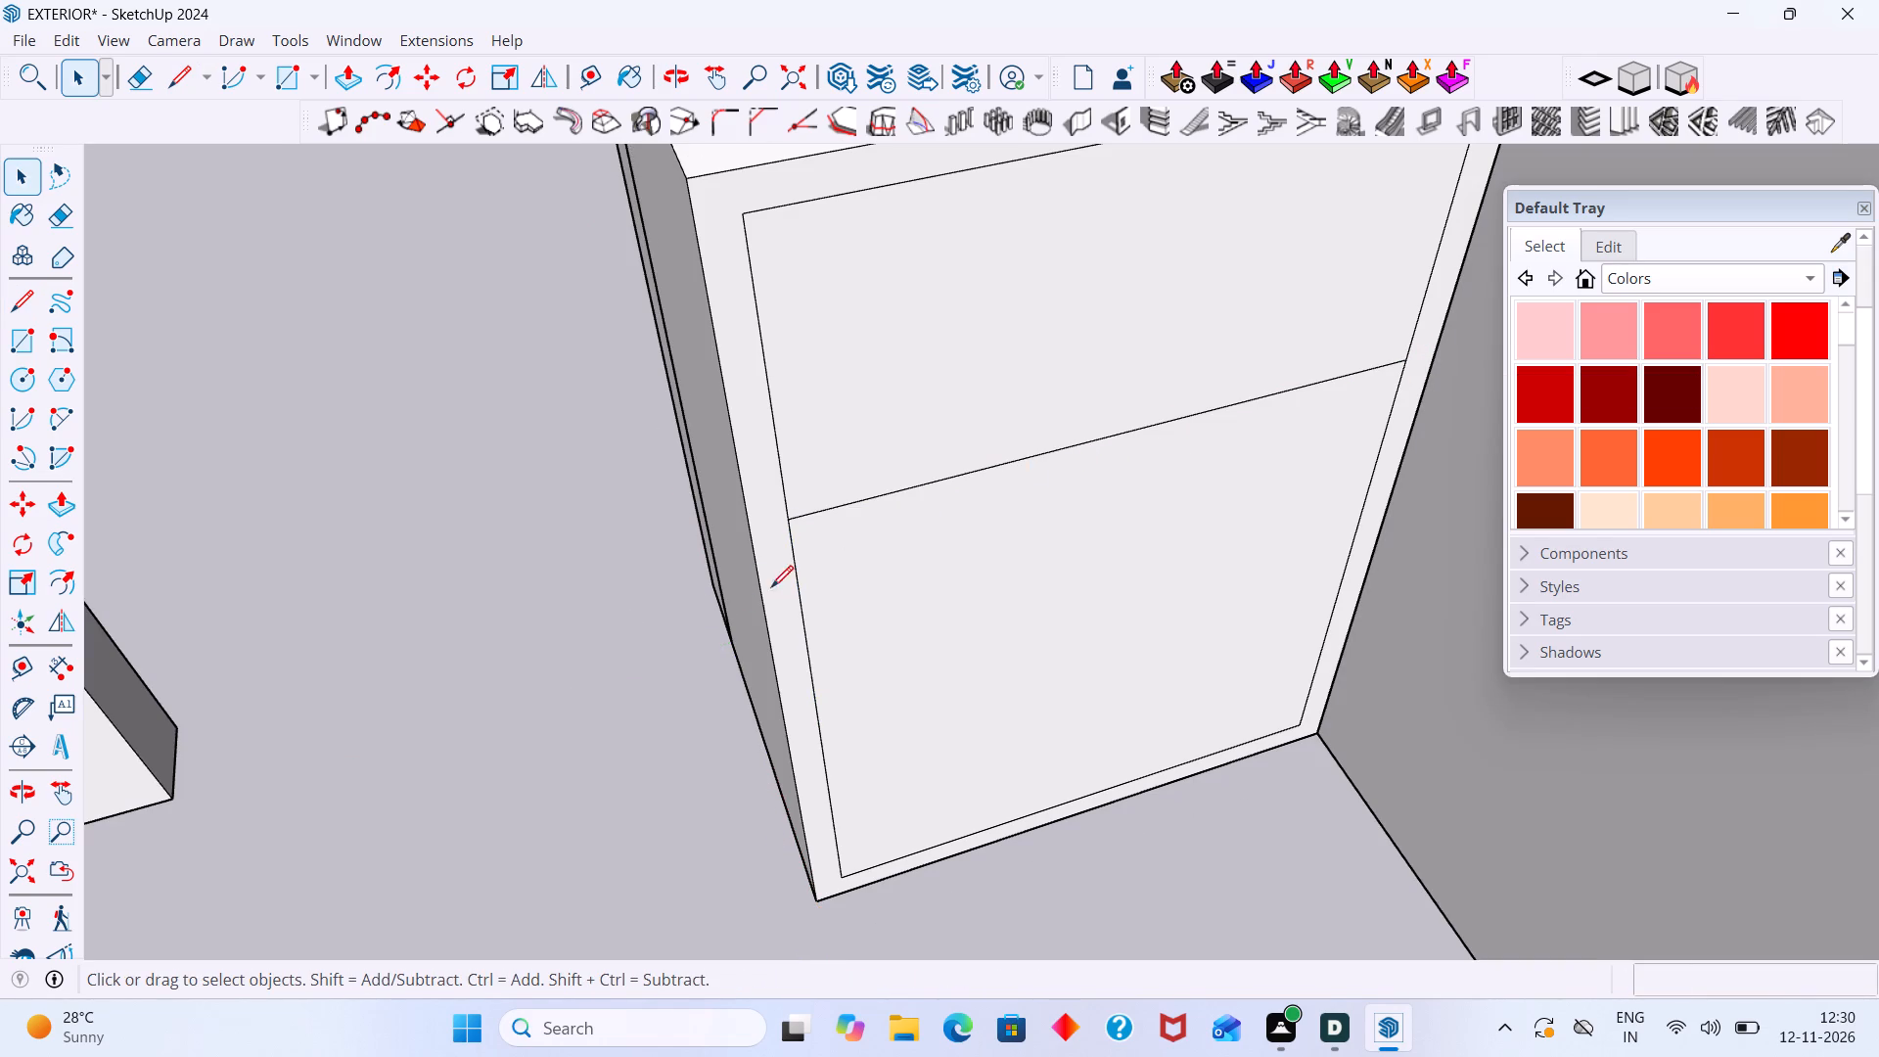
{"action": "left_click", "coordinate": [822, 725]}
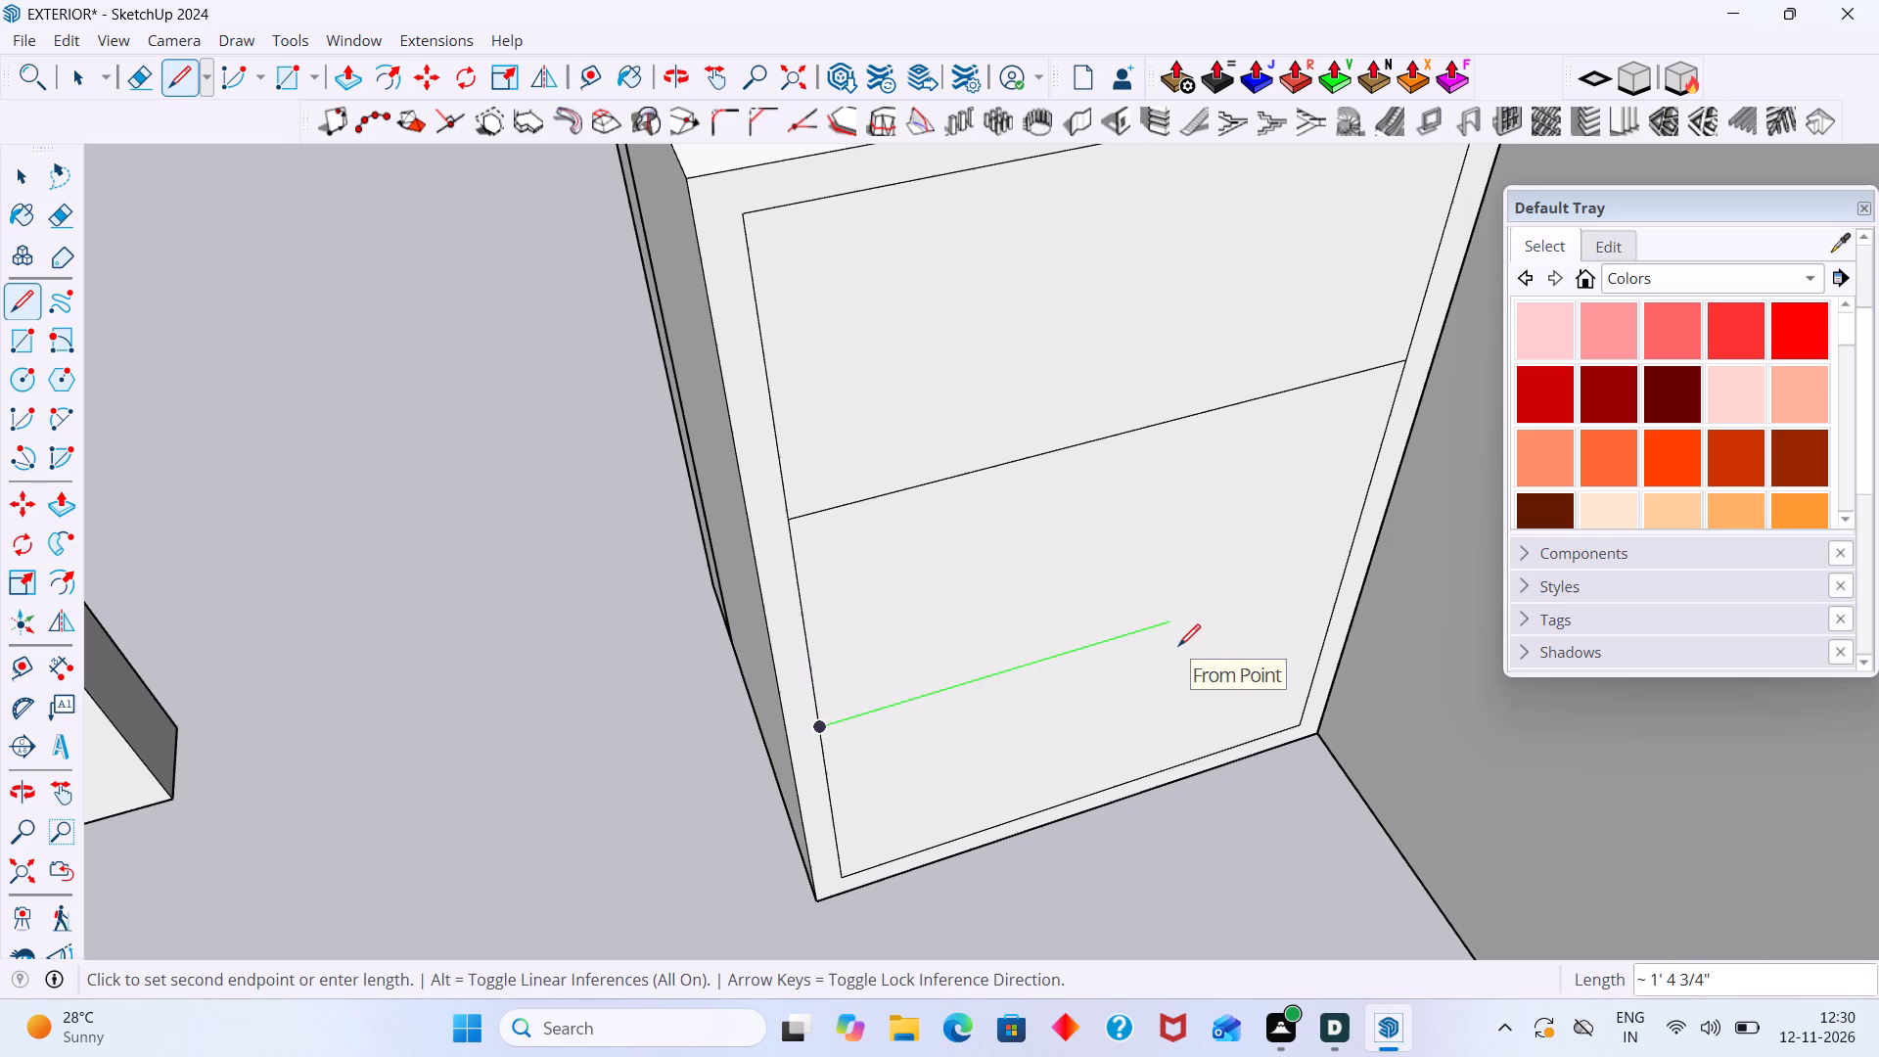
{"action": "key", "text": "Left"}
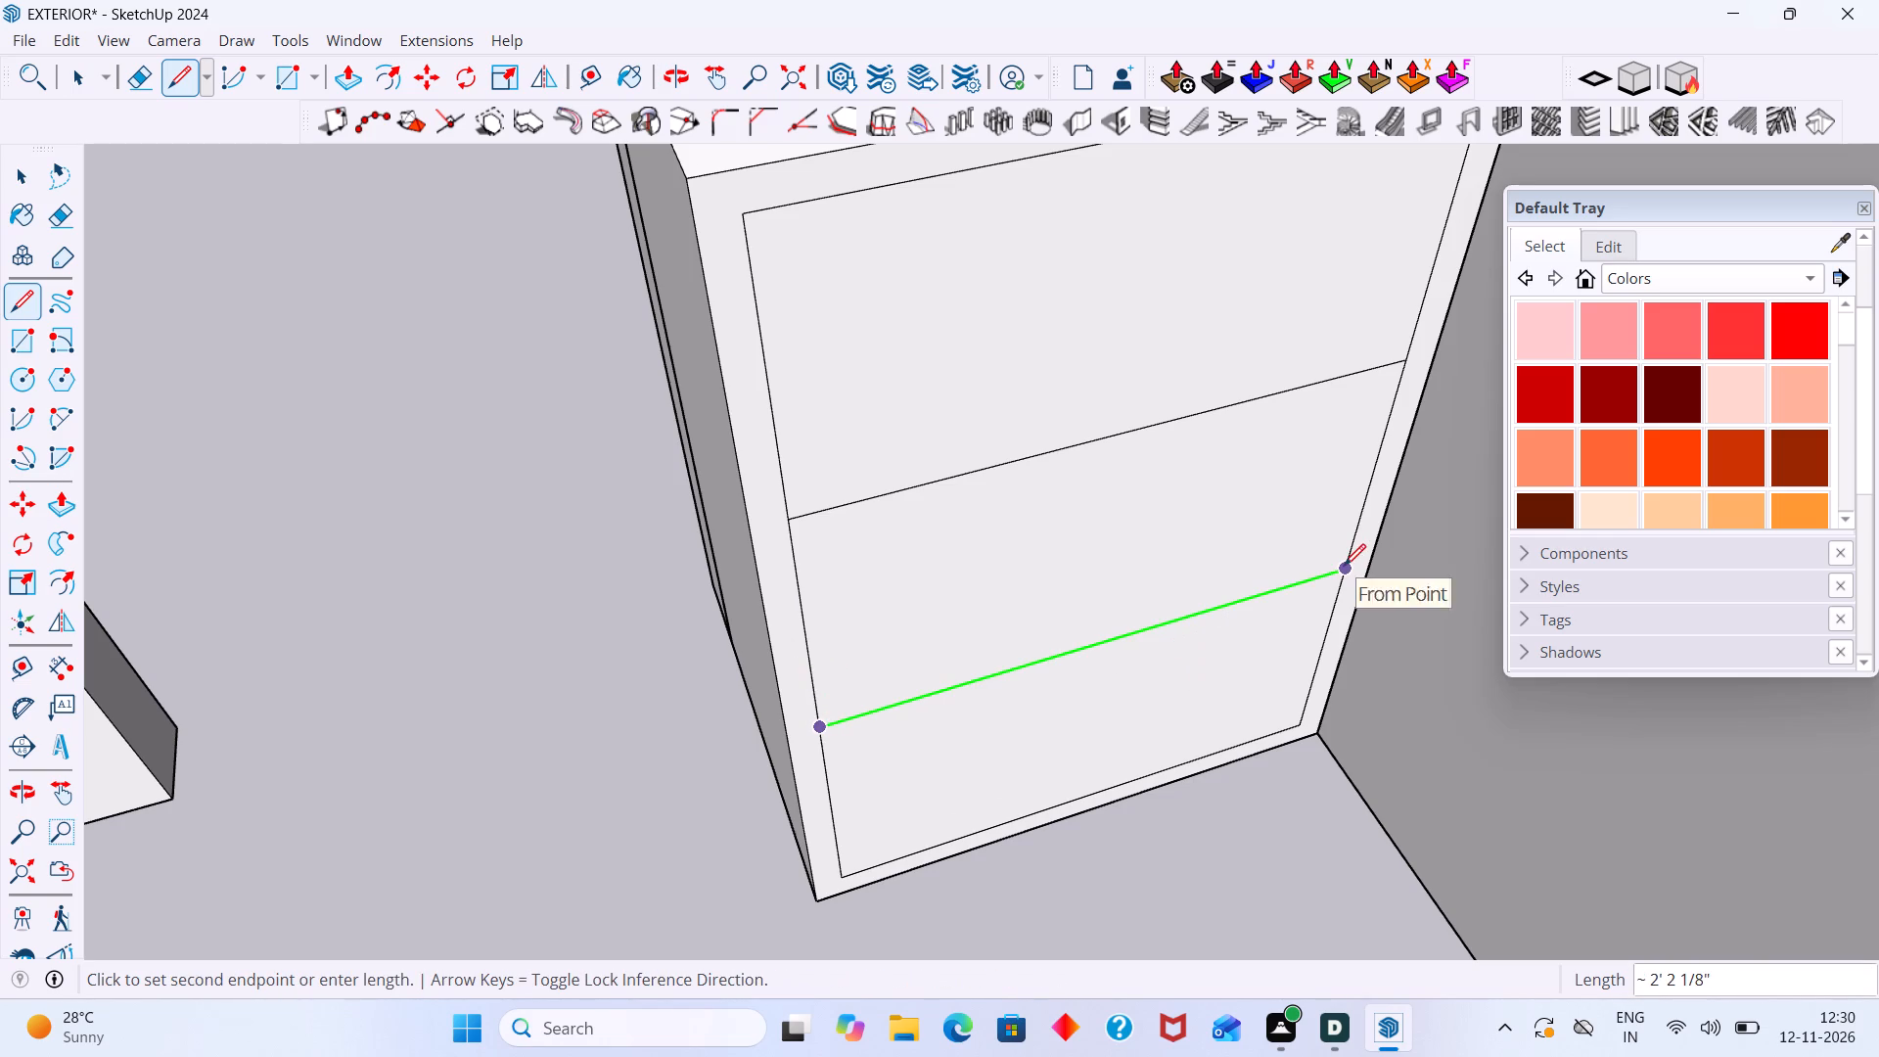
{"action": "left_click", "coordinate": [1344, 566]}
{"action": "key", "text": "space"}
{"action": "left_click", "coordinate": [559, 806]}
Copy the lower divider line 9 mm upward on the cabinet front.
{"action": "scroll", "coordinate": [946, 722], "scroll_direction": "up", "scroll_amount": 2}
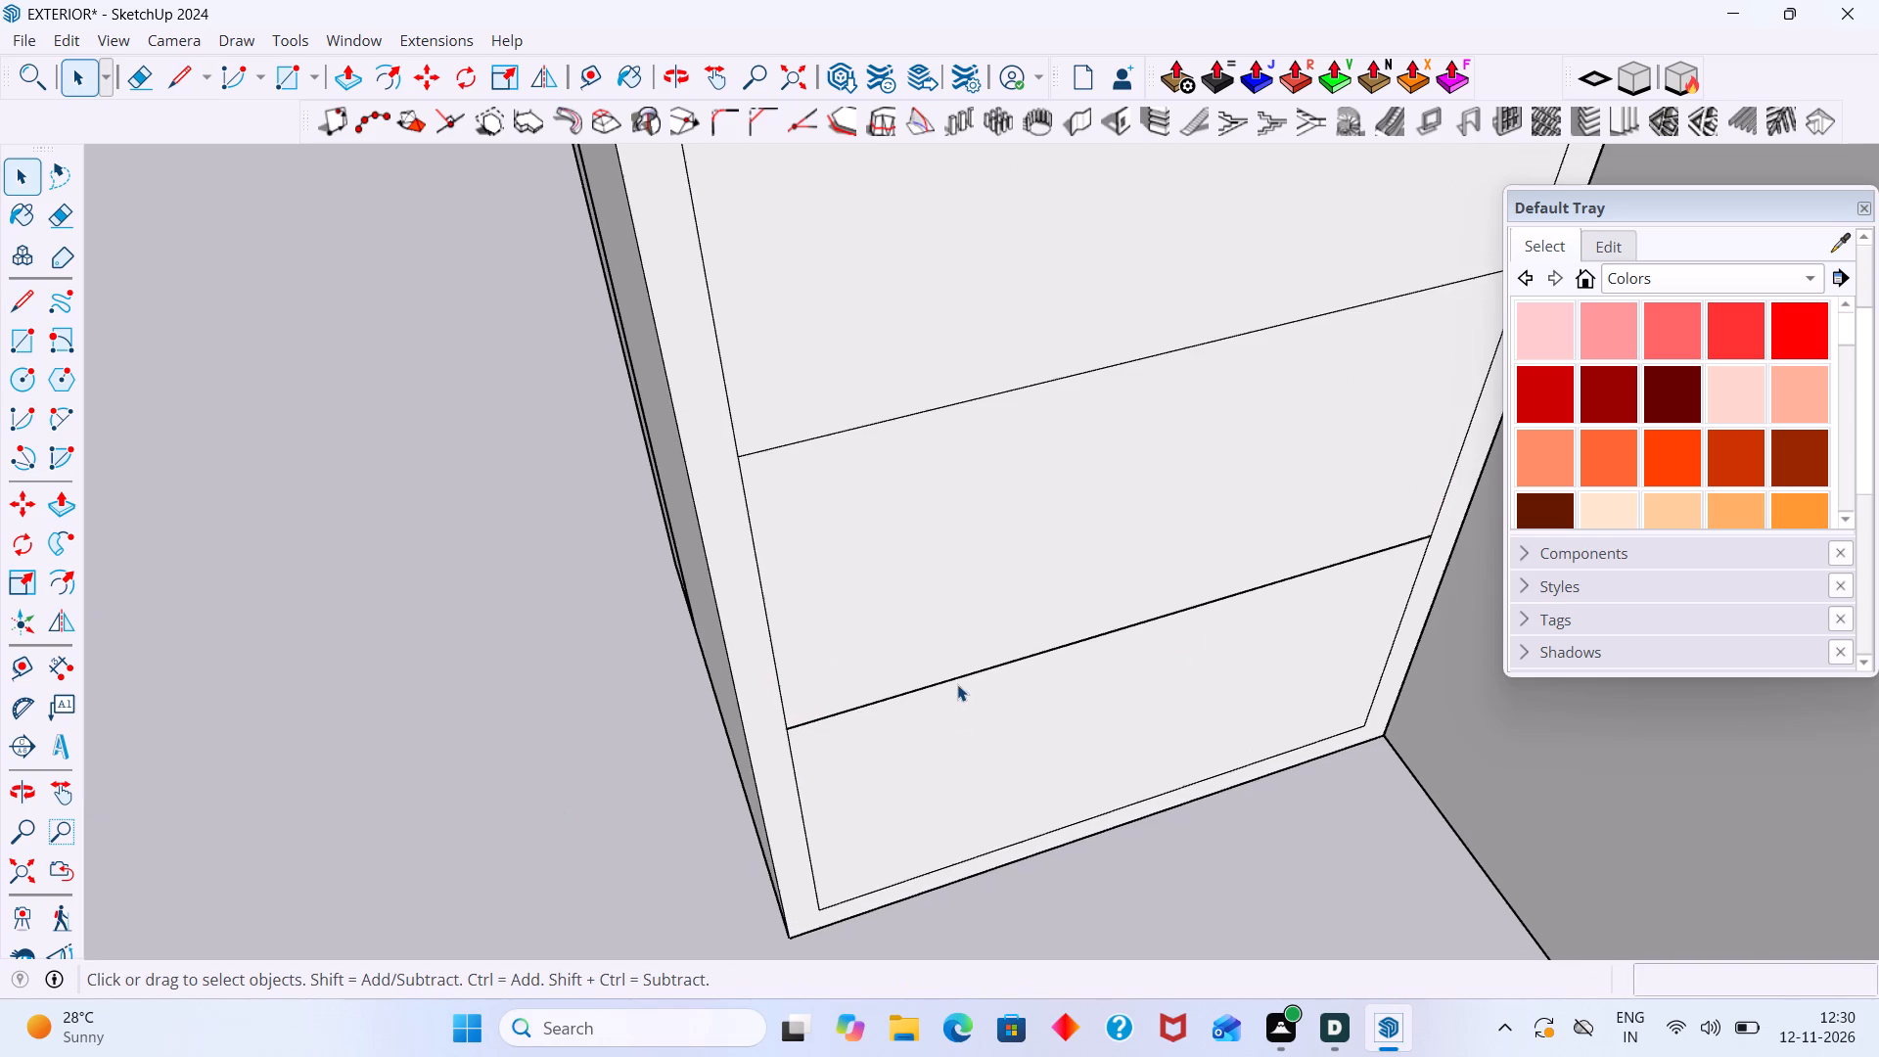
{"action": "left_click", "coordinate": [957, 680]}
{"action": "key", "text": "m"}
{"action": "left_click", "coordinate": [957, 680]}
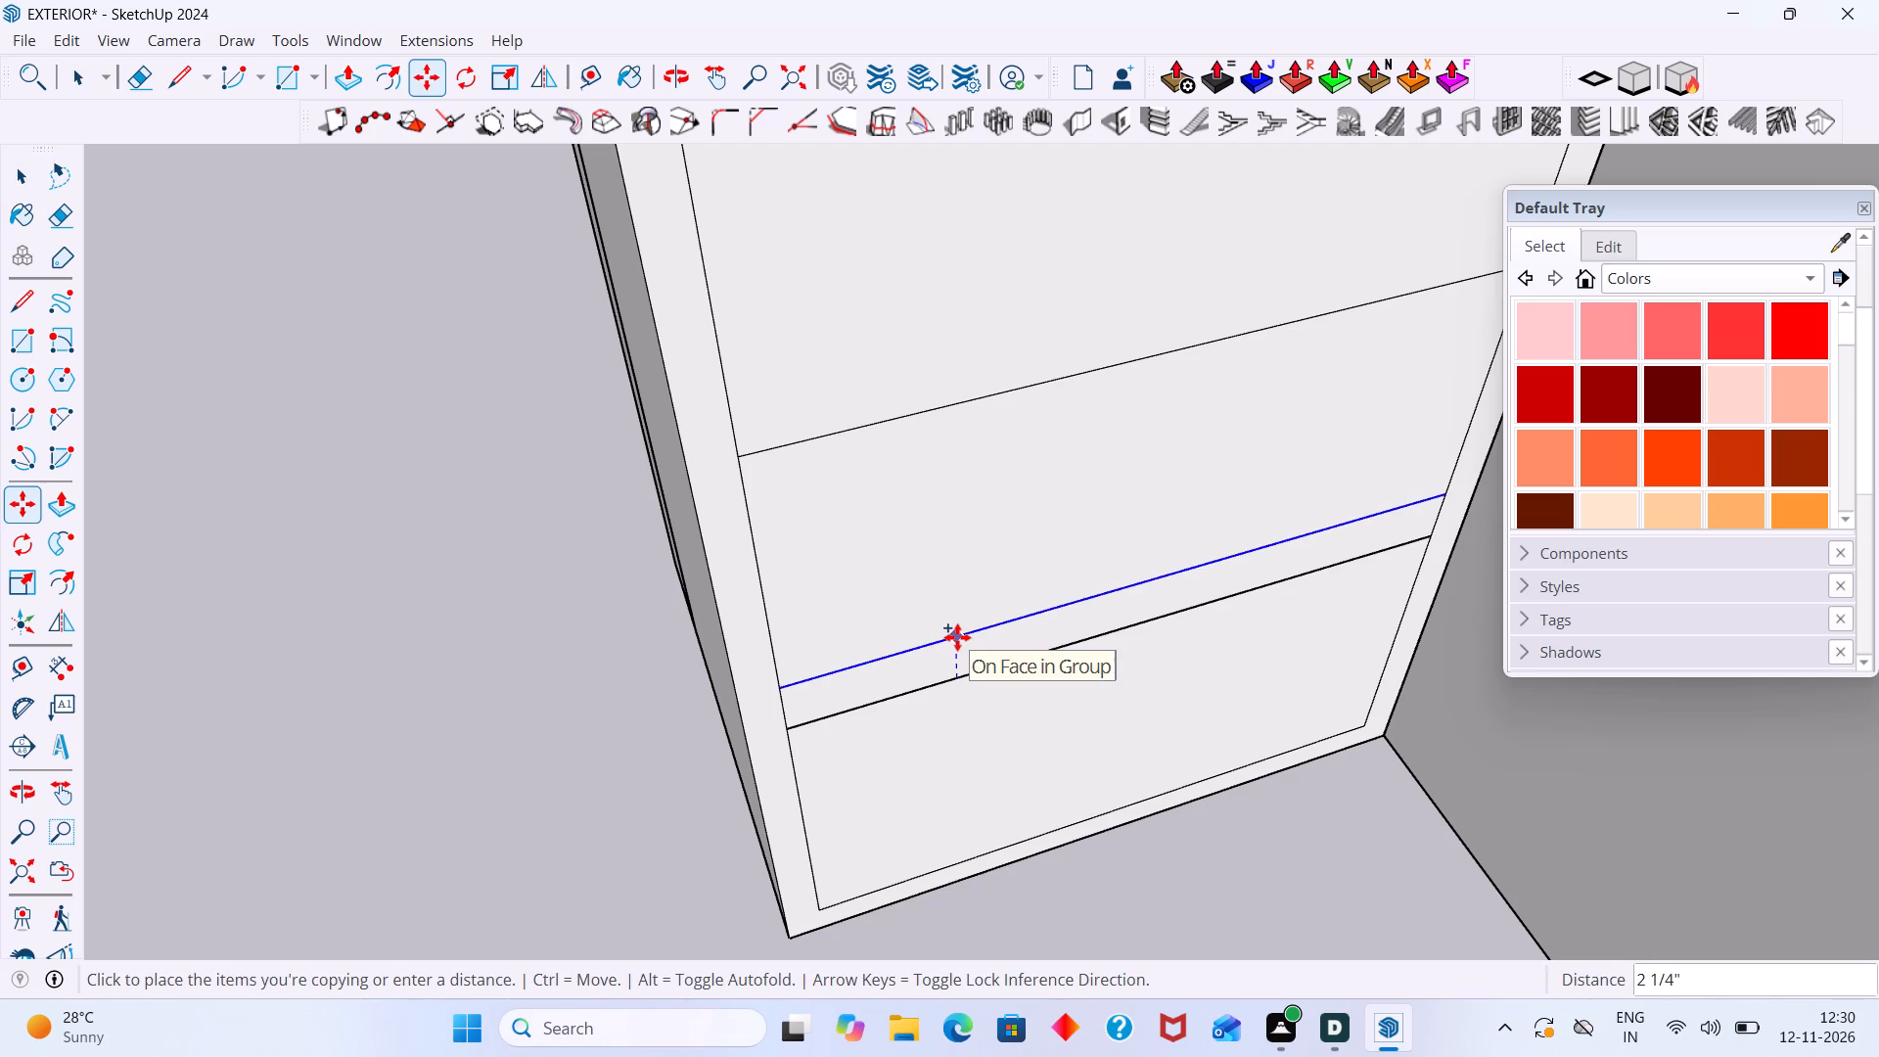
{"action": "key", "text": "9"}
{"action": "type", "text": "MM"}
{"action": "key", "text": "Return"}
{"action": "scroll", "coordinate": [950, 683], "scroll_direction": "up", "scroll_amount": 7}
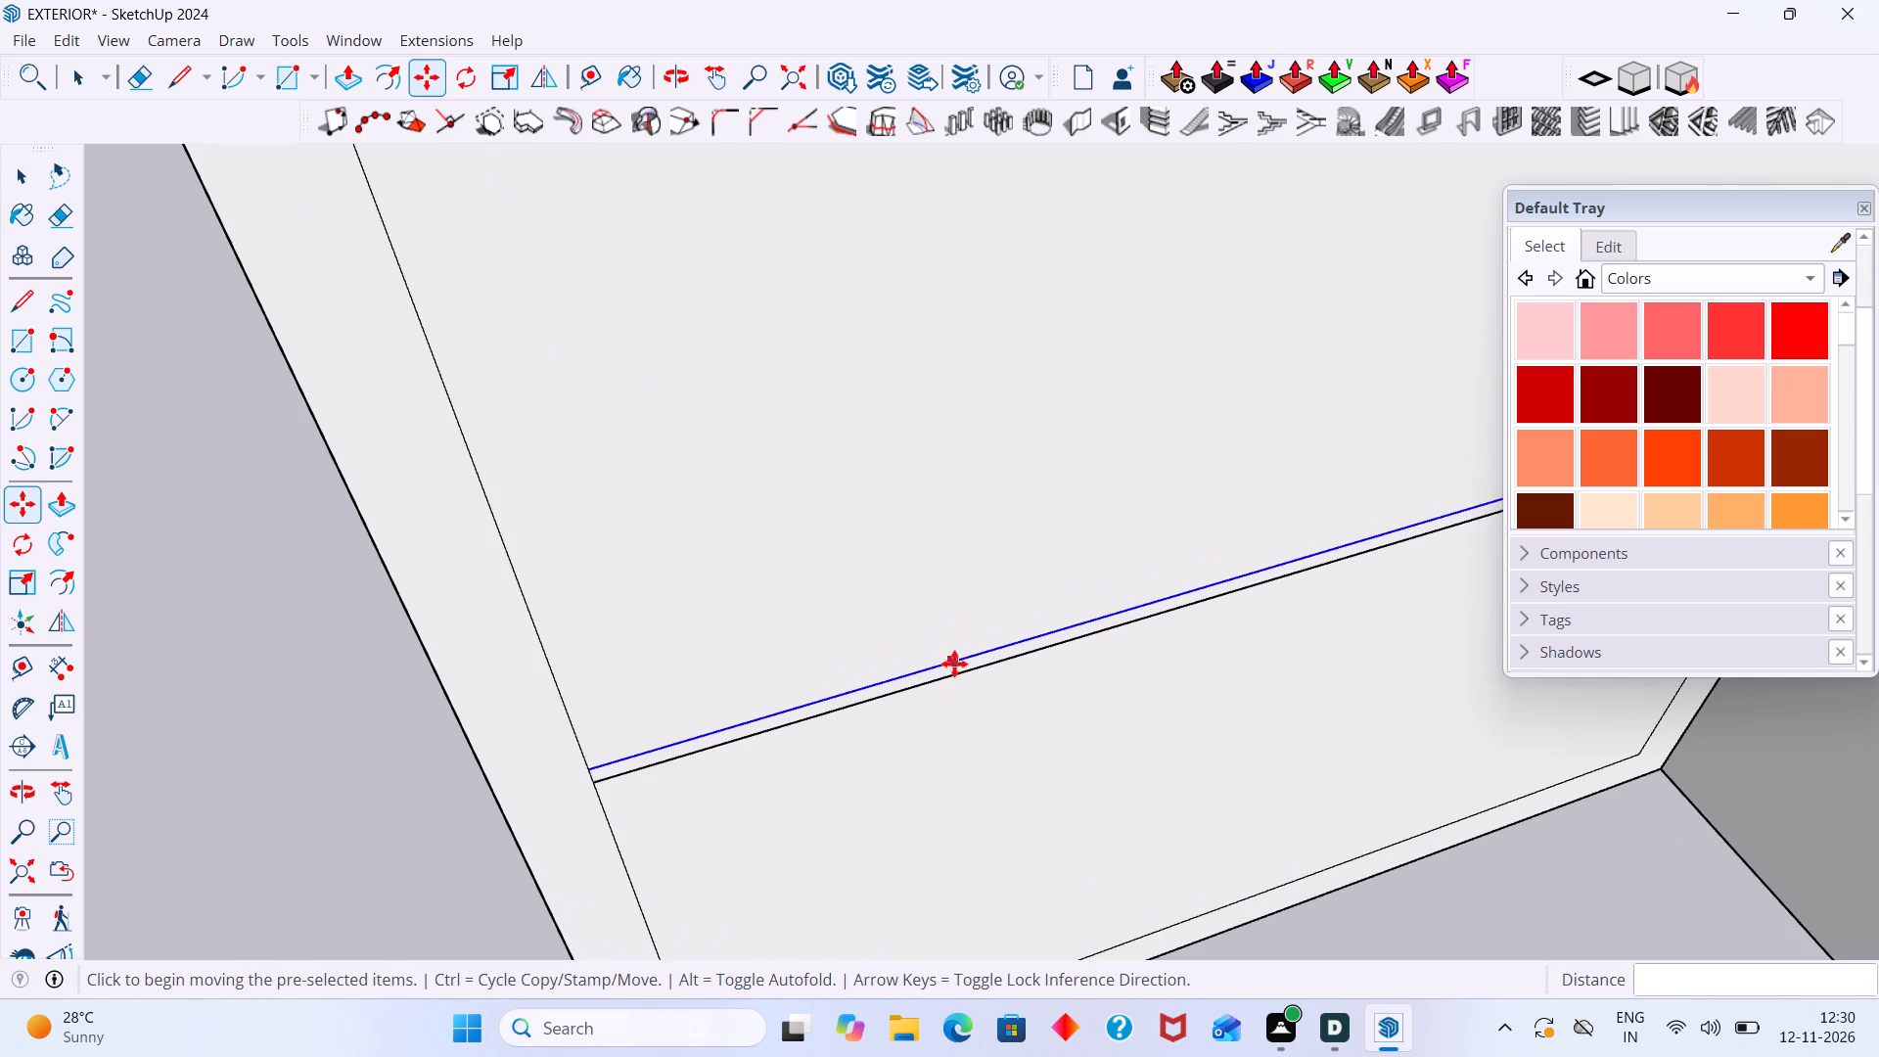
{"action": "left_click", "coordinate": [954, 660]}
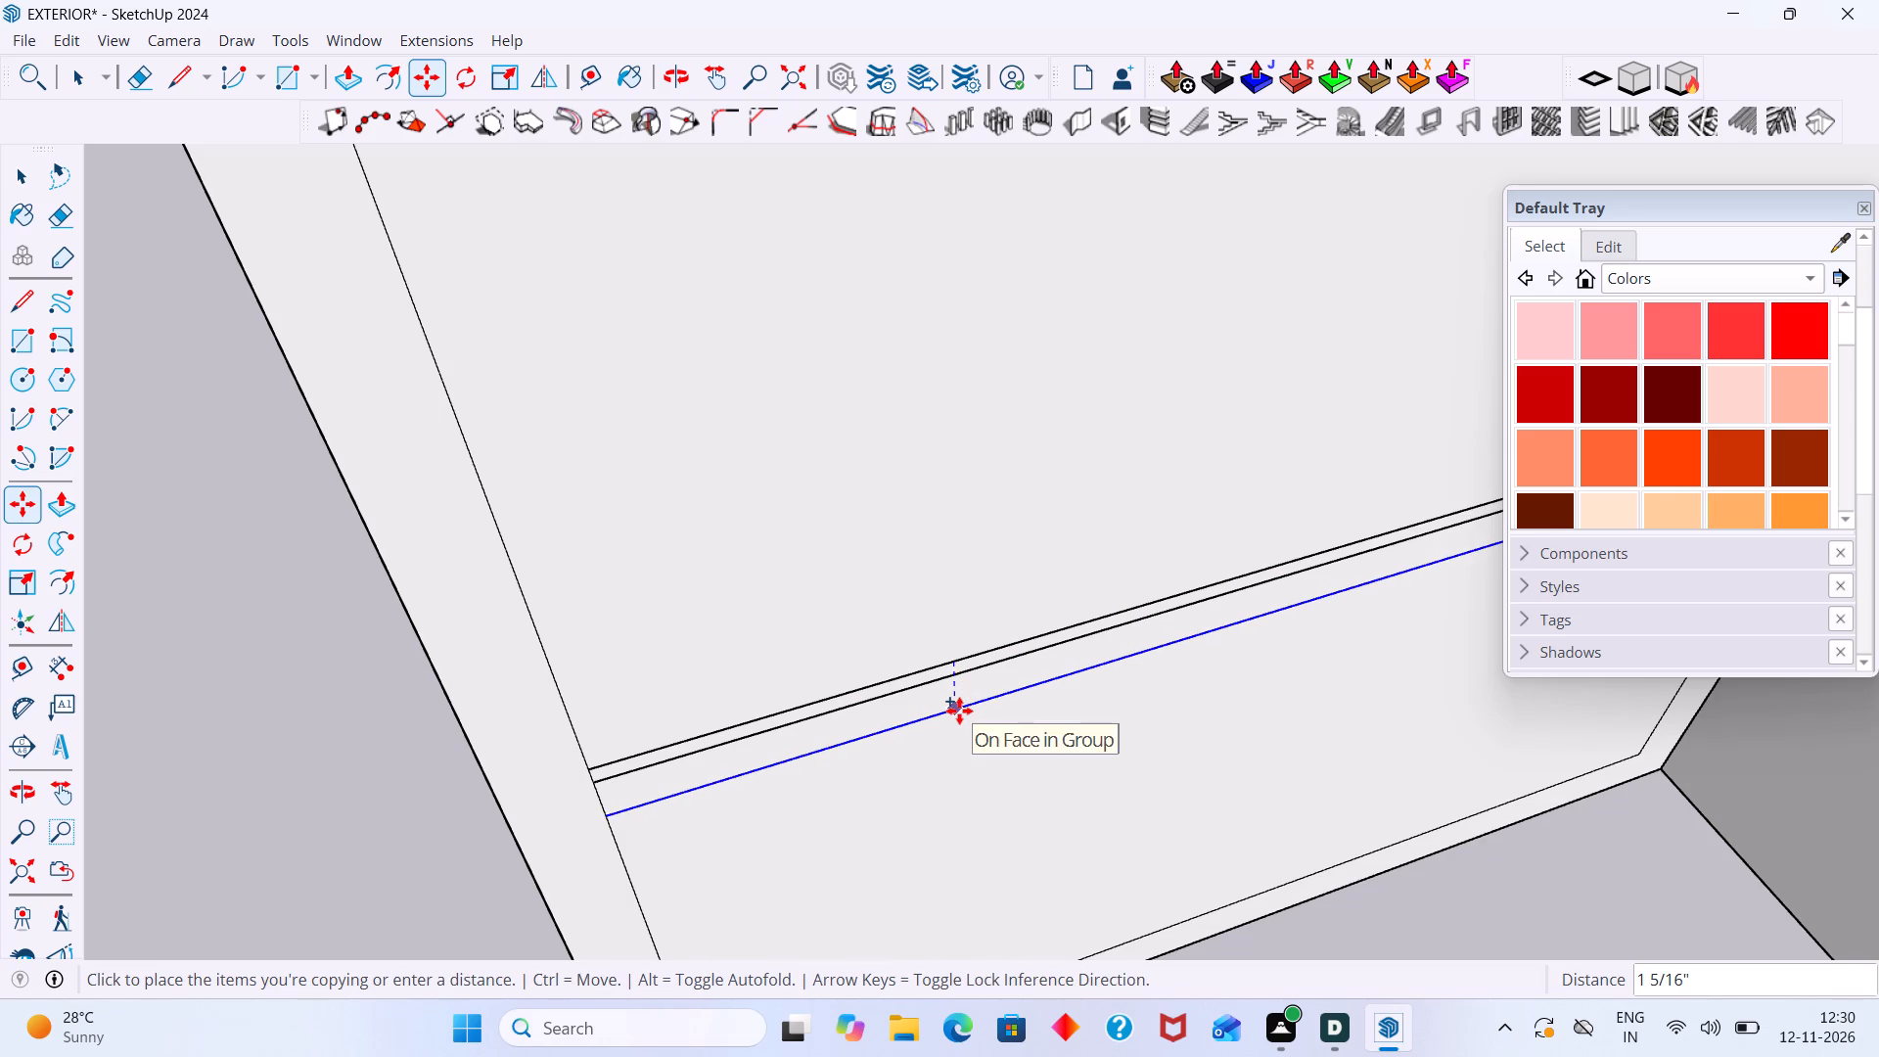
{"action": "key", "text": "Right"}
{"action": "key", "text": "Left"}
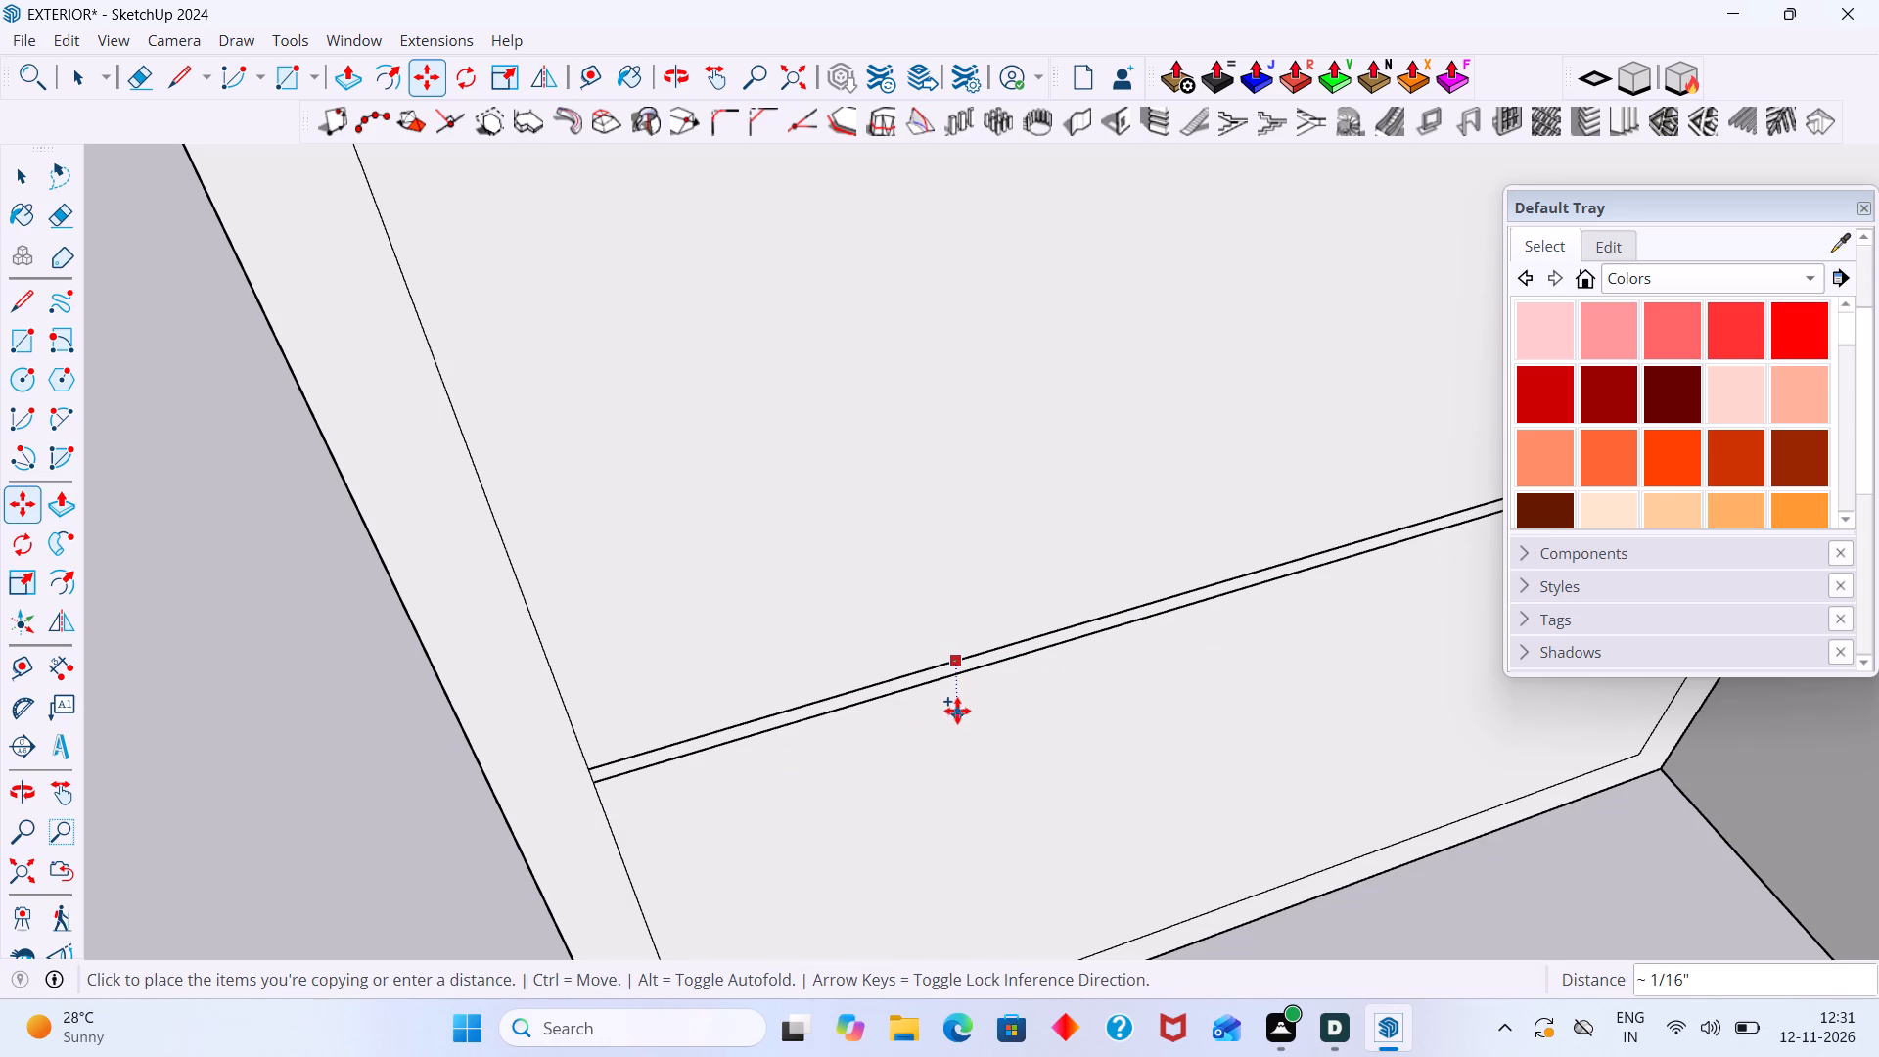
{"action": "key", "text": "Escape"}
Copy the raised lower divider line 18 mm straight down along the vertical axis, below the original divider.
{"action": "left_click", "coordinate": [953, 666]}
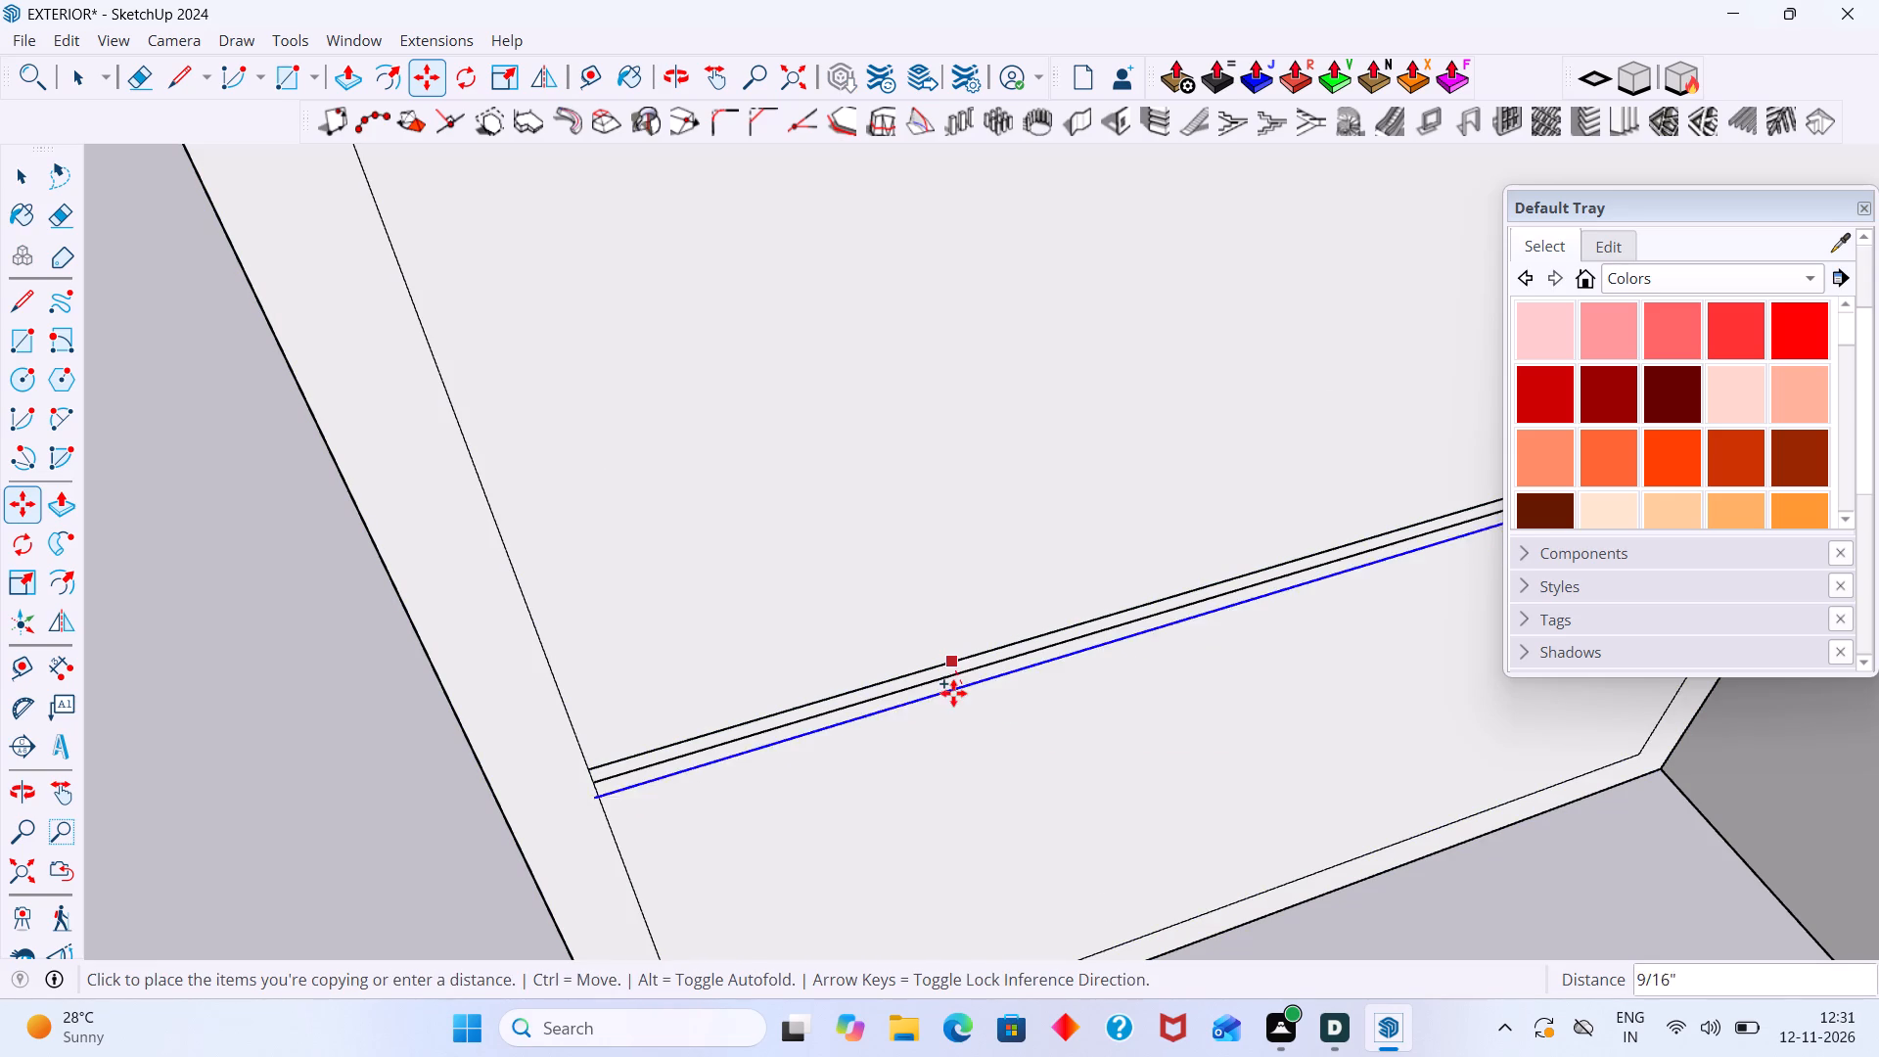
{"action": "key", "text": "Up"}
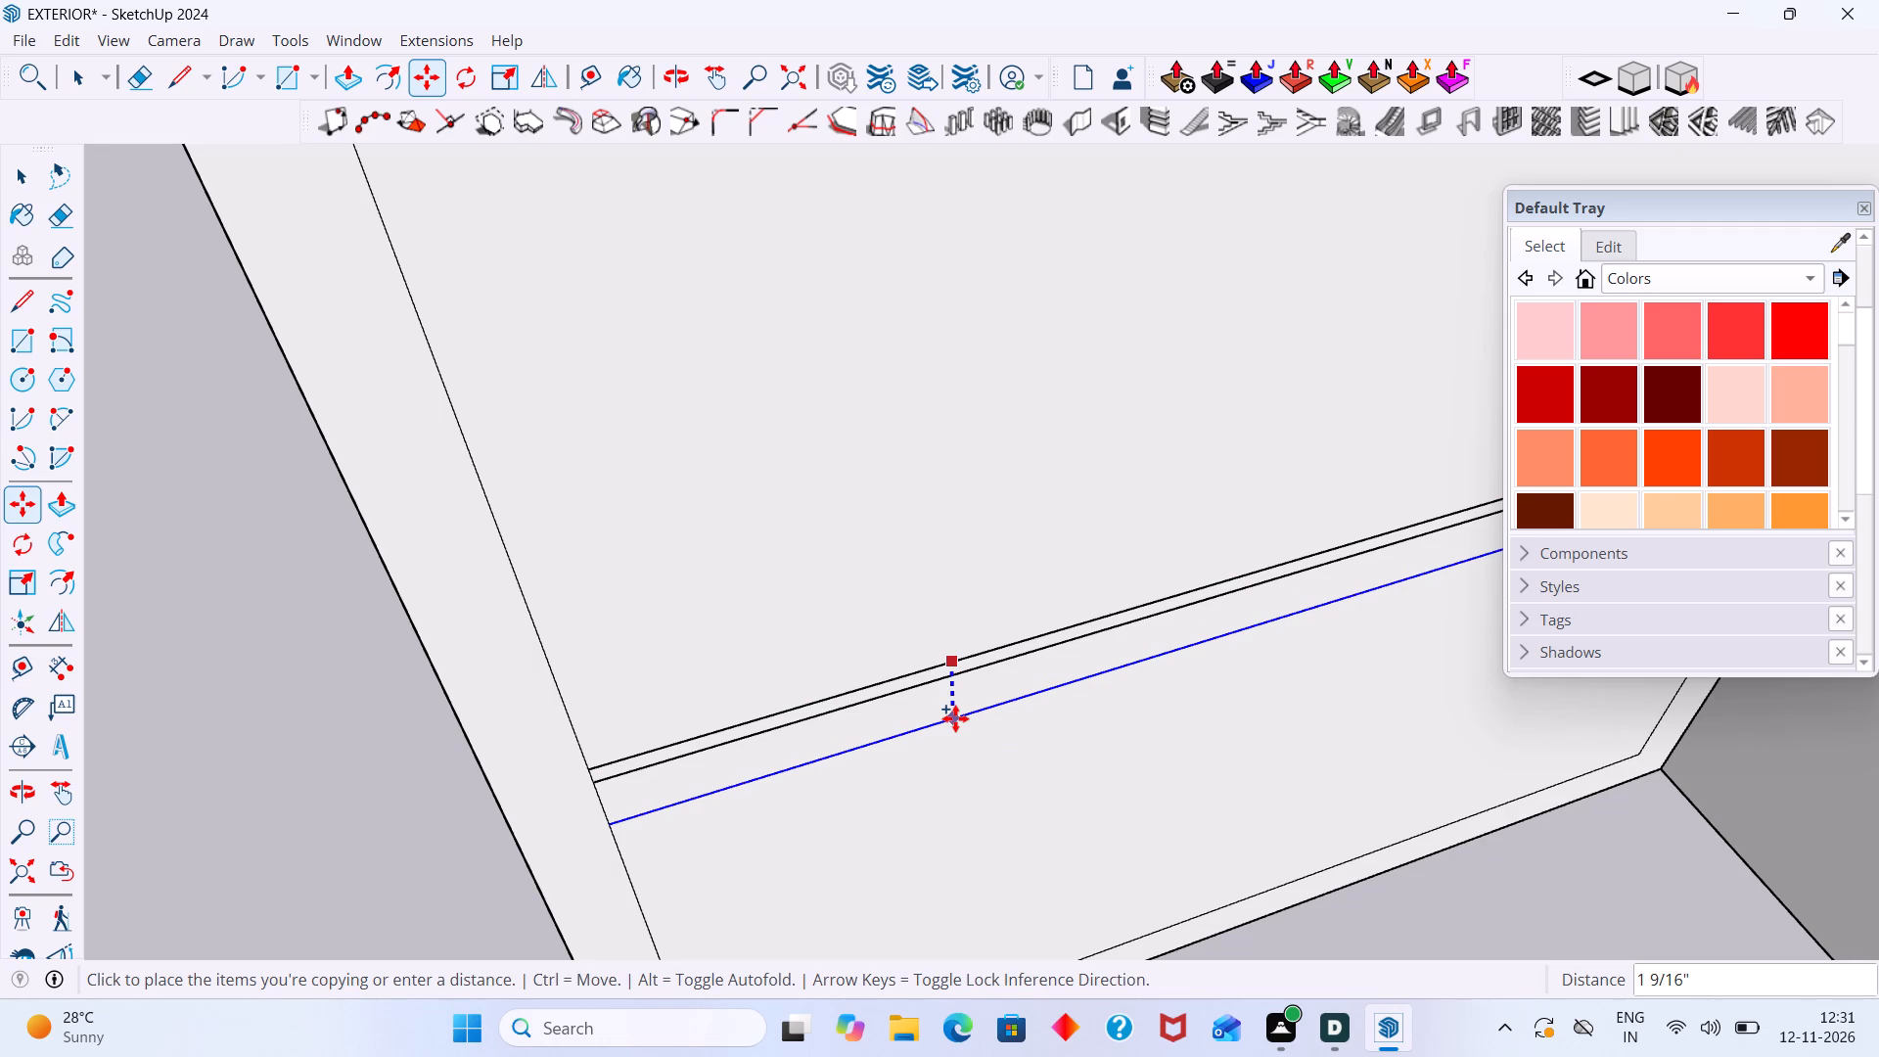
{"action": "type", "text": "15"}
{"action": "key", "text": "BackSpace"}
{"action": "type", "text": "8MM"}
{"action": "key", "text": "Return"}
{"action": "key", "text": "space"}
Open the cabinet group for editing and copy the upper divider line 9 mm upward.
{"action": "scroll", "coordinate": [854, 709], "scroll_direction": "down", "scroll_amount": 7}
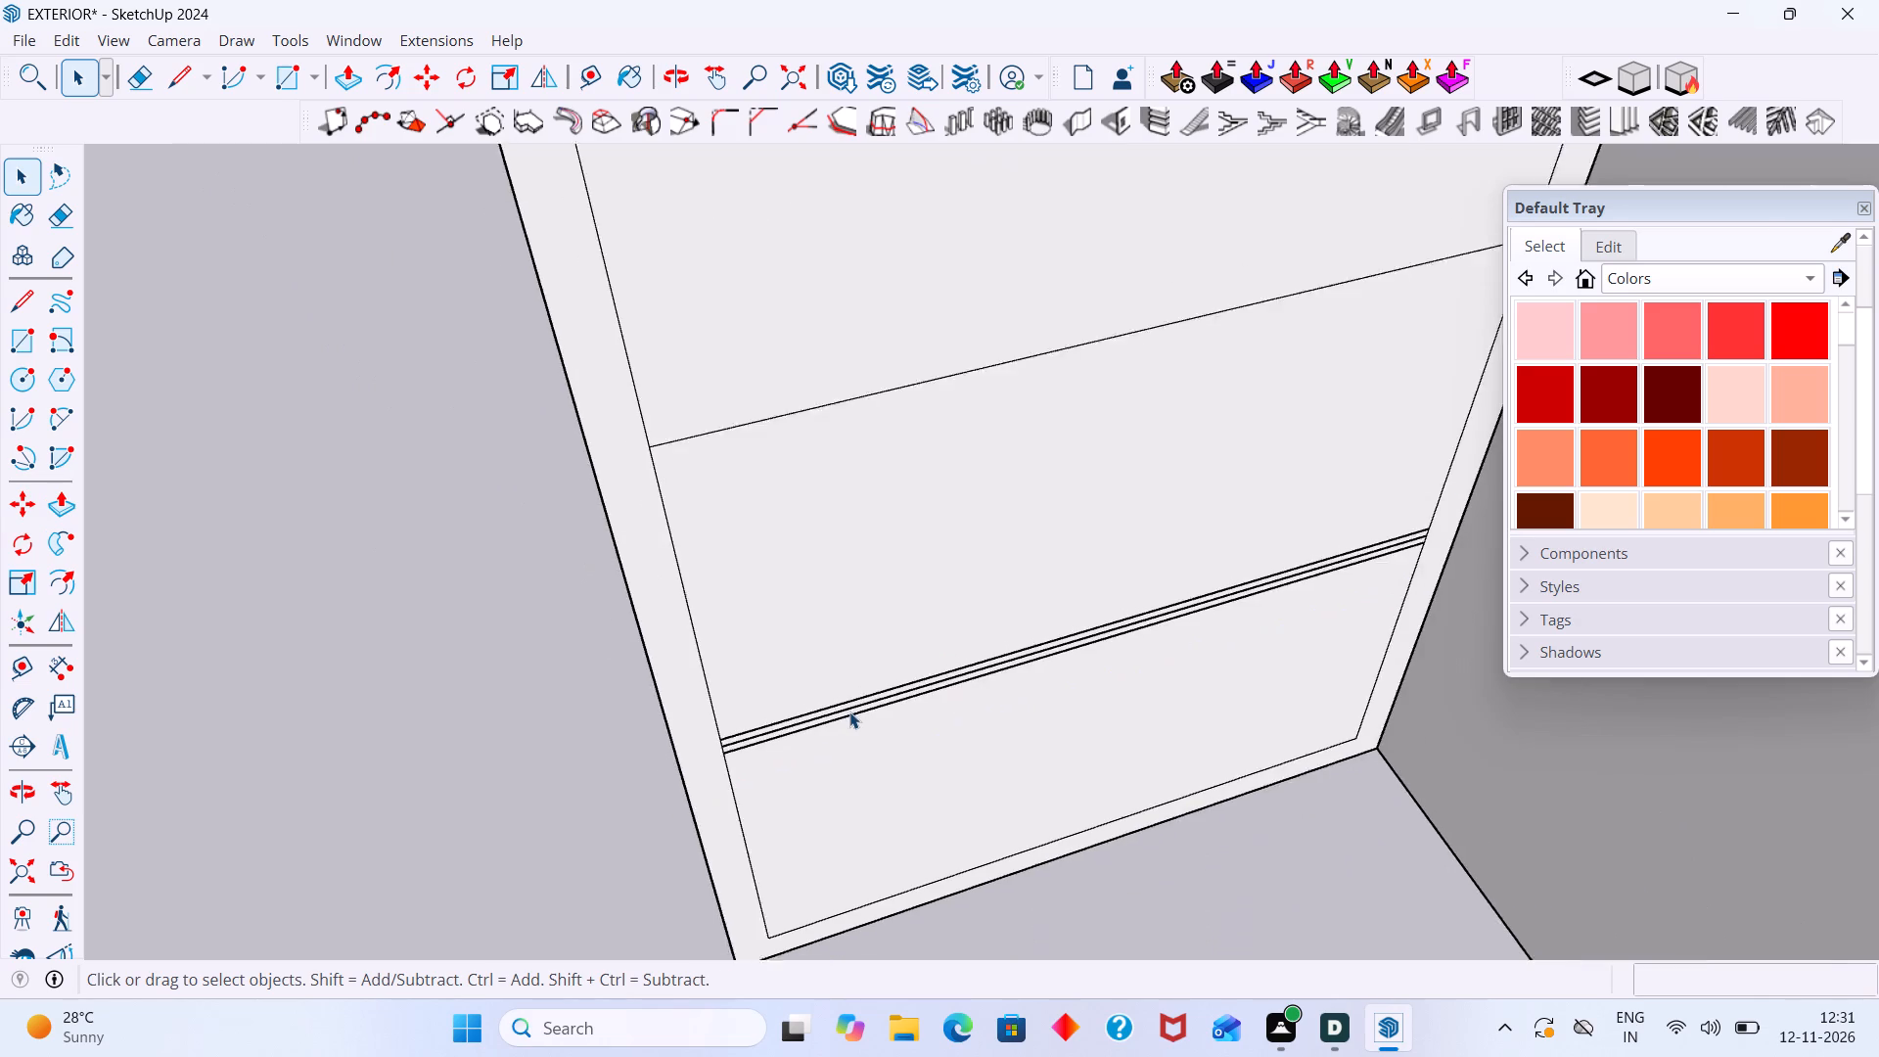
{"action": "scroll", "coordinate": [849, 712], "scroll_direction": "down", "scroll_amount": 3}
{"action": "left_click", "coordinate": [822, 495]}
{"action": "double_click", "coordinate": [822, 495]}
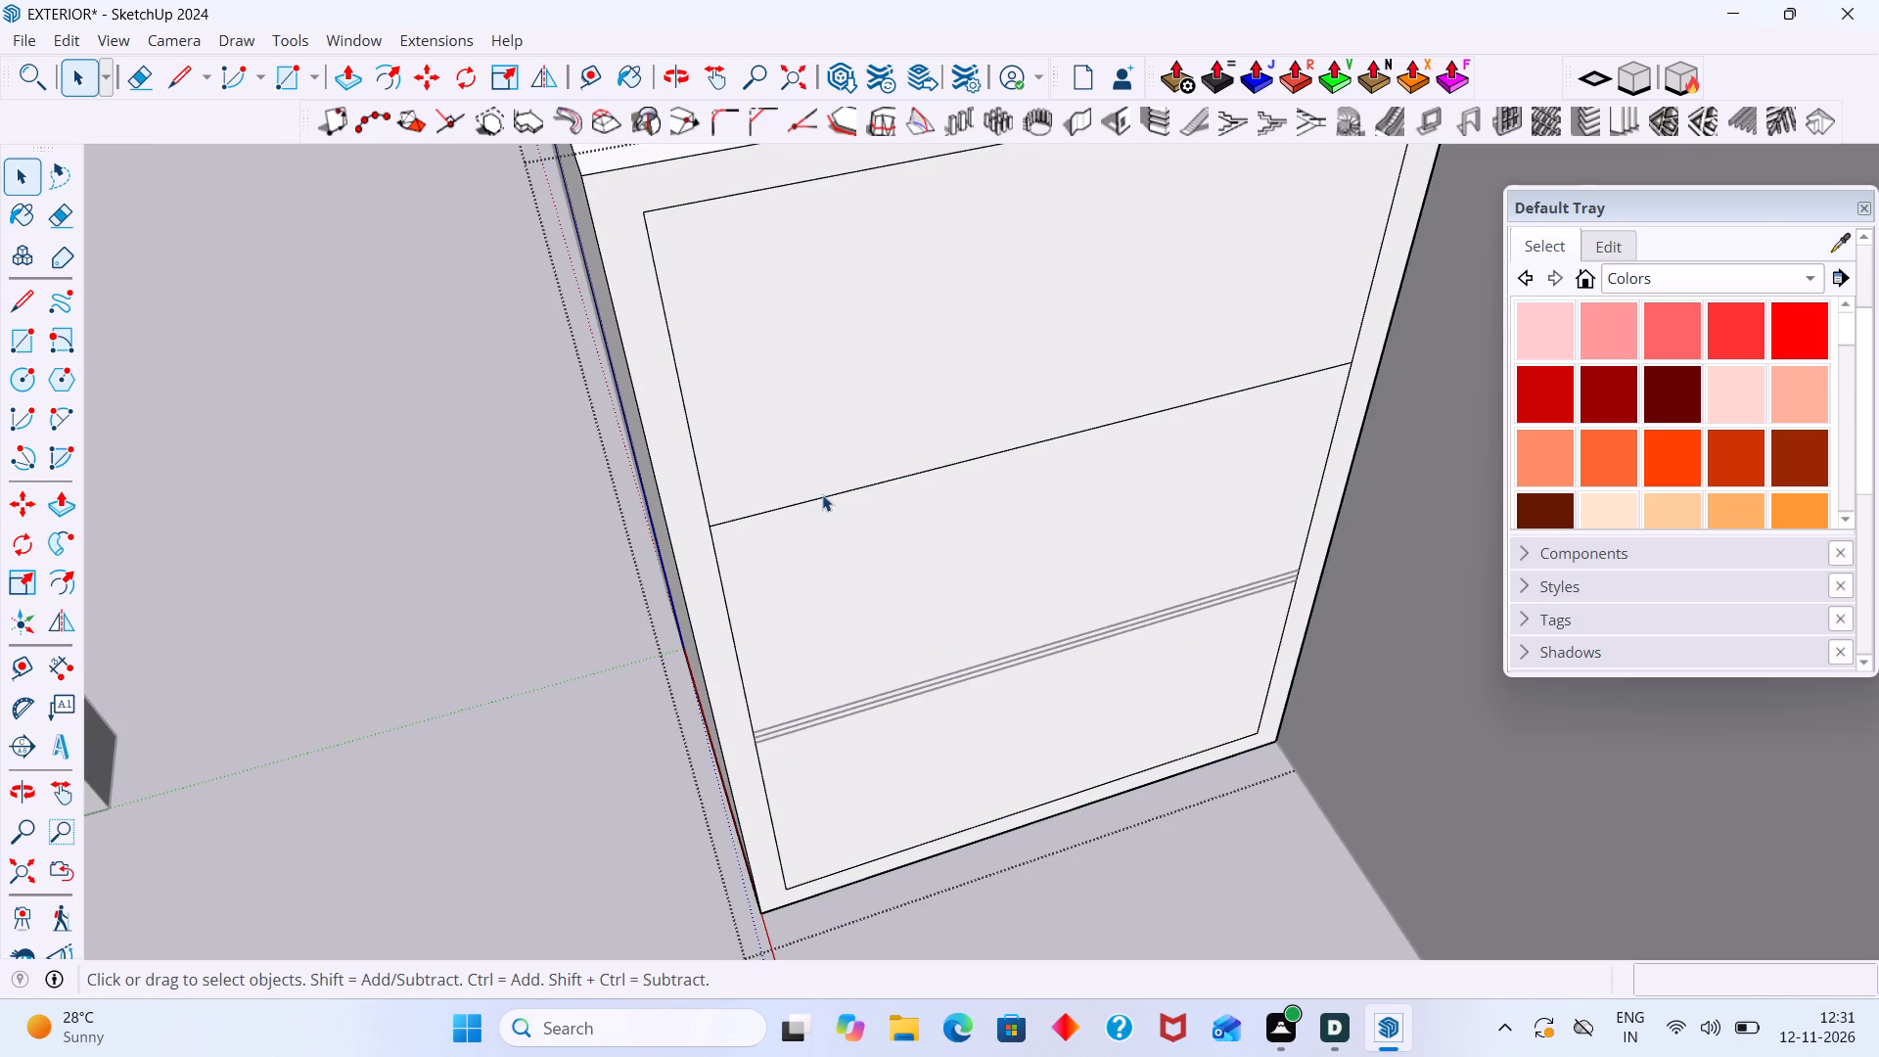
{"action": "left_click", "coordinate": [826, 494]}
{"action": "key", "text": "m"}
{"action": "left_click", "coordinate": [830, 498]}
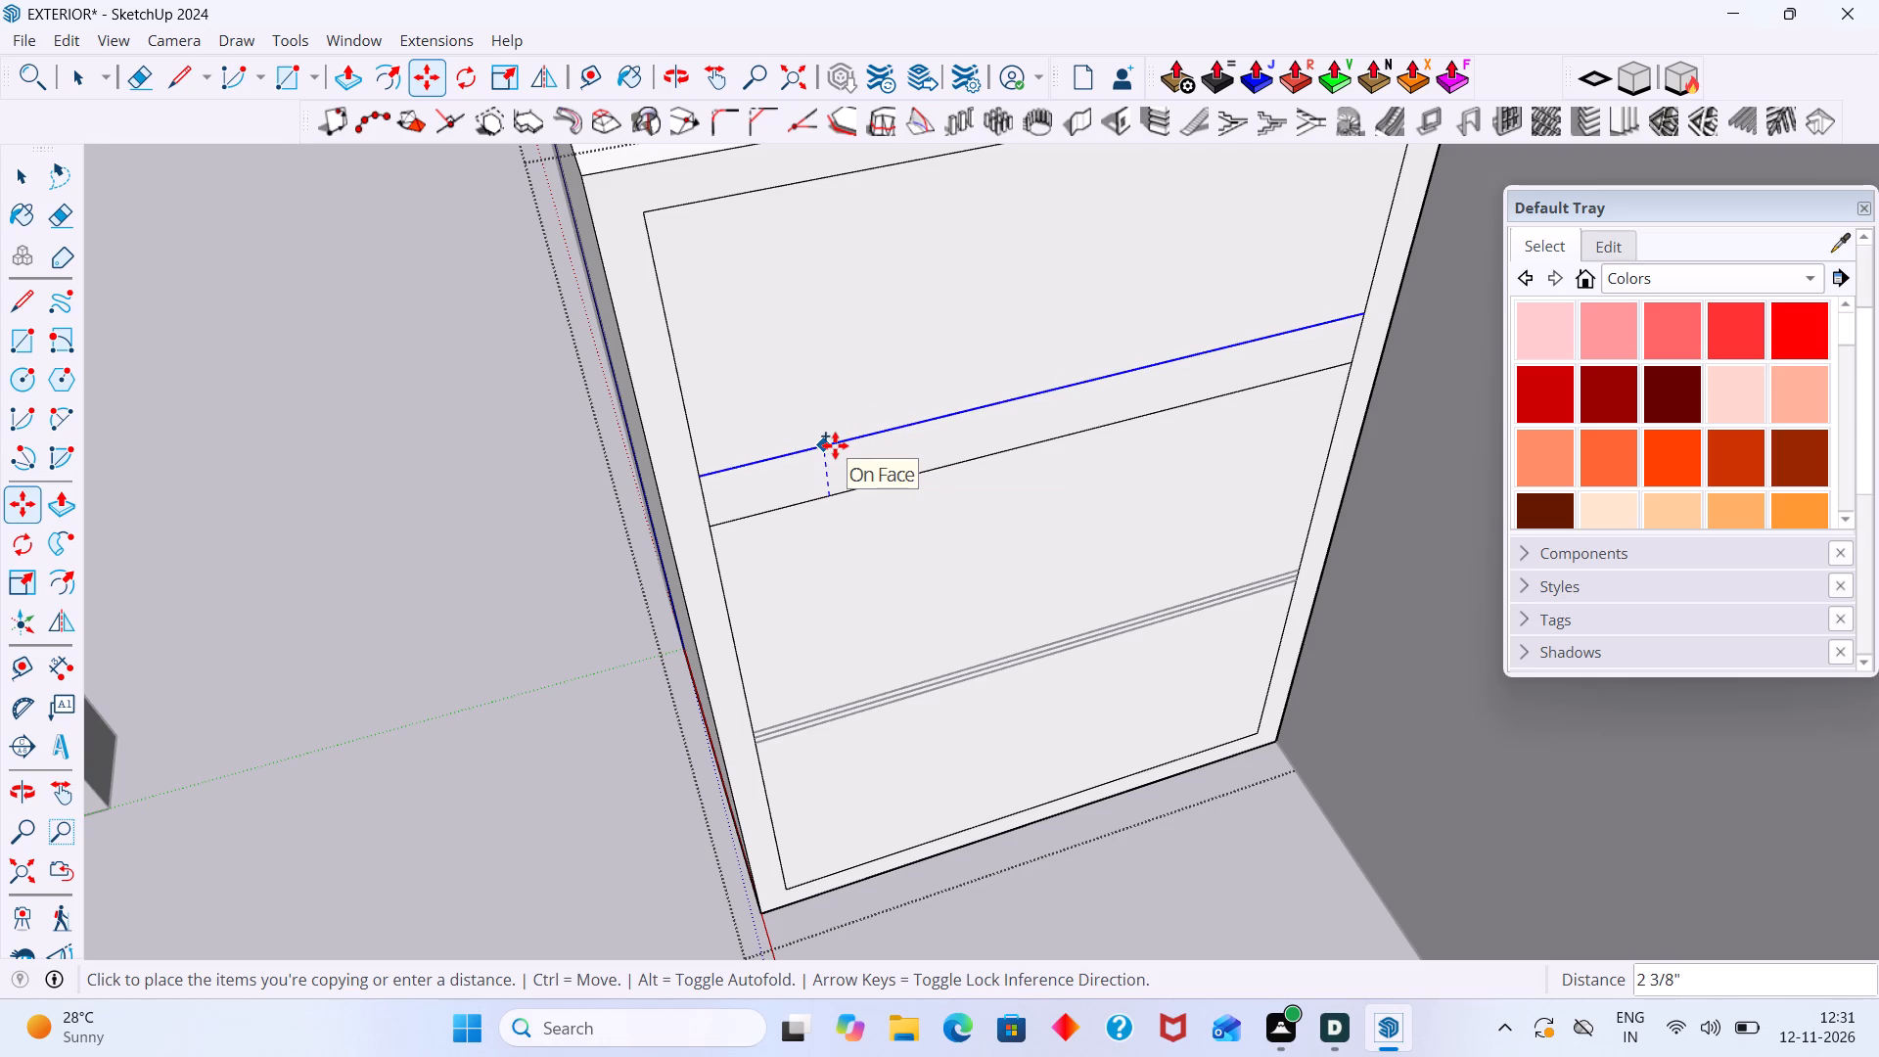
{"action": "type", "text": "98MM"}
{"action": "key", "text": "BackSpace"}
{"action": "key", "text": "BackSpace"}
{"action": "key", "text": "BackSpace"}
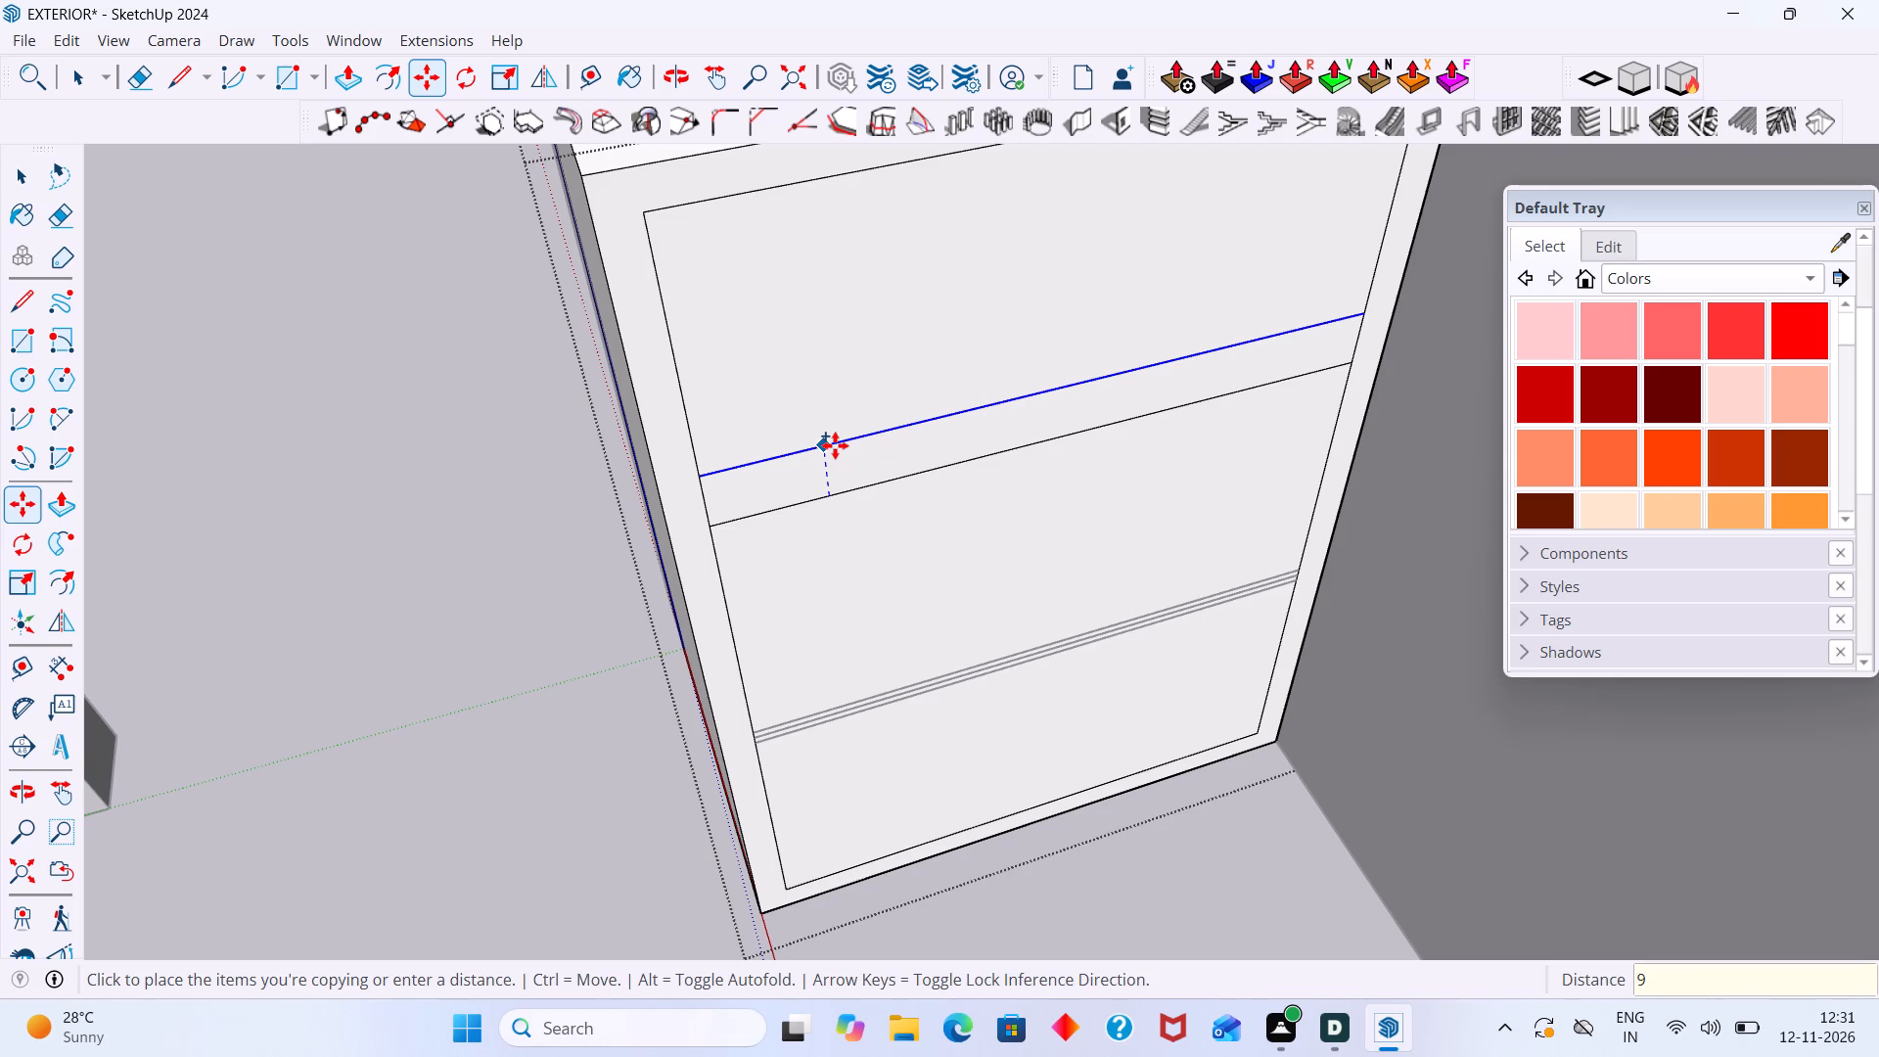
{"action": "type", "text": "MM"}
{"action": "key", "text": "Return"}
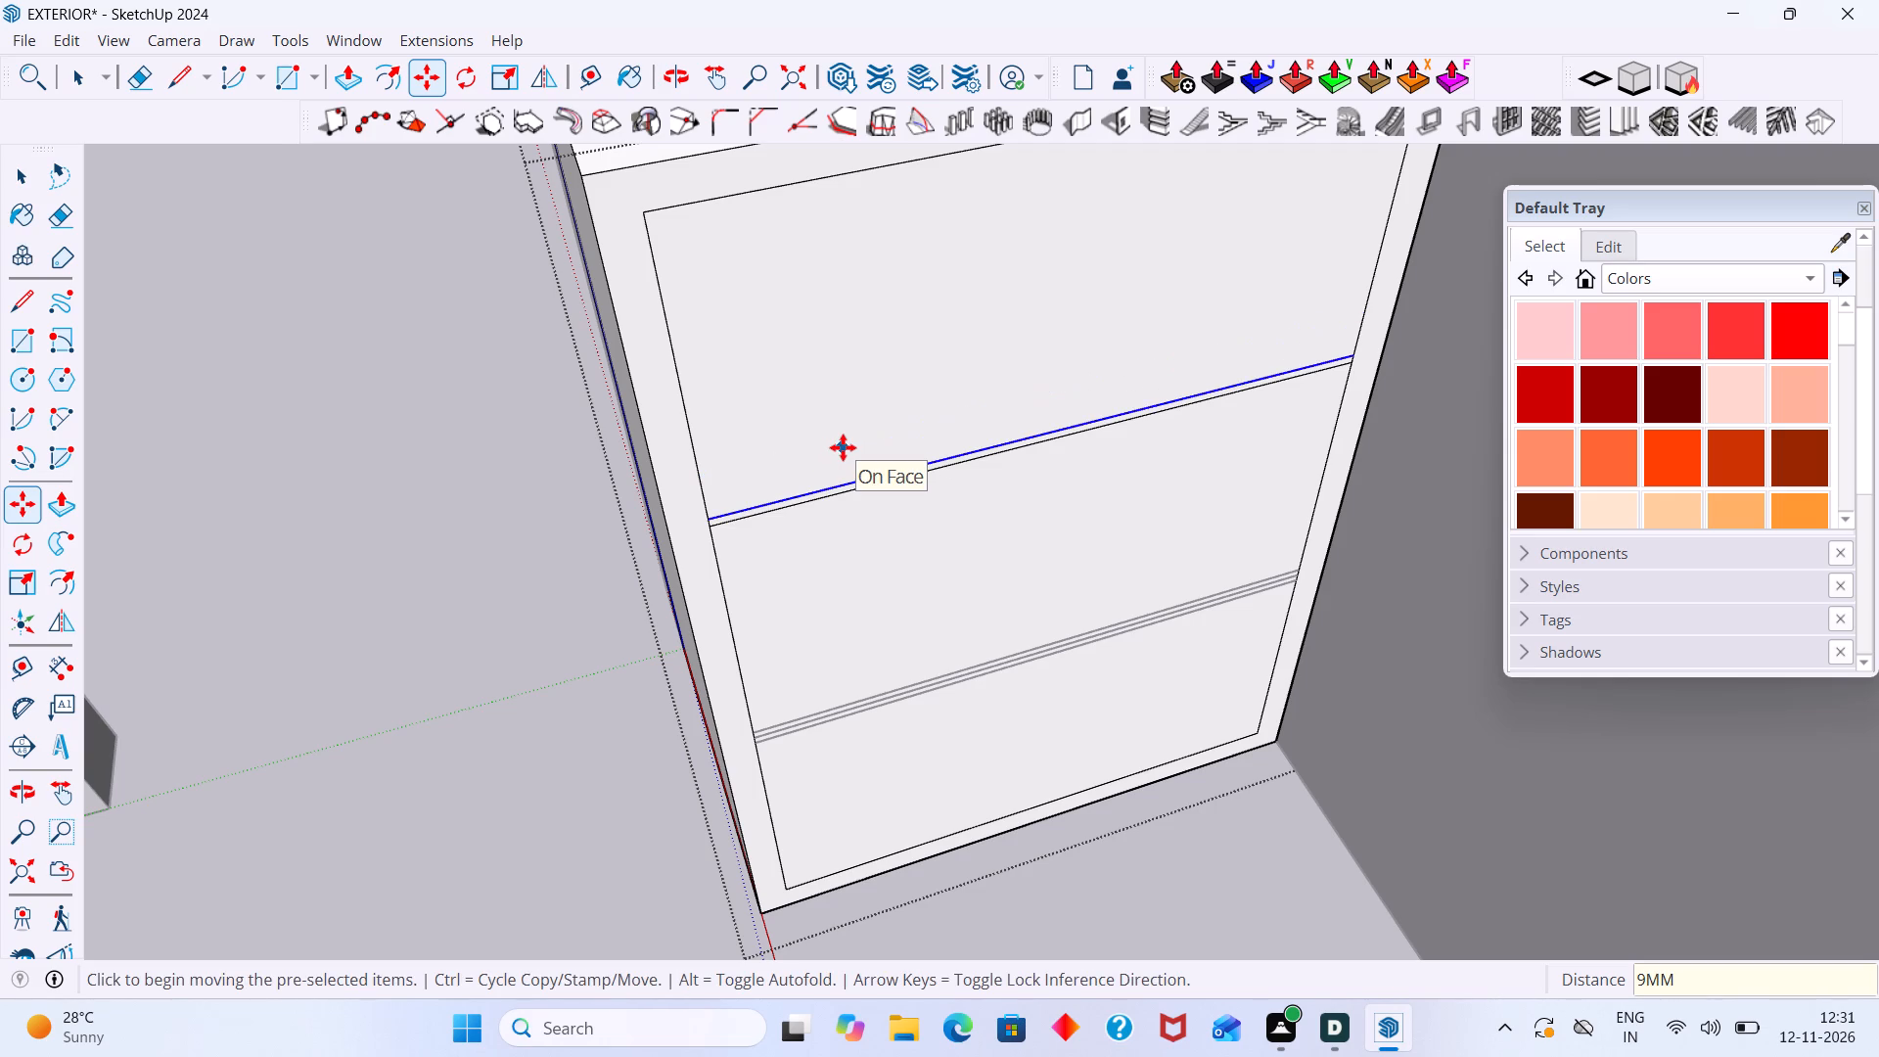
Copy the raised upper divider line 18 mm straight down along the vertical axis and exit the group.
{"action": "scroll", "coordinate": [855, 514], "scroll_direction": "up", "scroll_amount": 4}
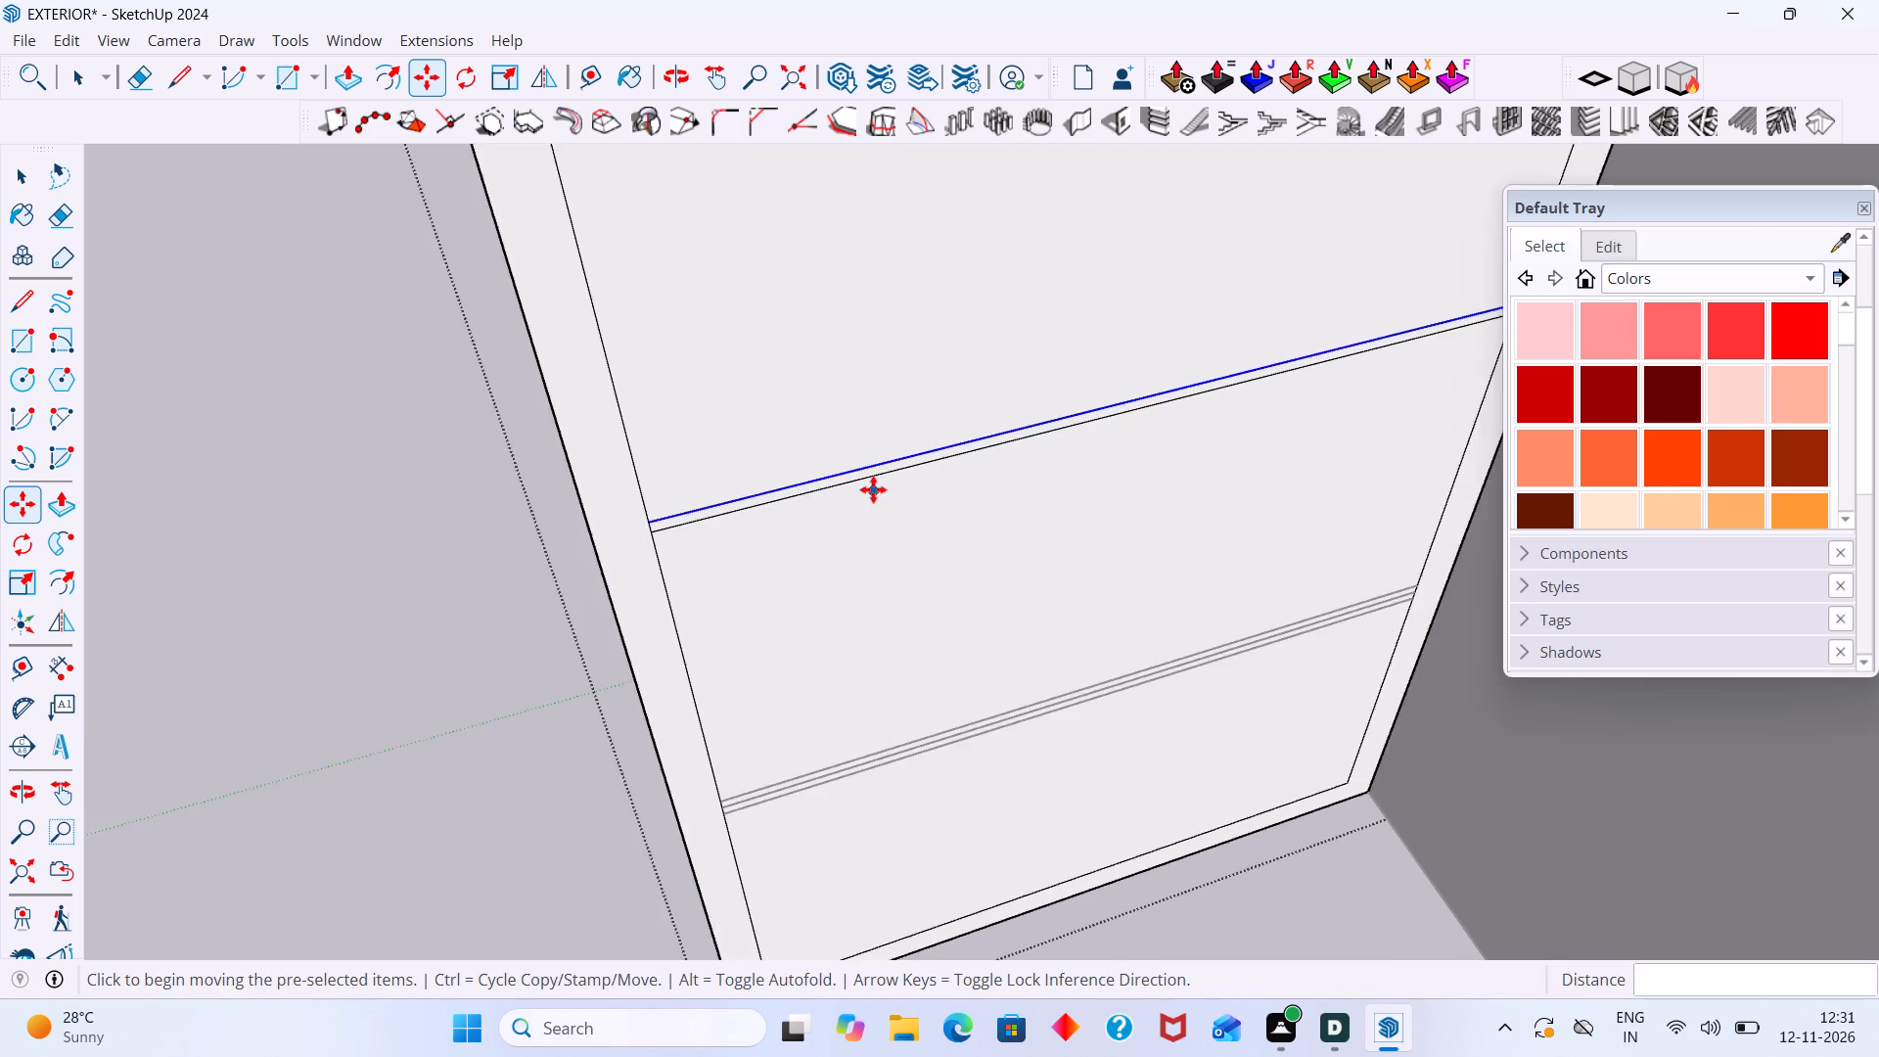
{"action": "scroll", "coordinate": [873, 489], "scroll_direction": "up", "scroll_amount": 2}
{"action": "left_click", "coordinate": [873, 452]}
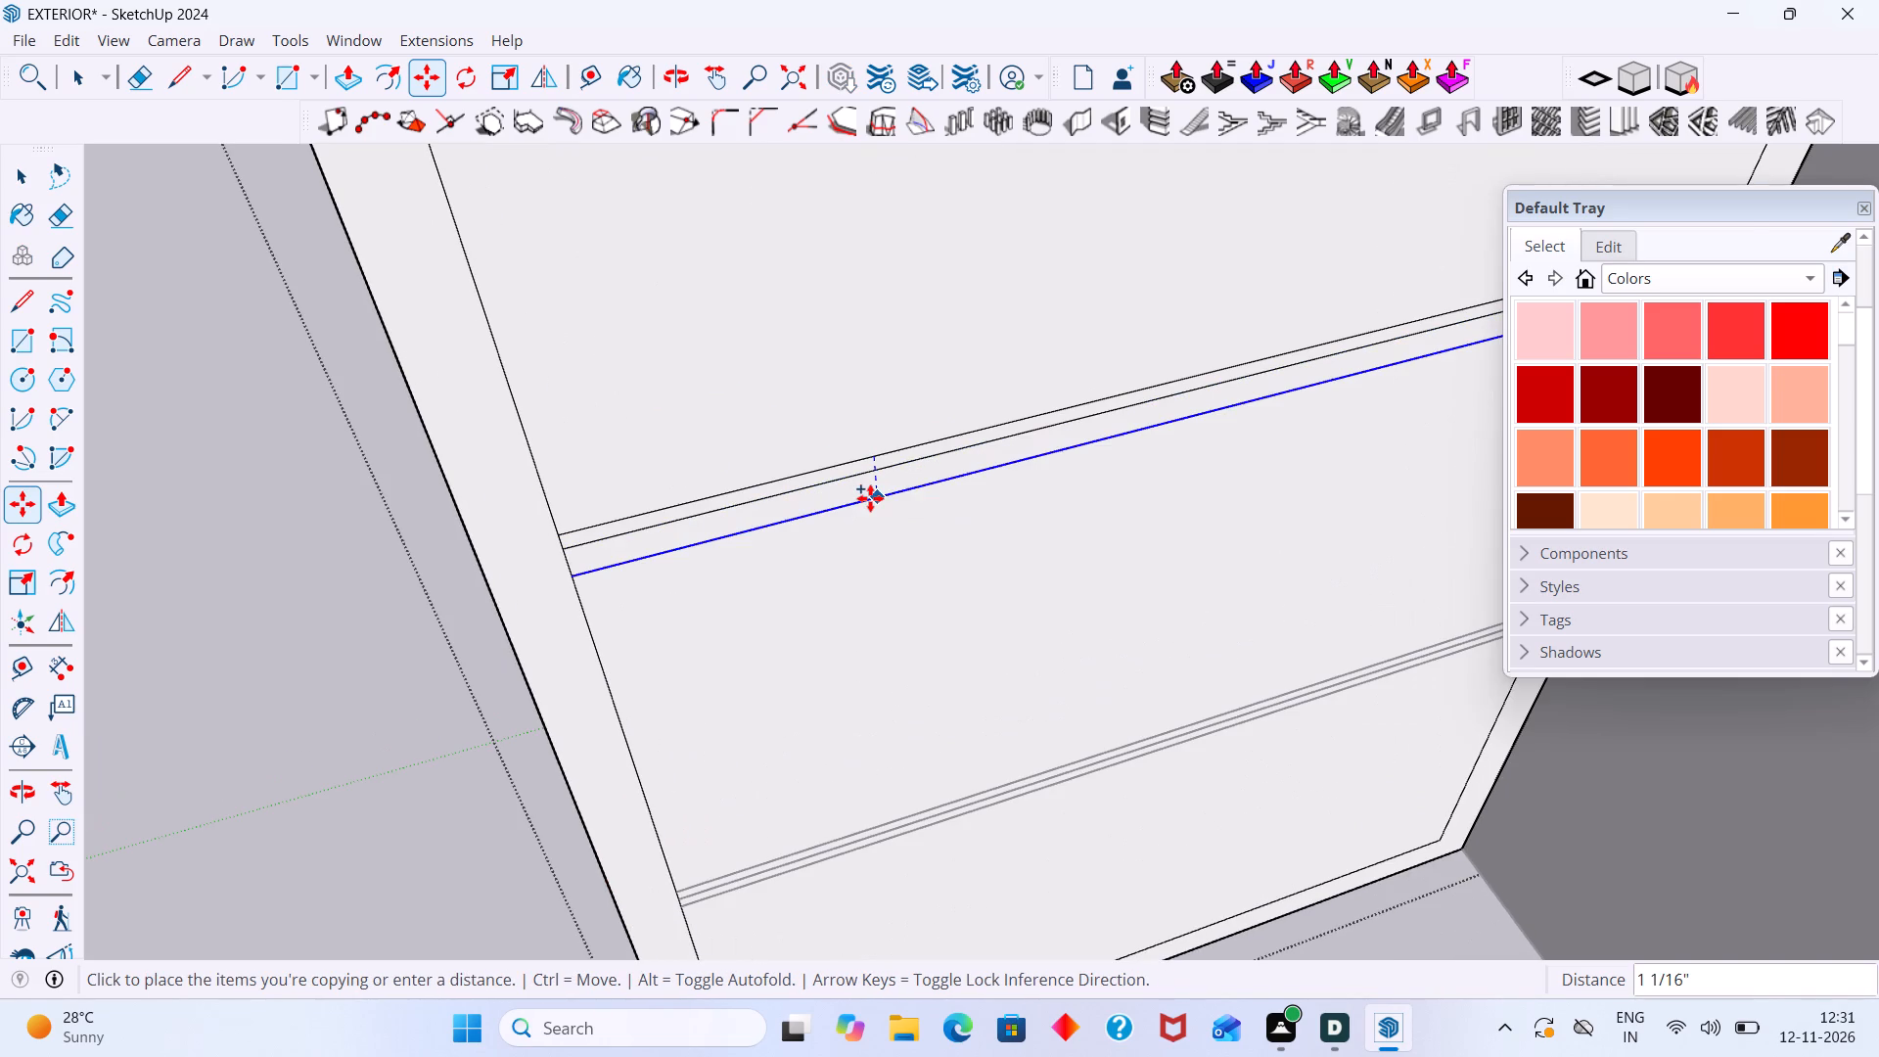
{"action": "key", "text": "Up"}
{"action": "type", "text": "18MM"}
{"action": "key", "text": "Return"}
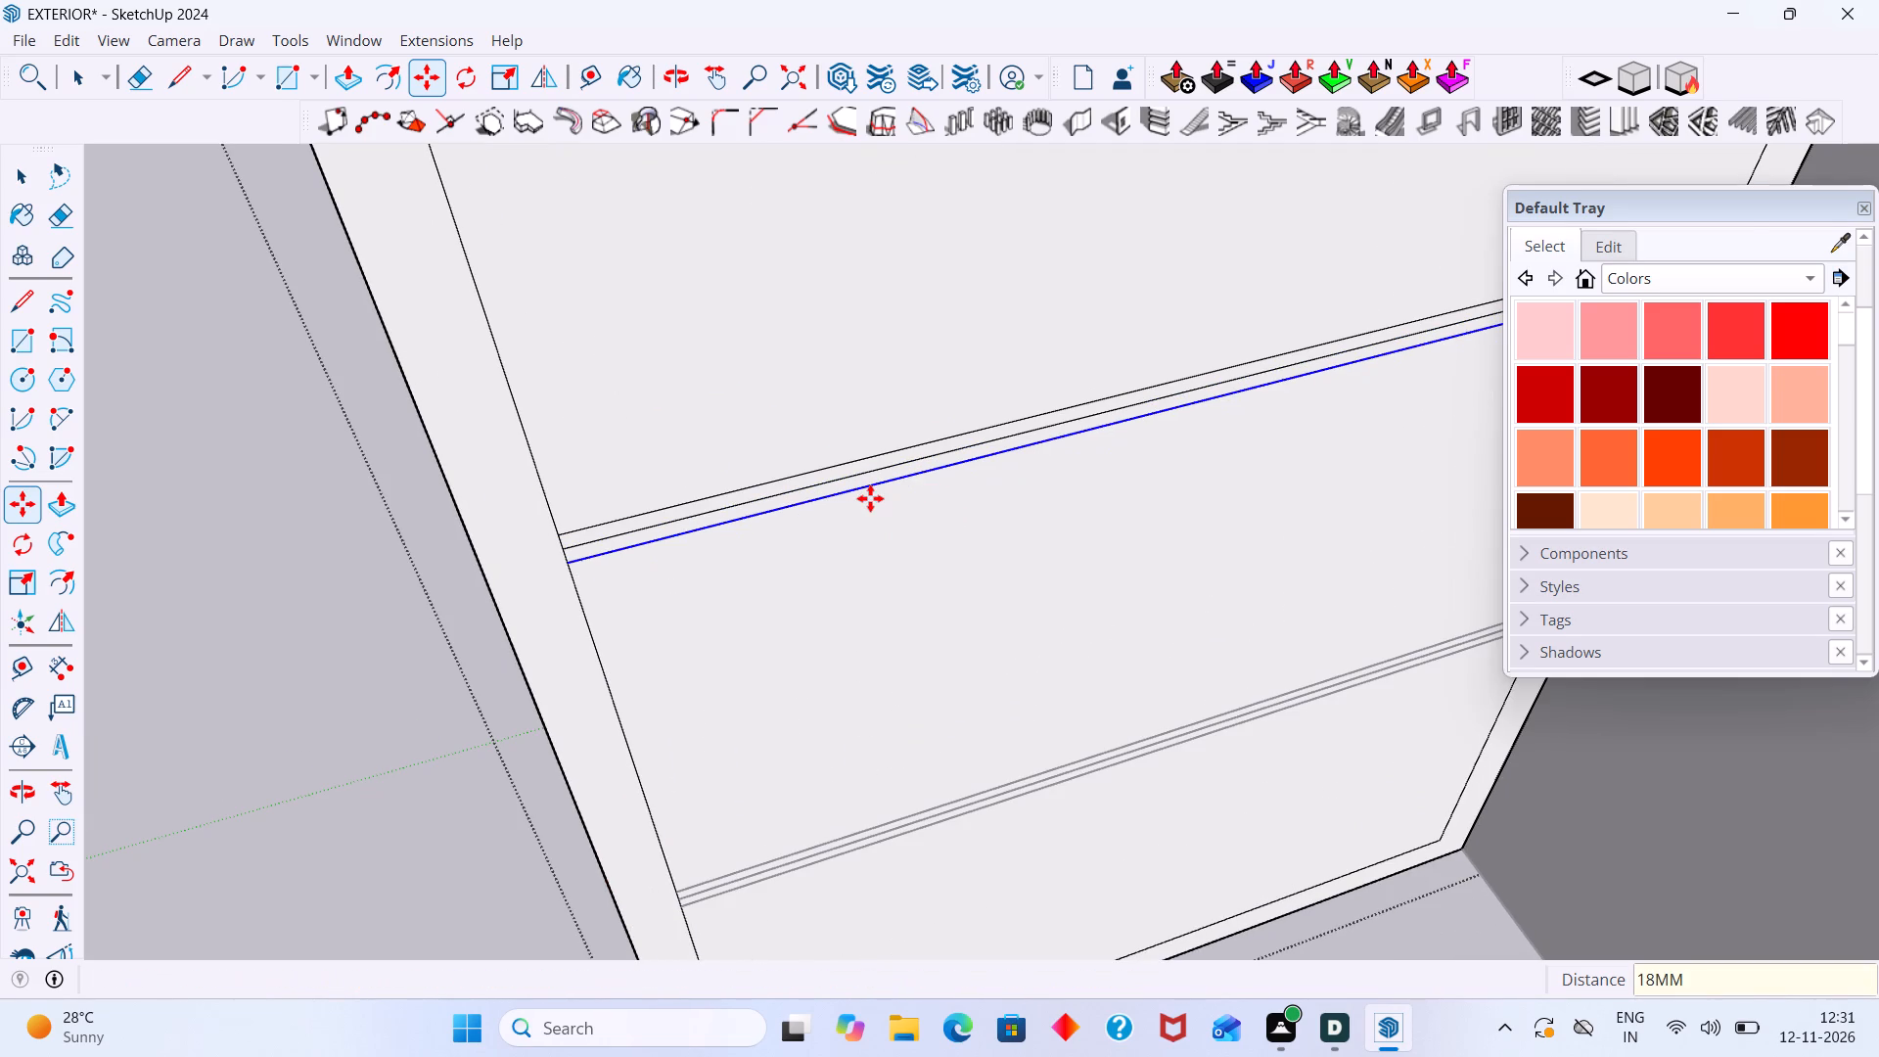
{"action": "key", "text": "space"}
{"action": "left_click", "coordinate": [393, 672]}
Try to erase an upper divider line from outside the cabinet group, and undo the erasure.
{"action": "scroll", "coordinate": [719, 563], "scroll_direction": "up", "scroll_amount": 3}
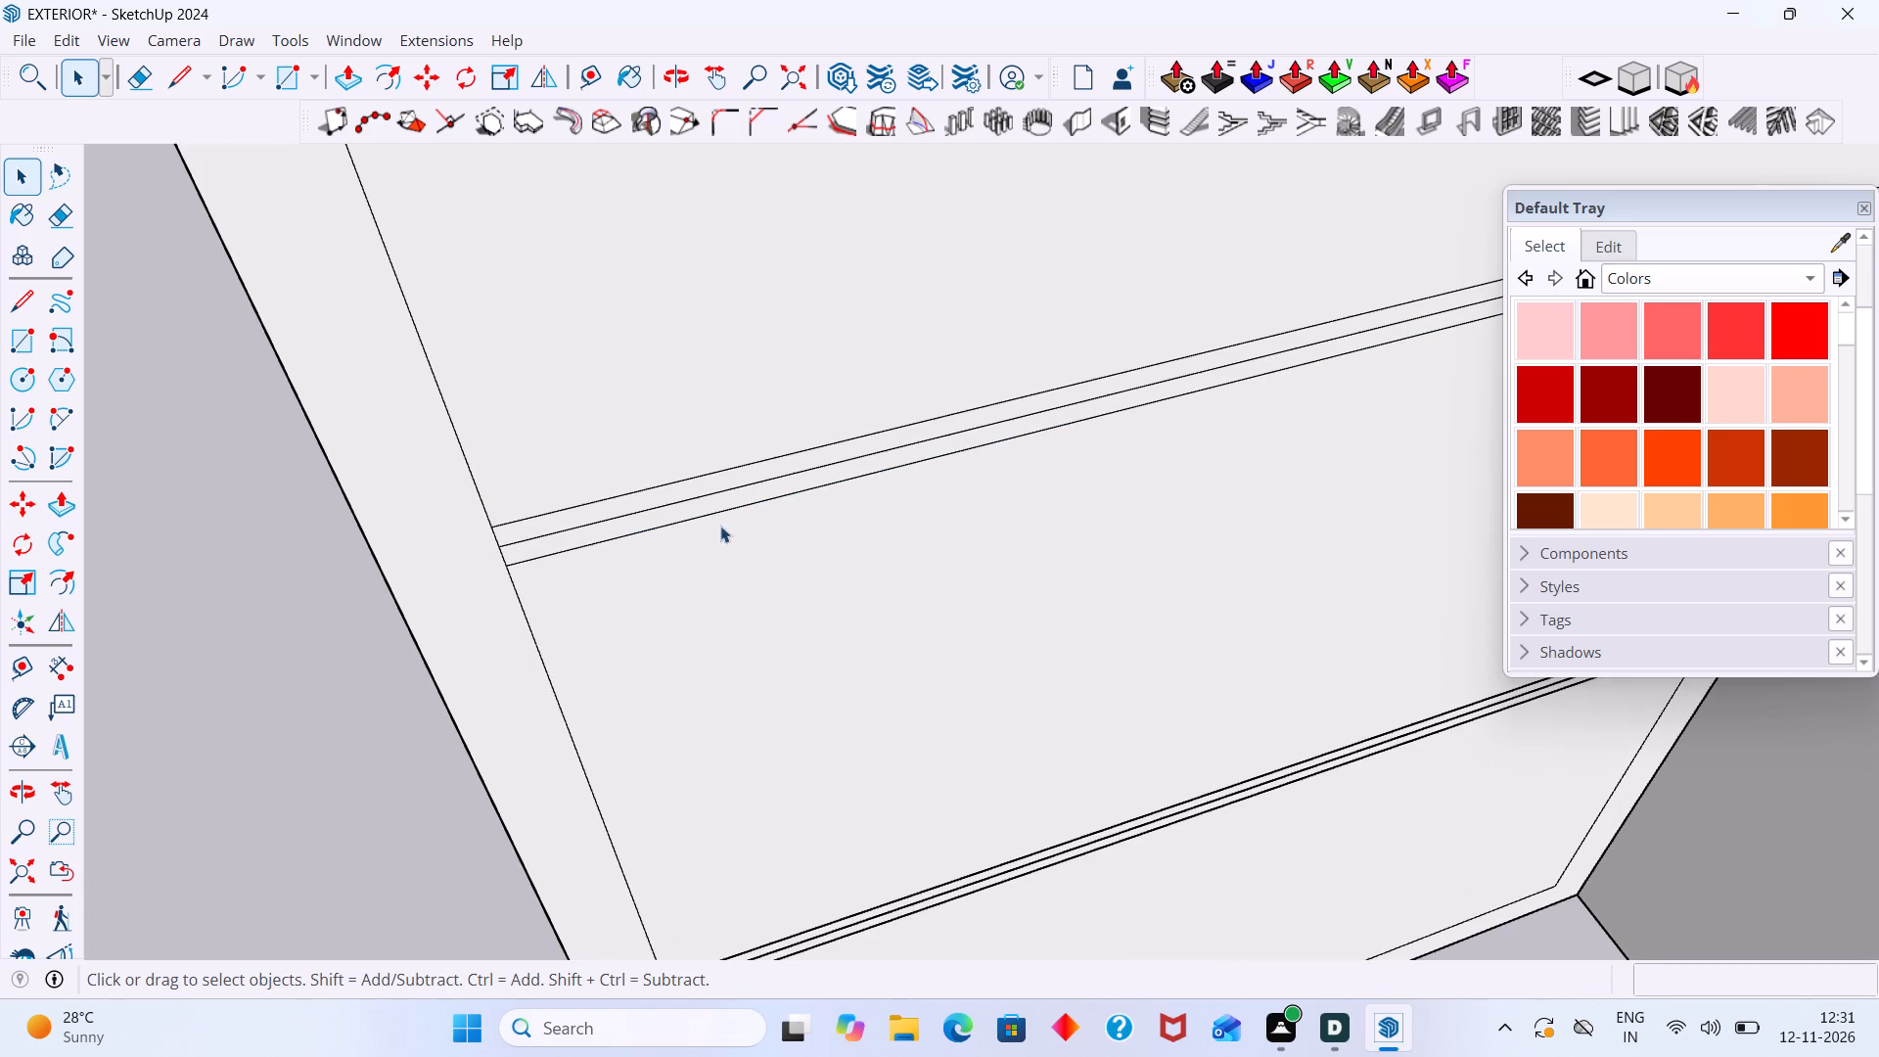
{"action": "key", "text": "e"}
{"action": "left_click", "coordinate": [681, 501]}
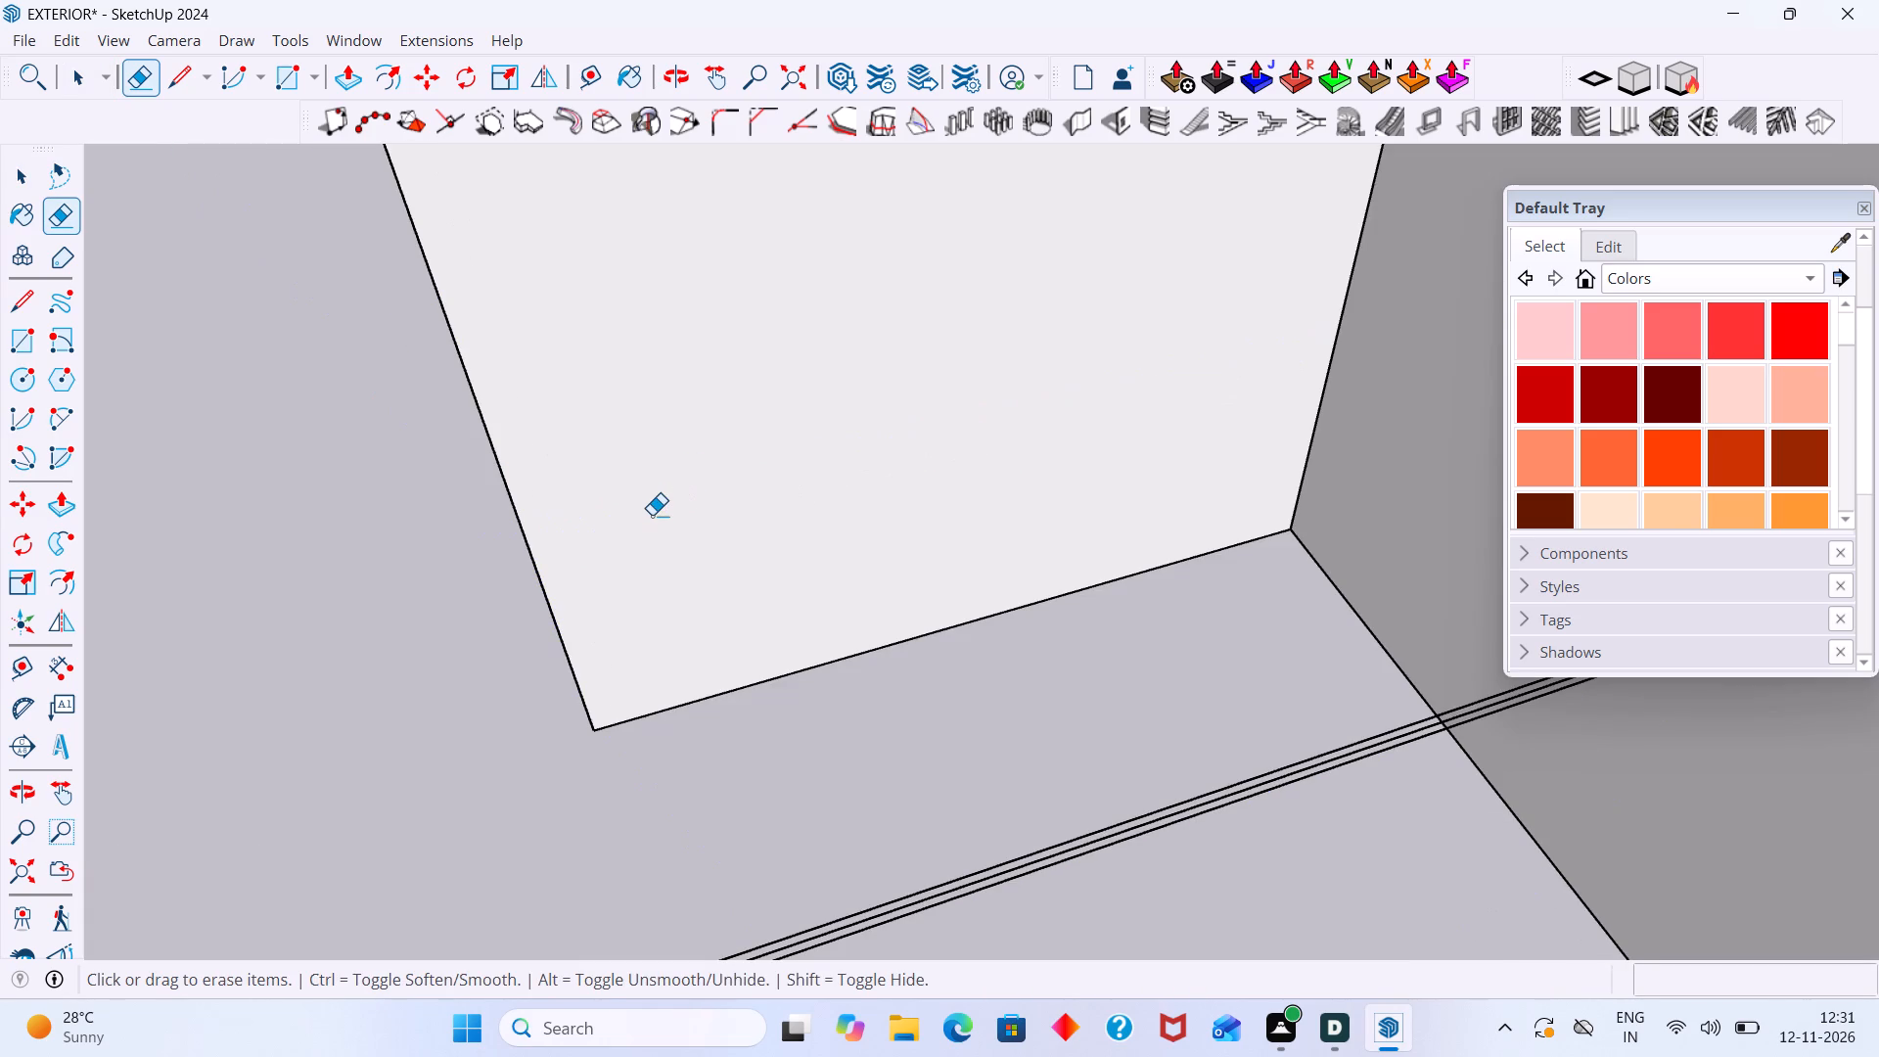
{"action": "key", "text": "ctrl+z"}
Open the cabinet group for editing and erase the original middle line of the three upper divider lines.
{"action": "key", "text": "space"}
{"action": "double_click", "coordinate": [652, 521]}
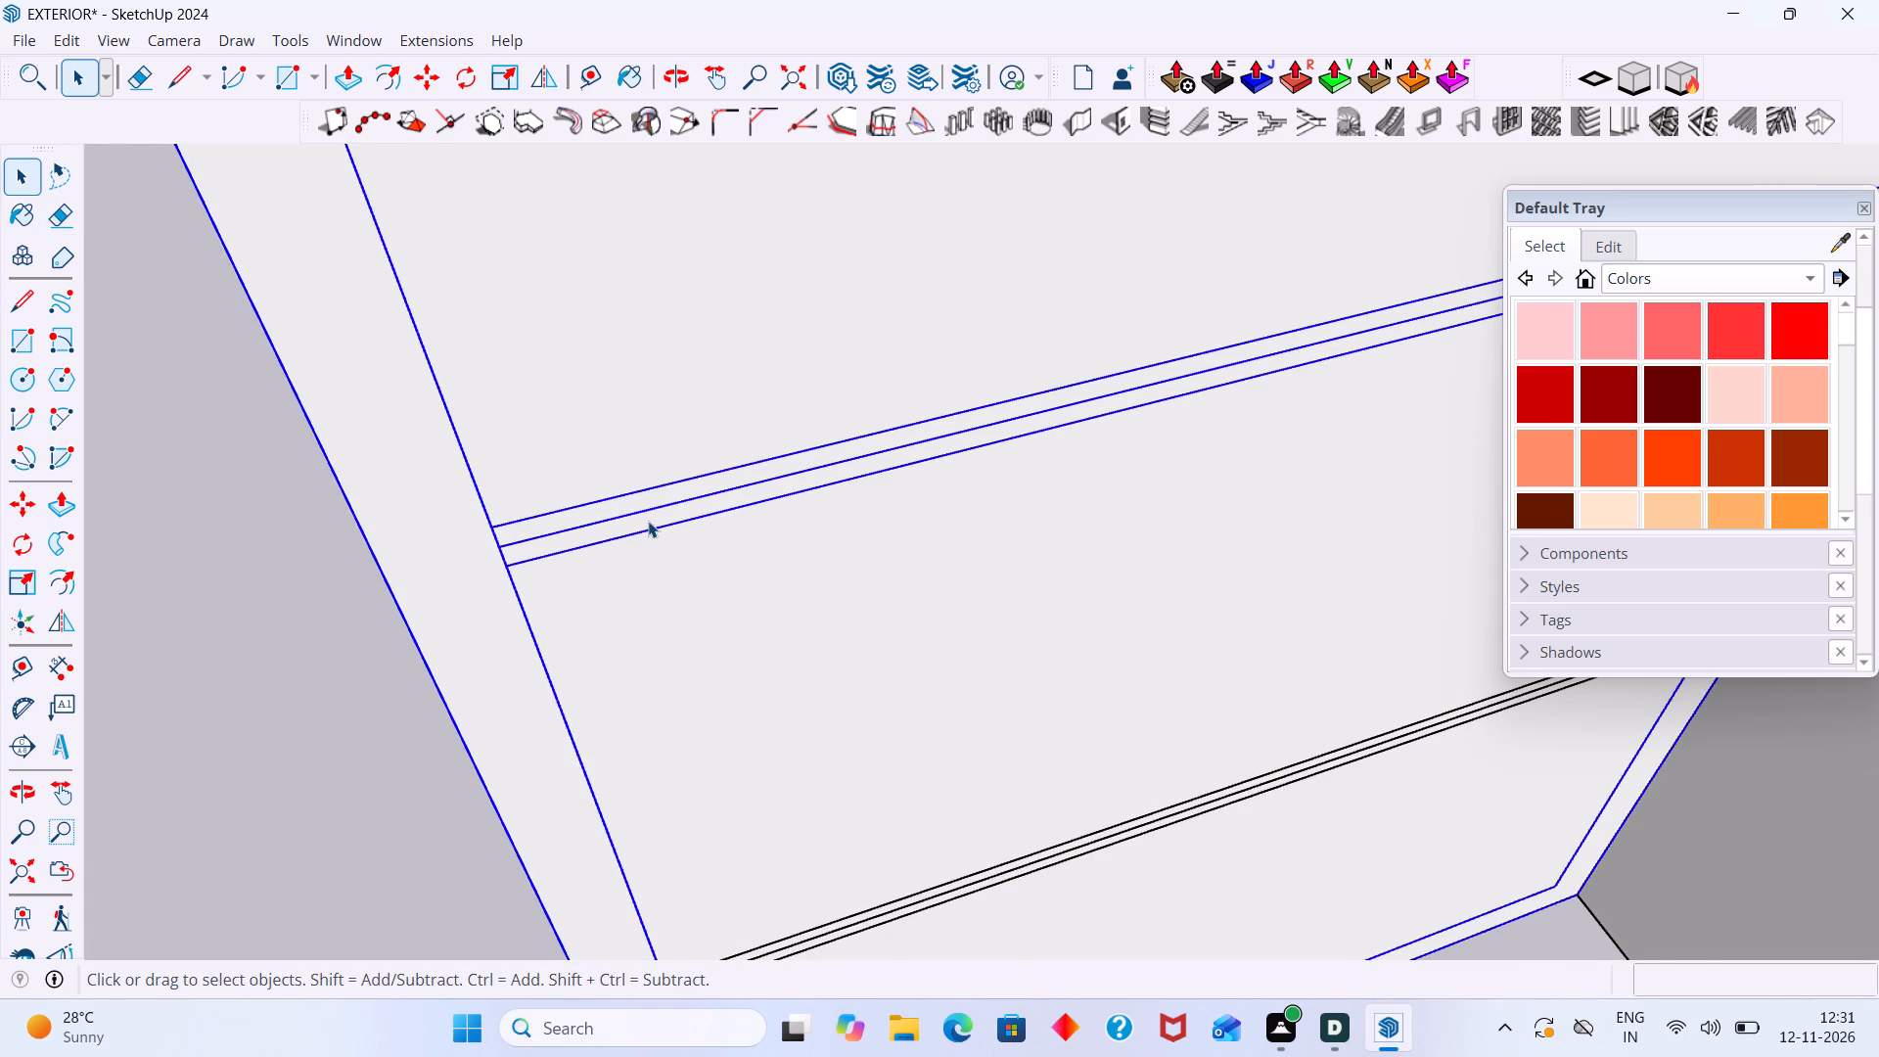
{"action": "scroll", "coordinate": [648, 518], "scroll_direction": "up", "scroll_amount": 3}
{"action": "left_click", "coordinate": [648, 513]}
{"action": "double_click", "coordinate": [644, 504]}
{"action": "left_click", "coordinate": [648, 504]}
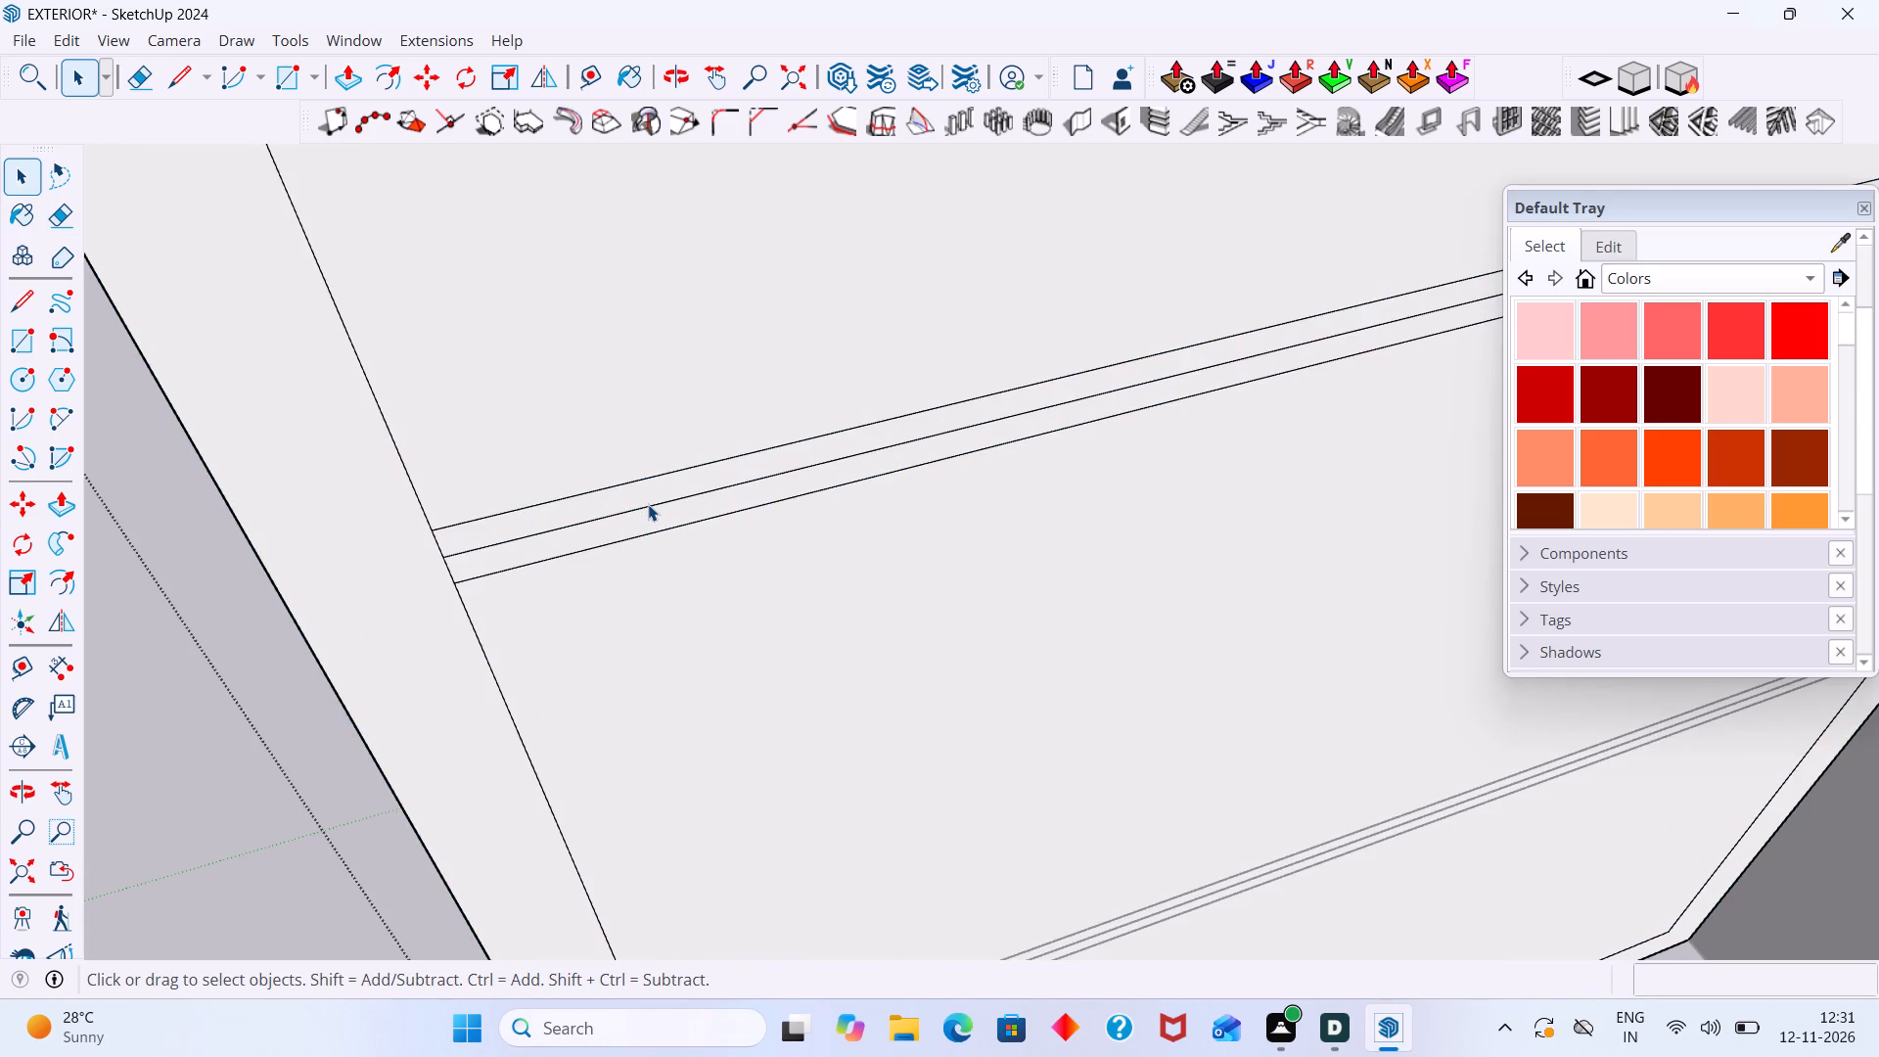
{"action": "left_click", "coordinate": [658, 507]}
{"action": "key", "text": "e"}
{"action": "left_click_drag", "start_coordinate": [664, 496], "coordinate": [661, 502]}
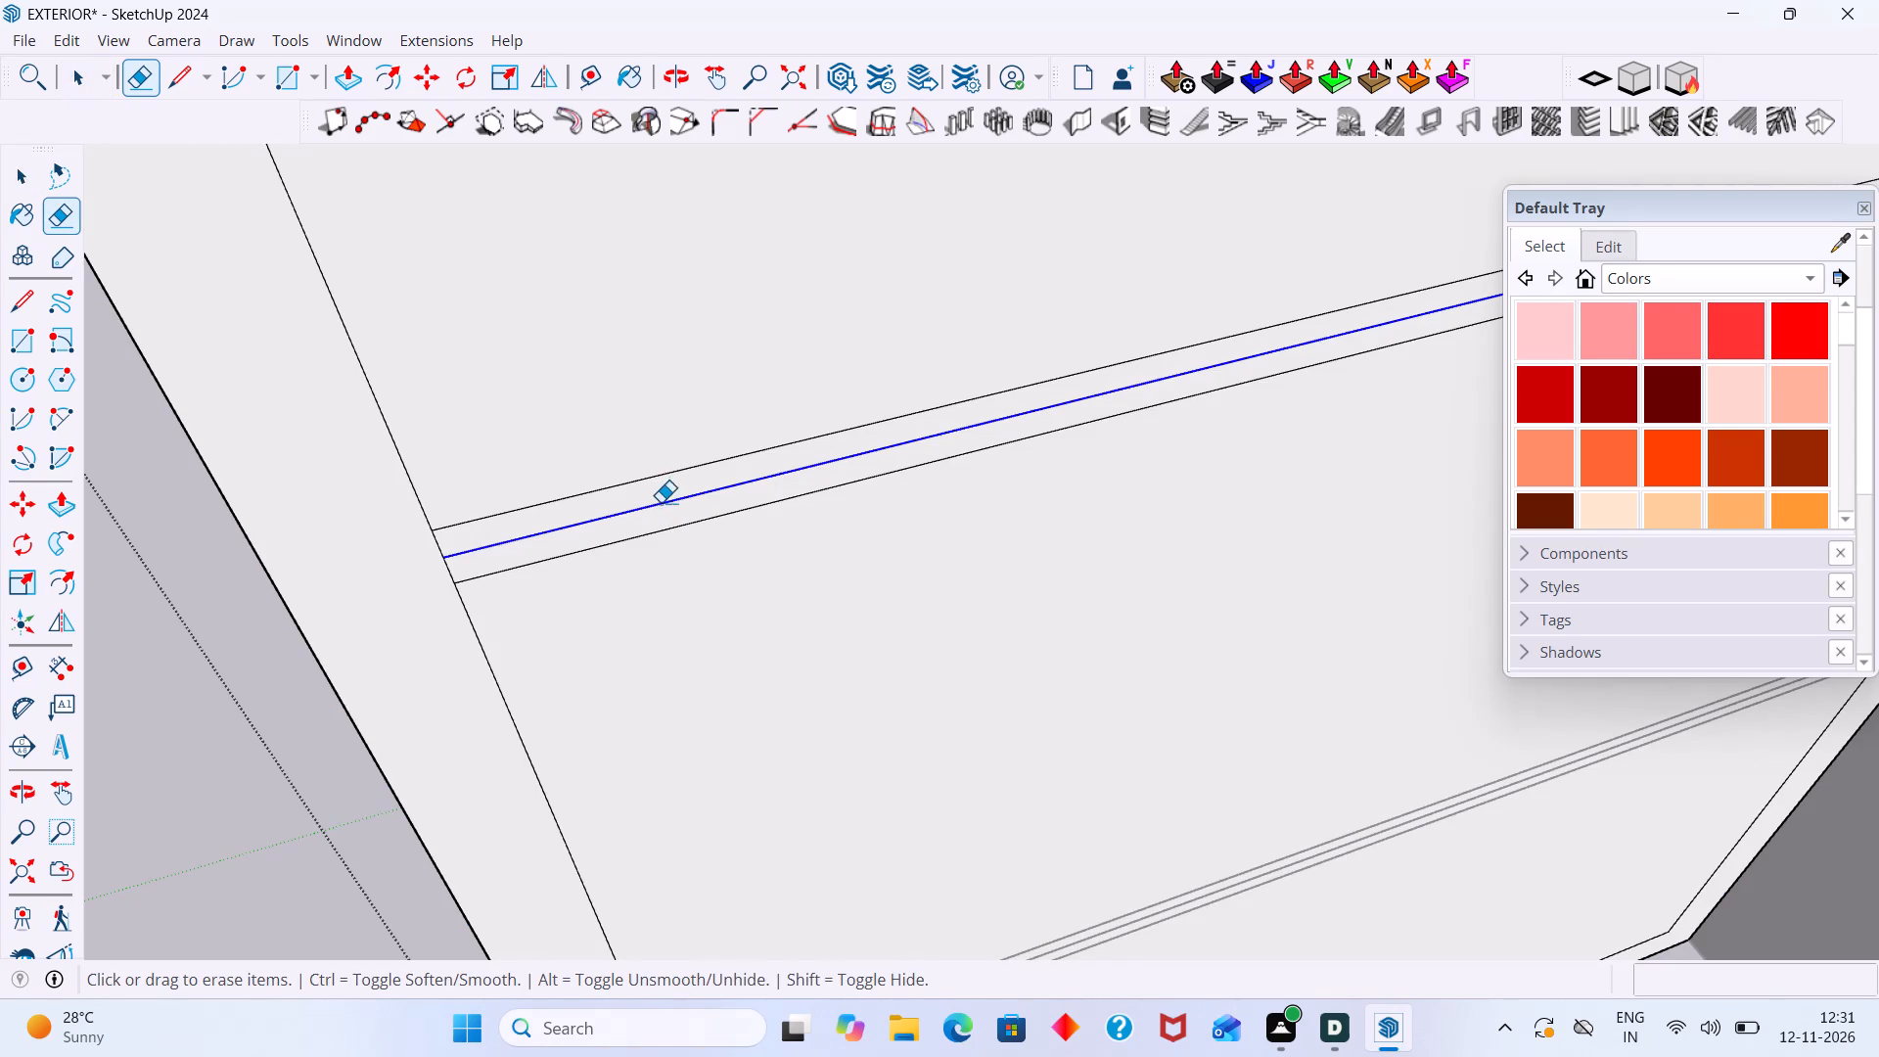
{"action": "left_click_drag", "start_coordinate": [661, 502], "coordinate": [659, 513]}
Erase the short vertical edge segments at both ends of the upper divider gap and exit the cabinet group.
{"action": "left_click_drag", "start_coordinate": [553, 516], "coordinate": [414, 568]}
{"action": "scroll", "coordinate": [532, 561], "scroll_direction": "down", "scroll_amount": 11}
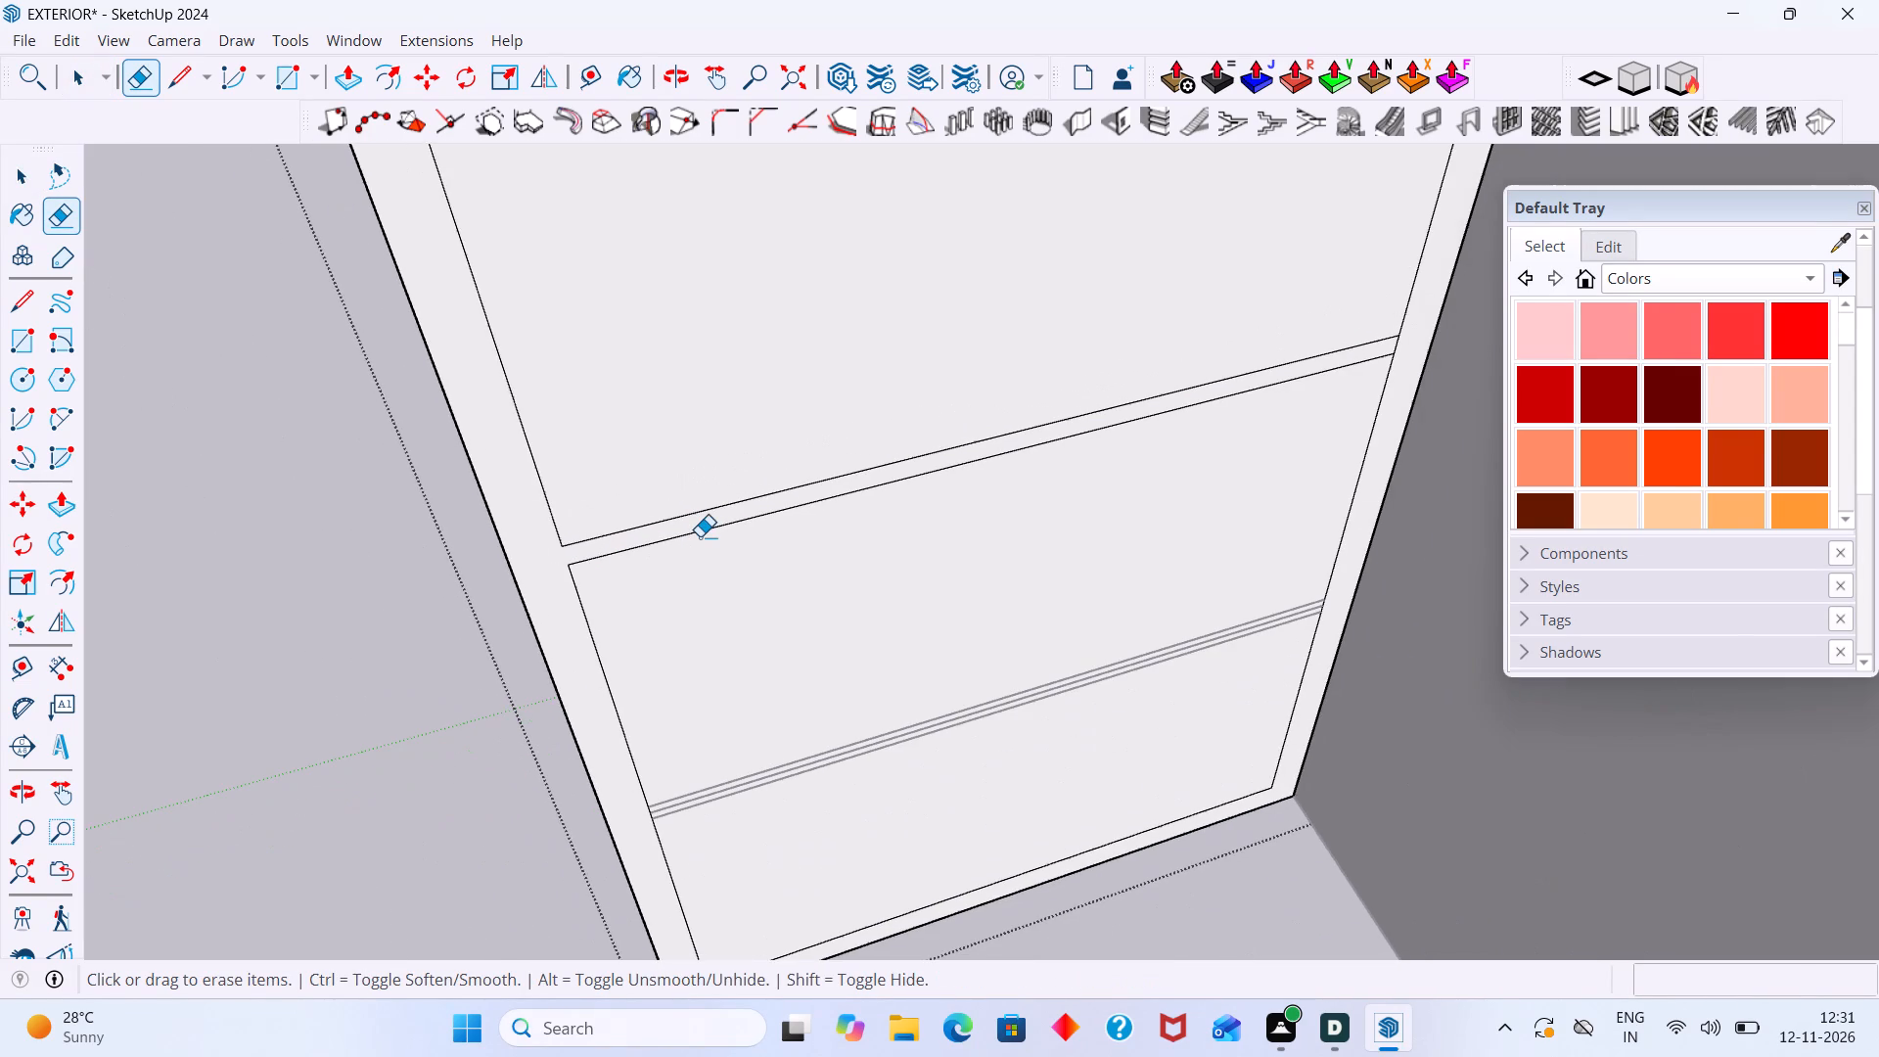
{"action": "middle_click_drag", "start_coordinate": [610, 566], "coordinate": [466, 604], "text": "shift"}
{"action": "scroll", "coordinate": [1174, 488], "scroll_direction": "up", "scroll_amount": 9}
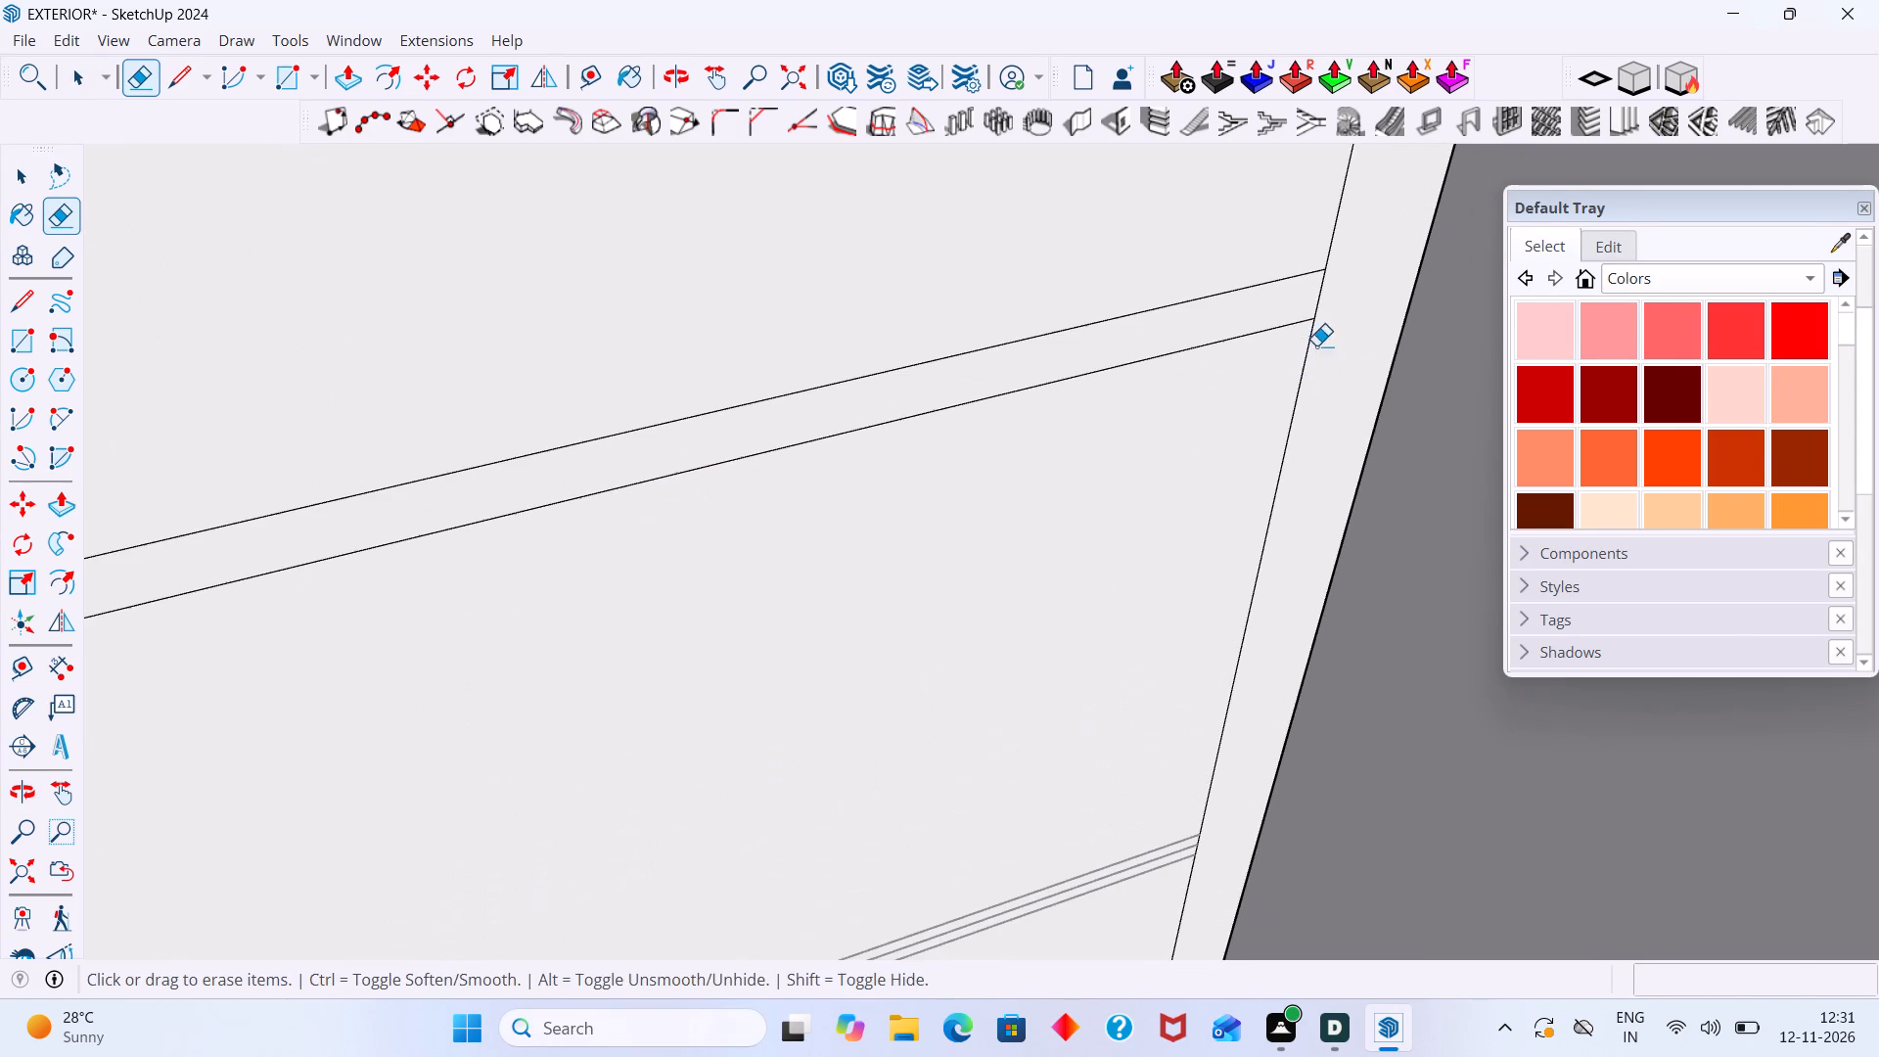
{"action": "left_click_drag", "start_coordinate": [1337, 289], "coordinate": [1287, 299]}
{"action": "scroll", "coordinate": [1285, 314], "scroll_direction": "down", "scroll_amount": 18}
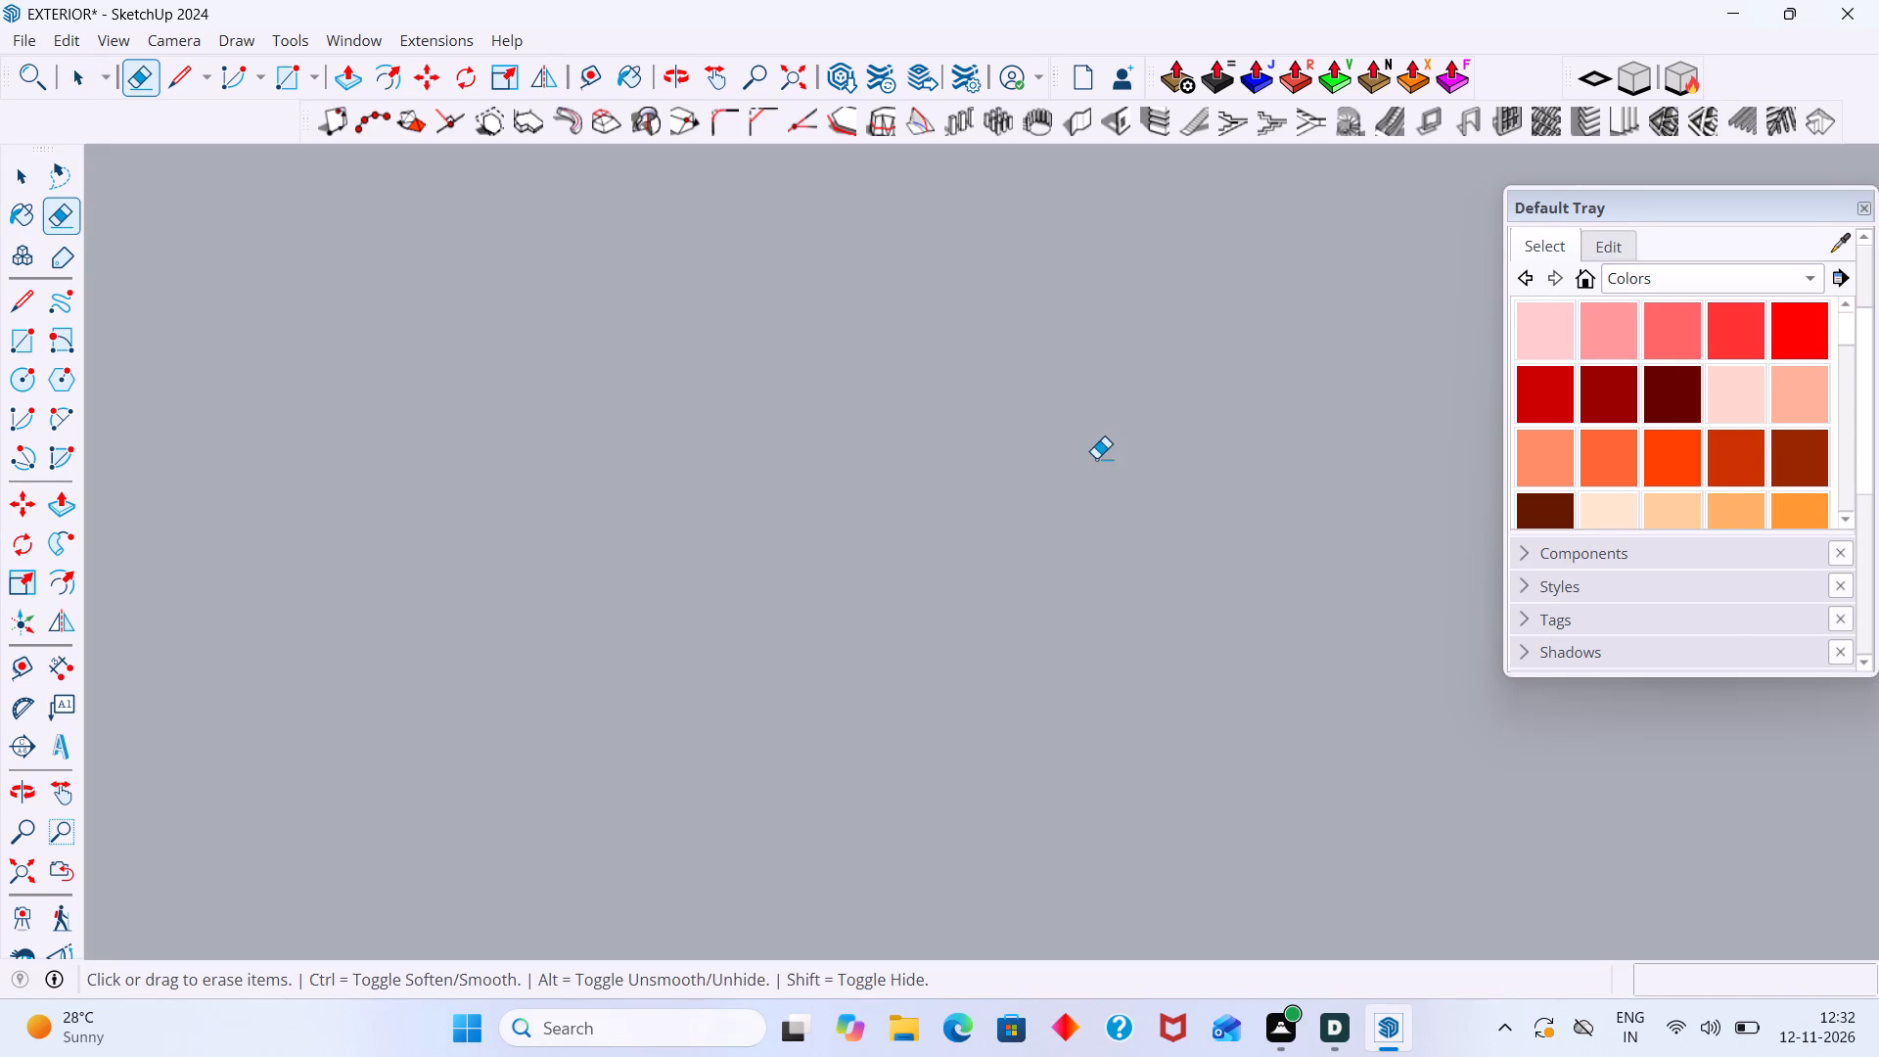
{"action": "scroll", "coordinate": [1087, 465], "scroll_direction": "down", "scroll_amount": 2}
{"action": "left_click", "coordinate": [13, 874]}
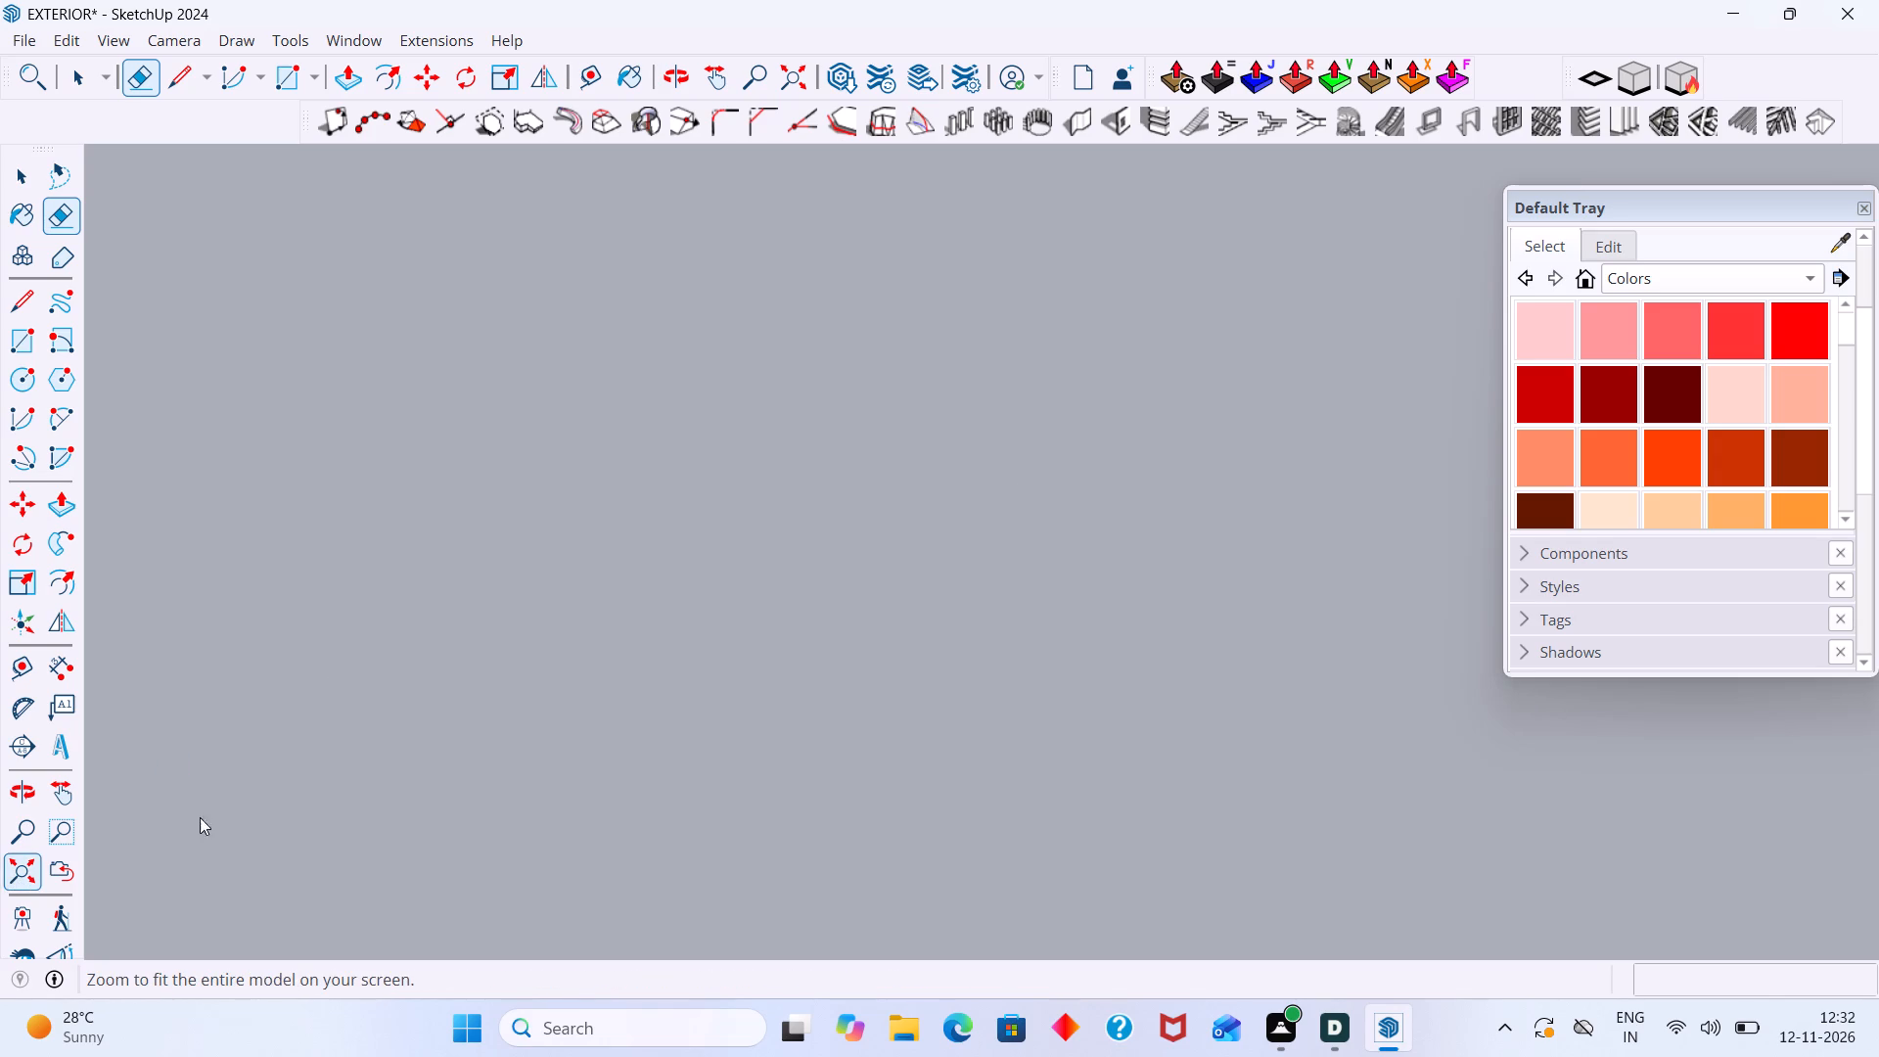
{"action": "left_click", "coordinate": [24, 870]}
{"action": "scroll", "coordinate": [946, 492], "scroll_direction": "up", "scroll_amount": 3}
{"action": "scroll", "coordinate": [1005, 454], "scroll_direction": "up", "scroll_amount": 20}
{"action": "scroll", "coordinate": [1005, 454], "scroll_direction": "up", "scroll_amount": 8}
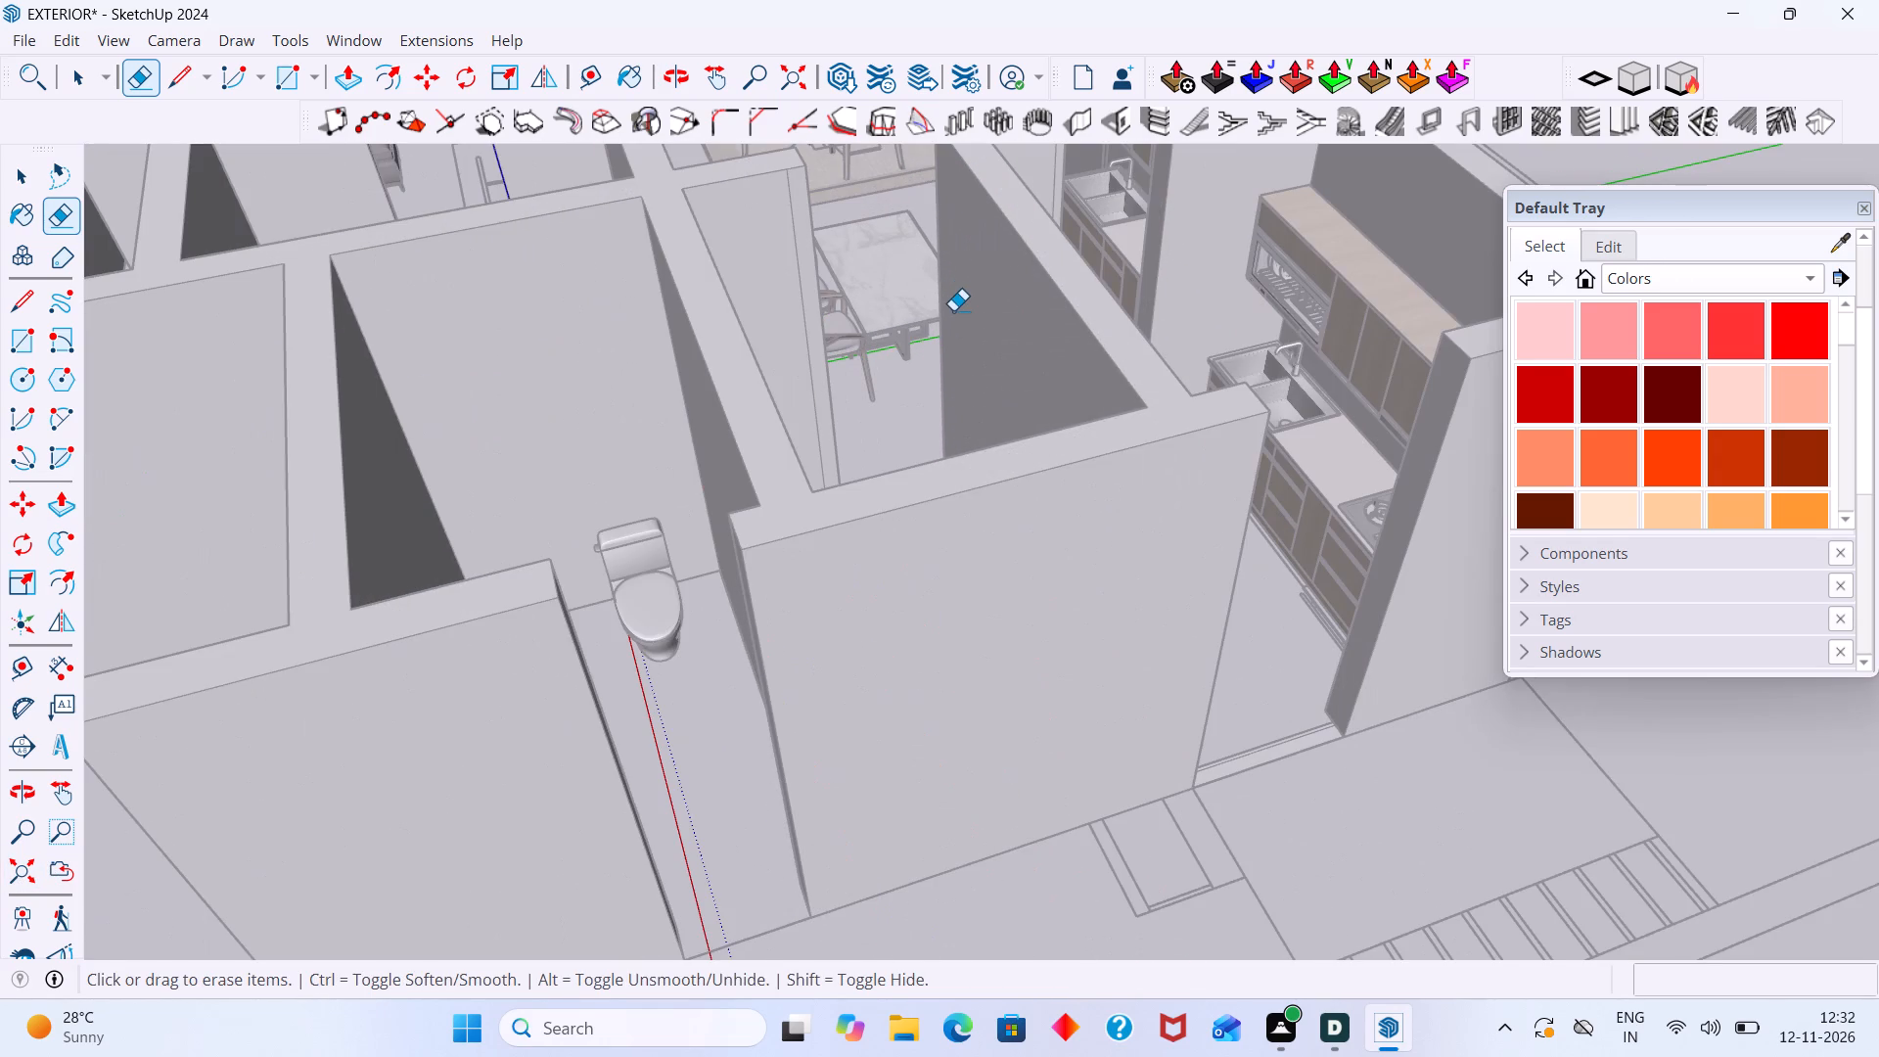
{"action": "key", "text": "space"}
{"action": "left_click", "coordinate": [910, 429]}
Examine the house interior around the toilet, dining area and kitchen from above.
{"action": "scroll", "coordinate": [836, 424], "scroll_direction": "down", "scroll_amount": 4}
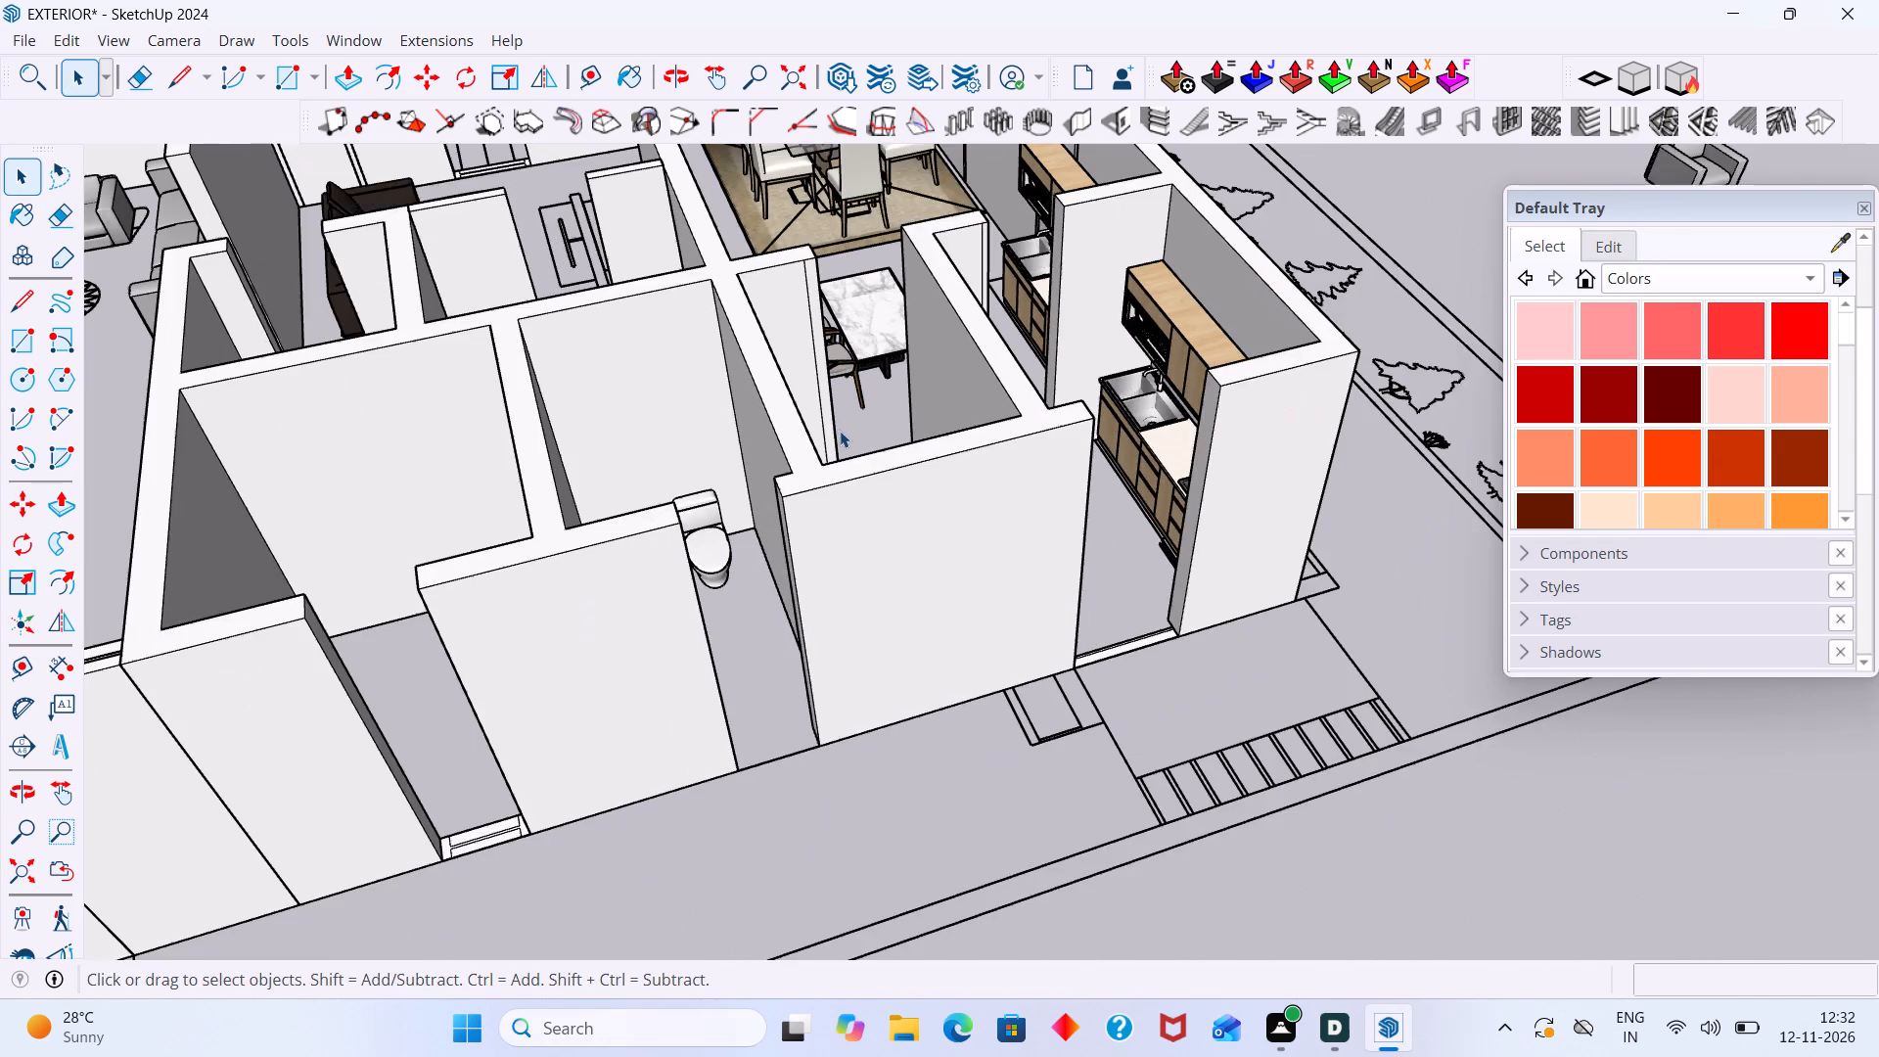
{"action": "middle_click_drag", "start_coordinate": [835, 470], "coordinate": [820, 567], "text": "shift"}
{"action": "scroll", "coordinate": [1155, 448], "scroll_direction": "up", "scroll_amount": 2}
{"action": "scroll", "coordinate": [1016, 425], "scroll_direction": "up", "scroll_amount": 1}
{"action": "scroll", "coordinate": [1006, 431], "scroll_direction": "down", "scroll_amount": 2}
{"action": "middle_click_drag", "start_coordinate": [982, 427], "coordinate": [991, 677]}
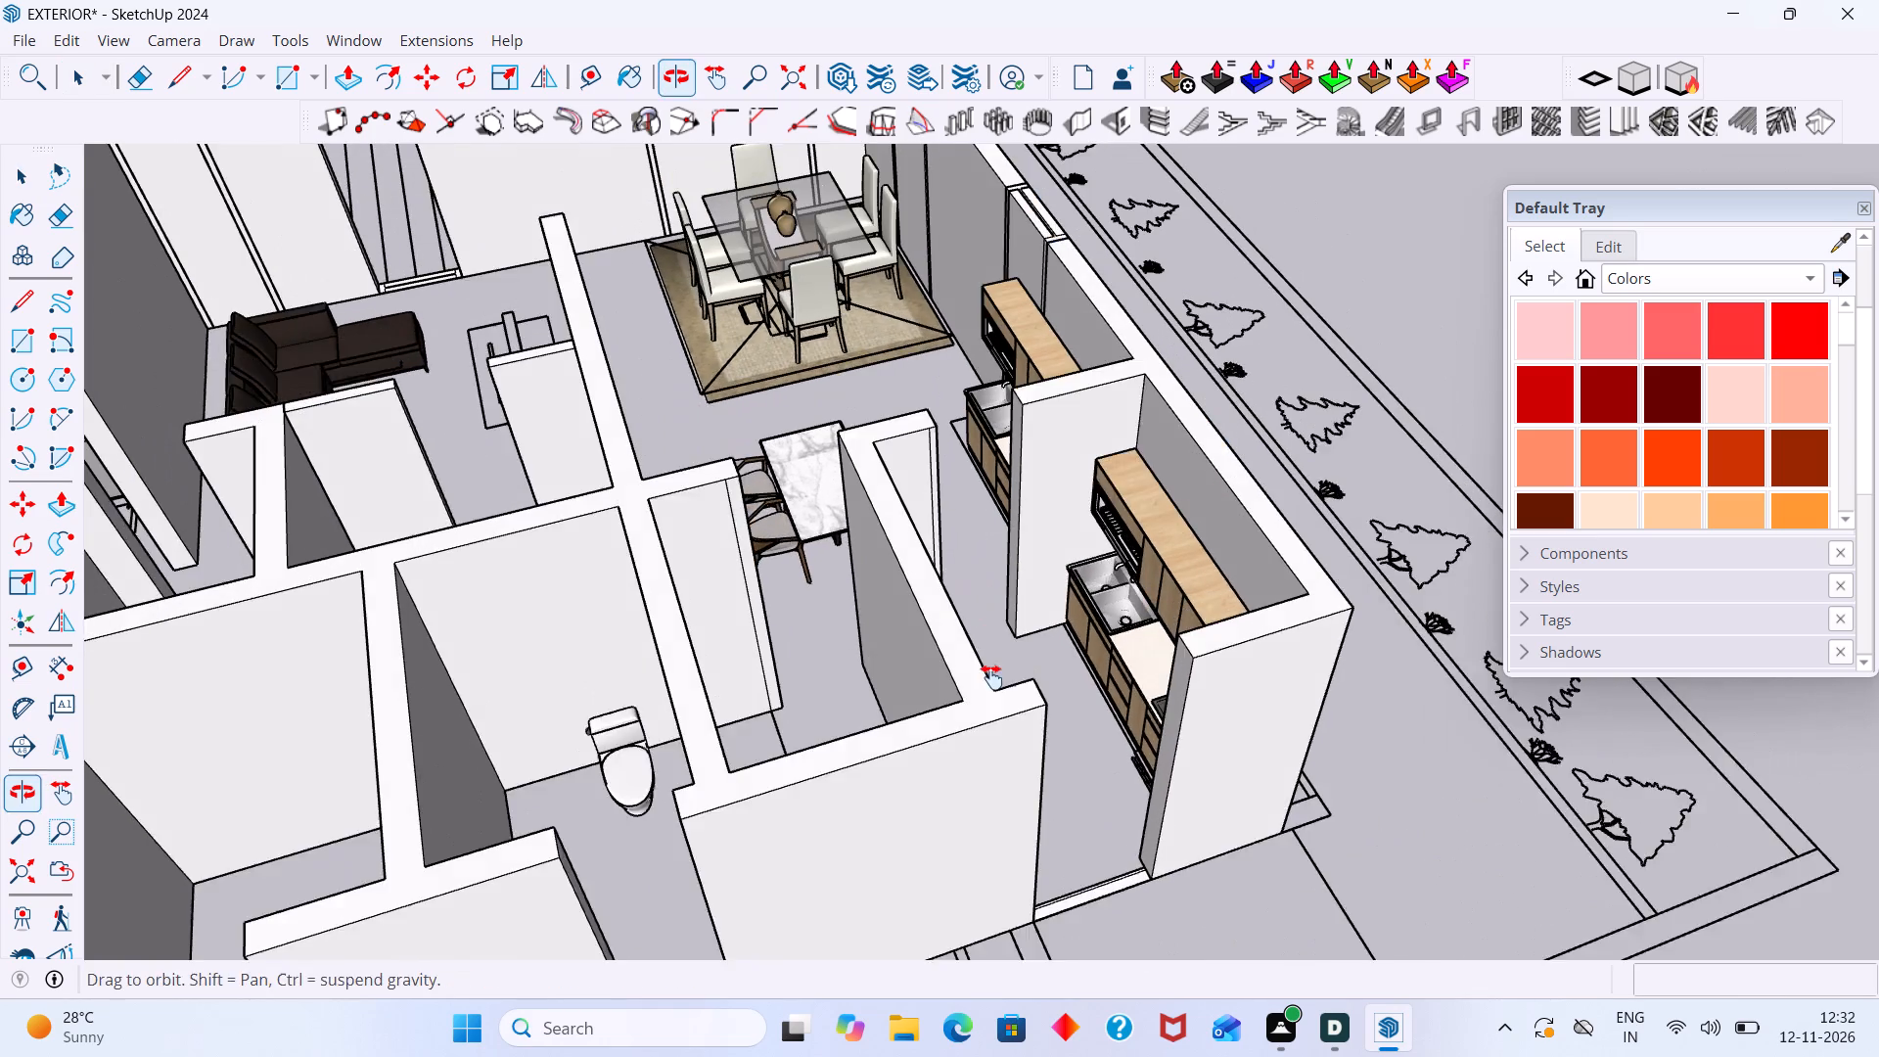
{"action": "middle_click_drag", "start_coordinate": [991, 677], "coordinate": [991, 676]}
{"action": "scroll", "coordinate": [581, 519], "scroll_direction": "down", "scroll_amount": 6}
{"action": "middle_click_drag", "start_coordinate": [582, 576], "coordinate": [355, 600]}
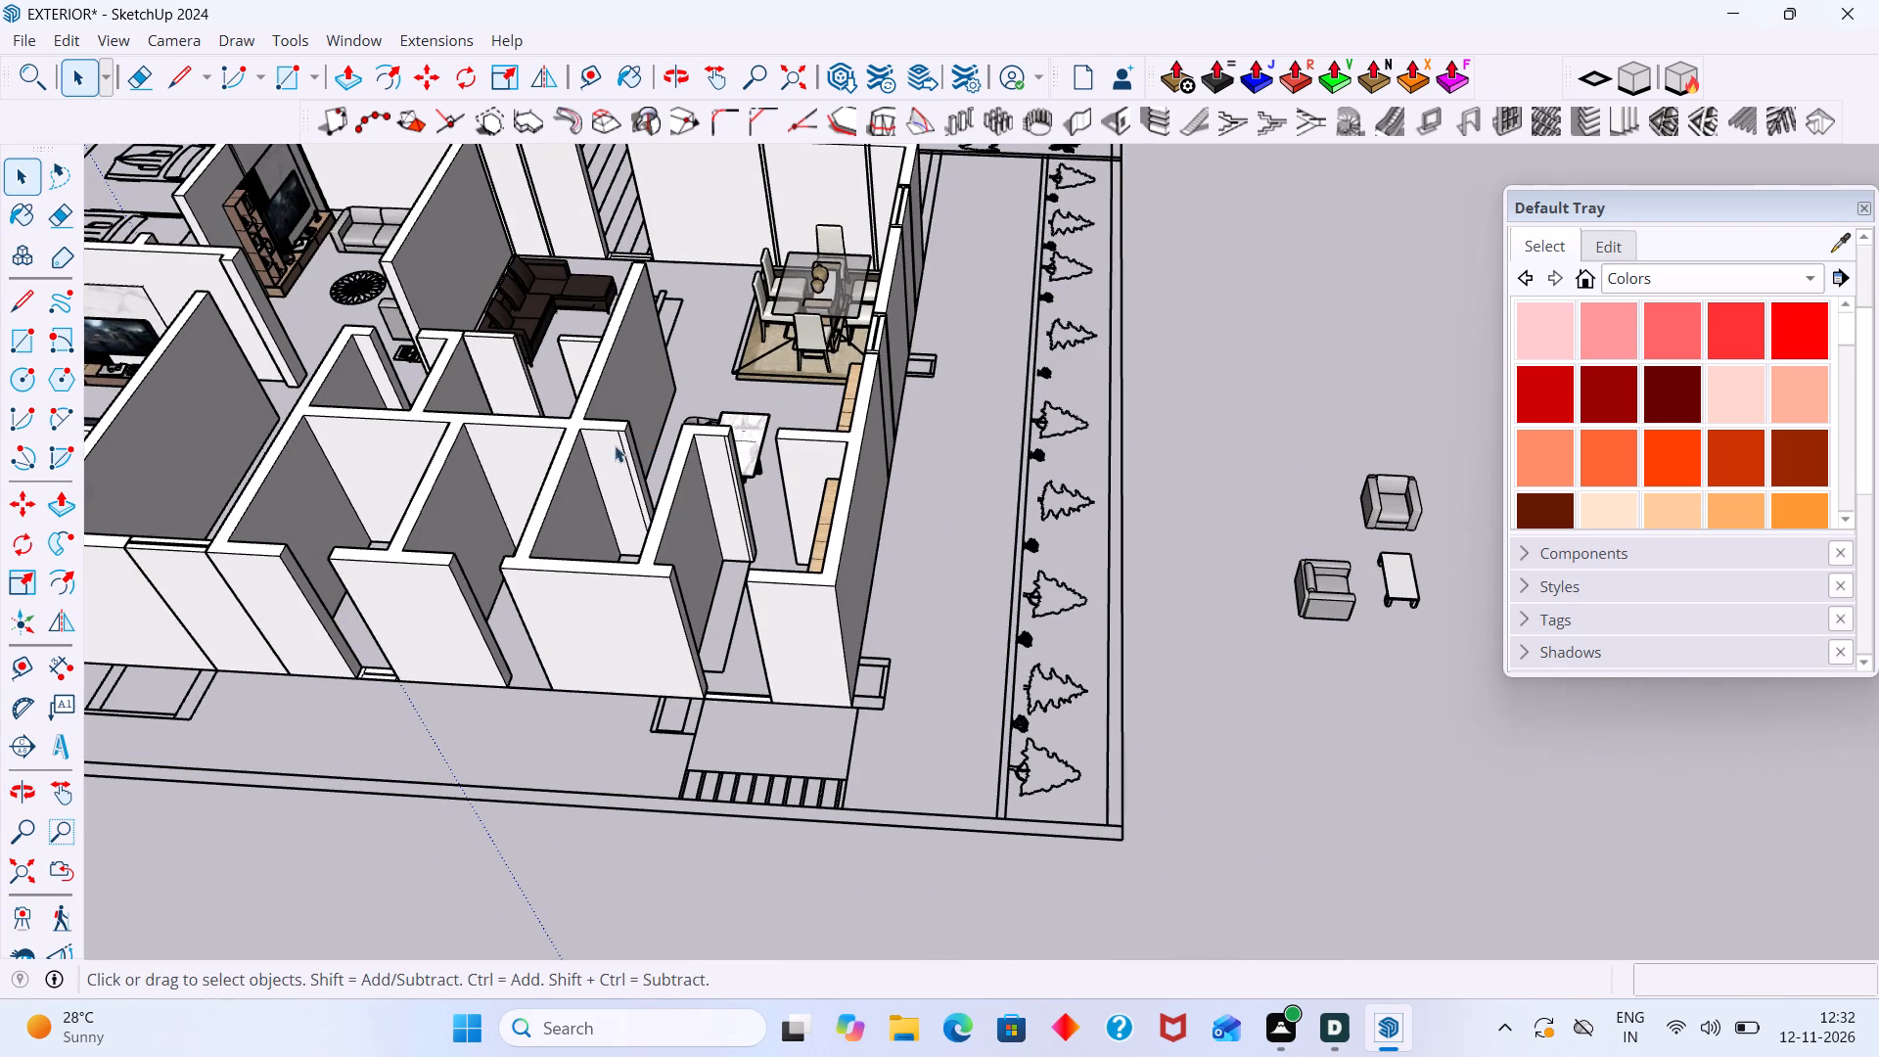
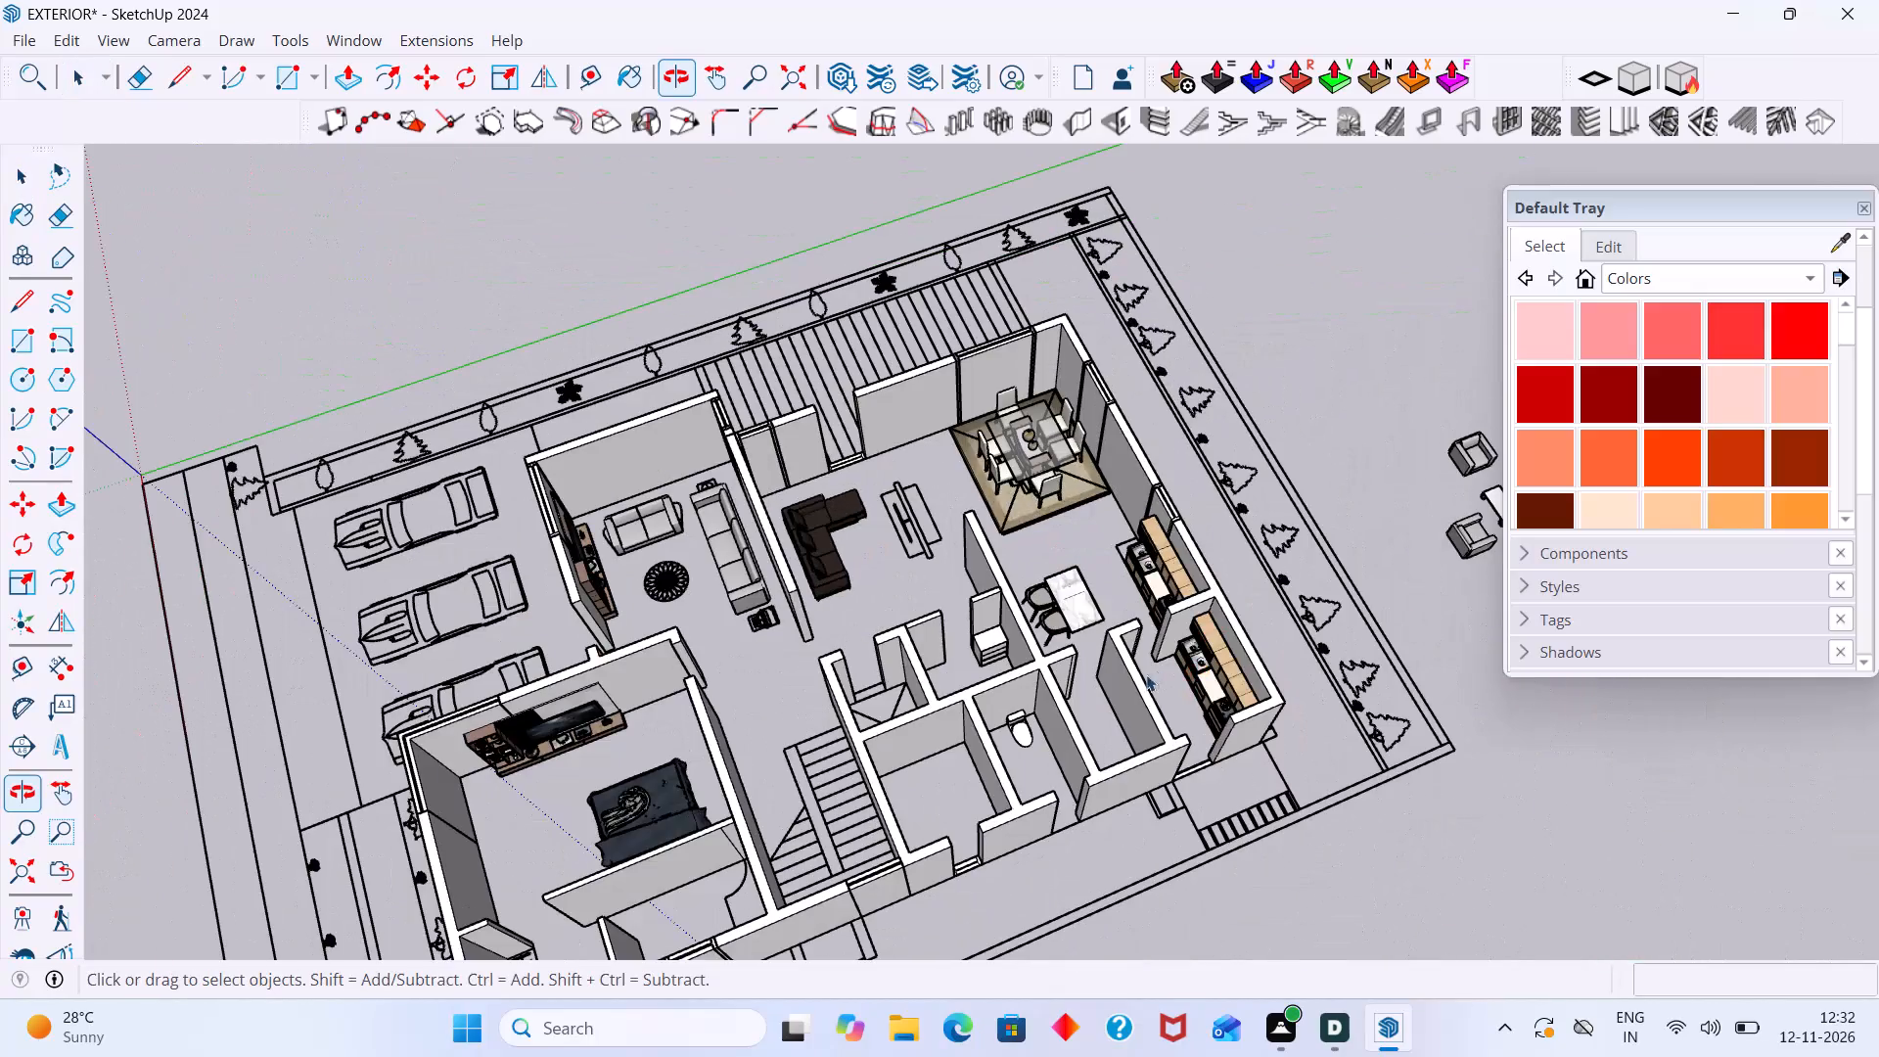
Examine the kitchen counters, dining area and rooms around the toilet from several angles.
{"action": "scroll", "coordinate": [1079, 696], "scroll_direction": "up", "scroll_amount": 9}
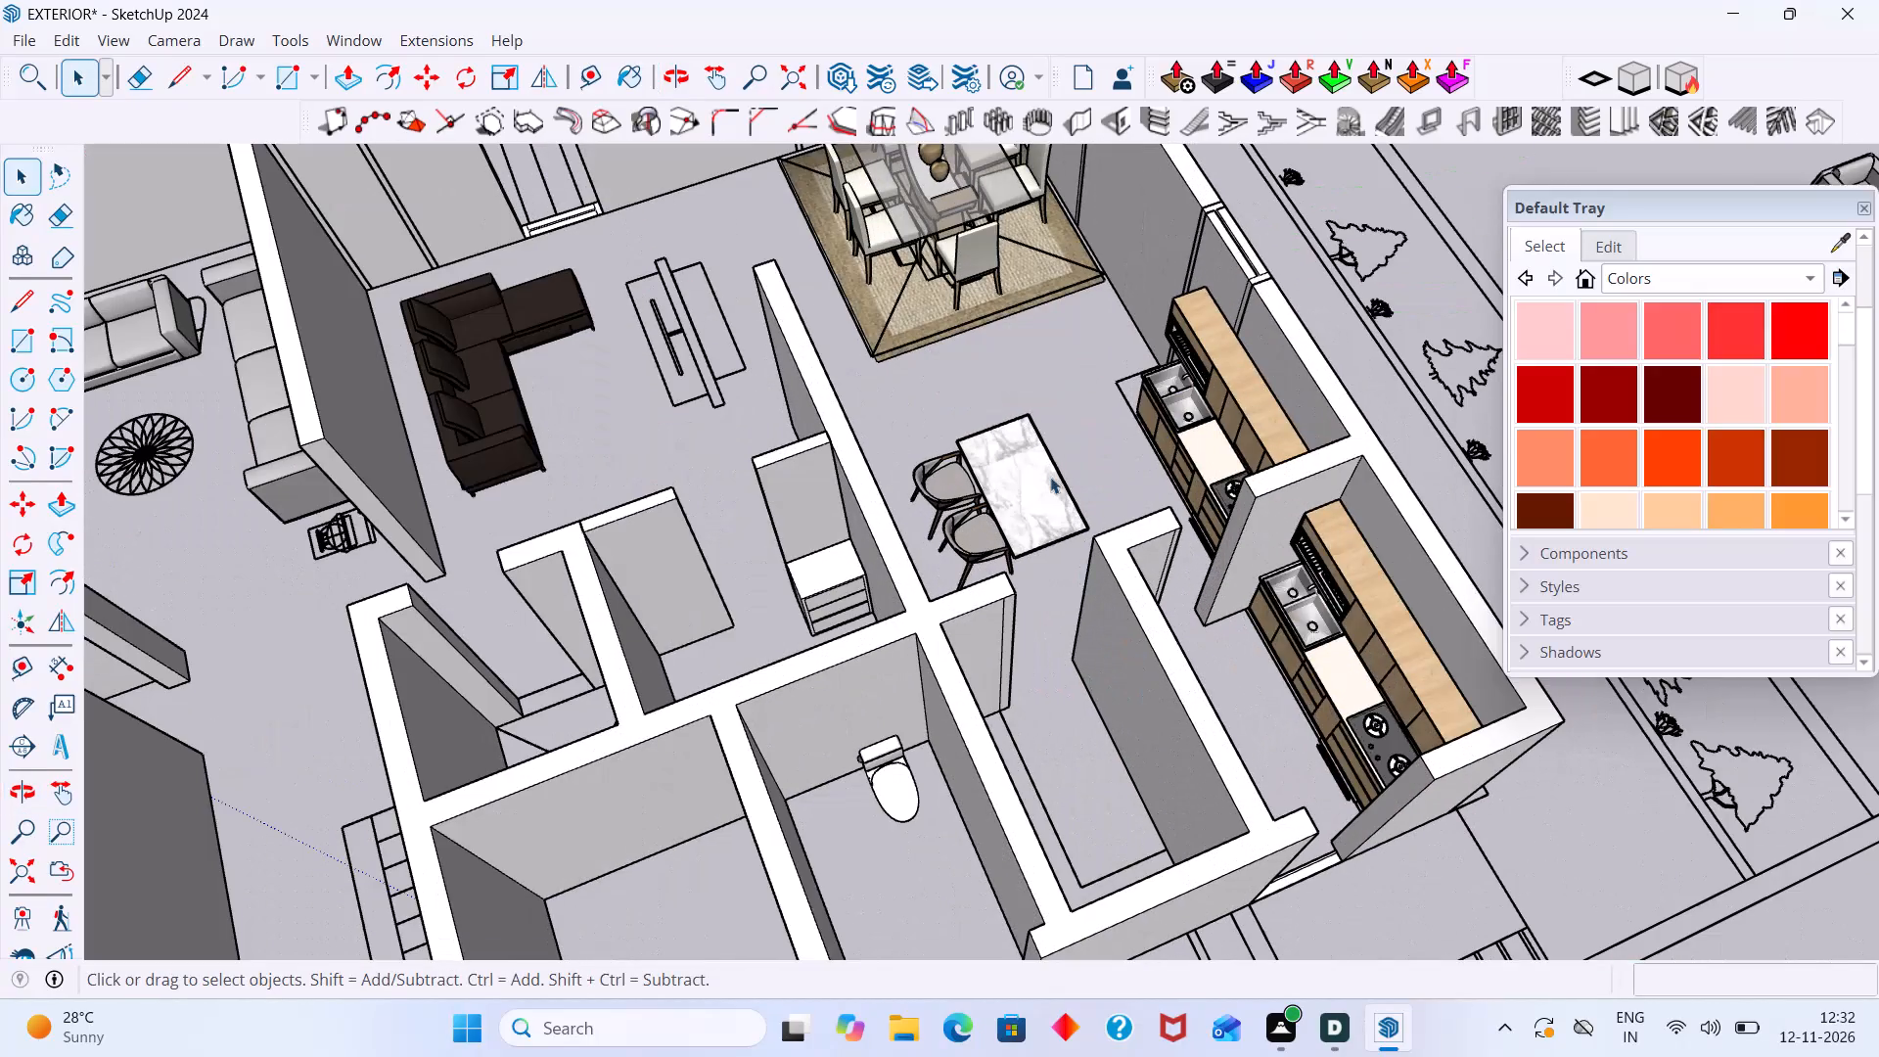
{"action": "middle_click_drag", "start_coordinate": [1050, 479], "coordinate": [1056, 802], "text": "shift"}
{"action": "scroll", "coordinate": [1009, 693], "scroll_direction": "up", "scroll_amount": 1}
{"action": "scroll", "coordinate": [1009, 695], "scroll_direction": "down", "scroll_amount": 7}
{"action": "middle_click_drag", "start_coordinate": [869, 692], "coordinate": [908, 535], "text": "shift"}
{"action": "middle_click_drag", "start_coordinate": [903, 541], "coordinate": [356, 549]}
{"action": "middle_click_drag", "start_coordinate": [954, 641], "coordinate": [1272, 593]}
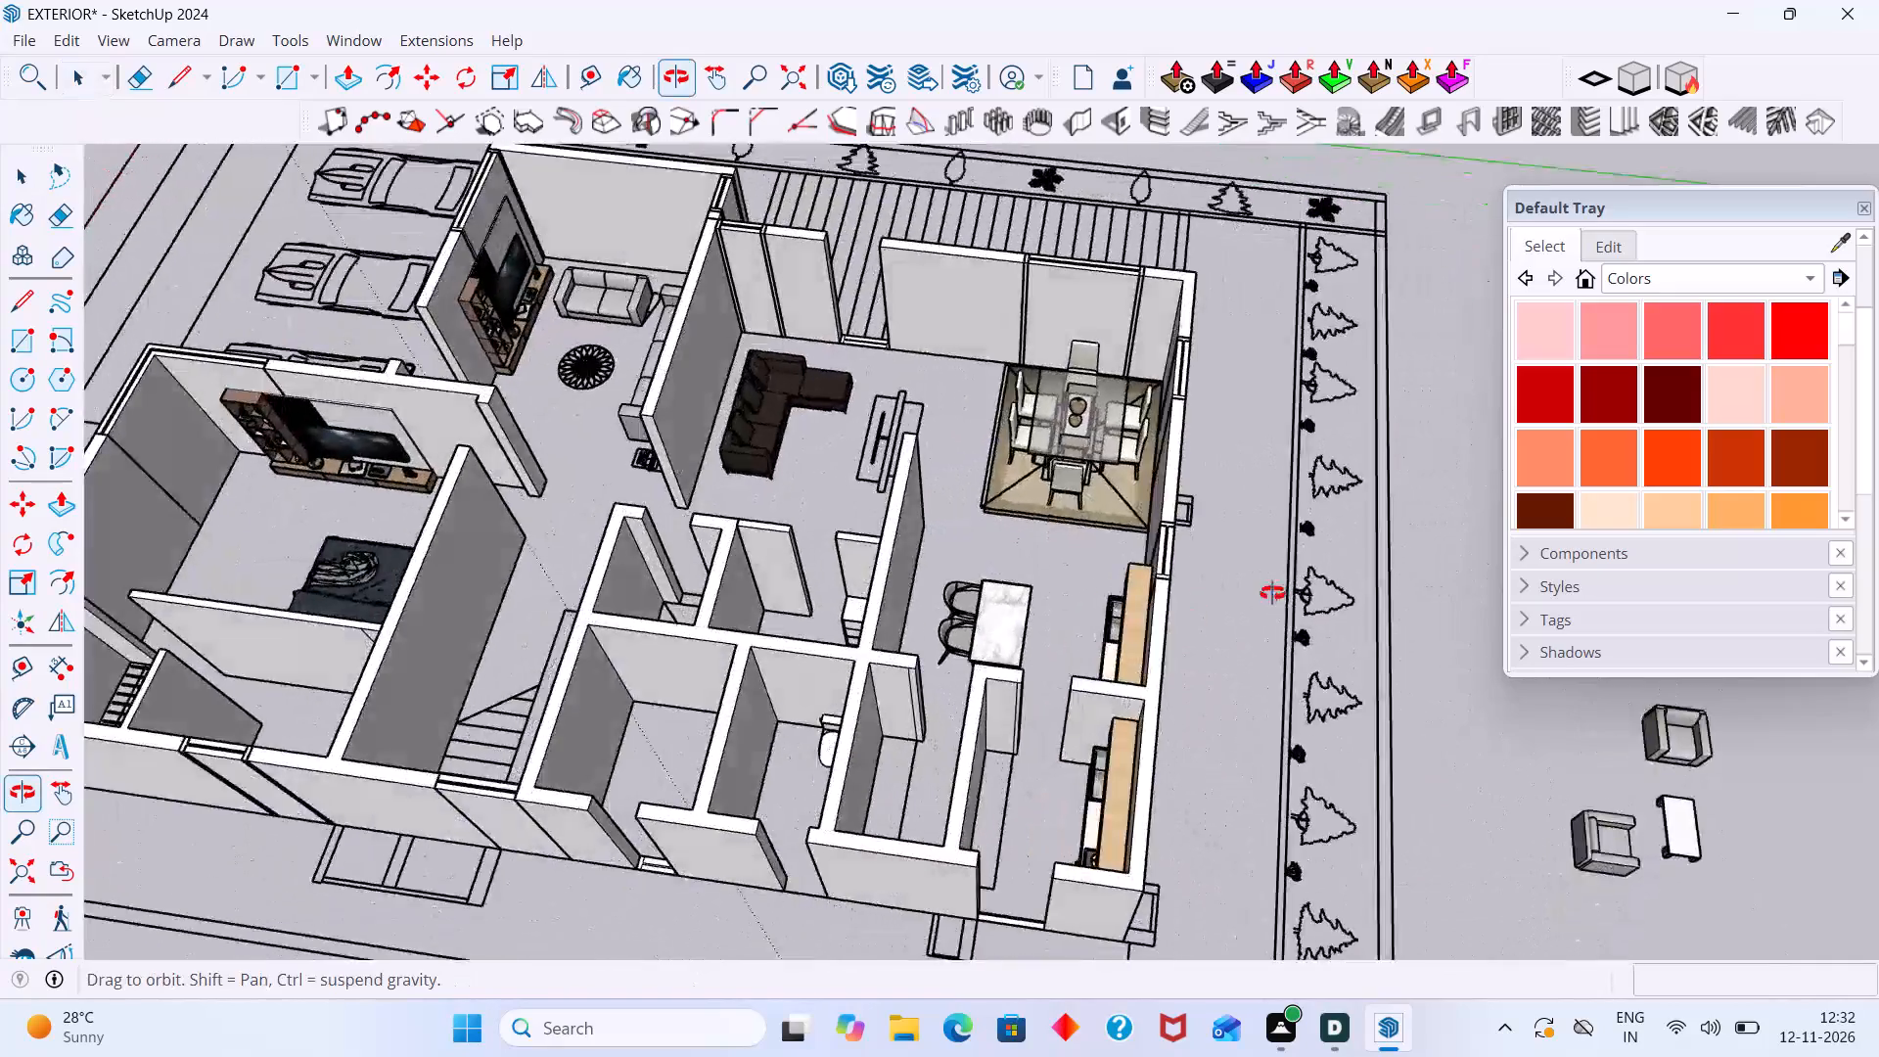
{"action": "middle_click_drag", "start_coordinate": [1272, 593], "coordinate": [1593, 524]}
{"action": "scroll", "coordinate": [1390, 677], "scroll_direction": "up", "scroll_amount": 4}
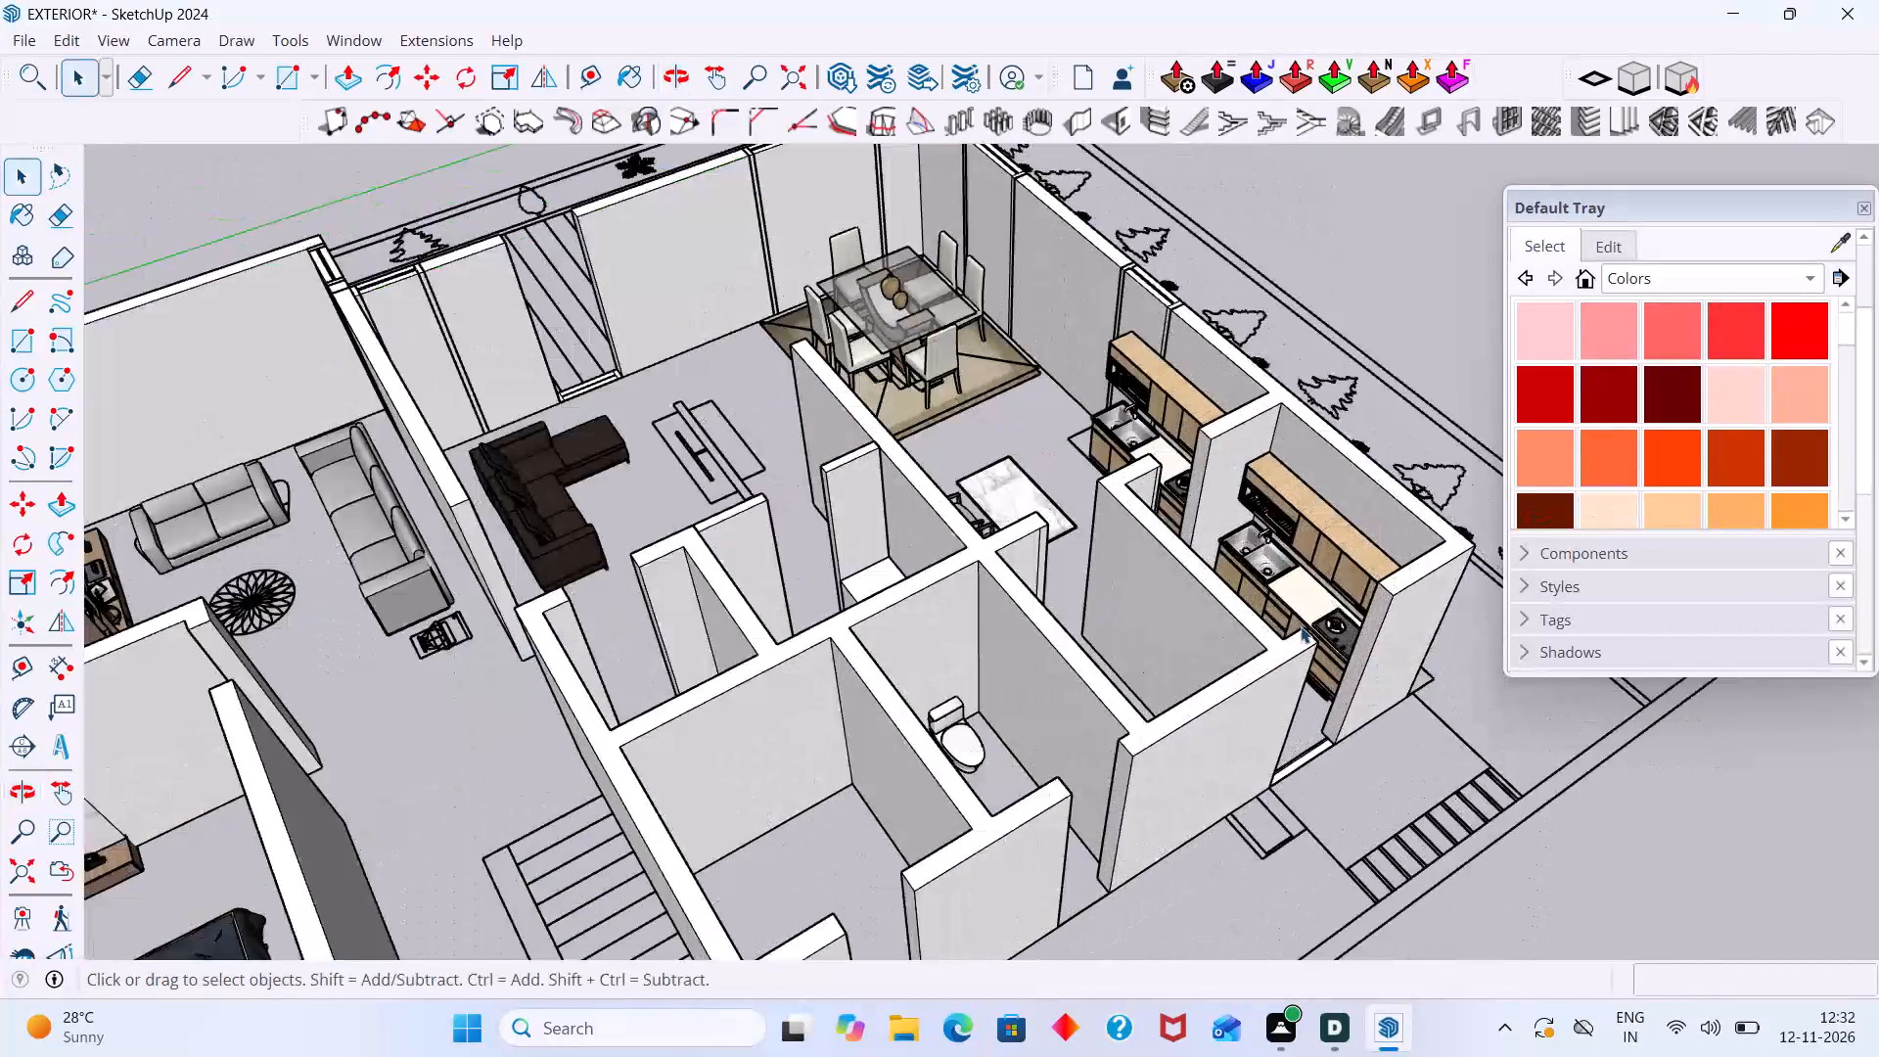
{"action": "scroll", "coordinate": [1301, 626], "scroll_direction": "up", "scroll_amount": 8}
{"action": "middle_click_drag", "start_coordinate": [1103, 528], "coordinate": [1589, 607]}
{"action": "middle_click_drag", "start_coordinate": [990, 589], "coordinate": [1004, 586]}
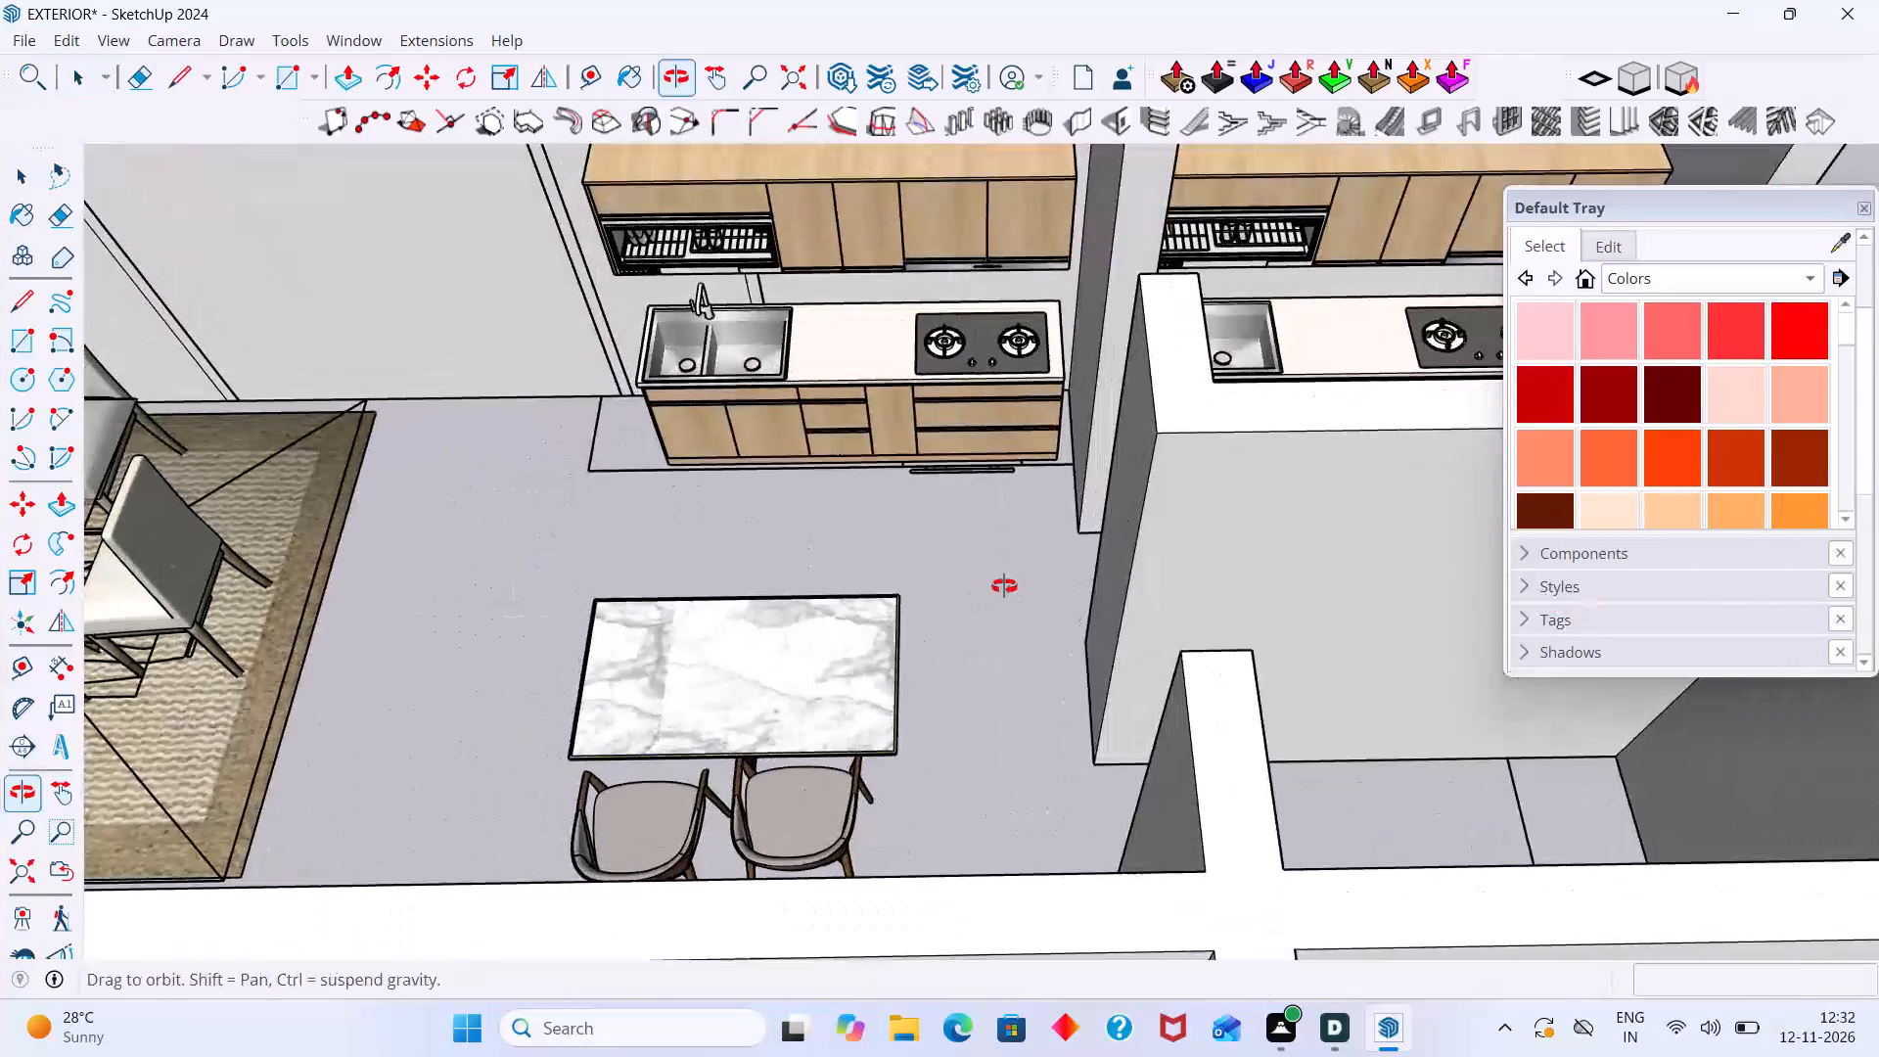
{"action": "middle_click_drag", "start_coordinate": [1004, 586], "coordinate": [765, 574]}
{"action": "scroll", "coordinate": [806, 556], "scroll_direction": "down", "scroll_amount": 13}
{"action": "middle_click_drag", "start_coordinate": [846, 544], "coordinate": [677, 502]}
{"action": "middle_click_drag", "start_coordinate": [712, 528], "coordinate": [553, 767]}
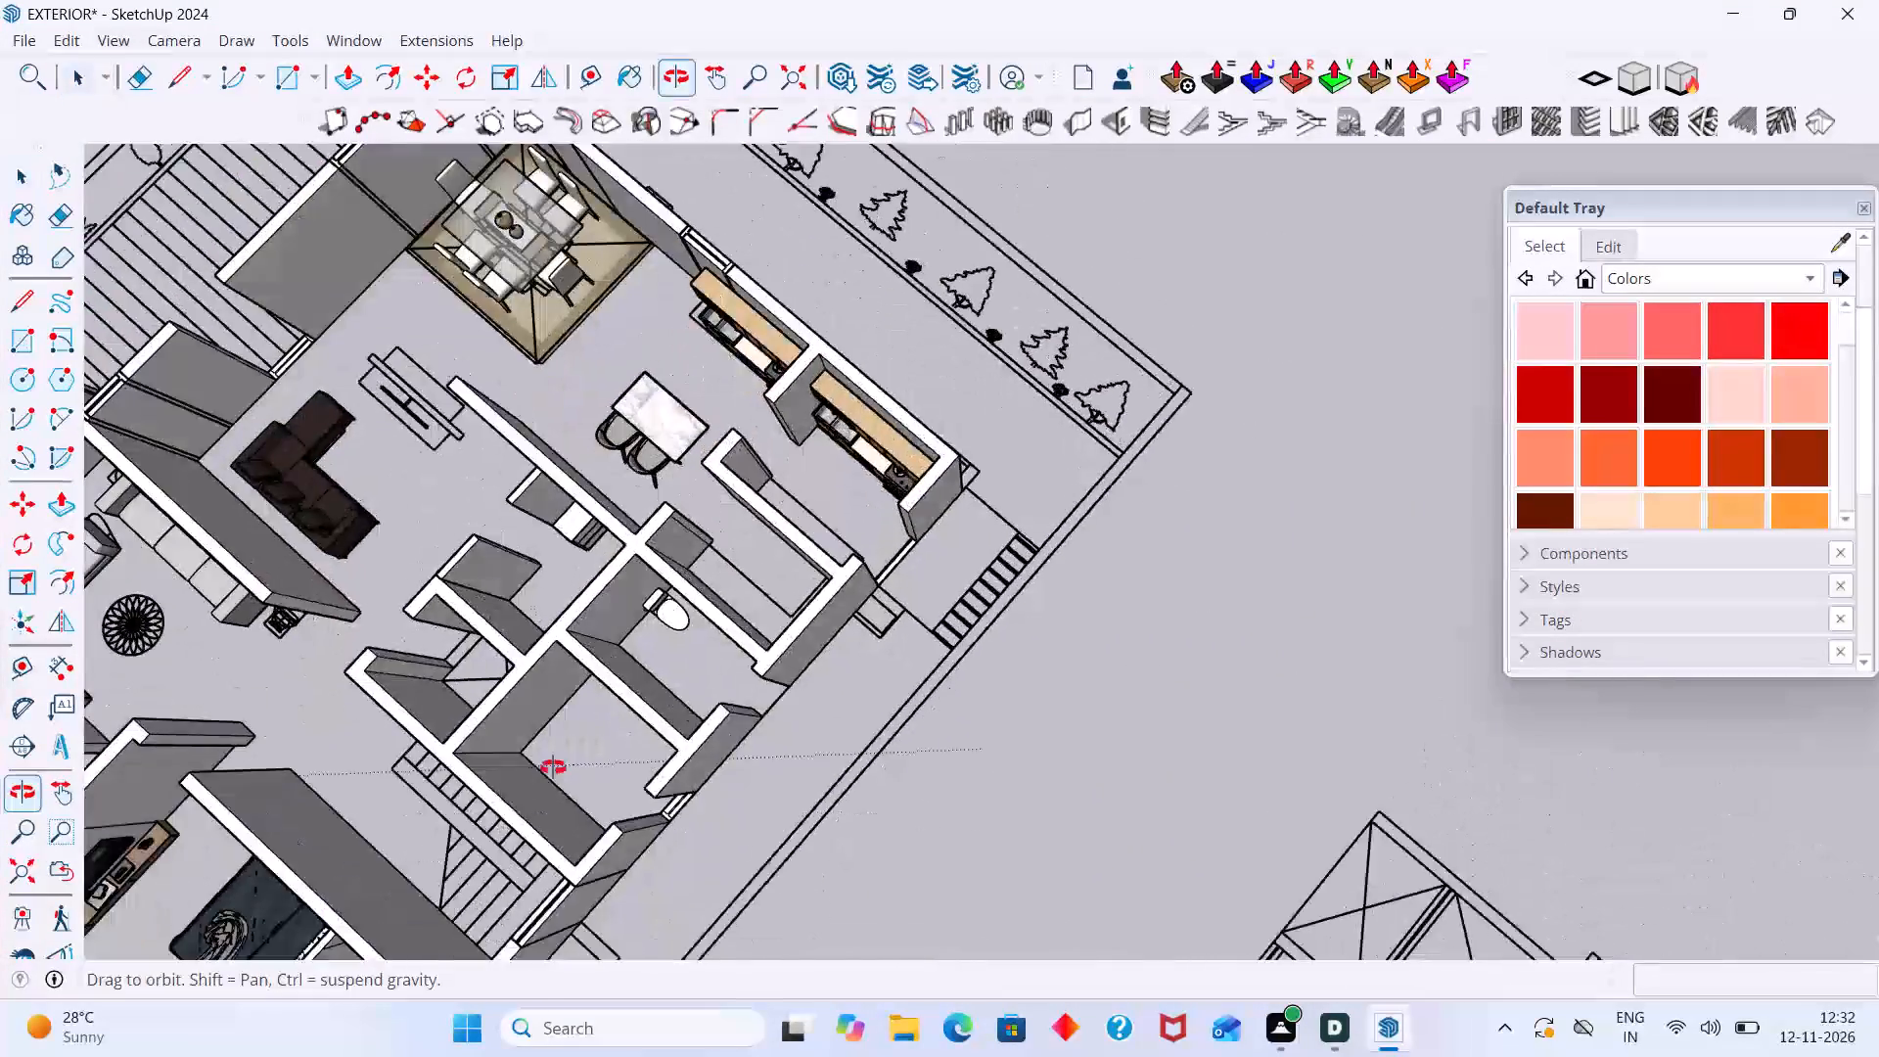
{"action": "middle_click_drag", "start_coordinate": [553, 767], "coordinate": [509, 780]}
{"action": "scroll", "coordinate": [841, 549], "scroll_direction": "up", "scroll_amount": 7}
{"action": "middle_click_drag", "start_coordinate": [645, 657], "coordinate": [1148, 537]}
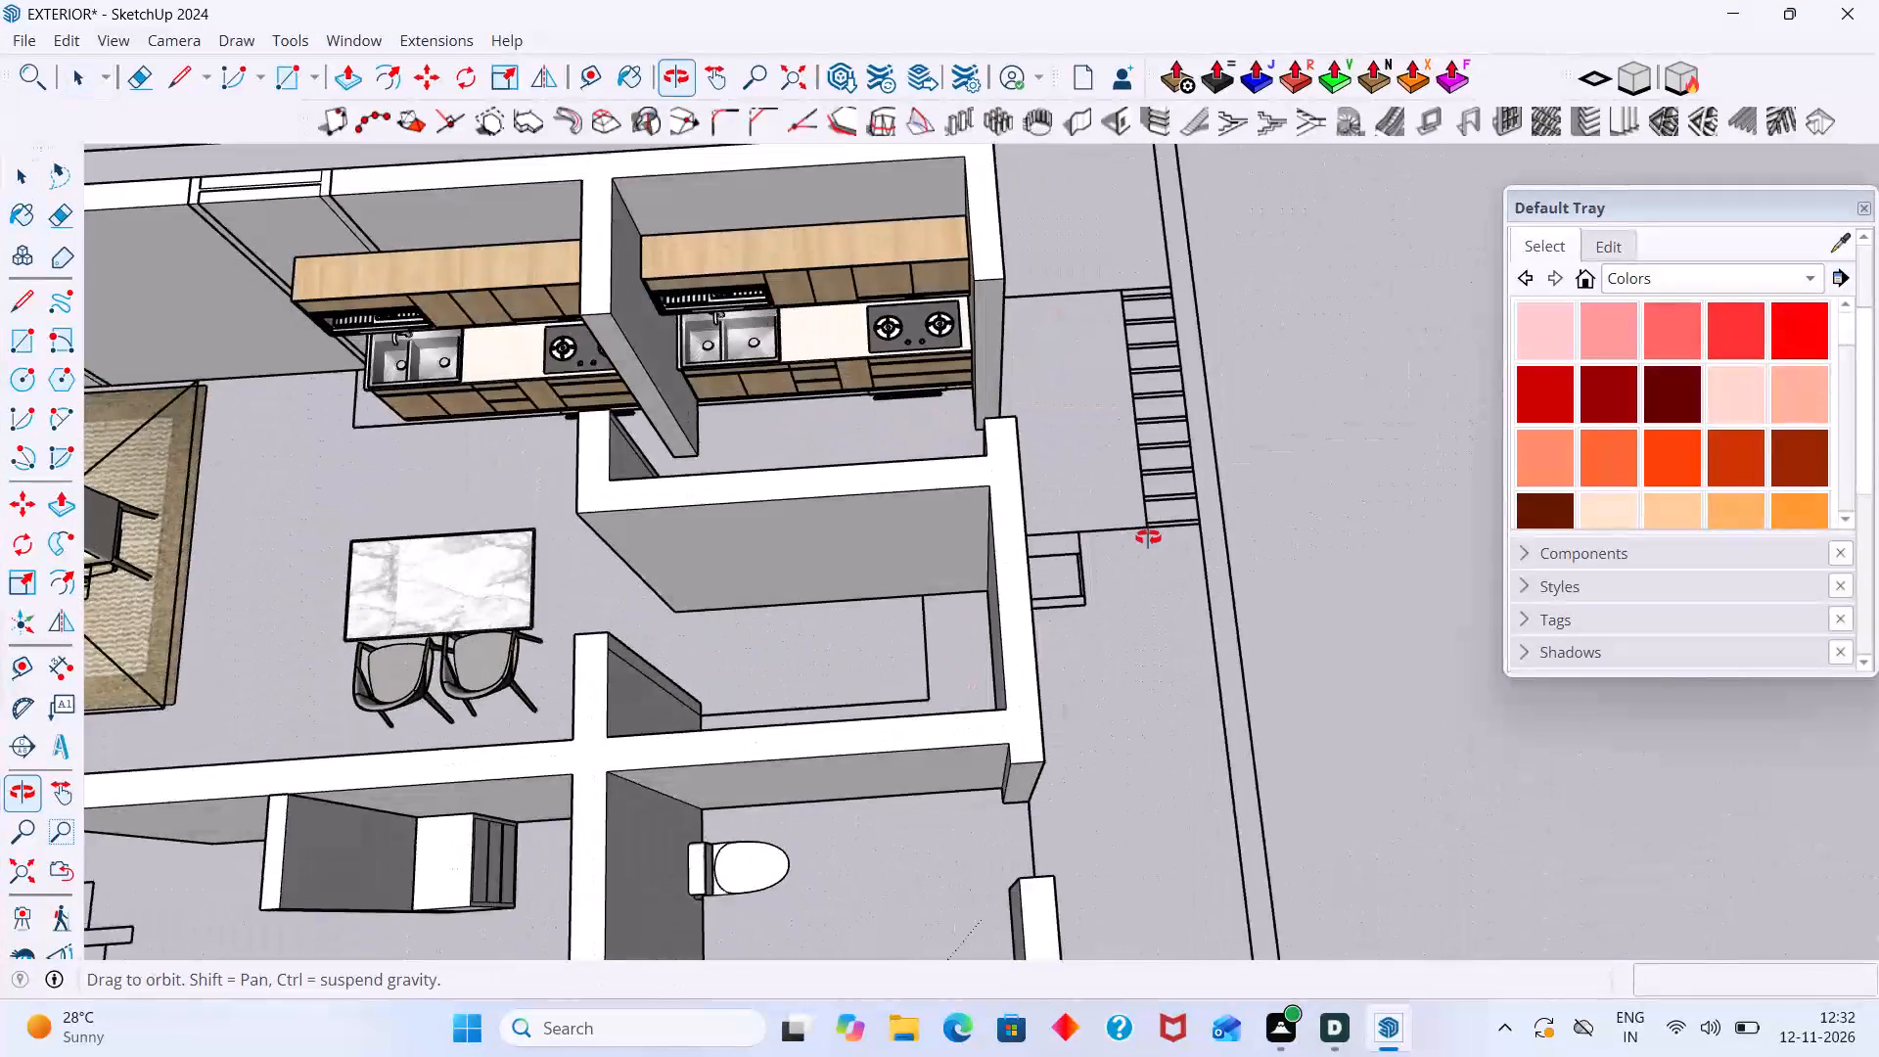
{"action": "middle_click_drag", "start_coordinate": [1148, 537], "coordinate": [411, 600]}
{"action": "scroll", "coordinate": [570, 506], "scroll_direction": "down", "scroll_amount": 7}
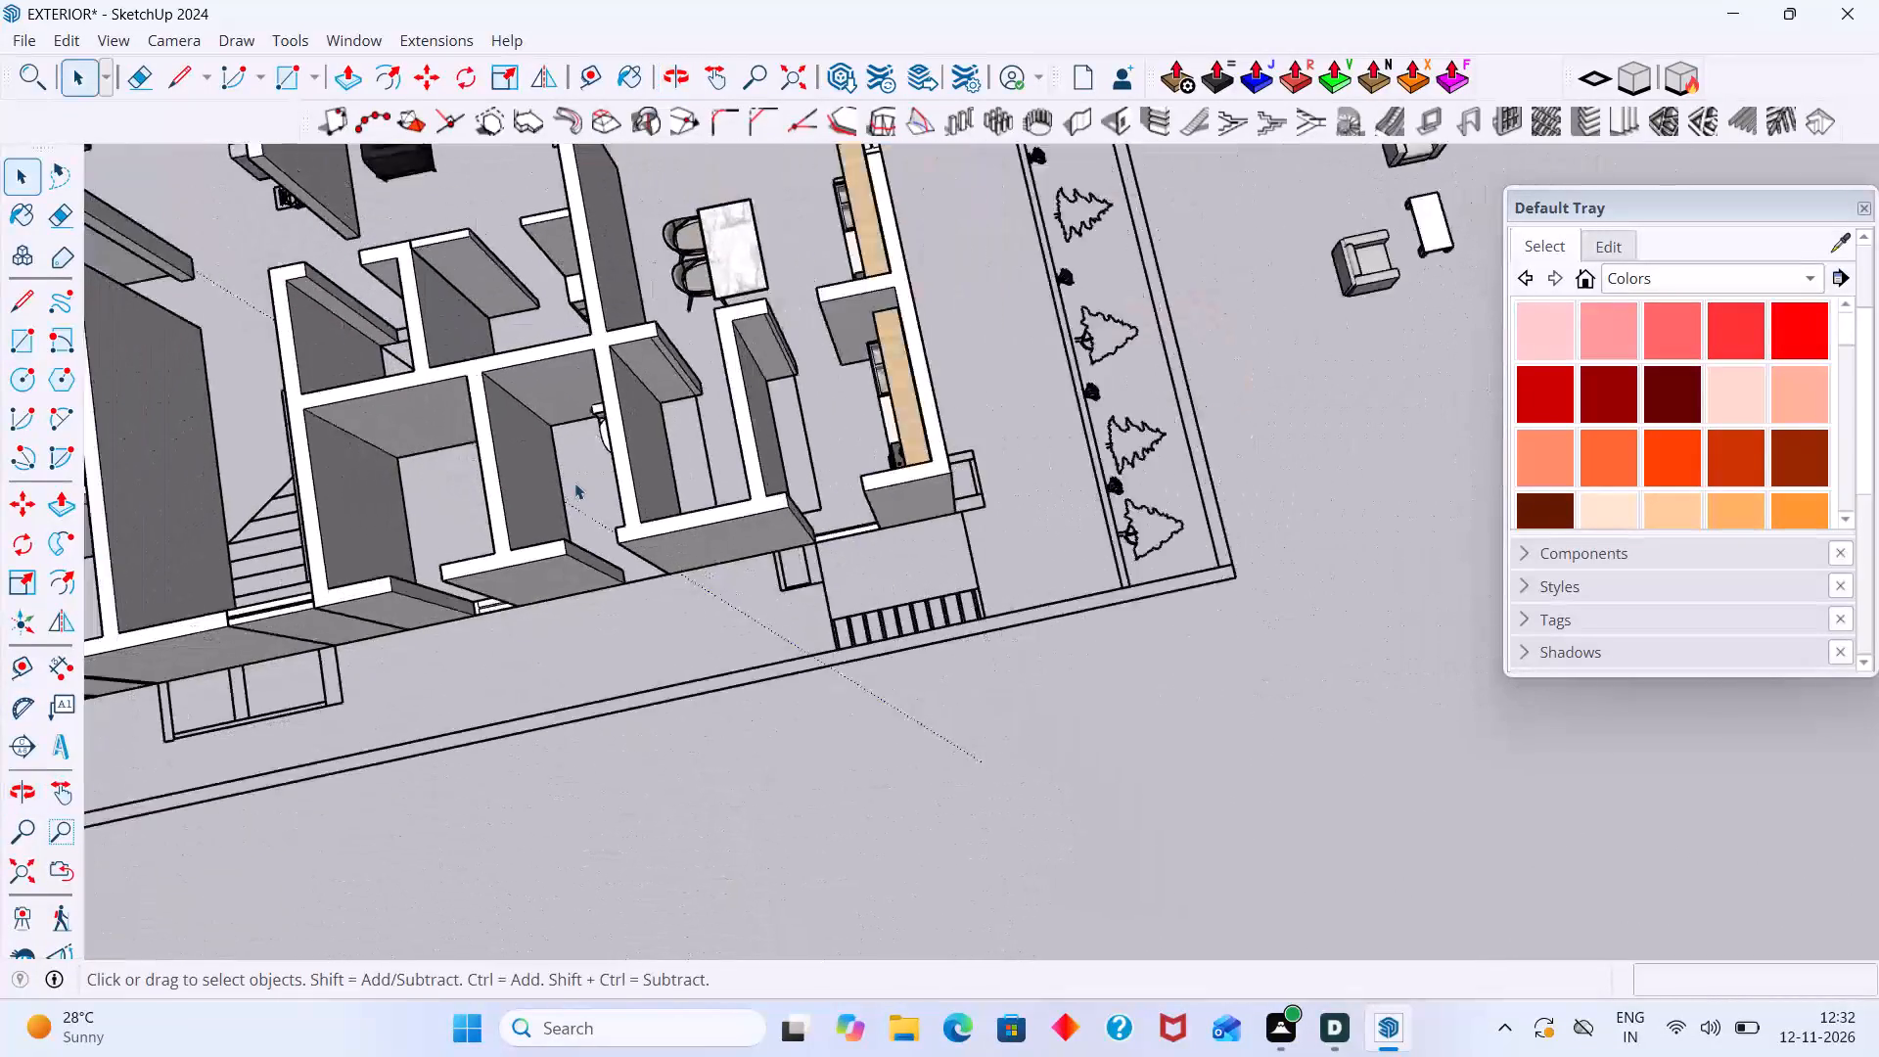
{"action": "scroll", "coordinate": [574, 483], "scroll_direction": "down", "scroll_amount": 3}
{"action": "middle_click_drag", "start_coordinate": [572, 472], "coordinate": [774, 461]}
Erase the middle line of the three lower divider lines on the sink cabinet's drawer front.
{"action": "scroll", "coordinate": [565, 451], "scroll_direction": "up", "scroll_amount": 2}
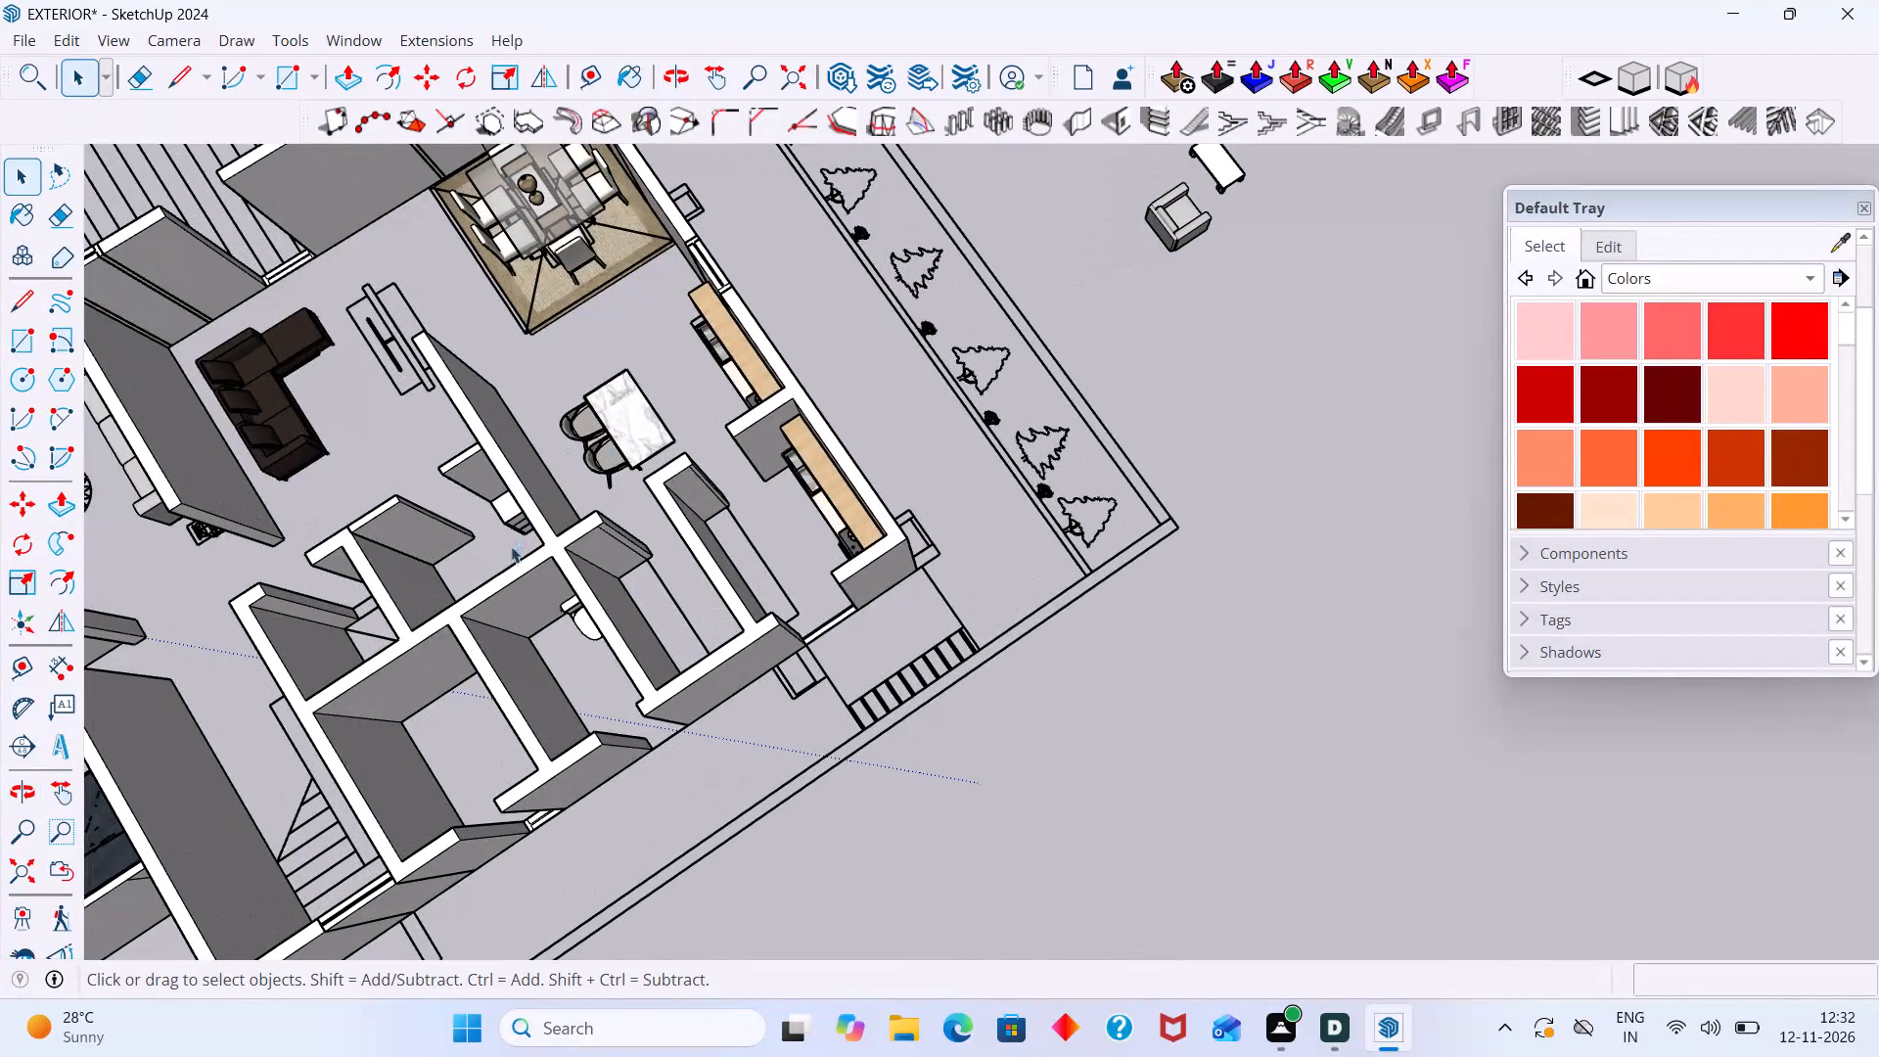
{"action": "scroll", "coordinate": [469, 564], "scroll_direction": "up", "scroll_amount": 7}
{"action": "middle_click_drag", "start_coordinate": [462, 575], "coordinate": [462, 502]}
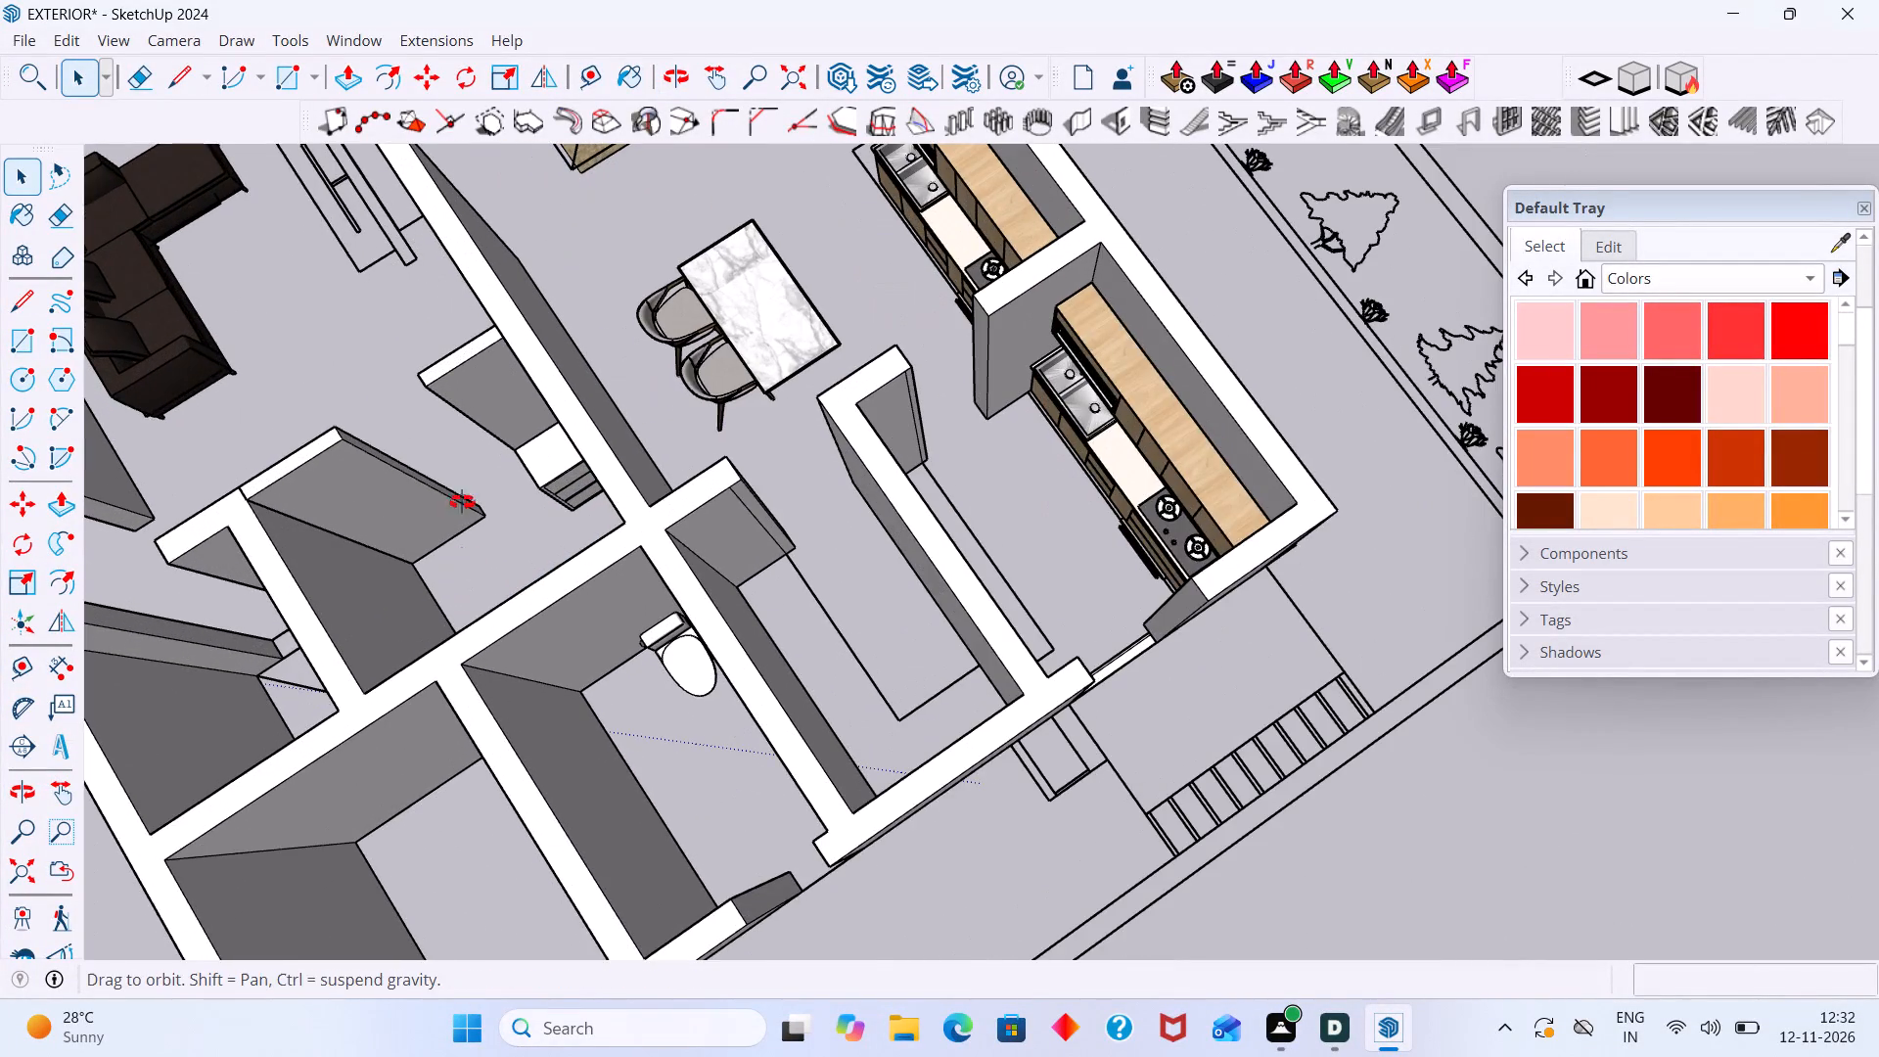
{"action": "middle_click_drag", "start_coordinate": [462, 502], "coordinate": [488, 427]}
{"action": "scroll", "coordinate": [518, 440], "scroll_direction": "up", "scroll_amount": 18}
{"action": "scroll", "coordinate": [593, 629], "scroll_direction": "up", "scroll_amount": 3}
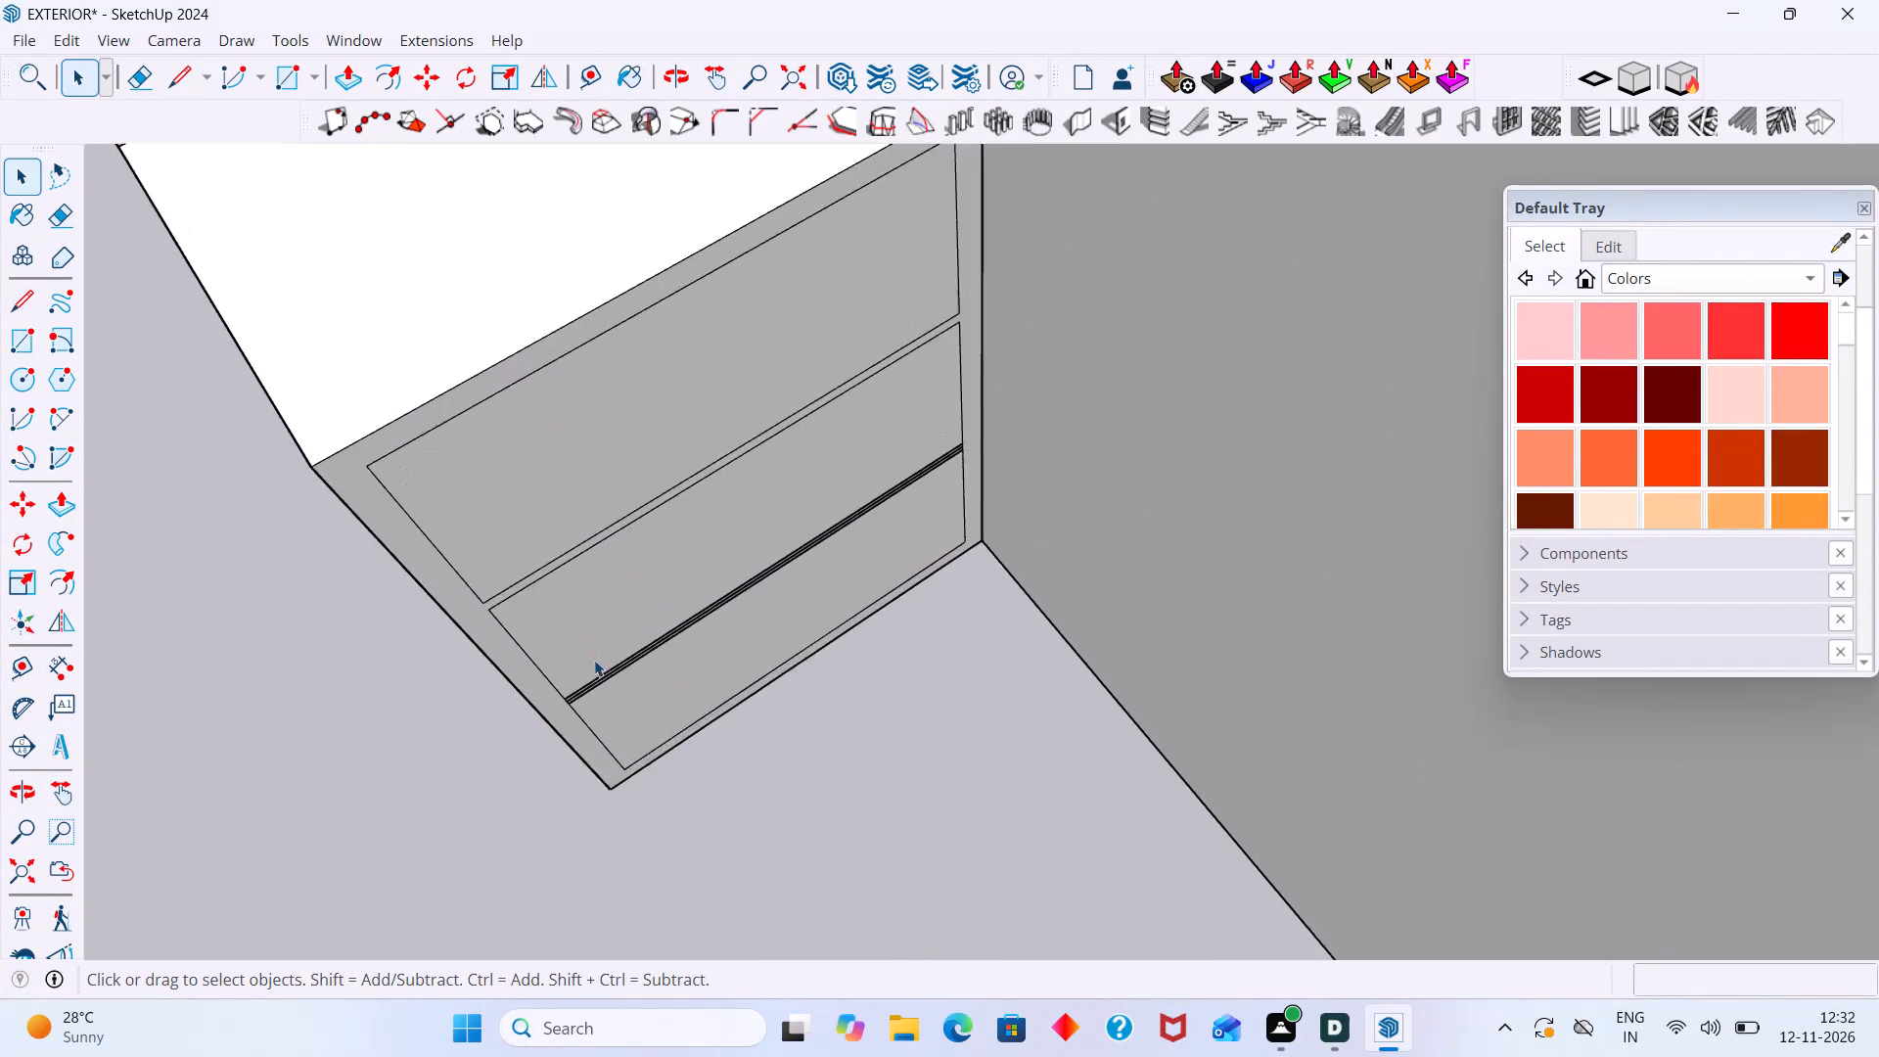
{"action": "scroll", "coordinate": [594, 660], "scroll_direction": "up", "scroll_amount": 2}
{"action": "middle_click_drag", "start_coordinate": [601, 675], "coordinate": [545, 647]}
{"action": "scroll", "coordinate": [570, 638], "scroll_direction": "up", "scroll_amount": 15}
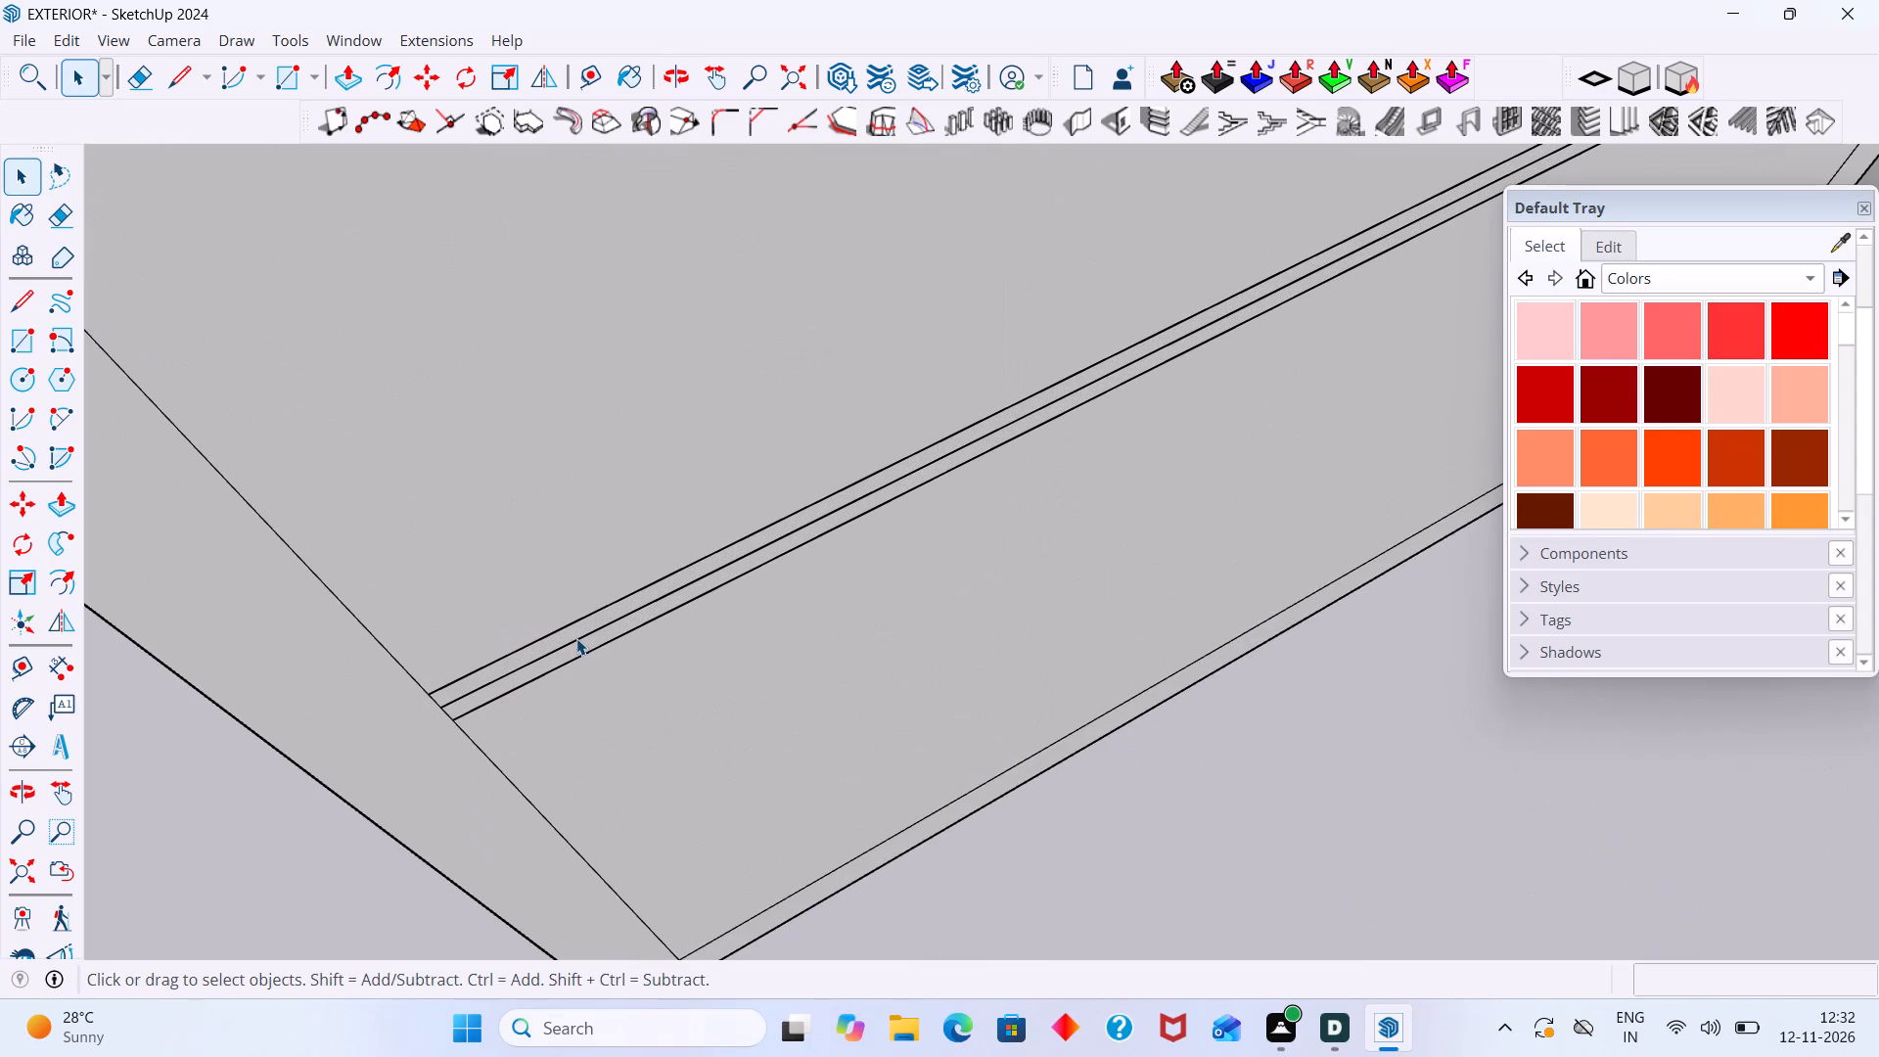
{"action": "scroll", "coordinate": [576, 640], "scroll_direction": "up", "scroll_amount": 5}
{"action": "left_click", "coordinate": [576, 640]}
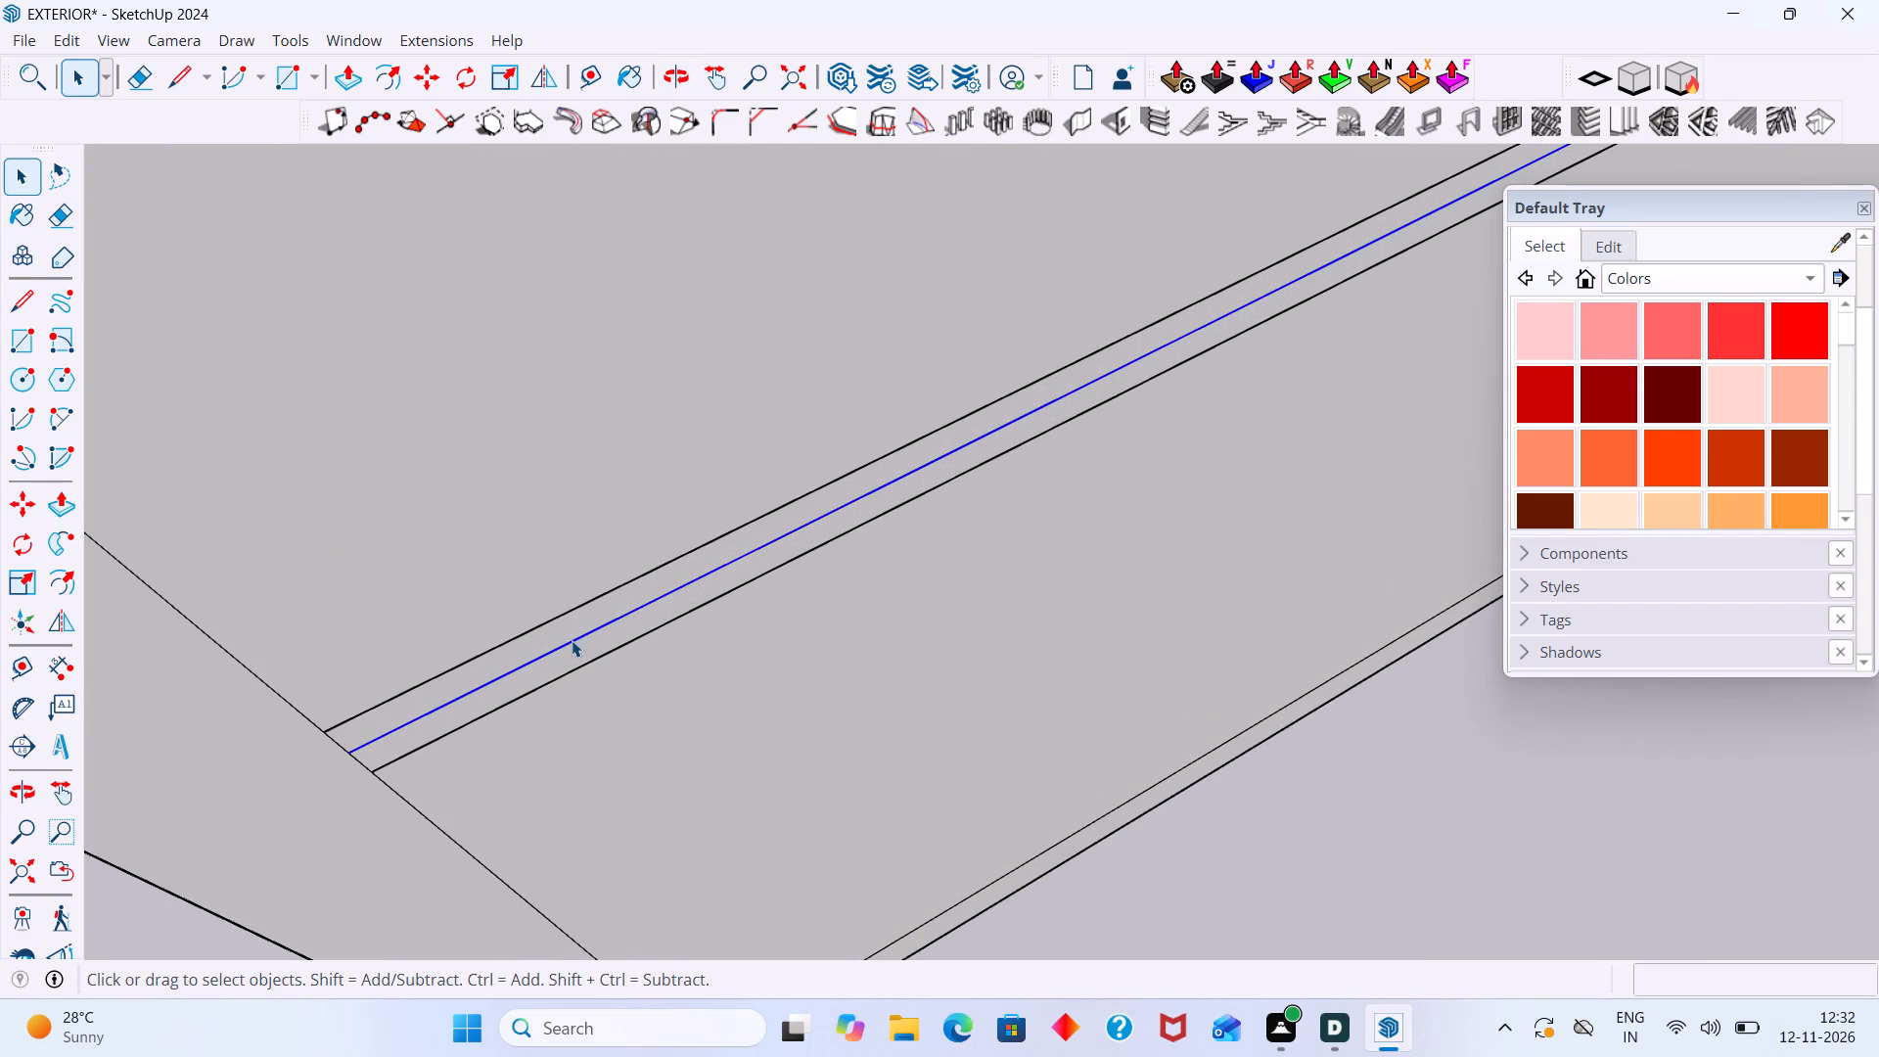
{"action": "key", "text": "Delete"}
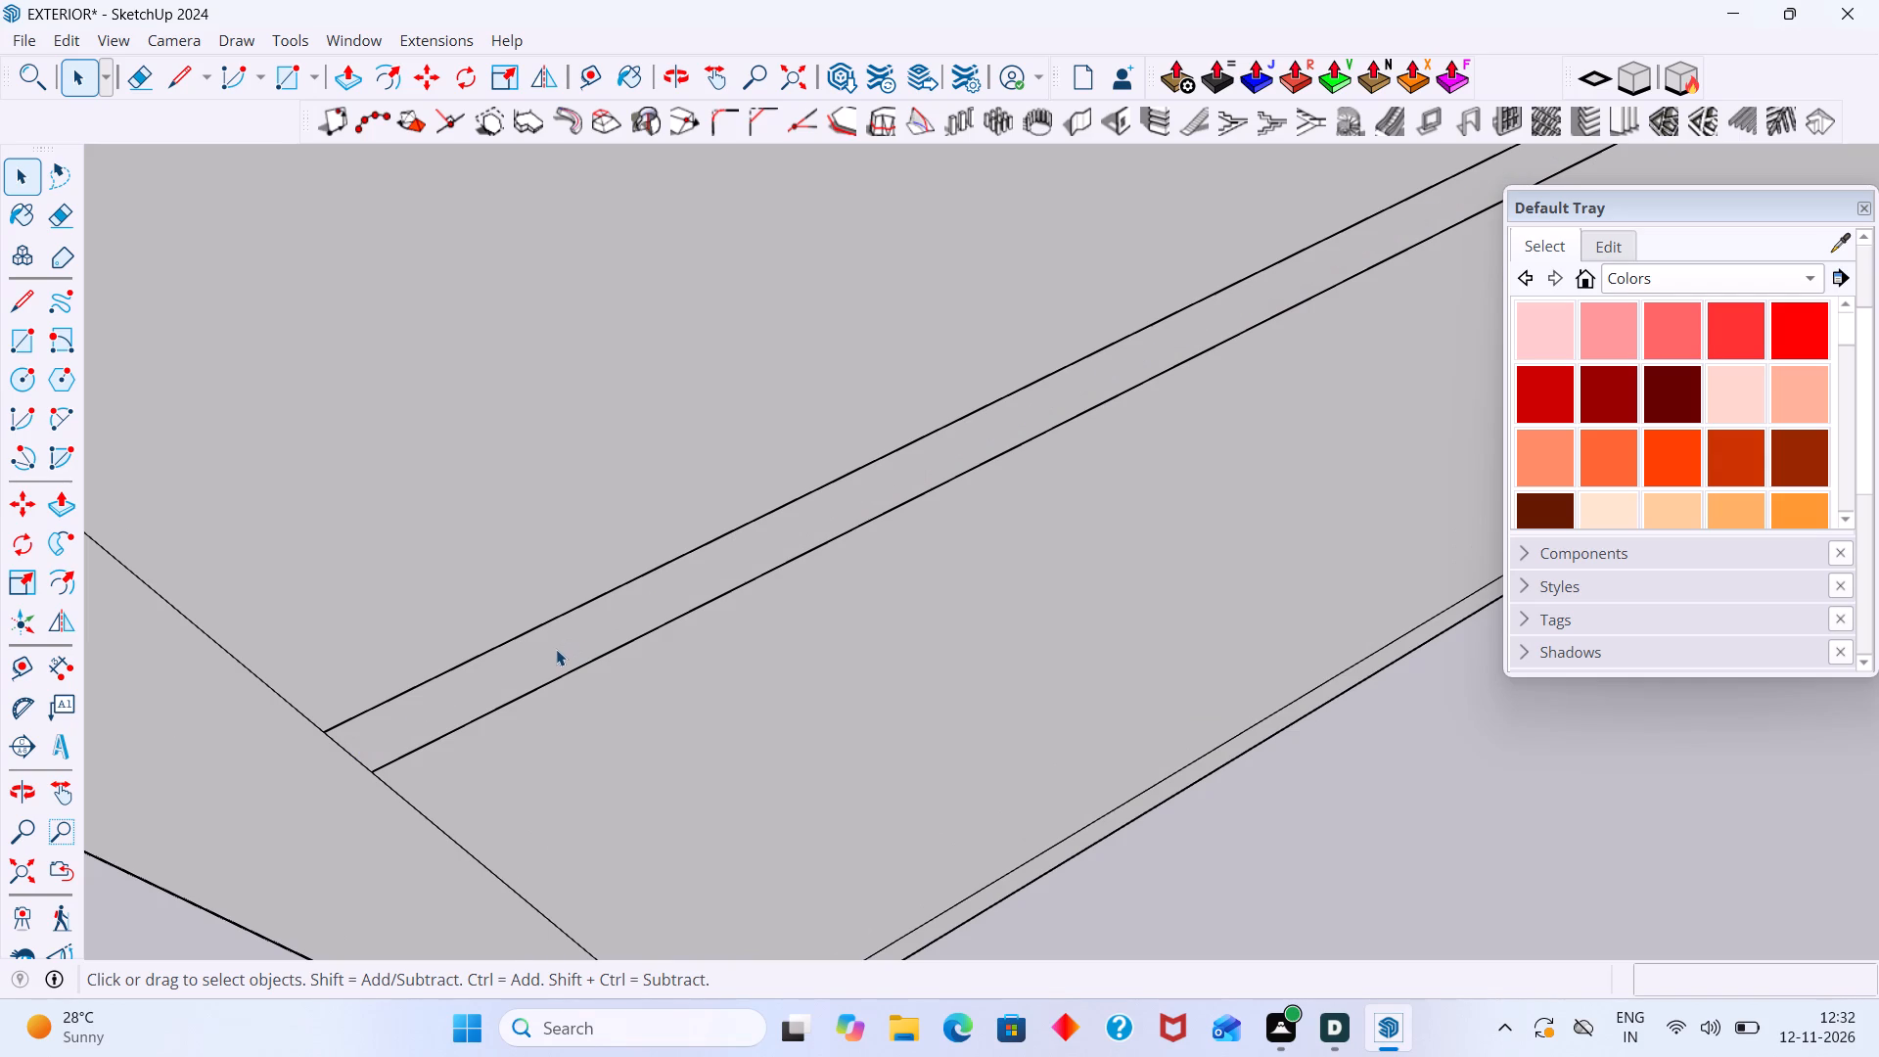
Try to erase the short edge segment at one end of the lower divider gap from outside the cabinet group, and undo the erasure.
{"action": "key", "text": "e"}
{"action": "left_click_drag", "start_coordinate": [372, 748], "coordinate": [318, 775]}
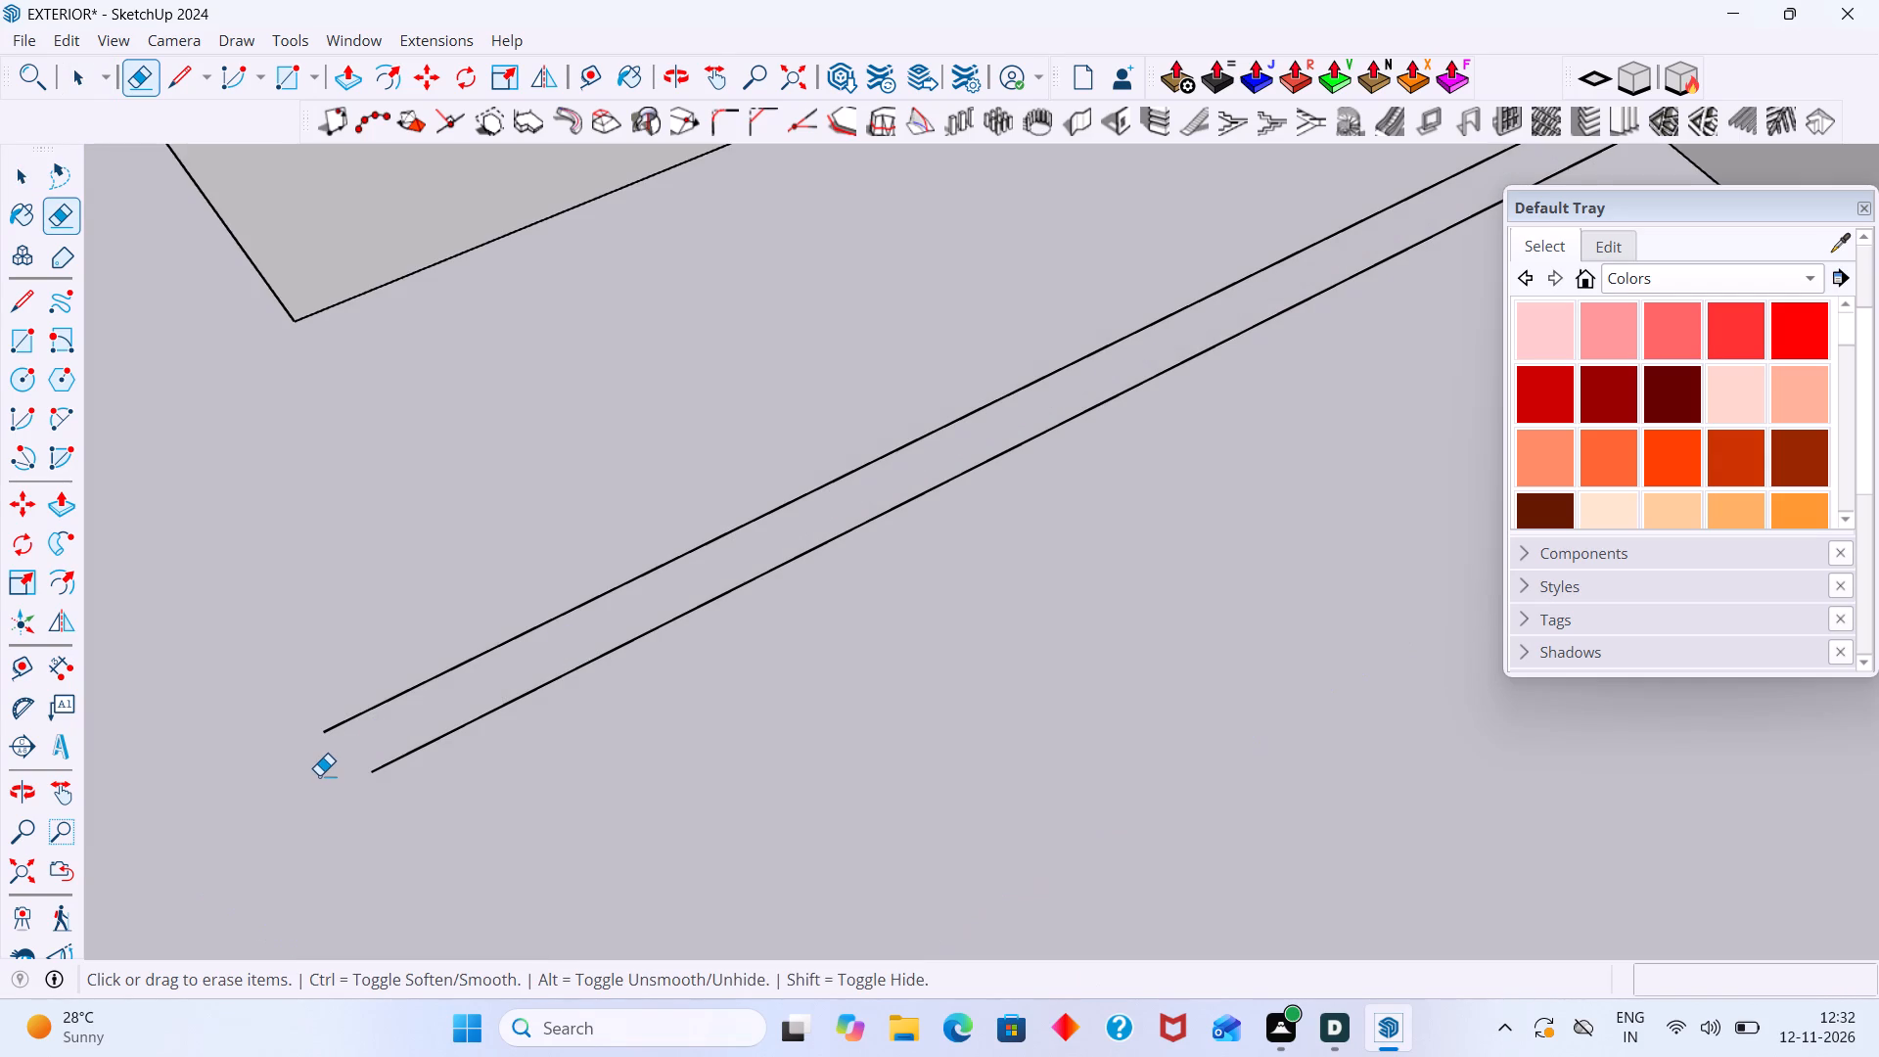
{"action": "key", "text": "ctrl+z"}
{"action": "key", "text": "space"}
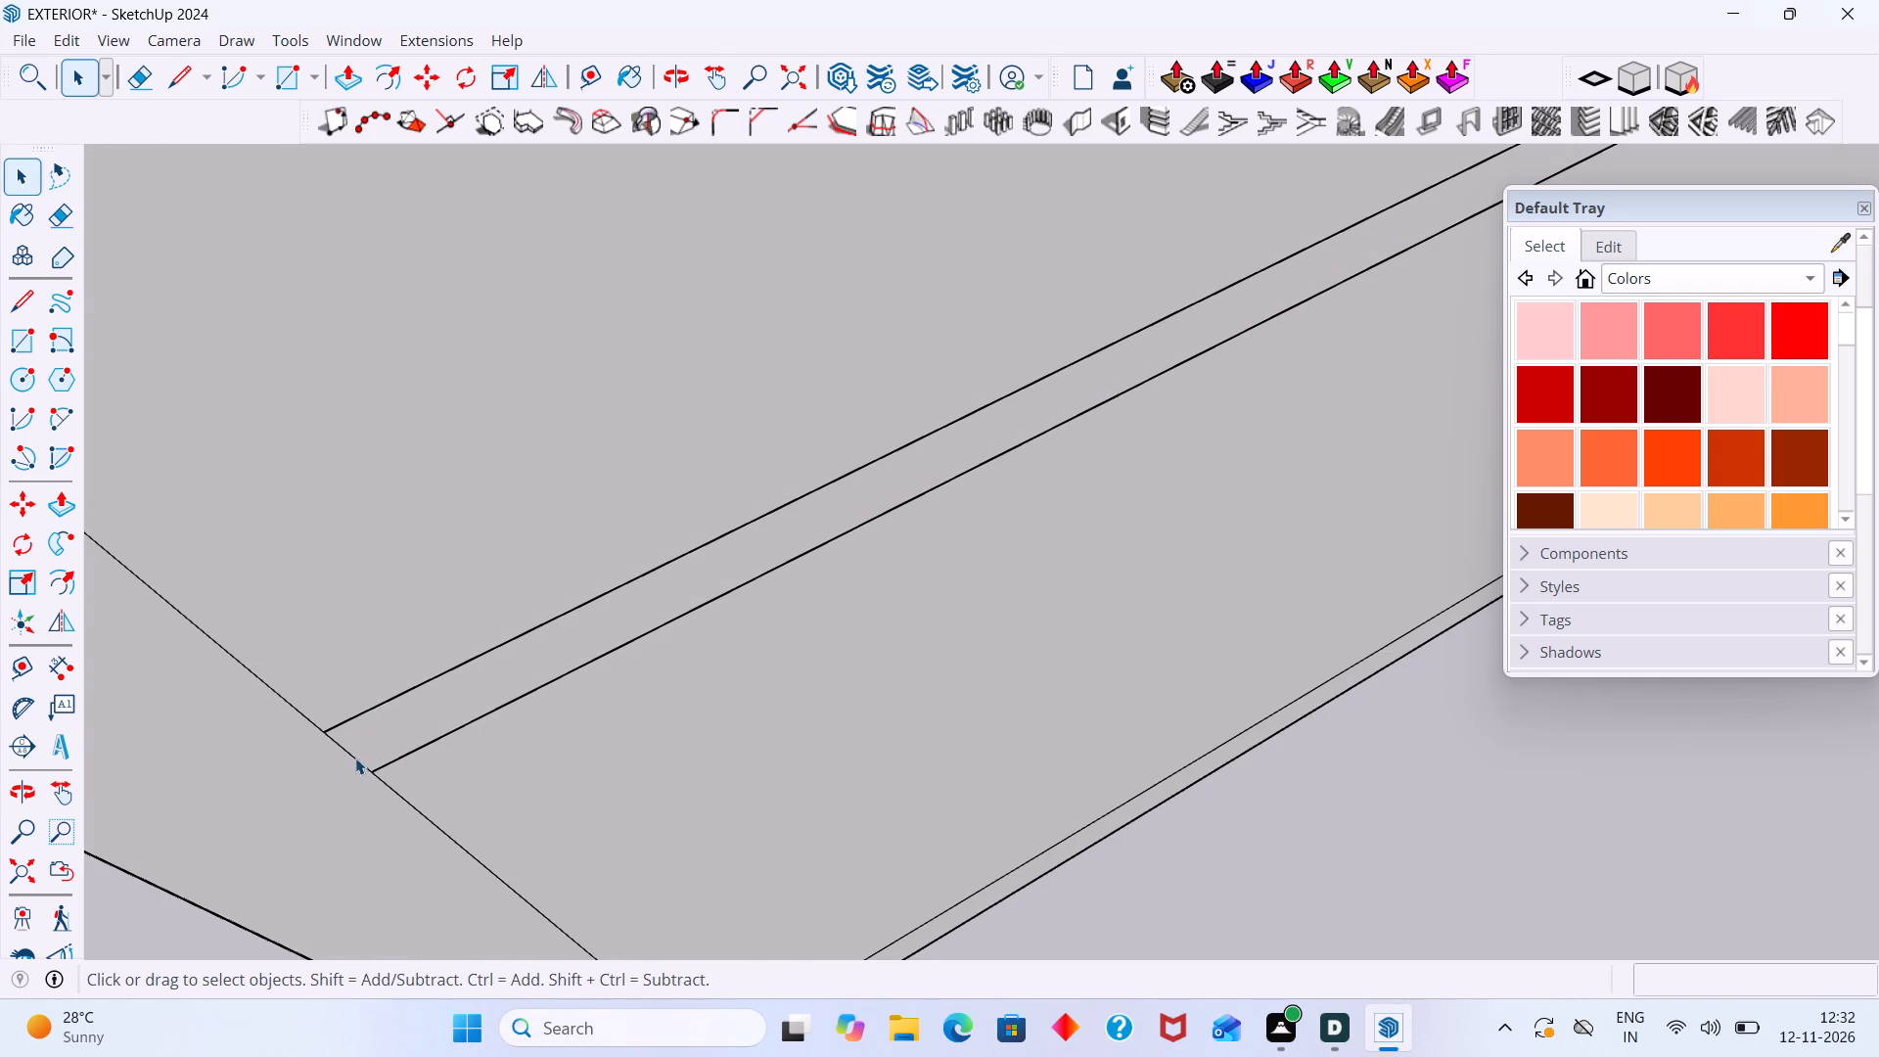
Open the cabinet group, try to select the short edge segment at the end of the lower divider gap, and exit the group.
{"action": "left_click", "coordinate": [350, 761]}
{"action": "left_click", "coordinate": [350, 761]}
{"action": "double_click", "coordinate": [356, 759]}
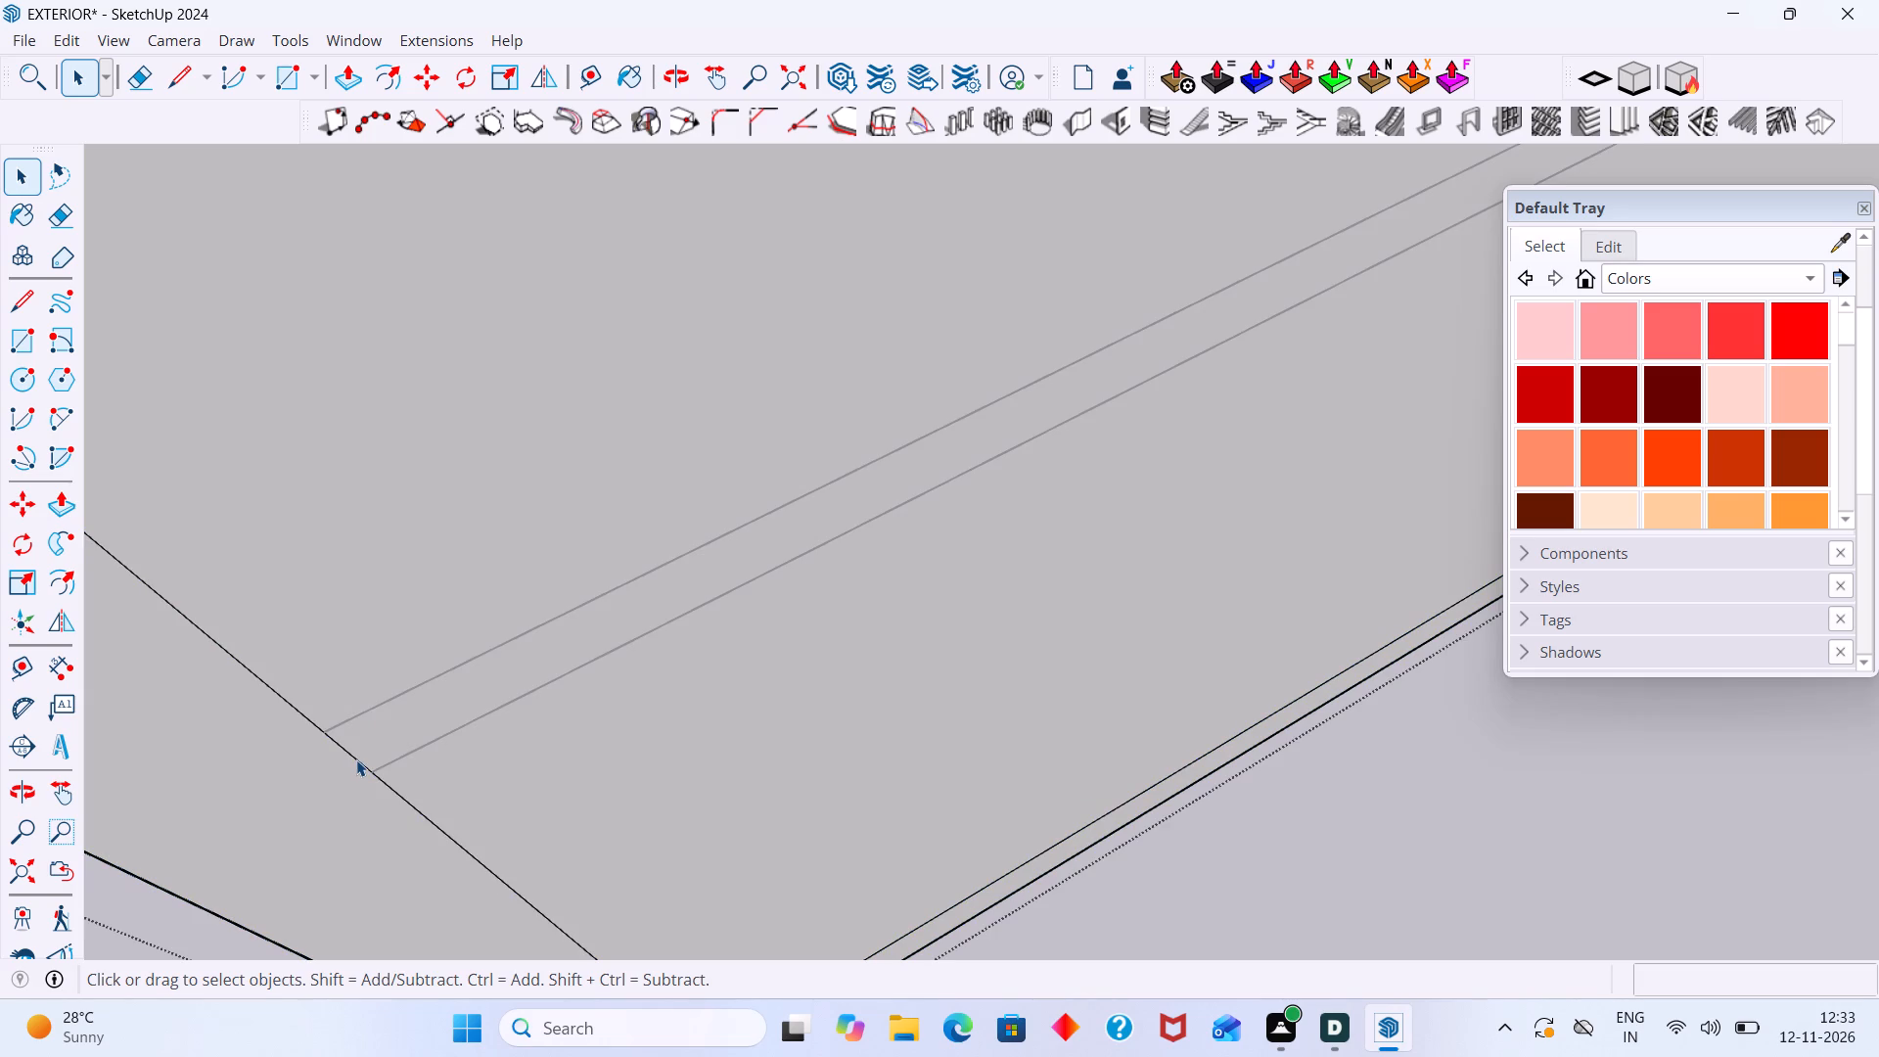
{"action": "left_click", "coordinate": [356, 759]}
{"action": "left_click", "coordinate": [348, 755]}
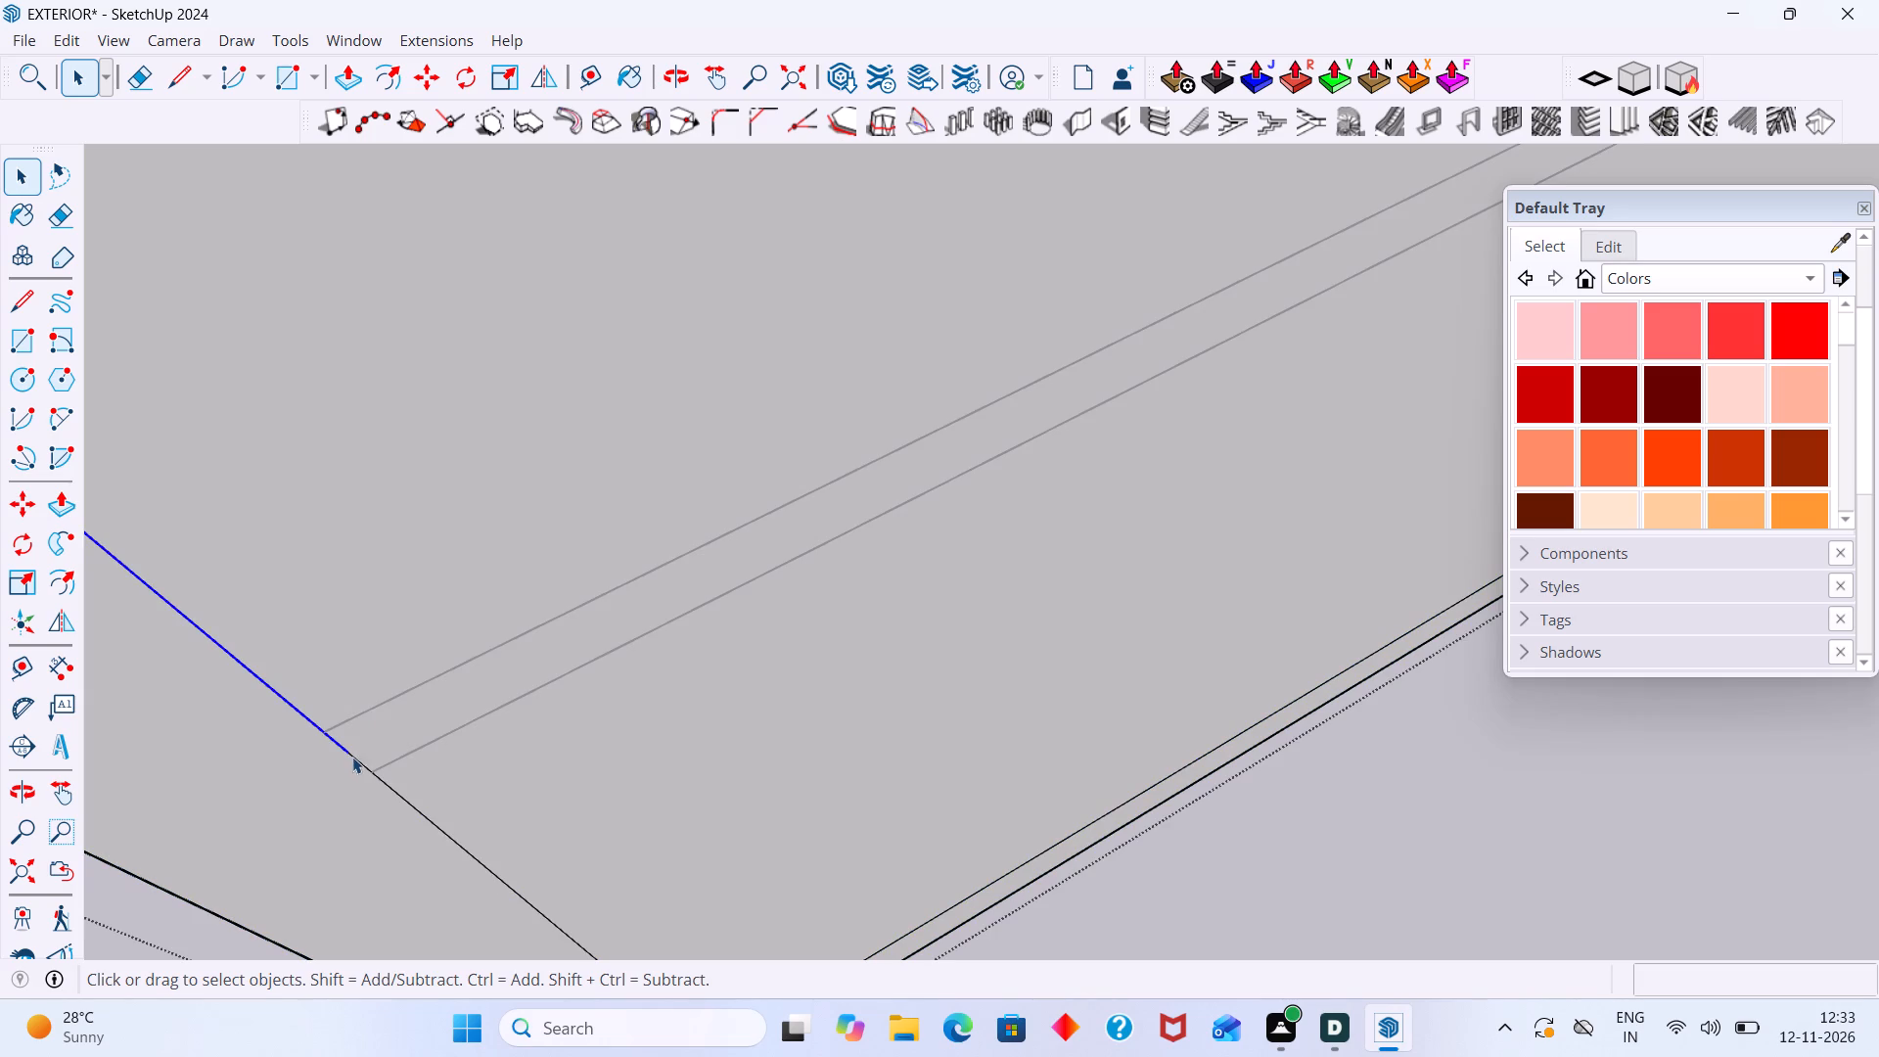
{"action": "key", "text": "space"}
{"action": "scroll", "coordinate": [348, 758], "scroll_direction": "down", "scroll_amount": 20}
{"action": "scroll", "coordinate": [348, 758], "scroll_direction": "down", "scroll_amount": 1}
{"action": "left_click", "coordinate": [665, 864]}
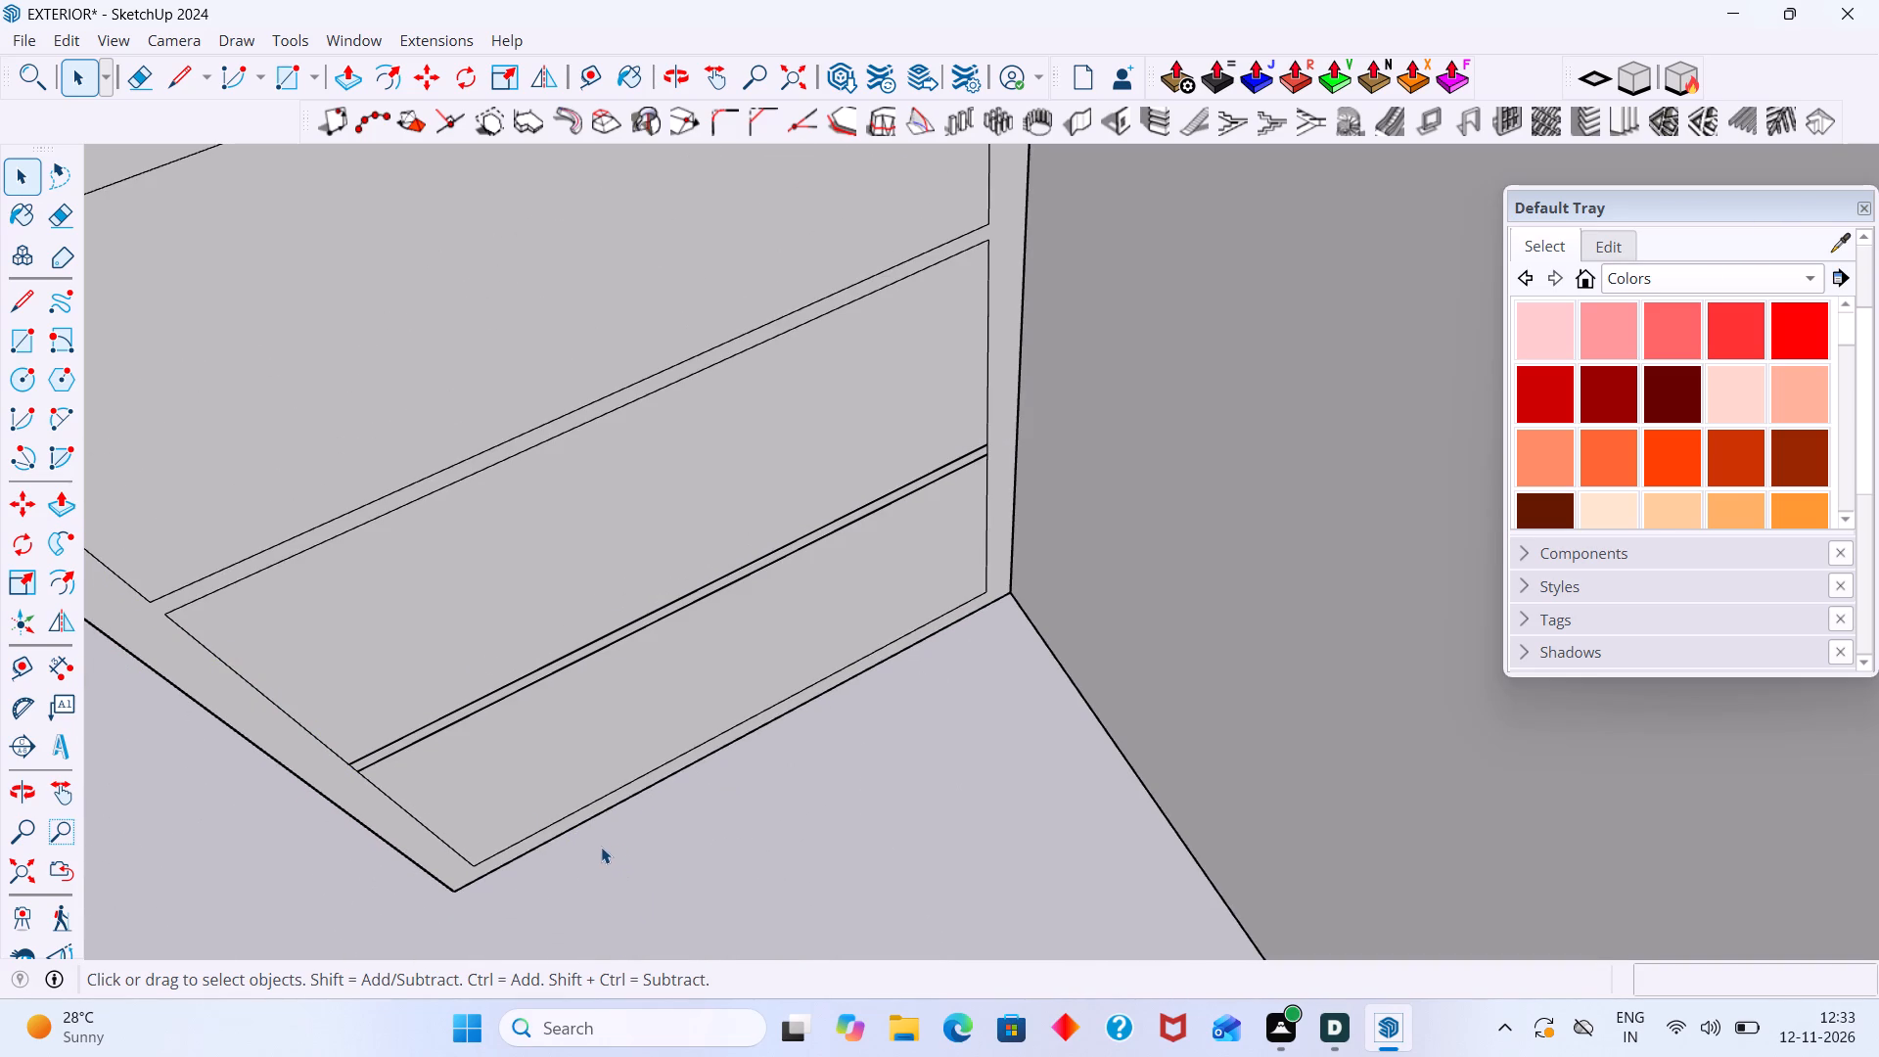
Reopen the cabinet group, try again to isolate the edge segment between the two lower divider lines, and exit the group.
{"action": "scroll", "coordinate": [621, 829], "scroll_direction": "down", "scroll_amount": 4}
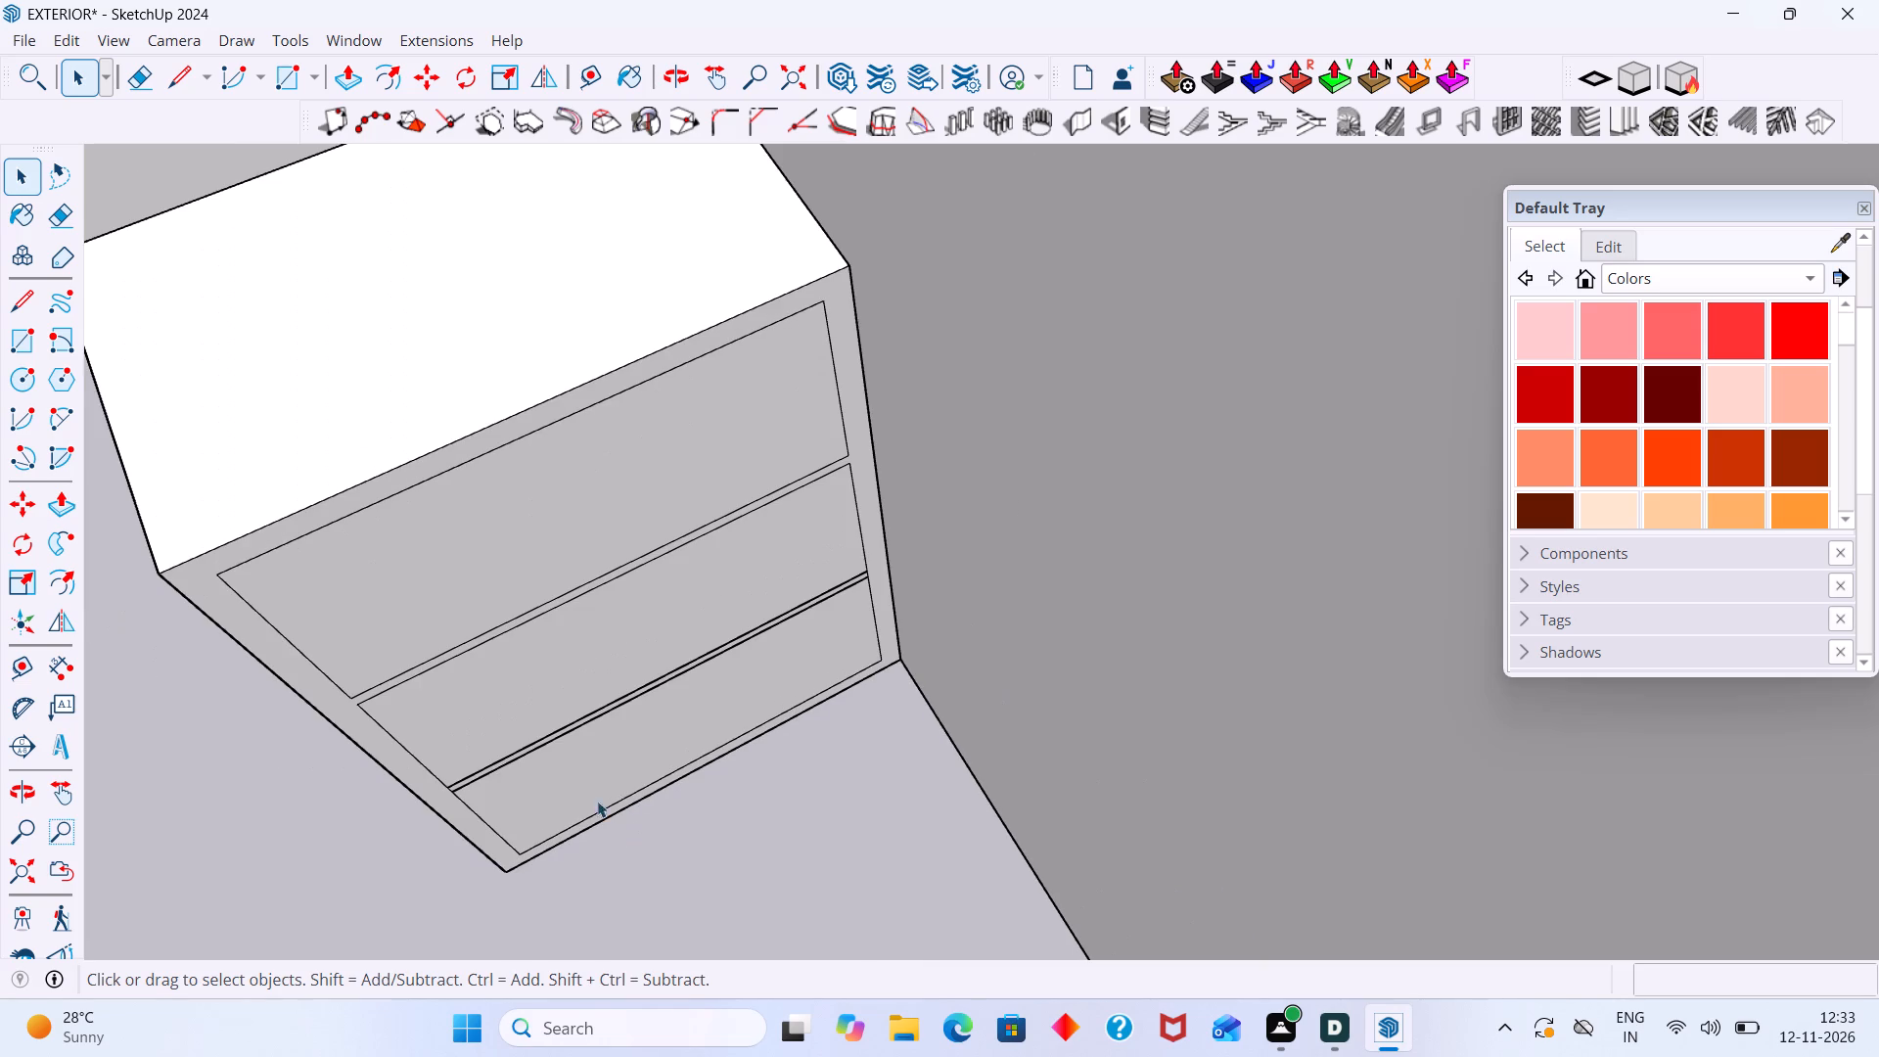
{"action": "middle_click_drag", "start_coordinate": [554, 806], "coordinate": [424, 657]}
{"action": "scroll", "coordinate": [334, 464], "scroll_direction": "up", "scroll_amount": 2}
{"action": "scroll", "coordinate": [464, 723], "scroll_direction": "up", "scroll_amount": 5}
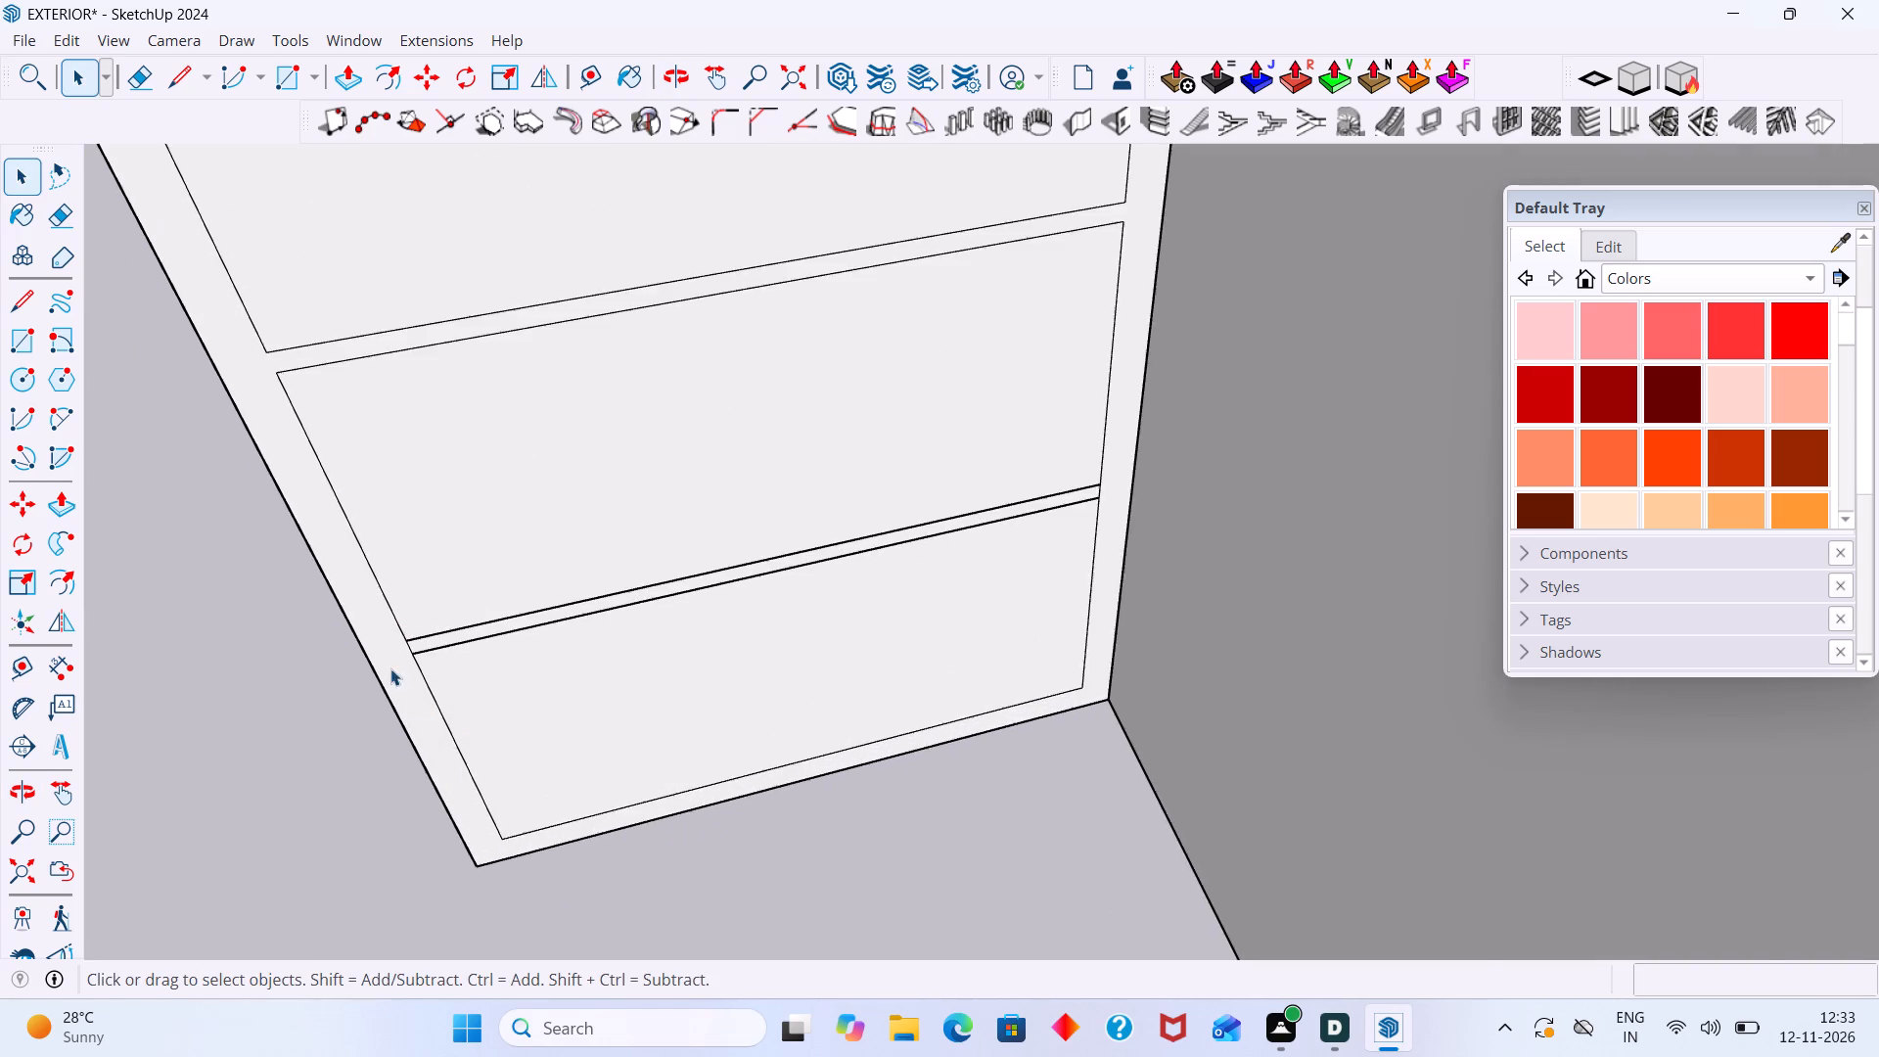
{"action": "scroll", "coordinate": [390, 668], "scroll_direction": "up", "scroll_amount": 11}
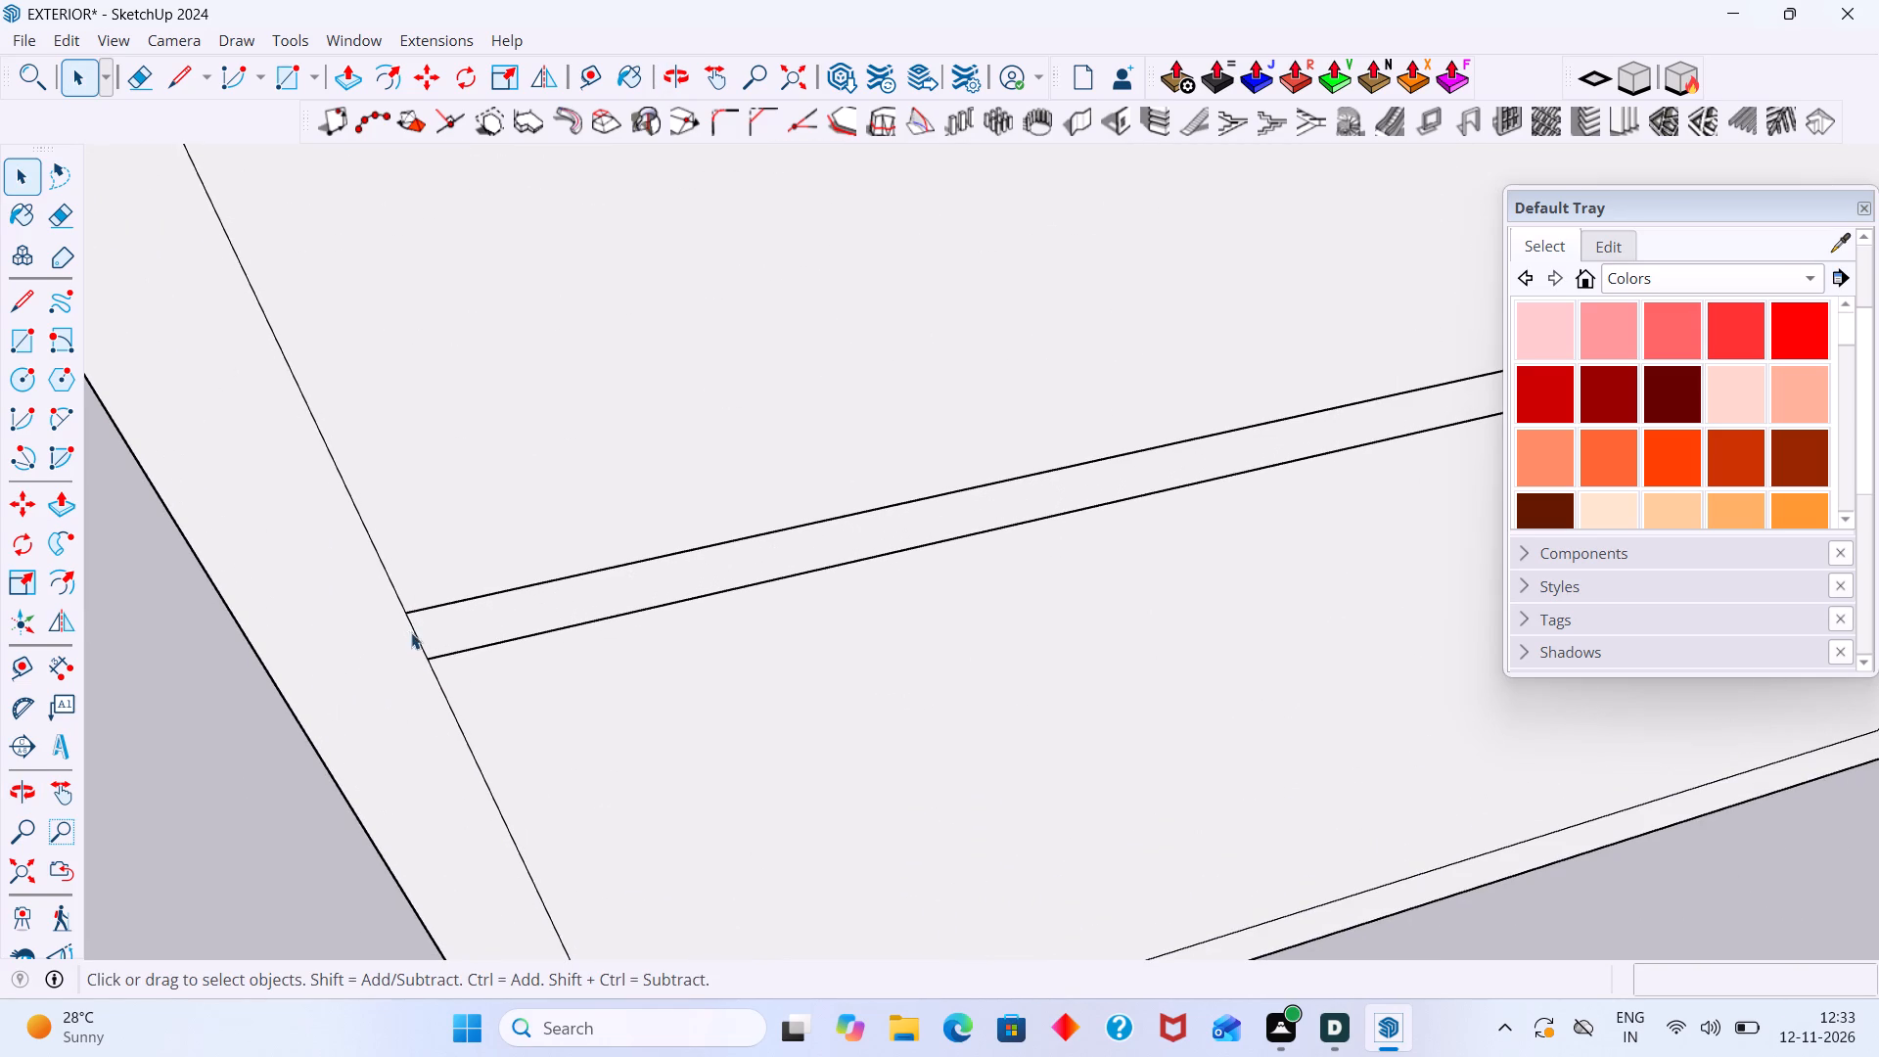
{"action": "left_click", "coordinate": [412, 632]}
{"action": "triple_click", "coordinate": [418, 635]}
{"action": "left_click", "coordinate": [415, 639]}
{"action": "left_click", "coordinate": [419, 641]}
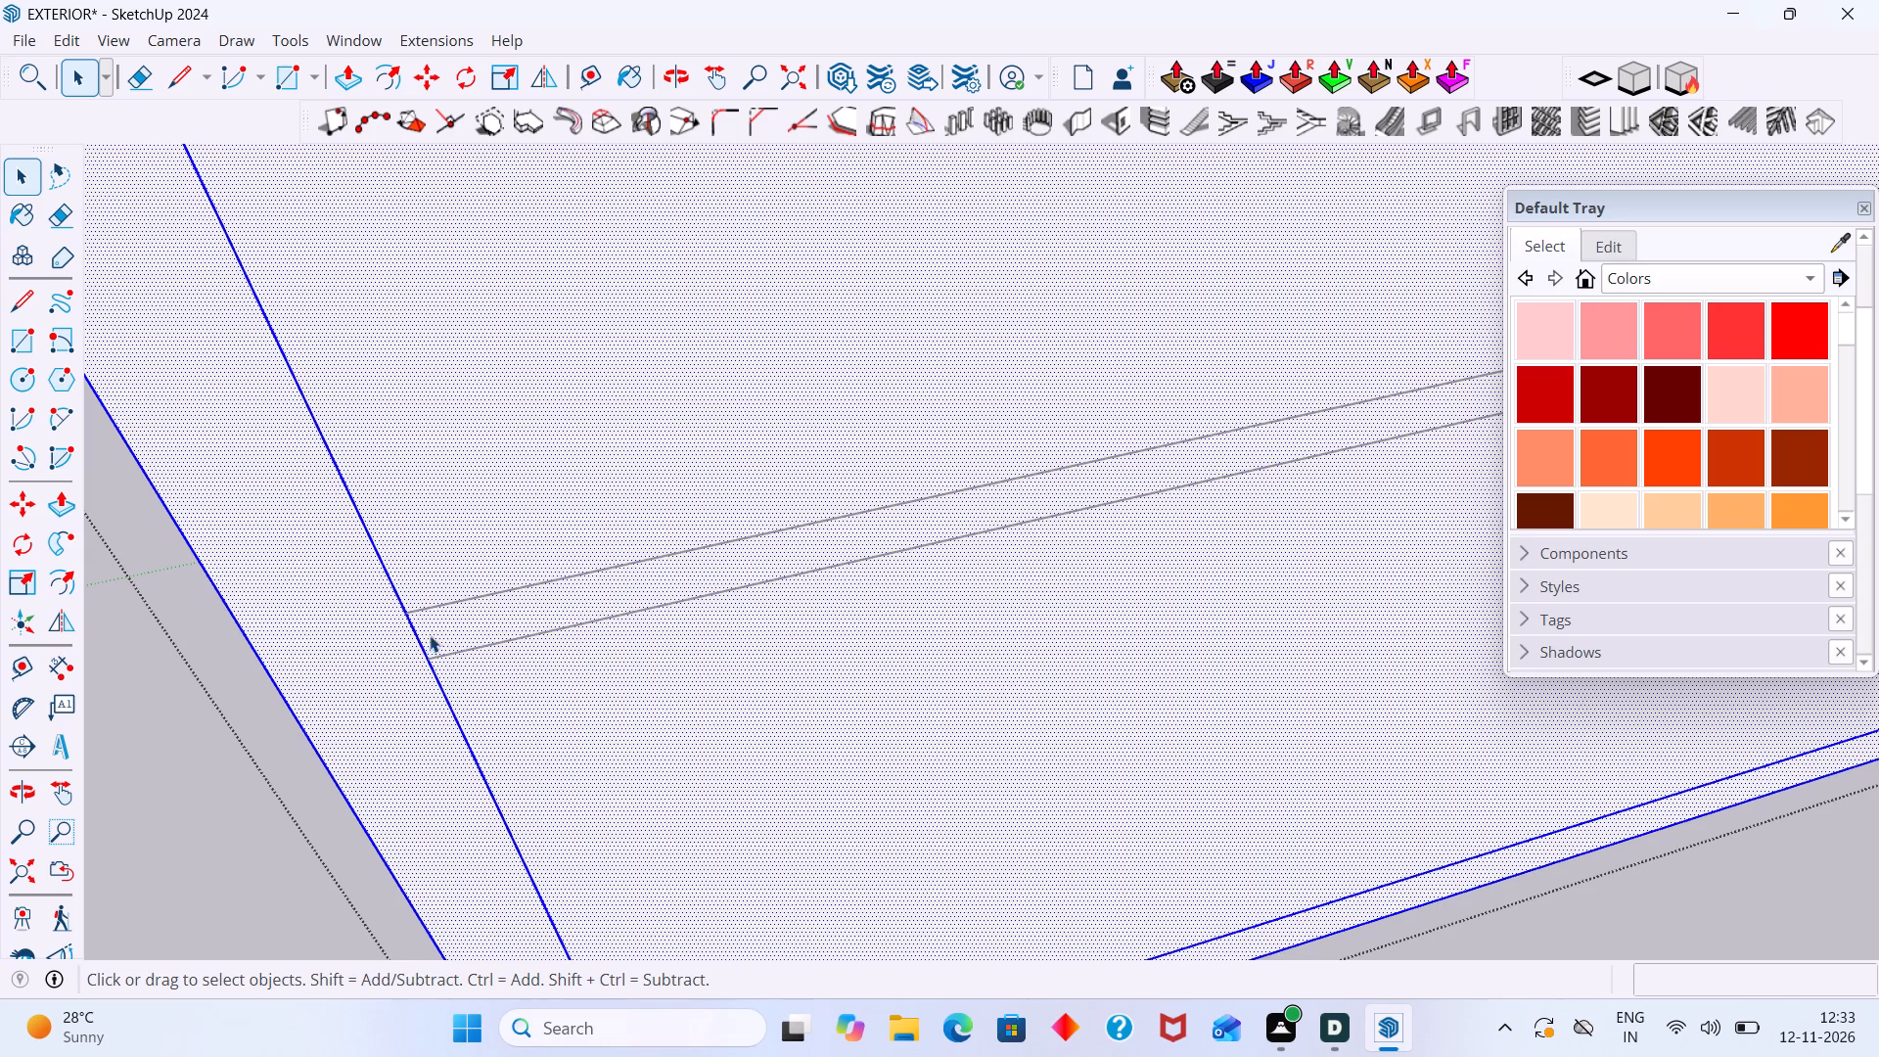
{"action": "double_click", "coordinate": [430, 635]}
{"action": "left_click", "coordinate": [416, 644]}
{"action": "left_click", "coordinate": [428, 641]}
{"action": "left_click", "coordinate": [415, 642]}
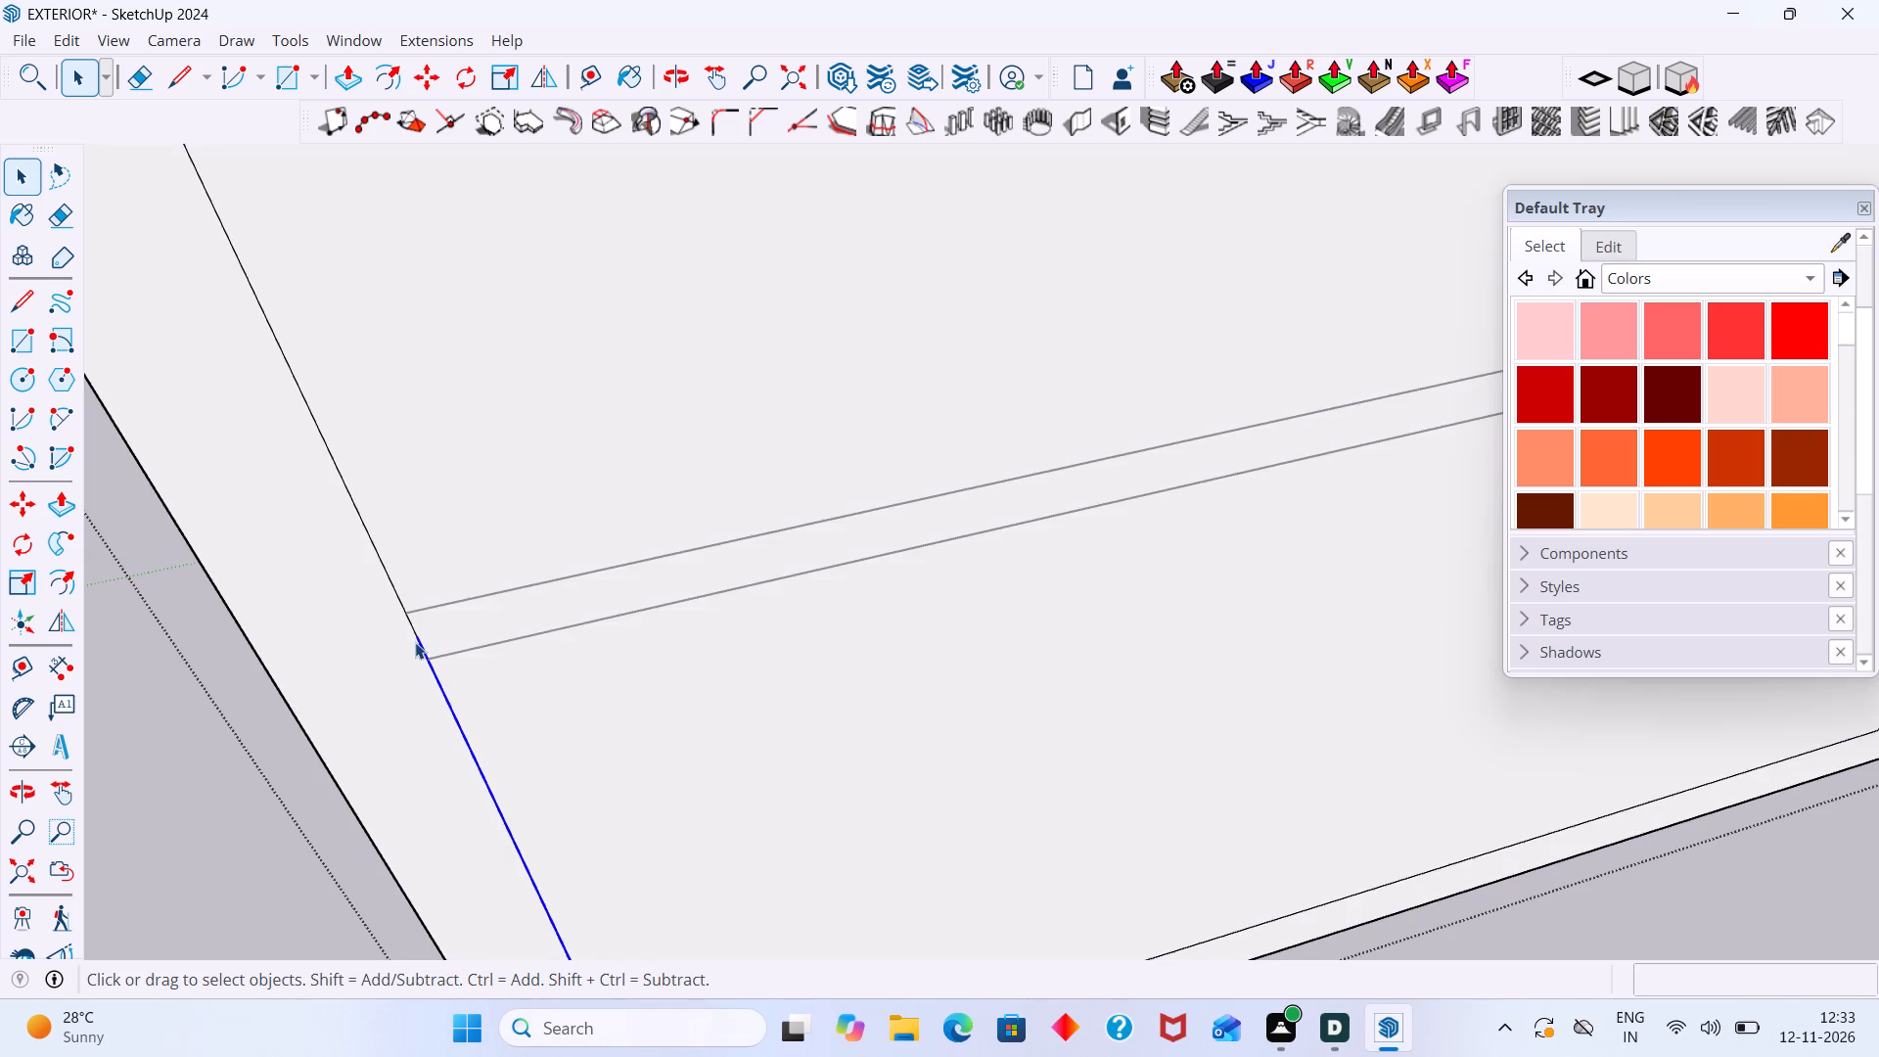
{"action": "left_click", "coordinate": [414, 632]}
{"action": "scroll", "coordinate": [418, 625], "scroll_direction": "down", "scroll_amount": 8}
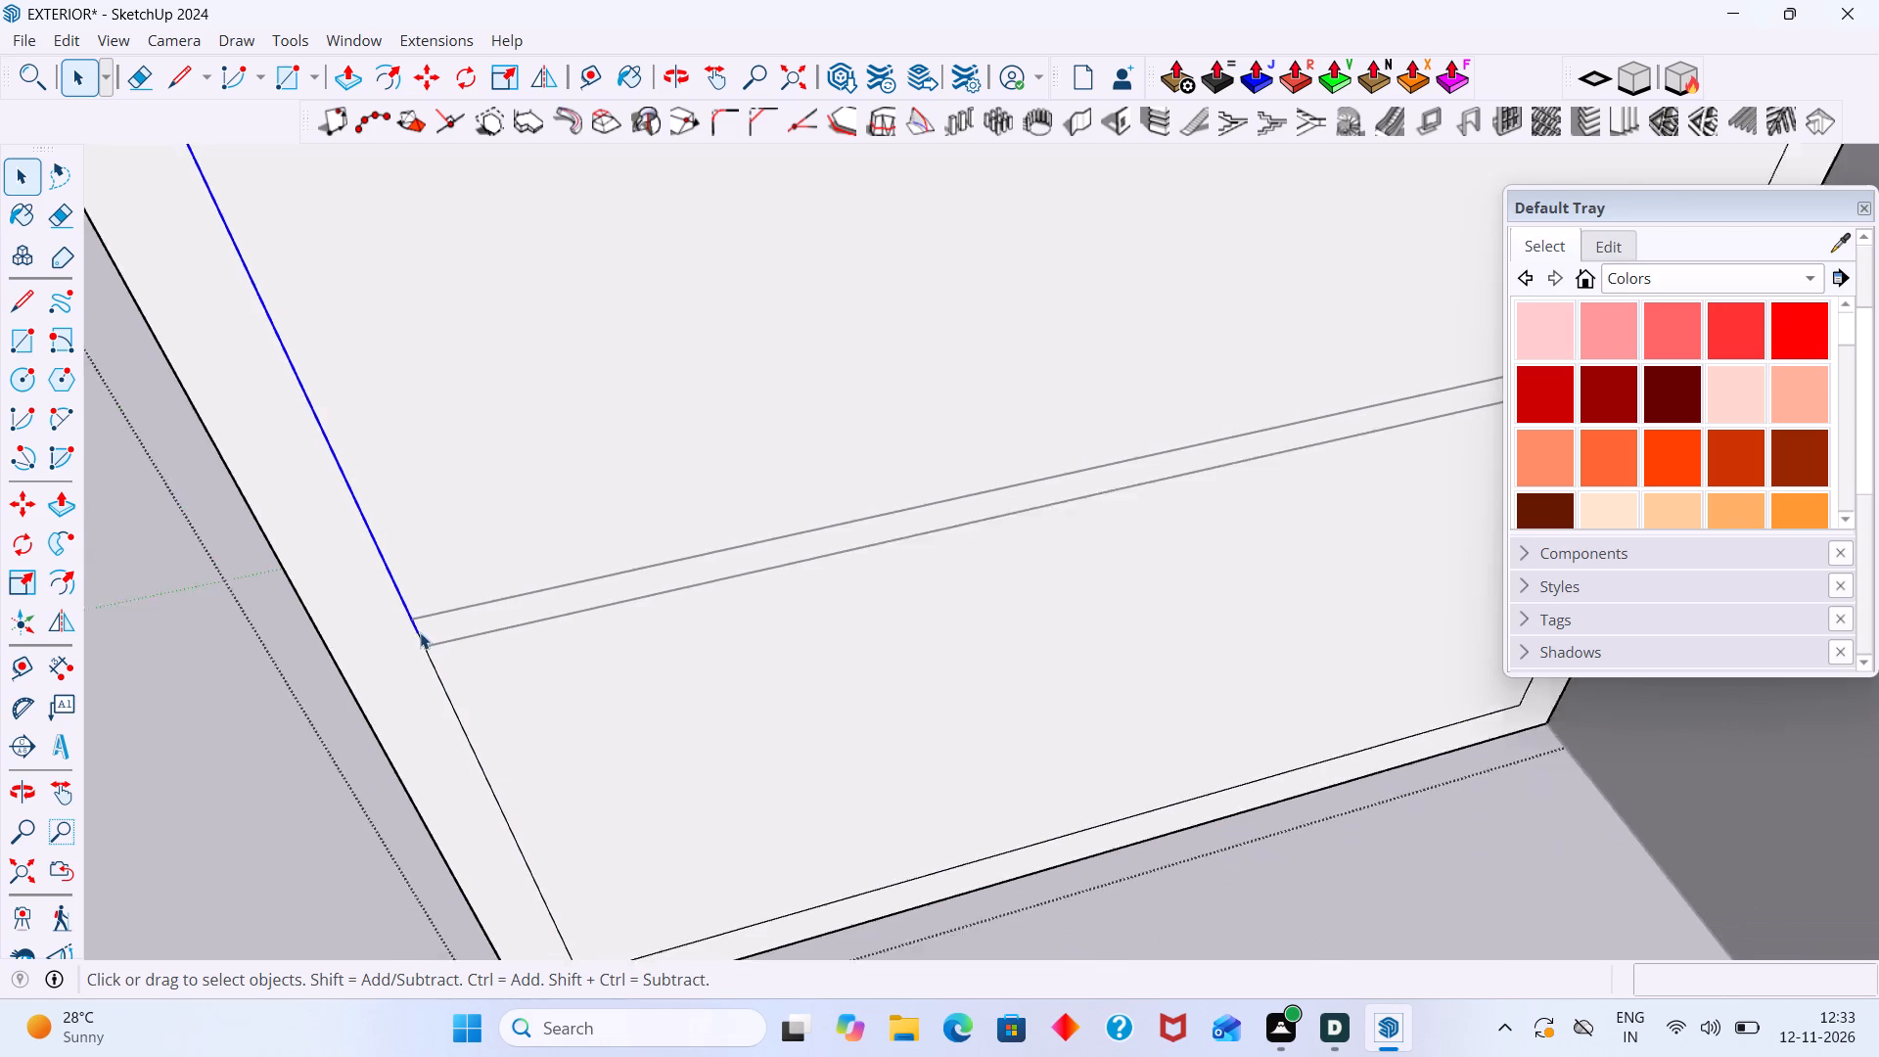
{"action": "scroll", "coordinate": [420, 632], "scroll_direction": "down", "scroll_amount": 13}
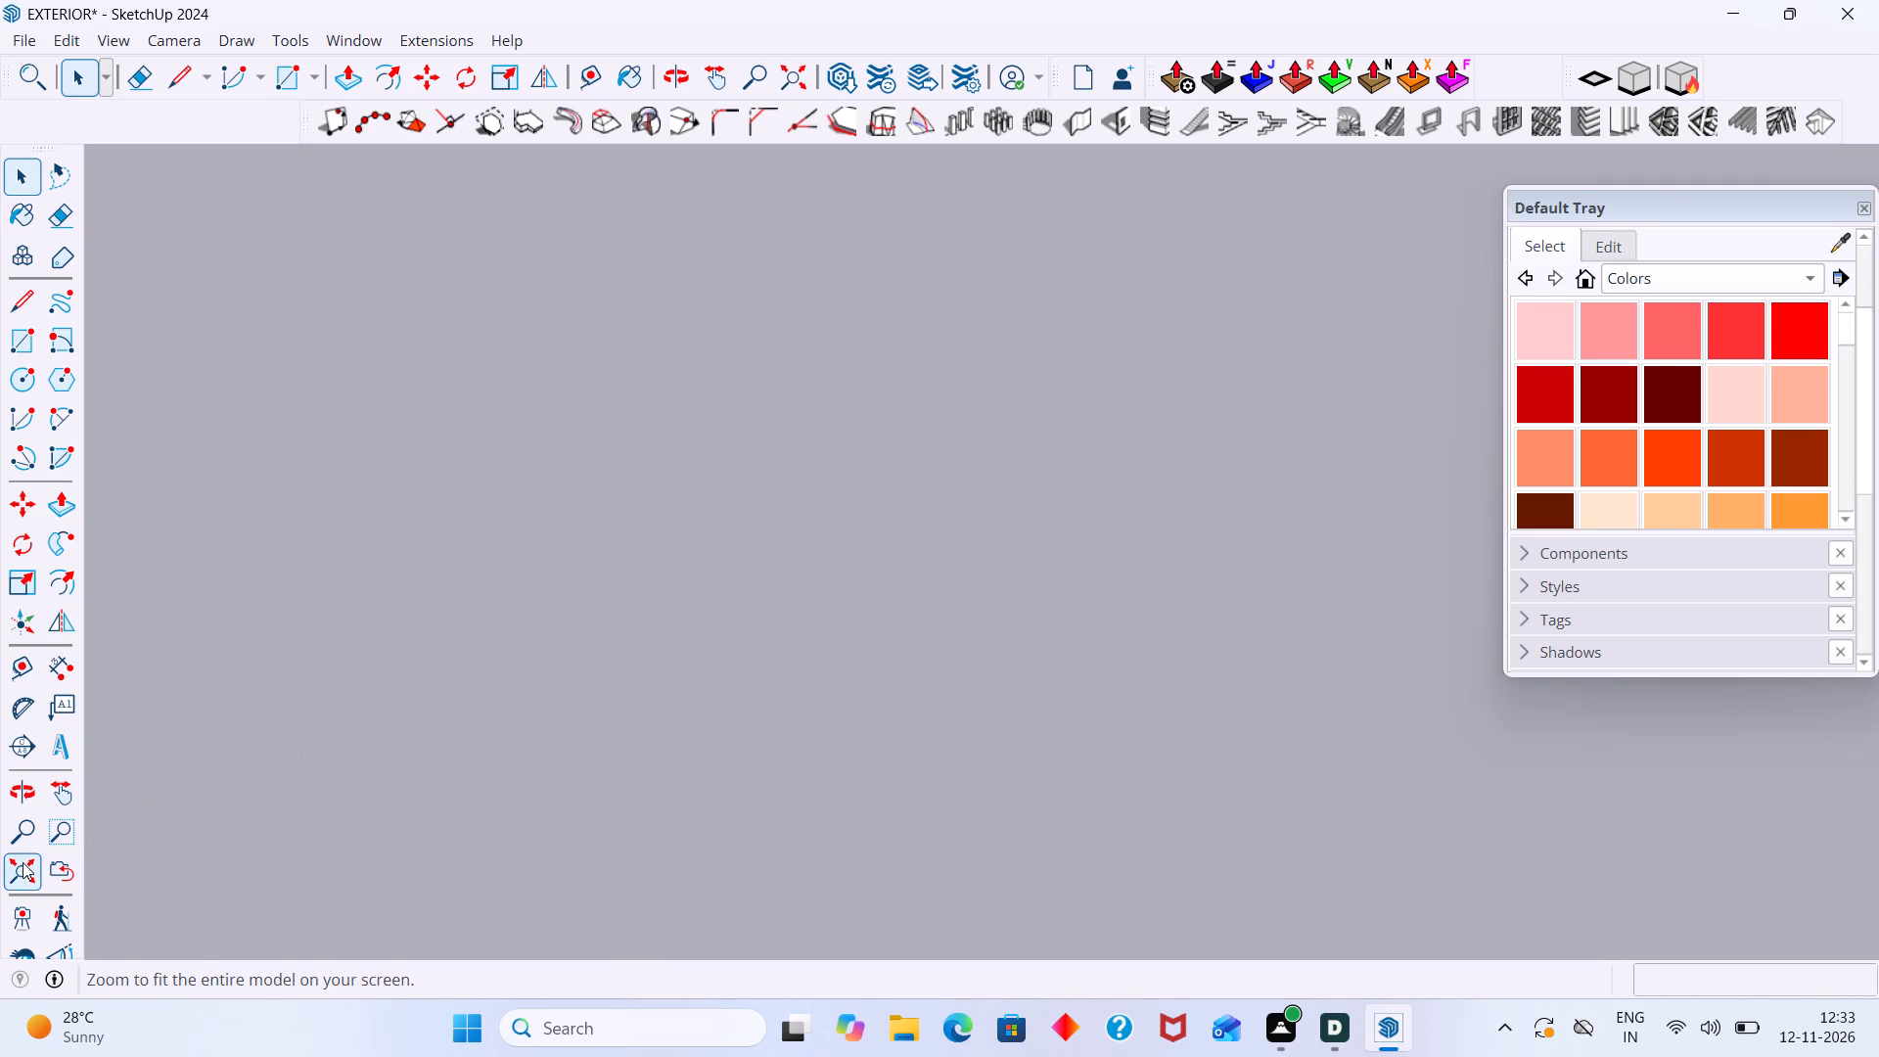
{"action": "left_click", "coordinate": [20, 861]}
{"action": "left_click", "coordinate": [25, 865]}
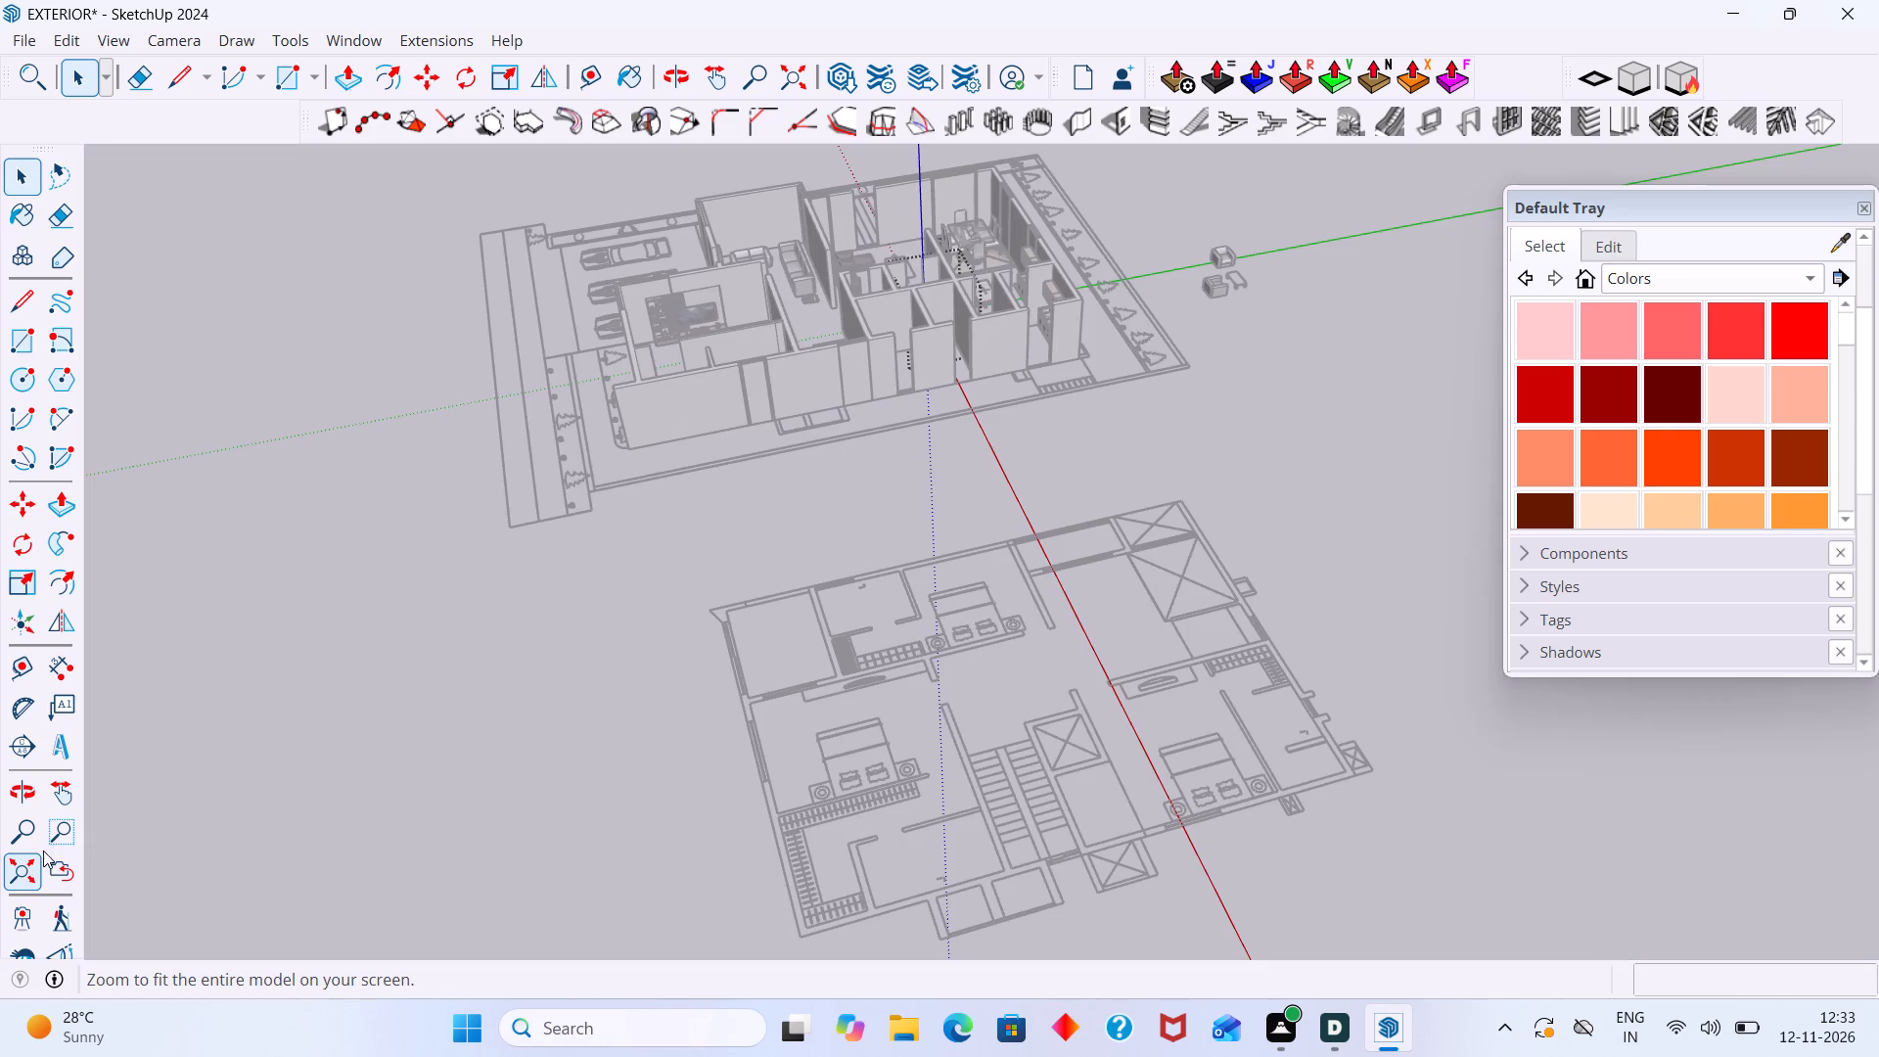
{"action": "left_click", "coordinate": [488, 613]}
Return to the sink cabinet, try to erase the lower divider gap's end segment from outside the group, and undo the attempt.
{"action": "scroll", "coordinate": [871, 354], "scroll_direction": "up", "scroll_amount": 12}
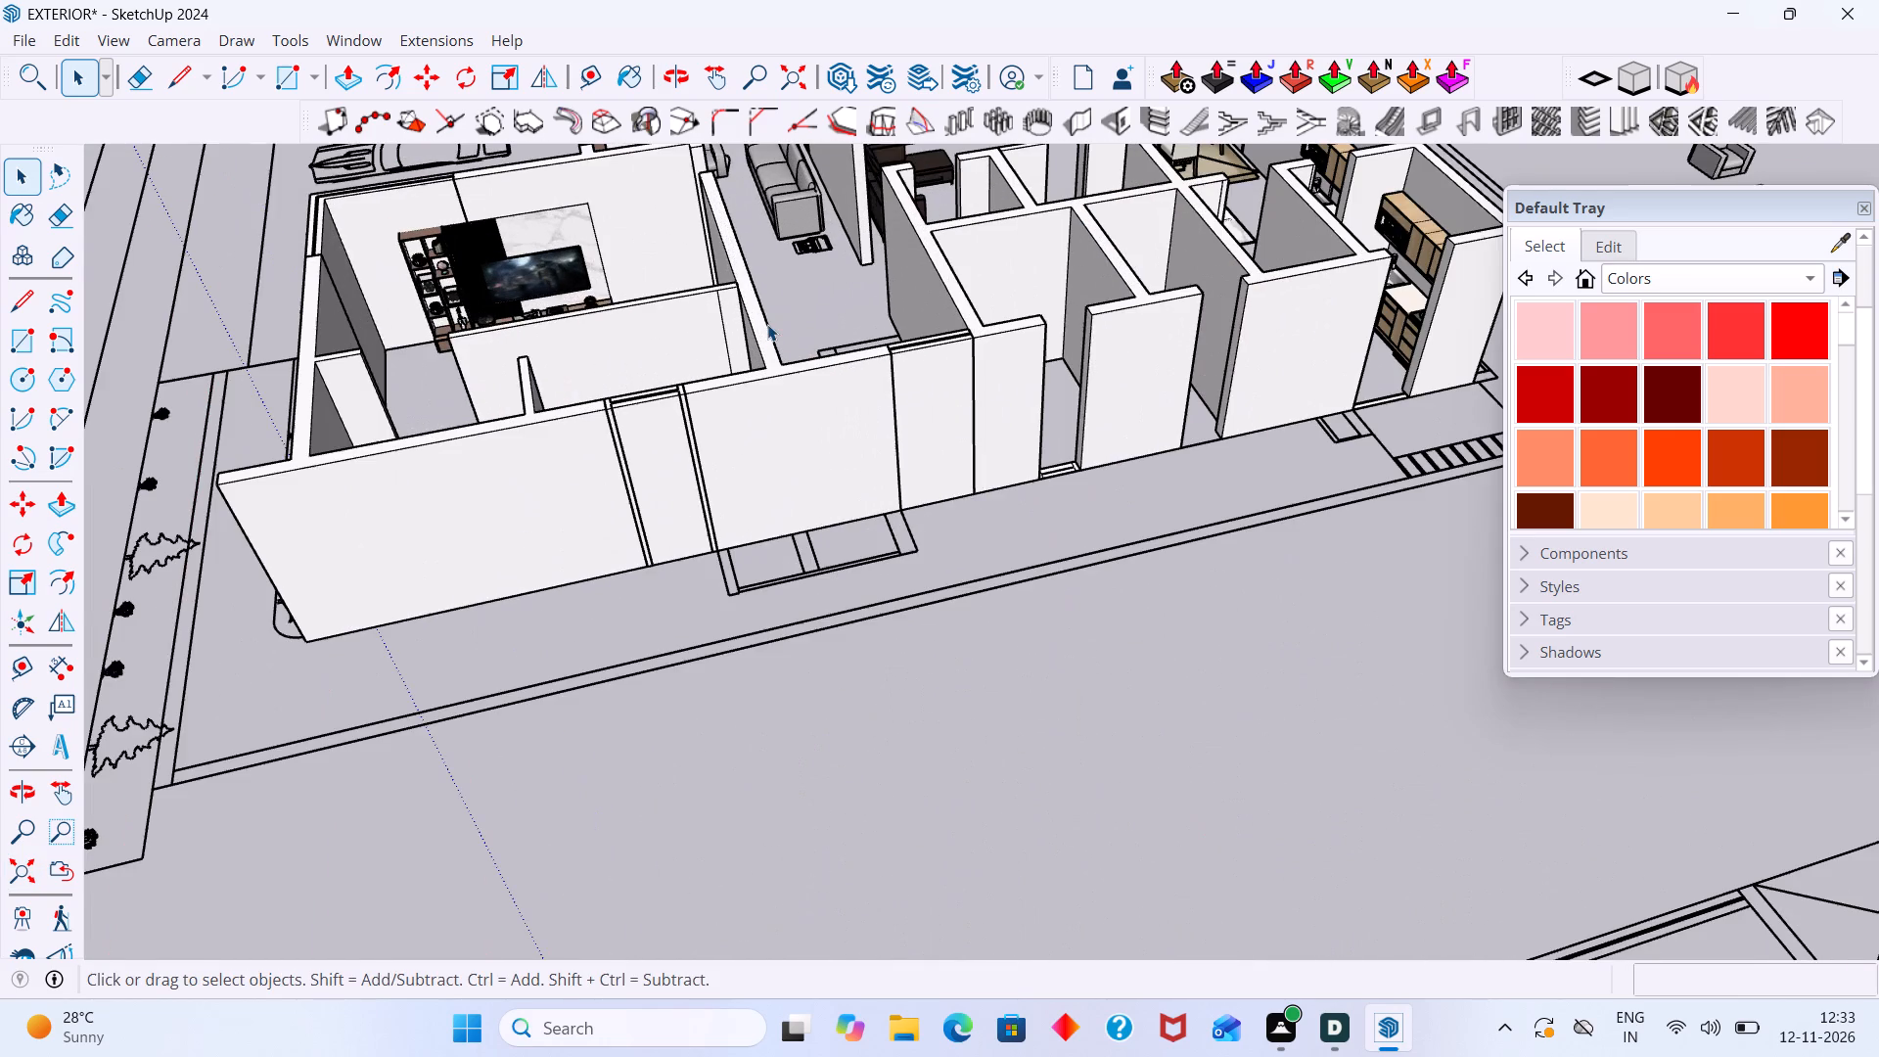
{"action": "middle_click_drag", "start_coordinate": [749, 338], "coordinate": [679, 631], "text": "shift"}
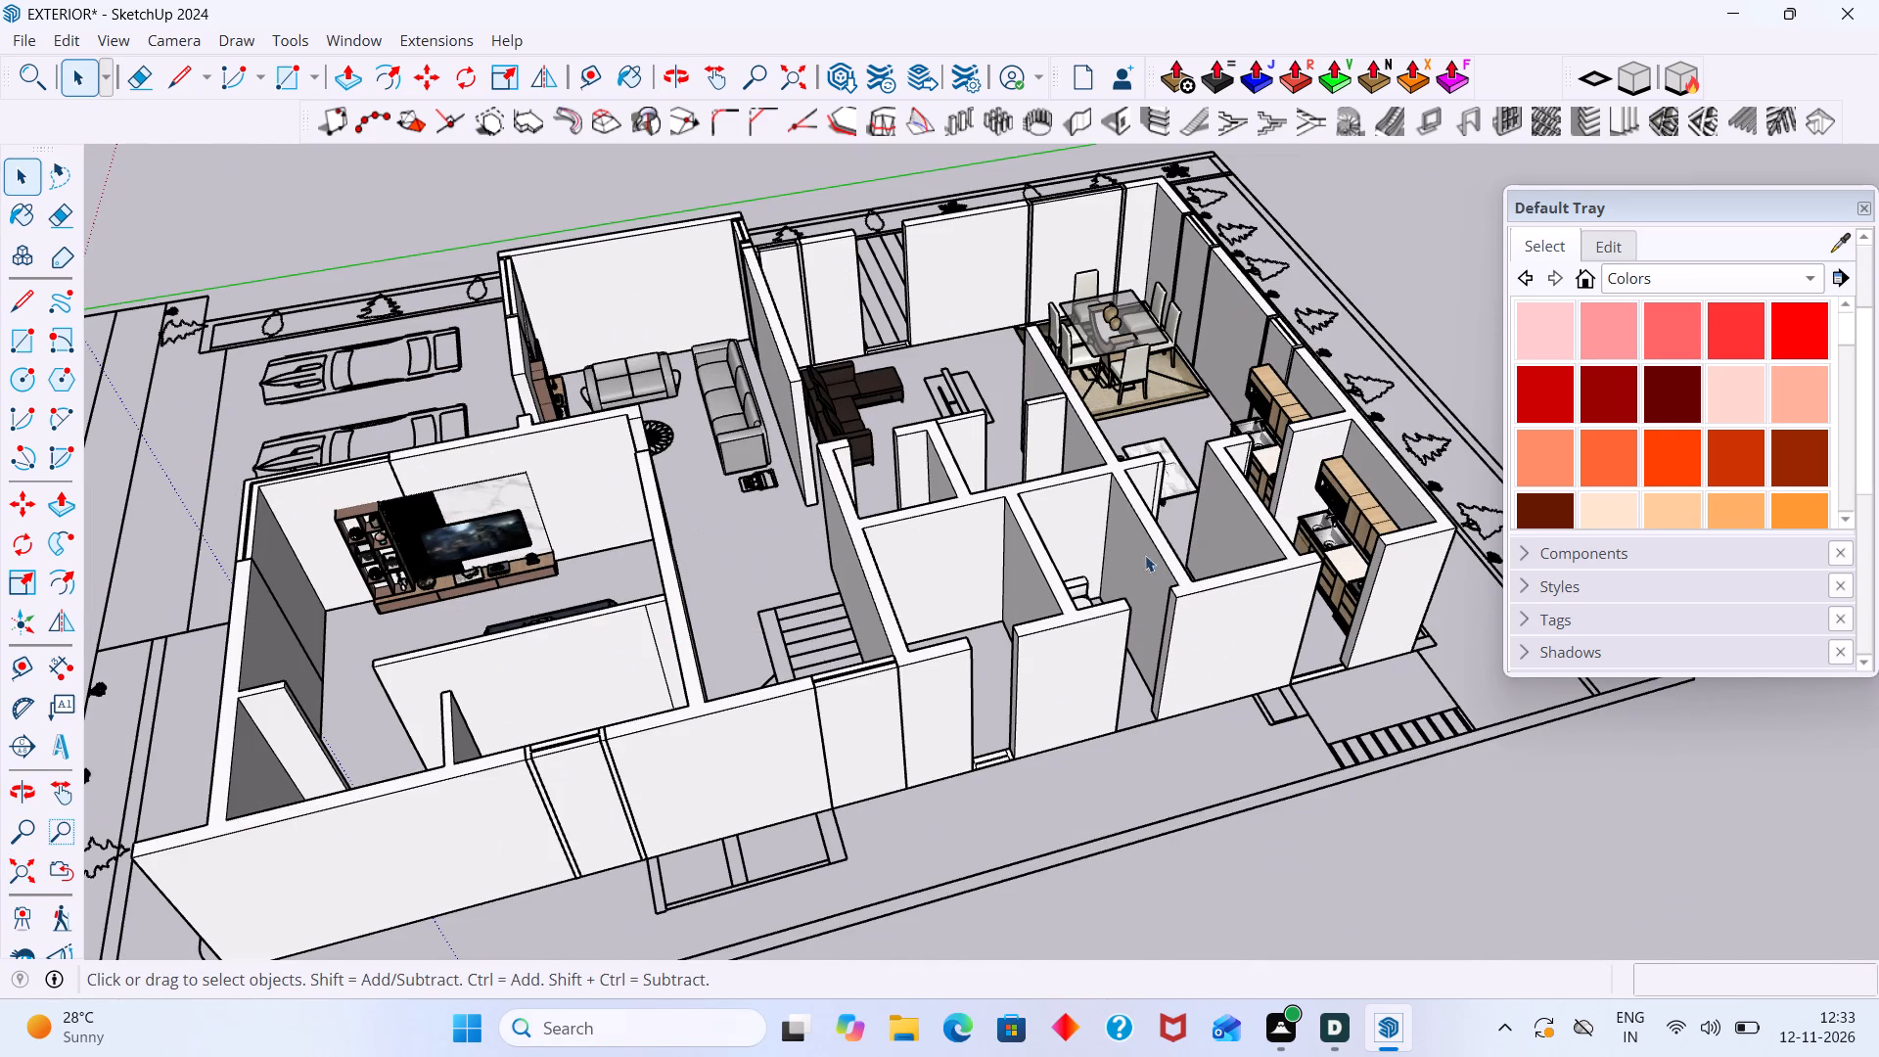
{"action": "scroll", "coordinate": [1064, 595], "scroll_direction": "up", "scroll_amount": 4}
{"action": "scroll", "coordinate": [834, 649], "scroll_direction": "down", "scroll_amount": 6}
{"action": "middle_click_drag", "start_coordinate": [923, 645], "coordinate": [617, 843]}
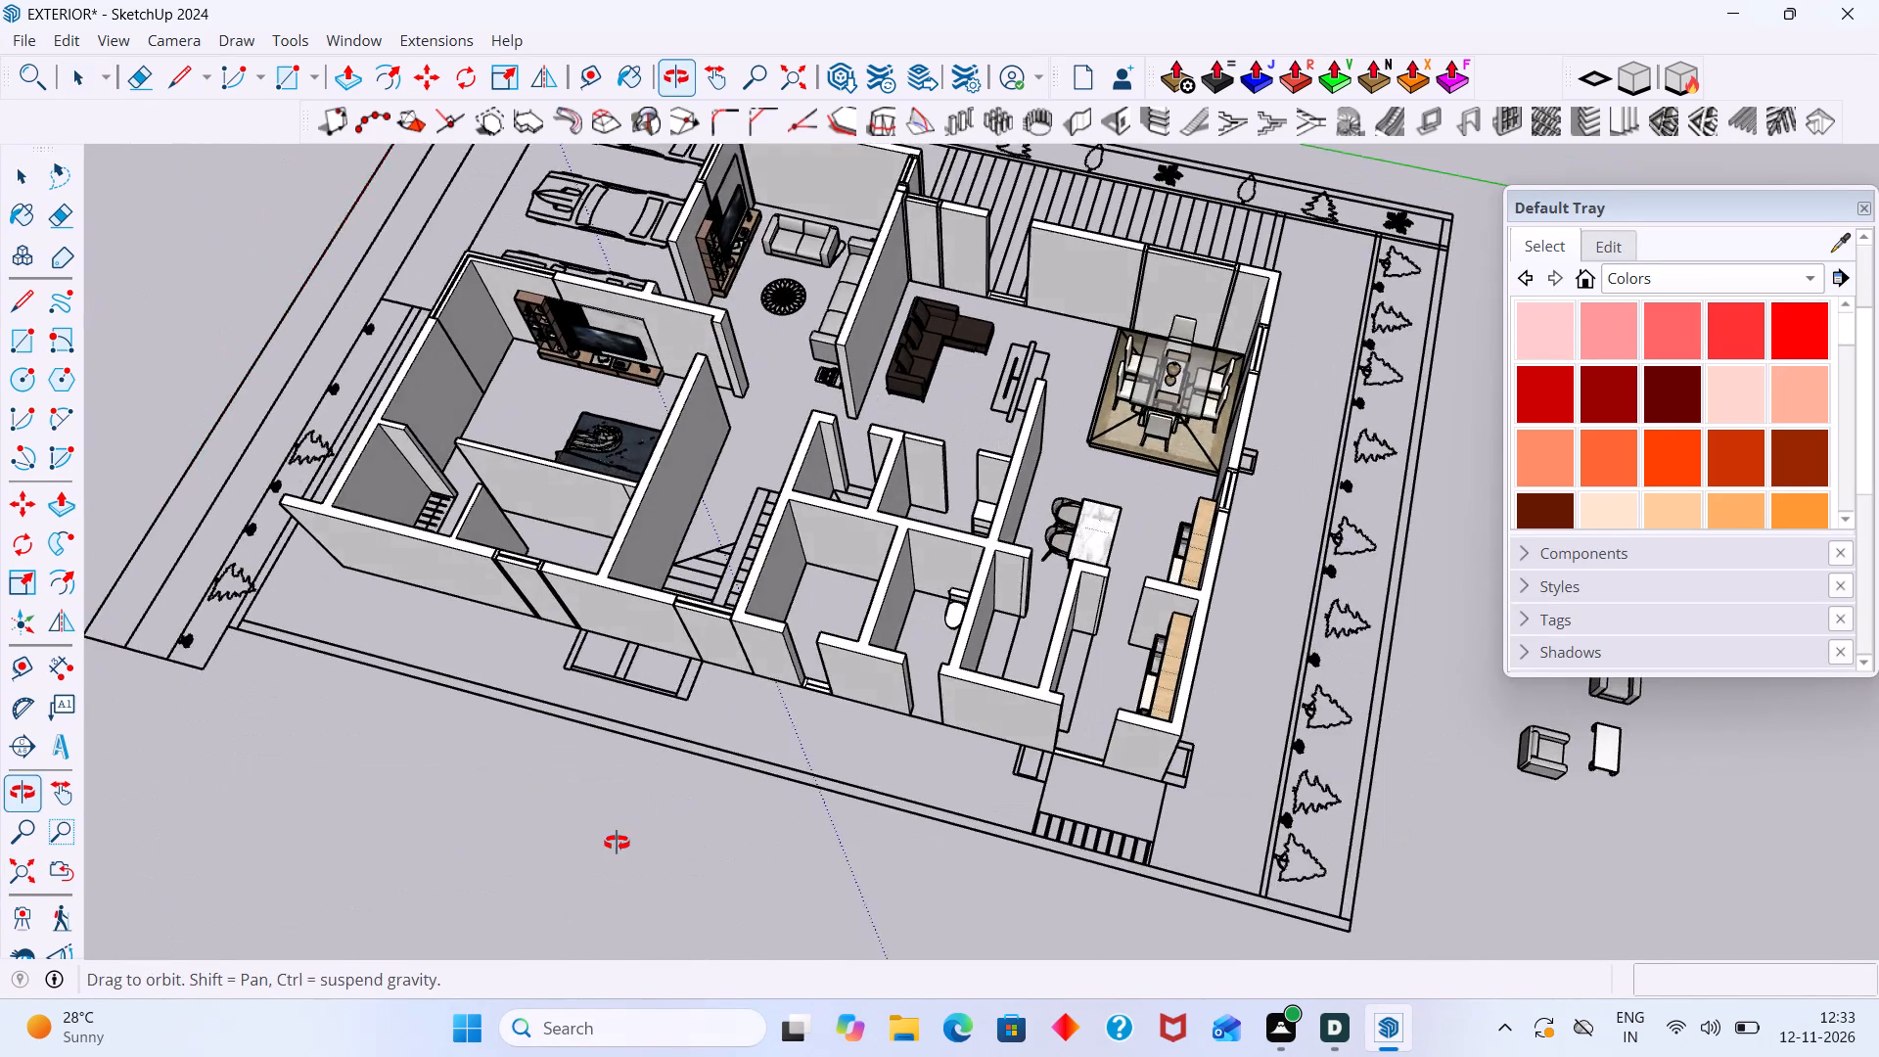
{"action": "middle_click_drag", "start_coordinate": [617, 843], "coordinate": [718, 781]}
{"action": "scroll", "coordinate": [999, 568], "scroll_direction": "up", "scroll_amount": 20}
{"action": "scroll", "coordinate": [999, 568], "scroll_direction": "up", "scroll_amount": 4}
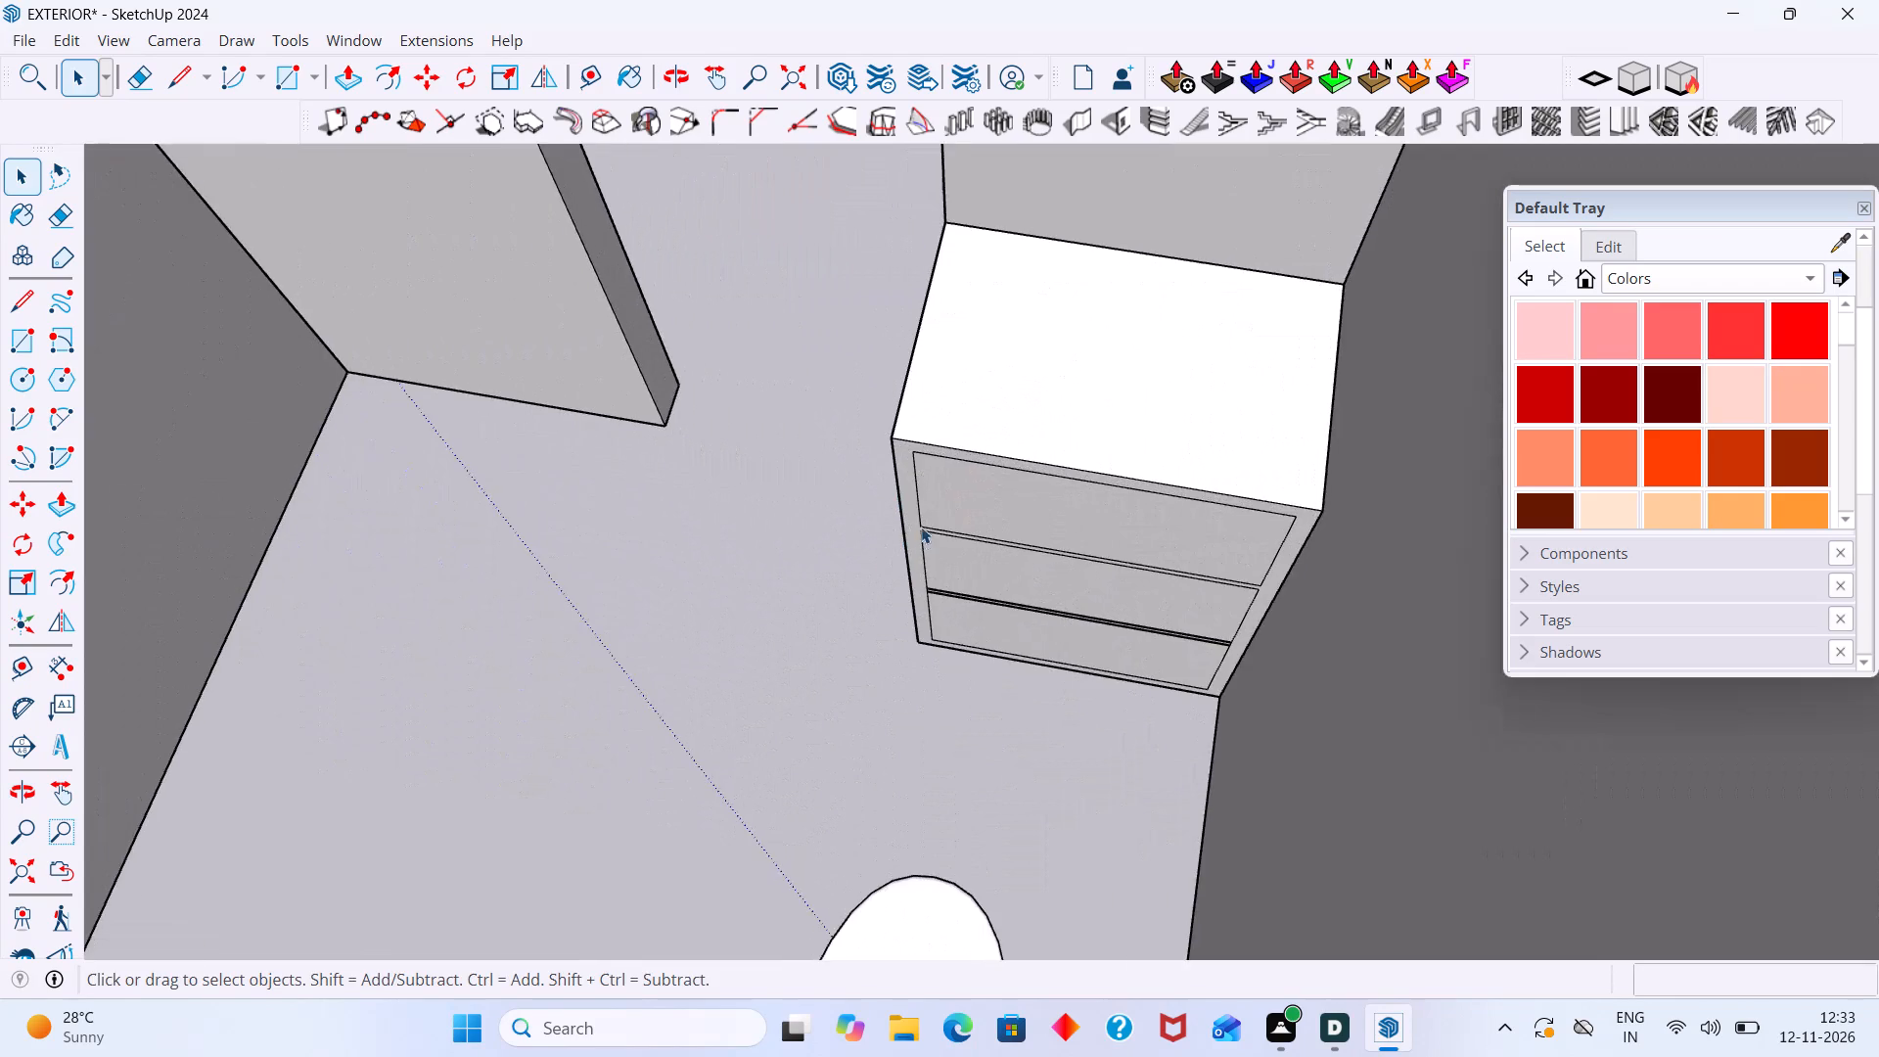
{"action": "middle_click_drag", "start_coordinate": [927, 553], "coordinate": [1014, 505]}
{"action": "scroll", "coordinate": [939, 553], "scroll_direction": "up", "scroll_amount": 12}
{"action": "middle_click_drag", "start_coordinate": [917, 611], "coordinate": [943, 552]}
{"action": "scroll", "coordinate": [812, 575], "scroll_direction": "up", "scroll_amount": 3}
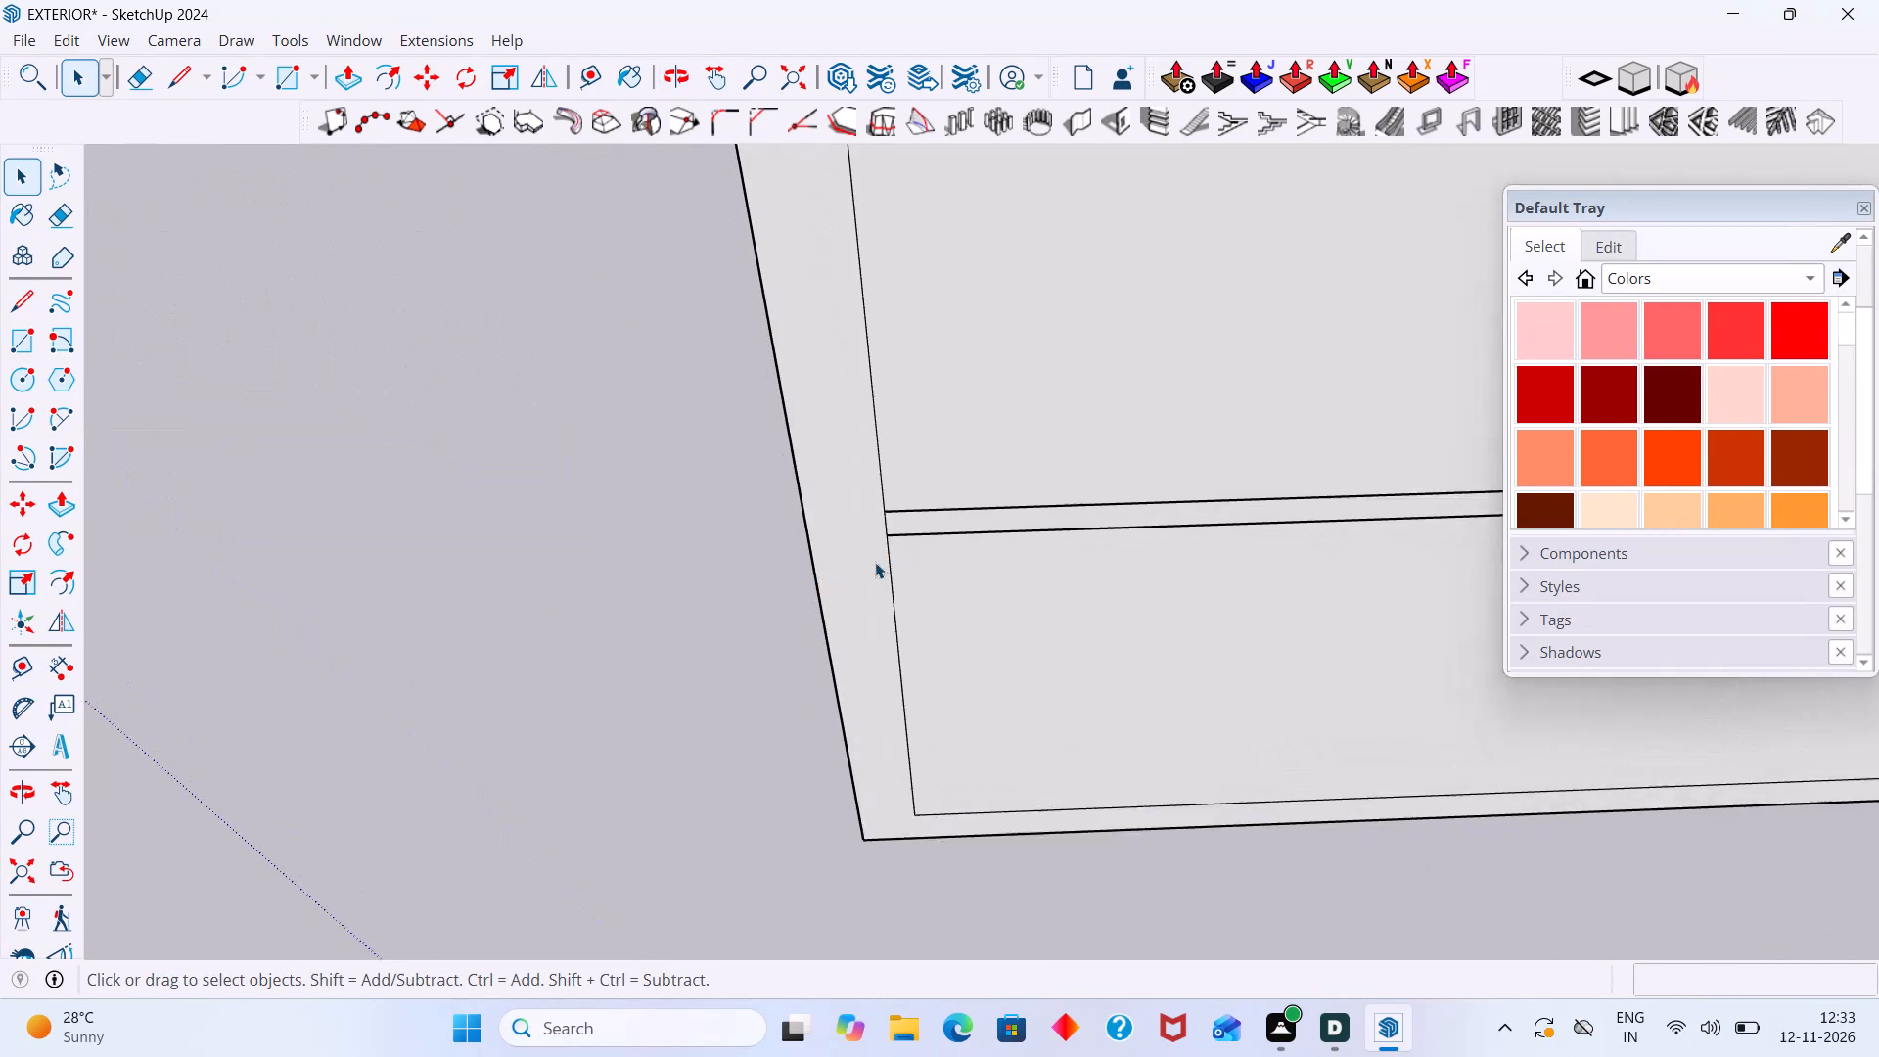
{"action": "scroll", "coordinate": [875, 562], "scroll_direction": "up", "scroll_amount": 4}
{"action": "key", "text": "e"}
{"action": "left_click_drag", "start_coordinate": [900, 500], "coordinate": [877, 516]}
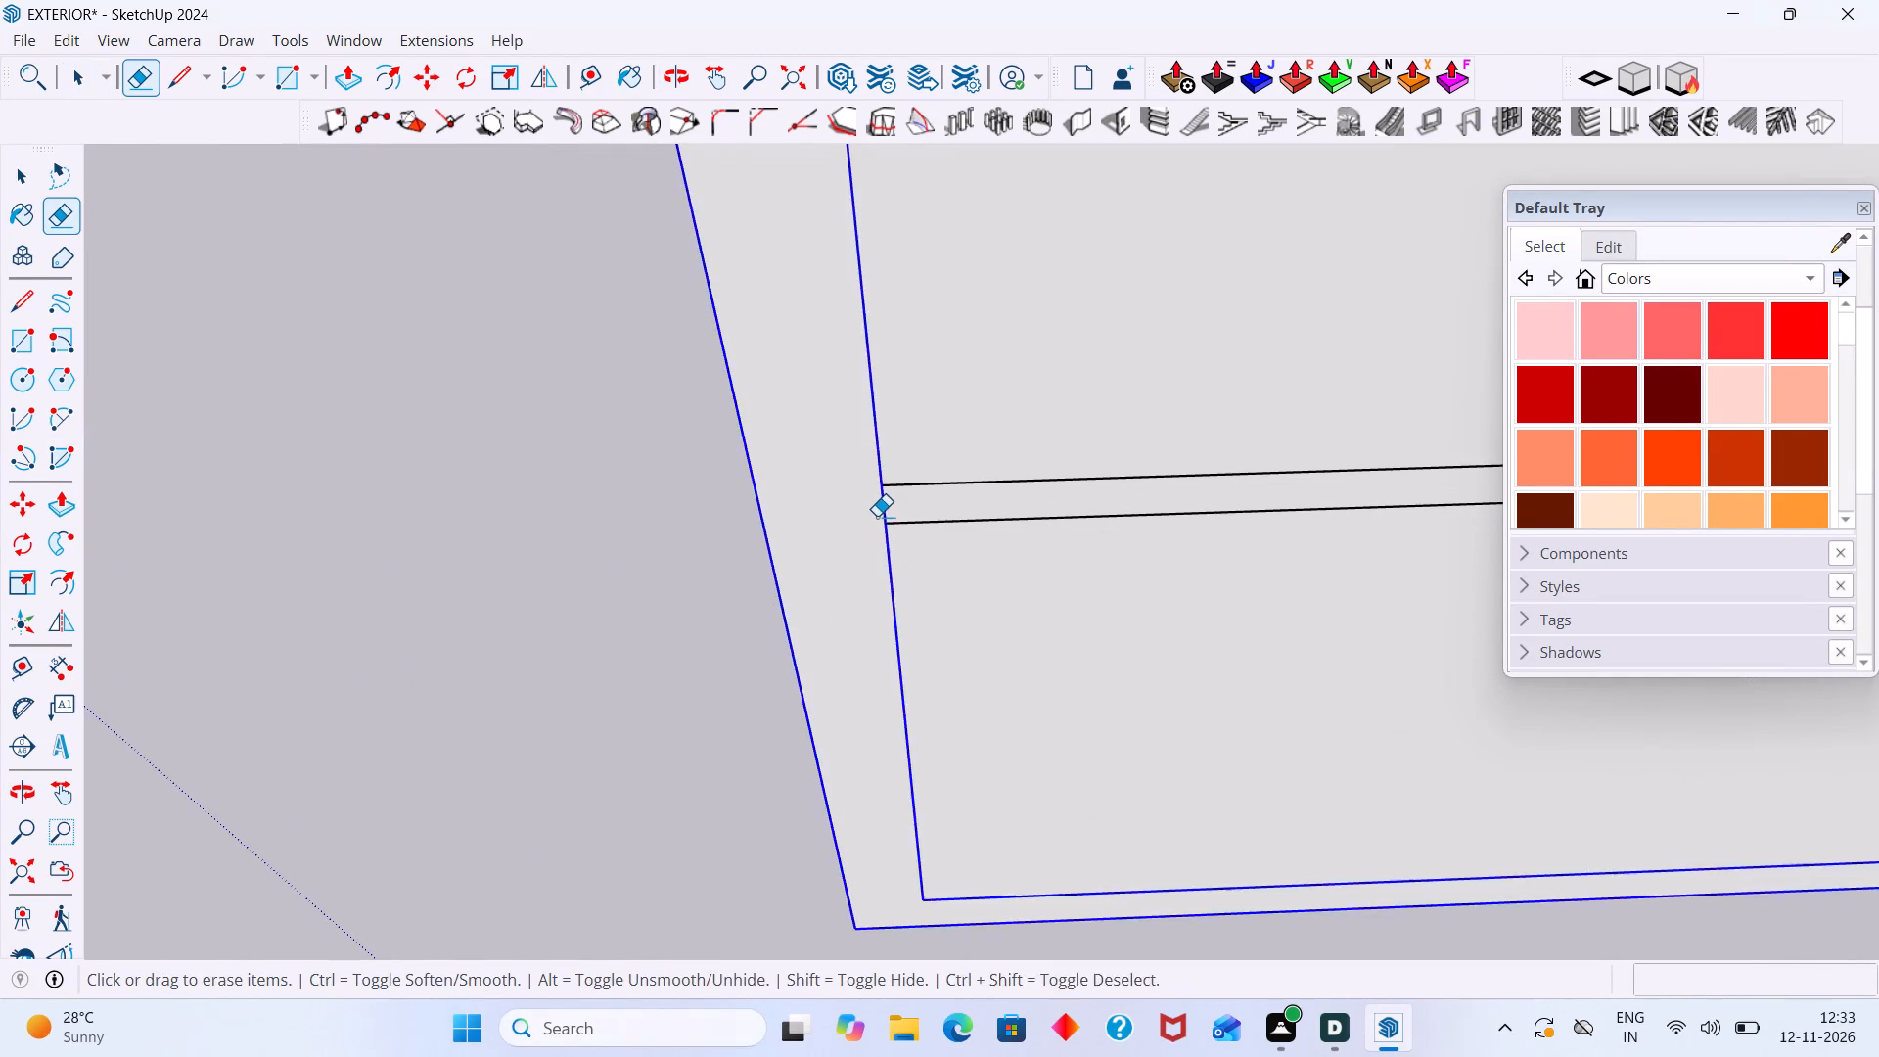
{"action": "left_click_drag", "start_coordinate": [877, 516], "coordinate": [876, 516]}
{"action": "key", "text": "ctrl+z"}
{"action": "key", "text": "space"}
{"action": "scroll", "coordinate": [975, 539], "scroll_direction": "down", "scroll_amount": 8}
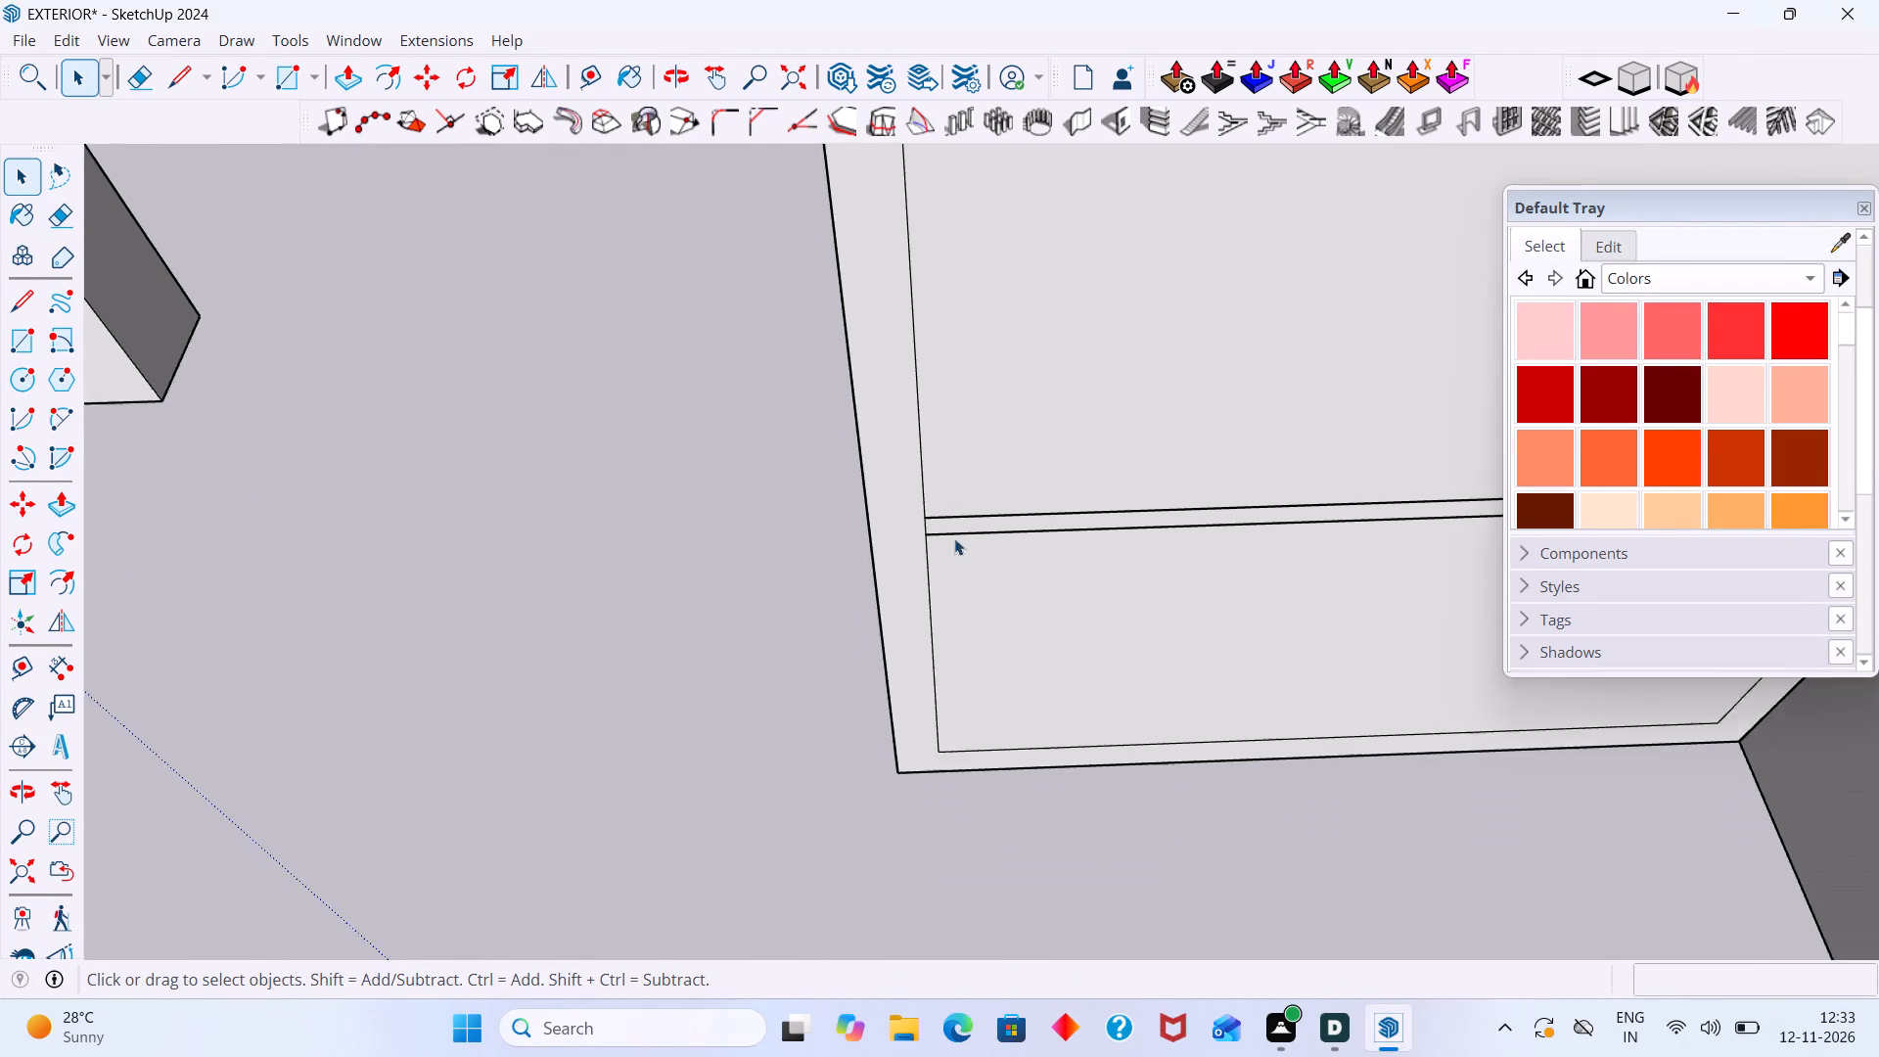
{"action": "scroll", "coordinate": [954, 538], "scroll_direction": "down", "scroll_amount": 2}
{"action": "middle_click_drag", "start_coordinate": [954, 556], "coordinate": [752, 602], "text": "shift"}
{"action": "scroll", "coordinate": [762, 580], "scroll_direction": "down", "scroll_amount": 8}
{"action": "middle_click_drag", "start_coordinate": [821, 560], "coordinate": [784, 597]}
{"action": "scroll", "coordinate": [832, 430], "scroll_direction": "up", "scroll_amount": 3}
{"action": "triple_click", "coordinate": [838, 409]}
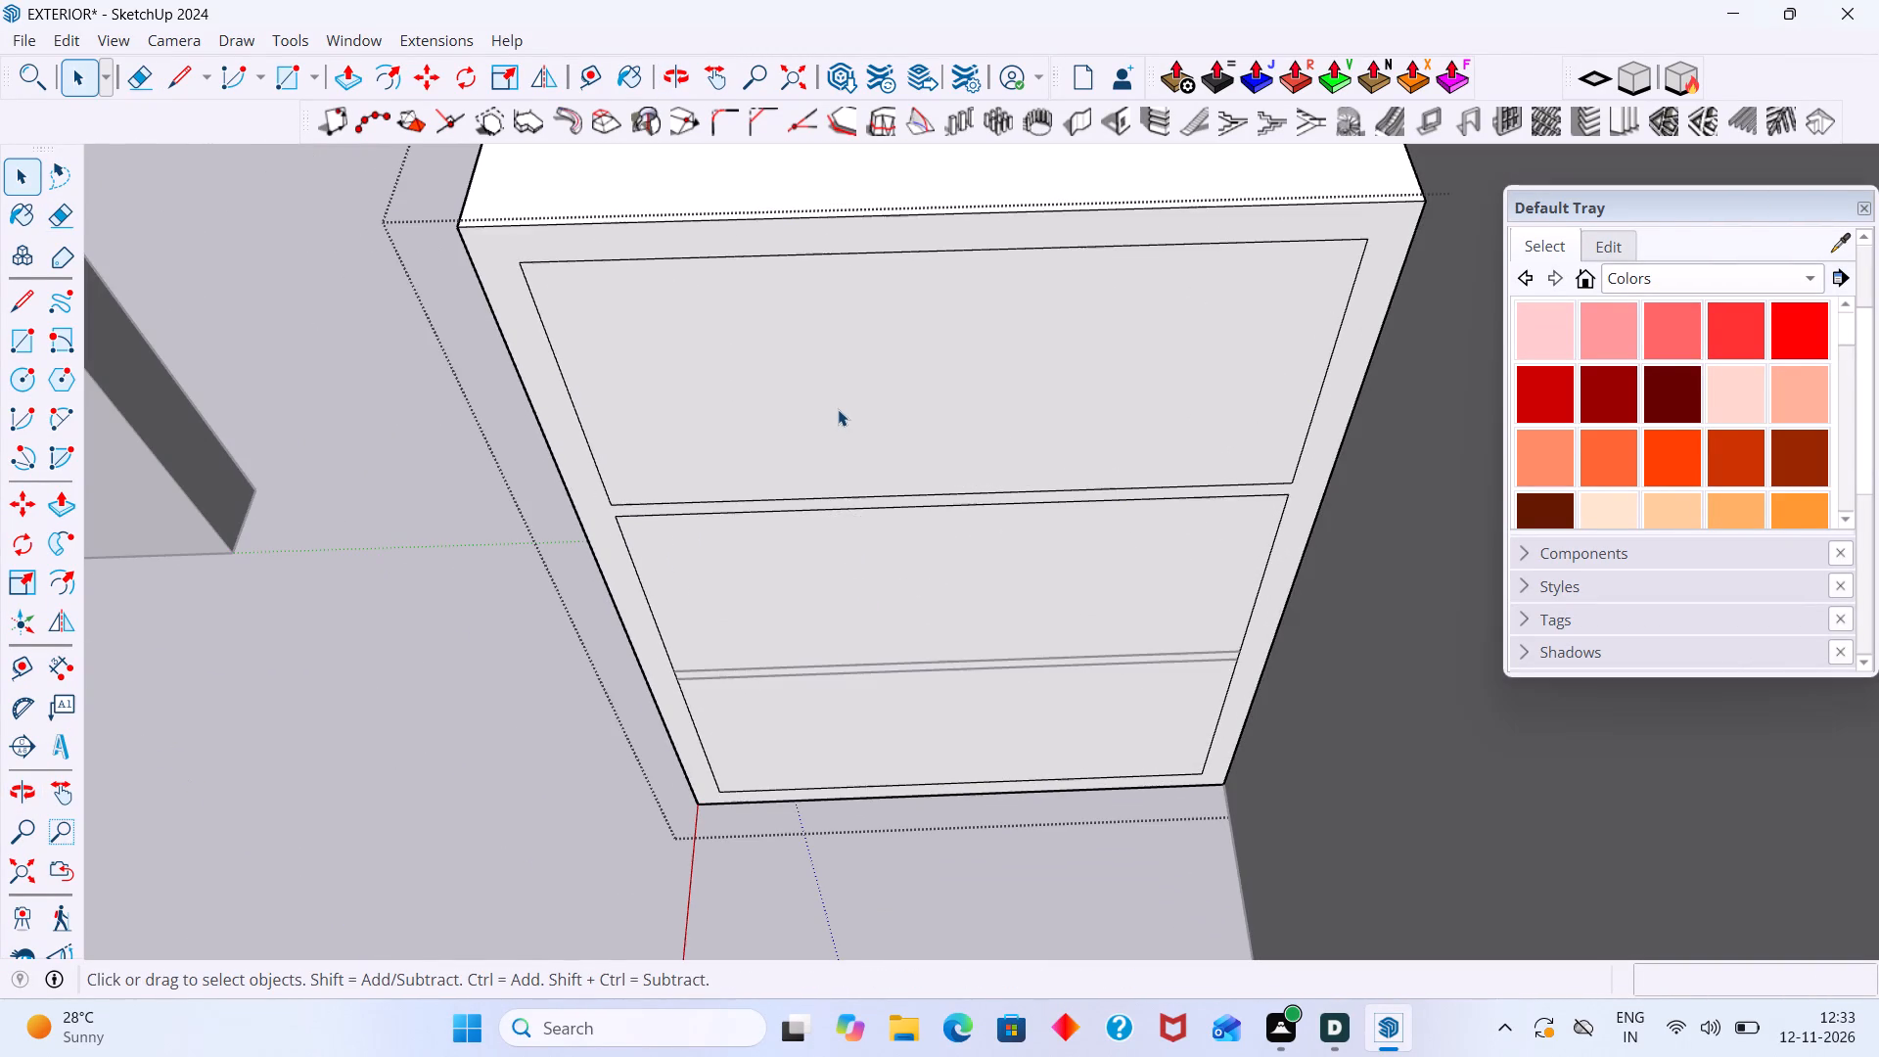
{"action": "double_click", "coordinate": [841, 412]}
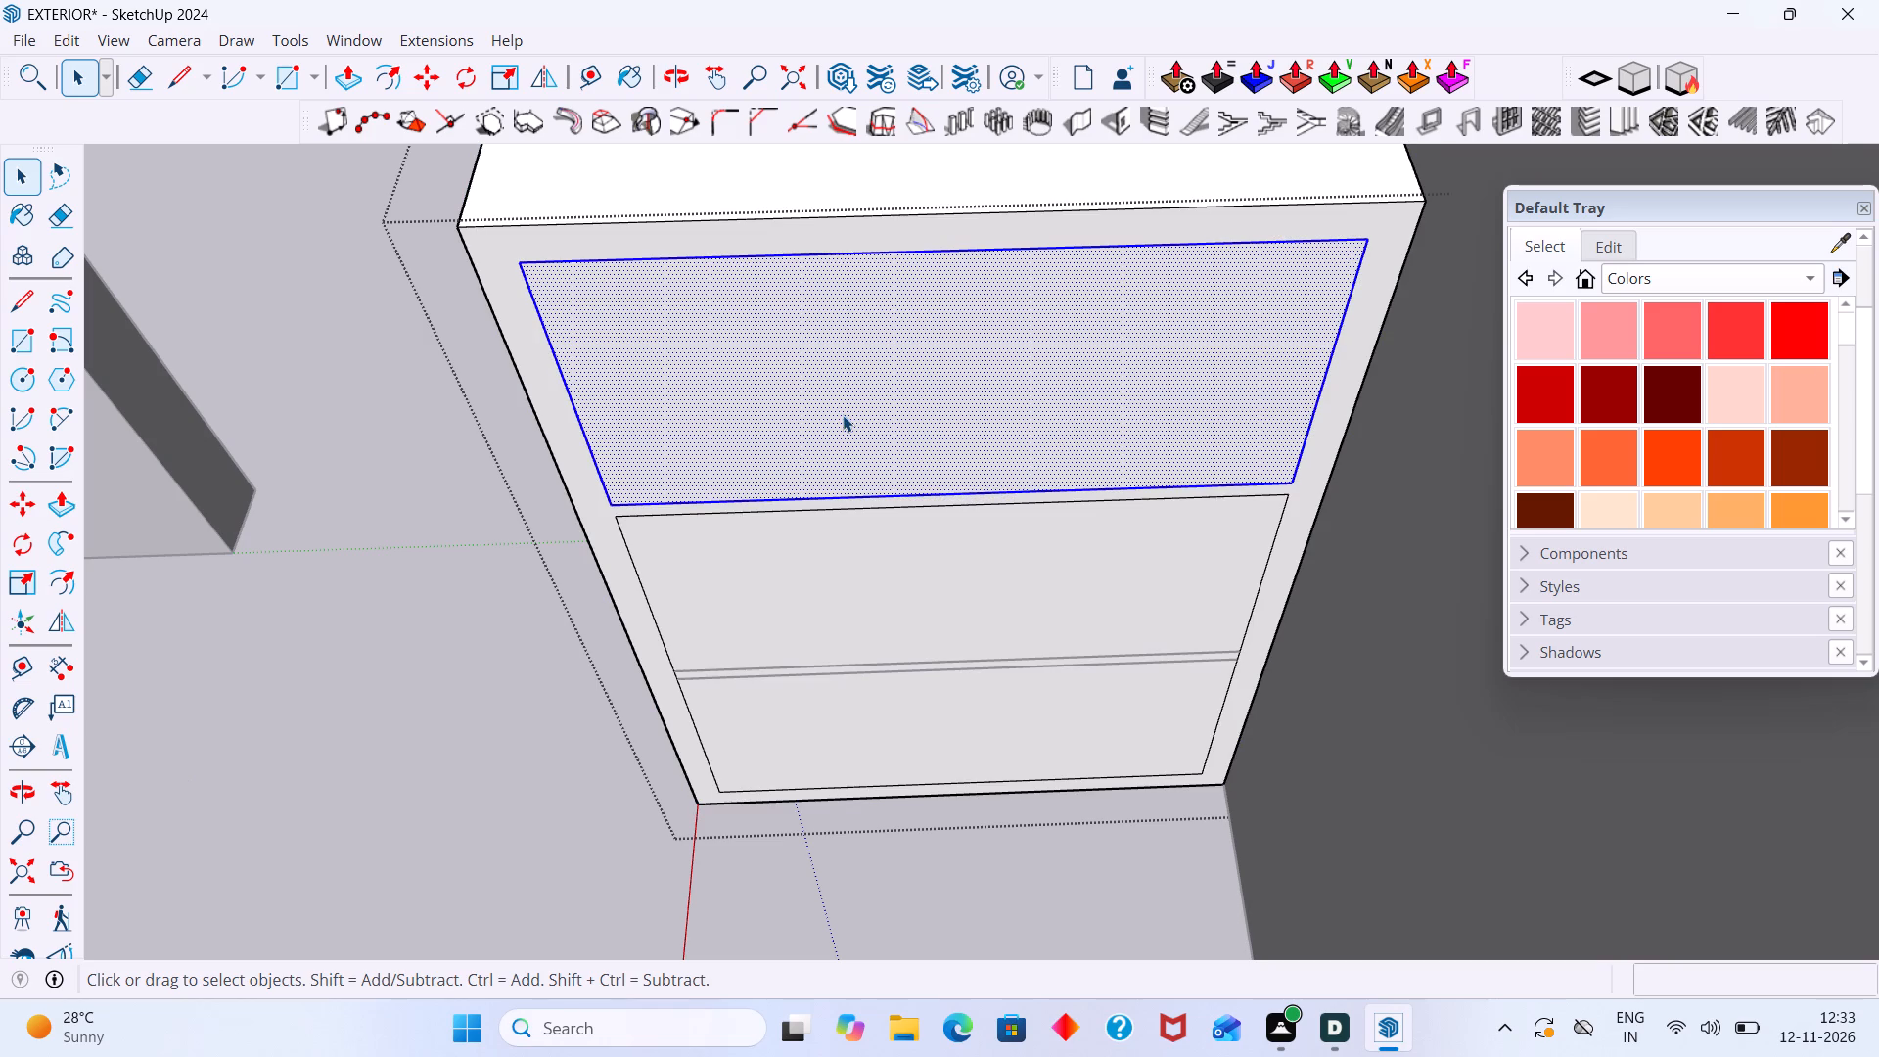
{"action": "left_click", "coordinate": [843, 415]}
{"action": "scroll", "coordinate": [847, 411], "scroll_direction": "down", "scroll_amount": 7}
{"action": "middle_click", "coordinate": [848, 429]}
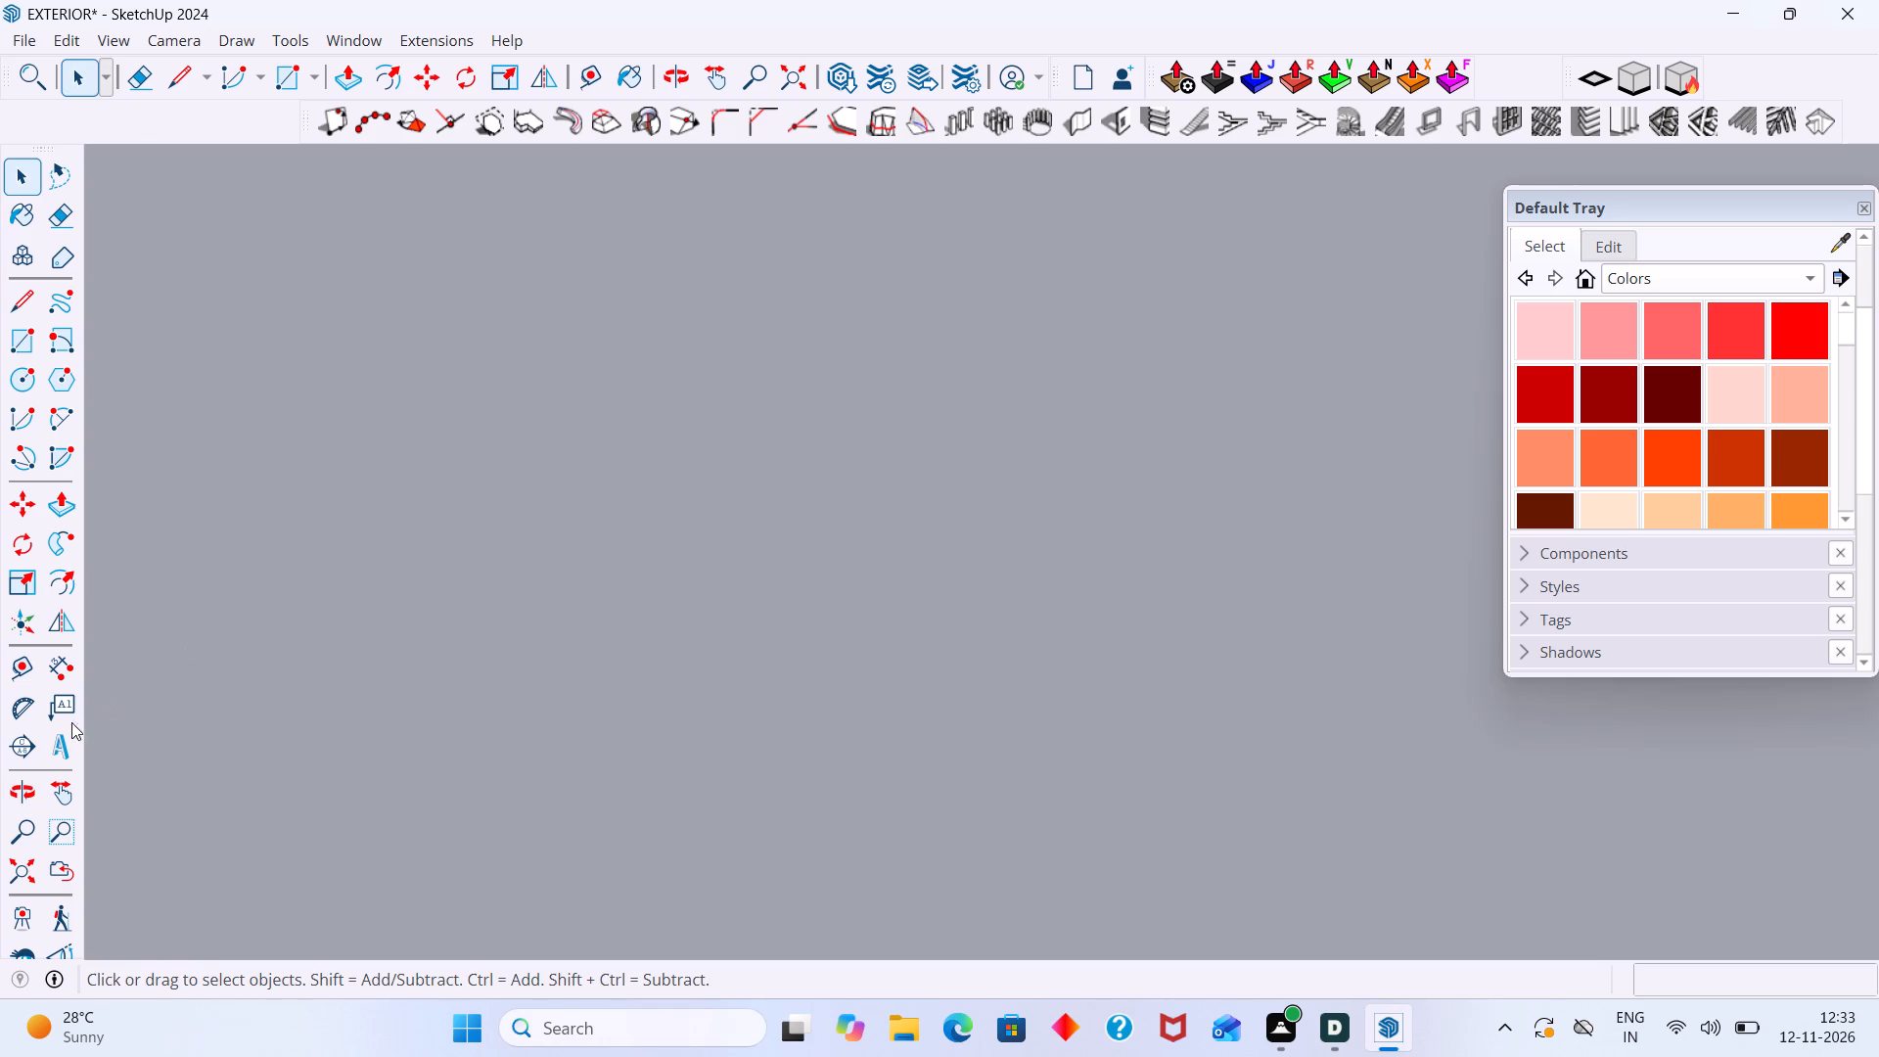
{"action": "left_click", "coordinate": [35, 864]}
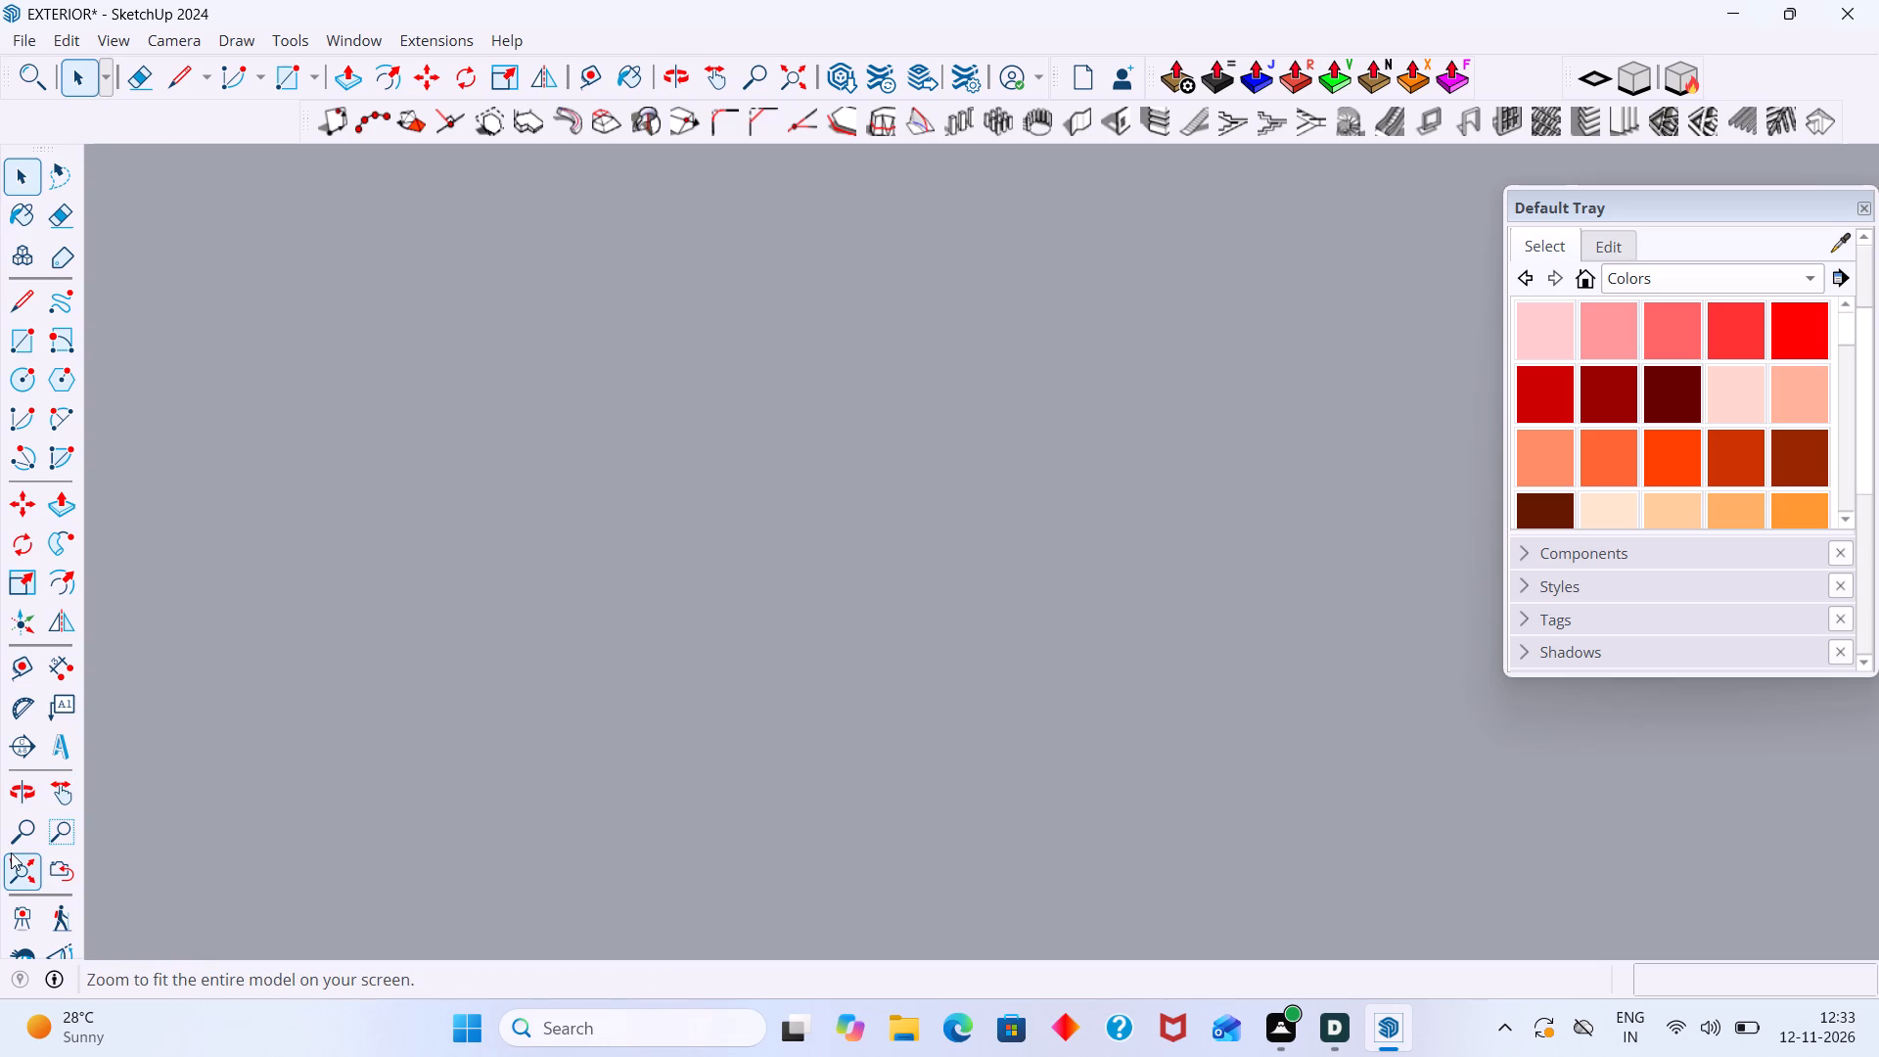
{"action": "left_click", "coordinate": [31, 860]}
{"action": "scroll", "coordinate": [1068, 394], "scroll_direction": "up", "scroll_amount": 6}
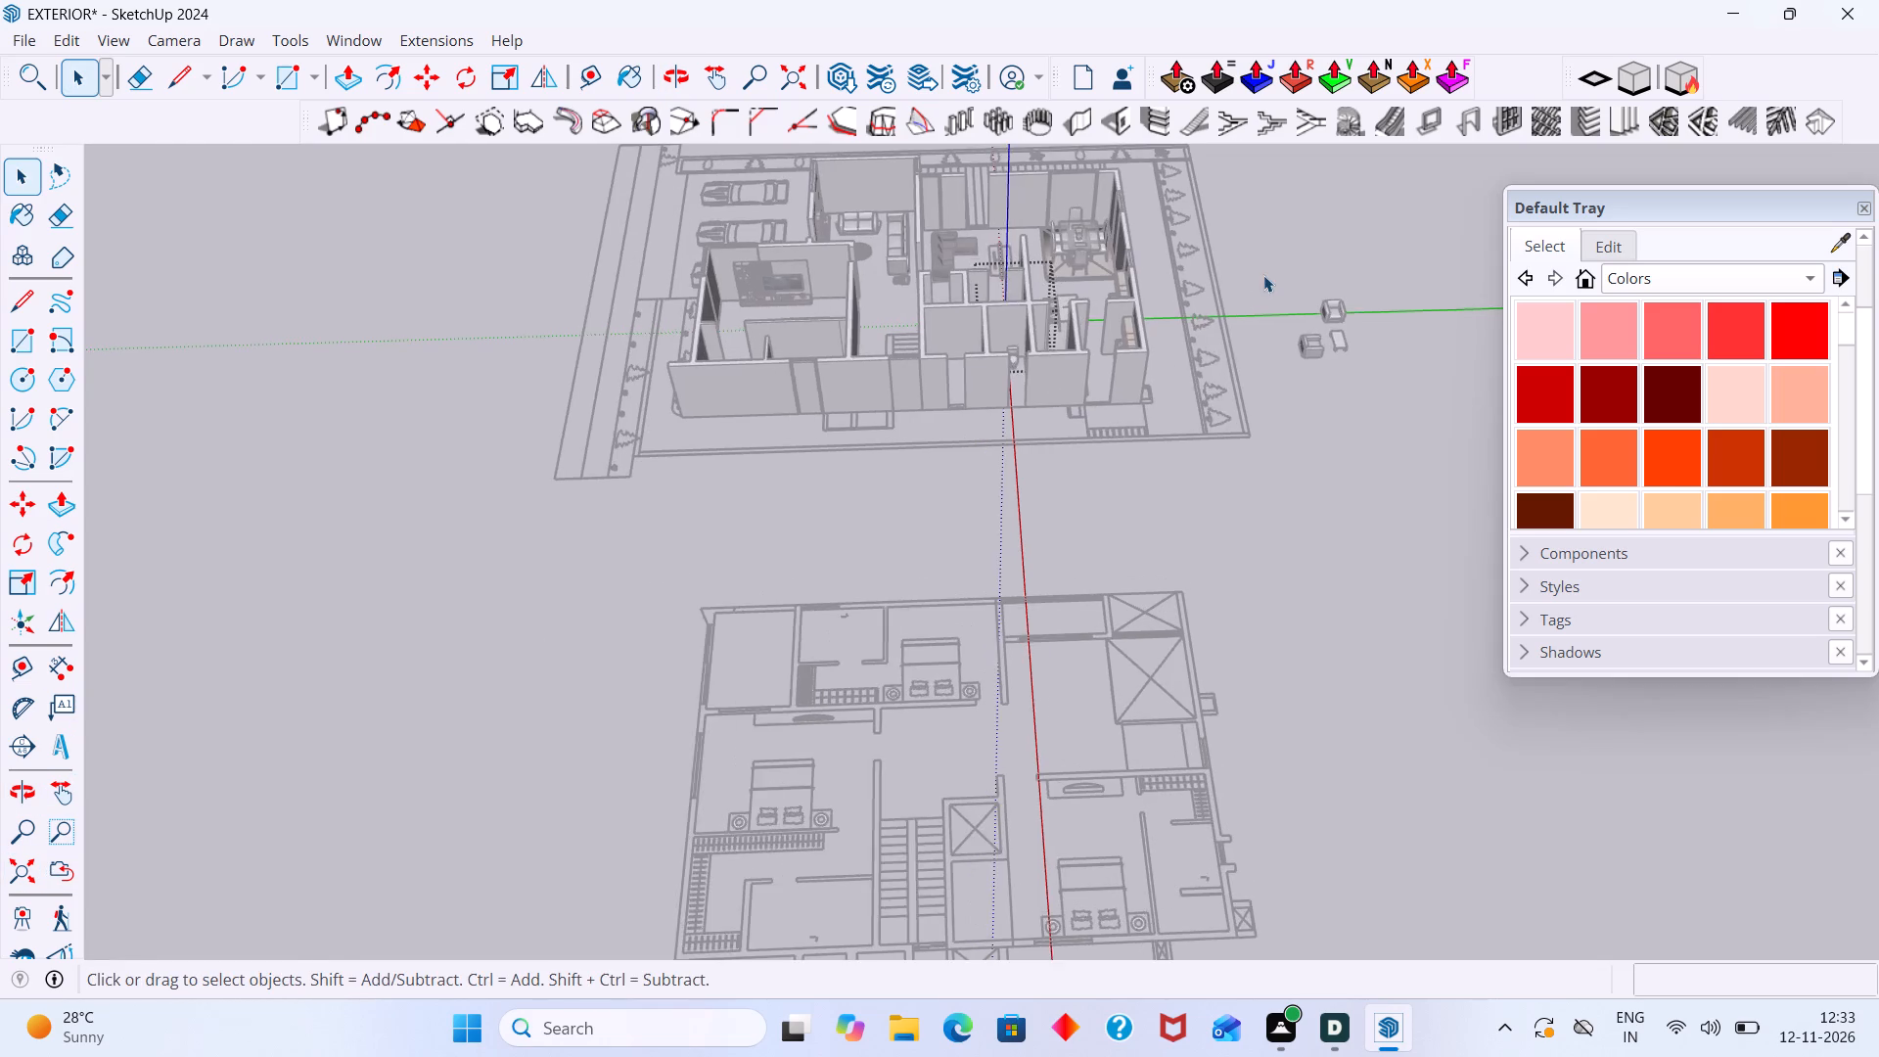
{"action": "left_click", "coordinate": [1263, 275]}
Return to the sink cabinet beside the toilet and open its group for editing.
{"action": "scroll", "coordinate": [1133, 334], "scroll_direction": "up", "scroll_amount": 12}
{"action": "scroll", "coordinate": [788, 361], "scroll_direction": "down", "scroll_amount": 5}
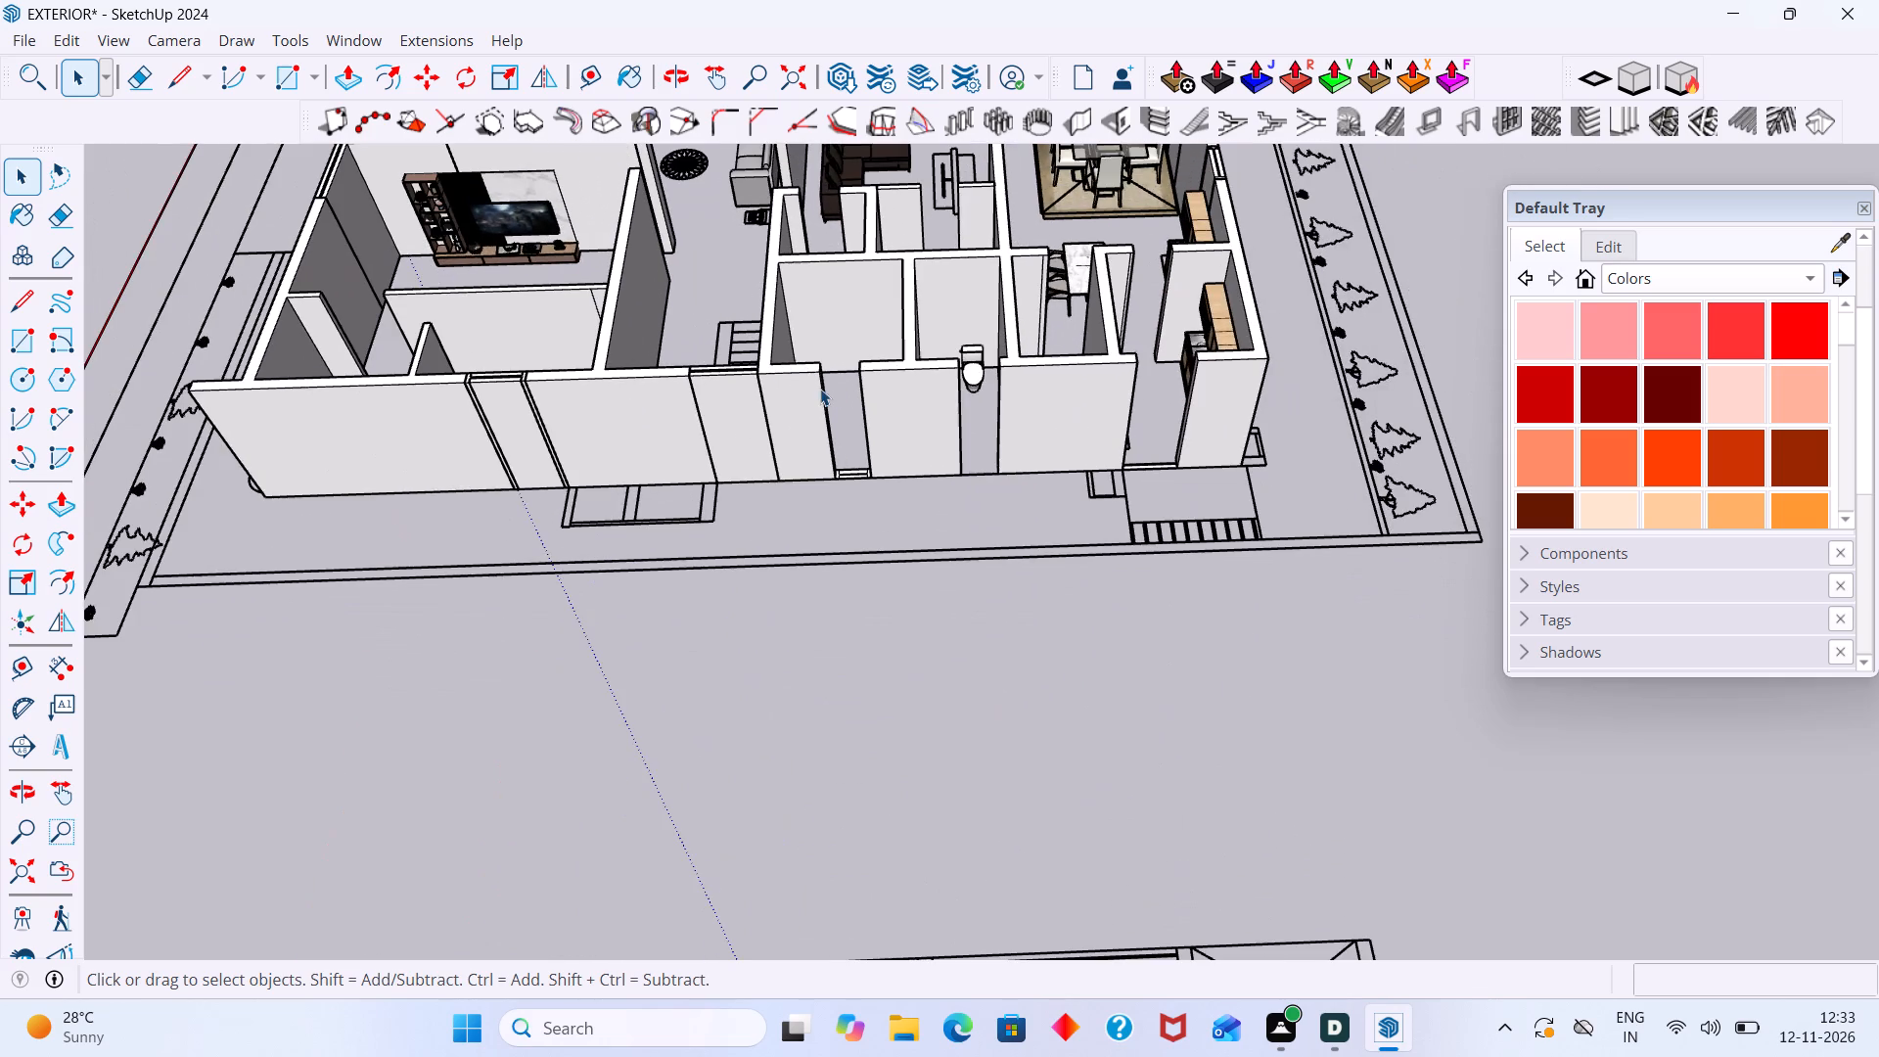
{"action": "middle_click_drag", "start_coordinate": [834, 384], "coordinate": [668, 480], "text": "ctrl"}
{"action": "middle_click_drag", "start_coordinate": [1083, 354], "coordinate": [1175, 339]}
{"action": "scroll", "coordinate": [1173, 339], "scroll_direction": "down", "scroll_amount": 2}
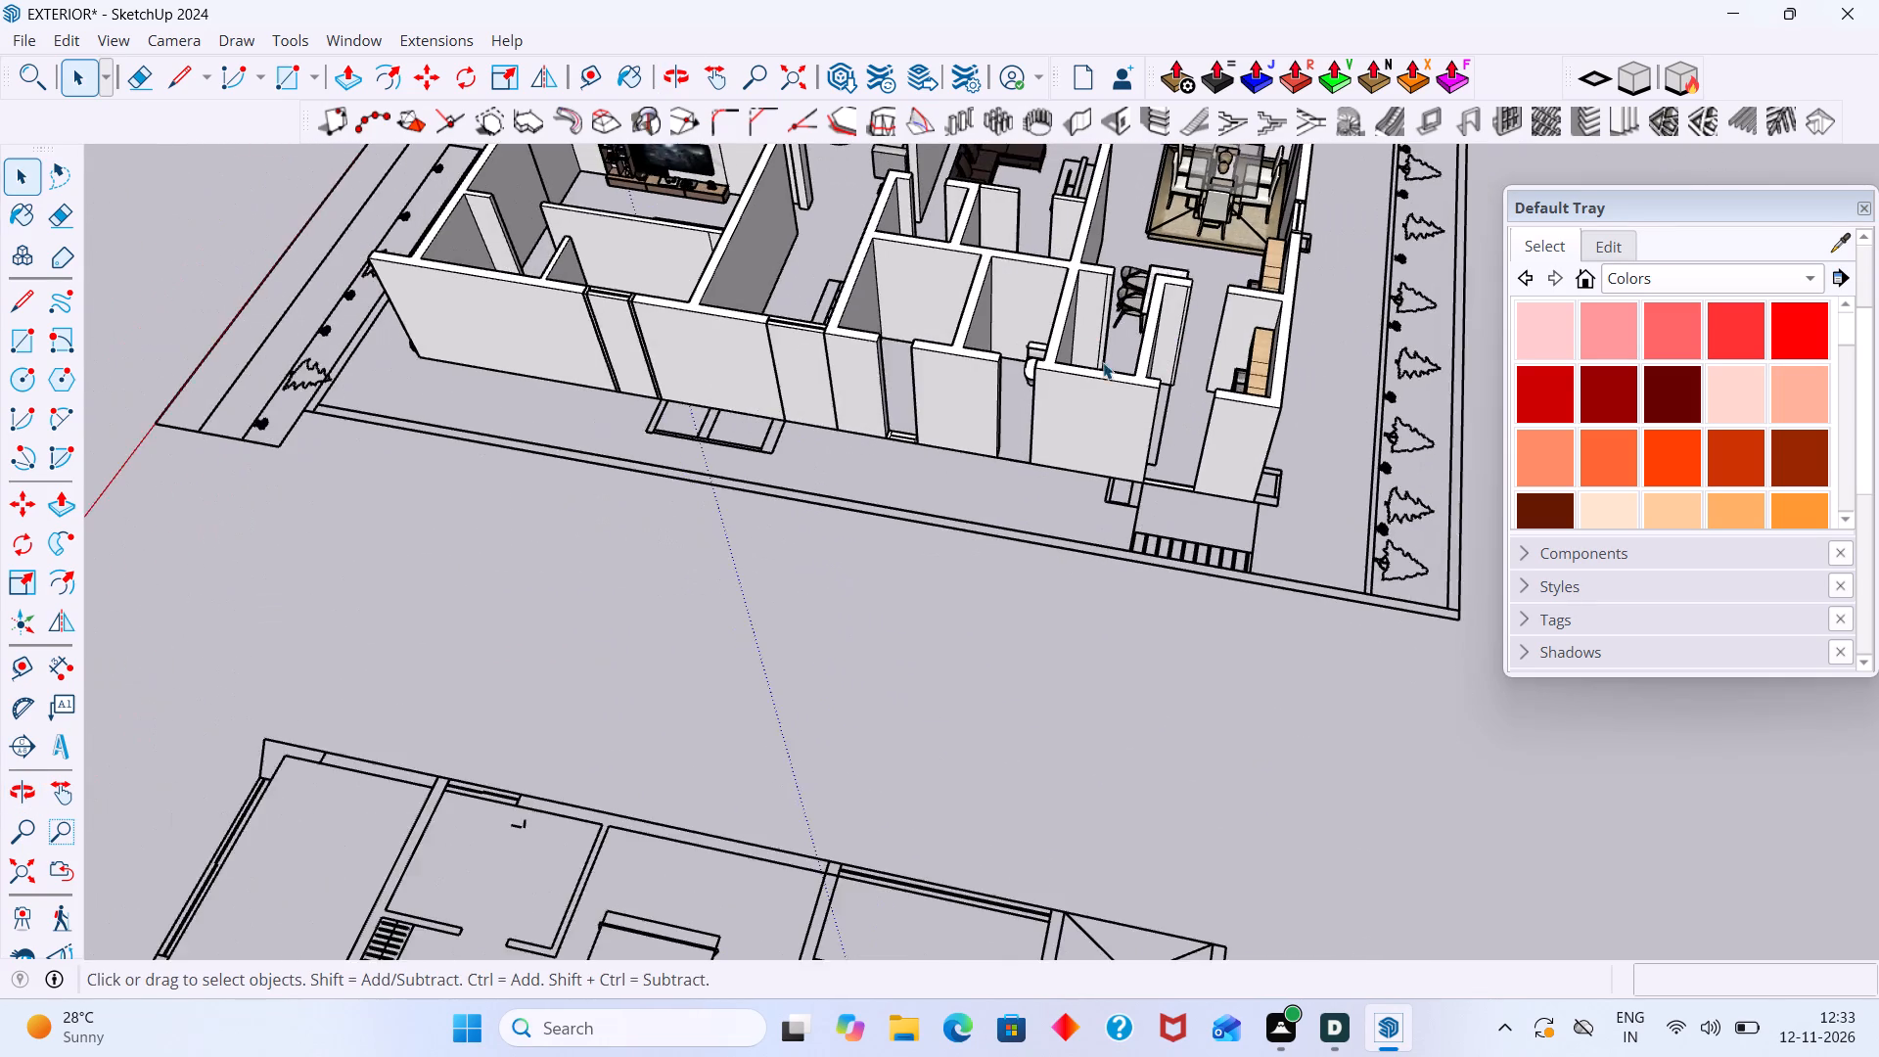
{"action": "middle_click_drag", "start_coordinate": [1033, 365], "coordinate": [944, 620], "text": "shift"}
{"action": "scroll", "coordinate": [978, 549], "scroll_direction": "up", "scroll_amount": 8}
{"action": "middle_click_drag", "start_coordinate": [1010, 427], "coordinate": [992, 571]}
{"action": "scroll", "coordinate": [992, 548], "scroll_direction": "up", "scroll_amount": 7}
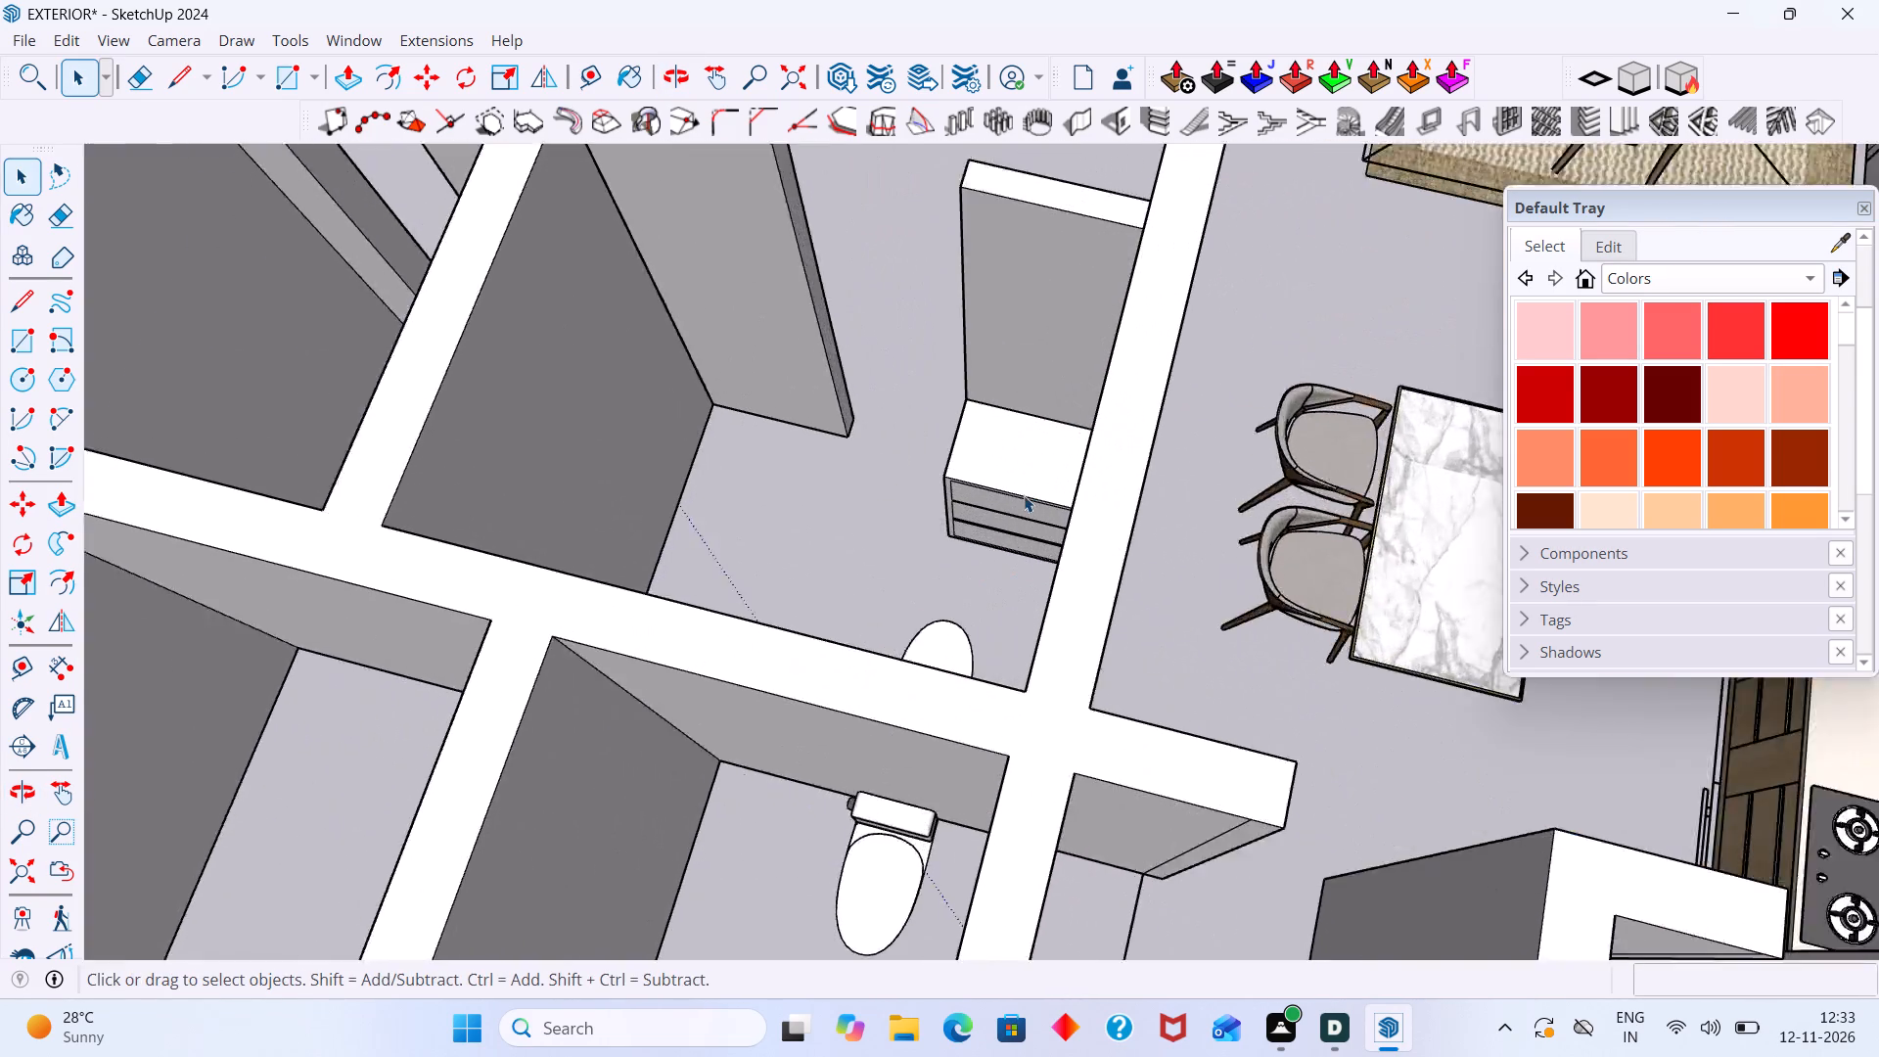
{"action": "scroll", "coordinate": [1024, 495], "scroll_direction": "up", "scroll_amount": 14}
{"action": "middle_click_drag", "start_coordinate": [1008, 518], "coordinate": [1020, 493]}
{"action": "scroll", "coordinate": [1011, 495], "scroll_direction": "up", "scroll_amount": 4}
{"action": "double_click", "coordinate": [1009, 495]}
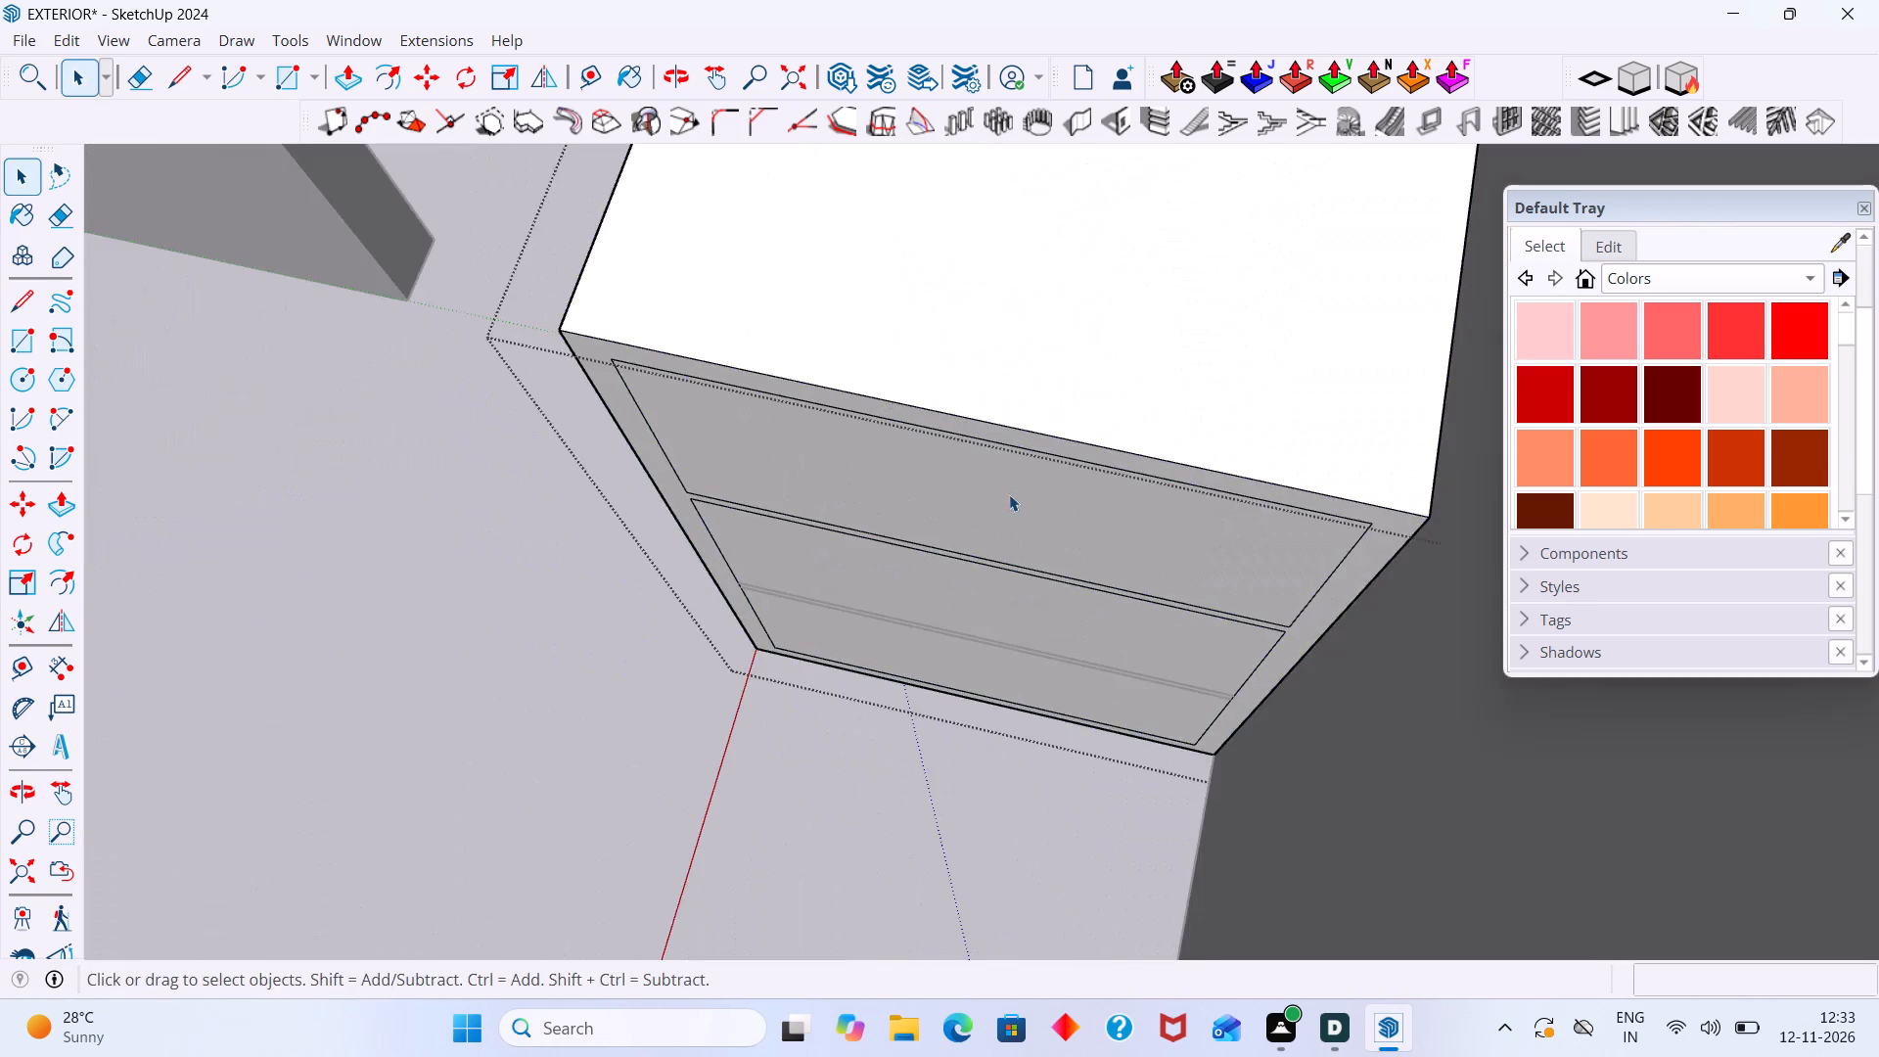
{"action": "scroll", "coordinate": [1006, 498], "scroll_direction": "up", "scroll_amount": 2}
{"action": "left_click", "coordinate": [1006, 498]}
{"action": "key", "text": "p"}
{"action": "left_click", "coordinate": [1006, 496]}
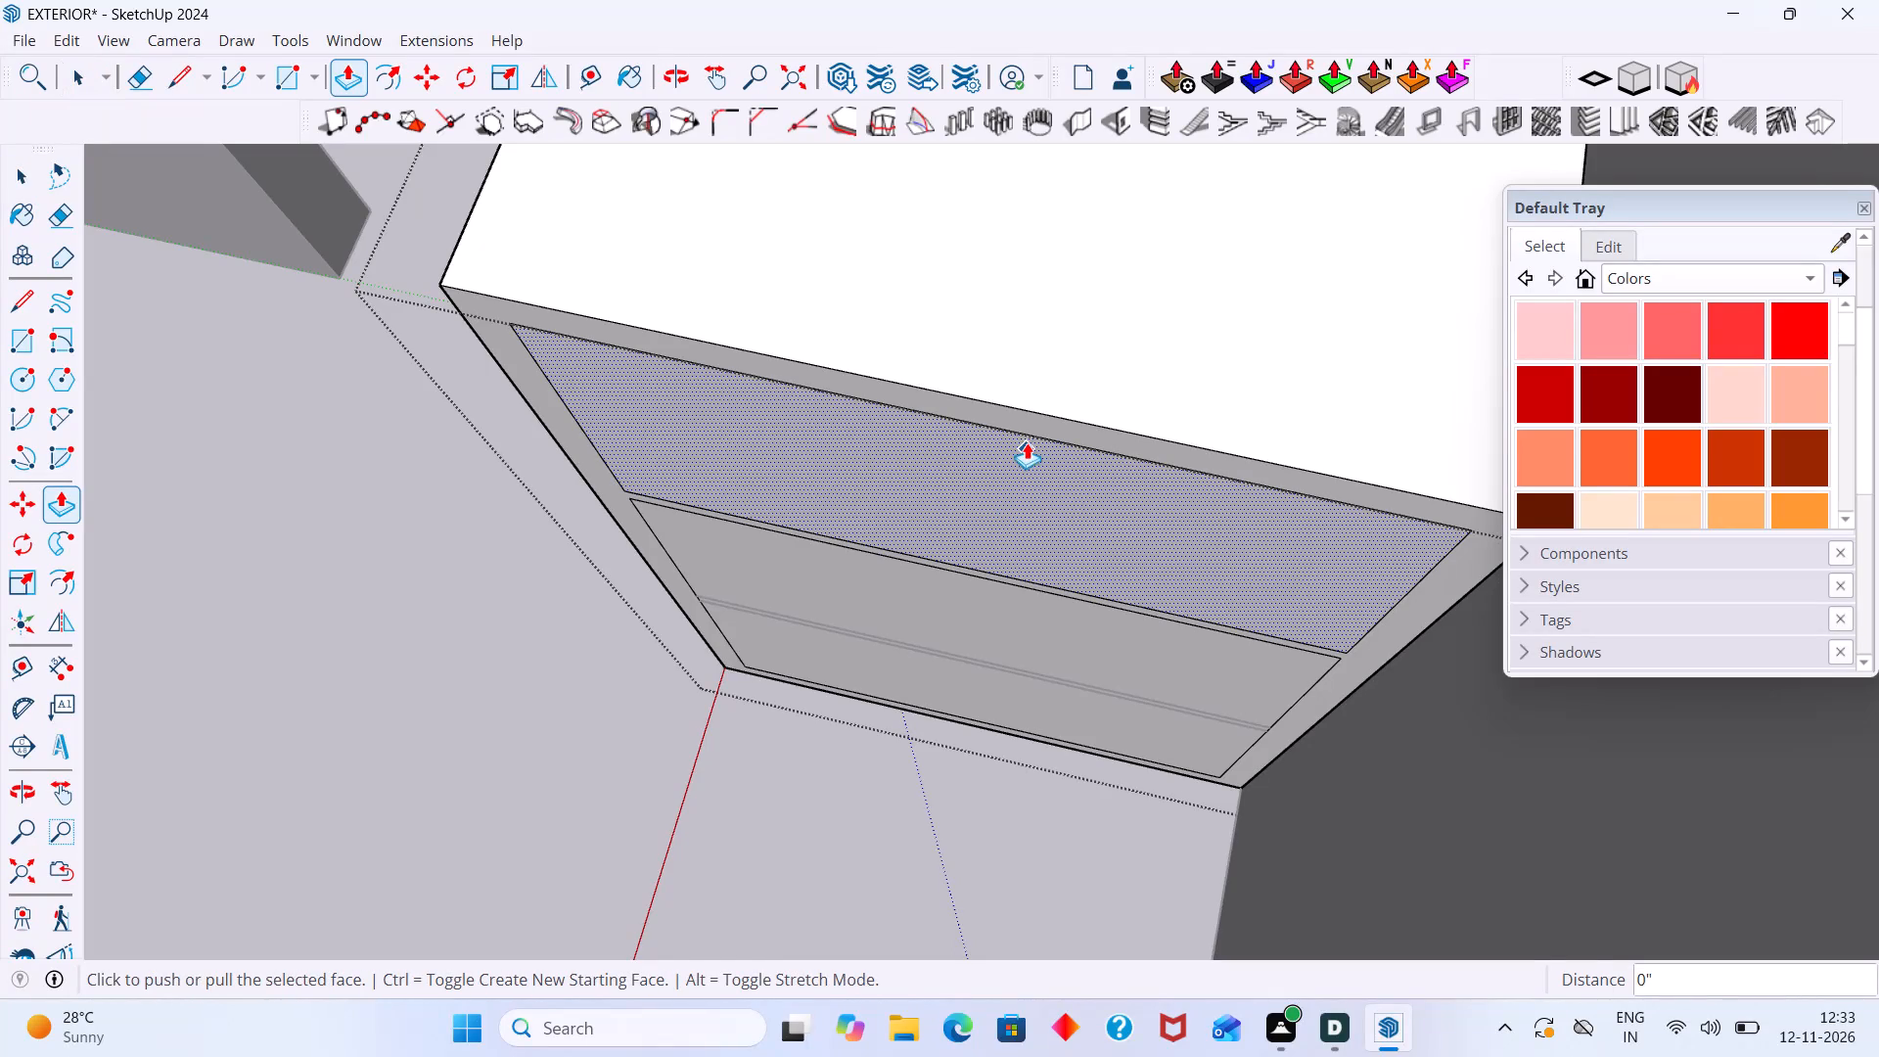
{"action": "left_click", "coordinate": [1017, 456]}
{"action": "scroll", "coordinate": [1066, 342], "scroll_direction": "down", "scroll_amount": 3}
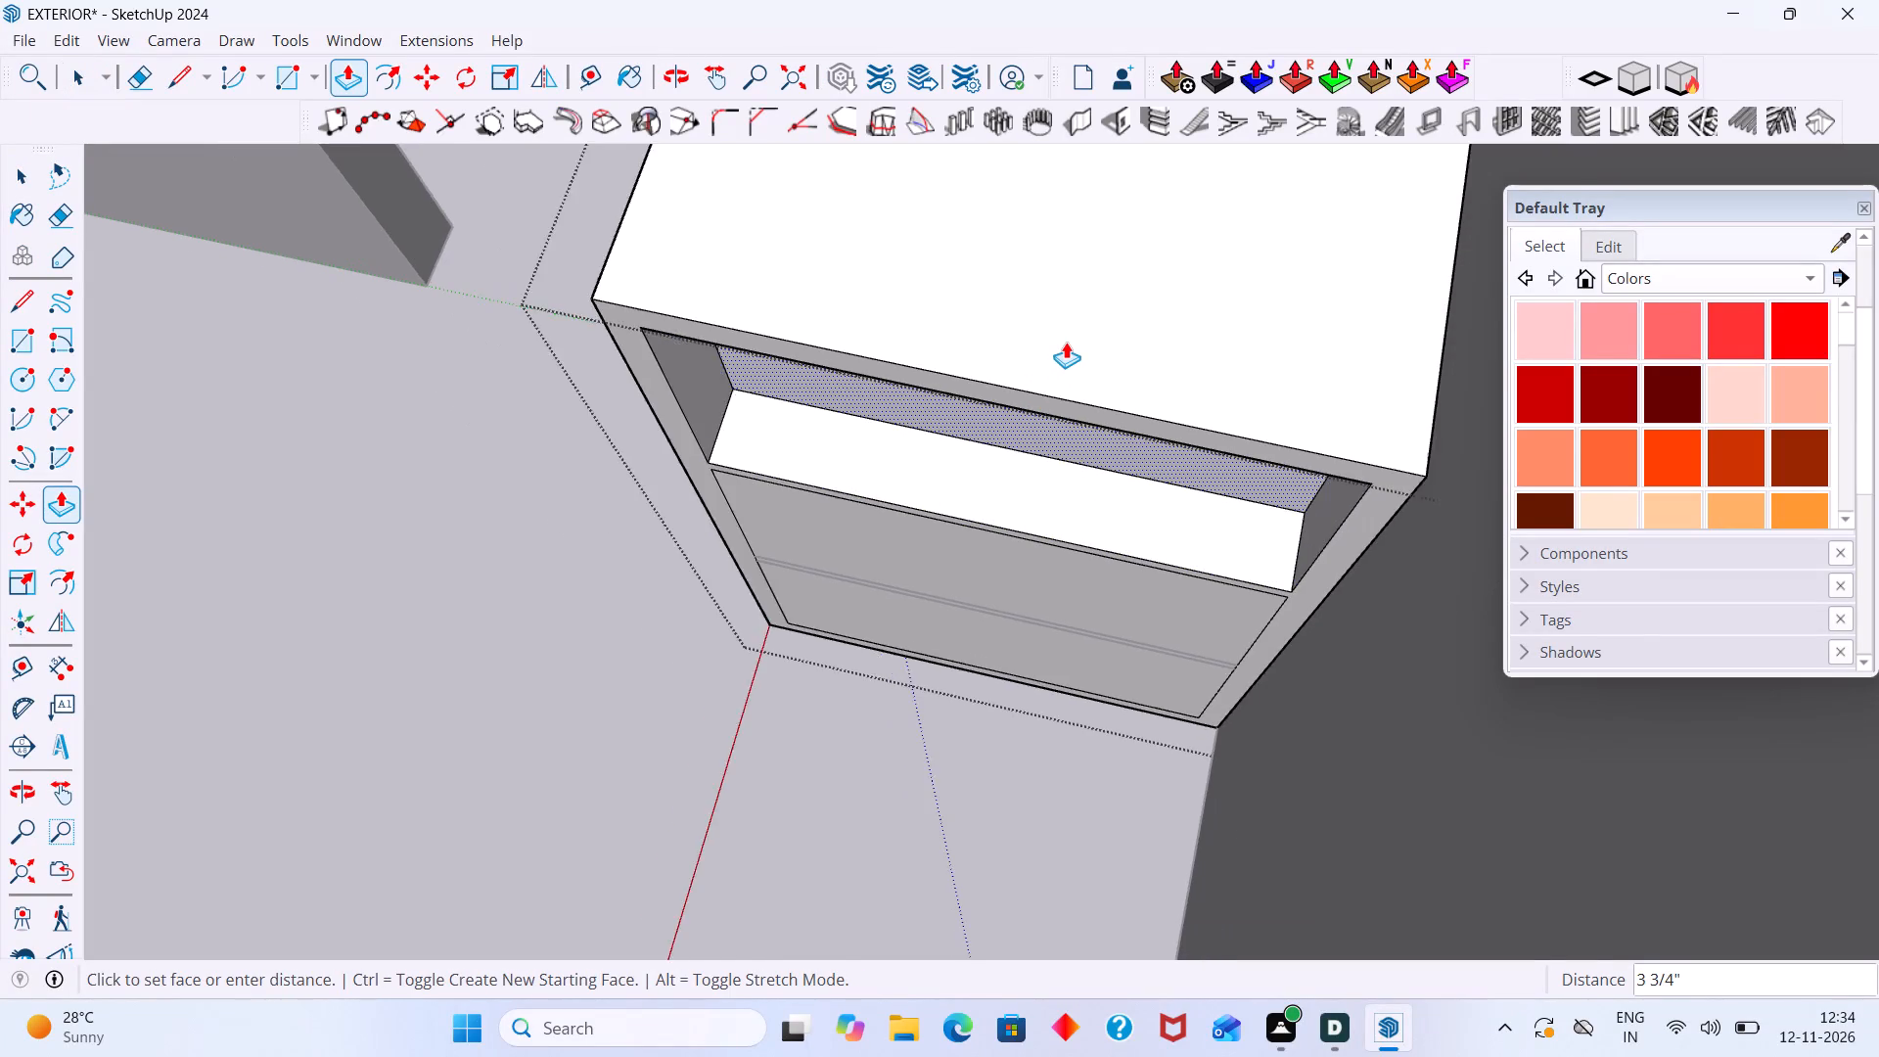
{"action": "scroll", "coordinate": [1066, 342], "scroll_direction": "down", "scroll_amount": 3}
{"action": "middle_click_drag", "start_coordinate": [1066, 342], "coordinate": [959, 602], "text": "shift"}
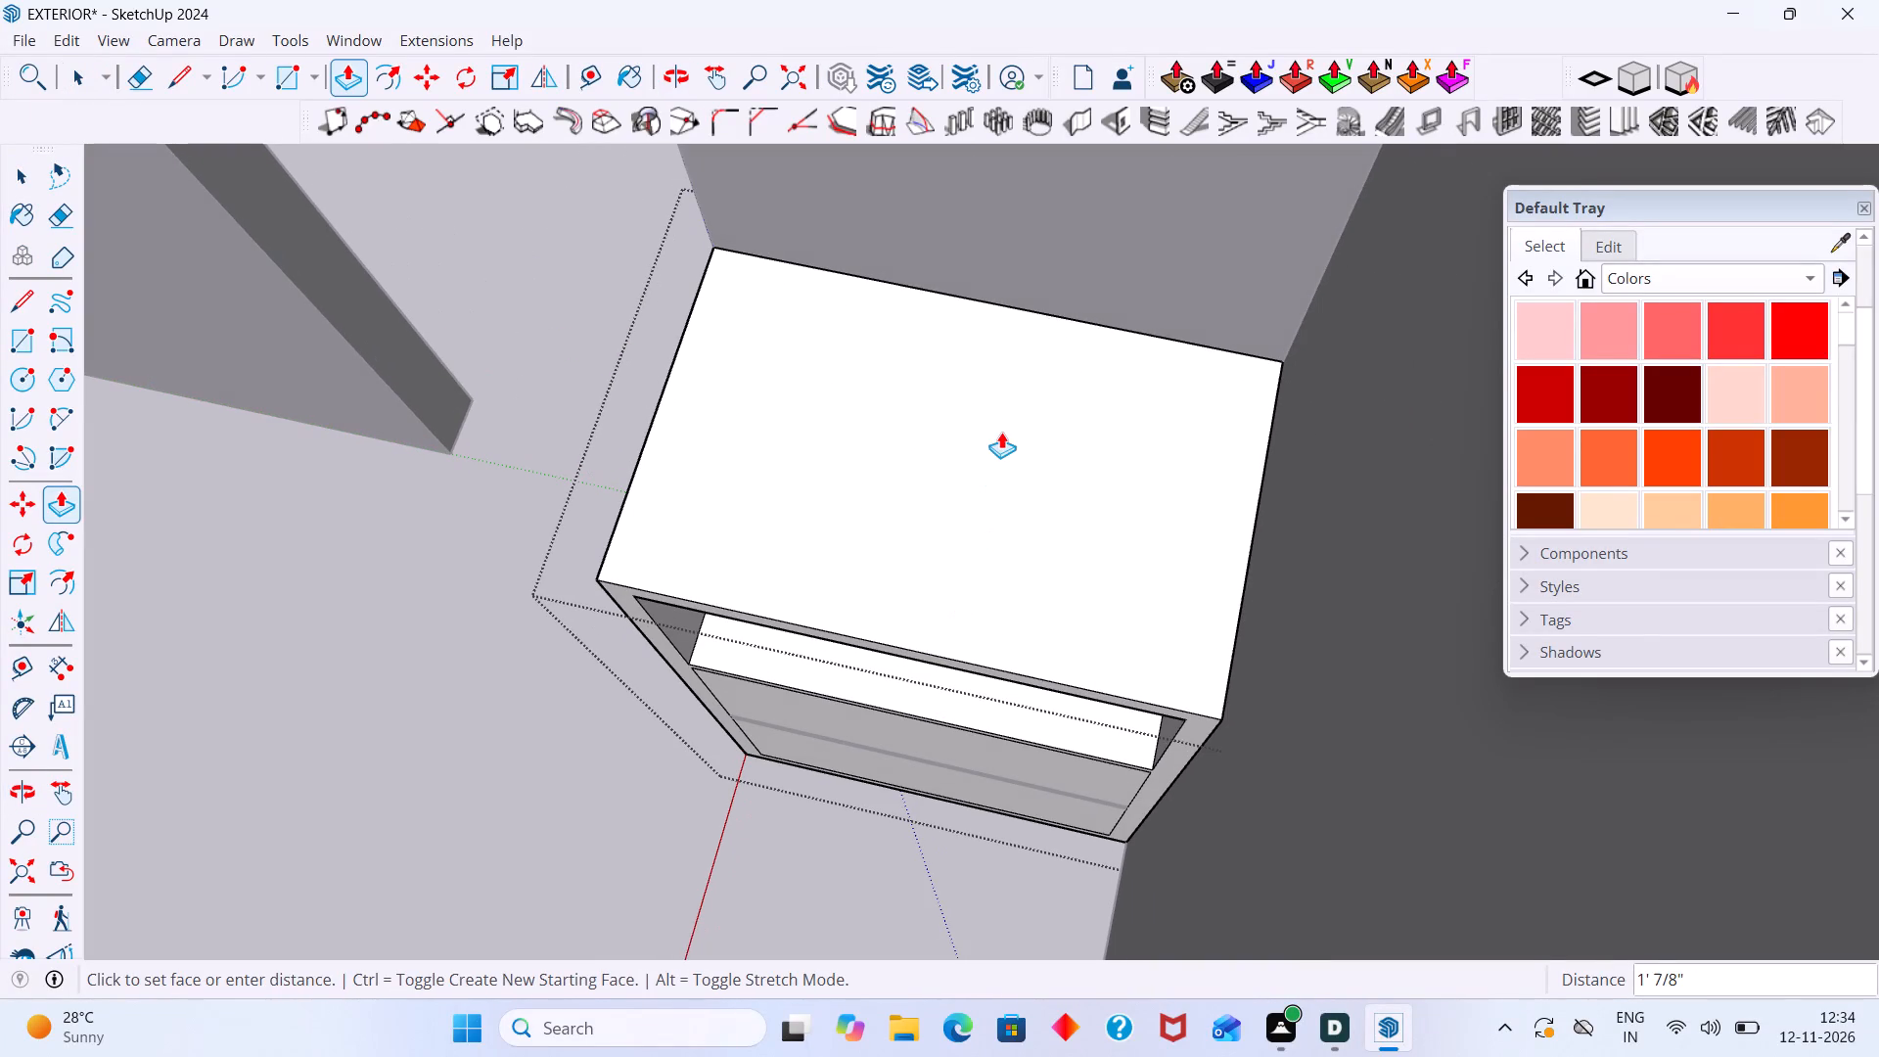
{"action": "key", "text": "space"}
Place a guide line 18 mm in from the rear edge of the cabinet's top face.
{"action": "key", "text": "t"}
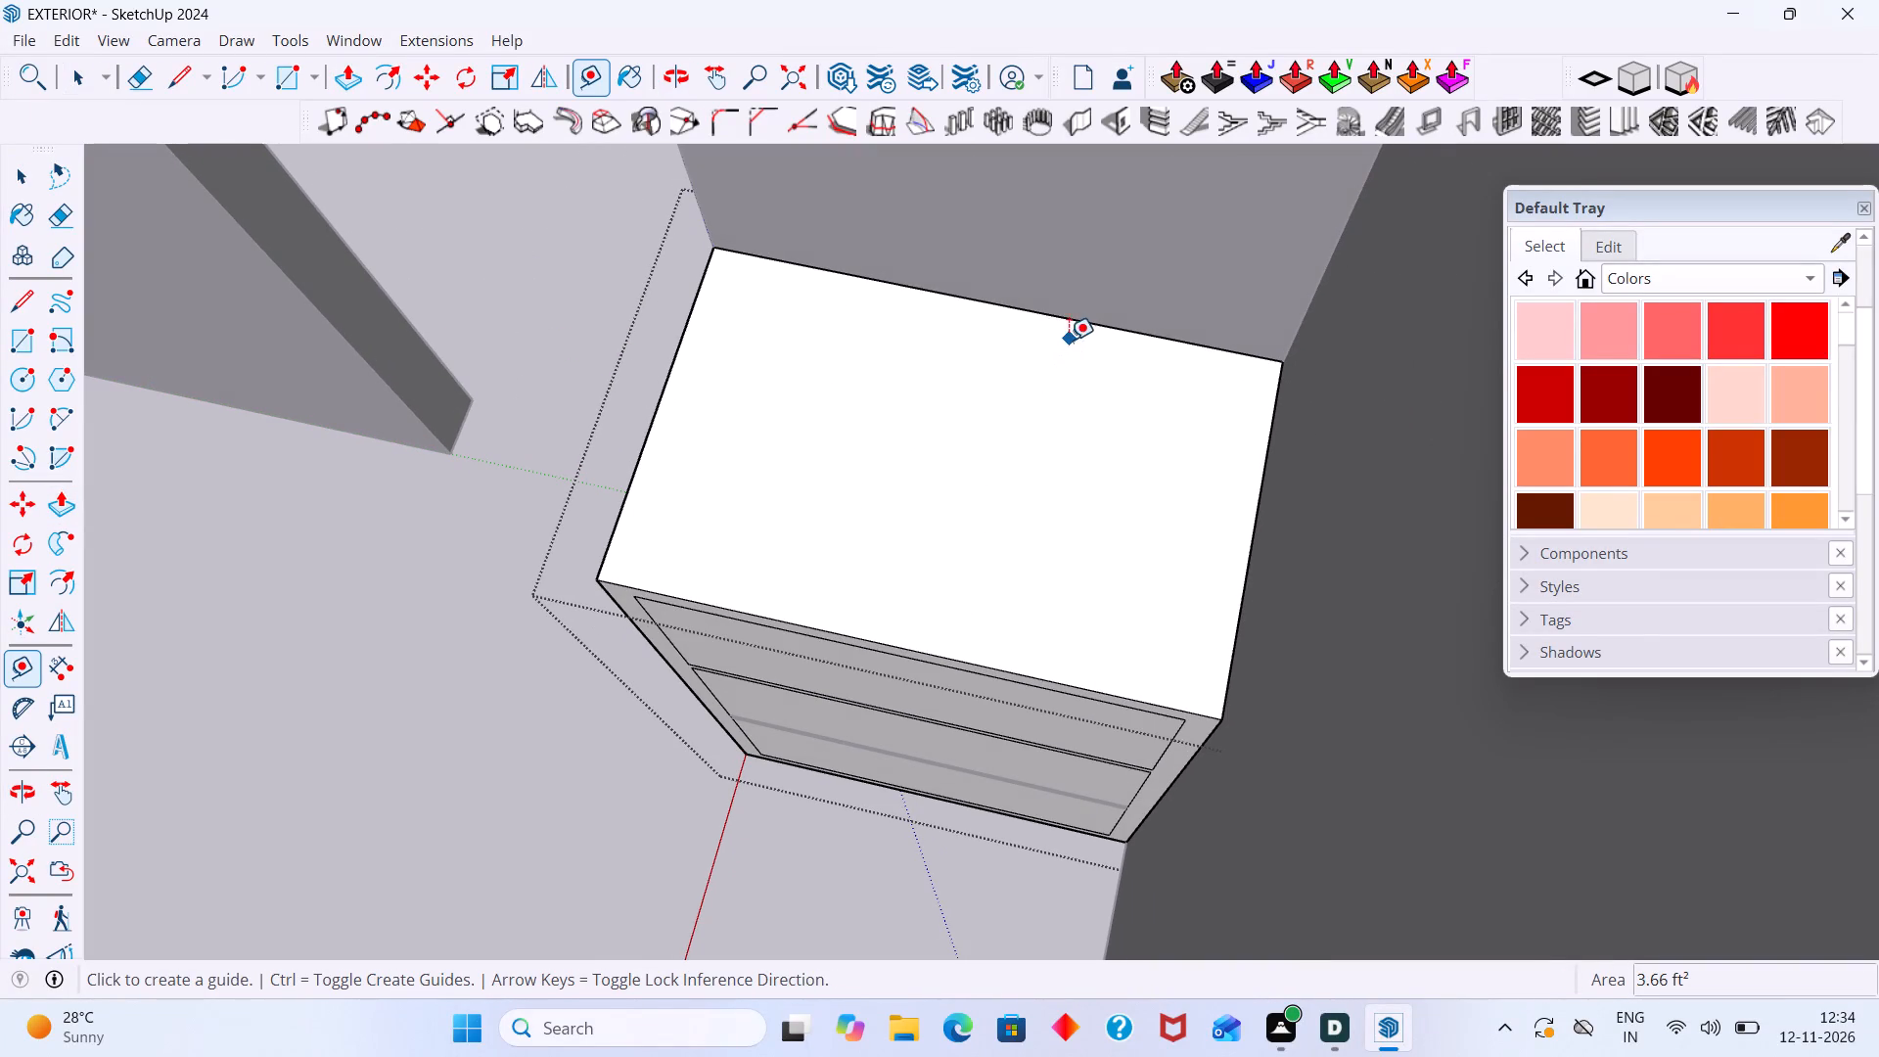
{"action": "left_click", "coordinate": [1077, 319]}
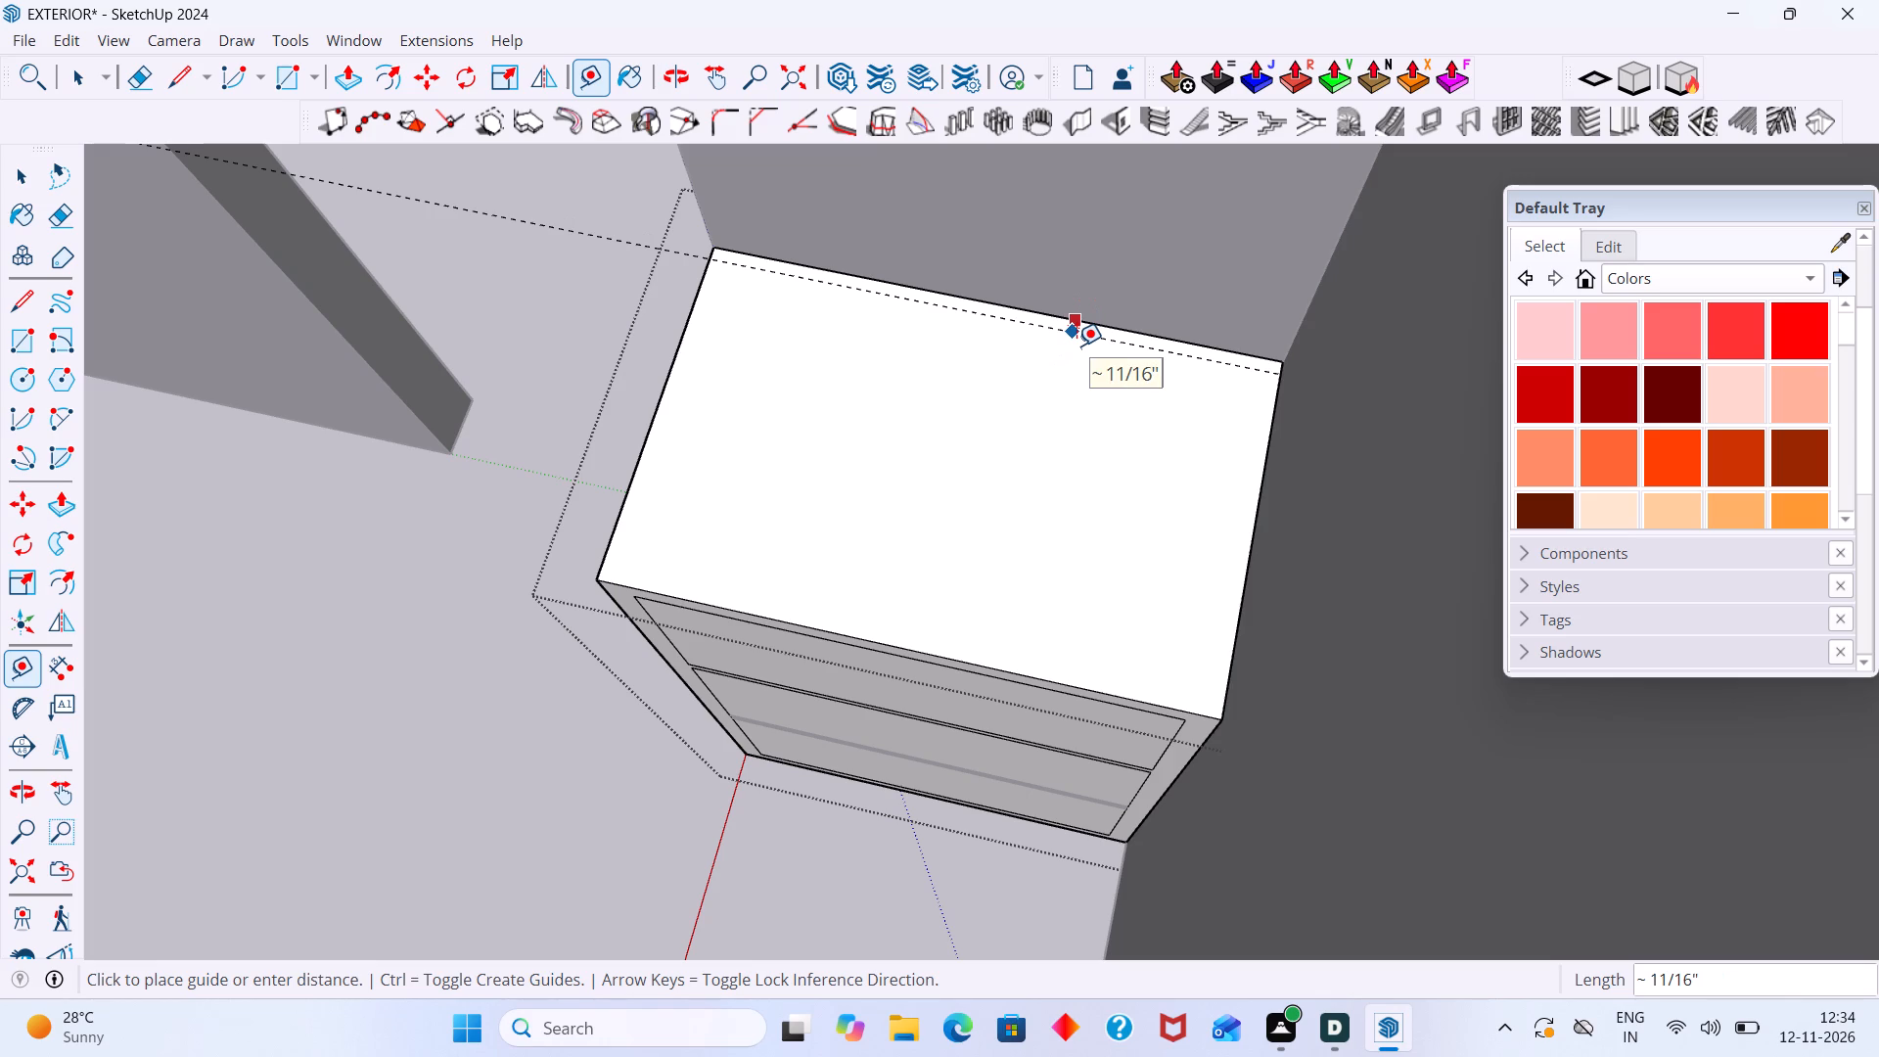
{"action": "type", "text": "18"}
{"action": "type", "text": "MM"}
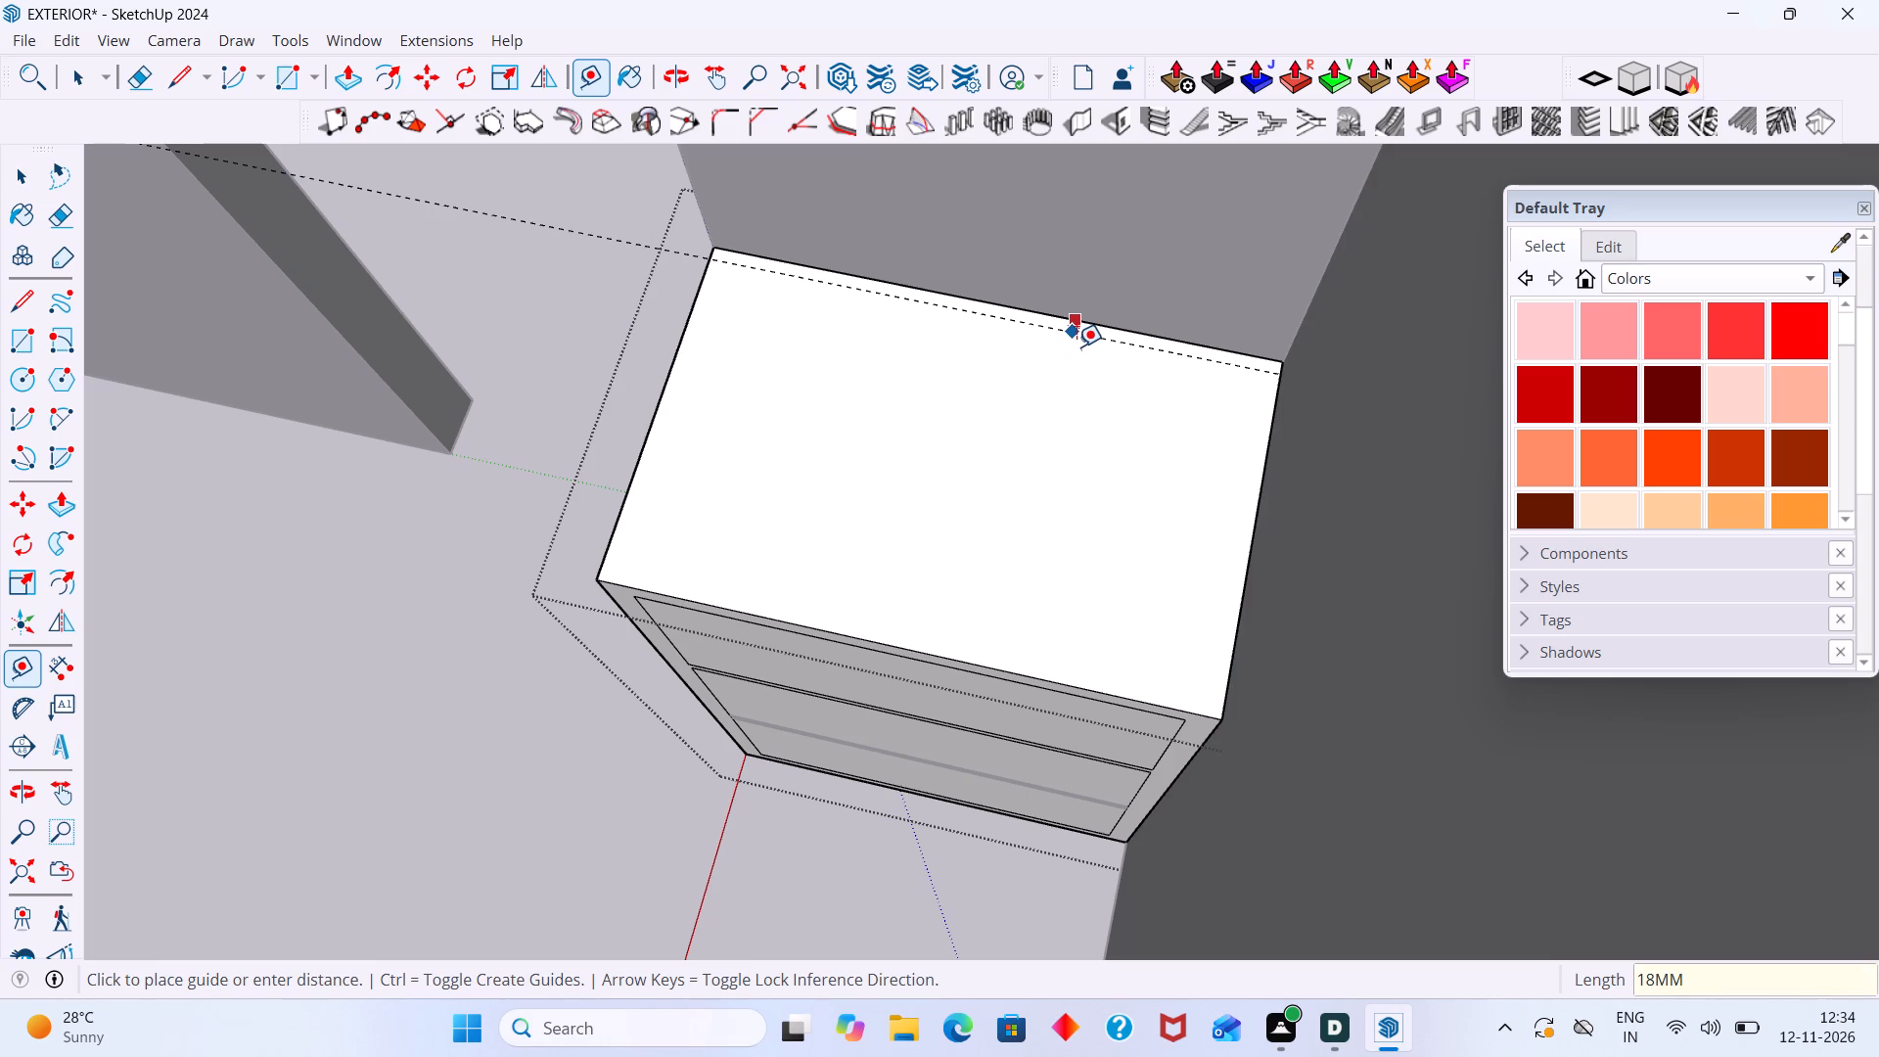
{"action": "key", "text": "Return"}
{"action": "key", "text": "space"}
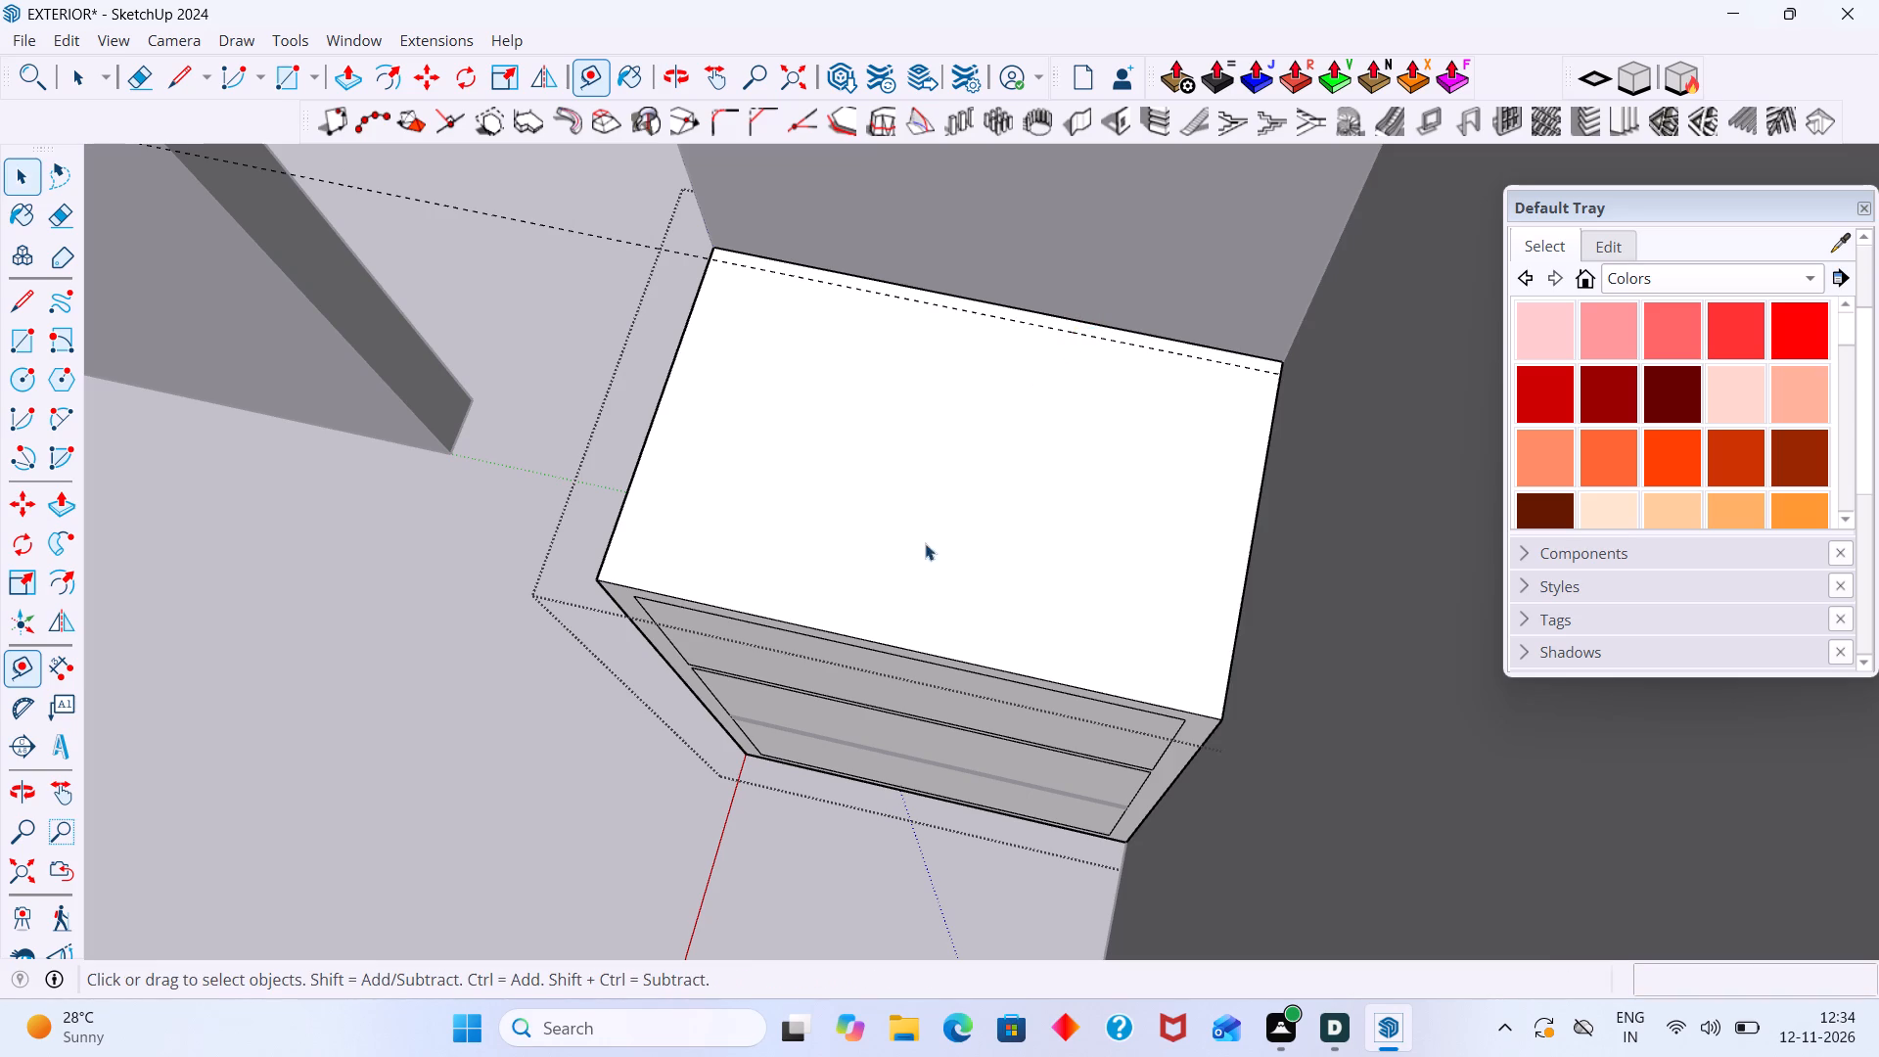
Push the top drawer panel's face into the cabinet back to the 18 mm guide, forming an open compartment.
{"action": "middle_click_drag", "start_coordinate": [811, 655], "coordinate": [821, 555]}
{"action": "scroll", "coordinate": [814, 567], "scroll_direction": "up", "scroll_amount": 3}
{"action": "left_click", "coordinate": [813, 564]}
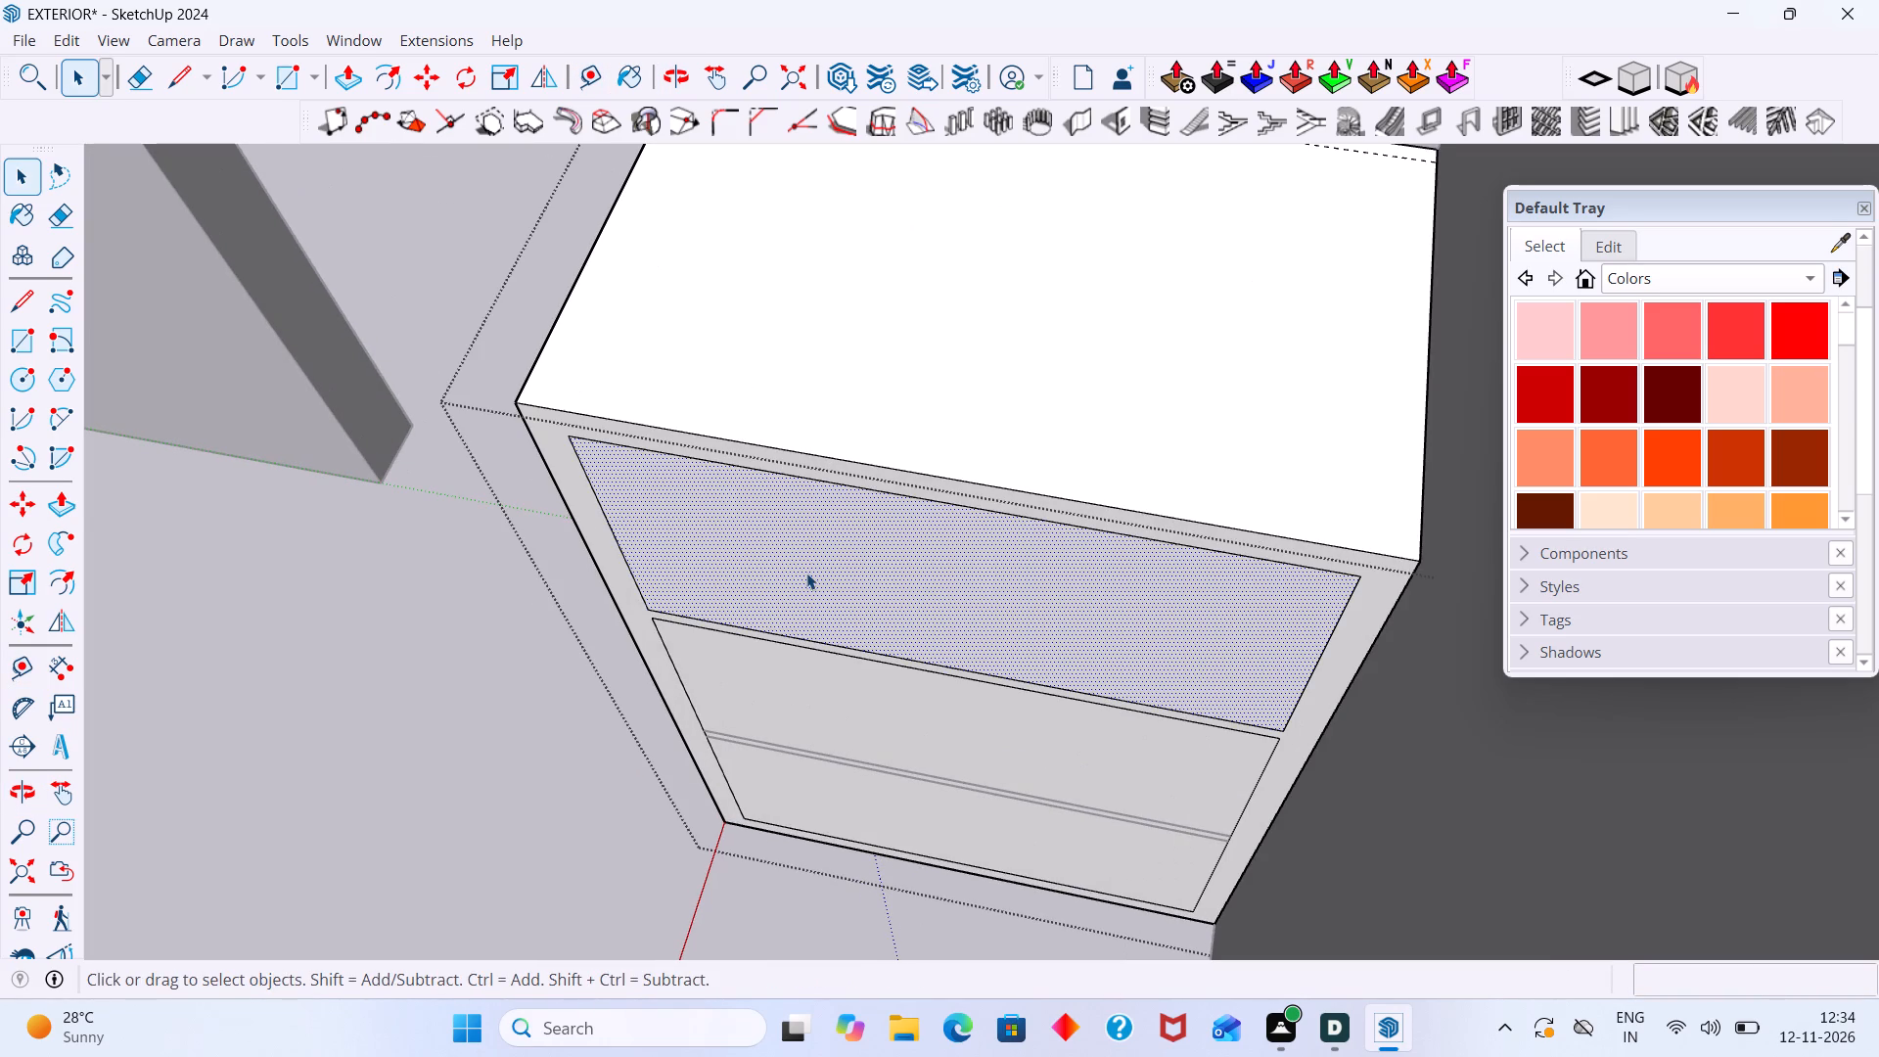
{"action": "key", "text": "p"}
{"action": "left_click", "coordinate": [808, 570]}
{"action": "scroll", "coordinate": [849, 437], "scroll_direction": "down", "scroll_amount": 4}
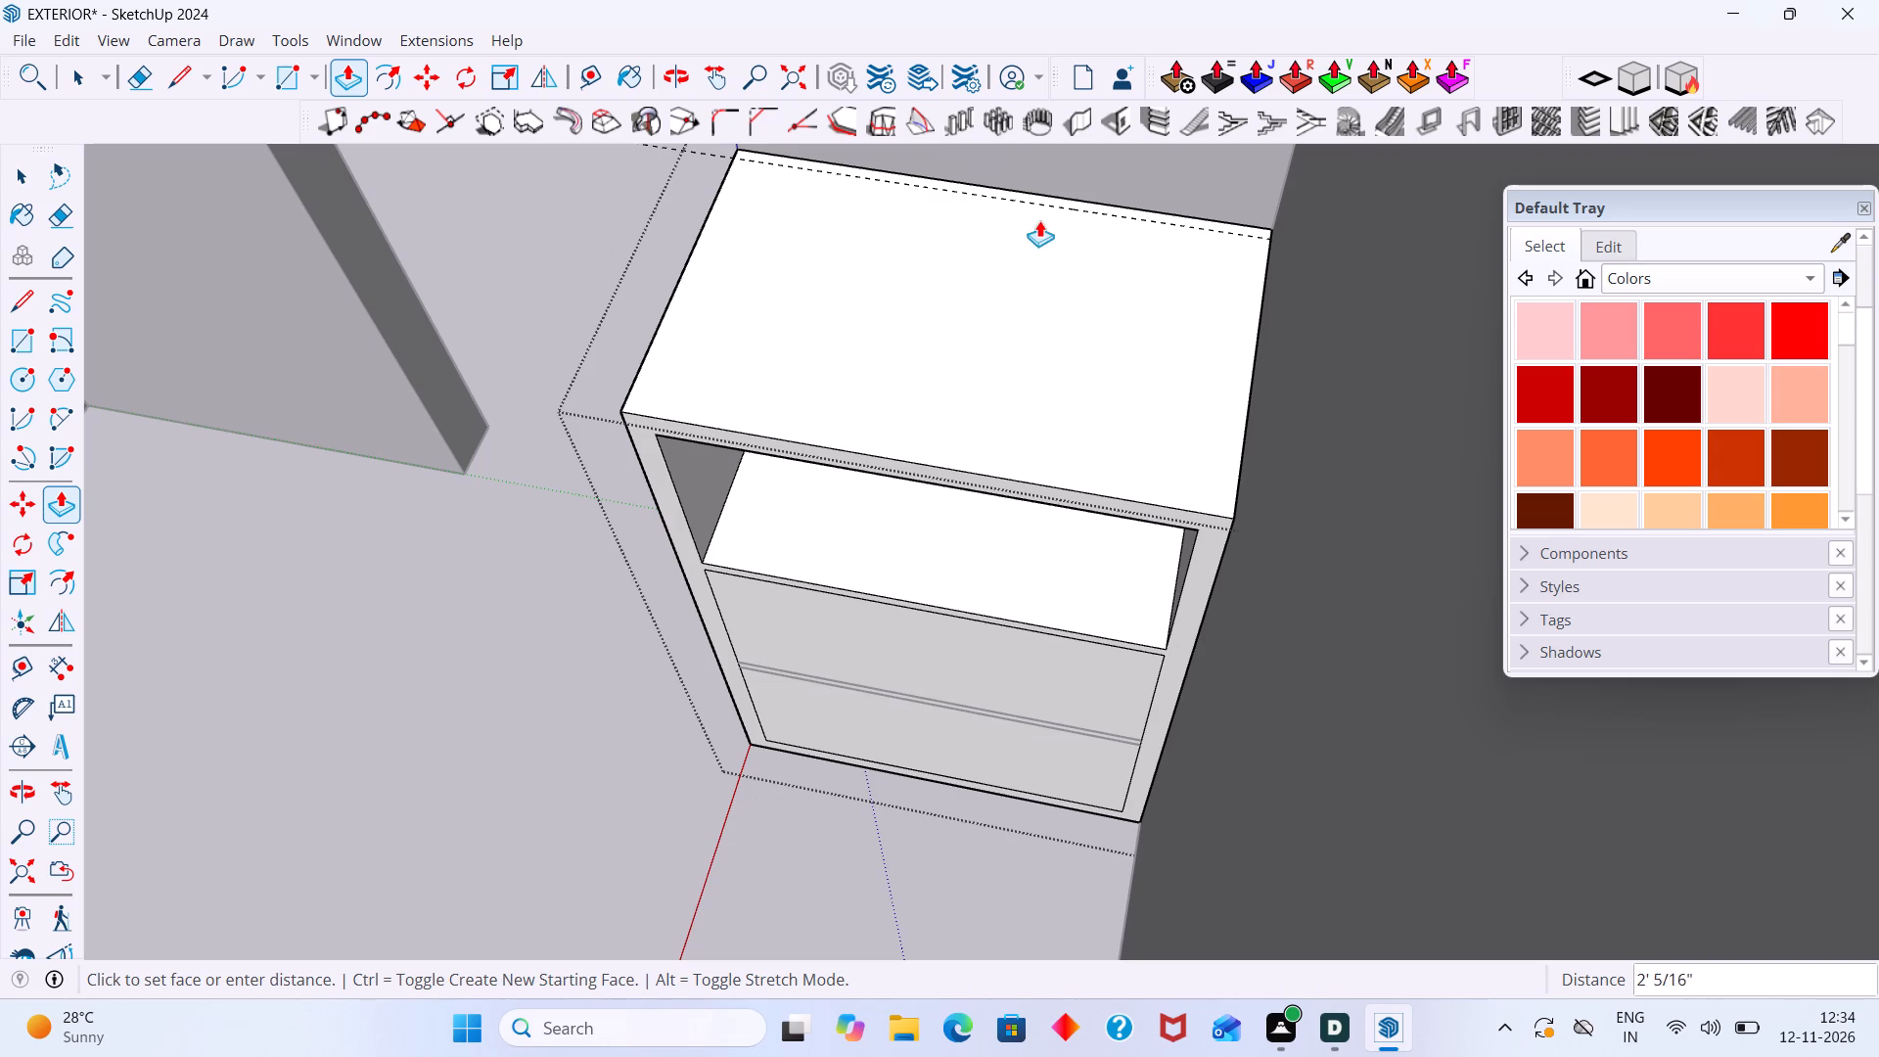
{"action": "left_click", "coordinate": [1045, 204]}
{"action": "key", "text": "space"}
{"action": "left_click", "coordinate": [492, 700]}
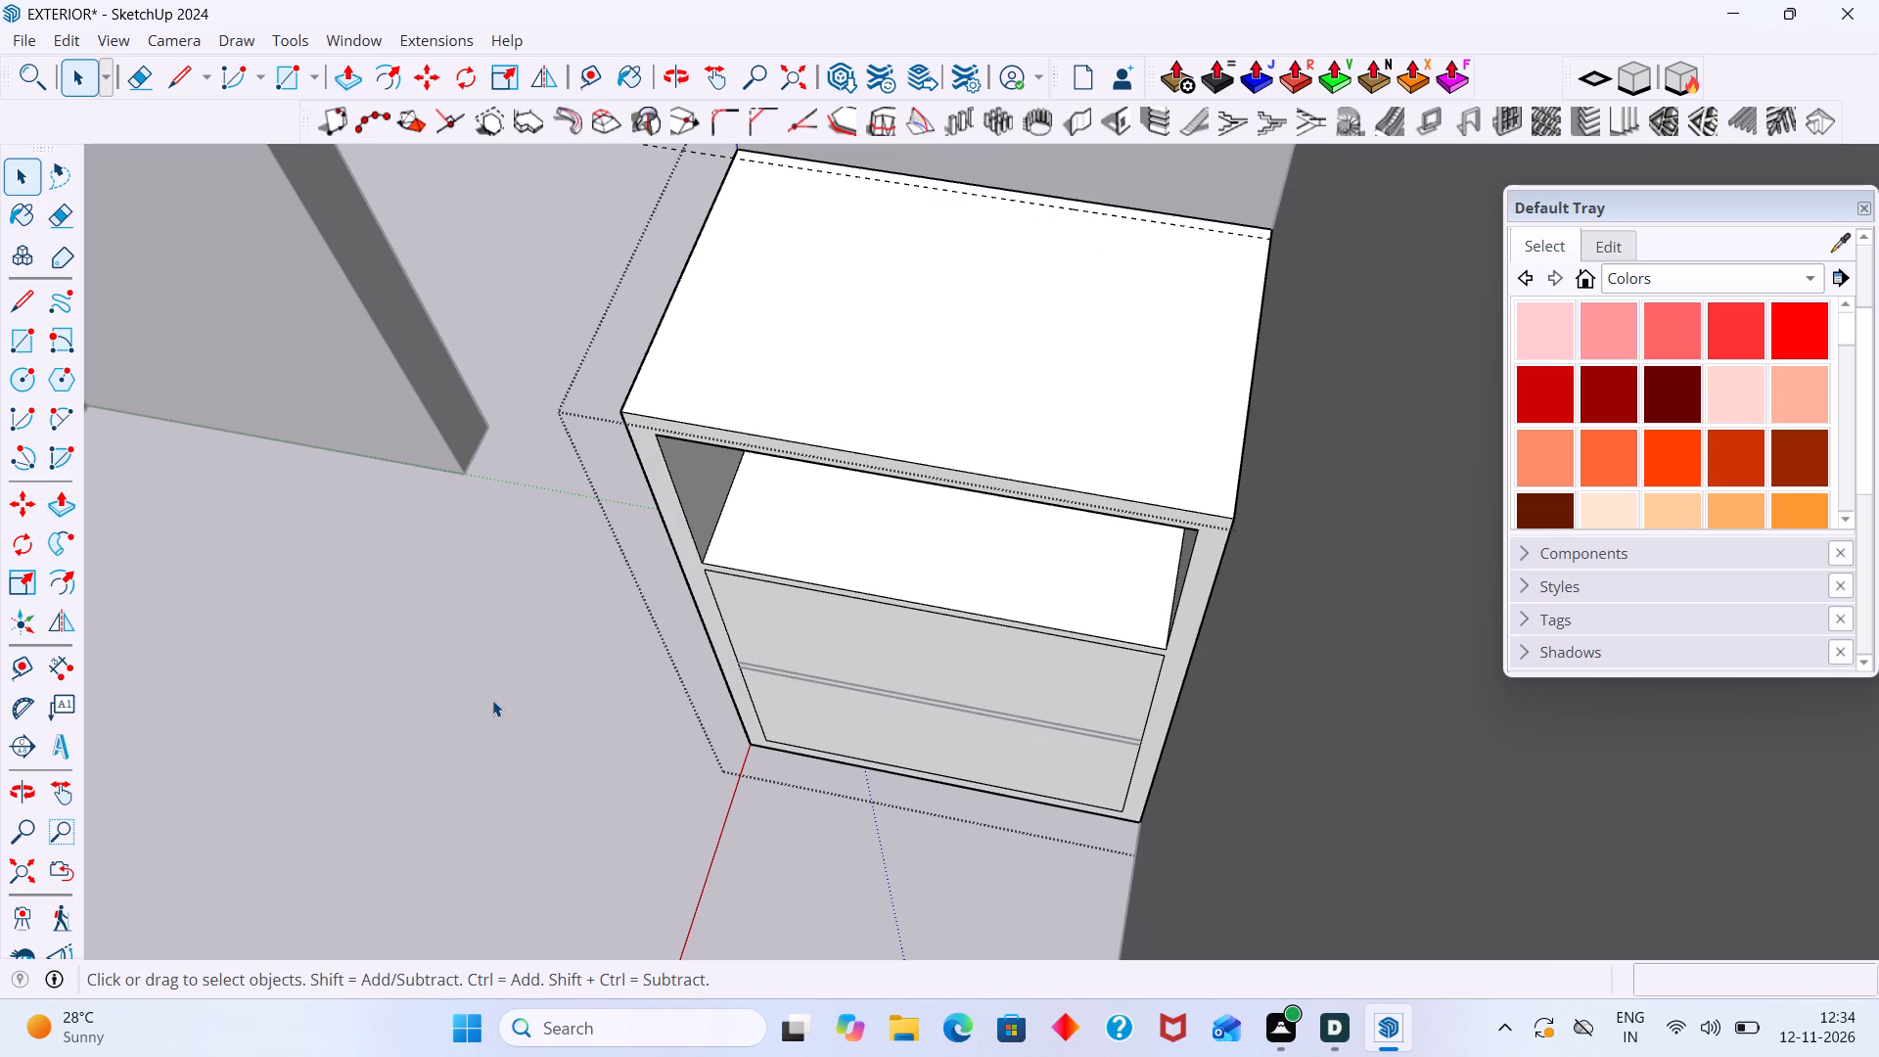
Retrace the upper line of the lower divider gap across the cabinet front, about 2' 2 1/8" long, to split off the middle panel.
{"action": "middle_click_drag", "start_coordinate": [871, 609], "coordinate": [884, 556]}
{"action": "scroll", "coordinate": [820, 641], "scroll_direction": "up", "scroll_amount": 3}
{"action": "left_click", "coordinate": [832, 619]}
{"action": "scroll", "coordinate": [832, 619], "scroll_direction": "up", "scroll_amount": 3}
{"action": "double_click", "coordinate": [832, 619]}
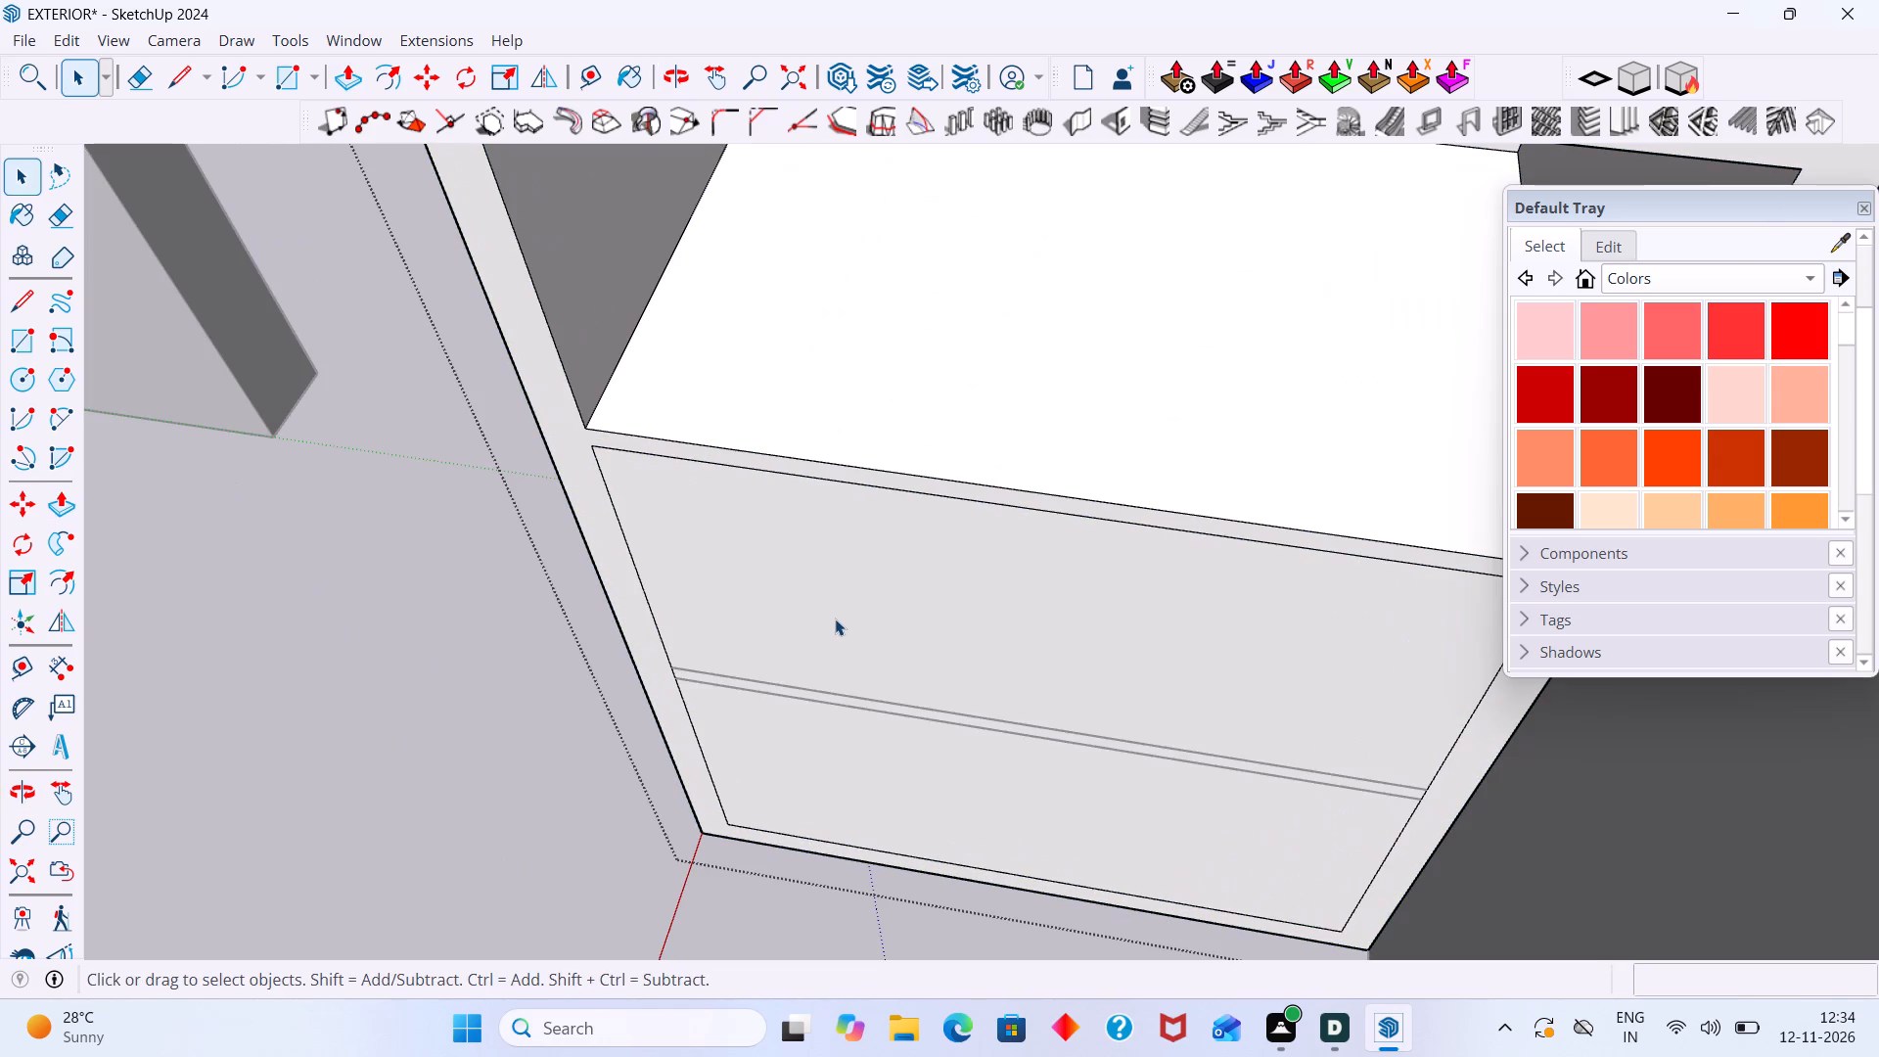
{"action": "left_click", "coordinate": [841, 629]}
{"action": "left_click", "coordinate": [841, 629]}
{"action": "scroll", "coordinate": [841, 625], "scroll_direction": "up", "scroll_amount": 3}
{"action": "left_click", "coordinate": [838, 623]}
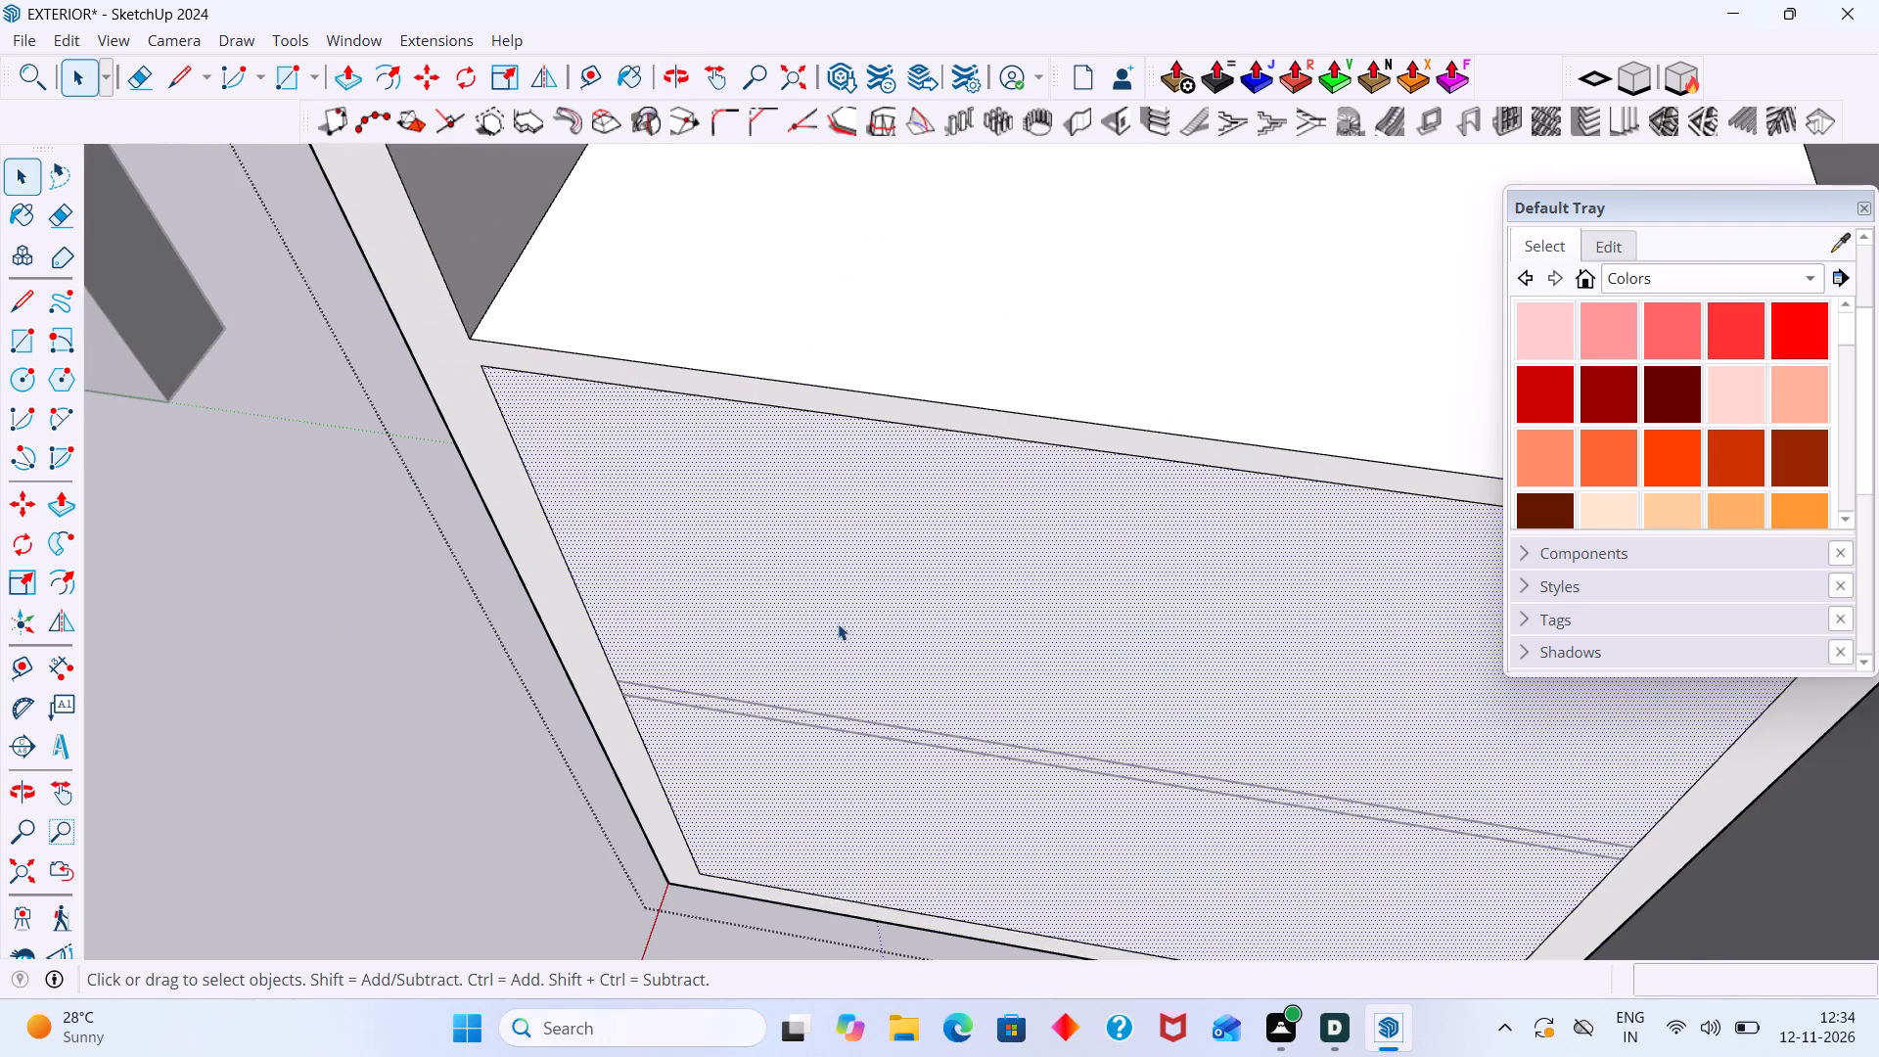
{"action": "scroll", "coordinate": [834, 629], "scroll_direction": "up", "scroll_amount": 1}
{"action": "scroll", "coordinate": [831, 633], "scroll_direction": "down", "scroll_amount": 8}
{"action": "middle_click_drag", "start_coordinate": [841, 700], "coordinate": [936, 633]}
{"action": "key", "text": "l"}
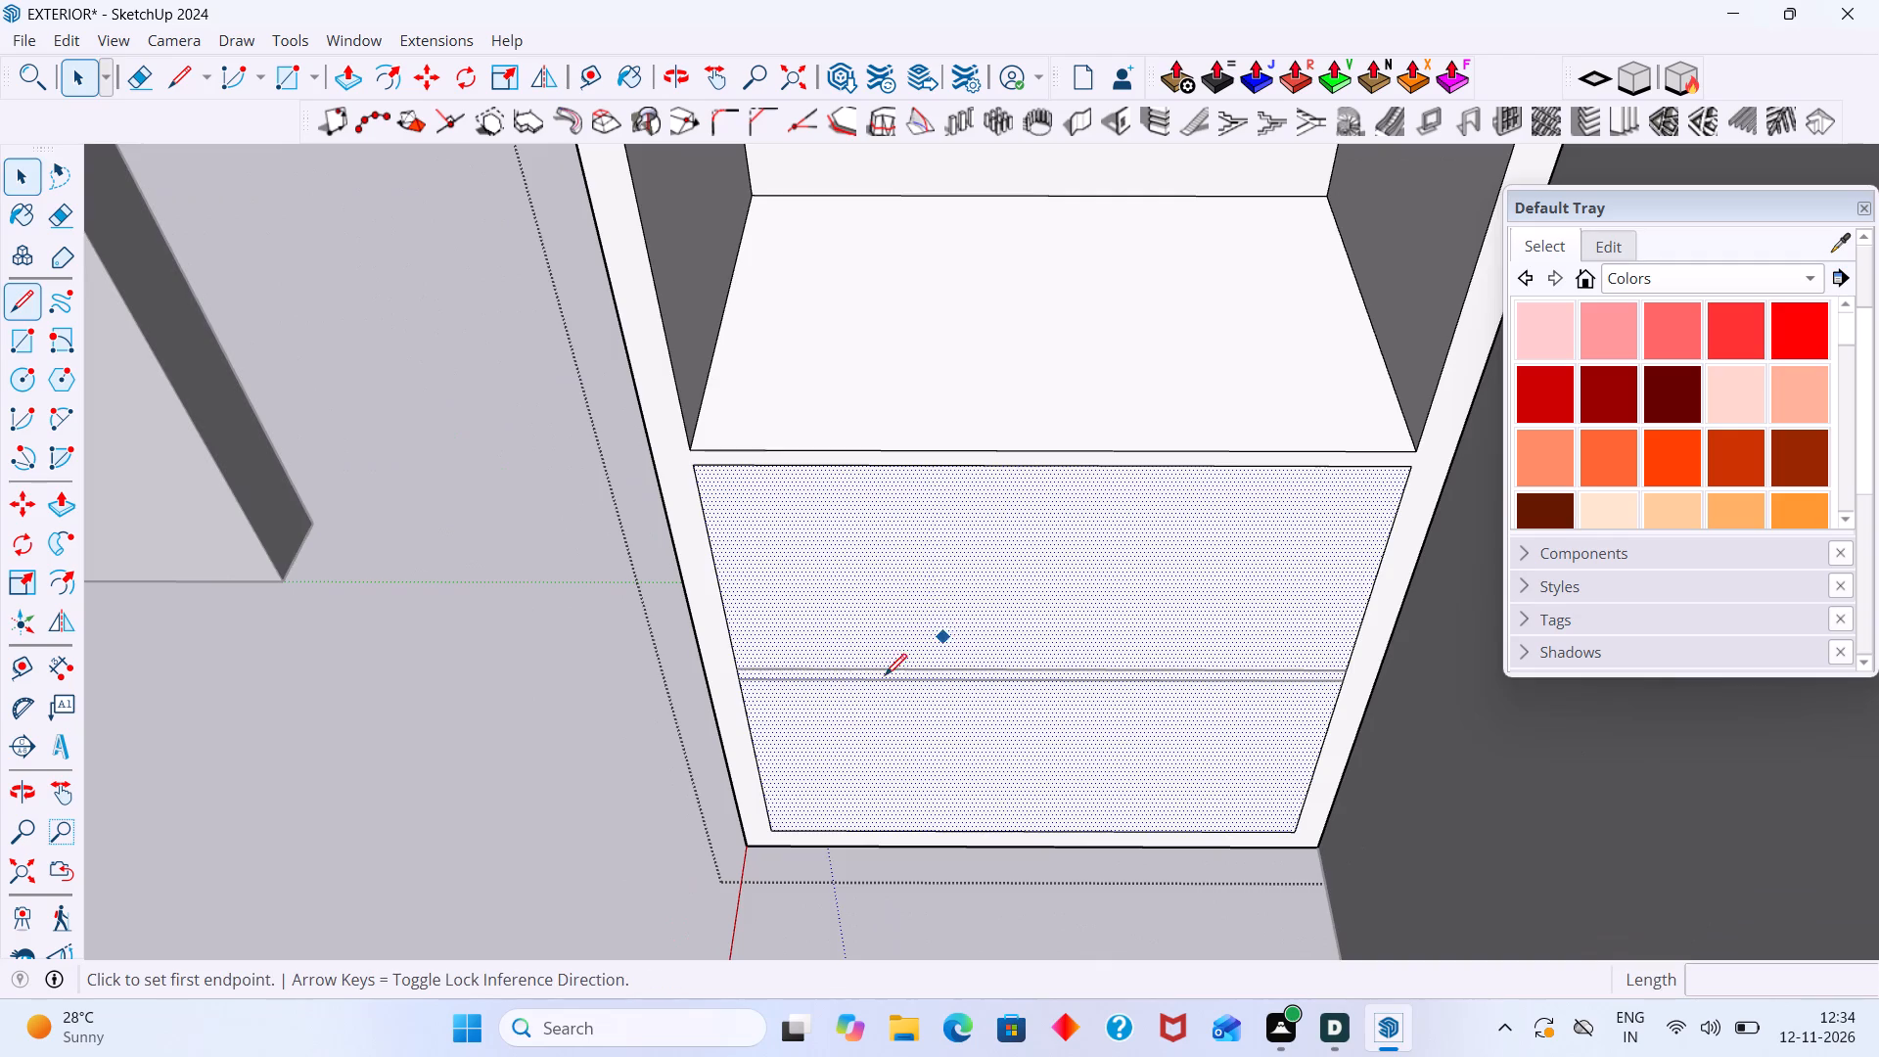
{"action": "scroll", "coordinate": [763, 683], "scroll_direction": "up", "scroll_amount": 7}
{"action": "left_click", "coordinate": [713, 654]}
{"action": "scroll", "coordinate": [1017, 644], "scroll_direction": "down", "scroll_amount": 5}
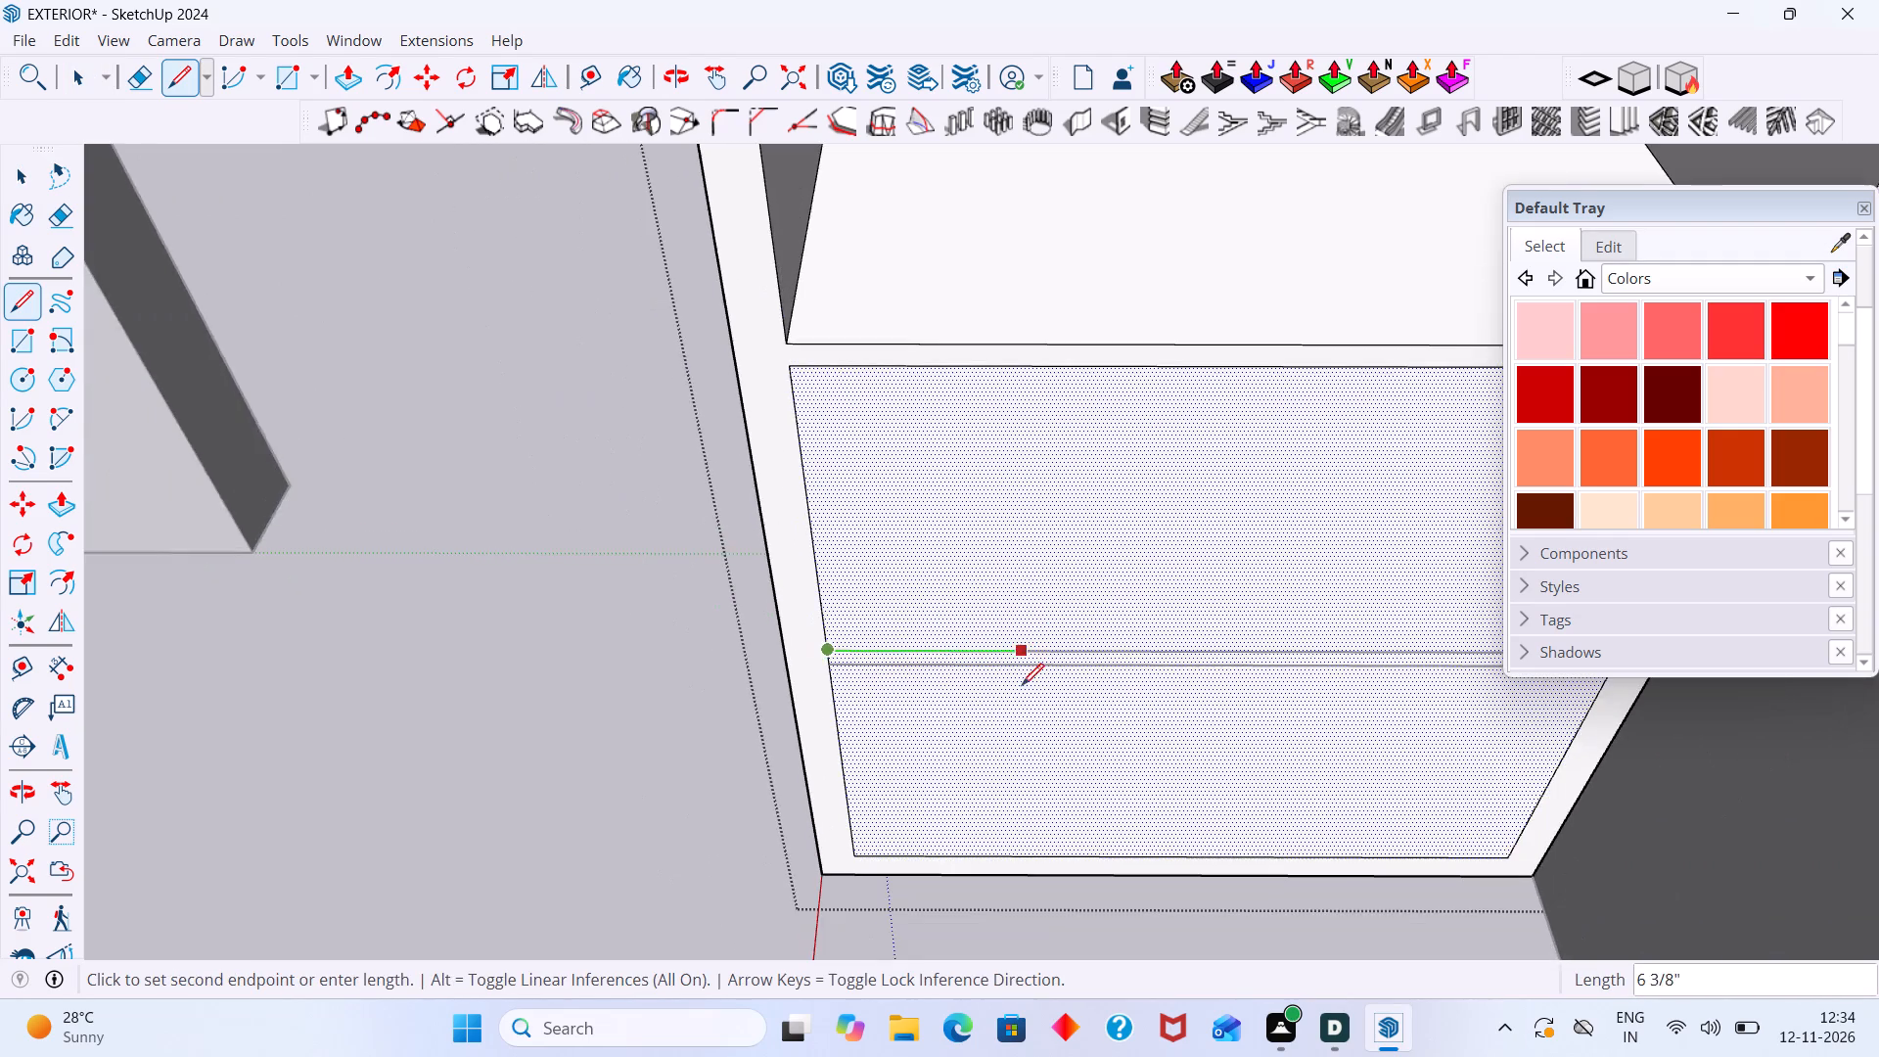
{"action": "middle_click_drag", "start_coordinate": [1022, 681], "coordinate": [878, 636]}
{"action": "middle_click_drag", "start_coordinate": [1339, 556], "coordinate": [1201, 564], "text": "shift"}
{"action": "scroll", "coordinate": [1372, 605], "scroll_direction": "up", "scroll_amount": 6}
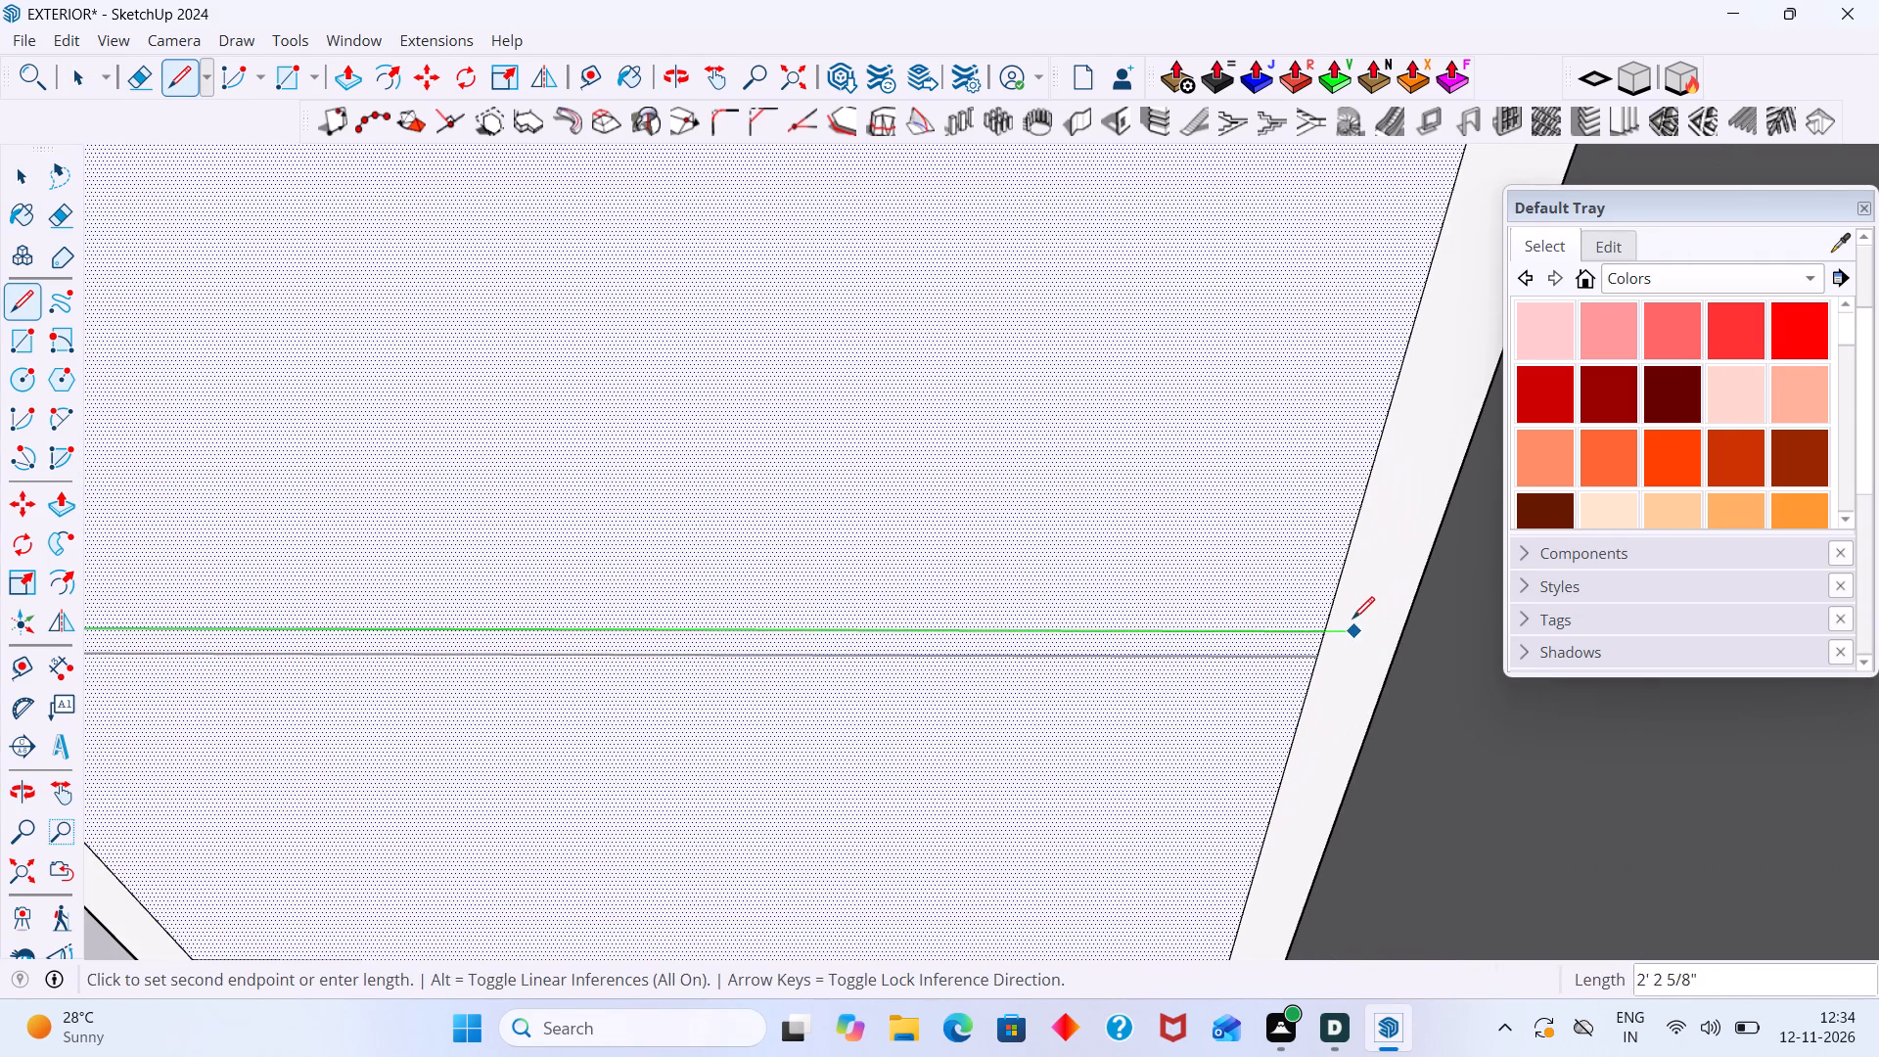
{"action": "left_click", "coordinate": [1330, 626]}
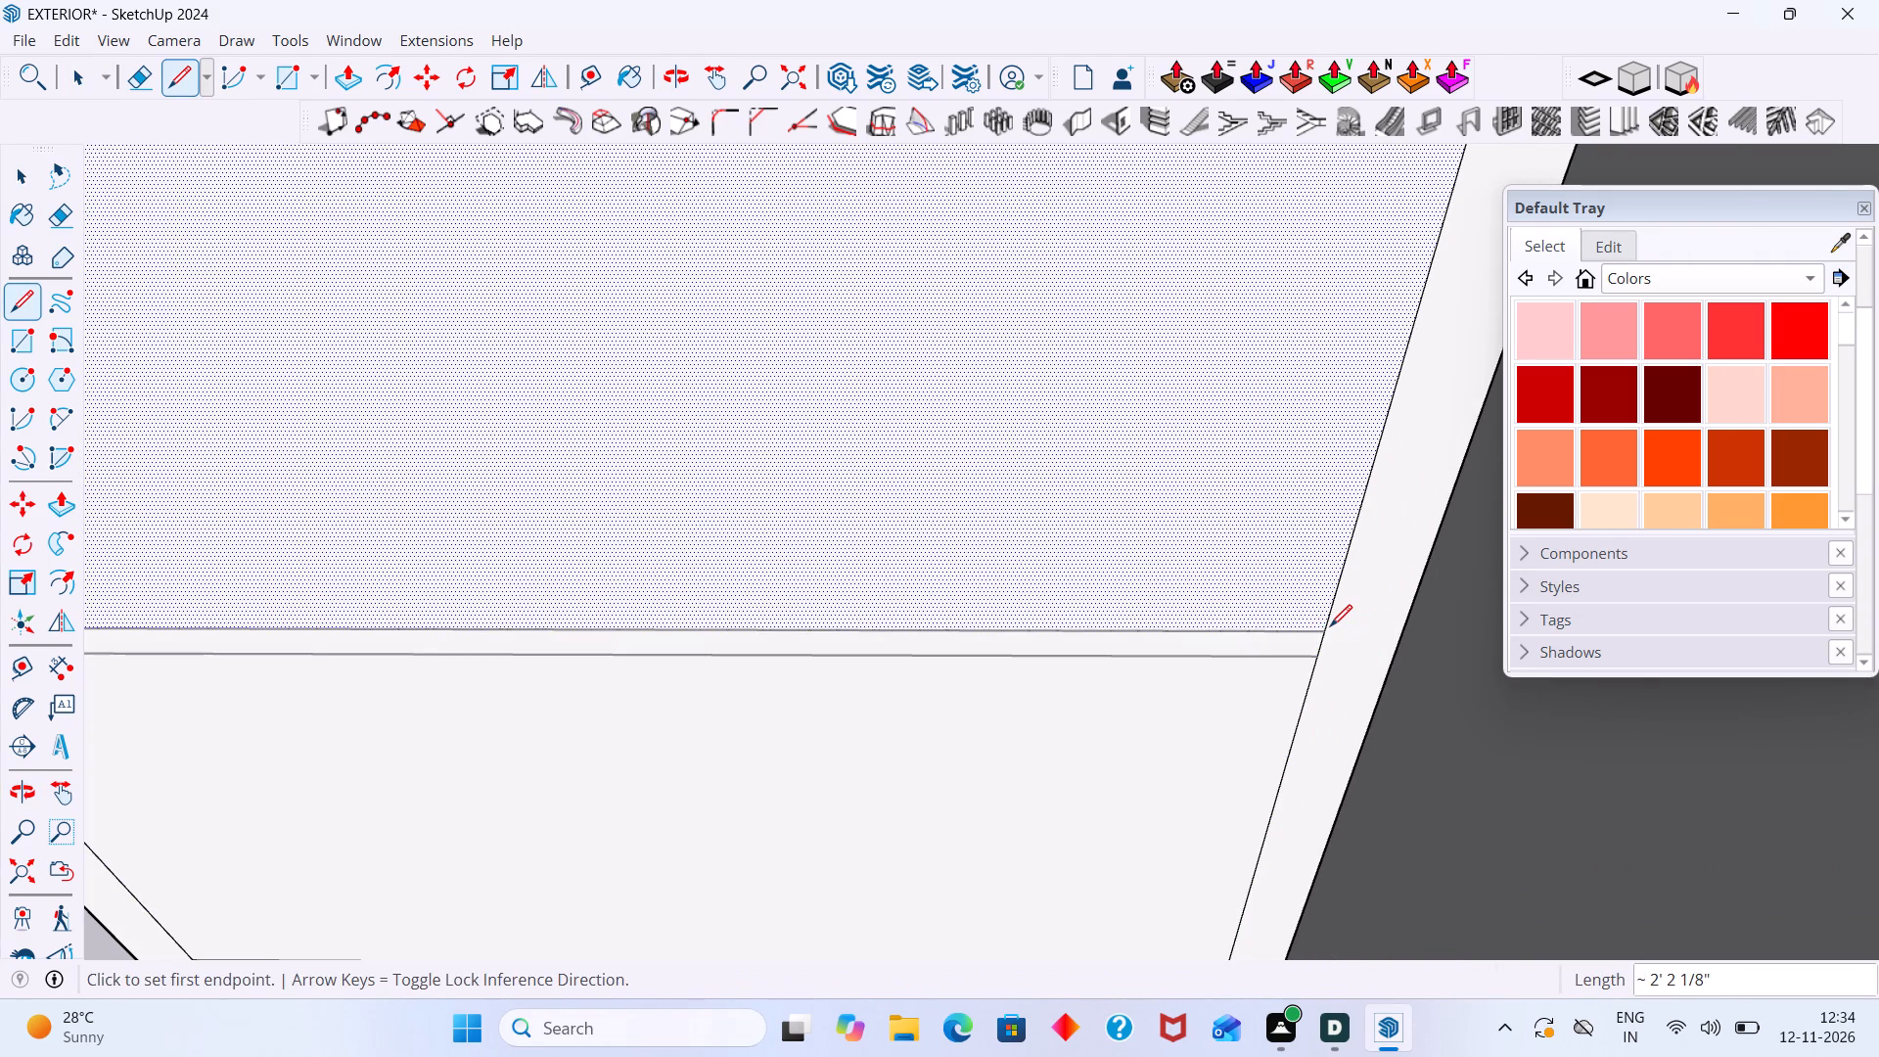
{"action": "key", "text": "space"}
Push the middle drawer panel's face into the cabinet by the same depth as the top compartment.
{"action": "scroll", "coordinate": [1254, 687], "scroll_direction": "down", "scroll_amount": 5}
{"action": "key", "text": "p"}
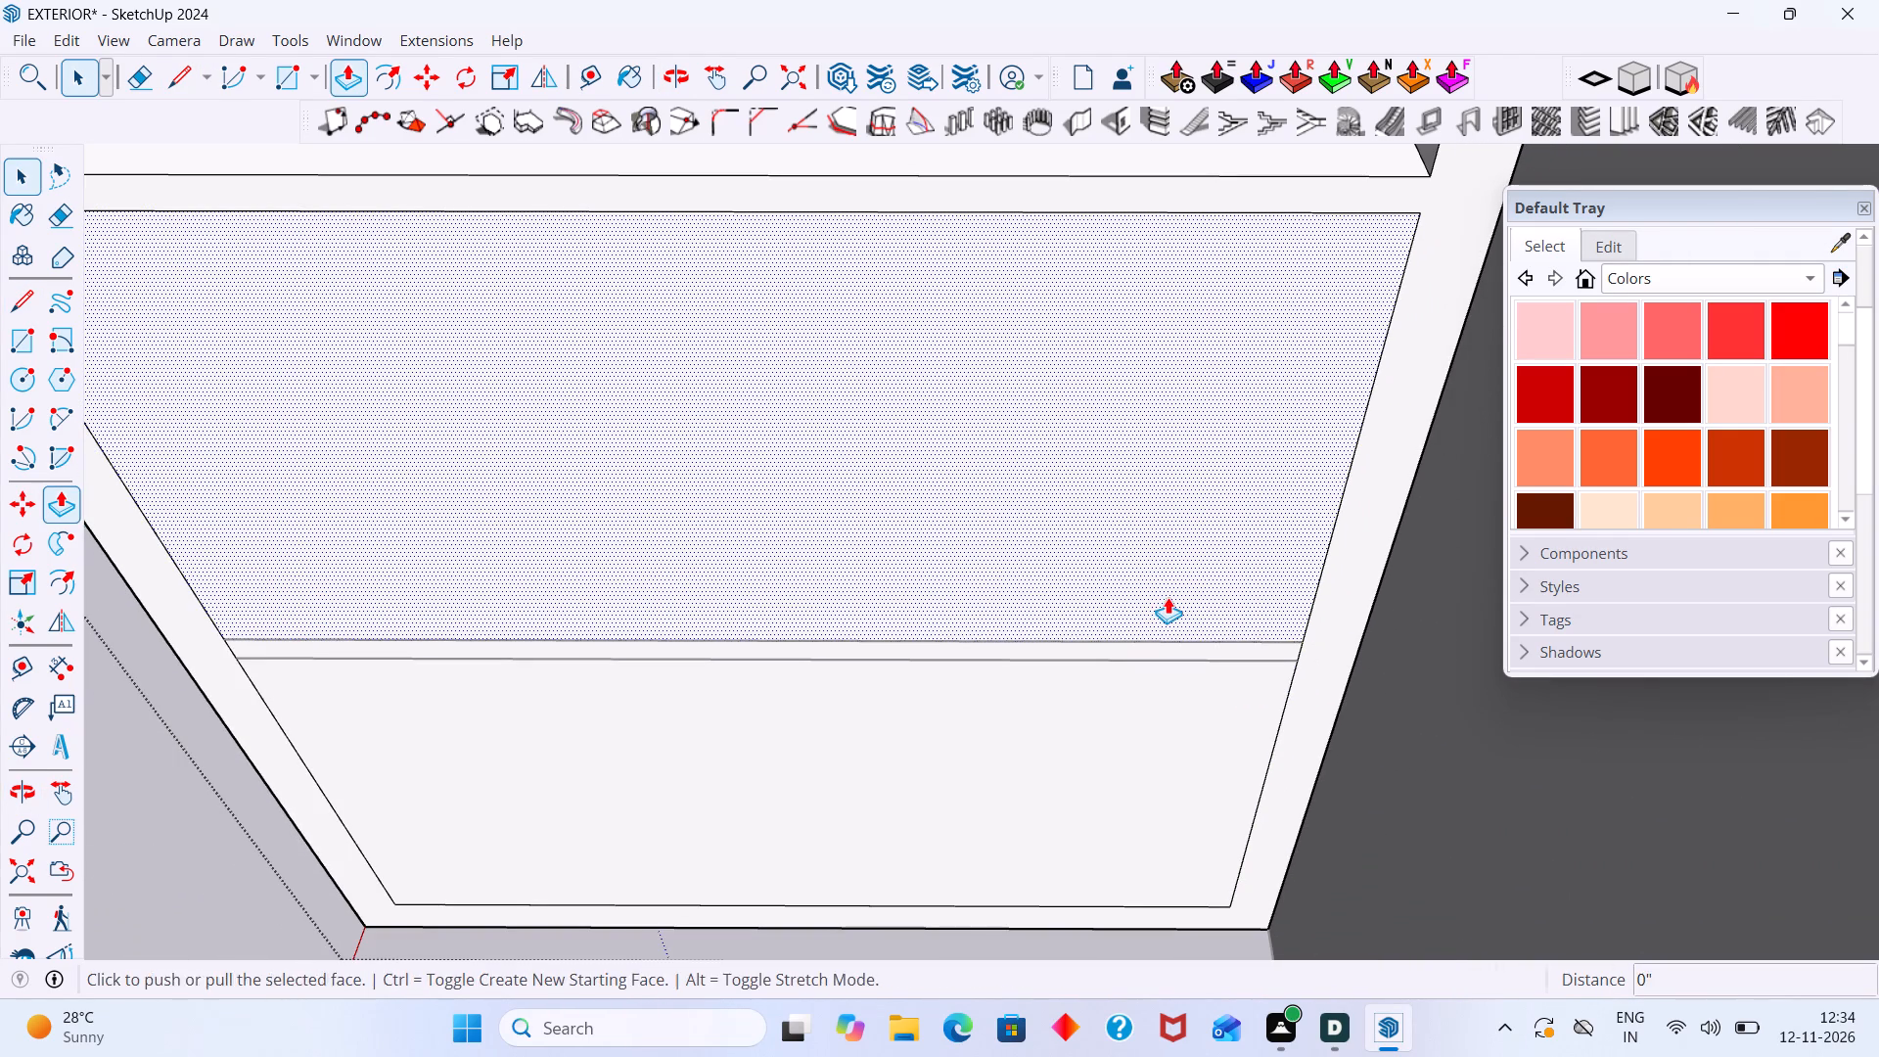
{"action": "double_click", "coordinate": [1168, 597]}
{"action": "key", "text": "space"}
{"action": "scroll", "coordinate": [1155, 604], "scroll_direction": "down", "scroll_amount": 6}
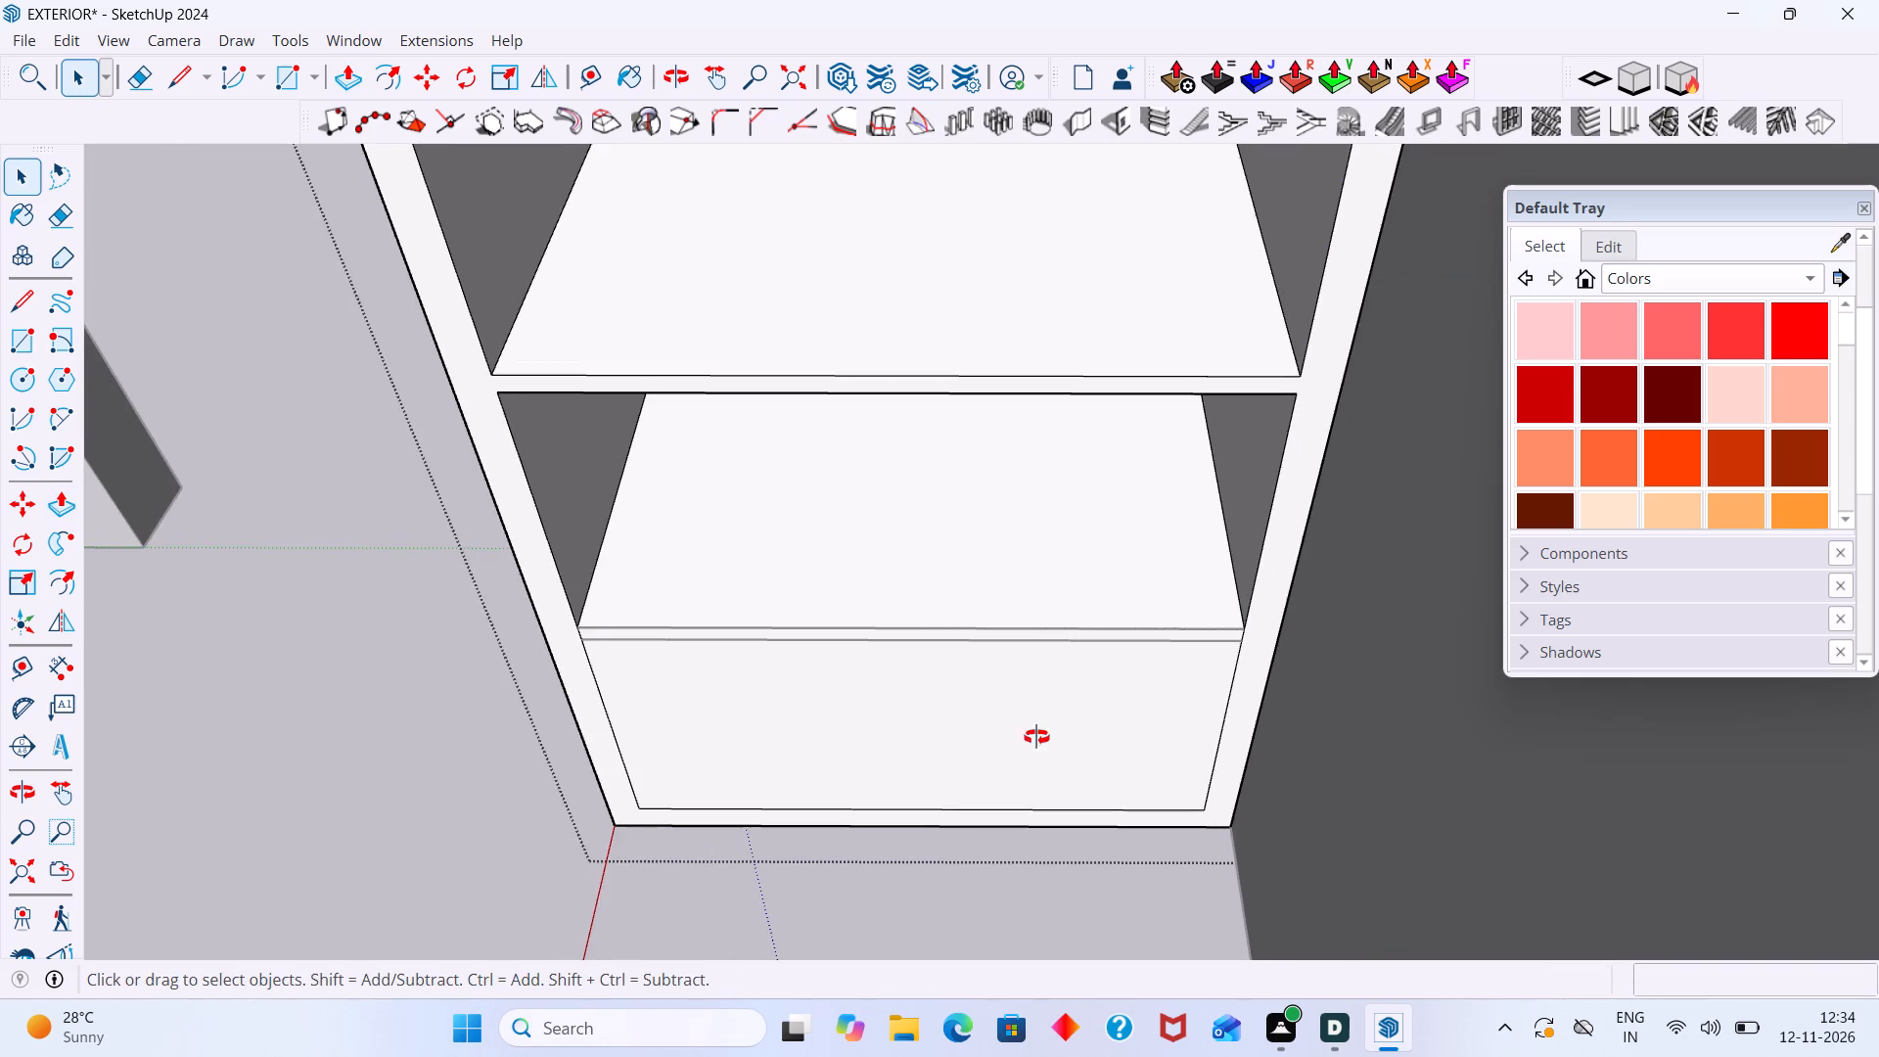
Retrace the lower line of the lower divider gap across the cabinet front to separate the bottom panel from the divider.
{"action": "middle_click_drag", "start_coordinate": [1036, 737], "coordinate": [1034, 678]}
{"action": "key", "text": "l"}
{"action": "scroll", "coordinate": [710, 664], "scroll_direction": "up", "scroll_amount": 6}
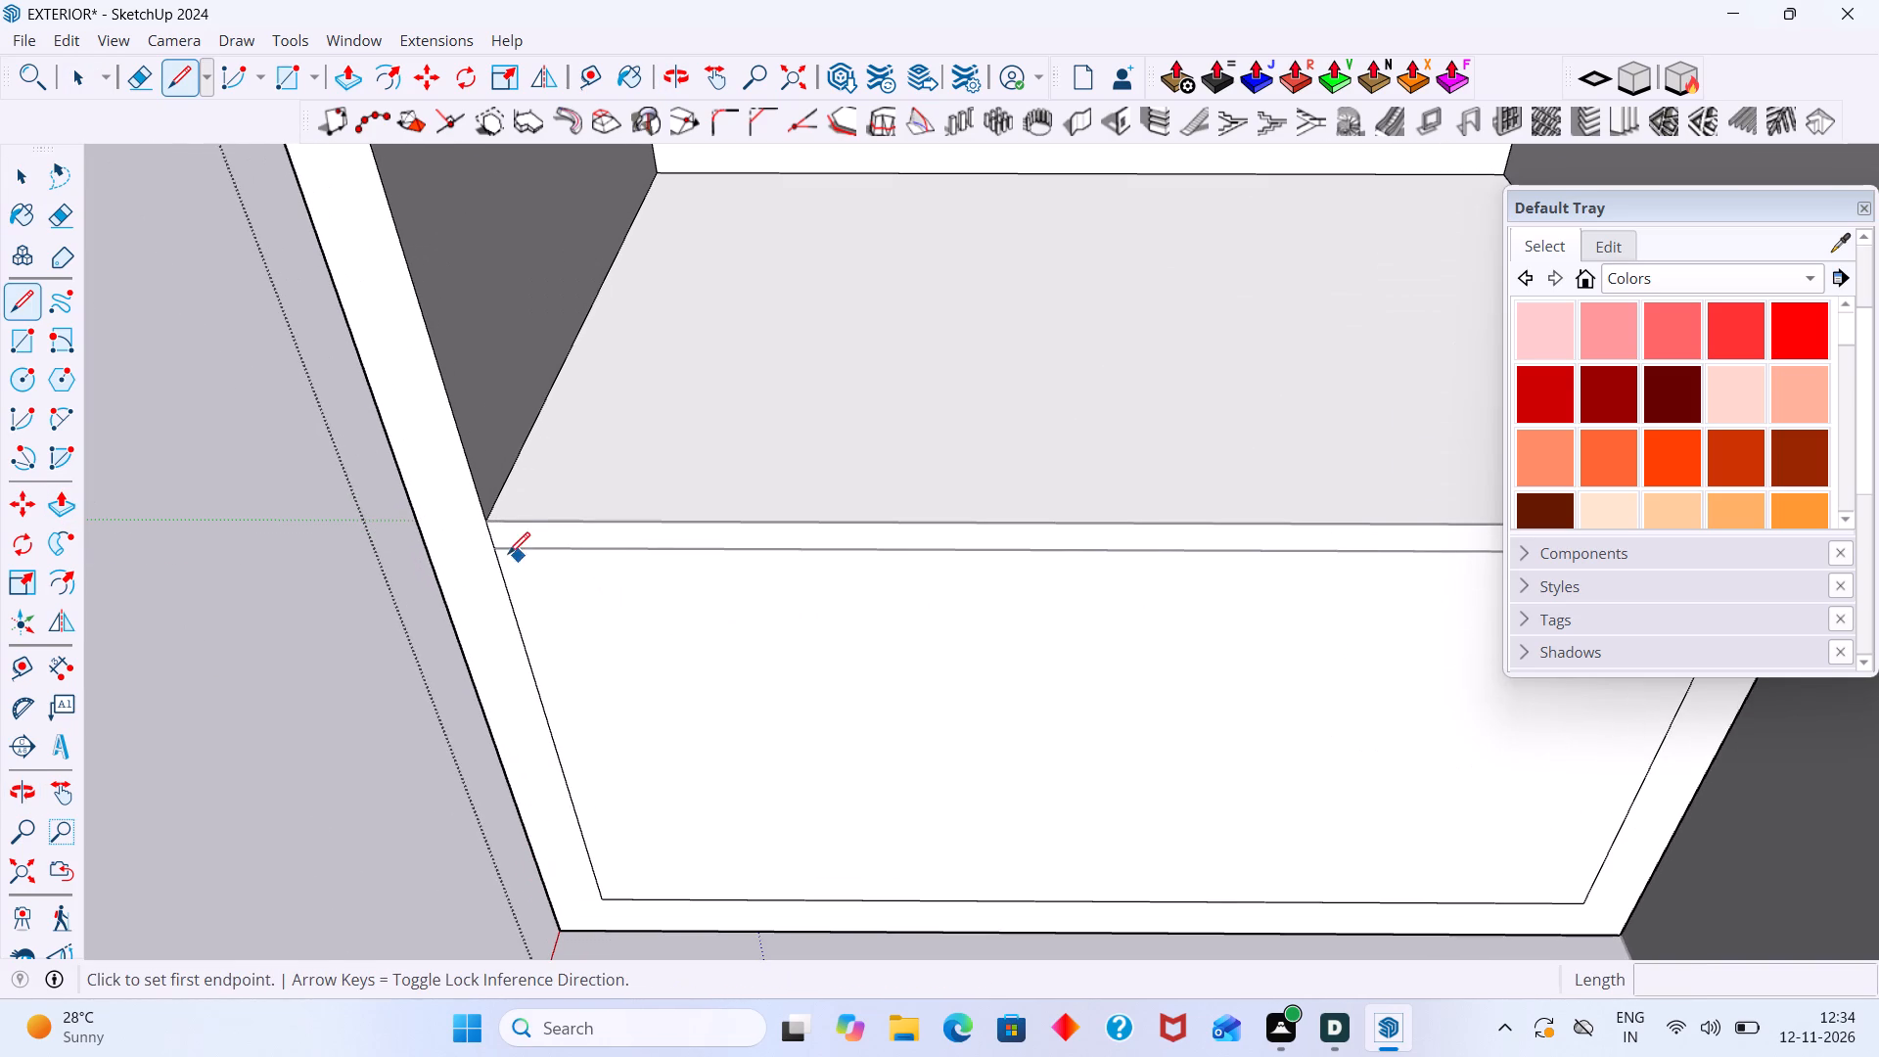
{"action": "left_click", "coordinate": [499, 551]}
{"action": "scroll", "coordinate": [752, 569], "scroll_direction": "down", "scroll_amount": 5}
{"action": "middle_click_drag", "start_coordinate": [766, 582], "coordinate": [579, 602]}
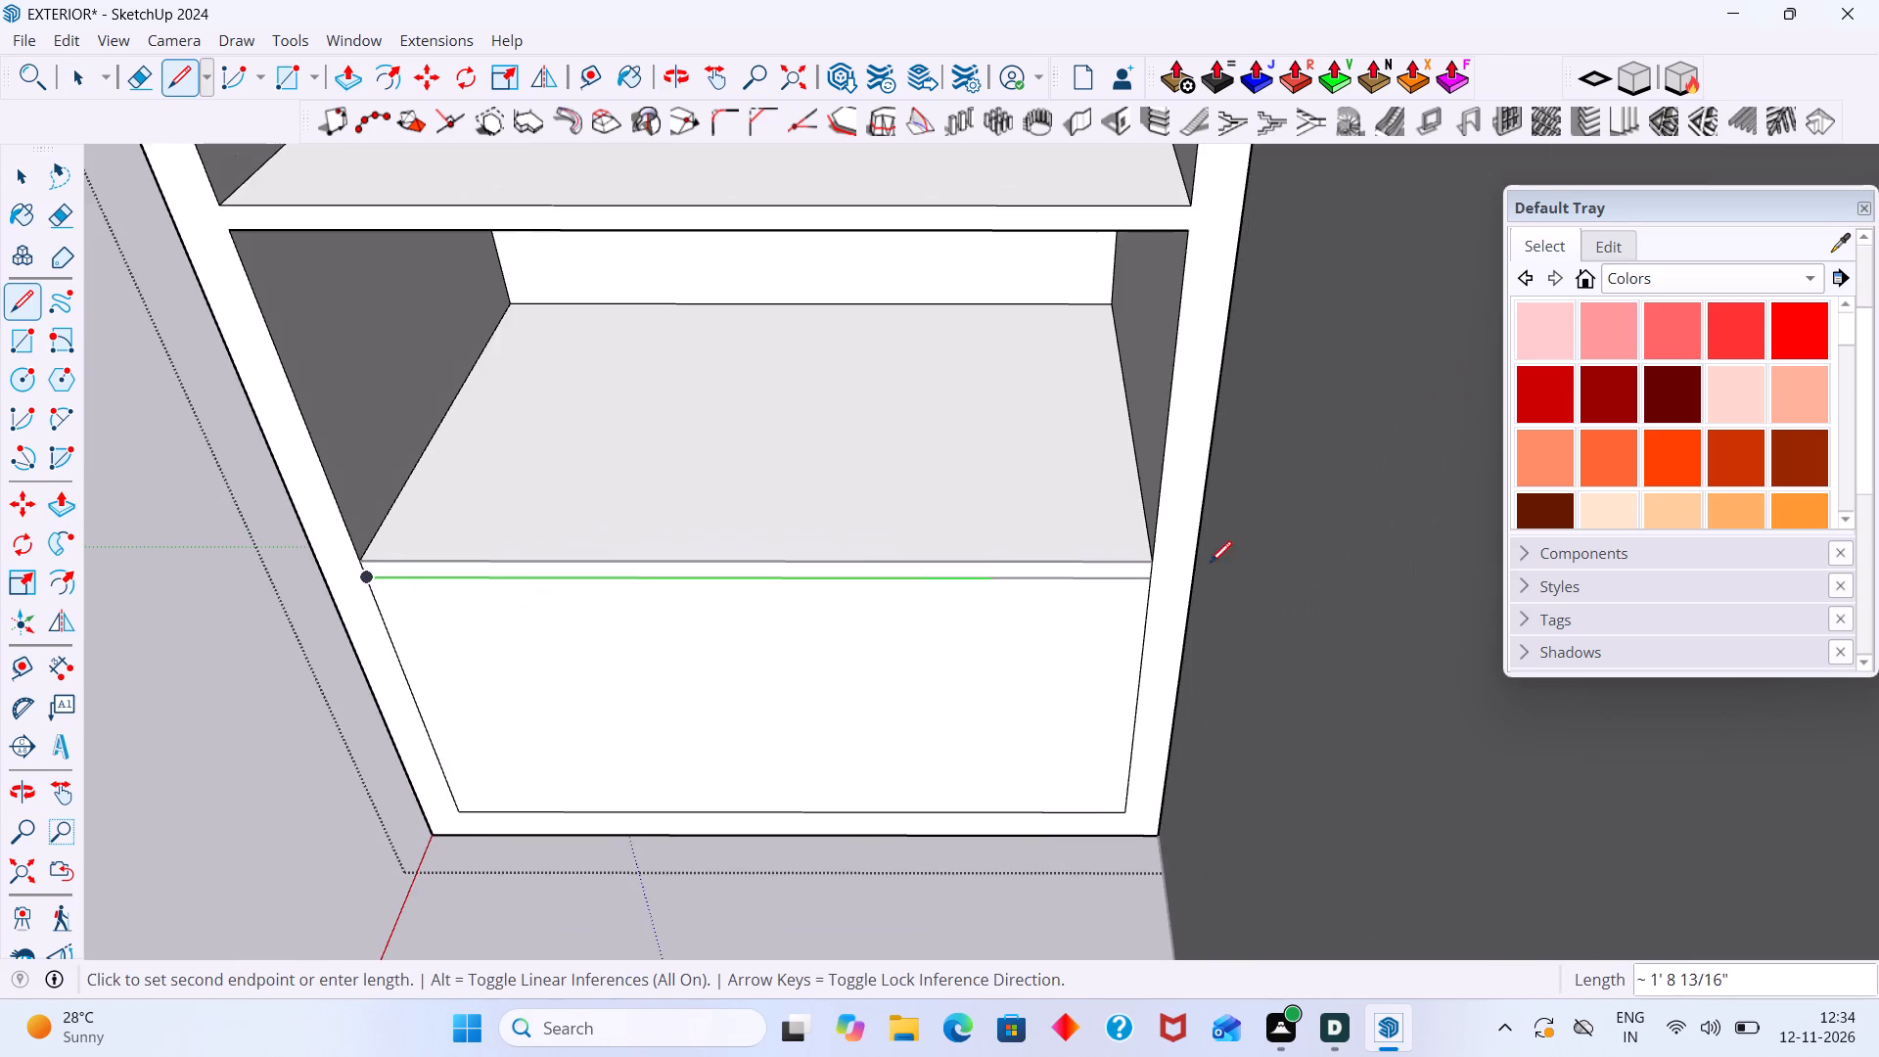
{"action": "scroll", "coordinate": [1211, 563], "scroll_direction": "up", "scroll_amount": 6}
{"action": "left_click", "coordinate": [1123, 584]}
{"action": "key", "text": "space"}
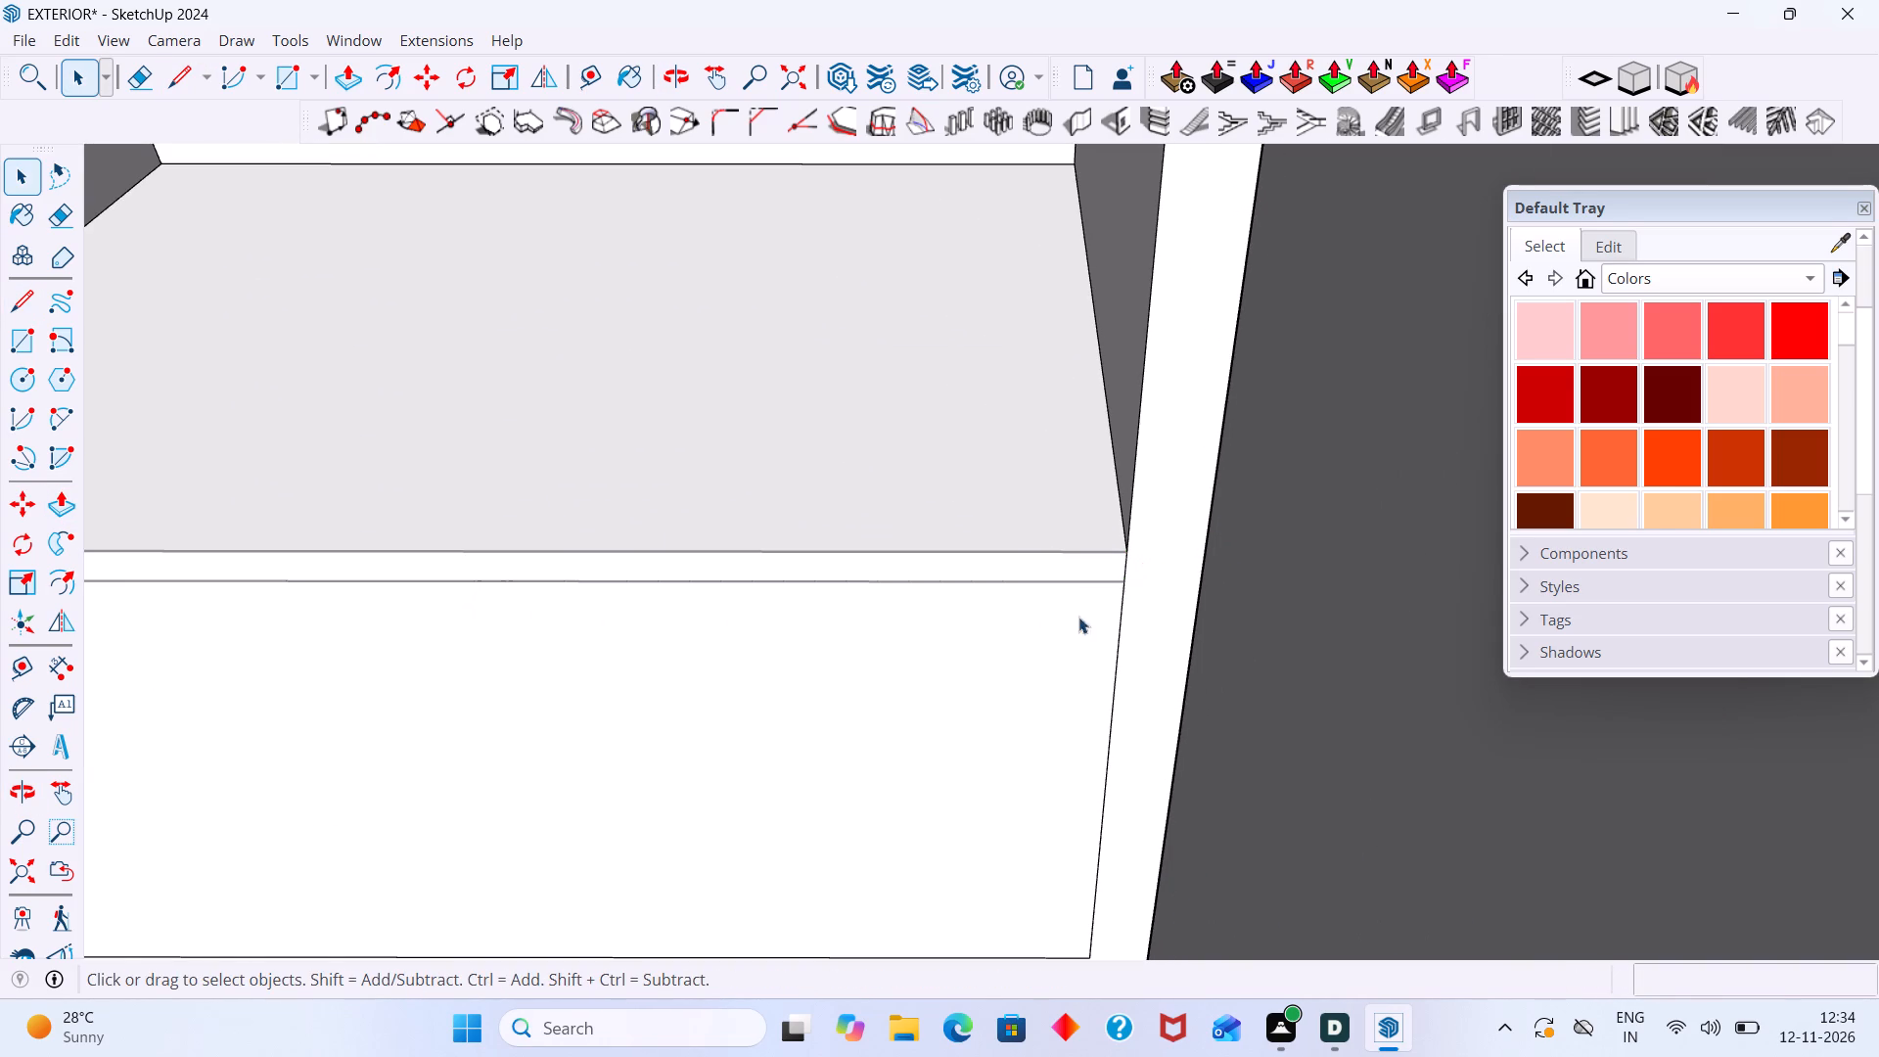
Push the bottom drawer panel's face into the cabinet by the same depth as the other compartments.
{"action": "left_click", "coordinate": [1064, 639]}
{"action": "key", "text": "p"}
{"action": "double_click", "coordinate": [1064, 639]}
{"action": "key", "text": "space"}
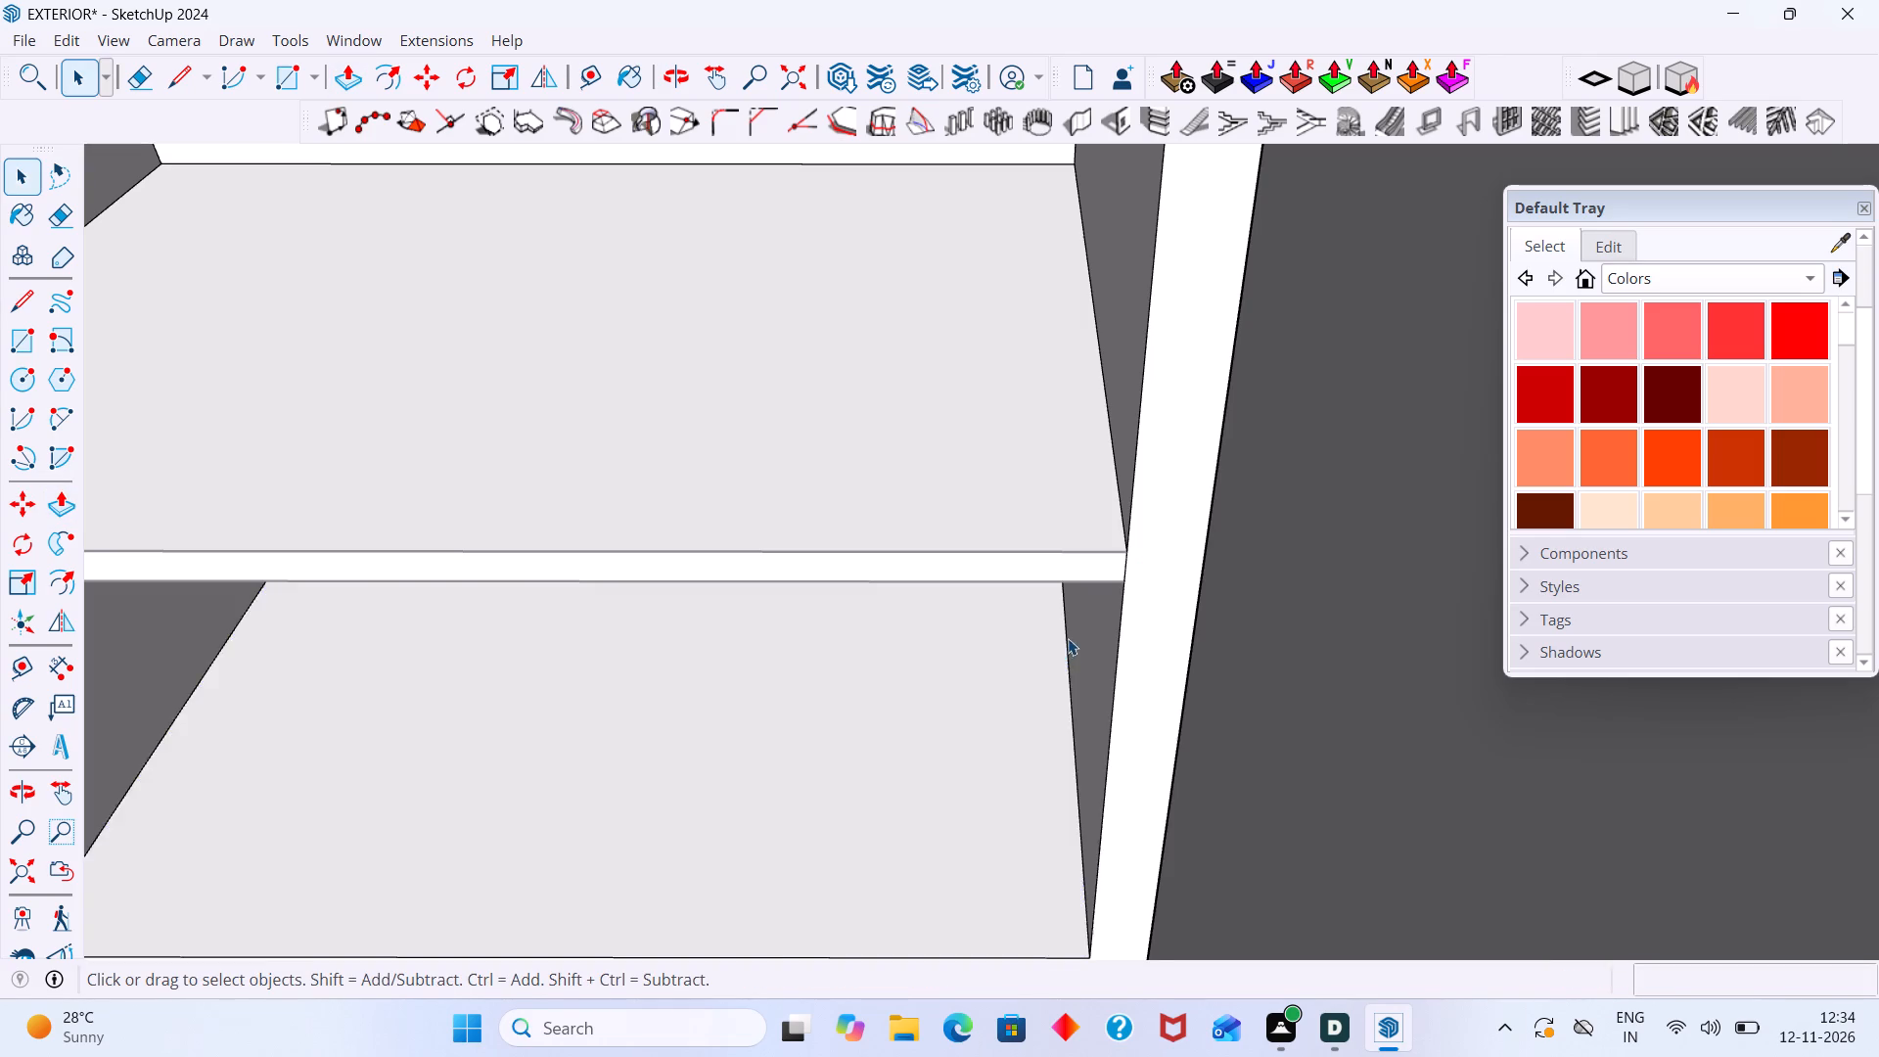
Leave the cabinet group and bring the whole house model back into view.
{"action": "scroll", "coordinate": [1068, 640], "scroll_direction": "down", "scroll_amount": 16}
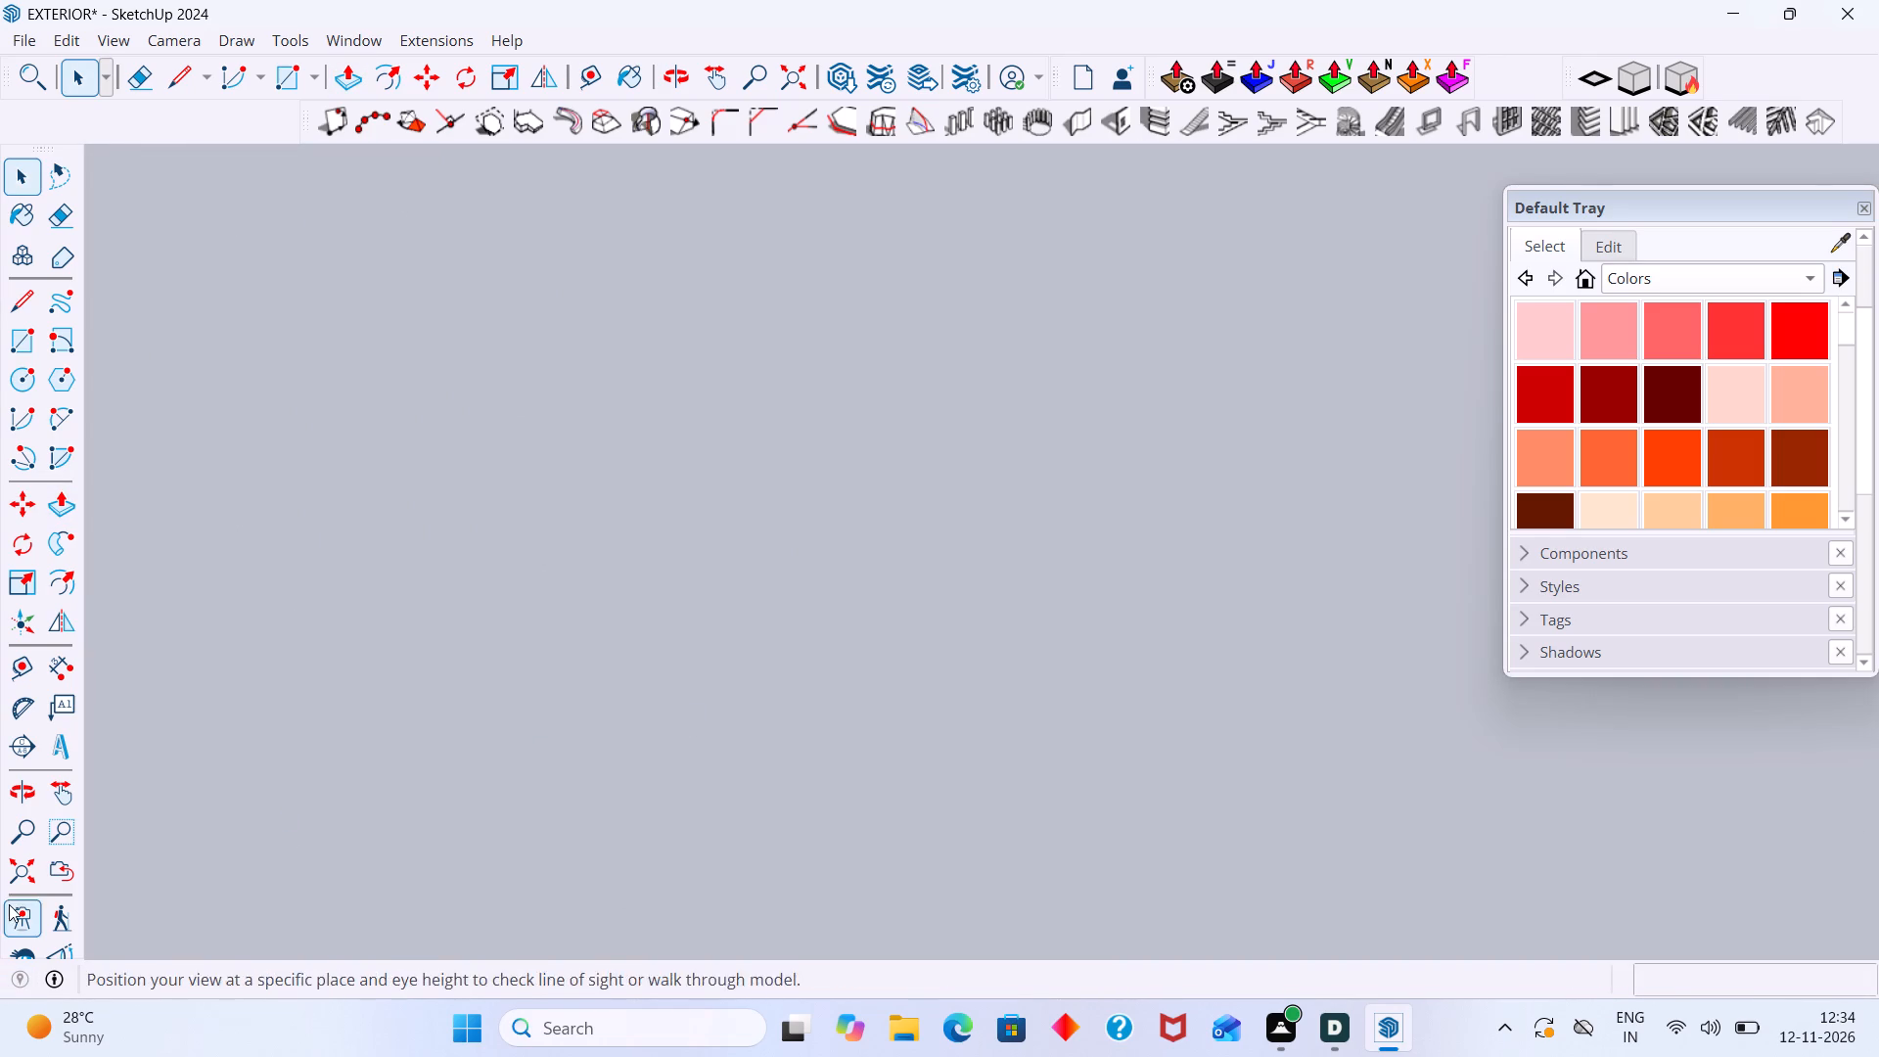
{"action": "left_click", "coordinate": [14, 878]}
{"action": "left_click", "coordinate": [26, 872]}
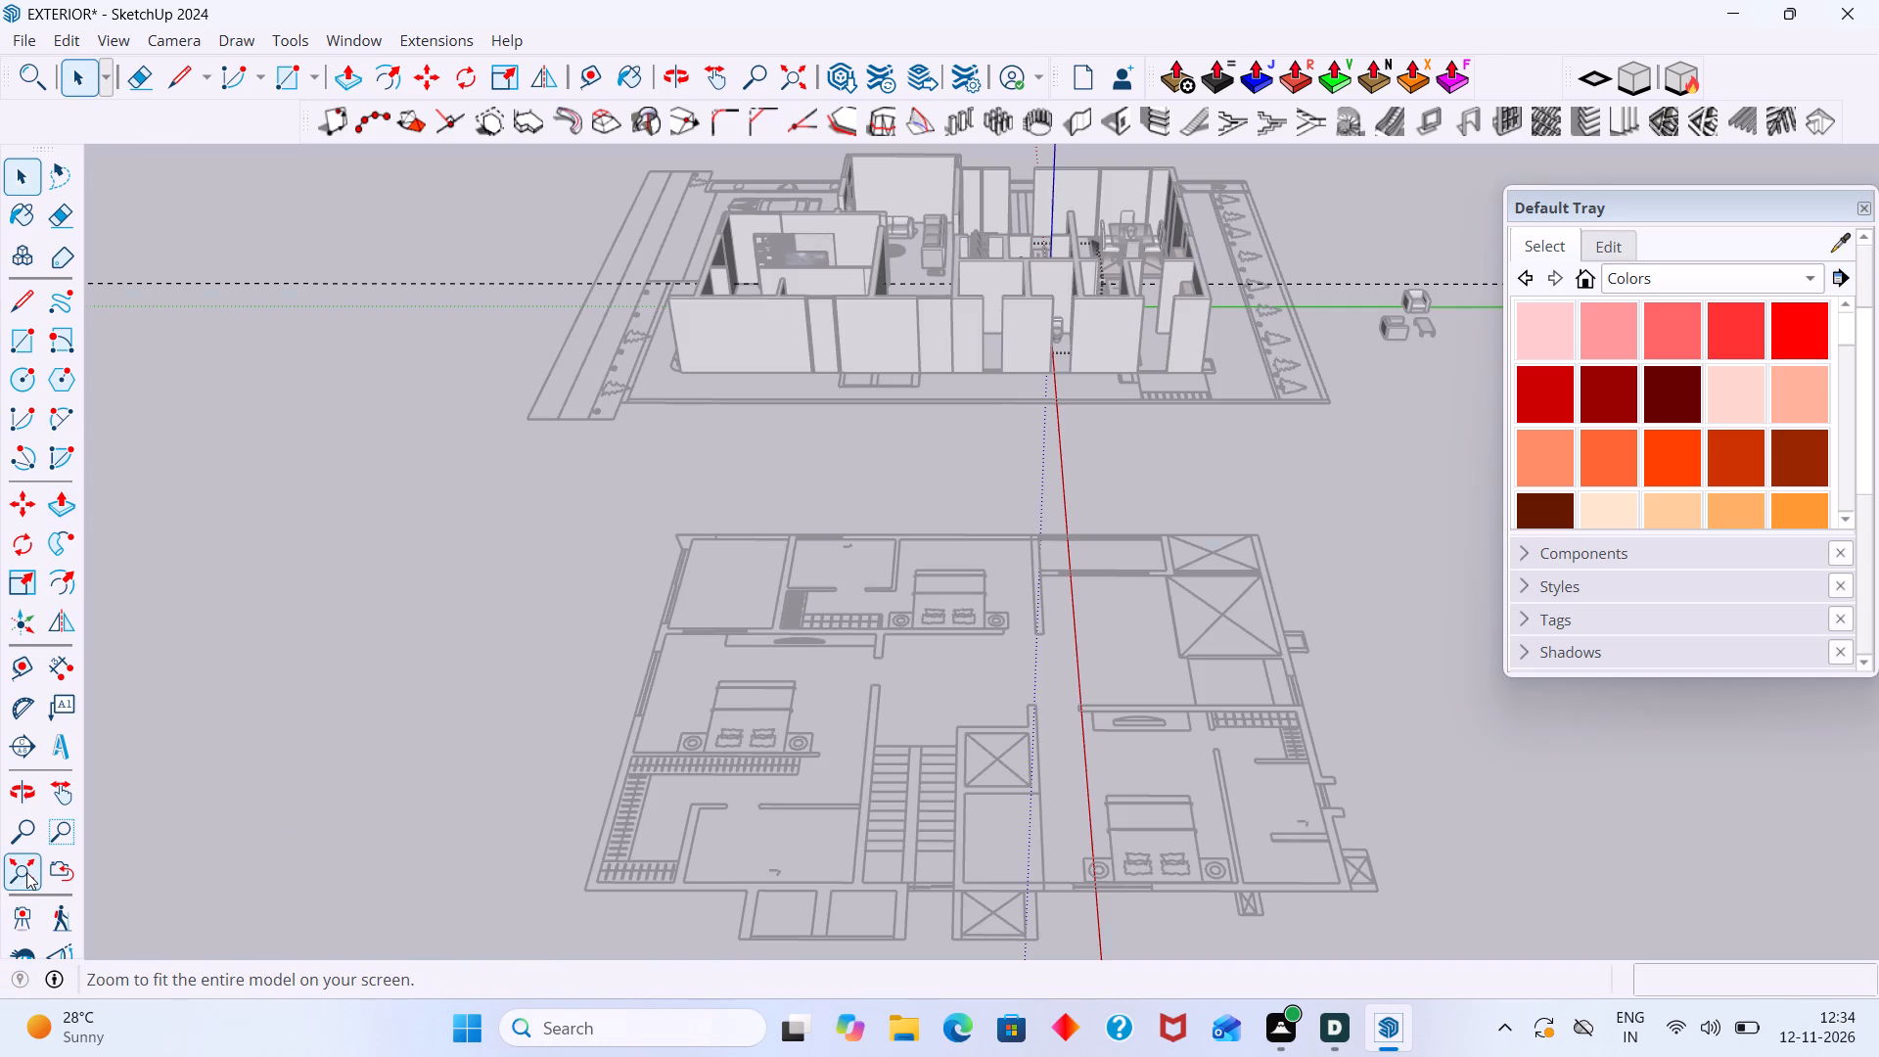
{"action": "left_click", "coordinate": [451, 715]}
{"action": "scroll", "coordinate": [712, 610], "scroll_direction": "down", "scroll_amount": 3}
{"action": "middle_click_drag", "start_coordinate": [712, 610], "coordinate": [673, 873], "text": "shift"}
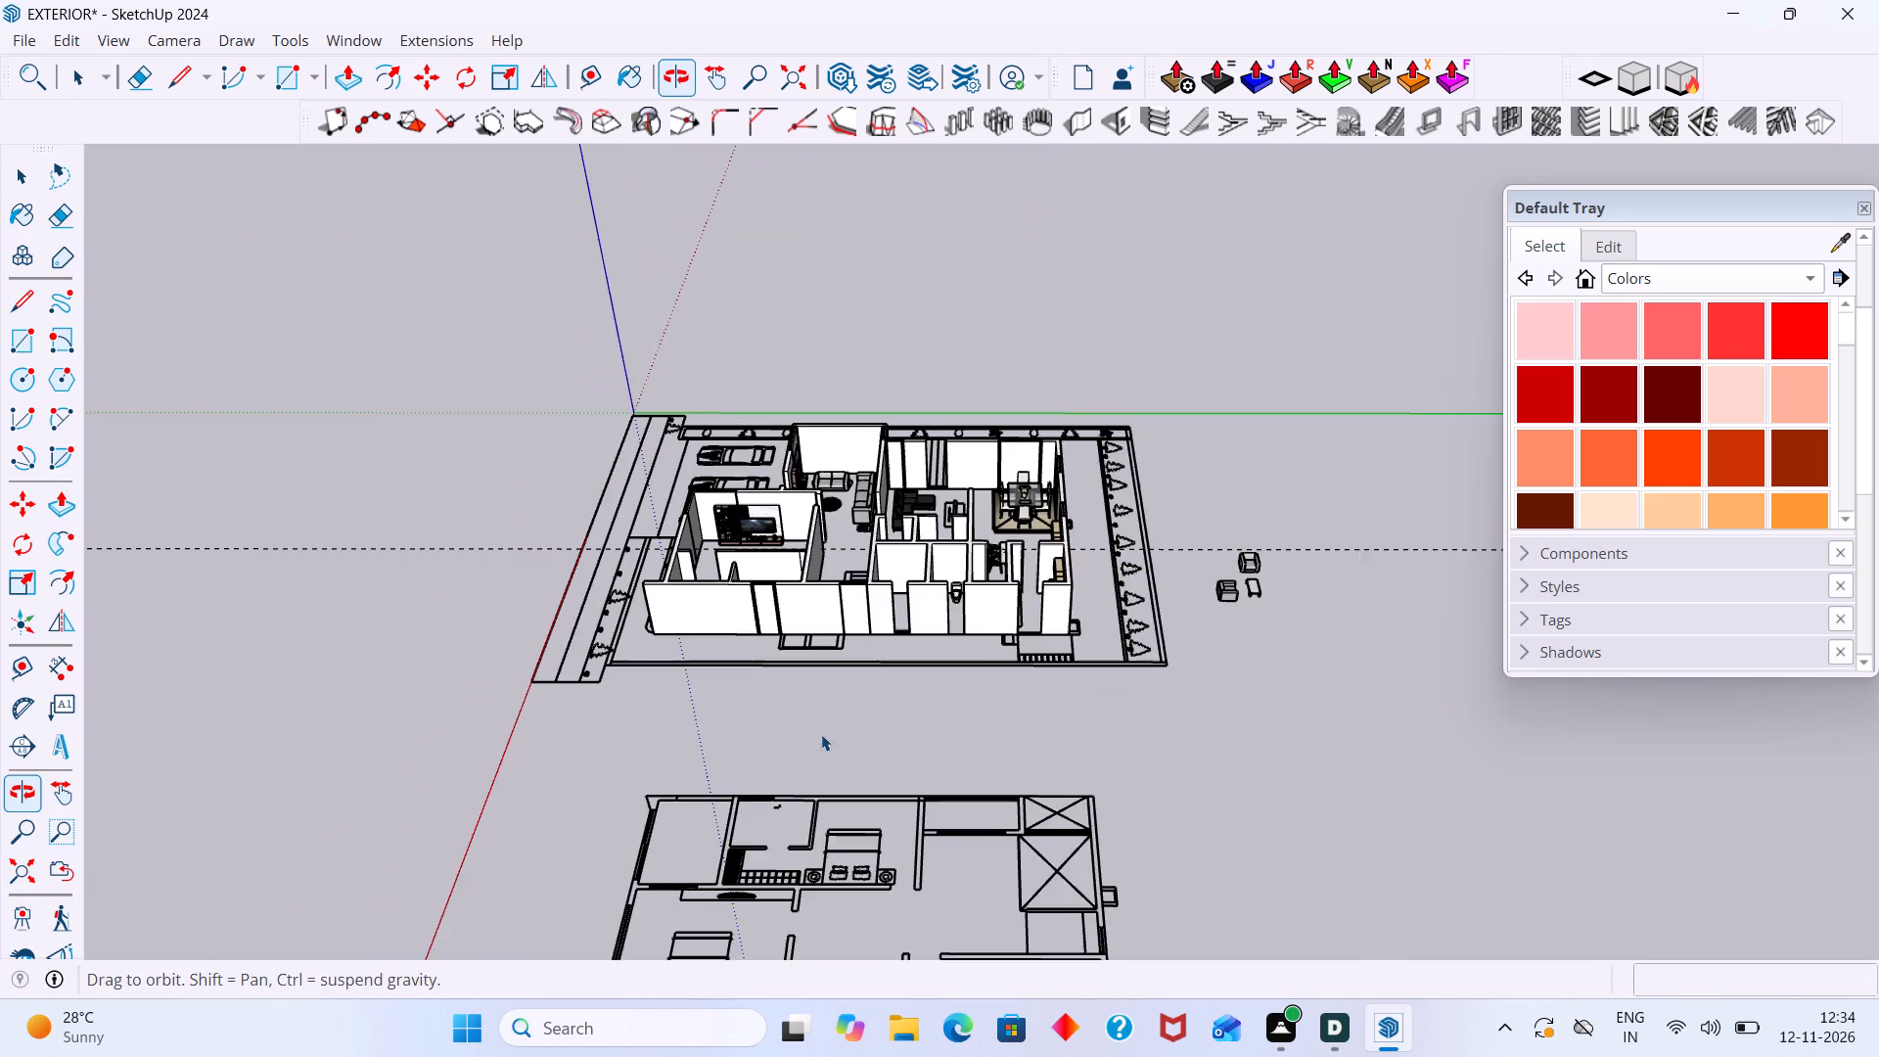
Look over the furnished ground-floor rooms of the house model from above.
{"action": "scroll", "coordinate": [912, 590], "scroll_direction": "up", "scroll_amount": 14}
{"action": "middle_click_drag", "start_coordinate": [929, 554], "coordinate": [976, 610]}
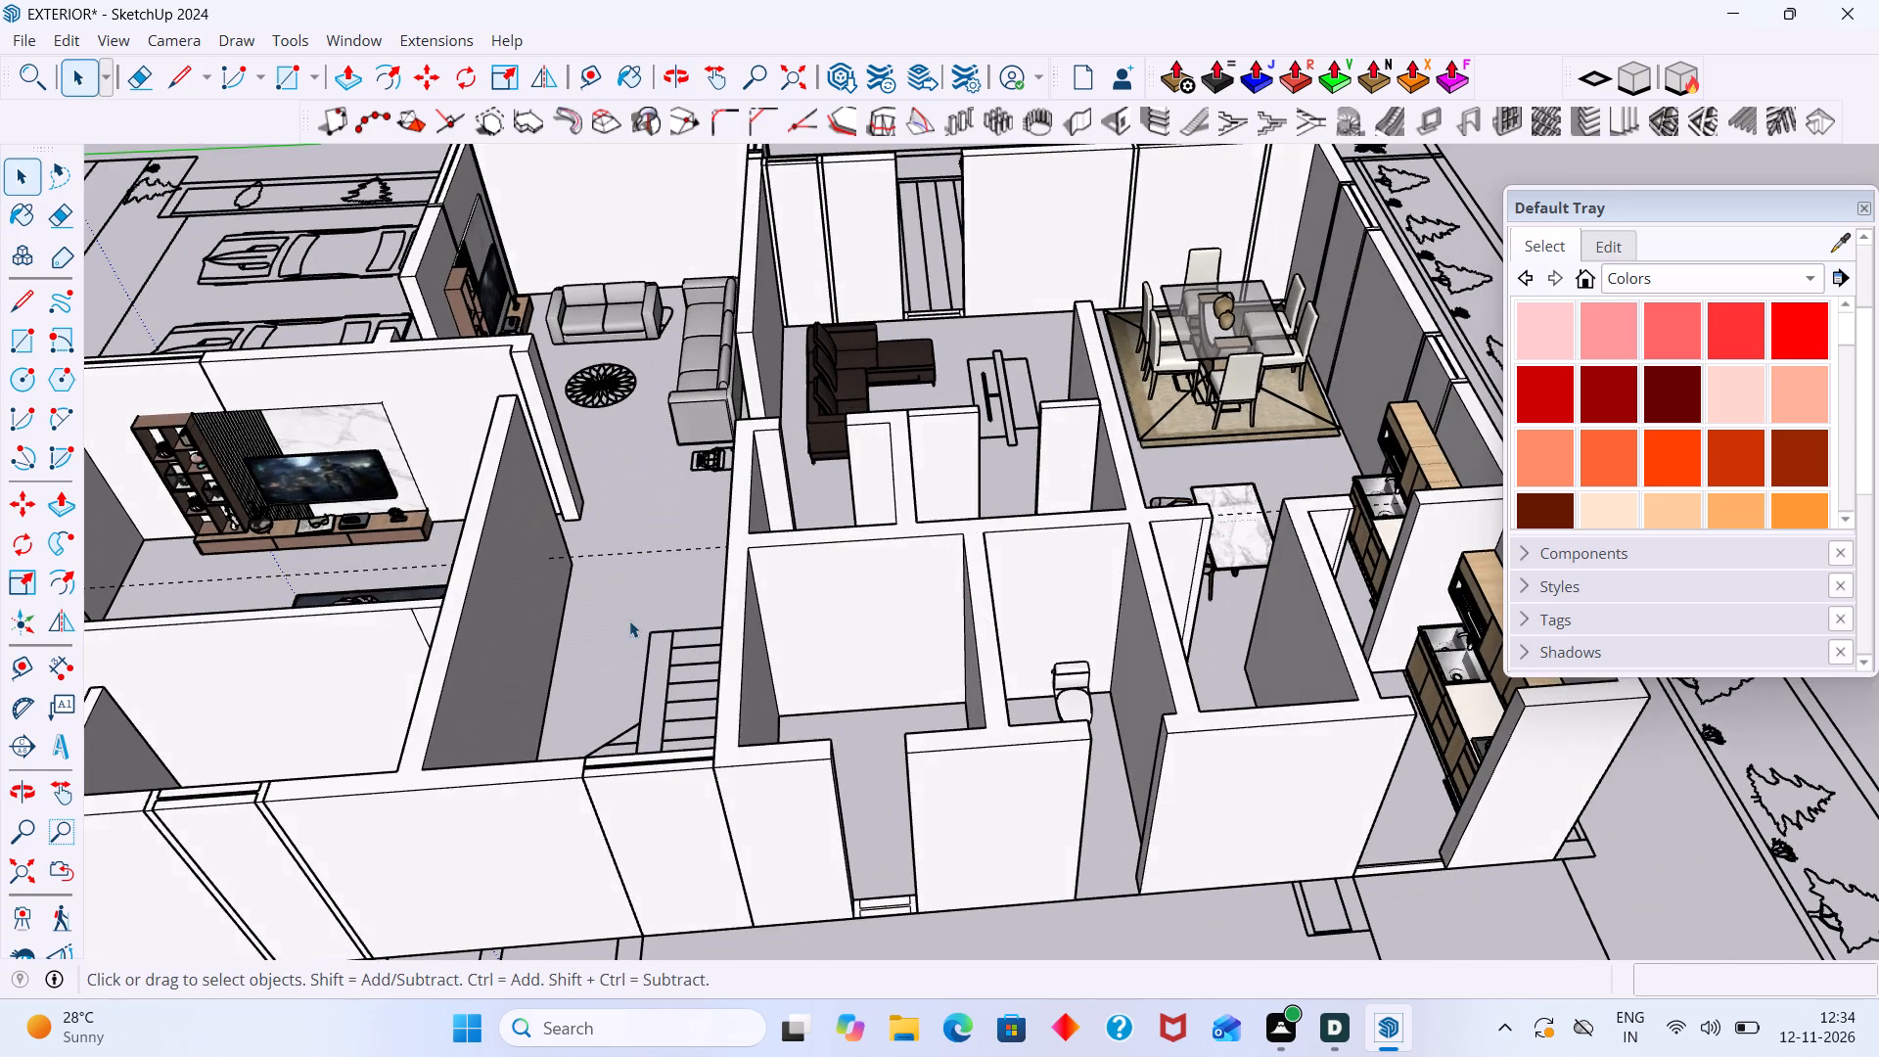
{"action": "scroll", "coordinate": [629, 620], "scroll_direction": "down", "scroll_amount": 1}
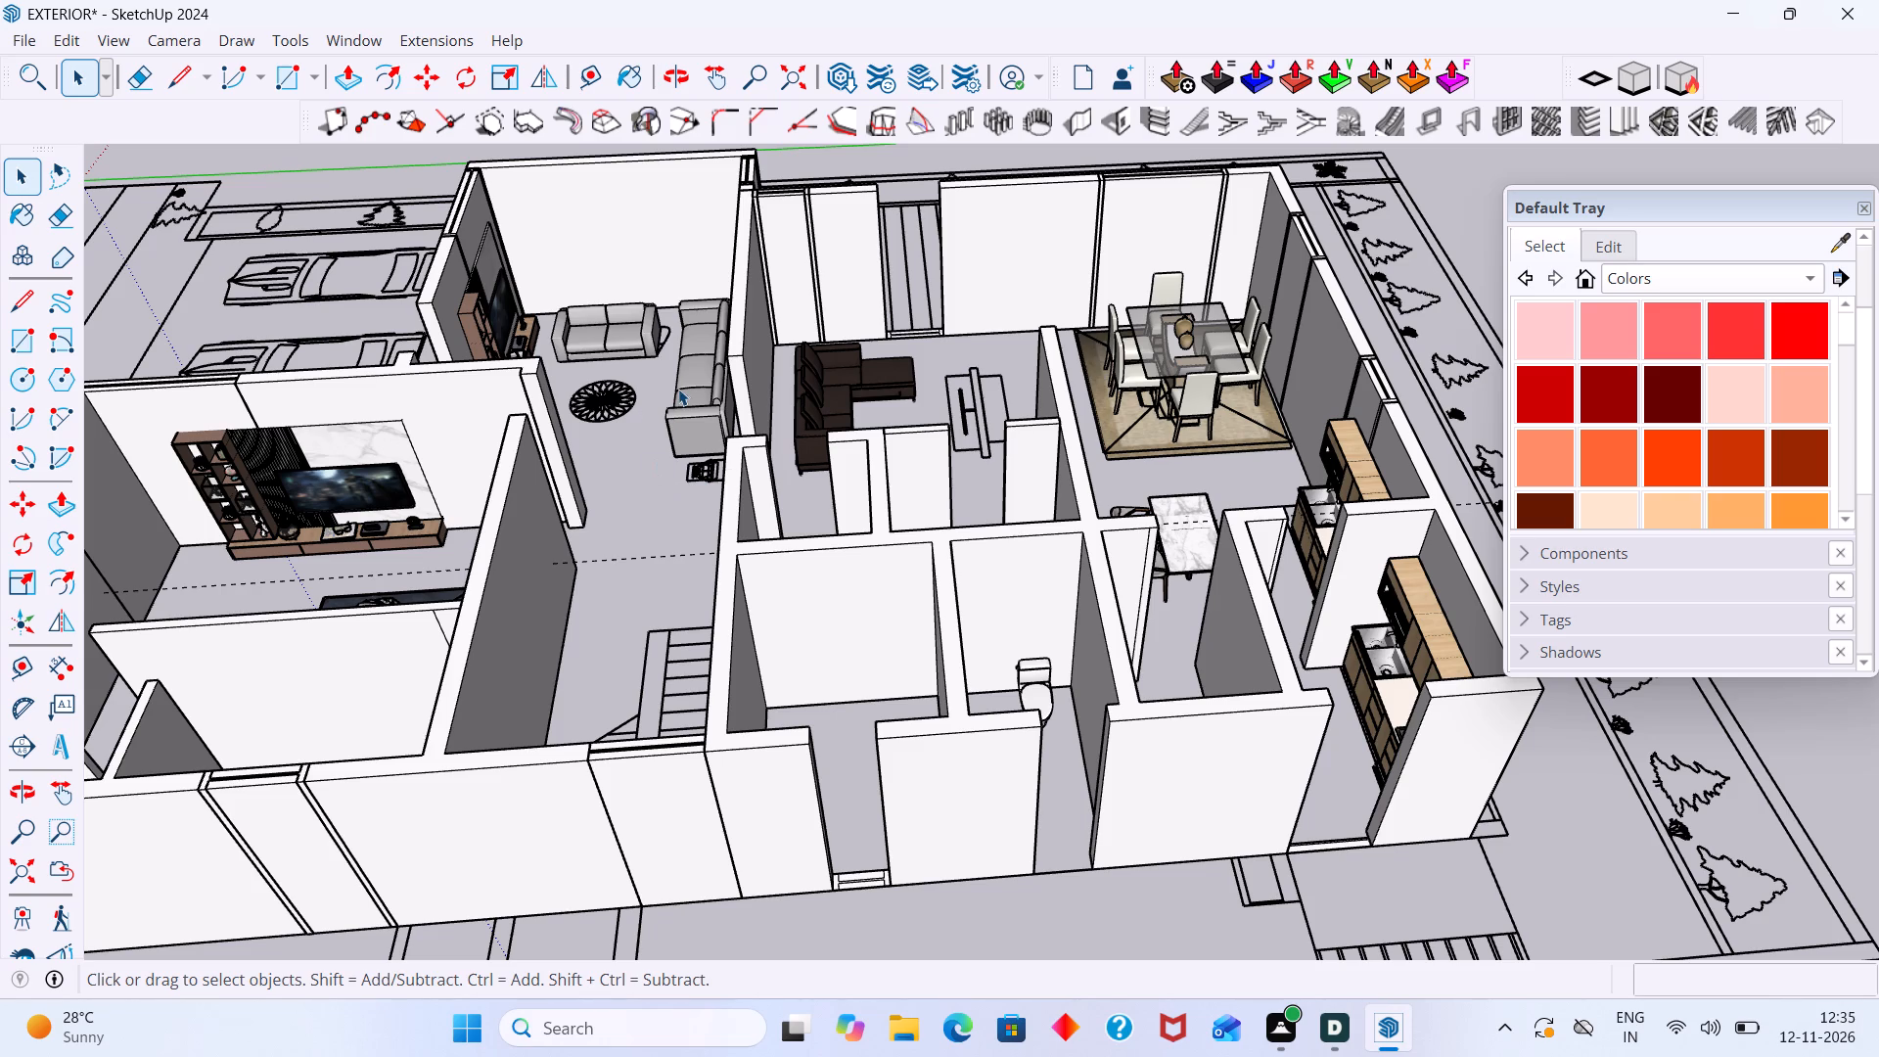
{"action": "scroll", "coordinate": [678, 389], "scroll_direction": "down", "scroll_amount": 4}
{"action": "middle_click_drag", "start_coordinate": [677, 389], "coordinate": [722, 593], "text": "shift"}
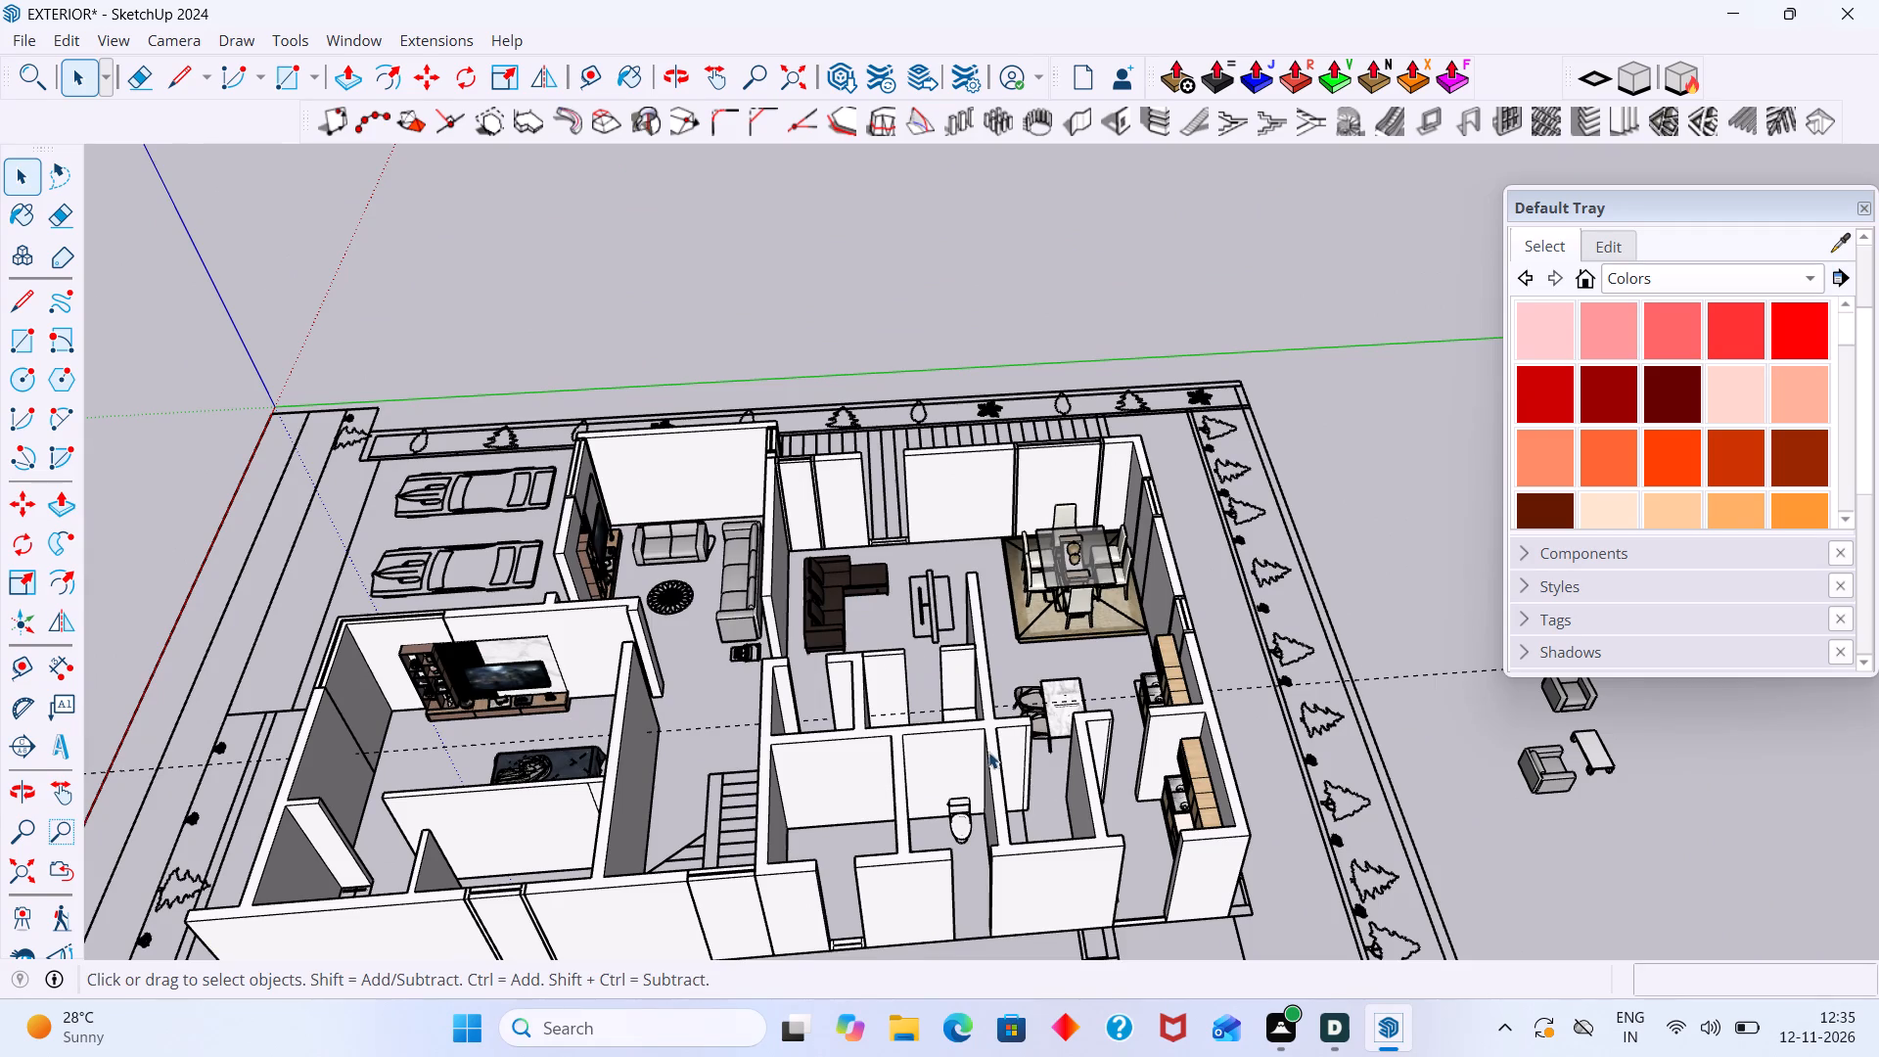
{"action": "middle_click_drag", "start_coordinate": [985, 754], "coordinate": [935, 601], "text": "shift"}
{"action": "scroll", "coordinate": [1069, 620], "scroll_direction": "up", "scroll_amount": 6}
{"action": "middle_click_drag", "start_coordinate": [1044, 652], "coordinate": [1181, 596], "text": "shift"}
{"action": "scroll", "coordinate": [1047, 591], "scroll_direction": "down", "scroll_amount": 8}
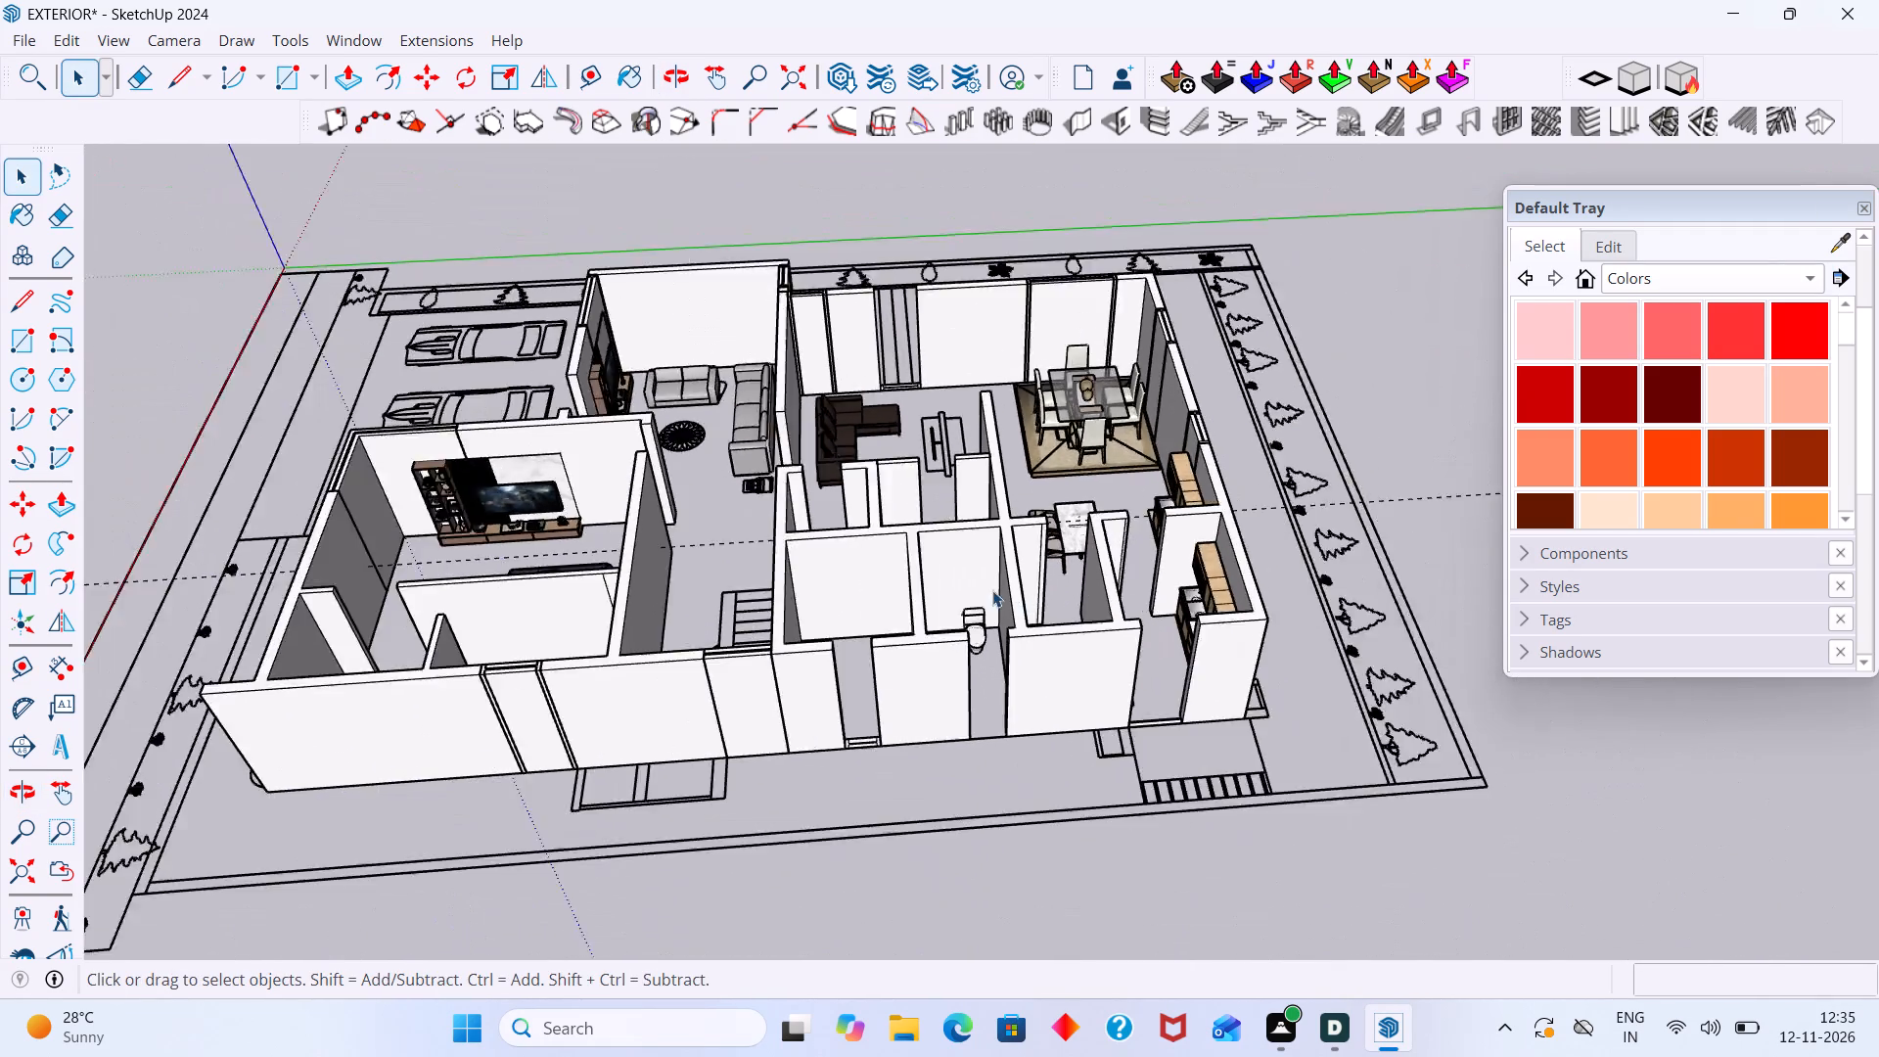
Draw a rectangle across the cabinet's top compartment opening, about 2' 2 1/8" by 1' 1/16".
{"action": "scroll", "coordinate": [992, 590], "scroll_direction": "down", "scroll_amount": 3}
{"action": "middle_click_drag", "start_coordinate": [987, 604], "coordinate": [1025, 796]}
{"action": "scroll", "coordinate": [979, 576], "scroll_direction": "up", "scroll_amount": 20}
{"action": "scroll", "coordinate": [979, 576], "scroll_direction": "up", "scroll_amount": 5}
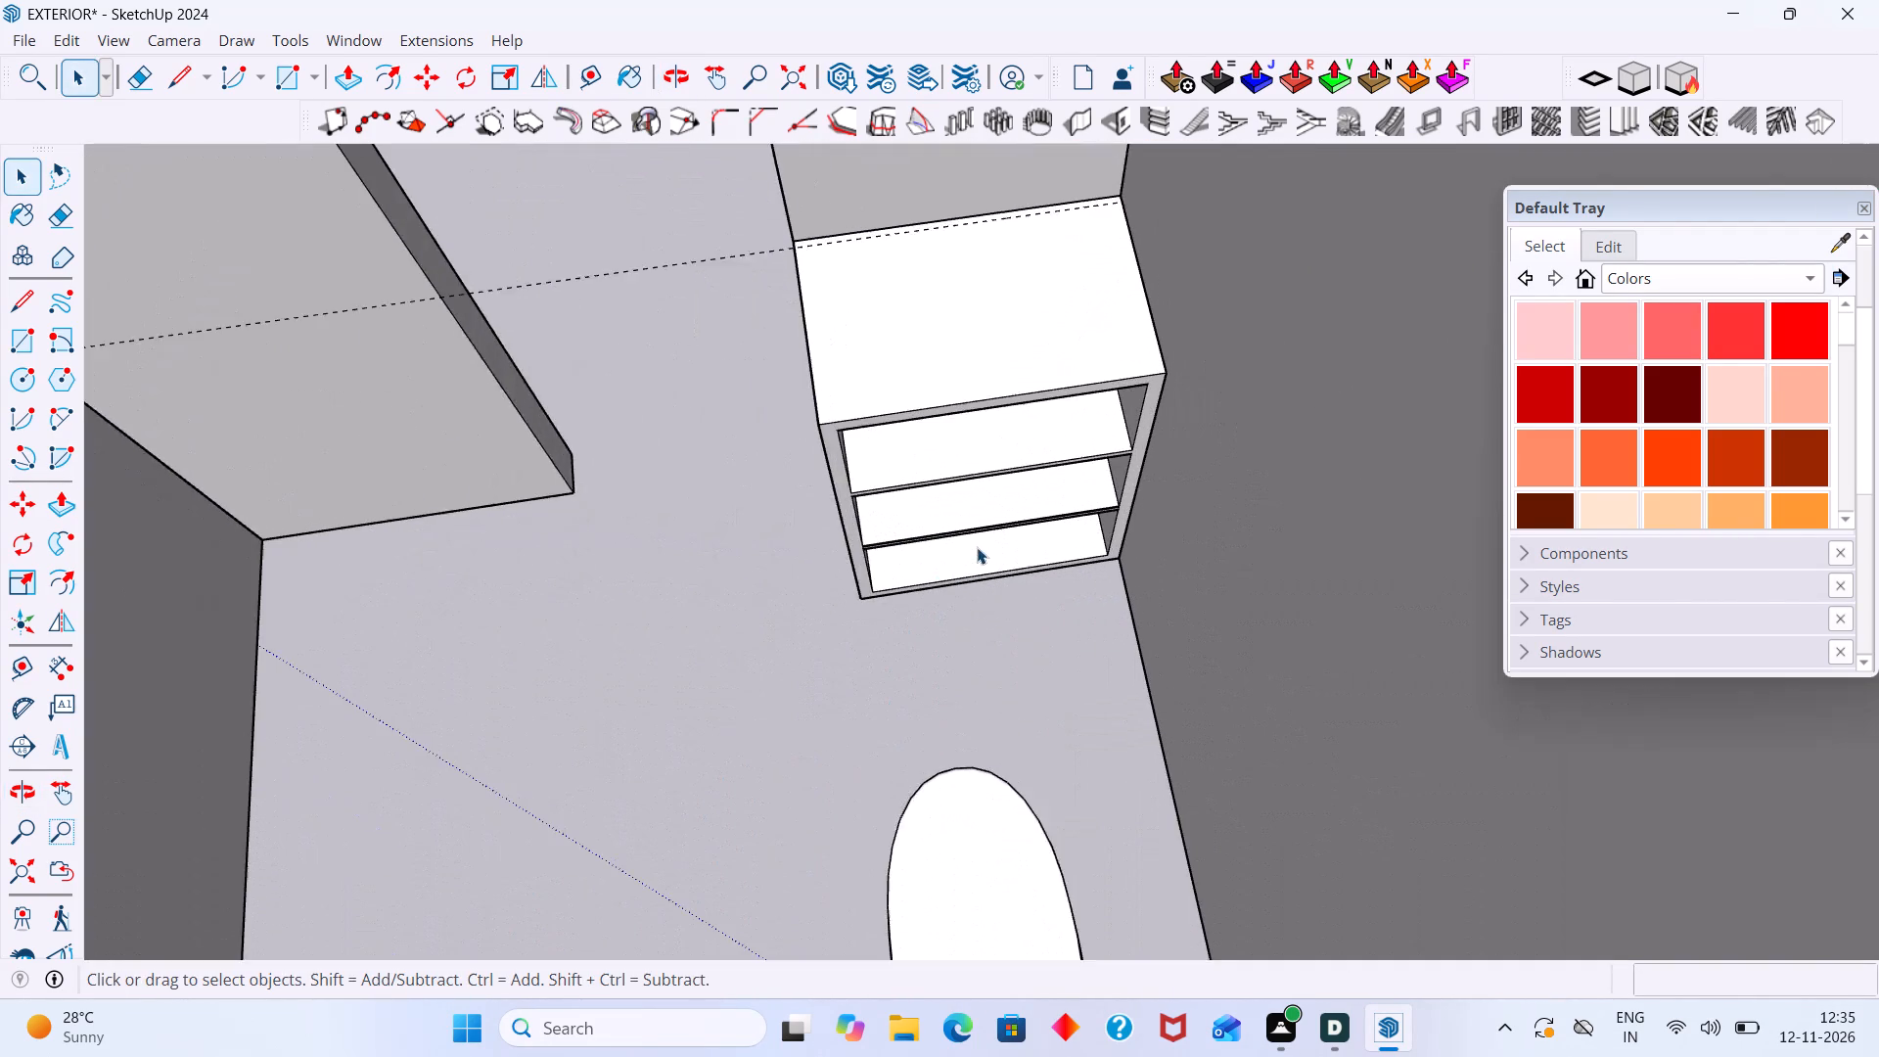
{"action": "middle_click_drag", "start_coordinate": [971, 592], "coordinate": [964, 510]}
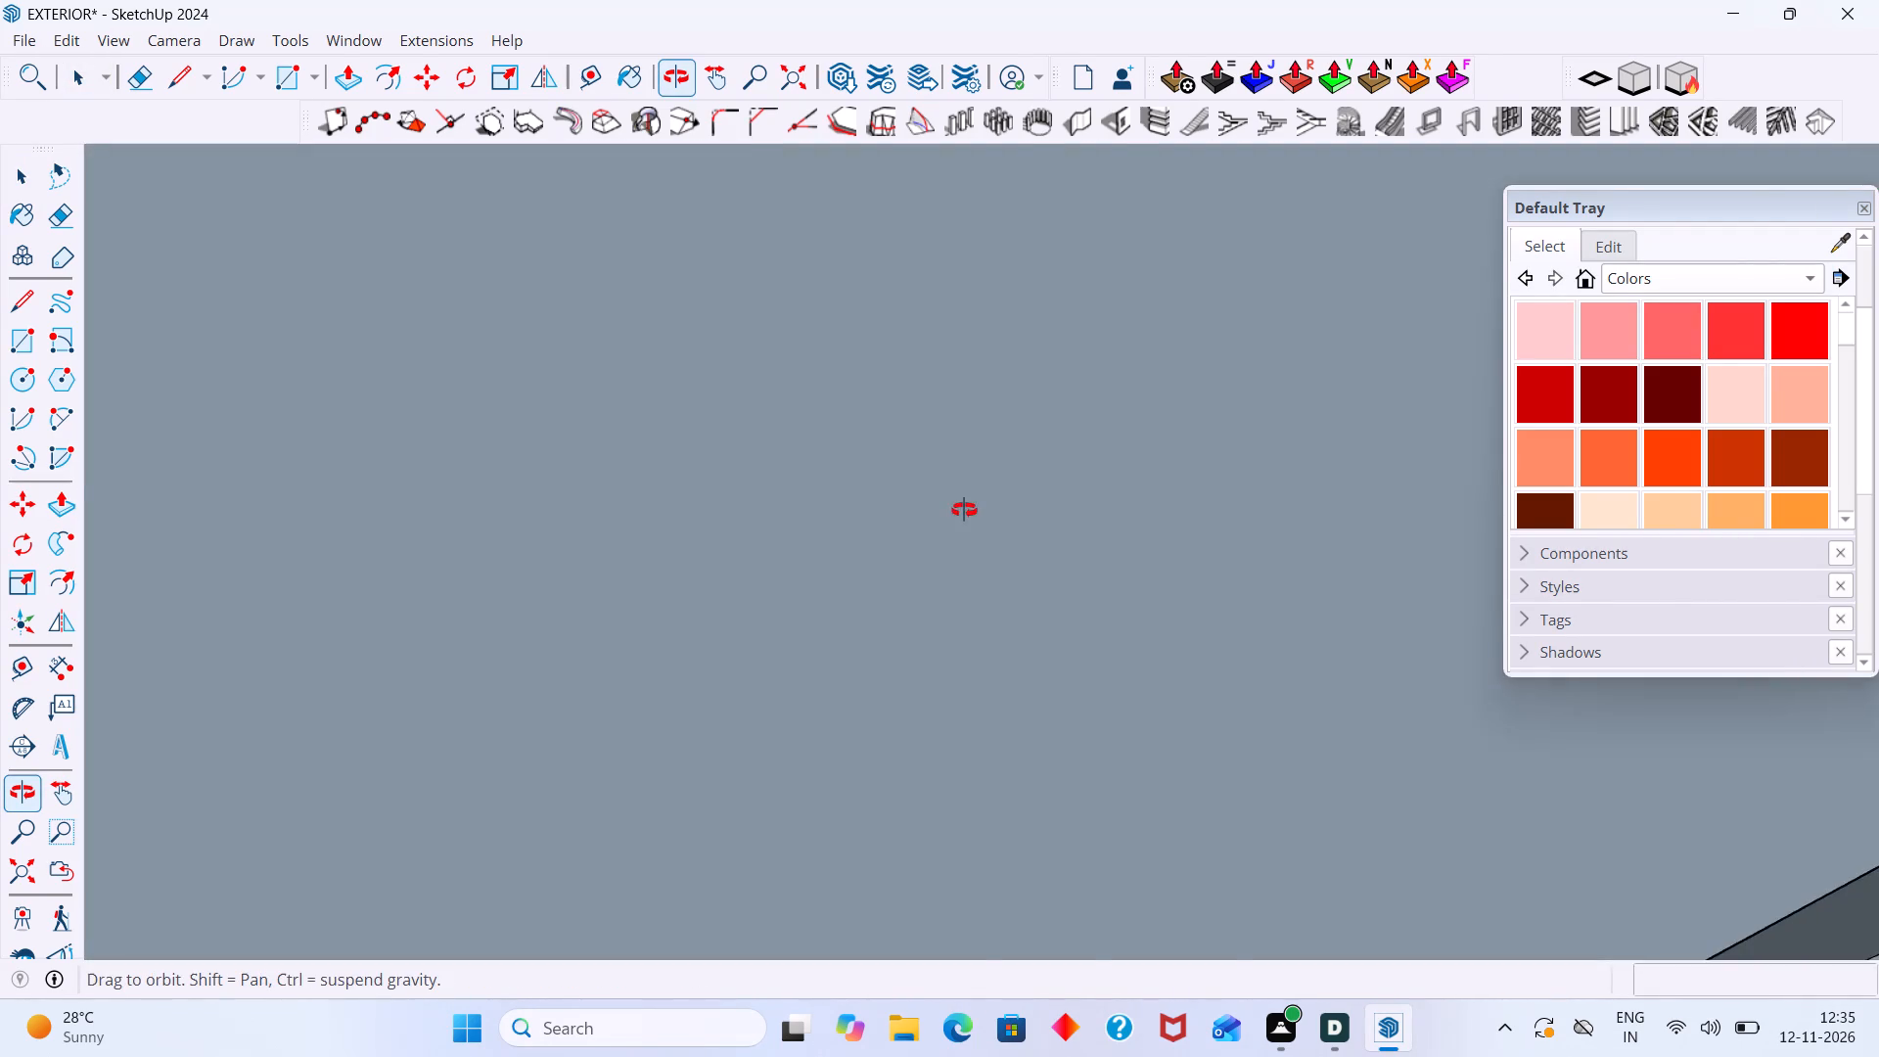
{"action": "middle_click_drag", "start_coordinate": [964, 510], "coordinate": [982, 585]}
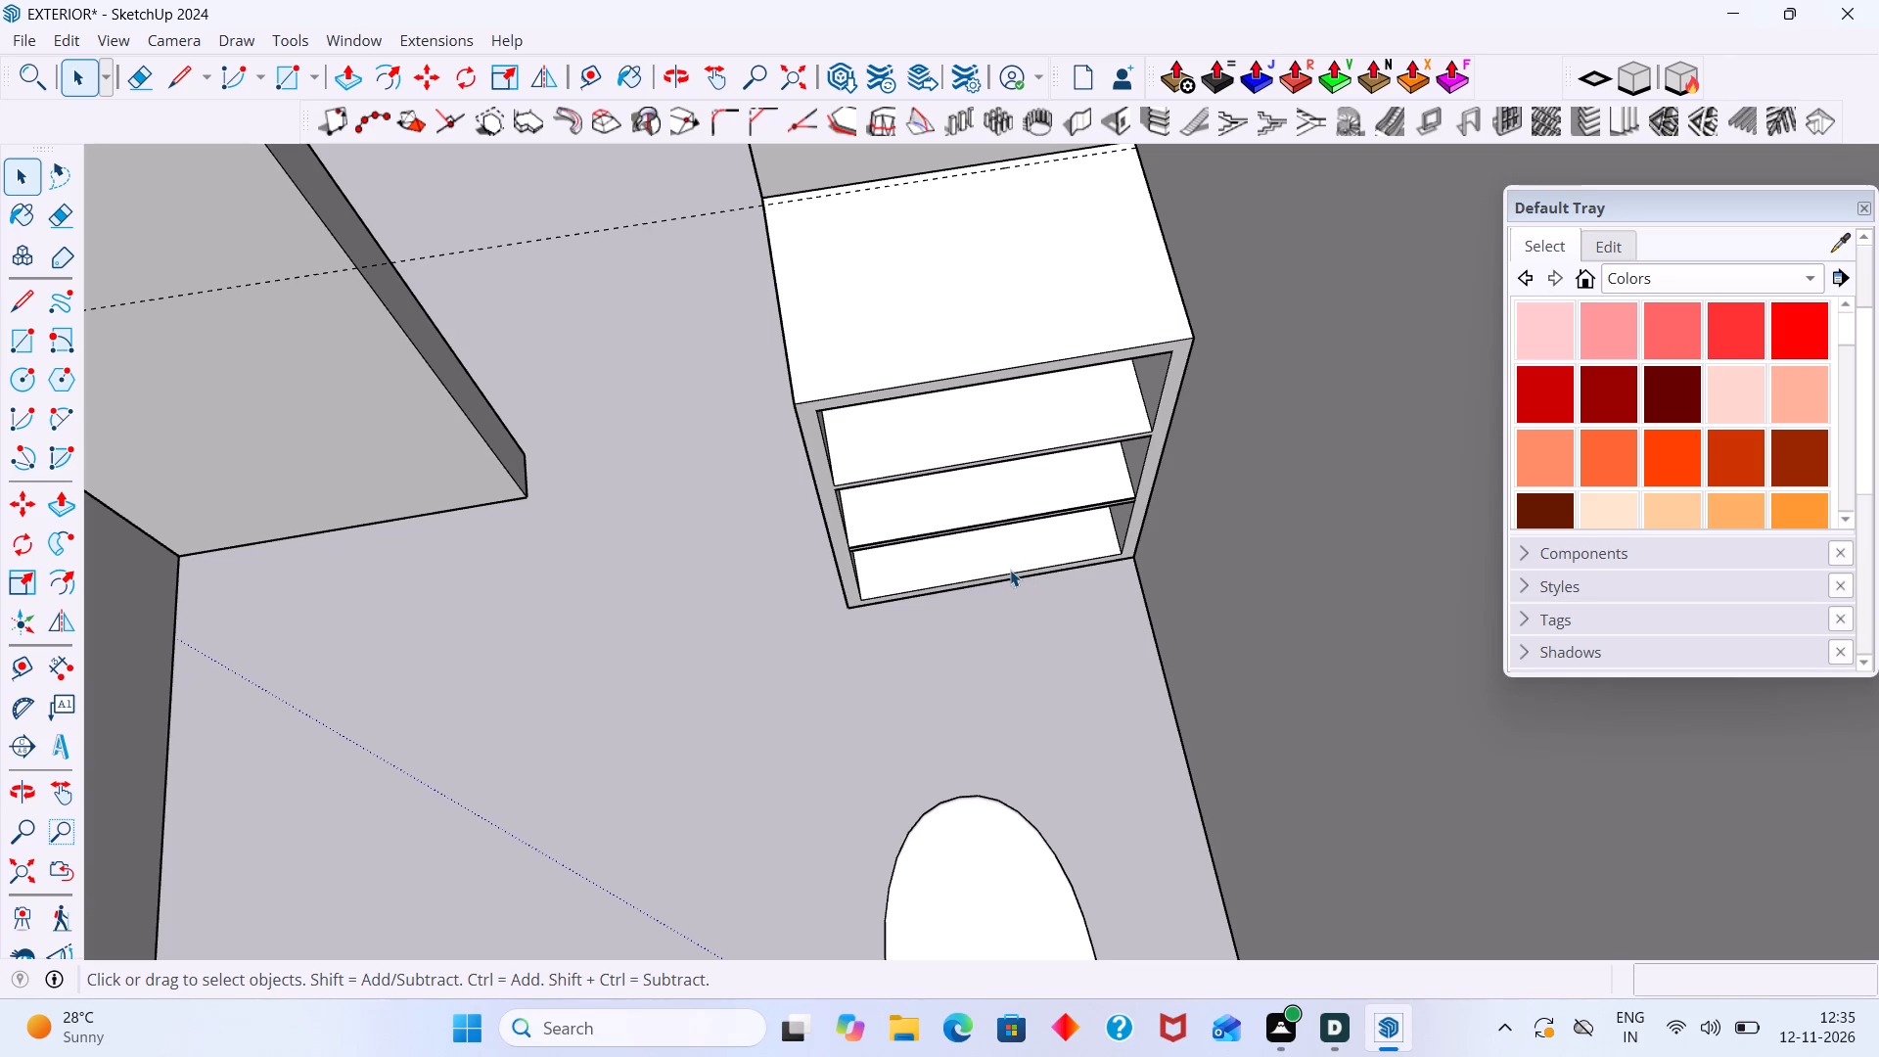
{"action": "key", "text": "r"}
{"action": "scroll", "coordinate": [863, 482], "scroll_direction": "up", "scroll_amount": 4}
{"action": "left_click", "coordinate": [789, 363]}
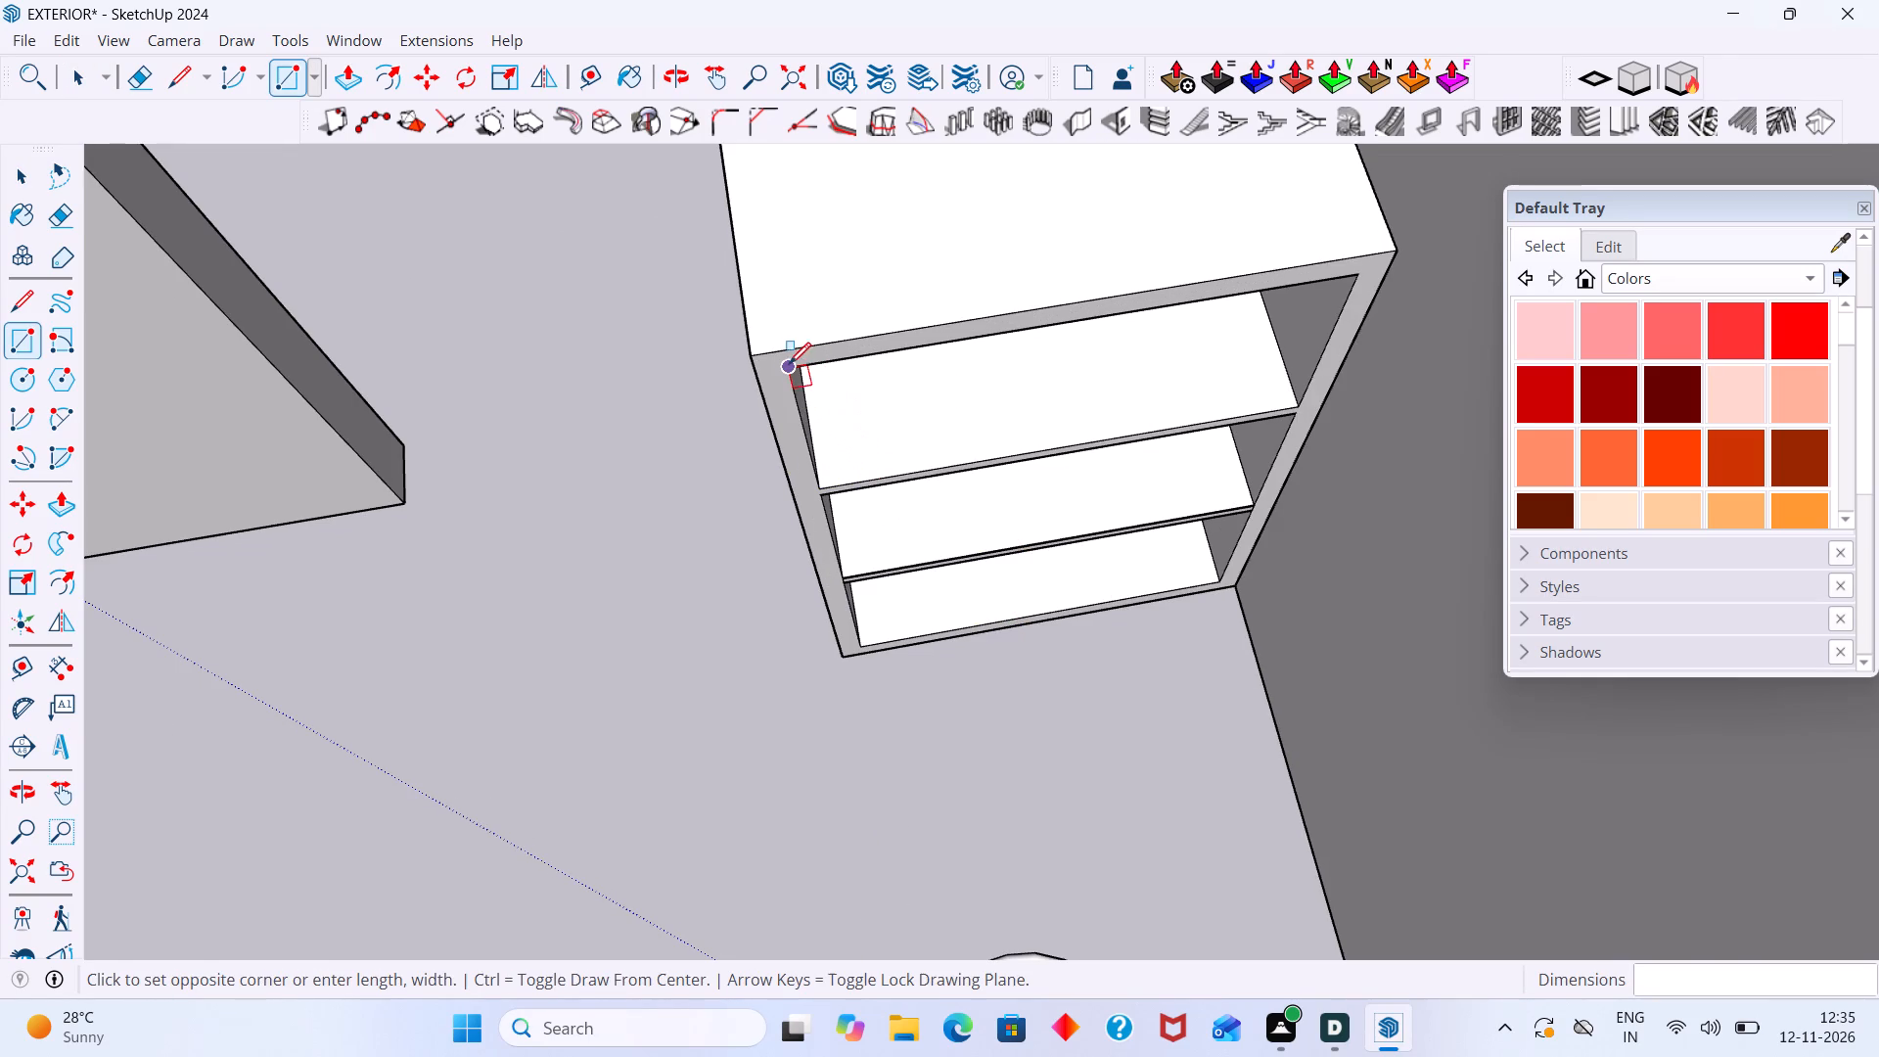
{"action": "left_click", "coordinate": [1302, 404]}
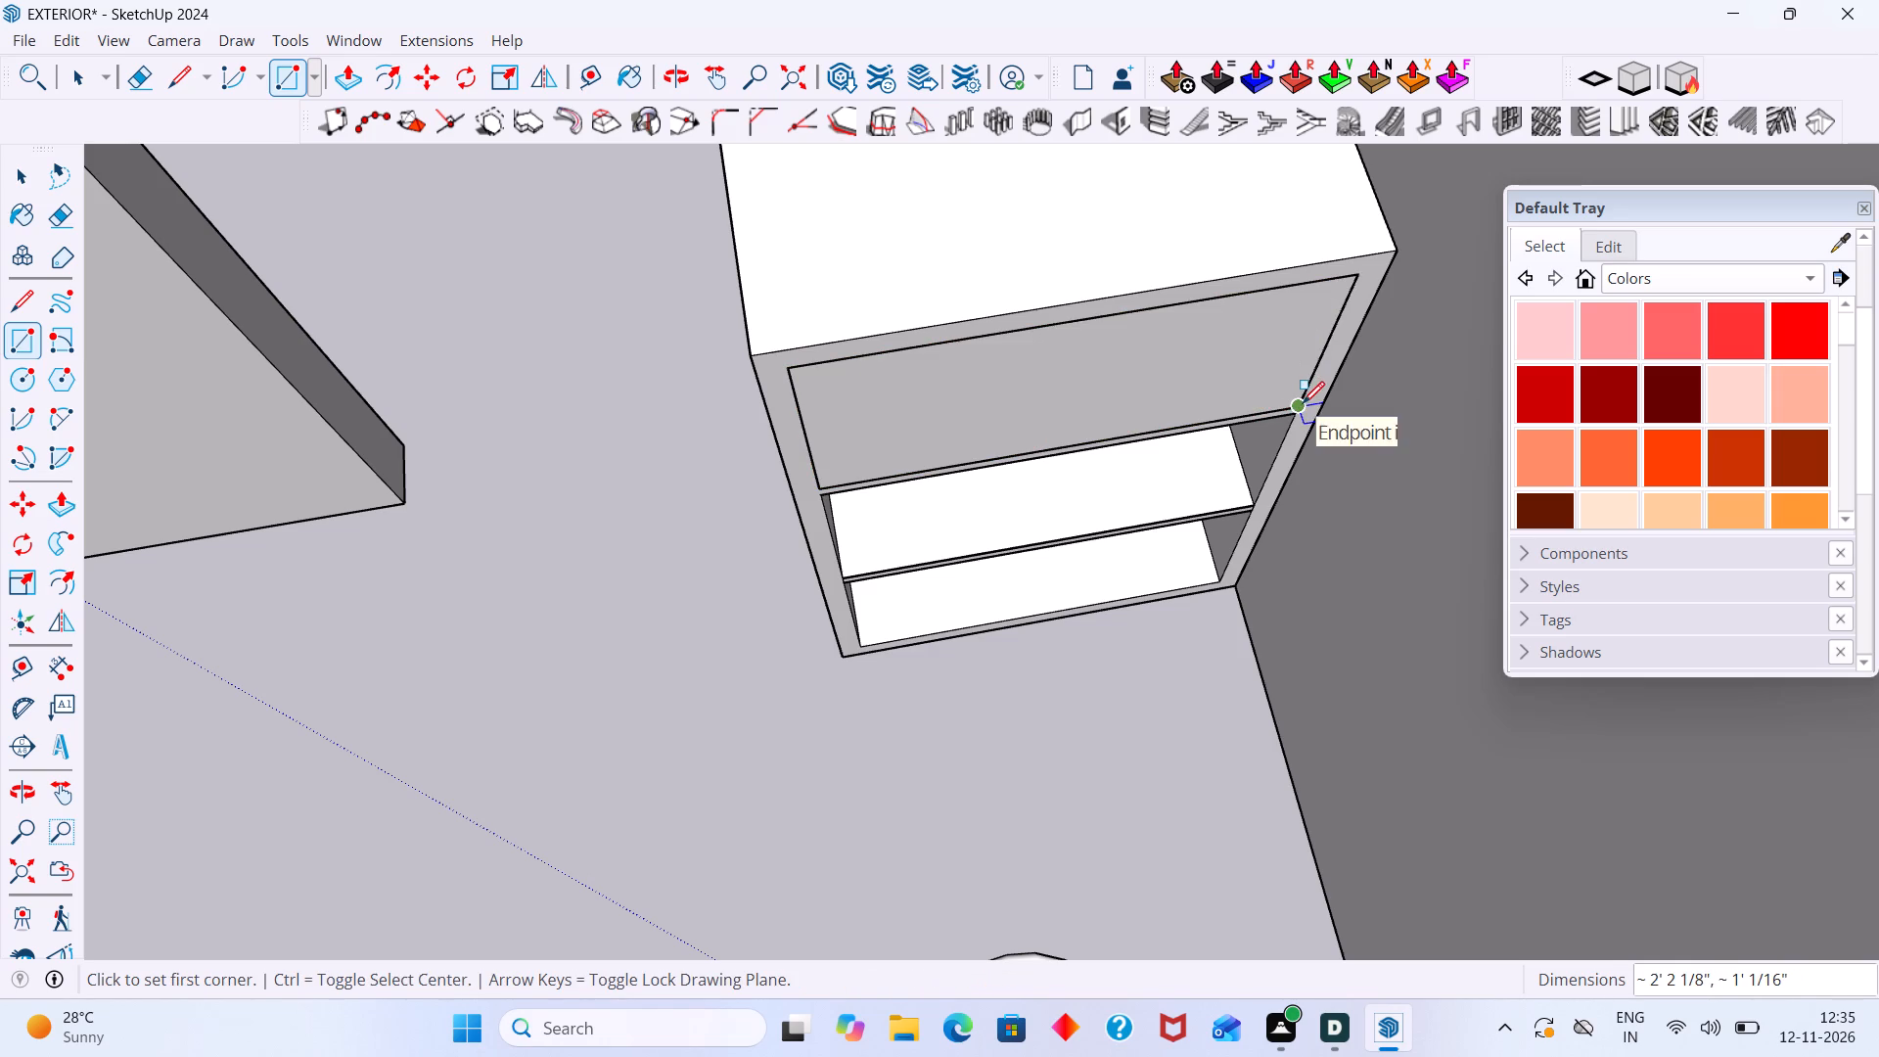
Make the new rectangle face and its edges over the top compartment into a group.
{"action": "key", "text": "space"}
{"action": "double_click", "coordinate": [1248, 370]}
{"action": "right_click", "coordinate": [1248, 370]}
{"action": "left_click", "coordinate": [1332, 236]}
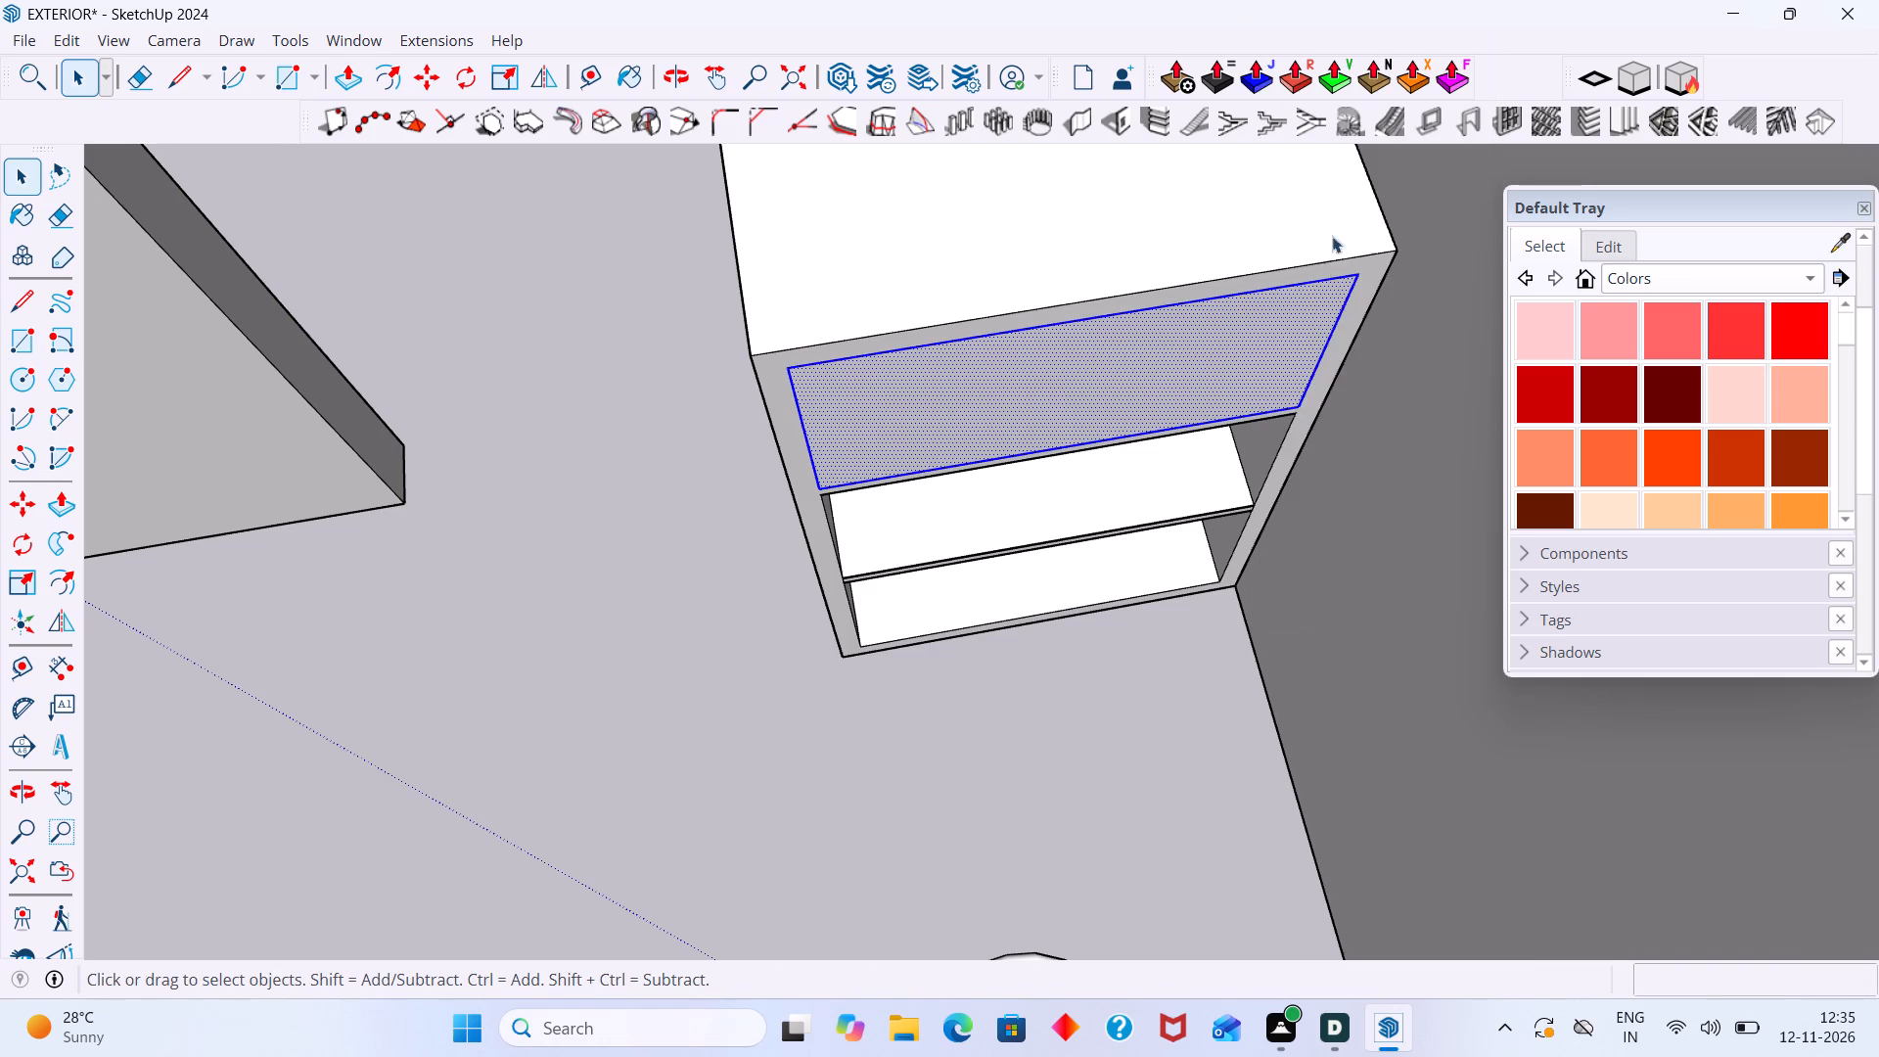
Push/pull the face inside the new group by 18 mm to form the top compartment's front panel.
{"action": "double_click", "coordinate": [1195, 367]}
{"action": "left_click", "coordinate": [1194, 376]}
{"action": "key", "text": "p"}
{"action": "left_click", "coordinate": [1194, 378]}
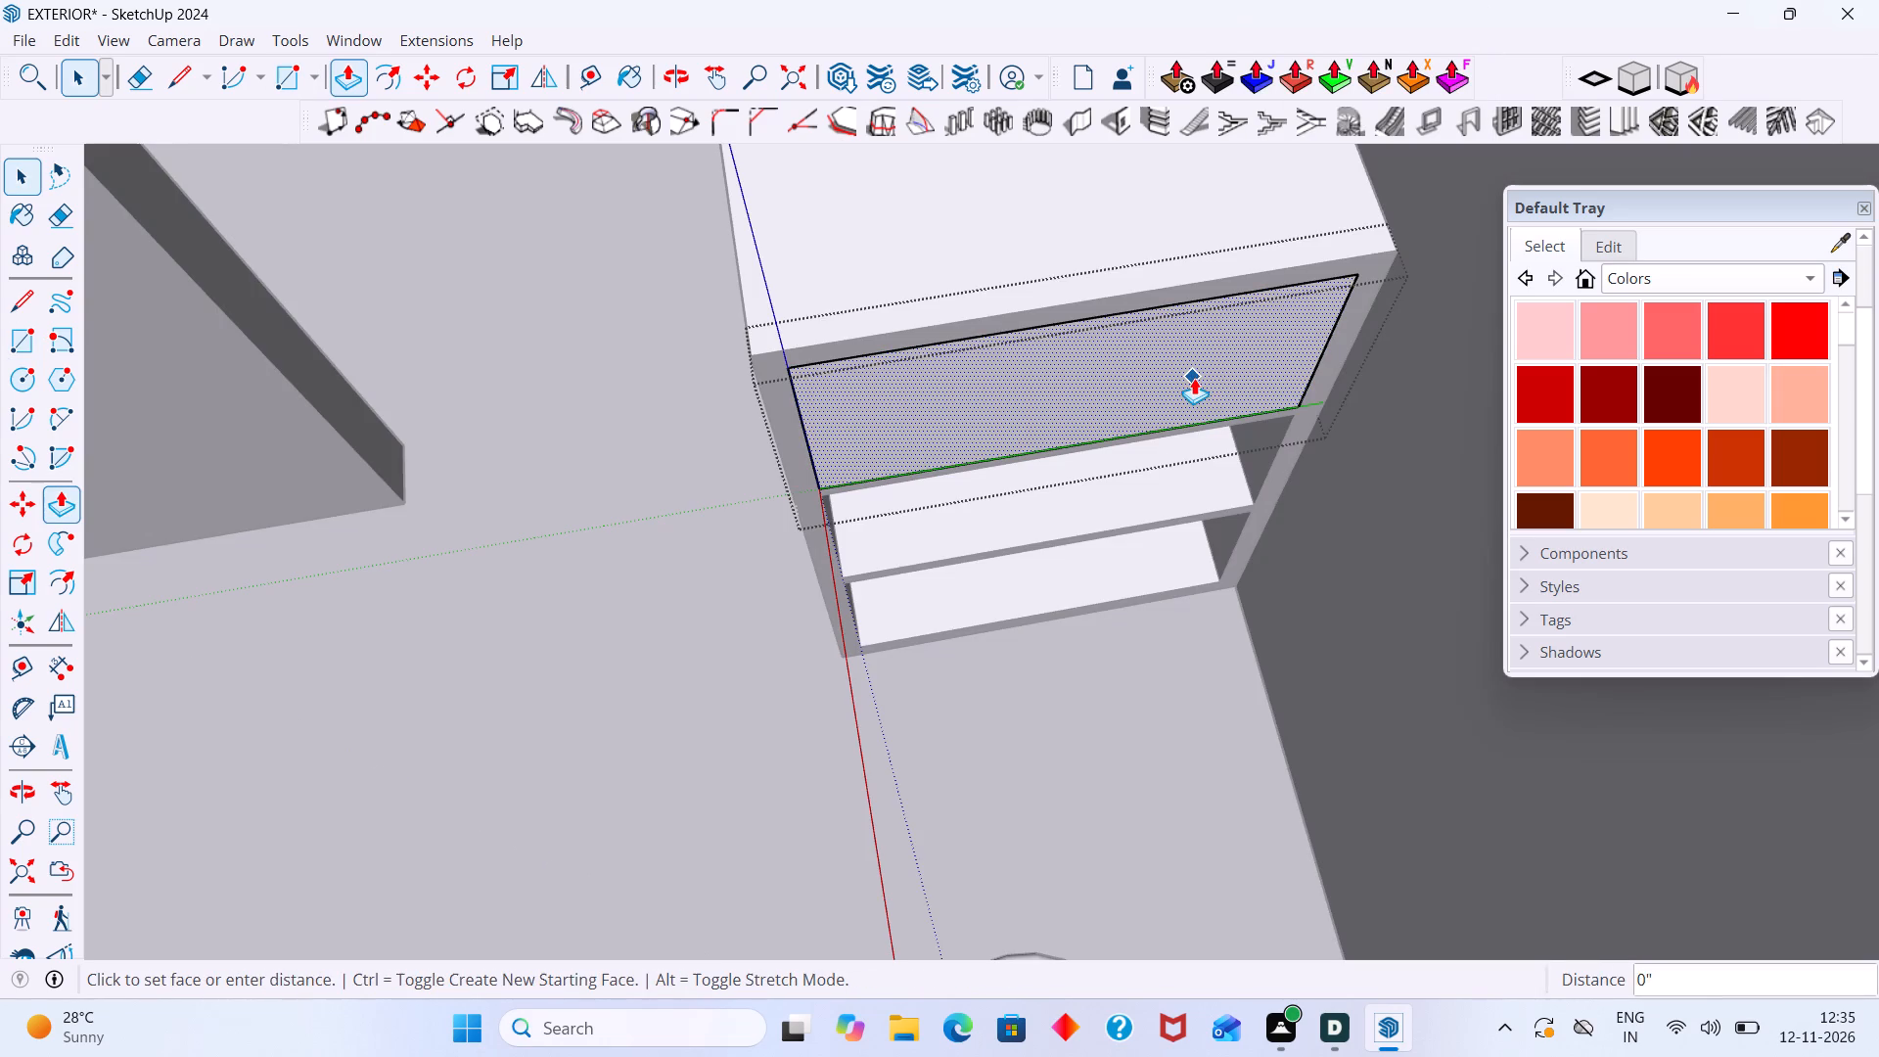
{"action": "type", "text": "18MM"}
{"action": "key", "text": "Return"}
{"action": "key", "text": "space"}
{"action": "left_click", "coordinate": [632, 672]}
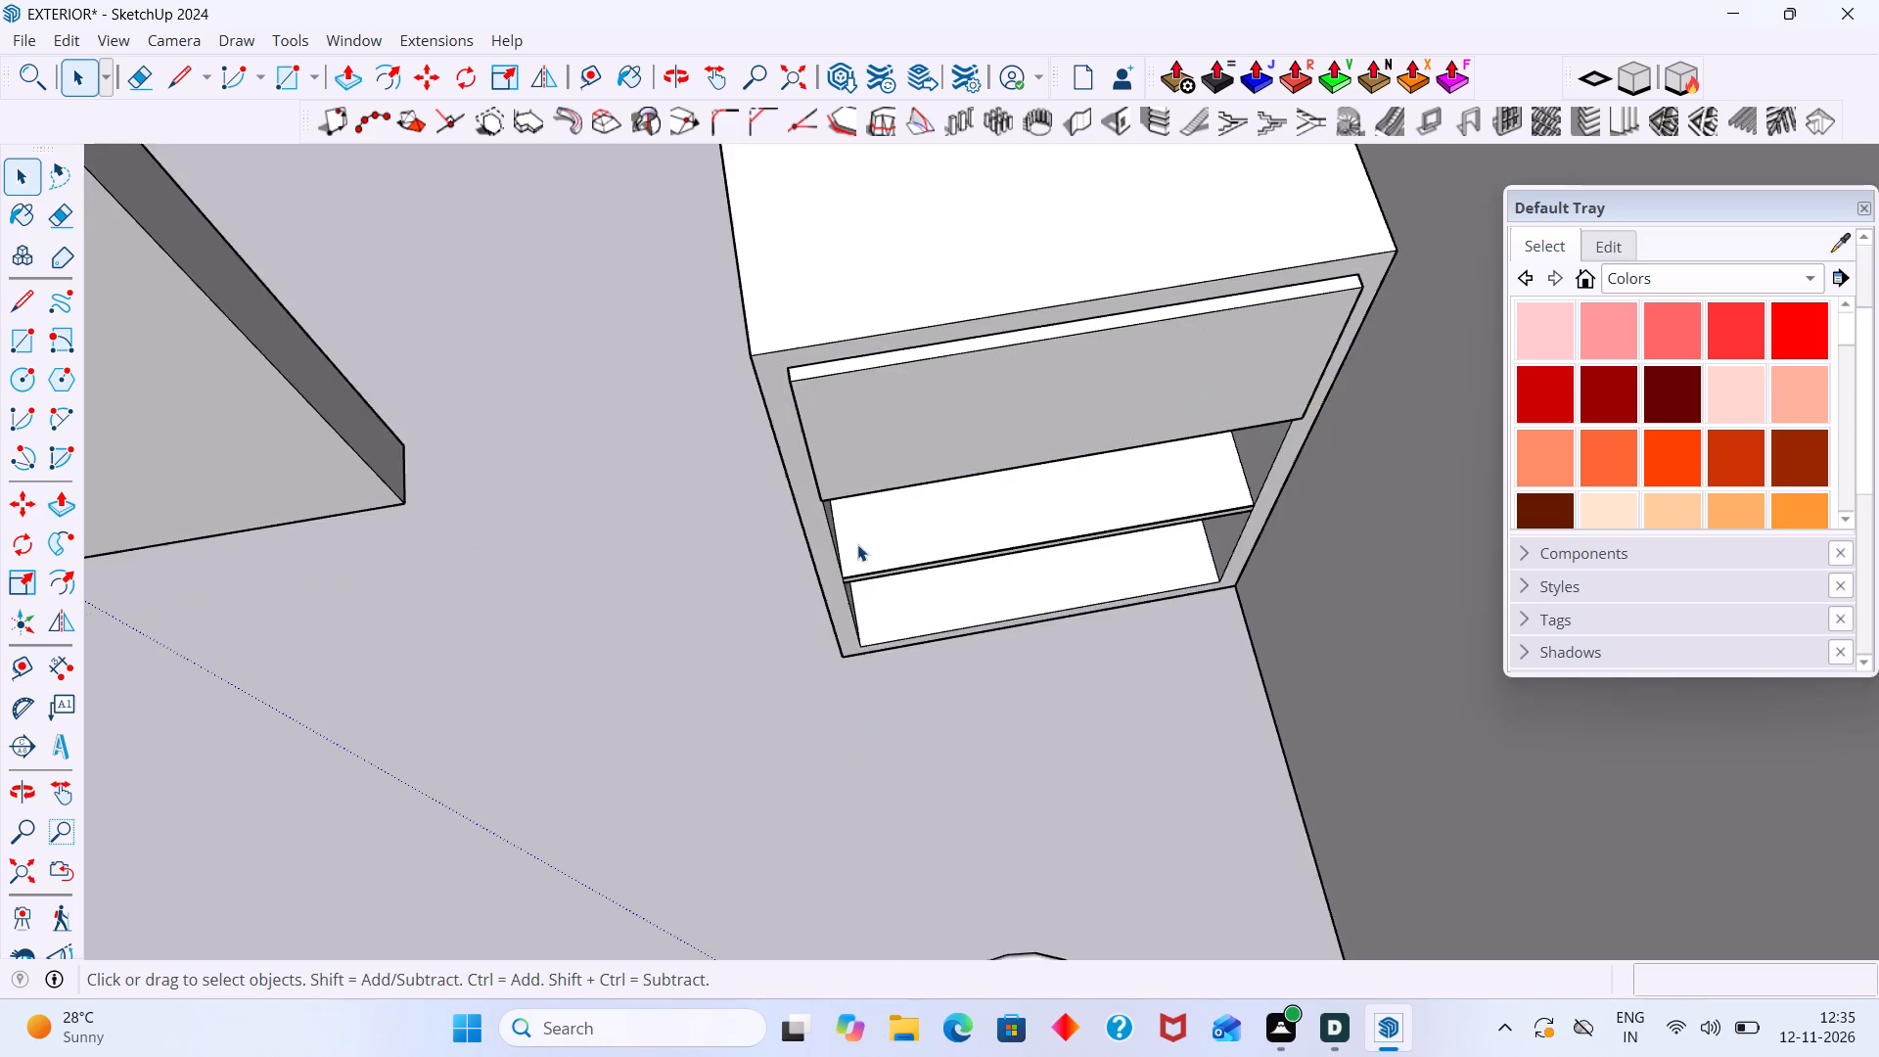
Copy the top front panel down about 1' 7/16" by its lower corner to cover the middle compartment.
{"action": "scroll", "coordinate": [910, 449], "scroll_direction": "up", "scroll_amount": 3}
{"action": "left_click", "coordinate": [872, 418]}
{"action": "key", "text": "m"}
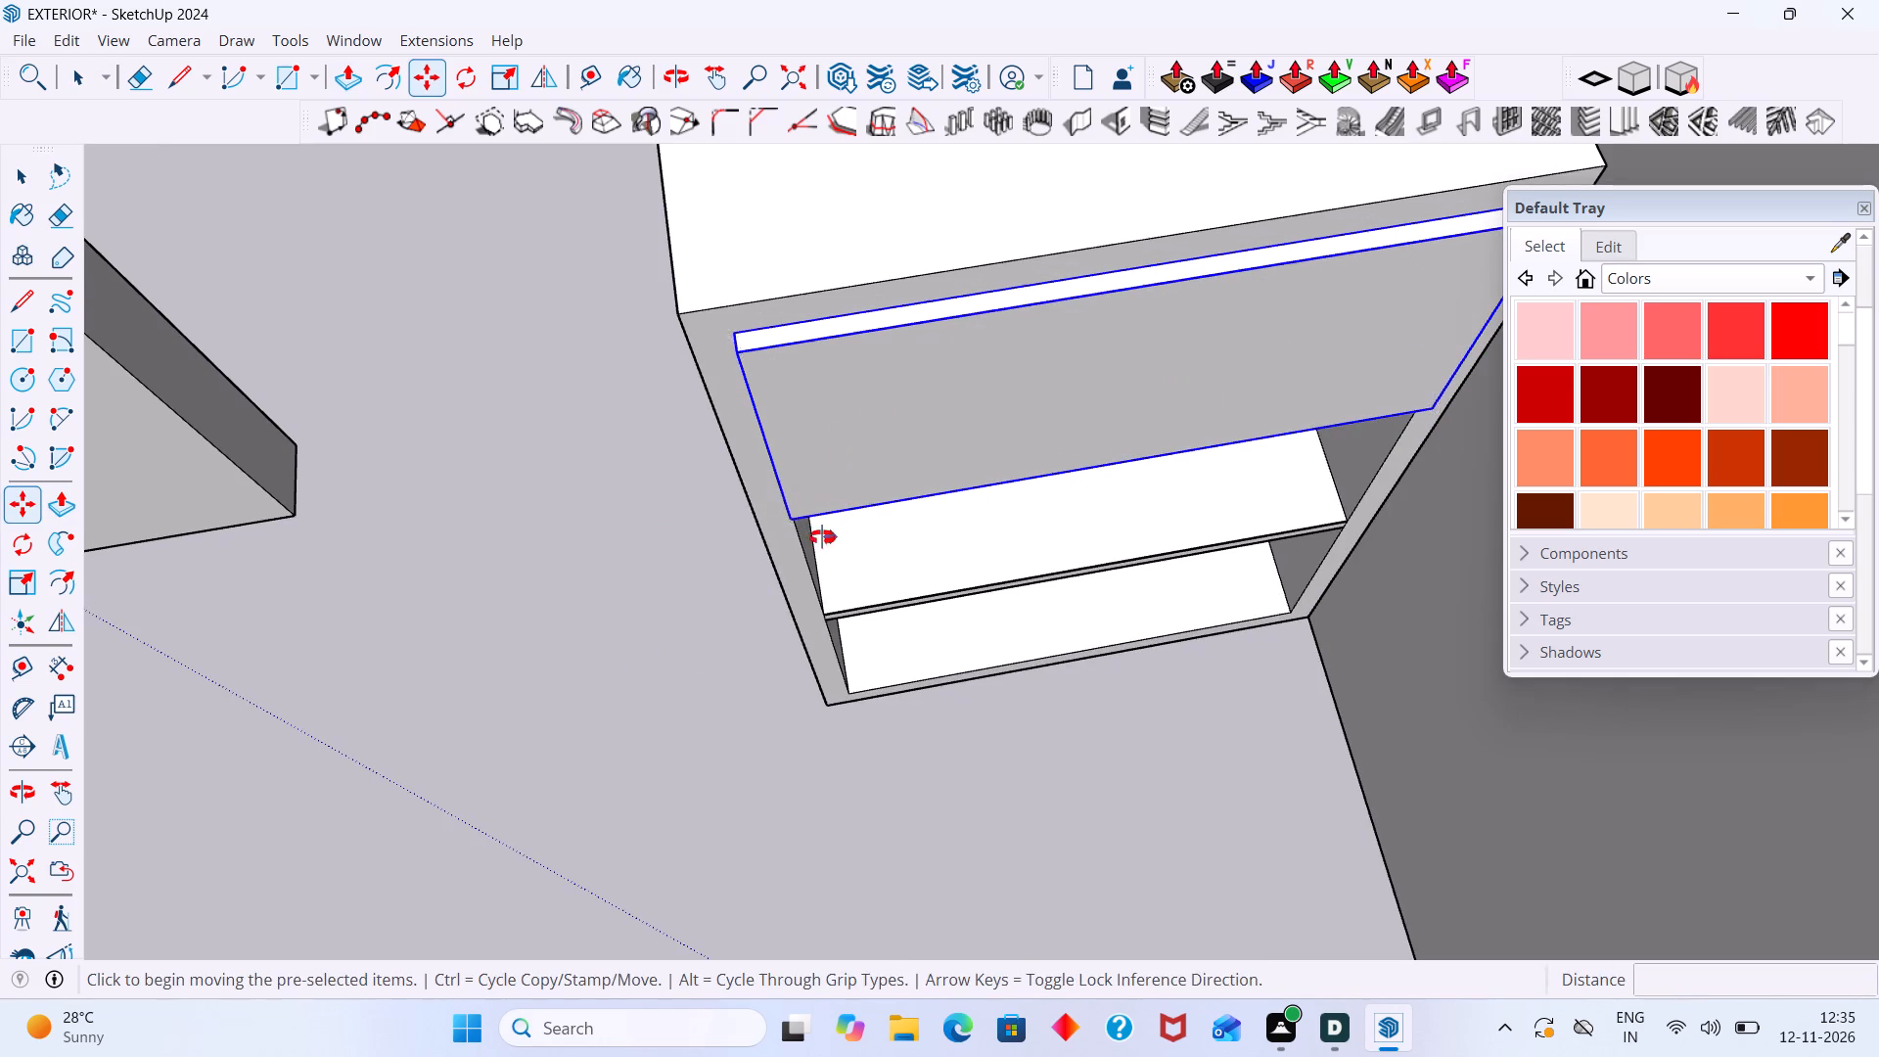
{"action": "middle_click_drag", "start_coordinate": [824, 537], "coordinate": [914, 370]}
{"action": "scroll", "coordinate": [857, 428], "scroll_direction": "up", "scroll_amount": 8}
{"action": "middle_click_drag", "start_coordinate": [776, 438], "coordinate": [869, 371]}
{"action": "scroll", "coordinate": [869, 371], "scroll_direction": "up", "scroll_amount": 1}
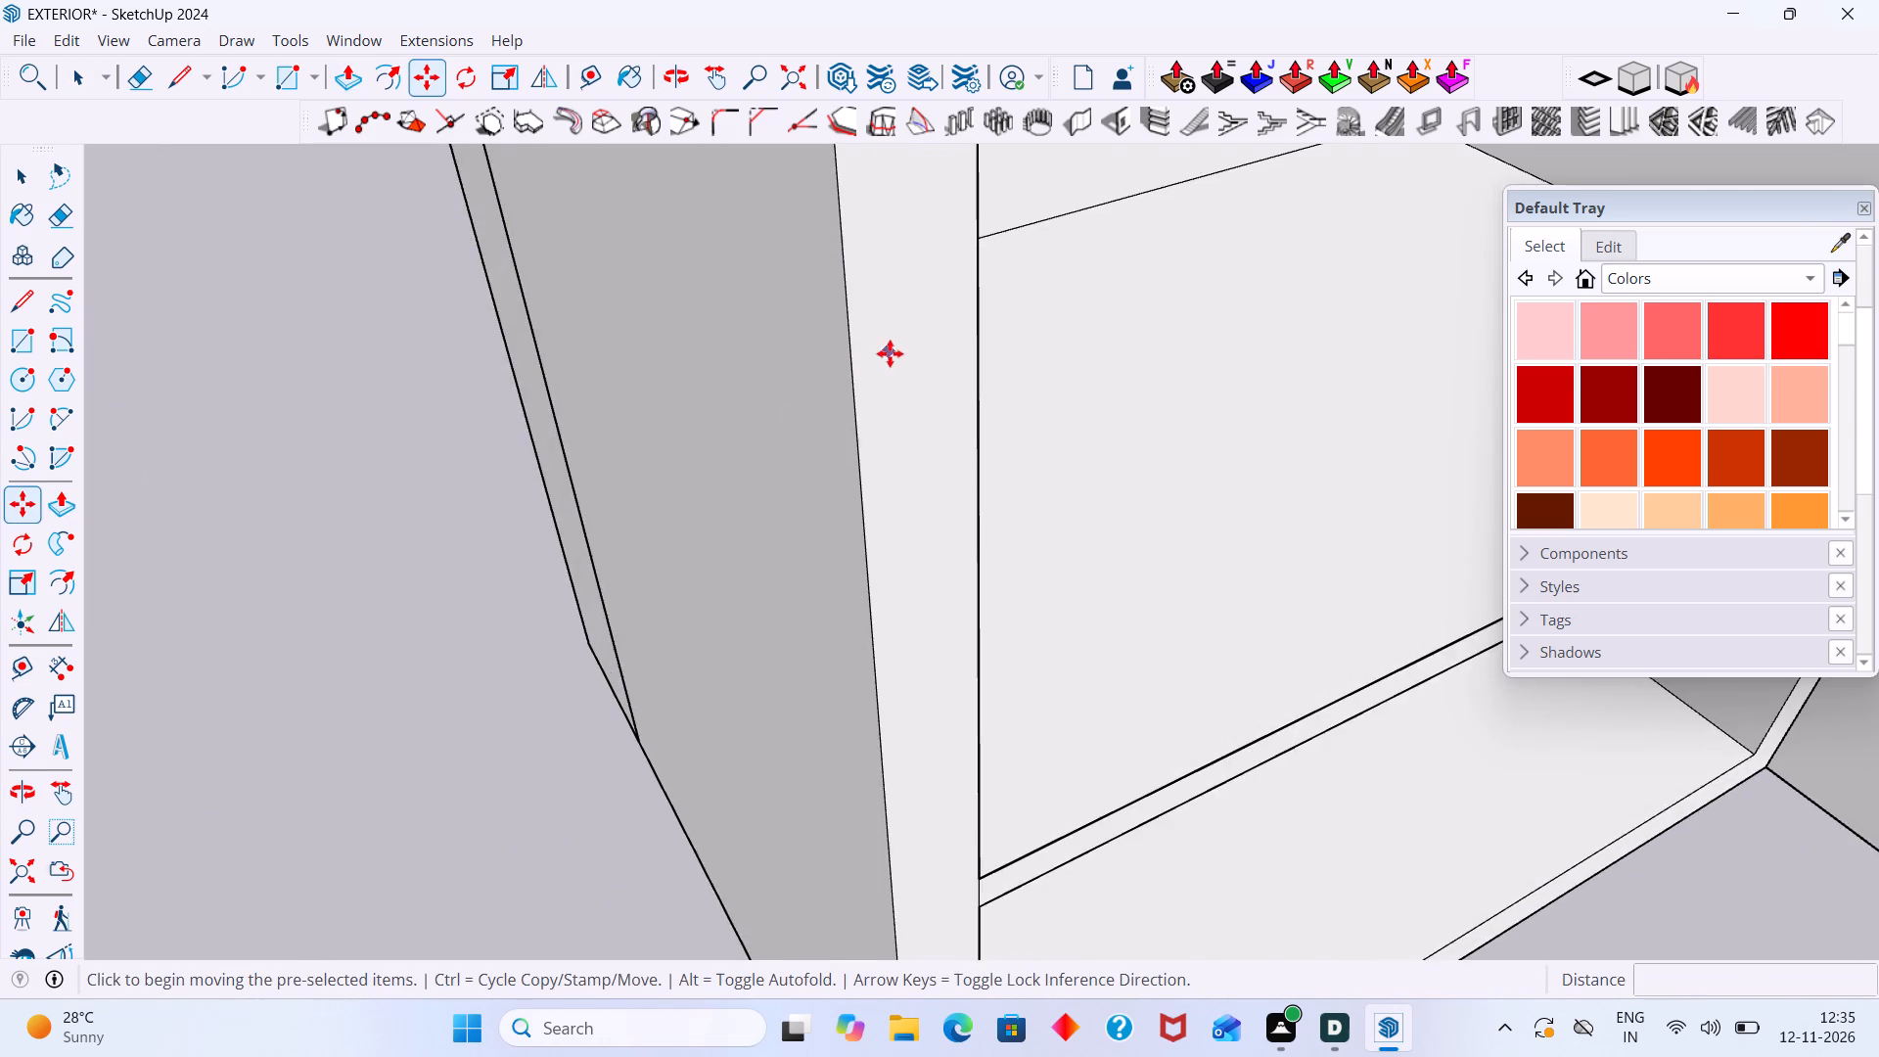
{"action": "scroll", "coordinate": [890, 353], "scroll_direction": "down", "scroll_amount": 4}
{"action": "middle_click_drag", "start_coordinate": [894, 364], "coordinate": [867, 528], "text": "shift"}
{"action": "scroll", "coordinate": [934, 390], "scroll_direction": "up", "scroll_amount": 3}
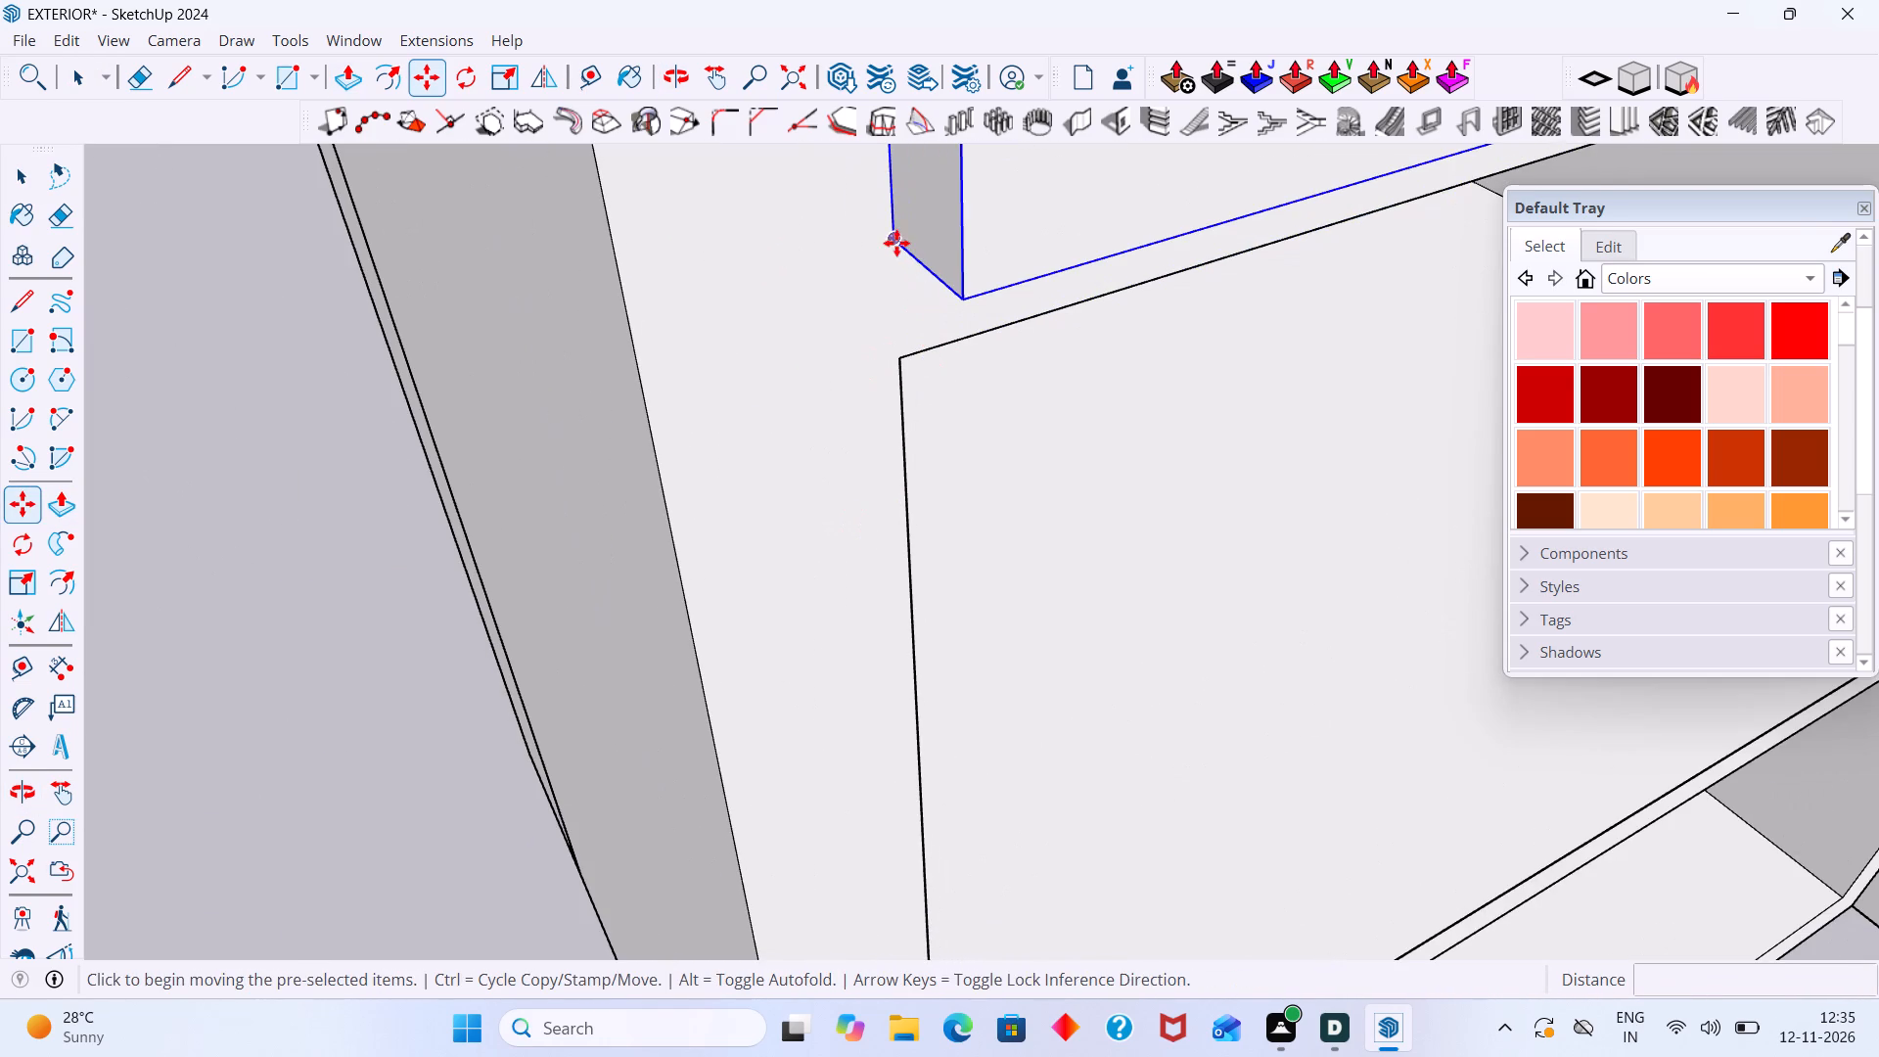
{"action": "left_click", "coordinate": [896, 239]}
{"action": "scroll", "coordinate": [906, 407], "scroll_direction": "down", "scroll_amount": 7}
{"action": "middle_click_drag", "start_coordinate": [952, 598], "coordinate": [951, 453]}
{"action": "scroll", "coordinate": [924, 724], "scroll_direction": "up", "scroll_amount": 8}
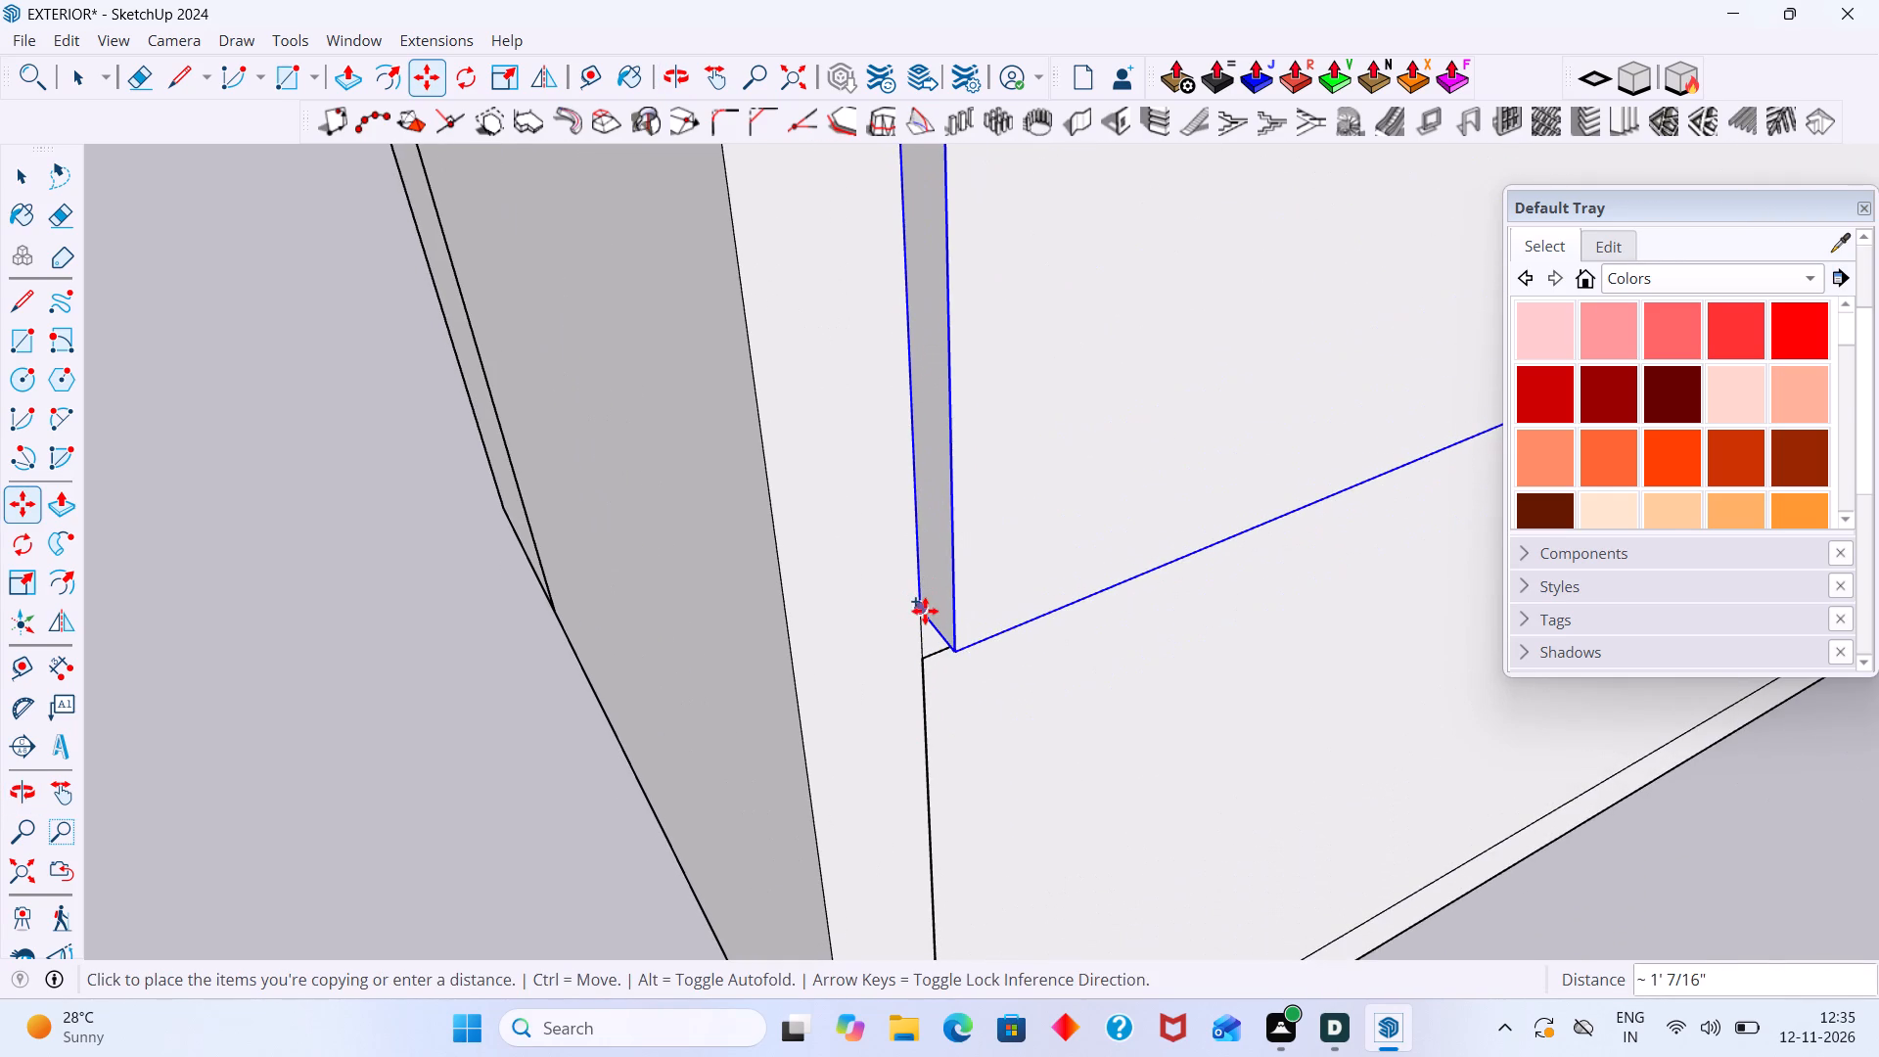
{"action": "left_click", "coordinate": [926, 611]}
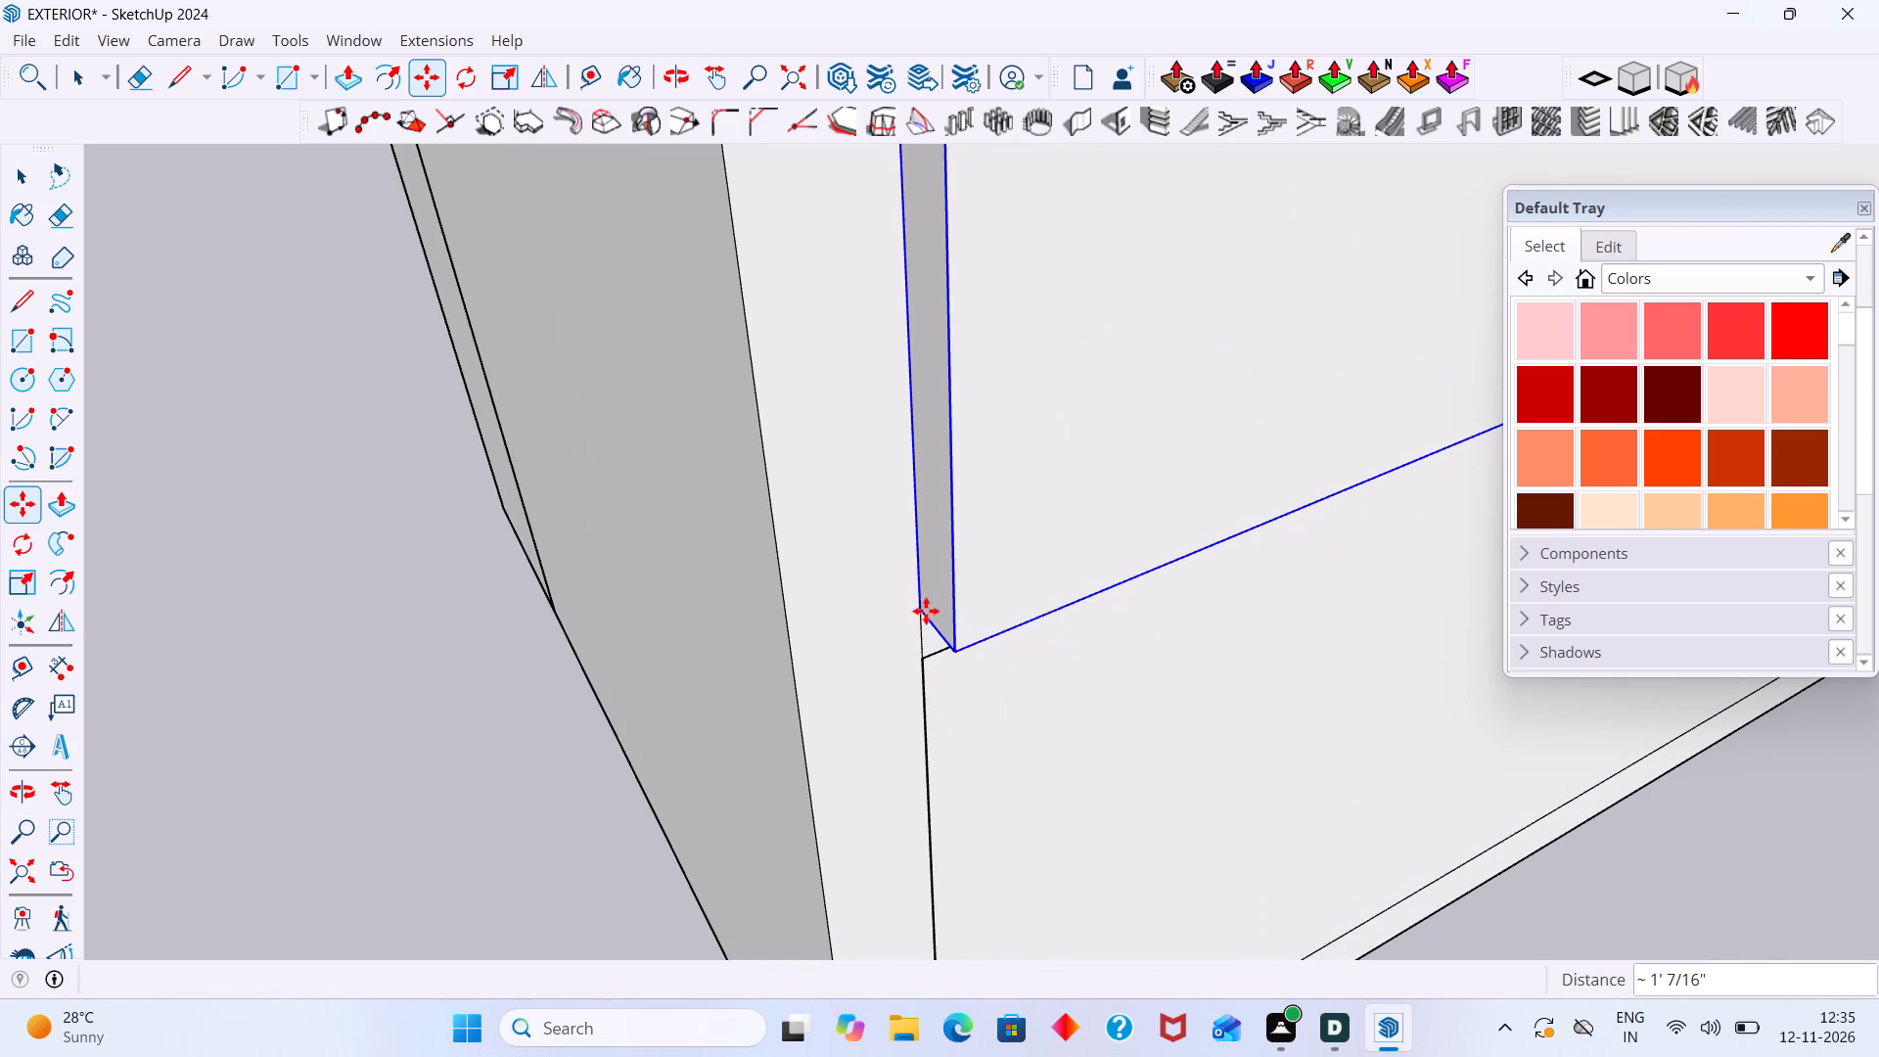
Multiply the panel copy by 2 at the same spacing to cover the bottom compartment too.
{"action": "key", "text": "asterisk"}
{"action": "key", "text": "2"}
{"action": "key", "text": "Return"}
{"action": "key", "text": "space"}
{"action": "scroll", "coordinate": [892, 666], "scroll_direction": "down", "scroll_amount": 16}
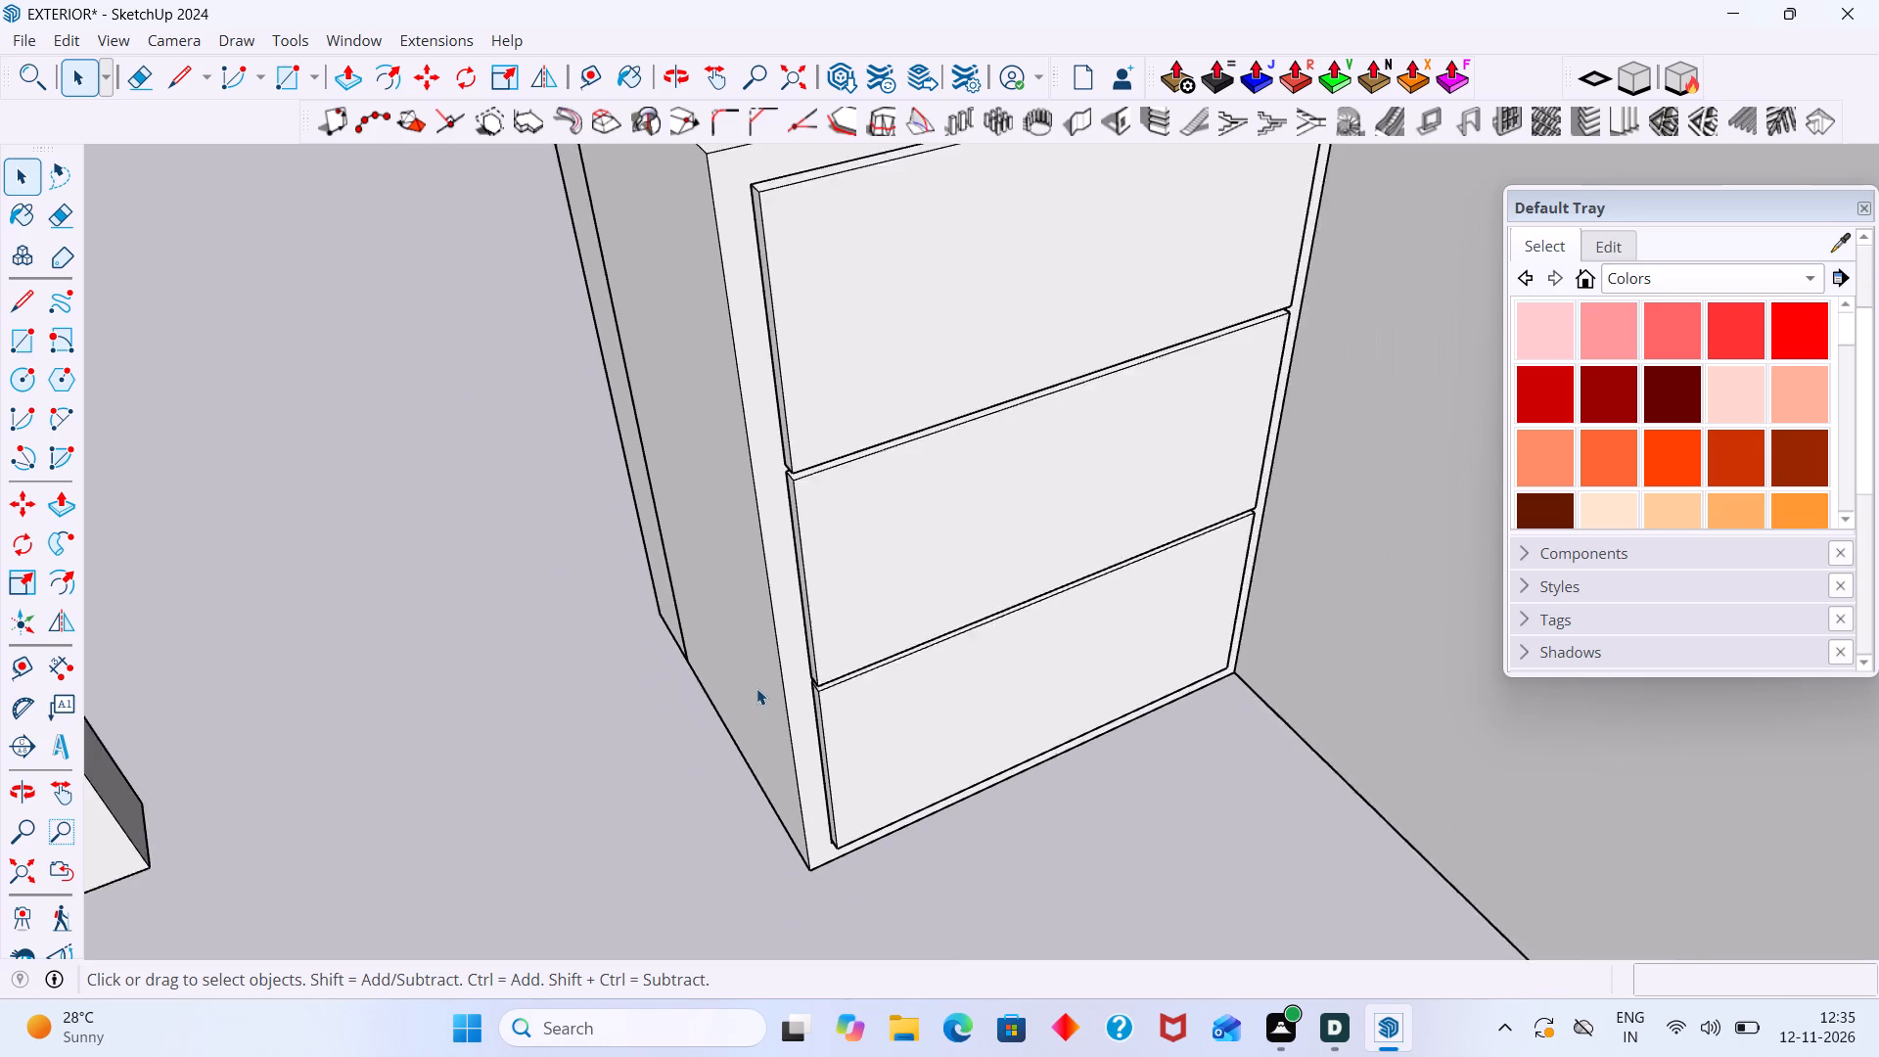
{"action": "scroll", "coordinate": [756, 688], "scroll_direction": "down", "scroll_amount": 3}
{"action": "left_click", "coordinate": [1001, 818]}
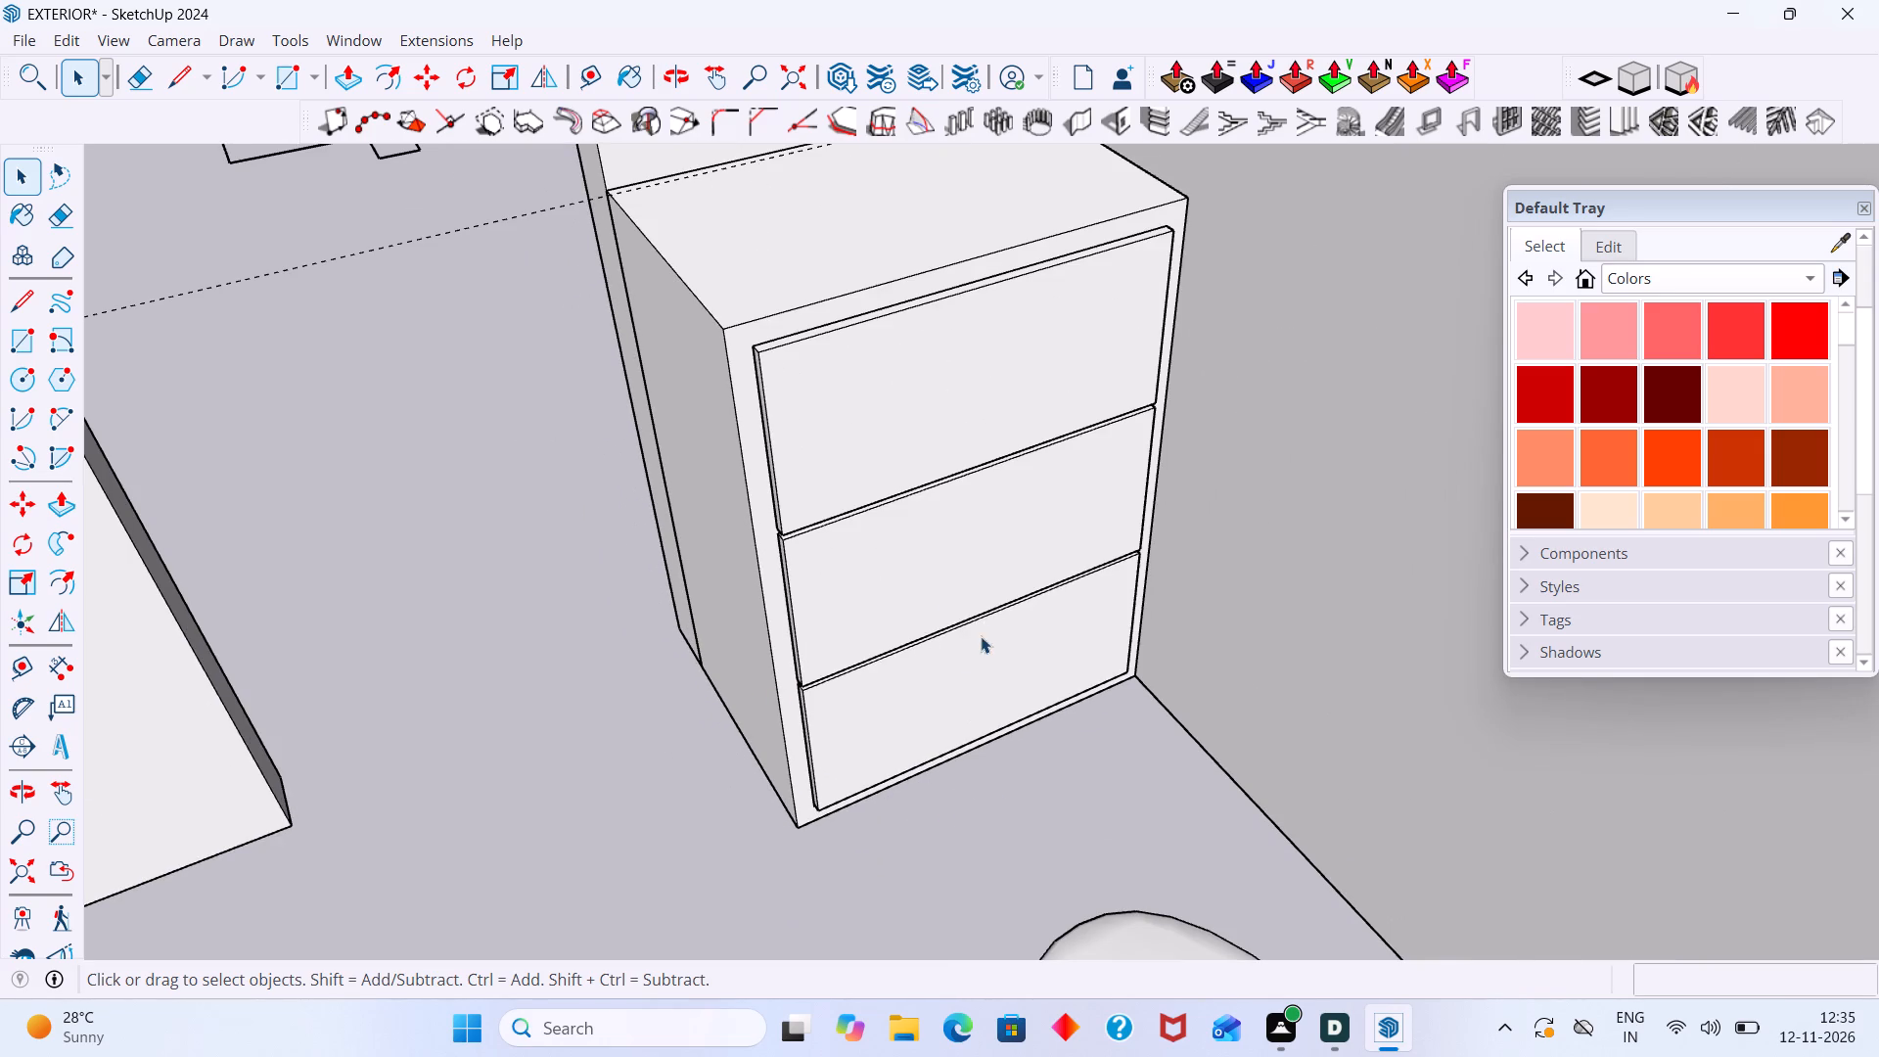
Bring the whole model back into view and close in on the bathroom cabinet's top front panel.
{"action": "scroll", "coordinate": [955, 479], "scroll_direction": "down", "scroll_amount": 2}
{"action": "middle_click_drag", "start_coordinate": [955, 468], "coordinate": [846, 646], "text": "shift"}
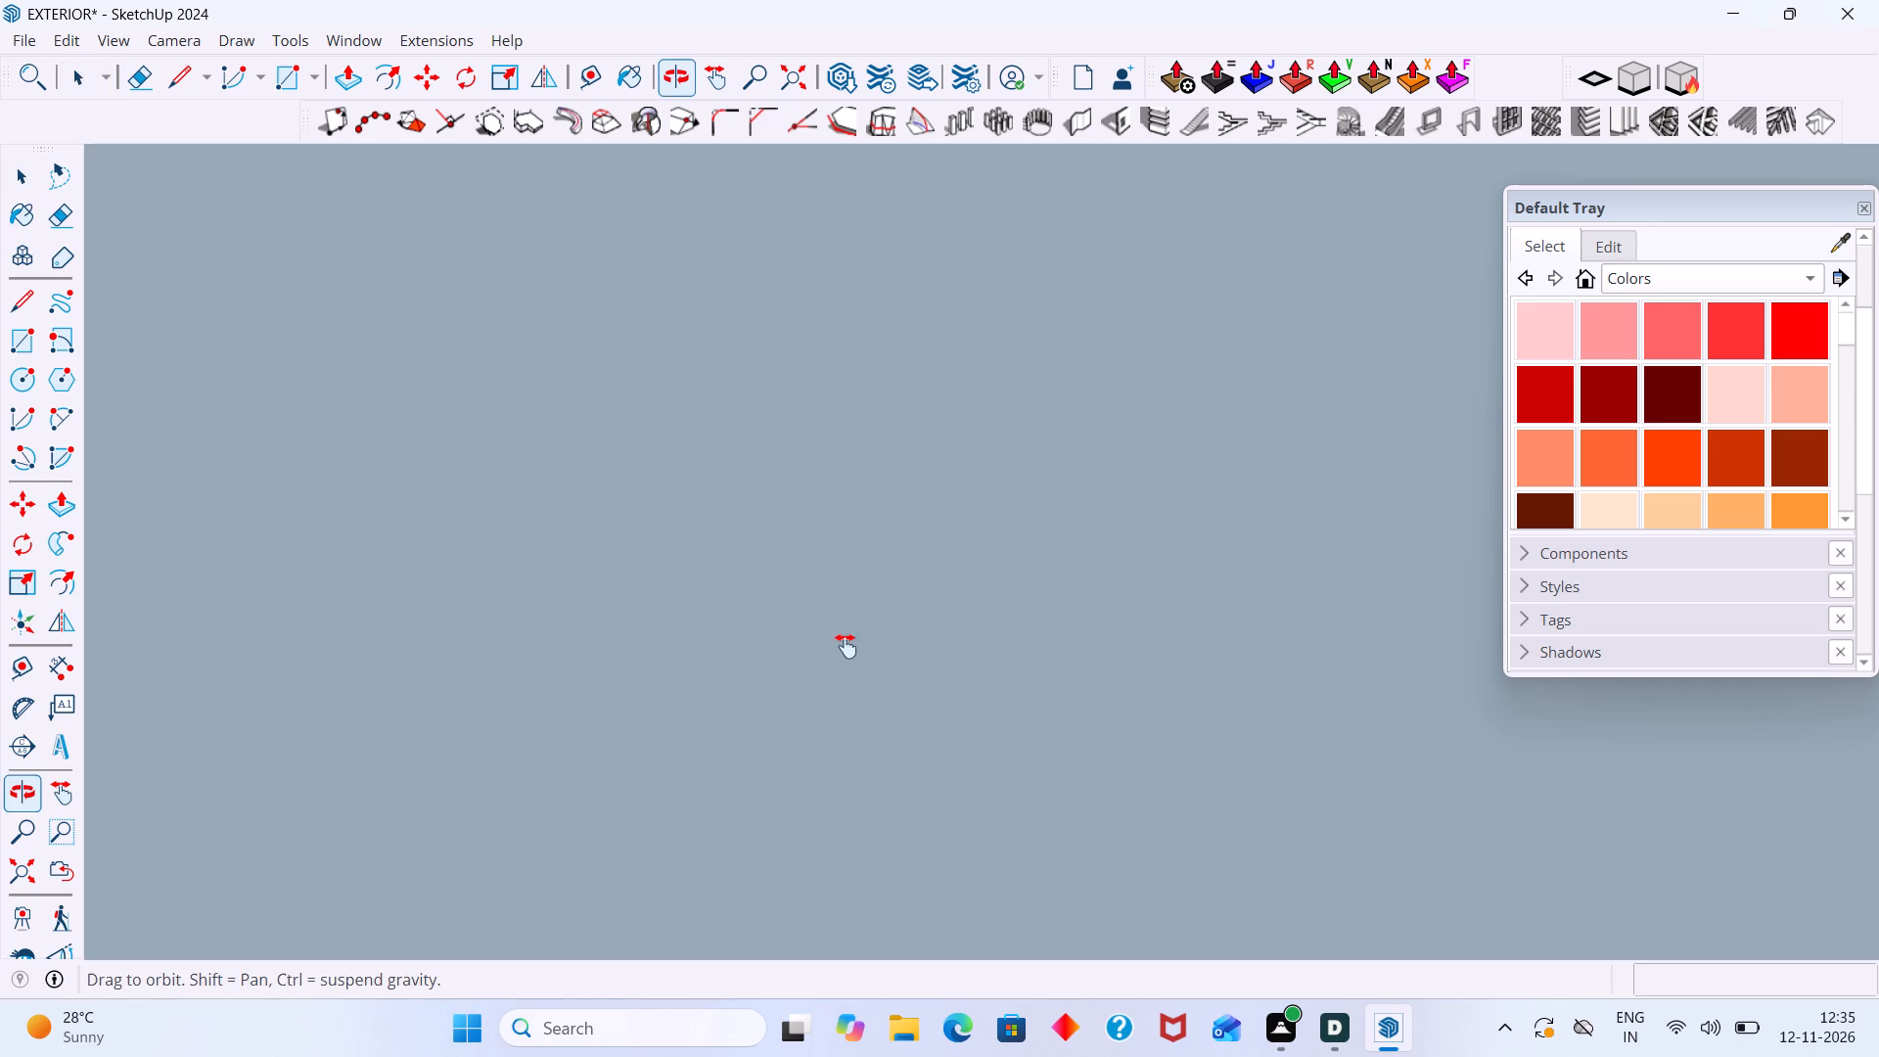
{"action": "middle_click_drag", "start_coordinate": [846, 646], "coordinate": [845, 646], "text": "shift"}
{"action": "left_click", "coordinate": [23, 863]}
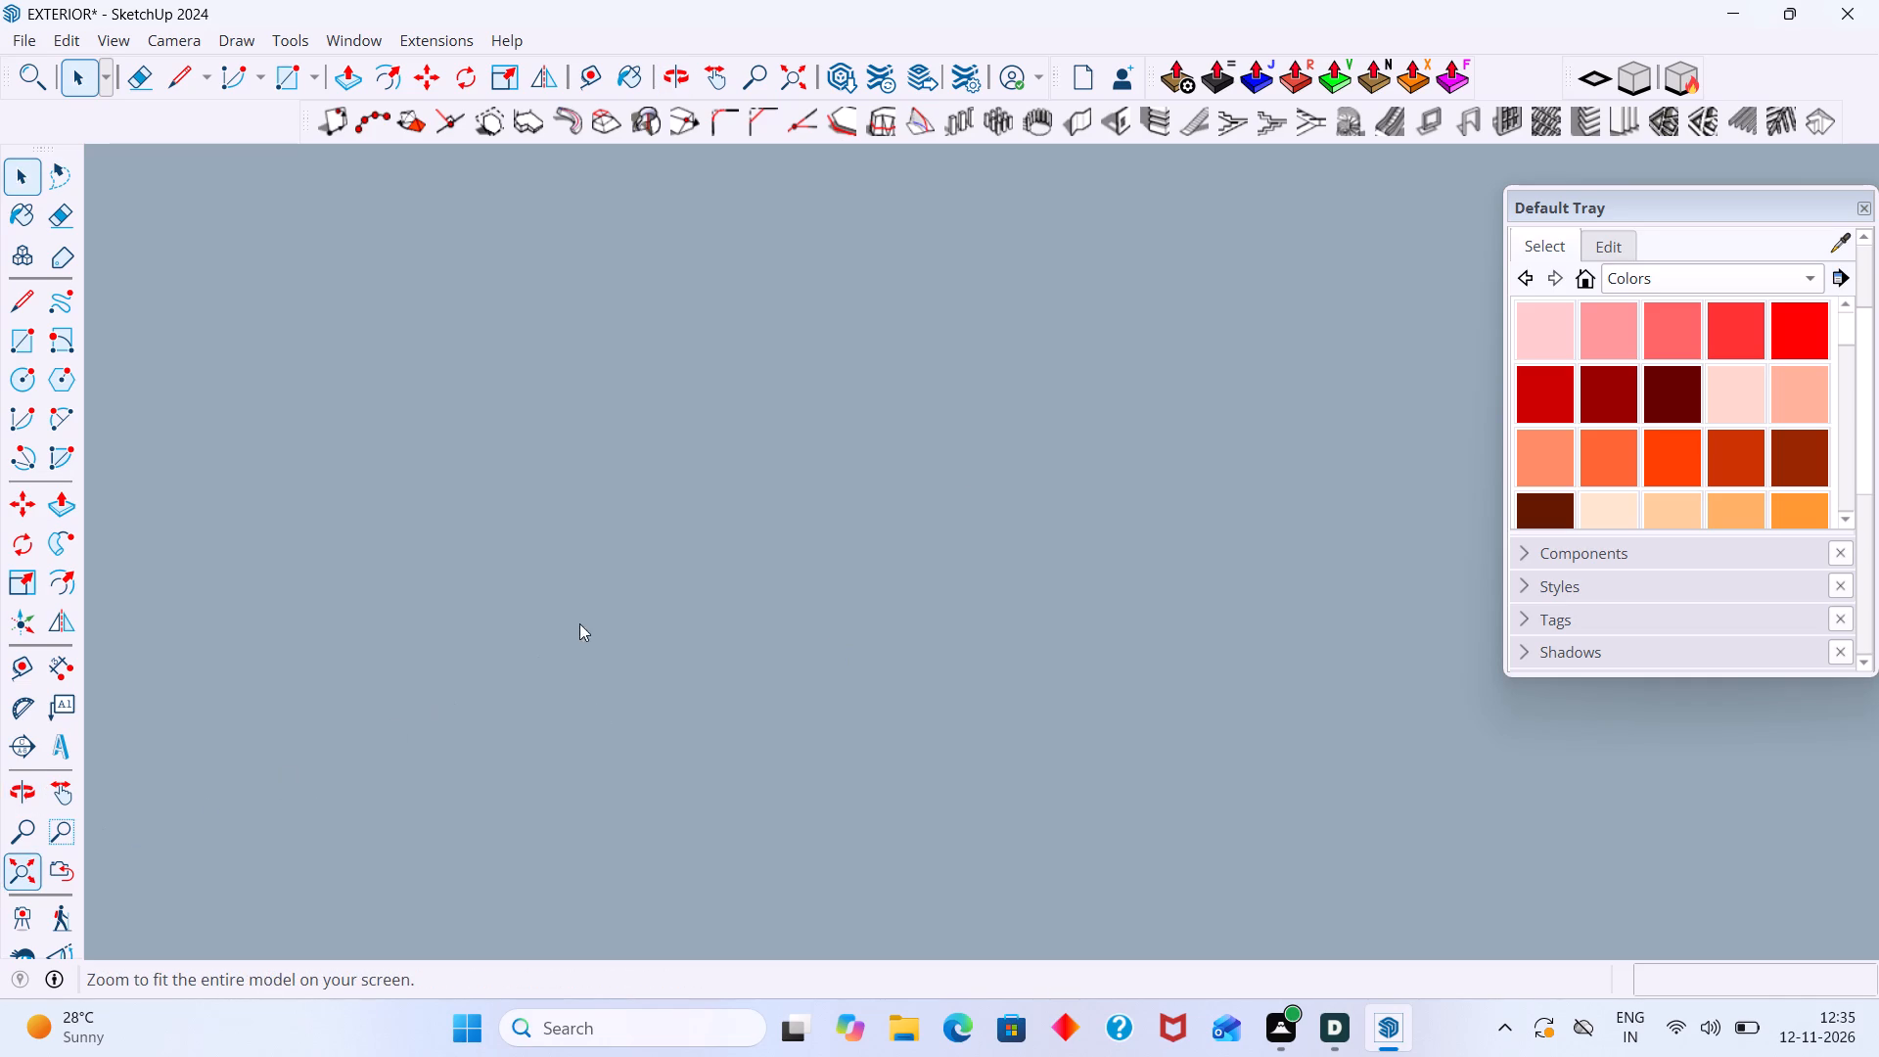
{"action": "scroll", "coordinate": [833, 500], "scroll_direction": "down", "scroll_amount": 20}
{"action": "scroll", "coordinate": [833, 500], "scroll_direction": "down", "scroll_amount": 2}
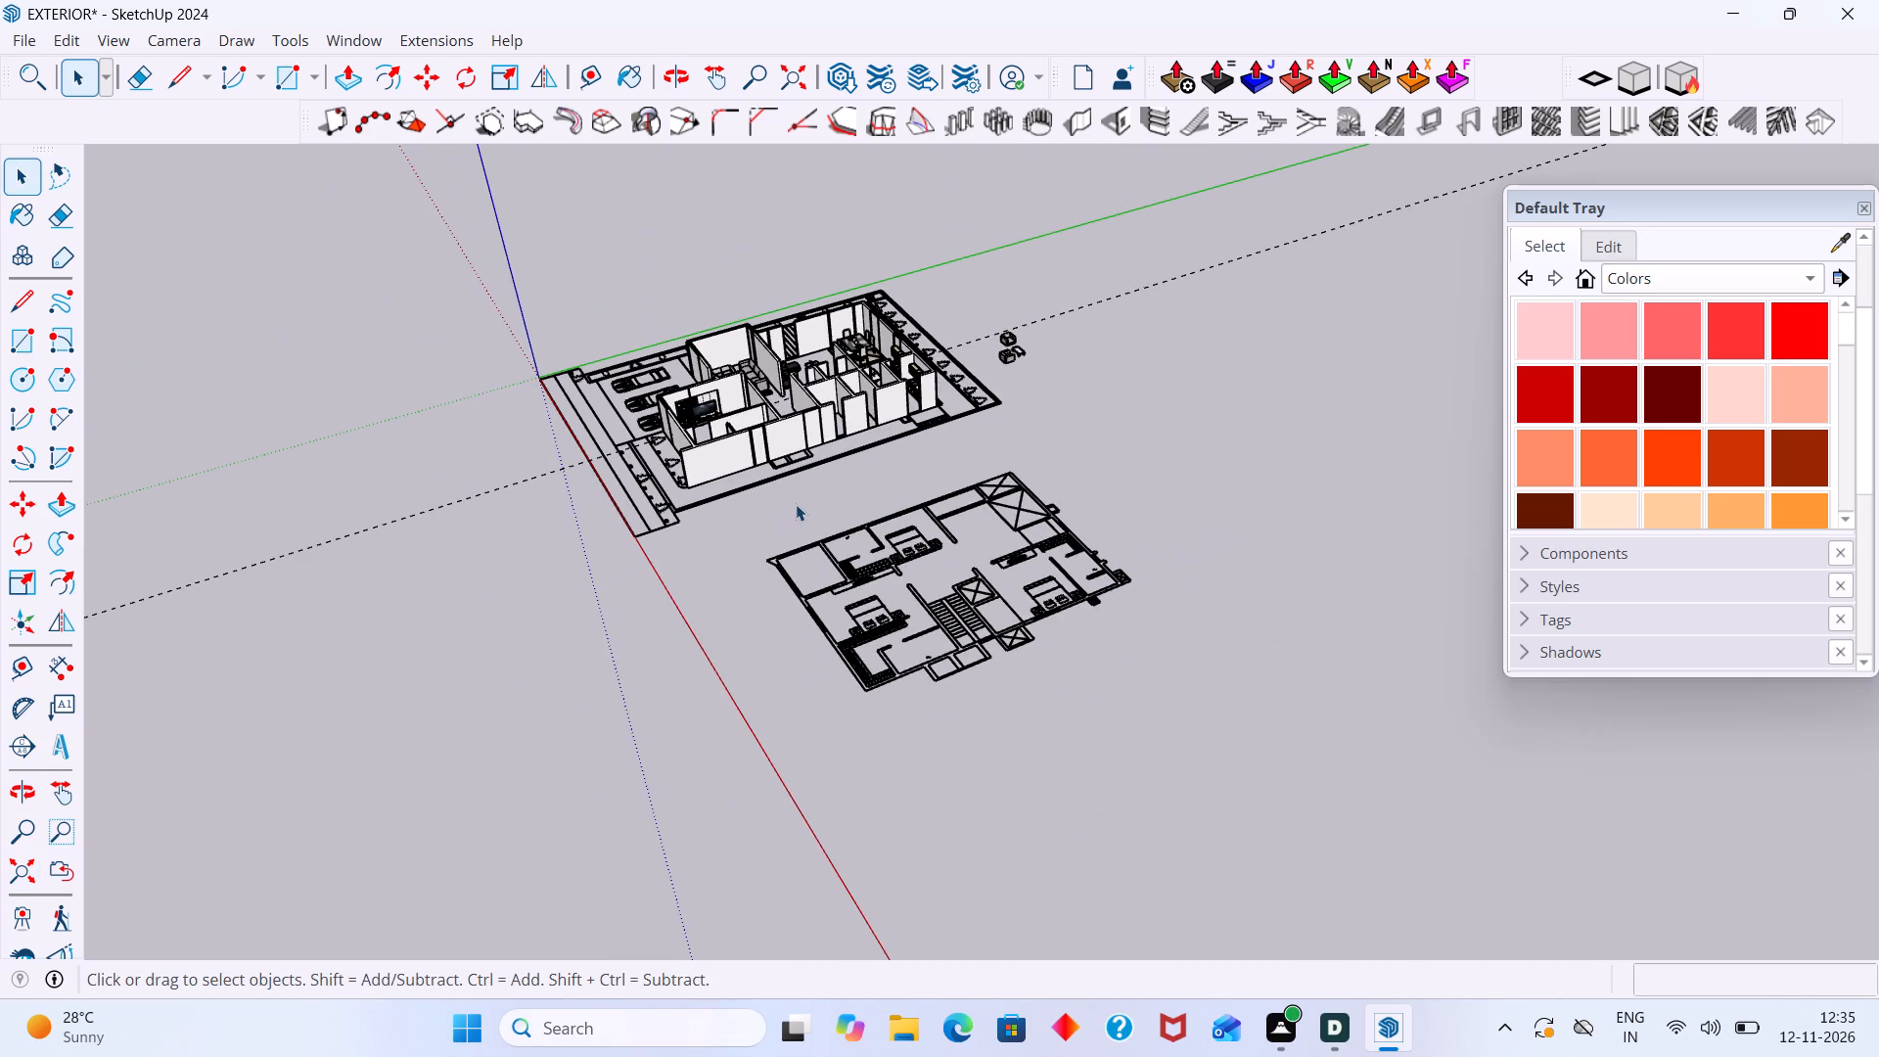
{"action": "middle_click_drag", "start_coordinate": [901, 457], "coordinate": [788, 648], "text": "shift"}
{"action": "scroll", "coordinate": [821, 558], "scroll_direction": "up", "scroll_amount": 3}
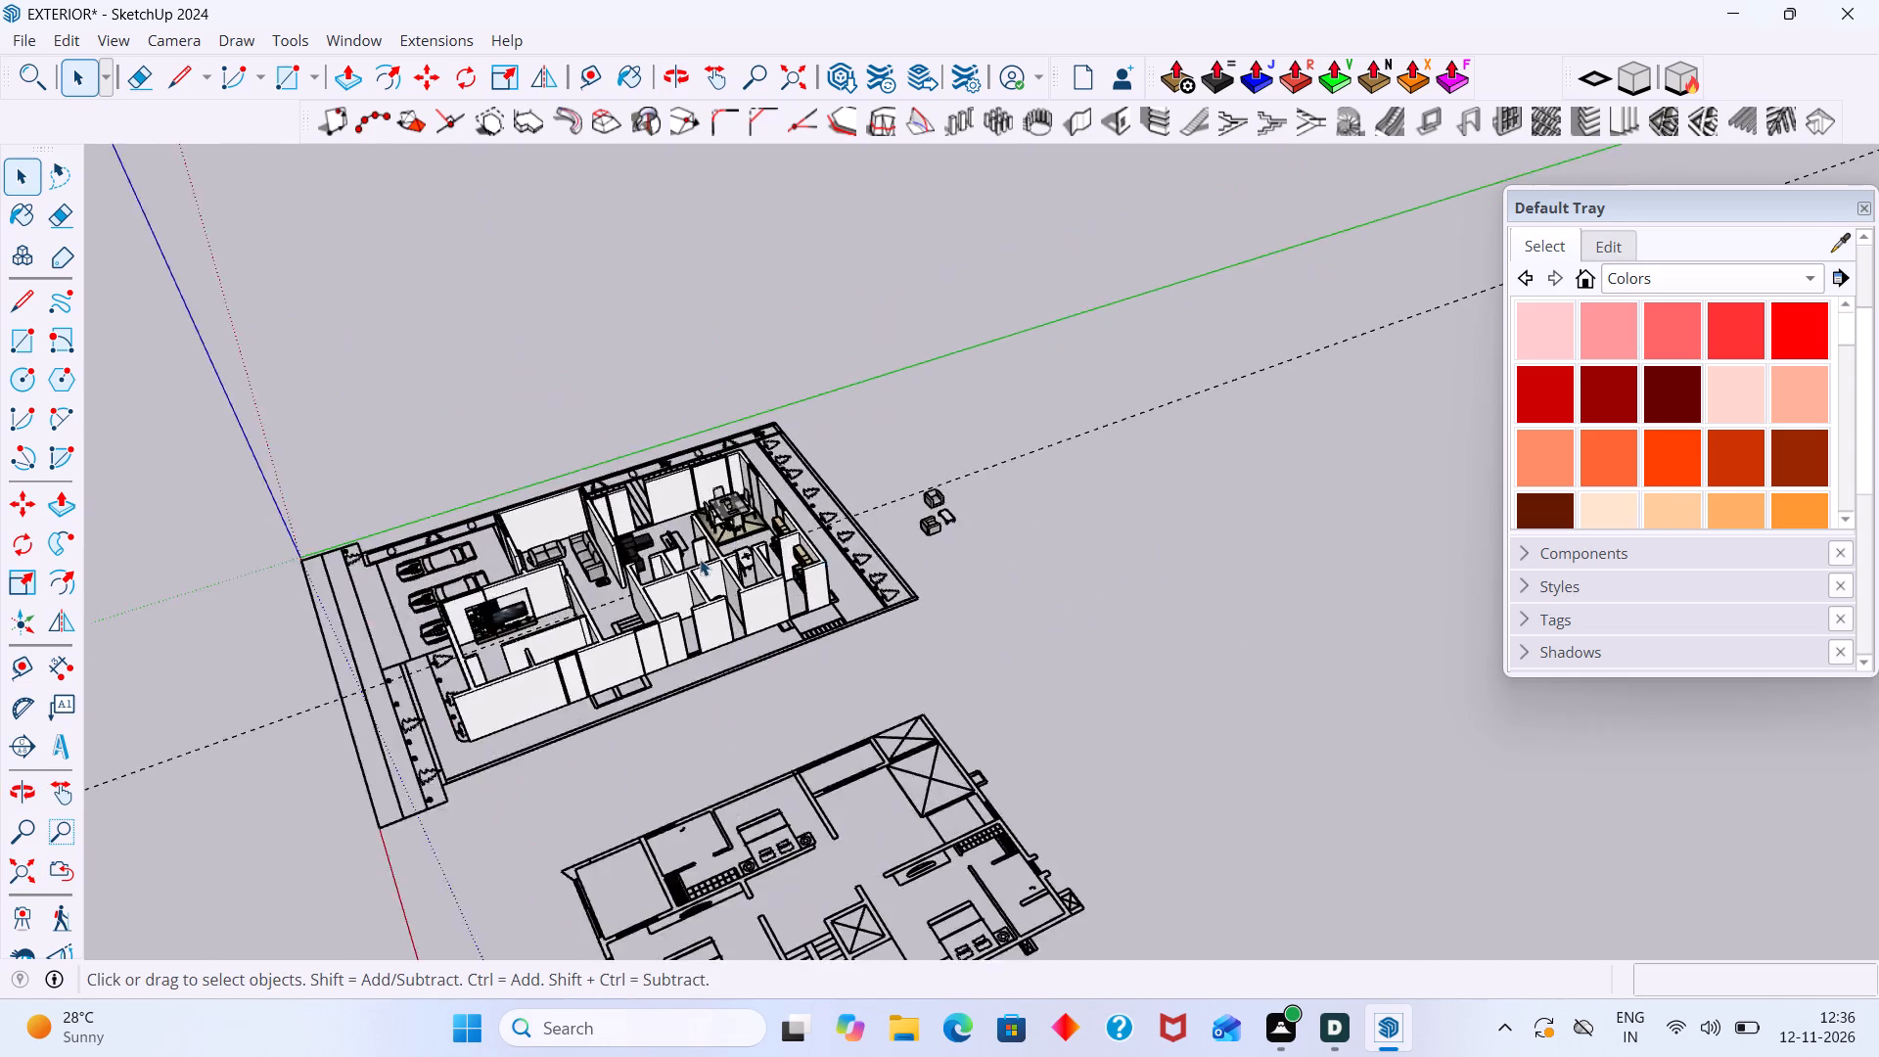
{"action": "scroll", "coordinate": [700, 559], "scroll_direction": "up", "scroll_amount": 19}
{"action": "scroll", "coordinate": [922, 574], "scroll_direction": "down", "scroll_amount": 3}
{"action": "middle_click_drag", "start_coordinate": [908, 570], "coordinate": [908, 582]}
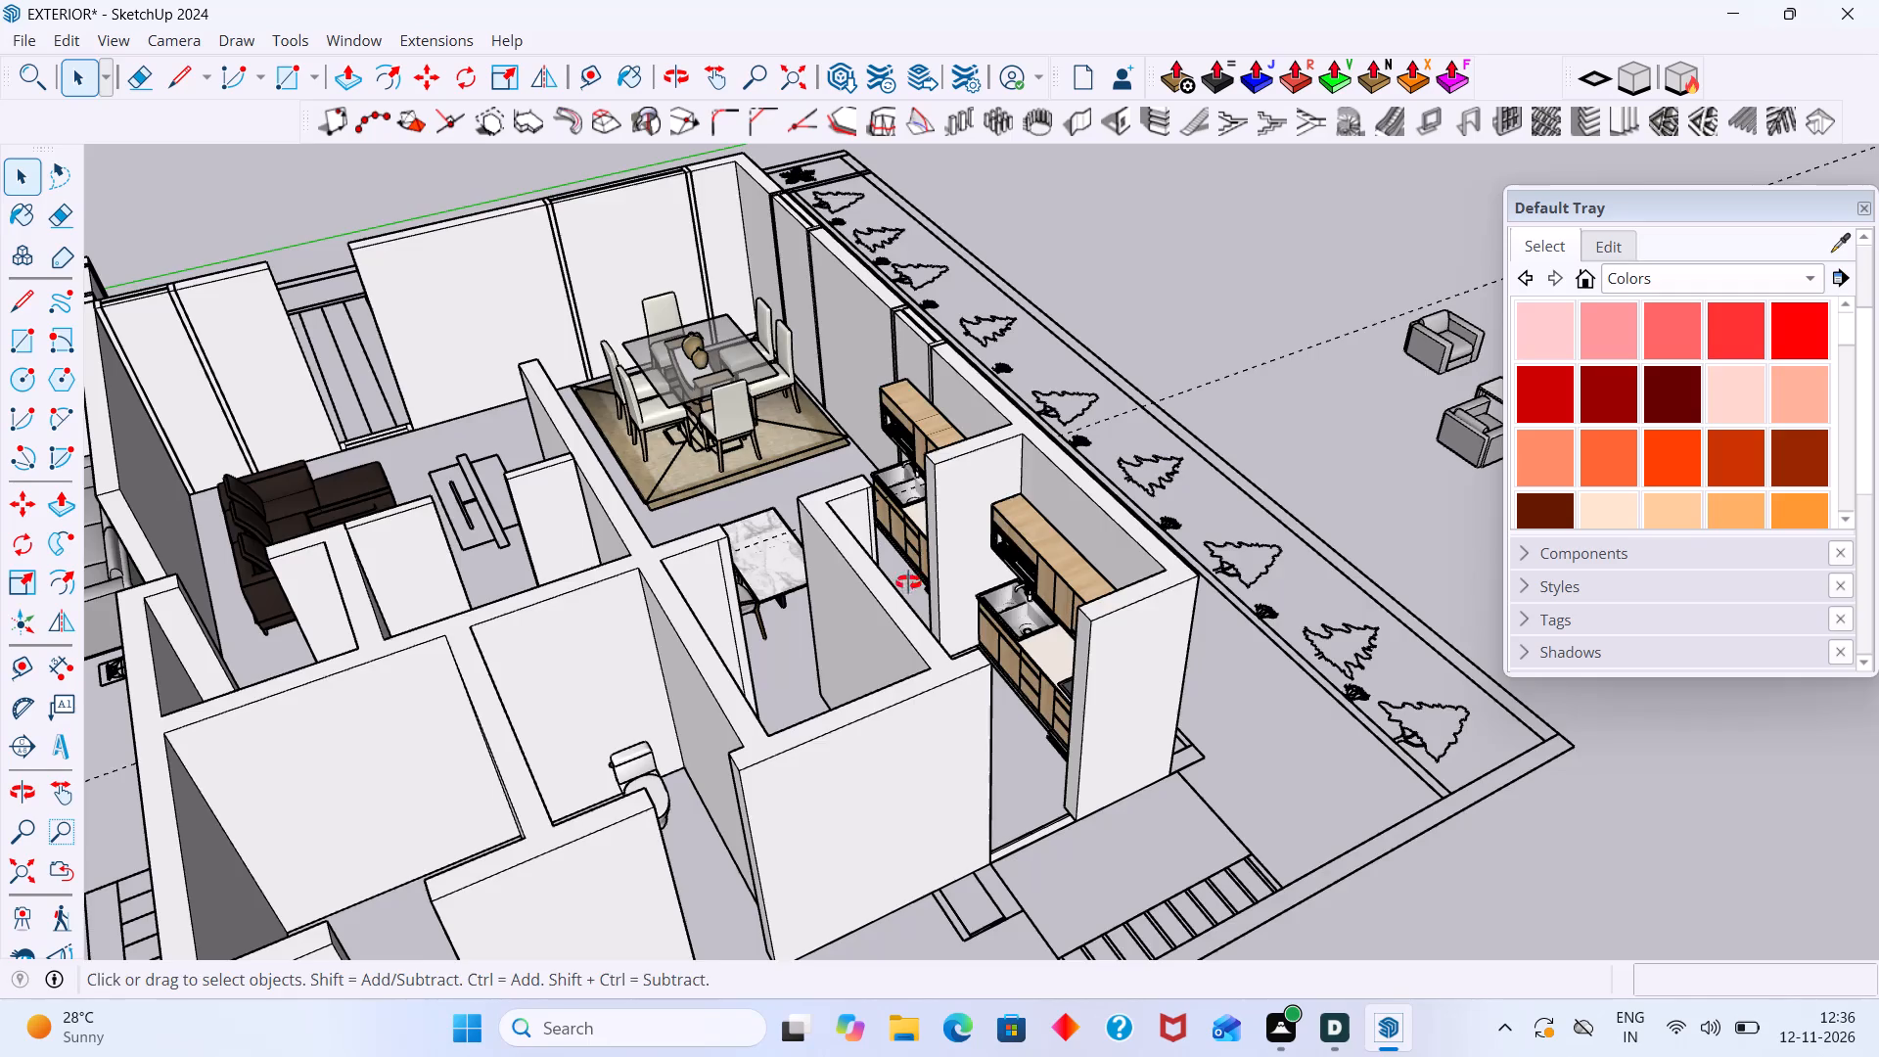
{"action": "middle_click_drag", "start_coordinate": [908, 582], "coordinate": [908, 762]}
{"action": "middle_click_drag", "start_coordinate": [554, 766], "coordinate": [758, 672]}
{"action": "scroll", "coordinate": [758, 672], "scroll_direction": "up", "scroll_amount": 15}
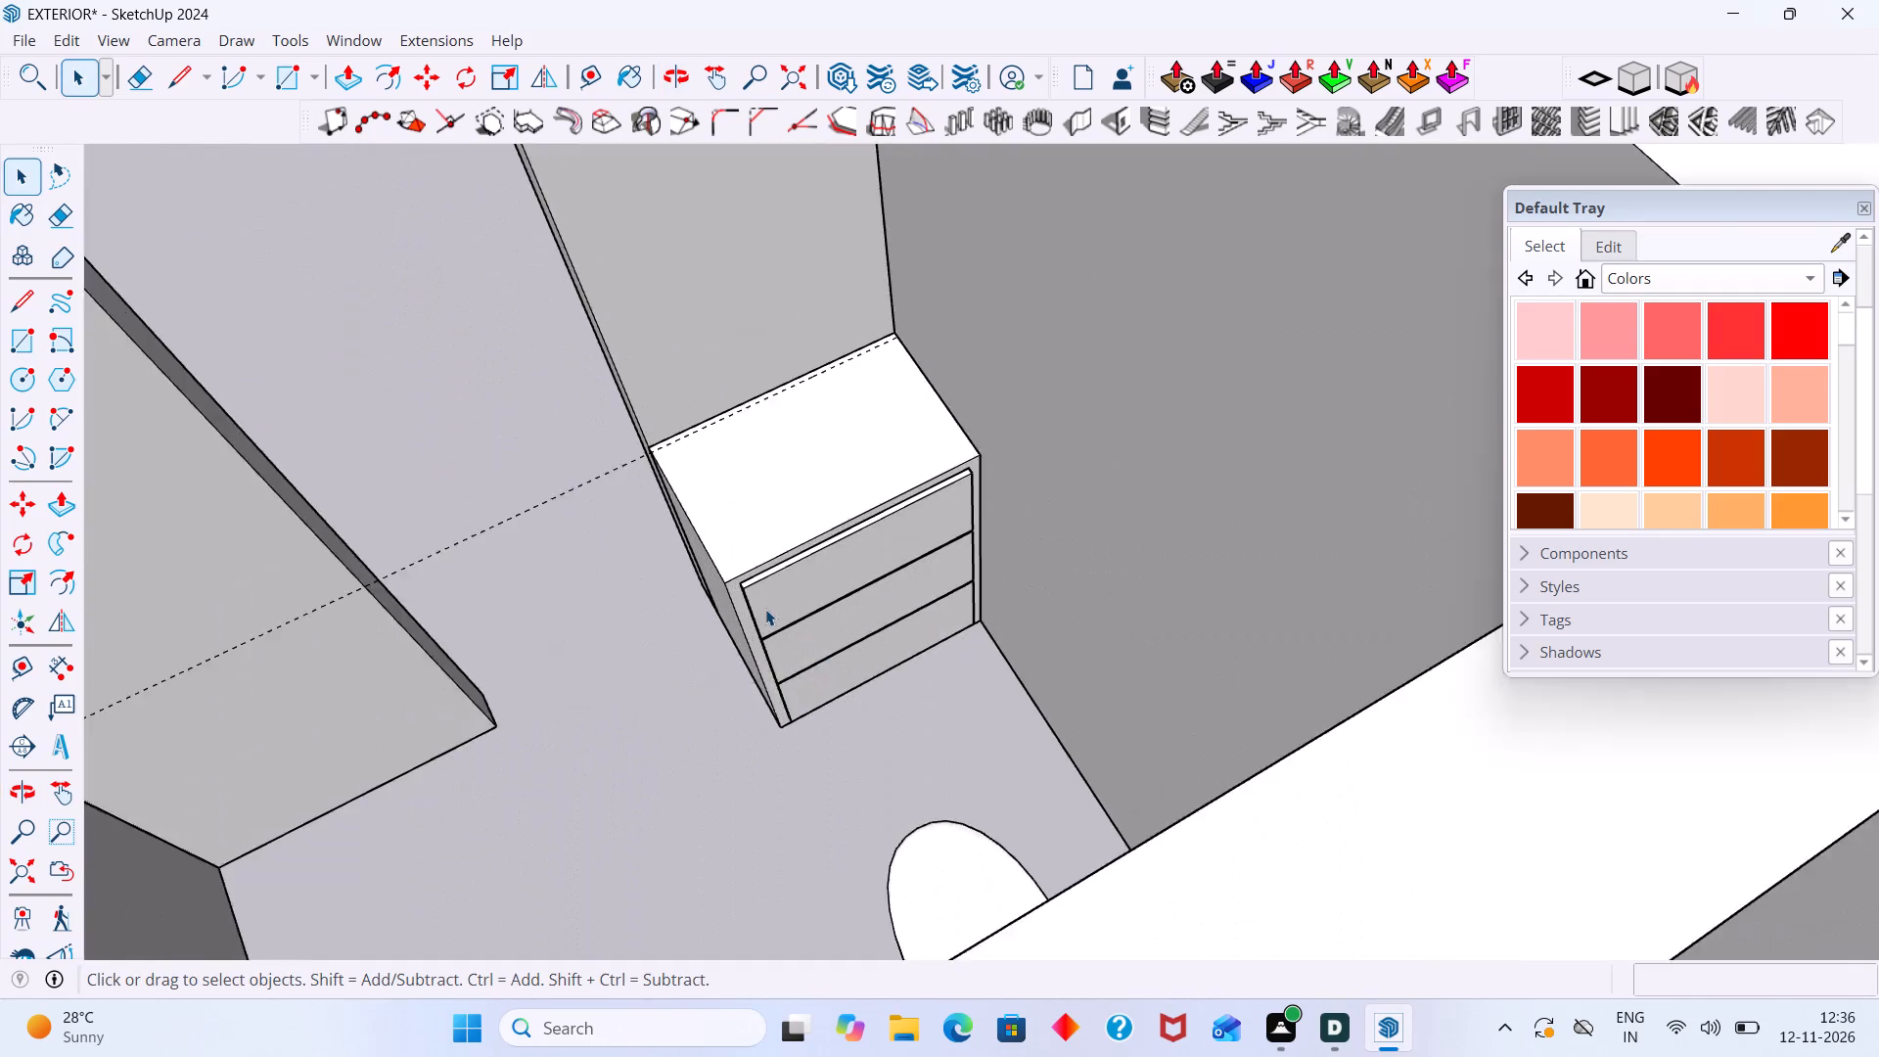
{"action": "scroll", "coordinate": [765, 609], "scroll_direction": "up", "scroll_amount": 3}
{"action": "middle_click_drag", "start_coordinate": [756, 626], "coordinate": [838, 610]}
{"action": "scroll", "coordinate": [838, 610], "scroll_direction": "up", "scroll_amount": 4}
{"action": "middle_click_drag", "start_coordinate": [802, 623], "coordinate": [841, 613]}
{"action": "scroll", "coordinate": [798, 581], "scroll_direction": "up", "scroll_amount": 8}
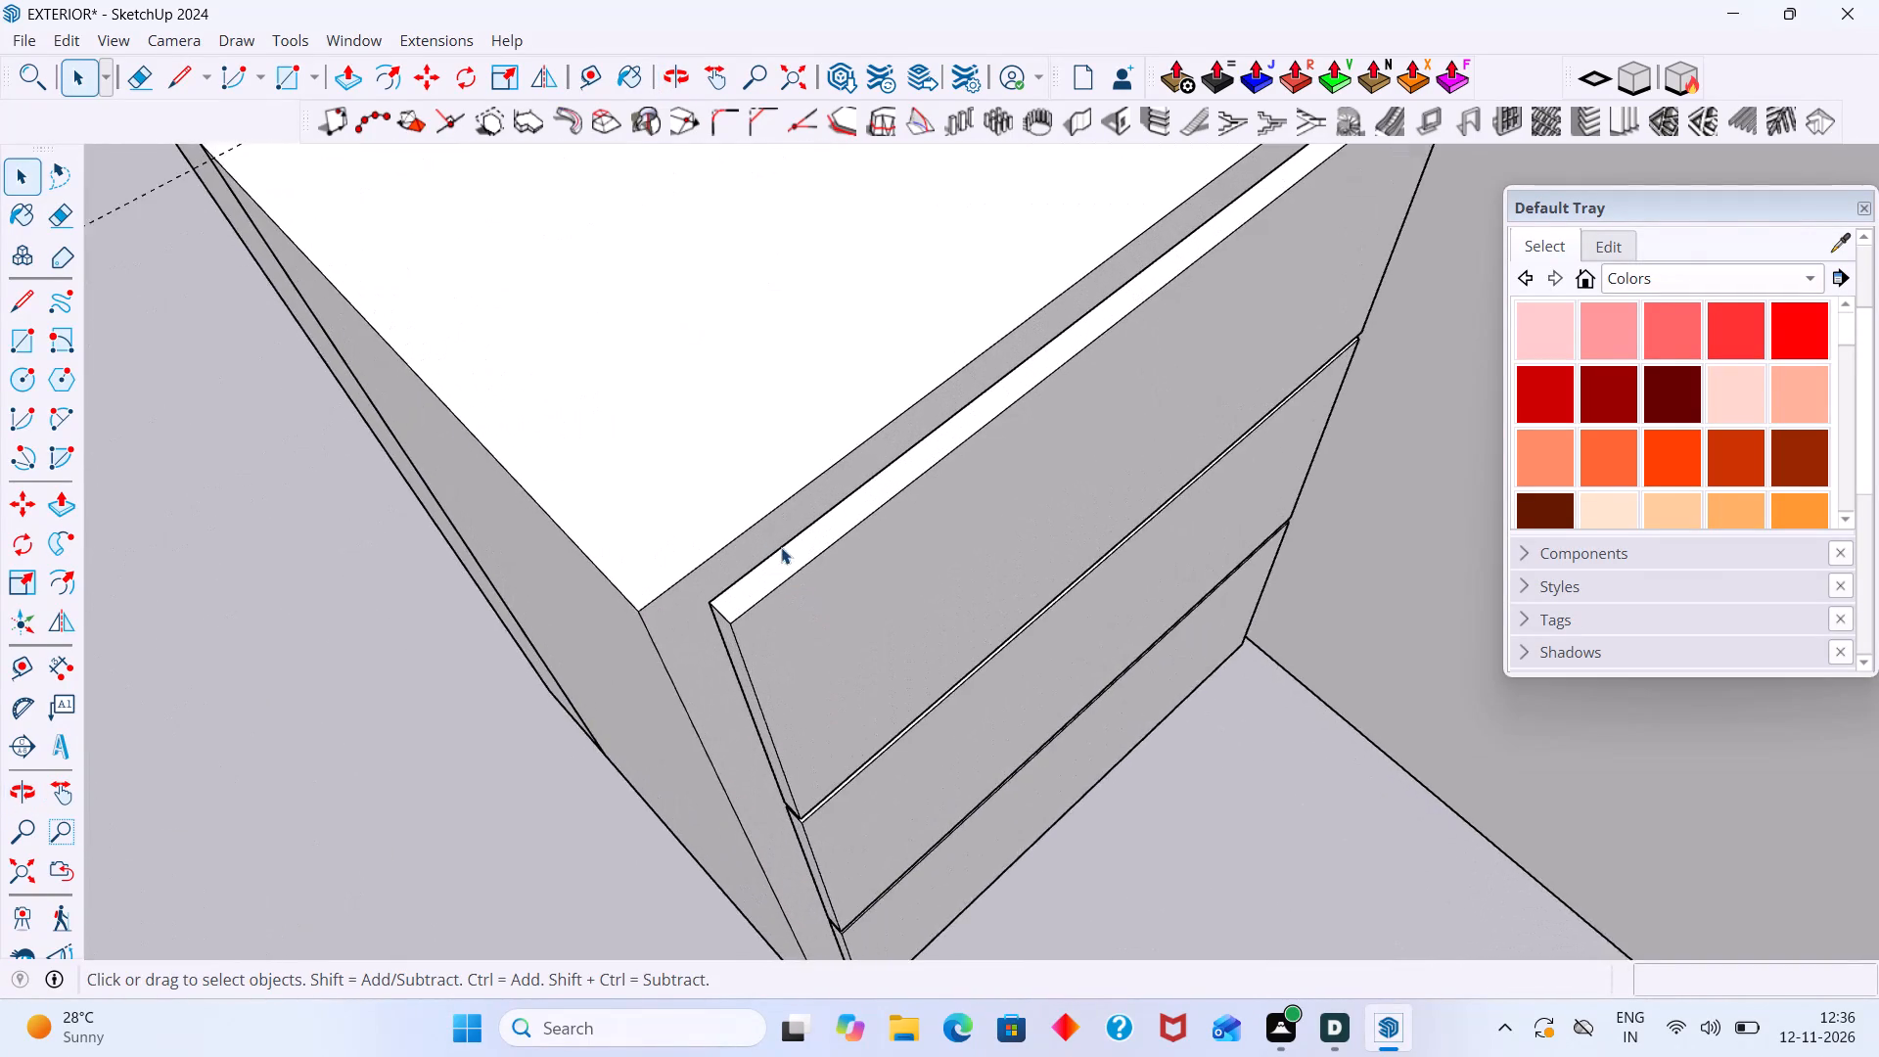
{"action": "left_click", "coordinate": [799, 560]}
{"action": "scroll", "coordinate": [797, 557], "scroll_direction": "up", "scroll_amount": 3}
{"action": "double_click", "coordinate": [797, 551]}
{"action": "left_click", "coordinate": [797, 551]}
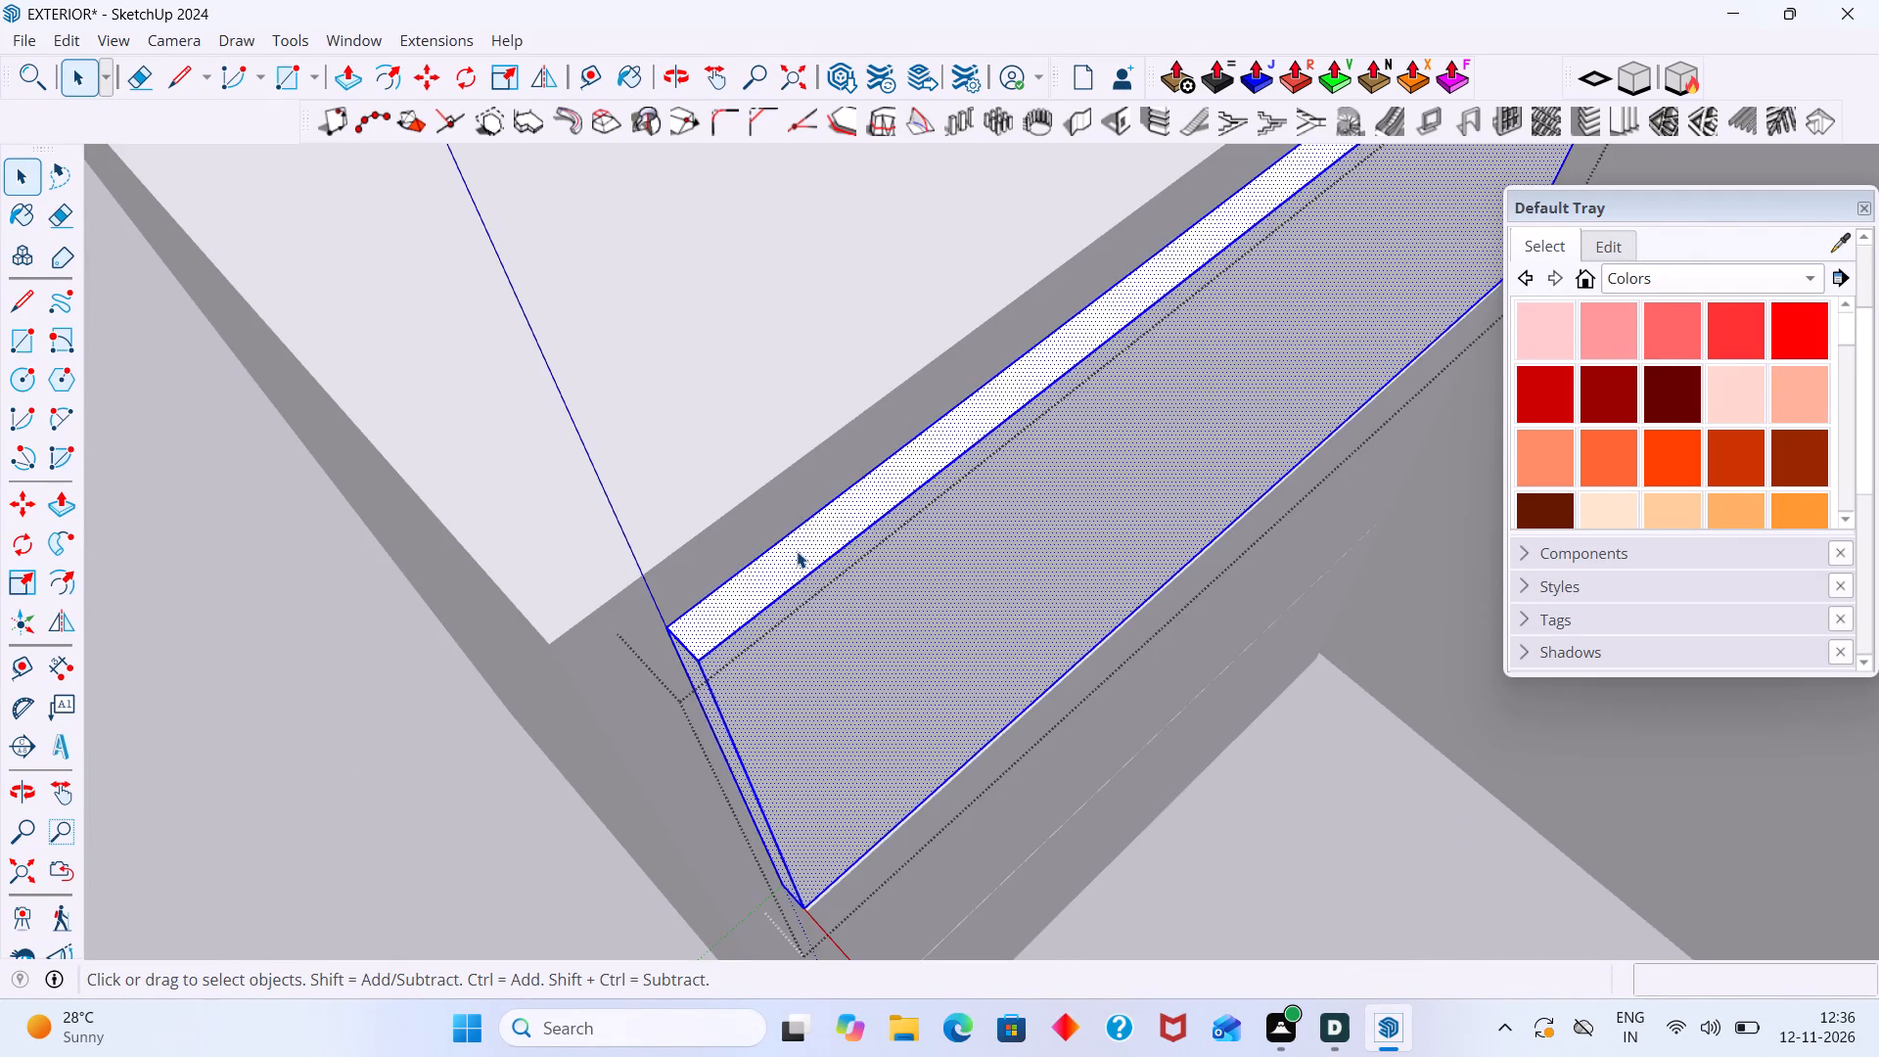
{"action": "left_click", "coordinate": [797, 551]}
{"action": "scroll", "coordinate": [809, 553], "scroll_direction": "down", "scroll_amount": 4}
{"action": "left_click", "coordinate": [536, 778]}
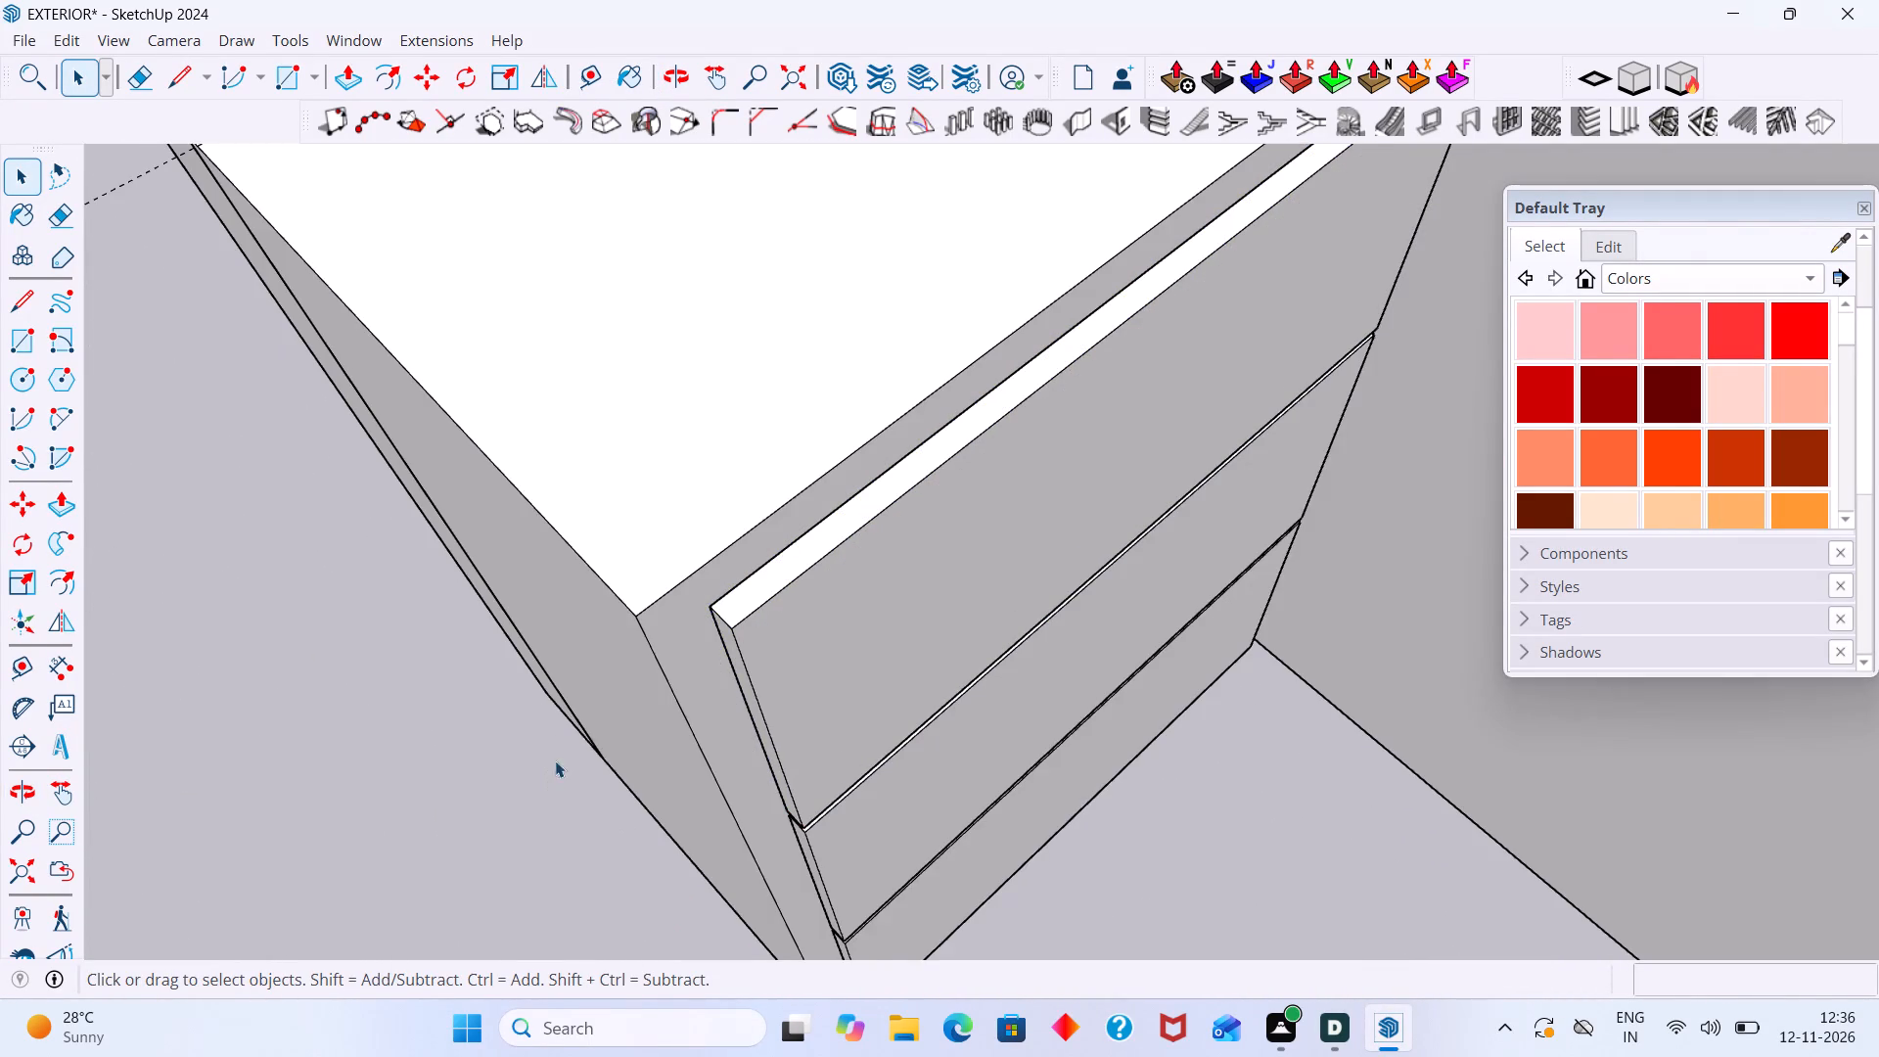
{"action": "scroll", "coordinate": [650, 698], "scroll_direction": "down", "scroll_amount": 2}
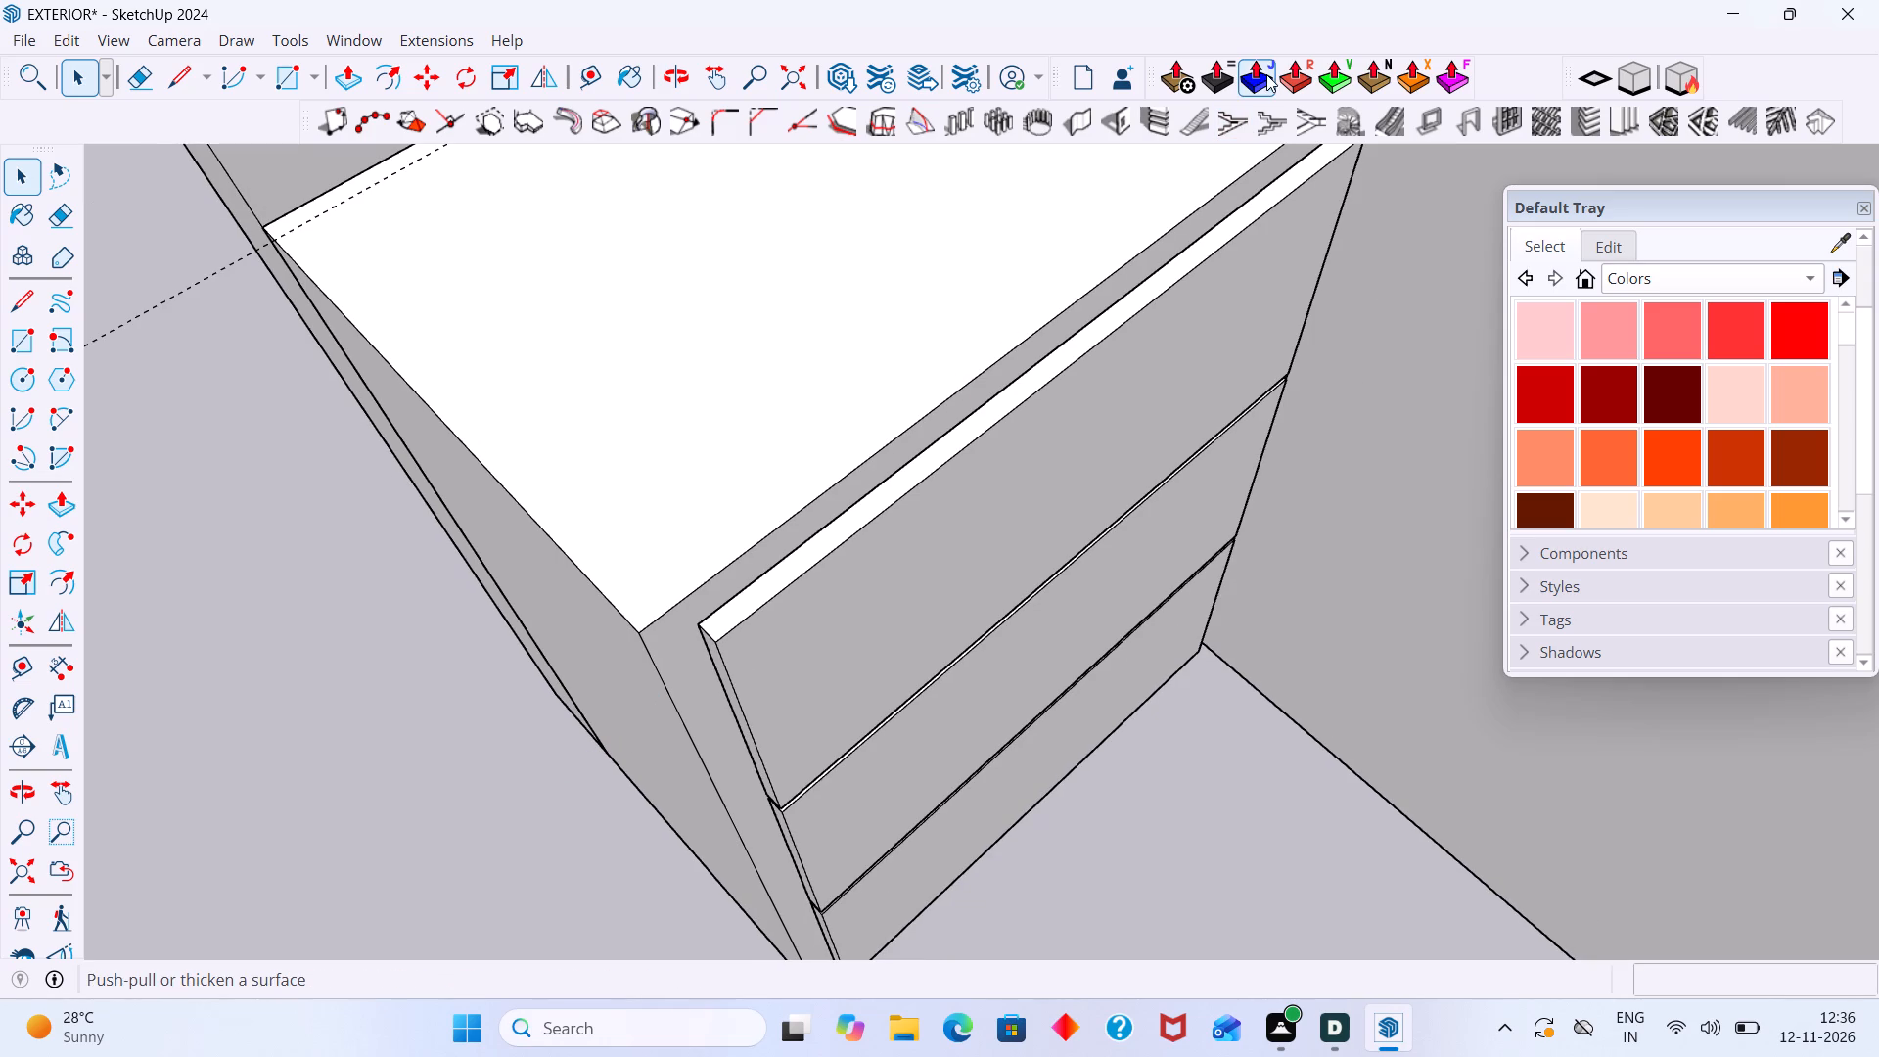
Offset the upper edge face of the top front panel by 2 mm with Joint Push Pull.
{"action": "left_click", "coordinate": [1266, 74]}
{"action": "scroll", "coordinate": [879, 552], "scroll_direction": "up", "scroll_amount": 13}
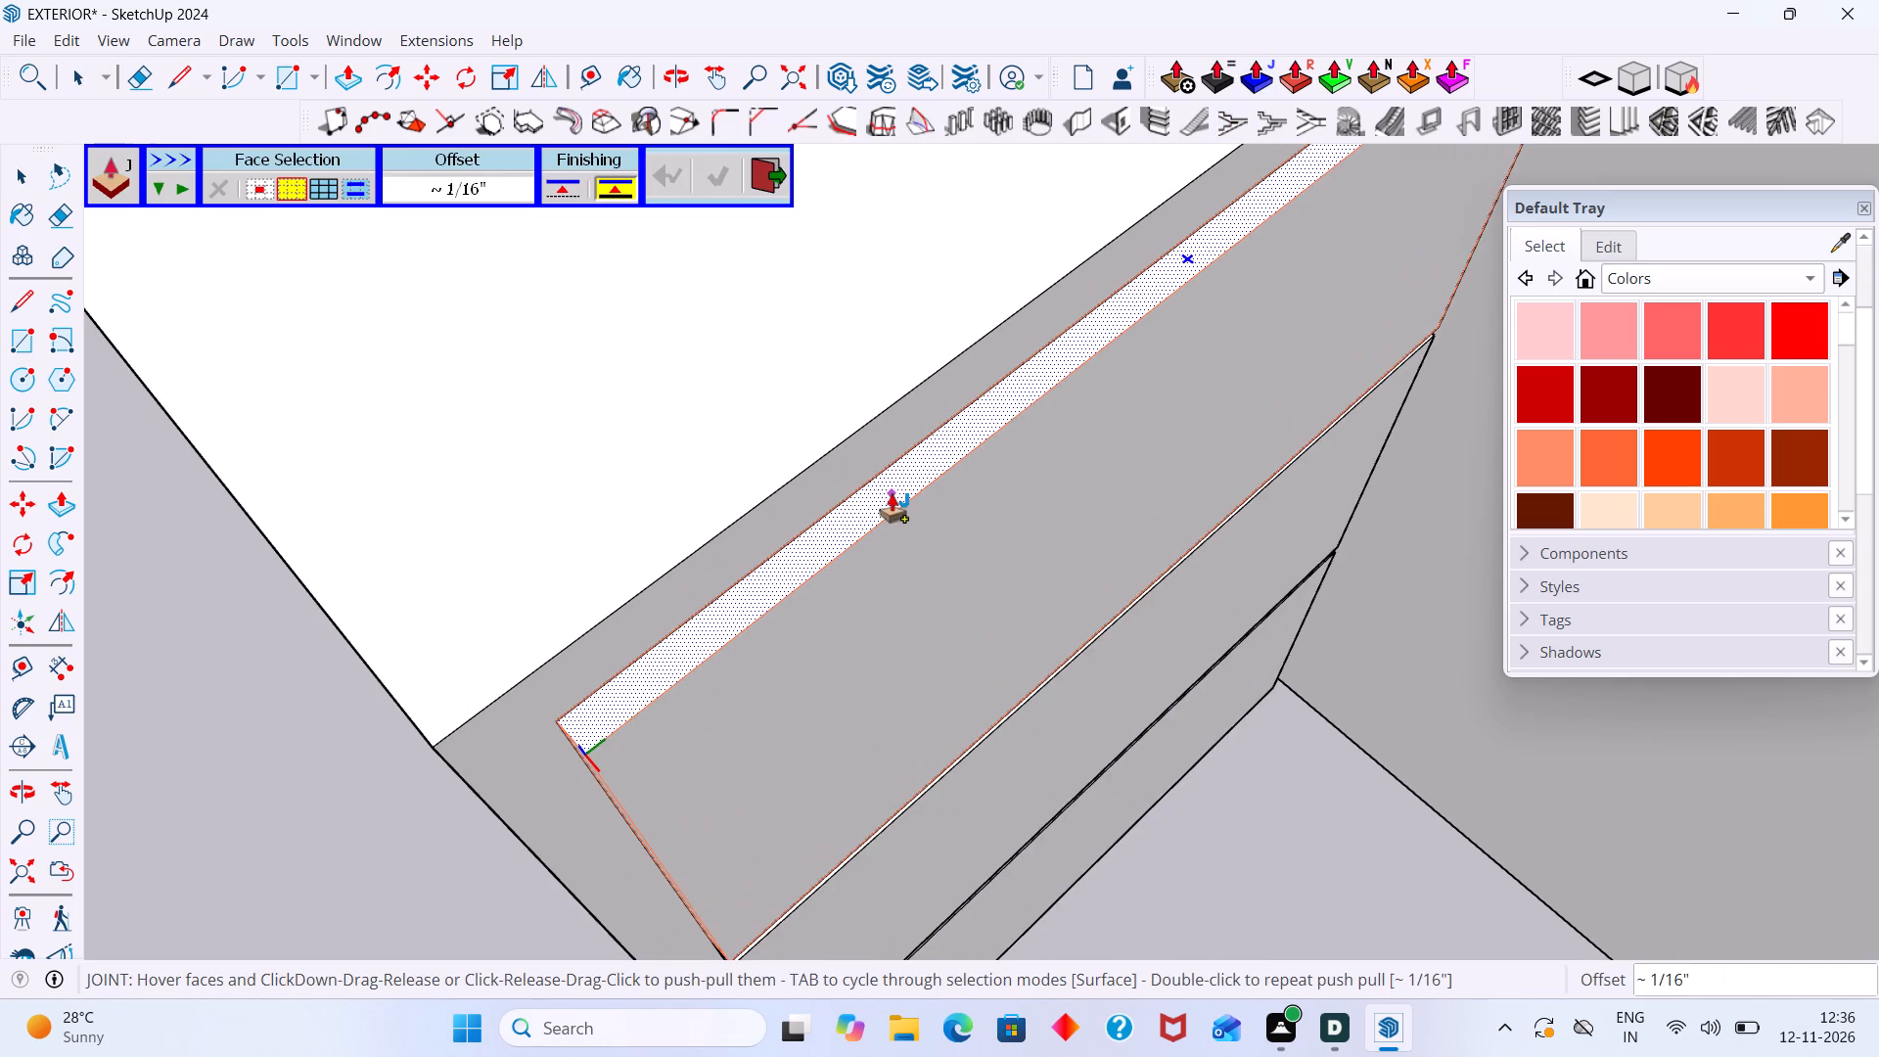
{"action": "left_click", "coordinate": [892, 496]}
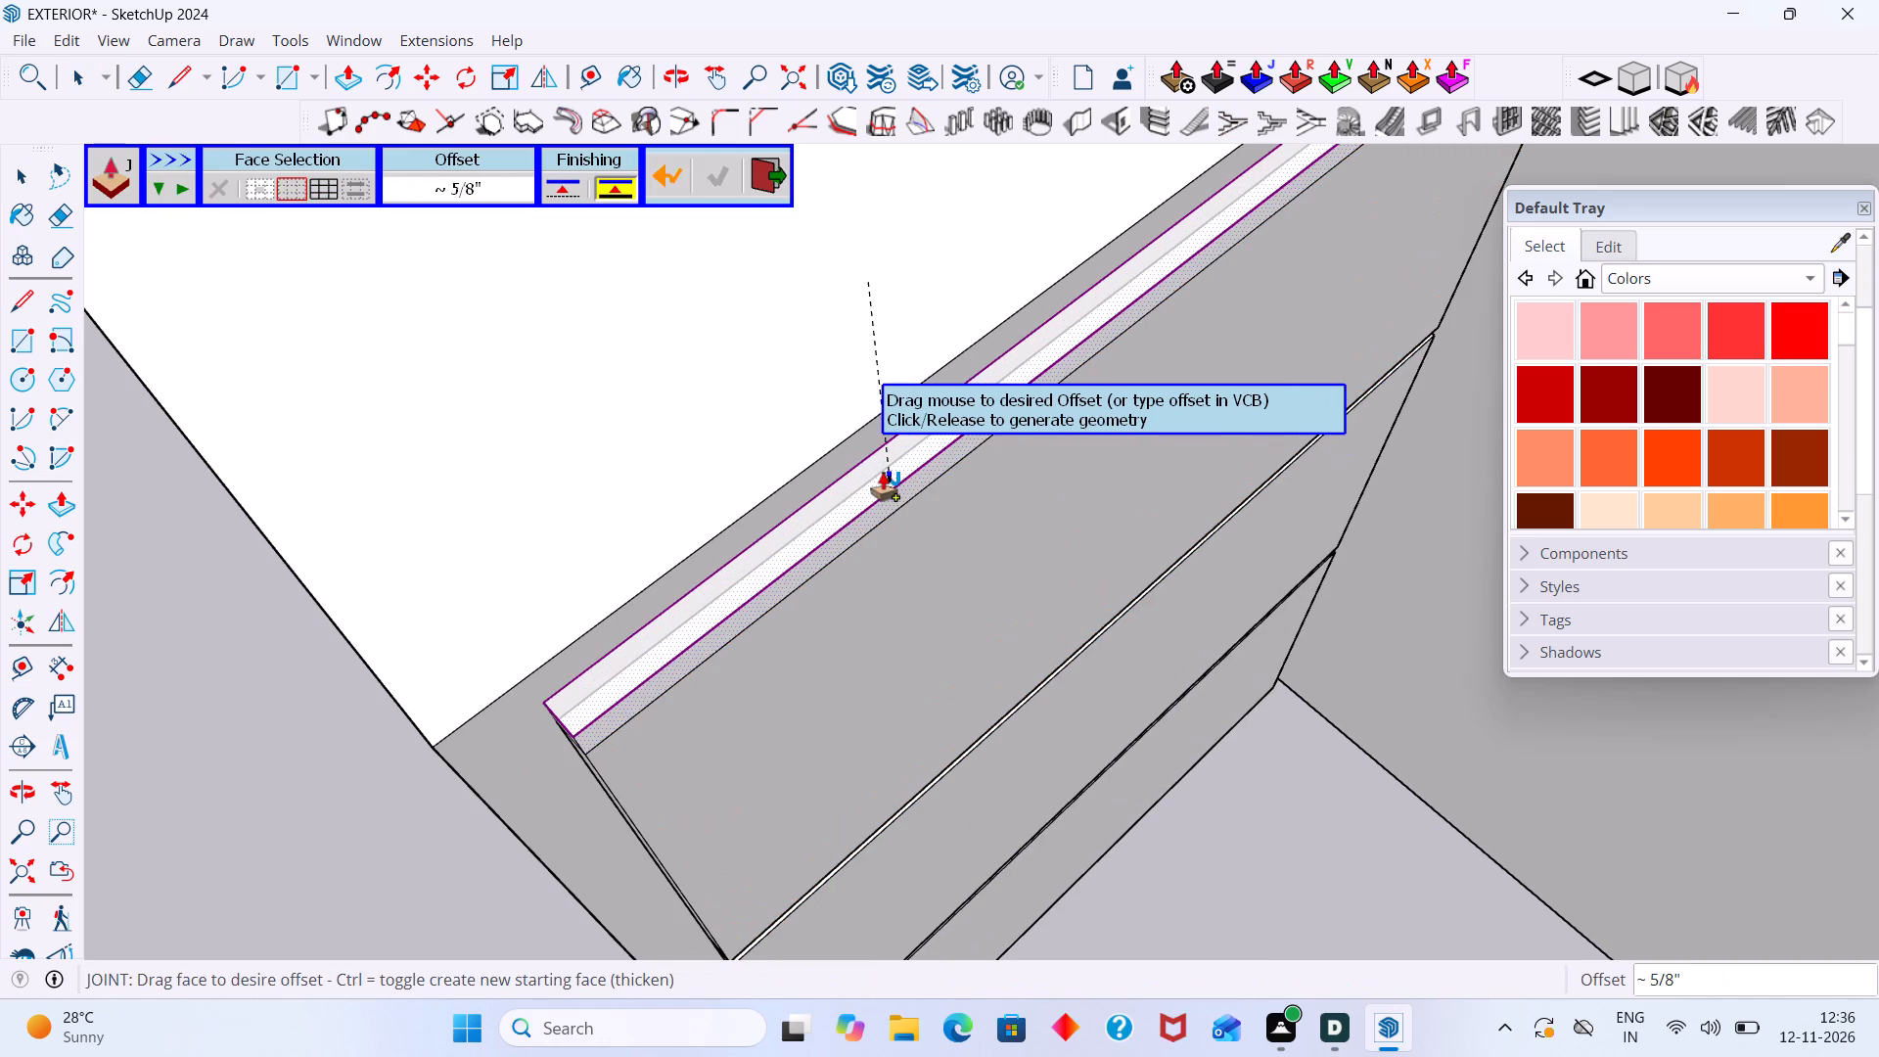
{"action": "key", "text": "2"}
{"action": "type", "text": "MM"}
{"action": "key", "text": "Return"}
Repeat the 2 mm Joint Push Pull on the left side edge face of the top front panel.
{"action": "middle_click_drag", "start_coordinate": [663, 803], "coordinate": [721, 622]}
{"action": "scroll", "coordinate": [666, 628], "scroll_direction": "up", "scroll_amount": 3}
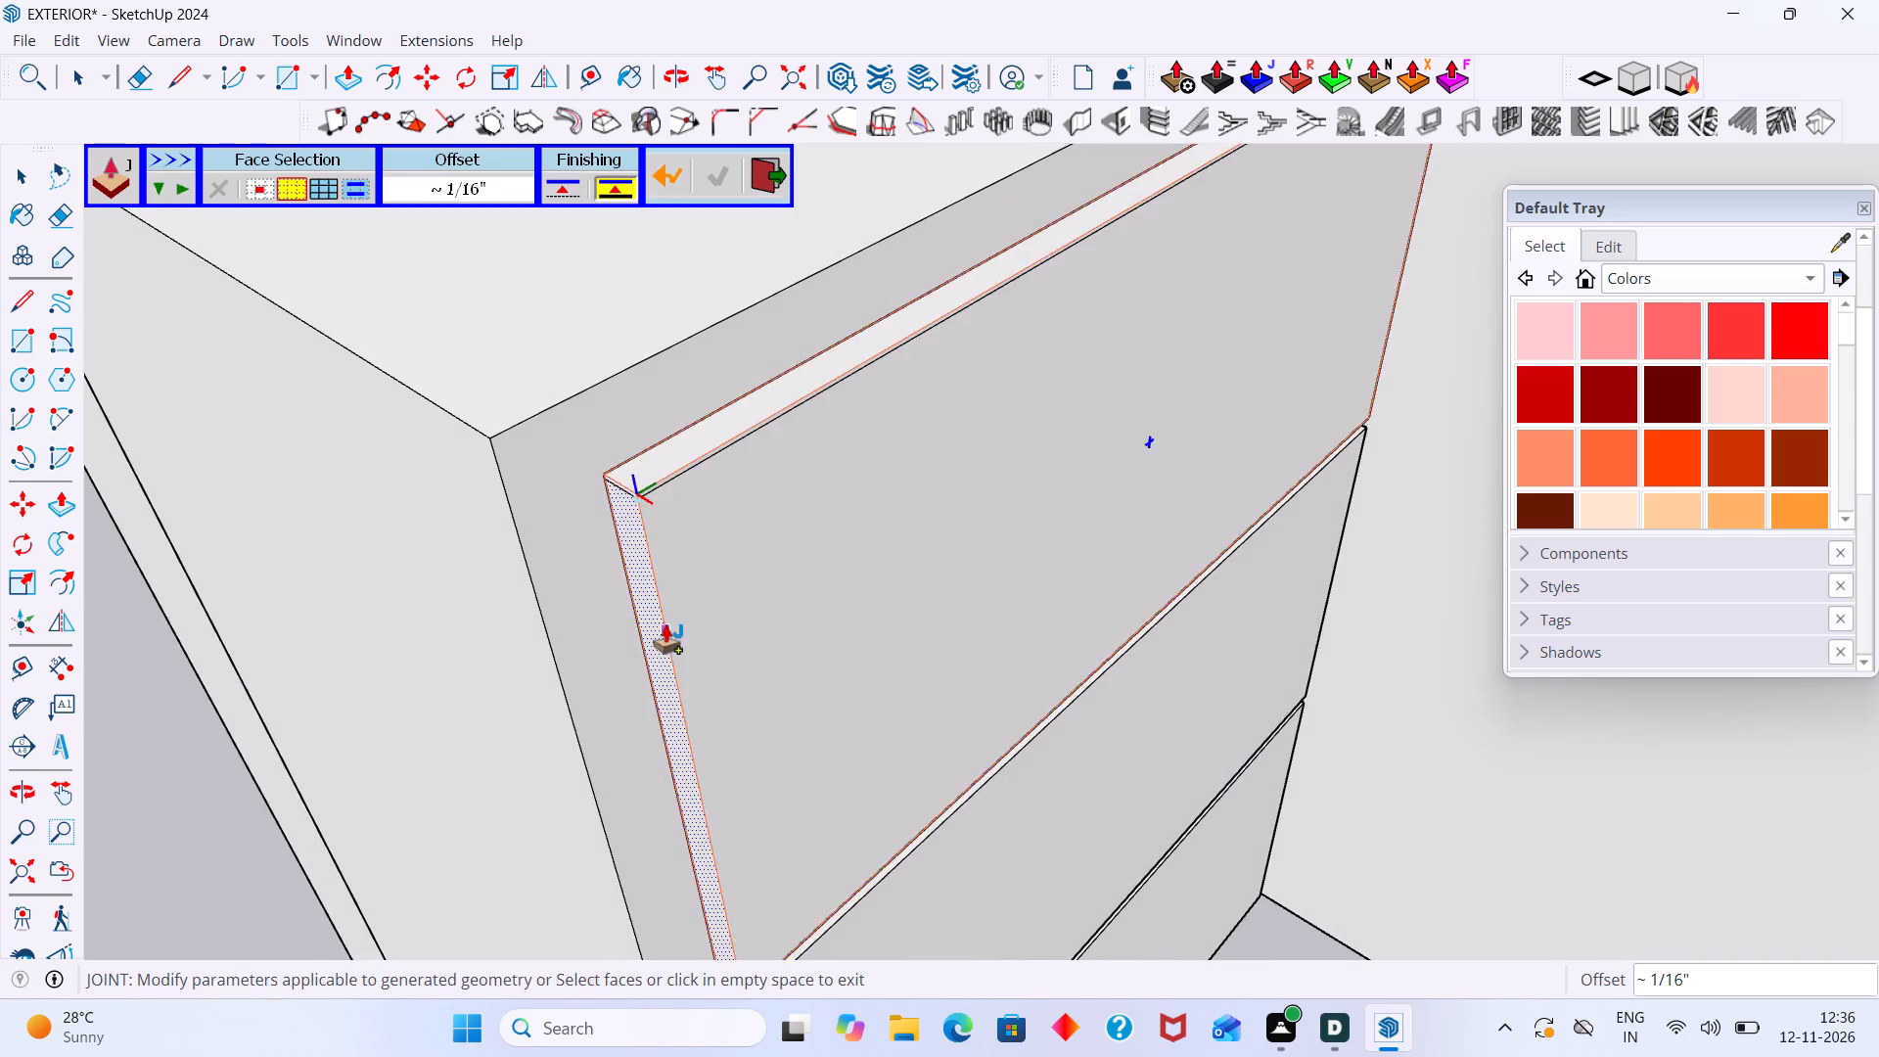
{"action": "scroll", "coordinate": [665, 625], "scroll_direction": "up", "scroll_amount": 4}
{"action": "double_click", "coordinate": [653, 603]}
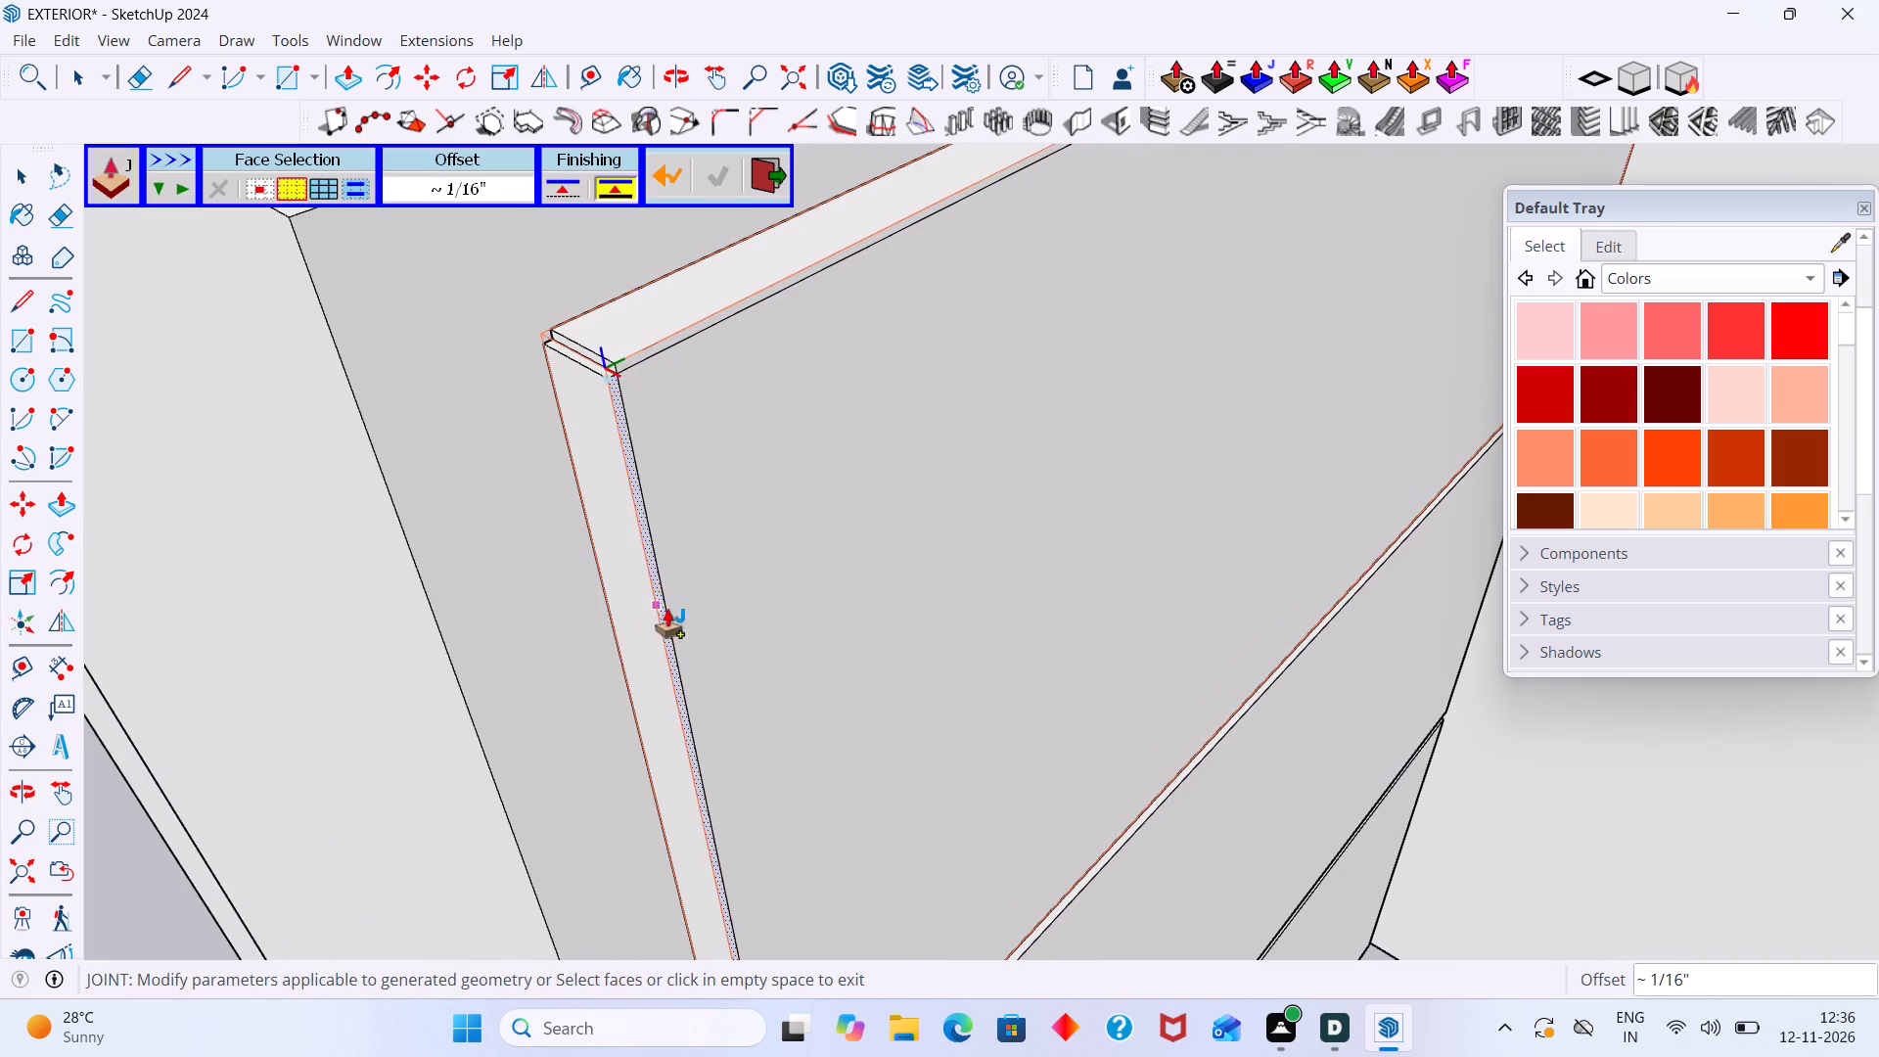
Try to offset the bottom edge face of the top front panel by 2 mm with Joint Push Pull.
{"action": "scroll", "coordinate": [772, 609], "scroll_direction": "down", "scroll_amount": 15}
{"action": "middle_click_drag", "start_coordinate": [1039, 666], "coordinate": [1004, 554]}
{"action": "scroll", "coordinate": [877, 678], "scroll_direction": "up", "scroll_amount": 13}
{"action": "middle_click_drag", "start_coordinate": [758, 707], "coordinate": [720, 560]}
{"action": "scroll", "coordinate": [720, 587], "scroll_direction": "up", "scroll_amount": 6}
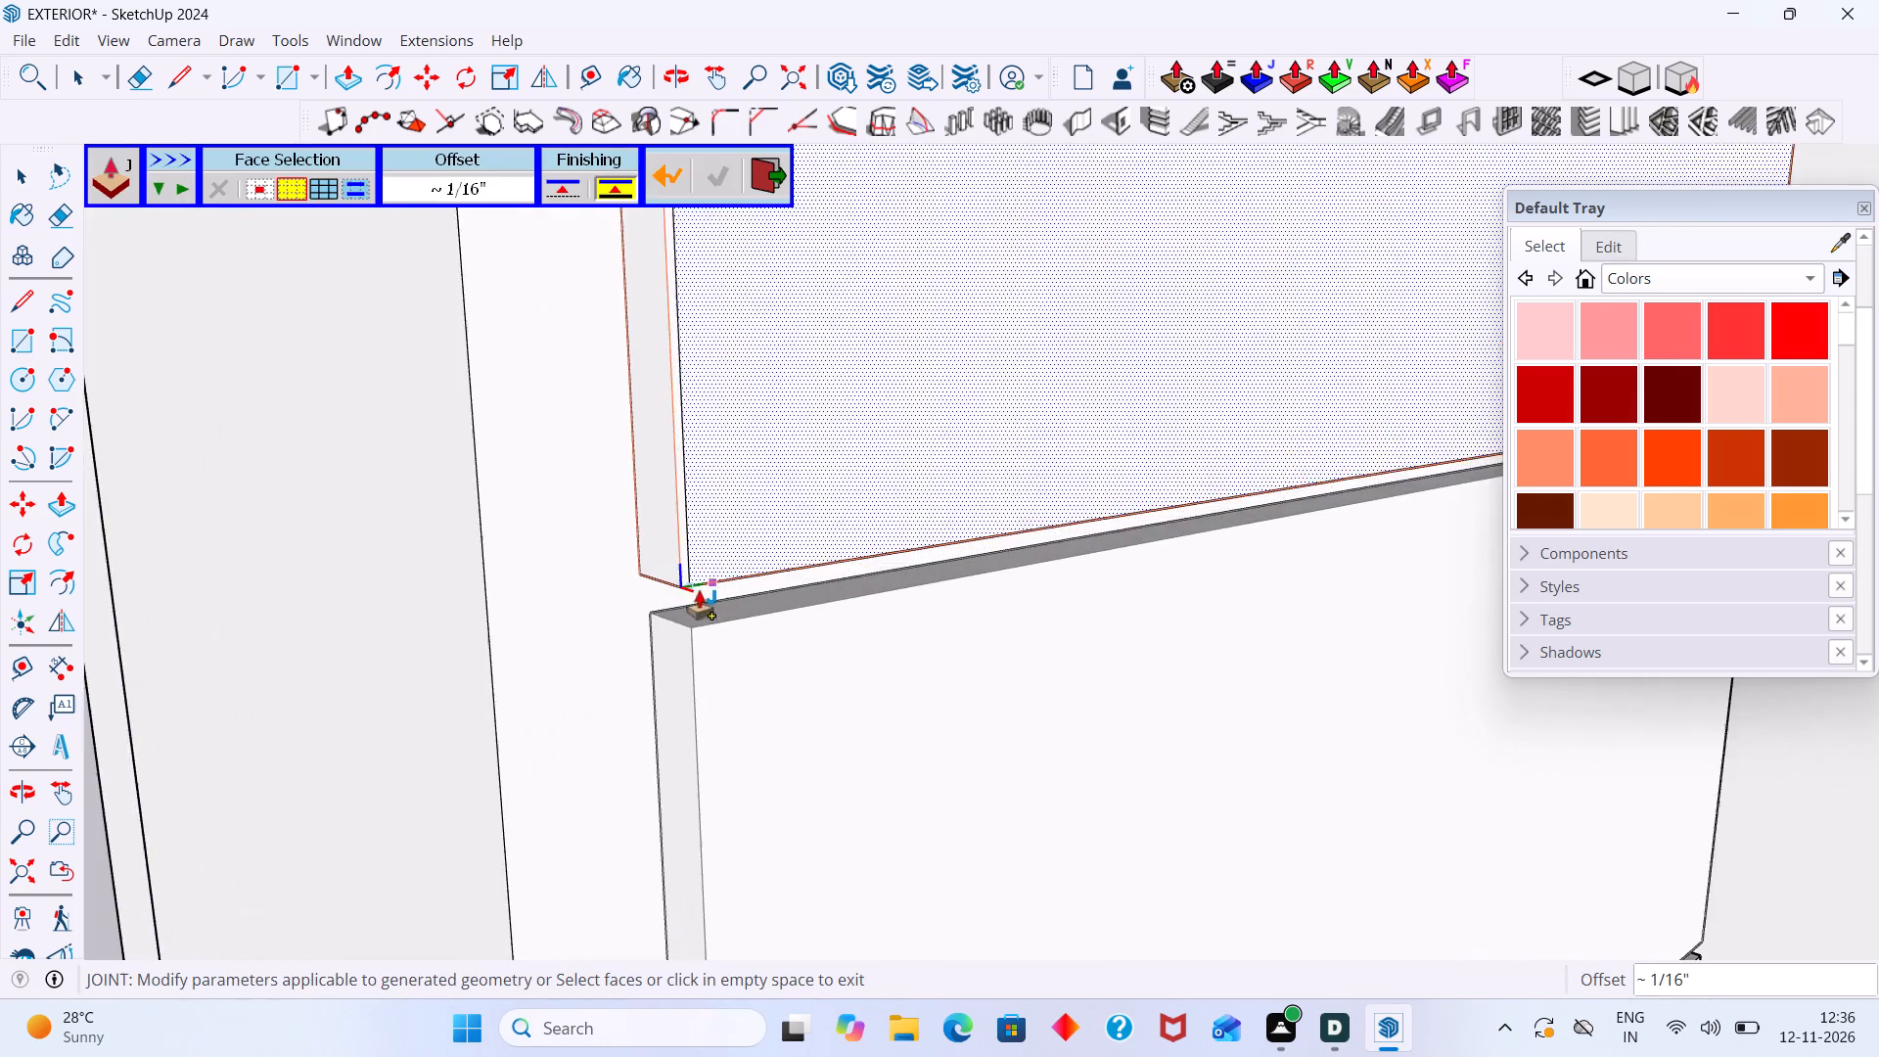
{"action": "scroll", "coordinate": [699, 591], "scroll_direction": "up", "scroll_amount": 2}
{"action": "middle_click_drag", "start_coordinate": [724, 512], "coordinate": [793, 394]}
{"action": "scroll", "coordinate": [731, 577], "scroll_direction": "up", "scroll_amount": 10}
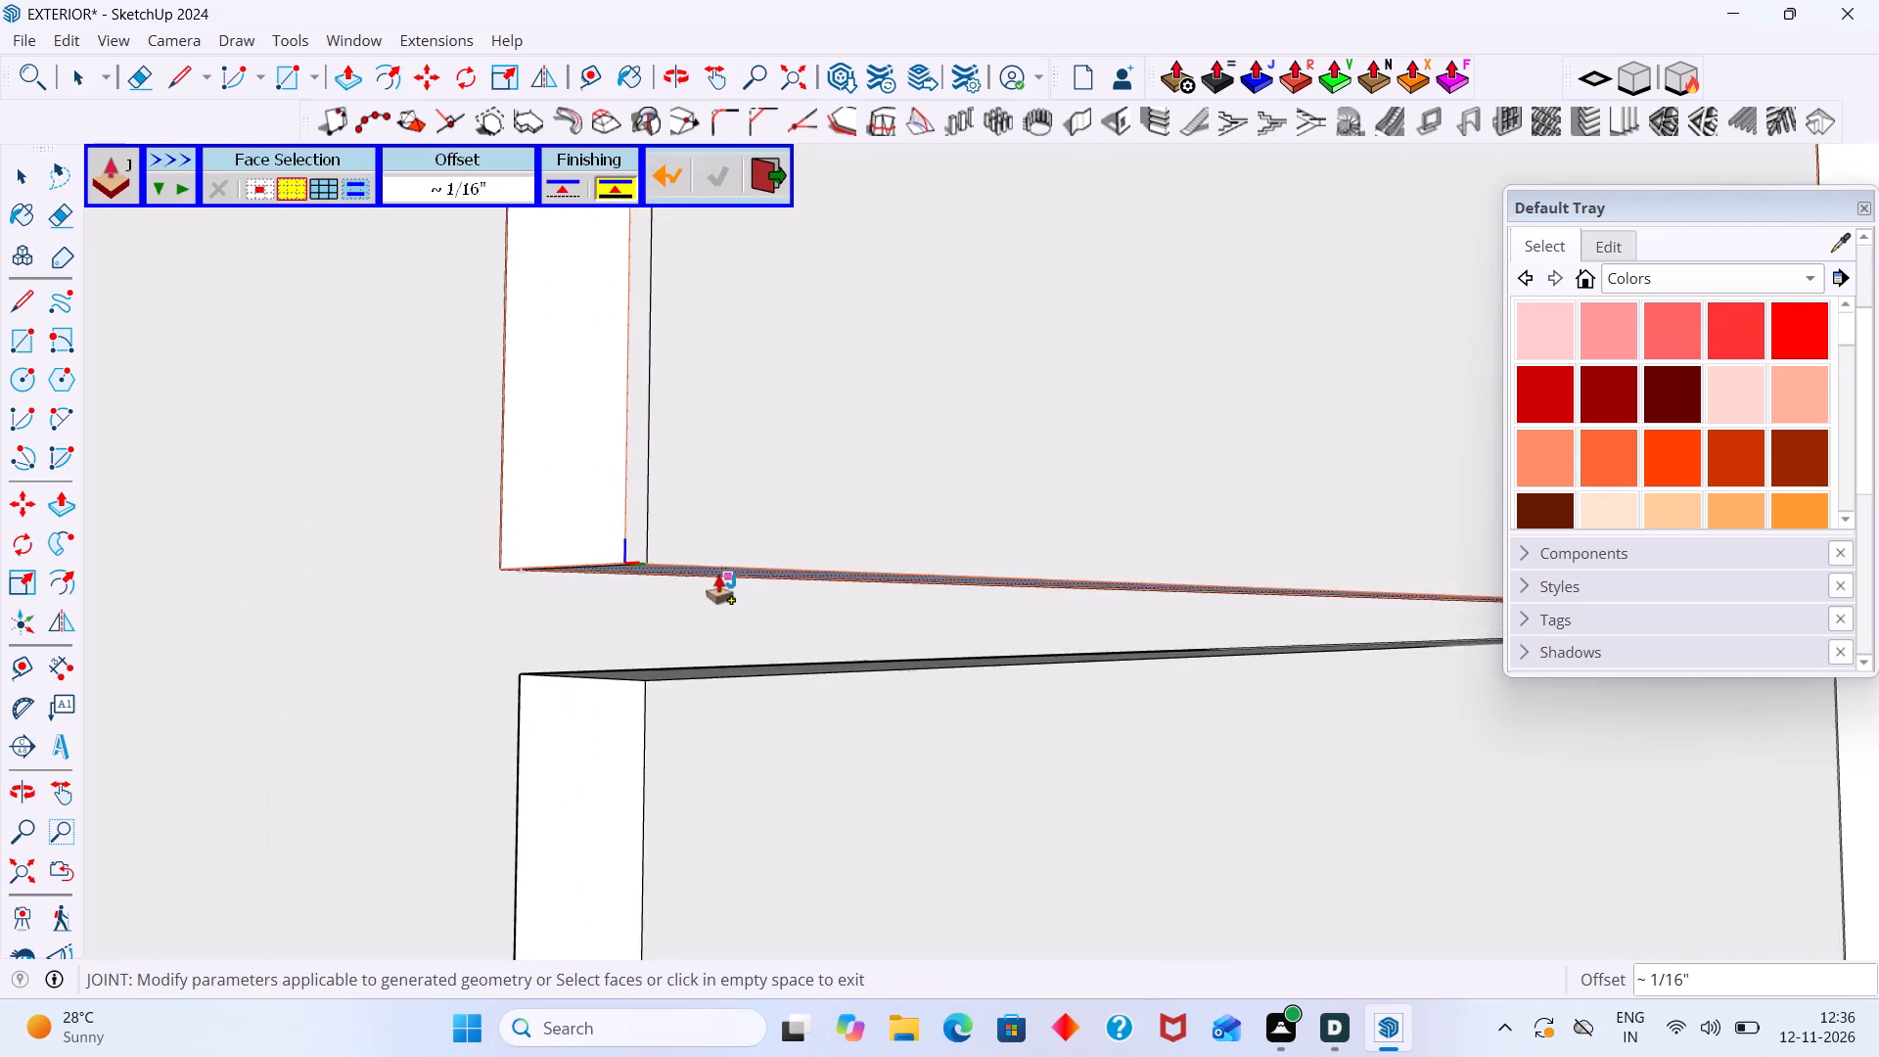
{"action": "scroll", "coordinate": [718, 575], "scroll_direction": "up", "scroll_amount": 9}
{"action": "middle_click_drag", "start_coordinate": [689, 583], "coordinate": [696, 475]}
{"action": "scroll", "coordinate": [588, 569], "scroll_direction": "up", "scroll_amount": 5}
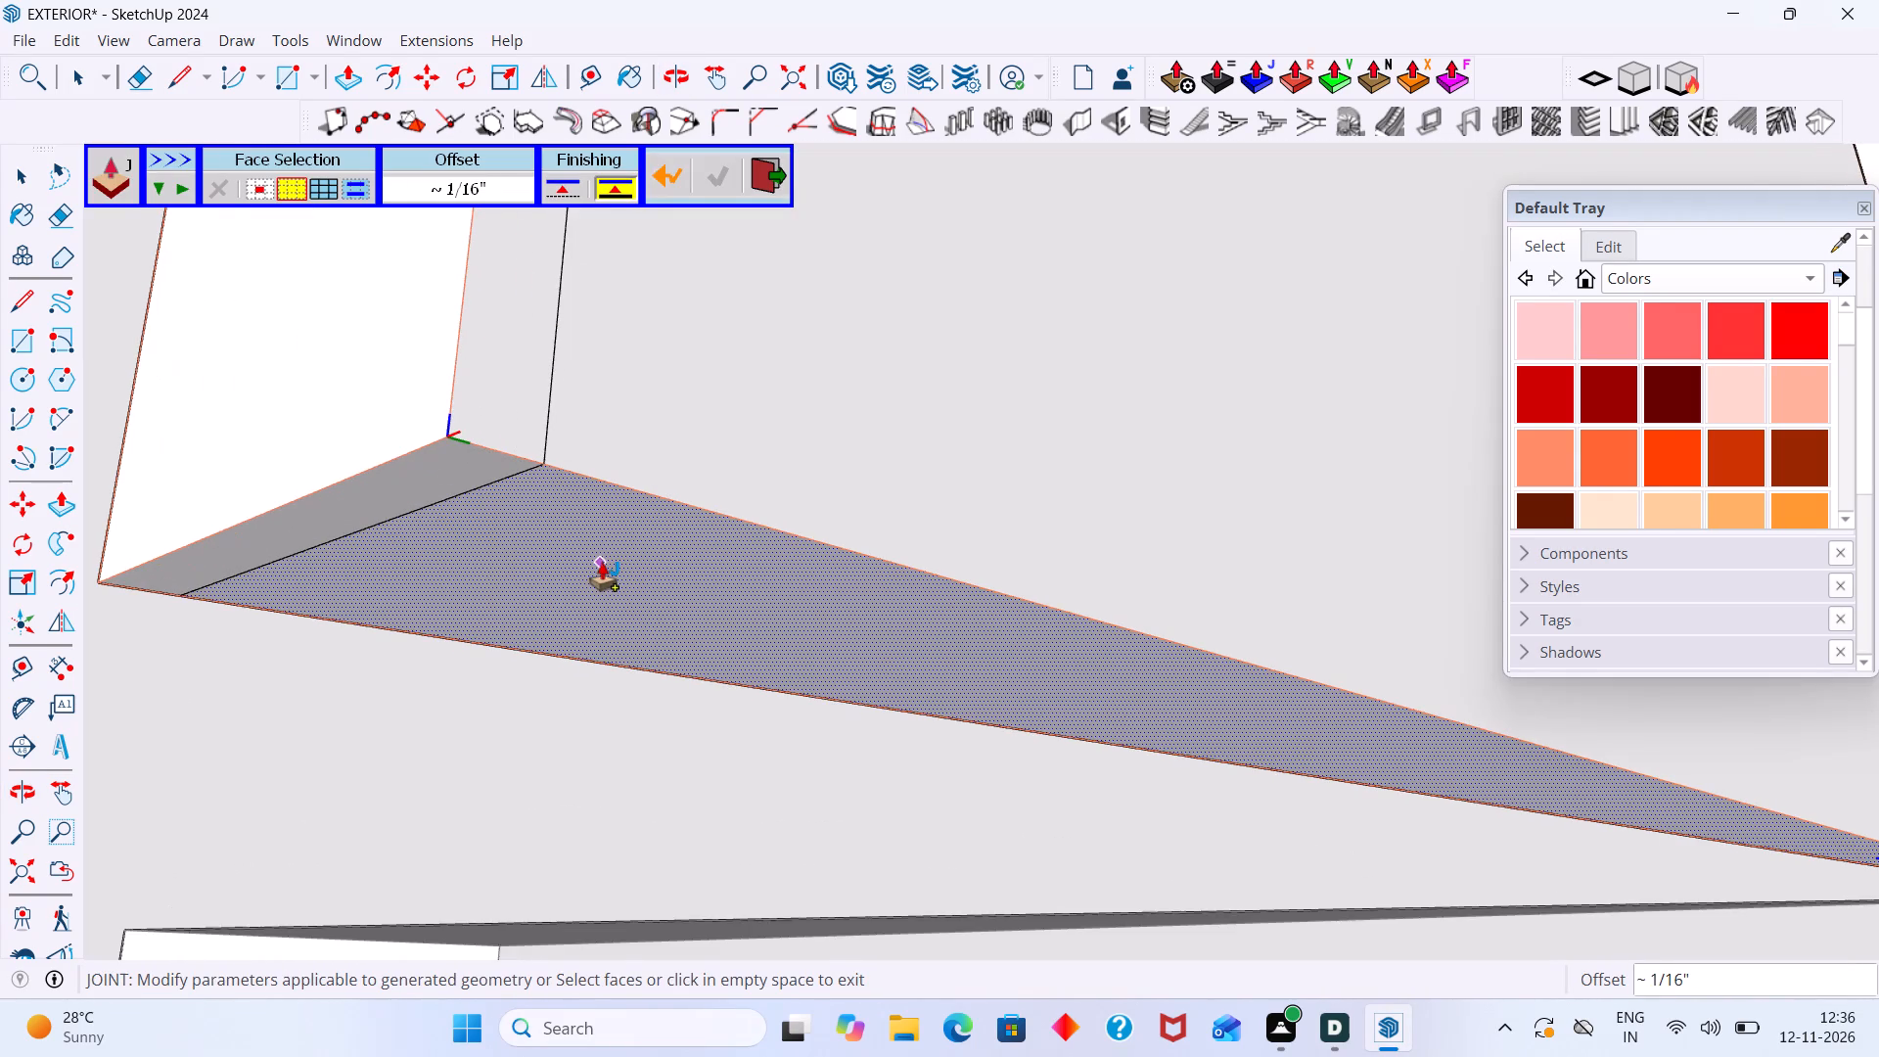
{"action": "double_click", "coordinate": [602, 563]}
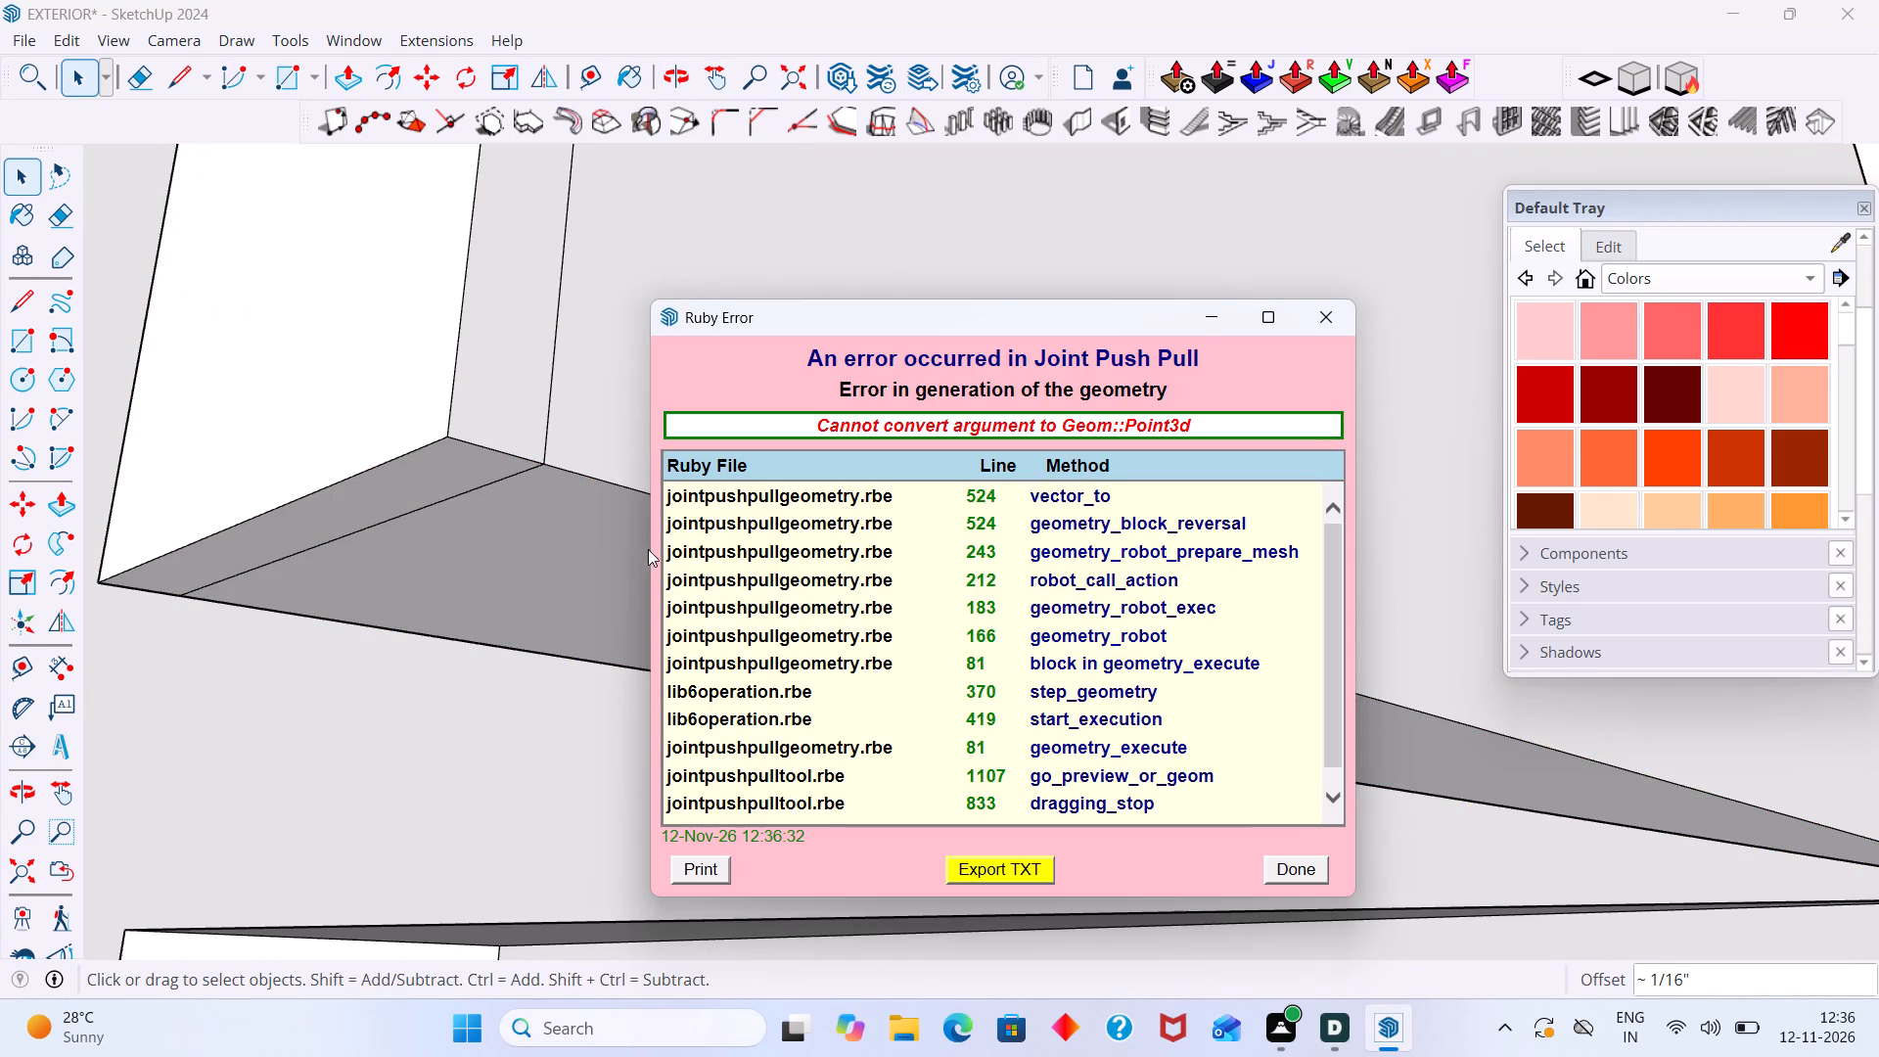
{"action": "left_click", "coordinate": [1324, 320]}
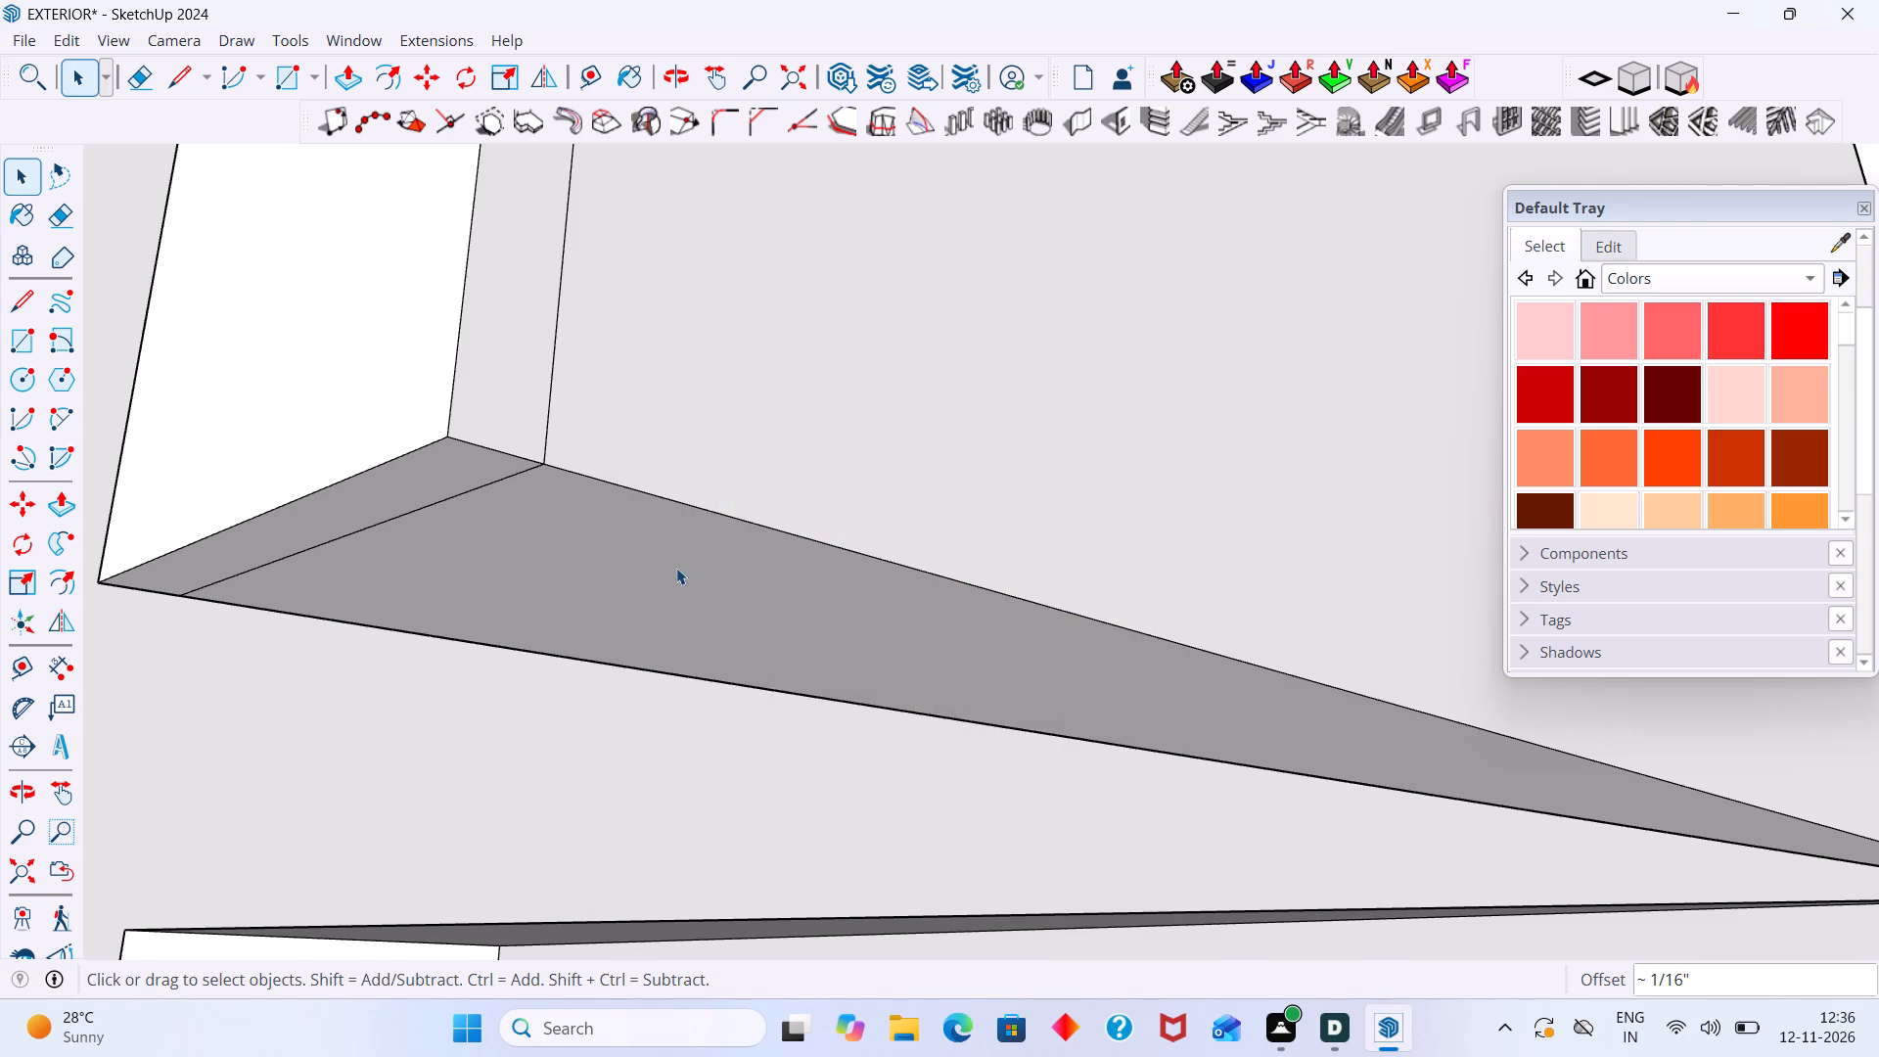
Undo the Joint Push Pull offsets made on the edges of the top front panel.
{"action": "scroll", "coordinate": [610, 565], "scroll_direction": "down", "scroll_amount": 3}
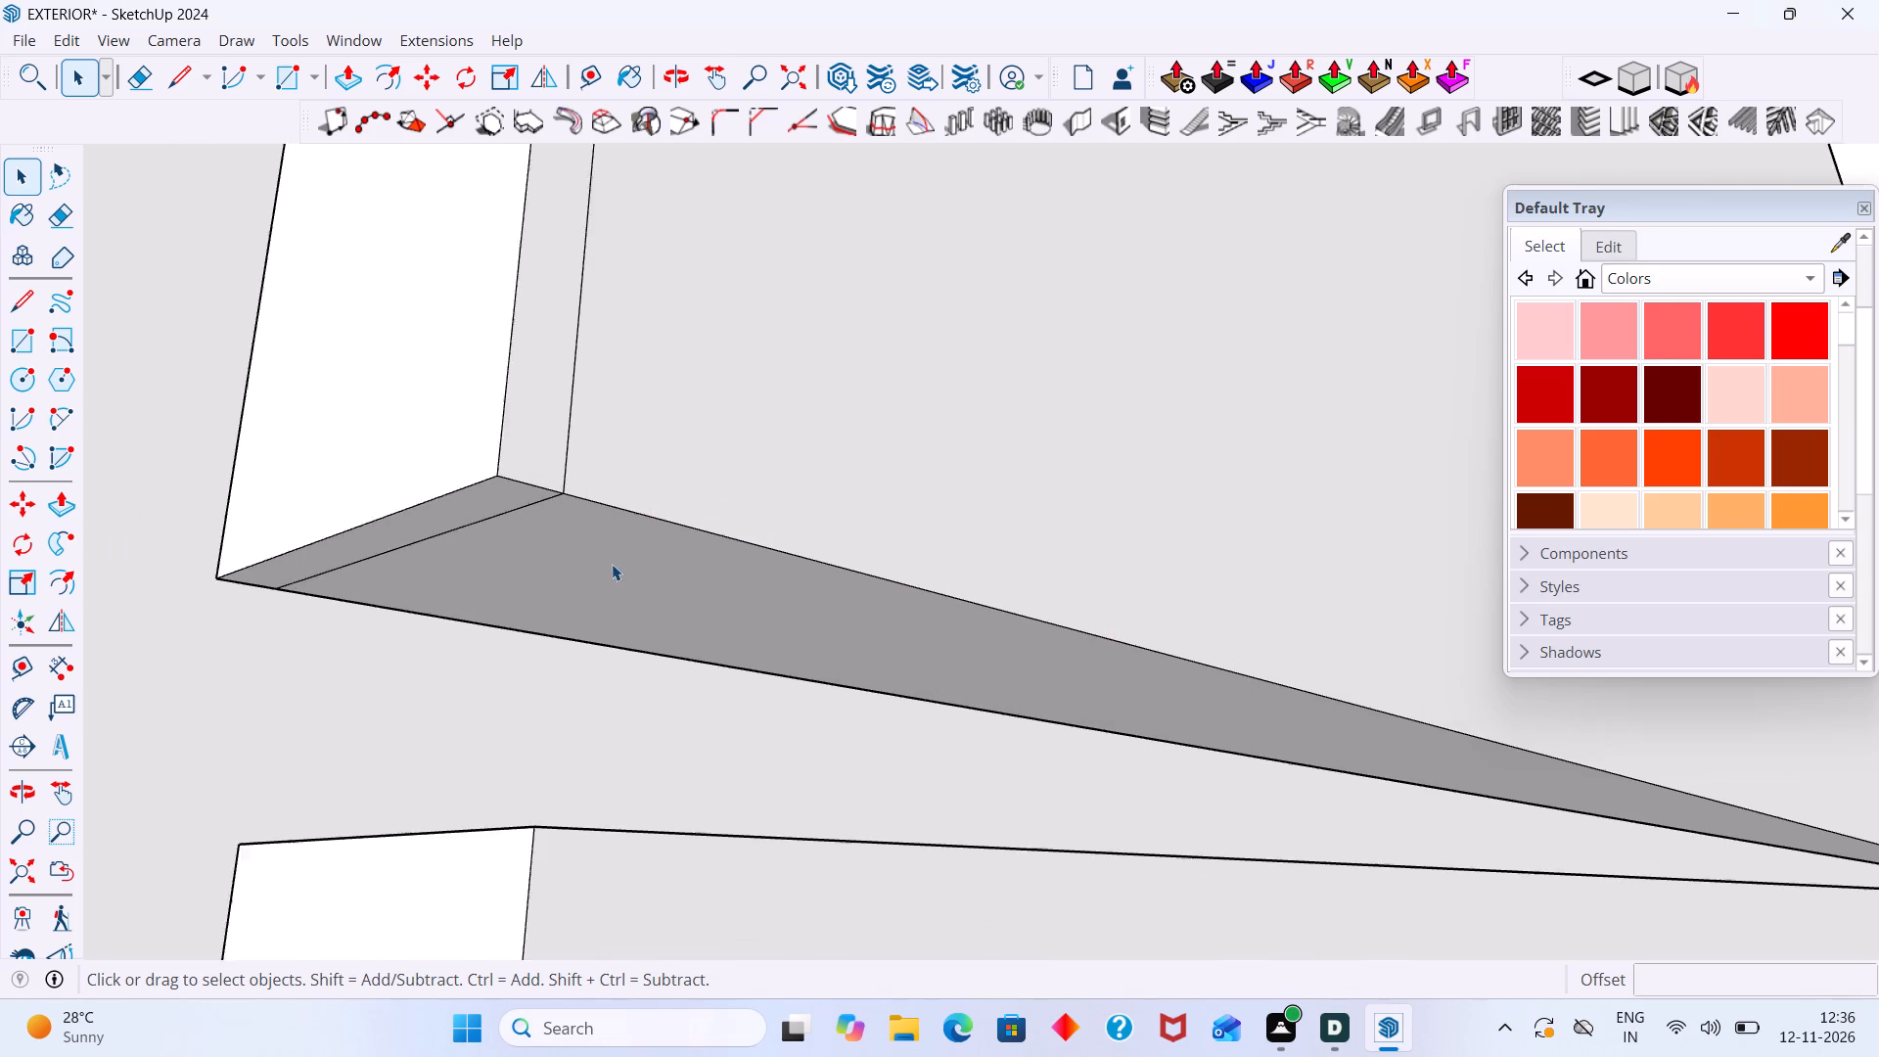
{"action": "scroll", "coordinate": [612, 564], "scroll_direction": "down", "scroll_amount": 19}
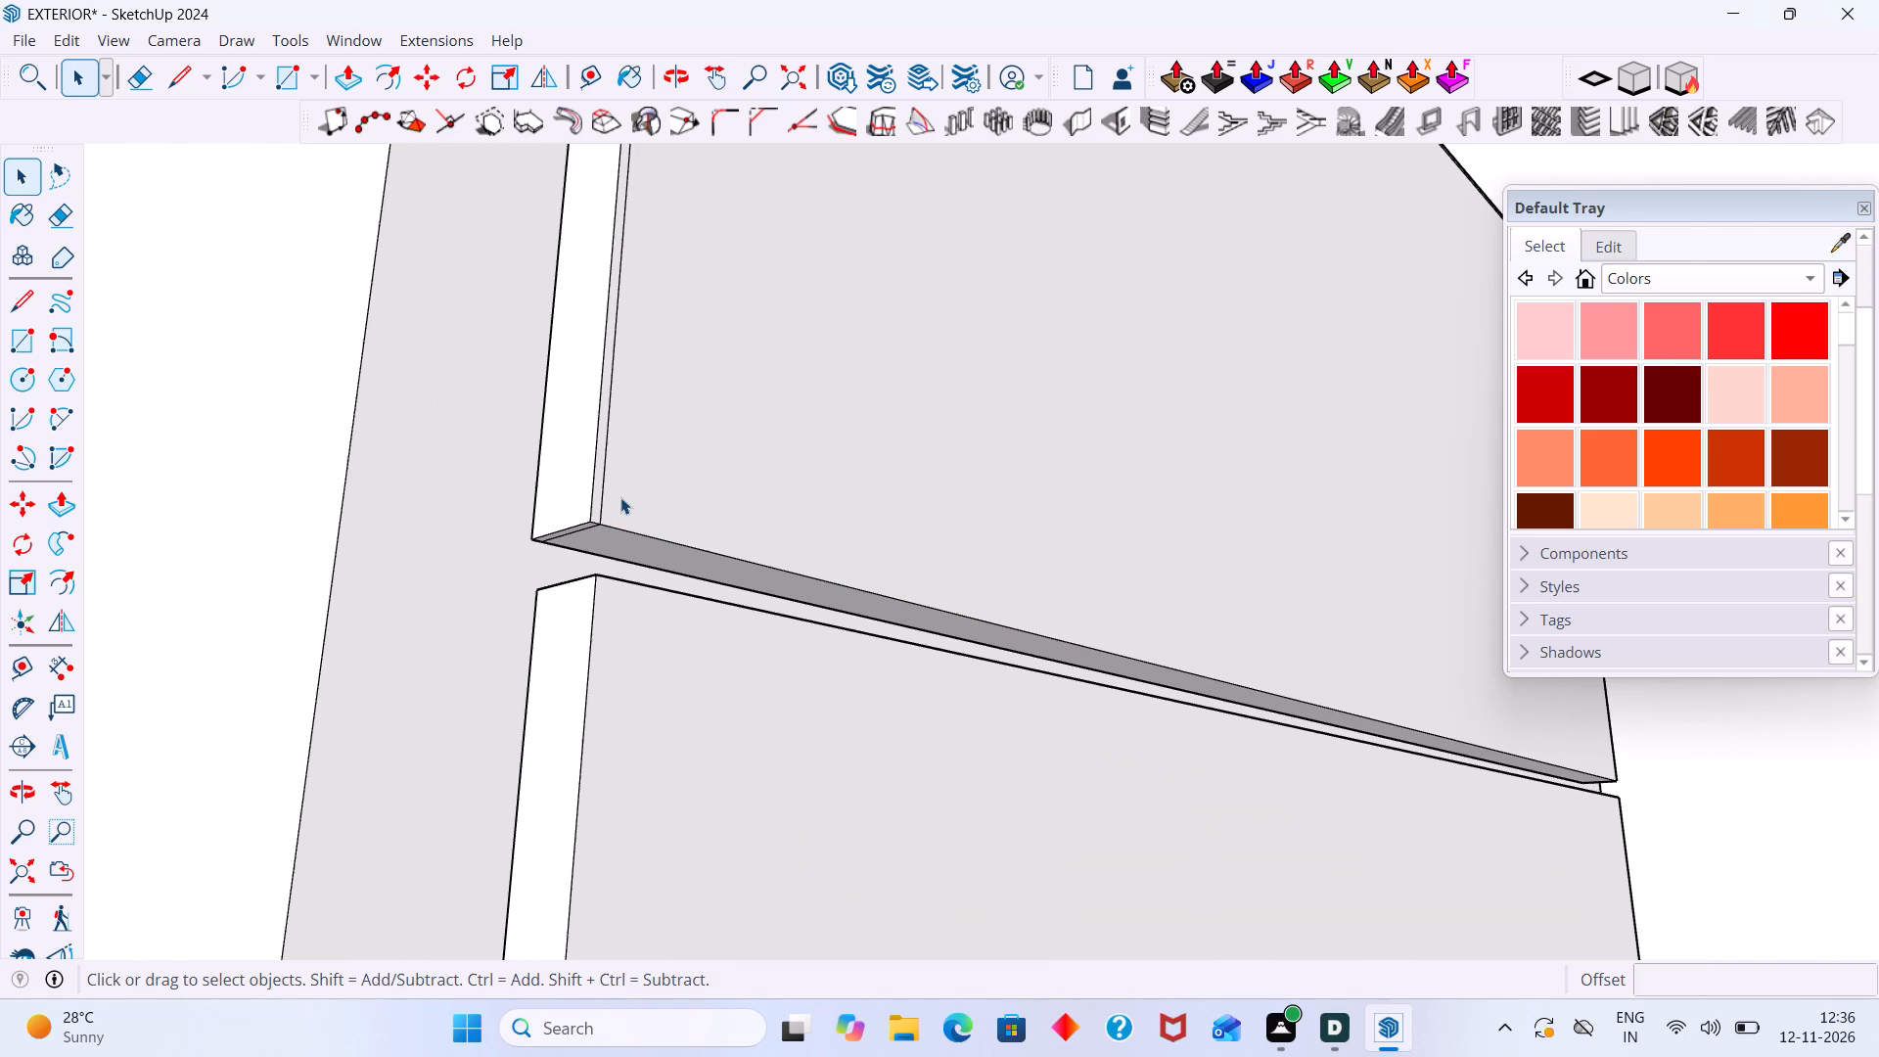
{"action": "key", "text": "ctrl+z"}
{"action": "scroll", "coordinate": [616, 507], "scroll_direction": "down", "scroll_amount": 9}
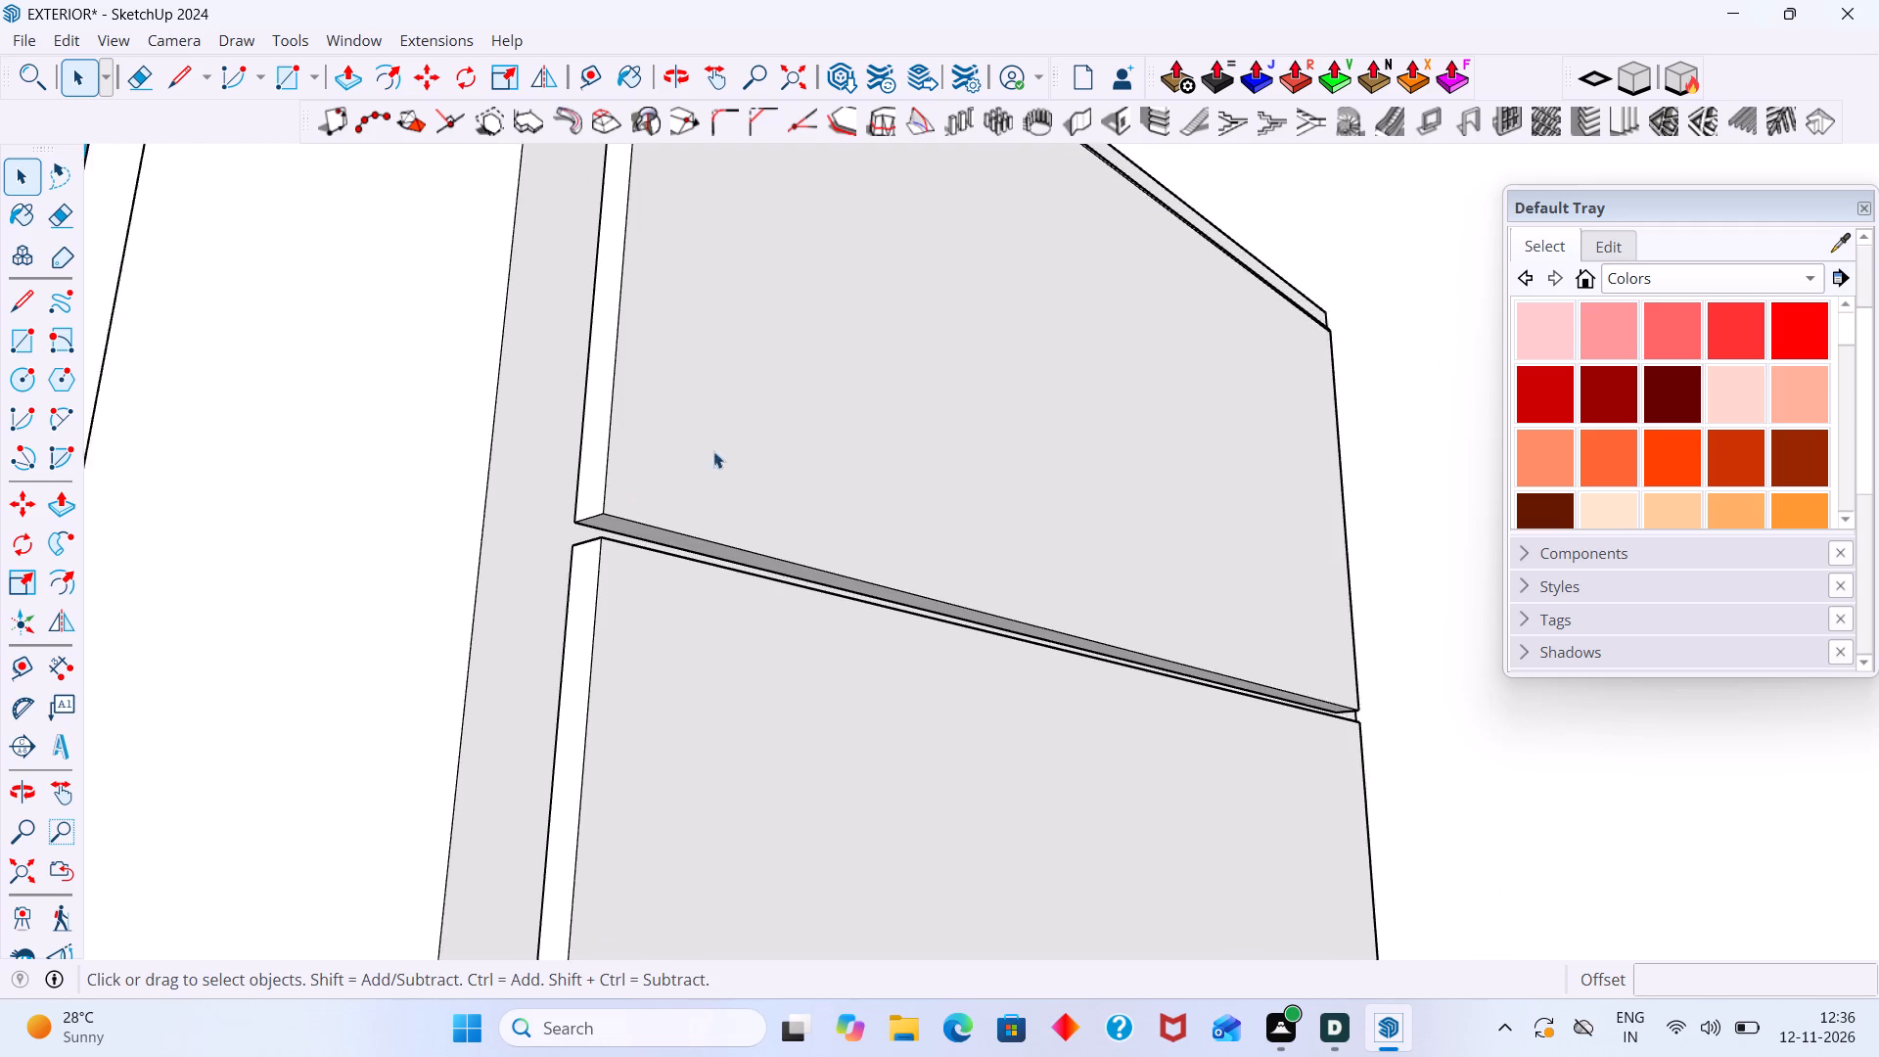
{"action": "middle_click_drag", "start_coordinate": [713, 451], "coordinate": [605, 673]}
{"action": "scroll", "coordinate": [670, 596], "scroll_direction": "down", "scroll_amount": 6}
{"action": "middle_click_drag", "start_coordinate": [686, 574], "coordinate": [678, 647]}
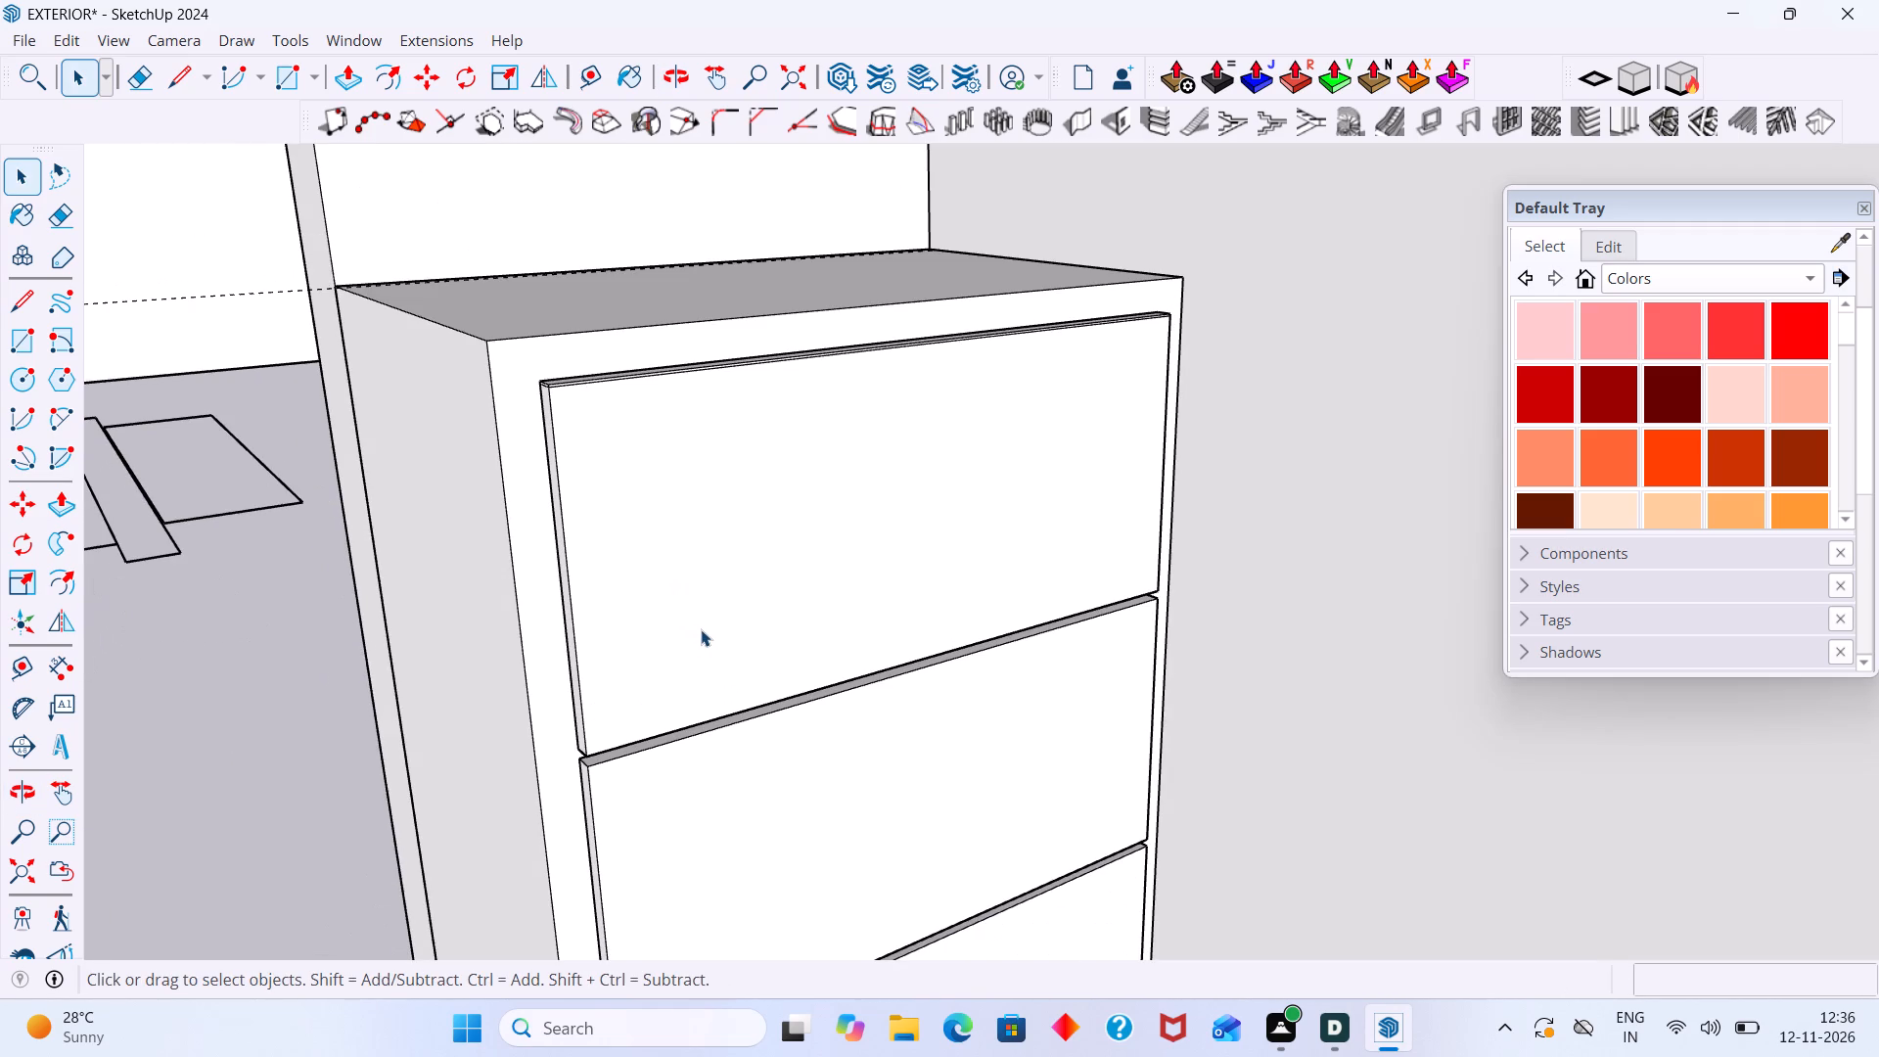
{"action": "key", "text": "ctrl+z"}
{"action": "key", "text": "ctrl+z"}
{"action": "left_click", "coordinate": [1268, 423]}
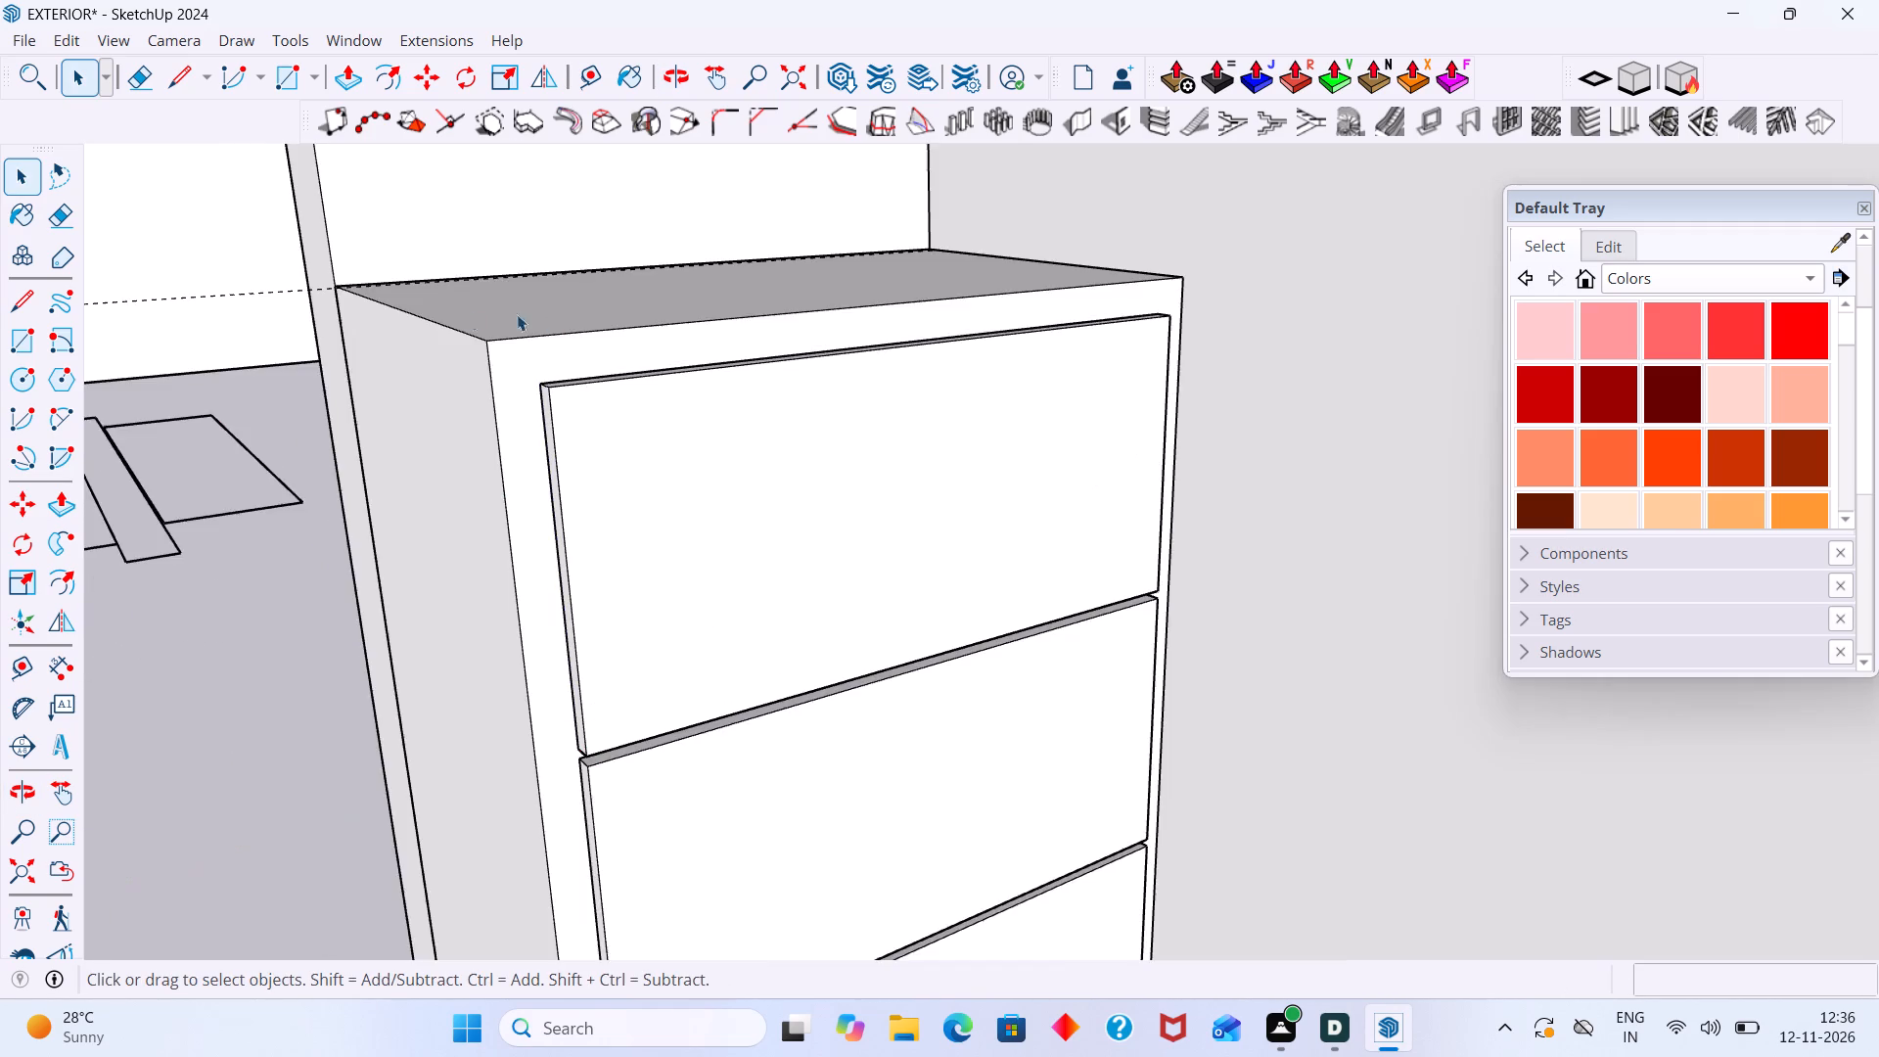
Open the top front panel for editing and Push/Pull its upper edge face outward by 2 mm.
{"action": "scroll", "coordinate": [468, 313], "scroll_direction": "up", "scroll_amount": 4}
{"action": "middle_click_drag", "start_coordinate": [433, 345], "coordinate": [436, 606]}
{"action": "scroll", "coordinate": [637, 564], "scroll_direction": "up", "scroll_amount": 8}
{"action": "double_click", "coordinate": [779, 695]}
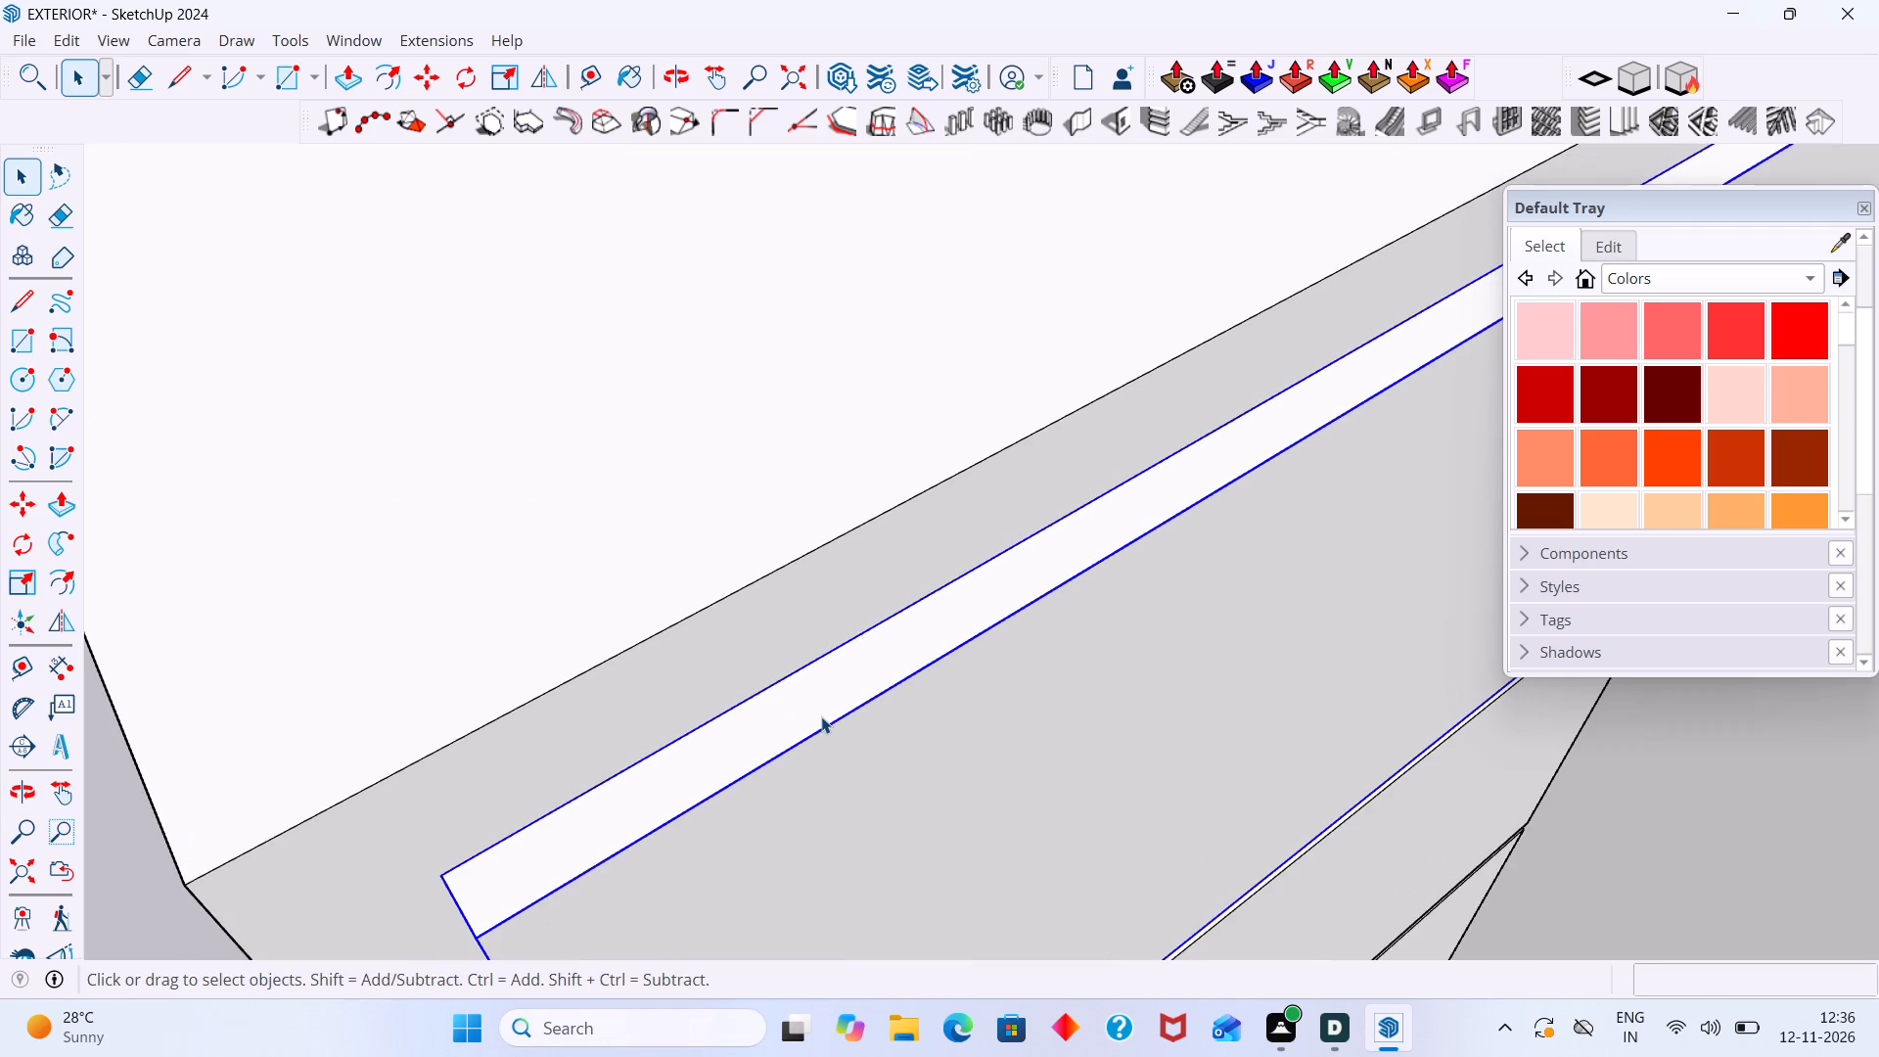
{"action": "left_click", "coordinate": [821, 713]}
{"action": "double_click", "coordinate": [819, 705]}
{"action": "left_click", "coordinate": [819, 705]}
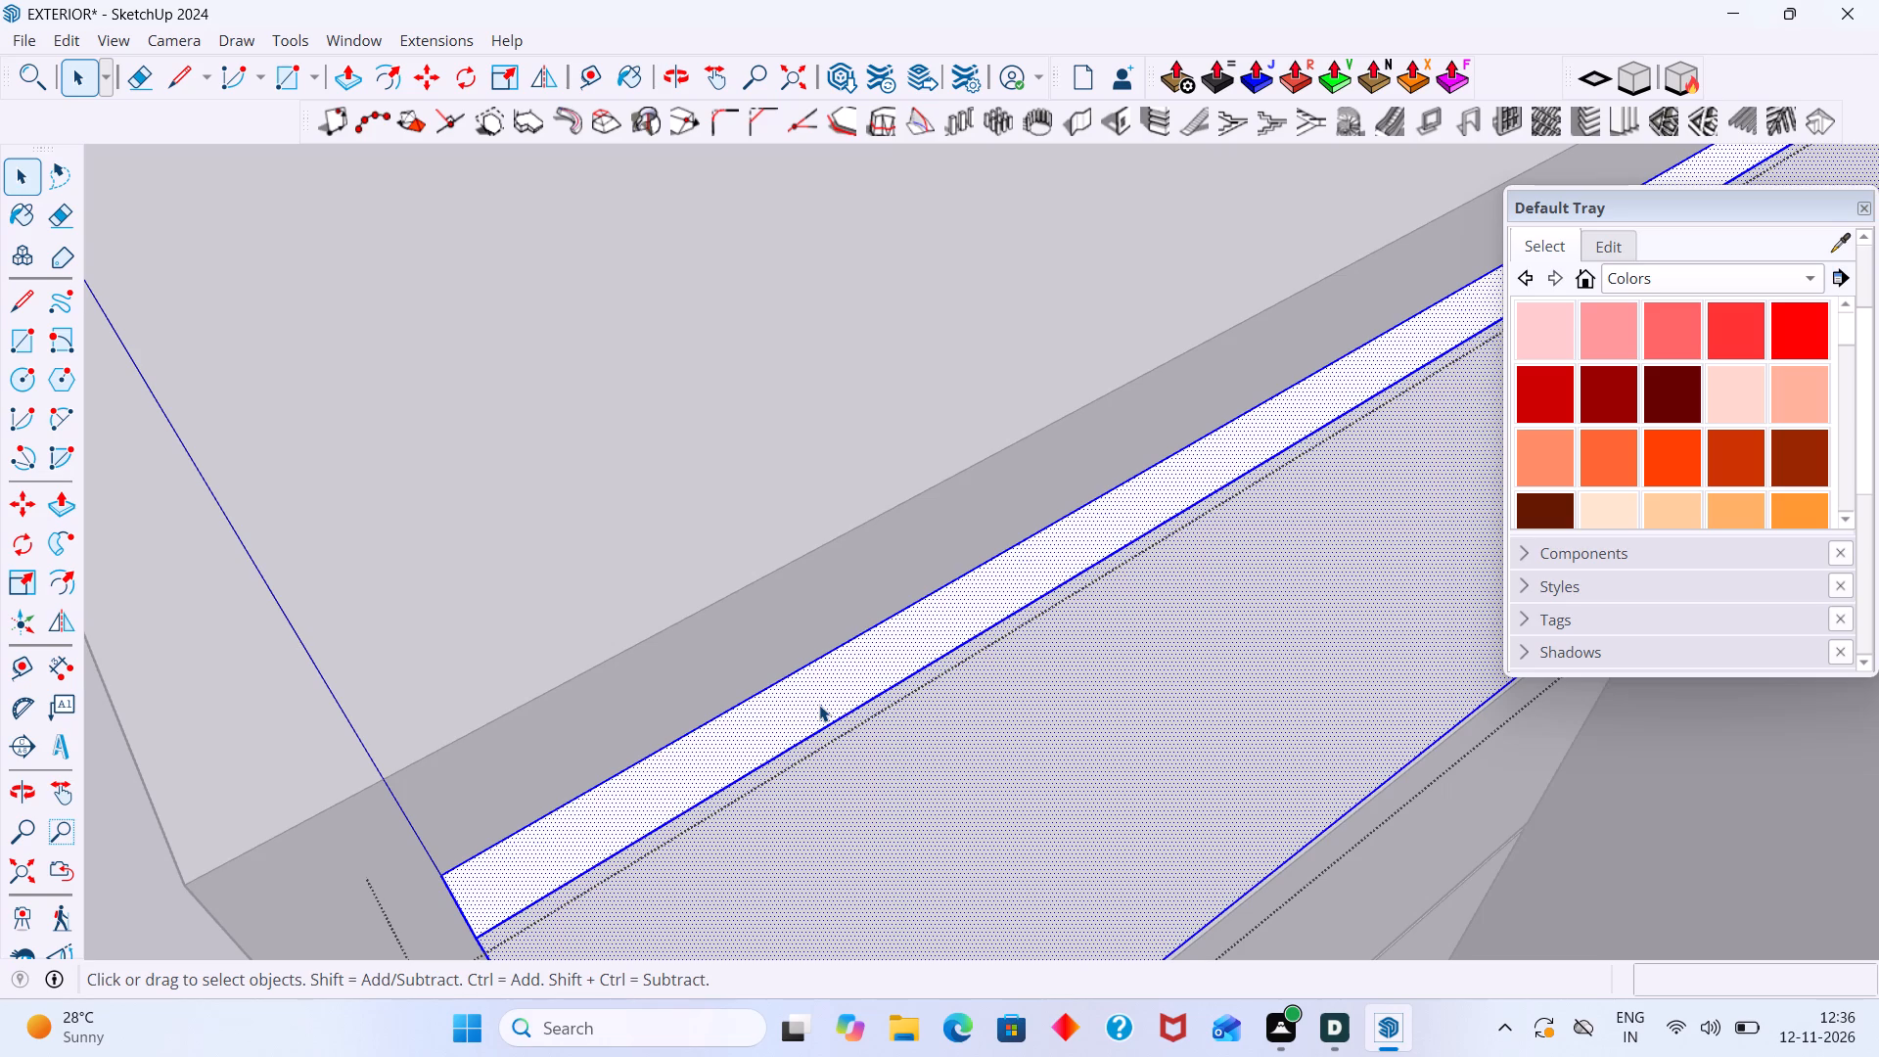
{"action": "left_click", "coordinate": [819, 700]}
{"action": "key", "text": "p"}
{"action": "left_click", "coordinate": [819, 700]}
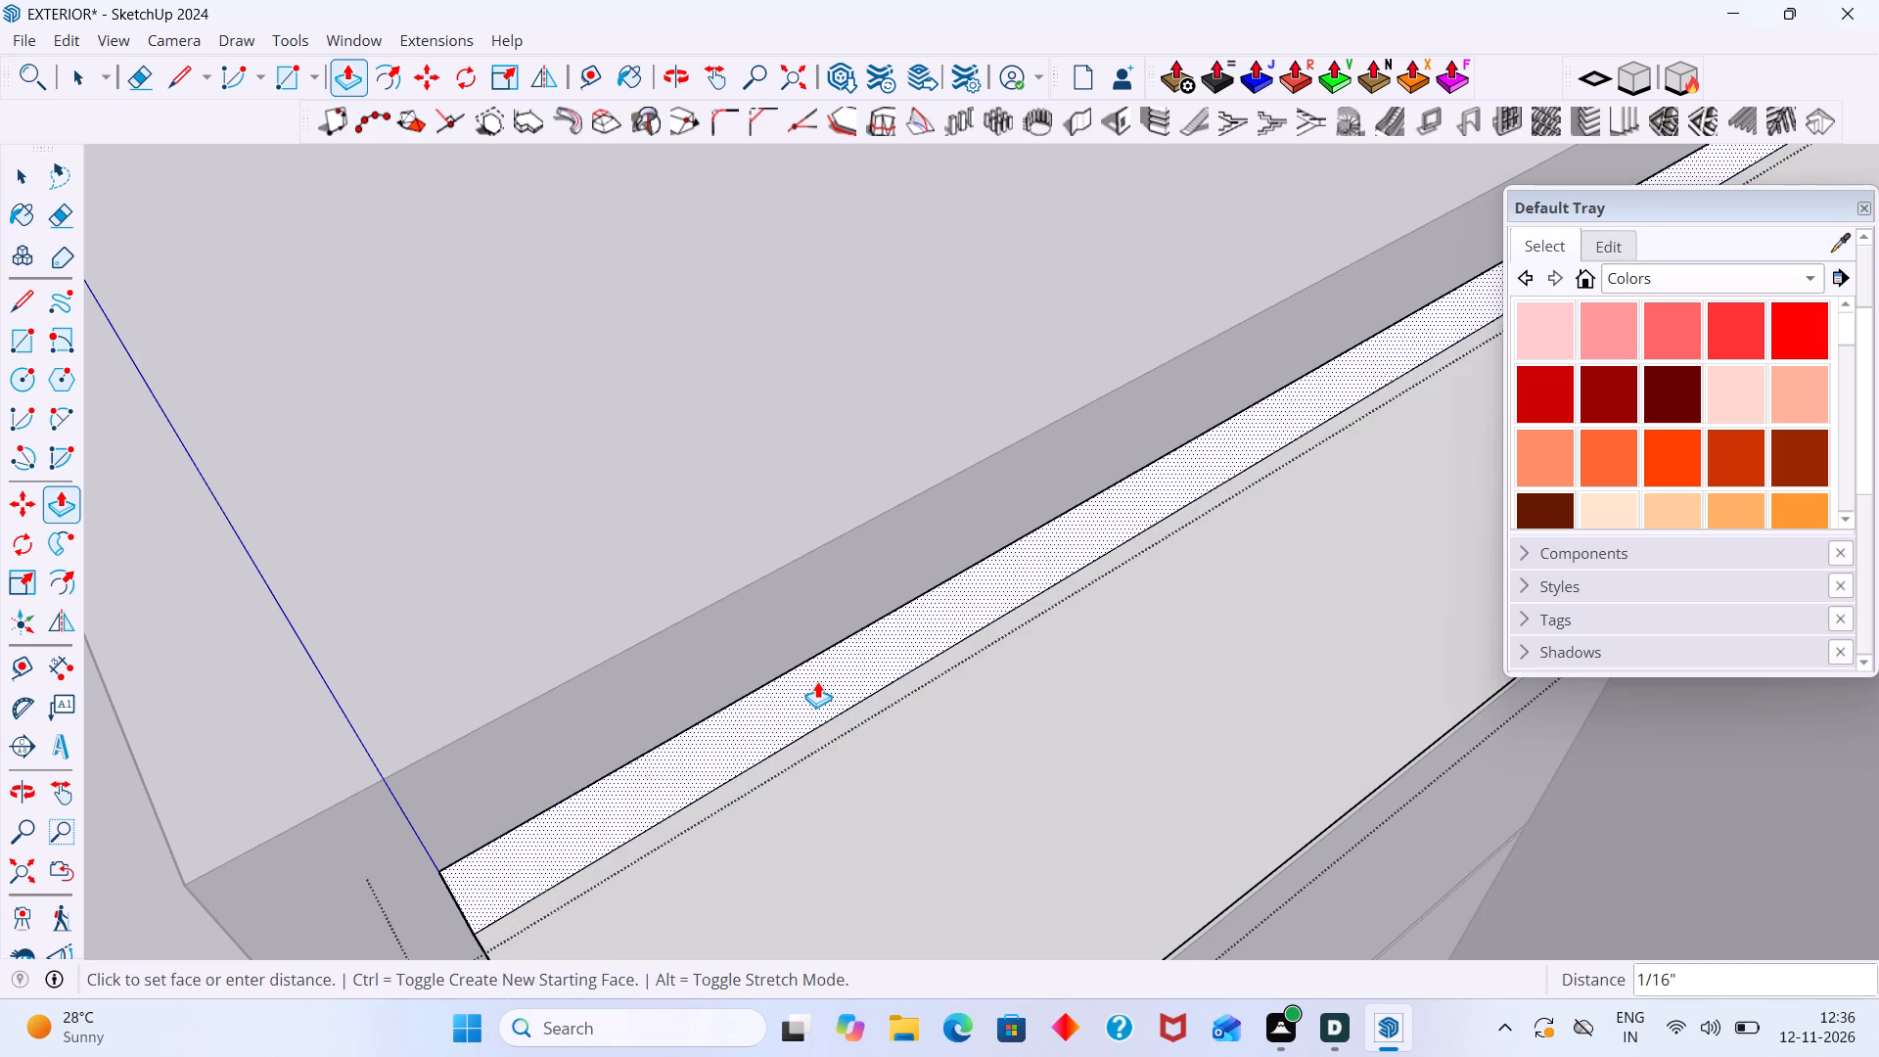
{"action": "type", "text": "2MM"}
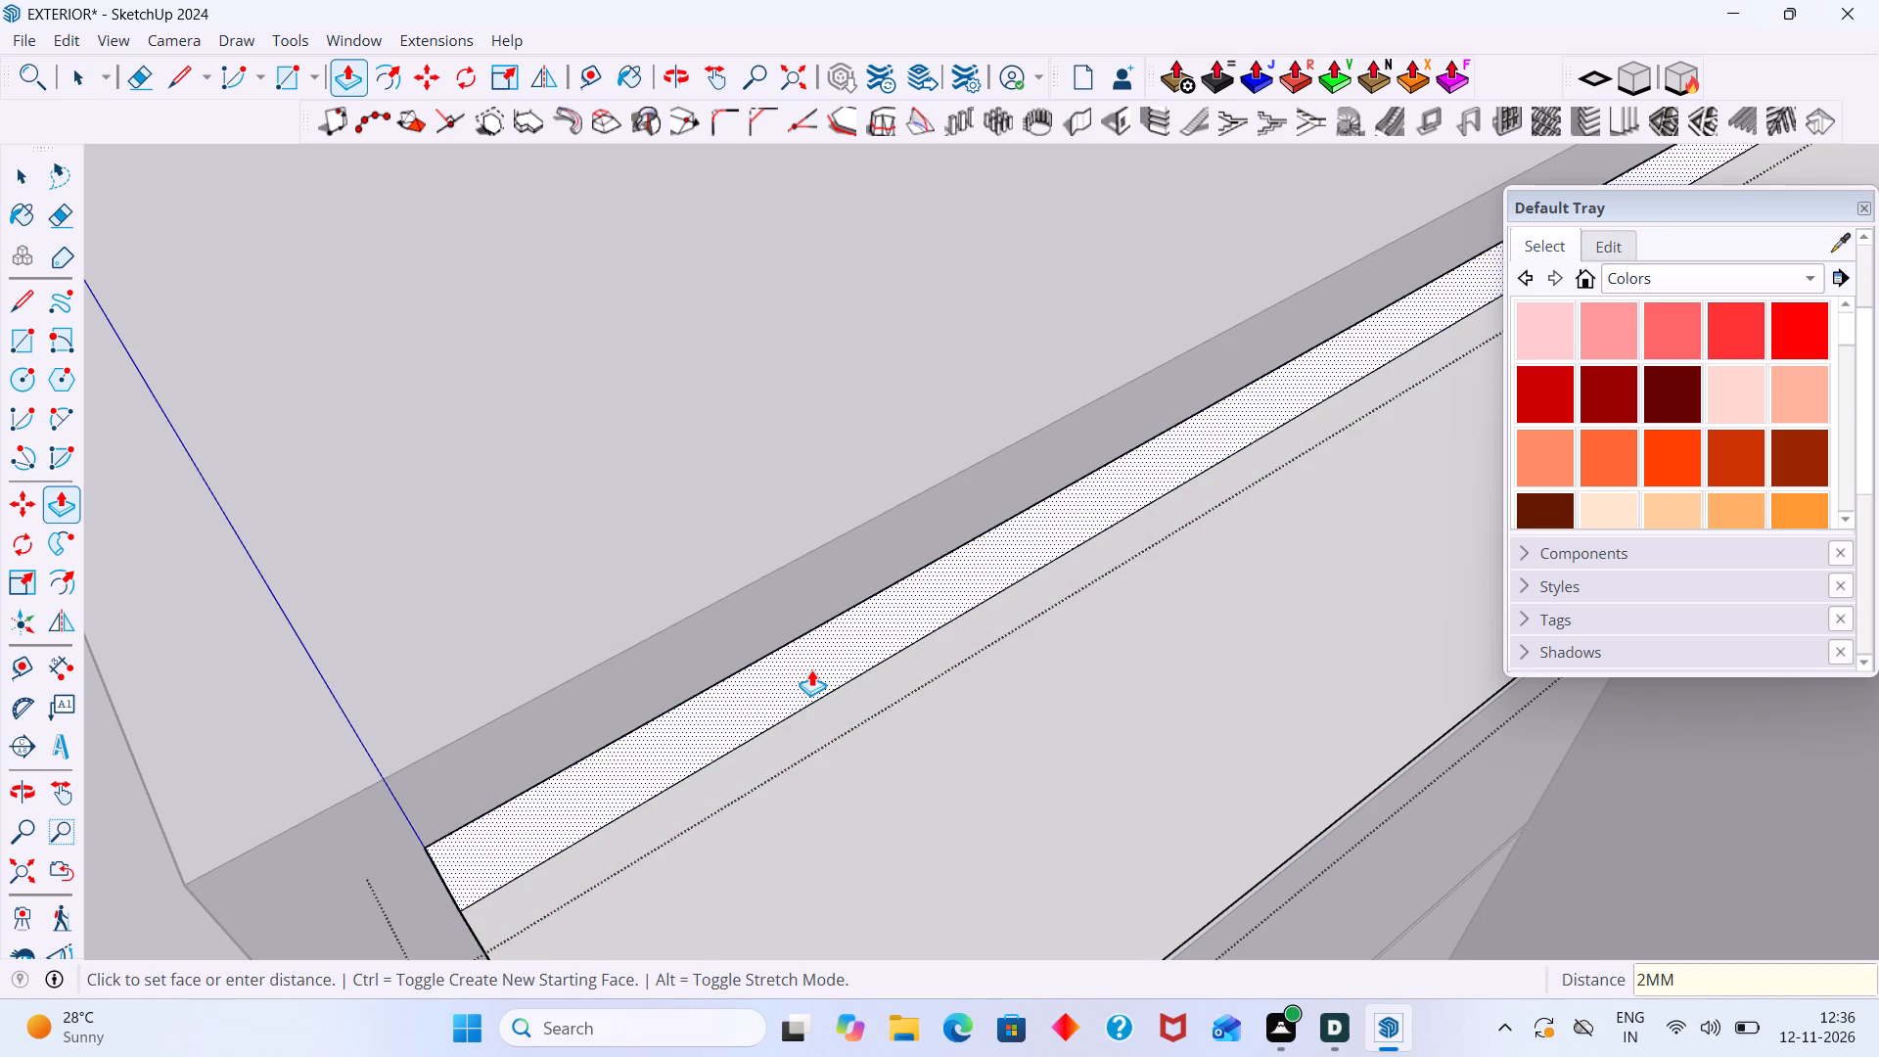
{"action": "key", "text": "Return"}
Repeat the 2 mm Push/Pull on the left side edge face of the top front panel.
{"action": "scroll", "coordinate": [711, 729], "scroll_direction": "down", "scroll_amount": 2}
{"action": "middle_click_drag", "start_coordinate": [653, 831], "coordinate": [678, 693]}
{"action": "scroll", "coordinate": [673, 698], "scroll_direction": "down", "scroll_amount": 2}
{"action": "middle_click_drag", "start_coordinate": [643, 718], "coordinate": [779, 511]}
{"action": "key", "text": "space"}
{"action": "left_click", "coordinate": [670, 739]}
{"action": "scroll", "coordinate": [669, 738], "scroll_direction": "up", "scroll_amount": 3}
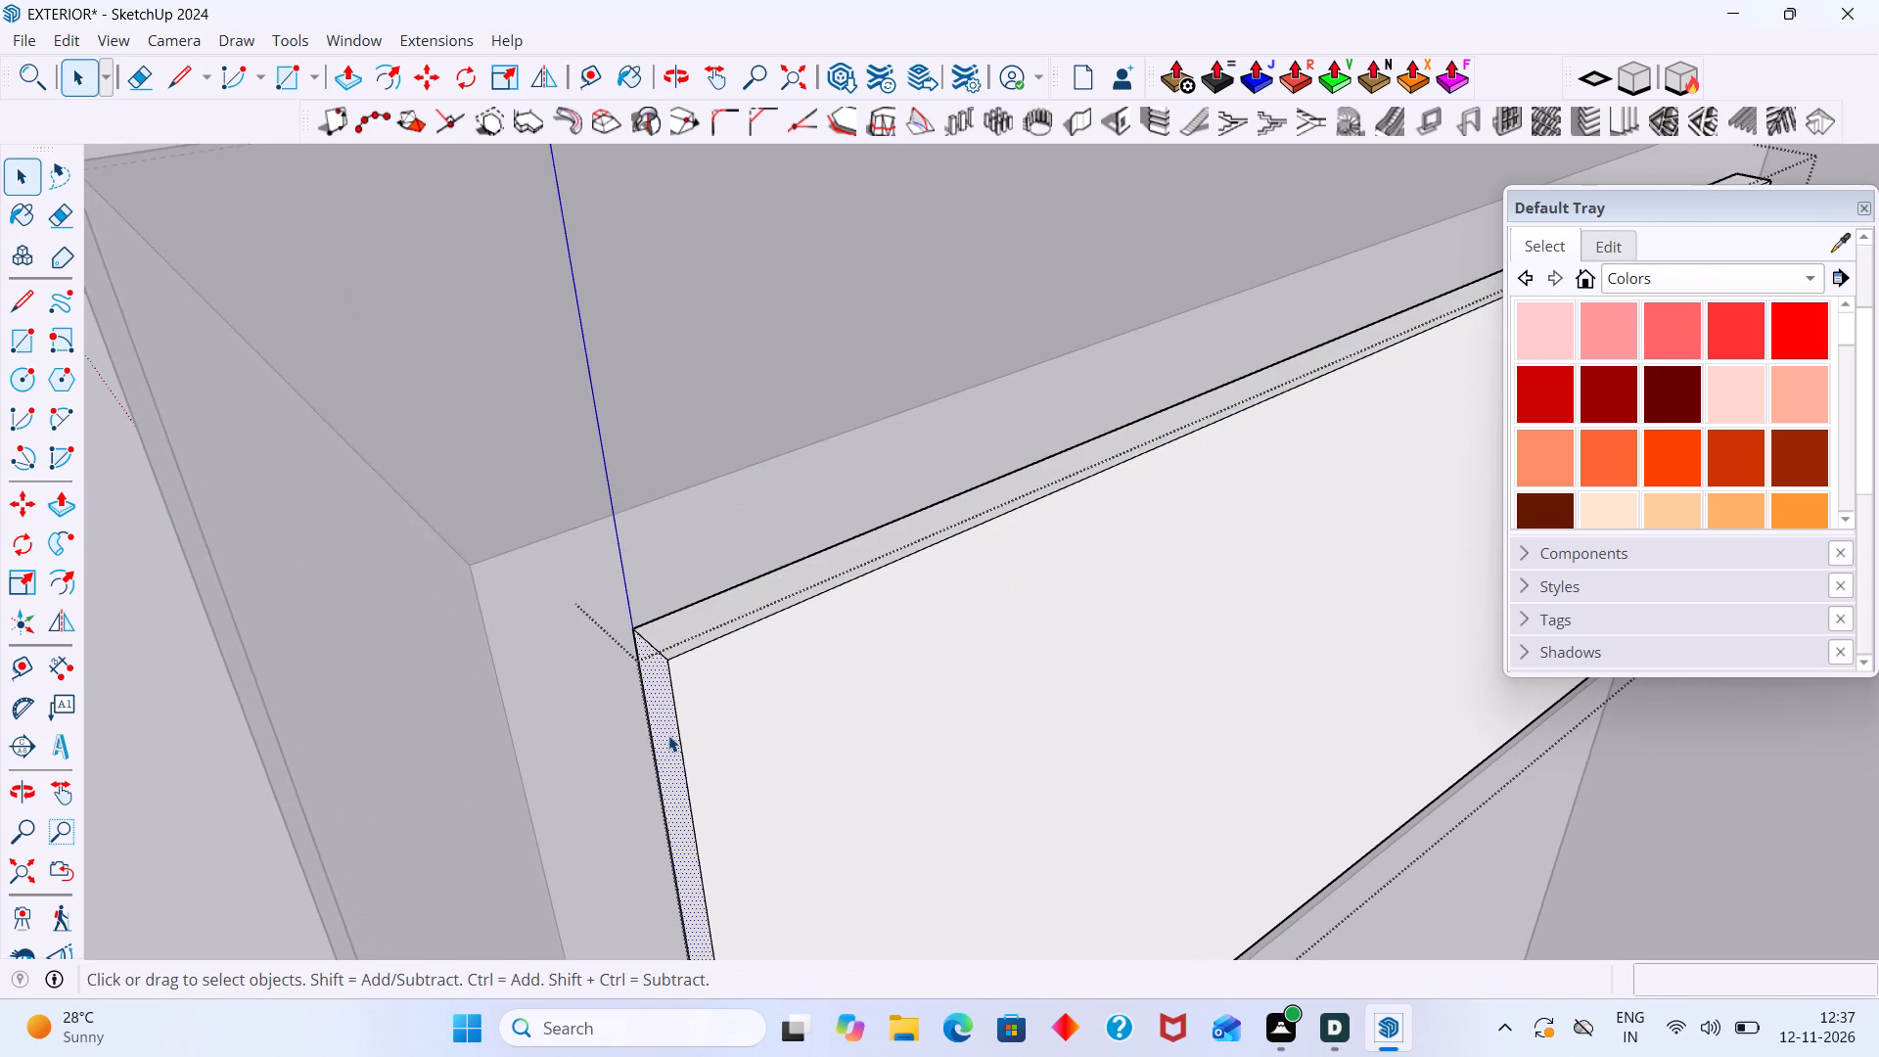
{"action": "key", "text": "p"}
{"action": "double_click", "coordinate": [669, 733]}
{"action": "key", "text": "space"}
{"action": "scroll", "coordinate": [682, 729], "scroll_direction": "down", "scroll_amount": 3}
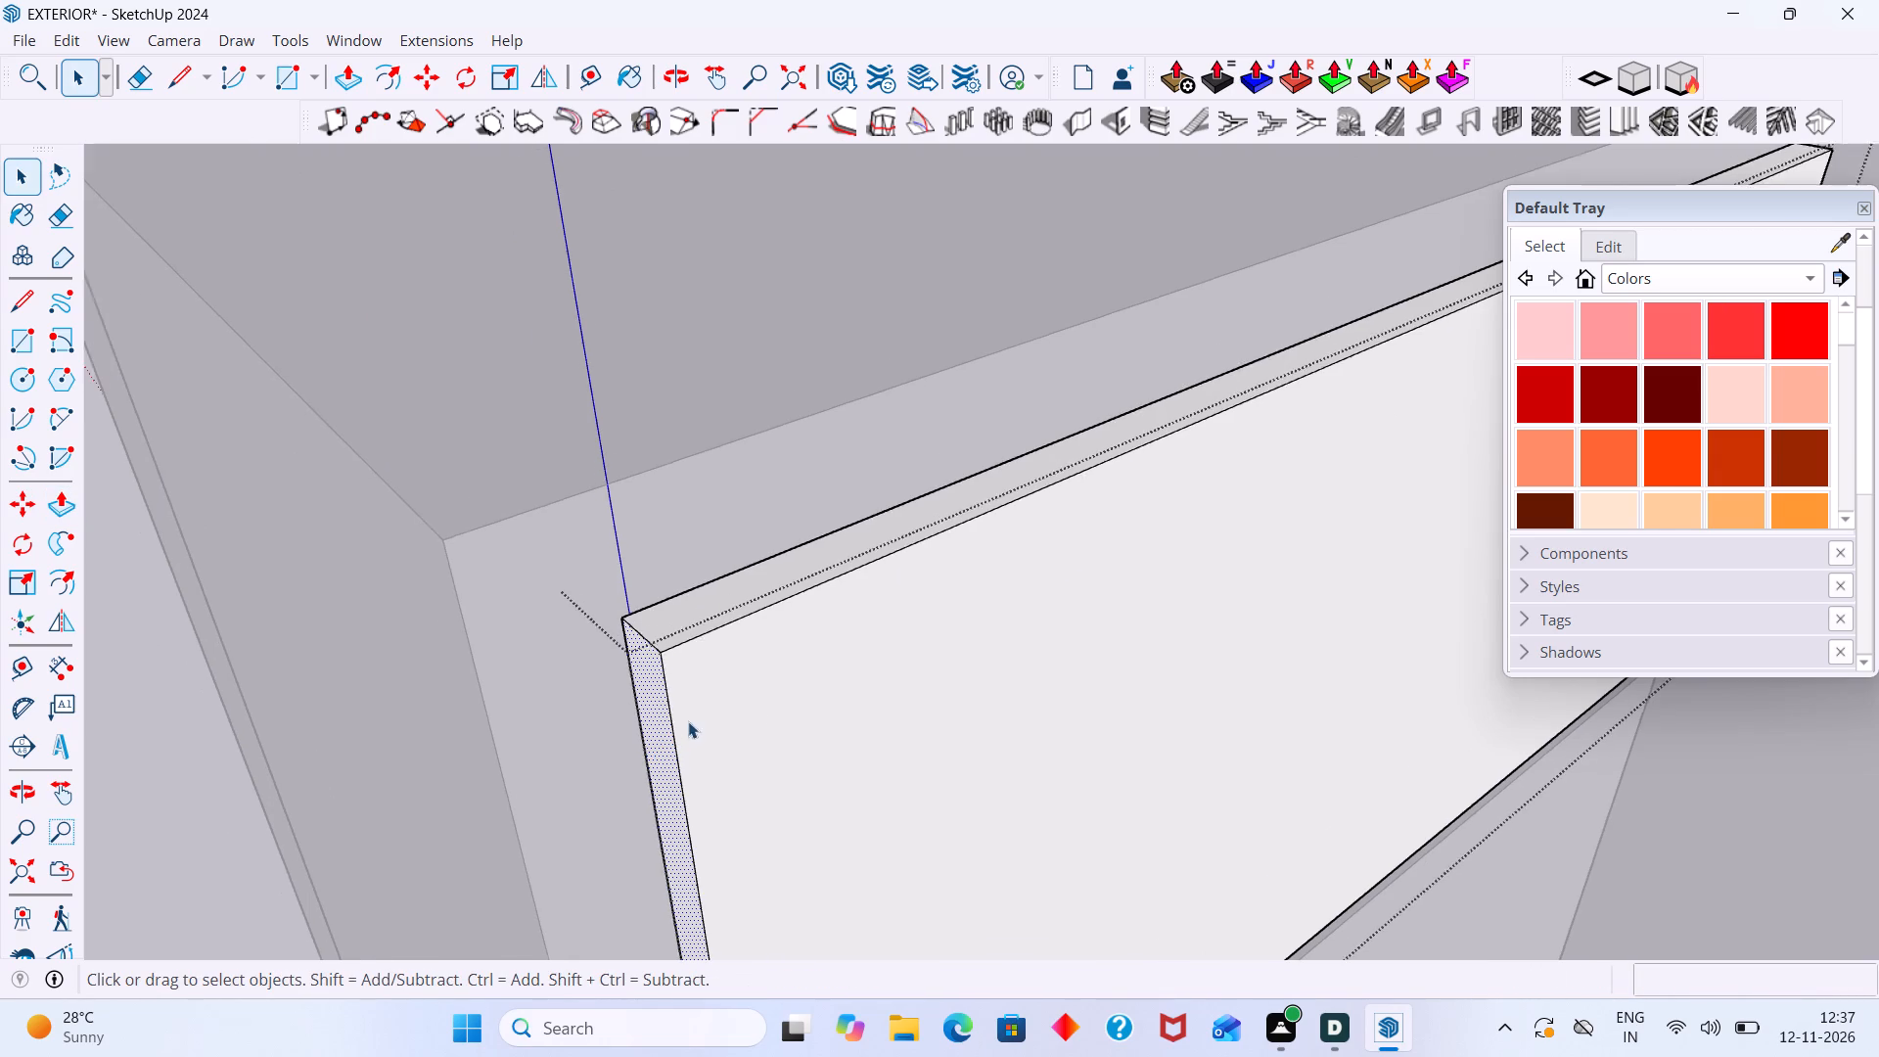
{"action": "scroll", "coordinate": [688, 721], "scroll_direction": "down", "scroll_amount": 5}
Bring the whole model back into view and close in on the top front panel's right side edge.
{"action": "middle_click_drag", "start_coordinate": [673, 715], "coordinate": [566, 641]}
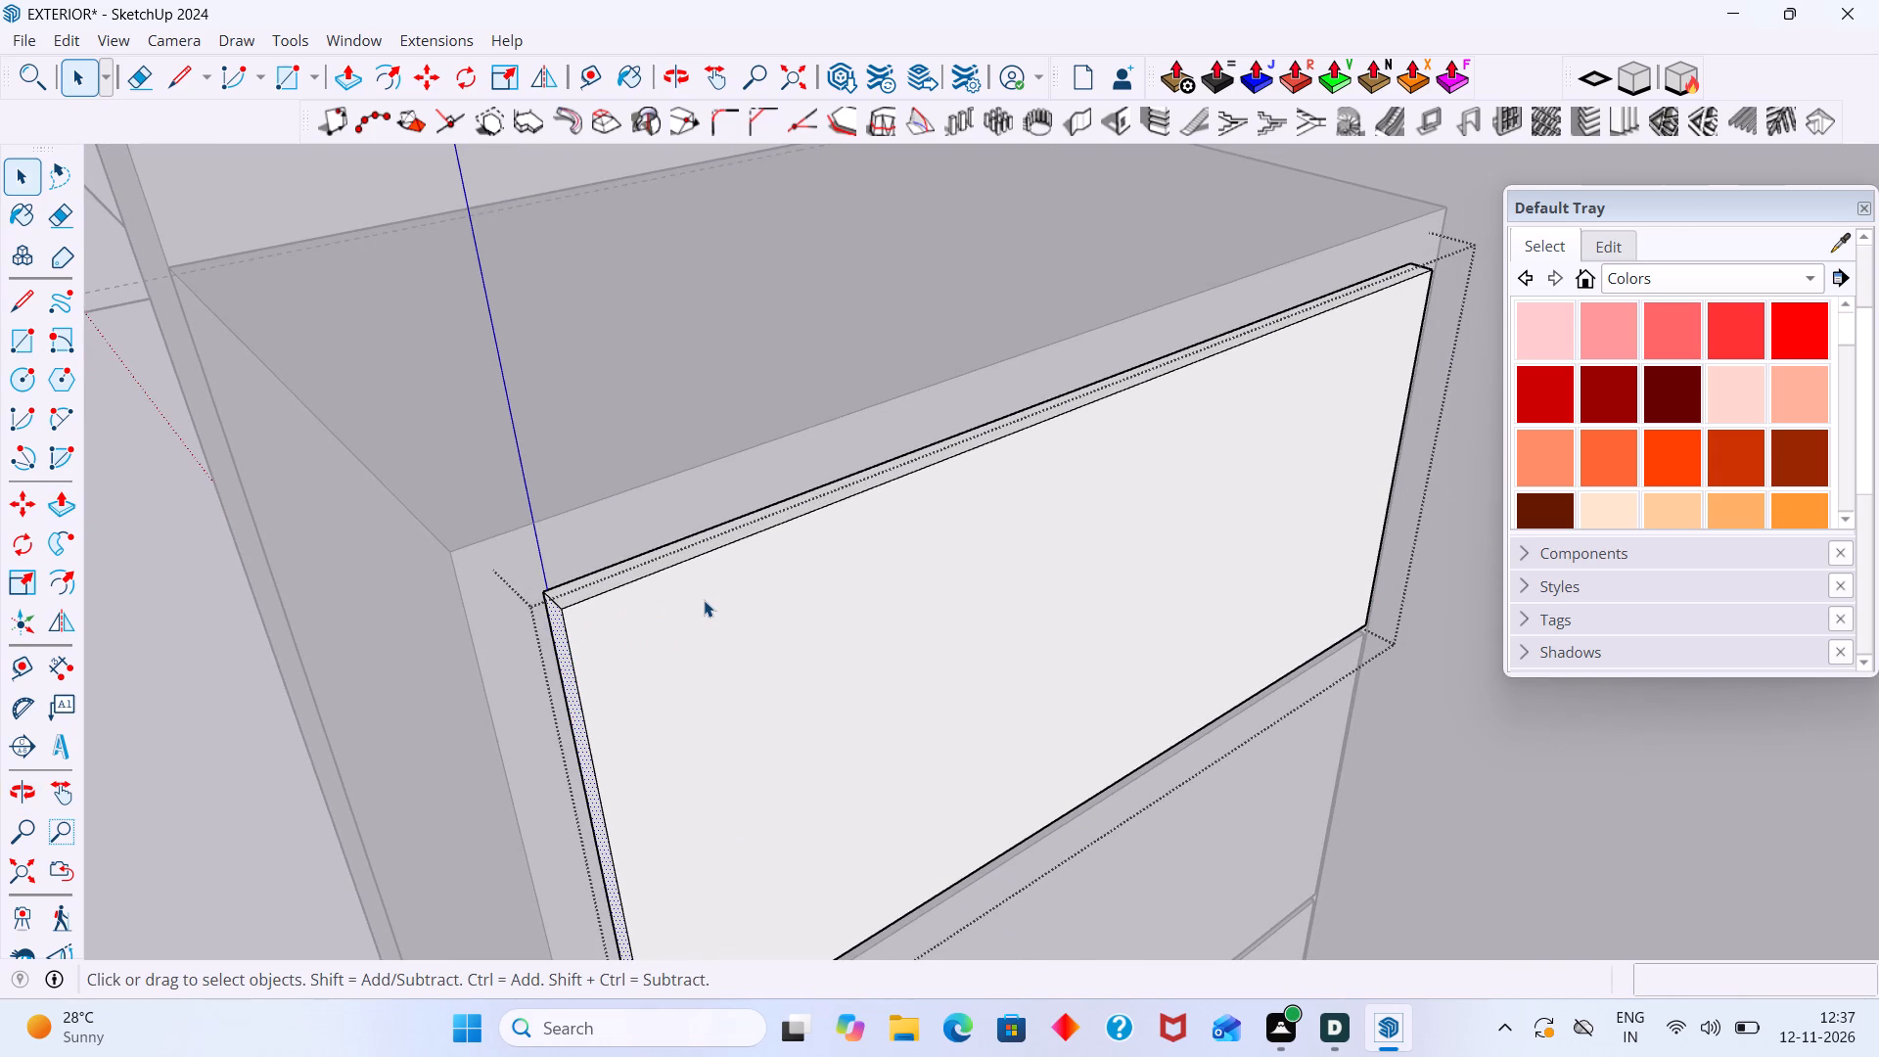
{"action": "scroll", "coordinate": [706, 600], "scroll_direction": "down", "scroll_amount": 6}
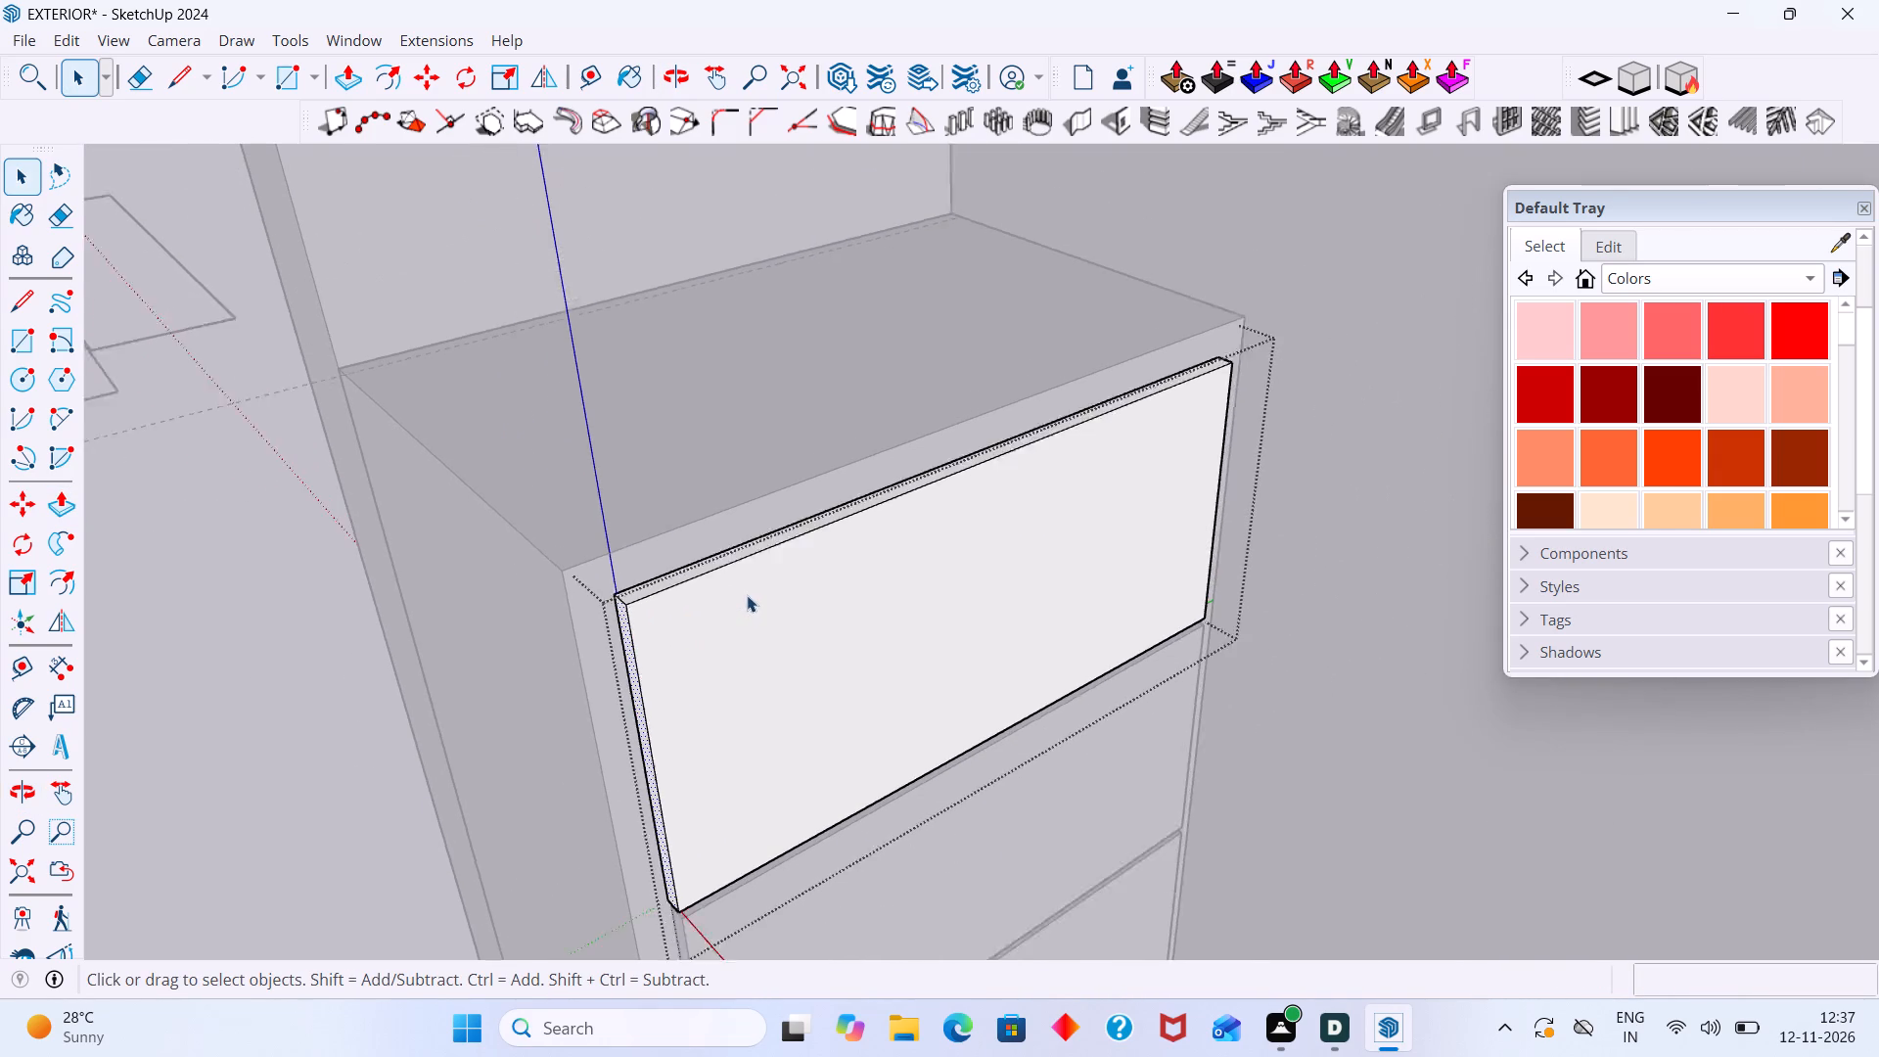
{"action": "scroll", "coordinate": [747, 595], "scroll_direction": "down", "scroll_amount": 2}
{"action": "left_click", "coordinate": [1246, 369]}
{"action": "middle_click_drag", "start_coordinate": [1108, 506], "coordinate": [627, 586]}
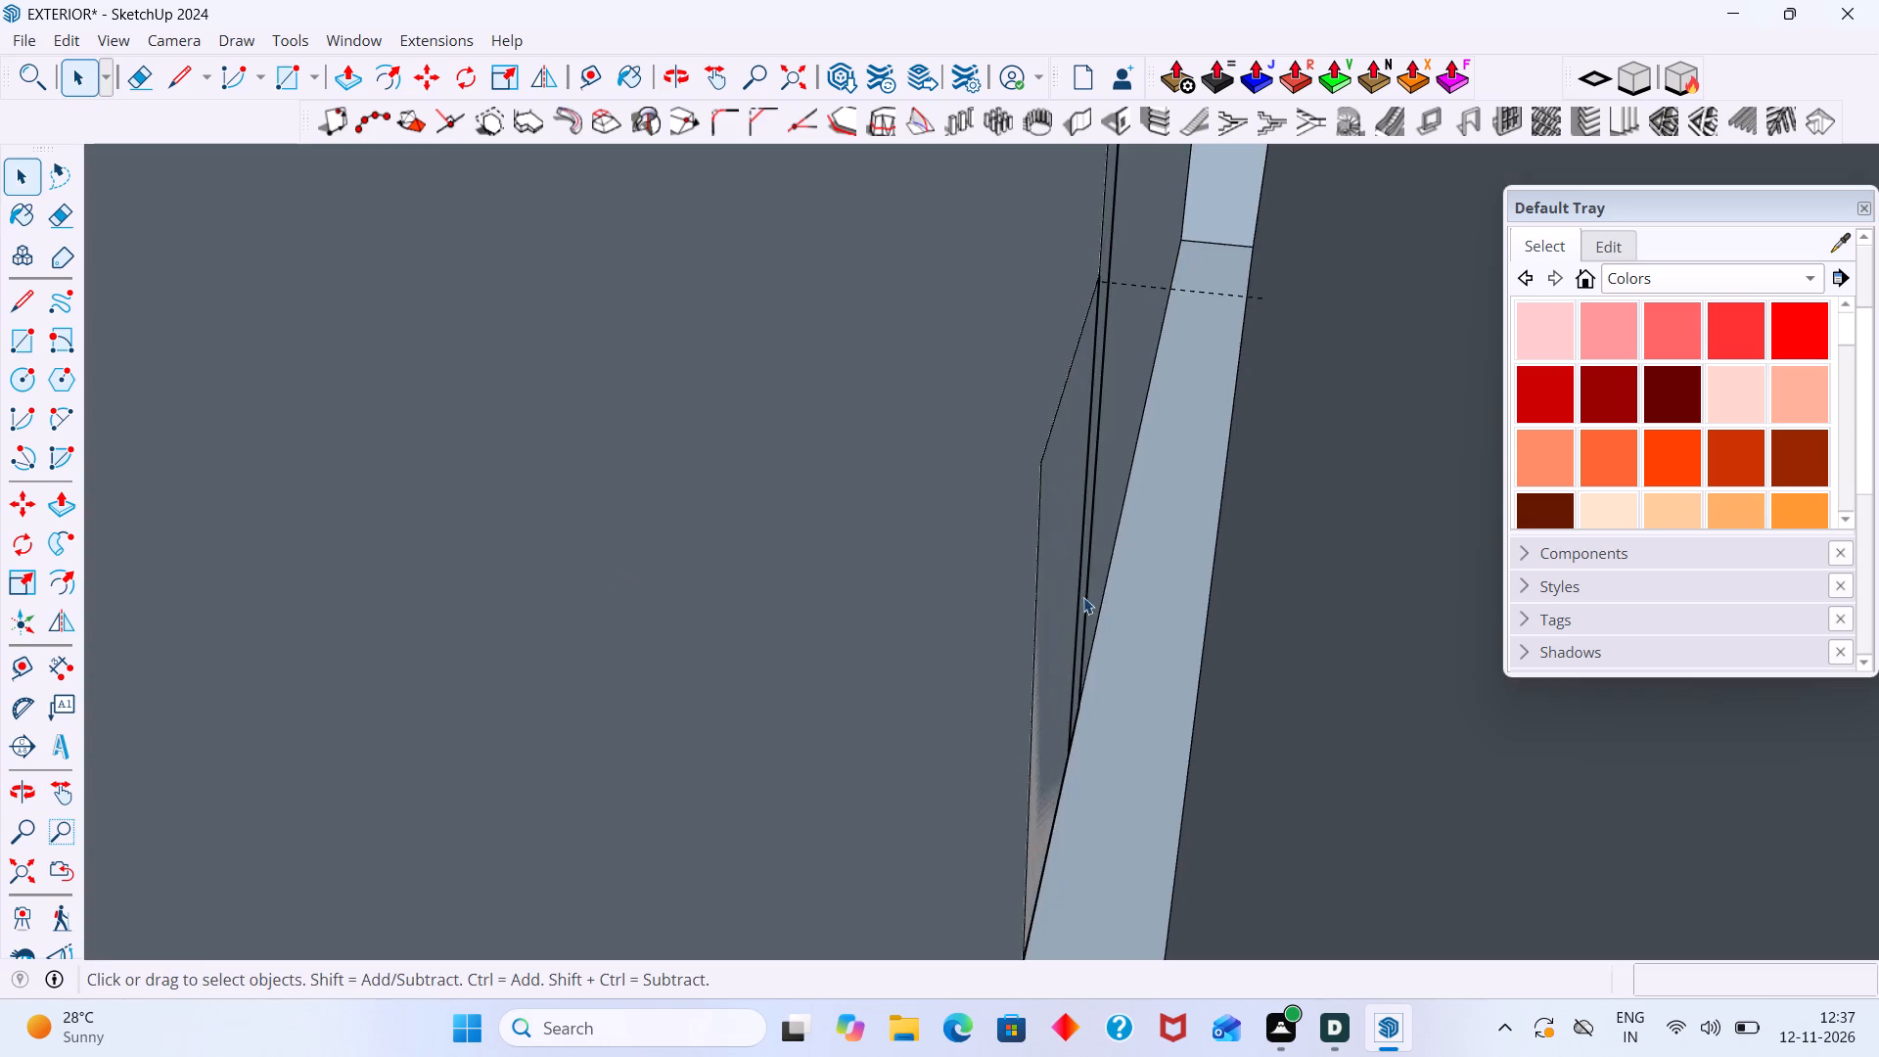
{"action": "scroll", "coordinate": [1019, 597], "scroll_direction": "down", "scroll_amount": 4}
{"action": "middle_click_drag", "start_coordinate": [1003, 626], "coordinate": [1280, 592]}
{"action": "scroll", "coordinate": [1146, 577], "scroll_direction": "down", "scroll_amount": 16}
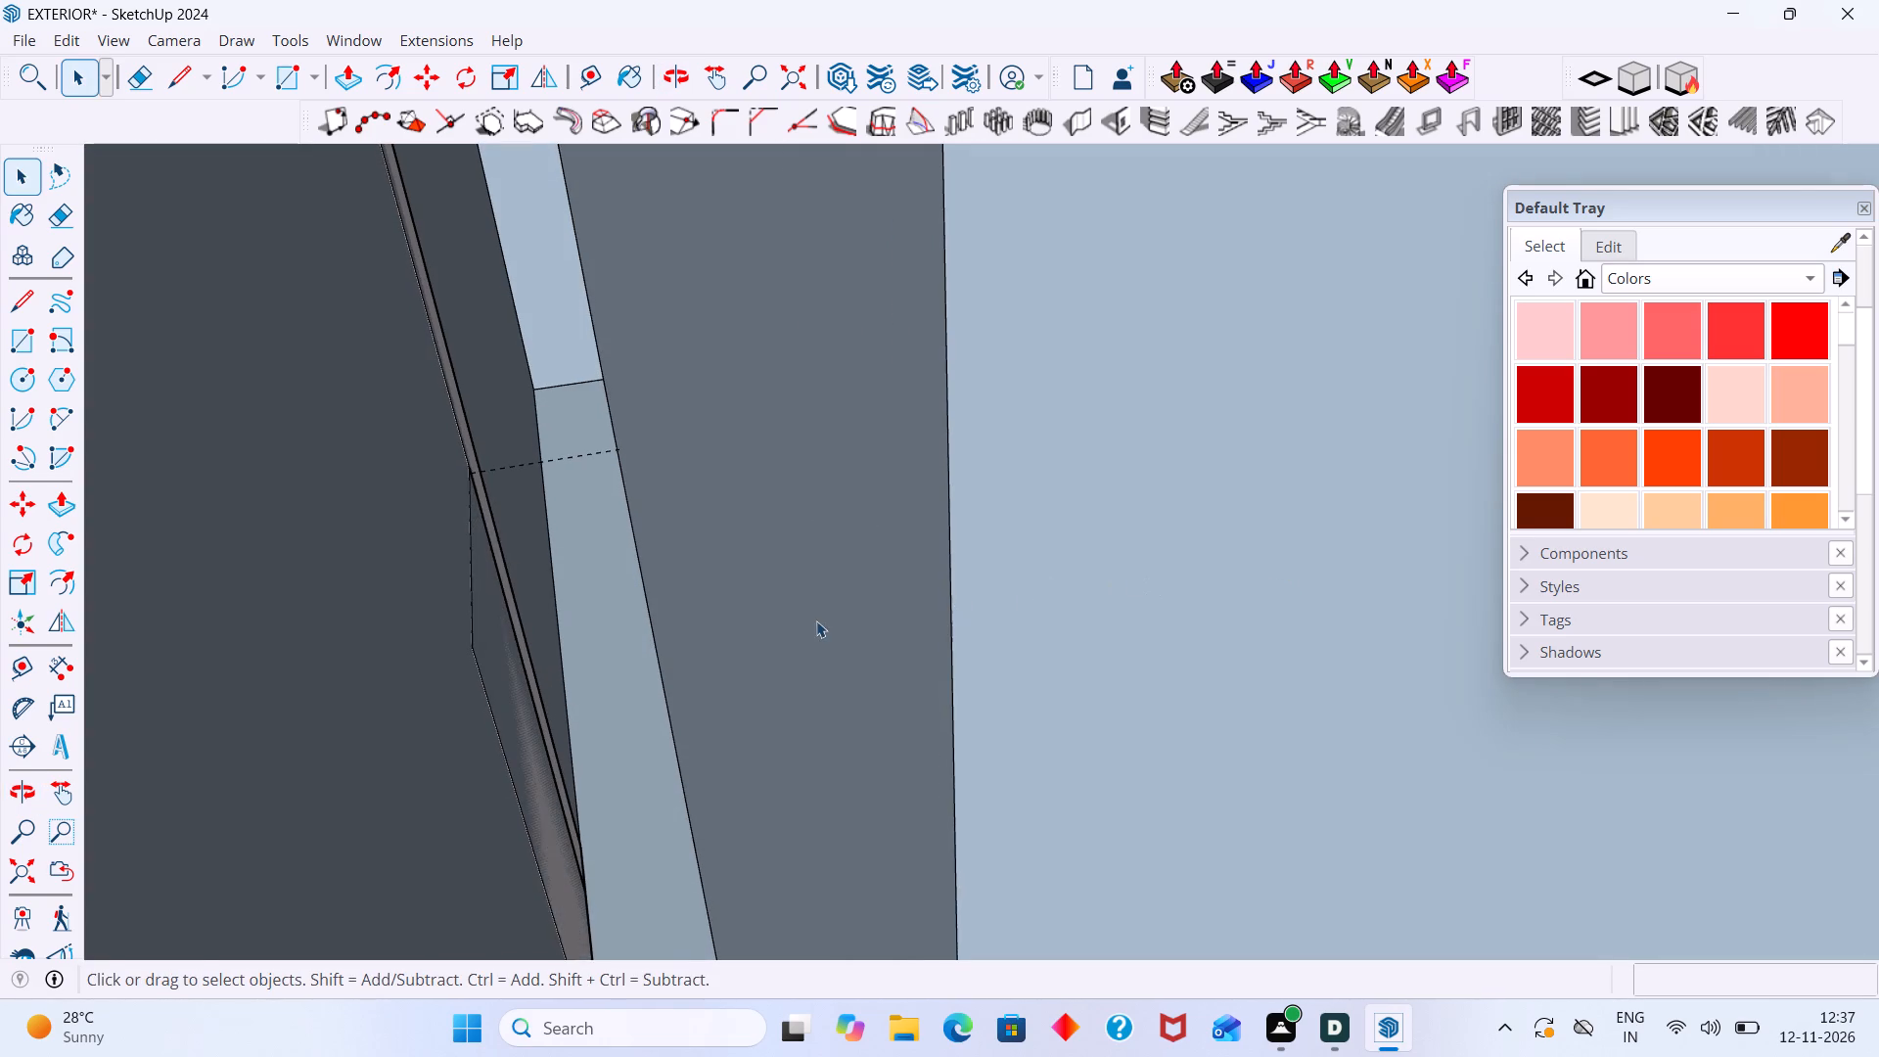
{"action": "scroll", "coordinate": [816, 620], "scroll_direction": "down", "scroll_amount": 4}
{"action": "left_click", "coordinate": [19, 858]}
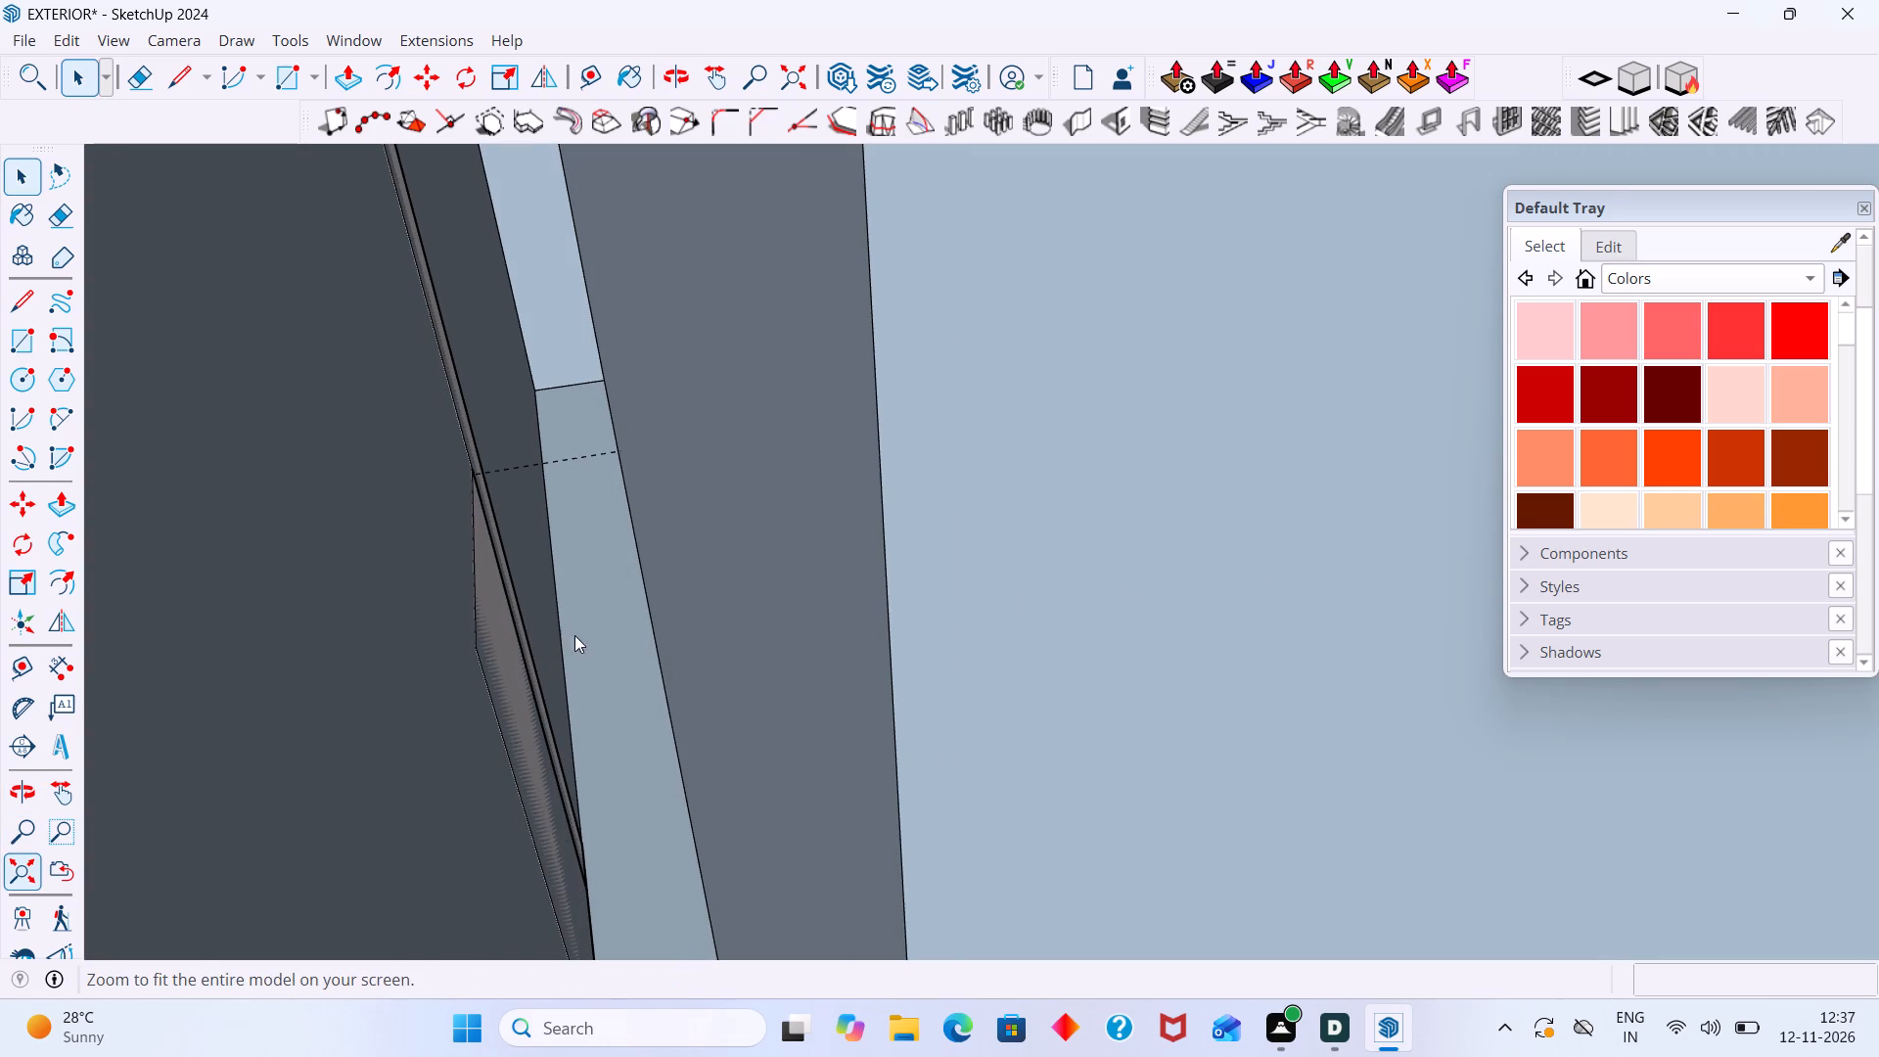
{"action": "left_click", "coordinate": [33, 871]}
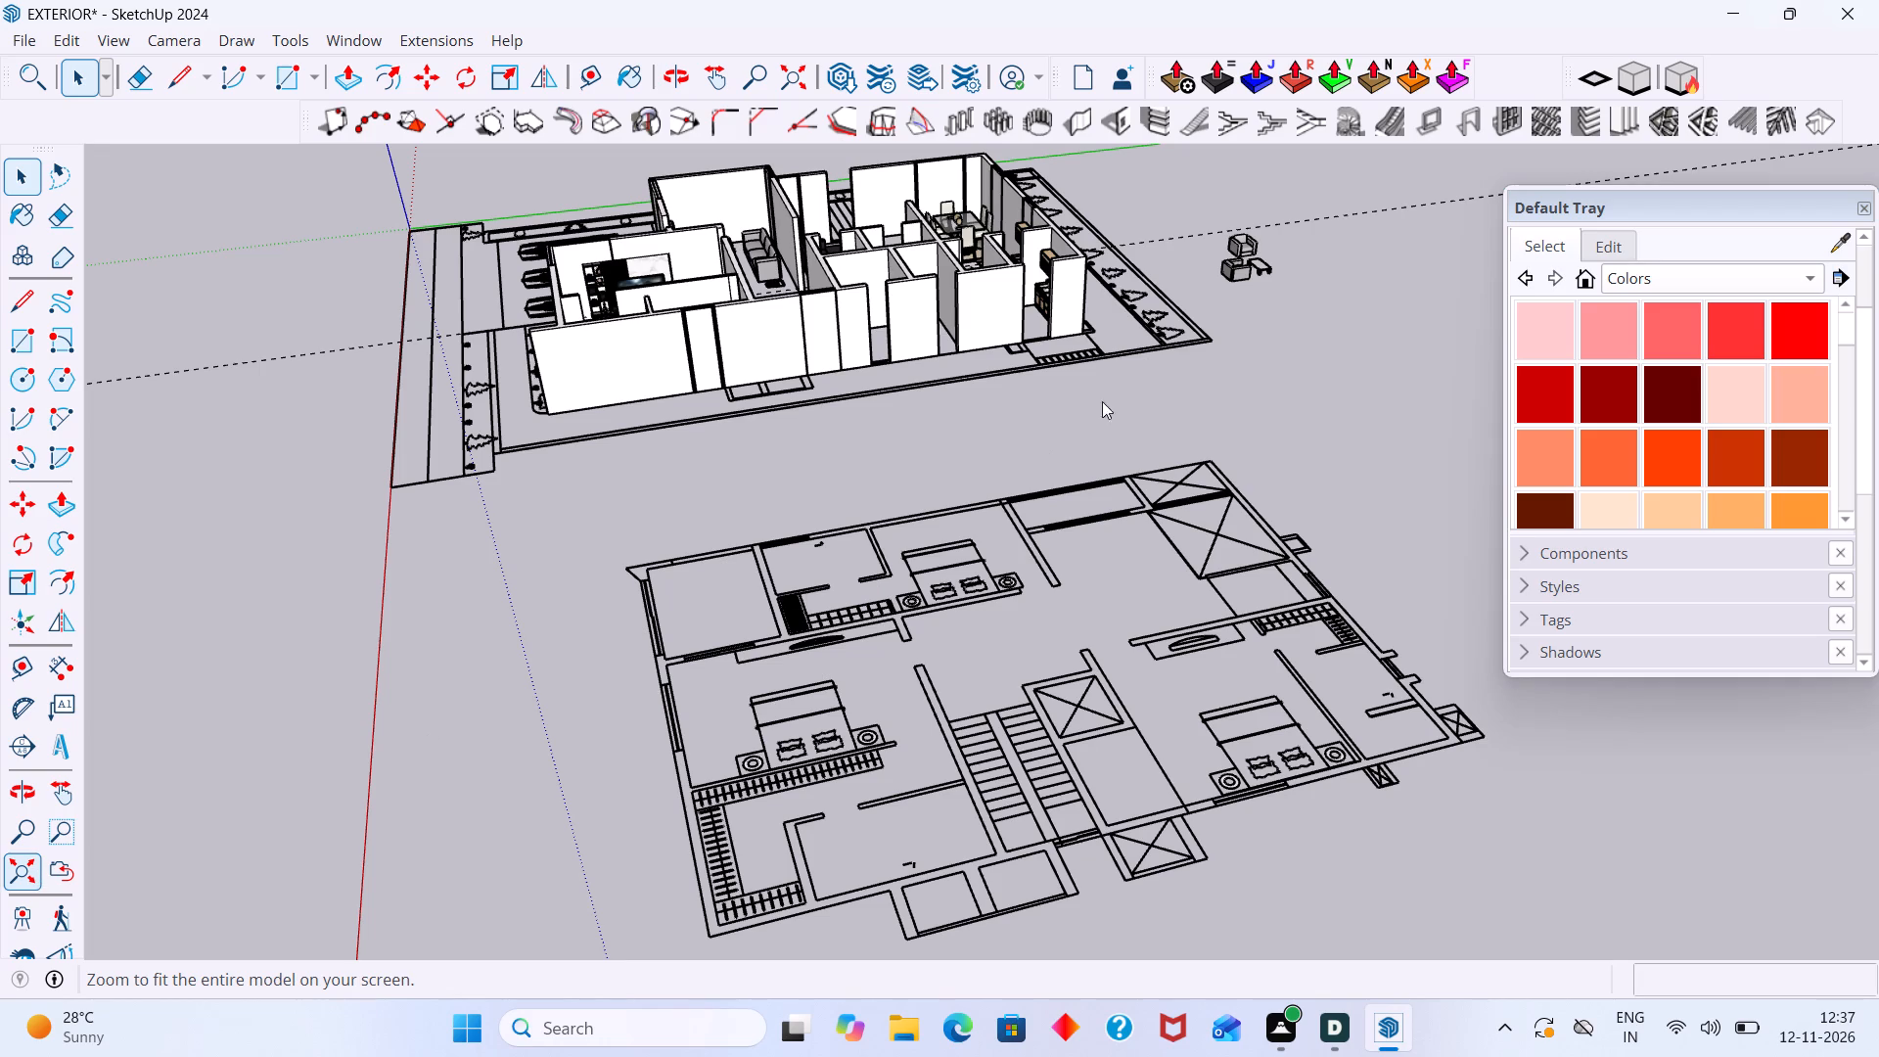
{"action": "scroll", "coordinate": [1133, 282], "scroll_direction": "up", "scroll_amount": 3}
{"action": "middle_click_drag", "start_coordinate": [1097, 295], "coordinate": [1002, 620], "text": "shift"}
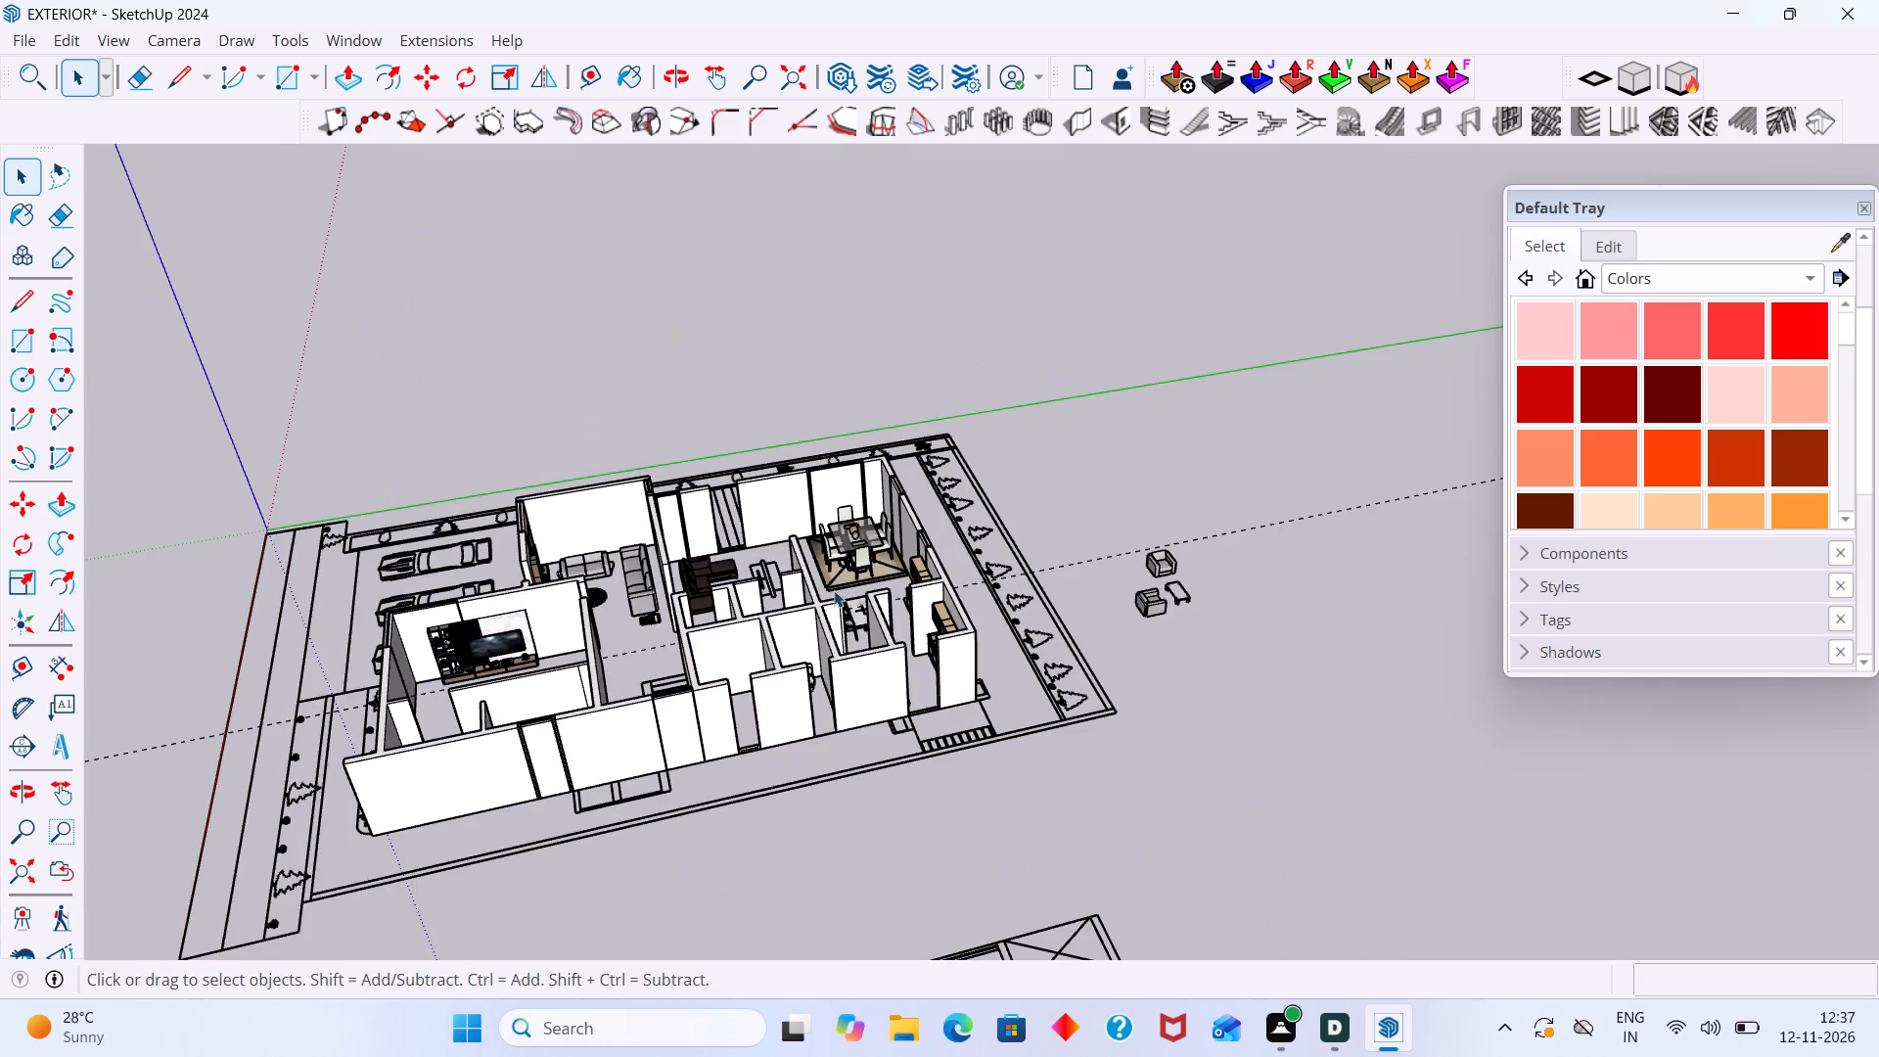
{"action": "scroll", "coordinate": [834, 590], "scroll_direction": "up", "scroll_amount": 6}
{"action": "scroll", "coordinate": [924, 653], "scroll_direction": "up", "scroll_amount": 1}
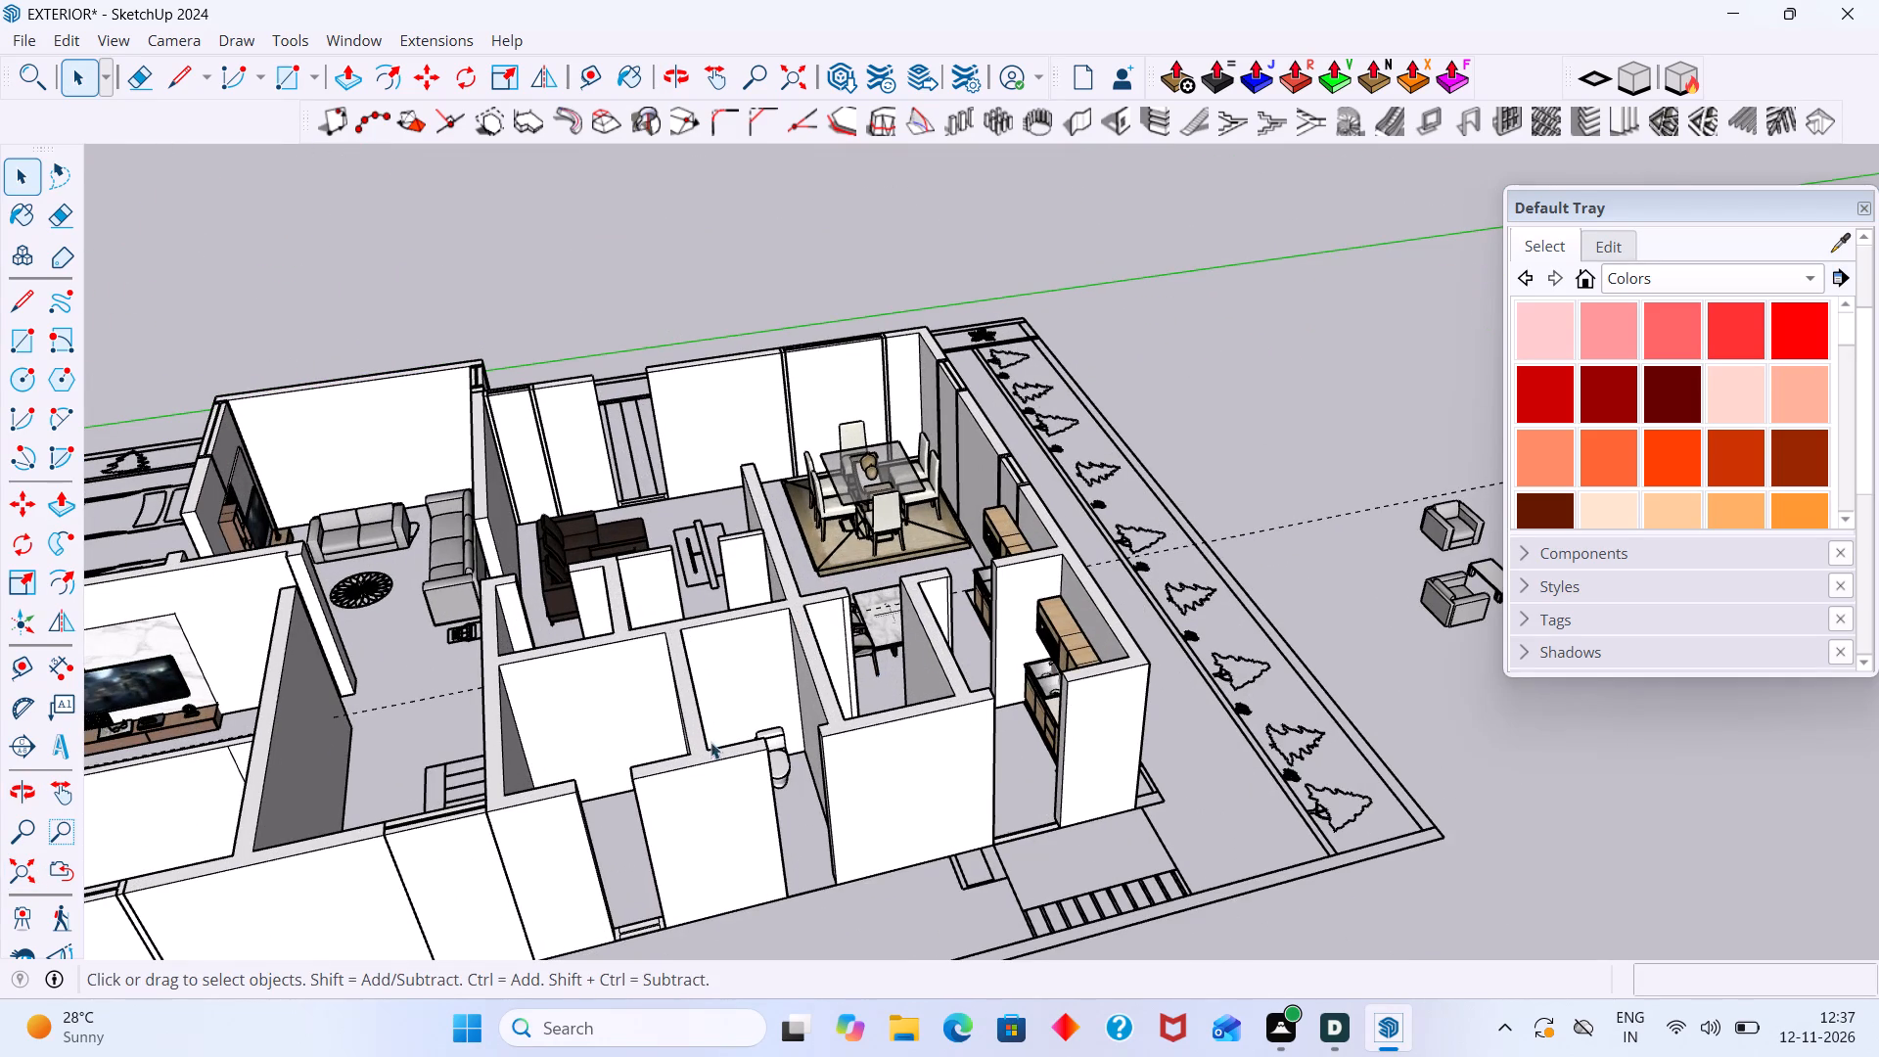
{"action": "middle_click_drag", "start_coordinate": [672, 762], "coordinate": [735, 922]}
{"action": "scroll", "coordinate": [798, 672], "scroll_direction": "up", "scroll_amount": 16}
{"action": "middle_click_drag", "start_coordinate": [841, 819], "coordinate": [782, 745]}
{"action": "scroll", "coordinate": [841, 819], "scroll_direction": "up", "scroll_amount": 1}
{"action": "scroll", "coordinate": [756, 723], "scroll_direction": "up", "scroll_amount": 17}
{"action": "middle_click_drag", "start_coordinate": [778, 730], "coordinate": [684, 740]}
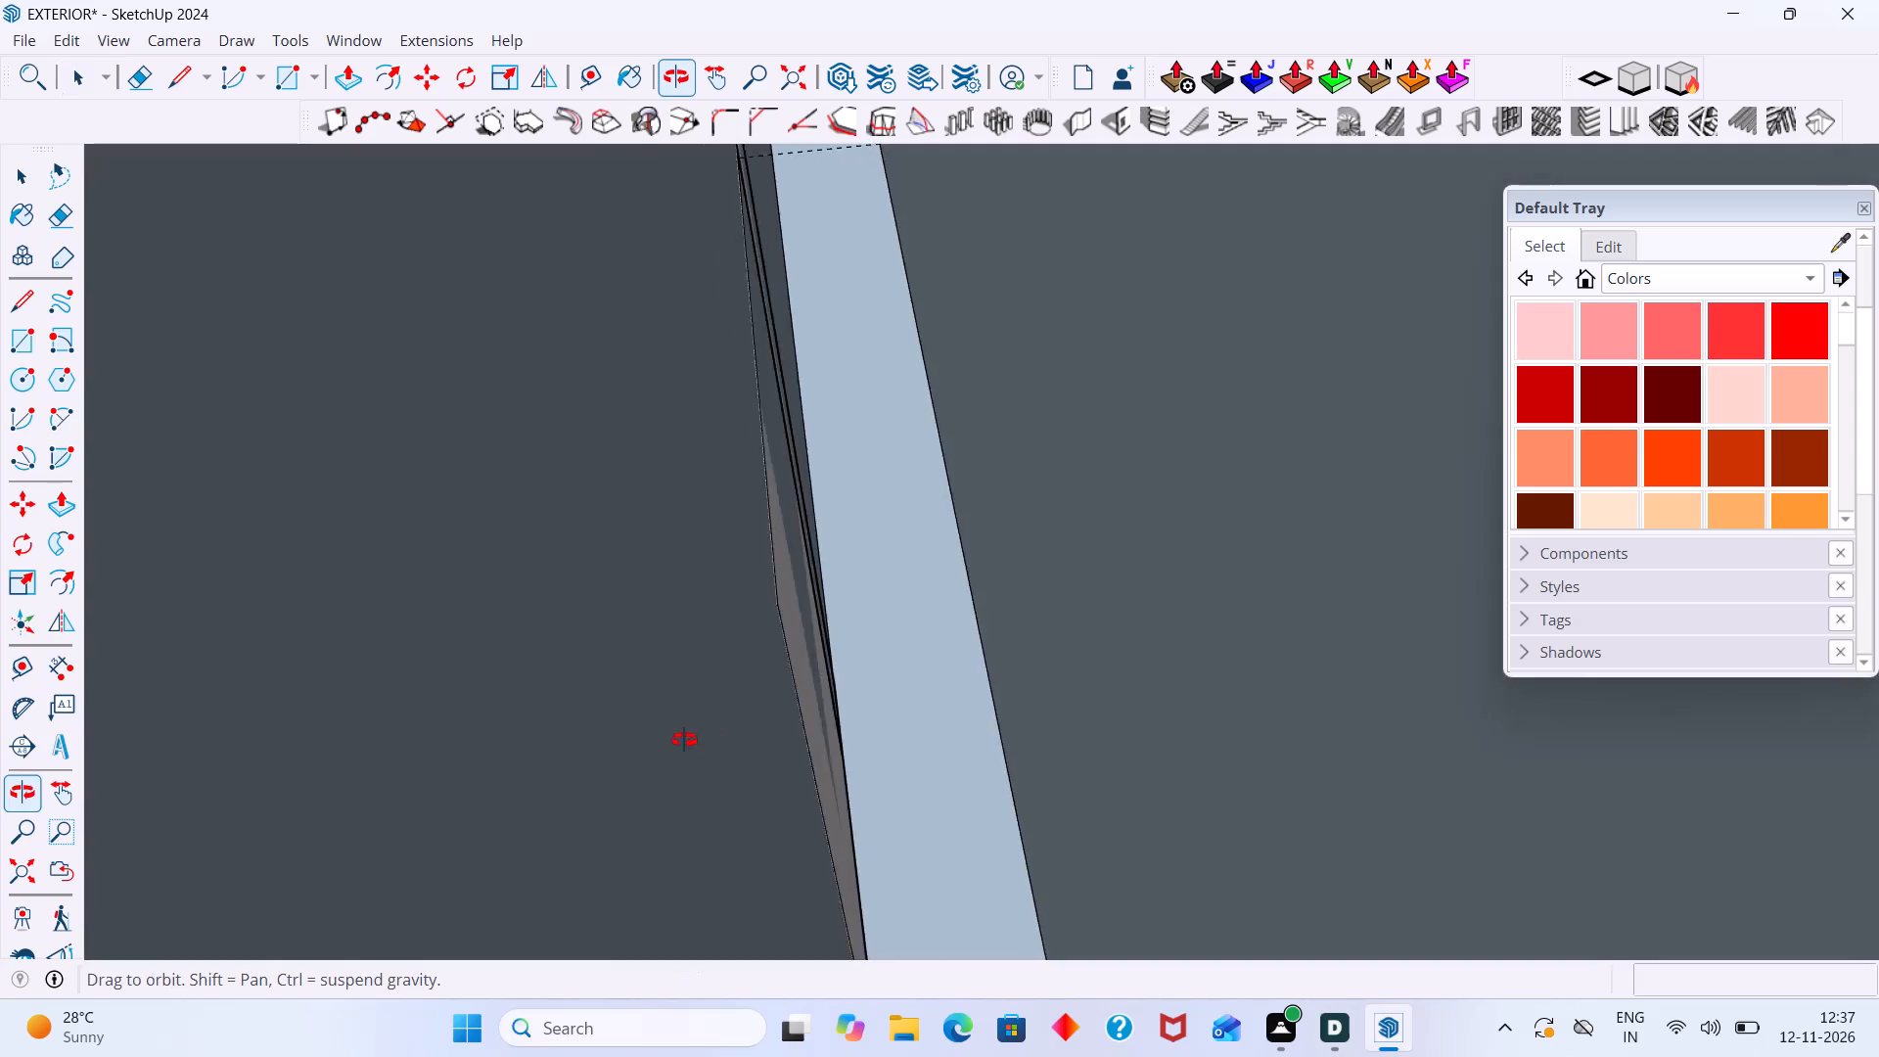
{"action": "middle_click_drag", "start_coordinate": [684, 740], "coordinate": [760, 726]}
{"action": "scroll", "coordinate": [765, 723], "scroll_direction": "up", "scroll_amount": 7}
{"action": "middle_click_drag", "start_coordinate": [776, 713], "coordinate": [726, 730]}
{"action": "scroll", "coordinate": [730, 729], "scroll_direction": "up", "scroll_amount": 1}
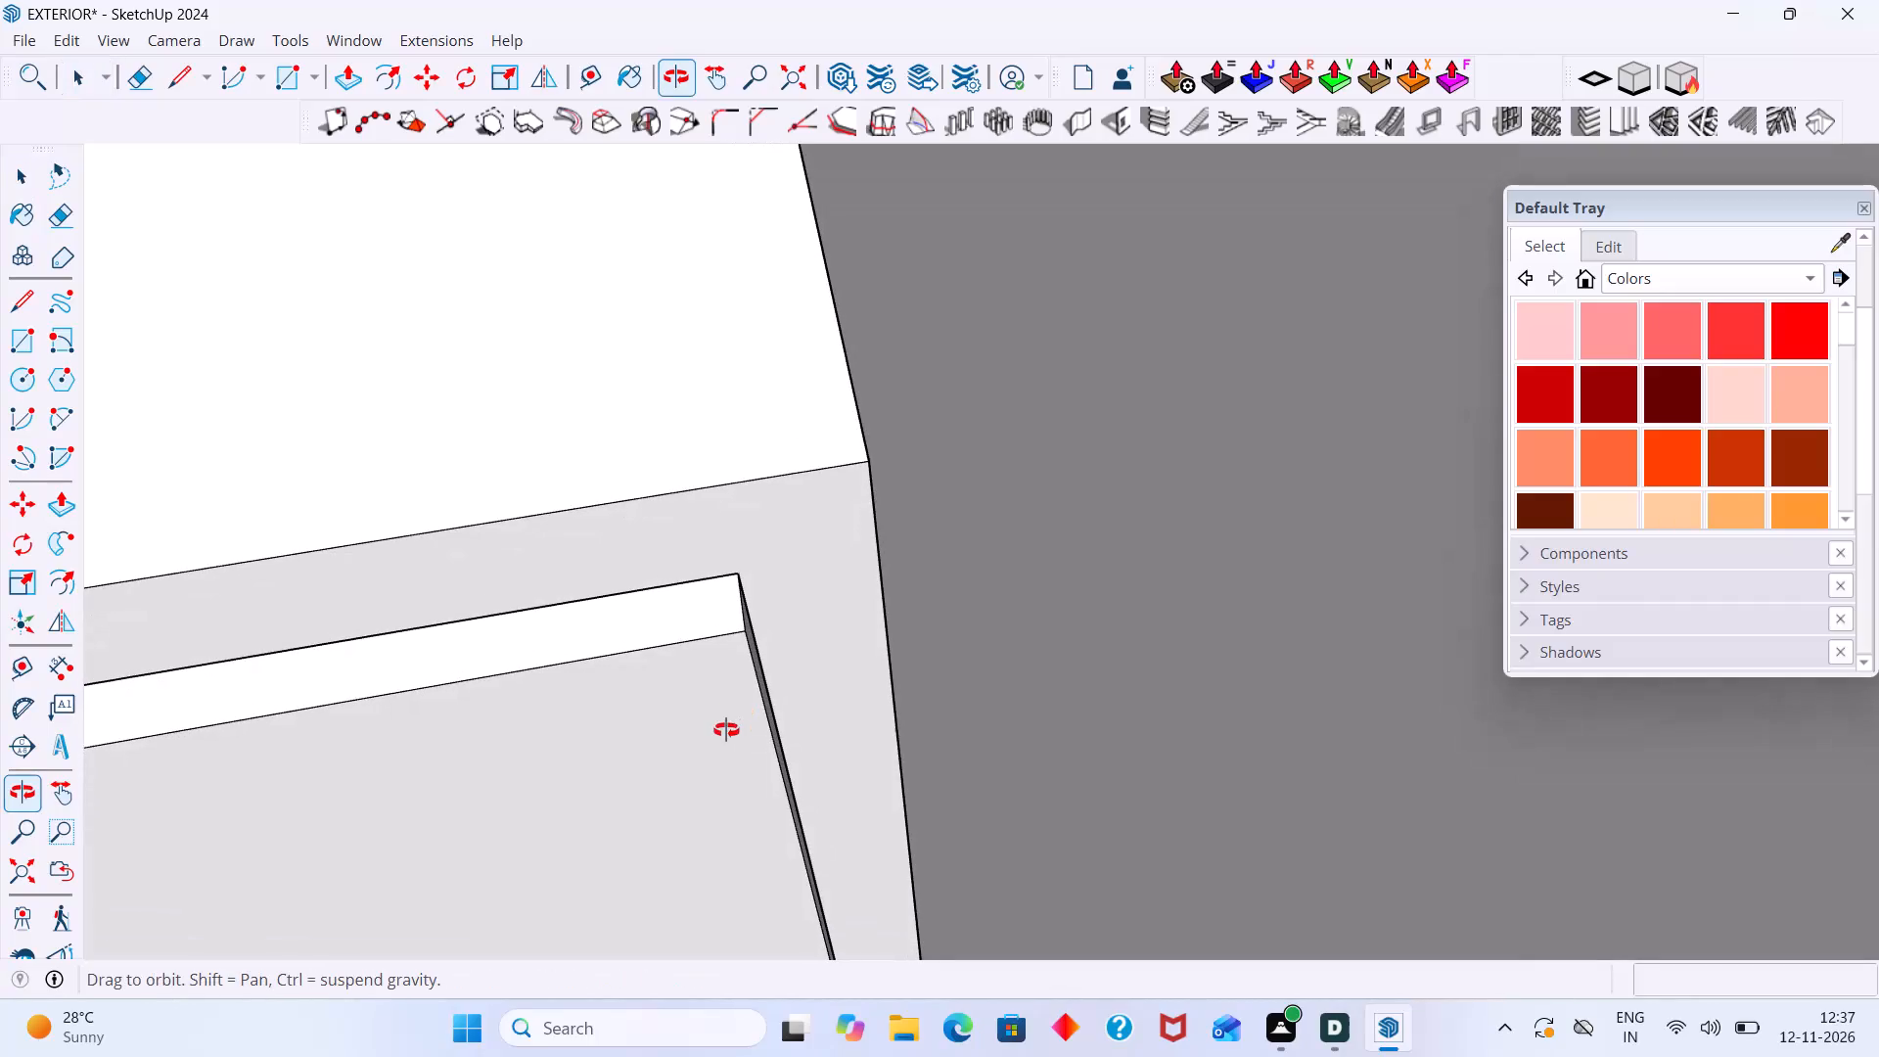
{"action": "middle_click_drag", "start_coordinate": [726, 730], "coordinate": [724, 729]}
{"action": "scroll", "coordinate": [784, 674], "scroll_direction": "up", "scroll_amount": 9}
{"action": "middle_click_drag", "start_coordinate": [752, 663], "coordinate": [670, 694]}
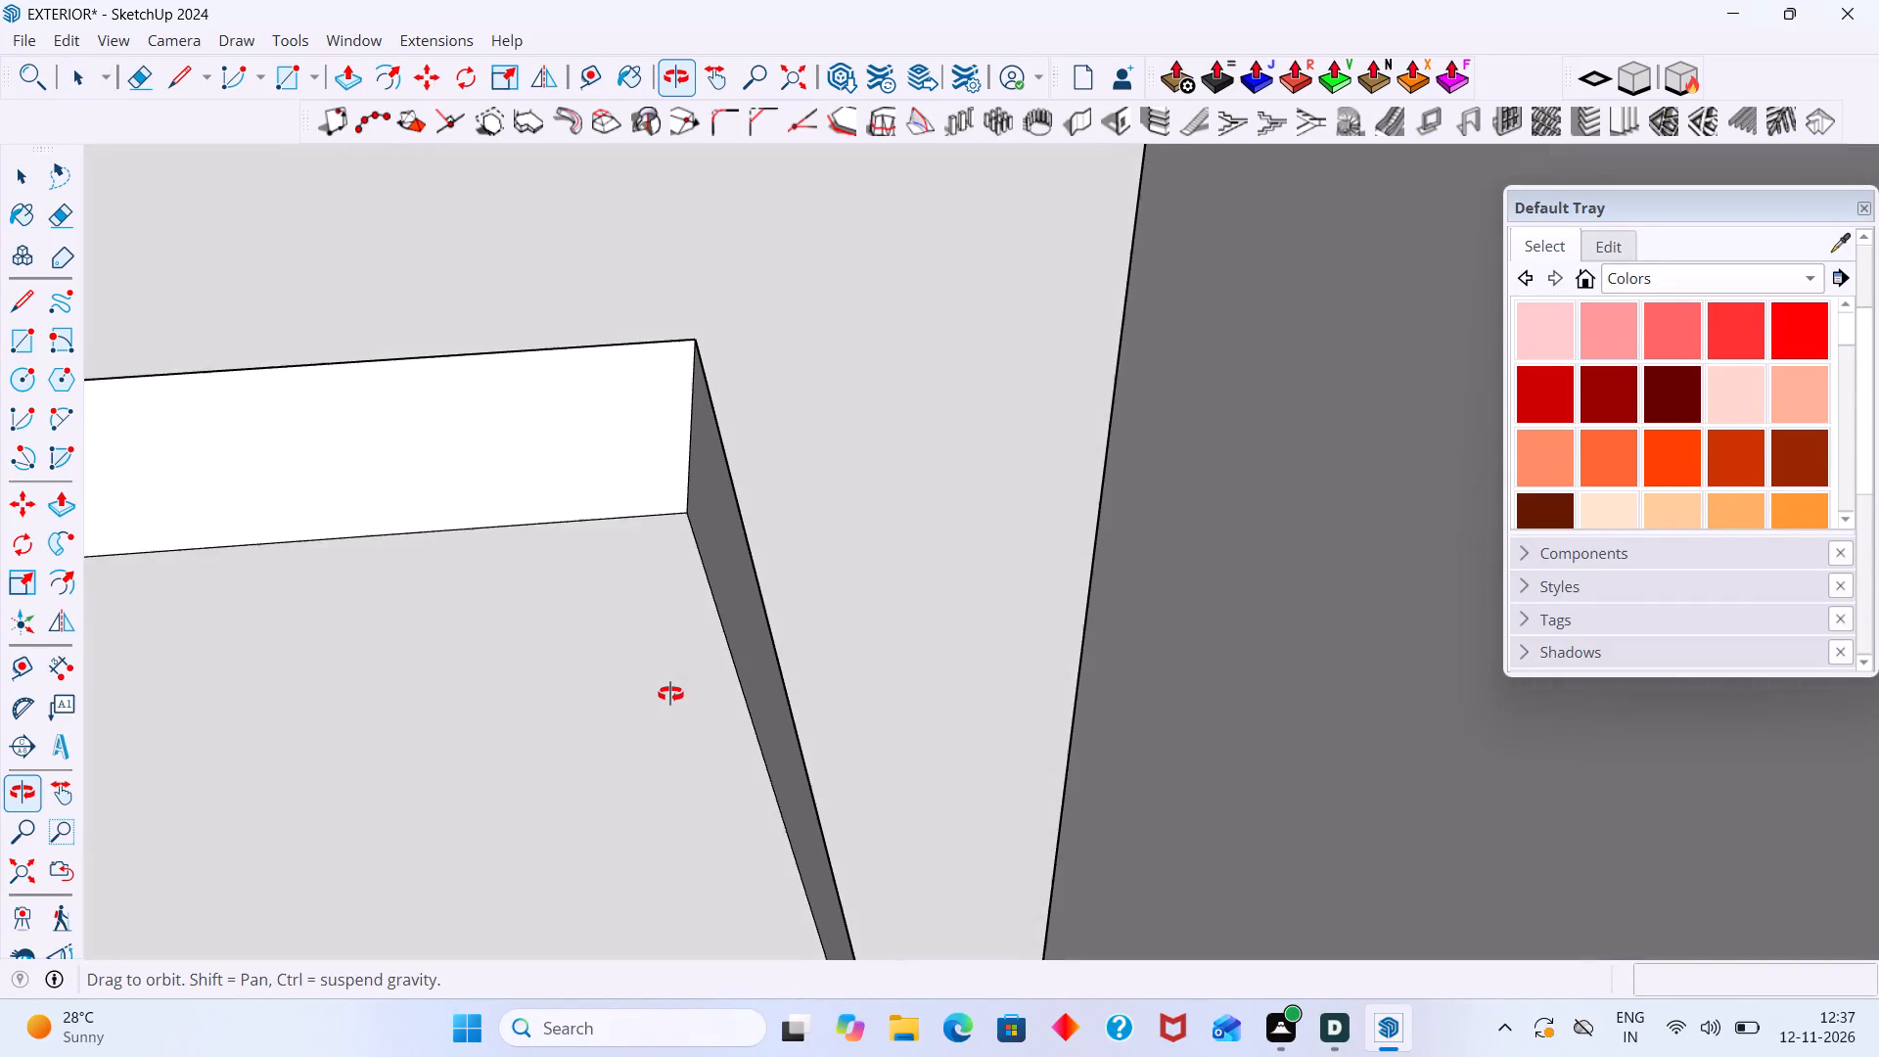
{"action": "middle_click_drag", "start_coordinate": [670, 694], "coordinate": [596, 666]}
{"action": "scroll", "coordinate": [794, 574], "scroll_direction": "up", "scroll_amount": 6}
Reopen the top front panel for editing and repeat the 2 mm Push/Pull on its right side edge face.
{"action": "double_click", "coordinate": [696, 558]}
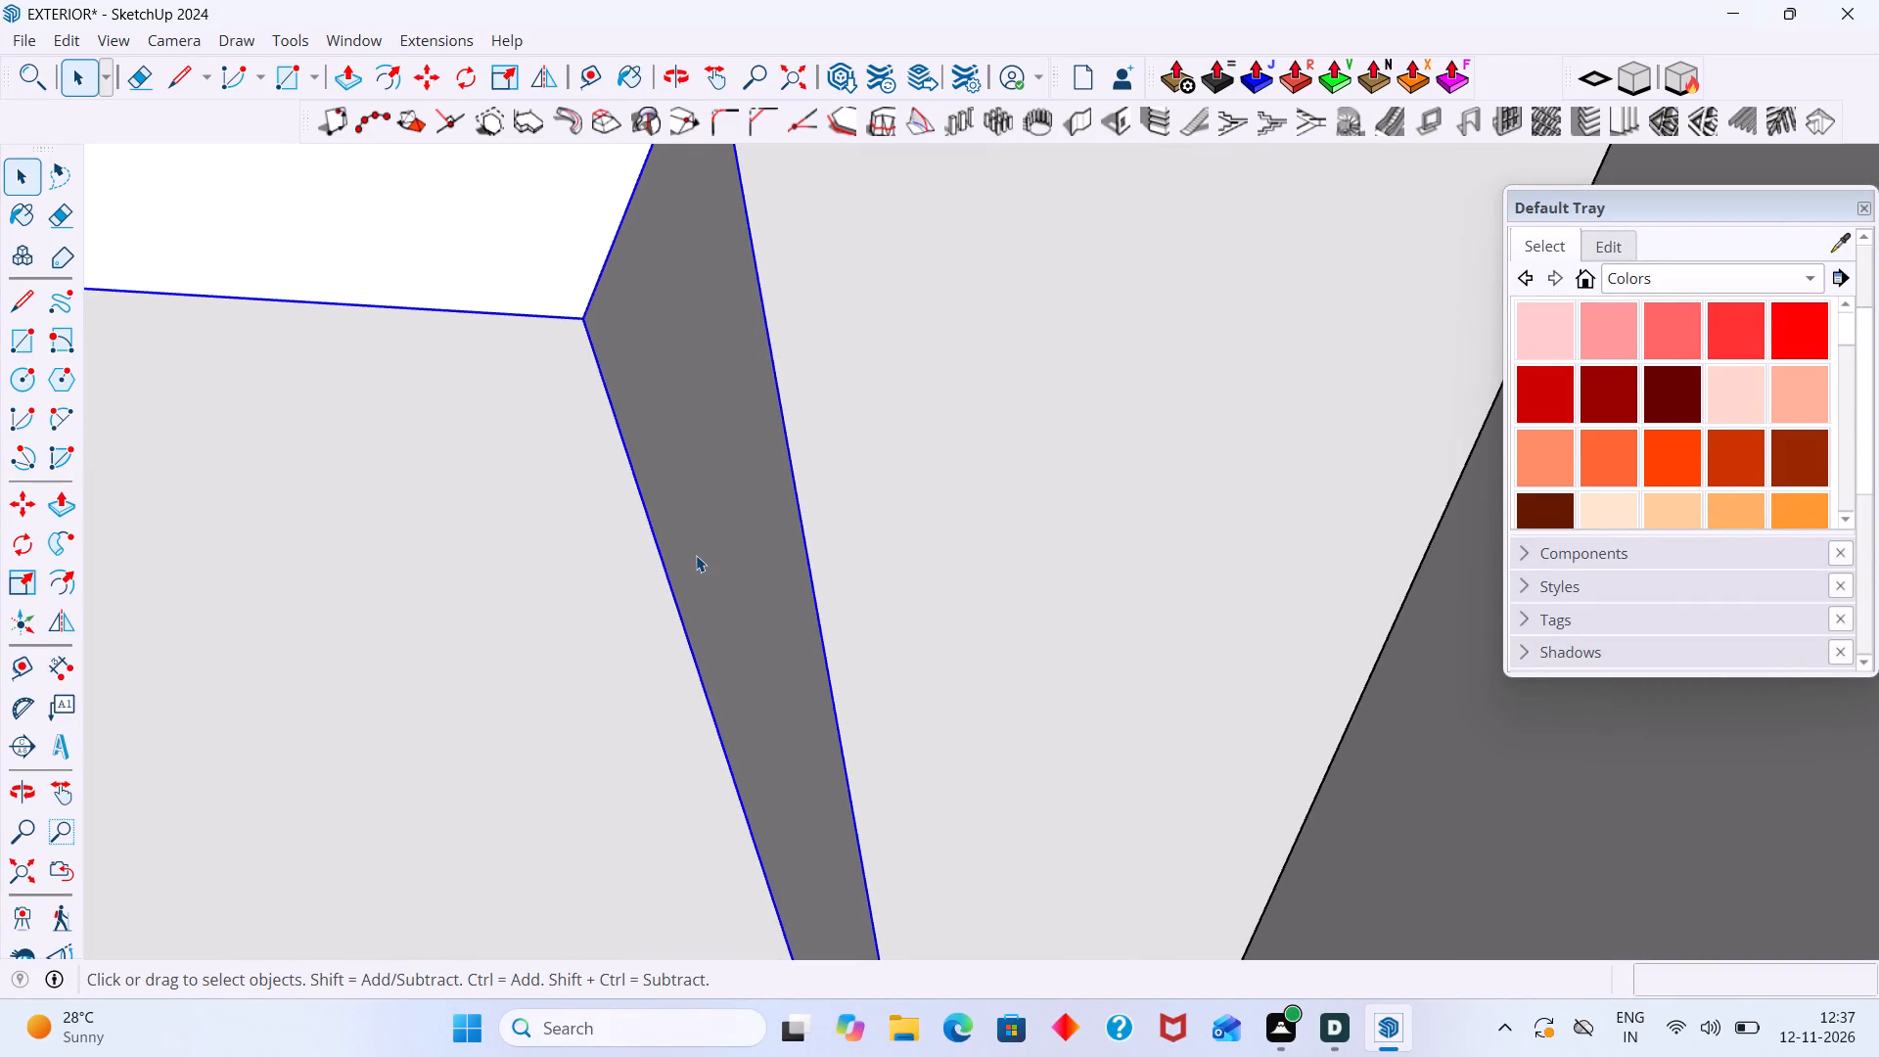
{"action": "left_click", "coordinate": [701, 549]}
{"action": "double_click", "coordinate": [703, 547]}
{"action": "scroll", "coordinate": [703, 547], "scroll_direction": "up", "scroll_amount": 3}
{"action": "left_click", "coordinate": [703, 547]}
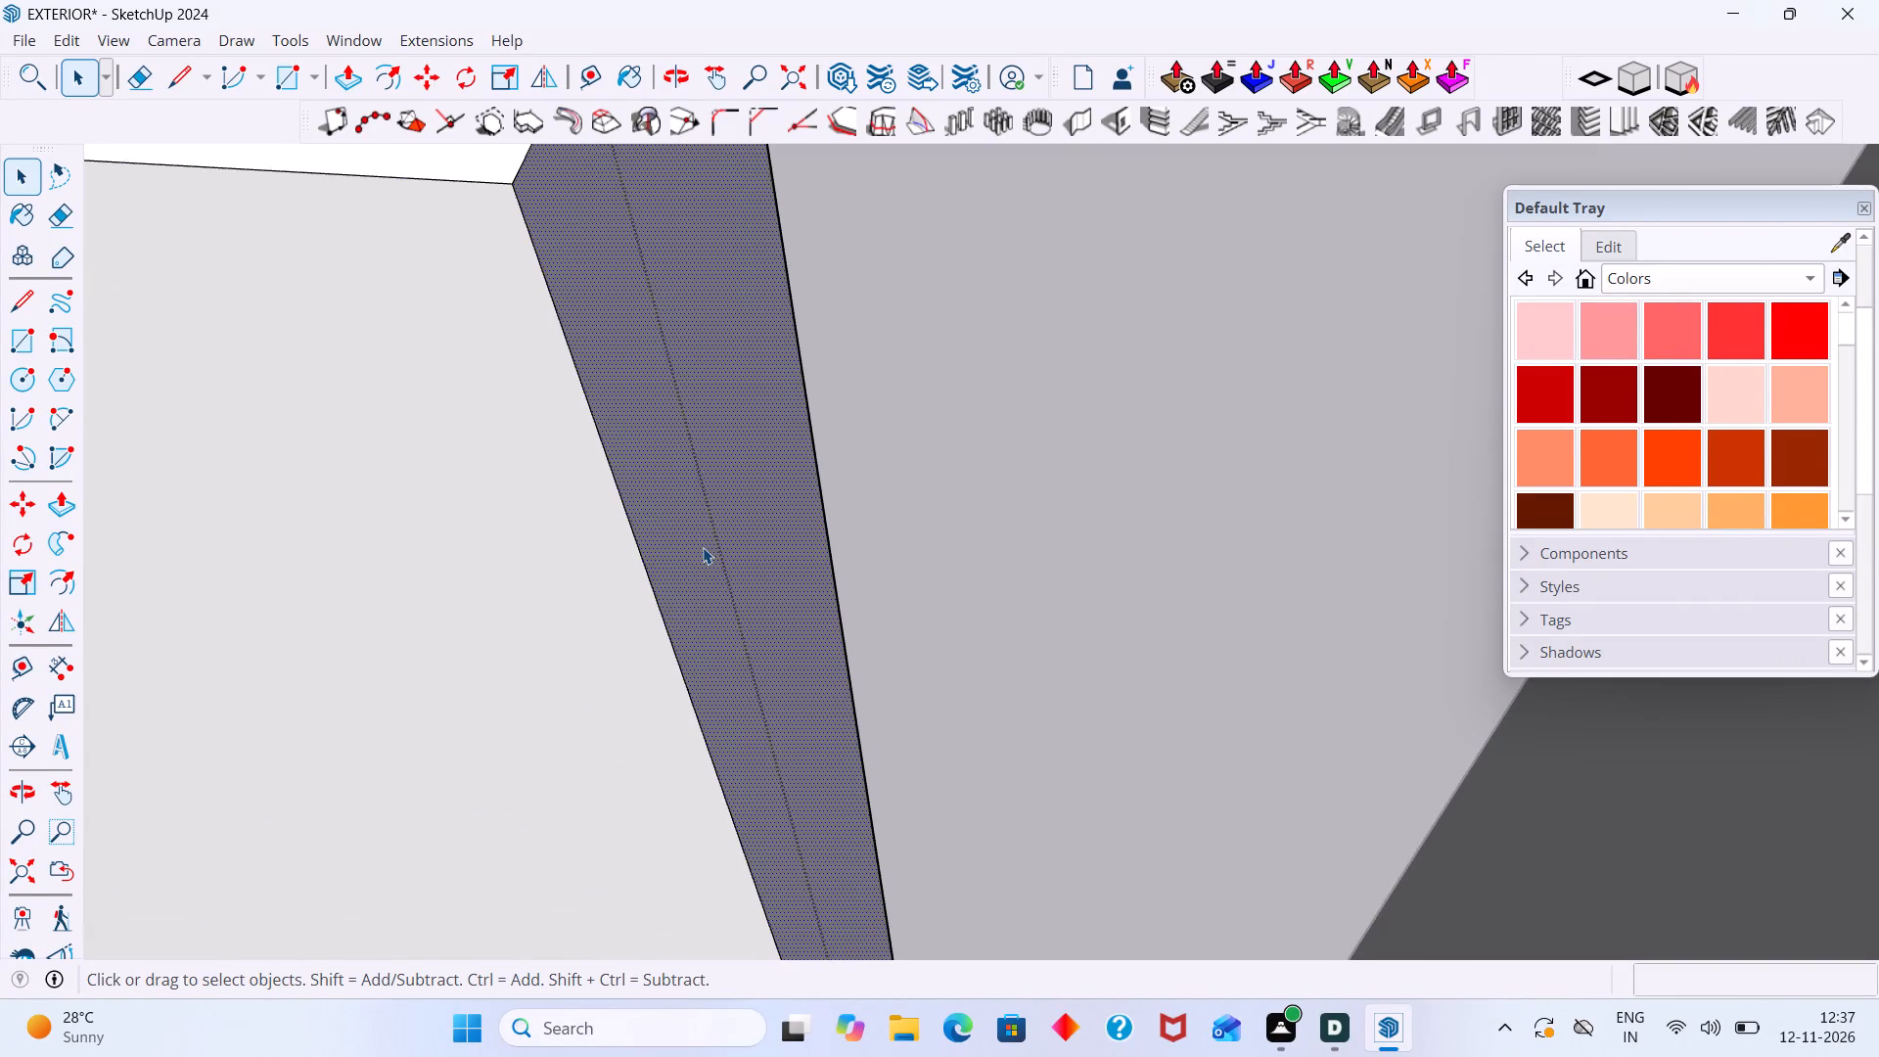
{"action": "key", "text": "p"}
{"action": "double_click", "coordinate": [707, 547]}
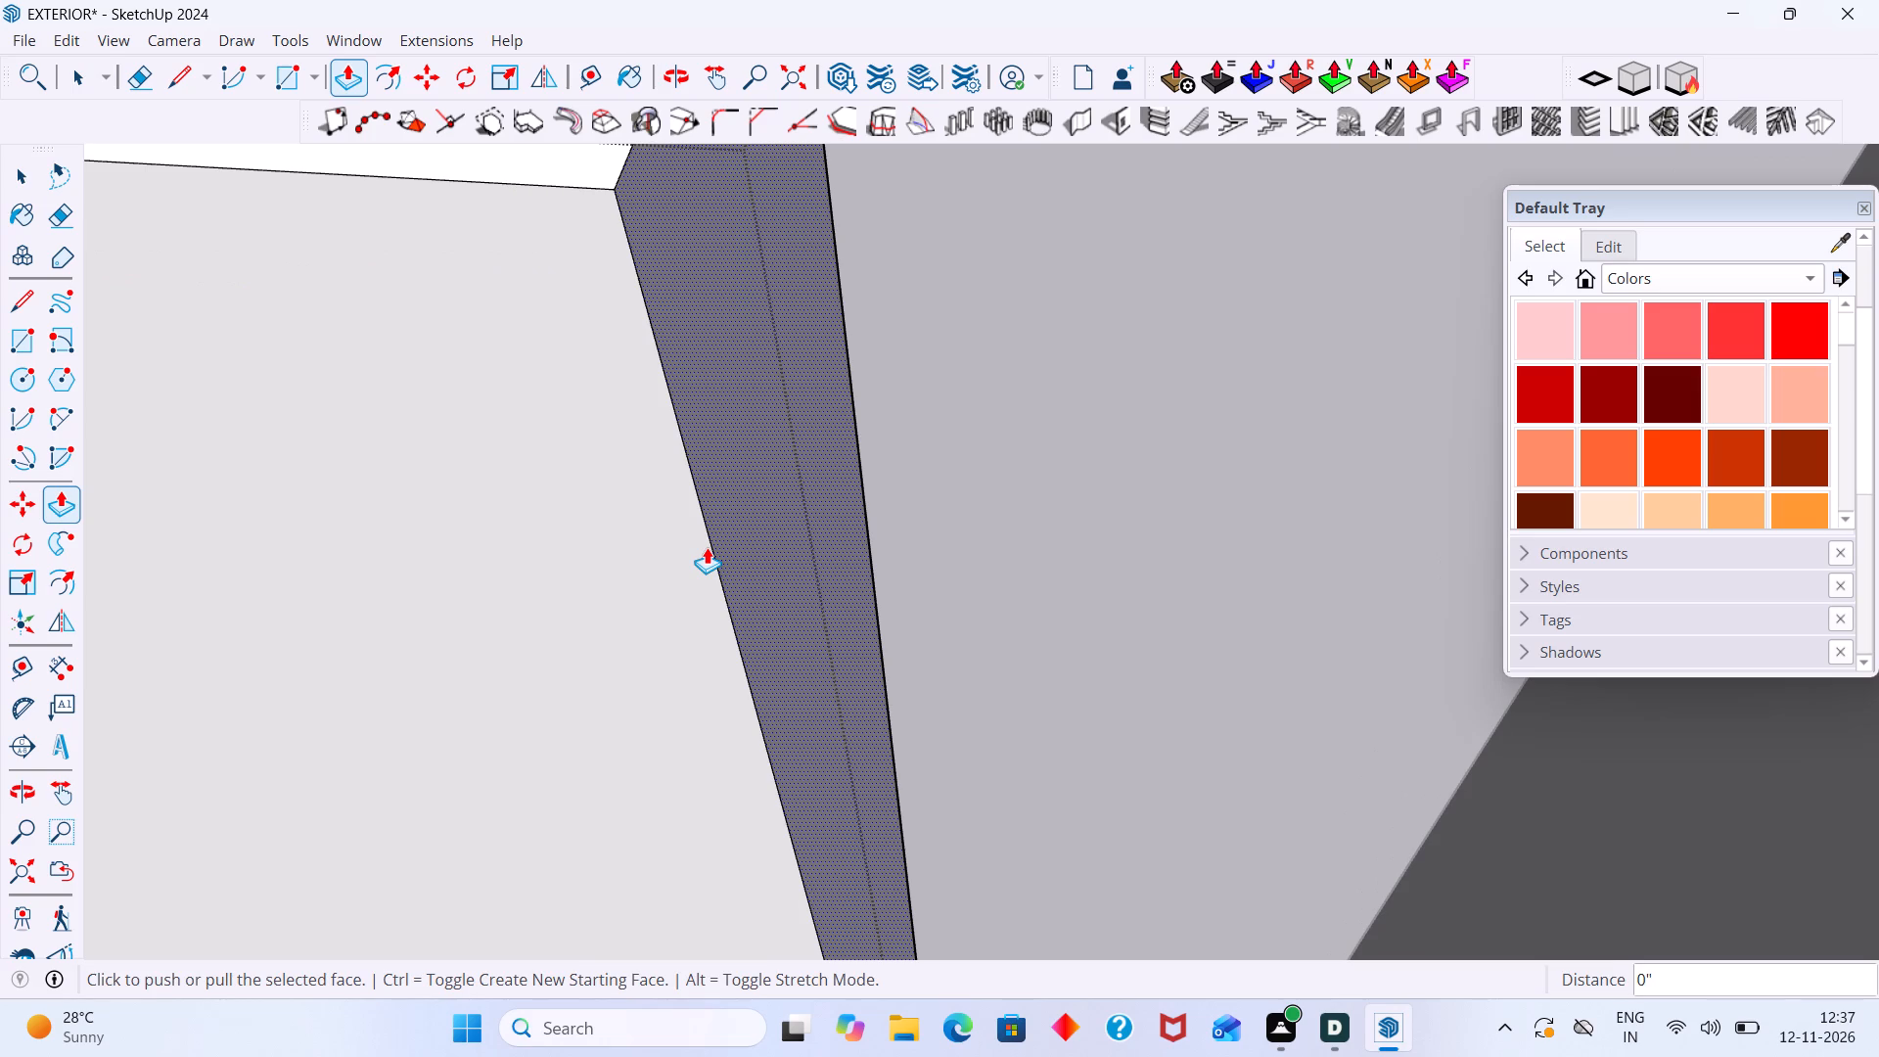
{"action": "key", "text": "space"}
Repeat the 2 mm Push/Pull on the bottom edge face of the top front panel.
{"action": "scroll", "coordinate": [709, 557], "scroll_direction": "down", "scroll_amount": 19}
{"action": "middle_click_drag", "start_coordinate": [705, 592], "coordinate": [864, 364]}
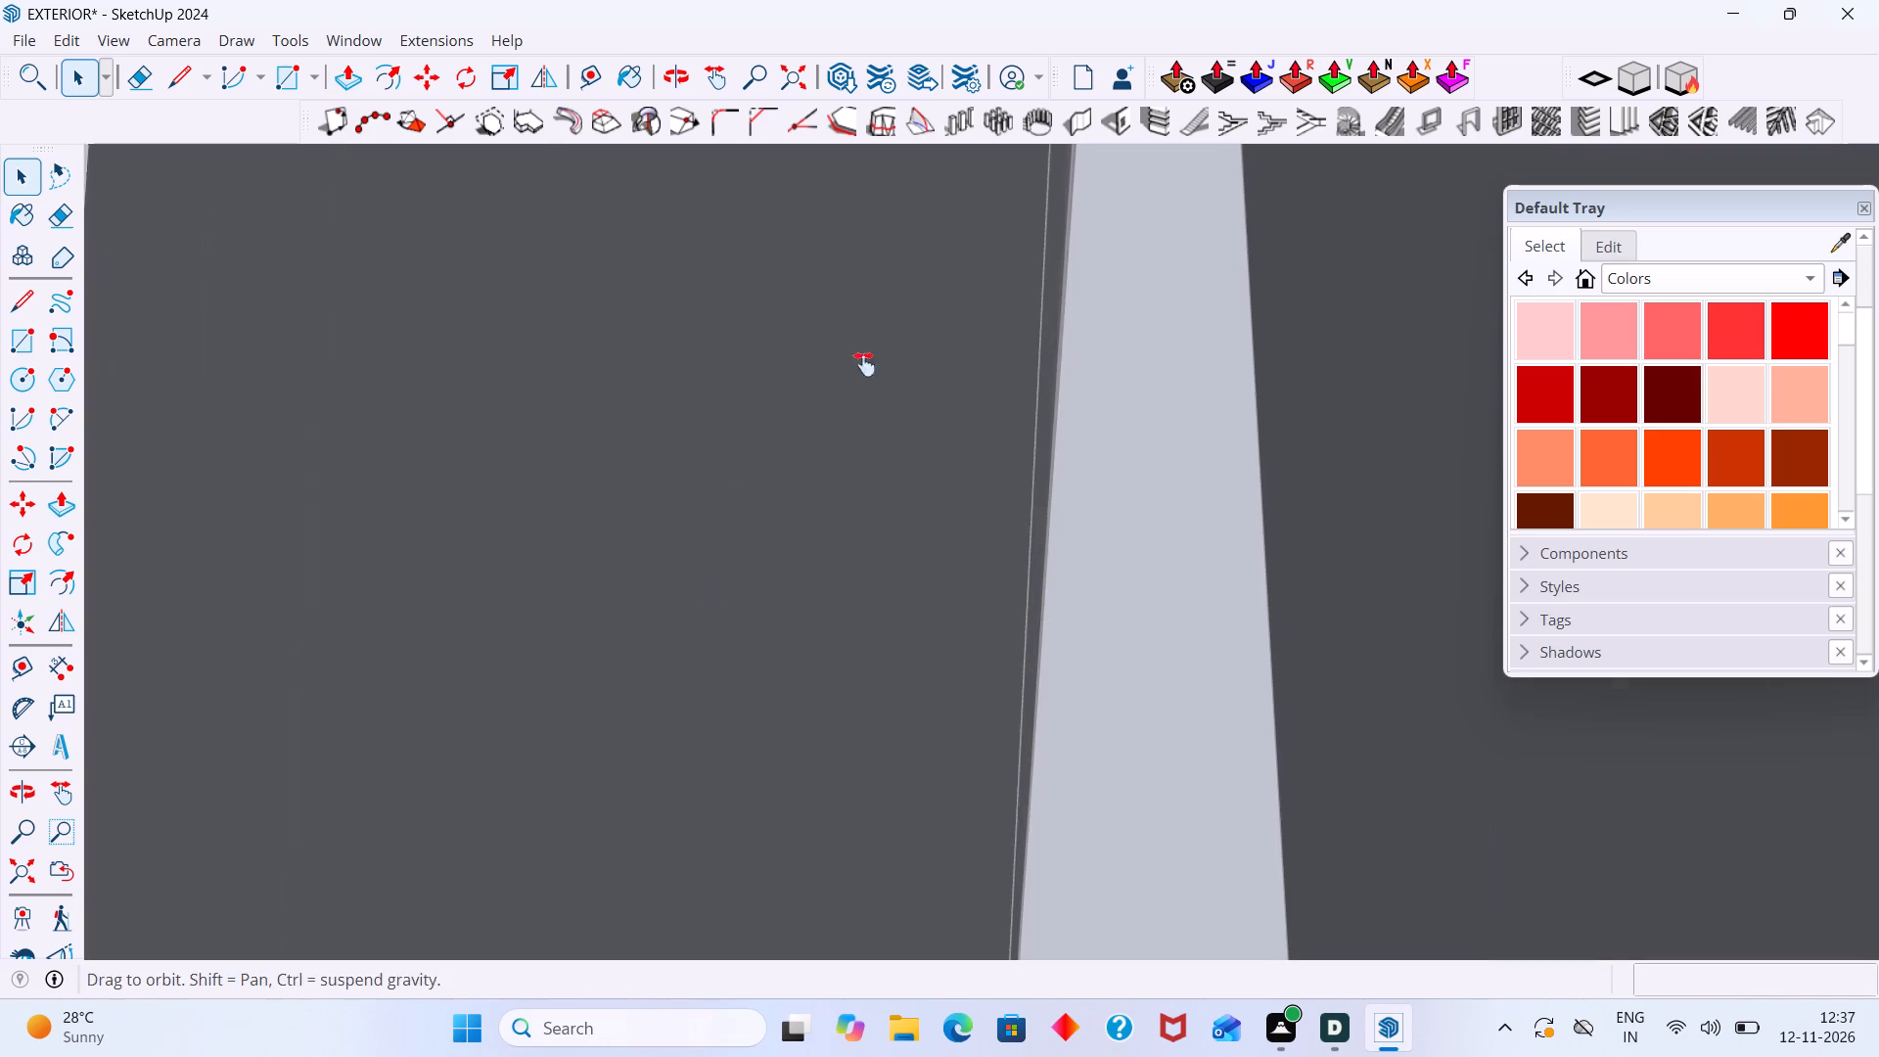
{"action": "middle_click_drag", "start_coordinate": [864, 364], "coordinate": [909, 326]}
{"action": "scroll", "coordinate": [582, 513], "scroll_direction": "down", "scroll_amount": 8}
{"action": "middle_click_drag", "start_coordinate": [519, 586], "coordinate": [862, 574]}
{"action": "scroll", "coordinate": [644, 642], "scroll_direction": "down", "scroll_amount": 4}
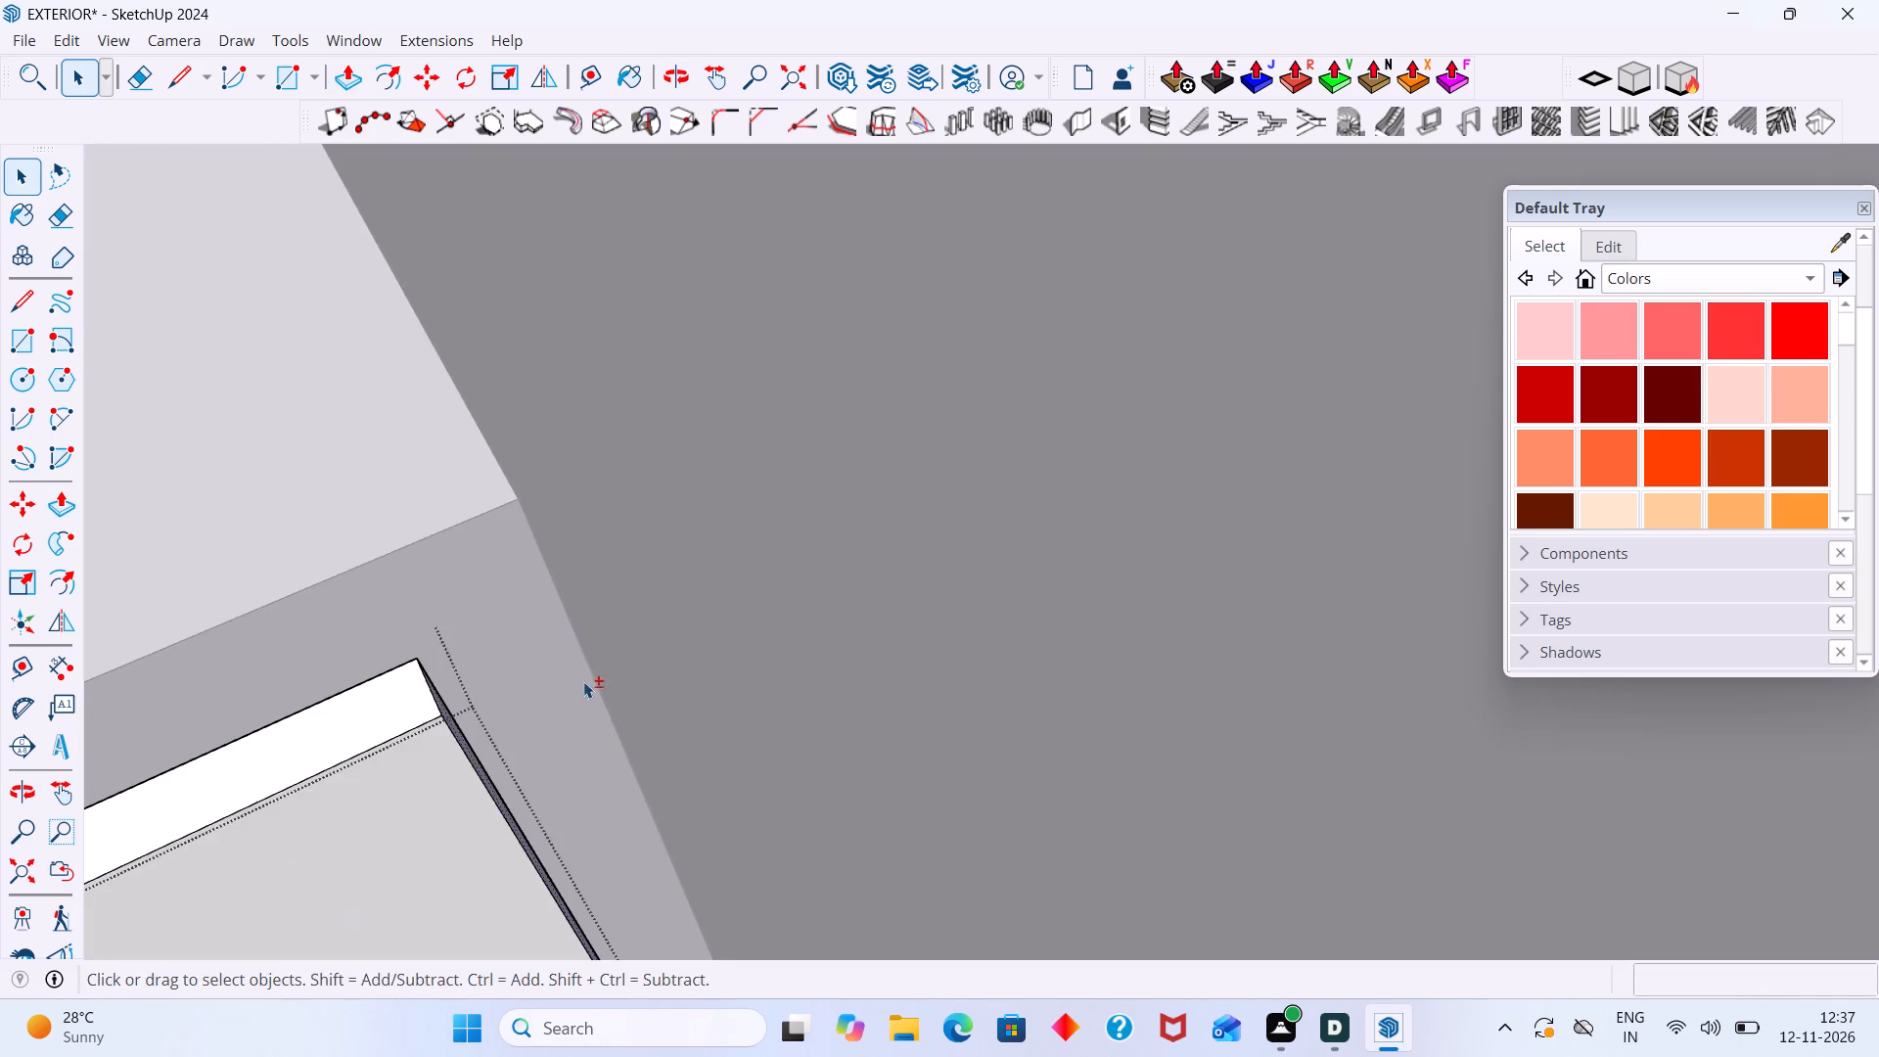
{"action": "middle_click_drag", "start_coordinate": [583, 681], "coordinate": [942, 377], "text": "shift"}
{"action": "scroll", "coordinate": [906, 547], "scroll_direction": "down", "scroll_amount": 2}
{"action": "middle_click_drag", "start_coordinate": [858, 661], "coordinate": [985, 306]}
{"action": "middle_click_drag", "start_coordinate": [841, 644], "coordinate": [853, 392]}
{"action": "middle_click_drag", "start_coordinate": [905, 539], "coordinate": [908, 391]}
{"action": "scroll", "coordinate": [882, 487], "scroll_direction": "up", "scroll_amount": 8}
{"action": "middle_click_drag", "start_coordinate": [864, 484], "coordinate": [860, 373]}
{"action": "scroll", "coordinate": [842, 466], "scroll_direction": "up", "scroll_amount": 7}
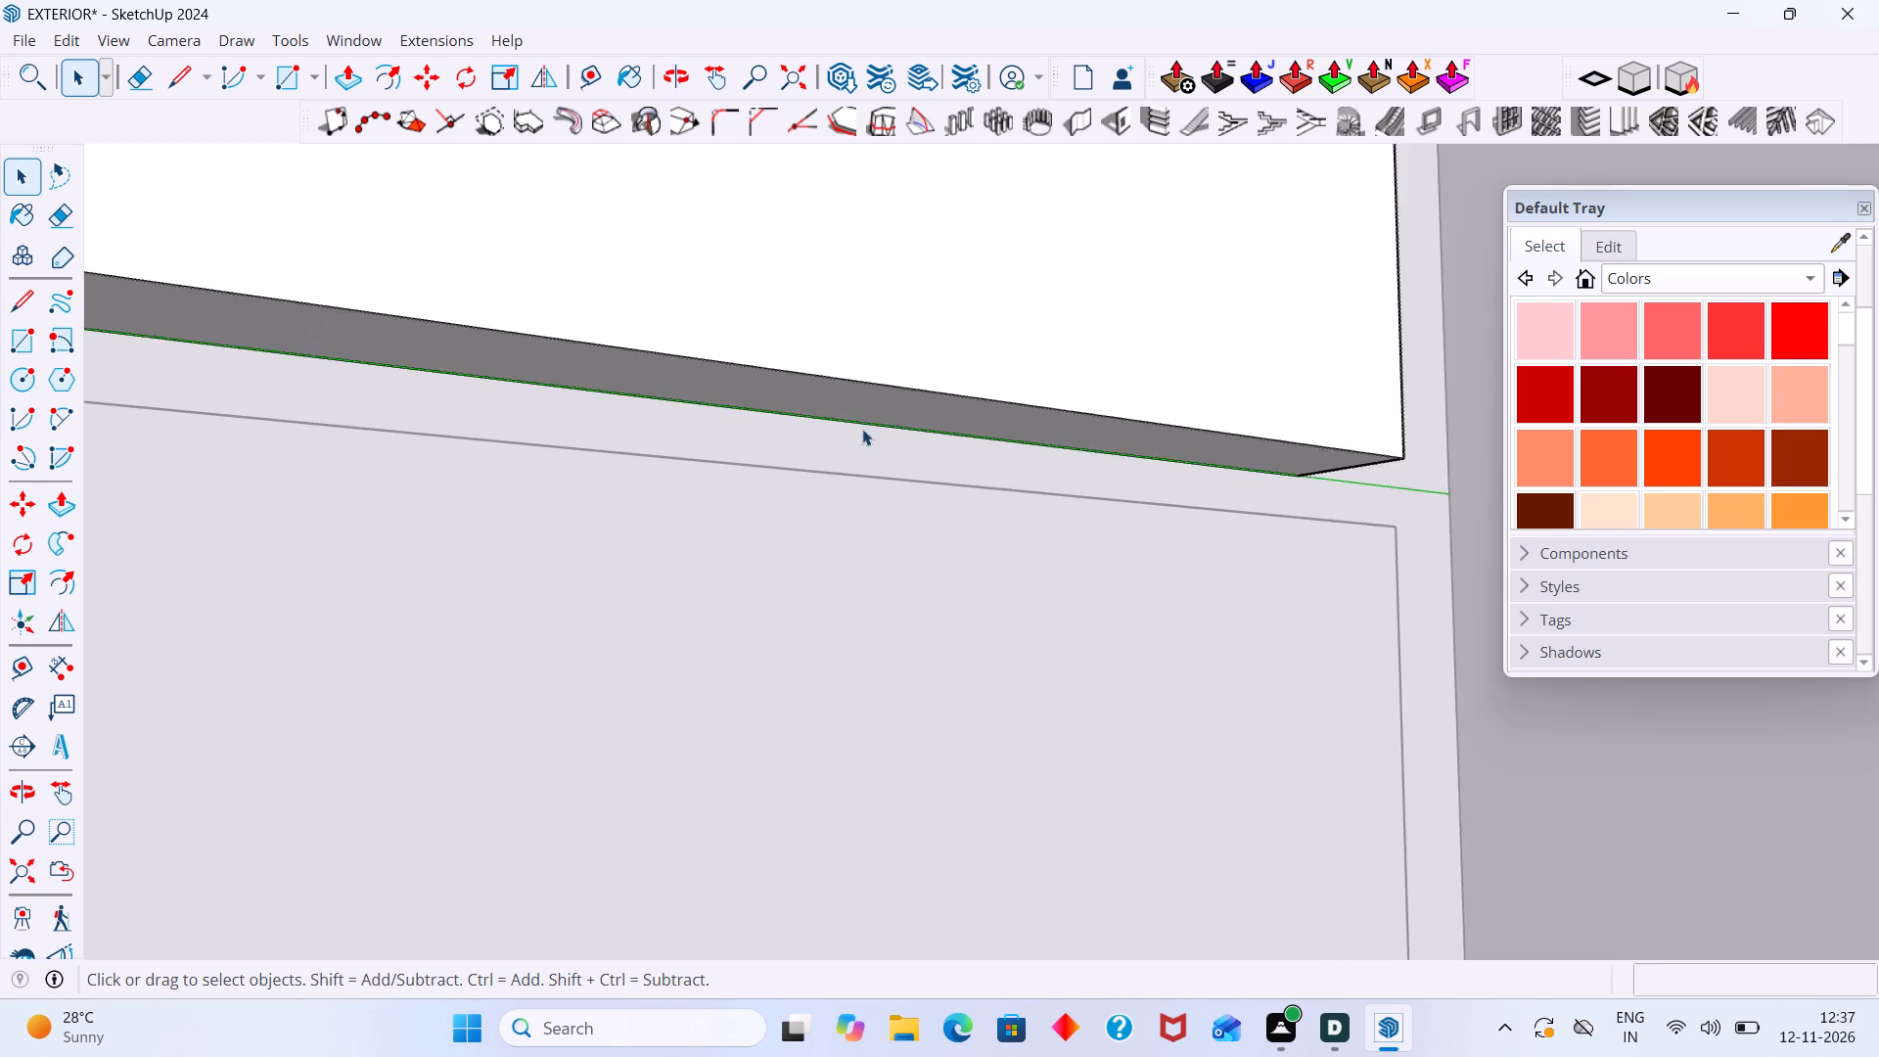
{"action": "scroll", "coordinate": [862, 429], "scroll_direction": "up", "scroll_amount": 9}
{"action": "double_click", "coordinate": [852, 373]}
{"action": "scroll", "coordinate": [848, 373], "scroll_direction": "up", "scroll_amount": 3}
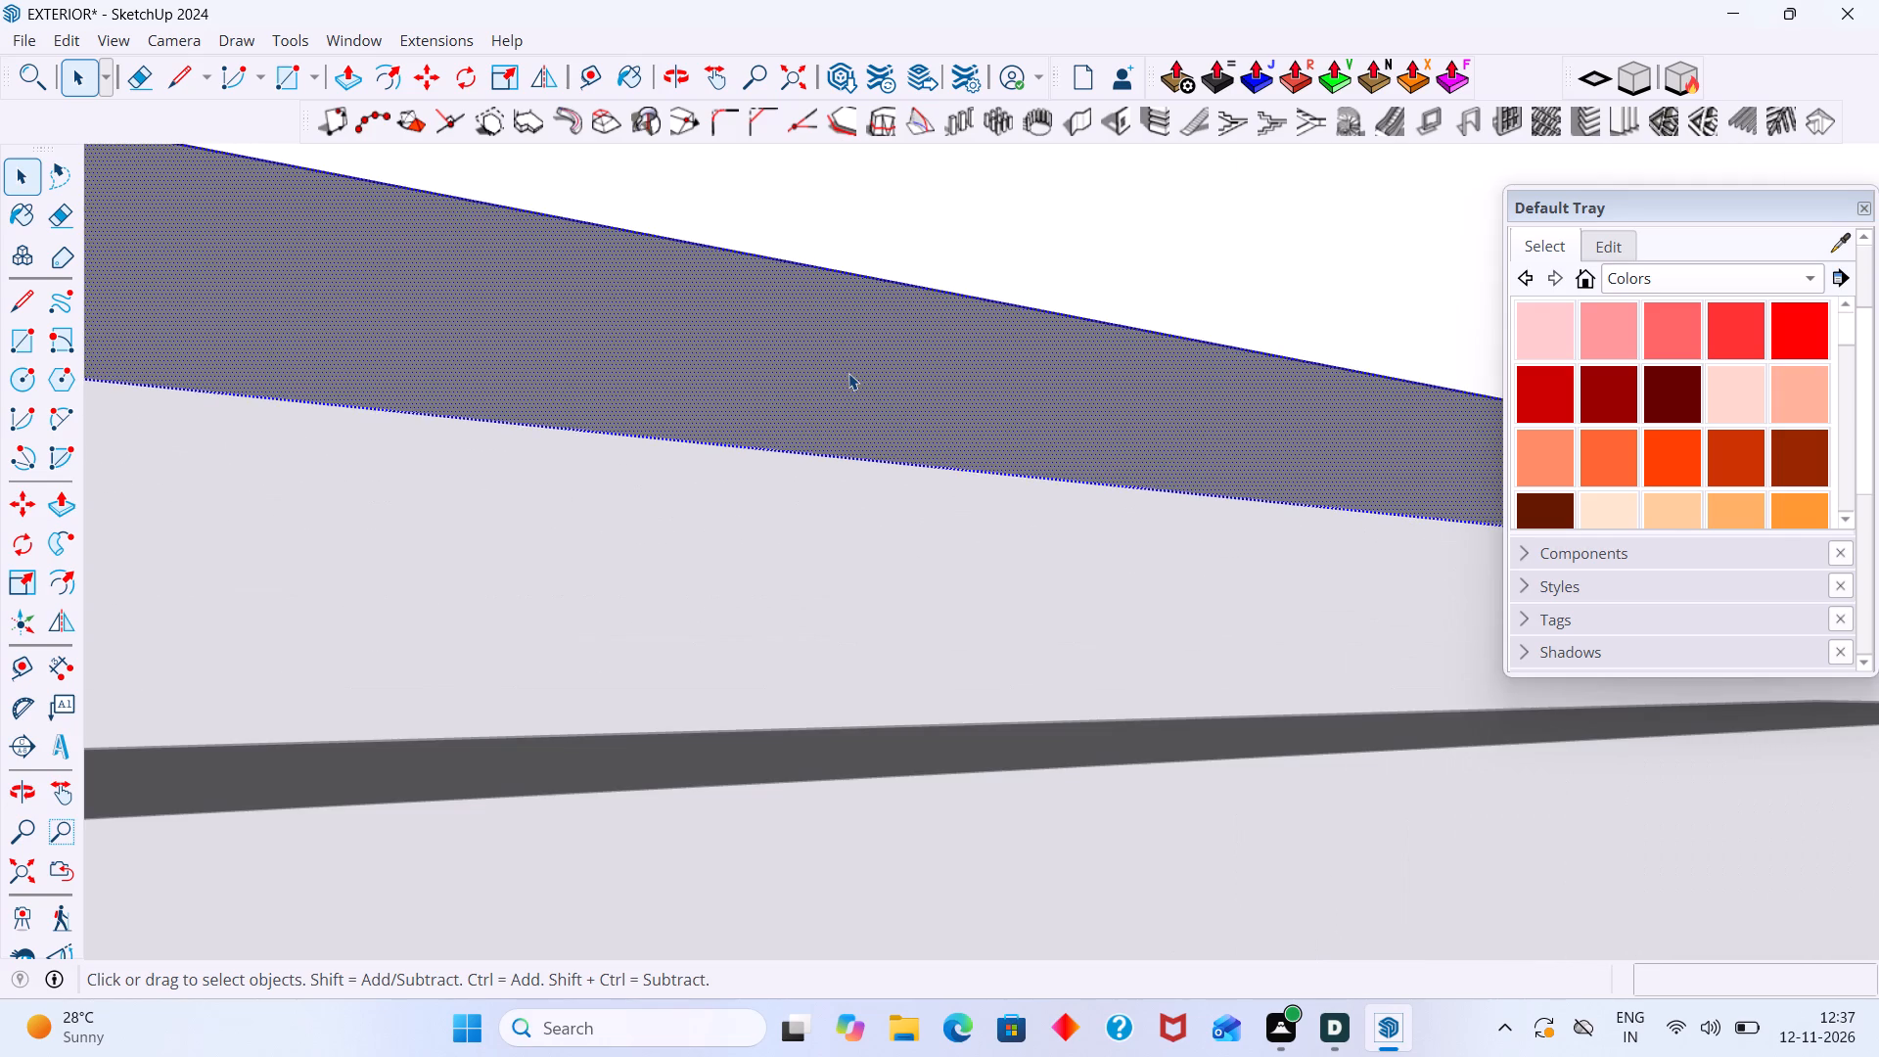
{"action": "key", "text": "p"}
{"action": "double_click", "coordinate": [848, 373]}
{"action": "key", "text": "space"}
{"action": "scroll", "coordinate": [858, 375], "scroll_direction": "down", "scroll_amount": 13}
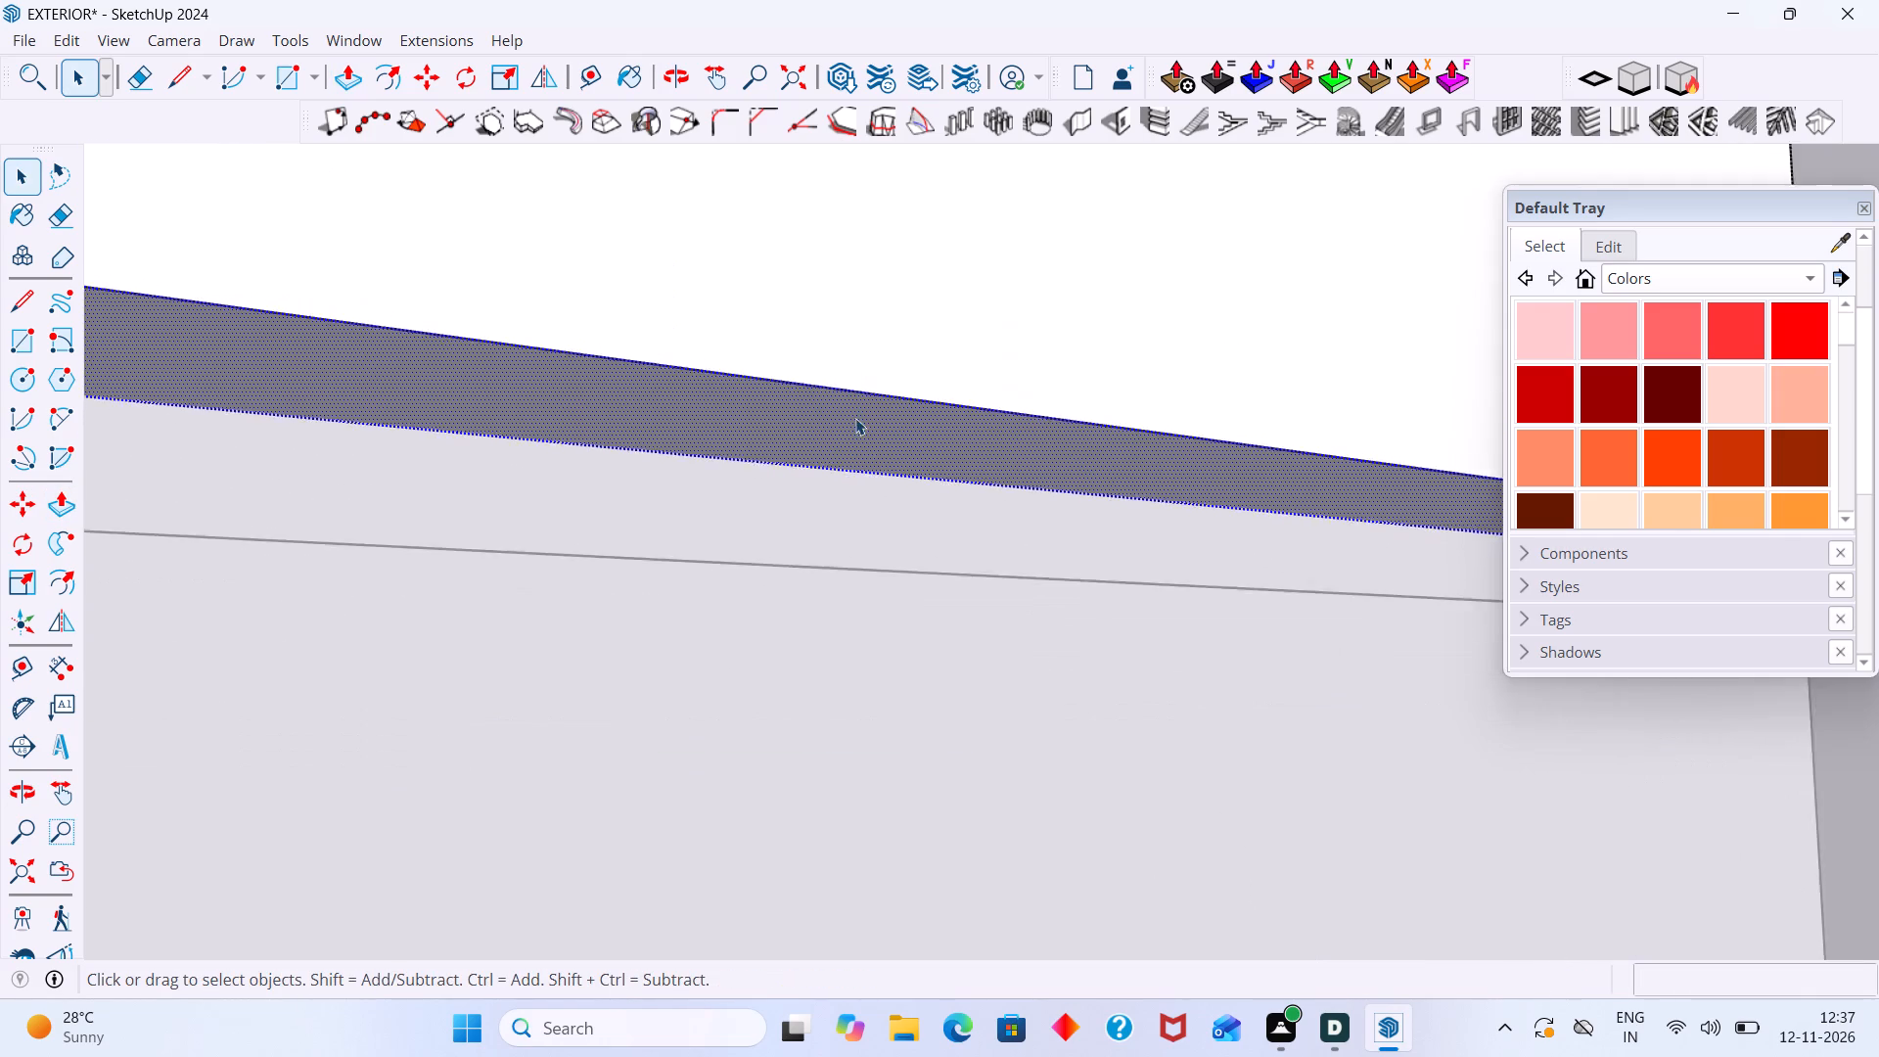
Open the middle front panel for editing and repeat the 2 mm Push/Pull on its top edge face.
{"action": "scroll", "coordinate": [855, 418], "scroll_direction": "down", "scroll_amount": 20}
{"action": "left_click", "coordinate": [1026, 492]}
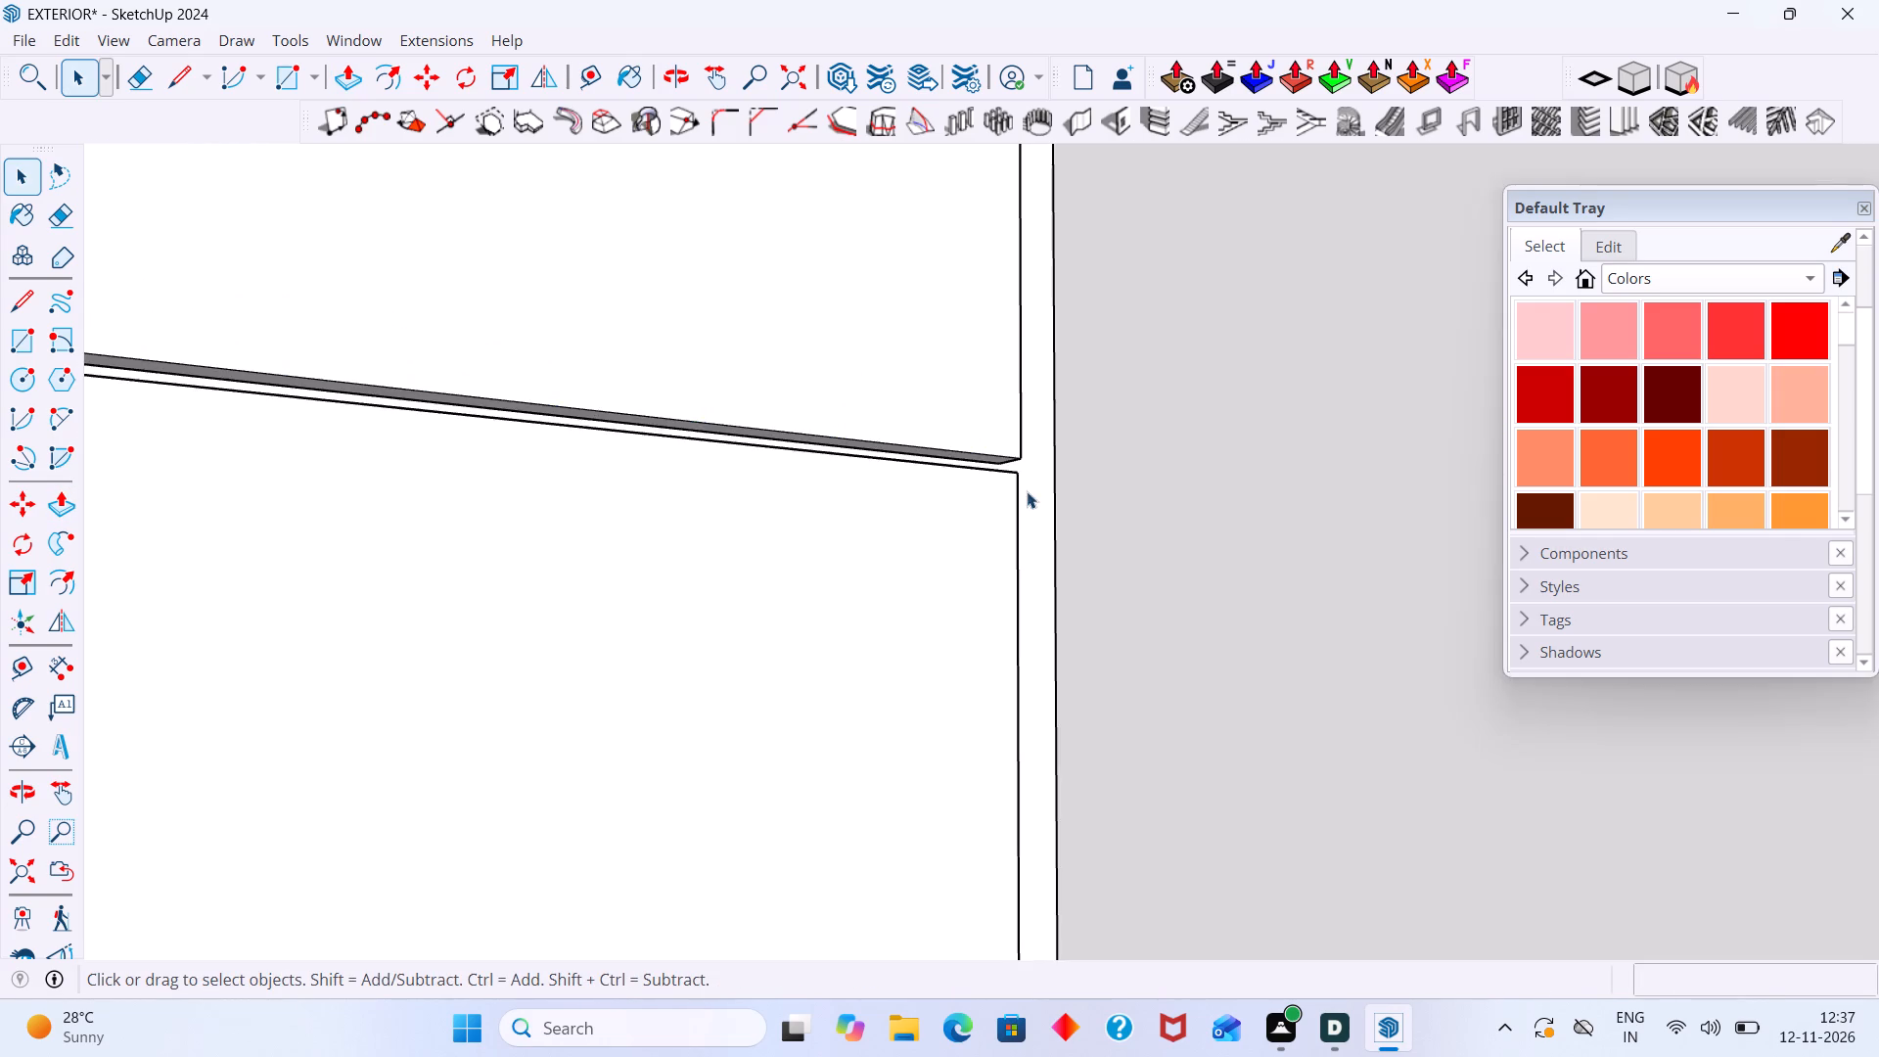
{"action": "middle_click_drag", "start_coordinate": [980, 509], "coordinate": [935, 627]}
{"action": "scroll", "coordinate": [918, 483], "scroll_direction": "up", "scroll_amount": 9}
{"action": "middle_click_drag", "start_coordinate": [903, 484], "coordinate": [873, 598]}
{"action": "scroll", "coordinate": [872, 575], "scroll_direction": "up", "scroll_amount": 3}
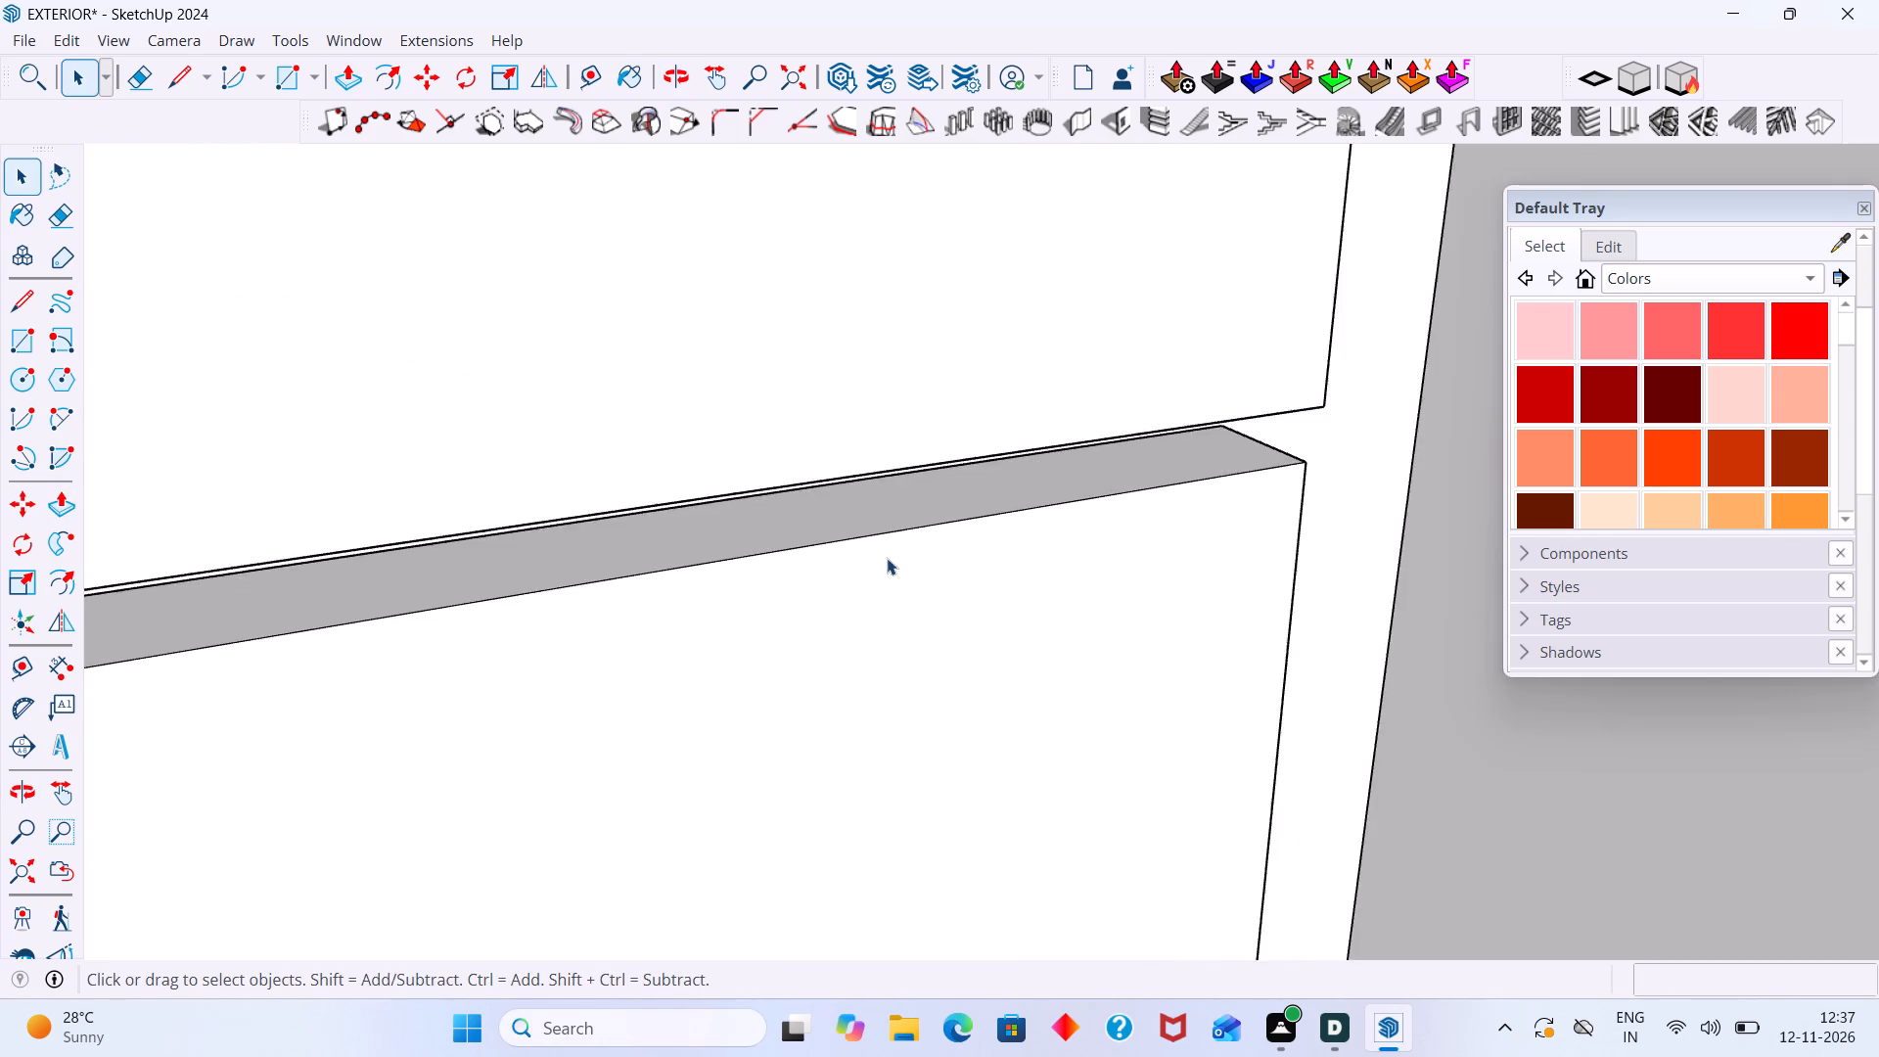
{"action": "scroll", "coordinate": [887, 558], "scroll_direction": "up", "scroll_amount": 9}
{"action": "double_click", "coordinate": [900, 467]}
{"action": "scroll", "coordinate": [894, 472], "scroll_direction": "up", "scroll_amount": 1}
{"action": "left_click", "coordinate": [894, 472]}
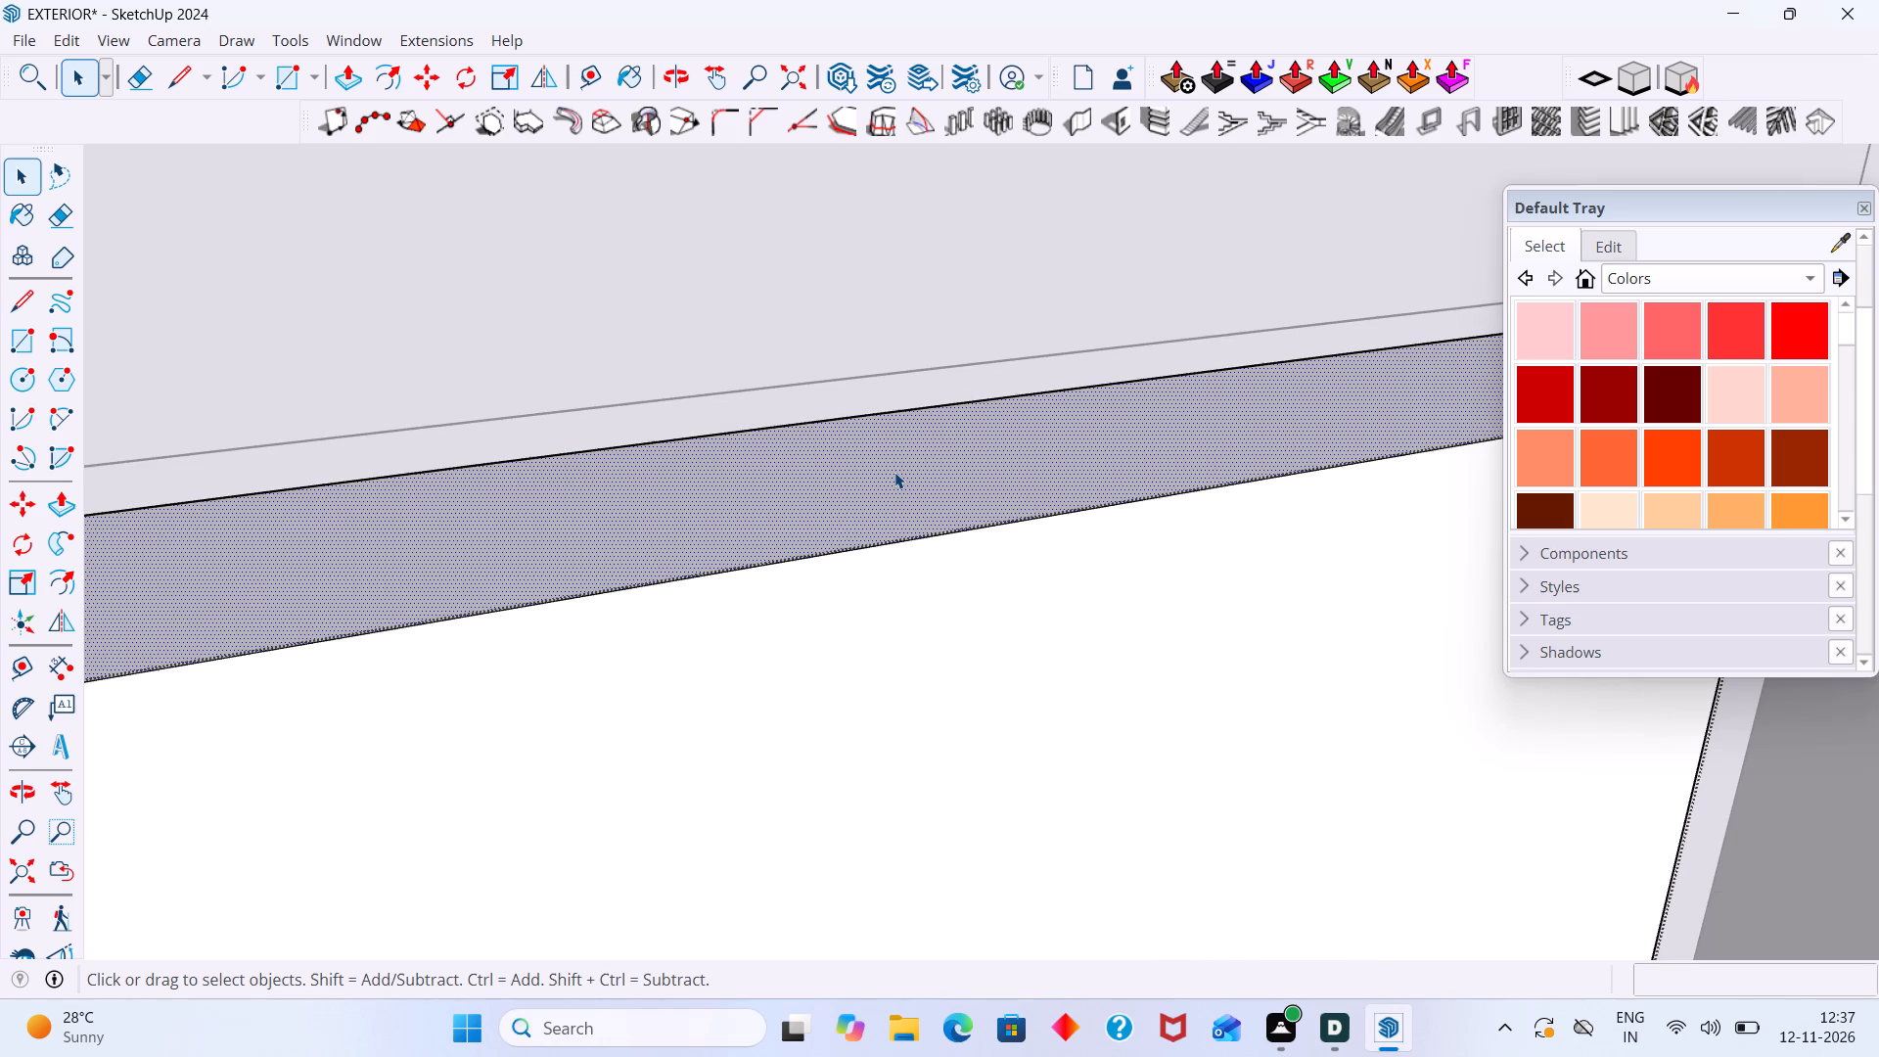
{"action": "key", "text": "p"}
{"action": "double_click", "coordinate": [894, 472]}
{"action": "scroll", "coordinate": [885, 471], "scroll_direction": "down", "scroll_amount": 18}
{"action": "key", "text": "space"}
Repeat the 2 mm Push/Pull on the right side edge face of the middle front panel.
{"action": "middle_click", "coordinate": [879, 492]}
{"action": "middle_click_drag", "start_coordinate": [1007, 530], "coordinate": [708, 564]}
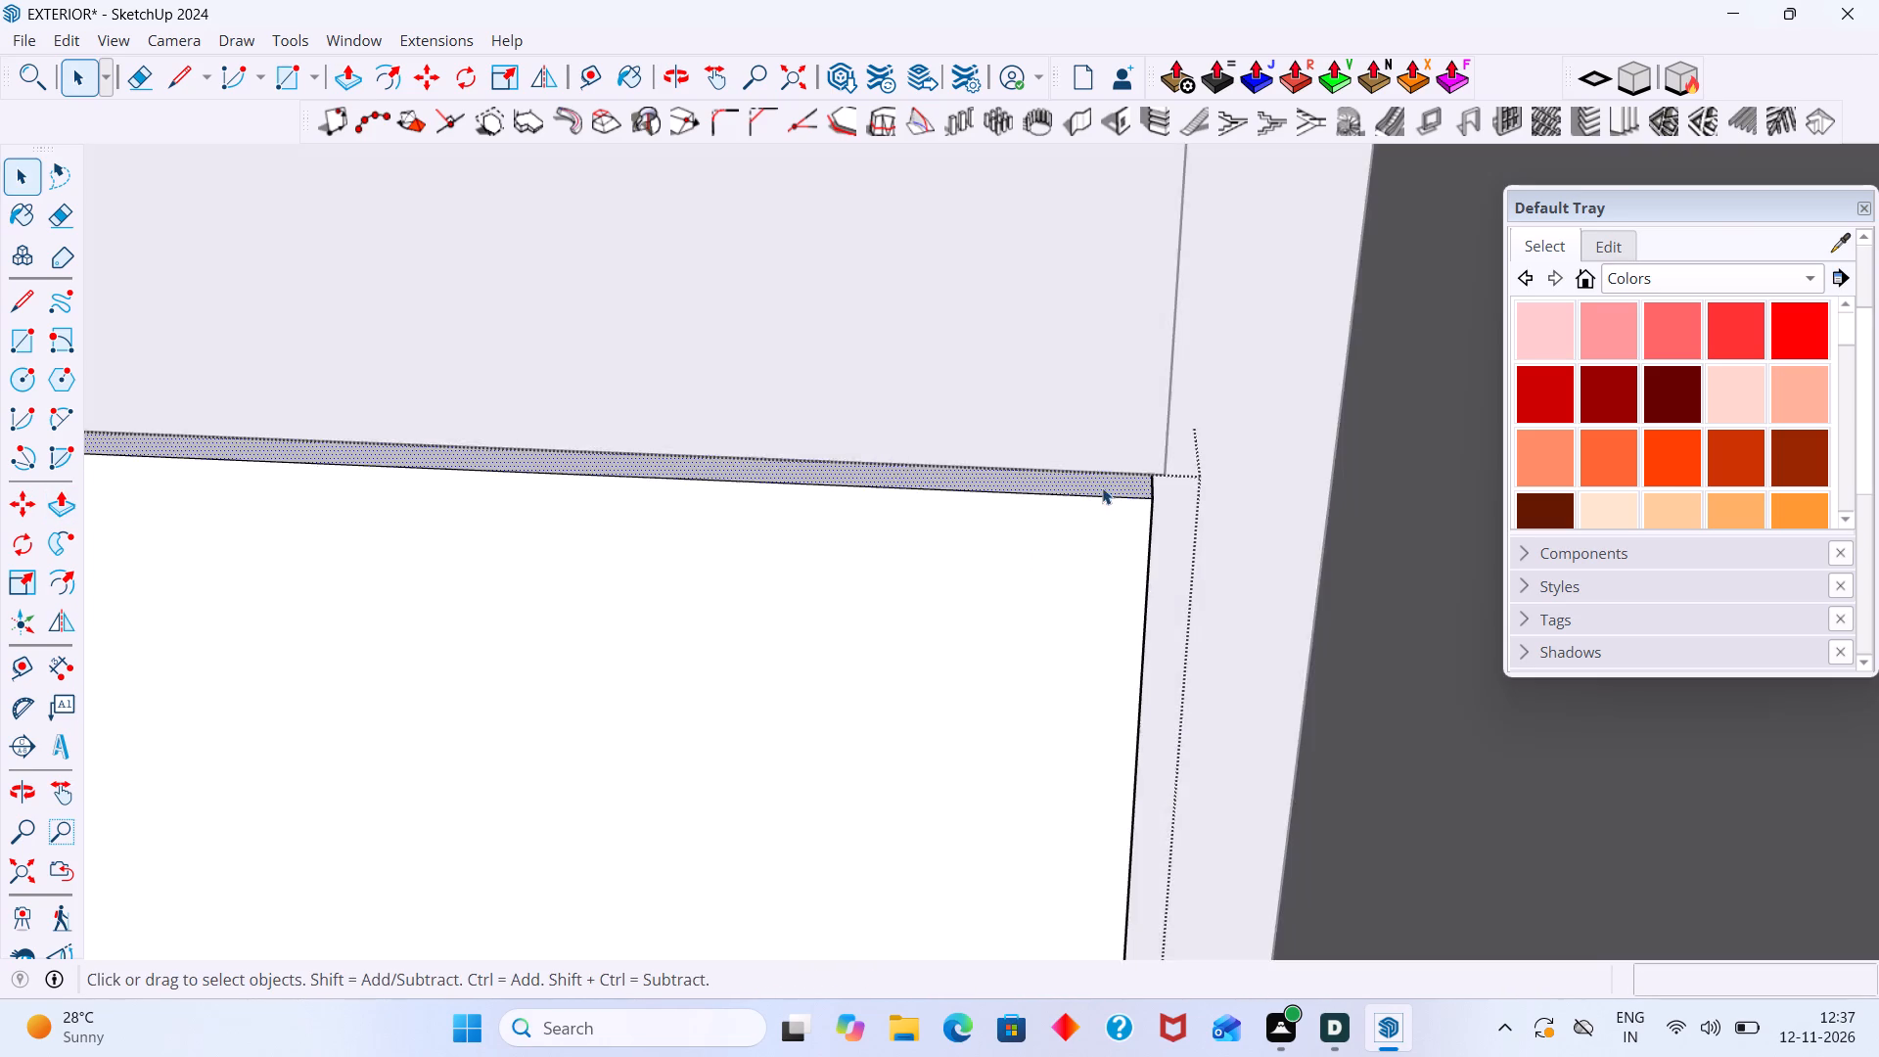
{"action": "scroll", "coordinate": [1102, 487], "scroll_direction": "up", "scroll_amount": 1}
{"action": "middle_click_drag", "start_coordinate": [1102, 487], "coordinate": [1041, 487]}
{"action": "scroll", "coordinate": [1079, 507], "scroll_direction": "up", "scroll_amount": 1}
{"action": "middle_click_drag", "start_coordinate": [1084, 506], "coordinate": [1088, 435]}
{"action": "scroll", "coordinate": [1271, 578], "scroll_direction": "up", "scroll_amount": 4}
{"action": "middle_click", "coordinate": [1271, 578]}
{"action": "middle_click_drag", "start_coordinate": [1243, 595], "coordinate": [1136, 574]}
{"action": "scroll", "coordinate": [1097, 570], "scroll_direction": "up", "scroll_amount": 2}
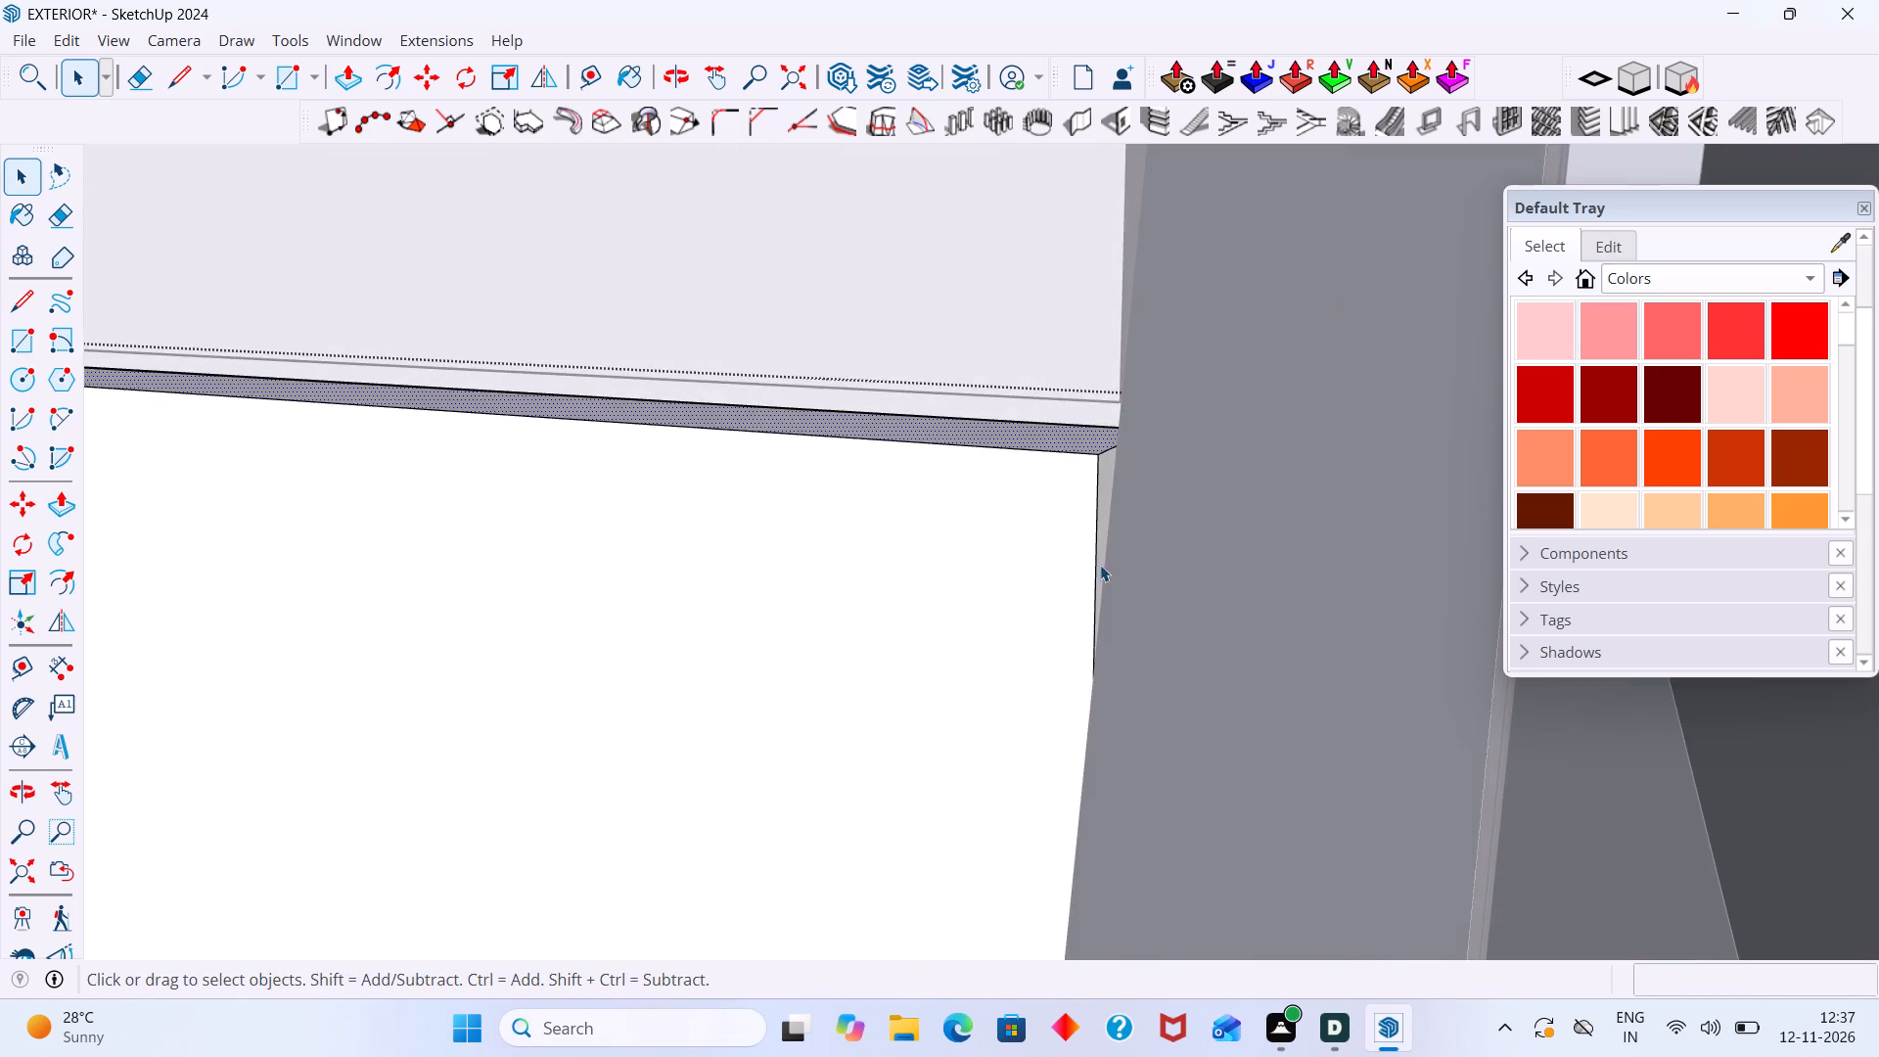
{"action": "scroll", "coordinate": [1100, 565], "scroll_direction": "down", "scroll_amount": 1}
{"action": "middle_click_drag", "start_coordinate": [1110, 562], "coordinate": [1216, 568]}
{"action": "middle_click_drag", "start_coordinate": [1014, 592], "coordinate": [1074, 597]}
{"action": "scroll", "coordinate": [891, 585], "scroll_direction": "up", "scroll_amount": 7}
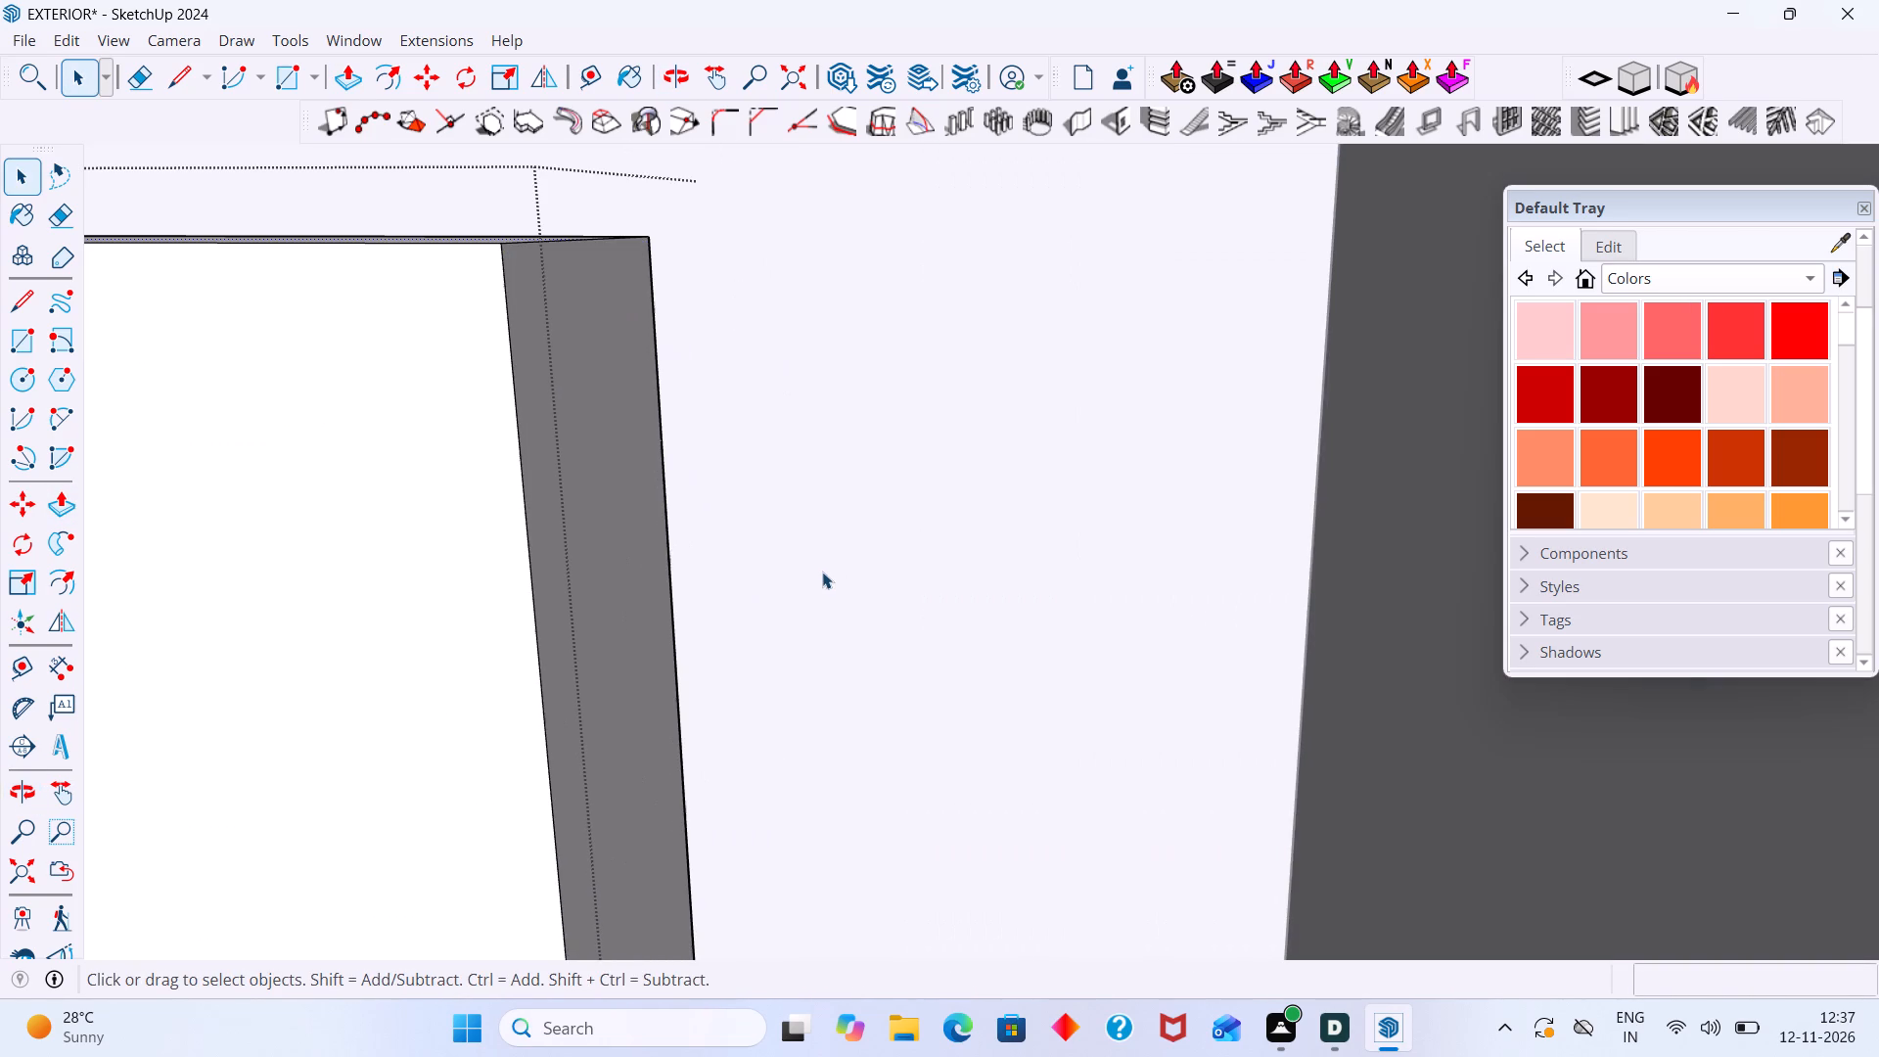
{"action": "left_click", "coordinate": [575, 488]}
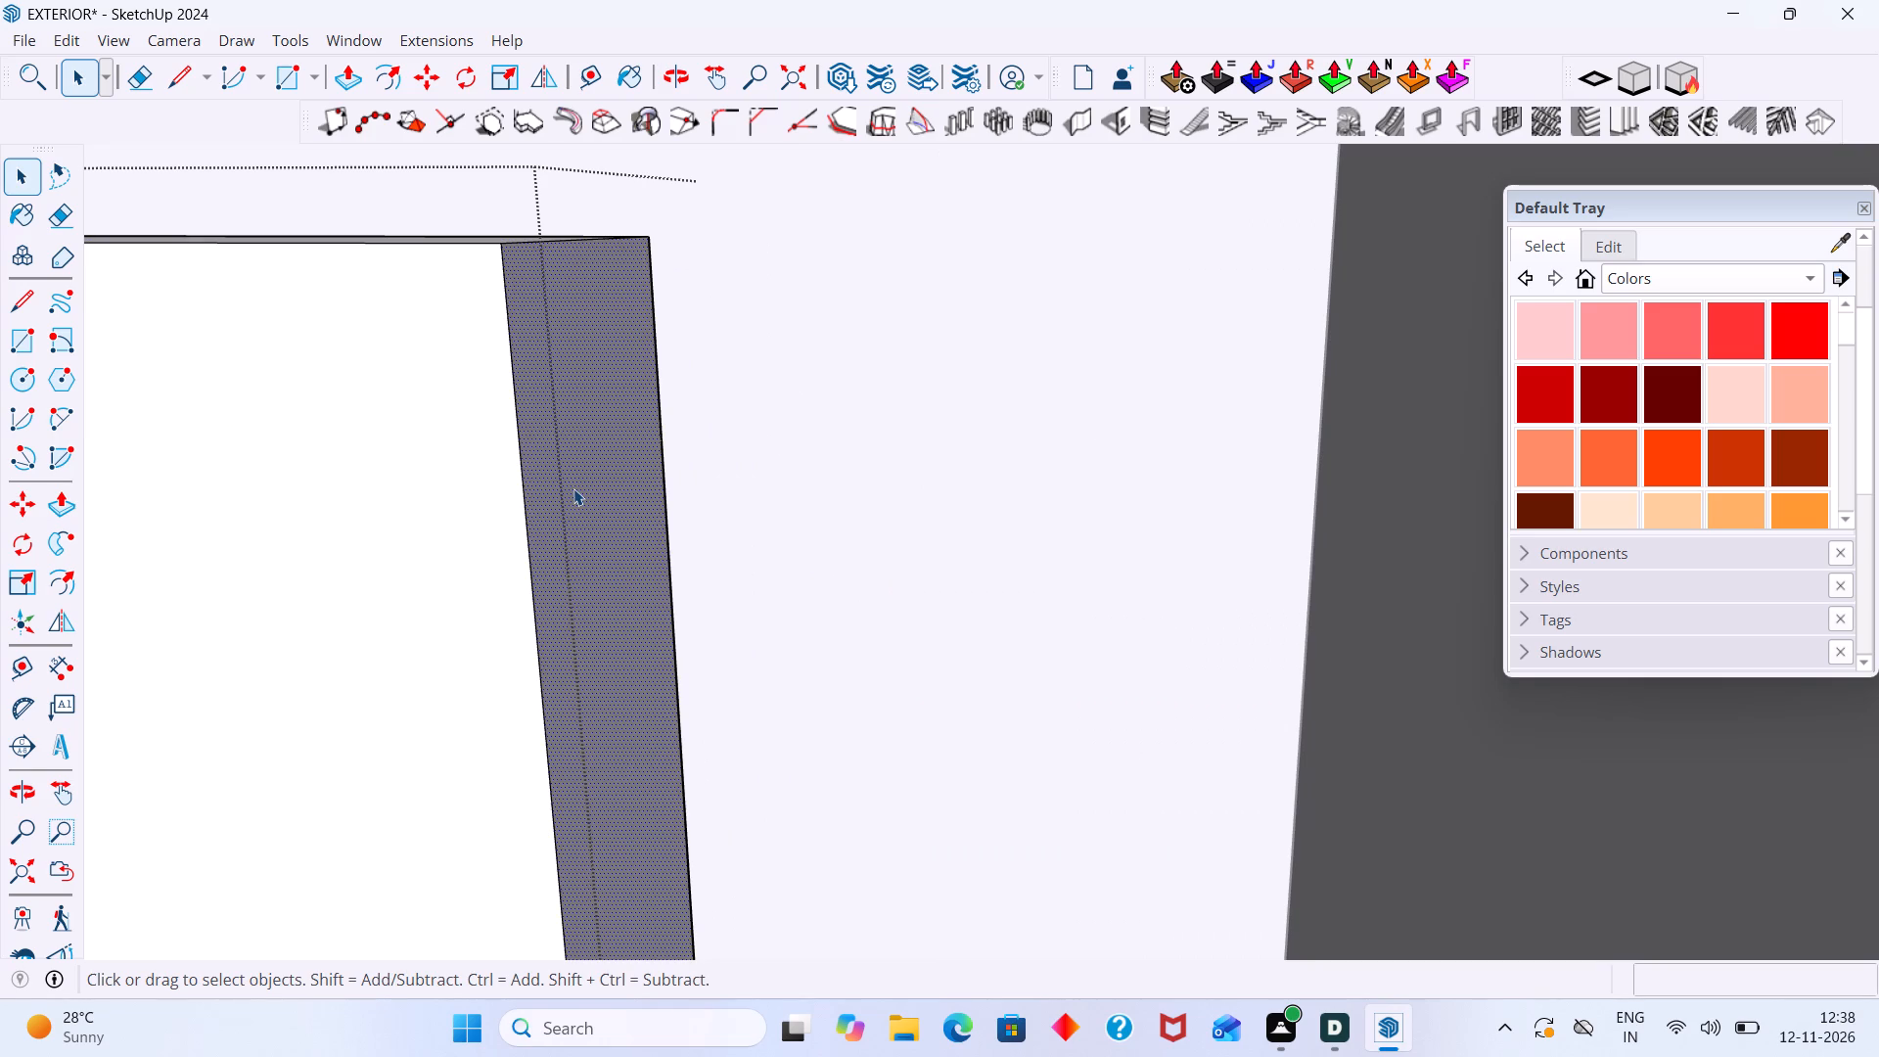
{"action": "key", "text": "p"}
{"action": "double_click", "coordinate": [573, 488]}
{"action": "key", "text": "space"}
Return to the cabinet from the whole-model view and repeat the 2 mm Push/Pull on the middle front panel's left side edge face.
{"action": "scroll", "coordinate": [574, 497], "scroll_direction": "down", "scroll_amount": 14}
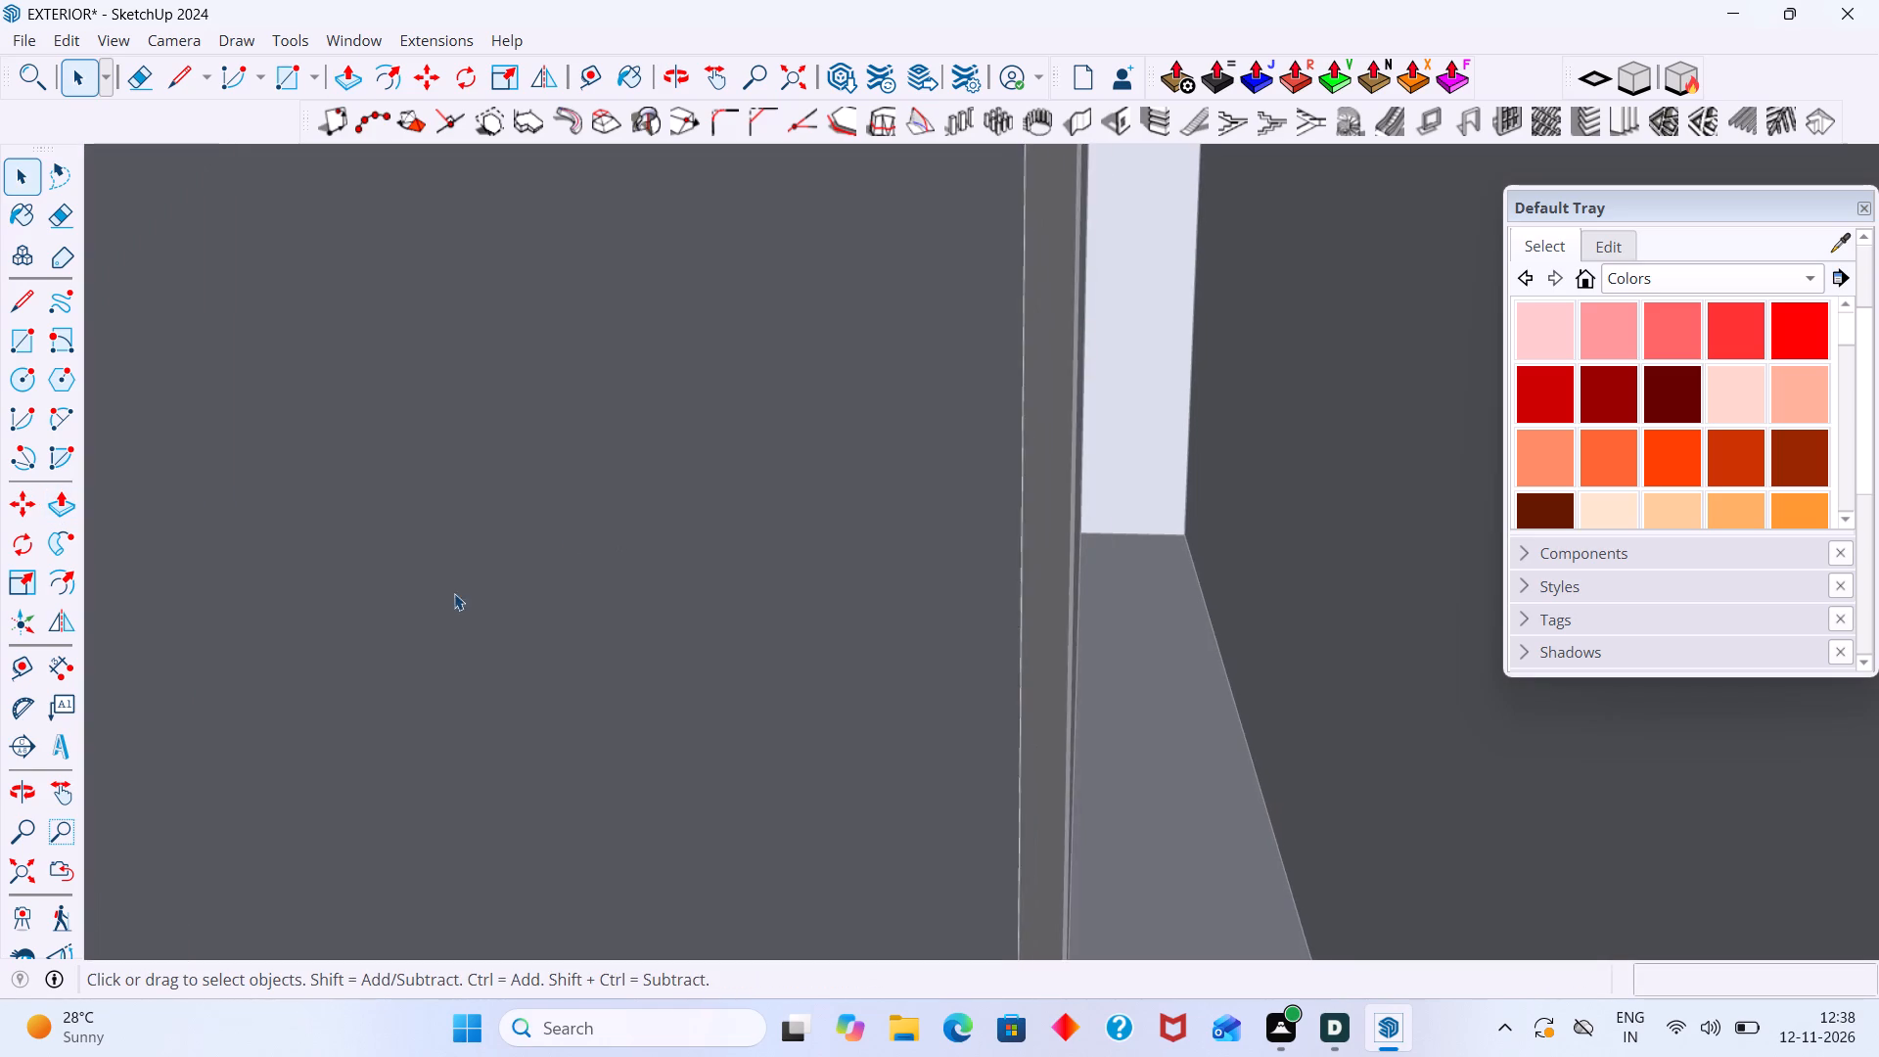
{"action": "scroll", "coordinate": [454, 593], "scroll_direction": "down", "scroll_amount": 1}
{"action": "left_click", "coordinate": [25, 863]}
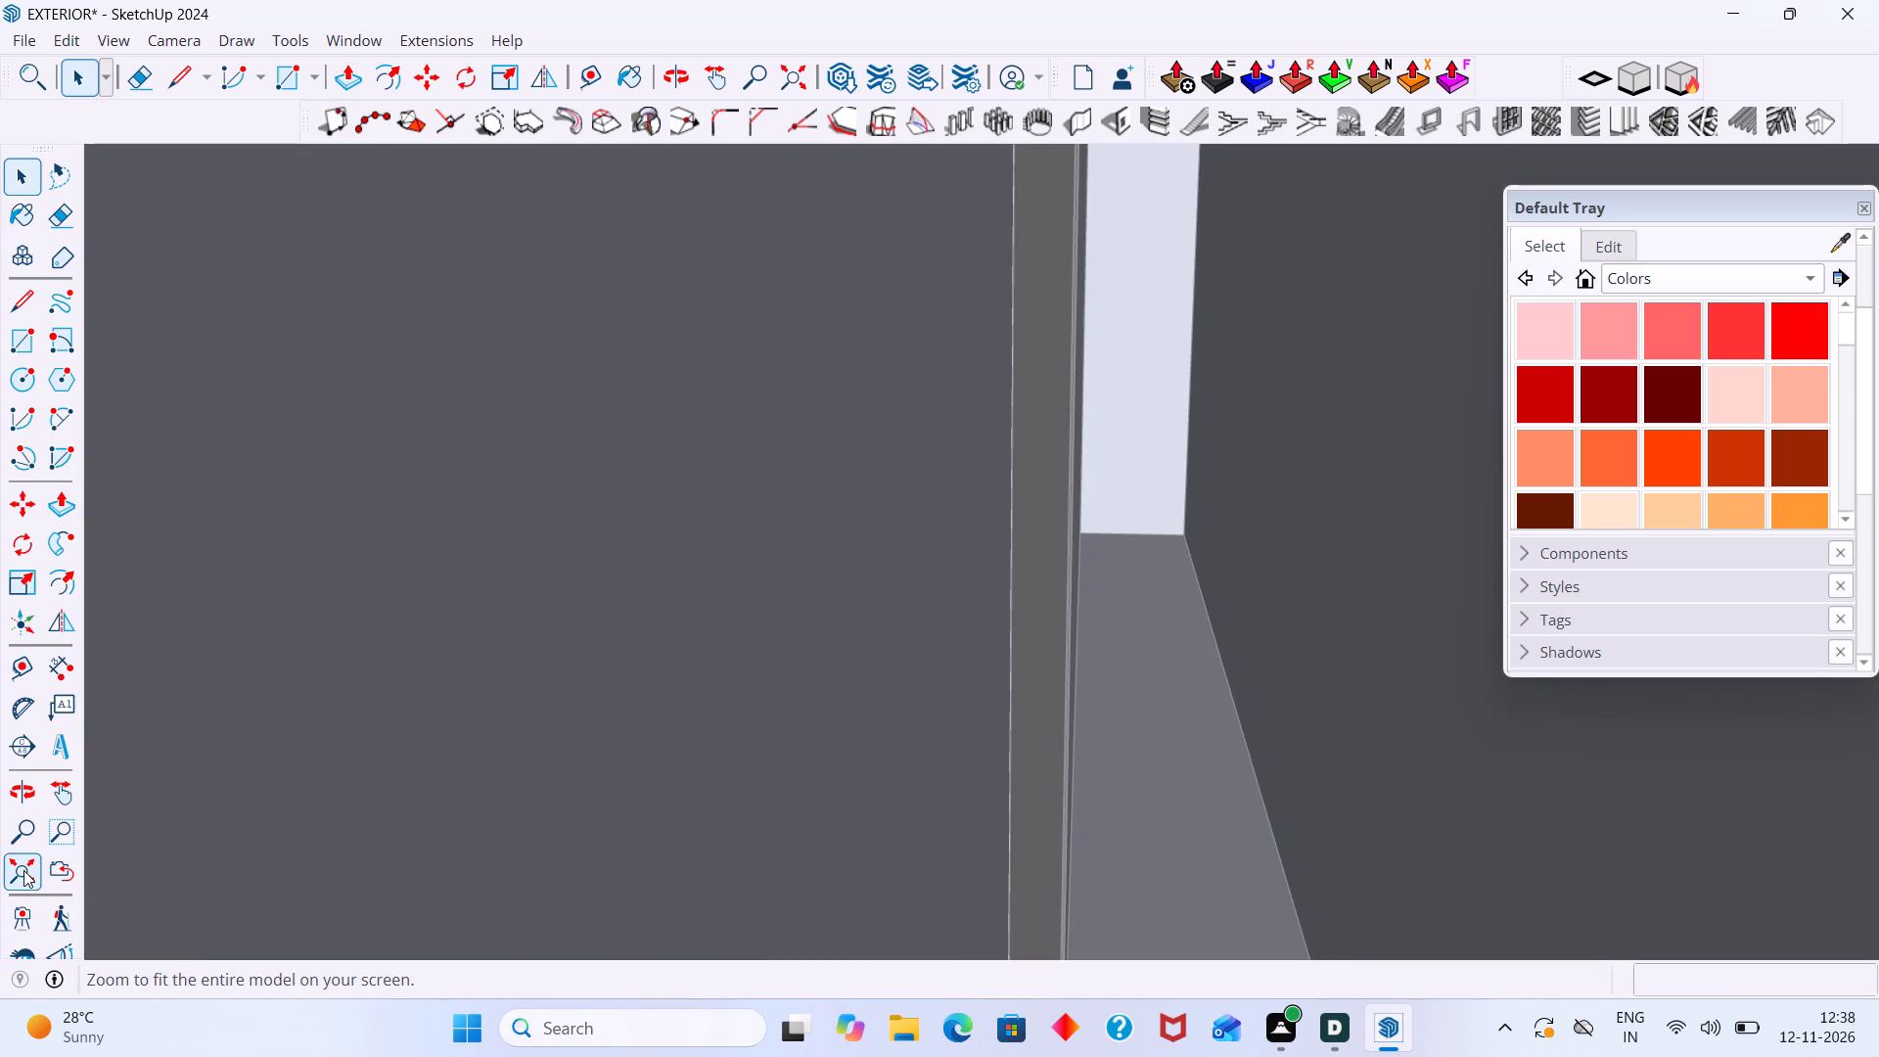
{"action": "left_click", "coordinate": [23, 870]}
{"action": "scroll", "coordinate": [533, 633], "scroll_direction": "down", "scroll_amount": 5}
{"action": "middle_click_drag", "start_coordinate": [876, 404], "coordinate": [902, 574]}
{"action": "scroll", "coordinate": [902, 565], "scroll_direction": "down", "scroll_amount": 8}
{"action": "middle_click_drag", "start_coordinate": [795, 319], "coordinate": [814, 691], "text": "shift"}
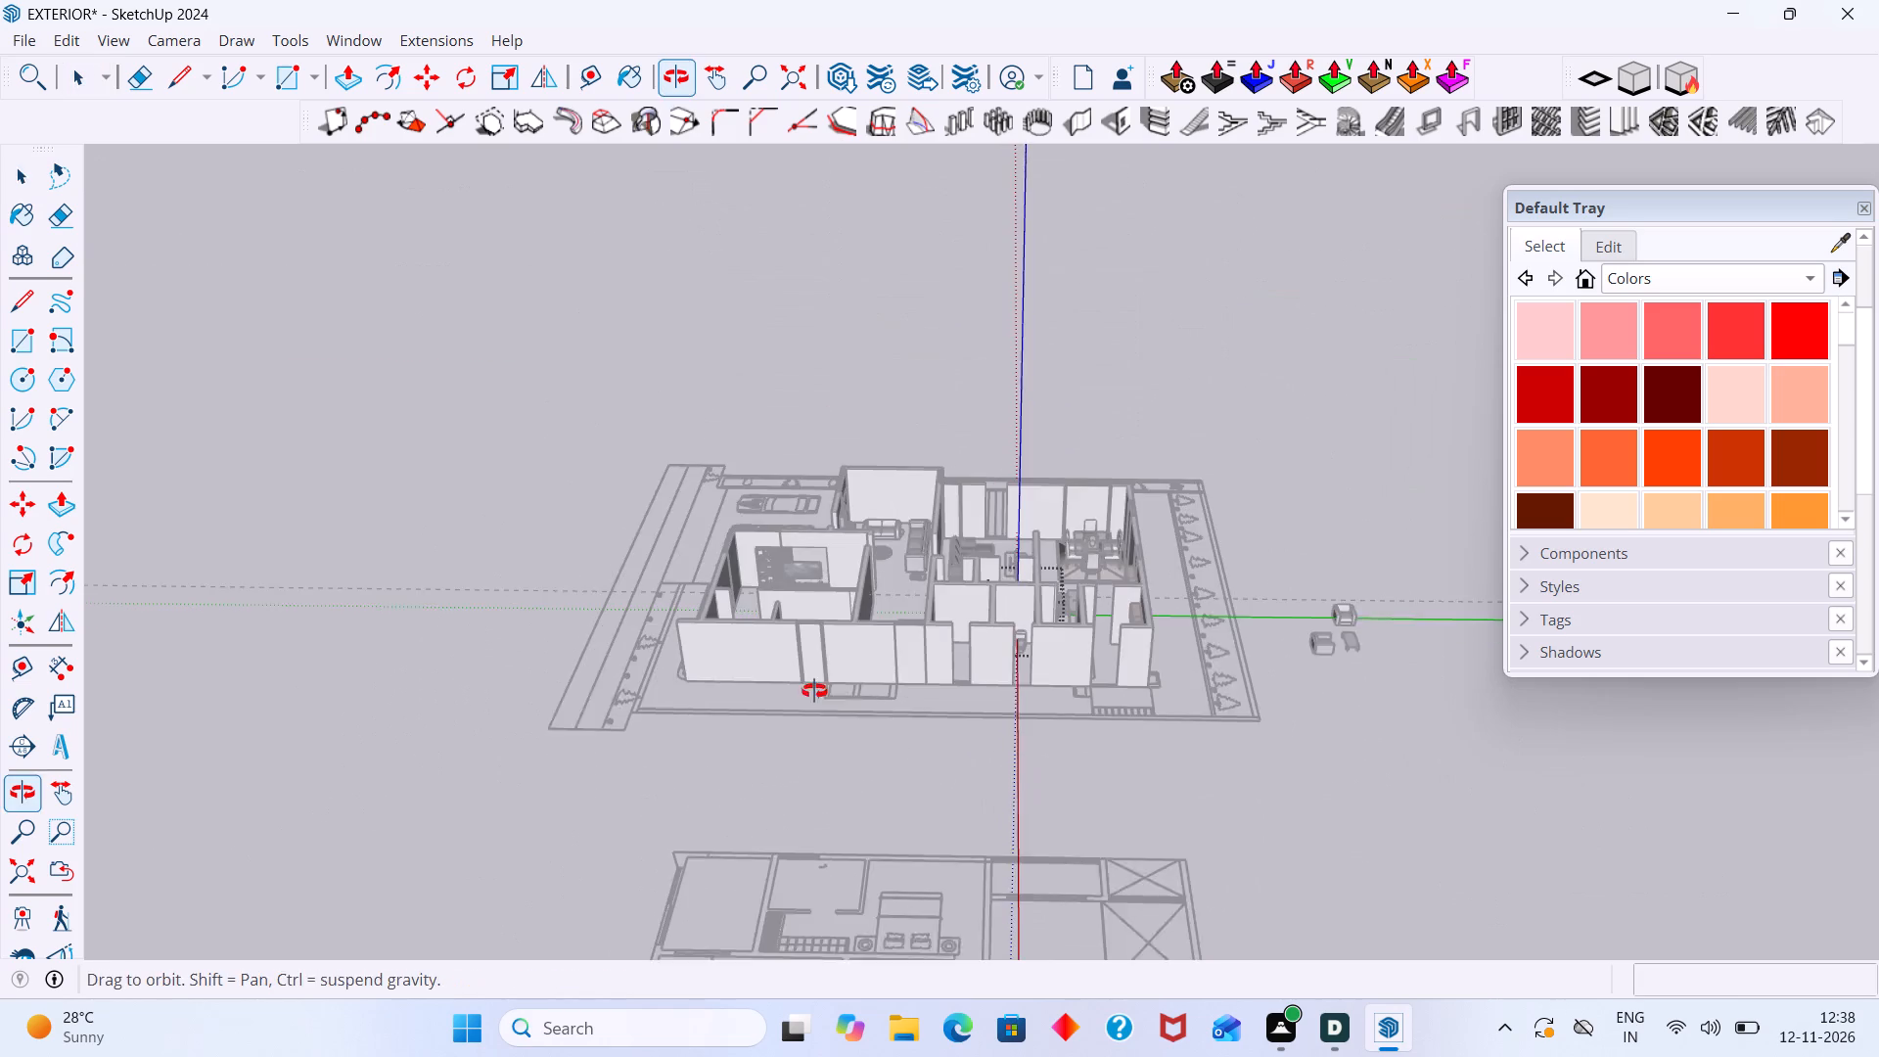
{"action": "middle_click_drag", "start_coordinate": [814, 691], "coordinate": [844, 669], "text": "shift"}
{"action": "scroll", "coordinate": [1132, 573], "scroll_direction": "up", "scroll_amount": 12}
{"action": "middle_click_drag", "start_coordinate": [970, 666], "coordinate": [970, 812]}
{"action": "scroll", "coordinate": [925, 639], "scroll_direction": "up", "scroll_amount": 8}
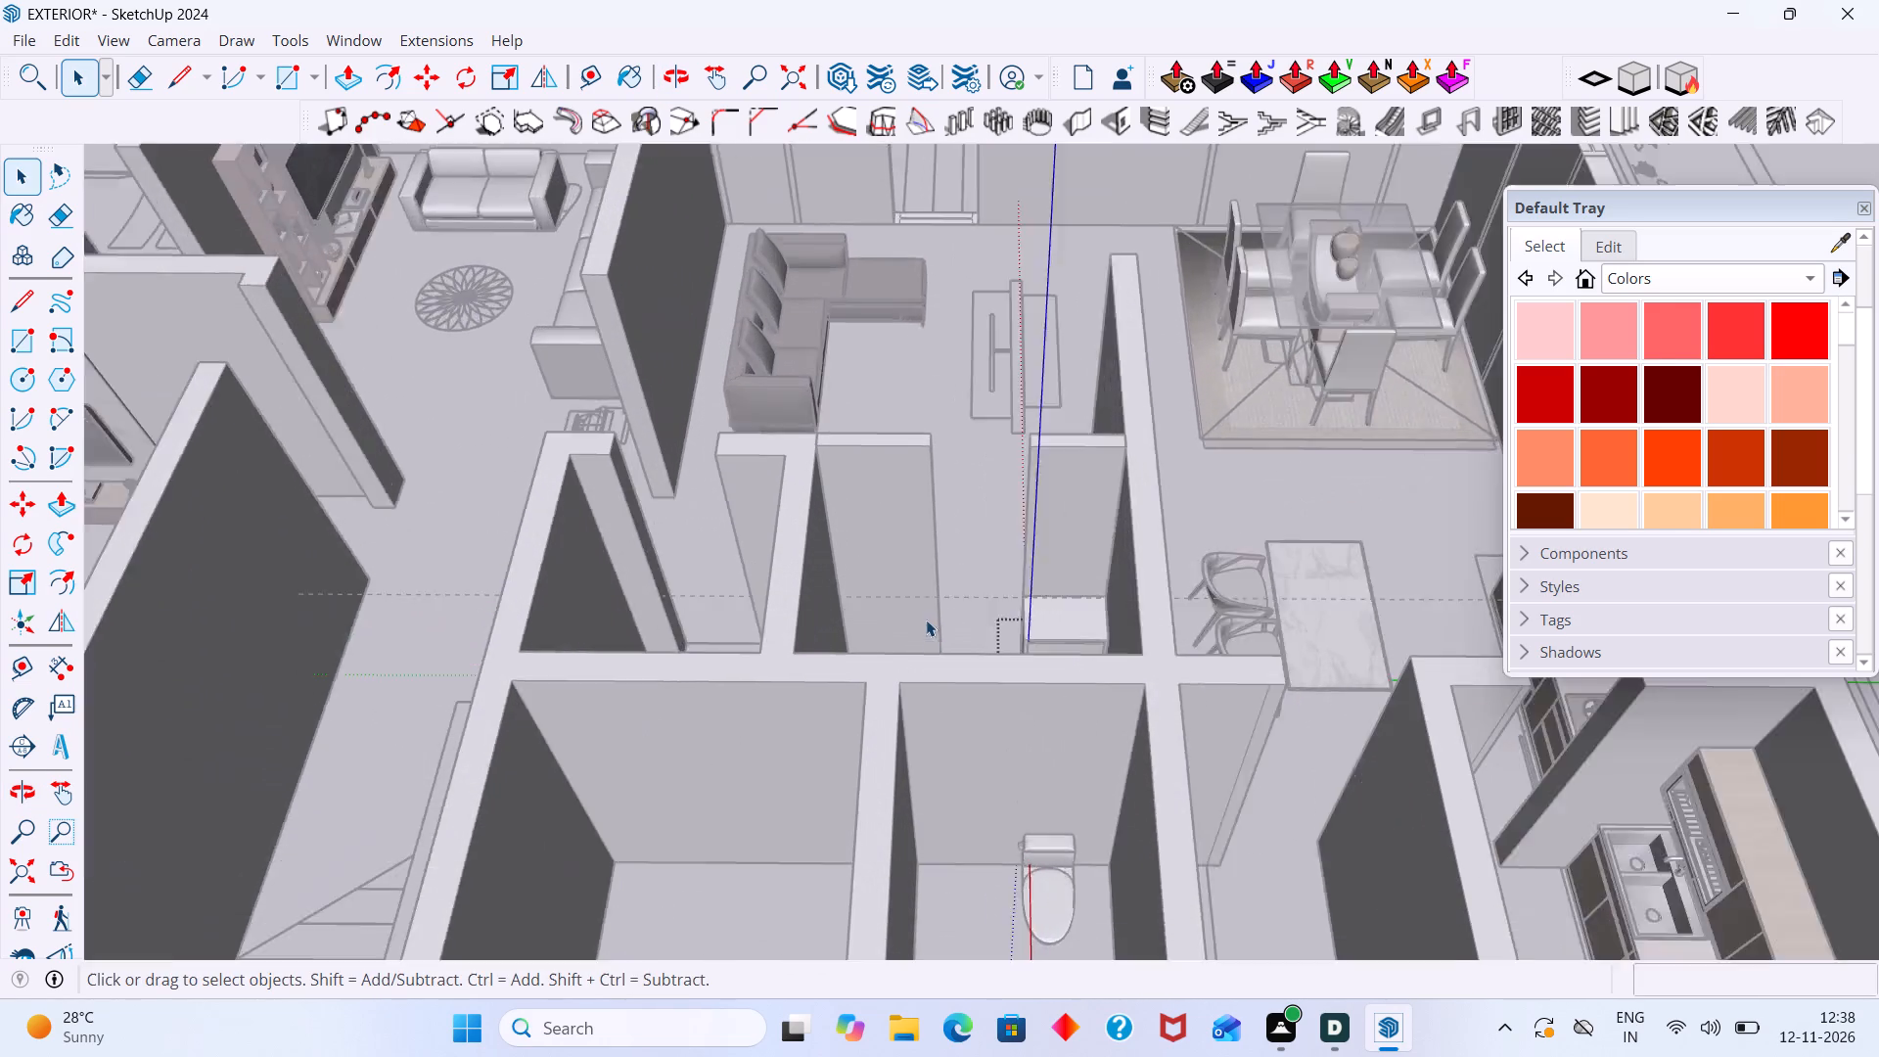
{"action": "scroll", "coordinate": [926, 620], "scroll_direction": "up", "scroll_amount": 2}
{"action": "left_click", "coordinate": [1012, 502]}
{"action": "middle_click_drag", "start_coordinate": [1059, 642], "coordinate": [1179, 647]}
{"action": "scroll", "coordinate": [1180, 646], "scroll_direction": "up", "scroll_amount": 11}
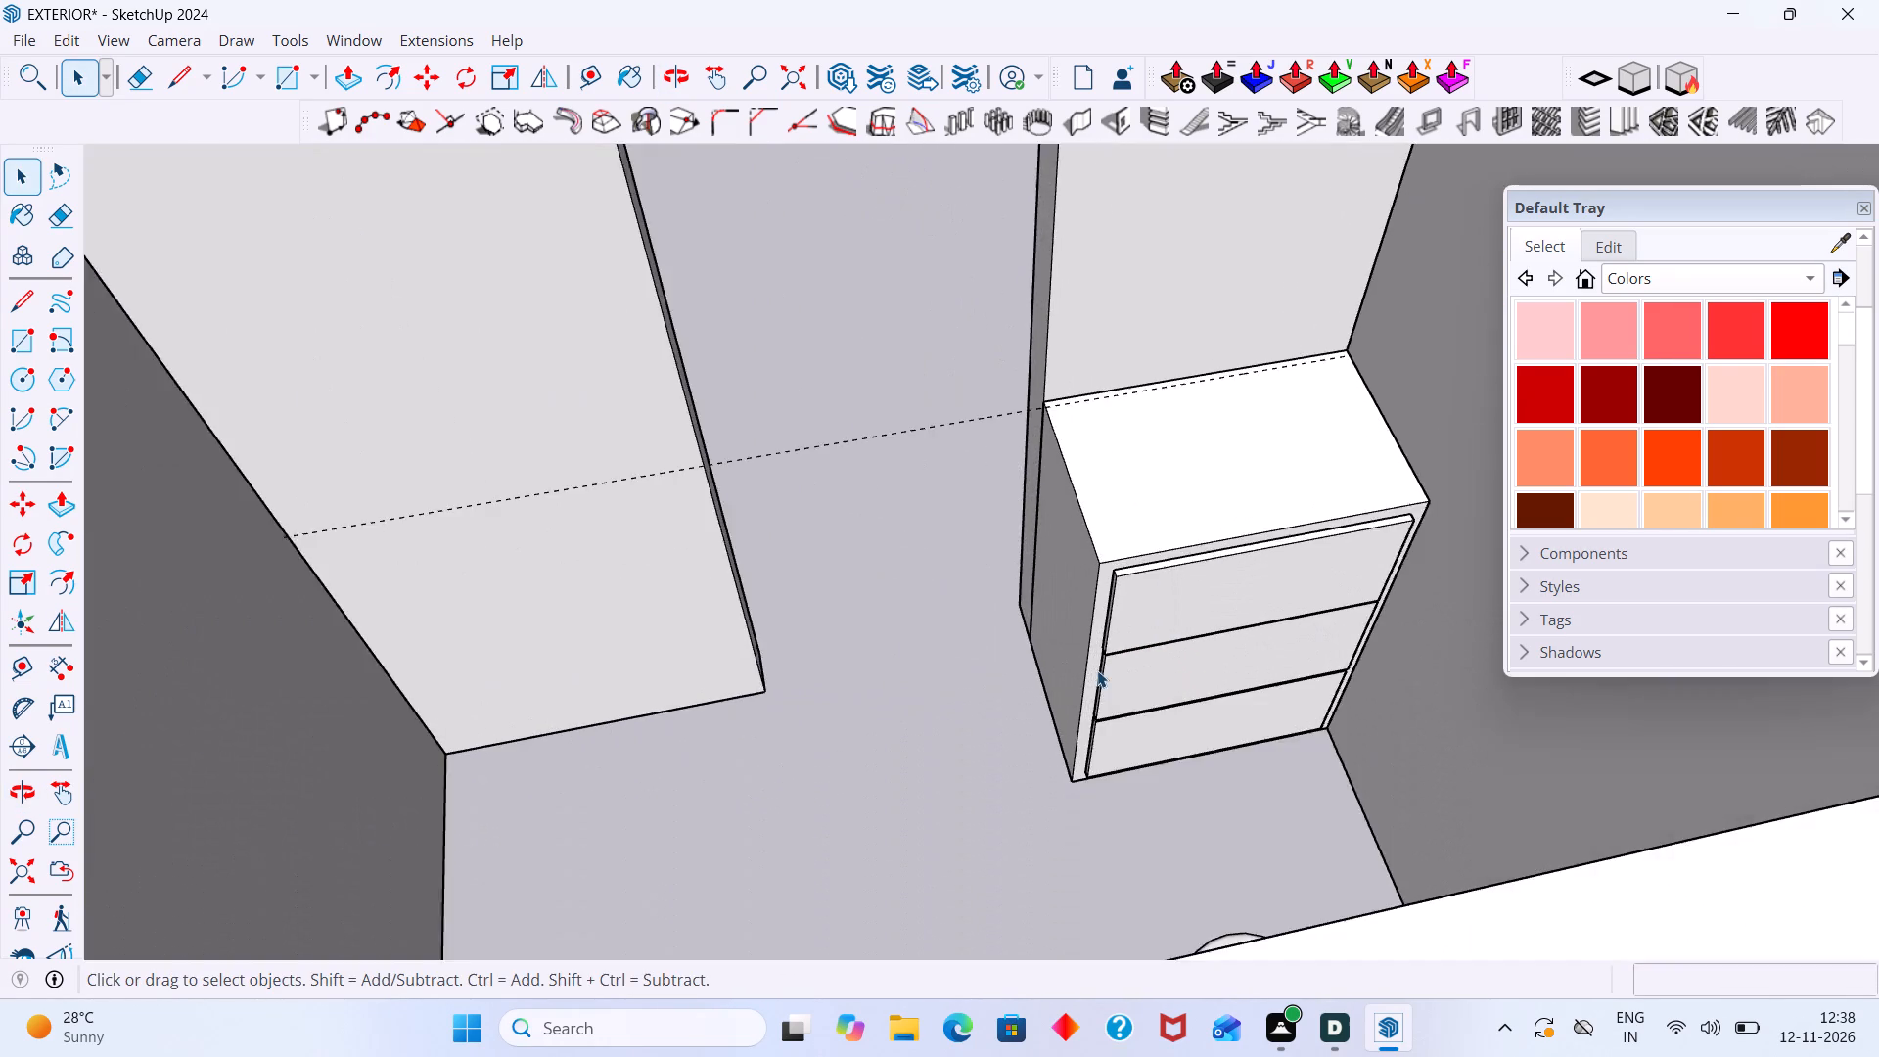
{"action": "scroll", "coordinate": [1097, 670], "scroll_direction": "up", "scroll_amount": 4}
{"action": "middle_click_drag", "start_coordinate": [1085, 670], "coordinate": [1126, 653]}
{"action": "scroll", "coordinate": [1129, 654], "scroll_direction": "up", "scroll_amount": 1}
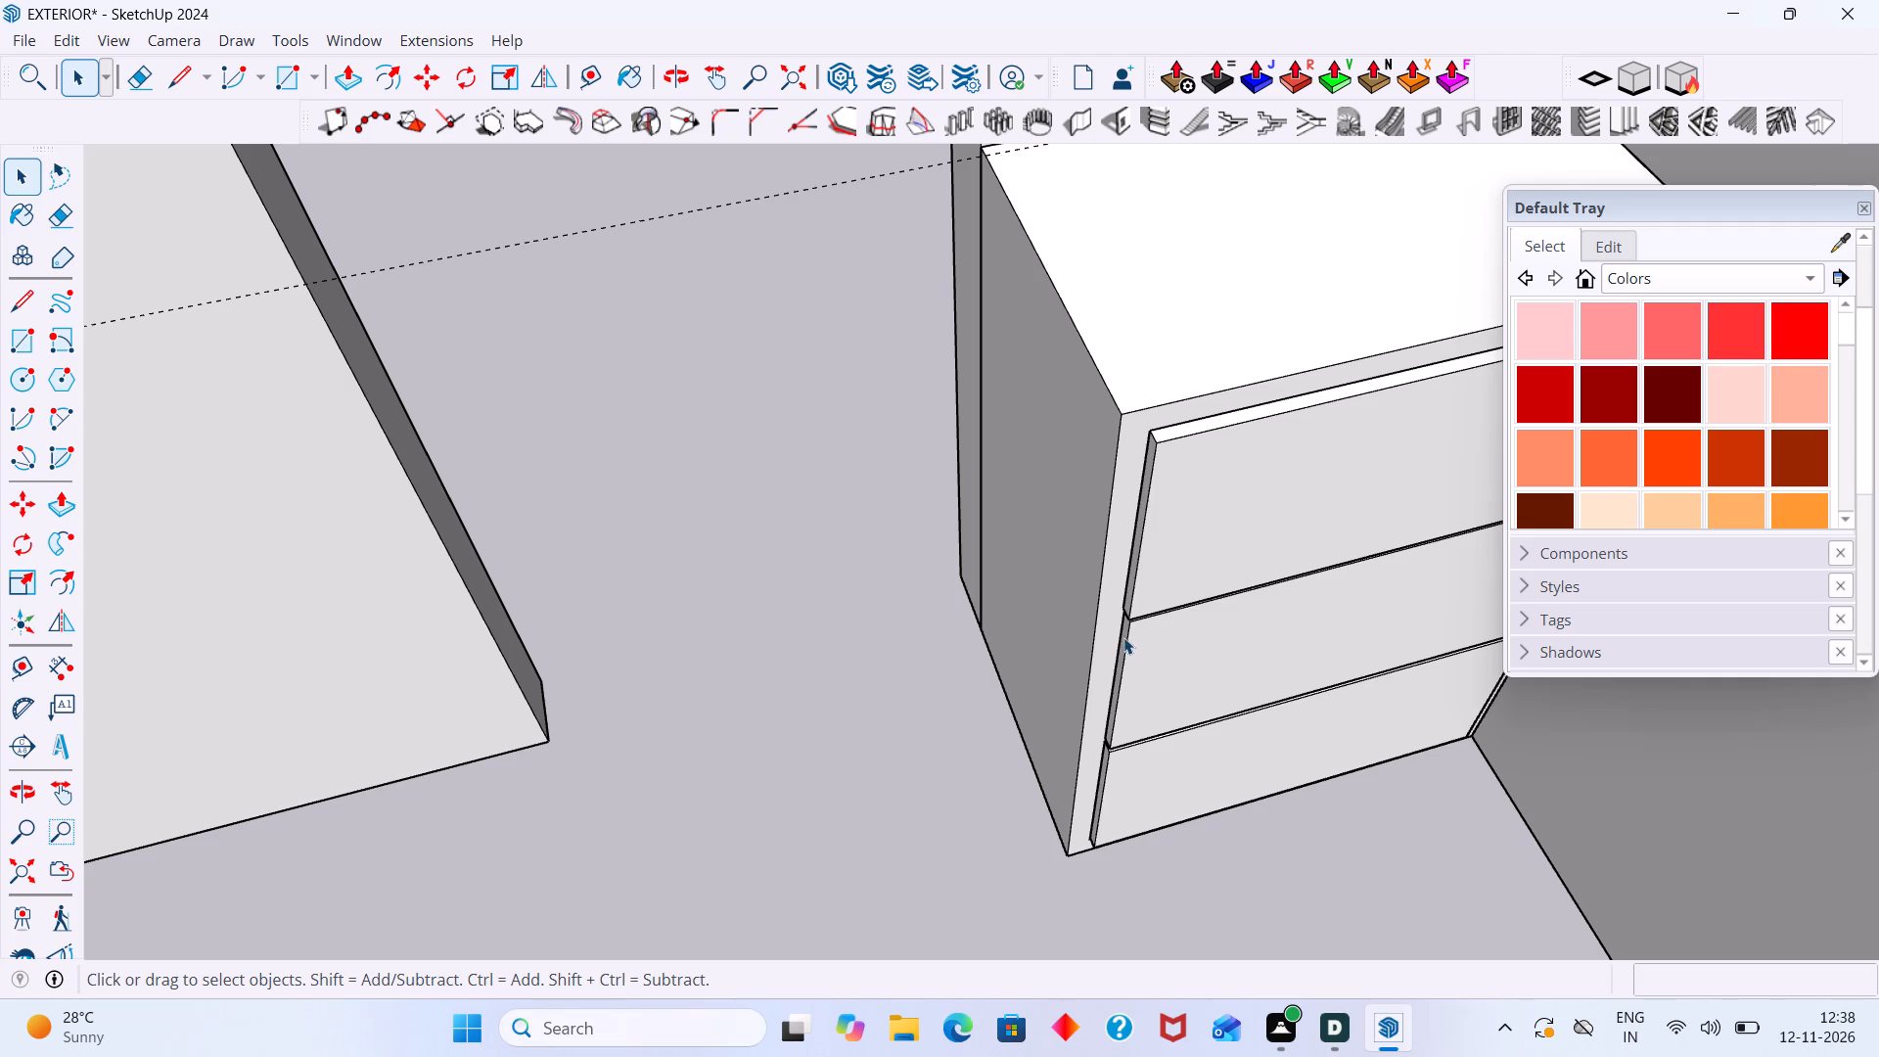
{"action": "scroll", "coordinate": [1143, 636], "scroll_direction": "up", "scroll_amount": 14}
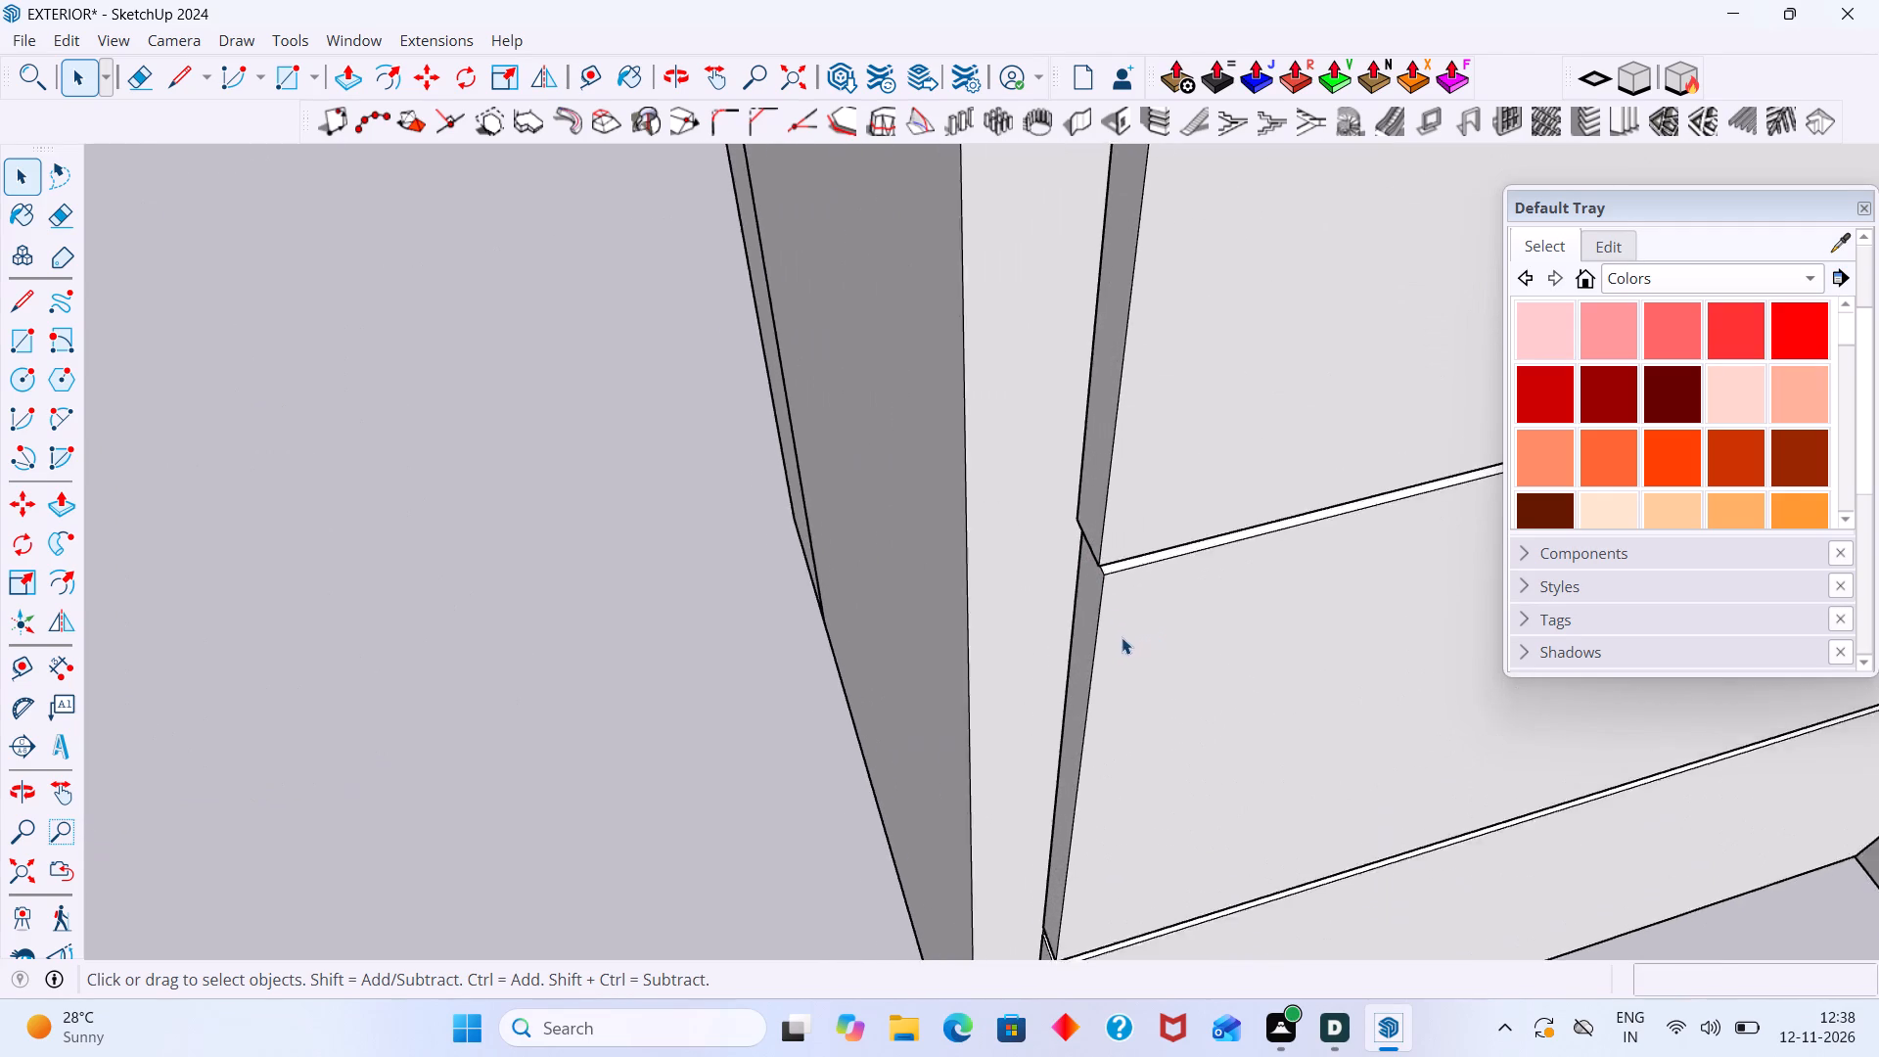
{"action": "scroll", "coordinate": [1122, 637], "scroll_direction": "up", "scroll_amount": 13}
{"action": "double_click", "coordinate": [1079, 596]}
{"action": "scroll", "coordinate": [1090, 592], "scroll_direction": "up", "scroll_amount": 4}
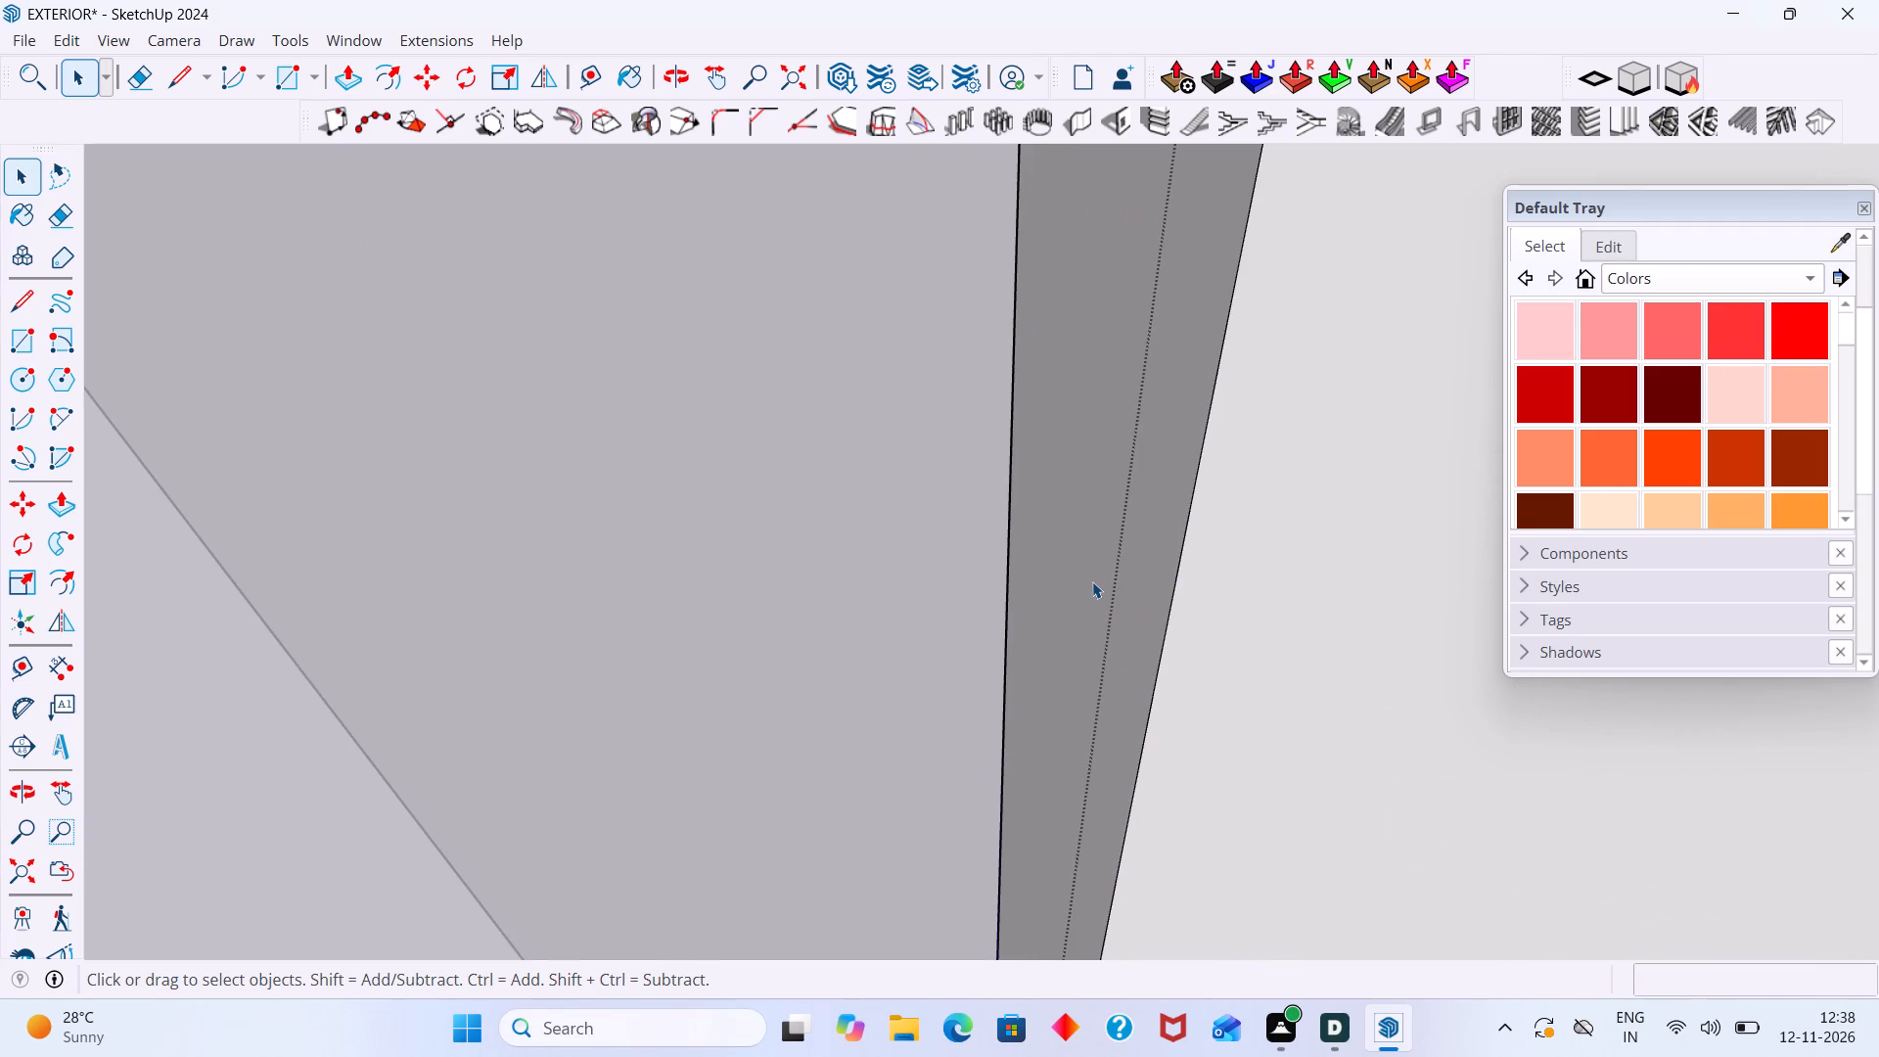
{"action": "left_click", "coordinate": [1092, 581]}
{"action": "key", "text": "p"}
{"action": "double_click", "coordinate": [1092, 581]}
{"action": "key", "text": "space"}
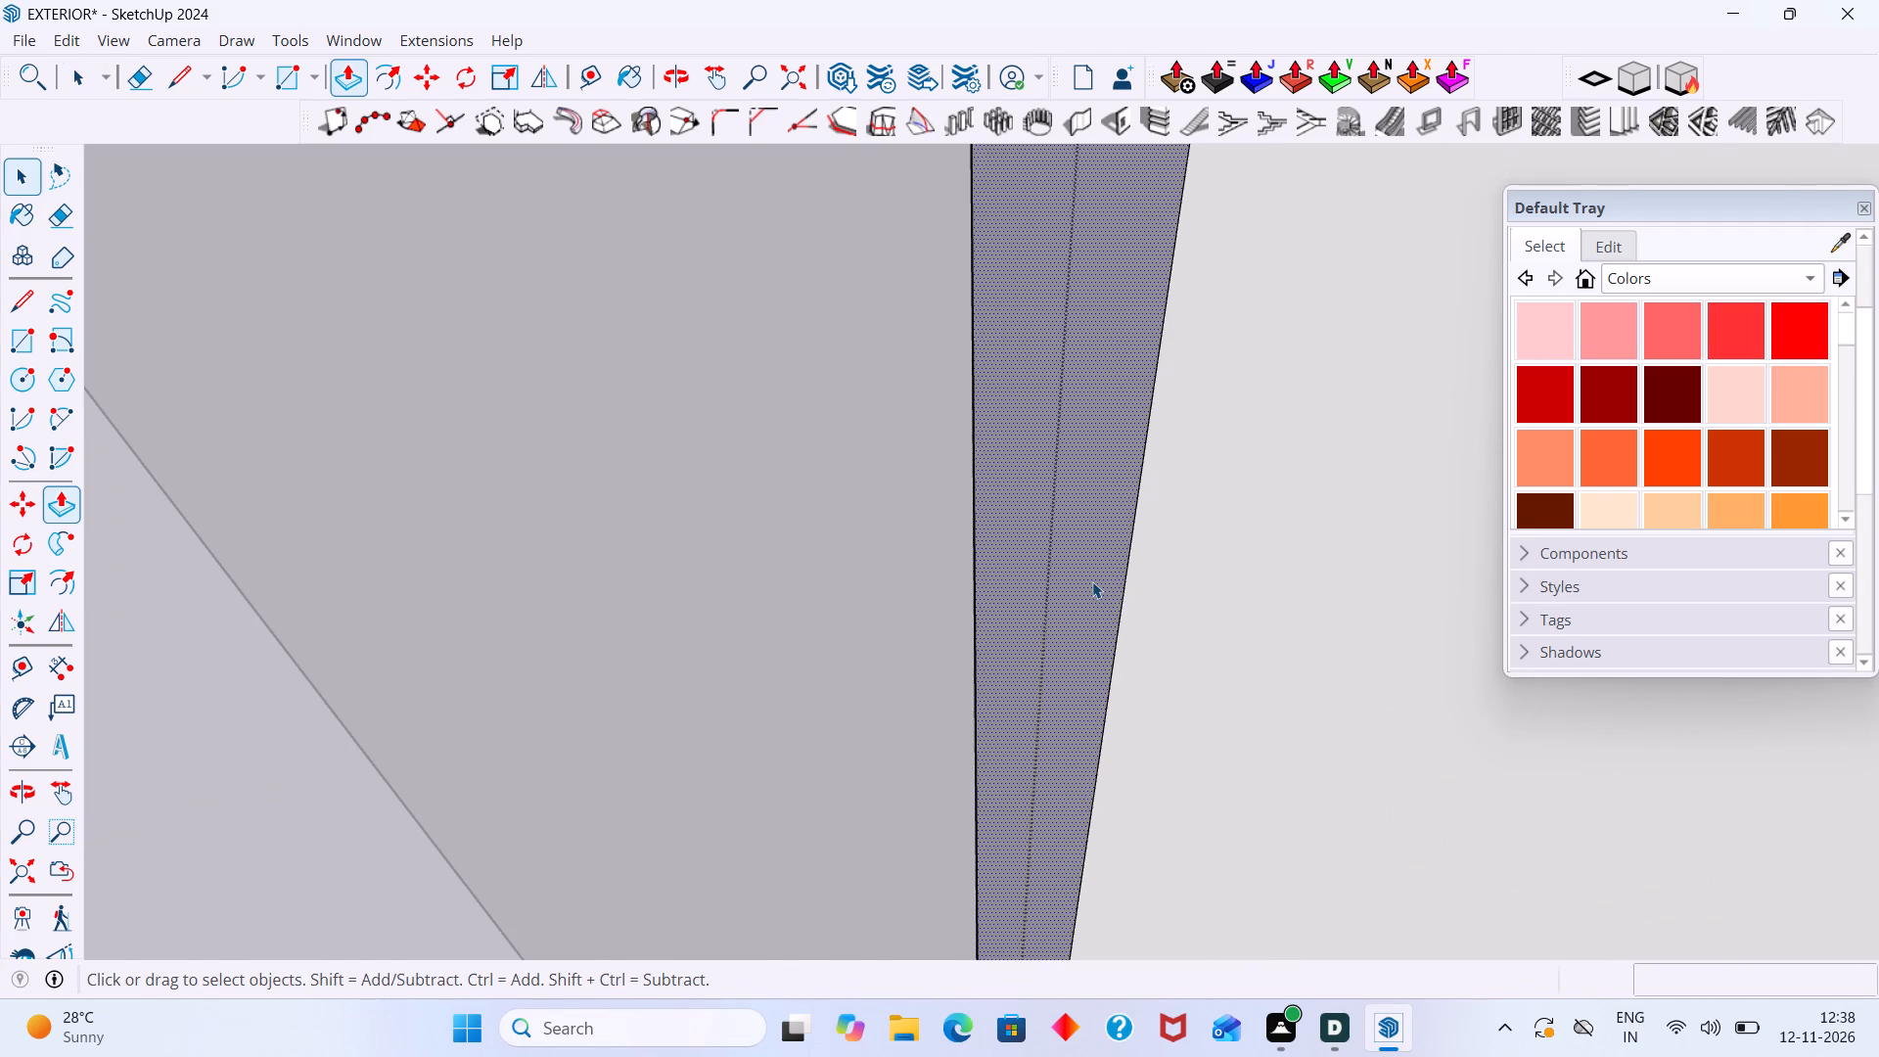
{"action": "scroll", "coordinate": [1119, 562], "scroll_direction": "down", "scroll_amount": 20}
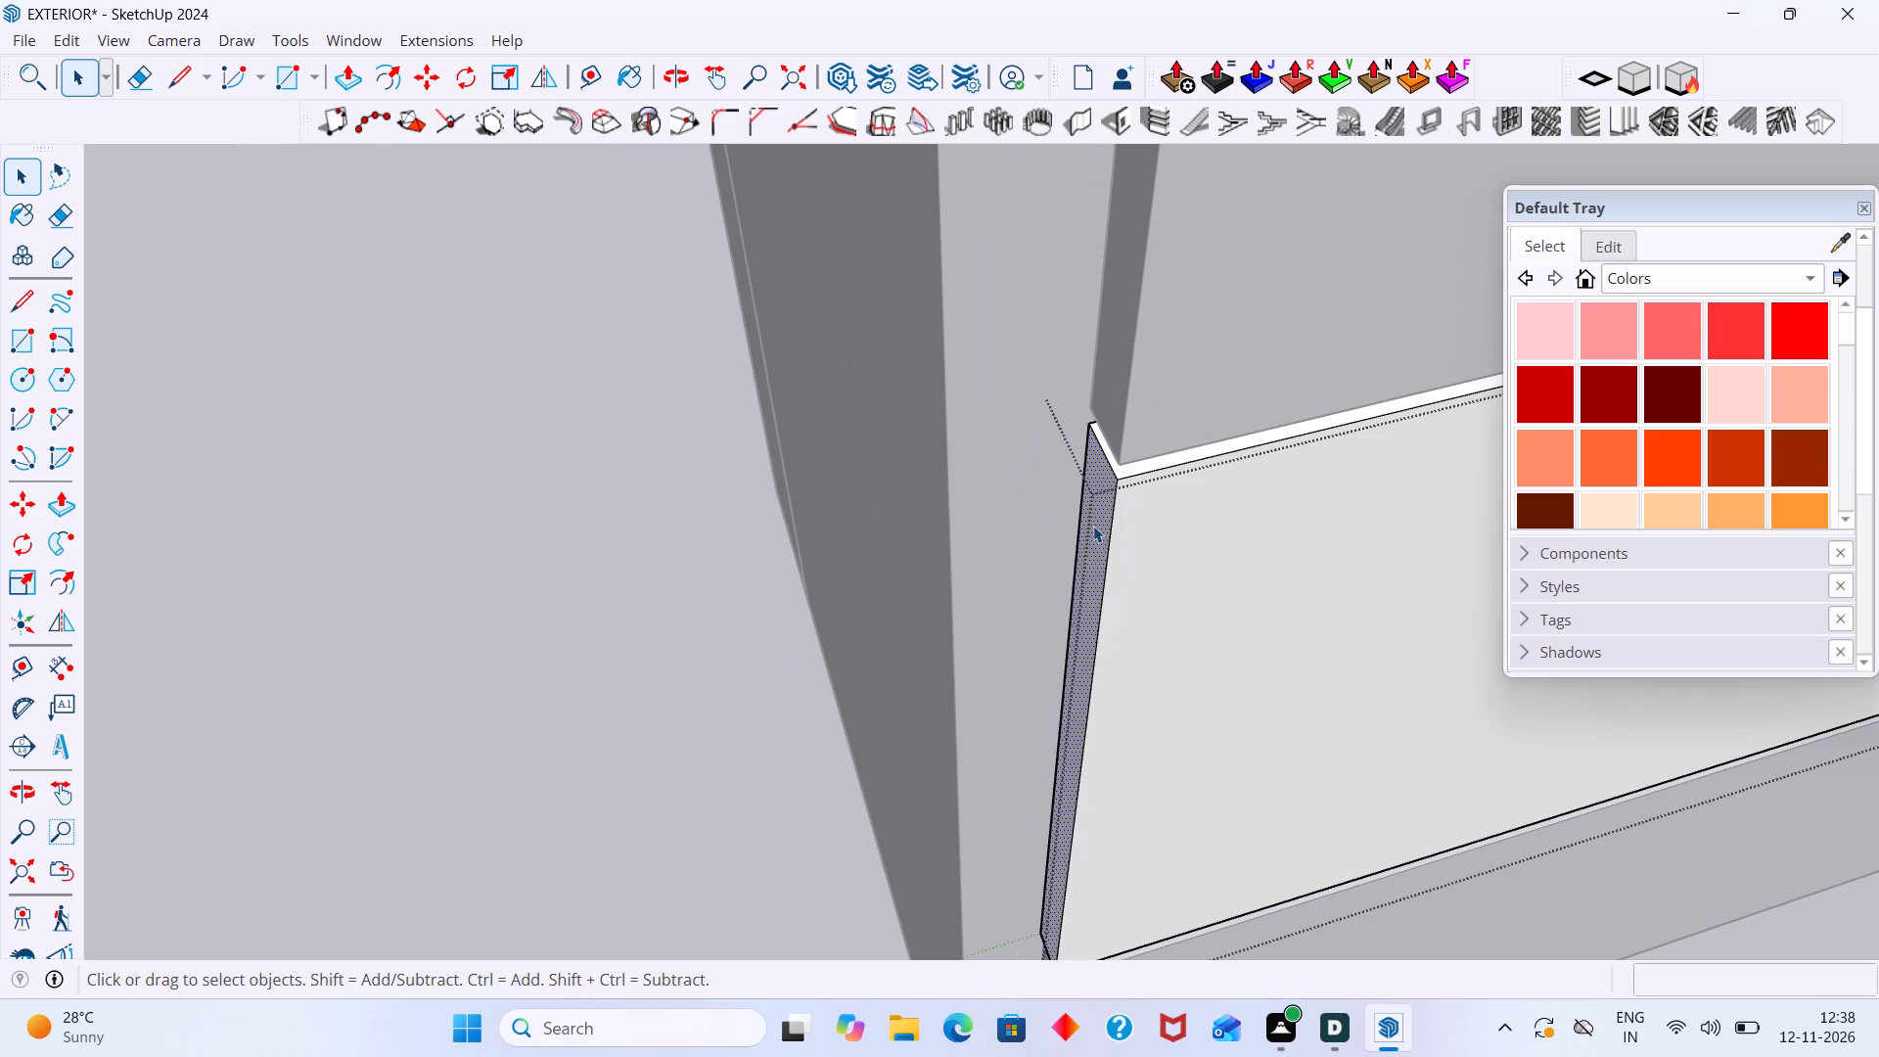
{"action": "scroll", "coordinate": [1083, 534], "scroll_direction": "down", "scroll_amount": 6}
{"action": "left_click", "coordinate": [702, 677]}
Reopen the middle front panel for editing and repeat the 2 mm Push/Pull on its bottom edge face.
{"action": "scroll", "coordinate": [964, 668], "scroll_direction": "down", "scroll_amount": 4}
{"action": "middle_click_drag", "start_coordinate": [1170, 803], "coordinate": [1169, 716]}
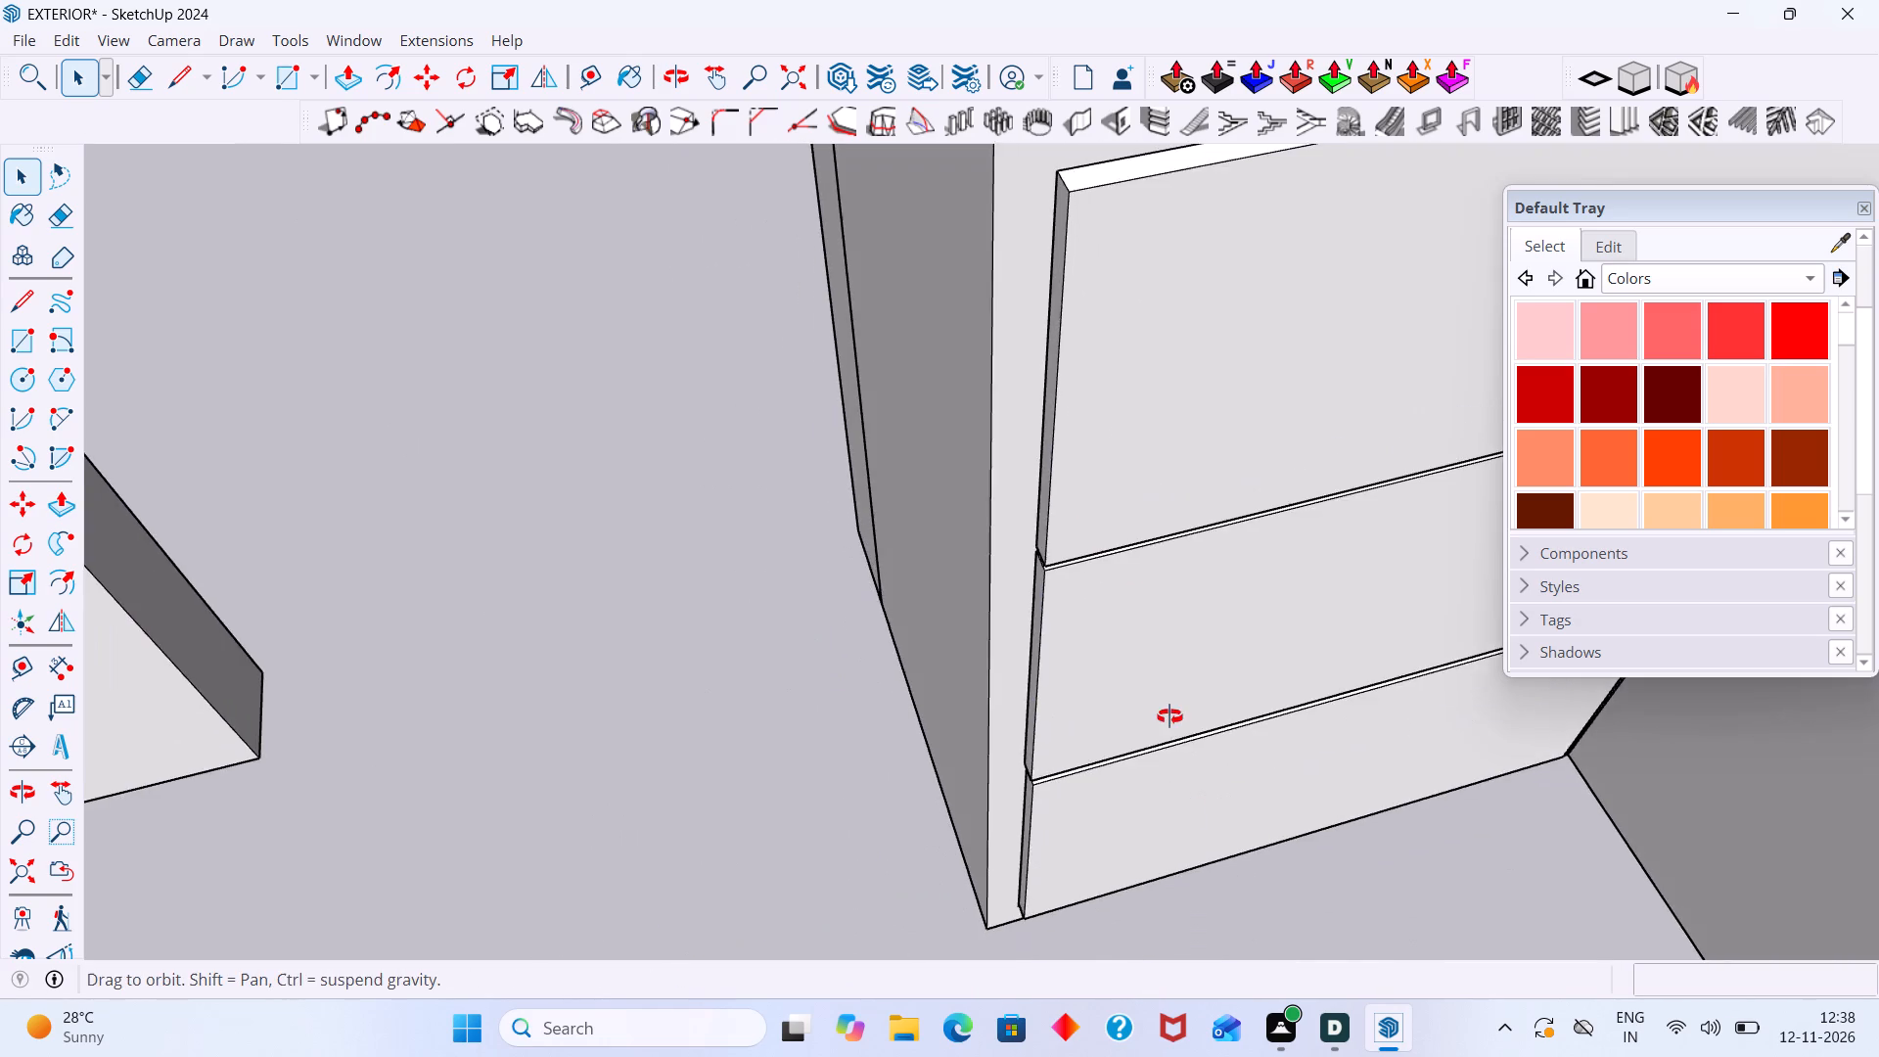
{"action": "middle_click_drag", "start_coordinate": [1169, 716], "coordinate": [1165, 648]}
{"action": "scroll", "coordinate": [1070, 720], "scroll_direction": "up", "scroll_amount": 3}
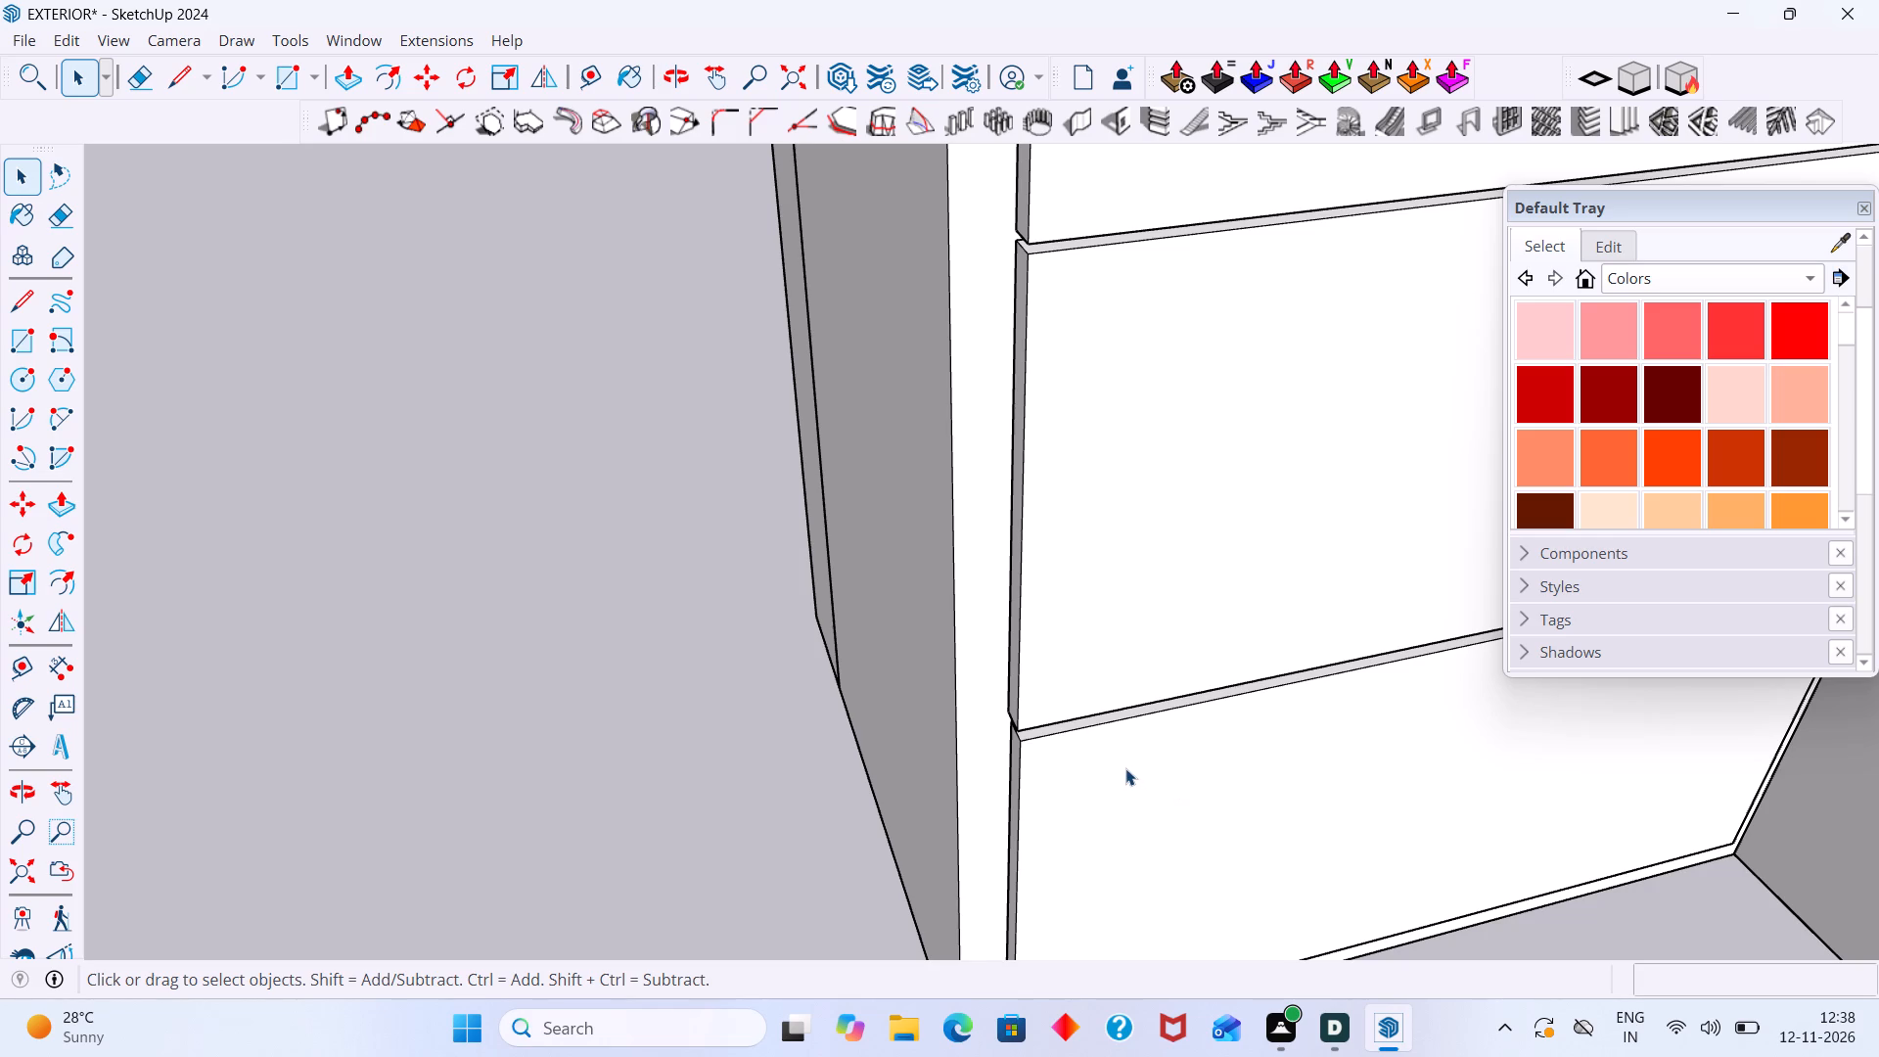
{"action": "middle_click_drag", "start_coordinate": [1115, 735], "coordinate": [1153, 529]}
{"action": "scroll", "coordinate": [1118, 609], "scroll_direction": "down", "scroll_amount": 3}
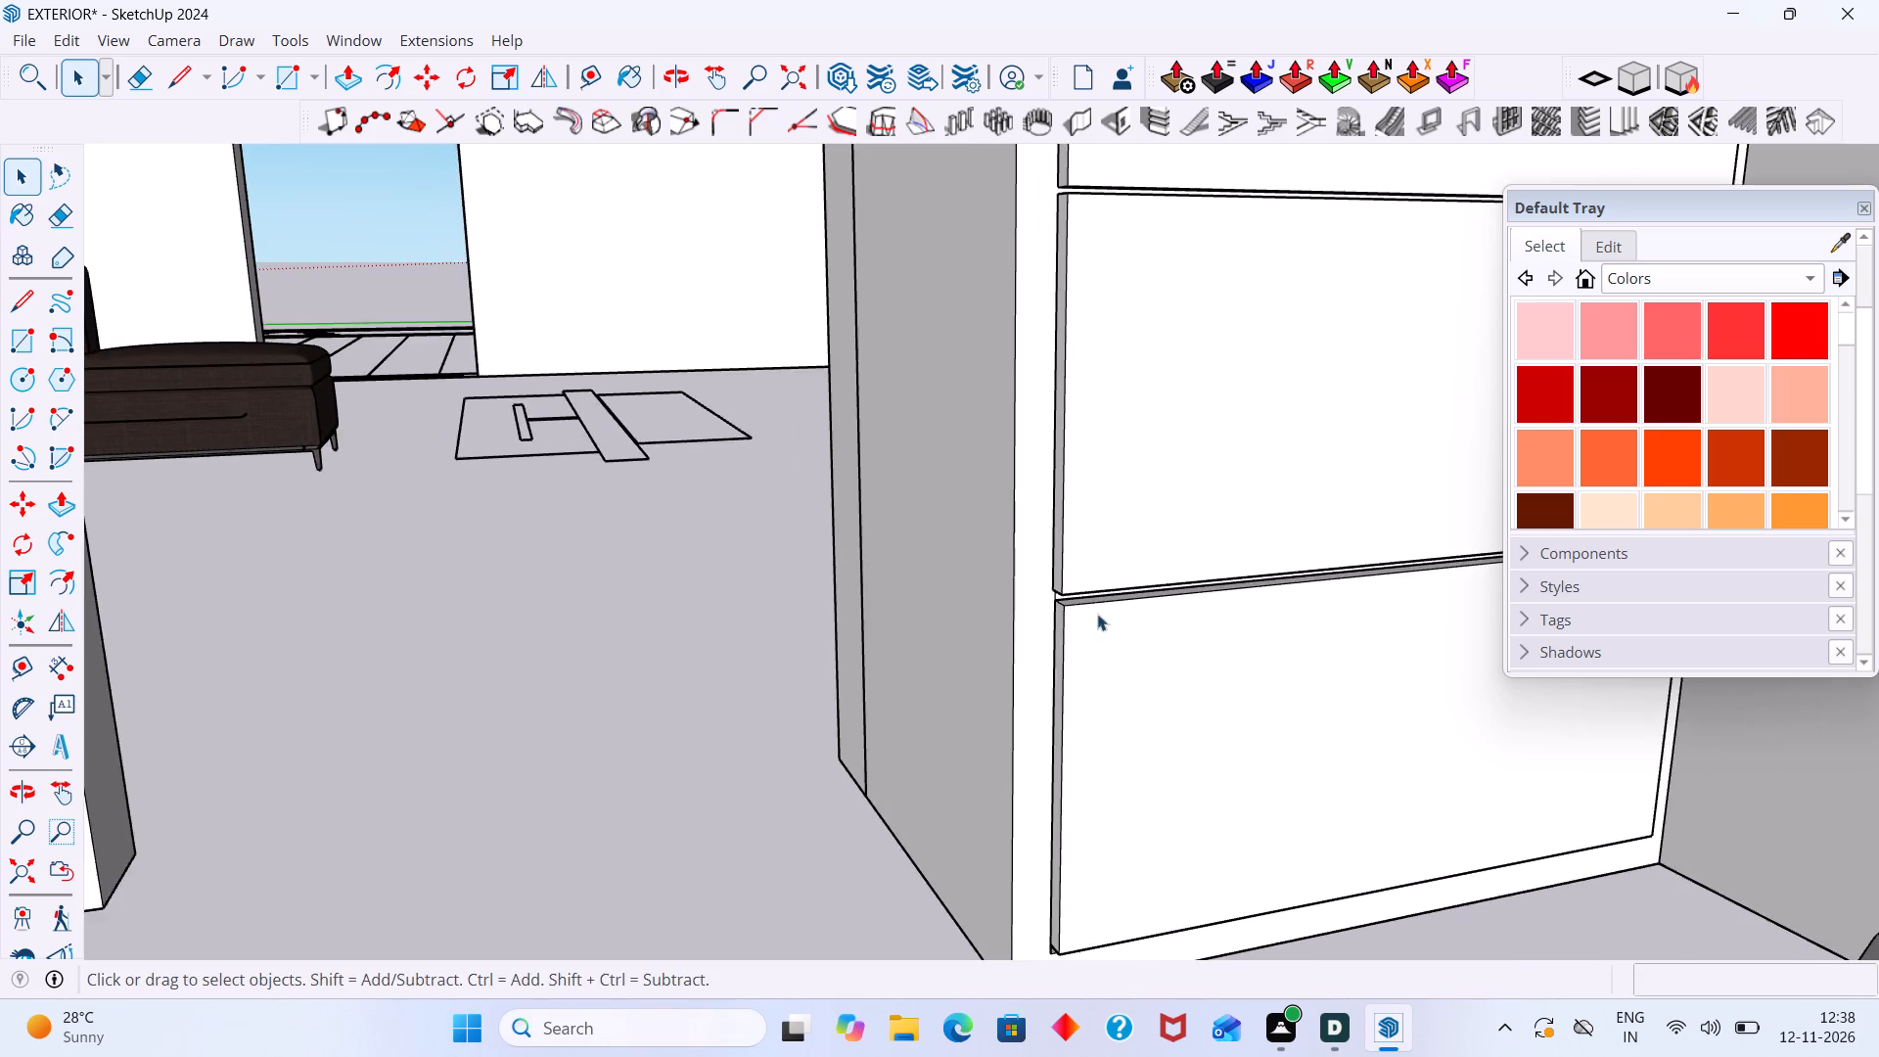
{"action": "middle_click_drag", "start_coordinate": [1097, 614], "coordinate": [1099, 488]}
{"action": "scroll", "coordinate": [1075, 517], "scroll_direction": "up", "scroll_amount": 13}
{"action": "middle_click_drag", "start_coordinate": [1006, 587], "coordinate": [1054, 436]}
{"action": "scroll", "coordinate": [1091, 529], "scroll_direction": "up", "scroll_amount": 13}
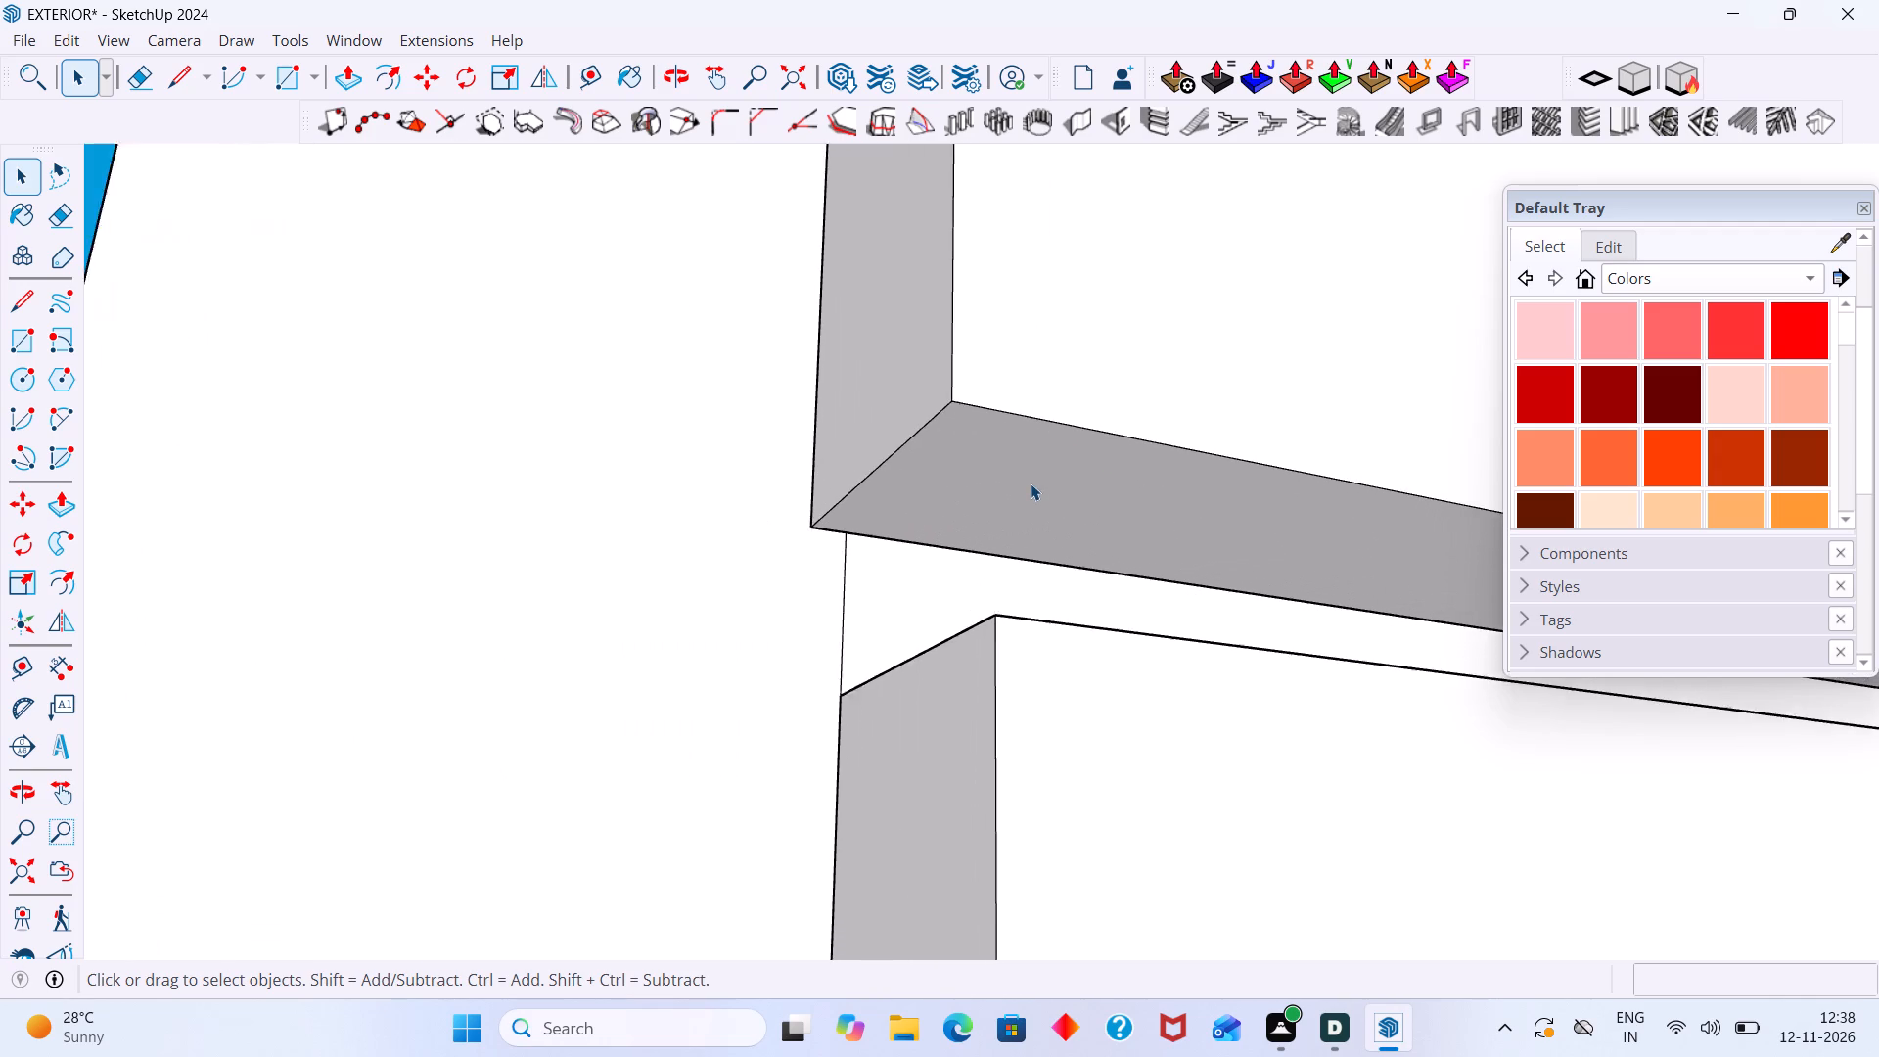
{"action": "scroll", "coordinate": [1031, 483], "scroll_direction": "up", "scroll_amount": 3}
{"action": "double_click", "coordinate": [1026, 485]}
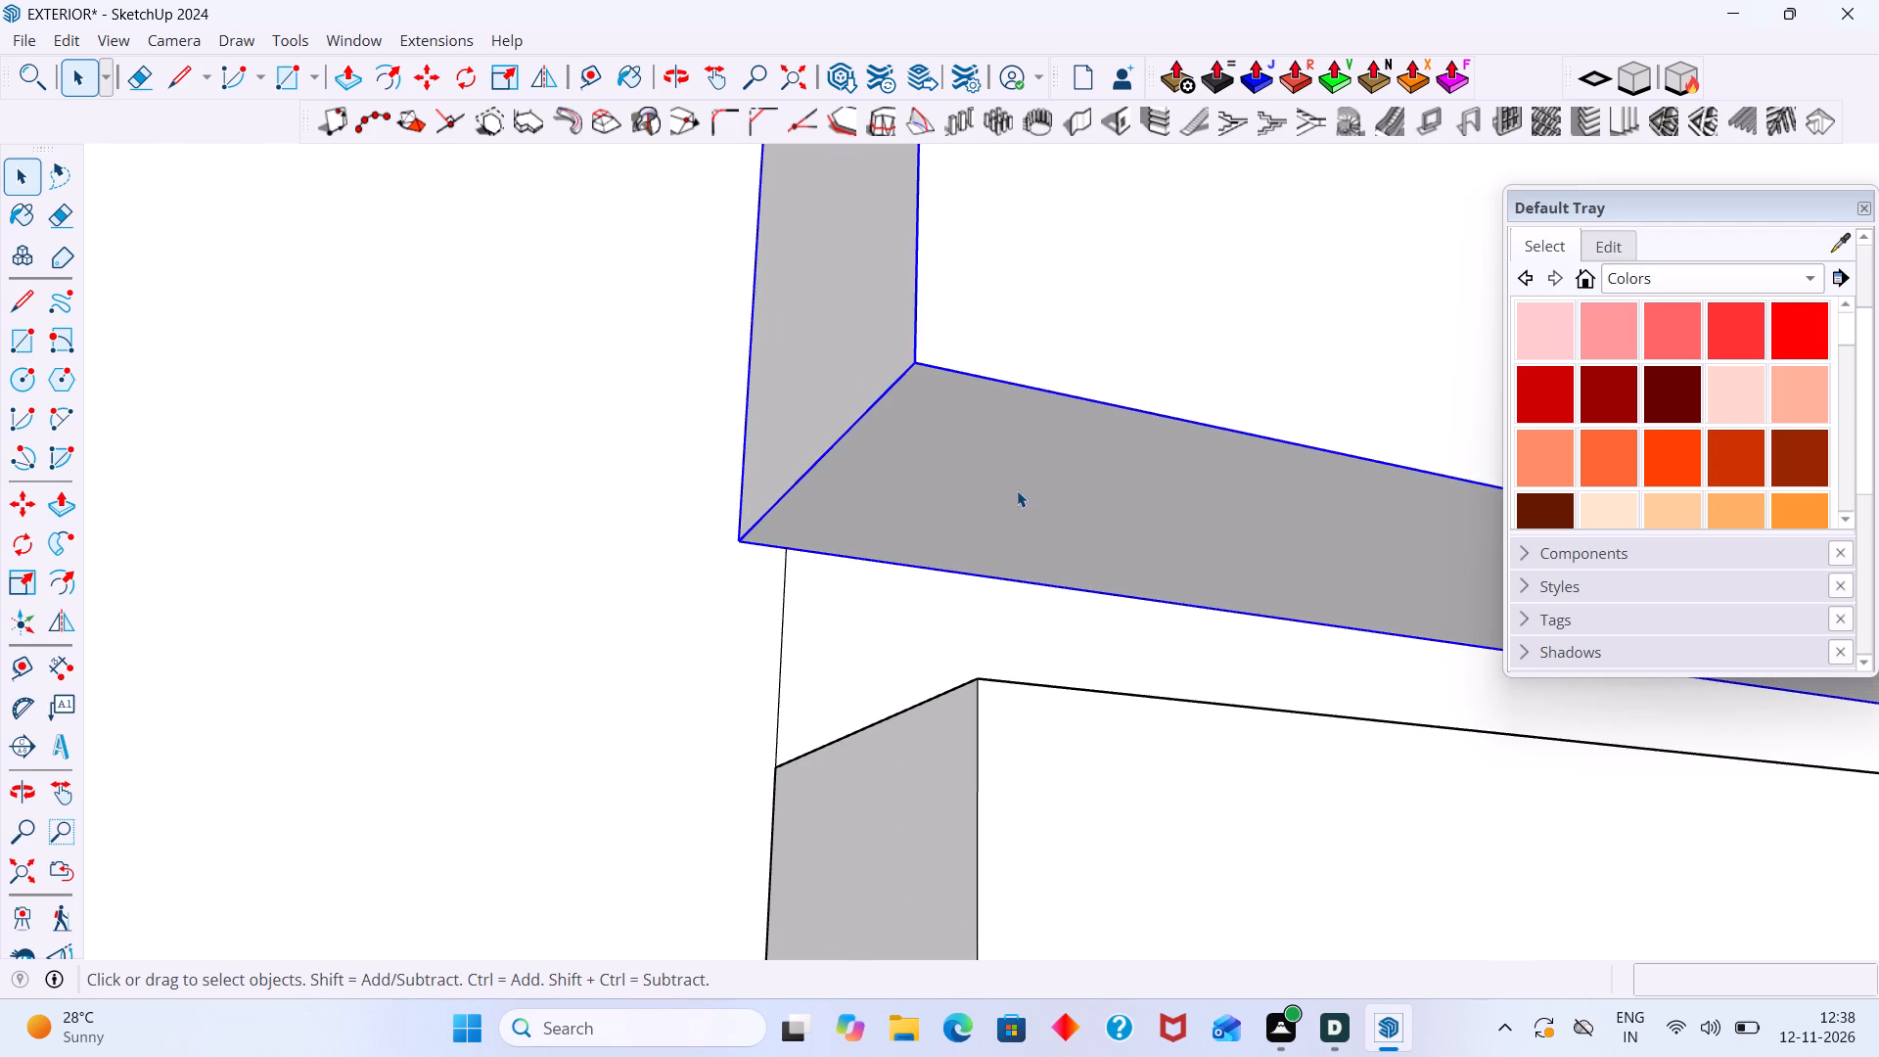
{"action": "scroll", "coordinate": [1016, 492], "scroll_direction": "up", "scroll_amount": 4}
{"action": "left_click", "coordinate": [1016, 493]}
{"action": "key", "text": "p"}
{"action": "double_click", "coordinate": [1016, 493]}
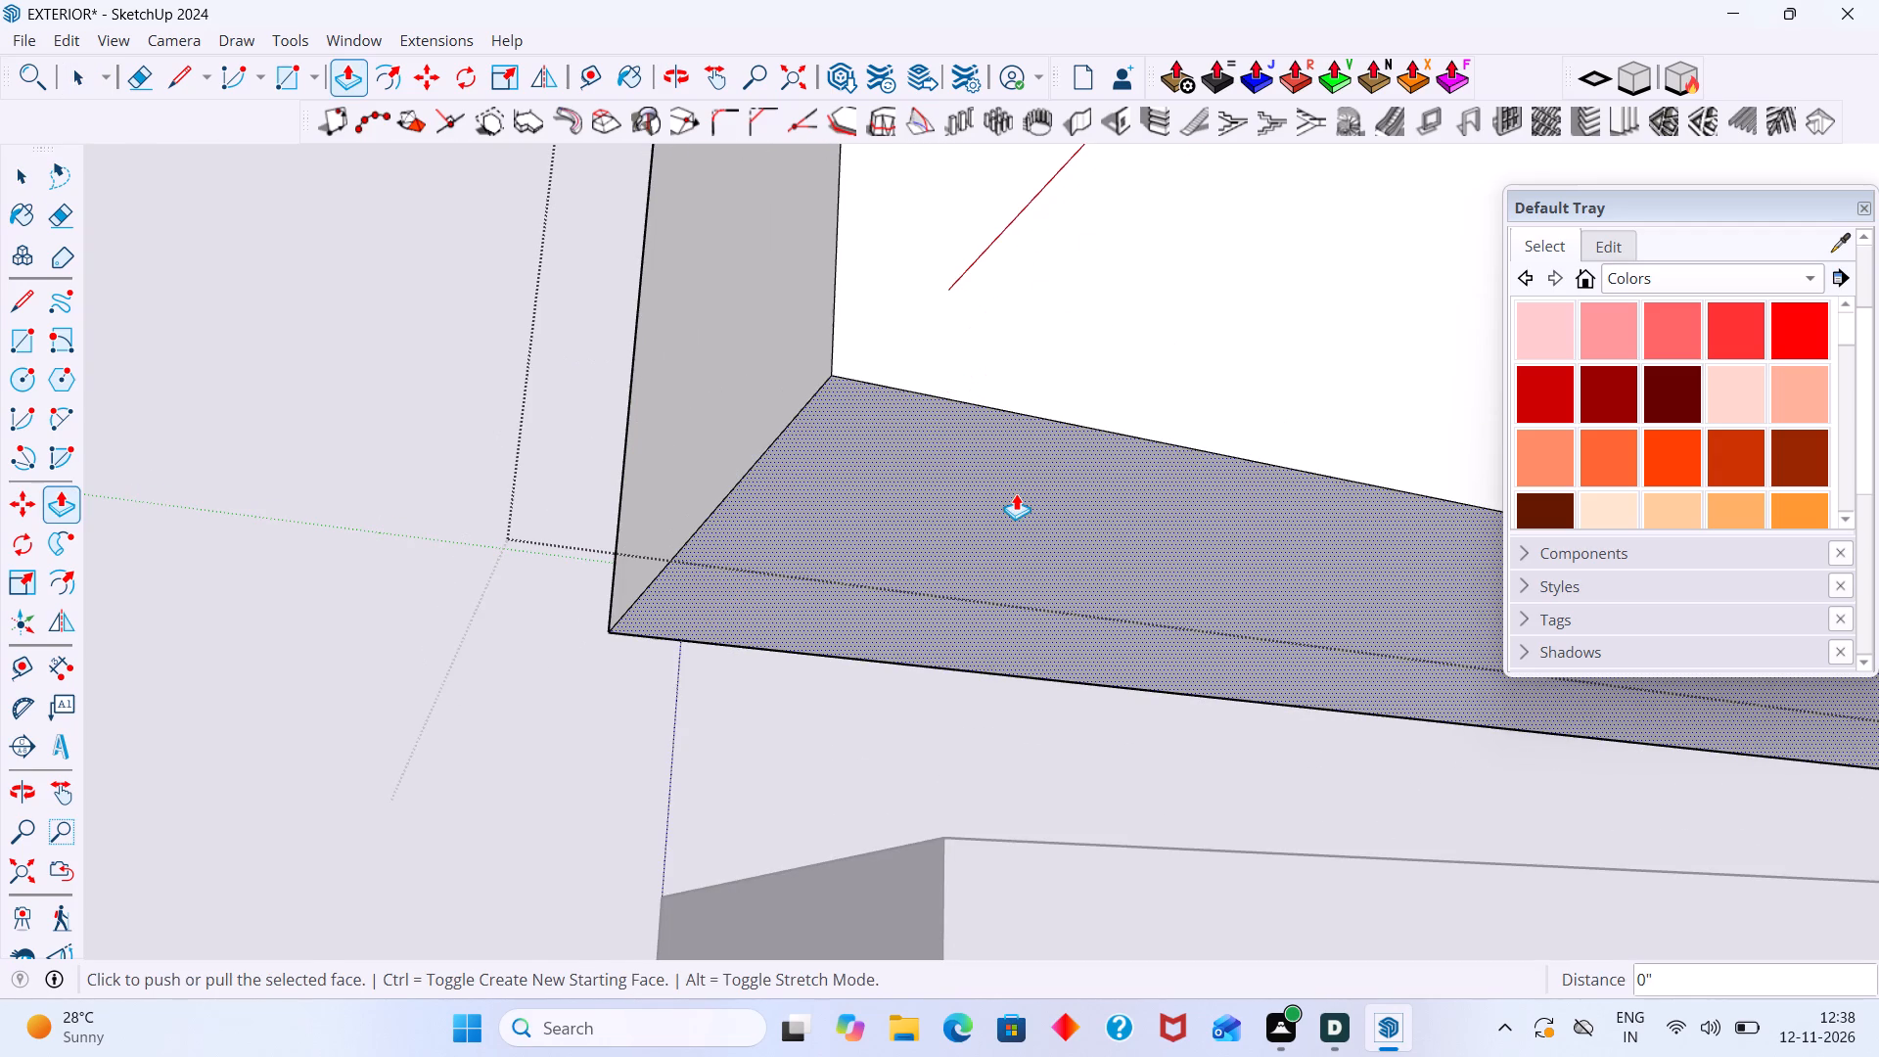
{"action": "key", "text": "space"}
{"action": "left_click", "coordinate": [568, 663]}
Open the bottom front panel for editing and repeat the 2 mm Push/Pull on its top edge face.
{"action": "scroll", "coordinate": [564, 656], "scroll_direction": "up", "scroll_amount": 1}
{"action": "scroll", "coordinate": [564, 656], "scroll_direction": "down", "scroll_amount": 13}
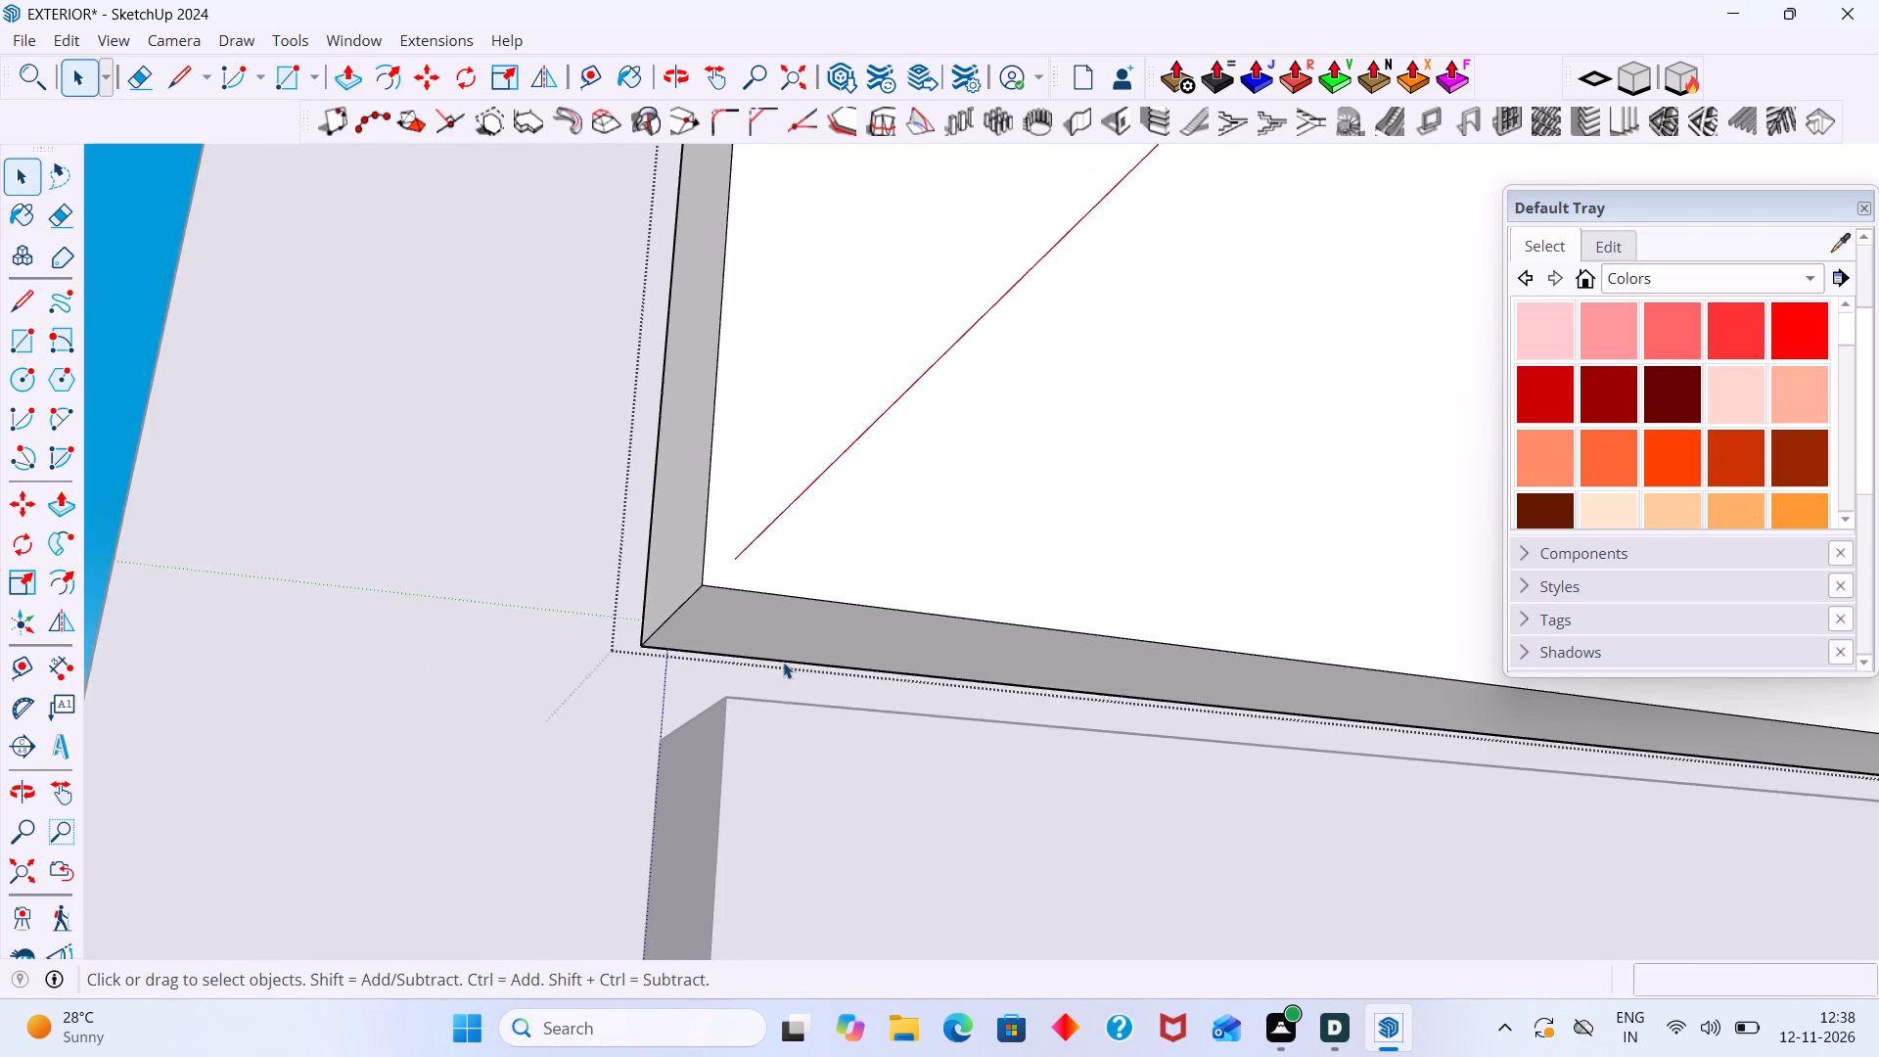
{"action": "middle_click_drag", "start_coordinate": [885, 725], "coordinate": [816, 961]}
{"action": "middle_click_drag", "start_coordinate": [860, 765], "coordinate": [868, 870]}
{"action": "scroll", "coordinate": [884, 711], "scroll_direction": "up", "scroll_amount": 4}
{"action": "left_click", "coordinate": [501, 689]}
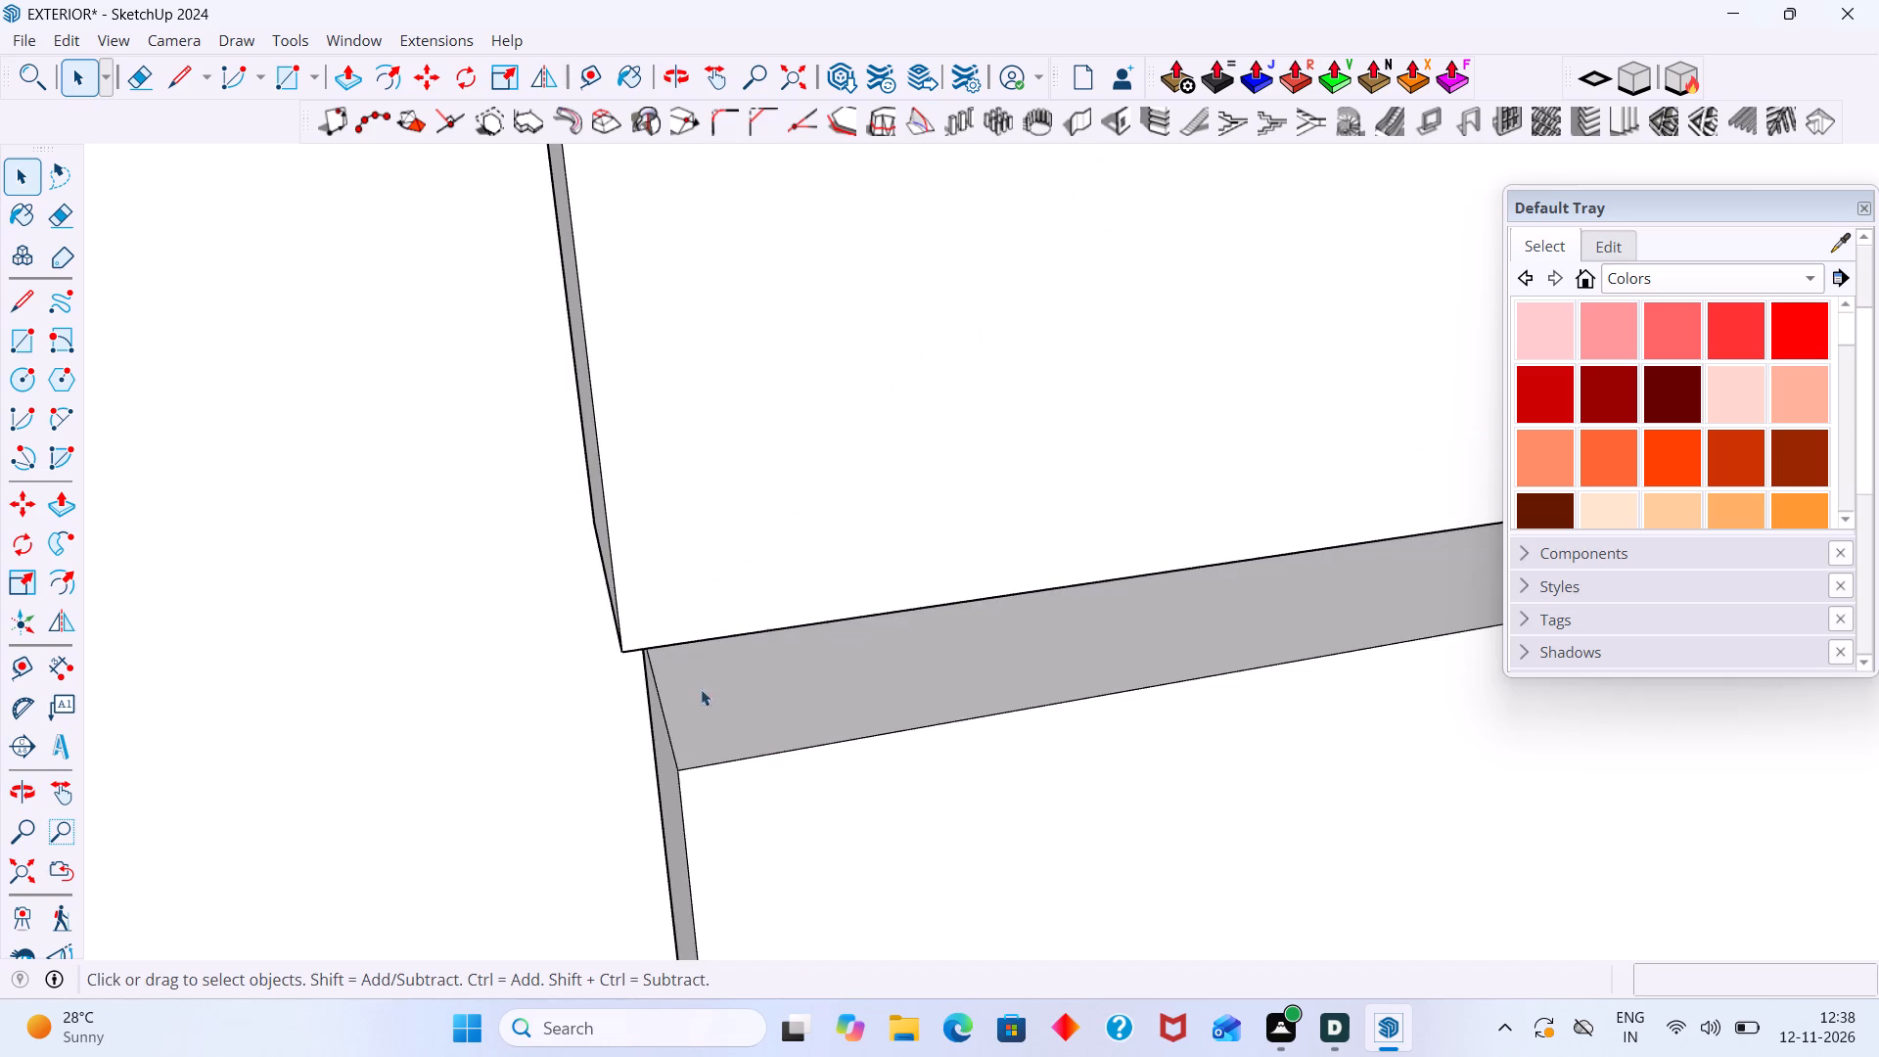
{"action": "scroll", "coordinate": [739, 679], "scroll_direction": "up", "scroll_amount": 7}
{"action": "double_click", "coordinate": [727, 712]}
{"action": "scroll", "coordinate": [726, 713], "scroll_direction": "up", "scroll_amount": 3}
{"action": "left_click", "coordinate": [729, 717]}
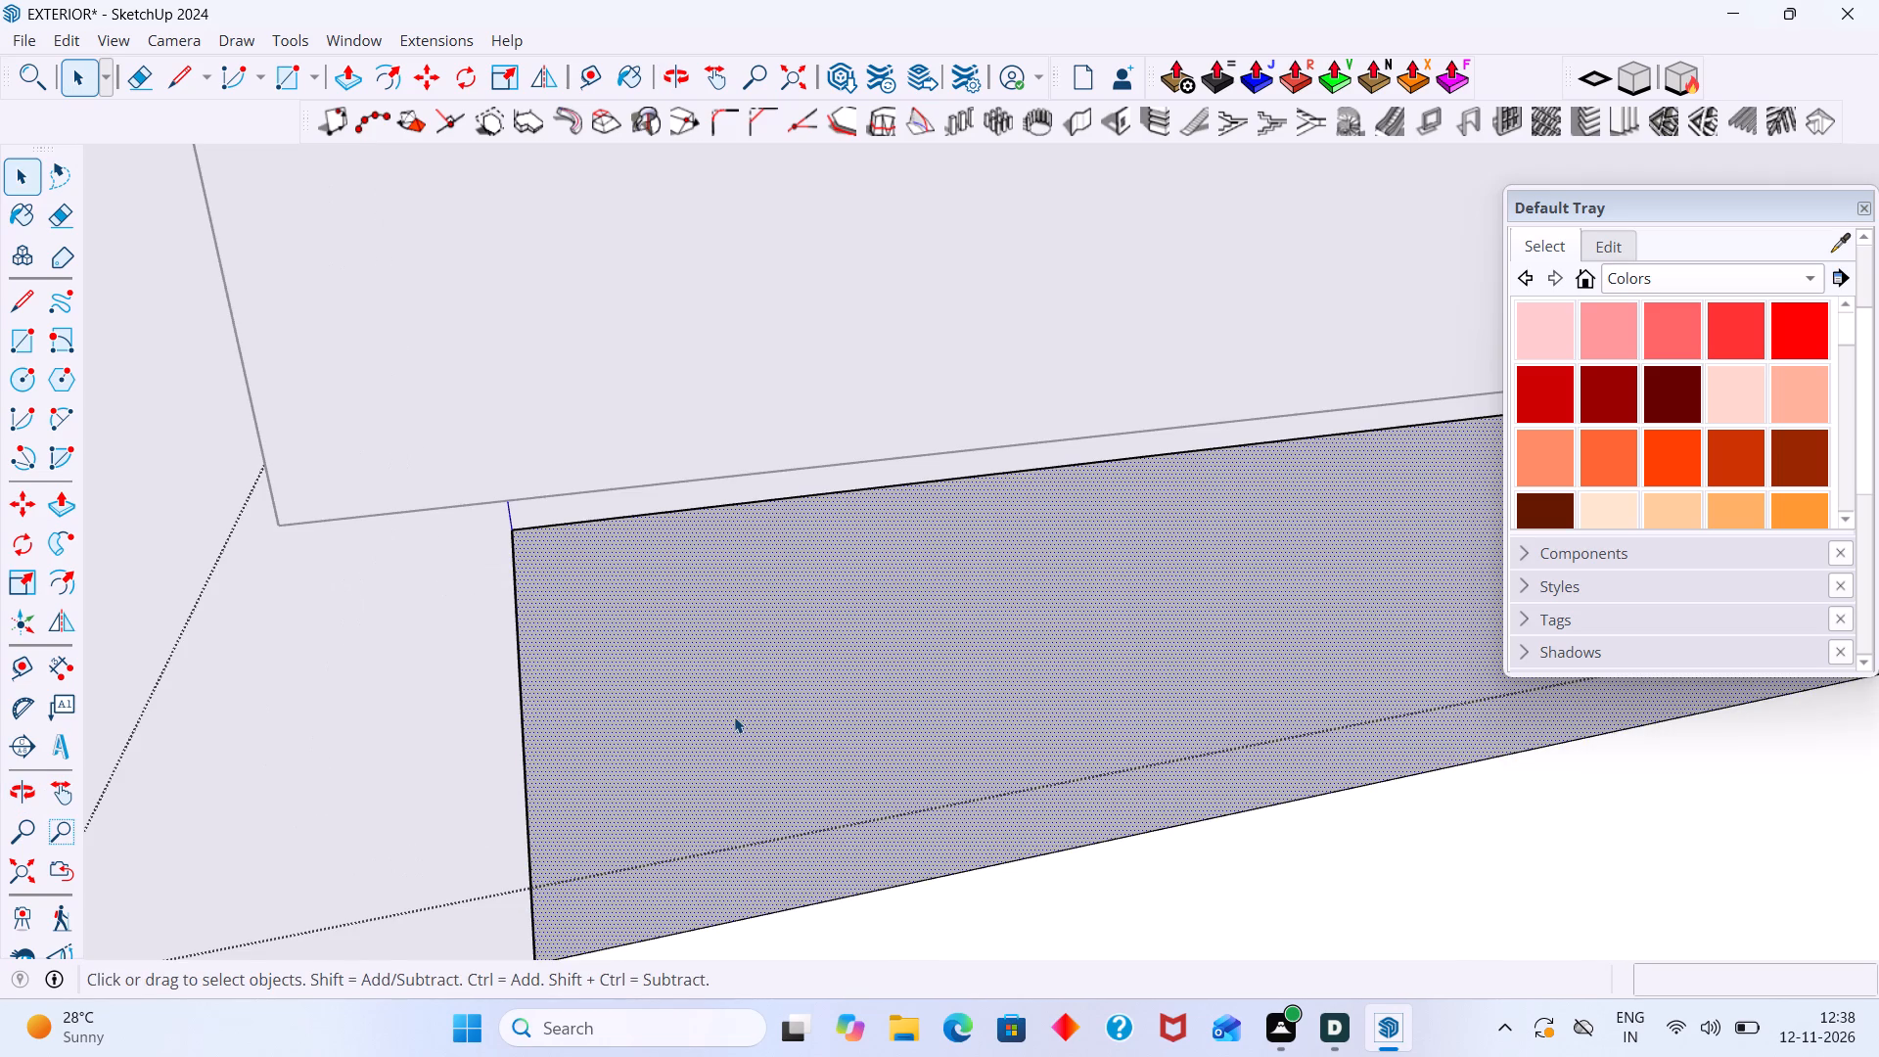
{"action": "key", "text": "p"}
{"action": "double_click", "coordinate": [739, 715]}
{"action": "double_click", "coordinate": [744, 714]}
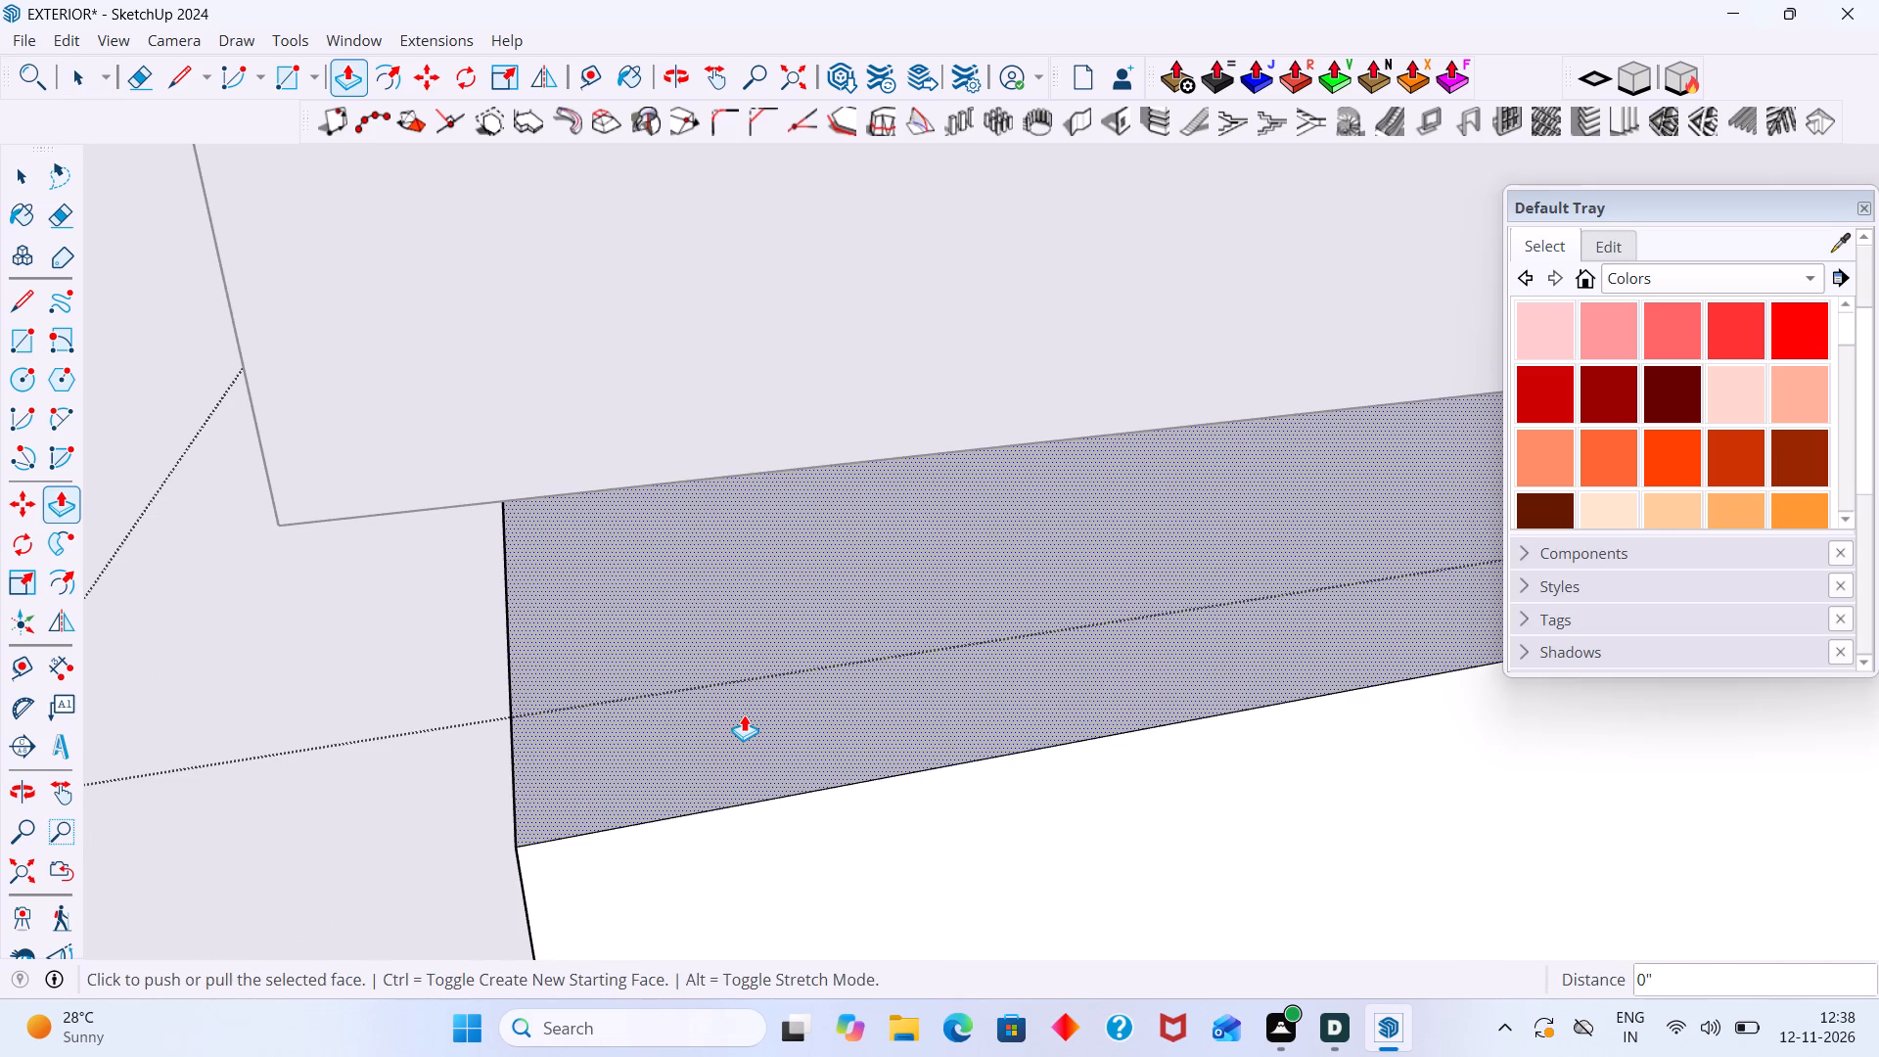
{"action": "key", "text": "space"}
{"action": "left_click", "coordinate": [399, 839]}
Repeat the 2 mm Push/Pull on the left side edge face of the bottom front panel, then leave the panel.
{"action": "scroll", "coordinate": [412, 830], "scroll_direction": "down", "scroll_amount": 2}
{"action": "middle_click_drag", "start_coordinate": [411, 845], "coordinate": [684, 686]}
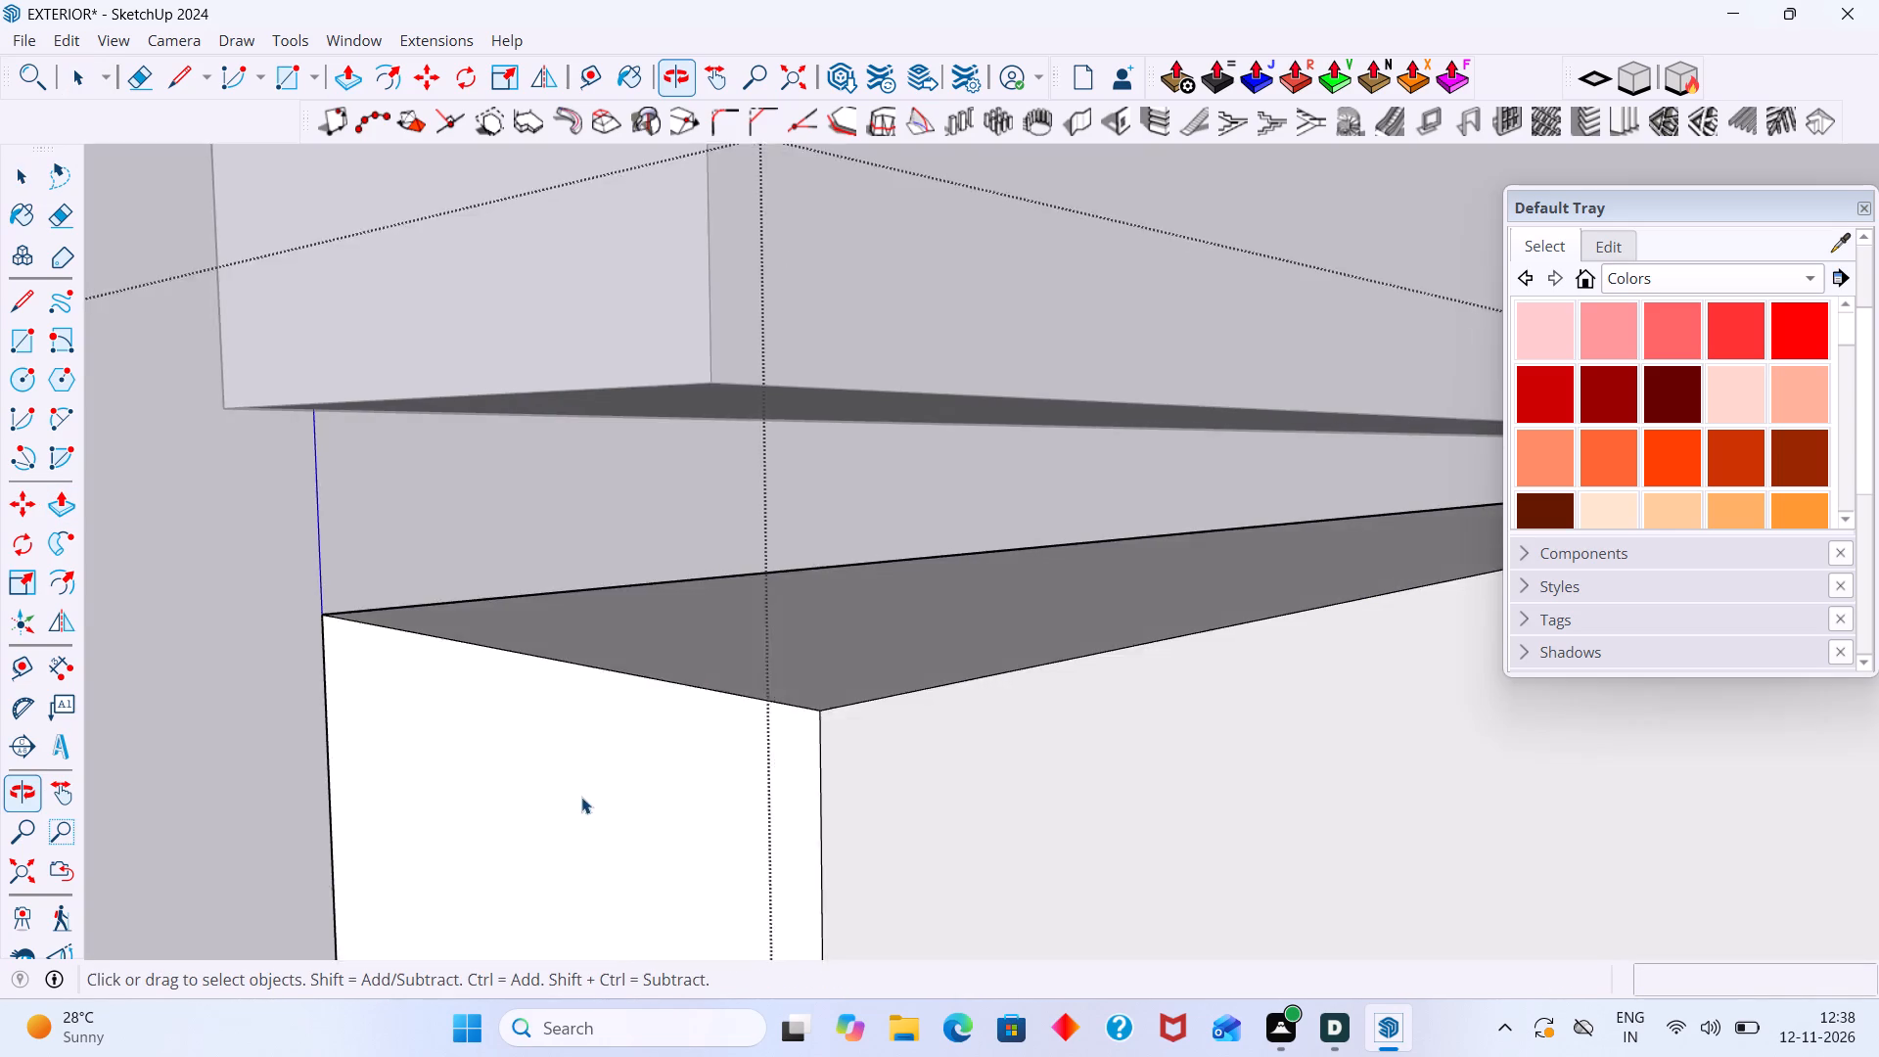
{"action": "scroll", "coordinate": [581, 797], "scroll_direction": "up", "scroll_amount": 4}
{"action": "double_click", "coordinate": [598, 790]}
{"action": "key", "text": "p"}
{"action": "double_click", "coordinate": [608, 813]}
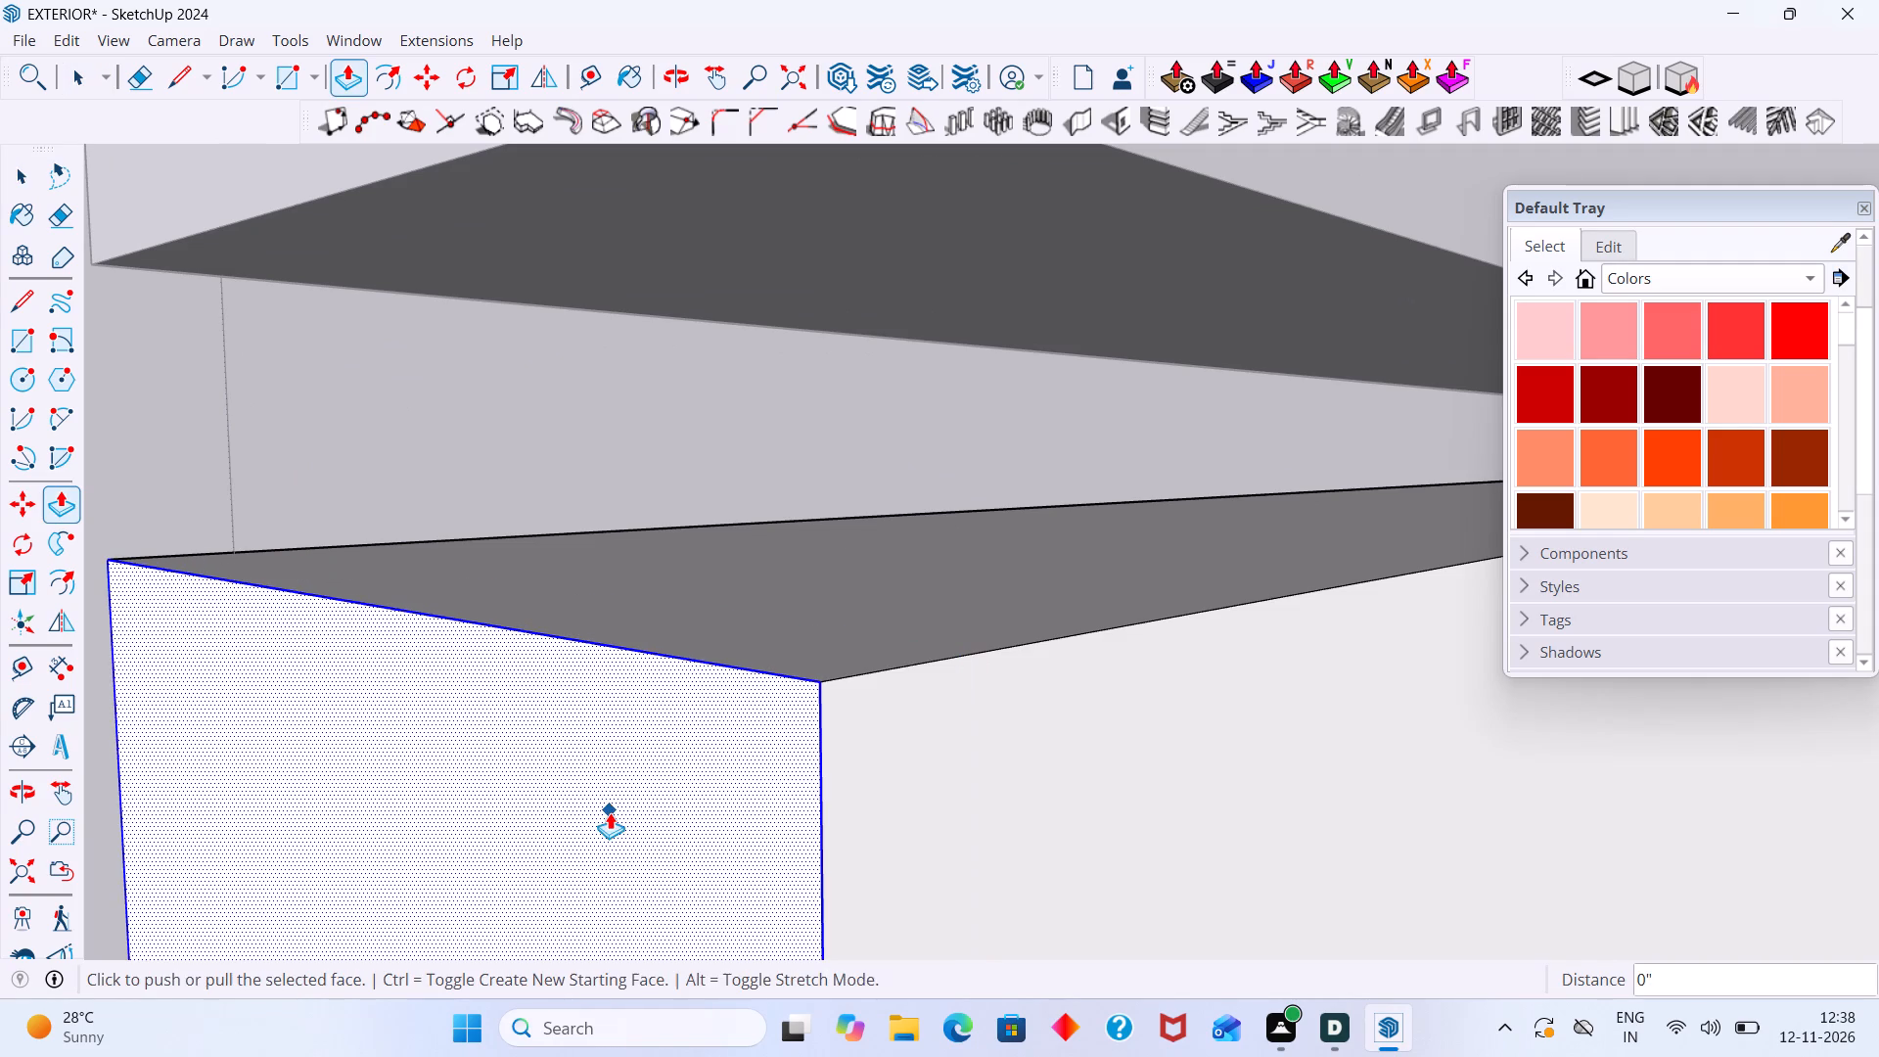
{"action": "key", "text": "space"}
{"action": "scroll", "coordinate": [528, 786], "scroll_direction": "down", "scroll_amount": 17}
{"action": "left_click", "coordinate": [372, 789]}
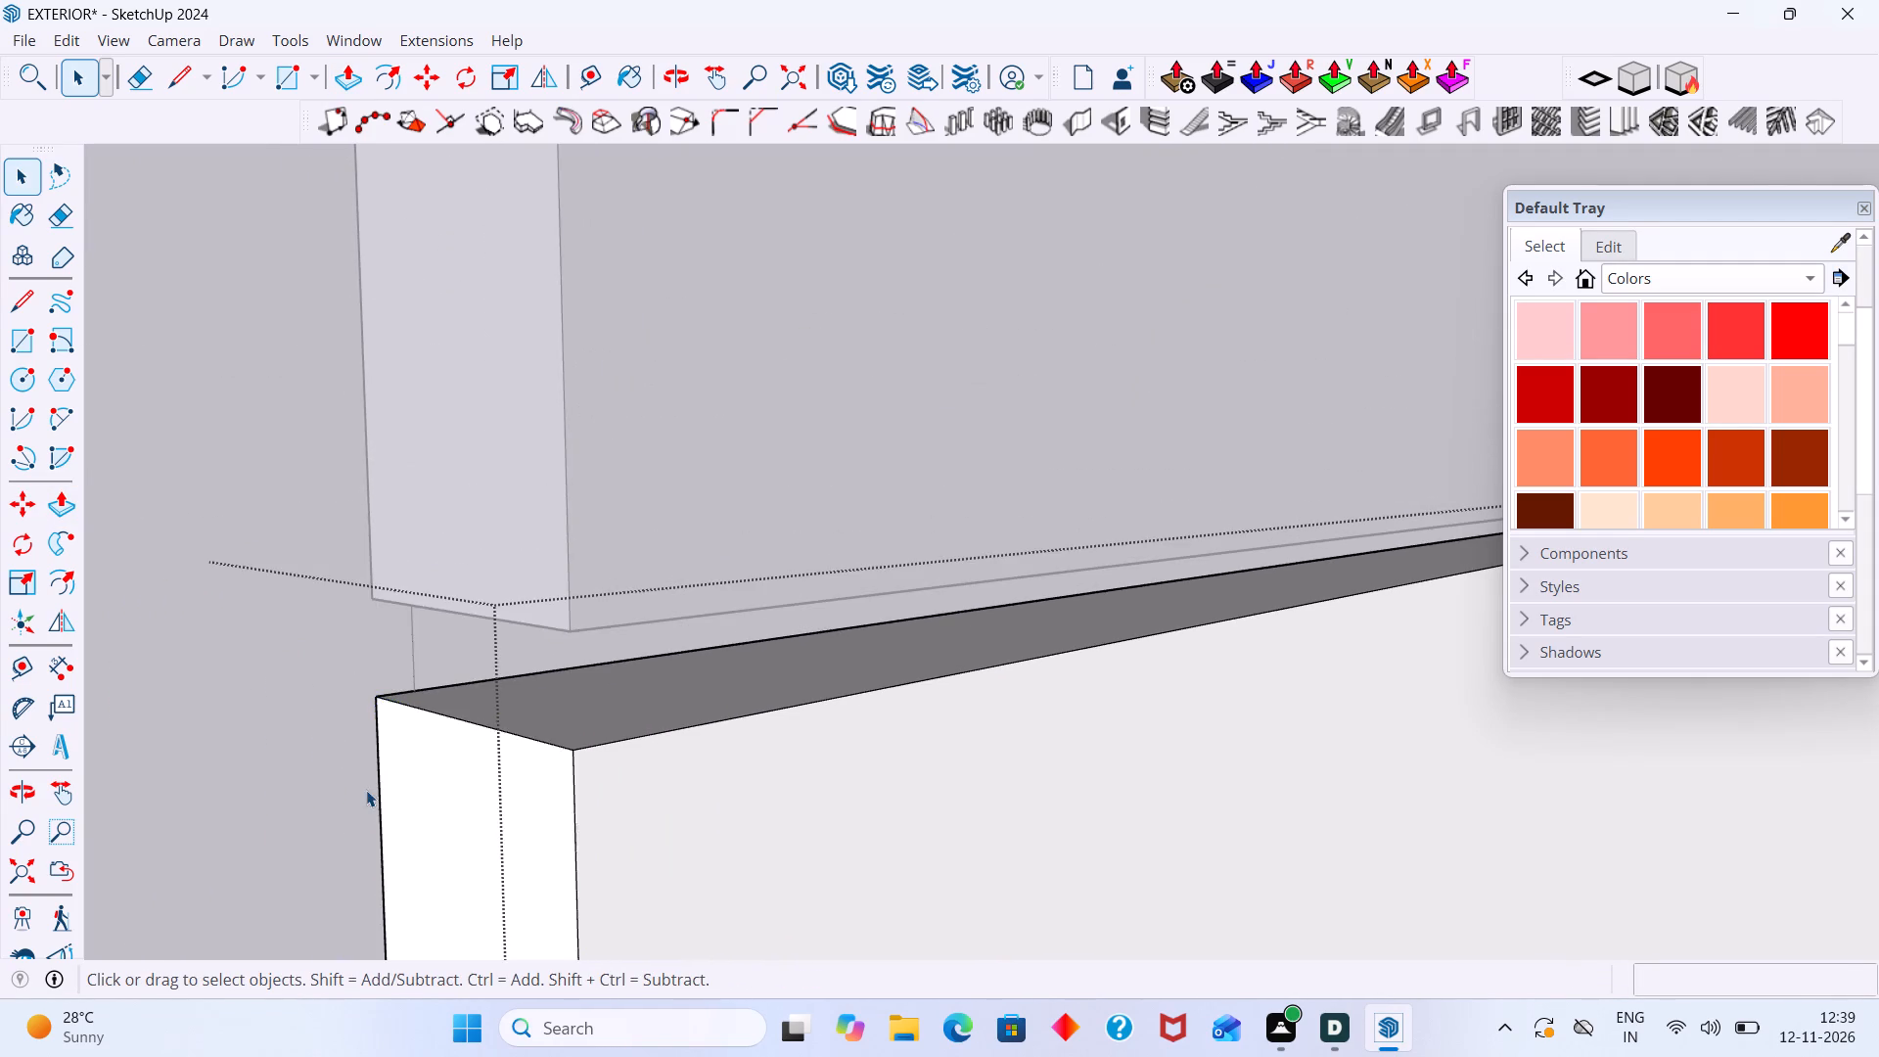
{"action": "scroll", "coordinate": [366, 790], "scroll_direction": "down", "scroll_amount": 14}
{"action": "middle_click_drag", "start_coordinate": [455, 779], "coordinate": [570, 531], "text": "shift"}
{"action": "left_click", "coordinate": [340, 659]}
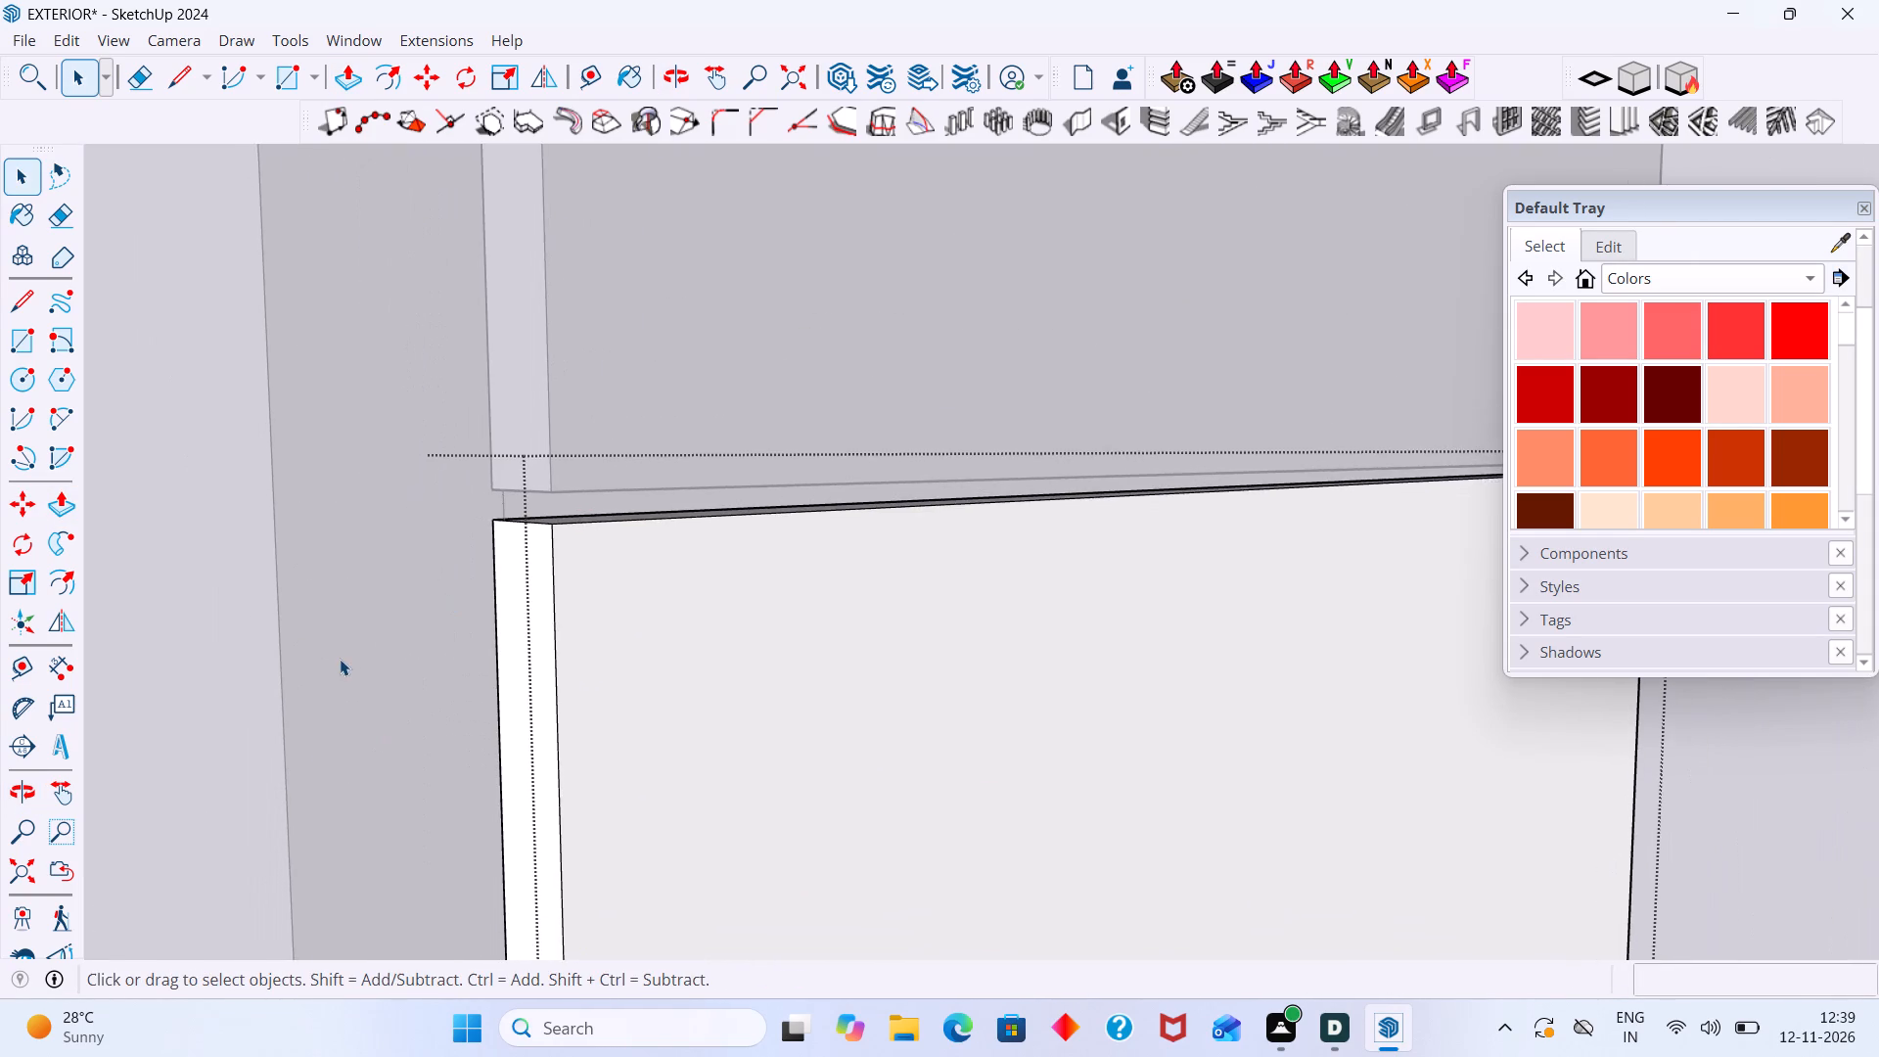
Examine the bottom front panel's lower edge and the cabinet opening beneath it from below.
{"action": "scroll", "coordinate": [339, 646], "scroll_direction": "down", "scroll_amount": 7}
{"action": "scroll", "coordinate": [525, 610], "scroll_direction": "down", "scroll_amount": 1}
{"action": "middle_click_drag", "start_coordinate": [541, 596], "coordinate": [520, 493]}
{"action": "scroll", "coordinate": [600, 573], "scroll_direction": "down", "scroll_amount": 7}
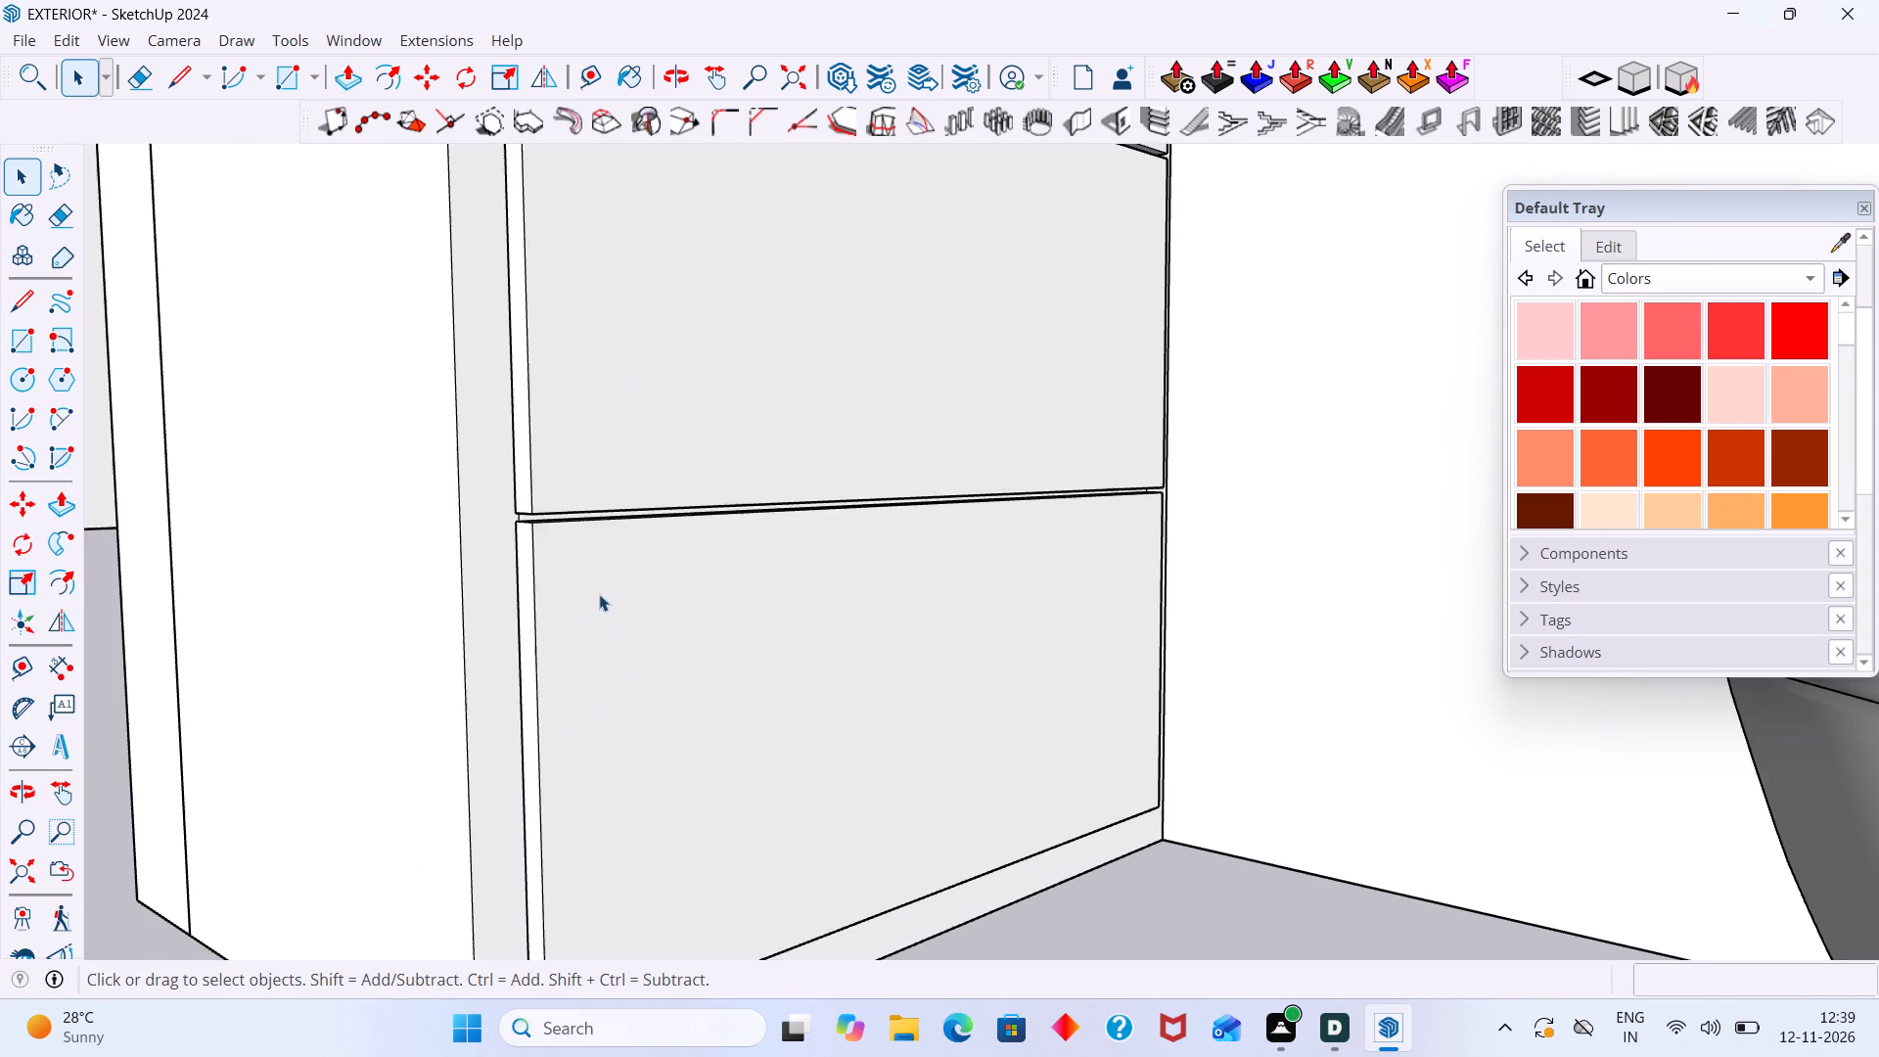
{"action": "middle_click_drag", "start_coordinate": [637, 641], "coordinate": [656, 442]}
{"action": "middle_click_drag", "start_coordinate": [649, 856], "coordinate": [633, 680]}
{"action": "scroll", "coordinate": [570, 693], "scroll_direction": "up", "scroll_amount": 9}
{"action": "middle_click_drag", "start_coordinate": [558, 754], "coordinate": [558, 757]}
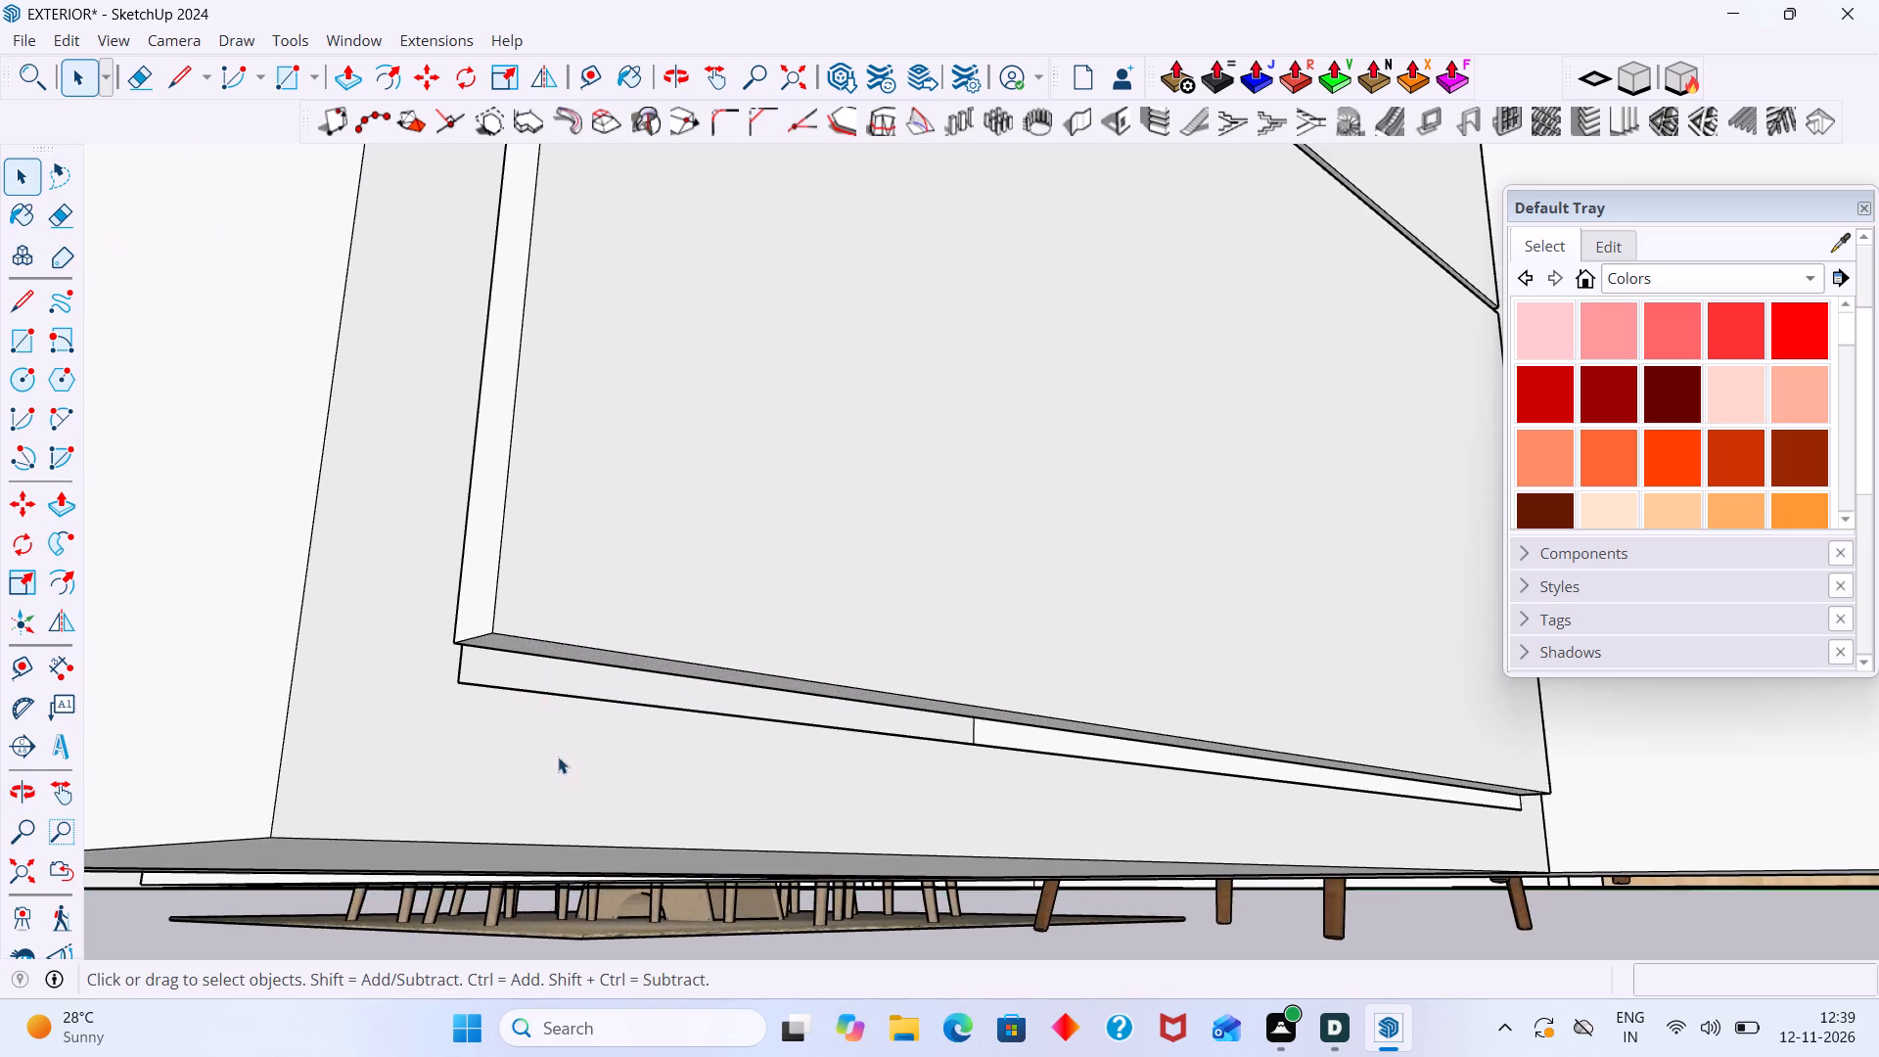
{"action": "middle_click_drag", "start_coordinate": [558, 757], "coordinate": [671, 615]}
{"action": "scroll", "coordinate": [588, 558], "scroll_direction": "up", "scroll_amount": 7}
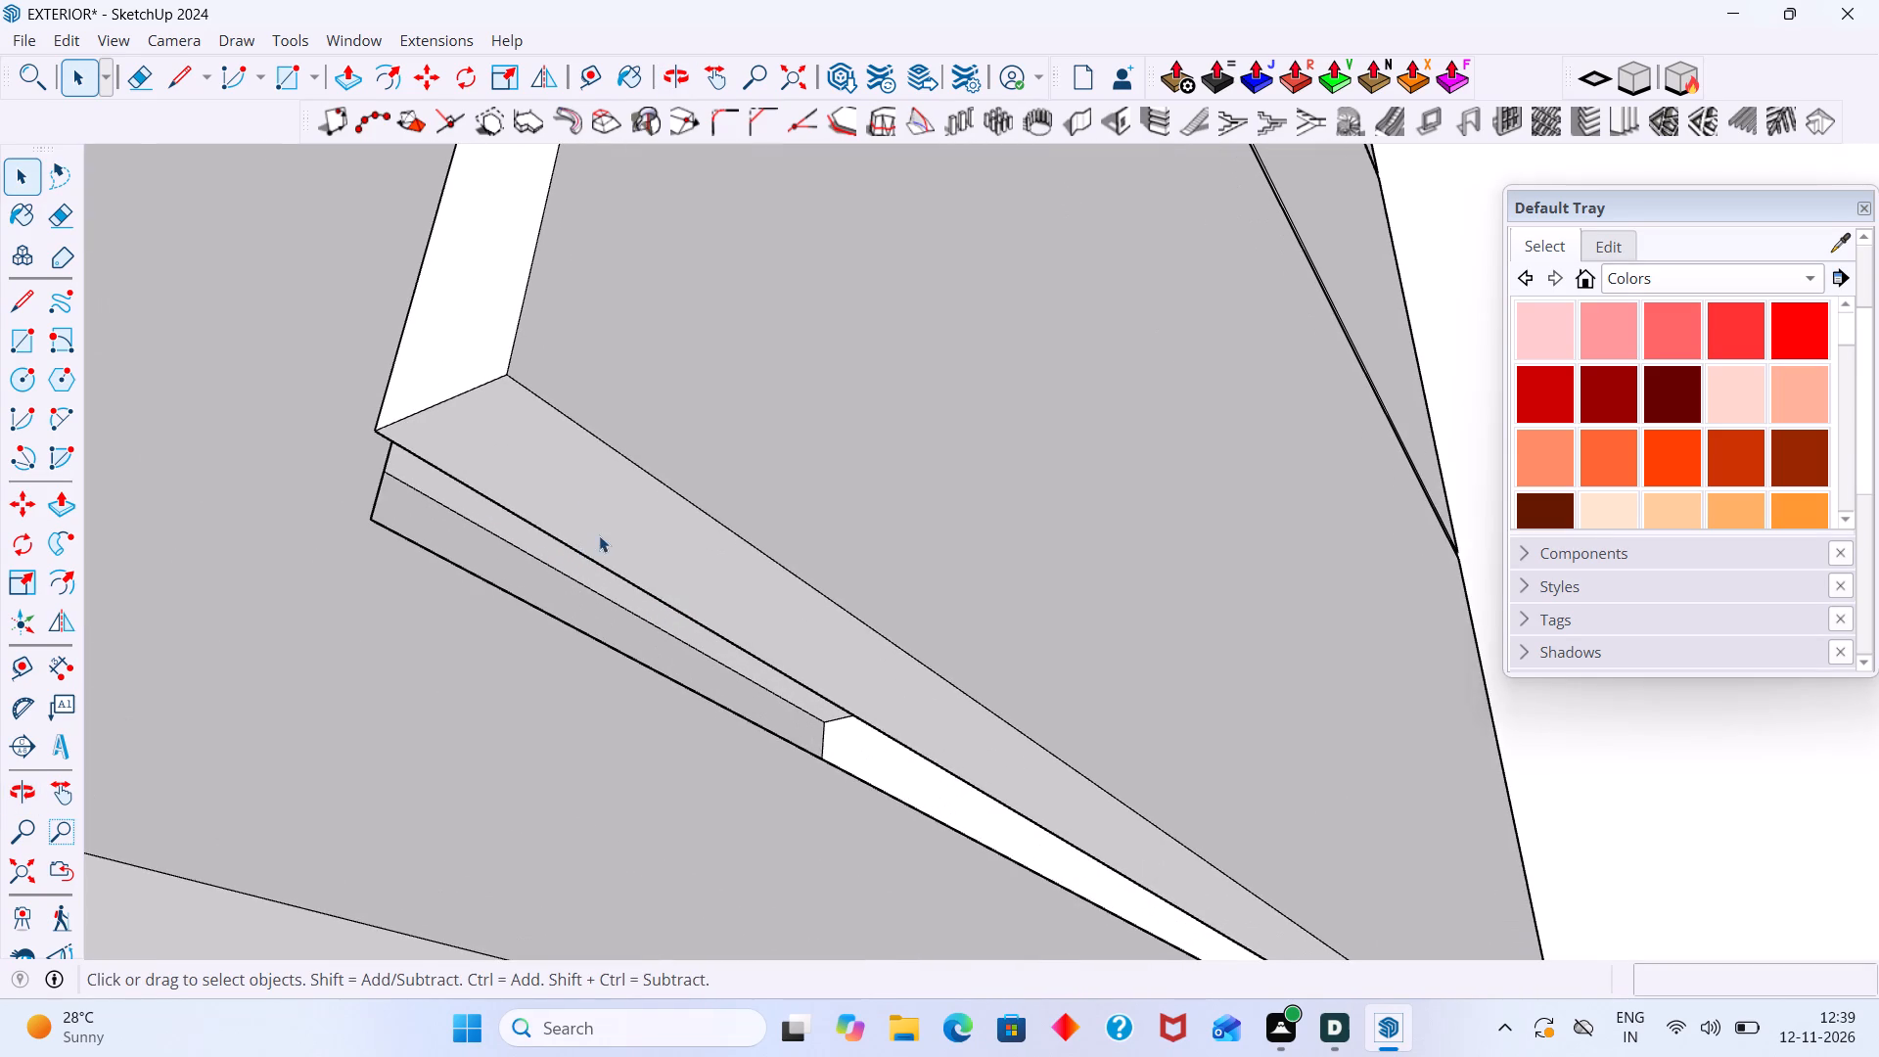
{"action": "middle_click_drag", "start_coordinate": [605, 532], "coordinate": [594, 639]}
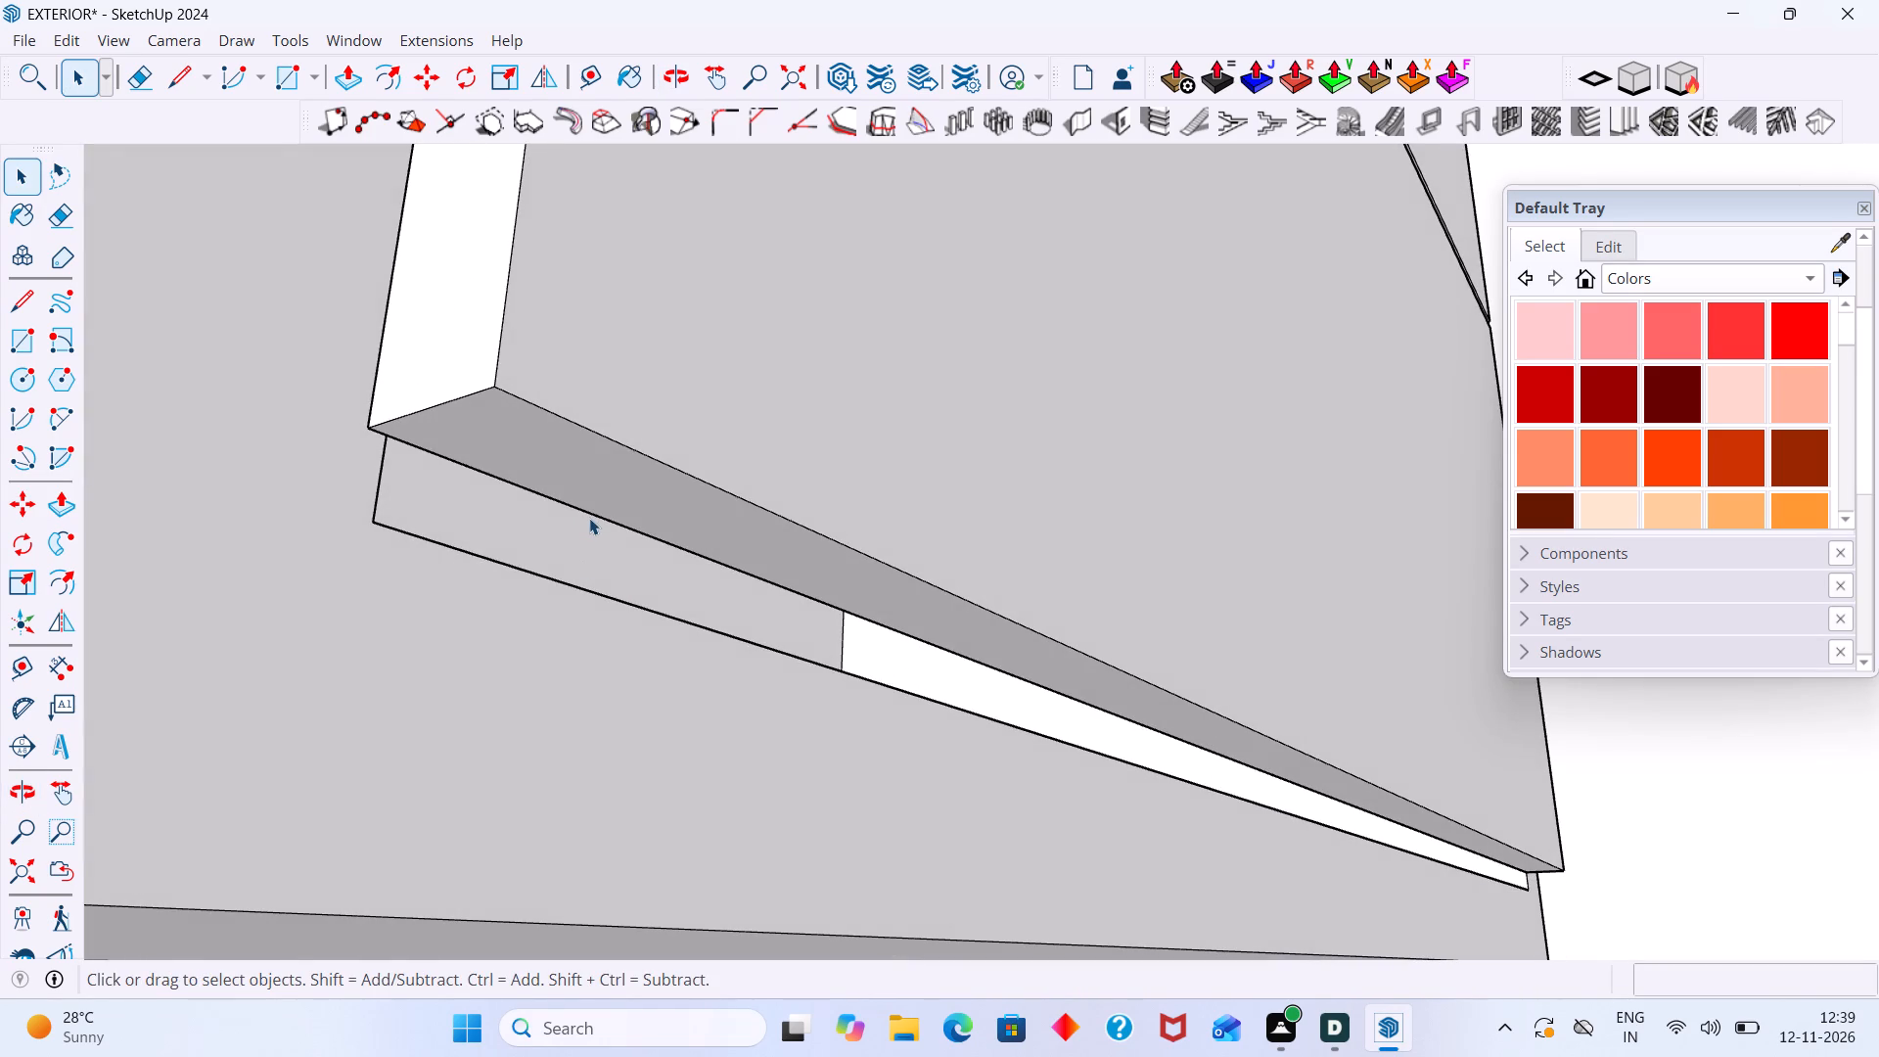
{"action": "scroll", "coordinate": [613, 516], "scroll_direction": "down", "scroll_amount": 8}
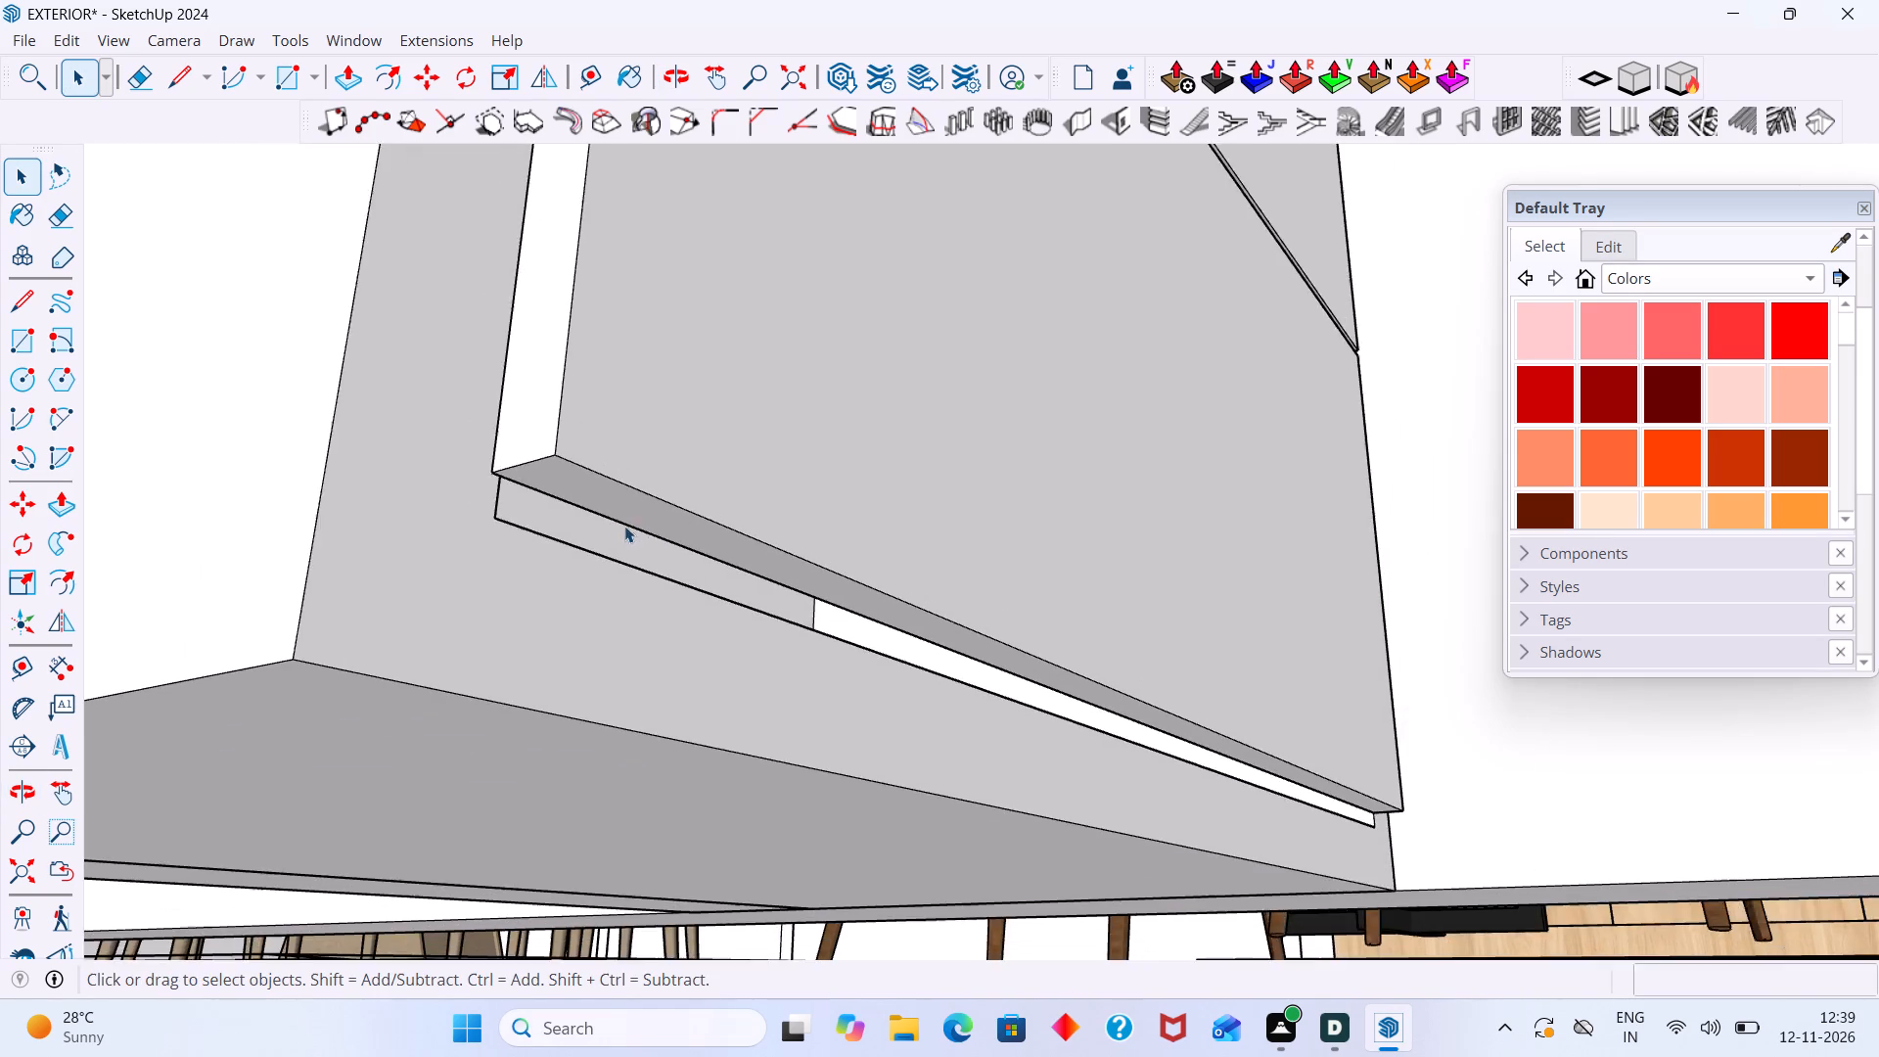
{"action": "scroll", "coordinate": [624, 526], "scroll_direction": "down", "scroll_amount": 7}
{"action": "scroll", "coordinate": [675, 450], "scroll_direction": "down", "scroll_amount": 10}
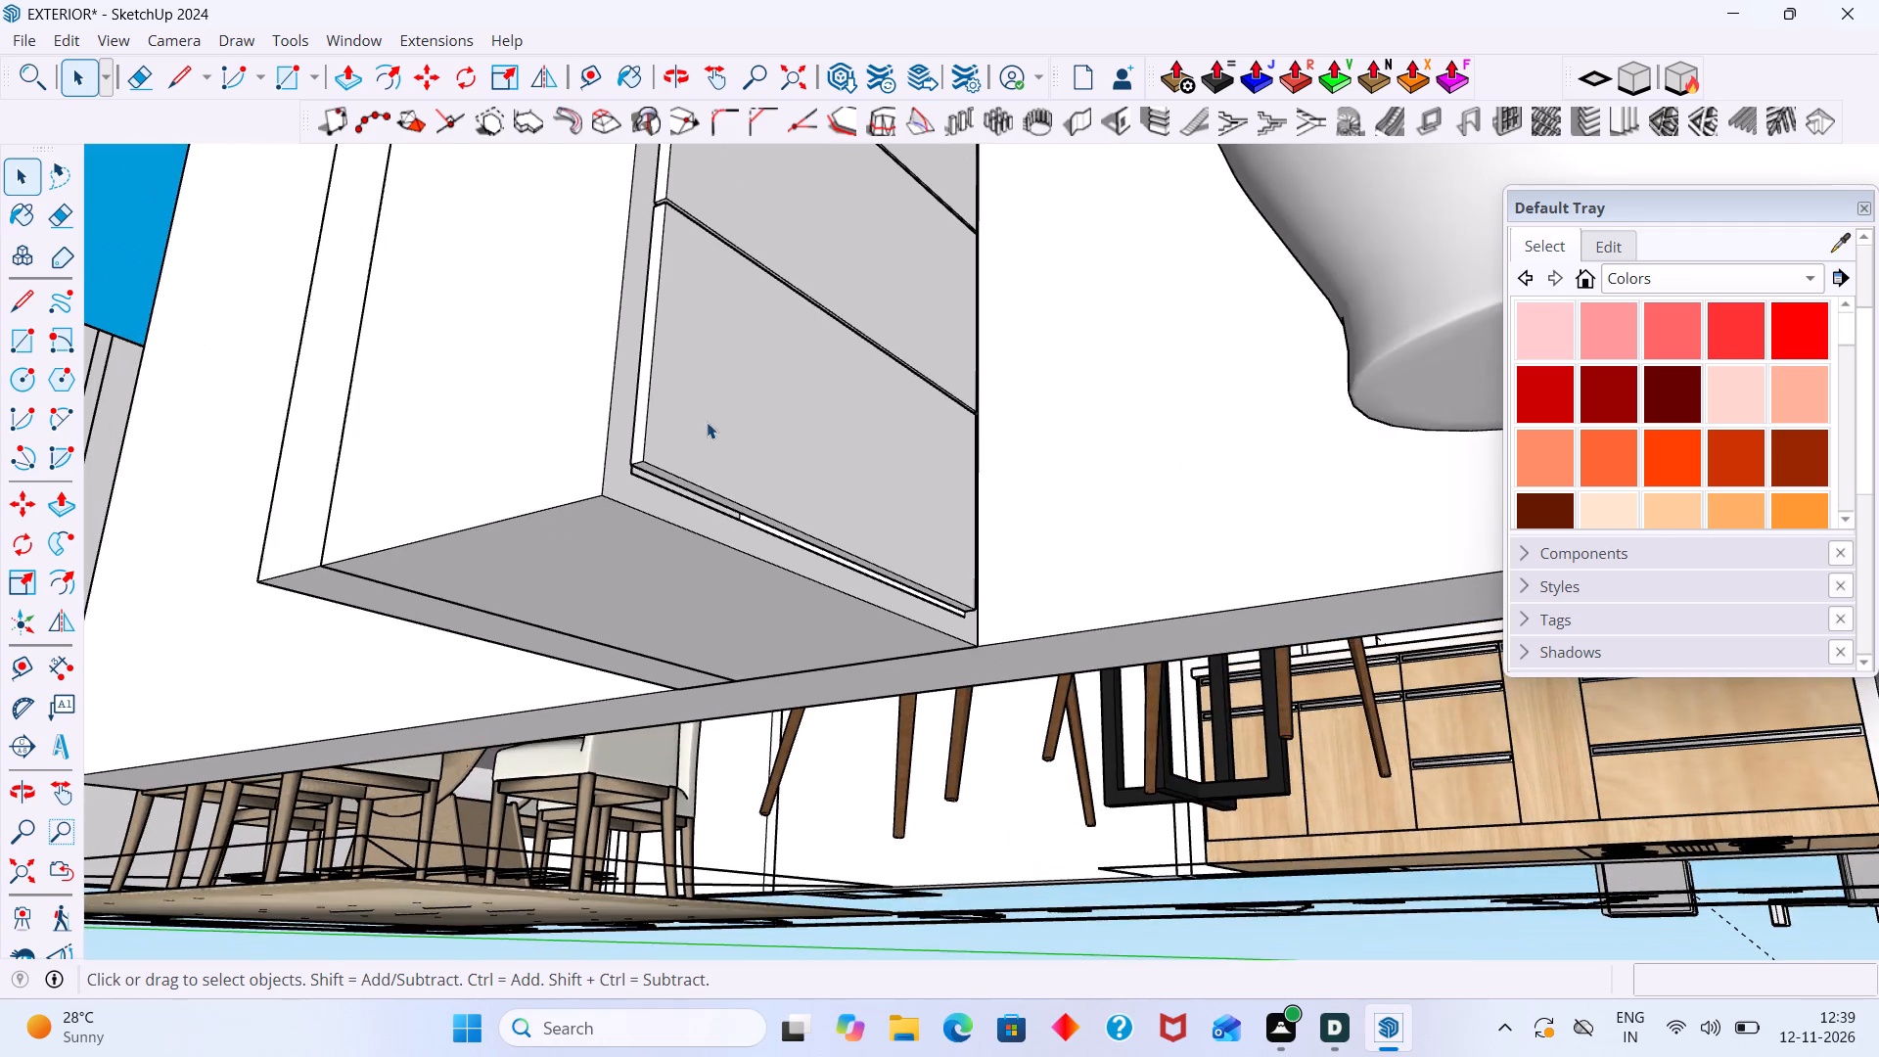
Open the bottom front panel for editing, repeat the 2 mm Push/Pull on its right side edge face, and leave the panel.
{"action": "middle_click_drag", "start_coordinate": [704, 421], "coordinate": [611, 511]}
{"action": "middle_click_drag", "start_coordinate": [1068, 490], "coordinate": [823, 310]}
{"action": "middle_click_drag", "start_coordinate": [1163, 482], "coordinate": [958, 500]}
{"action": "scroll", "coordinate": [942, 521], "scroll_direction": "up", "scroll_amount": 8}
{"action": "middle_click_drag", "start_coordinate": [965, 515], "coordinate": [1014, 508]}
{"action": "scroll", "coordinate": [1014, 495], "scroll_direction": "up", "scroll_amount": 5}
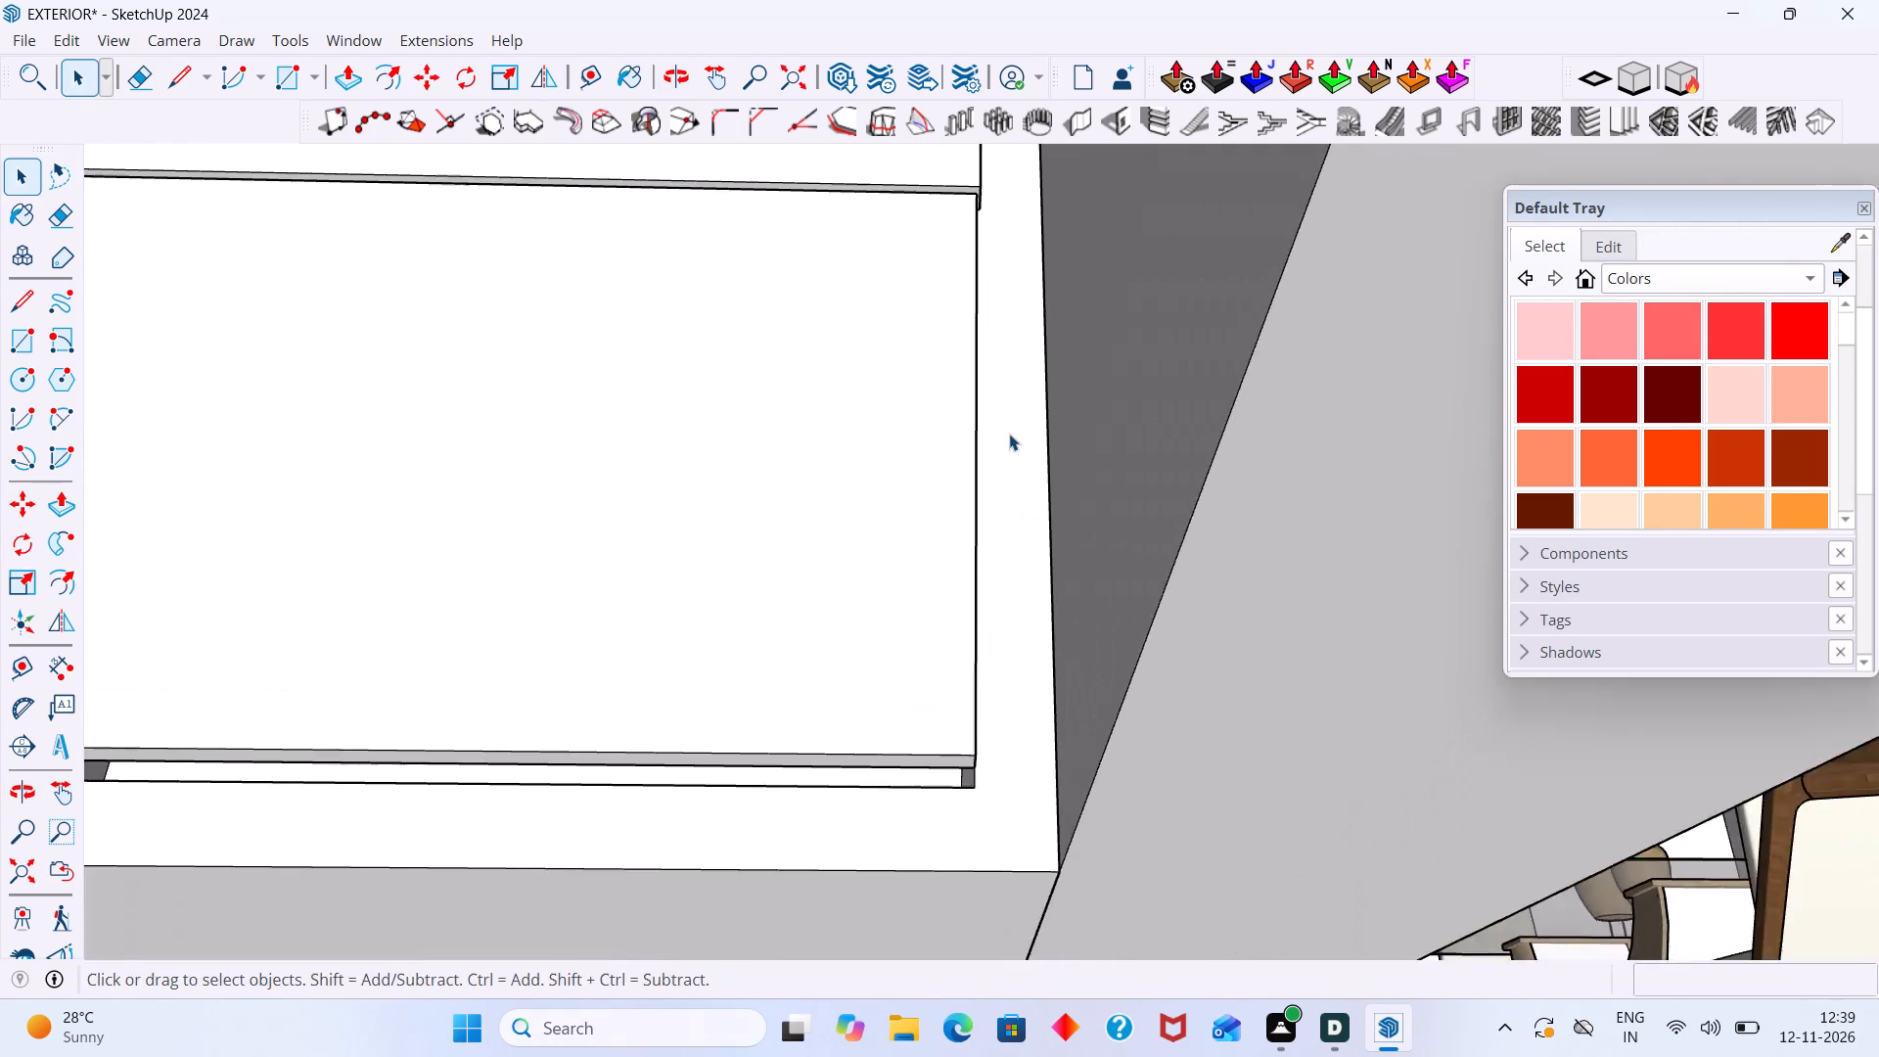
{"action": "scroll", "coordinate": [1009, 434], "scroll_direction": "up", "scroll_amount": 4}
{"action": "middle_click_drag", "start_coordinate": [959, 408], "coordinate": [937, 447]}
{"action": "scroll", "coordinate": [961, 447], "scroll_direction": "up", "scroll_amount": 4}
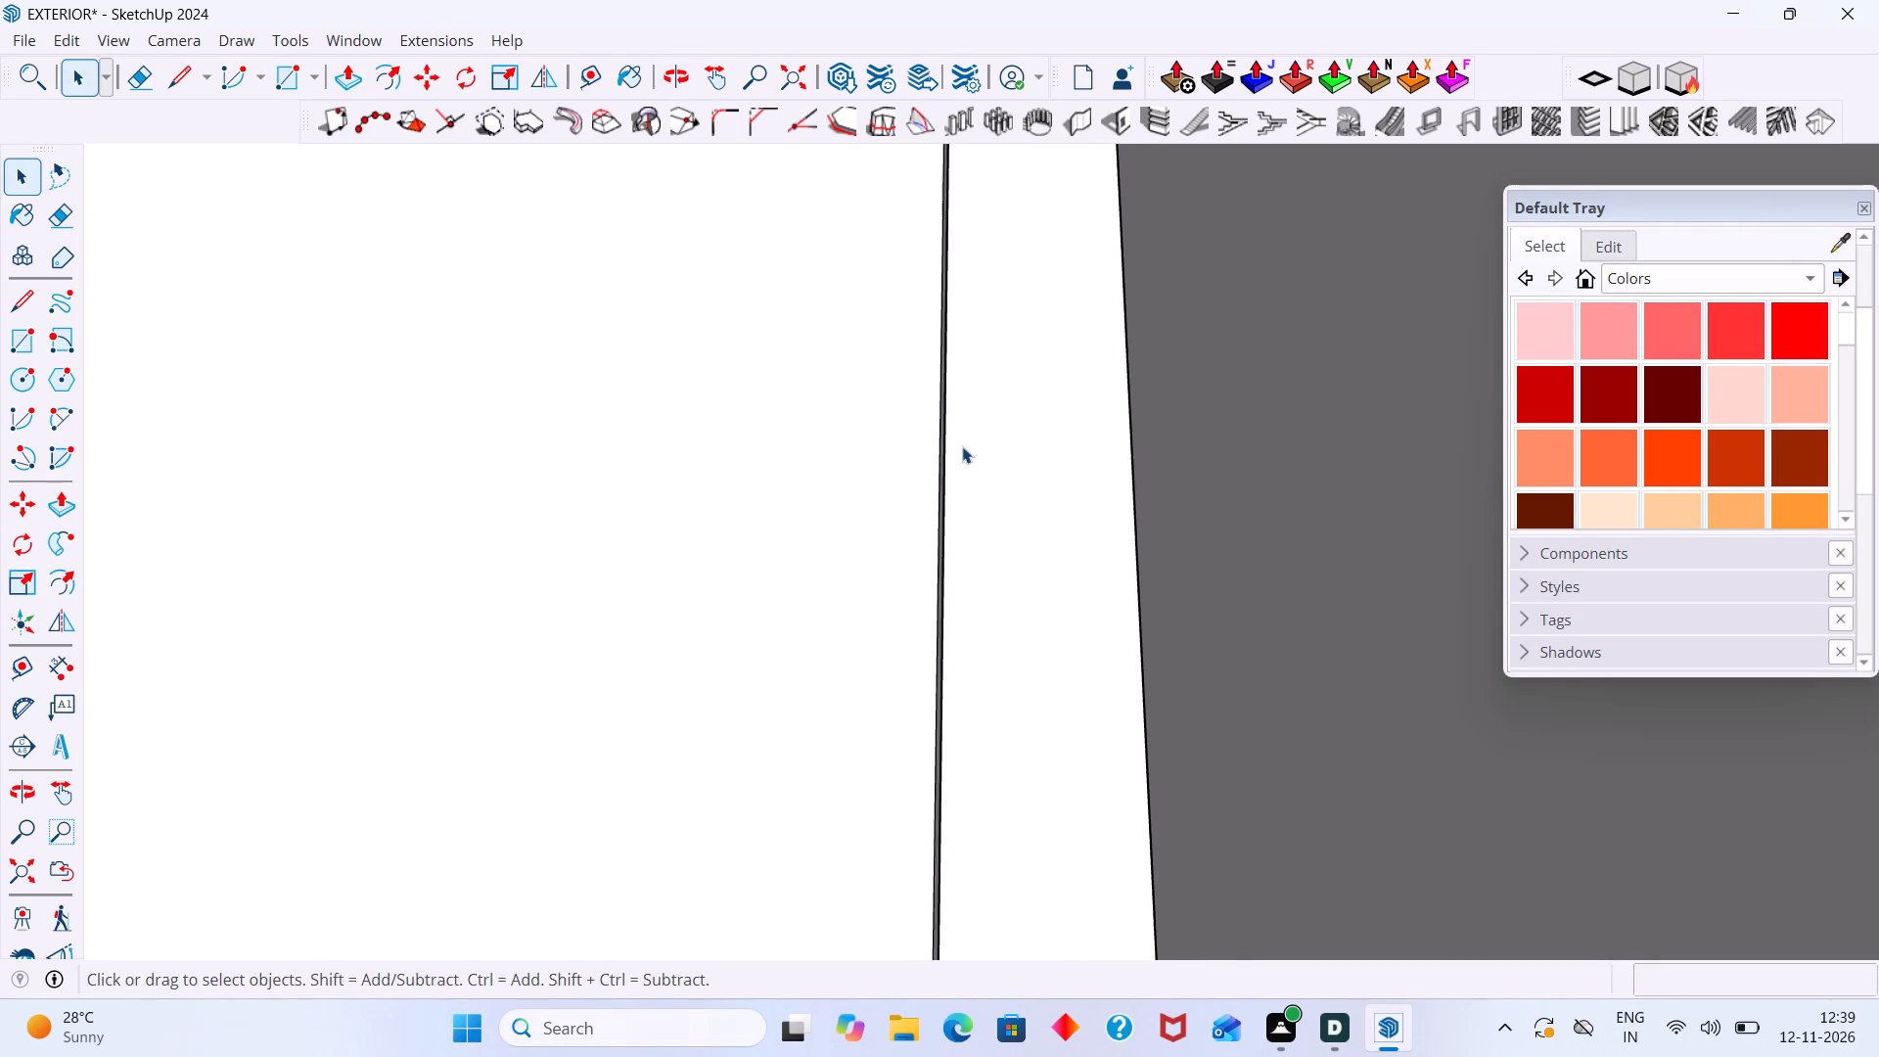
{"action": "scroll", "coordinate": [962, 446], "scroll_direction": "up", "scroll_amount": 3}
{"action": "middle_click_drag", "start_coordinate": [955, 453], "coordinate": [888, 507]}
{"action": "scroll", "coordinate": [894, 502], "scroll_direction": "up", "scroll_amount": 14}
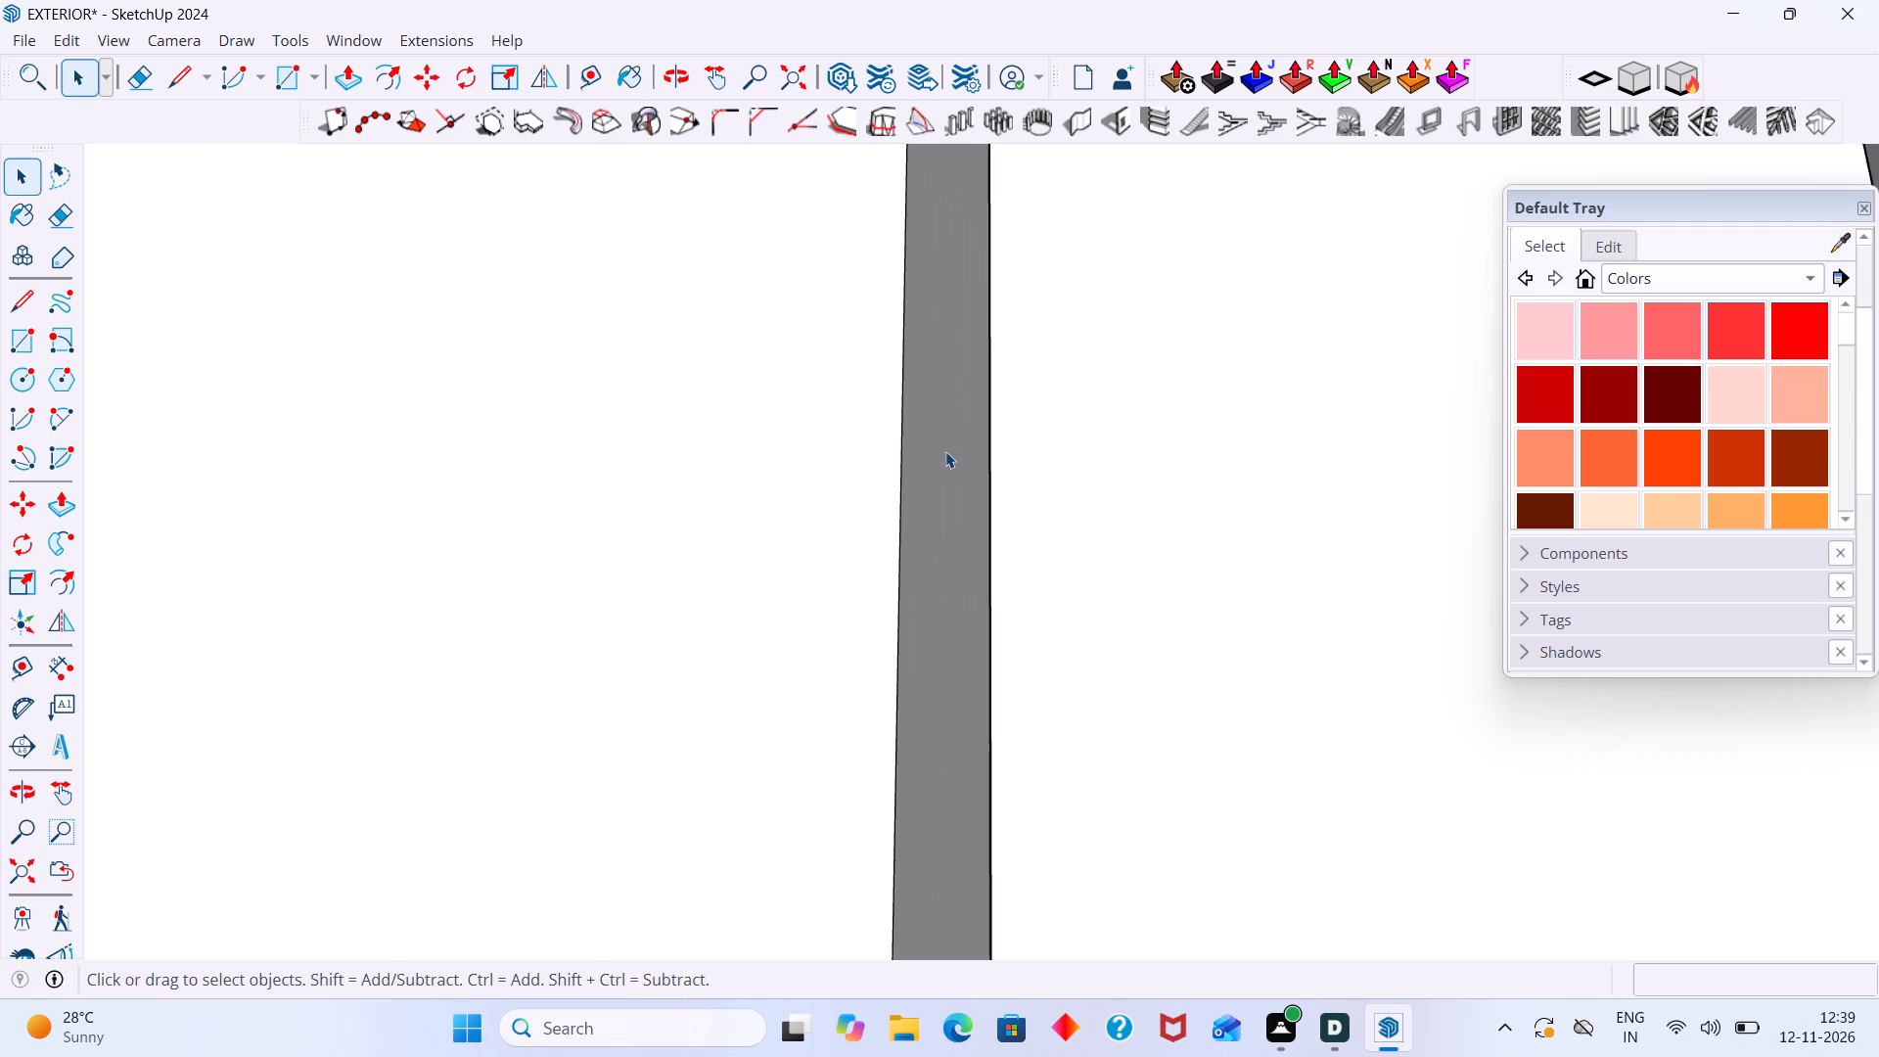
{"action": "left_click", "coordinate": [942, 448]}
{"action": "scroll", "coordinate": [939, 451], "scroll_direction": "up", "scroll_amount": 4}
{"action": "double_click", "coordinate": [934, 451]}
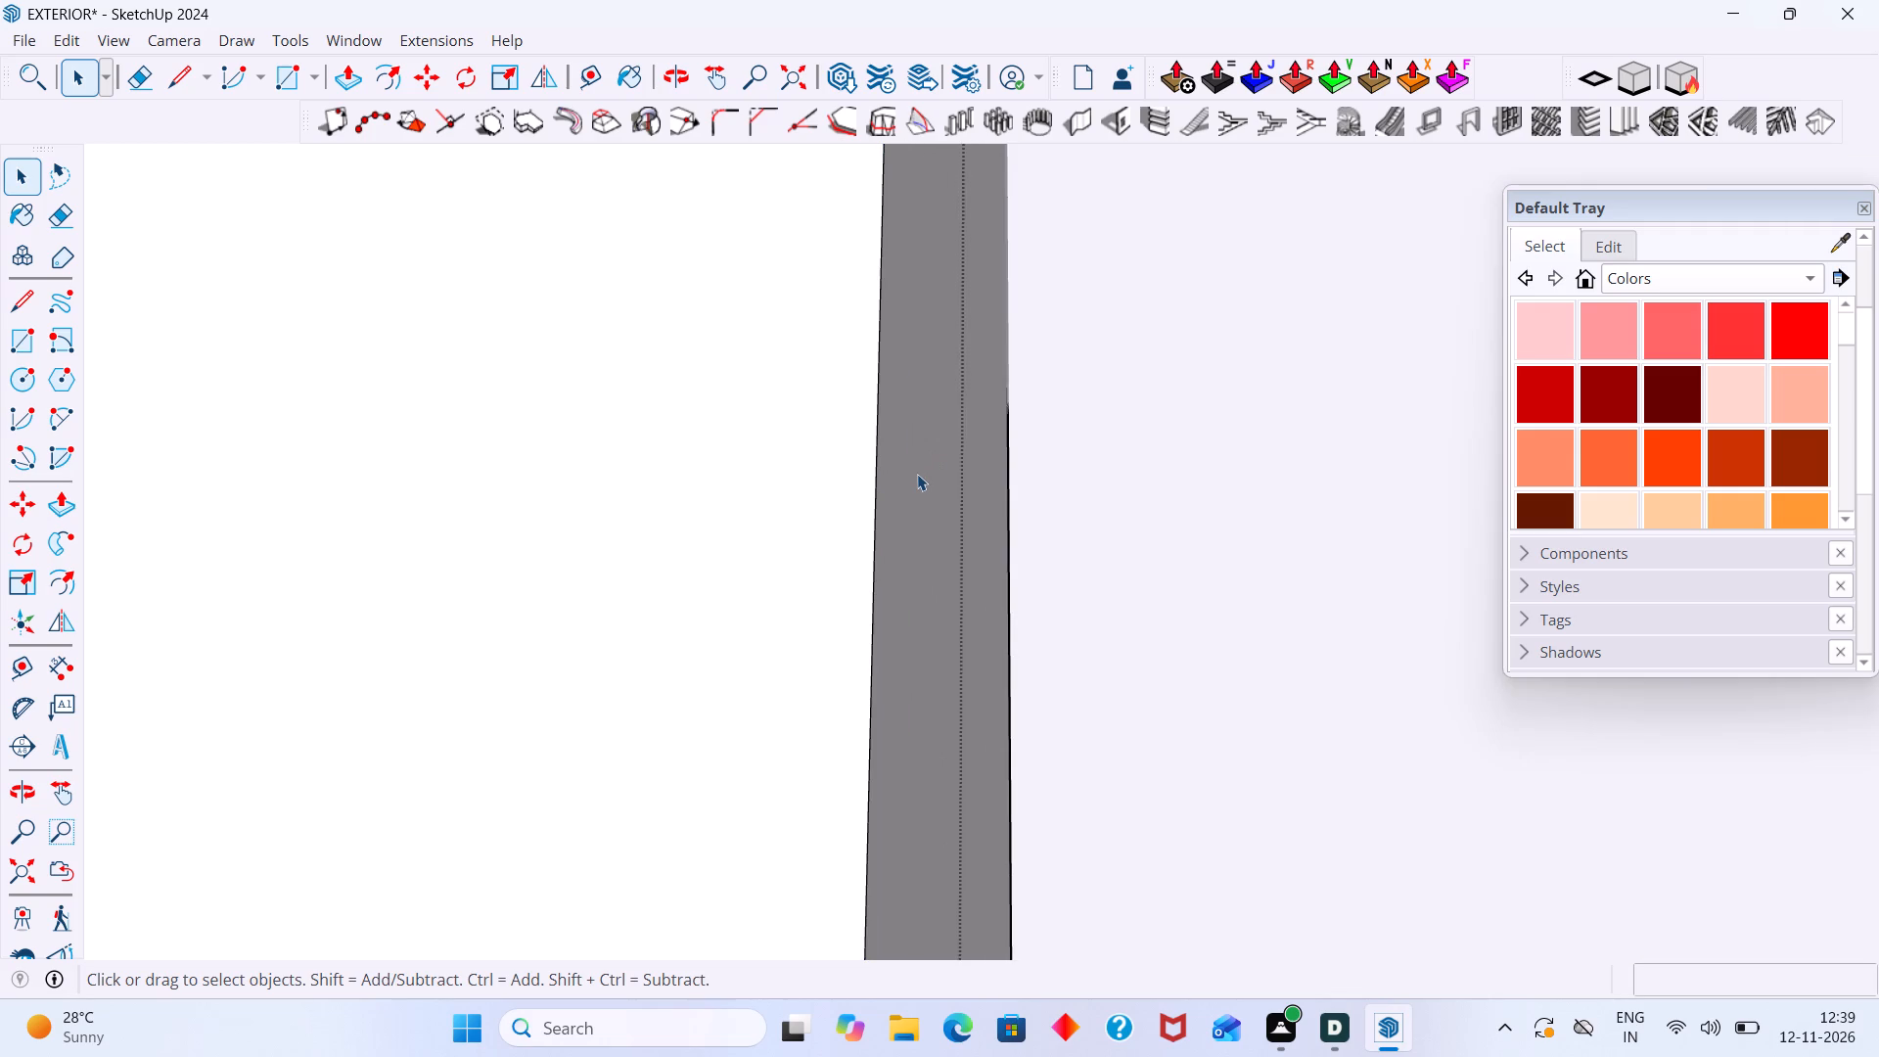
{"action": "key", "text": "p"}
{"action": "left_click", "coordinate": [917, 474]}
{"action": "left_click", "coordinate": [917, 475]}
{"action": "key", "text": "space"}
{"action": "scroll", "coordinate": [904, 485], "scroll_direction": "down", "scroll_amount": 3}
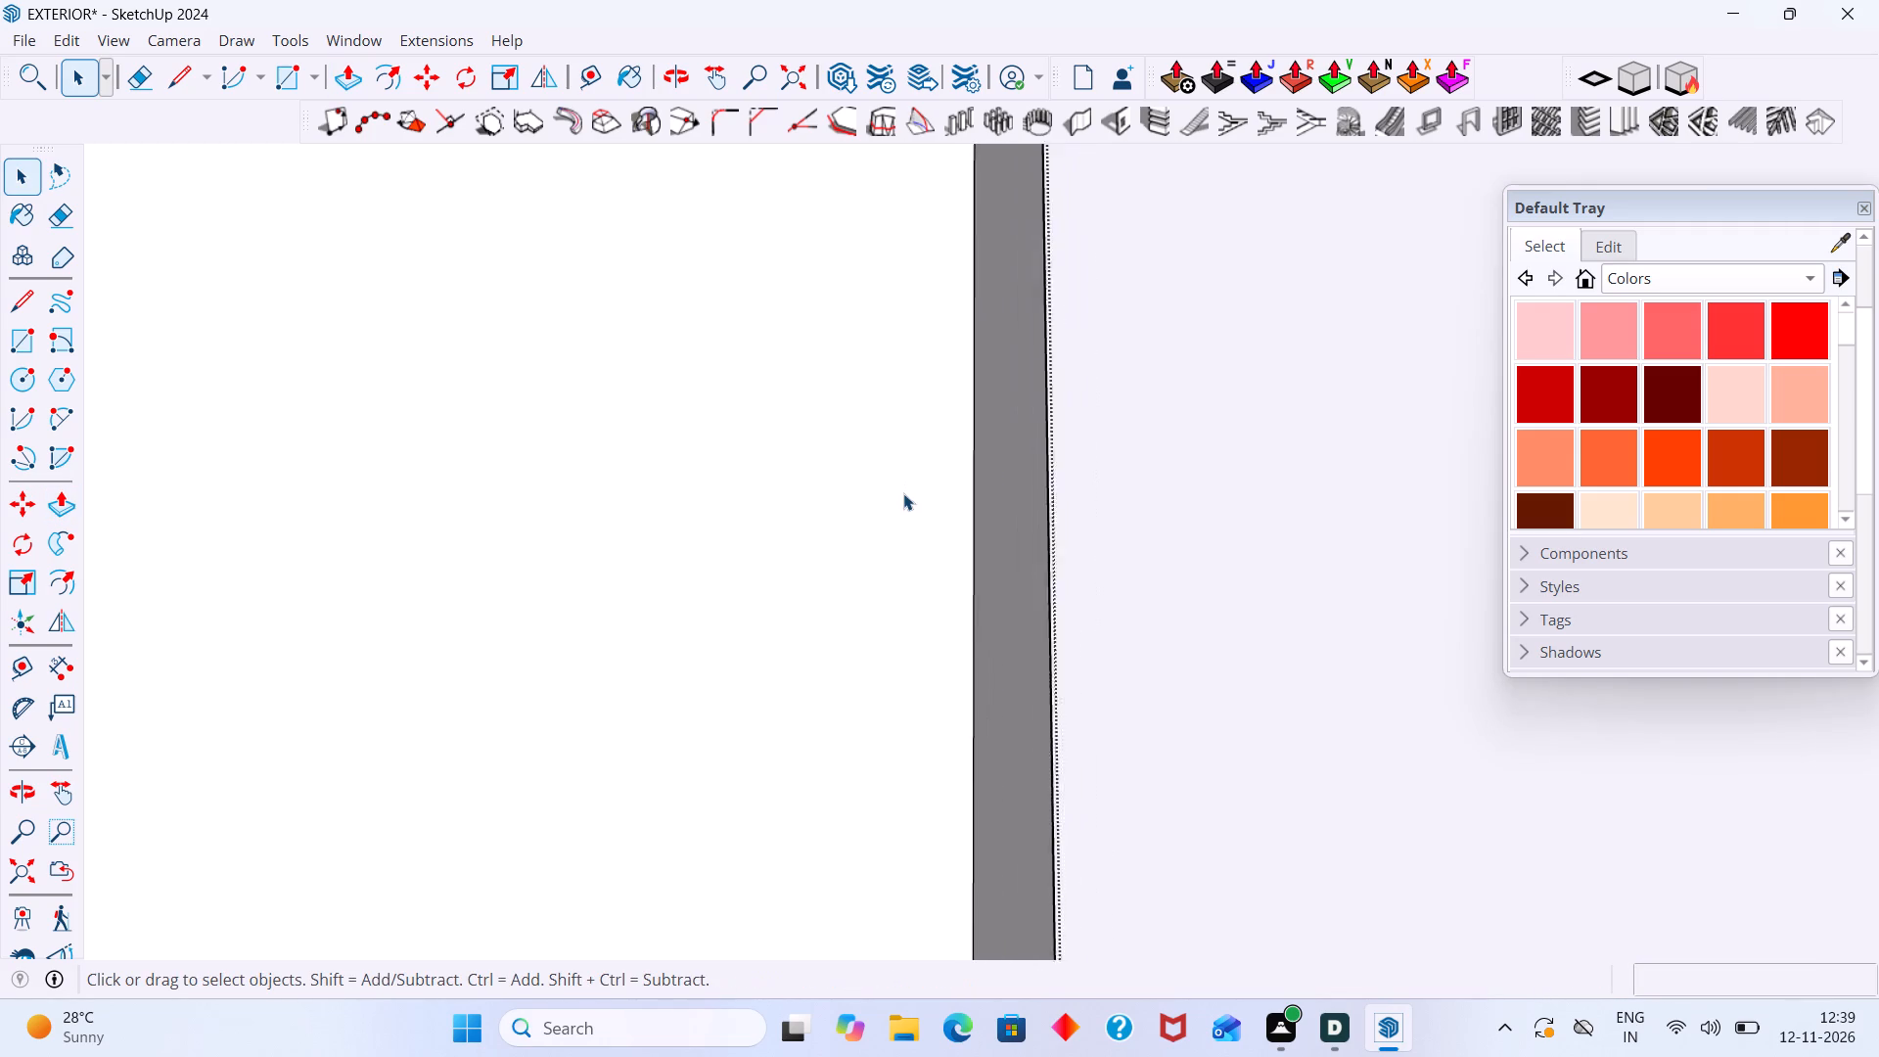
{"action": "scroll", "coordinate": [903, 493], "scroll_direction": "down", "scroll_amount": 20}
{"action": "scroll", "coordinate": [903, 493], "scroll_direction": "down", "scroll_amount": 12}
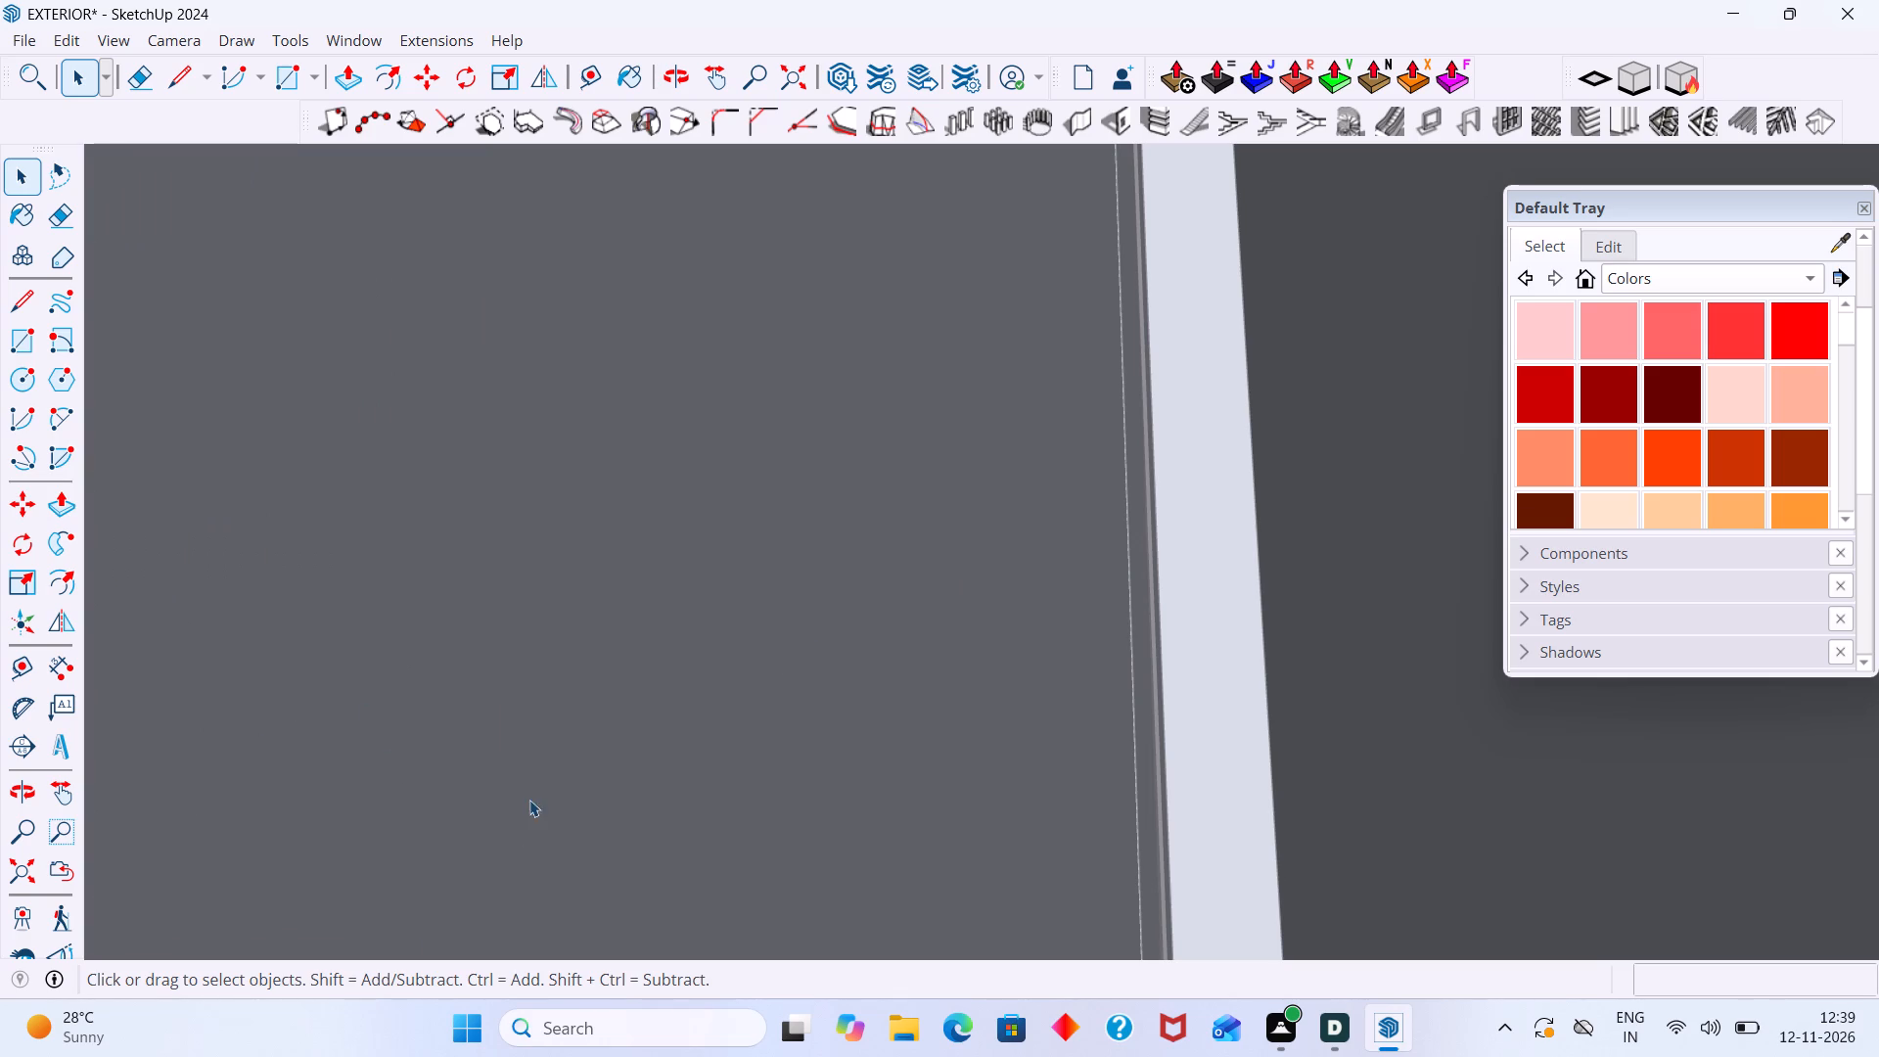
{"action": "left_click", "coordinate": [20, 865]}
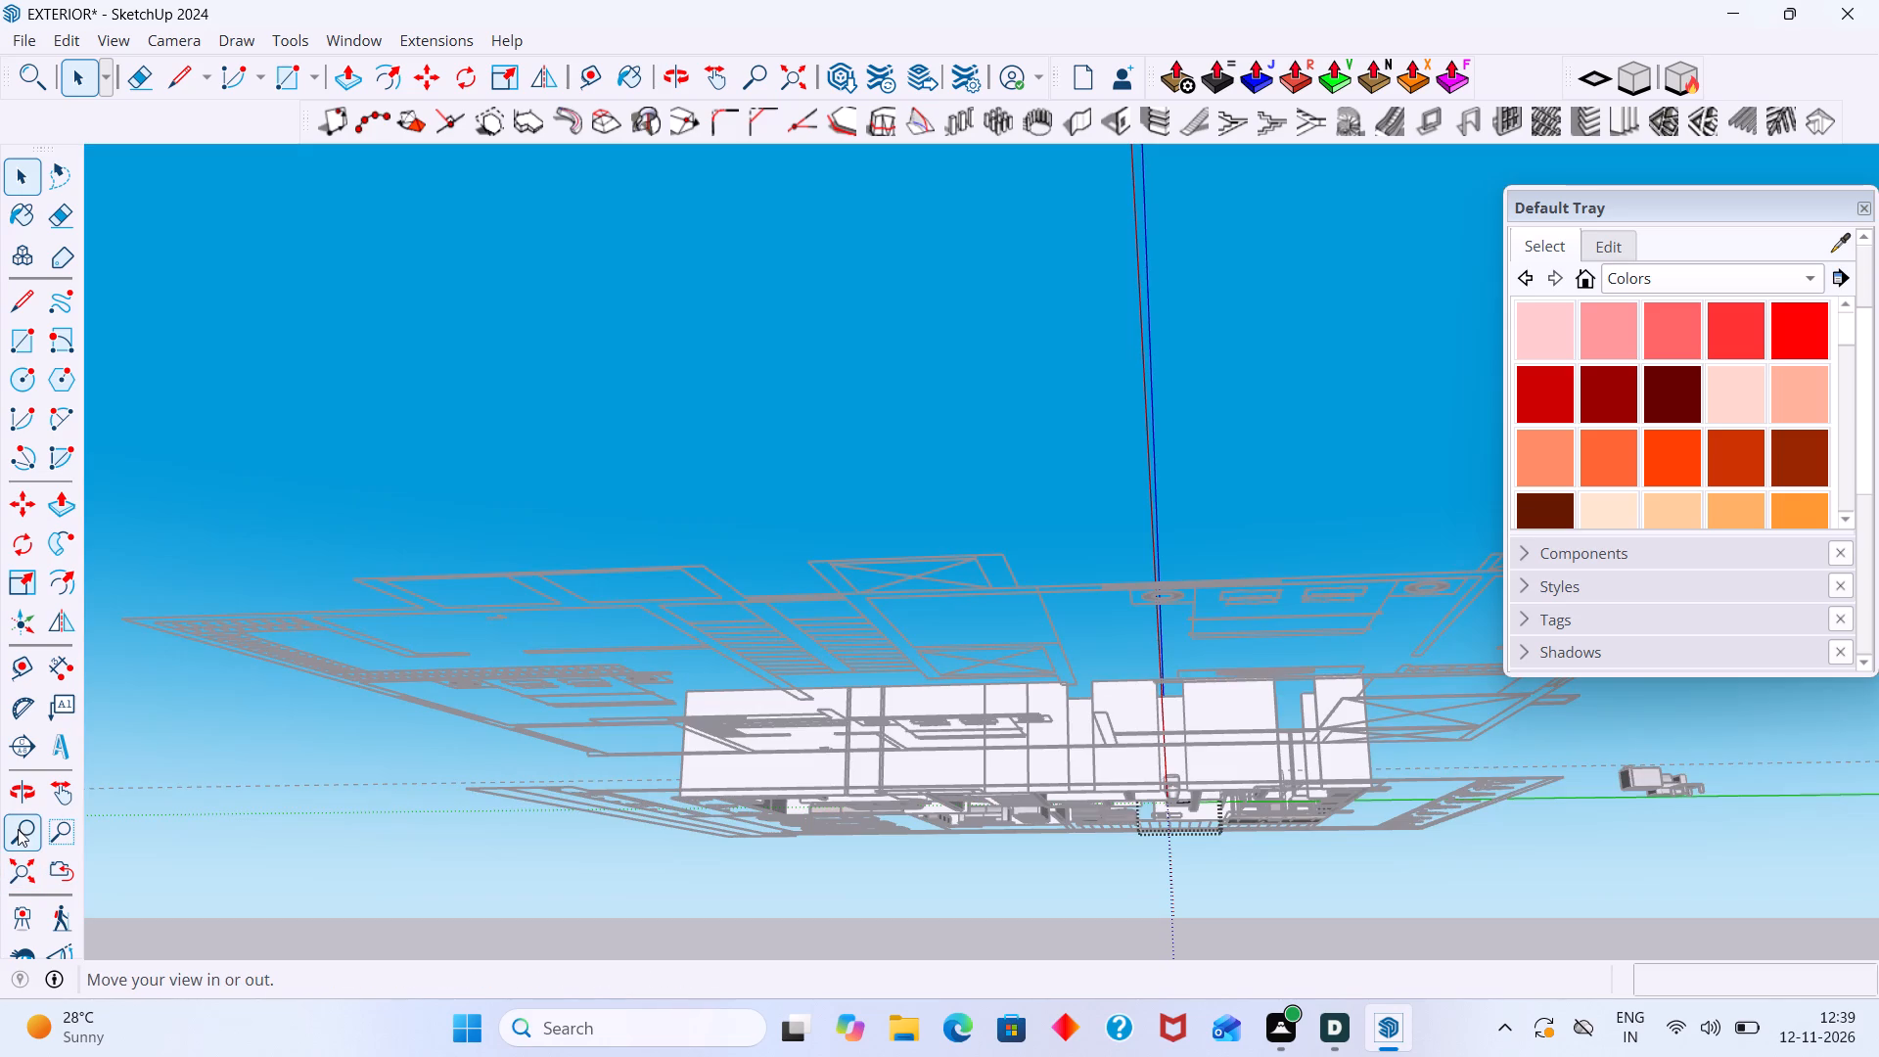
{"action": "scroll", "coordinate": [93, 825], "scroll_direction": "down", "scroll_amount": 11}
{"action": "middle_click_drag", "start_coordinate": [552, 688], "coordinate": [701, 821]}
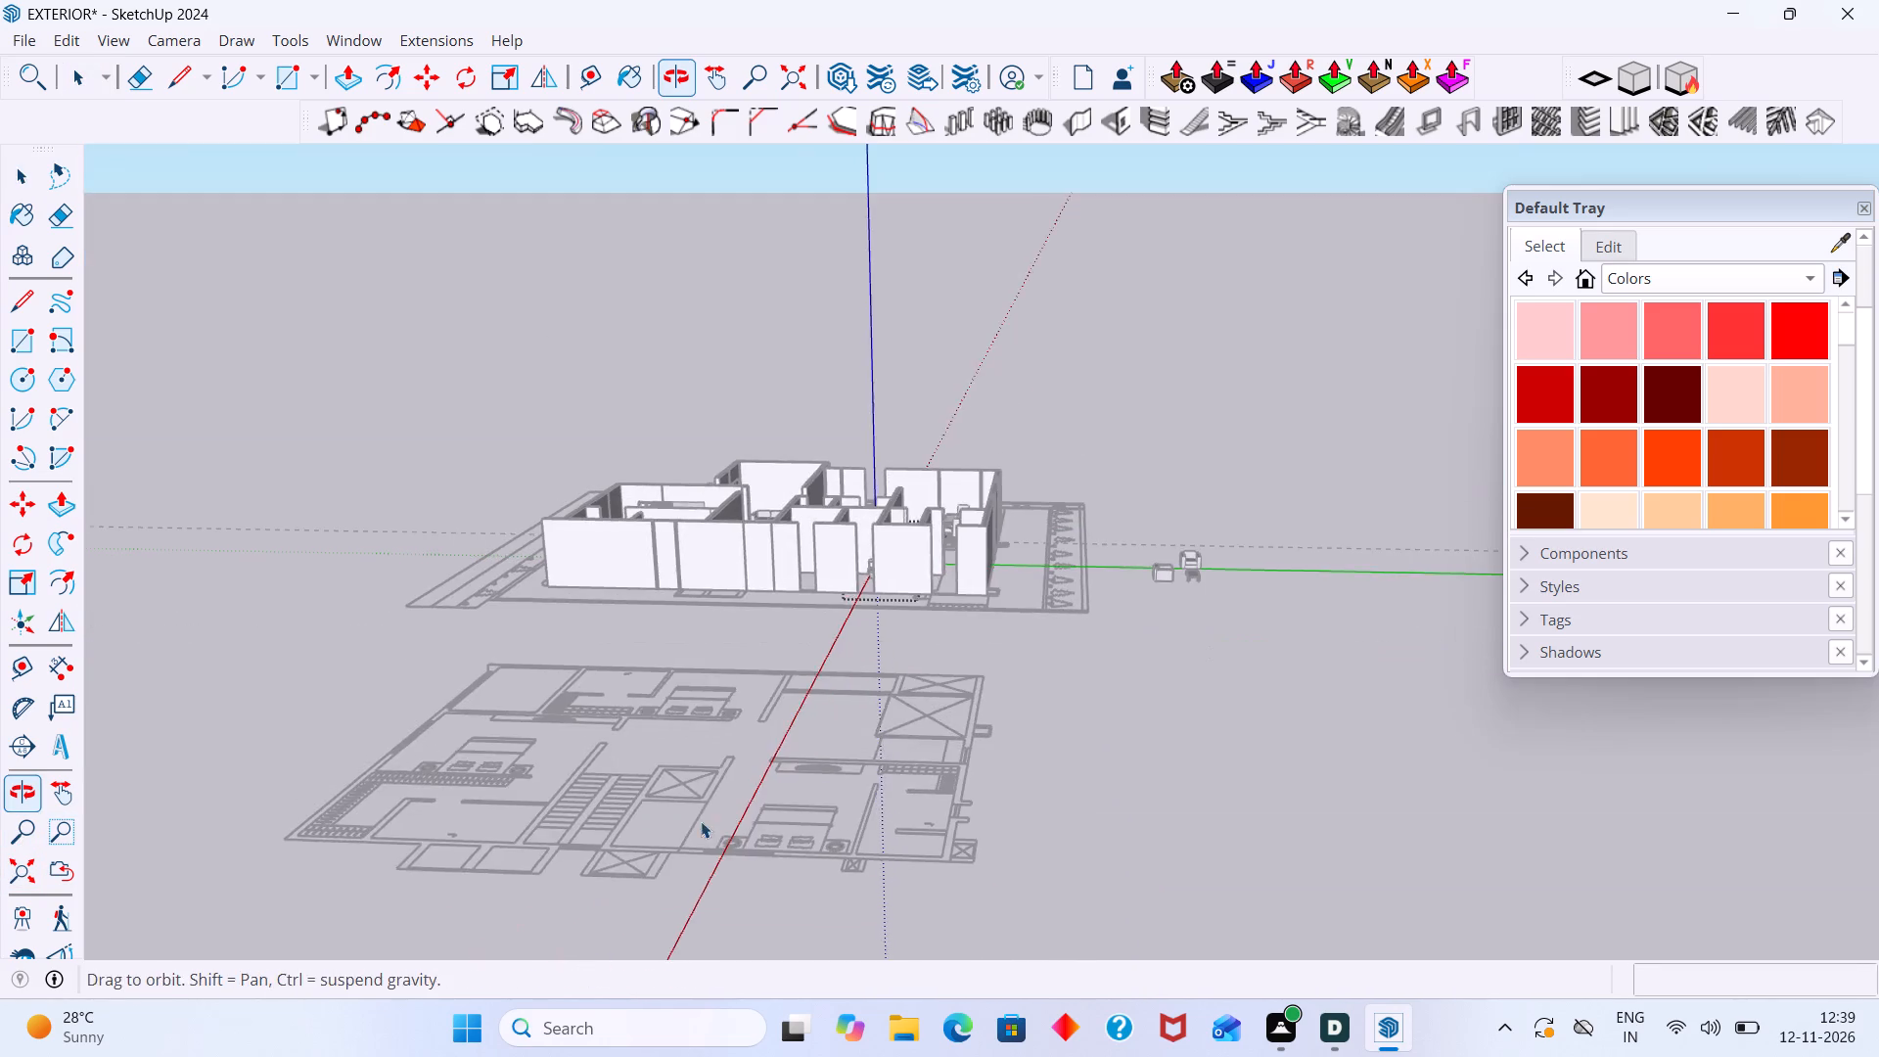
{"action": "middle_click_drag", "start_coordinate": [701, 821], "coordinate": [602, 958]}
{"action": "scroll", "coordinate": [1031, 560], "scroll_direction": "up", "scroll_amount": 4}
{"action": "left_click", "coordinate": [1156, 418]}
Return to the sink cabinet from the whole-model view and examine the lower corner of its bottom front panel.
{"action": "scroll", "coordinate": [770, 589], "scroll_direction": "up", "scroll_amount": 10}
{"action": "middle_click_drag", "start_coordinate": [942, 712], "coordinate": [945, 642]}
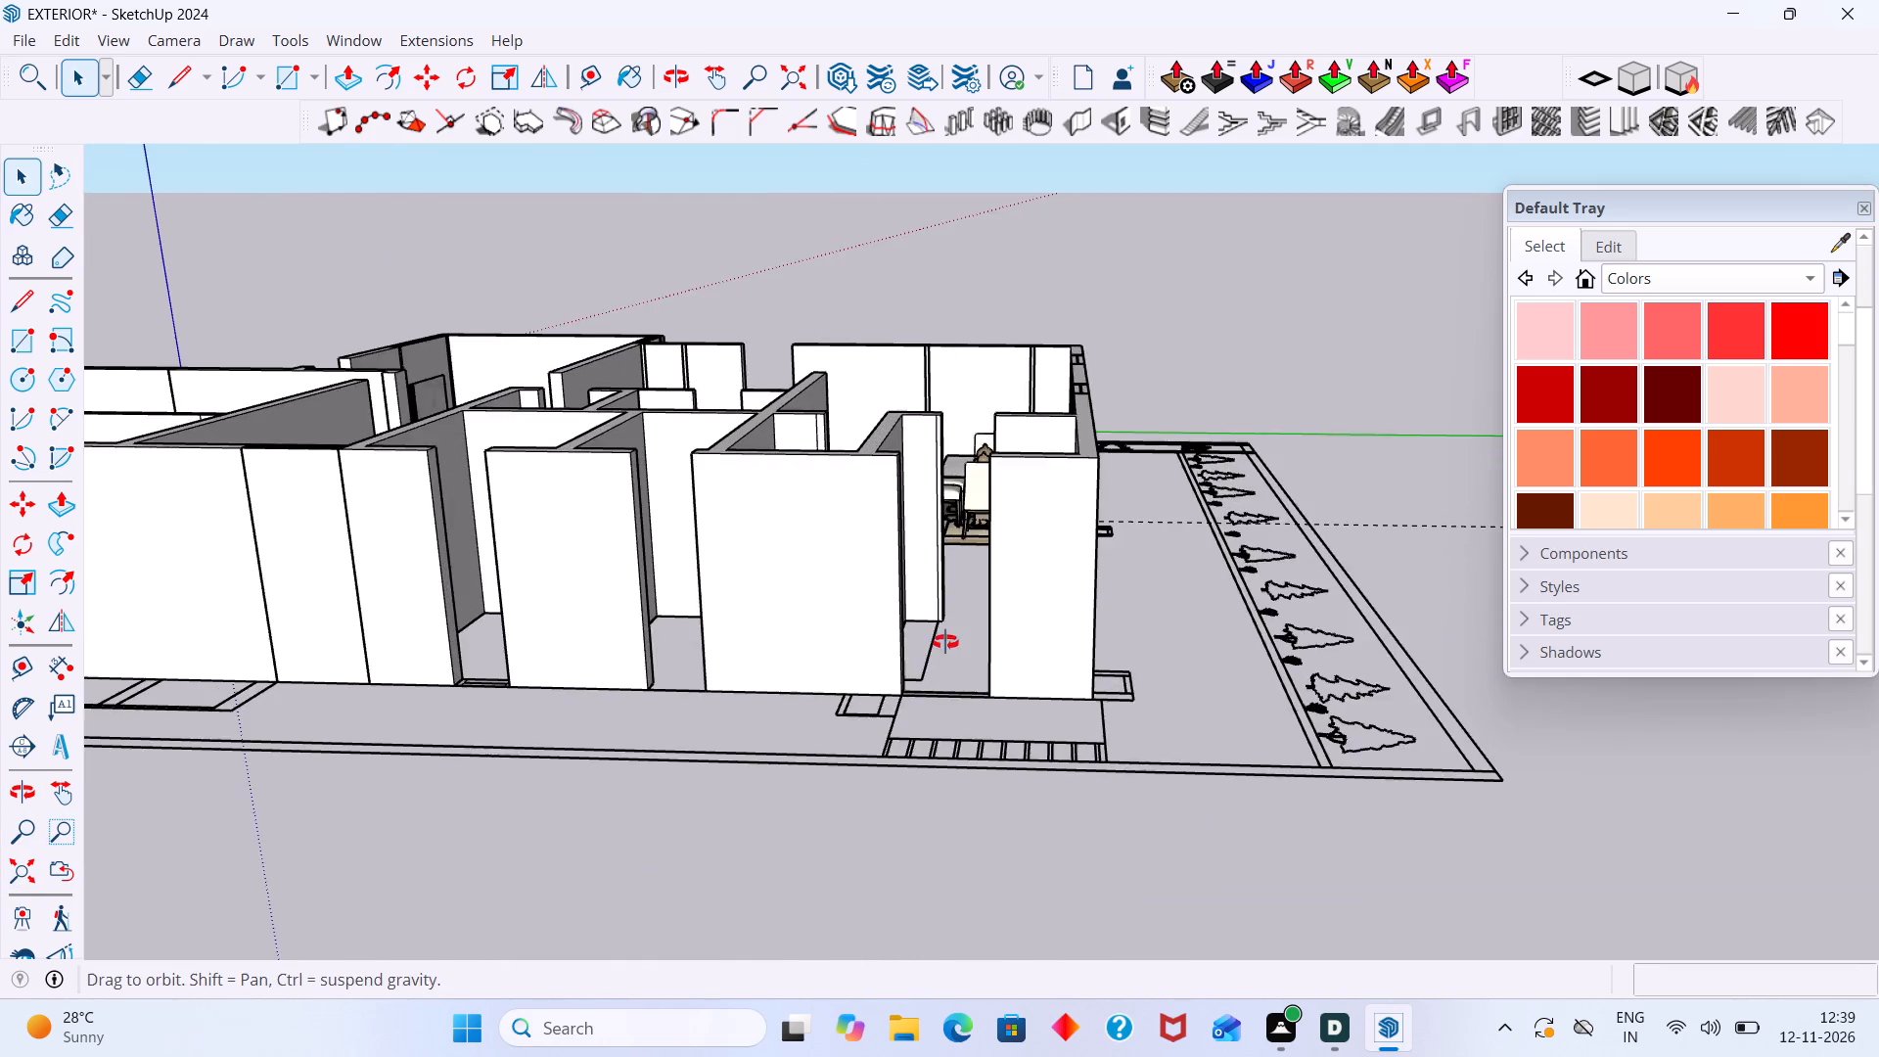
{"action": "middle_click_drag", "start_coordinate": [945, 642], "coordinate": [959, 574]}
{"action": "middle_click_drag", "start_coordinate": [914, 528], "coordinate": [916, 786]}
{"action": "scroll", "coordinate": [917, 824], "scroll_direction": "up", "scroll_amount": 8}
{"action": "middle_click_drag", "start_coordinate": [851, 607], "coordinate": [908, 780]}
{"action": "scroll", "coordinate": [715, 789], "scroll_direction": "up", "scroll_amount": 3}
{"action": "middle_click_drag", "start_coordinate": [716, 736], "coordinate": [863, 897]}
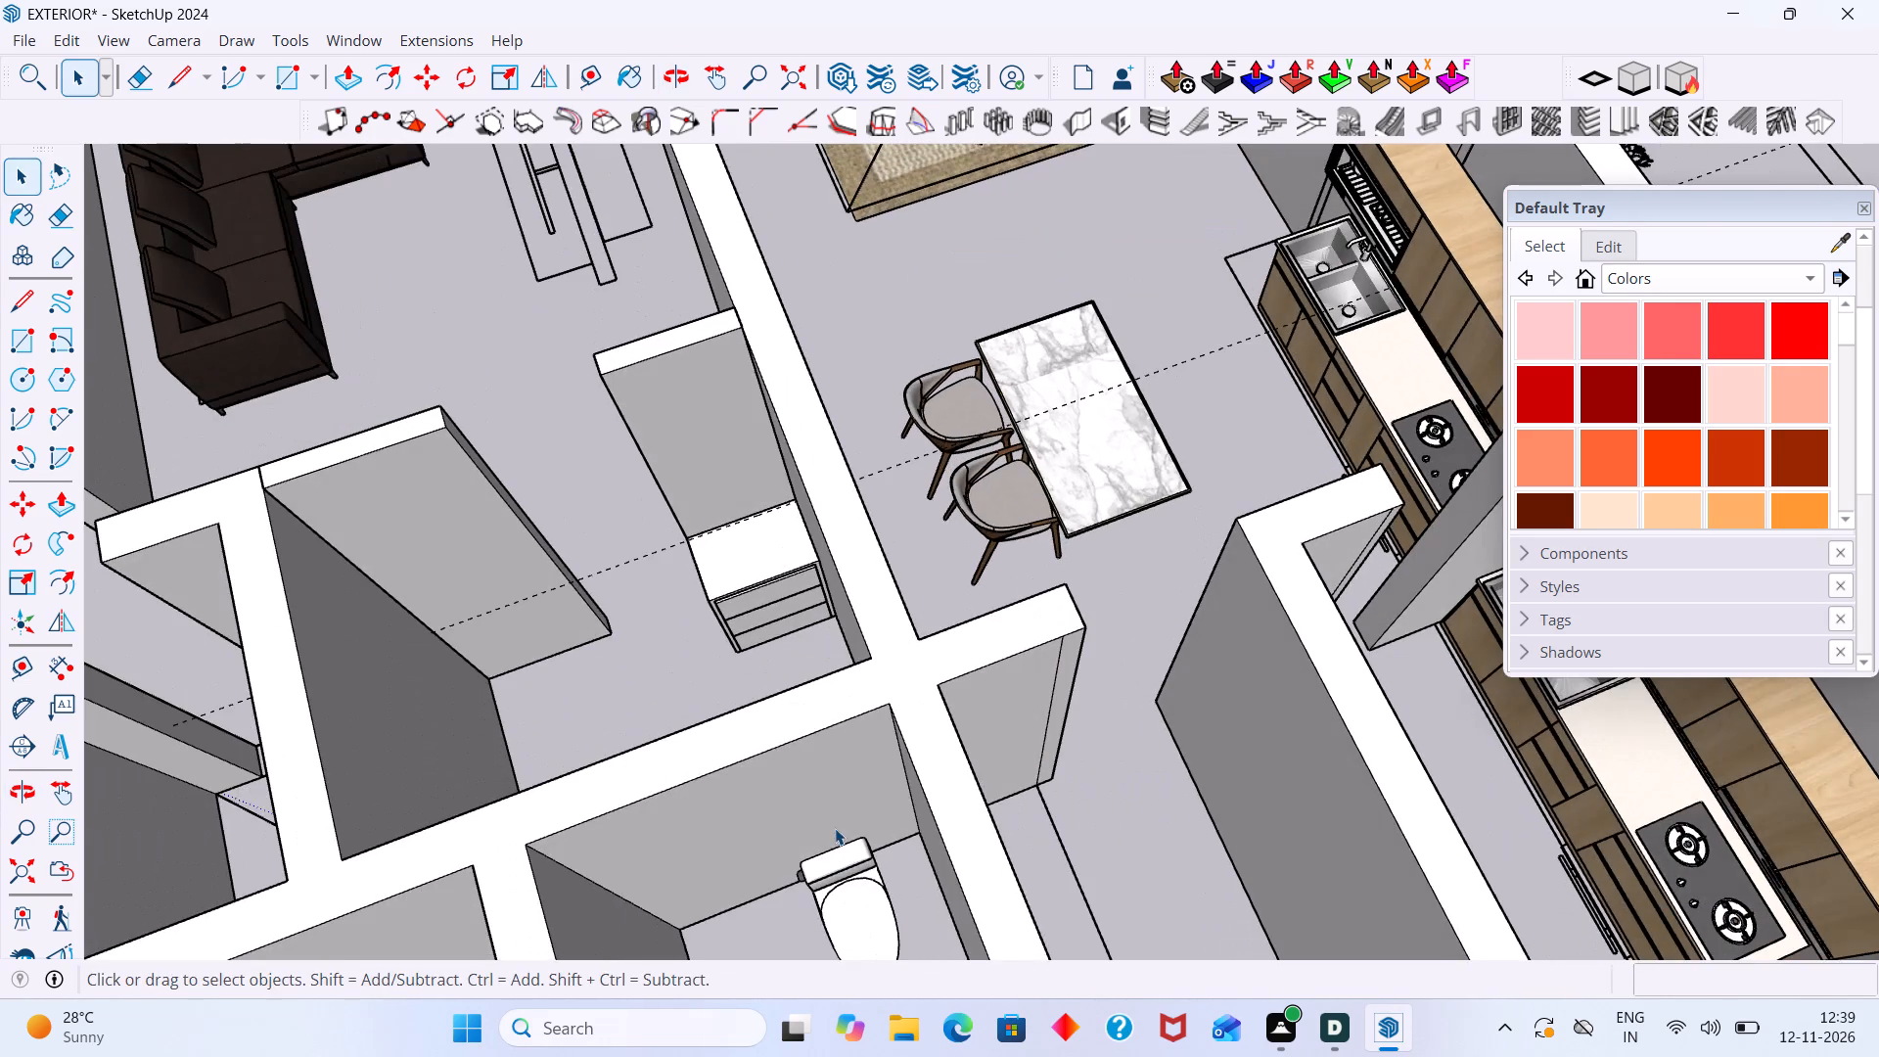
{"action": "middle_click_drag", "start_coordinate": [835, 824], "coordinate": [910, 940]}
{"action": "scroll", "coordinate": [784, 789], "scroll_direction": "up", "scroll_amount": 16}
{"action": "middle_click_drag", "start_coordinate": [848, 806], "coordinate": [817, 653]}
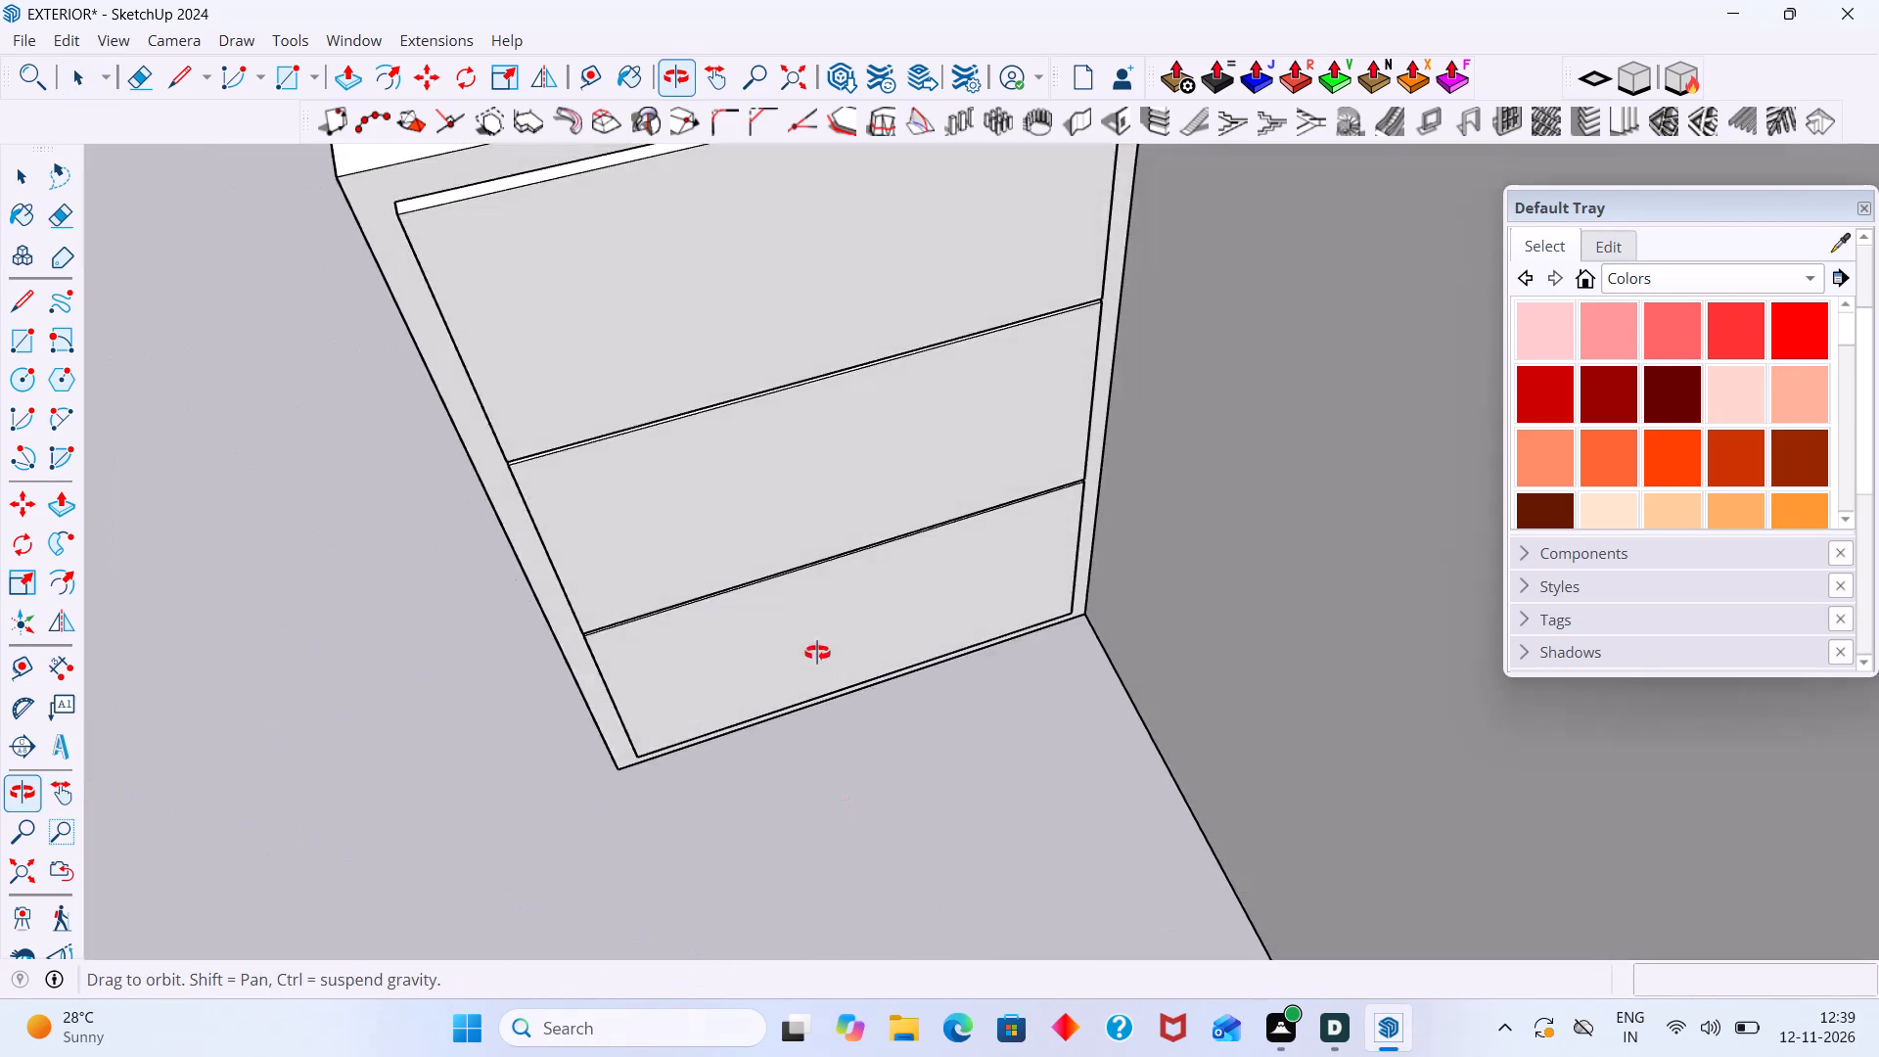
{"action": "middle_click_drag", "start_coordinate": [817, 653], "coordinate": [766, 557]}
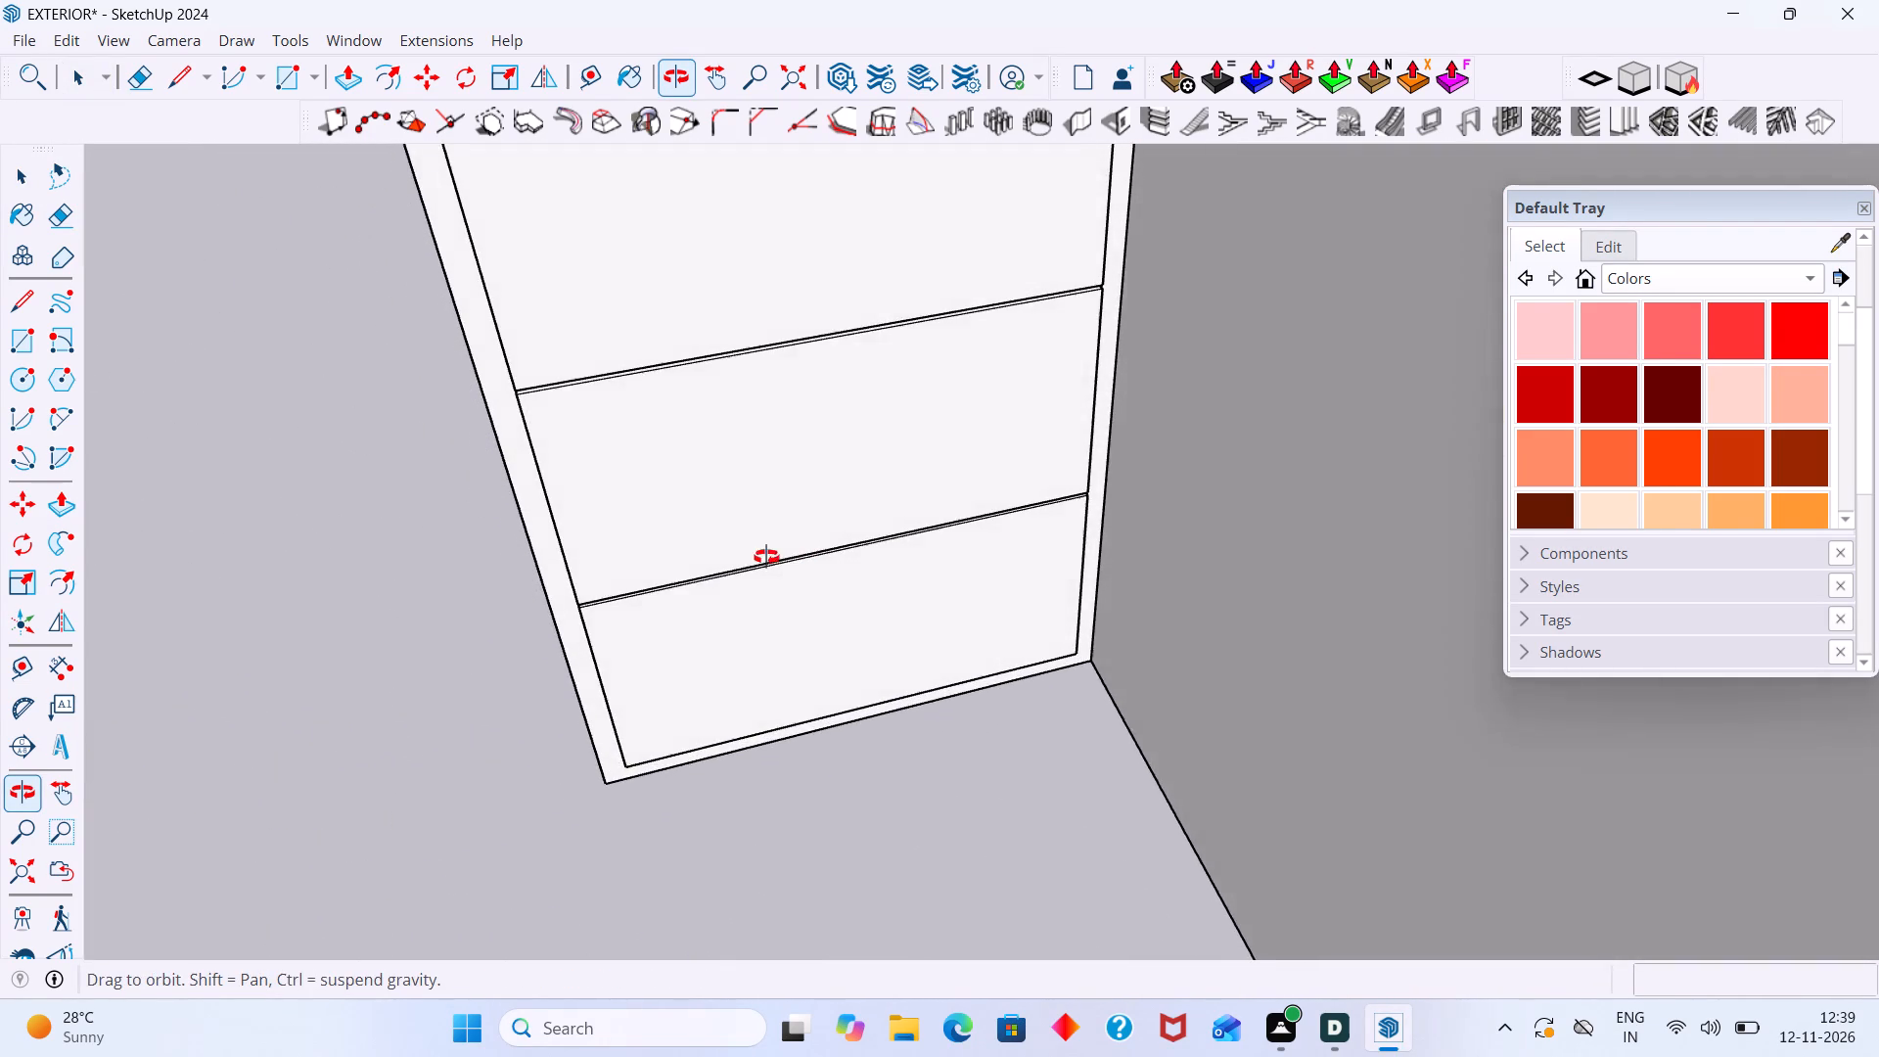
{"action": "middle_click_drag", "start_coordinate": [766, 557], "coordinate": [745, 538]}
{"action": "scroll", "coordinate": [629, 710], "scroll_direction": "up", "scroll_amount": 7}
{"action": "middle_click_drag", "start_coordinate": [635, 772], "coordinate": [643, 652]}
{"action": "scroll", "coordinate": [660, 801], "scroll_direction": "up", "scroll_amount": 1}
{"action": "middle_click_drag", "start_coordinate": [660, 801], "coordinate": [649, 685]}
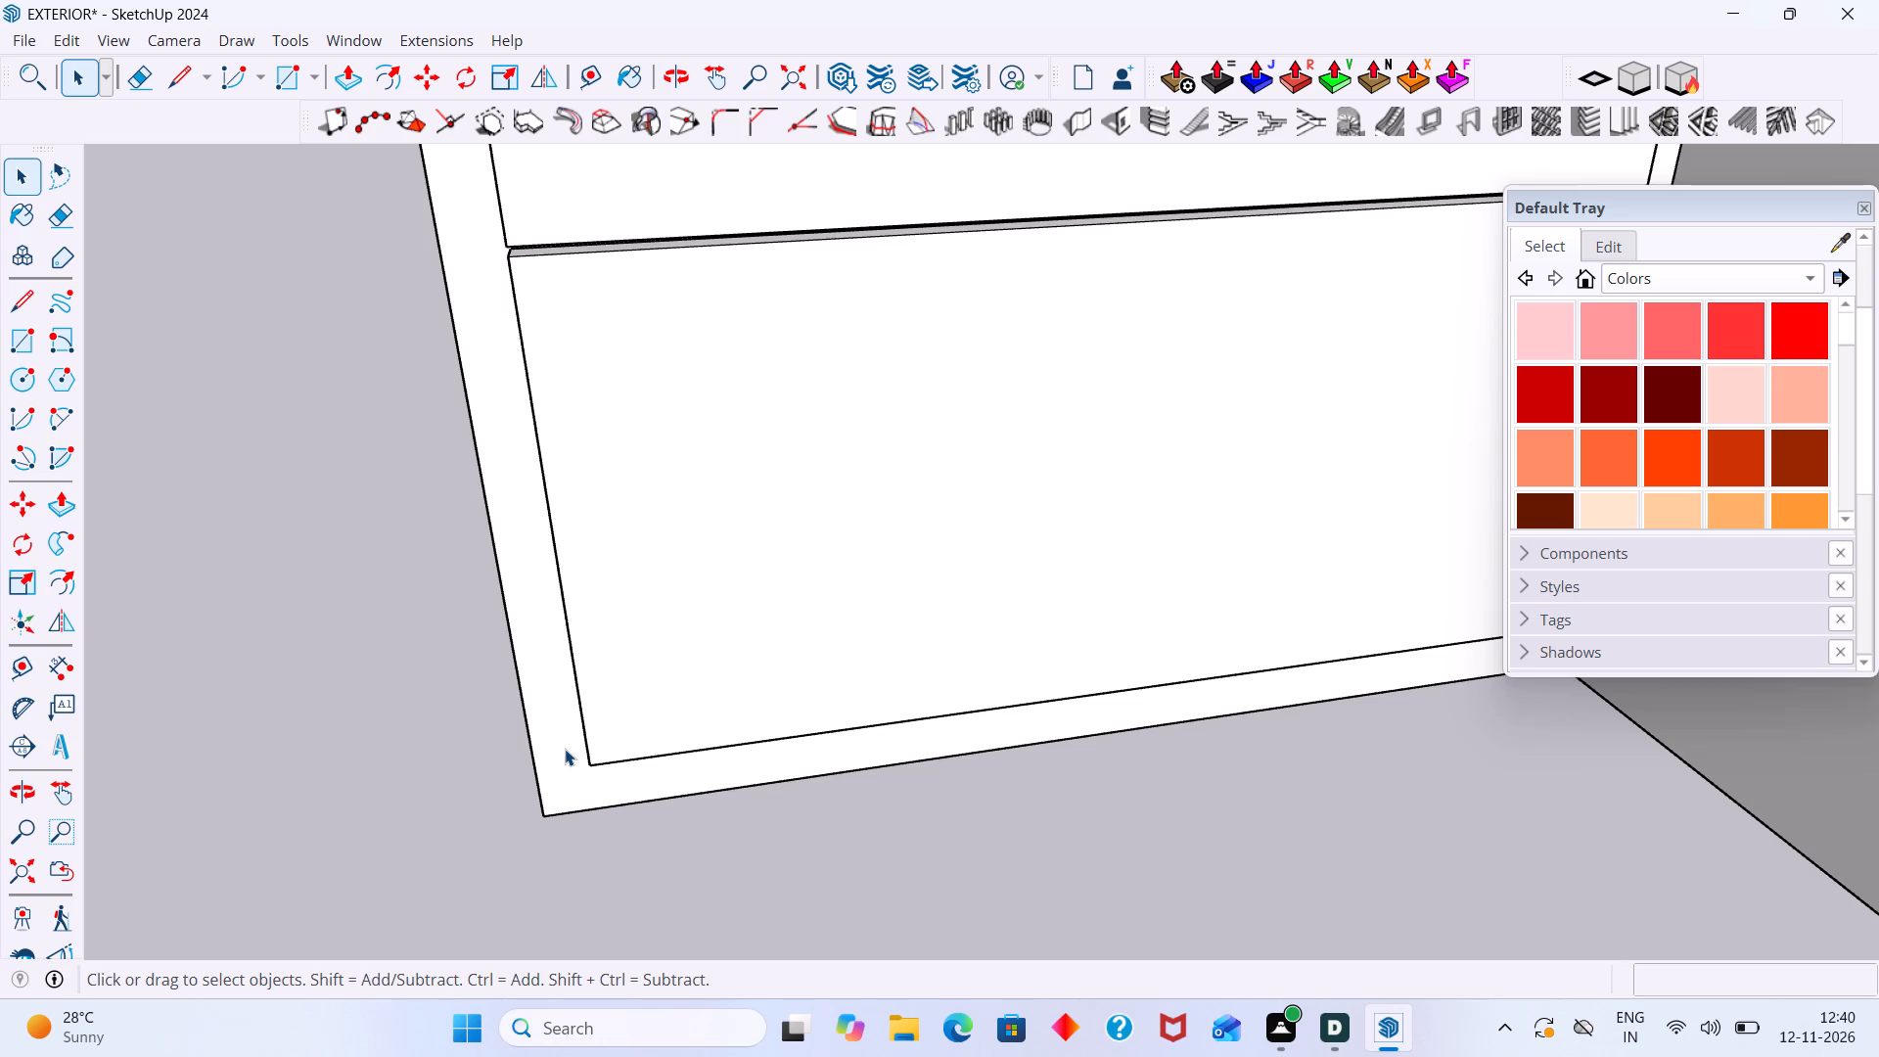
{"action": "middle_click_drag", "start_coordinate": [660, 773], "coordinate": [659, 712]}
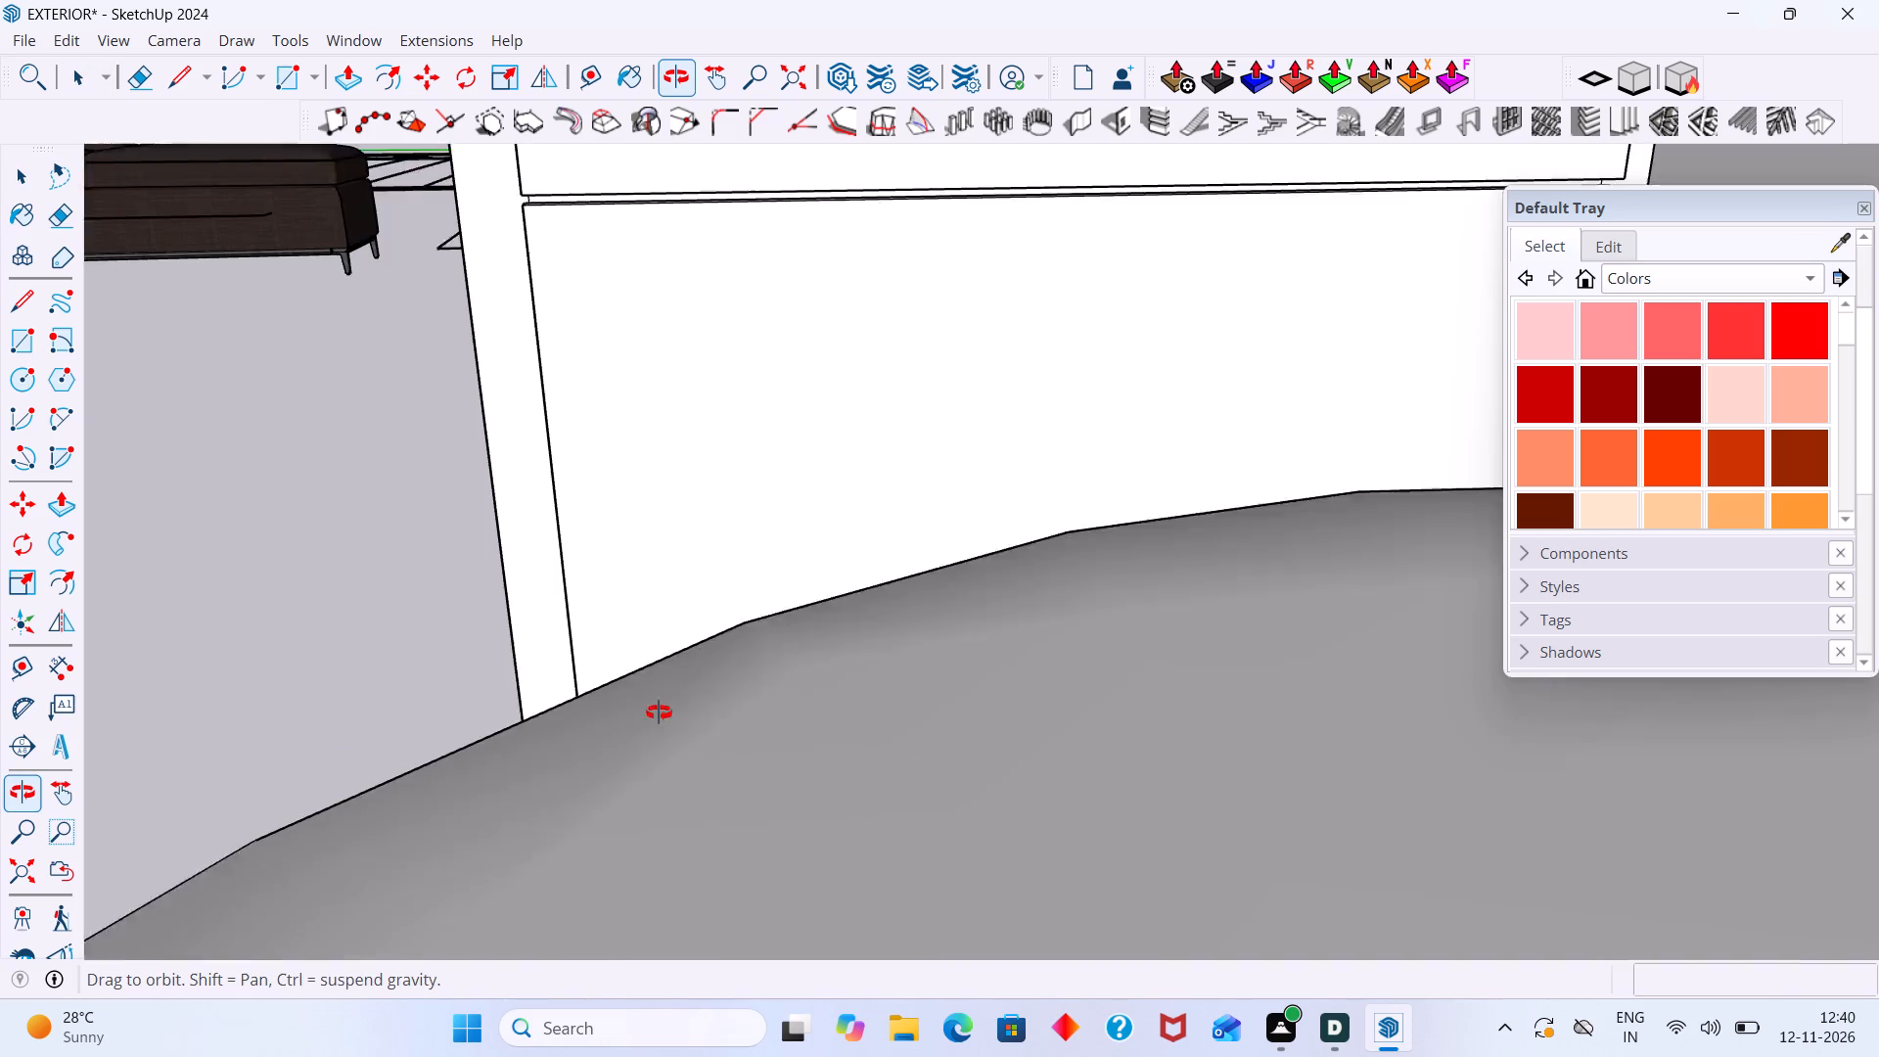
{"action": "middle_click_drag", "start_coordinate": [659, 712], "coordinate": [662, 744]}
{"action": "scroll", "coordinate": [637, 753], "scroll_direction": "up", "scroll_amount": 10}
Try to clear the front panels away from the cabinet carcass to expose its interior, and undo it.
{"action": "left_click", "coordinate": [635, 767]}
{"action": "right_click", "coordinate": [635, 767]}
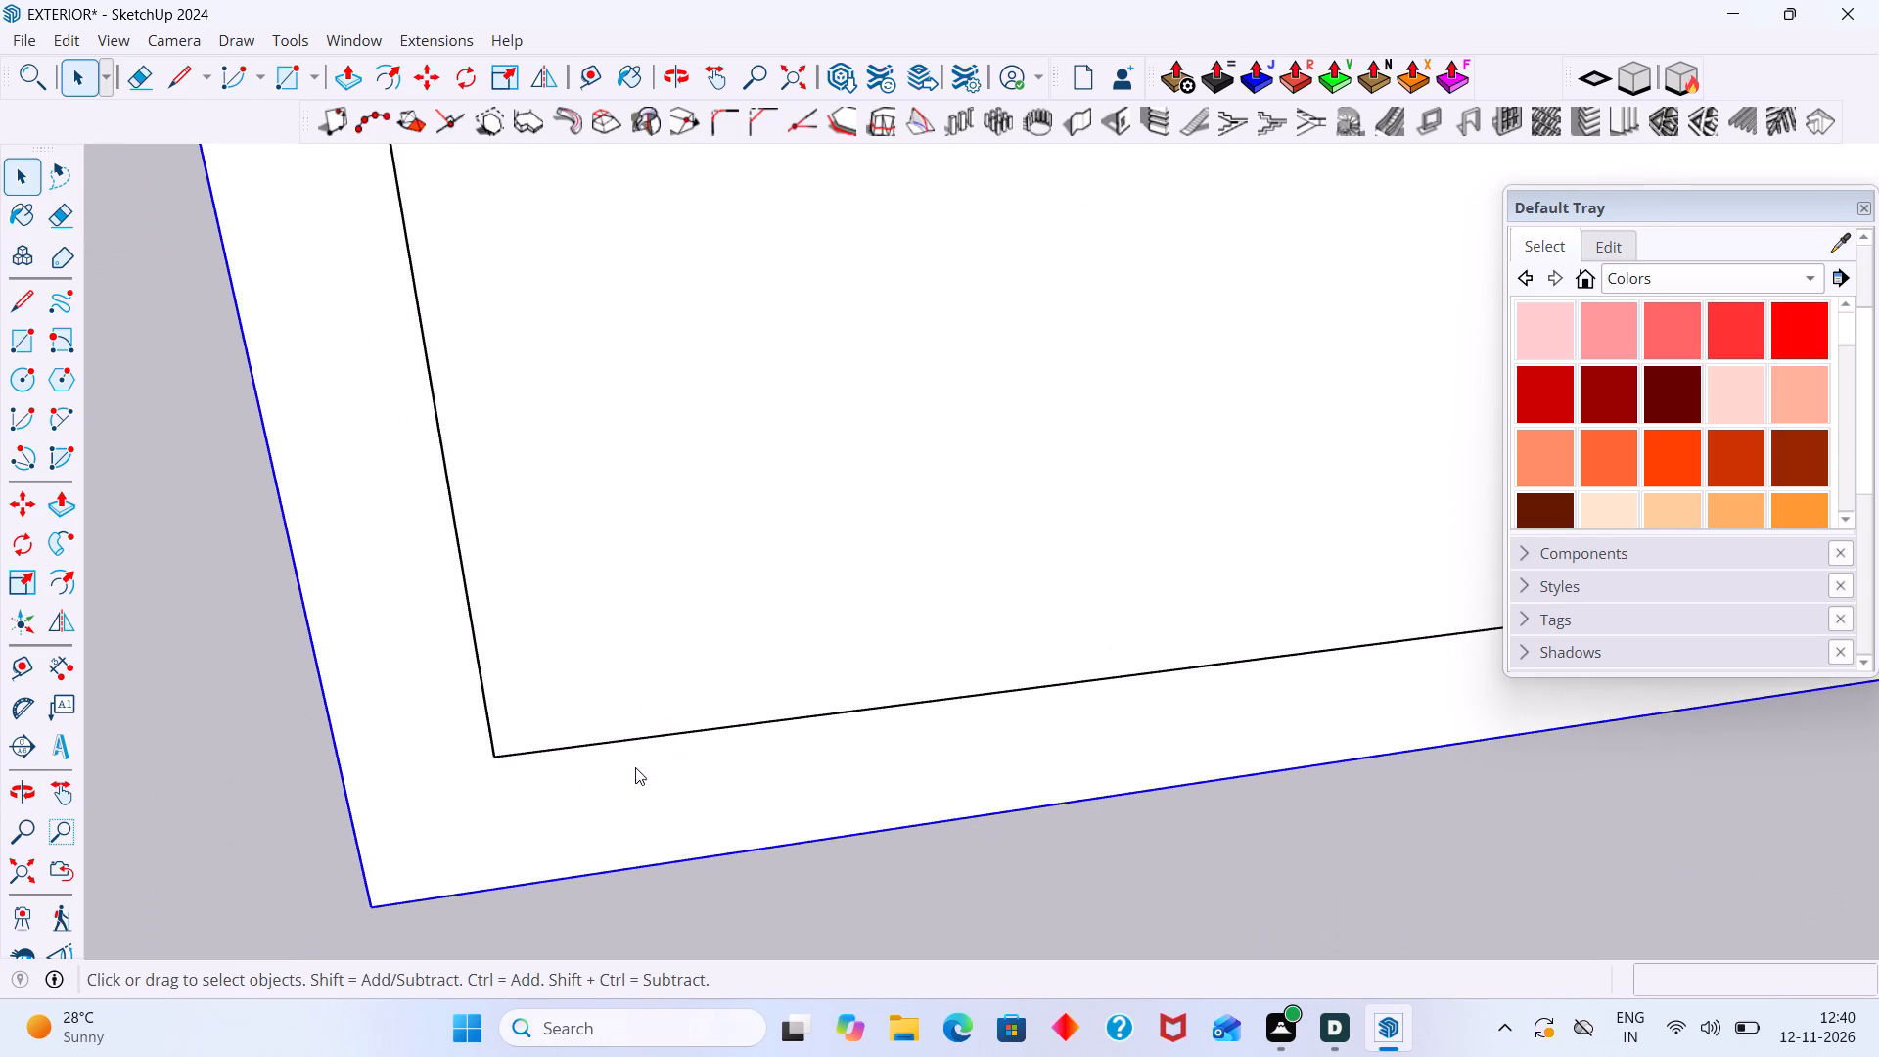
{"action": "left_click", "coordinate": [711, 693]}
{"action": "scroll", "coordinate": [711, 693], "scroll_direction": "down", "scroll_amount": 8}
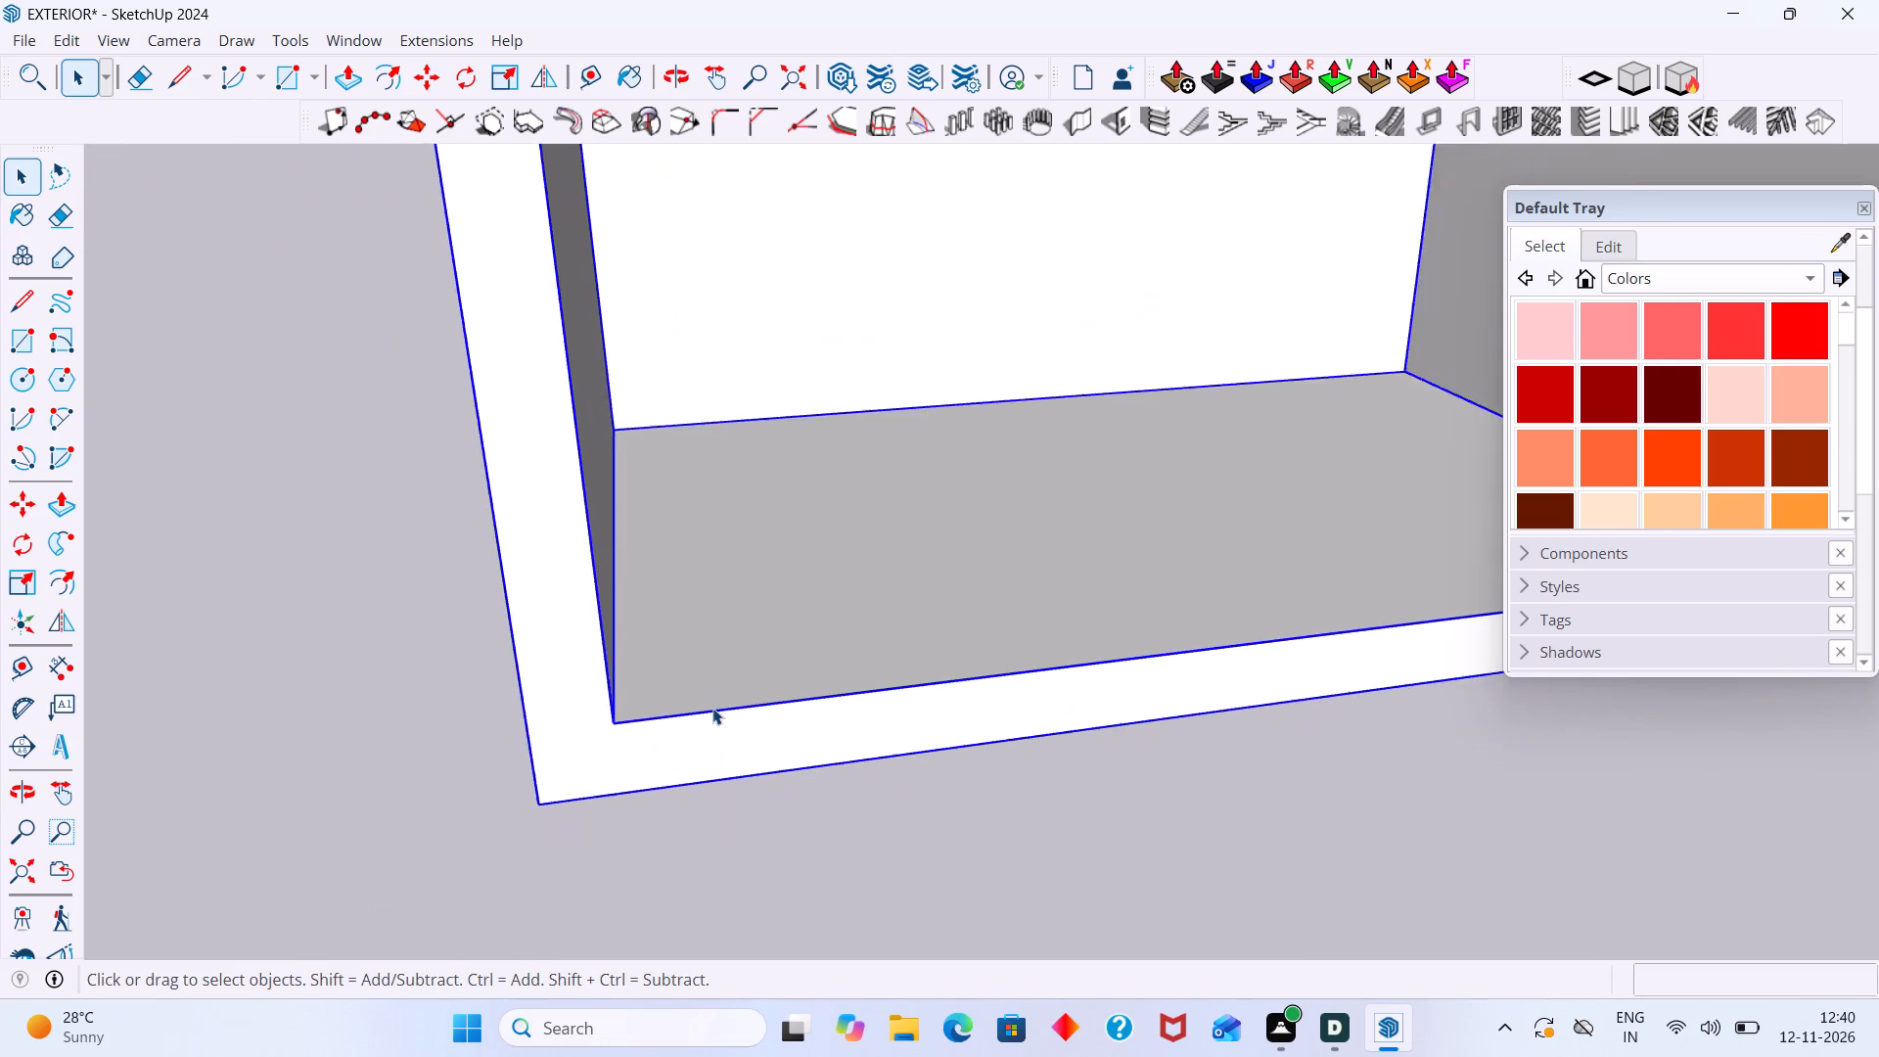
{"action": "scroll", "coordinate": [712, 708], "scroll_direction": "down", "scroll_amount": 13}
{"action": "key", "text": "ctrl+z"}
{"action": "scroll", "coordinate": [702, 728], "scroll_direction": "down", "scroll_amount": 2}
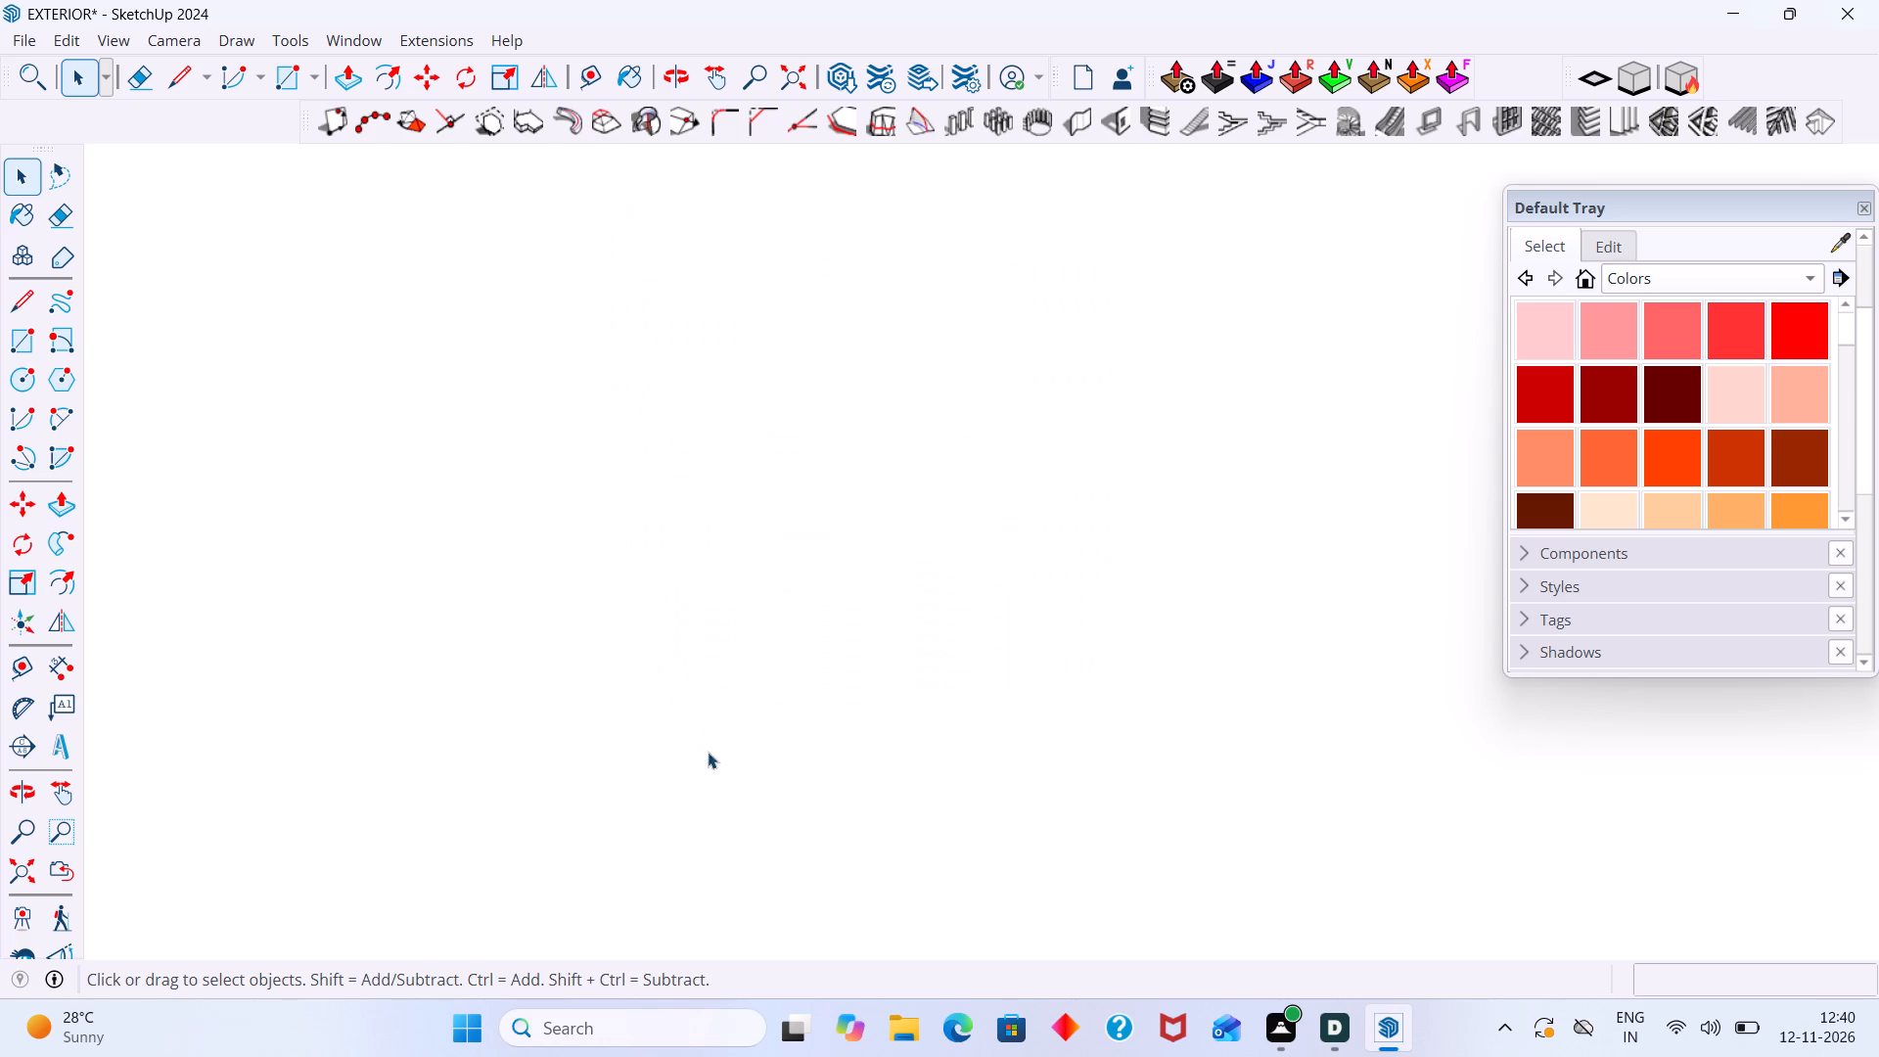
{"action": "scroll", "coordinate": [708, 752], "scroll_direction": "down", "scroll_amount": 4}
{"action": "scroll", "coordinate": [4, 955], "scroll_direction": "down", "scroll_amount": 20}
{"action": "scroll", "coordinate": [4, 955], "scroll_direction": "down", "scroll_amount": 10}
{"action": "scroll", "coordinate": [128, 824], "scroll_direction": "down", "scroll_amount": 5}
Return to the bathroom sink cabinet from the whole-model view and examine the bottom front panel's lower corner from below.
{"action": "left_click", "coordinate": [10, 871]}
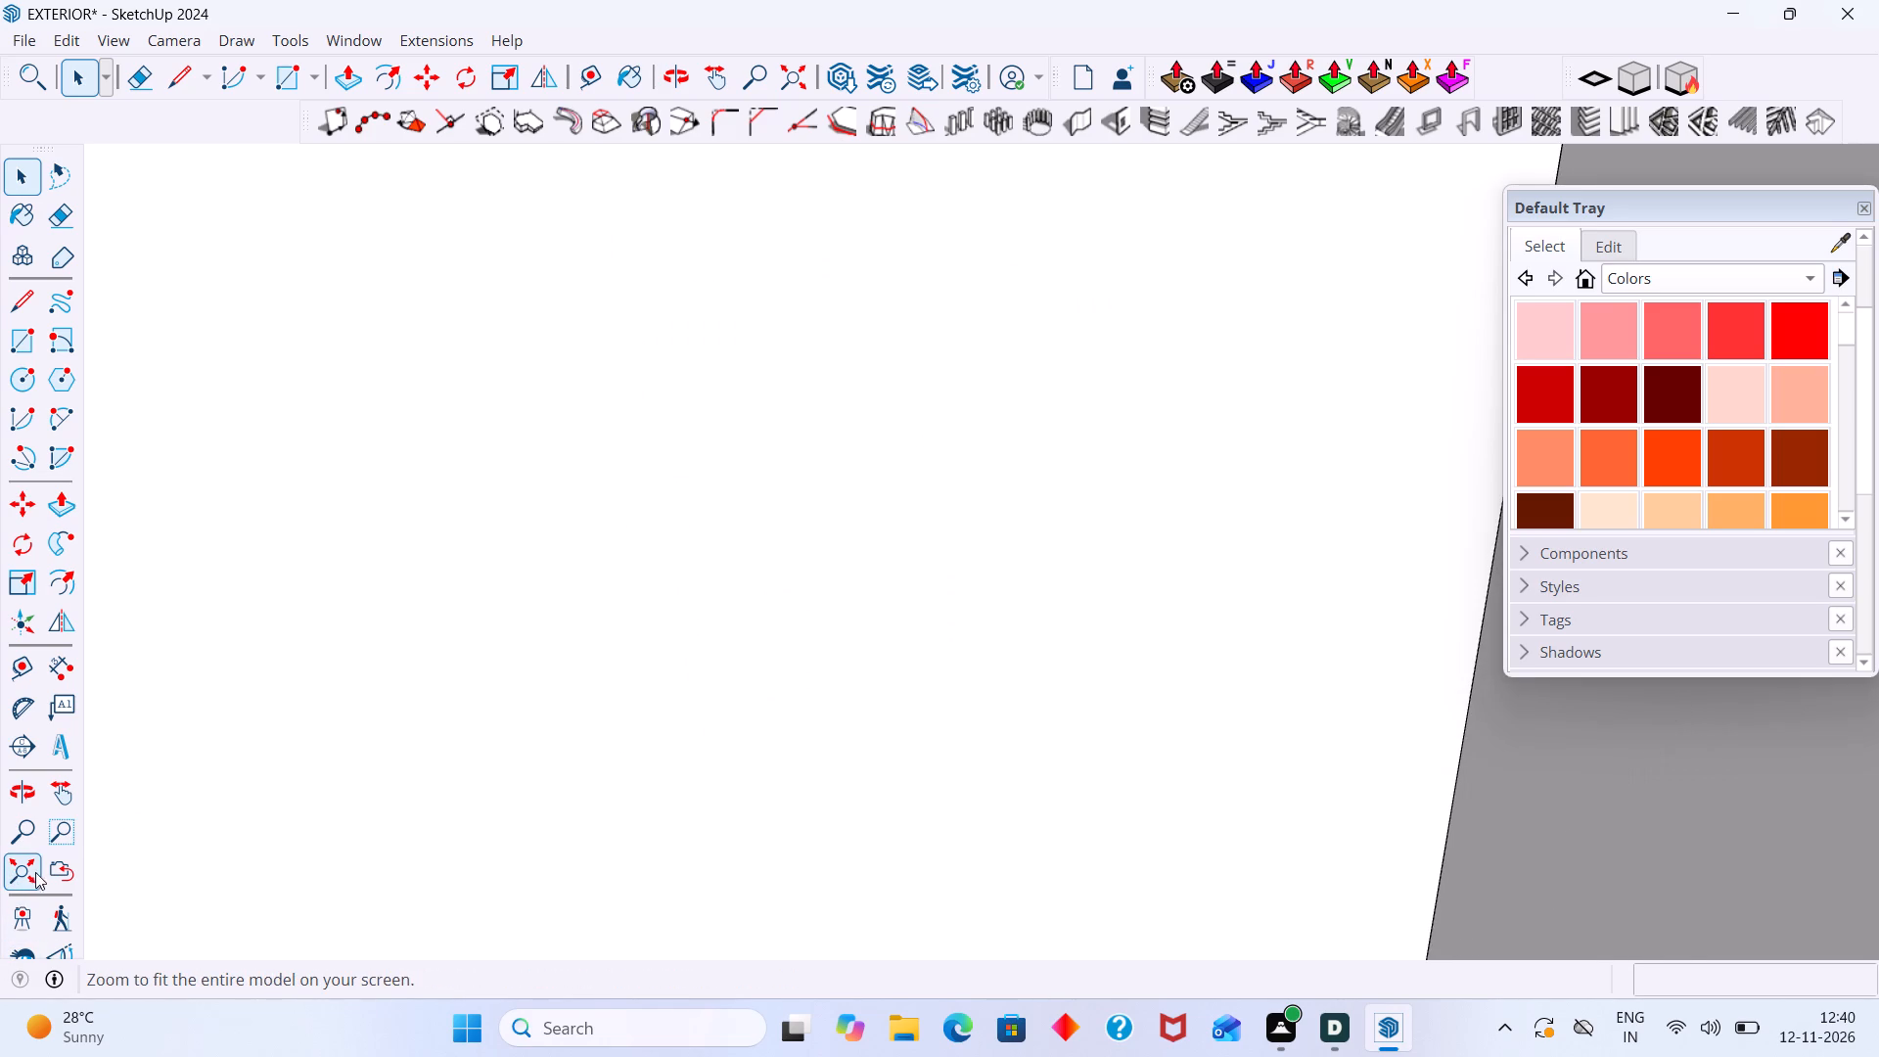
{"action": "left_click", "coordinate": [20, 876]}
{"action": "scroll", "coordinate": [783, 676], "scroll_direction": "down", "scroll_amount": 7}
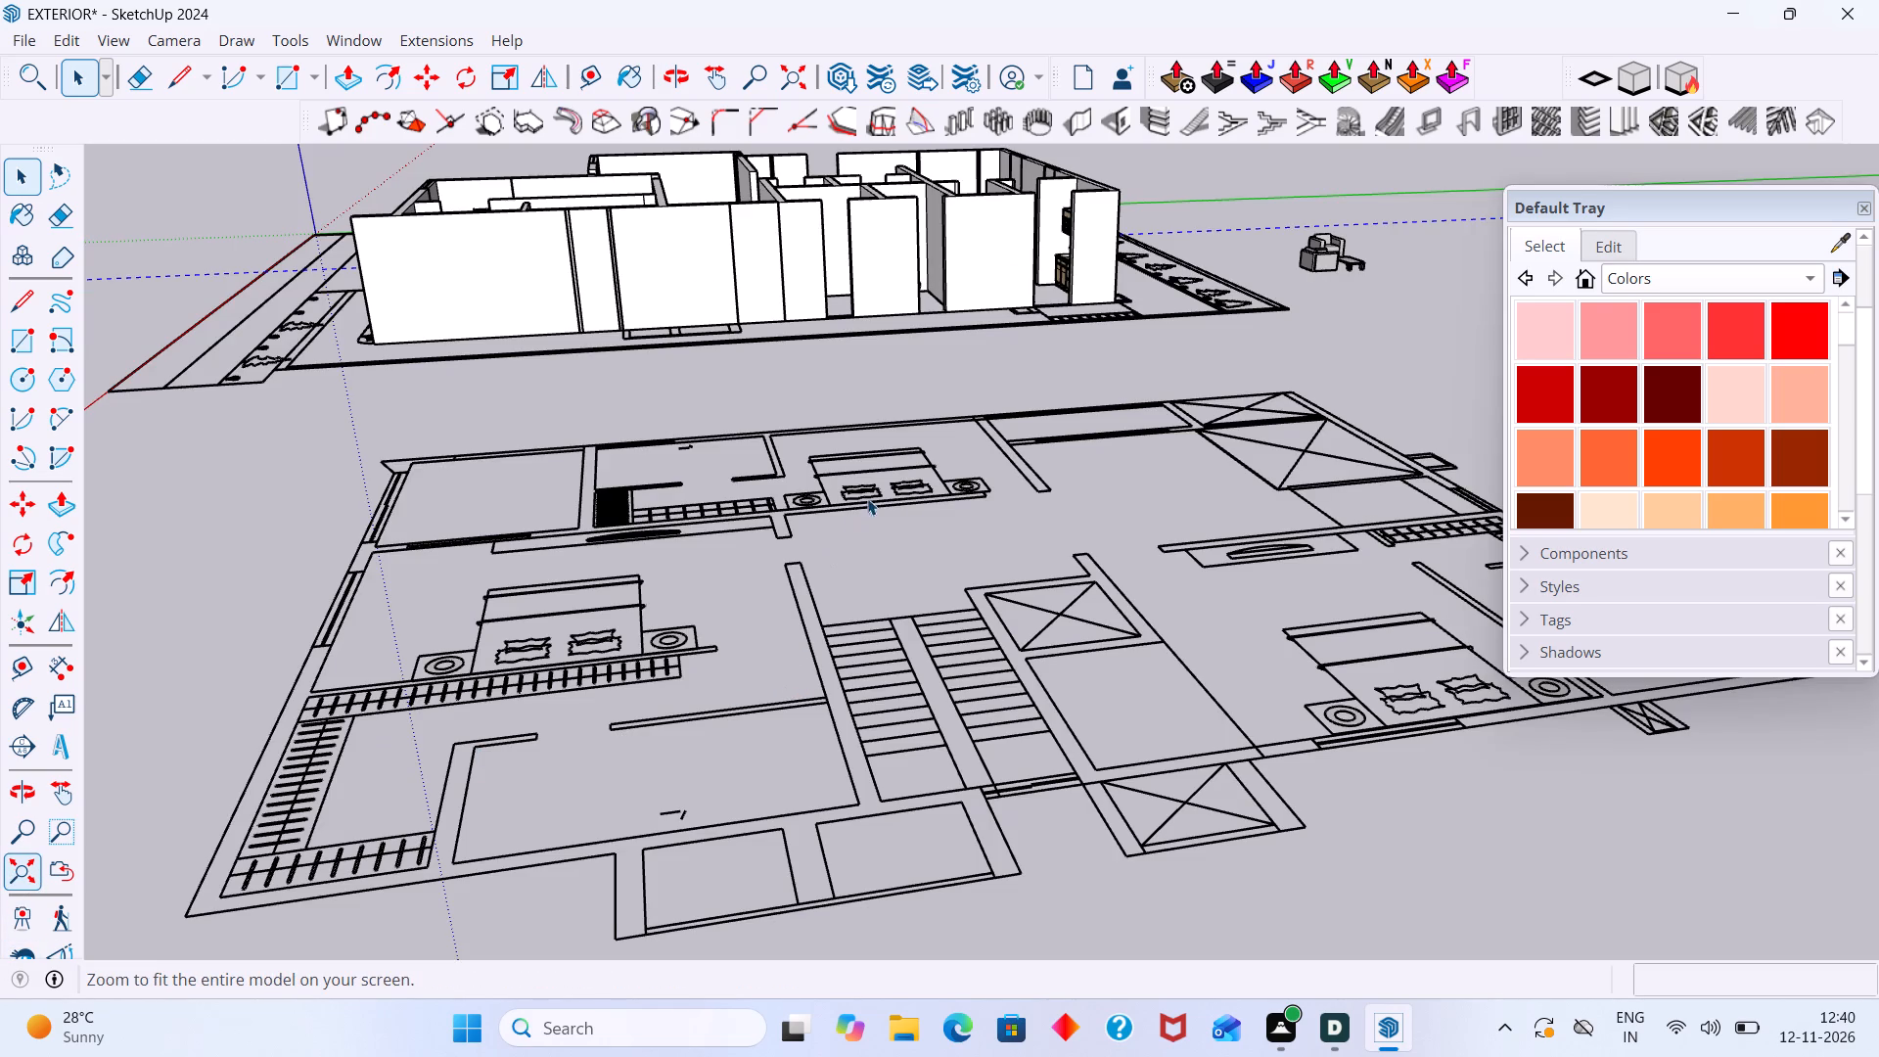
{"action": "scroll", "coordinate": [1008, 230], "scroll_direction": "down", "scroll_amount": 4}
{"action": "middle_click_drag", "start_coordinate": [978, 322], "coordinate": [984, 466]}
{"action": "middle_click_drag", "start_coordinate": [976, 399], "coordinate": [1094, 724], "text": "shift"}
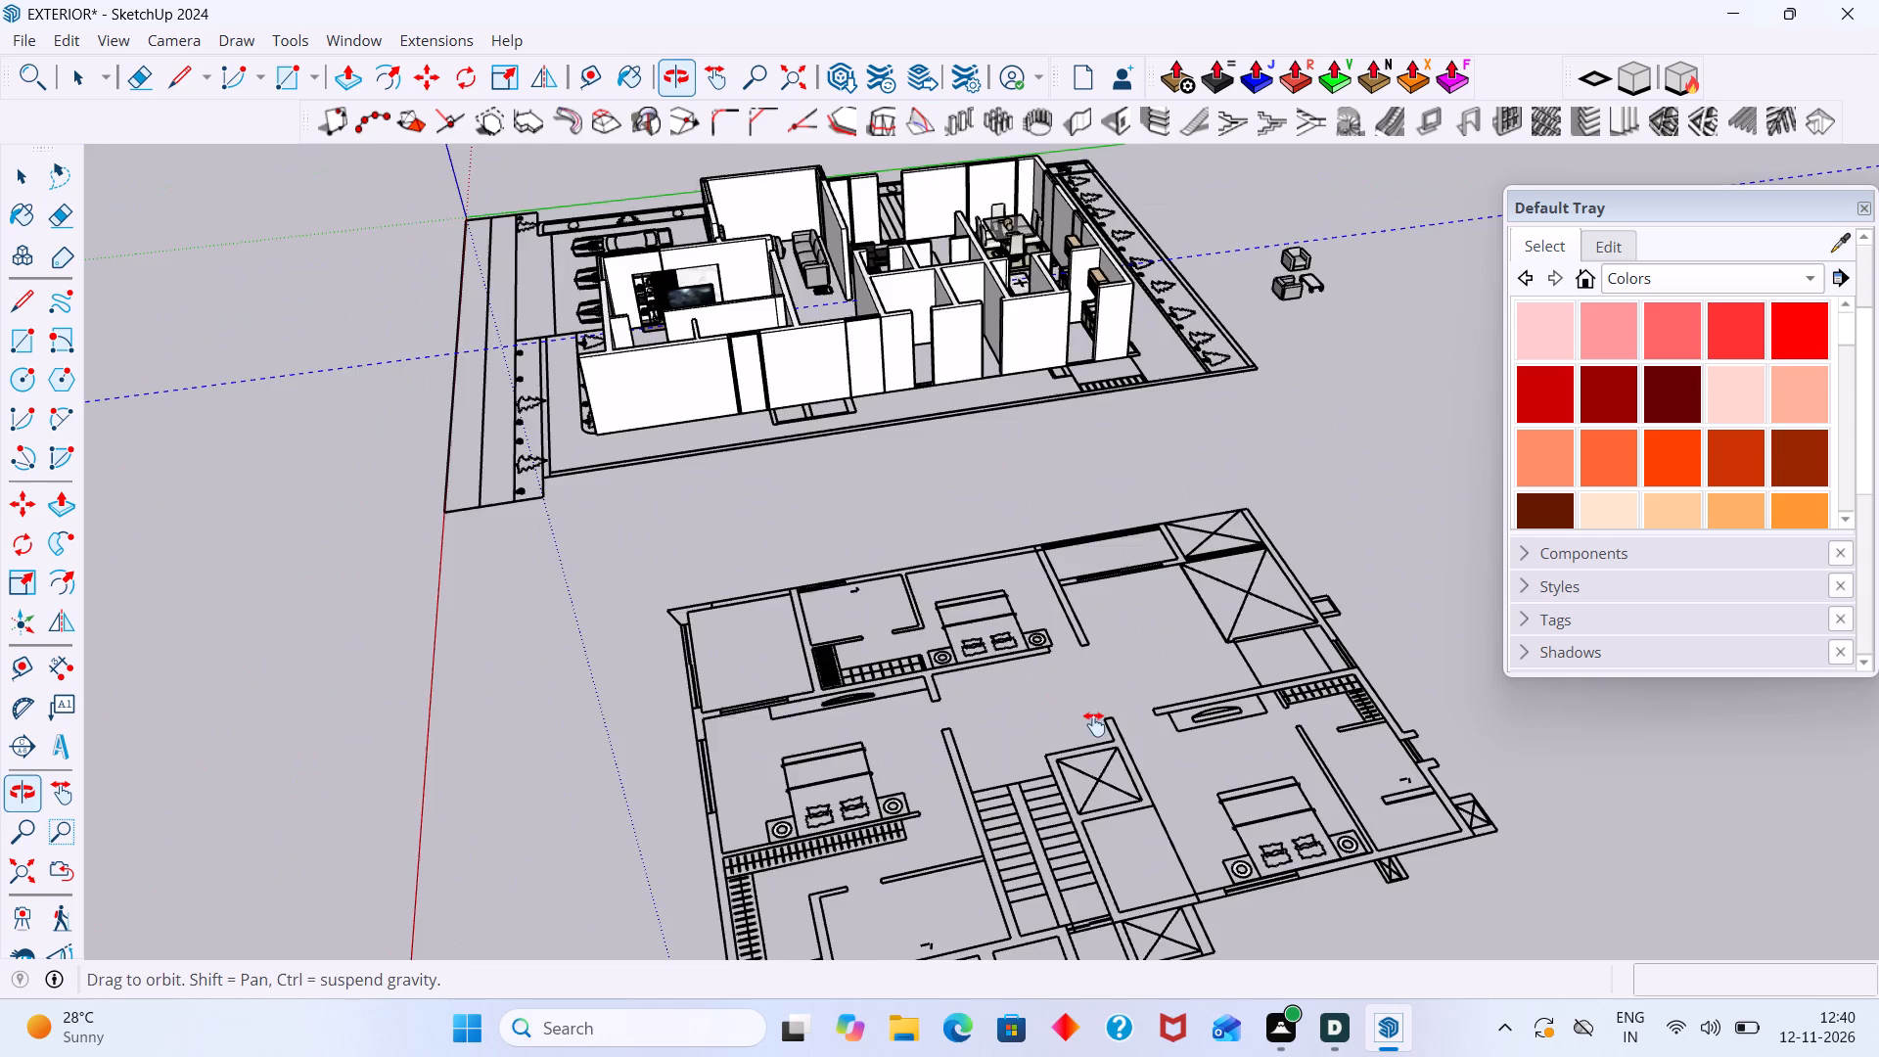
{"action": "middle_click_drag", "start_coordinate": [1094, 724], "coordinate": [1104, 720], "text": "shift"}
{"action": "middle_click_drag", "start_coordinate": [1045, 528], "coordinate": [1157, 822], "text": "shift"}
{"action": "scroll", "coordinate": [949, 652], "scroll_direction": "up", "scroll_amount": 7}
{"action": "middle_click_drag", "start_coordinate": [942, 694], "coordinate": [1016, 847]}
{"action": "scroll", "coordinate": [845, 691], "scroll_direction": "up", "scroll_amount": 2}
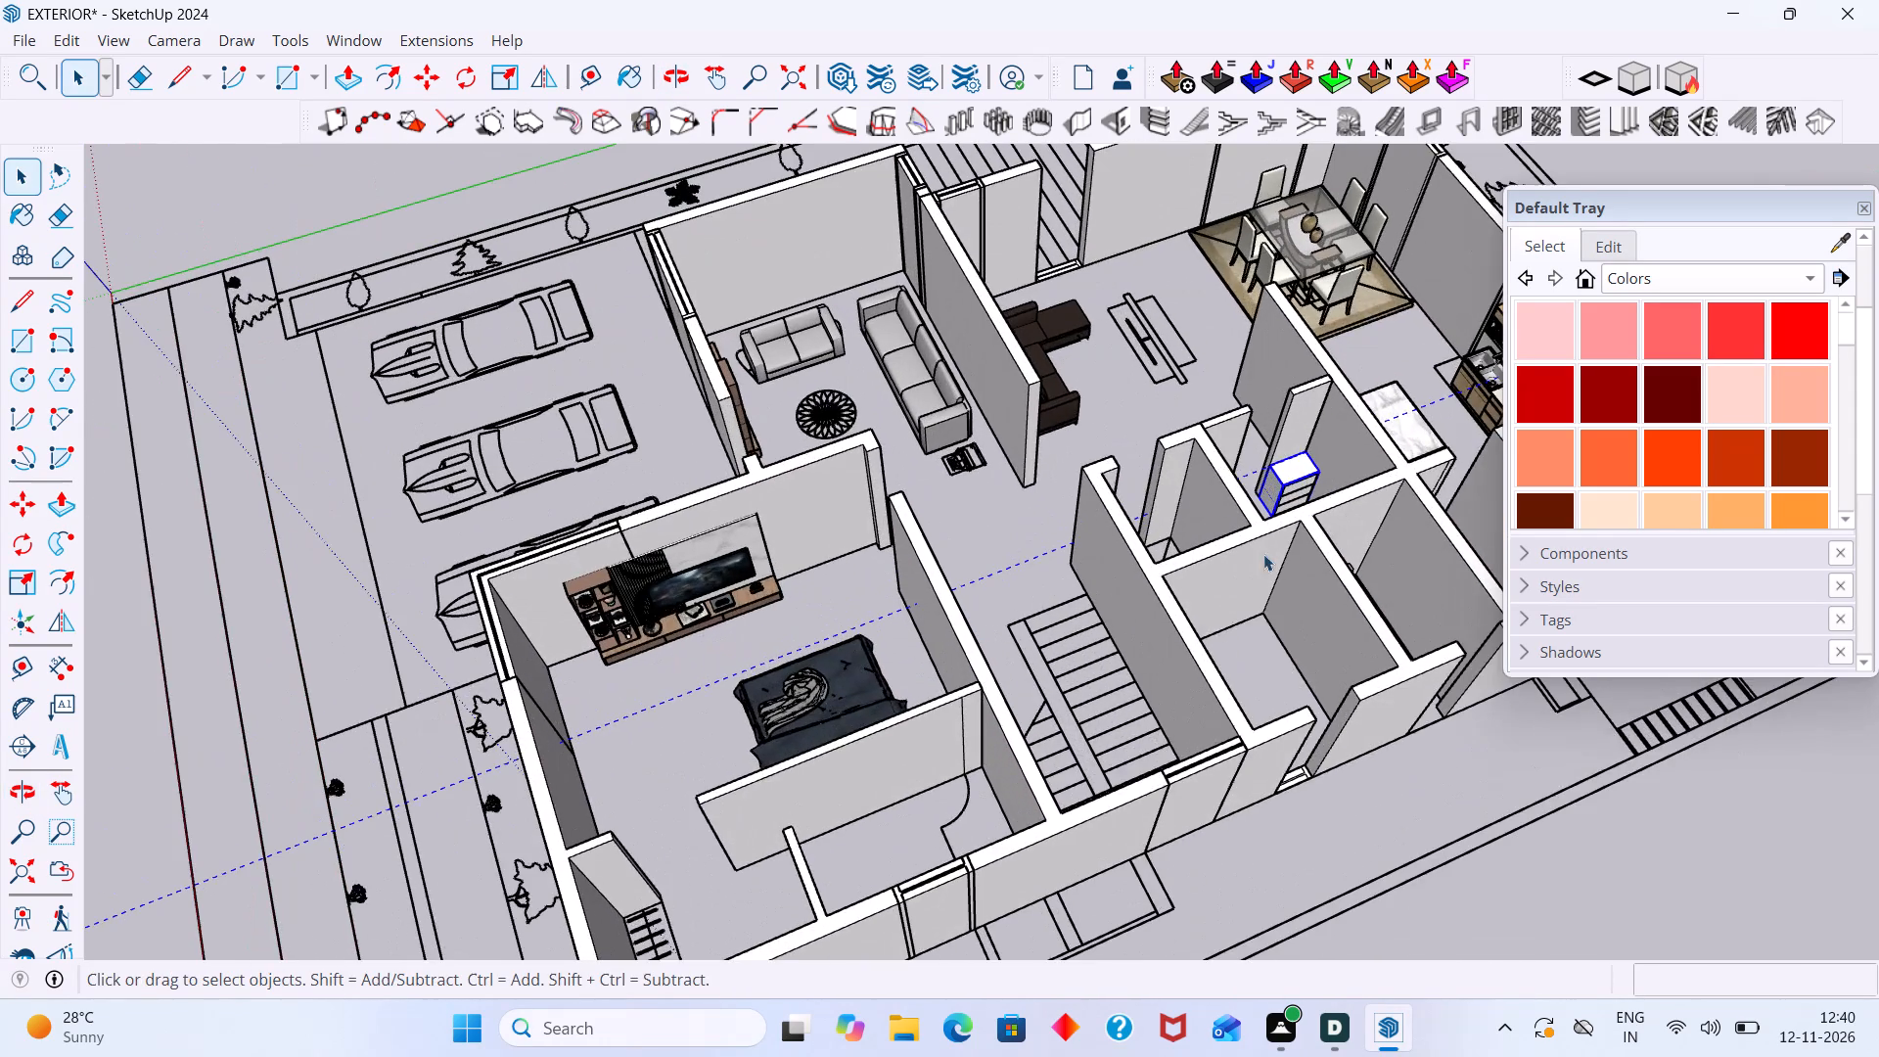
{"action": "middle_click_drag", "start_coordinate": [1460, 507], "coordinate": [1118, 634], "text": "shift"}
{"action": "scroll", "coordinate": [1027, 637], "scroll_direction": "up", "scroll_amount": 14}
{"action": "left_click", "coordinate": [800, 644]}
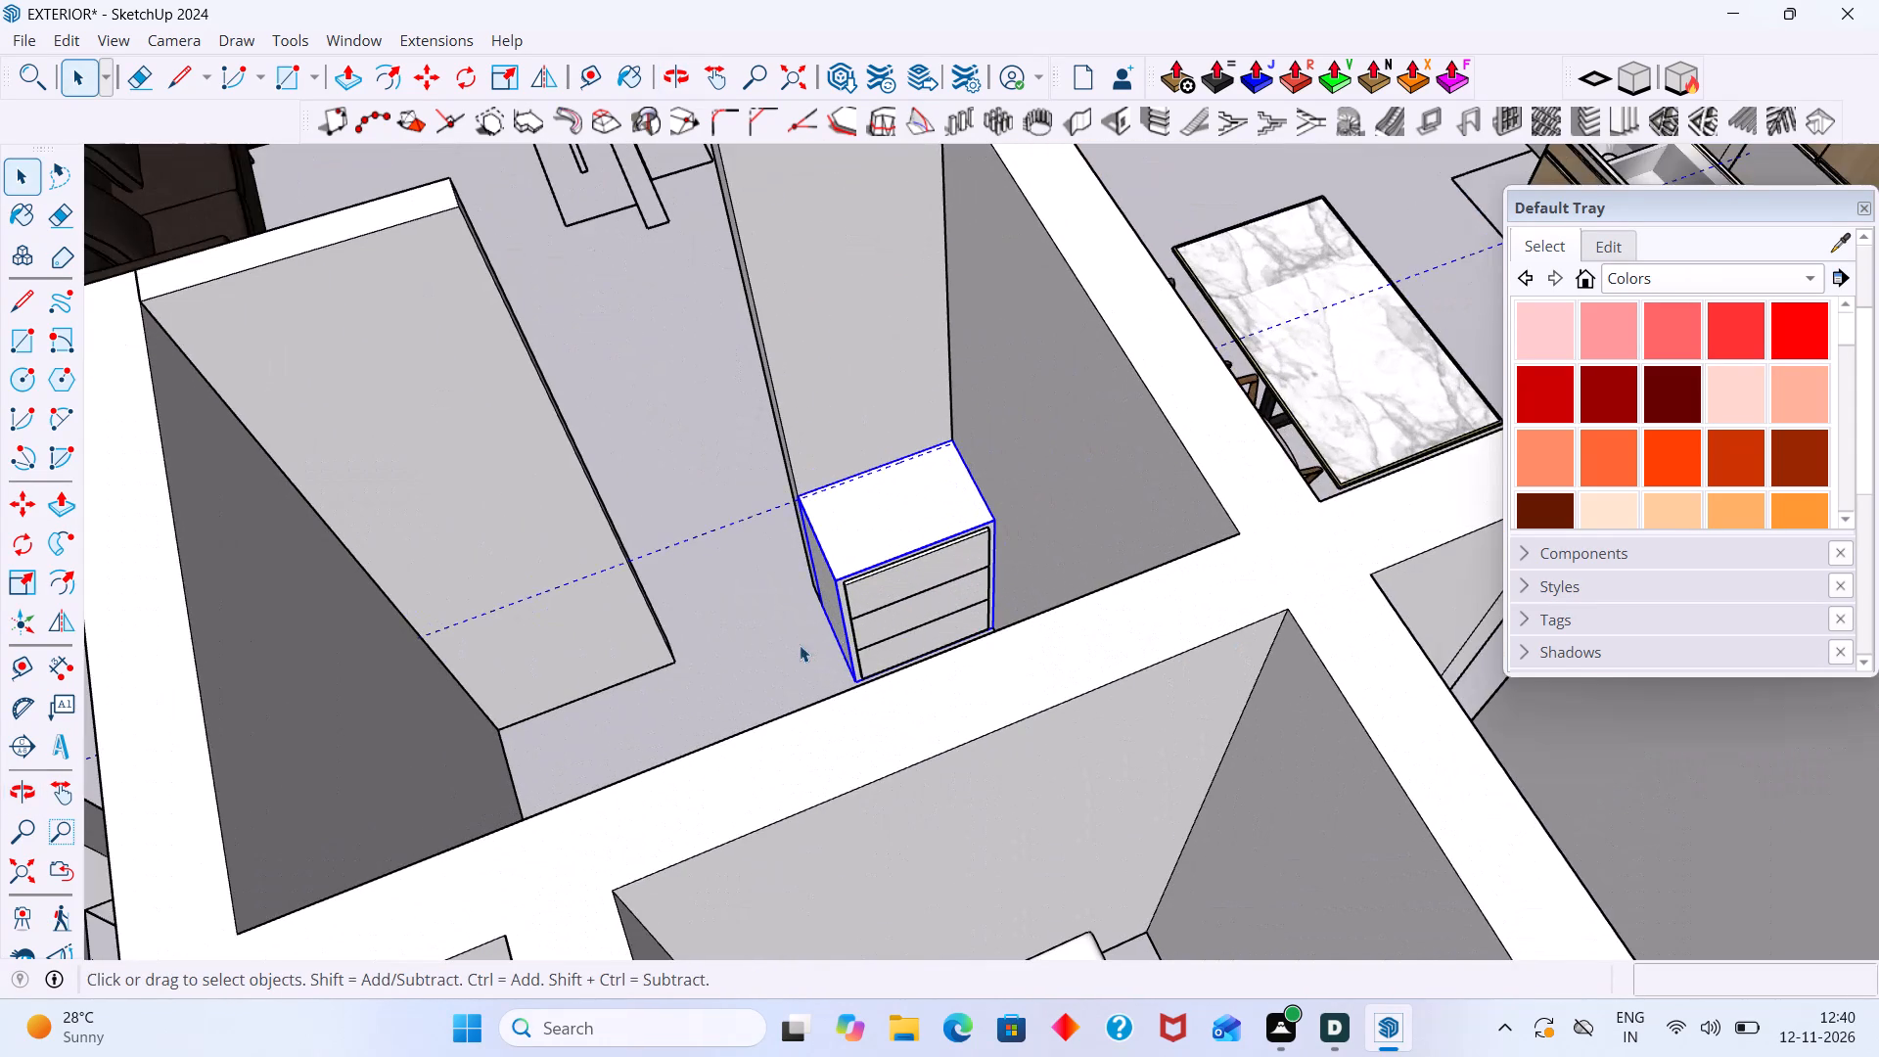
{"action": "scroll", "coordinate": [835, 633], "scroll_direction": "up", "scroll_amount": 5}
{"action": "middle_click_drag", "start_coordinate": [900, 703], "coordinate": [950, 710]}
{"action": "scroll", "coordinate": [932, 711], "scroll_direction": "up", "scroll_amount": 5}
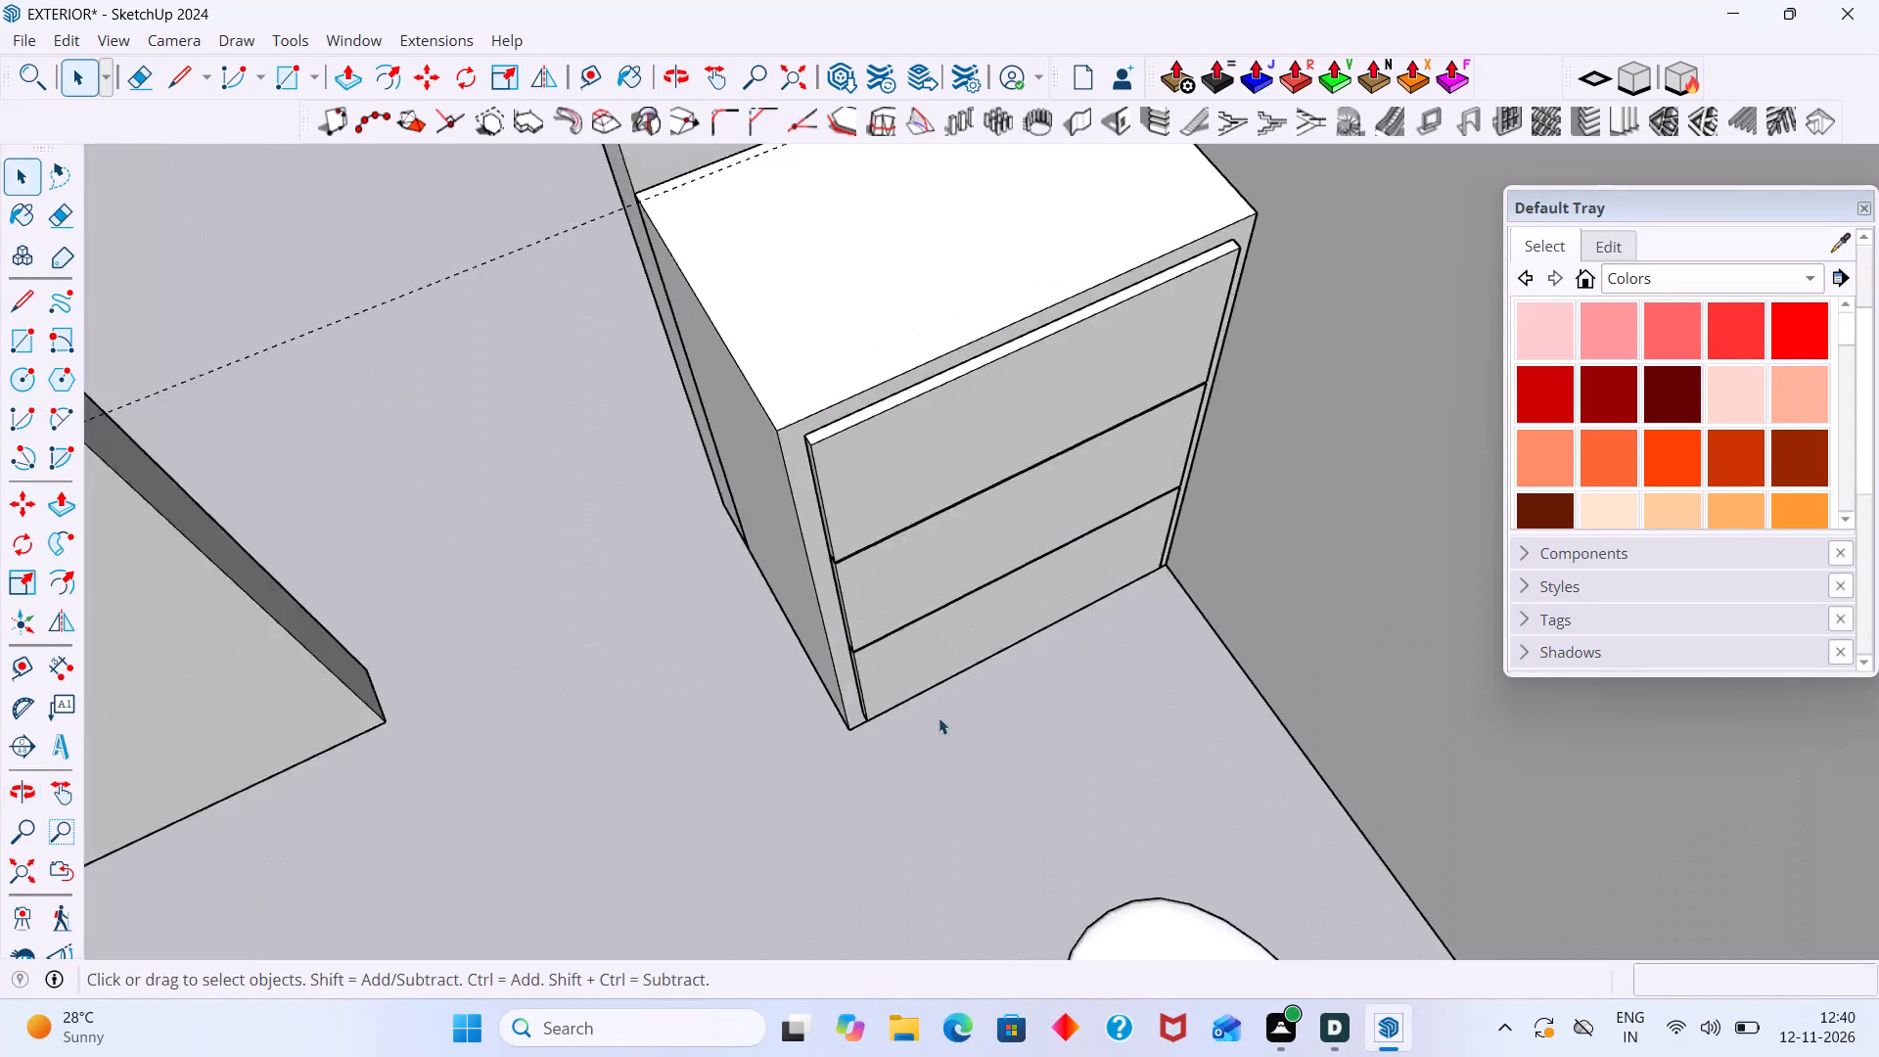
{"action": "scroll", "coordinate": [939, 717], "scroll_direction": "up", "scroll_amount": 7}
{"action": "middle_click_drag", "start_coordinate": [924, 722], "coordinate": [977, 512]}
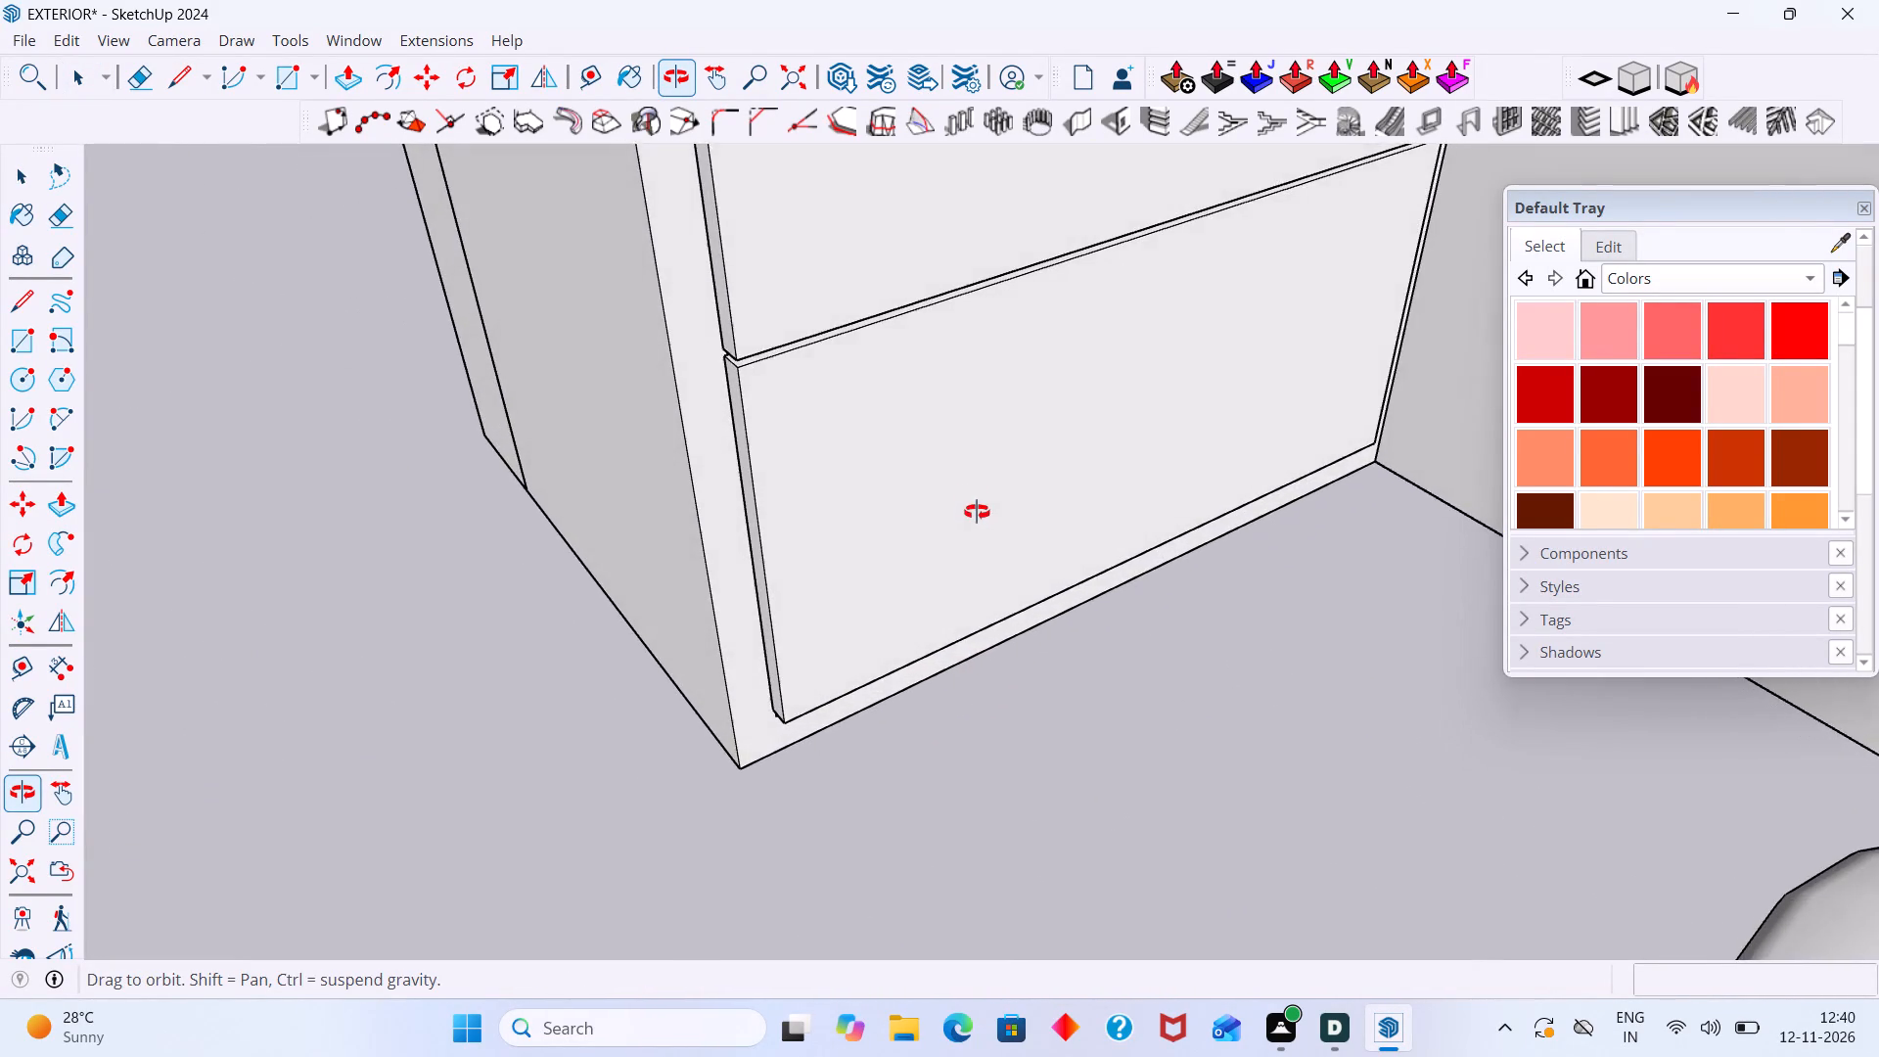
{"action": "middle_click_drag", "start_coordinate": [977, 512], "coordinate": [962, 320]}
{"action": "scroll", "coordinate": [811, 622], "scroll_direction": "up", "scroll_amount": 5}
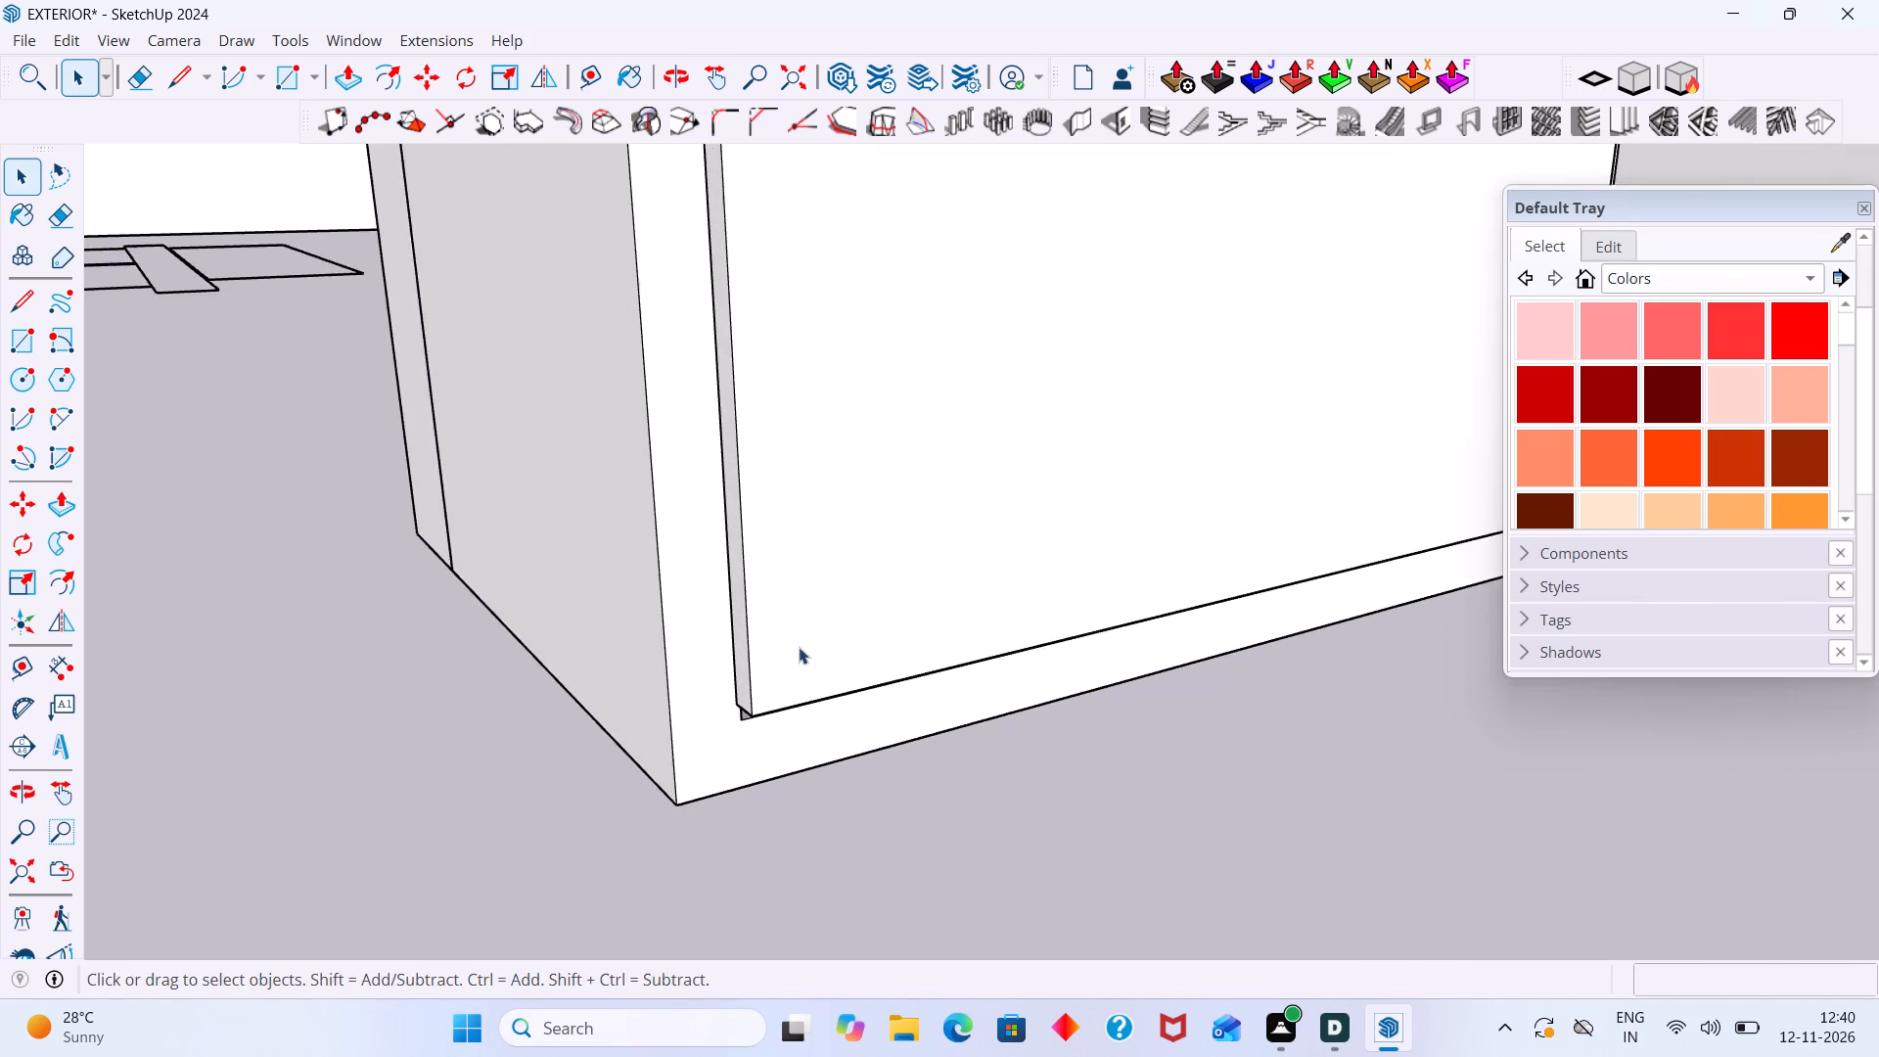
{"action": "scroll", "coordinate": [799, 647], "scroll_direction": "up", "scroll_amount": 1}
{"action": "middle_click_drag", "start_coordinate": [758, 705], "coordinate": [851, 469]}
{"action": "scroll", "coordinate": [857, 457], "scroll_direction": "up", "scroll_amount": 7}
{"action": "scroll", "coordinate": [862, 425], "scroll_direction": "down", "scroll_amount": 4}
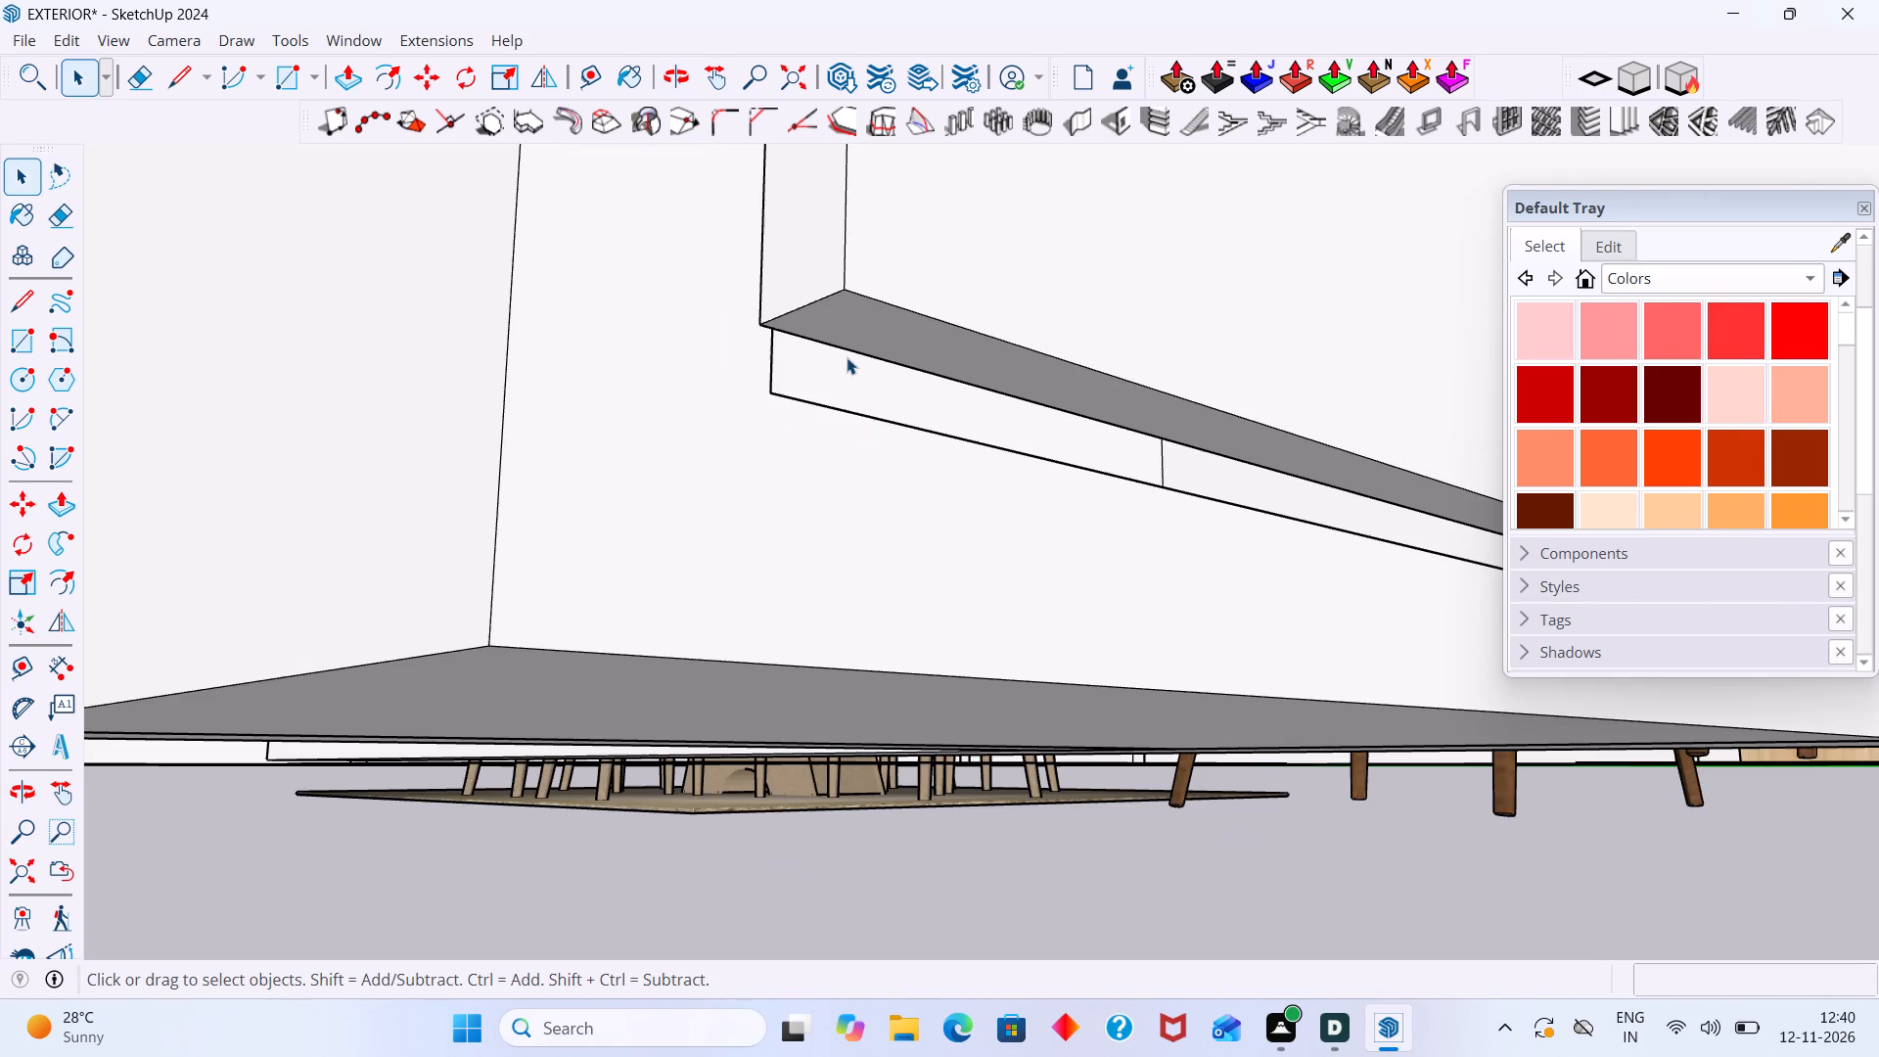
Open the bottom front panel for editing and Push/Pull its underside down to the lower edge of the cabinet opening.
{"action": "left_click", "coordinate": [847, 336]}
{"action": "scroll", "coordinate": [847, 332], "scroll_direction": "up", "scroll_amount": 2}
{"action": "double_click", "coordinate": [847, 332]}
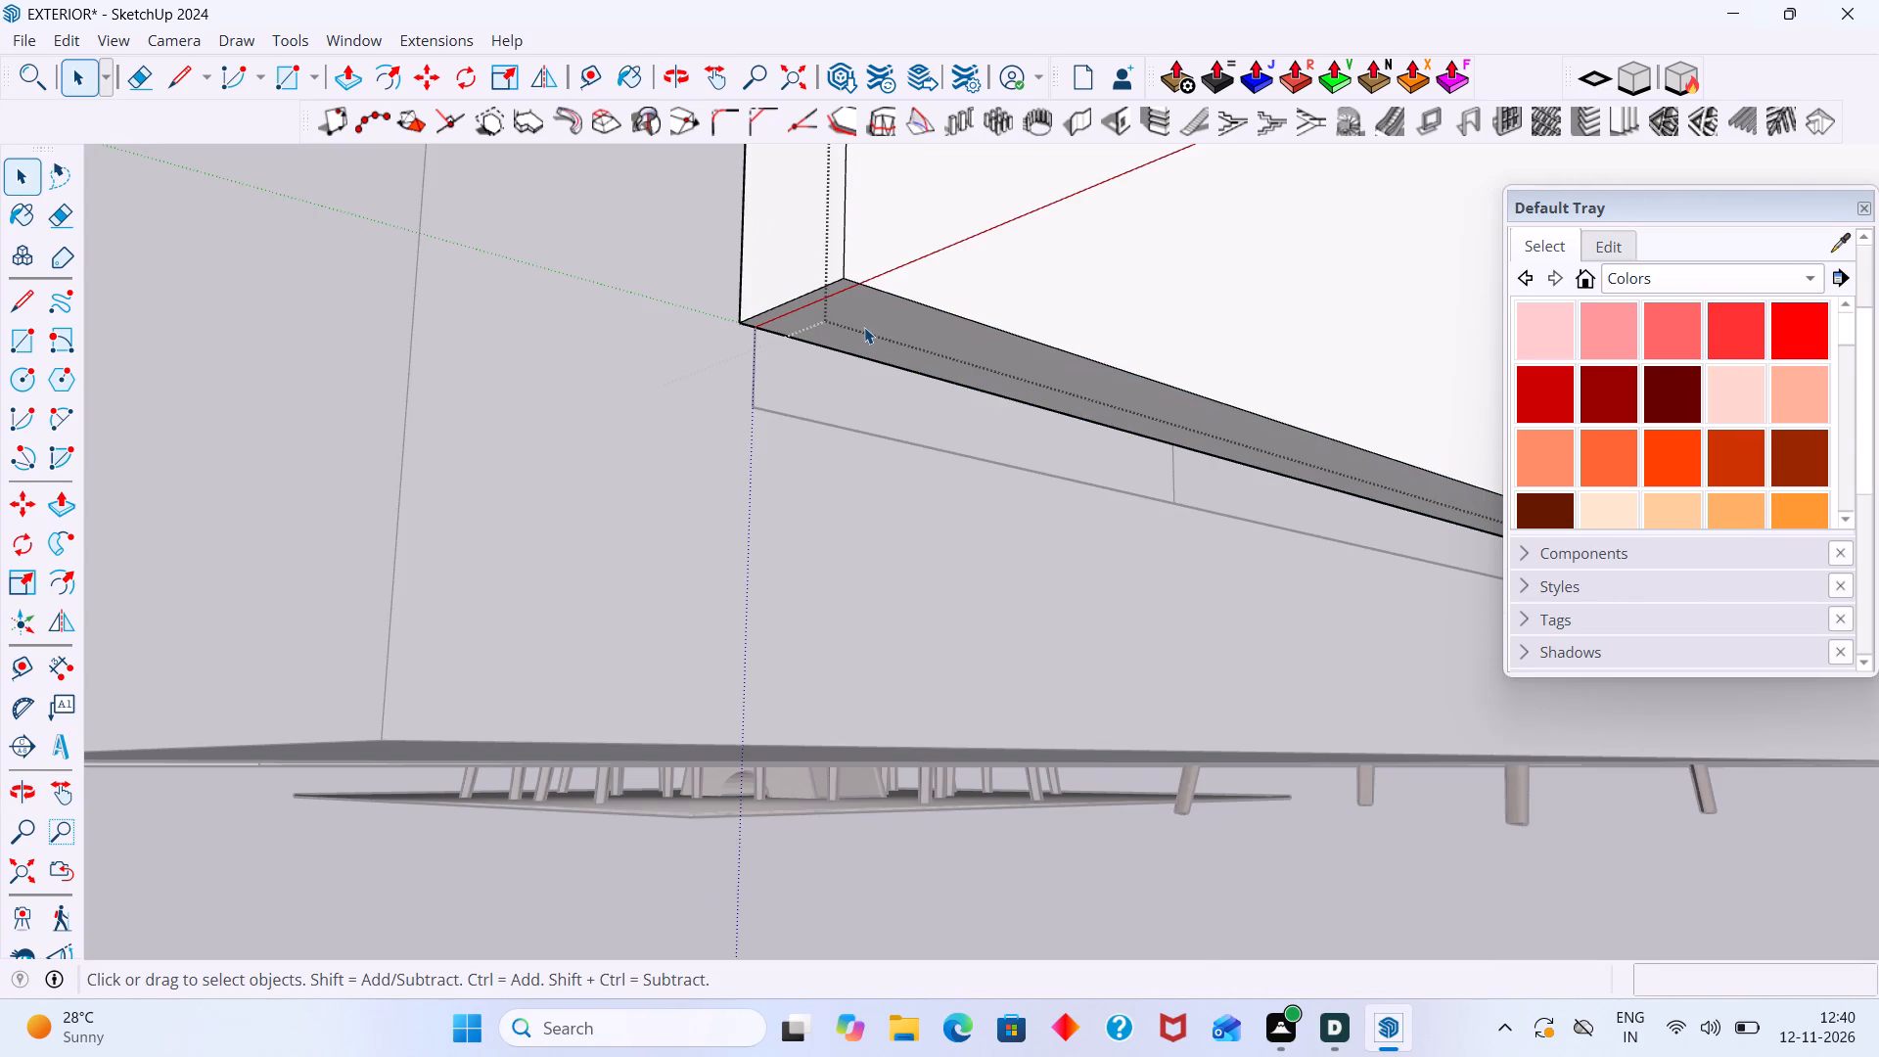
{"action": "left_click", "coordinate": [866, 325]}
{"action": "key", "text": "p"}
{"action": "left_click", "coordinate": [868, 328]}
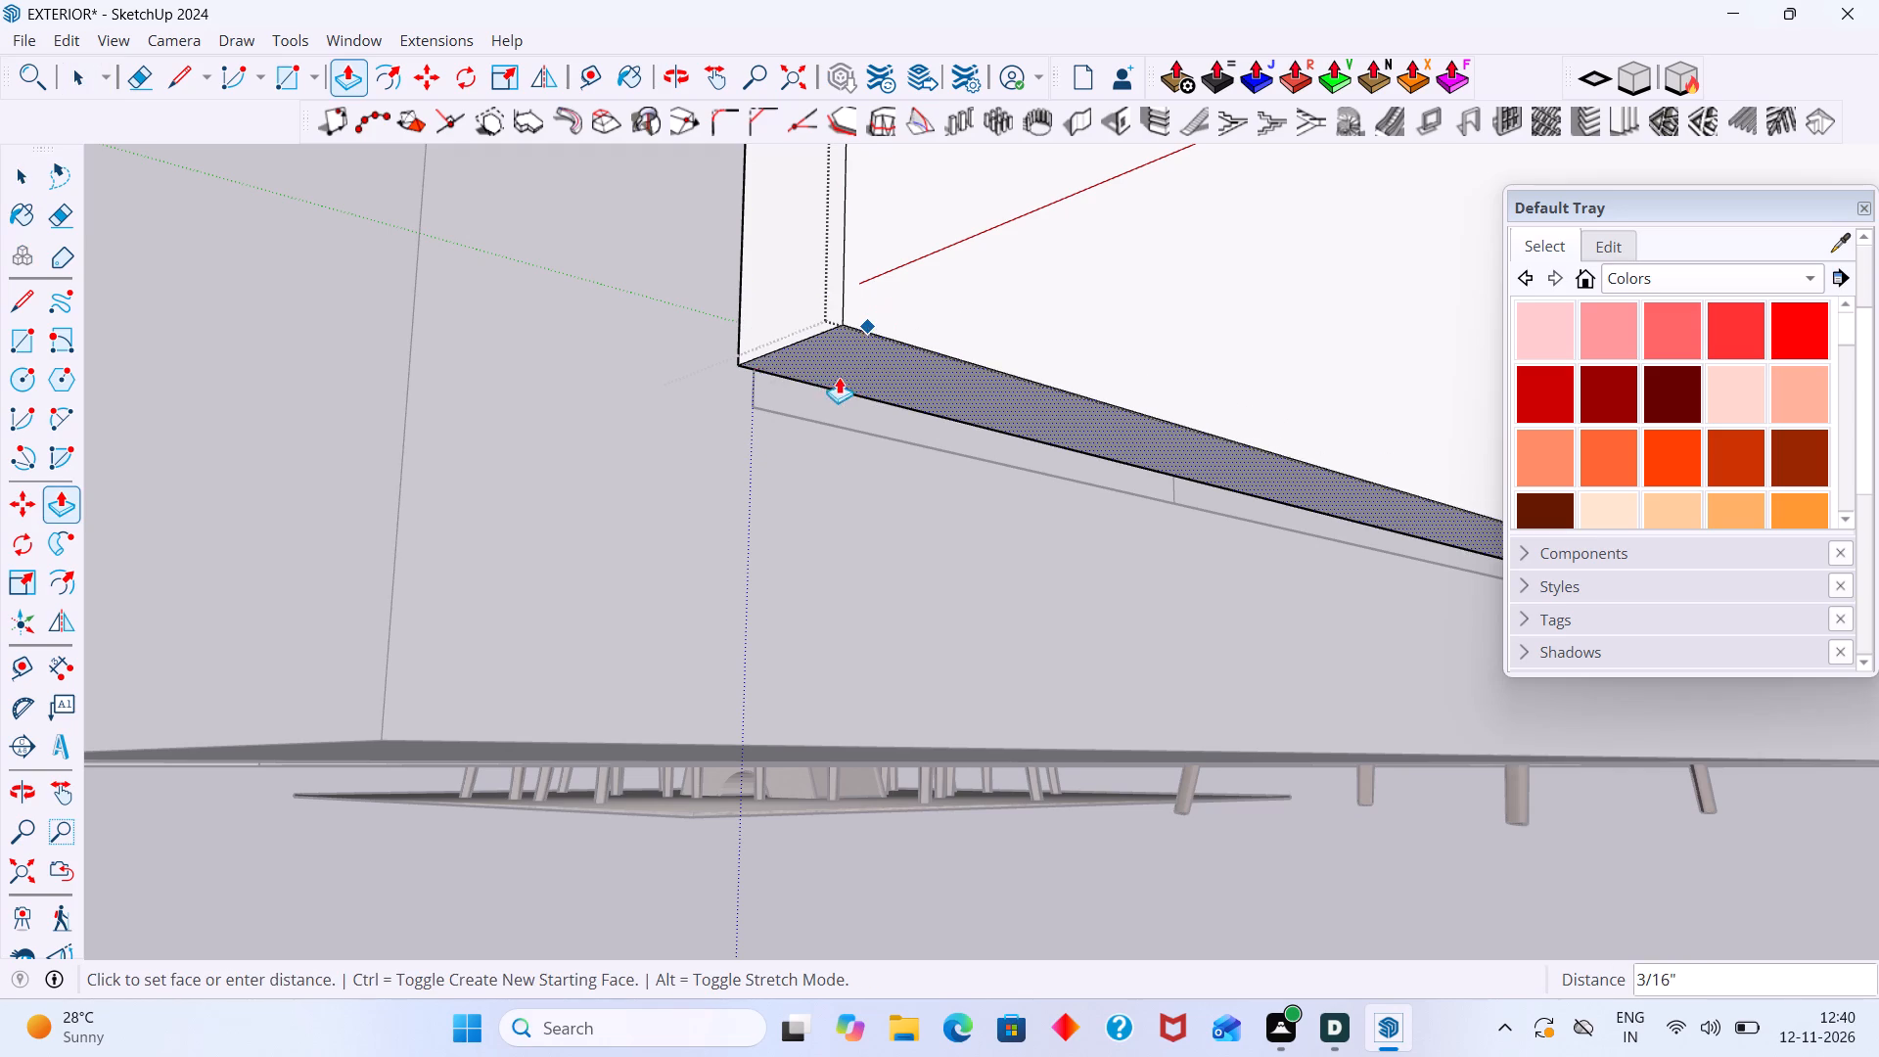
{"action": "scroll", "coordinate": [765, 406], "scroll_direction": "up", "scroll_amount": 6}
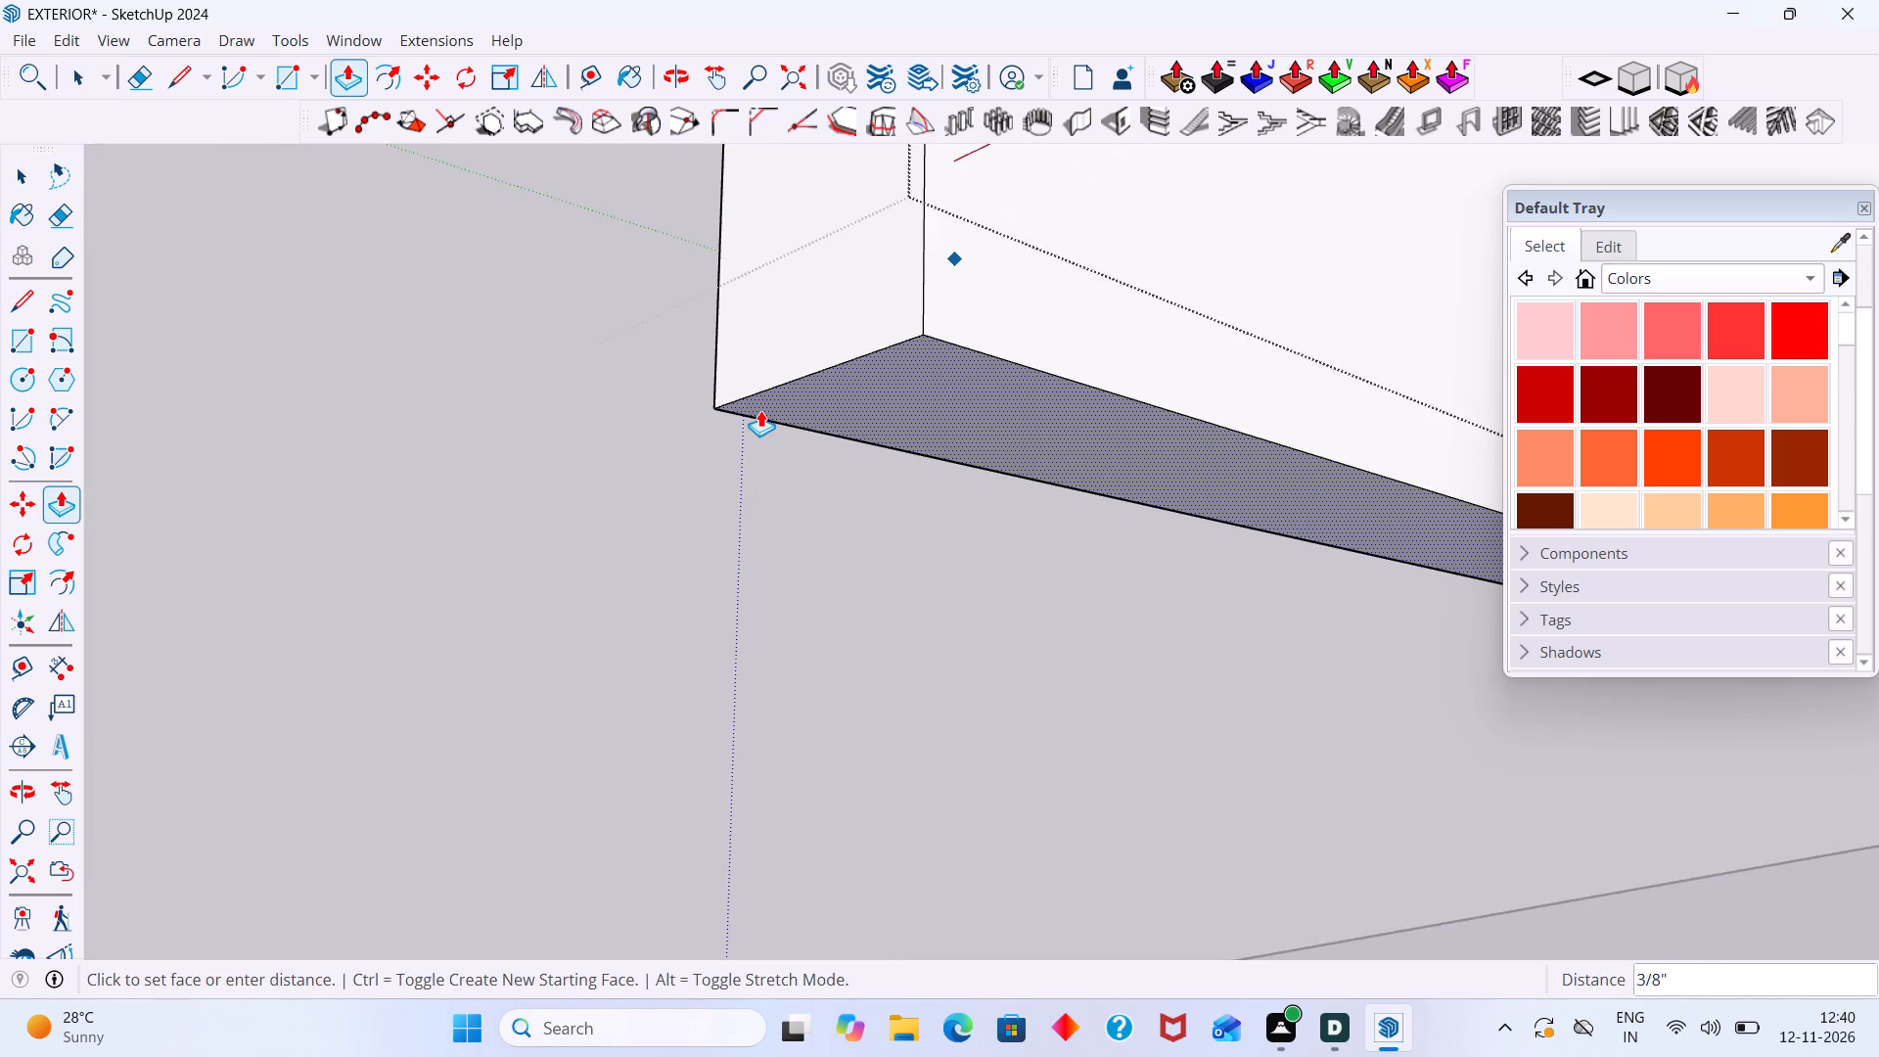
{"action": "scroll", "coordinate": [760, 410], "scroll_direction": "up", "scroll_amount": 1}
{"action": "scroll", "coordinate": [760, 410], "scroll_direction": "down", "scroll_amount": 2}
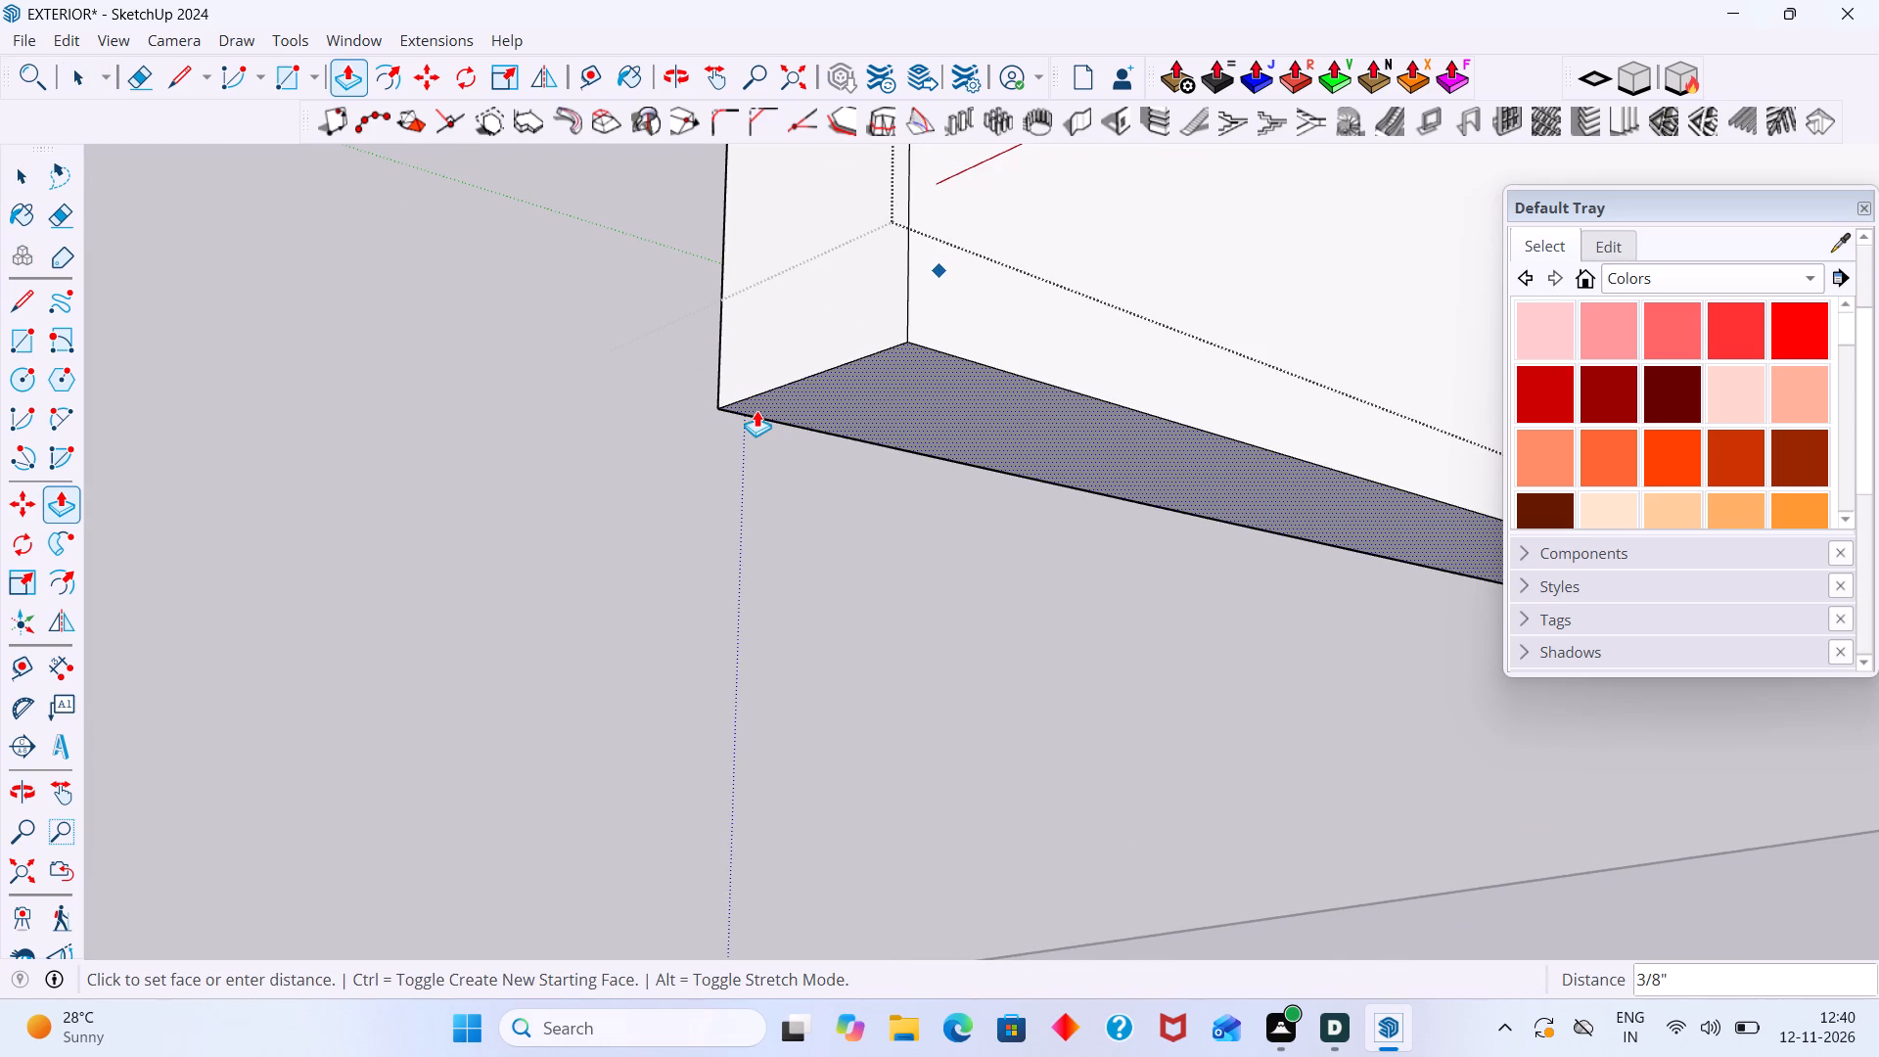
{"action": "scroll", "coordinate": [756, 410], "scroll_direction": "up", "scroll_amount": 1}
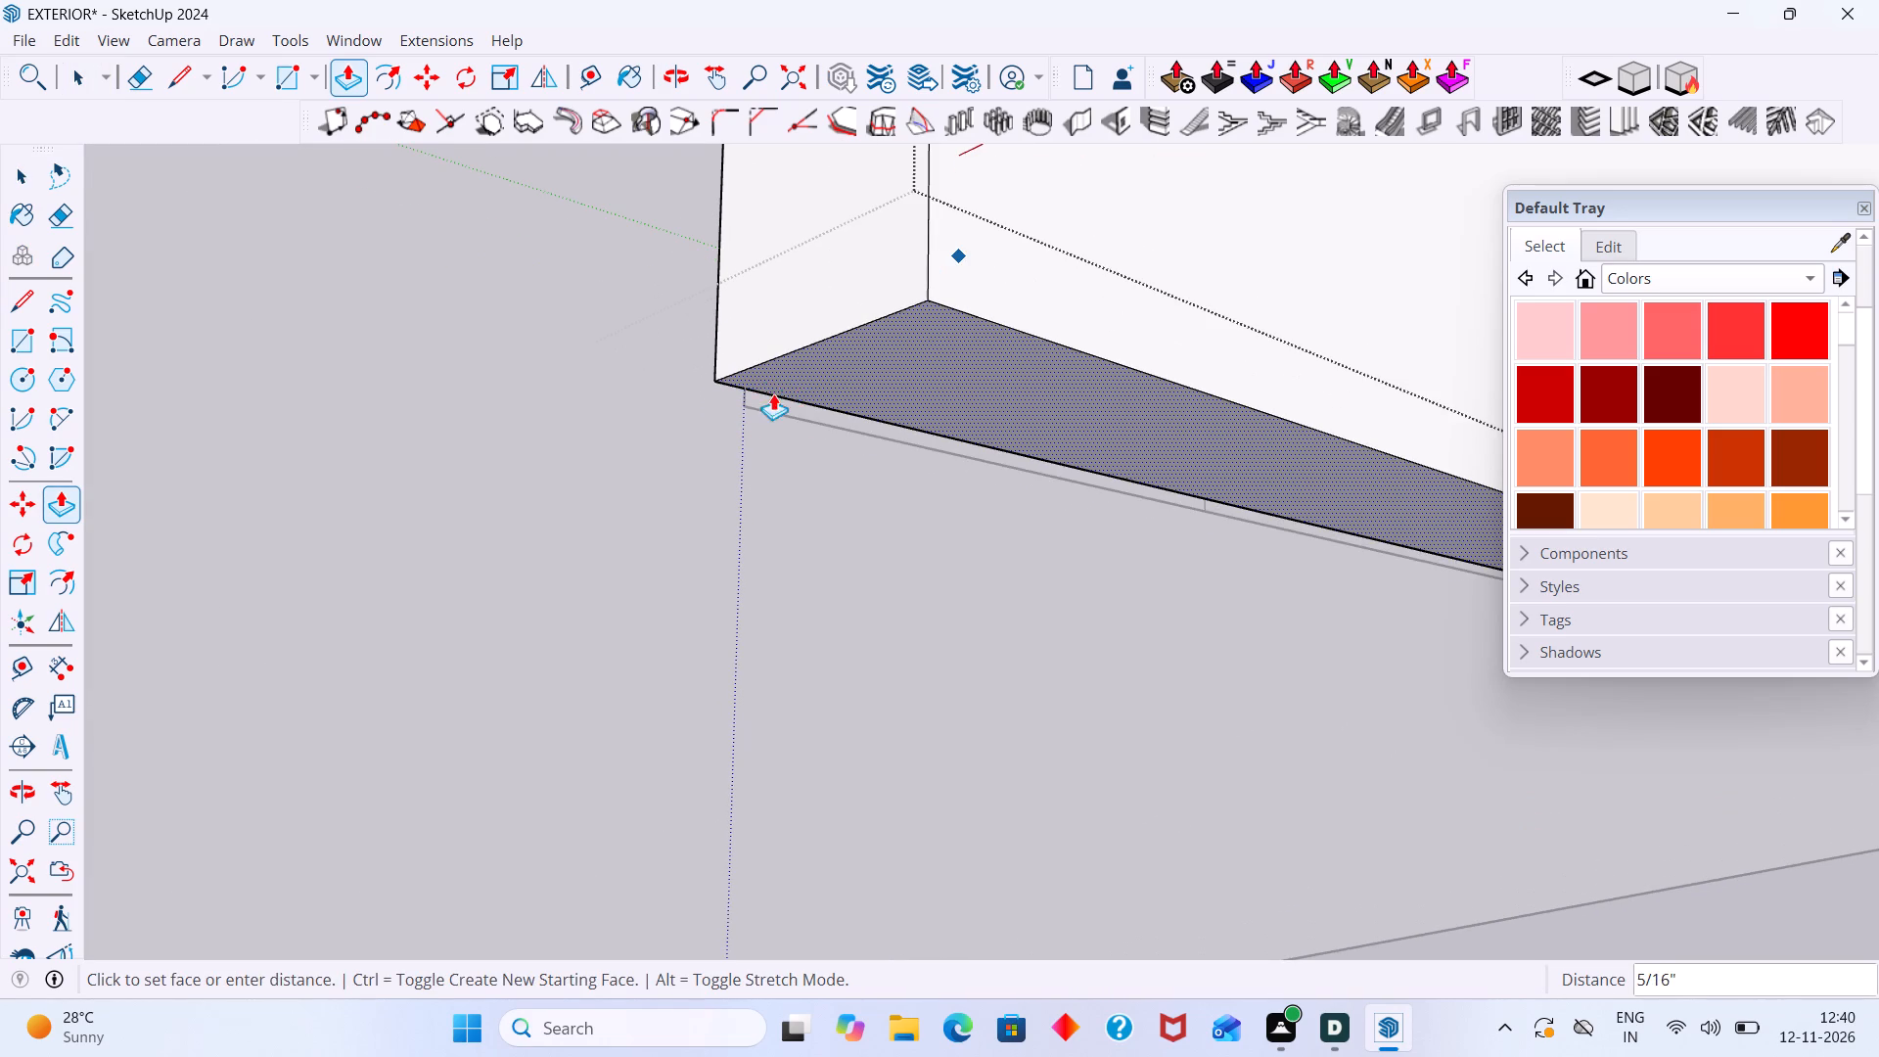
{"action": "left_click", "coordinate": [752, 399]}
{"action": "key", "text": "space"}
{"action": "left_click", "coordinate": [707, 490]}
{"action": "scroll", "coordinate": [719, 486], "scroll_direction": "up", "scroll_amount": 1}
{"action": "scroll", "coordinate": [719, 486], "scroll_direction": "down", "scroll_amount": 5}
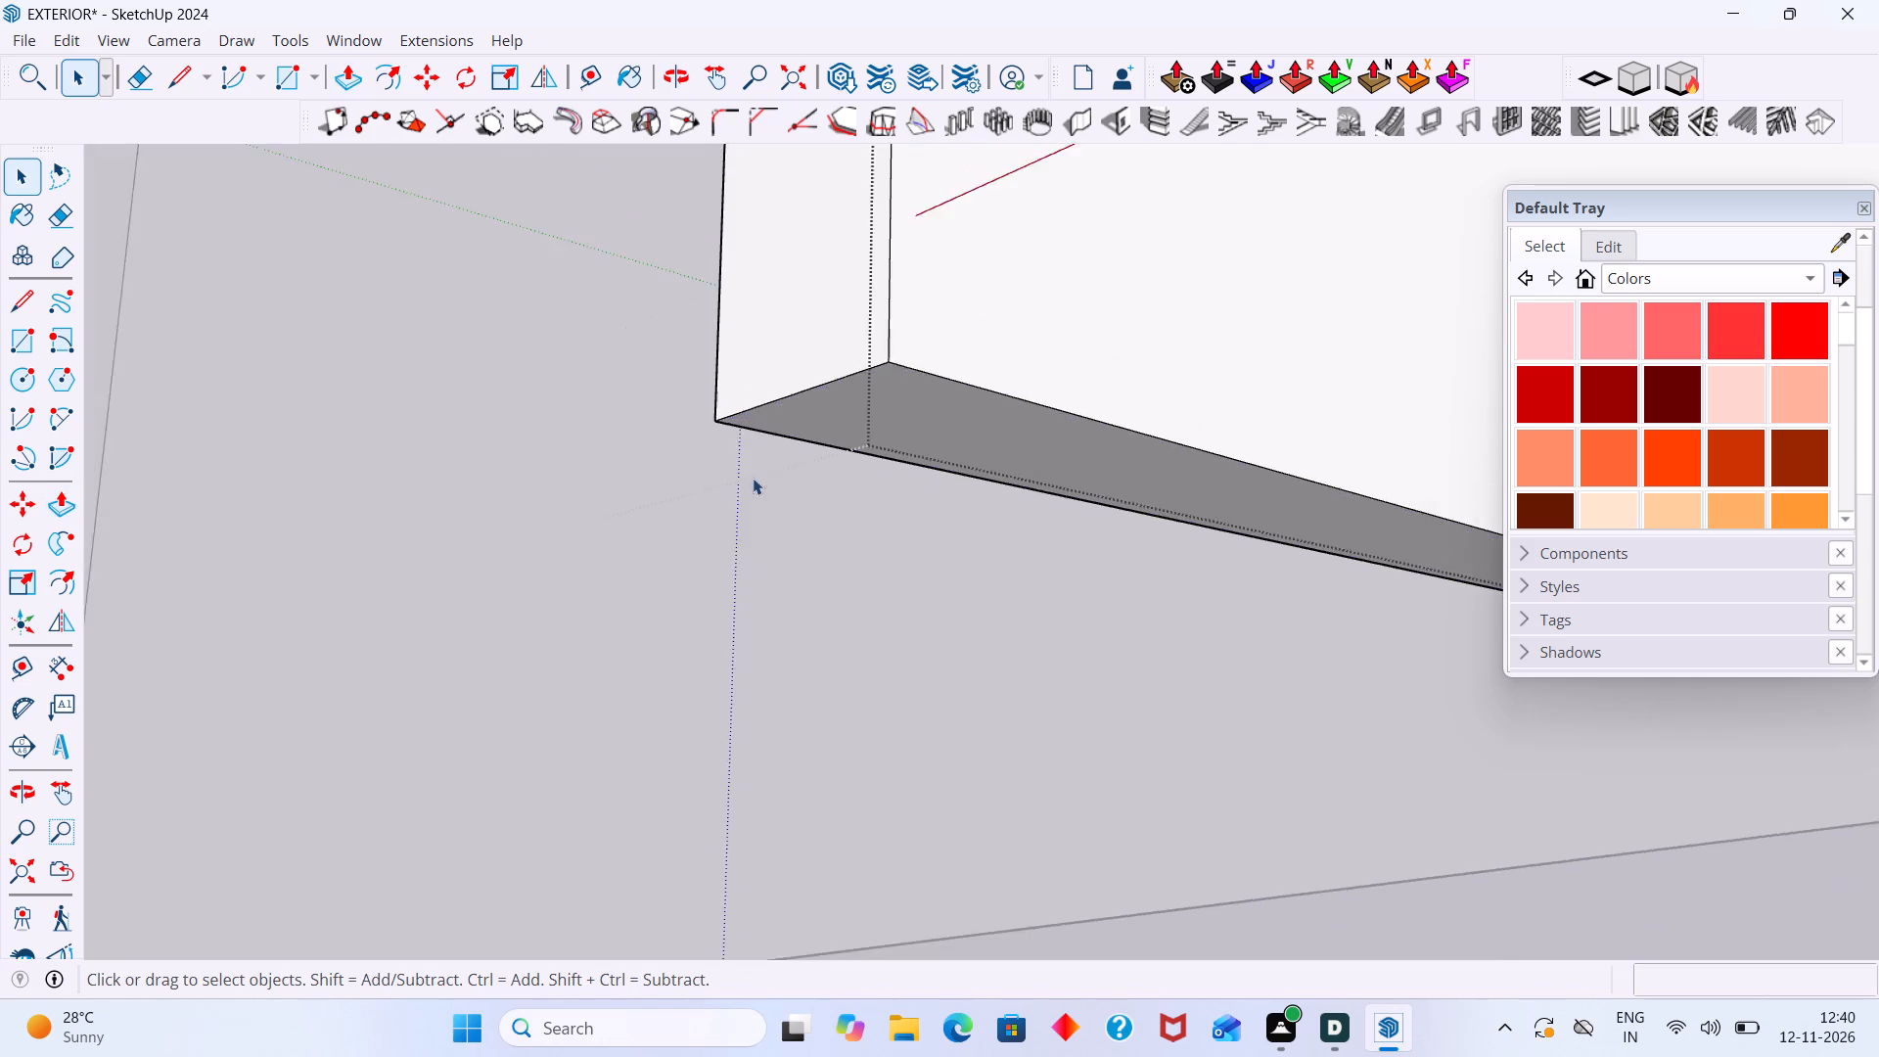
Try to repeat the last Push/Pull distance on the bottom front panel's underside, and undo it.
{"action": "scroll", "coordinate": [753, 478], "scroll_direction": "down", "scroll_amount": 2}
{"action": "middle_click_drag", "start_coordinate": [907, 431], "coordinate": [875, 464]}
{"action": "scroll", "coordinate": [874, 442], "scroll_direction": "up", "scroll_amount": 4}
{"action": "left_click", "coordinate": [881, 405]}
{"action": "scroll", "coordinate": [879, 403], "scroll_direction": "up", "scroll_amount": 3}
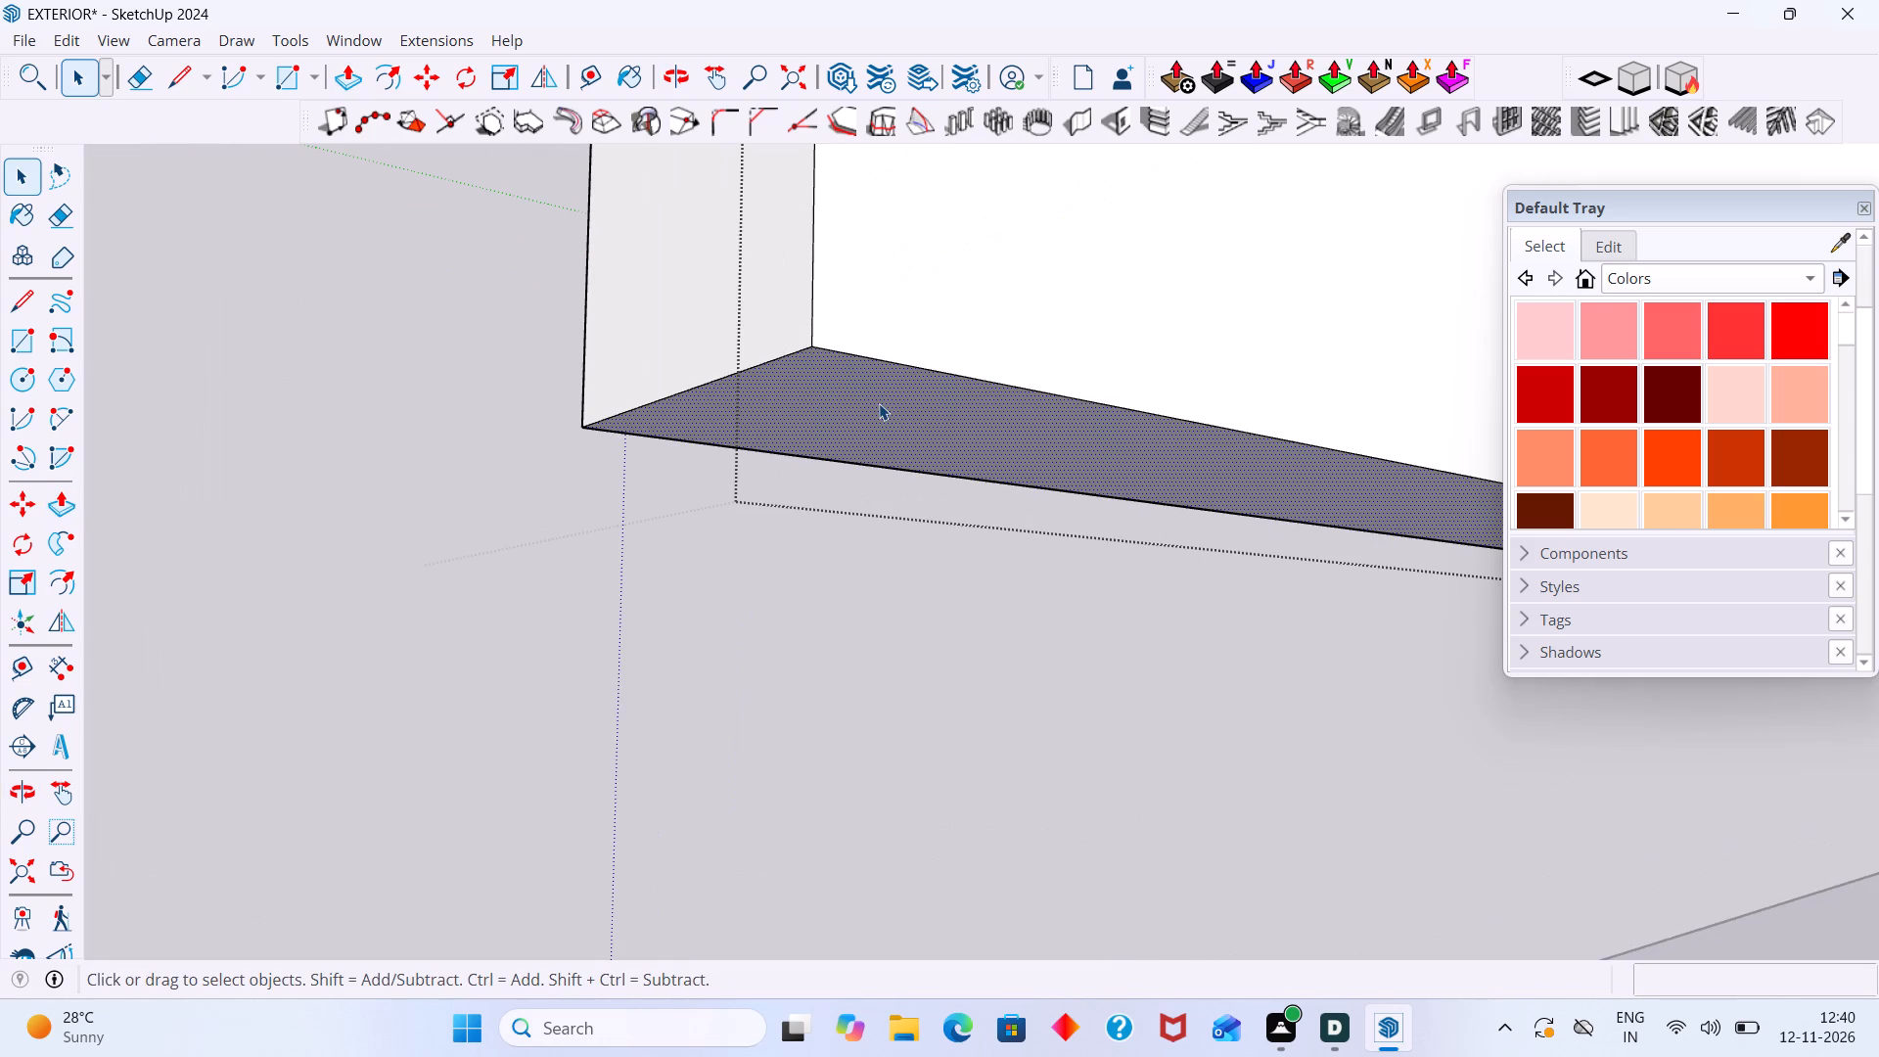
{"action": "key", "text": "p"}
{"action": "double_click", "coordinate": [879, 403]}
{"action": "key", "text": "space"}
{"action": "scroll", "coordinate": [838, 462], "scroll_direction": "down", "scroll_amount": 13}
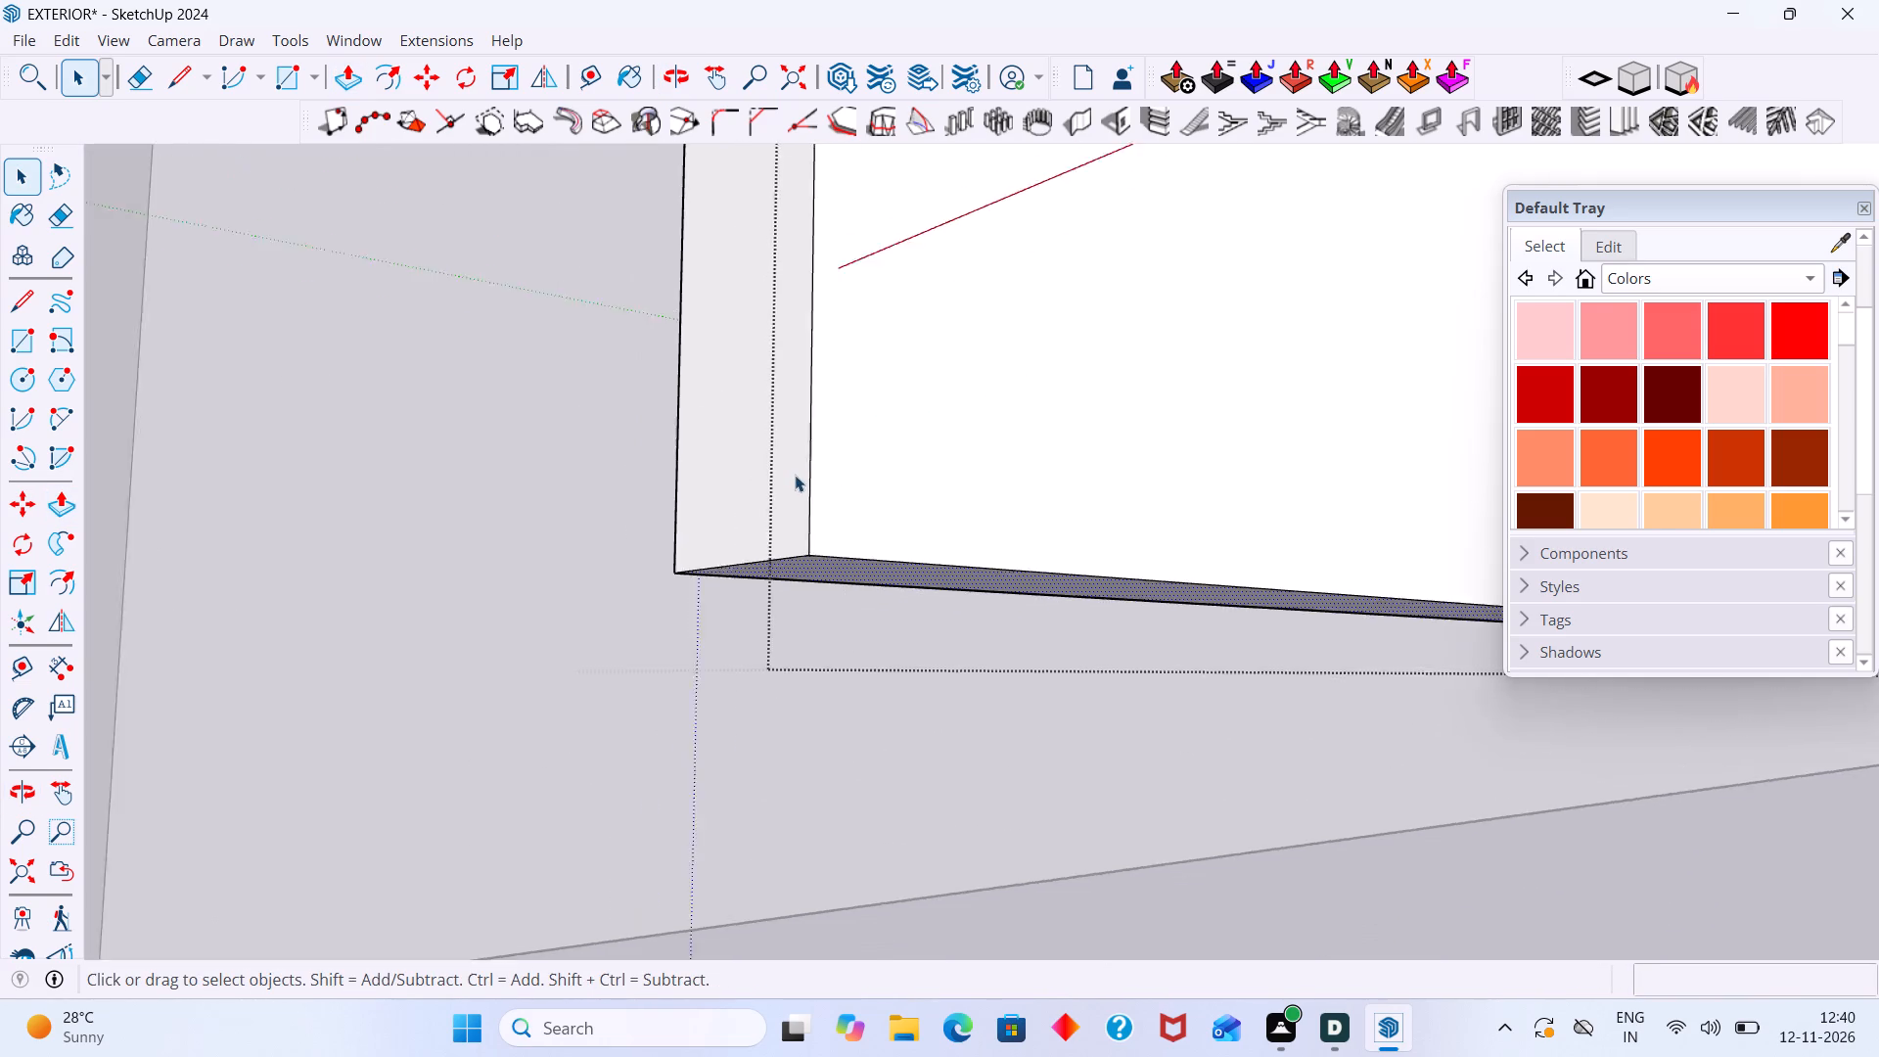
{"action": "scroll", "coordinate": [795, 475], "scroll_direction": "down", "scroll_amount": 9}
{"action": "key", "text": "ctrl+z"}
Push/Pull the bottom front panel's underside by 2 mm and leave the panel.
{"action": "scroll", "coordinate": [828, 475], "scroll_direction": "up", "scroll_amount": 7}
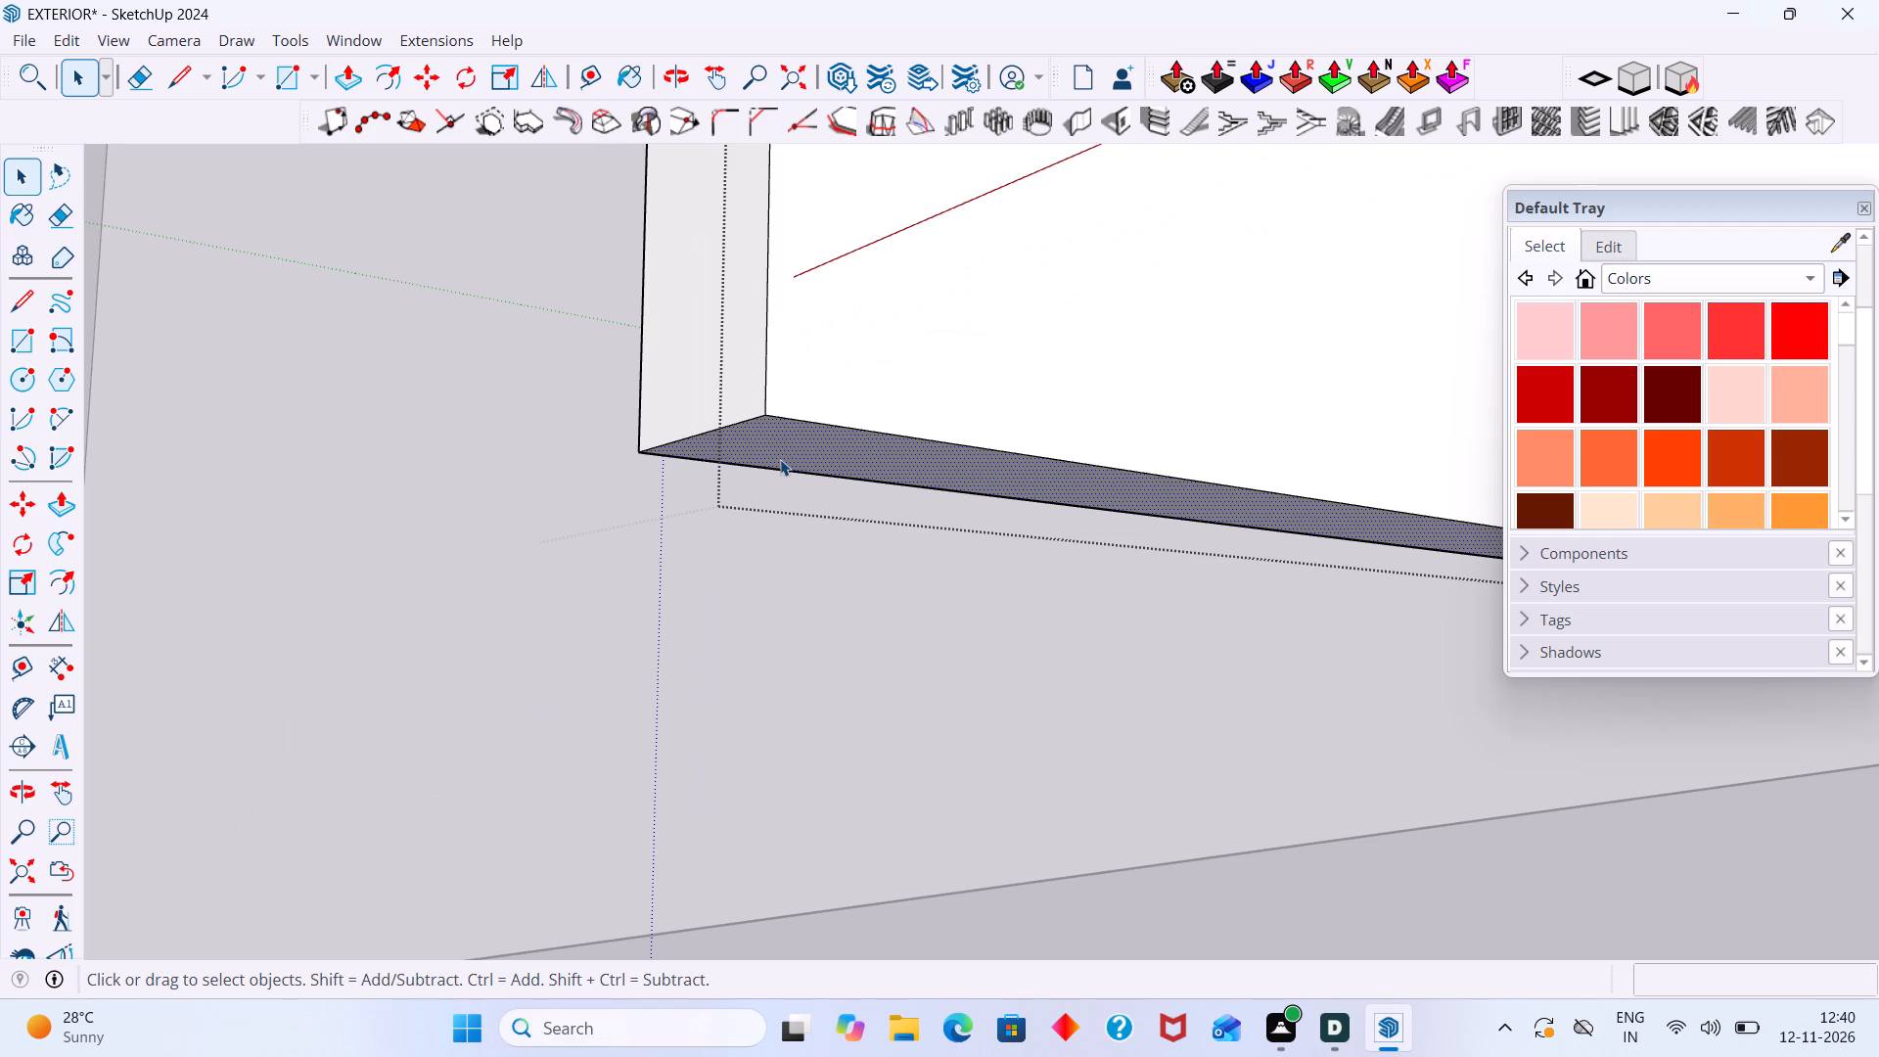
{"action": "key", "text": "p"}
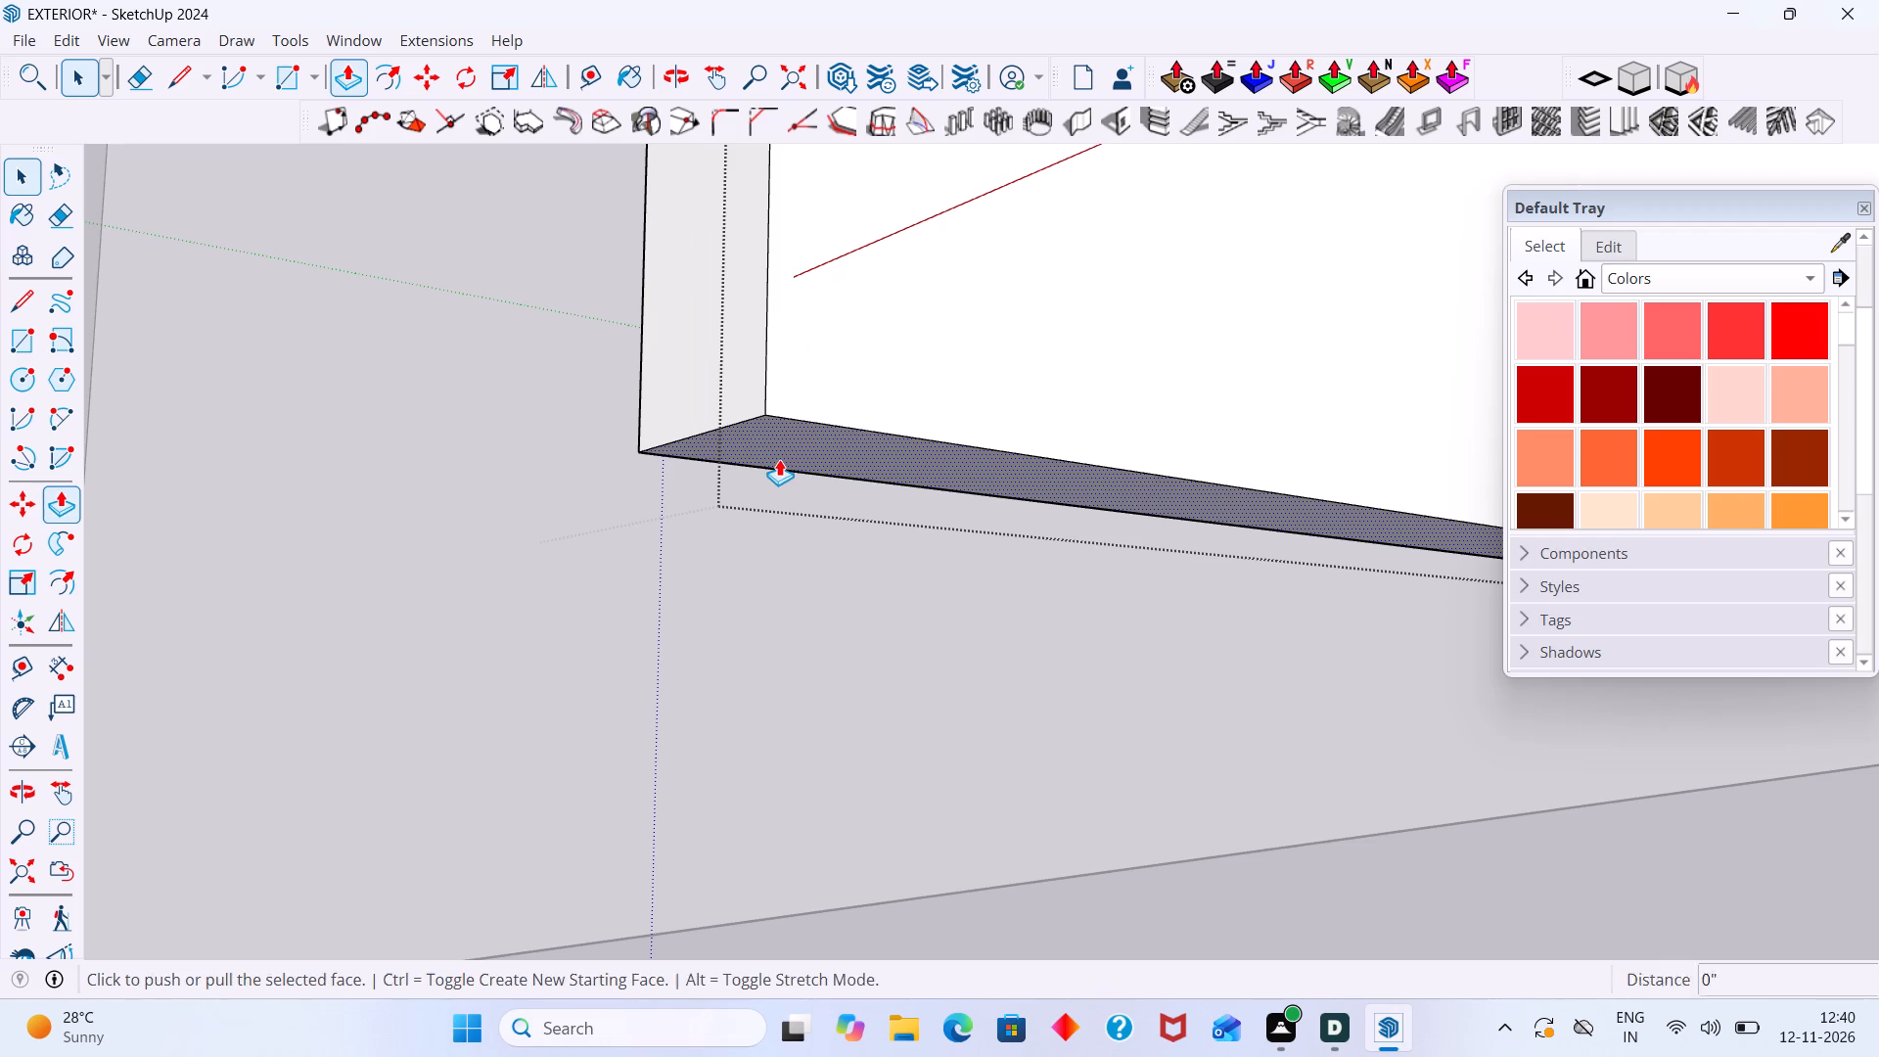
{"action": "left_click", "coordinate": [779, 459]}
{"action": "type", "text": "2MM"}
{"action": "key", "text": "Return"}
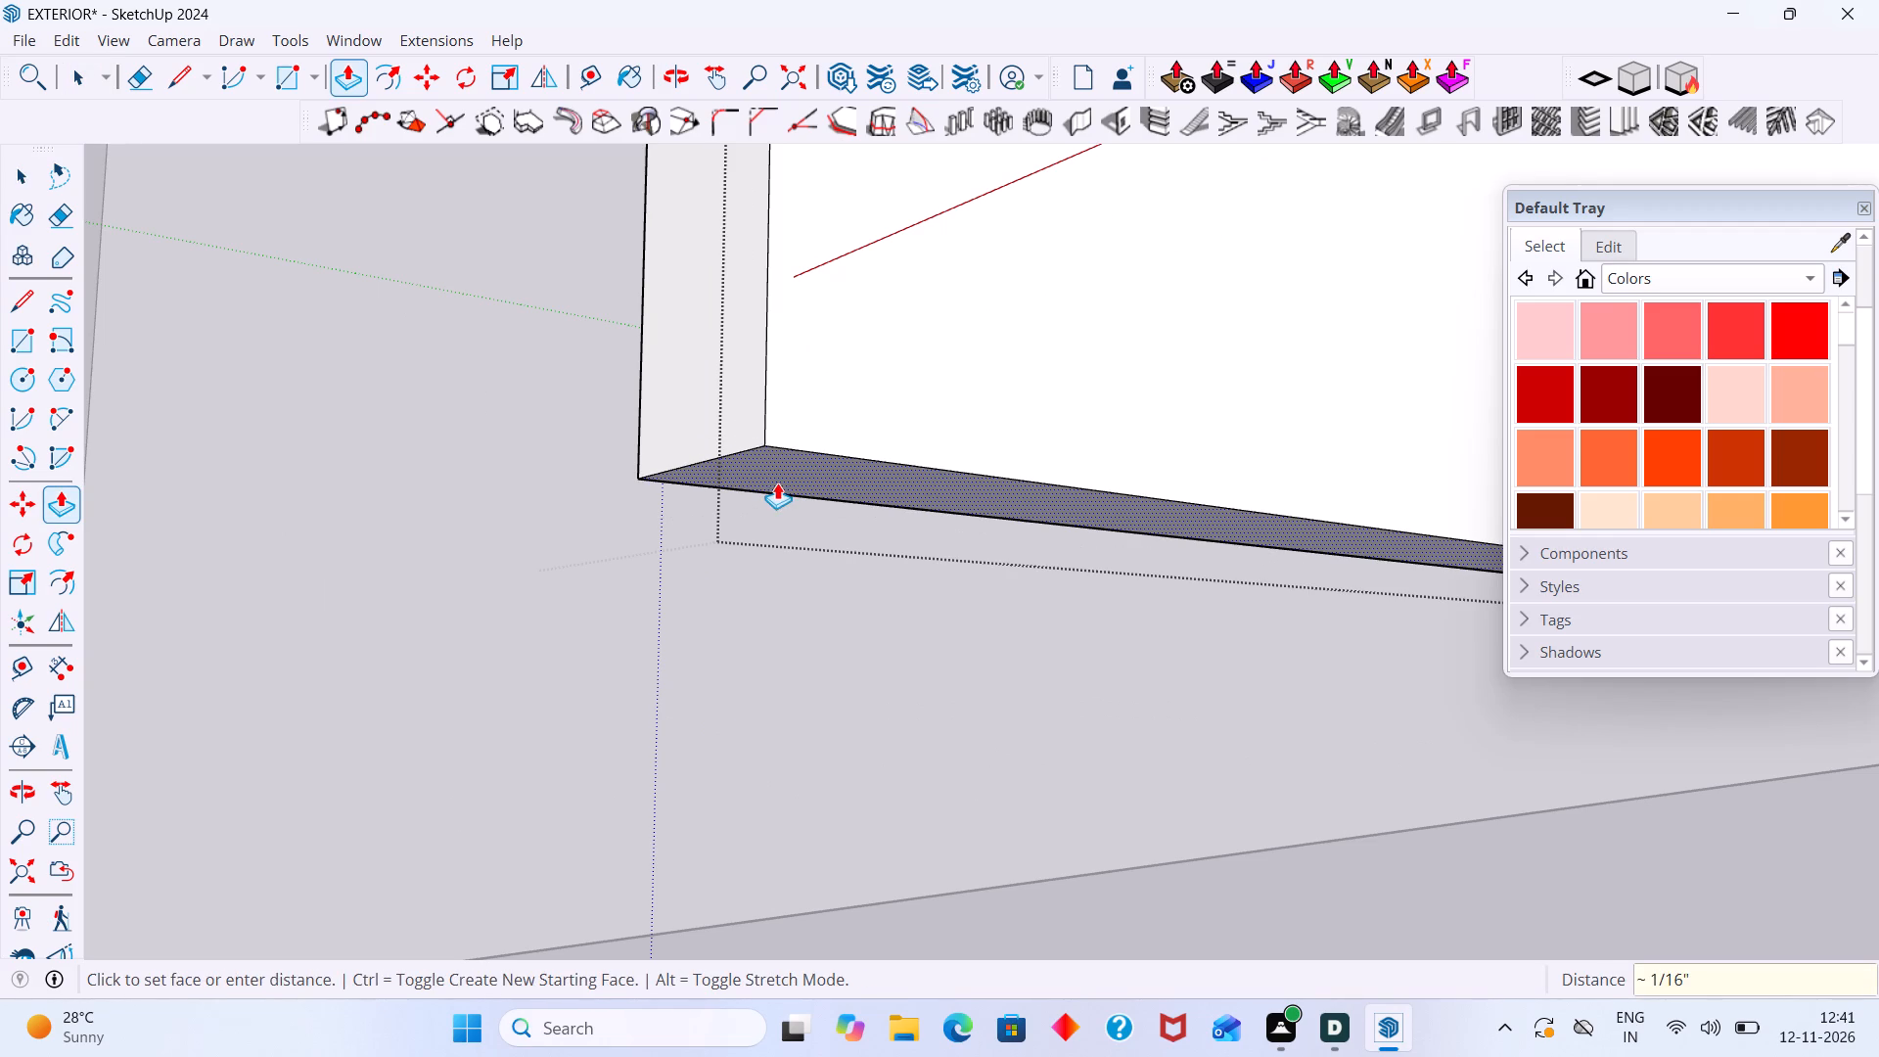
{"action": "key", "text": "space"}
{"action": "scroll", "coordinate": [764, 498], "scroll_direction": "down", "scroll_amount": 11}
{"action": "left_click", "coordinate": [588, 646]}
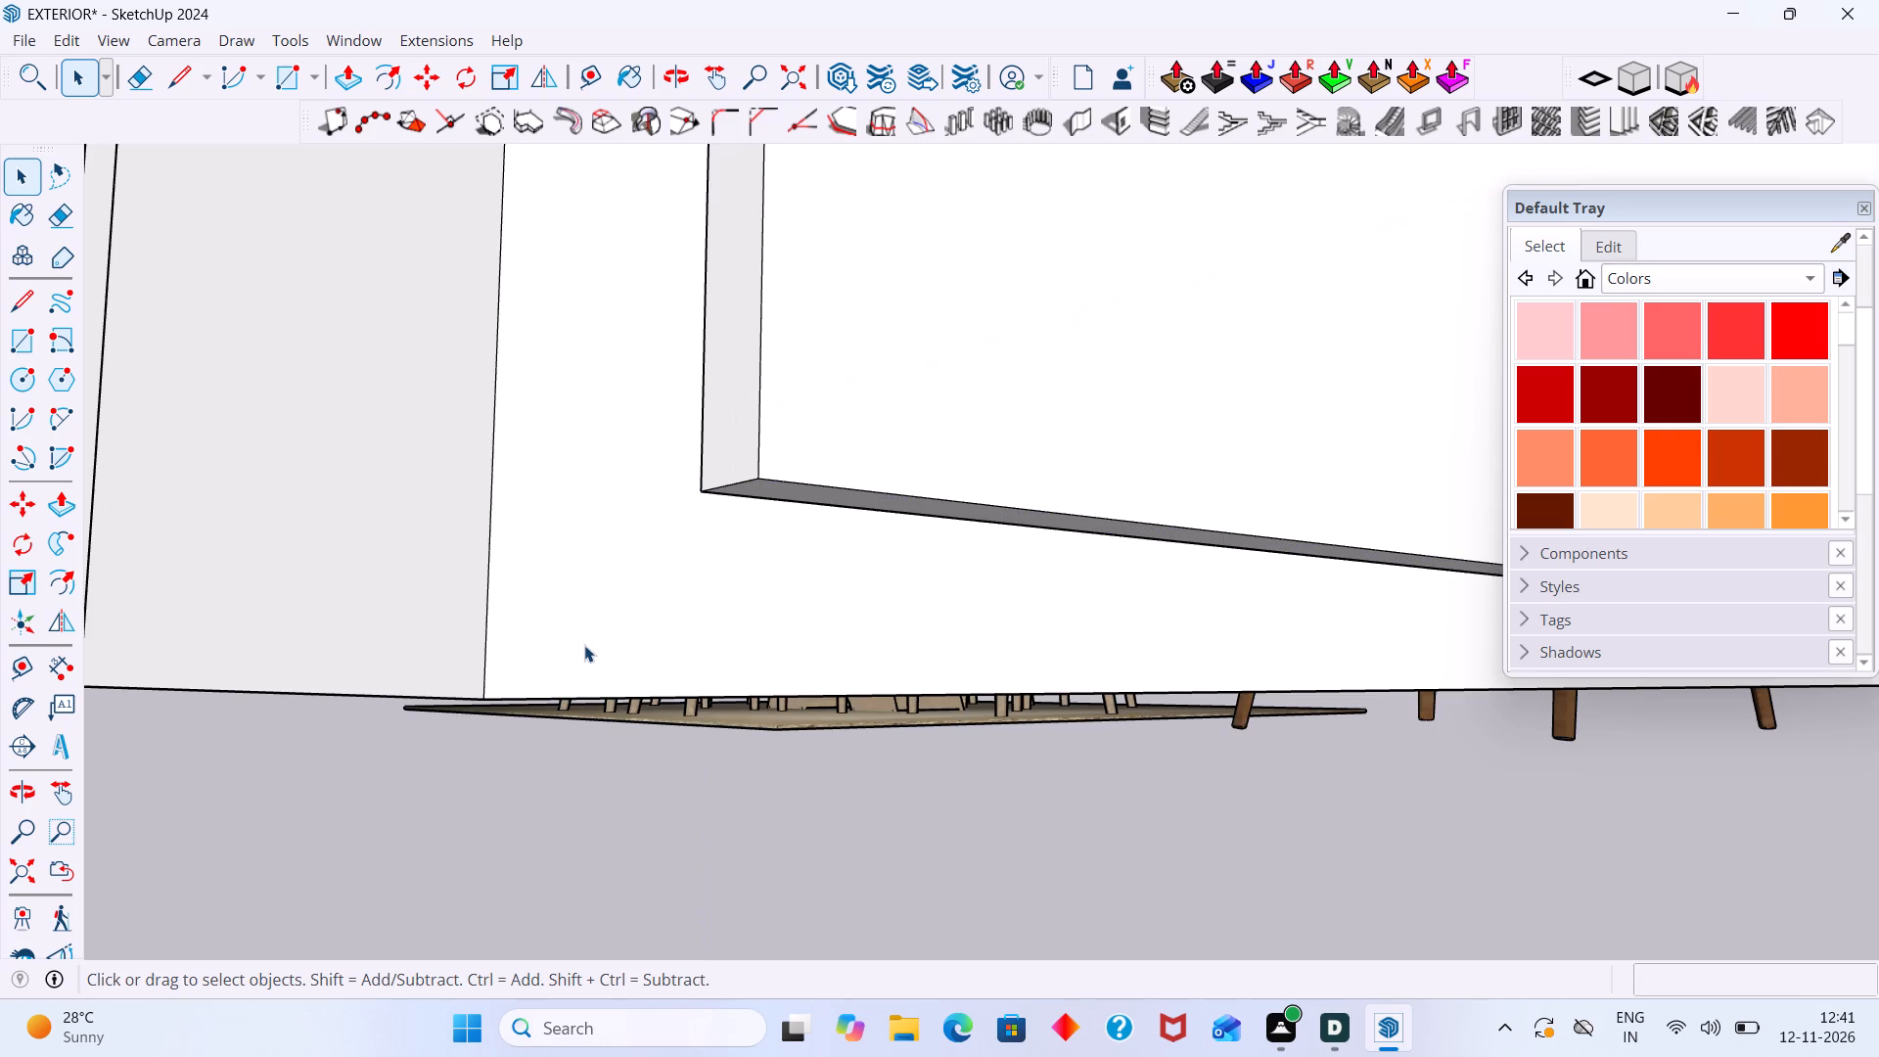
{"action": "scroll", "coordinate": [671, 693], "scroll_direction": "down", "scroll_amount": 6}
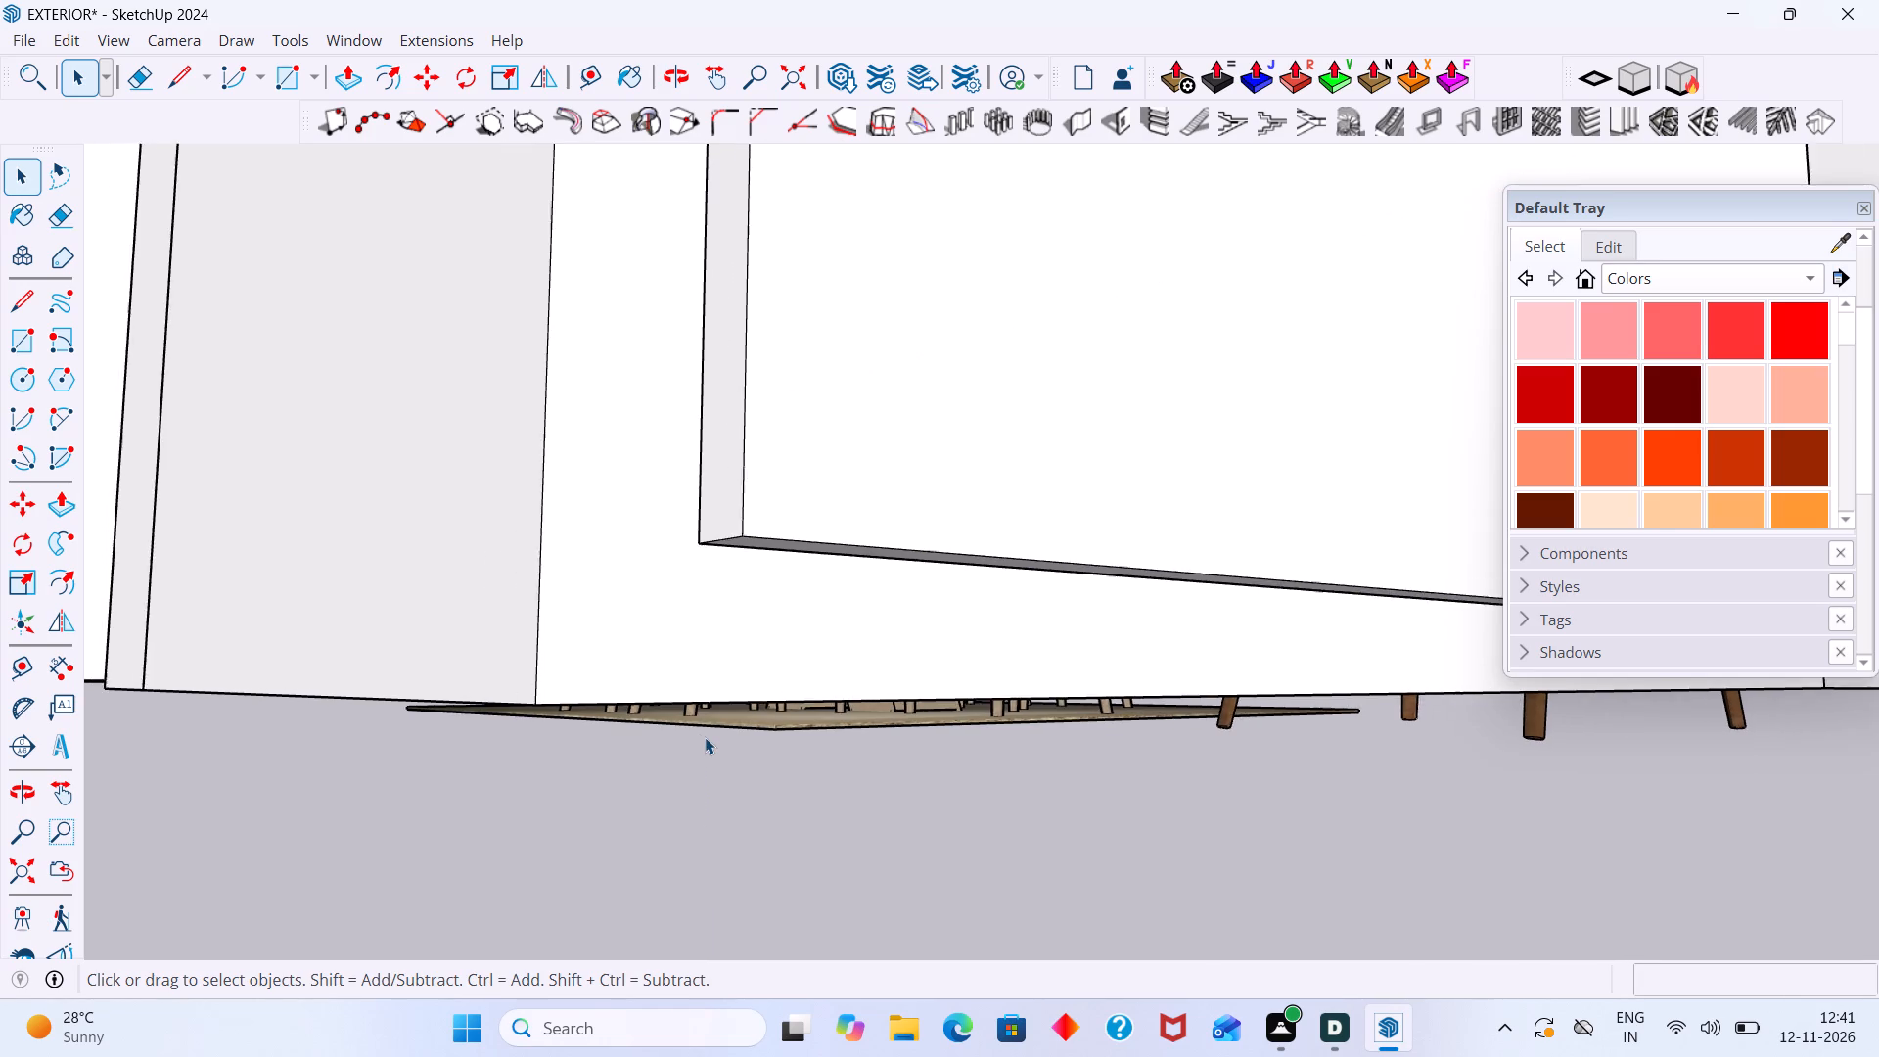
{"action": "scroll", "coordinate": [705, 737], "scroll_direction": "down", "scroll_amount": 20}
{"action": "scroll", "coordinate": [705, 737], "scroll_direction": "down", "scroll_amount": 7}
{"action": "left_click", "coordinate": [753, 788]}
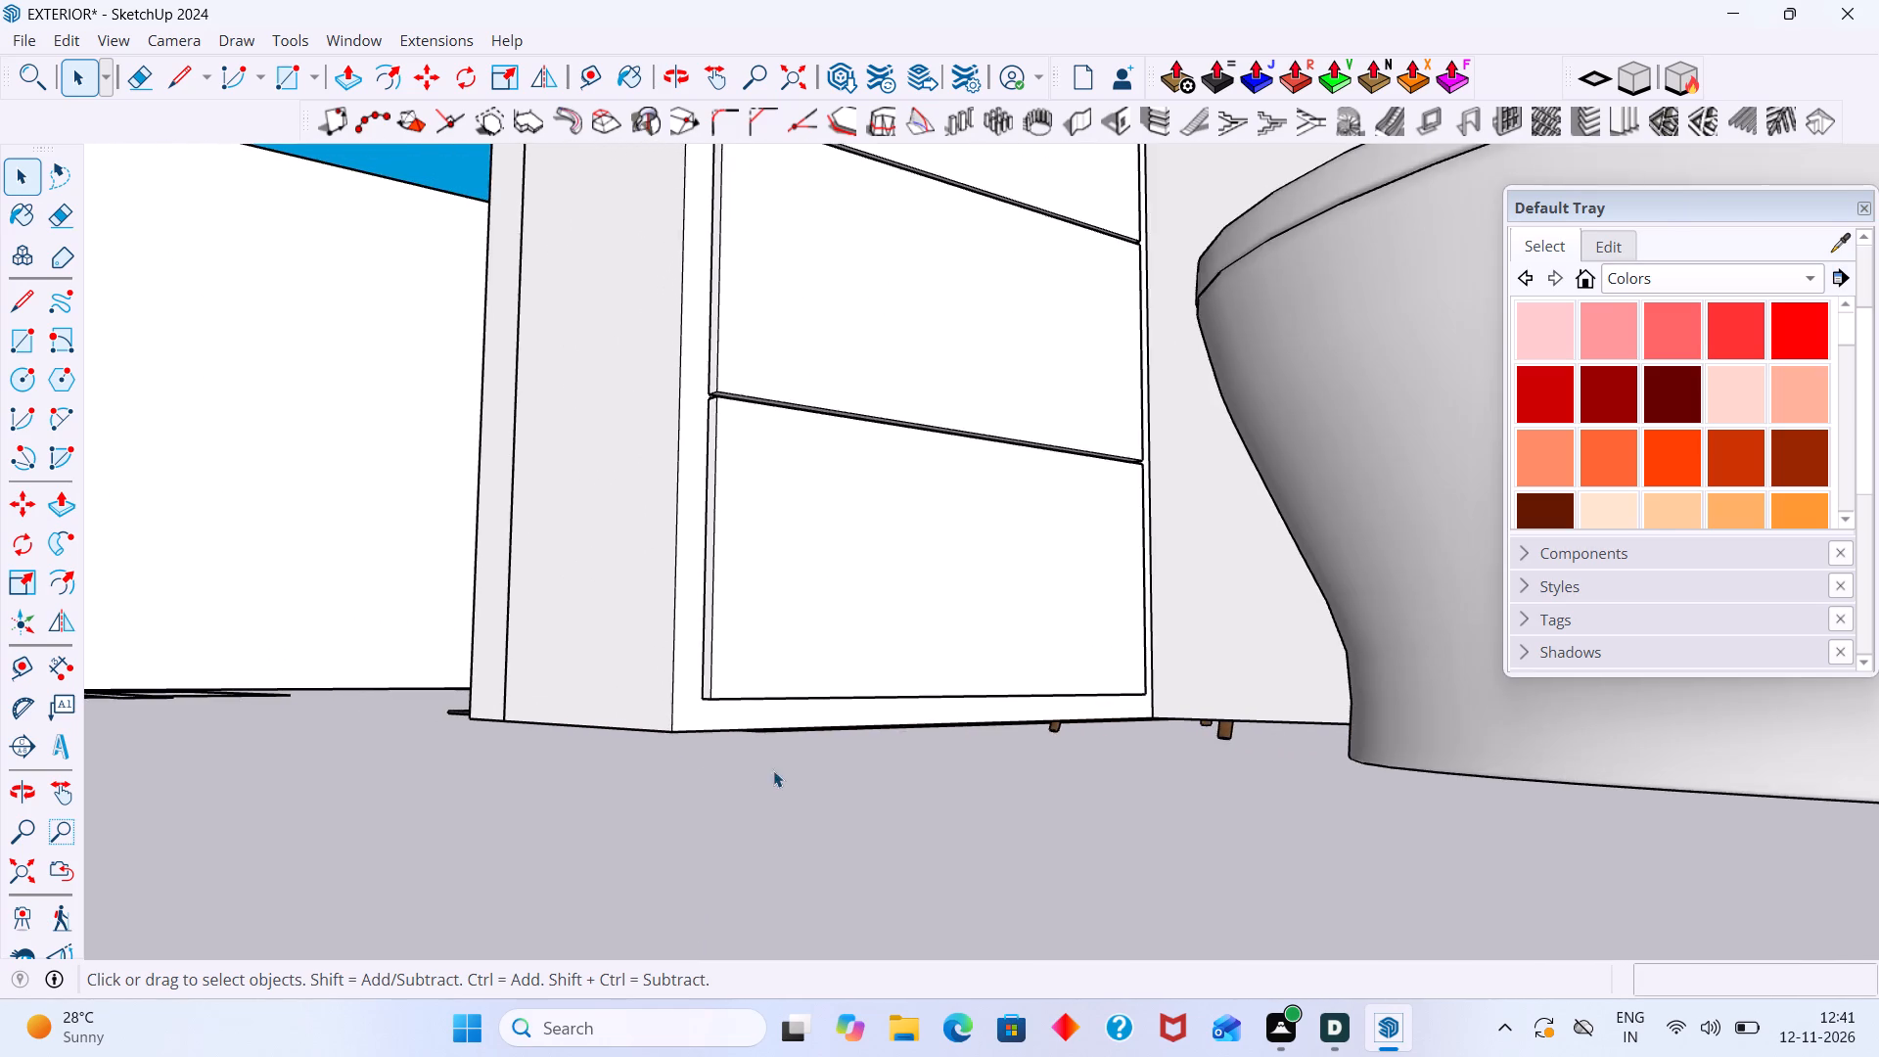
Bring the whole model back into view and find the bathroom sink cabinet again from above.
{"action": "scroll", "coordinate": [775, 757], "scroll_direction": "down", "scroll_amount": 6}
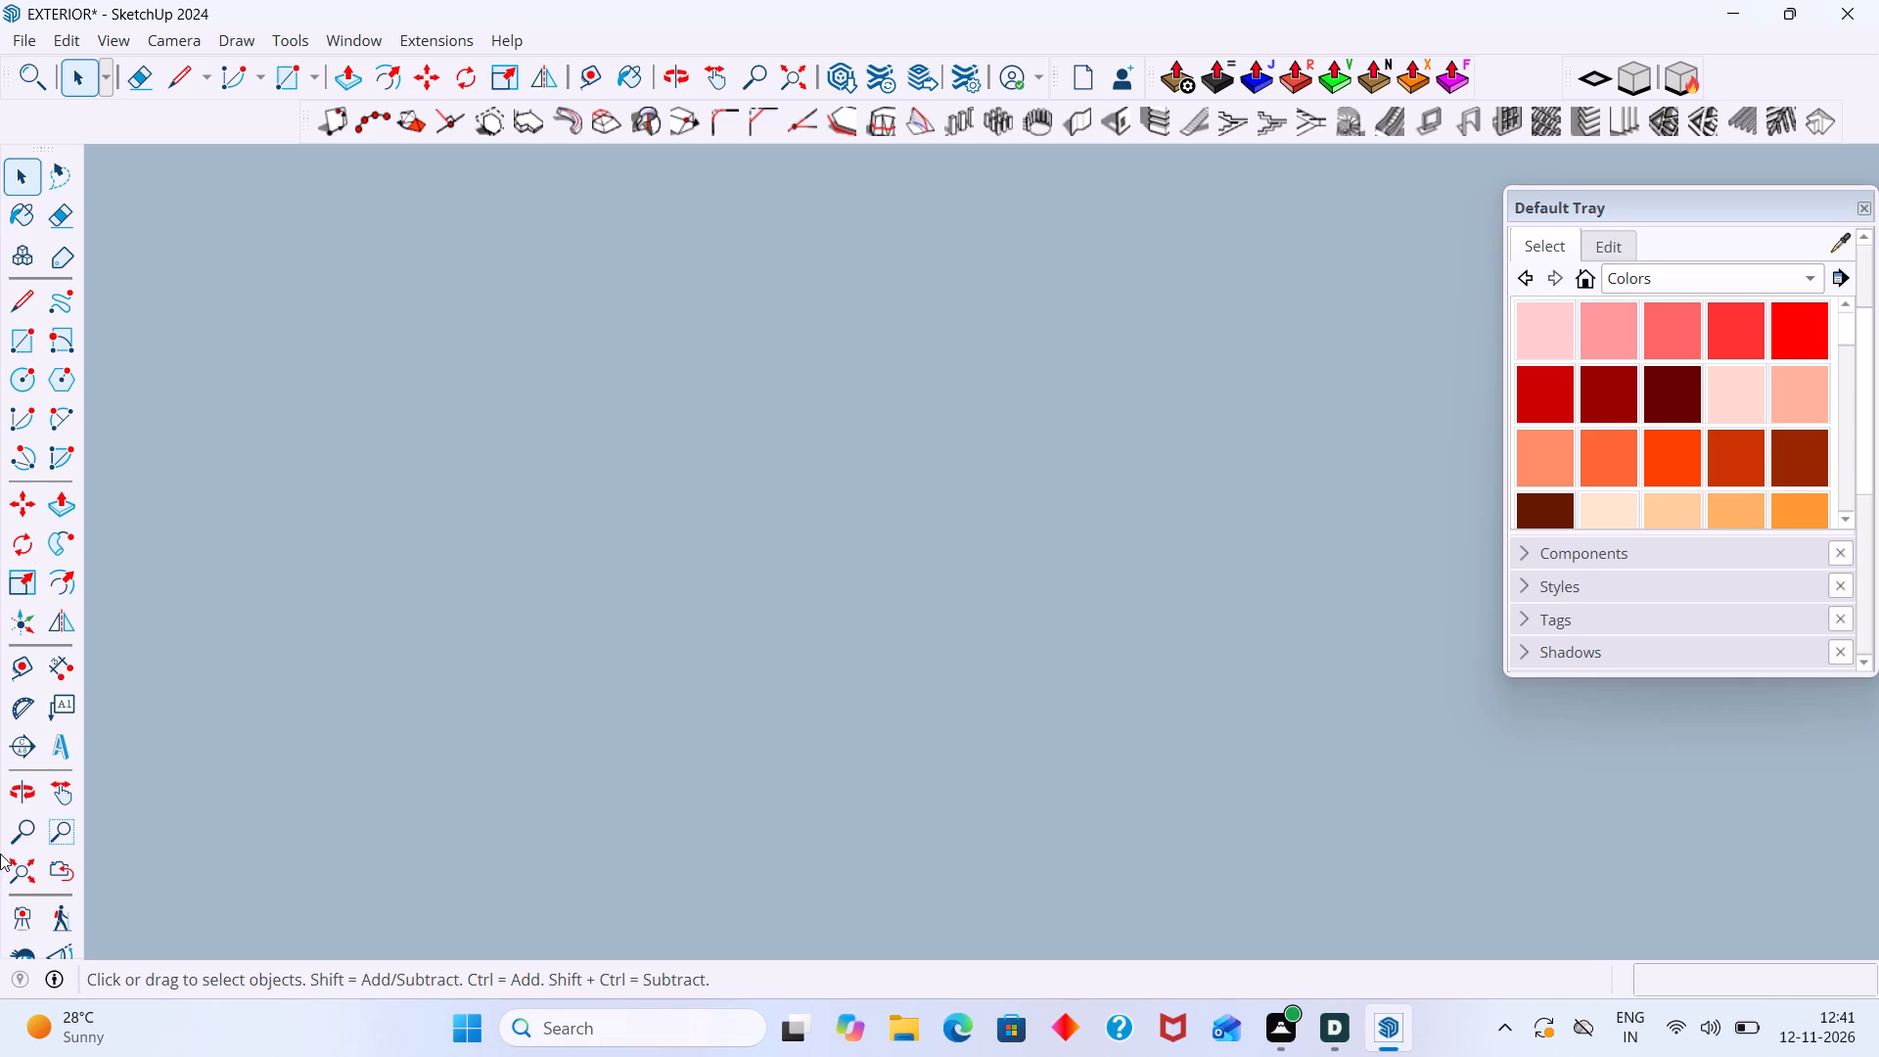
{"action": "left_click", "coordinate": [19, 874]}
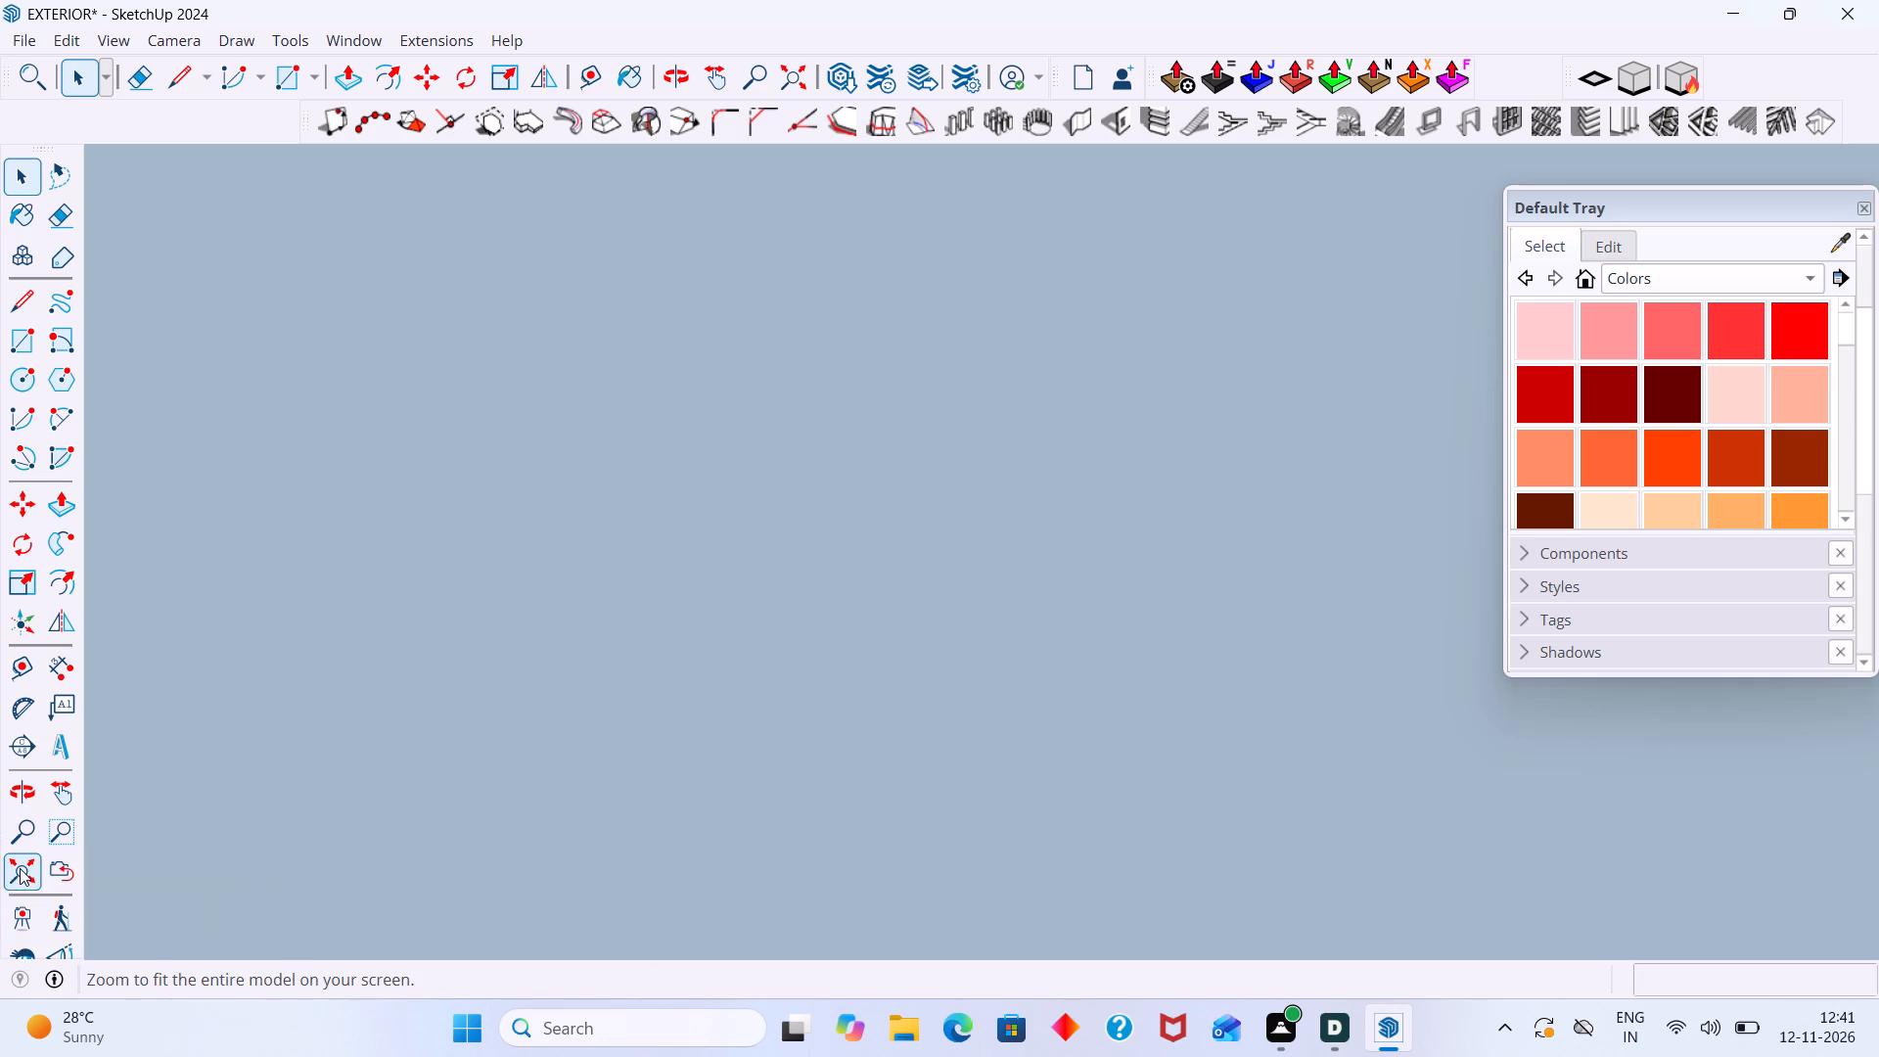
{"action": "scroll", "coordinate": [195, 725], "scroll_direction": "down", "scroll_amount": 11}
{"action": "middle_click_drag", "start_coordinate": [470, 619], "coordinate": [459, 690]}
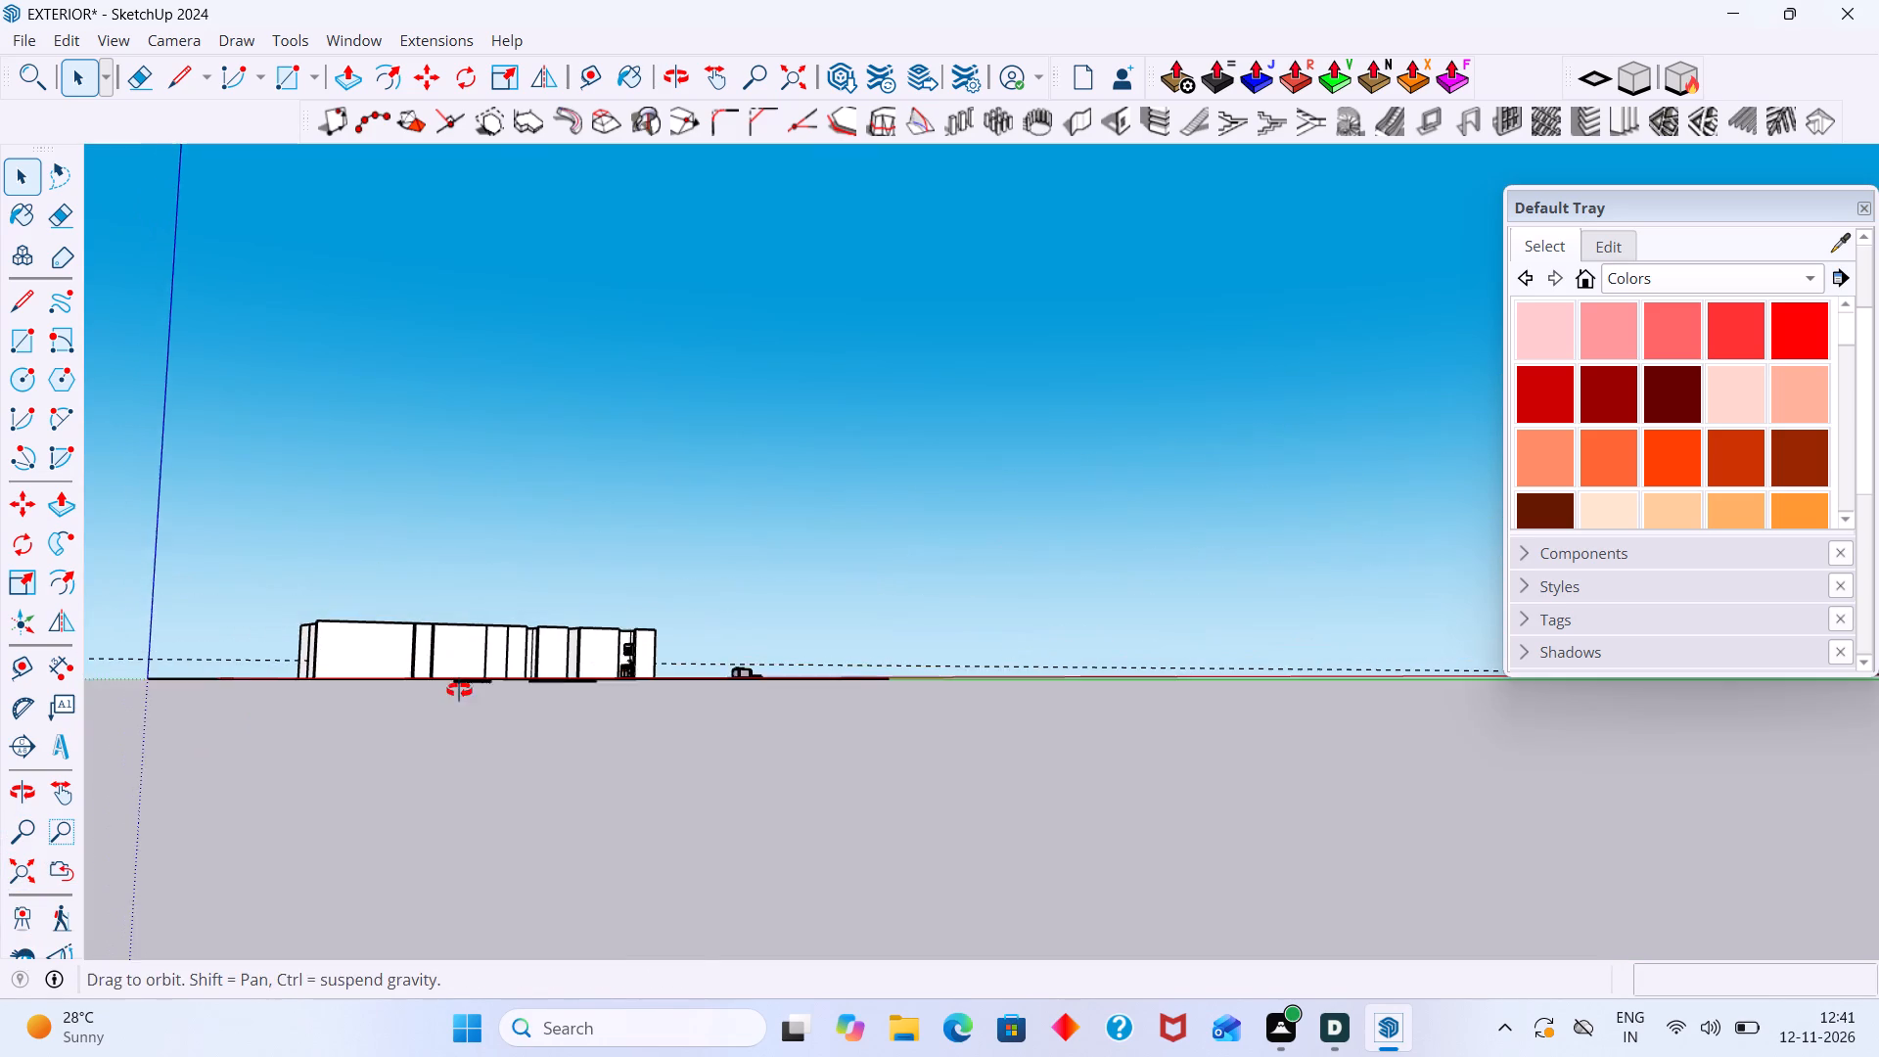
{"action": "middle_click_drag", "start_coordinate": [459, 690], "coordinate": [416, 837]}
{"action": "scroll", "coordinate": [860, 449], "scroll_direction": "up", "scroll_amount": 6}
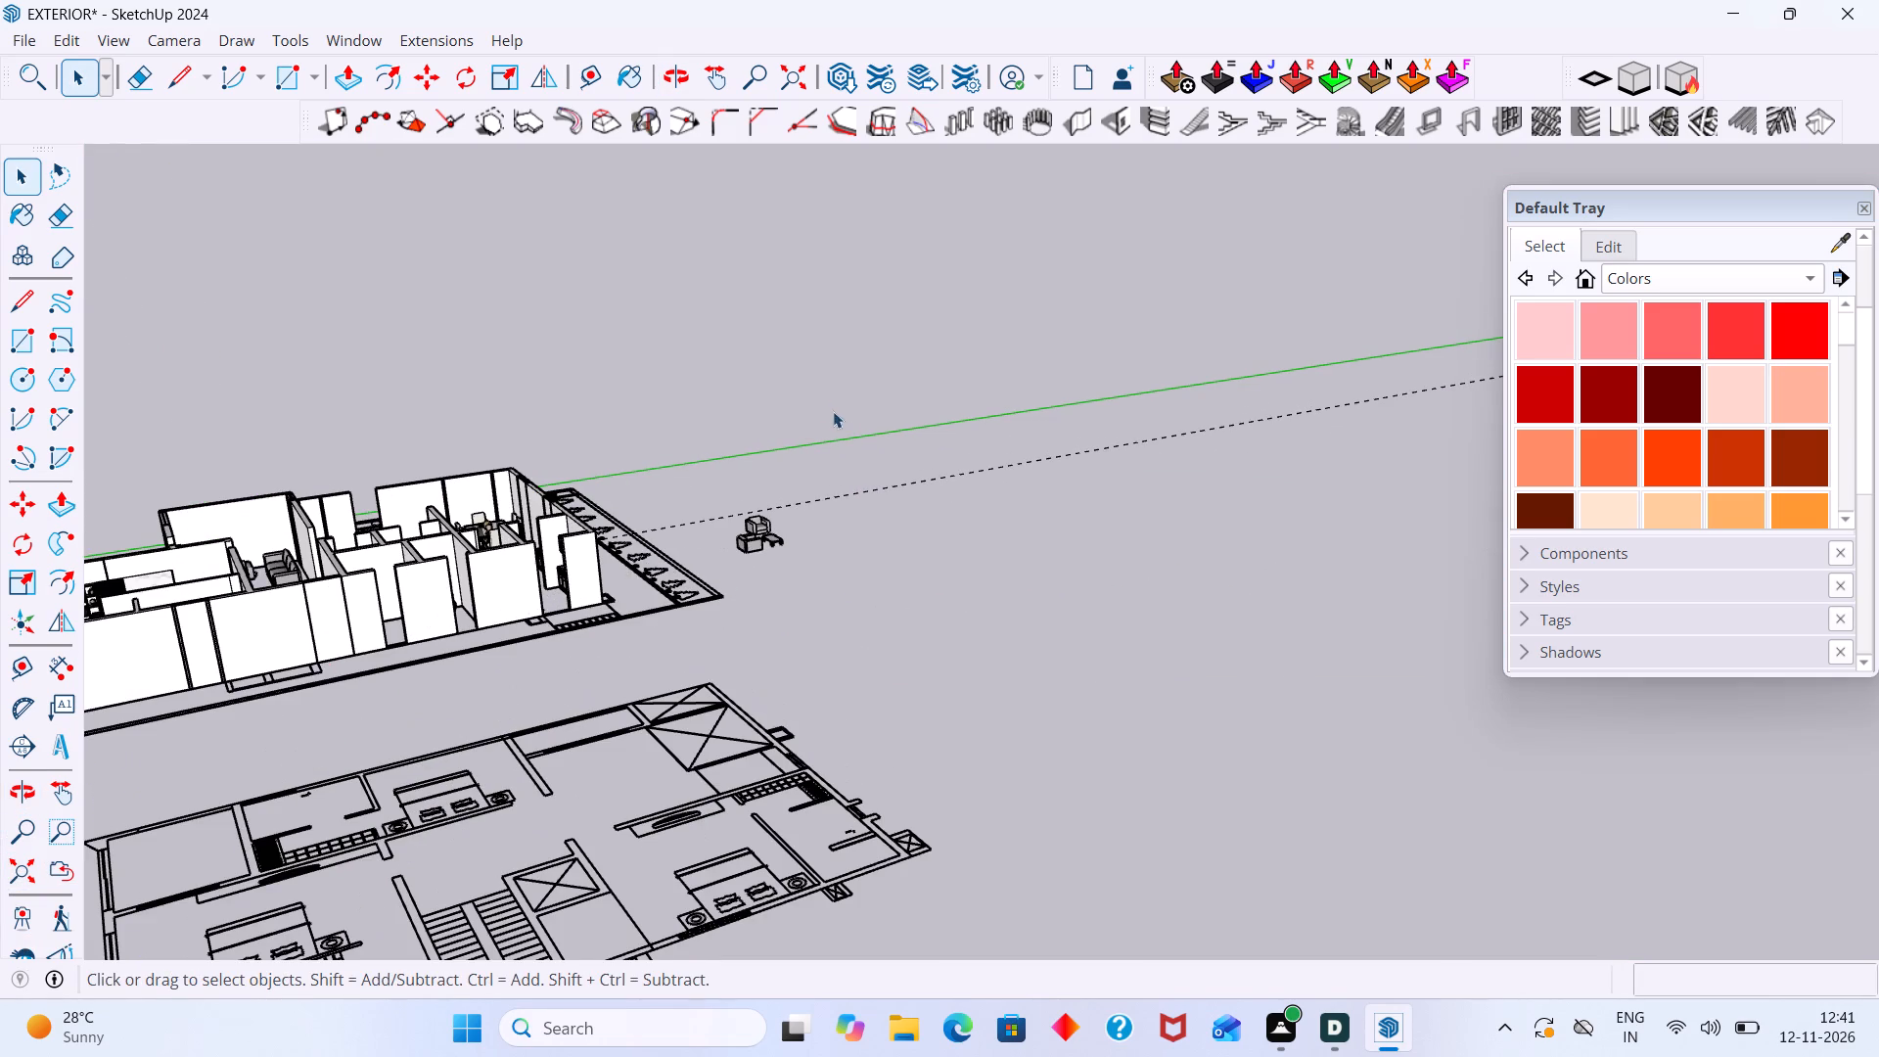
{"action": "left_click", "coordinate": [829, 410]}
{"action": "scroll", "coordinate": [451, 545], "scroll_direction": "up", "scroll_amount": 7}
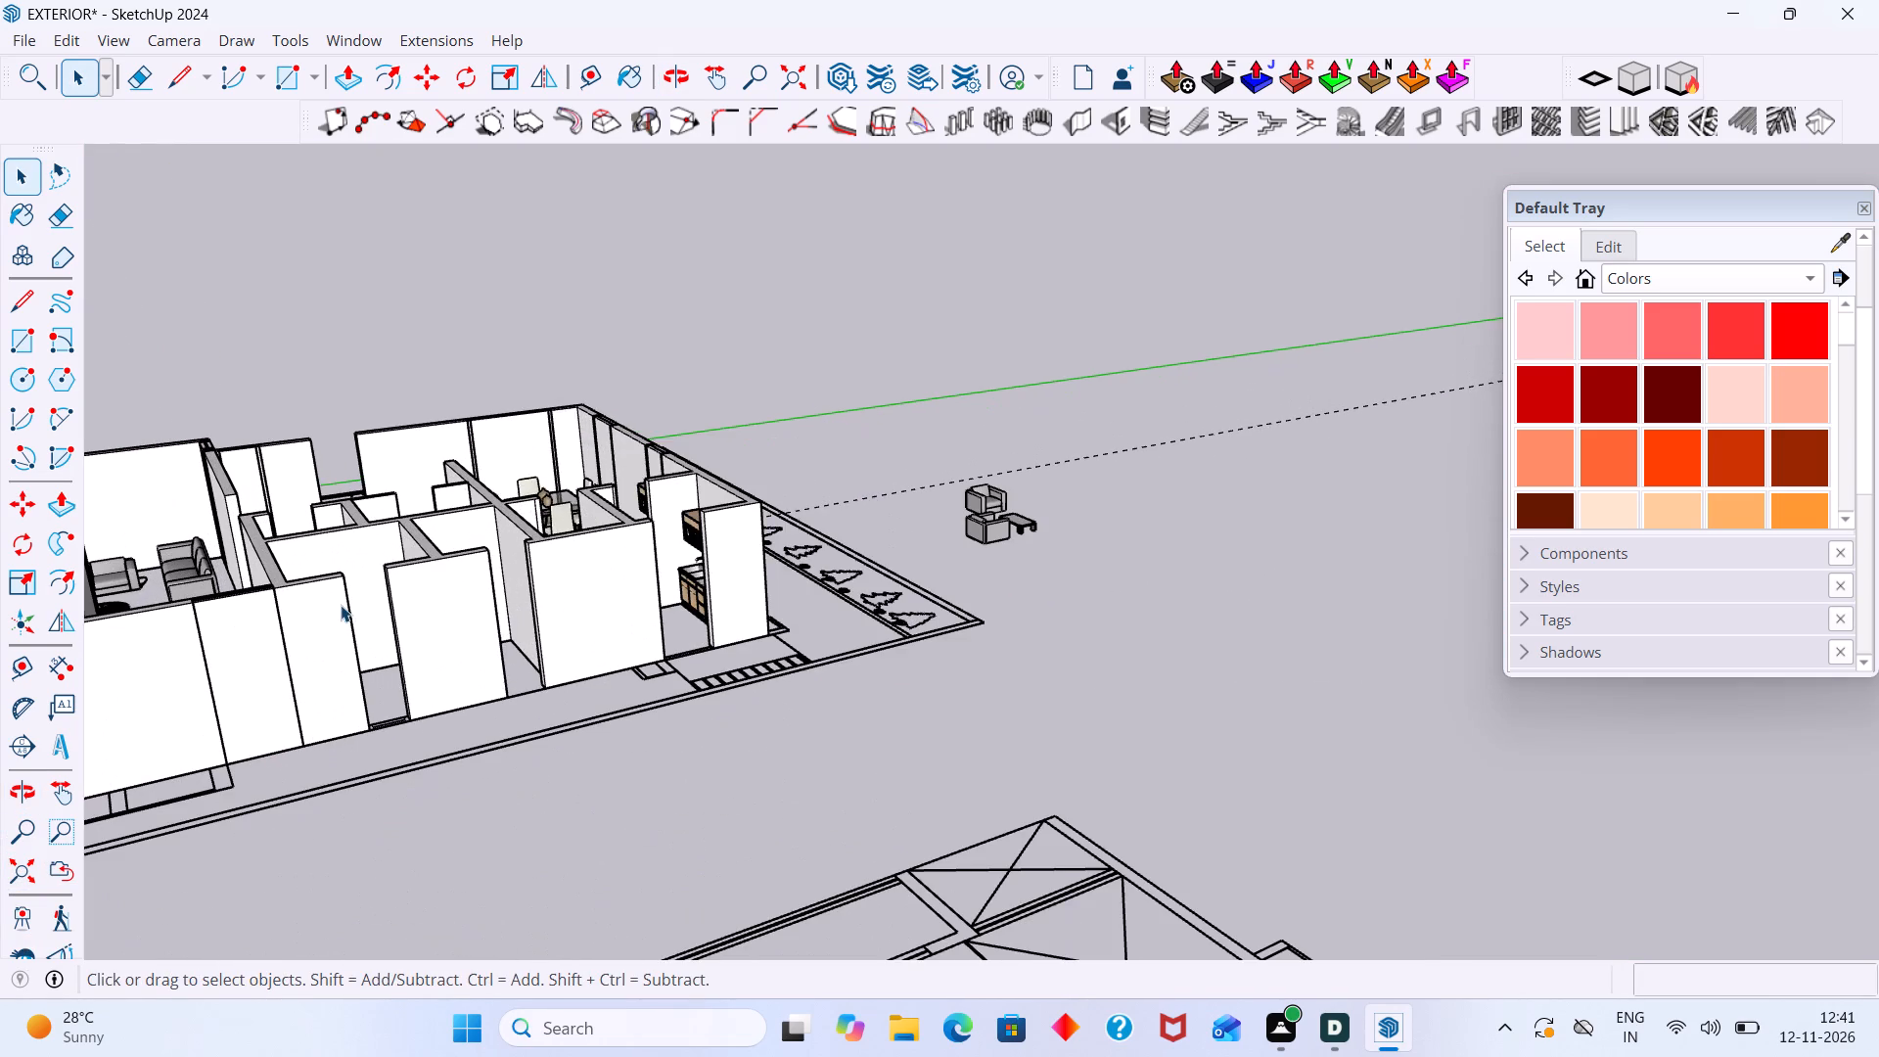
{"action": "middle_click_drag", "start_coordinate": [342, 614], "coordinate": [563, 553]}
{"action": "middle_click_drag", "start_coordinate": [568, 557], "coordinate": [594, 708]}
{"action": "middle_click_drag", "start_coordinate": [561, 563], "coordinate": [598, 664]}
{"action": "middle_click_drag", "start_coordinate": [576, 668], "coordinate": [700, 680]}
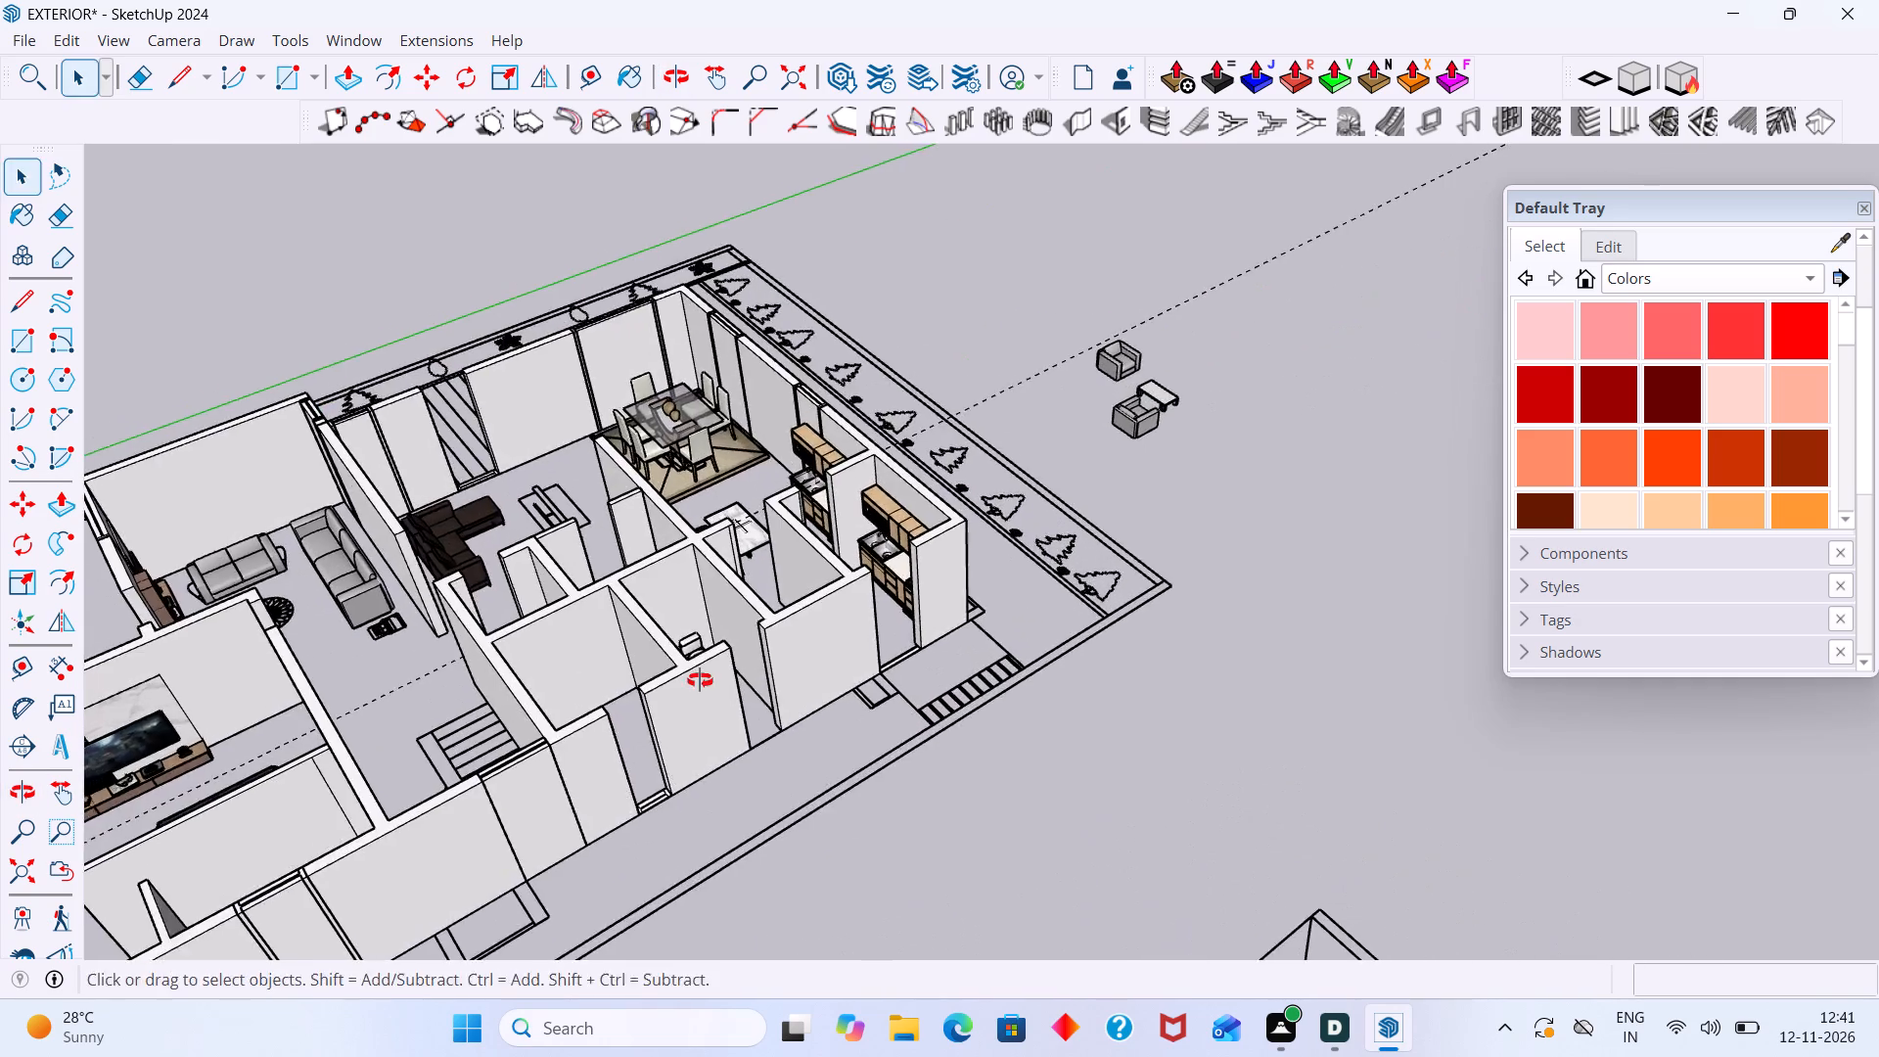
{"action": "middle_click_drag", "start_coordinate": [700, 680], "coordinate": [780, 689]}
{"action": "scroll", "coordinate": [777, 689], "scroll_direction": "up", "scroll_amount": 9}
{"action": "middle_click_drag", "start_coordinate": [595, 628], "coordinate": [795, 631], "text": "shift"}
{"action": "scroll", "coordinate": [779, 640], "scroll_direction": "up", "scroll_amount": 6}
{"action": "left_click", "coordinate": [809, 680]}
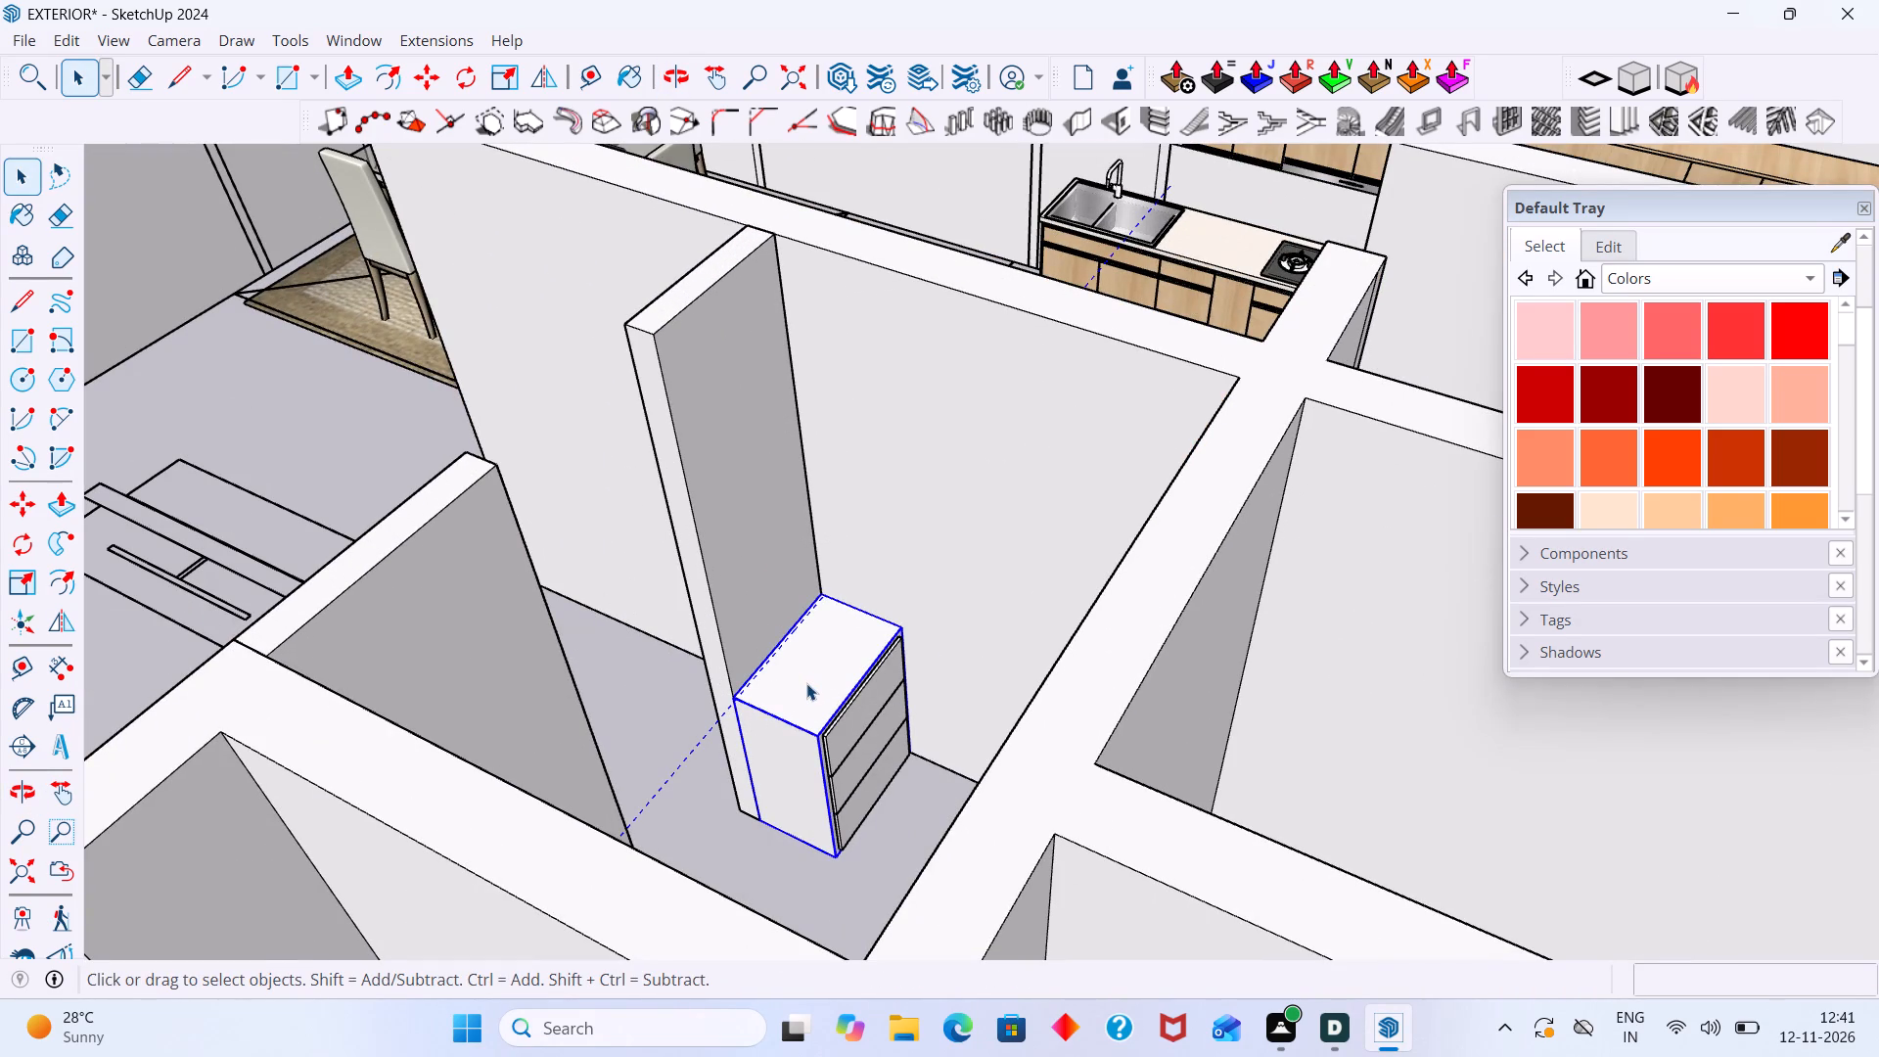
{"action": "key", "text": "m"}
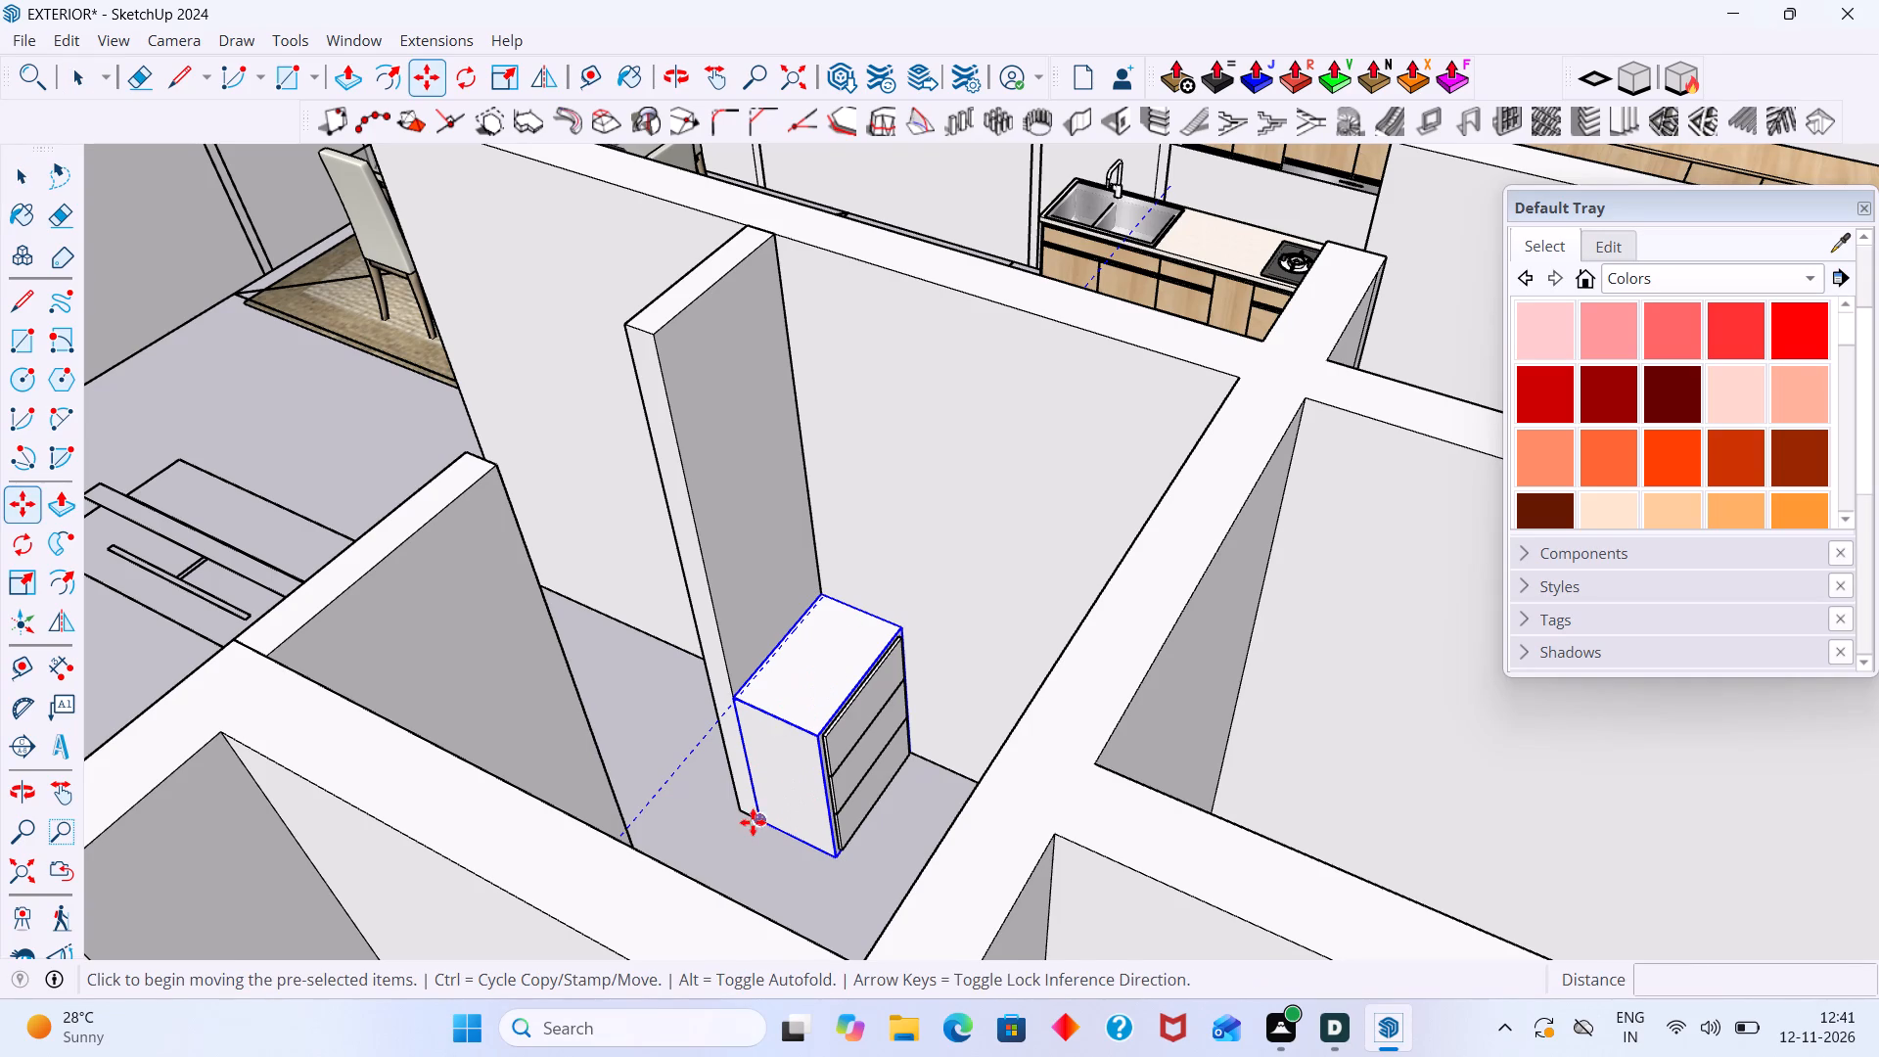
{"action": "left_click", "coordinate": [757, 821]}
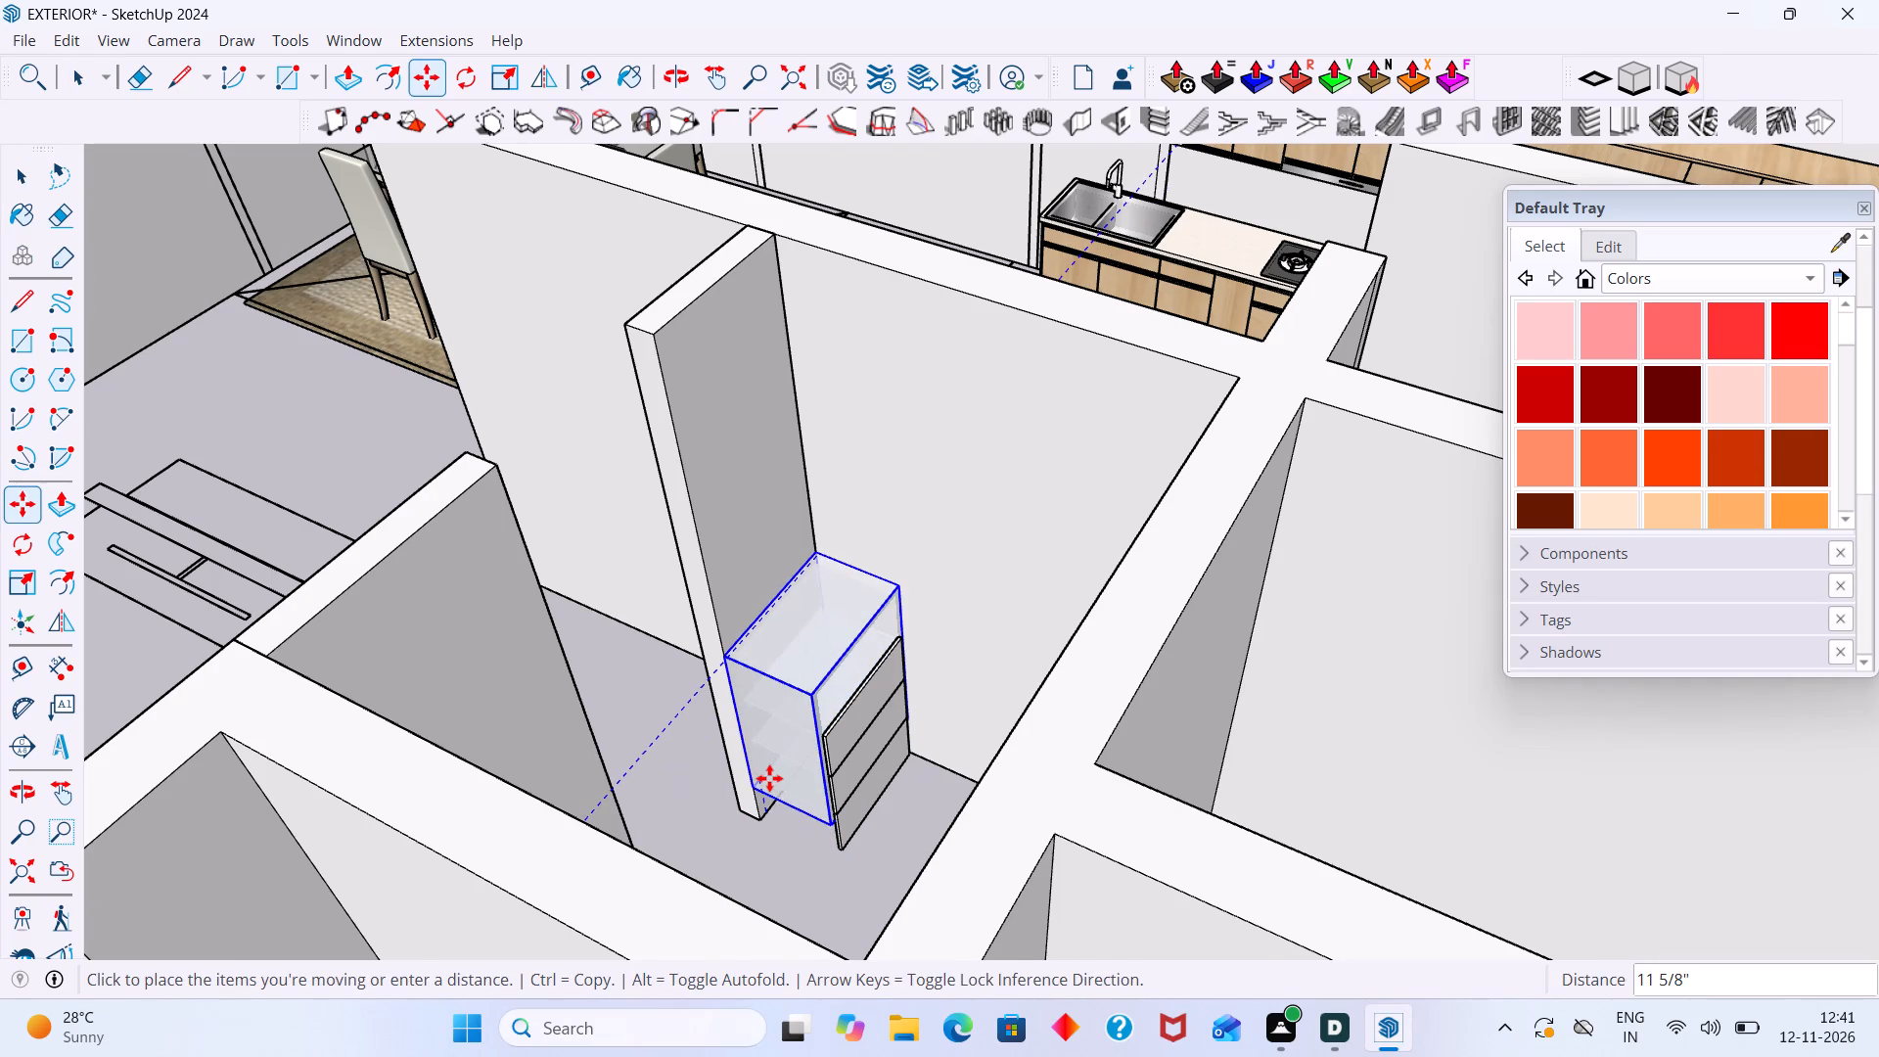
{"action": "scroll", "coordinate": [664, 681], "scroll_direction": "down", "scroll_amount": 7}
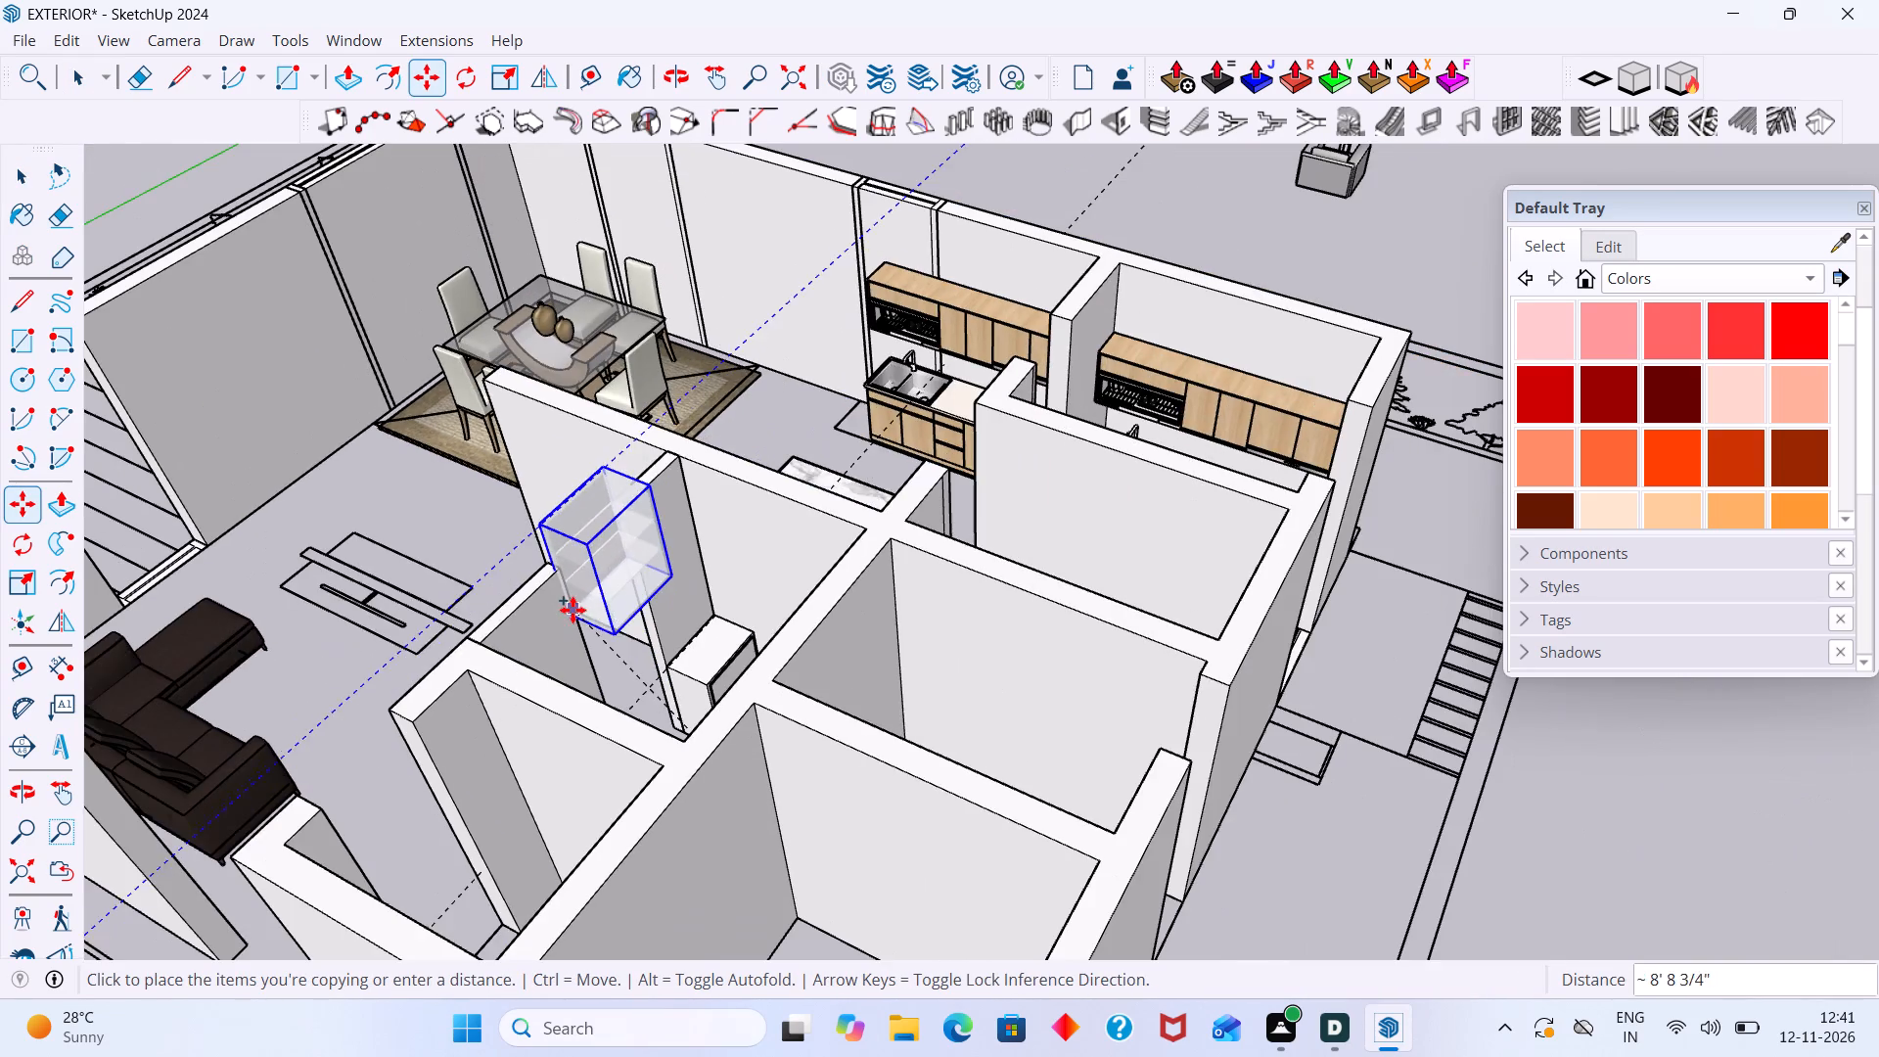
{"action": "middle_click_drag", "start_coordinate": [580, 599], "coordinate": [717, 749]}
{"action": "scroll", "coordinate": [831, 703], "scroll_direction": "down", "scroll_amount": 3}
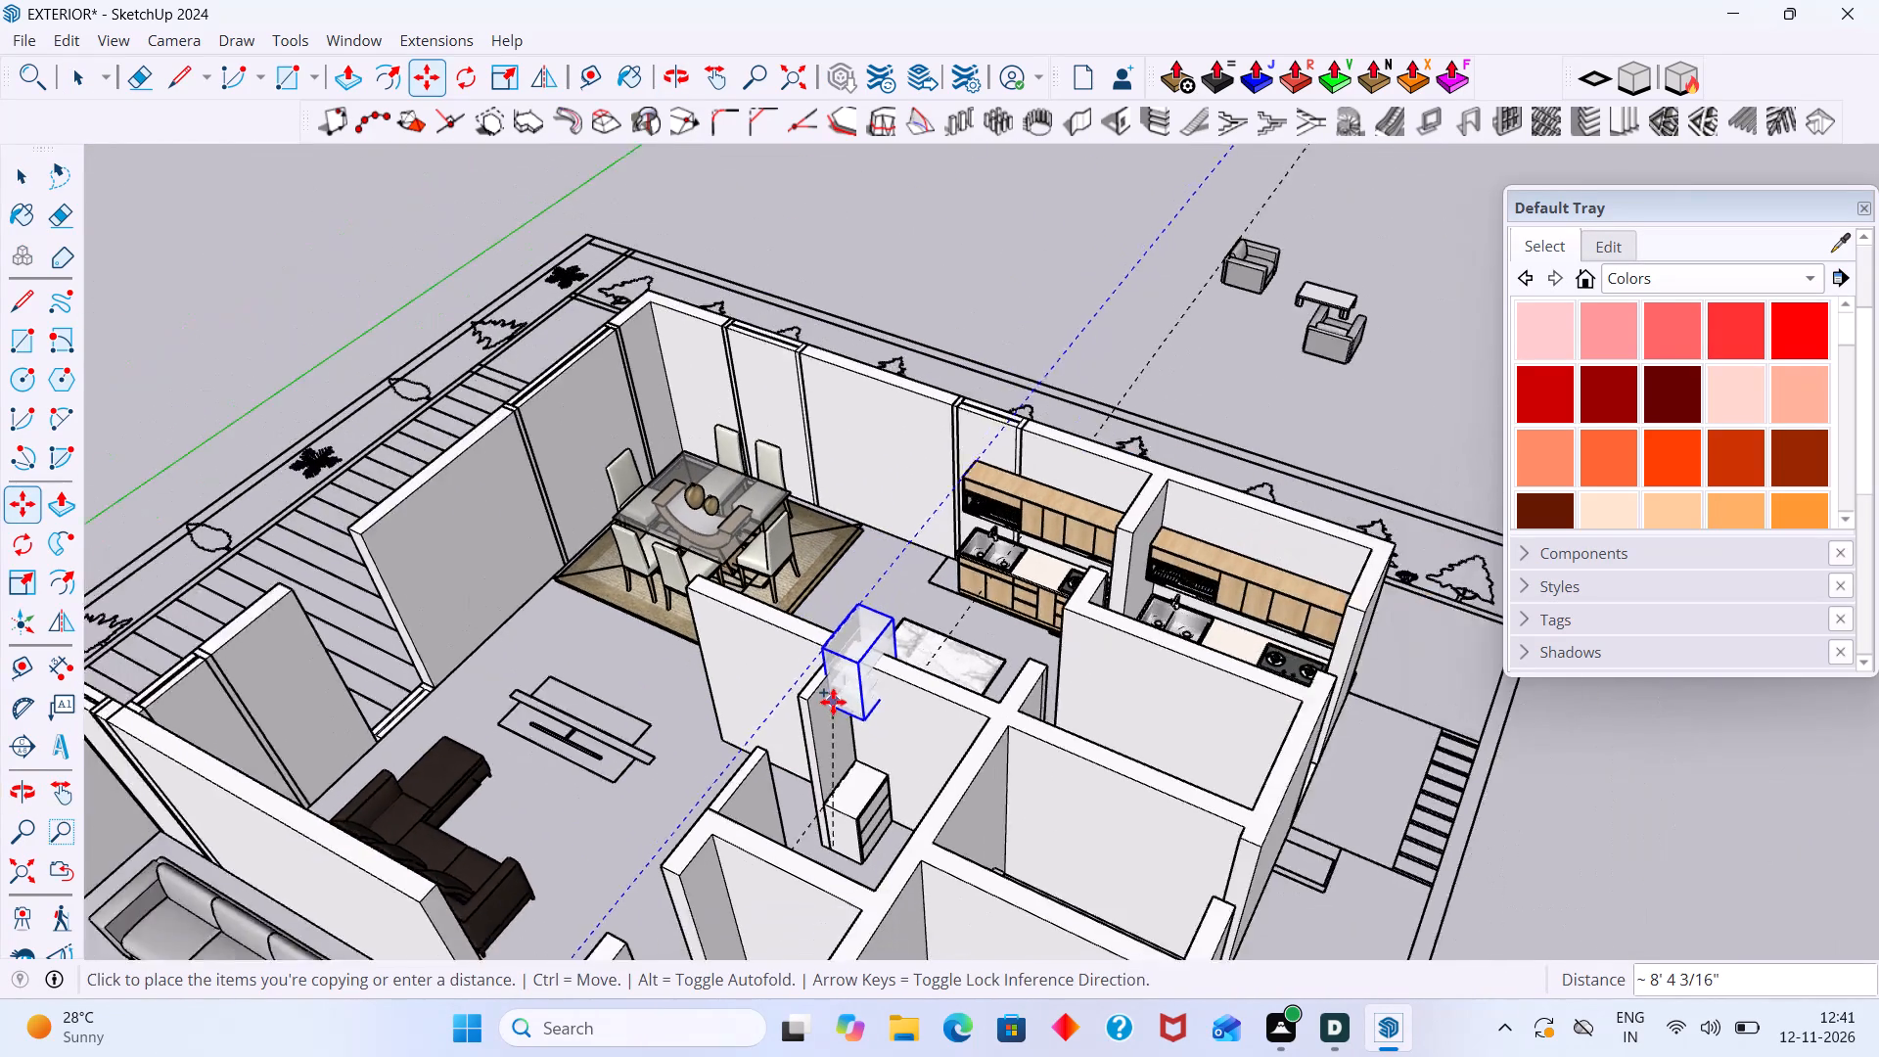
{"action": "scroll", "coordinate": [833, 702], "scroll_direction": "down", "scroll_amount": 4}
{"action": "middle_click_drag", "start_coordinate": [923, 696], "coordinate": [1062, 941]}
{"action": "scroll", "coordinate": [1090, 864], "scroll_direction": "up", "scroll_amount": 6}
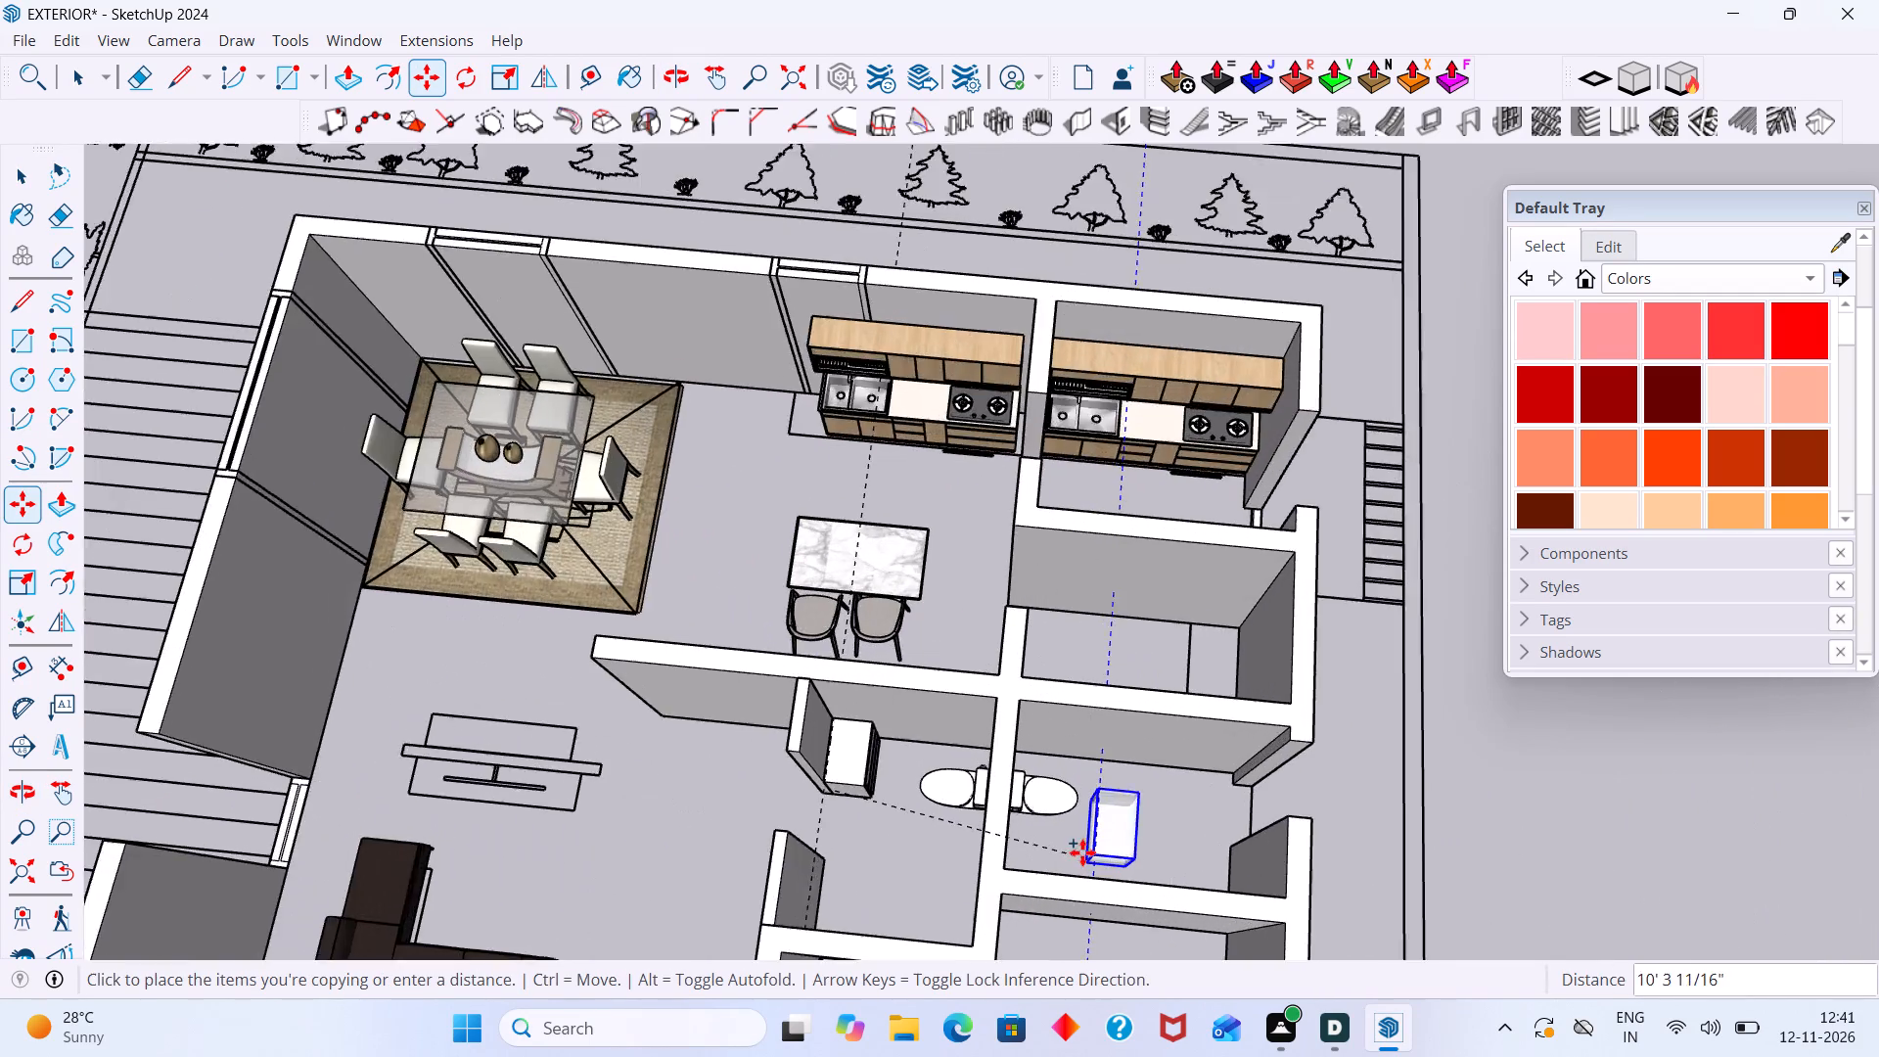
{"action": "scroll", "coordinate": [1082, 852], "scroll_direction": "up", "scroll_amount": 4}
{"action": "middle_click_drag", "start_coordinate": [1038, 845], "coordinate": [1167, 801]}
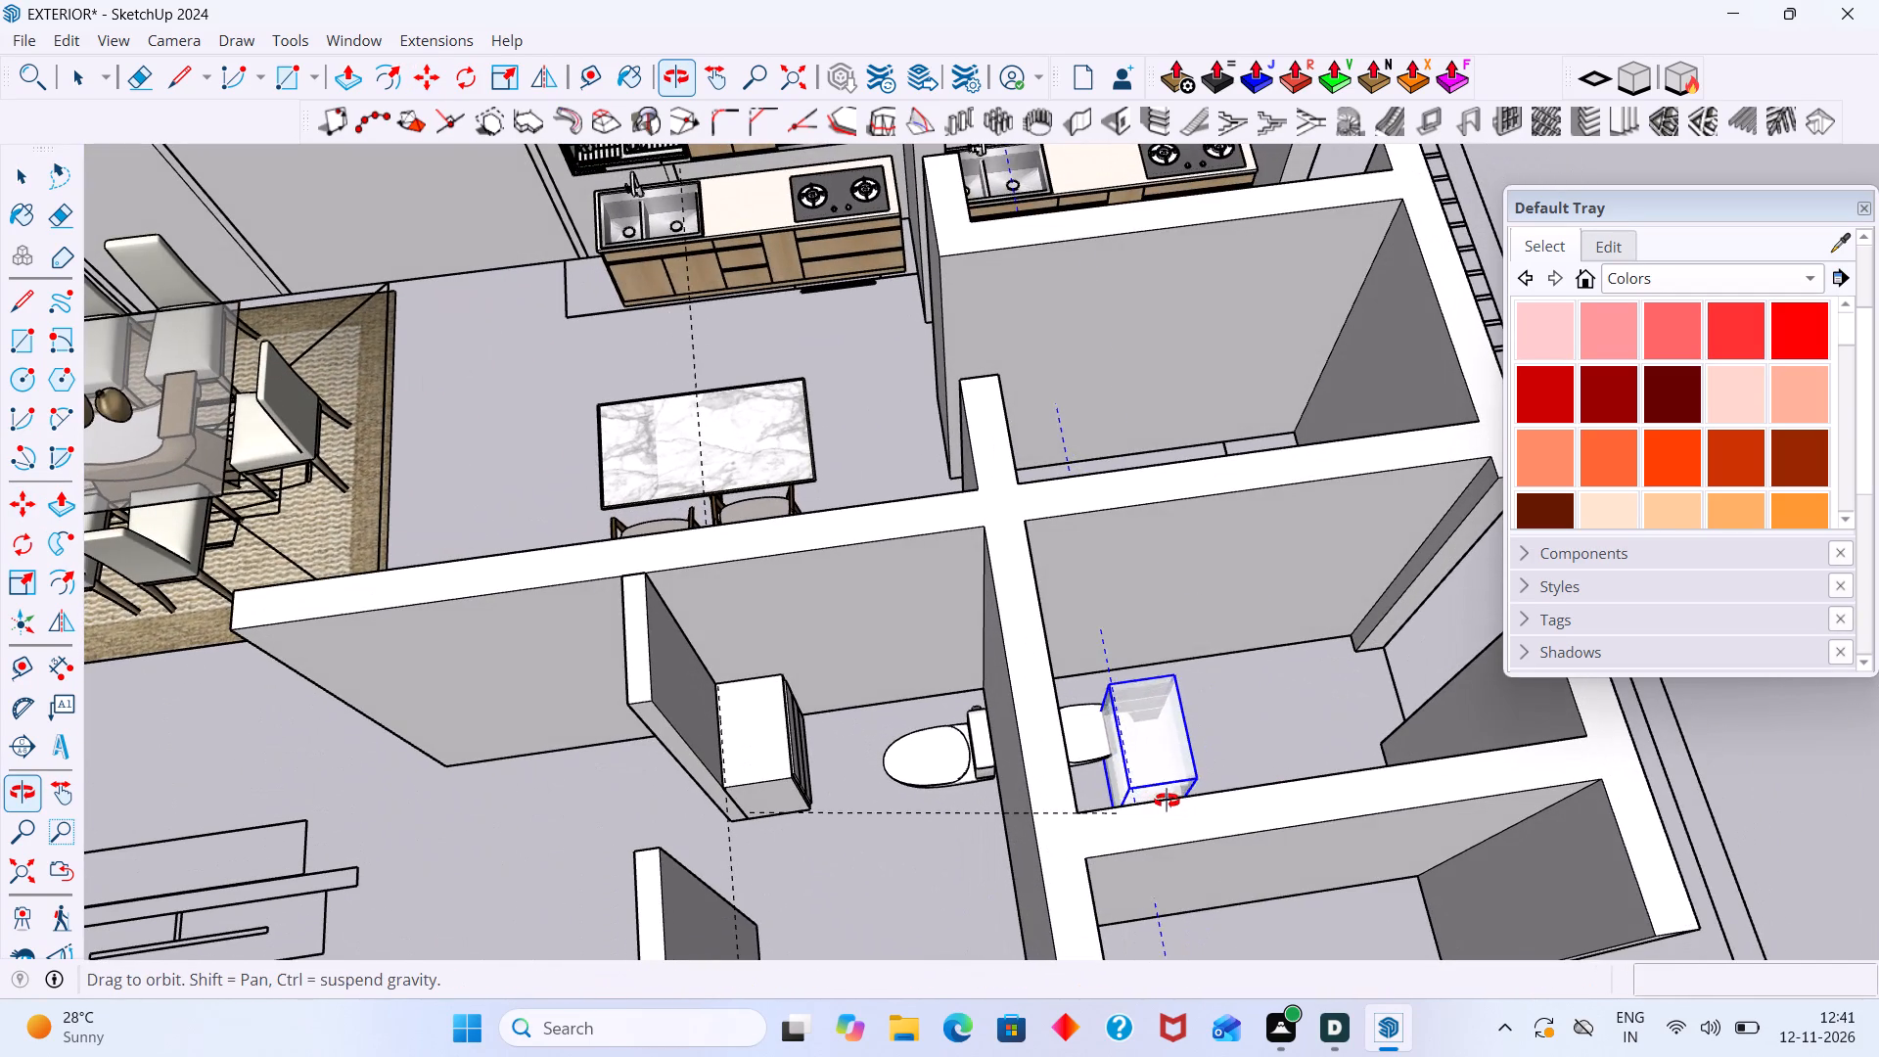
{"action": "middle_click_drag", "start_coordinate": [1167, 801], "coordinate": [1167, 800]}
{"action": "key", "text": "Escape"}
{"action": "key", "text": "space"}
Open the bathroom sink cabinet for editing, delete the leftover guide line along its back edge and leave the cabinet.
{"action": "left_click", "coordinate": [828, 826]}
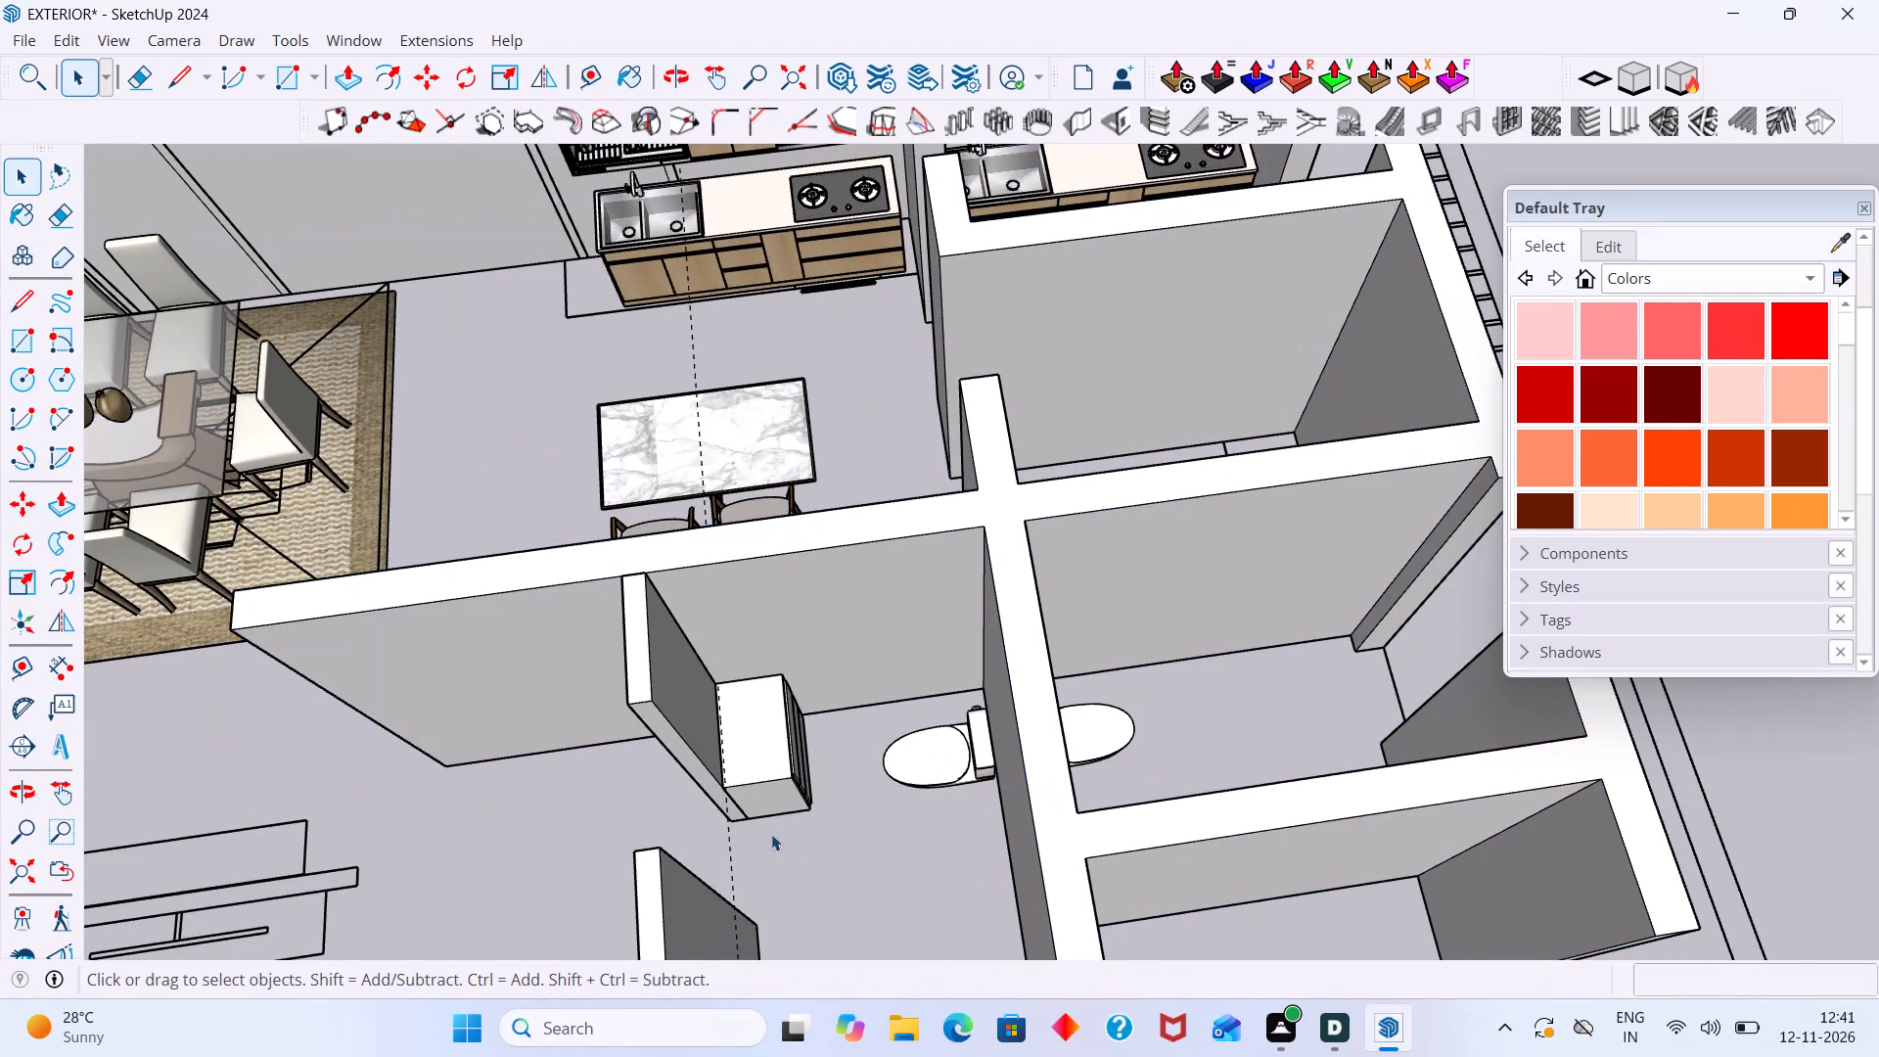
{"action": "scroll", "coordinate": [769, 836], "scroll_direction": "up", "scroll_amount": 1}
{"action": "middle_click_drag", "start_coordinate": [766, 837], "coordinate": [560, 794]}
{"action": "scroll", "coordinate": [567, 728], "scroll_direction": "up", "scroll_amount": 7}
{"action": "left_click", "coordinate": [628, 735]}
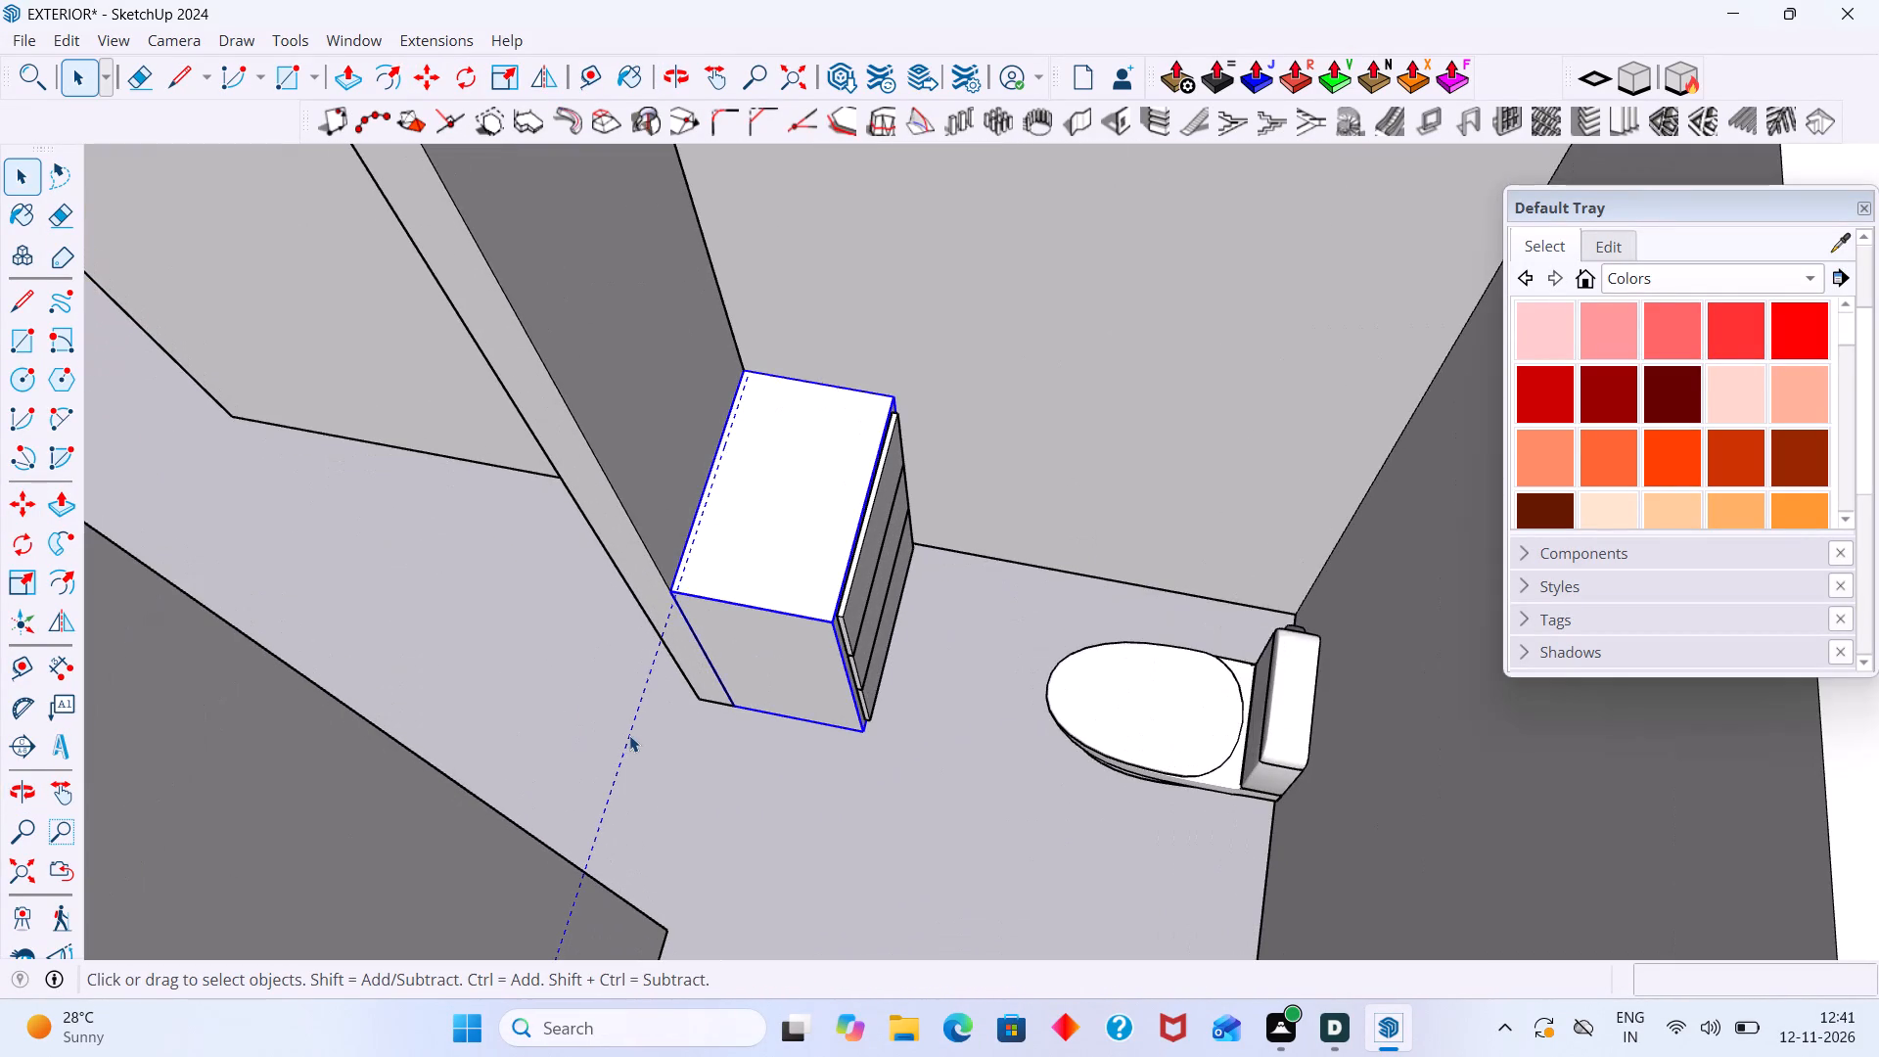
{"action": "triple_click", "coordinate": [627, 735]}
{"action": "left_click", "coordinate": [633, 741]}
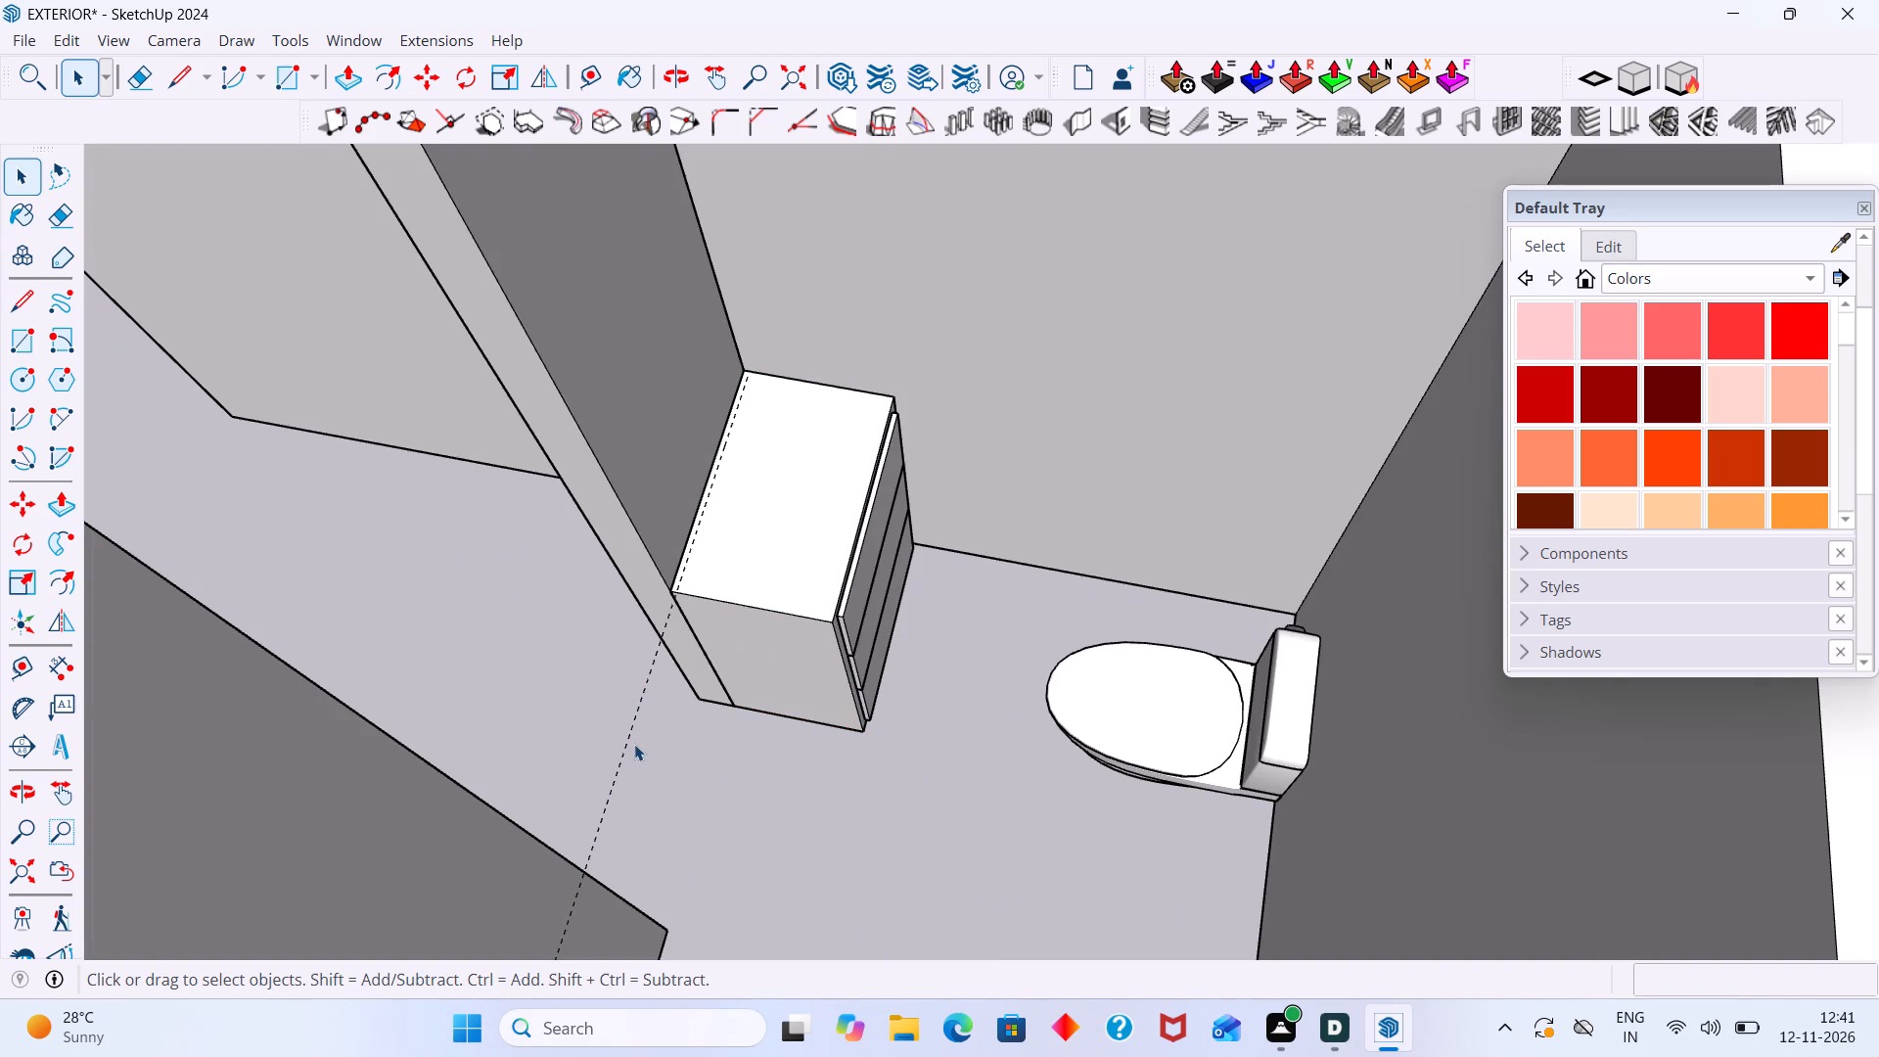
{"action": "left_click", "coordinate": [626, 744]}
{"action": "double_click", "coordinate": [625, 744]}
{"action": "left_click", "coordinate": [625, 744]}
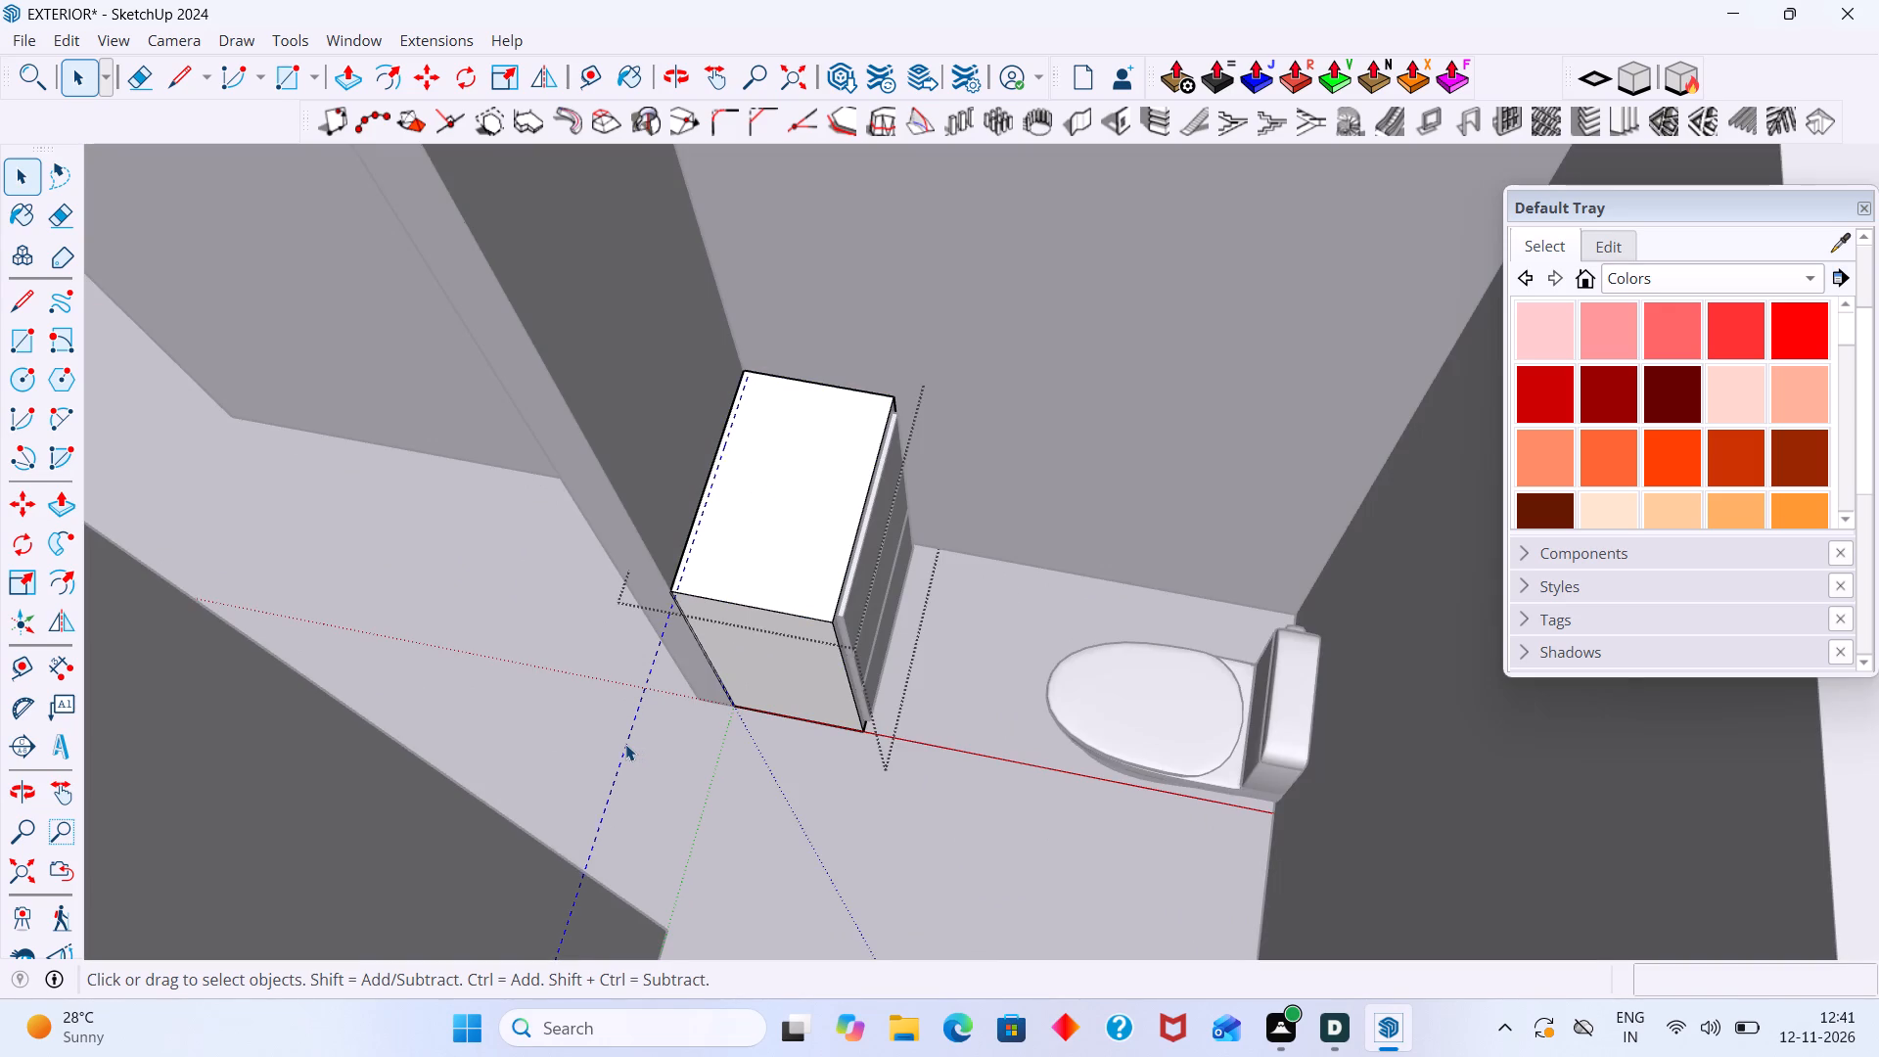
{"action": "key", "text": "Delete"}
{"action": "left_click", "coordinate": [613, 742]}
Copy the sink cabinet together with its three front panels about 11' 9 3/4" along the red axis into the neighbouring bathroom.
{"action": "scroll", "coordinate": [611, 718], "scroll_direction": "down", "scroll_amount": 9}
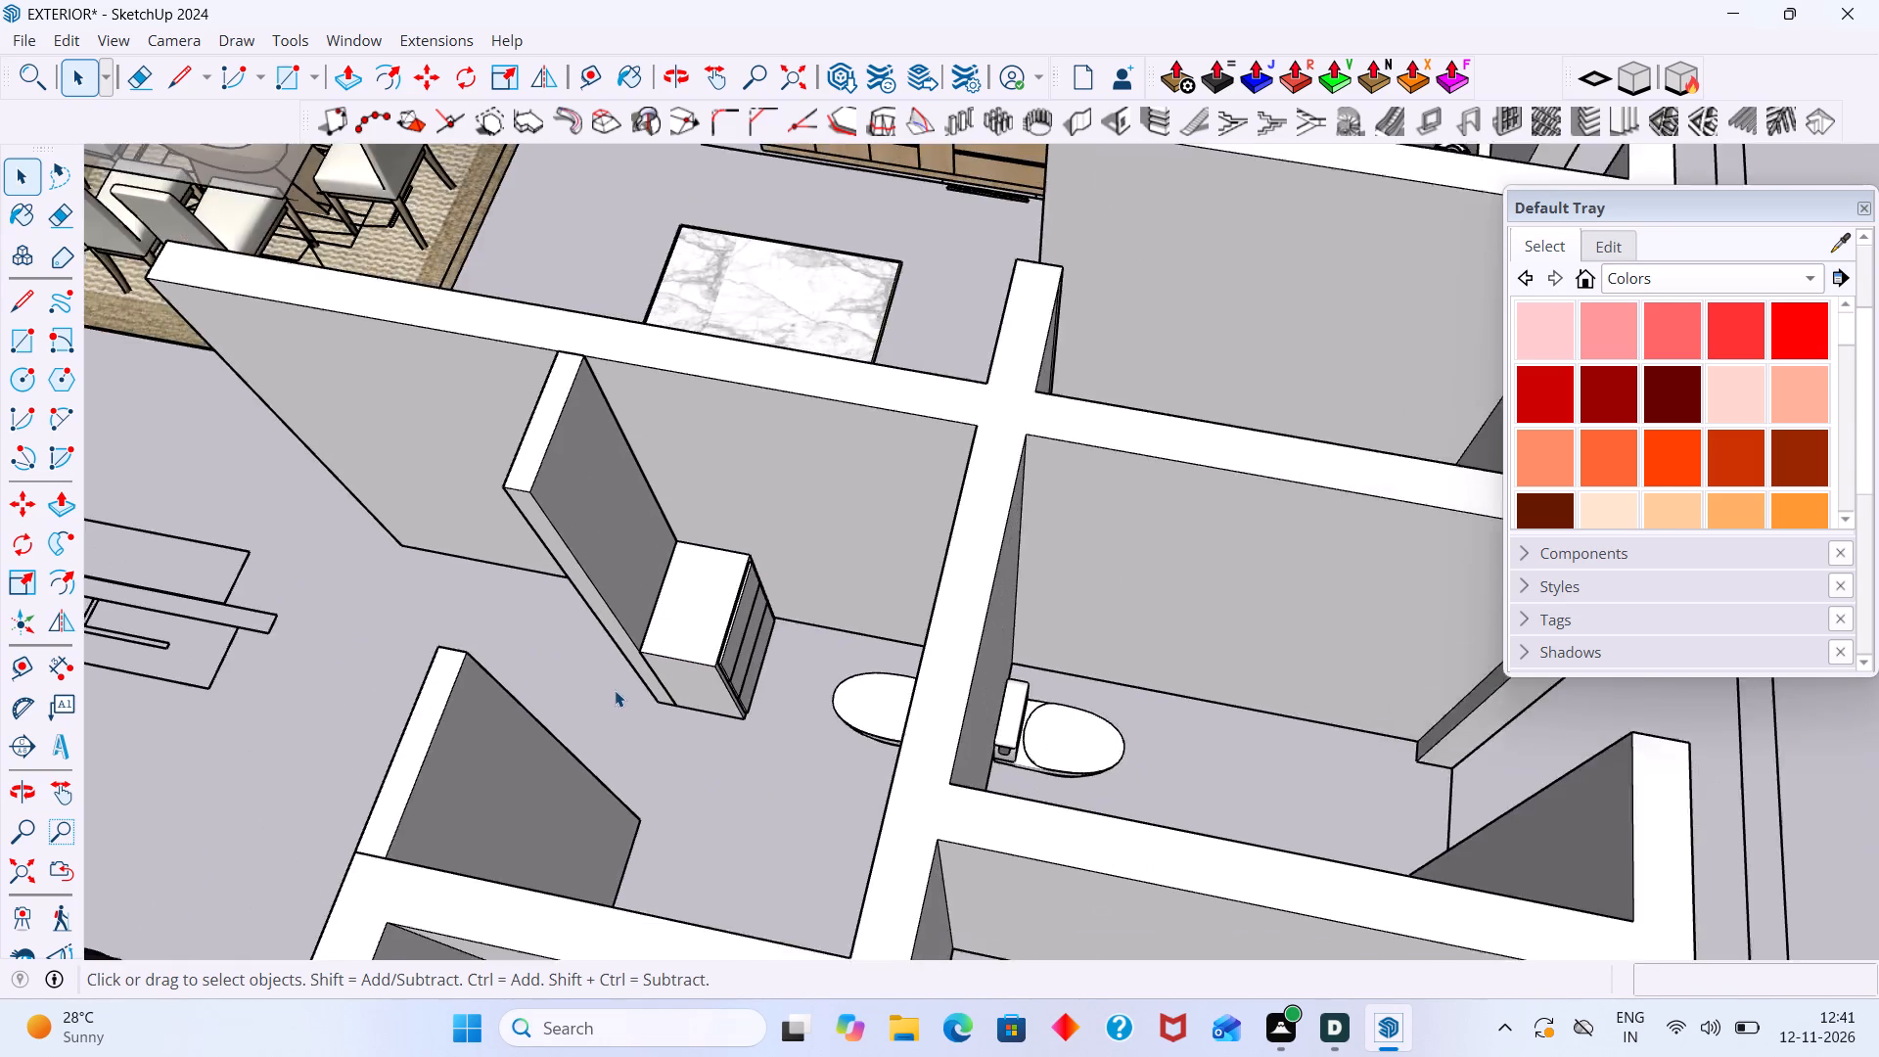
{"action": "scroll", "coordinate": [662, 651], "scroll_direction": "up", "scroll_amount": 7}
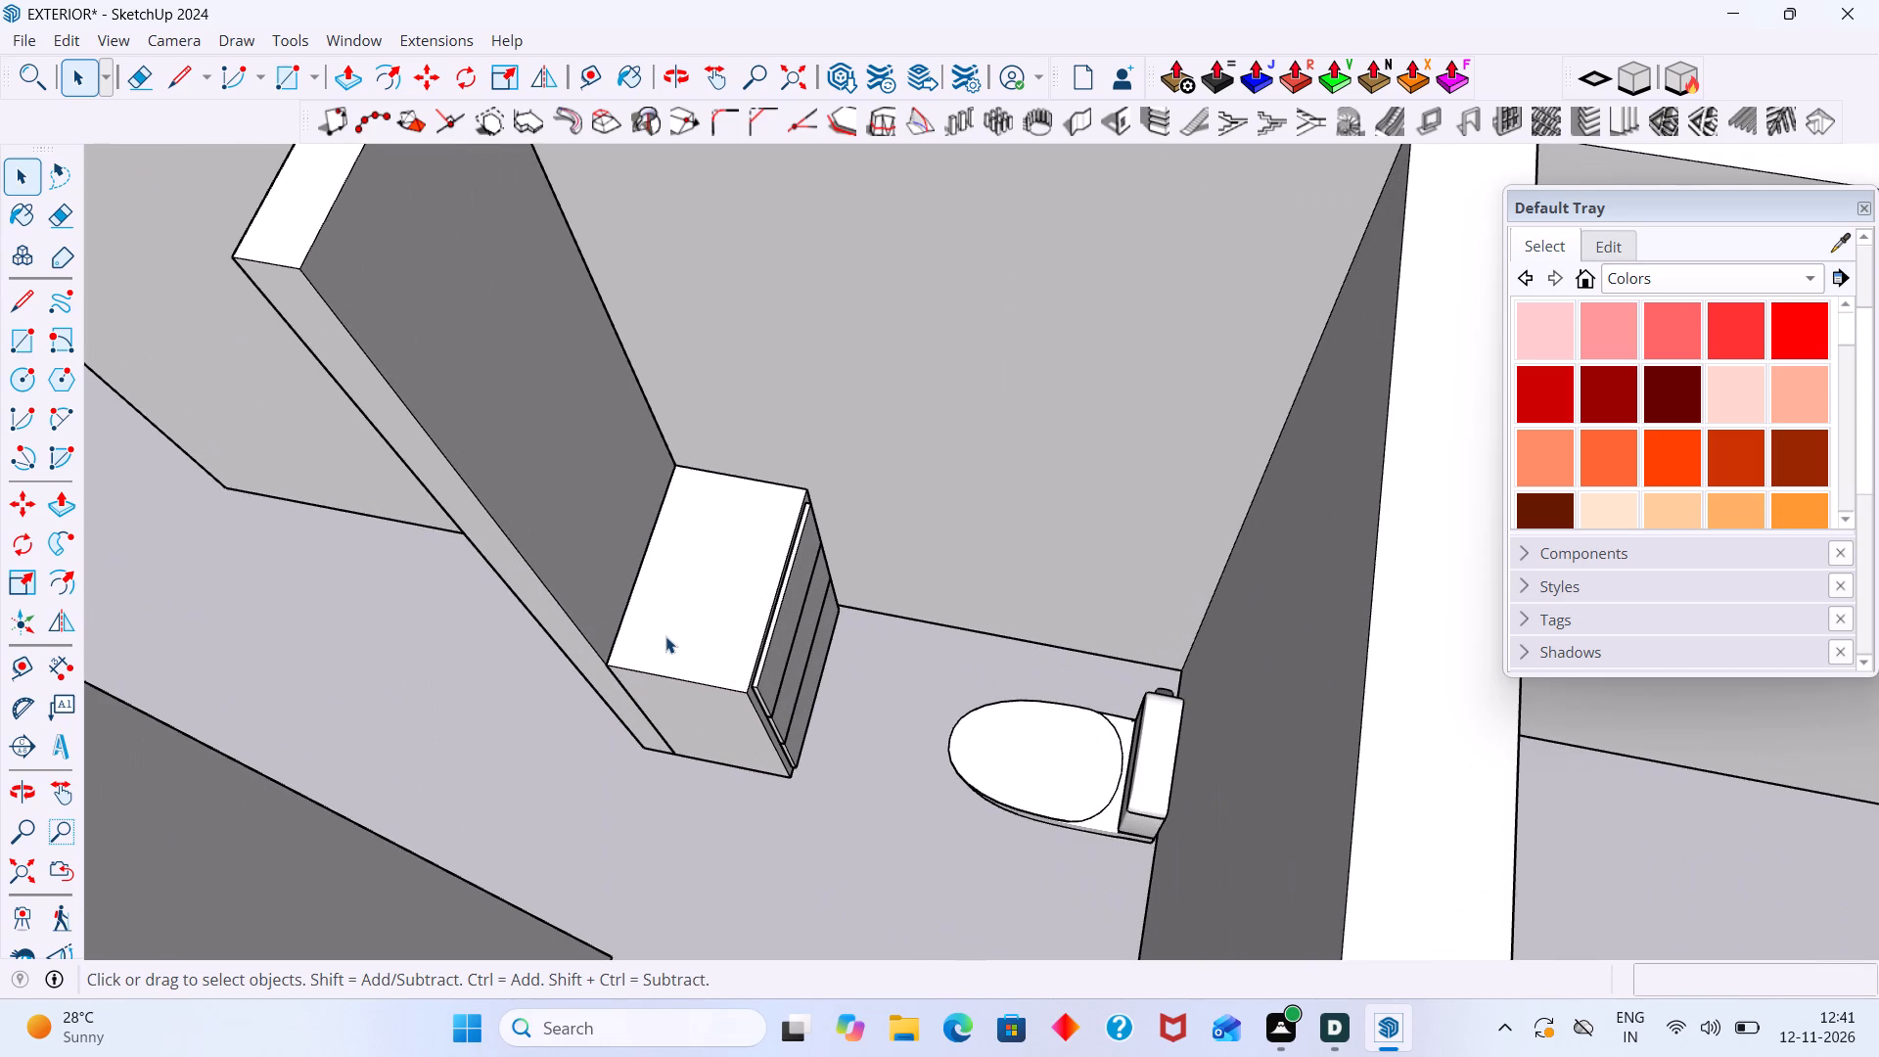
{"action": "scroll", "coordinate": [665, 636], "scroll_direction": "up", "scroll_amount": 3}
{"action": "left_click", "coordinate": [665, 636]}
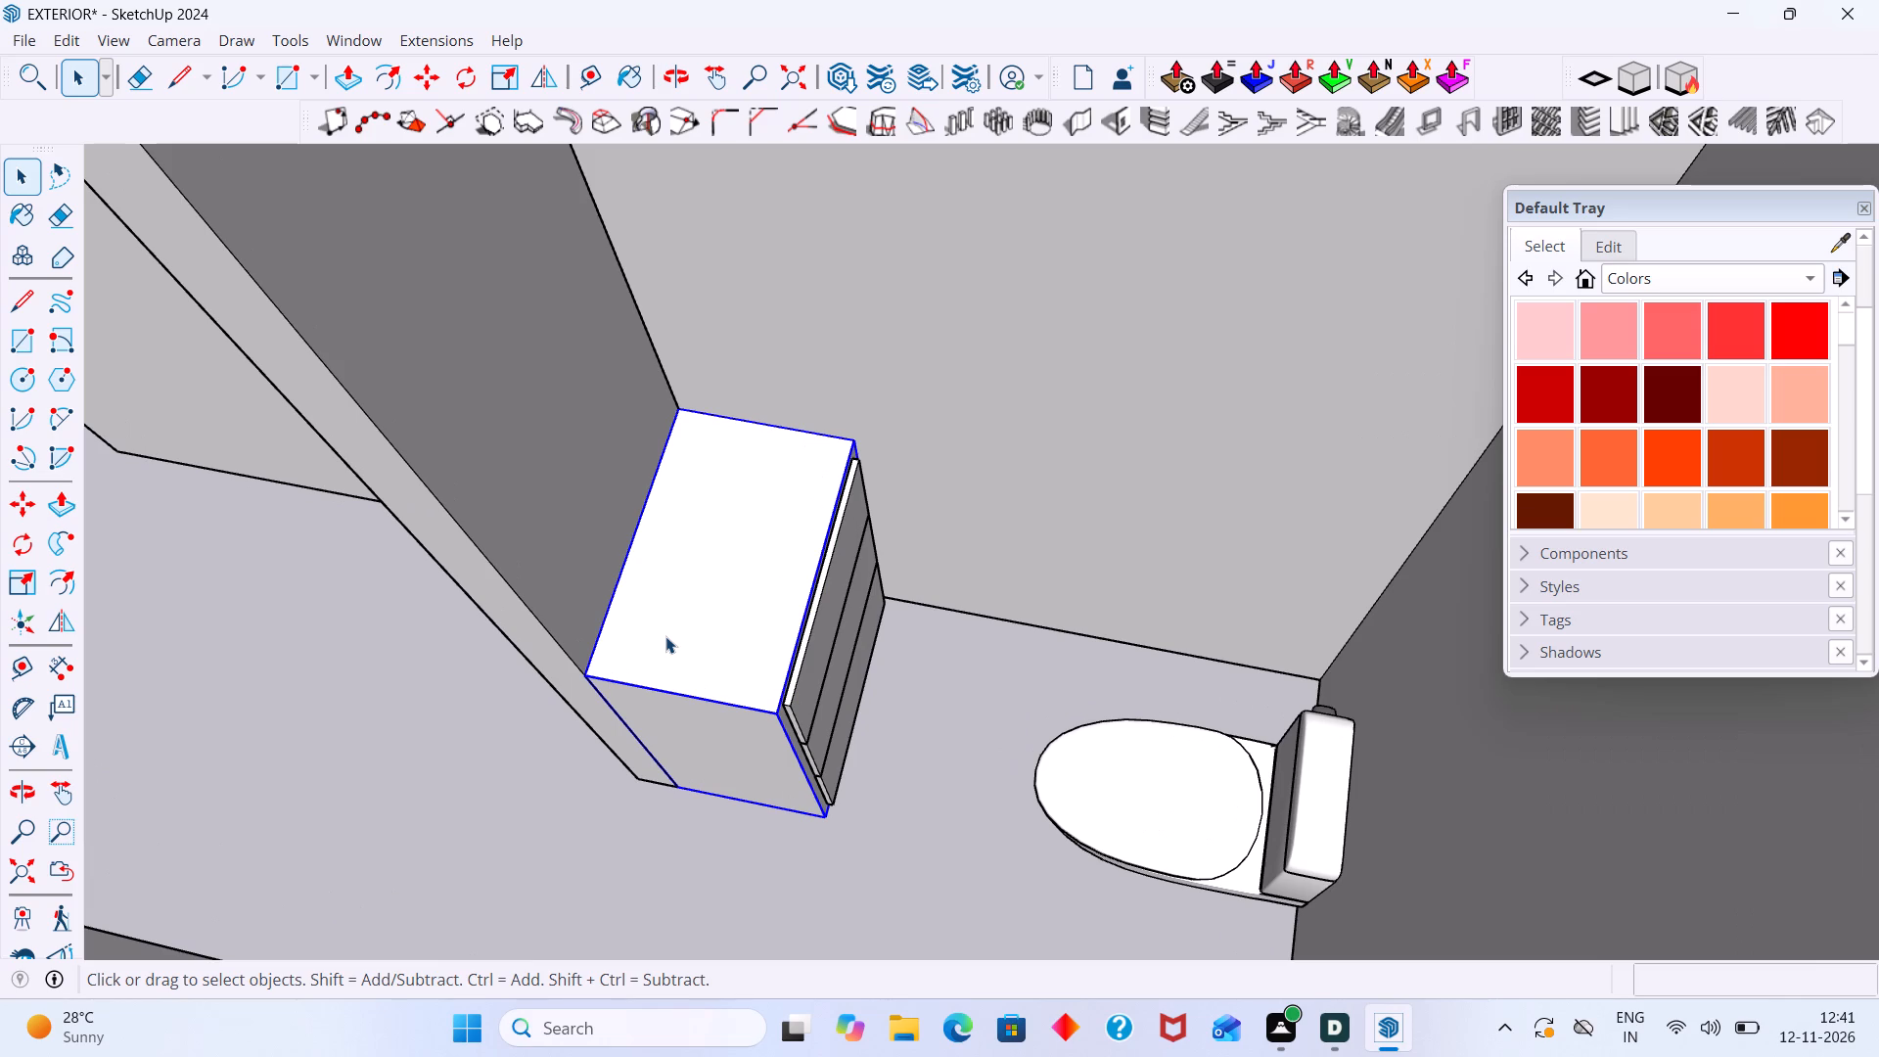
{"action": "scroll", "coordinate": [751, 667], "scroll_direction": "up", "scroll_amount": 11, "text": "shift"}
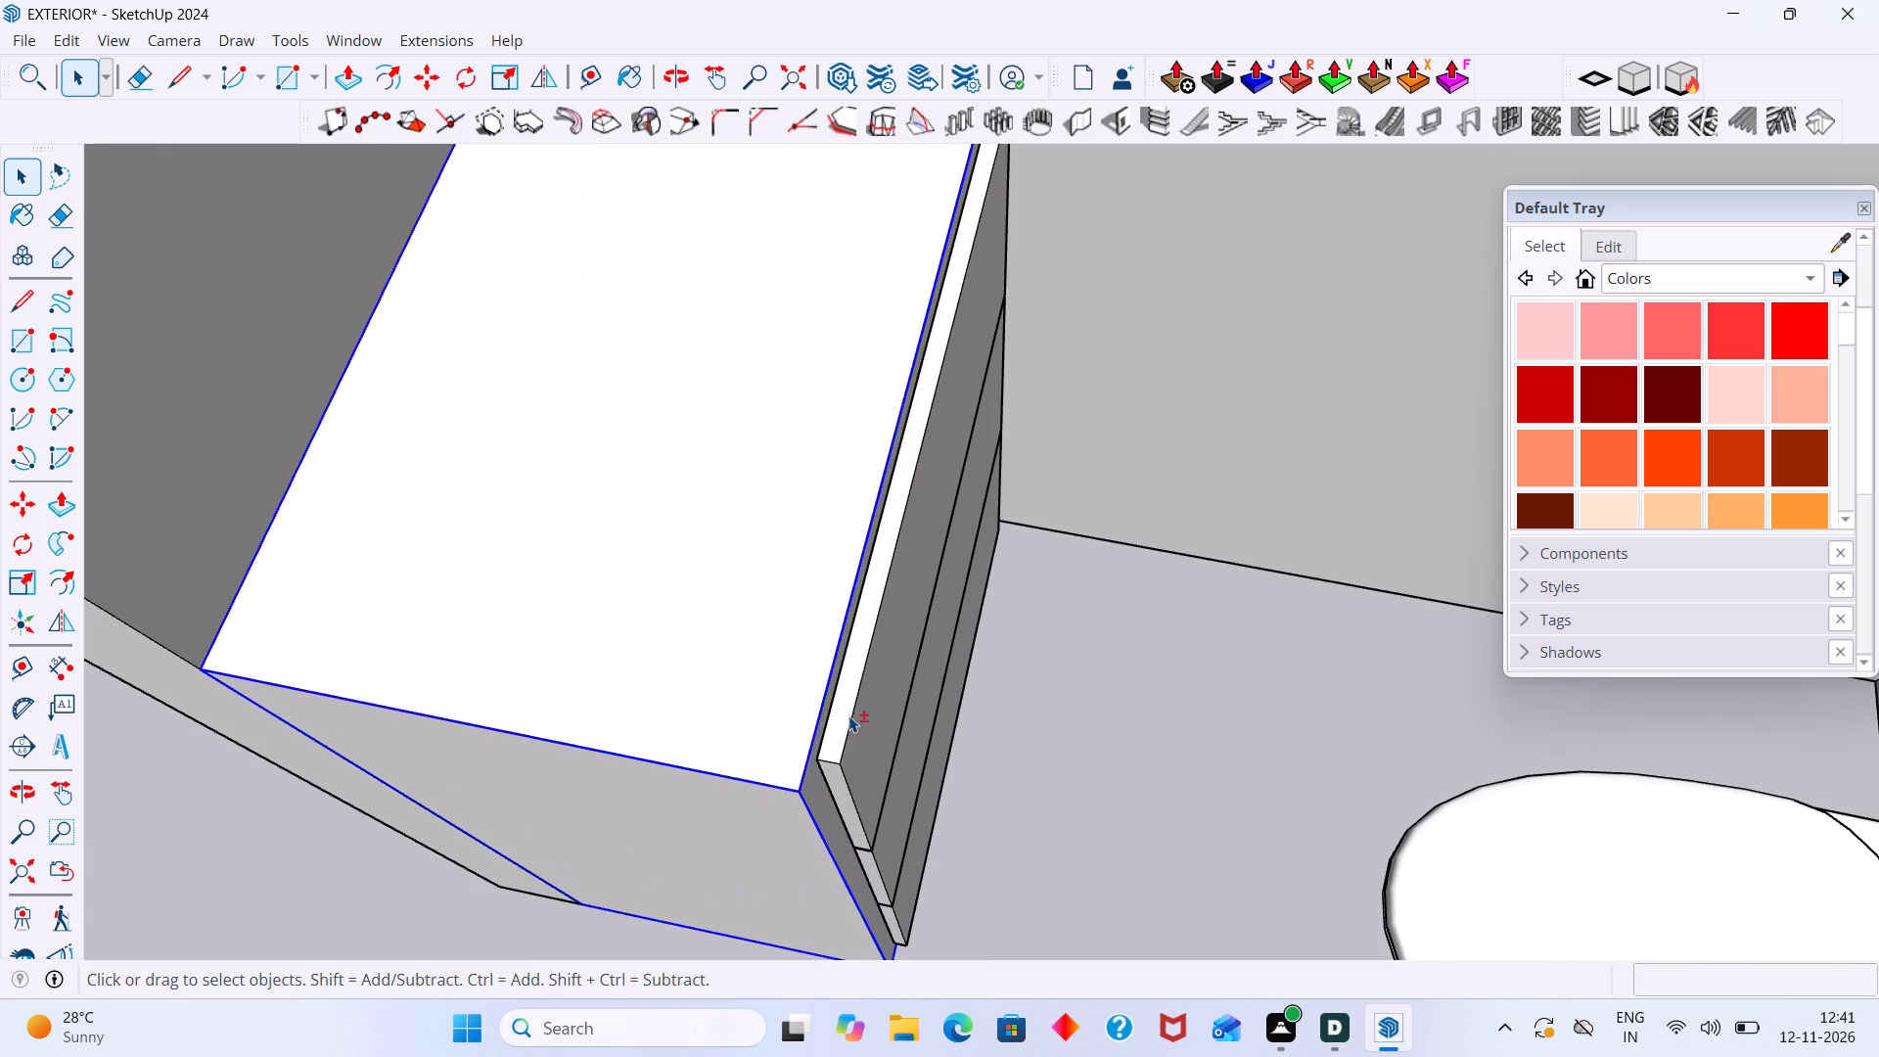
{"action": "left_click", "coordinate": [848, 715], "text": "shift"}
{"action": "left_click", "coordinate": [881, 849], "text": "shift"}
{"action": "left_click", "coordinate": [919, 893], "text": "shift"}
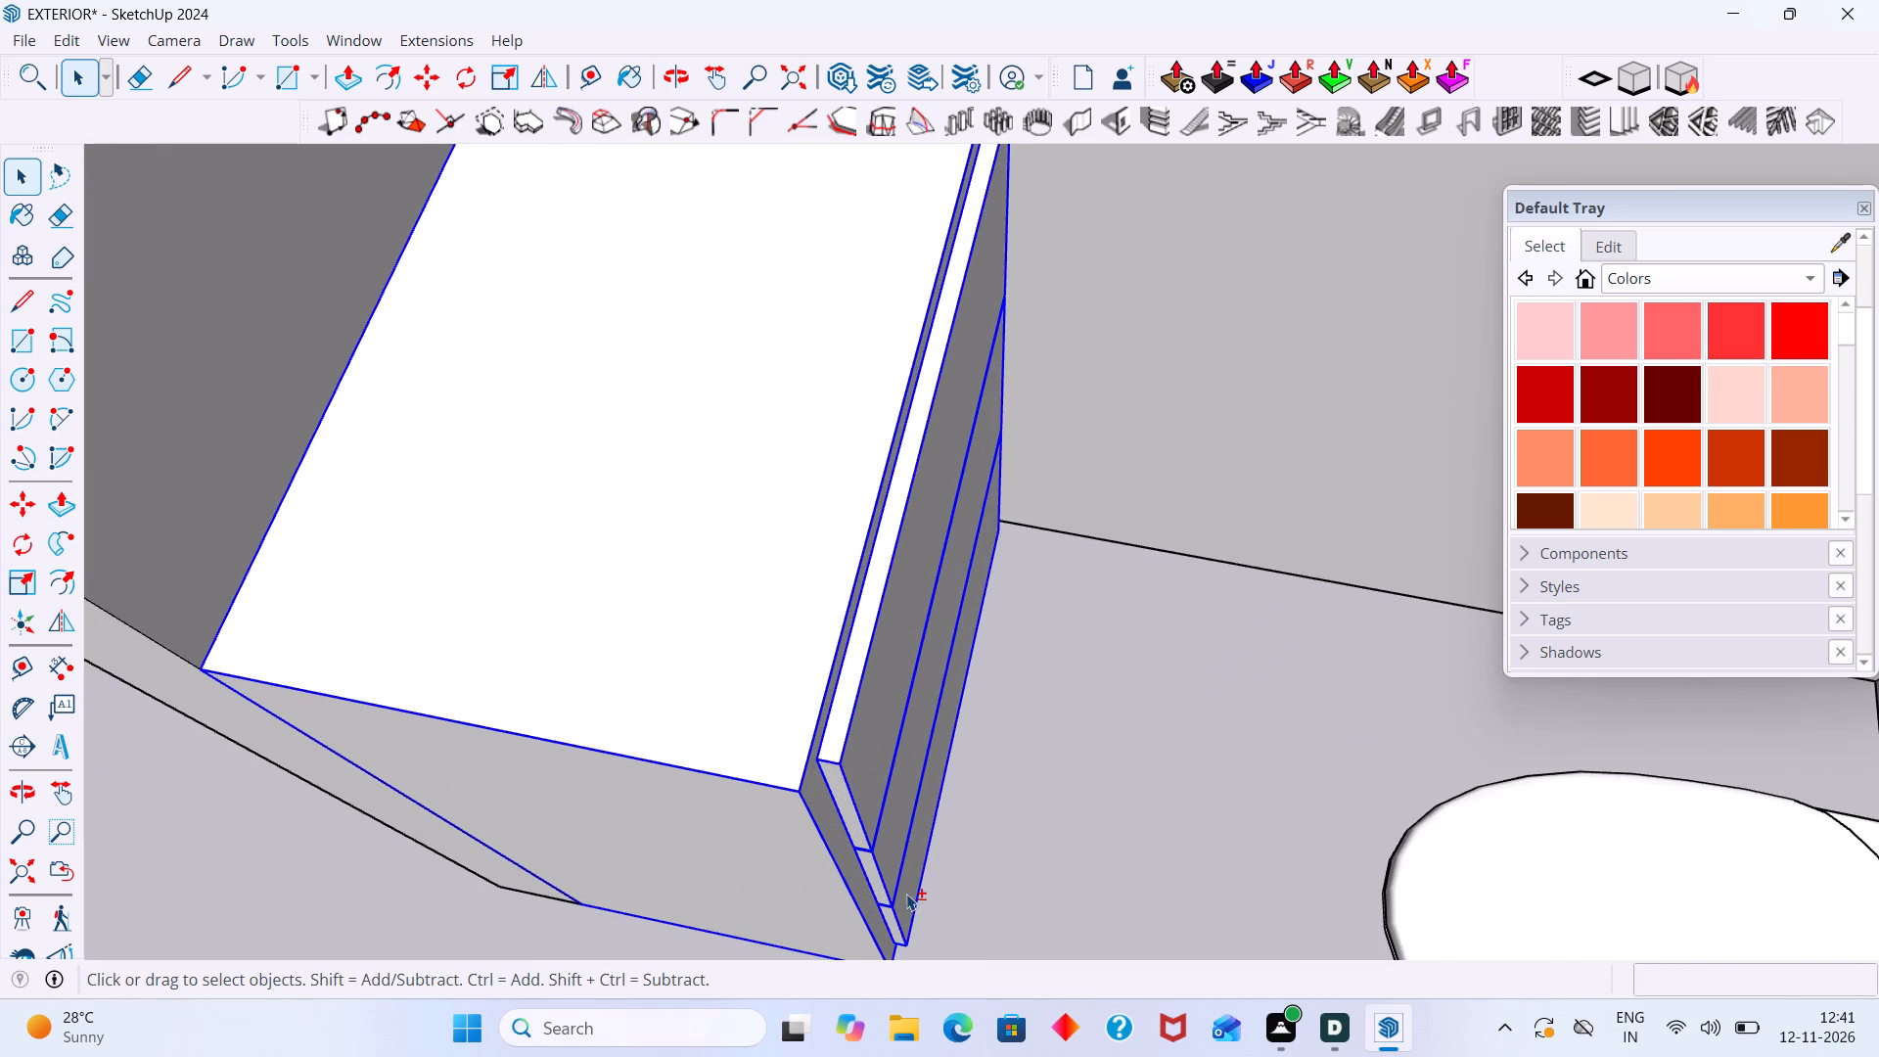
{"action": "scroll", "coordinate": [904, 877], "scroll_direction": "down", "scroll_amount": 1, "text": "shift"}
{"action": "middle_click_drag", "start_coordinate": [904, 877], "coordinate": [874, 722], "text": "shift"}
{"action": "scroll", "coordinate": [864, 721], "scroll_direction": "down", "scroll_amount": 9}
{"action": "key", "text": "m"}
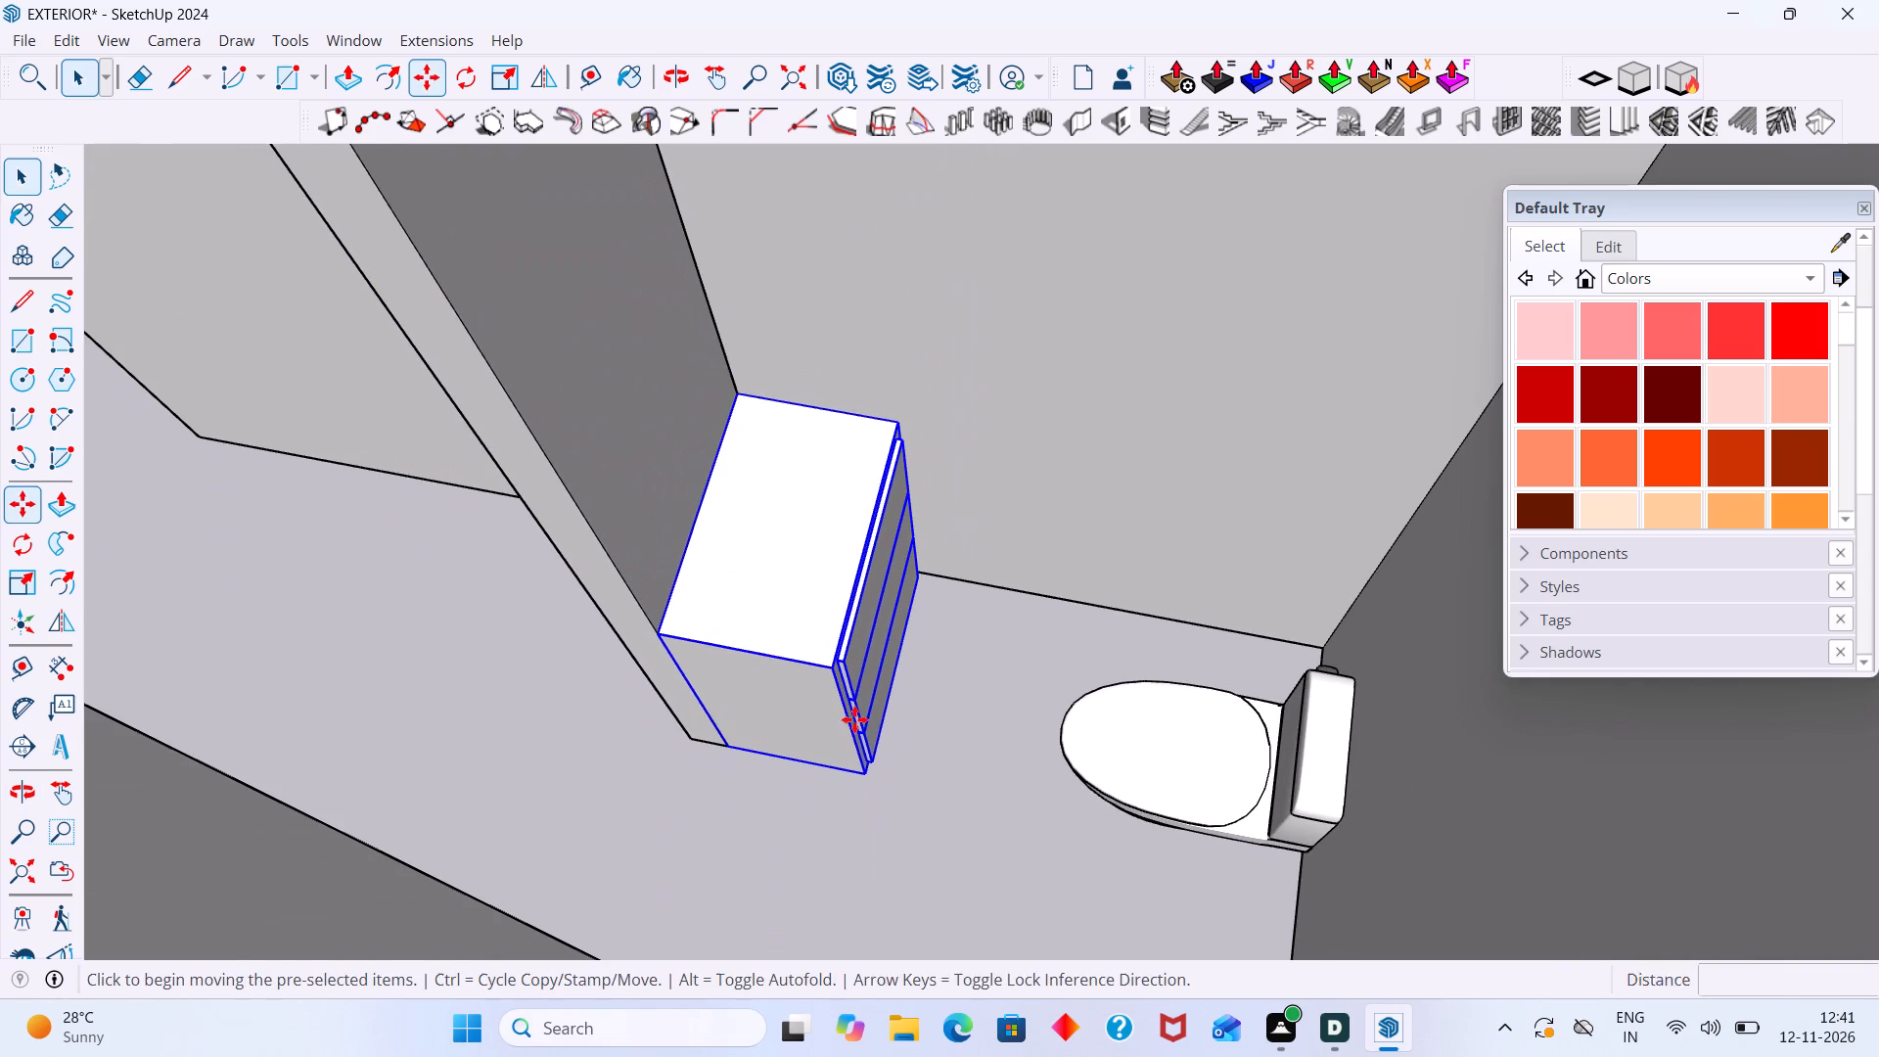
{"action": "scroll", "coordinate": [680, 760], "scroll_direction": "up", "scroll_amount": 6}
{"action": "left_click", "coordinate": [742, 735]}
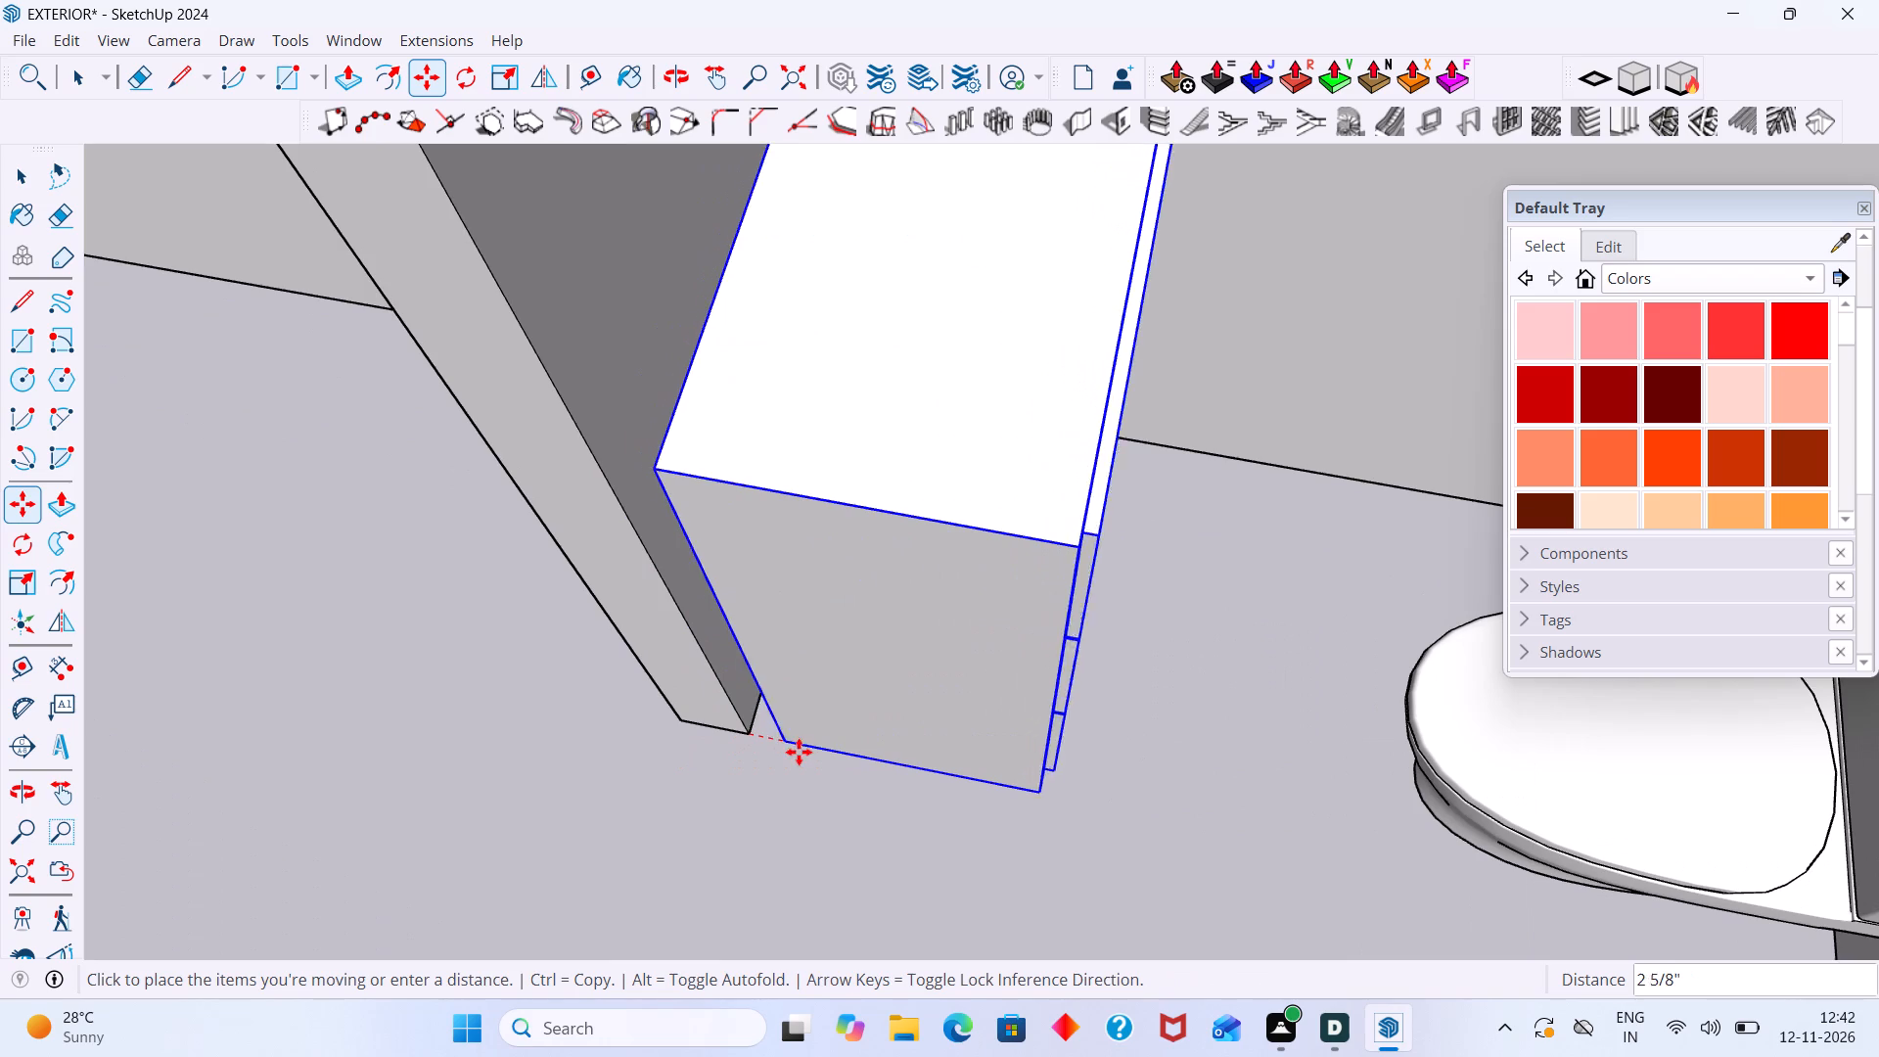
{"action": "scroll", "coordinate": [858, 760], "scroll_direction": "down", "scroll_amount": 19}
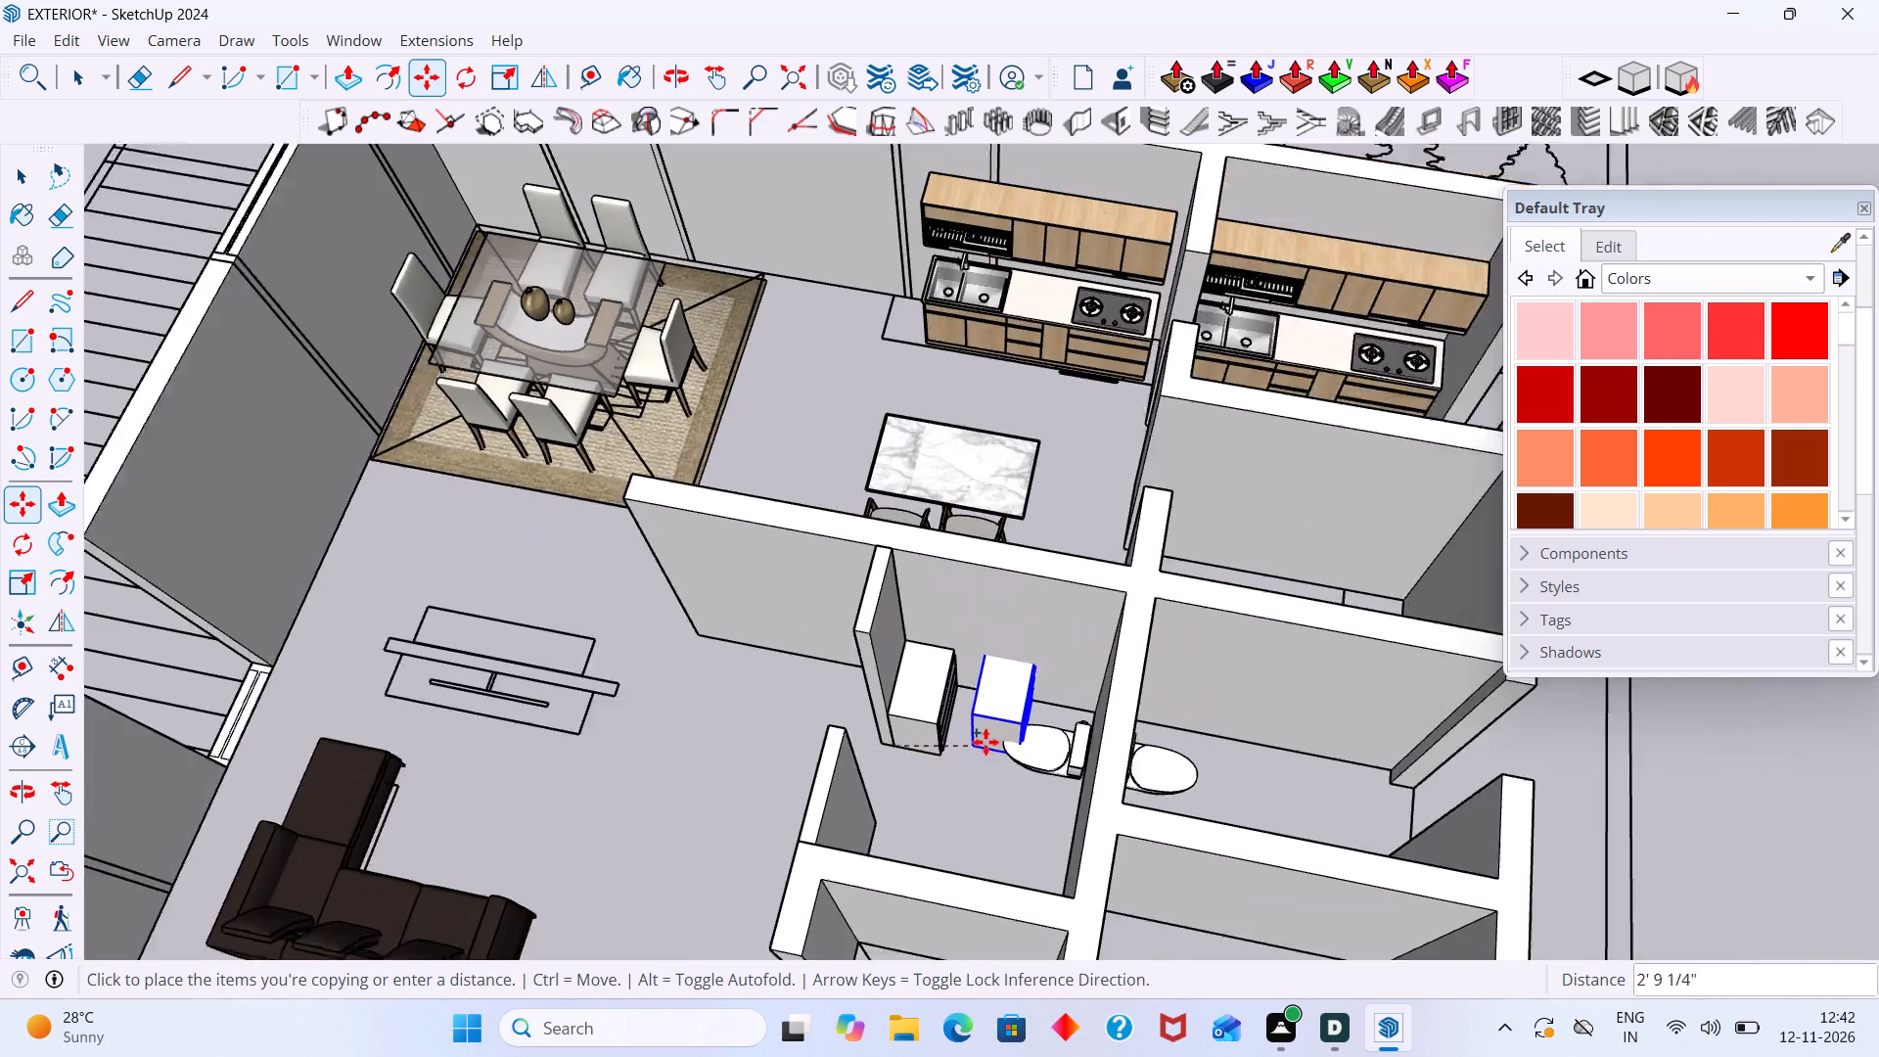
{"action": "scroll", "coordinate": [985, 742], "scroll_direction": "down", "scroll_amount": 5}
{"action": "middle_click_drag", "start_coordinate": [1066, 787], "coordinate": [896, 716], "text": "shift"}
{"action": "scroll", "coordinate": [988, 761], "scroll_direction": "up", "scroll_amount": 3}
{"action": "middle_click_drag", "start_coordinate": [1061, 793], "coordinate": [1091, 847]}
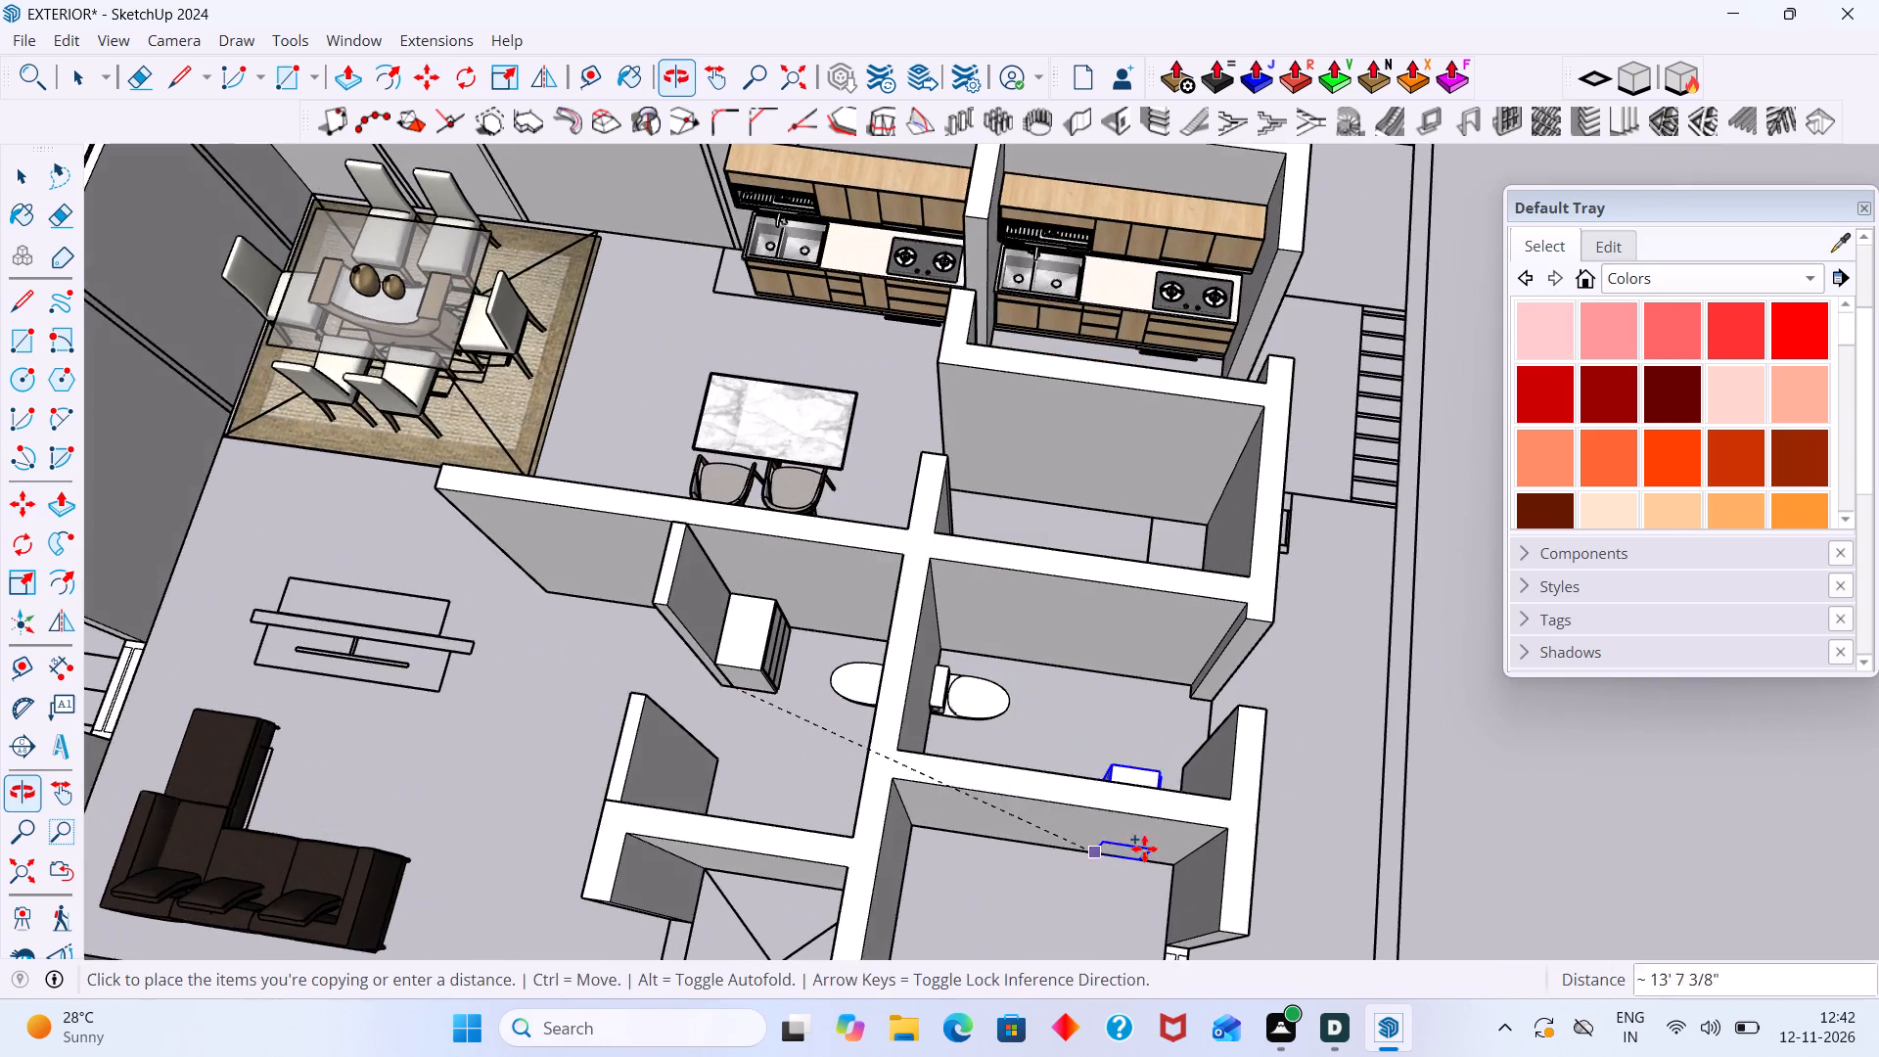
{"action": "scroll", "coordinate": [1160, 838], "scroll_direction": "up", "scroll_amount": 6}
{"action": "scroll", "coordinate": [1156, 748], "scroll_direction": "up", "scroll_amount": 1}
{"action": "middle_click_drag", "start_coordinate": [1156, 748], "coordinate": [1156, 846]}
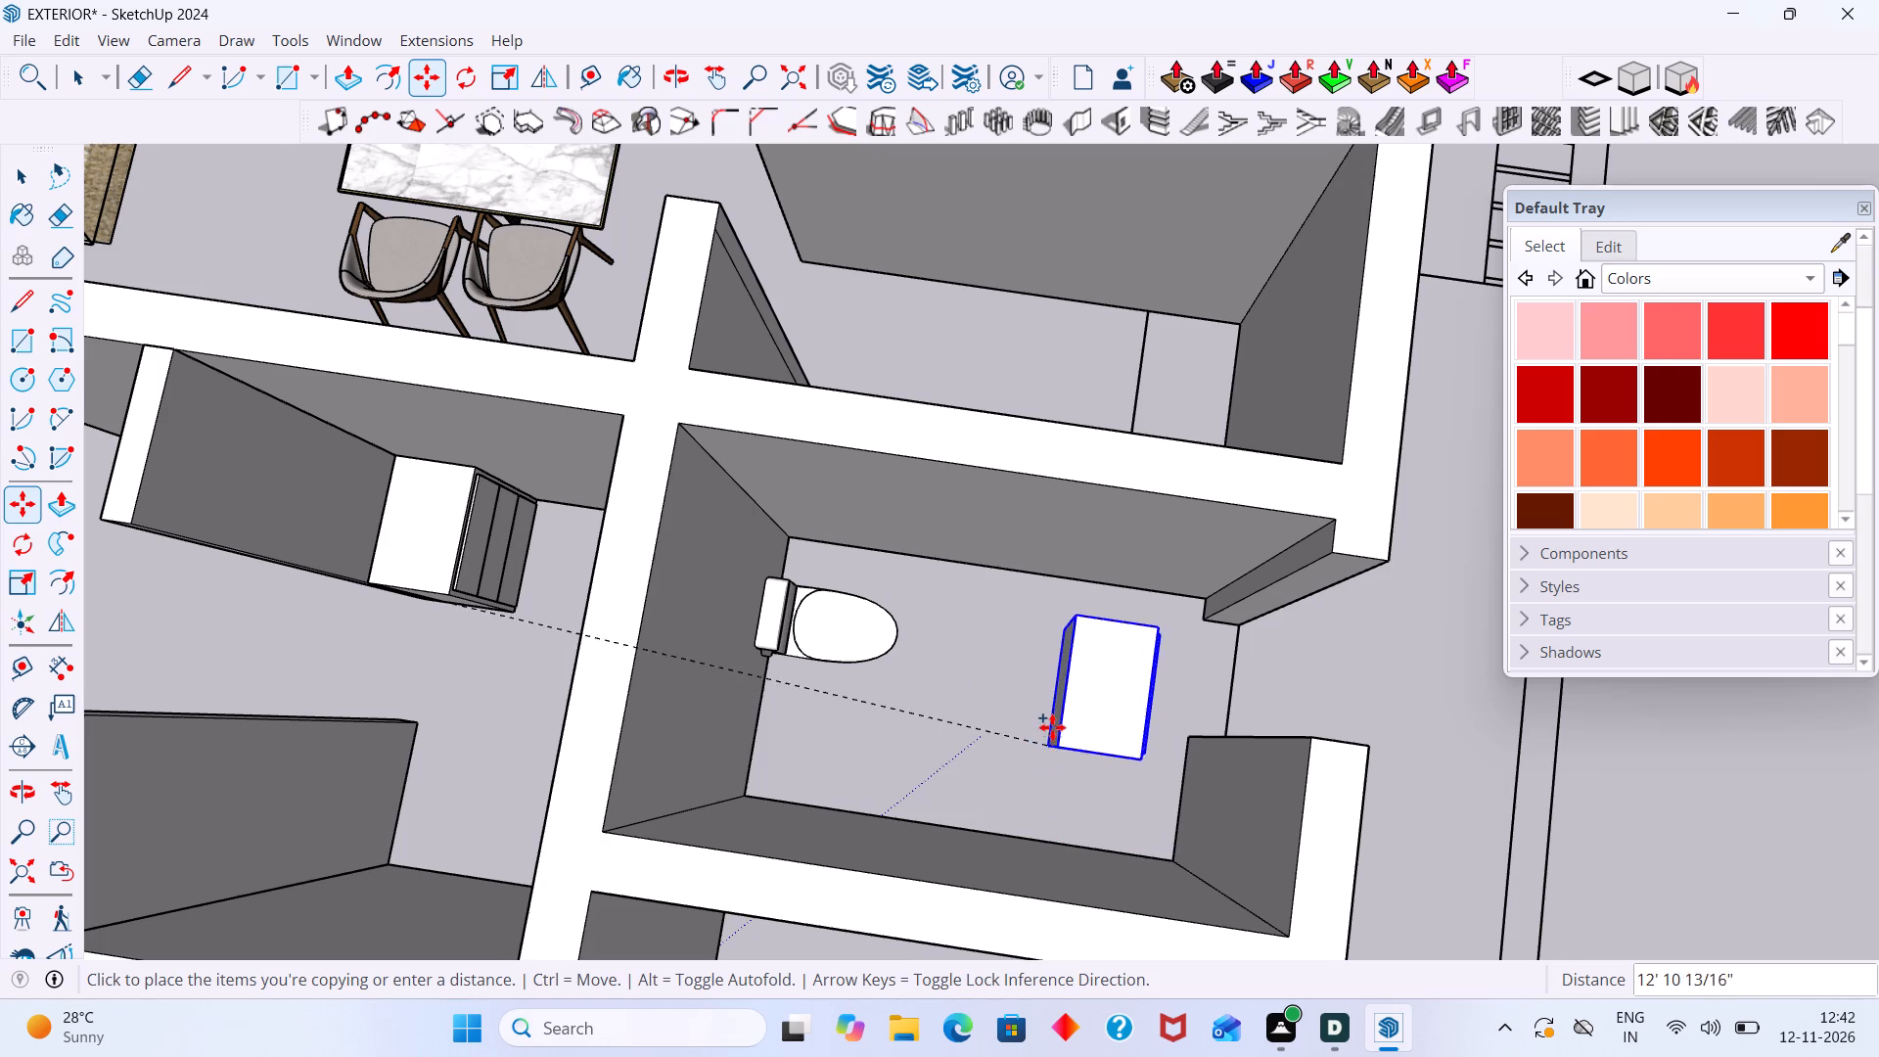
{"action": "scroll", "coordinate": [1014, 731], "scroll_direction": "down", "scroll_amount": 5}
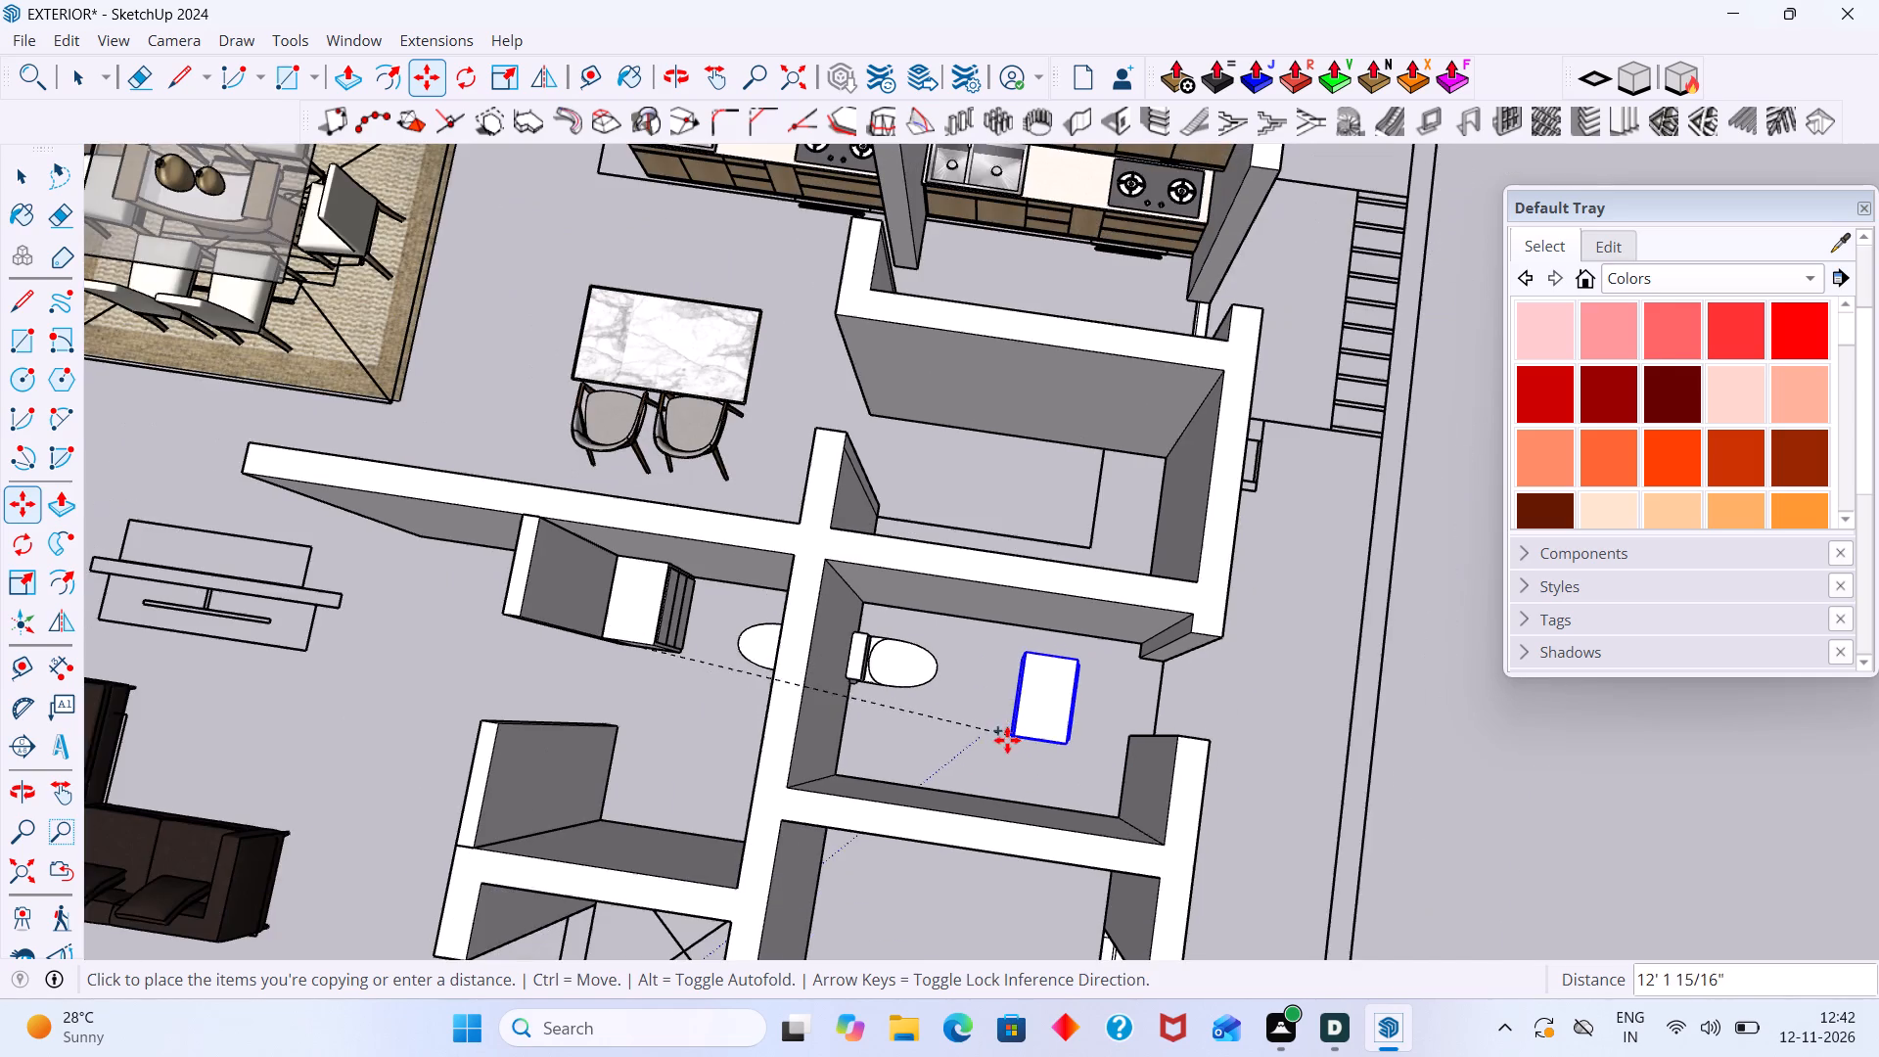
{"action": "middle_click_drag", "start_coordinate": [941, 781], "coordinate": [966, 657]}
{"action": "scroll", "coordinate": [686, 648], "scroll_direction": "up", "scroll_amount": 1}
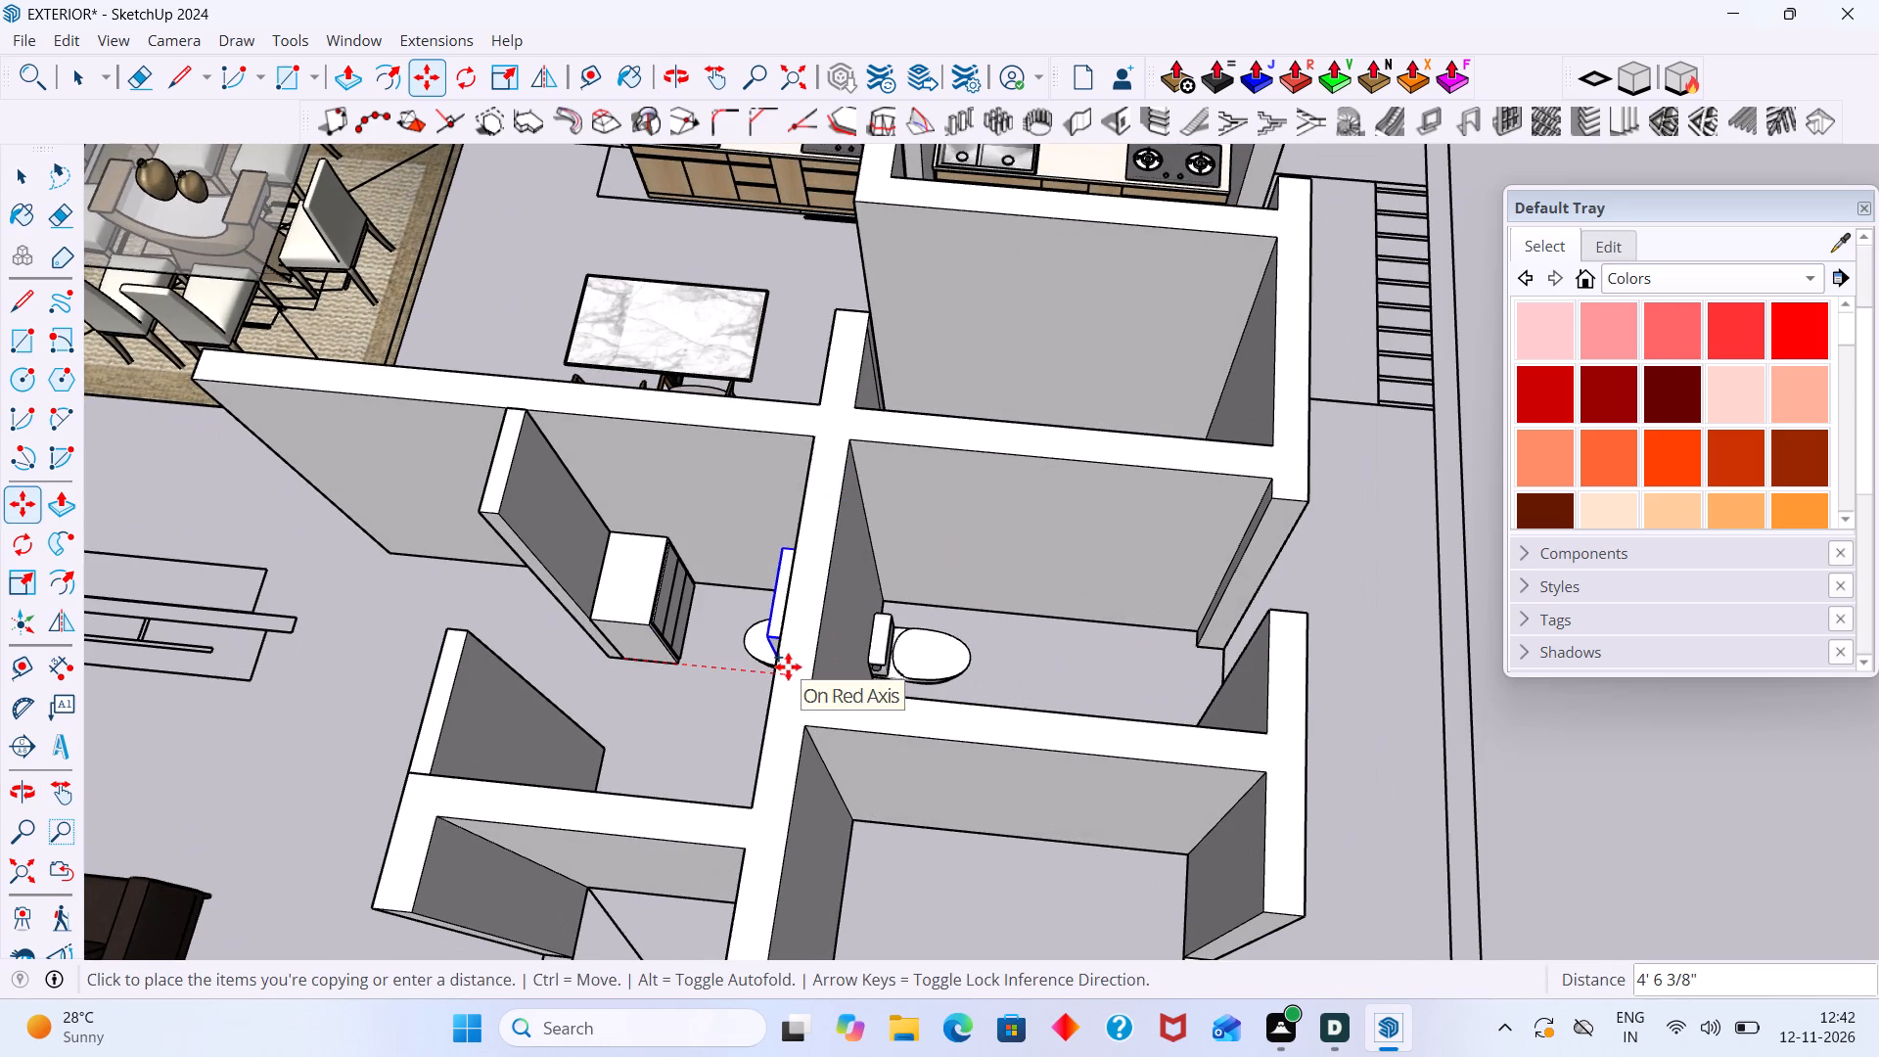
{"action": "key", "text": "Right"}
{"action": "middle_click_drag", "start_coordinate": [1054, 704], "coordinate": [1048, 729]}
{"action": "scroll", "coordinate": [1047, 730], "scroll_direction": "up", "scroll_amount": 2}
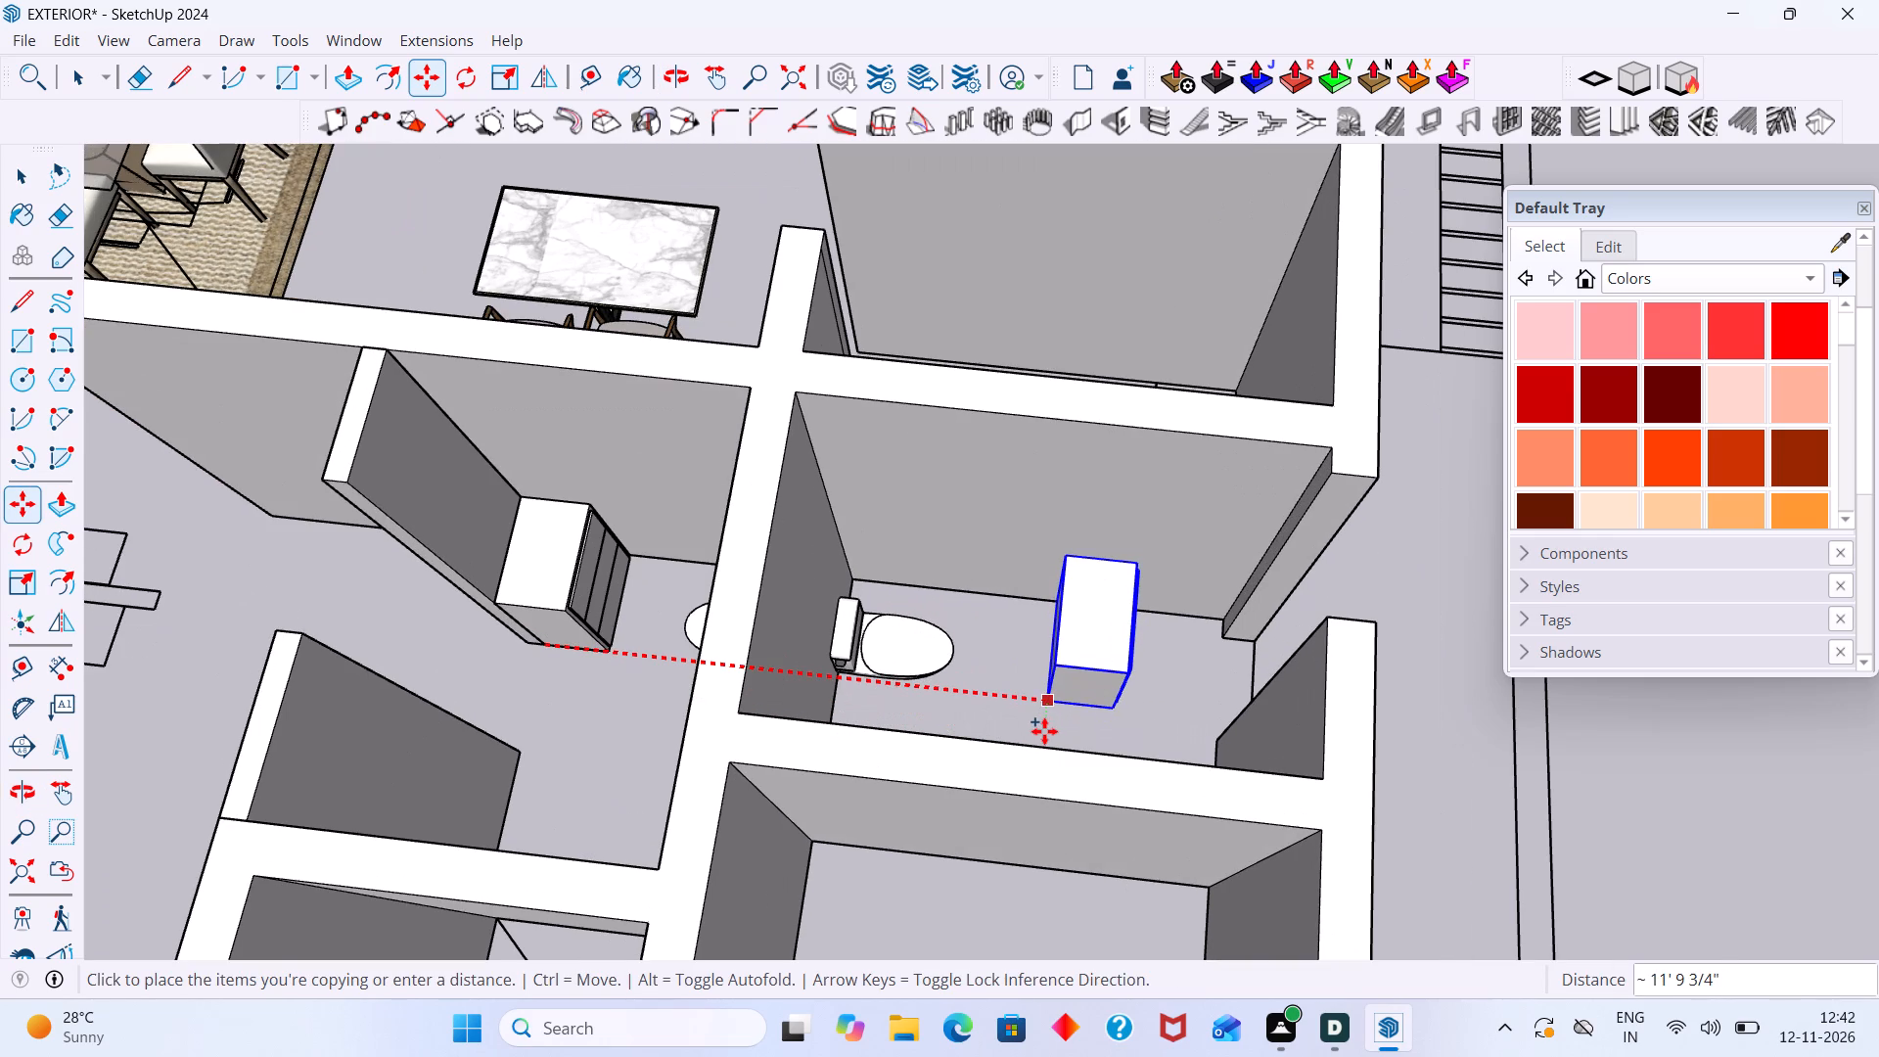
{"action": "left_click", "coordinate": [1044, 731]}
{"action": "key", "text": "space"}
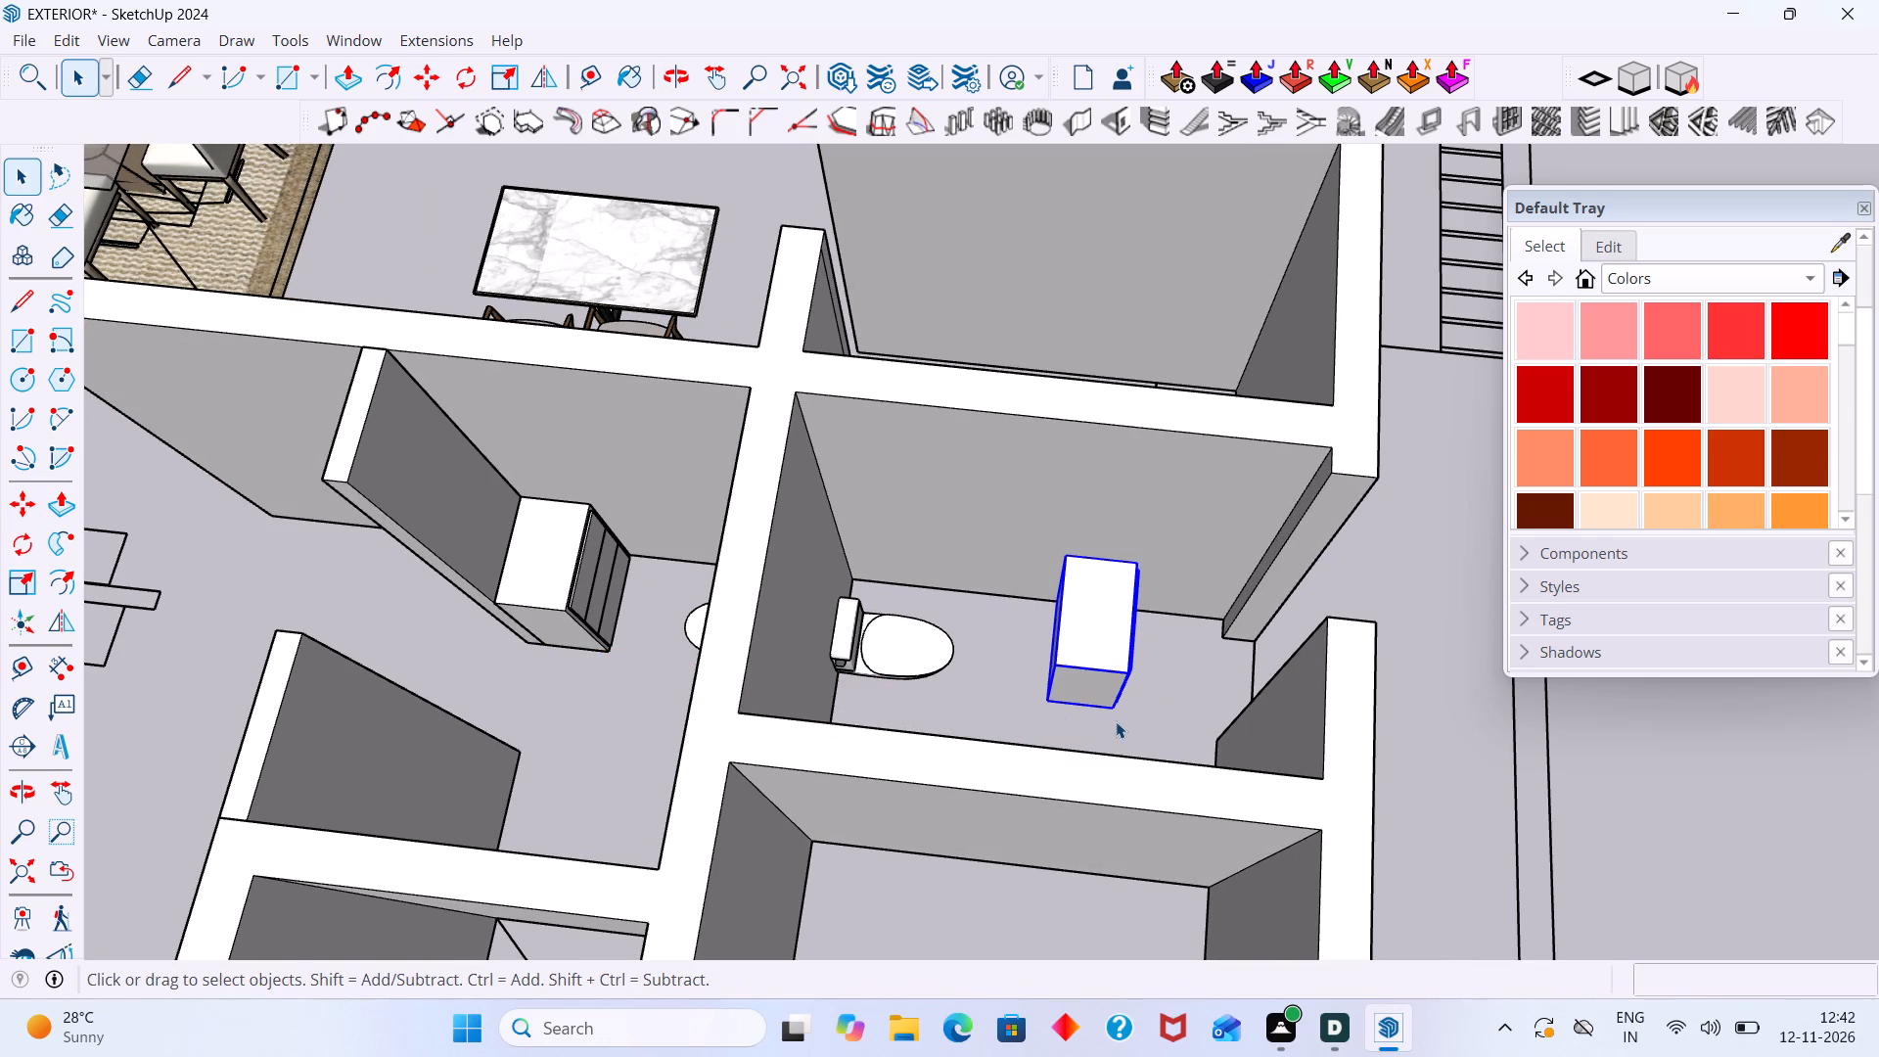
Flip the copied sink cabinet about its red plane so that the three front panels face the toilet.
{"action": "left_click", "coordinate": [67, 613]}
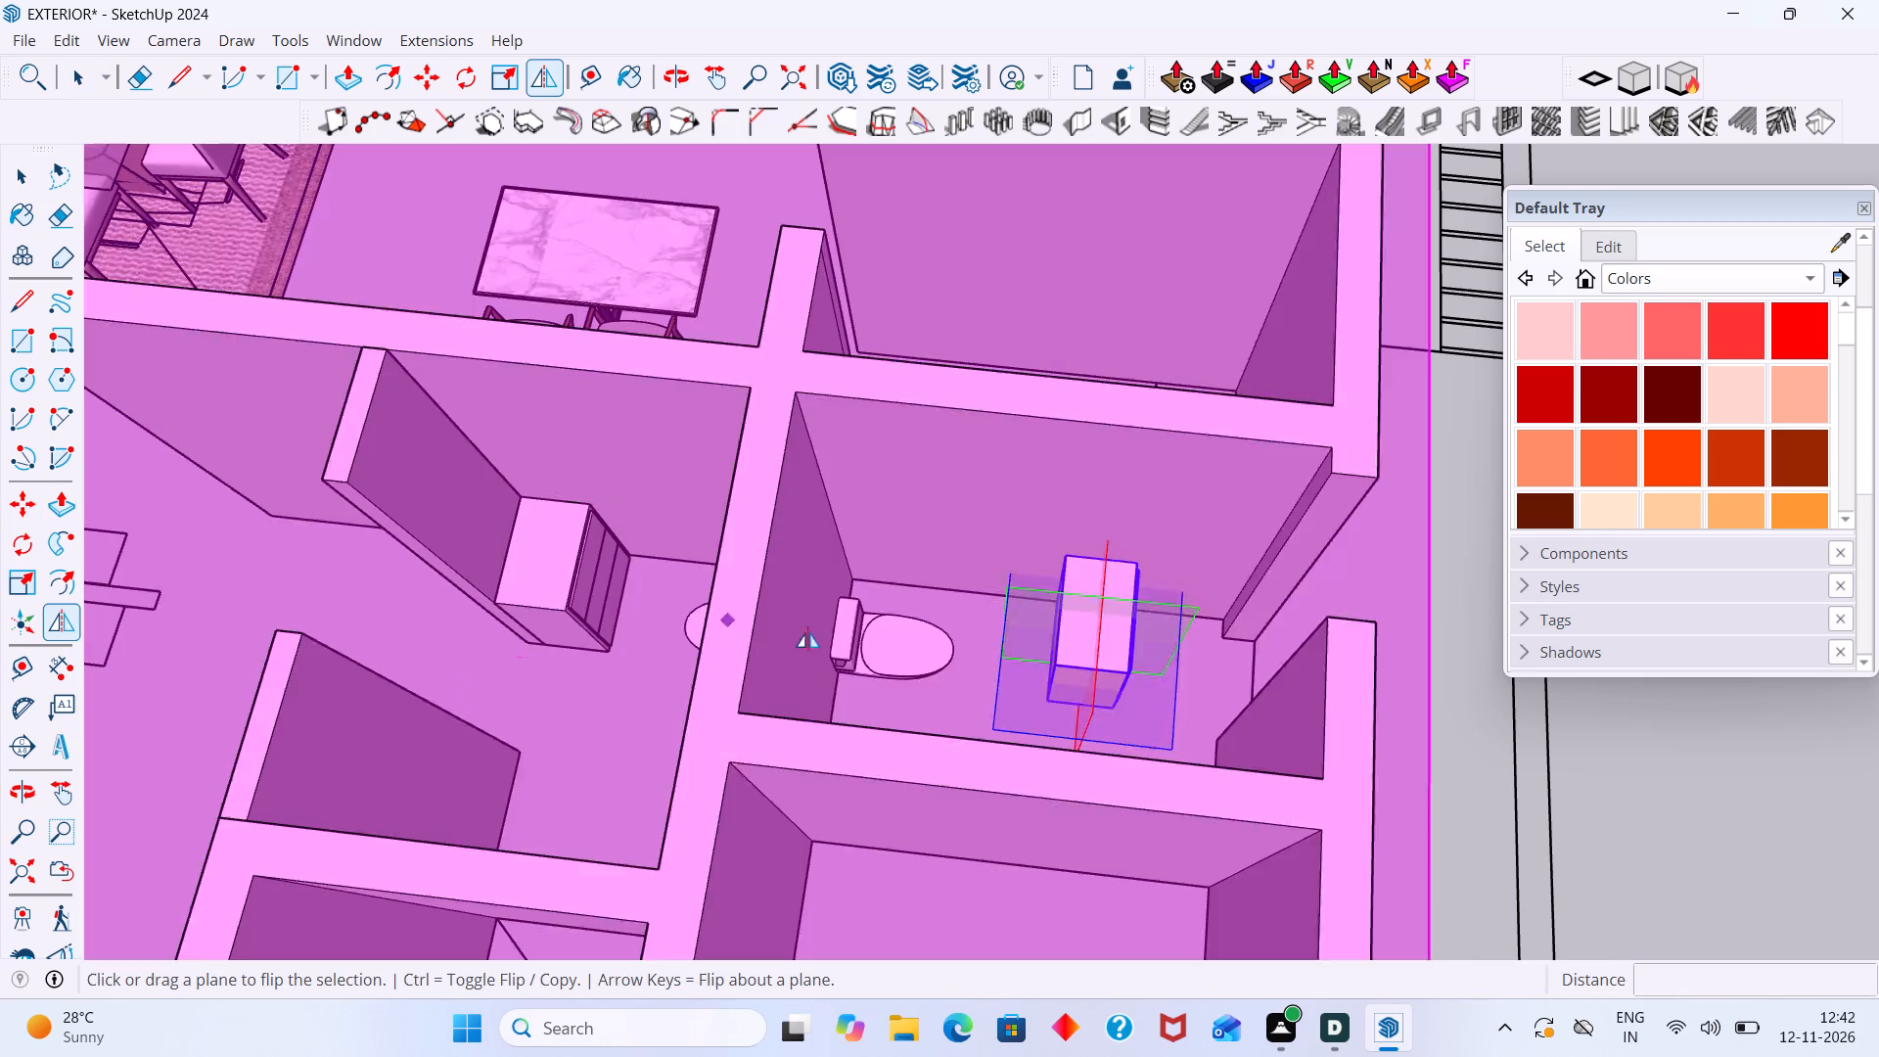
{"action": "left_click", "coordinate": [1163, 600]}
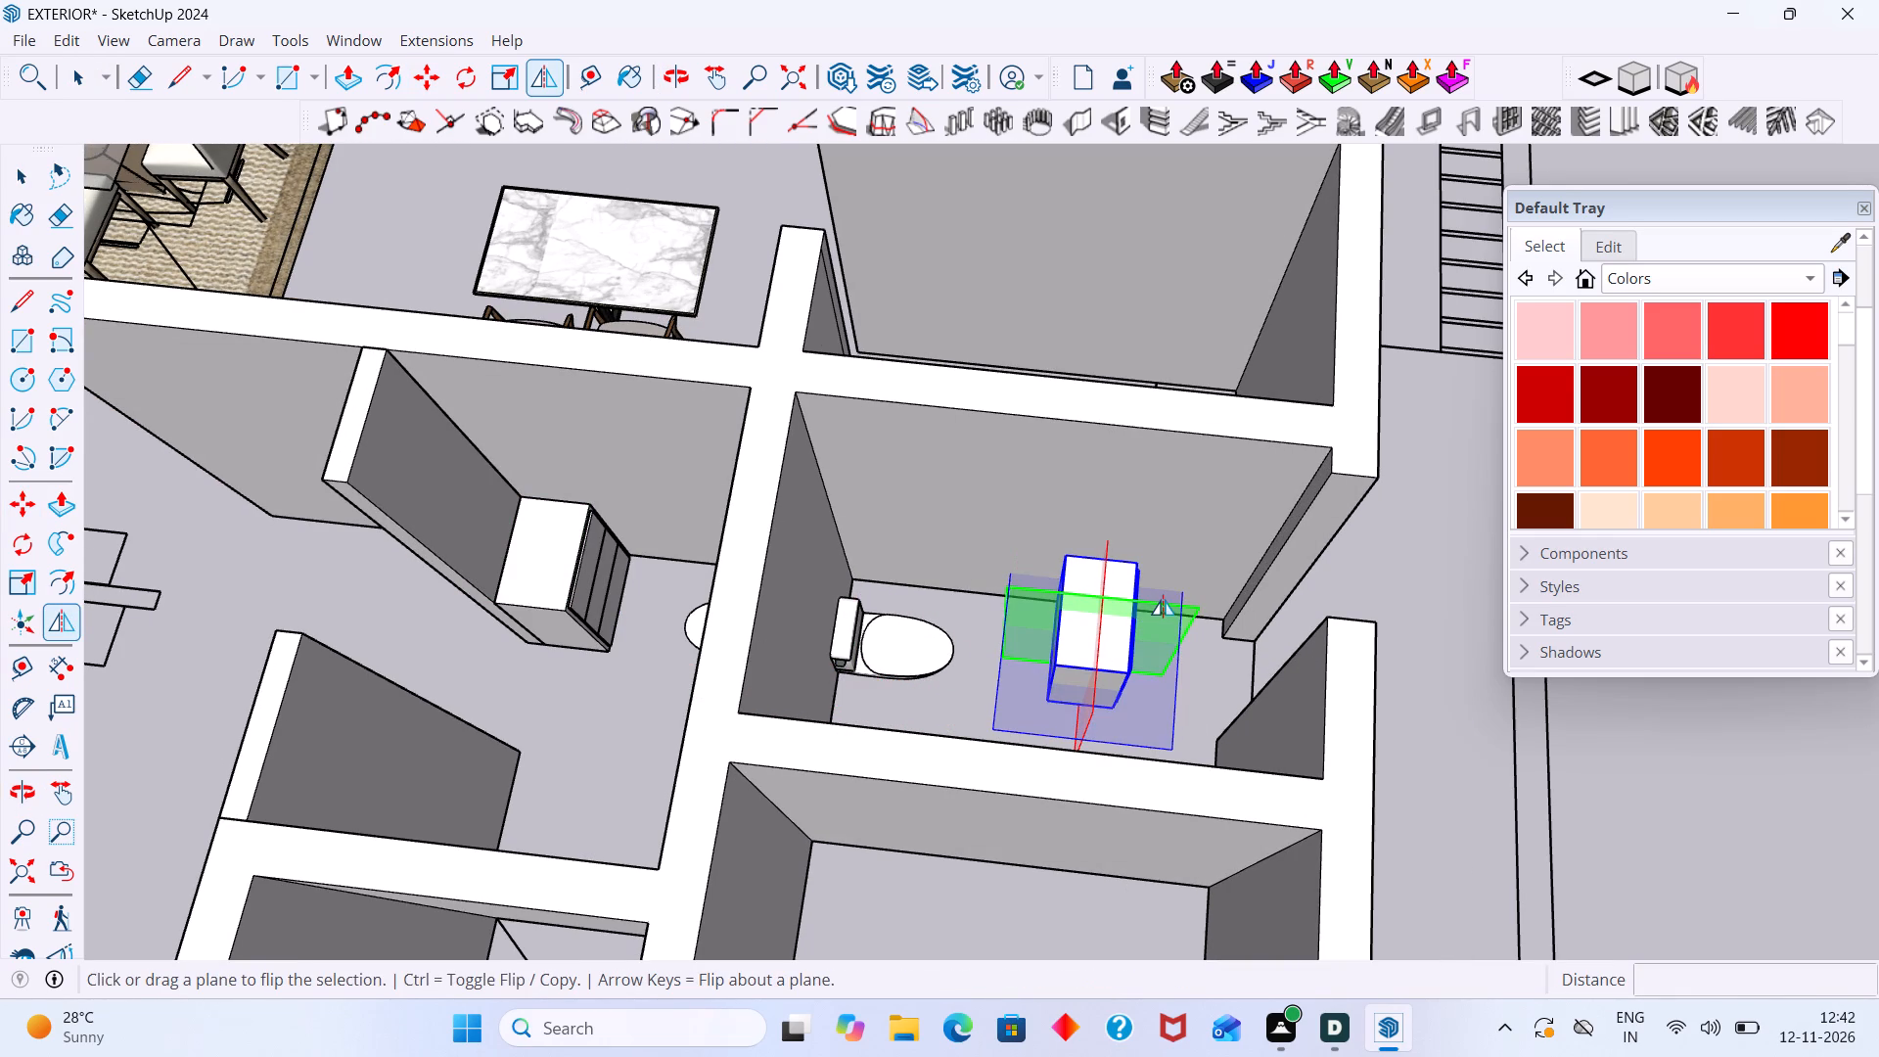
{"action": "left_click", "coordinate": [1096, 639]}
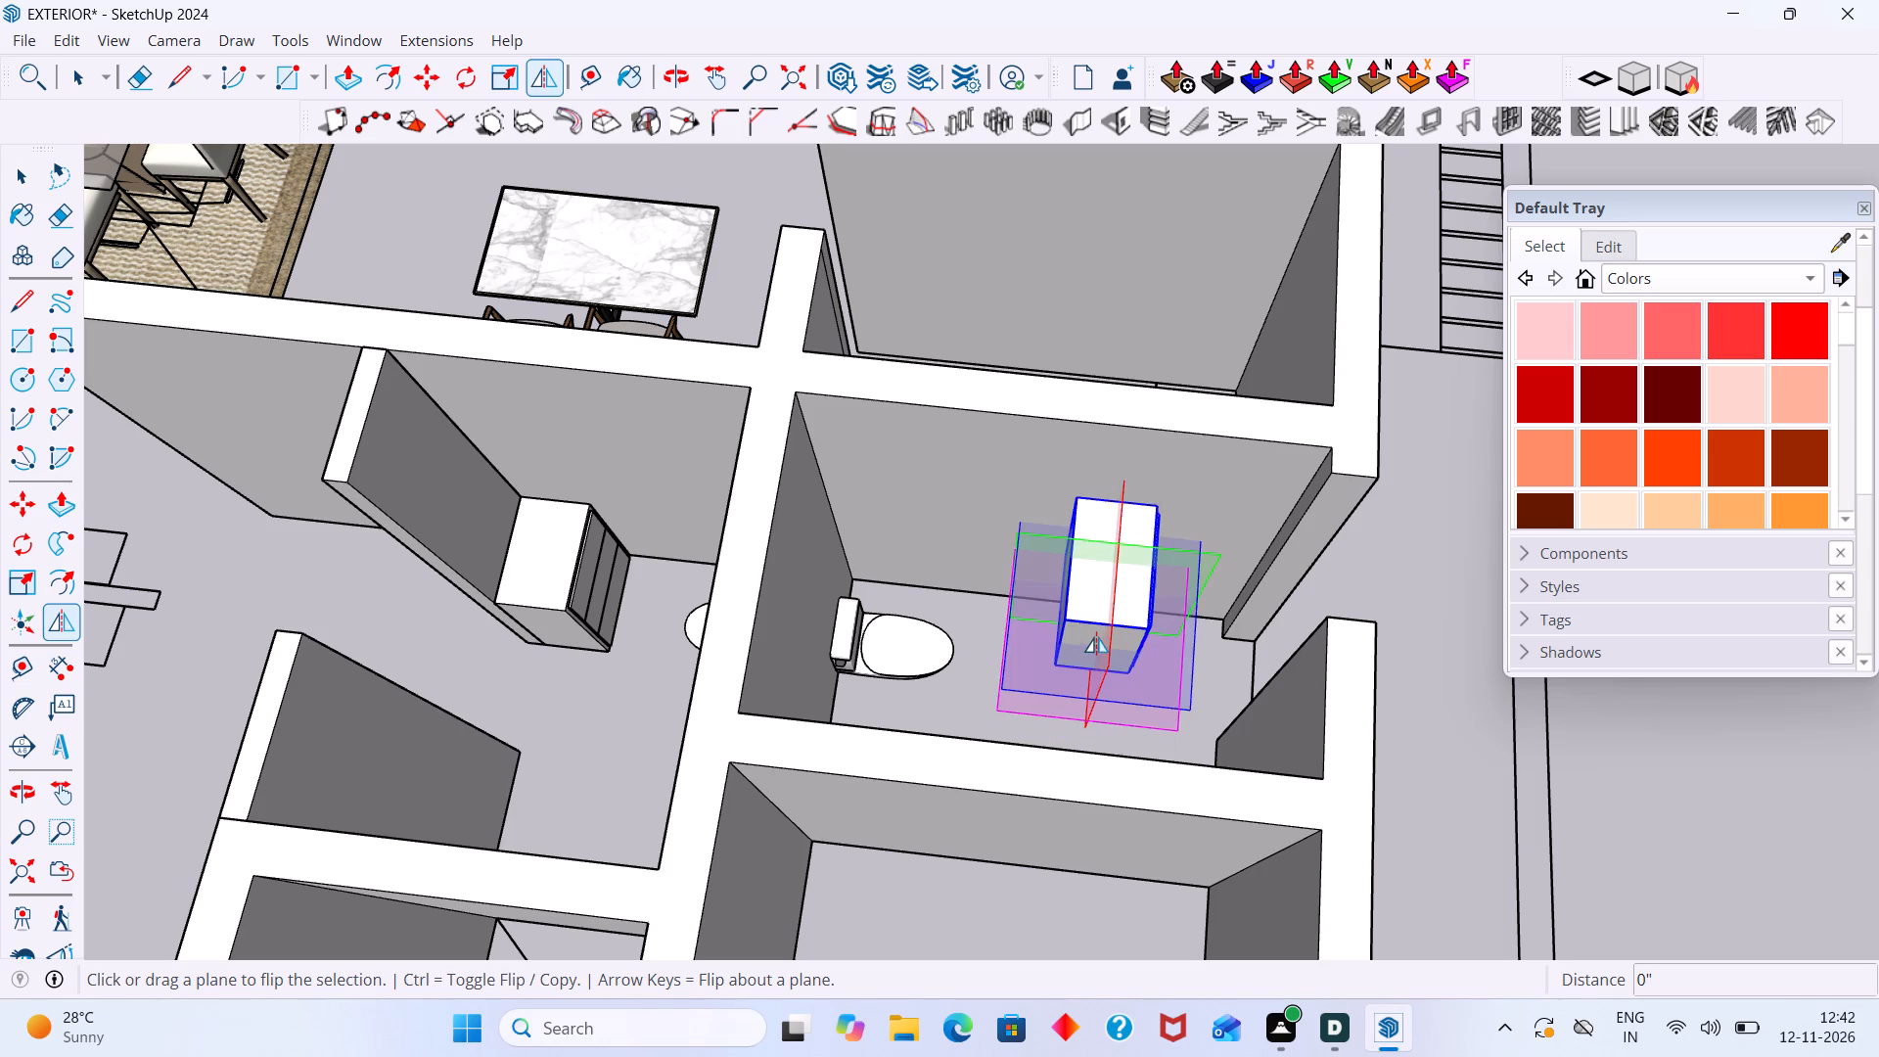
{"action": "scroll", "coordinate": [1086, 608], "scroll_direction": "up", "scroll_amount": 3}
{"action": "middle_click_drag", "start_coordinate": [1066, 599], "coordinate": [1352, 557]}
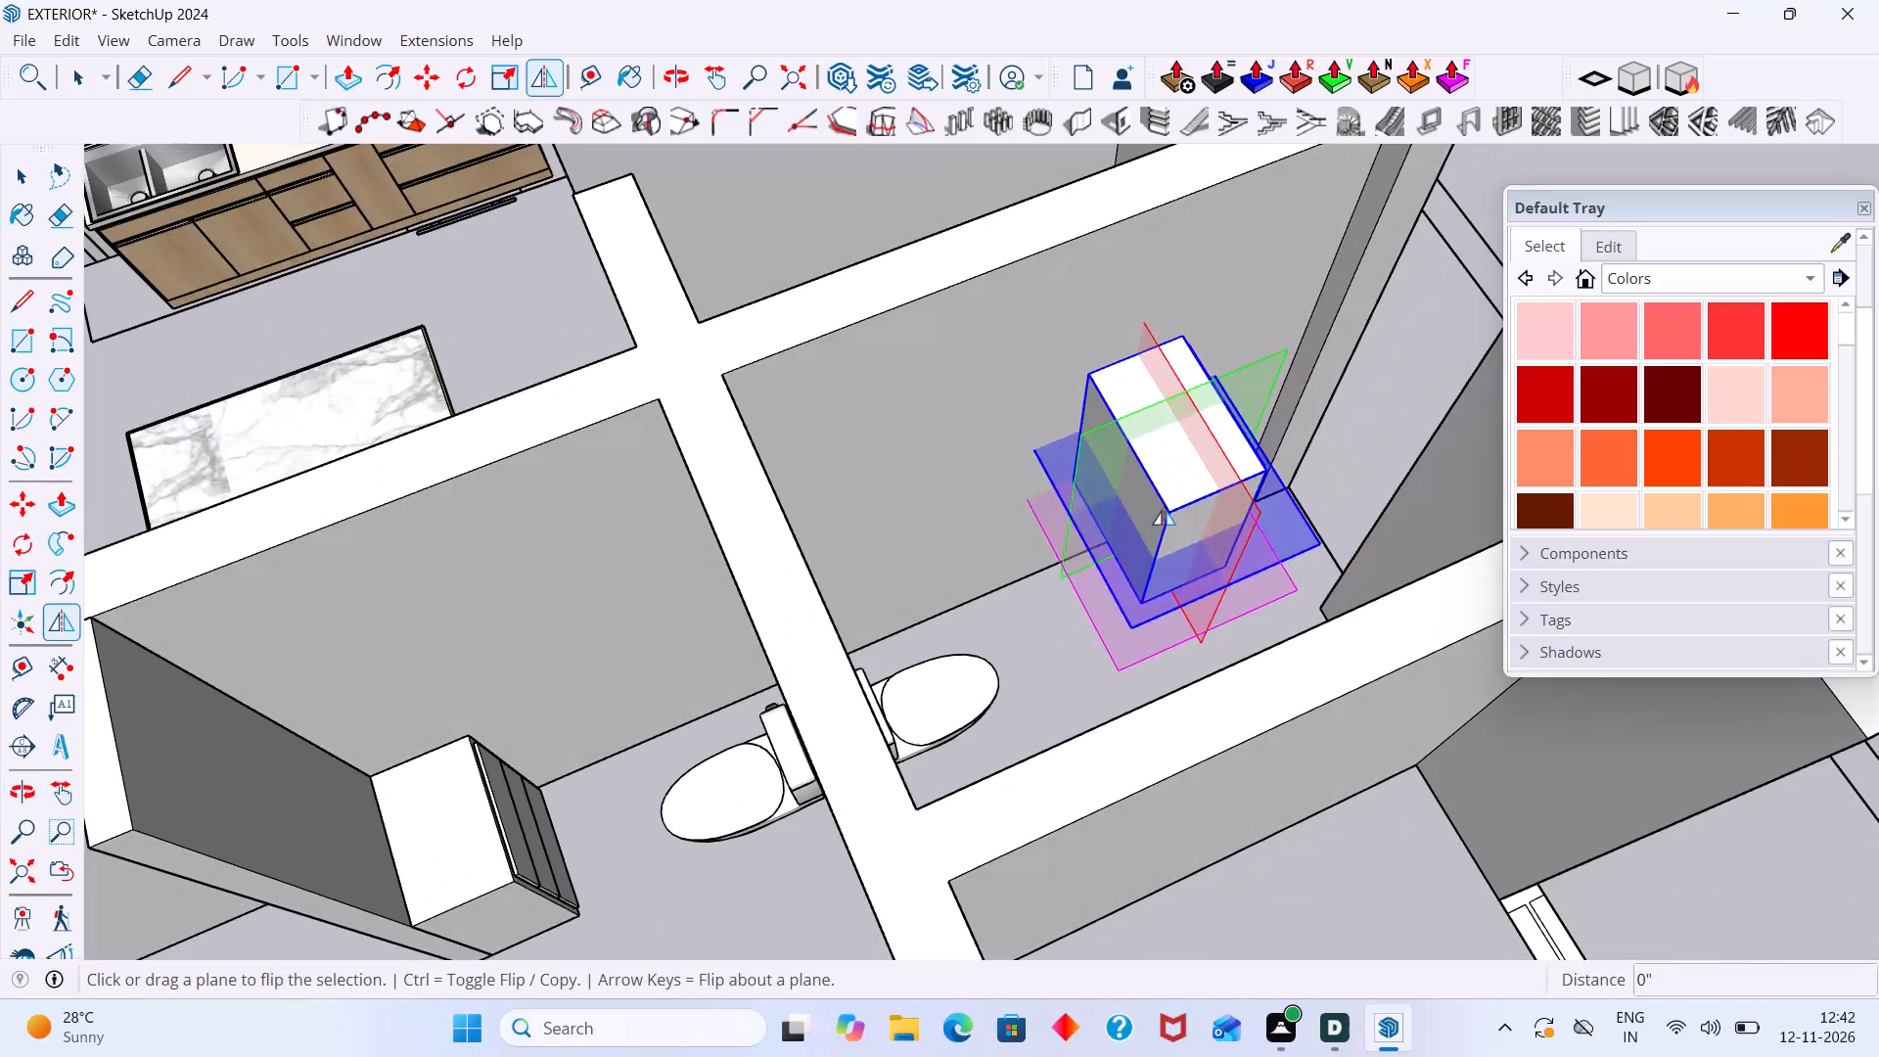
{"action": "left_click", "coordinate": [1112, 587]}
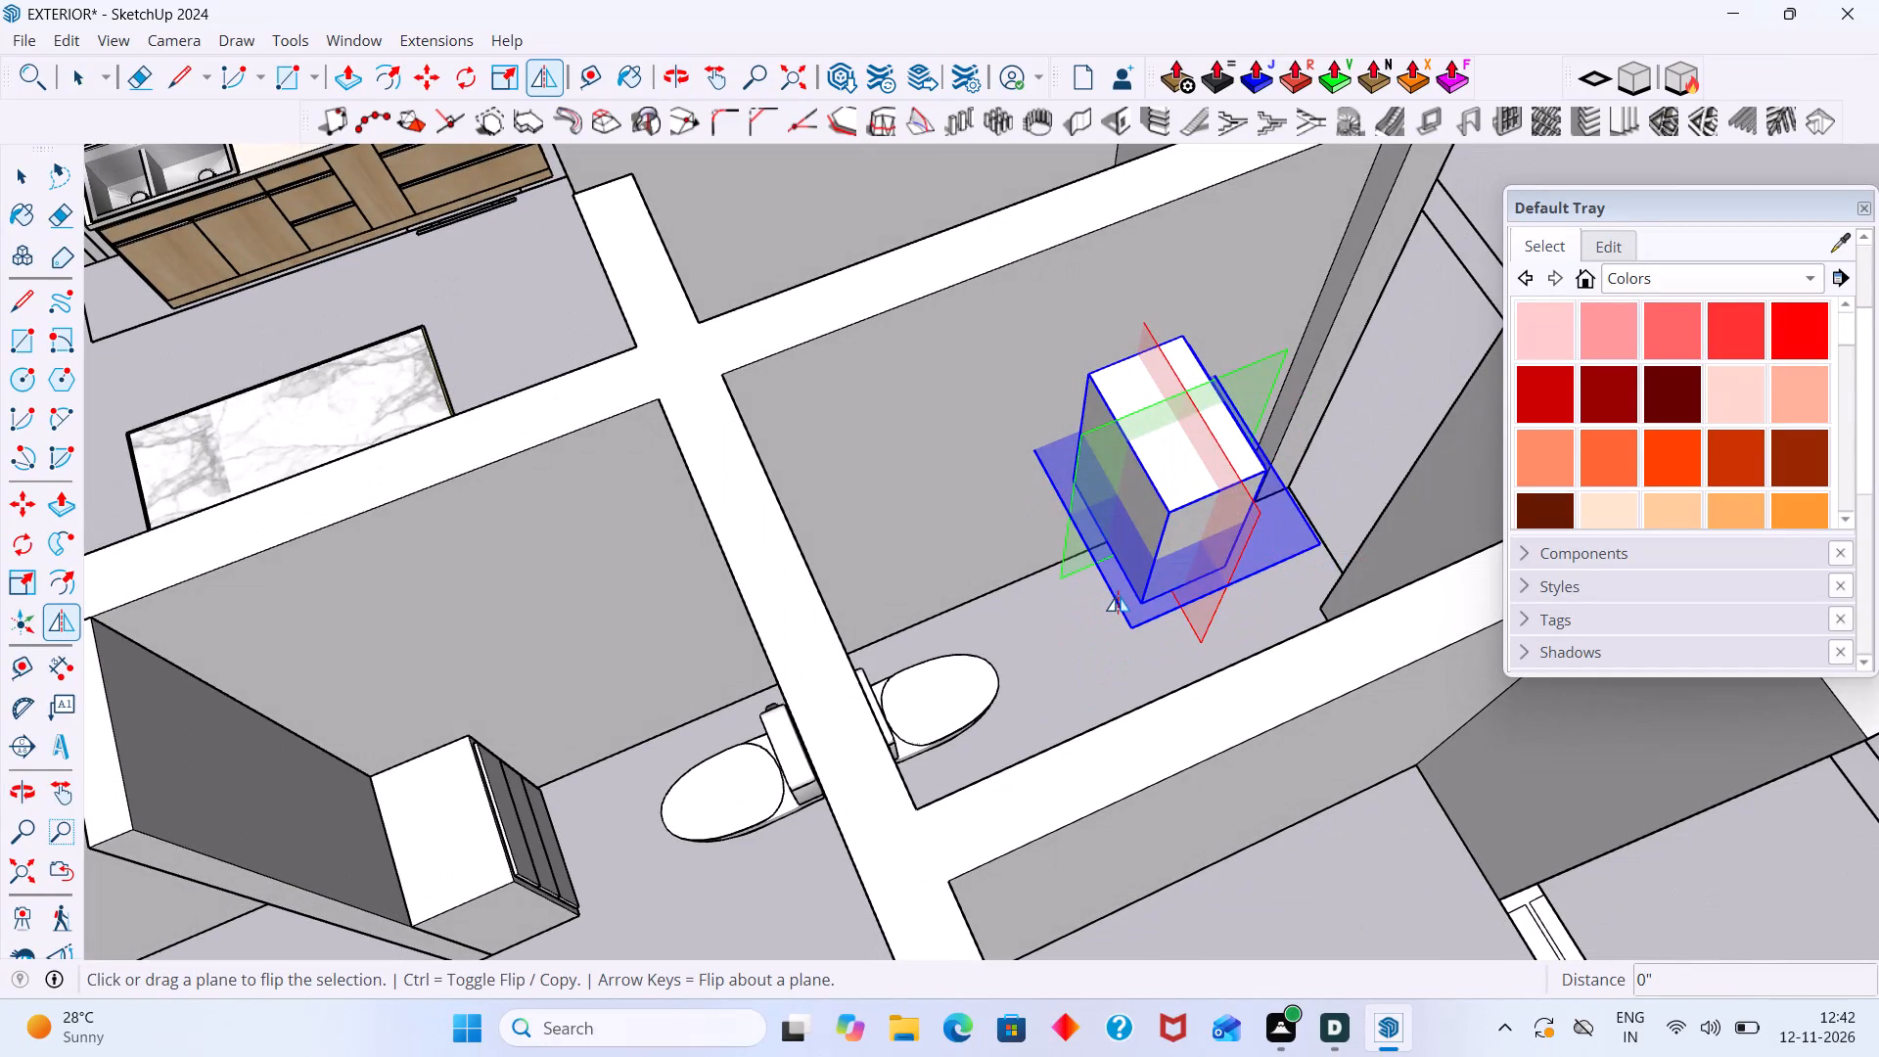
{"action": "left_click", "coordinate": [1119, 601]}
{"action": "left_click", "coordinate": [1246, 549]}
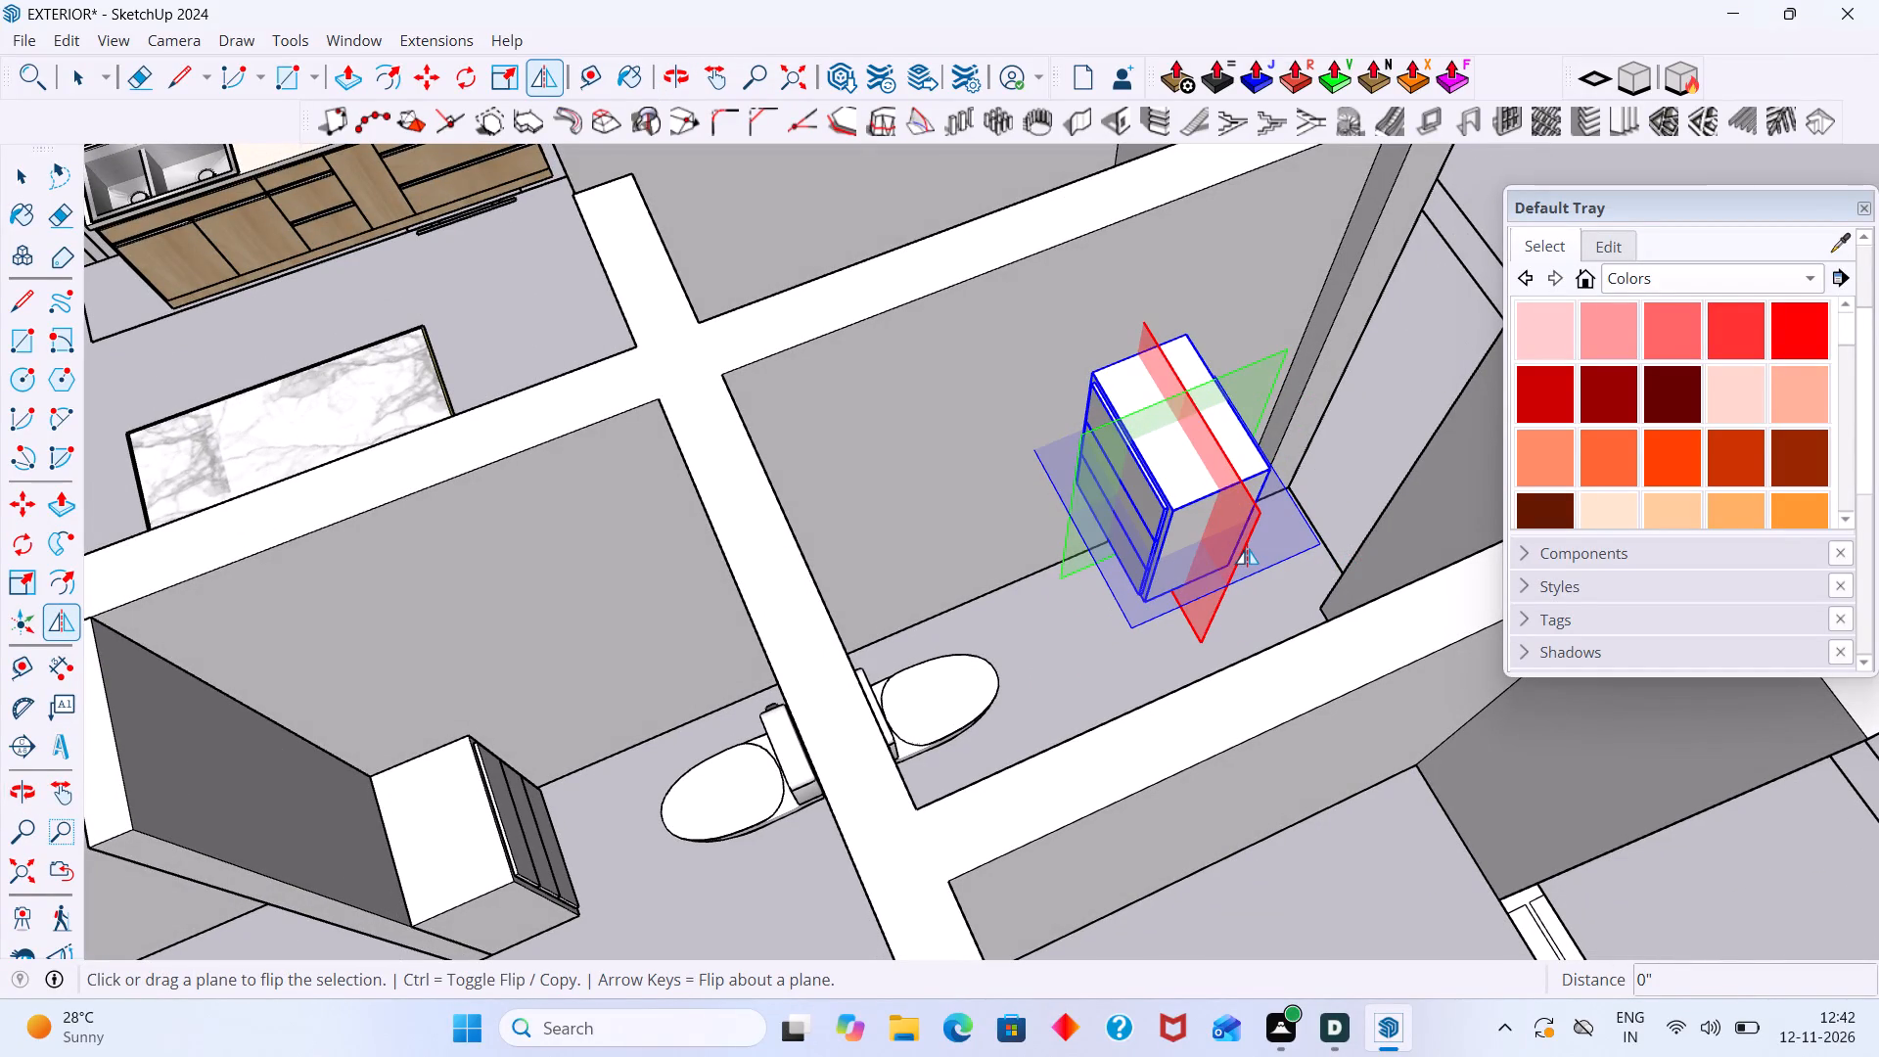
{"action": "key", "text": "space"}
{"action": "left_click", "coordinate": [1118, 636]}
Move the flipped sink cabinet with its three front panels into the bathroom corner against the outer wall, opposite the toilet.
{"action": "scroll", "coordinate": [1172, 569], "scroll_direction": "up", "scroll_amount": 2}
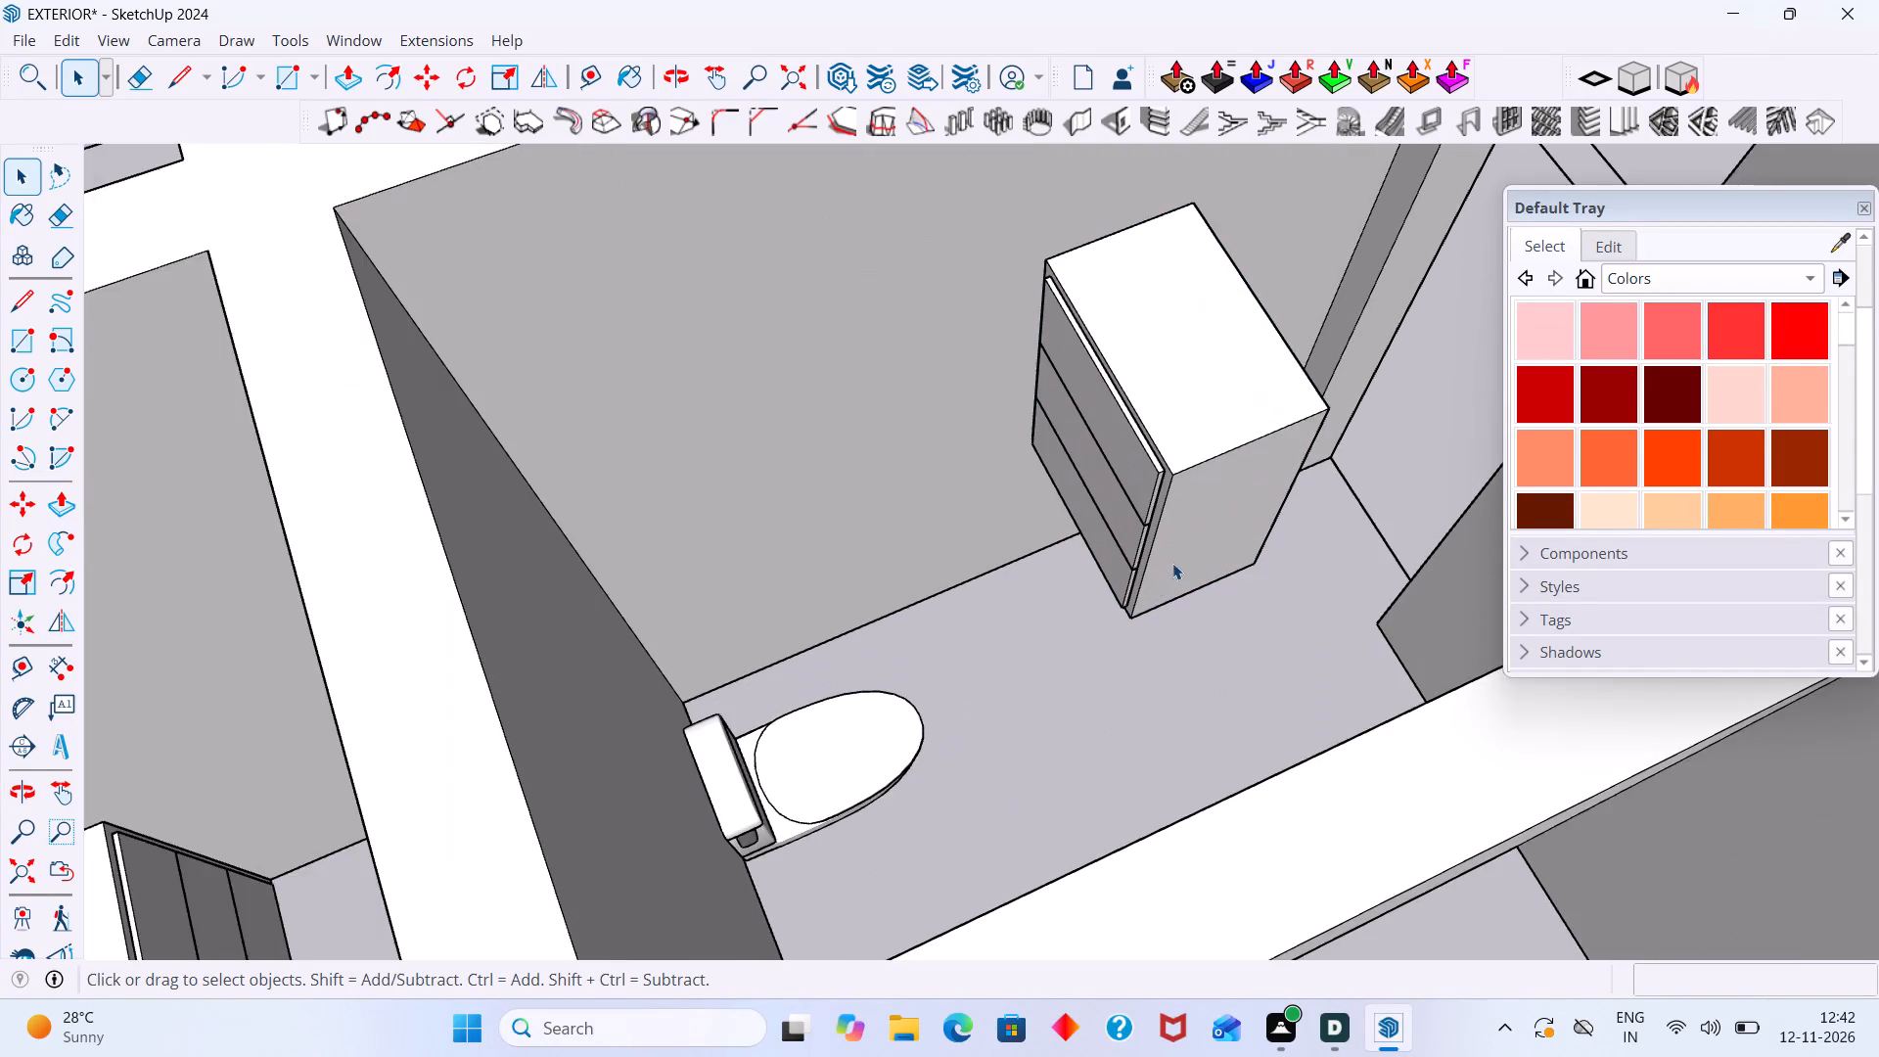
{"action": "scroll", "coordinate": [1172, 563], "scroll_direction": "up", "scroll_amount": 4}
{"action": "middle_click_drag", "start_coordinate": [1166, 540], "coordinate": [1097, 681]}
{"action": "scroll", "coordinate": [1108, 602], "scroll_direction": "up", "scroll_amount": 2}
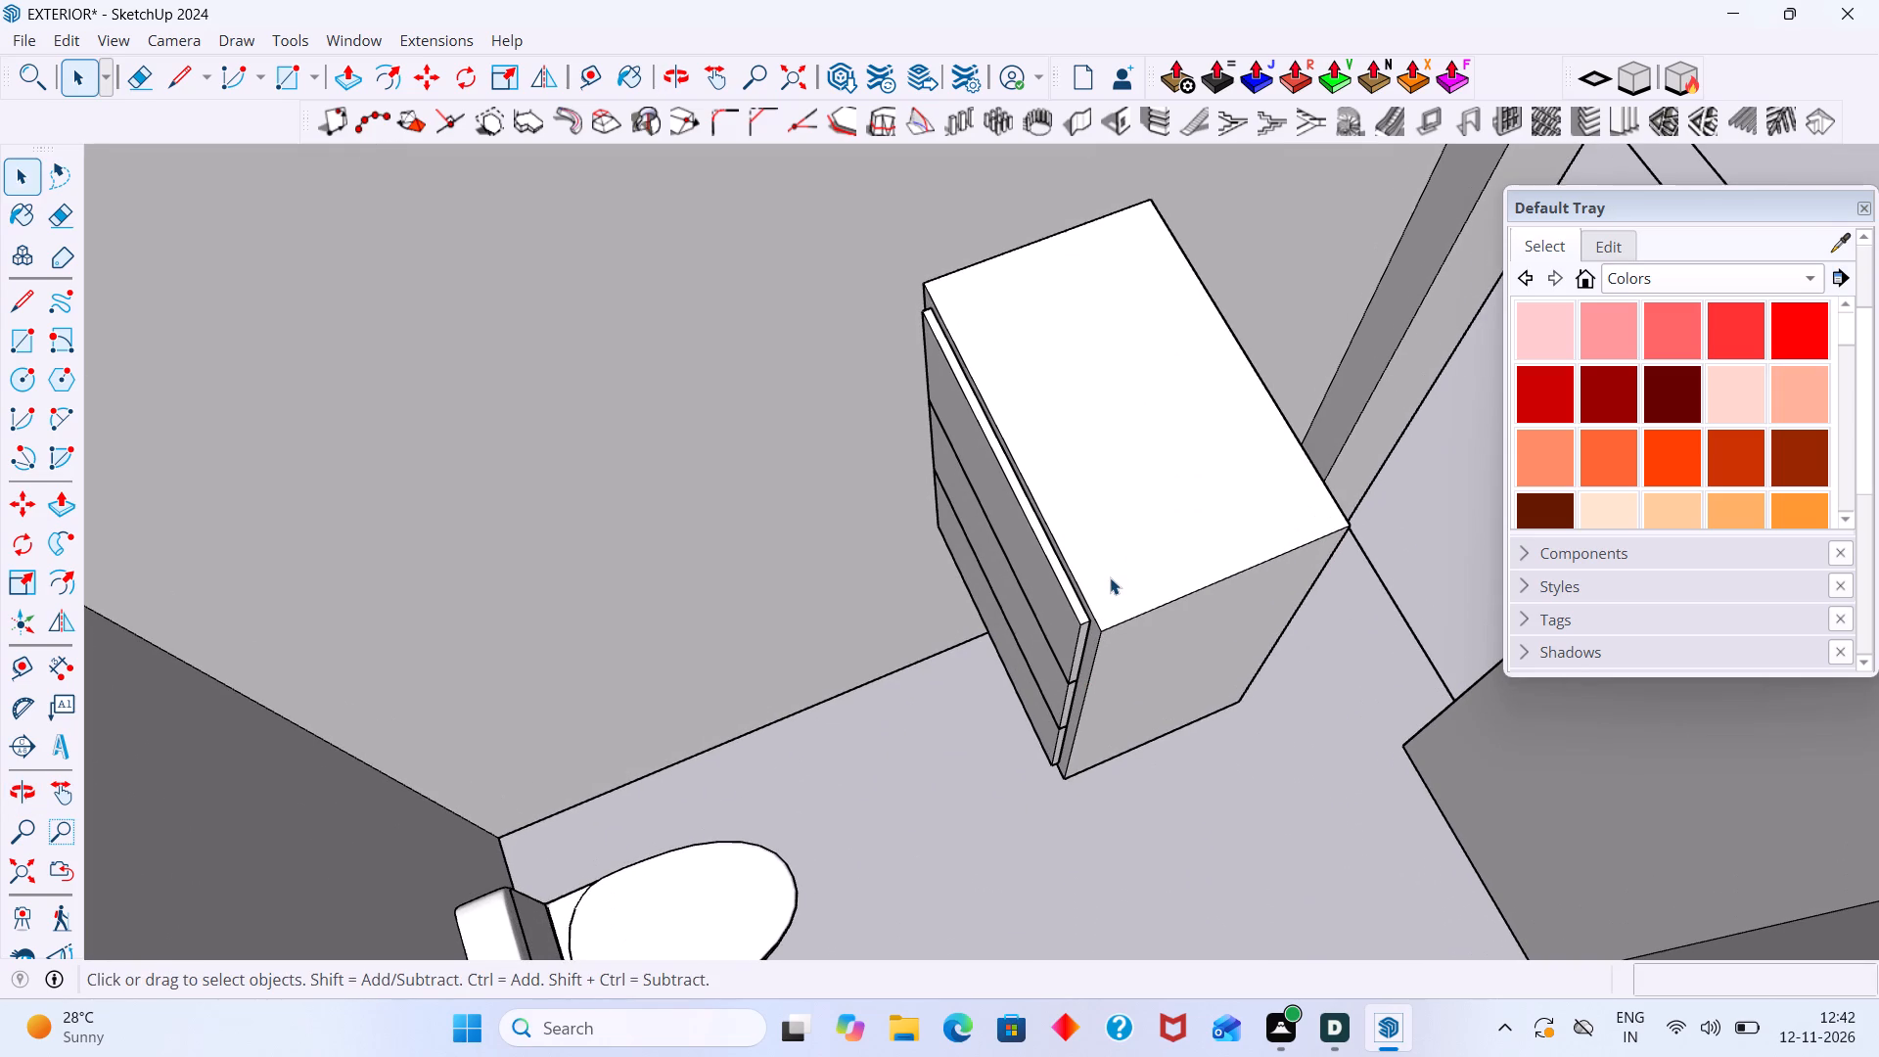
{"action": "left_click", "coordinate": [1110, 574]}
{"action": "left_click", "coordinate": [1068, 603], "text": "shift"}
{"action": "left_click", "coordinate": [1051, 660], "text": "shift"}
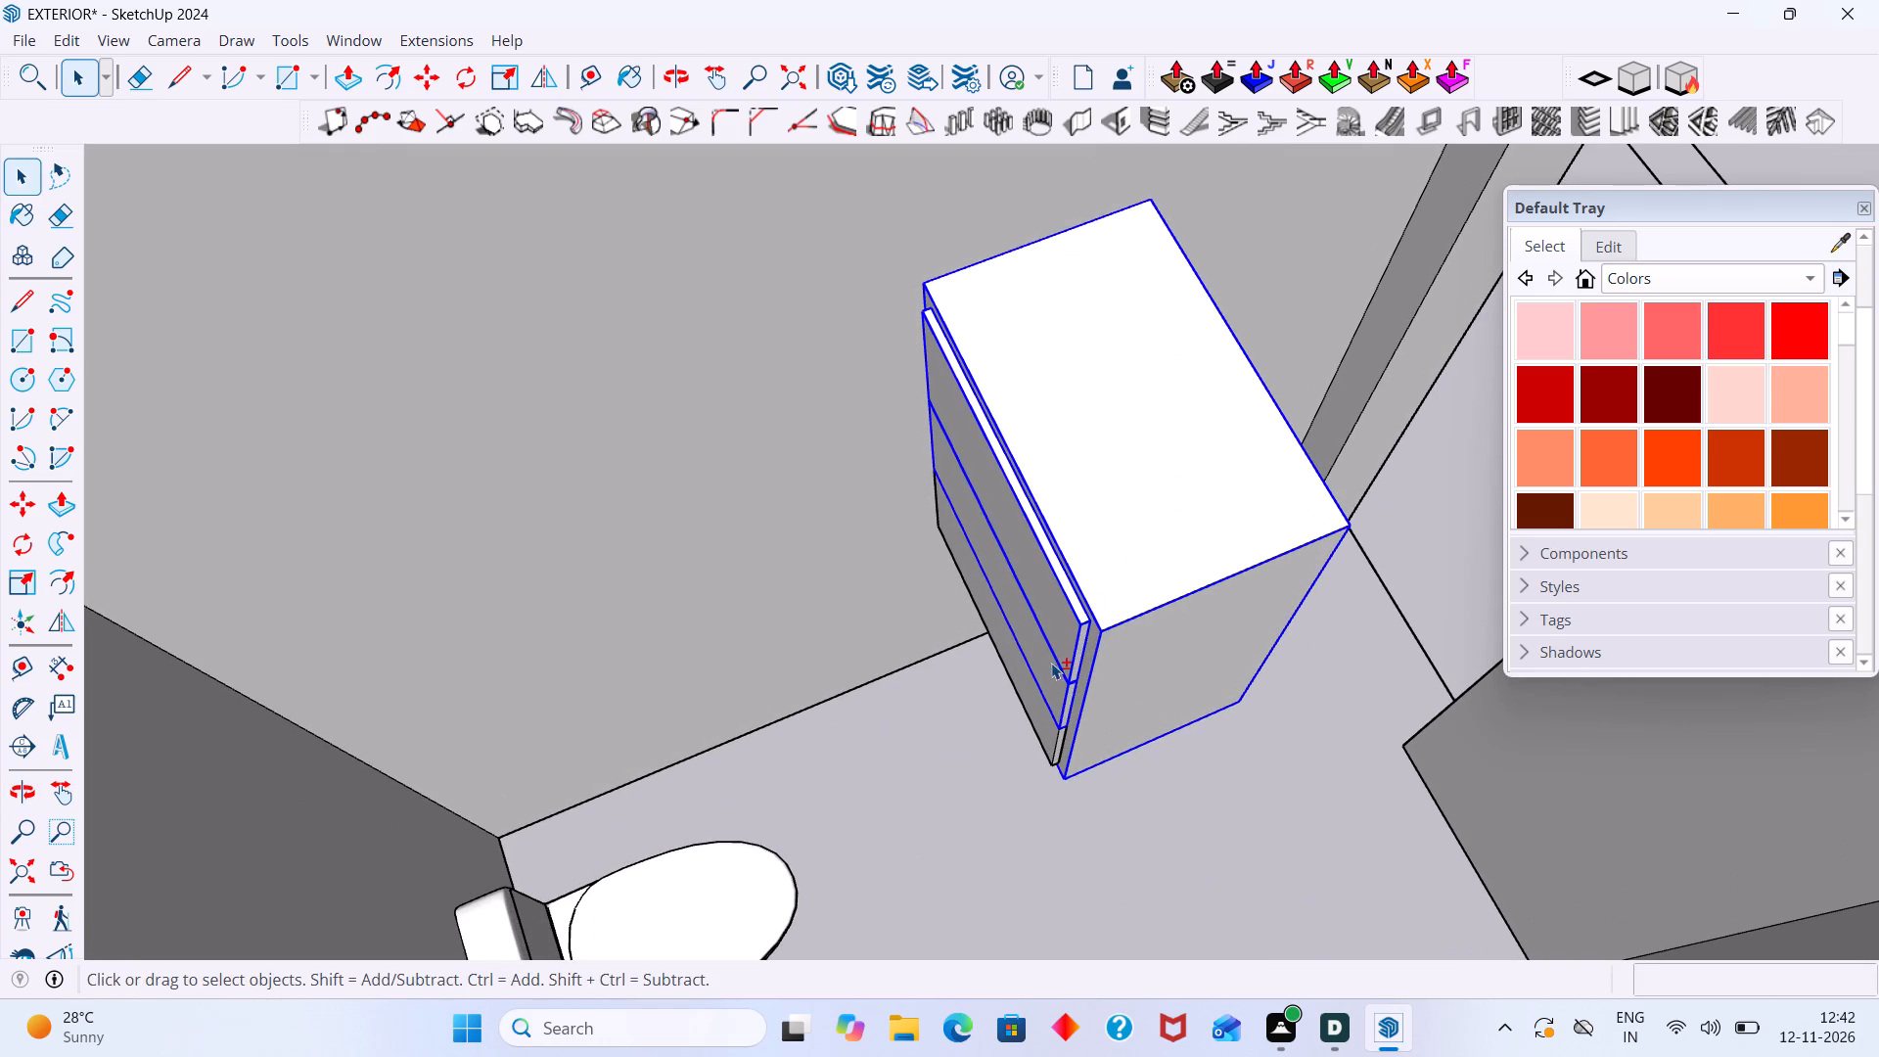
{"action": "left_click", "coordinate": [1039, 715], "text": "shift"}
{"action": "scroll", "coordinate": [1038, 710], "scroll_direction": "down", "scroll_amount": 8}
{"action": "key", "text": "m"}
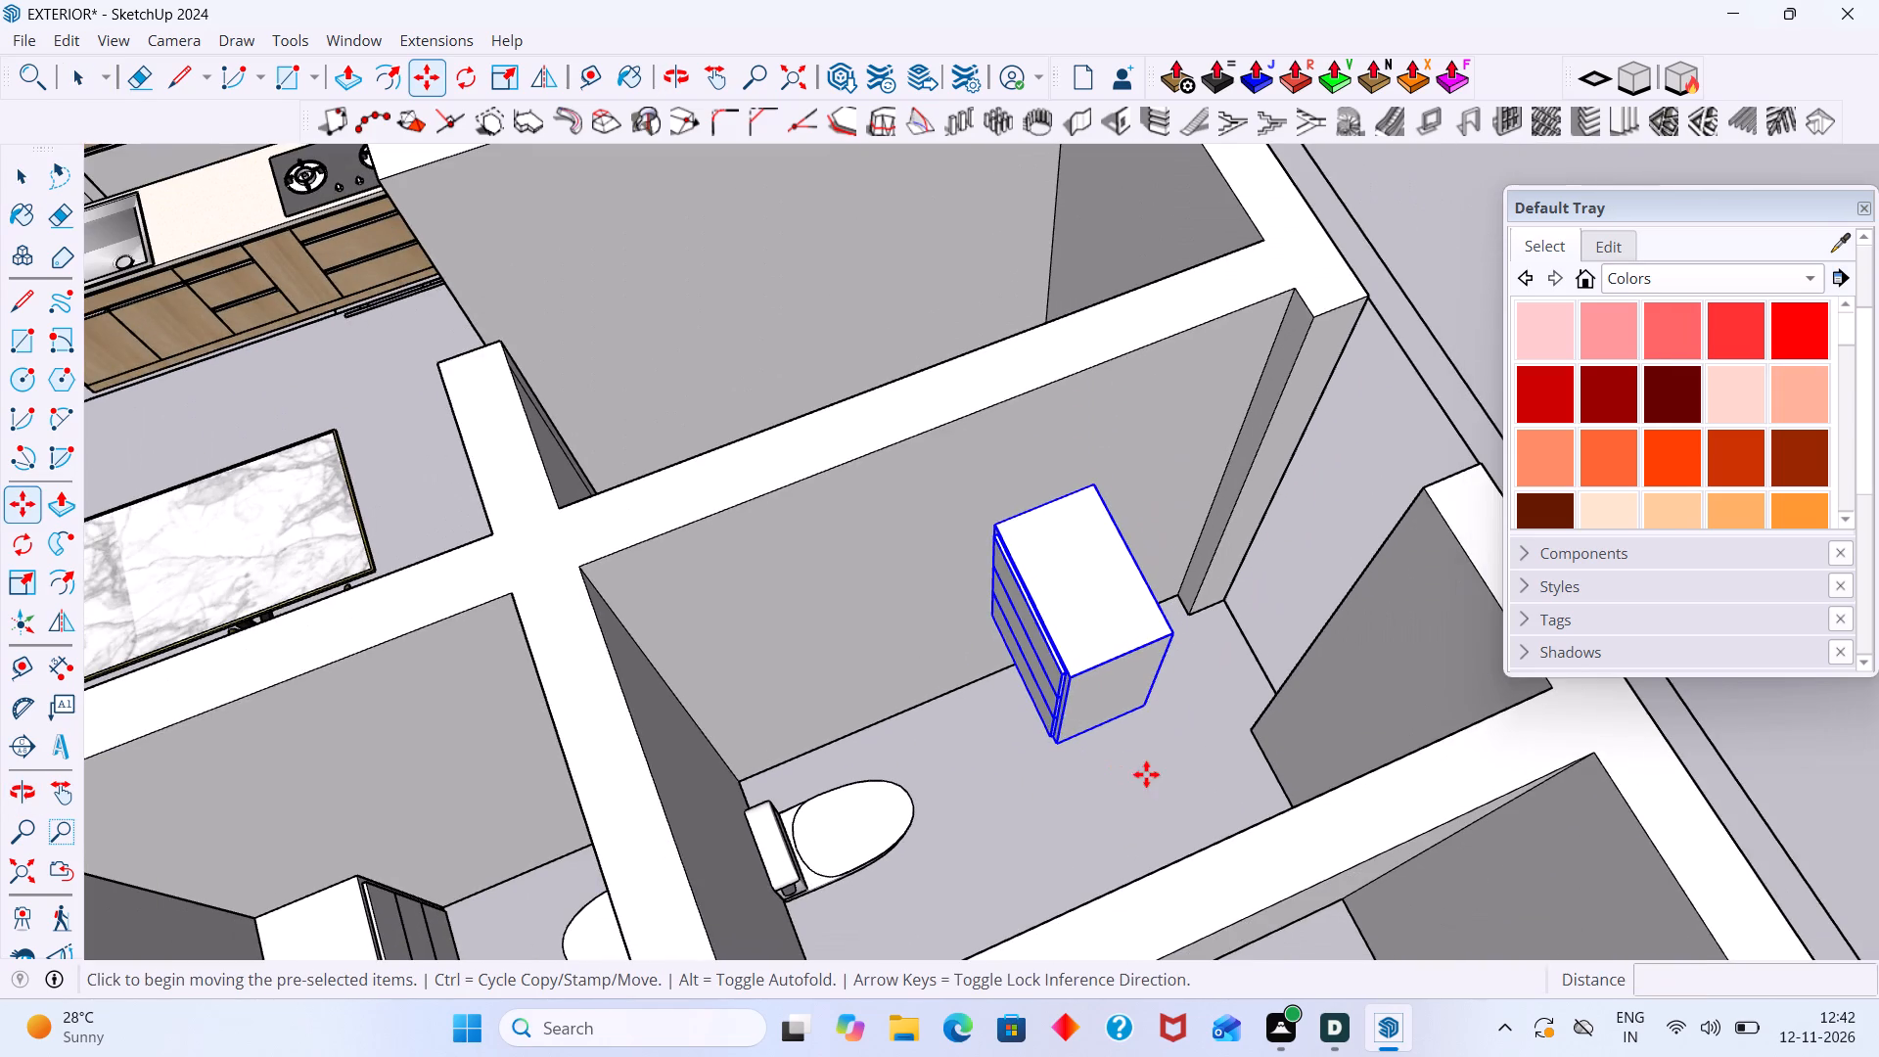
{"action": "scroll", "coordinate": [1146, 773], "scroll_direction": "up", "scroll_amount": 4}
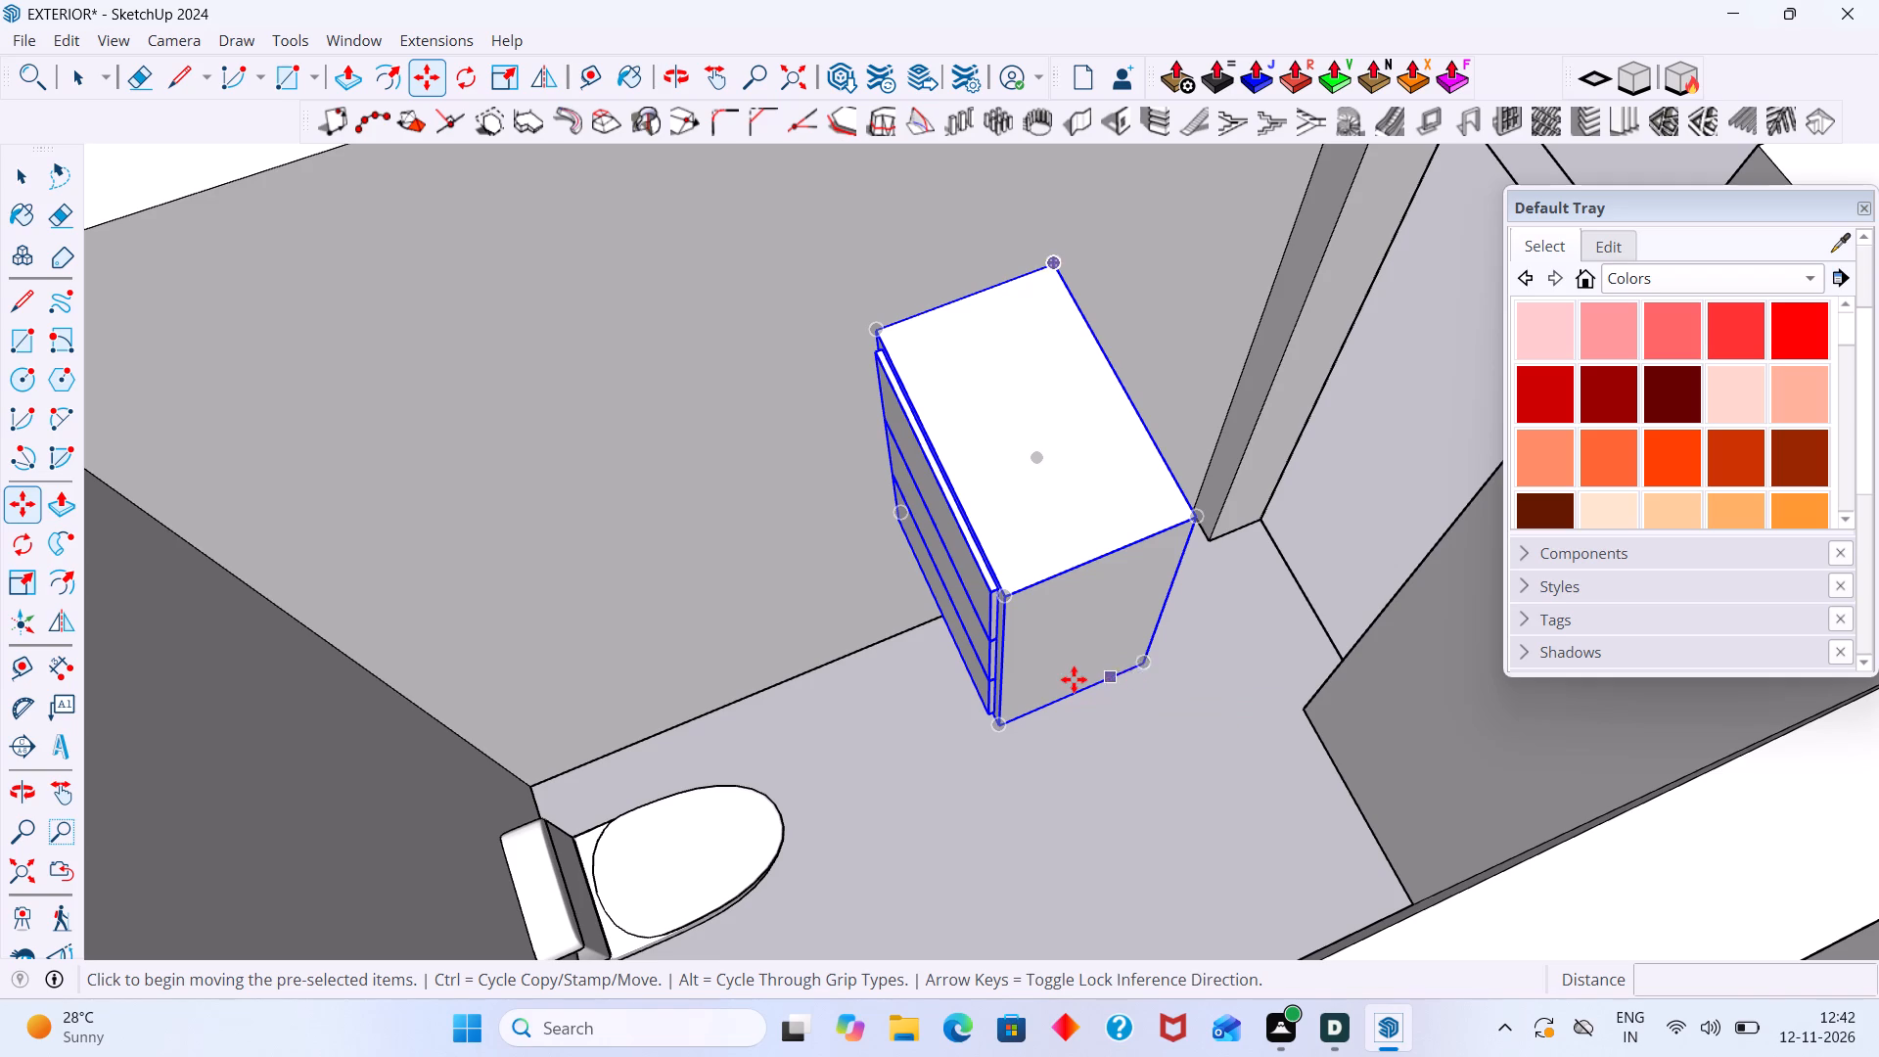
{"action": "left_click", "coordinate": [1150, 666]}
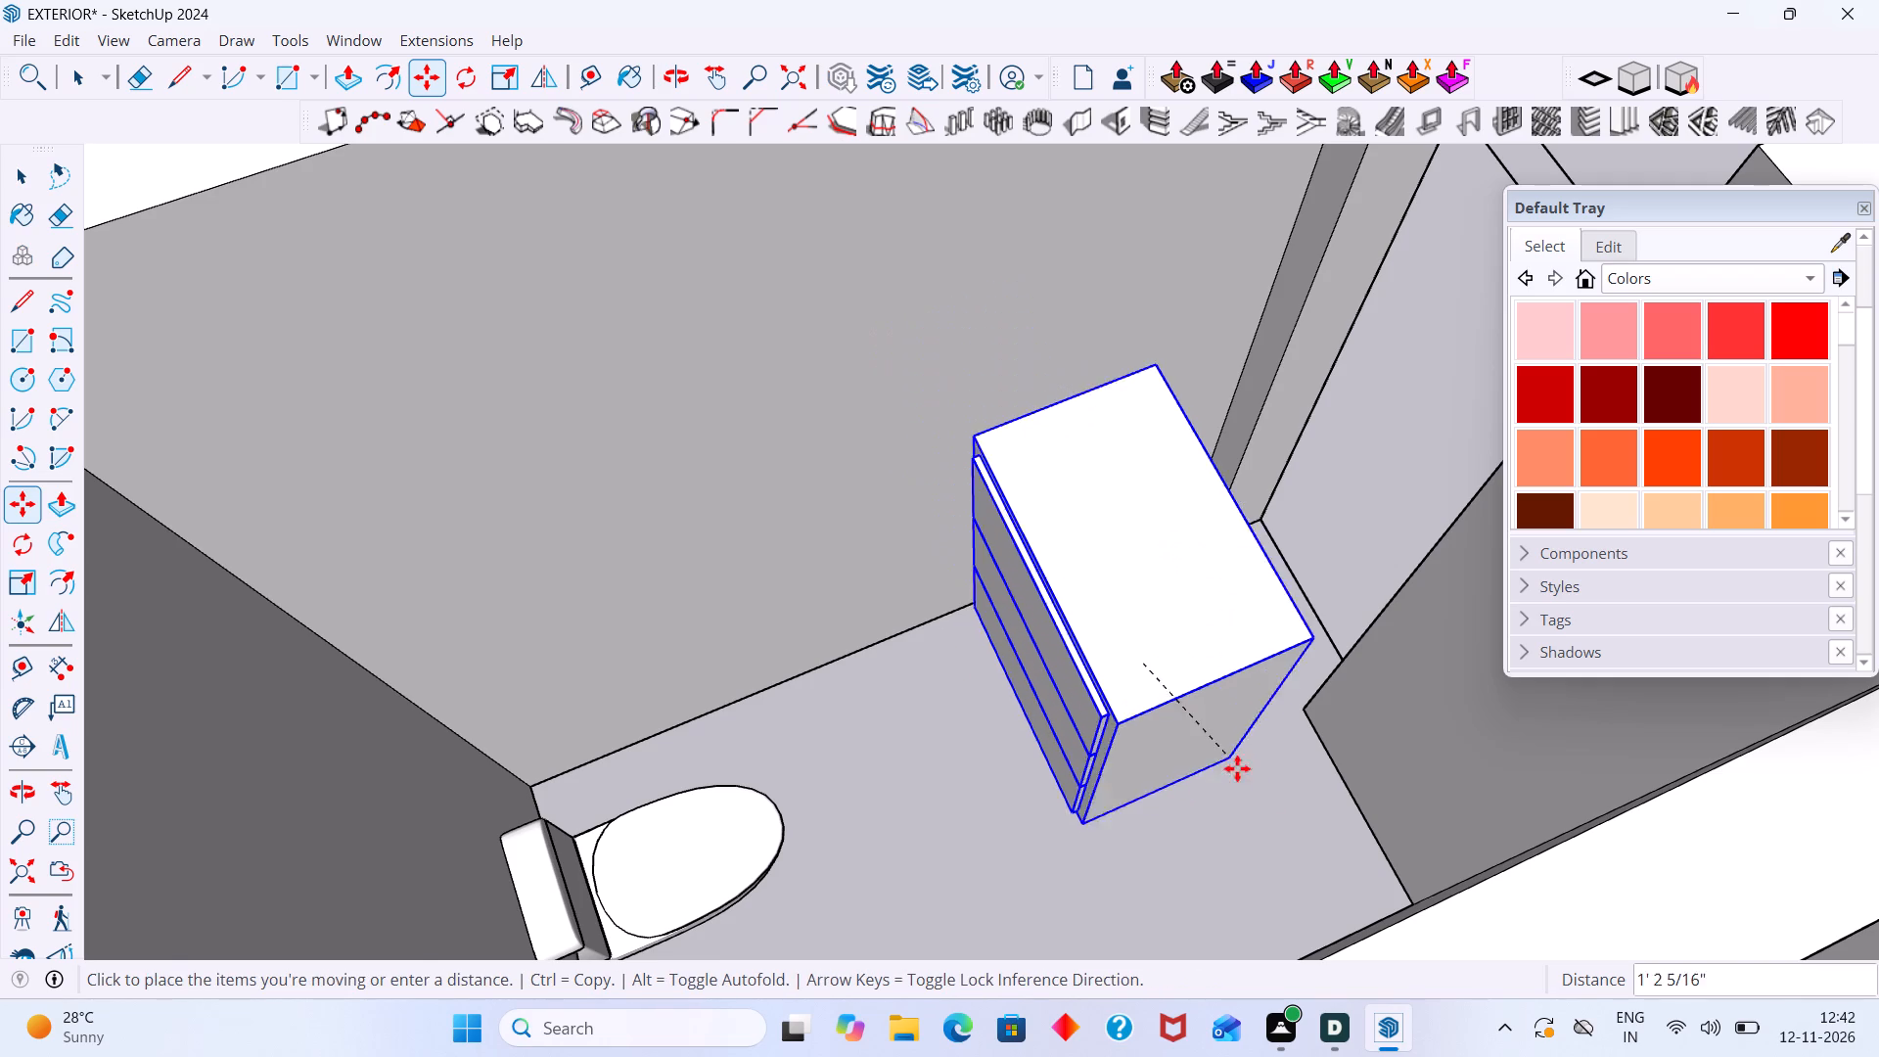
{"action": "scroll", "coordinate": [1351, 856], "scroll_direction": "down", "scroll_amount": 1}
{"action": "middle_click_drag", "start_coordinate": [1306, 858], "coordinate": [1080, 763]}
{"action": "middle_click_drag", "start_coordinate": [1148, 779], "coordinate": [1561, 842]}
{"action": "scroll", "coordinate": [1250, 654], "scroll_direction": "down", "scroll_amount": 7}
{"action": "middle_click_drag", "start_coordinate": [1136, 591], "coordinate": [1279, 588]}
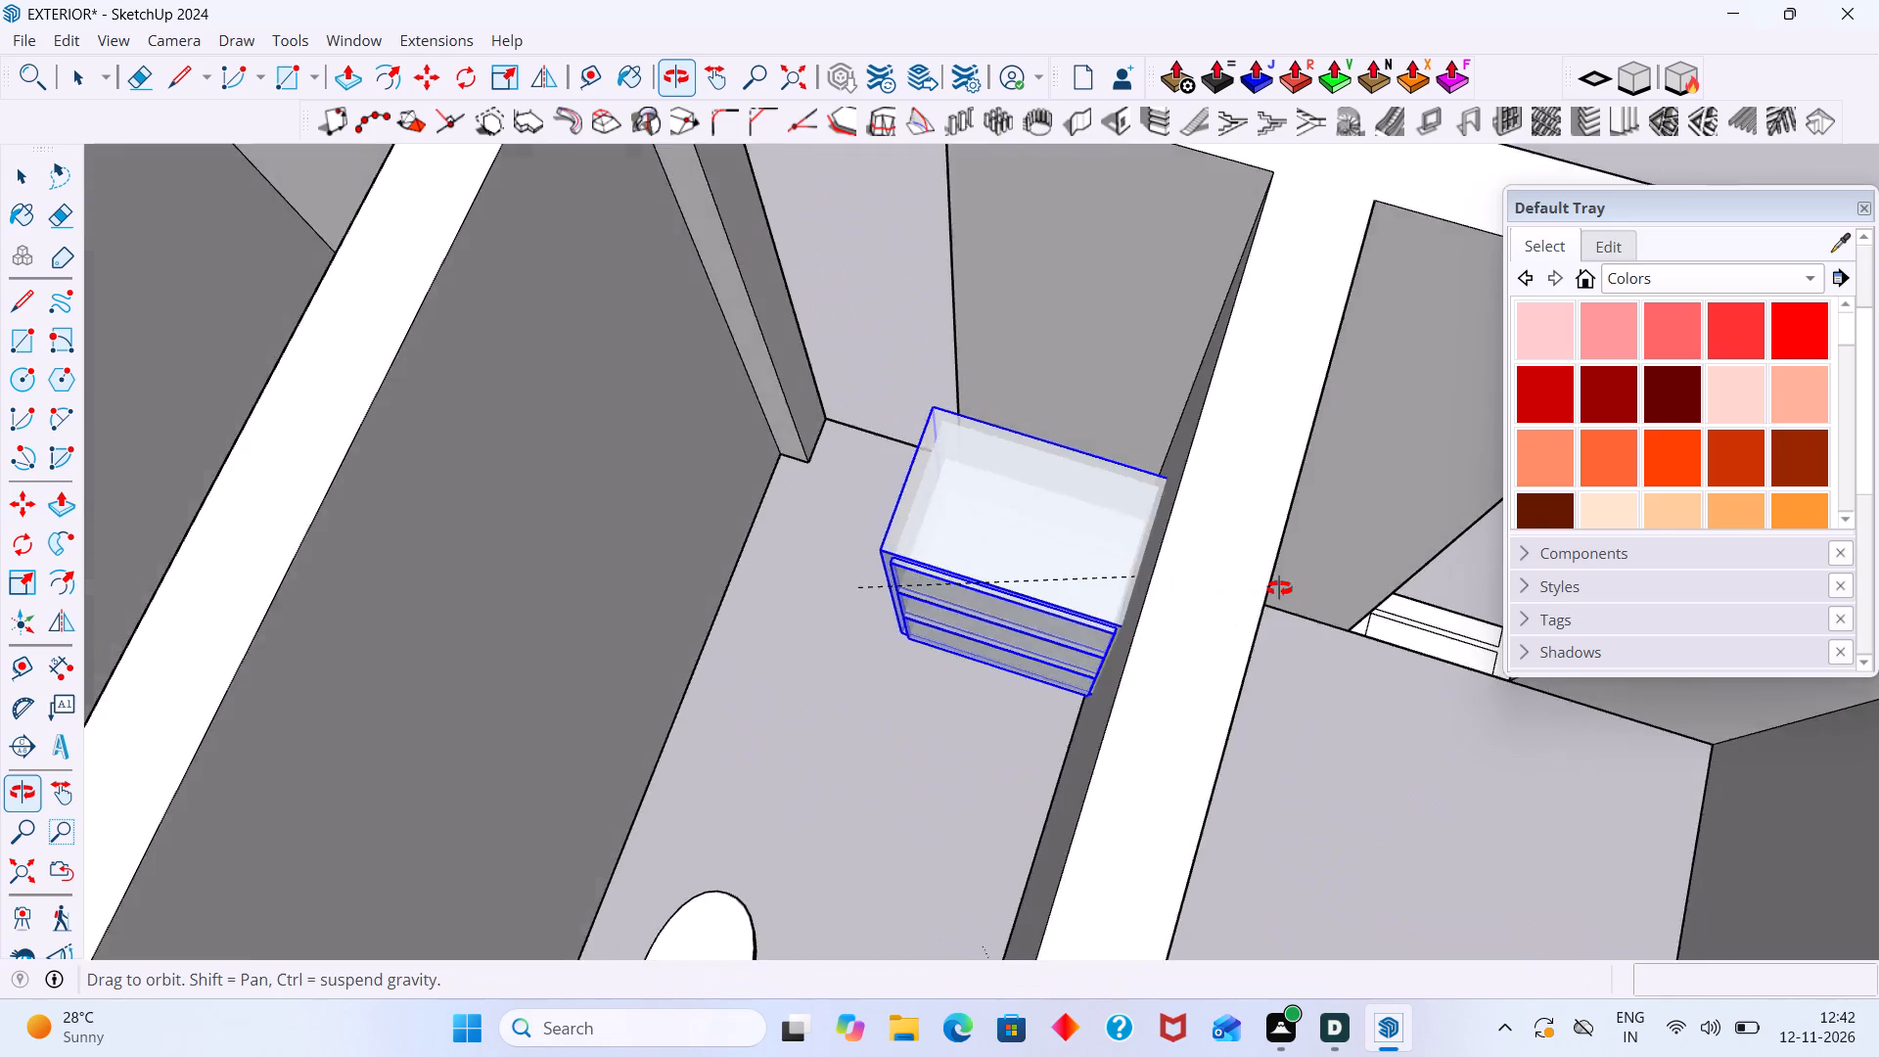
{"action": "middle_click_drag", "start_coordinate": [1279, 588], "coordinate": [1490, 560]}
{"action": "scroll", "coordinate": [1128, 479], "scroll_direction": "up", "scroll_amount": 19}
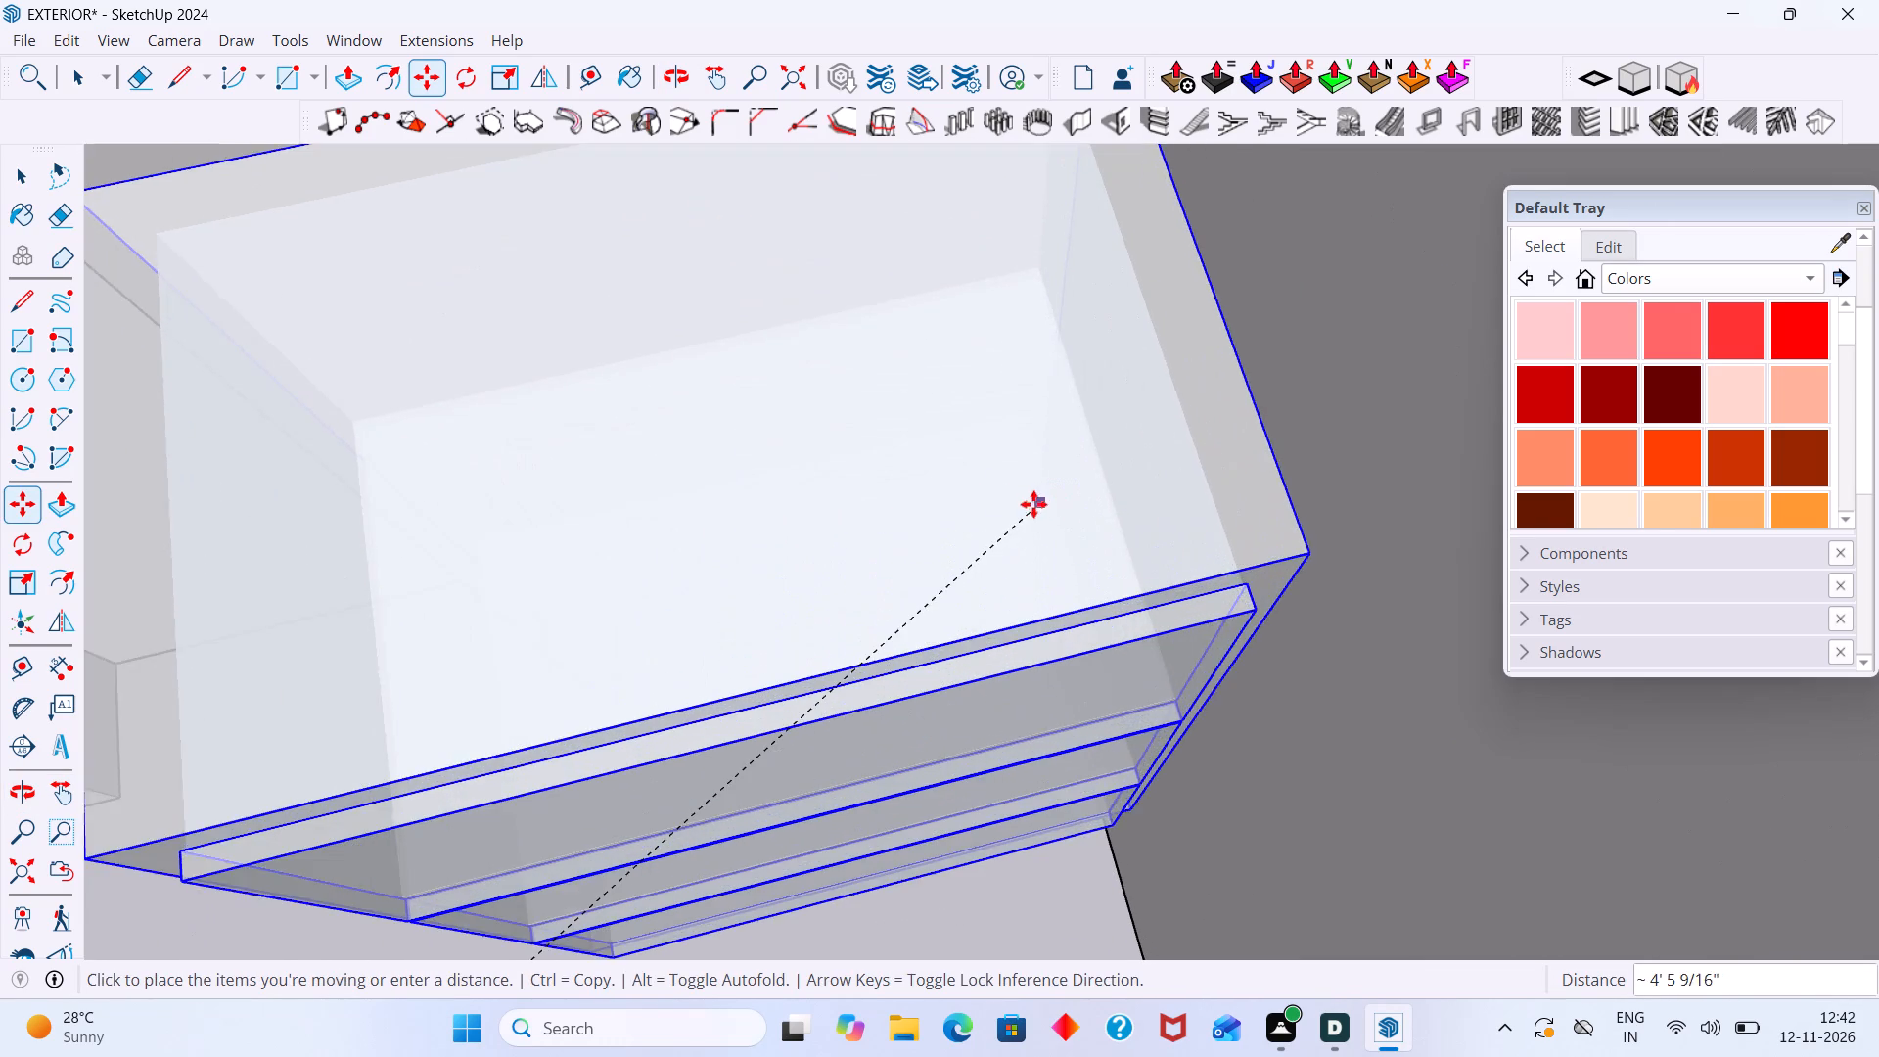
{"action": "middle_click_drag", "start_coordinate": [1002, 478], "coordinate": [795, 415]}
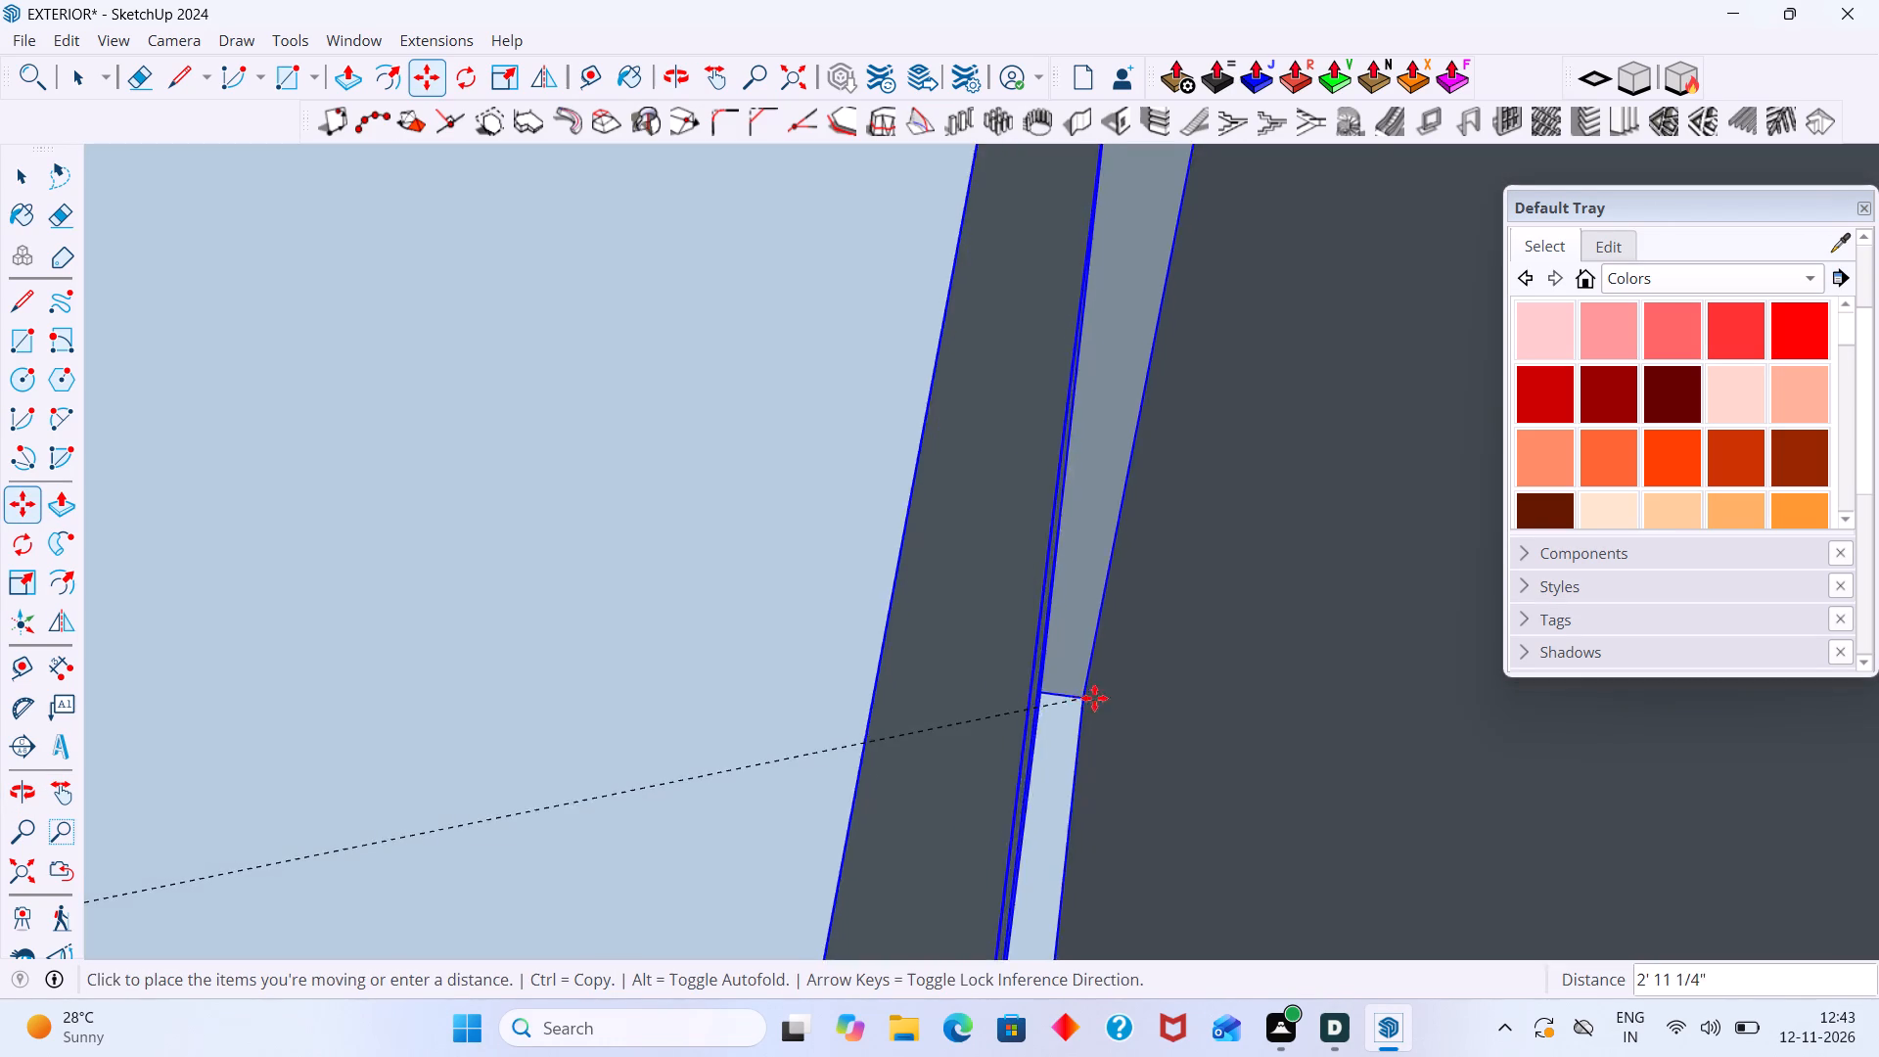
{"action": "left_click", "coordinate": [1110, 698]}
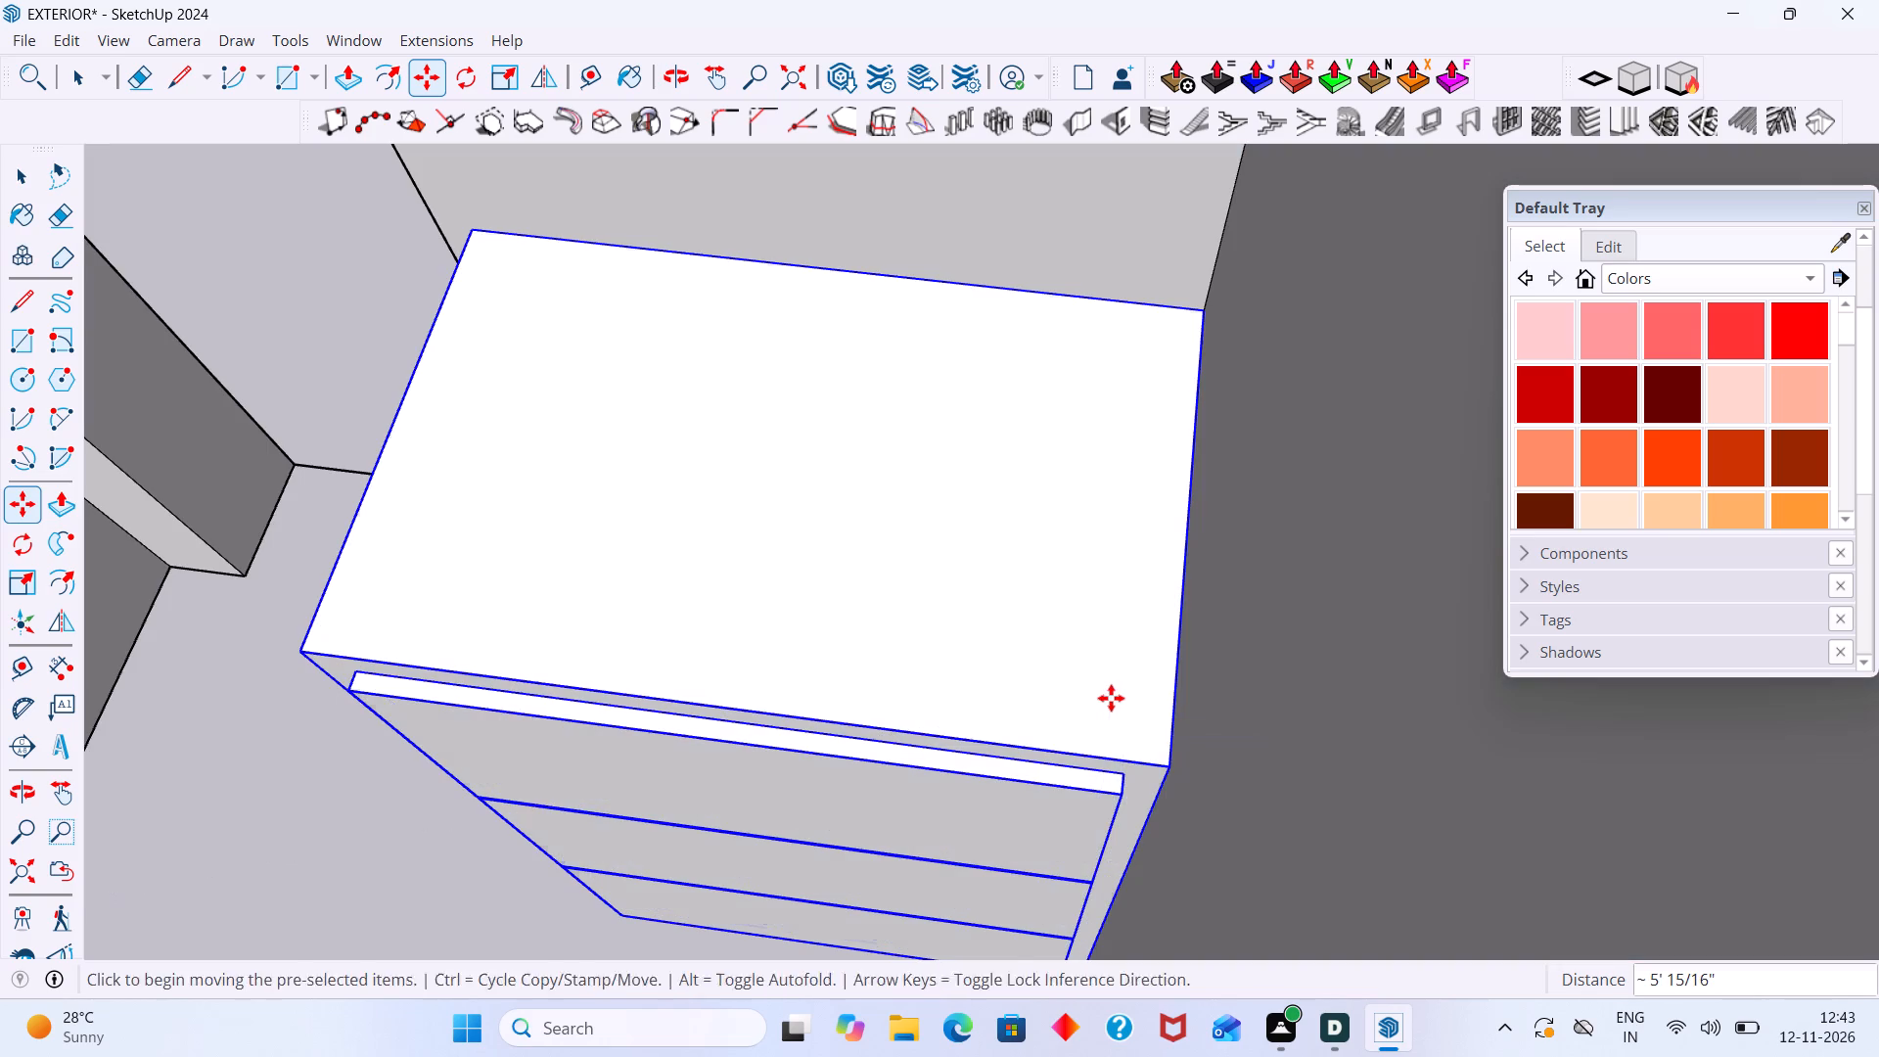
{"action": "key", "text": "space"}
{"action": "left_click", "coordinate": [401, 376]}
Bring the whole house model back into view and look over the living area, kitchen, stairs and both bathrooms from above.
{"action": "scroll", "coordinate": [387, 371], "scroll_direction": "down", "scroll_amount": 17}
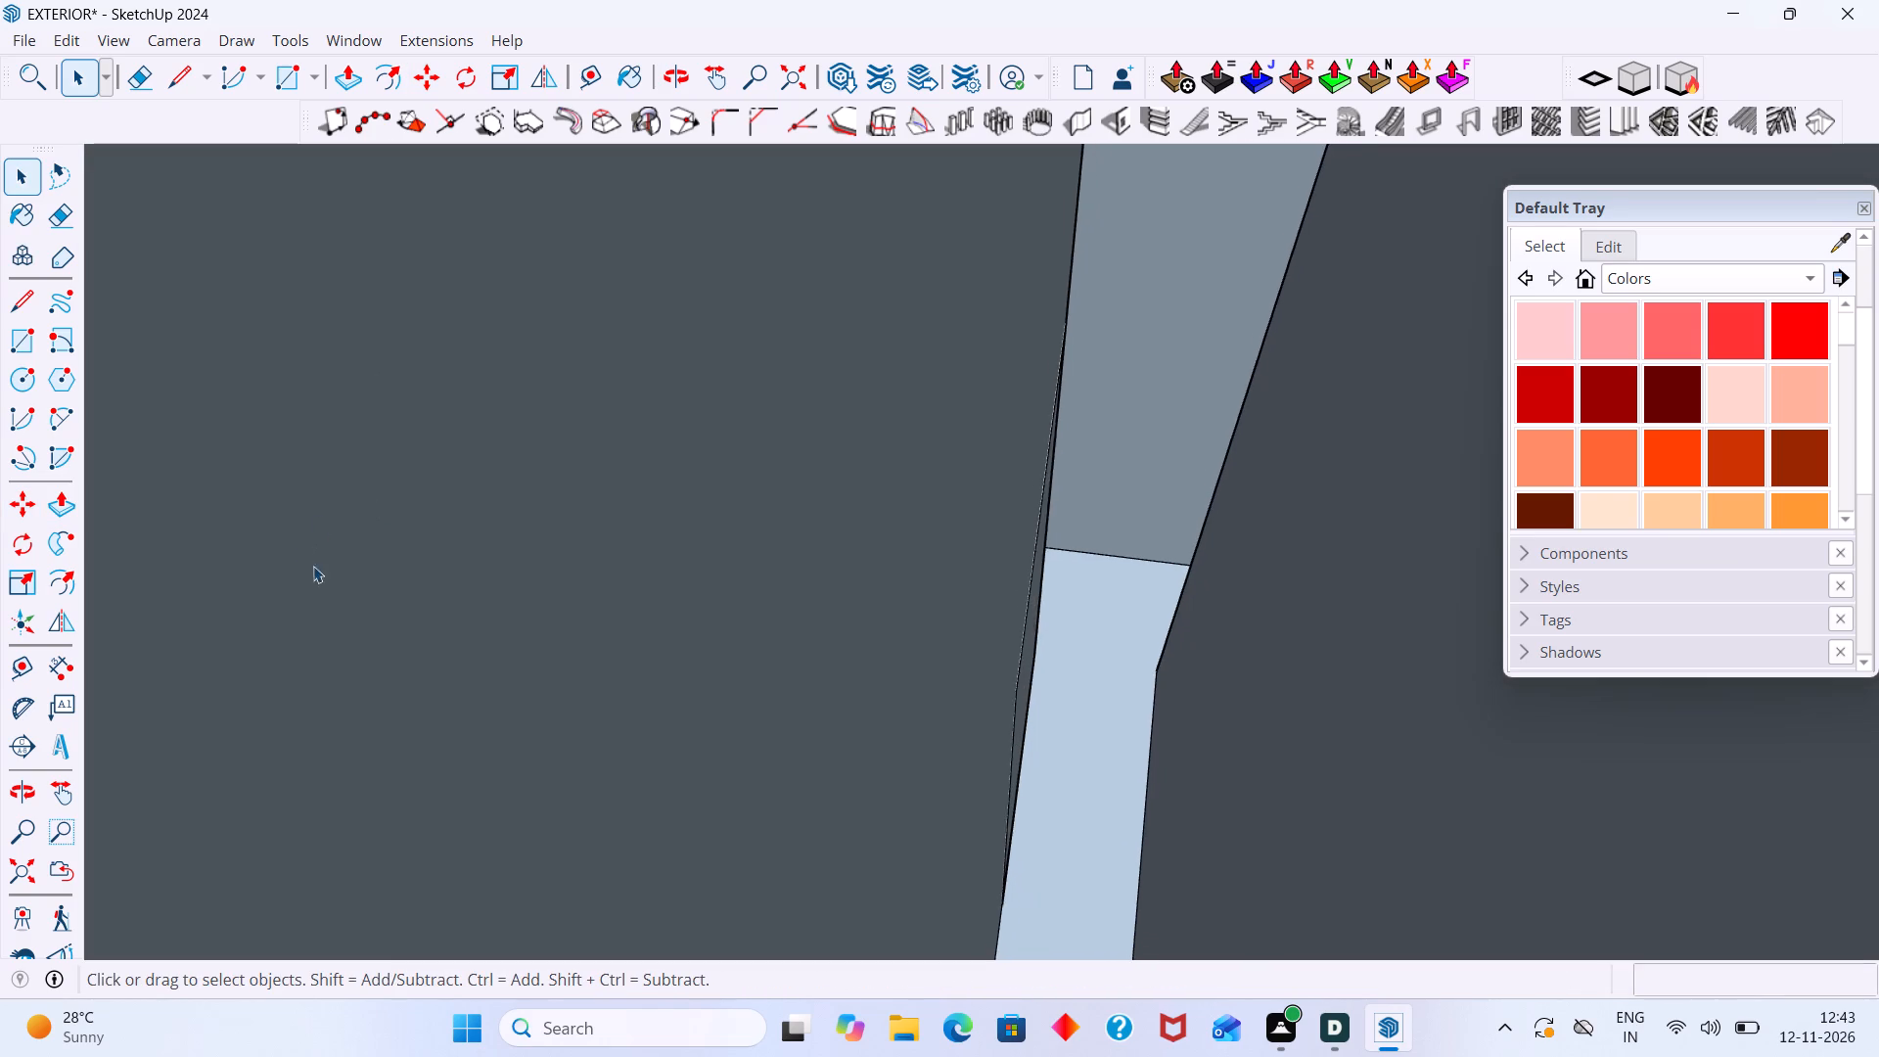
{"action": "scroll", "coordinate": [313, 566], "scroll_direction": "down", "scroll_amount": 20}
{"action": "scroll", "coordinate": [313, 566], "scroll_direction": "down", "scroll_amount": 20}
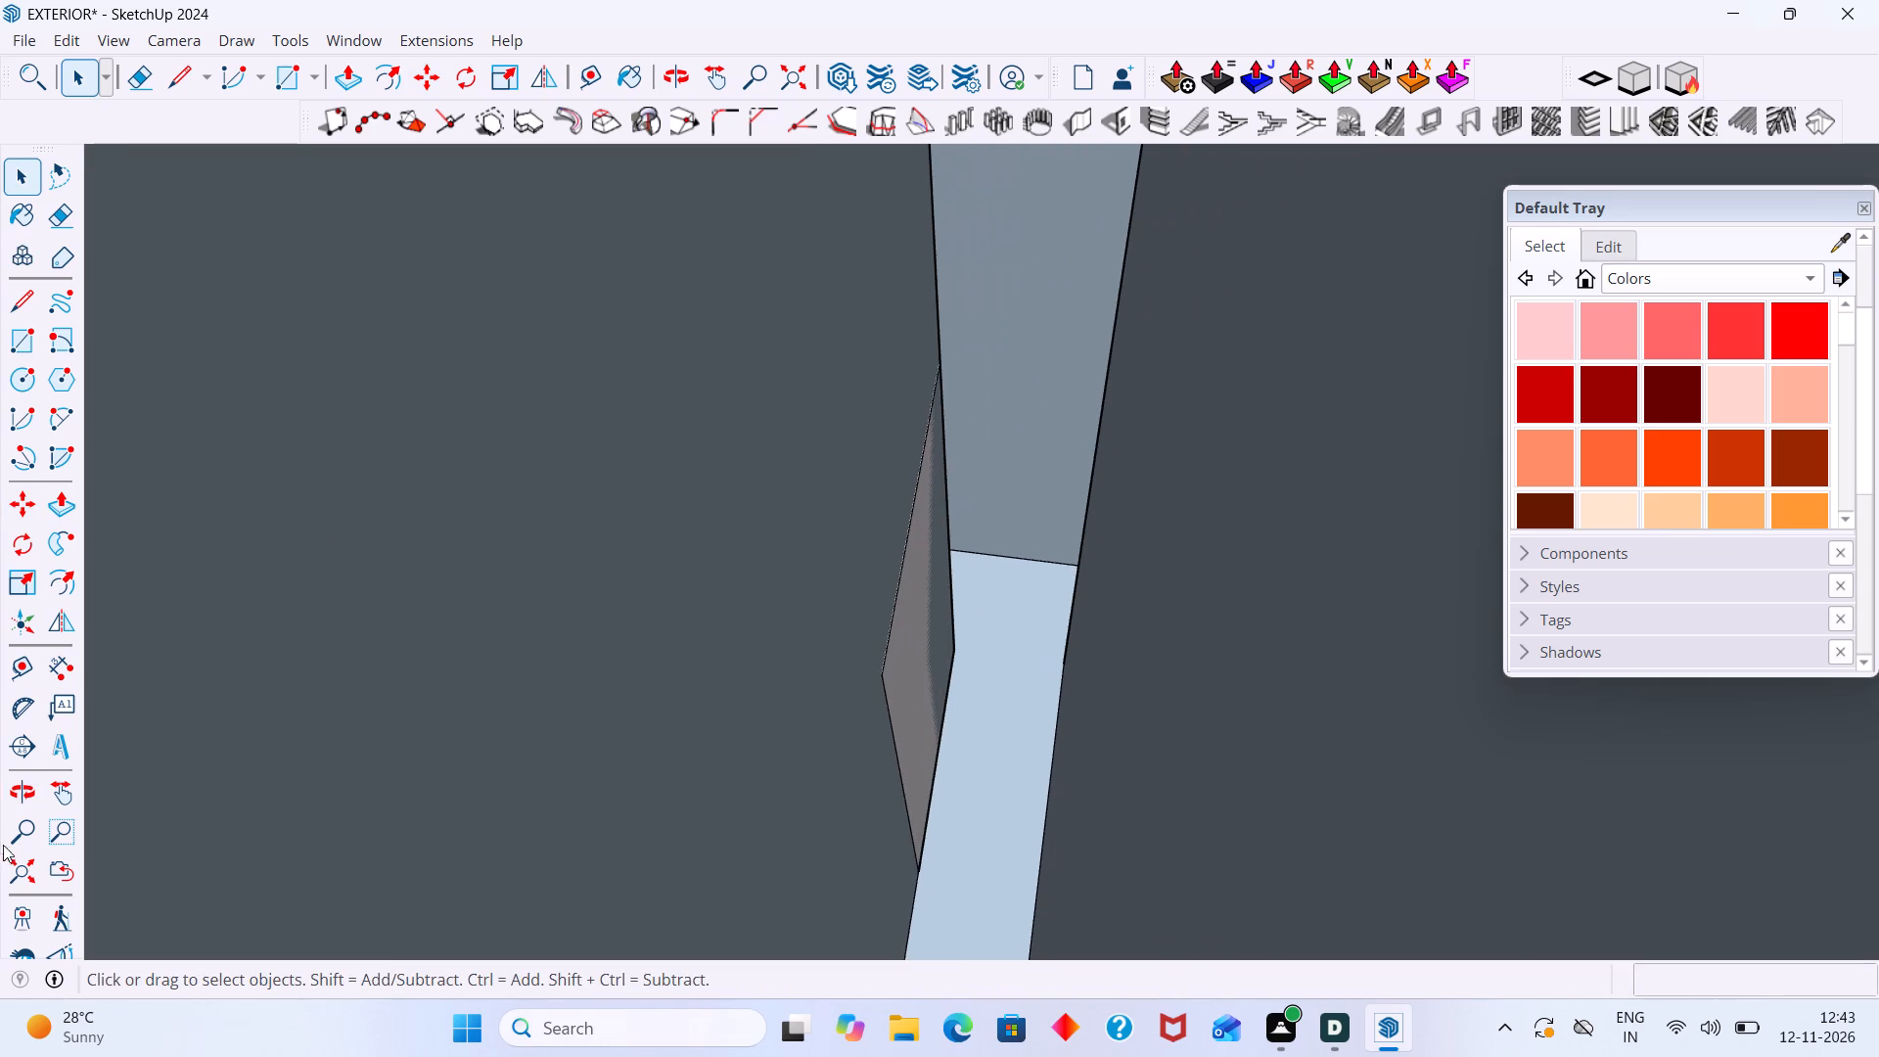
{"action": "left_click", "coordinate": [18, 868]}
{"action": "scroll", "coordinate": [147, 752], "scroll_direction": "down", "scroll_amount": 7}
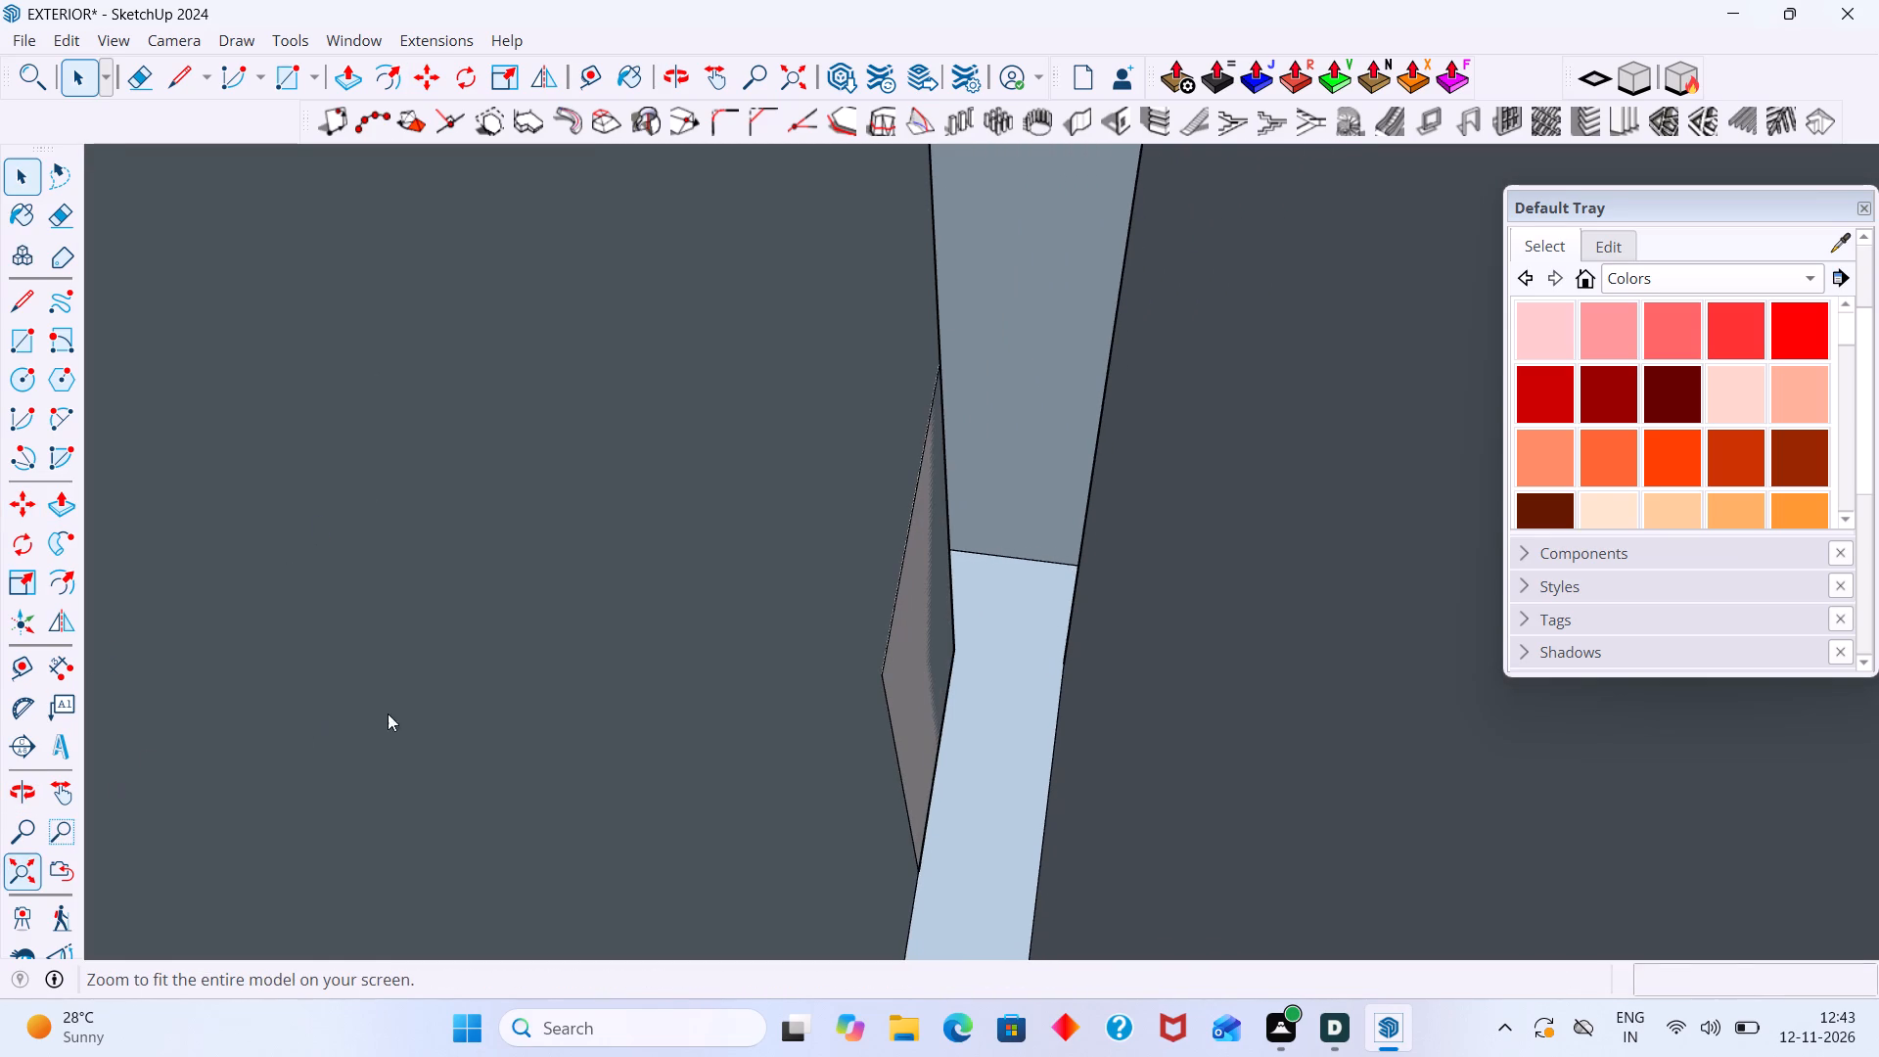
{"action": "scroll", "coordinate": [388, 713], "scroll_direction": "down", "scroll_amount": 15}
{"action": "middle_click_drag", "start_coordinate": [477, 661], "coordinate": [607, 637]}
{"action": "scroll", "coordinate": [617, 646], "scroll_direction": "up", "scroll_amount": 2}
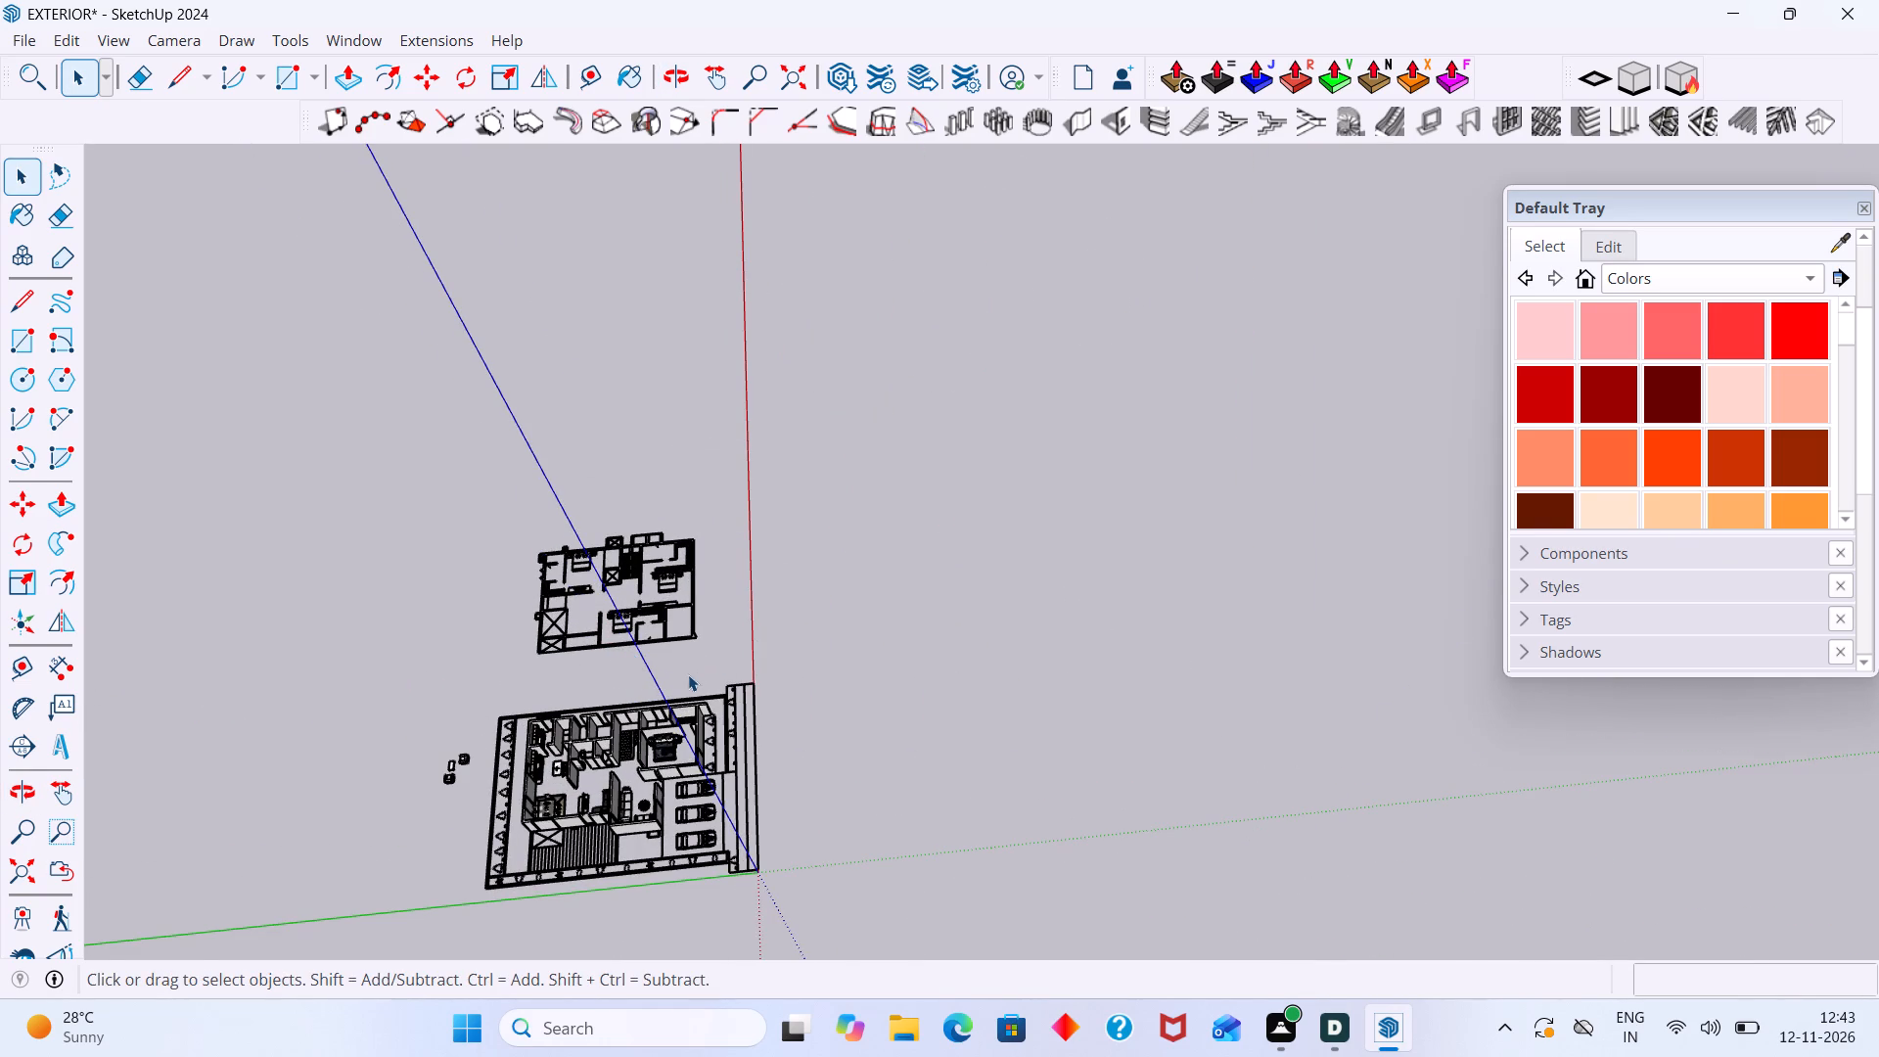
{"action": "middle_click_drag", "start_coordinate": [670, 679], "coordinate": [804, 505]}
{"action": "scroll", "coordinate": [804, 505], "scroll_direction": "up", "scroll_amount": 18, "text": "shift"}
{"action": "middle_click_drag", "start_coordinate": [815, 603], "coordinate": [1023, 397]}
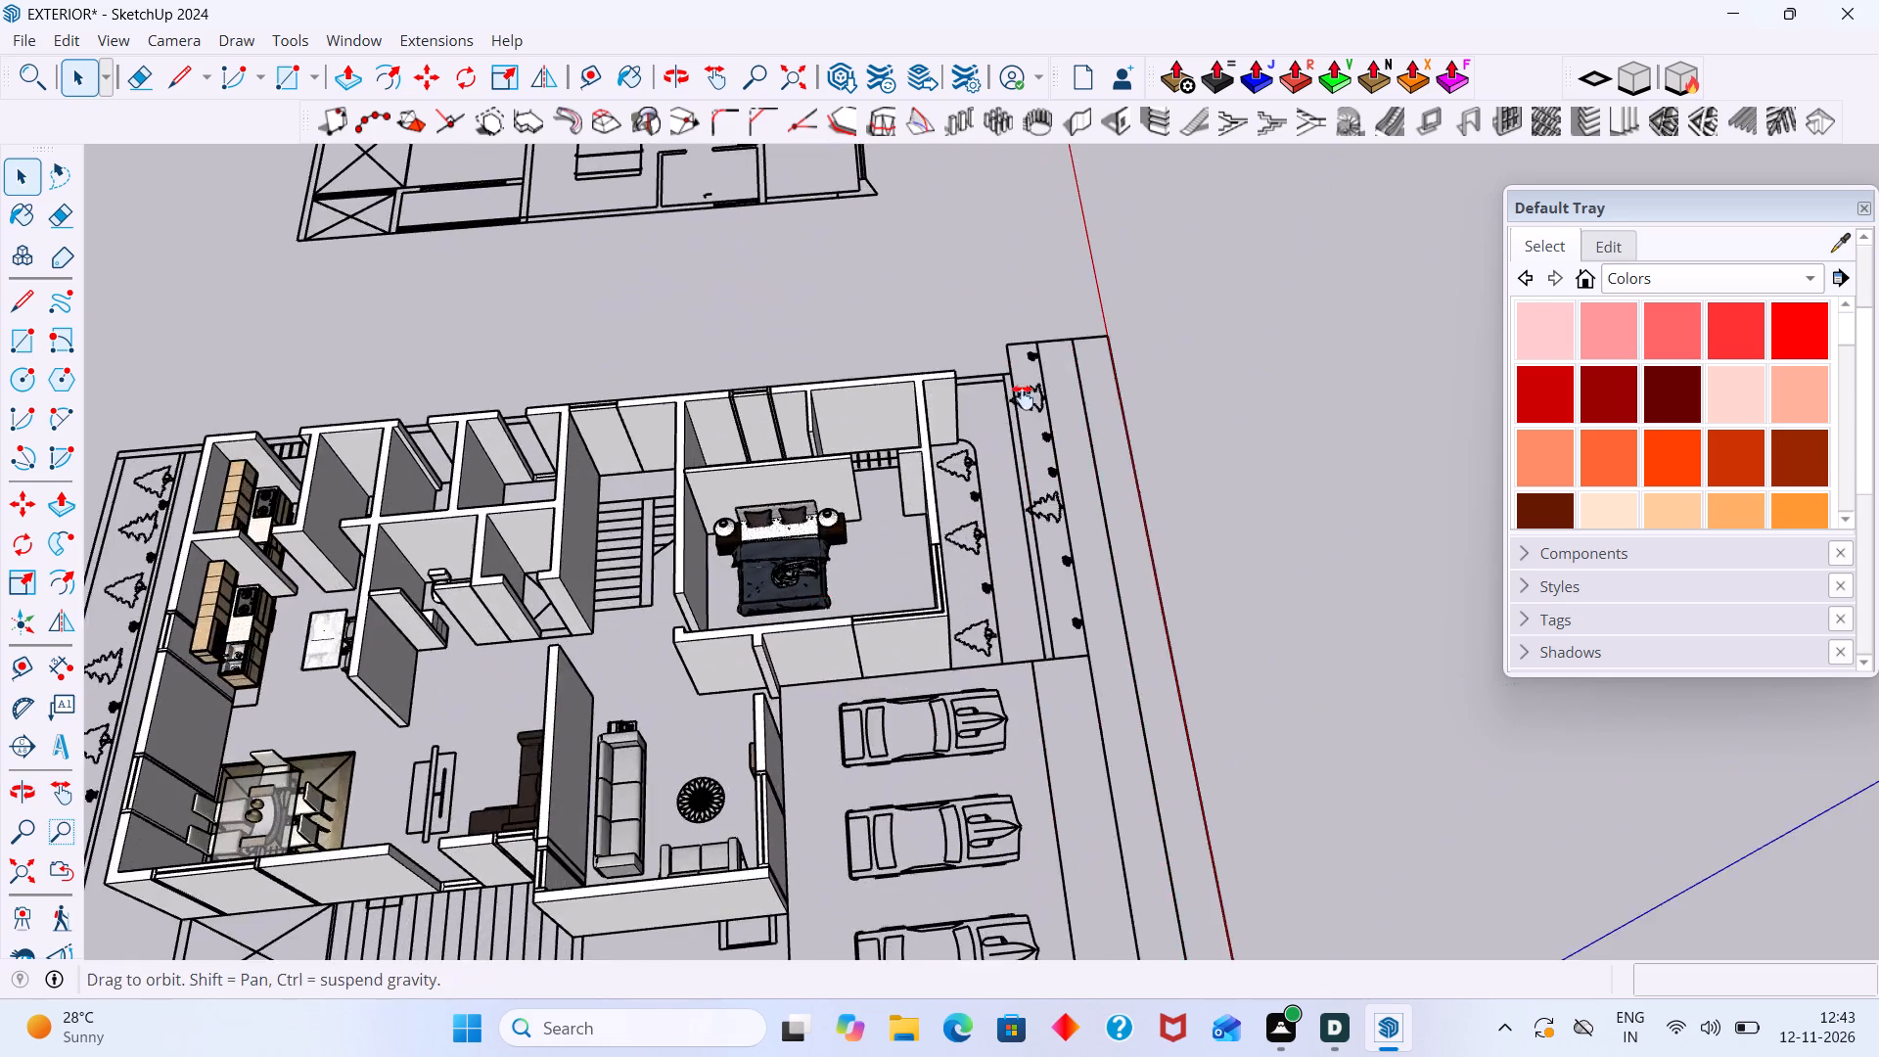
{"action": "middle_click_drag", "start_coordinate": [1023, 397], "coordinate": [1027, 394]}
{"action": "middle_click_drag", "start_coordinate": [930, 614], "coordinate": [1154, 613]}
{"action": "scroll", "coordinate": [904, 697], "scroll_direction": "up", "scroll_amount": 5}
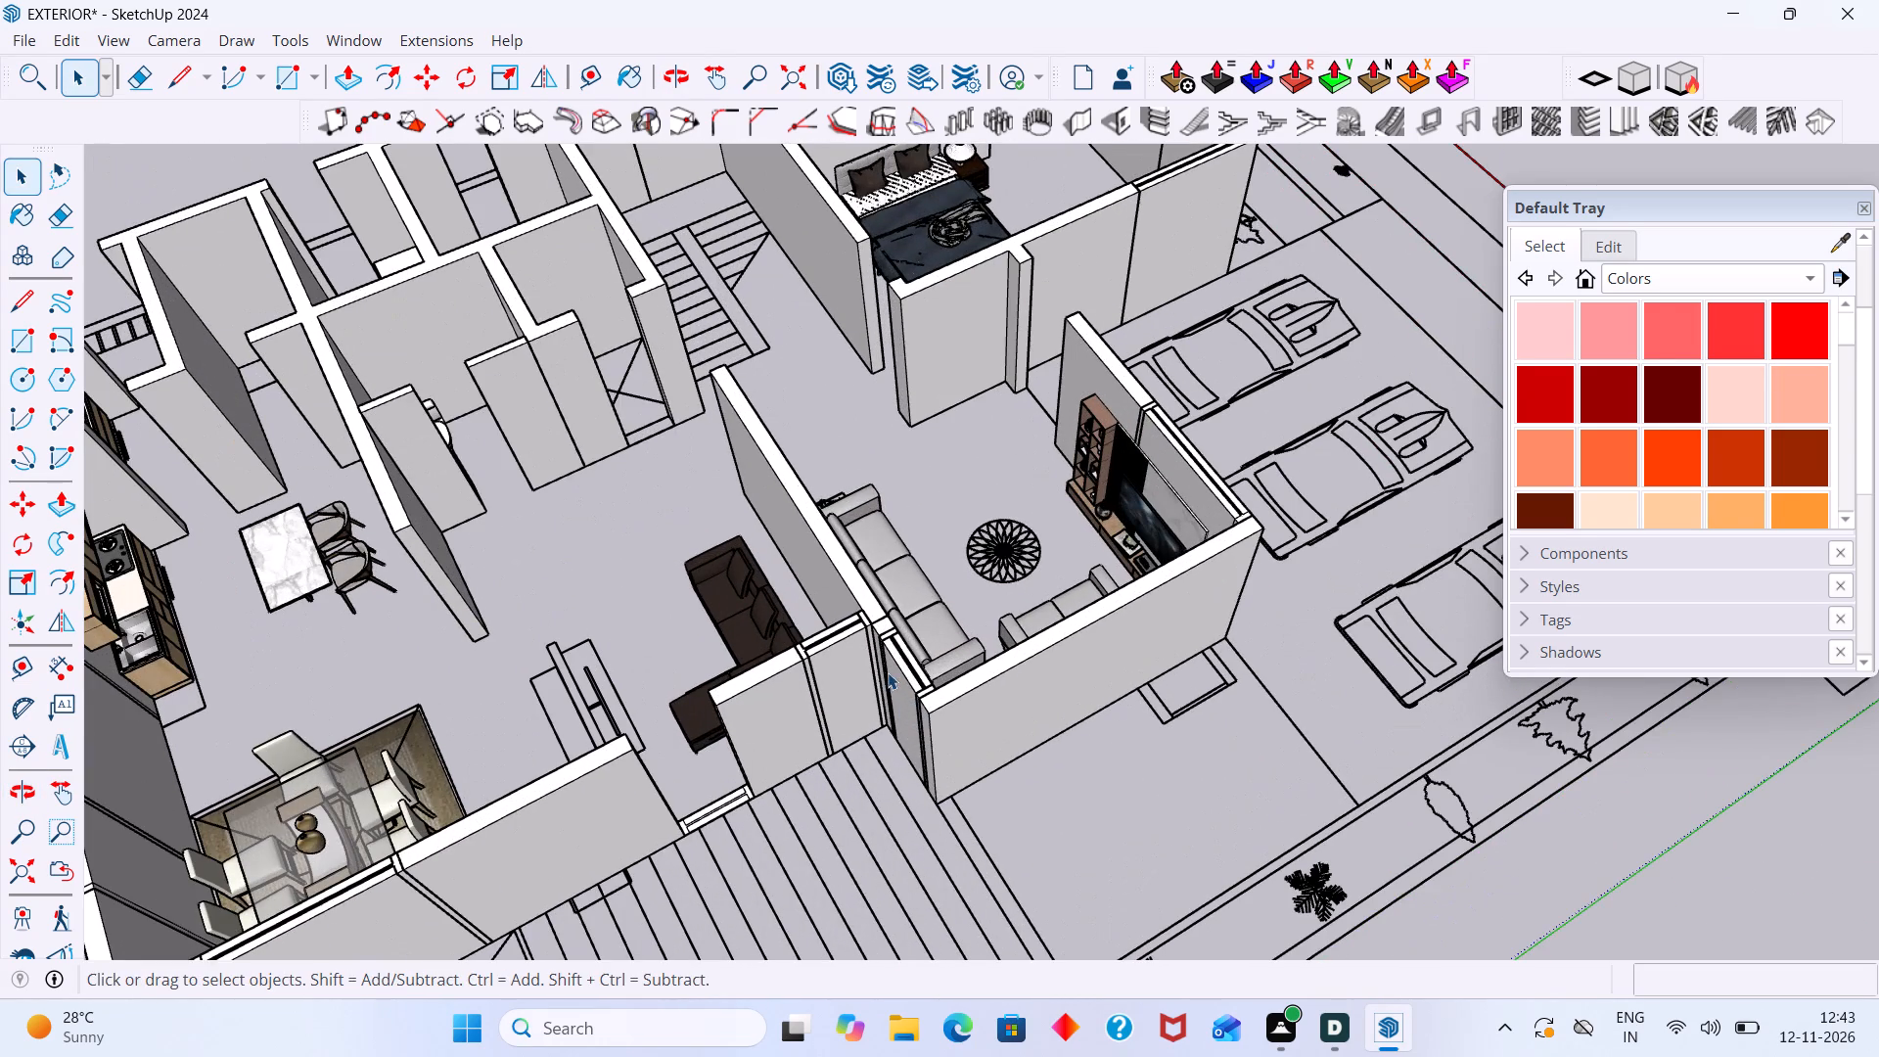
{"action": "middle_click_drag", "start_coordinate": [835, 669], "coordinate": [693, 694]}
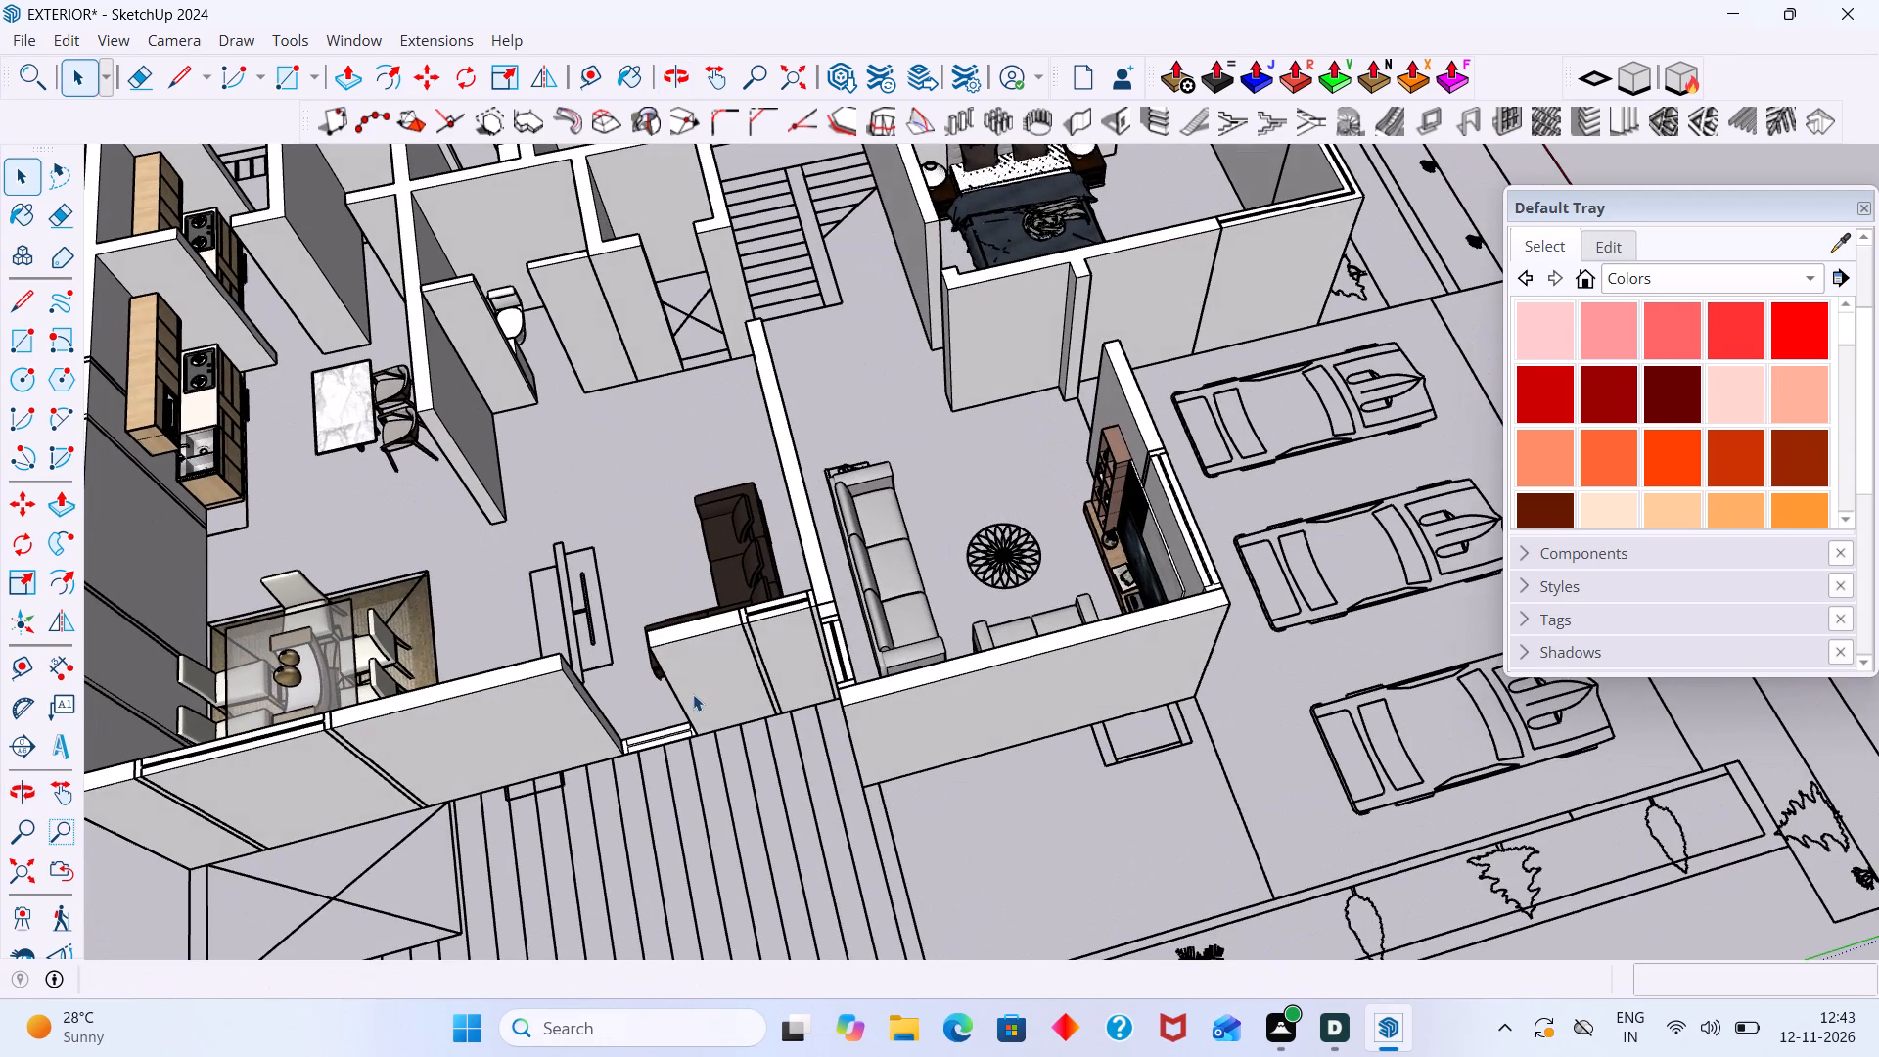
{"action": "scroll", "coordinate": [605, 678], "scroll_direction": "up", "scroll_amount": 5}
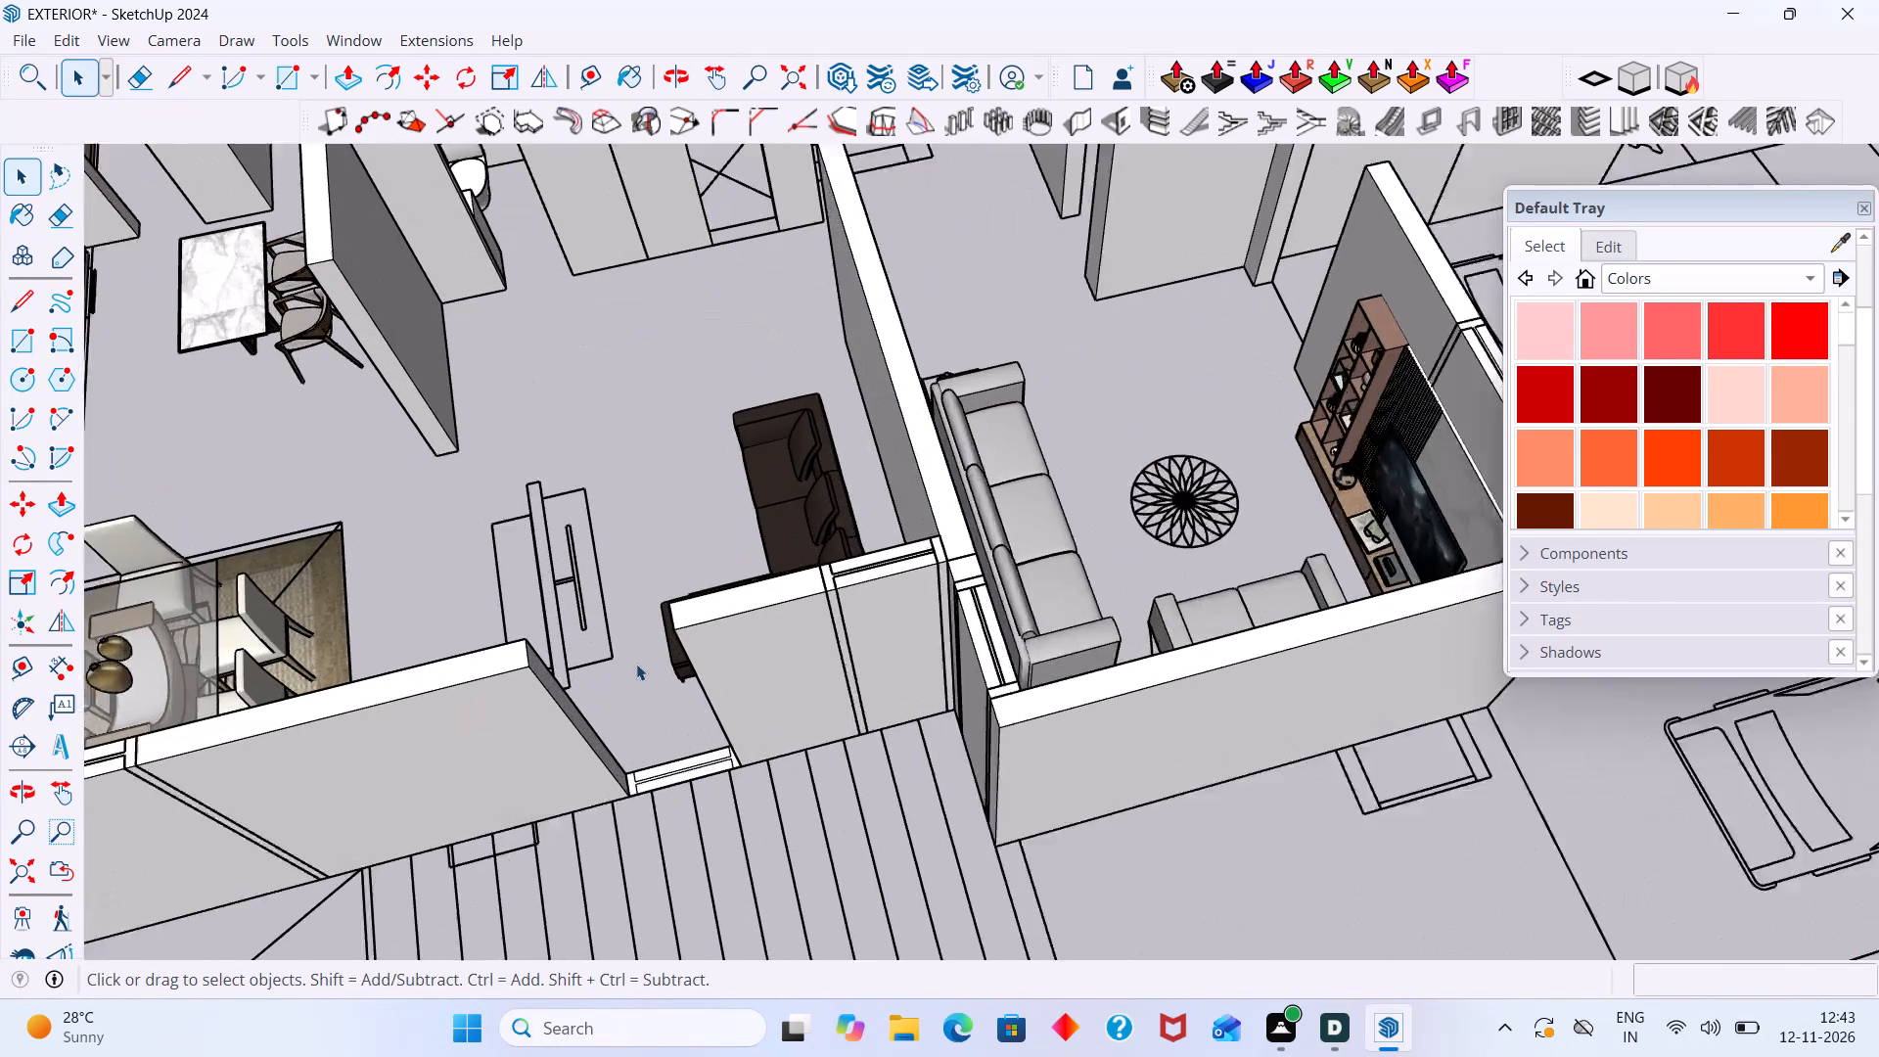
{"action": "scroll", "coordinate": [636, 664], "scroll_direction": "up", "scroll_amount": 1}
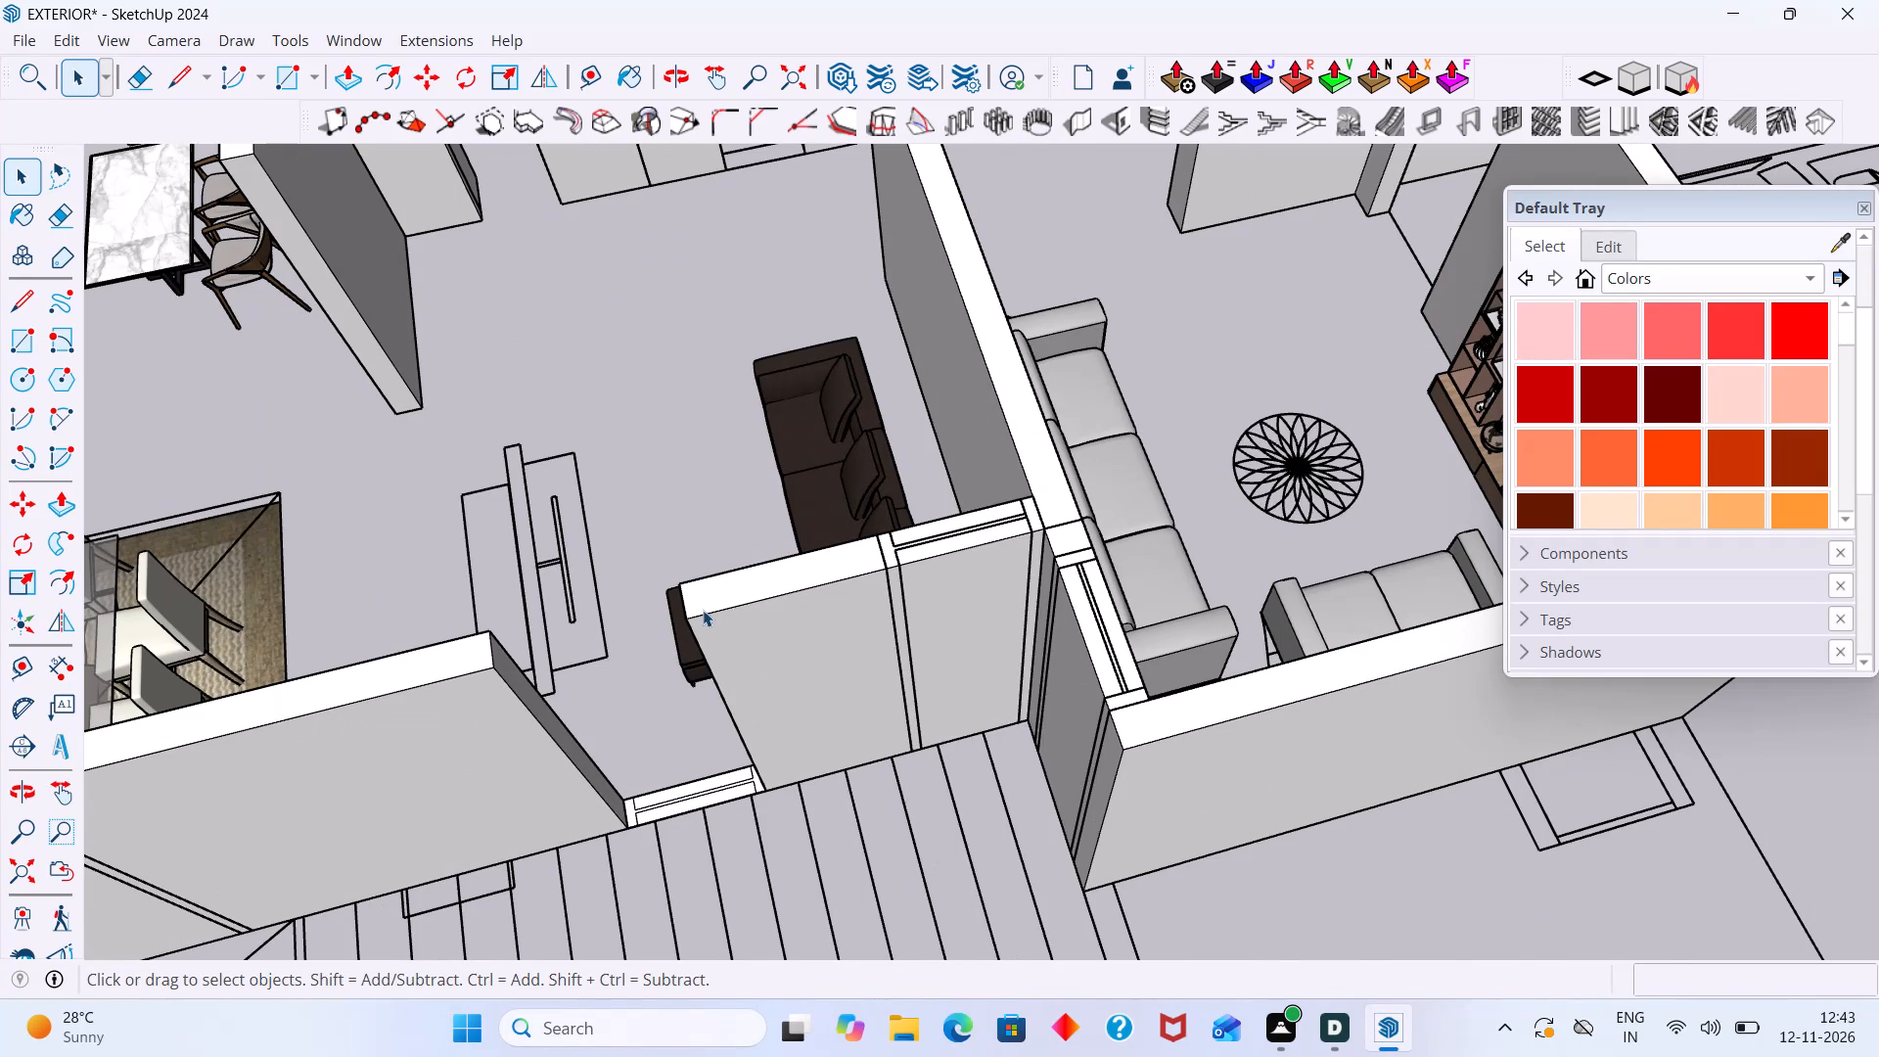
{"action": "scroll", "coordinate": [759, 517], "scroll_direction": "down", "scroll_amount": 8}
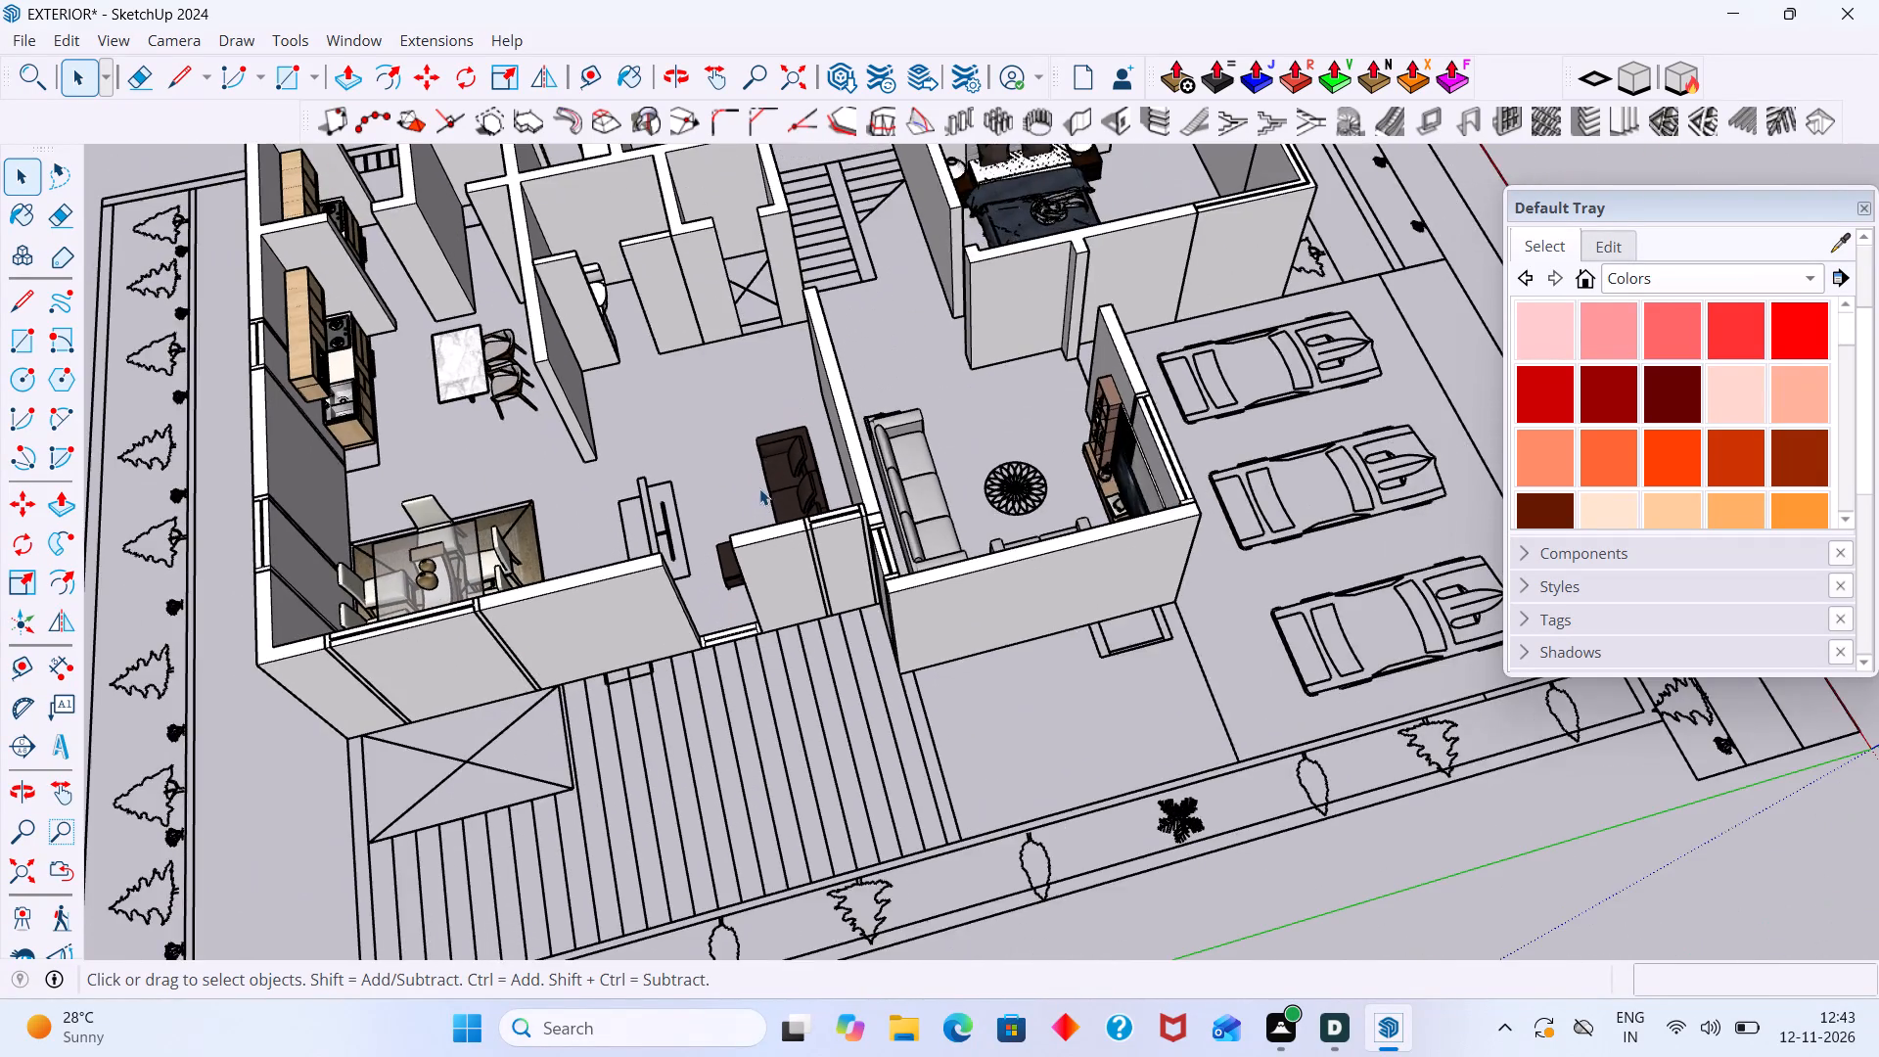
{"action": "middle_click_drag", "start_coordinate": [764, 481], "coordinate": [839, 830], "text": "shift"}
{"action": "scroll", "coordinate": [676, 694], "scroll_direction": "up", "scroll_amount": 5}
{"action": "middle_click_drag", "start_coordinate": [675, 648], "coordinate": [744, 729]}
{"action": "middle_click_drag", "start_coordinate": [734, 721], "coordinate": [835, 746]}
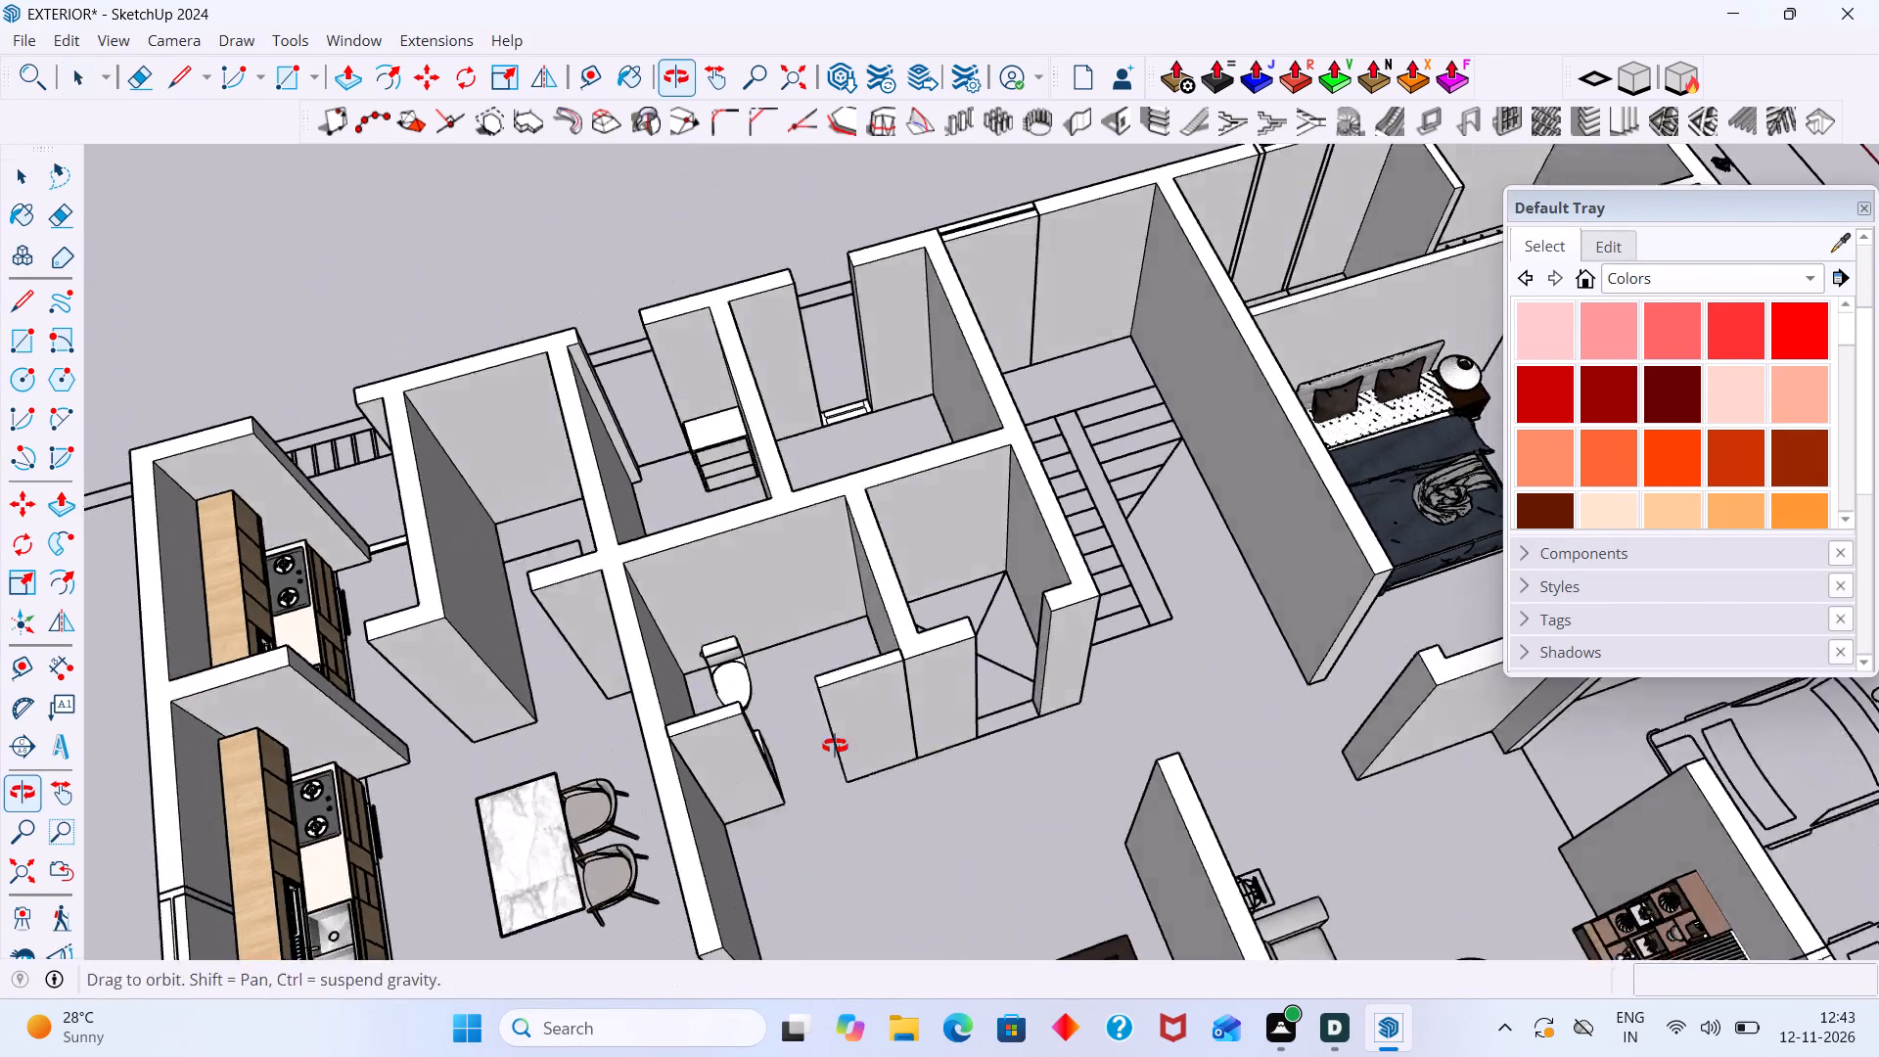
{"action": "middle_click_drag", "start_coordinate": [835, 746], "coordinate": [1268, 710]}
{"action": "middle_click_drag", "start_coordinate": [963, 689], "coordinate": [1303, 896]}
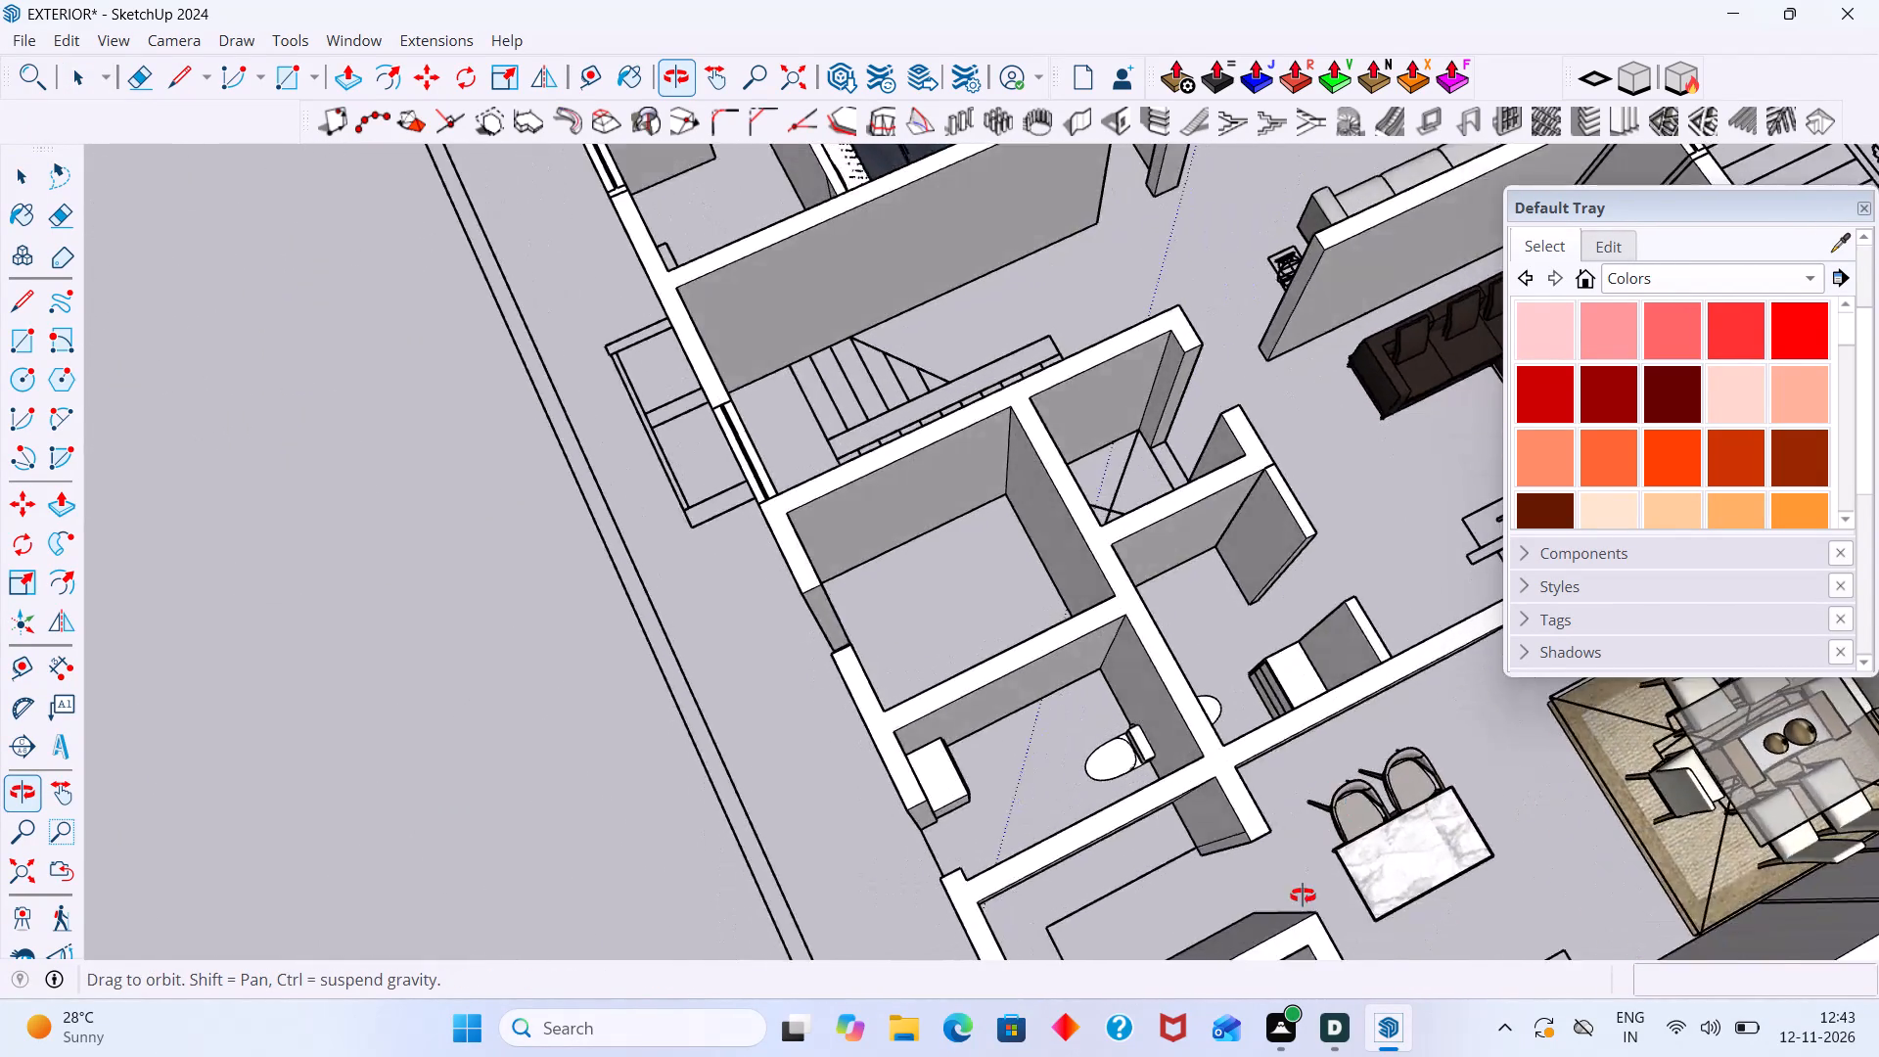
{"action": "middle_click_drag", "start_coordinate": [1303, 896], "coordinate": [1236, 794]}
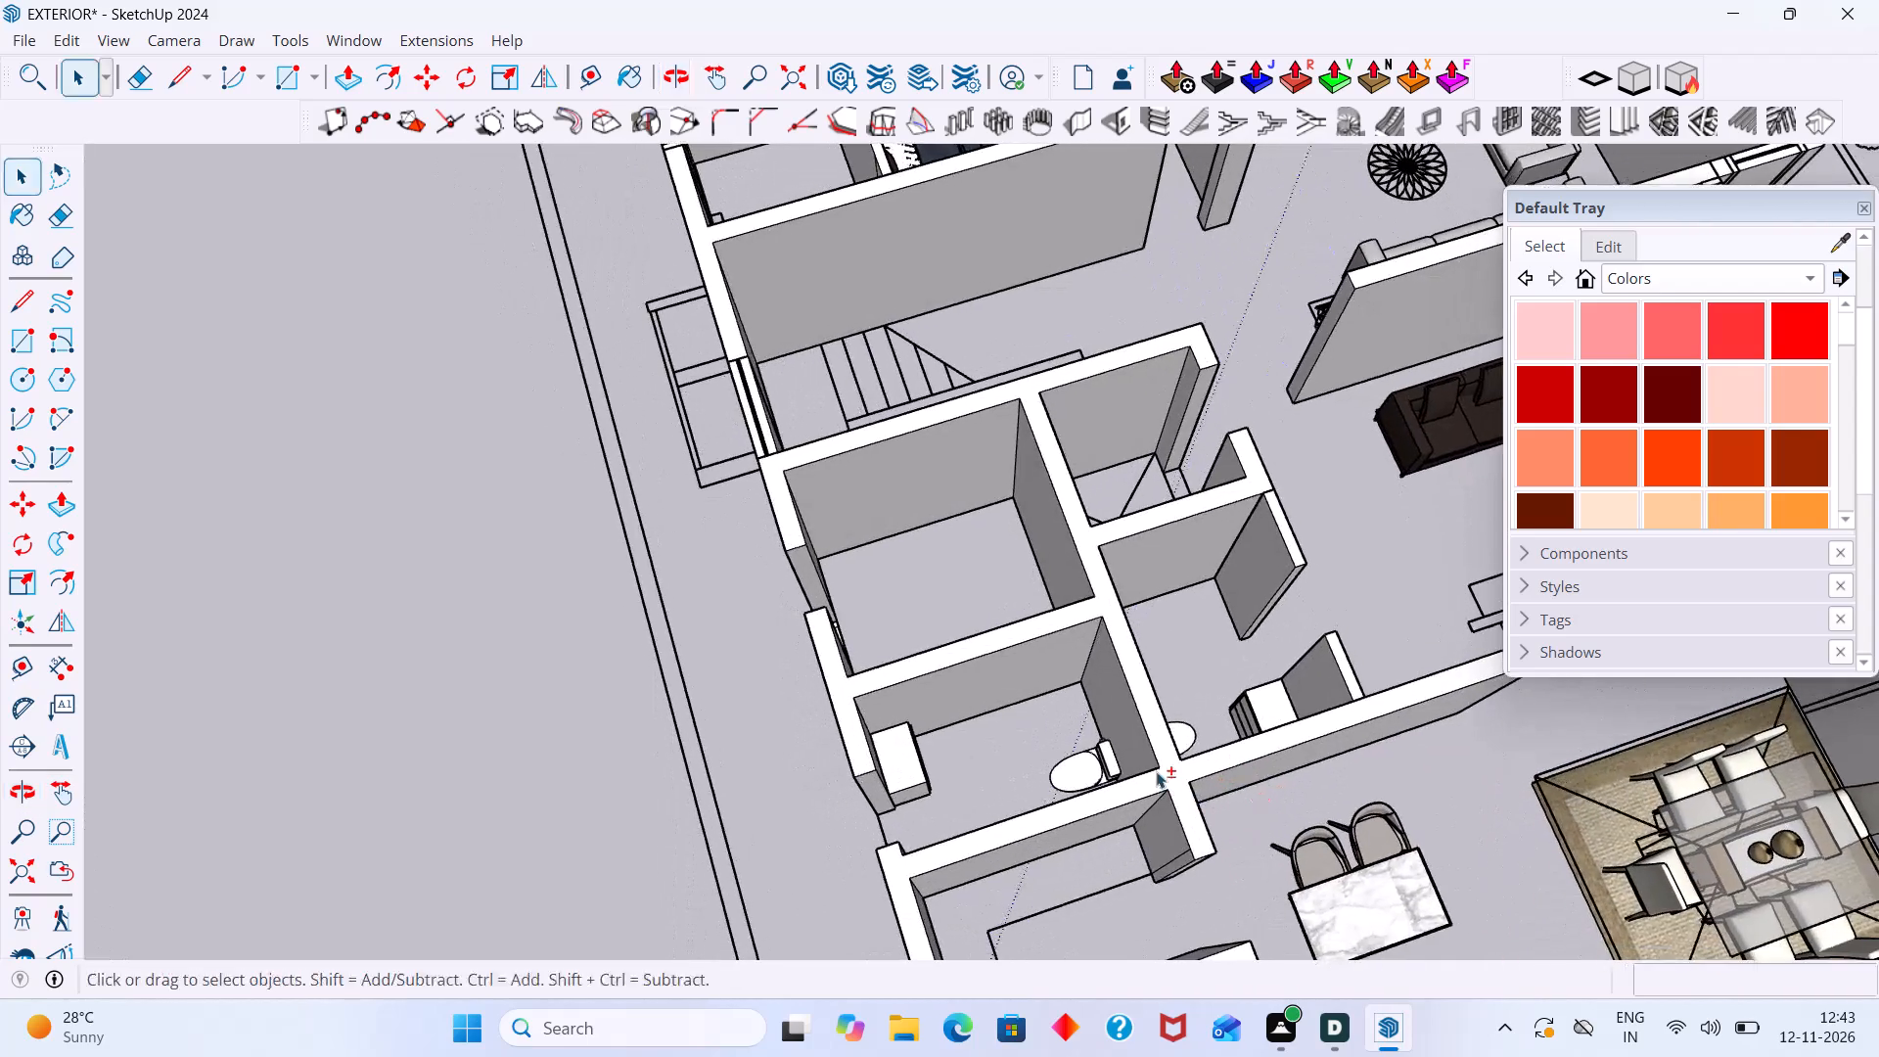
{"action": "middle_click_drag", "start_coordinate": [1156, 771], "coordinate": [725, 819], "text": "shift"}
{"action": "middle_click_drag", "start_coordinate": [739, 806], "coordinate": [924, 788]}
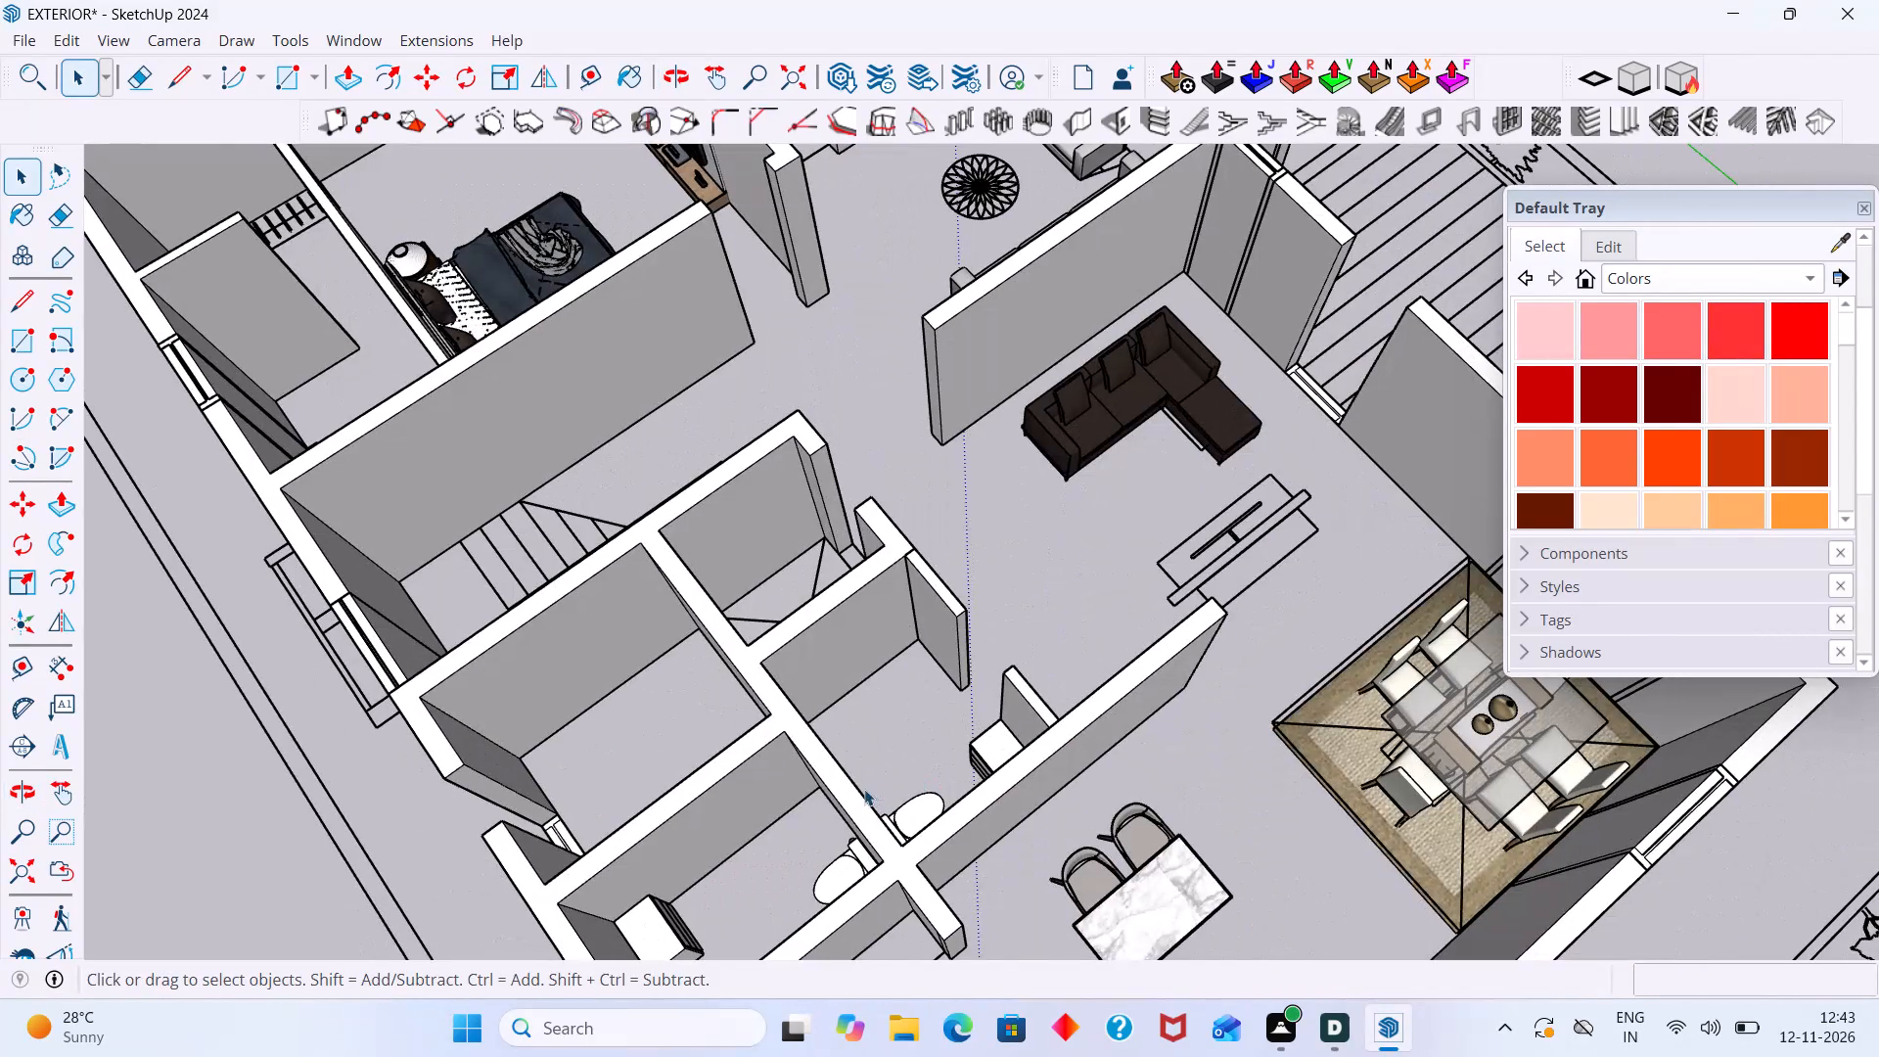
{"action": "scroll", "coordinate": [847, 794], "scroll_direction": "down", "scroll_amount": 7}
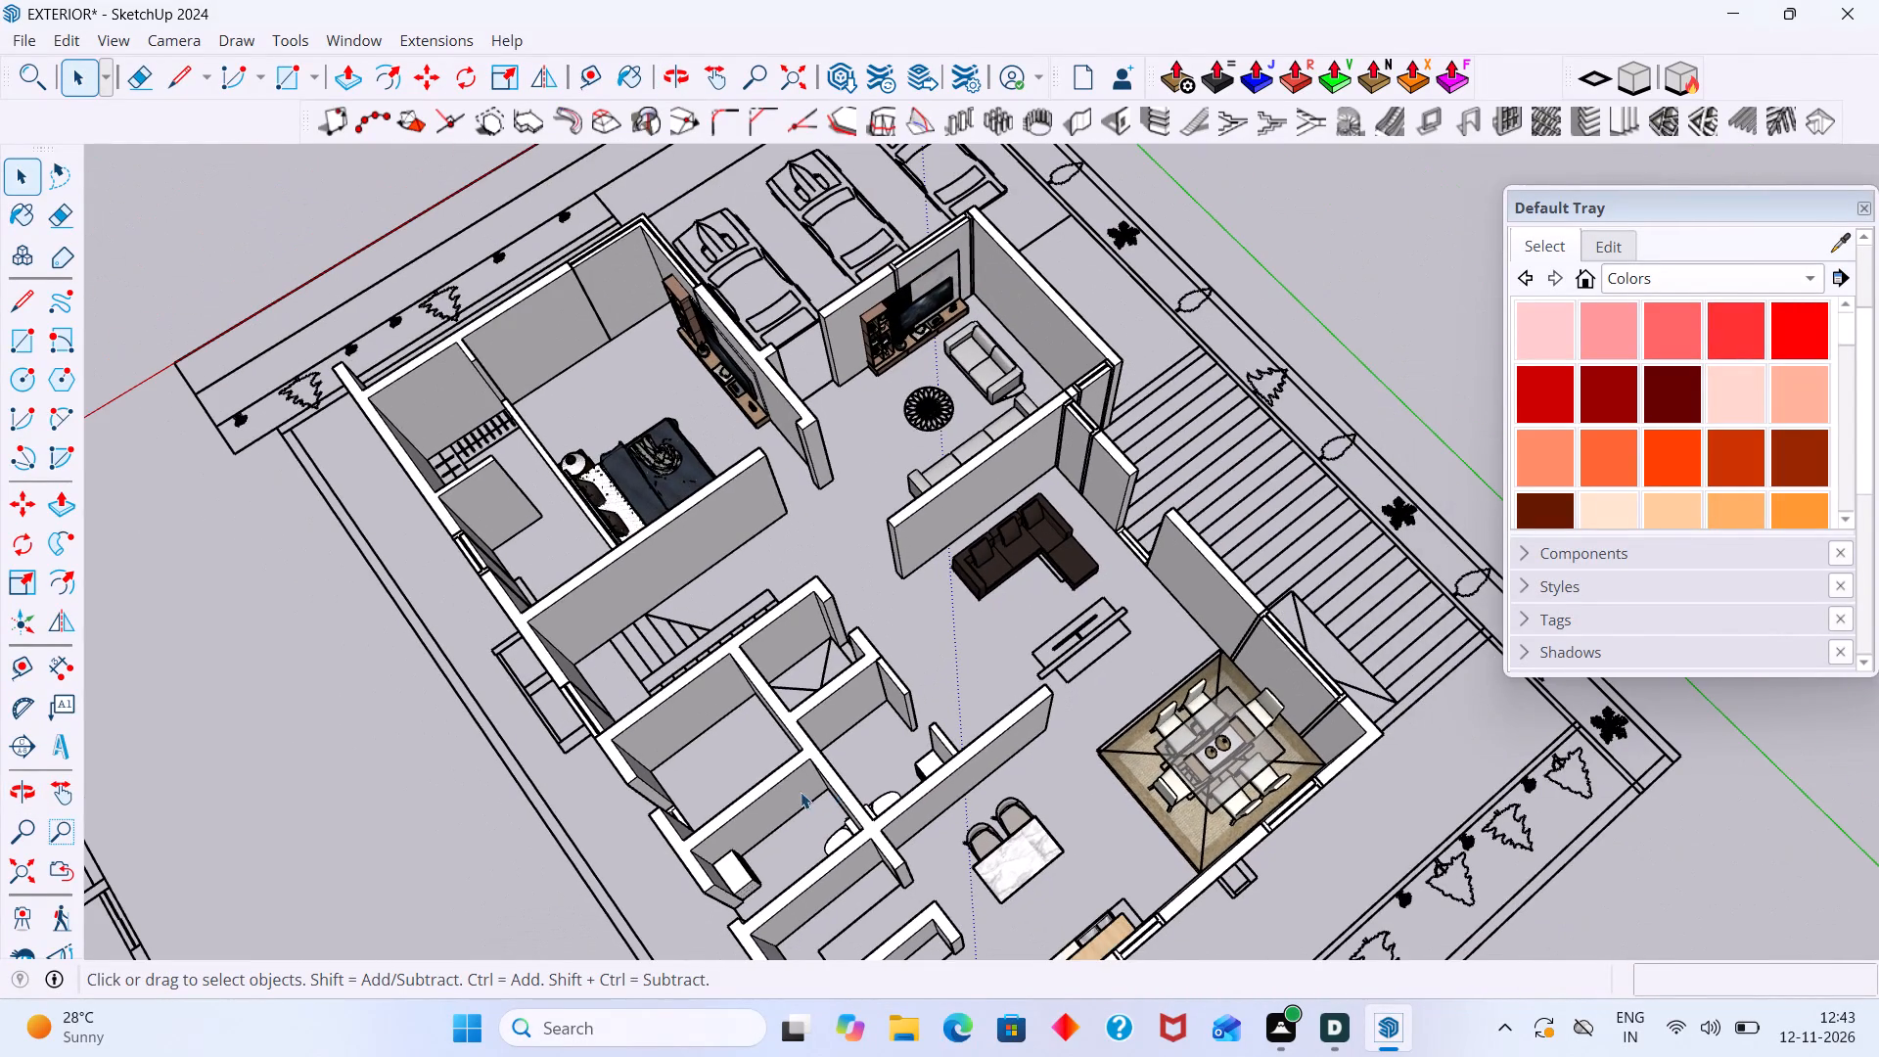
{"action": "middle_click_drag", "start_coordinate": [780, 796], "coordinate": [572, 801]}
Erase the leftover frame lines at the near end of the floor strip in the outer wall opening beside the bathroom.
{"action": "scroll", "coordinate": [593, 675], "scroll_direction": "up", "scroll_amount": 5}
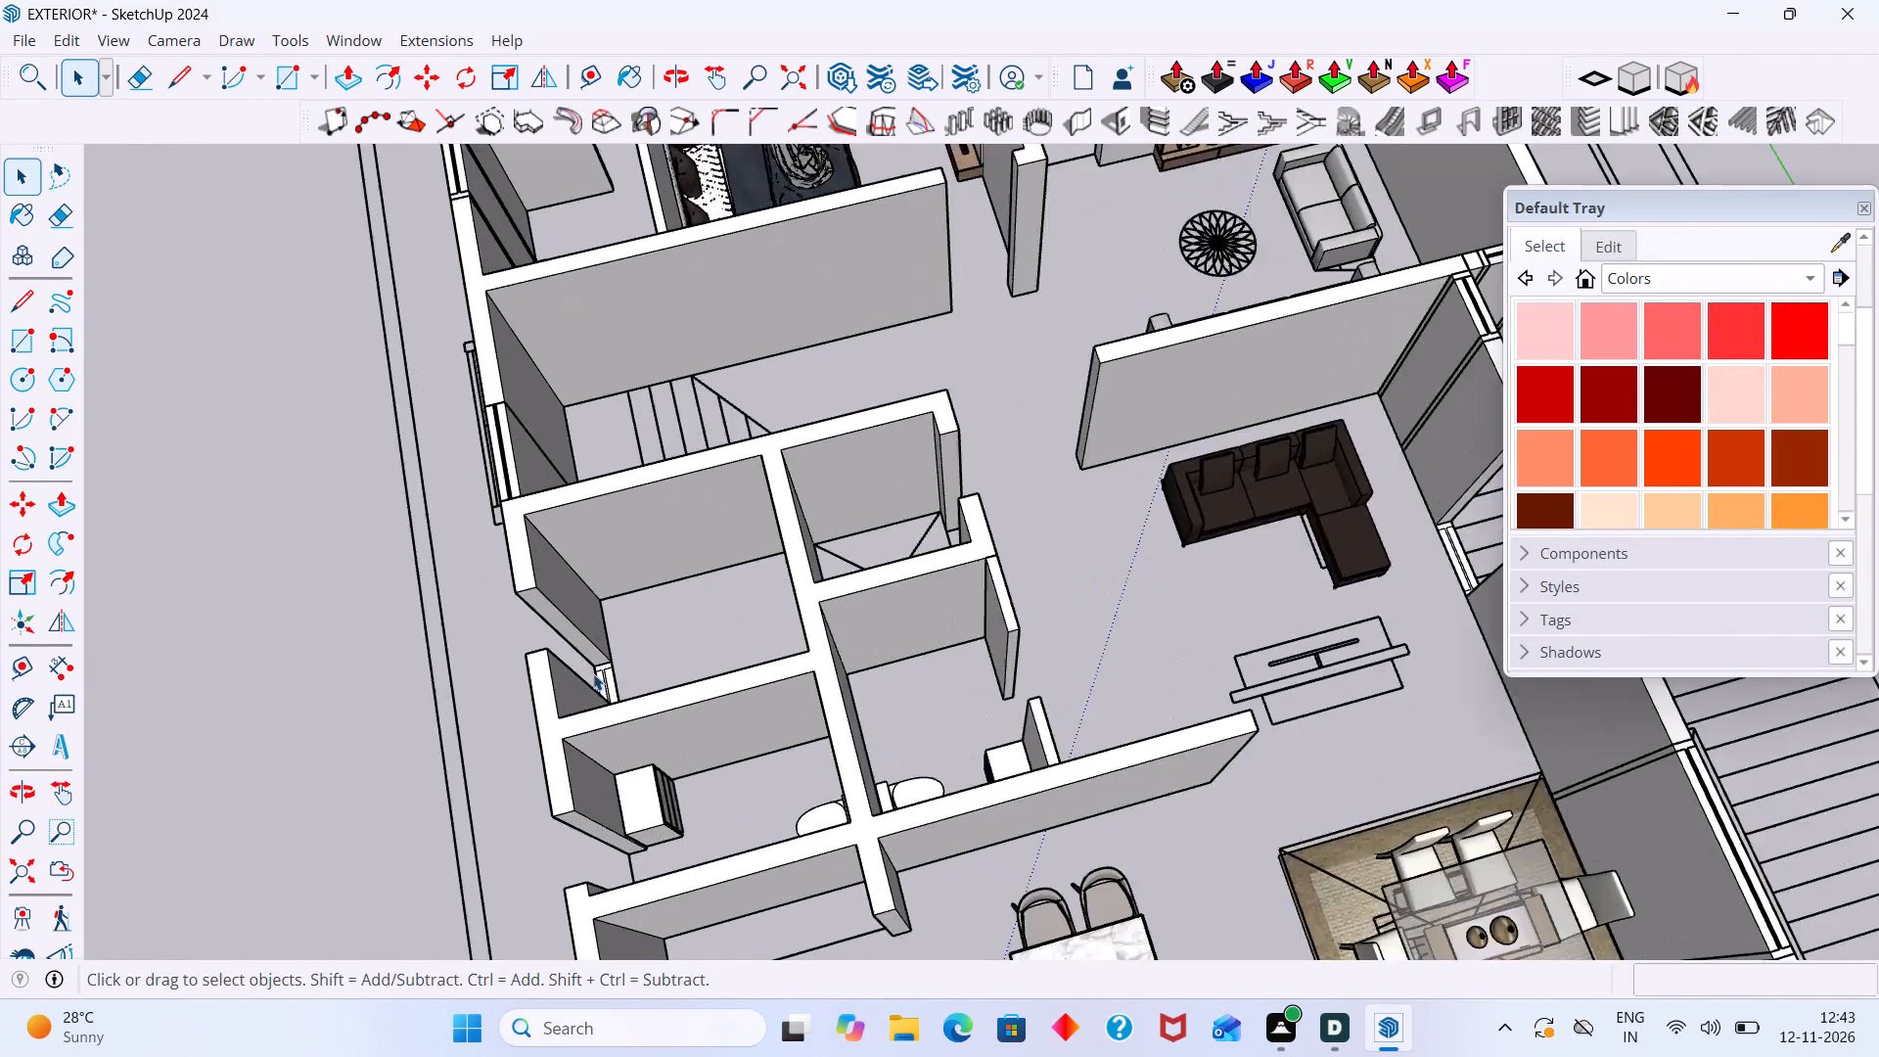
{"action": "scroll", "coordinate": [593, 673], "scroll_direction": "up", "scroll_amount": 3}
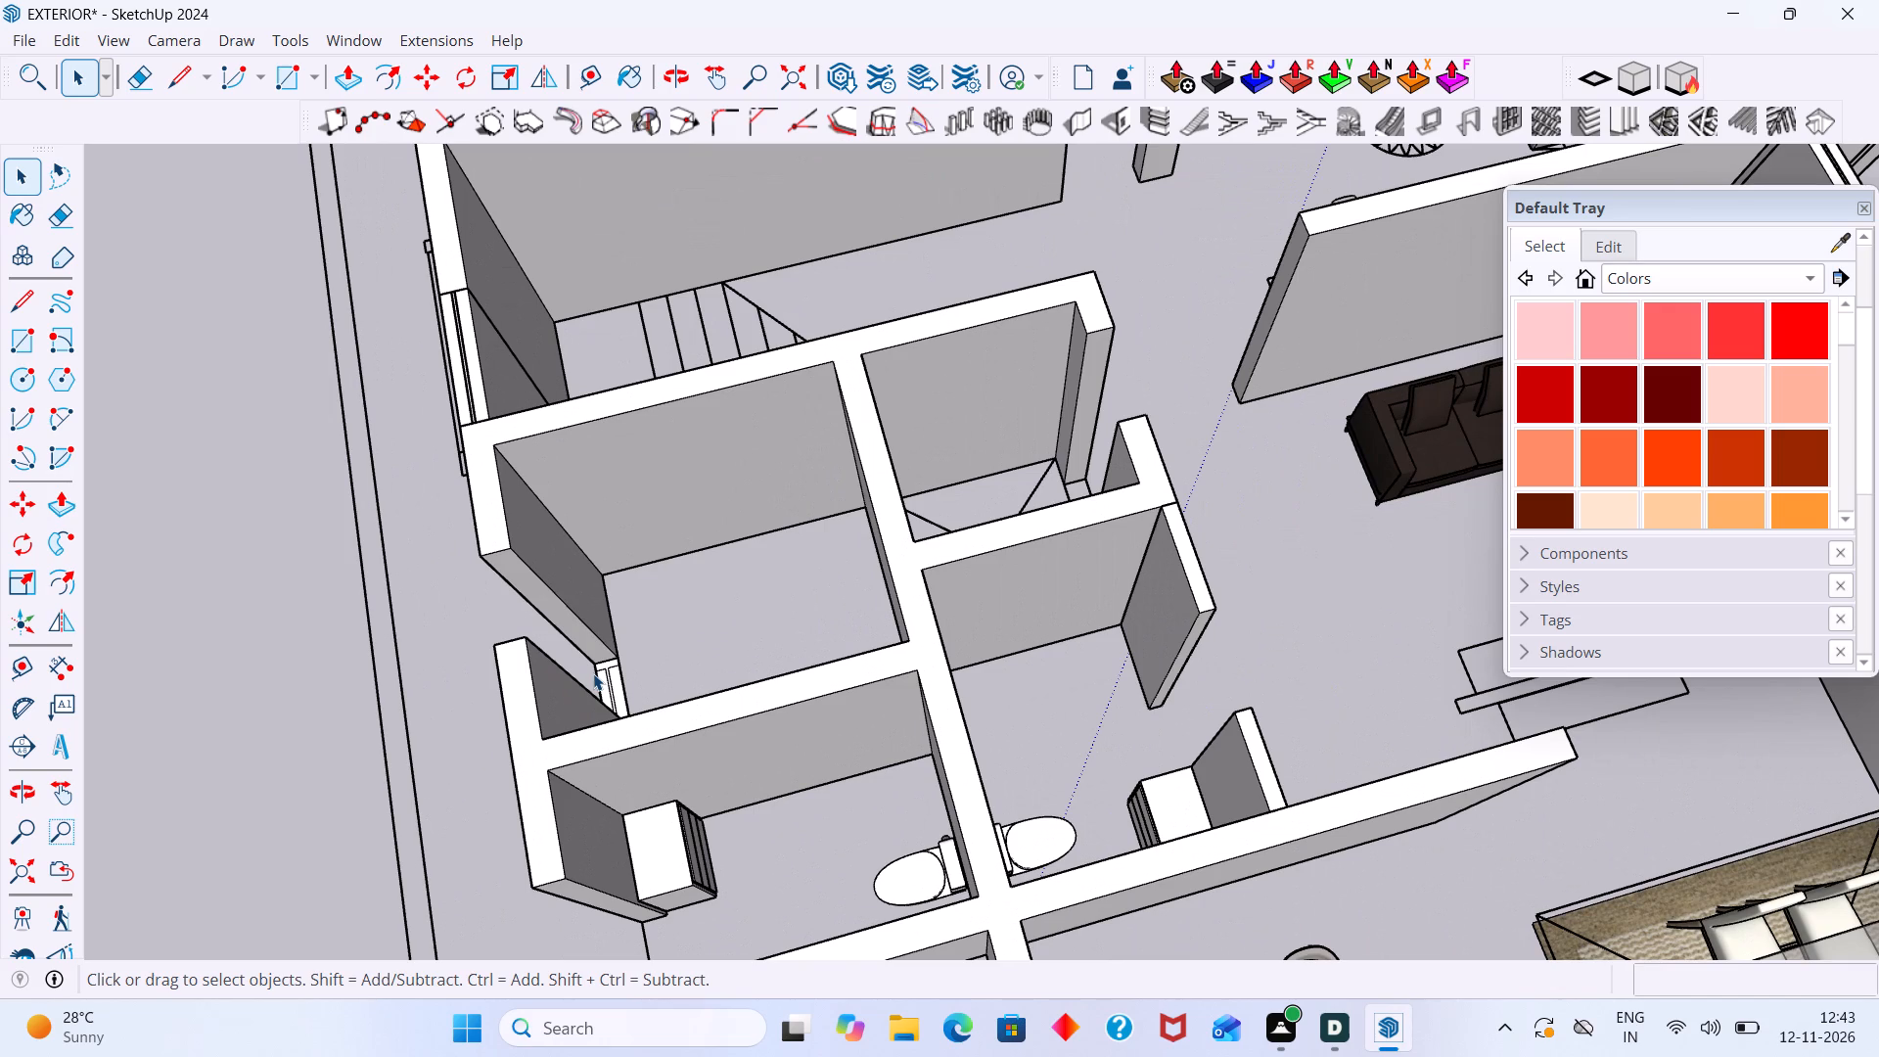
{"action": "scroll", "coordinate": [591, 668], "scroll_direction": "up", "scroll_amount": 20}
{"action": "scroll", "coordinate": [591, 668], "scroll_direction": "up", "scroll_amount": 1}
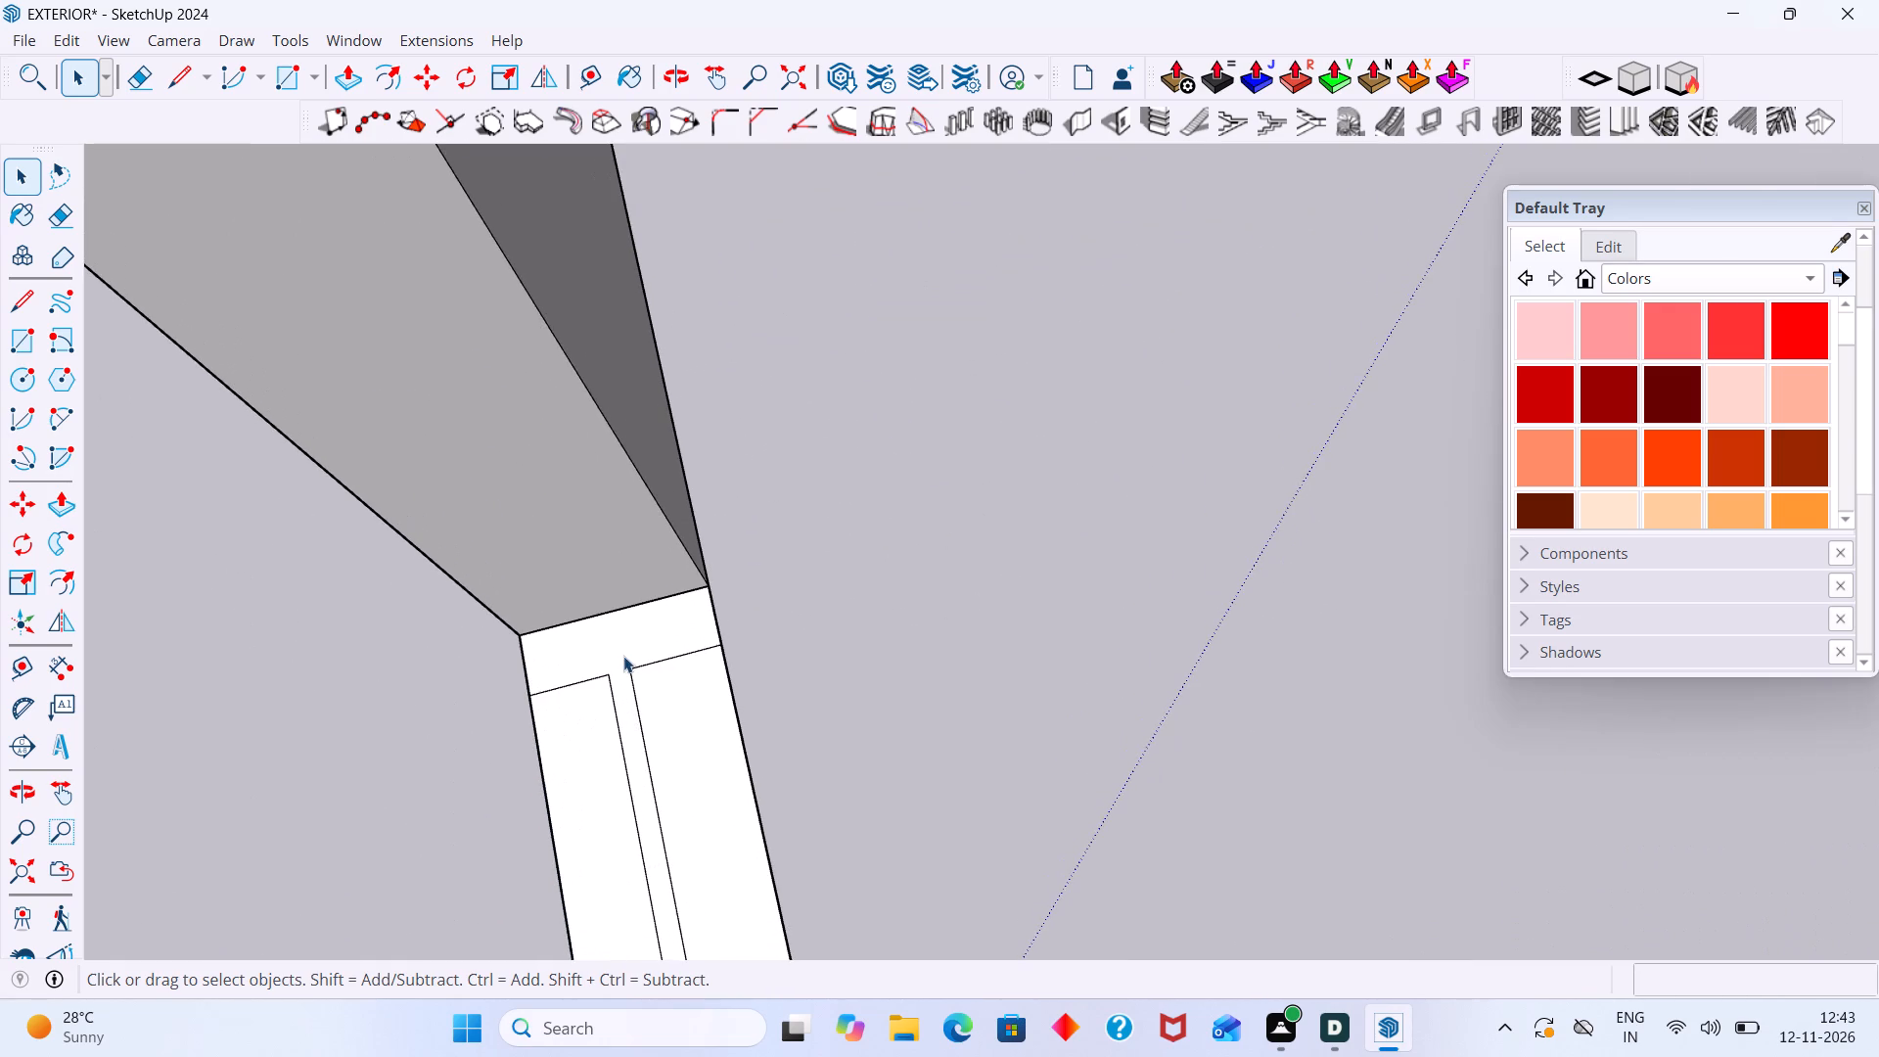
{"action": "scroll", "coordinate": [625, 651], "scroll_direction": "up", "scroll_amount": 7}
{"action": "left_click", "coordinate": [624, 648]}
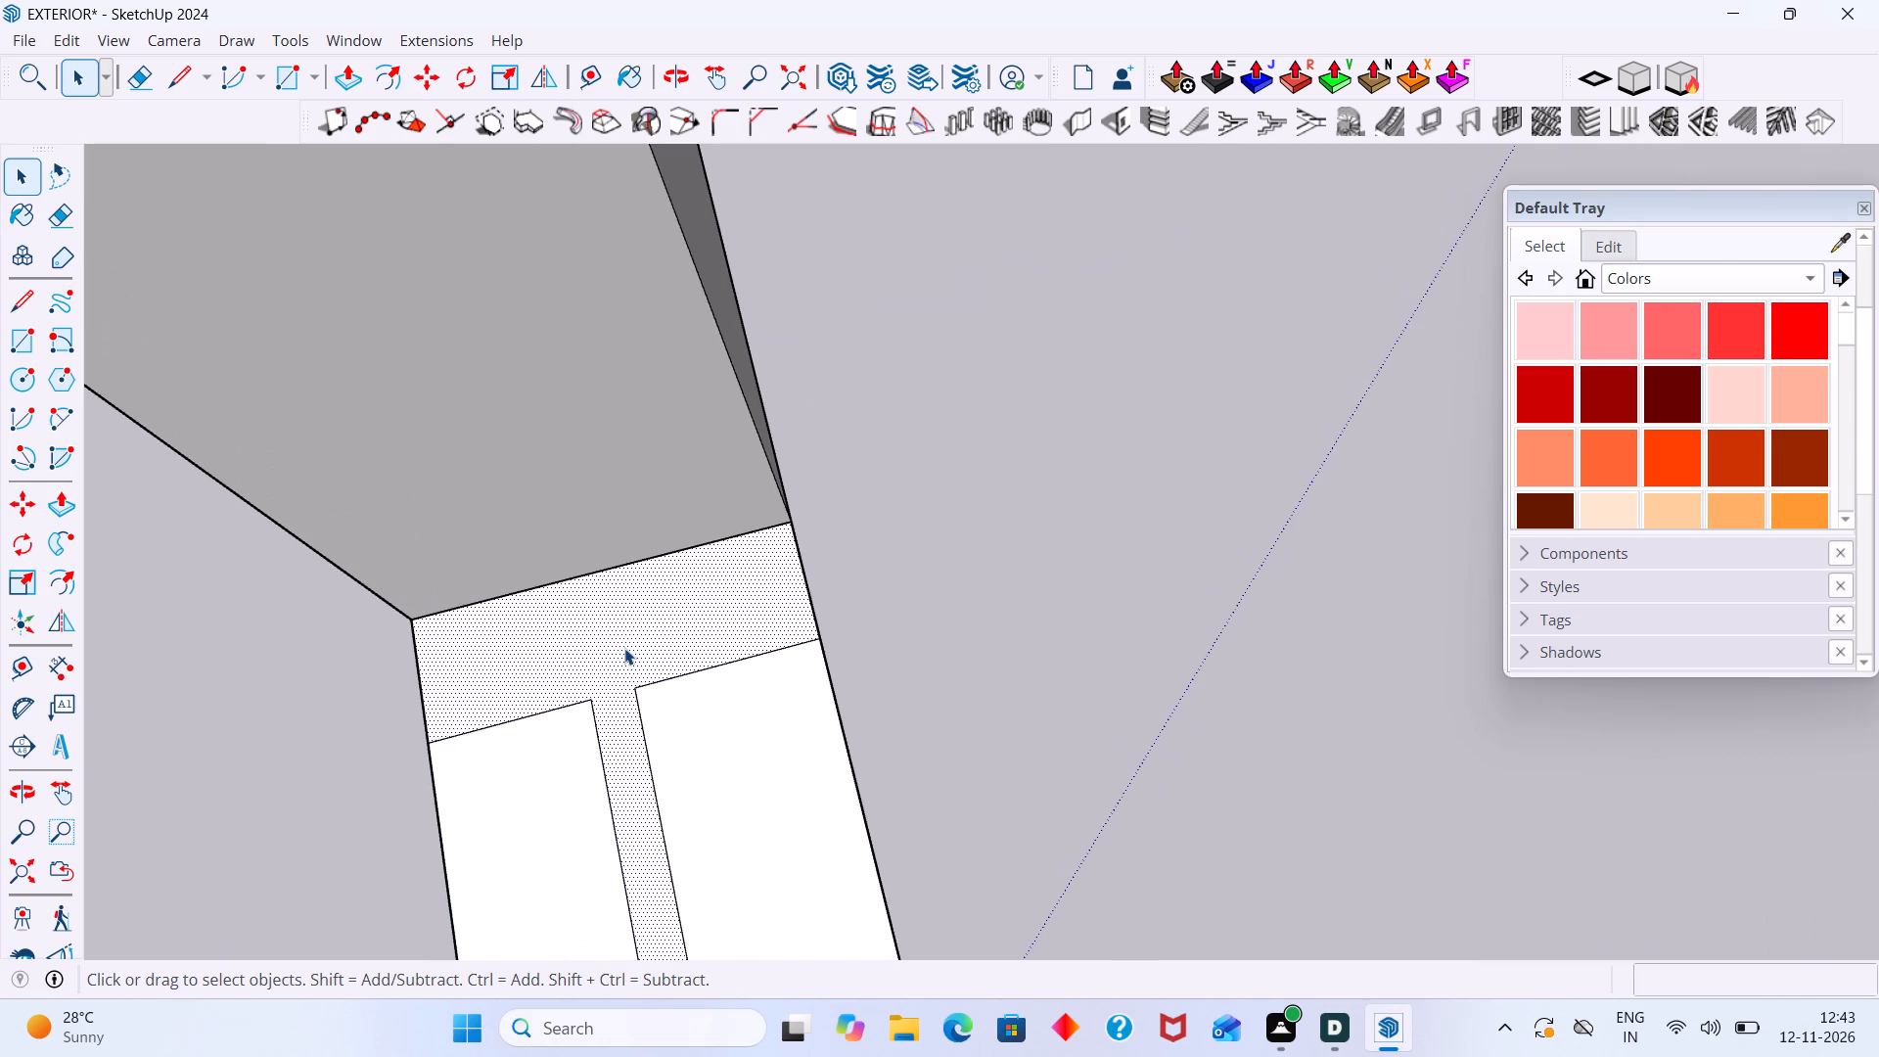
{"action": "scroll", "coordinate": [624, 648], "scroll_direction": "down", "scroll_amount": 12}
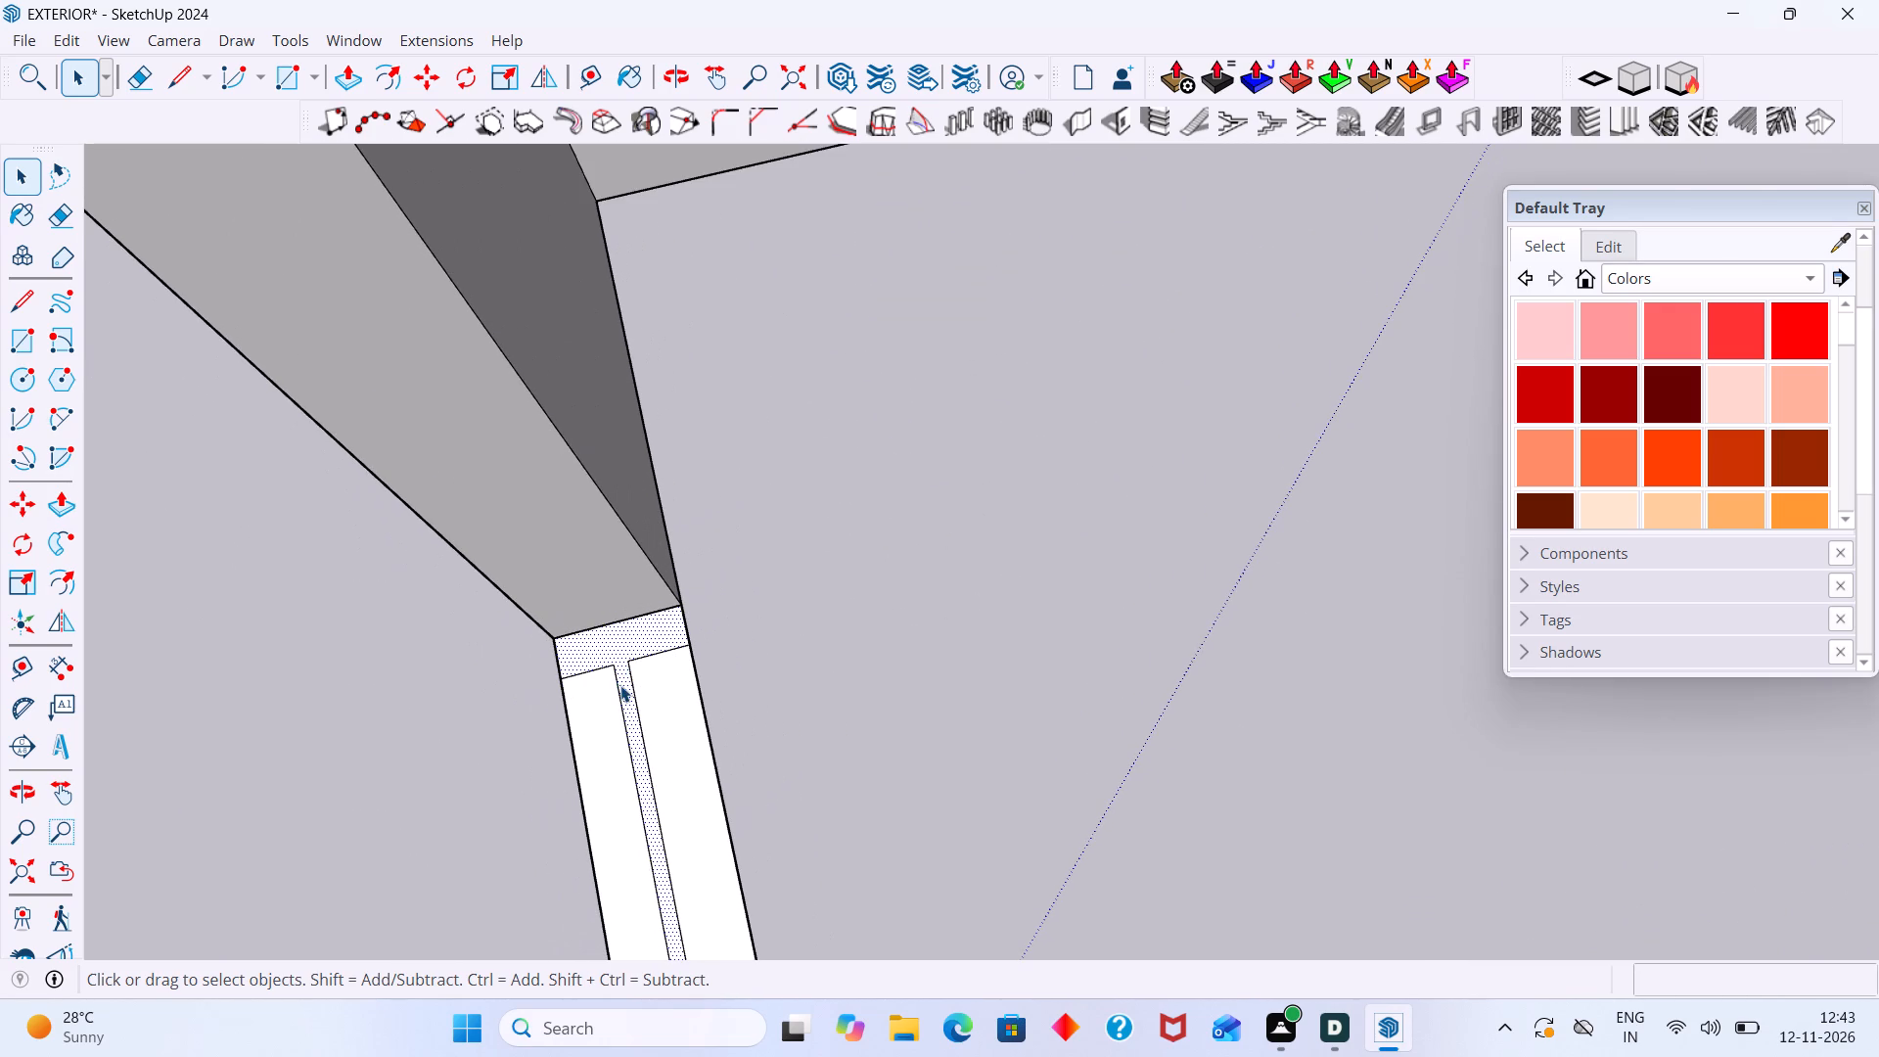
{"action": "scroll", "coordinate": [635, 682], "scroll_direction": "up", "scroll_amount": 6}
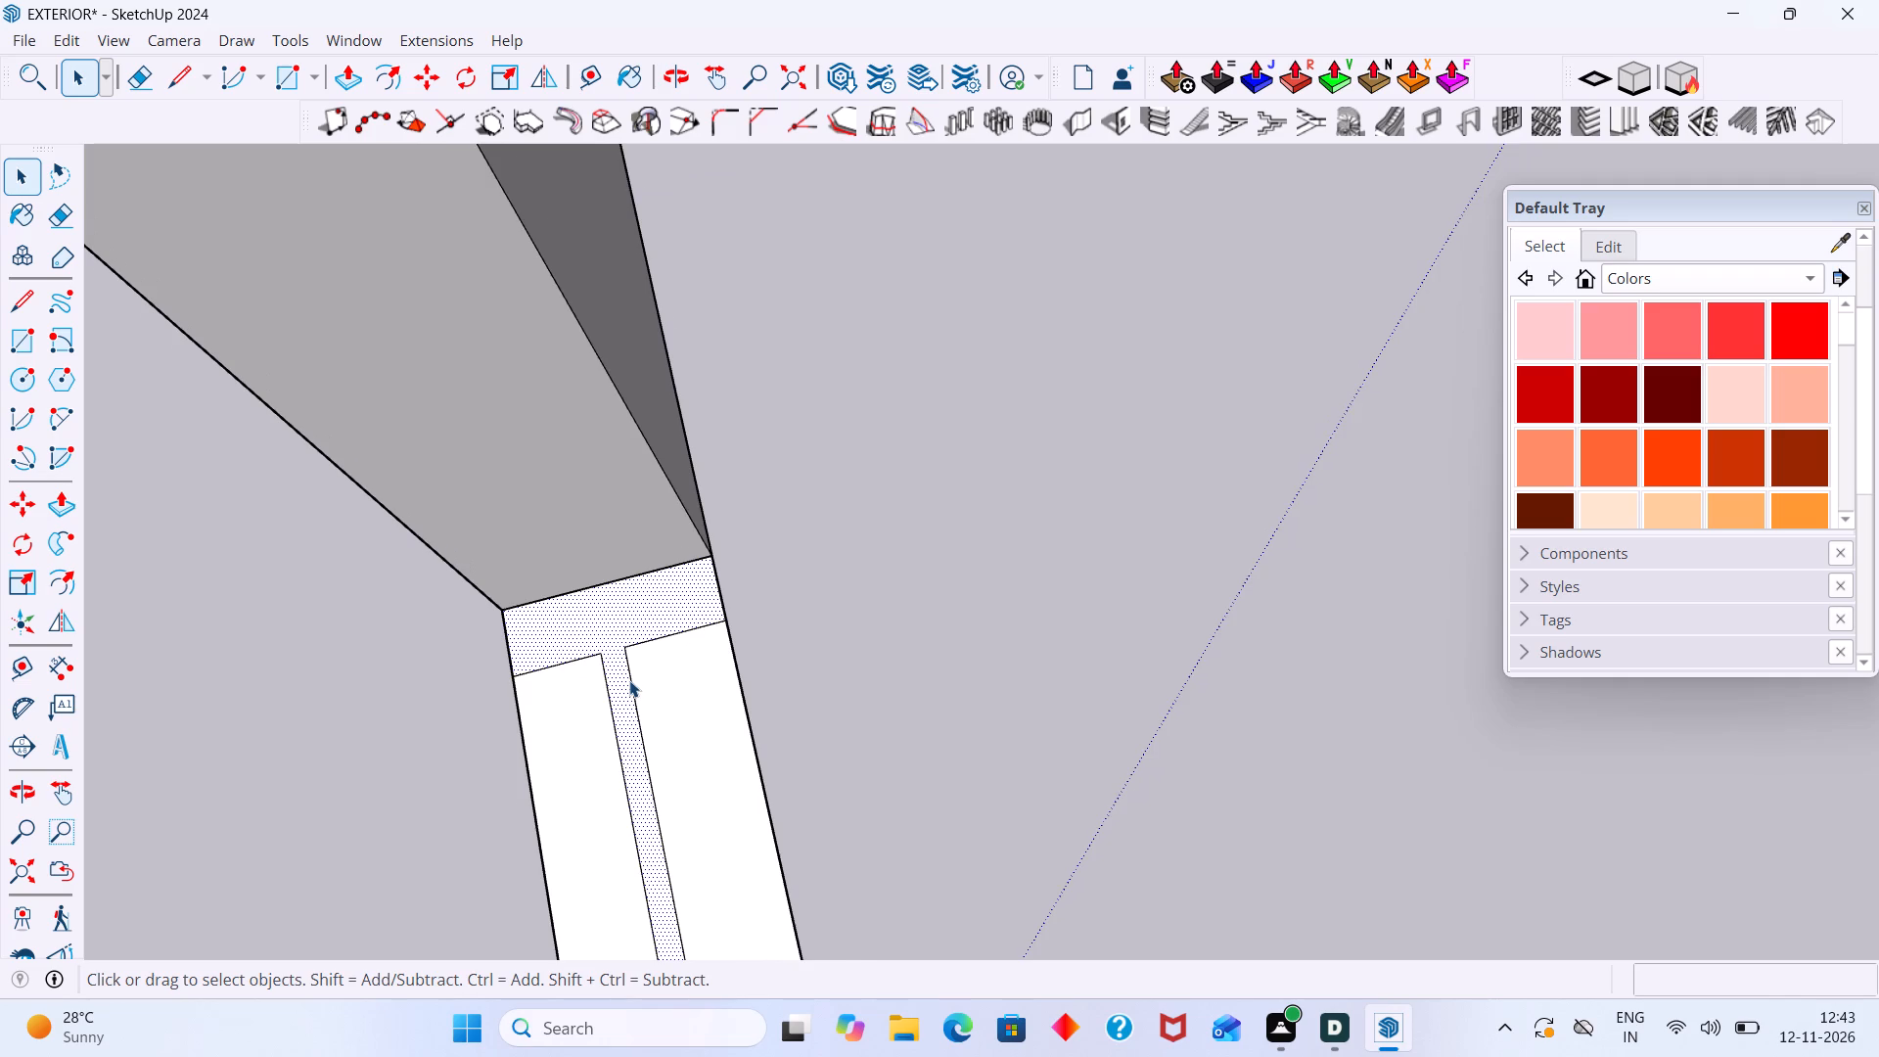
{"action": "scroll", "coordinate": [629, 680], "scroll_direction": "up", "scroll_amount": 3}
{"action": "left_click", "coordinate": [629, 680]}
{"action": "key", "text": "Delete"}
{"action": "left_click_drag", "start_coordinate": [646, 663], "coordinate": [646, 653]}
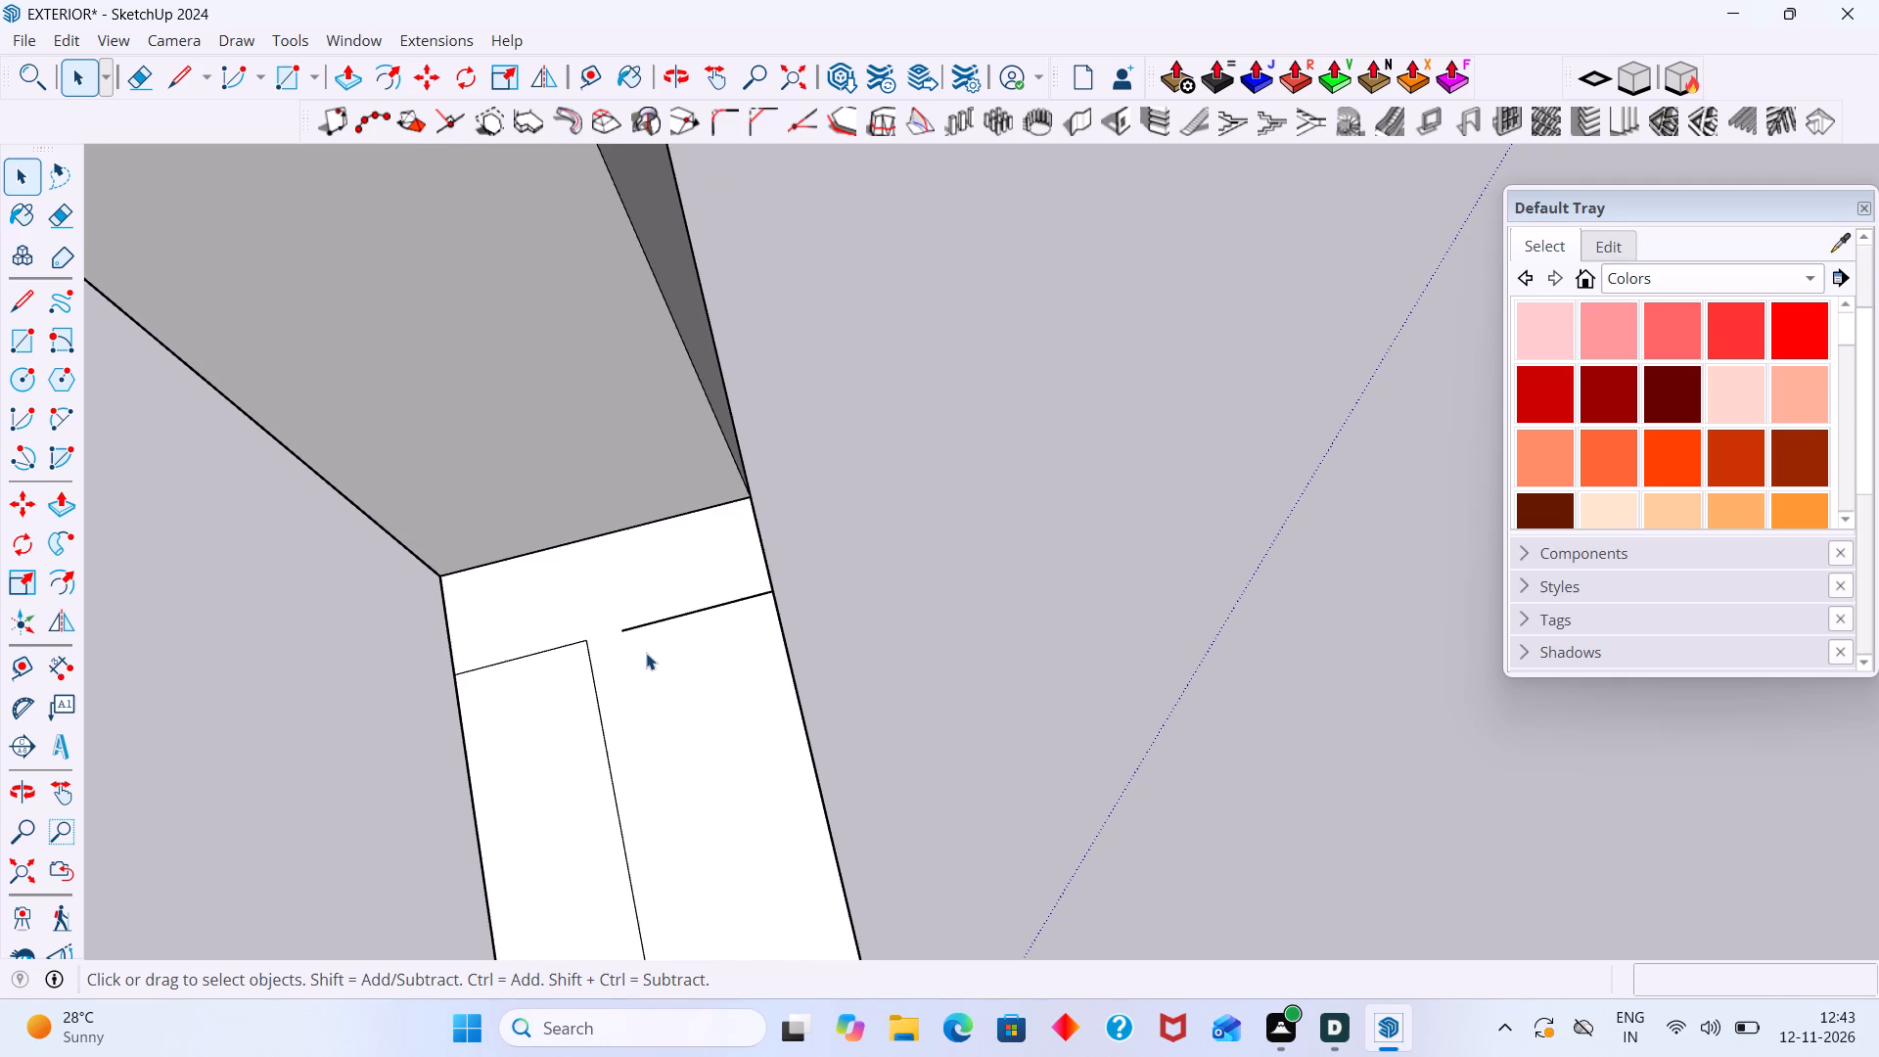
{"action": "left_click_drag", "start_coordinate": [646, 653], "coordinate": [628, 614]}
{"action": "left_click", "coordinate": [648, 648]}
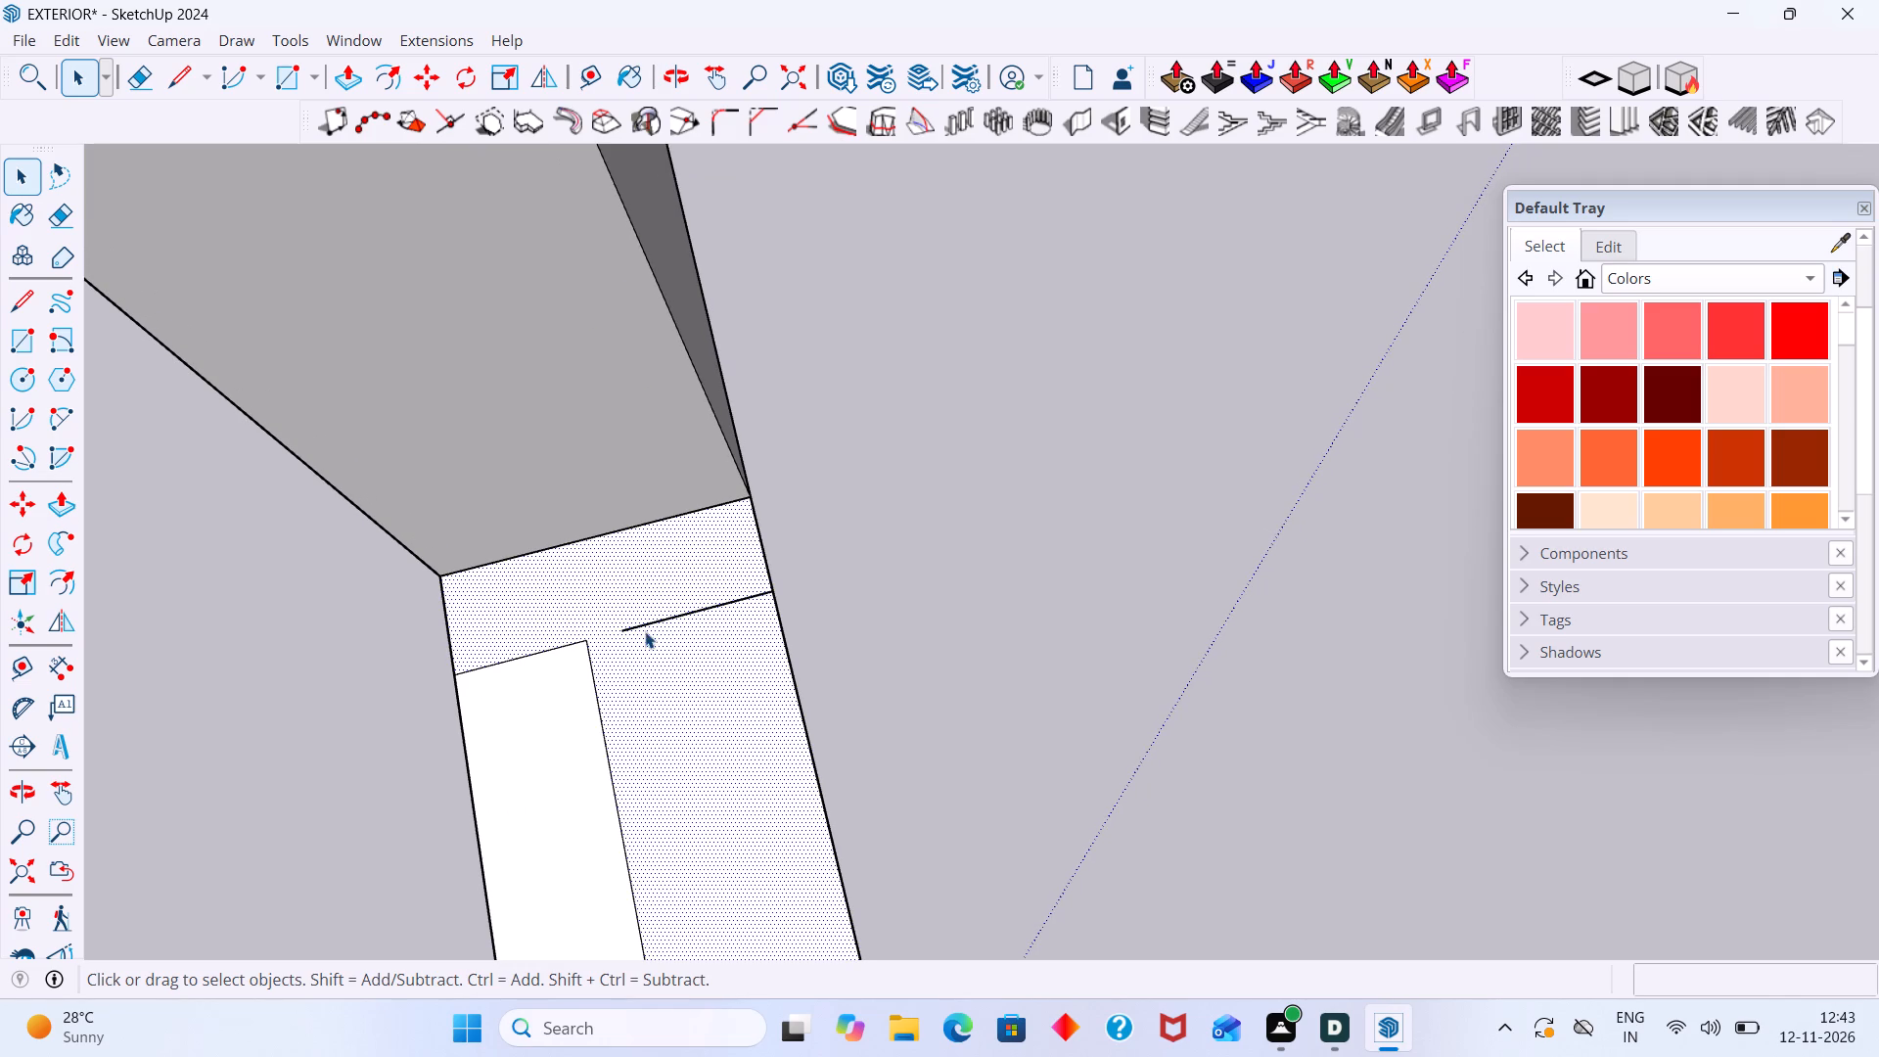
{"action": "left_click", "coordinate": [645, 623]}
{"action": "key", "text": "Delete"}
{"action": "key", "text": "e"}
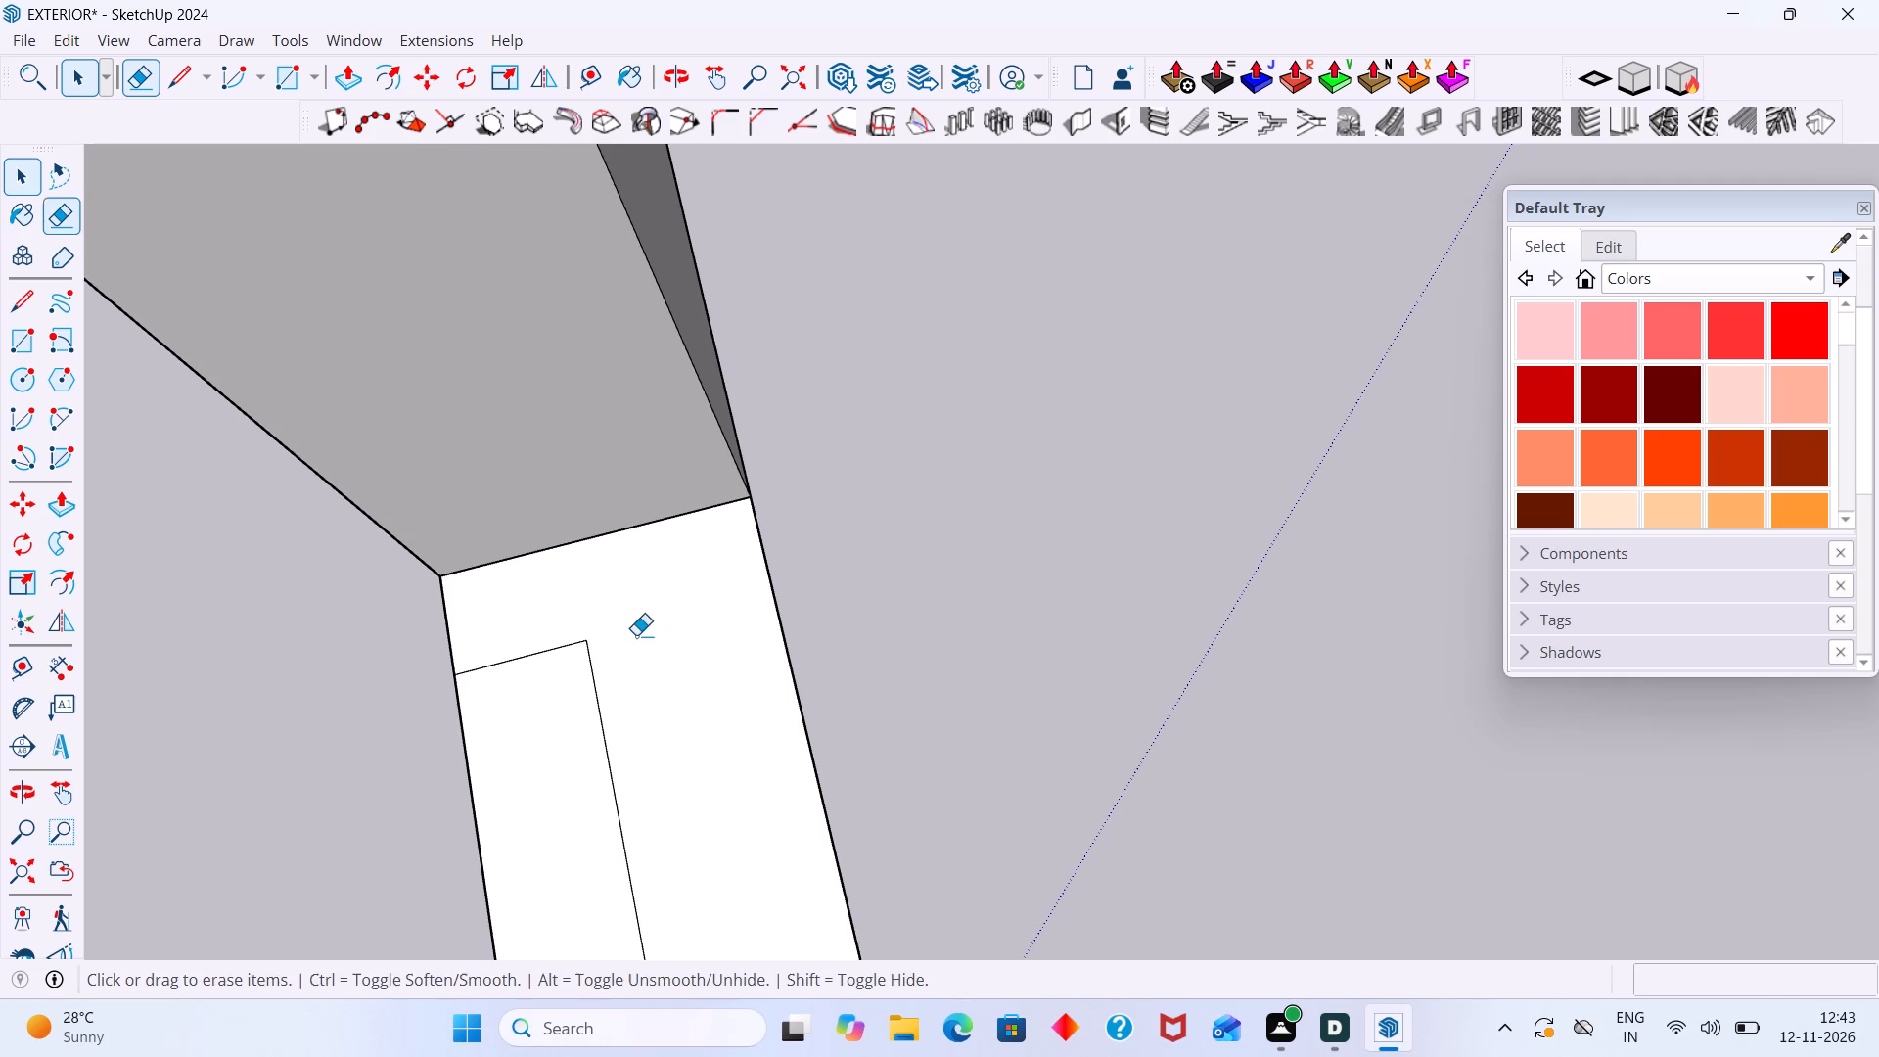
{"action": "left_click_drag", "start_coordinate": [636, 635], "coordinate": [585, 713]}
{"action": "left_click_drag", "start_coordinate": [579, 638], "coordinate": [572, 649]}
Erase the remaining short cross line at the other end of the opening's floor strip so it forms one clean face.
{"action": "scroll", "coordinate": [573, 647], "scroll_direction": "down", "scroll_amount": 13}
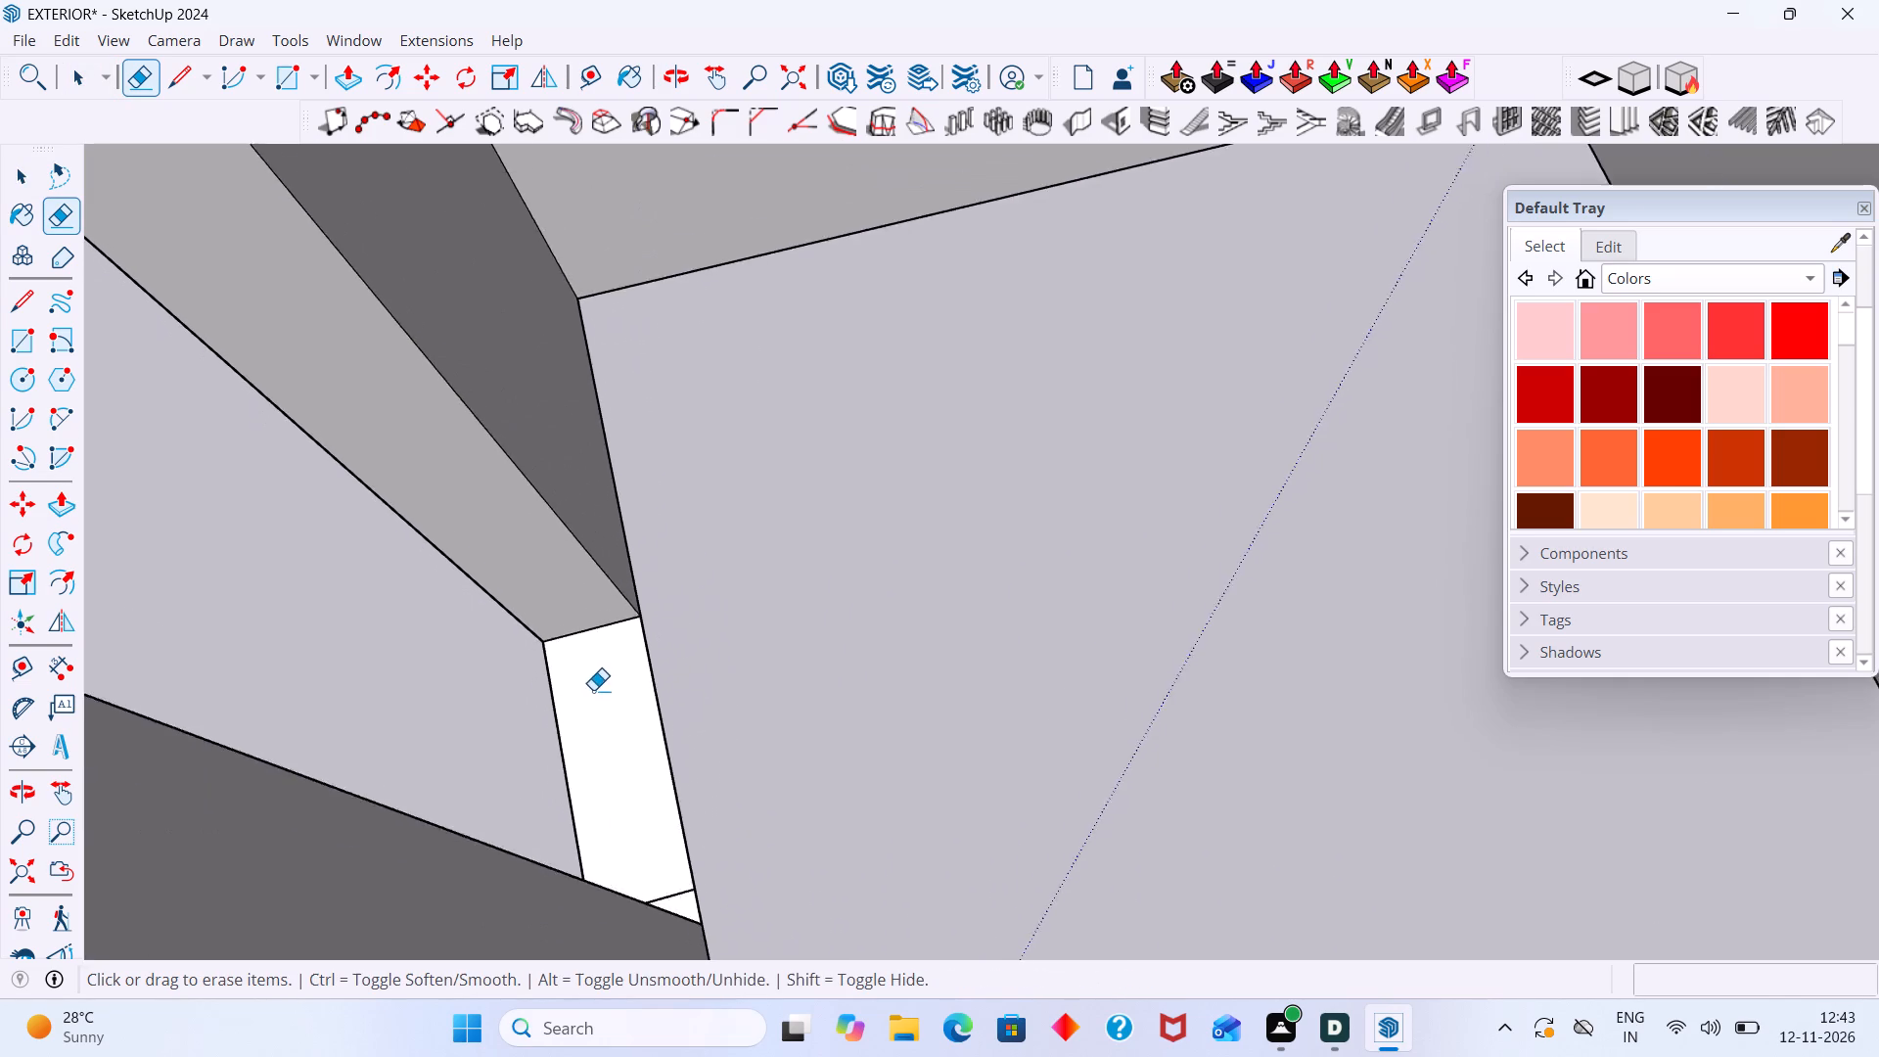
{"action": "scroll", "coordinate": [593, 690], "scroll_direction": "down", "scroll_amount": 5}
{"action": "middle_click_drag", "start_coordinate": [591, 735], "coordinate": [1247, 603]}
{"action": "scroll", "coordinate": [1233, 622], "scroll_direction": "down", "scroll_amount": 1}
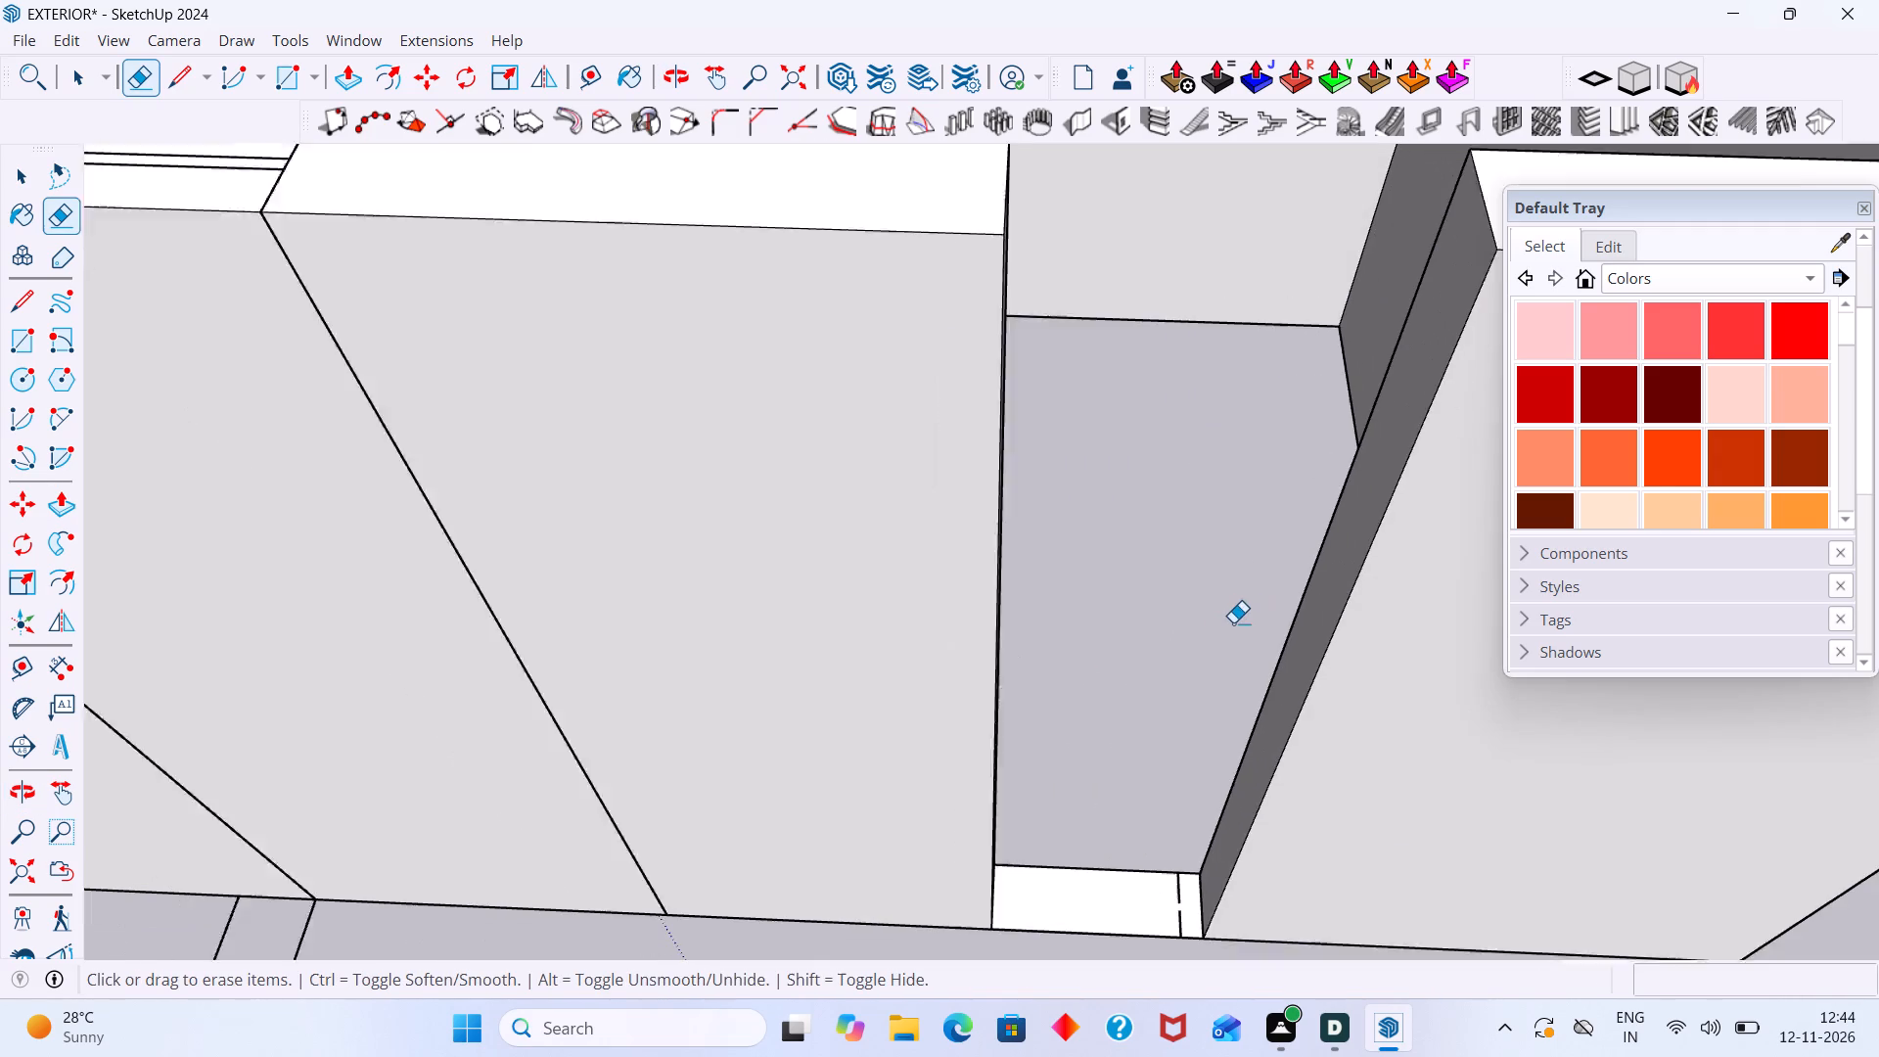
{"action": "scroll", "coordinate": [1233, 622], "scroll_direction": "down", "scroll_amount": 1}
{"action": "middle_click_drag", "start_coordinate": [1211, 630], "coordinate": [1094, 507], "text": "shift"}
{"action": "middle_click_drag", "start_coordinate": [1083, 684], "coordinate": [1077, 762]}
{"action": "scroll", "coordinate": [1080, 766], "scroll_direction": "up", "scroll_amount": 11}
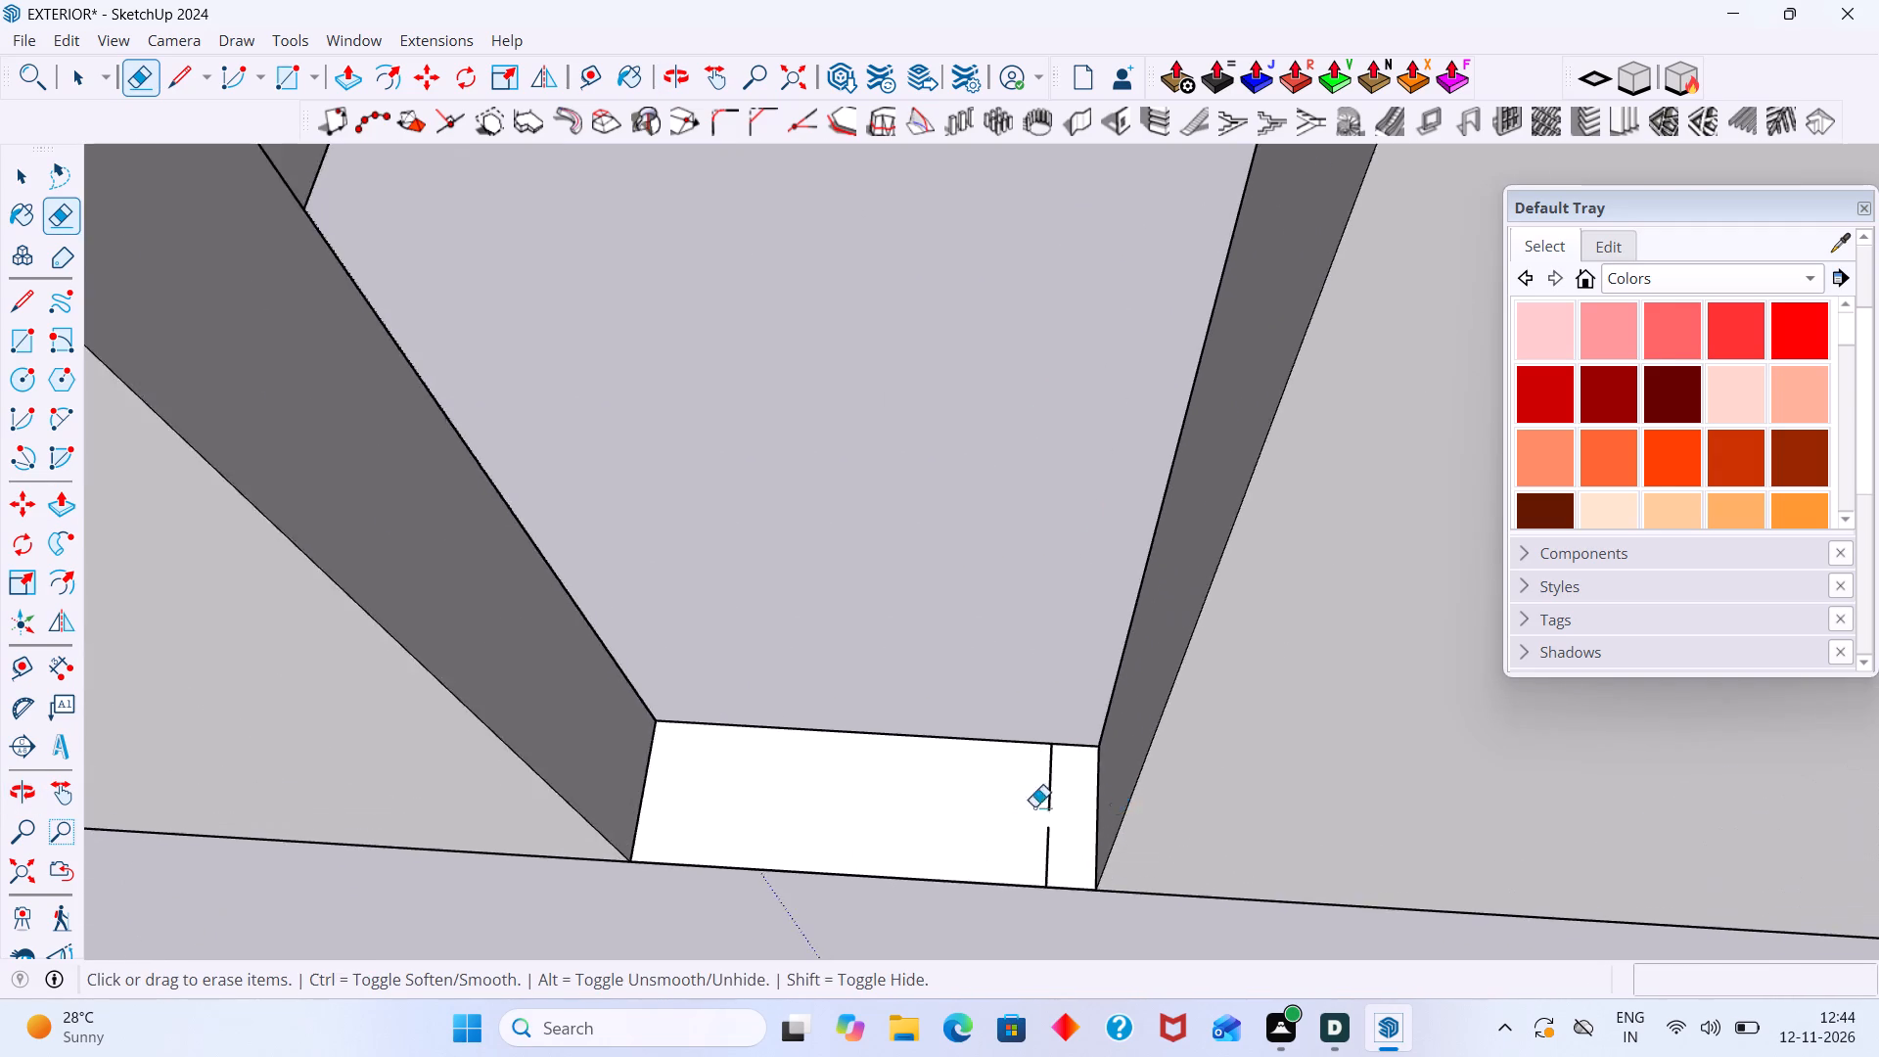
{"action": "scroll", "coordinate": [1034, 806], "scroll_direction": "up", "scroll_amount": 6}
{"action": "left_click_drag", "start_coordinate": [1113, 795], "coordinate": [1073, 792]}
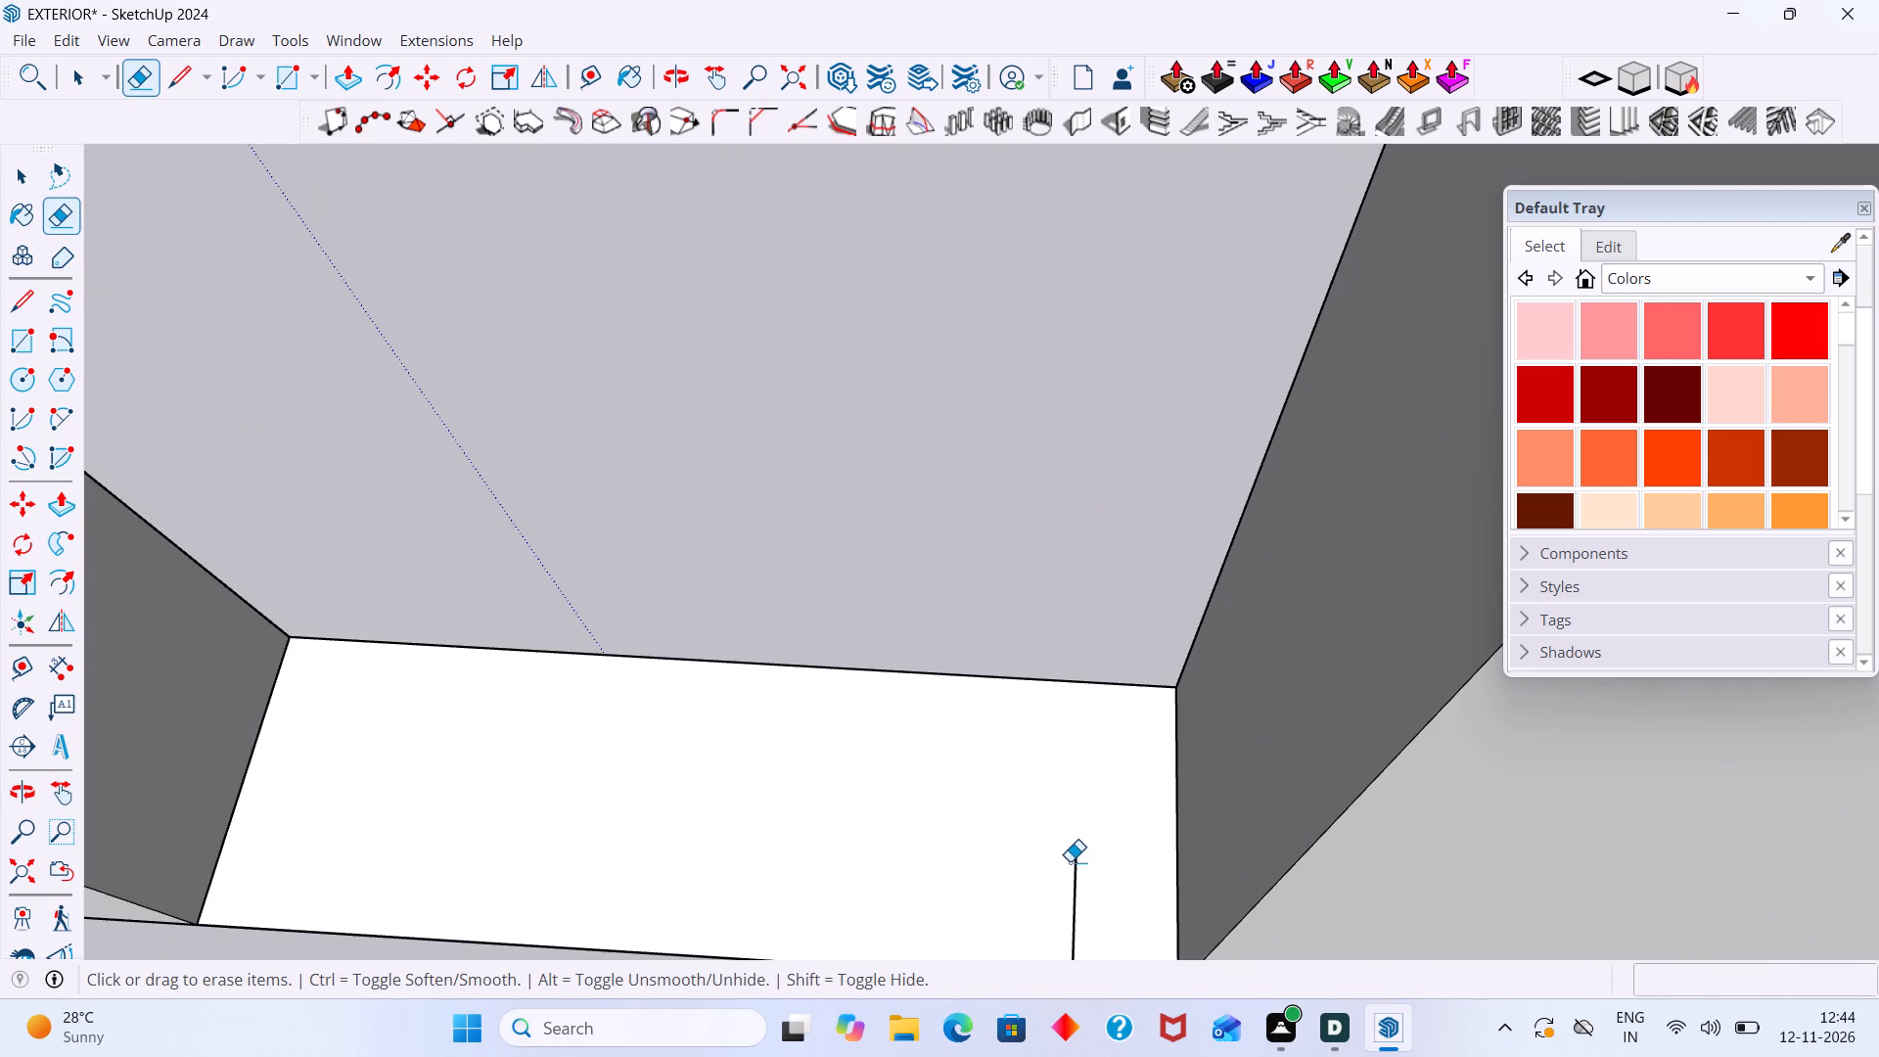
{"action": "left_click", "coordinate": [1072, 861]}
{"action": "key", "text": "space"}
{"action": "left_click", "coordinate": [1103, 626]}
{"action": "scroll", "coordinate": [1094, 625], "scroll_direction": "down", "scroll_amount": 6}
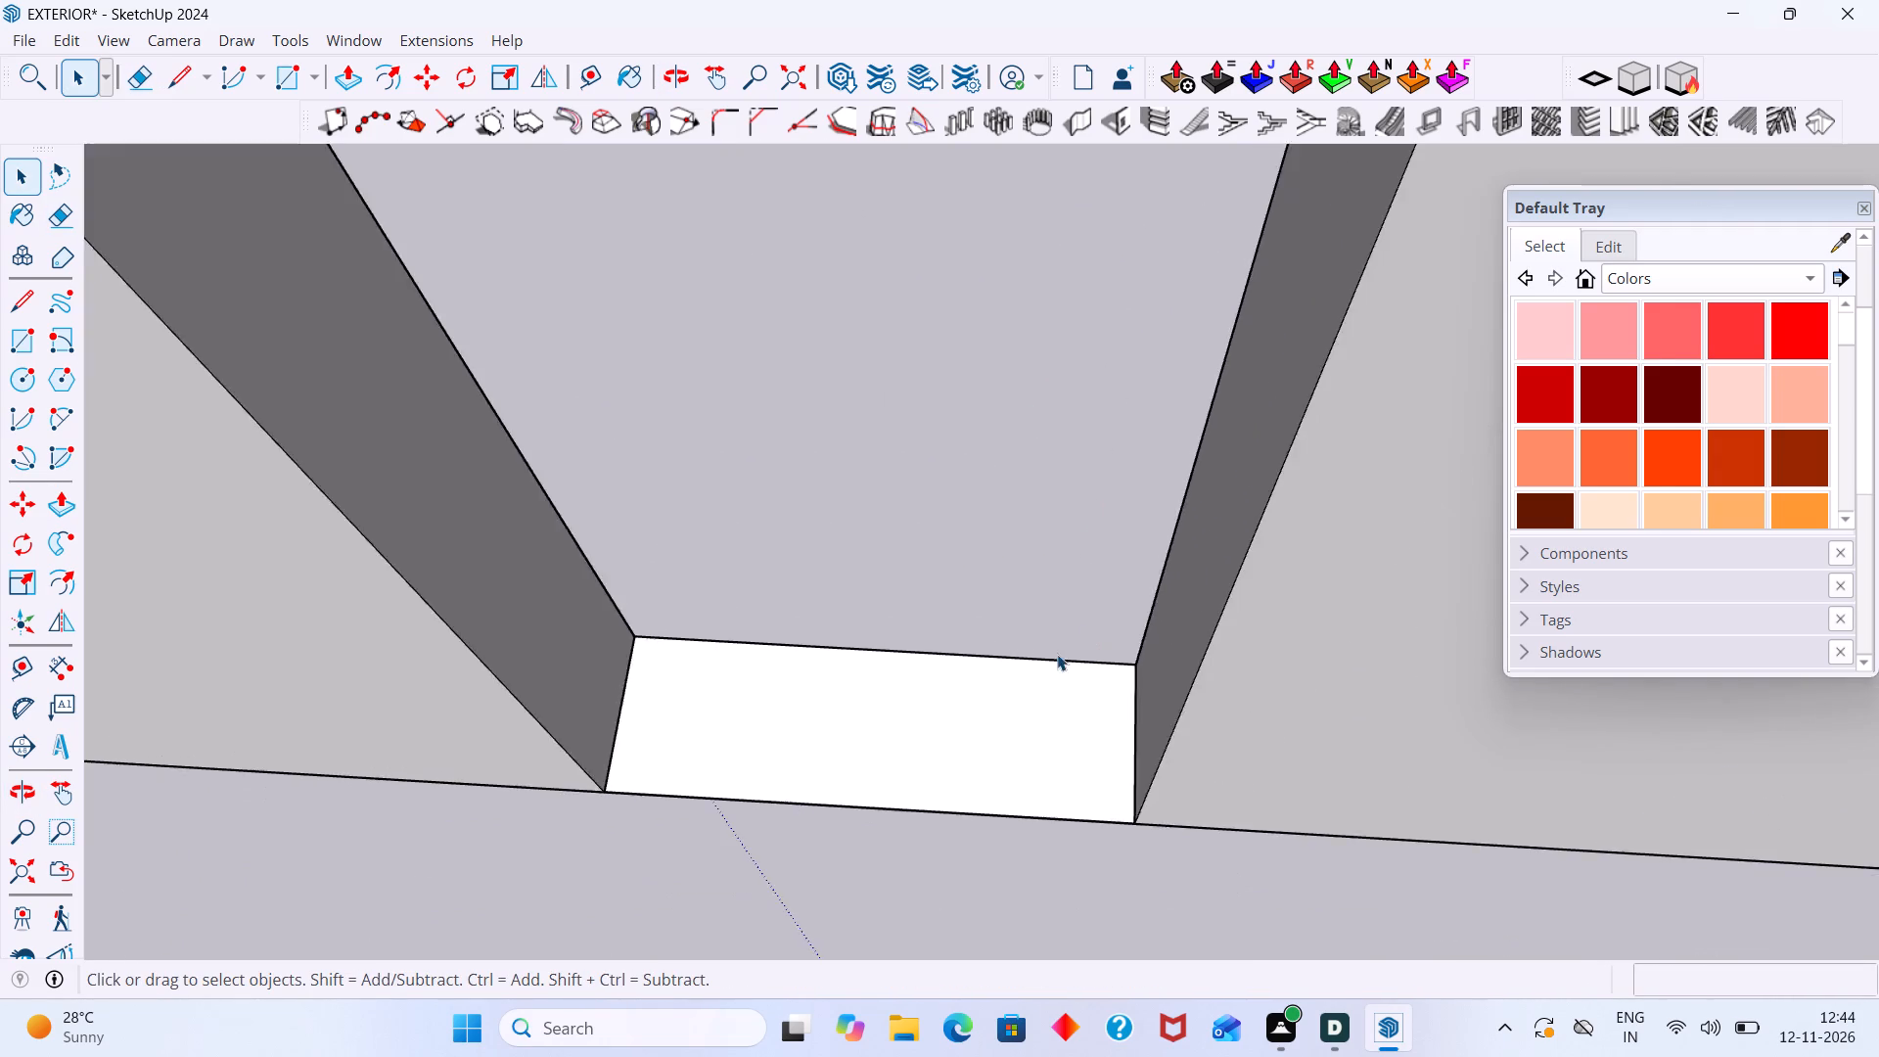
{"action": "scroll", "coordinate": [1057, 654], "scroll_direction": "down", "scroll_amount": 7}
{"action": "scroll", "coordinate": [989, 718], "scroll_direction": "up", "scroll_amount": 4}
{"action": "left_click", "coordinate": [965, 718]}
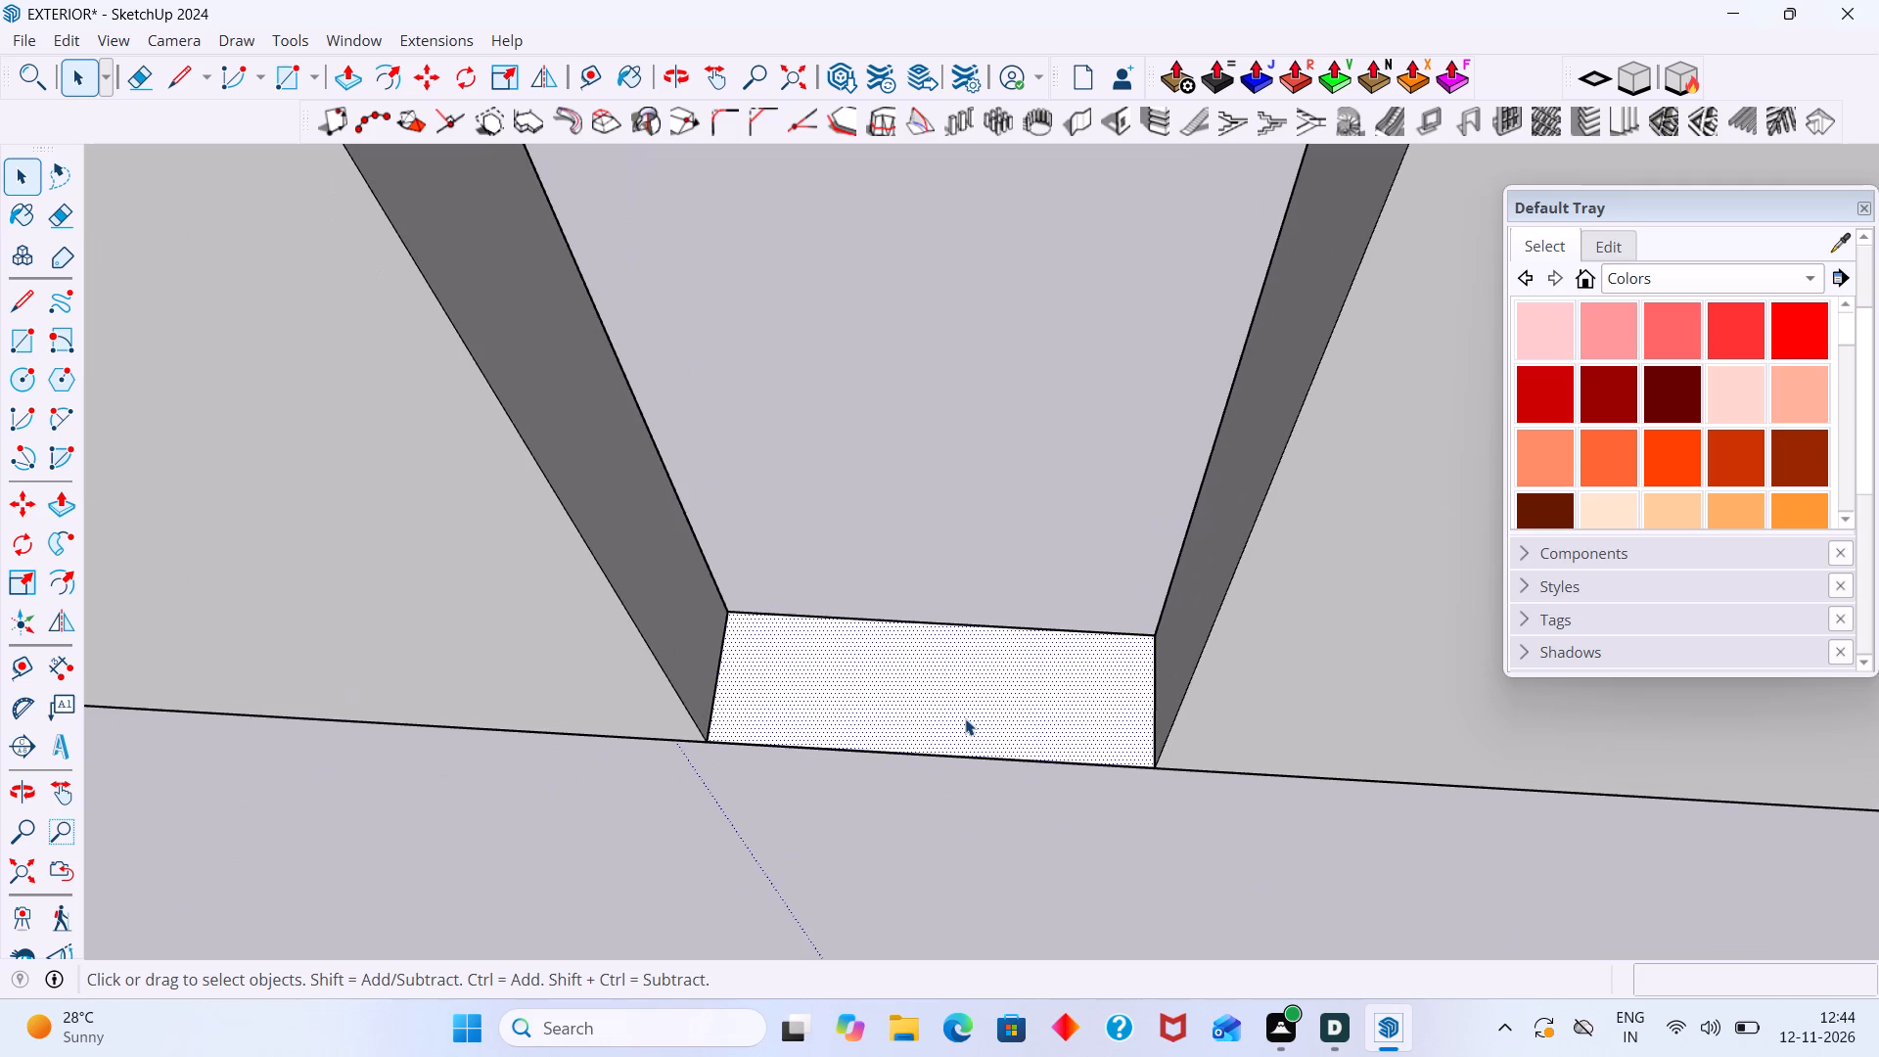
{"action": "scroll", "coordinate": [965, 718], "scroll_direction": "down", "scroll_amount": 10}
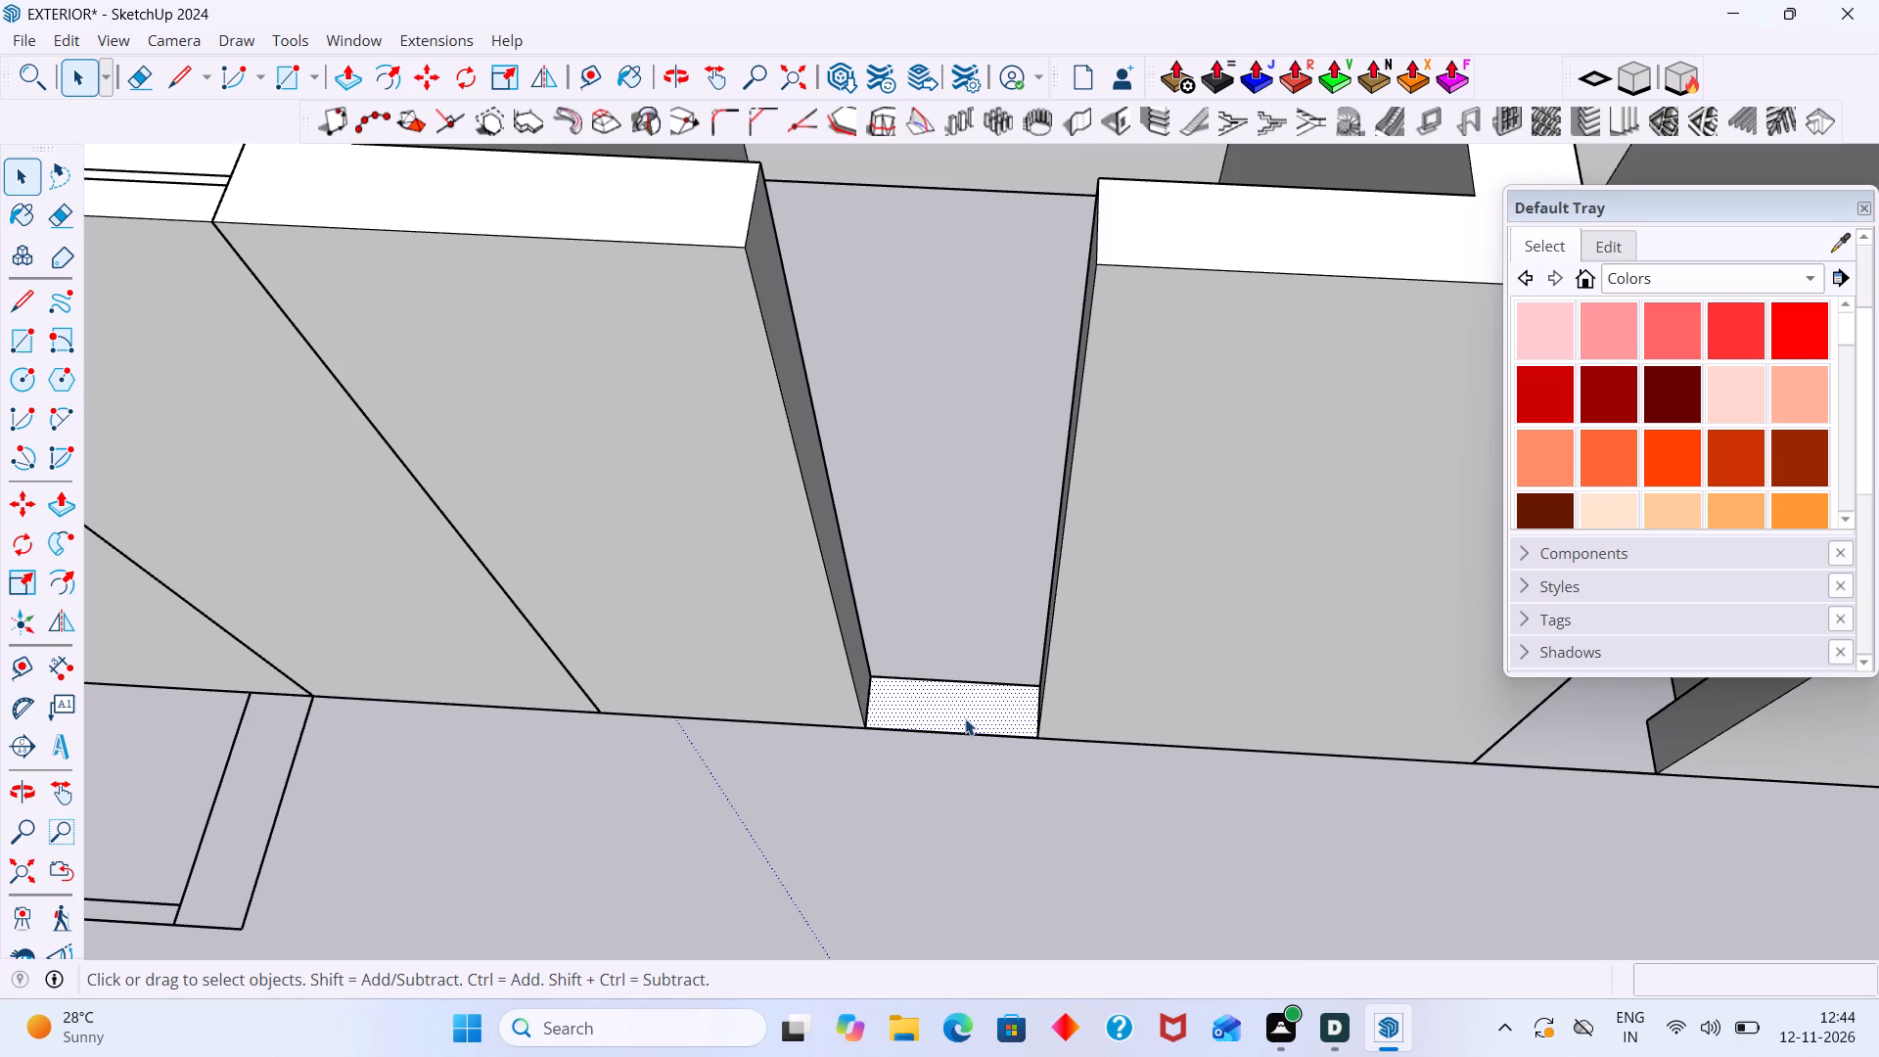
{"action": "left_click", "coordinate": [927, 805]}
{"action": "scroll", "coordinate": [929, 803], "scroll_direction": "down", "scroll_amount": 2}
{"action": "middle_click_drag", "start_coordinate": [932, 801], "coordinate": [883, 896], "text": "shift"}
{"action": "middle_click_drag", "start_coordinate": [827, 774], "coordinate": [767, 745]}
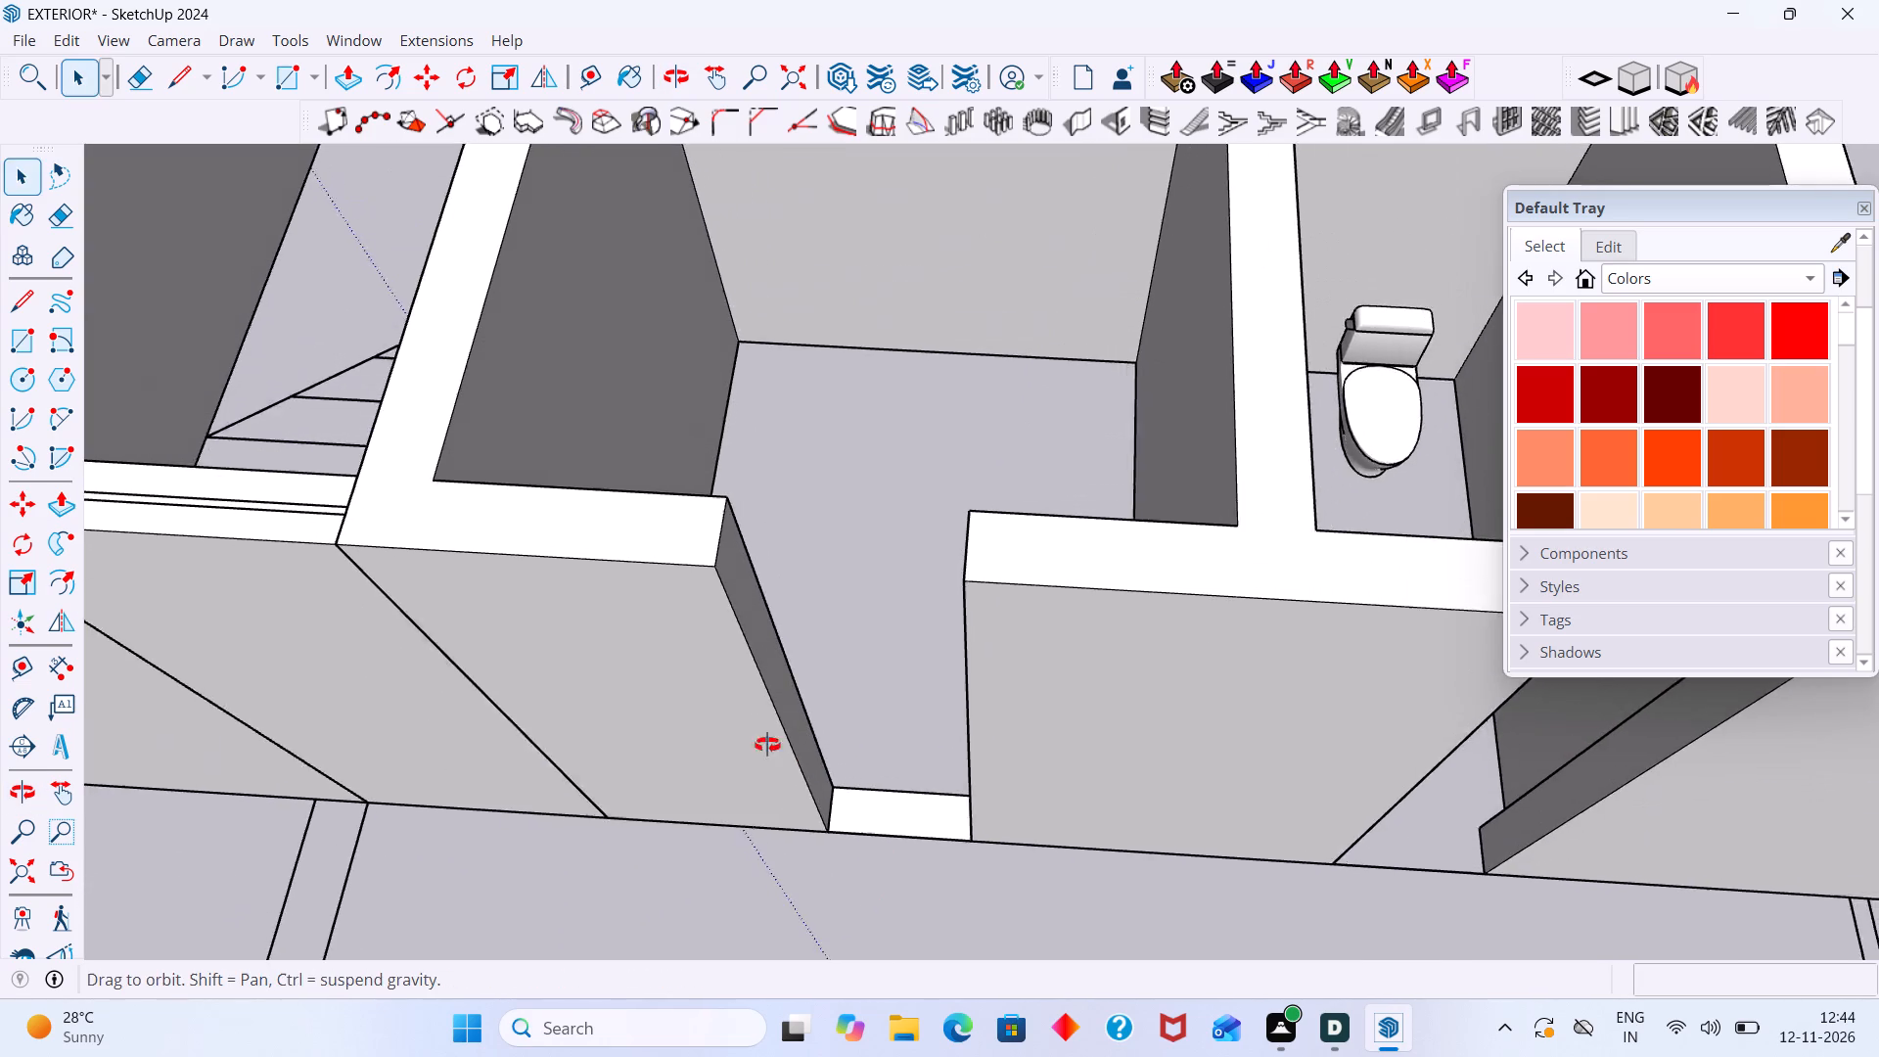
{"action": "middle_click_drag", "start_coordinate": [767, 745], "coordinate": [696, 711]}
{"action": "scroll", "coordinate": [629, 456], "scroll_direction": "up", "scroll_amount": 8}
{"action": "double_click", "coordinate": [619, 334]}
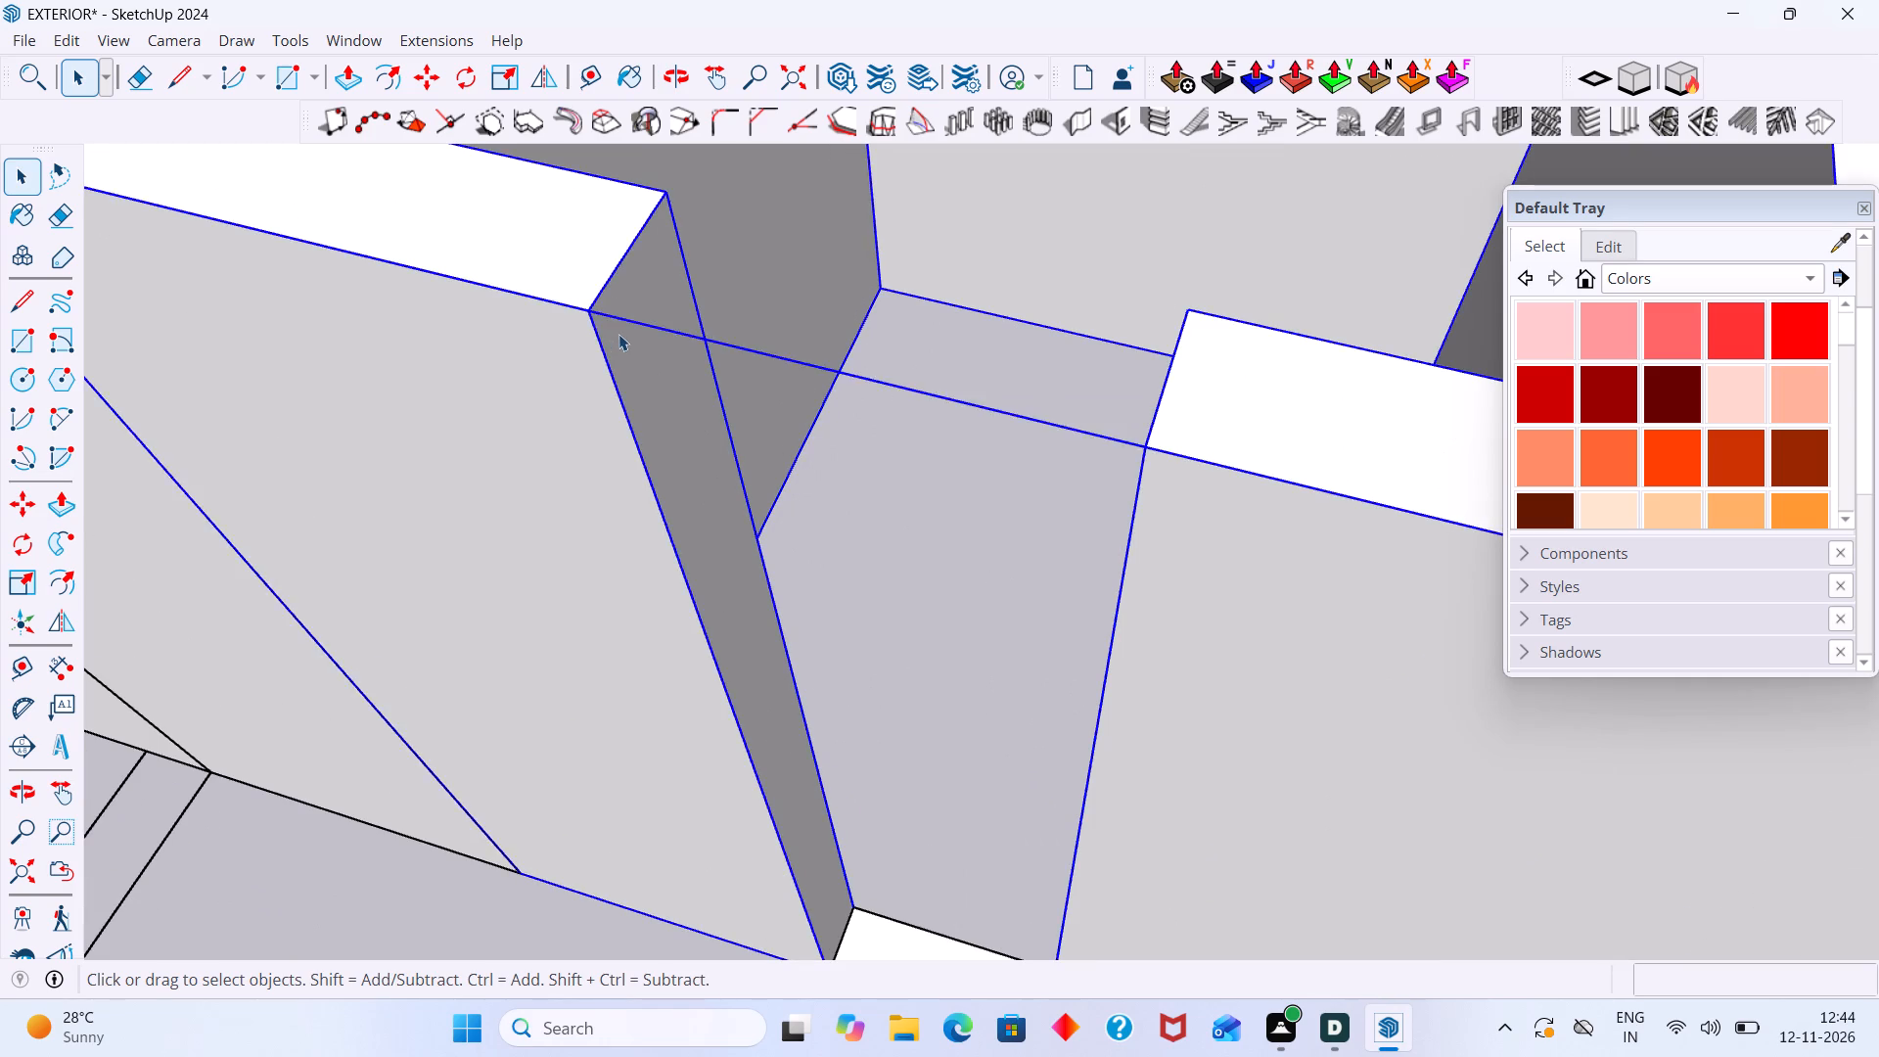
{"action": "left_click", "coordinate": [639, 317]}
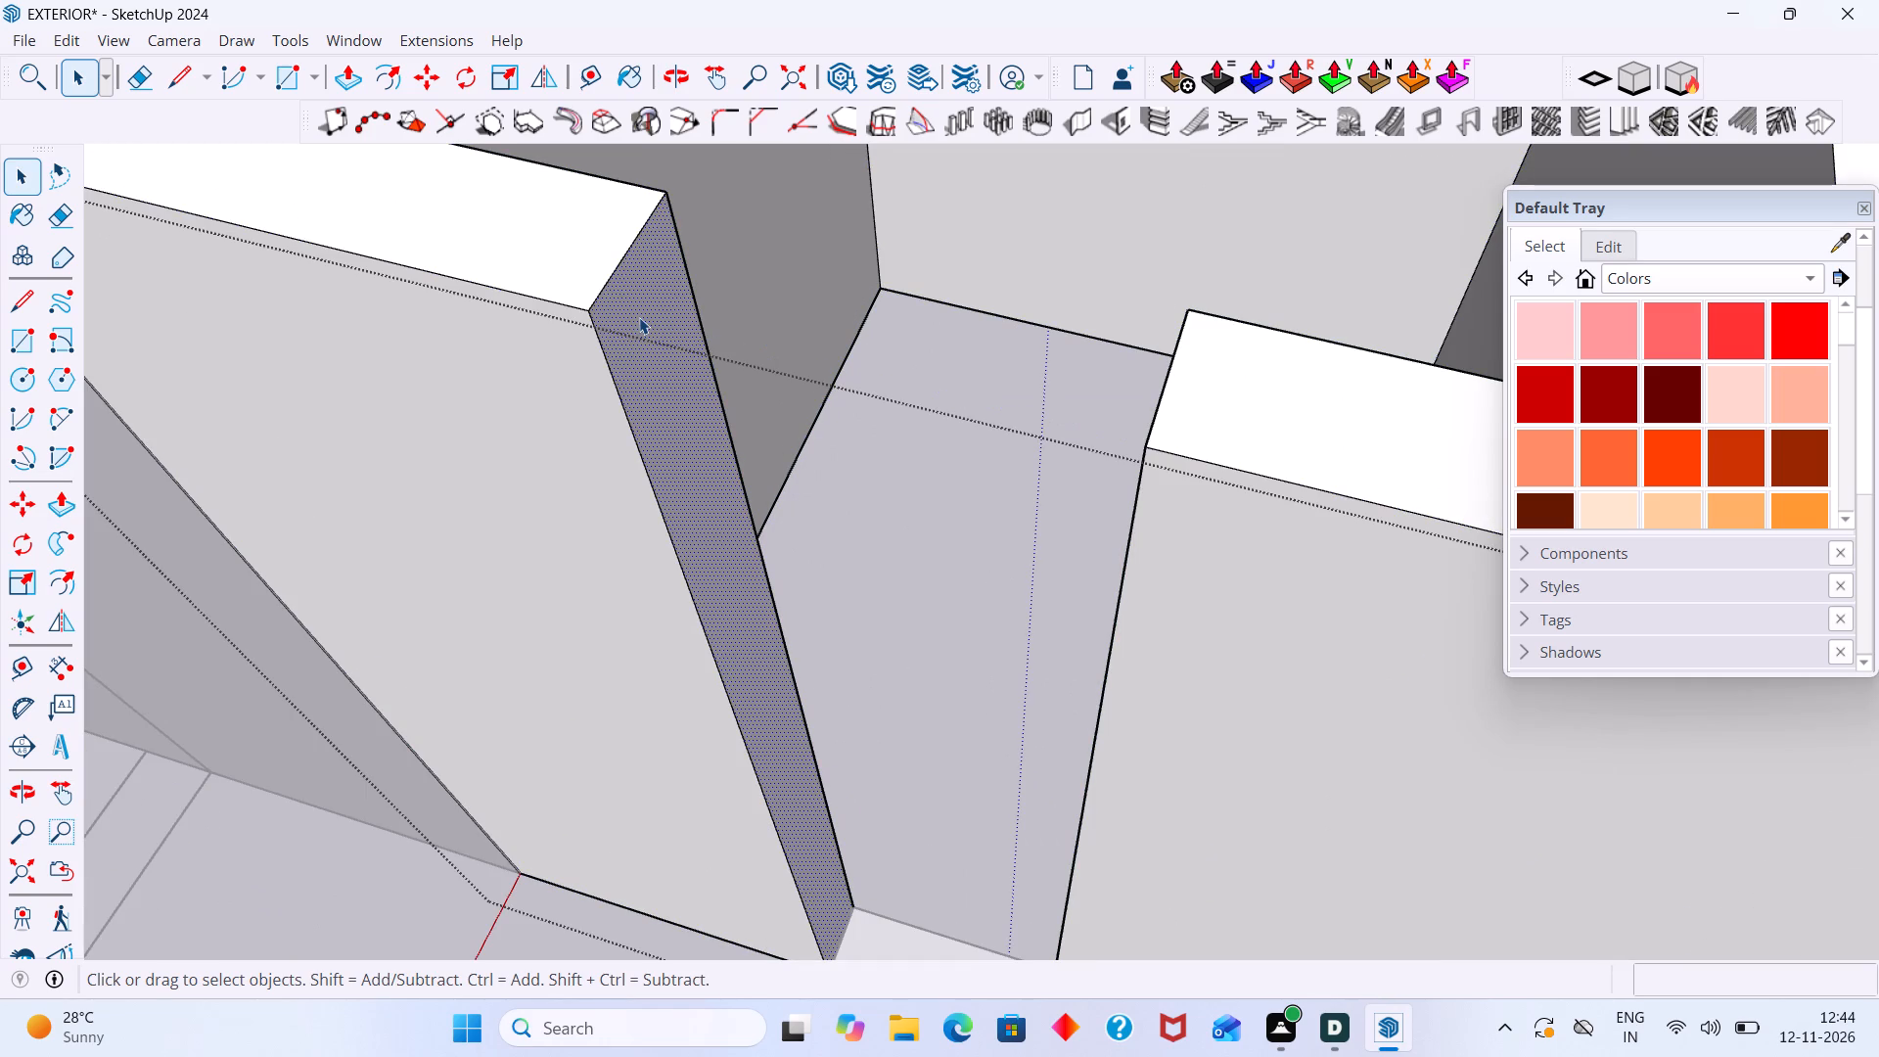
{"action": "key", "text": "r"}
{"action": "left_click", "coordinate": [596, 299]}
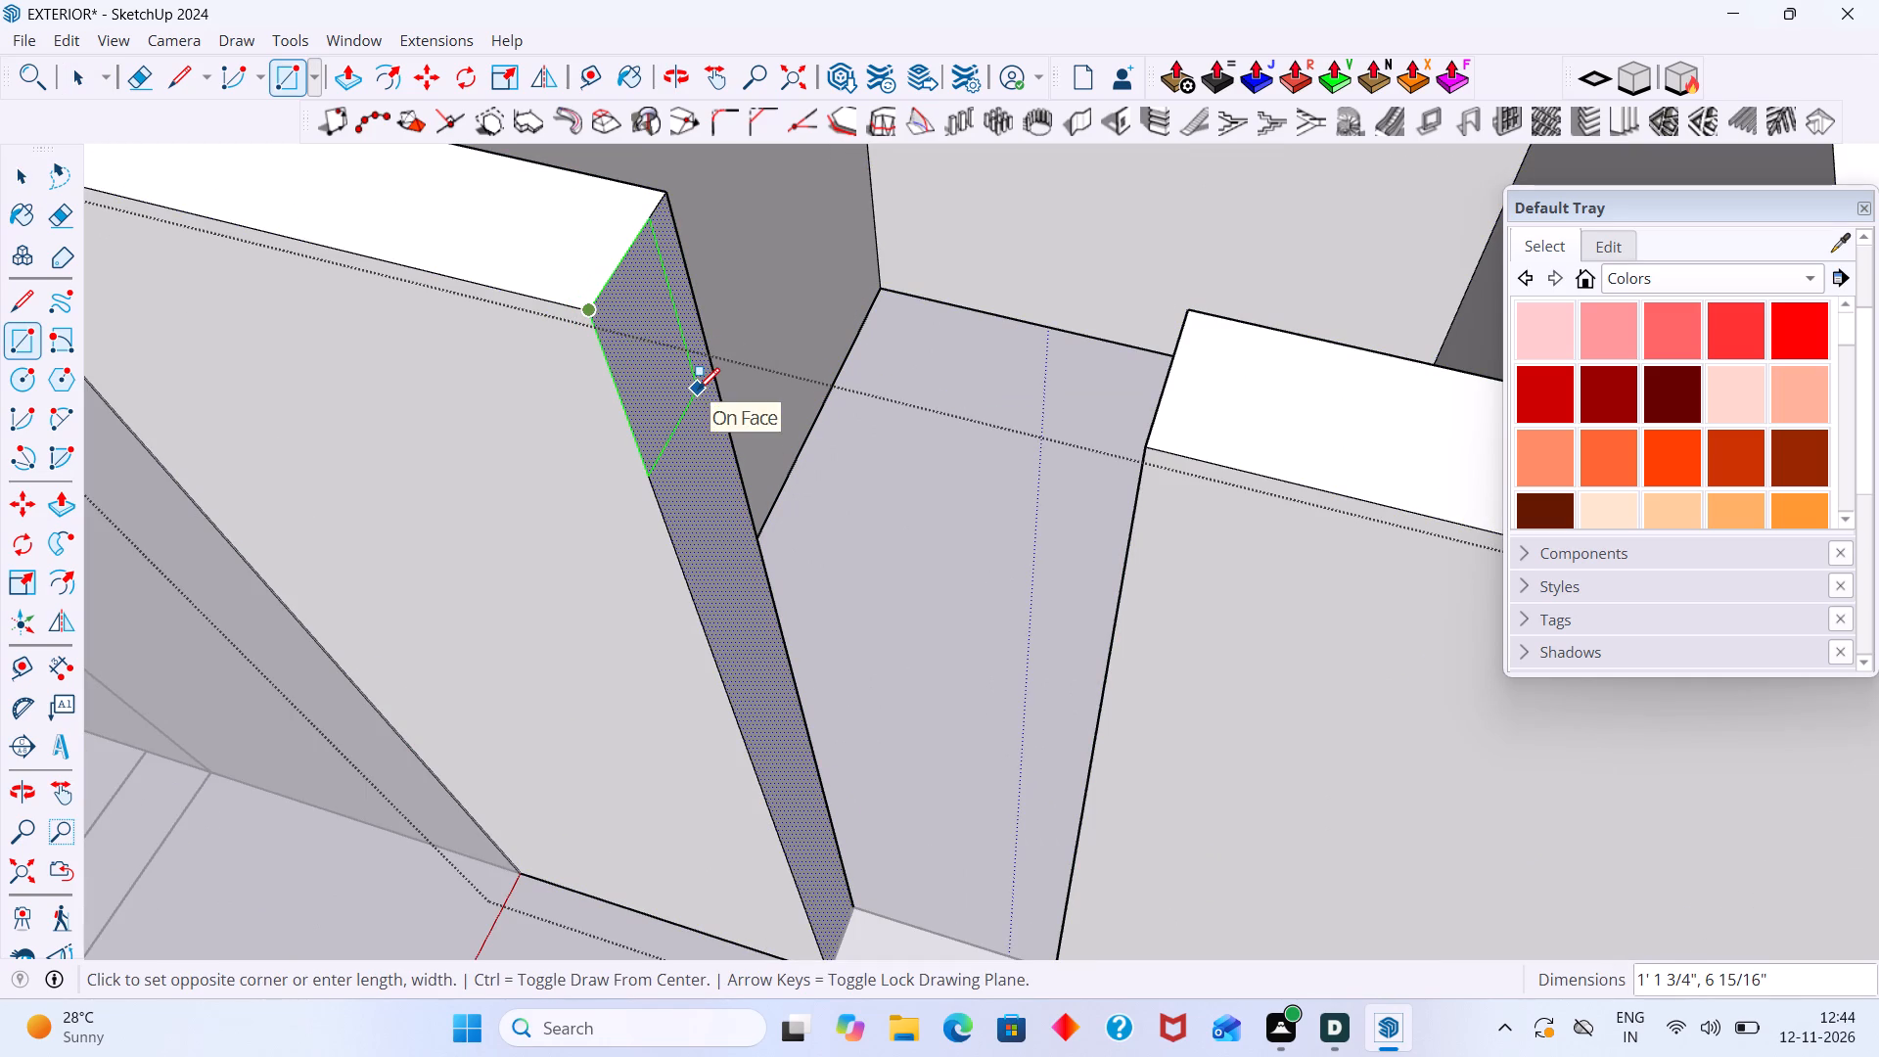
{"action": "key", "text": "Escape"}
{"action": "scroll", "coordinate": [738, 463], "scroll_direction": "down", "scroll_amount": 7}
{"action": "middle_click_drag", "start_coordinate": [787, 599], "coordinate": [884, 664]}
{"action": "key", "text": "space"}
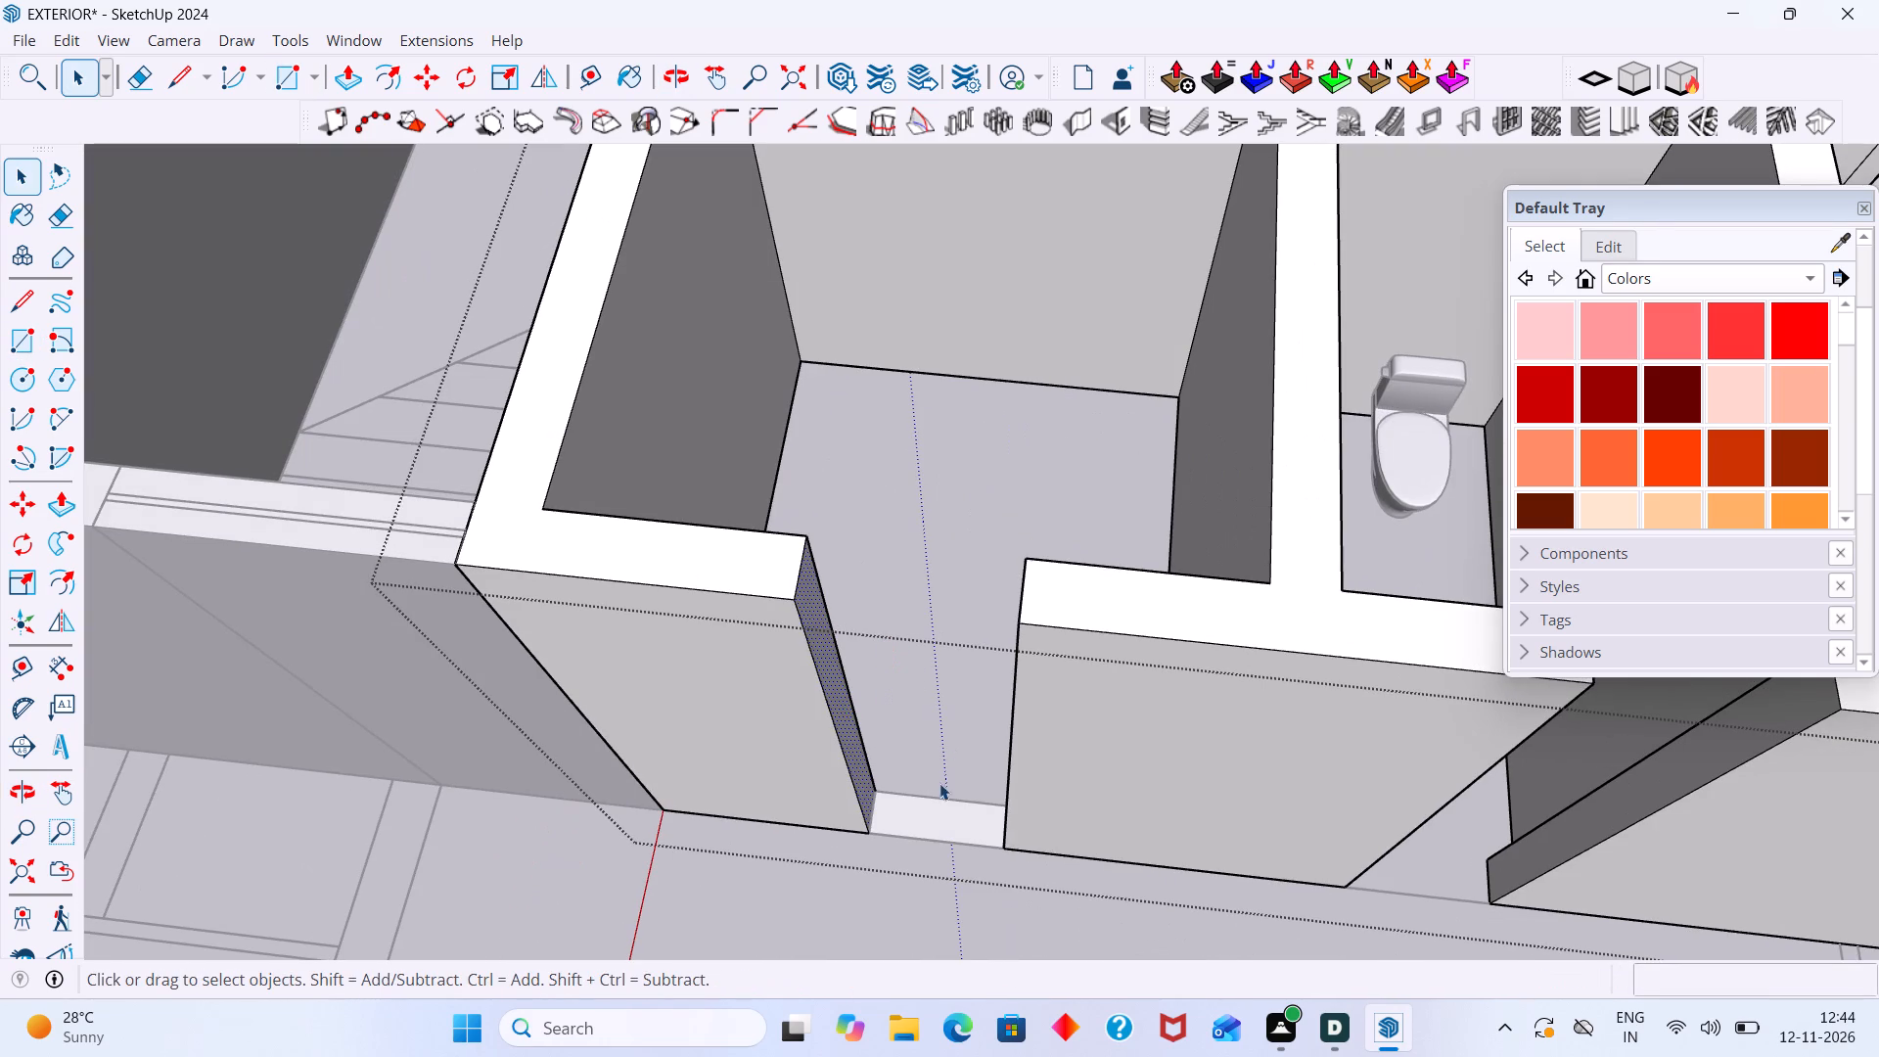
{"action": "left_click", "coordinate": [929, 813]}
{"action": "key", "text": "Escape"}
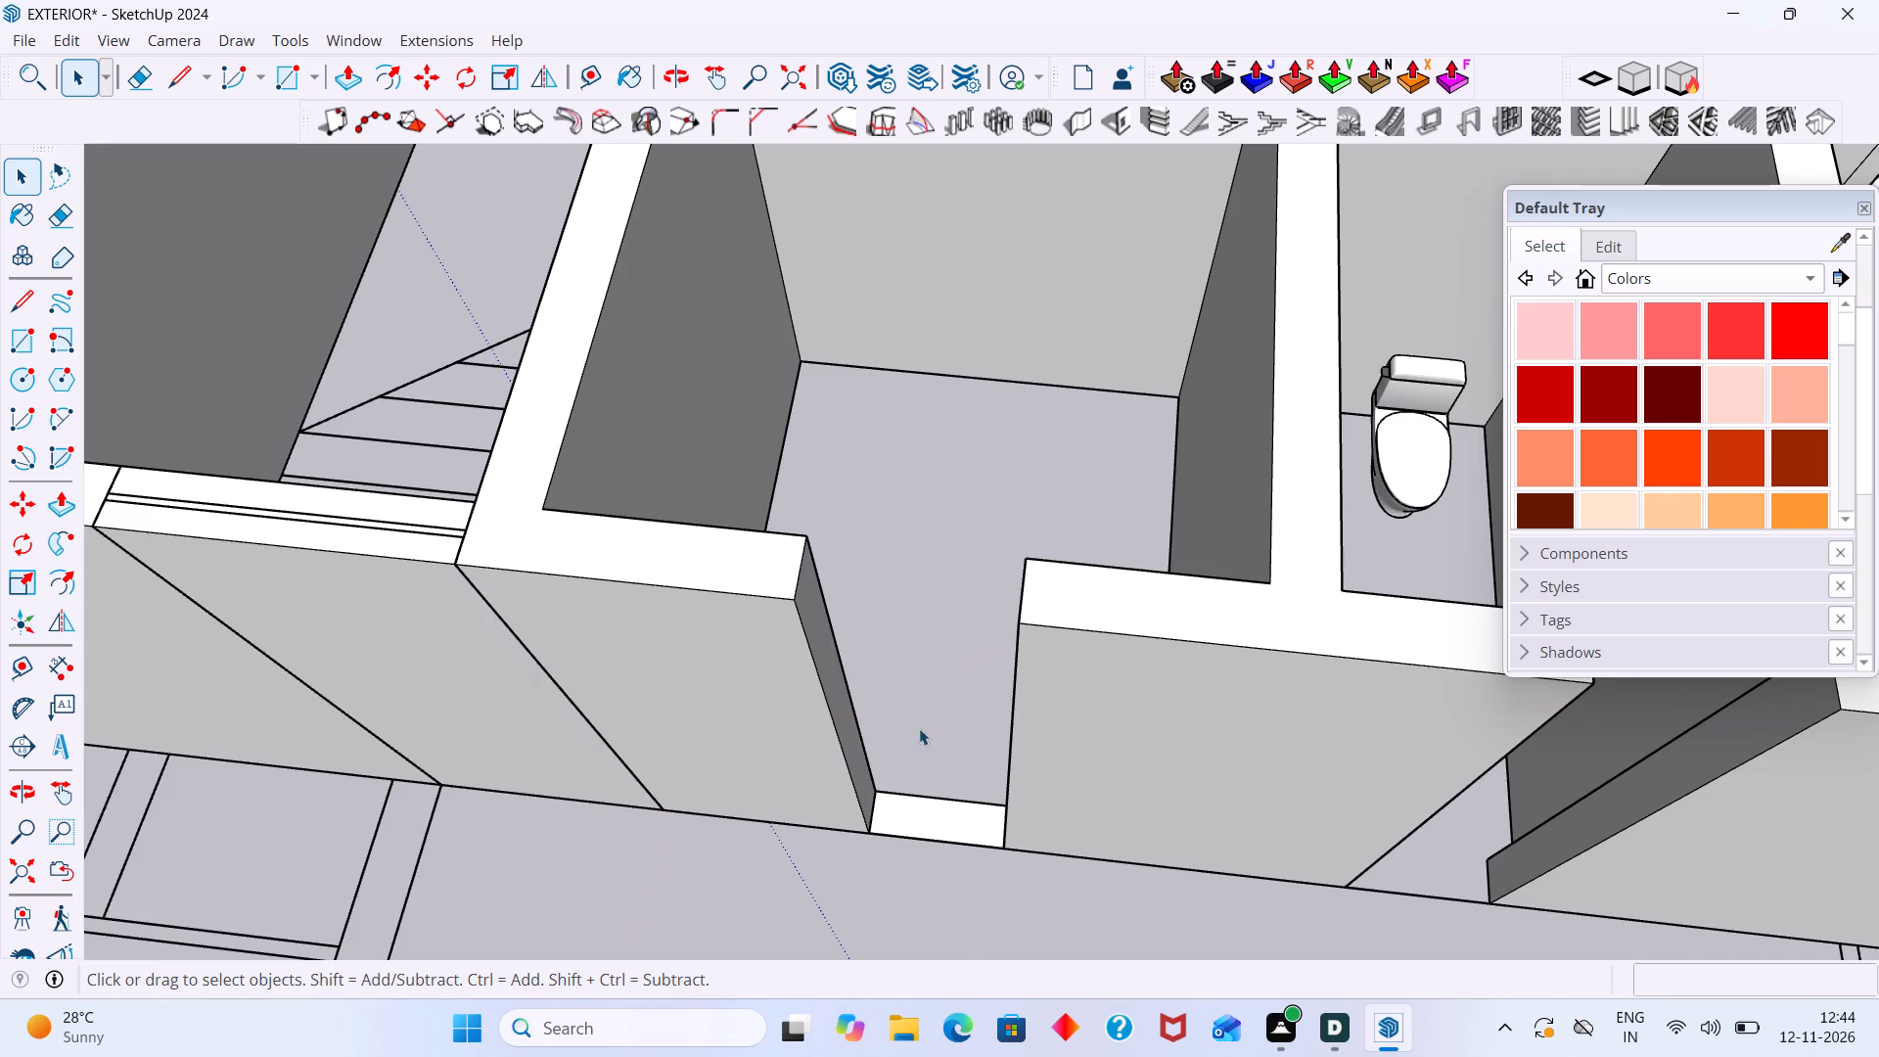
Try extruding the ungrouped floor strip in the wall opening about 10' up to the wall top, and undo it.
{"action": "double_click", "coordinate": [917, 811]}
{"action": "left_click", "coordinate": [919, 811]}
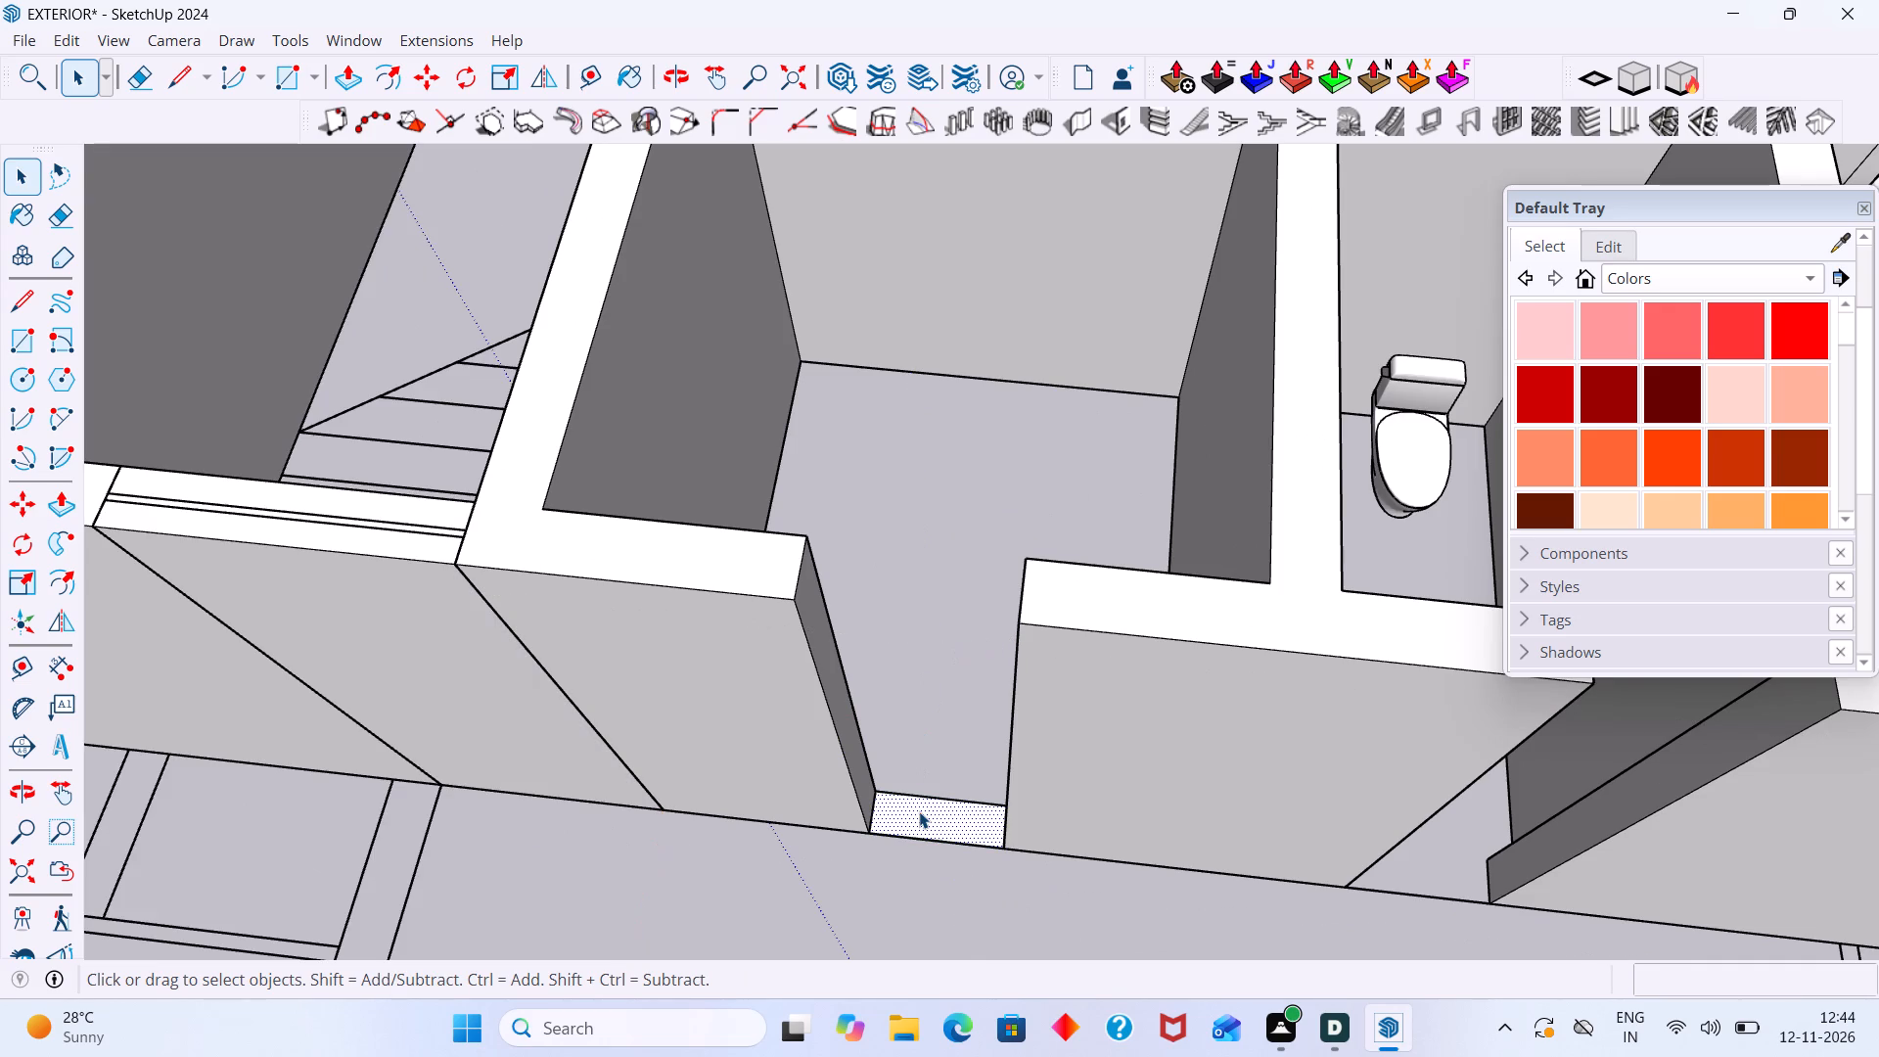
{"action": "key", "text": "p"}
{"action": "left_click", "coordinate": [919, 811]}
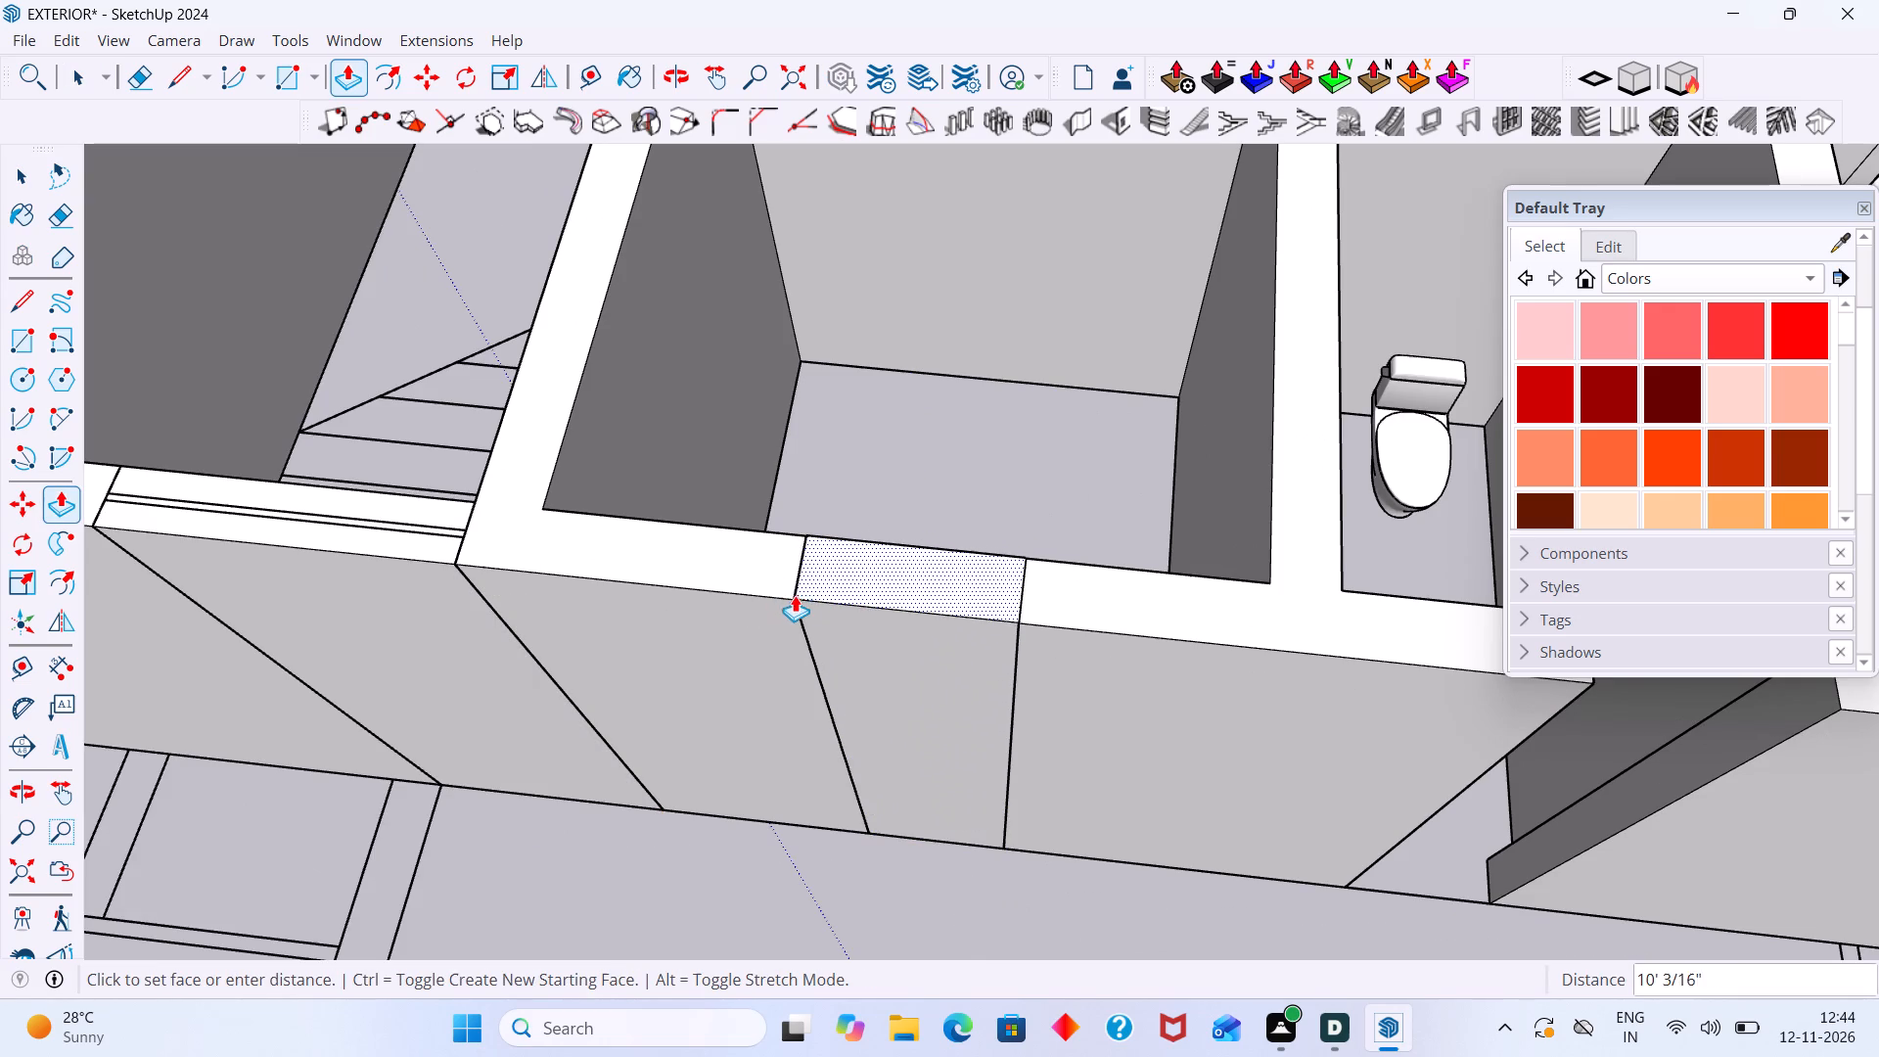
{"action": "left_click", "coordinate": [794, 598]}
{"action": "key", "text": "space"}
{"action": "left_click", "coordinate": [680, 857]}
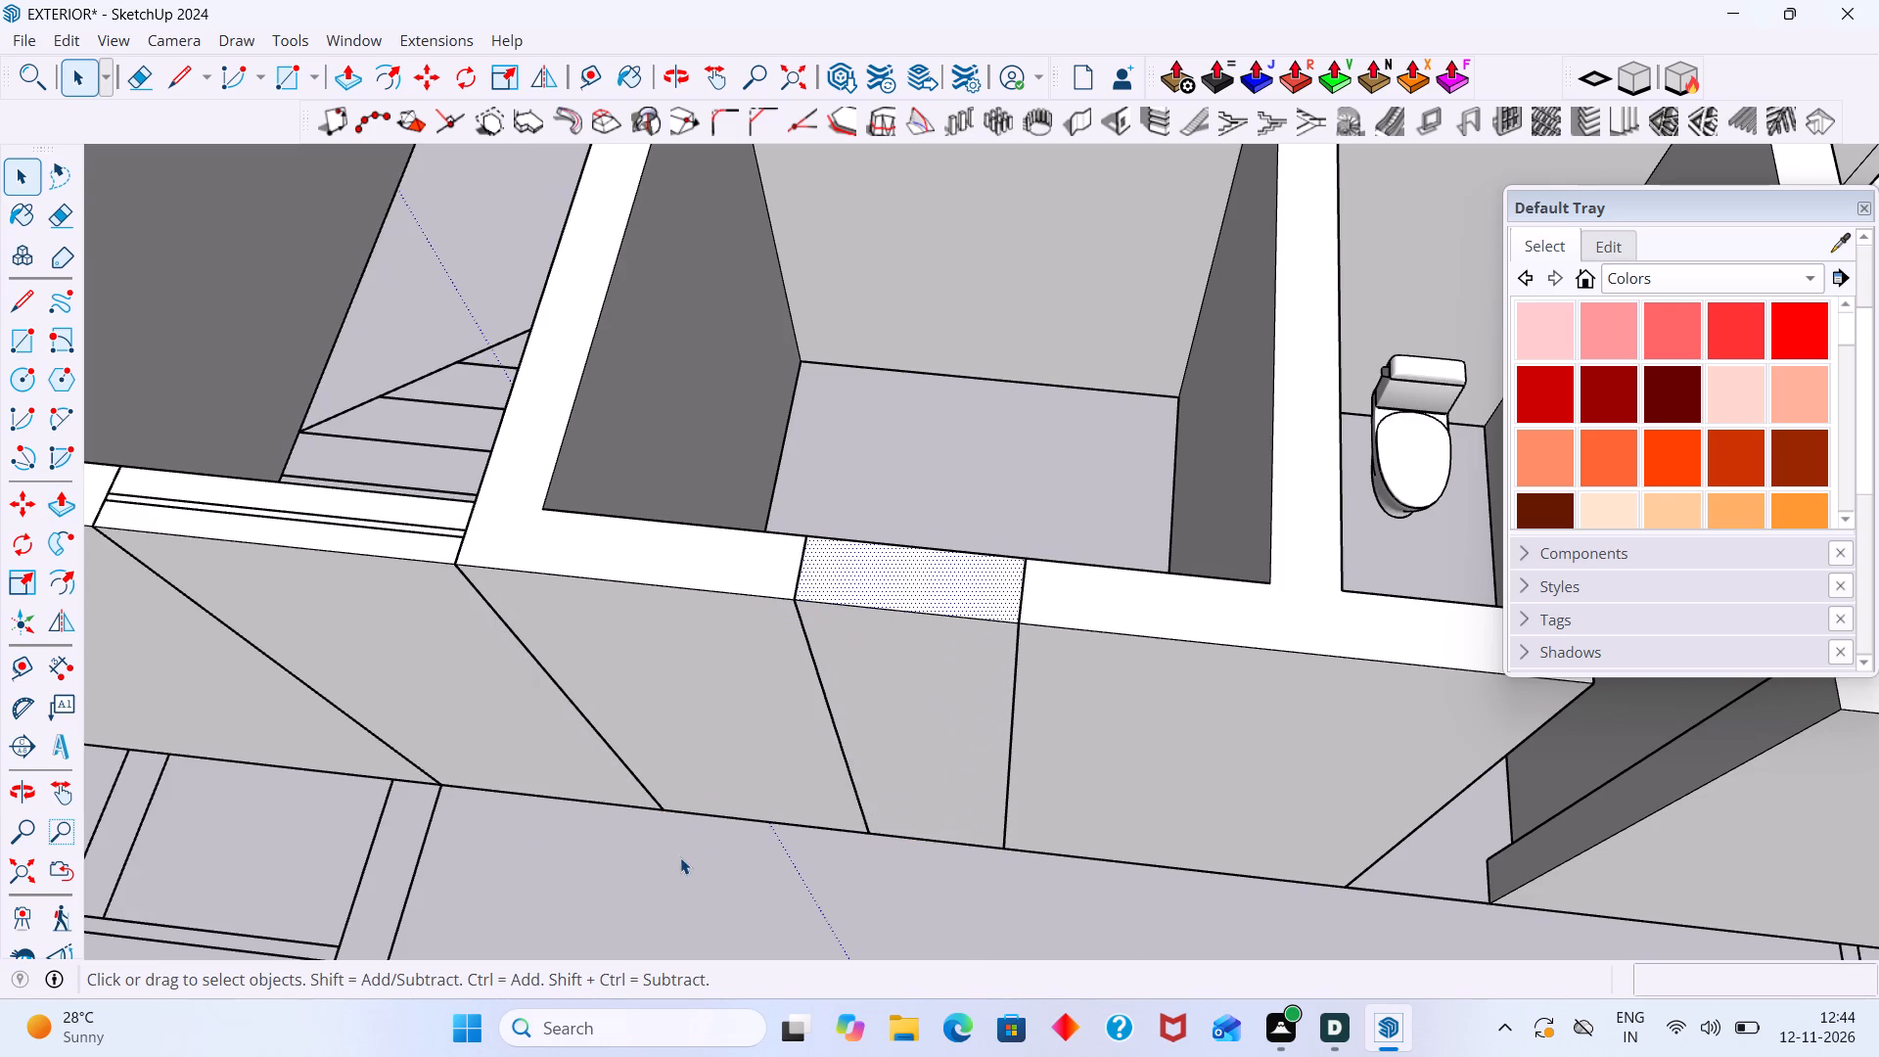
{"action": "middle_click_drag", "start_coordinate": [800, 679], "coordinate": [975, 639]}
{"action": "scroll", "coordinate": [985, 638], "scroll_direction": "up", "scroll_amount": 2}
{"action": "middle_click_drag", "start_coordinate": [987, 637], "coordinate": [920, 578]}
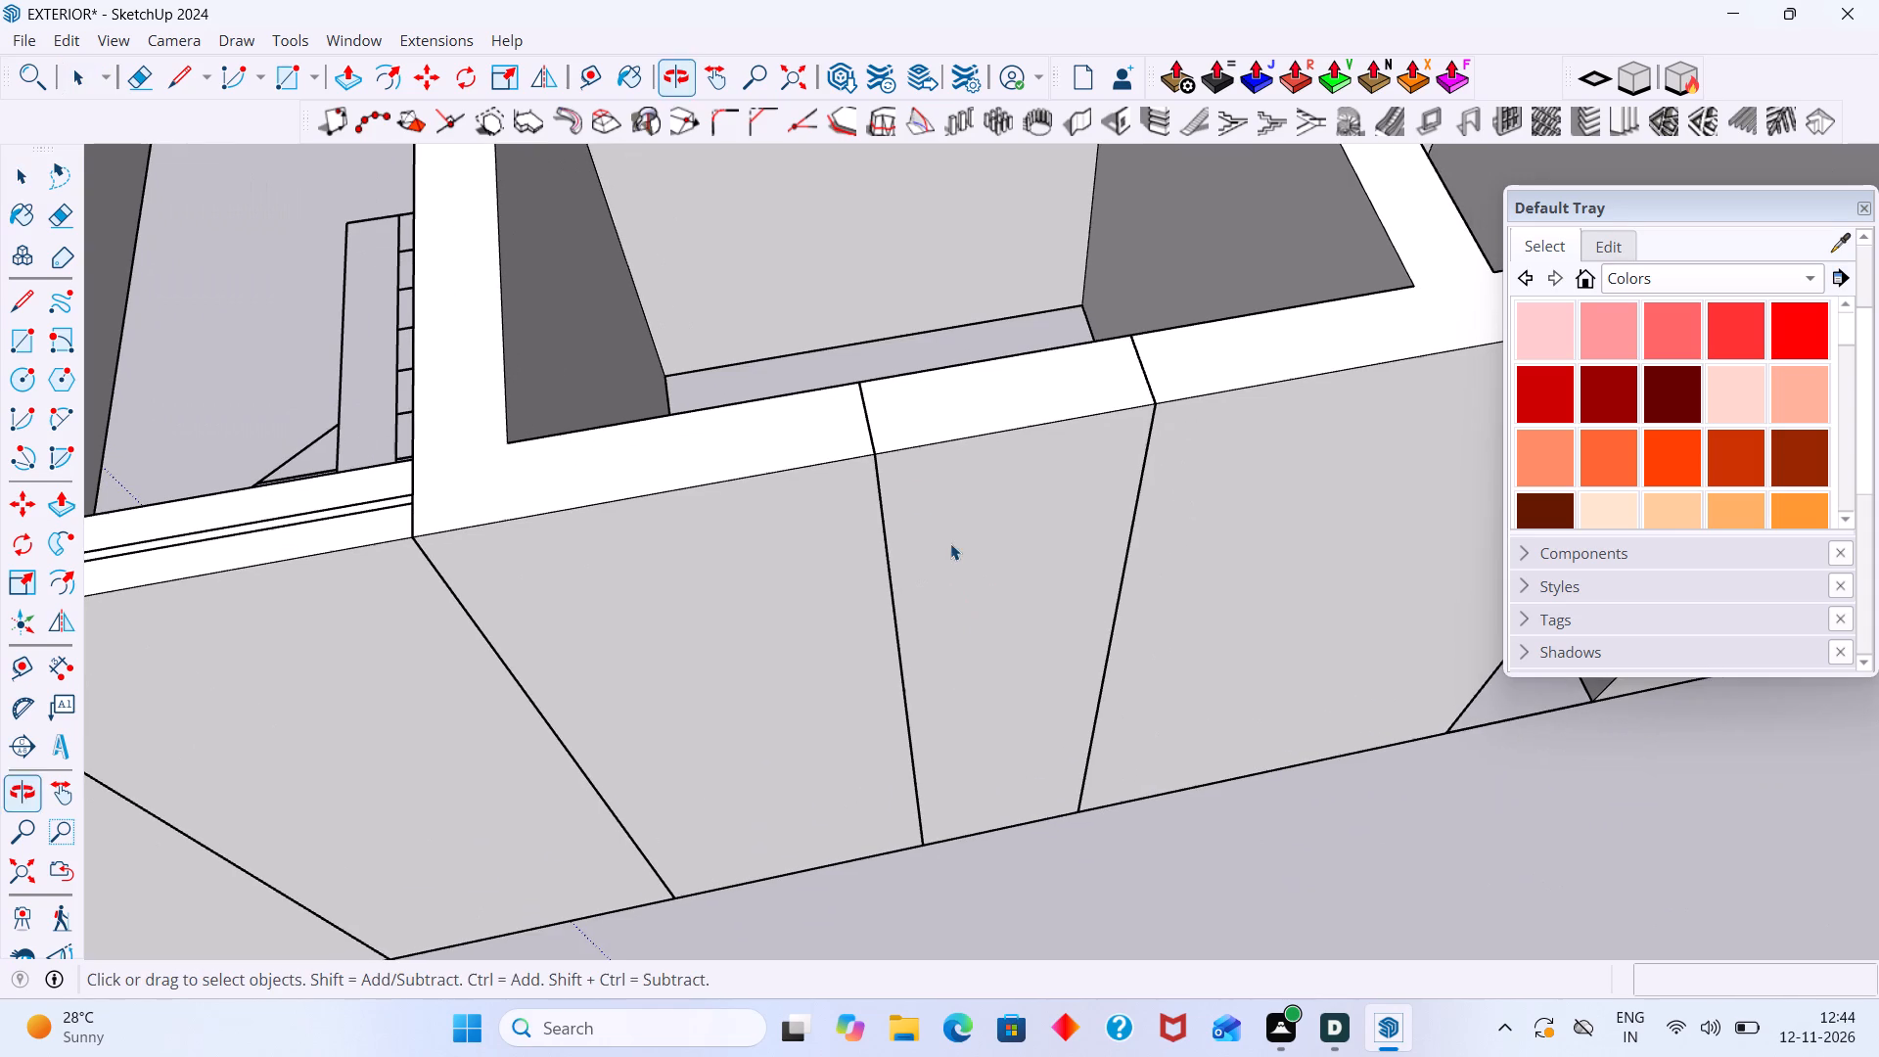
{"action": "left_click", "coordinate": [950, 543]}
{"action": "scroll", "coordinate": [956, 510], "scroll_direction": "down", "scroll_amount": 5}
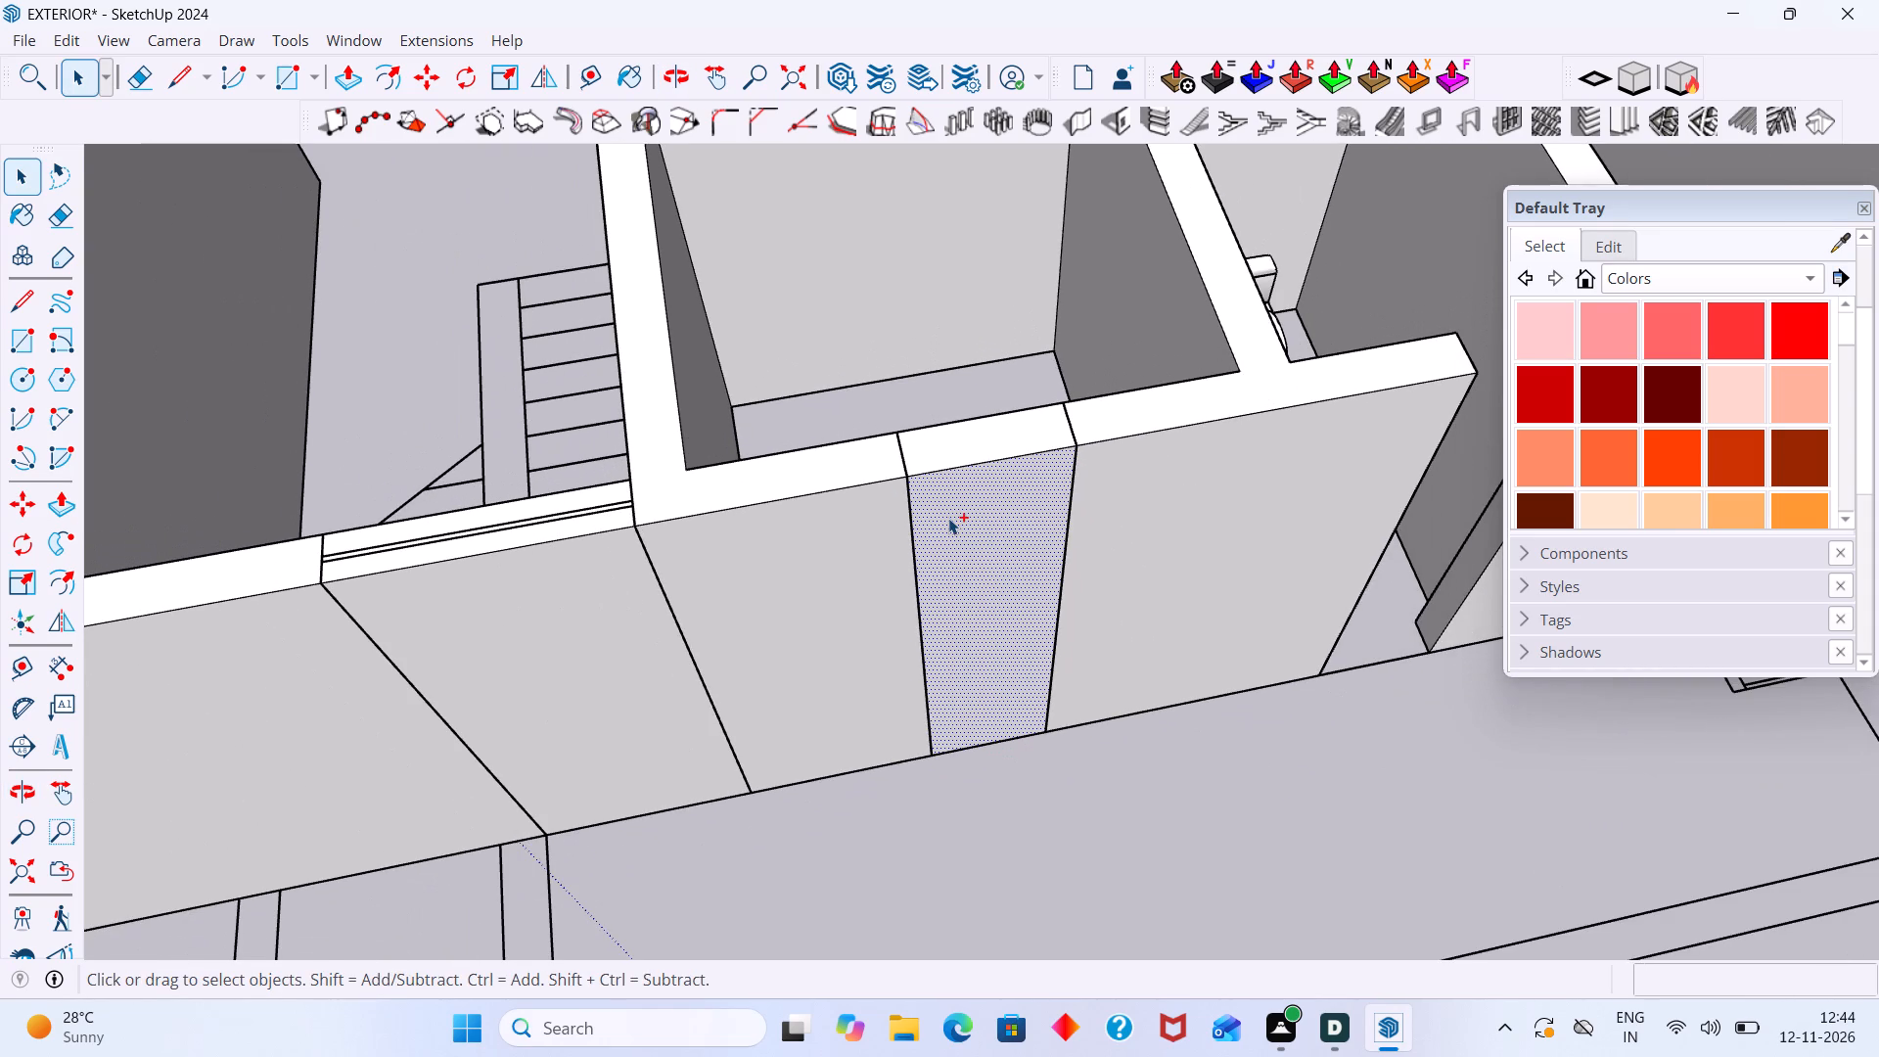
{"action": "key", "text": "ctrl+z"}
Make a group from the floor strip face and its edges in the wall opening.
{"action": "scroll", "coordinate": [1007, 762], "scroll_direction": "up", "scroll_amount": 9}
{"action": "triple_click", "coordinate": [977, 688]}
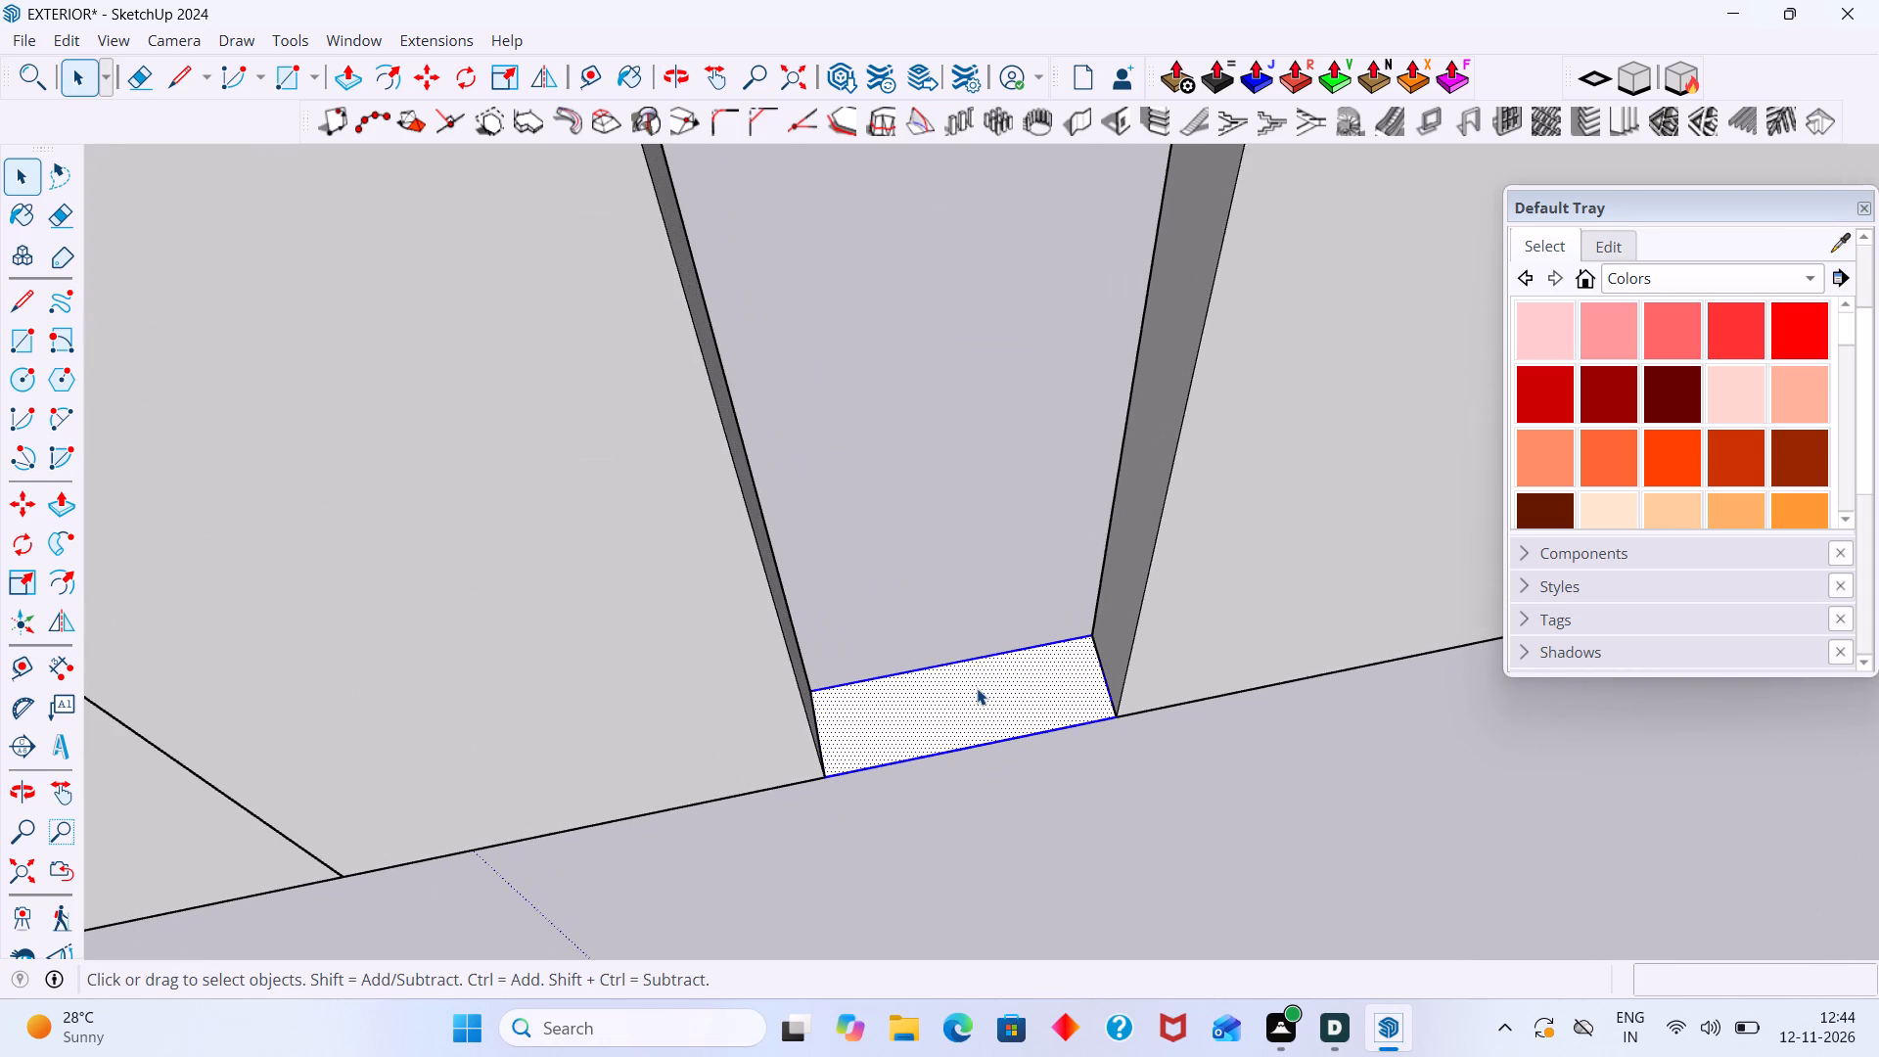
{"action": "right_click", "coordinate": [976, 688]}
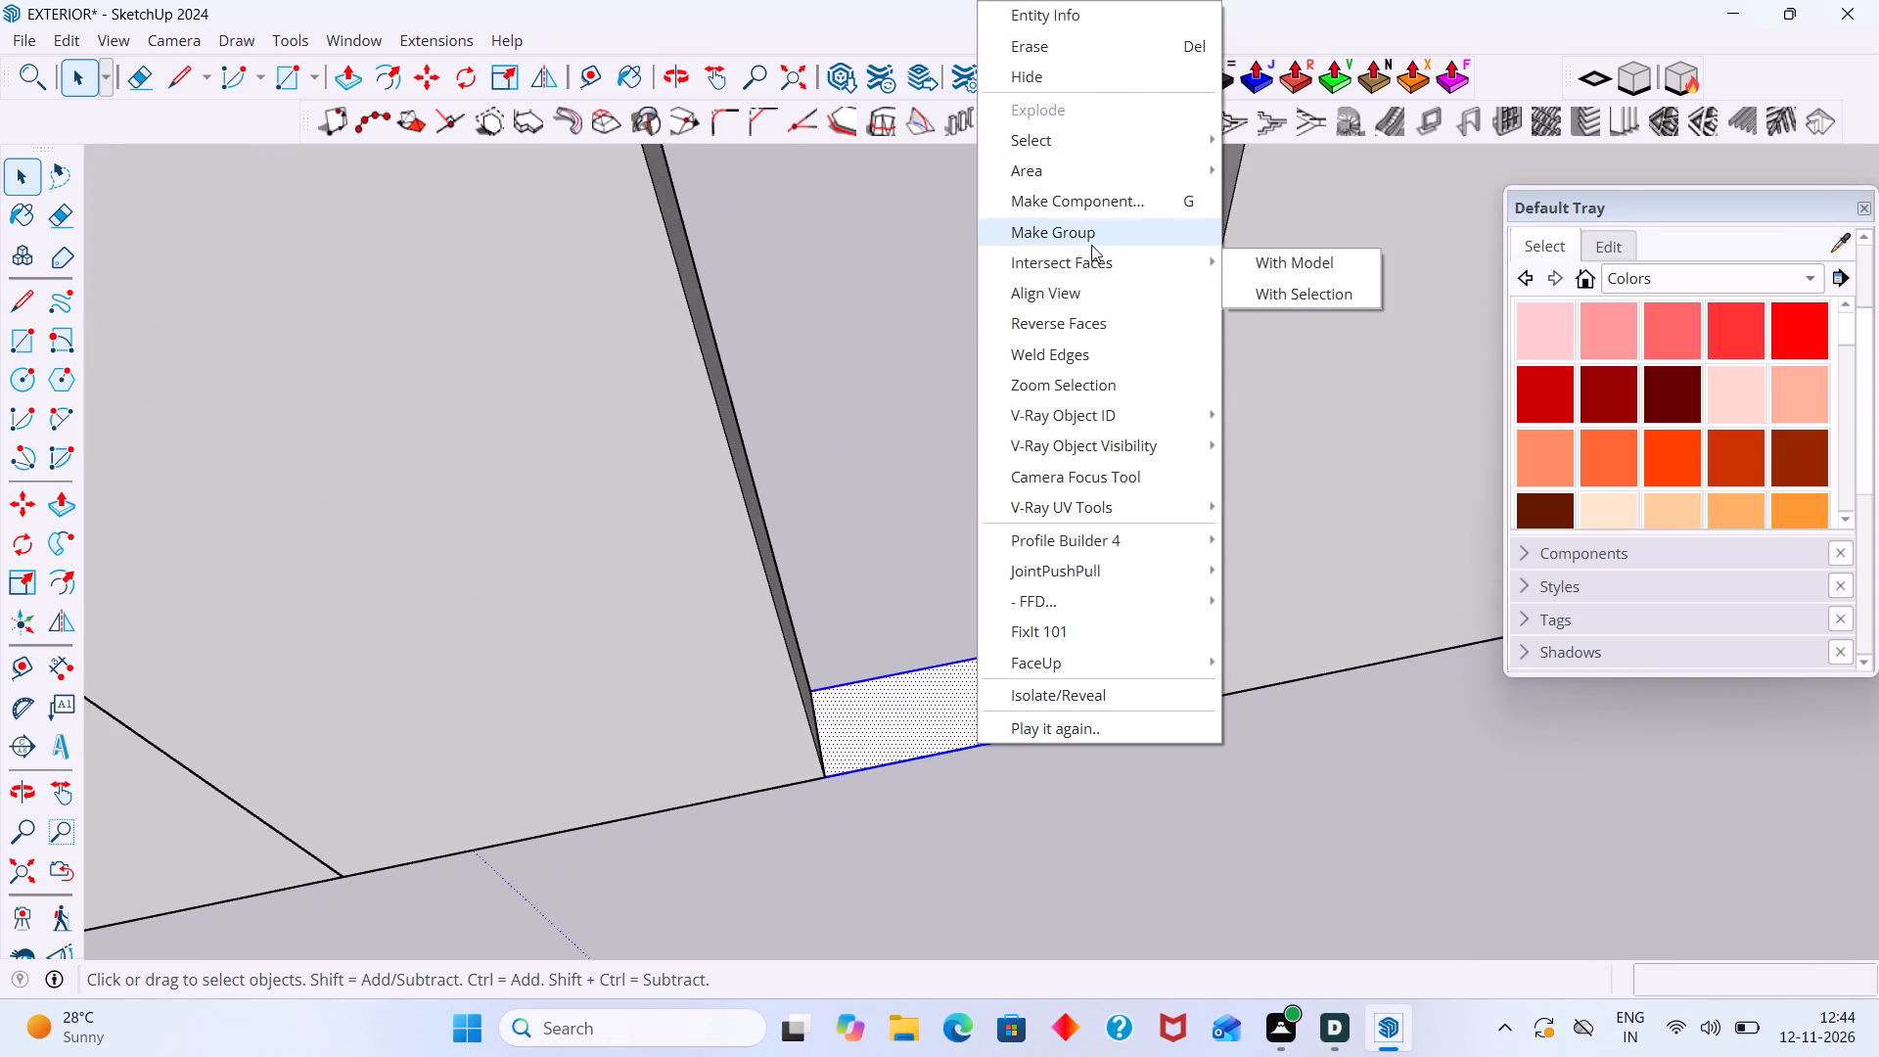
{"action": "left_click", "coordinate": [1091, 242]}
Extrude the face inside the new group up to the top of the adjoining wall, filling the opening, and leave the group.
{"action": "triple_click", "coordinate": [951, 700]}
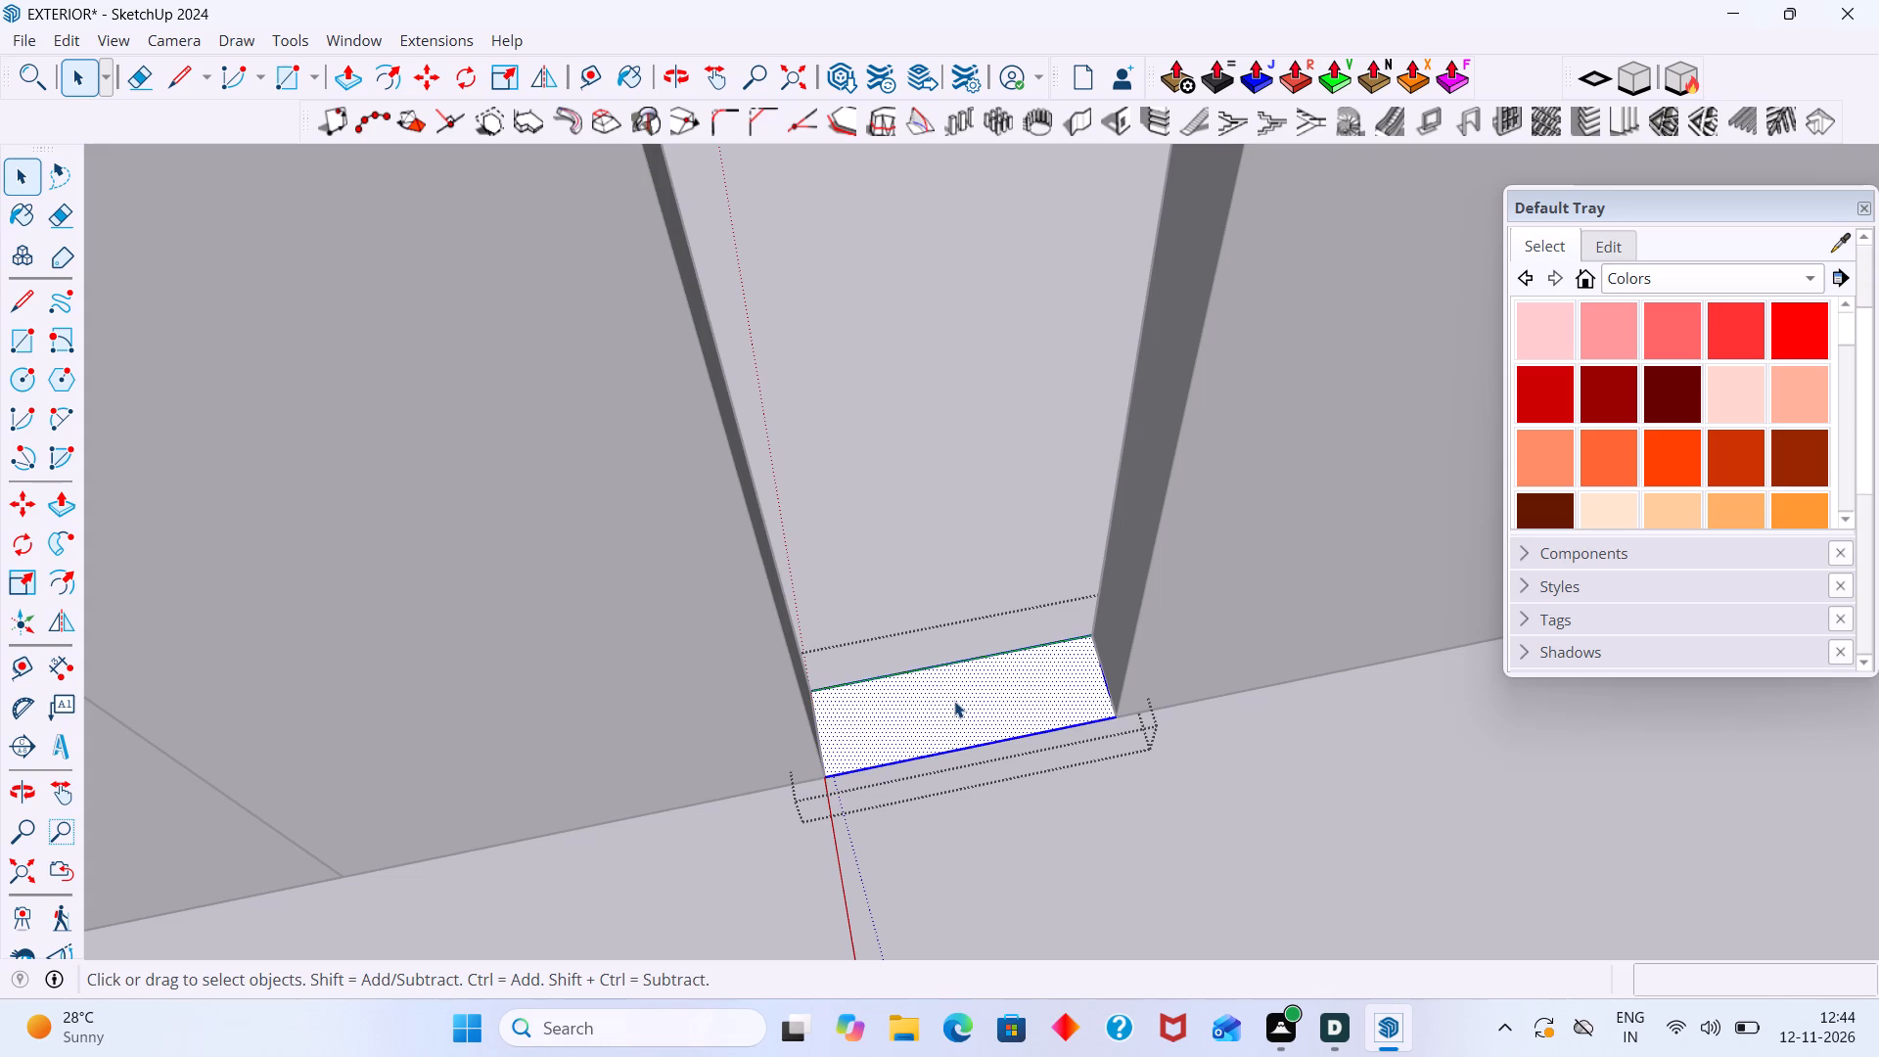
{"action": "key", "text": "p"}
{"action": "left_click", "coordinate": [956, 698]}
{"action": "scroll", "coordinate": [888, 516], "scroll_direction": "down", "scroll_amount": 12}
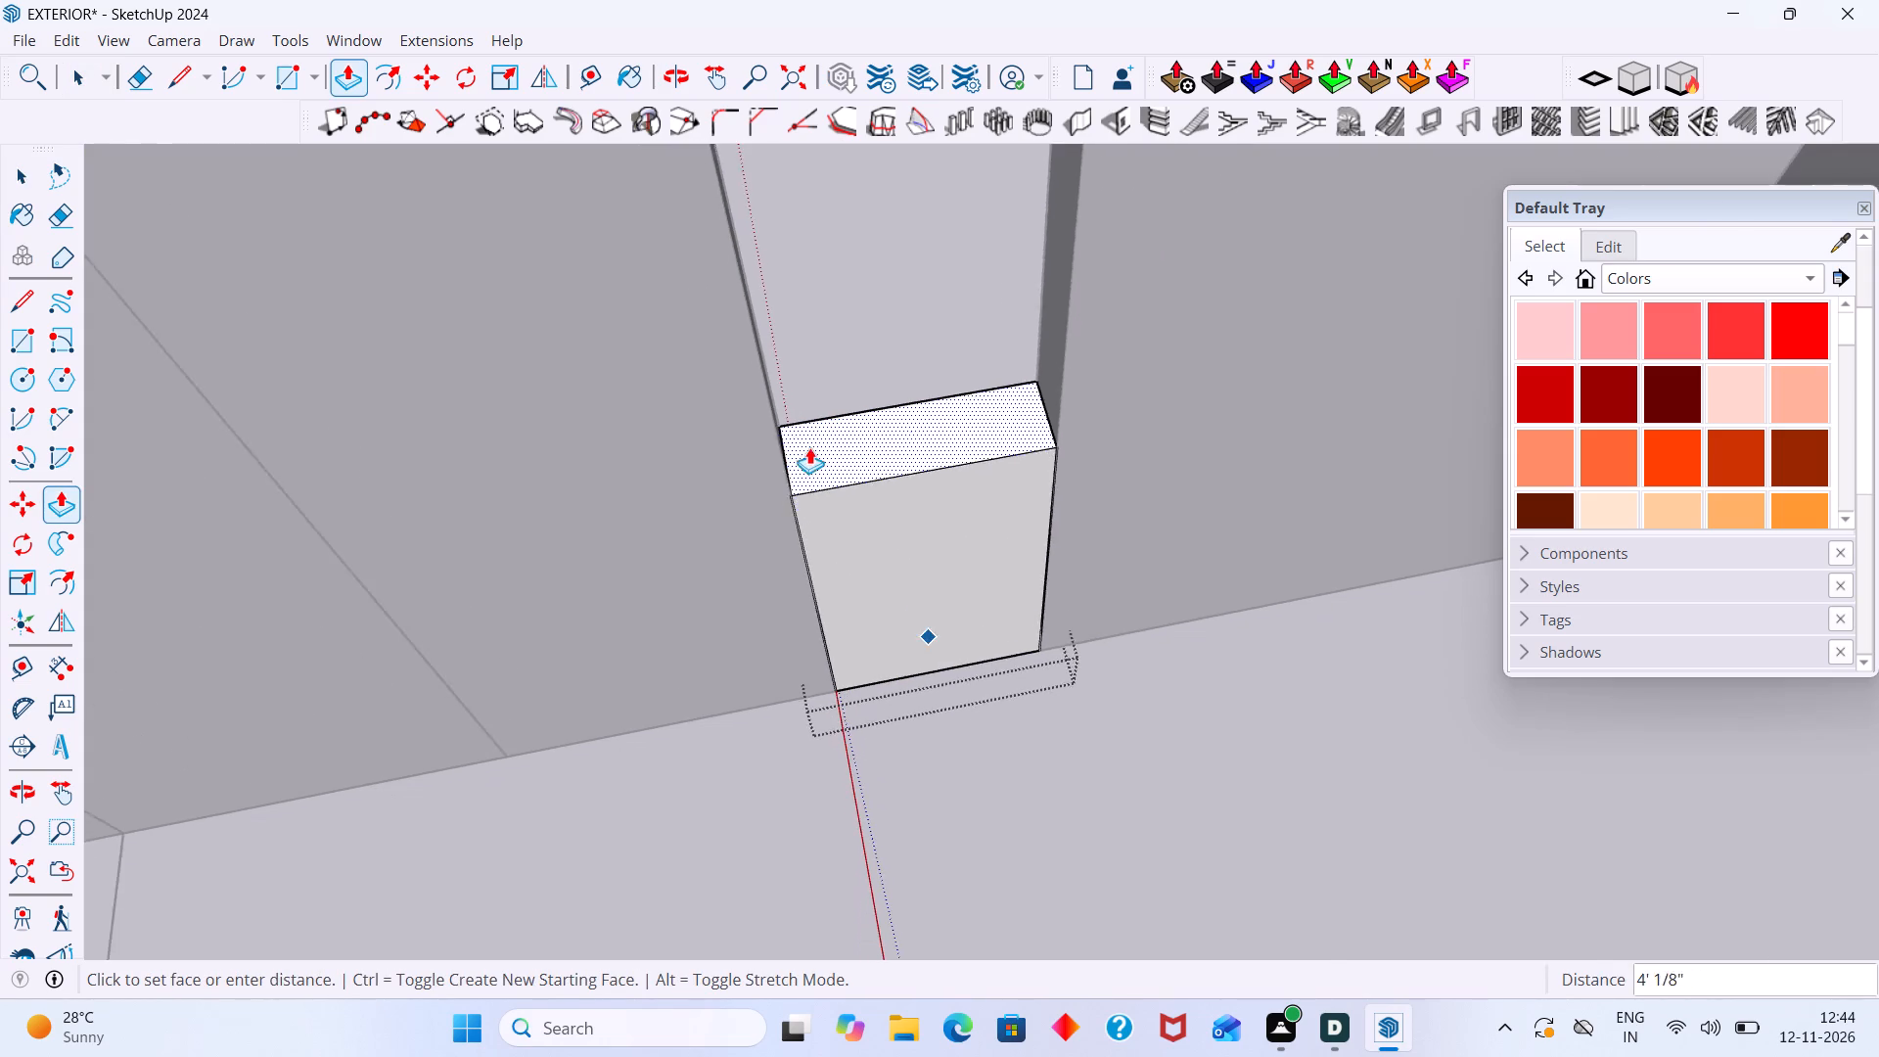
{"action": "scroll", "coordinate": [809, 447], "scroll_direction": "down", "scroll_amount": 8}
{"action": "middle_click_drag", "start_coordinate": [795, 434], "coordinate": [796, 593]}
{"action": "scroll", "coordinate": [771, 486], "scroll_direction": "up", "scroll_amount": 5}
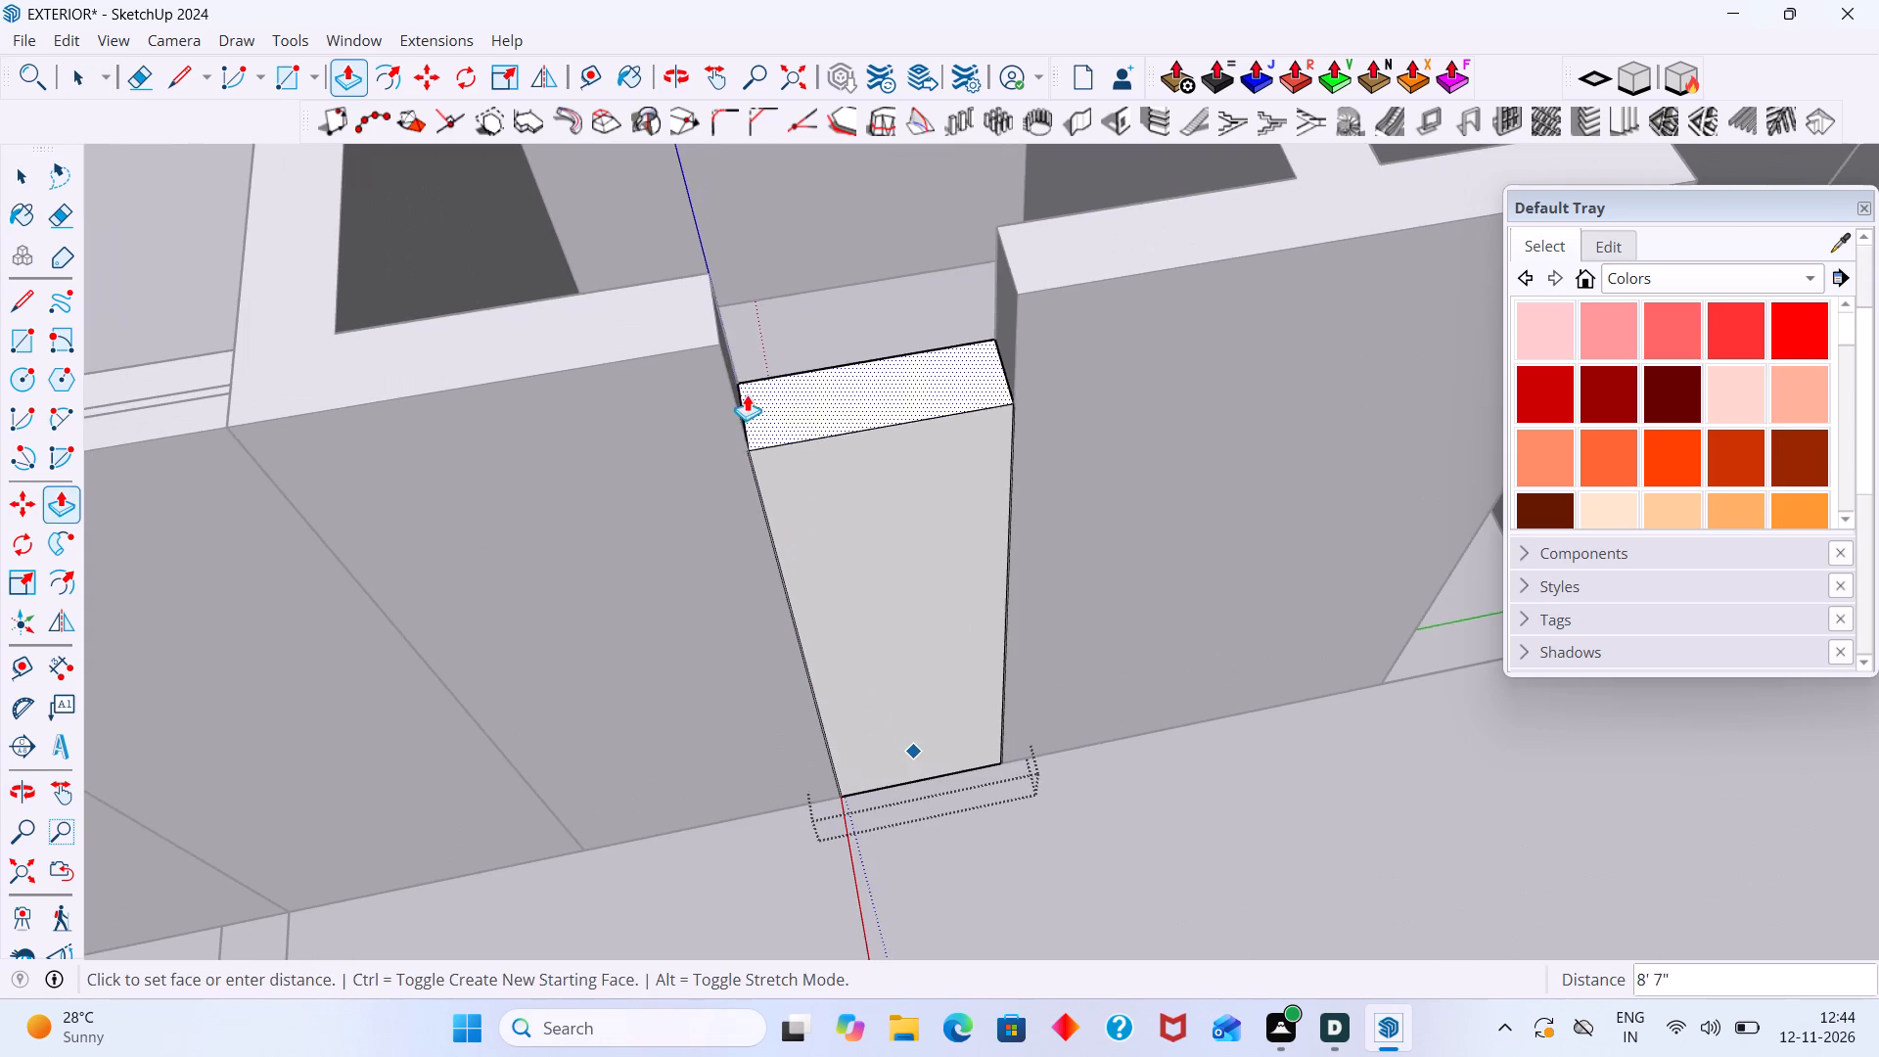
{"action": "left_click", "coordinate": [714, 343]}
{"action": "key", "text": "space"}
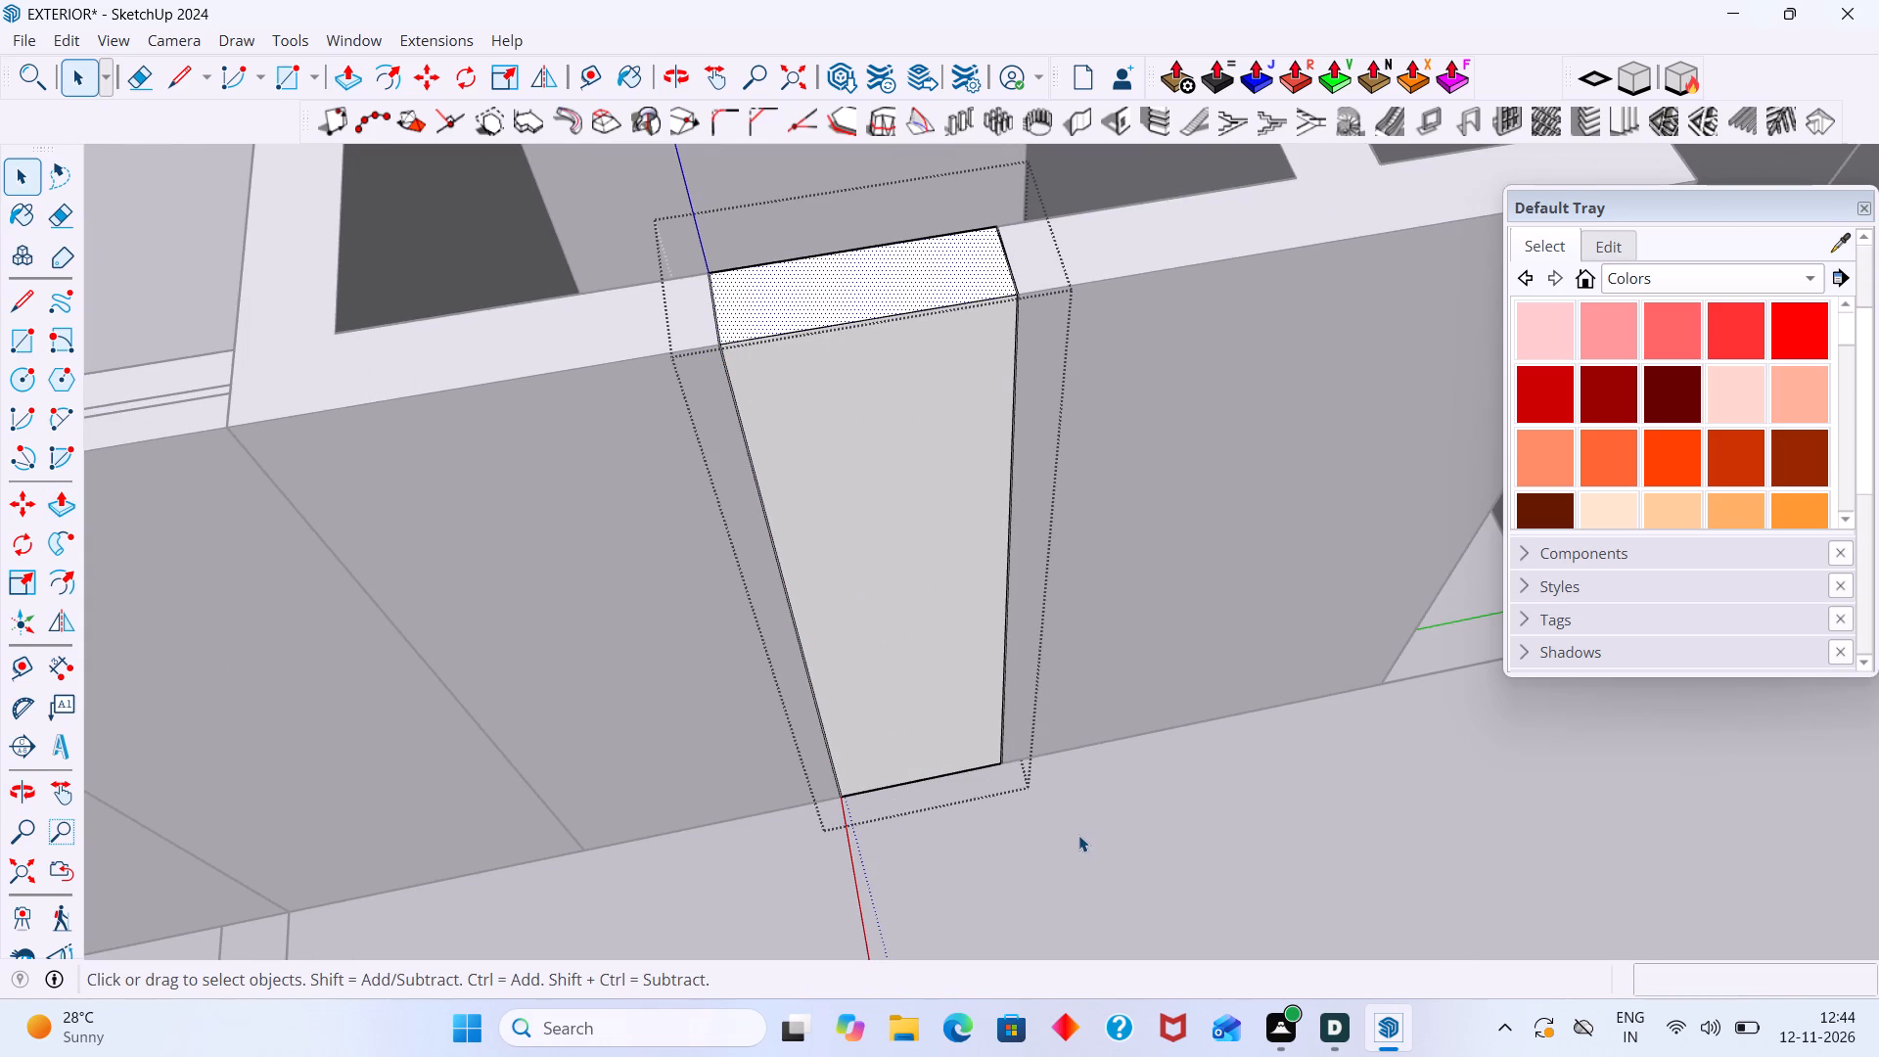
{"action": "left_click", "coordinate": [1078, 835]}
{"action": "scroll", "coordinate": [932, 645], "scroll_direction": "down", "scroll_amount": 5}
{"action": "left_click", "coordinate": [891, 596]}
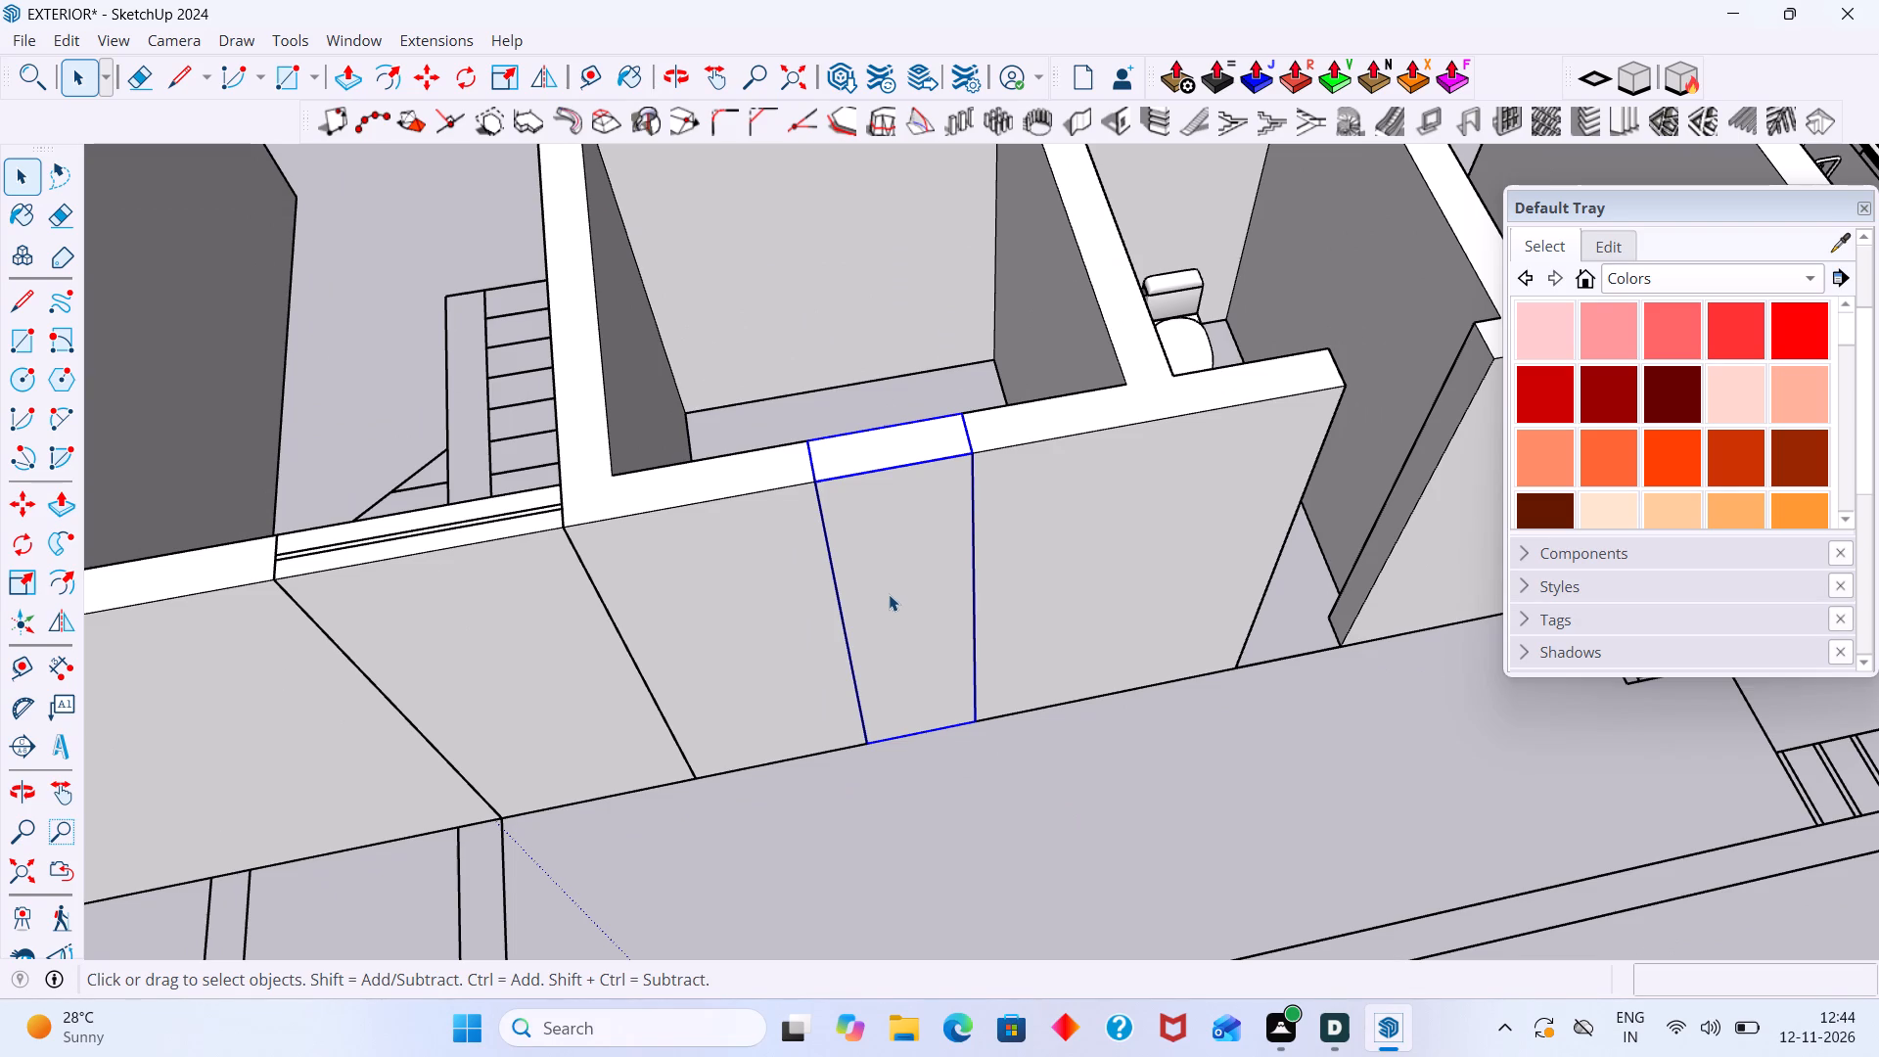
Place guide lines 3' below the top edge and 3' above the bottom edge of the filler block's outer face.
{"action": "key", "text": "t"}
{"action": "left_click", "coordinate": [899, 470]}
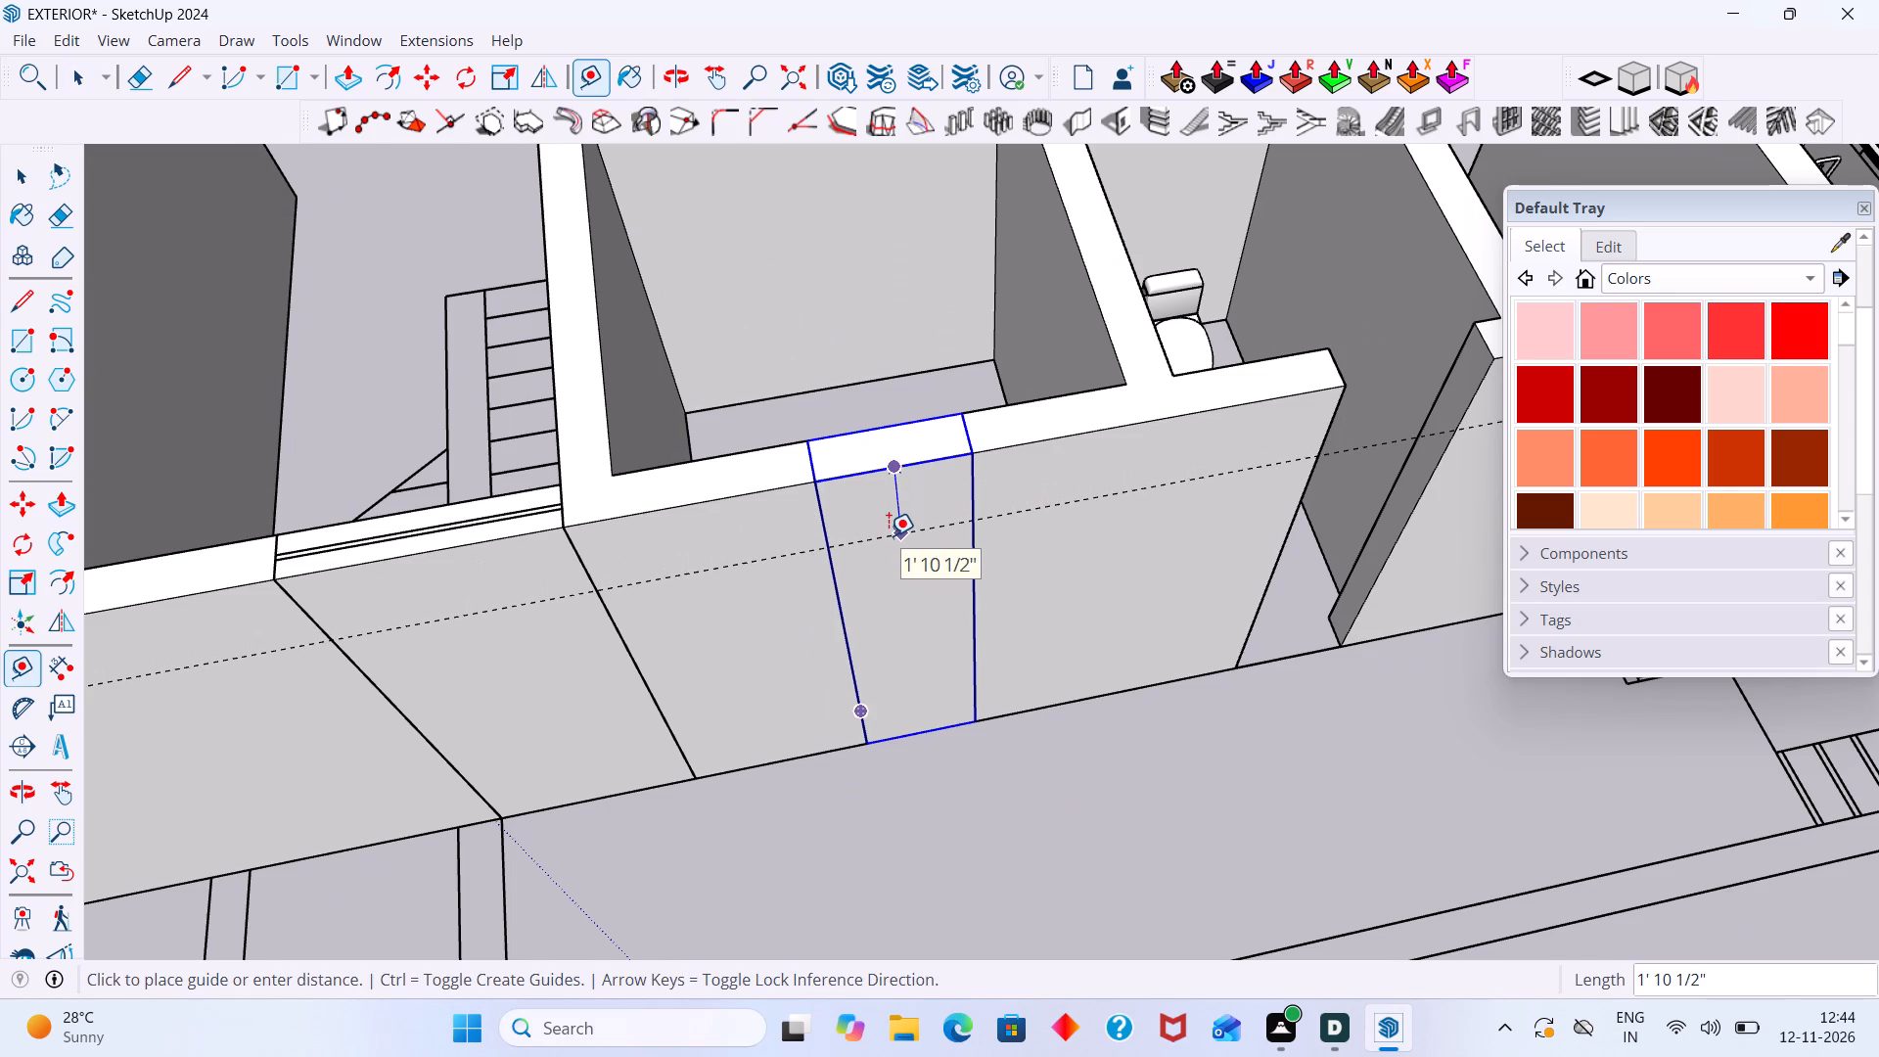
{"action": "key", "text": "3"}
{"action": "key", "text": "apostrophe"}
{"action": "key", "text": "Return"}
{"action": "scroll", "coordinate": [894, 749], "scroll_direction": "up", "scroll_amount": 3}
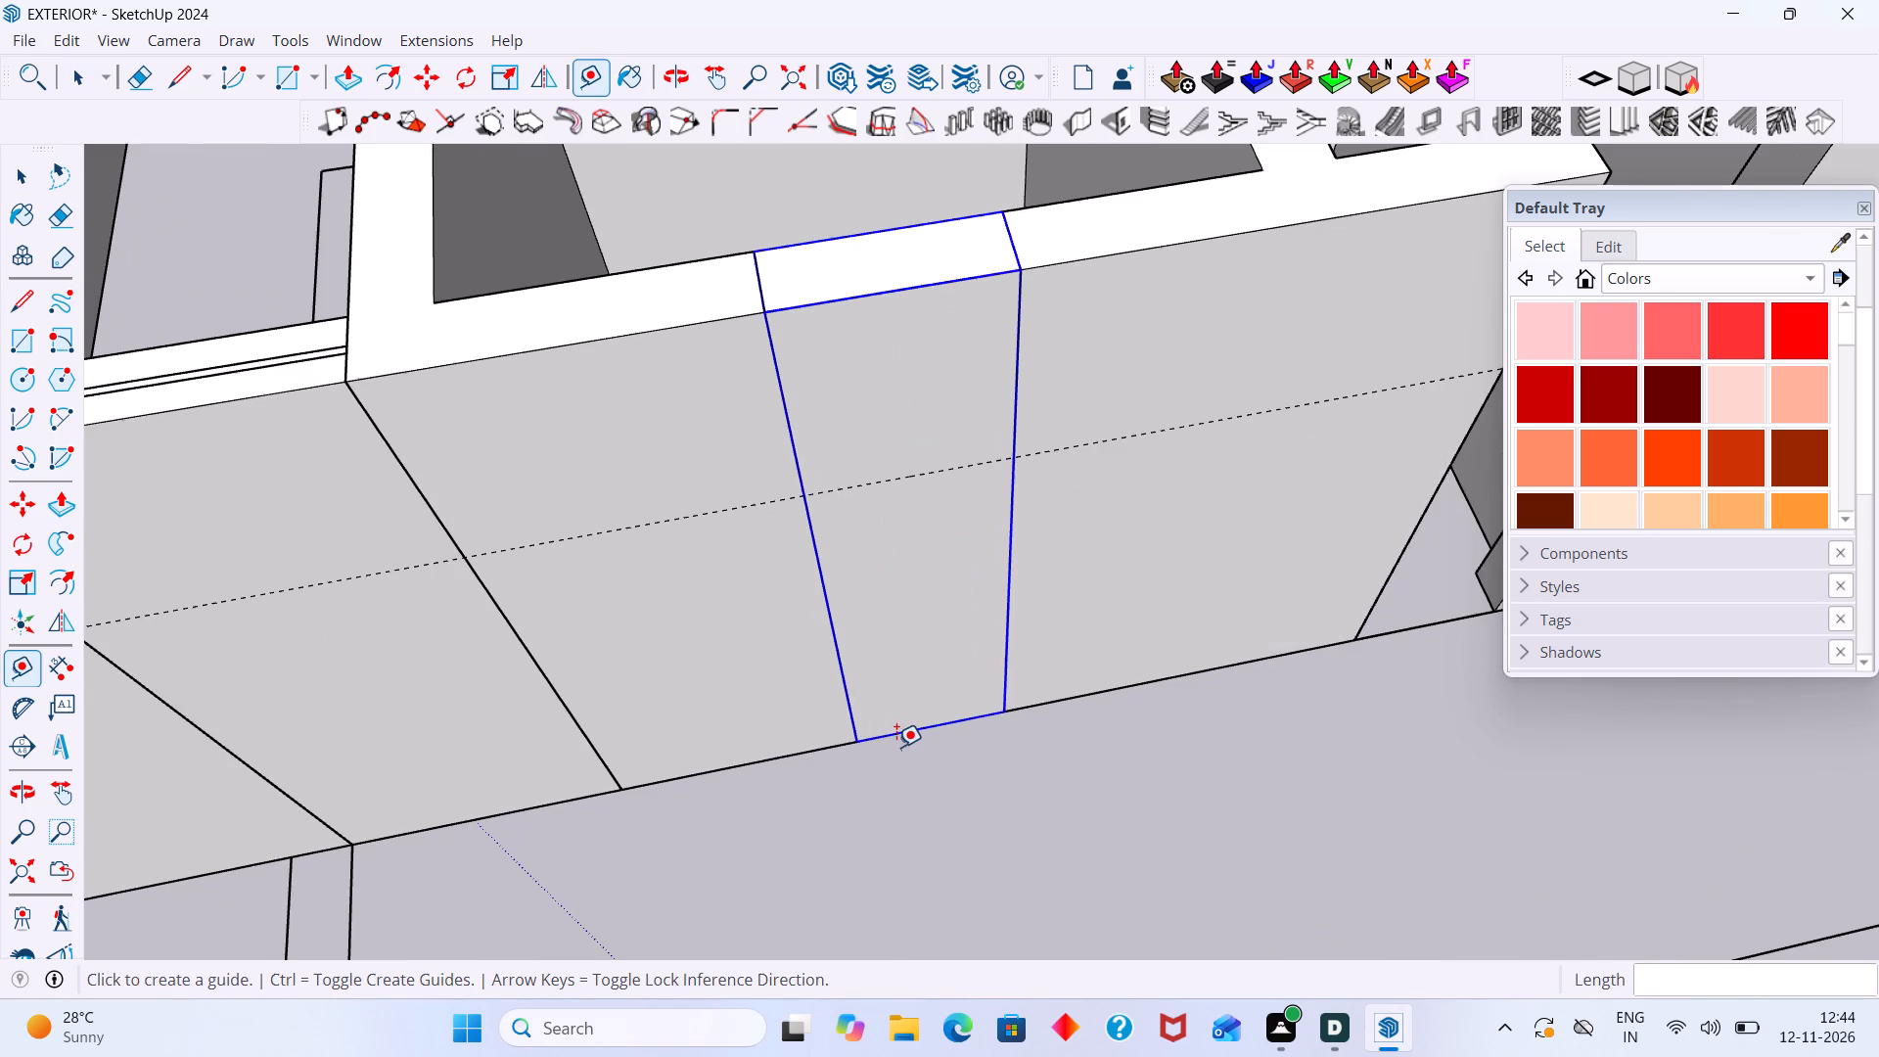
{"action": "left_click", "coordinate": [908, 732]}
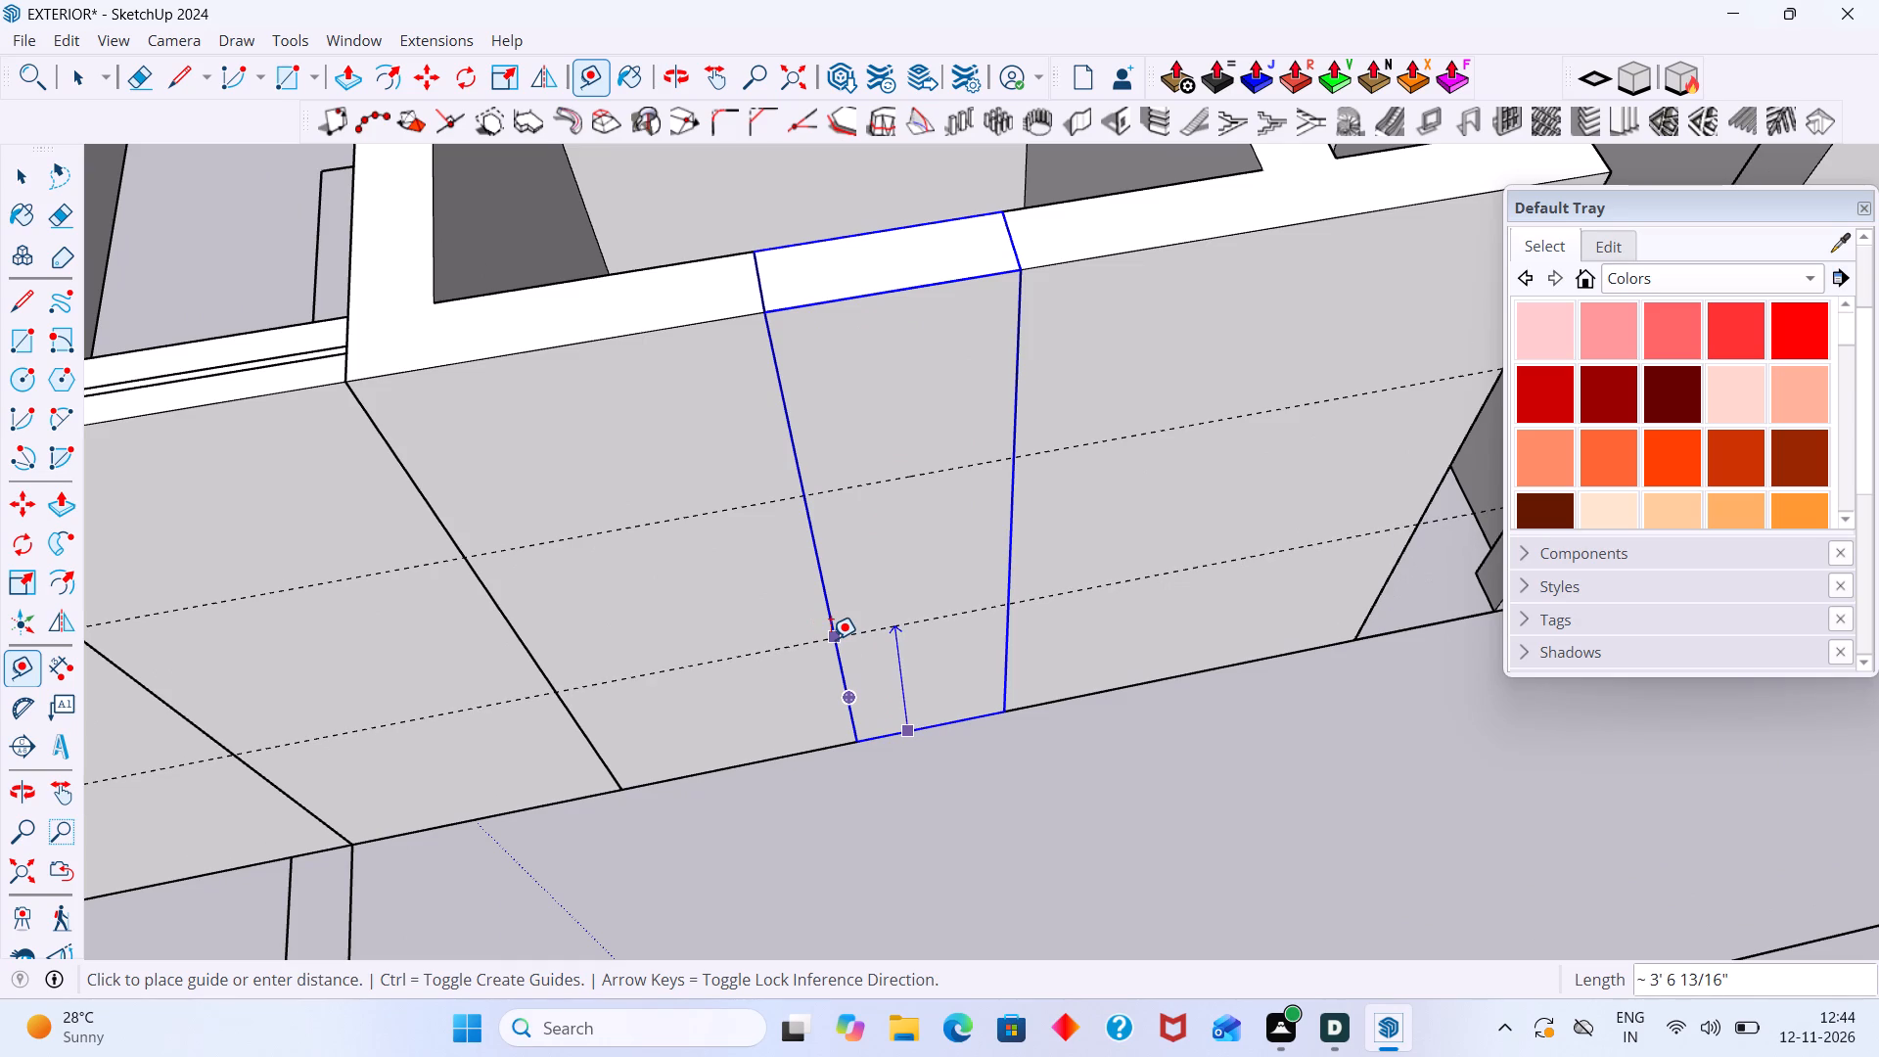
{"action": "key", "text": "3"}
{"action": "key", "text": "apostrophe"}
{"action": "key", "text": "Return"}
{"action": "key", "text": "space"}
{"action": "scroll", "coordinate": [877, 611], "scroll_direction": "down", "scroll_amount": 12}
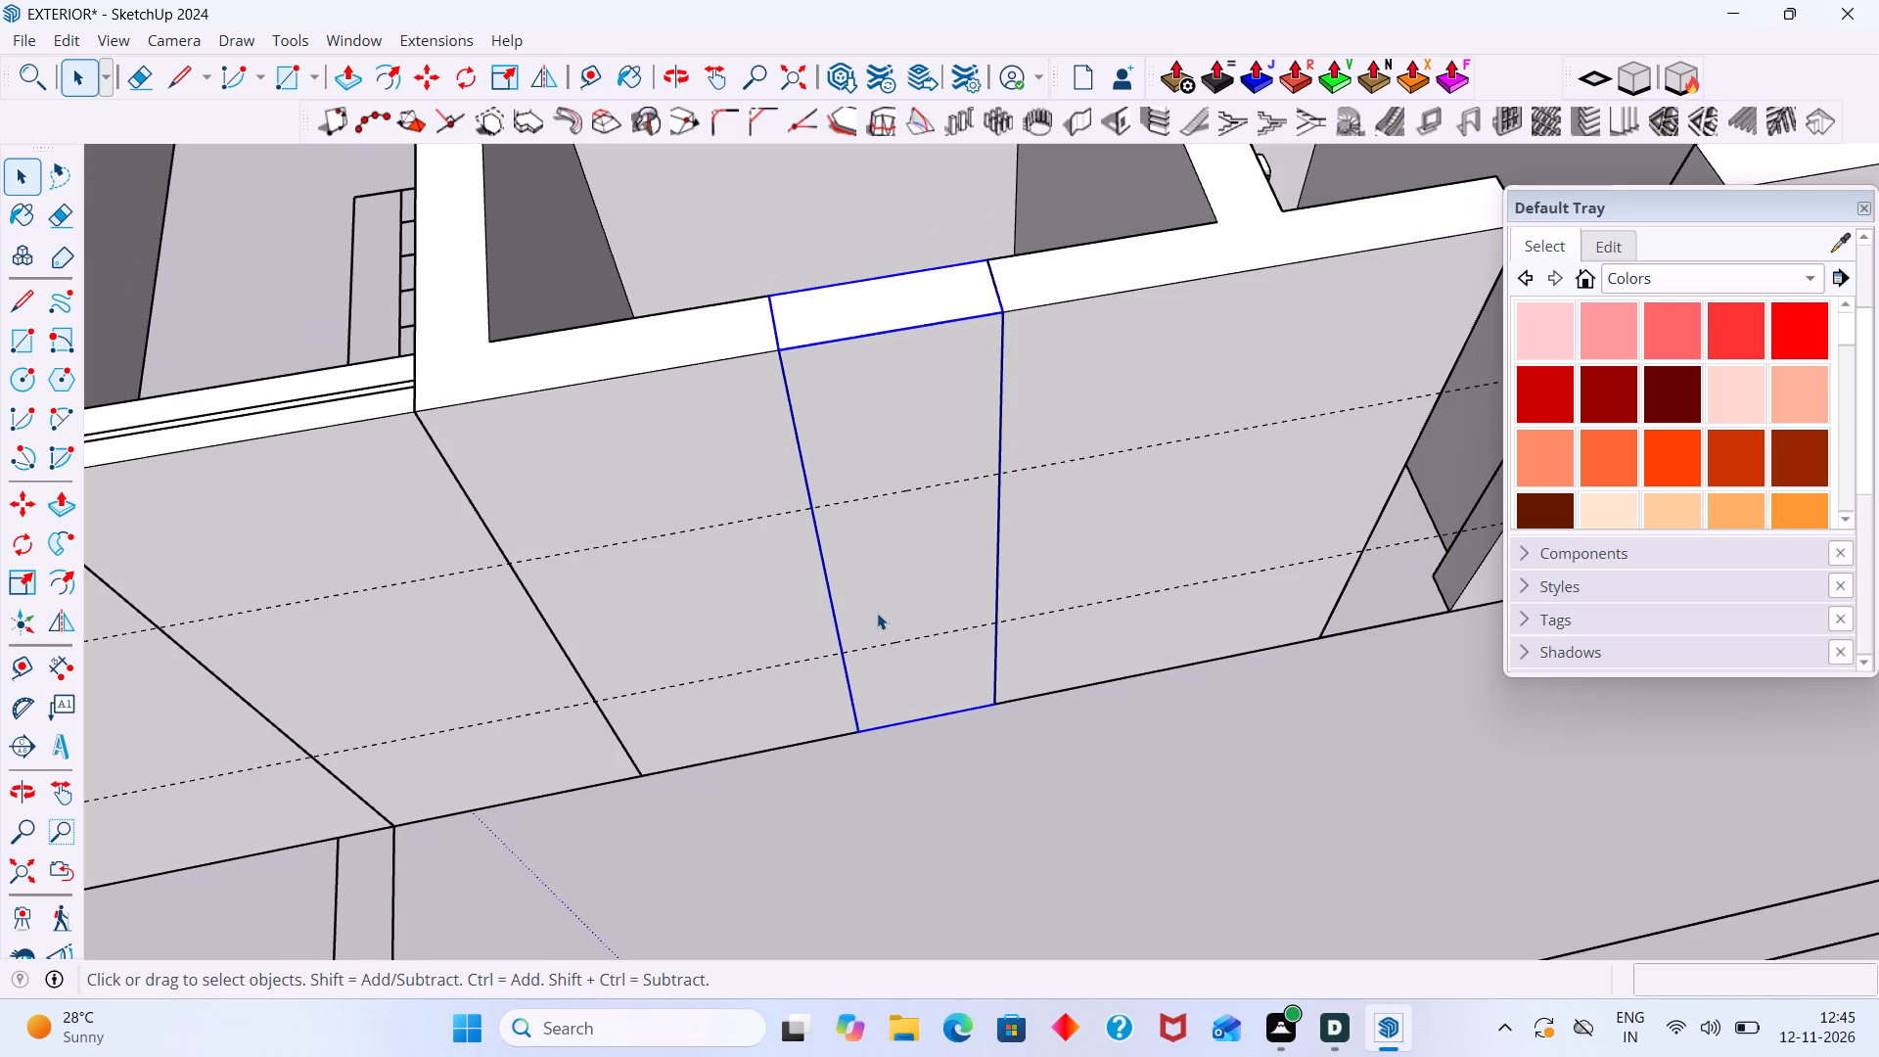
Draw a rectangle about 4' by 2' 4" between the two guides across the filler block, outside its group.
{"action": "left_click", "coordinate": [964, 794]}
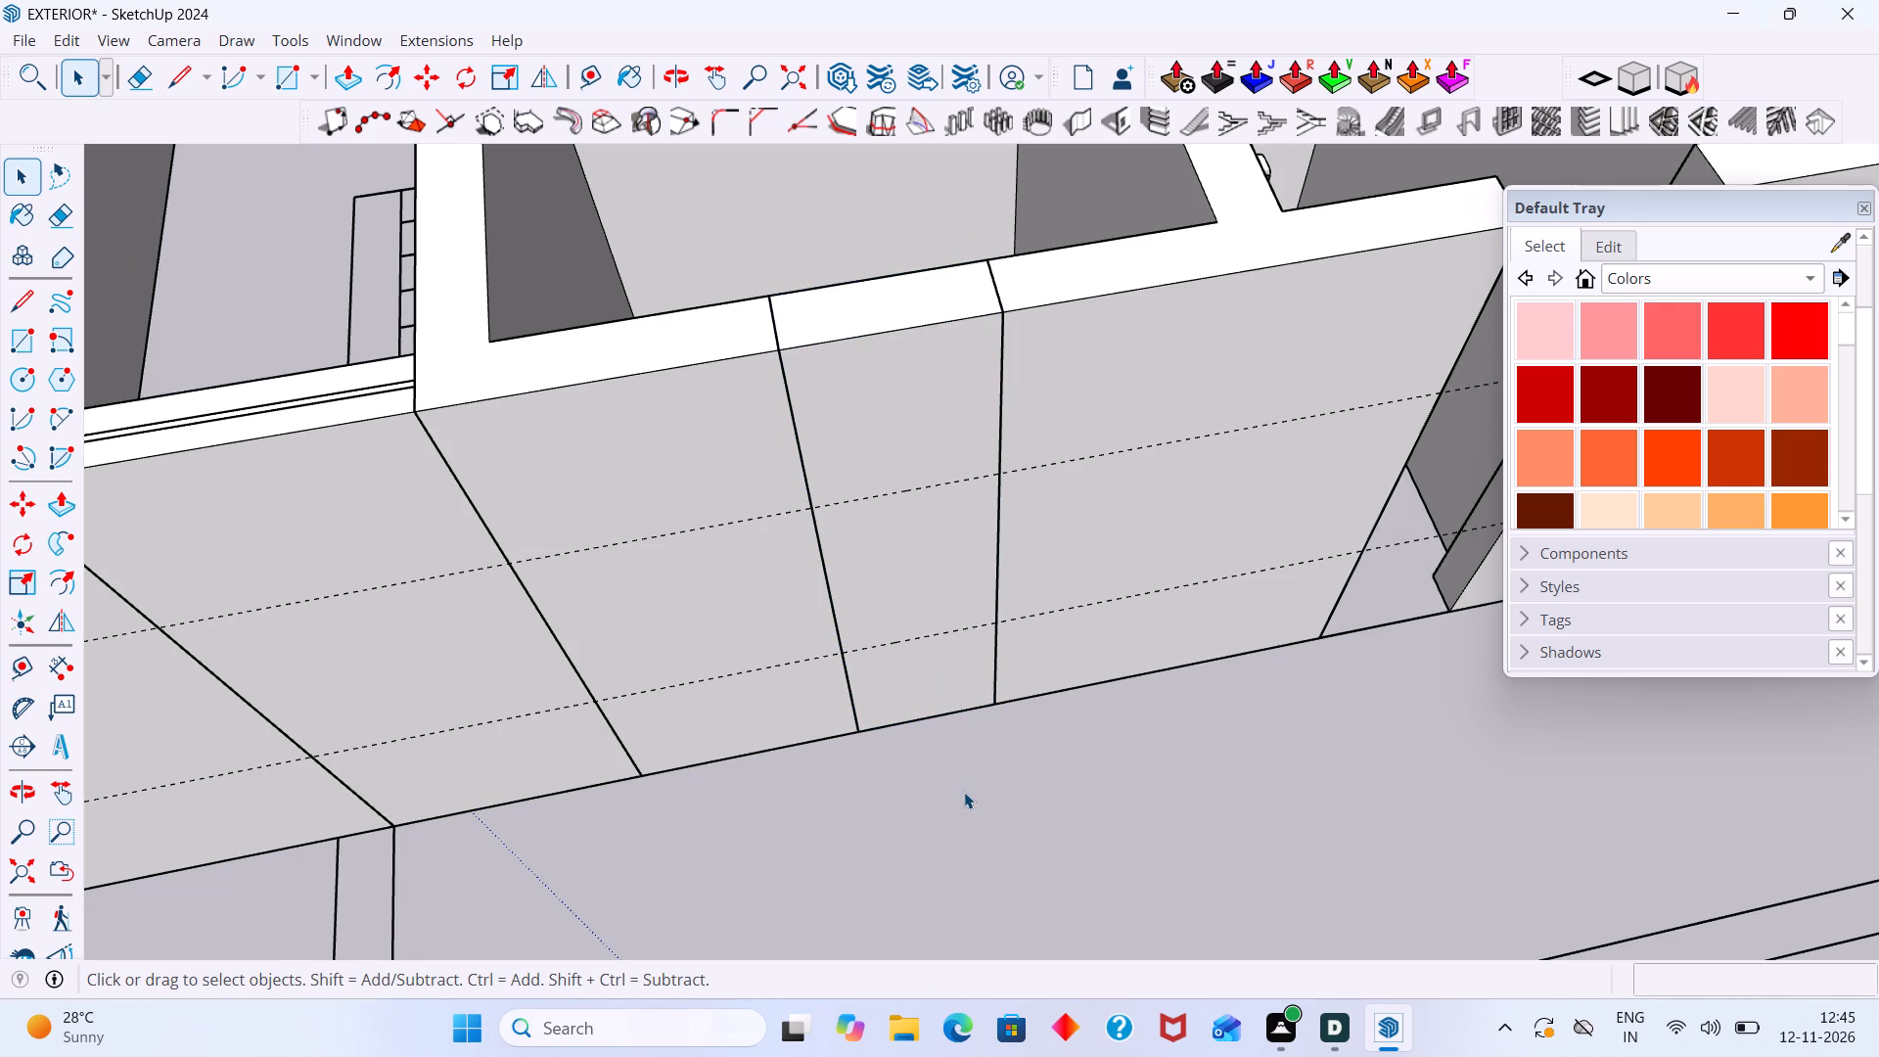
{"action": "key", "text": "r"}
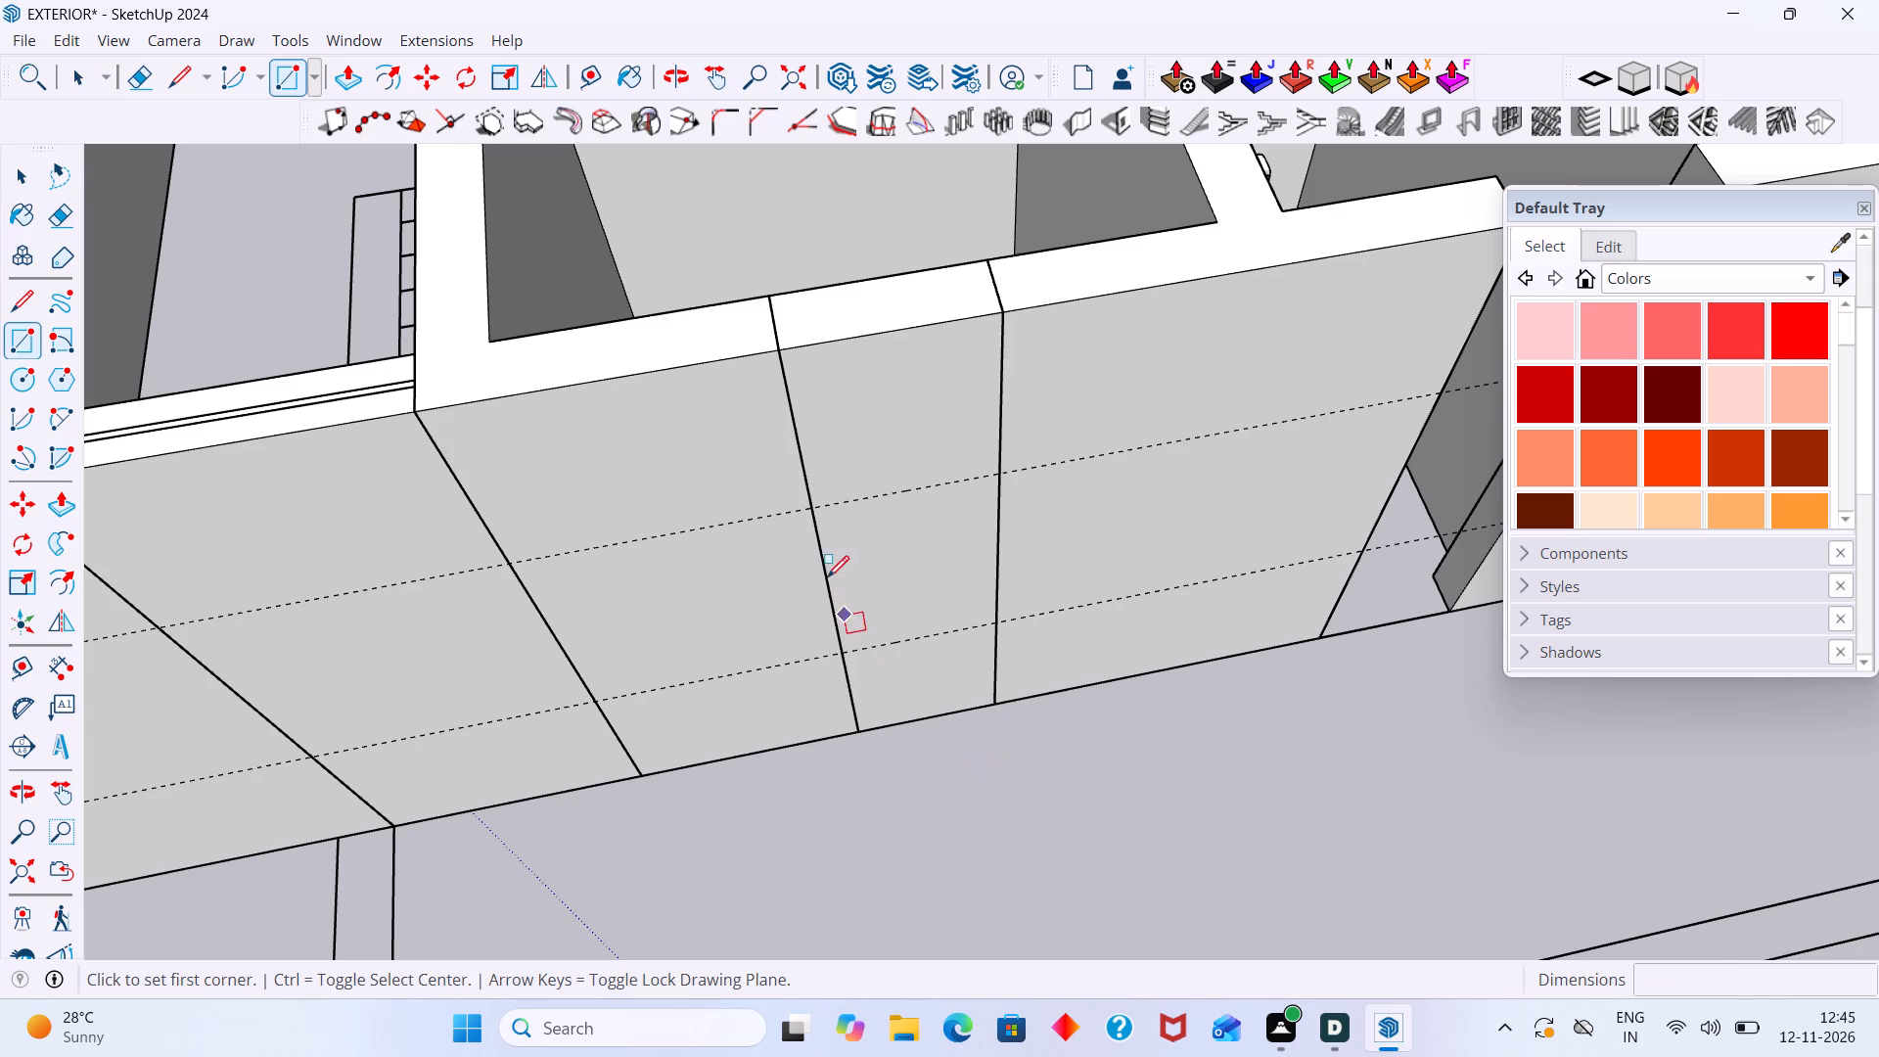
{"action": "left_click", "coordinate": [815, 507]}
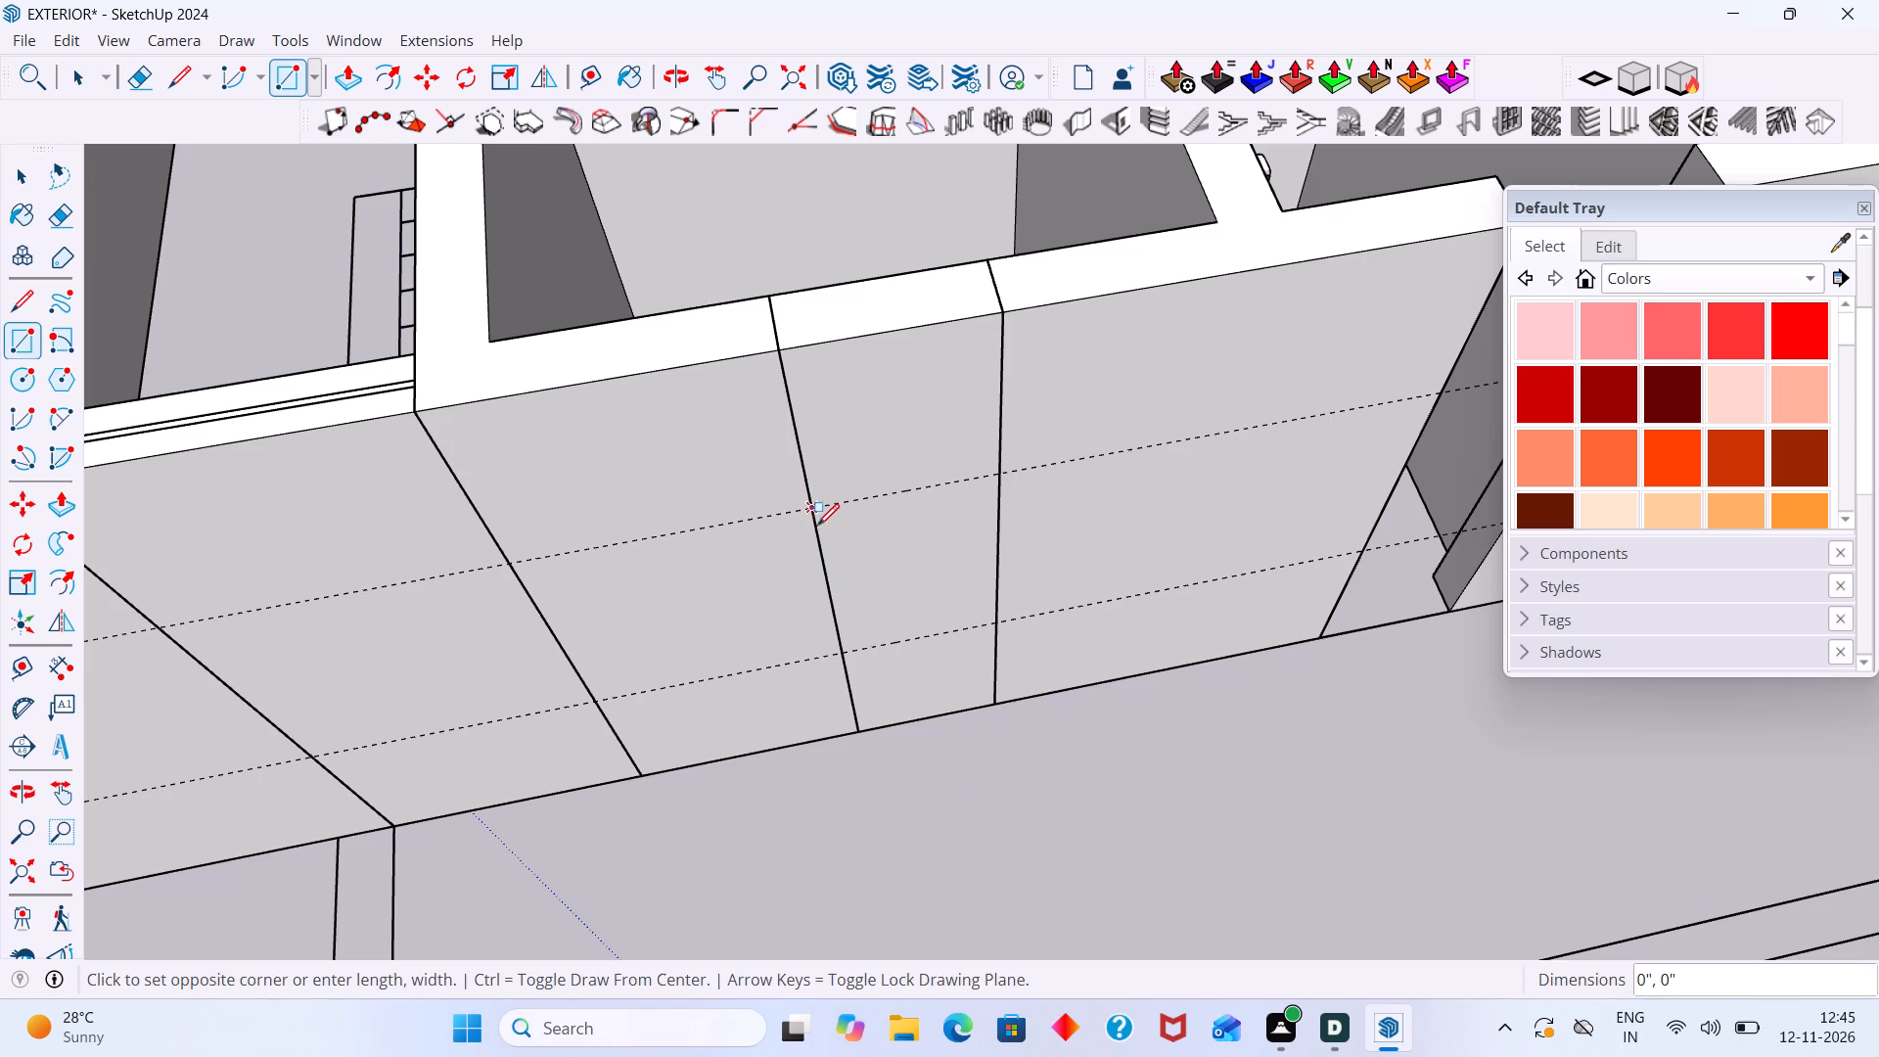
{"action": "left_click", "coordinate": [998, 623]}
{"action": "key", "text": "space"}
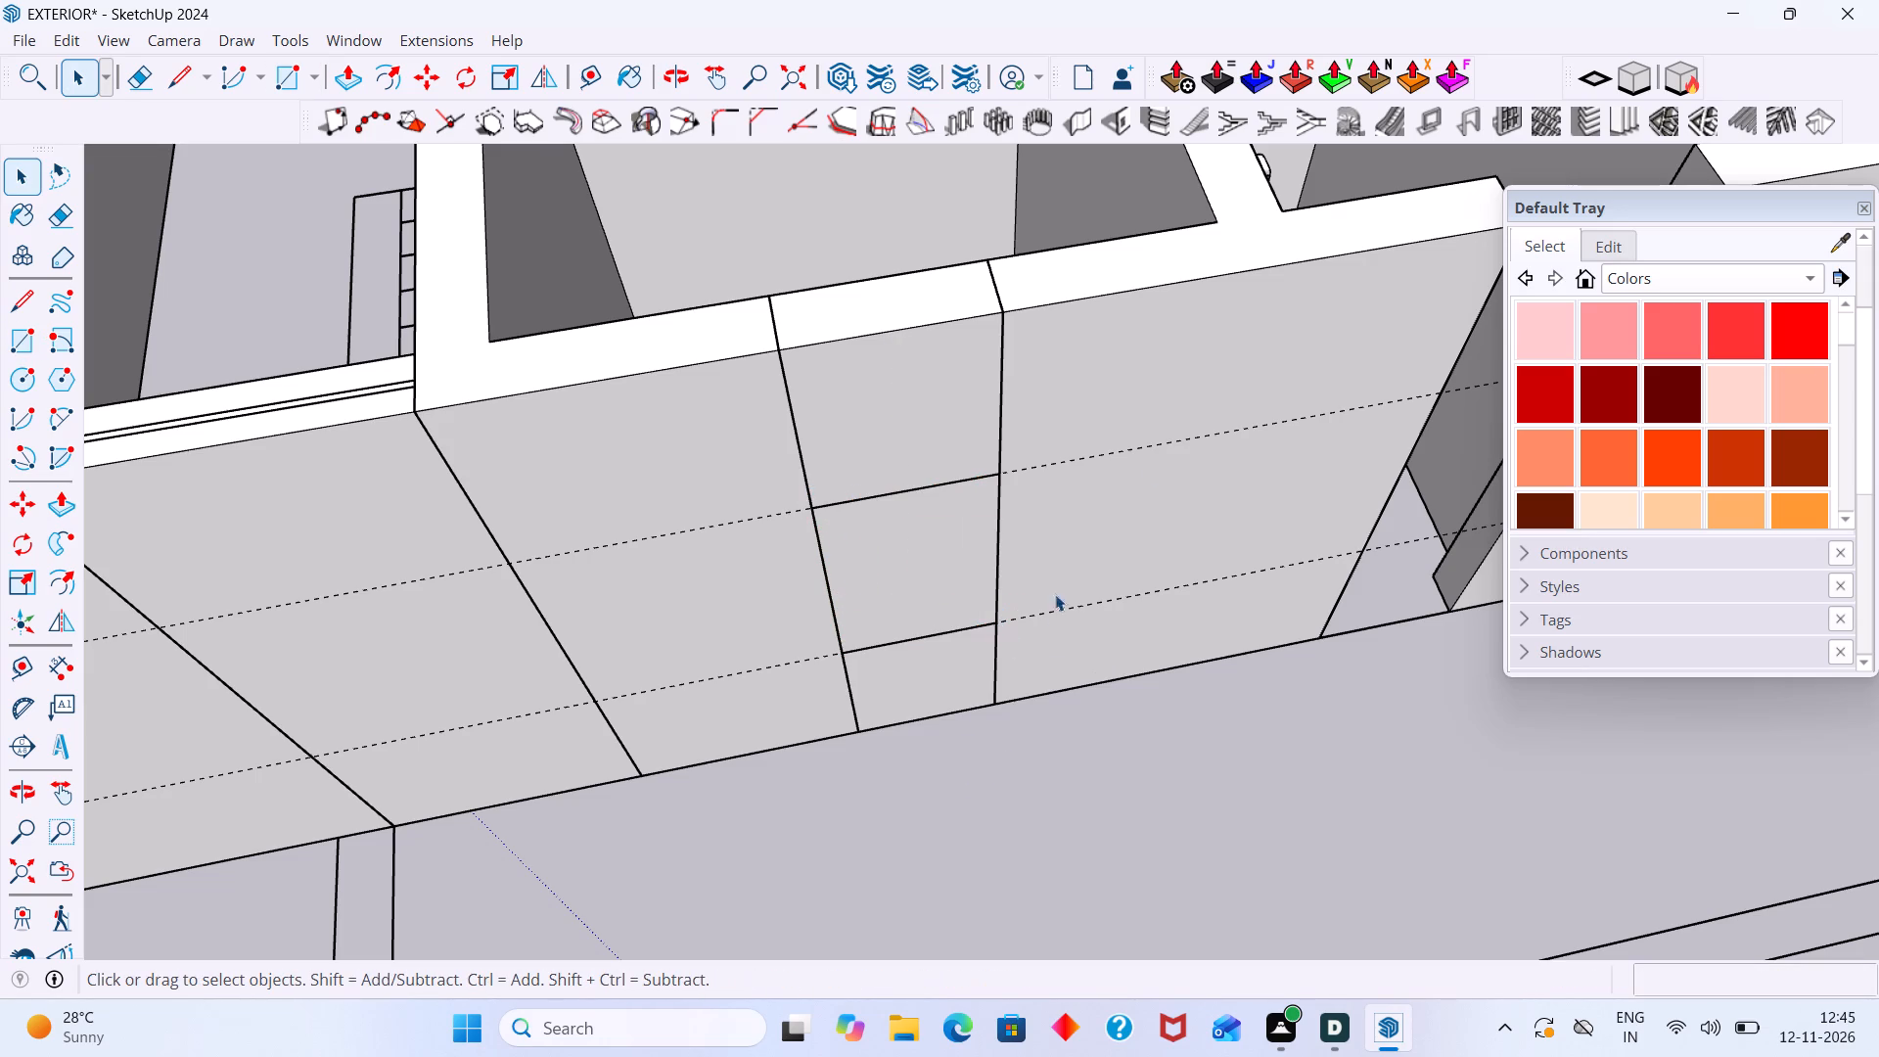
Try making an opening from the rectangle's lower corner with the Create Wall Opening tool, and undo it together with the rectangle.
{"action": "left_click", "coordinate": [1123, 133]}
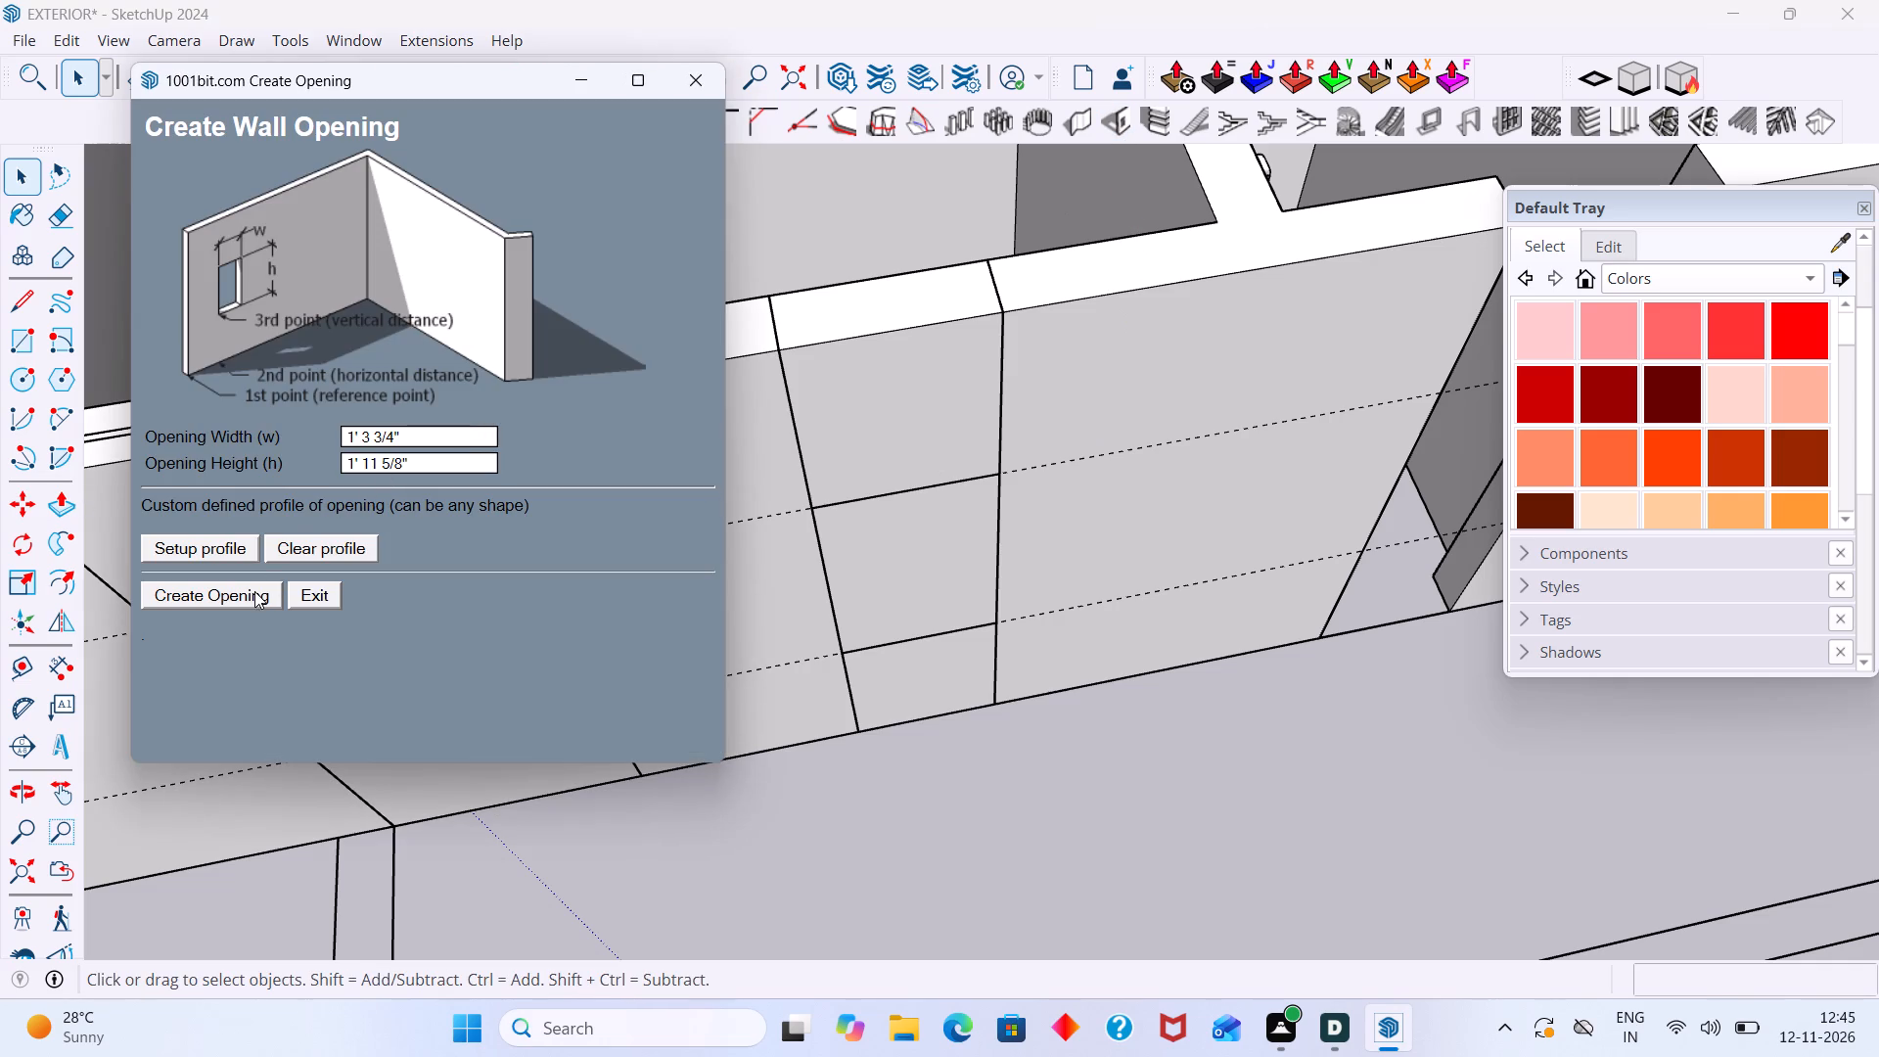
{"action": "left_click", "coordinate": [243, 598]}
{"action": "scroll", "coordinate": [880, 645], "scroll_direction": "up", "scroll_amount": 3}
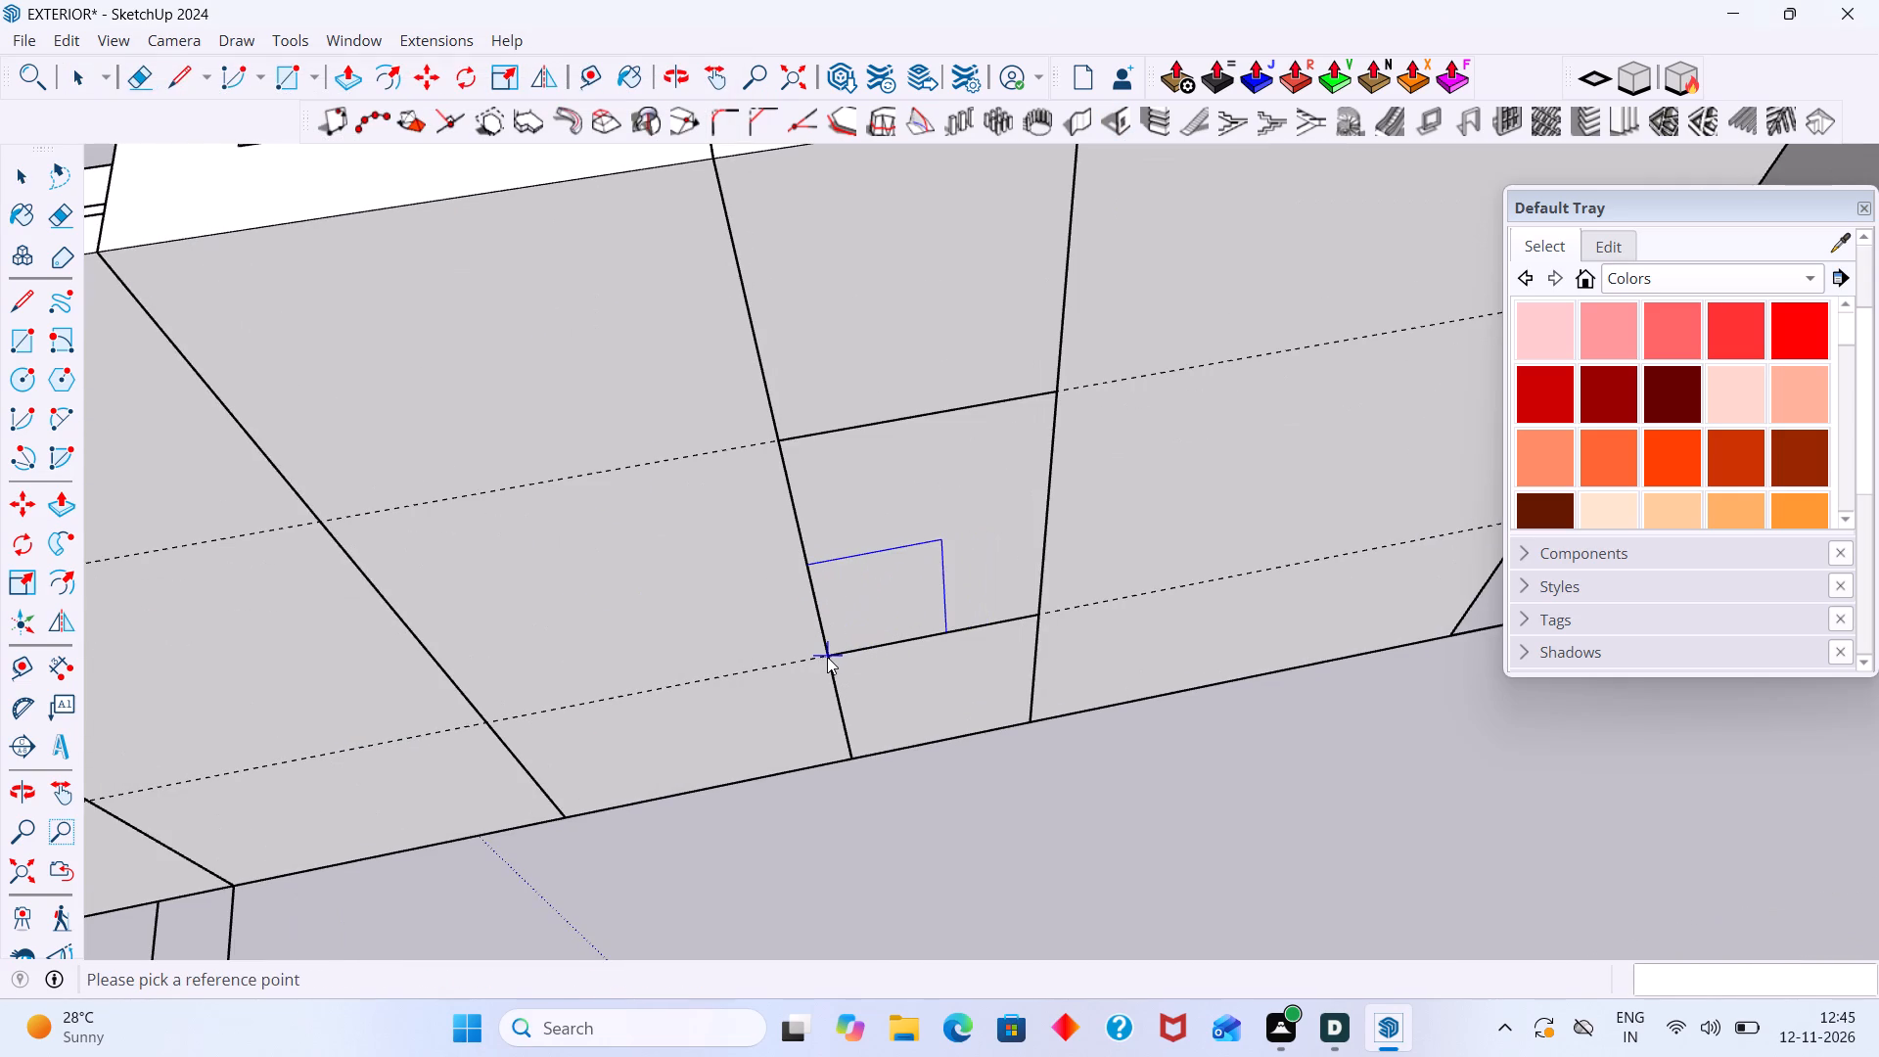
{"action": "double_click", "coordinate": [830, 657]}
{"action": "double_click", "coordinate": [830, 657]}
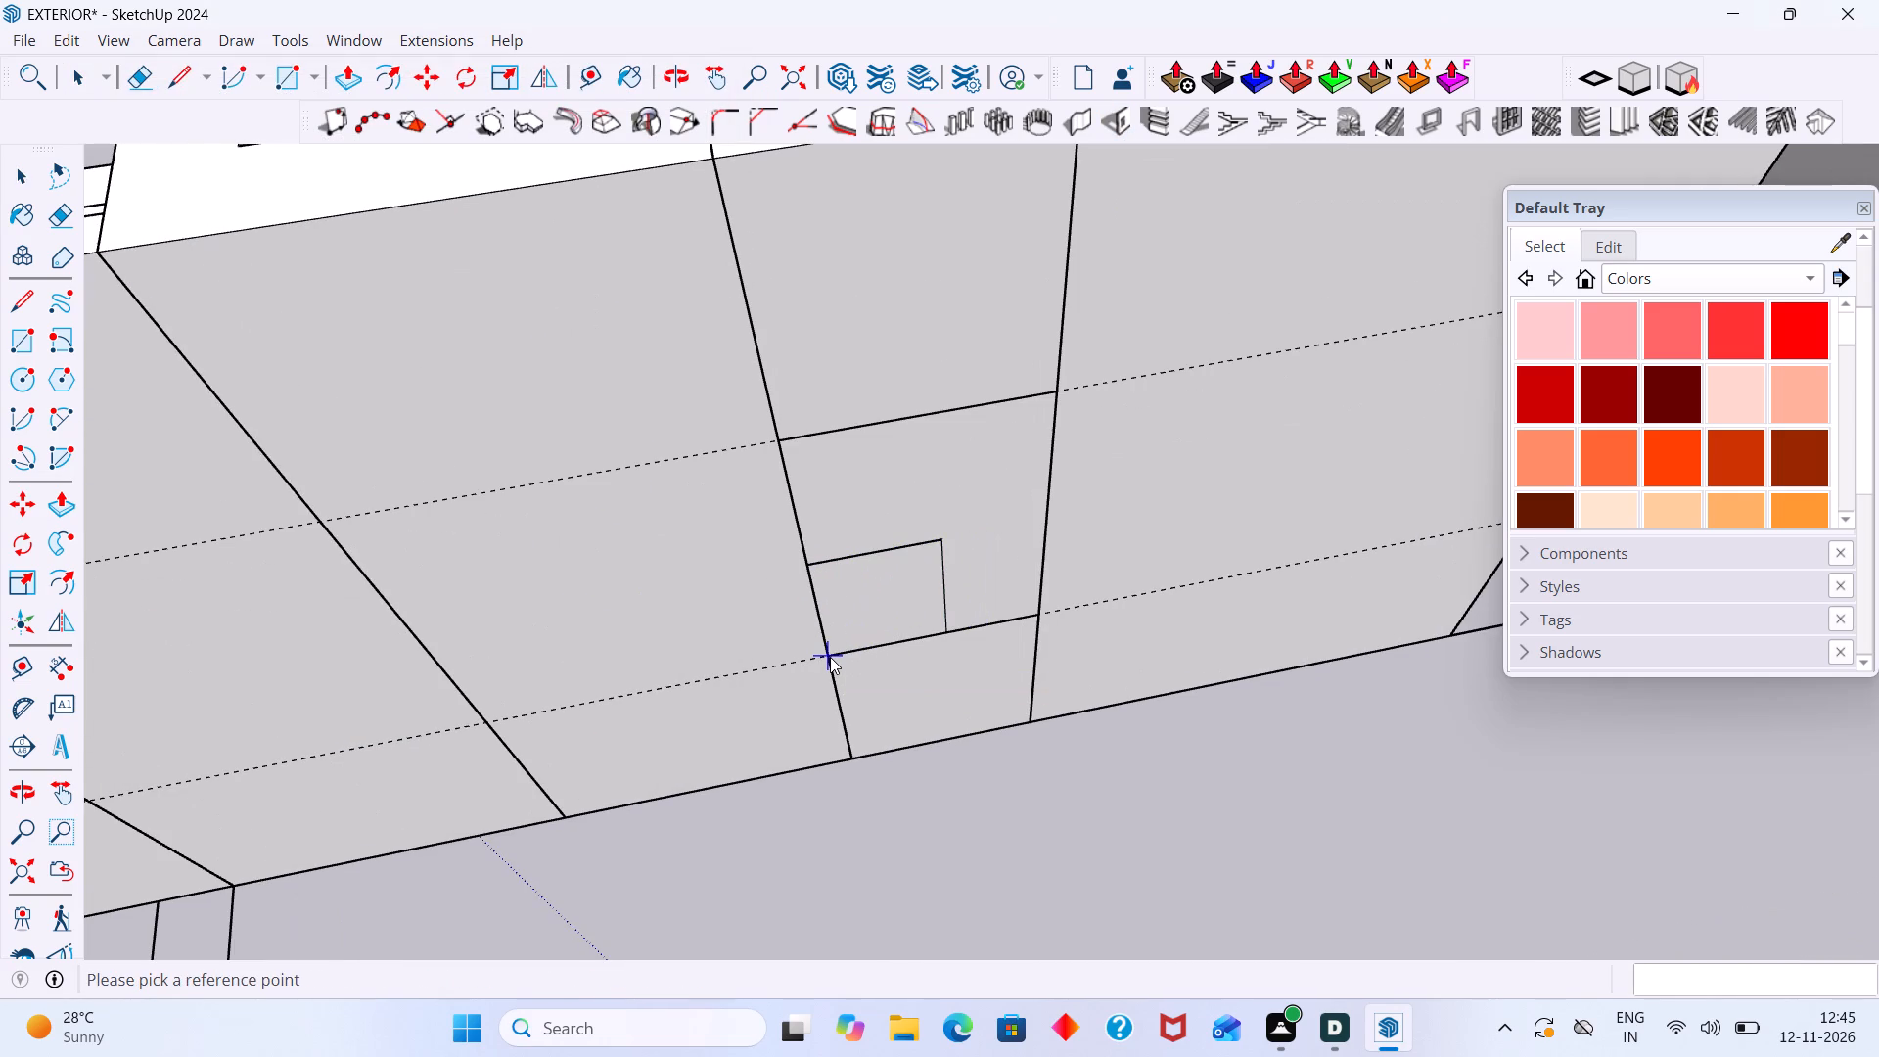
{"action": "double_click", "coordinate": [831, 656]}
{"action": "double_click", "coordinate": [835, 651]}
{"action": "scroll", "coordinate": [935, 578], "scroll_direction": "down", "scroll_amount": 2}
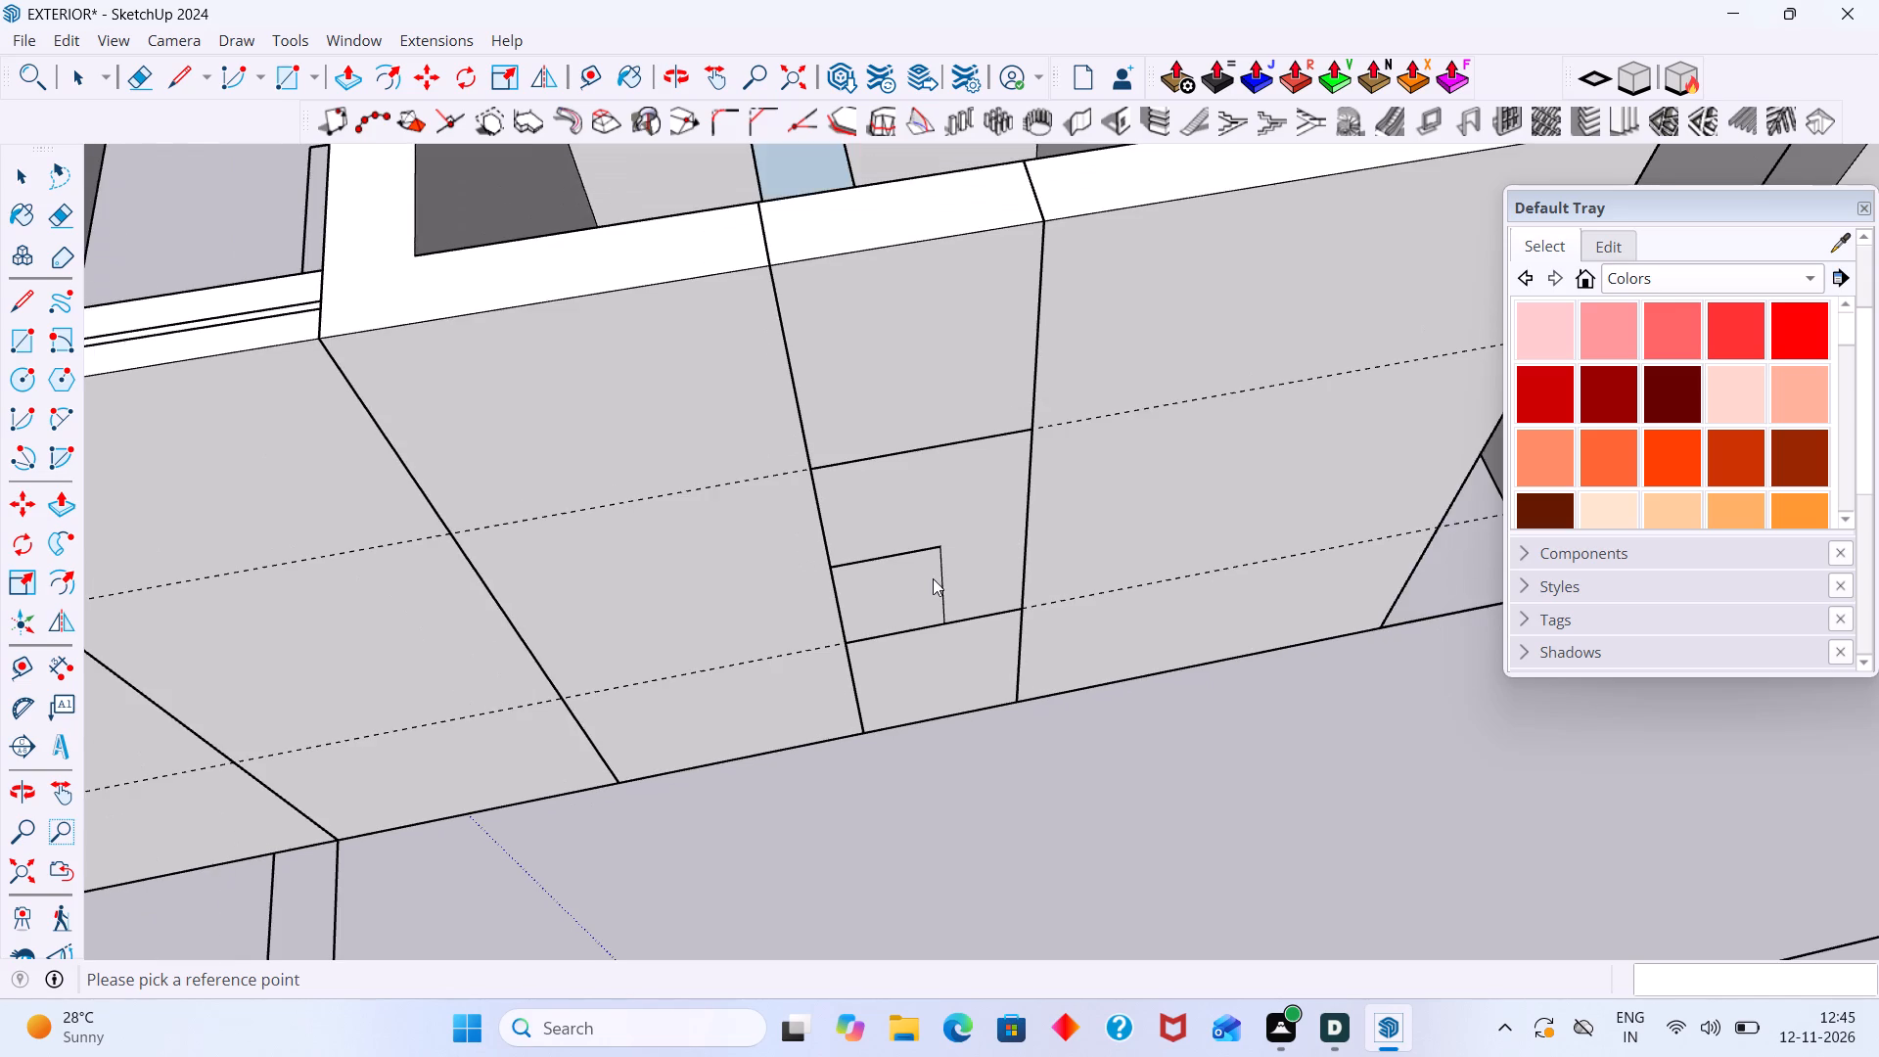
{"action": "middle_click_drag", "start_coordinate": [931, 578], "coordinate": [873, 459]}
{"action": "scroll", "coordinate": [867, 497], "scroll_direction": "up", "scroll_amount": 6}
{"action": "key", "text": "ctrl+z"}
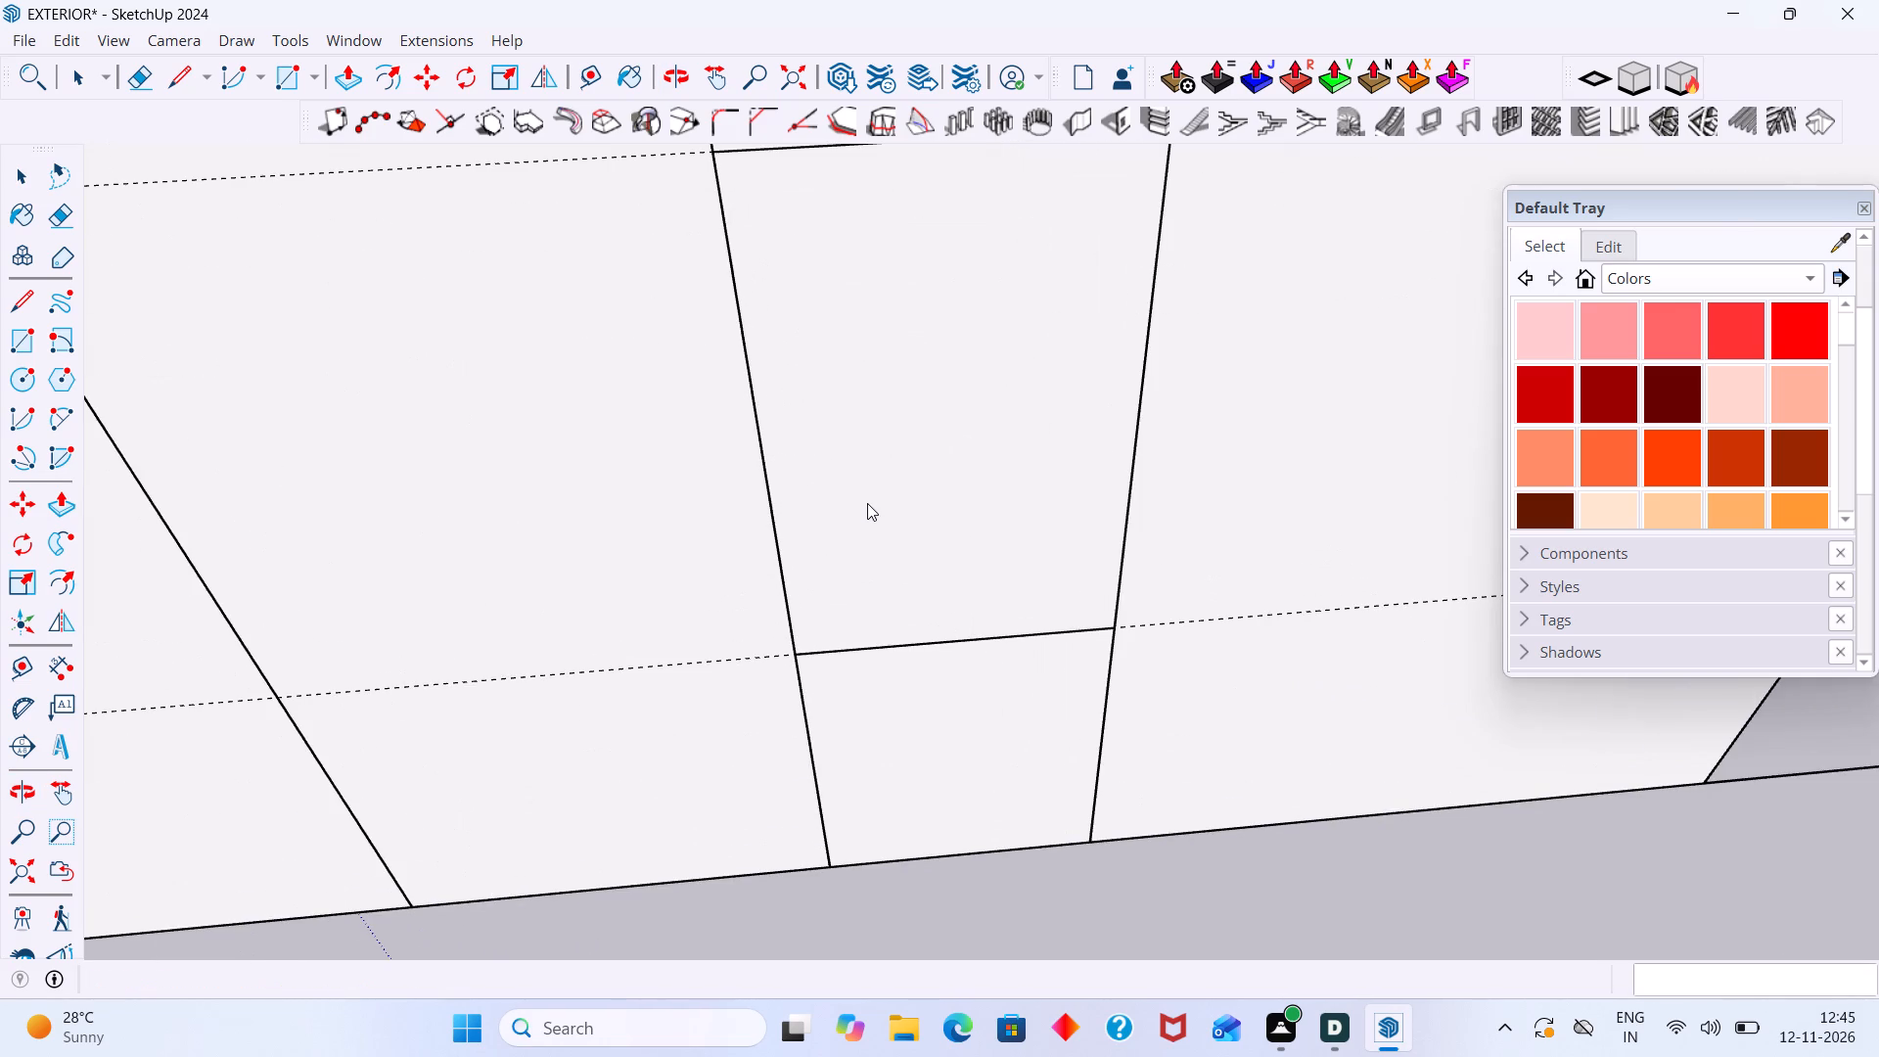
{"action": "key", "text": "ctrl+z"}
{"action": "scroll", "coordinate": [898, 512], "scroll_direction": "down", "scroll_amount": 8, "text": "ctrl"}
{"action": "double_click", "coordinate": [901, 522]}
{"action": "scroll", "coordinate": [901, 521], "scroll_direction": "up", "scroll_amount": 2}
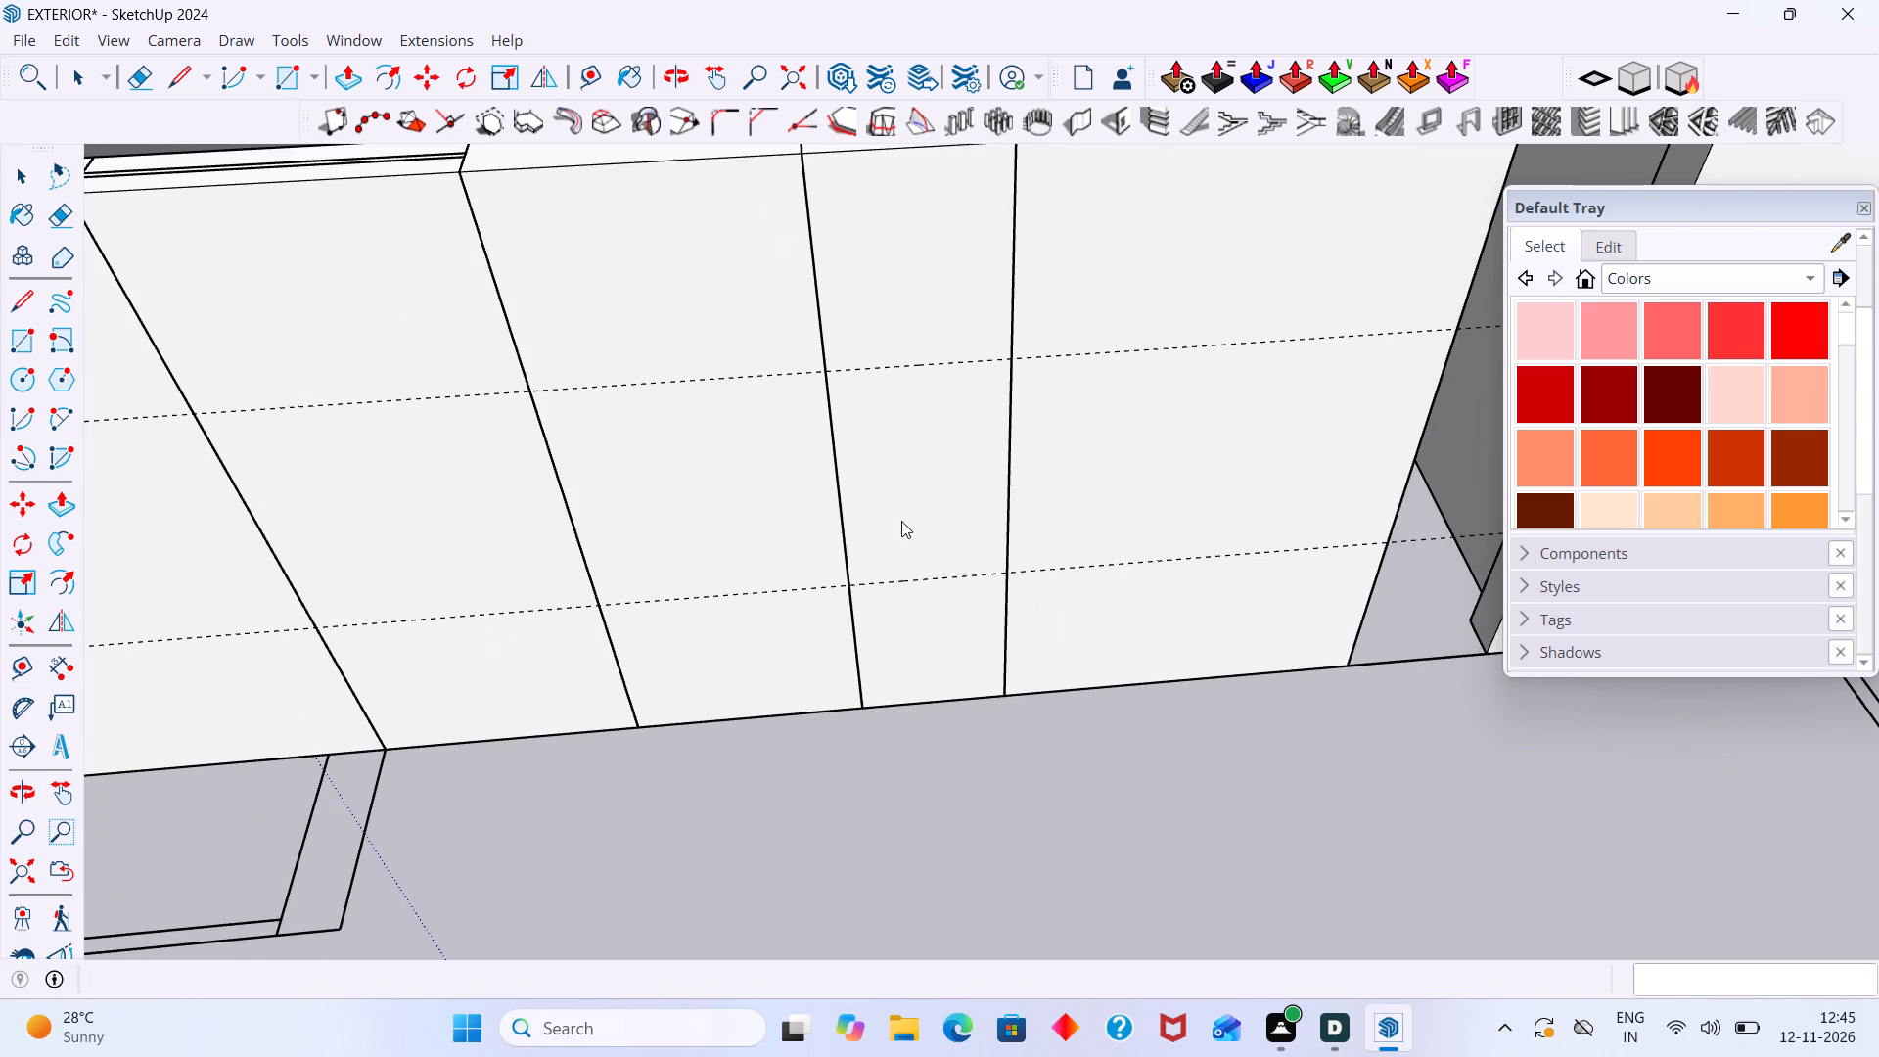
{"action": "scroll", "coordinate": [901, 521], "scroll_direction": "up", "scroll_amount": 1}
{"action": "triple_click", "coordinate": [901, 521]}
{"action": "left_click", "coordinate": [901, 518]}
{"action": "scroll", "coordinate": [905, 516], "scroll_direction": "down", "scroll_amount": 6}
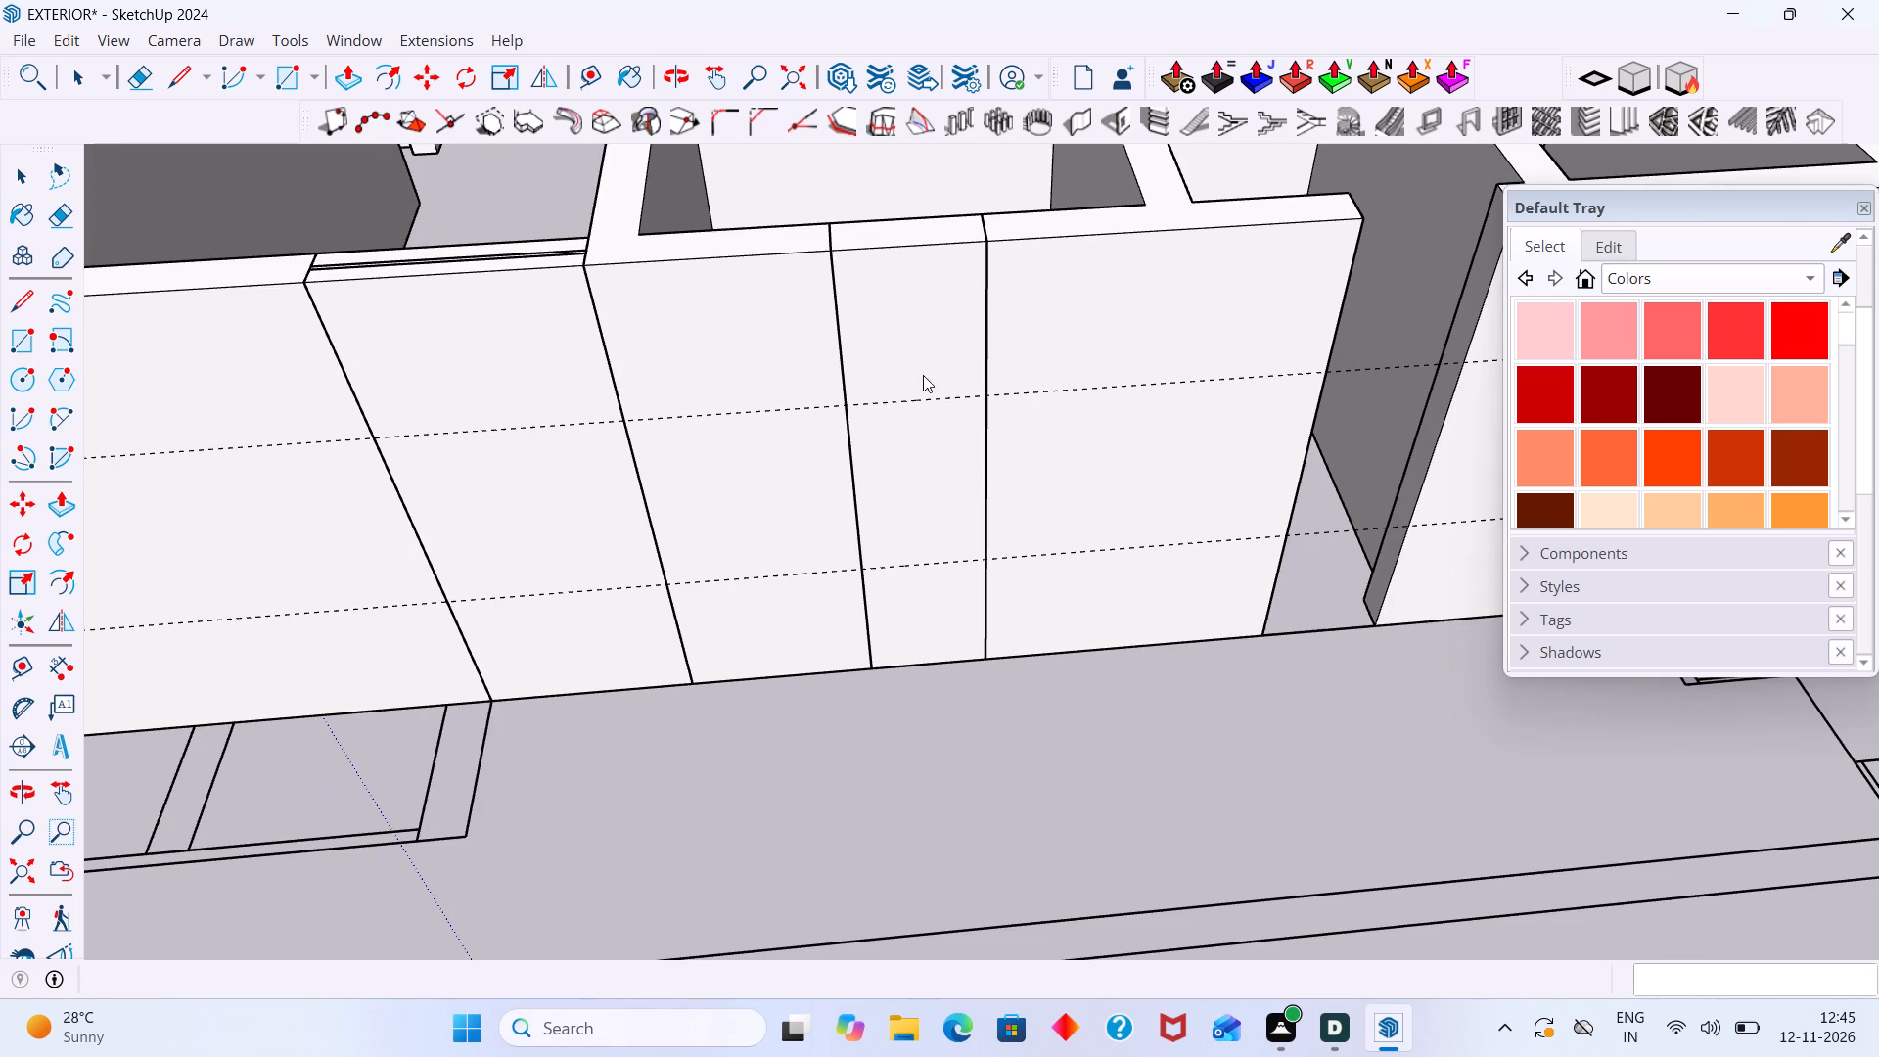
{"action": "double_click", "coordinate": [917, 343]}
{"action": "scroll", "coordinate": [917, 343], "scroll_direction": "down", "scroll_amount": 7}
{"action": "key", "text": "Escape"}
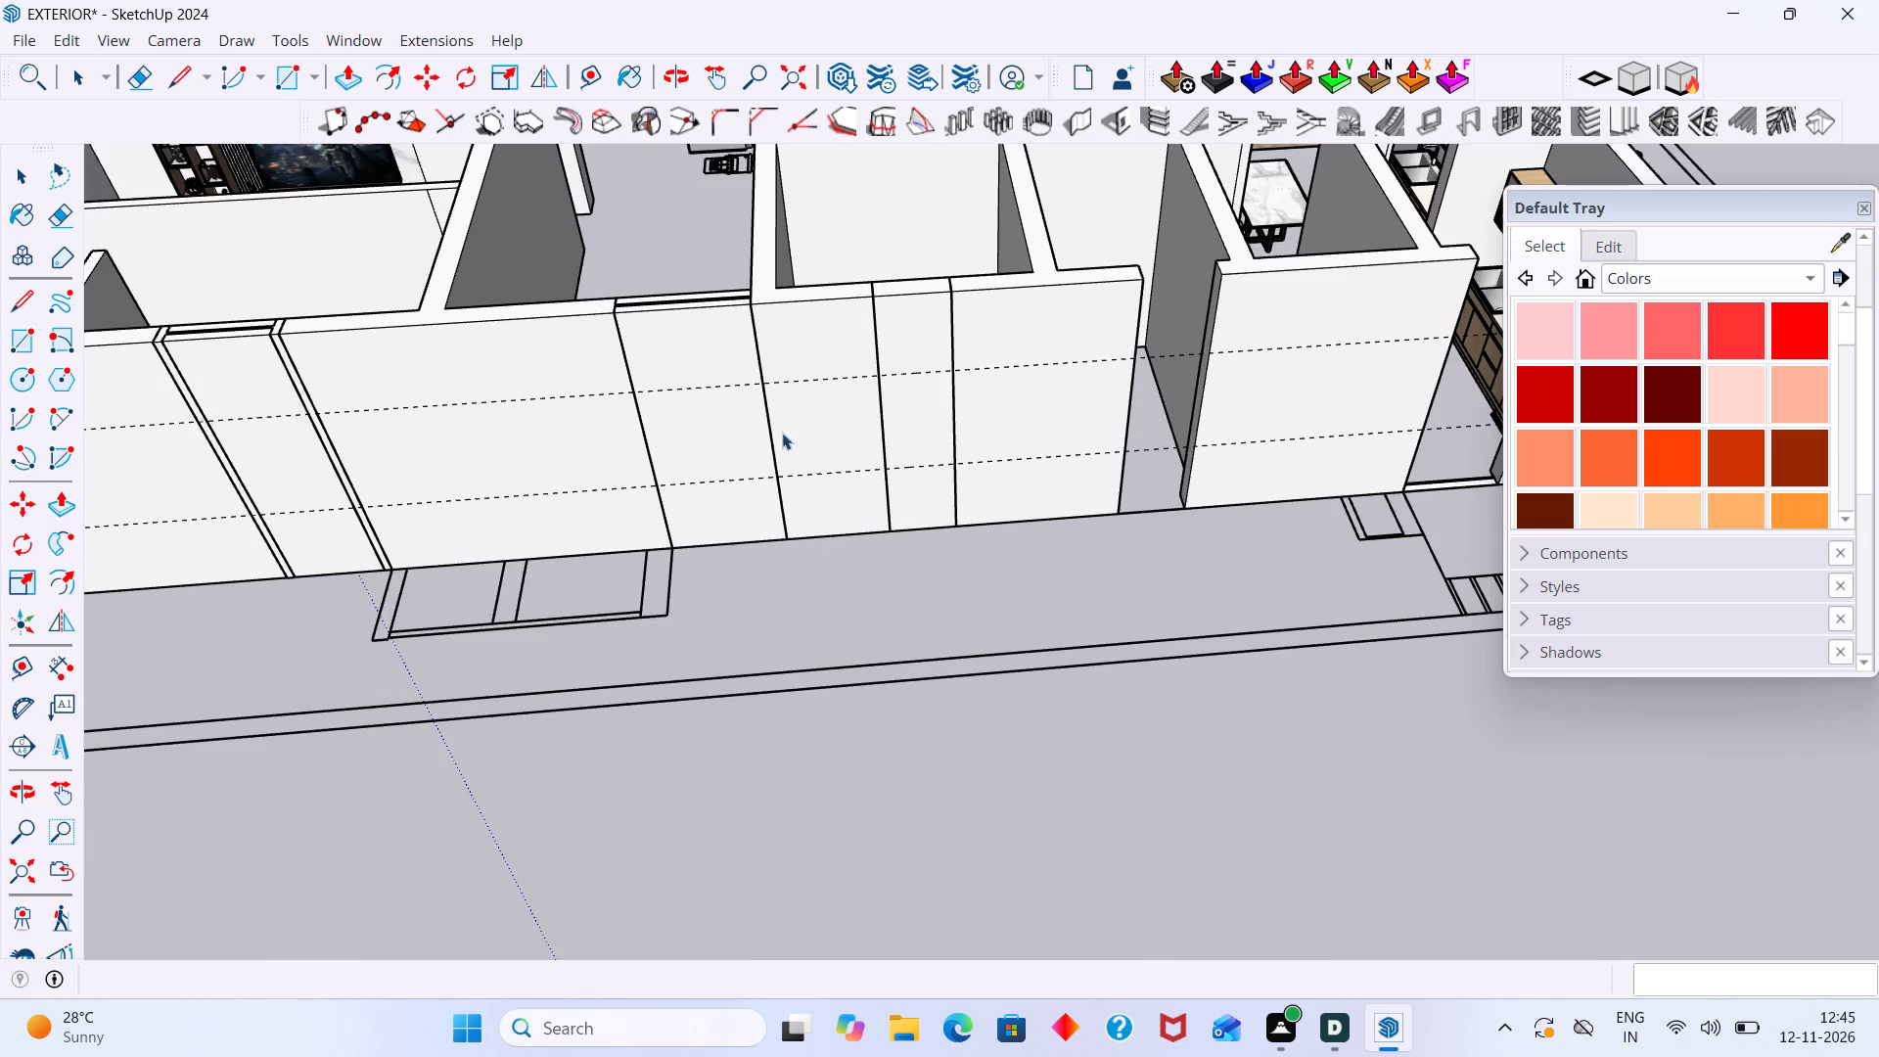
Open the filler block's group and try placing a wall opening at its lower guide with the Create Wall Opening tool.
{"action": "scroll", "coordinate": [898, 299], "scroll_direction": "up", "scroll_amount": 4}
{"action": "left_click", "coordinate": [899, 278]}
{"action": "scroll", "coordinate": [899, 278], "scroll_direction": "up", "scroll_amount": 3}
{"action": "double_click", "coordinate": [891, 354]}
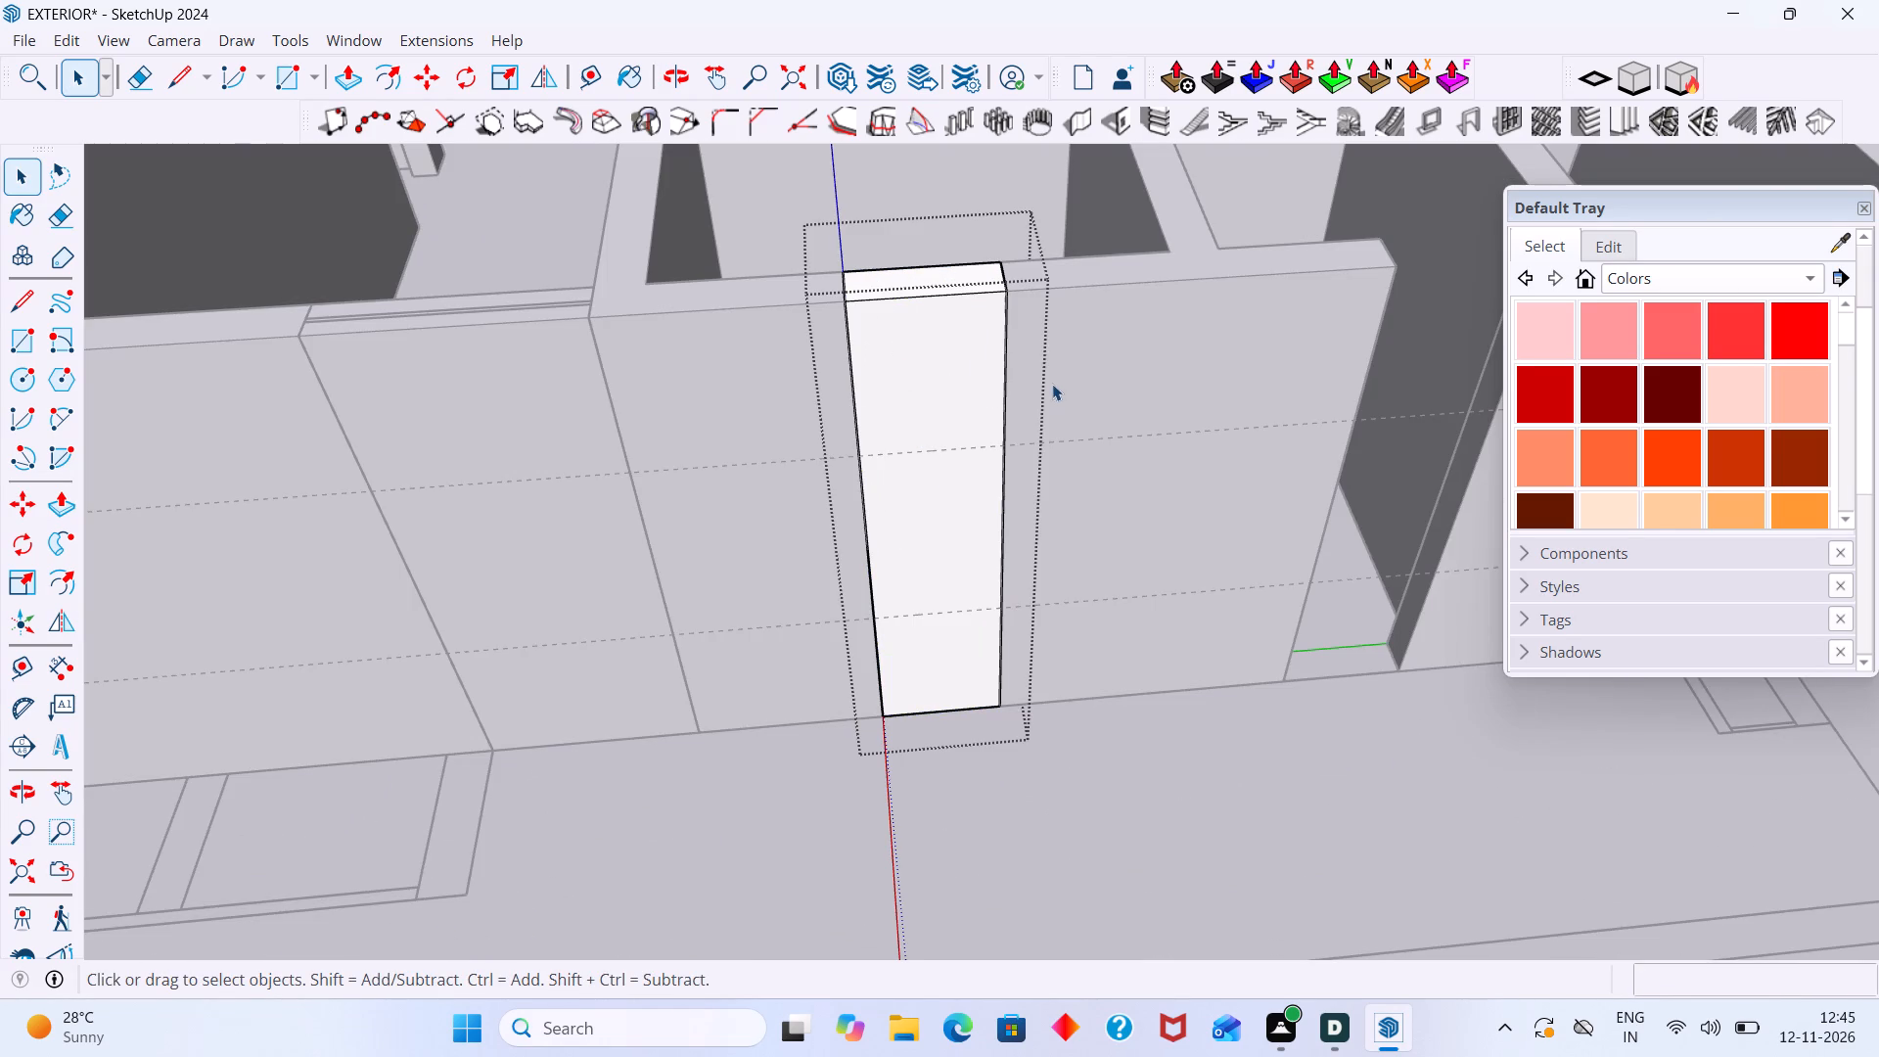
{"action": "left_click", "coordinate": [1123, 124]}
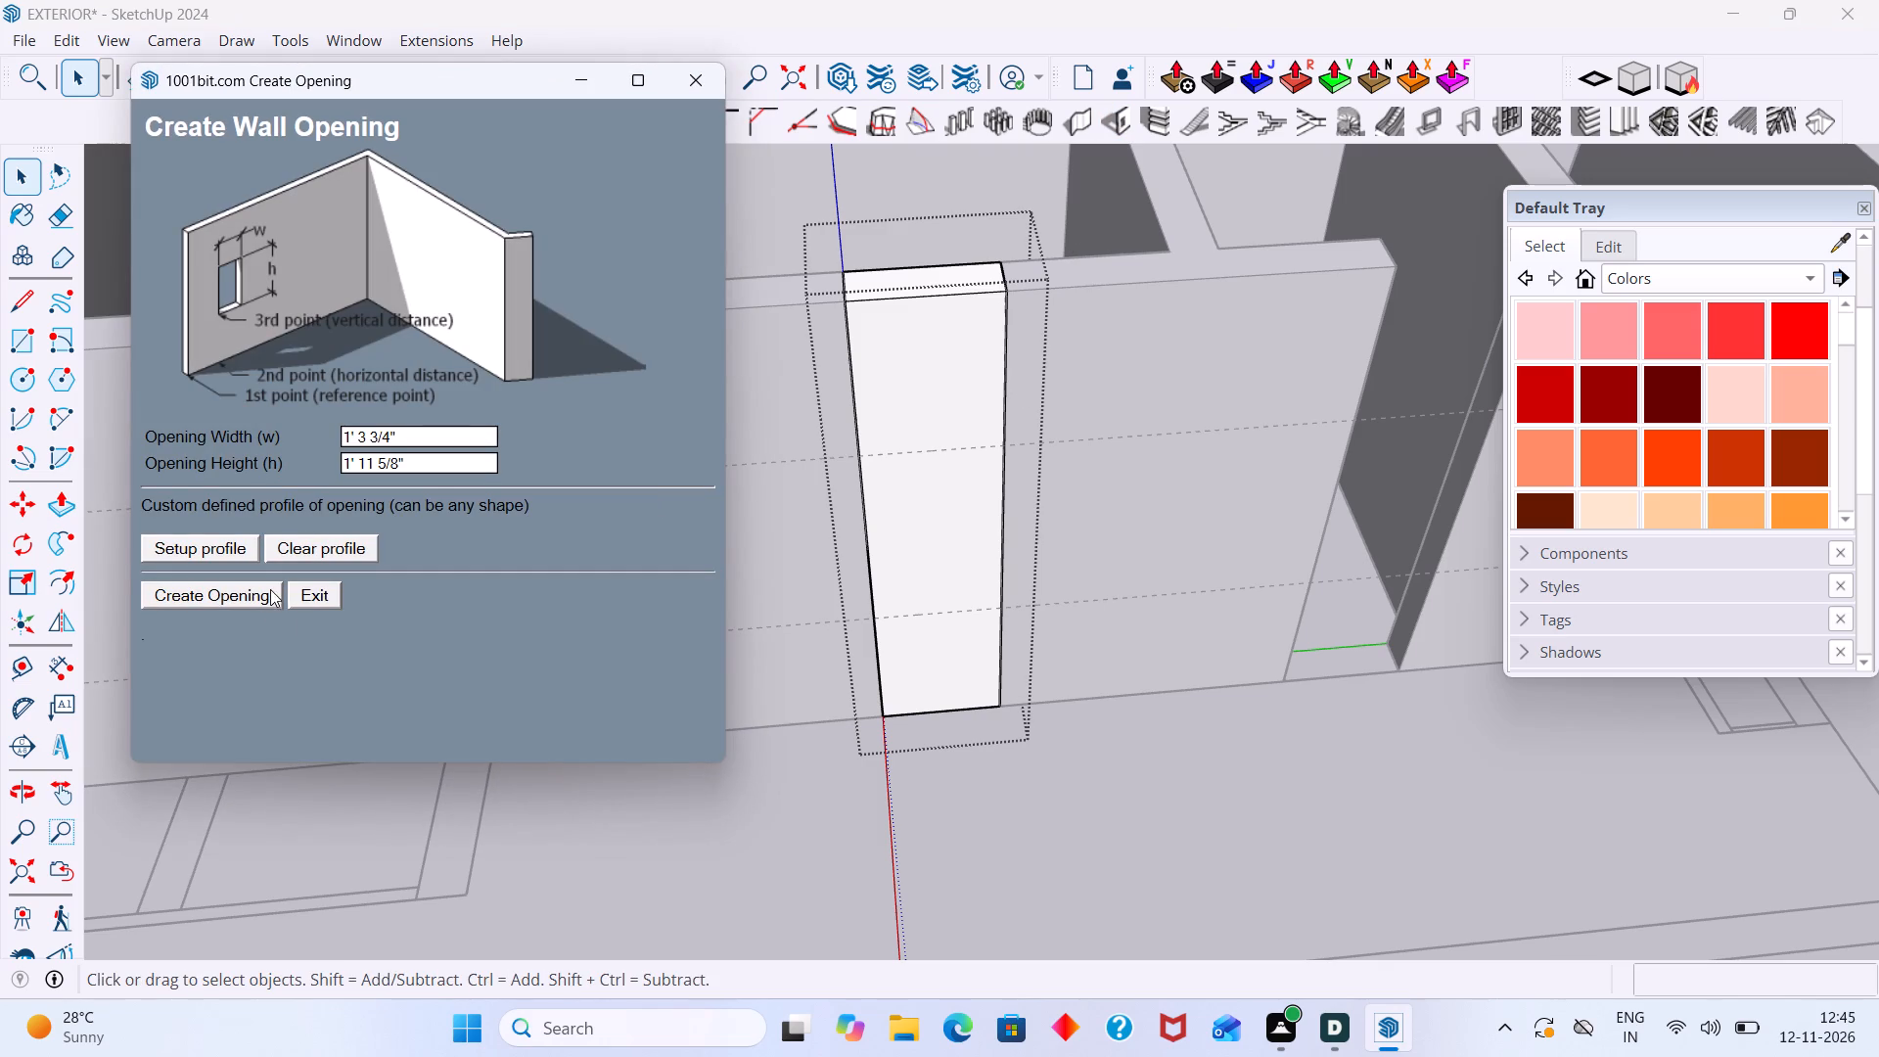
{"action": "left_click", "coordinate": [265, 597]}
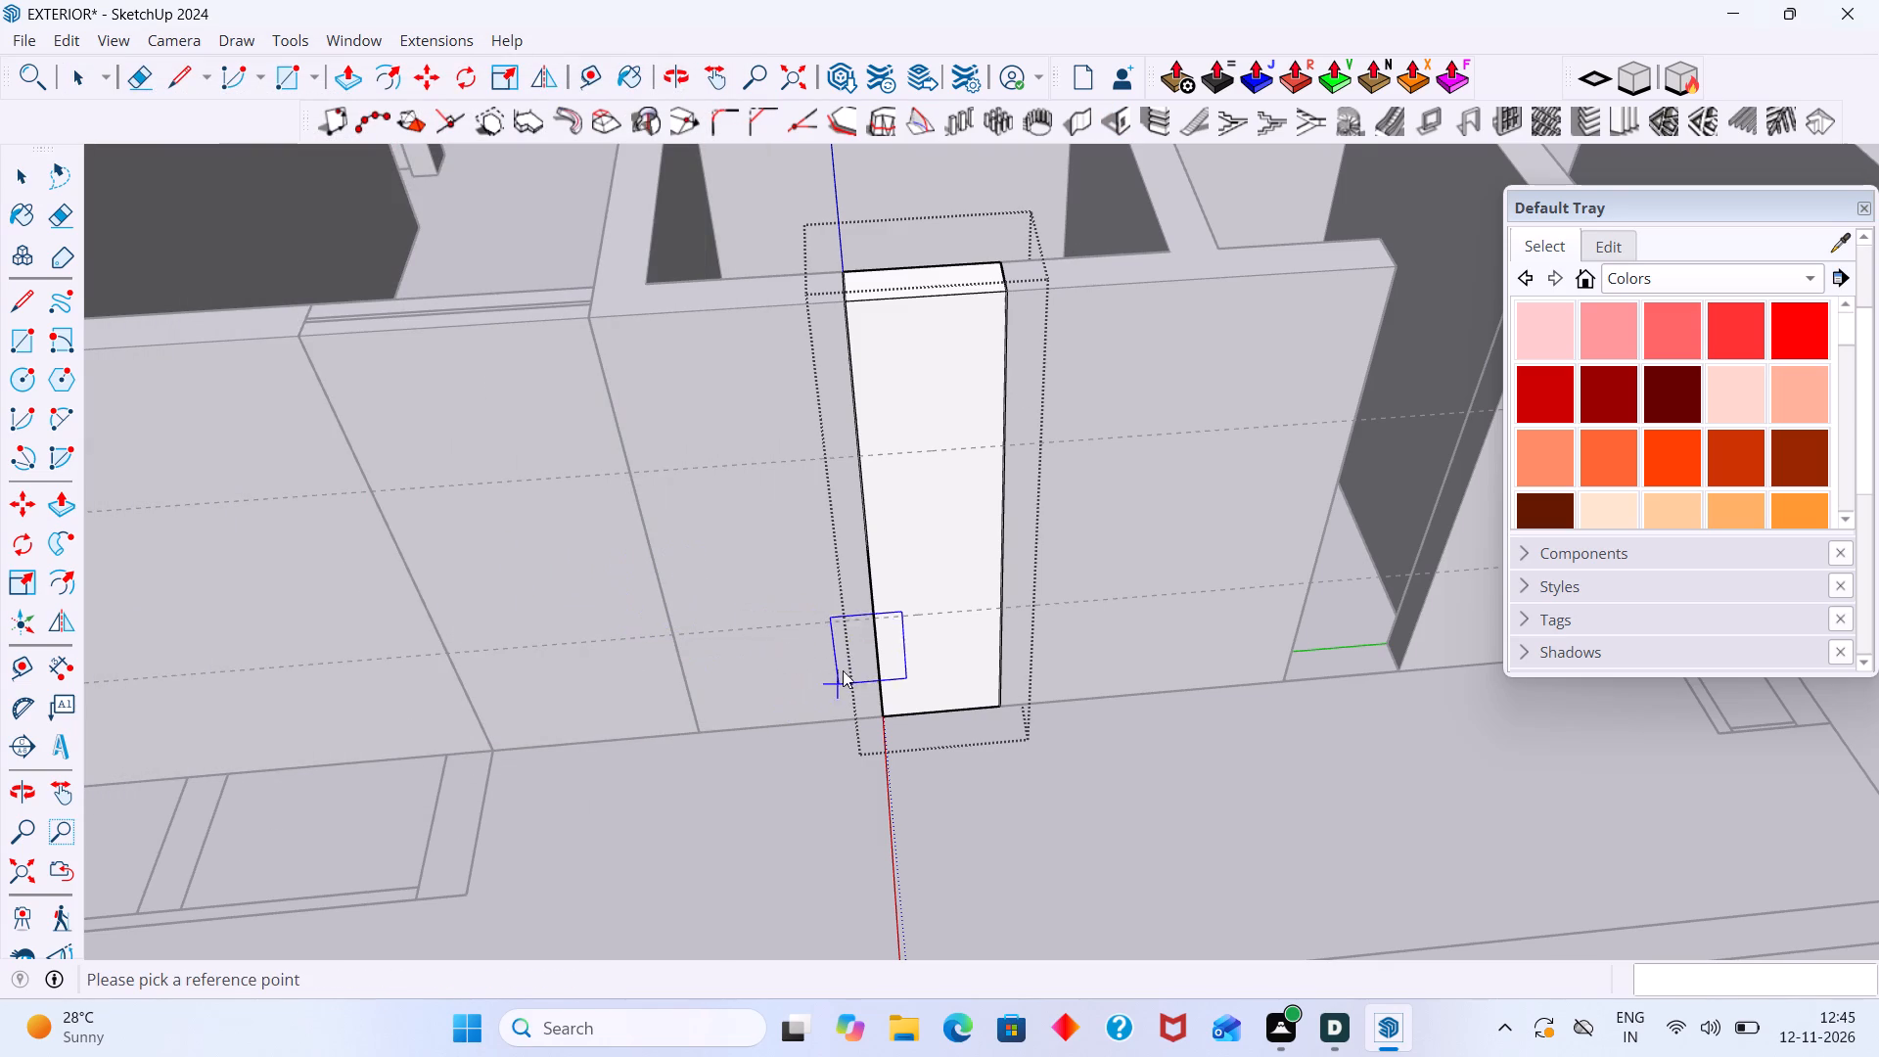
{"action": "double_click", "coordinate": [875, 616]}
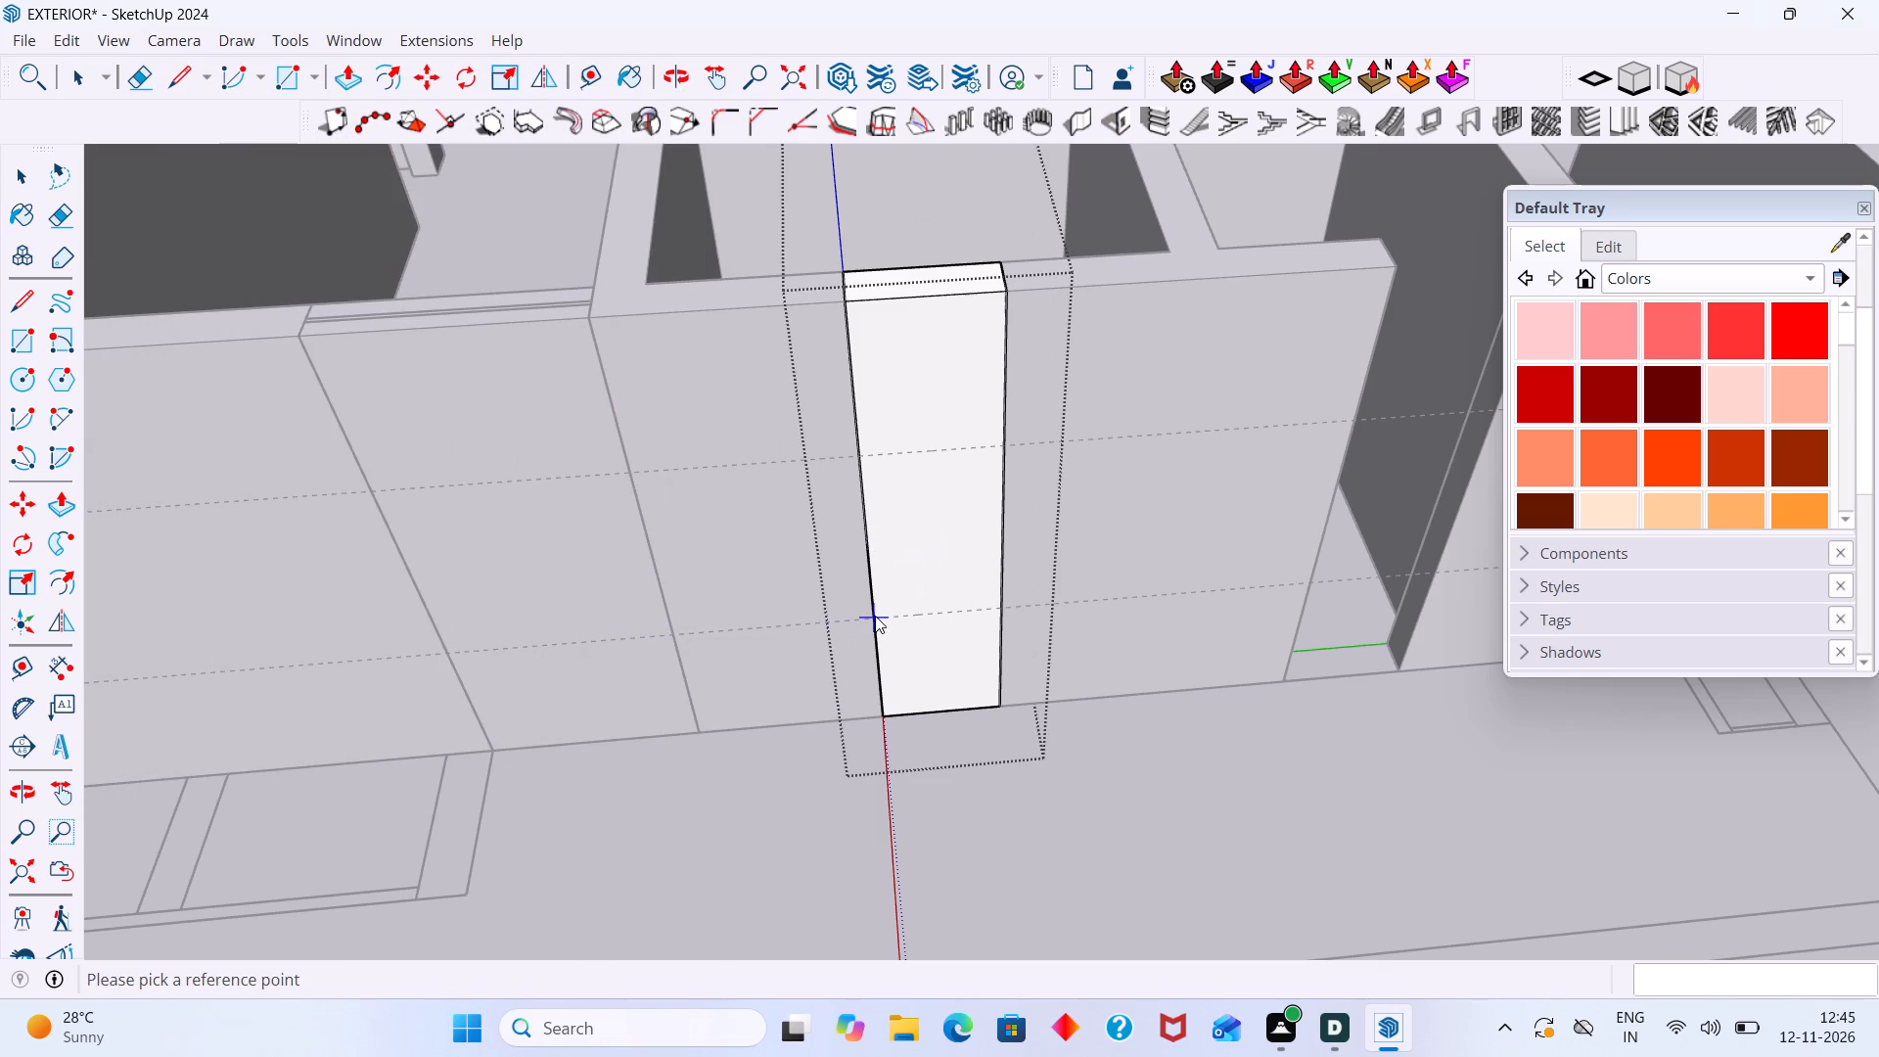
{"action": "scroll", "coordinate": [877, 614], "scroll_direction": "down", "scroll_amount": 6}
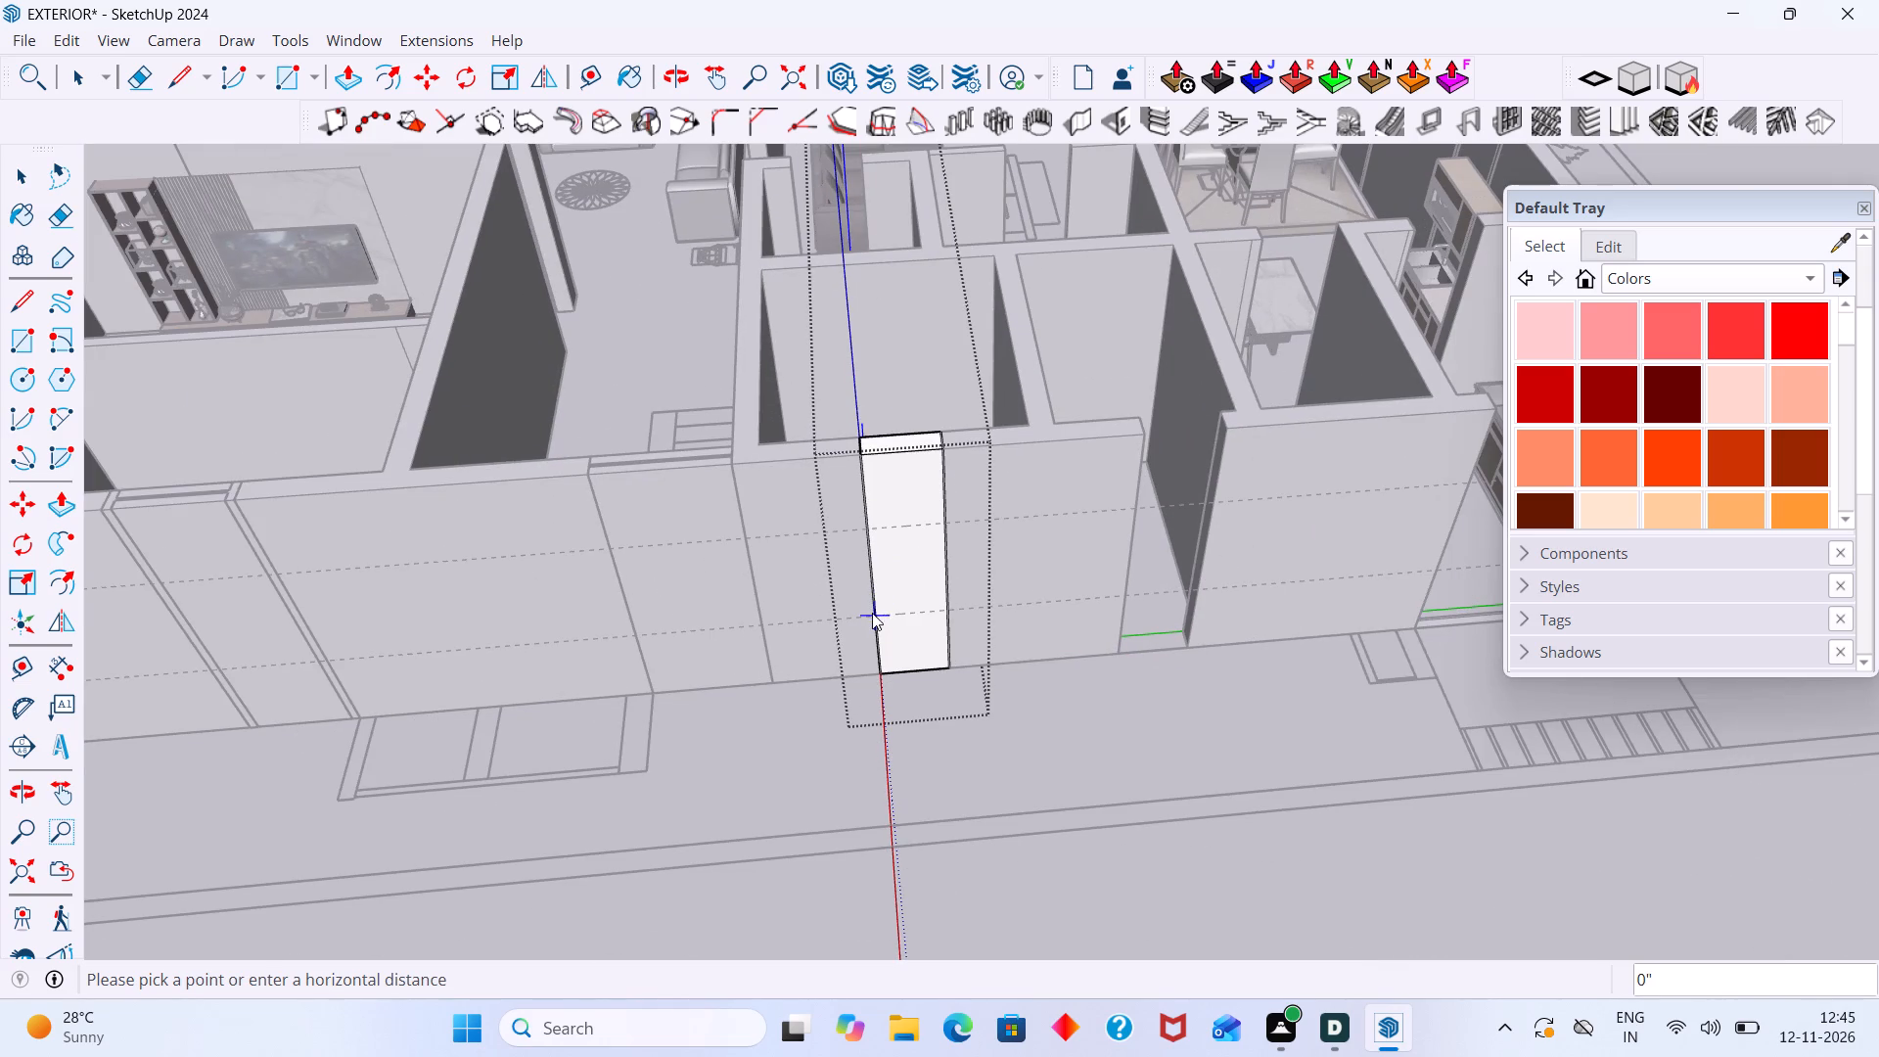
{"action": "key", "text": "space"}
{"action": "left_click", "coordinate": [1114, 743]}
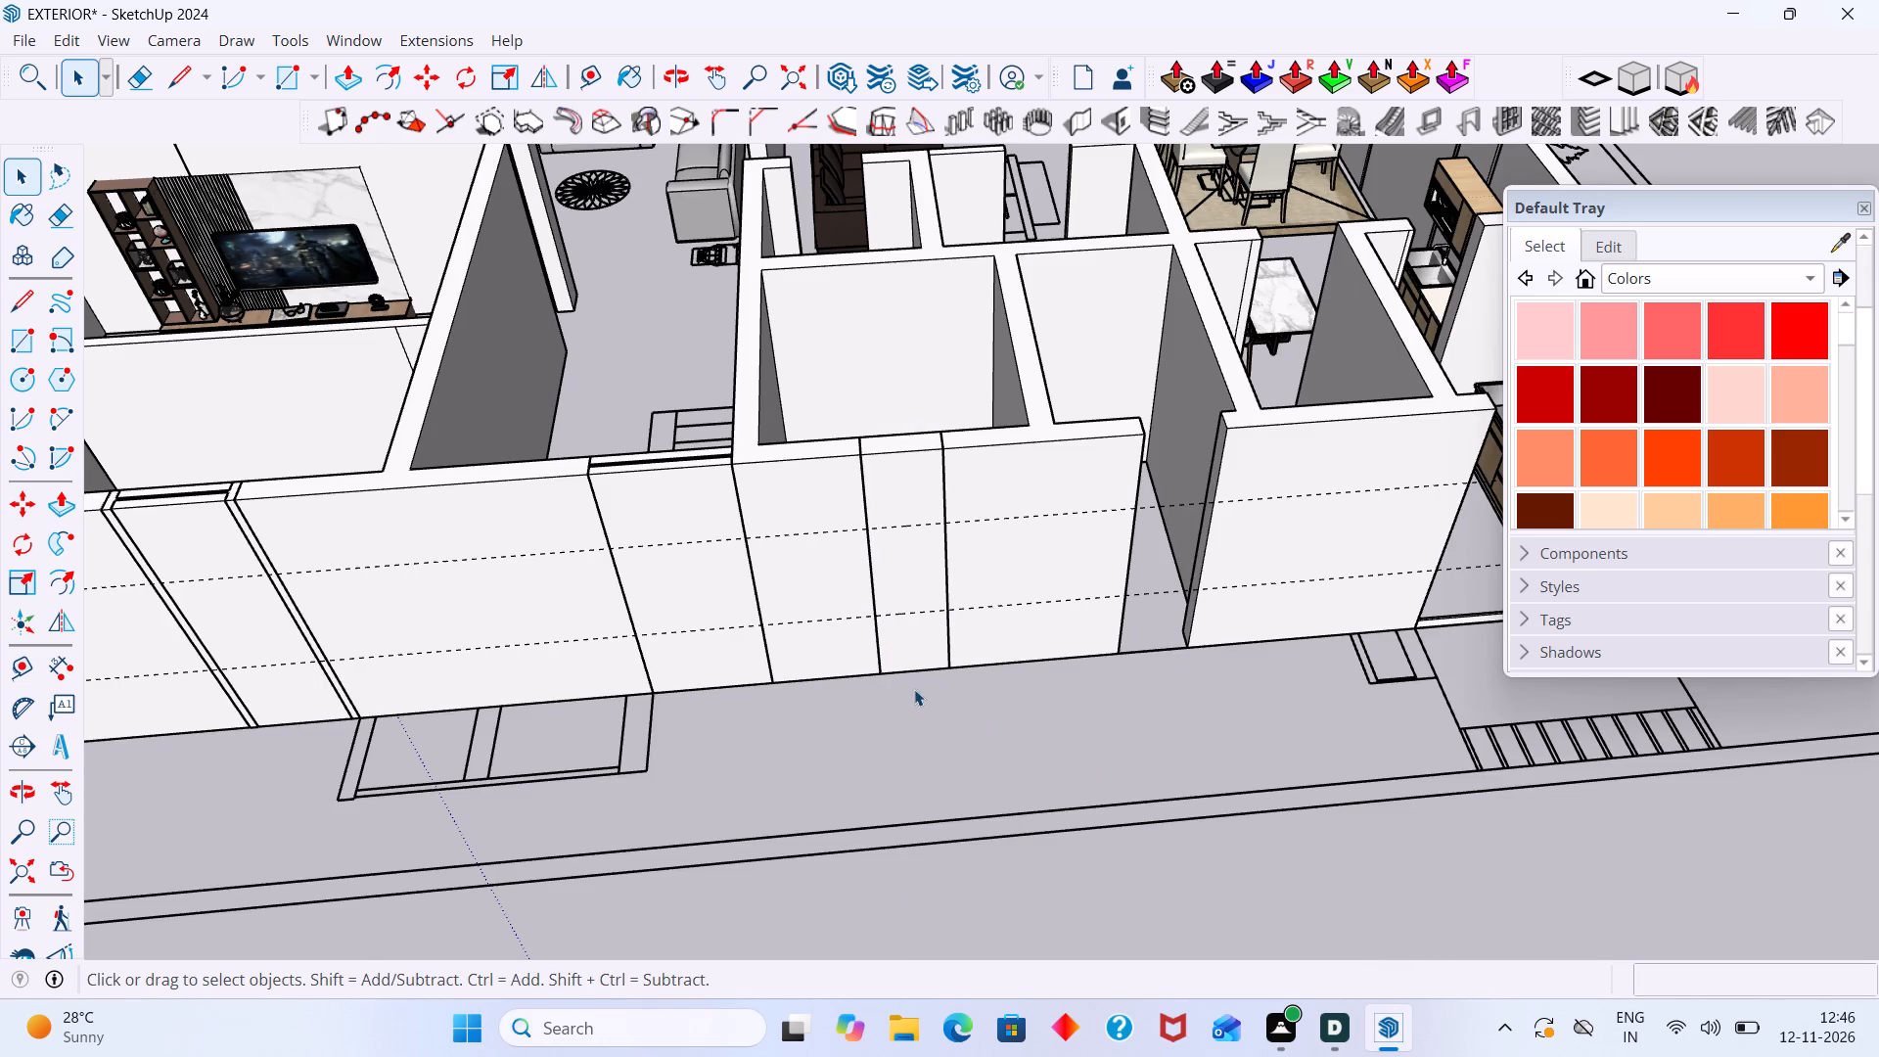
Inside the filler block's group, draw a 4' high rectangle between the two guides across the block's full width.
{"action": "scroll", "coordinate": [883, 586], "scroll_direction": "up", "scroll_amount": 5}
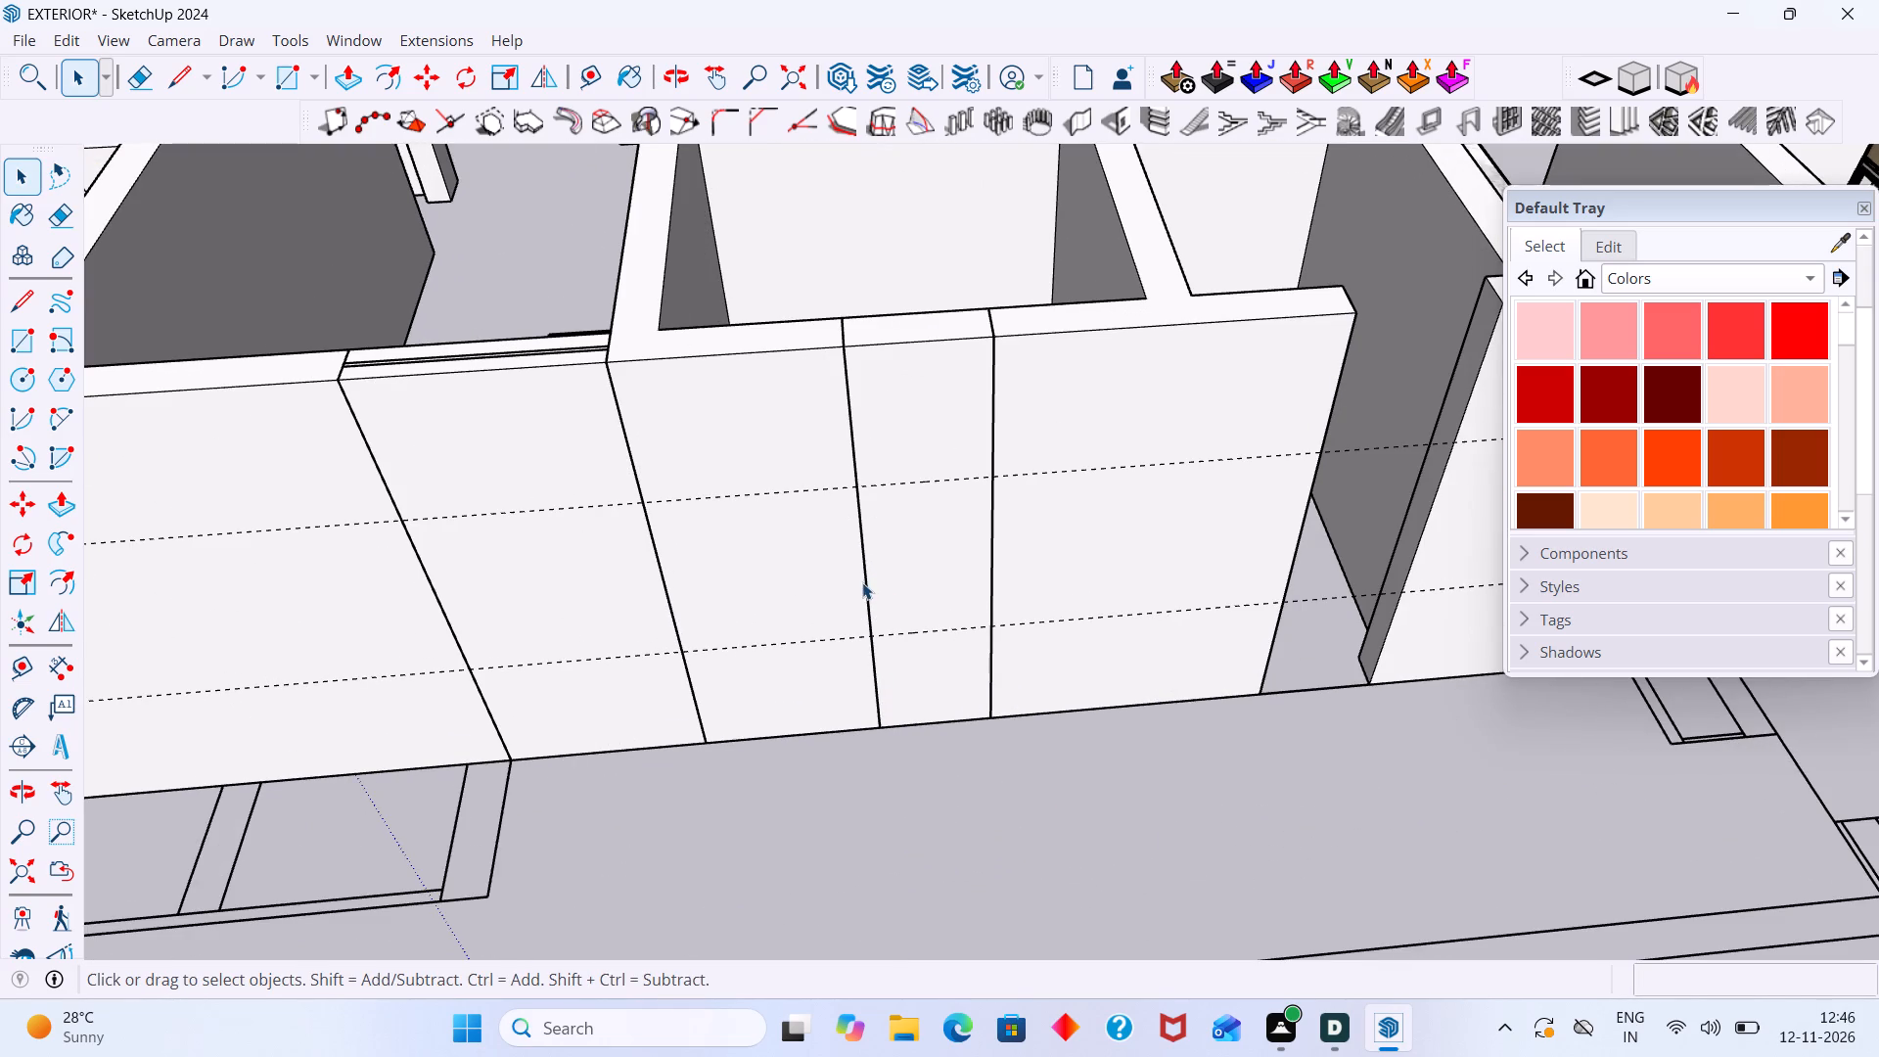
{"action": "triple_click", "coordinate": [889, 551]}
{"action": "scroll", "coordinate": [898, 556], "scroll_direction": "up", "scroll_amount": 1}
{"action": "left_click", "coordinate": [899, 557]}
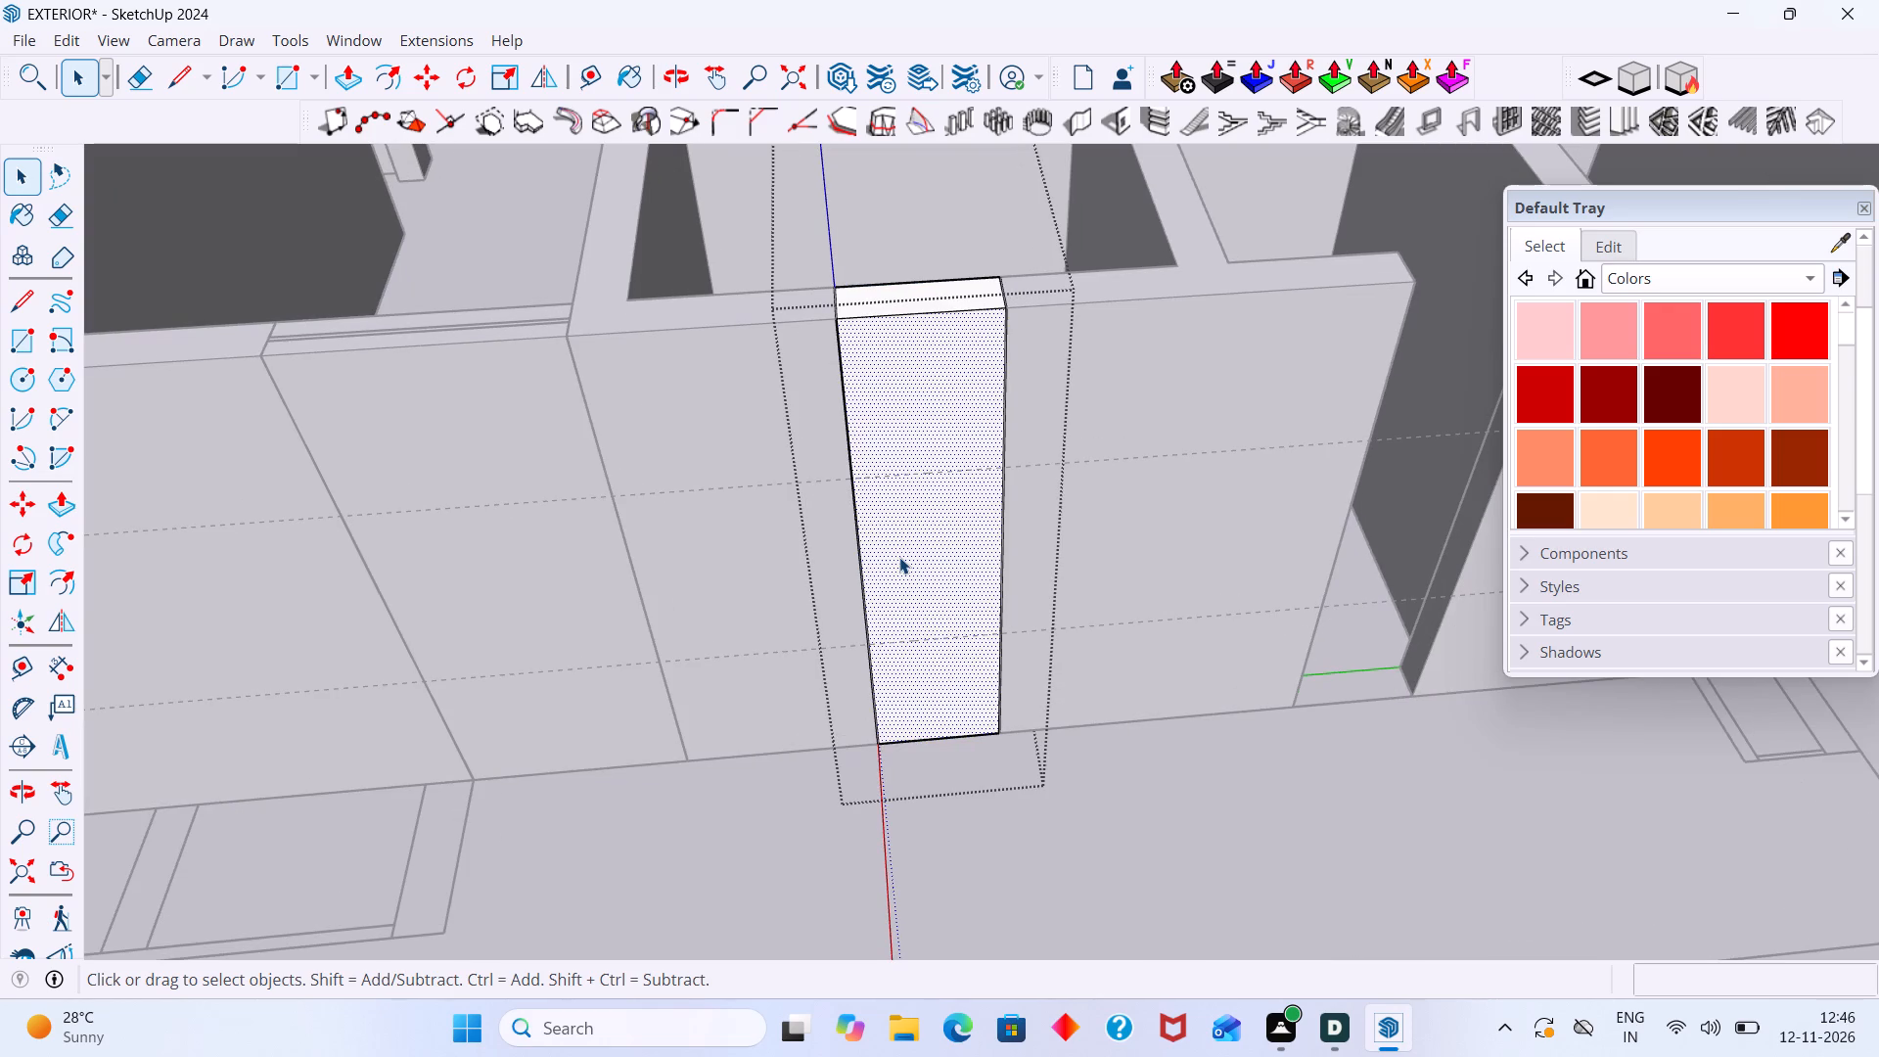
{"action": "key", "text": "r"}
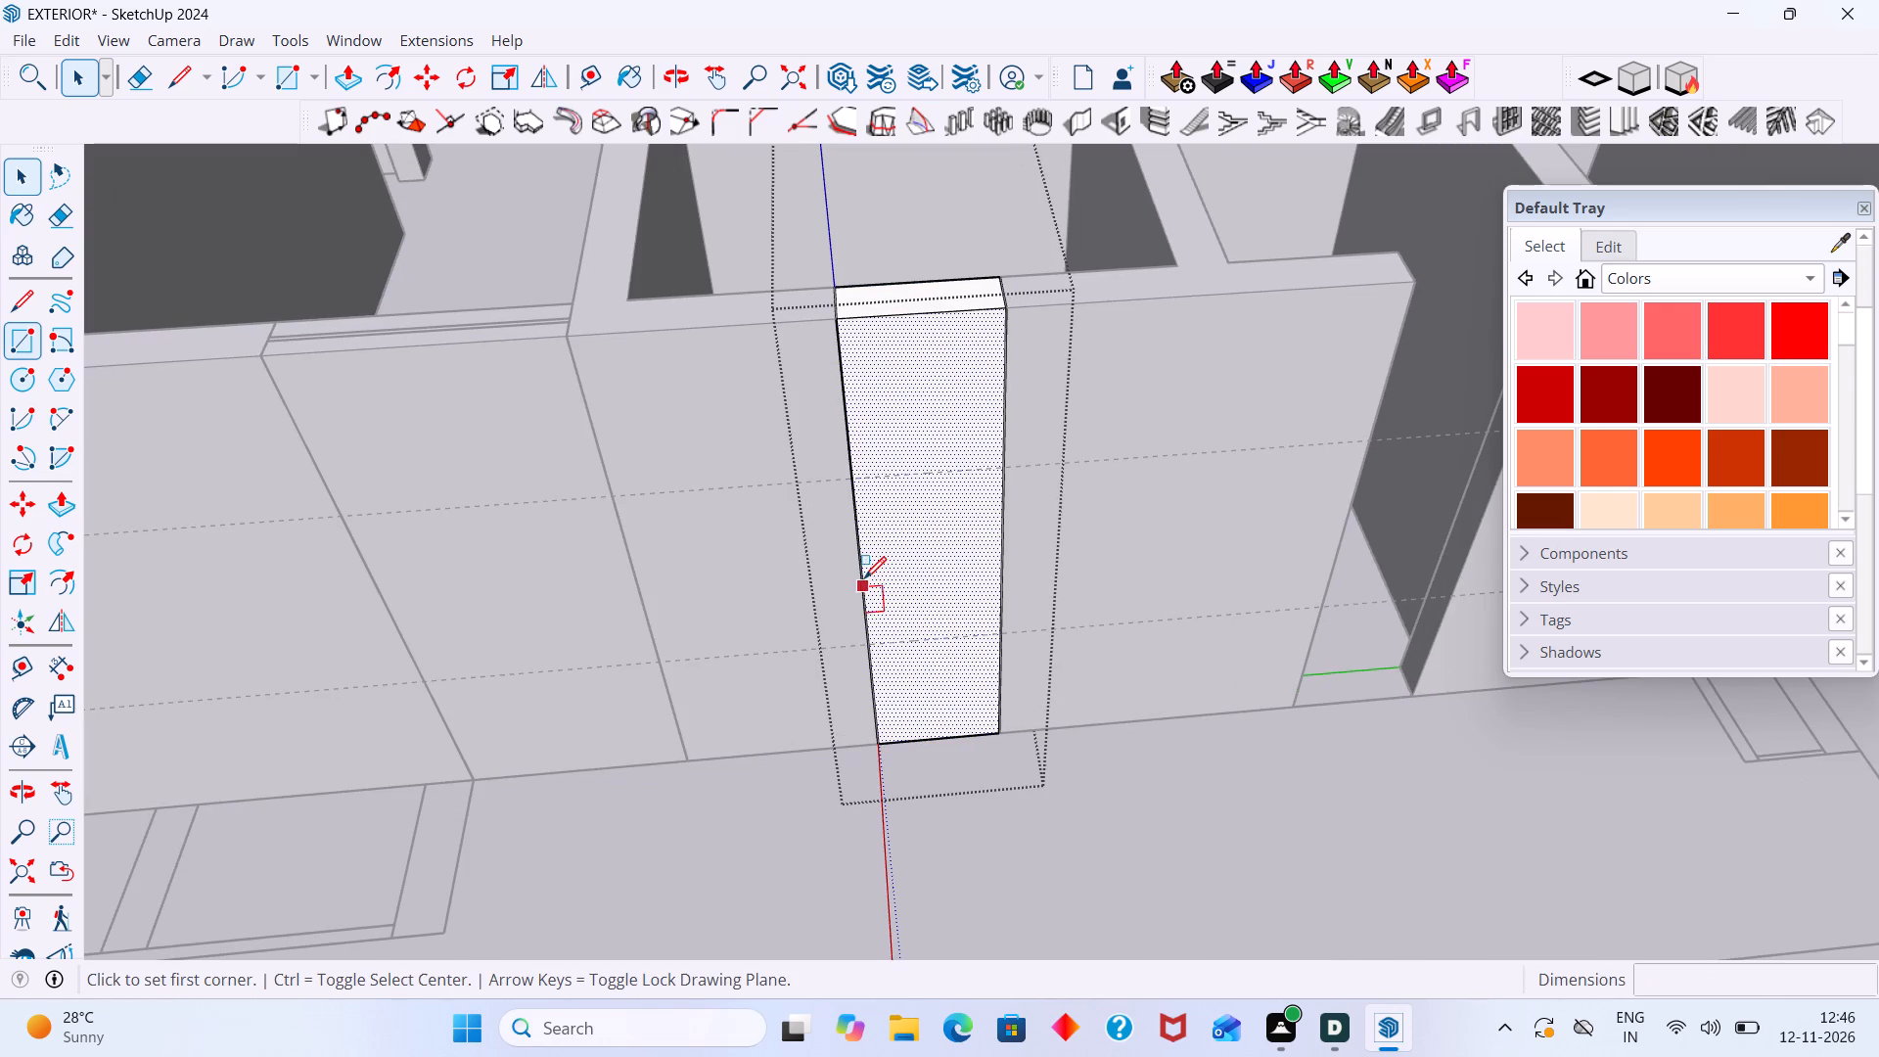
{"action": "left_click", "coordinate": [853, 475]}
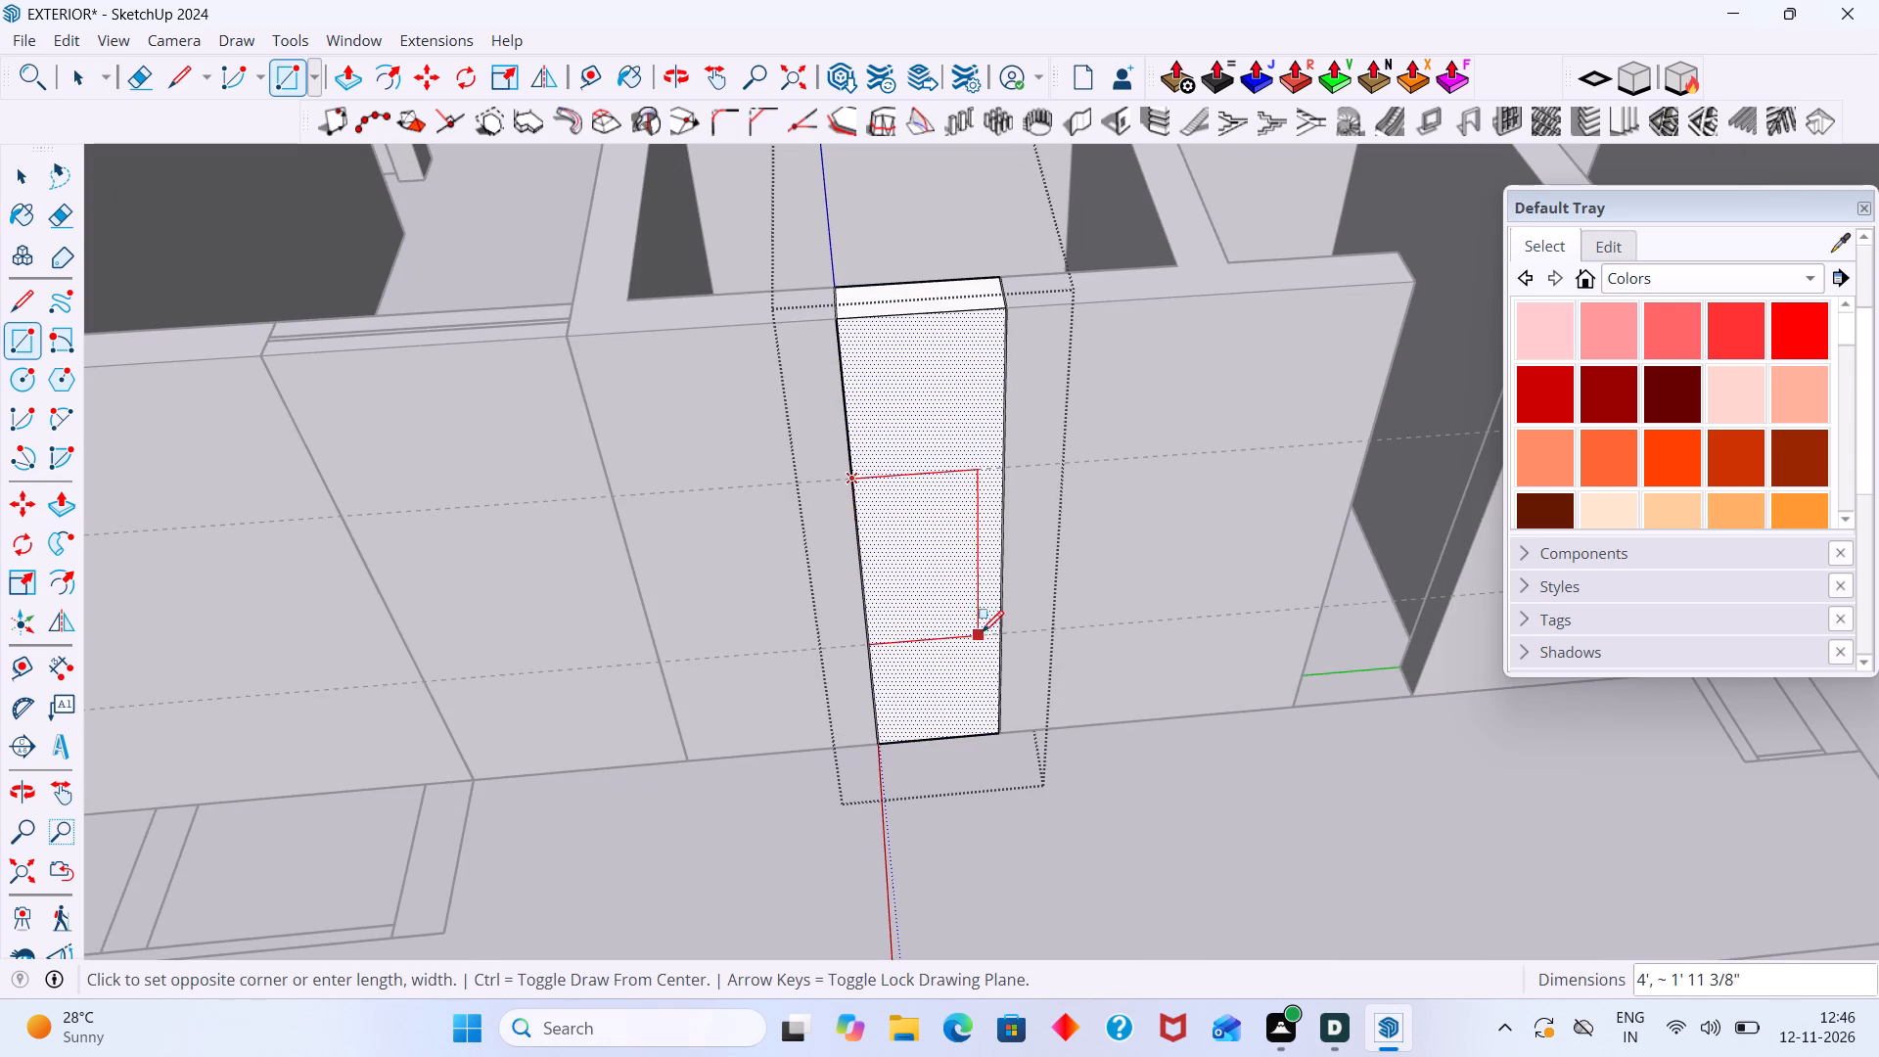
{"action": "left_click", "coordinate": [1000, 632]}
{"action": "key", "text": "space"}
Push the rectangle's face inward through the block's thickness with Push/Pull to form a window recess.
{"action": "left_click", "coordinate": [939, 585]}
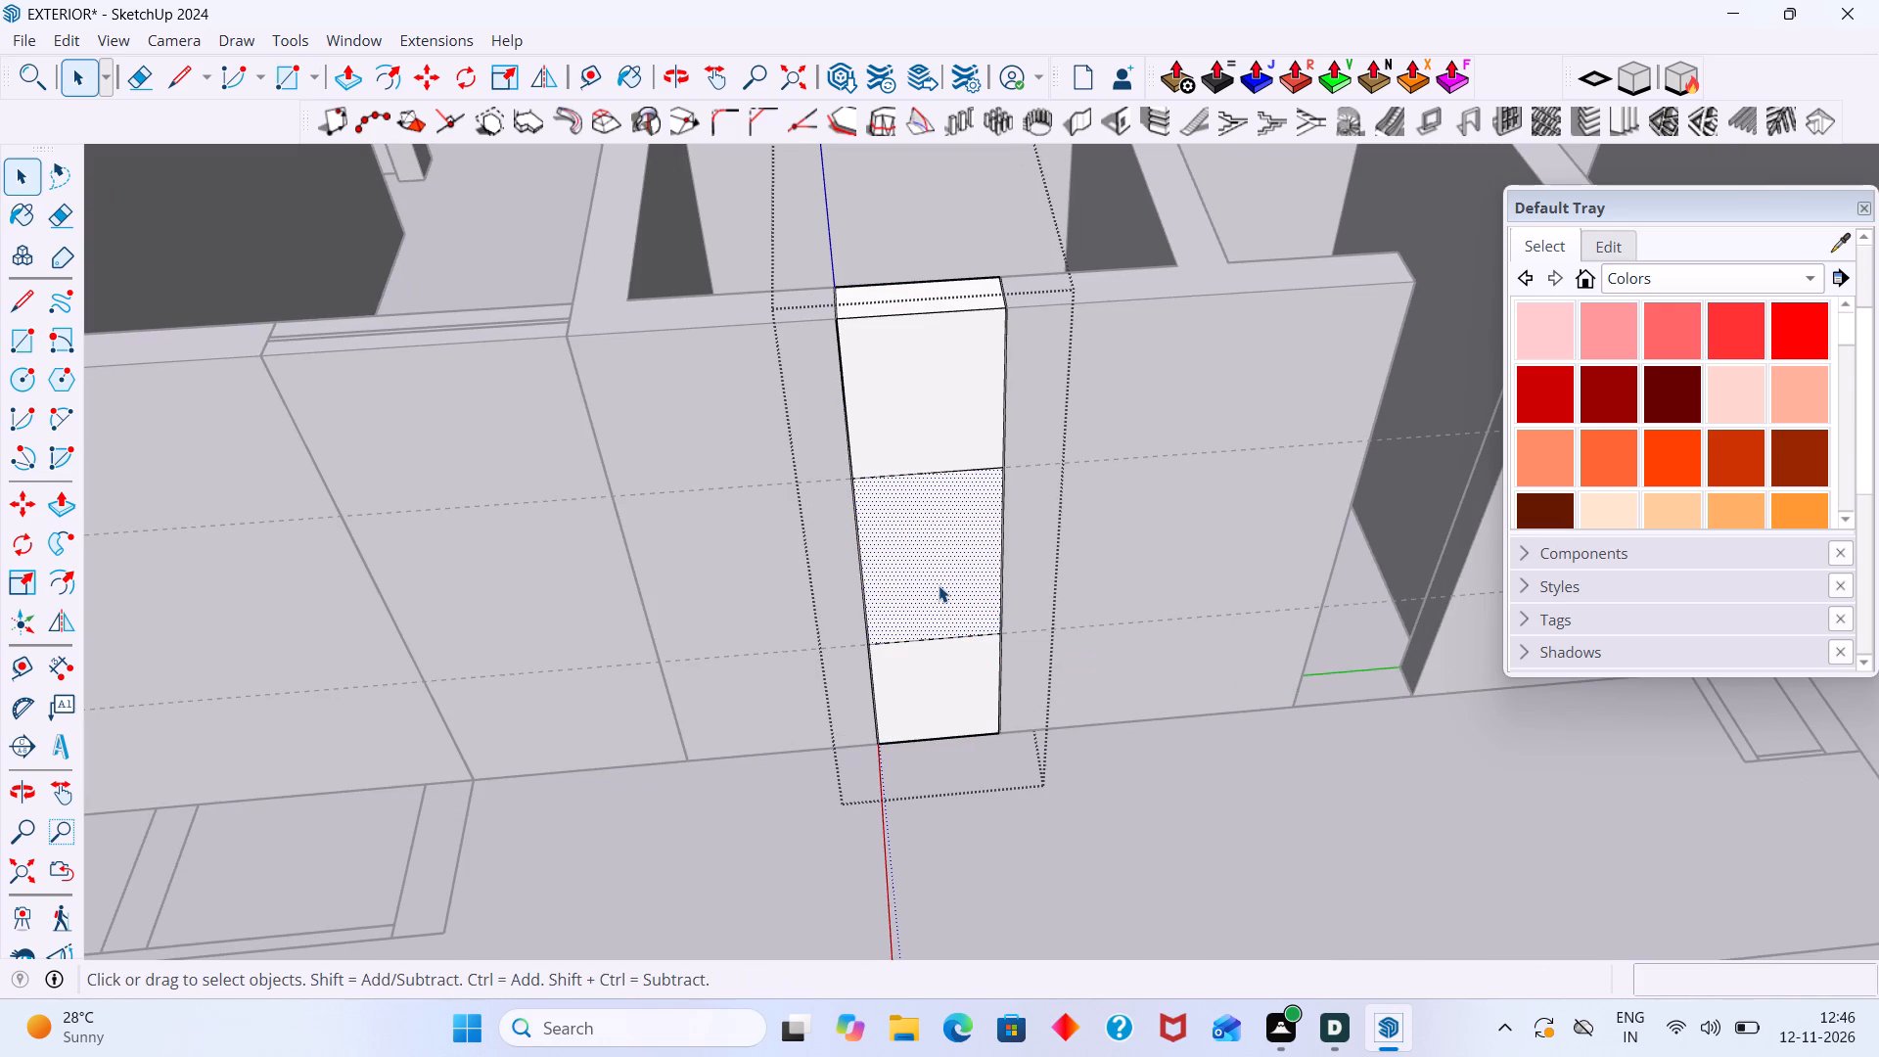
{"action": "key", "text": "p"}
{"action": "left_click_drag", "start_coordinate": [933, 587], "coordinate": [936, 574]}
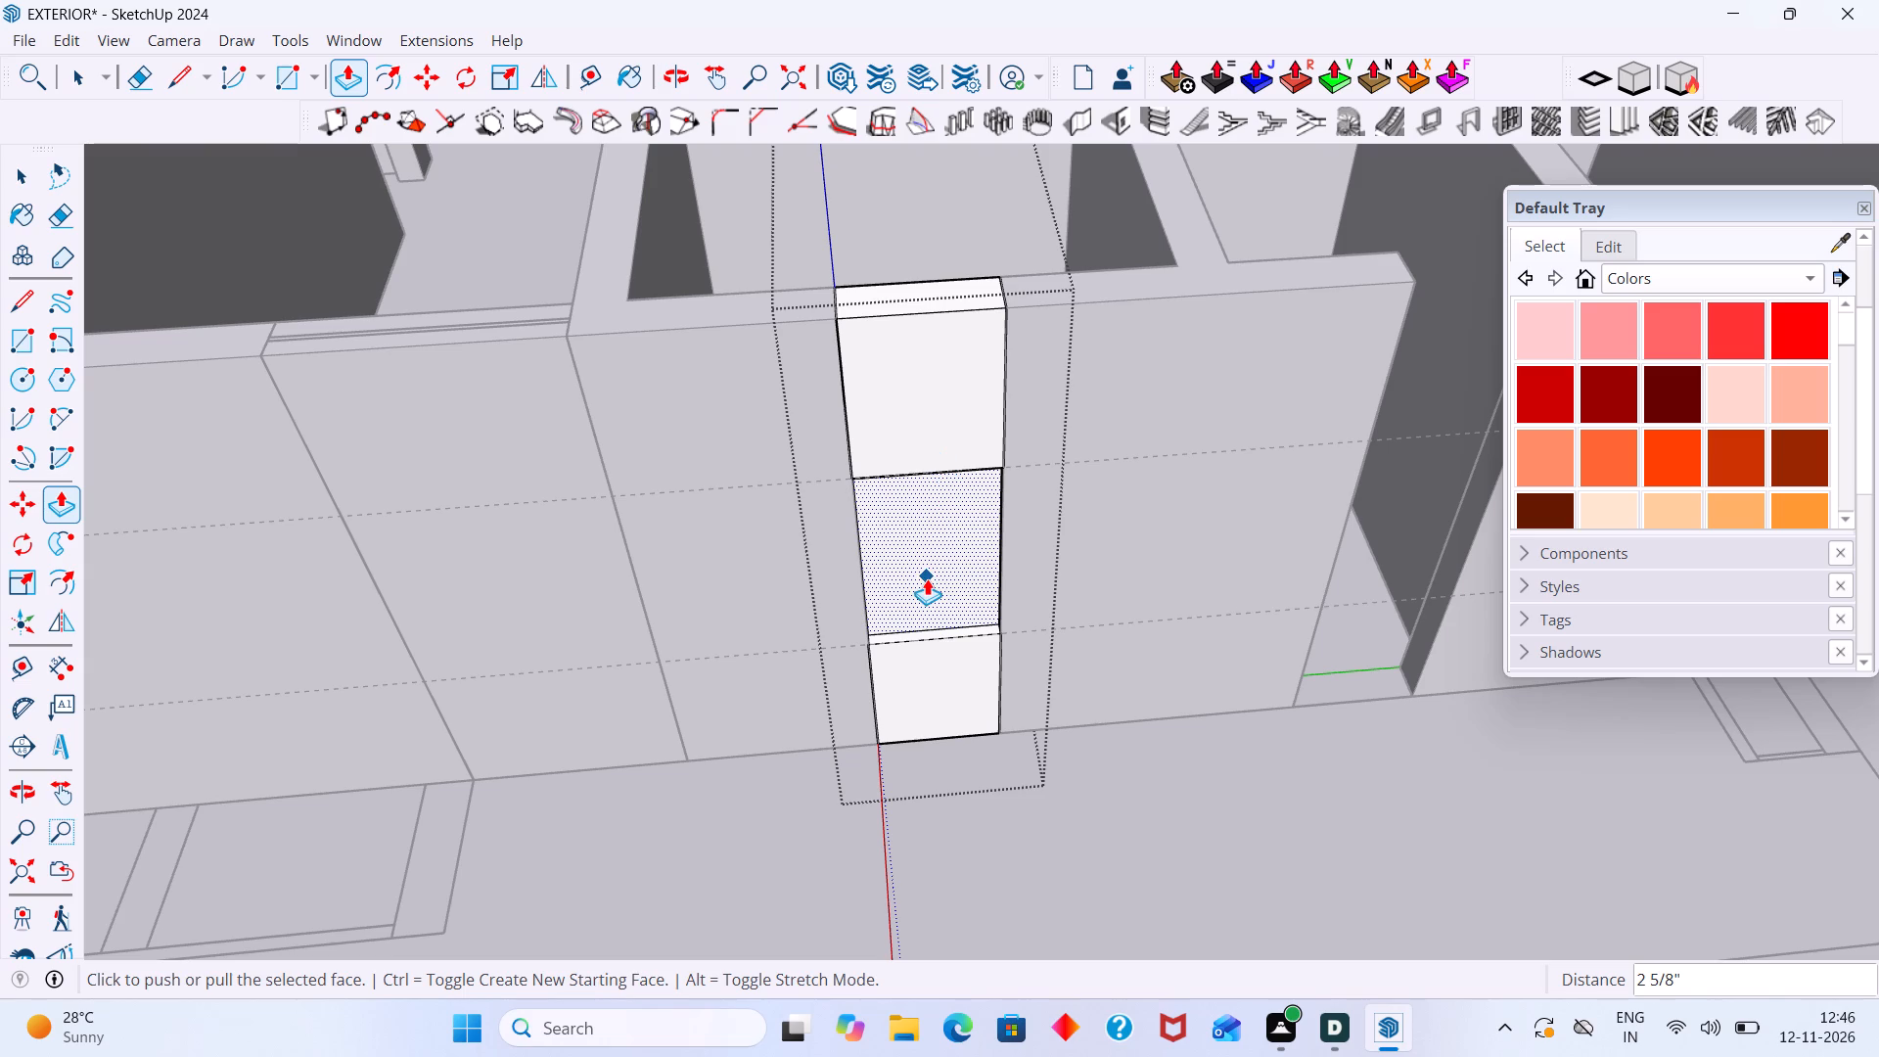
{"action": "left_click", "coordinate": [927, 578]}
{"action": "middle_click_drag", "start_coordinate": [927, 504], "coordinate": [834, 727]}
{"action": "left_click", "coordinate": [885, 627]}
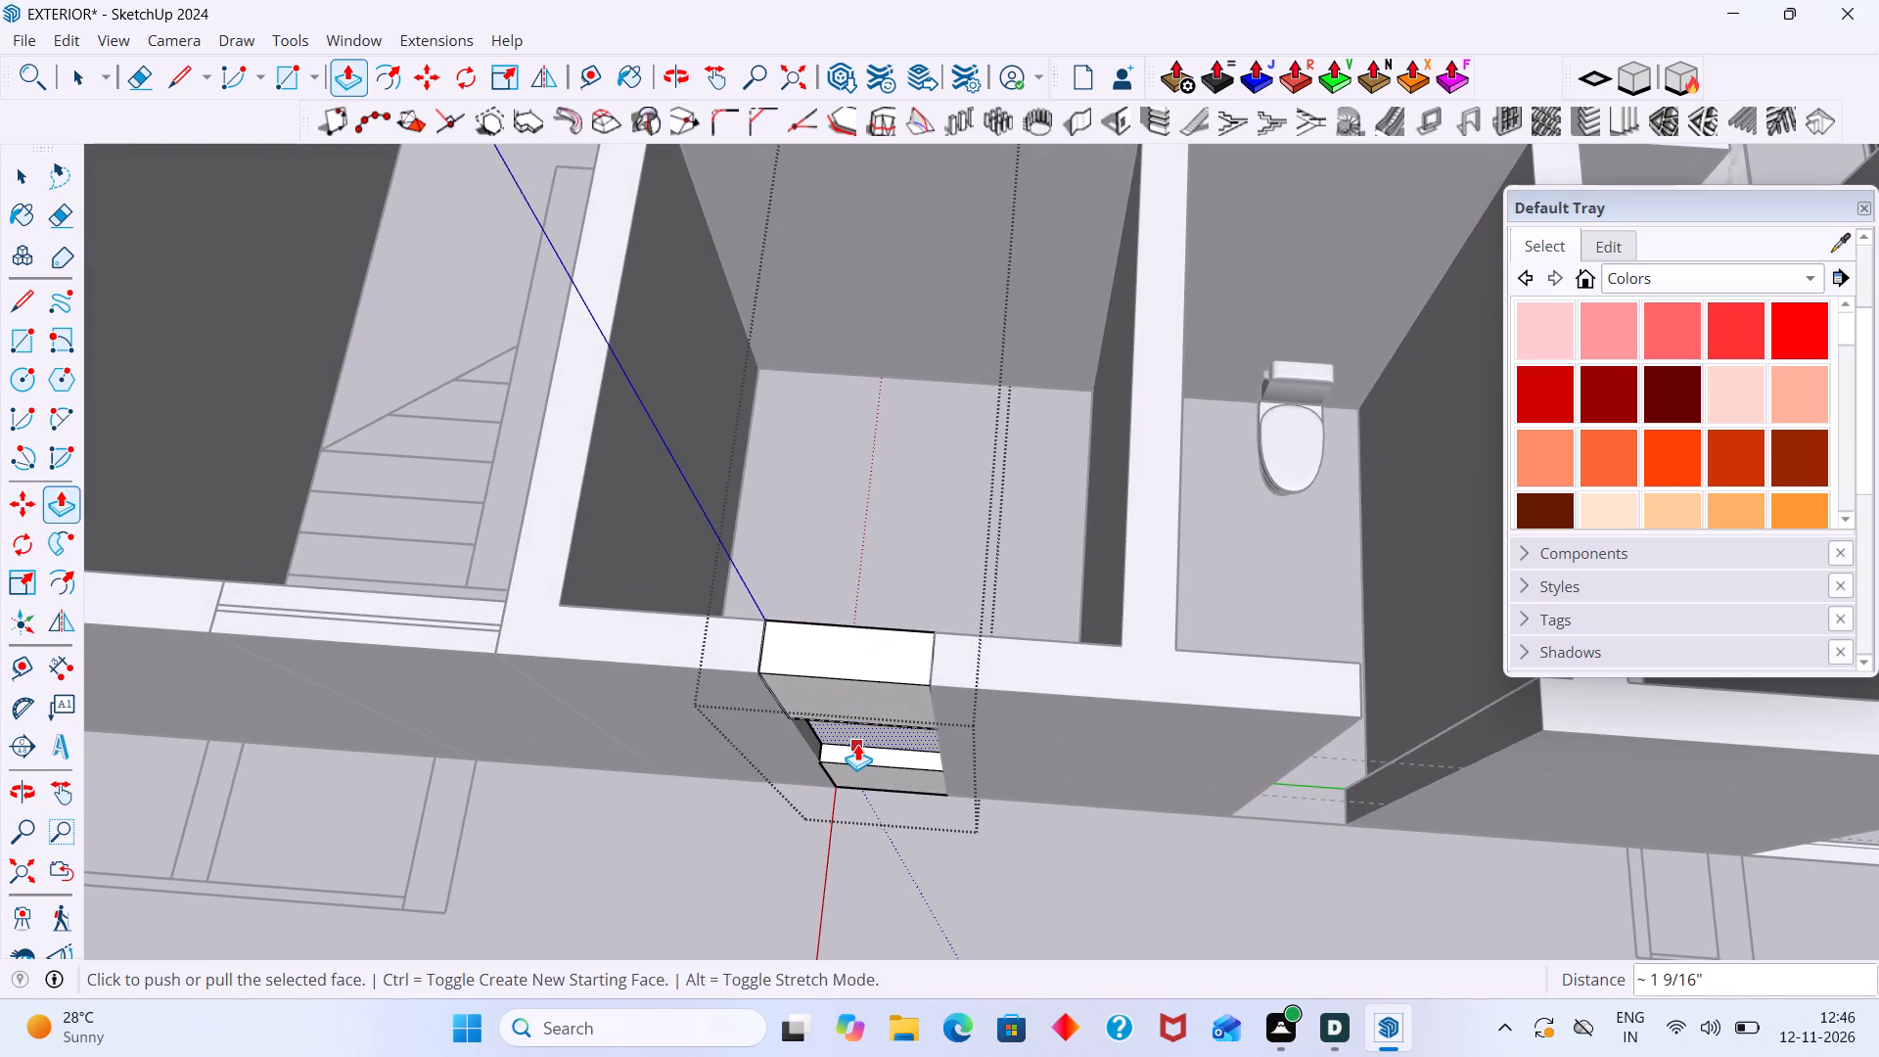
{"action": "scroll", "coordinate": [857, 741], "scroll_direction": "up", "scroll_amount": 1}
{"action": "key", "text": "space"}
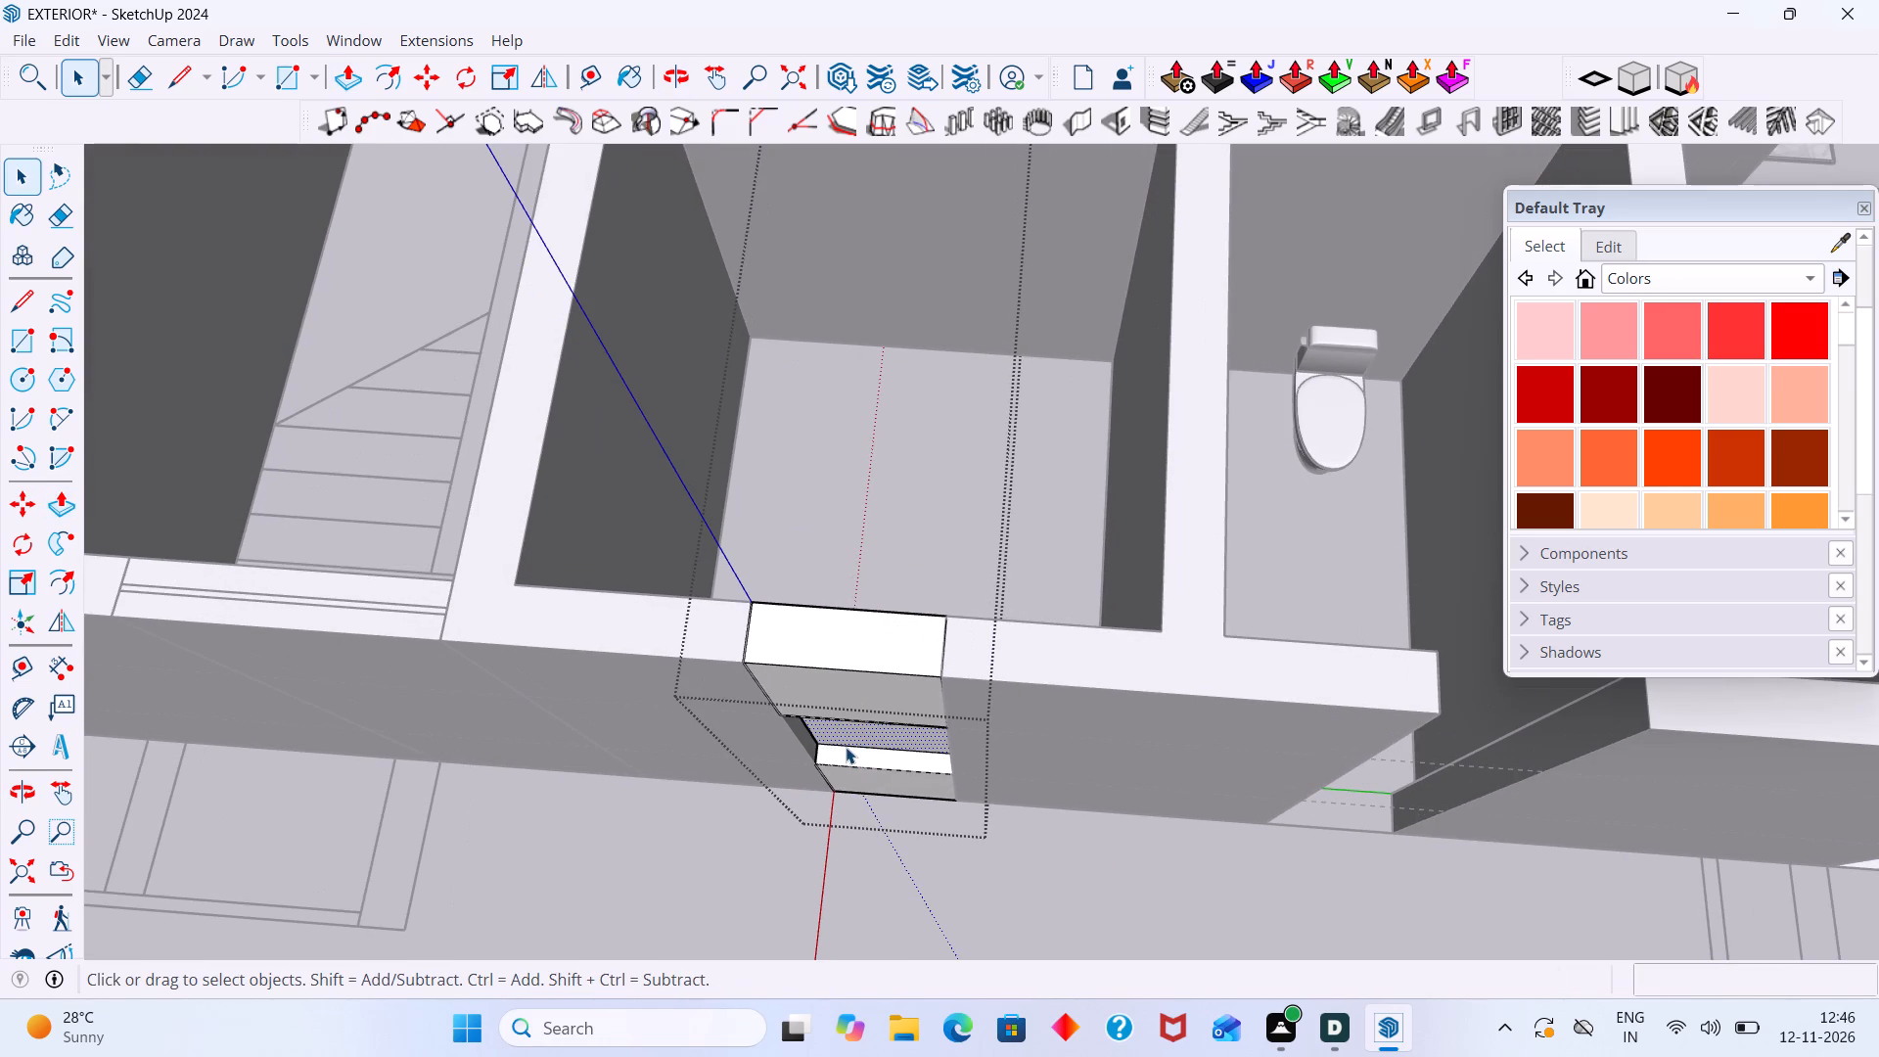
Delete the recessed face at the back of the window recess to open it into the room.
{"action": "scroll", "coordinate": [845, 748], "scroll_direction": "up", "scroll_amount": 3}
{"action": "middle_click_drag", "start_coordinate": [839, 750], "coordinate": [840, 666]}
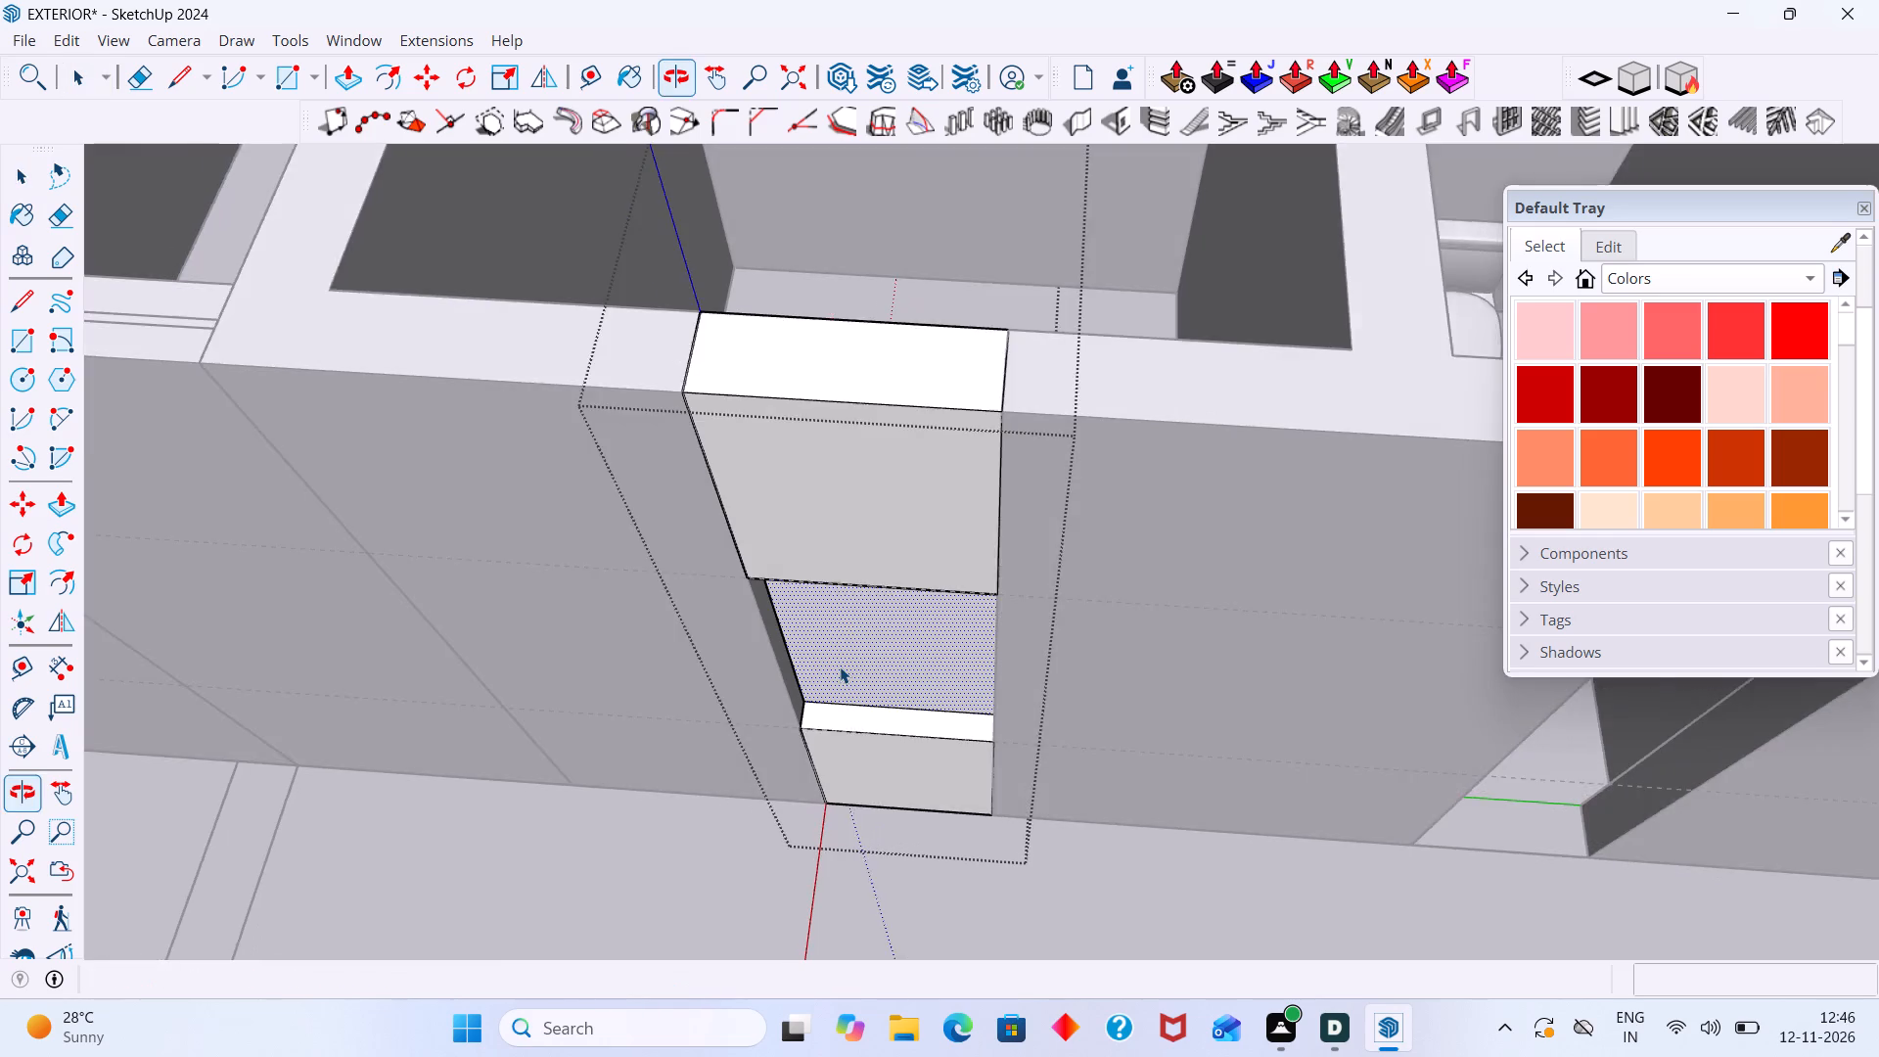
{"action": "scroll", "coordinate": [840, 666], "scroll_direction": "up", "scroll_amount": 3}
{"action": "left_click", "coordinate": [840, 666]}
{"action": "key", "text": "Delete"}
{"action": "scroll", "coordinate": [850, 650], "scroll_direction": "down", "scroll_amount": 3}
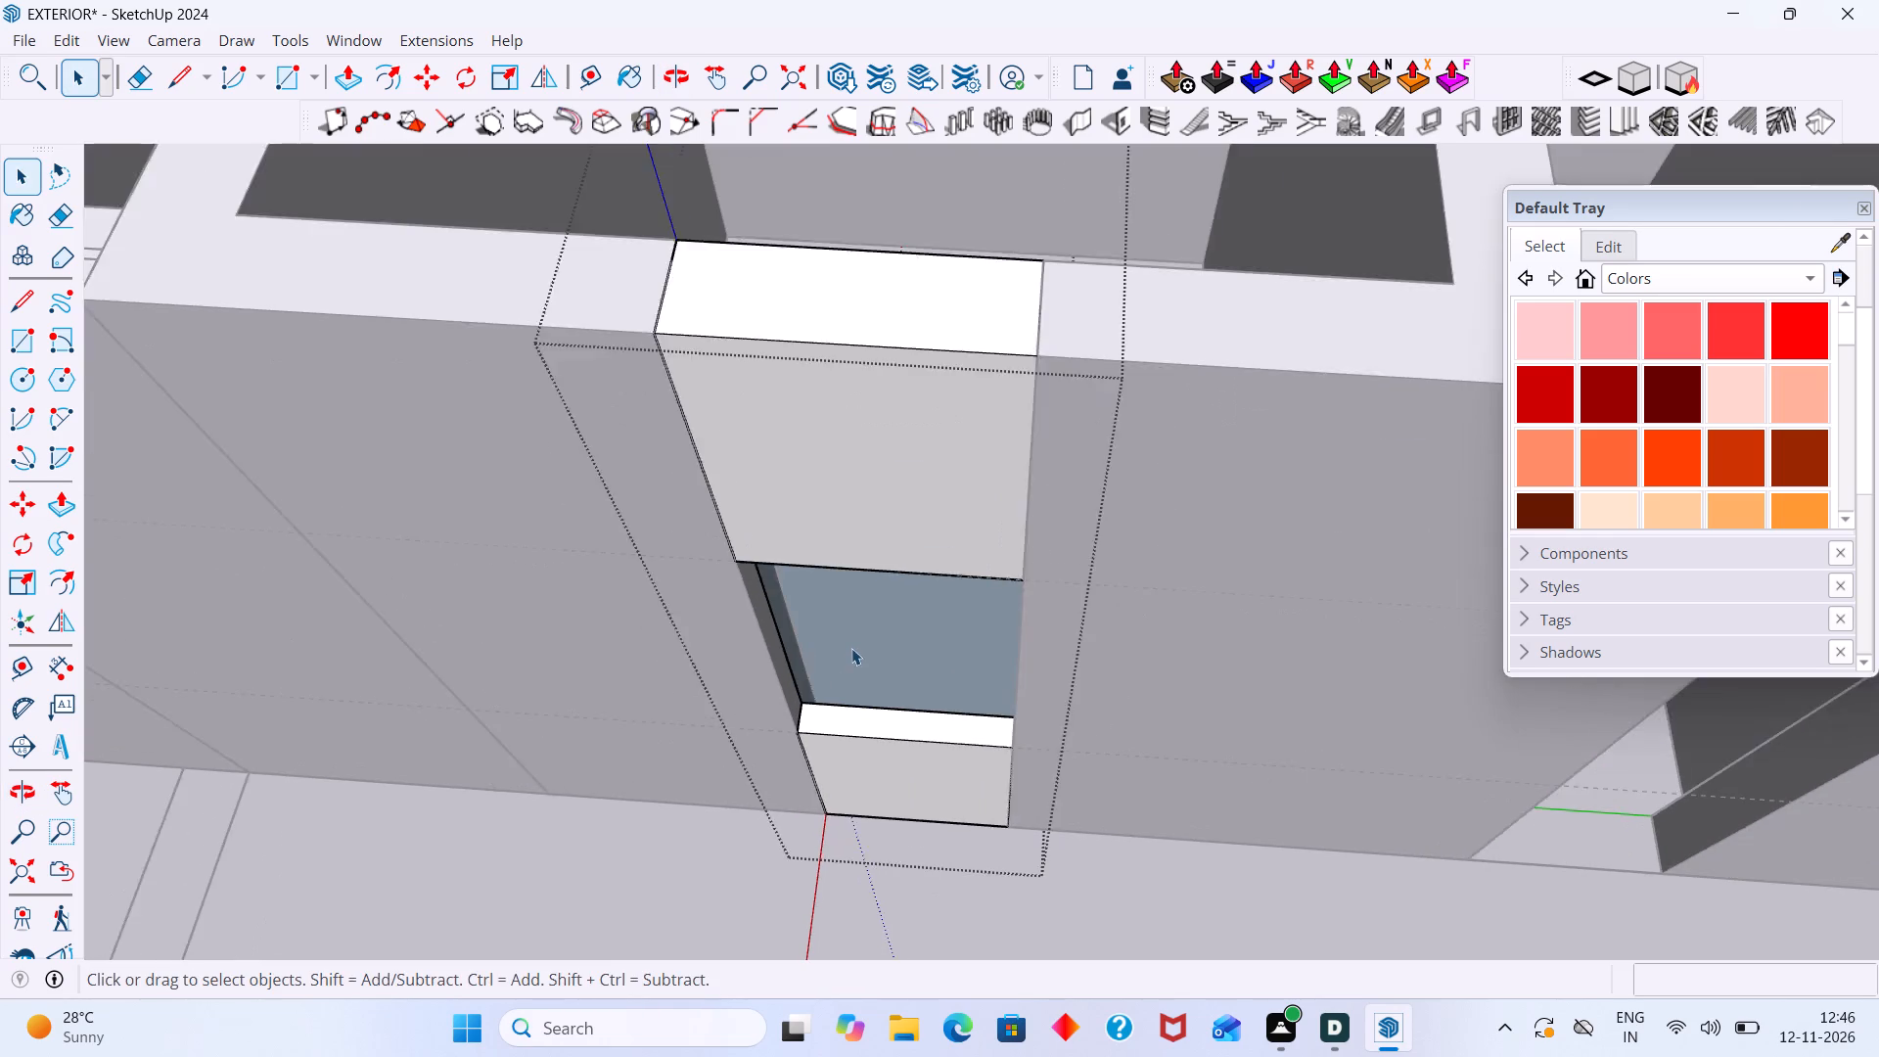
{"action": "scroll", "coordinate": [851, 648], "scroll_direction": "down", "scroll_amount": 1}
{"action": "middle_click_drag", "start_coordinate": [856, 645], "coordinate": [932, 598]}
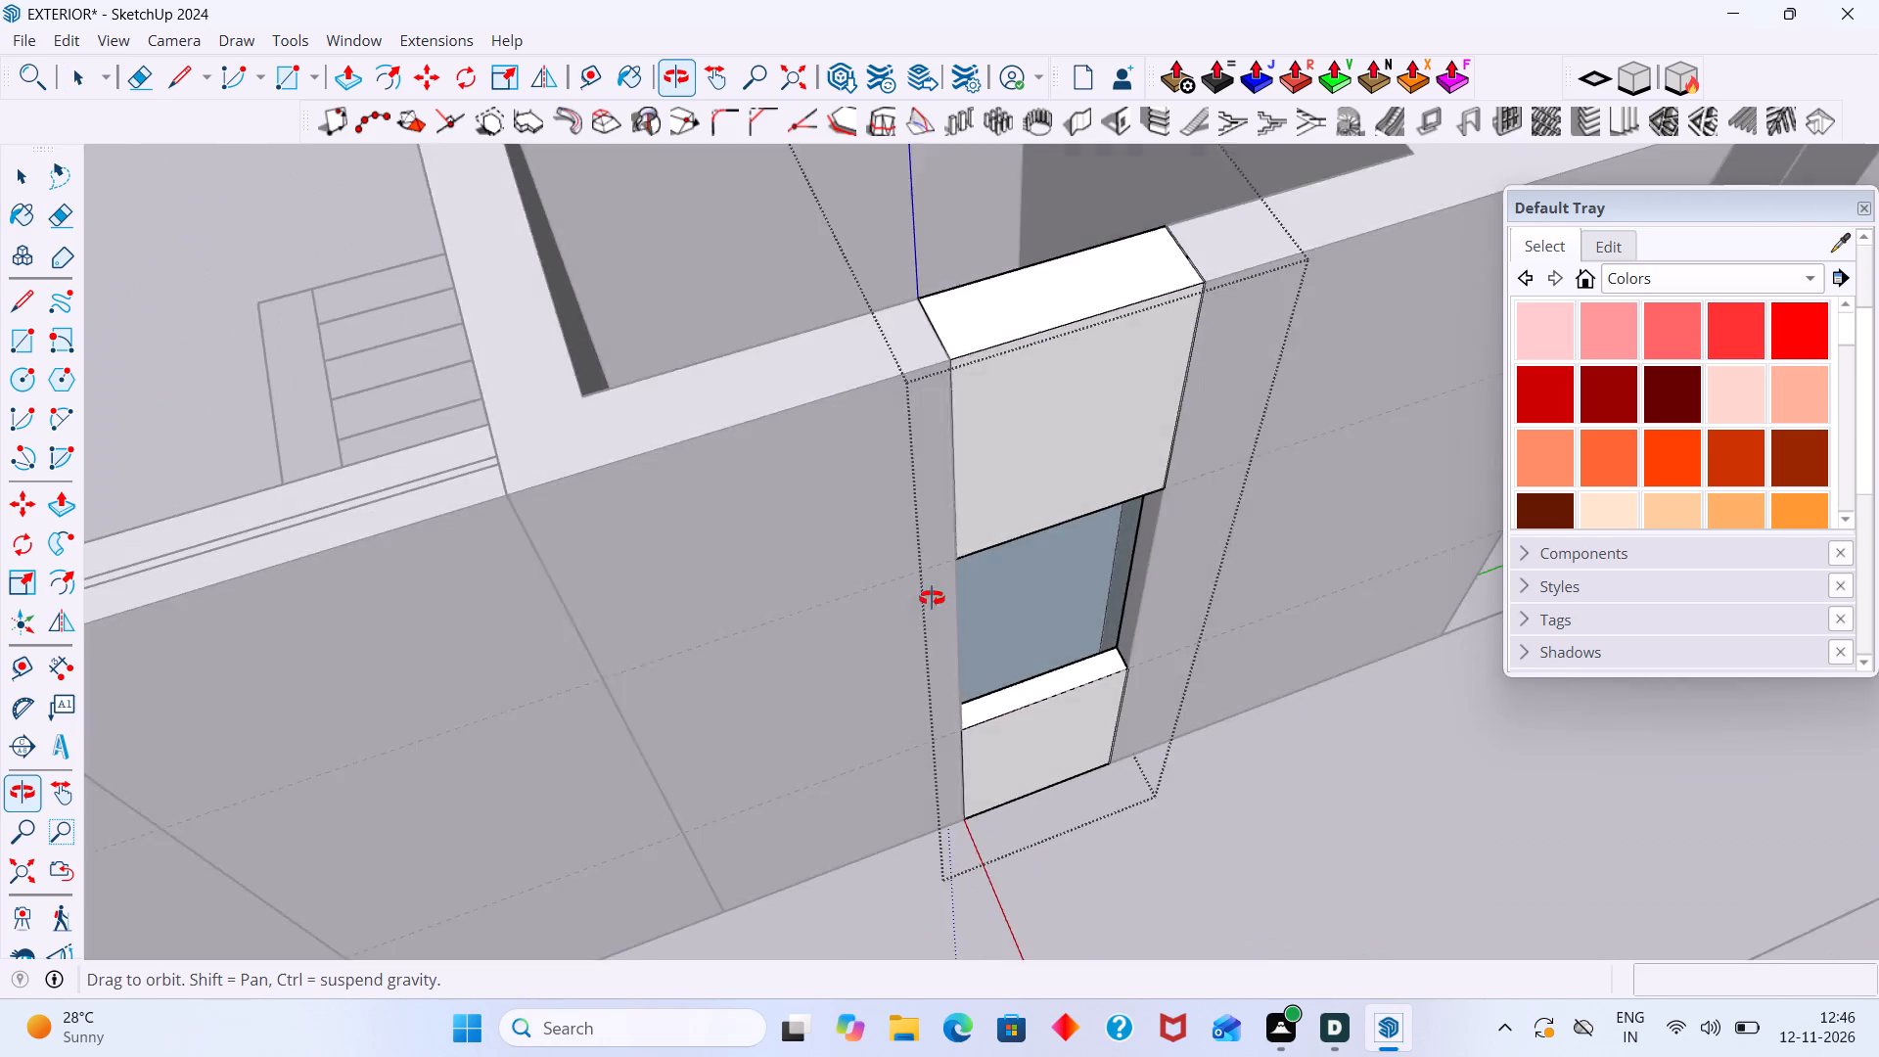
Delete the remaining face that blocks the window opening inside the filler block's group.
{"action": "middle_click_drag", "start_coordinate": [932, 598], "coordinate": [631, 605]}
{"action": "scroll", "coordinate": [919, 630], "scroll_direction": "up", "scroll_amount": 6}
{"action": "left_click", "coordinate": [846, 609]}
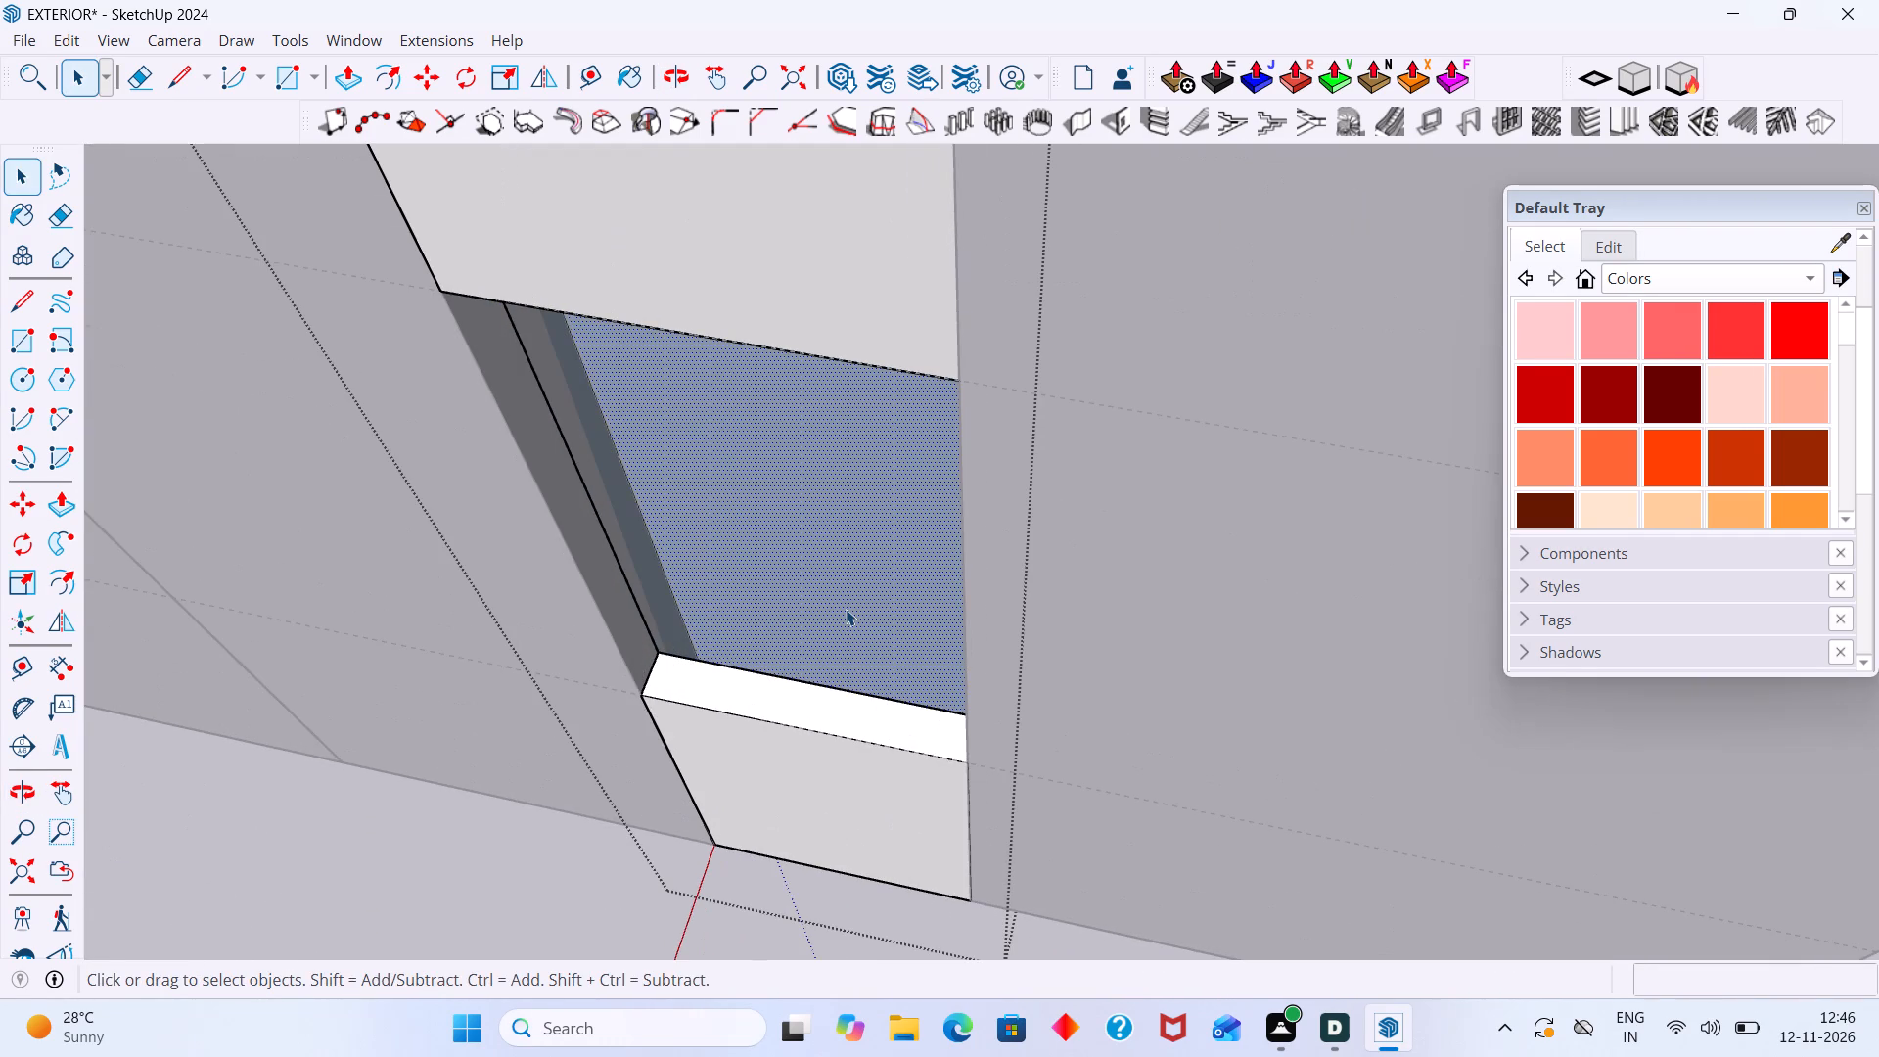
{"action": "key", "text": "Delete"}
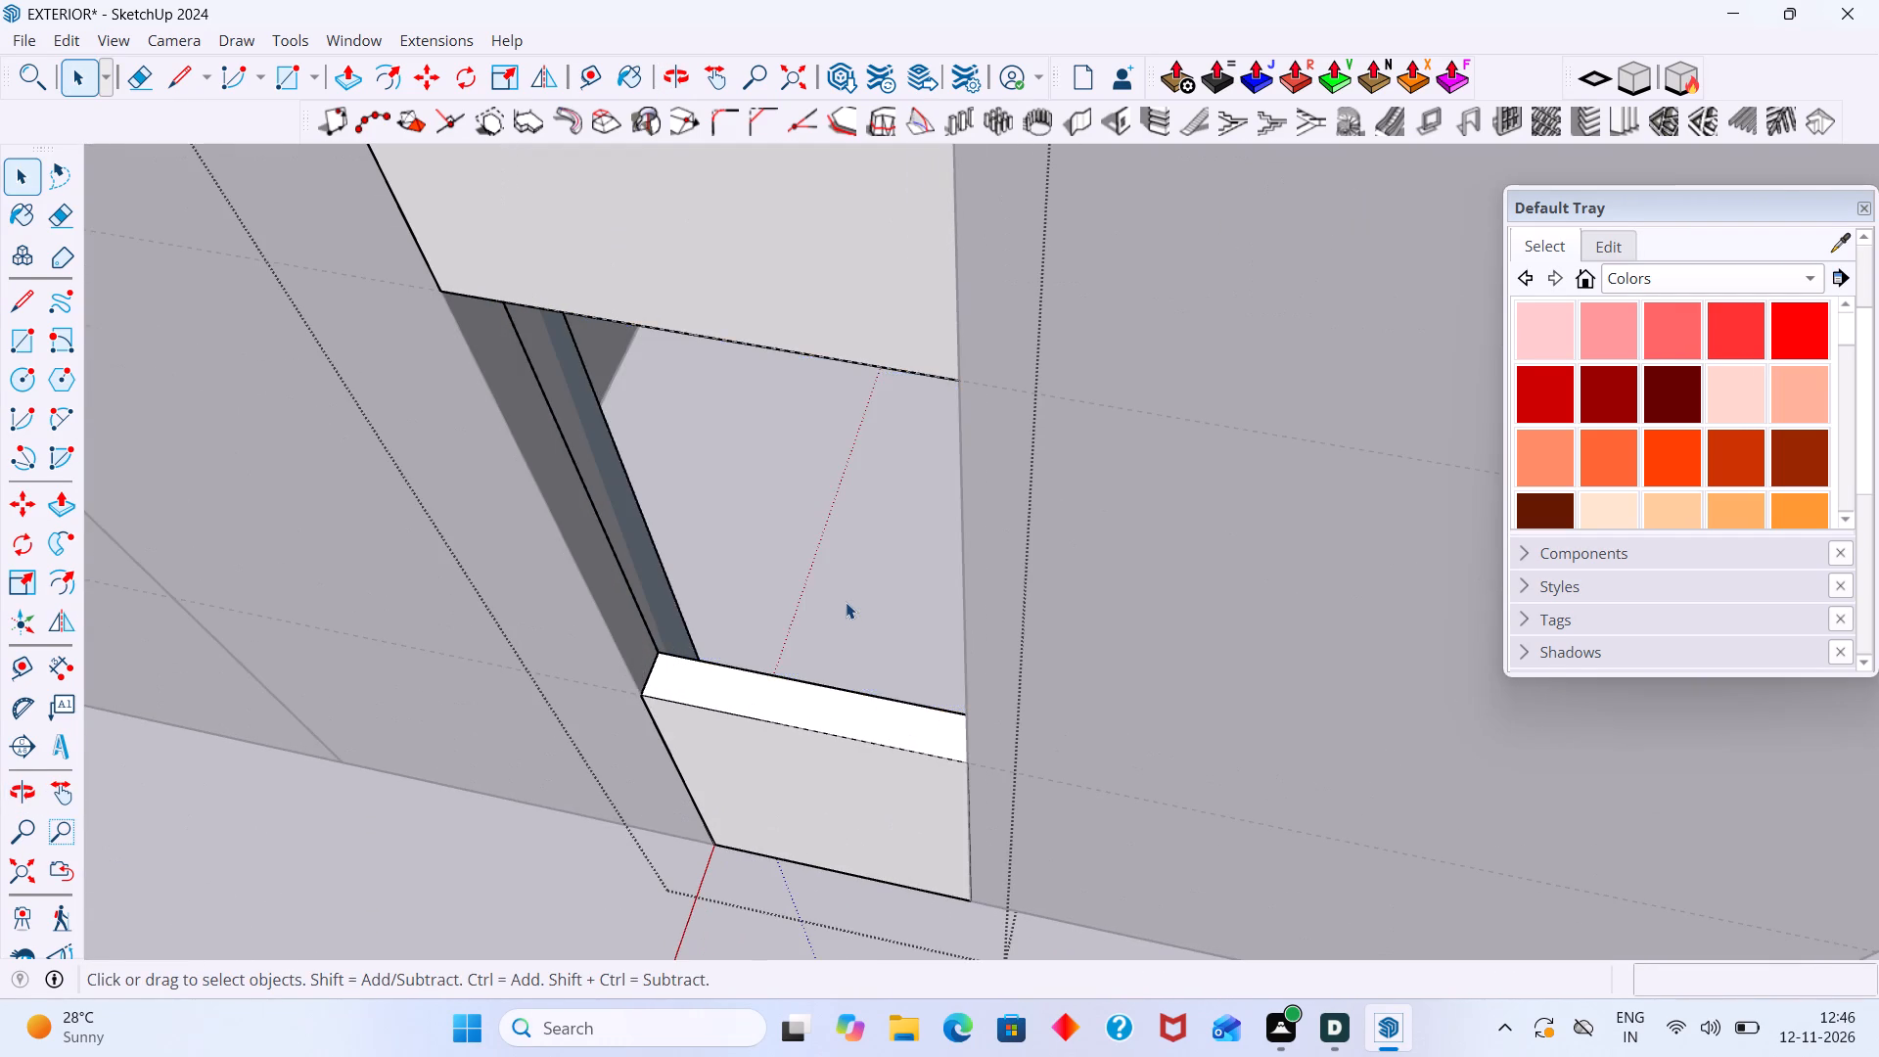
Delete the leftover vertical edge and its thin strip face along one side of the window opening.
{"action": "scroll", "coordinate": [846, 602], "scroll_direction": "down", "scroll_amount": 6}
{"action": "middle_click_drag", "start_coordinate": [829, 599], "coordinate": [830, 699]}
{"action": "left_click", "coordinate": [927, 458]}
{"action": "scroll", "coordinate": [821, 498], "scroll_direction": "up", "scroll_amount": 3}
{"action": "middle_click_drag", "start_coordinate": [770, 629], "coordinate": [544, 349]}
{"action": "scroll", "coordinate": [656, 785], "scroll_direction": "up", "scroll_amount": 7}
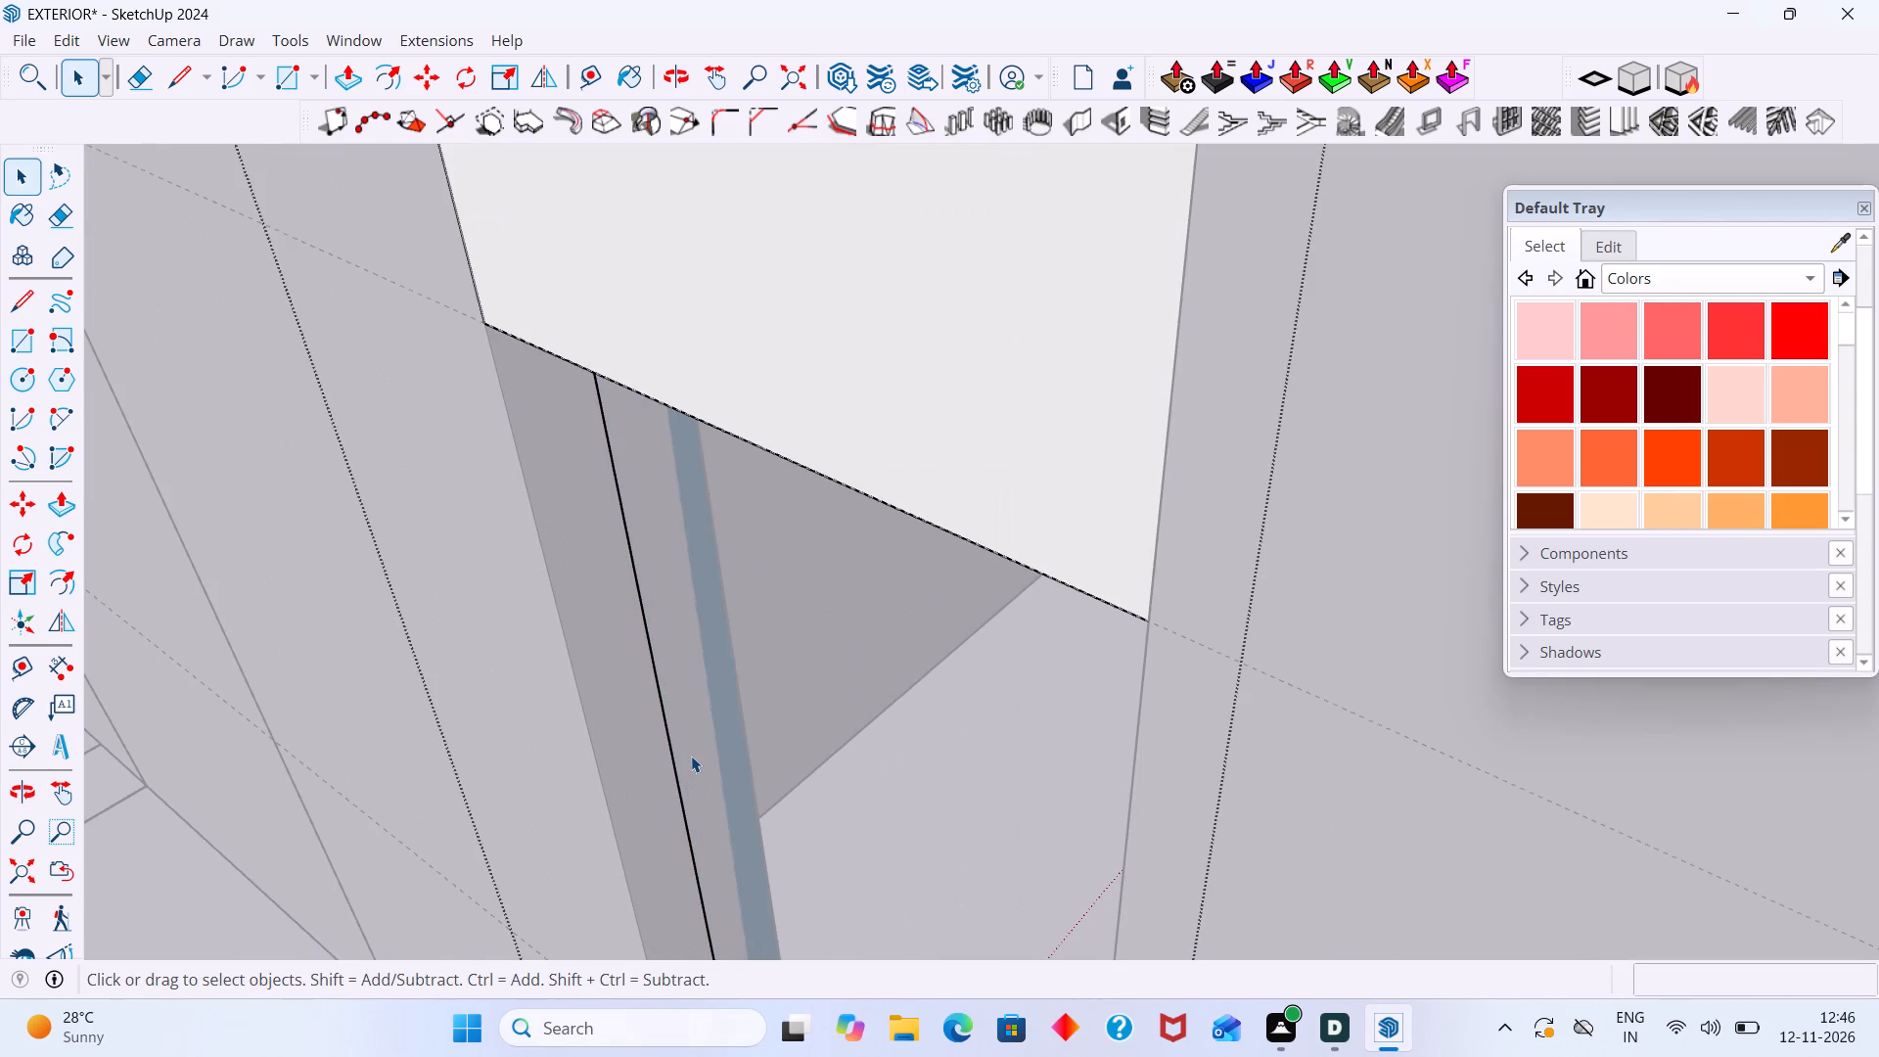
{"action": "left_click", "coordinate": [691, 756]}
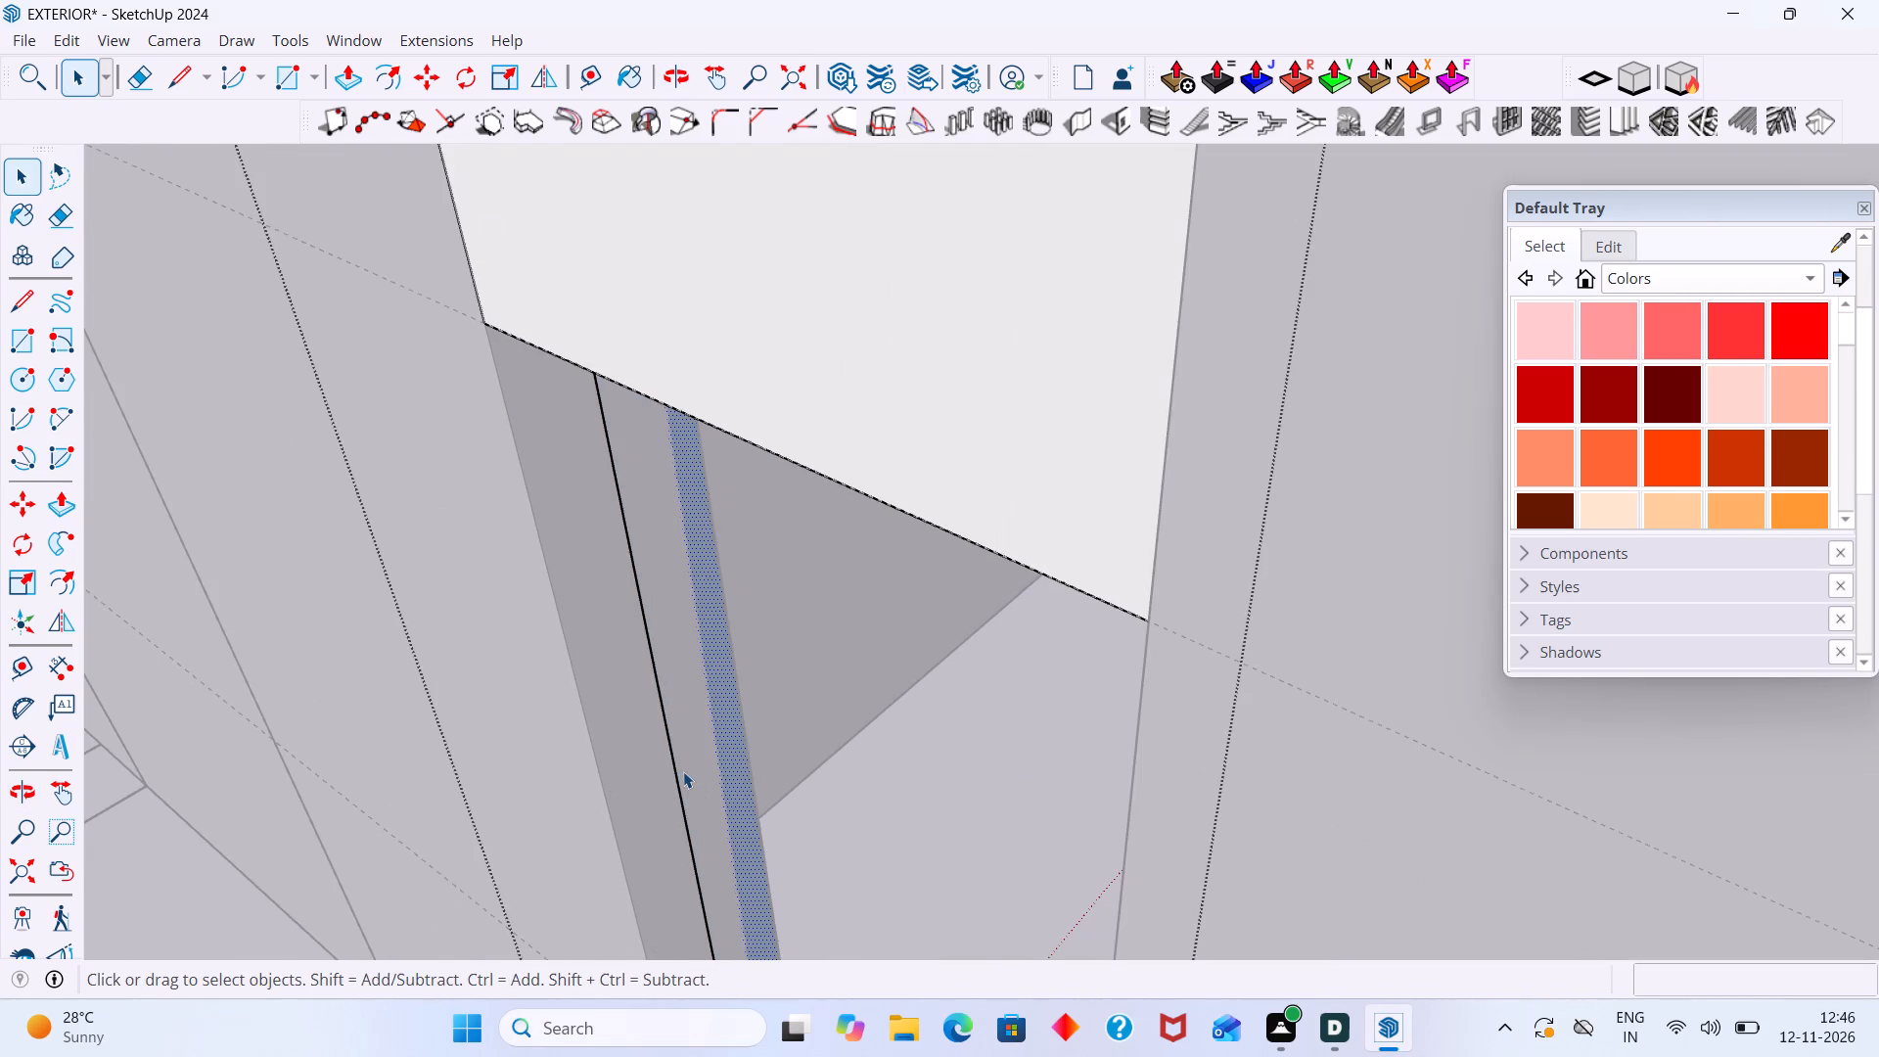
{"action": "left_click", "coordinate": [677, 776]}
{"action": "key", "text": "Delete"}
{"action": "scroll", "coordinate": [677, 776], "scroll_direction": "down", "scroll_amount": 3}
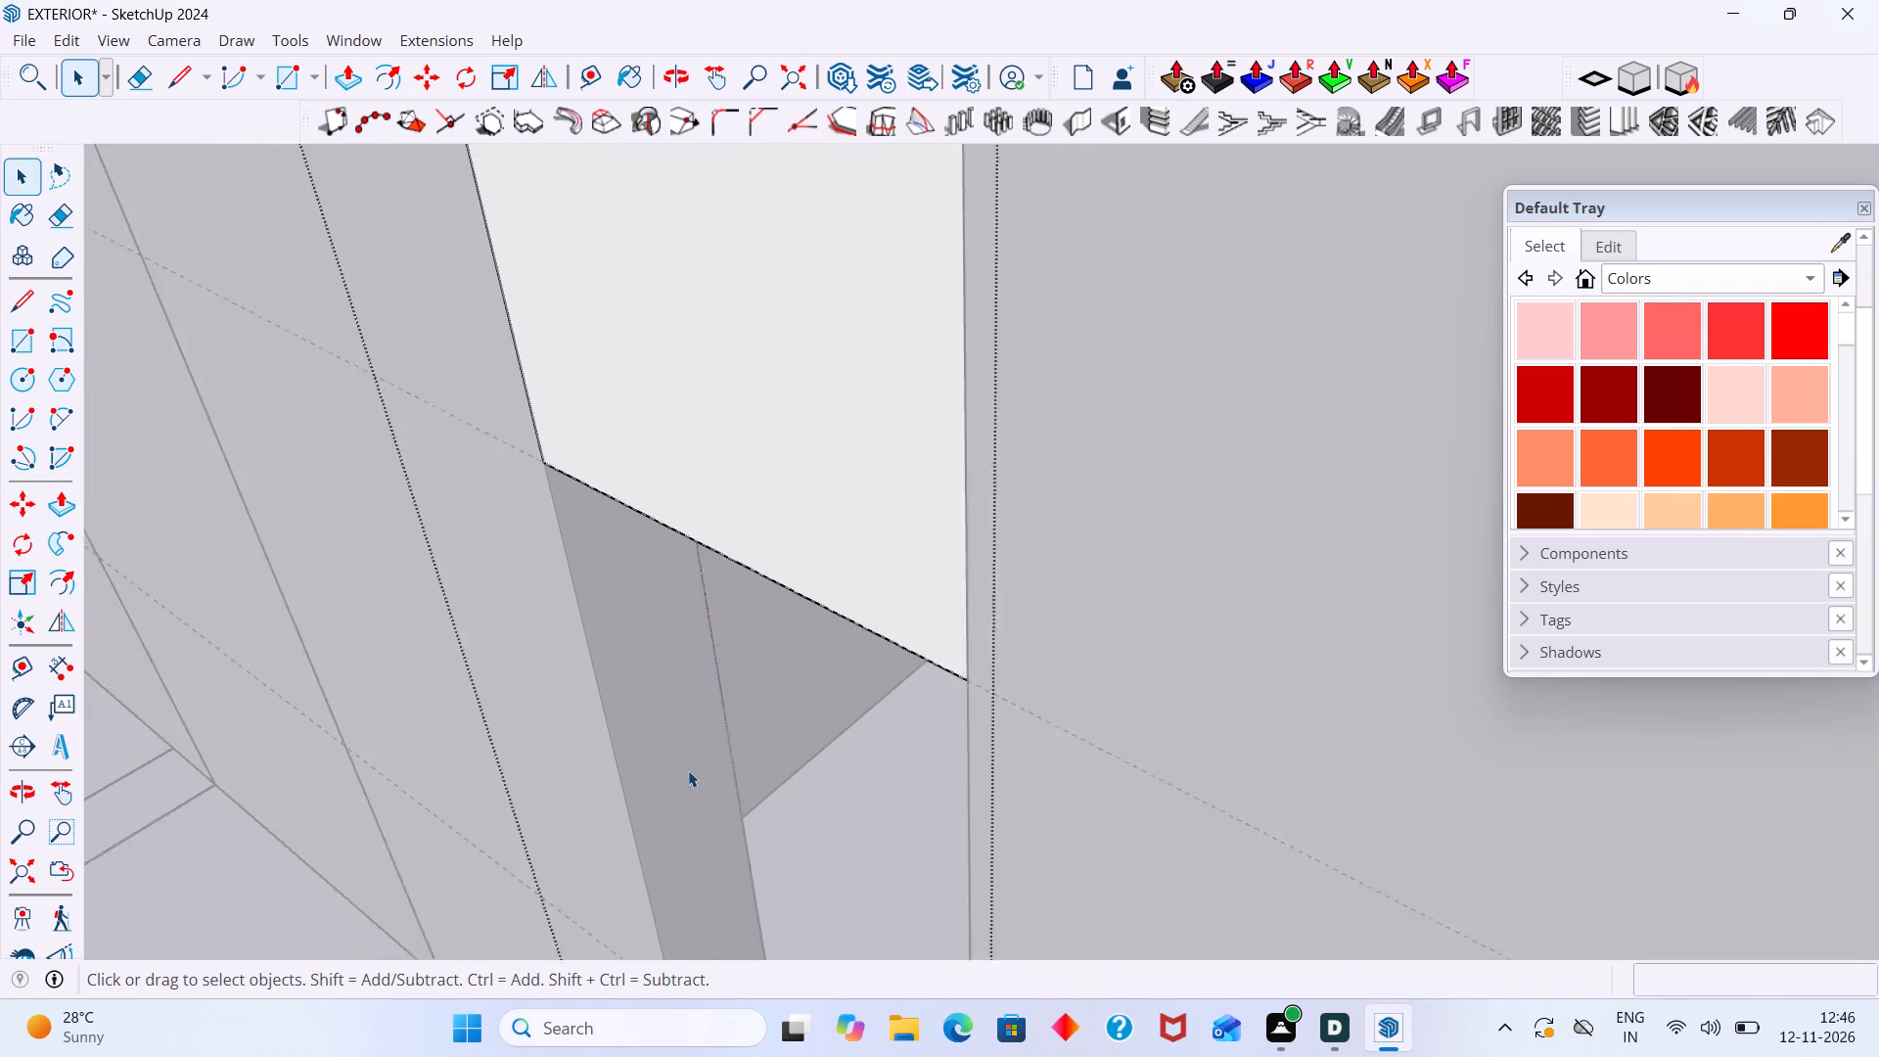
Delete the leftover vertical edge and strip along the opposite side of the window opening, and close the group.
{"action": "scroll", "coordinate": [688, 770], "scroll_direction": "down", "scroll_amount": 6}
{"action": "middle_click_drag", "start_coordinate": [717, 787], "coordinate": [989, 797]}
{"action": "scroll", "coordinate": [992, 792], "scroll_direction": "down", "scroll_amount": 3}
{"action": "middle_click_drag", "start_coordinate": [984, 798], "coordinate": [970, 789], "text": "shift"}
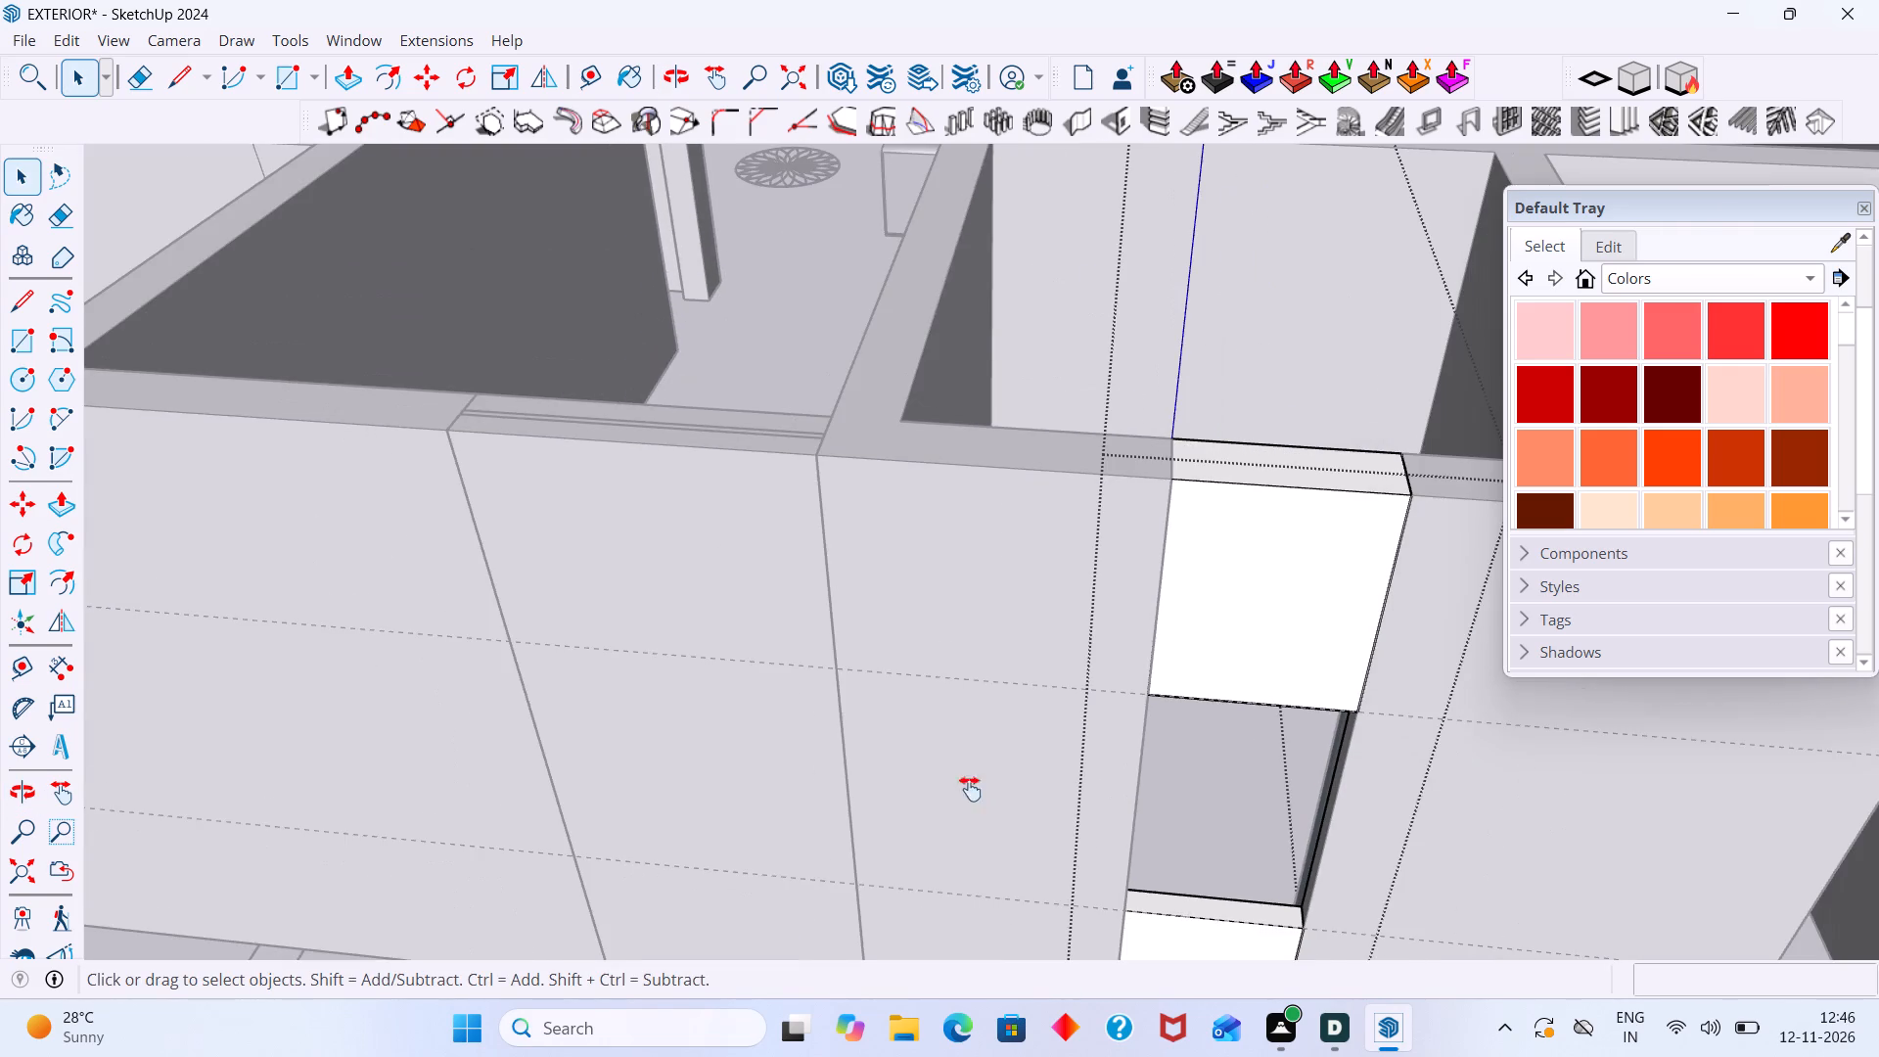
{"action": "middle_click_drag", "start_coordinate": [970, 789], "coordinate": [699, 628], "text": "shift"}
{"action": "middle_click_drag", "start_coordinate": [951, 791], "coordinate": [1334, 803]}
{"action": "scroll", "coordinate": [1416, 656], "scroll_direction": "up", "scroll_amount": 8}
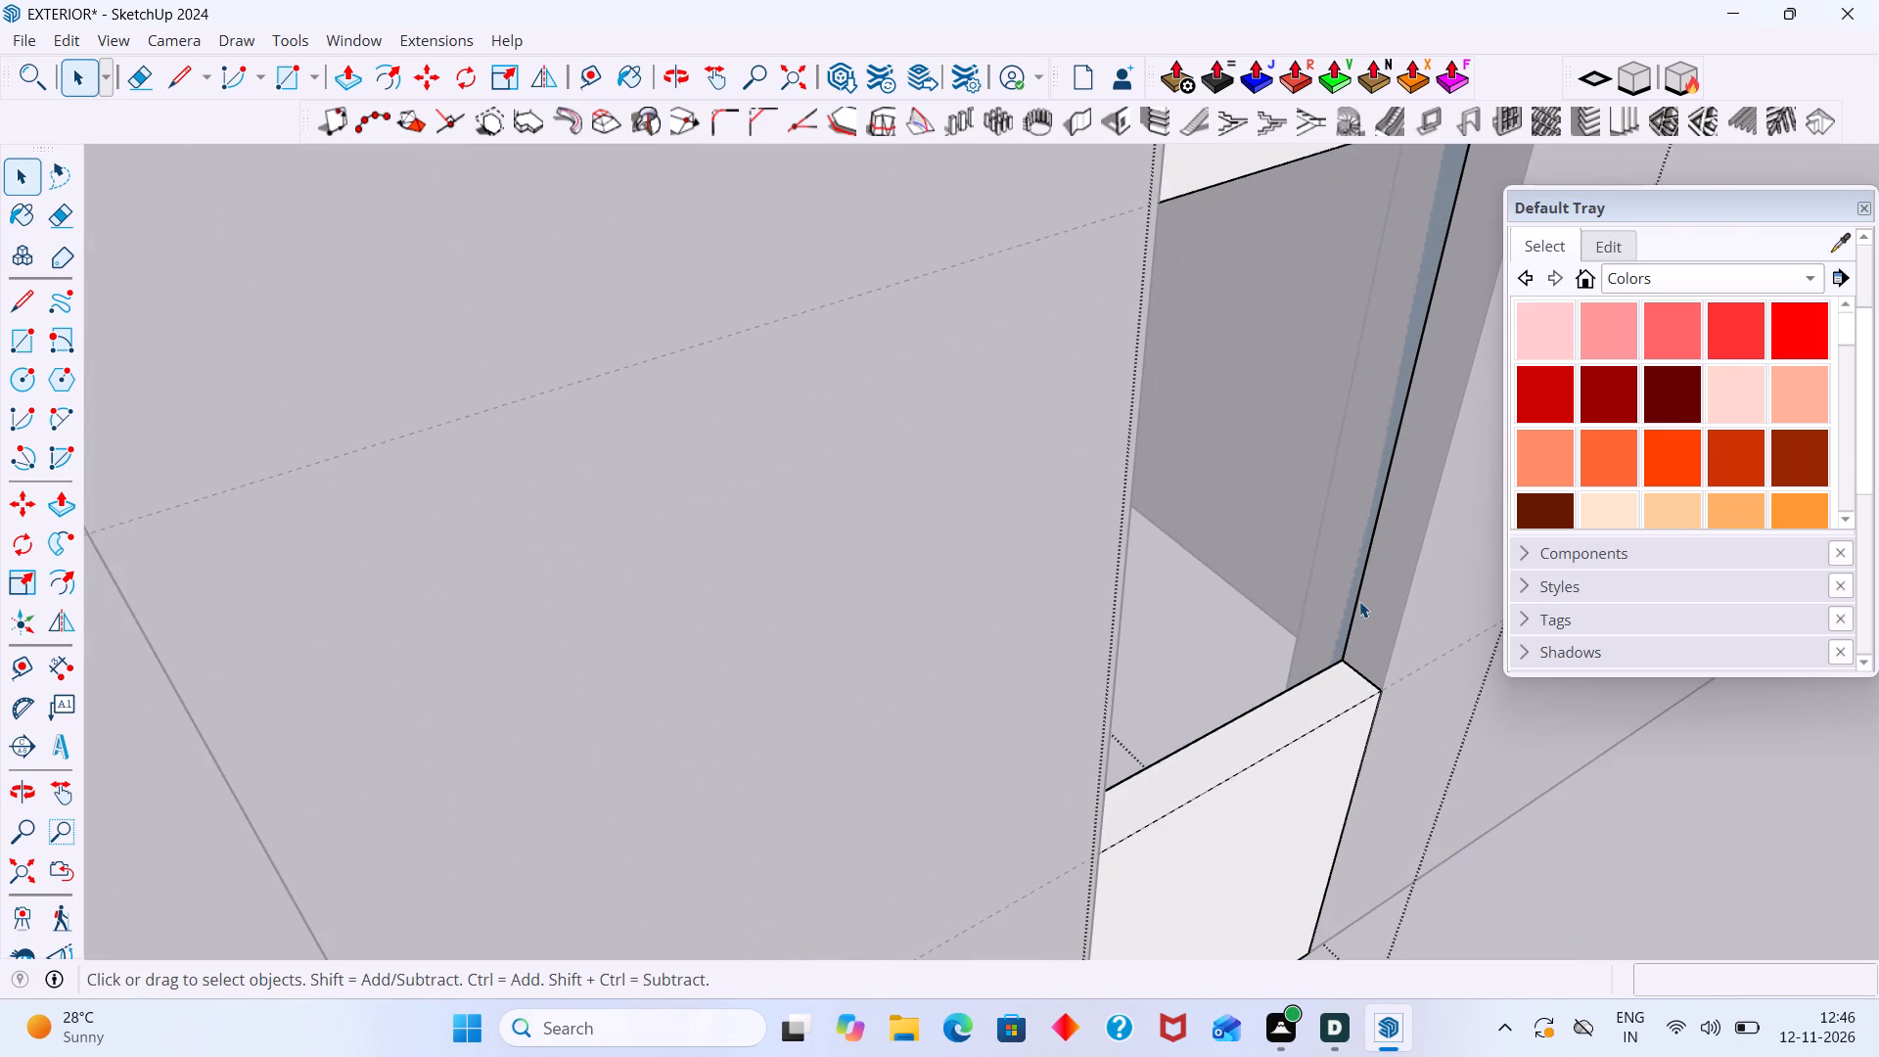
{"action": "left_click", "coordinate": [1359, 601]}
{"action": "key", "text": "Delete"}
{"action": "scroll", "coordinate": [1350, 597], "scroll_direction": "down", "scroll_amount": 9}
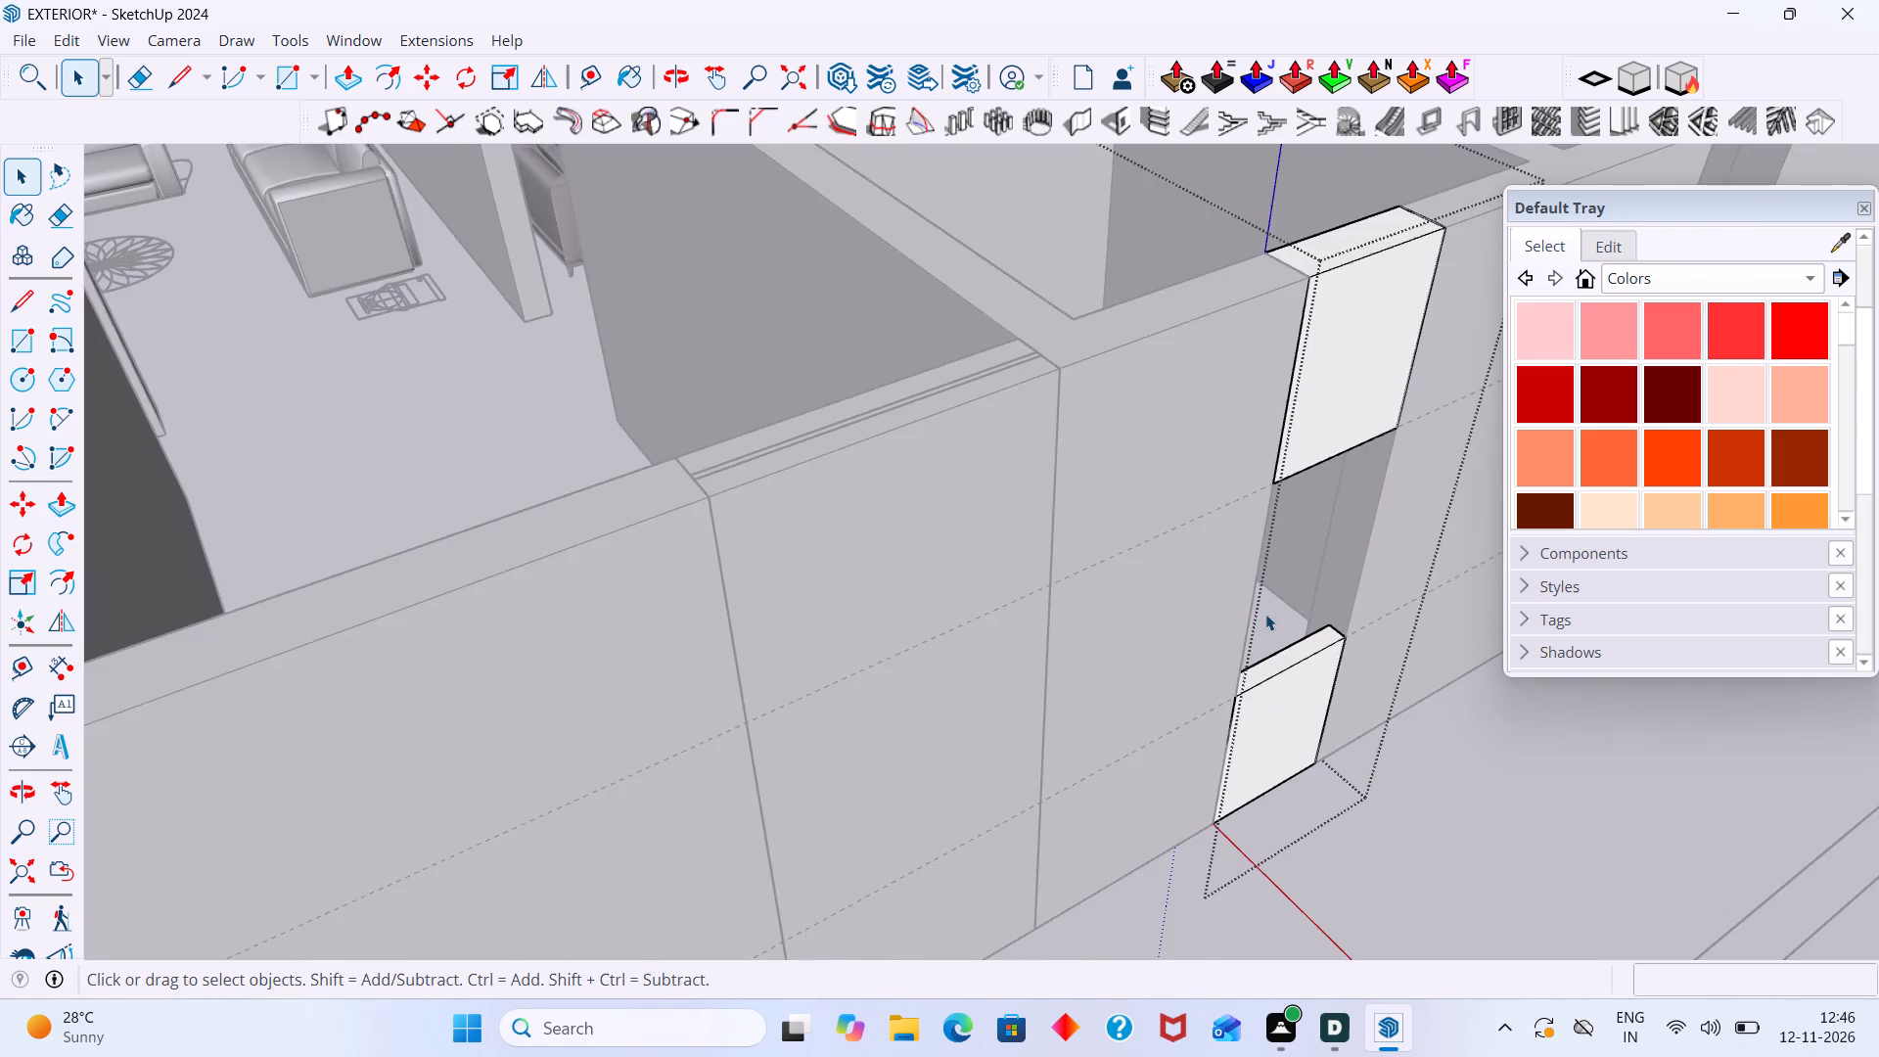
{"action": "middle_click_drag", "start_coordinate": [1252, 624], "coordinate": [841, 647]}
{"action": "scroll", "coordinate": [836, 735], "scroll_direction": "down", "scroll_amount": 3}
{"action": "left_click", "coordinate": [584, 897]}
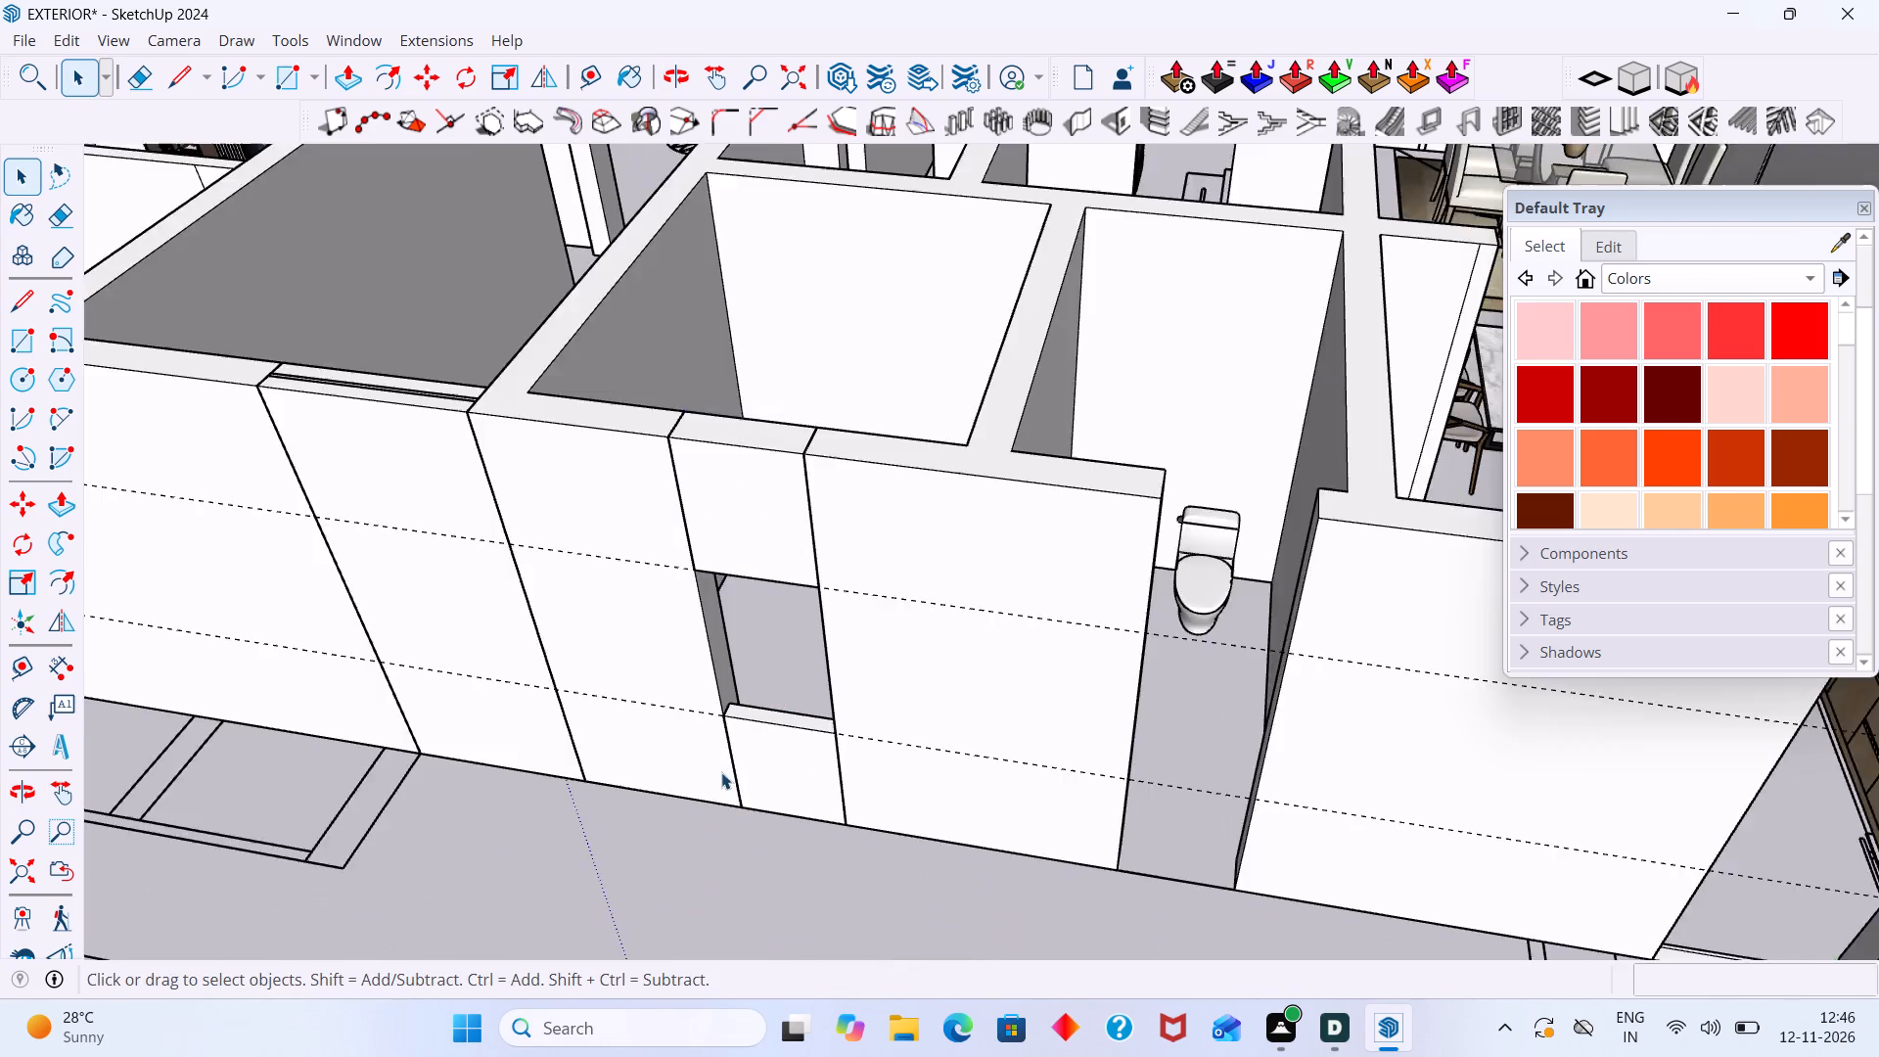
Examine the window opening in the filler block from inside the room.
{"action": "scroll", "coordinate": [729, 754], "scroll_direction": "down", "scroll_amount": 2}
{"action": "middle_click_drag", "start_coordinate": [752, 753], "coordinate": [444, 833]}
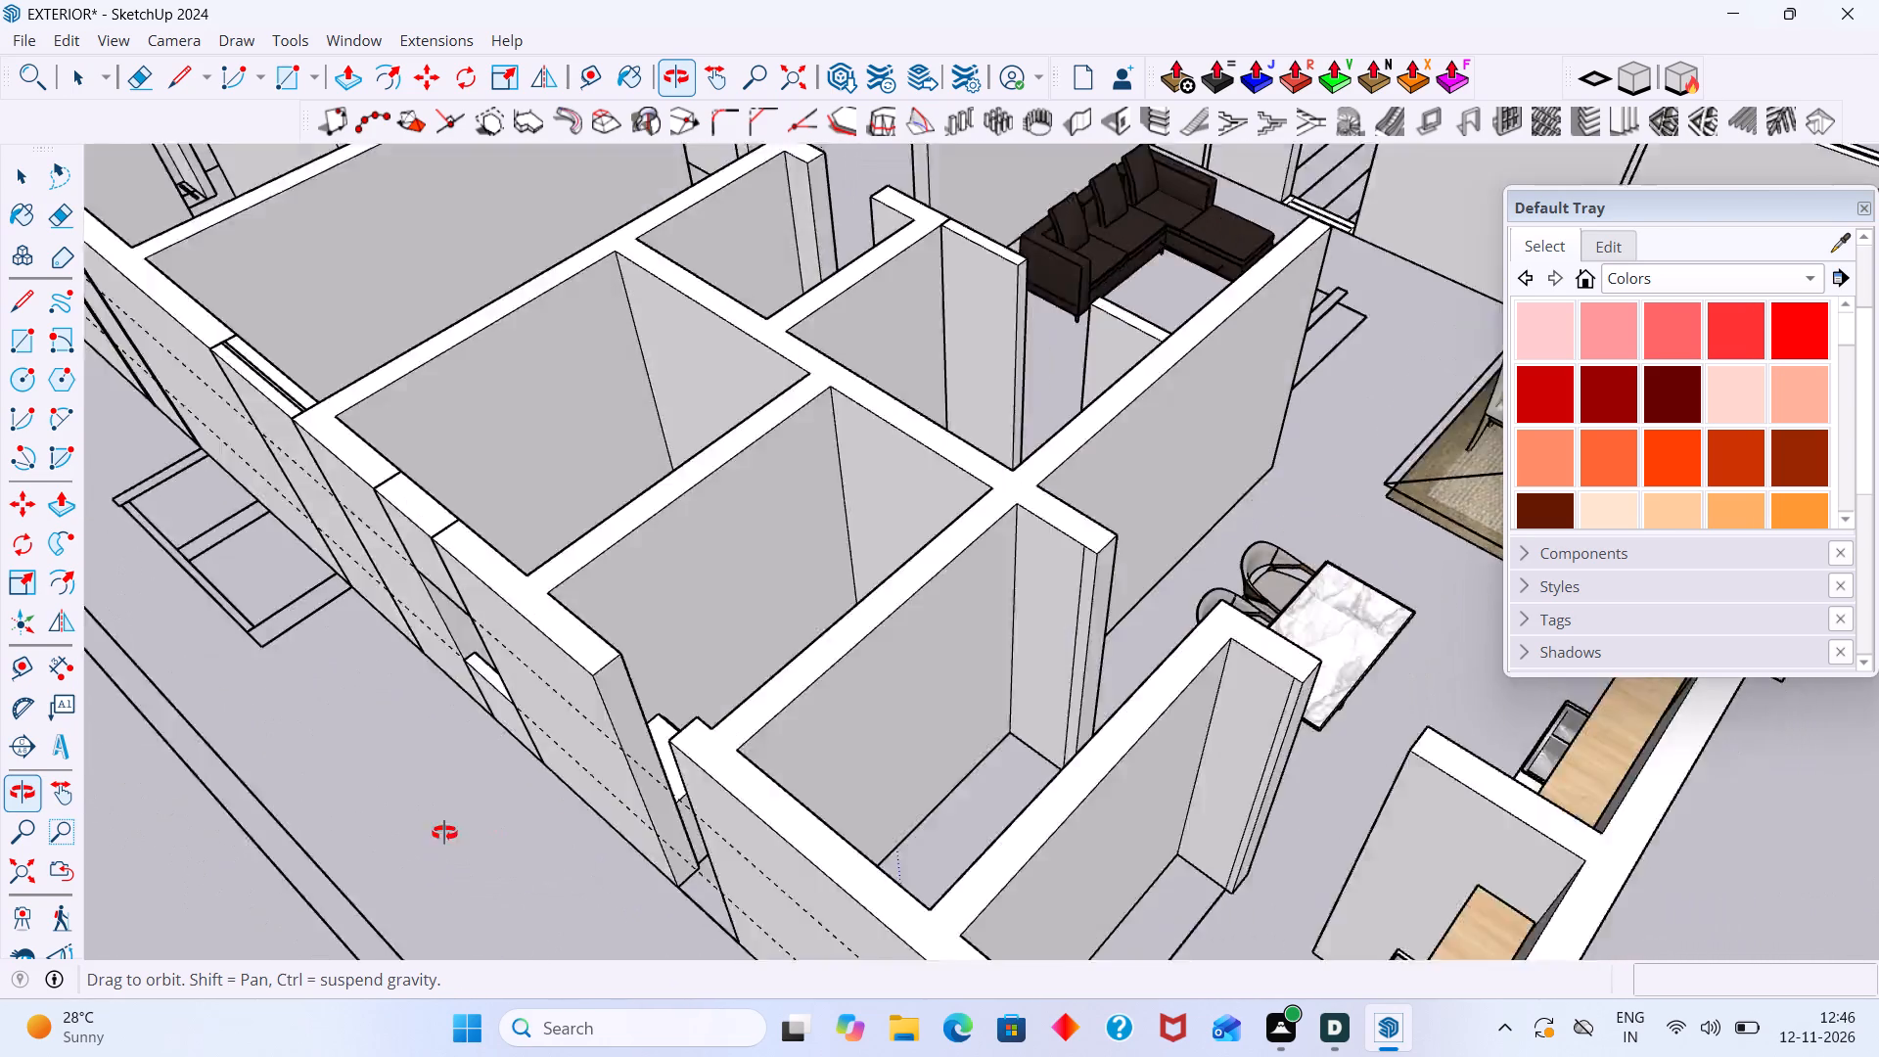
{"action": "middle_click_drag", "start_coordinate": [444, 833], "coordinate": [339, 797]}
{"action": "middle_click_drag", "start_coordinate": [586, 481], "coordinate": [507, 683]}
{"action": "scroll", "coordinate": [405, 615], "scroll_direction": "up", "scroll_amount": 8}
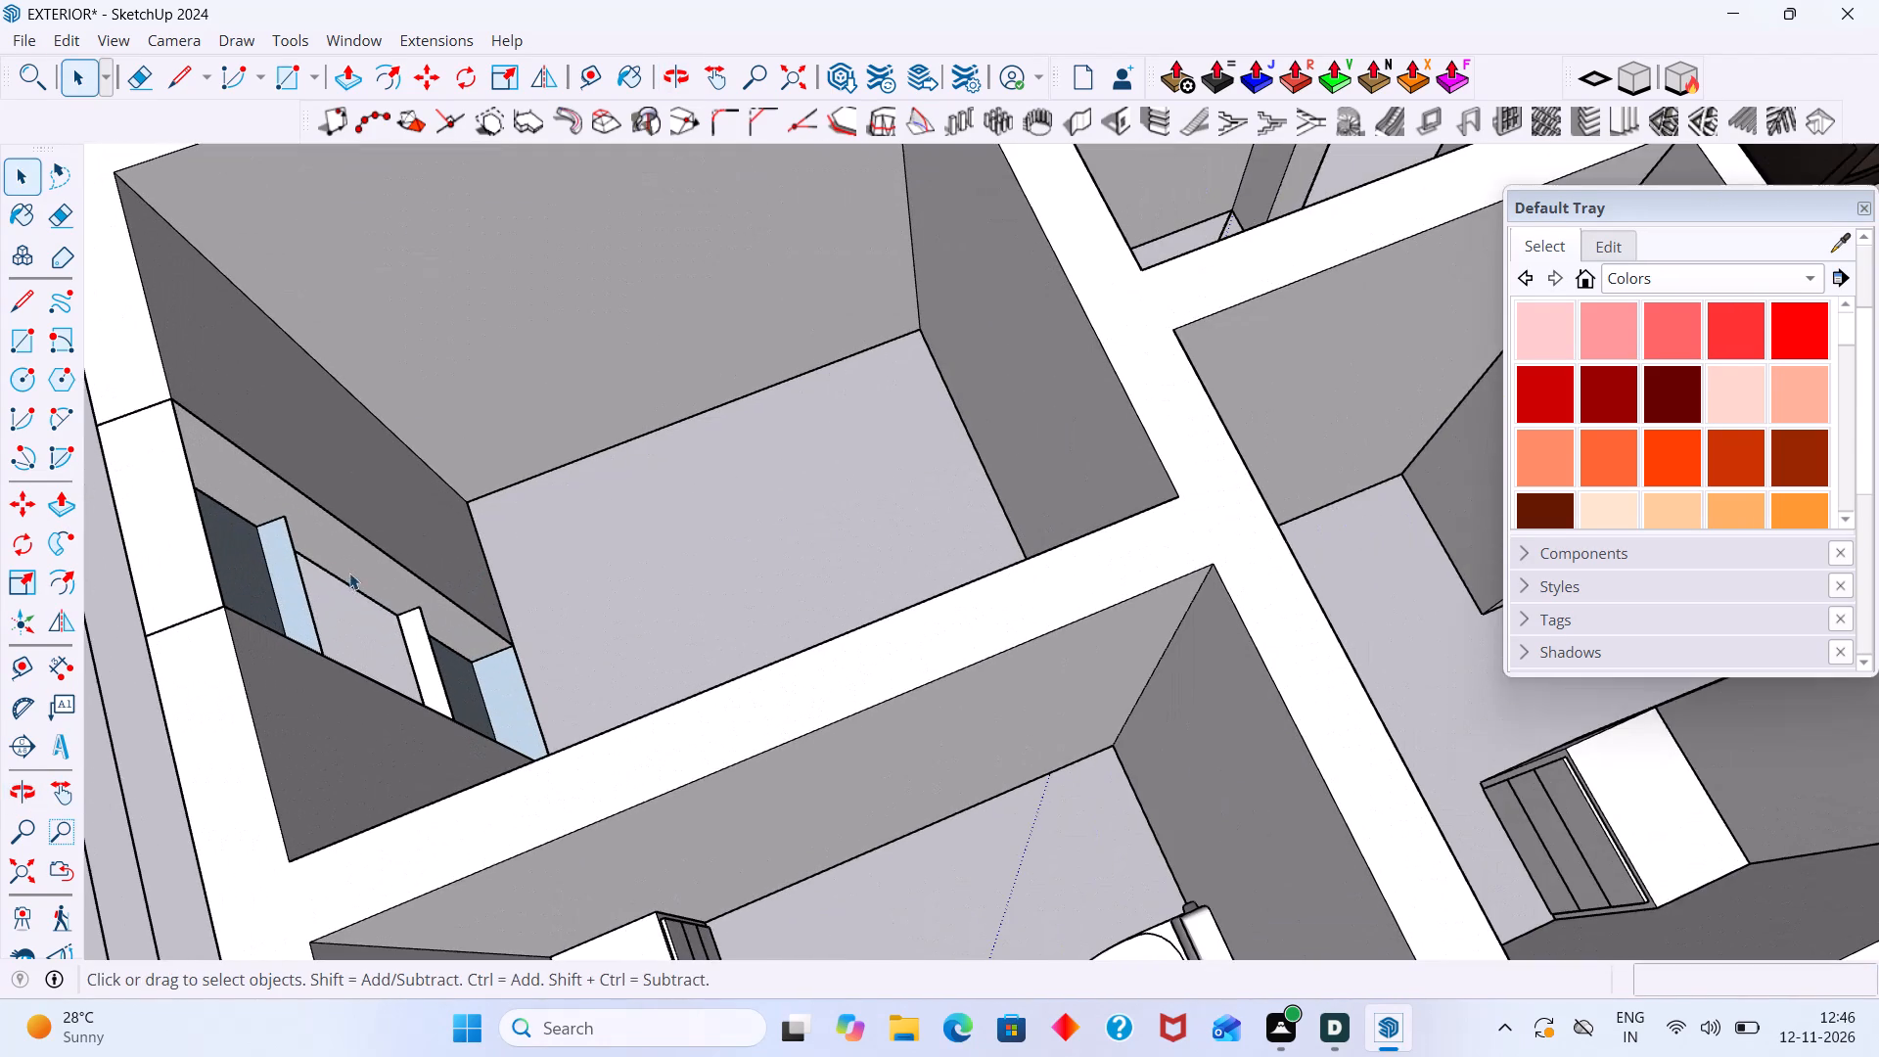
{"action": "middle_click_drag", "start_coordinate": [283, 534], "coordinate": [253, 459]}
{"action": "scroll", "coordinate": [252, 458], "scroll_direction": "down", "scroll_amount": 2}
{"action": "middle_click_drag", "start_coordinate": [299, 481], "coordinate": [235, 705], "text": "shift"}
{"action": "scroll", "coordinate": [321, 680], "scroll_direction": "down", "scroll_amount": 2}
{"action": "middle_click_drag", "start_coordinate": [338, 683], "coordinate": [583, 646], "text": "shift"}
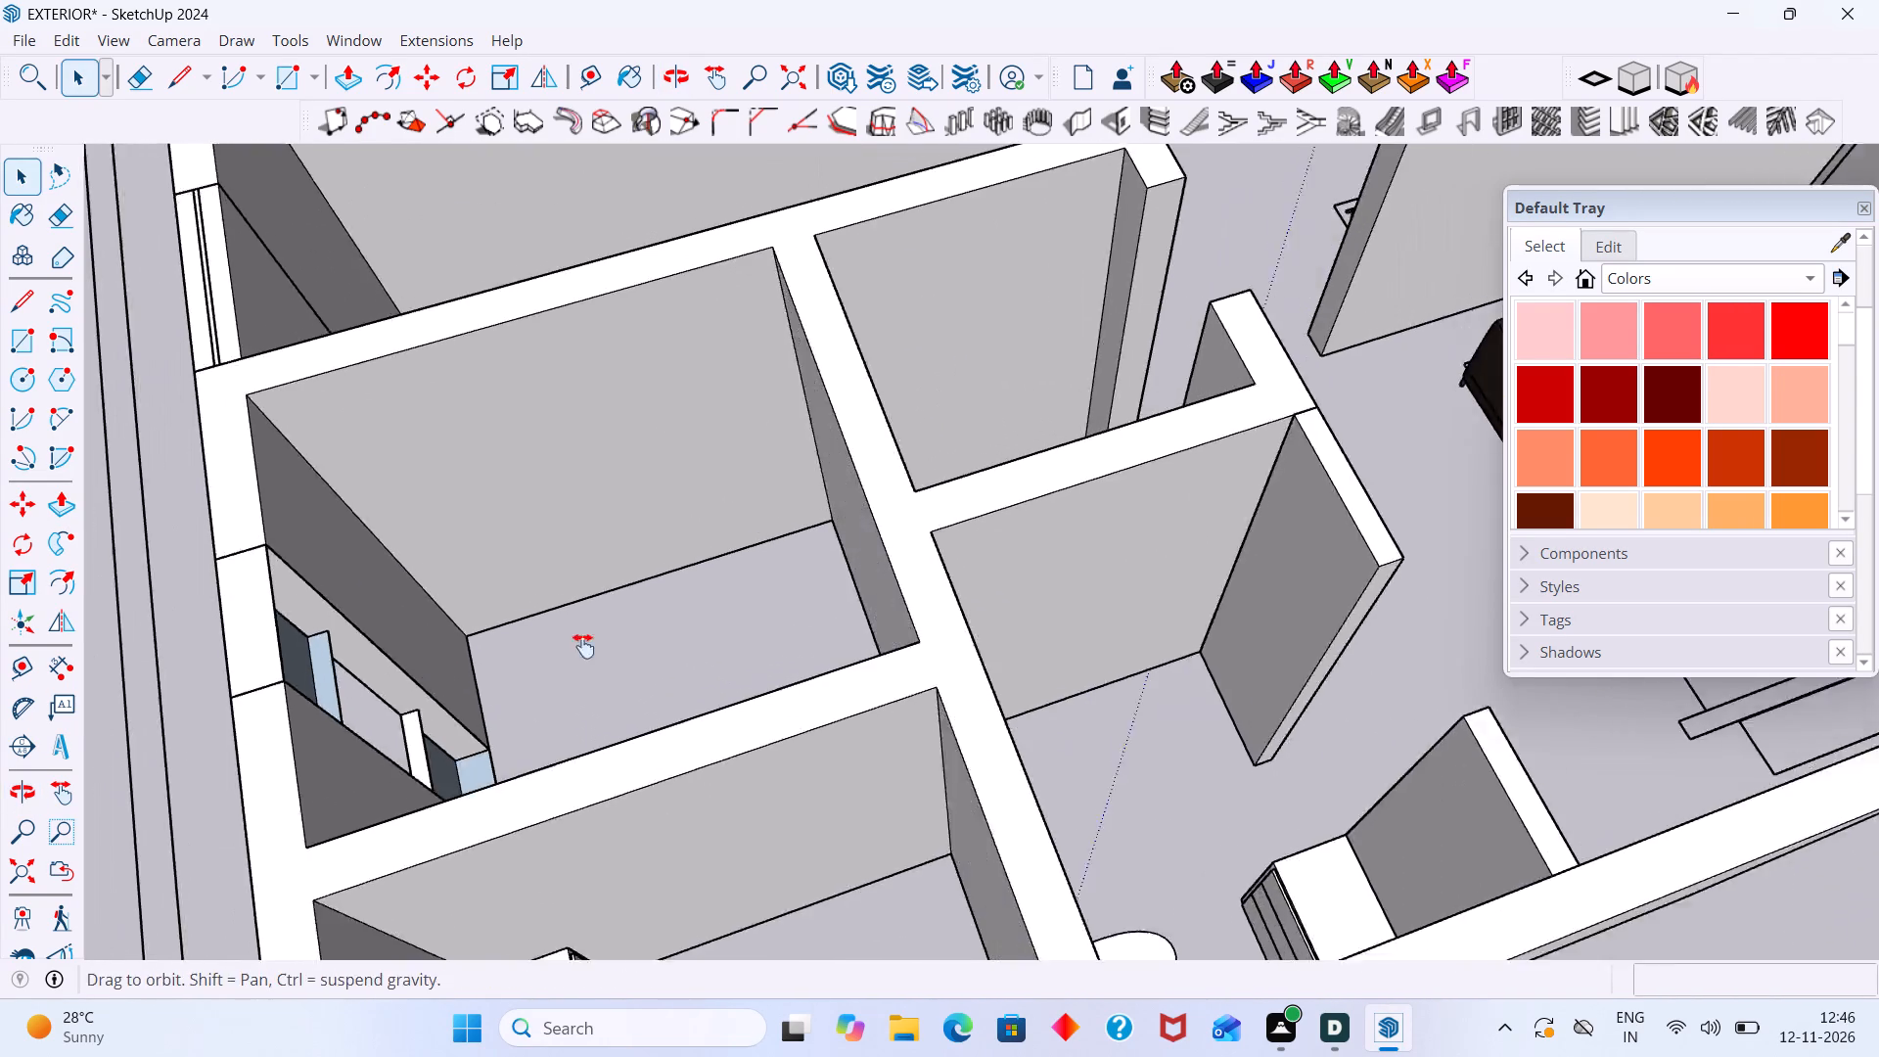
{"action": "middle_click_drag", "start_coordinate": [583, 646], "coordinate": [603, 645], "text": "shift"}
{"action": "middle_click_drag", "start_coordinate": [621, 650], "coordinate": [243, 593]}
{"action": "middle_click_drag", "start_coordinate": [375, 590], "coordinate": [401, 821], "text": "shift"}
{"action": "scroll", "coordinate": [459, 638], "scroll_direction": "up", "scroll_amount": 5}
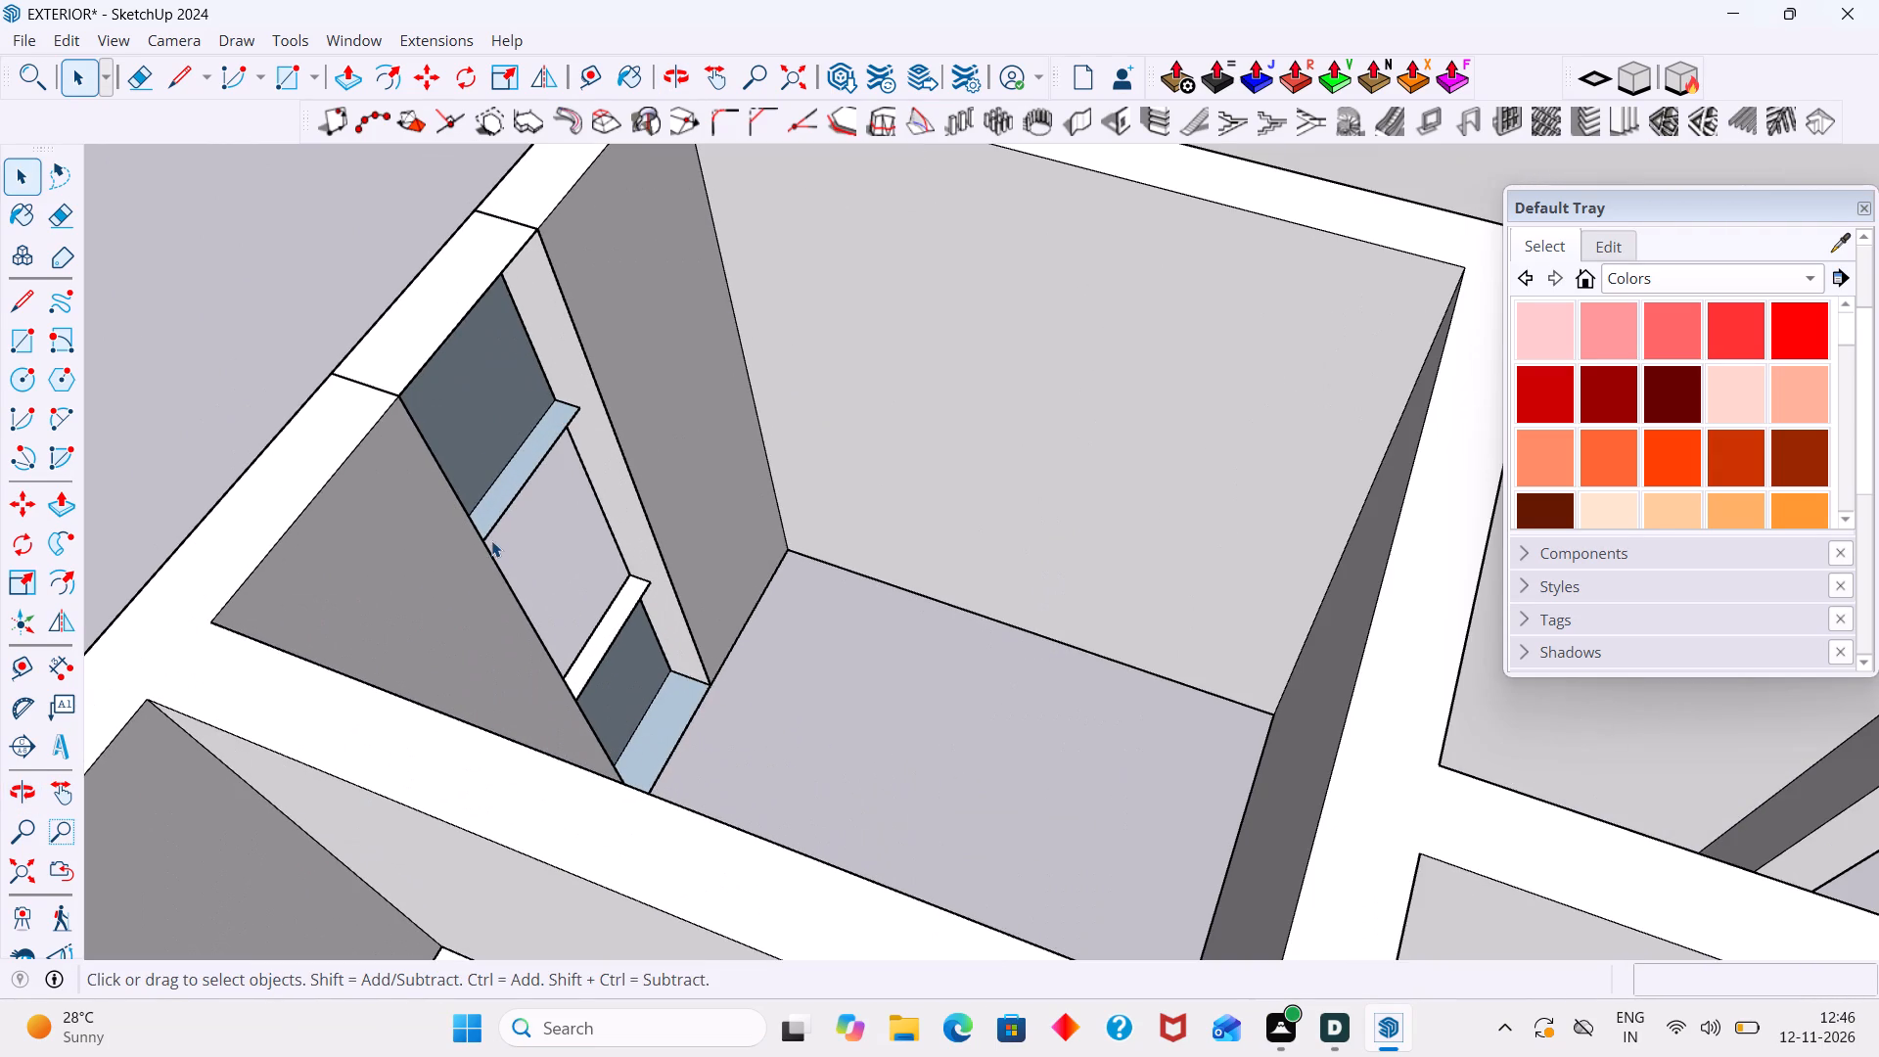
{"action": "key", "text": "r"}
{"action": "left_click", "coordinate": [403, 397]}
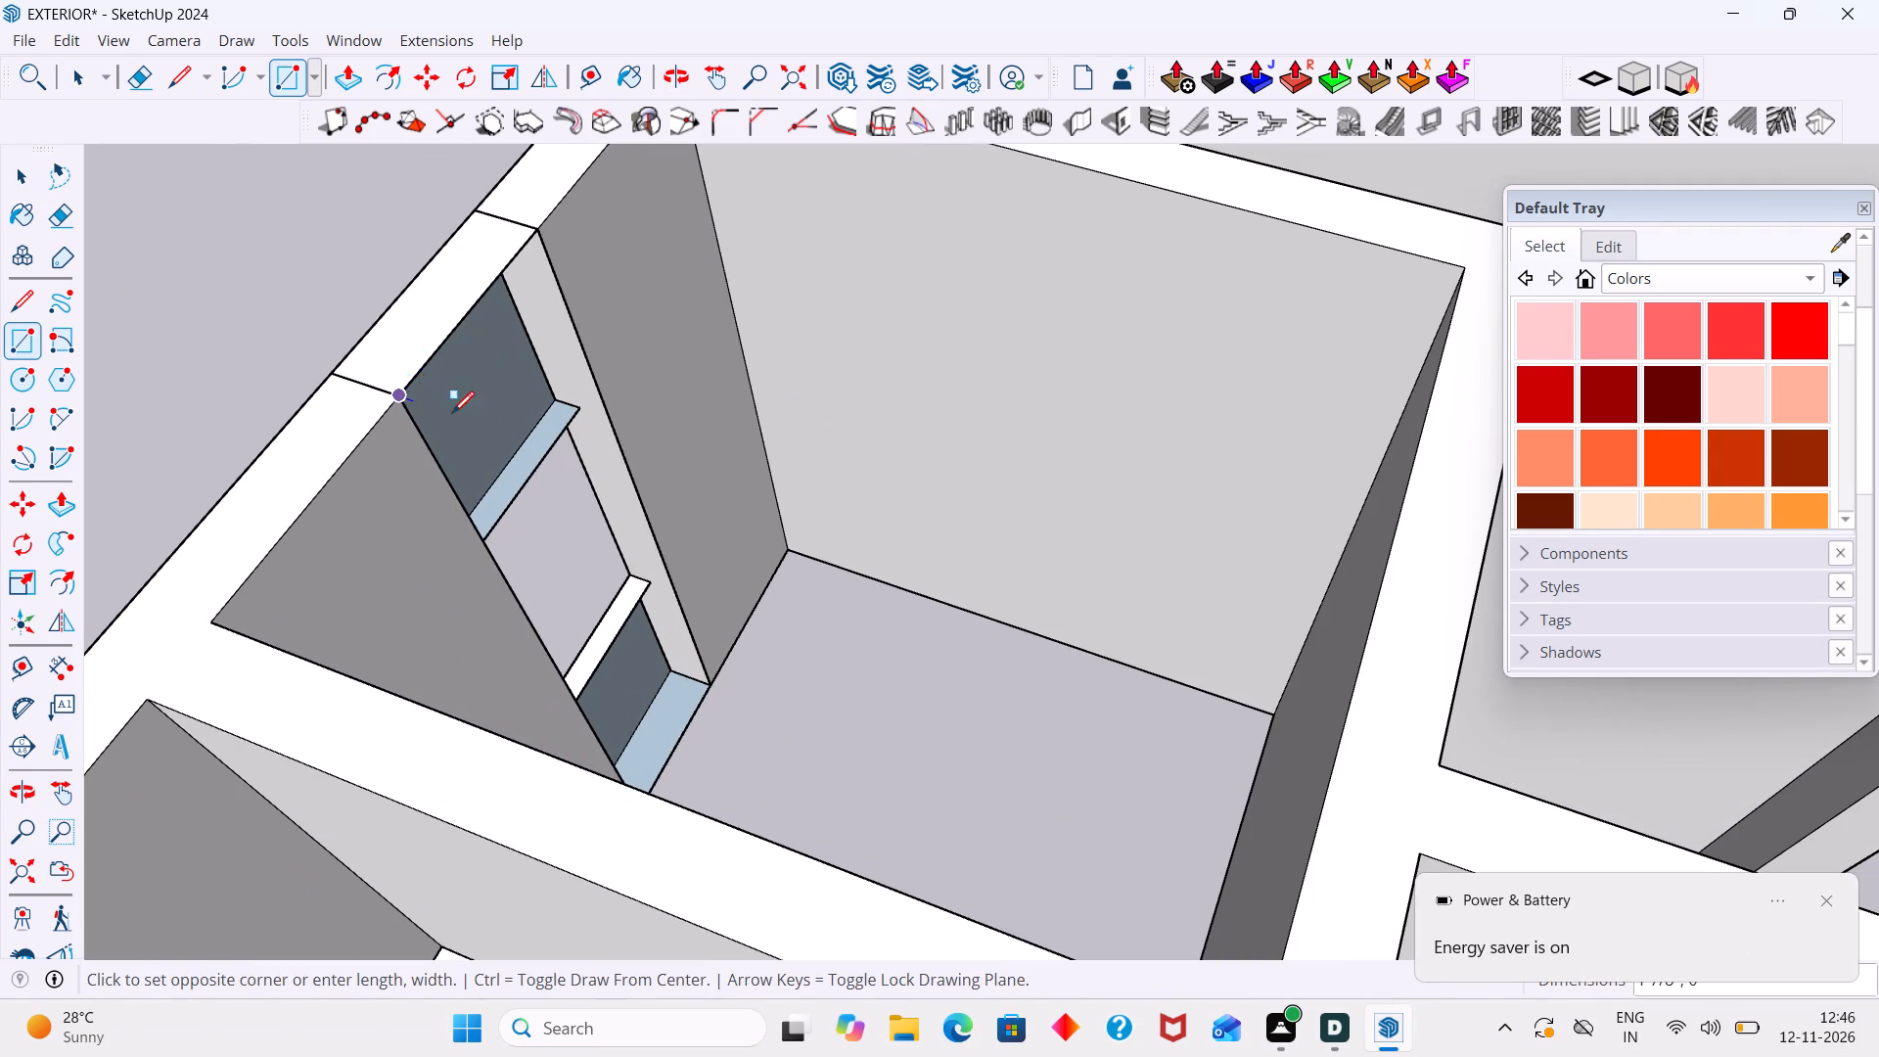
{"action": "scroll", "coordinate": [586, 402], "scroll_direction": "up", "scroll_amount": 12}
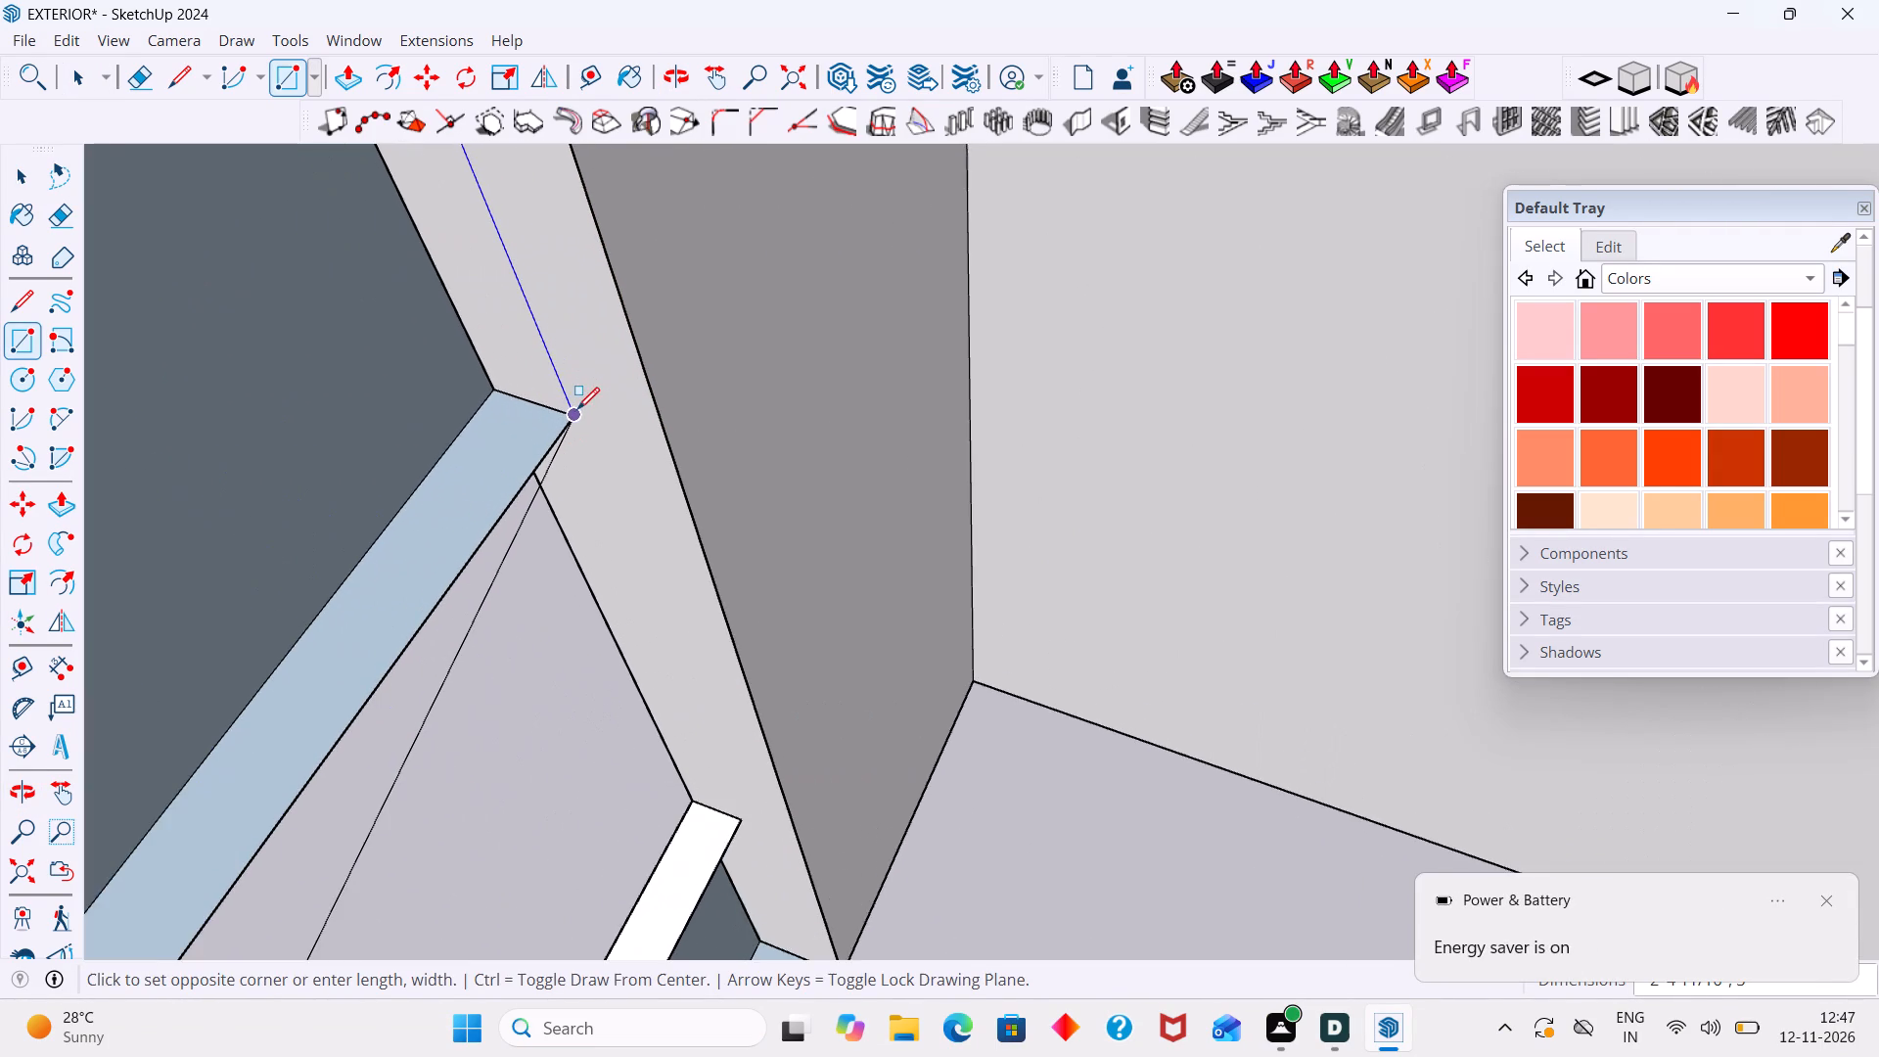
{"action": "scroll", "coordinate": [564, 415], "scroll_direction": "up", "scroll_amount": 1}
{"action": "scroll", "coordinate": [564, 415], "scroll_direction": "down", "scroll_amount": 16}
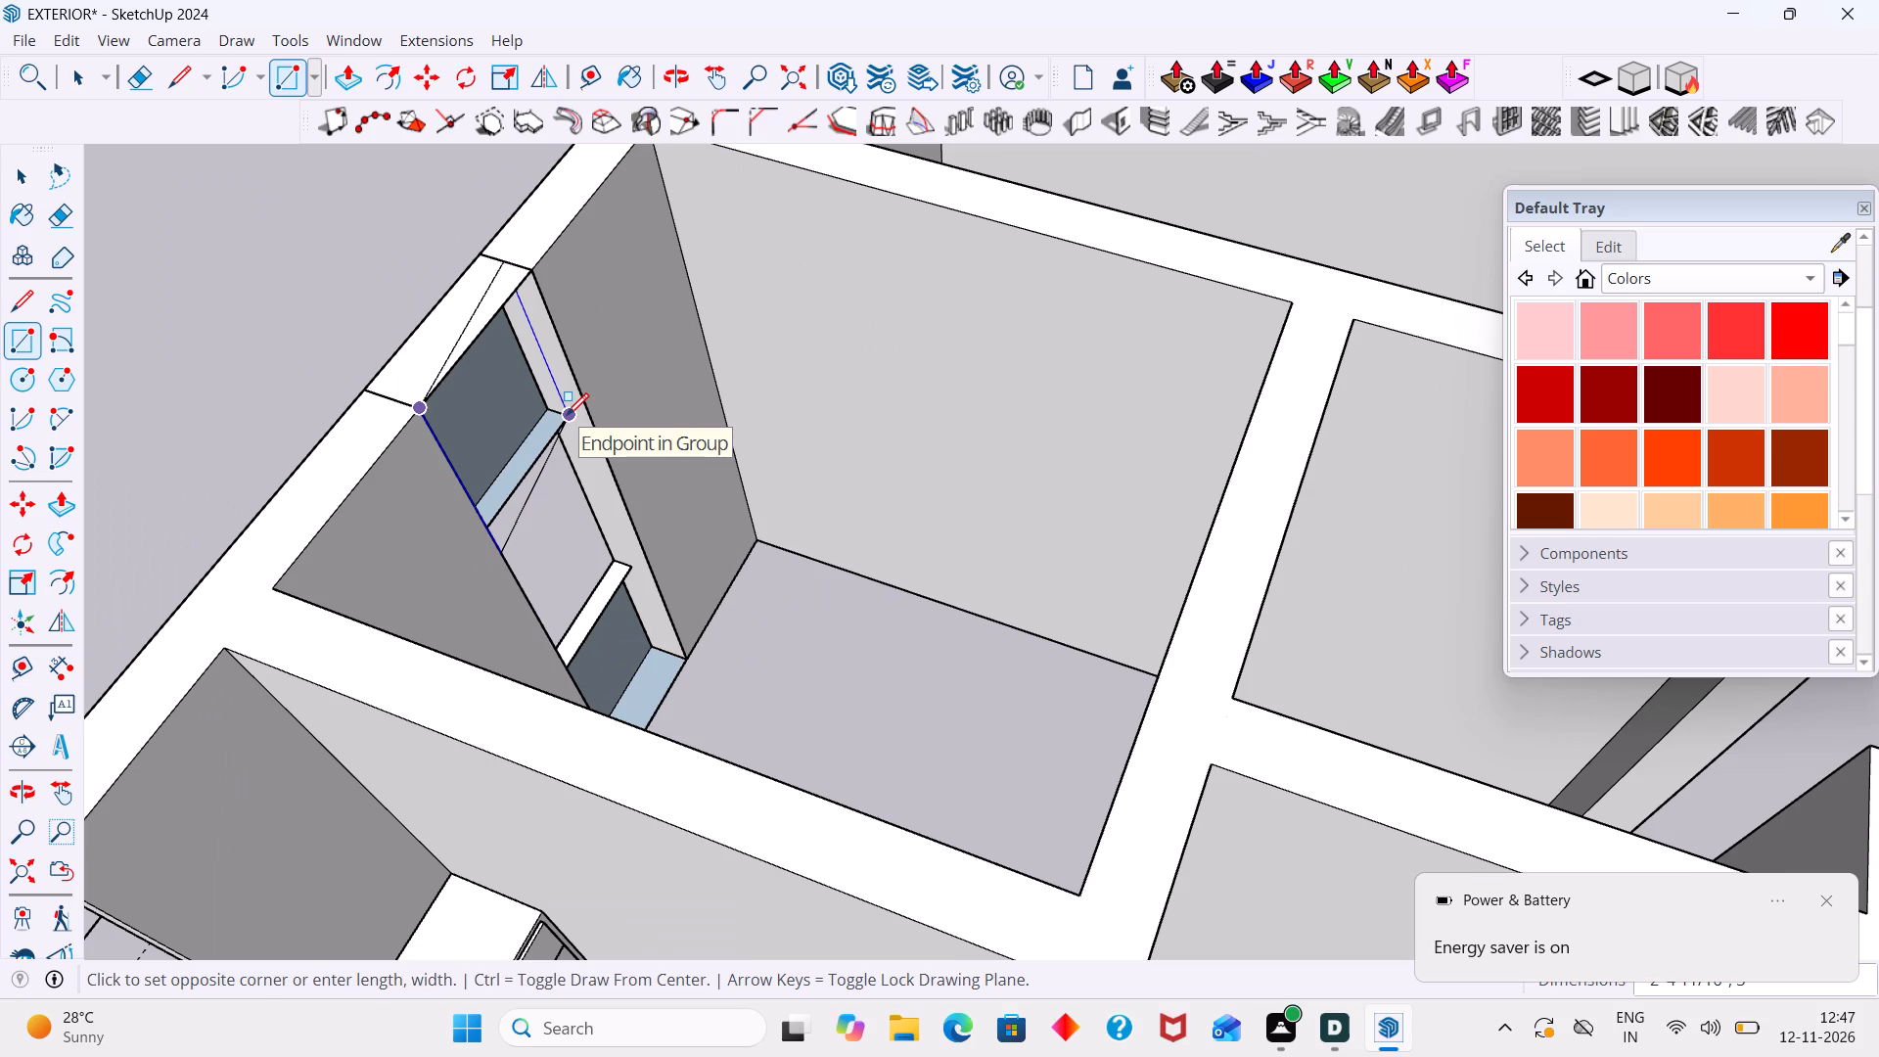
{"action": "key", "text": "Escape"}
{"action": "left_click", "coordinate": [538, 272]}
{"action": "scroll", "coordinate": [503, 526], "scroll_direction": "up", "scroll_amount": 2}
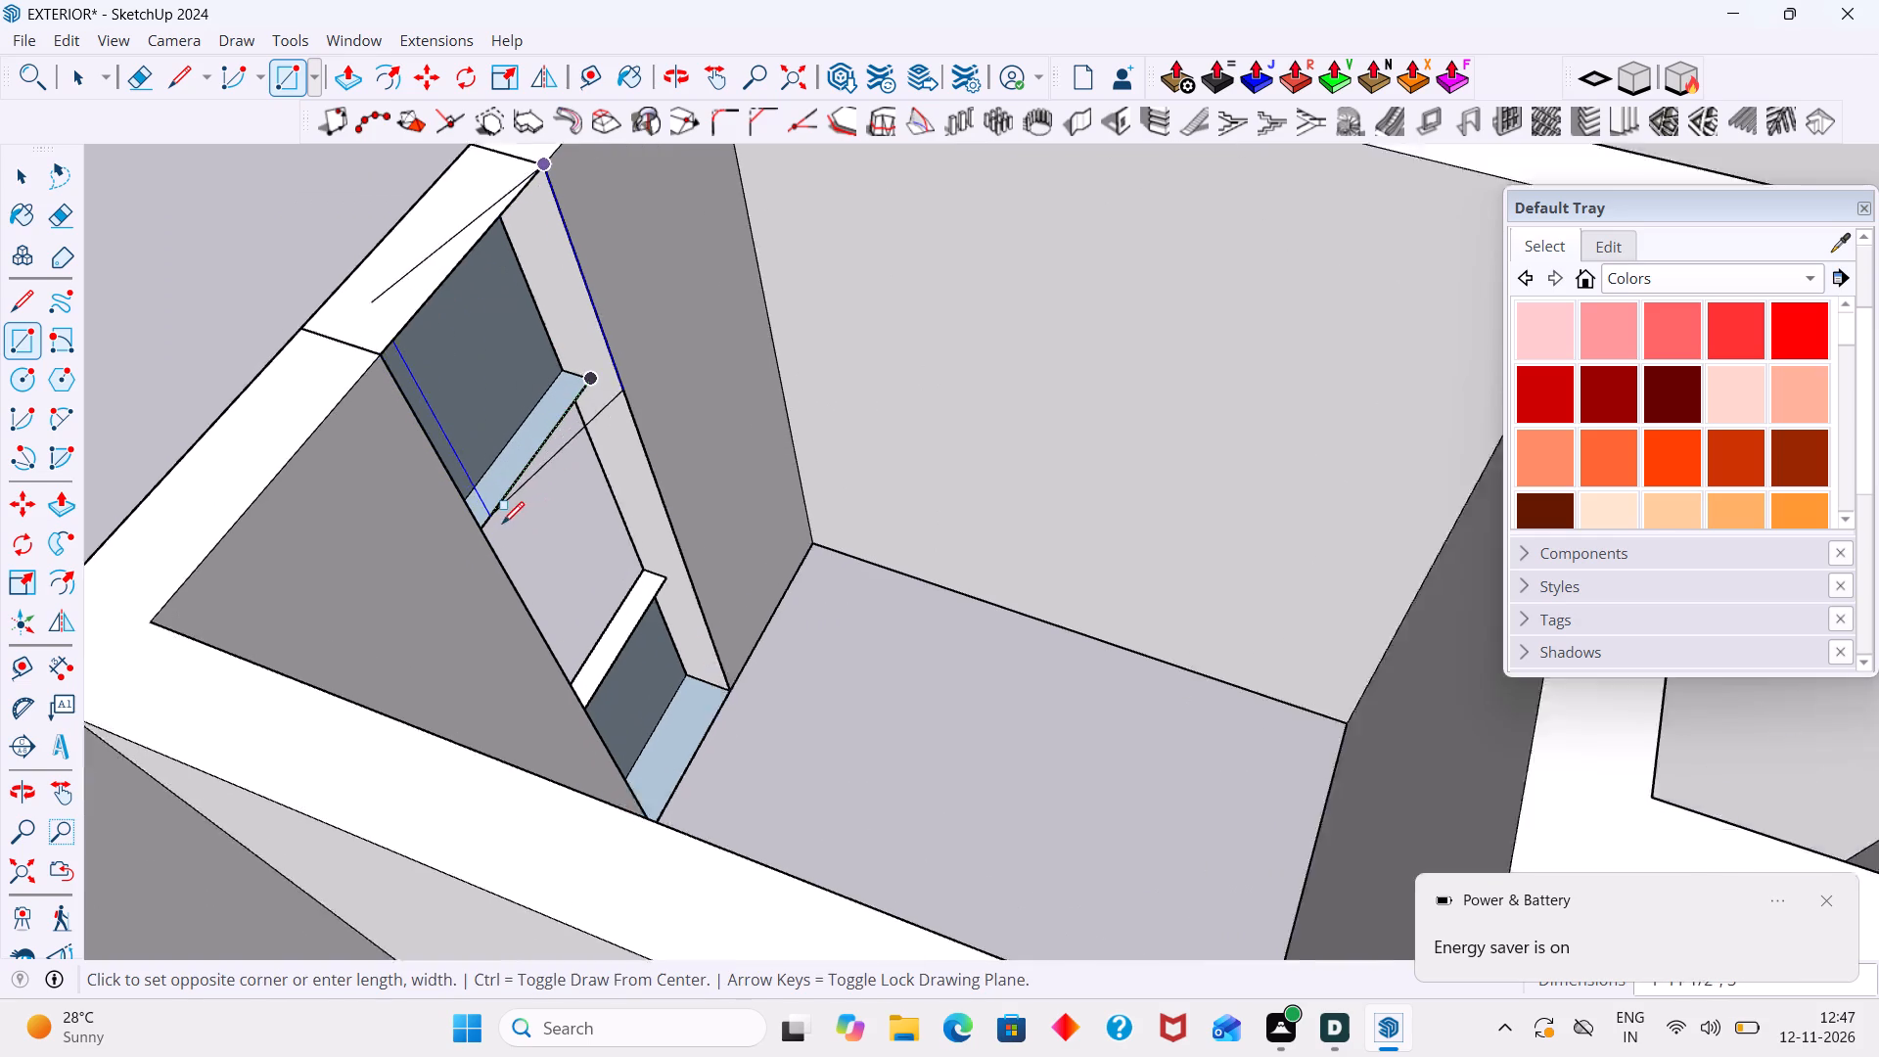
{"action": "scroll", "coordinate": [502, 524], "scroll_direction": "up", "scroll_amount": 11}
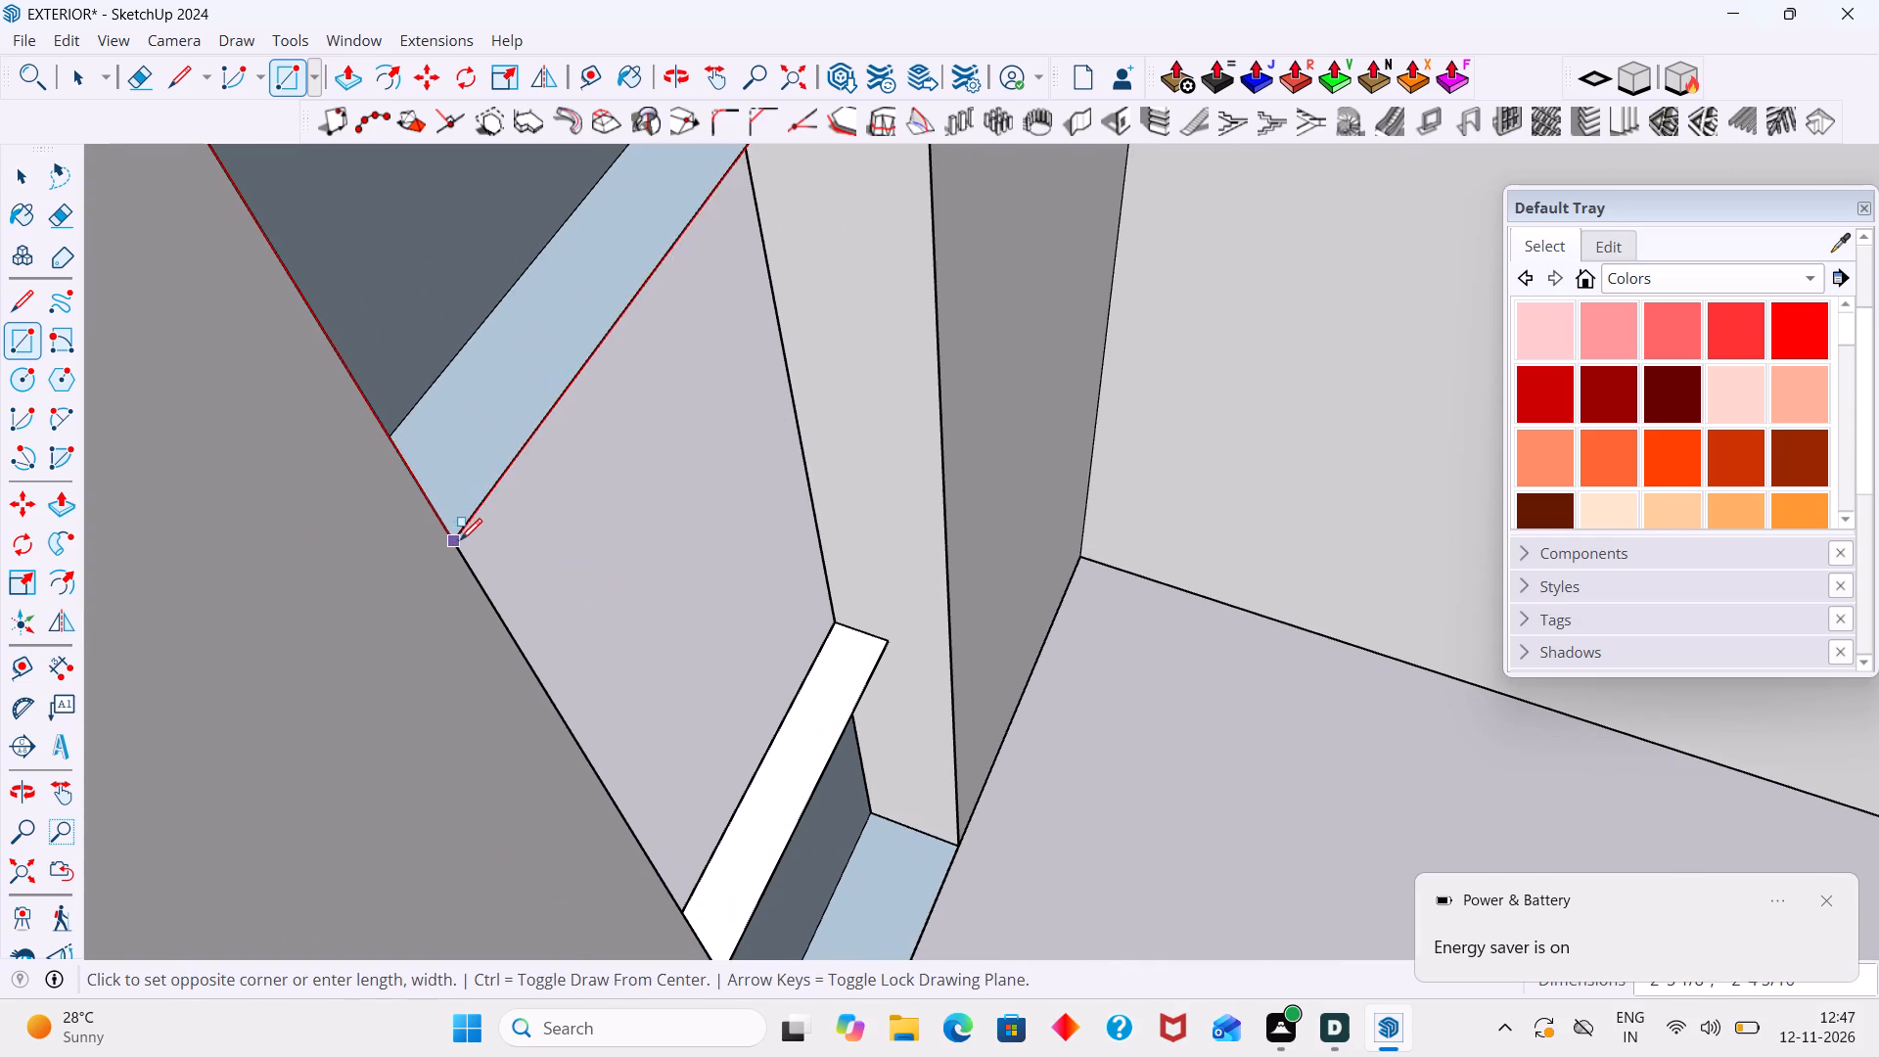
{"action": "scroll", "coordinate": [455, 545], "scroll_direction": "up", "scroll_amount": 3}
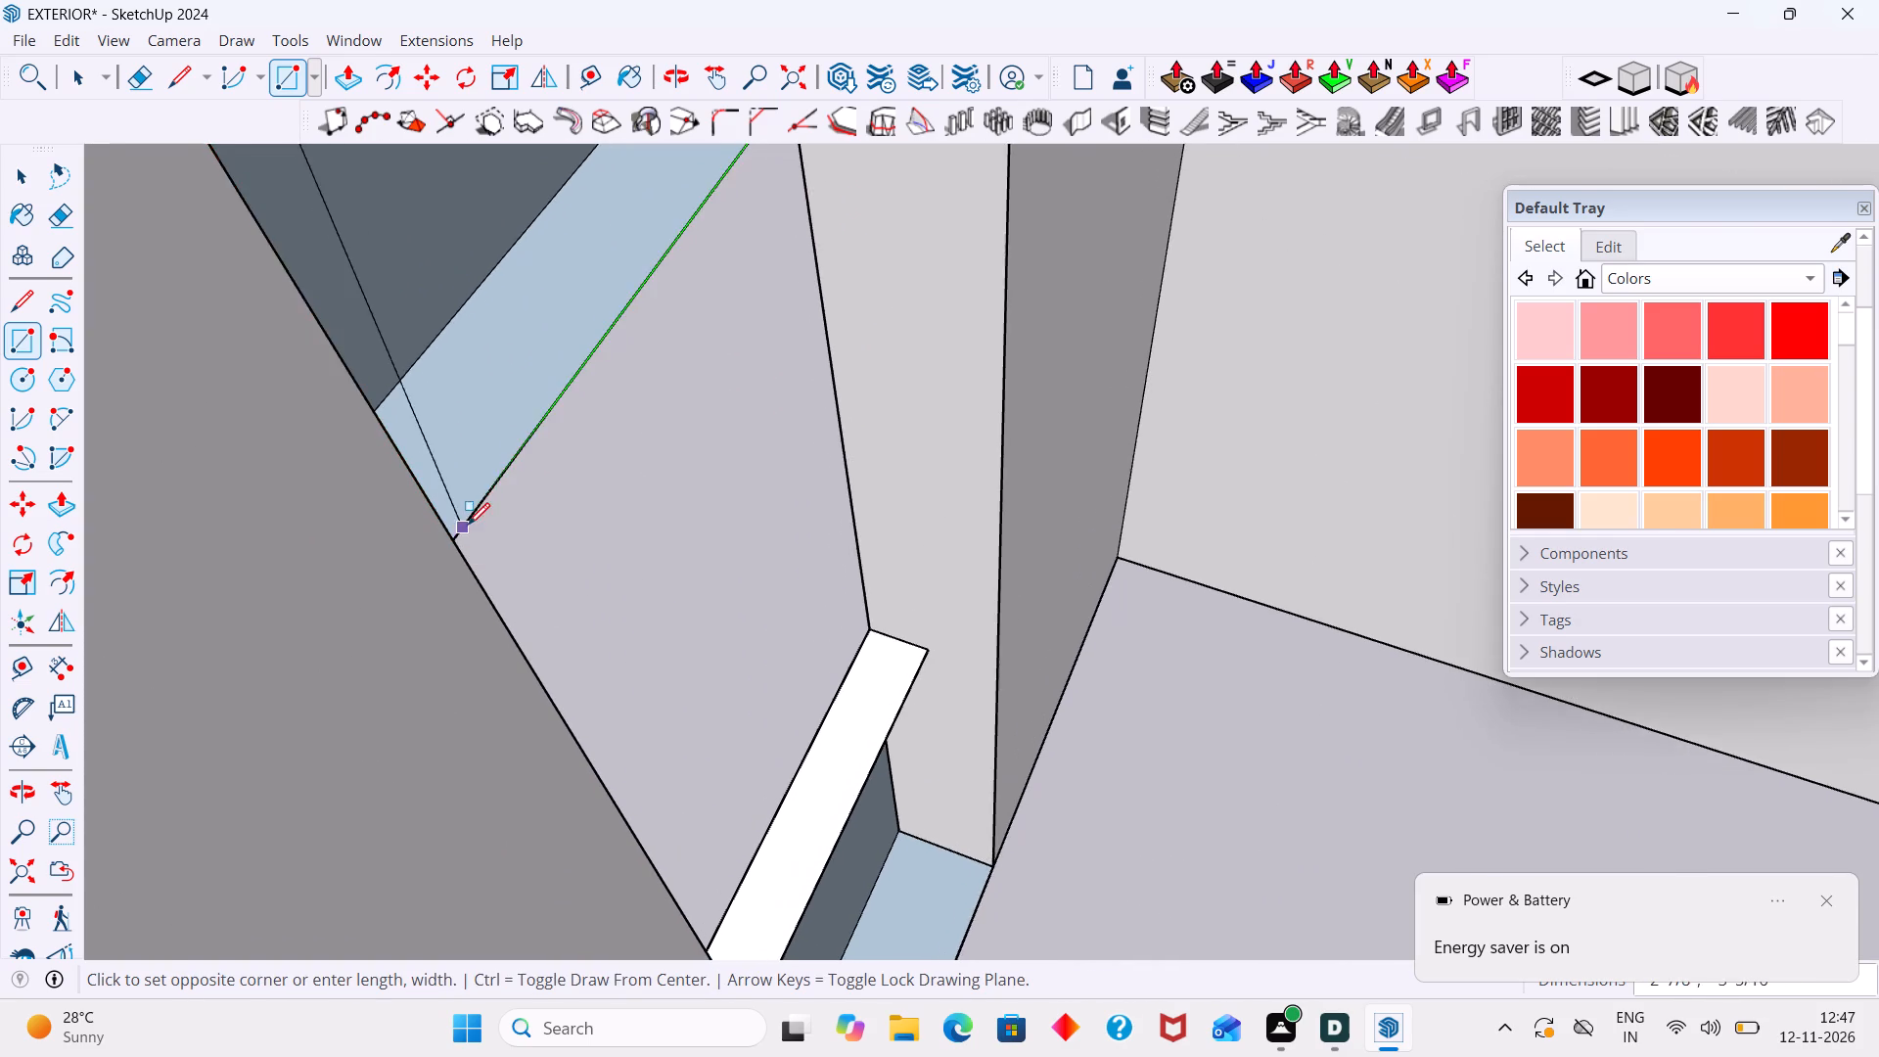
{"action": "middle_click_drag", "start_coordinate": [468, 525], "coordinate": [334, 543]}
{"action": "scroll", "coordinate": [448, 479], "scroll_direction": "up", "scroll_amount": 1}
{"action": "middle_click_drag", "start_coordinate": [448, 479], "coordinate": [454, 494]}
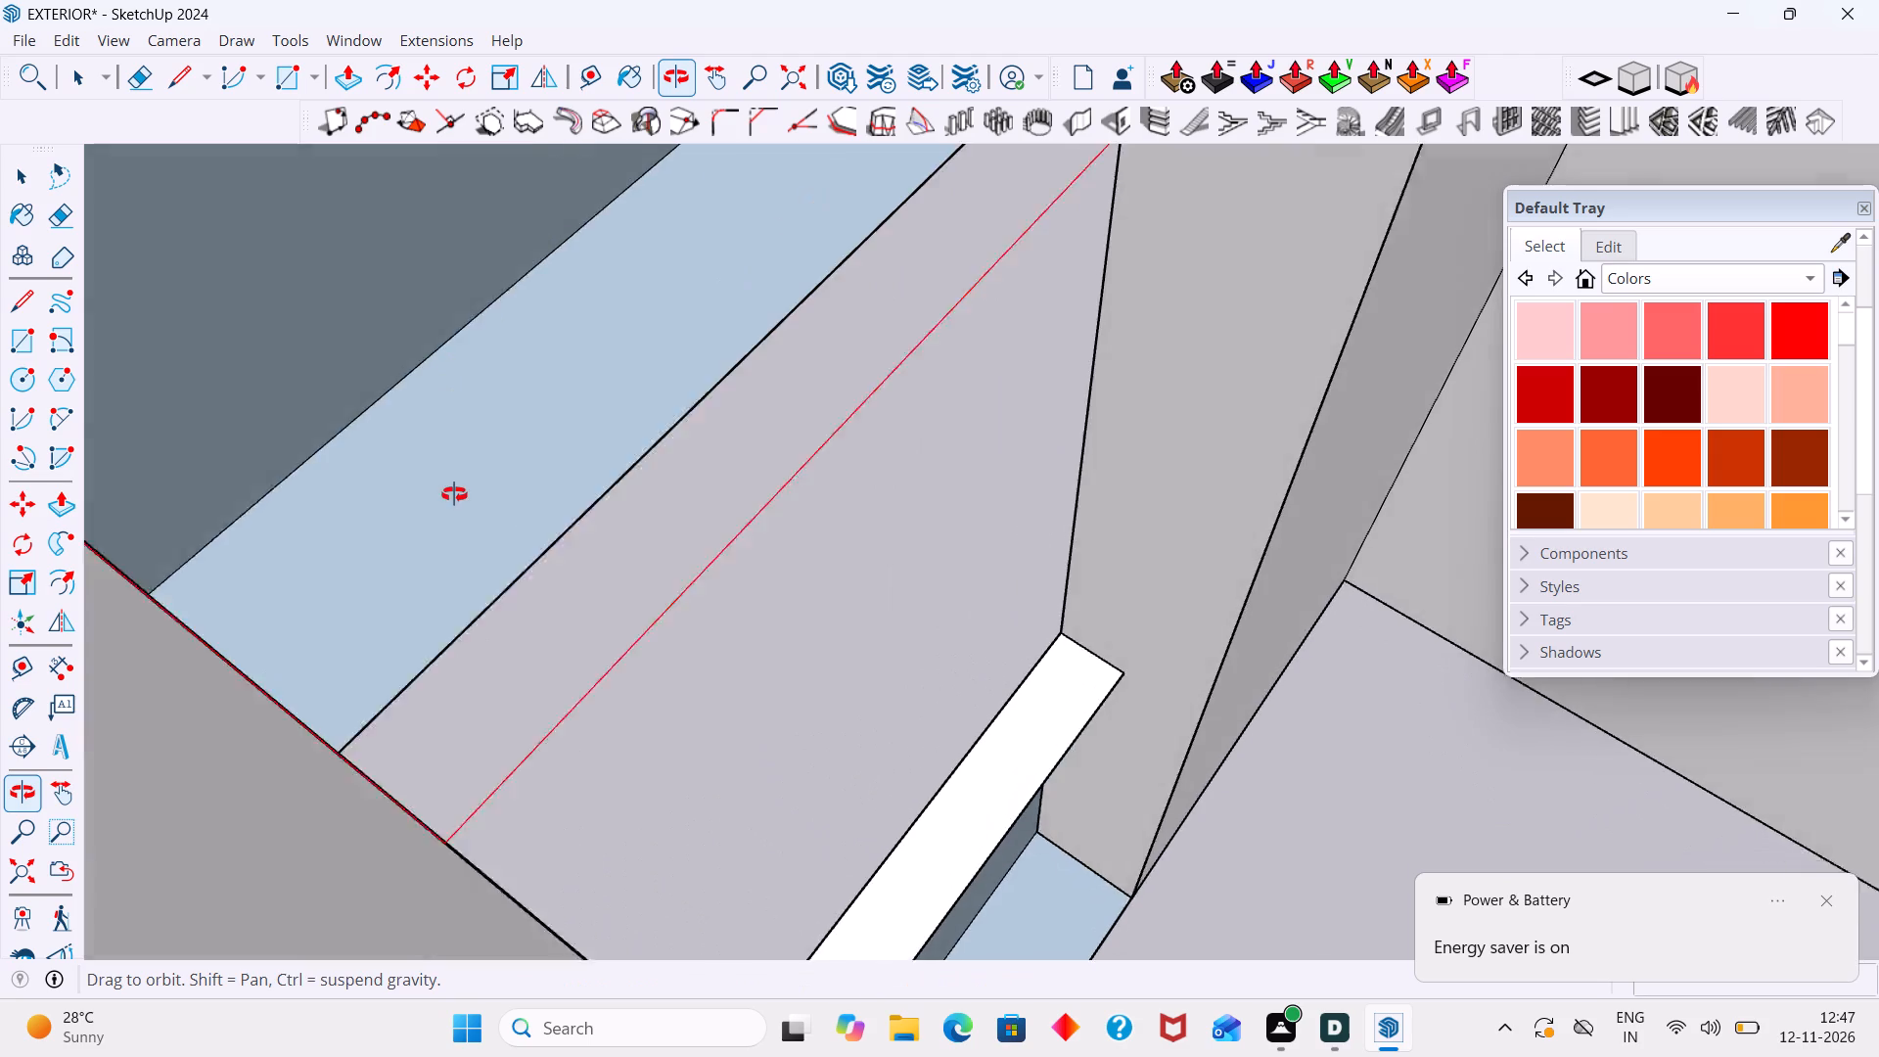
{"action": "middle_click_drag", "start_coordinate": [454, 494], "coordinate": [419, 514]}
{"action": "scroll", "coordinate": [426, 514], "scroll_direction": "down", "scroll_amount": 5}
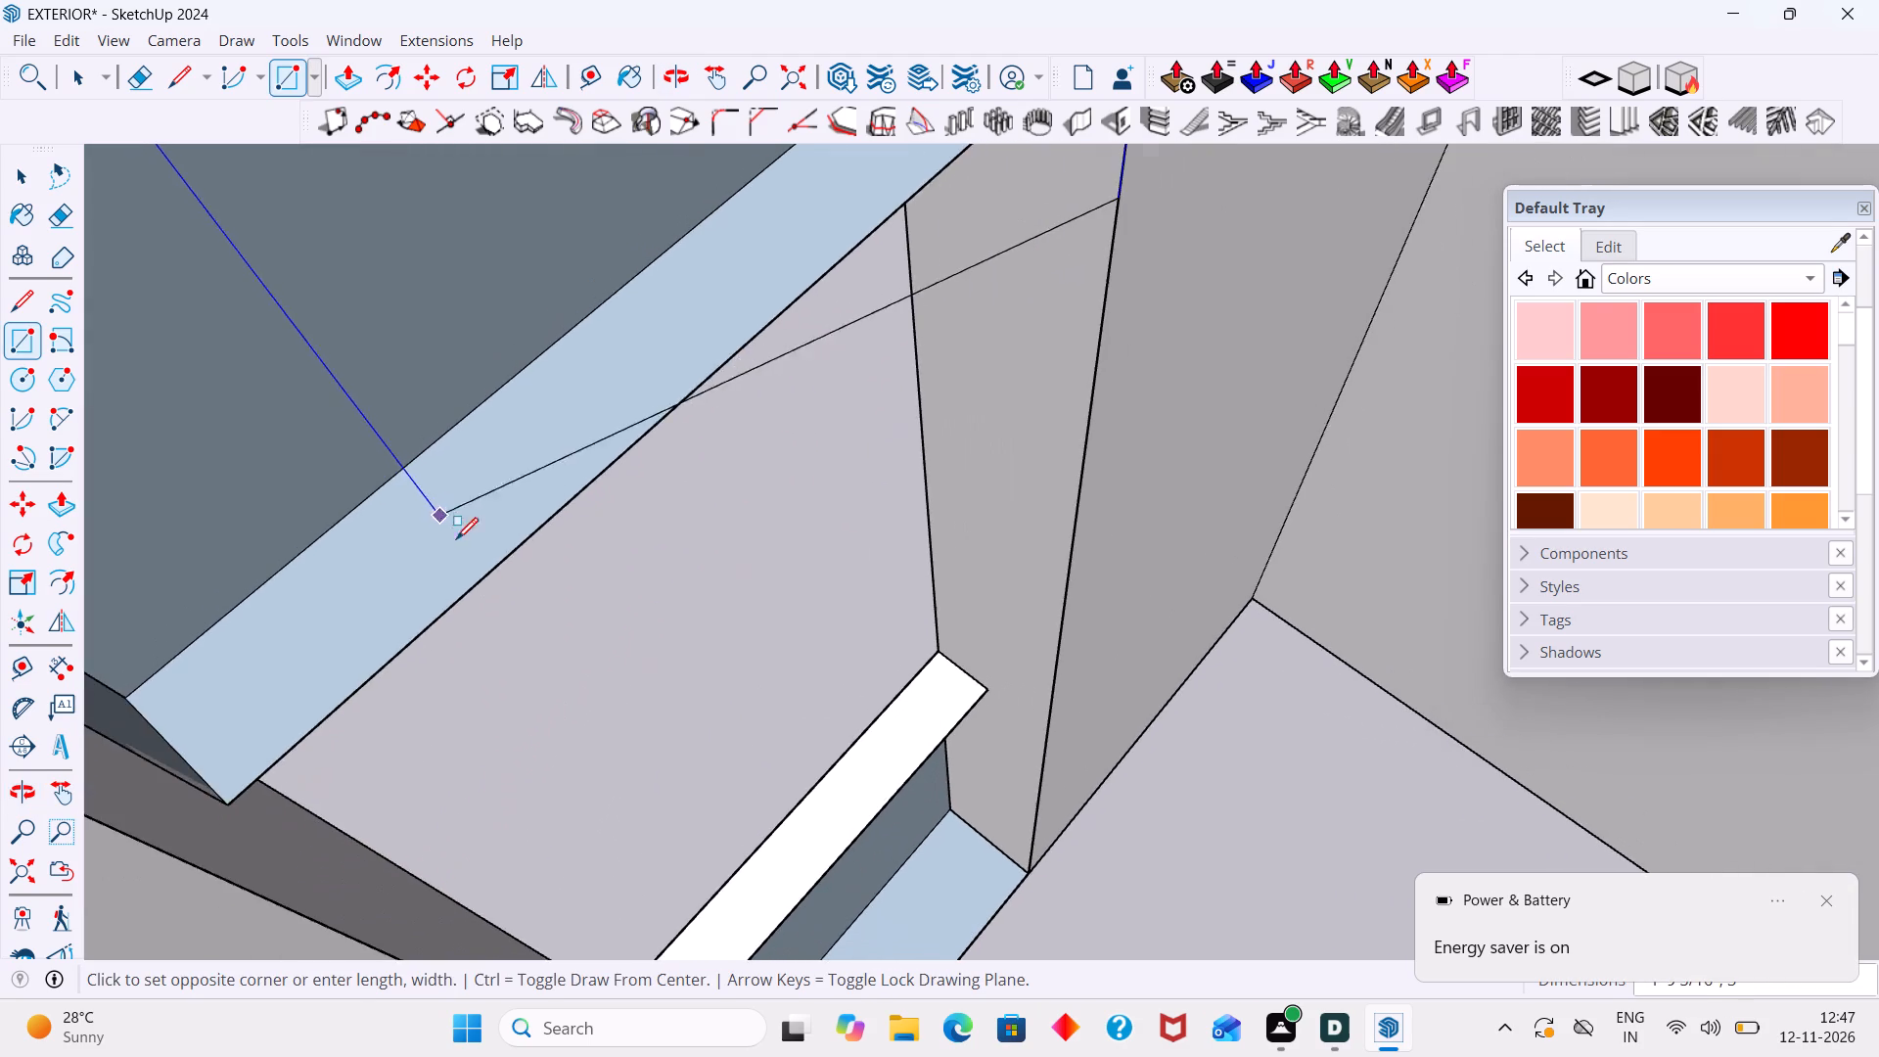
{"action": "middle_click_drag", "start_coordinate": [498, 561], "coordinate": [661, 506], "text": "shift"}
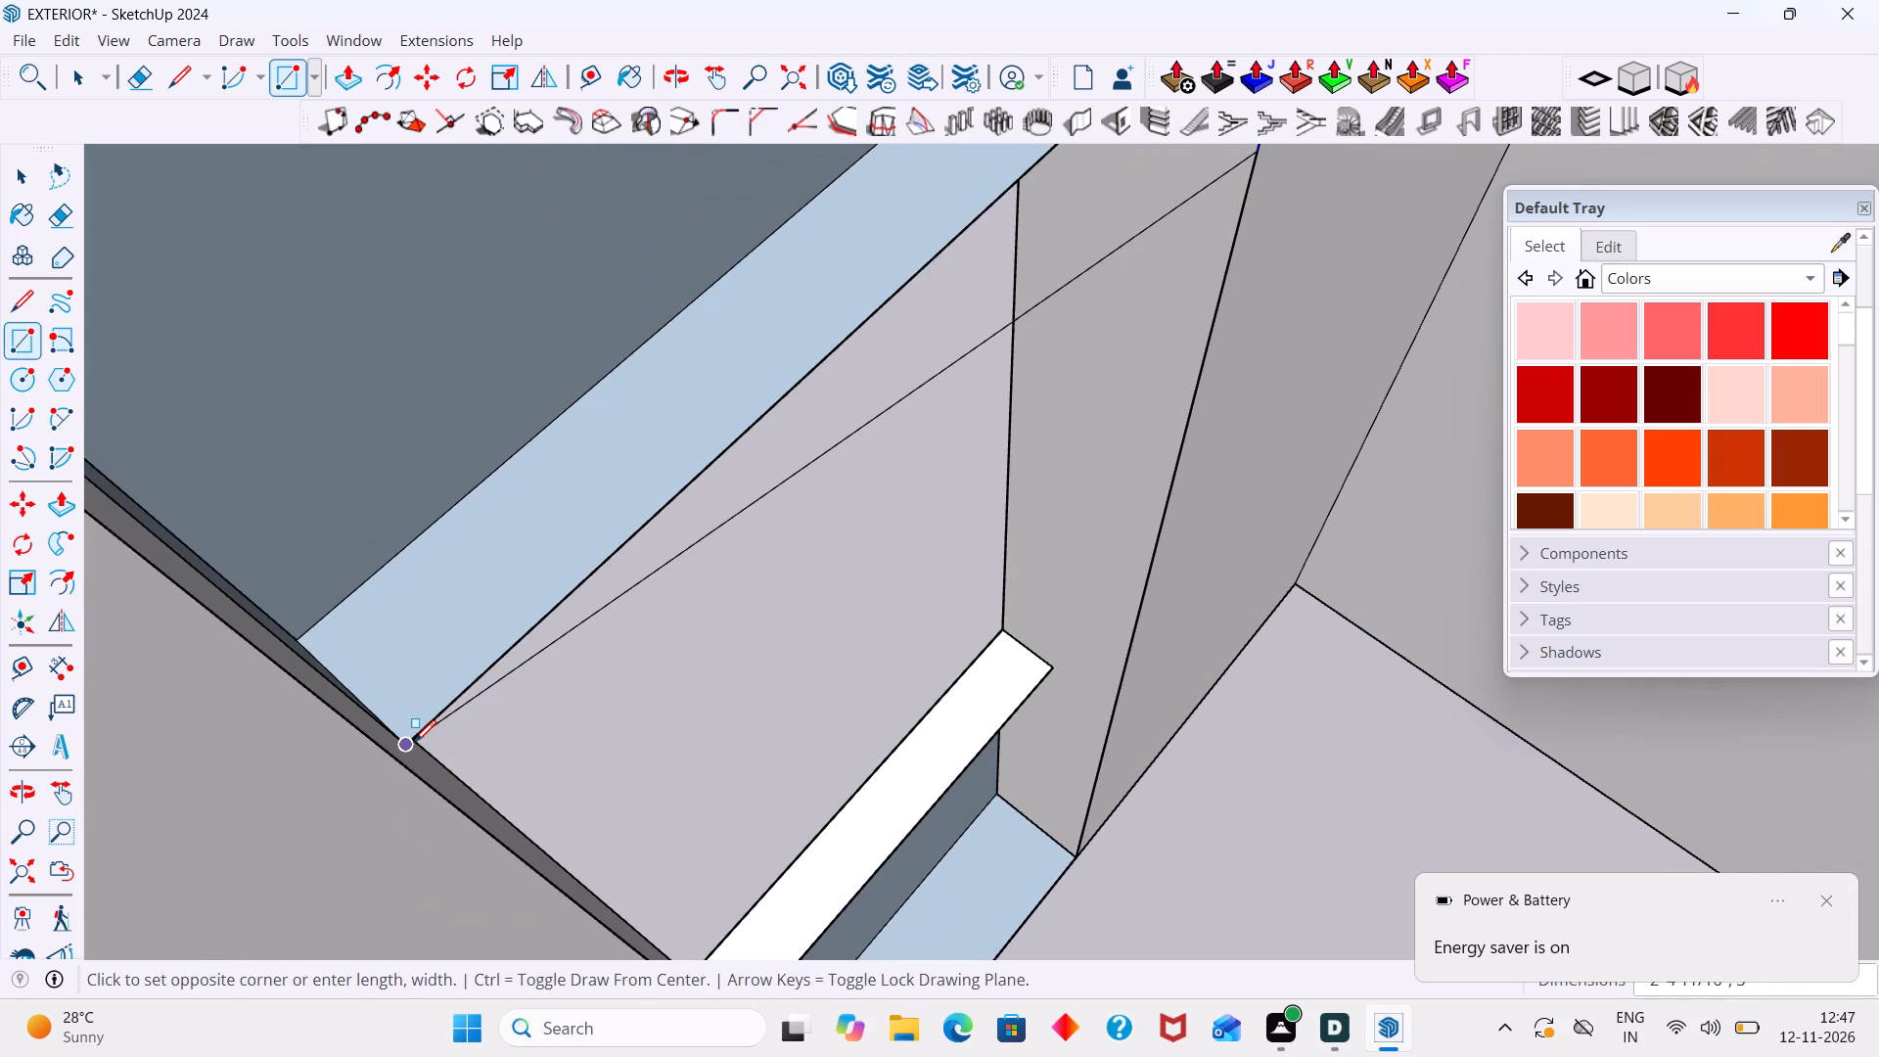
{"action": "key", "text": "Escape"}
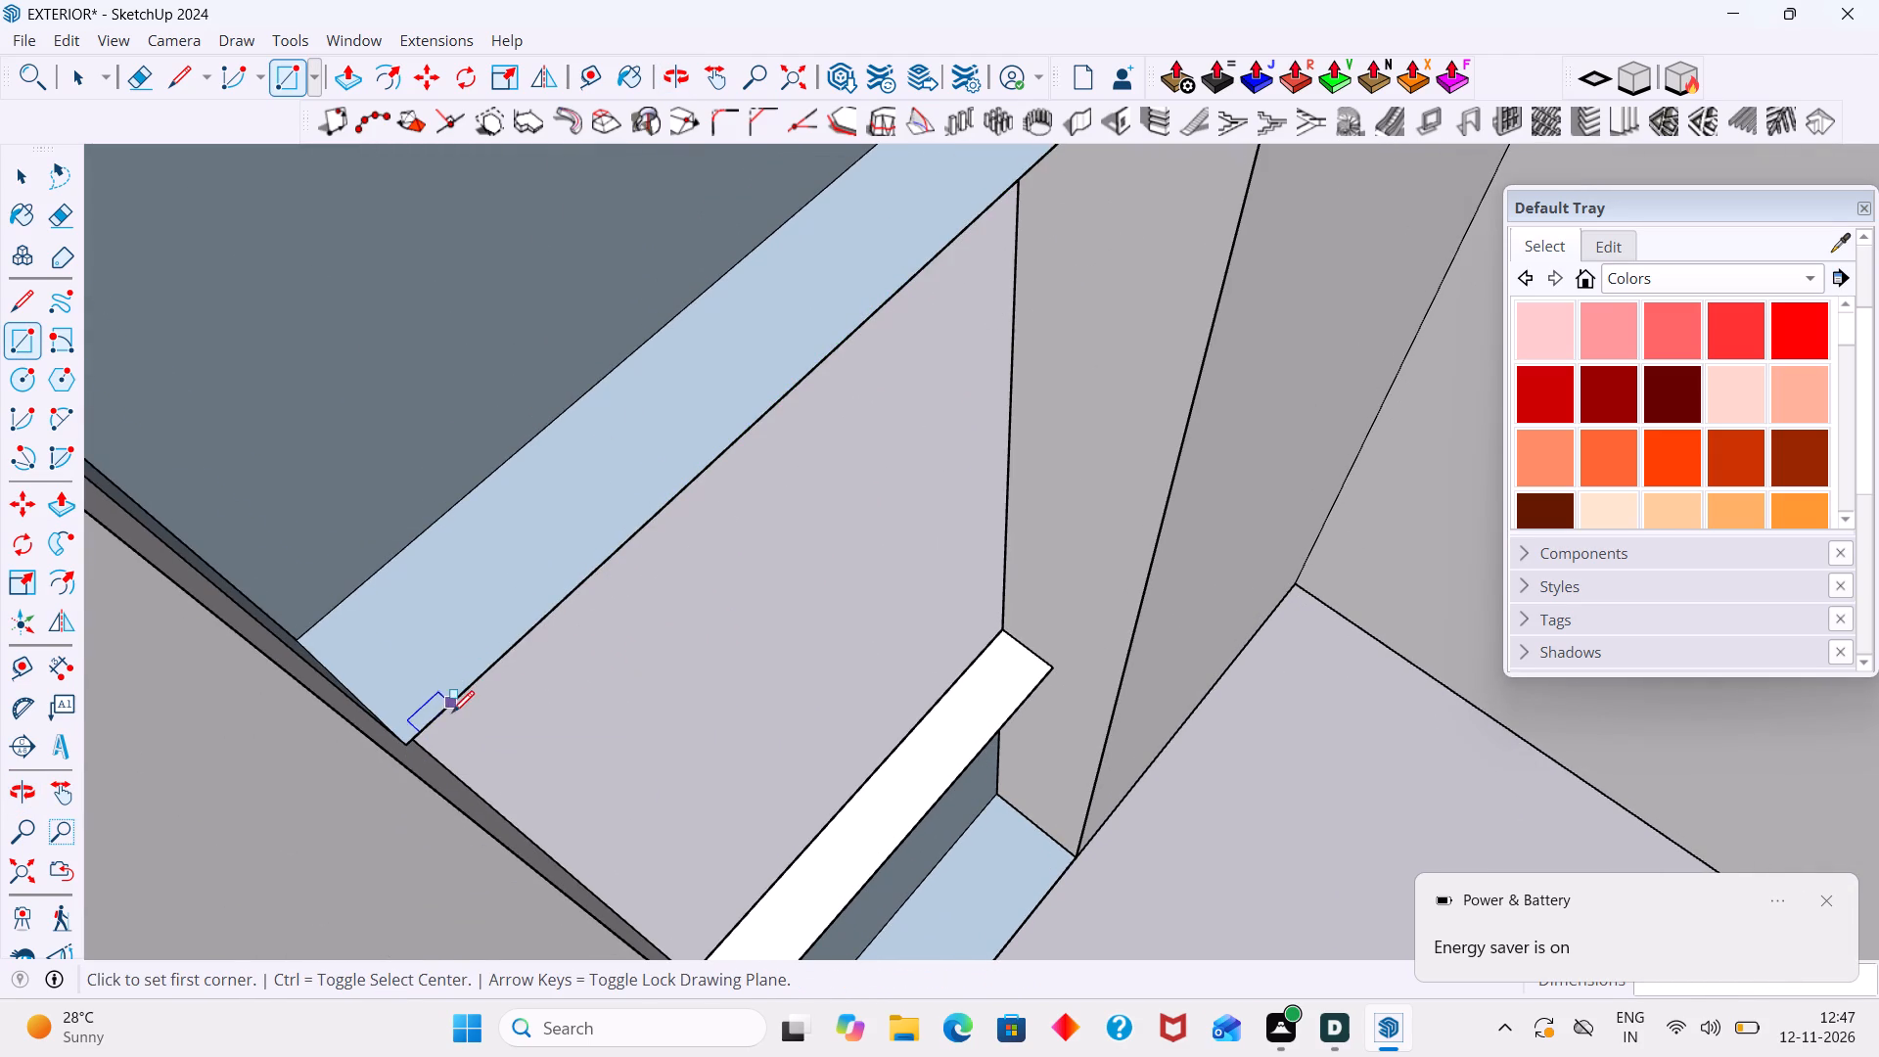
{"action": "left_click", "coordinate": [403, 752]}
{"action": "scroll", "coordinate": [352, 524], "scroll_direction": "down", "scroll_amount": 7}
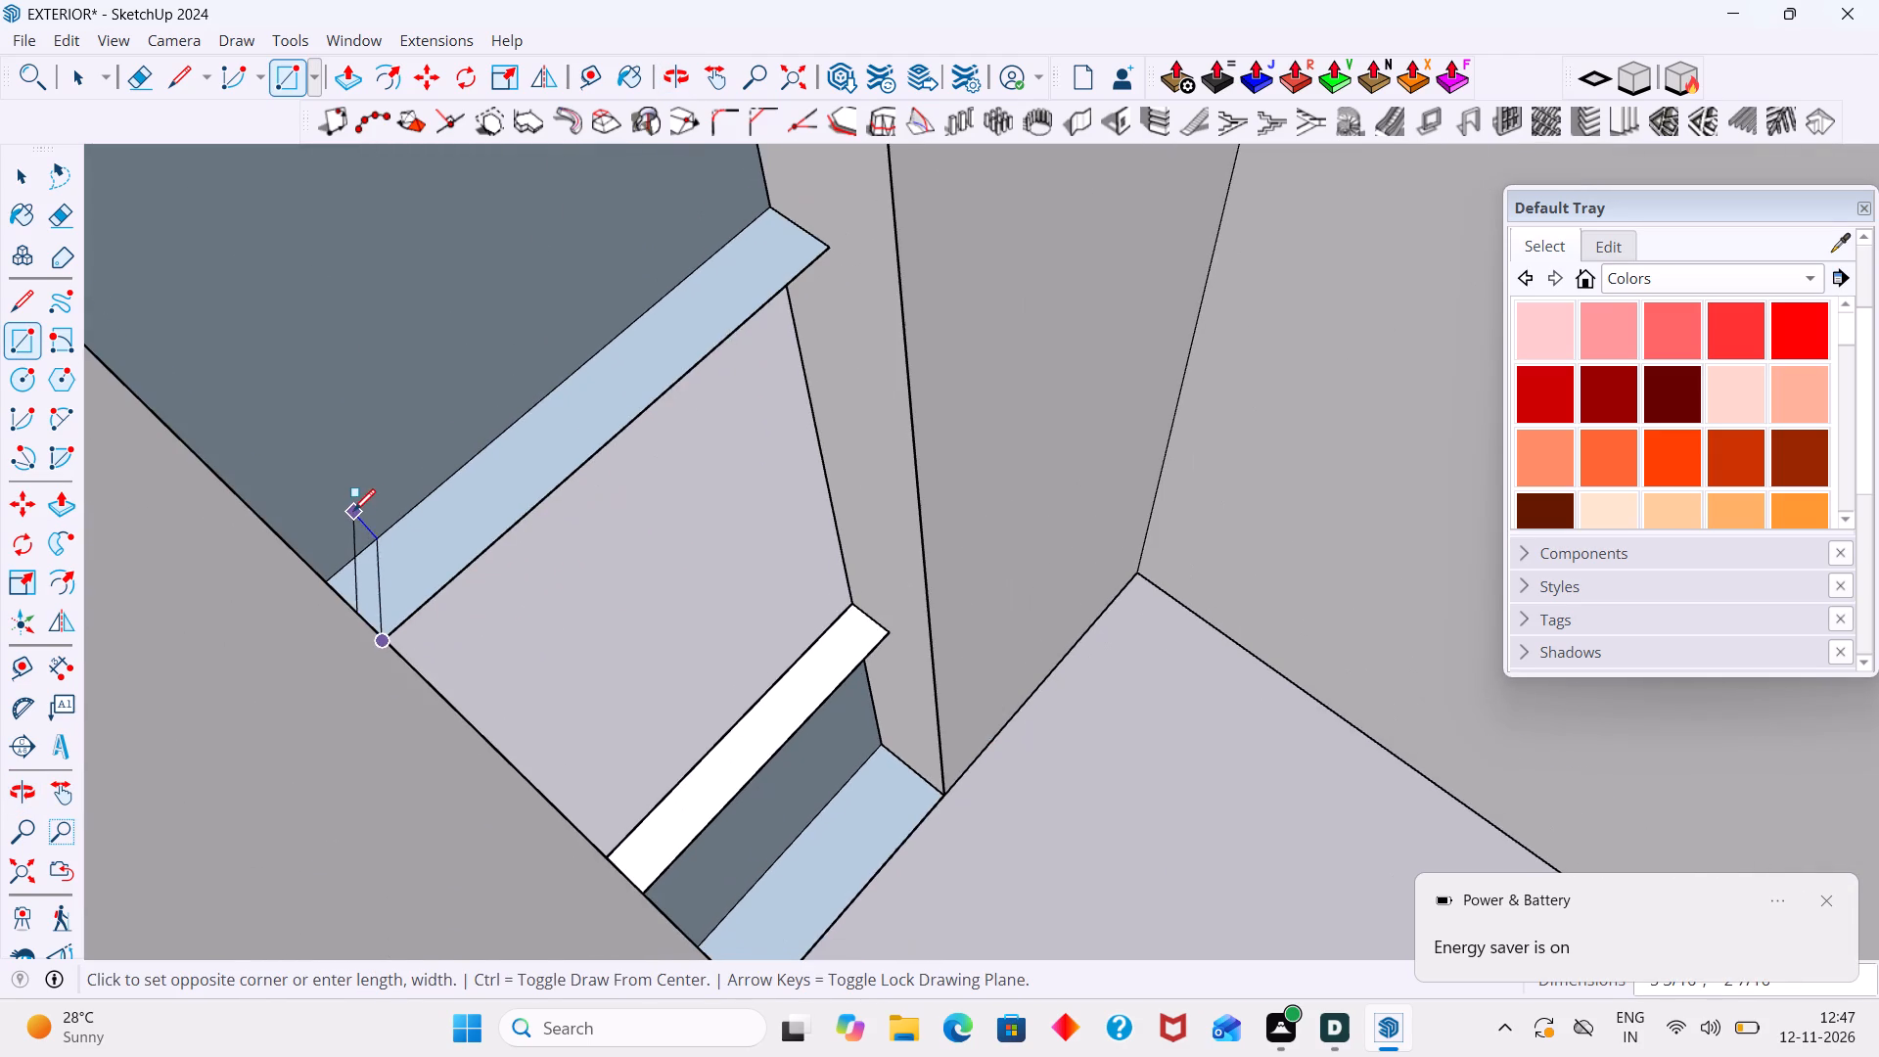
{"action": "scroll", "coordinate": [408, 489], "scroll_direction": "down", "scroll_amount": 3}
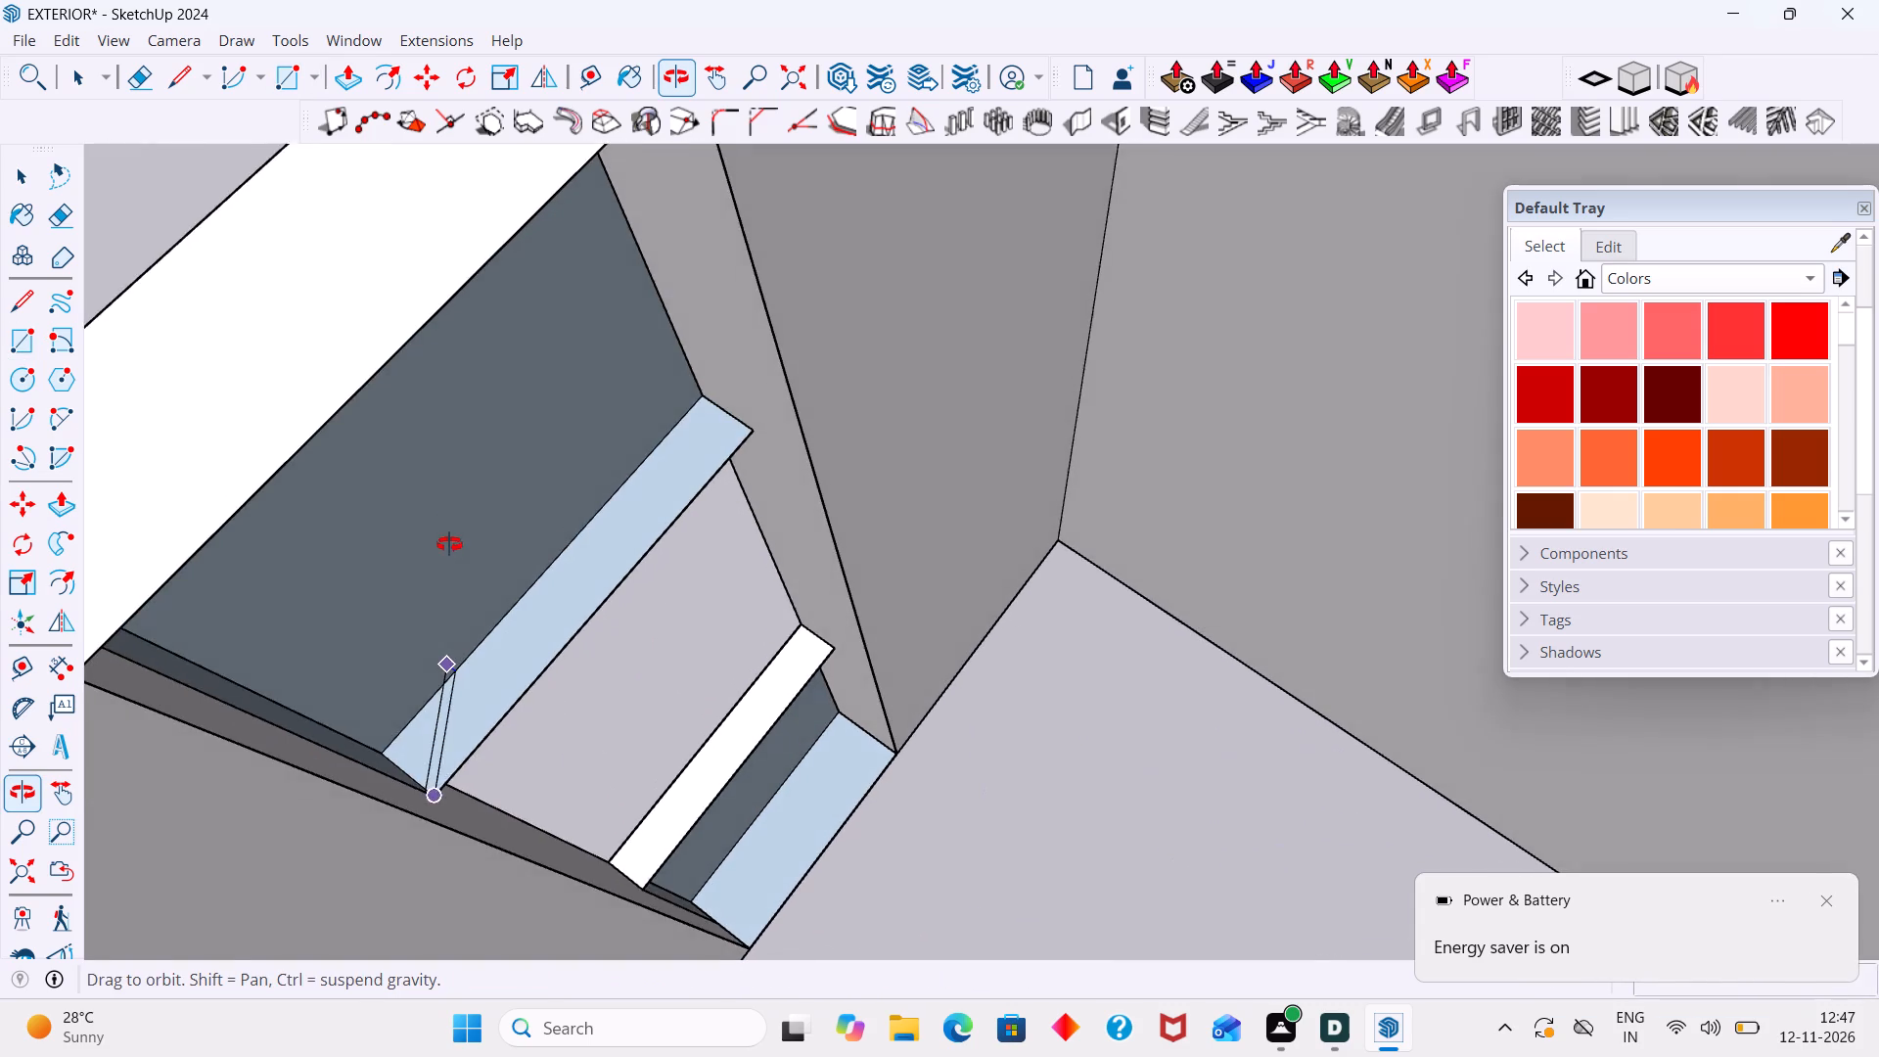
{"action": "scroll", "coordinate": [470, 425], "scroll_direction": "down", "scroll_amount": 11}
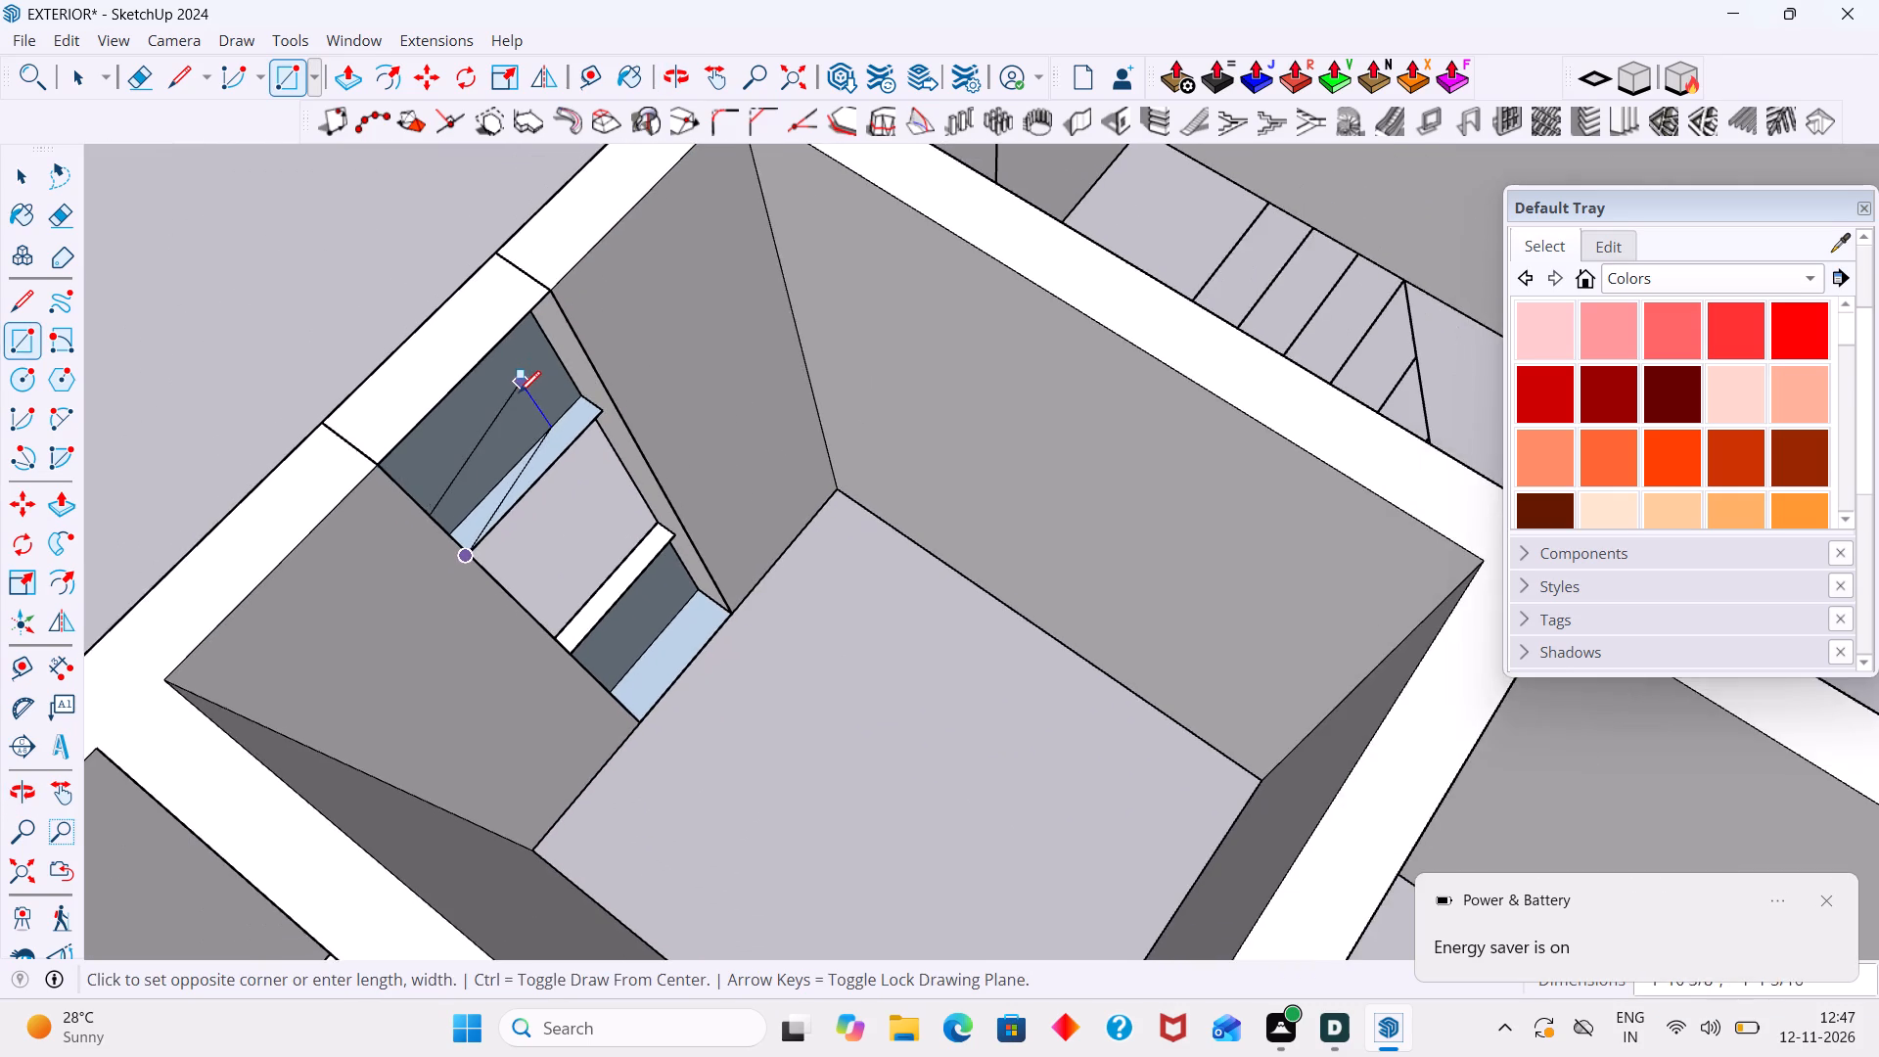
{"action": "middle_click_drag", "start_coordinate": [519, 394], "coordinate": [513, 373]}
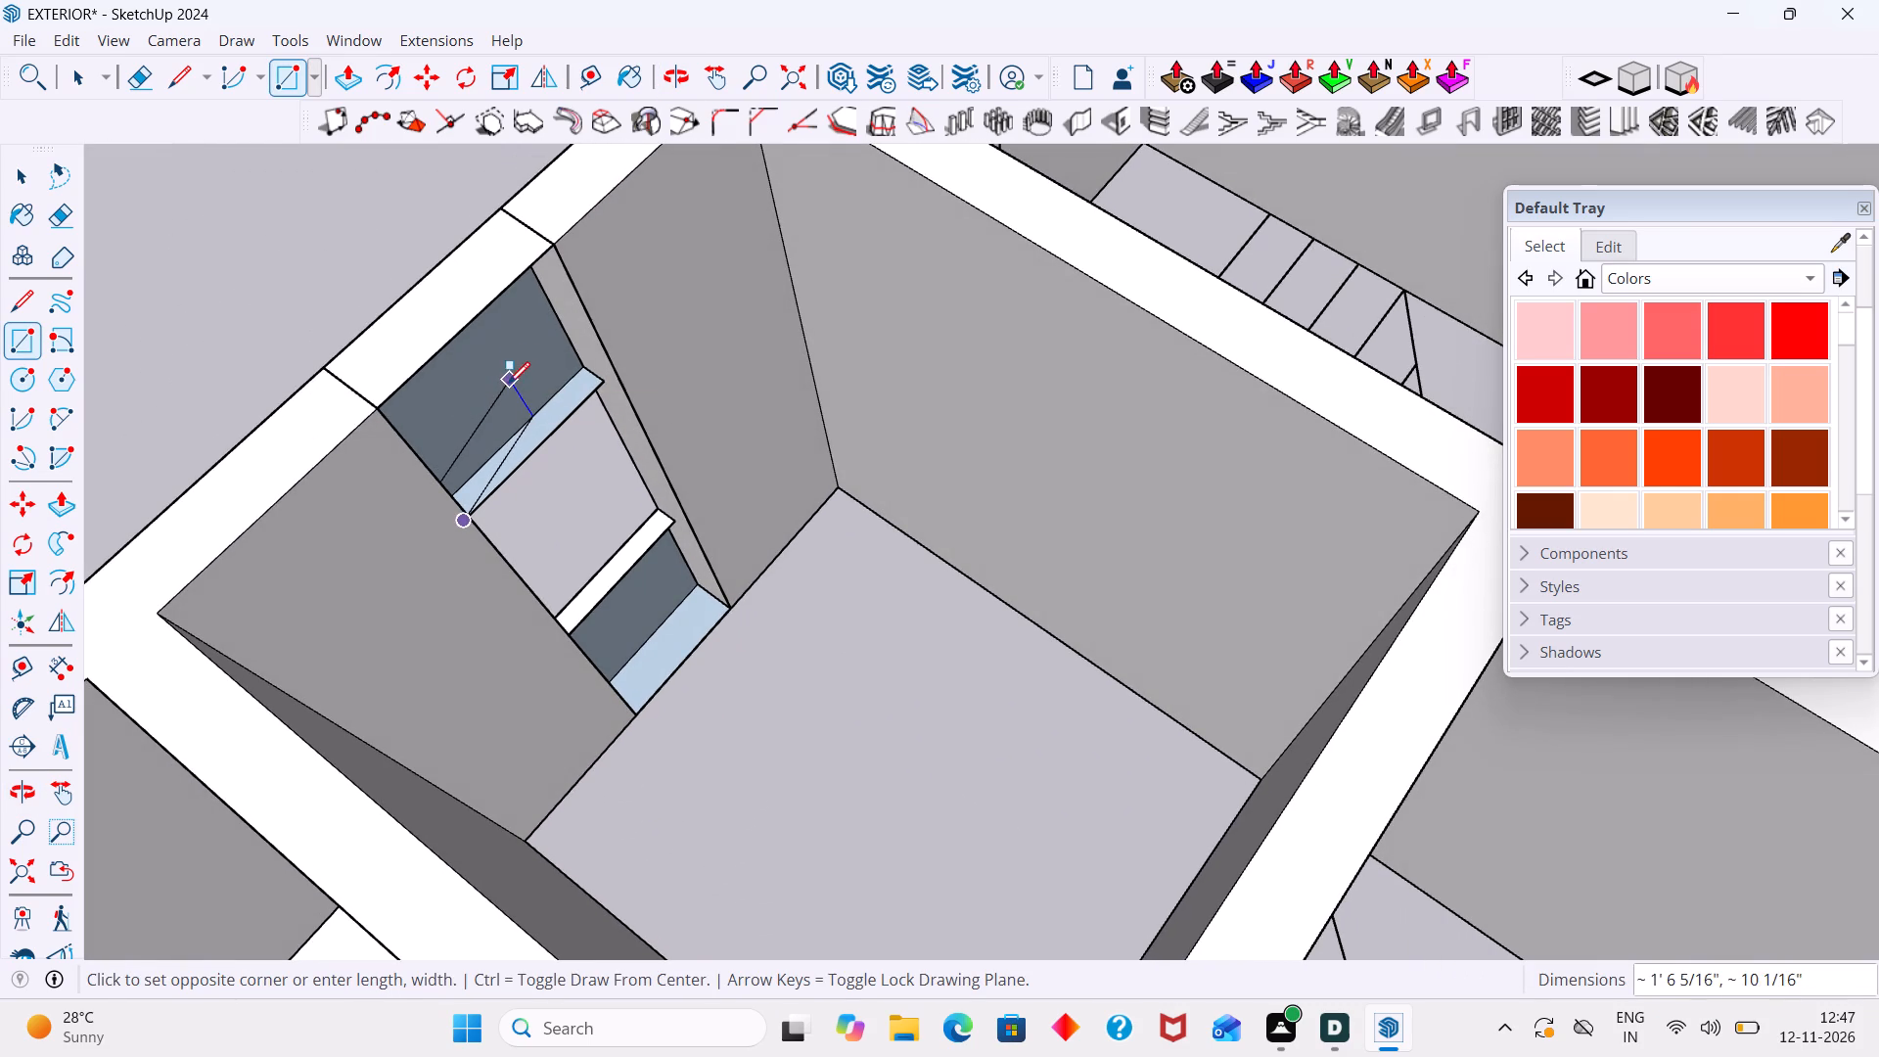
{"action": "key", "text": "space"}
Inside the filler block's group, delete the room-side top edge of the part above the window, and close the group.
{"action": "left_click", "coordinate": [427, 355]}
{"action": "double_click", "coordinate": [433, 355]}
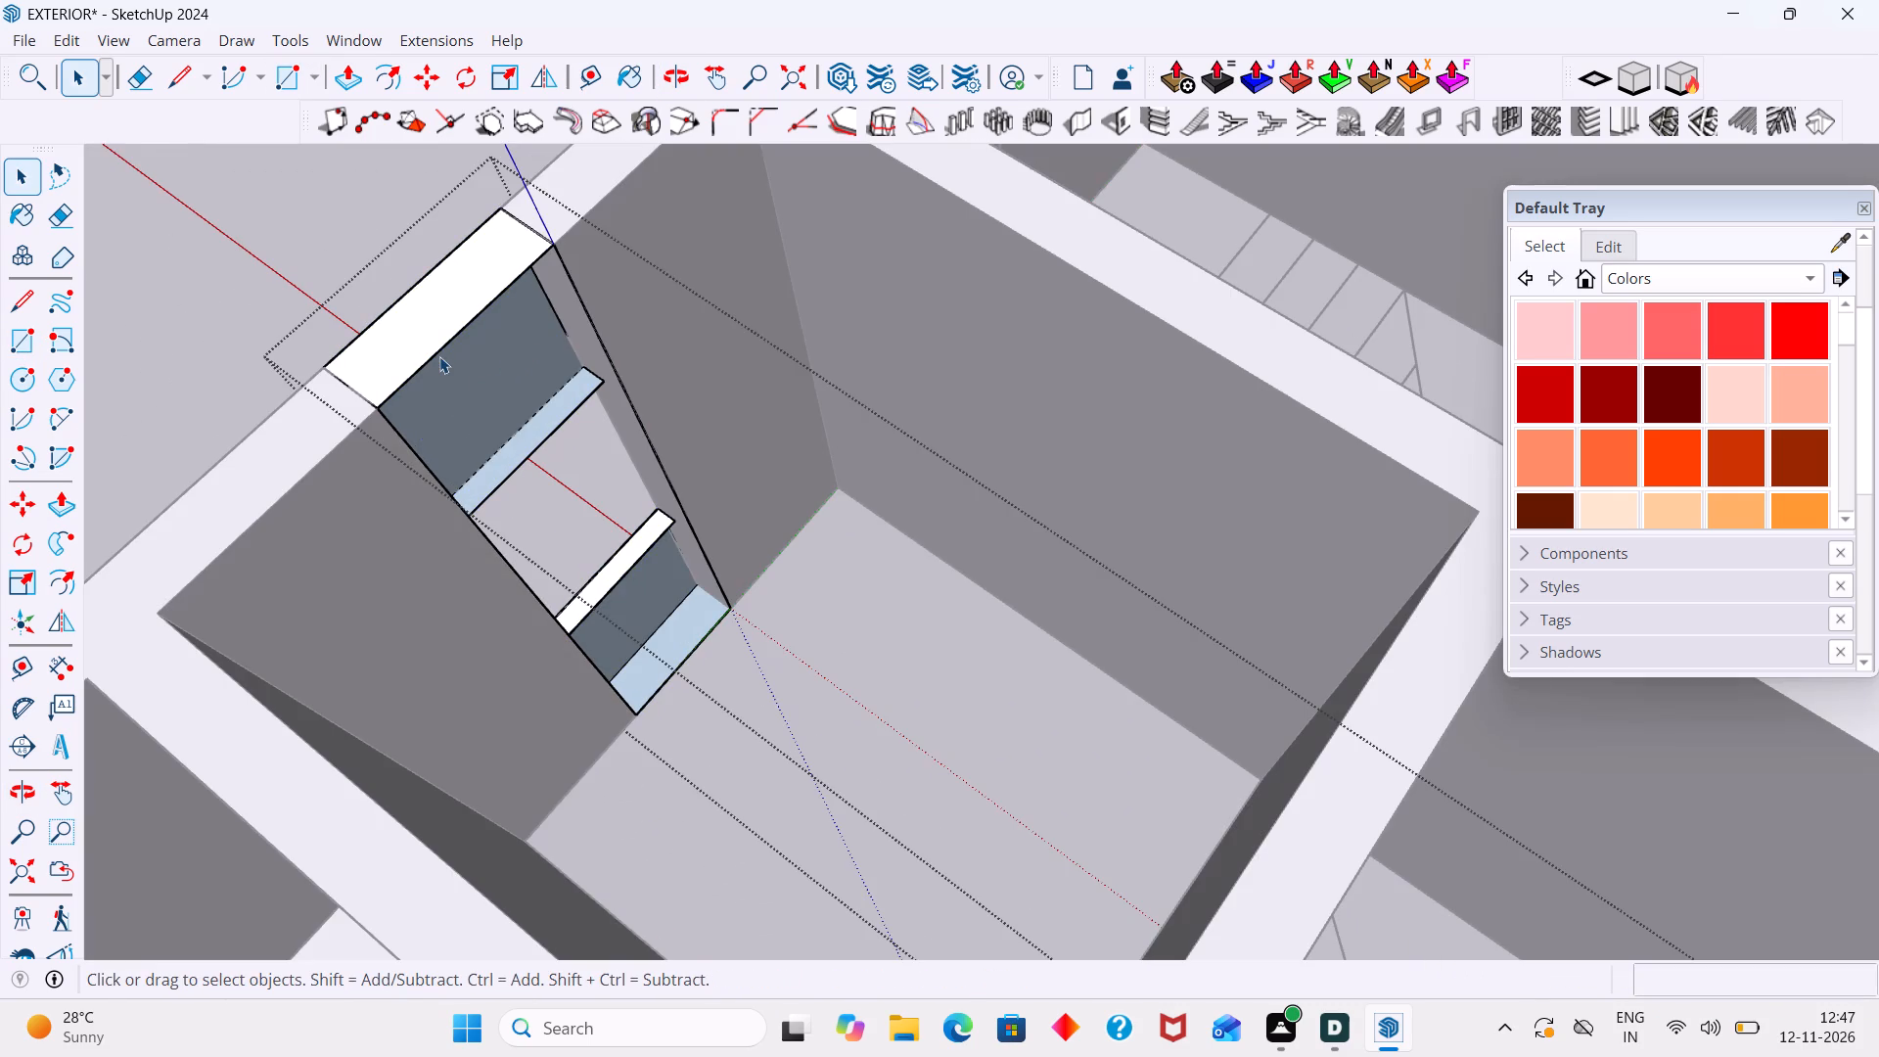
{"action": "left_click", "coordinate": [439, 356]}
{"action": "triple_click", "coordinate": [439, 356]}
{"action": "left_click", "coordinate": [432, 344]}
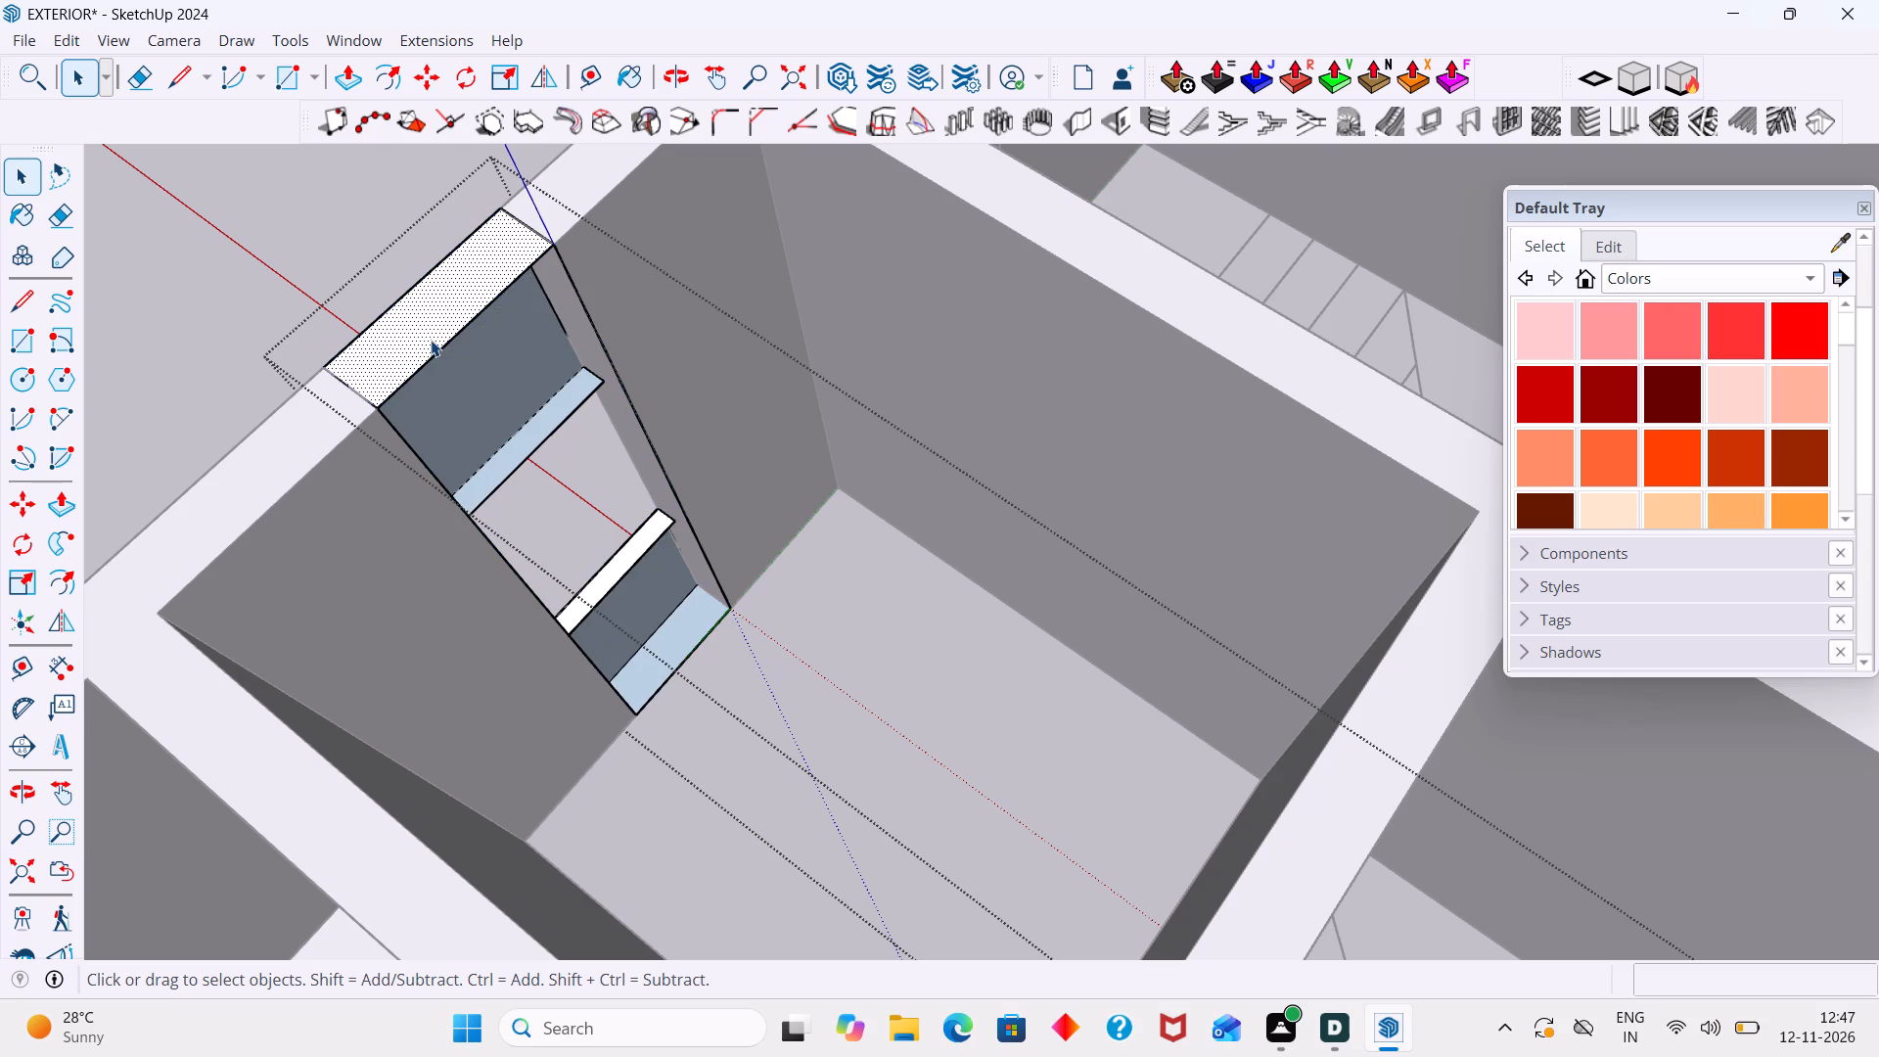
{"action": "left_click", "coordinate": [431, 340]}
{"action": "left_click", "coordinate": [440, 343]}
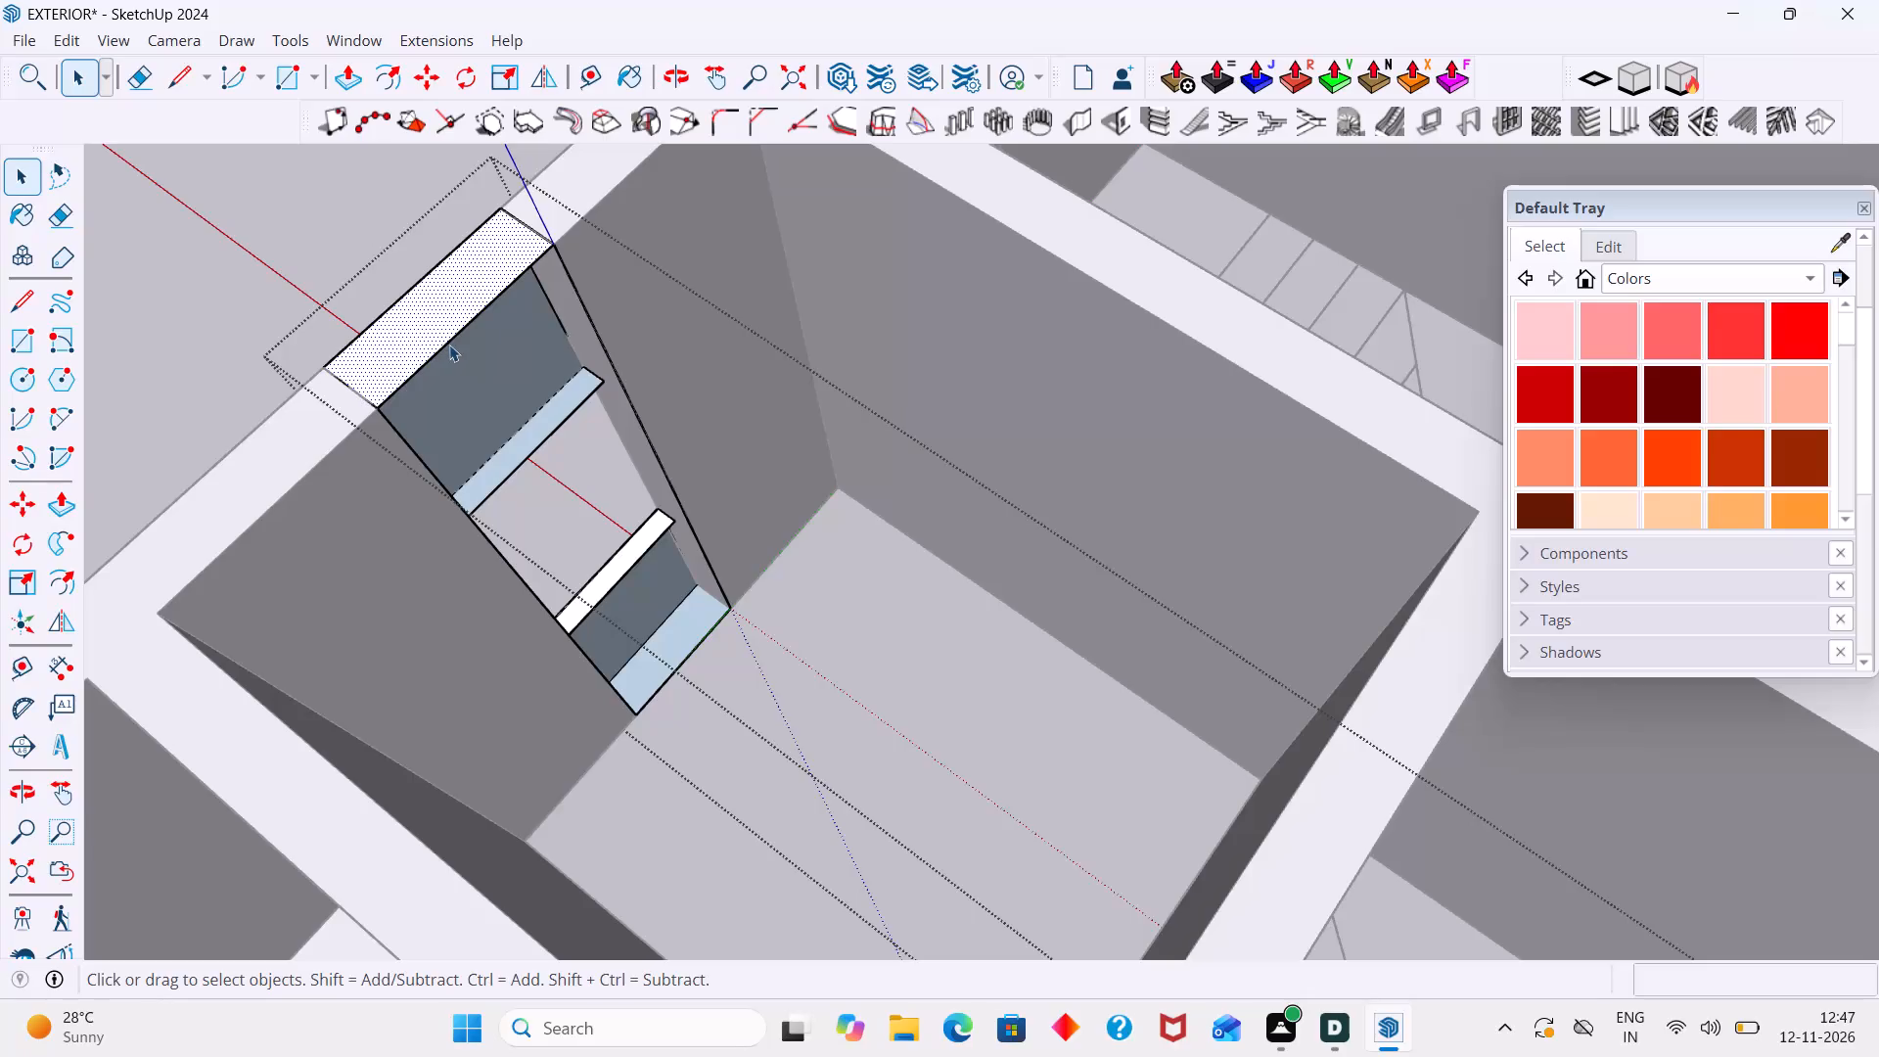
{"action": "left_click", "coordinate": [449, 345]}
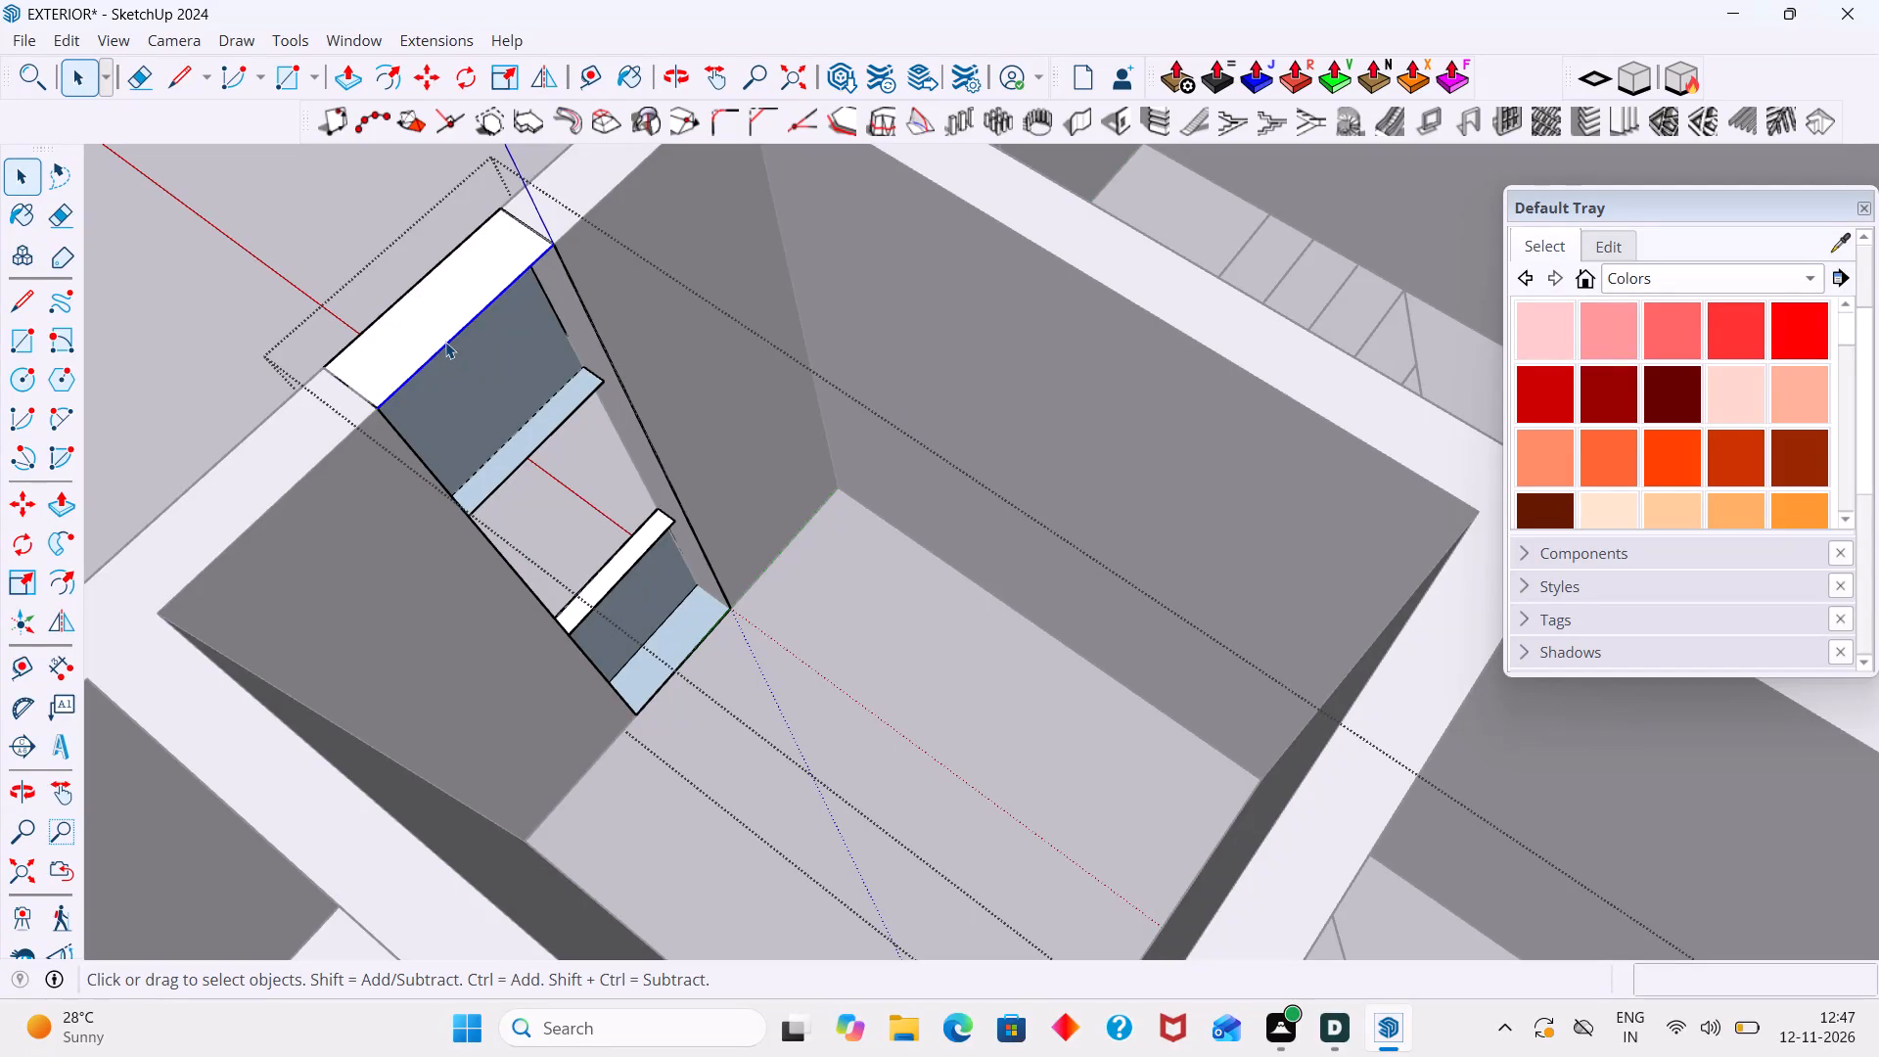
{"action": "key", "text": "Delete"}
{"action": "scroll", "coordinate": [432, 342], "scroll_direction": "down", "scroll_amount": 3}
{"action": "left_click", "coordinate": [235, 315]}
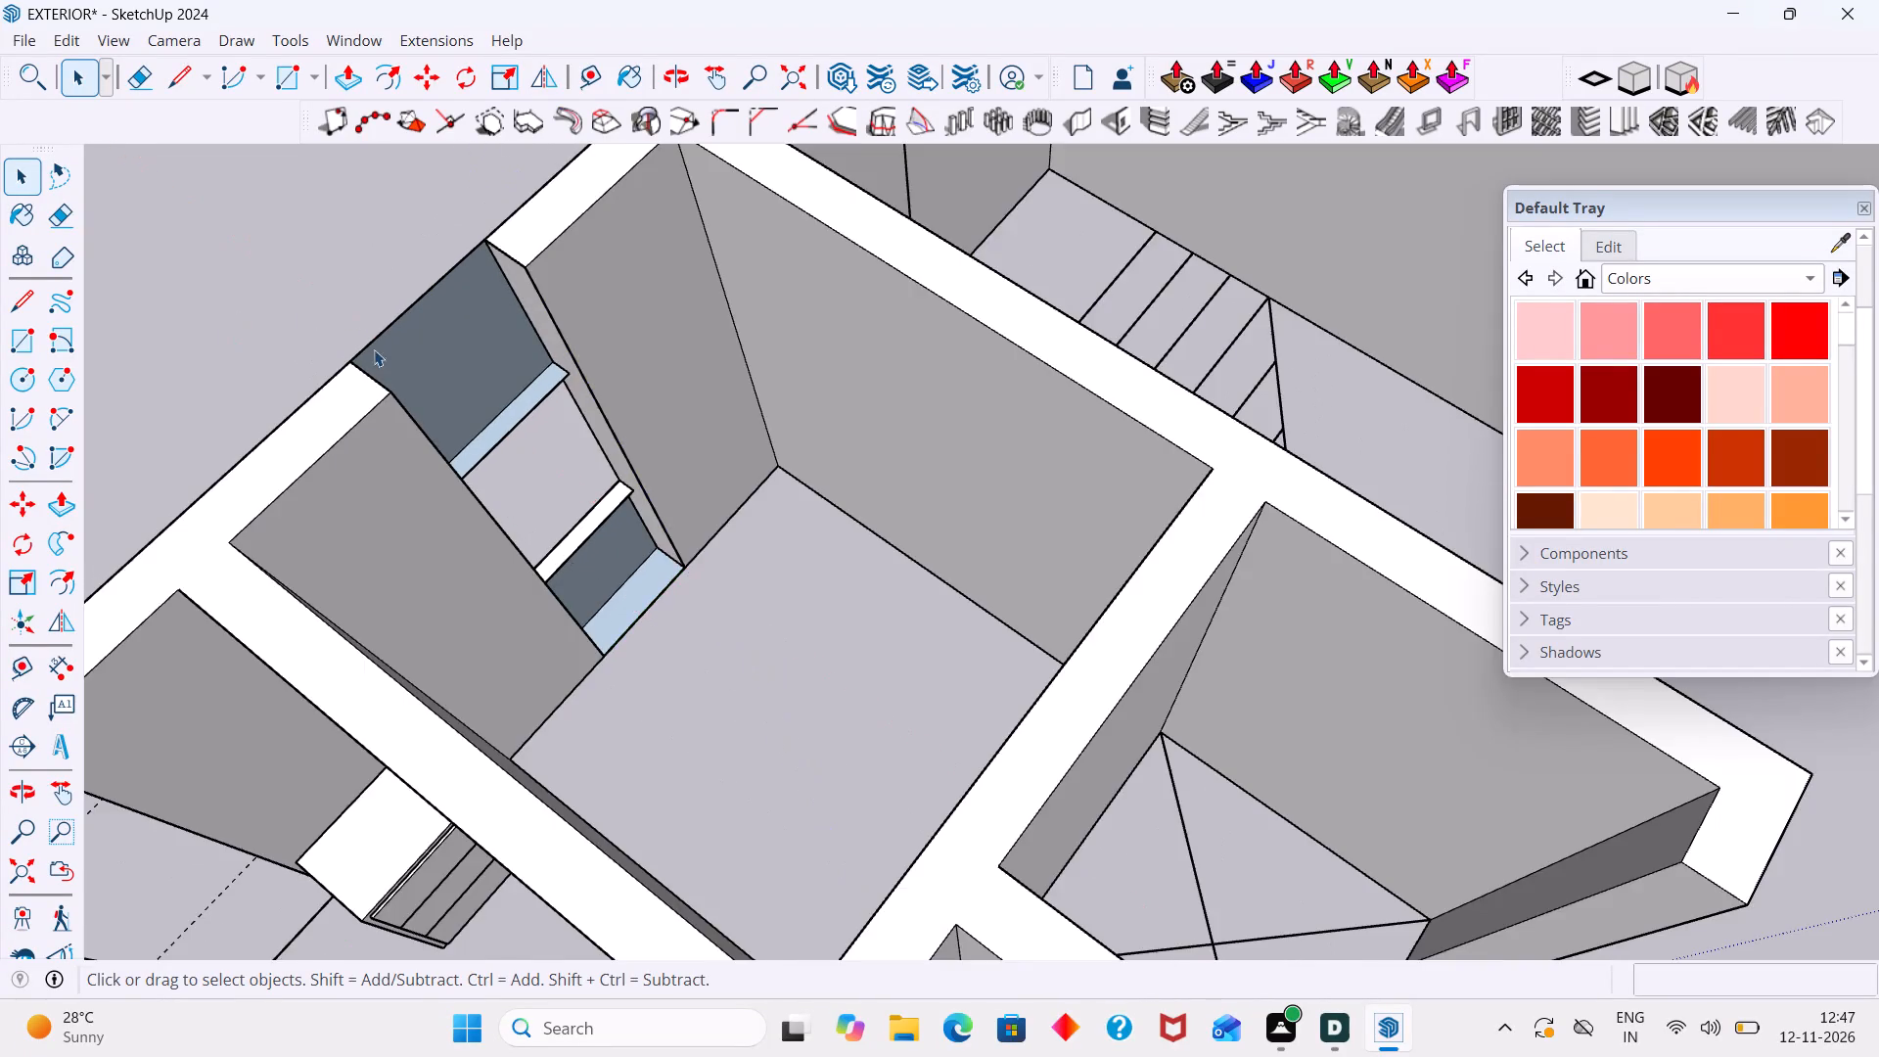
Push/Pull the exposed inner face above the window 9" into the room, flush with the adjoining wall, and close the group.
{"action": "scroll", "coordinate": [439, 356], "scroll_direction": "up", "scroll_amount": 6}
{"action": "double_click", "coordinate": [427, 357]}
{"action": "left_click", "coordinate": [427, 357]}
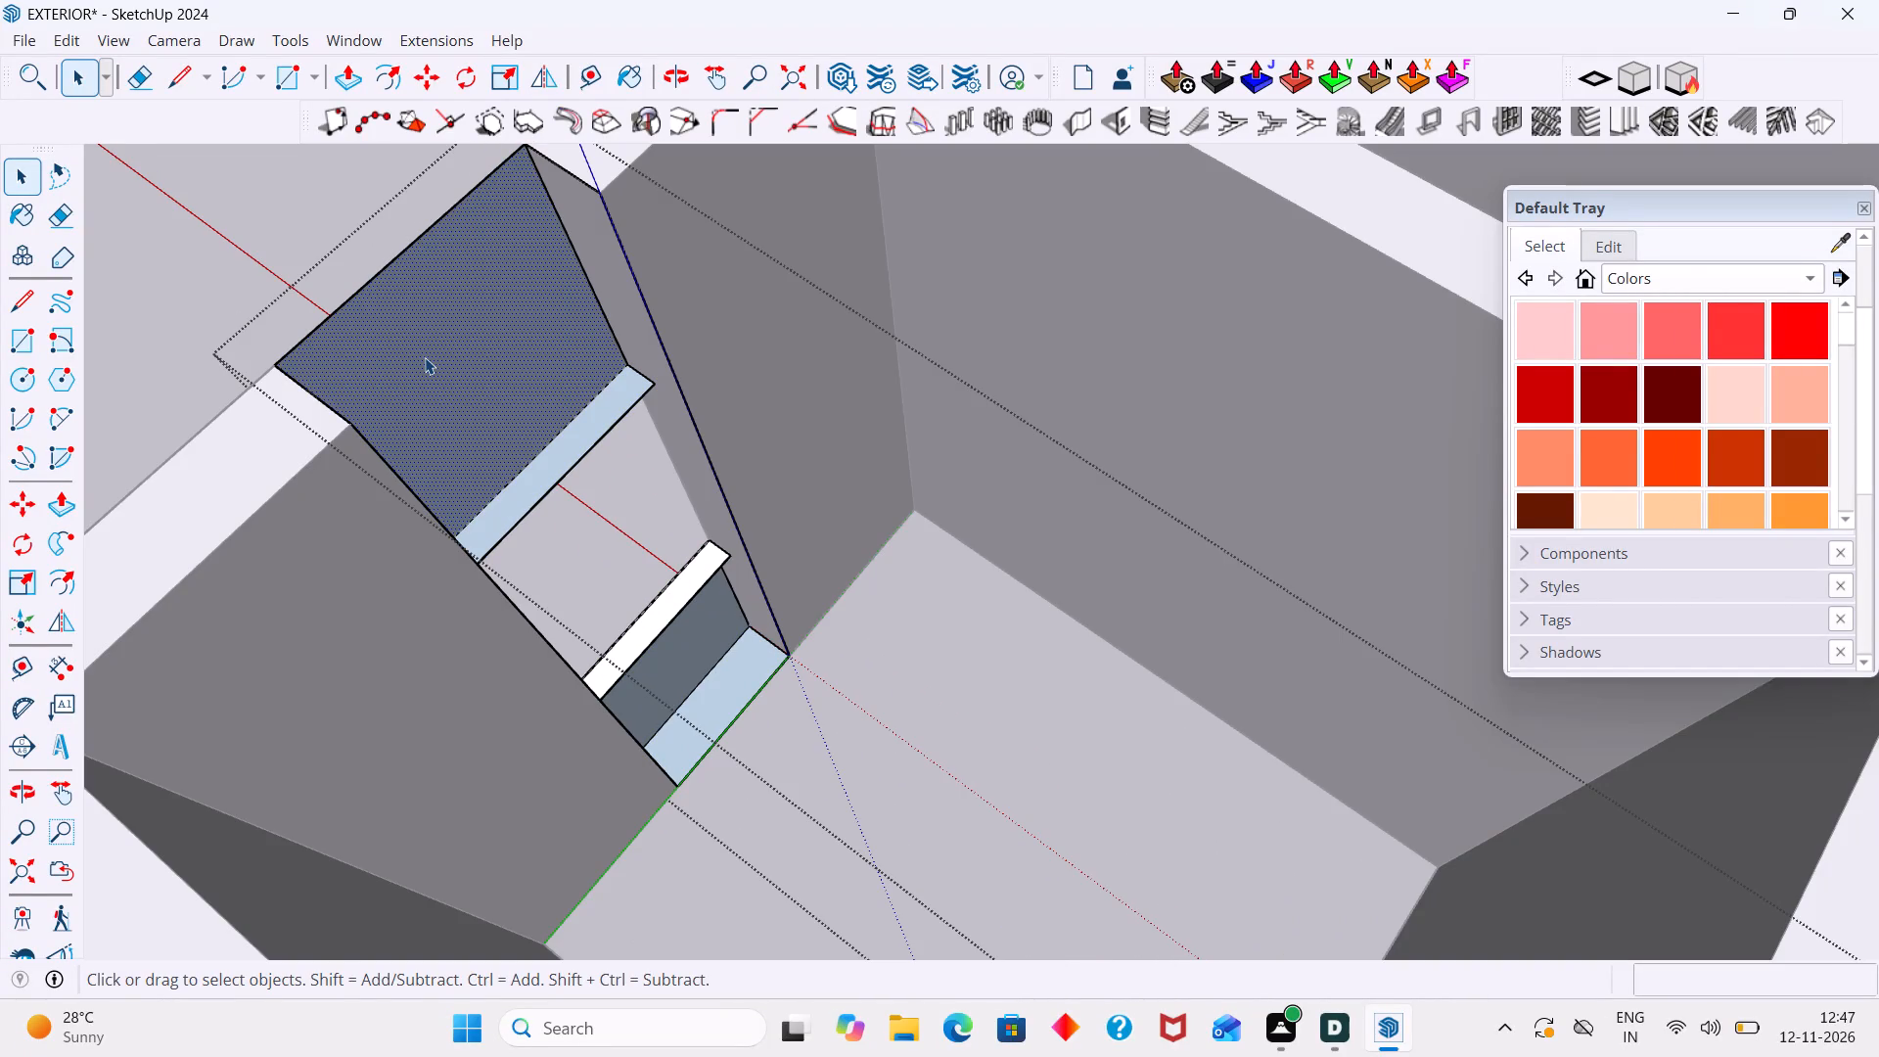
{"action": "key", "text": "p"}
{"action": "left_click", "coordinate": [425, 357]}
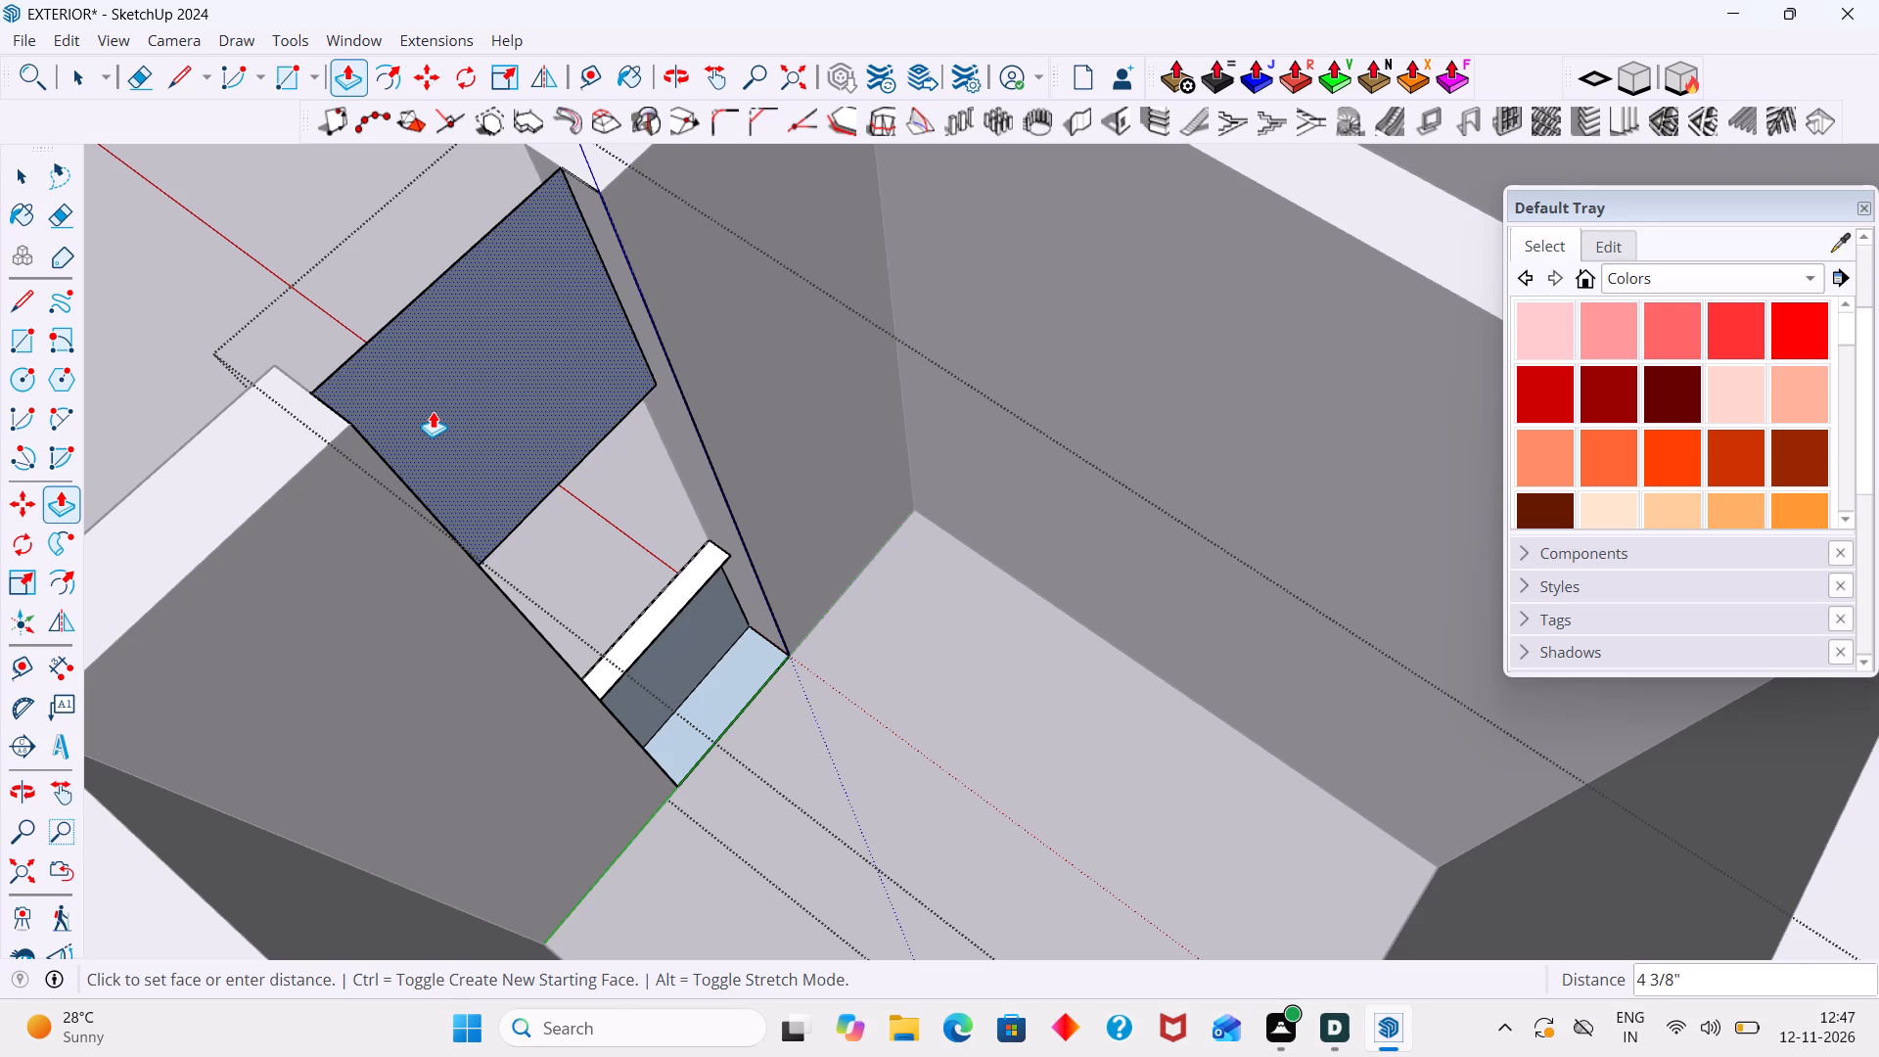
{"action": "left_click", "coordinate": [357, 422]}
{"action": "key", "text": "space"}
{"action": "left_click", "coordinate": [202, 265]}
{"action": "scroll", "coordinate": [316, 325], "scroll_direction": "down", "scroll_amount": 1}
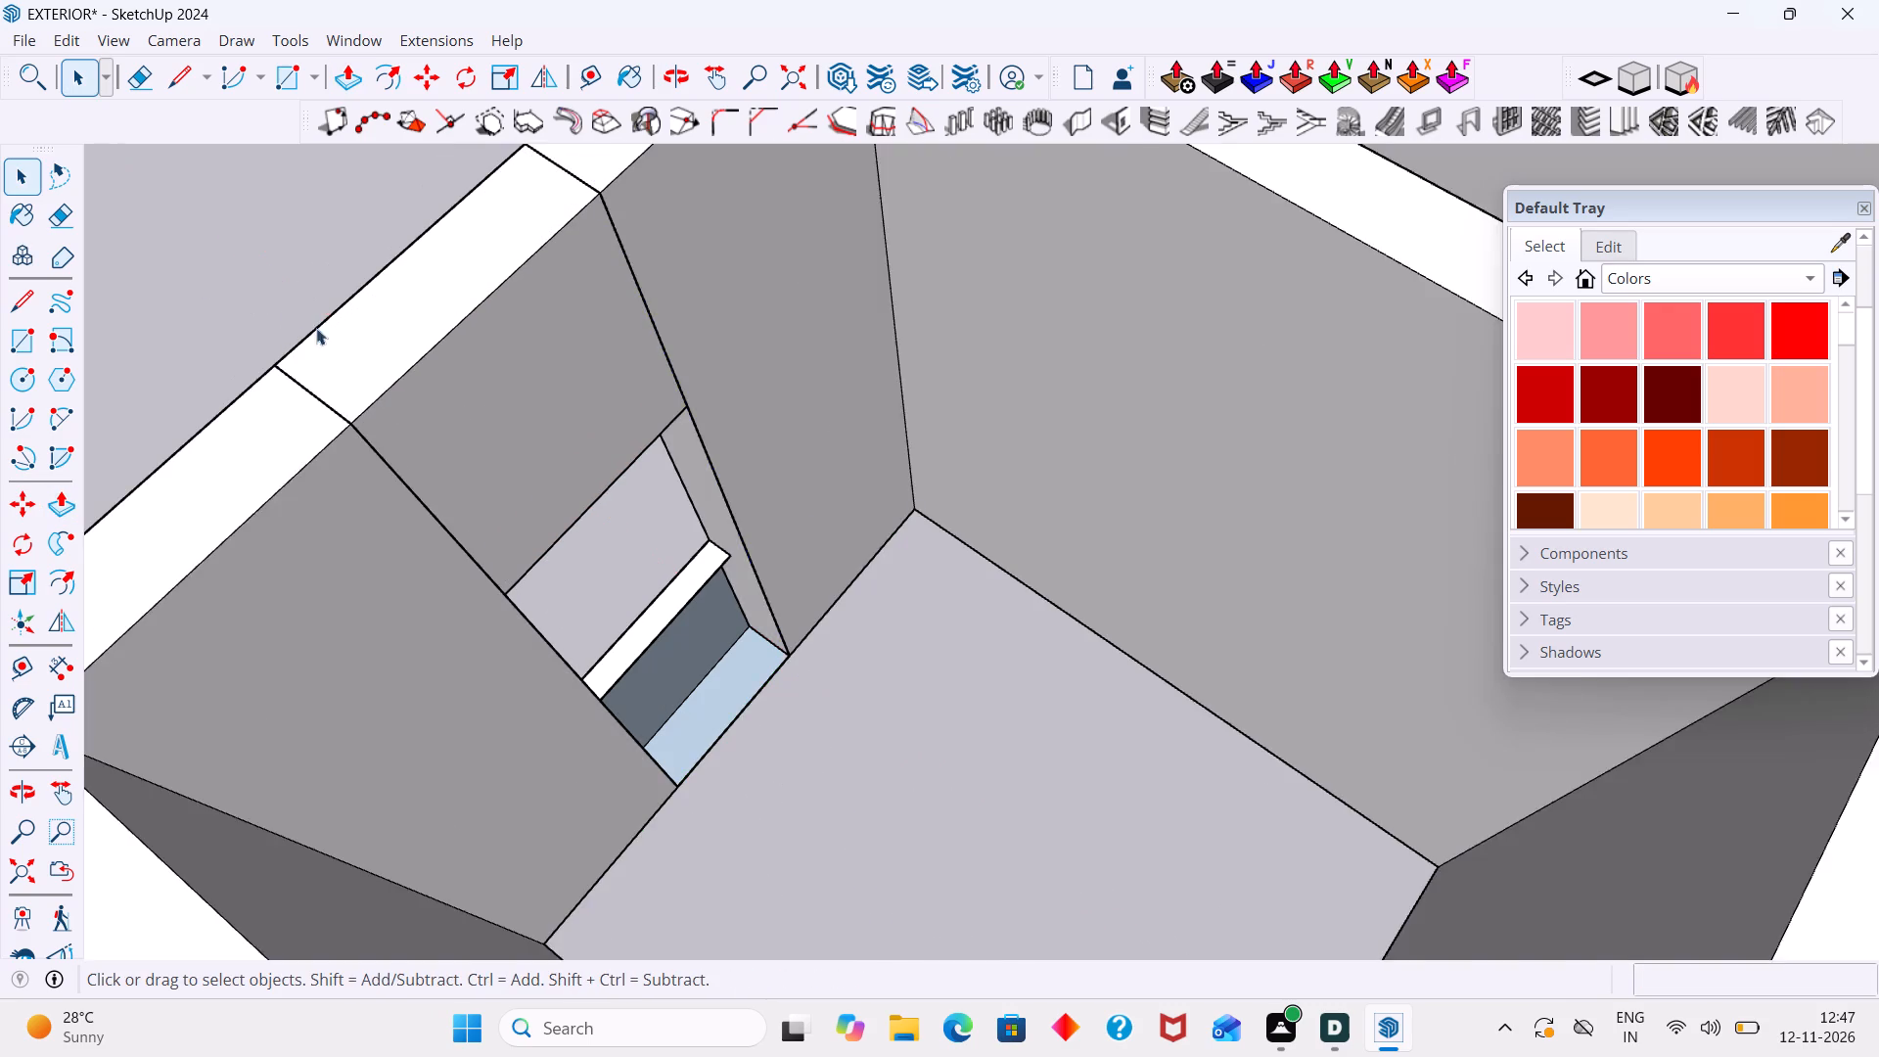
Inside the filler block's group, delete the room-side top edge of the part below the window and the short edge left beside it.
{"action": "scroll", "coordinate": [316, 328], "scroll_direction": "down", "scroll_amount": 4}
{"action": "scroll", "coordinate": [469, 554], "scroll_direction": "down", "scroll_amount": 1}
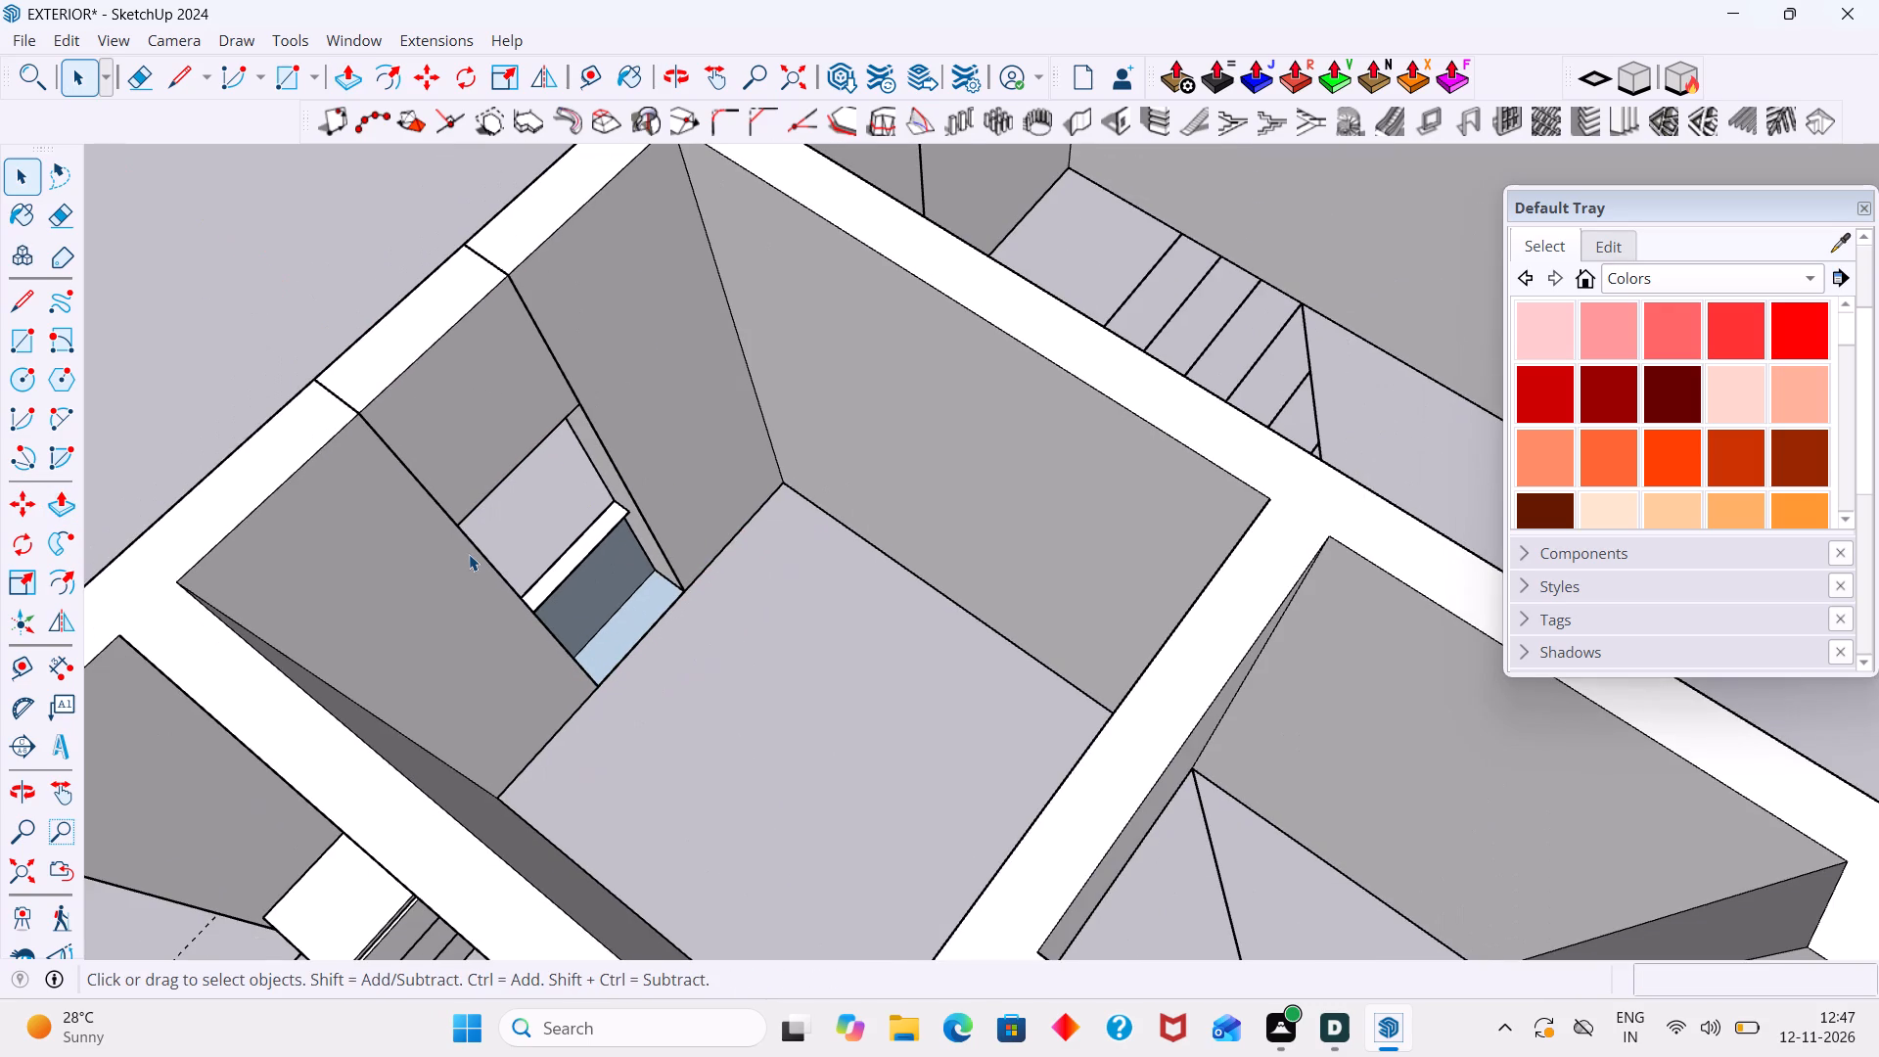
{"action": "scroll", "coordinate": [501, 535], "scroll_direction": "down", "scroll_amount": 6}
{"action": "middle_click_drag", "start_coordinate": [583, 610], "coordinate": [519, 519]}
{"action": "scroll", "coordinate": [531, 533], "scroll_direction": "up", "scroll_amount": 11}
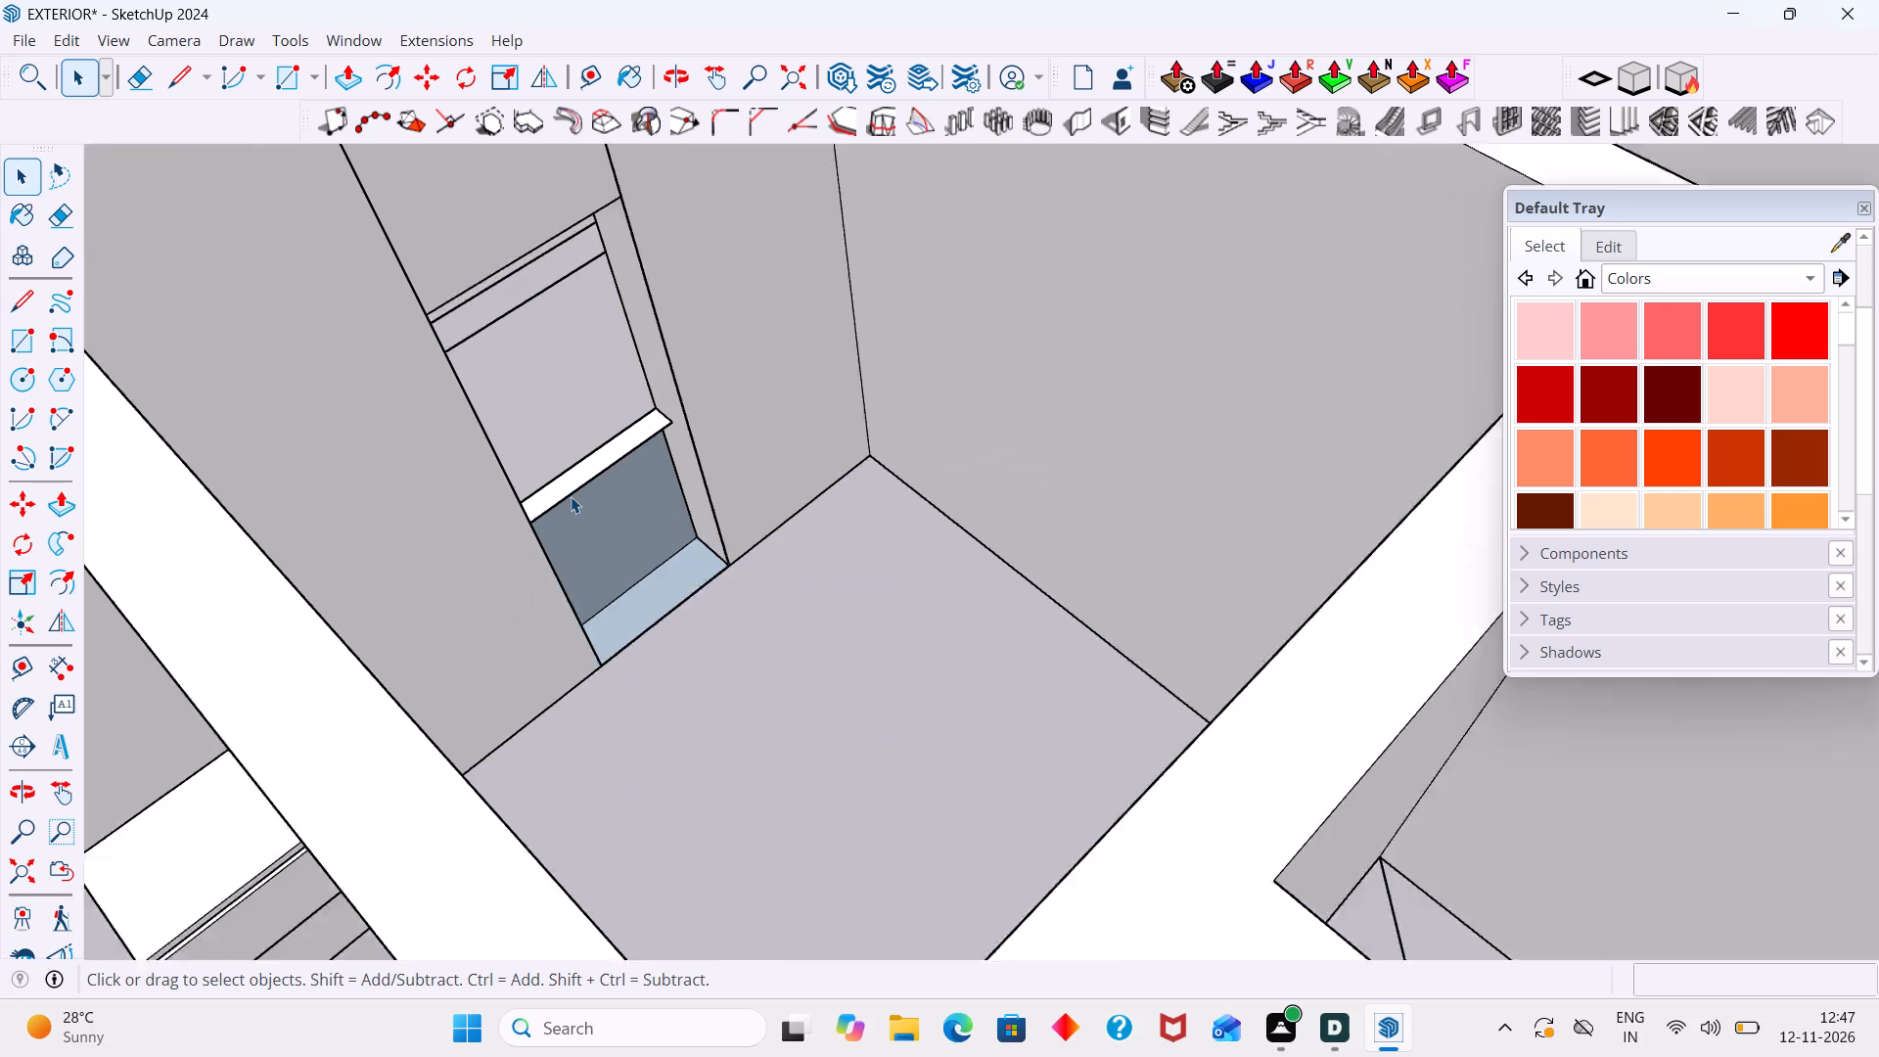
{"action": "scroll", "coordinate": [571, 496], "scroll_direction": "up", "scroll_amount": 5}
{"action": "left_click", "coordinate": [572, 495]}
{"action": "double_click", "coordinate": [572, 494]}
{"action": "left_click", "coordinate": [572, 494]}
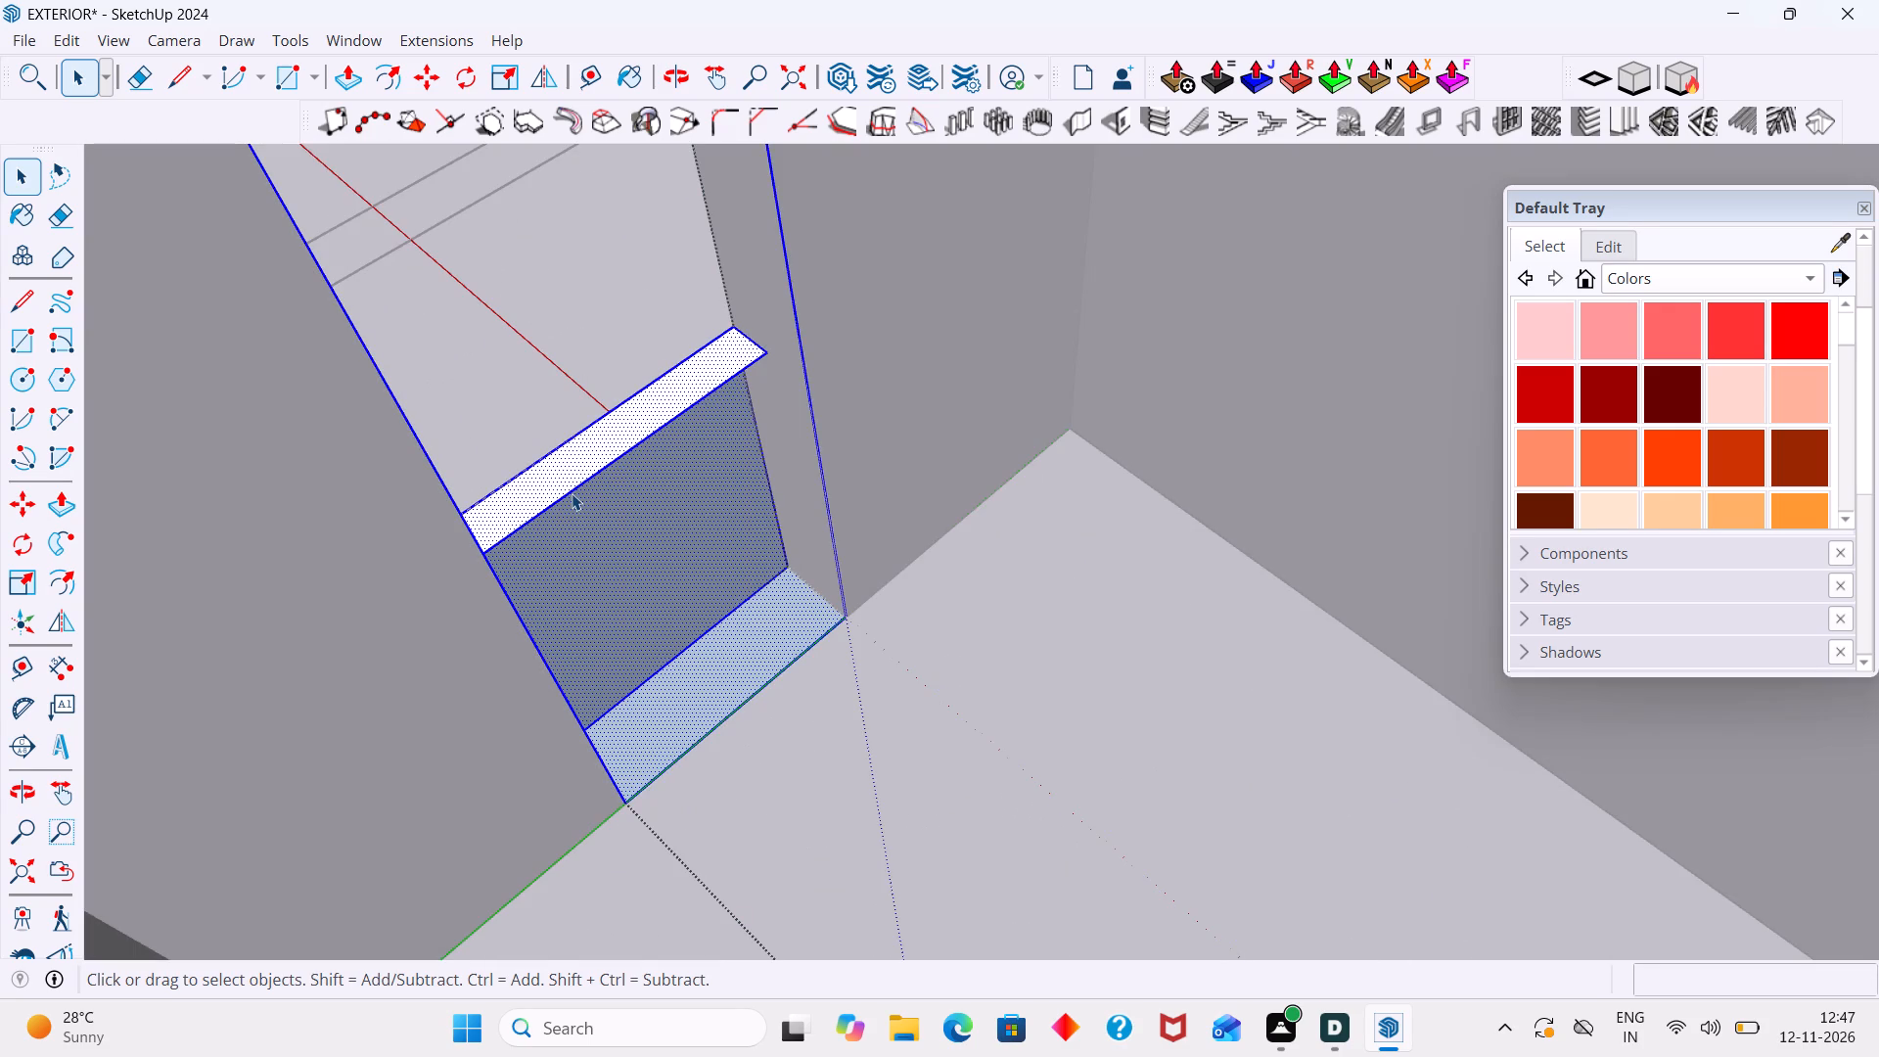
{"action": "double_click", "coordinate": [572, 493]}
{"action": "left_click", "coordinate": [572, 493]}
{"action": "key", "text": "Delete"}
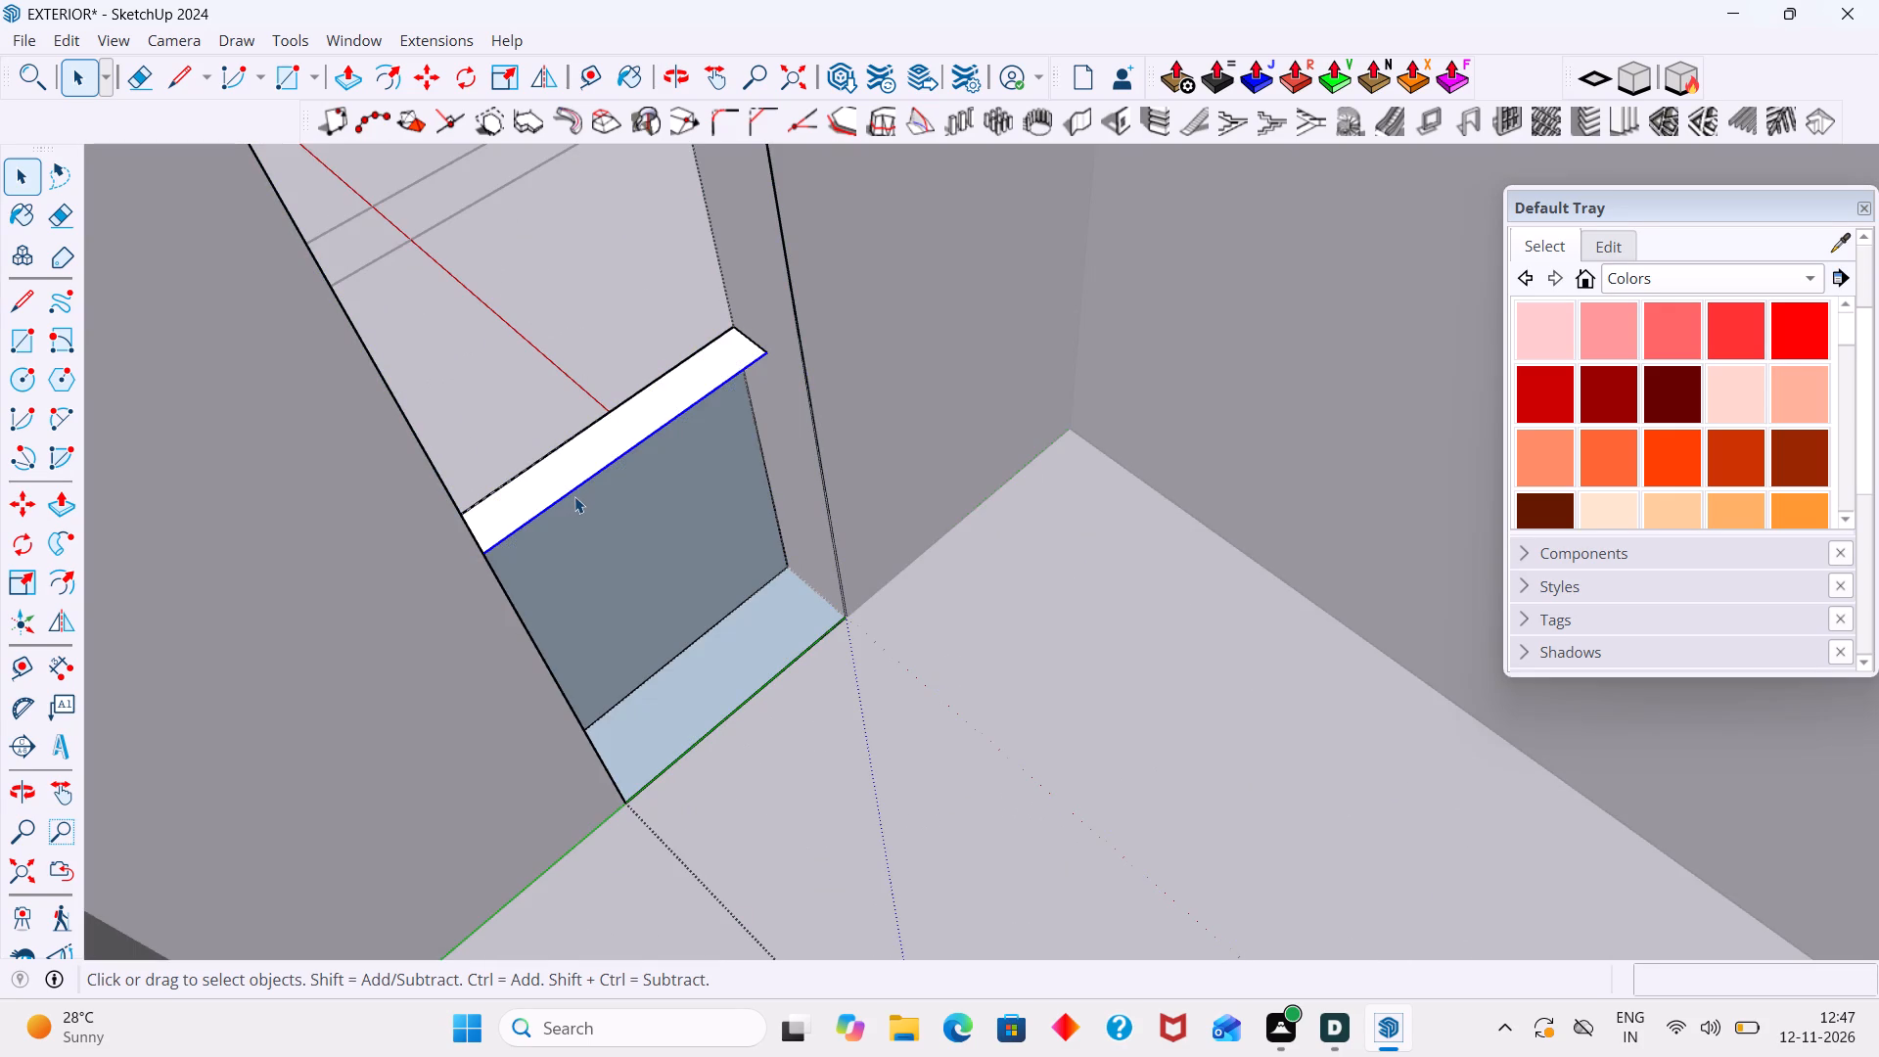
{"action": "left_click", "coordinate": [574, 496]}
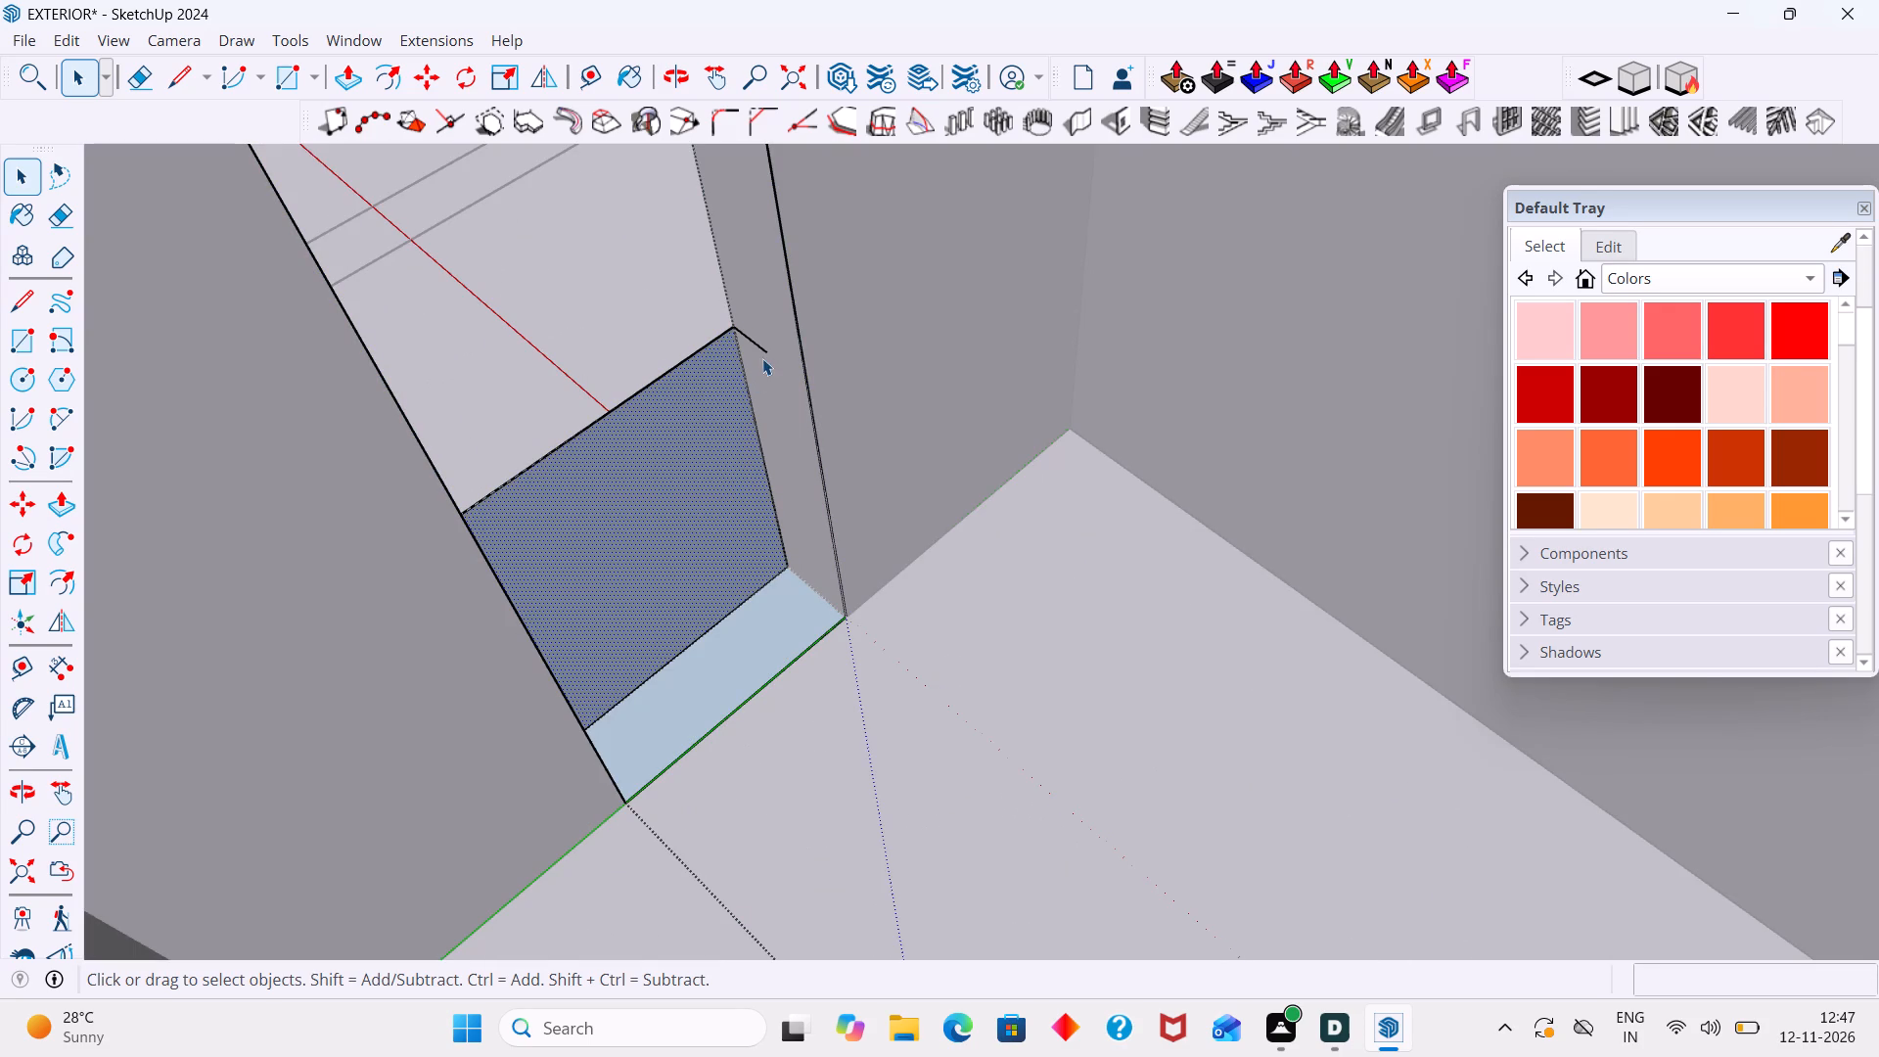
{"action": "left_click", "coordinate": [762, 354]}
{"action": "left_click", "coordinate": [760, 351]}
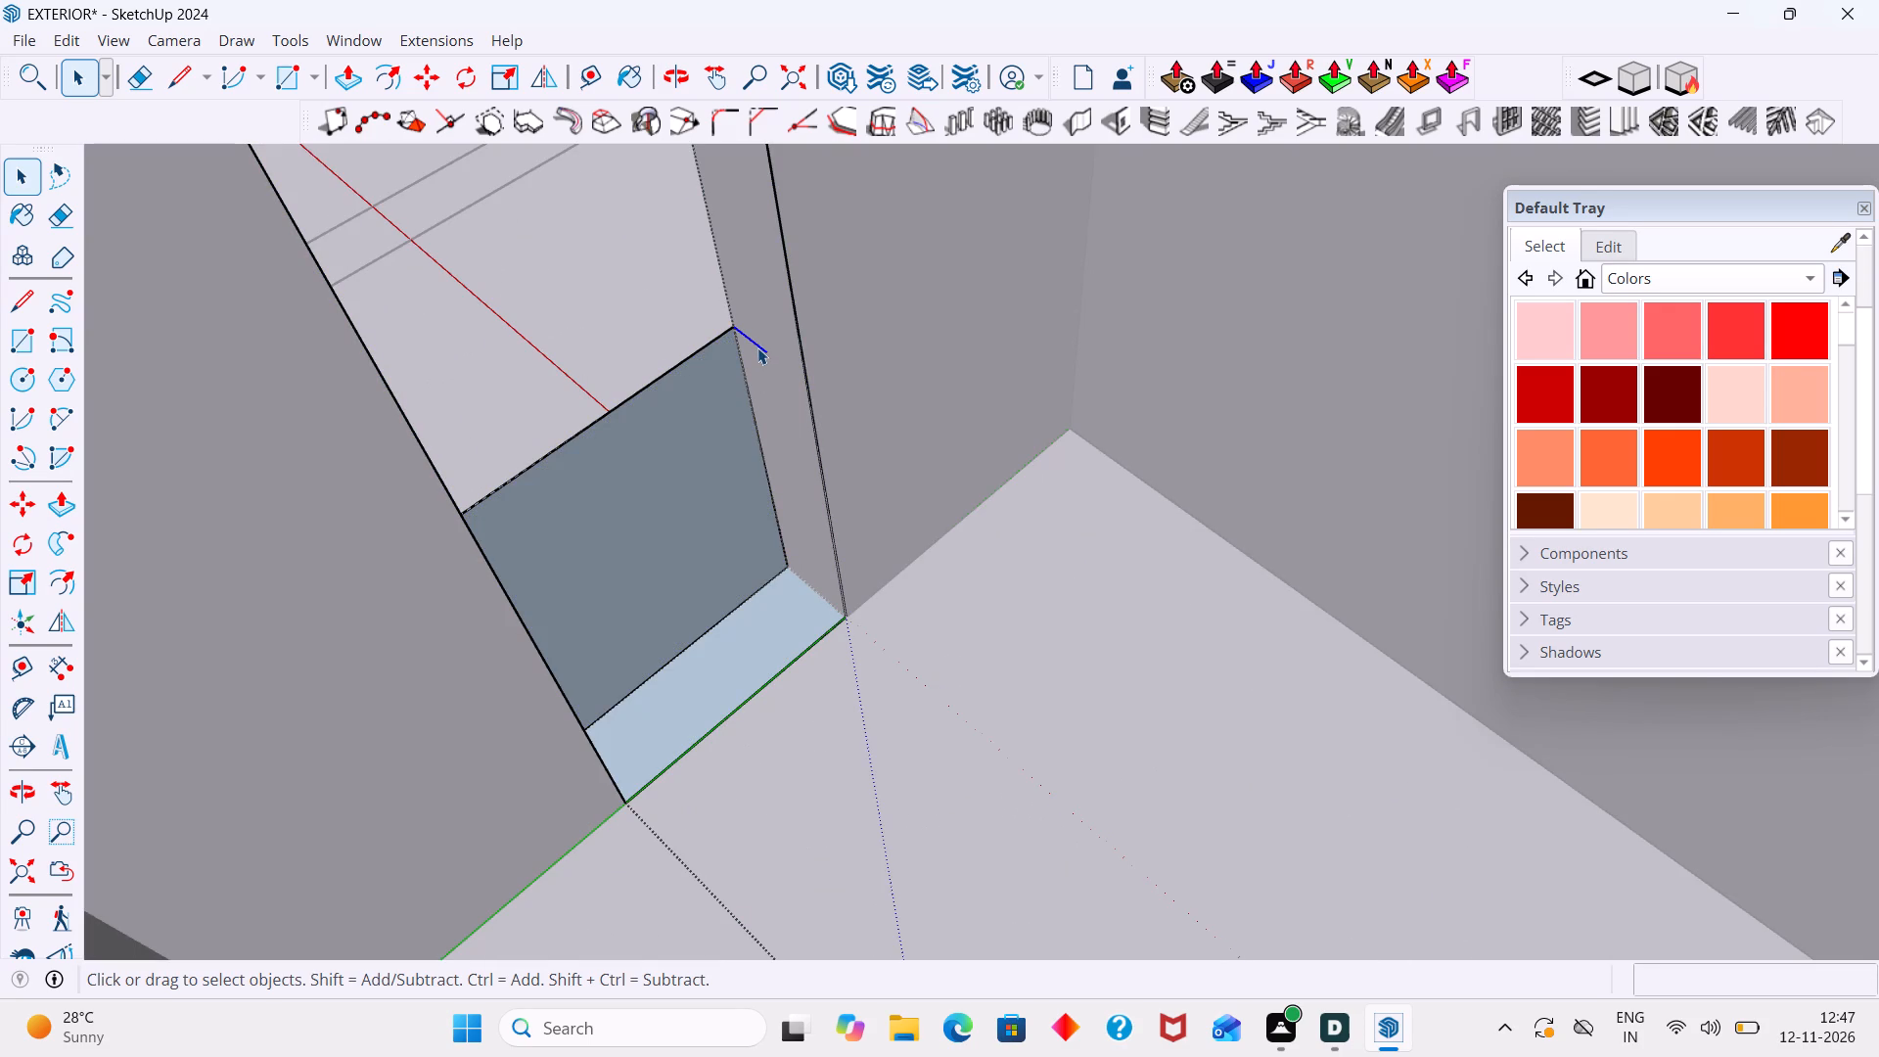
{"action": "key", "text": "Delete"}
Delete the two leftover edges on the opposite inner side of the recess below the window.
{"action": "middle_click_drag", "start_coordinate": [517, 518], "coordinate": [347, 561]}
{"action": "scroll", "coordinate": [403, 496], "scroll_direction": "up", "scroll_amount": 6}
{"action": "middle_click_drag", "start_coordinate": [408, 485], "coordinate": [394, 485]}
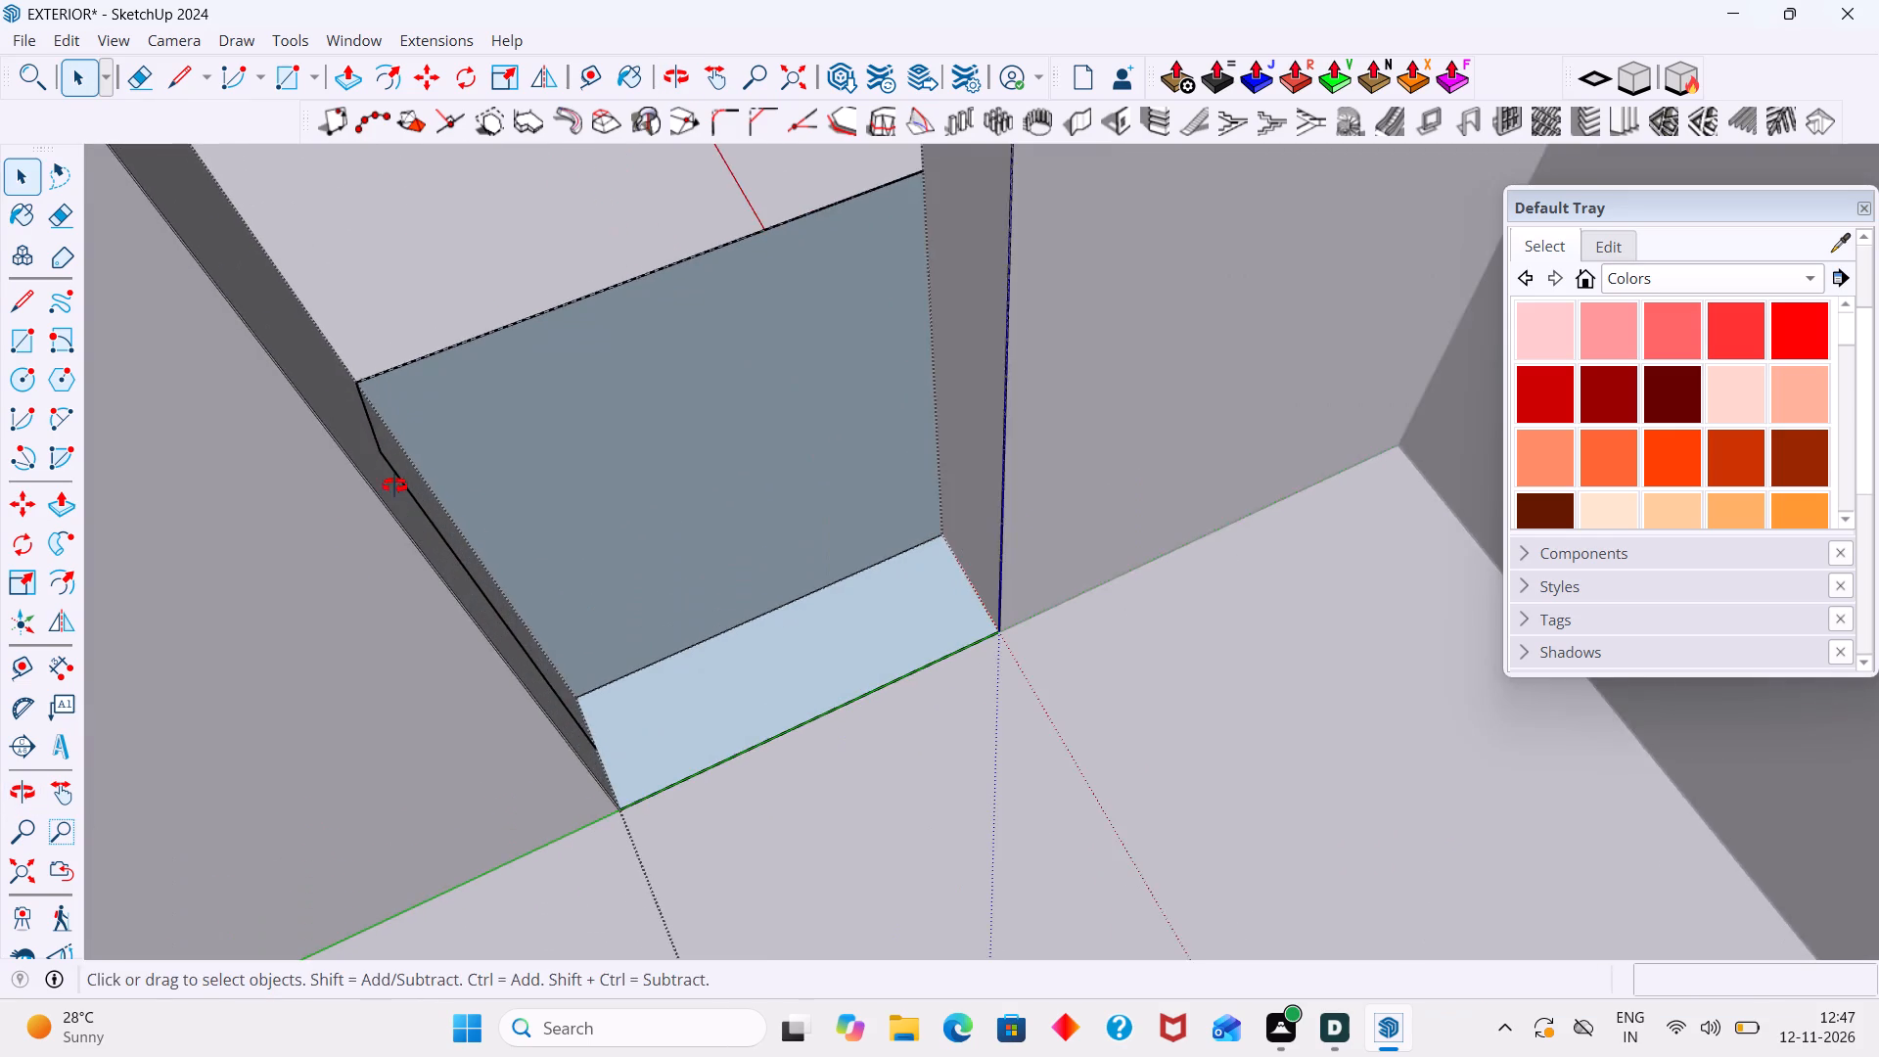
{"action": "middle_click_drag", "start_coordinate": [394, 485], "coordinate": [345, 510]}
{"action": "scroll", "coordinate": [357, 502], "scroll_direction": "up", "scroll_amount": 7}
{"action": "left_click", "coordinate": [401, 464]}
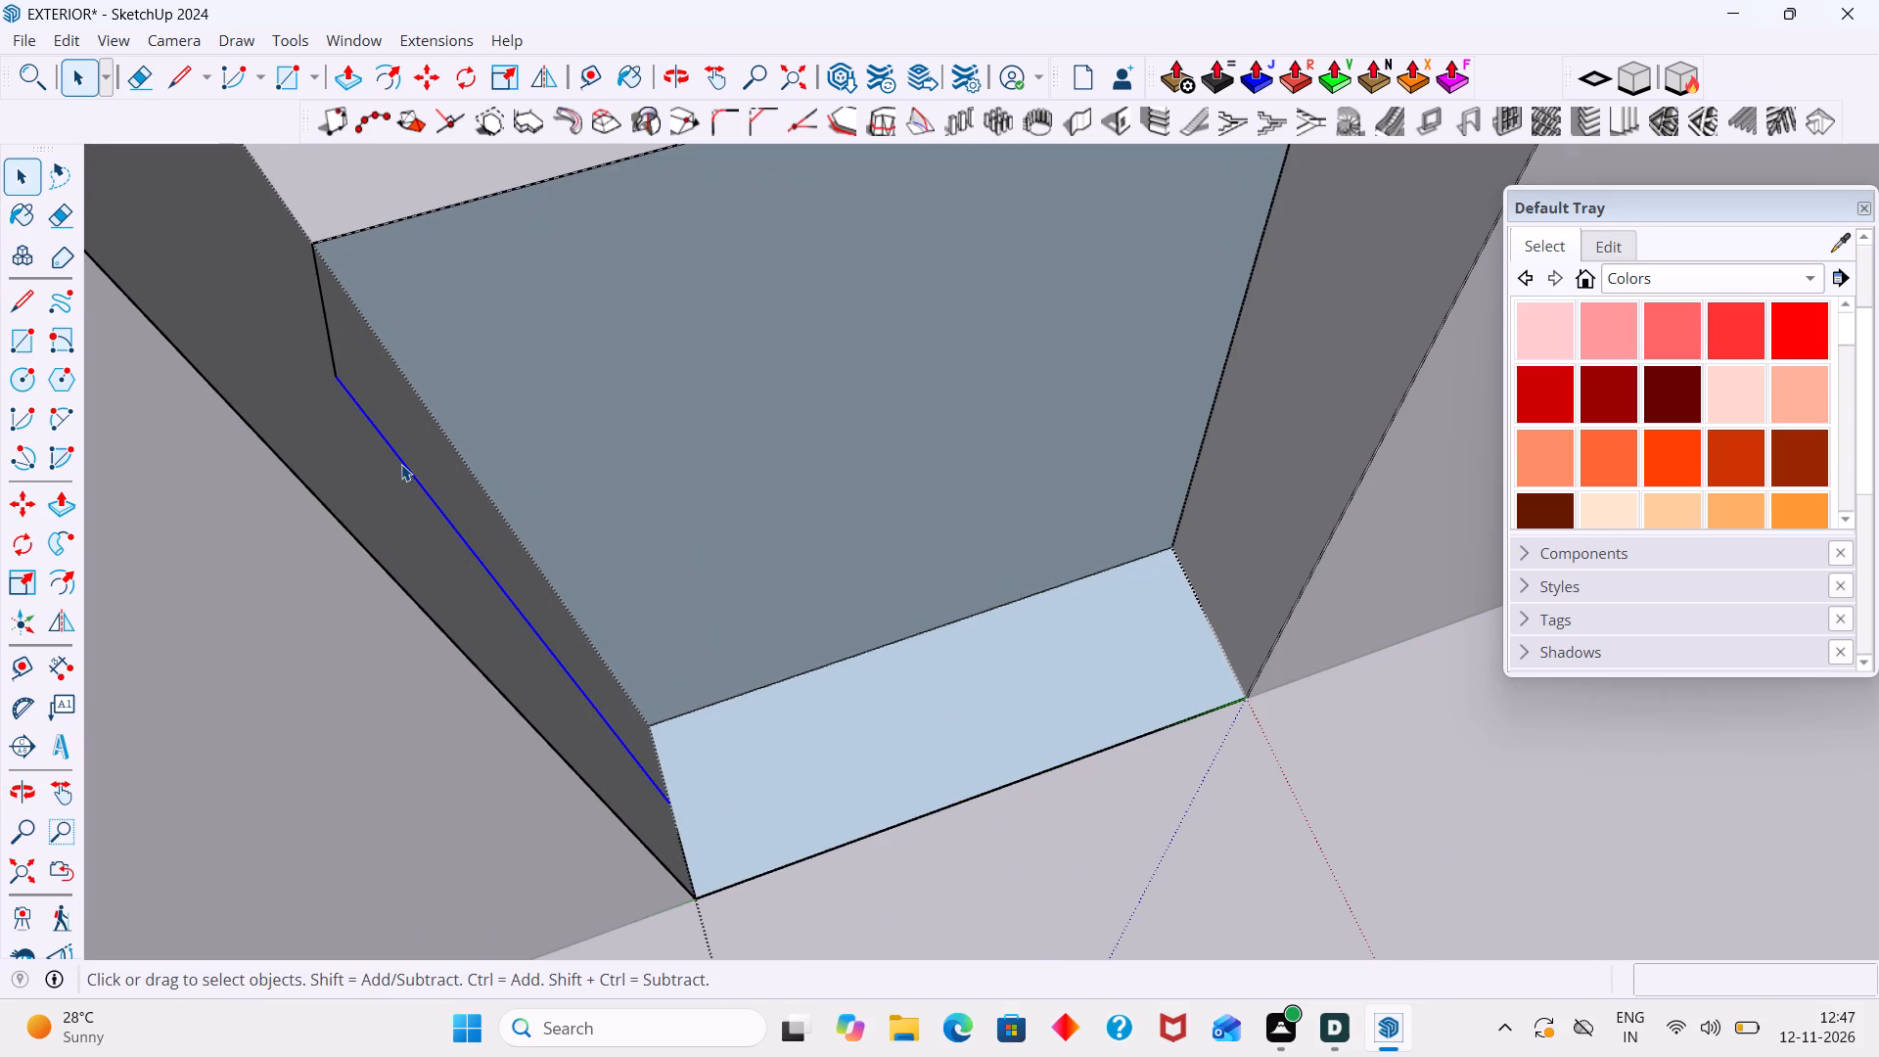
{"action": "key", "text": "Delete"}
{"action": "left_click", "coordinate": [333, 374]}
{"action": "key", "text": "Delete"}
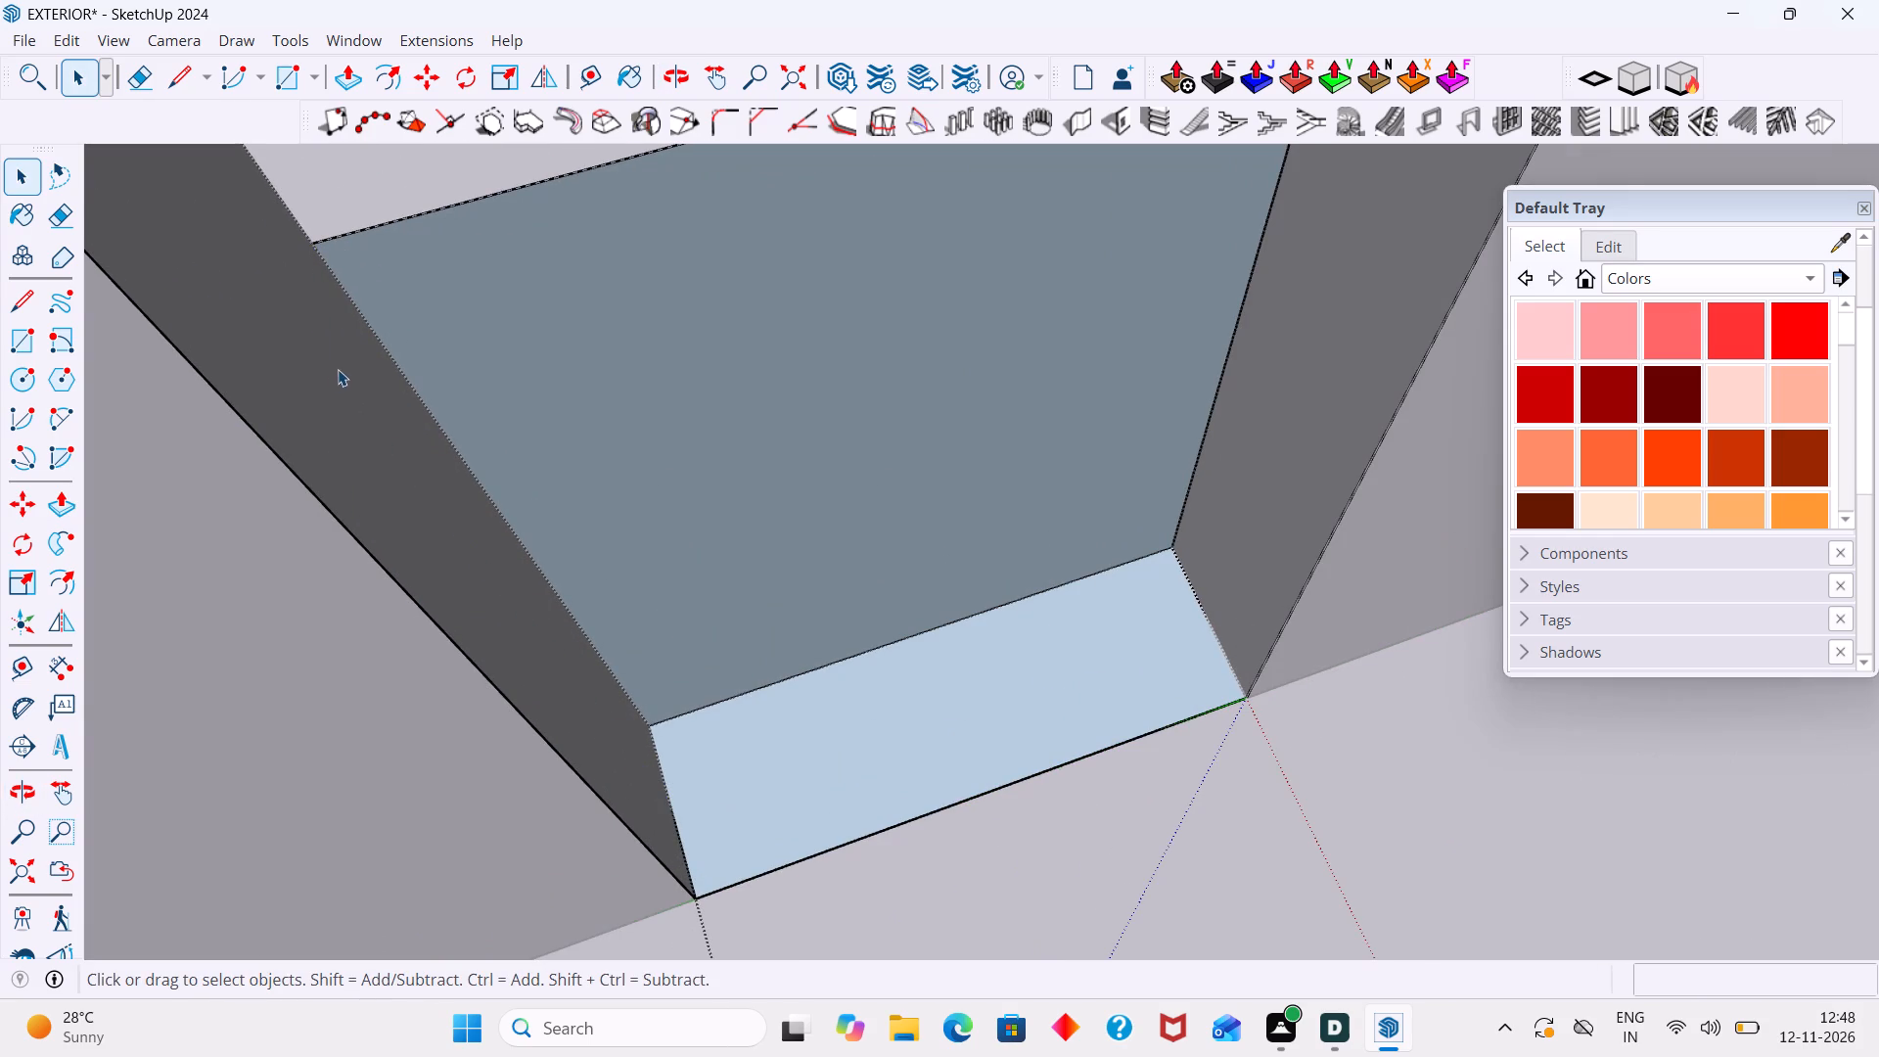
Push/Pull the recessed face below the window into the room, flush with the adjoining wall, and close the group.
{"action": "scroll", "coordinate": [342, 369], "scroll_direction": "up", "scroll_amount": 1}
{"action": "scroll", "coordinate": [344, 370], "scroll_direction": "down", "scroll_amount": 12}
{"action": "middle_click_drag", "start_coordinate": [588, 632], "coordinate": [715, 539]}
{"action": "scroll", "coordinate": [681, 511], "scroll_direction": "up", "scroll_amount": 4}
{"action": "double_click", "coordinate": [665, 500]}
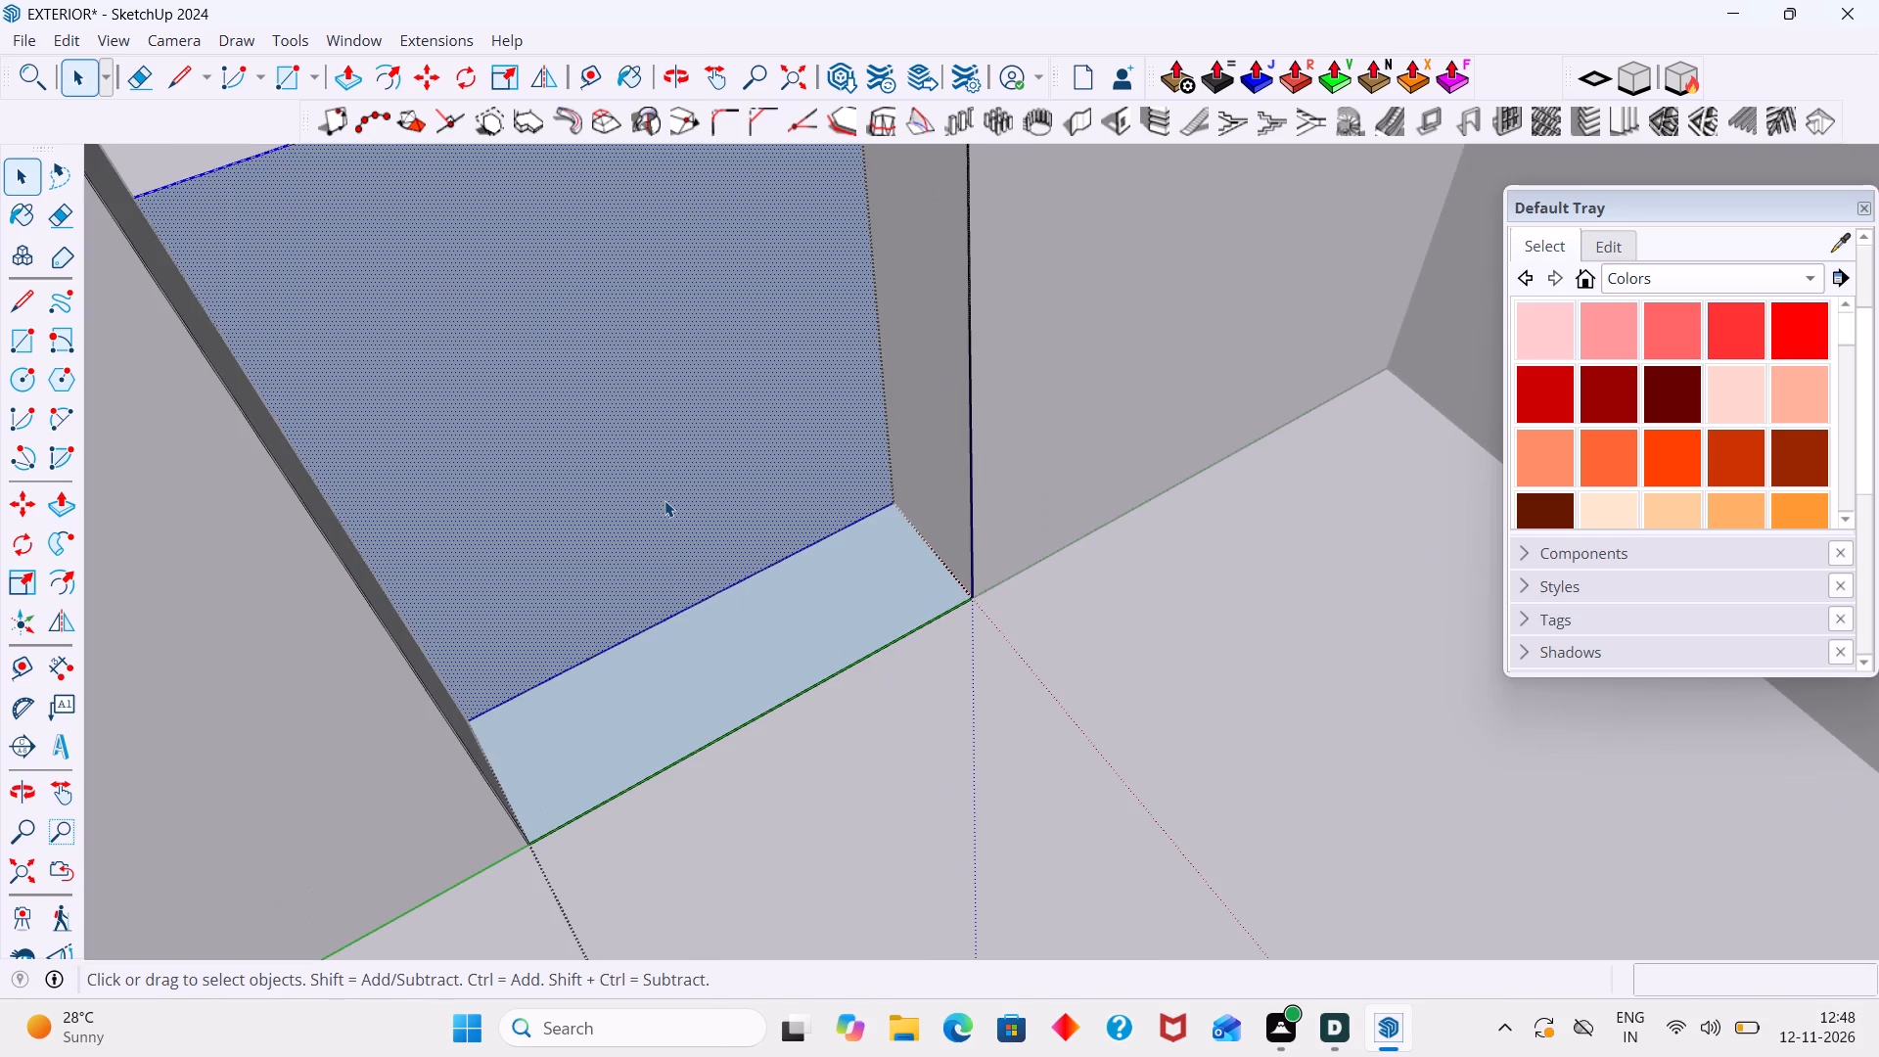
{"action": "key", "text": "p"}
{"action": "left_click", "coordinate": [663, 500]}
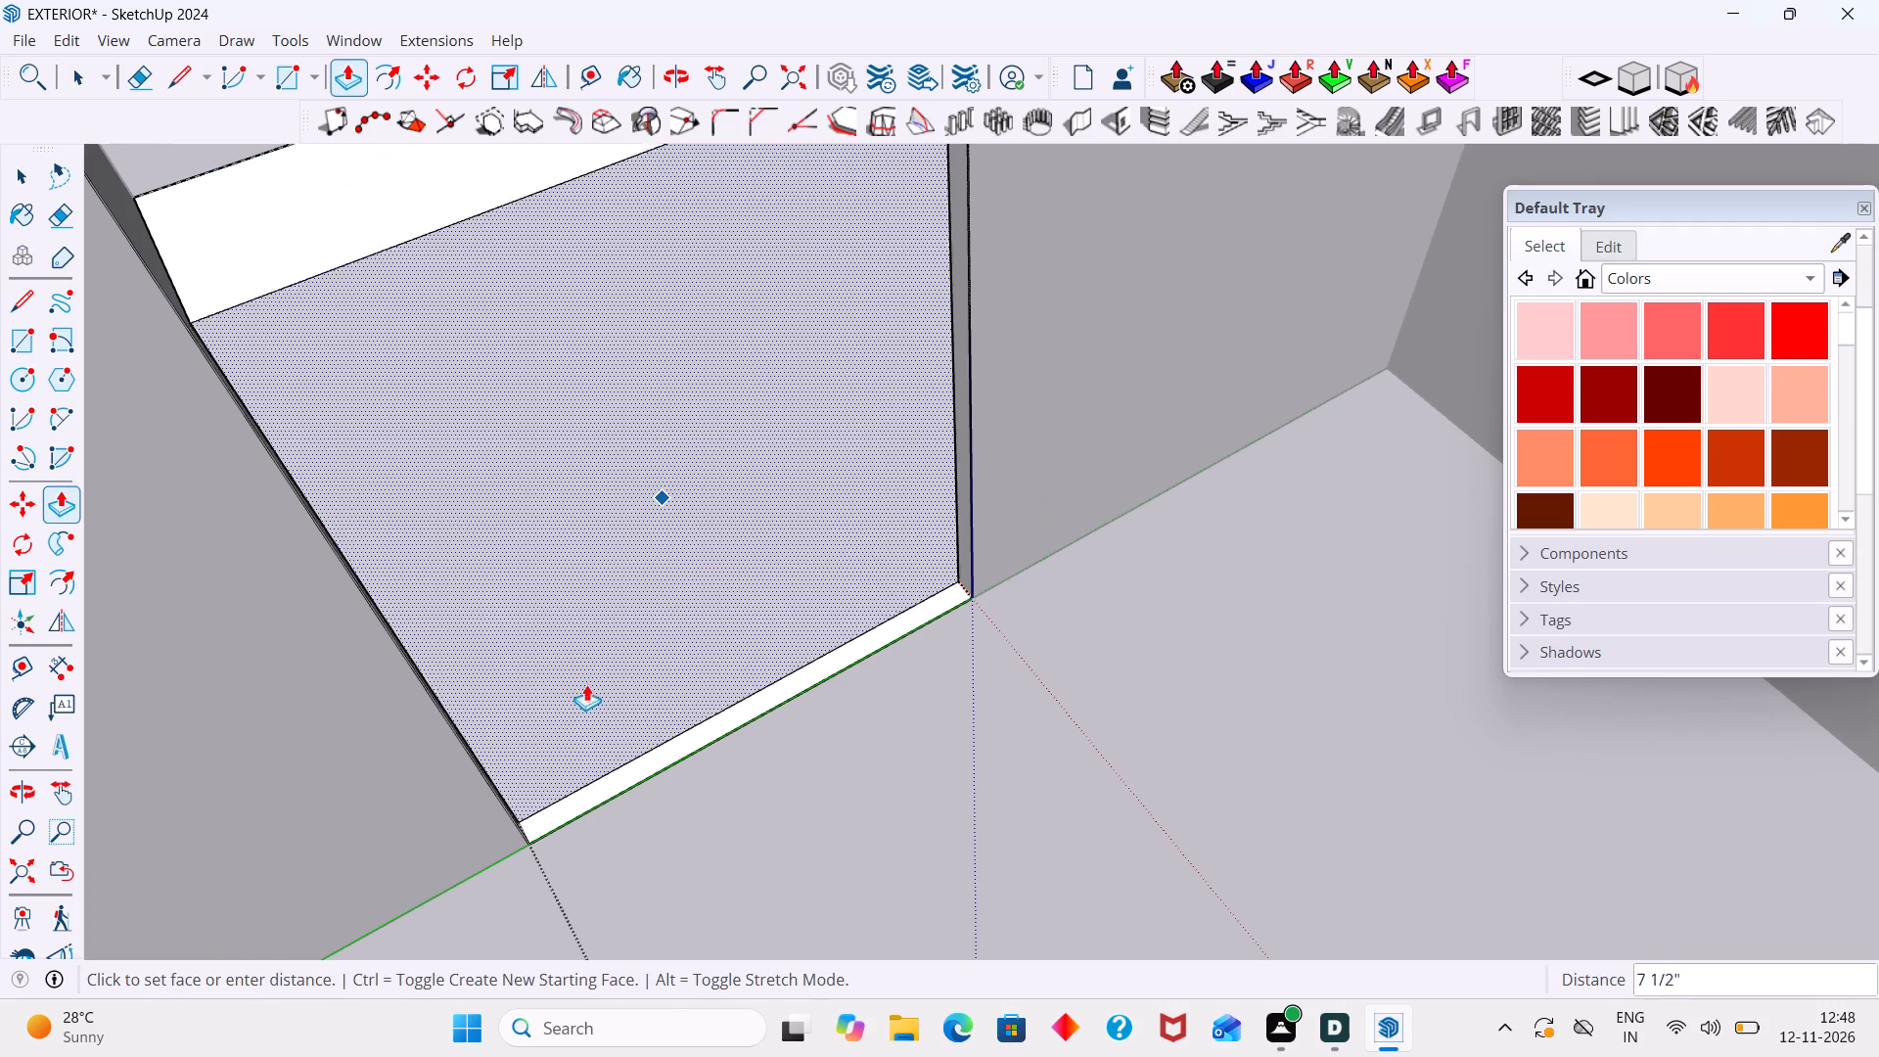
{"action": "left_click", "coordinate": [525, 841]}
{"action": "key", "text": "space"}
{"action": "scroll", "coordinate": [809, 776], "scroll_direction": "down", "scroll_amount": 6}
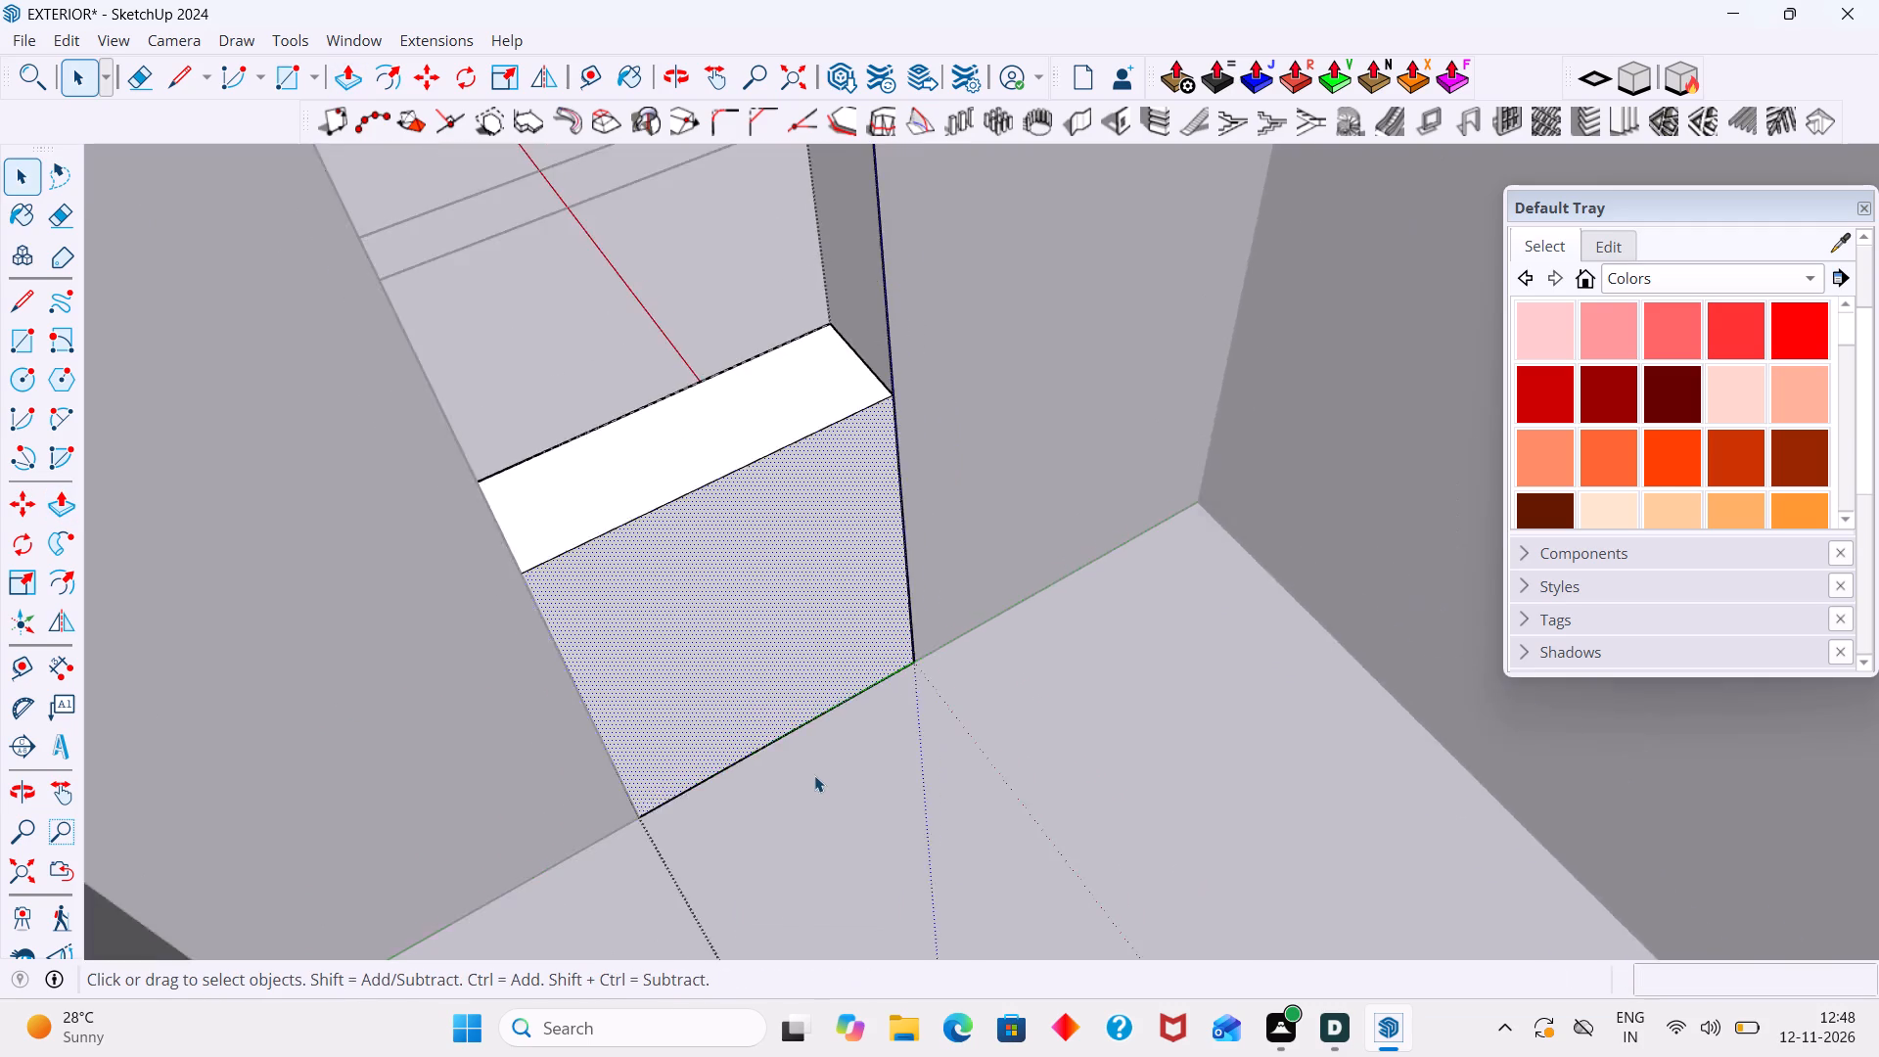
{"action": "scroll", "coordinate": [814, 775], "scroll_direction": "down", "scroll_amount": 17}
{"action": "left_click_drag", "start_coordinate": [879, 262], "coordinate": [876, 260]}
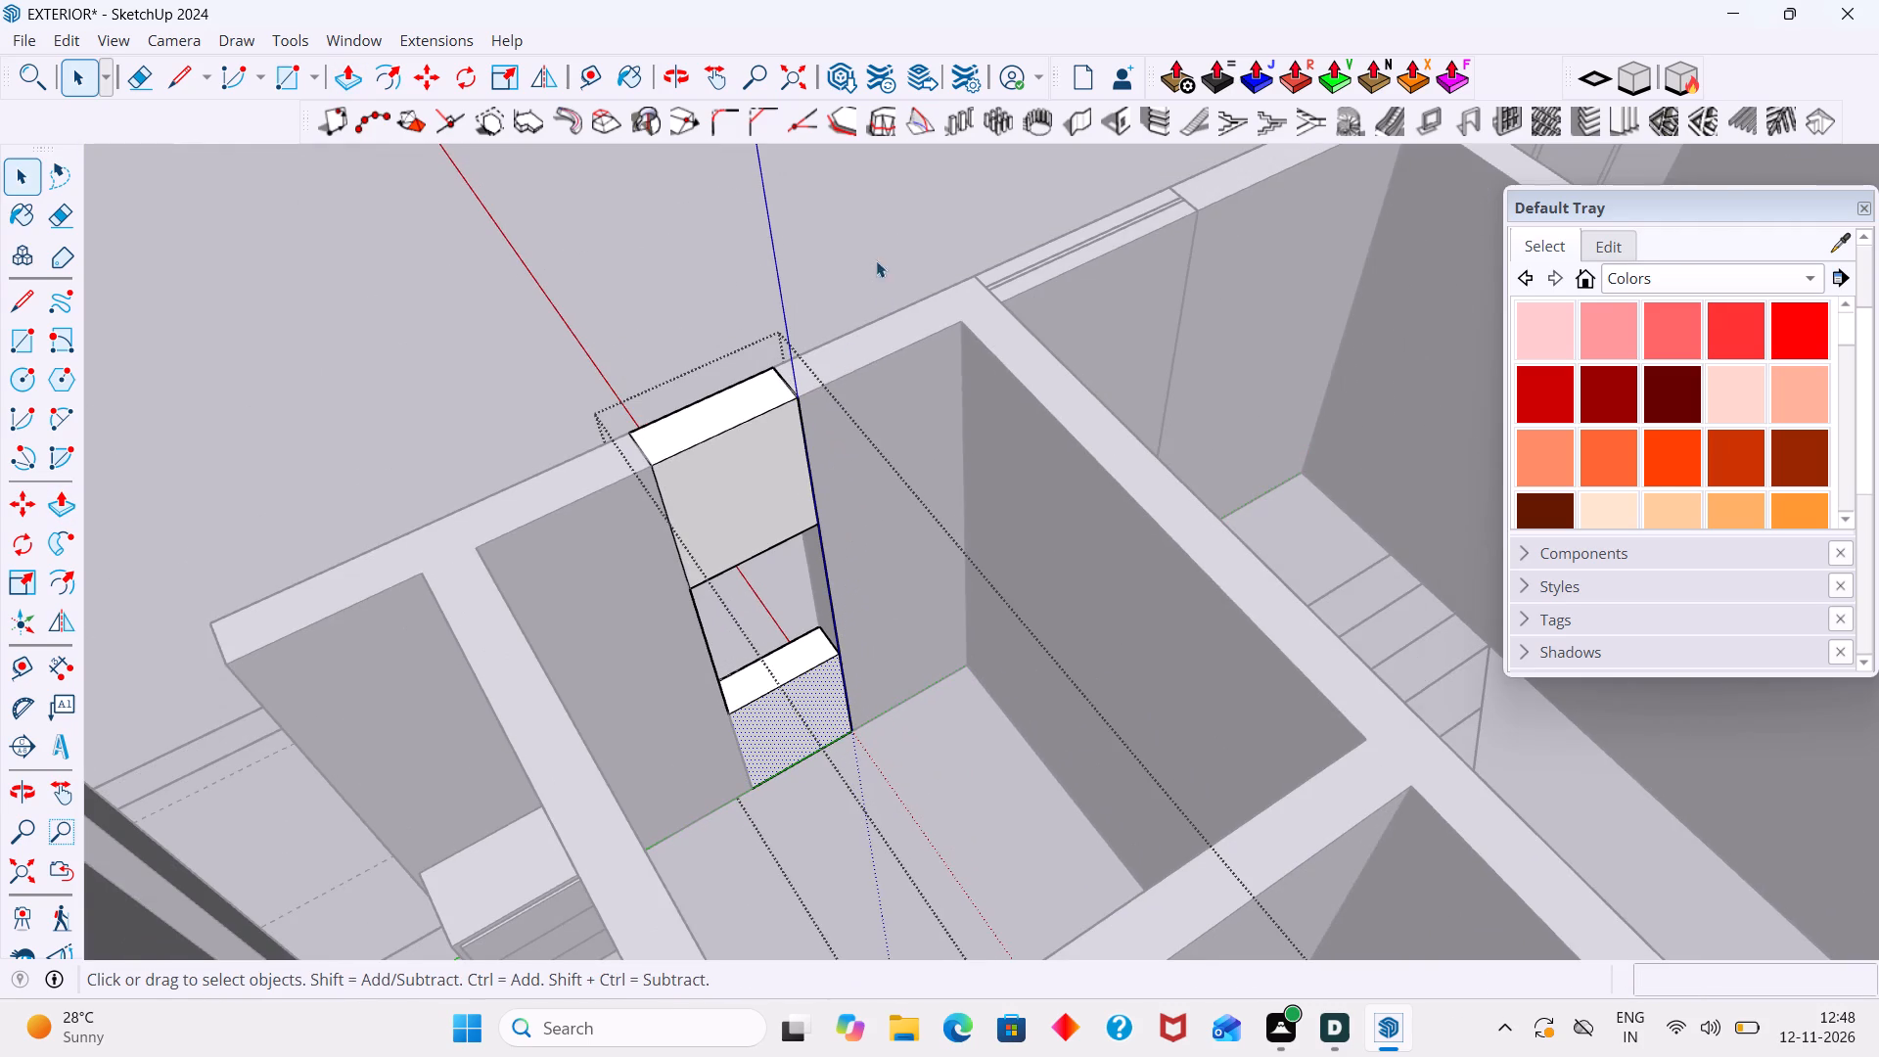
{"action": "left_click_drag", "start_coordinate": [876, 260], "coordinate": [869, 260]}
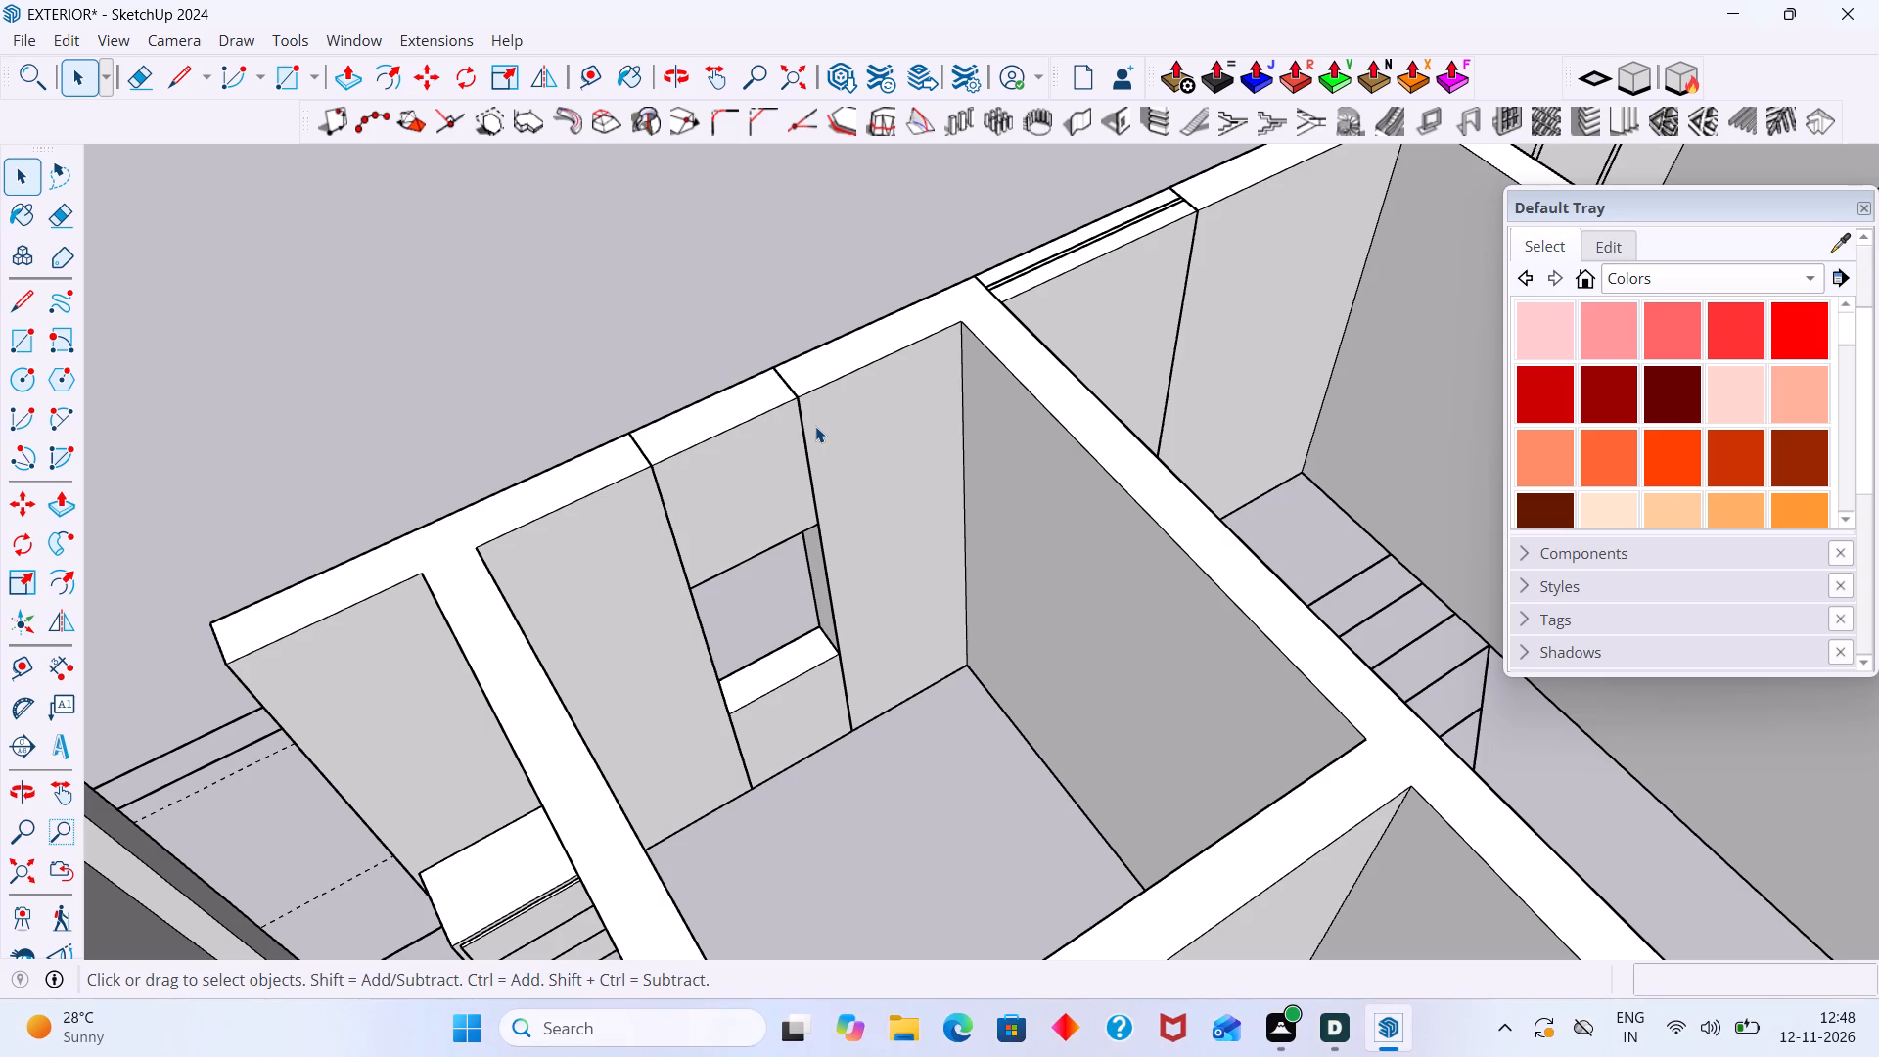
Delete the room-side block and the thin middle panel filling the outer-wall opening of the staircase room, keeping the outermost block.
{"action": "scroll", "coordinate": [857, 601], "scroll_direction": "down", "scroll_amount": 7}
{"action": "middle_click_drag", "start_coordinate": [783, 619], "coordinate": [690, 510]}
{"action": "scroll", "coordinate": [808, 483], "scroll_direction": "down", "scroll_amount": 4}
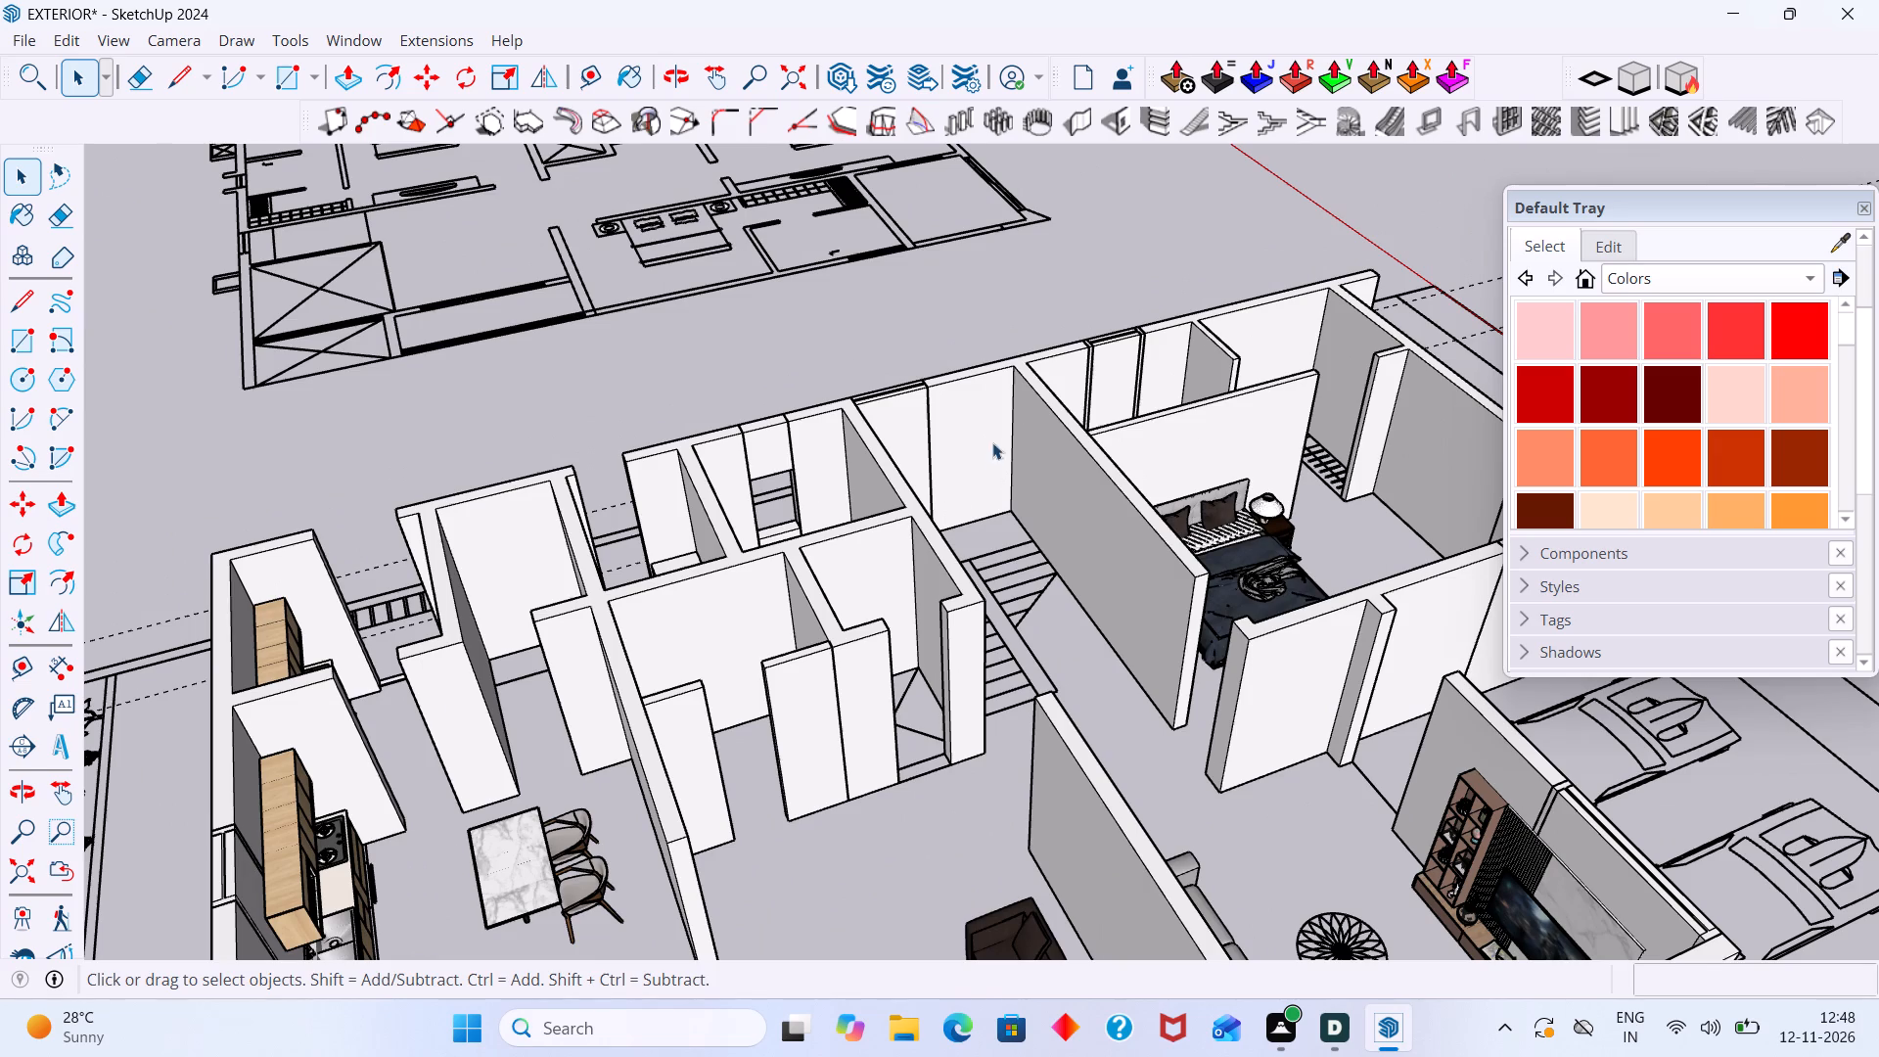
{"action": "middle_click_drag", "start_coordinate": [994, 439], "coordinate": [895, 506]}
{"action": "scroll", "coordinate": [905, 496], "scroll_direction": "down", "scroll_amount": 2}
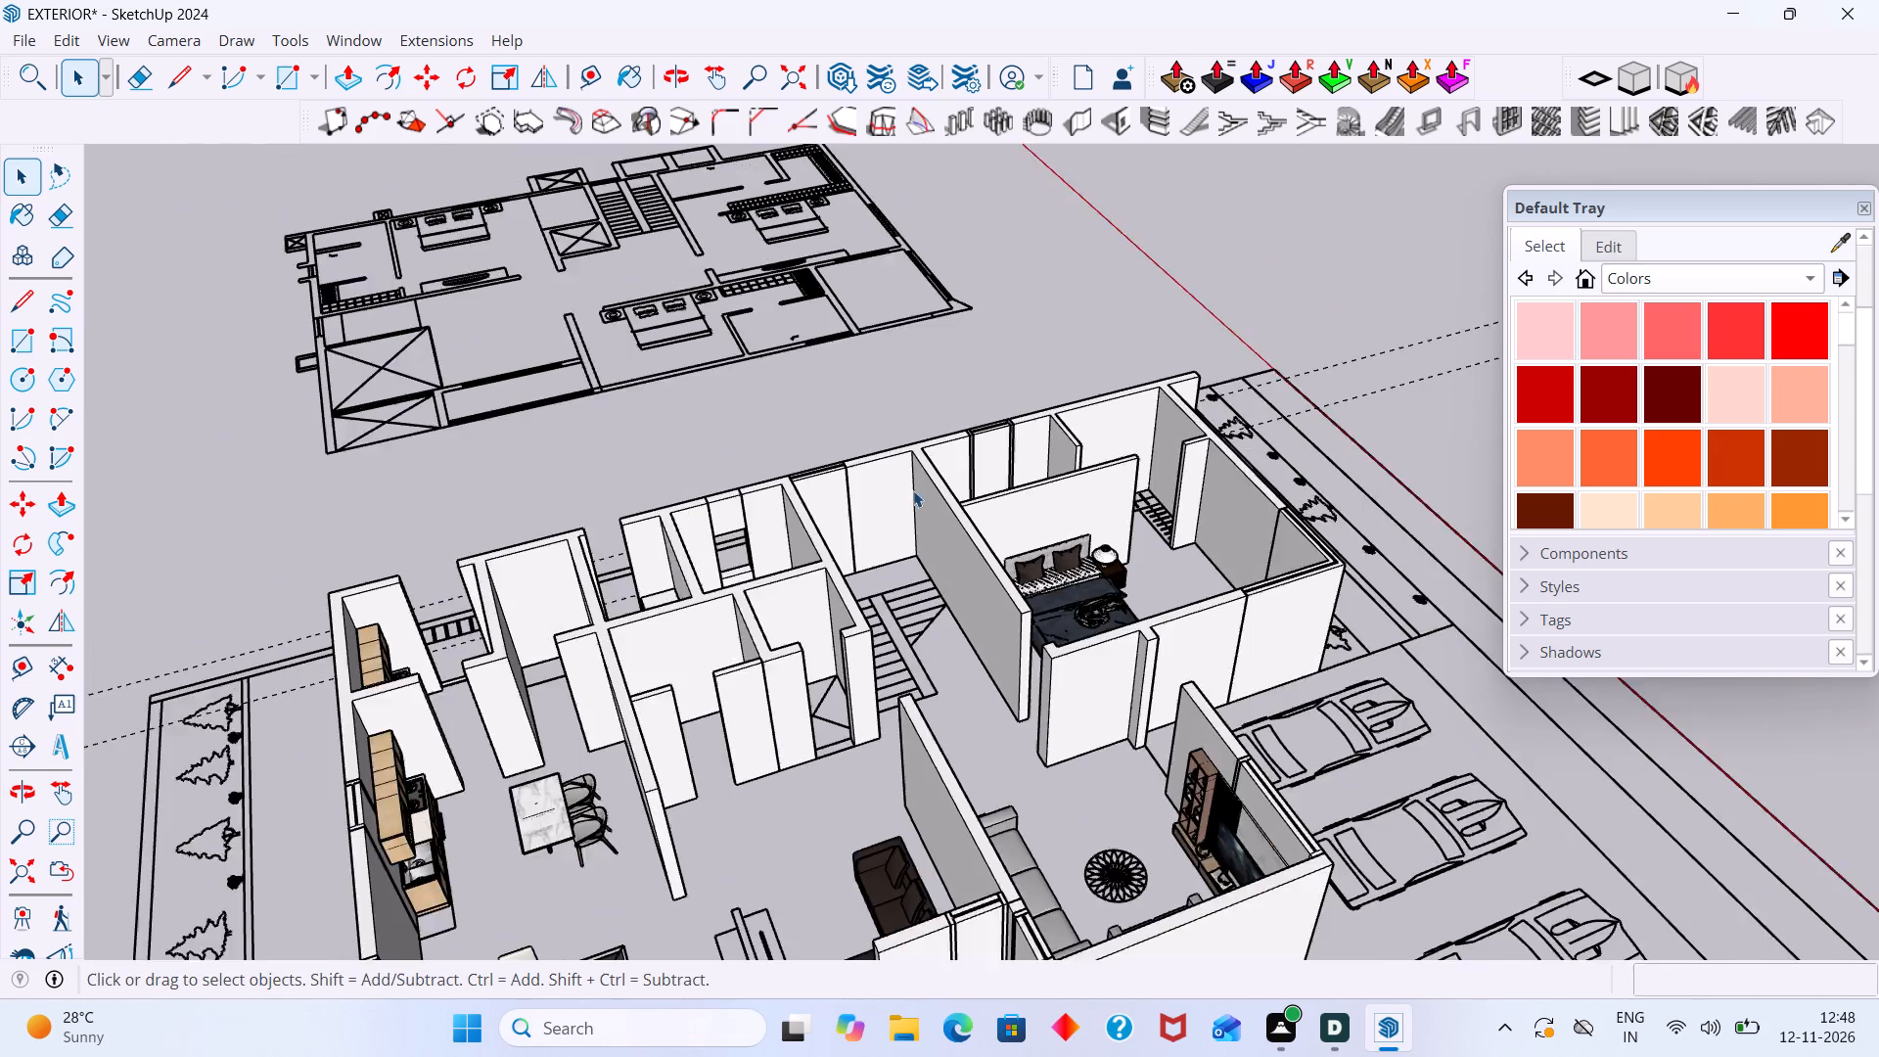
{"action": "scroll", "coordinate": [913, 490], "scroll_direction": "down", "scroll_amount": 3}
{"action": "middle_click_drag", "start_coordinate": [967, 452], "coordinate": [903, 573]}
{"action": "scroll", "coordinate": [829, 560], "scroll_direction": "up", "scroll_amount": 18}
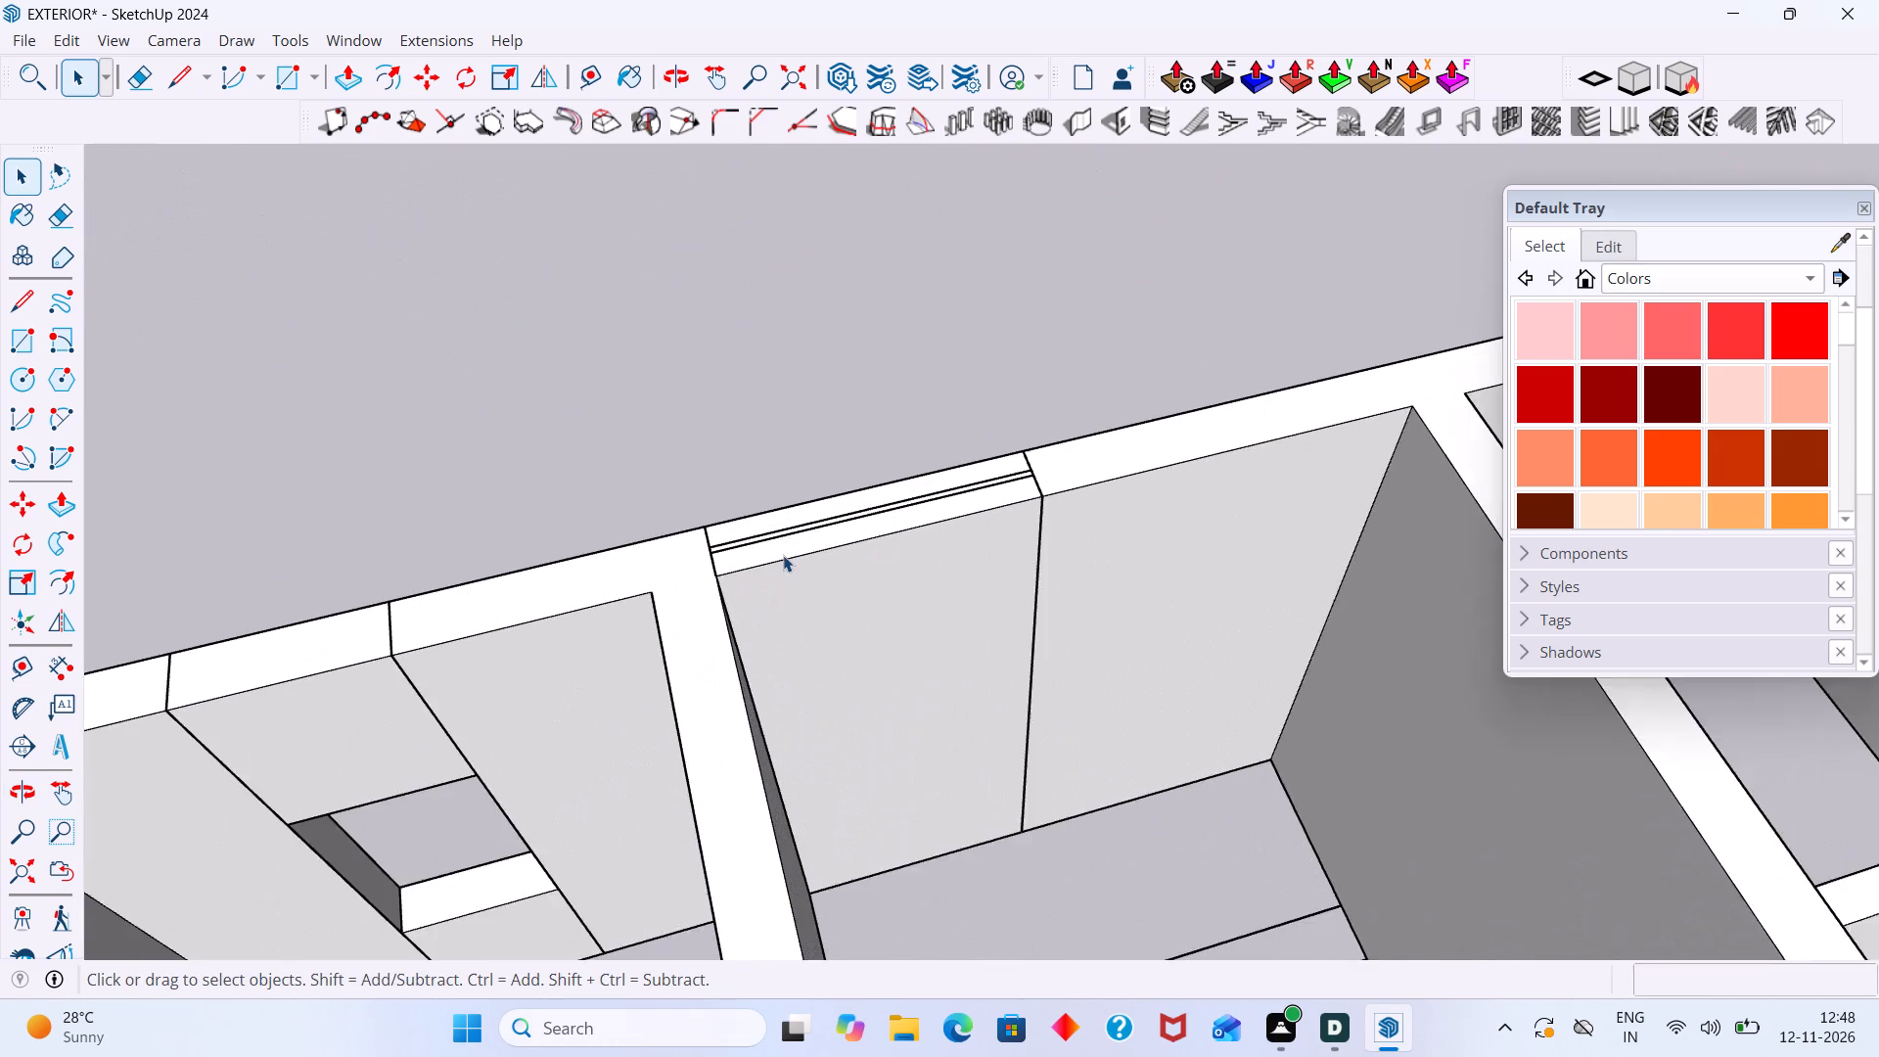
{"action": "scroll", "coordinate": [783, 555], "scroll_direction": "up", "scroll_amount": 11}
{"action": "left_click", "coordinate": [734, 490]}
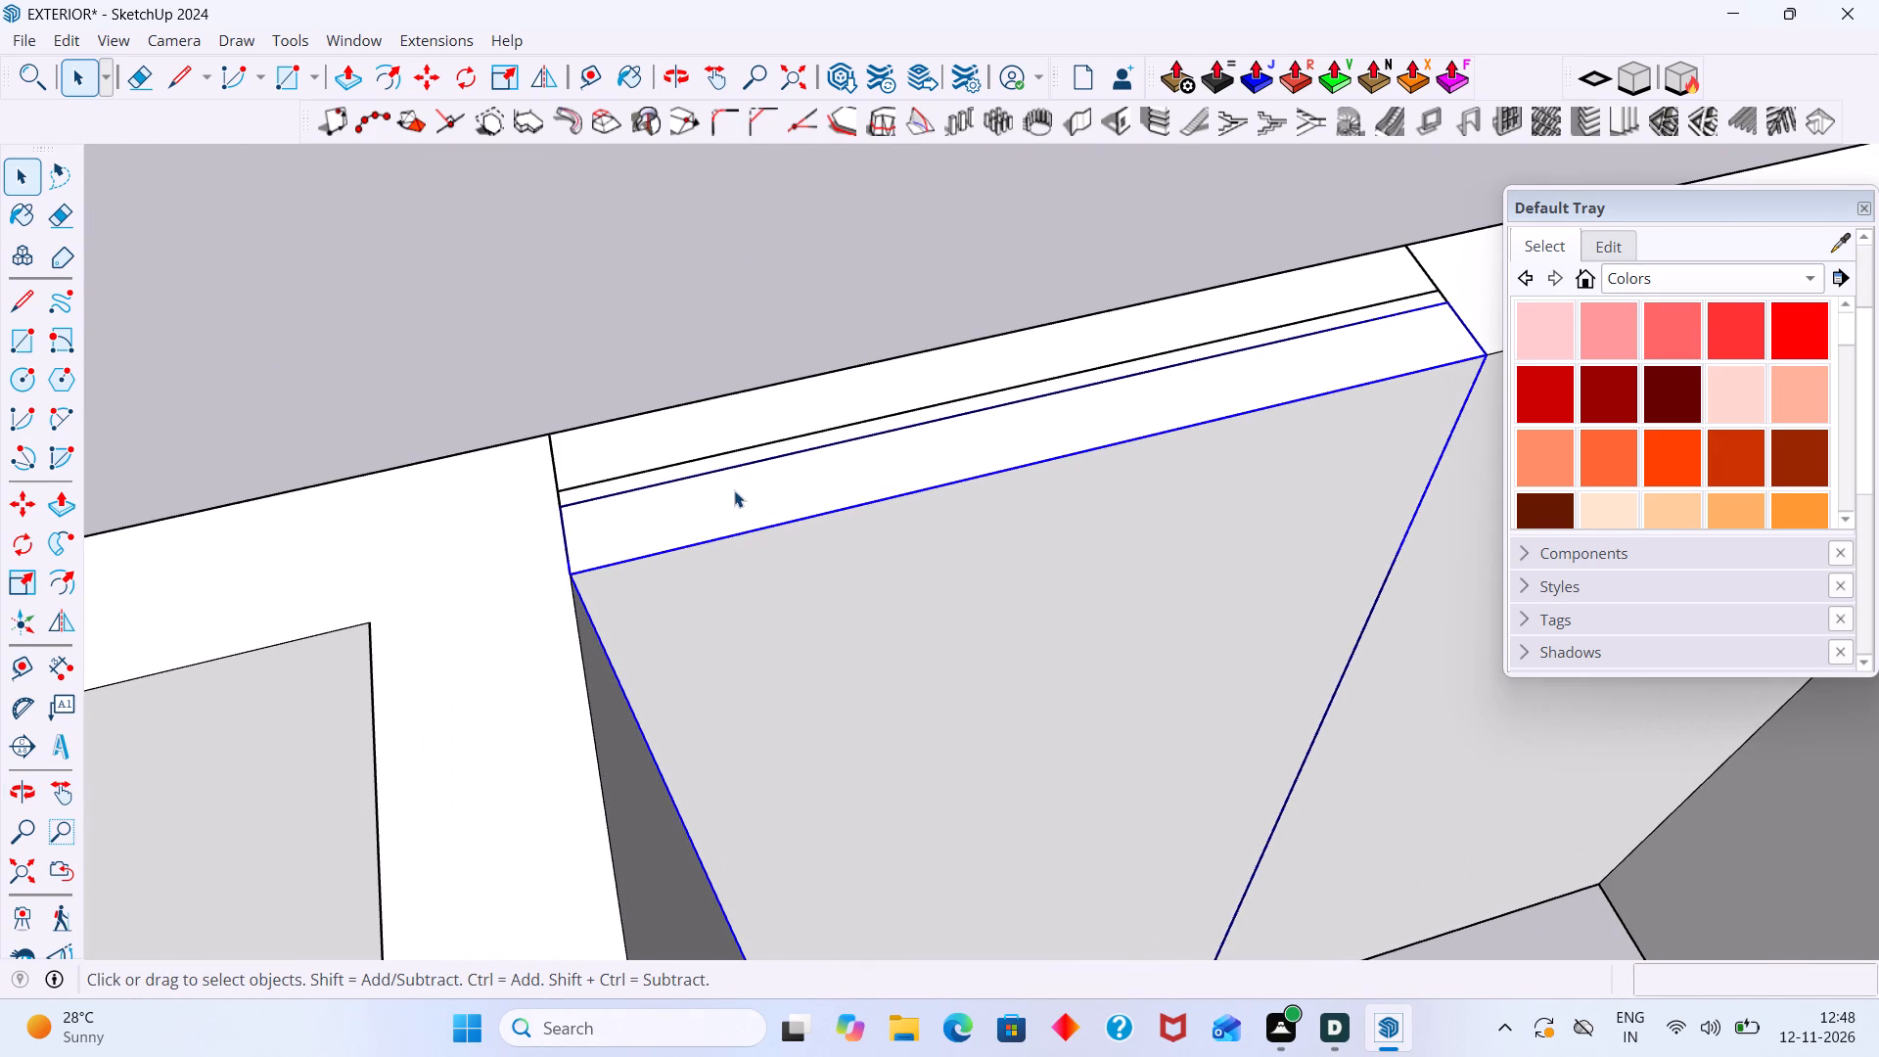
{"action": "key", "text": "Delete"}
{"action": "left_click", "coordinate": [726, 461]}
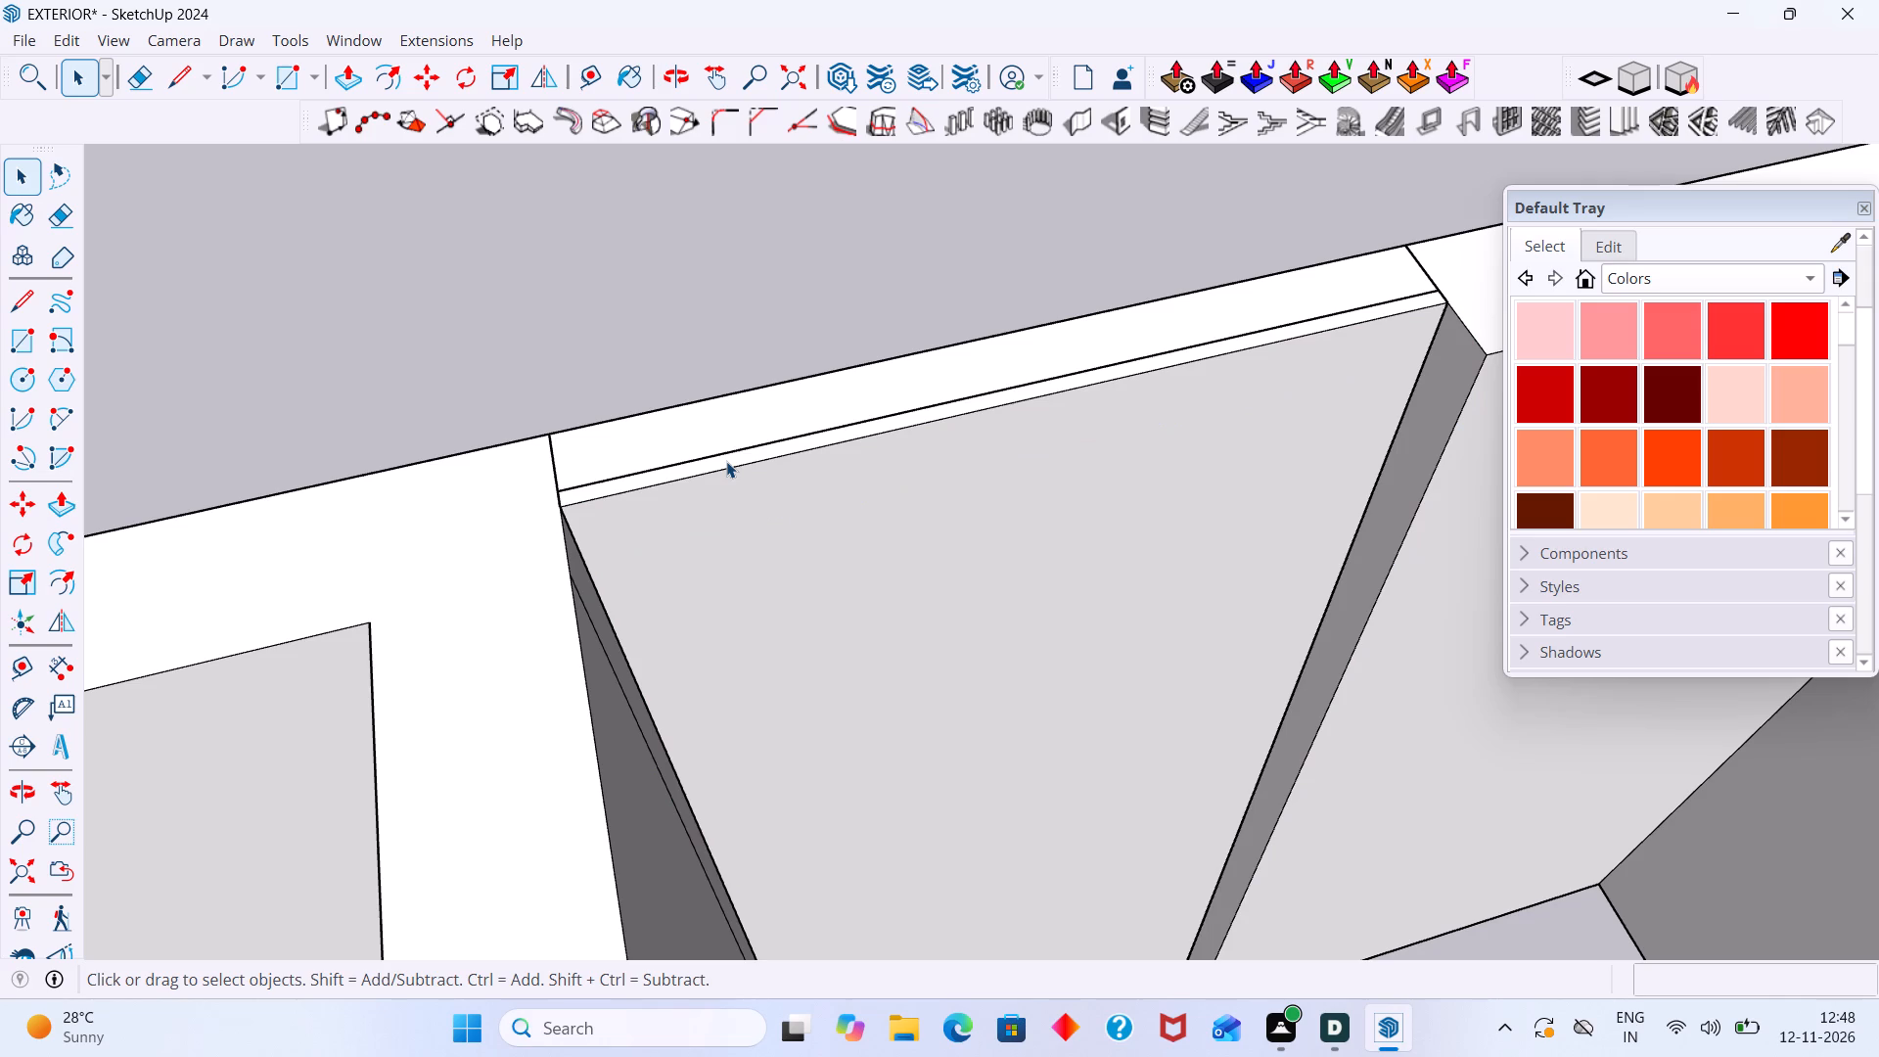
{"action": "key", "text": "Delete"}
Inside the wall's group, erase the two leftover vertical edges on the partition wall beside the staircase room's filler block, and close the group.
{"action": "scroll", "coordinate": [726, 459], "scroll_direction": "down", "scroll_amount": 6}
{"action": "middle_click_drag", "start_coordinate": [712, 513], "coordinate": [593, 468]}
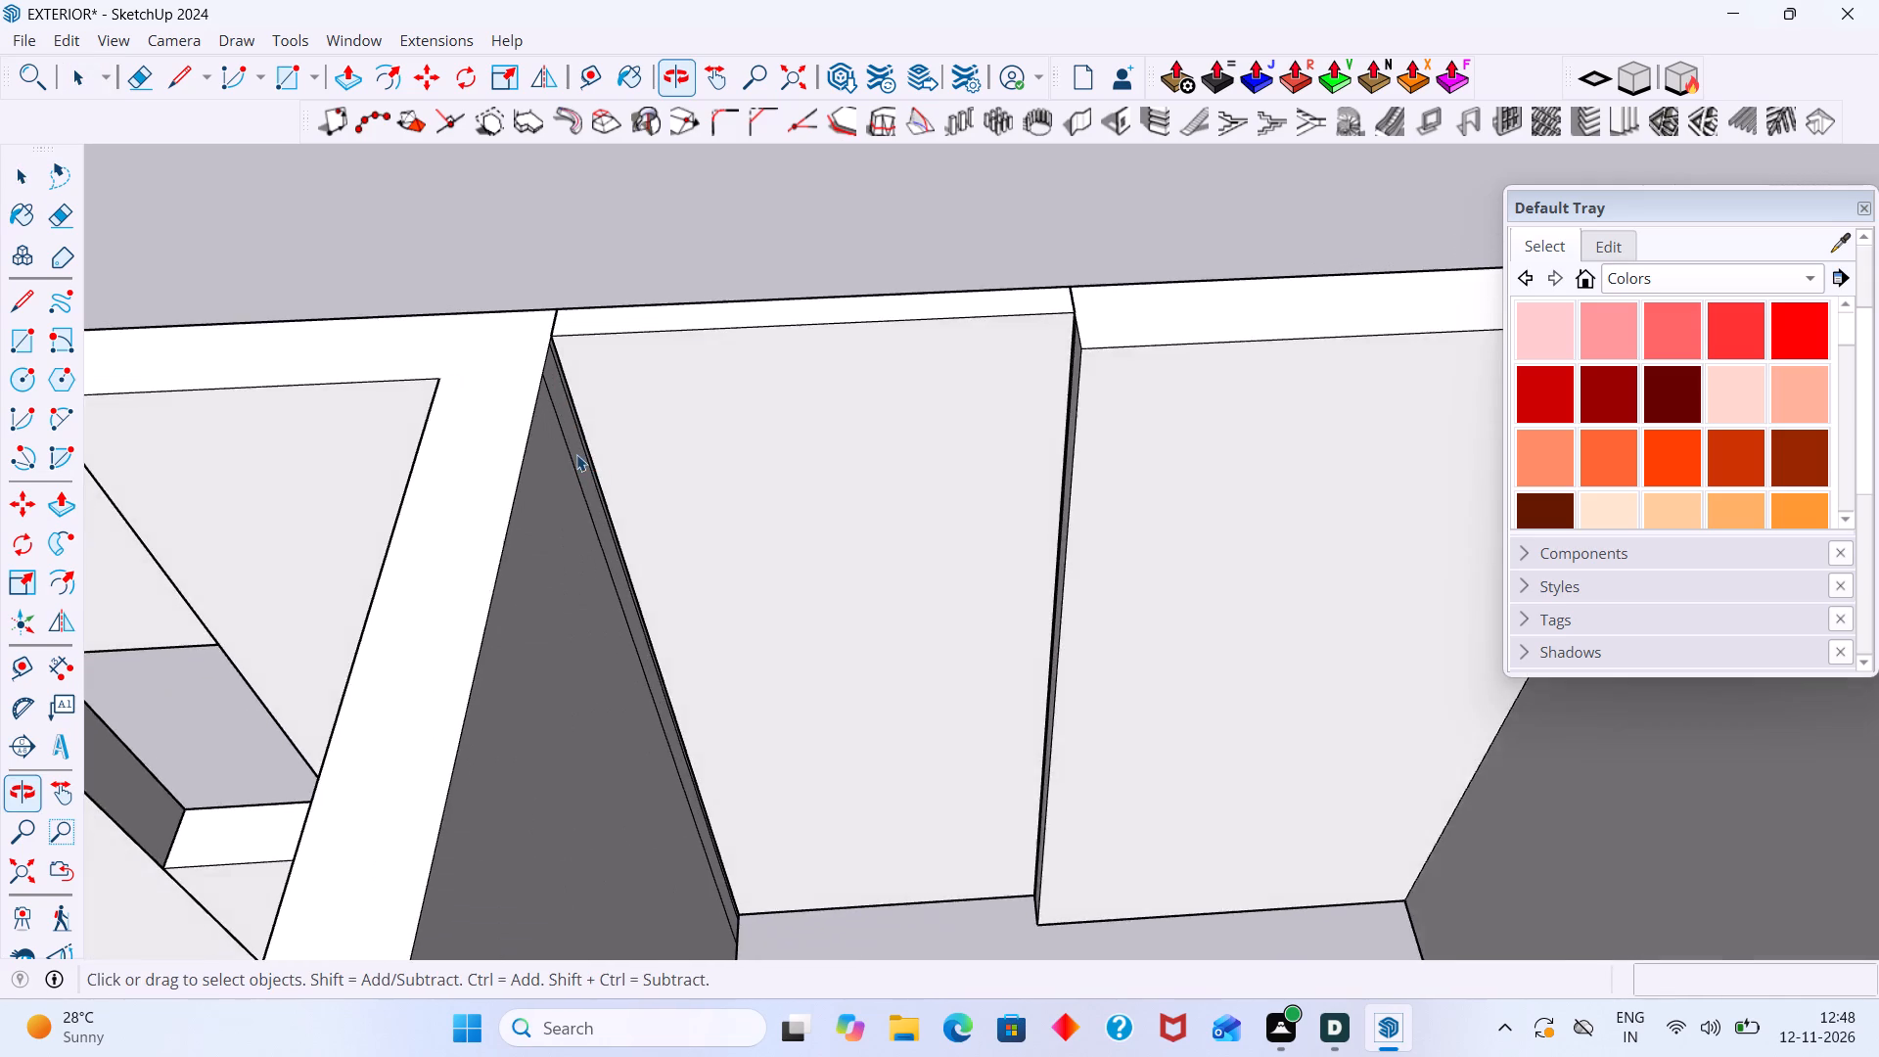
{"action": "scroll", "coordinate": [556, 422], "scroll_direction": "up", "scroll_amount": 5}
{"action": "middle_click_drag", "start_coordinate": [539, 429], "coordinate": [477, 399]}
{"action": "scroll", "coordinate": [676, 345], "scroll_direction": "up", "scroll_amount": 8}
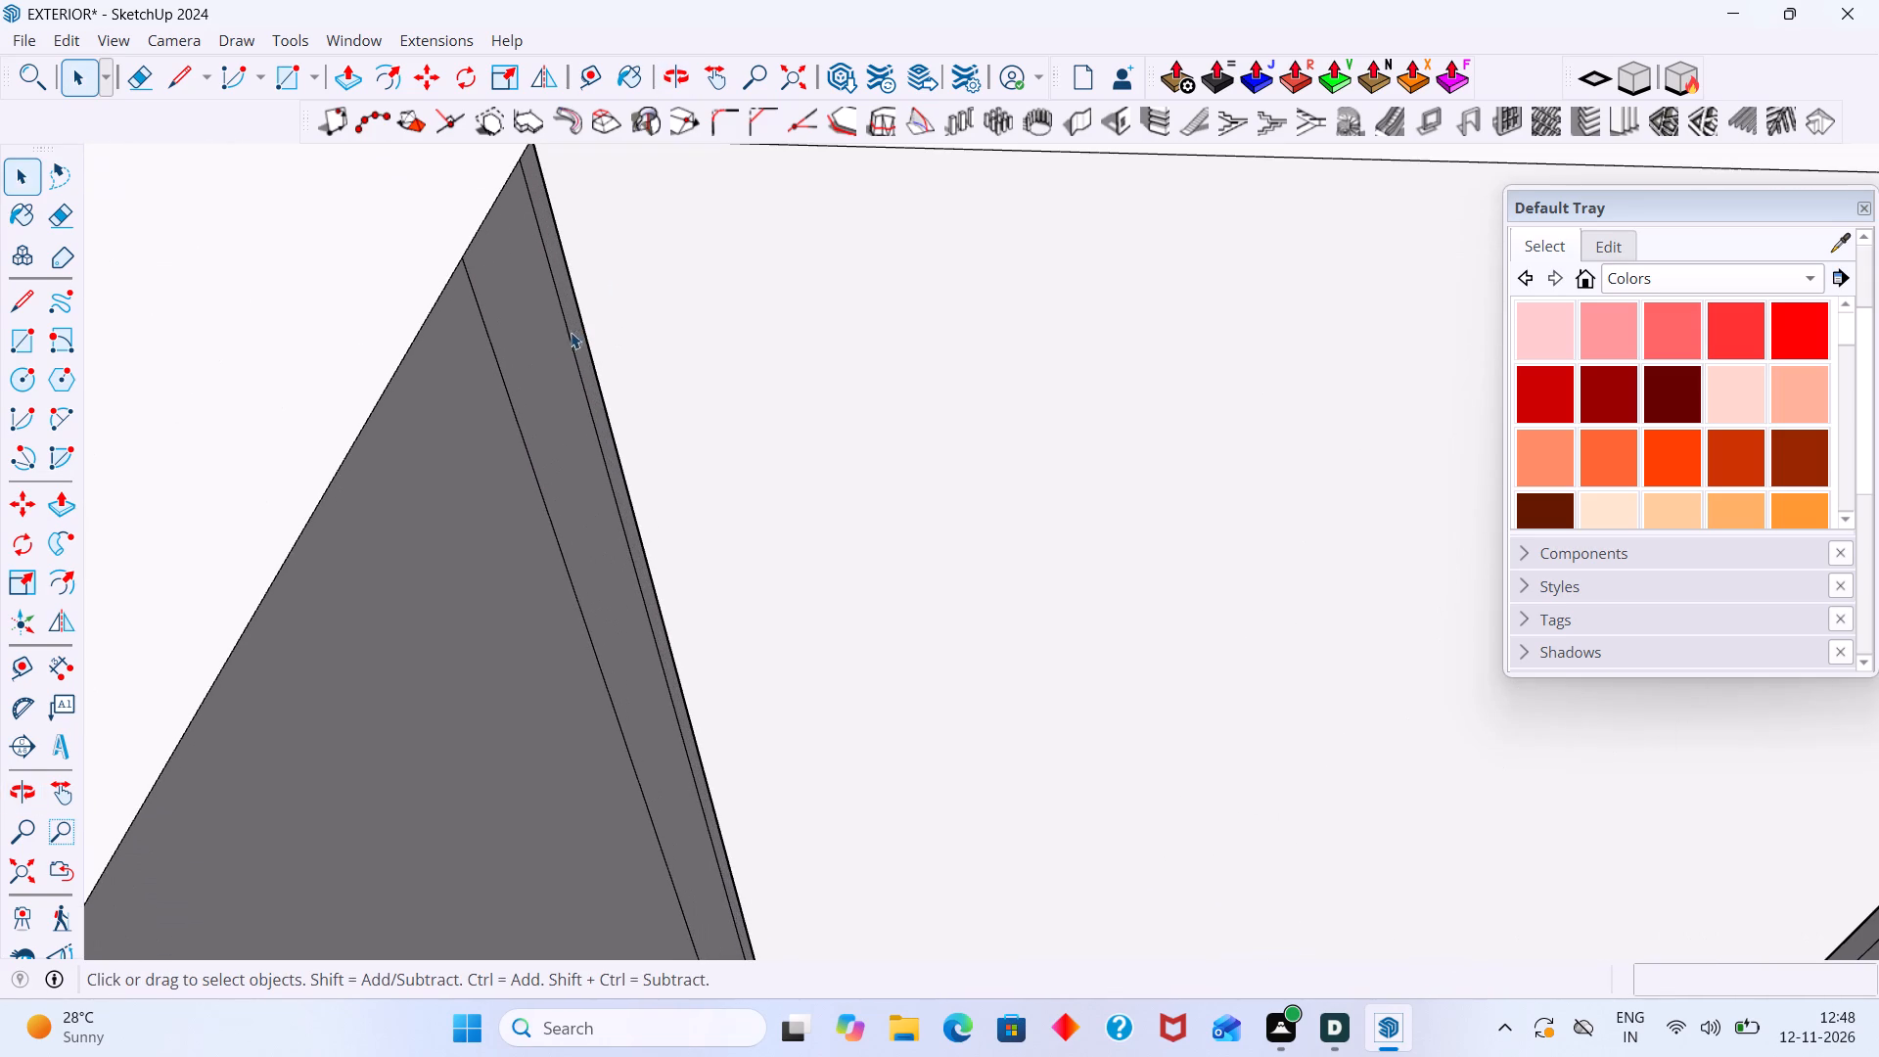
{"action": "left_click", "coordinate": [562, 341]}
{"action": "double_click", "coordinate": [573, 339]}
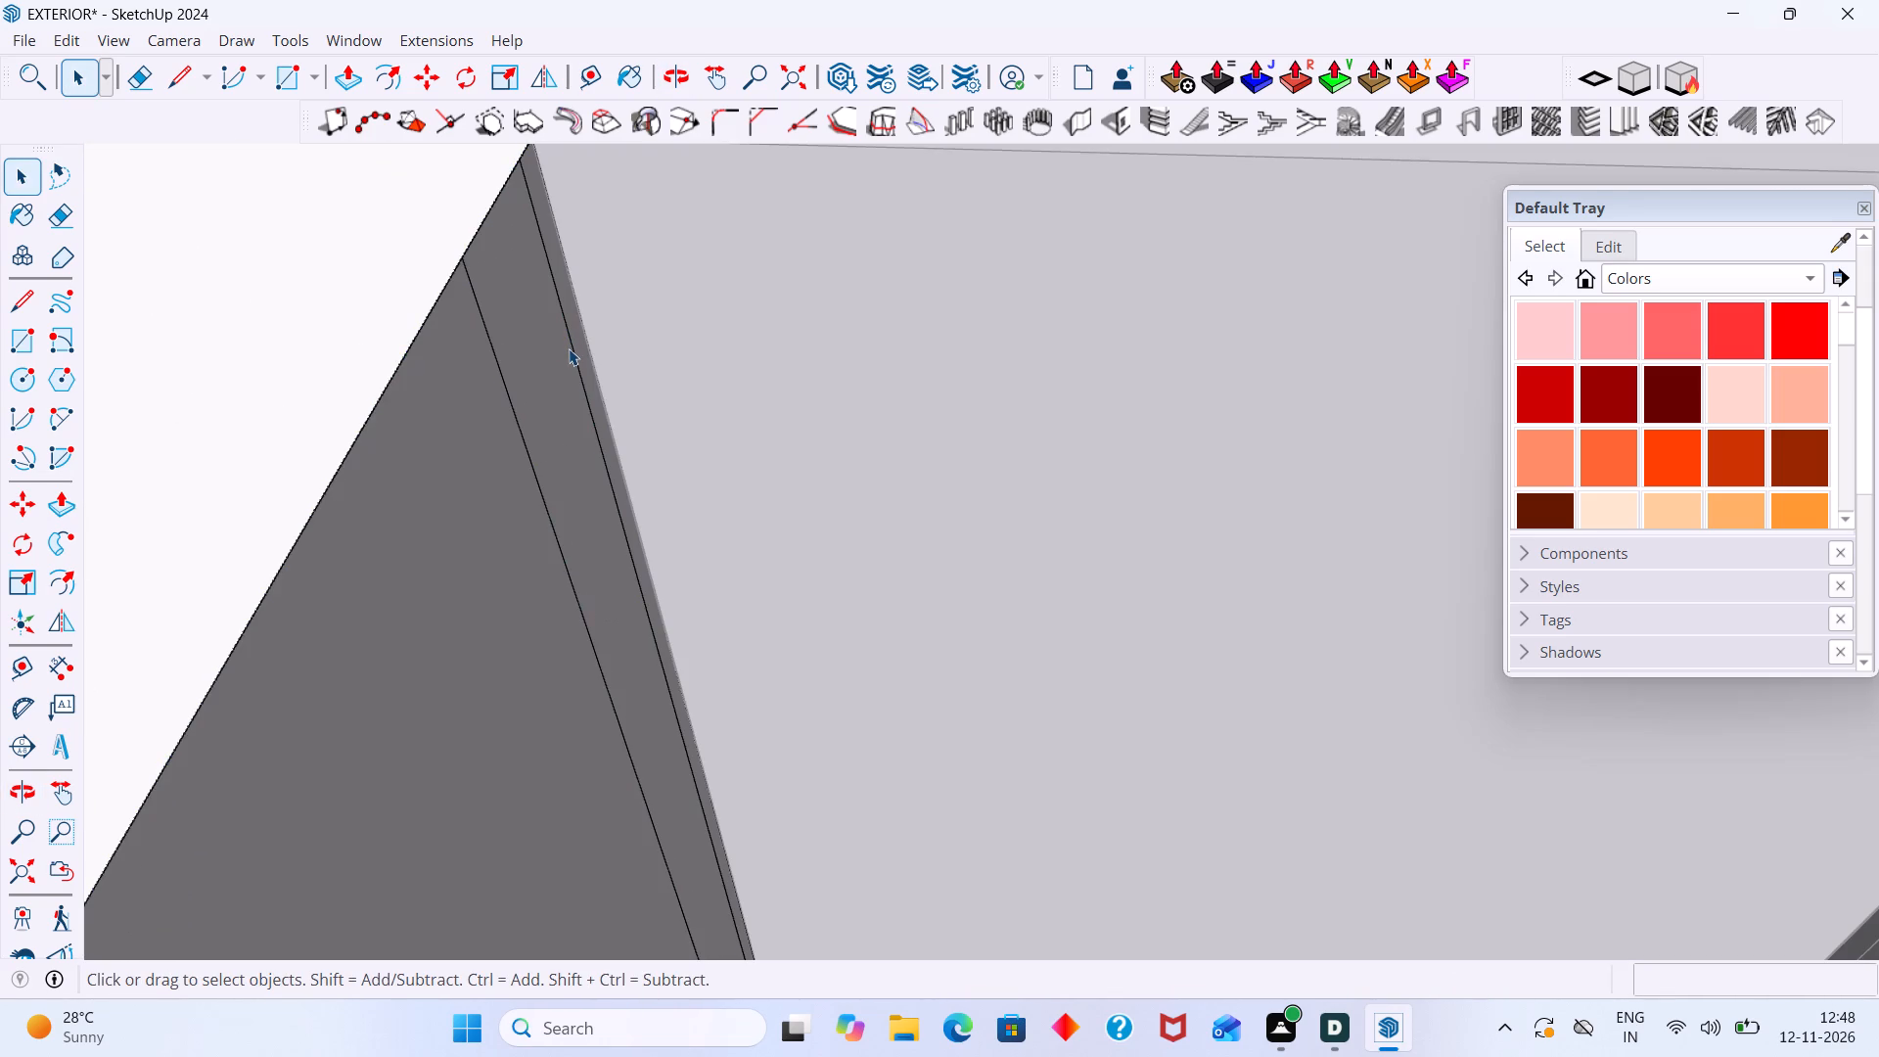
{"action": "key", "text": "e"}
{"action": "scroll", "coordinate": [569, 355], "scroll_direction": "up", "scroll_amount": 4}
{"action": "left_click_drag", "start_coordinate": [582, 322], "coordinate": [483, 486]}
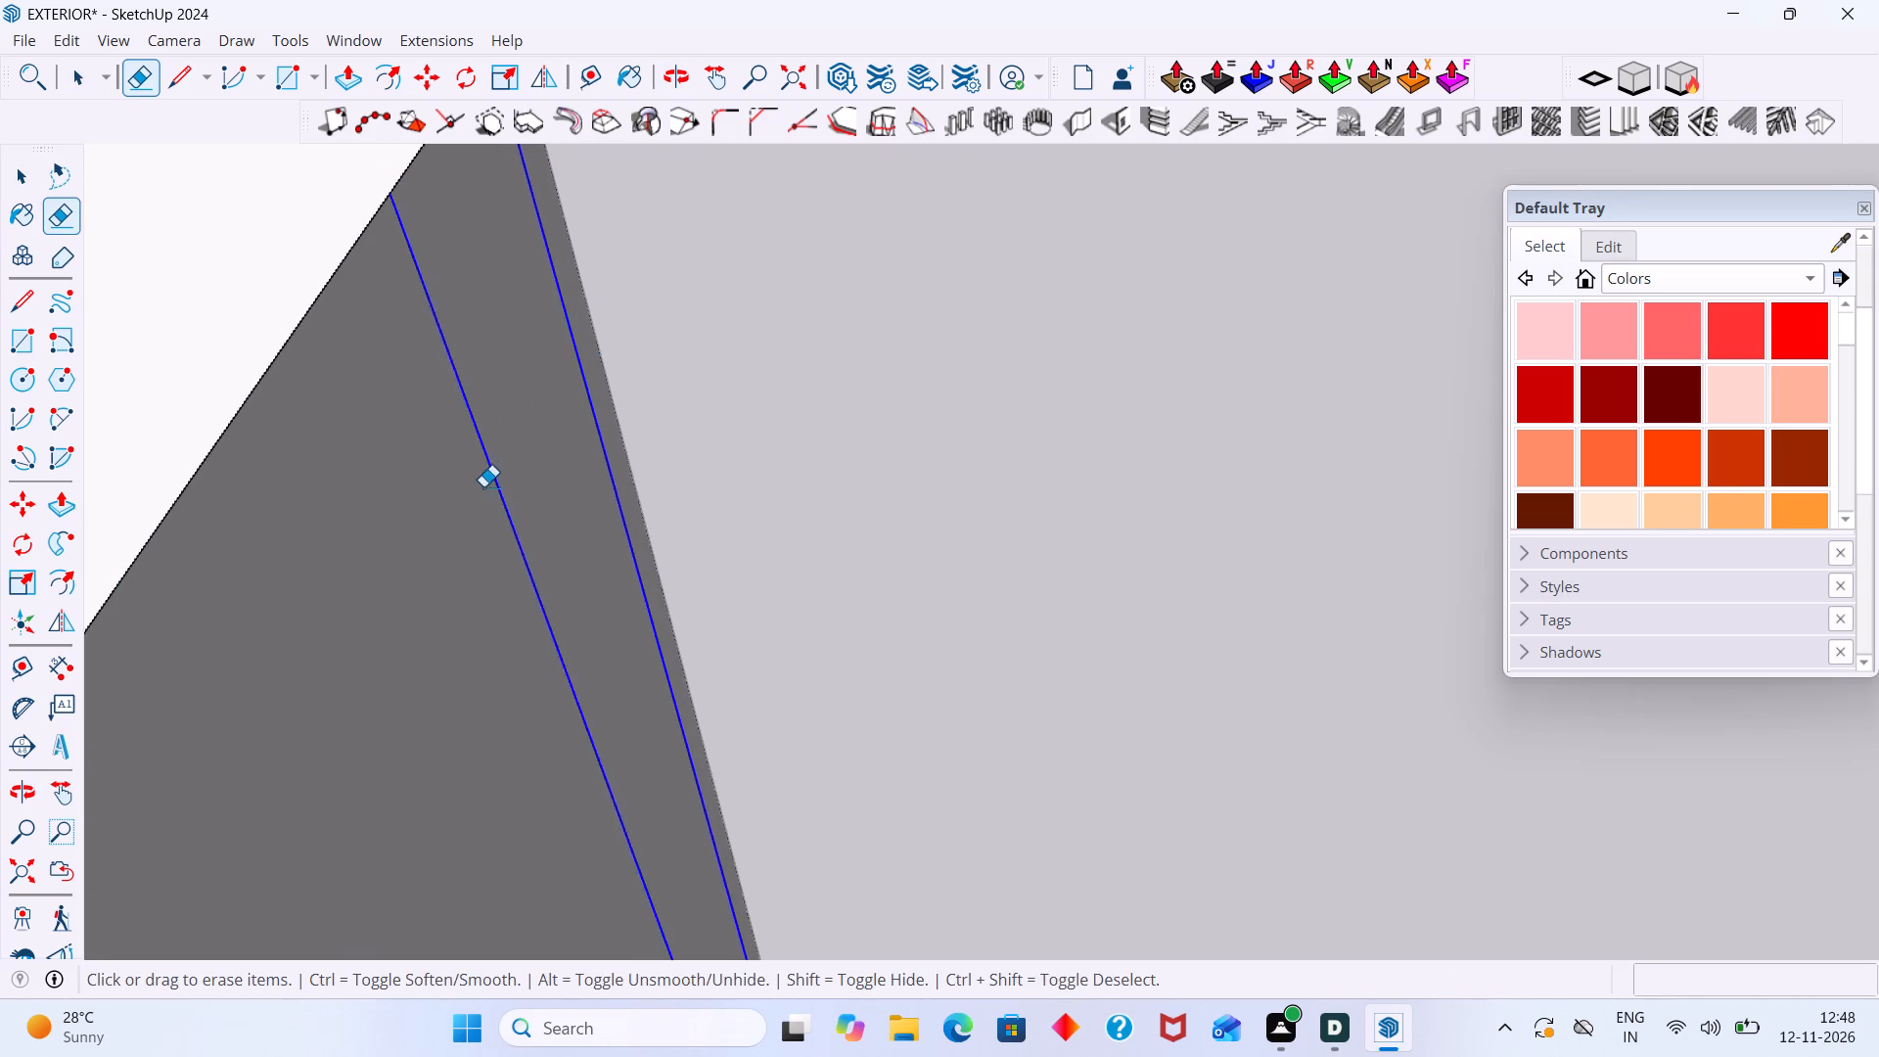
{"action": "left_click_drag", "start_coordinate": [483, 486], "coordinate": [478, 485]}
{"action": "scroll", "coordinate": [488, 472], "scroll_direction": "down", "scroll_amount": 12}
{"action": "middle_click_drag", "start_coordinate": [744, 603], "coordinate": [1296, 670]}
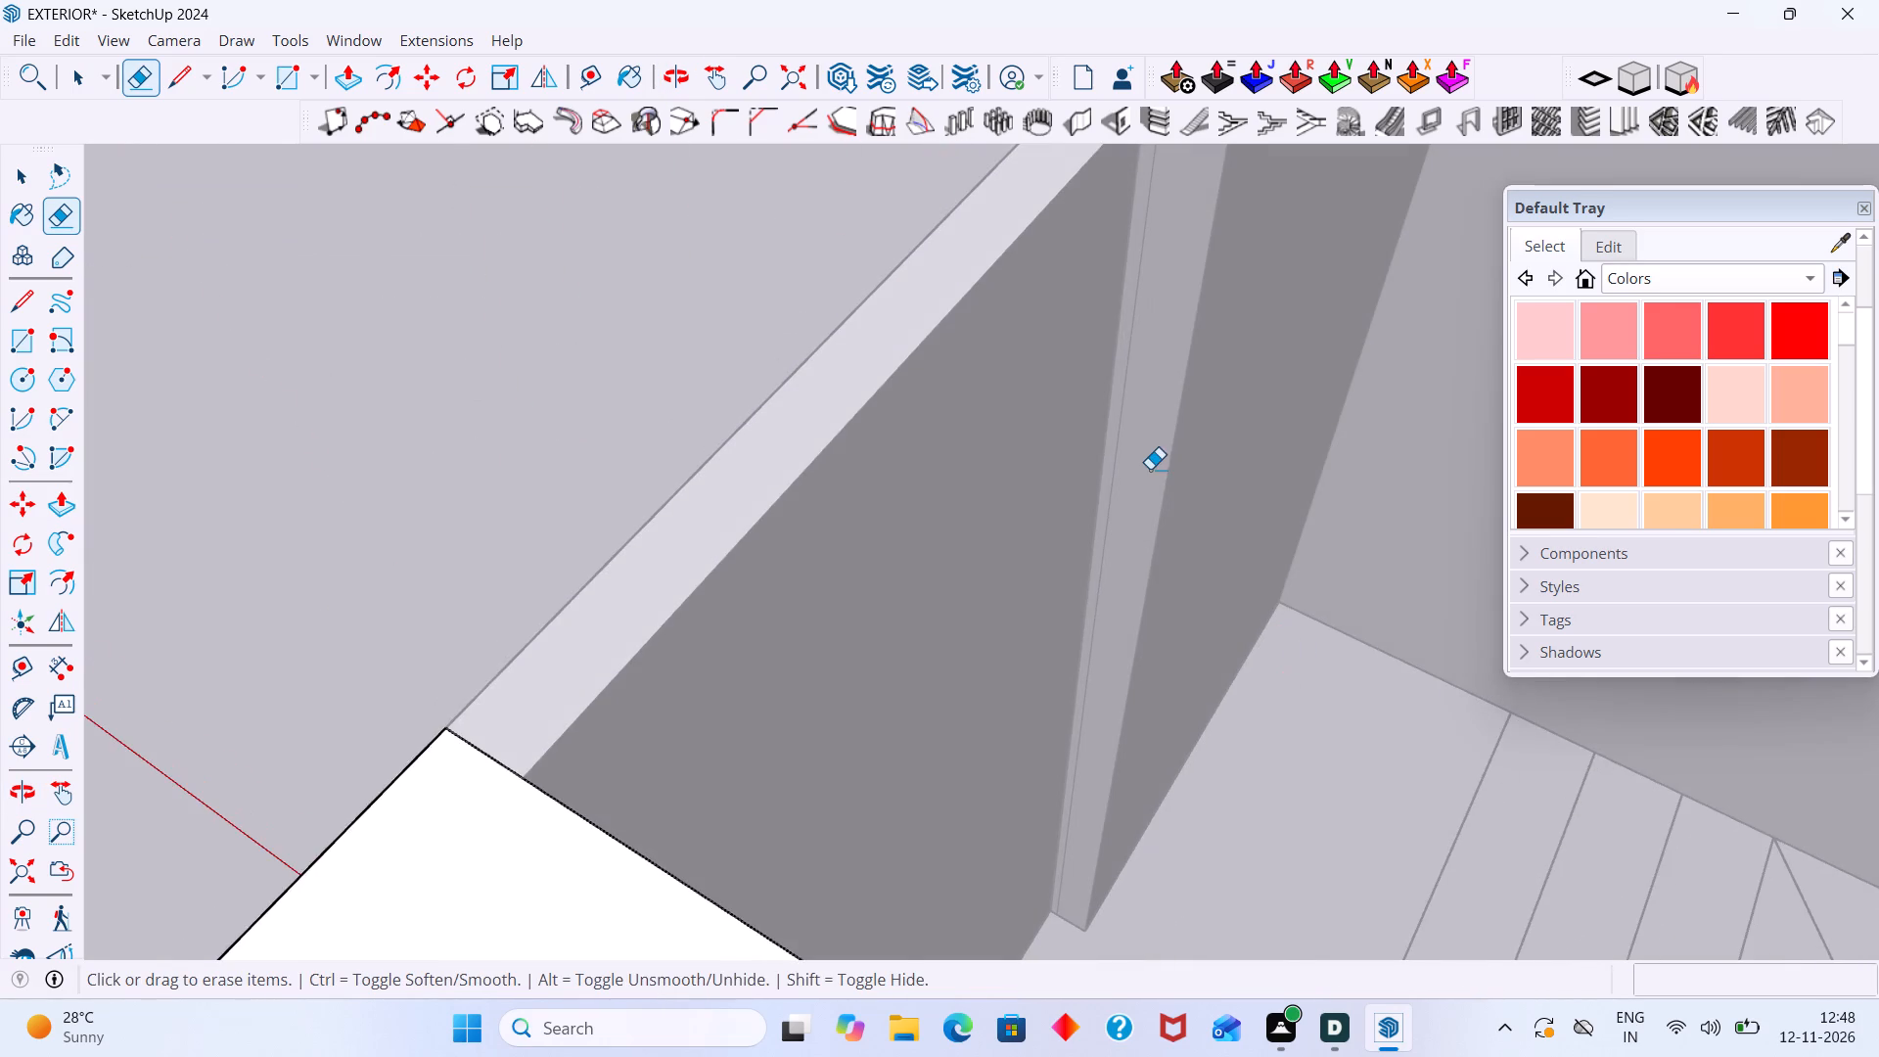
{"action": "scroll", "coordinate": [1147, 458], "scroll_direction": "down", "scroll_amount": 1}
{"action": "key", "text": "space"}
{"action": "left_click", "coordinate": [719, 300]}
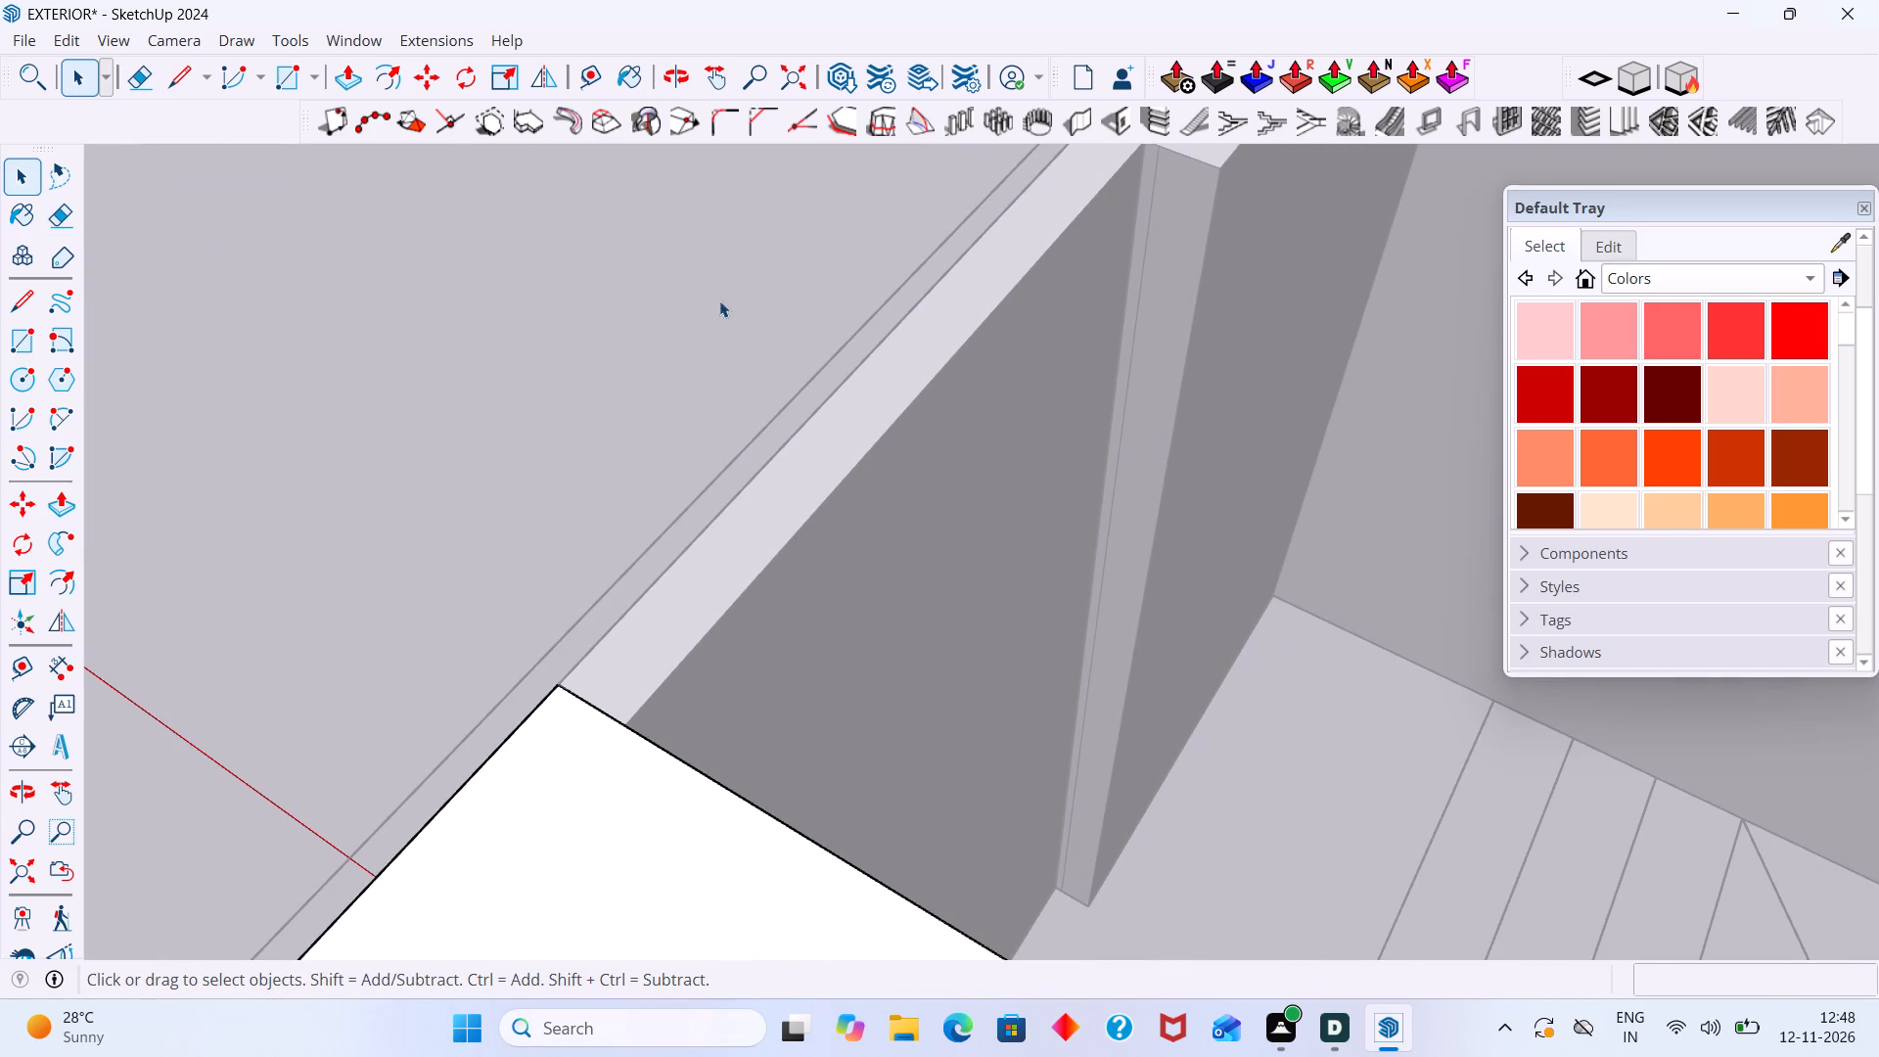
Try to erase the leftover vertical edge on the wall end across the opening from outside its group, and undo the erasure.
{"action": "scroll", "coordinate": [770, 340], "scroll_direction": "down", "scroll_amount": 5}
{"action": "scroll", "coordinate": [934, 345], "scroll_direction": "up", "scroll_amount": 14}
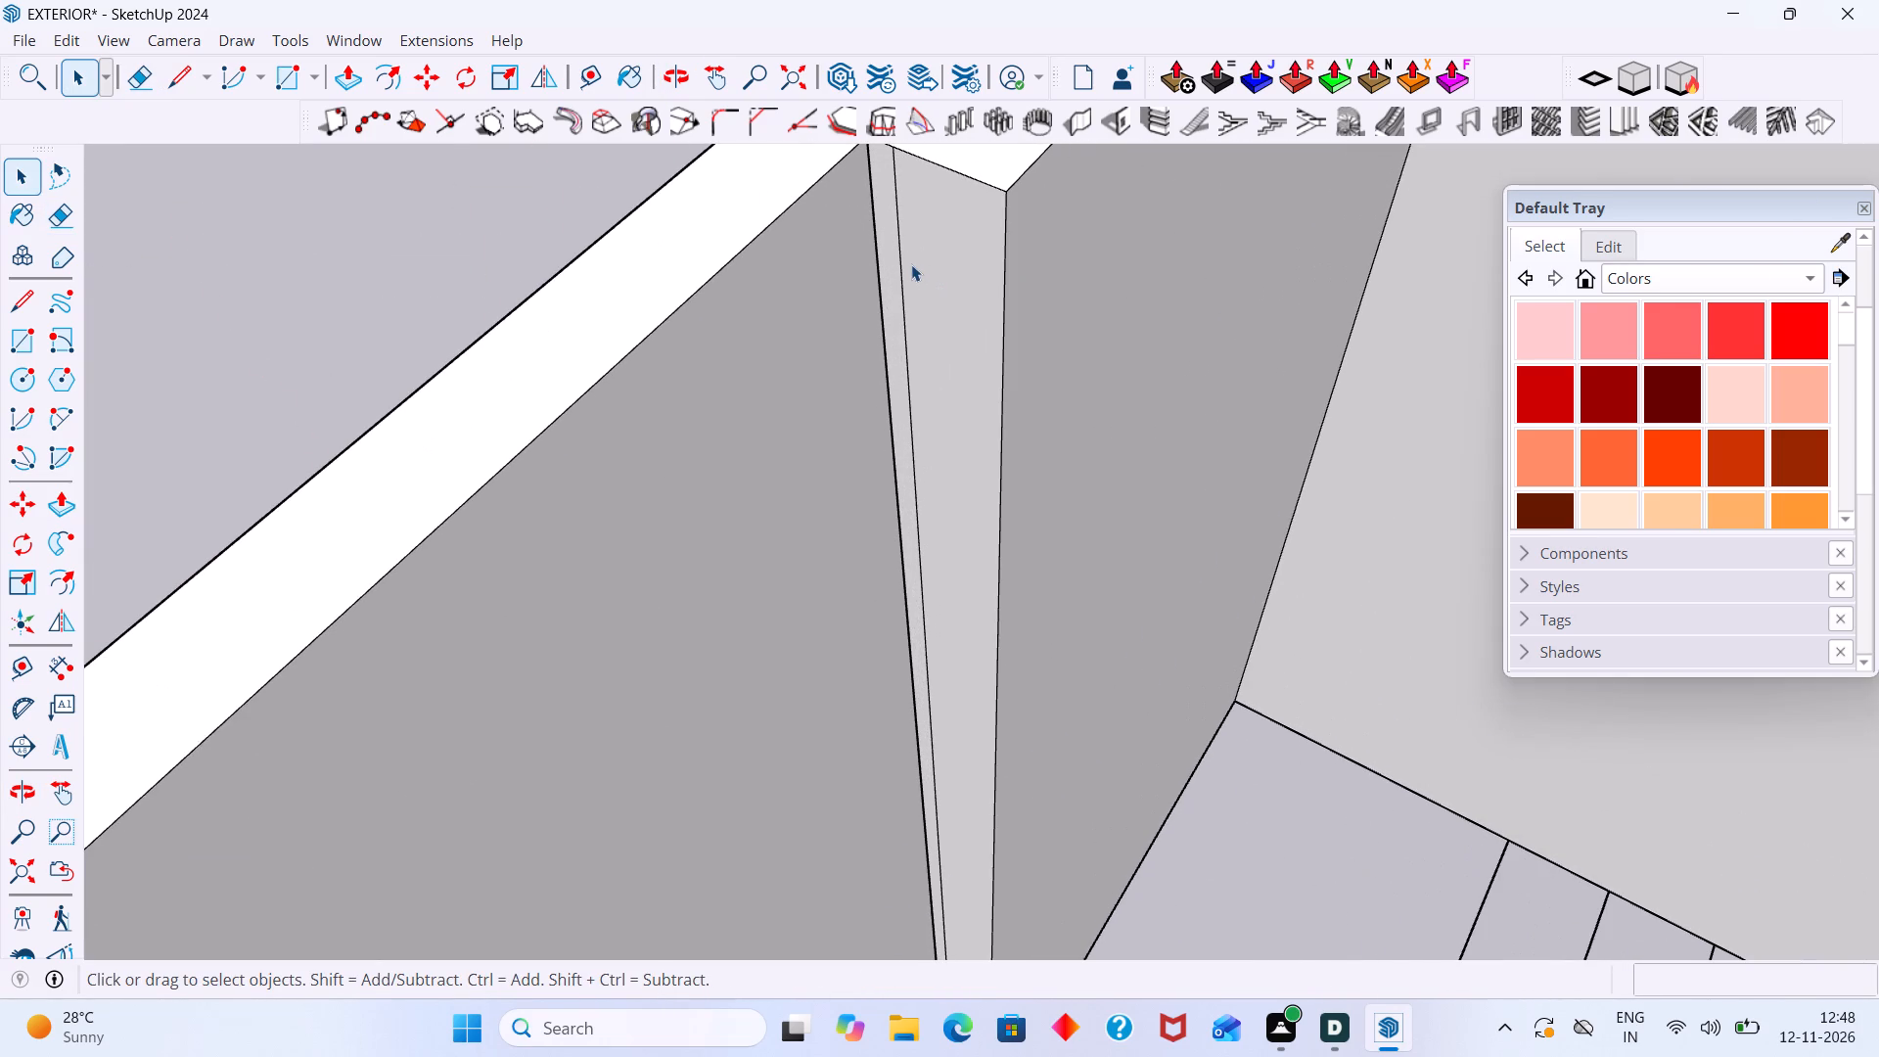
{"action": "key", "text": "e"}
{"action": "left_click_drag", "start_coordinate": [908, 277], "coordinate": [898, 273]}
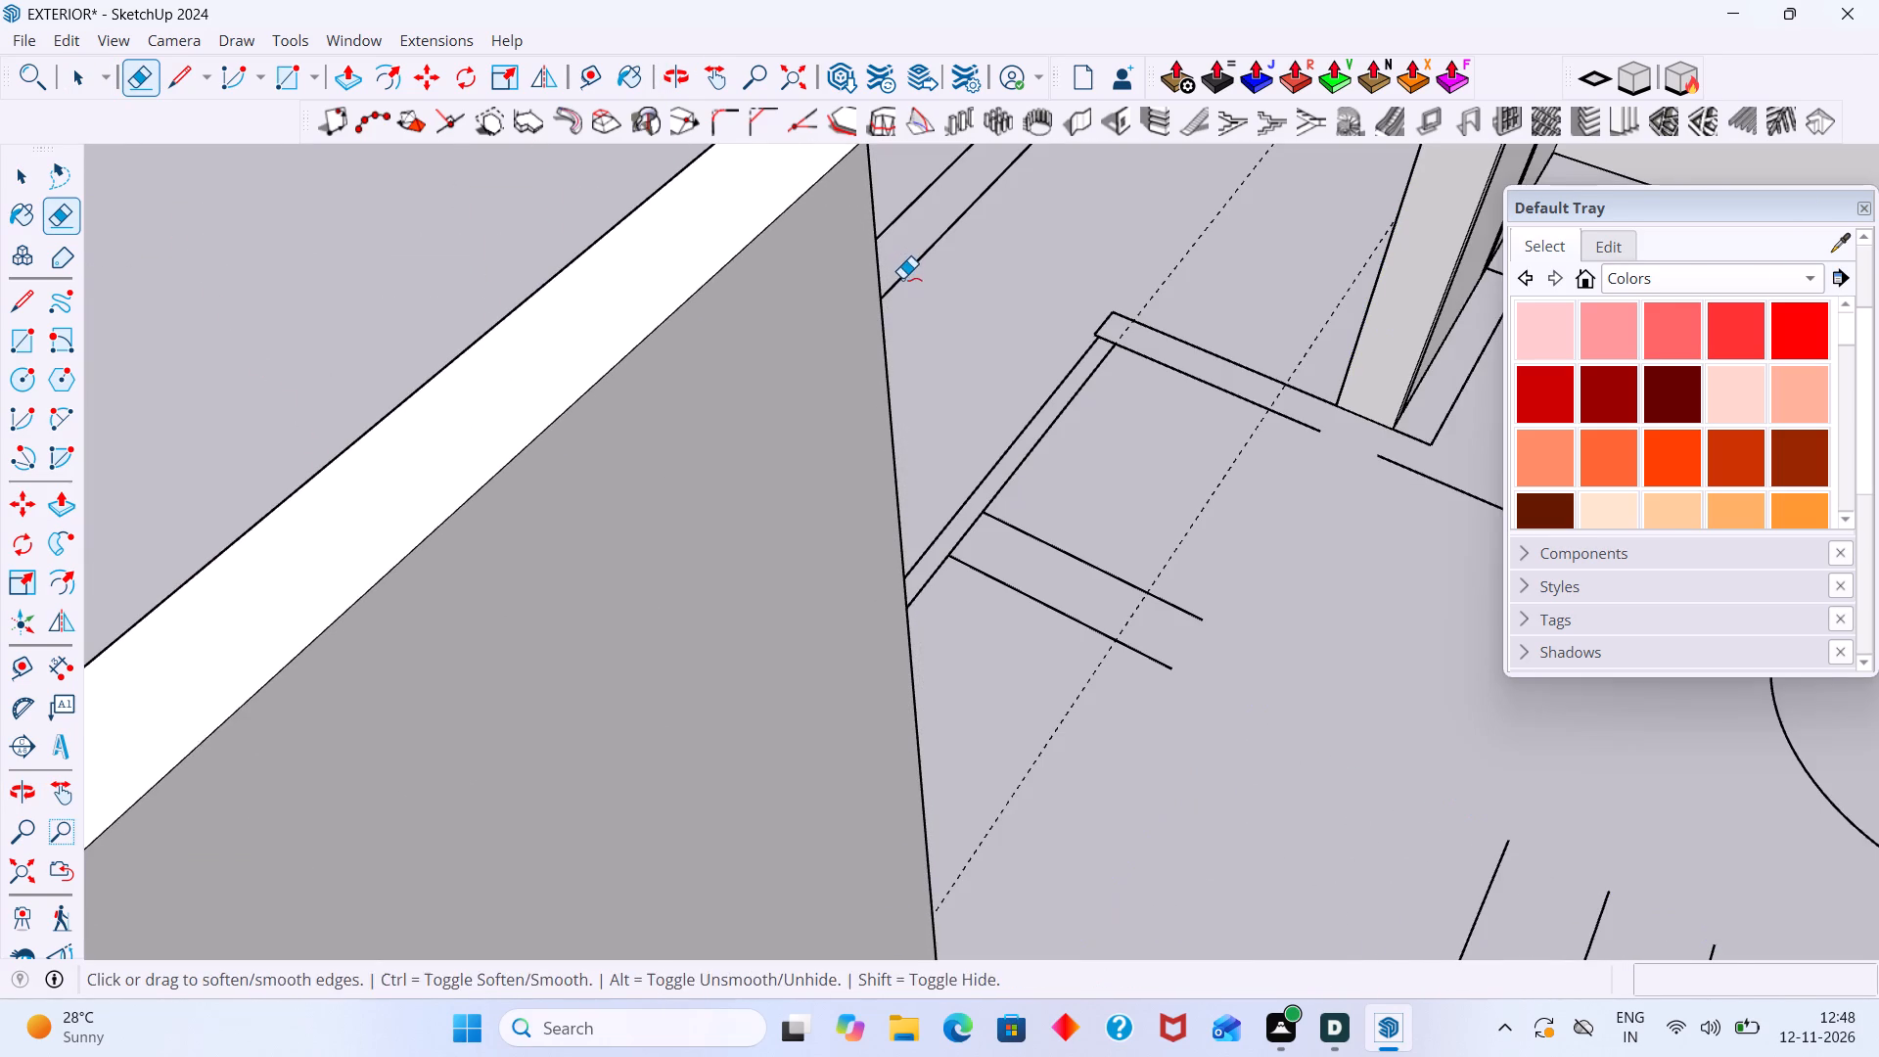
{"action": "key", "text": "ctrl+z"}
Open that wall's group, erase the leftover vertical edge on its end face at the opening, and close the group.
{"action": "key", "text": "space"}
{"action": "double_click", "coordinate": [917, 300]}
{"action": "key", "text": "e"}
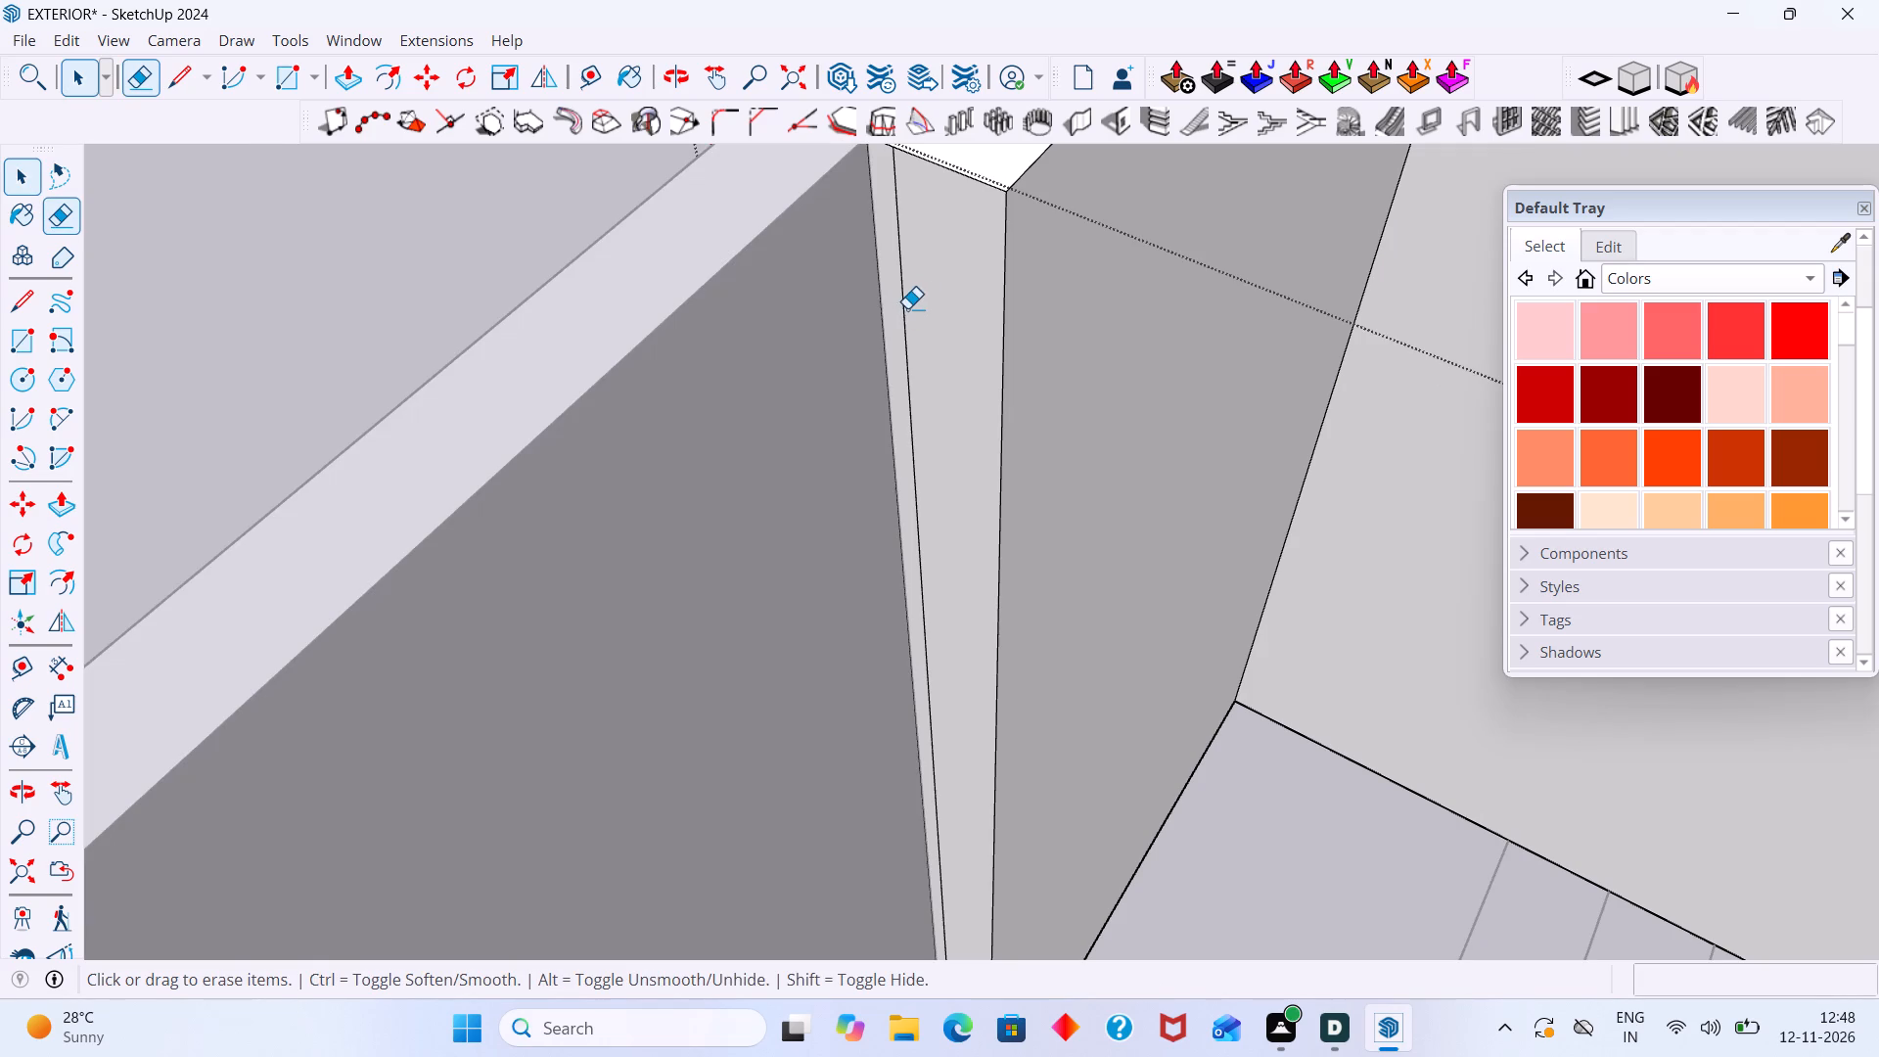
{"action": "left_click_drag", "start_coordinate": [913, 307], "coordinate": [897, 296]}
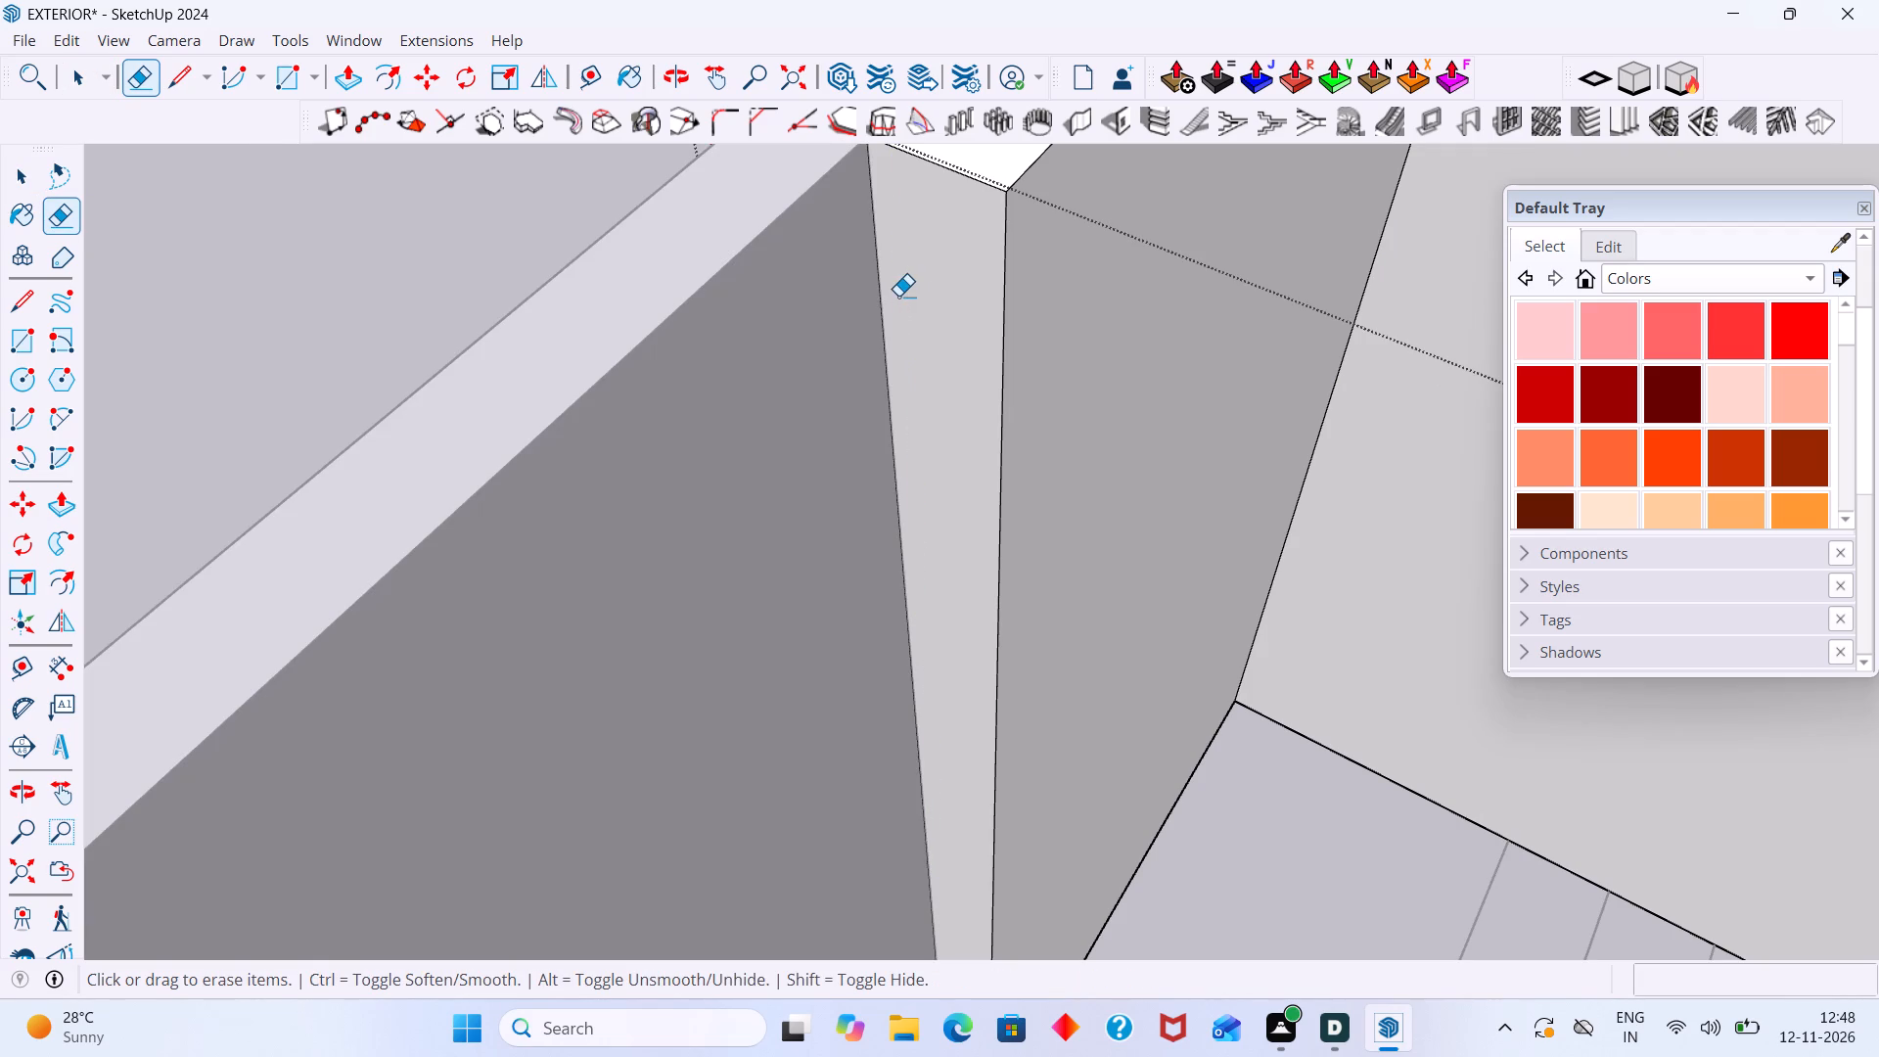
{"action": "key", "text": "space"}
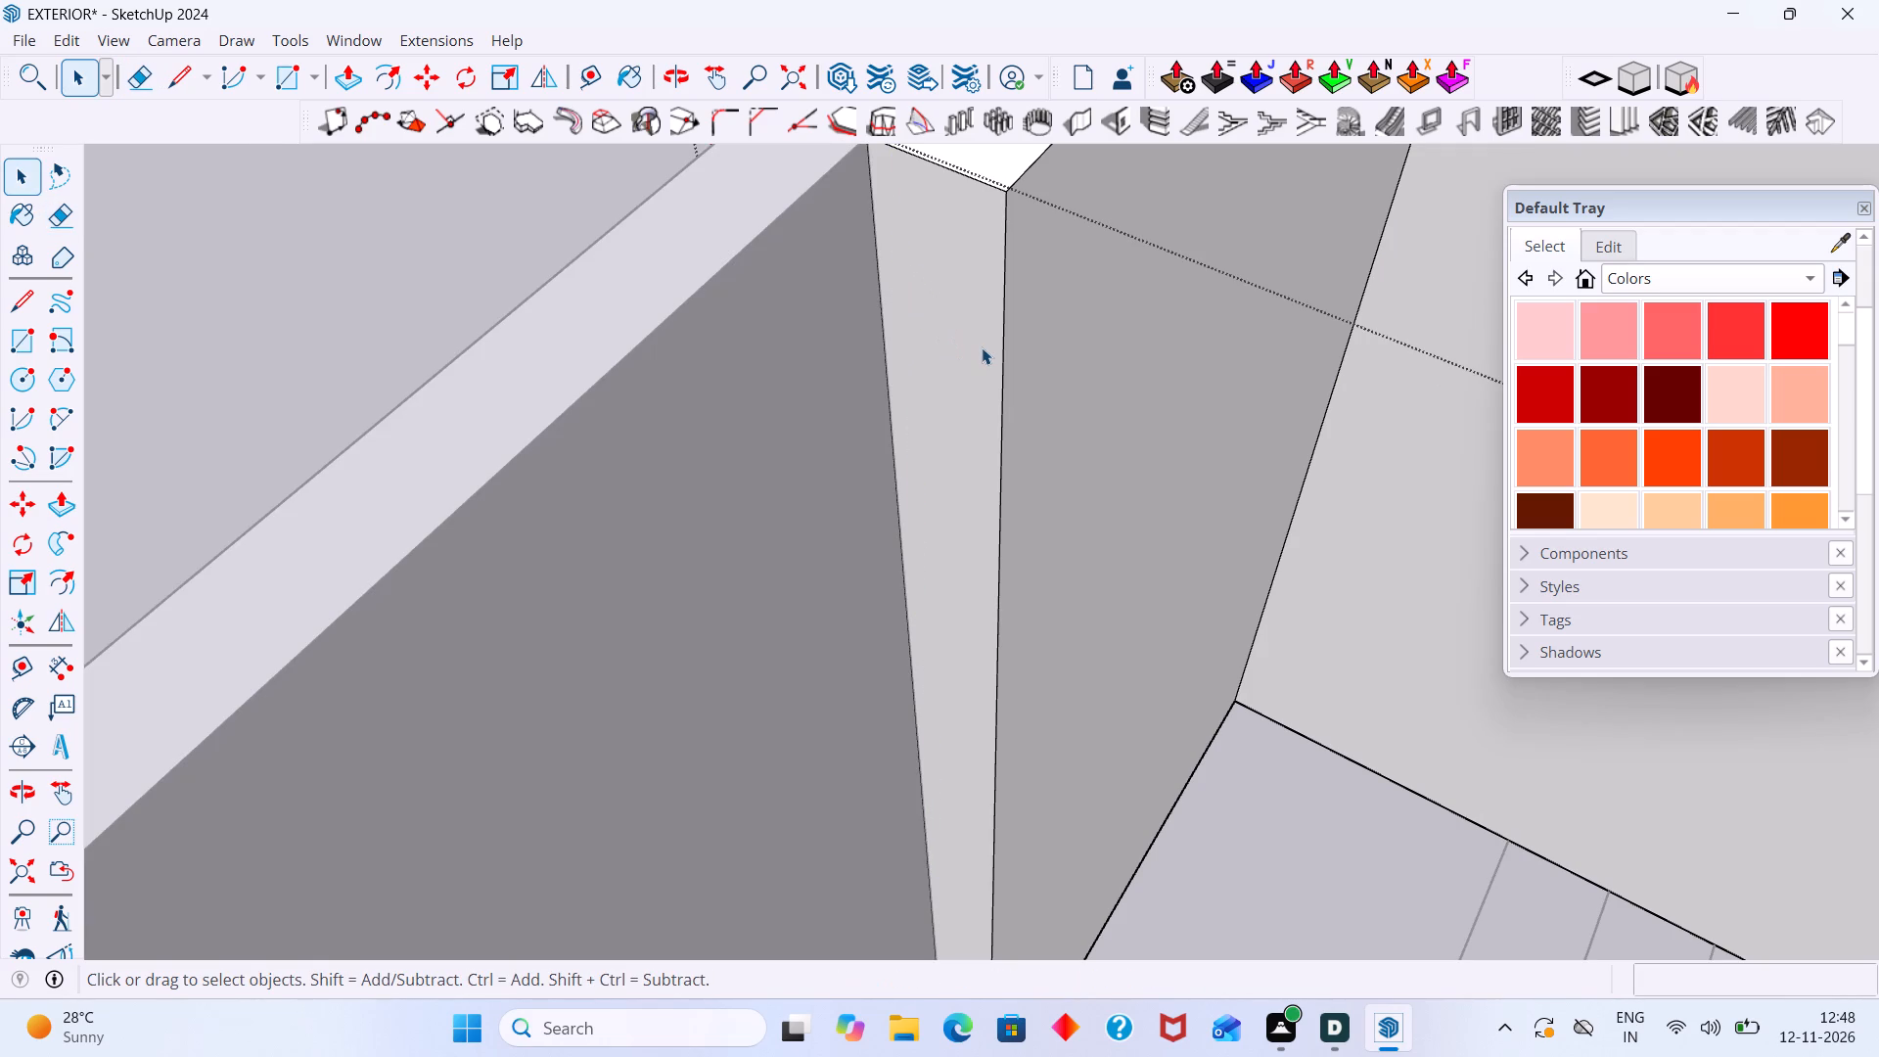
{"action": "scroll", "coordinate": [977, 358], "scroll_direction": "down", "scroll_amount": 15}
{"action": "left_click", "coordinate": [673, 337]}
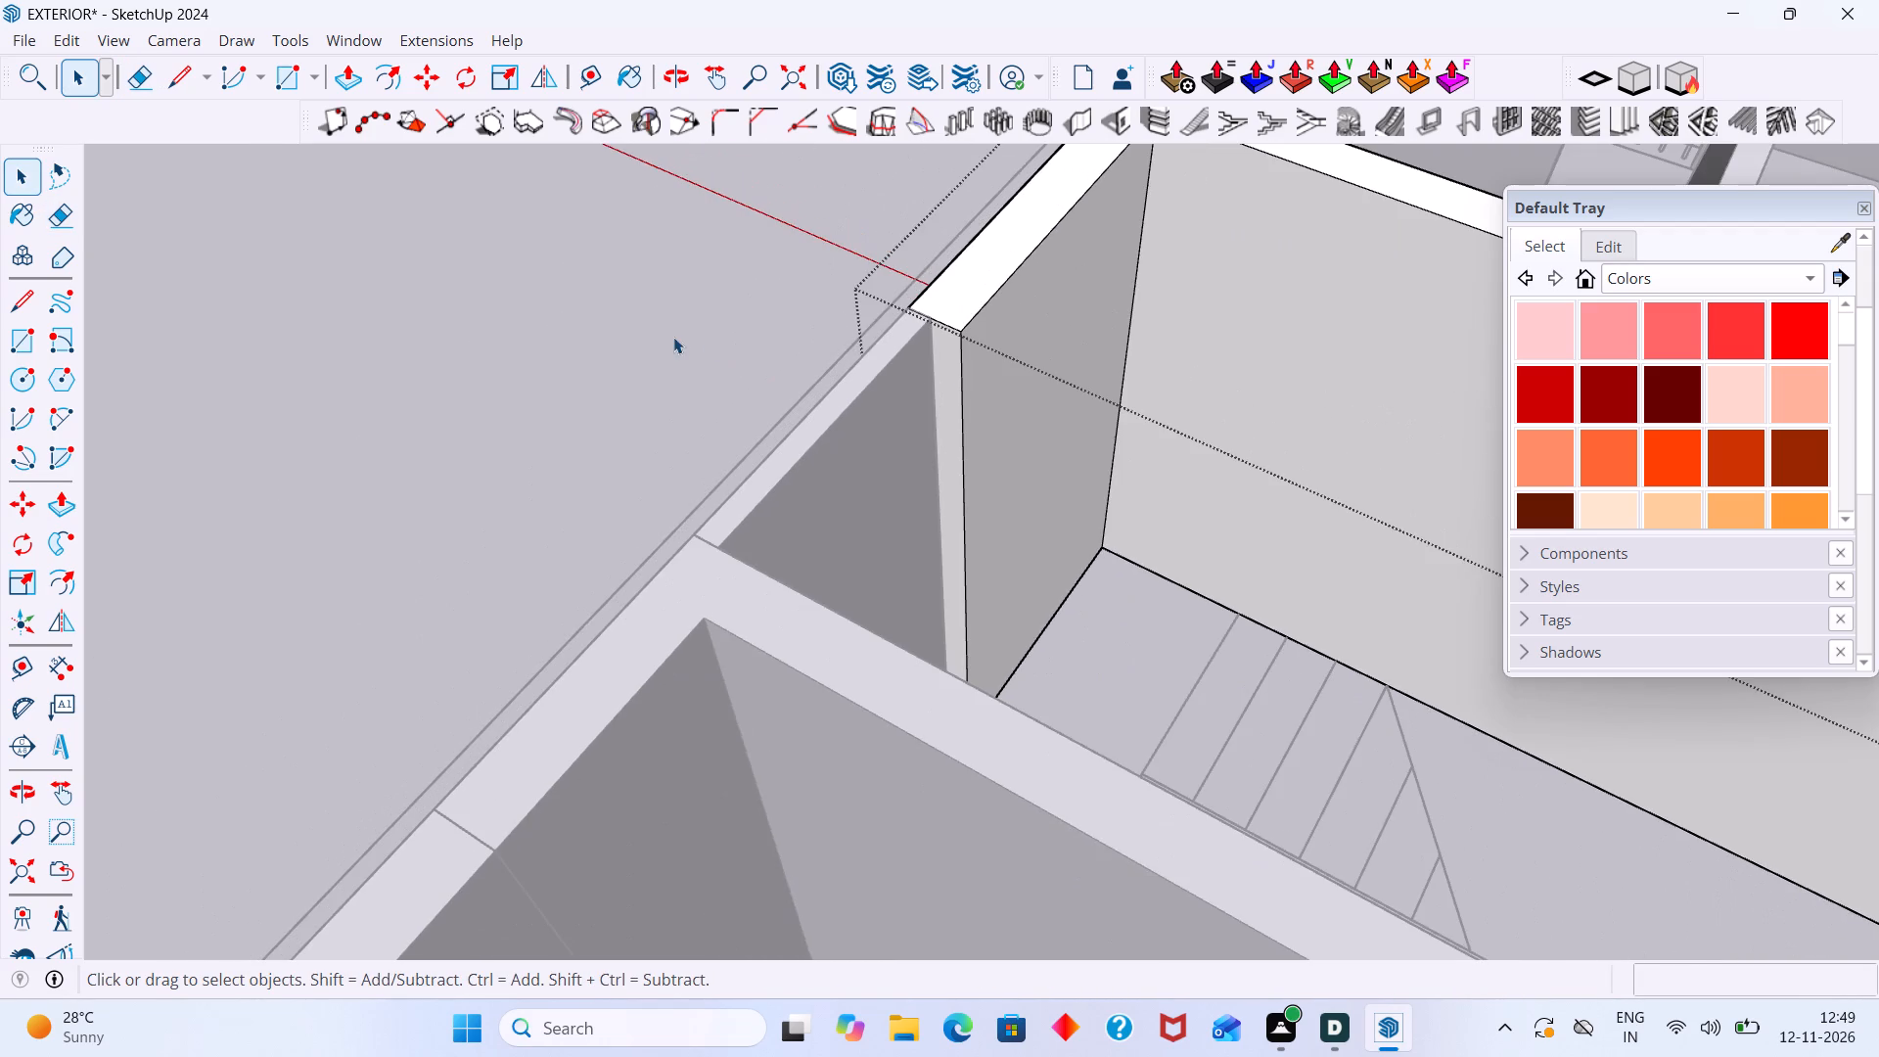
Inside the staircase room's remaining filler block, Push/Pull the inner face into the room, flush with the adjoining wall.
{"action": "middle_click_drag", "start_coordinate": [859, 436], "coordinate": [663, 399]}
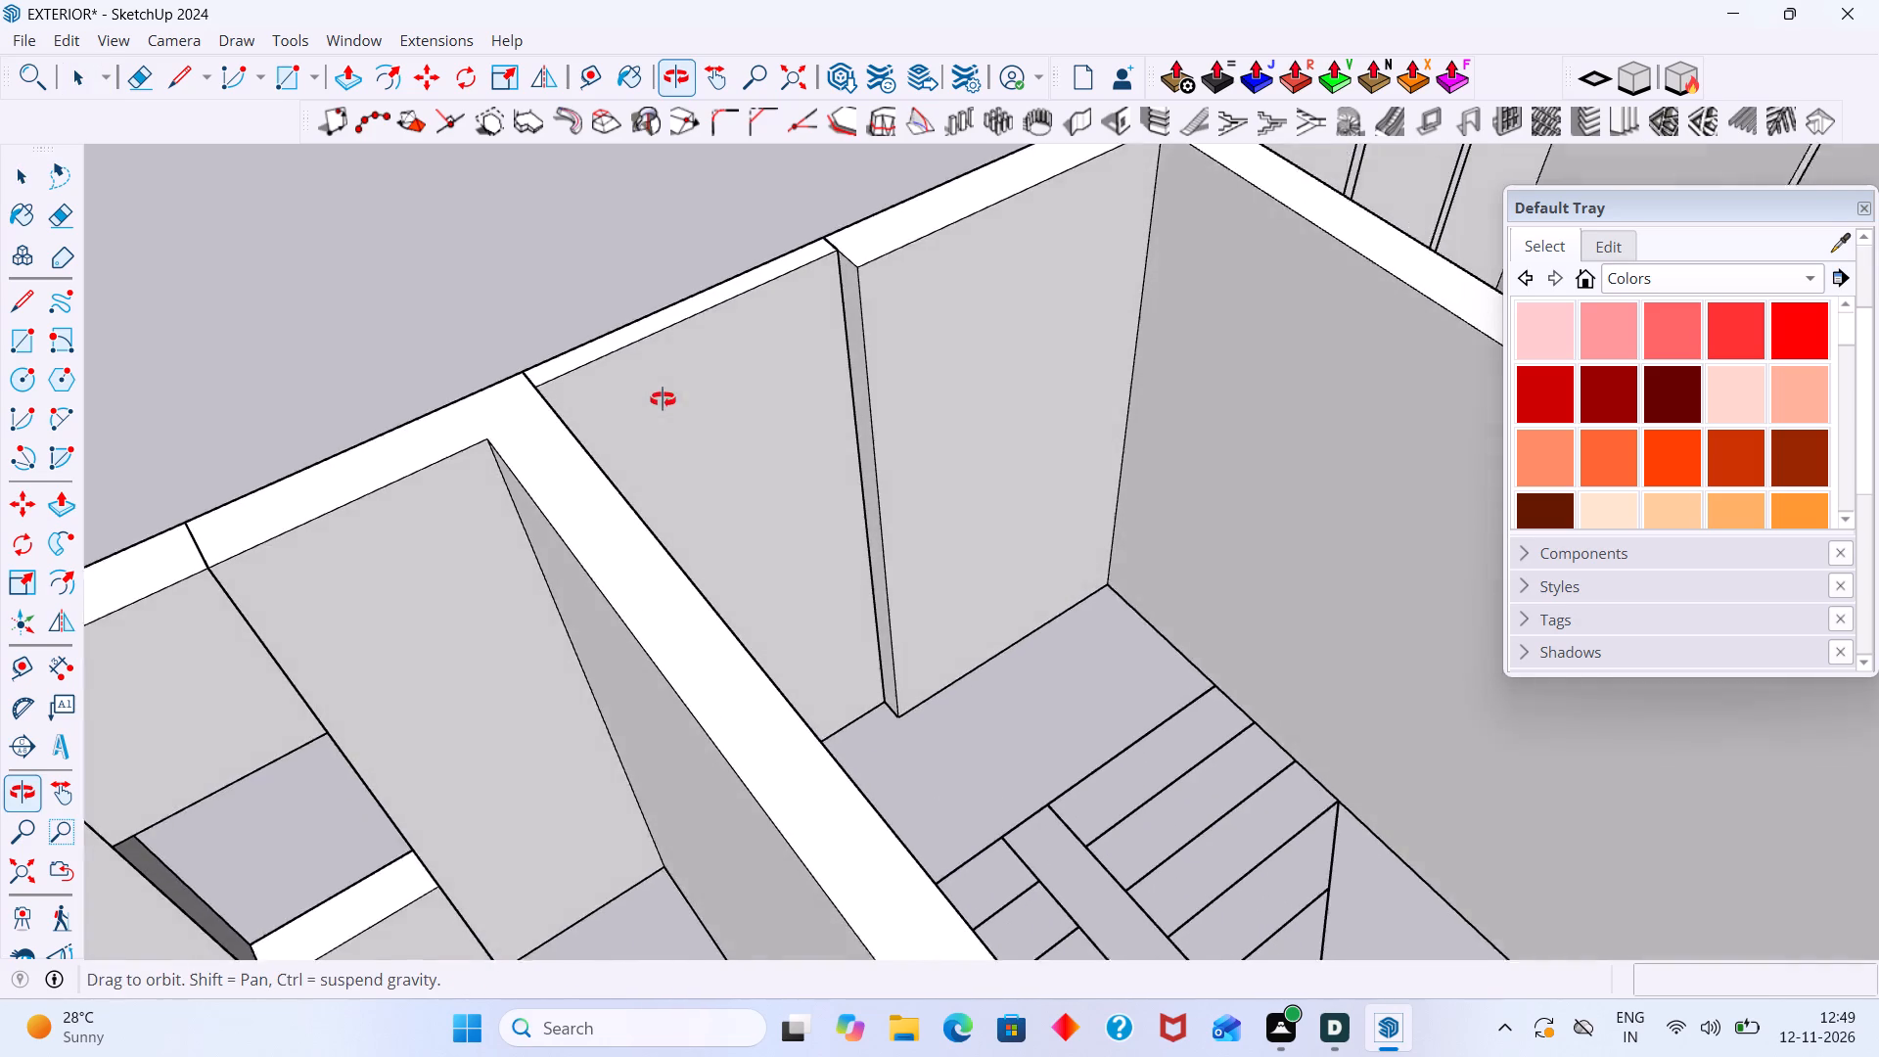
{"action": "middle_click_drag", "start_coordinate": [663, 399], "coordinate": [658, 392]}
{"action": "scroll", "coordinate": [667, 373], "scroll_direction": "up", "scroll_amount": 1}
{"action": "scroll", "coordinate": [671, 357], "scroll_direction": "down", "scroll_amount": 2}
{"action": "middle_click_drag", "start_coordinate": [669, 355], "coordinate": [667, 492], "text": "shift"}
{"action": "scroll", "coordinate": [674, 483], "scroll_direction": "up", "scroll_amount": 11}
{"action": "double_click", "coordinate": [686, 483]}
{"action": "scroll", "coordinate": [685, 514], "scroll_direction": "up", "scroll_amount": 2}
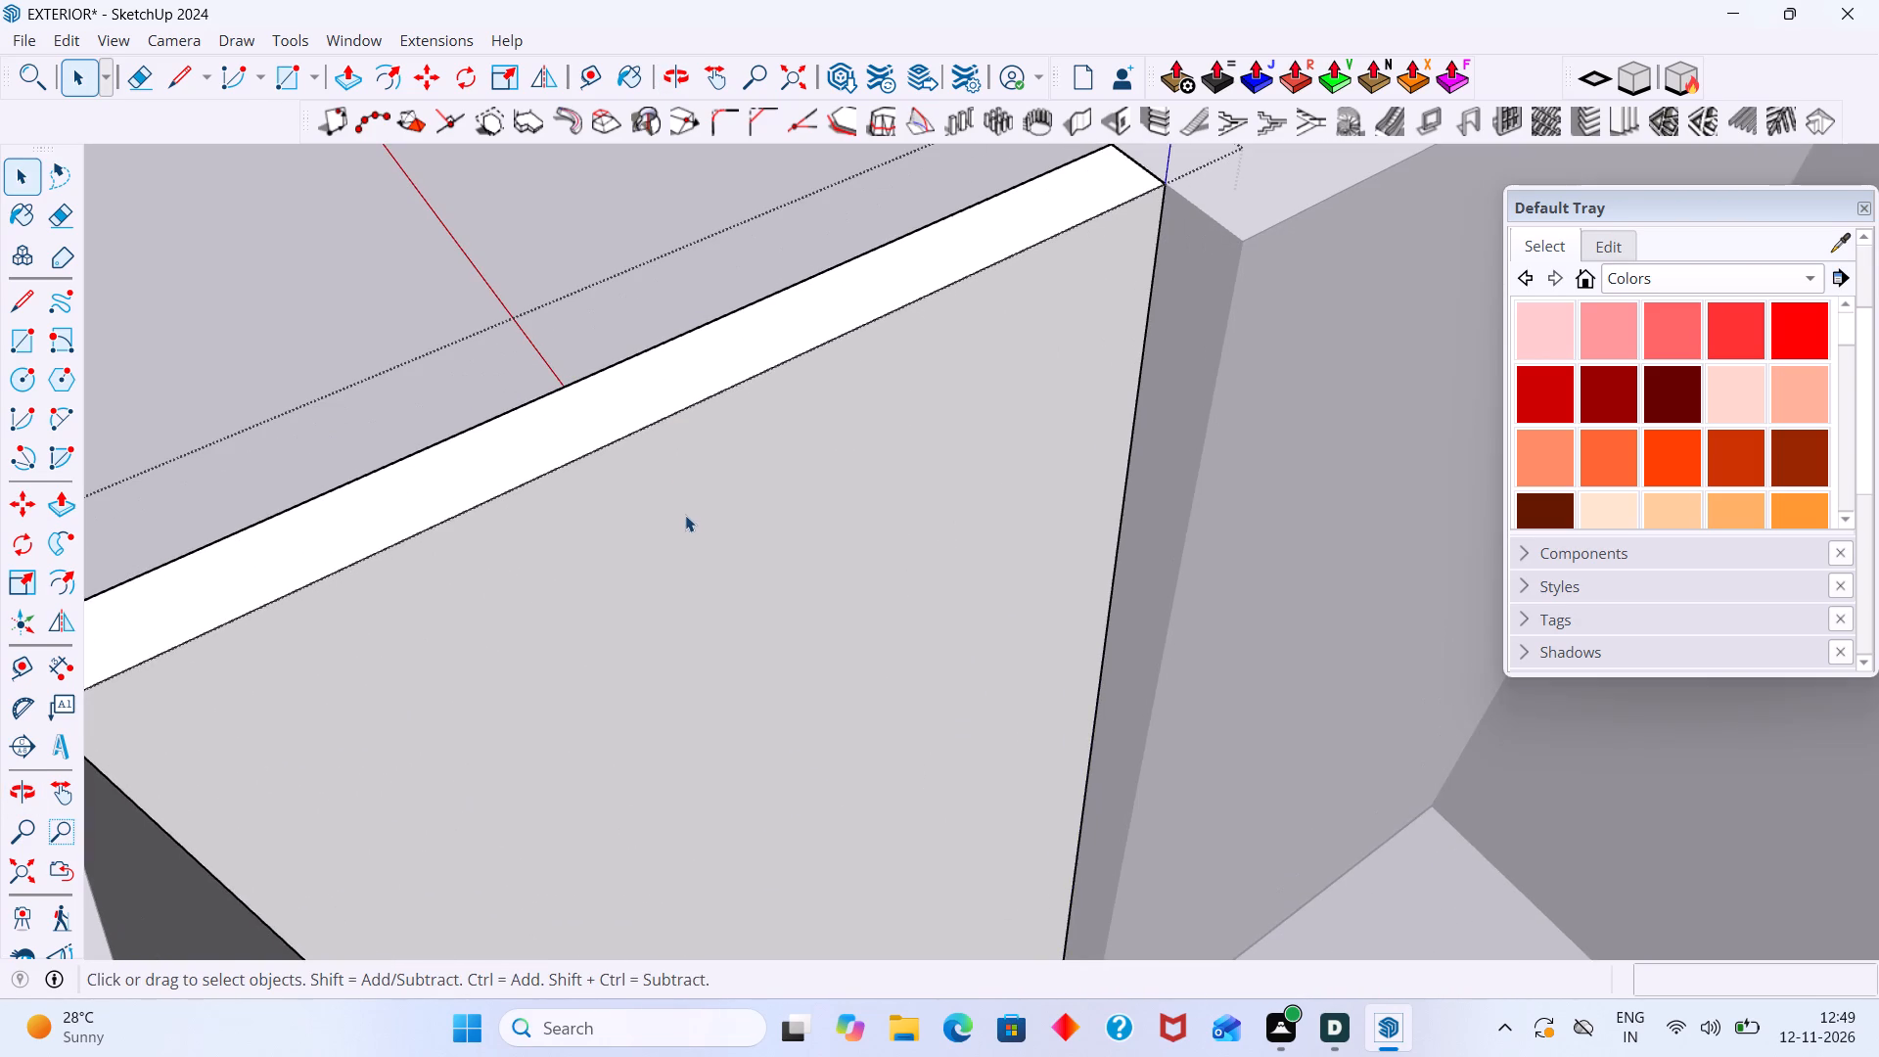
{"action": "left_click", "coordinate": [685, 515]}
{"action": "key", "text": "p"}
{"action": "left_click", "coordinate": [670, 509]}
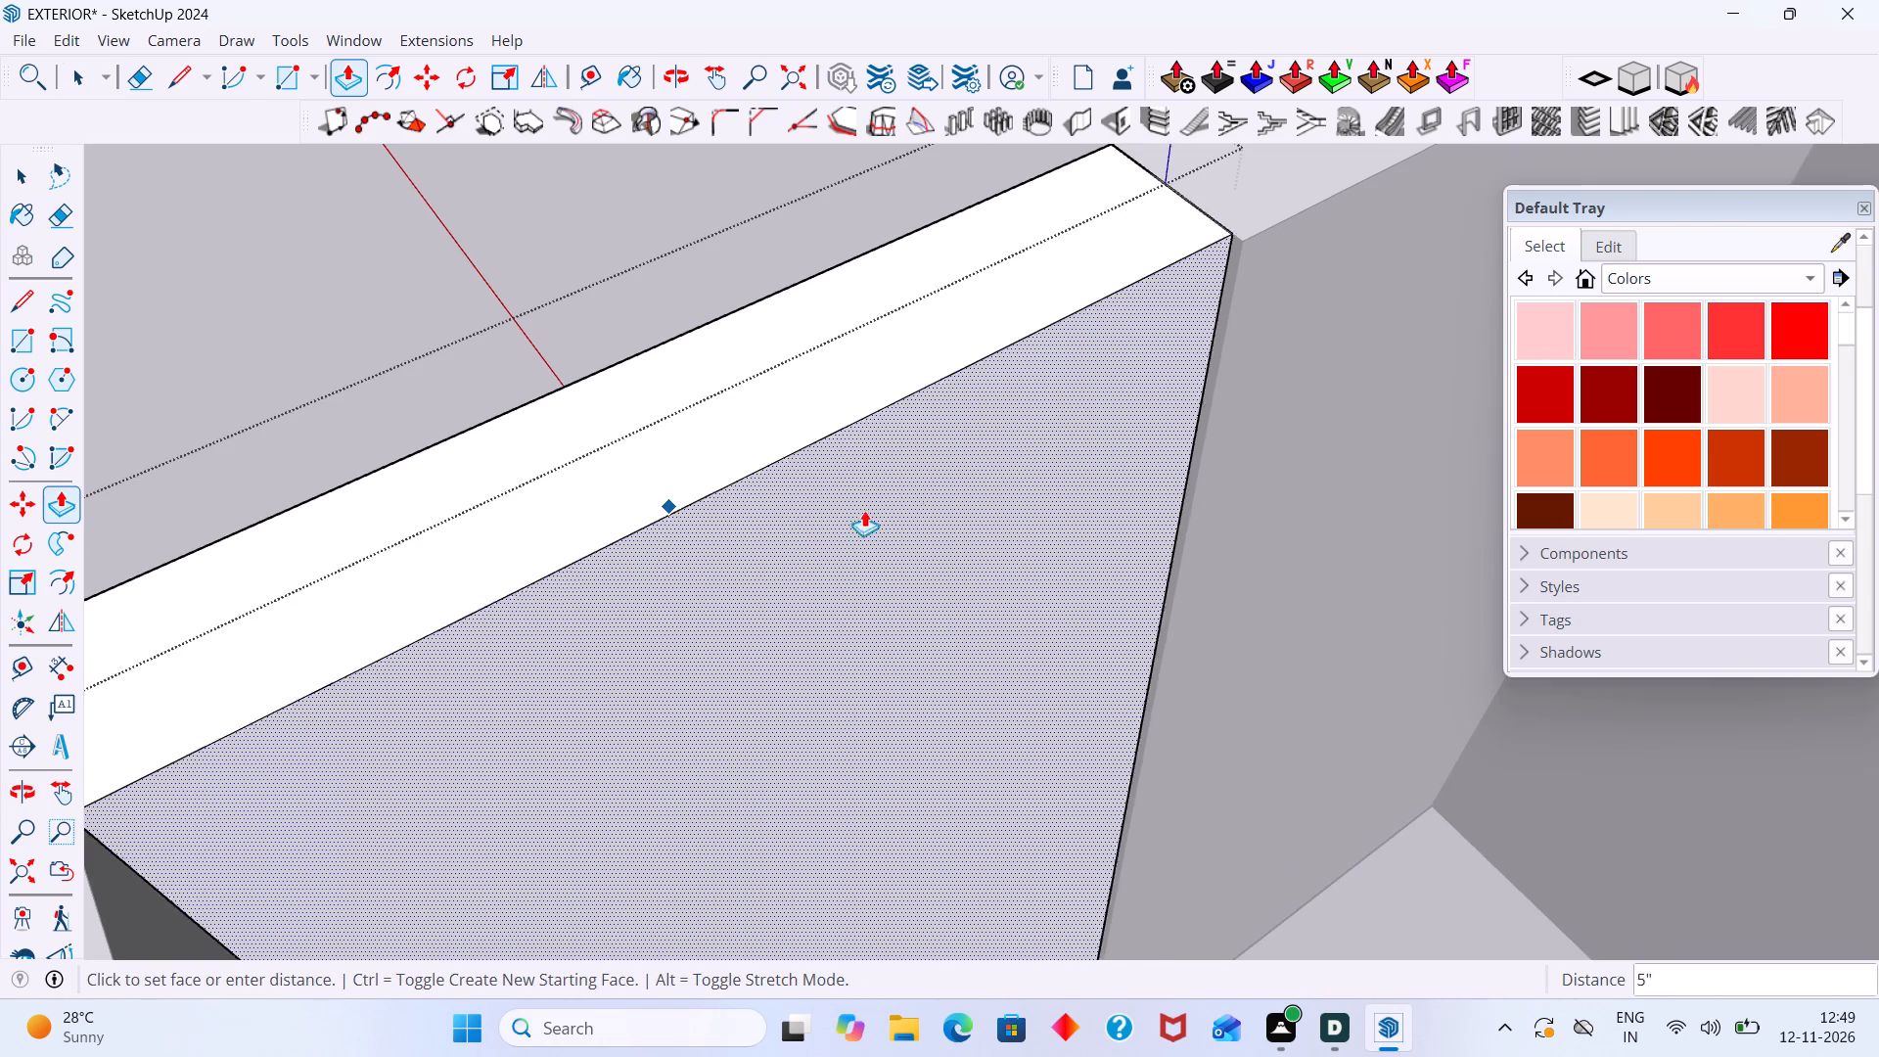
{"action": "left_click", "coordinate": [1234, 237]}
{"action": "key", "text": "space"}
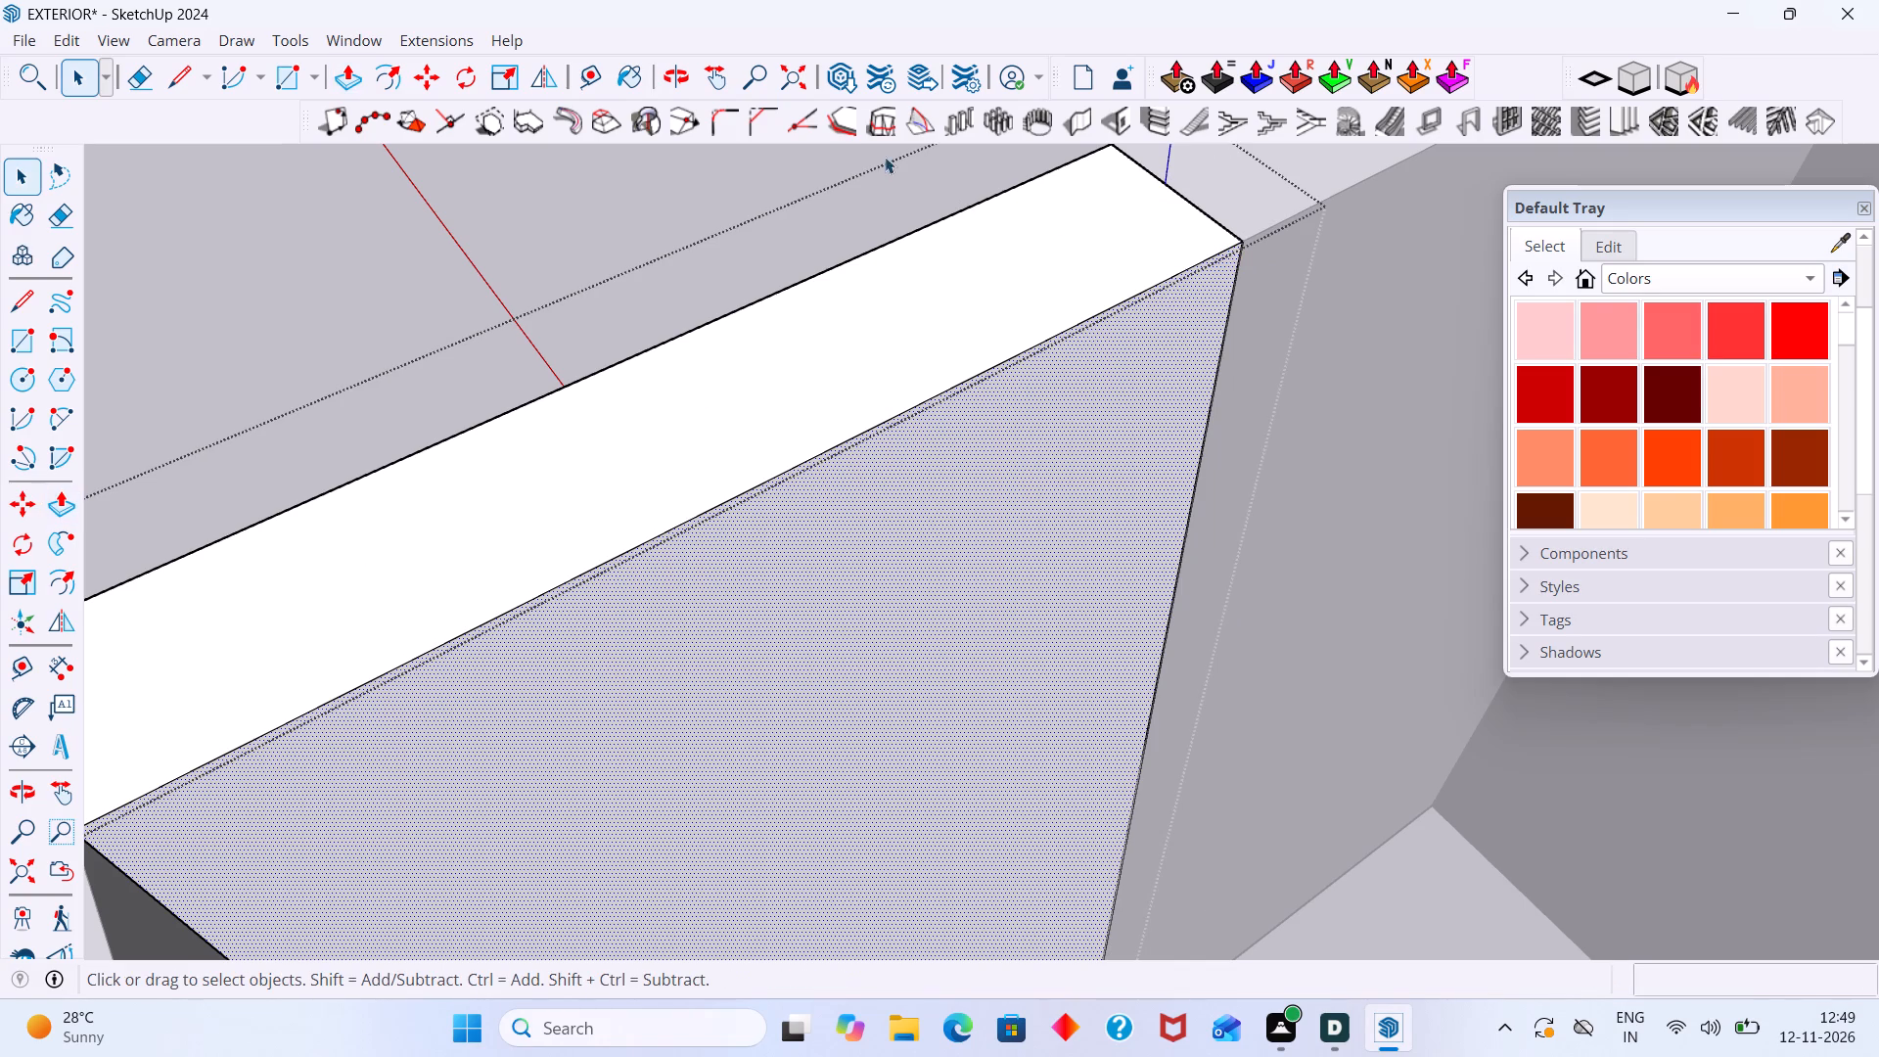
Close the group of the staircase room's filler block.
{"action": "left_click", "coordinate": [719, 168]}
Place horizontal guides on the staircase room's outer wall, 3' below its top and 3' above its base, matching the neighbouring window opening.
{"action": "scroll", "coordinate": [734, 178], "scroll_direction": "up", "scroll_amount": 1}
{"action": "scroll", "coordinate": [735, 179], "scroll_direction": "down", "scroll_amount": 15}
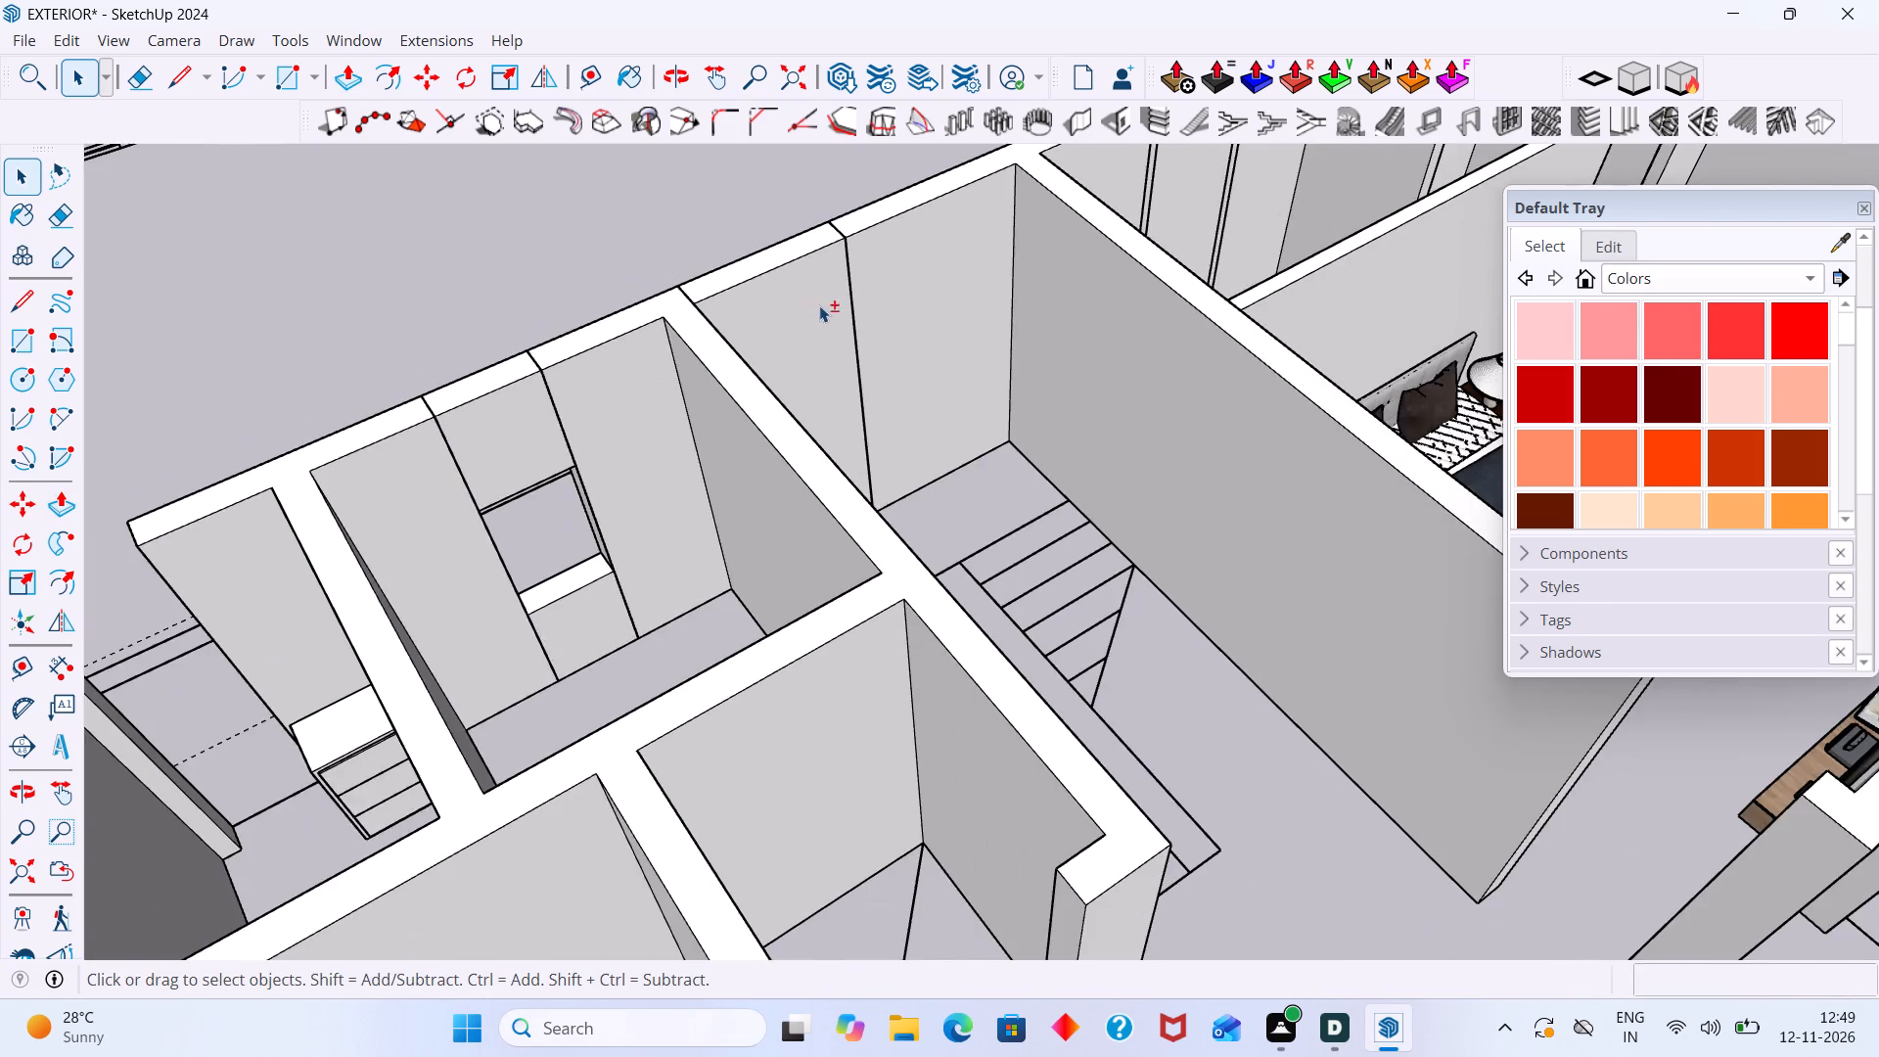
{"action": "middle_click_drag", "start_coordinate": [803, 350], "coordinate": [715, 543], "text": "shift"}
{"action": "middle_click_drag", "start_coordinate": [676, 543], "coordinate": [528, 520]}
{"action": "scroll", "coordinate": [605, 417], "scroll_direction": "up", "scroll_amount": 9}
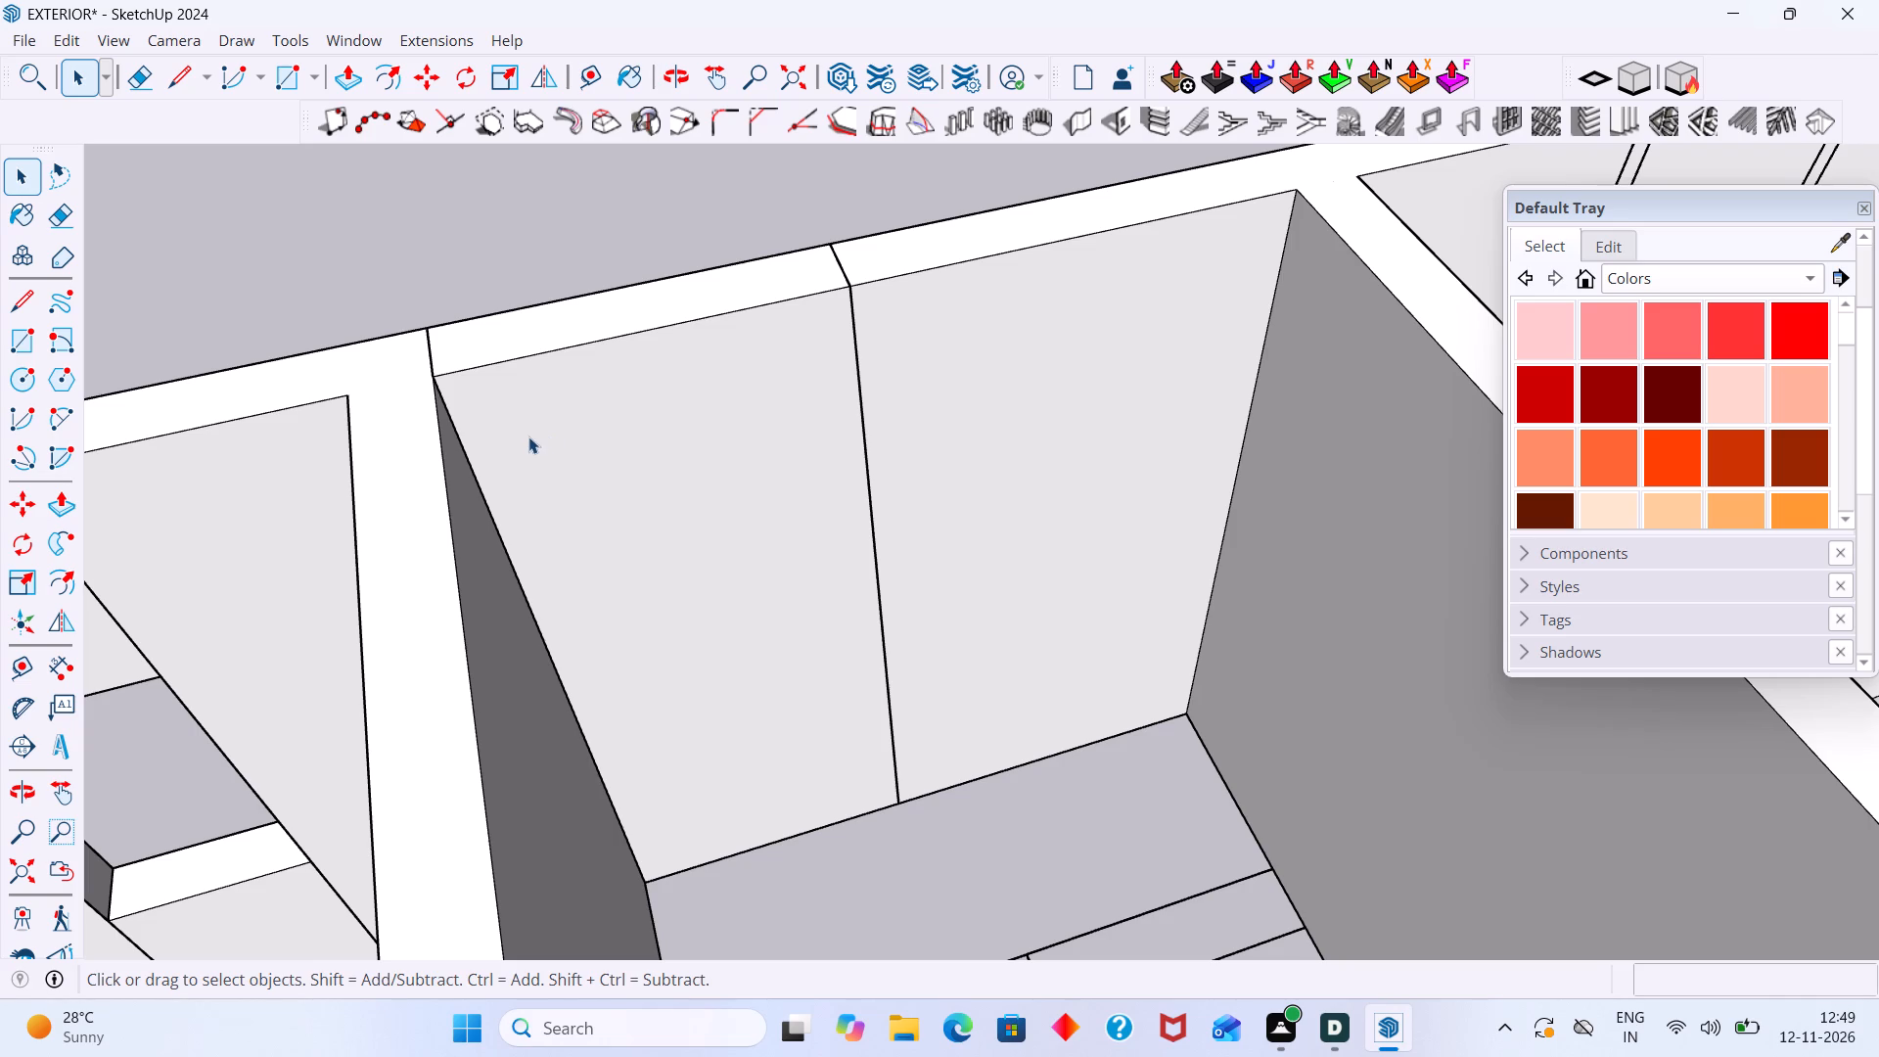
{"action": "scroll", "coordinate": [672, 397], "scroll_direction": "down", "scroll_amount": 8}
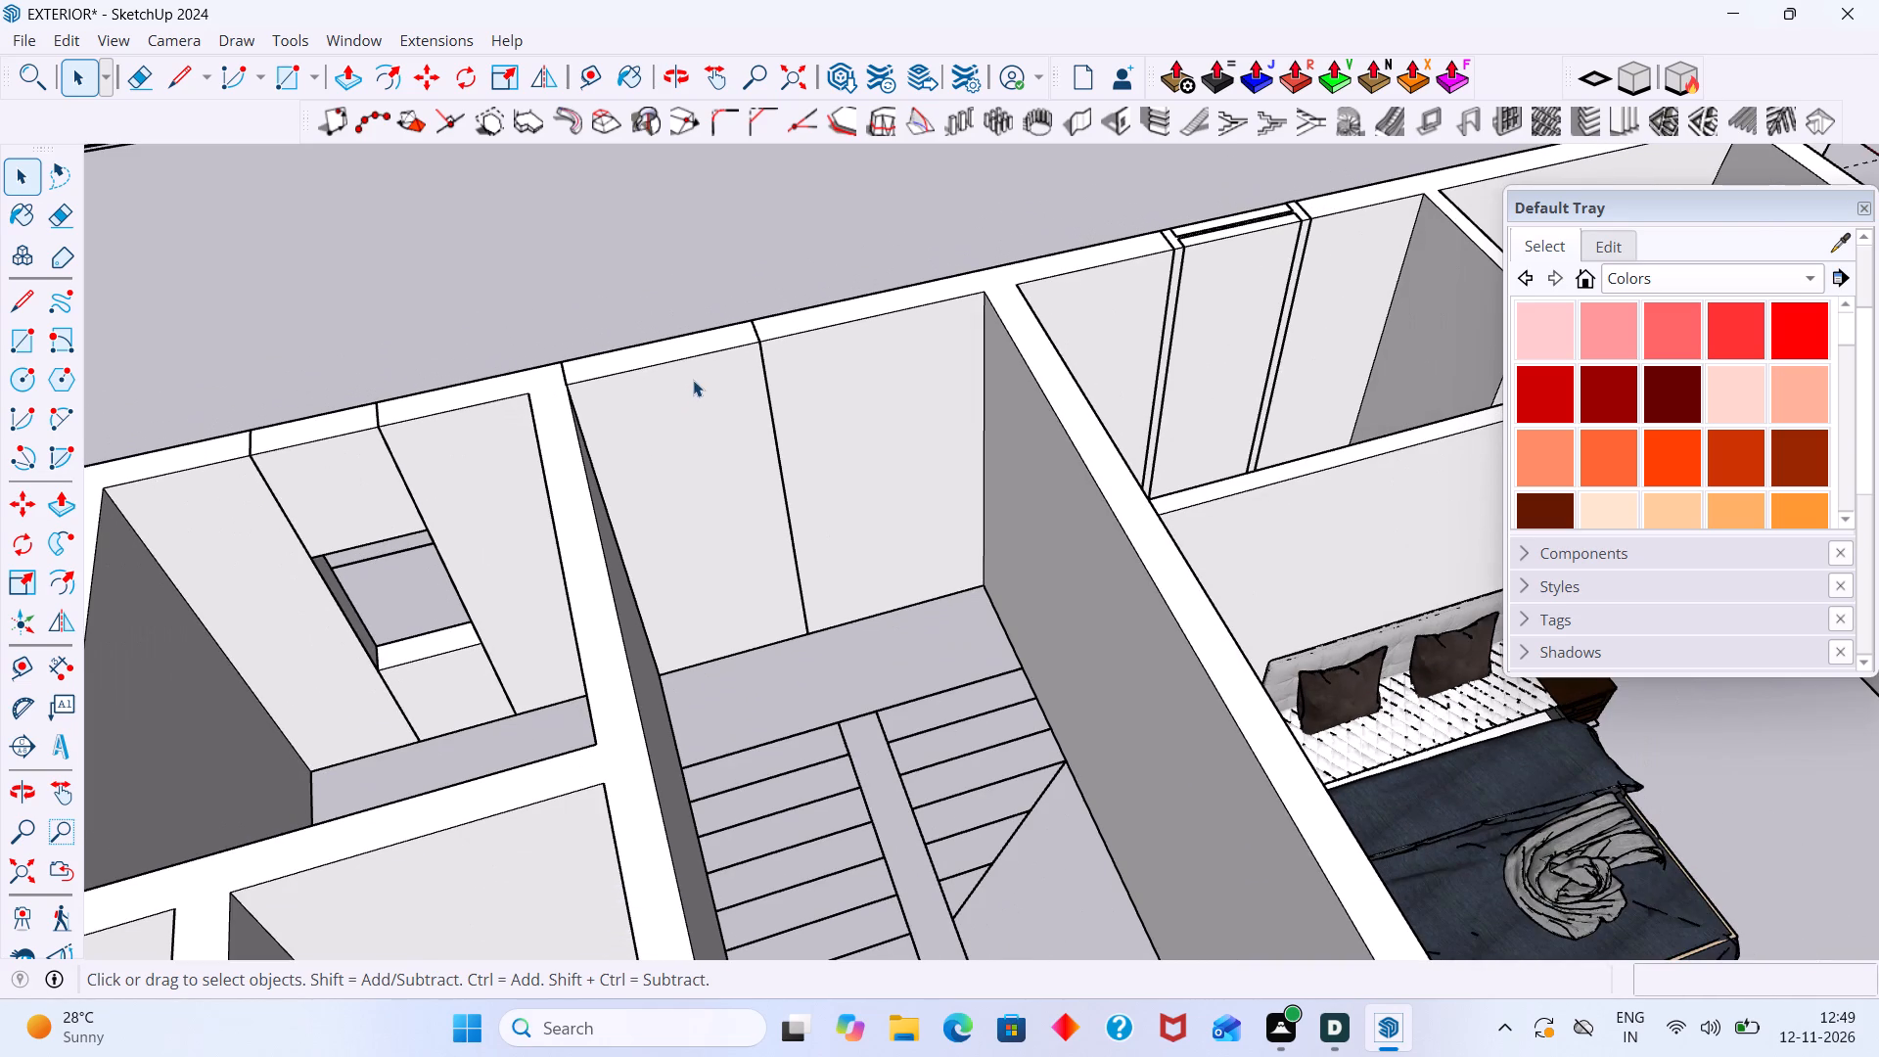
{"action": "scroll", "coordinate": [630, 429], "scroll_direction": "down", "scroll_amount": 5}
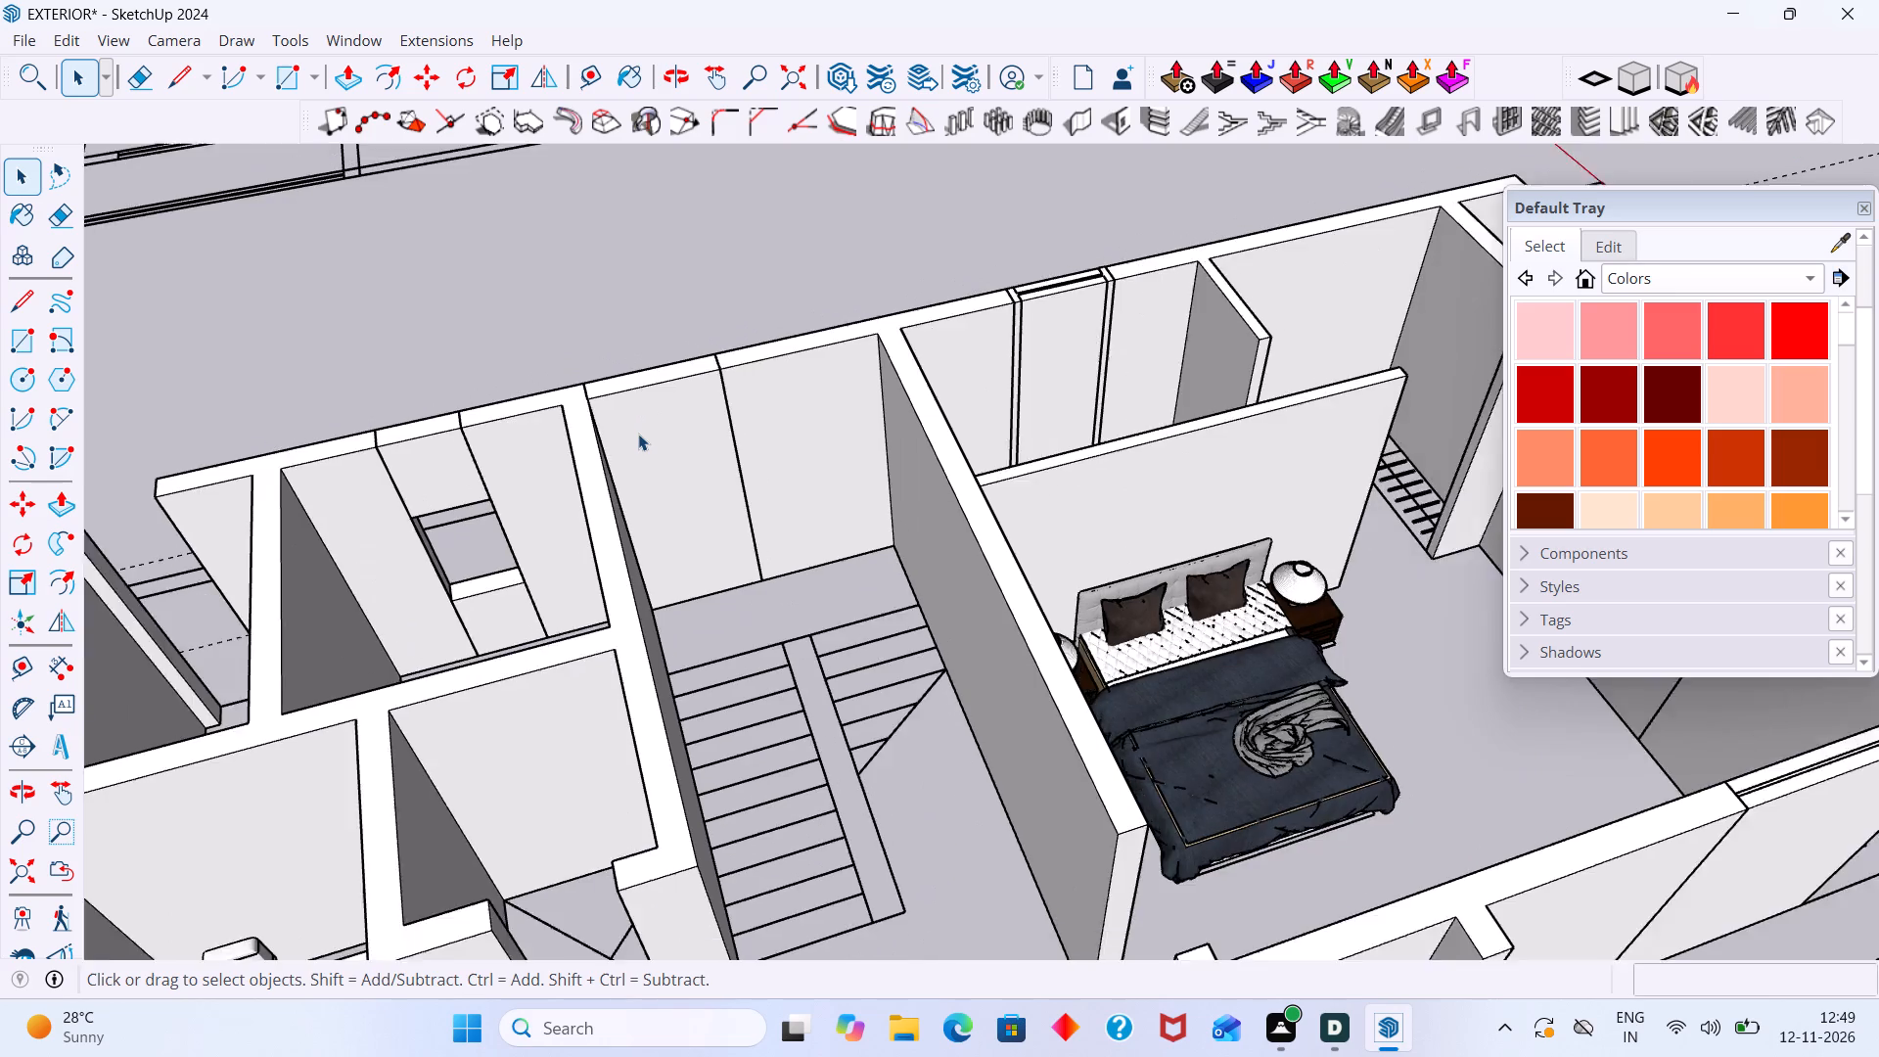
{"action": "scroll", "coordinate": [638, 434], "scroll_direction": "down", "scroll_amount": 2}
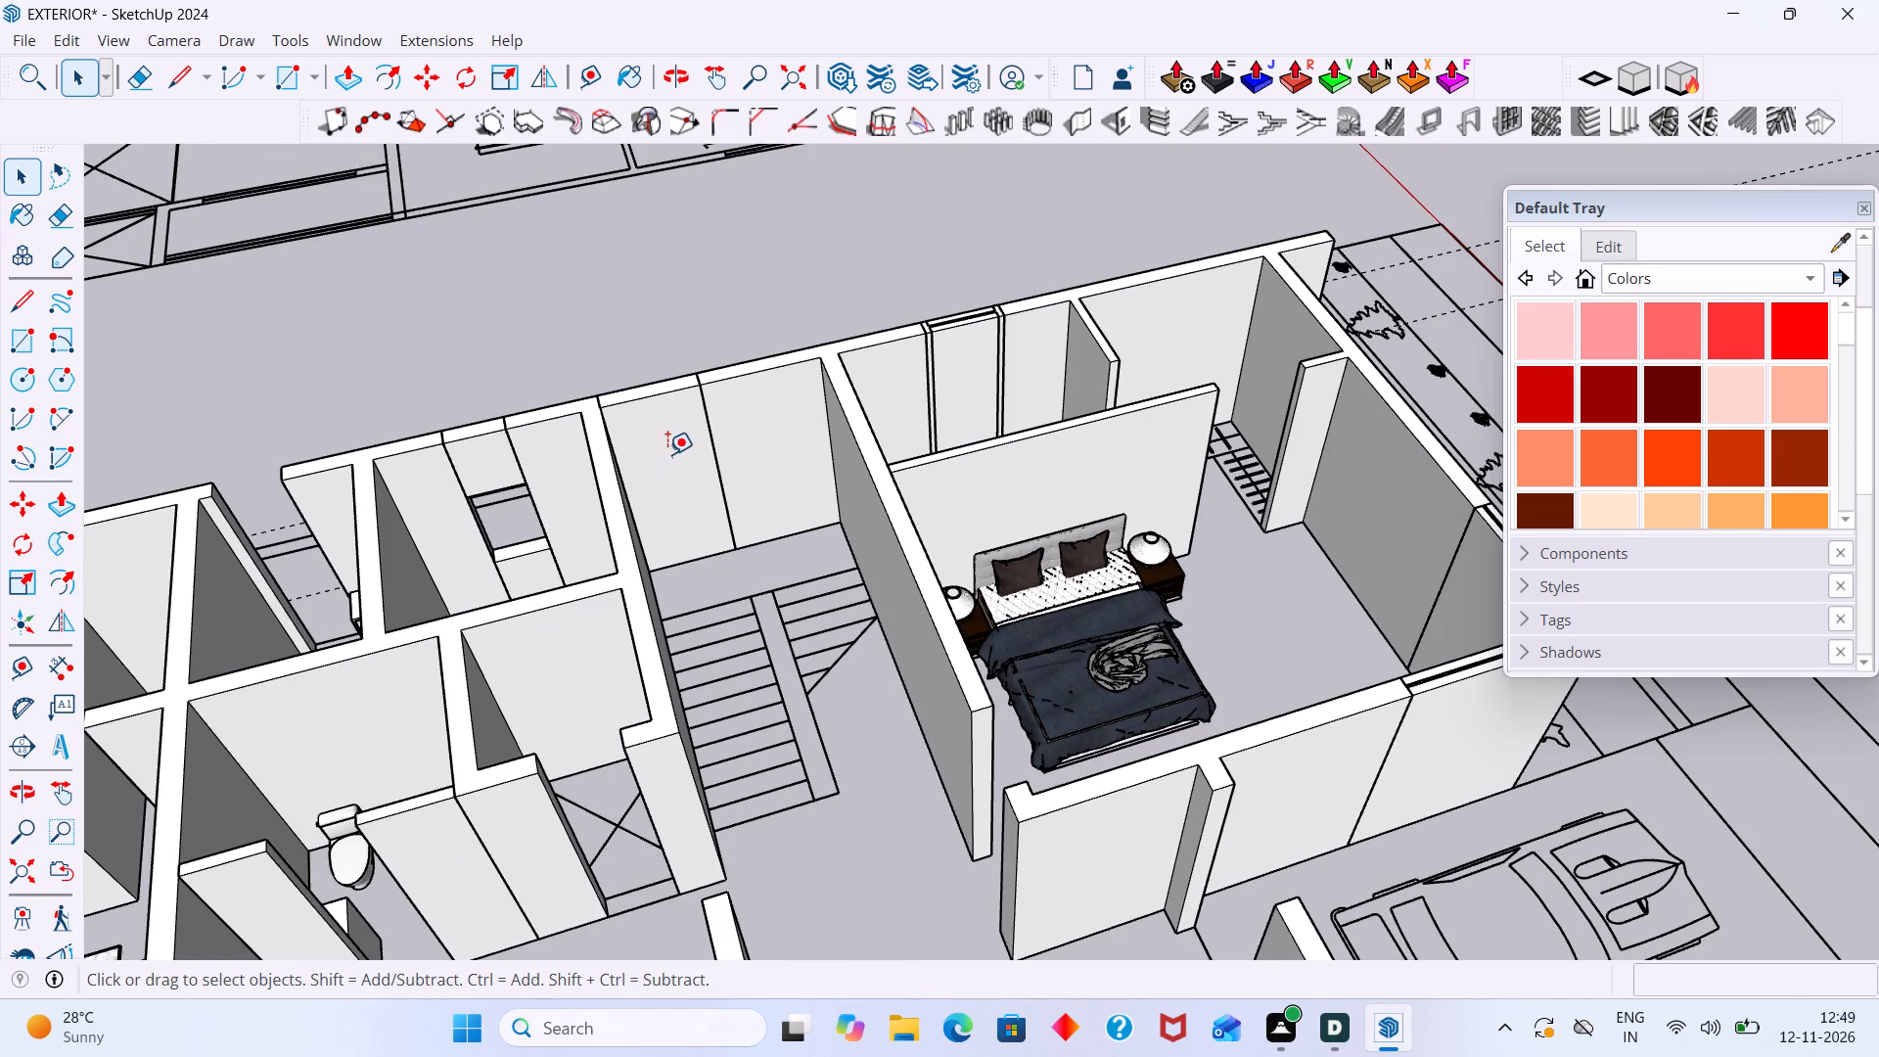
{"action": "key", "text": "t"}
{"action": "scroll", "coordinate": [649, 380], "scroll_direction": "up", "scroll_amount": 6}
{"action": "left_click", "coordinate": [627, 409]}
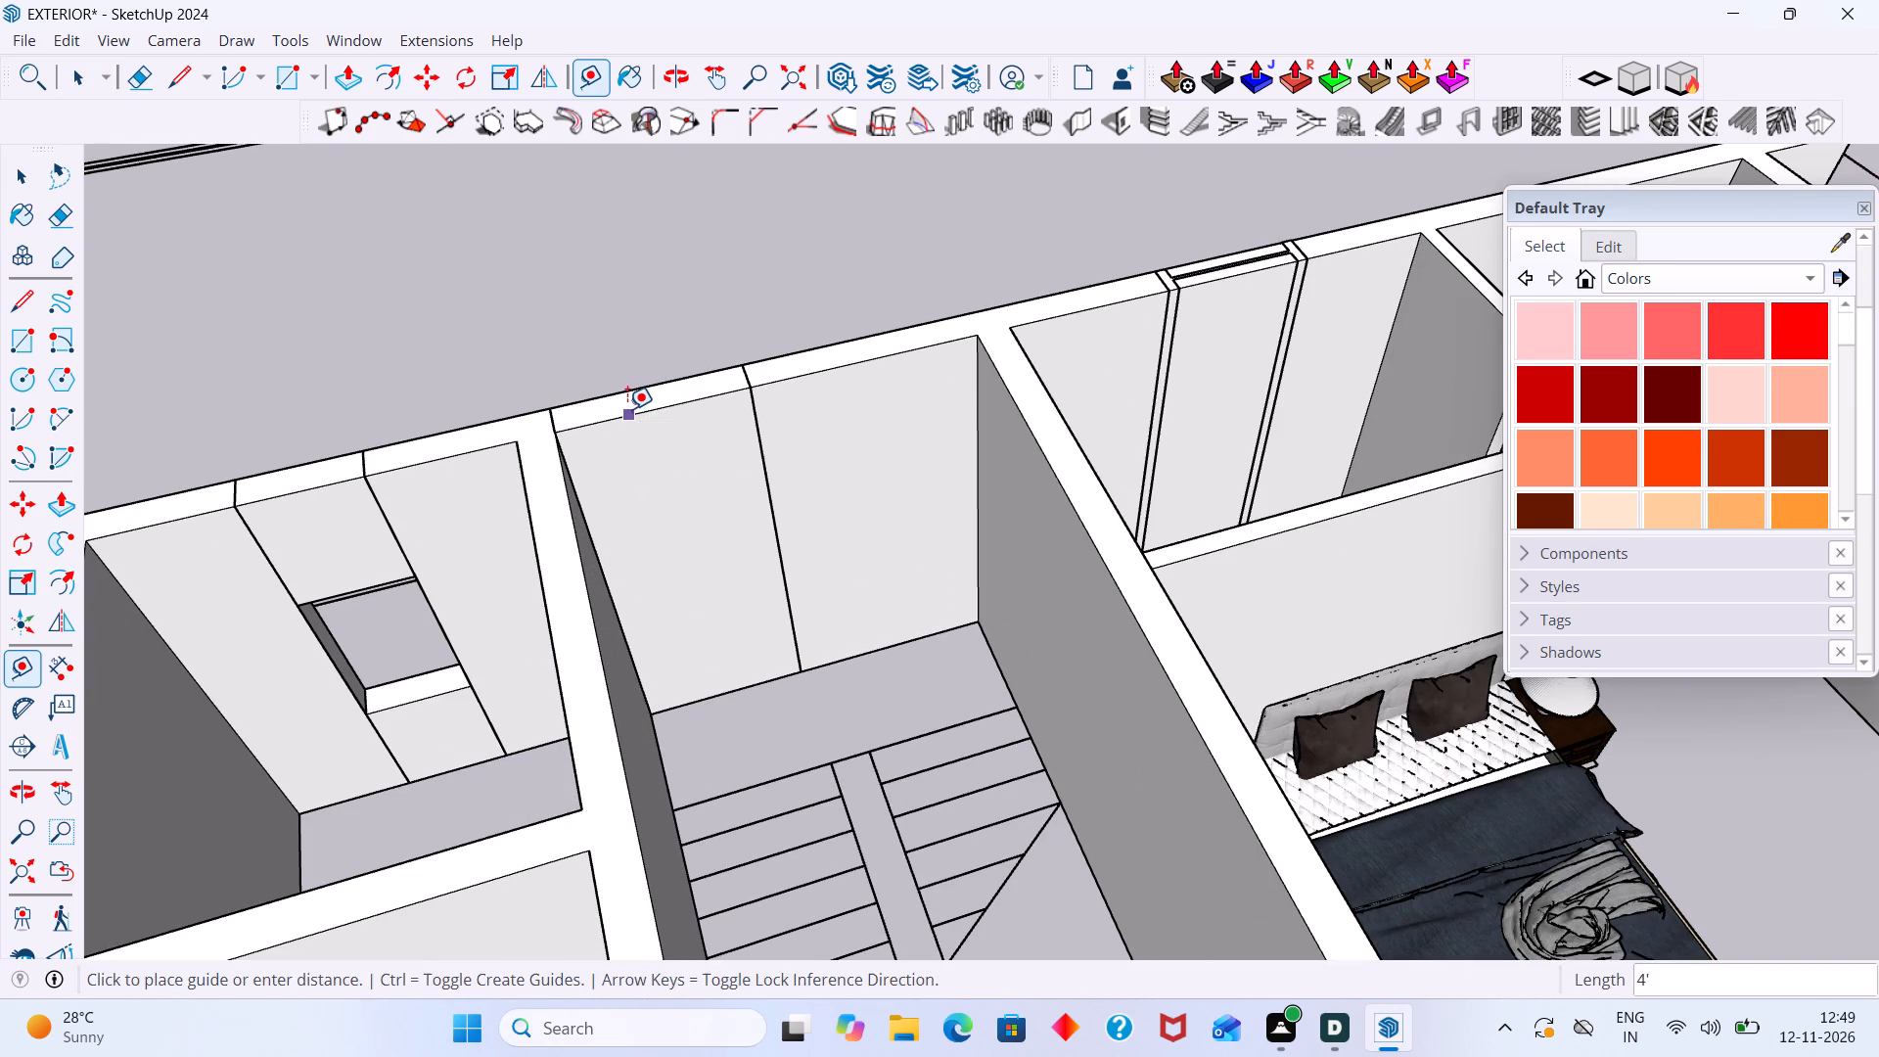
{"action": "left_click", "coordinate": [410, 567]}
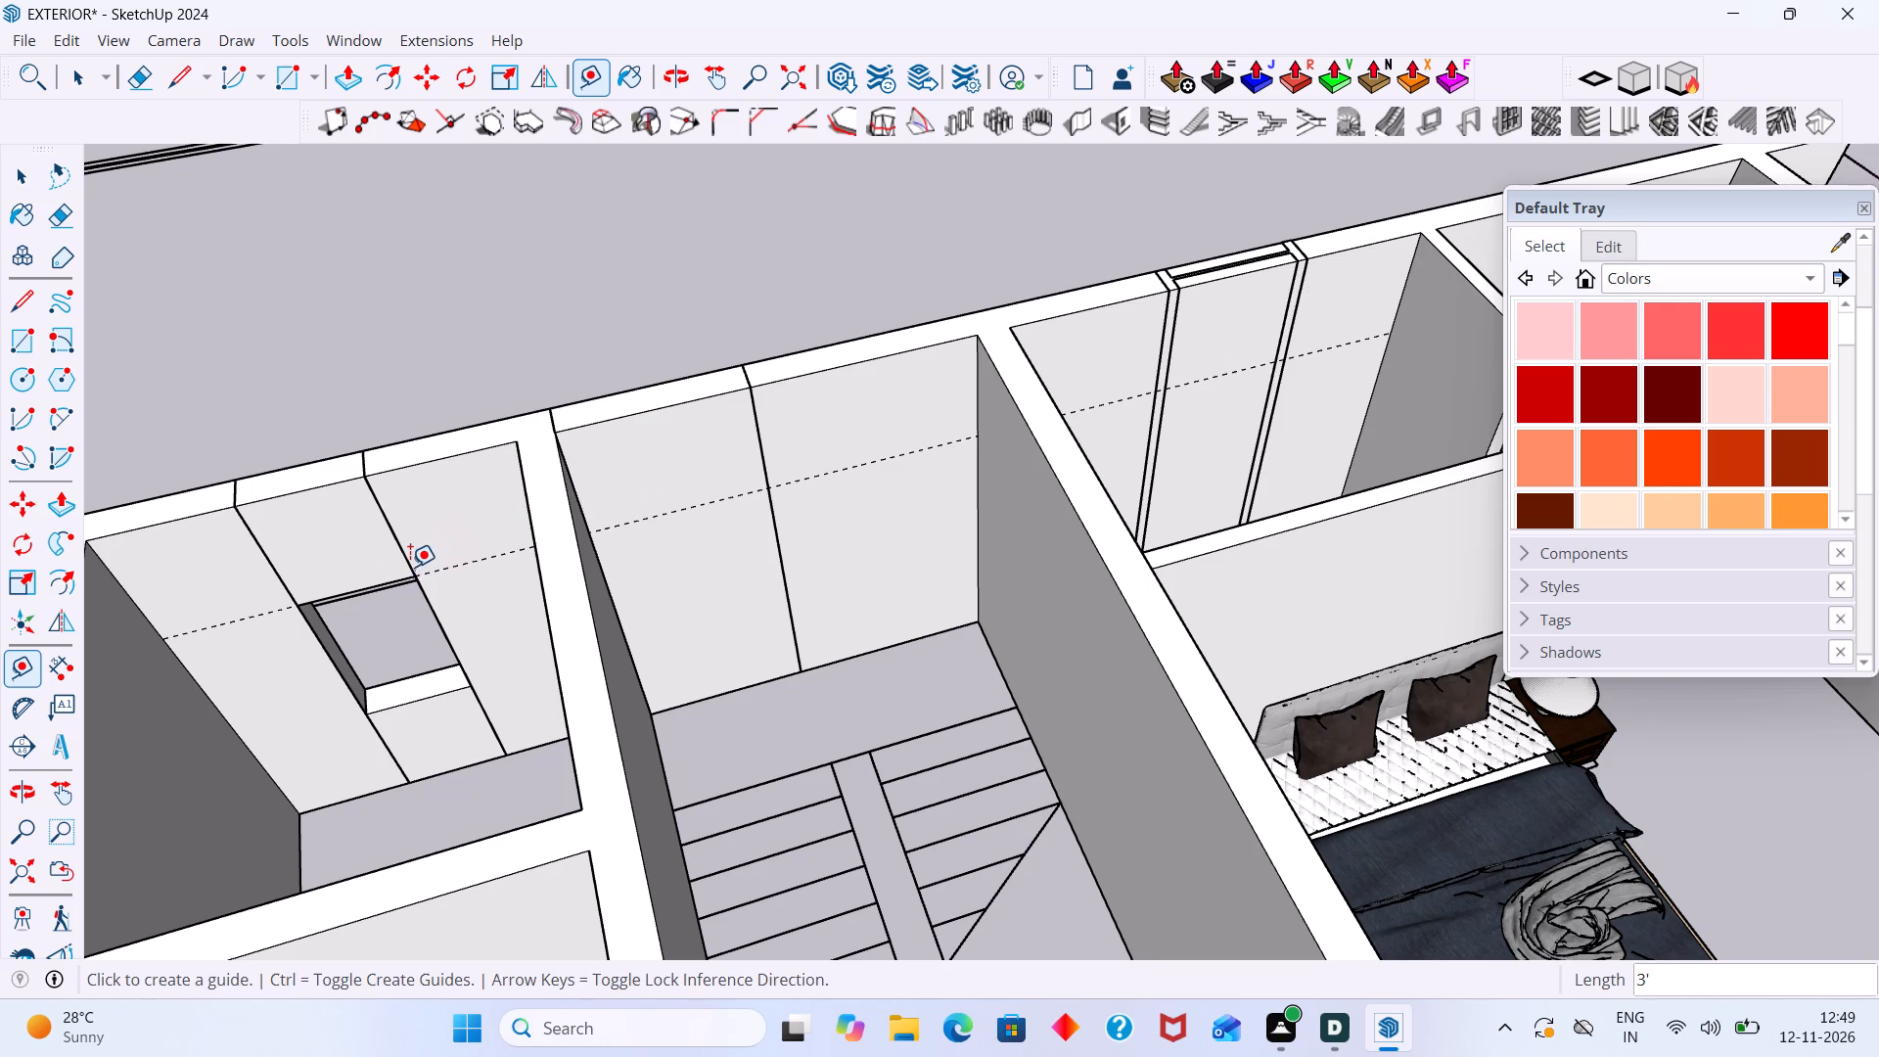
{"action": "left_click", "coordinate": [688, 706]}
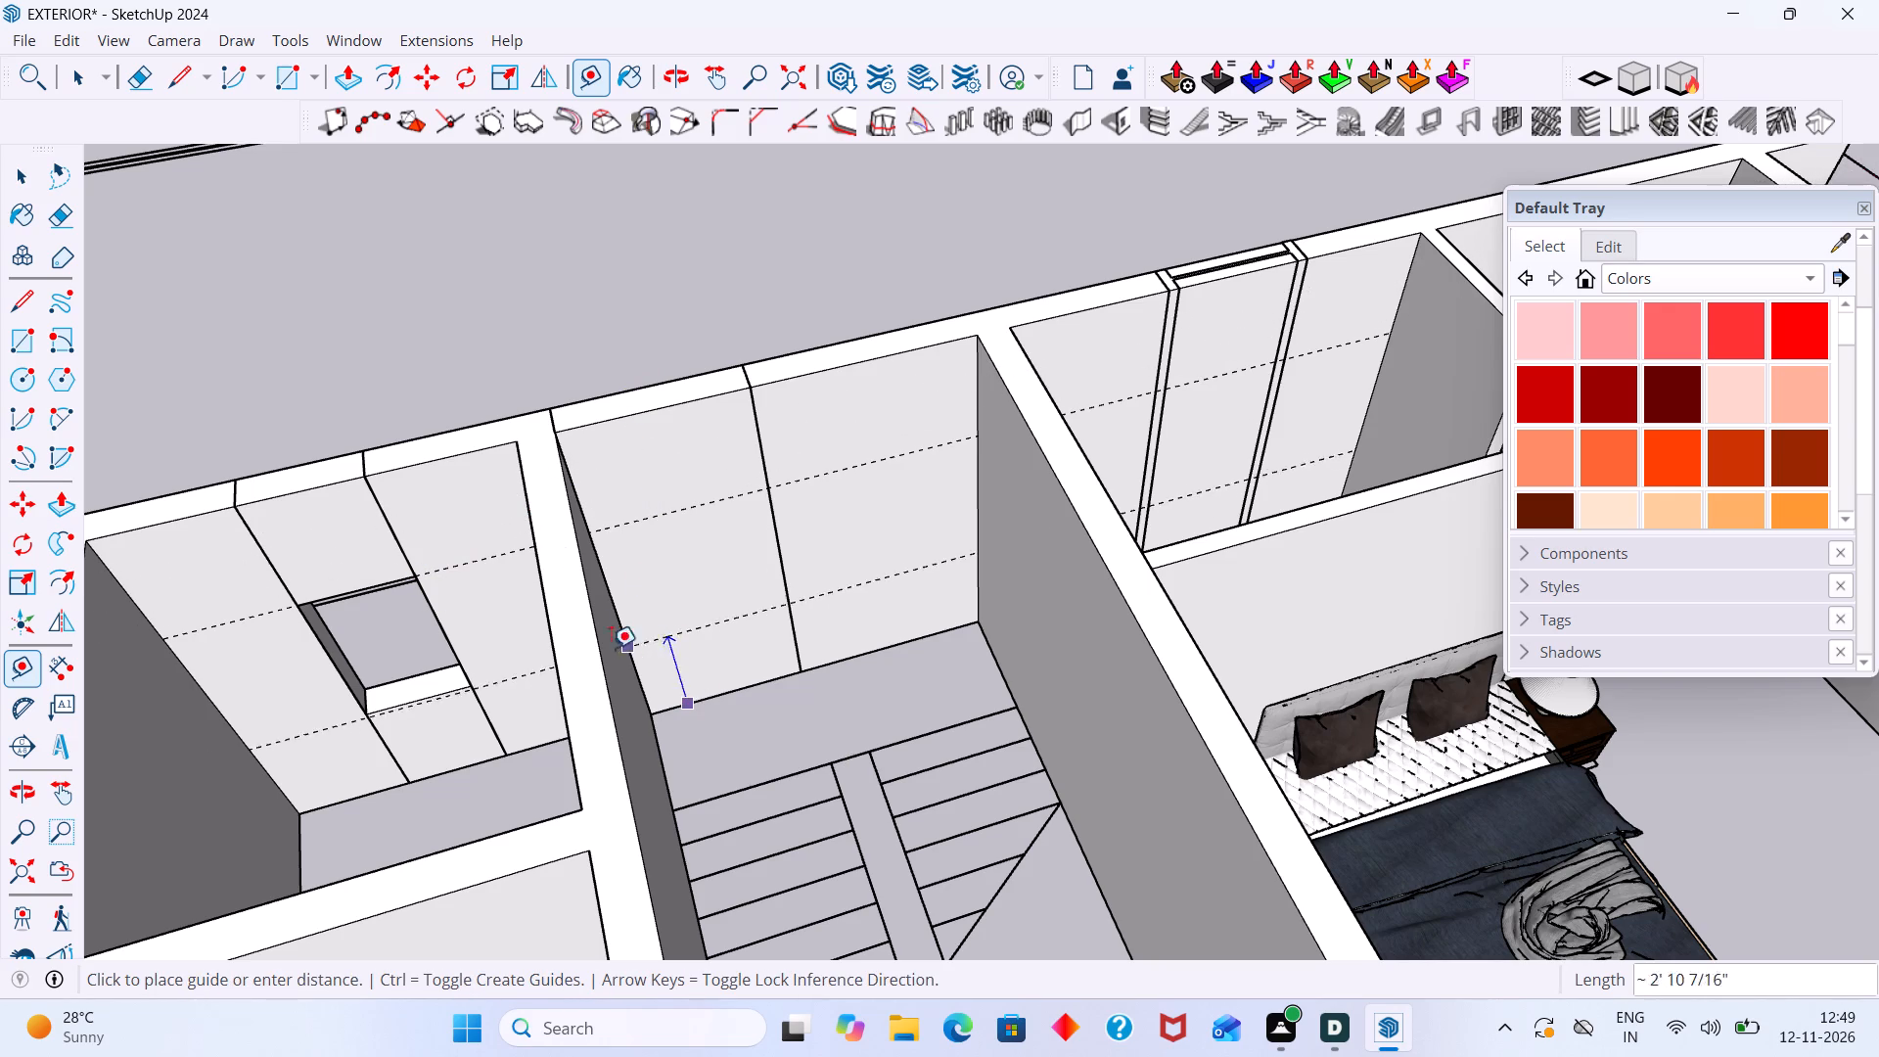
{"action": "left_click", "coordinate": [470, 688]}
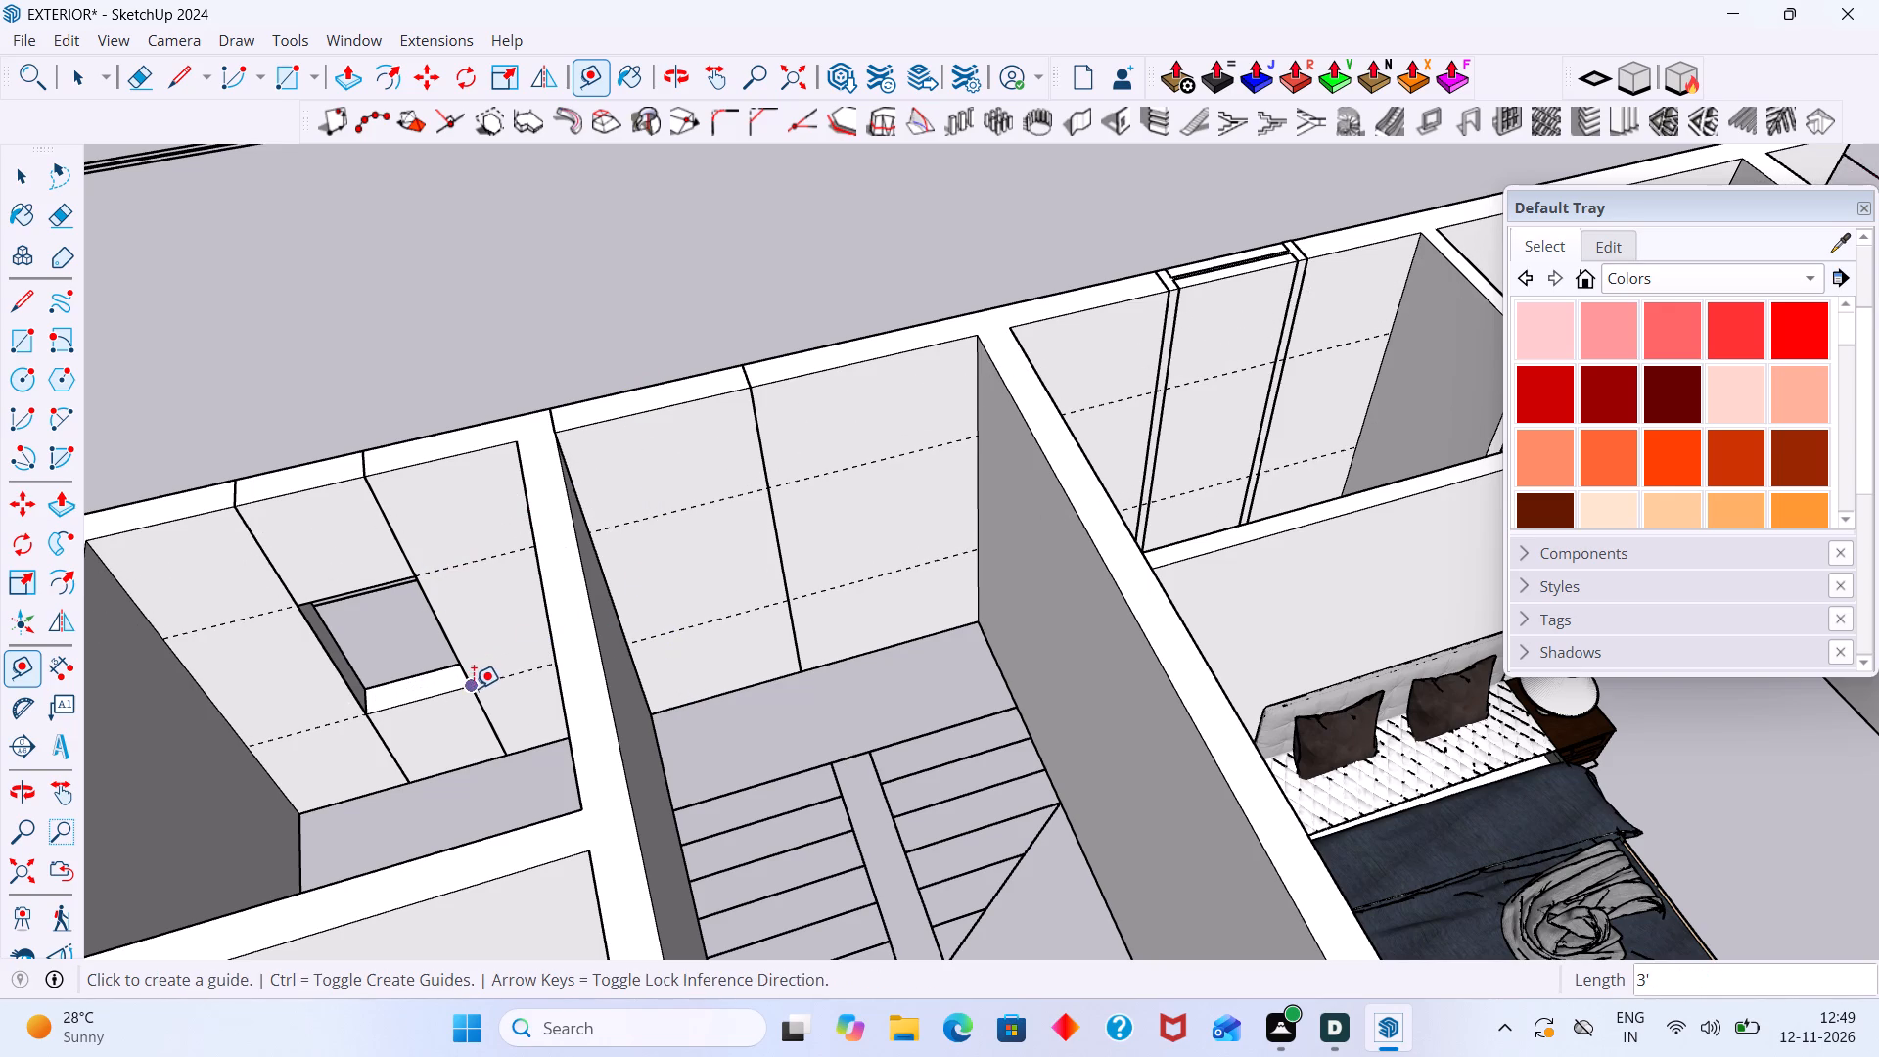
{"action": "key", "text": "space"}
Place a vertical guide on the filler block's inner face, 2" from the edge where it meets the partition wall.
{"action": "middle_click_drag", "start_coordinate": [778, 553], "coordinate": [775, 479]}
{"action": "scroll", "coordinate": [773, 479], "scroll_direction": "up", "scroll_amount": 5}
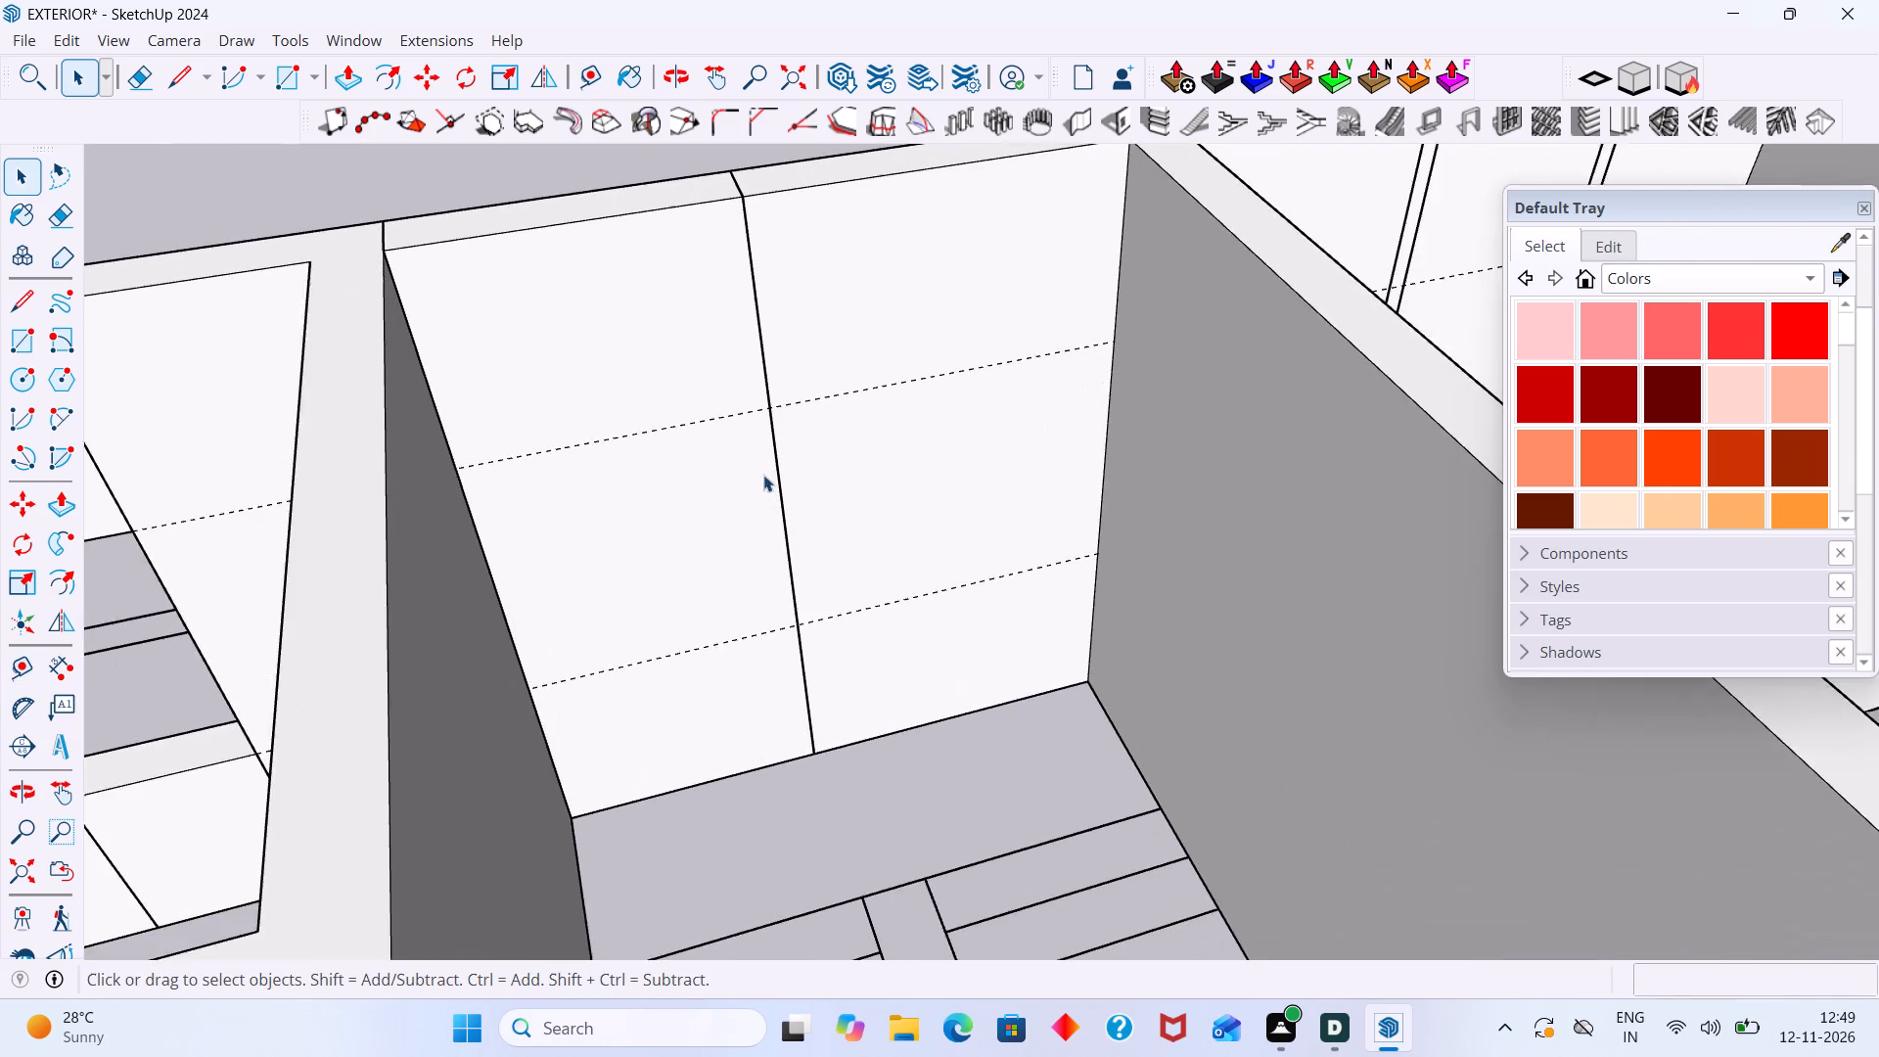
{"action": "scroll", "coordinate": [763, 475], "scroll_direction": "up", "scroll_amount": 3}
{"action": "scroll", "coordinate": [778, 524], "scroll_direction": "down", "scroll_amount": 6}
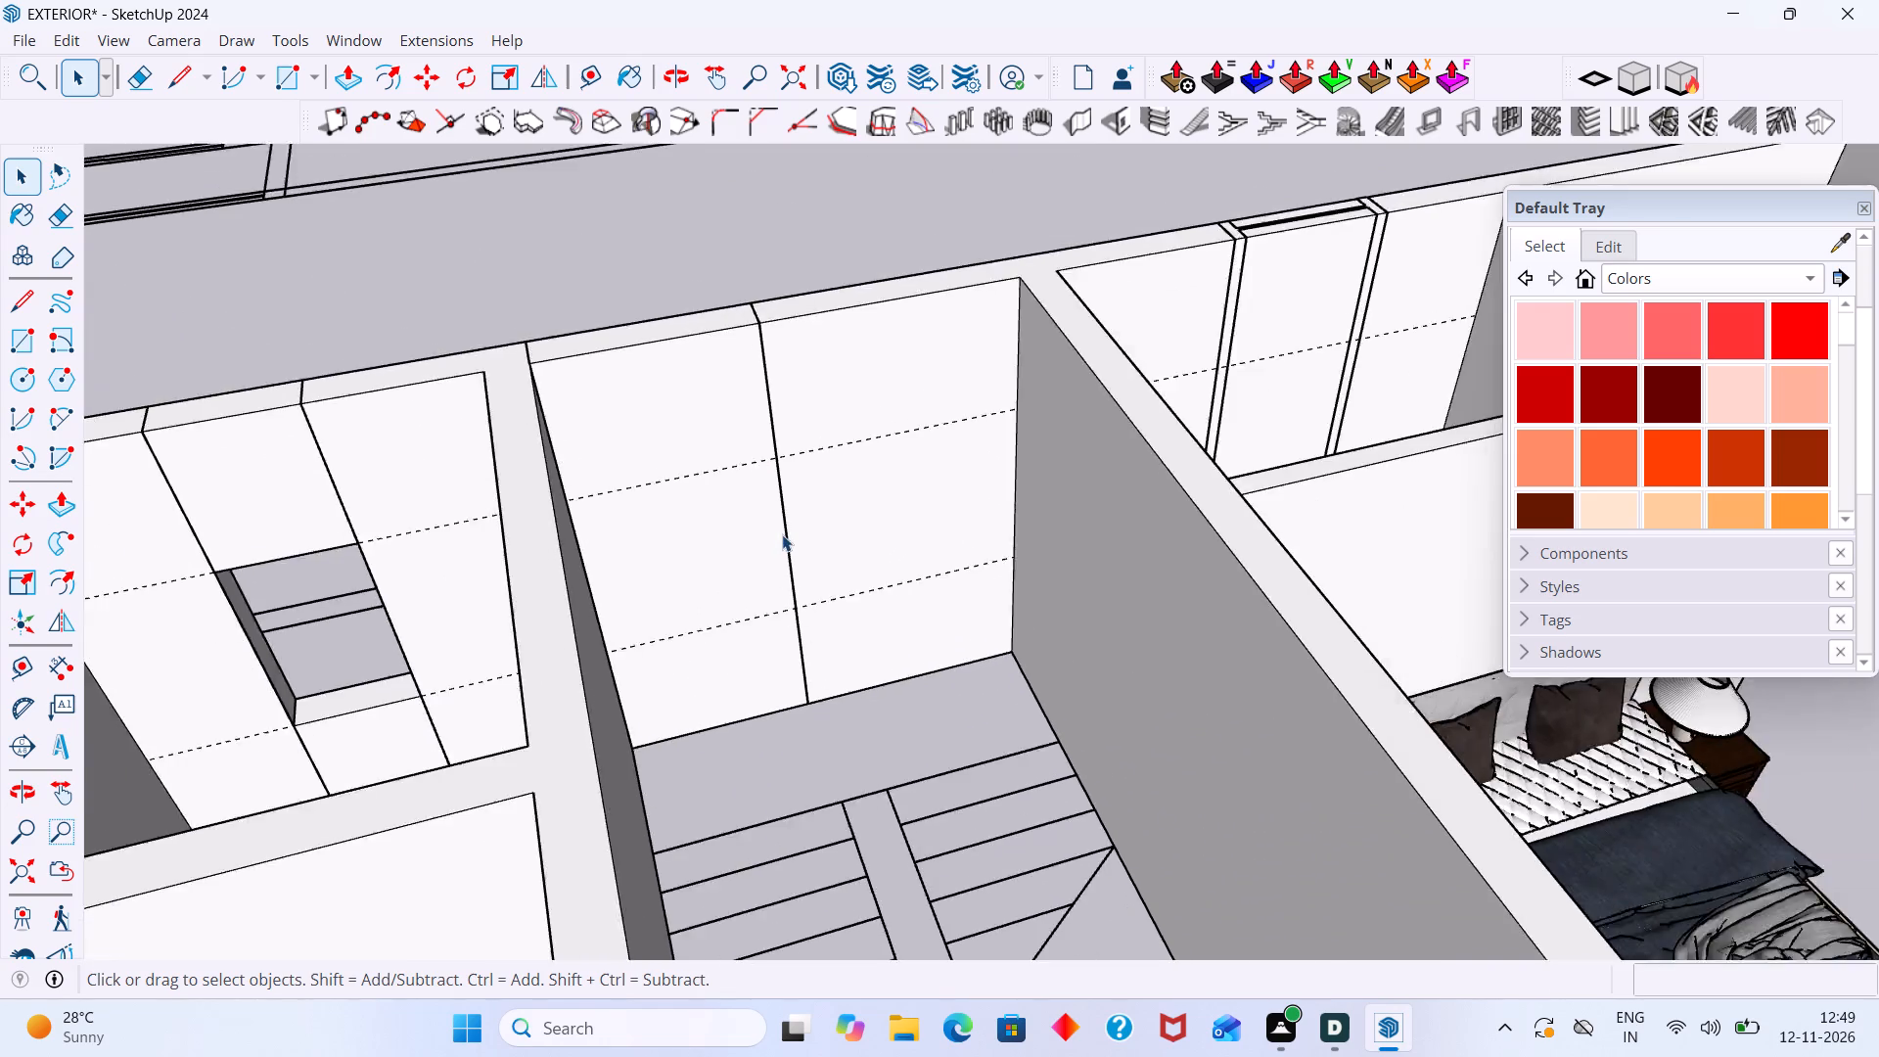
{"action": "scroll", "coordinate": [782, 534], "scroll_direction": "down", "scroll_amount": 6}
{"action": "middle_click_drag", "start_coordinate": [782, 535], "coordinate": [640, 552]}
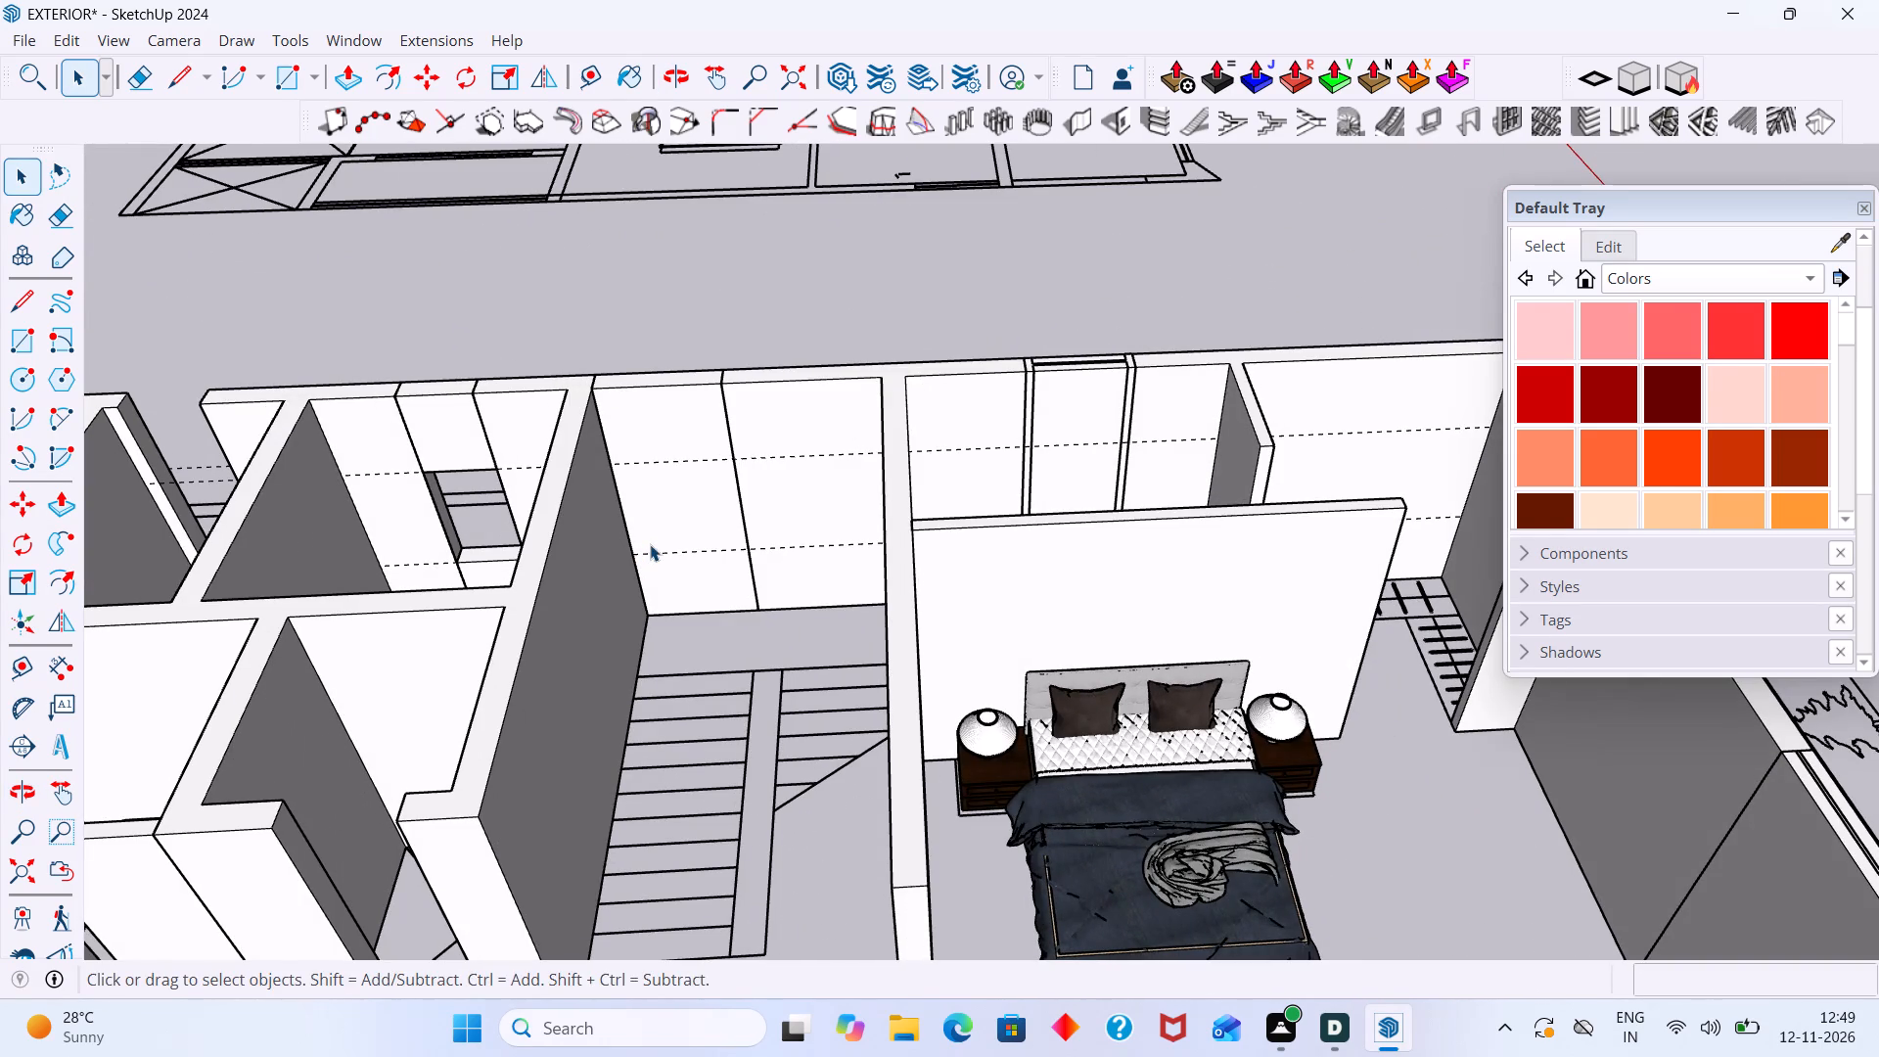
{"action": "key", "text": "t"}
{"action": "scroll", "coordinate": [684, 532], "scroll_direction": "up", "scroll_amount": 7}
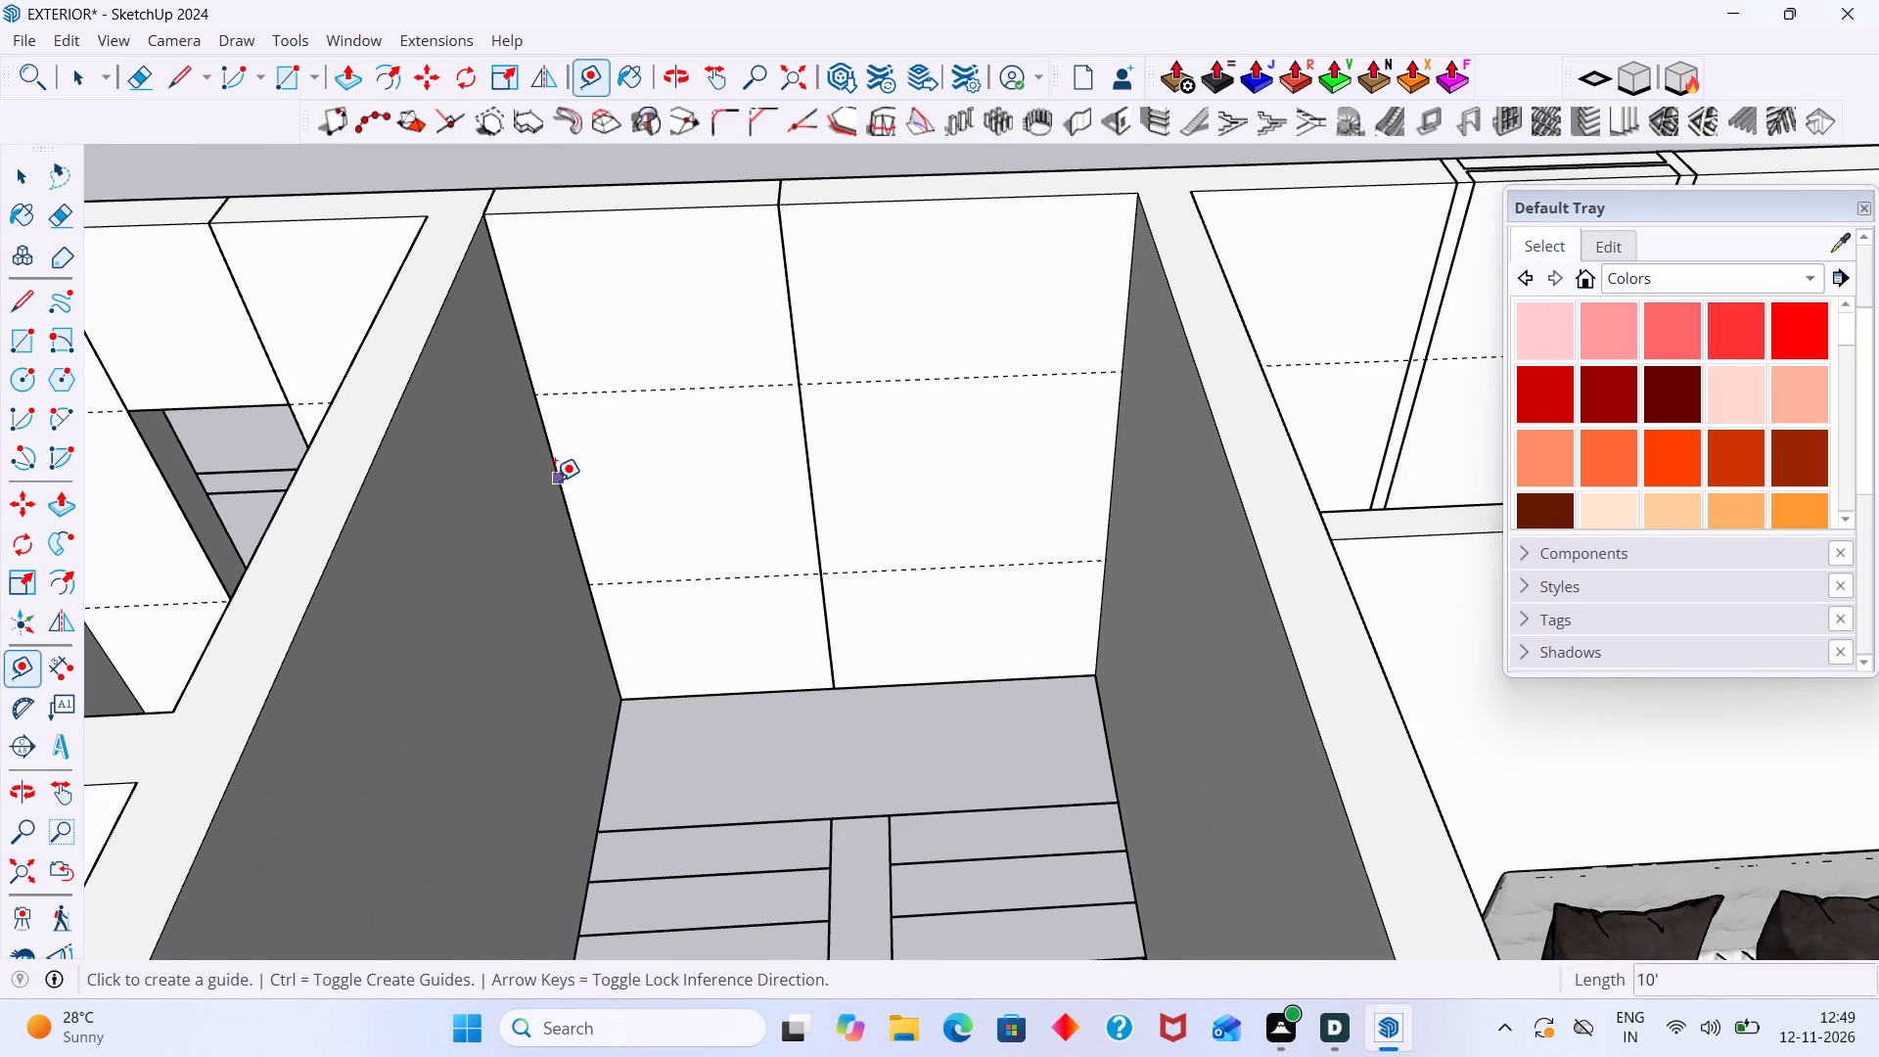
{"action": "left_click", "coordinate": [556, 477]}
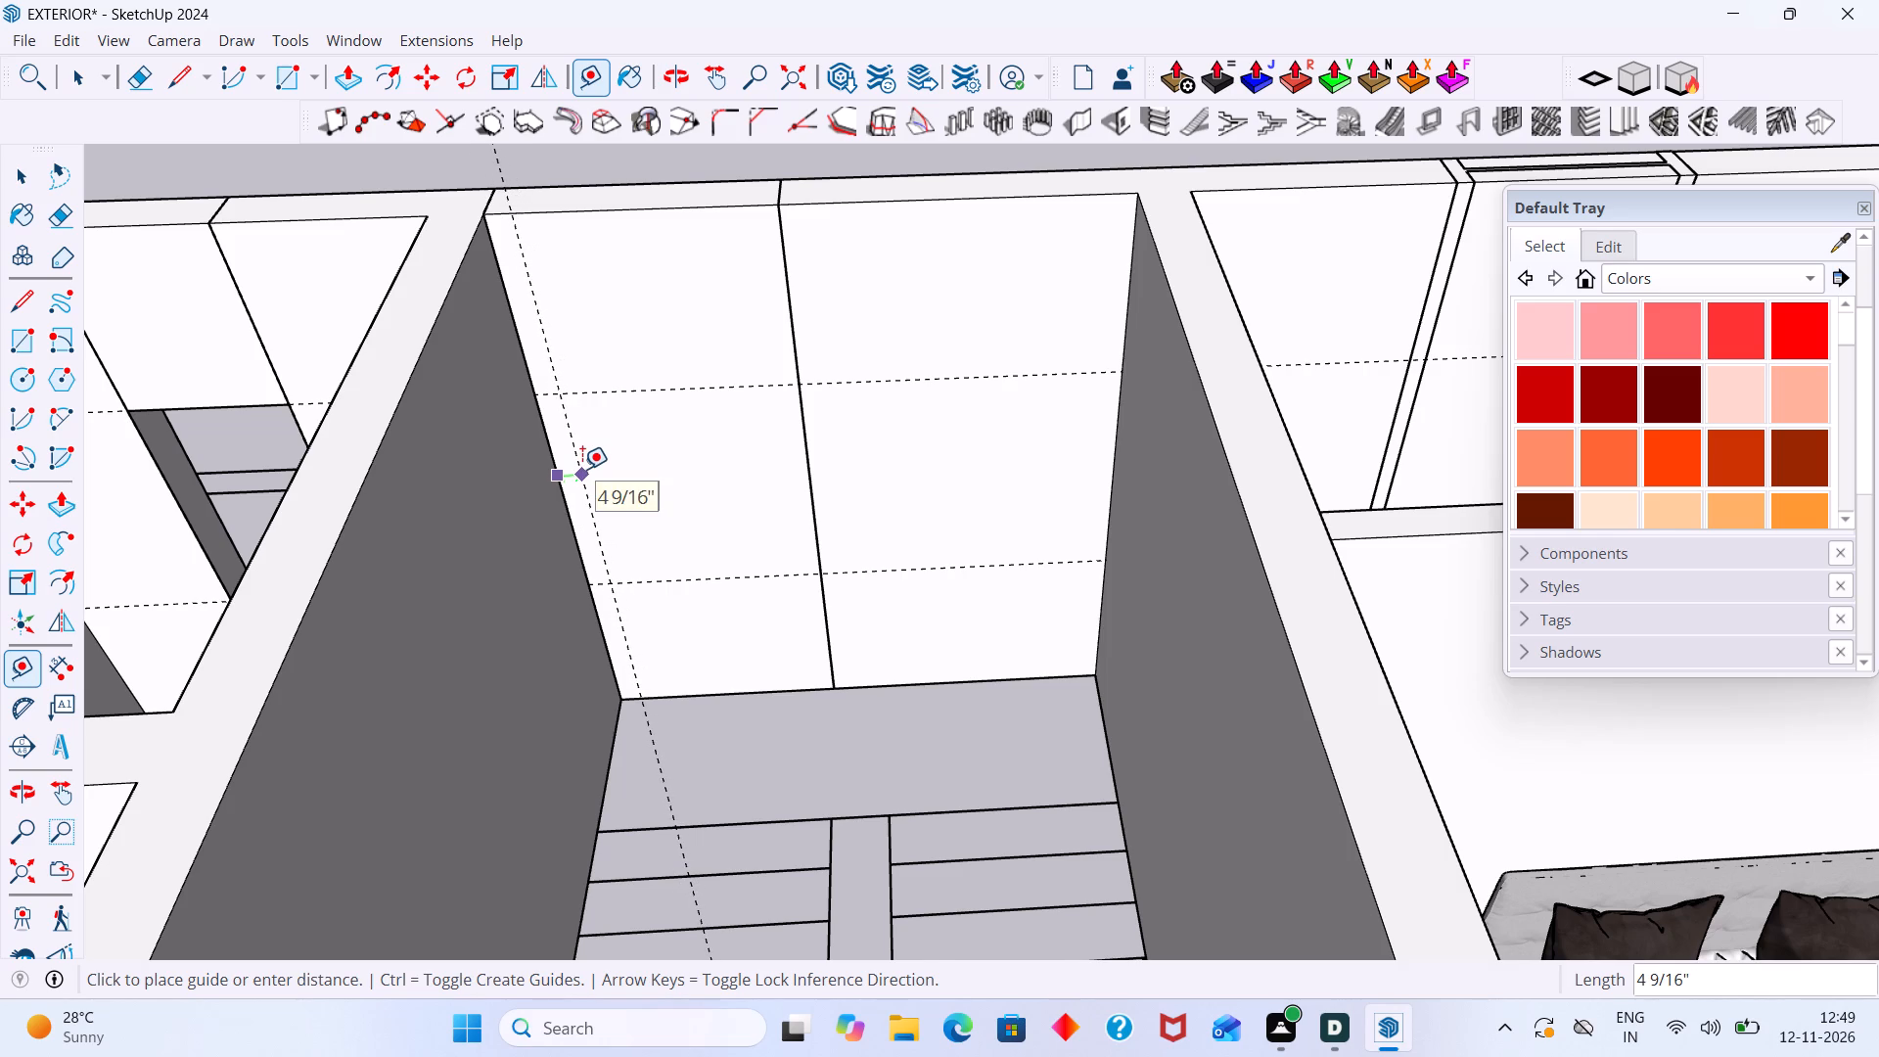
{"action": "scroll", "coordinate": [582, 469], "scroll_direction": "up", "scroll_amount": 2}
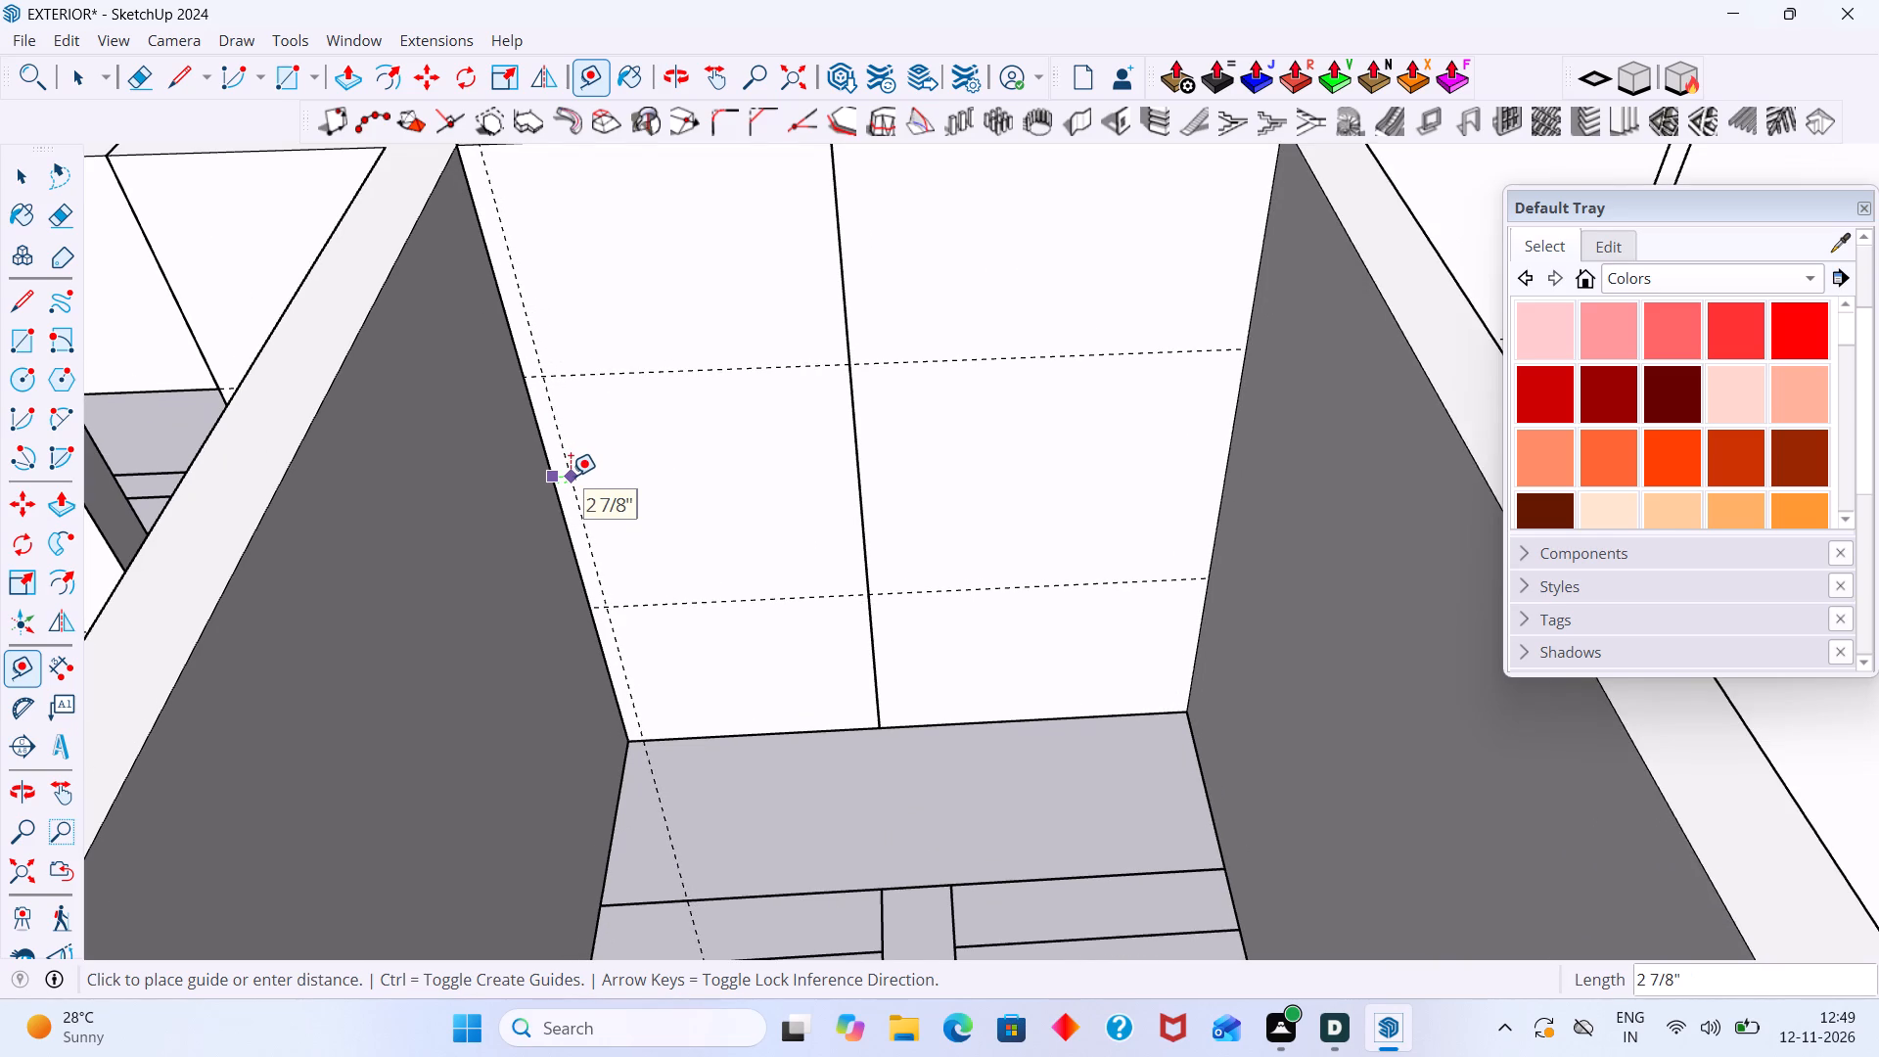
{"action": "type", "text": "2\""}
{"action": "key", "text": "Return"}
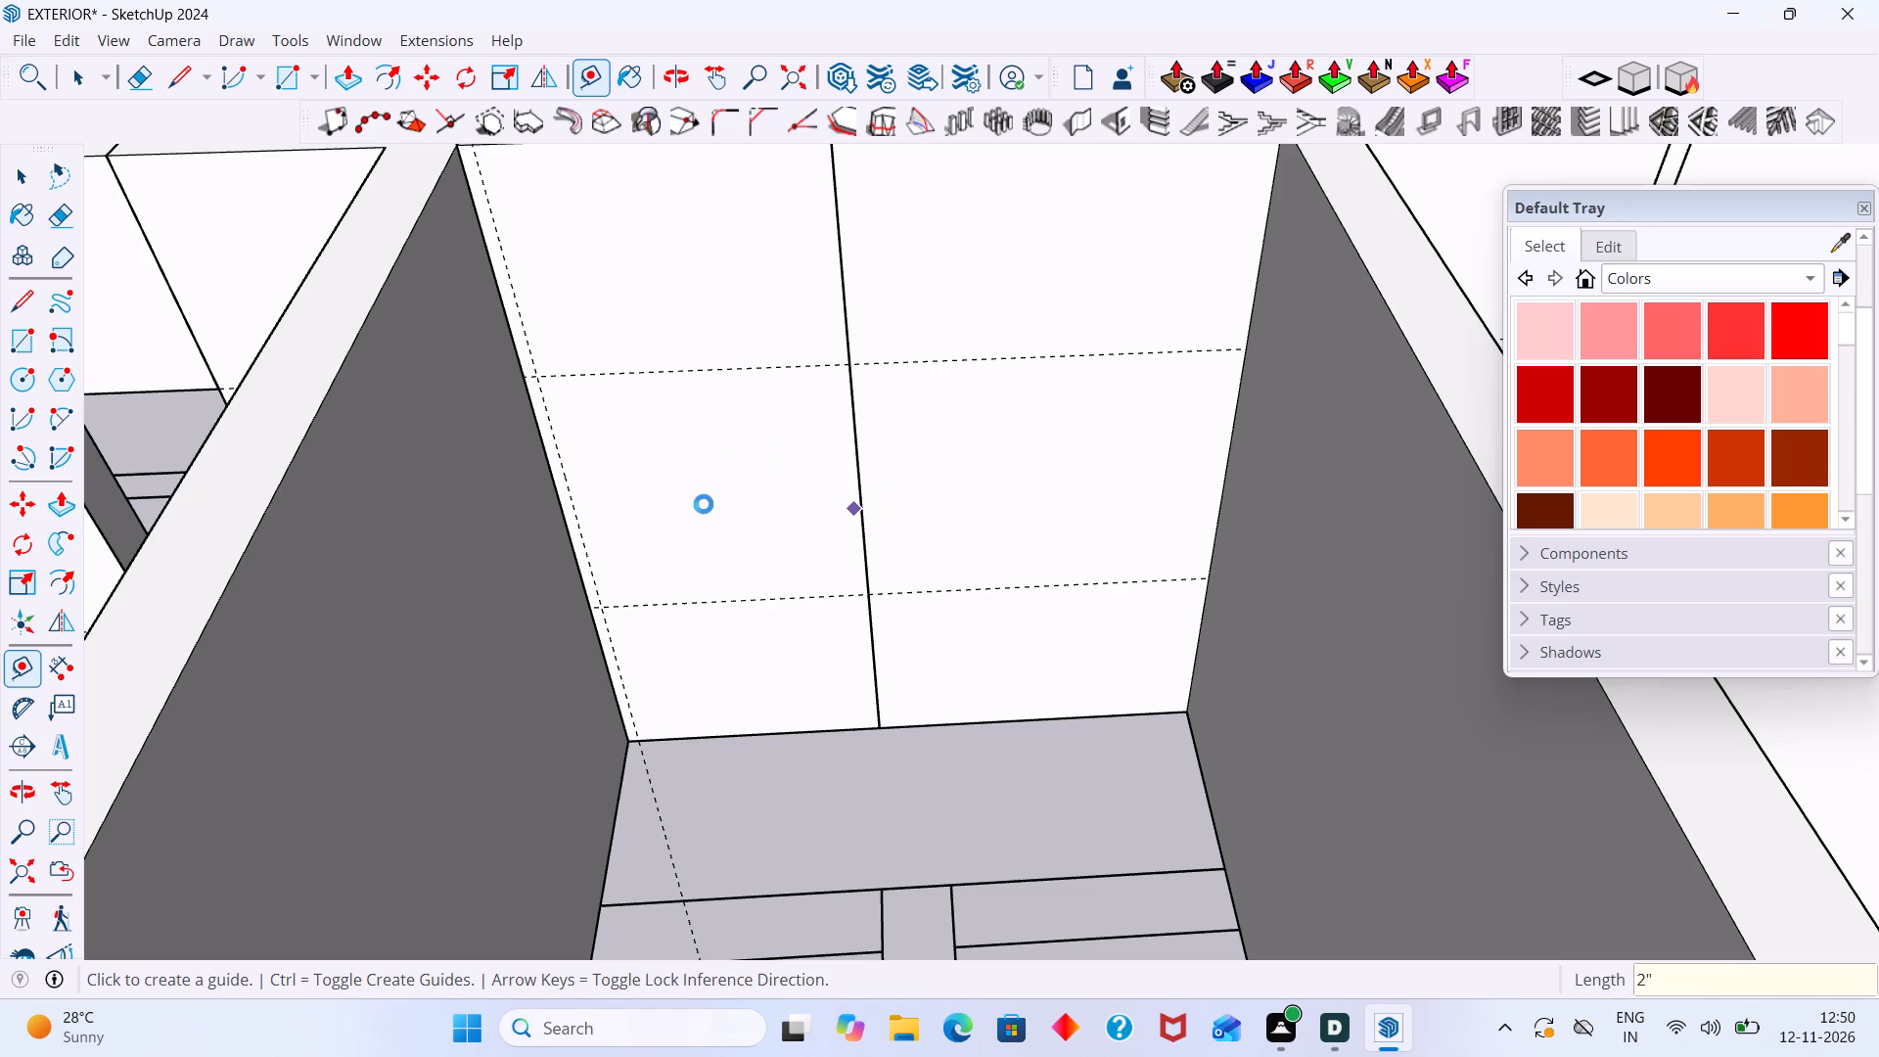
{"action": "scroll", "coordinate": [722, 473], "scroll_direction": "down", "scroll_amount": 6}
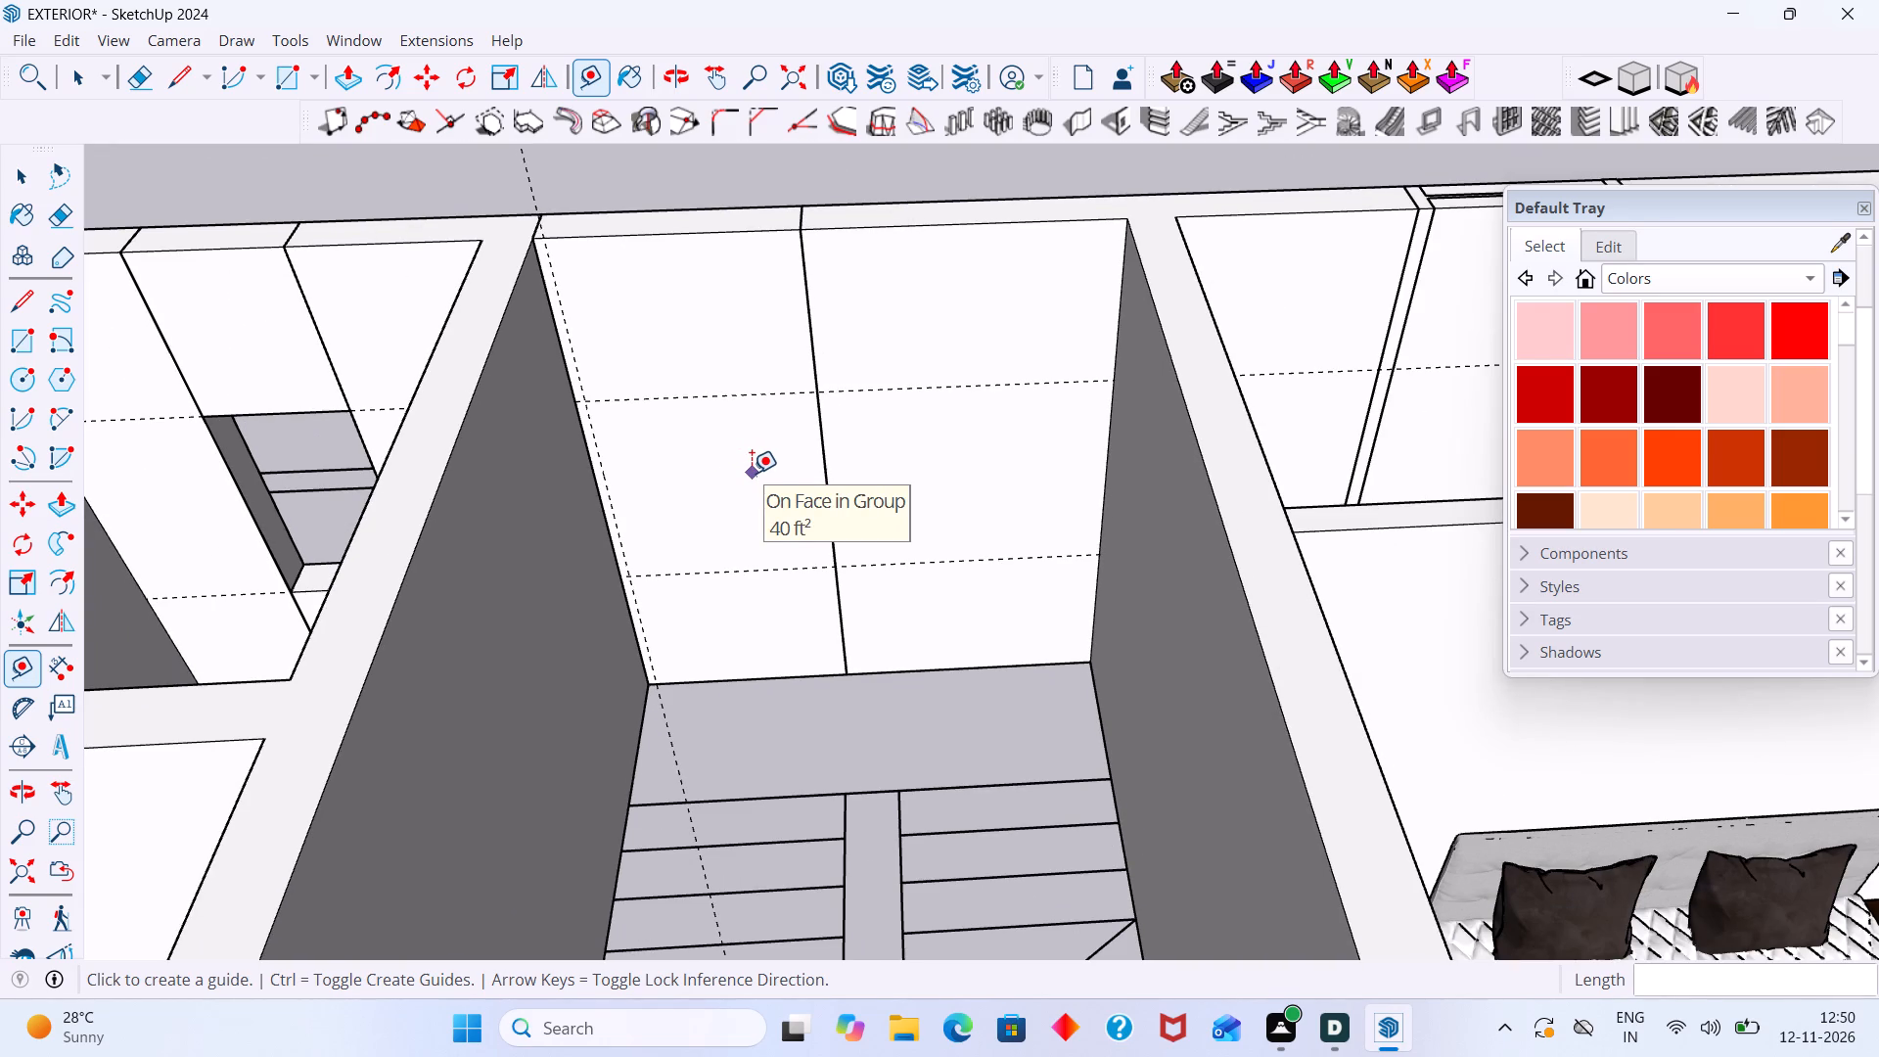
{"action": "key", "text": "space"}
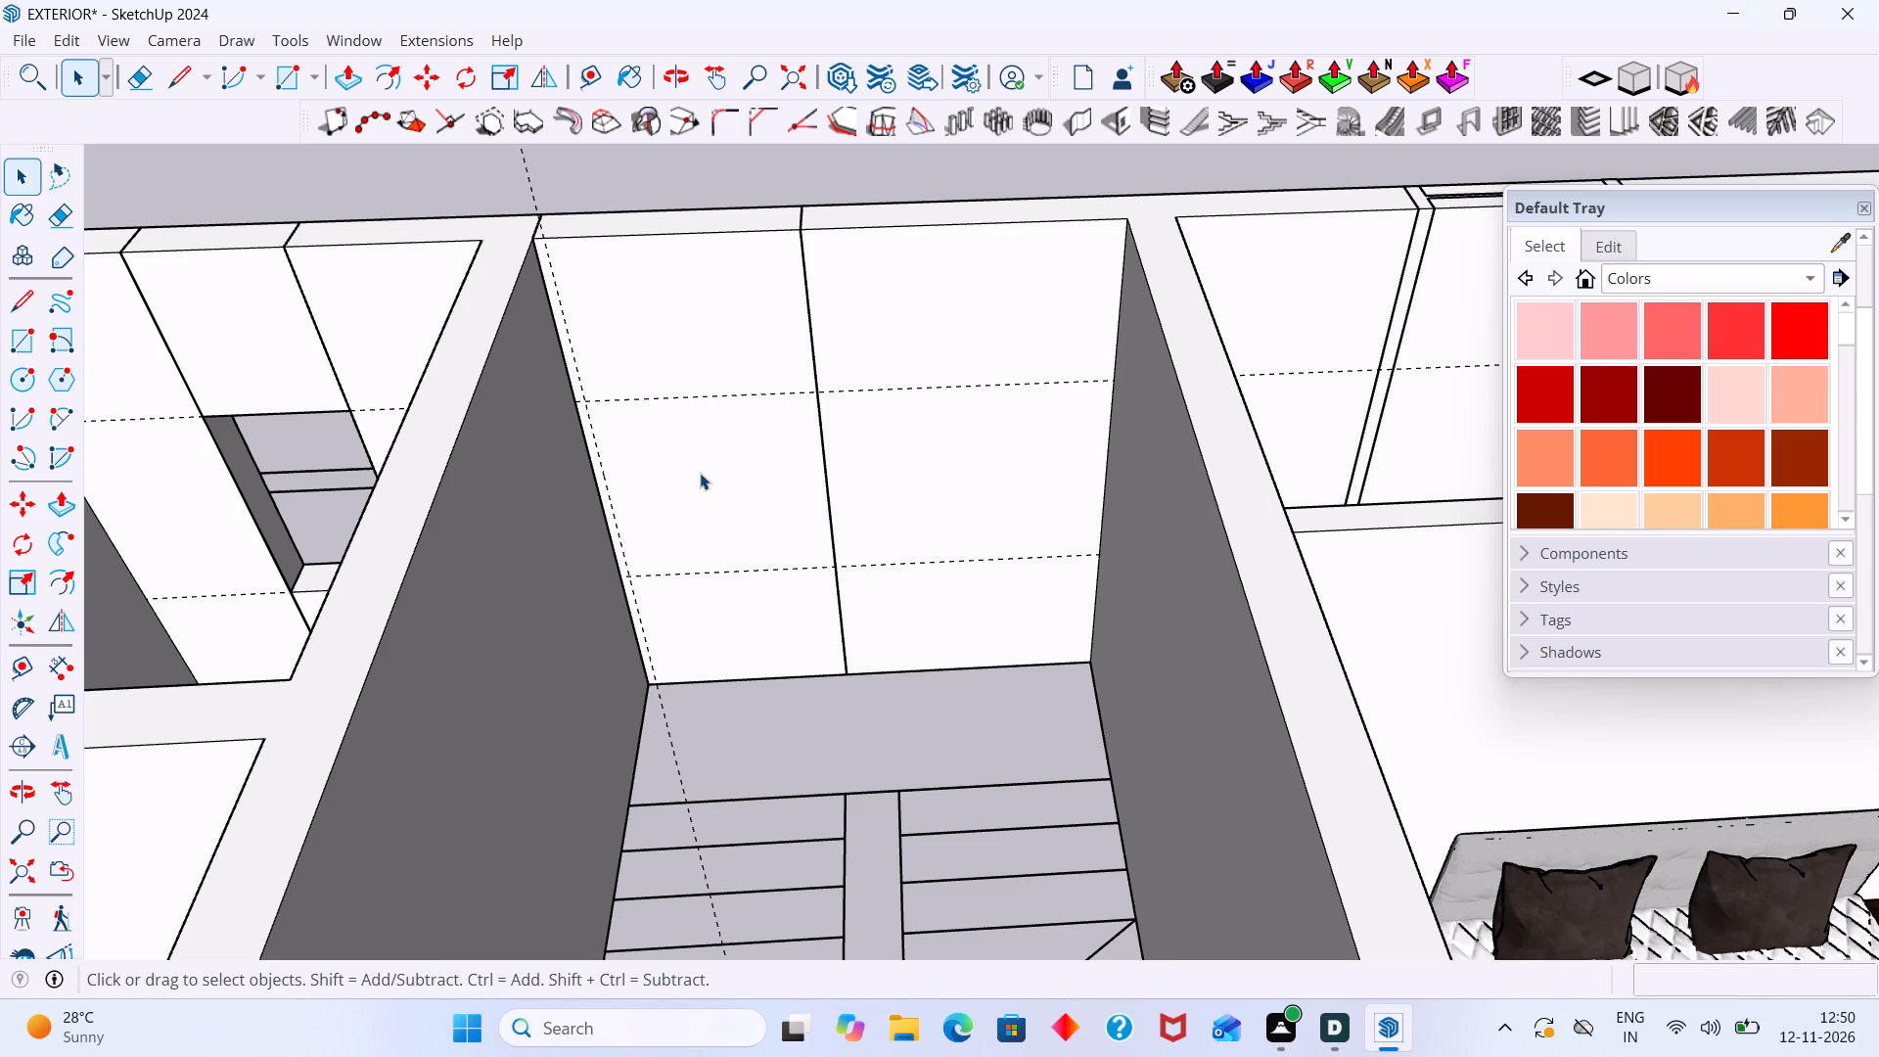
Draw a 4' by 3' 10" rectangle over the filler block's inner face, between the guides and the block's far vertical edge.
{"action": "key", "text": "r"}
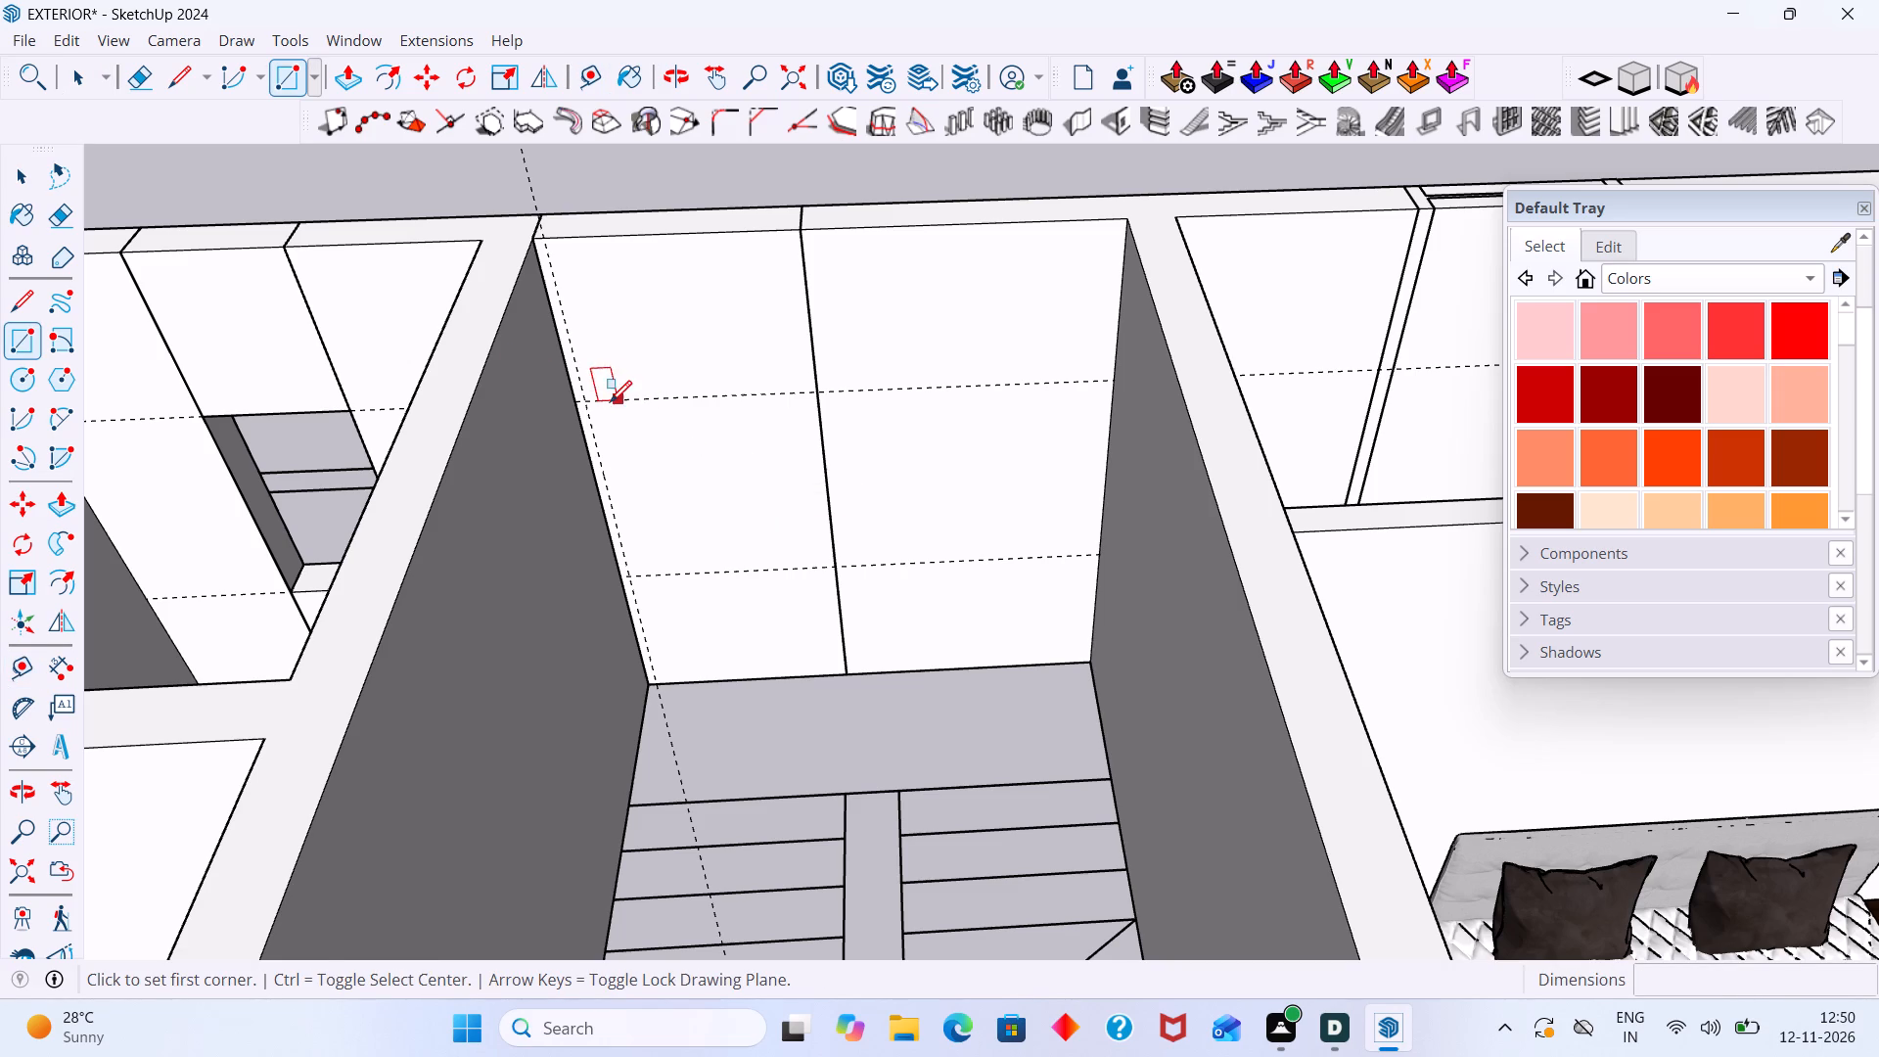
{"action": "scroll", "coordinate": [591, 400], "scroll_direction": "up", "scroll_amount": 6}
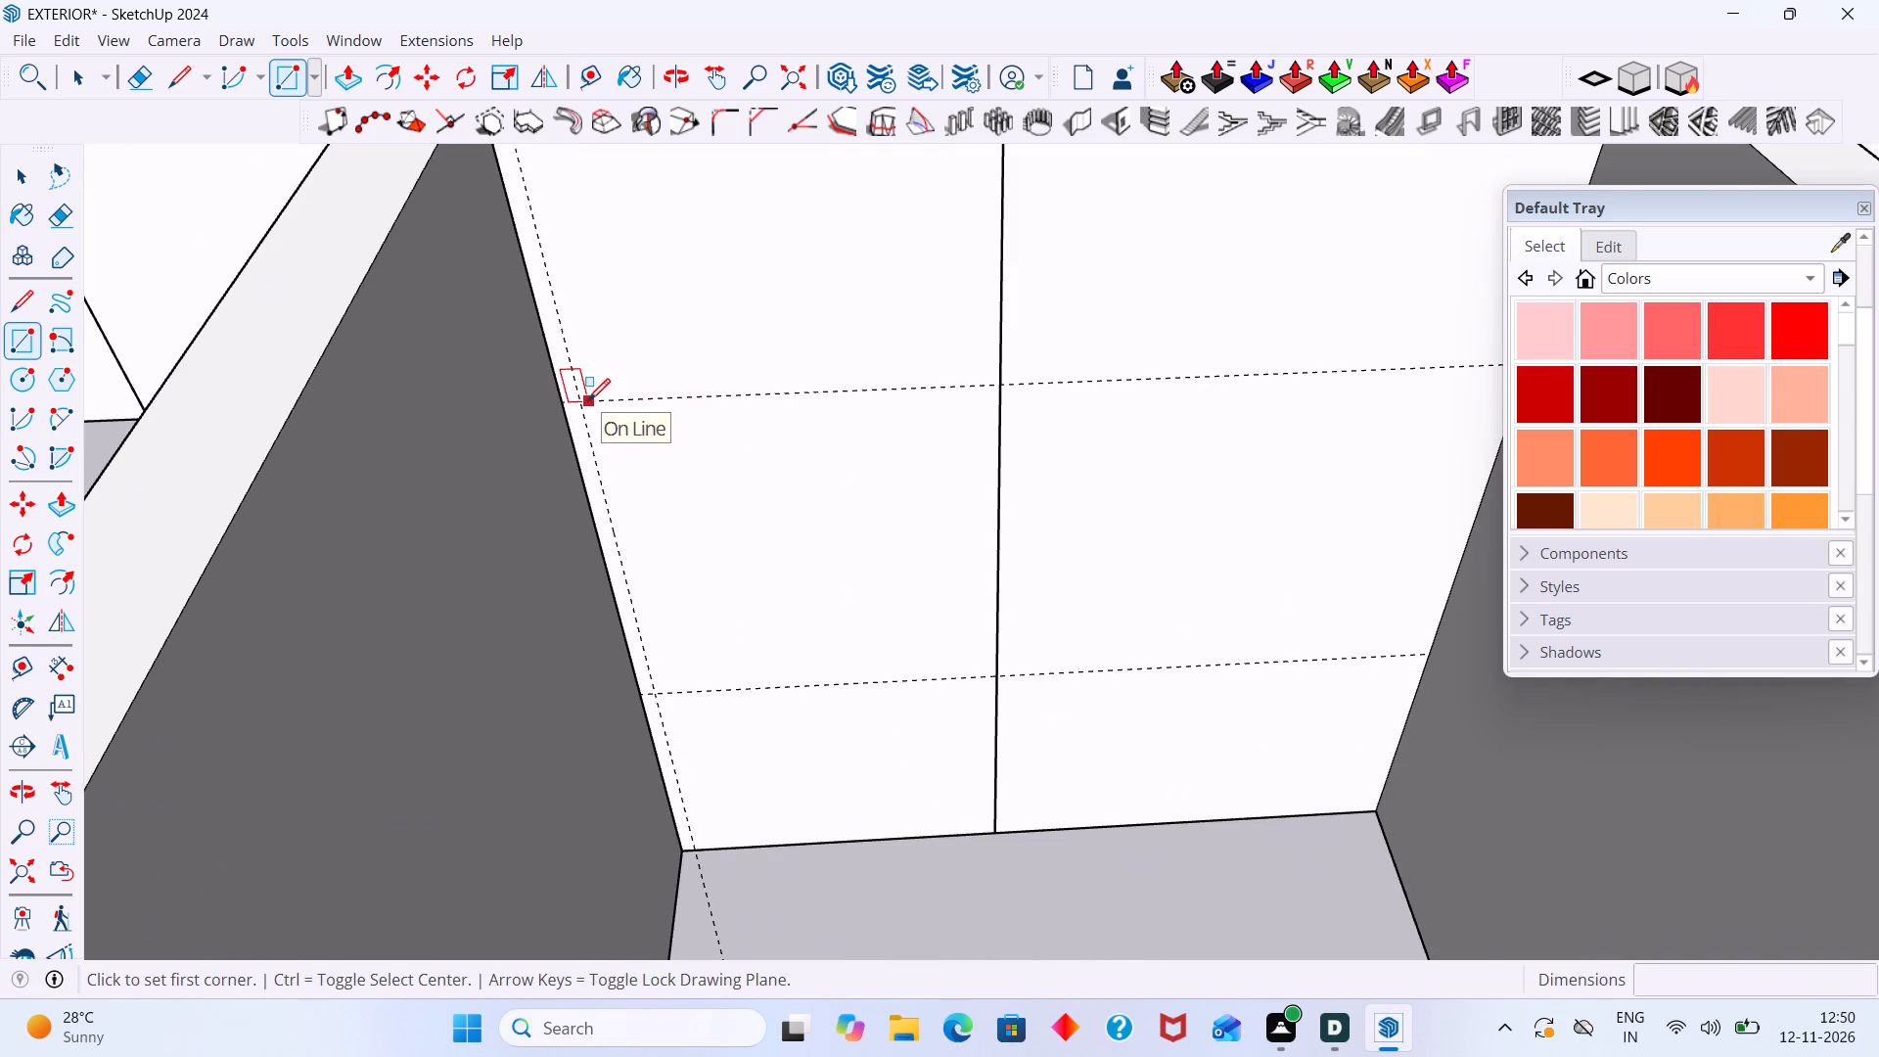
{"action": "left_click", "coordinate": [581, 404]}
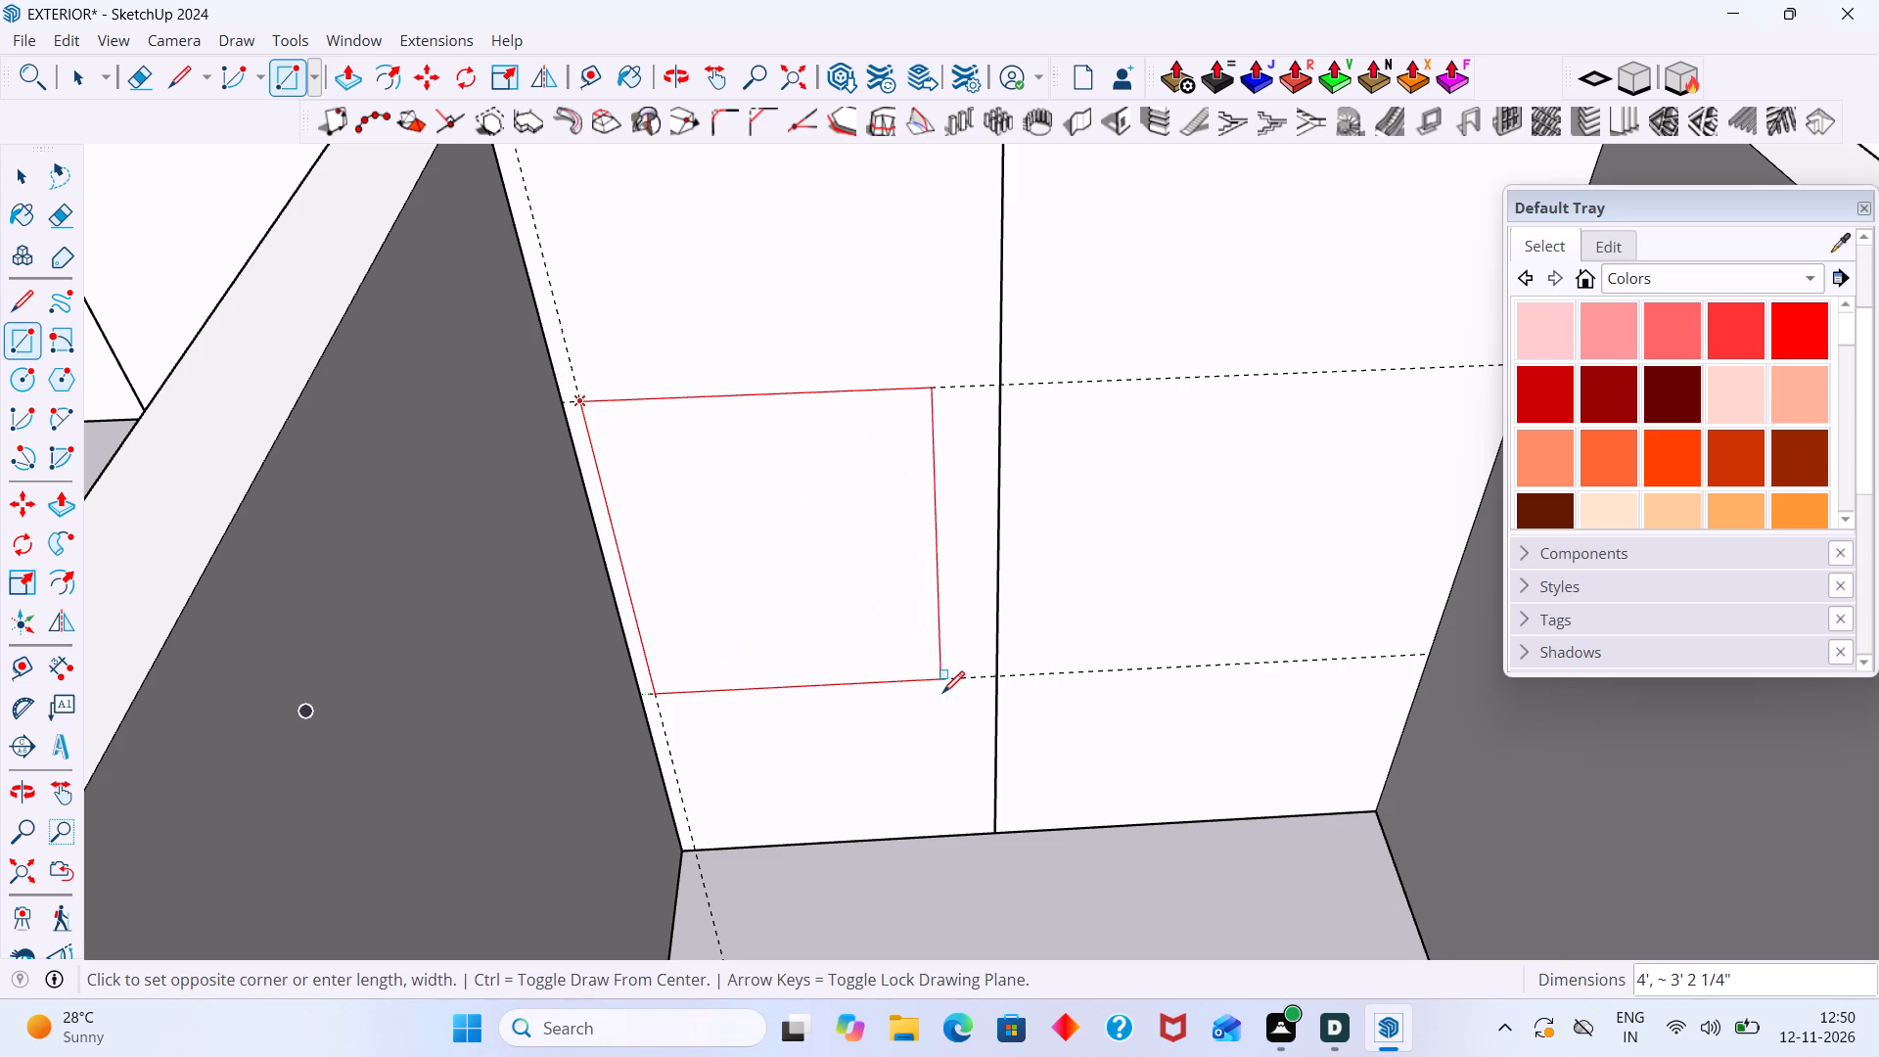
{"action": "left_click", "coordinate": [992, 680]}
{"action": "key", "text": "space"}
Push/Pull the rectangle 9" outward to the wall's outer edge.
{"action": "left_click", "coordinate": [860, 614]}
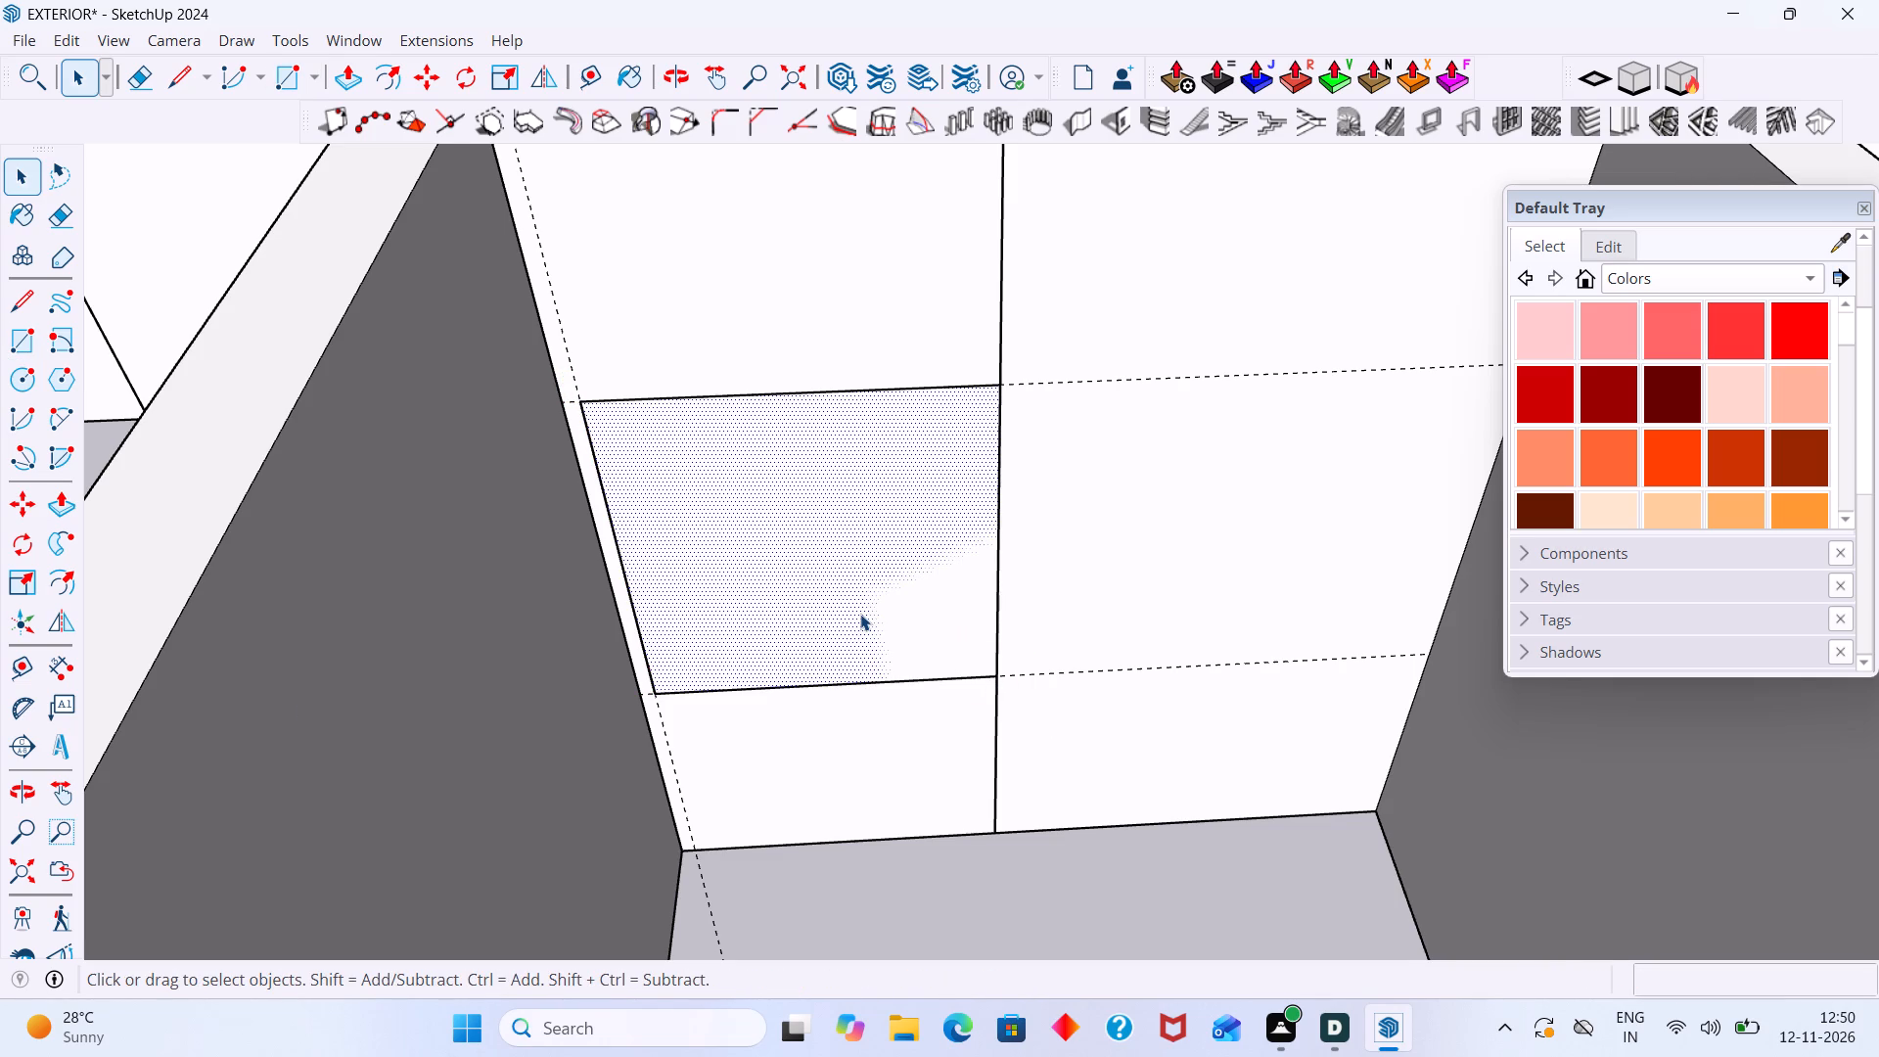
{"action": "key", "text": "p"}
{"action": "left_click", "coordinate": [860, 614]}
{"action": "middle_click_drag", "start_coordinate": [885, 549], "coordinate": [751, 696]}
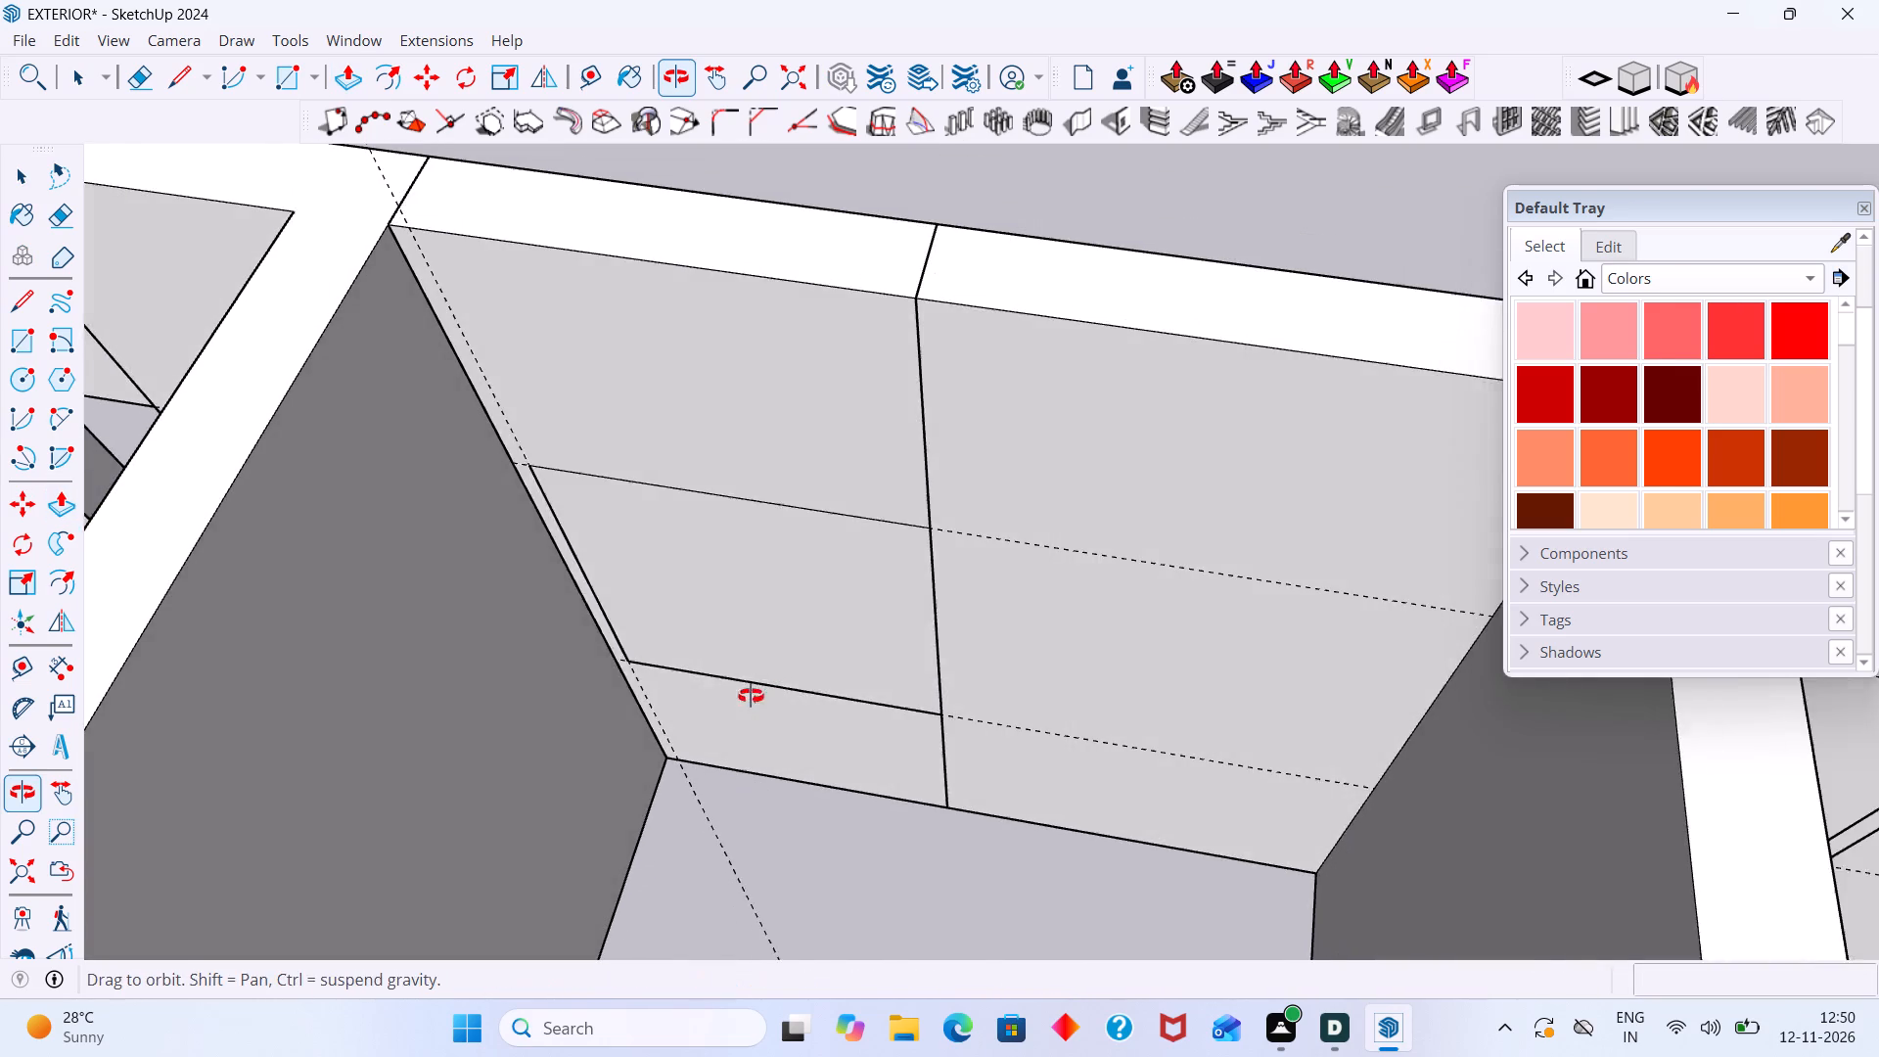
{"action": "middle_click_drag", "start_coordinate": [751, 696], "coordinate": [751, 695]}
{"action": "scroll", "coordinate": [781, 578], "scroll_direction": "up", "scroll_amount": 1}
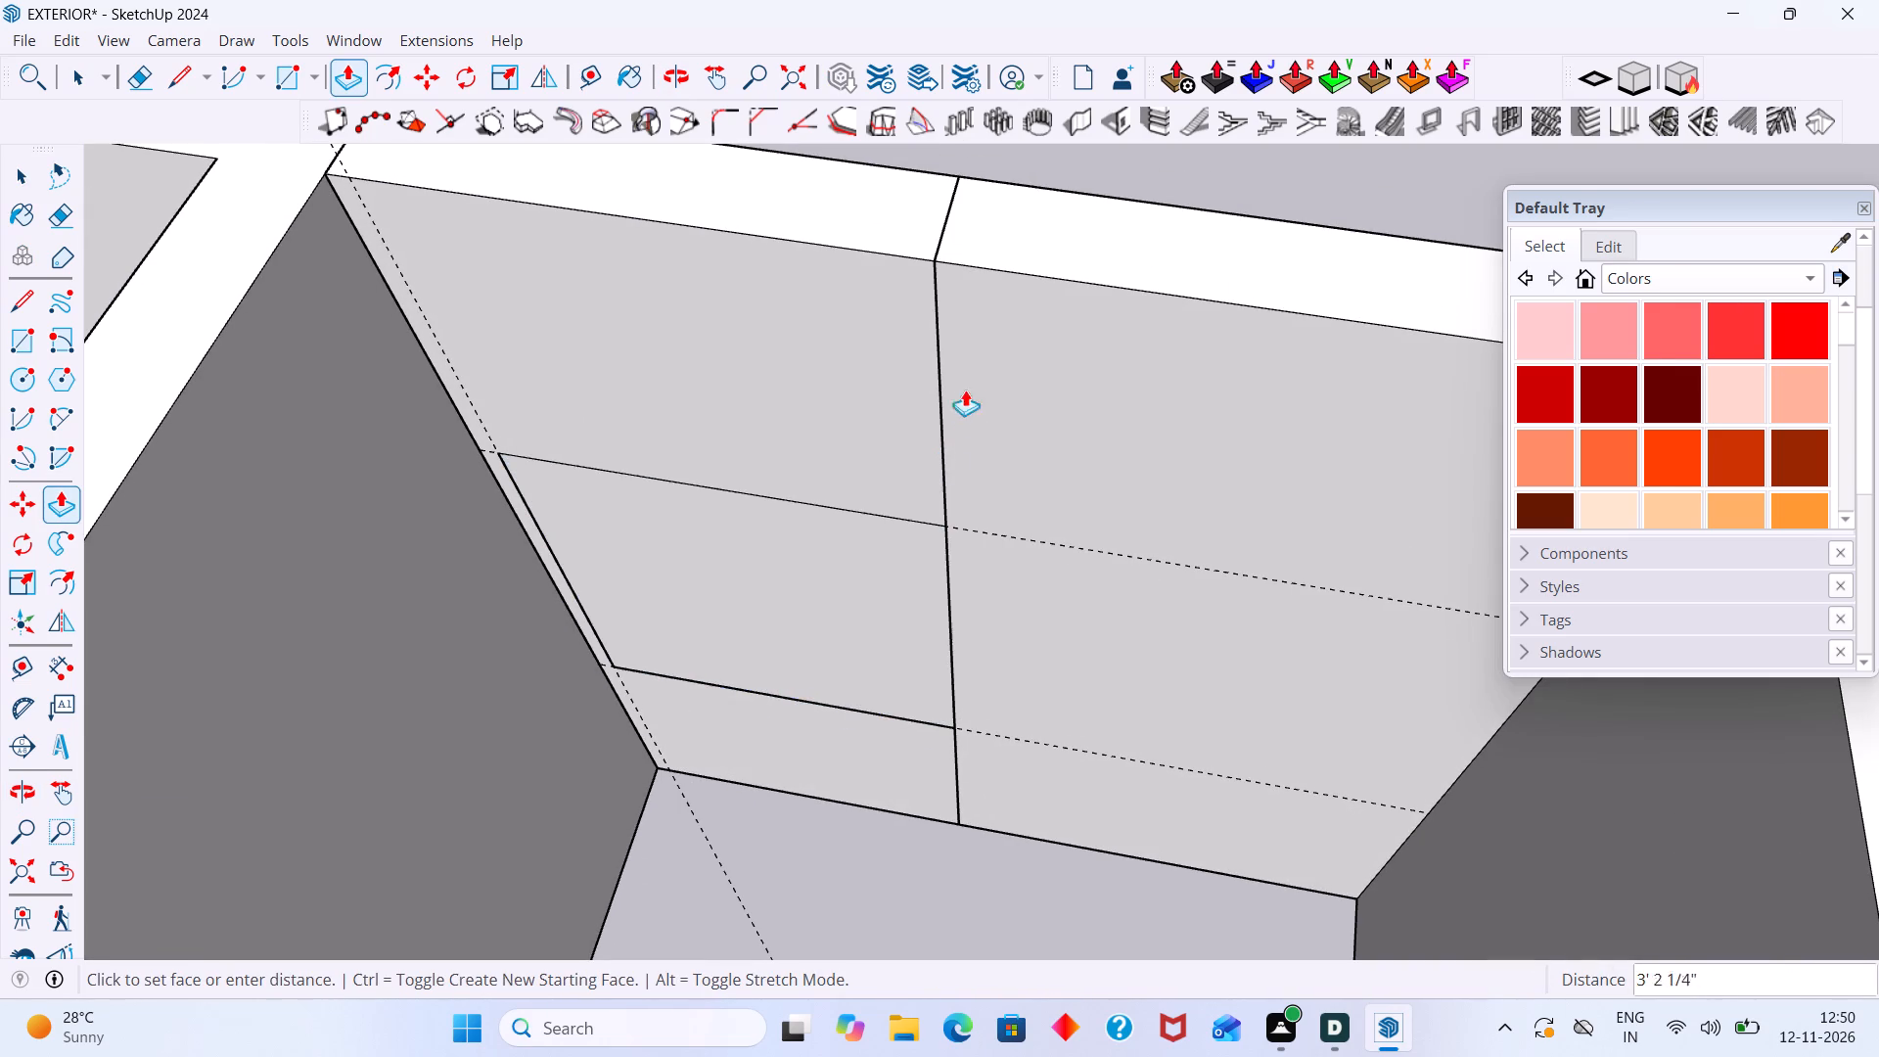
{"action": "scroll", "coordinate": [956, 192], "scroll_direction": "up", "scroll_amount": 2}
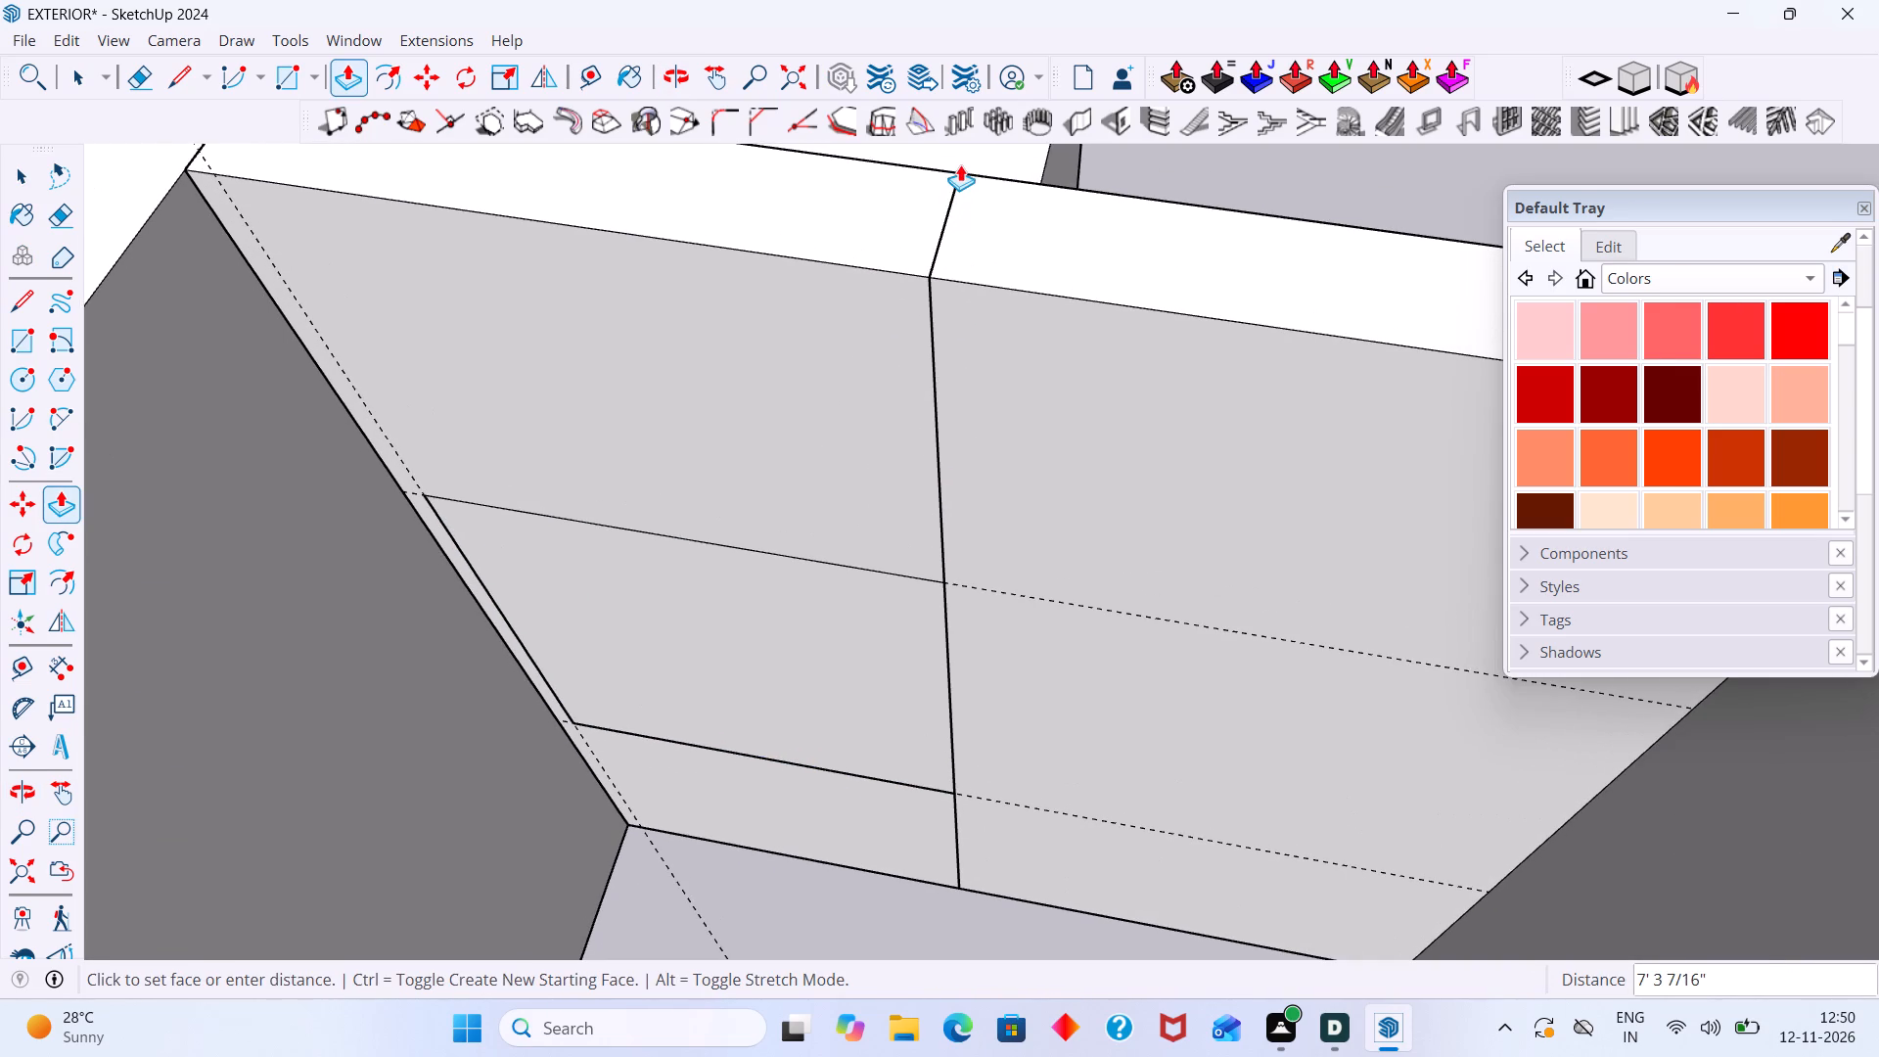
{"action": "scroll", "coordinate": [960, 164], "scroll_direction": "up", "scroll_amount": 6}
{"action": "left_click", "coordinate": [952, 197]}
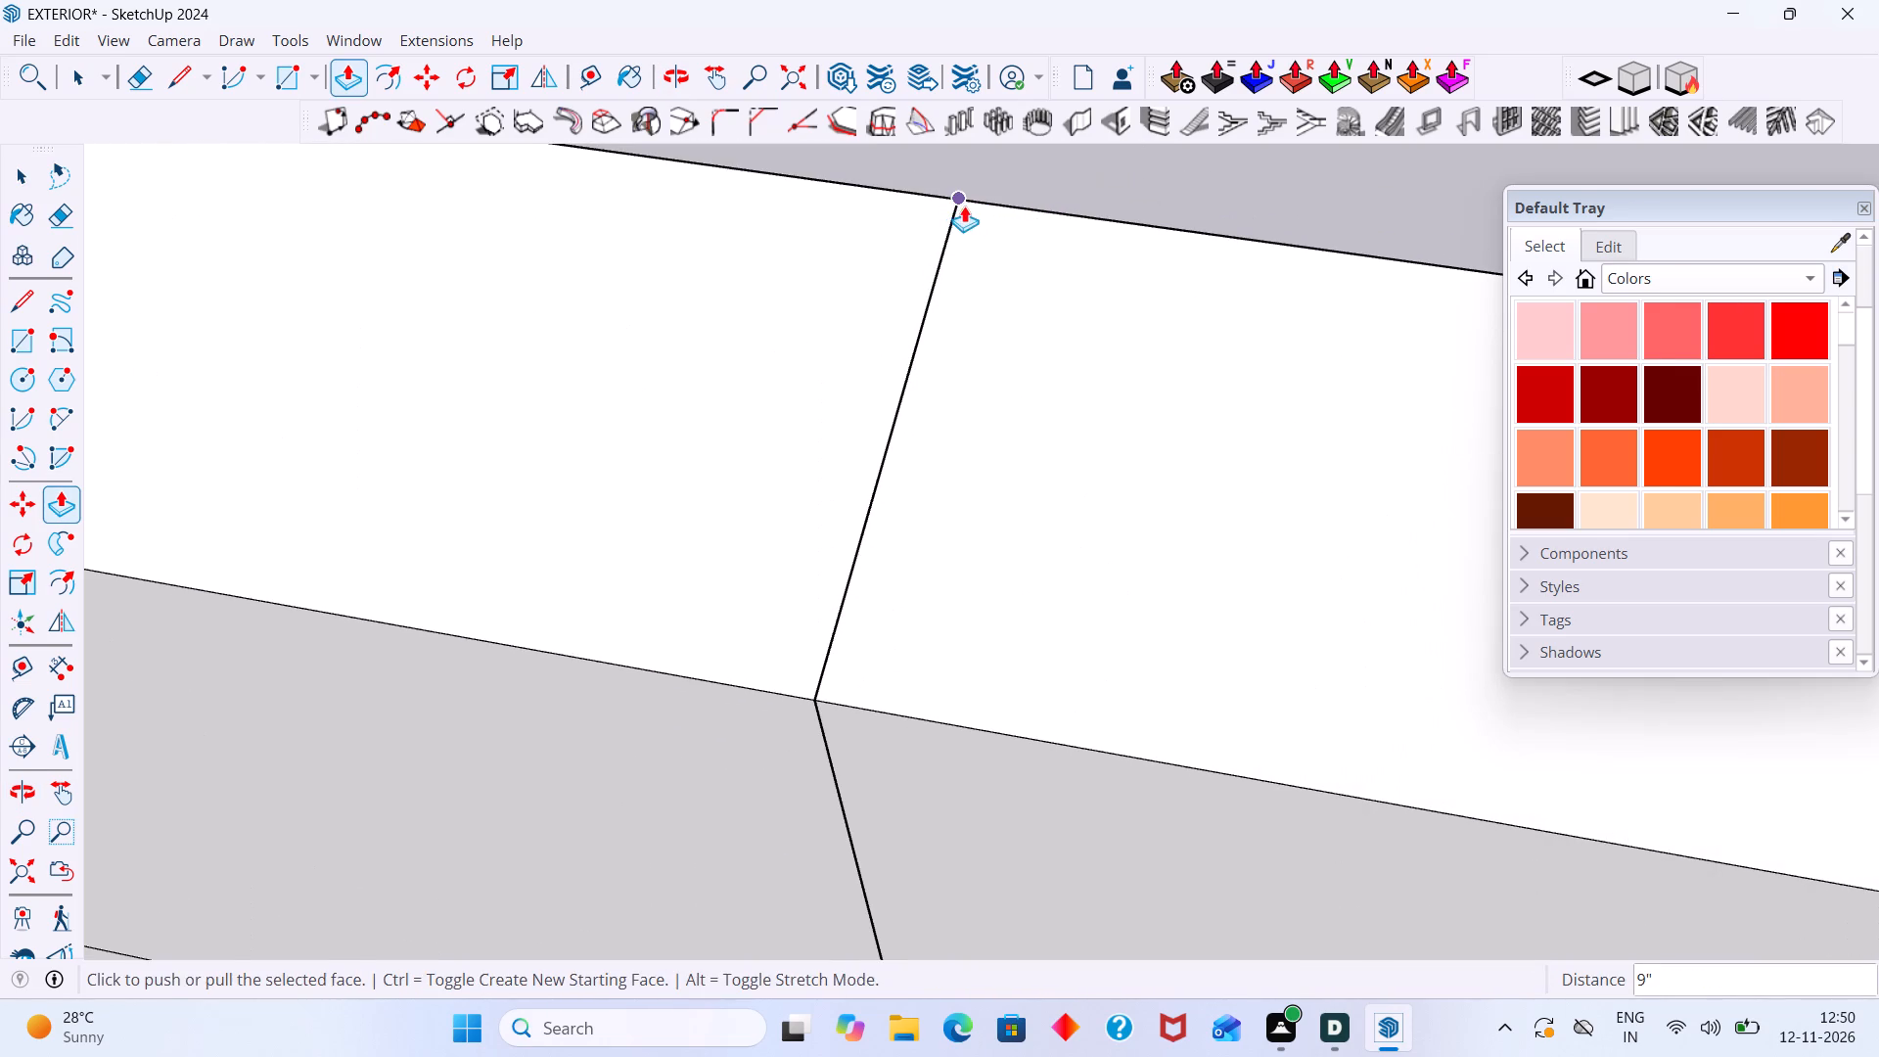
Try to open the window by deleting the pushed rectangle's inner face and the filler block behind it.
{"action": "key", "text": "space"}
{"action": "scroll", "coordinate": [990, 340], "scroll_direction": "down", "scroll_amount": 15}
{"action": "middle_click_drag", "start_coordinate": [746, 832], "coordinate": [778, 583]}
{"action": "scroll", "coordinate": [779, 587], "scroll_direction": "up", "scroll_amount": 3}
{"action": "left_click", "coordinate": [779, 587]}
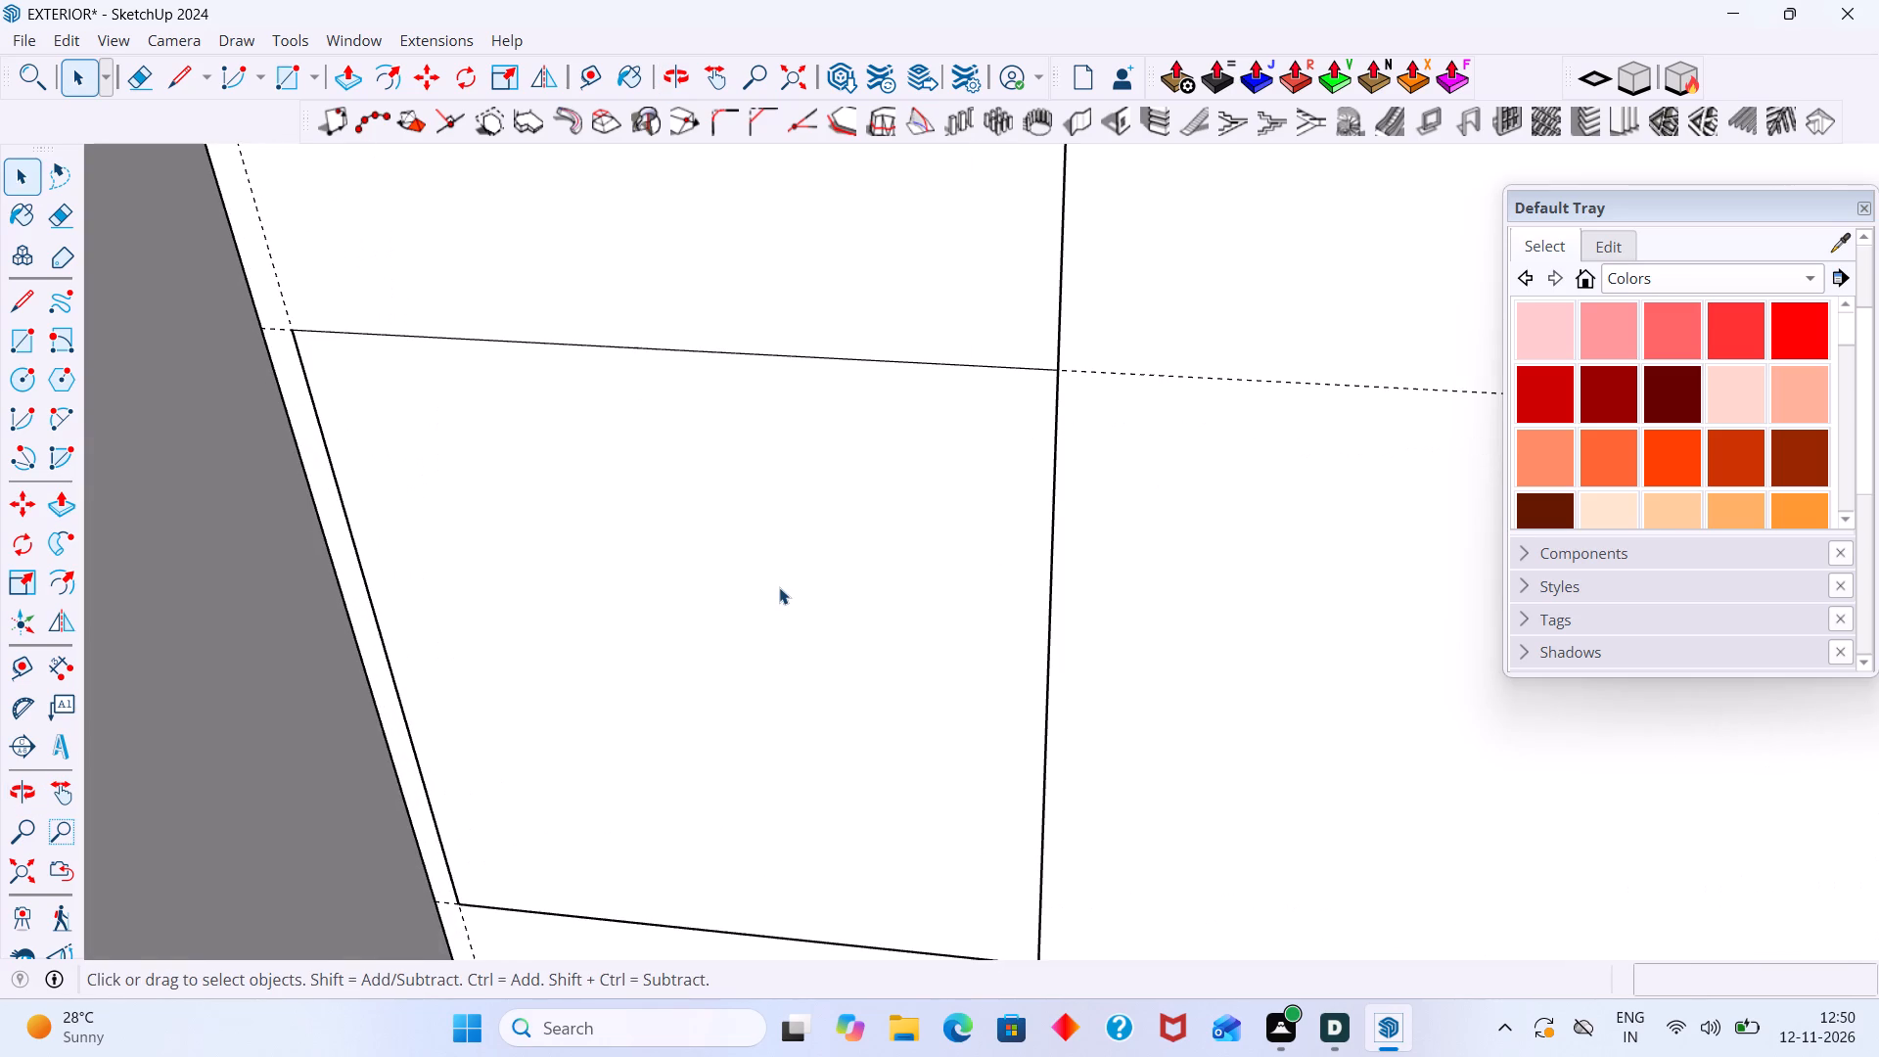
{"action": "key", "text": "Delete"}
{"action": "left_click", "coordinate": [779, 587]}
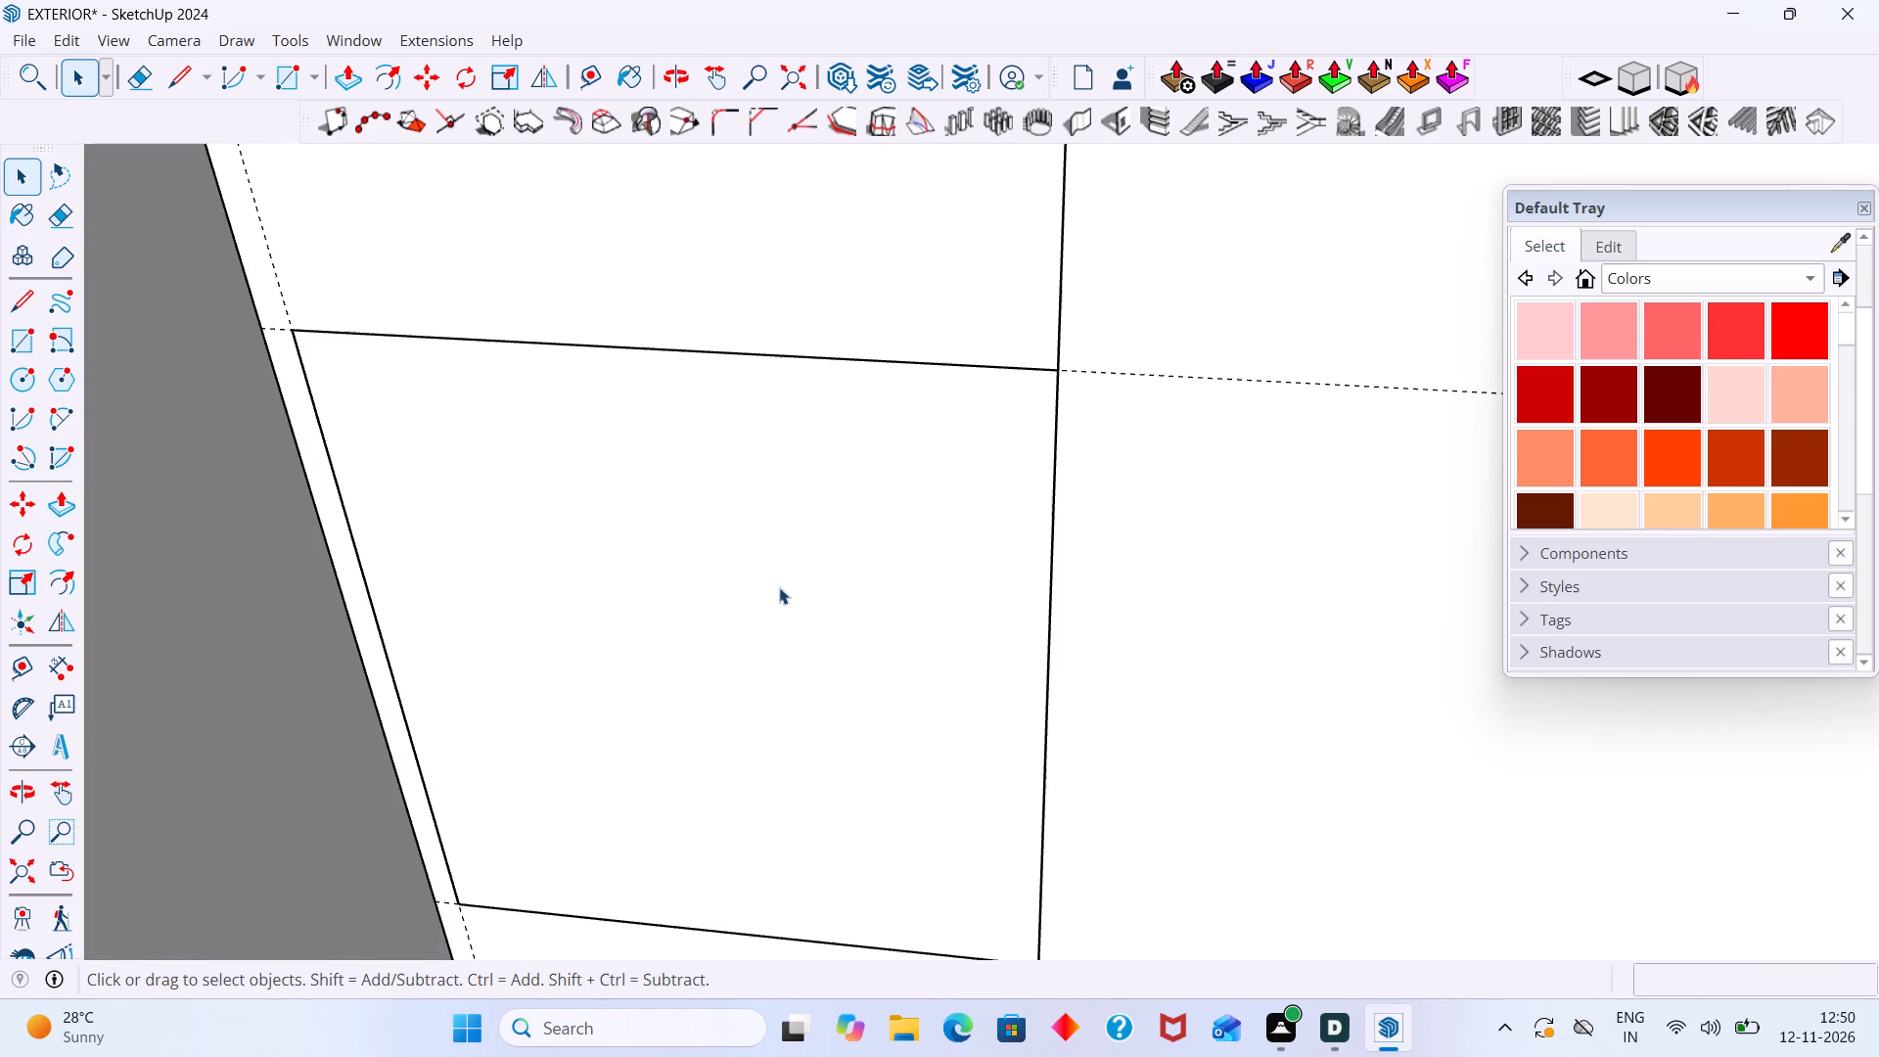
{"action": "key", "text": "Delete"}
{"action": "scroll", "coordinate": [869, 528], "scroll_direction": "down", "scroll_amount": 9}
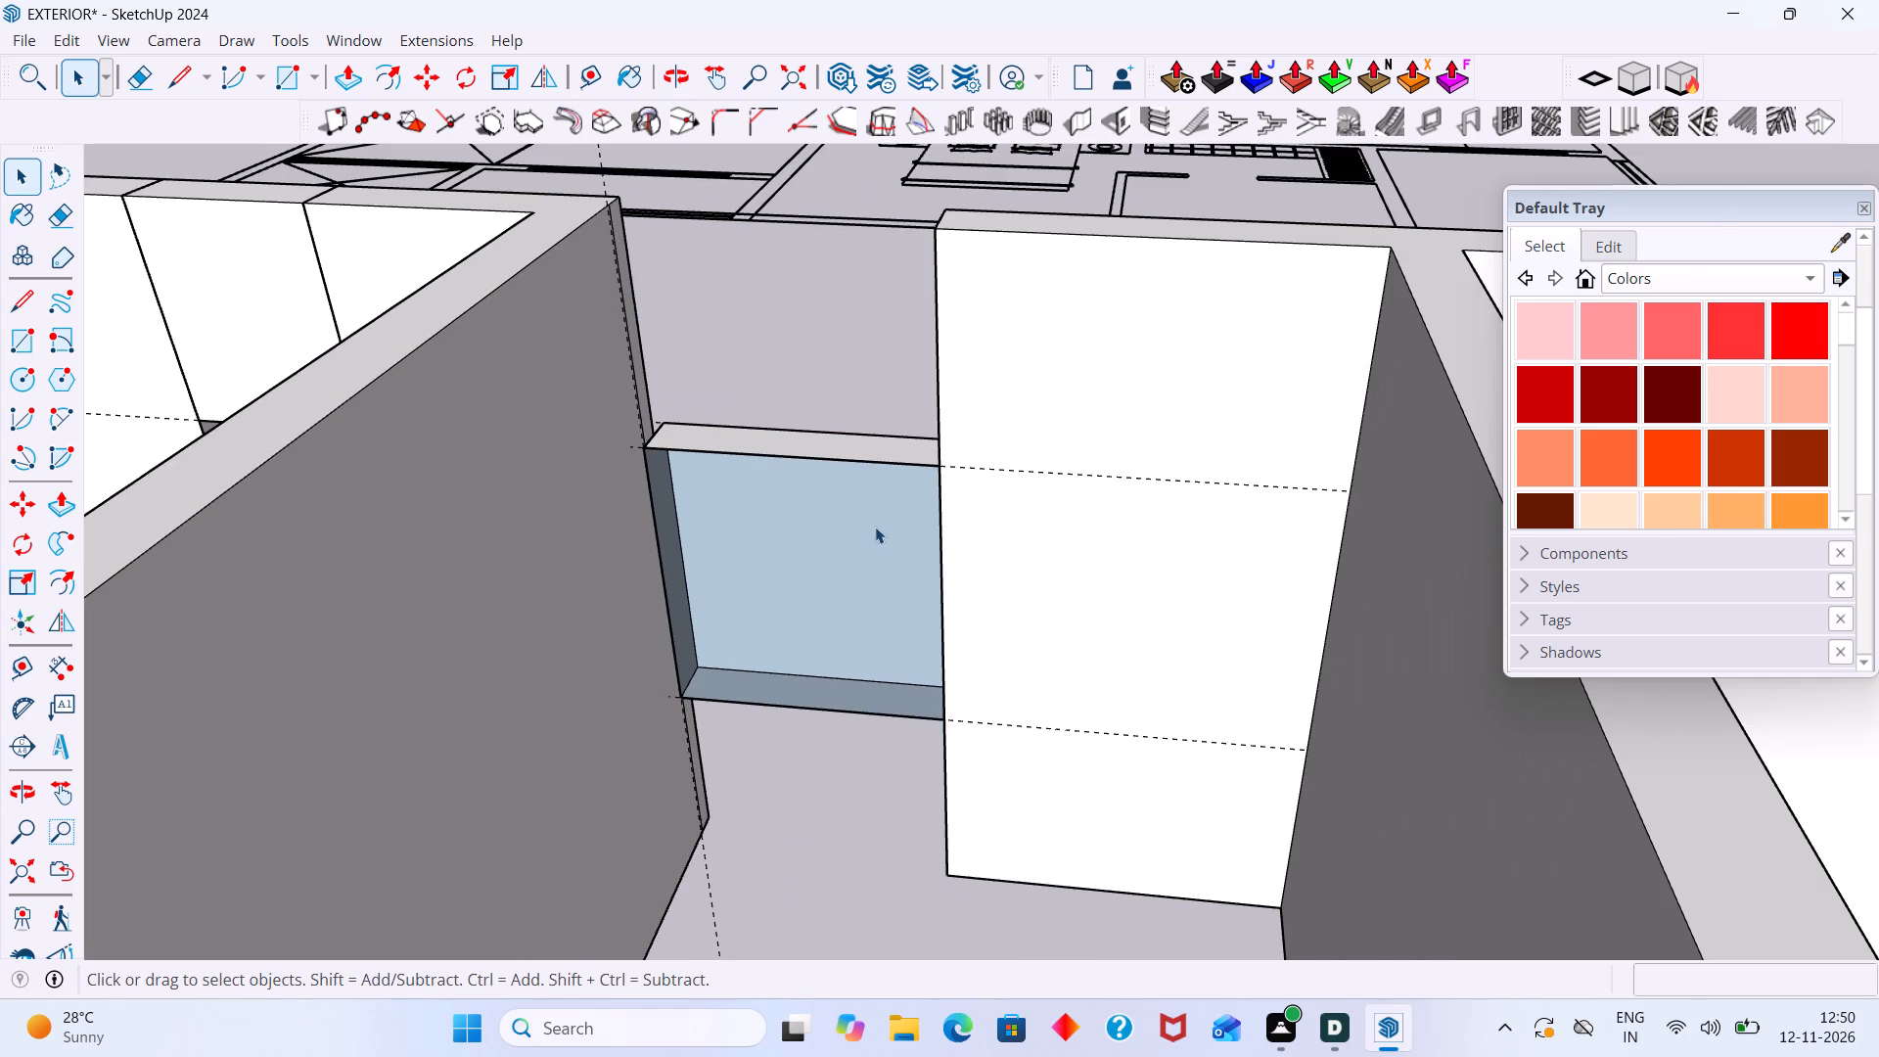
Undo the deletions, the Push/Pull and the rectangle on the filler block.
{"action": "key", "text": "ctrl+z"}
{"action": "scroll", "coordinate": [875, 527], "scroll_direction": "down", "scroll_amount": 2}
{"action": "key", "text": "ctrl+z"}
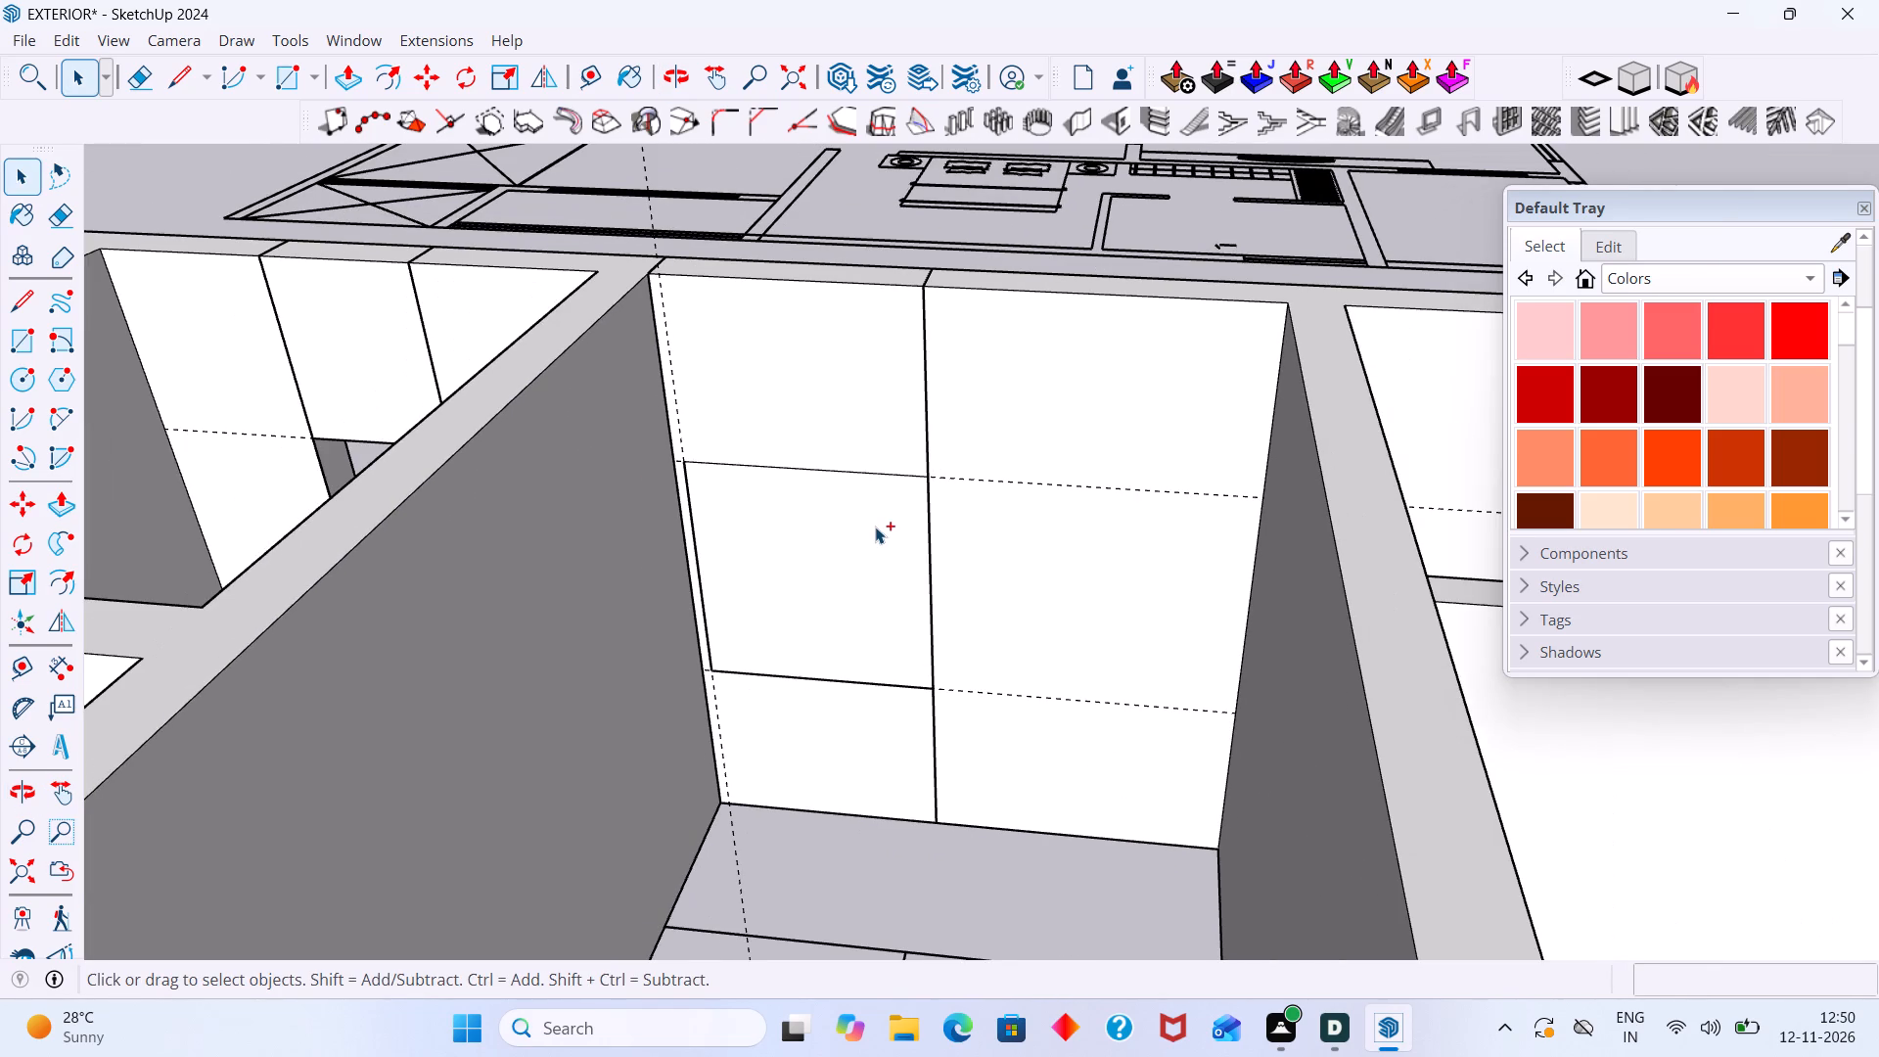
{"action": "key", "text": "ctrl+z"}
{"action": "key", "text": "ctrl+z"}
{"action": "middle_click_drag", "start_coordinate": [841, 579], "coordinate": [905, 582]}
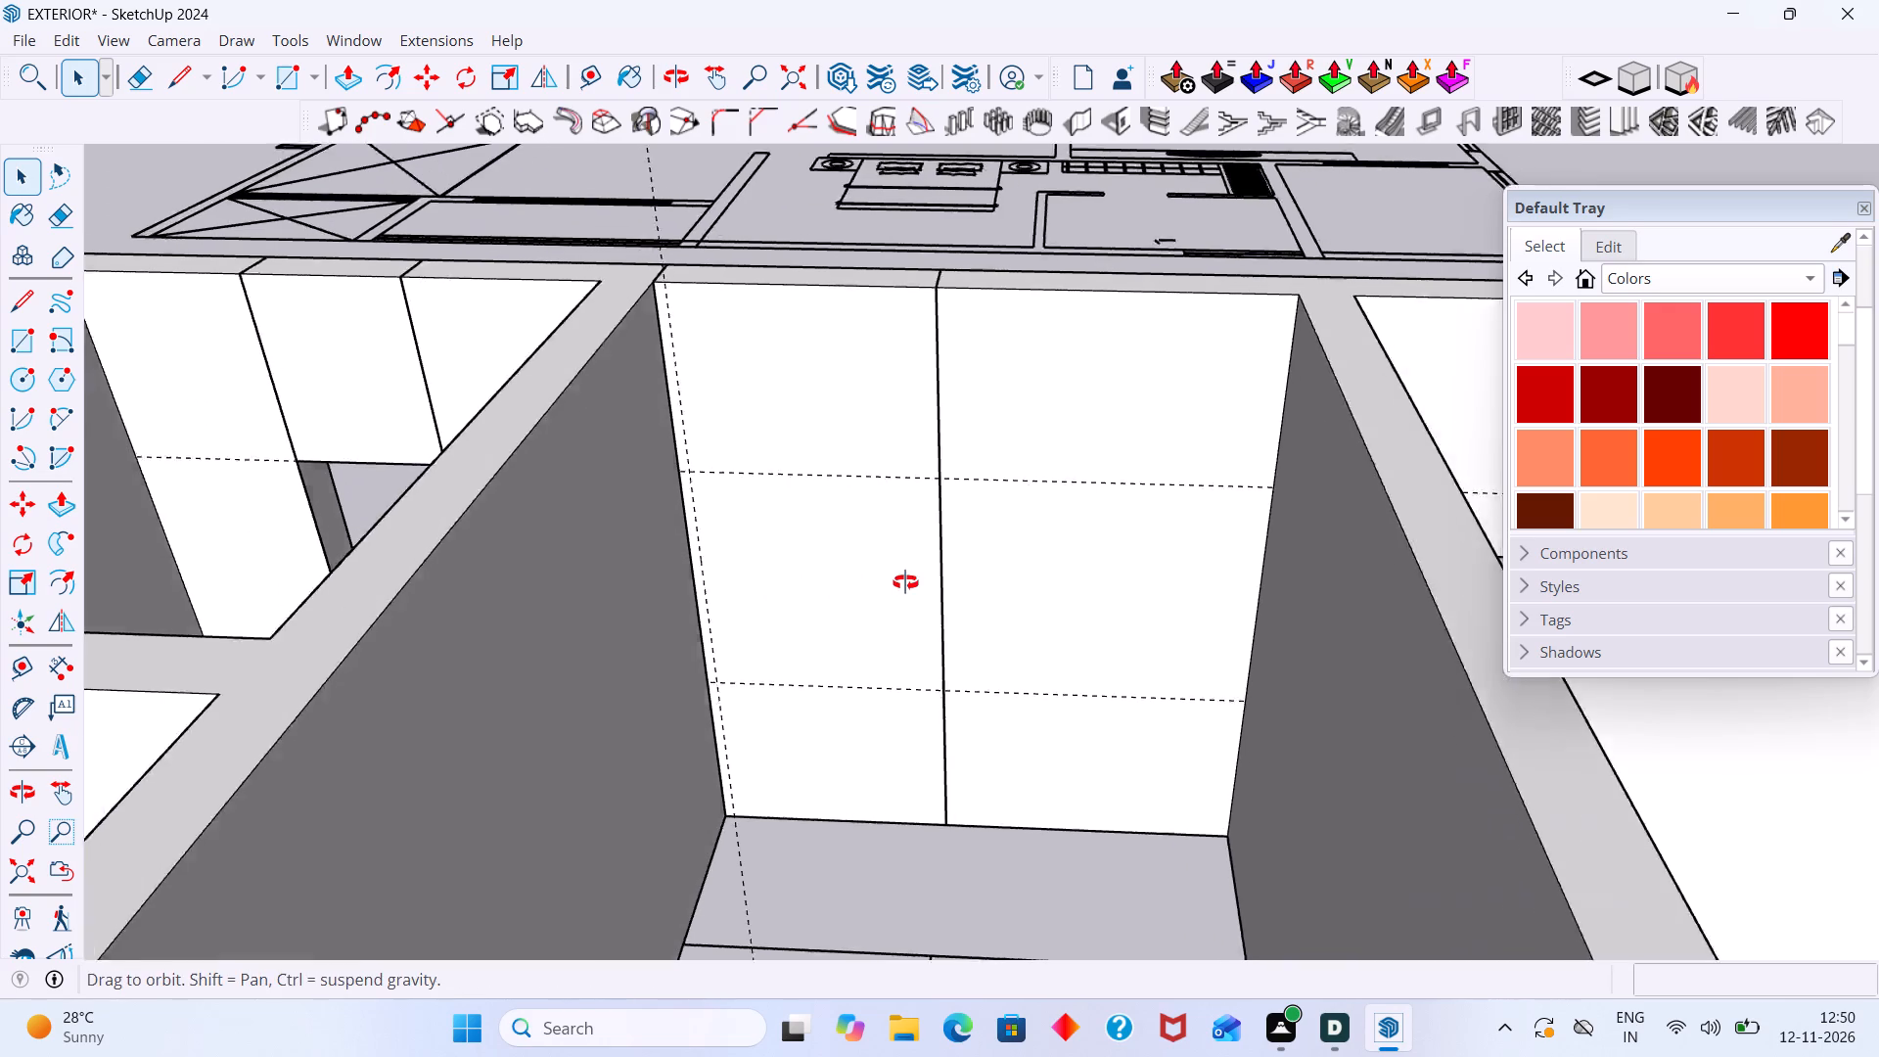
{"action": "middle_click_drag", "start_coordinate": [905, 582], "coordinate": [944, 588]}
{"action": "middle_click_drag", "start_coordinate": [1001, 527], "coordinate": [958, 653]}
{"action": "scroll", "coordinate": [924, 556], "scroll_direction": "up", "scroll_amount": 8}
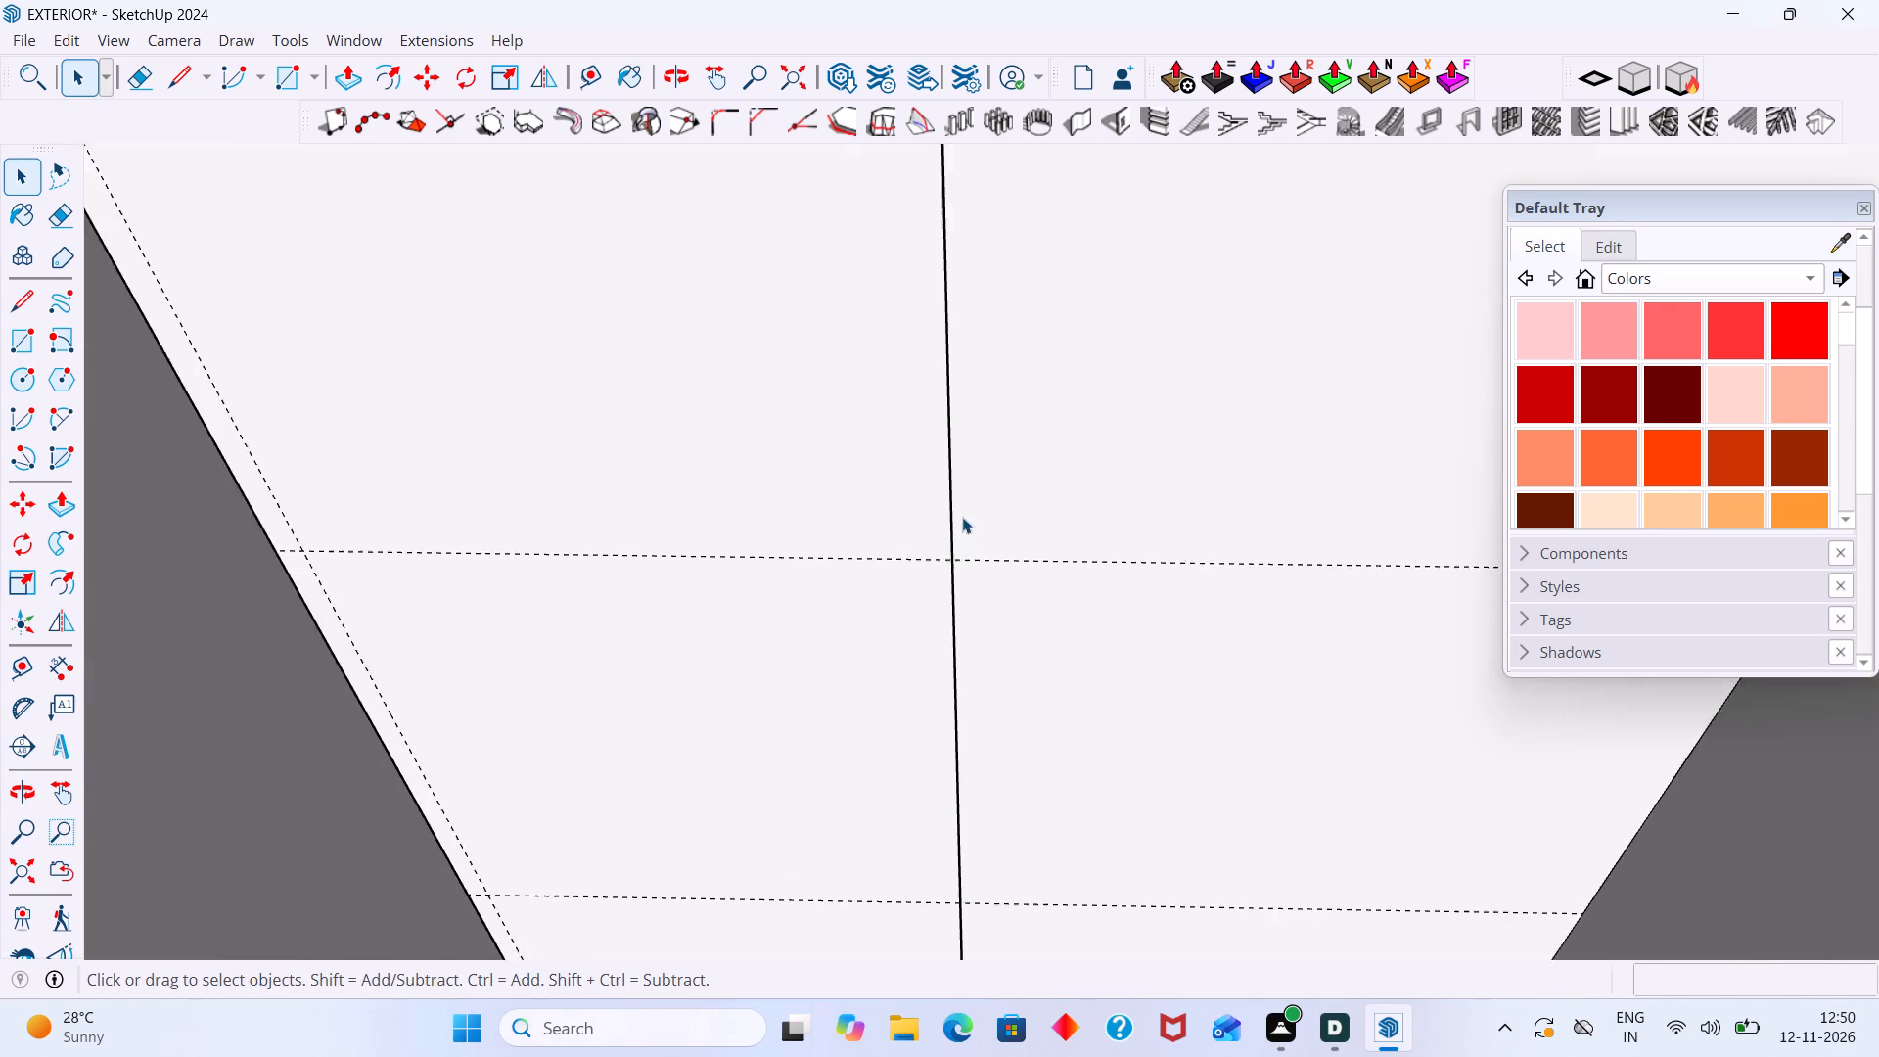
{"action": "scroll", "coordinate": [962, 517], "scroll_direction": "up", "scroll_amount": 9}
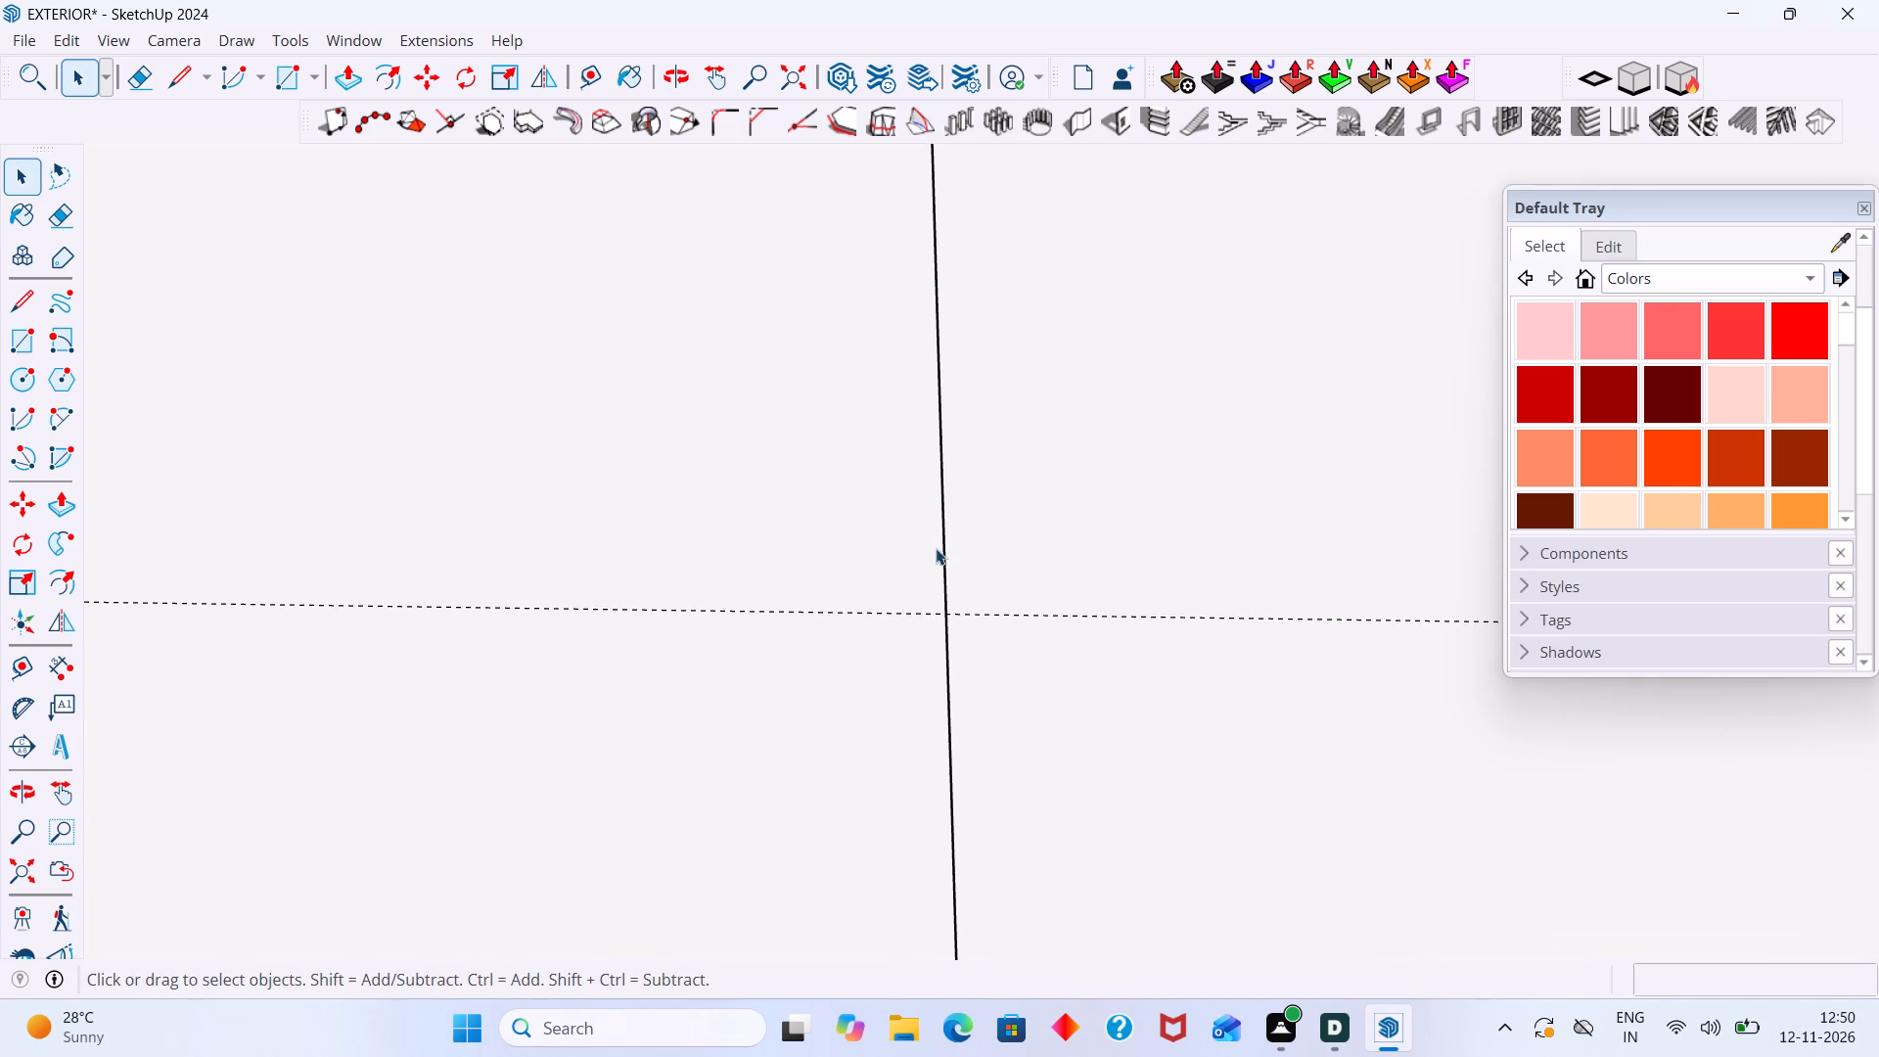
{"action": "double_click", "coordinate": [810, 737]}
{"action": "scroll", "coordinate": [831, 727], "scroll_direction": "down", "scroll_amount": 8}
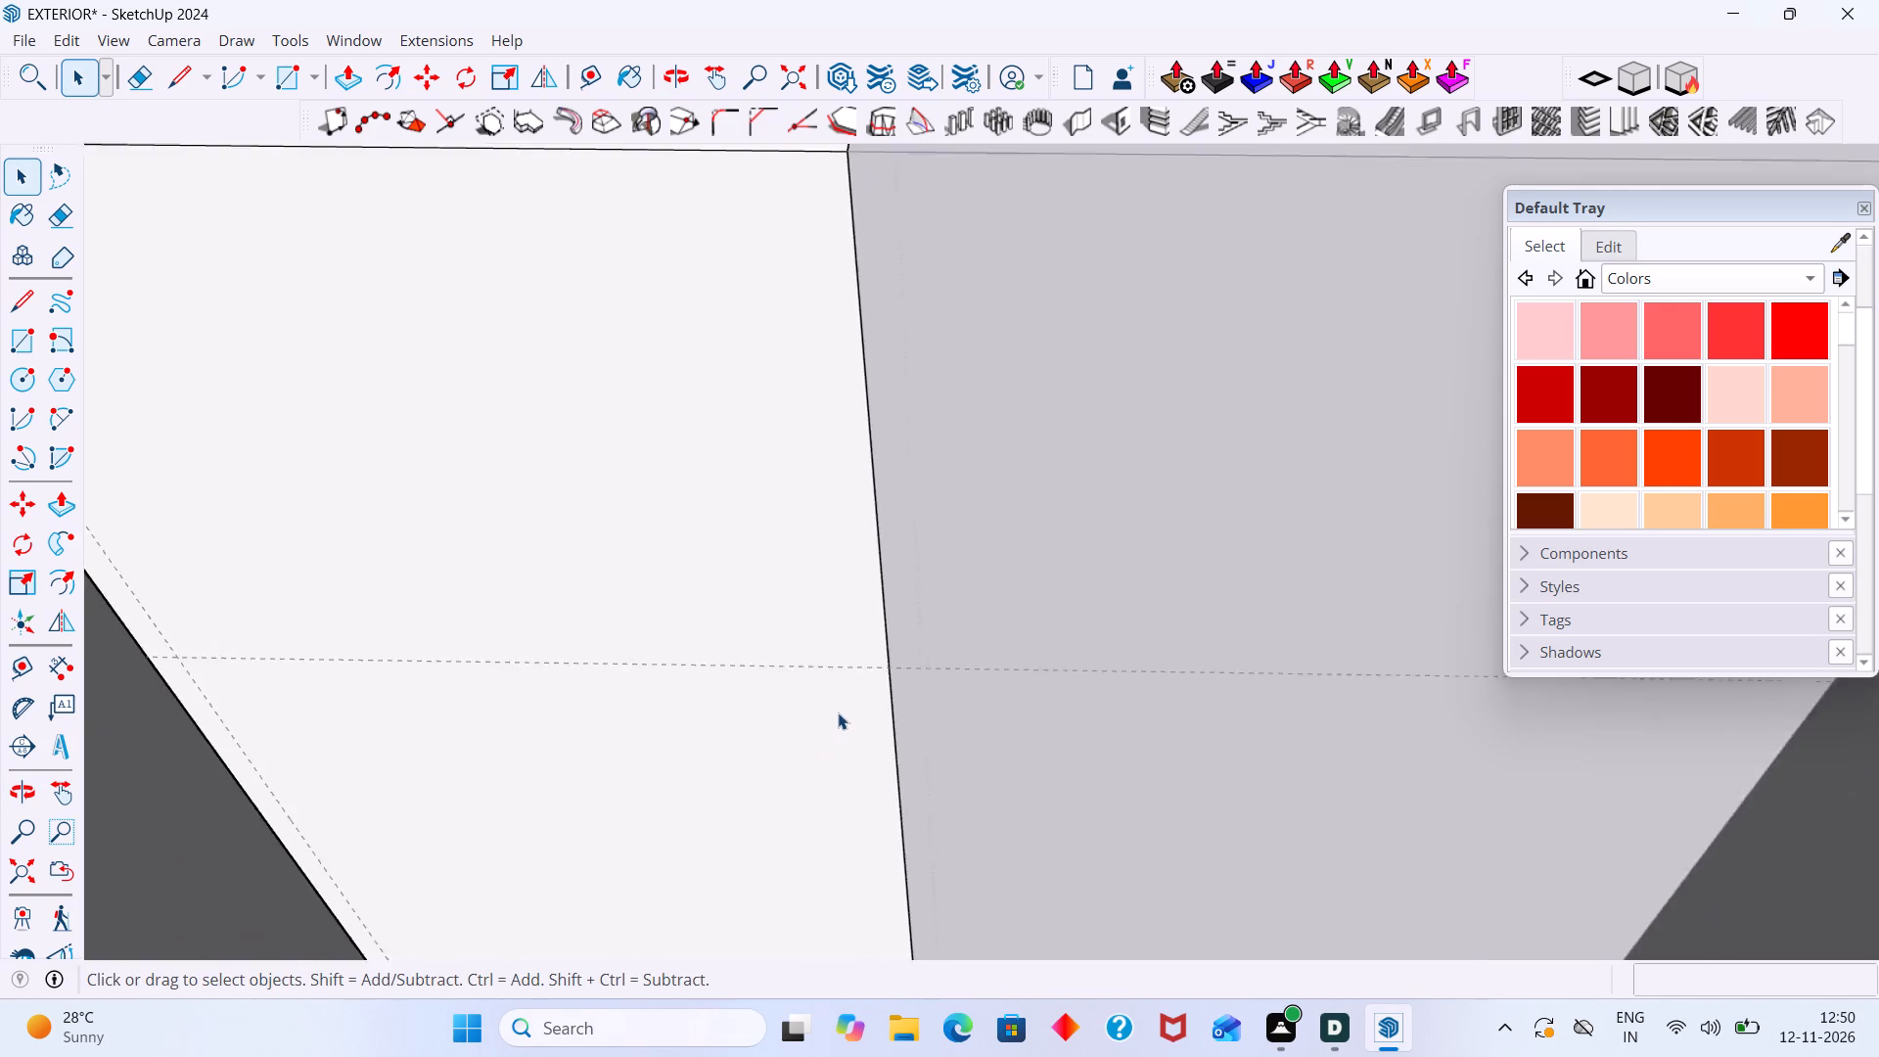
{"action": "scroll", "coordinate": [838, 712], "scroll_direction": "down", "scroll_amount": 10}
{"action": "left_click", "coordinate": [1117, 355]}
Open the staircase-room filler block and cut a rectangular opening through its inner face from the intersection of the vertical and lower horizontal guides.
{"action": "left_click", "coordinate": [790, 628]}
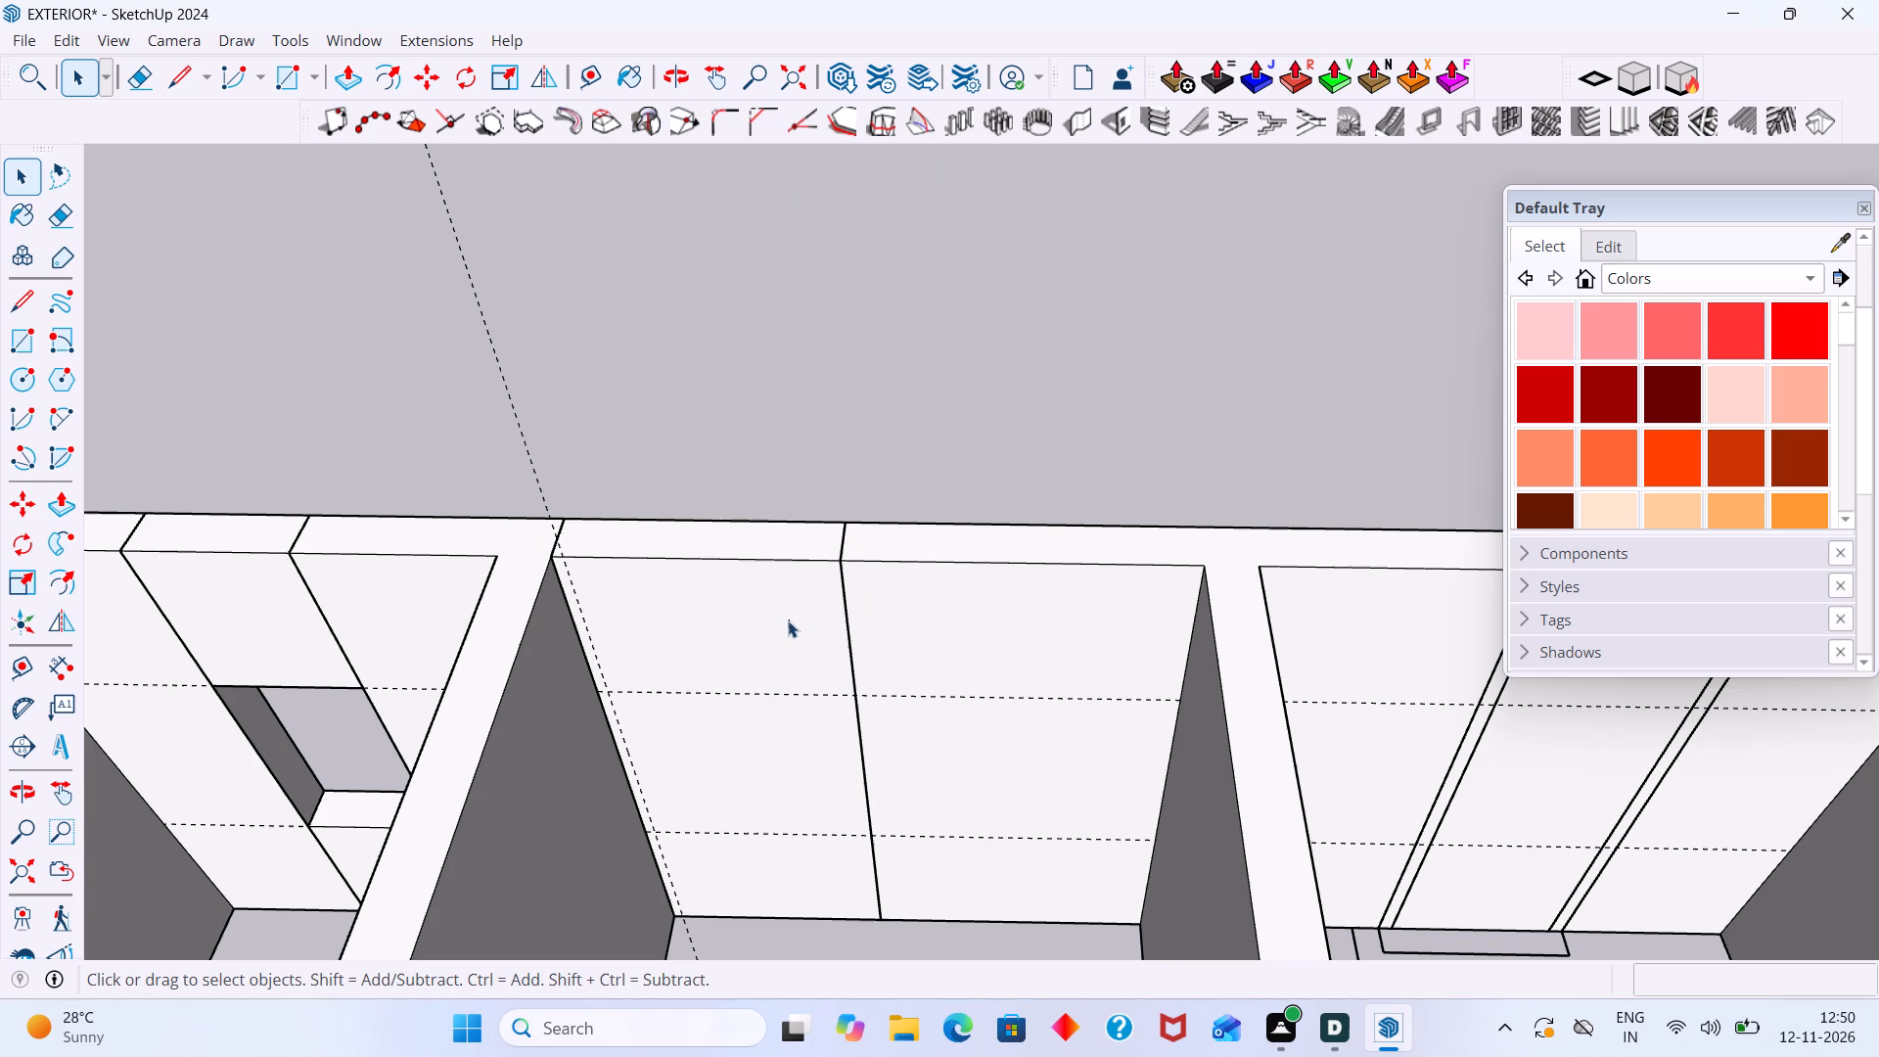
{"action": "left_click", "coordinate": [770, 626]}
{"action": "left_click", "coordinate": [770, 626]}
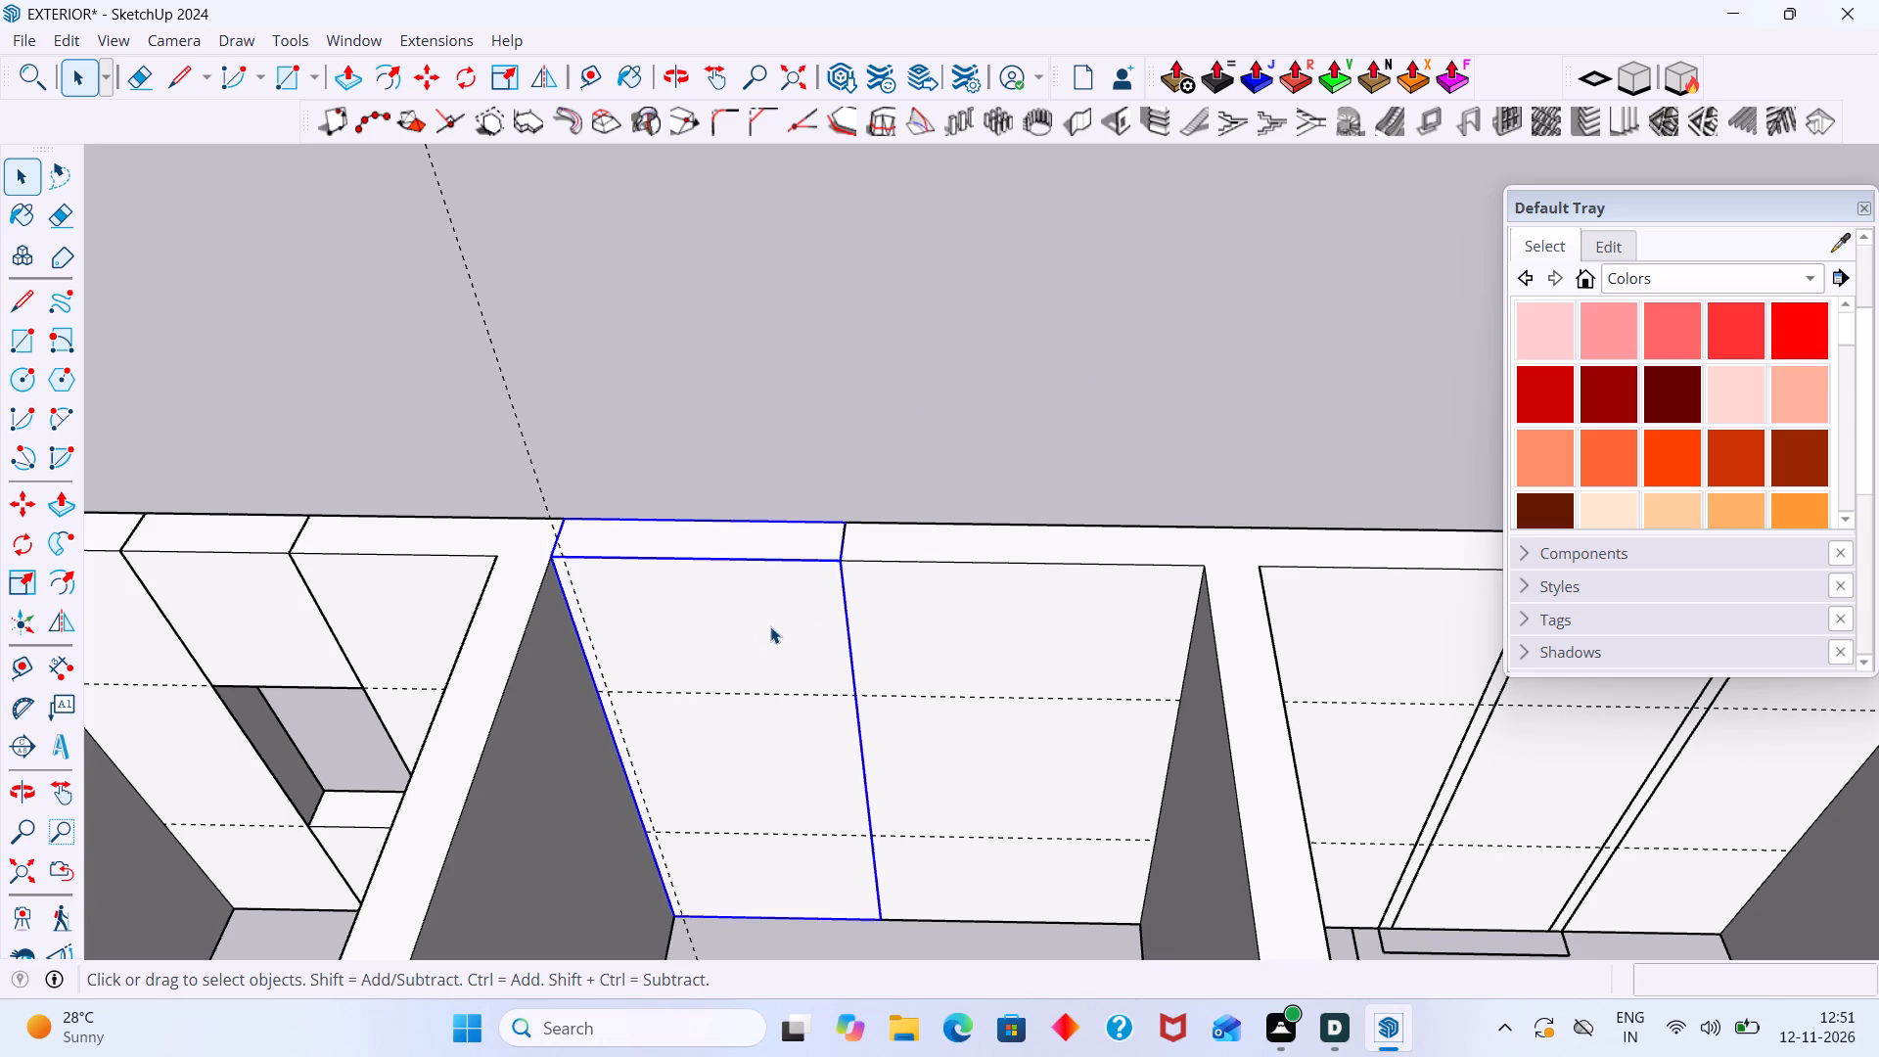
{"action": "double_click", "coordinate": [768, 629]}
{"action": "double_click", "coordinate": [754, 734]}
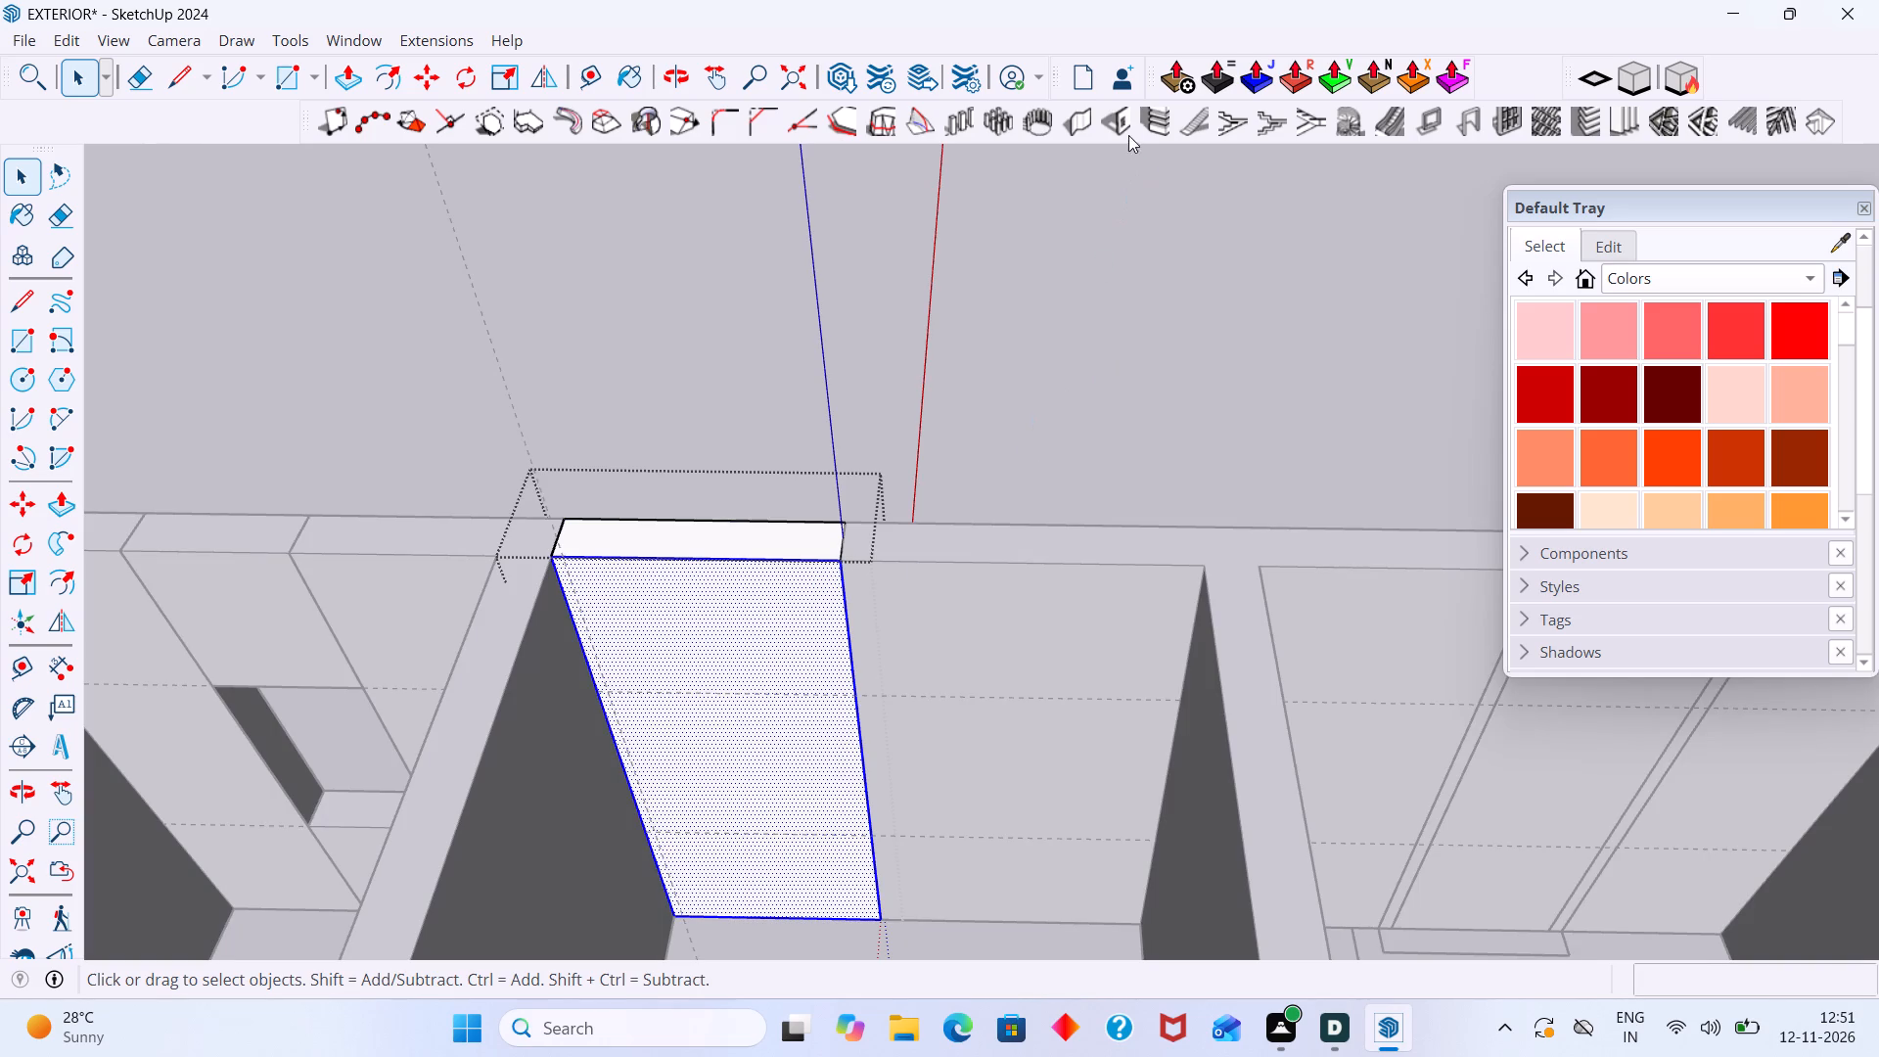
{"action": "left_click", "coordinate": [1116, 114]}
{"action": "left_click", "coordinate": [223, 604]}
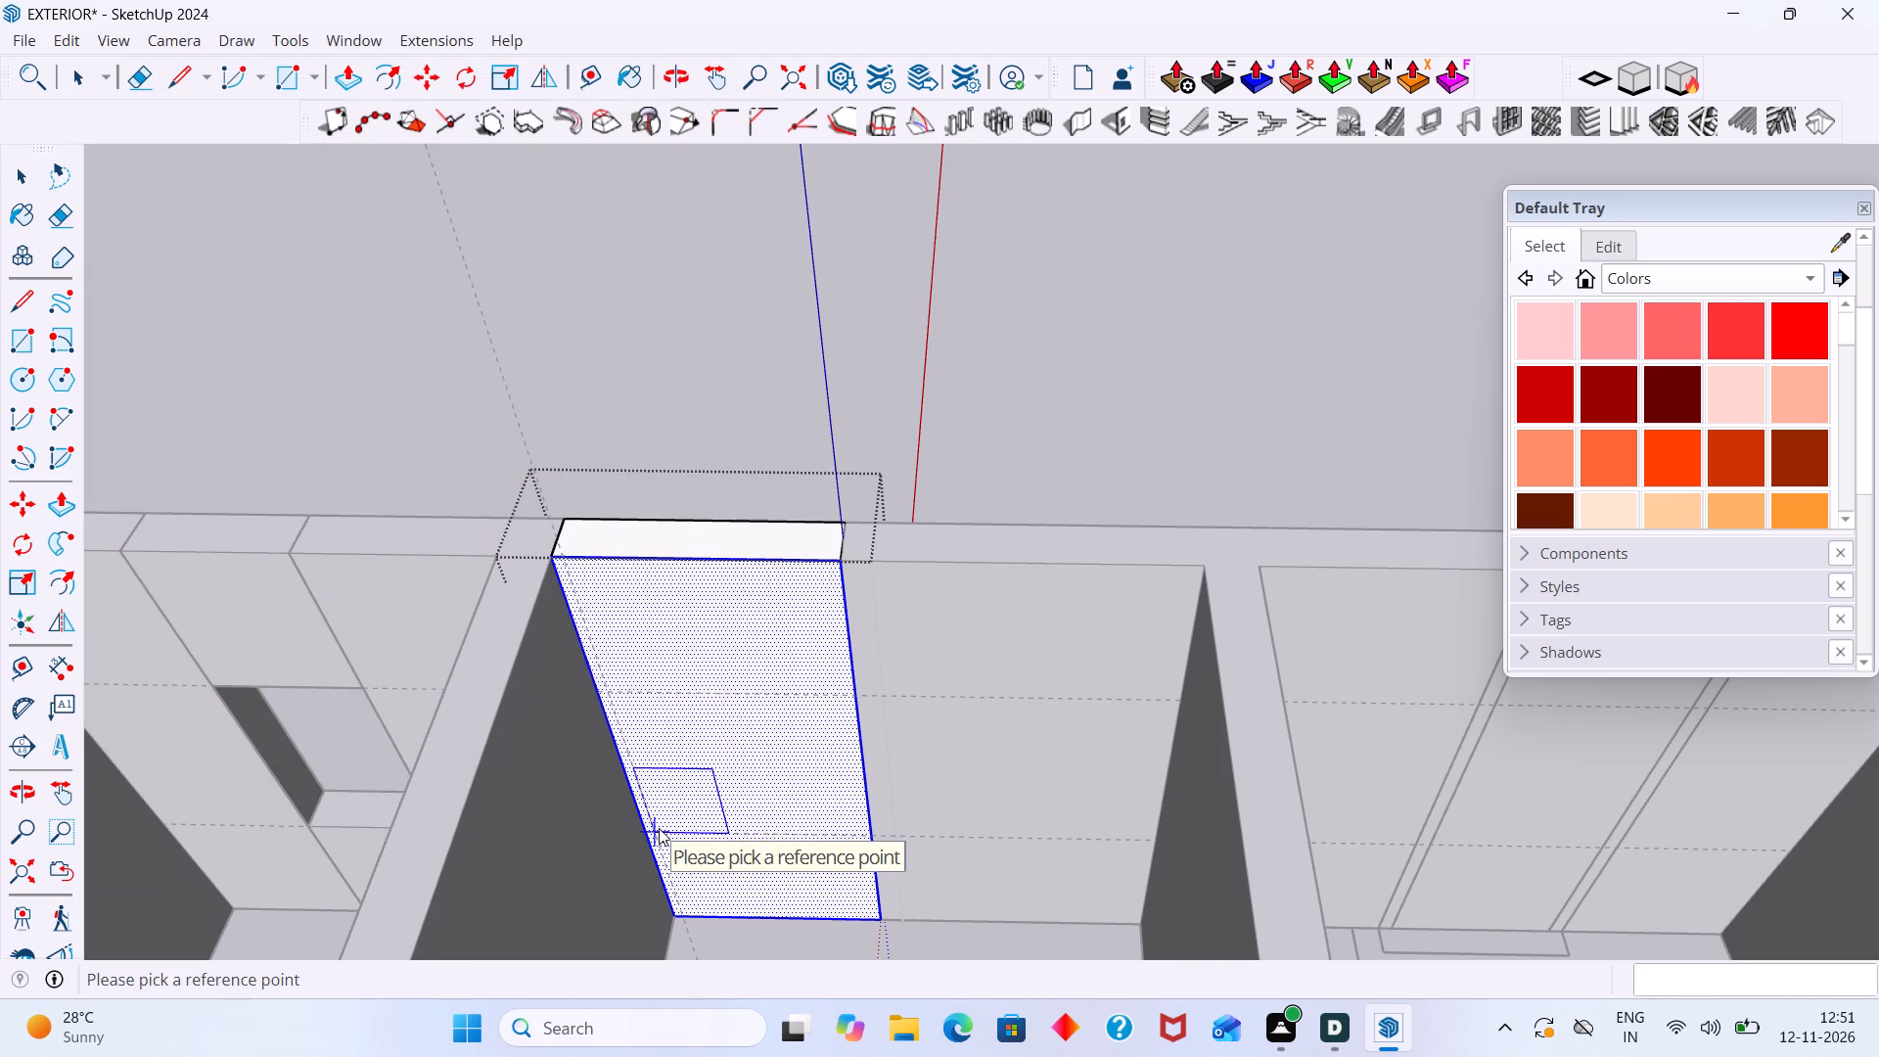
{"action": "double_click", "coordinate": [659, 828]}
{"action": "key", "text": "space"}
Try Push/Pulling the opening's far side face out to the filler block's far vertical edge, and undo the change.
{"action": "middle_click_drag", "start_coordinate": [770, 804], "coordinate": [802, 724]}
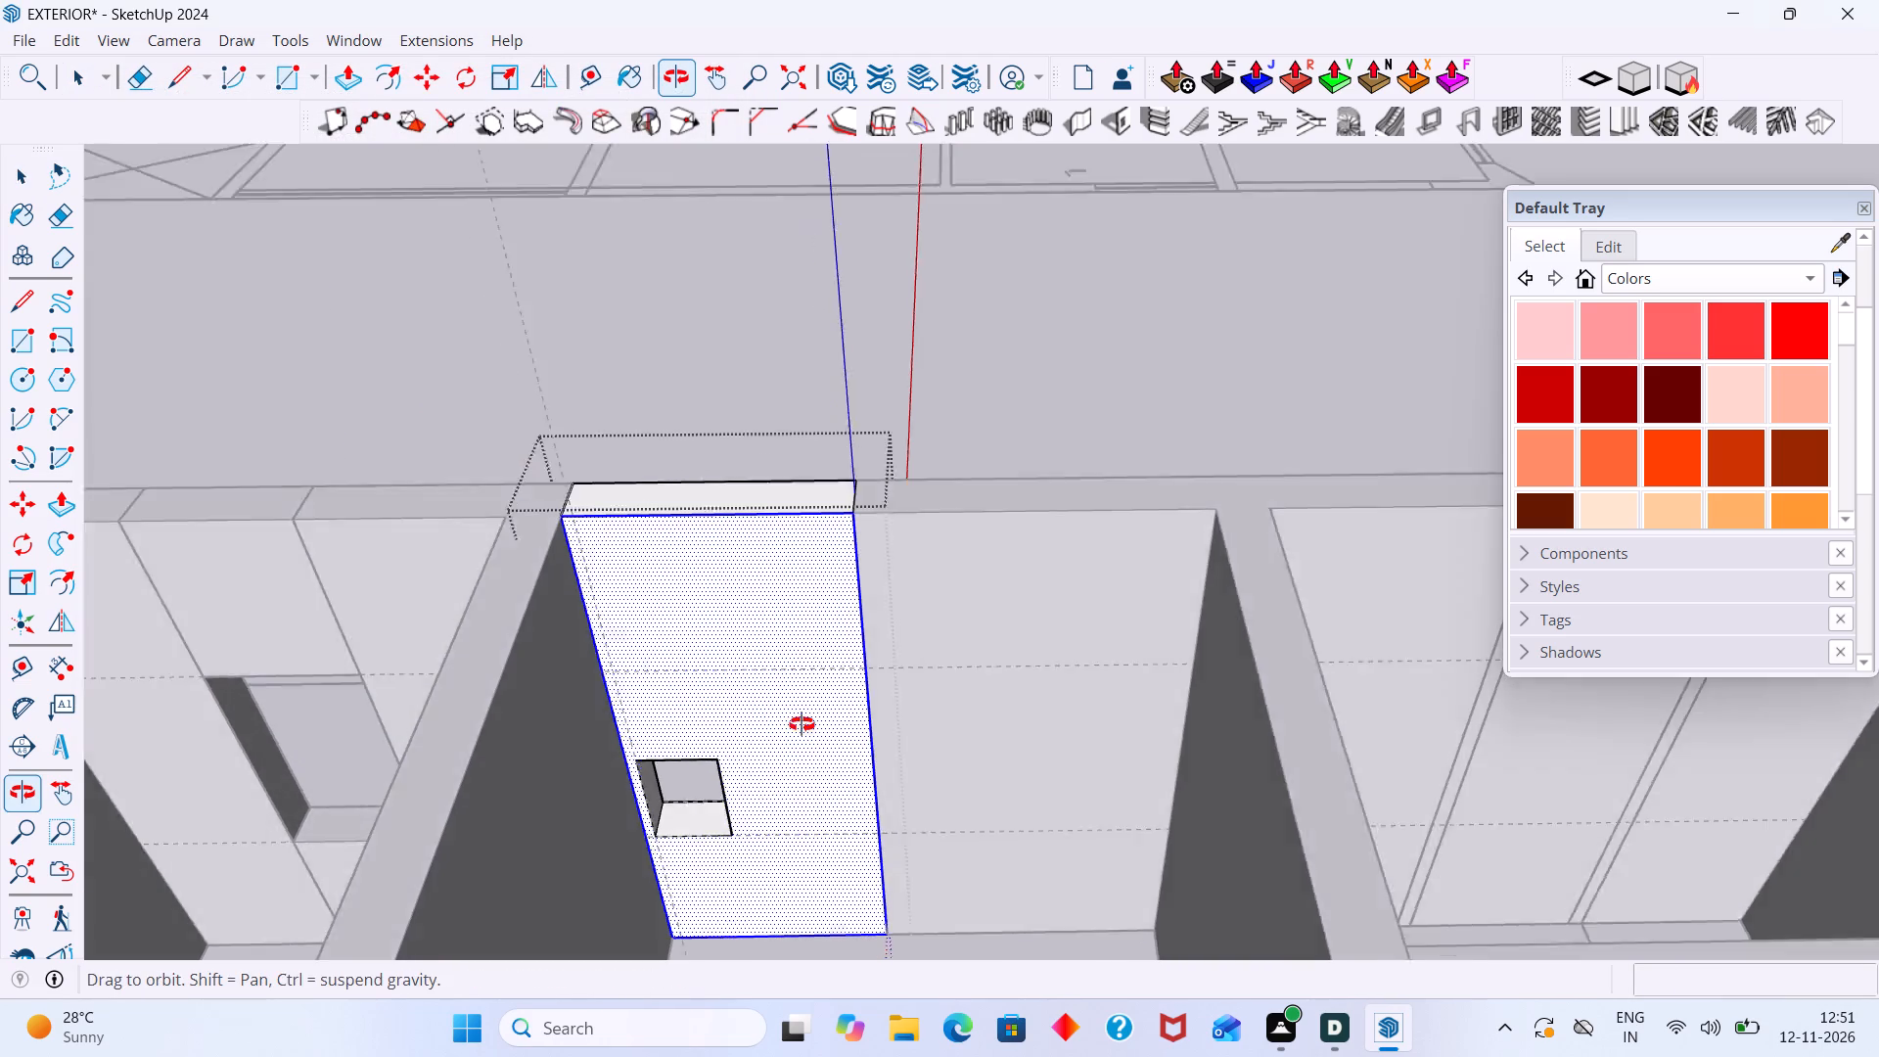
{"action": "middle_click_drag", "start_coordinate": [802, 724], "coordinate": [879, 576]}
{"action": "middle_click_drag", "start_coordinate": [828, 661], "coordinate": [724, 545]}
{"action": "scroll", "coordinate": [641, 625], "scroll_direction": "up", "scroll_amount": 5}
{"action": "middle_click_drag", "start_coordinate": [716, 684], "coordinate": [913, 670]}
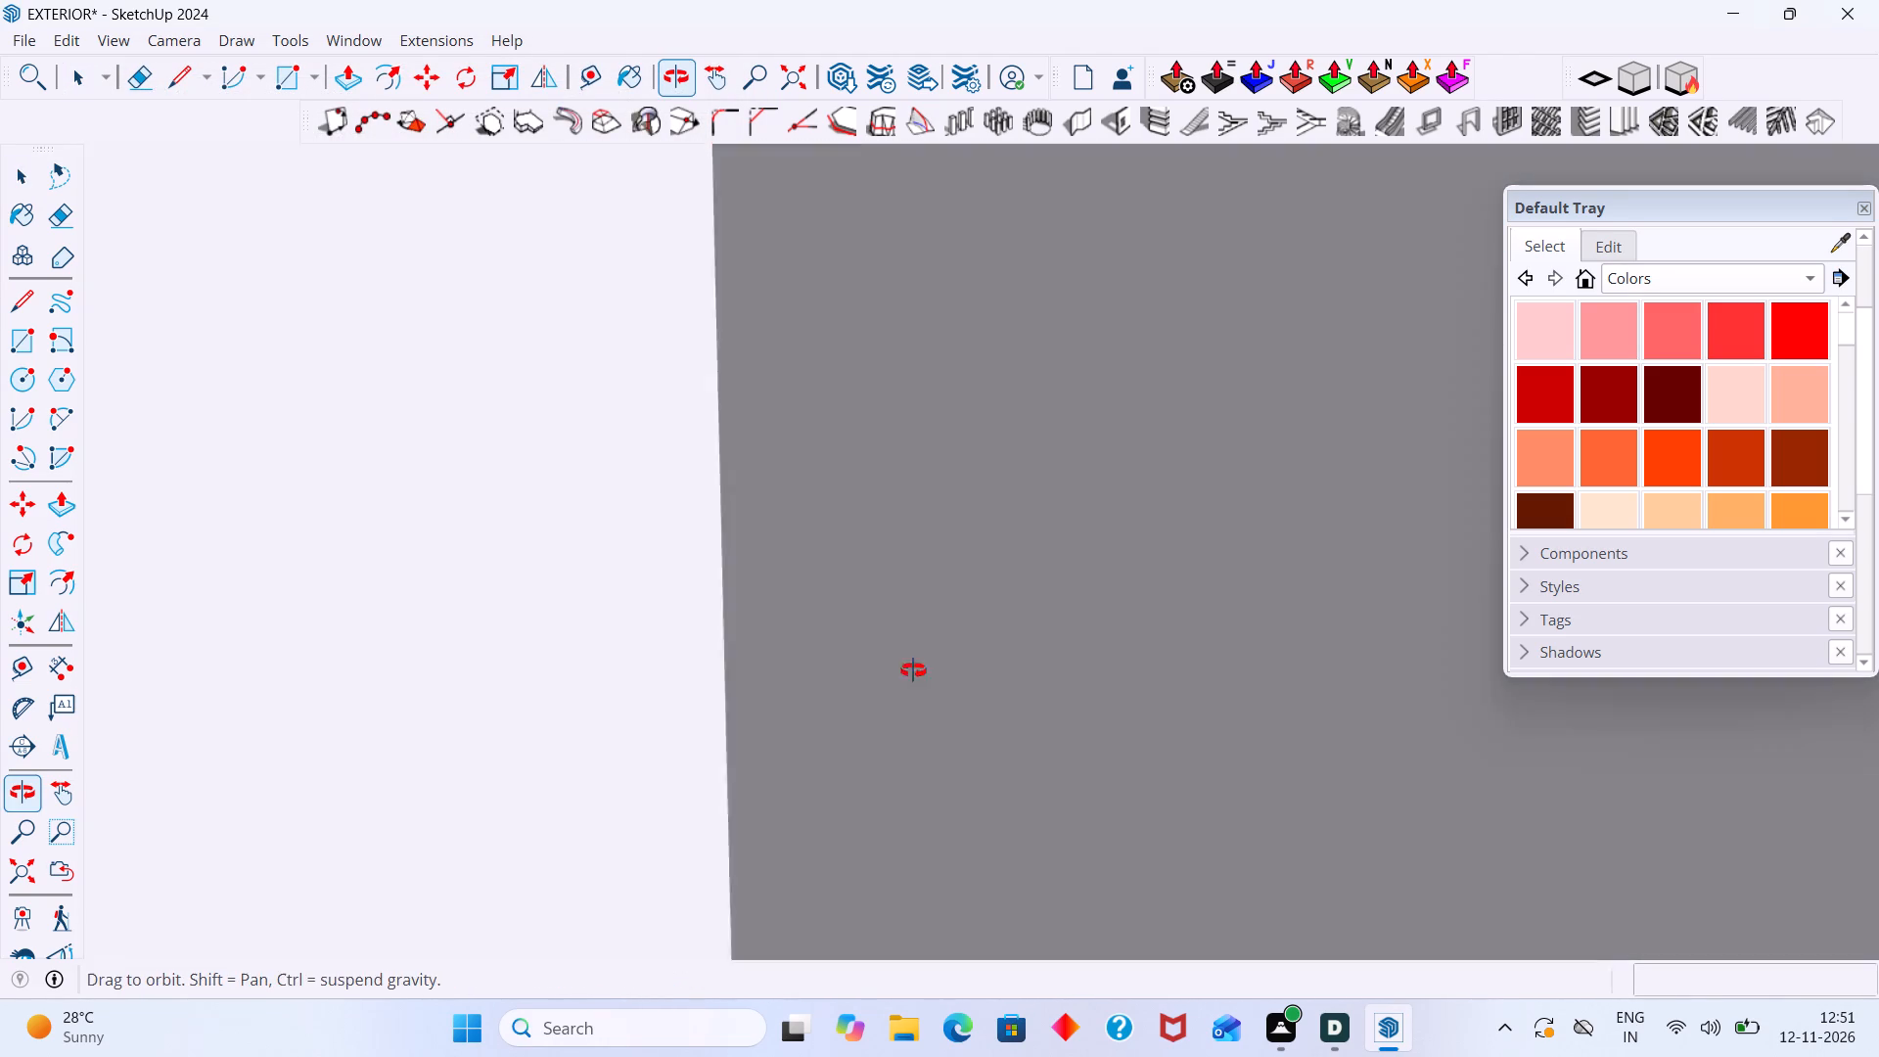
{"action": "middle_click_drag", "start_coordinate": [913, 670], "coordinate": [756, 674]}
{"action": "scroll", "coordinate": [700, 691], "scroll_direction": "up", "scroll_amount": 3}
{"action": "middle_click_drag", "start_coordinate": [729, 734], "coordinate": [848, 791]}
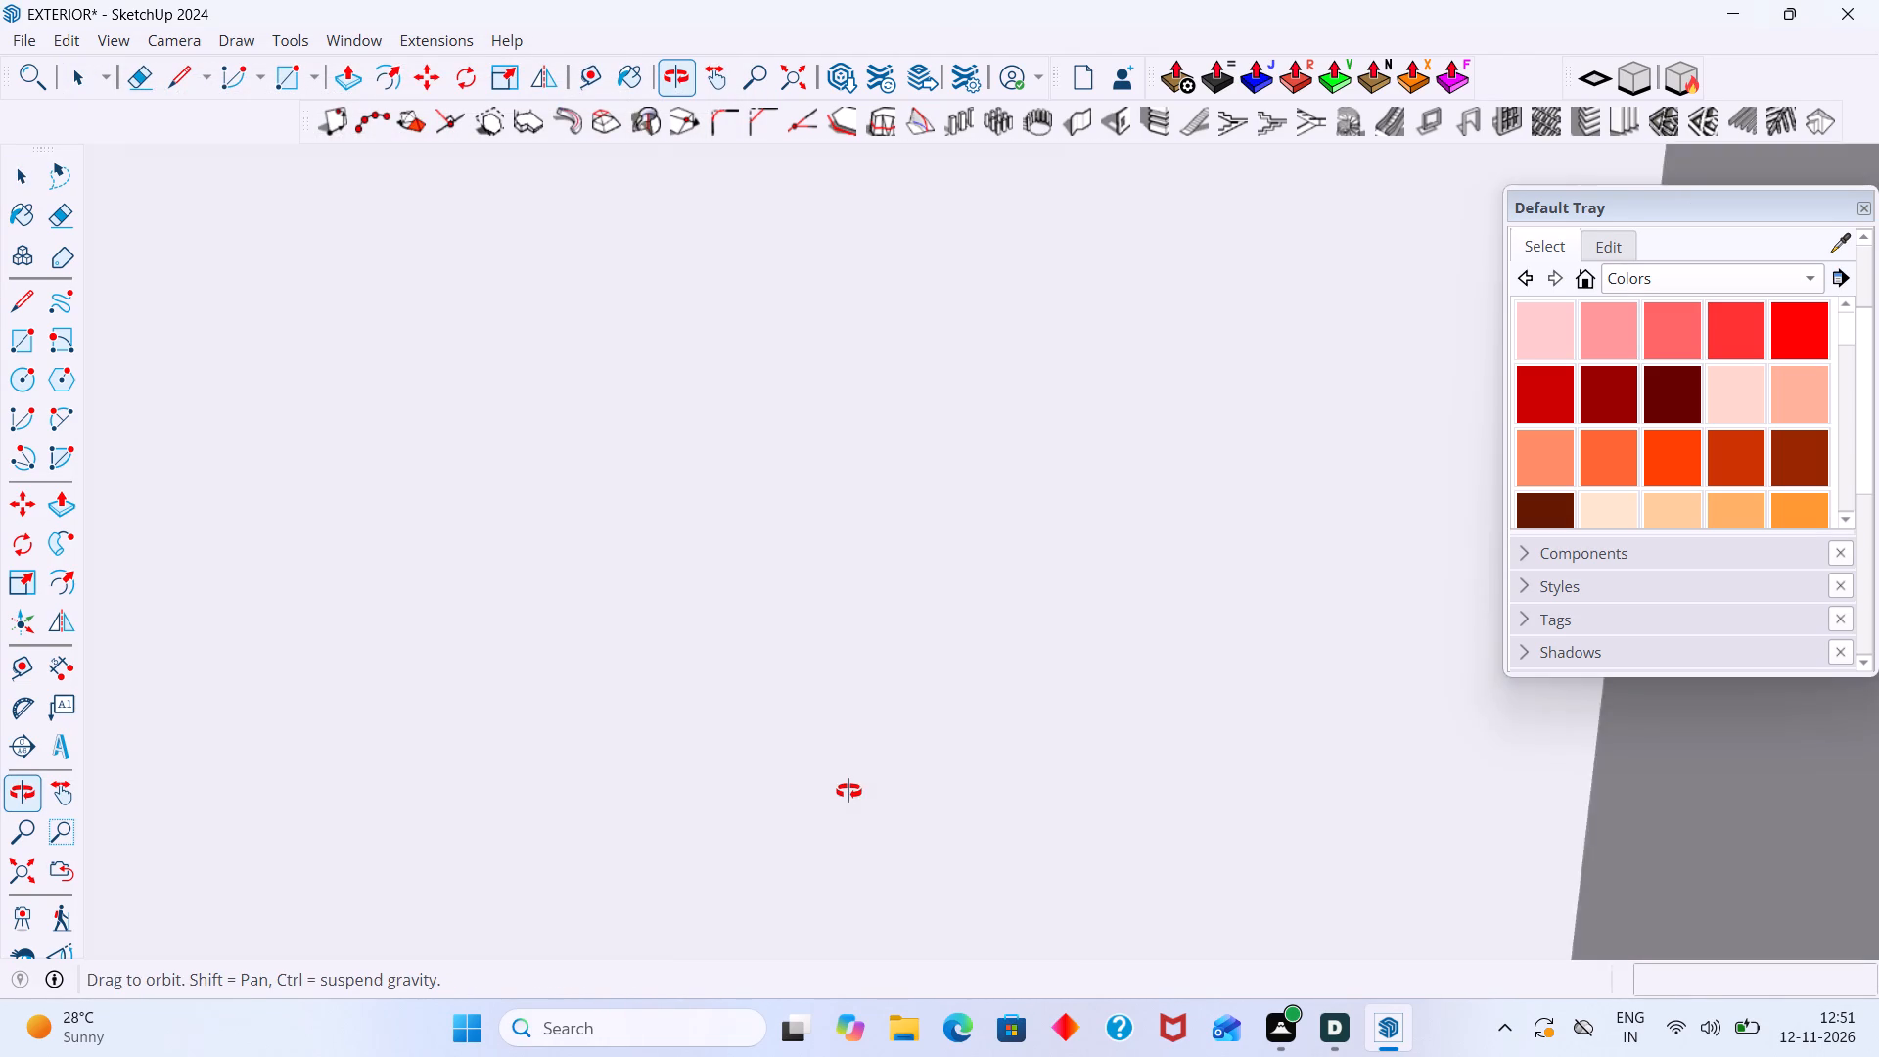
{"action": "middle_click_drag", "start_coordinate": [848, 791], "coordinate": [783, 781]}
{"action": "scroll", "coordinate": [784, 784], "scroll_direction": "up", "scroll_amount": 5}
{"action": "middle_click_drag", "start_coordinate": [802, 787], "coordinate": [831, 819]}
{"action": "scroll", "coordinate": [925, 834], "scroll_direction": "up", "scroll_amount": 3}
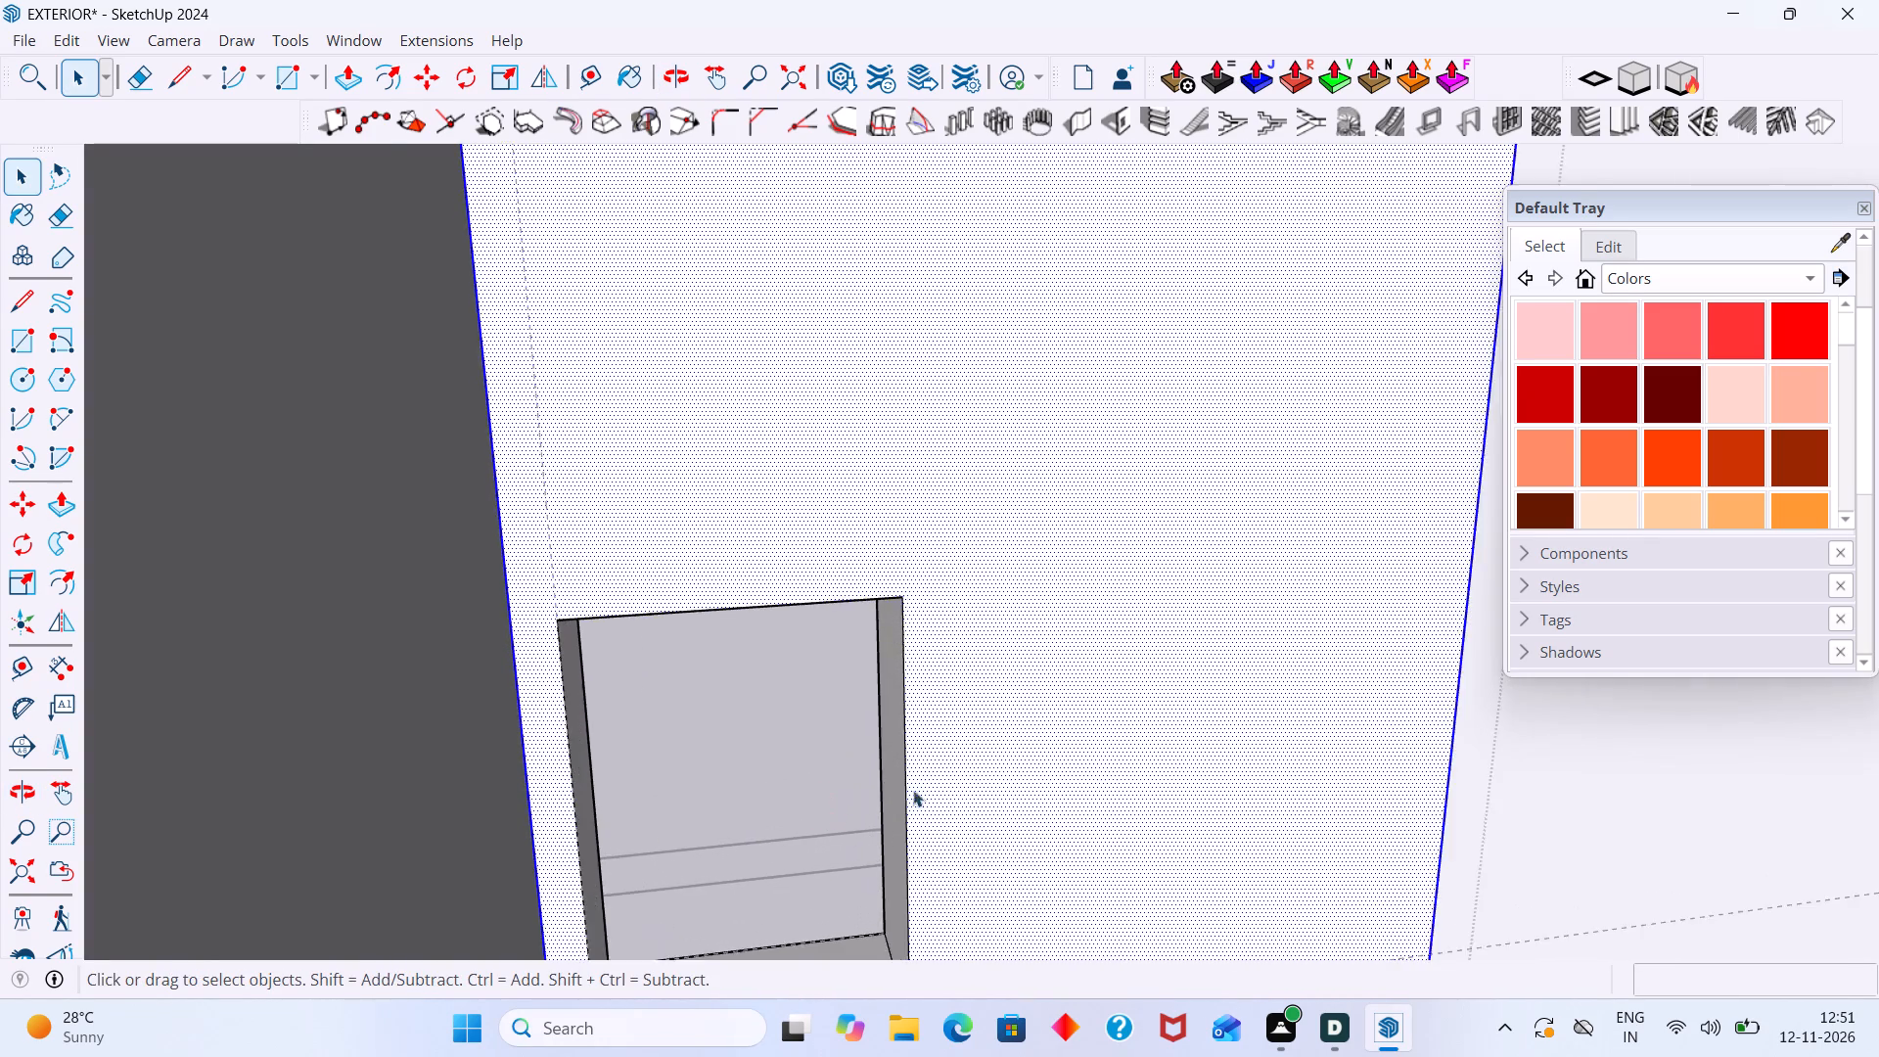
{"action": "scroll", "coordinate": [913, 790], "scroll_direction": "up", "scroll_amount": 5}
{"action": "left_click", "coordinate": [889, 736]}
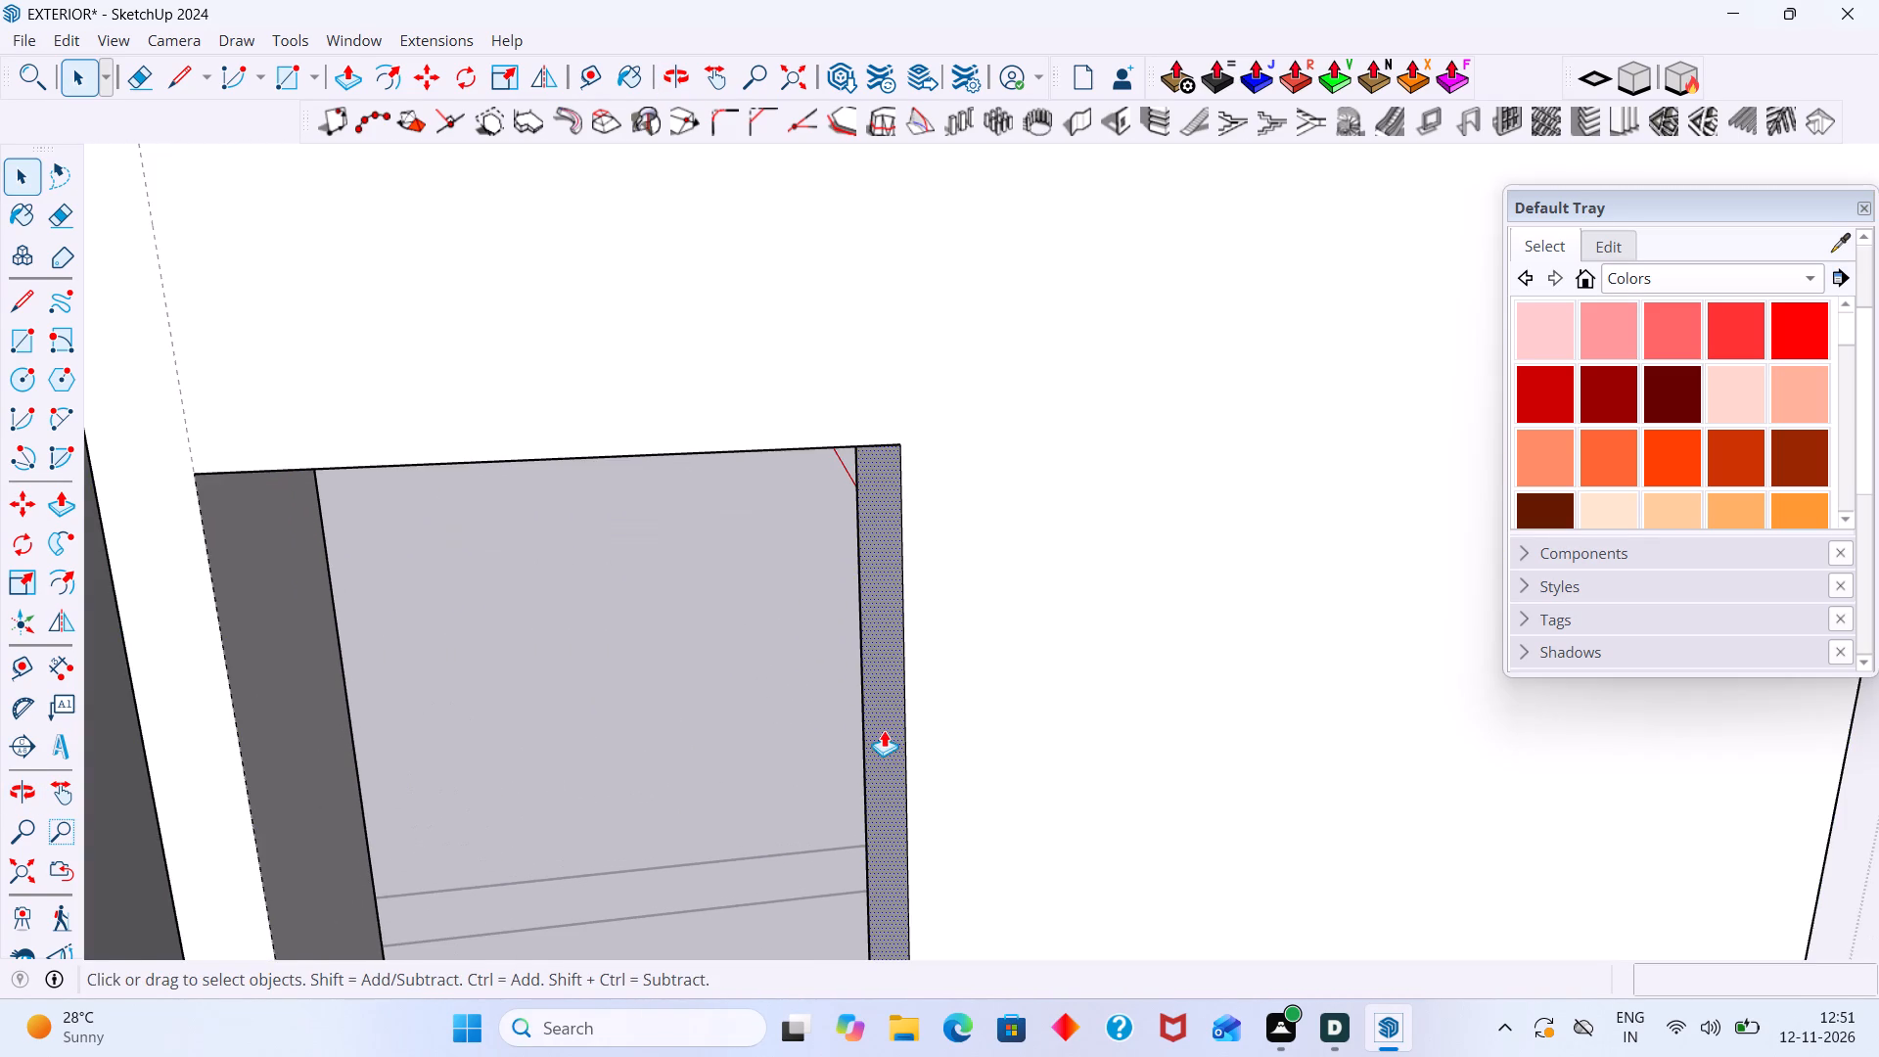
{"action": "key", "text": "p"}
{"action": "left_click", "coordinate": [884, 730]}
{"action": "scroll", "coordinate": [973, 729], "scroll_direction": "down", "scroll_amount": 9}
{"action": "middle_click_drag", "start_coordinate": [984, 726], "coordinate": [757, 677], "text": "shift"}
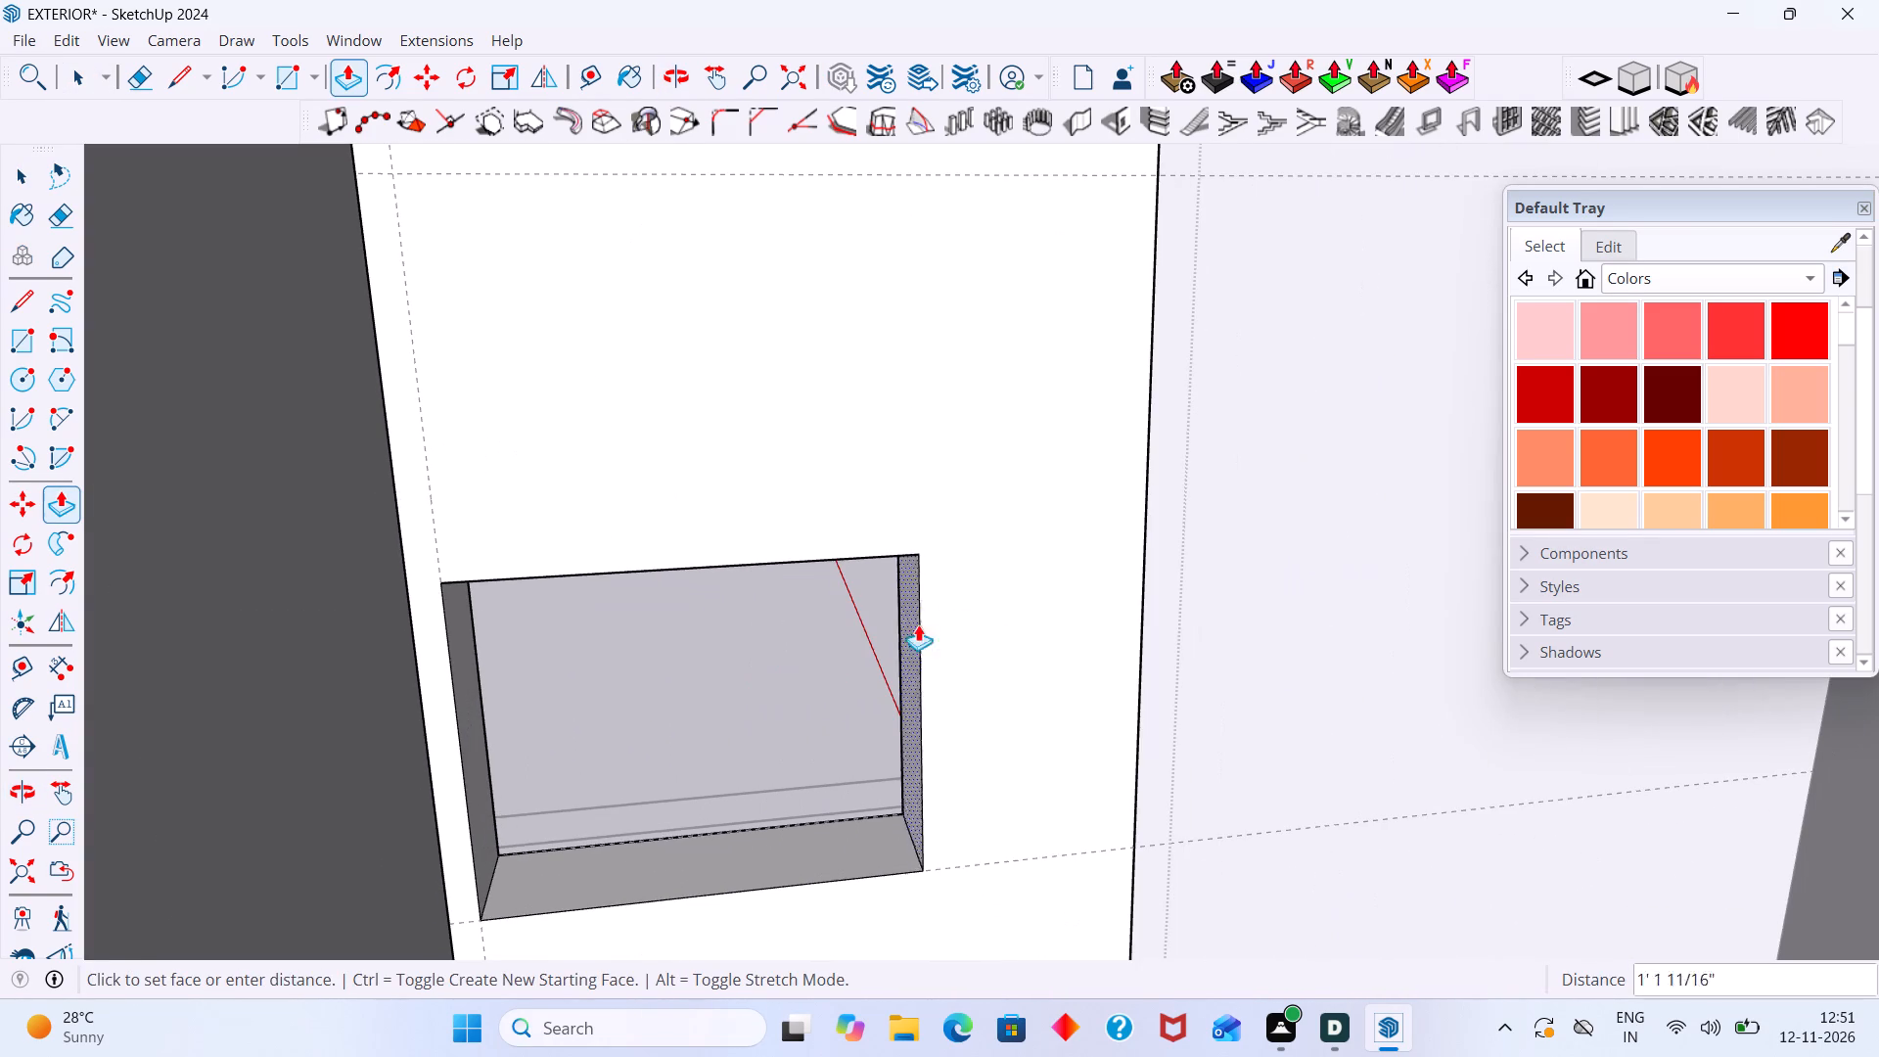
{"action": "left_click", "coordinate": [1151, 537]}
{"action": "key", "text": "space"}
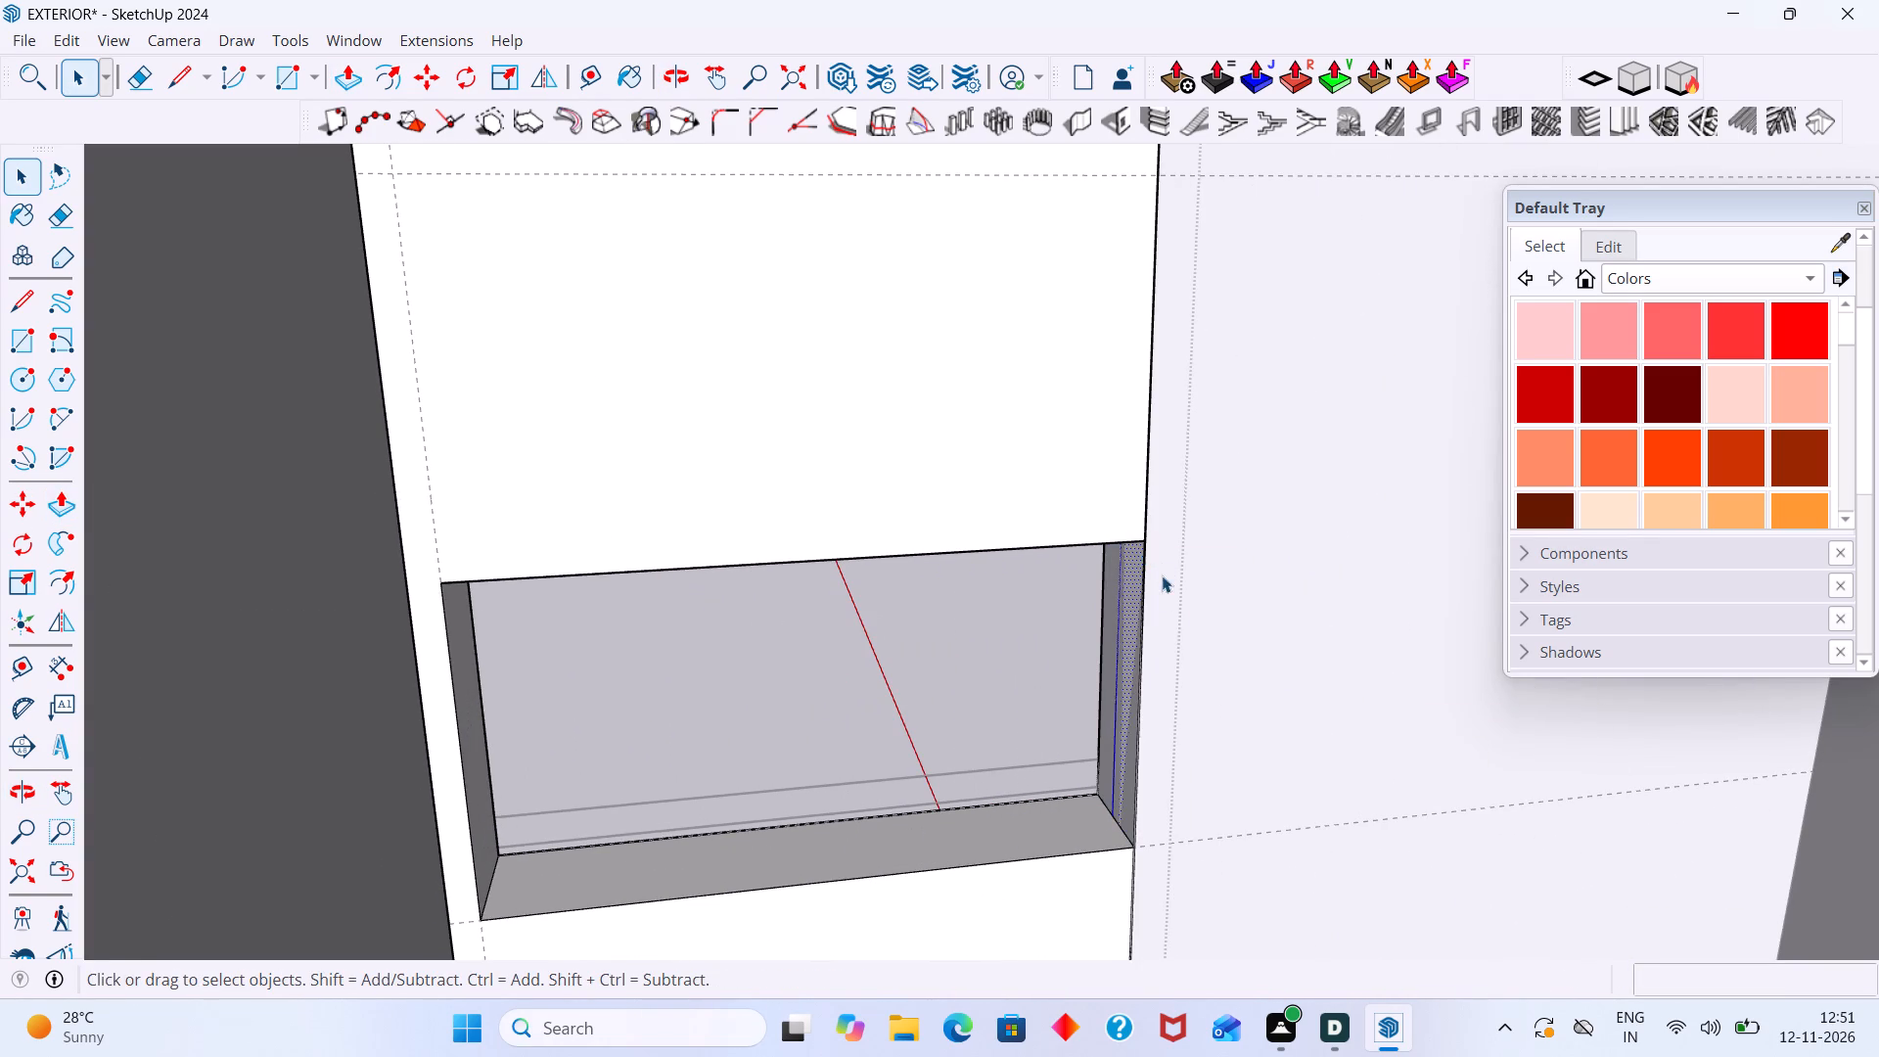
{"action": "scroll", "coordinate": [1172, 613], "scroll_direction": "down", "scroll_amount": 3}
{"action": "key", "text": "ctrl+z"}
Reopen the filler block and Push/Pull the opening's far side face about 2' 1 3/16" toward the block's far vertical edge.
{"action": "middle_click_drag", "start_coordinate": [848, 714], "coordinate": [920, 714]}
{"action": "middle_click_drag", "start_coordinate": [791, 709], "coordinate": [738, 705]}
{"action": "scroll", "coordinate": [737, 705], "scroll_direction": "down", "scroll_amount": 12}
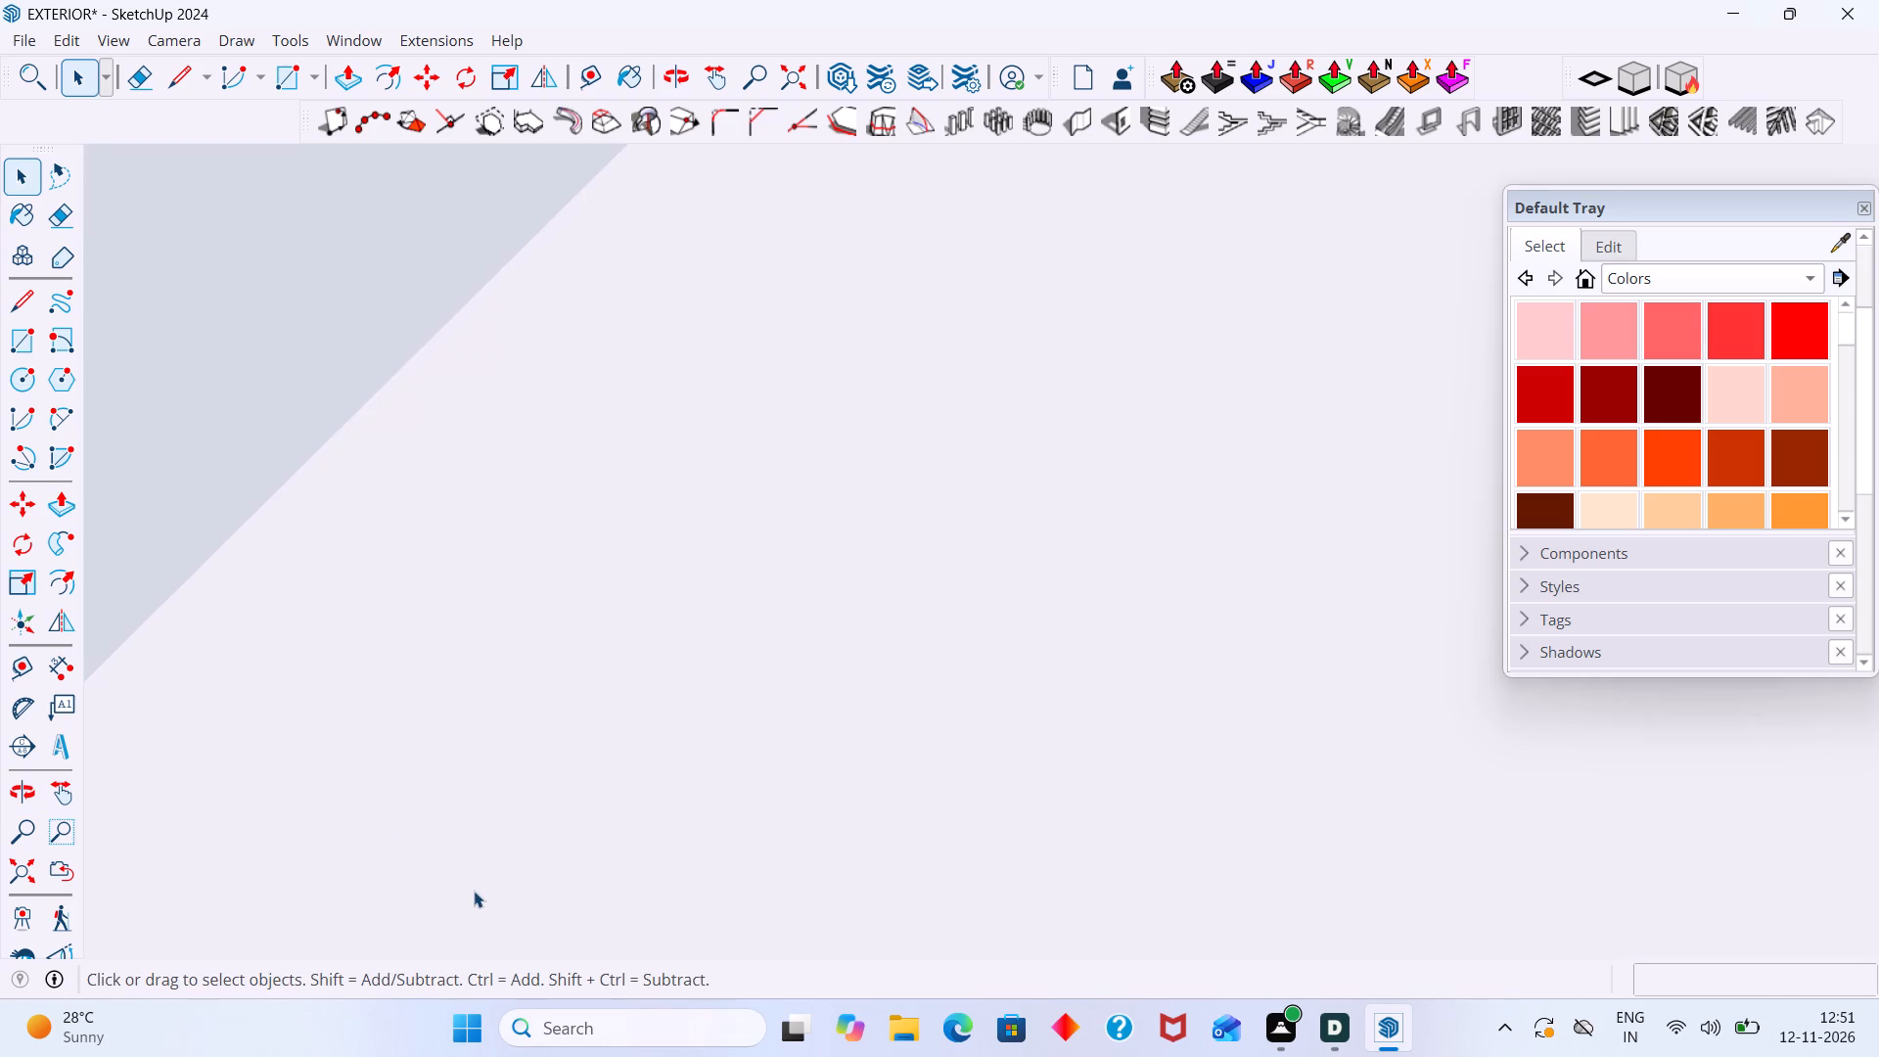
{"action": "left_click", "coordinate": [20, 877]}
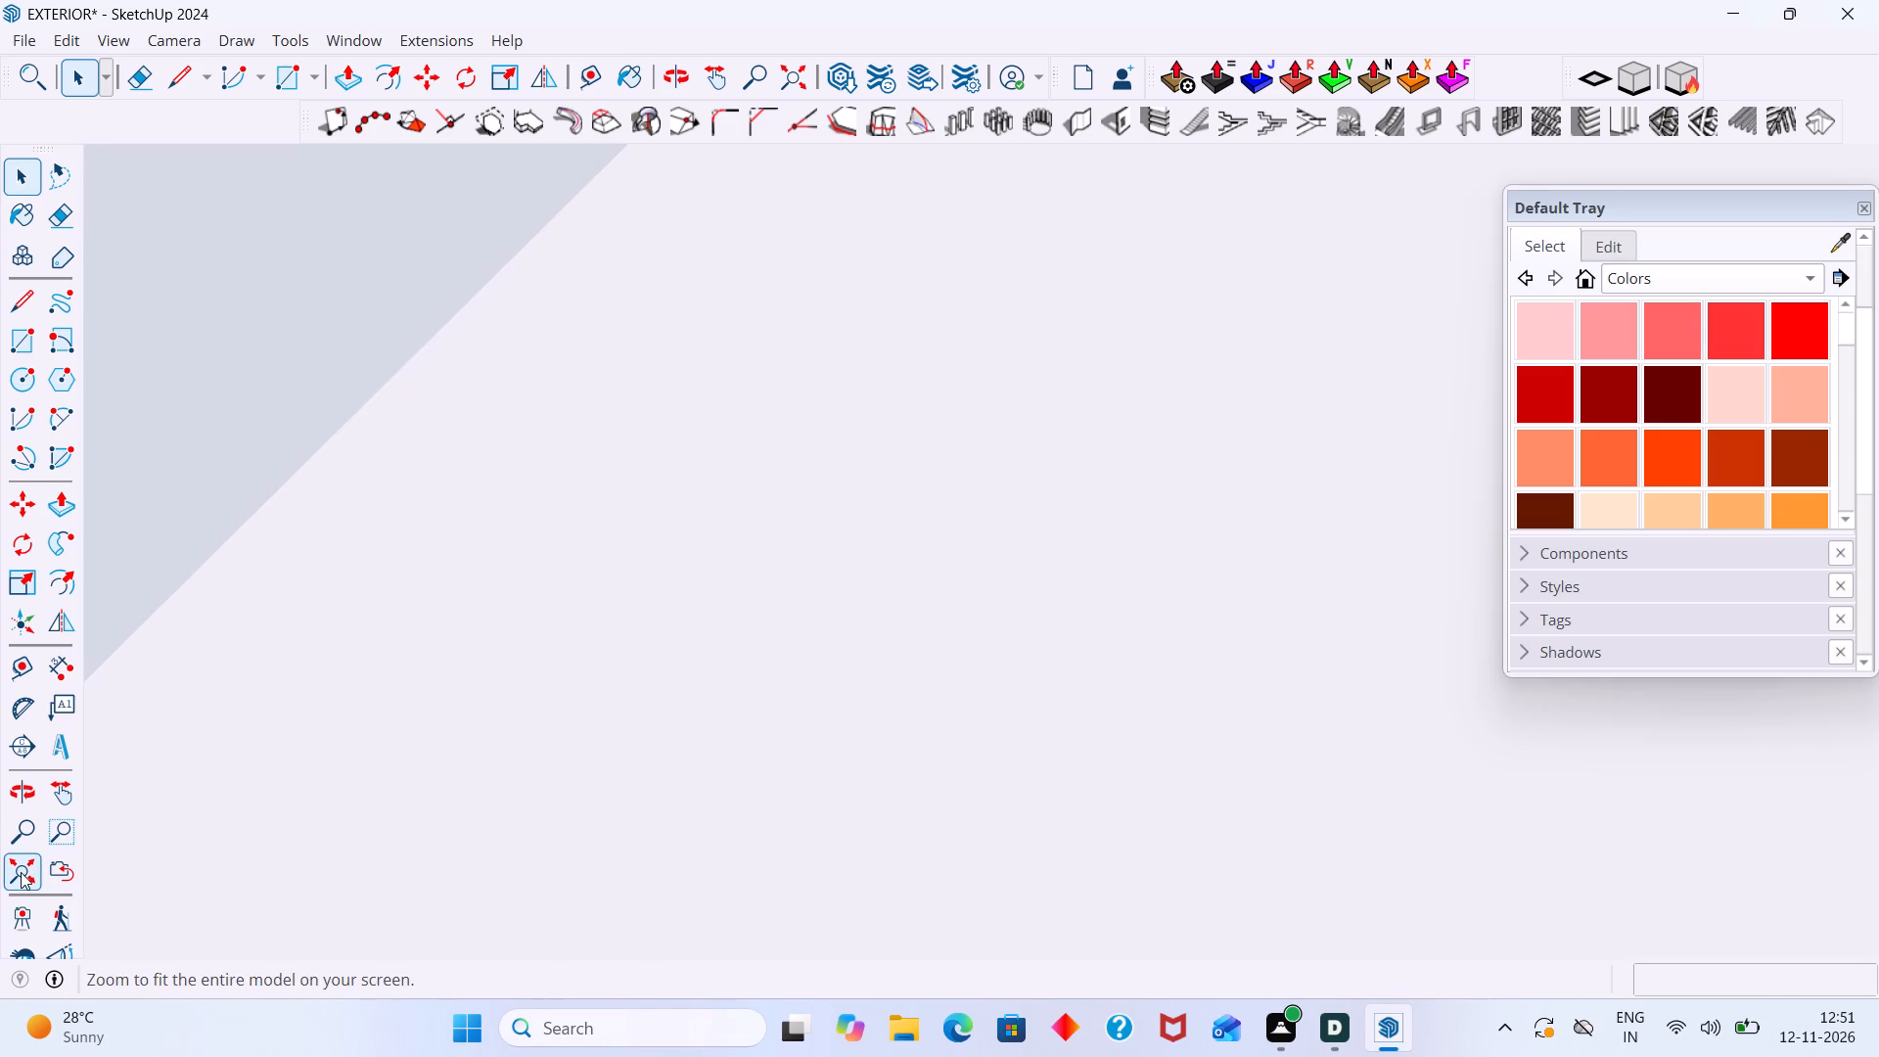
{"action": "left_click", "coordinate": [21, 872]}
{"action": "scroll", "coordinate": [197, 793], "scroll_direction": "down", "scroll_amount": 6}
{"action": "middle_click_drag", "start_coordinate": [795, 625], "coordinate": [796, 765]}
{"action": "scroll", "coordinate": [939, 392], "scroll_direction": "up", "scroll_amount": 4}
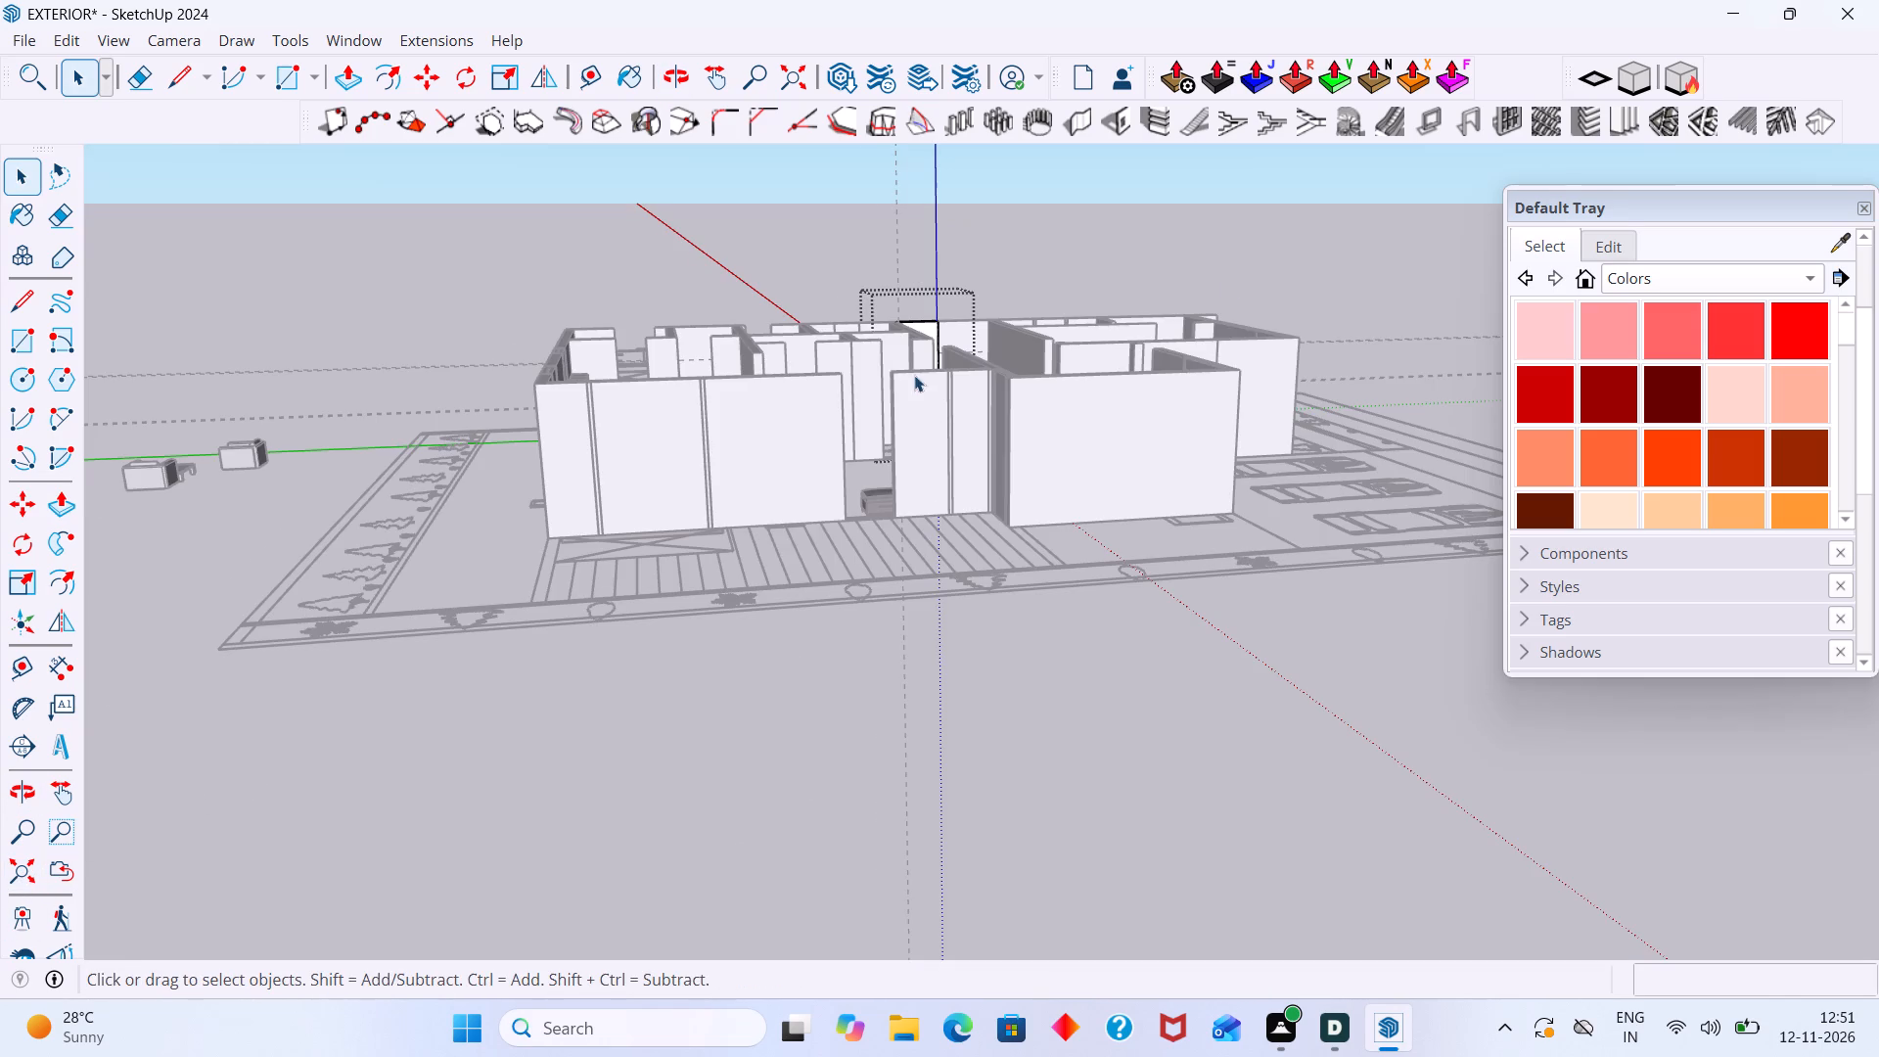
{"action": "scroll", "coordinate": [914, 375], "scroll_direction": "up", "scroll_amount": 6}
{"action": "middle_click_drag", "start_coordinate": [888, 447], "coordinate": [894, 642]}
{"action": "scroll", "coordinate": [455, 451], "scroll_direction": "up", "scroll_amount": 5}
{"action": "scroll", "coordinate": [663, 524], "scroll_direction": "down", "scroll_amount": 3}
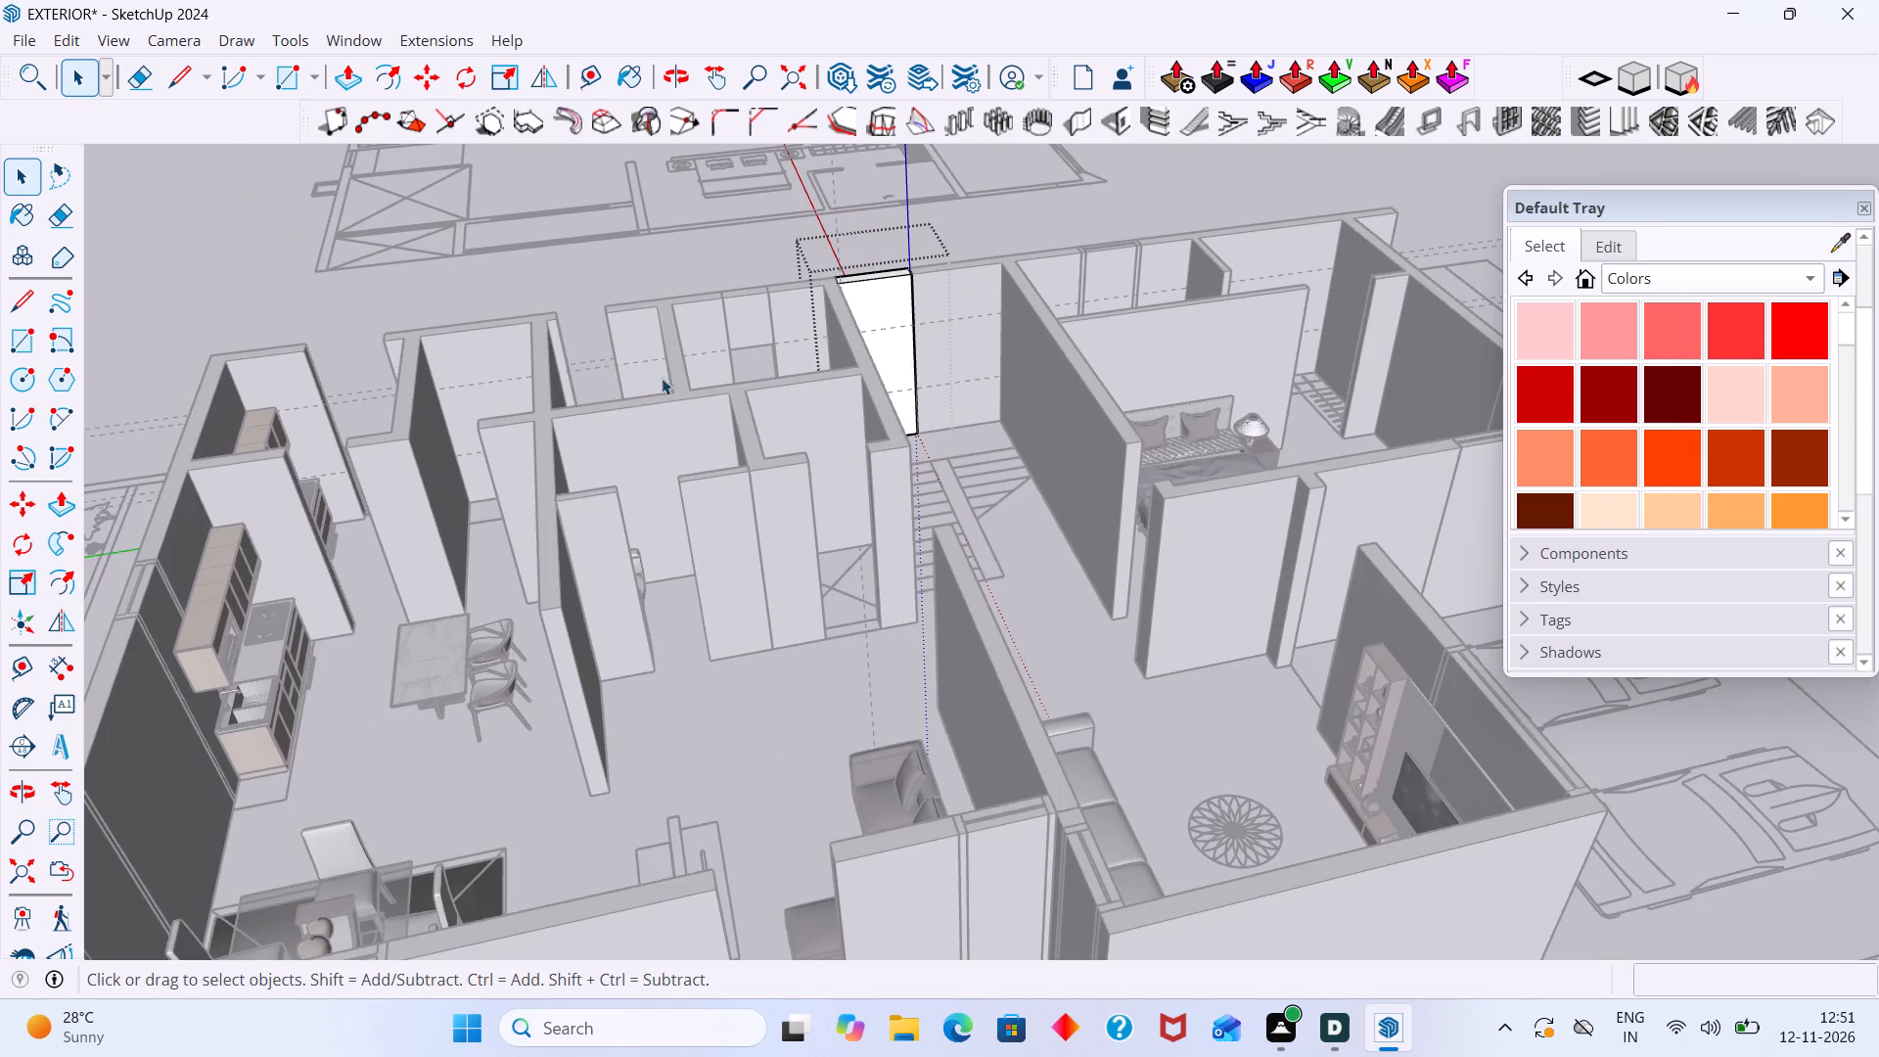
{"action": "left_click", "coordinate": [679, 261]}
{"action": "scroll", "coordinate": [771, 366], "scroll_direction": "up", "scroll_amount": 7}
{"action": "middle_click_drag", "start_coordinate": [755, 356], "coordinate": [775, 440]}
{"action": "scroll", "coordinate": [802, 452], "scroll_direction": "up", "scroll_amount": 2}
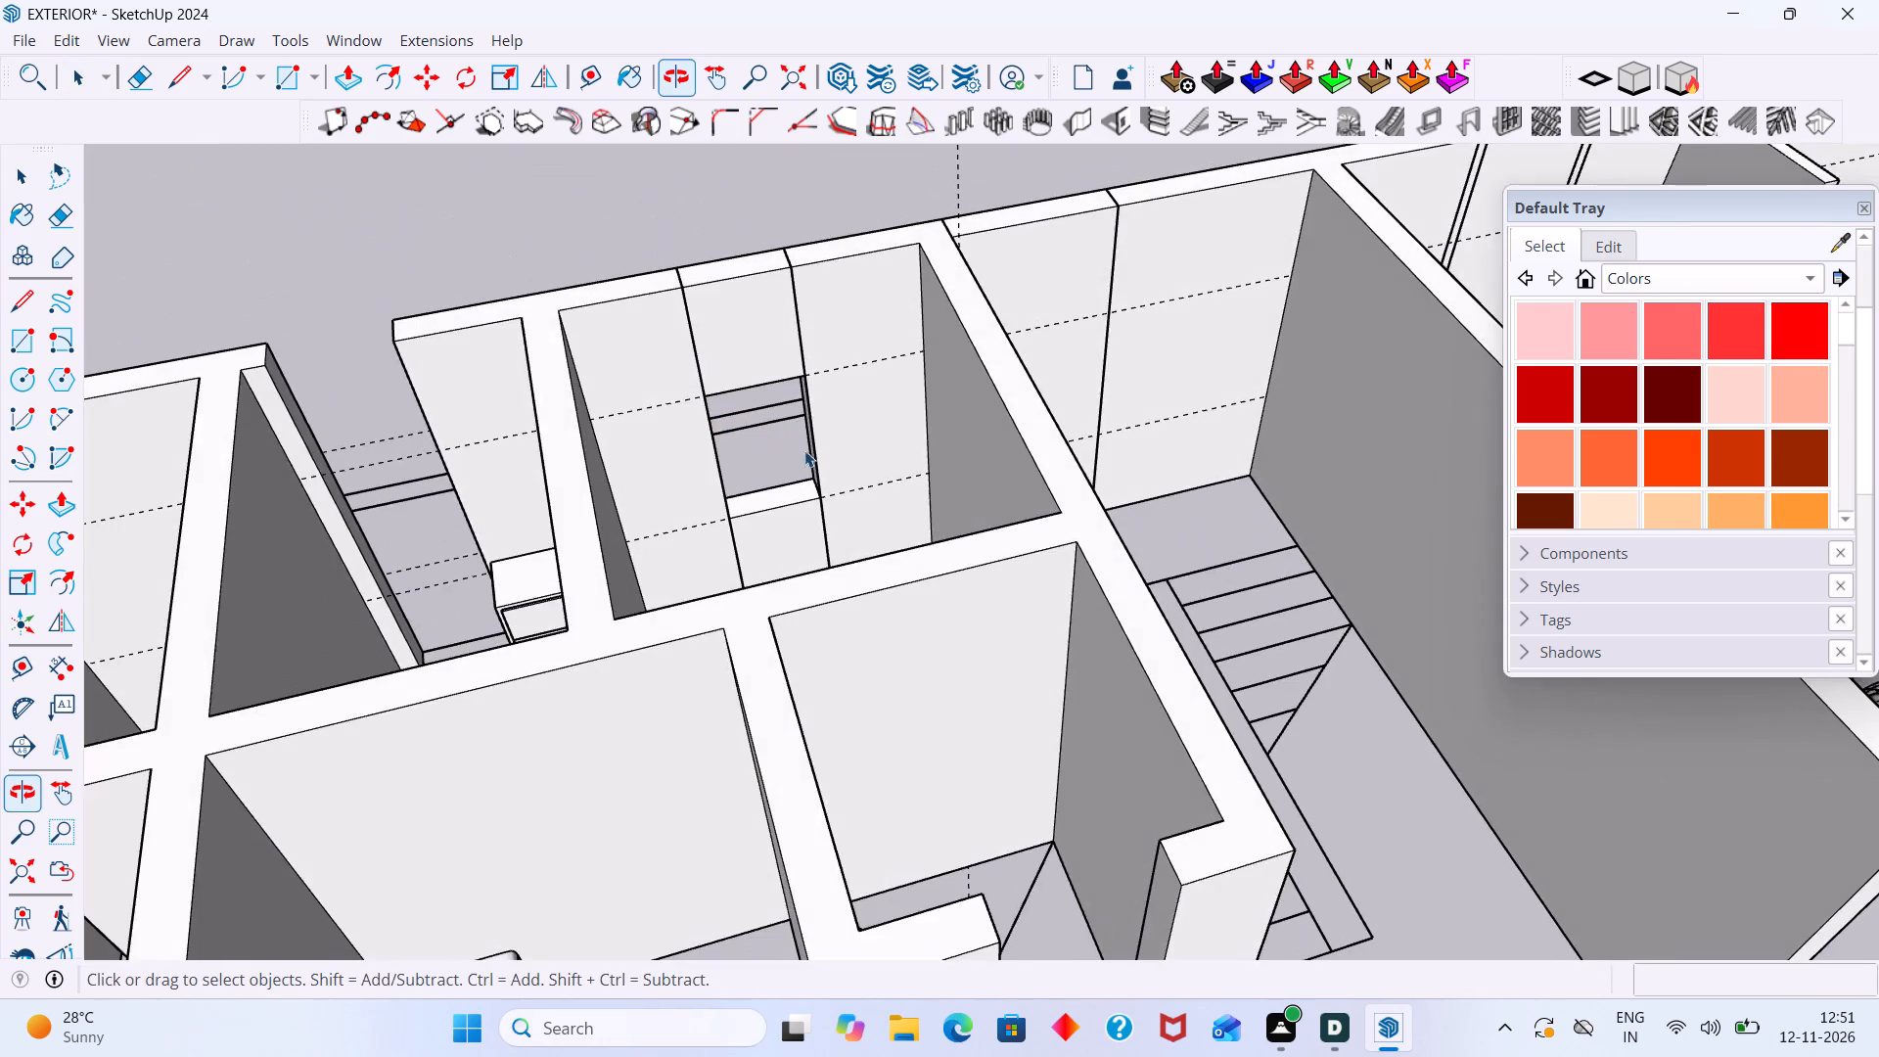
{"action": "scroll", "coordinate": [804, 450], "scroll_direction": "up", "scroll_amount": 3}
{"action": "scroll", "coordinate": [820, 446], "scroll_direction": "down", "scroll_amount": 11}
{"action": "middle_click_drag", "start_coordinate": [844, 416], "coordinate": [428, 453]}
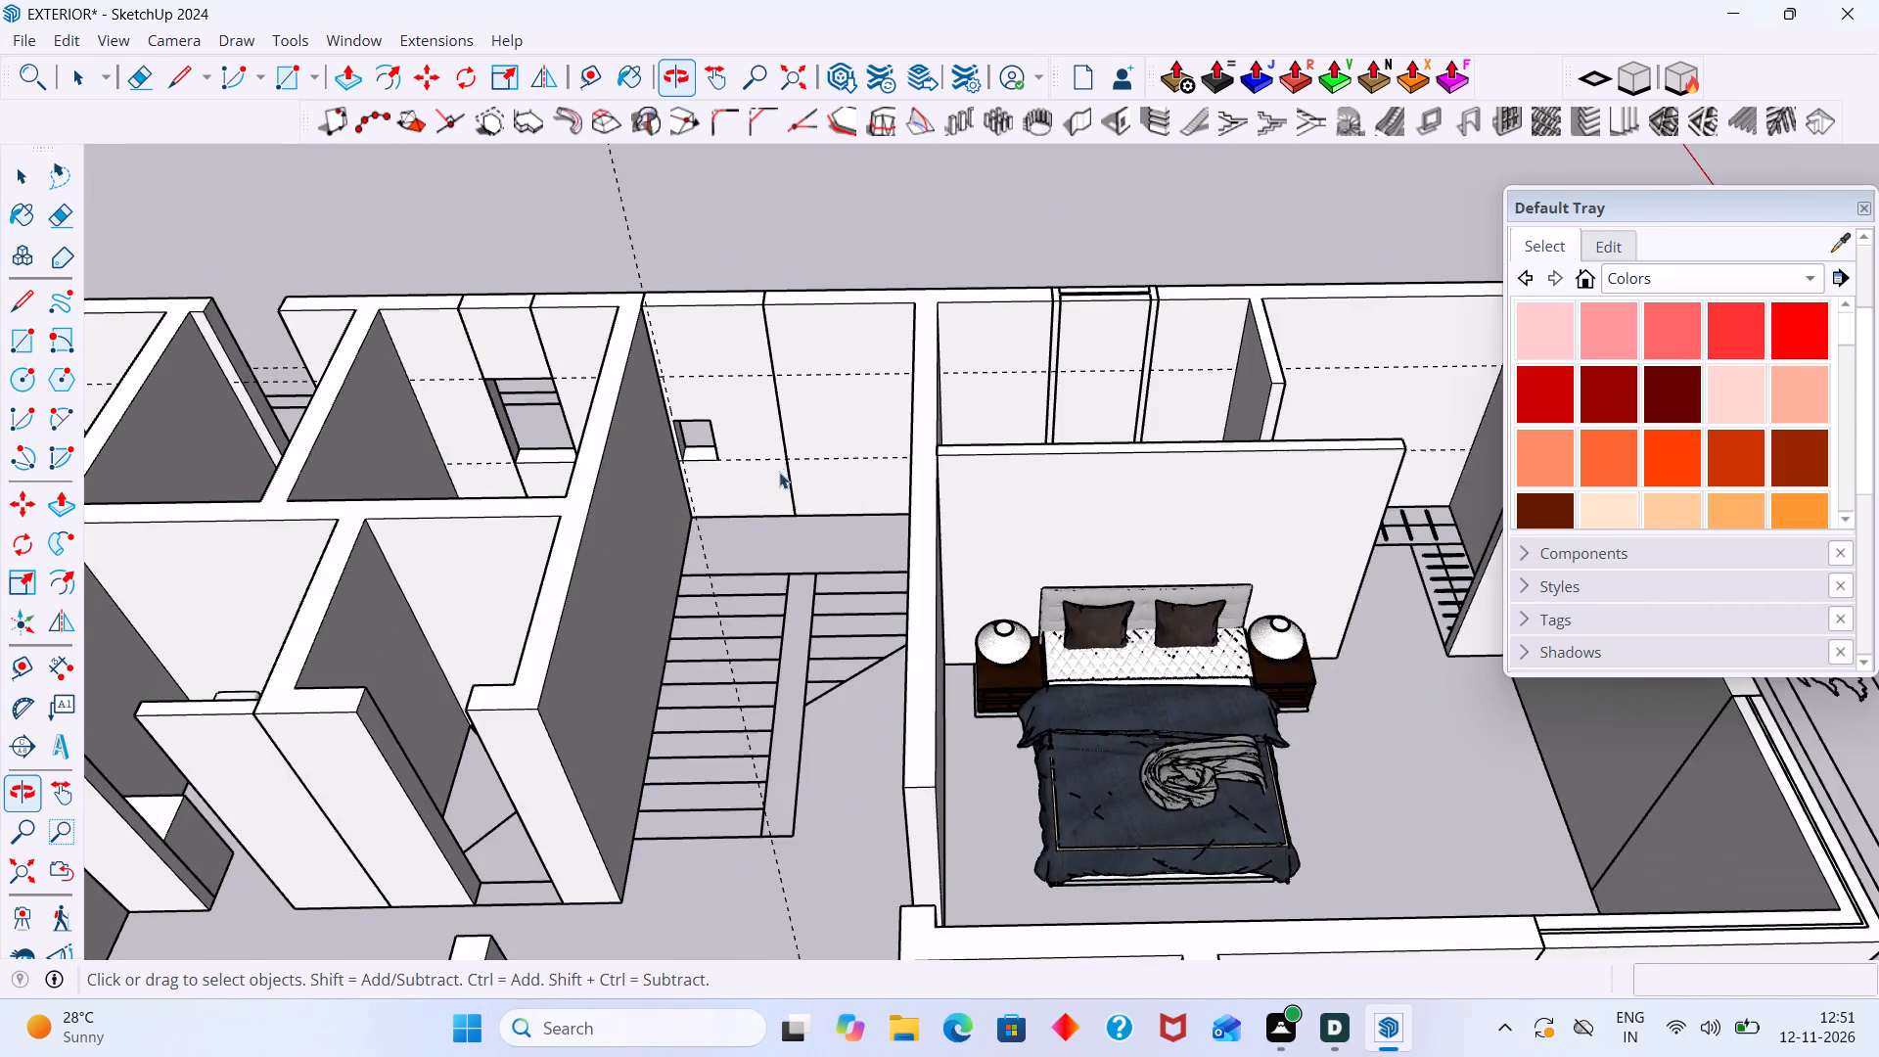
{"action": "scroll", "coordinate": [779, 468], "scroll_direction": "up", "scroll_amount": 12}
{"action": "middle_click_drag", "start_coordinate": [619, 498], "coordinate": [839, 458]}
{"action": "middle_click_drag", "start_coordinate": [784, 470], "coordinate": [670, 497]}
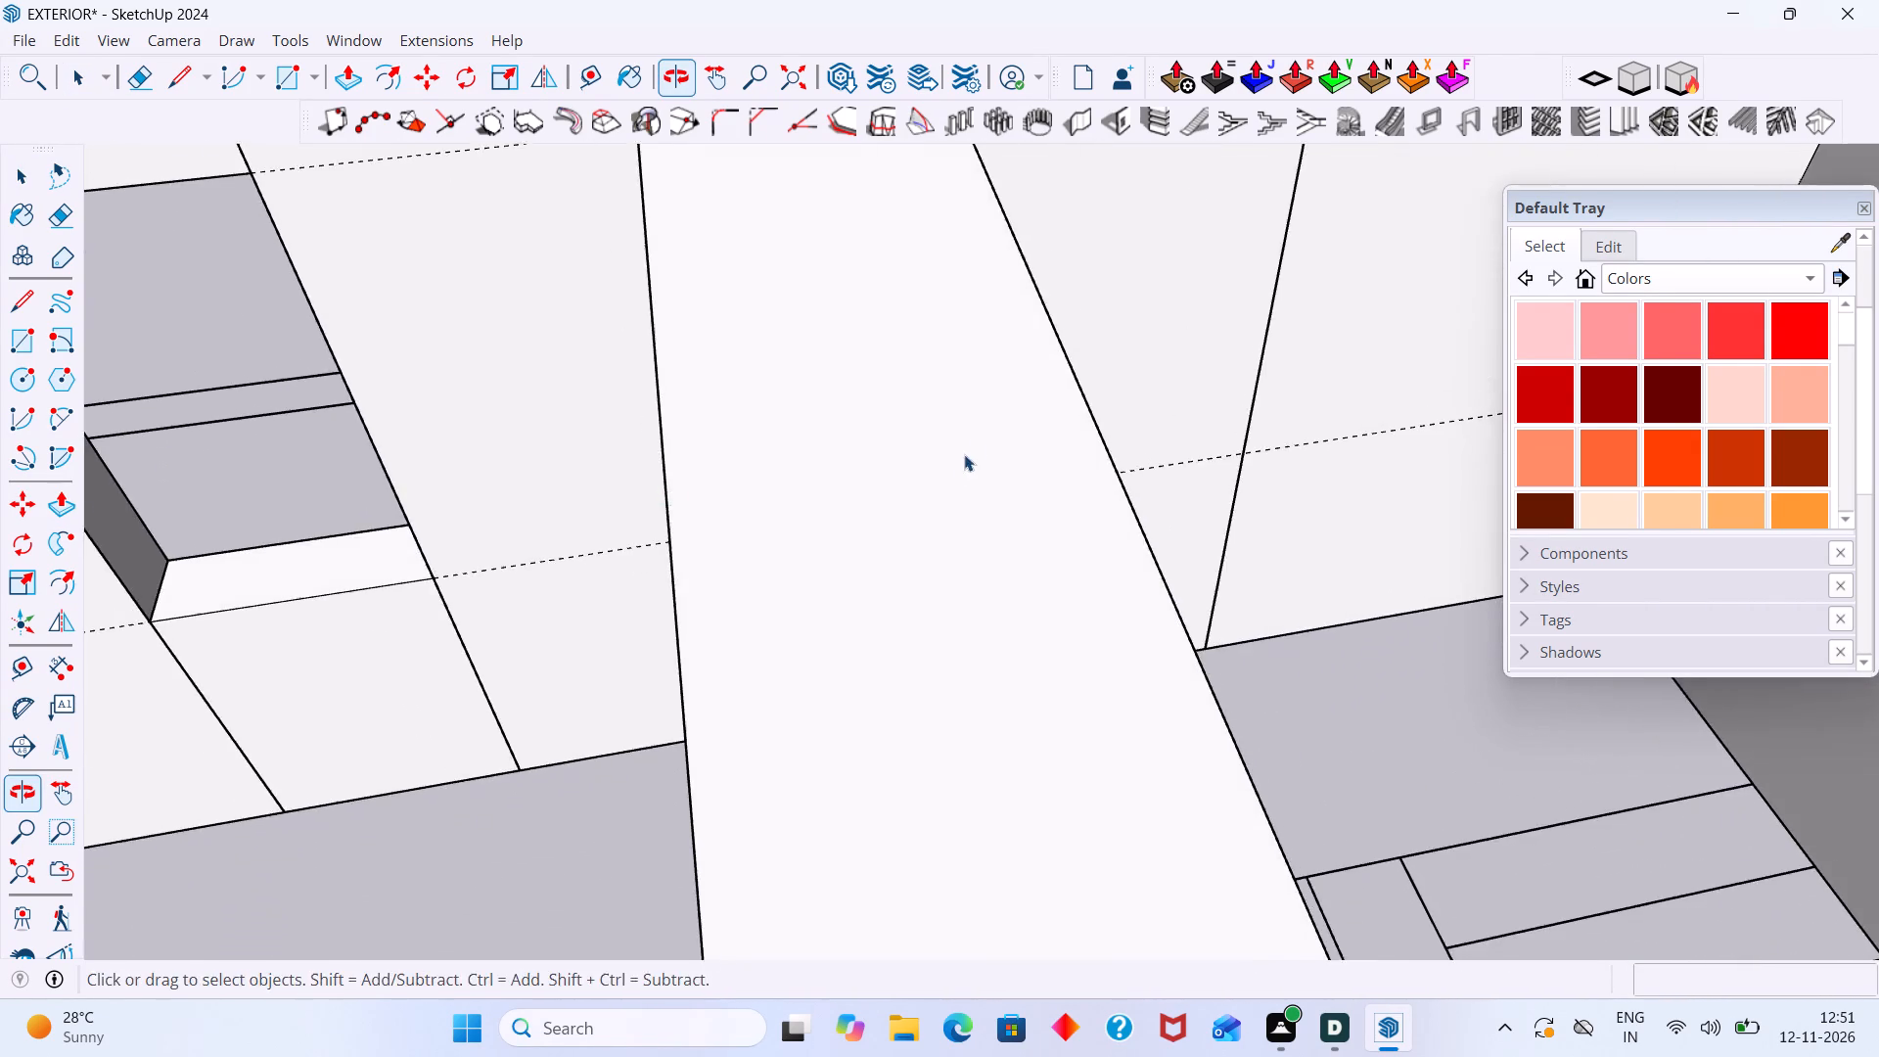
{"action": "scroll", "coordinate": [965, 448], "scroll_direction": "up", "scroll_amount": 3}
{"action": "middle_click_drag", "start_coordinate": [971, 440], "coordinate": [710, 512]}
{"action": "middle_click_drag", "start_coordinate": [1088, 448], "coordinate": [1101, 444]}
{"action": "scroll", "coordinate": [1090, 399], "scroll_direction": "up", "scroll_amount": 2}
{"action": "middle_click_drag", "start_coordinate": [1103, 367], "coordinate": [923, 391], "text": "shift"}
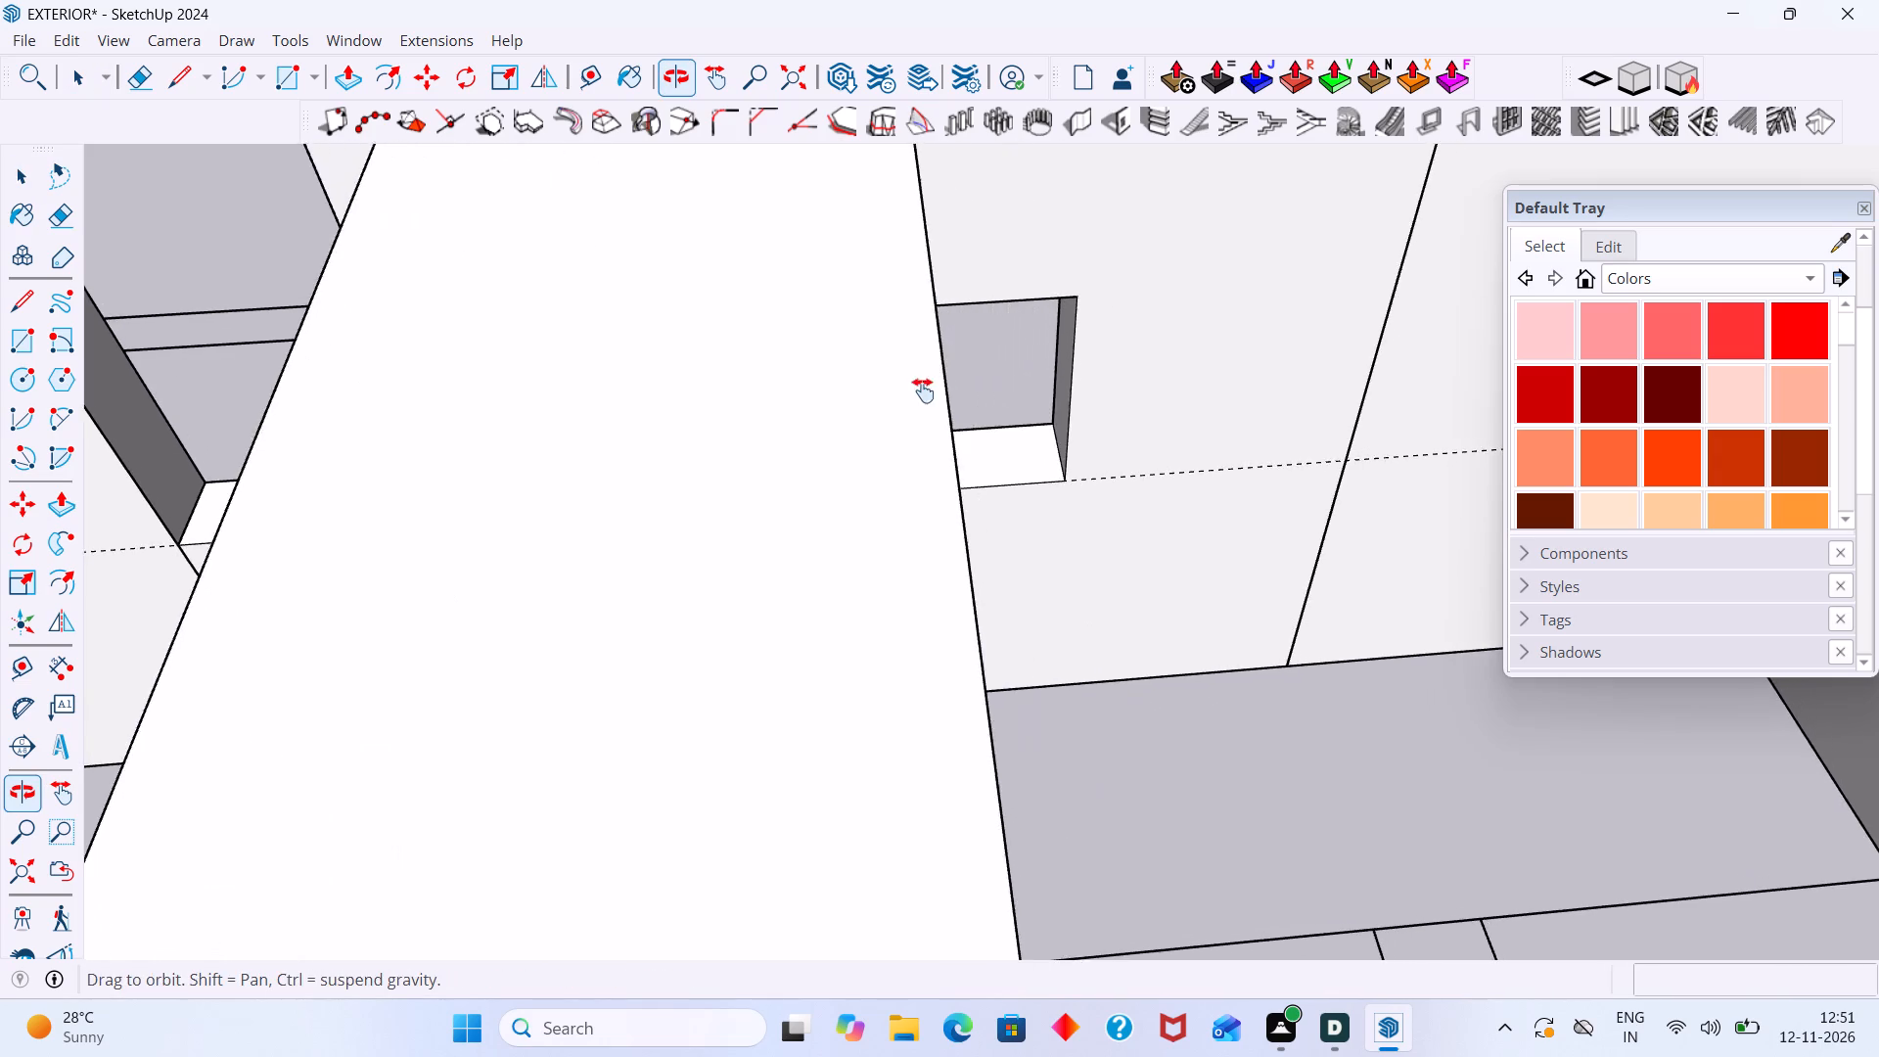
{"action": "middle_click_drag", "start_coordinate": [923, 391], "coordinate": [913, 391], "text": "shift"}
{"action": "scroll", "coordinate": [969, 387], "scroll_direction": "up", "scroll_amount": 9}
{"action": "left_click", "coordinate": [1262, 409]}
{"action": "double_click", "coordinate": [1279, 428]}
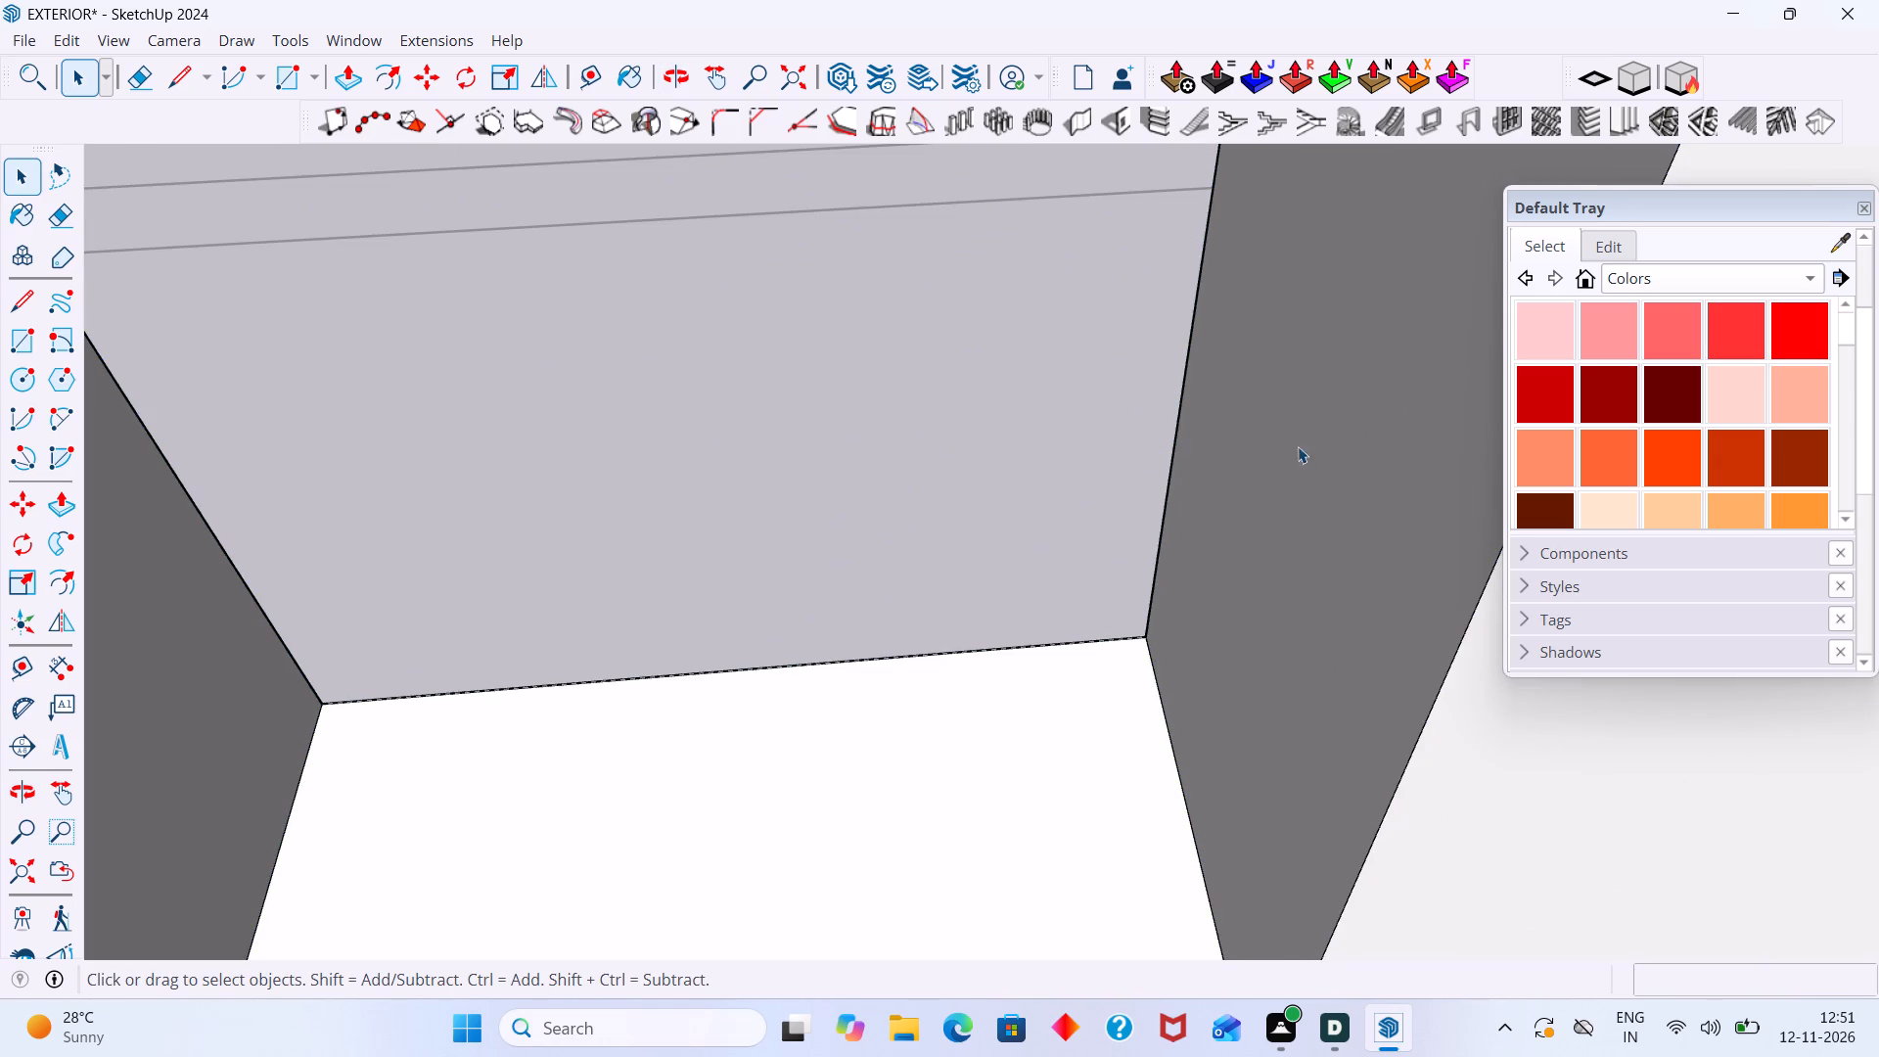
{"action": "left_click", "coordinate": [1318, 472]}
{"action": "key", "text": "p"}
{"action": "left_click", "coordinate": [1347, 479]}
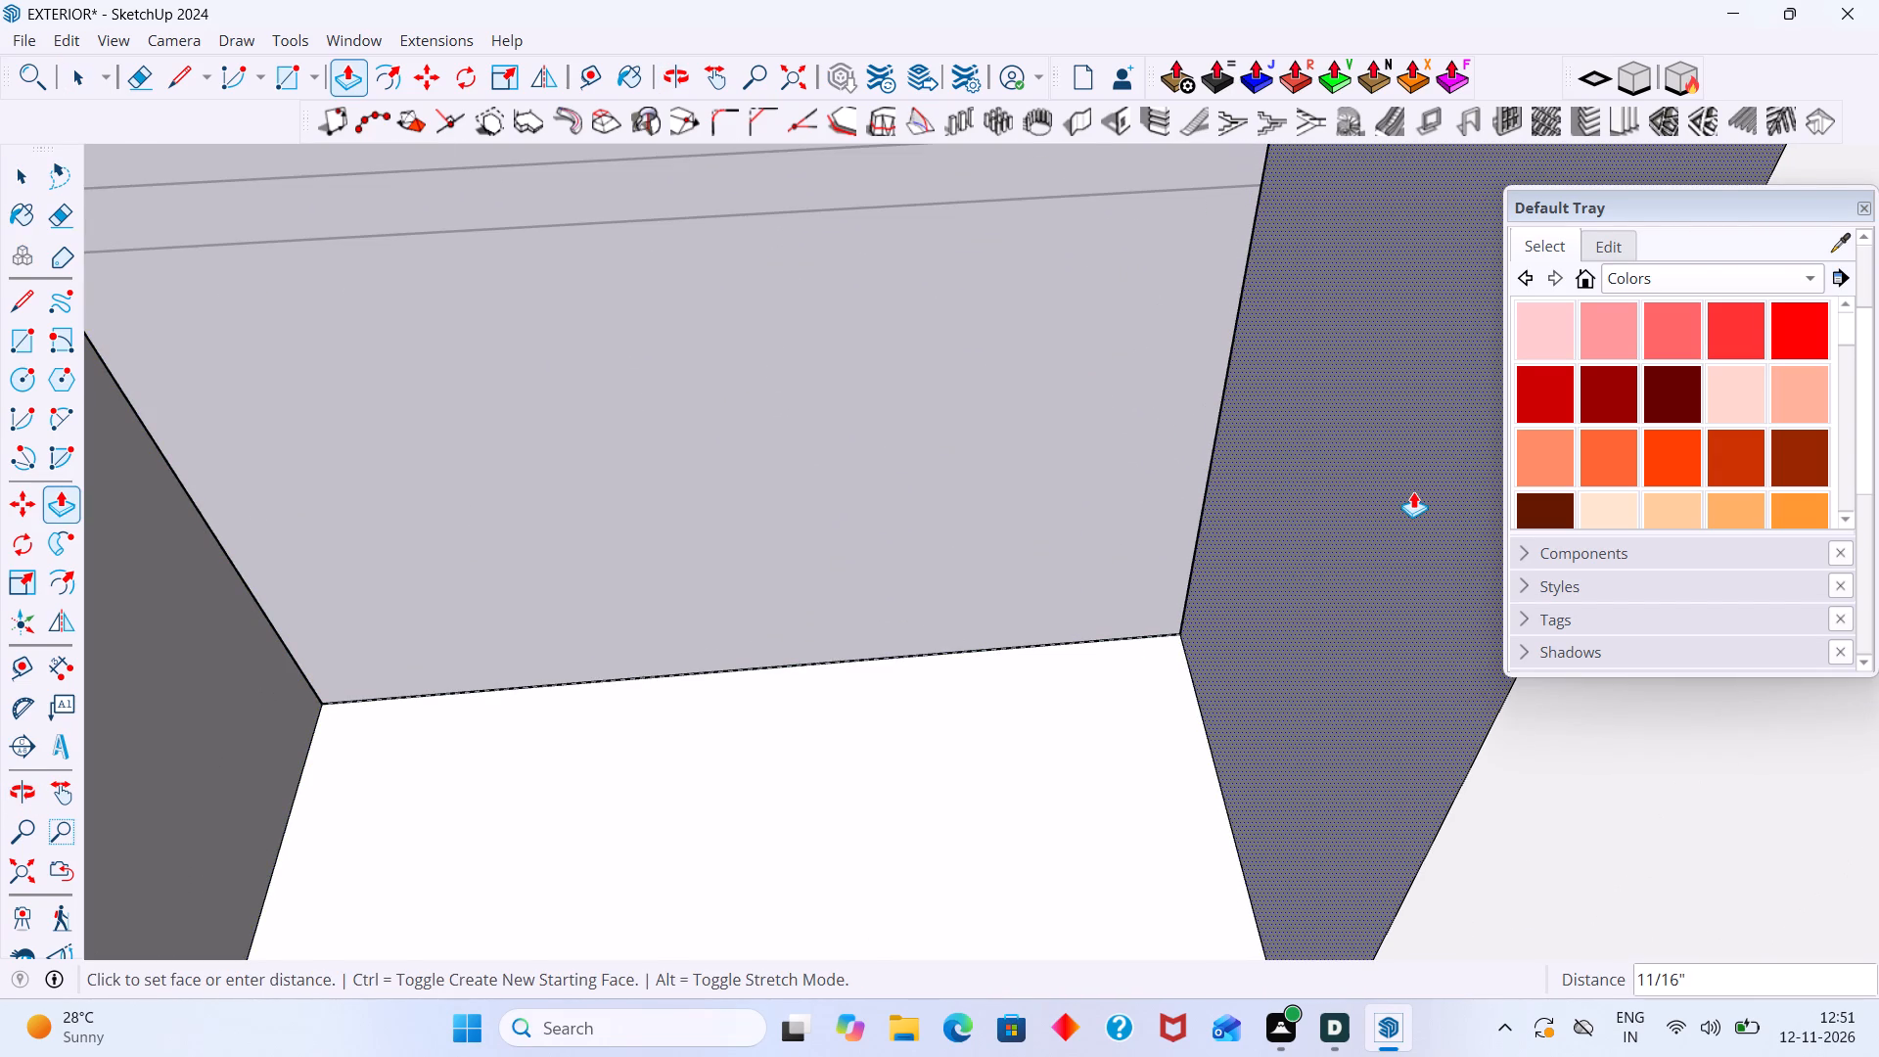
{"action": "scroll", "coordinate": [1413, 491], "scroll_direction": "down", "scroll_amount": 3}
{"action": "middle_click_drag", "start_coordinate": [1410, 493], "coordinate": [975, 405]}
{"action": "scroll", "coordinate": [1019, 425], "scroll_direction": "down", "scroll_amount": 9}
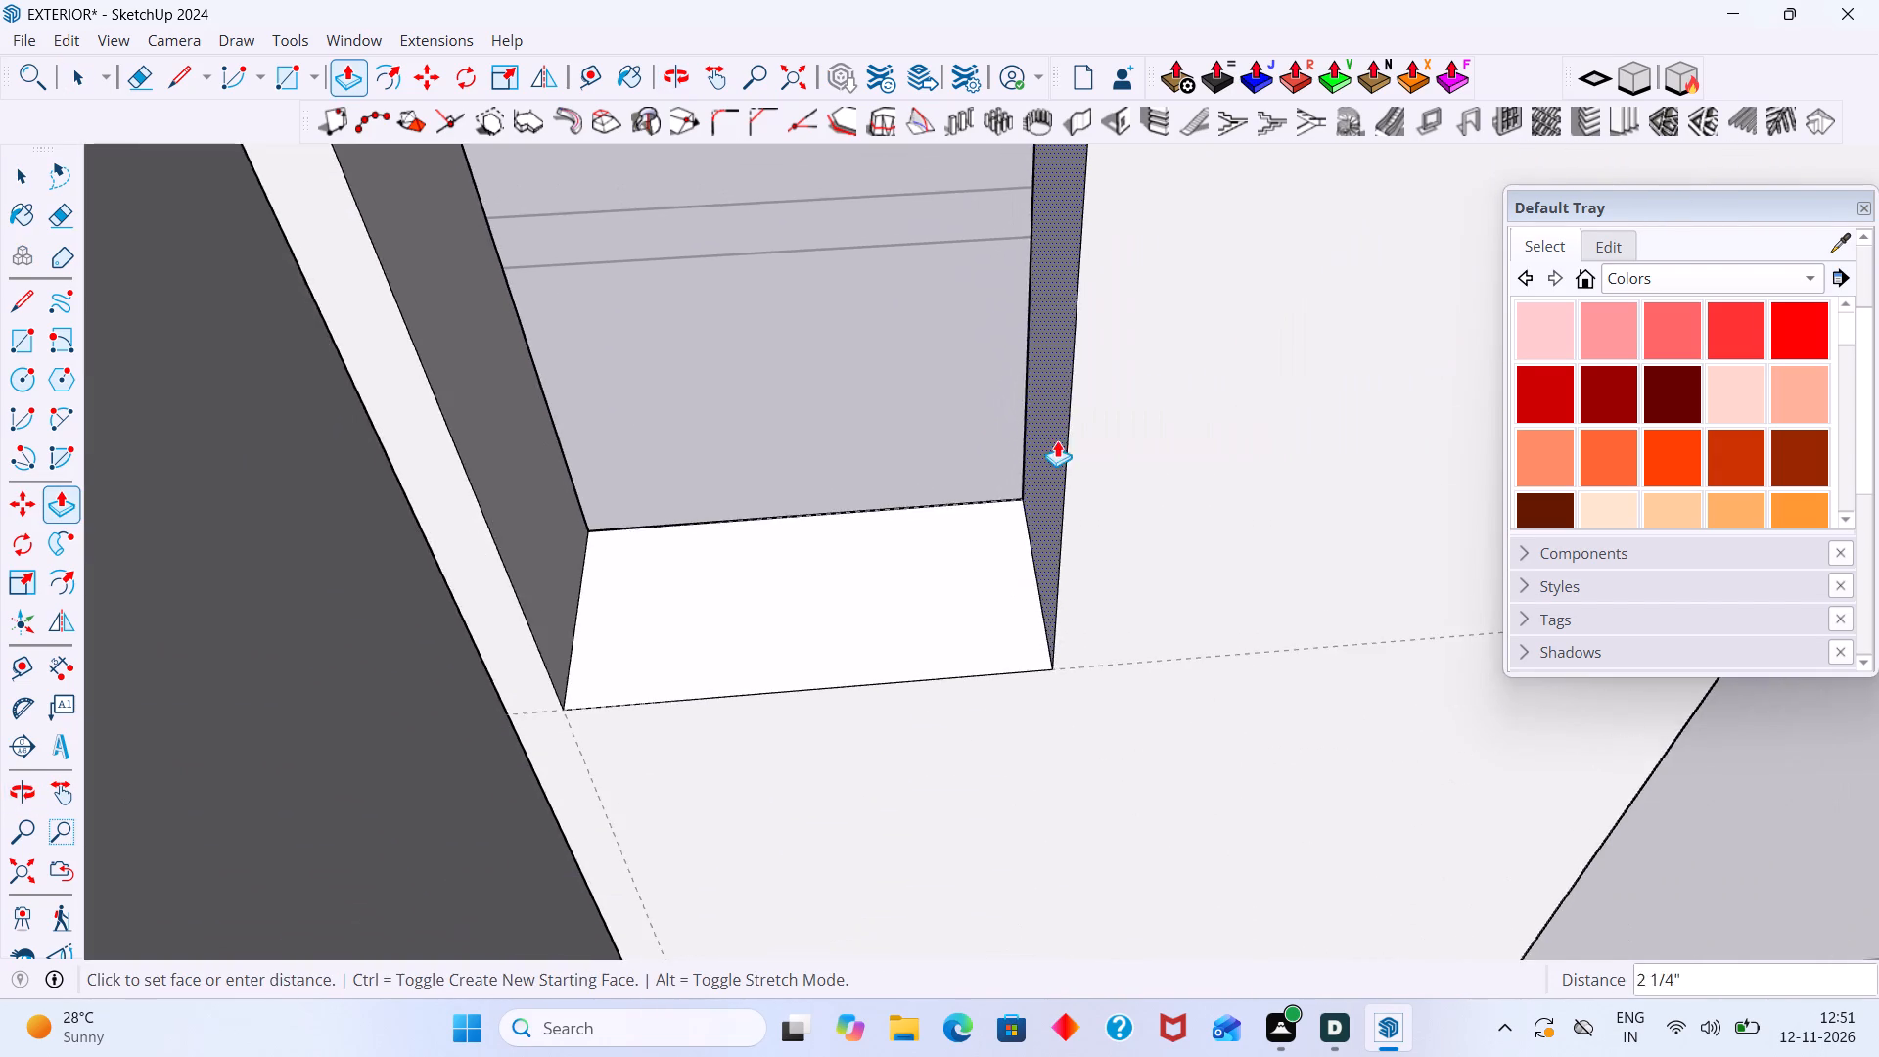
{"action": "middle_click_drag", "start_coordinate": [1058, 440], "coordinate": [722, 387], "text": "shift"}
{"action": "scroll", "coordinate": [1059, 455], "scroll_direction": "down", "scroll_amount": 4}
{"action": "middle_click_drag", "start_coordinate": [1092, 469], "coordinate": [746, 377]}
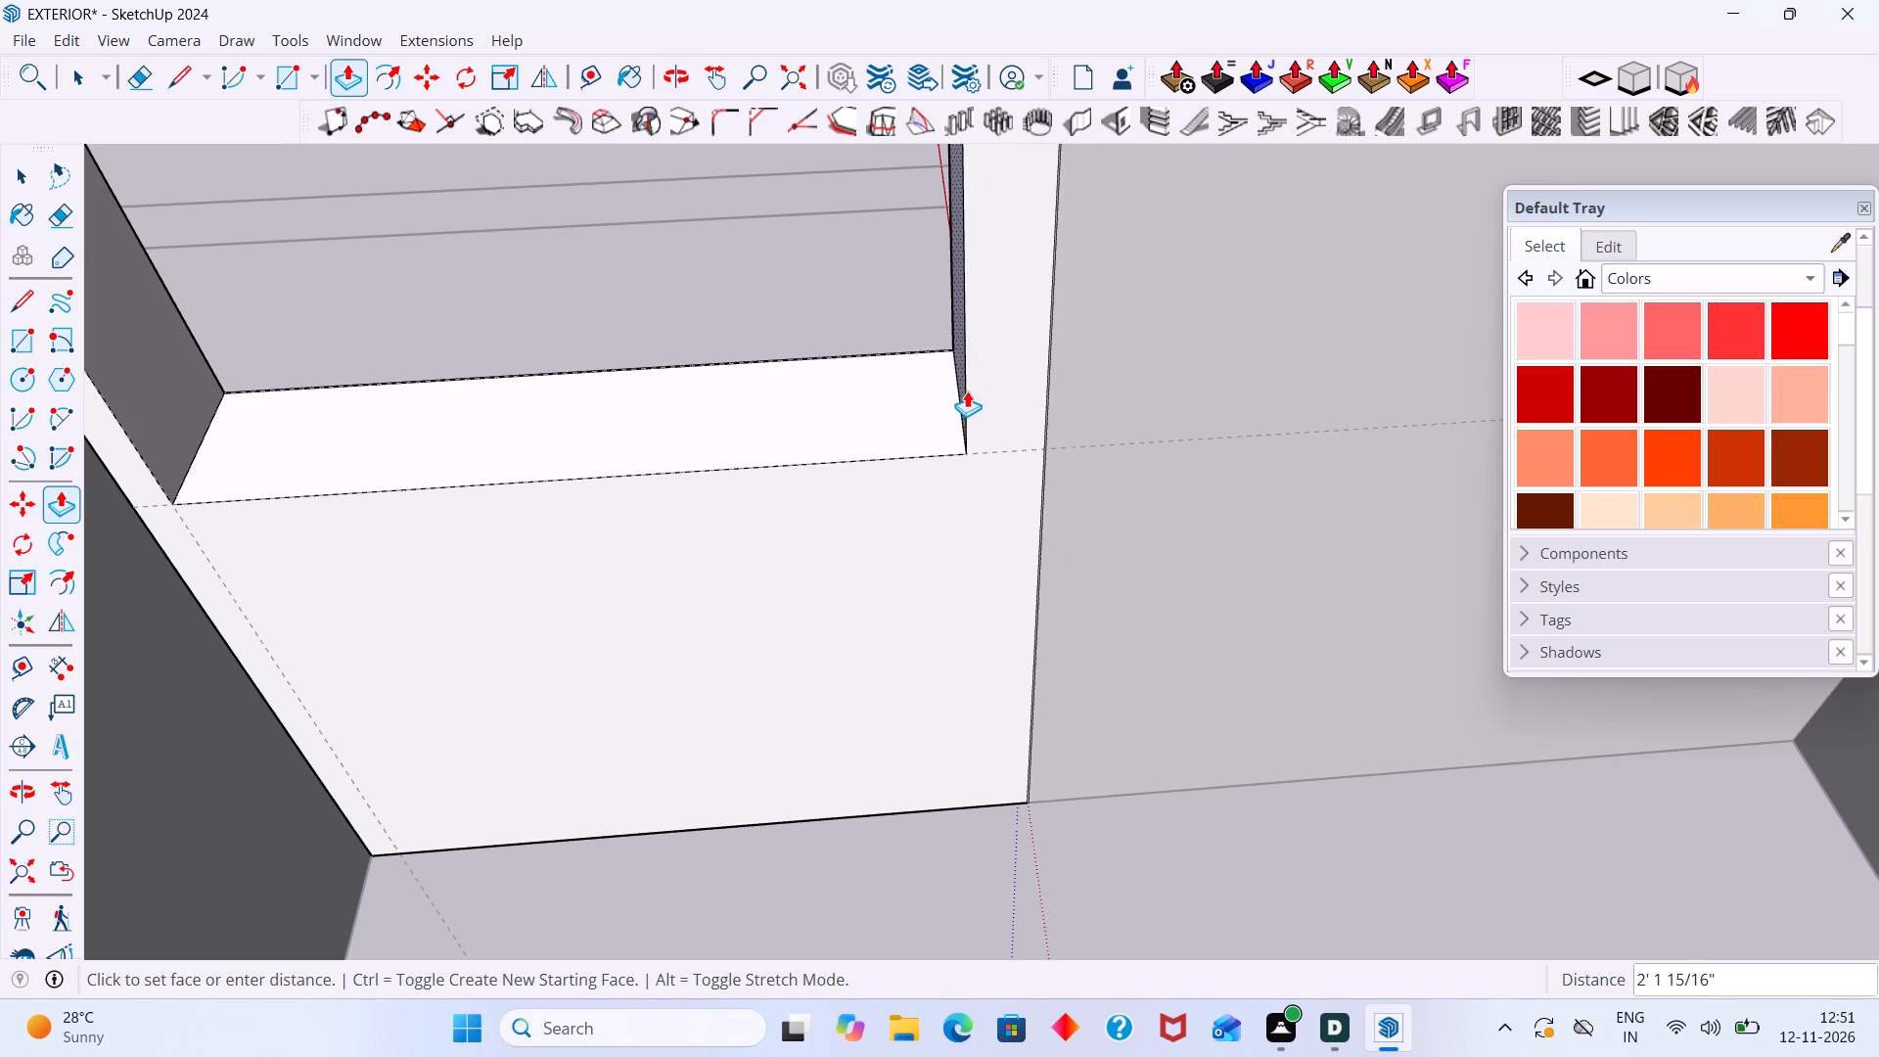
{"action": "scroll", "coordinate": [958, 391], "scroll_direction": "down", "scroll_amount": 6}
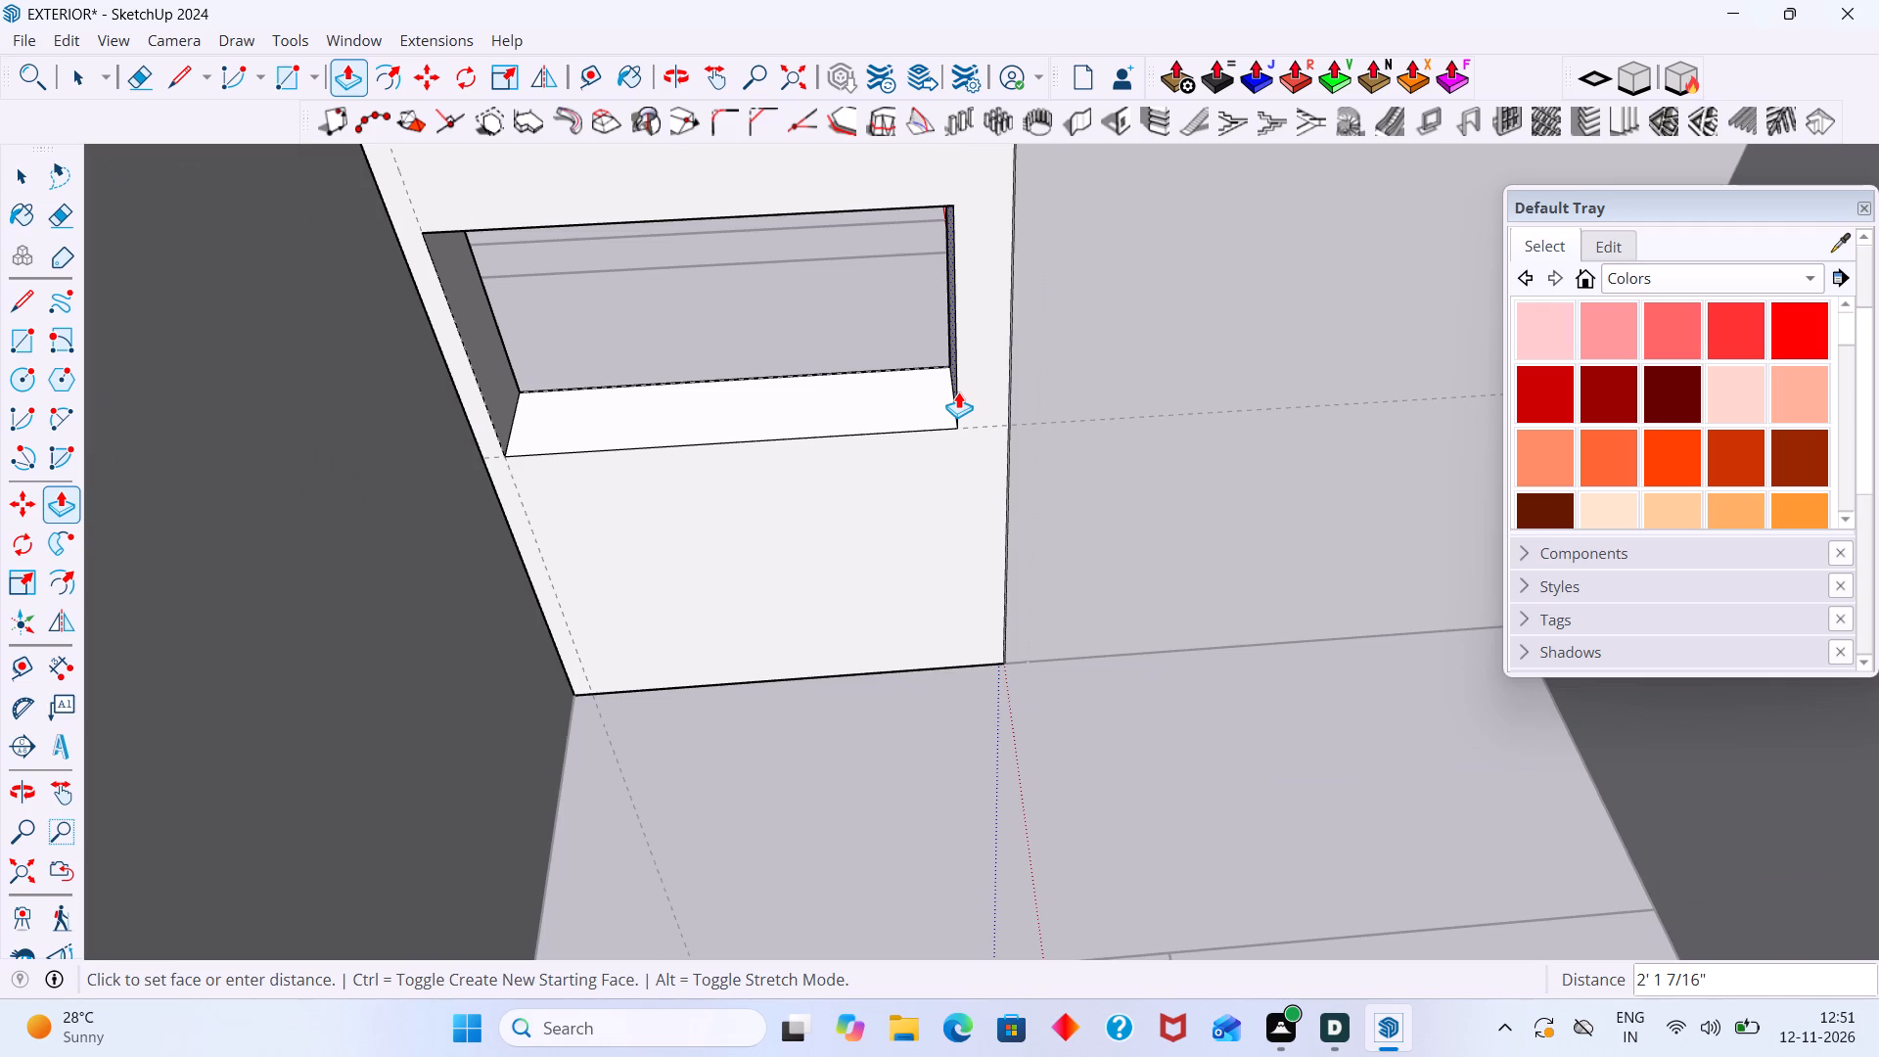
{"action": "left_click", "coordinate": [955, 391]}
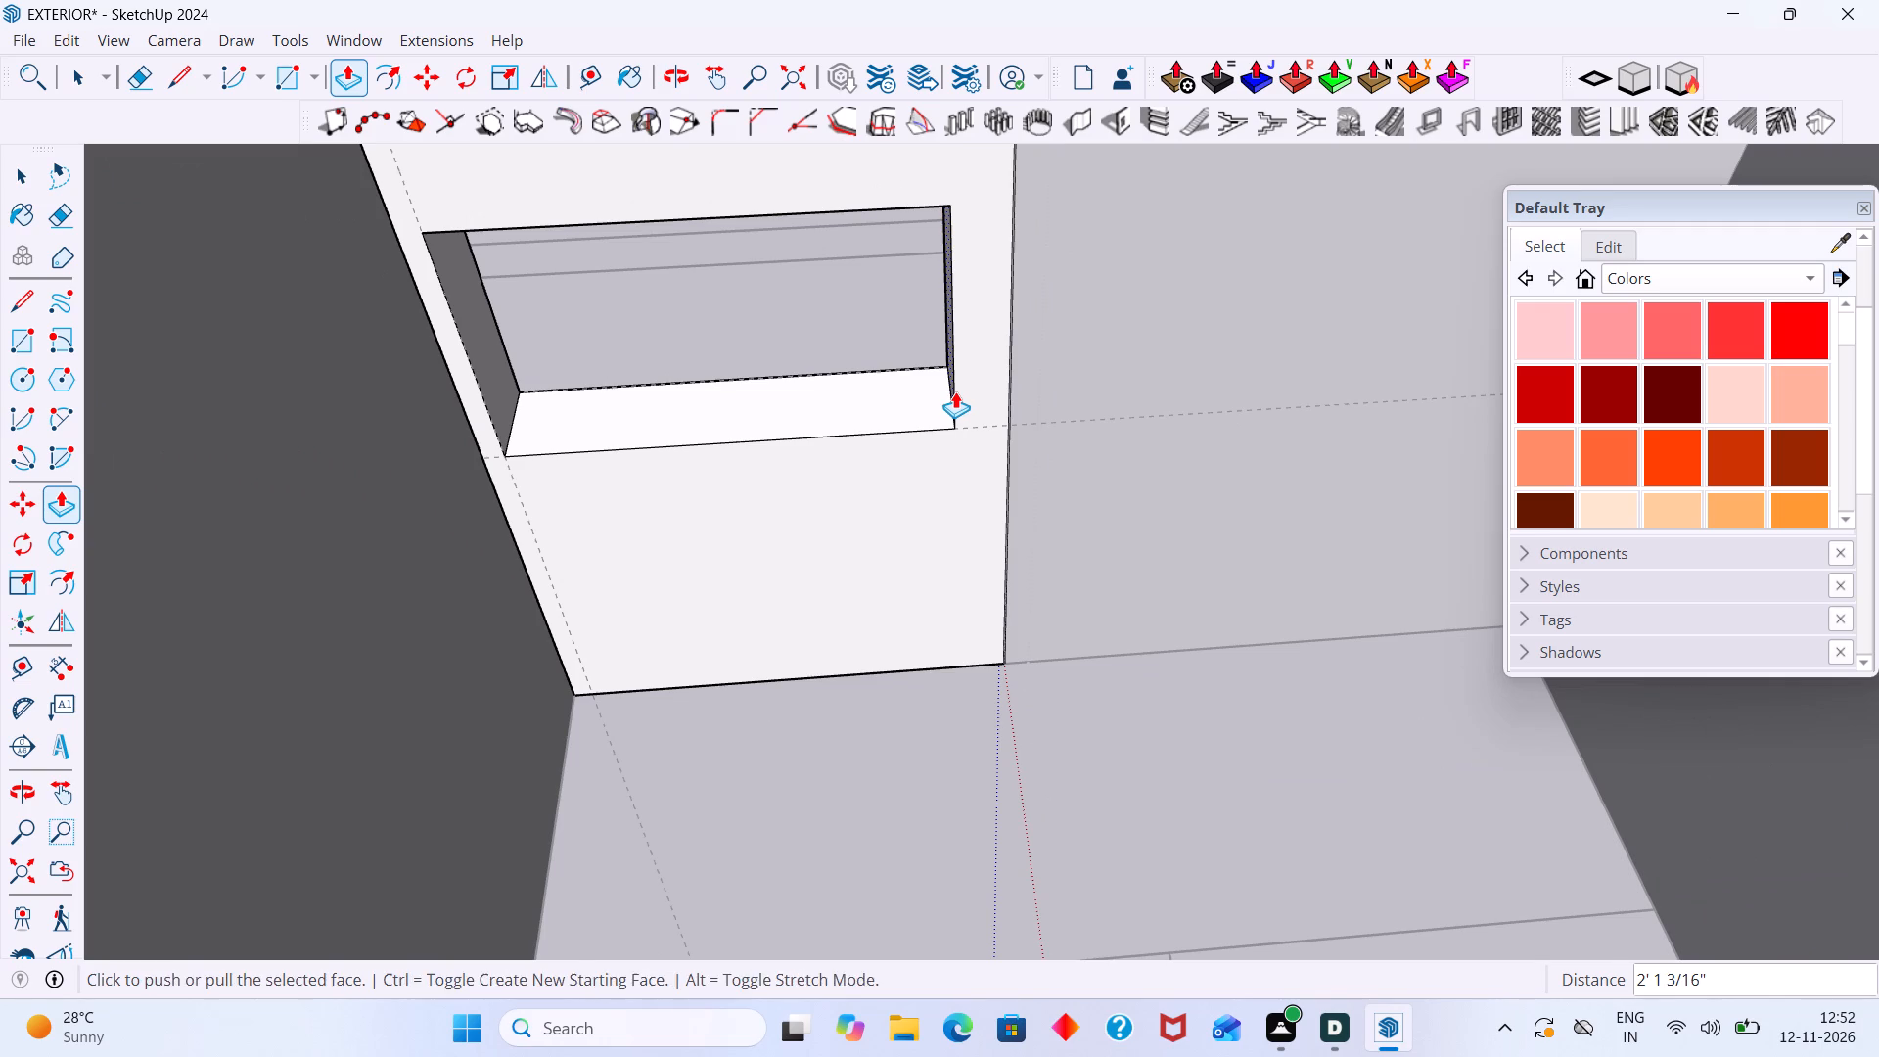
Push/Pull the opening's near side face about 1 1/4" inward, away from the vertical guide.
{"action": "key", "text": "space"}
{"action": "scroll", "coordinate": [480, 390], "scroll_direction": "up", "scroll_amount": 6}
{"action": "left_click", "coordinate": [492, 345]}
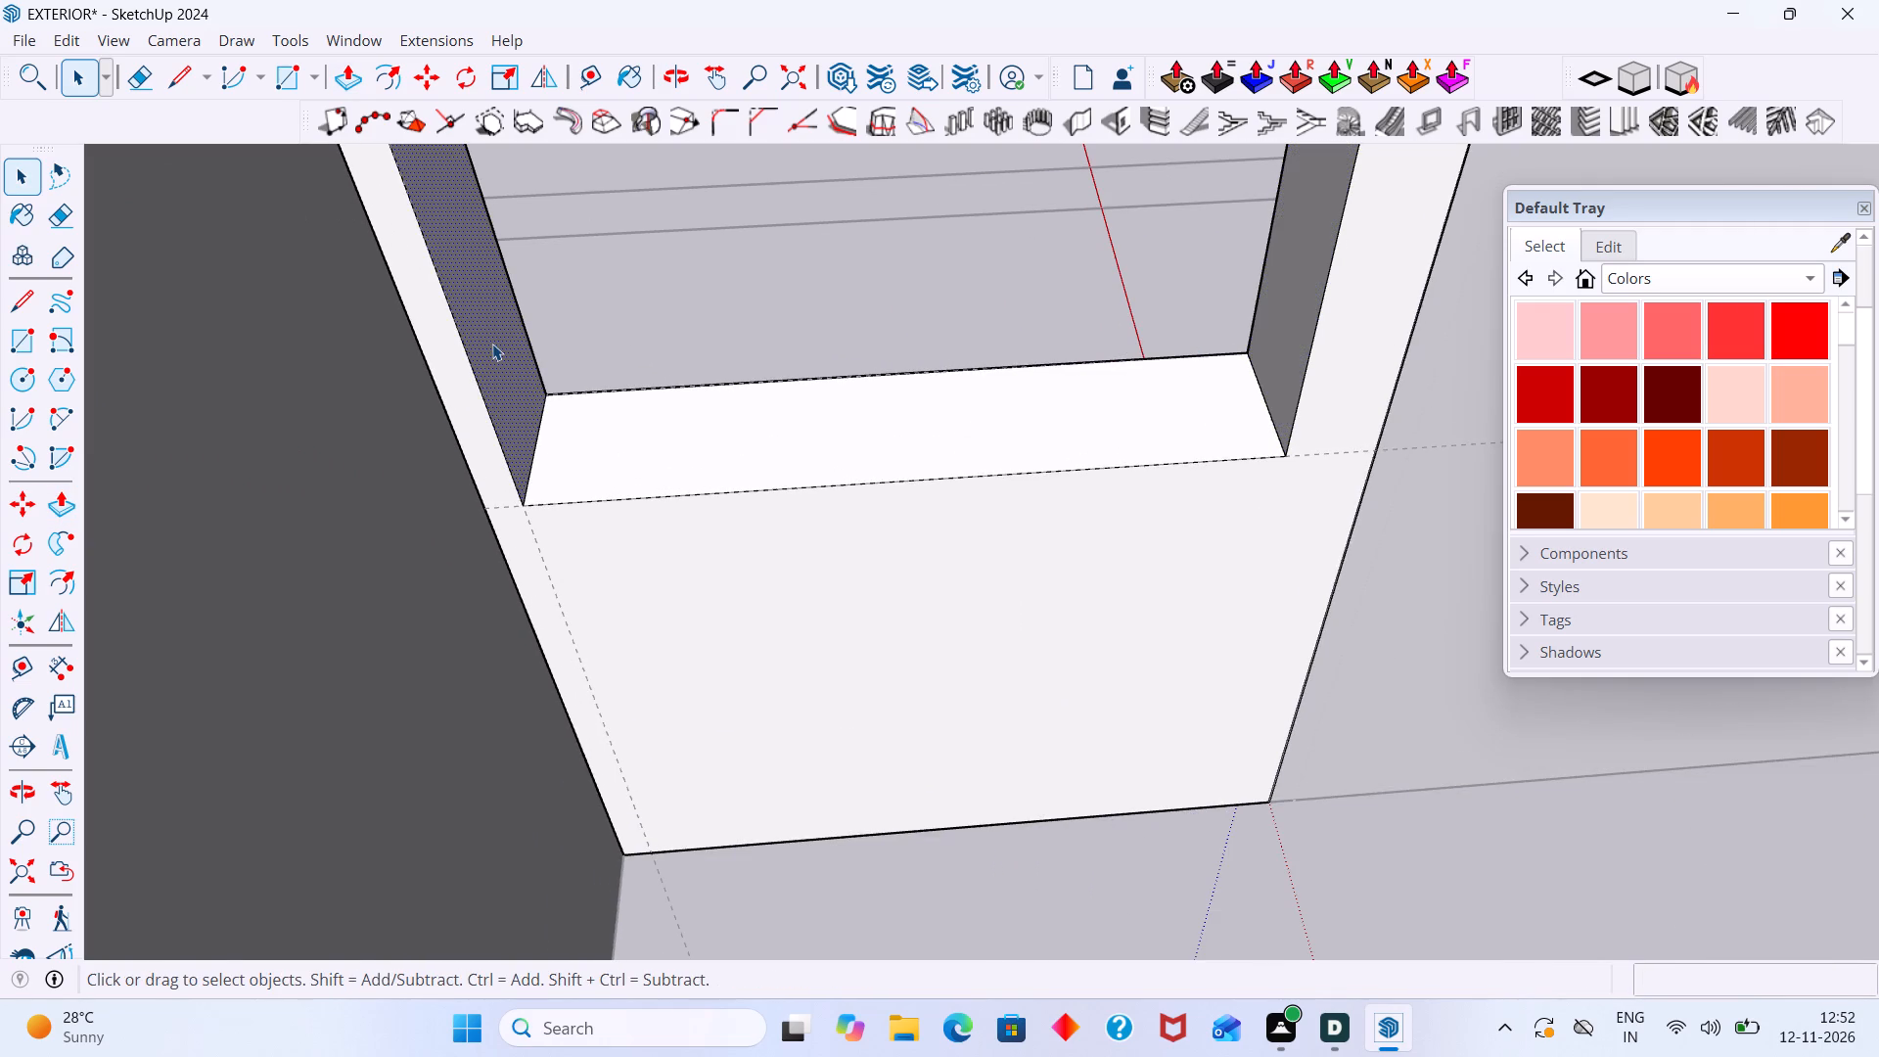
{"action": "key", "text": "p"}
{"action": "left_click", "coordinate": [491, 344]}
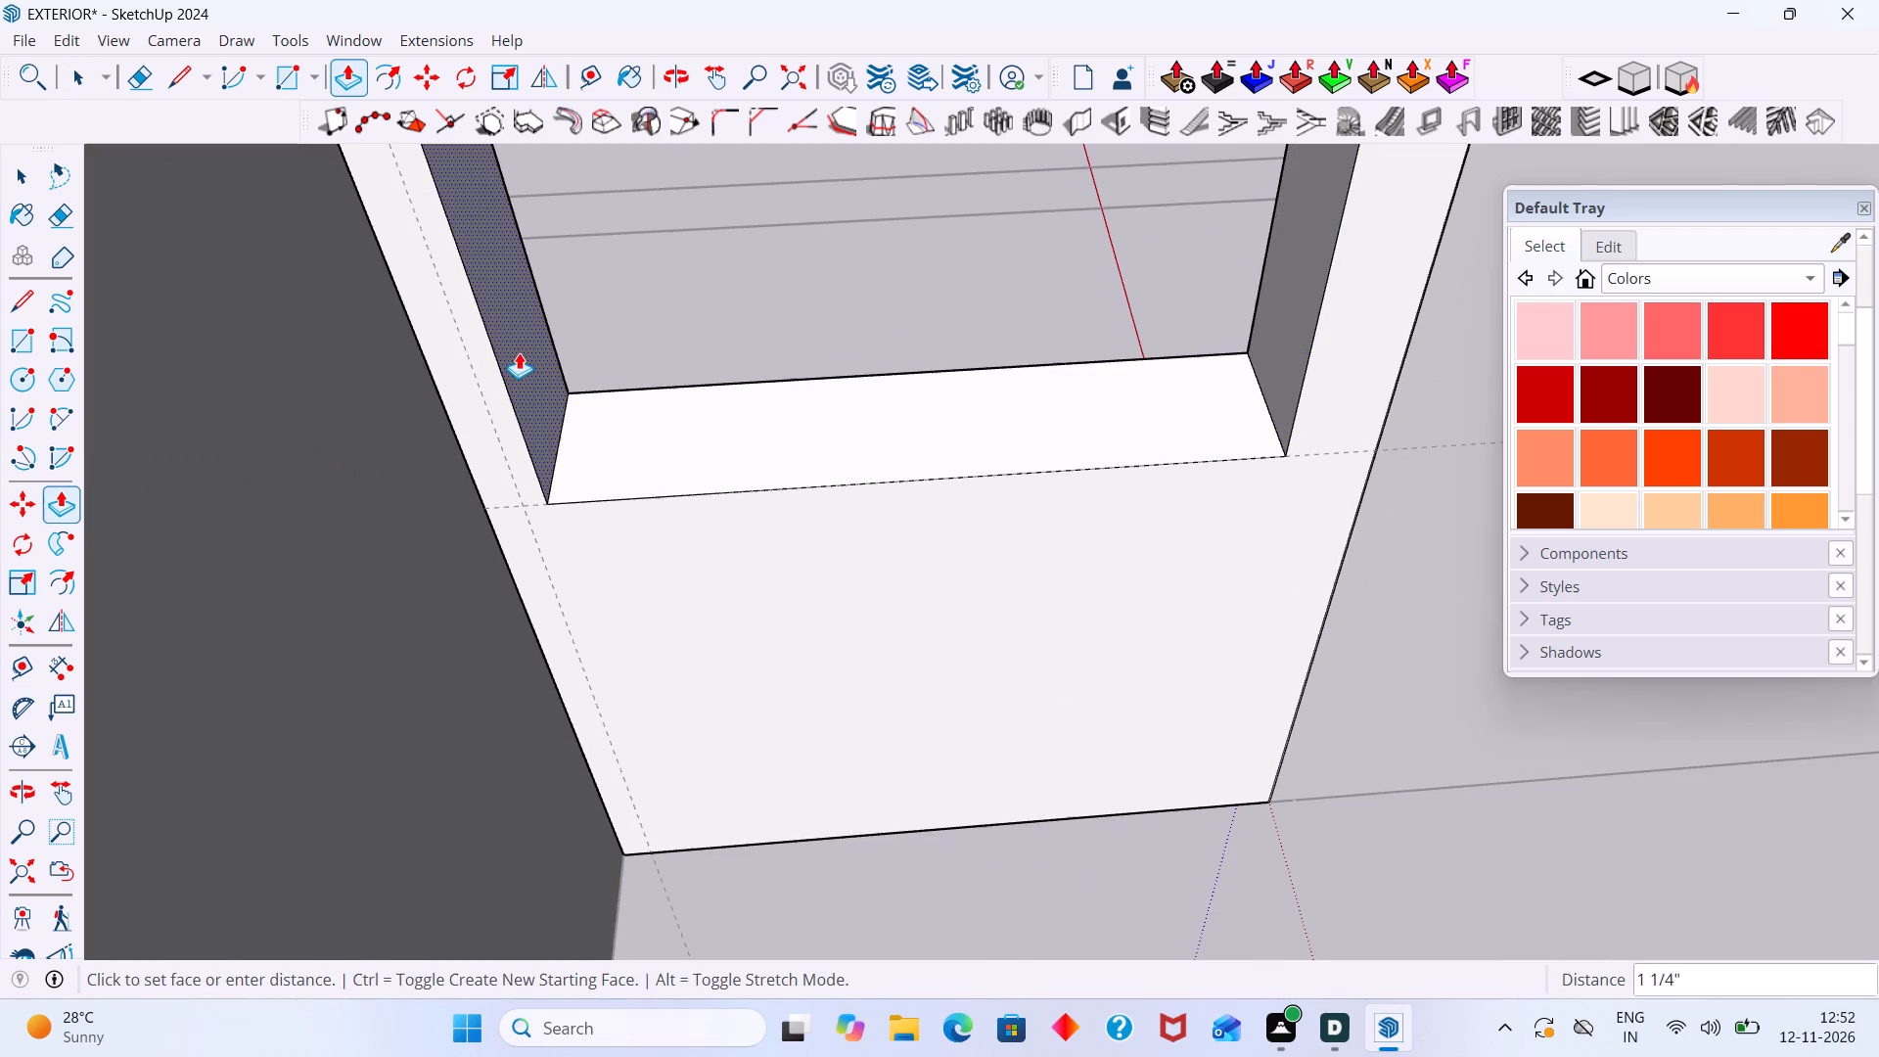
{"action": "left_click", "coordinate": [523, 353]}
{"action": "key", "text": "space"}
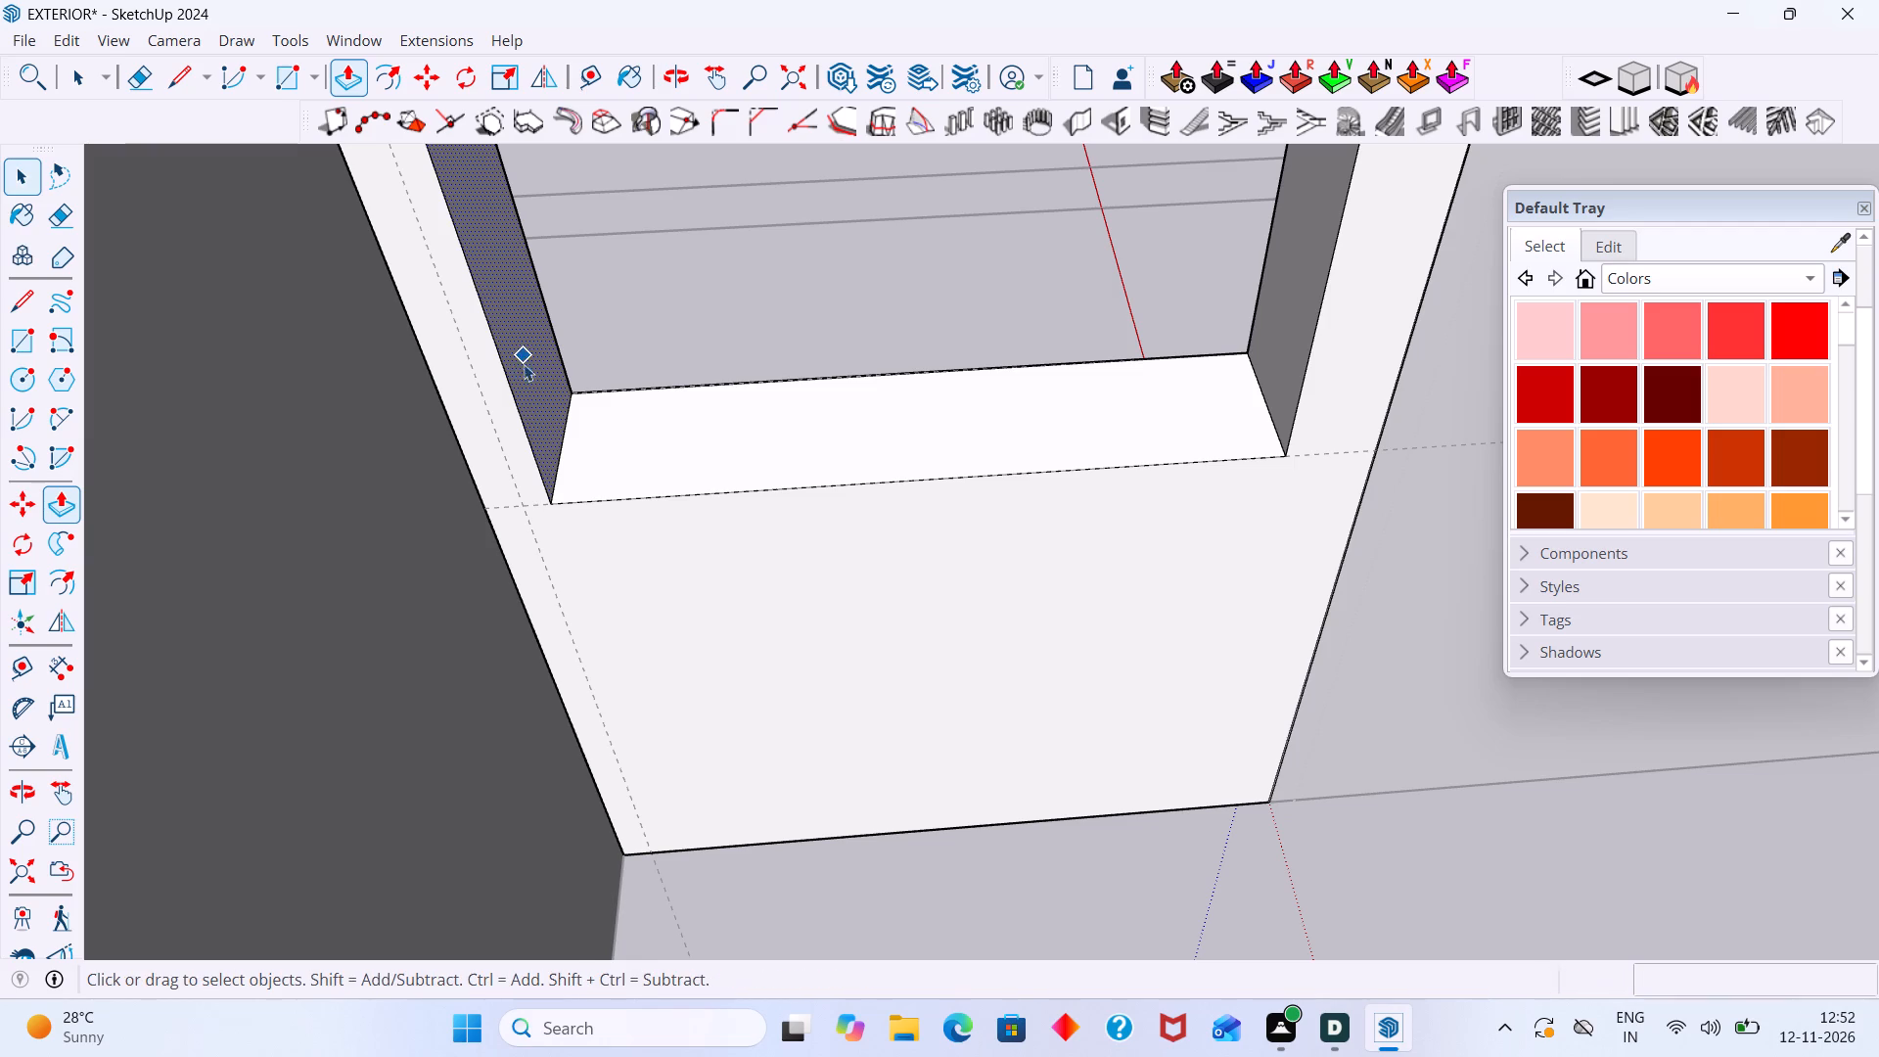
Push/Pull the opening's top face 2' 3/8" upward to the upper horizontal guide.
{"action": "left_click", "coordinate": [542, 563]}
{"action": "left_click", "coordinate": [547, 565]}
{"action": "double_click", "coordinate": [545, 573]}
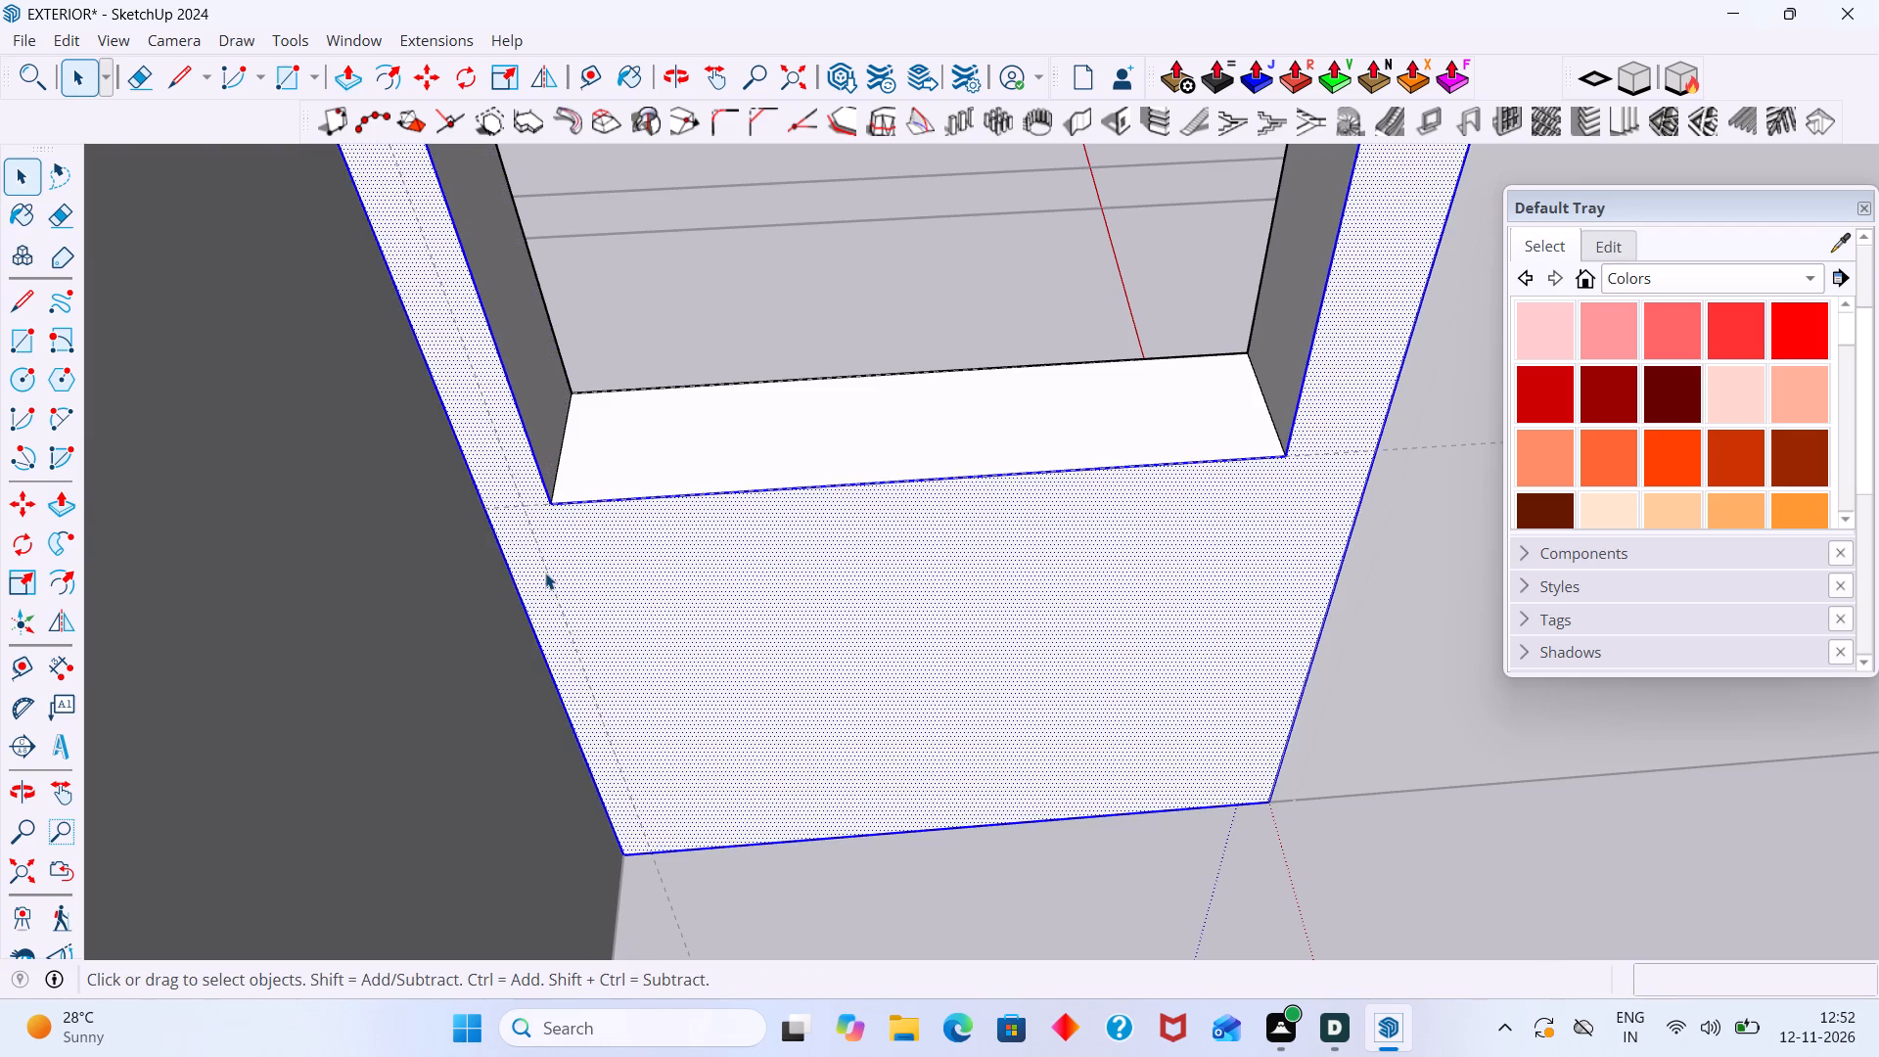
{"action": "scroll", "coordinate": [545, 569], "scroll_direction": "down", "scroll_amount": 6}
{"action": "scroll", "coordinate": [504, 465], "scroll_direction": "down", "scroll_amount": 15}
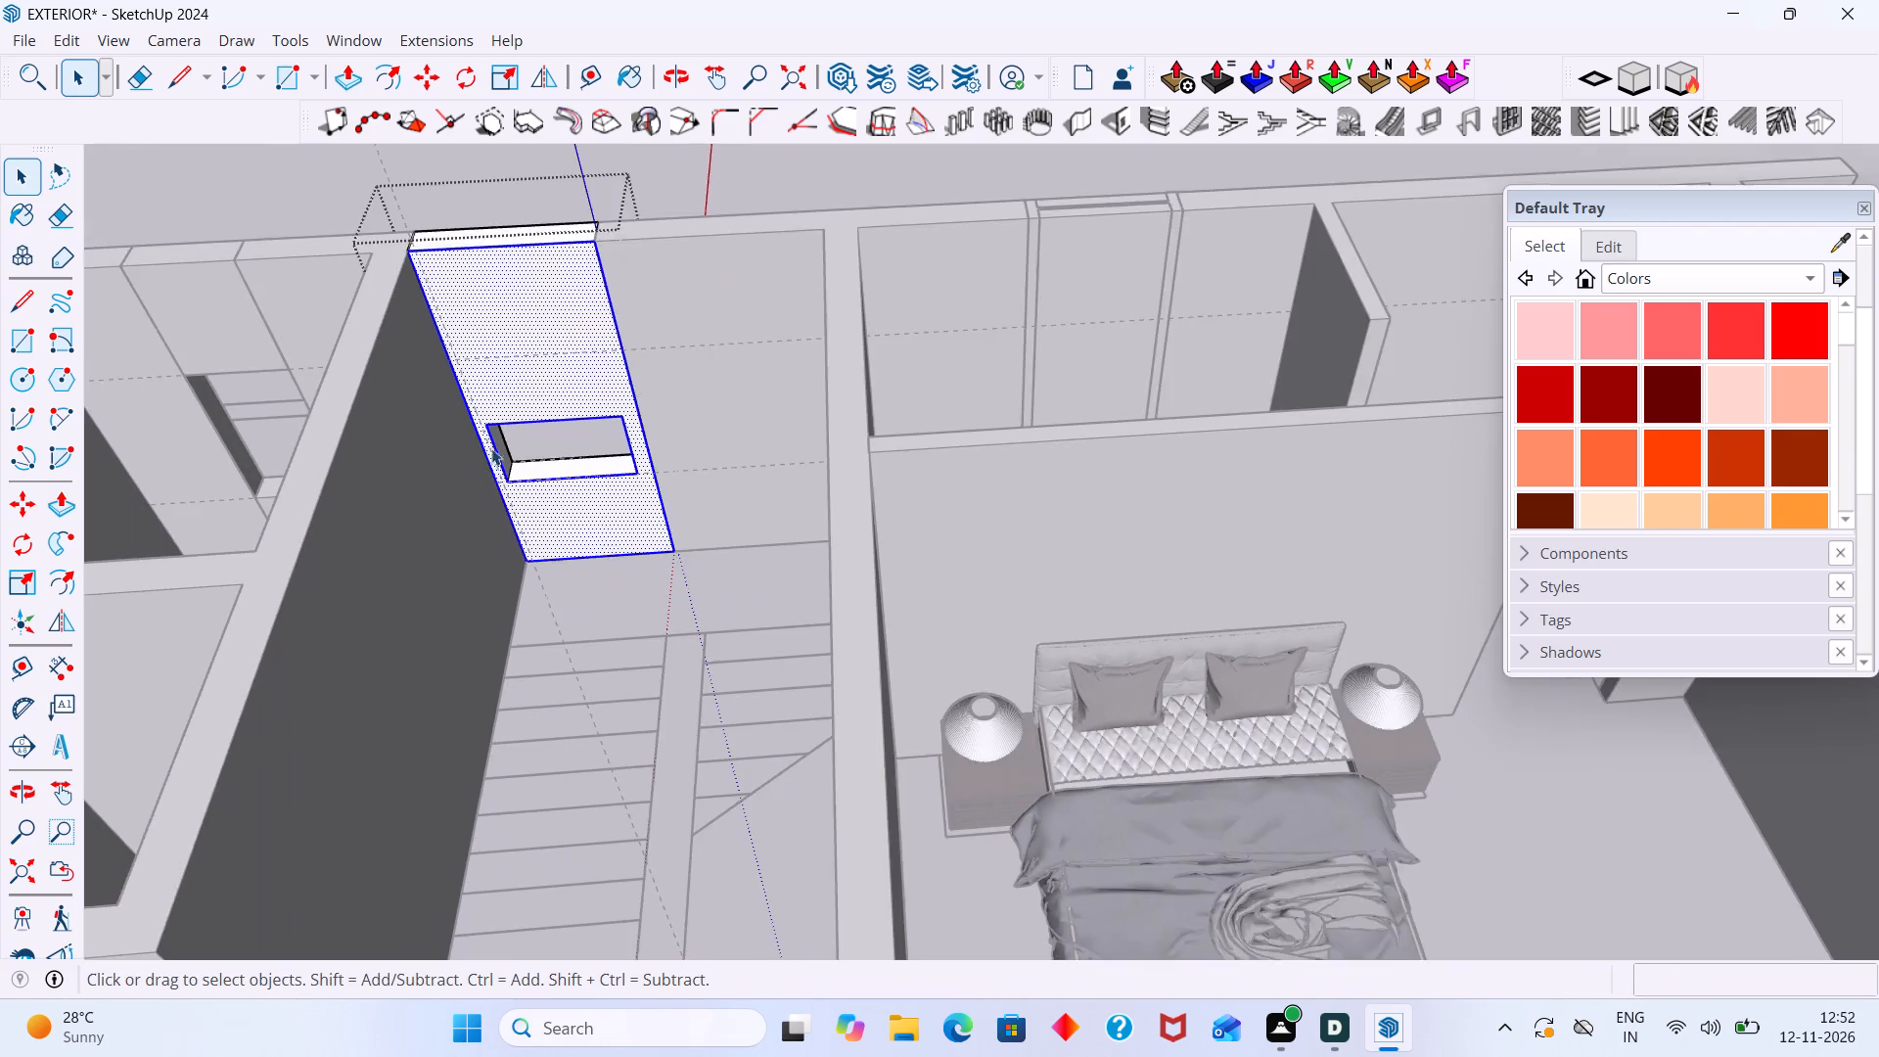
{"action": "middle_click_drag", "start_coordinate": [566, 457], "coordinate": [596, 264]}
{"action": "middle_click_drag", "start_coordinate": [538, 370], "coordinate": [529, 301]}
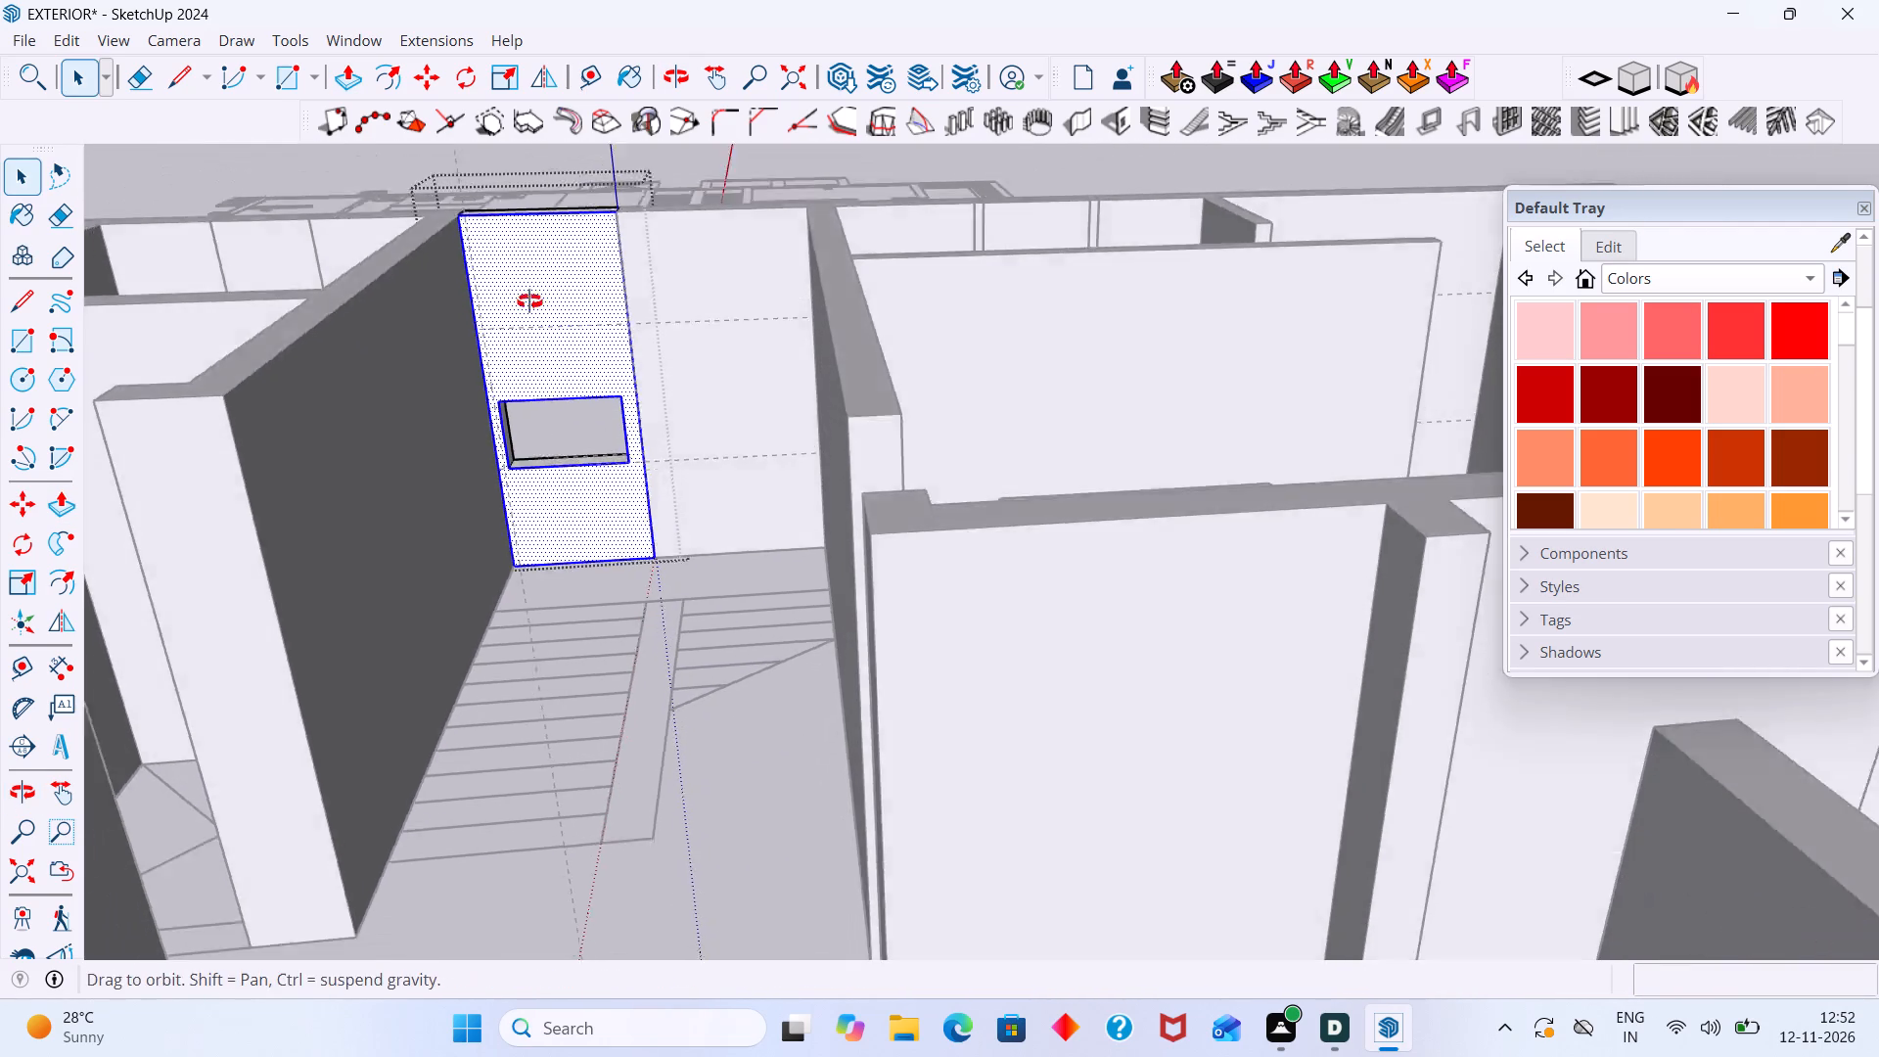
{"action": "middle_click_drag", "start_coordinate": [529, 301], "coordinate": [527, 277]}
{"action": "scroll", "coordinate": [533, 352], "scroll_direction": "up", "scroll_amount": 6}
{"action": "middle_click_drag", "start_coordinate": [556, 414], "coordinate": [618, 217]}
{"action": "scroll", "coordinate": [589, 312], "scroll_direction": "up", "scroll_amount": 6}
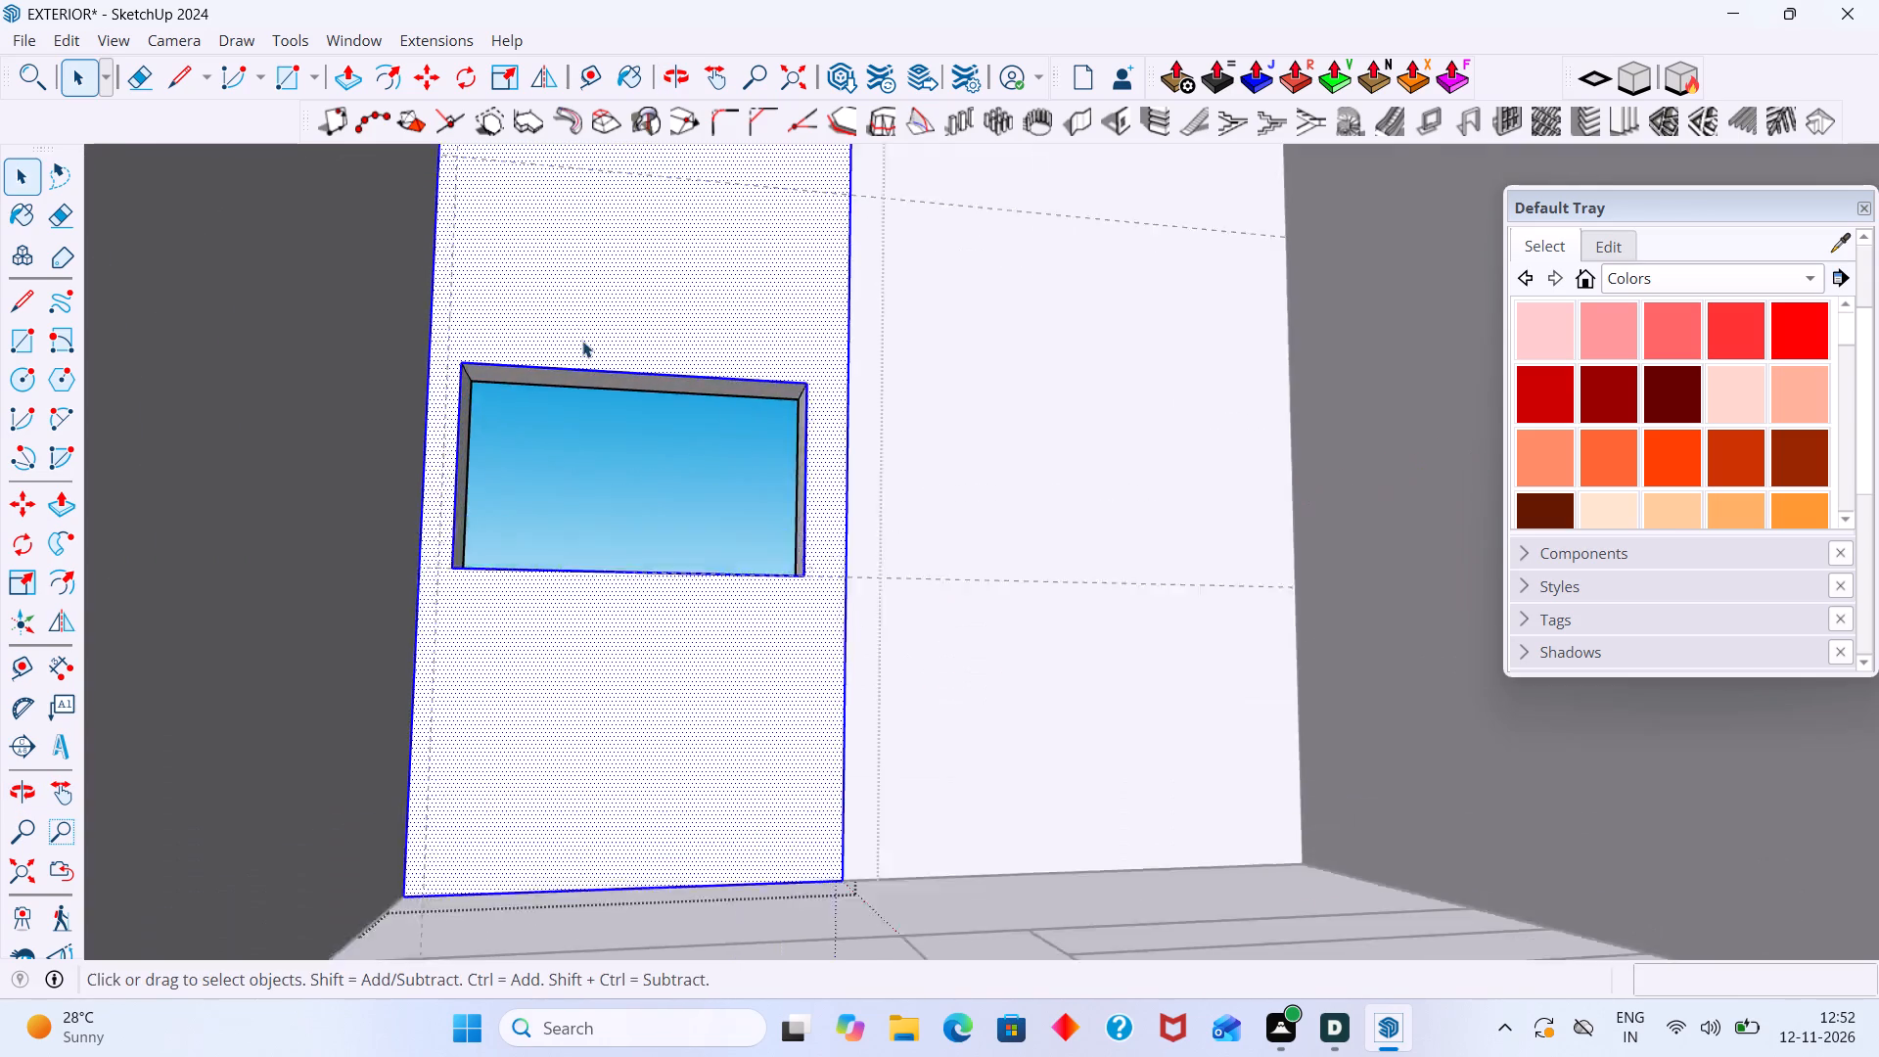
{"action": "scroll", "coordinate": [582, 341], "scroll_direction": "up", "scroll_amount": 2}
{"action": "middle_click_drag", "start_coordinate": [572, 375], "coordinate": [564, 324]}
{"action": "scroll", "coordinate": [570, 332], "scroll_direction": "up", "scroll_amount": 4}
{"action": "left_click", "coordinate": [578, 320]}
{"action": "scroll", "coordinate": [578, 320], "scroll_direction": "up", "scroll_amount": 2}
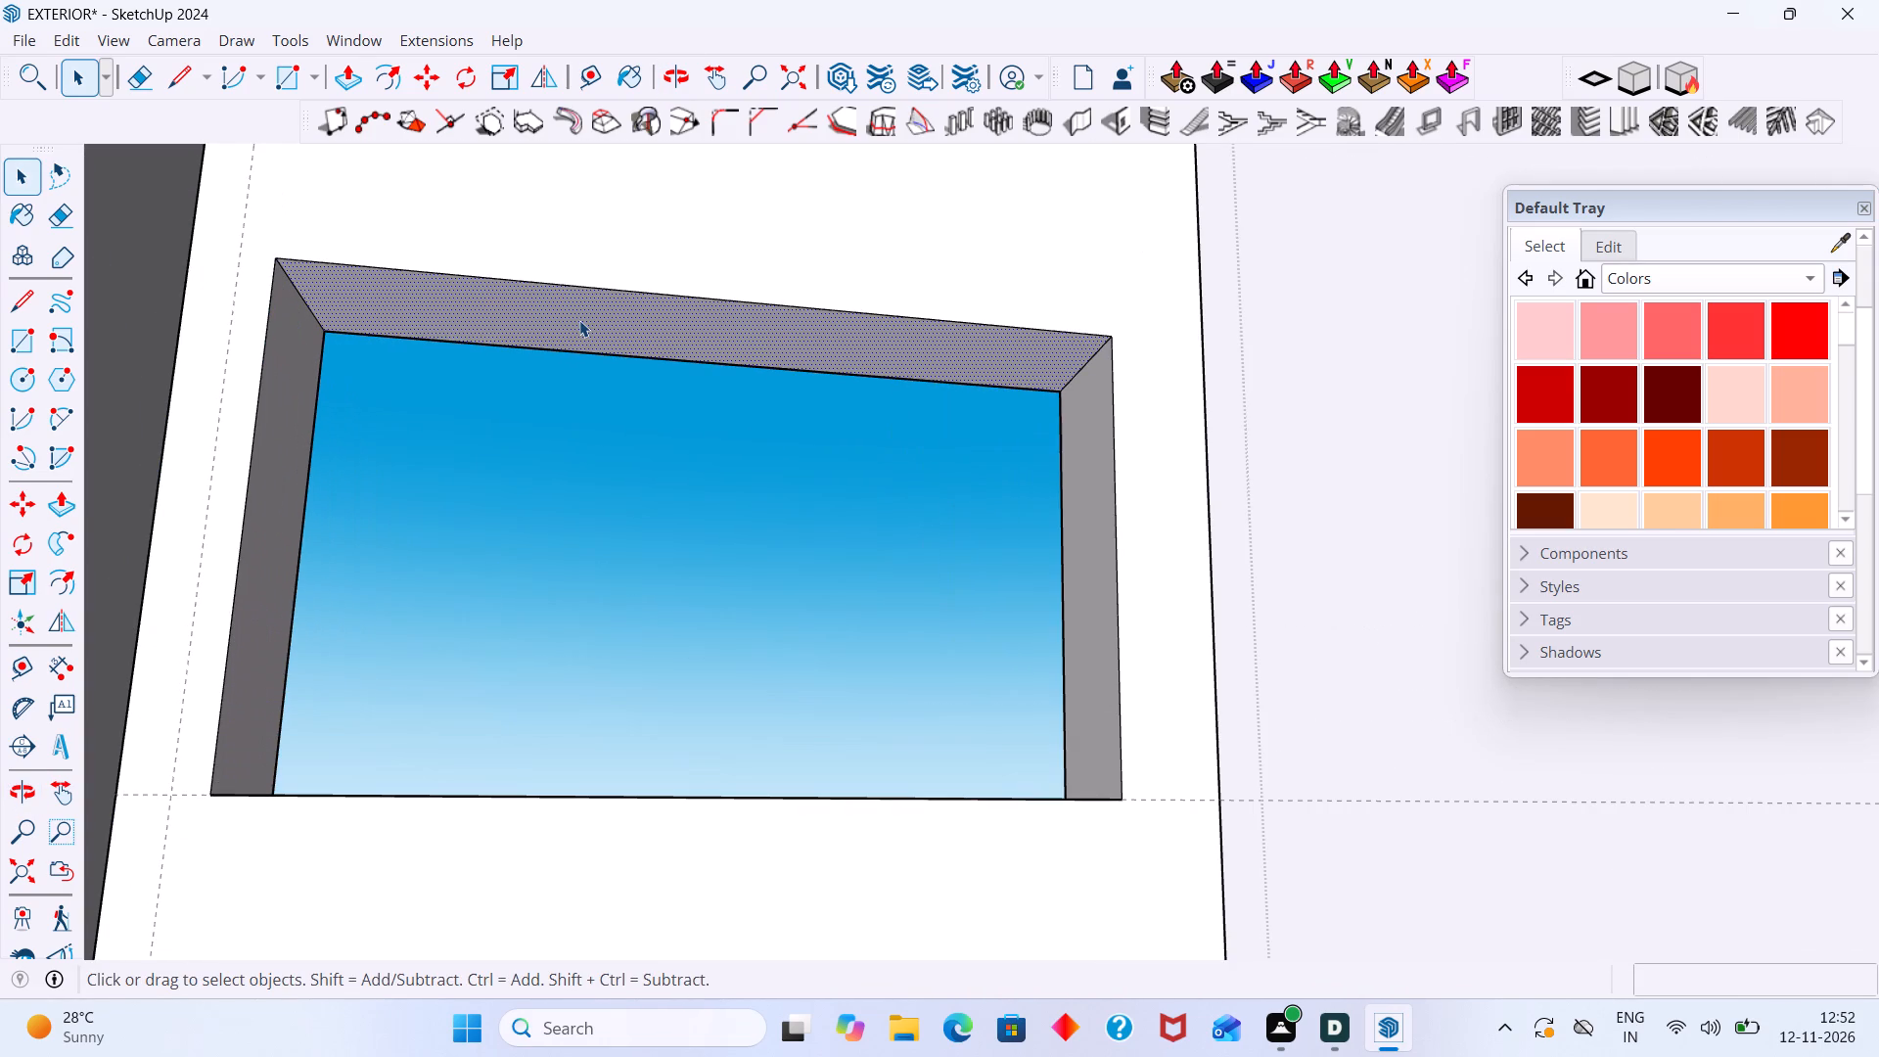
{"action": "key", "text": "p"}
{"action": "left_click", "coordinate": [581, 321]}
{"action": "scroll", "coordinate": [593, 265], "scroll_direction": "down", "scroll_amount": 4}
{"action": "middle_click_drag", "start_coordinate": [592, 263], "coordinate": [534, 458]}
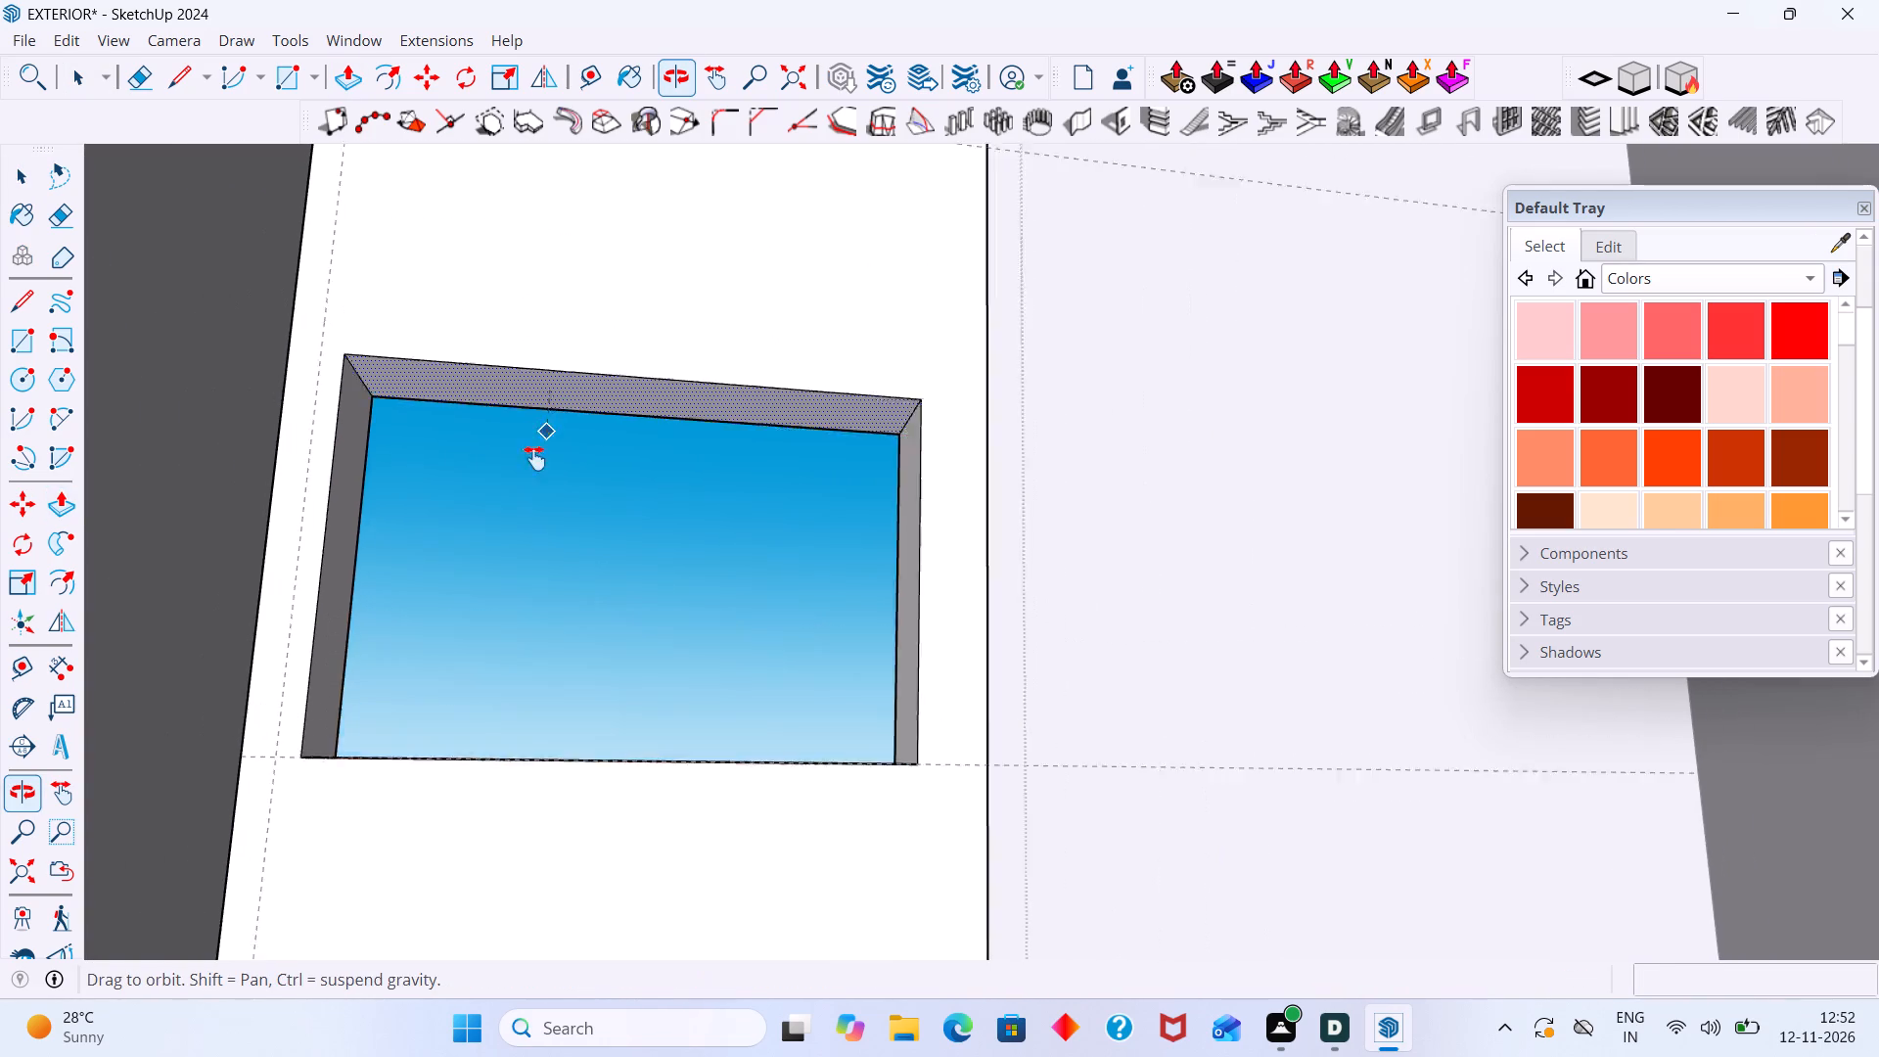
{"action": "middle_click_drag", "start_coordinate": [534, 458], "coordinate": [503, 586]}
{"action": "left_click", "coordinate": [542, 290]}
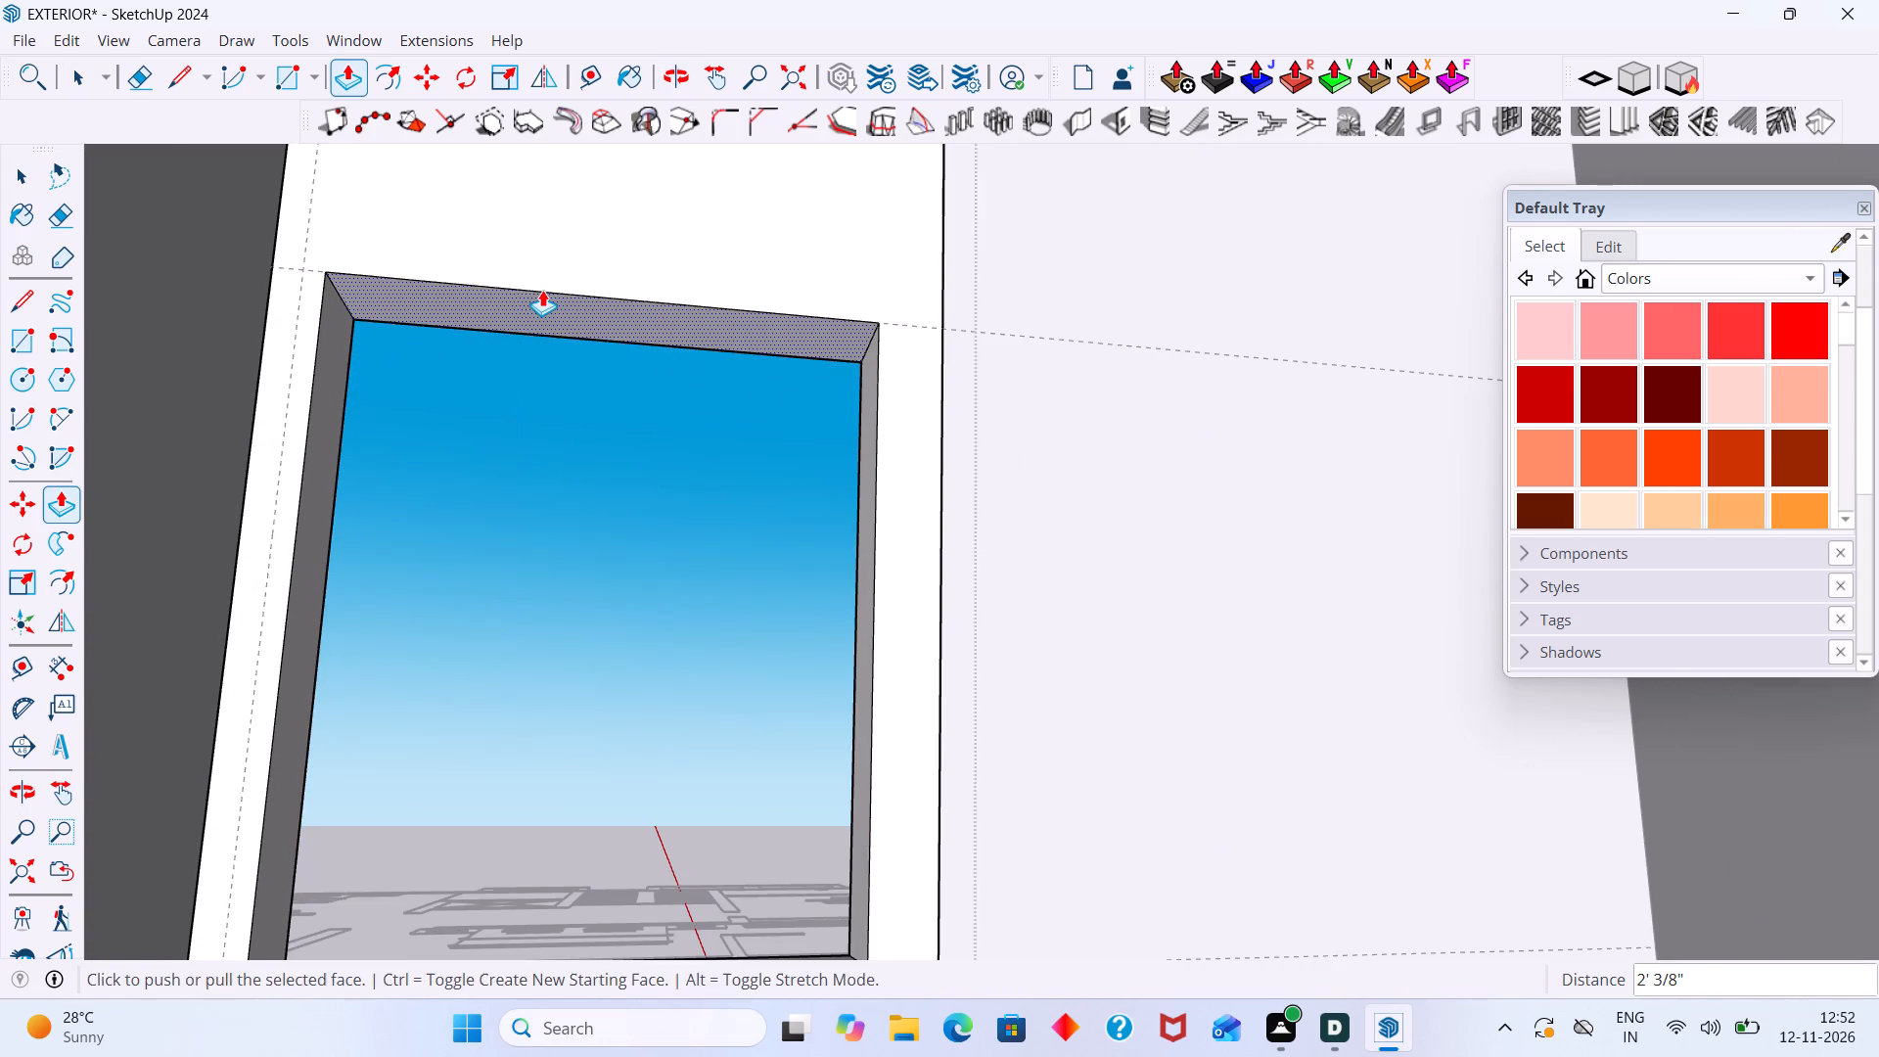
Finish editing the filler block, close it and return to a view of the whole house.
{"action": "key", "text": "space"}
{"action": "scroll", "coordinate": [597, 321], "scroll_direction": "down", "scroll_amount": 9}
{"action": "middle_click_drag", "start_coordinate": [615, 352], "coordinate": [602, 536]}
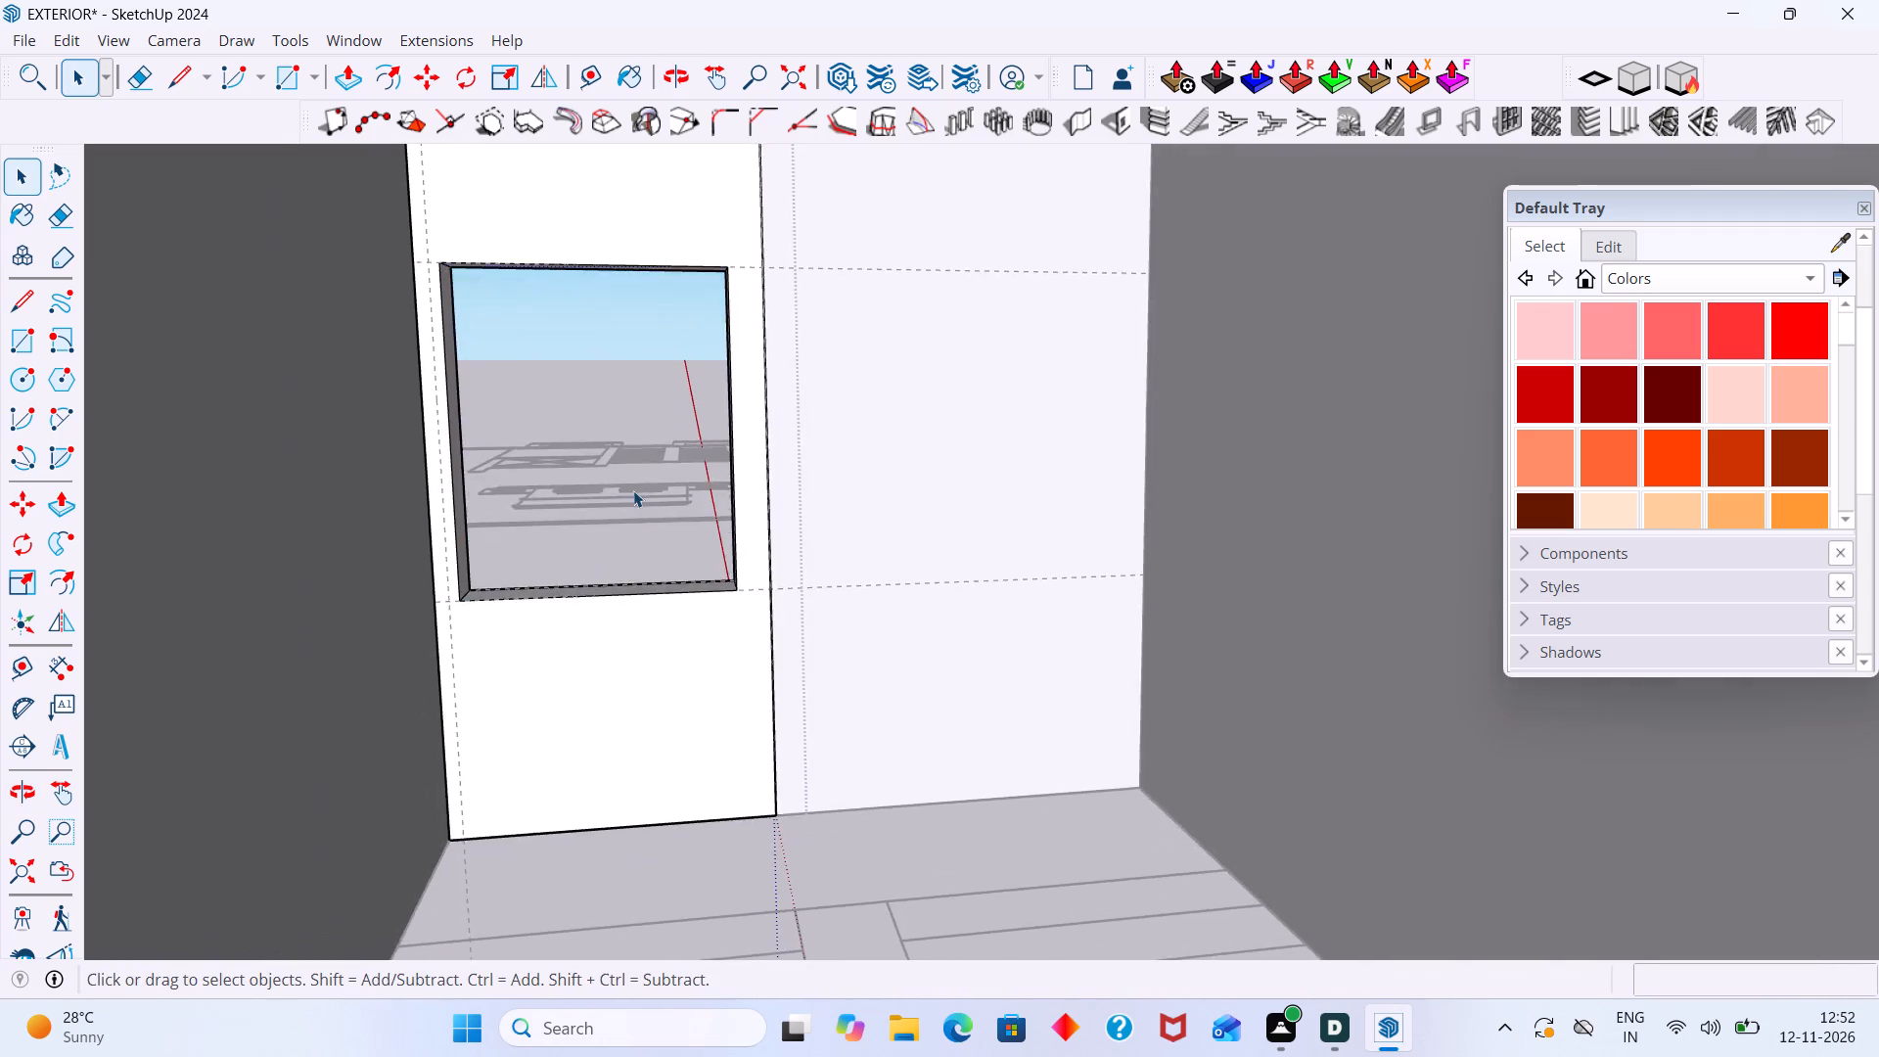
{"action": "scroll", "coordinate": [633, 490], "scroll_direction": "down", "scroll_amount": 10}
{"action": "left_click", "coordinate": [25, 878]}
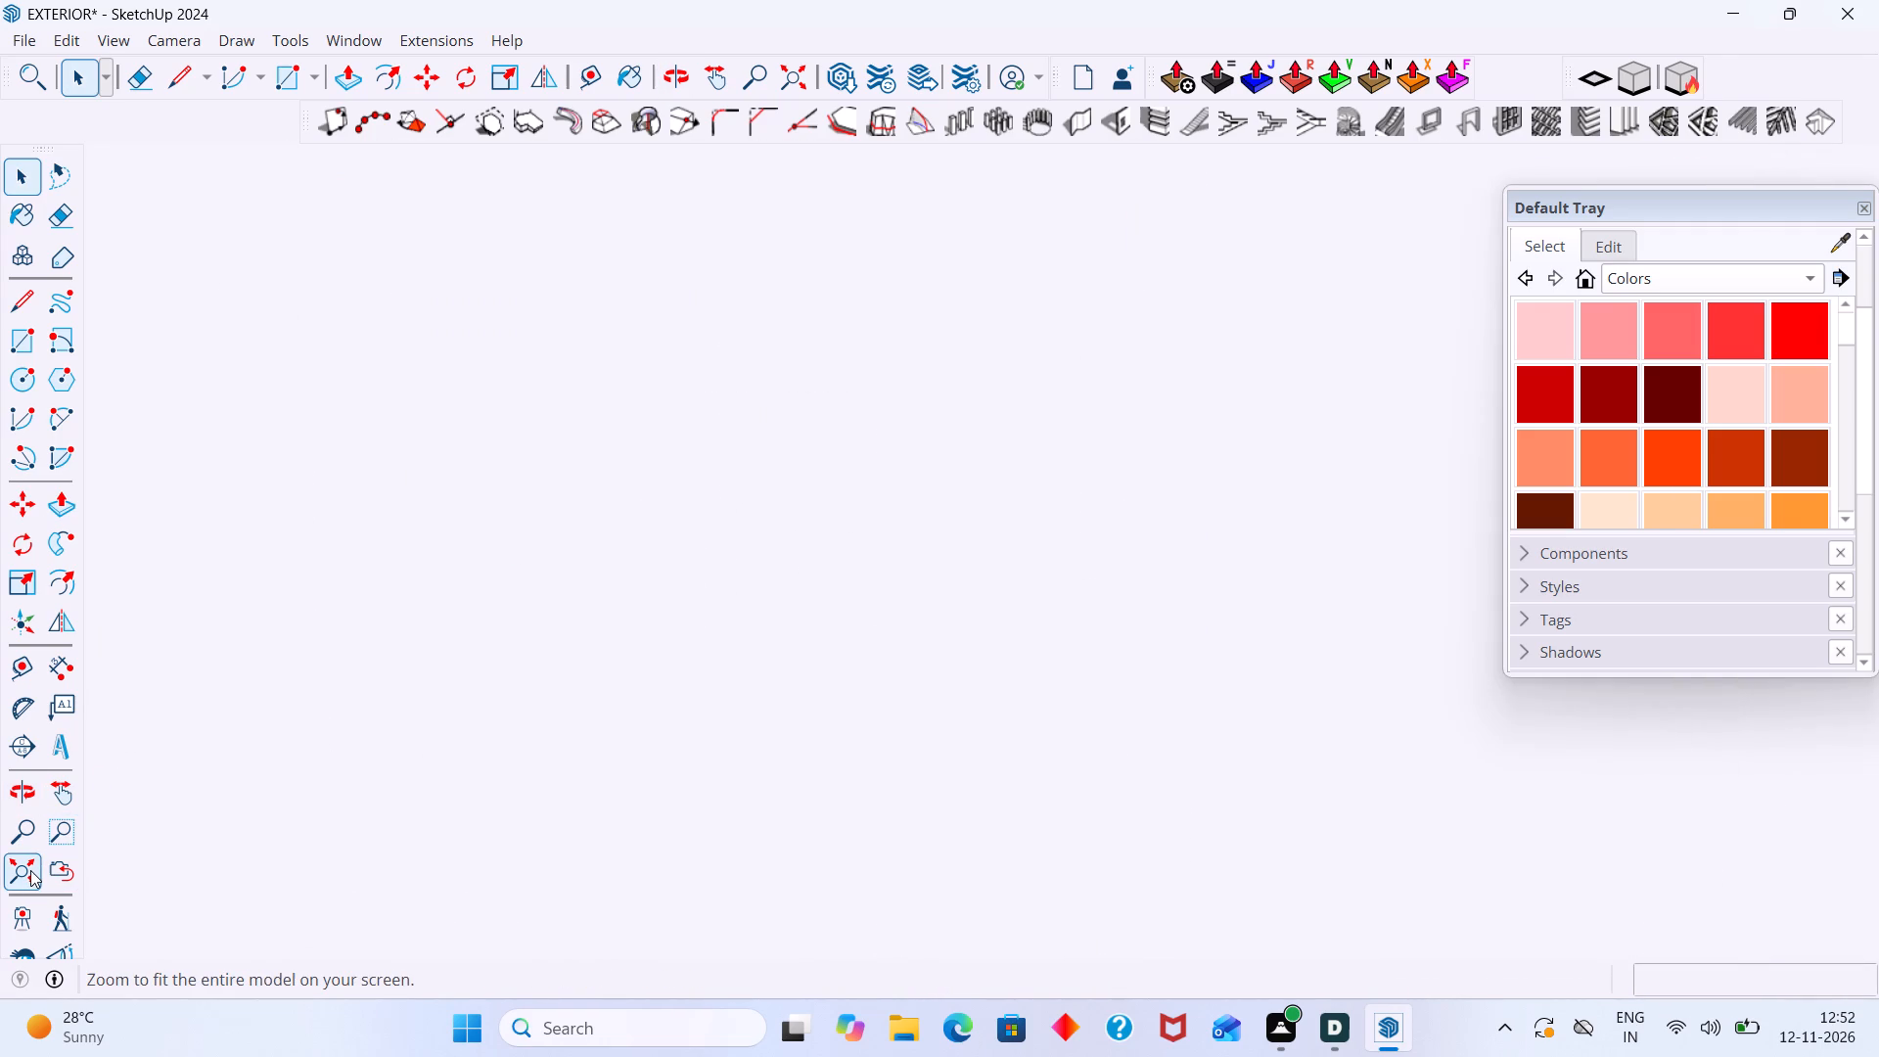
{"action": "left_click", "coordinate": [30, 870]}
{"action": "middle_click_drag", "start_coordinate": [641, 559], "coordinate": [586, 627]}
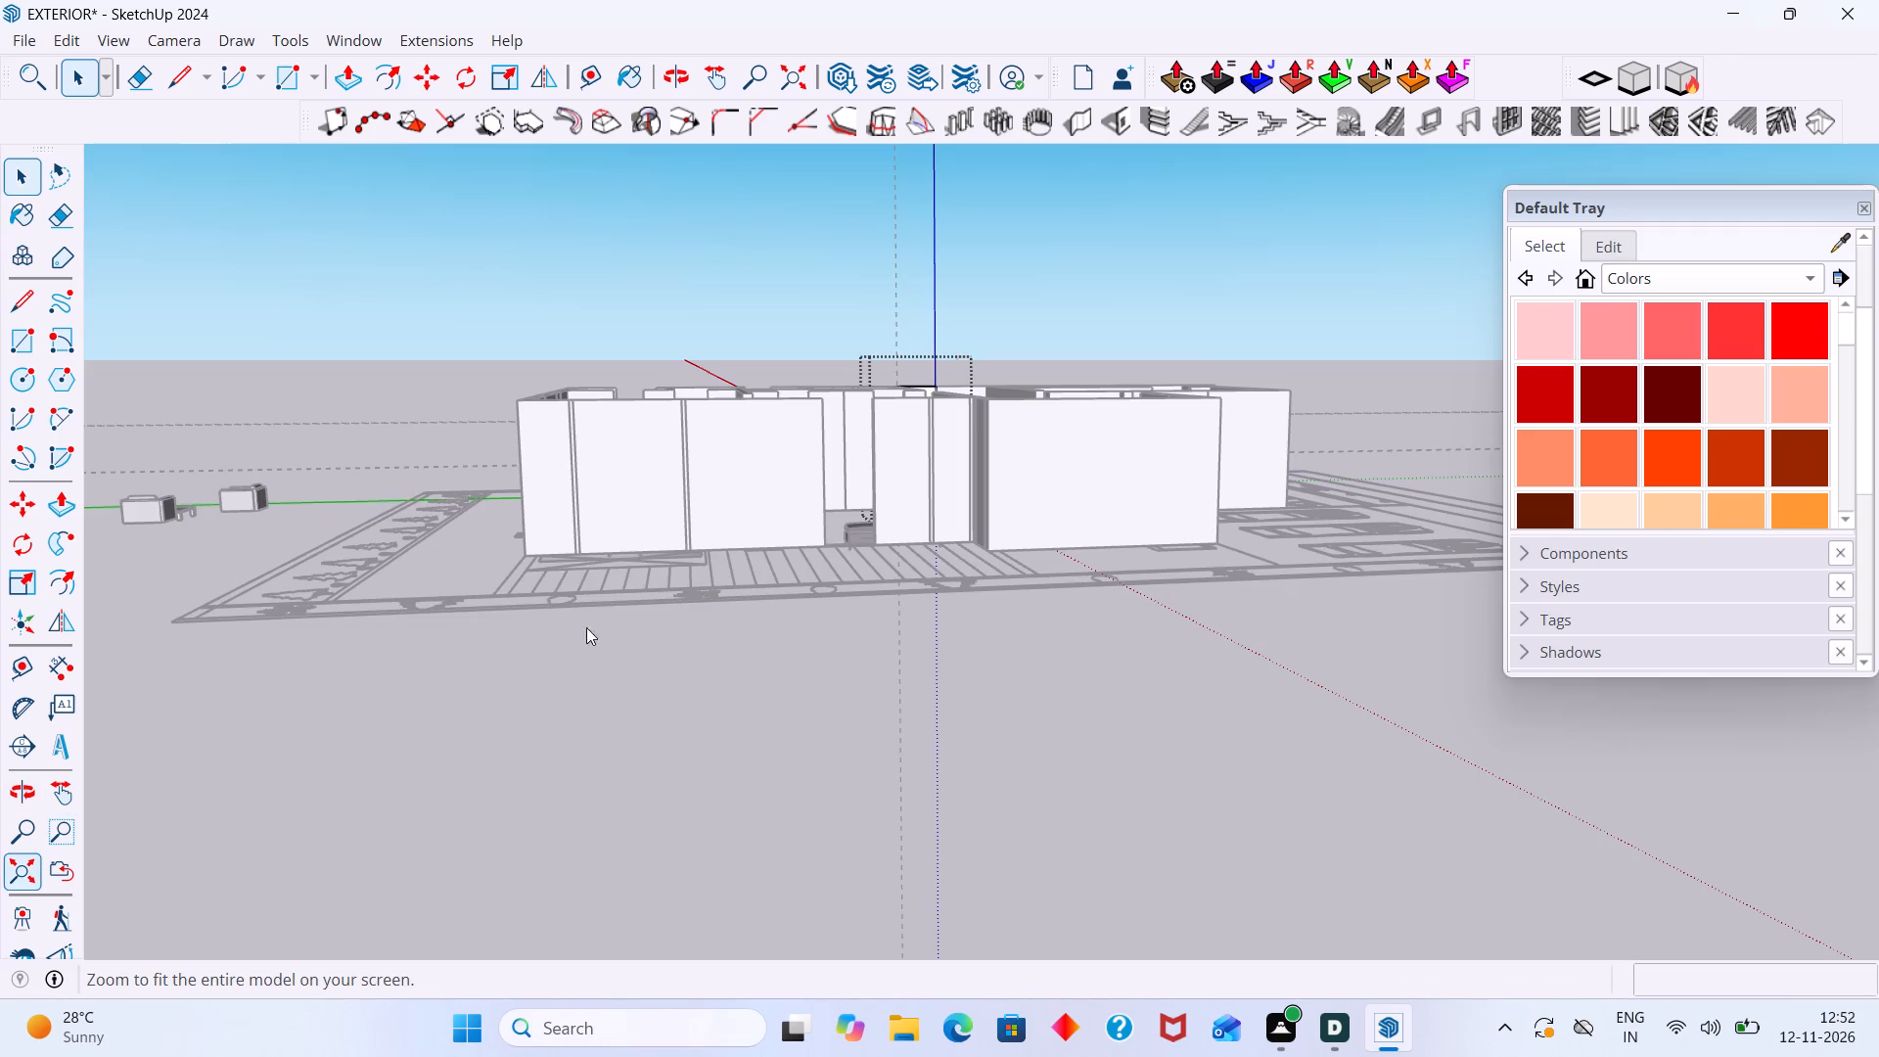
{"action": "middle_click_drag", "start_coordinate": [586, 627], "coordinate": [533, 666]}
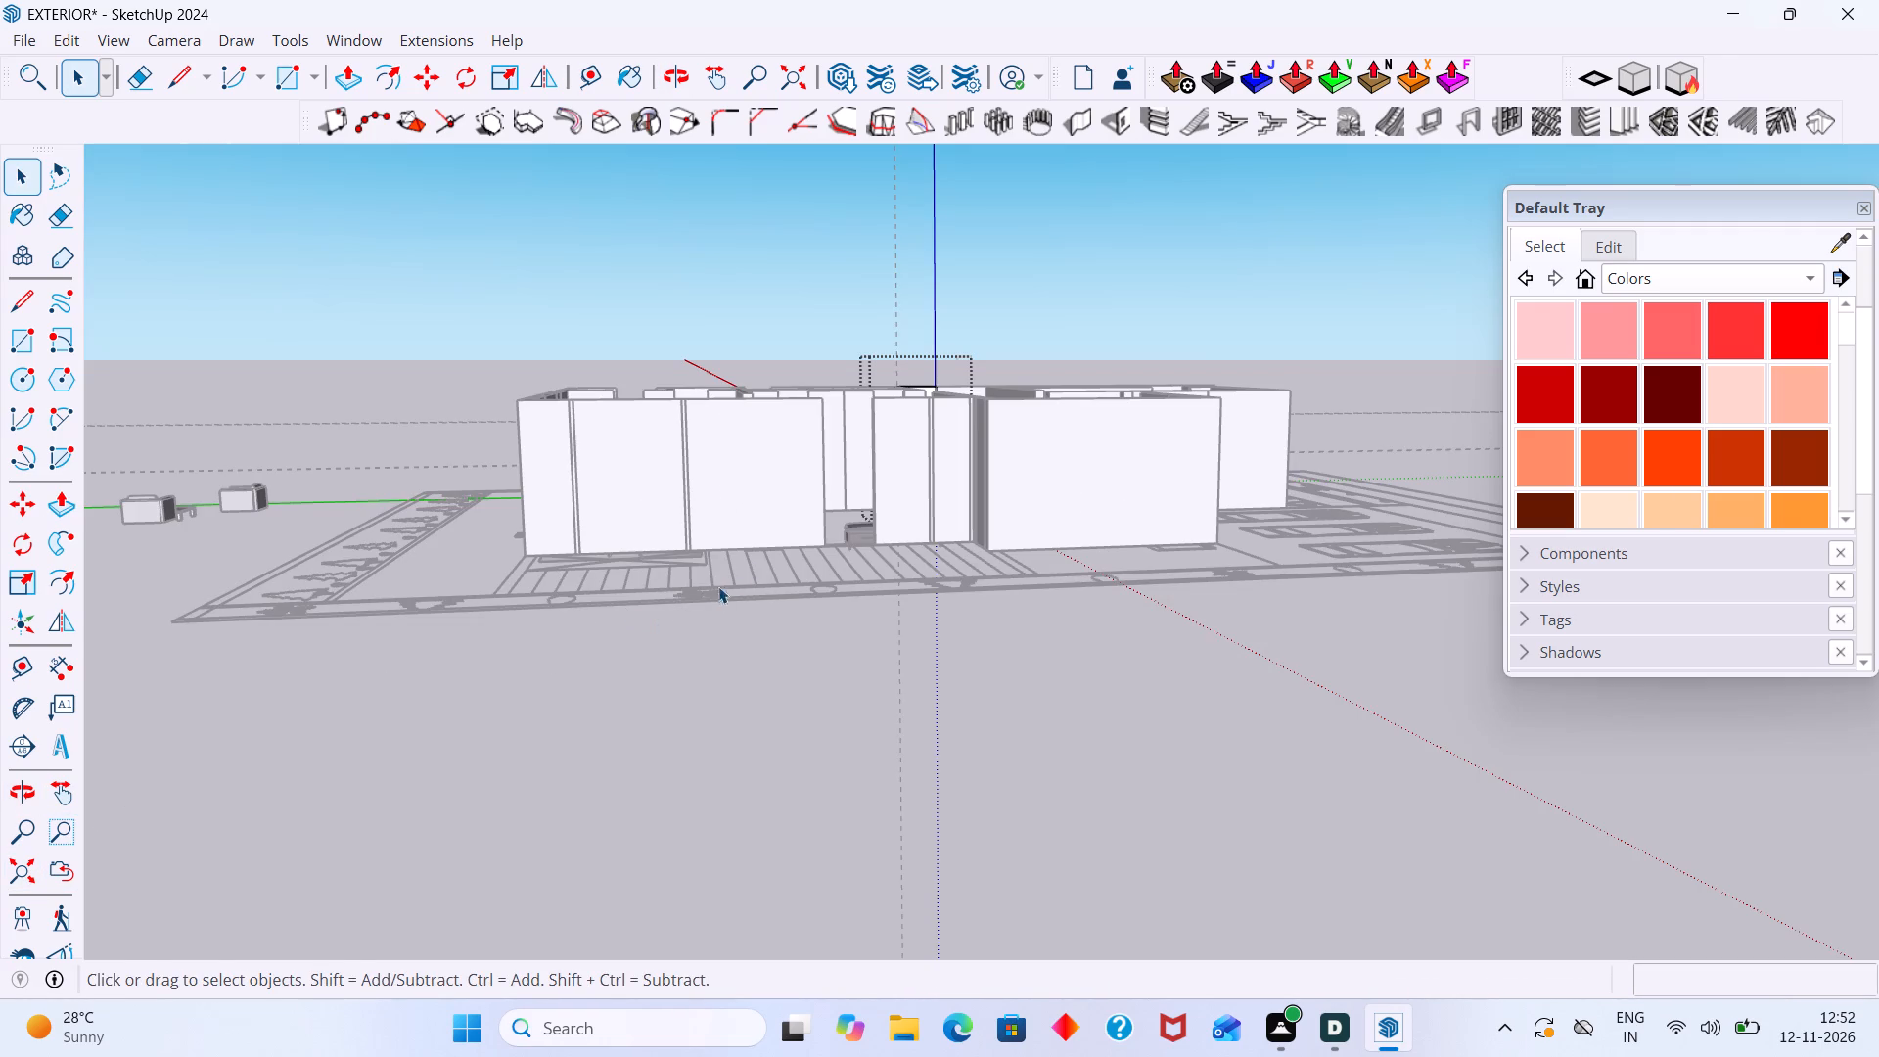
{"action": "scroll", "coordinate": [753, 557], "scroll_direction": "up", "scroll_amount": 3}
{"action": "scroll", "coordinate": [763, 480], "scroll_direction": "down", "scroll_amount": 1}
{"action": "middle_click_drag", "start_coordinate": [763, 488], "coordinate": [757, 653]}
{"action": "scroll", "coordinate": [783, 410], "scroll_direction": "up", "scroll_amount": 4}
{"action": "left_click", "coordinate": [385, 248]}
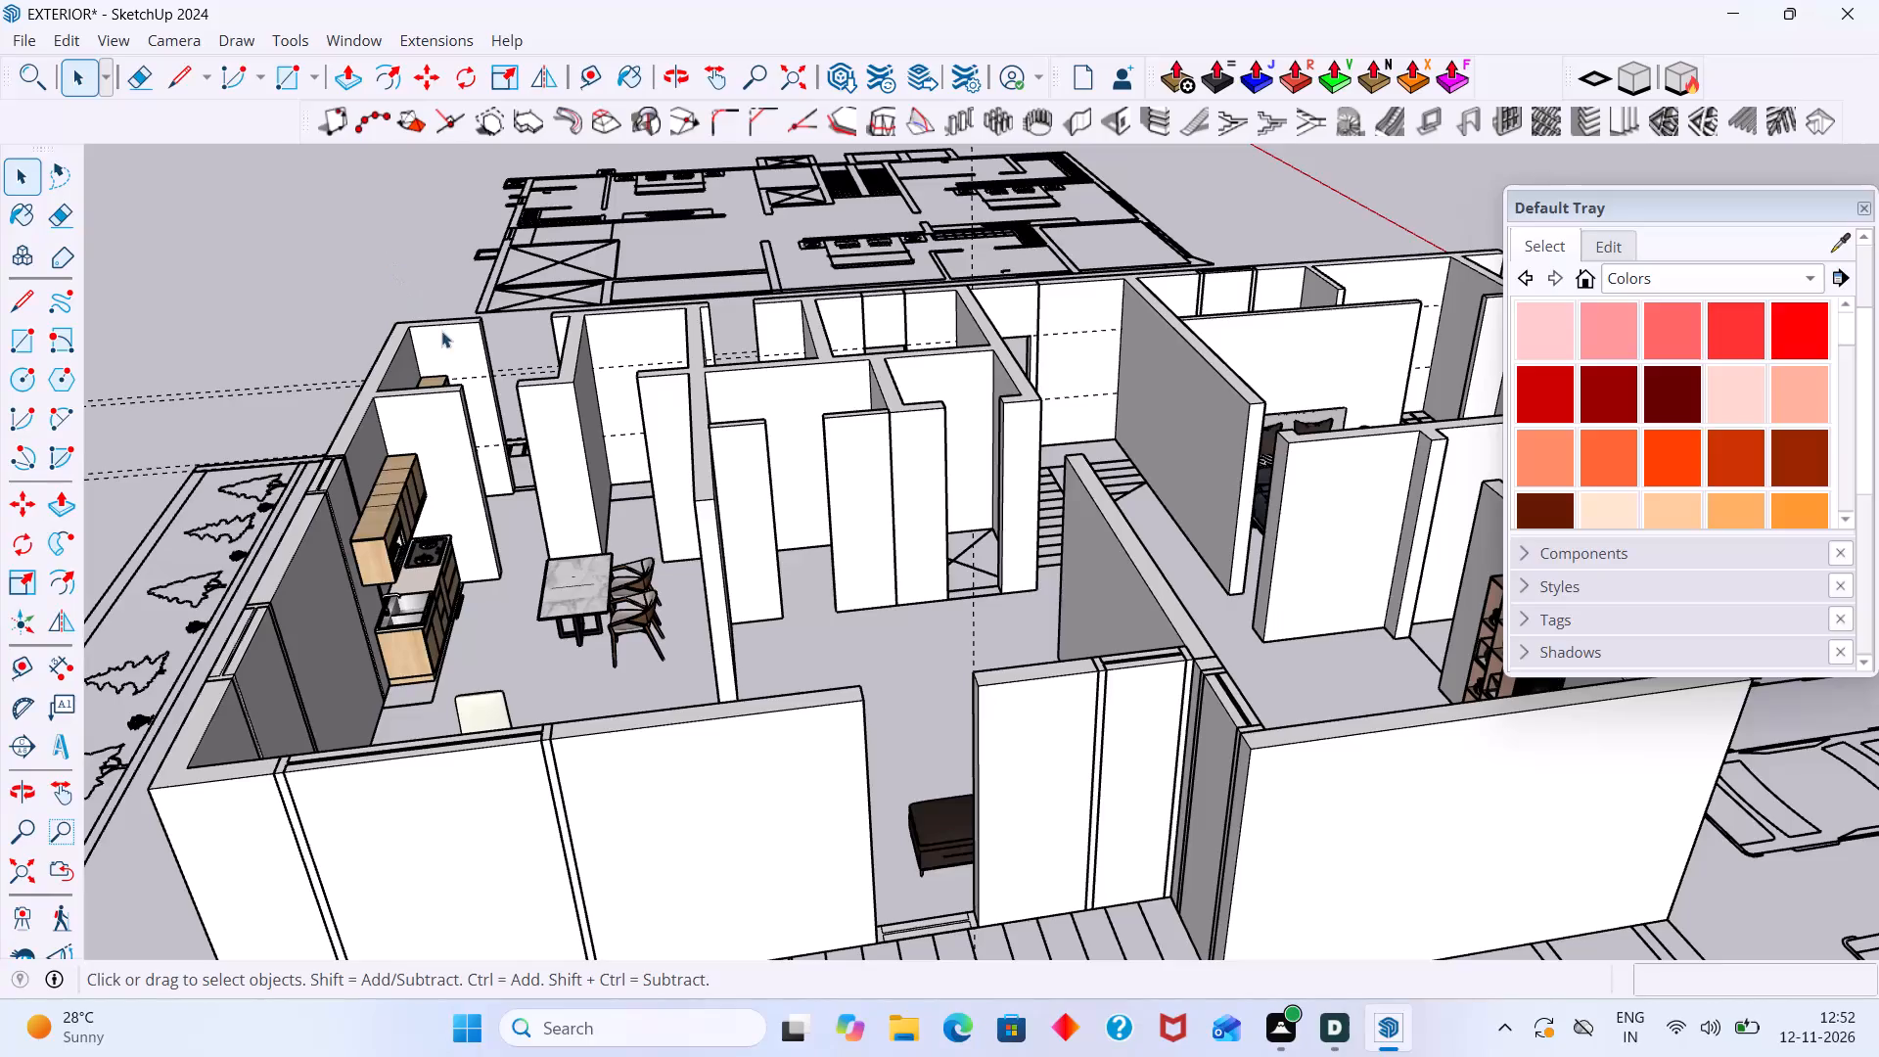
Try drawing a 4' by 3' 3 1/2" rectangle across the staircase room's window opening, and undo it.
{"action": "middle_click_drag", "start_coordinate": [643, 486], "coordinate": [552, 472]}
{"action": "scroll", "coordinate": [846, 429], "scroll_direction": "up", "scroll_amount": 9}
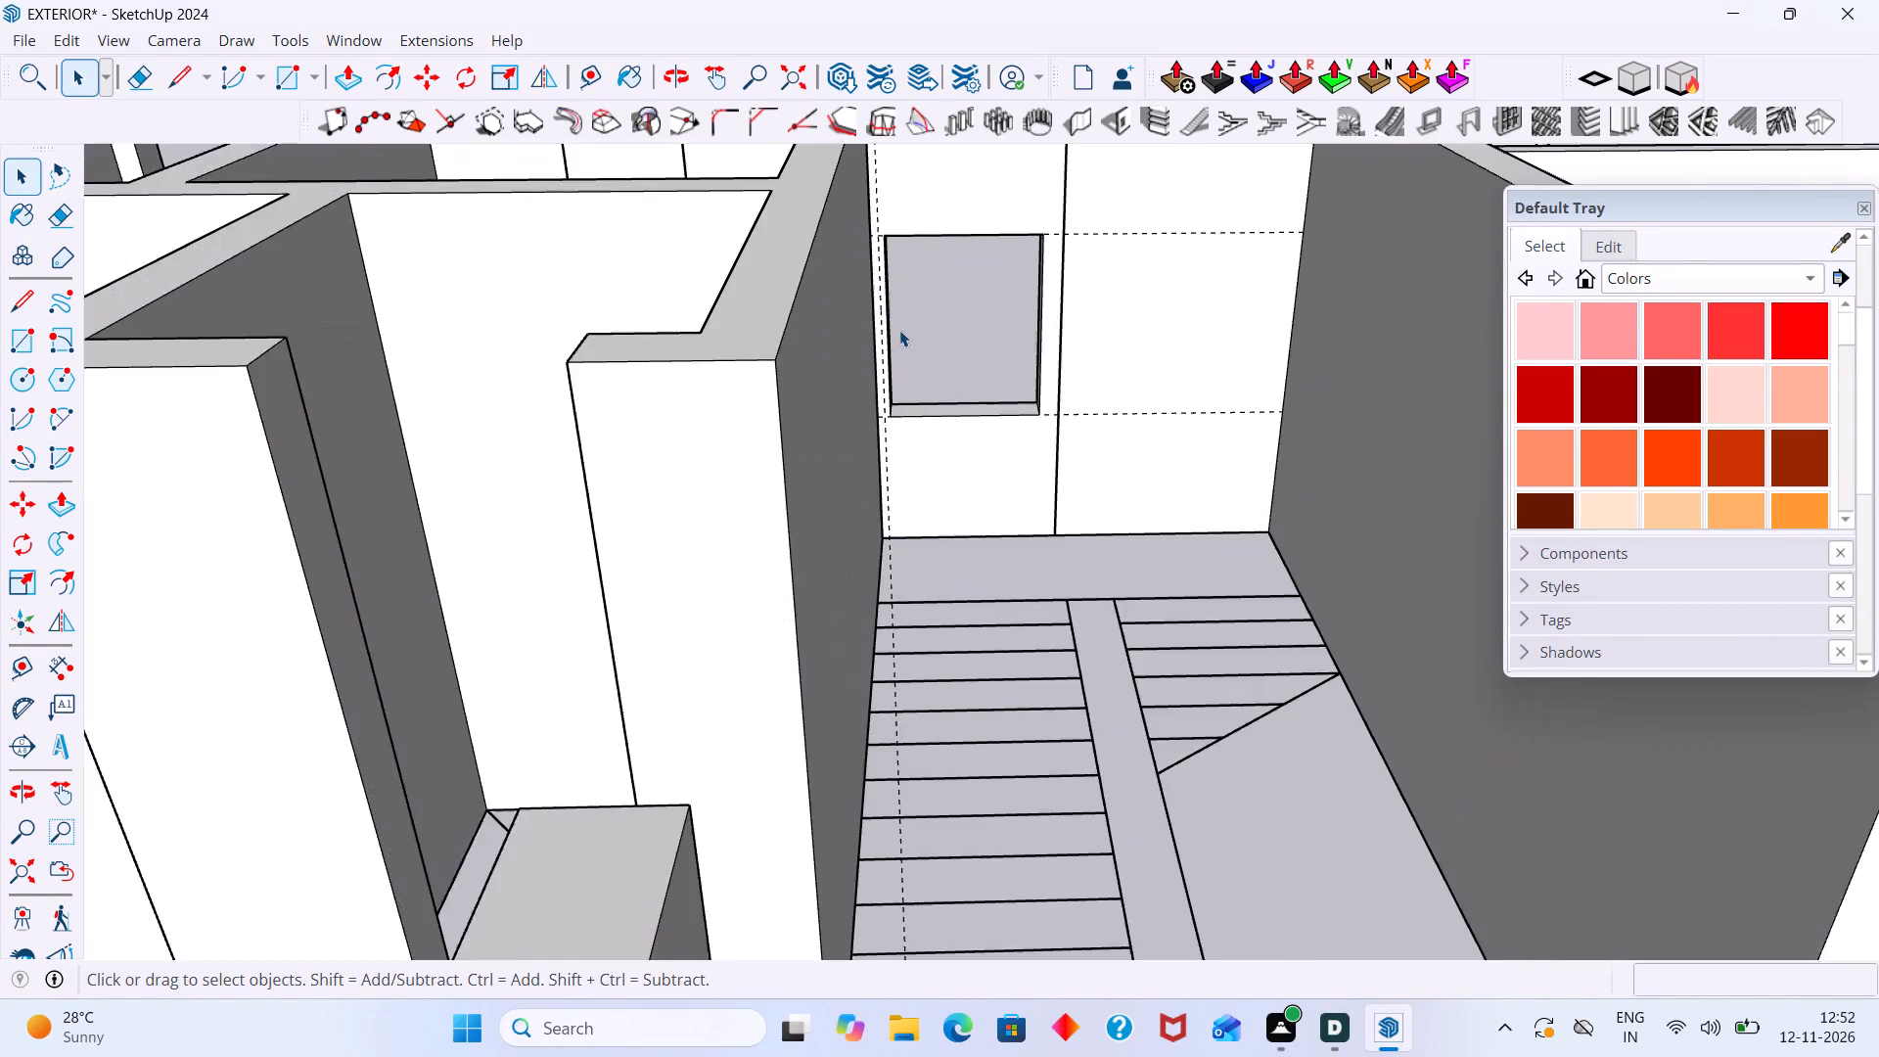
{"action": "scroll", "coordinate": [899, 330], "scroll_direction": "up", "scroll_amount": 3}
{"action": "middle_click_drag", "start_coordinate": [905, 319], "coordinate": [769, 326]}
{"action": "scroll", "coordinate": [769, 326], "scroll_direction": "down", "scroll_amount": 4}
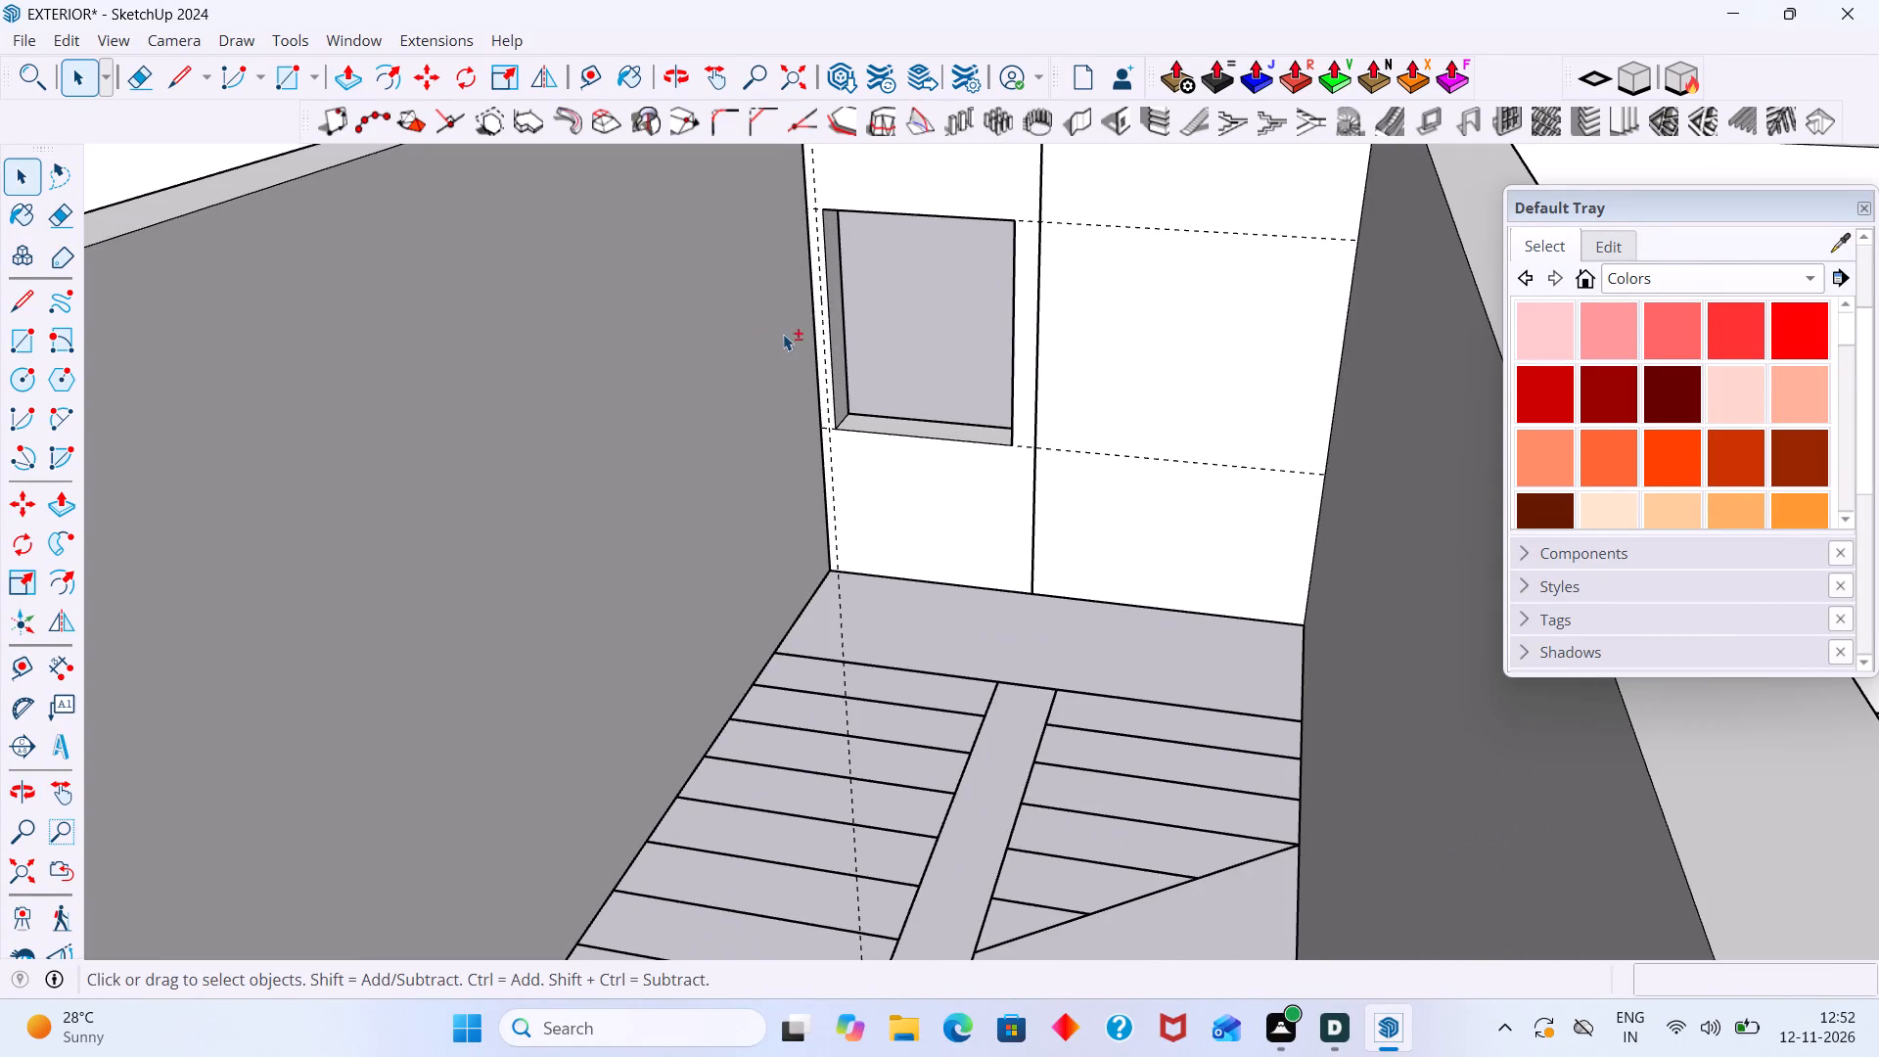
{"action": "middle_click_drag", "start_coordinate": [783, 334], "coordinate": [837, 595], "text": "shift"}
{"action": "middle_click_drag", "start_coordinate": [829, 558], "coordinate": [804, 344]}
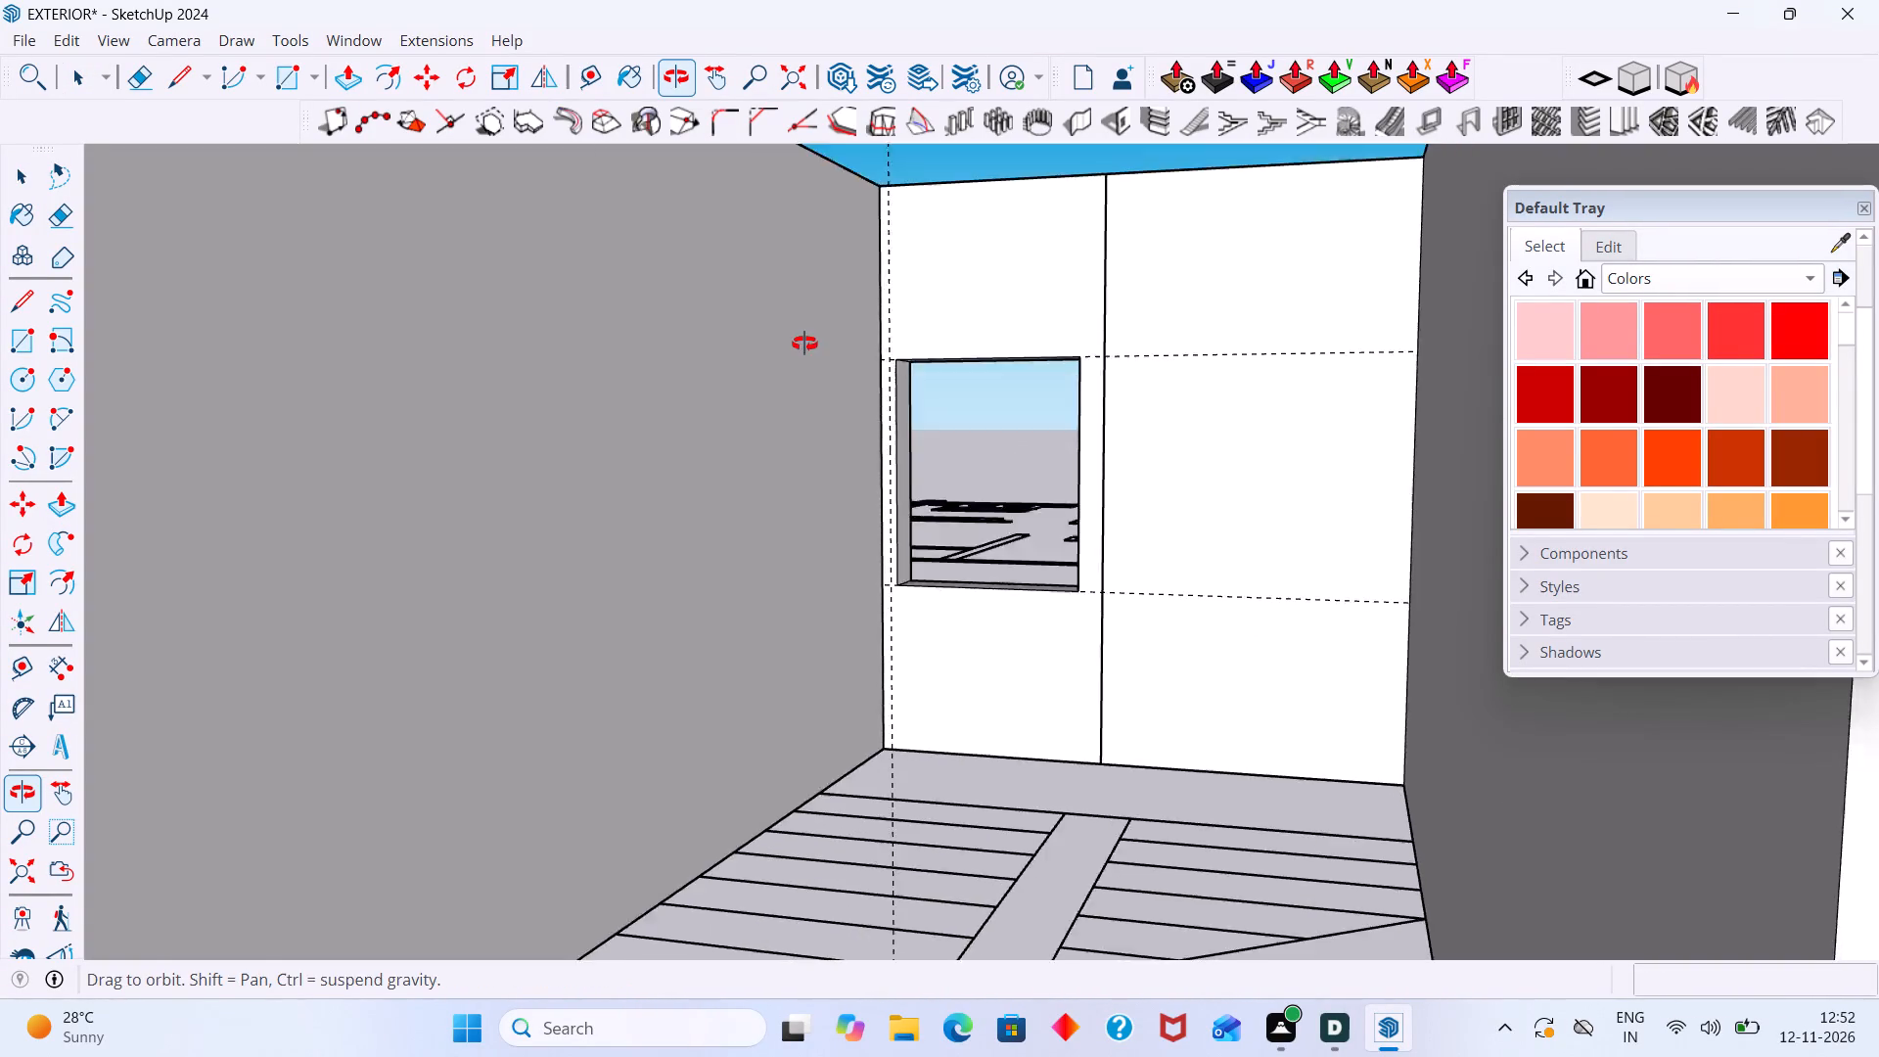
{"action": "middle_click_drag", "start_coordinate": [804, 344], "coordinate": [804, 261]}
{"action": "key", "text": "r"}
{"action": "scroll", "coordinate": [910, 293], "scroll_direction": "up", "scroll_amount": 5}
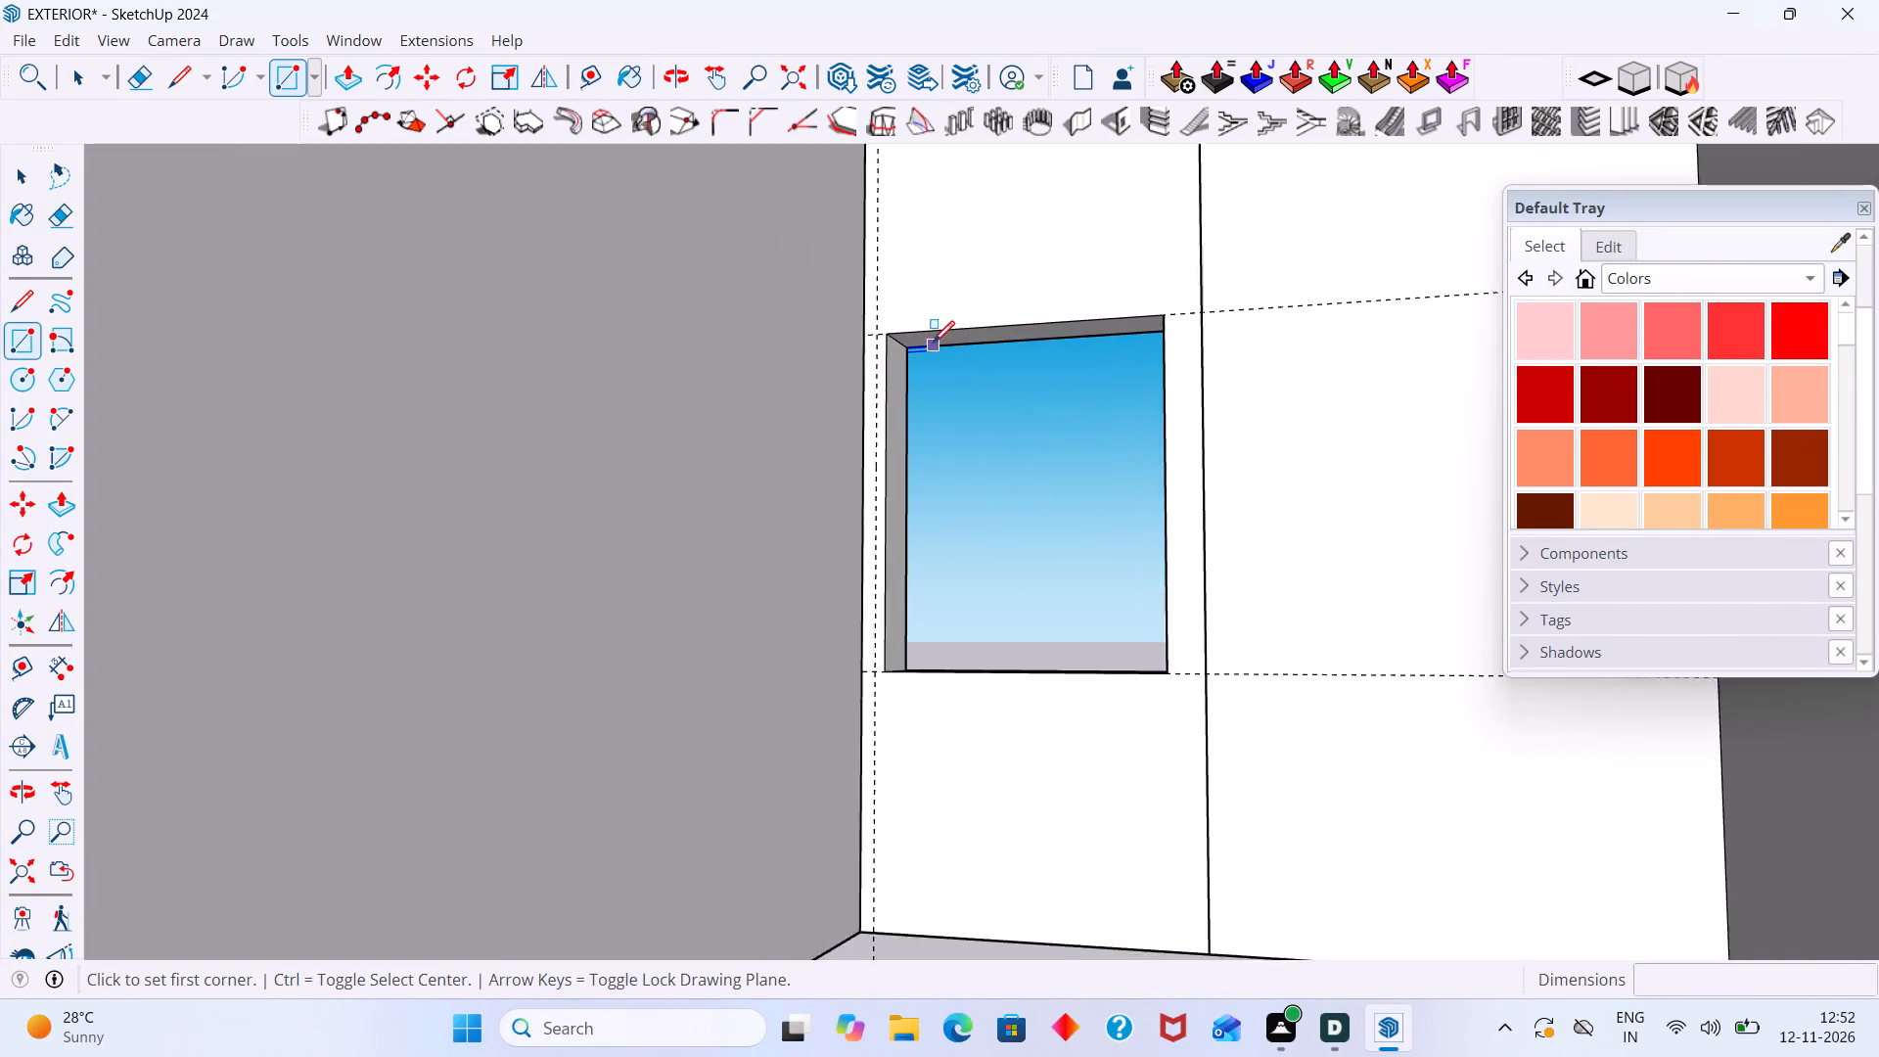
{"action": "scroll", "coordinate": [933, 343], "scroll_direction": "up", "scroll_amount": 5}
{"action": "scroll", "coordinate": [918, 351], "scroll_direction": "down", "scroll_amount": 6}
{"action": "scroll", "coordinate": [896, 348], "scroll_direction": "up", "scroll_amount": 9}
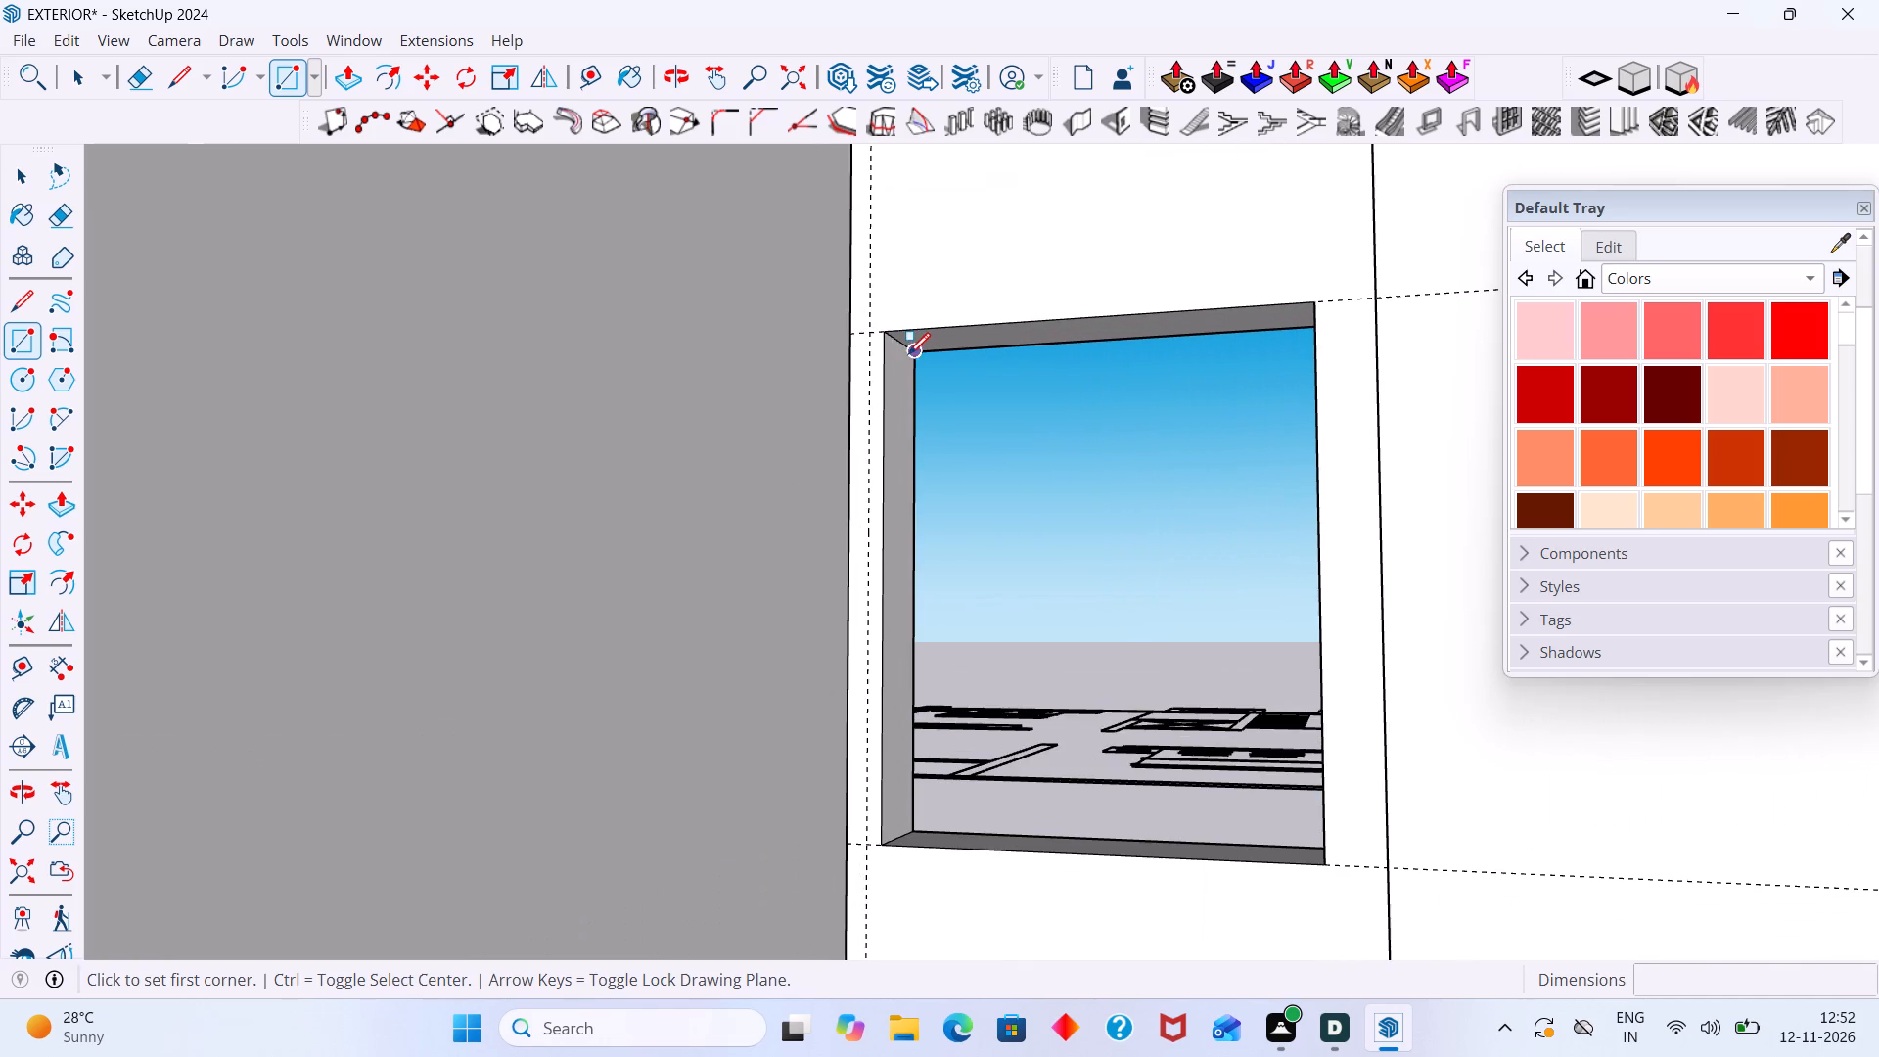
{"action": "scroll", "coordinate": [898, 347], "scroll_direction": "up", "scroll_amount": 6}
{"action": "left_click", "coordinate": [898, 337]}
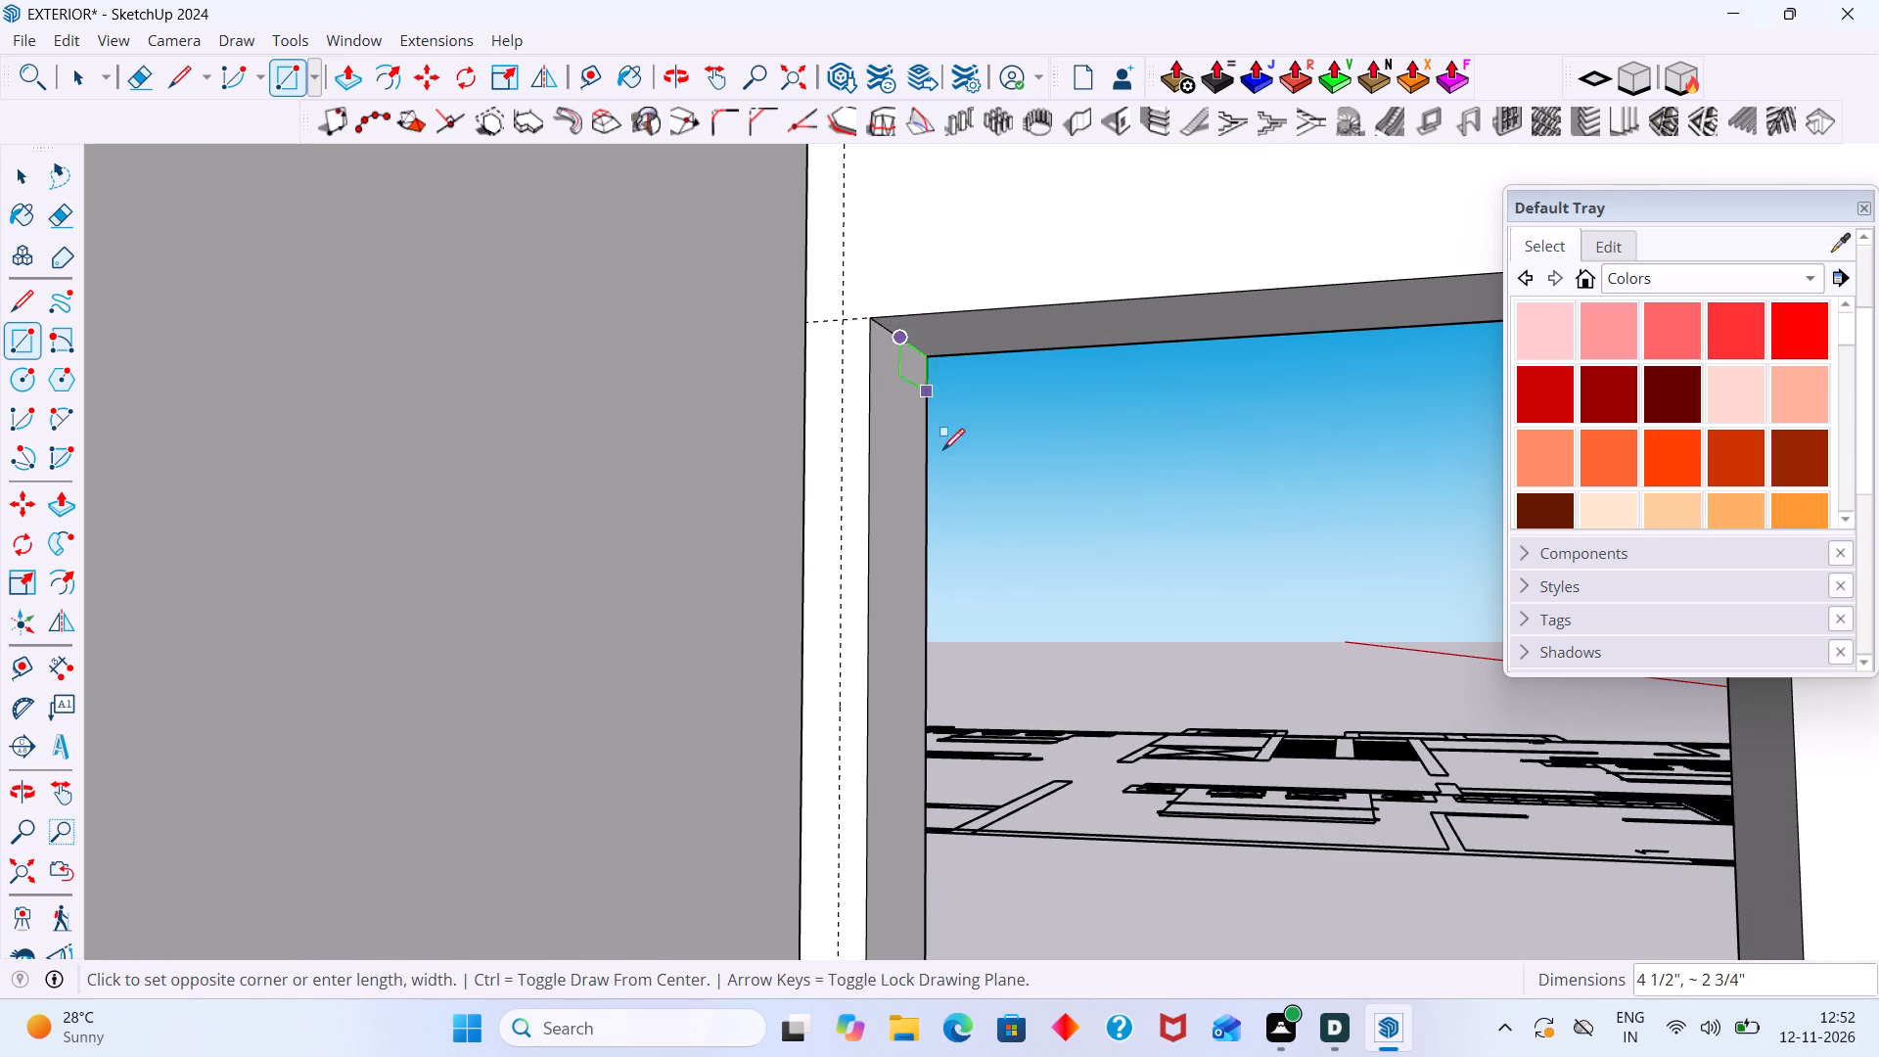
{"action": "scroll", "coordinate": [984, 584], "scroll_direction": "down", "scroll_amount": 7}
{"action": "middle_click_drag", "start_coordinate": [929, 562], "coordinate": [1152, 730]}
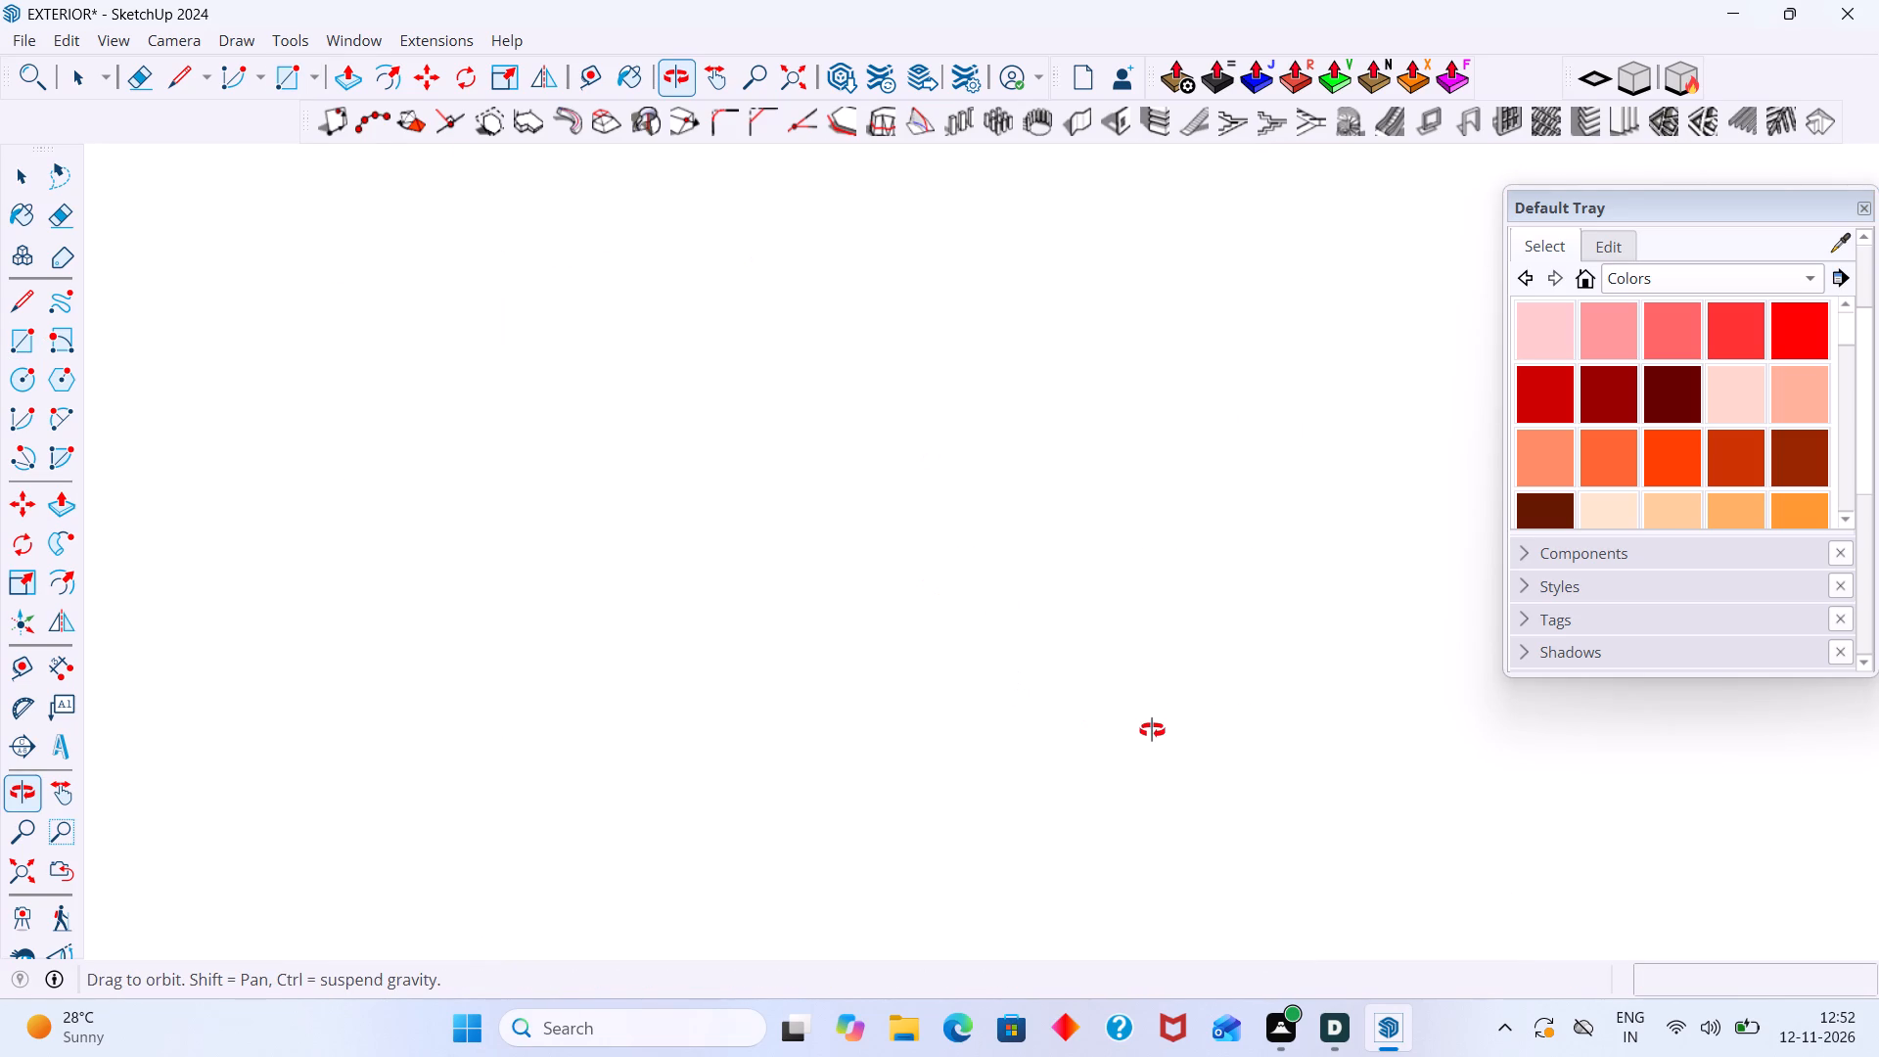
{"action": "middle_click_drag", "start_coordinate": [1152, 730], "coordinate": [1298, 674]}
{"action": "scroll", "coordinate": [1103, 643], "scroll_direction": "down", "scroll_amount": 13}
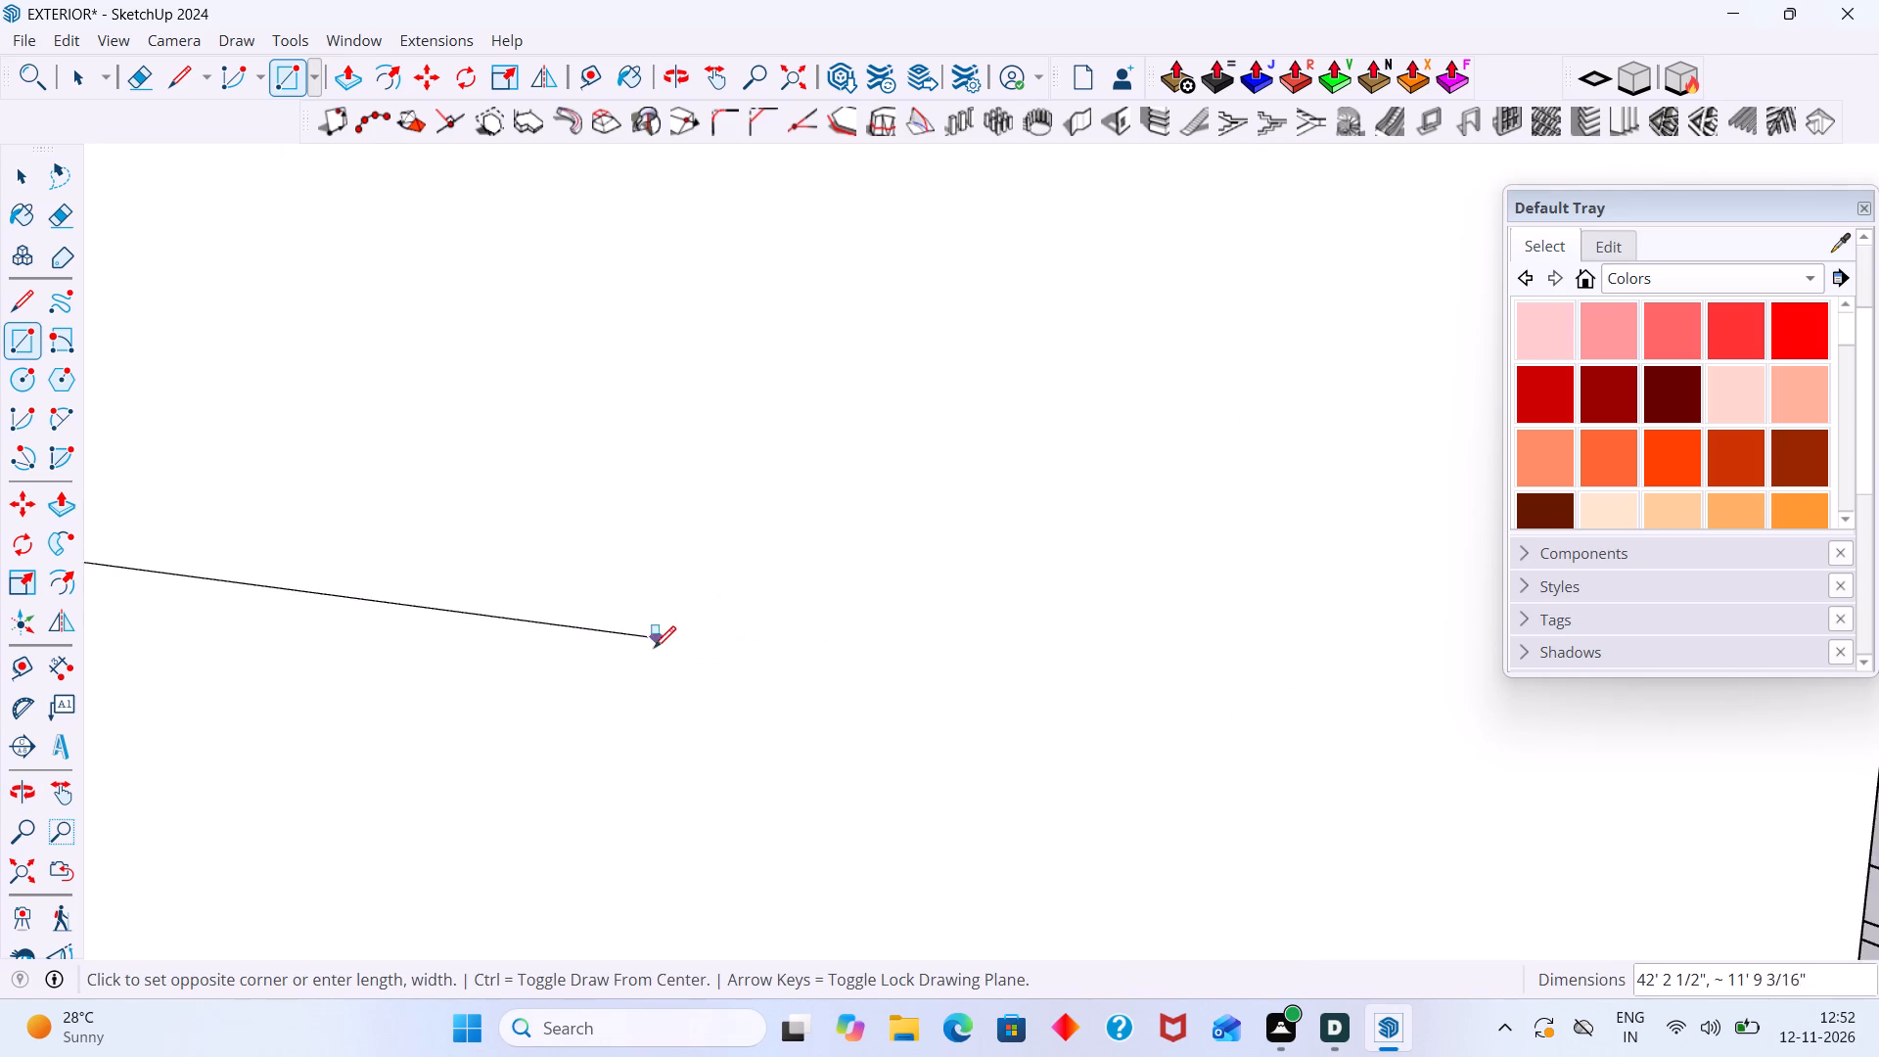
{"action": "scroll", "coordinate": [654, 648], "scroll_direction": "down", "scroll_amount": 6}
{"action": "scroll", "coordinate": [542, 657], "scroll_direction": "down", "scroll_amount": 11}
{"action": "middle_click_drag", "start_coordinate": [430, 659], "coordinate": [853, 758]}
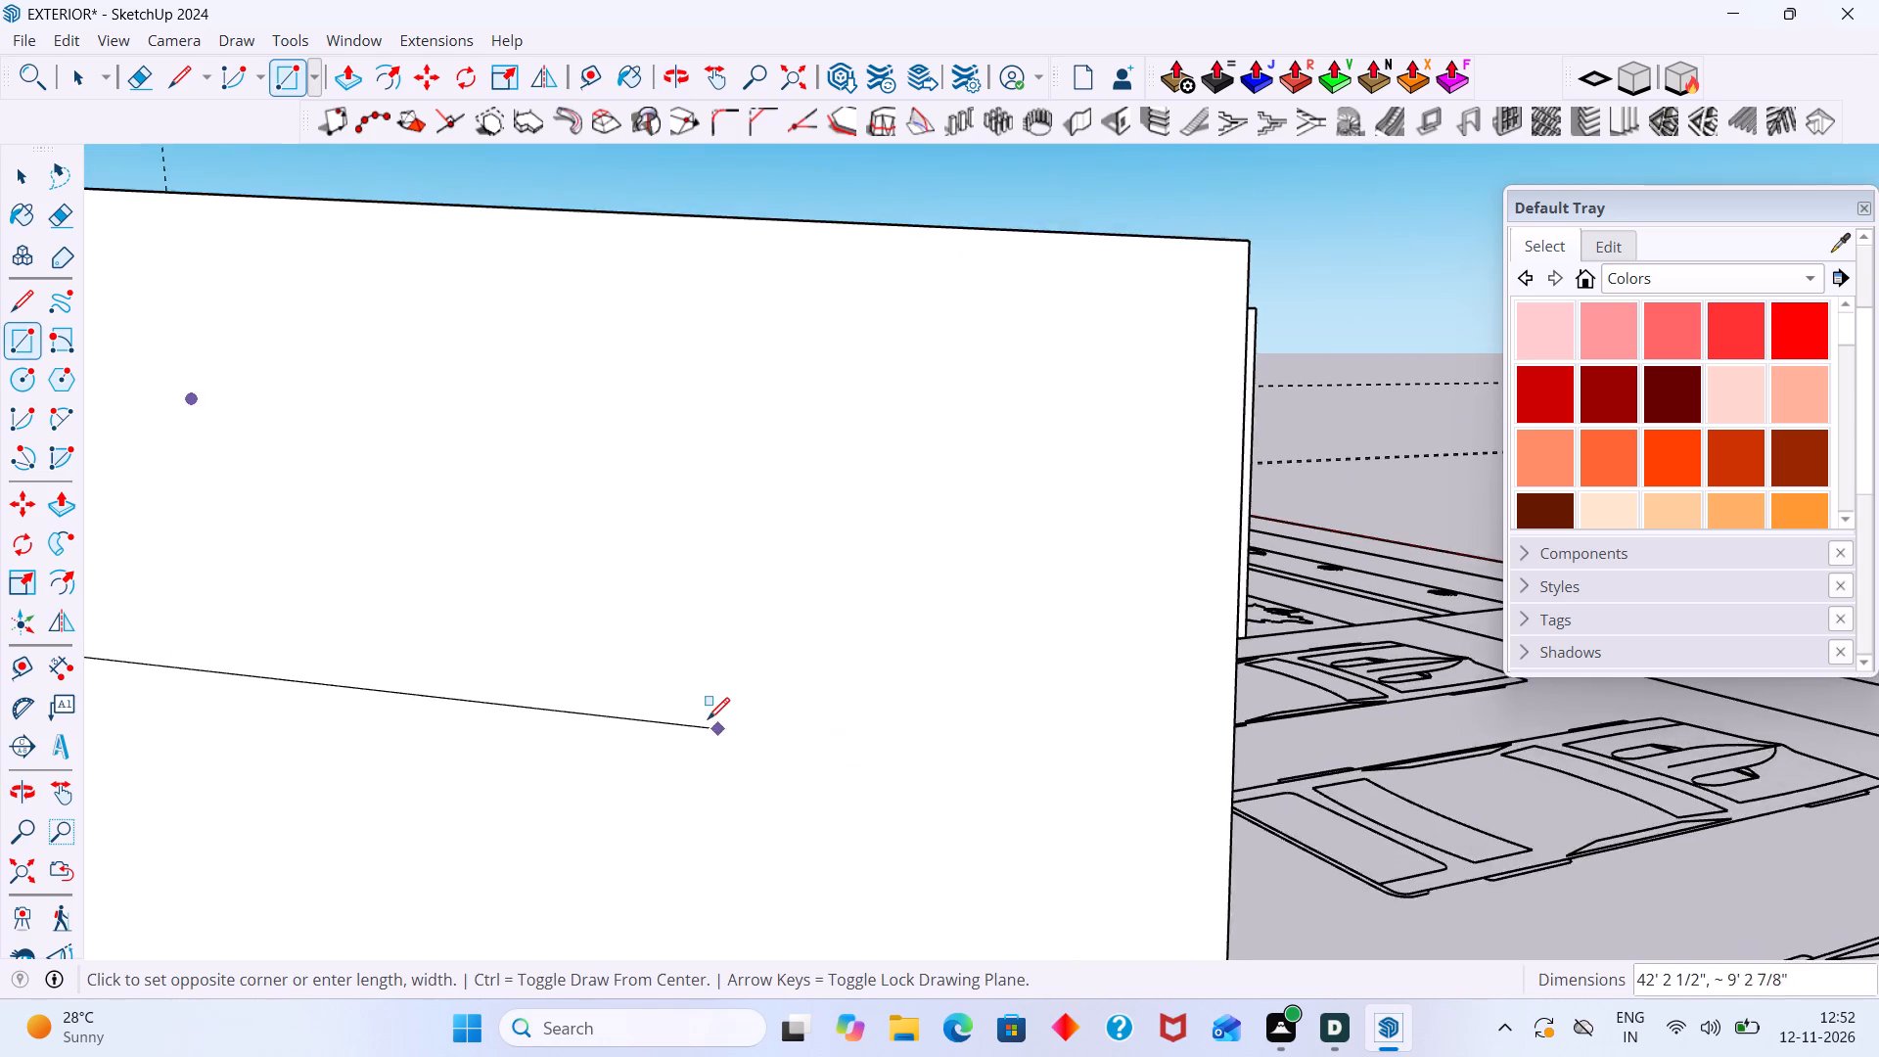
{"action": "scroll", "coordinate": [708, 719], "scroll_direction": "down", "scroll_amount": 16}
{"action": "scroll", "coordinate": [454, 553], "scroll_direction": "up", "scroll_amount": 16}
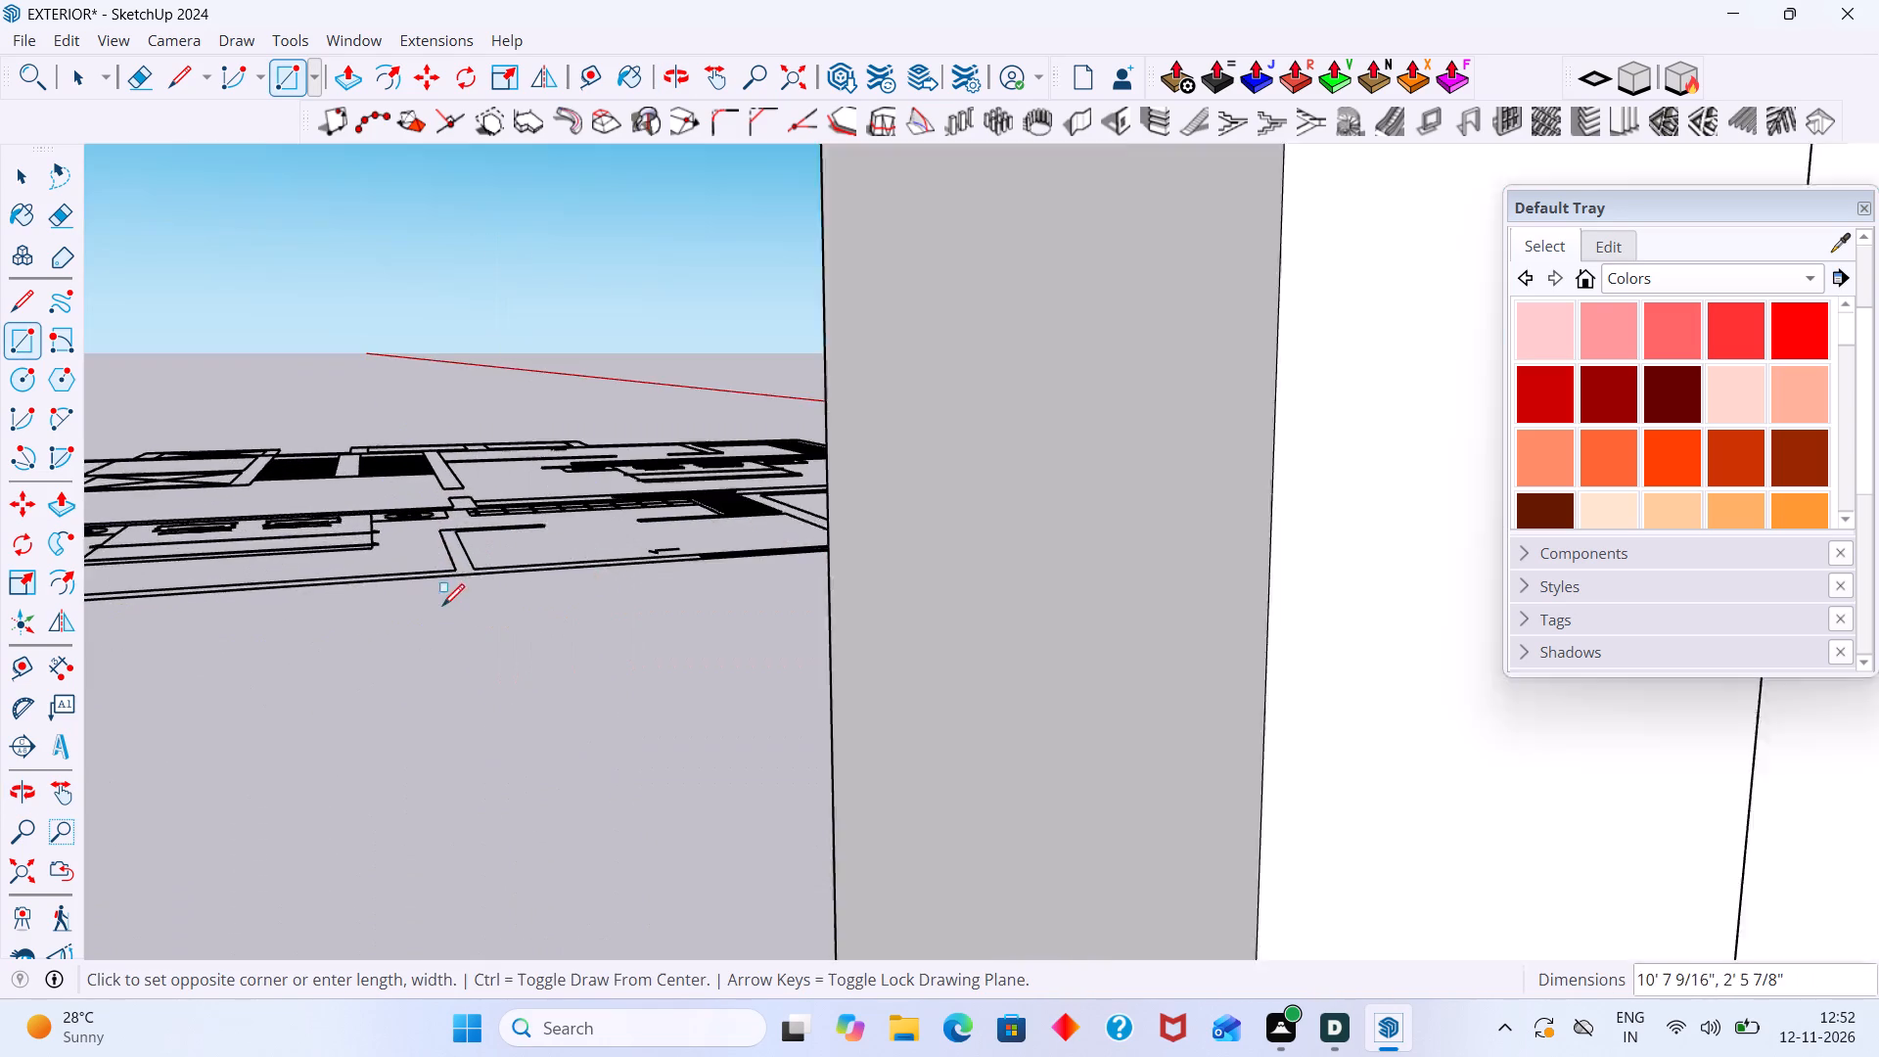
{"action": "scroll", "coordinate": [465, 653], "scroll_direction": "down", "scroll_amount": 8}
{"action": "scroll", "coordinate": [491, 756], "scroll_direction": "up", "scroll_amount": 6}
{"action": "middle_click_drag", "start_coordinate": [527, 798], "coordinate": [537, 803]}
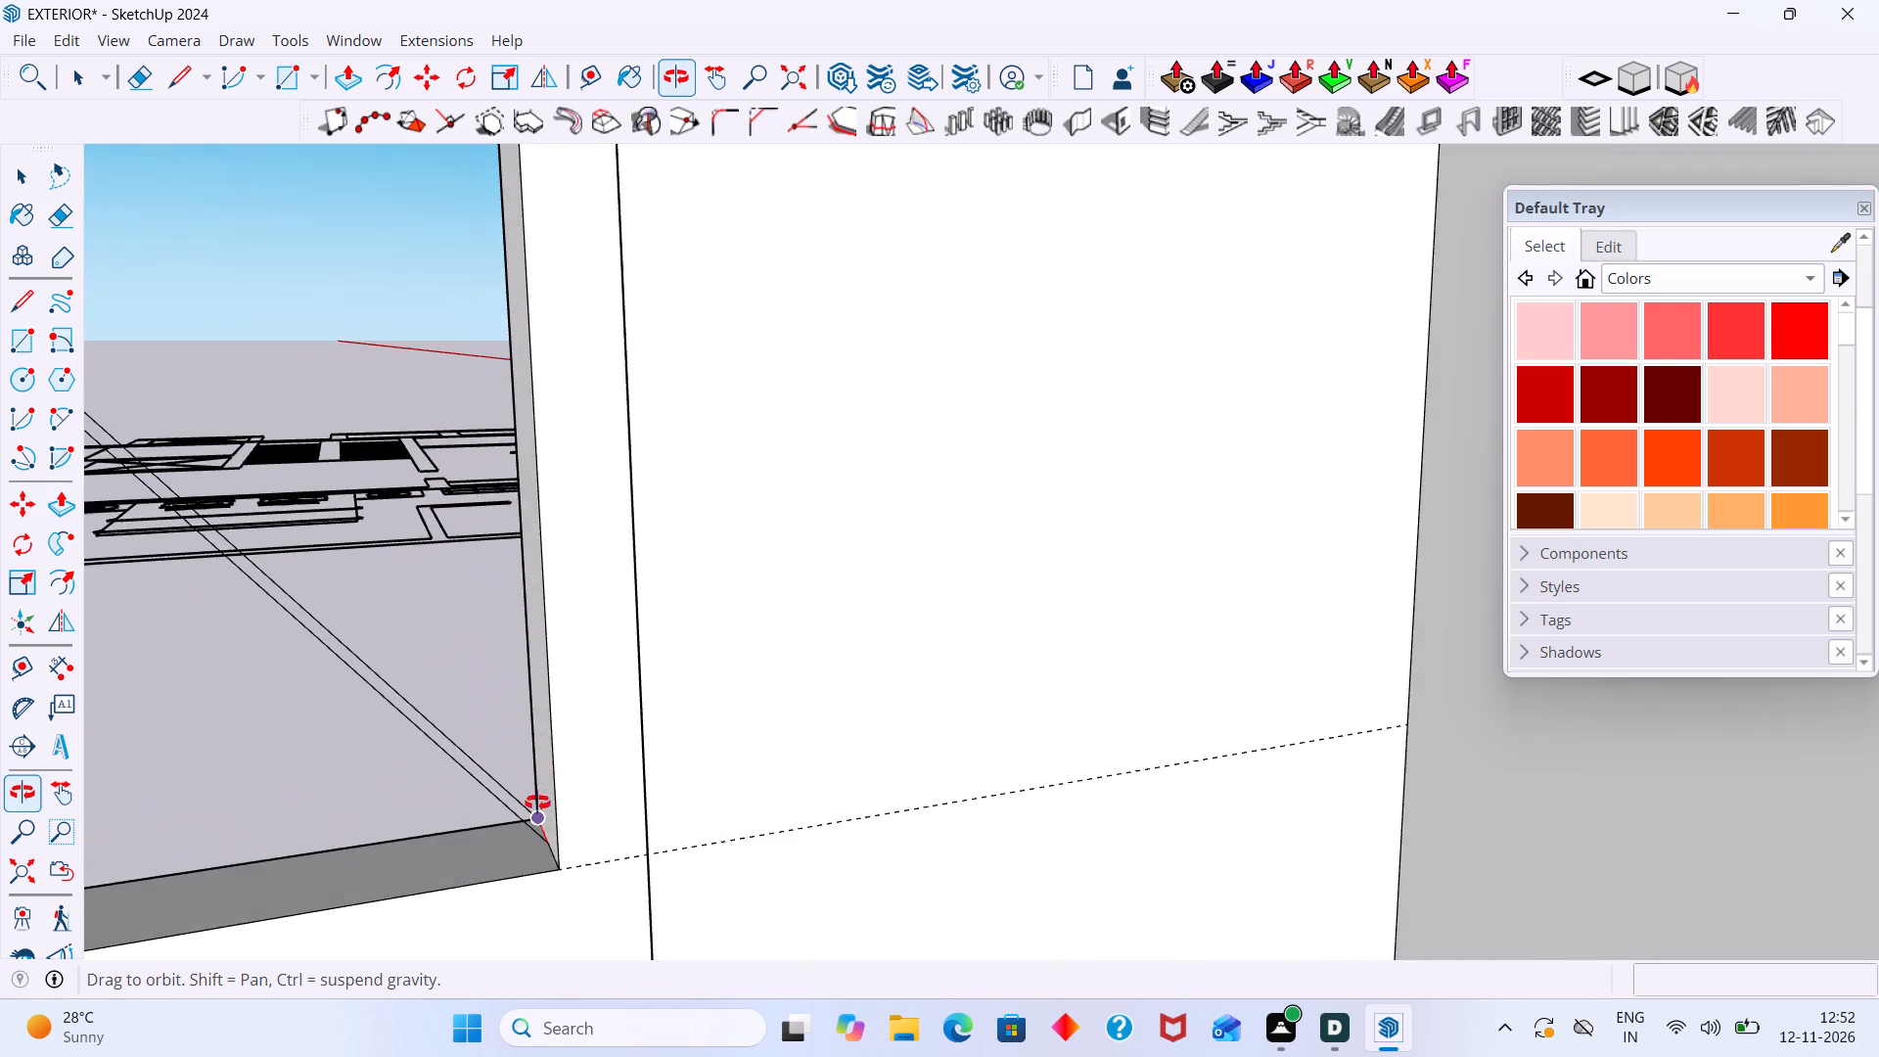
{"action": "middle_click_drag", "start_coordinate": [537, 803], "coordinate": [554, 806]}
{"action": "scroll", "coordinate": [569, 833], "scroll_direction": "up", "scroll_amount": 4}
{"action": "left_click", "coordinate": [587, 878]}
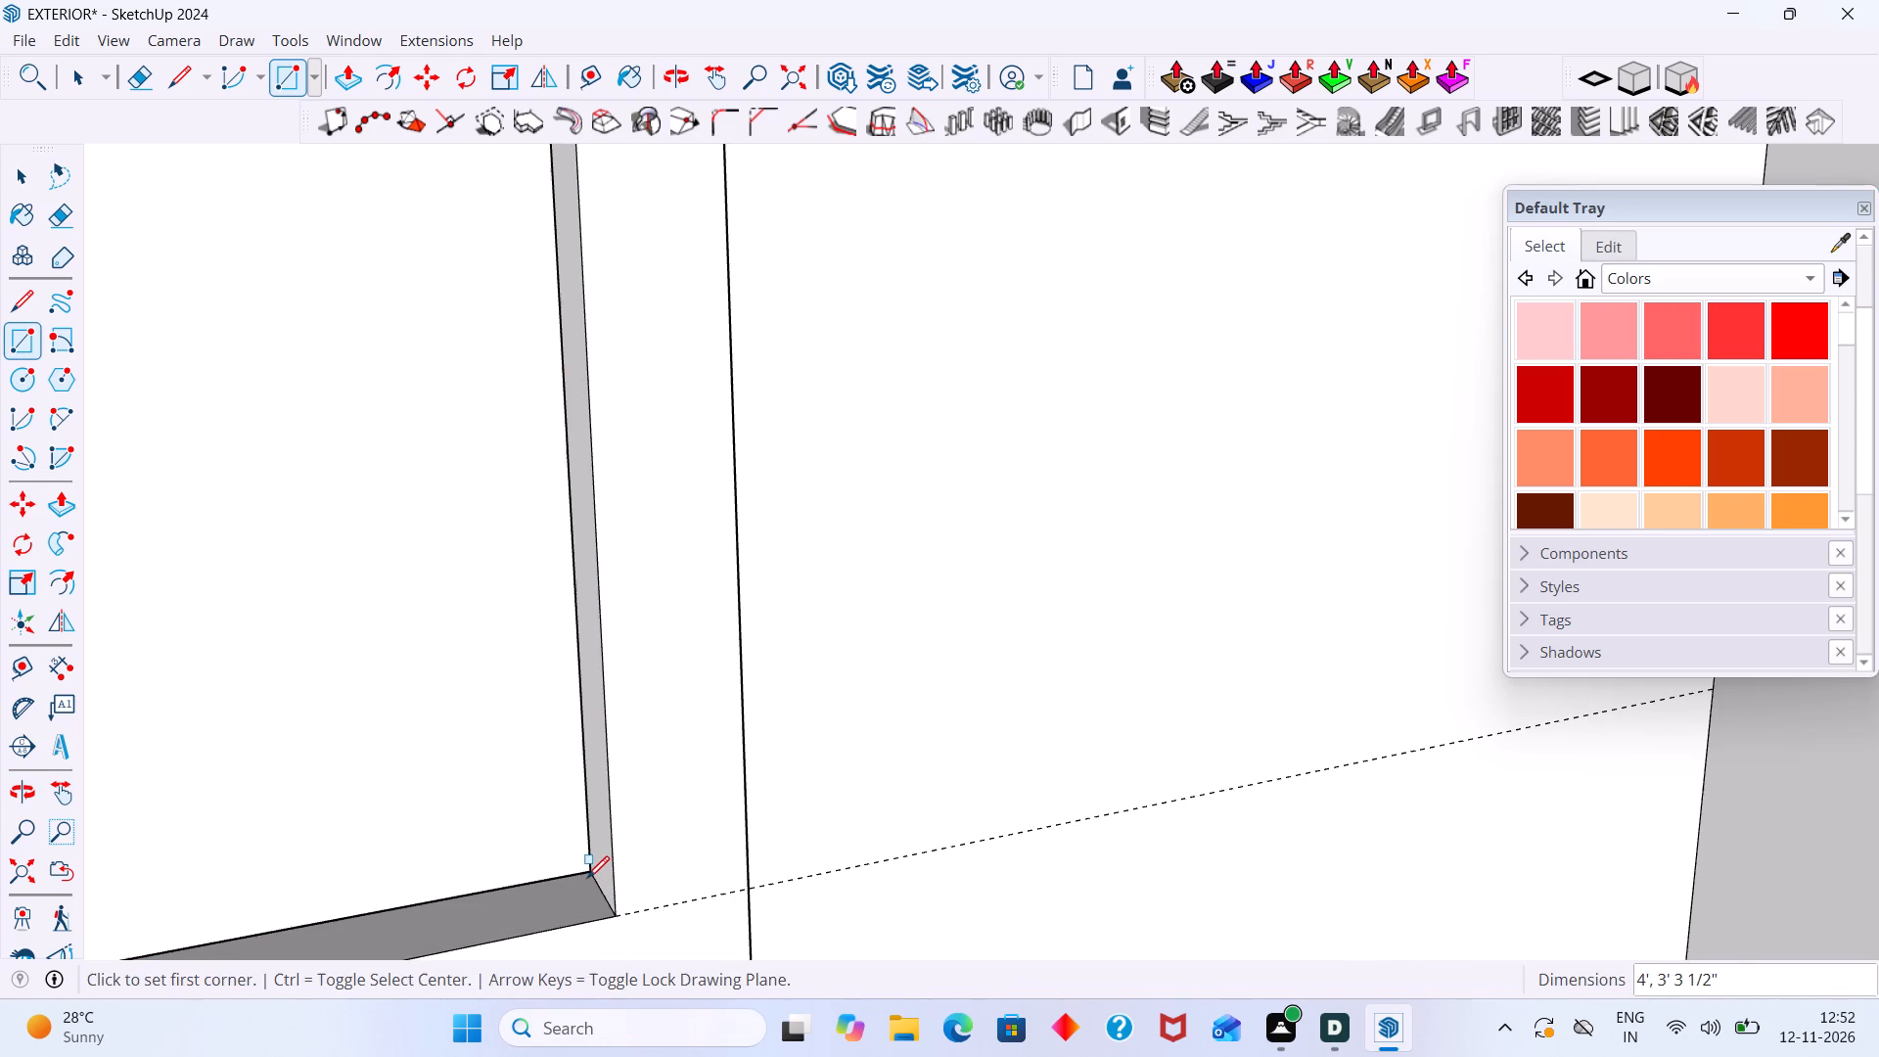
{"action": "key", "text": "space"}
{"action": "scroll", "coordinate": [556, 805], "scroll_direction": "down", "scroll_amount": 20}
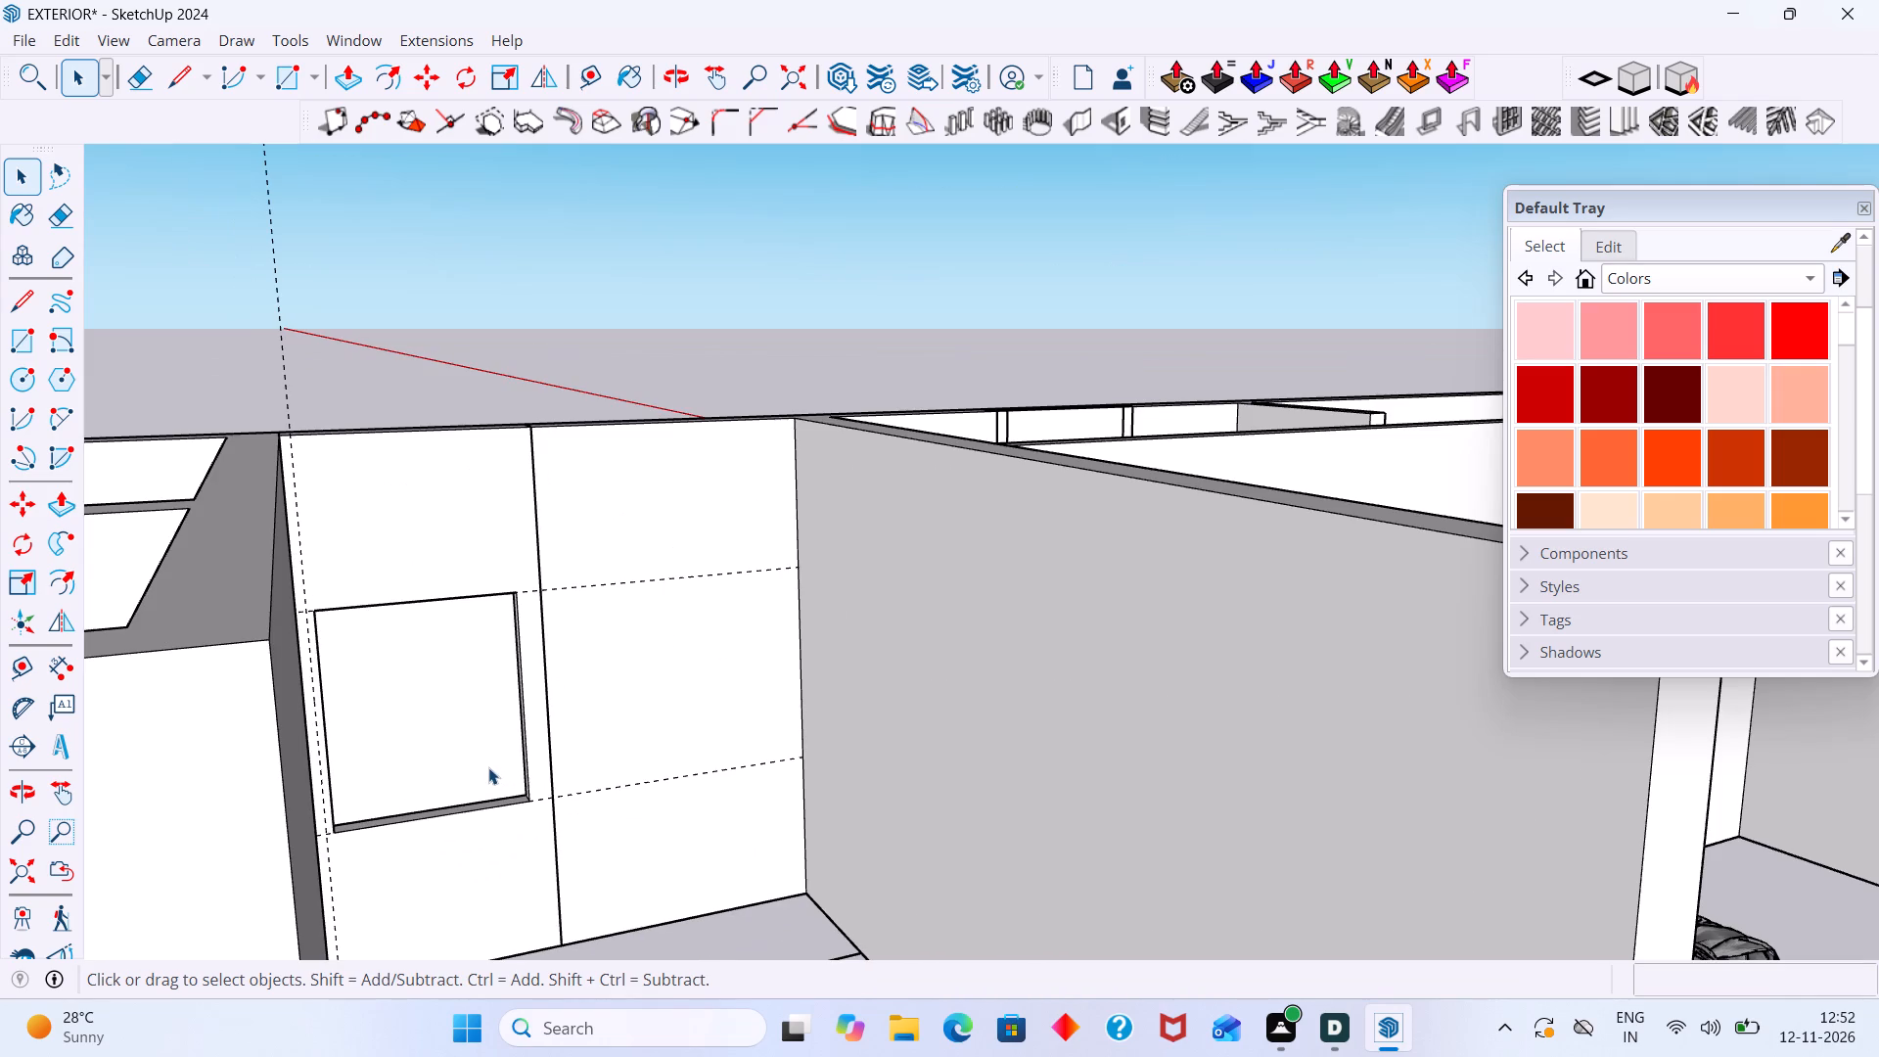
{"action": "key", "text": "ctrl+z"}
Show the back edges and draw a 3' by 9" rectangle at the base of the outer-wall gap behind the bedroom's headboard wall.
{"action": "scroll", "coordinate": [485, 751], "scroll_direction": "down", "scroll_amount": 5}
{"action": "middle_click_drag", "start_coordinate": [873, 715], "coordinate": [862, 761]}
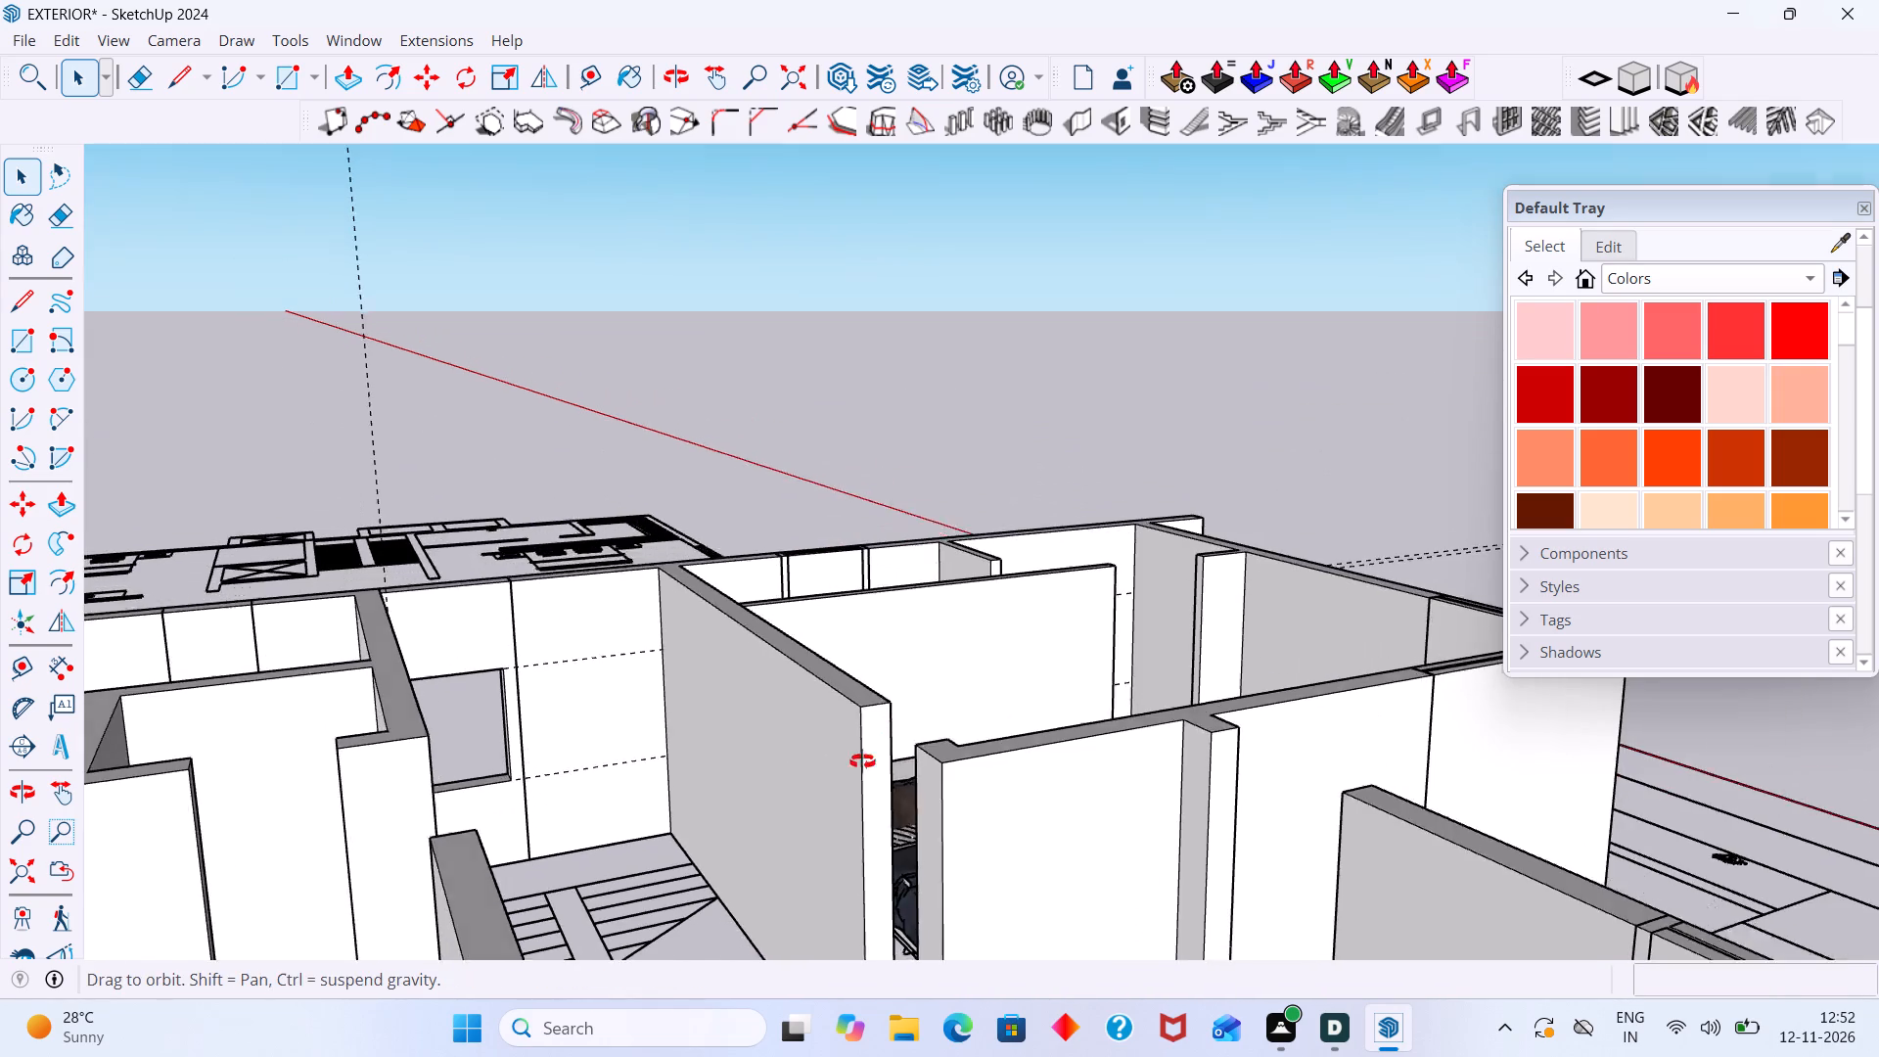
{"action": "middle_click_drag", "start_coordinate": [862, 761], "coordinate": [845, 1028]}
{"action": "key", "text": "k"}
{"action": "middle_click_drag", "start_coordinate": [857, 874], "coordinate": [764, 988]}
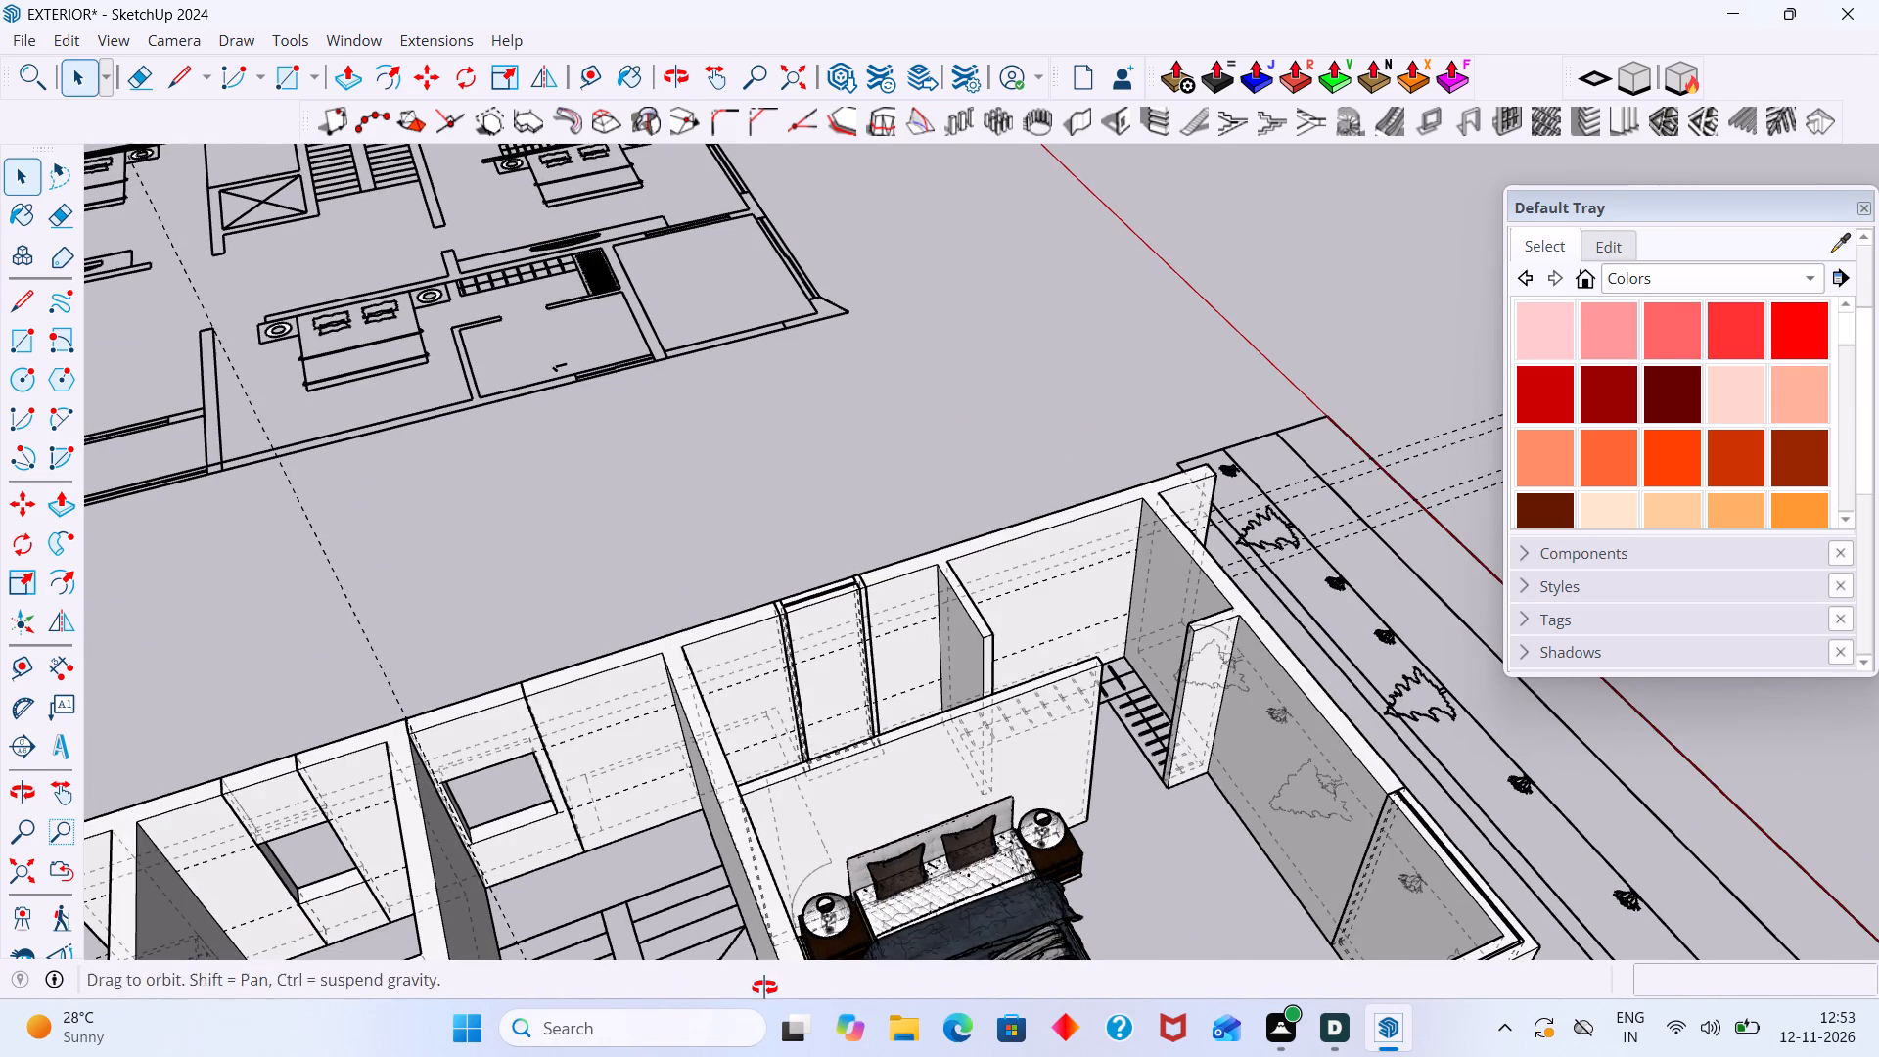
{"action": "middle_click_drag", "start_coordinate": [764, 988], "coordinate": [759, 960]}
{"action": "scroll", "coordinate": [770, 735], "scroll_direction": "up", "scroll_amount": 11}
{"action": "middle_click_drag", "start_coordinate": [718, 845], "coordinate": [662, 817]}
{"action": "scroll", "coordinate": [653, 787], "scroll_direction": "up", "scroll_amount": 7}
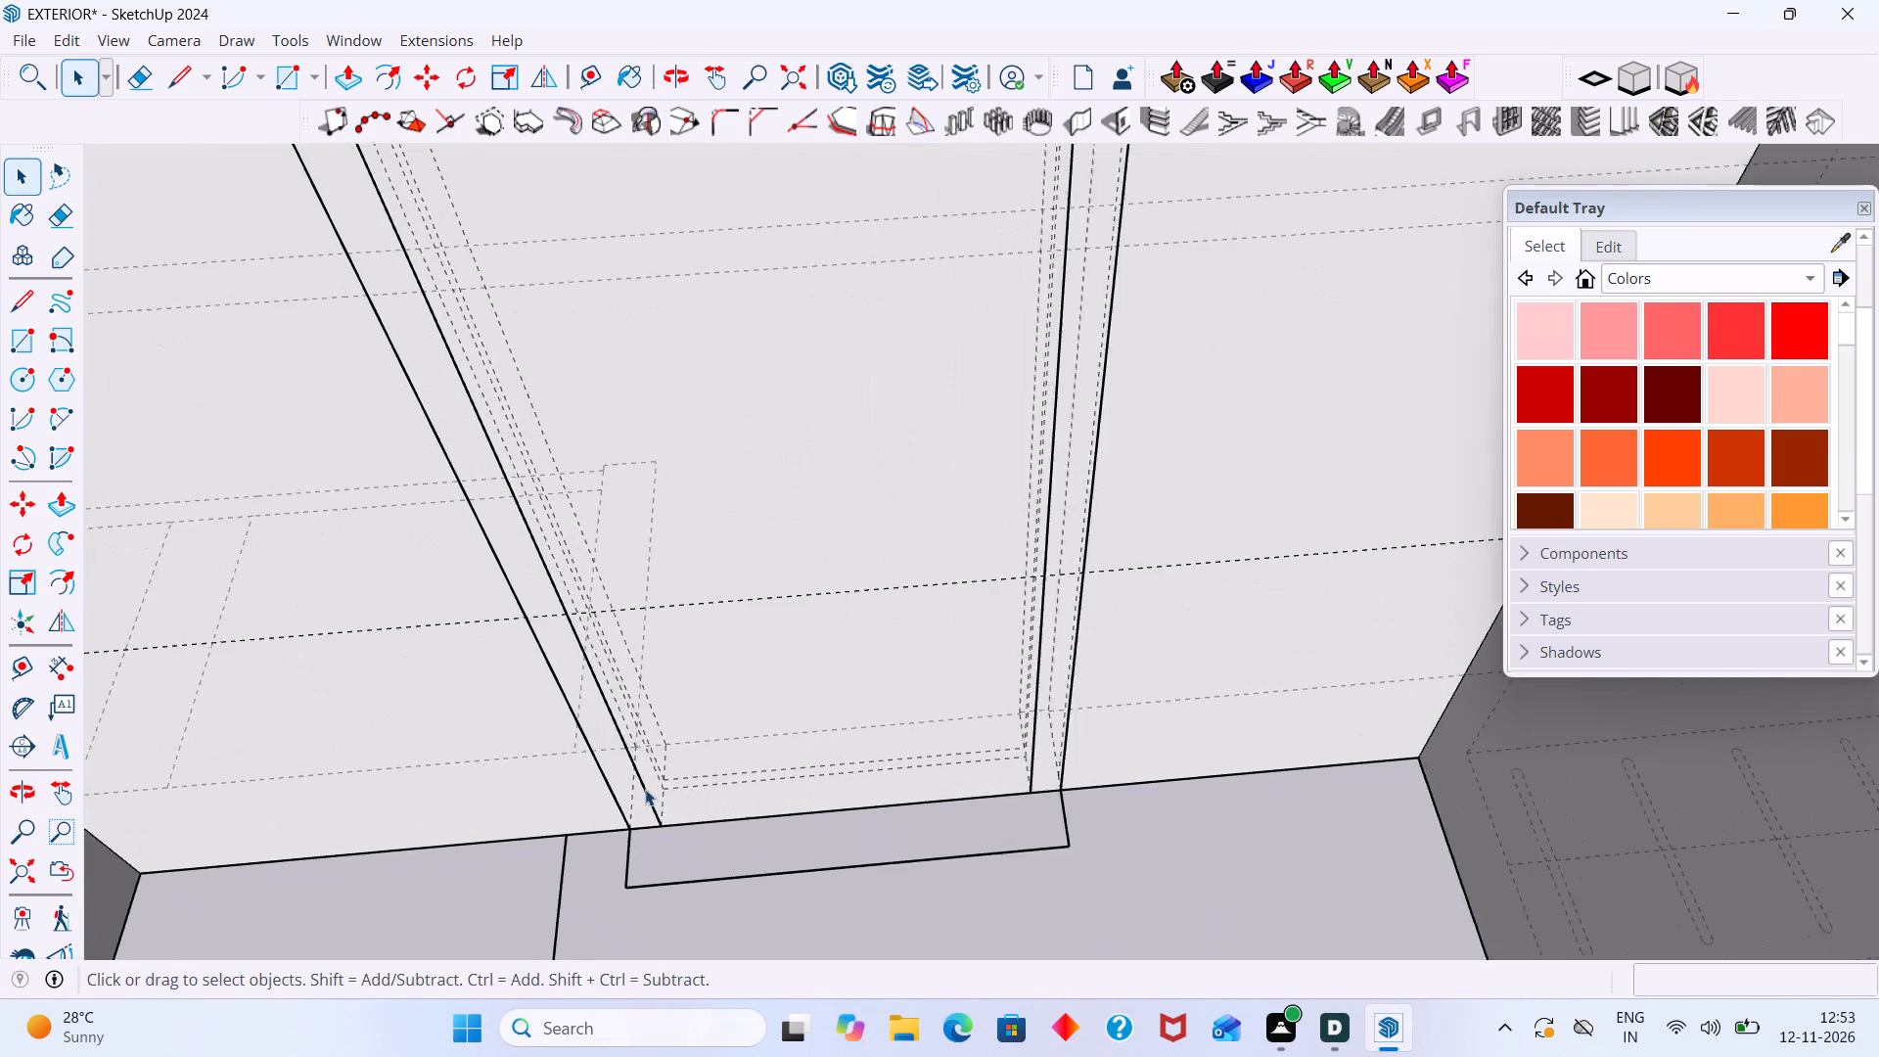
{"action": "scroll", "coordinate": [645, 789], "scroll_direction": "up", "scroll_amount": 5}
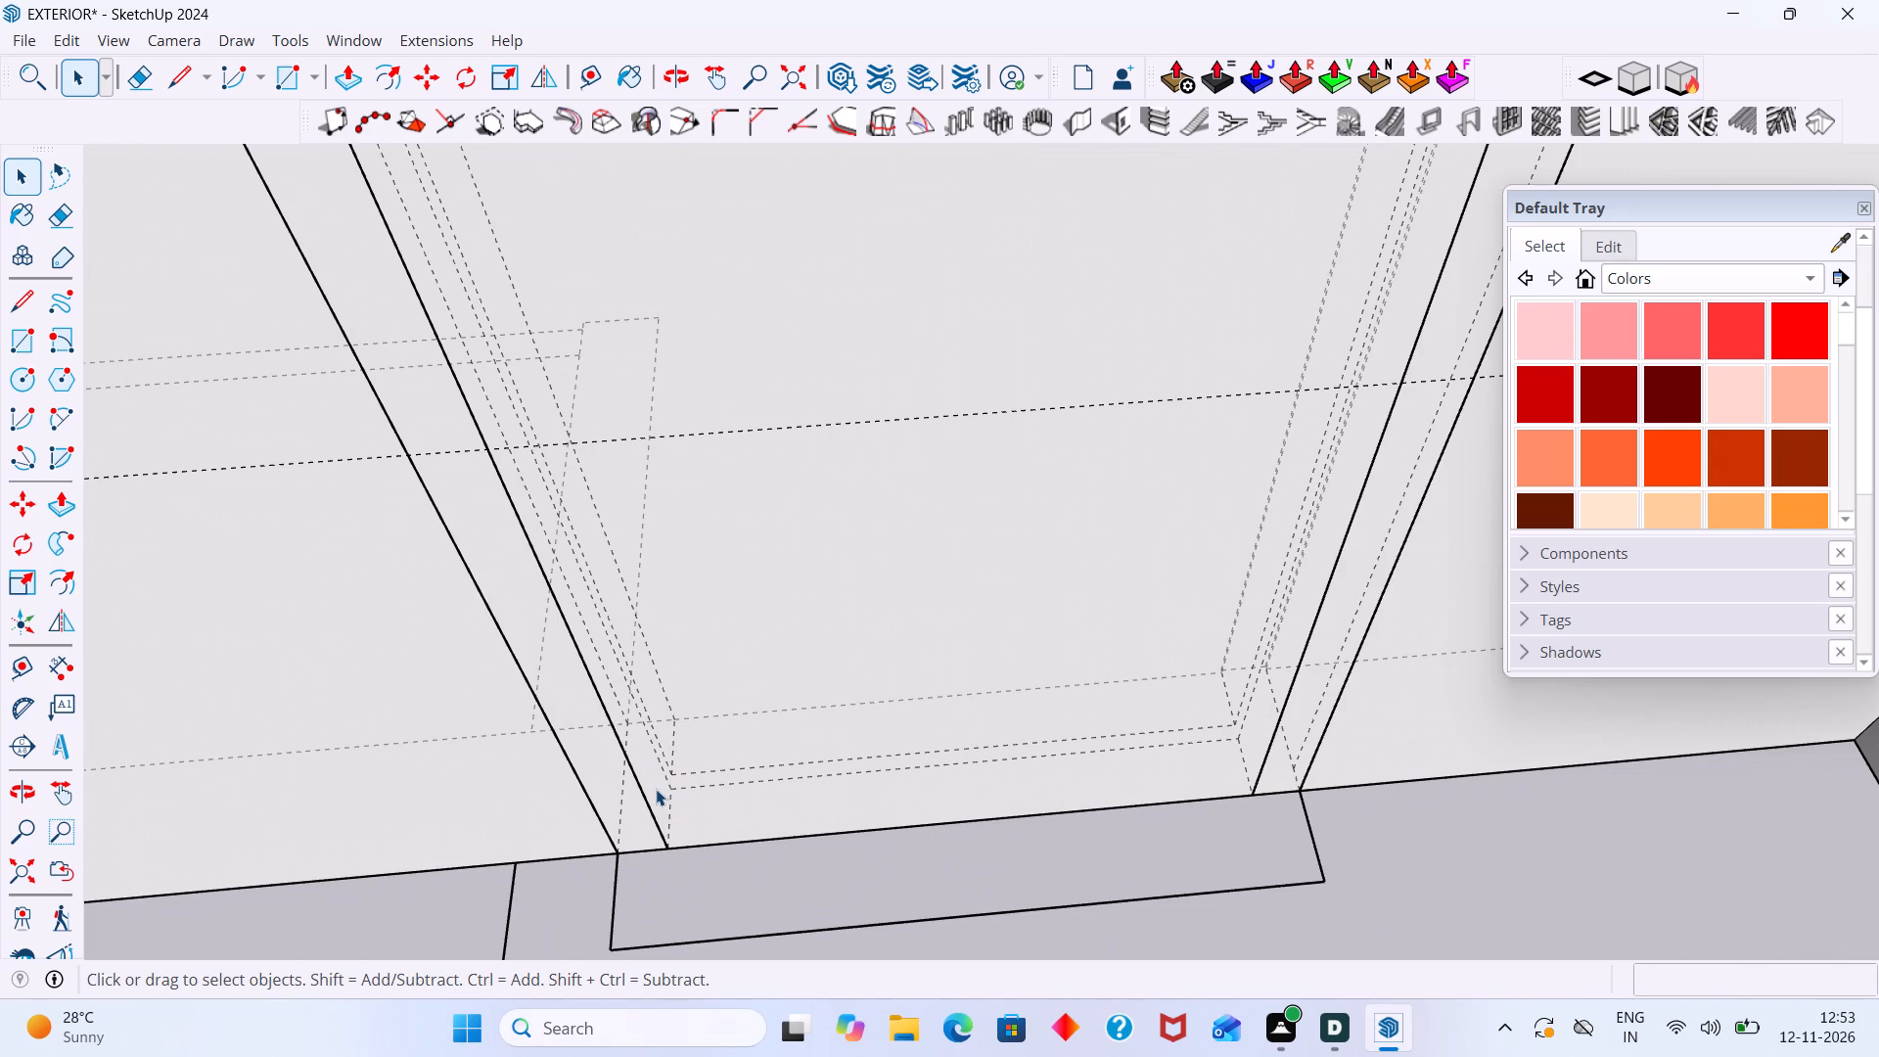
{"action": "key", "text": "r"}
{"action": "left_click", "coordinate": [680, 718]}
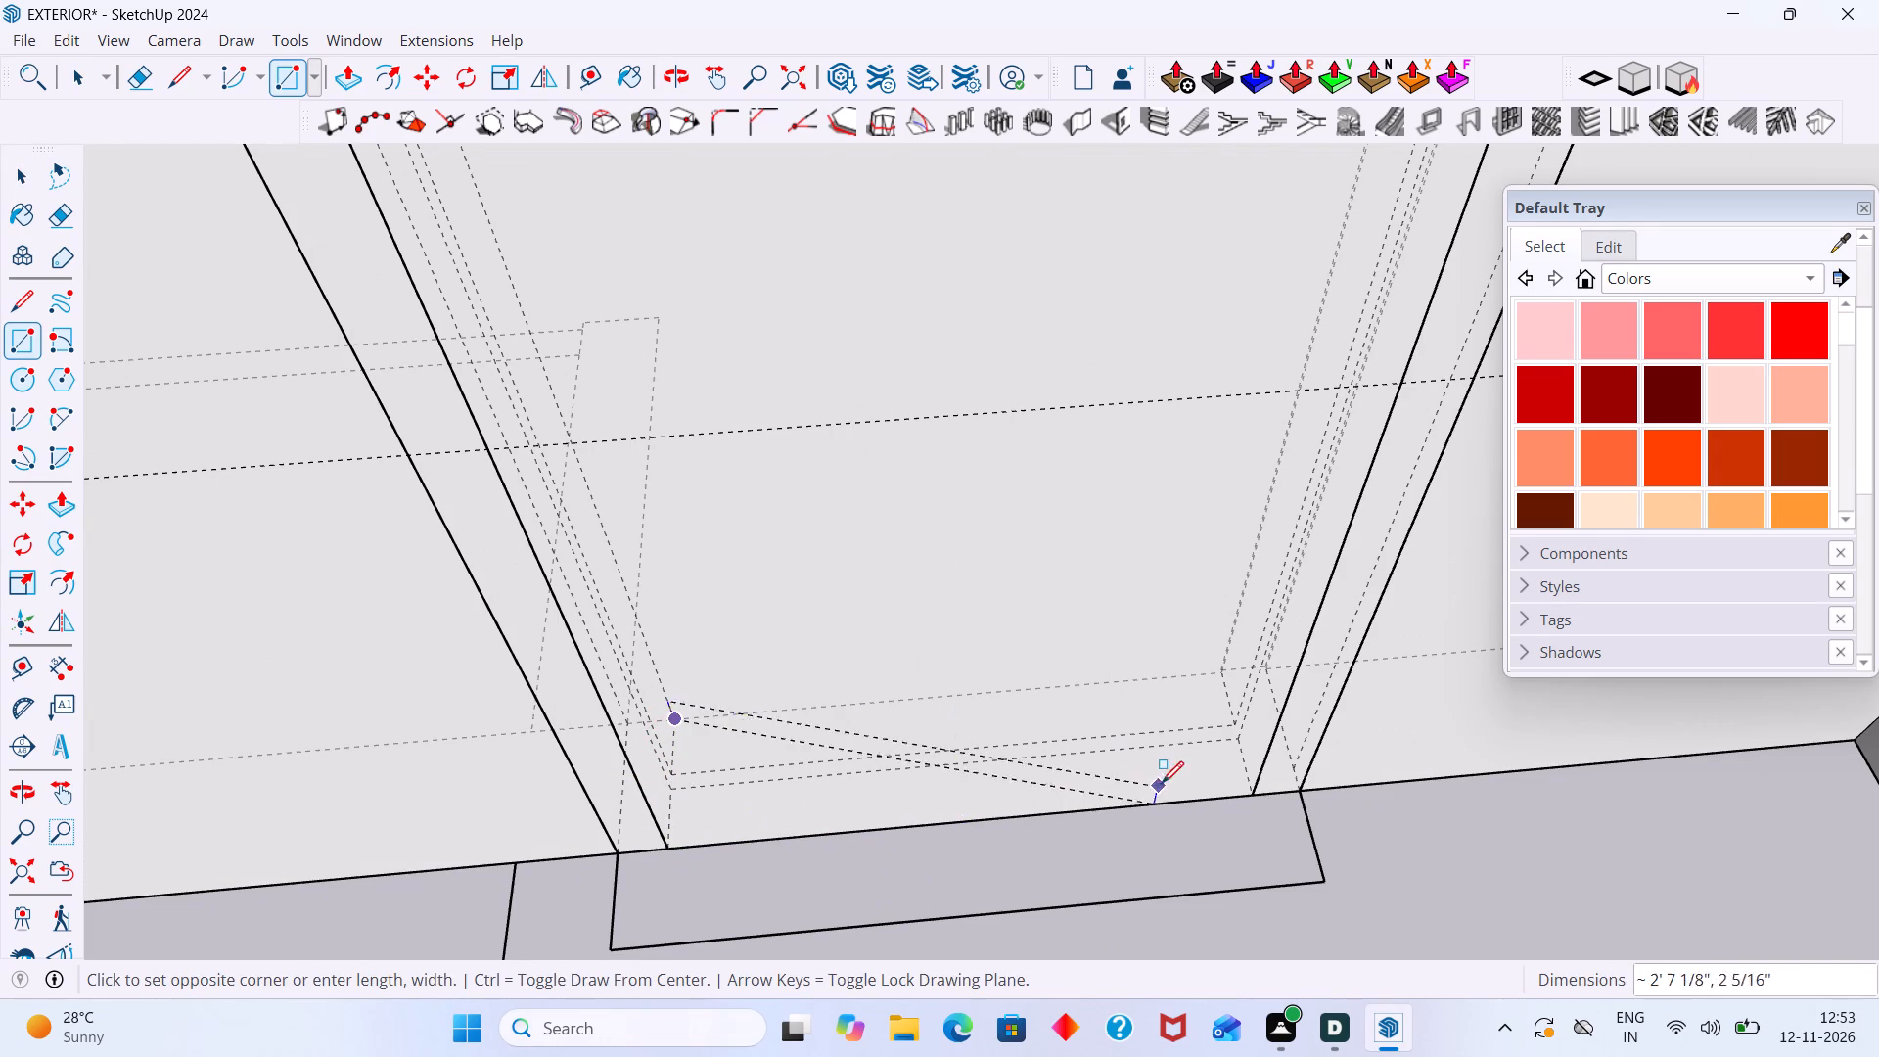
{"action": "left_click", "coordinate": [1253, 786]}
Push/Pull the new rectangle 3' upward to form a block in the gap.
{"action": "key", "text": "p"}
{"action": "left_click", "coordinate": [1226, 772]}
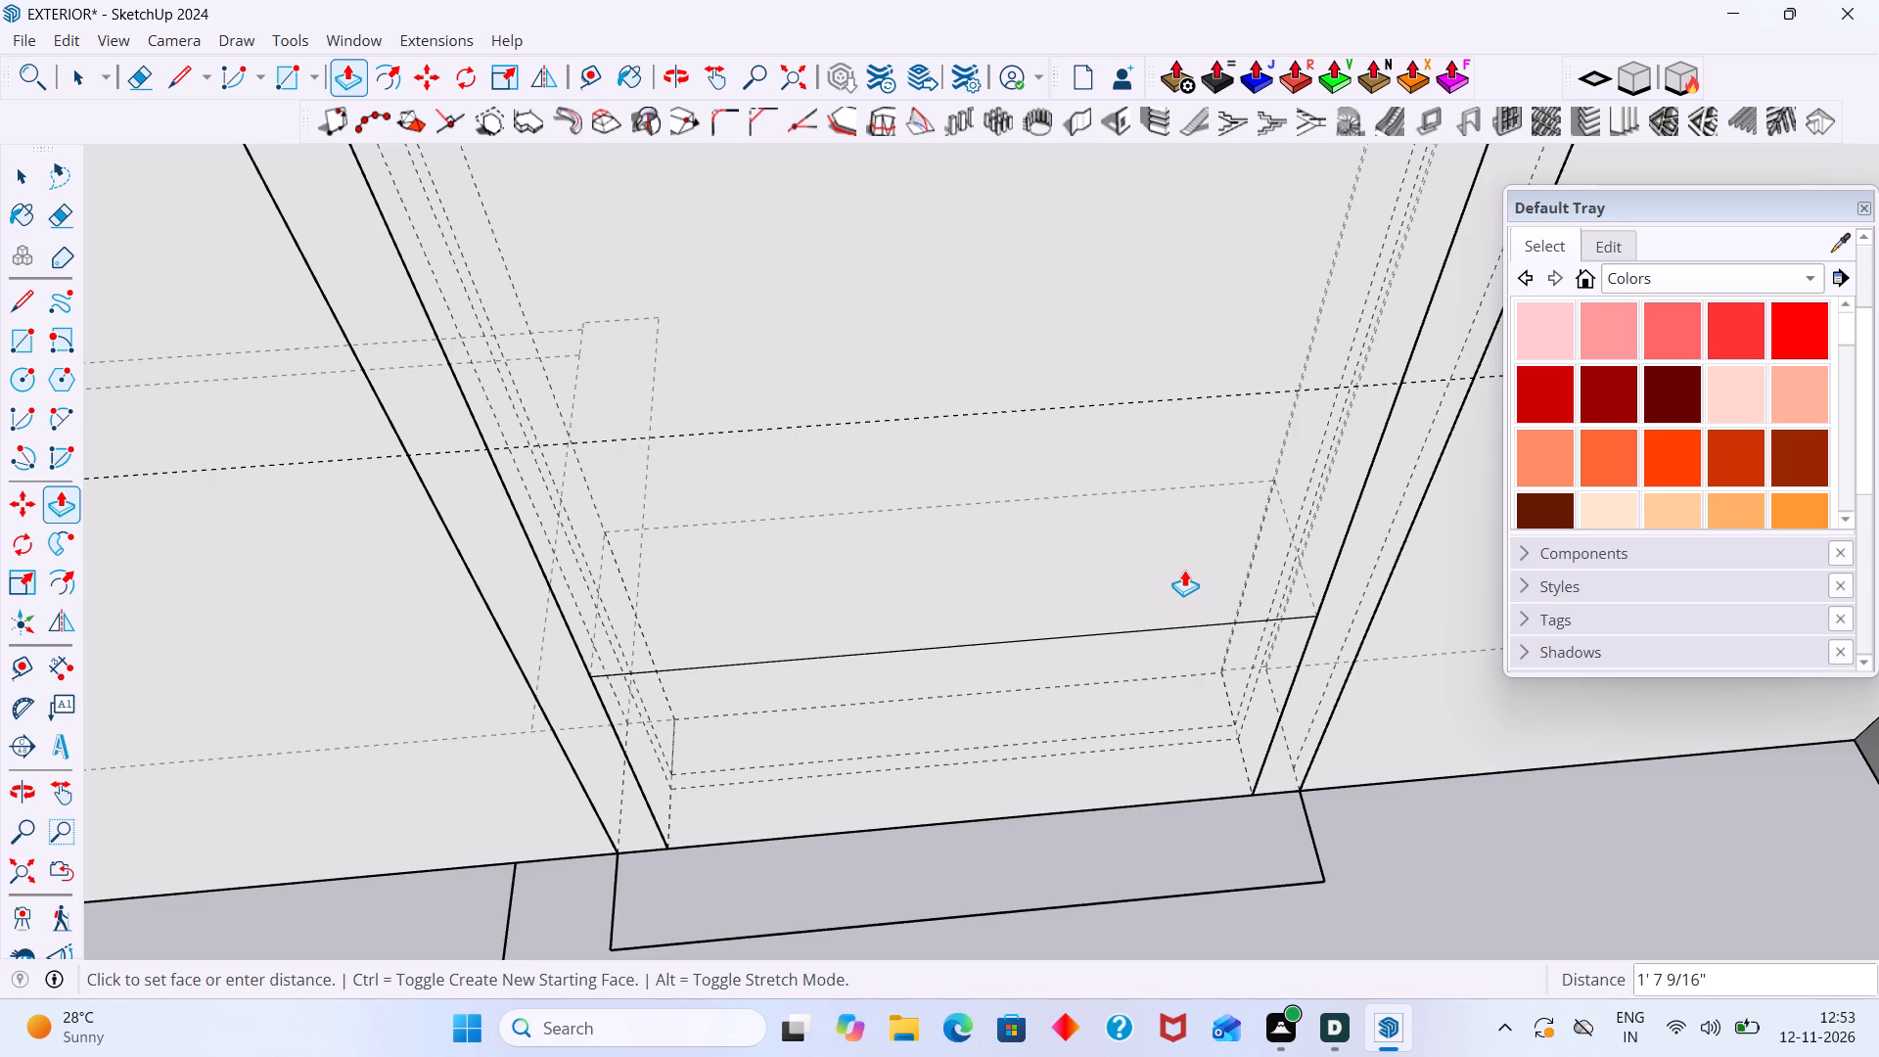
{"action": "type", "text": "3'"}
{"action": "key", "text": "Return"}
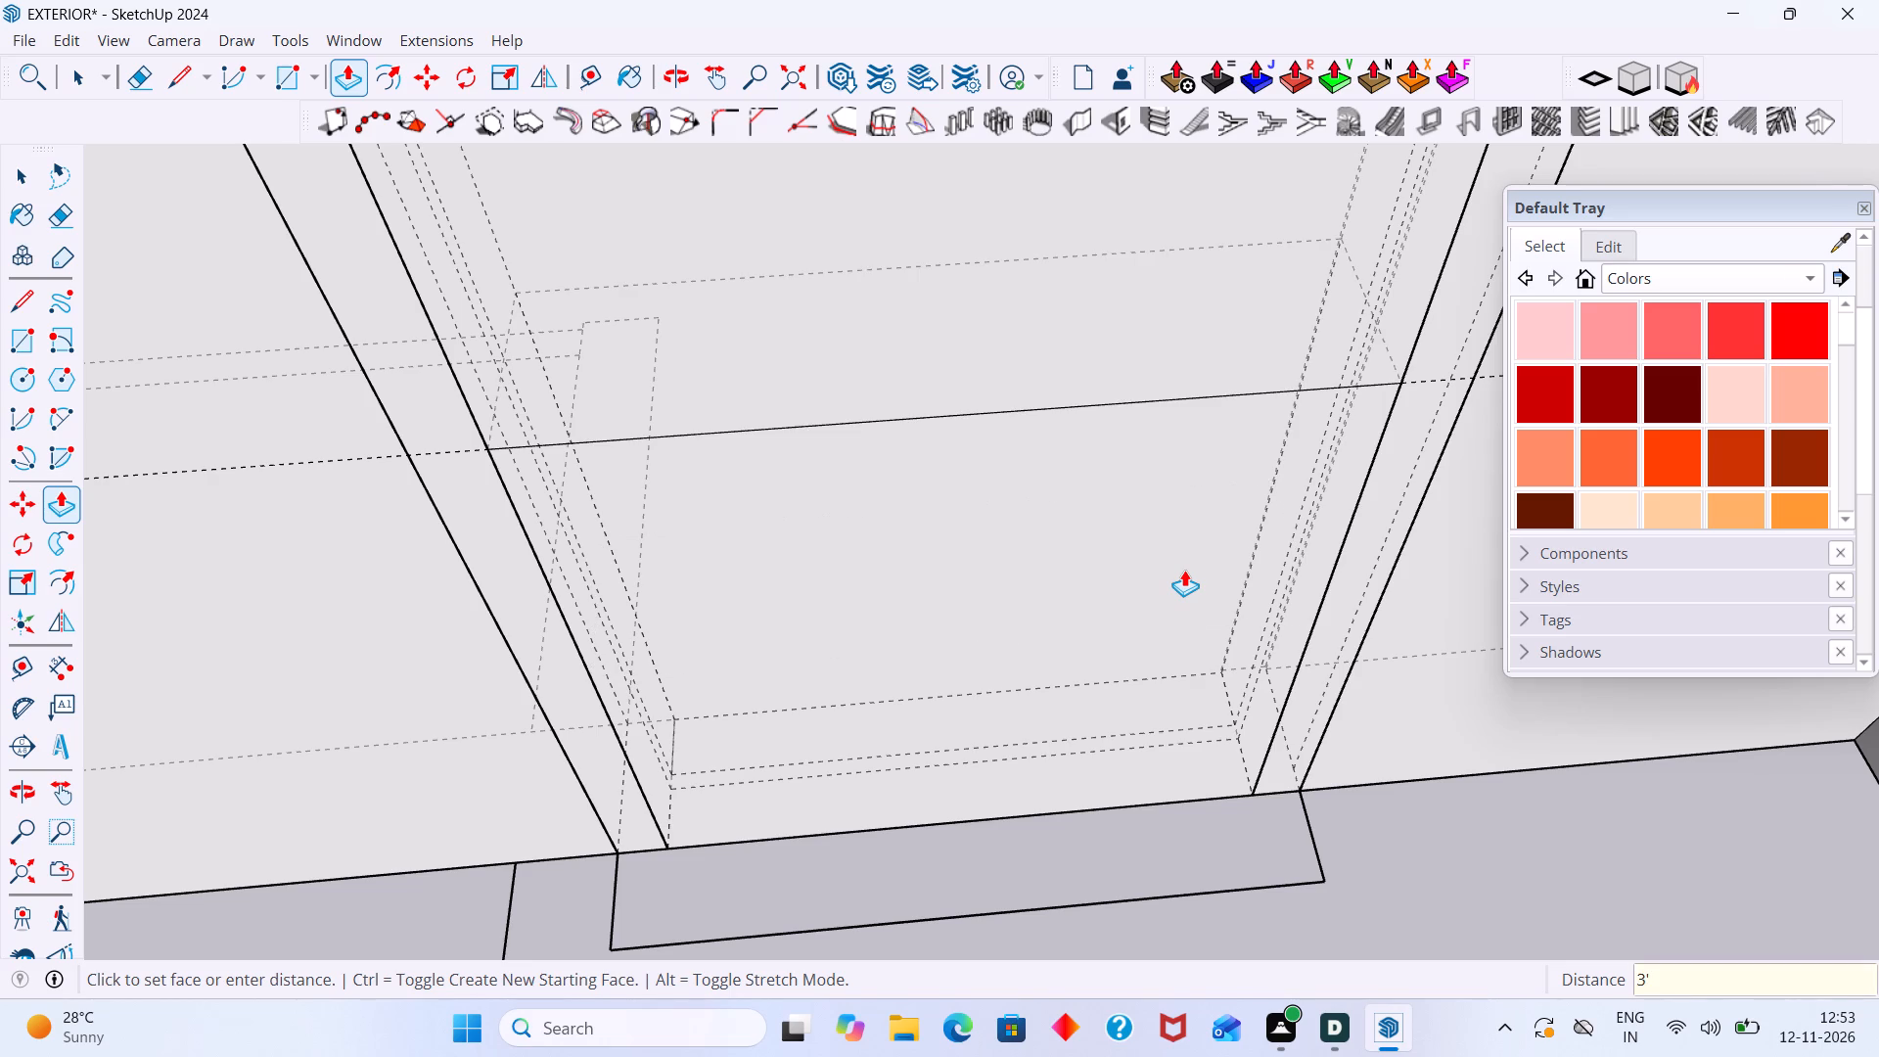
Push/Pull the block's room-side face 1' into the room.
{"action": "key", "text": "space"}
{"action": "scroll", "coordinate": [1166, 559], "scroll_direction": "down", "scroll_amount": 11}
{"action": "left_click", "coordinate": [1123, 580]}
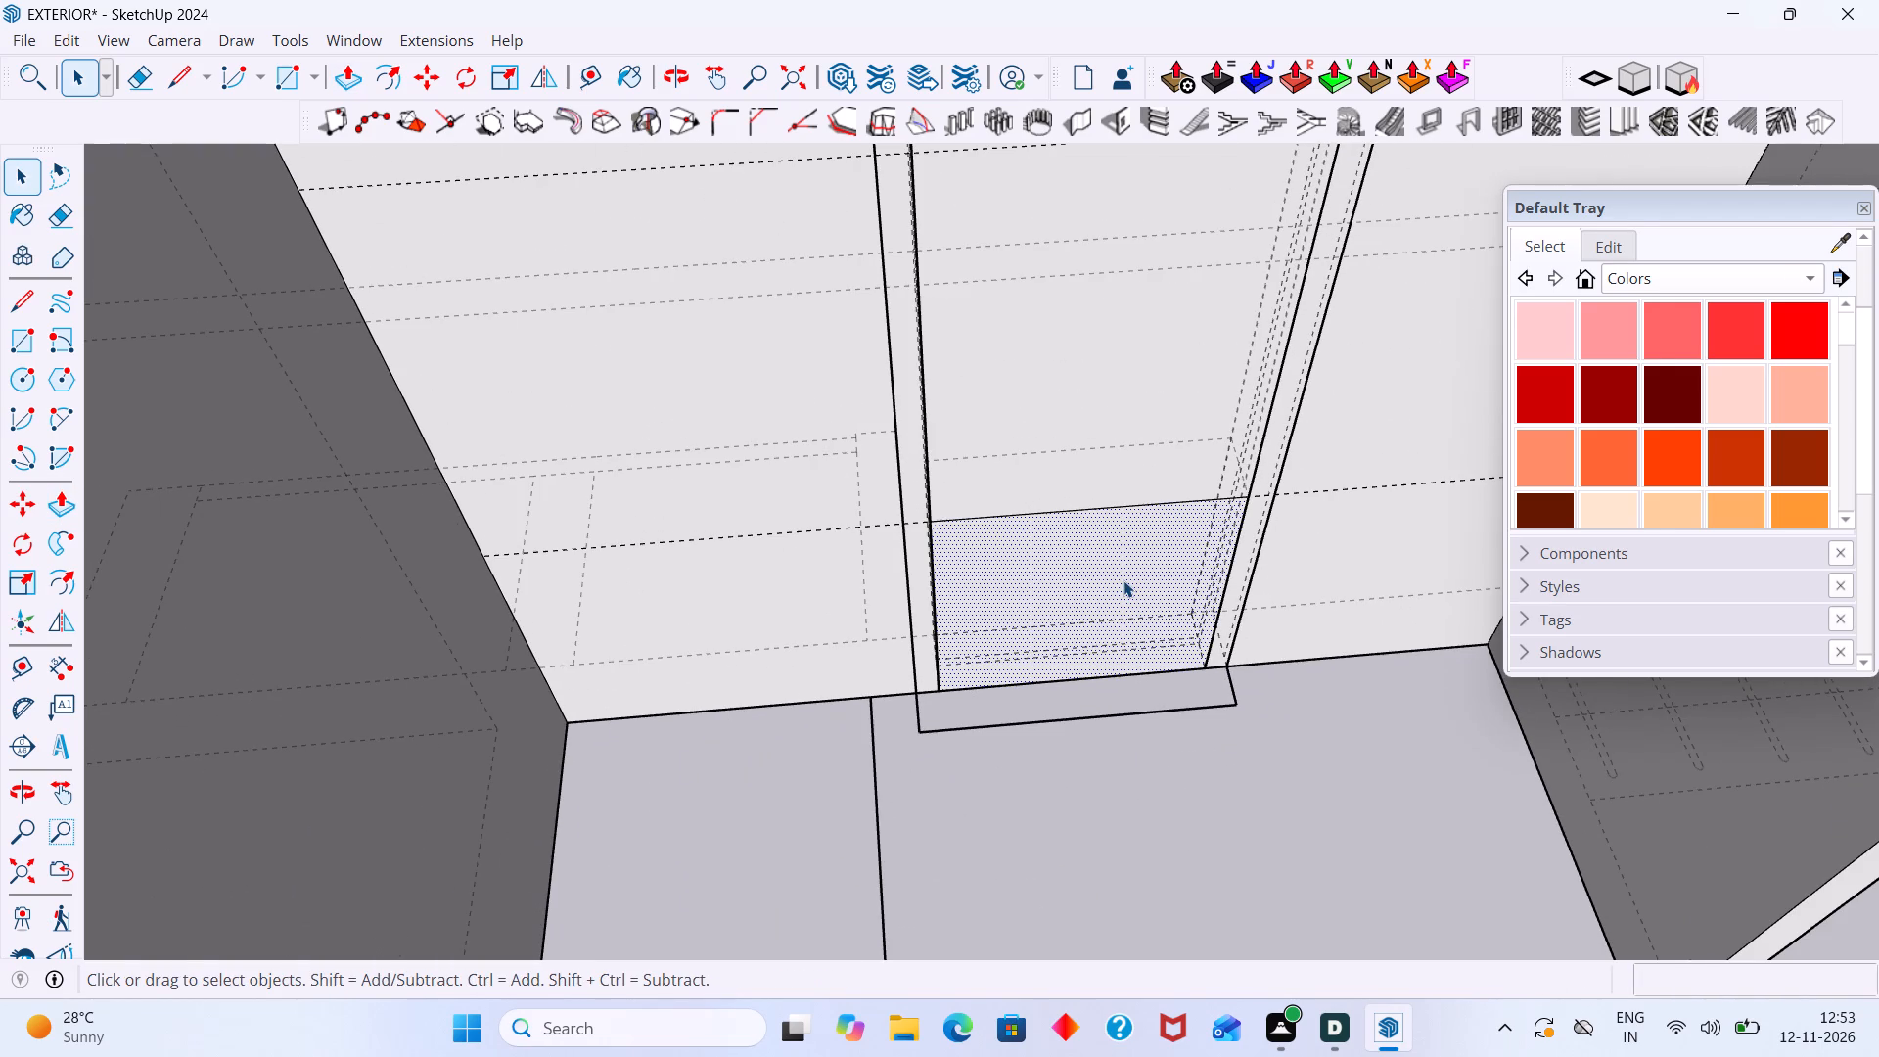
{"action": "key", "text": "p"}
{"action": "left_click", "coordinate": [1123, 580]}
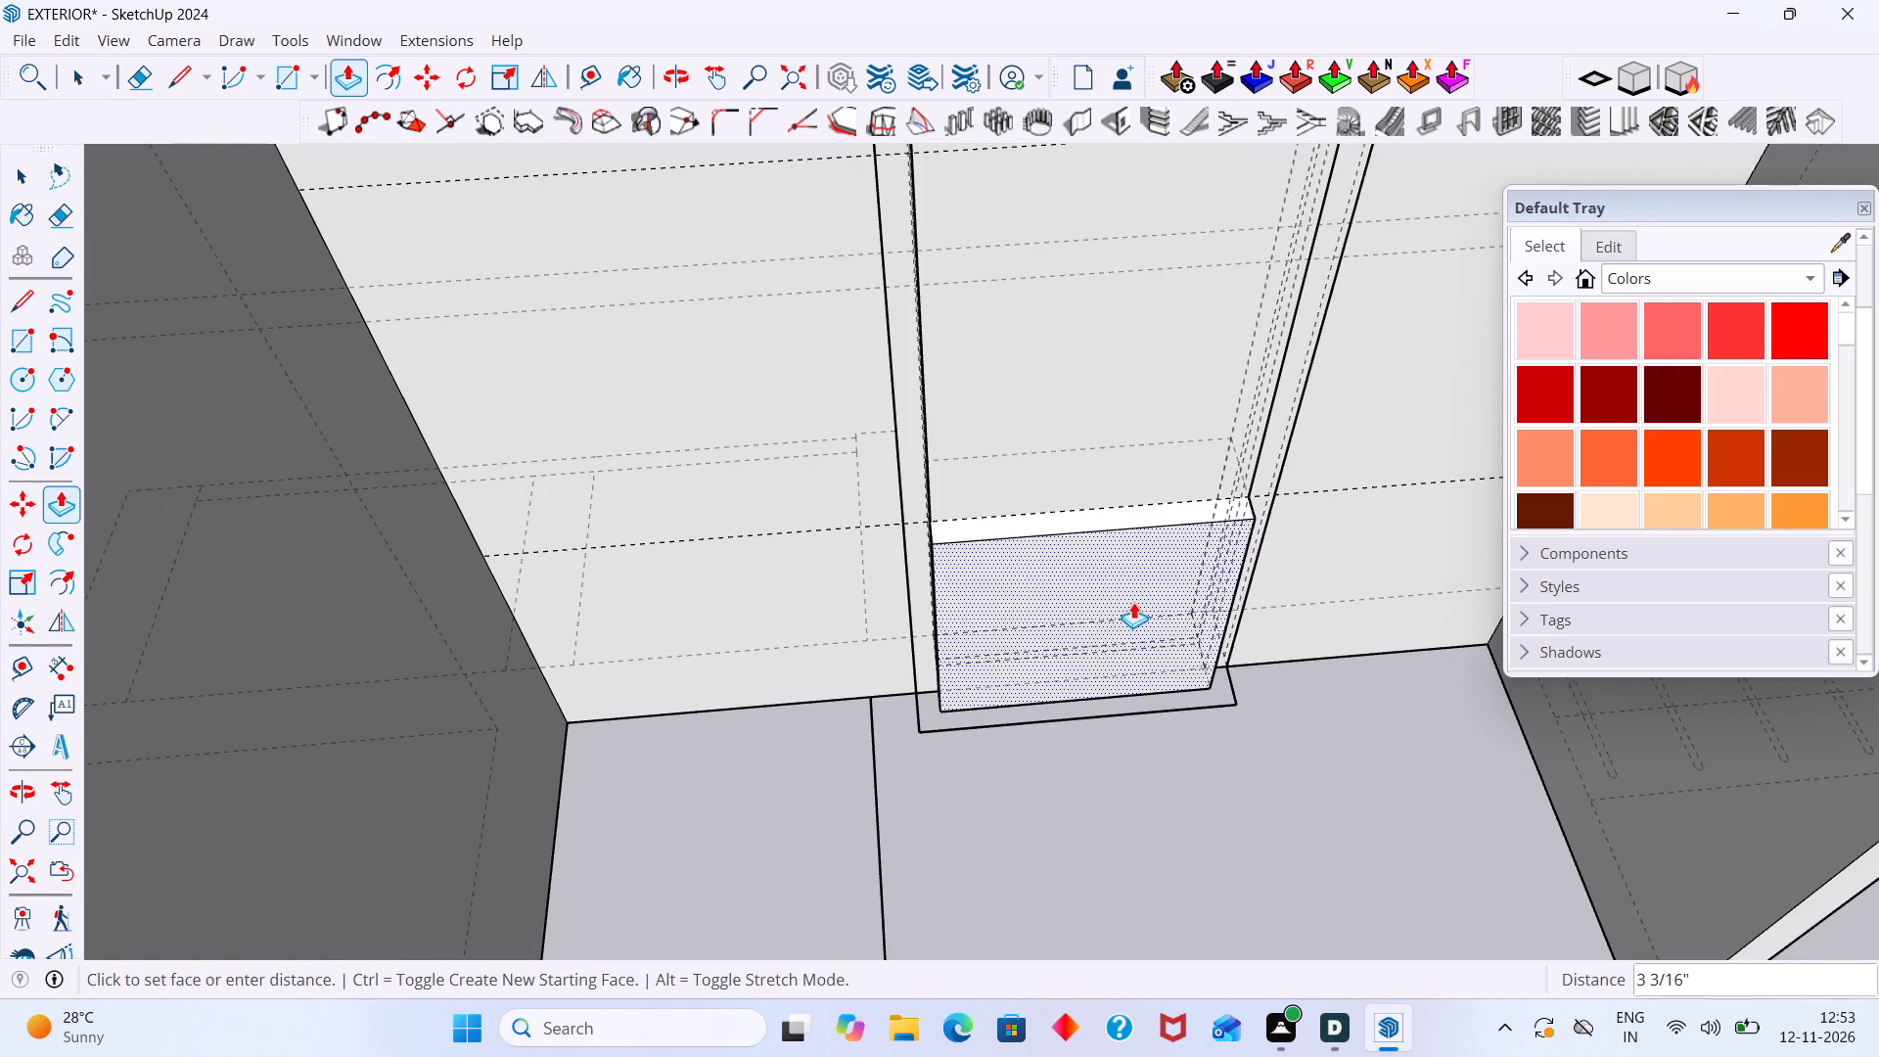
{"action": "key", "text": "1"}
{"action": "key", "text": "apostrophe"}
{"action": "key", "text": "Return"}
{"action": "scroll", "coordinate": [1133, 602], "scroll_direction": "down", "scroll_amount": 4}
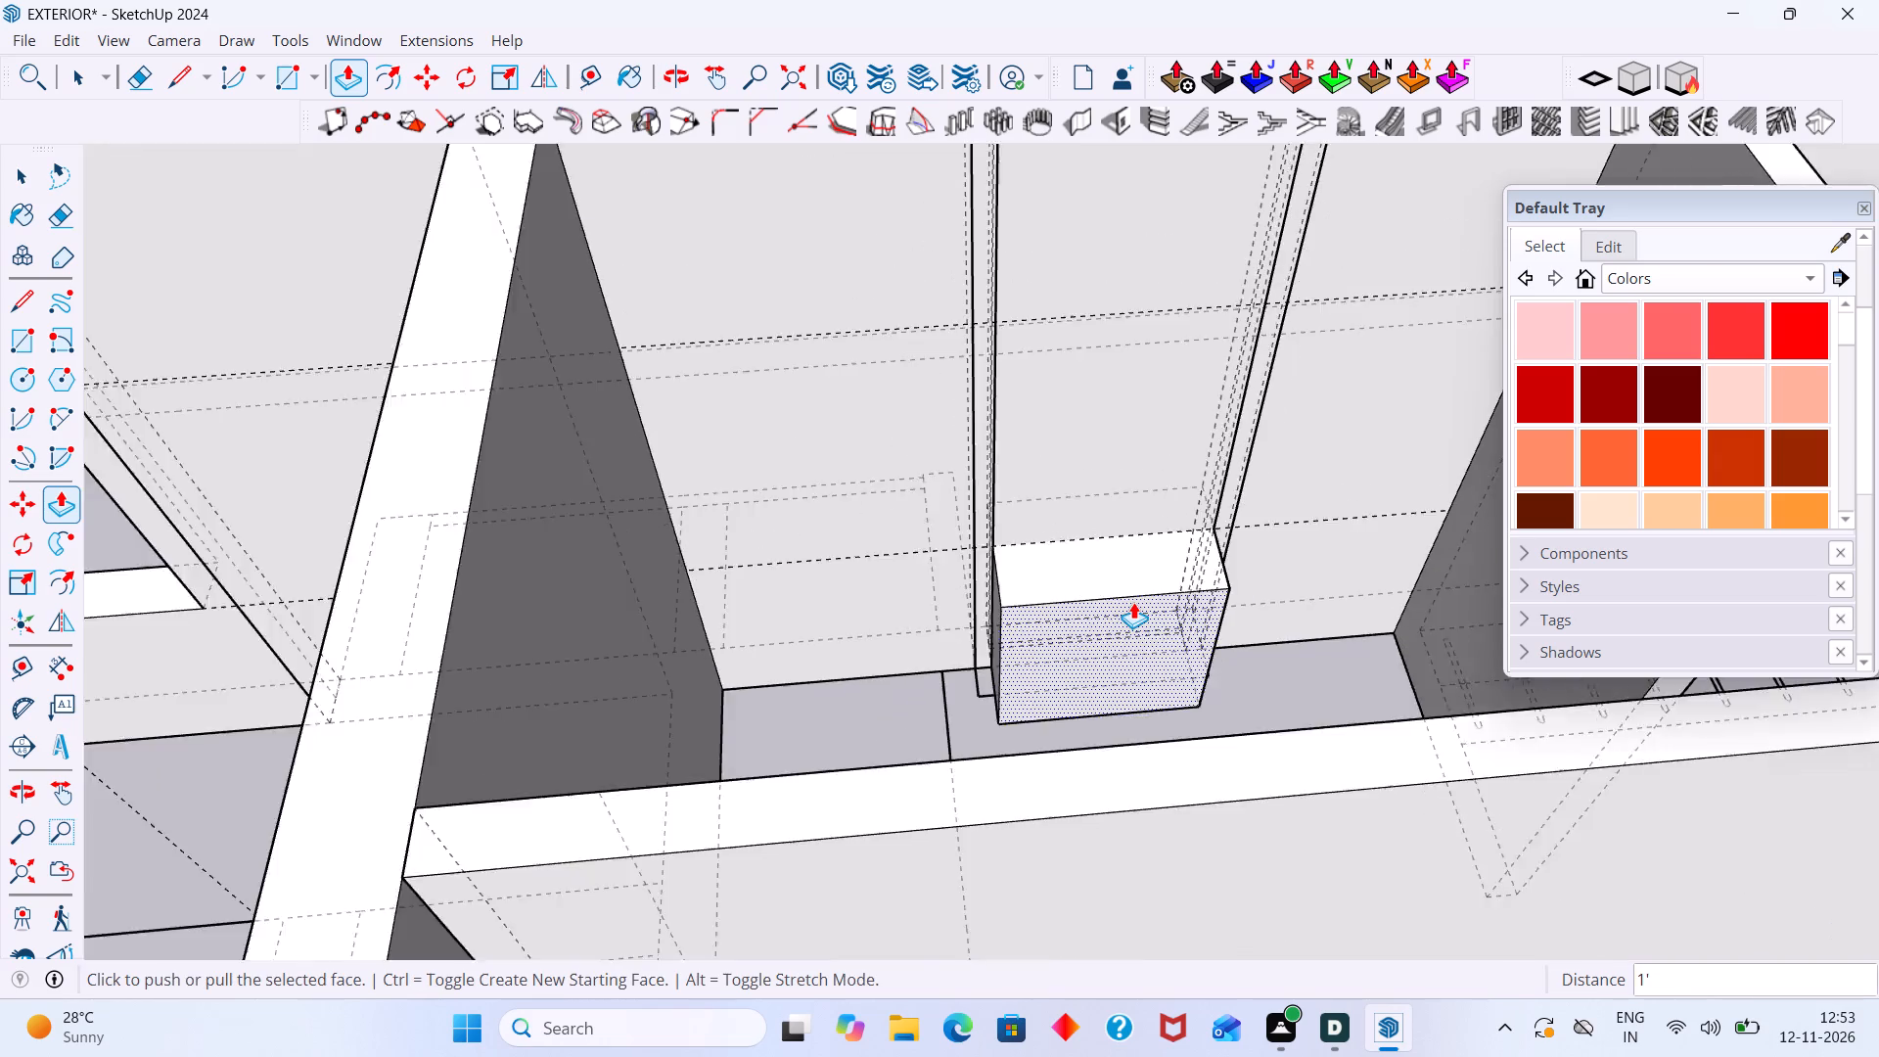
{"action": "scroll", "coordinate": [1133, 602], "scroll_direction": "down", "scroll_amount": 11}
Push/Pull the block's exterior face outward by the same 1' distance.
{"action": "middle_click_drag", "start_coordinate": [1161, 540], "coordinate": [408, 494]}
{"action": "middle_click_drag", "start_coordinate": [929, 590], "coordinate": [707, 563]}
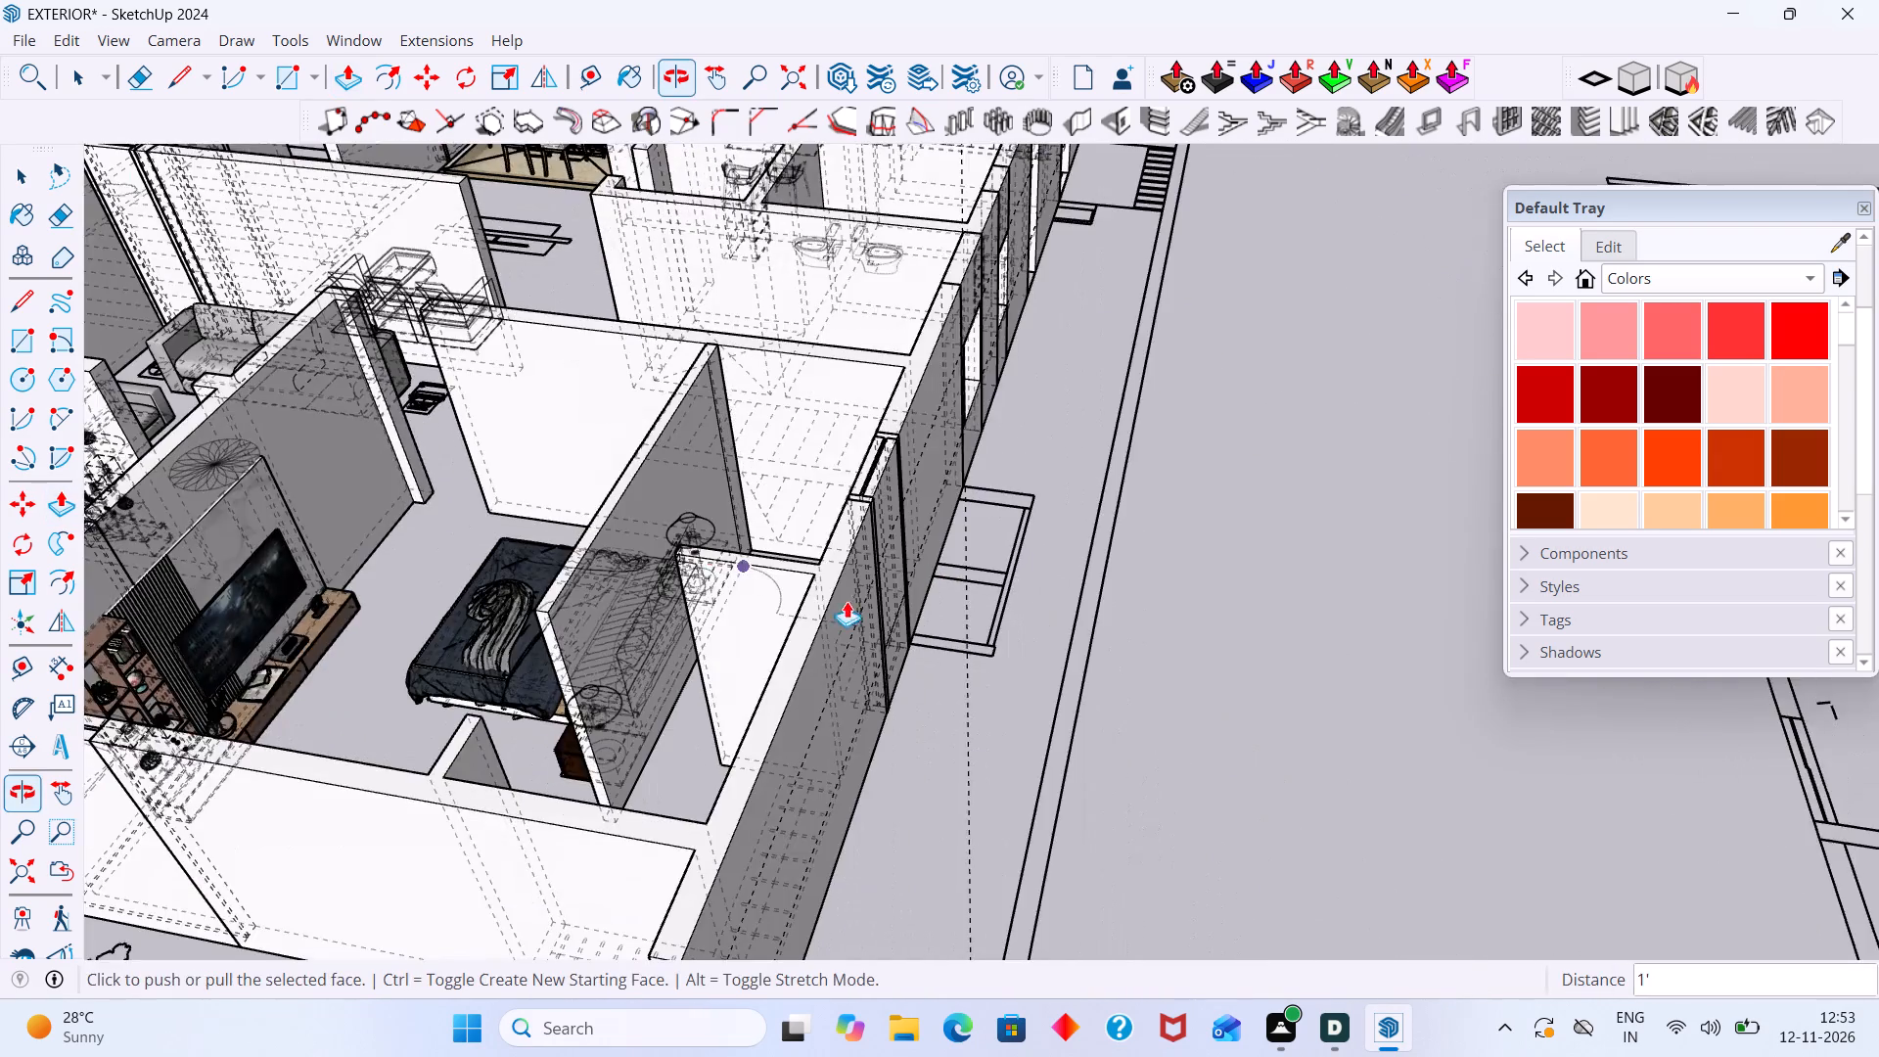
{"action": "scroll", "coordinate": [879, 627], "scroll_direction": "up", "scroll_amount": 14}
{"action": "key", "text": "space"}
{"action": "left_click", "coordinate": [879, 696]}
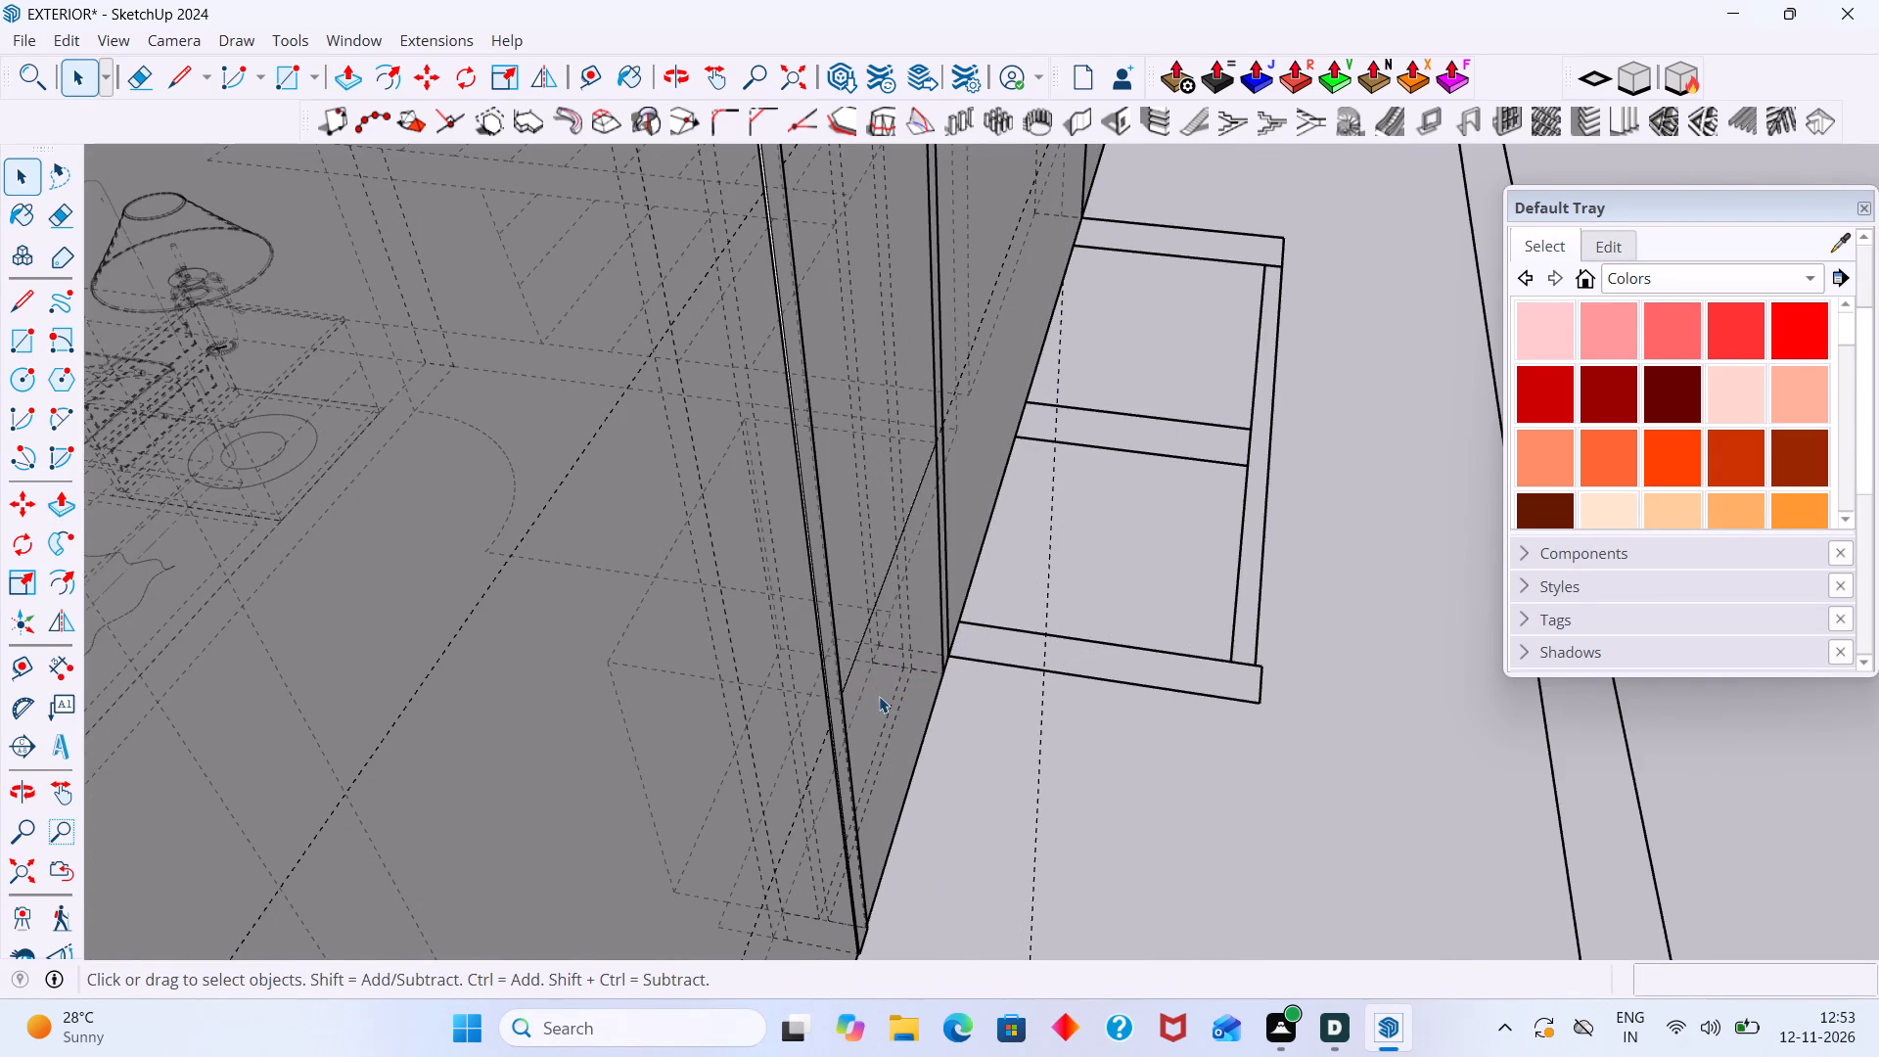
{"action": "key", "text": "p"}
{"action": "double_click", "coordinate": [880, 697]}
{"action": "key", "text": "space"}
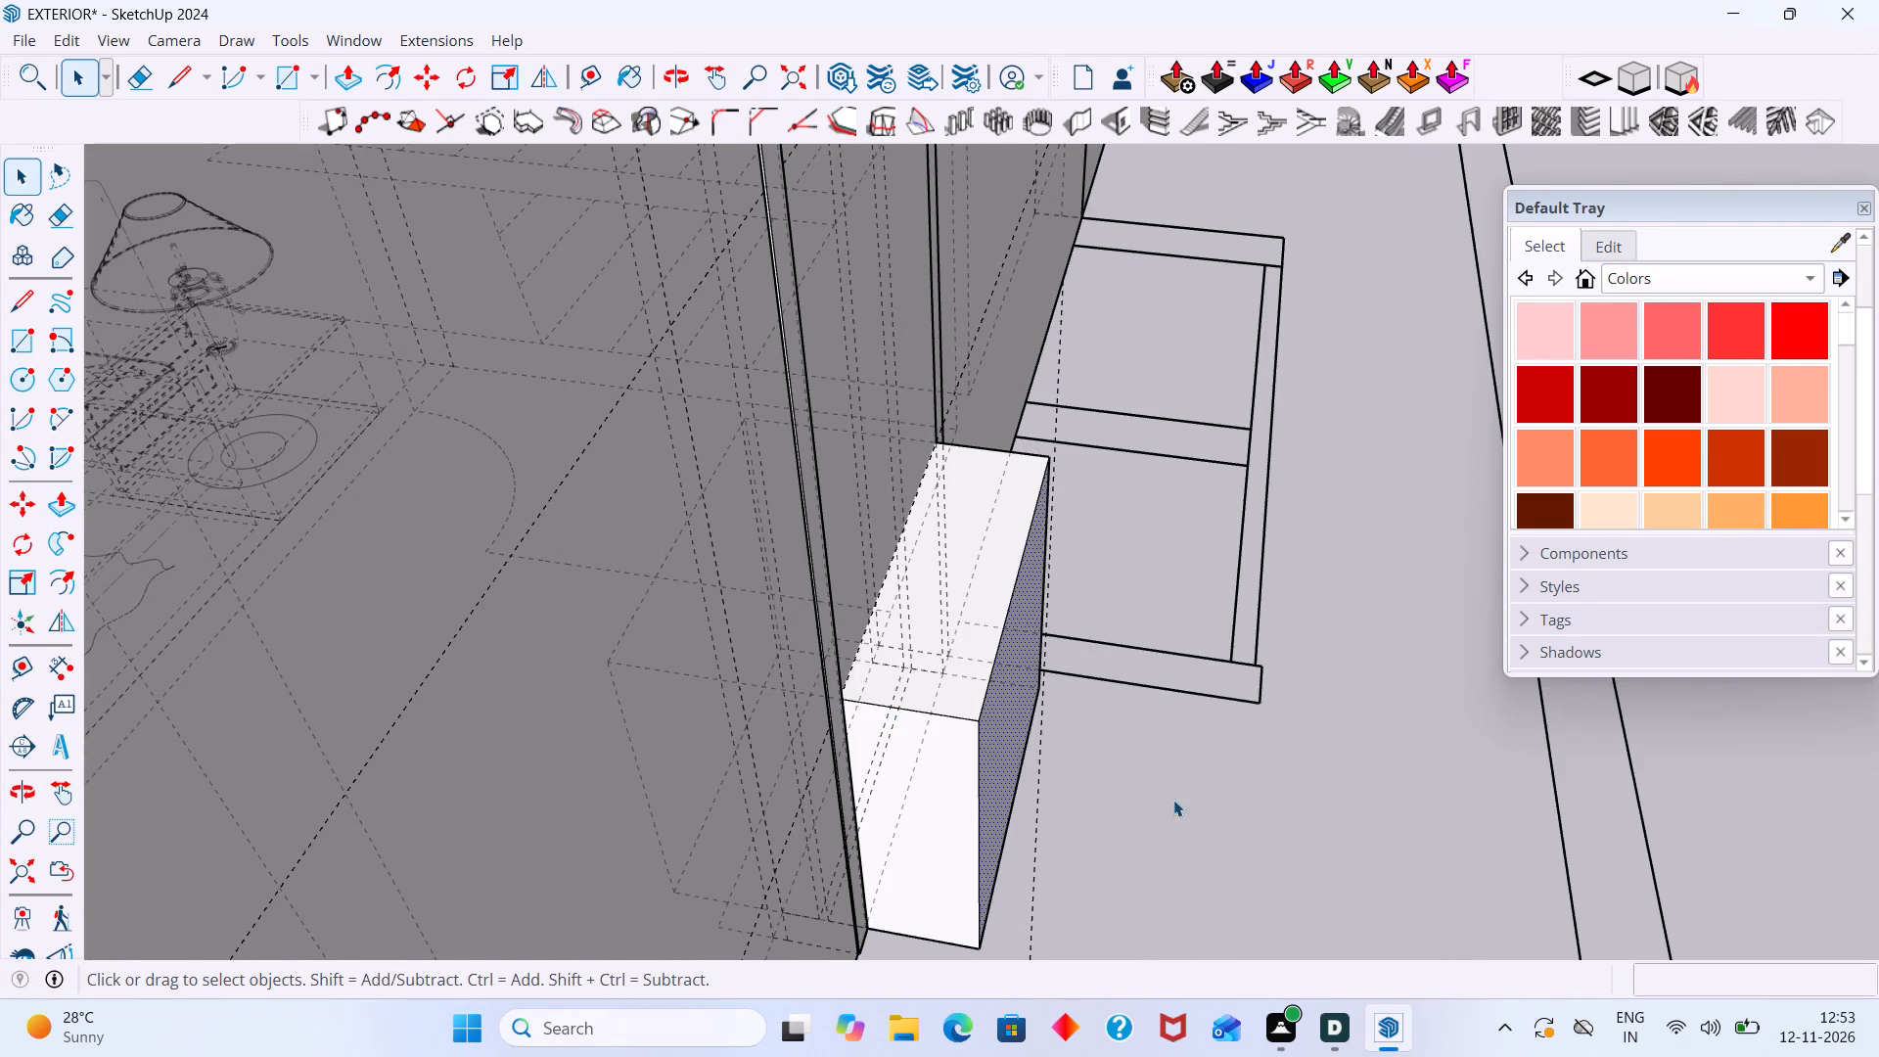
Select all of the block's connected geometry and make it a group.
{"action": "left_click", "coordinate": [1173, 800]}
{"action": "scroll", "coordinate": [1123, 788], "scroll_direction": "down", "scroll_amount": 4}
{"action": "triple_click", "coordinate": [1008, 718]}
{"action": "scroll", "coordinate": [1003, 715], "scroll_direction": "down", "scroll_amount": 3}
{"action": "right_click", "coordinate": [983, 759]}
{"action": "left_click", "coordinate": [1049, 513]}
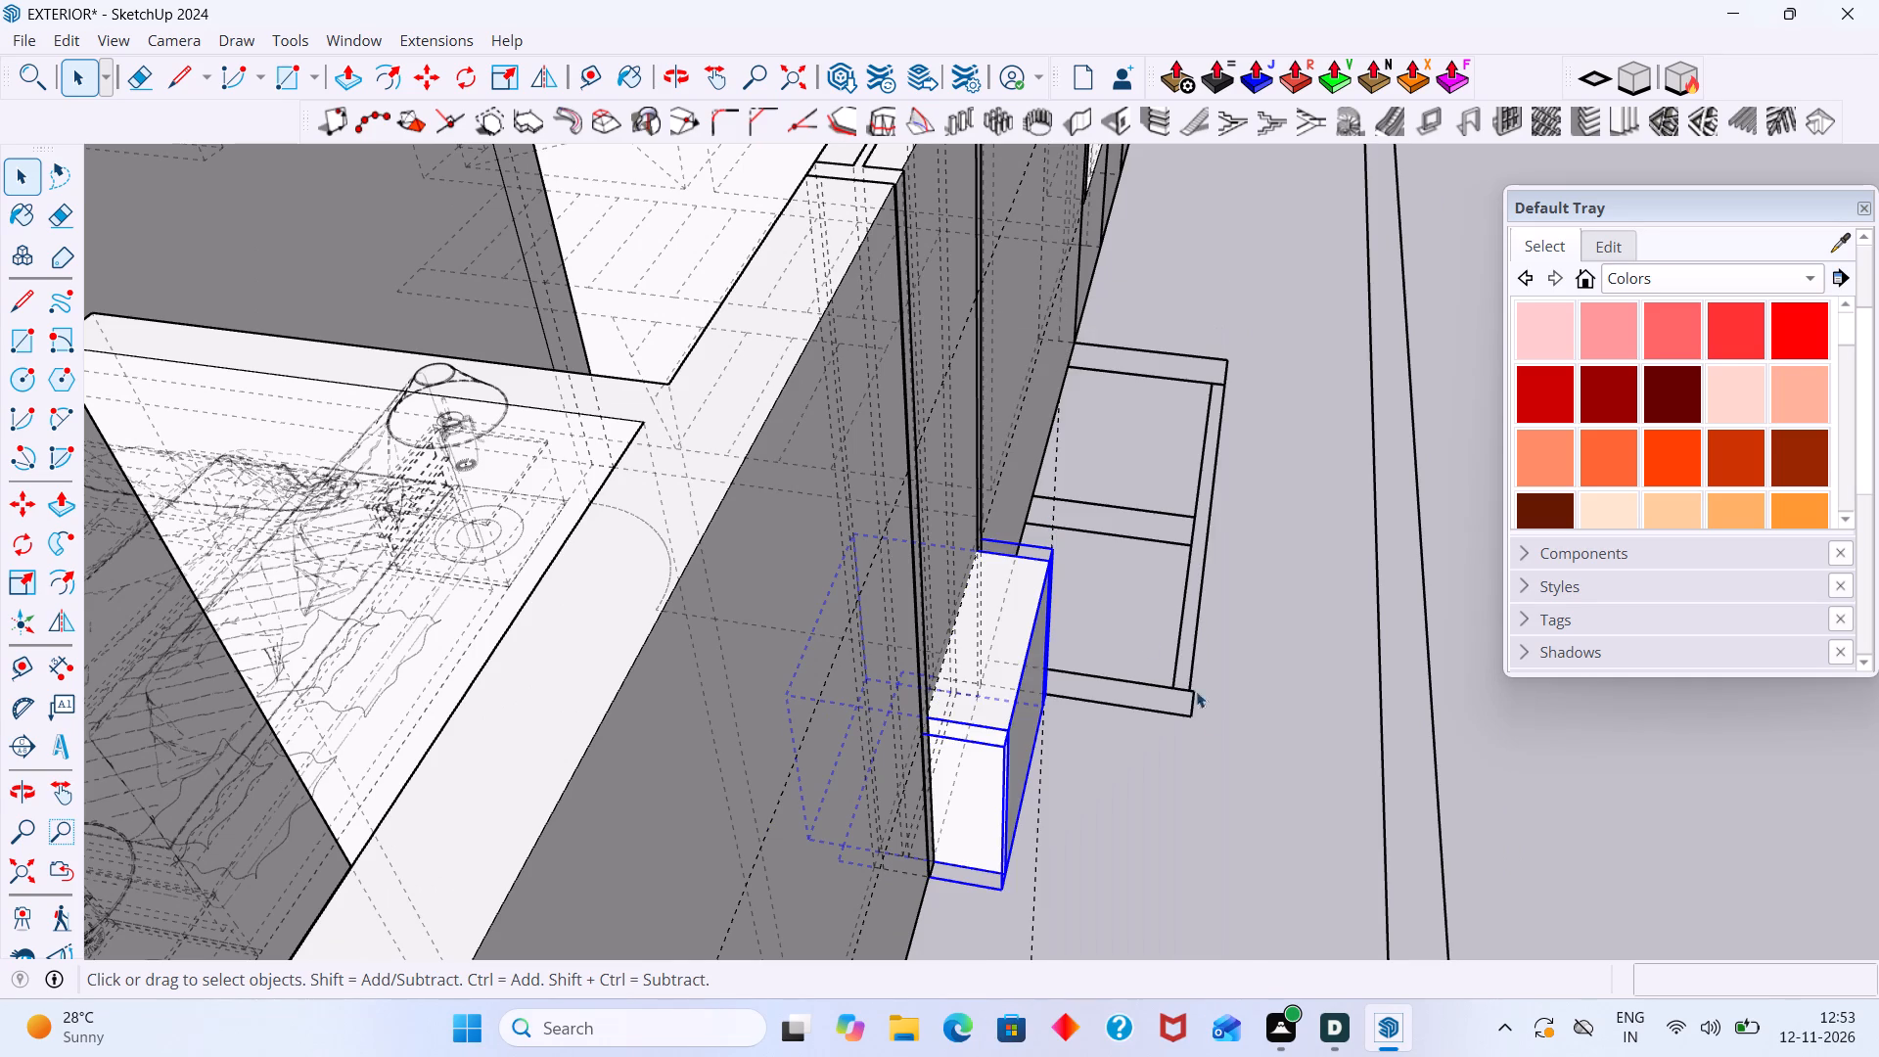
{"action": "left_click", "coordinate": [1194, 789]}
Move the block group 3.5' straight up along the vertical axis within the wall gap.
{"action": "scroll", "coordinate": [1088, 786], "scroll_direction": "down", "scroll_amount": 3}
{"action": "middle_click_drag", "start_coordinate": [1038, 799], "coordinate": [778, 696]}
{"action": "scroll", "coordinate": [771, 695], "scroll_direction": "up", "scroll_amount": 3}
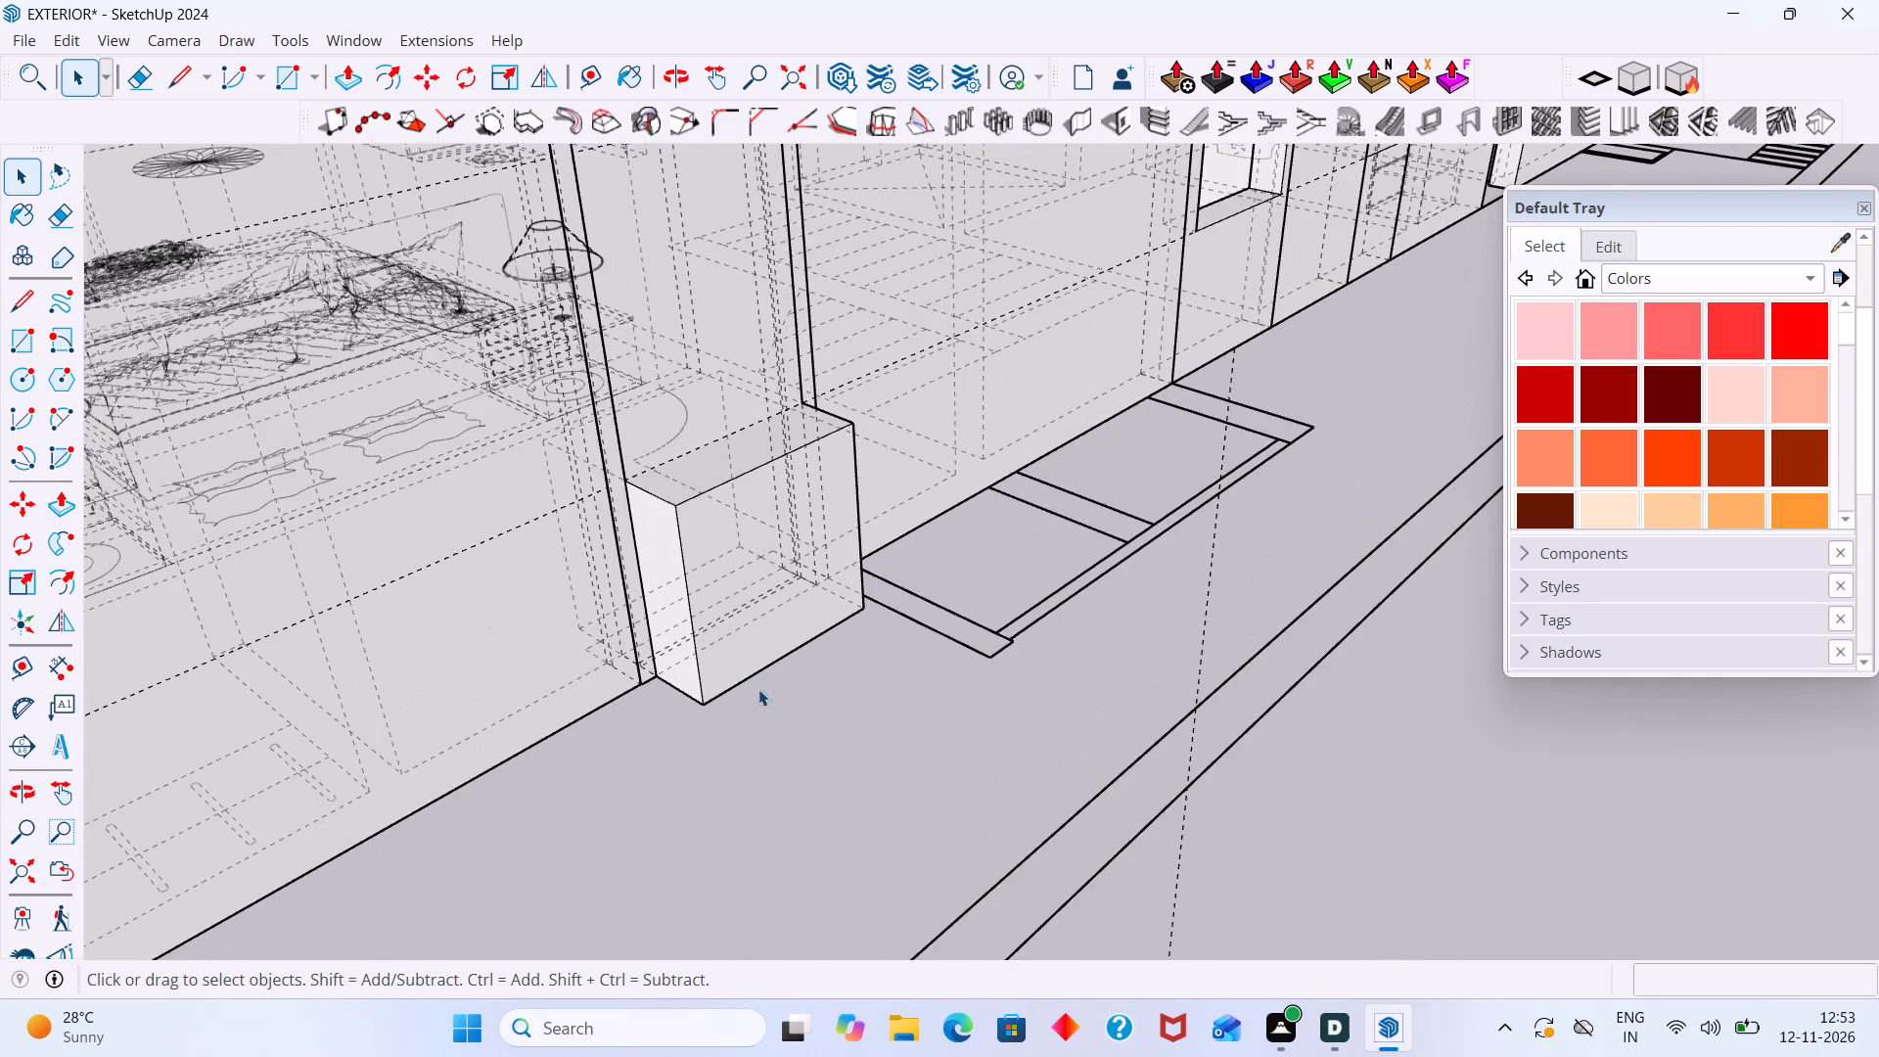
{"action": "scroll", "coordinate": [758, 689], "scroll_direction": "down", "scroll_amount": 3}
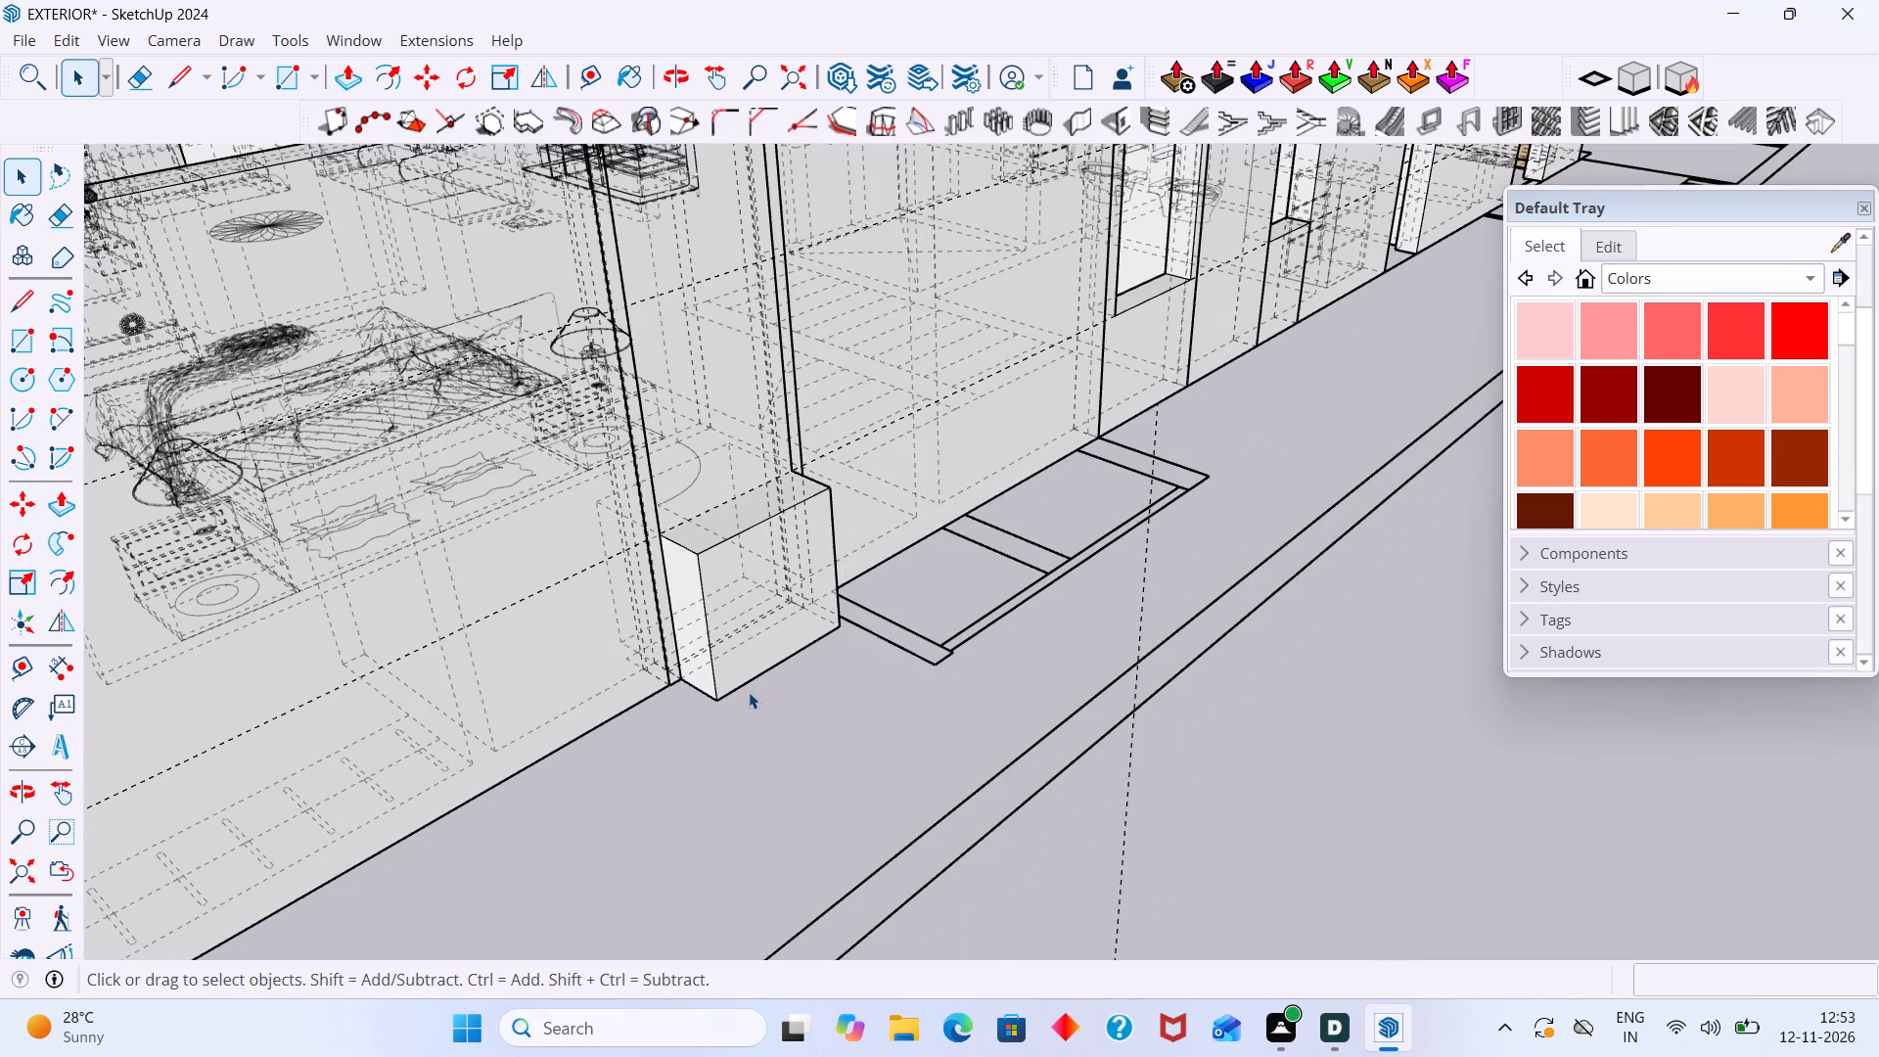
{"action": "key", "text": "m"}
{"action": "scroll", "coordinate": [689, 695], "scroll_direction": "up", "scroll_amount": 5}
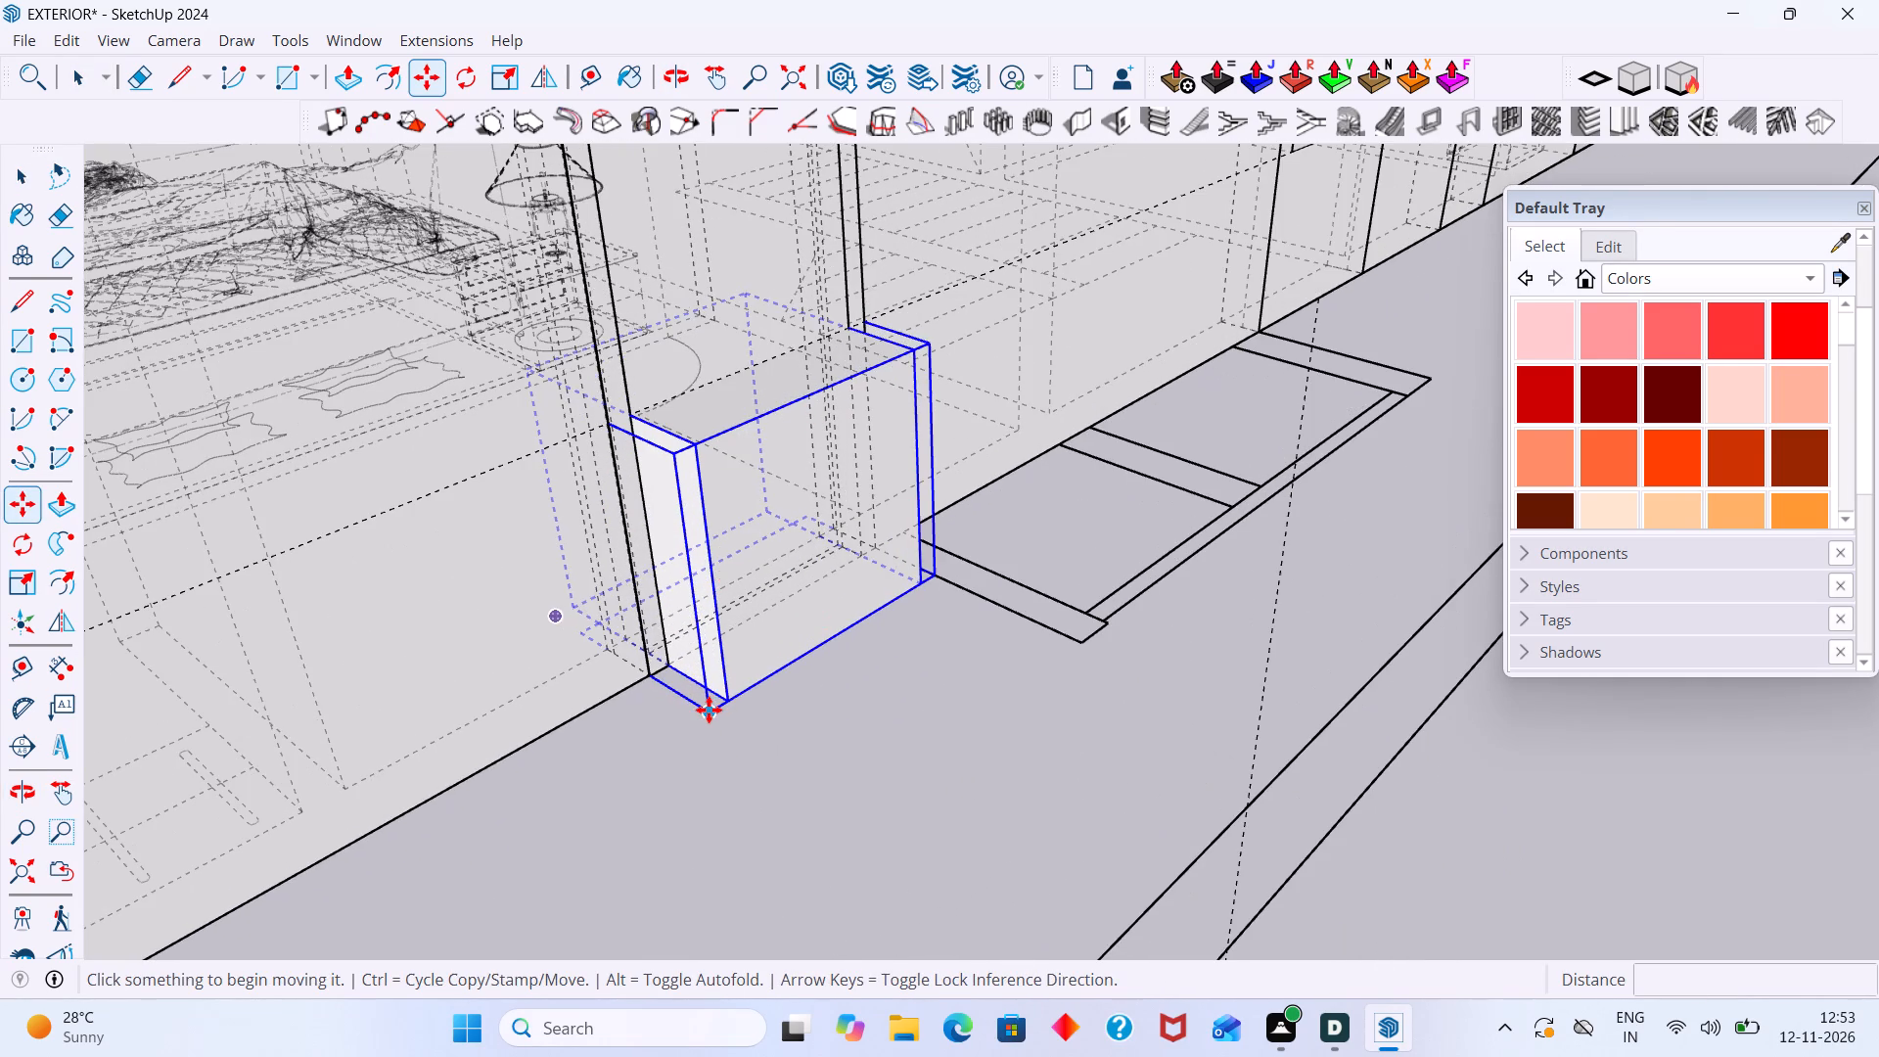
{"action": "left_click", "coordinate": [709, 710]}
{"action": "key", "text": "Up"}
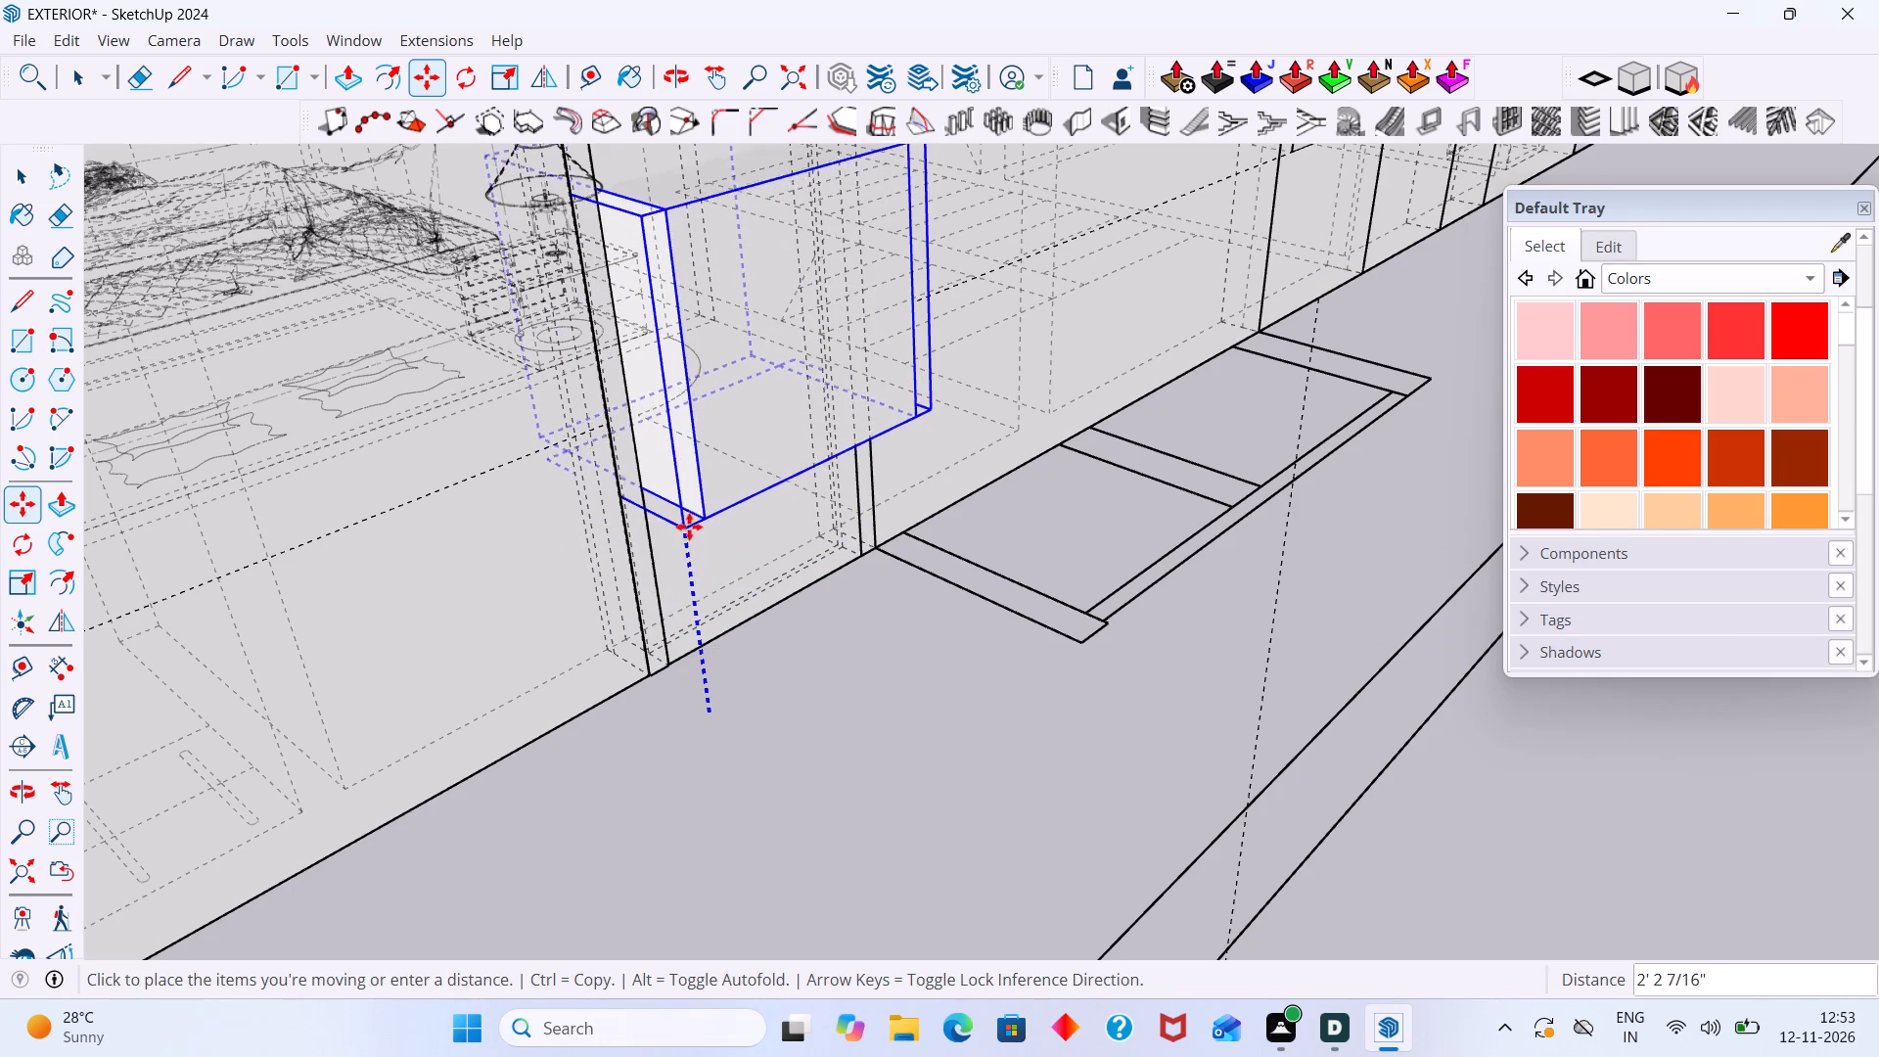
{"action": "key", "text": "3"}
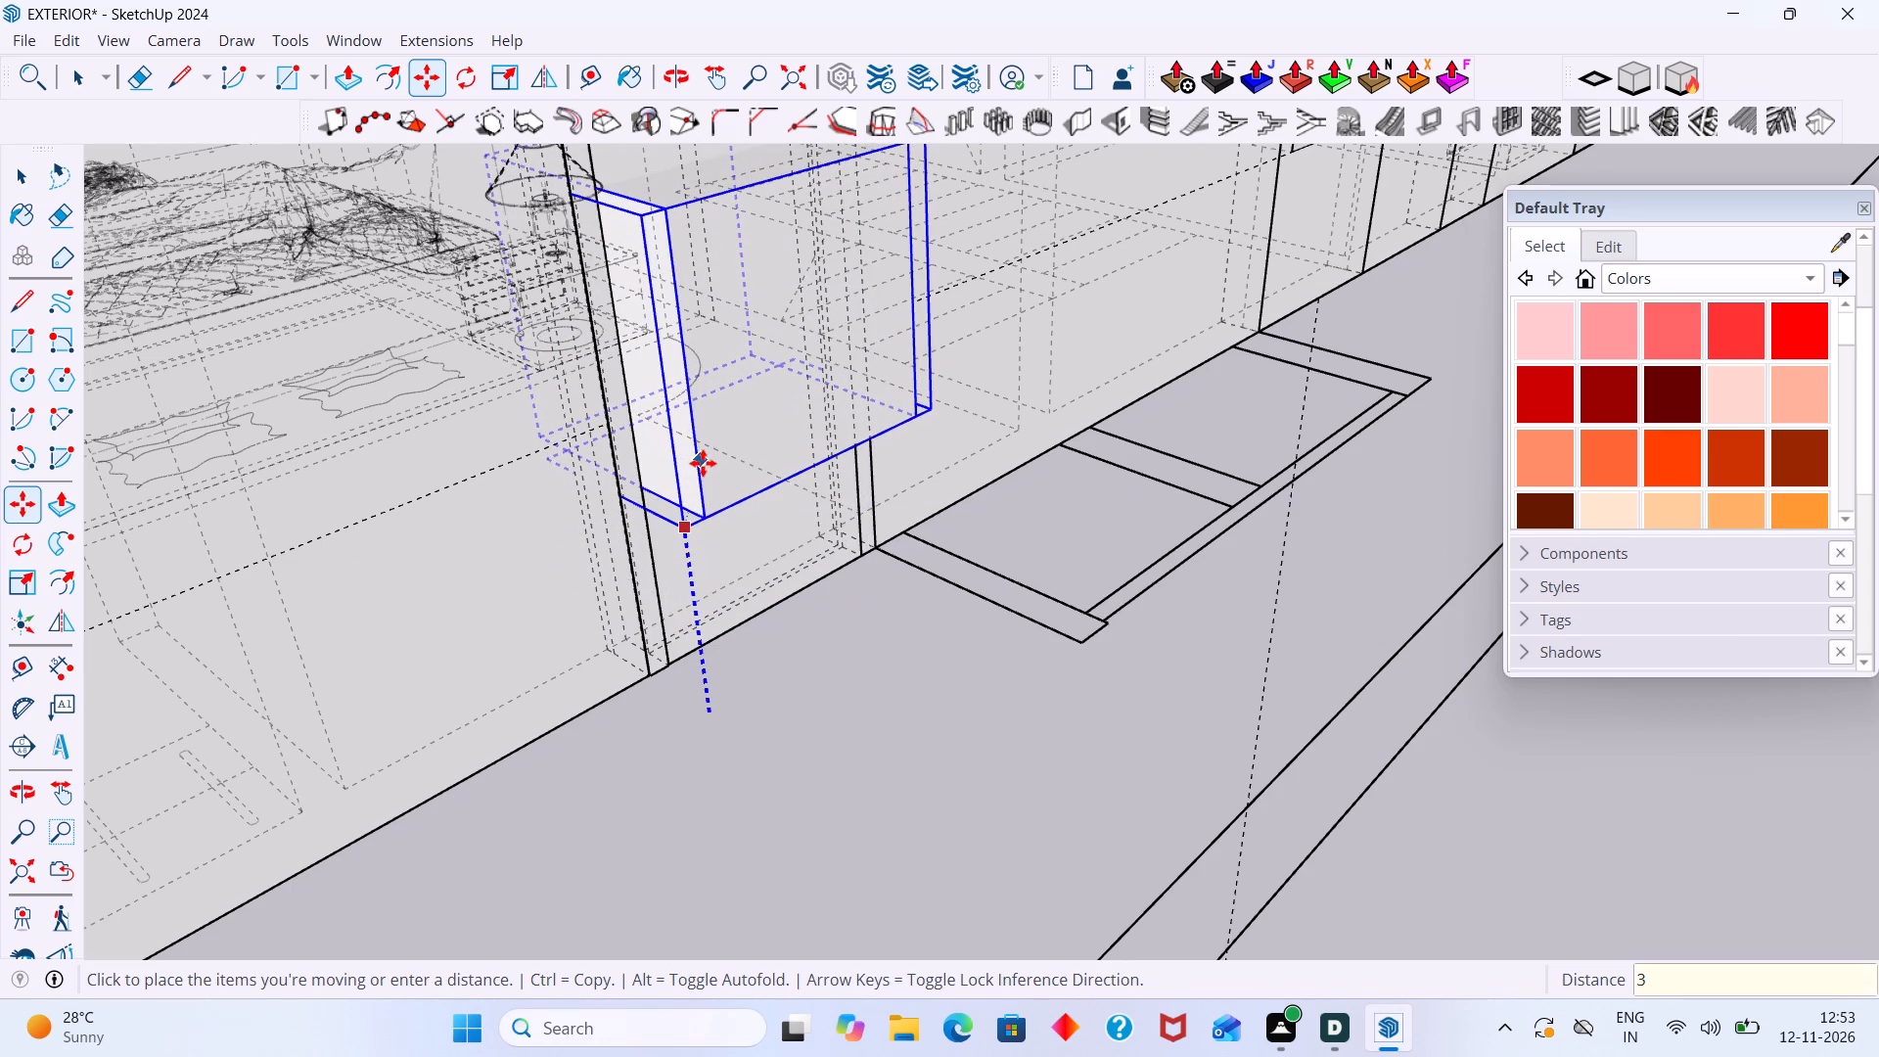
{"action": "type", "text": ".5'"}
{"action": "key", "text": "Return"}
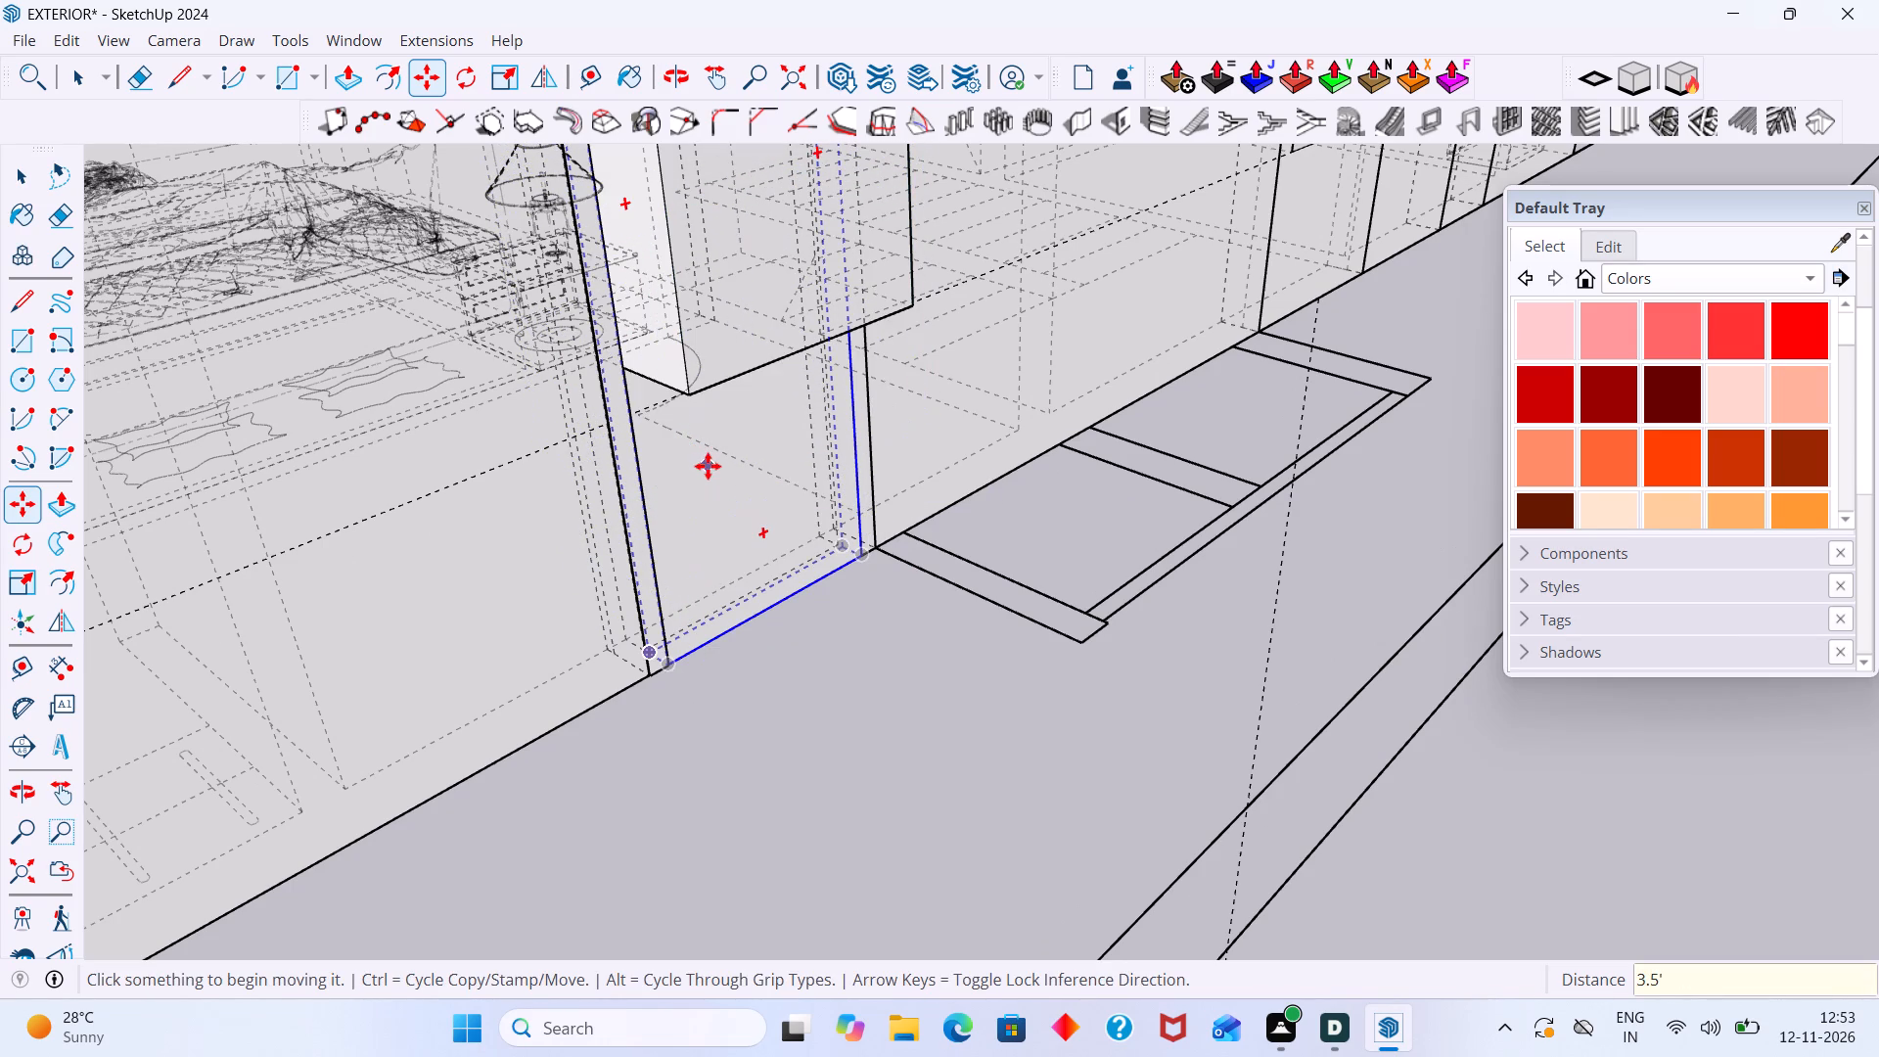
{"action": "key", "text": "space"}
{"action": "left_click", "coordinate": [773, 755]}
Hide the FaceUp and 1001bit - tools toolbars and show the Solid Tools toolbar.
{"action": "scroll", "coordinate": [775, 726], "scroll_direction": "down", "scroll_amount": 14}
{"action": "middle_click_drag", "start_coordinate": [766, 731], "coordinate": [940, 763]}
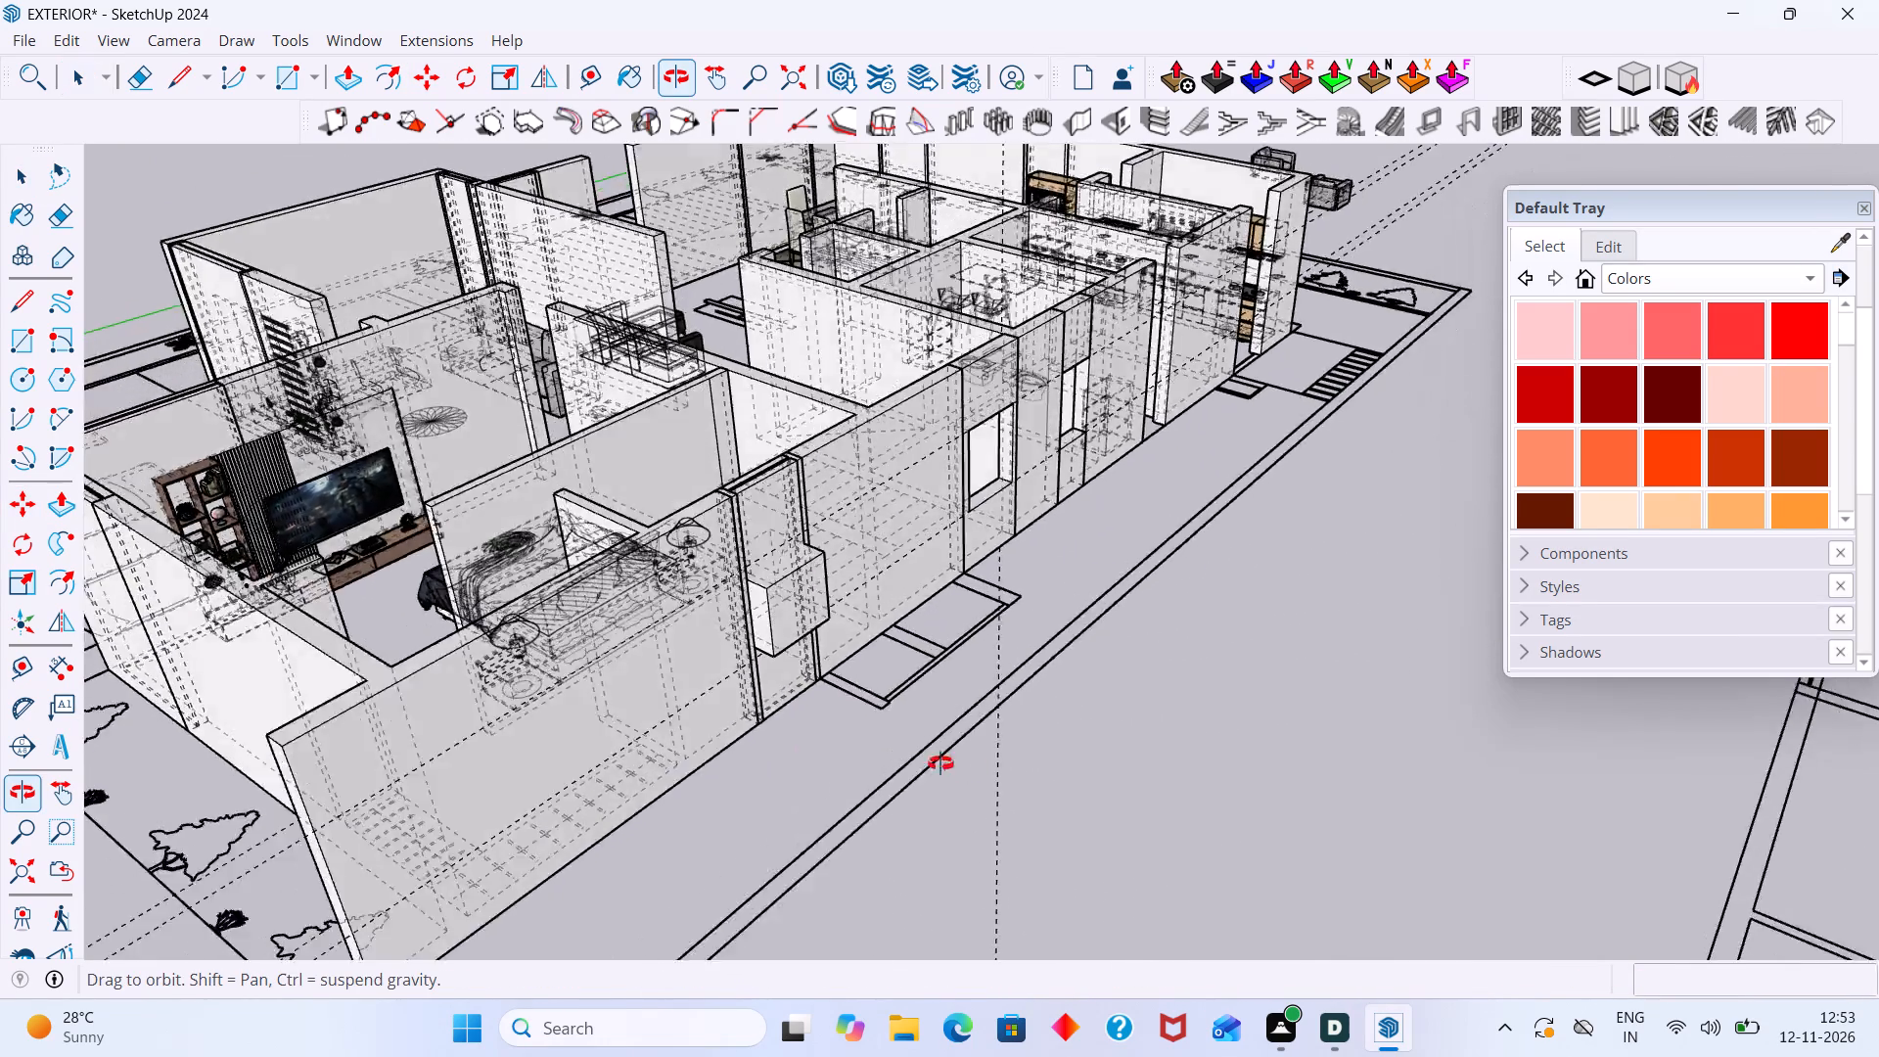
{"action": "middle_click_drag", "start_coordinate": [940, 763], "coordinate": [1390, 811]}
{"action": "scroll", "coordinate": [1179, 672], "scroll_direction": "up", "scroll_amount": 13}
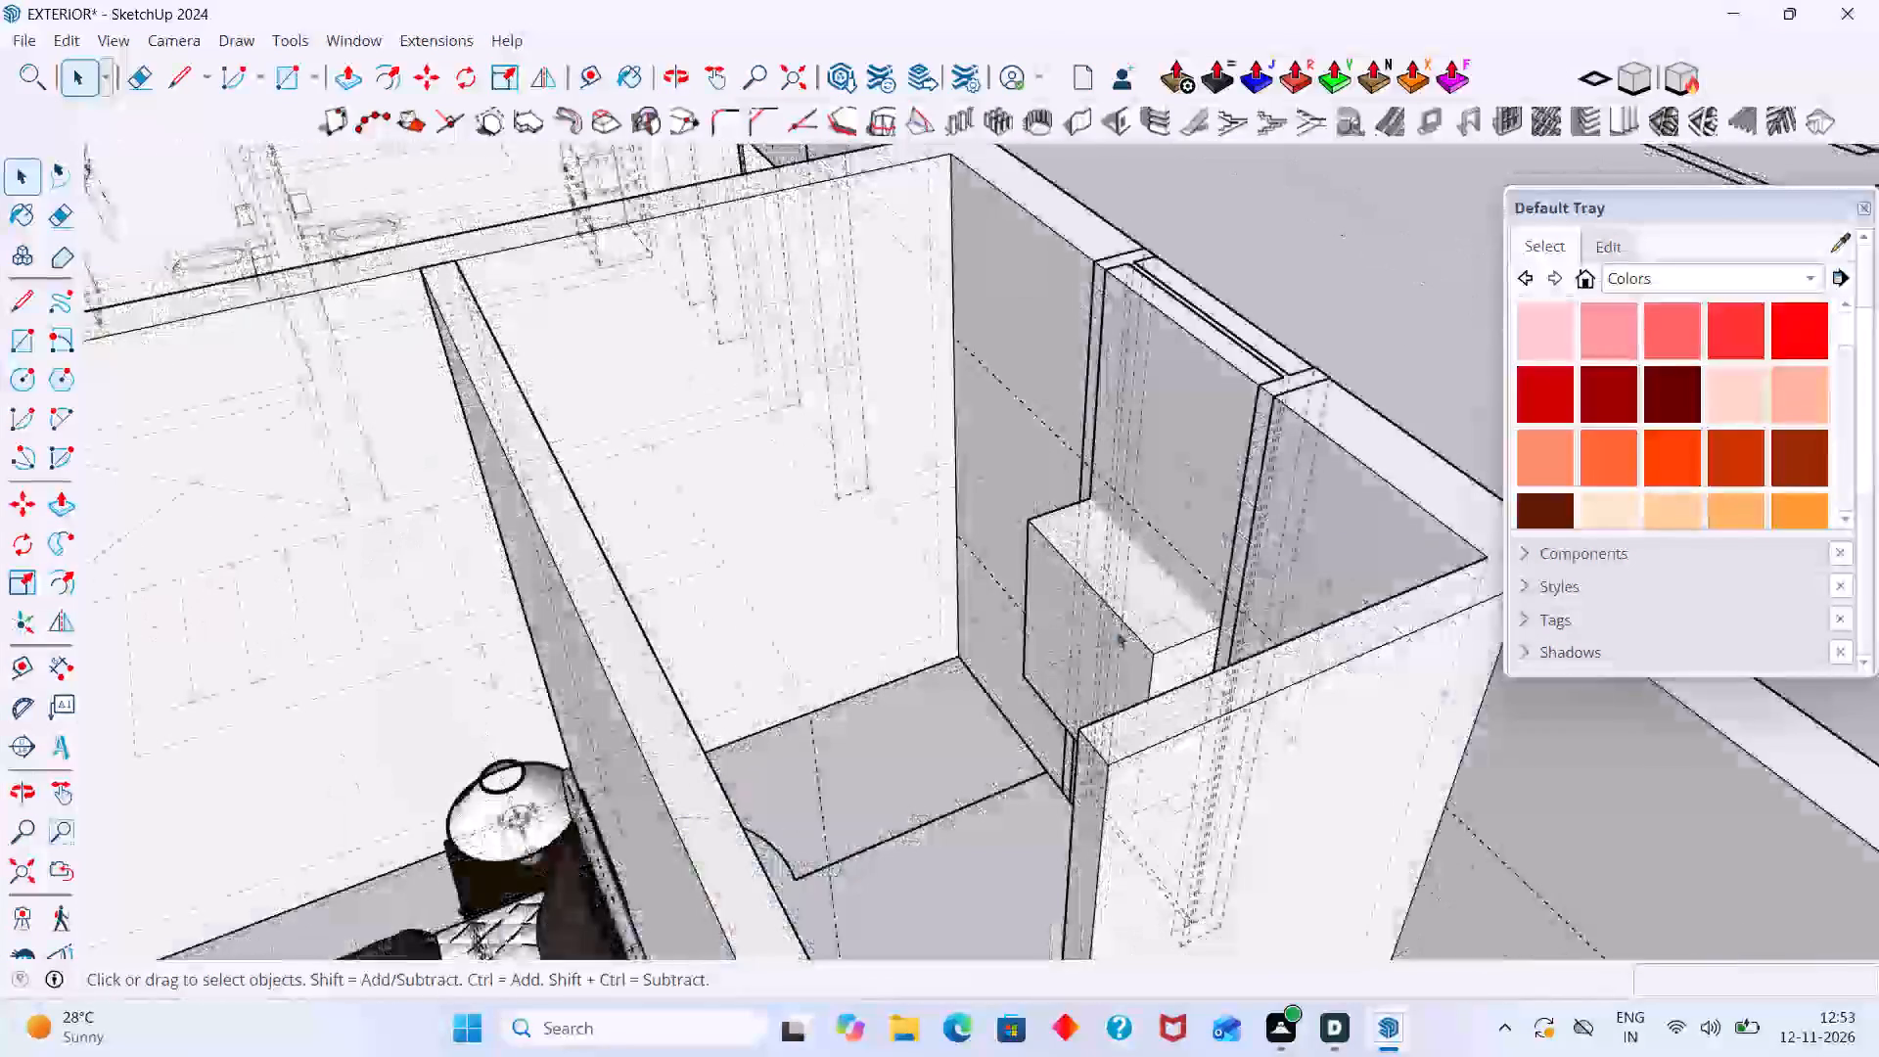
{"action": "scroll", "coordinate": [1117, 631], "scroll_direction": "up", "scroll_amount": 5}
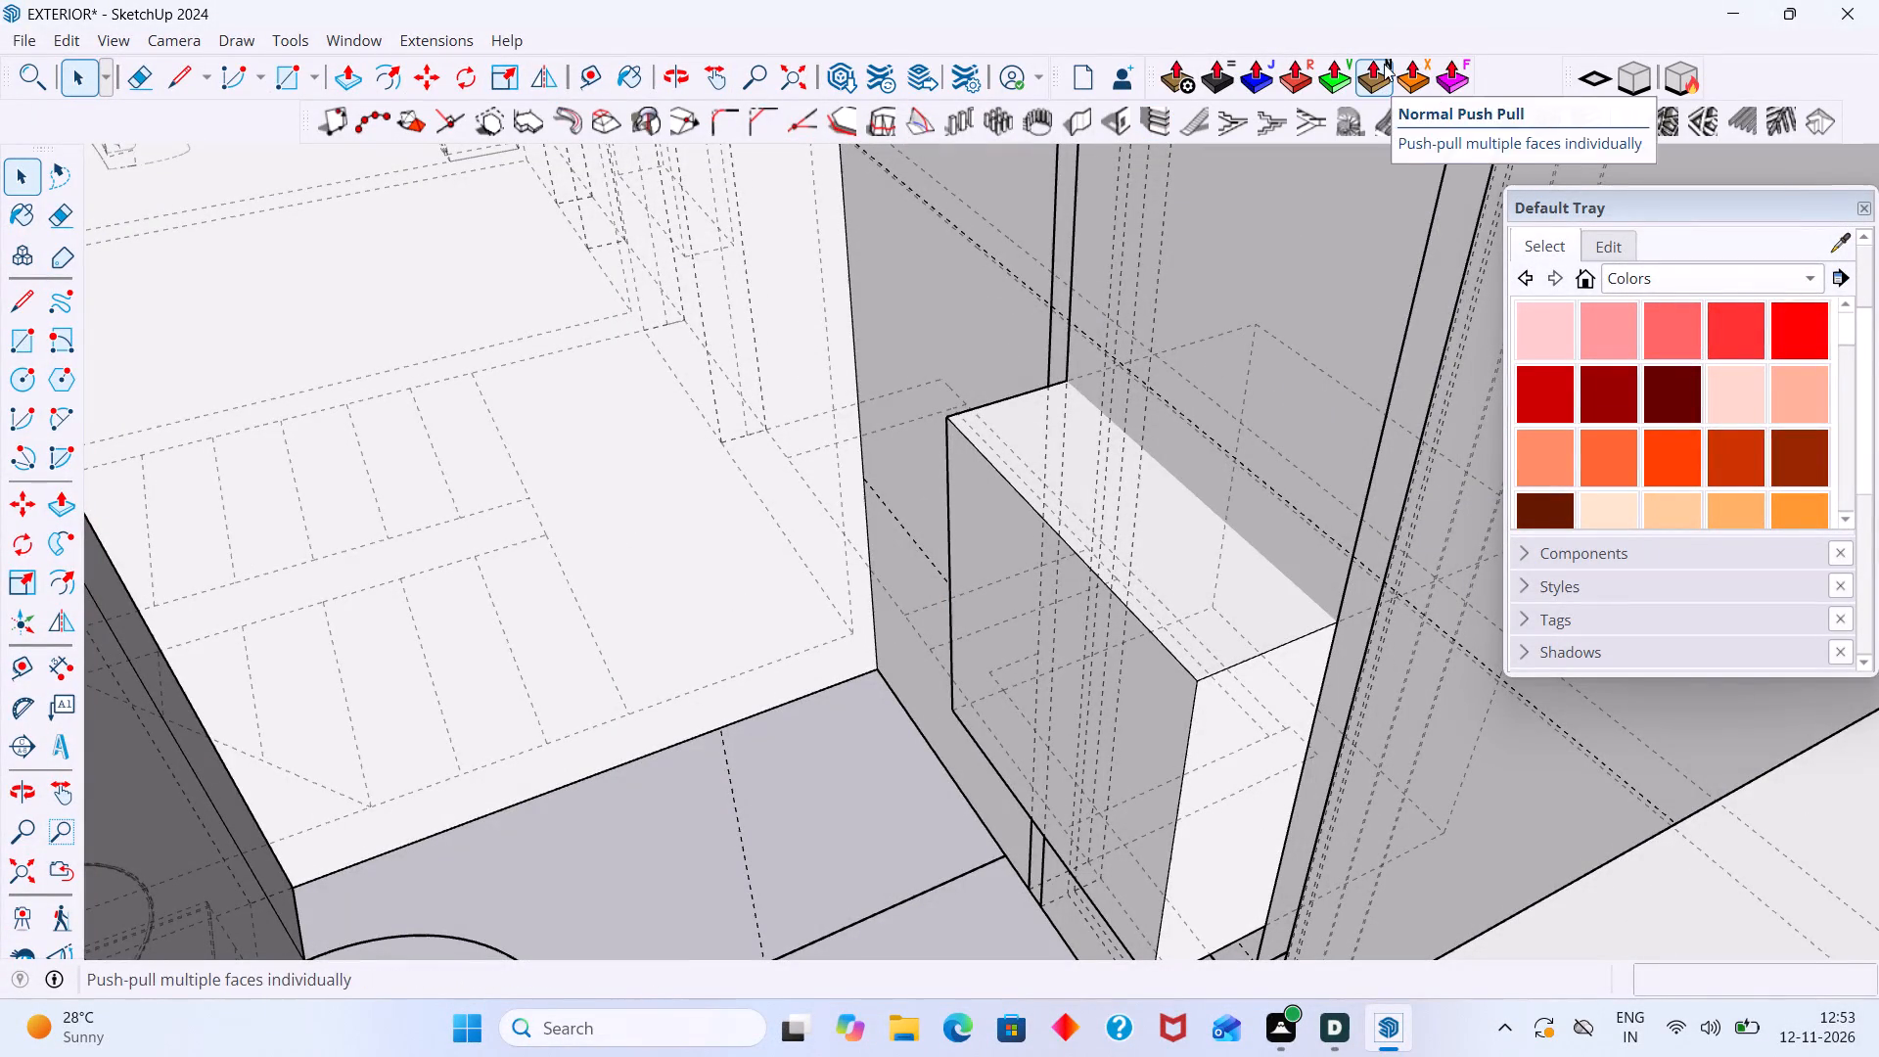
{"action": "right_click", "coordinate": [1517, 23]}
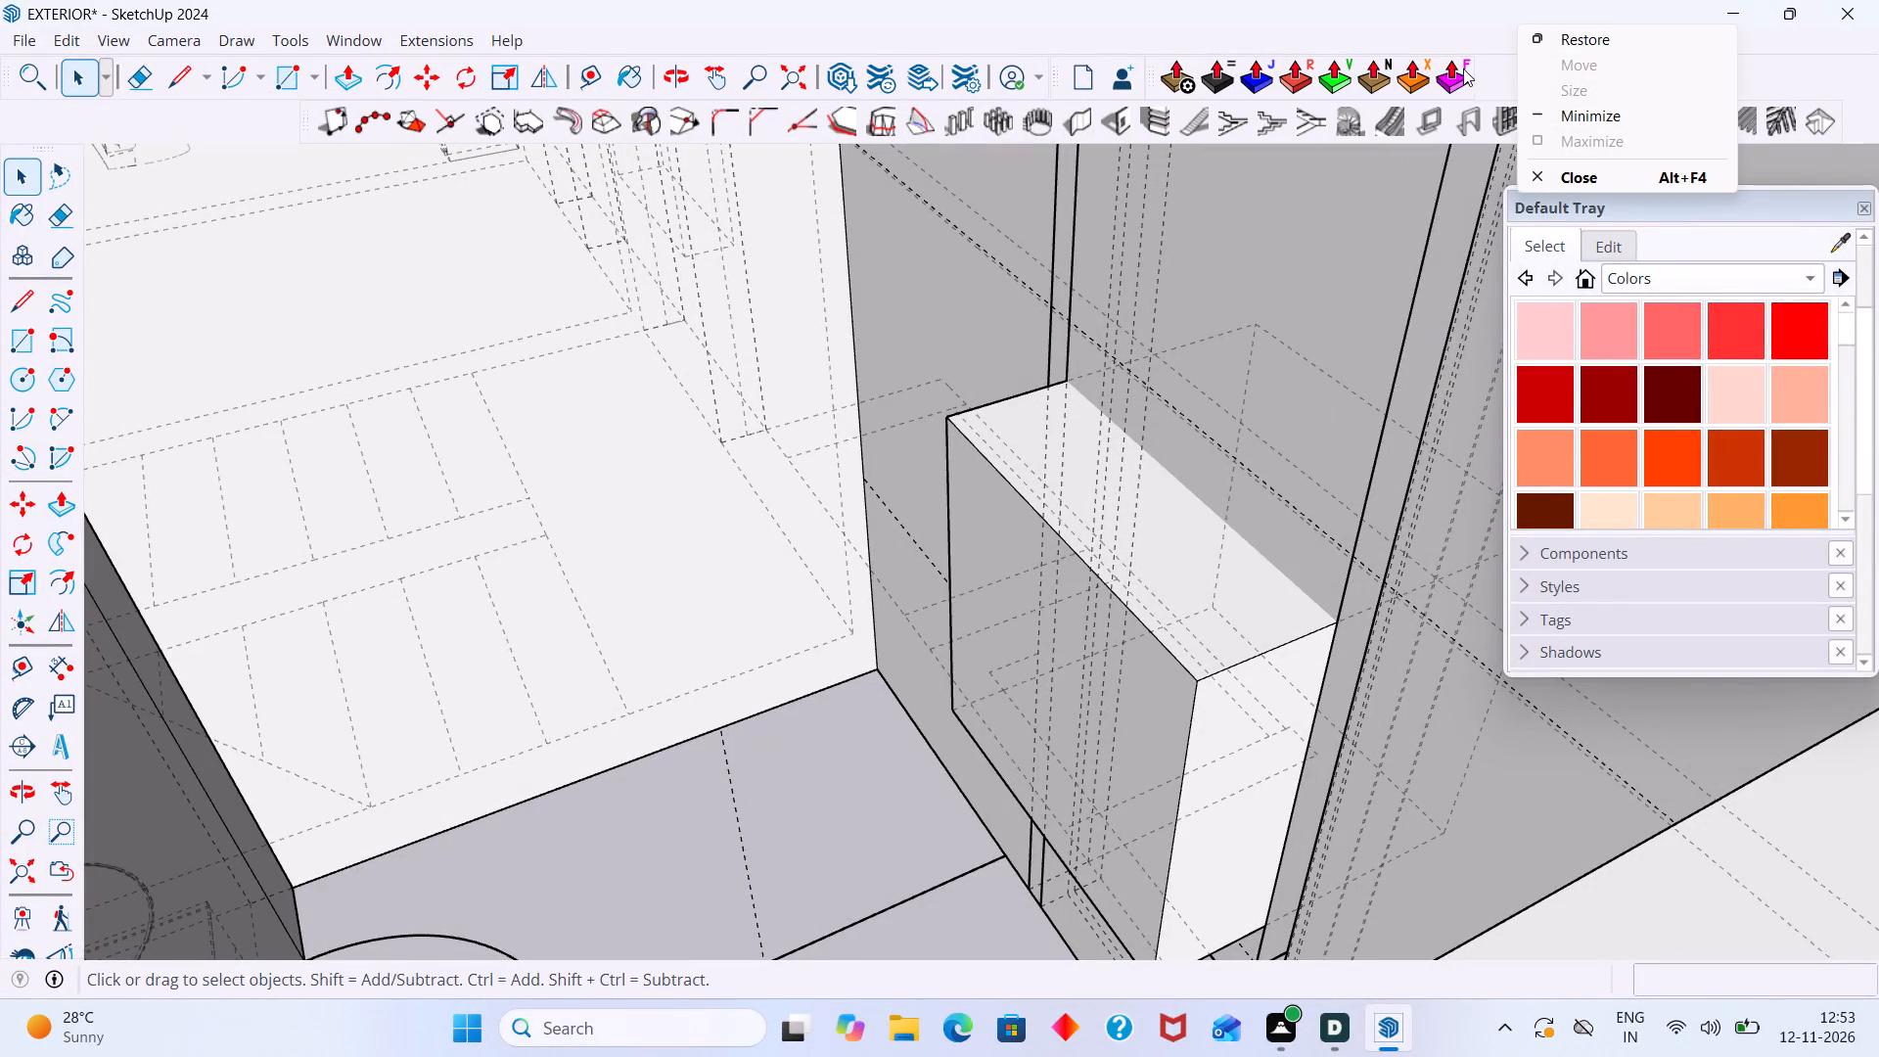
{"action": "left_click", "coordinate": [1498, 71]}
{"action": "right_click", "coordinate": [1498, 72]}
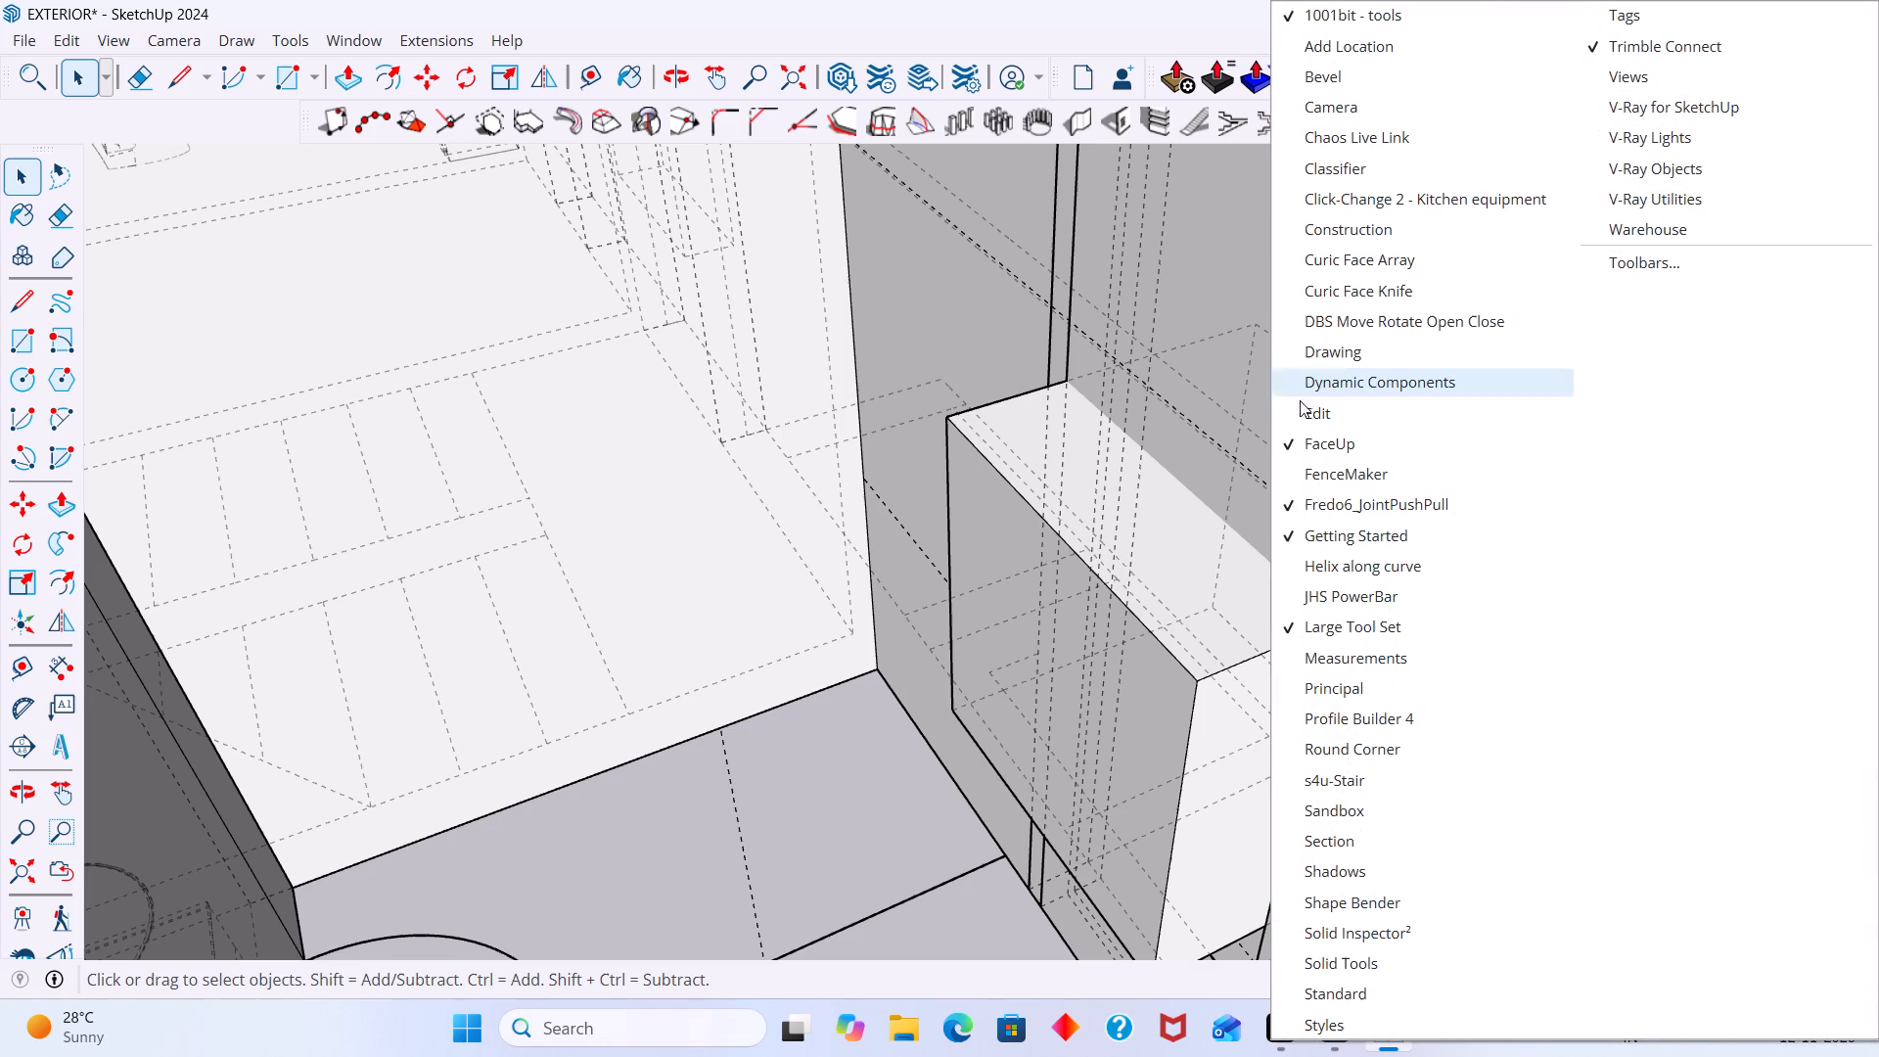
{"action": "left_click", "coordinate": [1315, 442]}
{"action": "right_click", "coordinate": [1531, 69]}
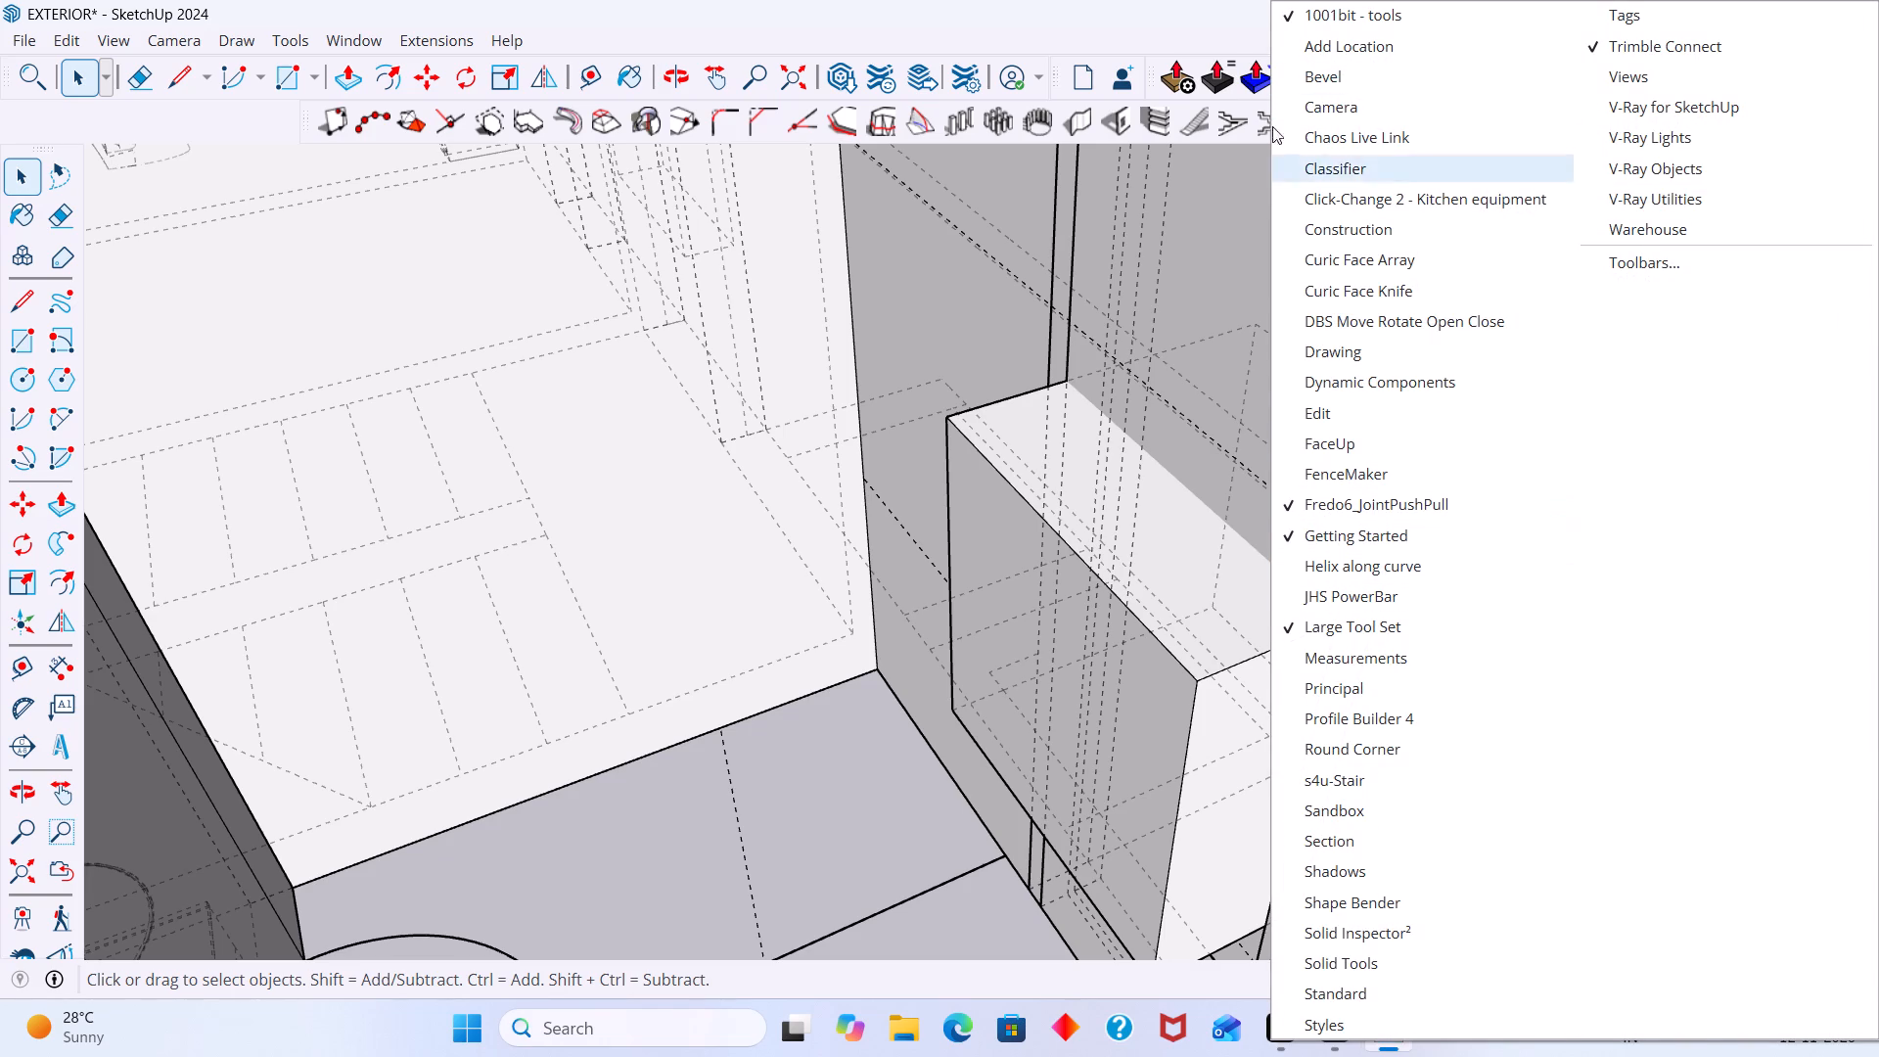
{"action": "left_click", "coordinate": [1310, 15]}
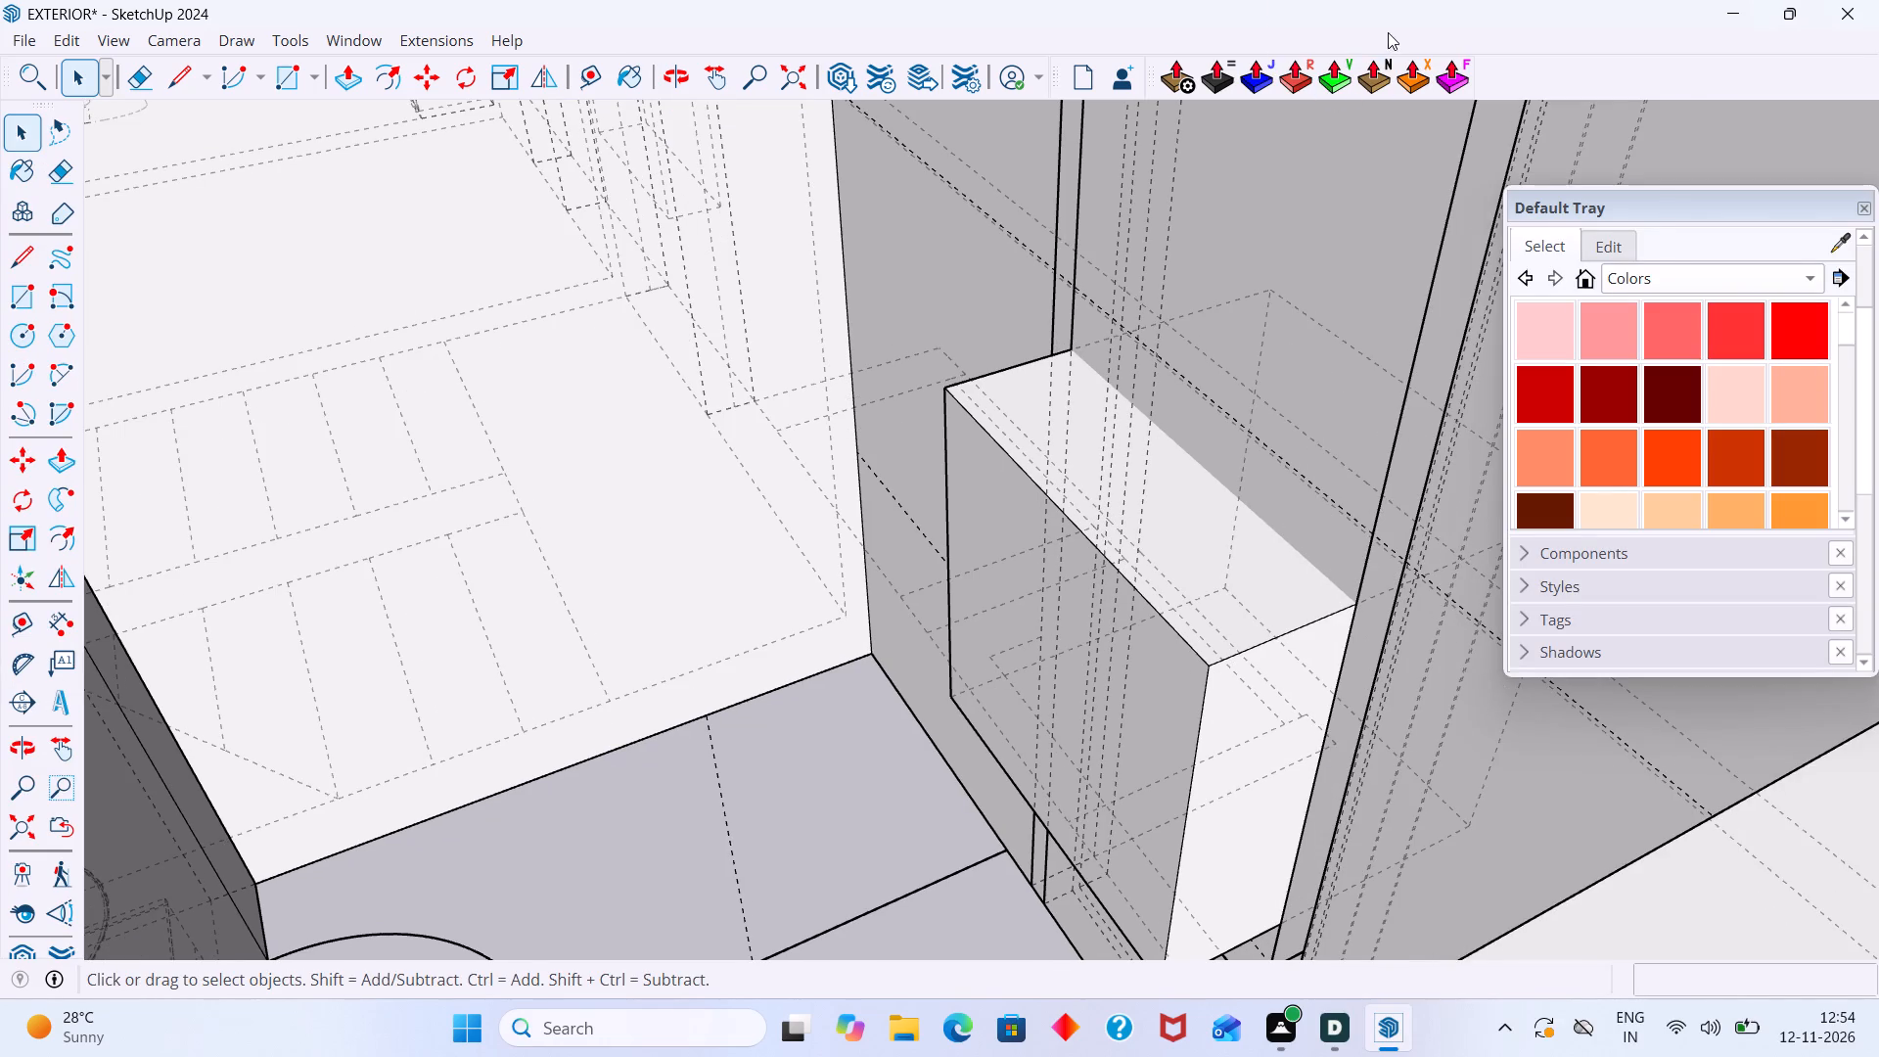
{"action": "right_click", "coordinate": [1388, 32]}
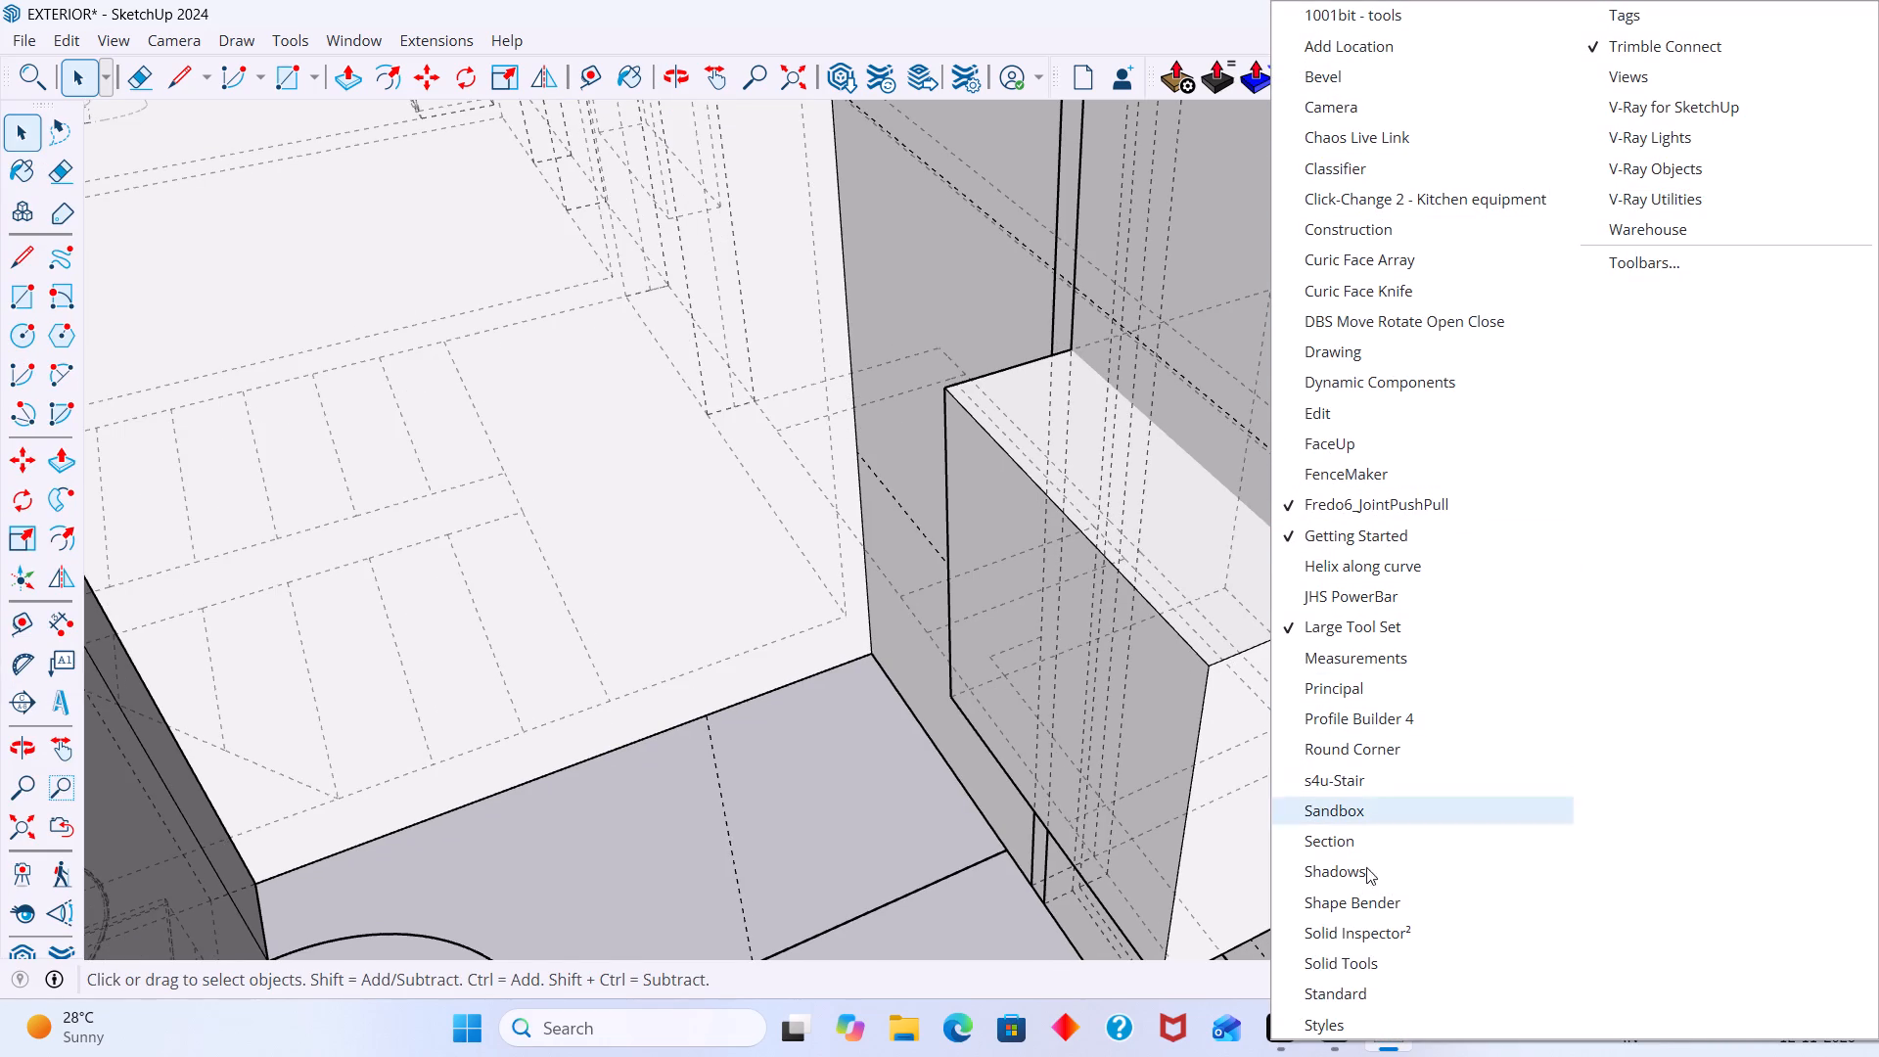
{"action": "left_click", "coordinate": [1346, 959]}
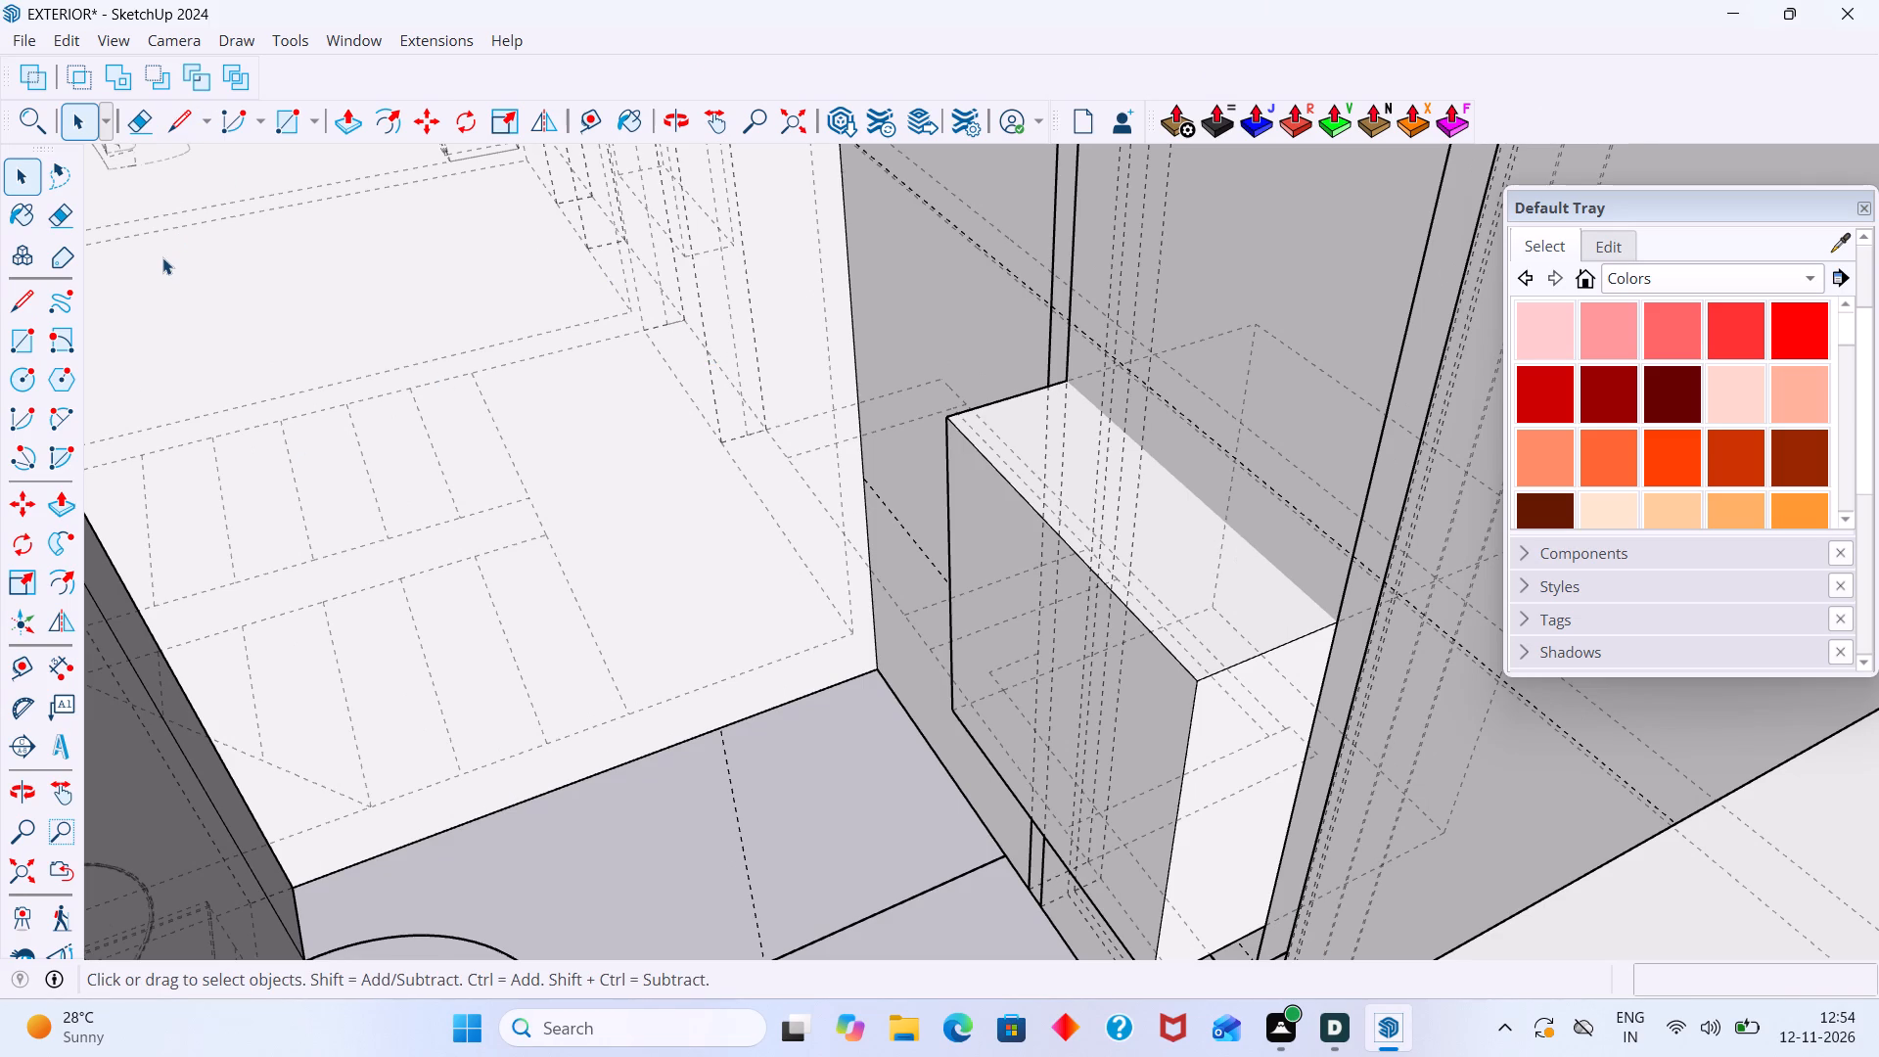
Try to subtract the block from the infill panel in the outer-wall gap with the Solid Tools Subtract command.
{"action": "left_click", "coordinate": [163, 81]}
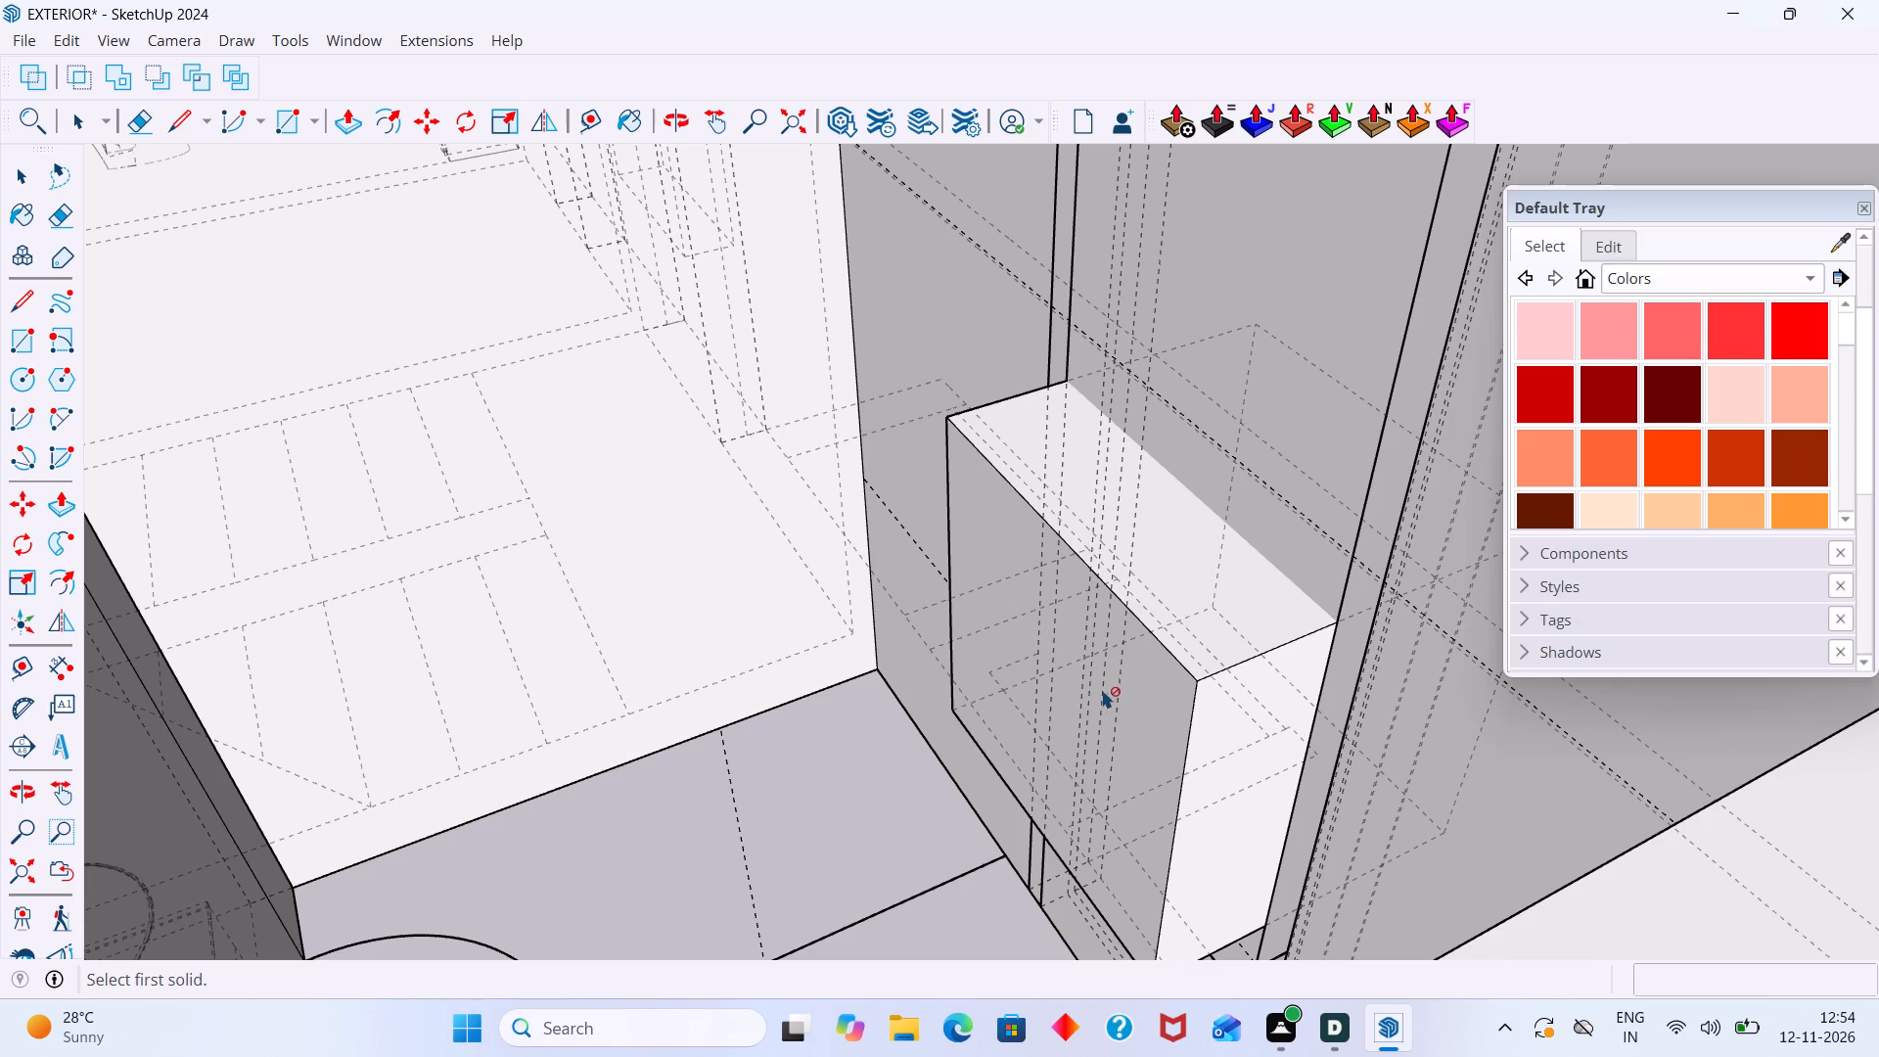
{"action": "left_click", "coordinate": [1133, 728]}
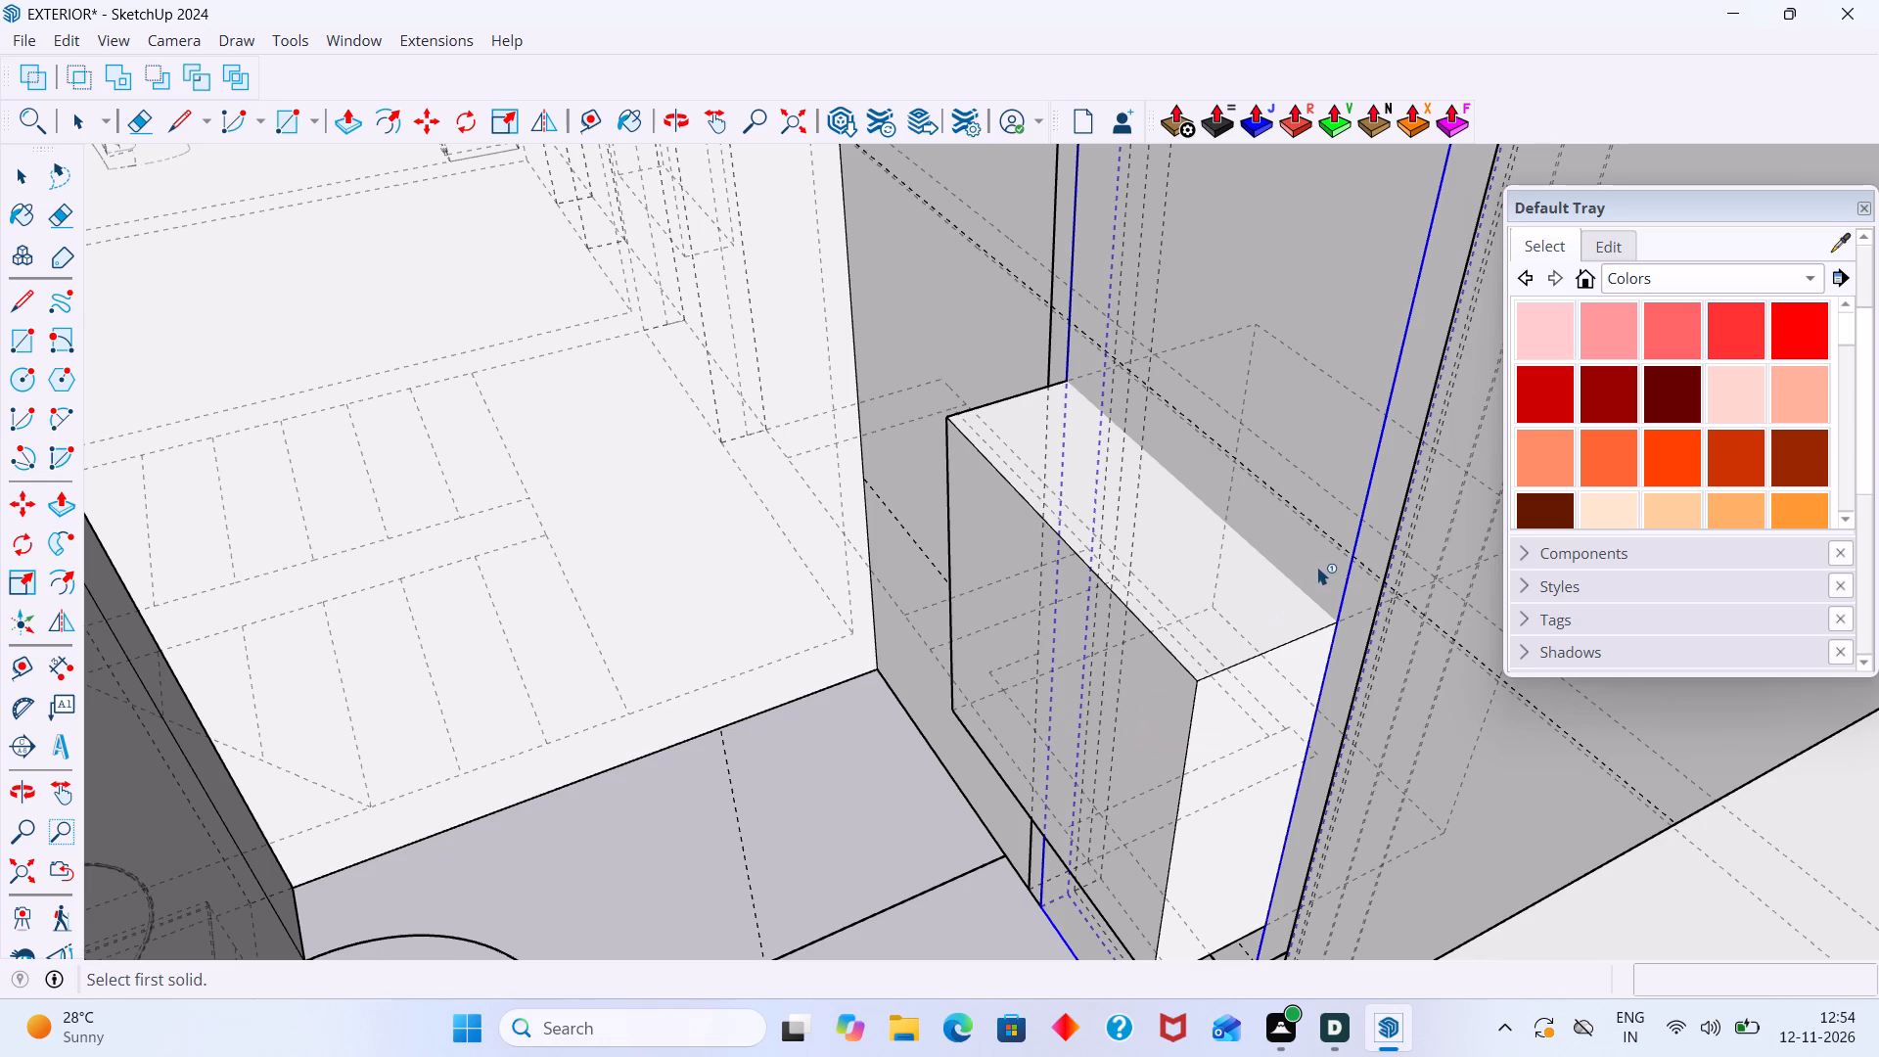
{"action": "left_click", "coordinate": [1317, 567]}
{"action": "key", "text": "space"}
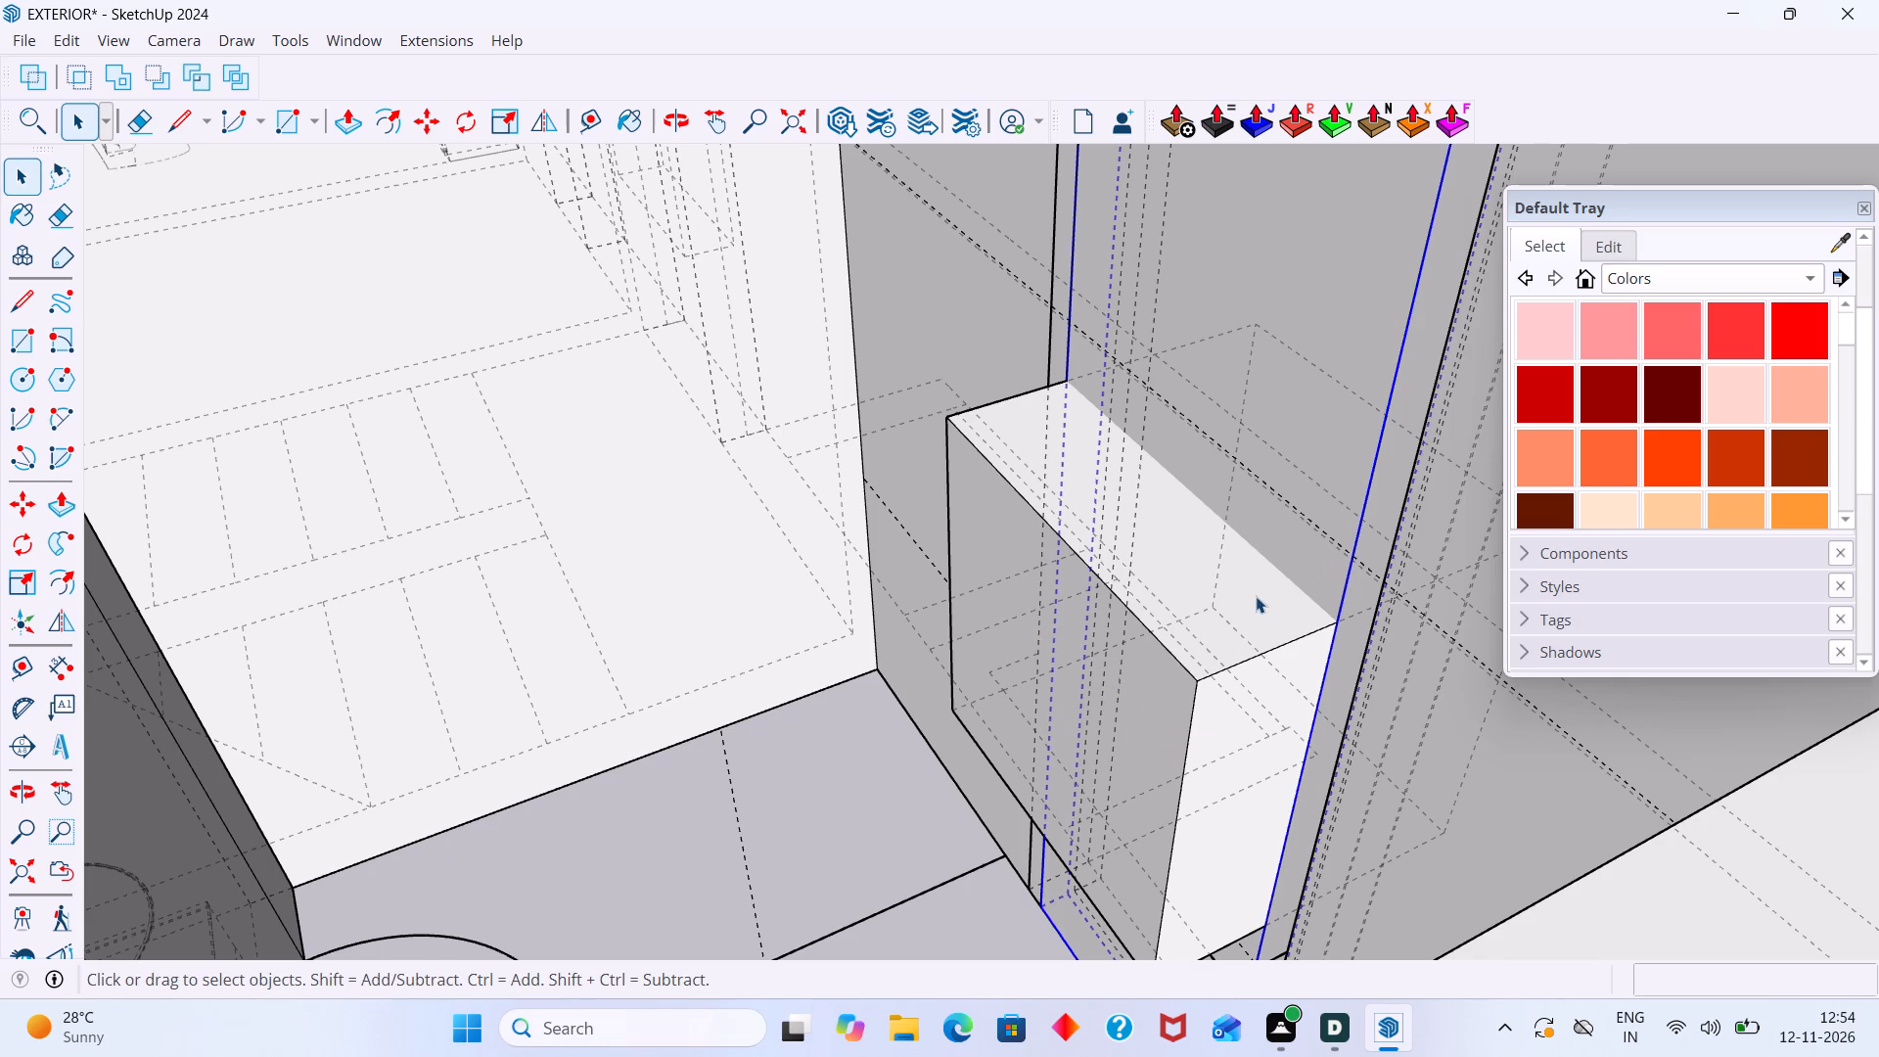
Turn off the dashed back-edge display.
{"action": "key", "text": "k"}
Undo the block's construction, grouping and move, going back into the earlier window-opening edits, and leave the open group.
{"action": "scroll", "coordinate": [1180, 588], "scroll_direction": "down", "scroll_amount": 7}
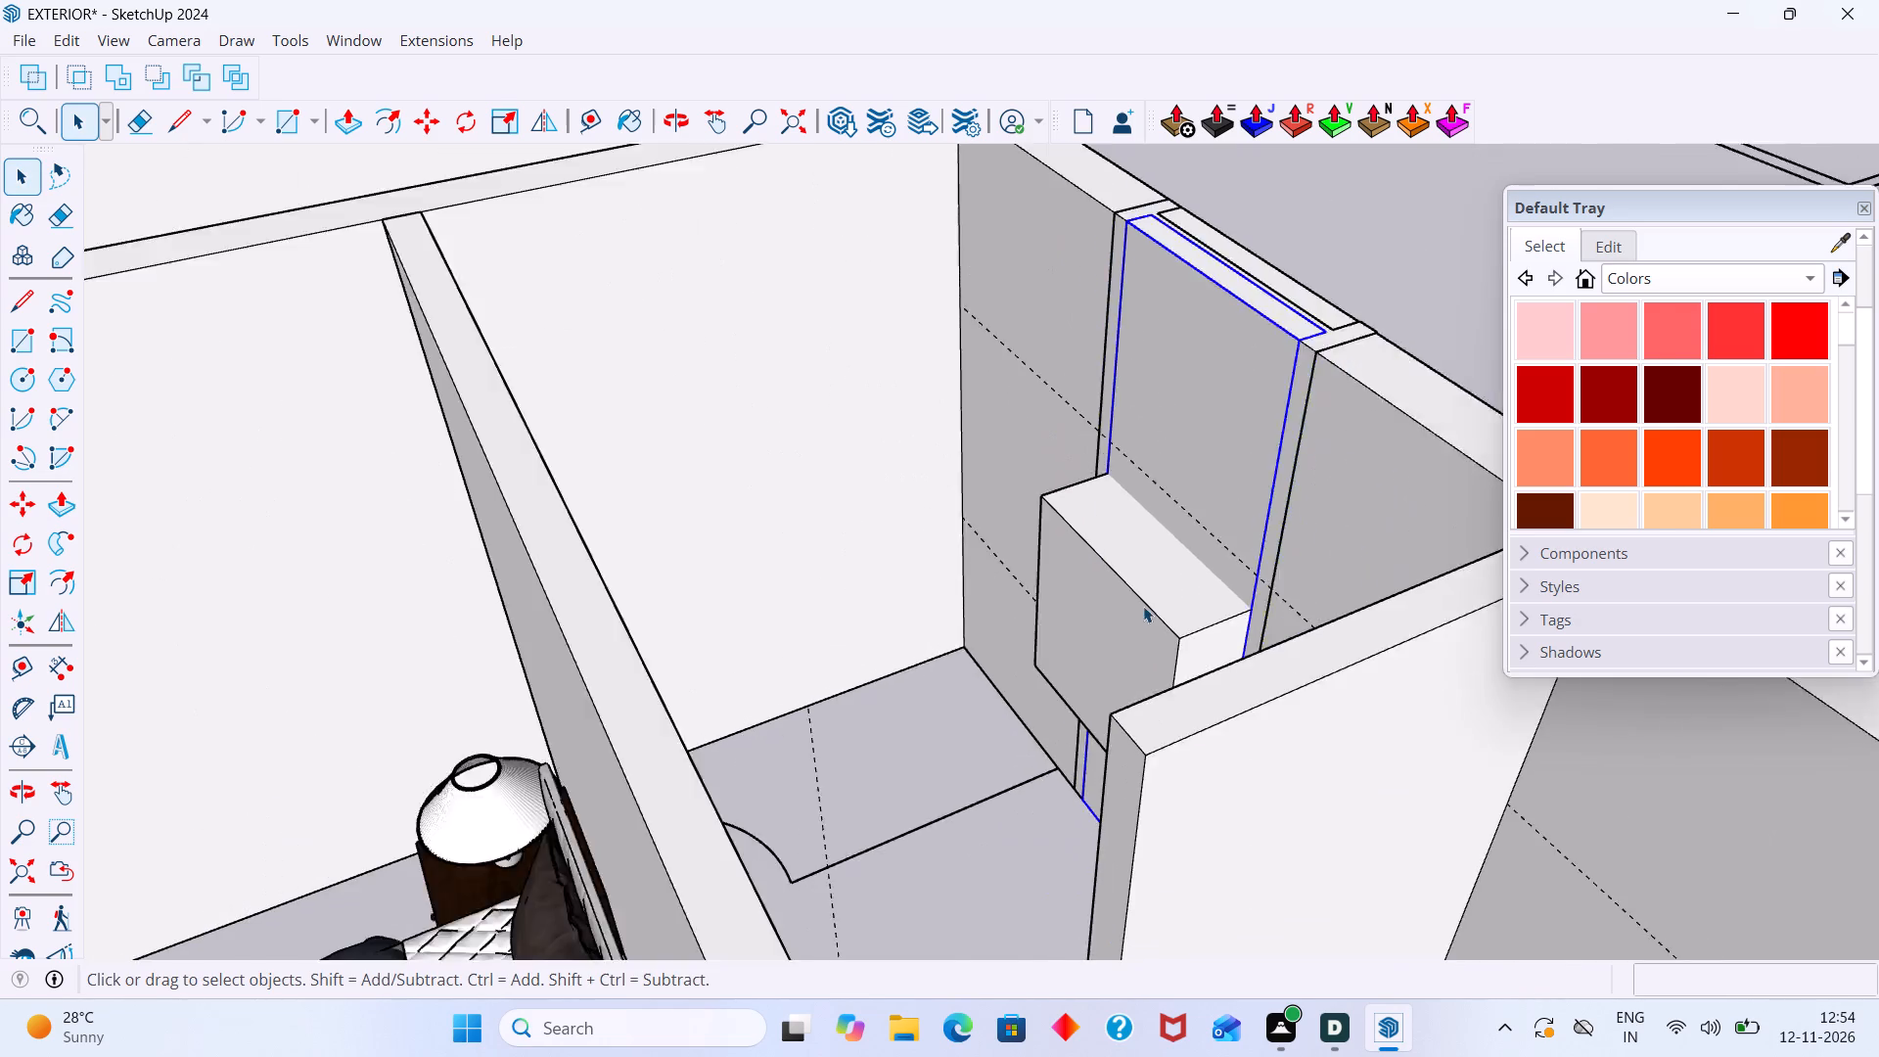
{"action": "scroll", "coordinate": [1143, 606], "scroll_direction": "down", "scroll_amount": 3}
{"action": "middle_click_drag", "start_coordinate": [1161, 644], "coordinate": [1172, 680]}
{"action": "key", "text": "ctrl+z"}
{"action": "key", "text": "ctrl+z"}
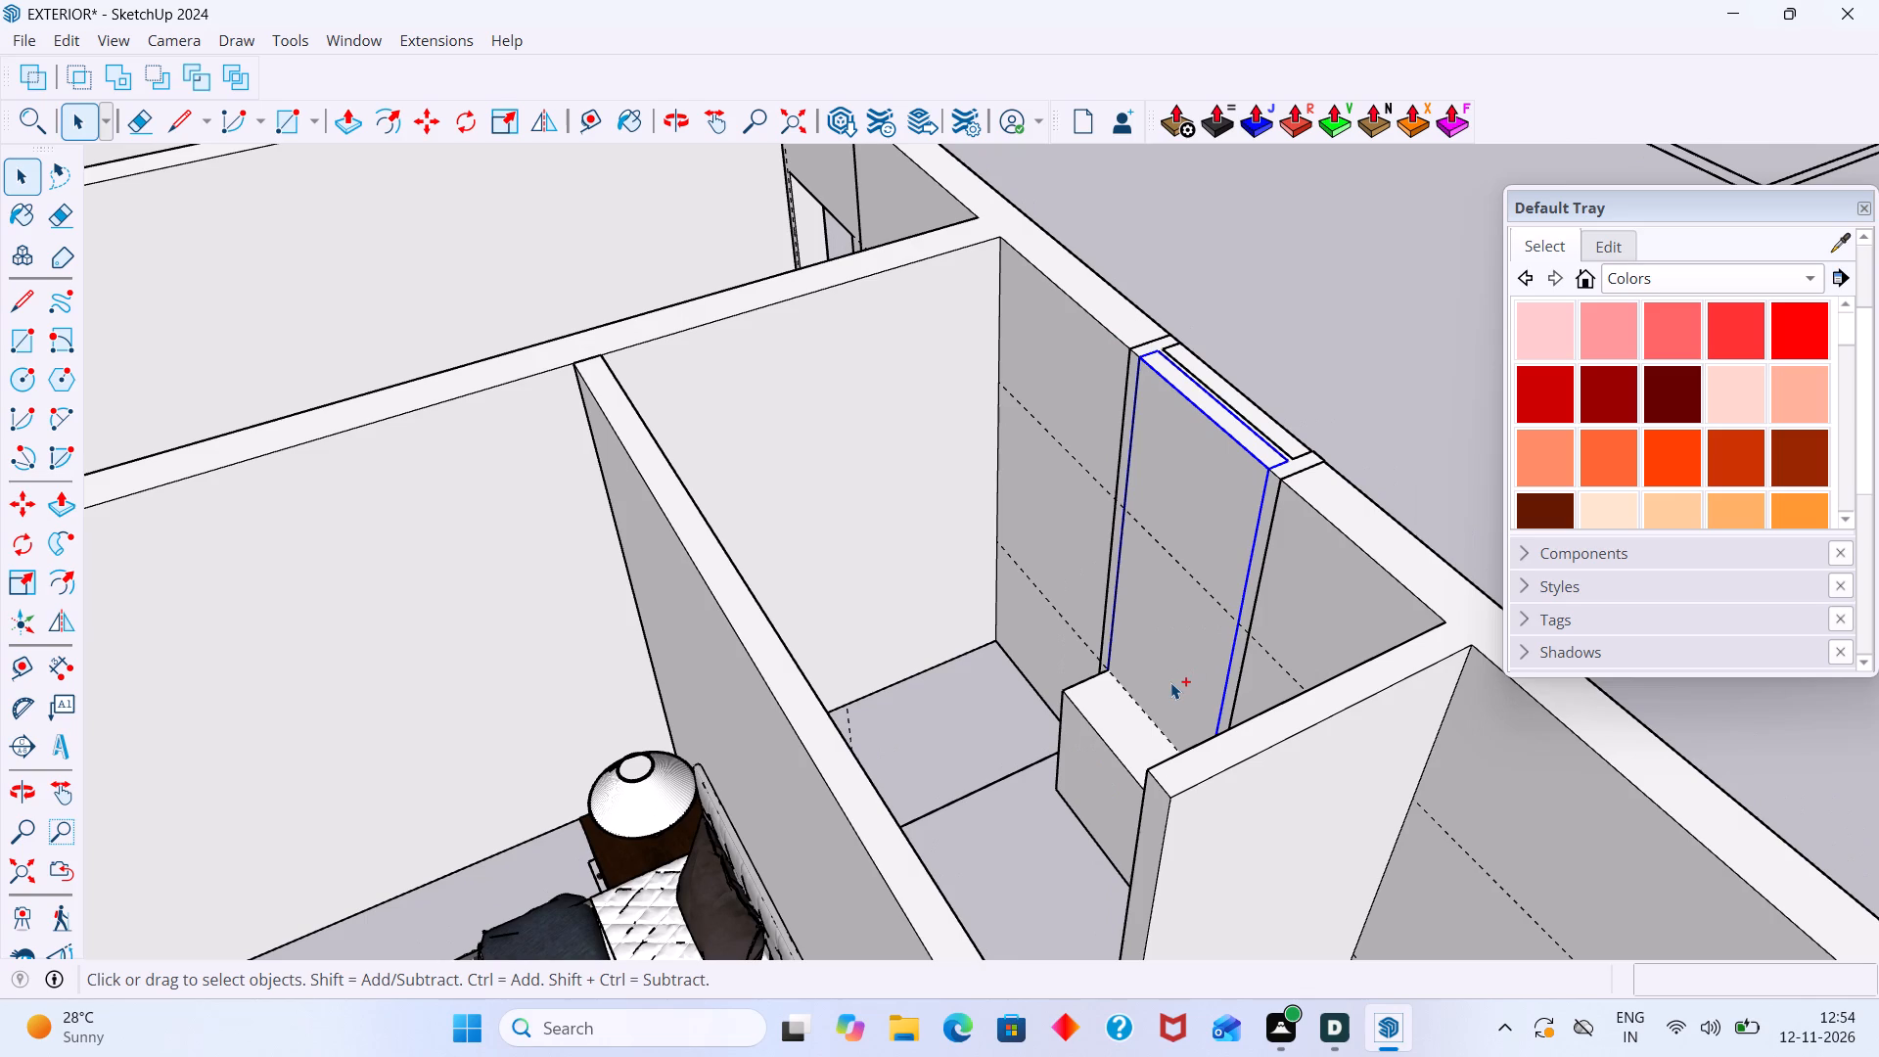
{"action": "key", "text": "ctrl+z"}
{"action": "key", "text": "ctrl+z"}
{"action": "scroll", "coordinate": [1159, 691], "scroll_direction": "down", "scroll_amount": 5}
{"action": "middle_click_drag", "start_coordinate": [1139, 716], "coordinate": [1206, 758]}
{"action": "scroll", "coordinate": [1195, 759], "scroll_direction": "up", "scroll_amount": 4}
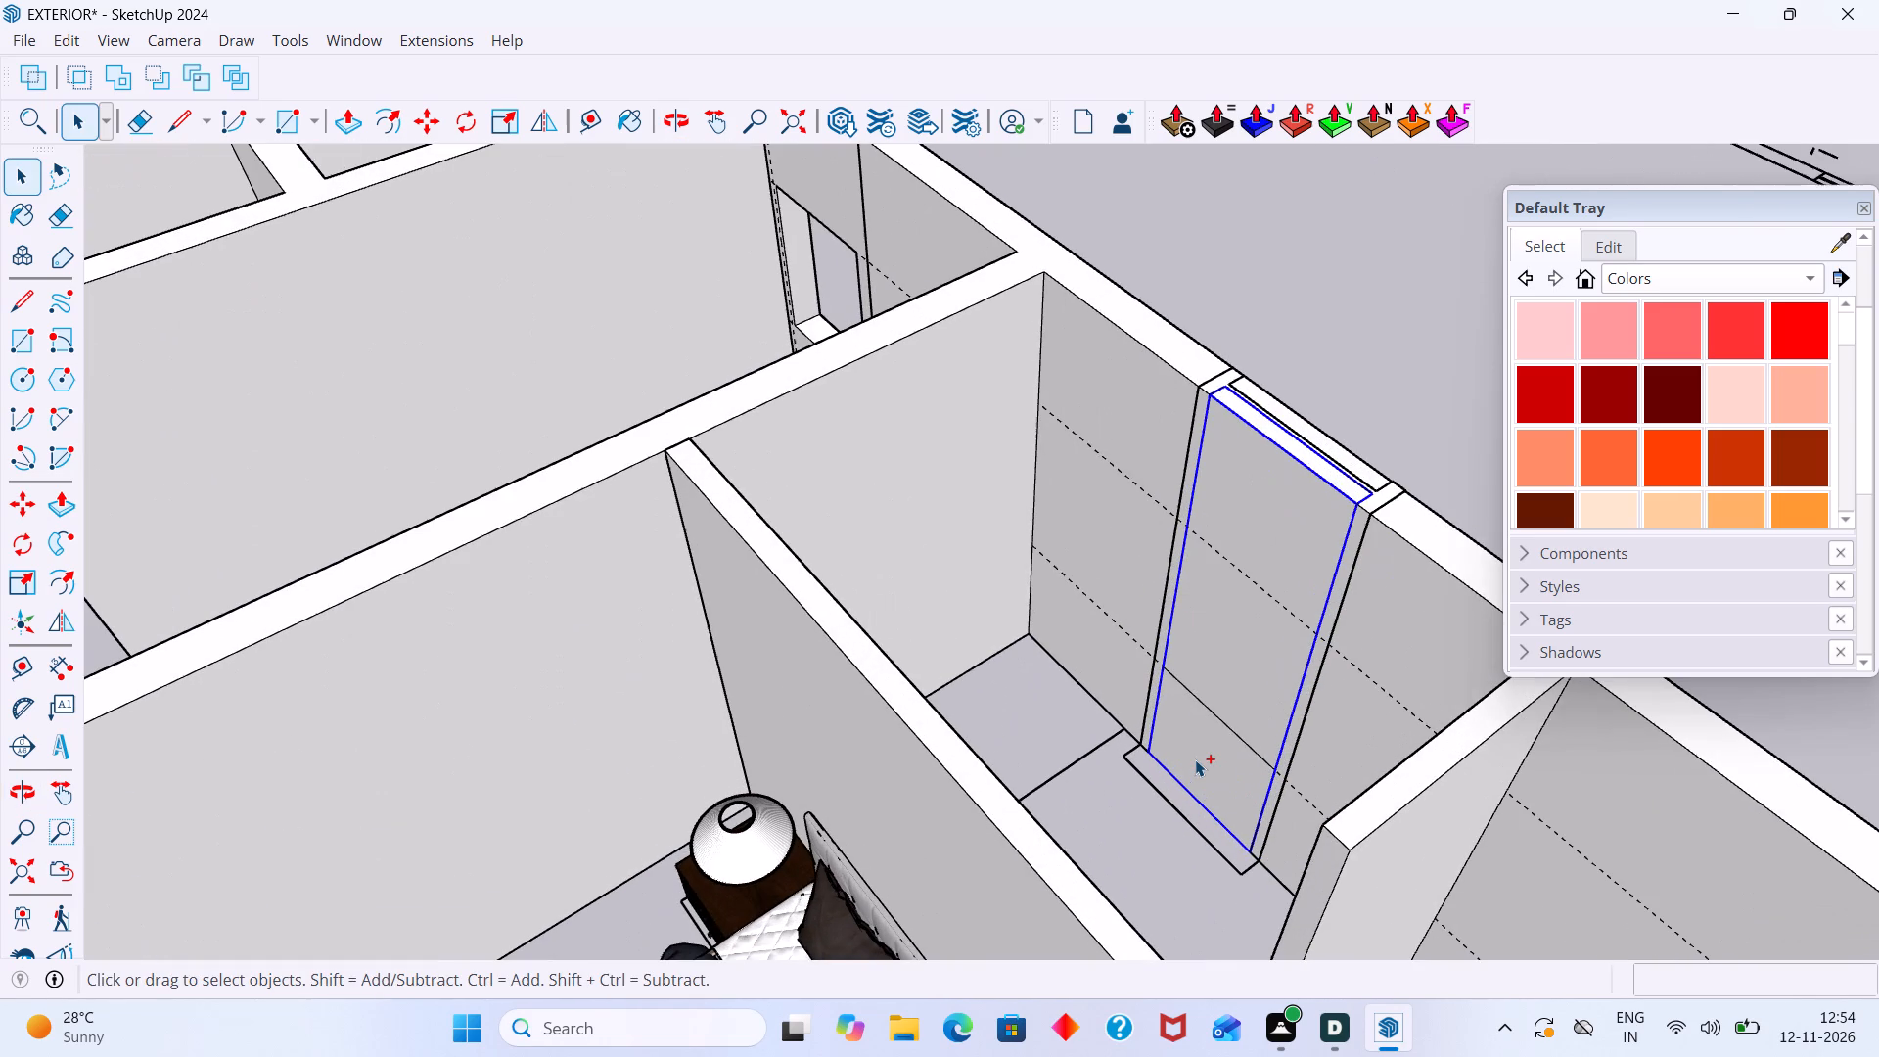
{"action": "key", "text": "ctrl+z"}
{"action": "key", "text": "ctrl+z"}
{"action": "key", "text": "ctrl+z"}
{"action": "scroll", "coordinate": [1184, 772], "scroll_direction": "down", "scroll_amount": 2, "text": "ctrl"}
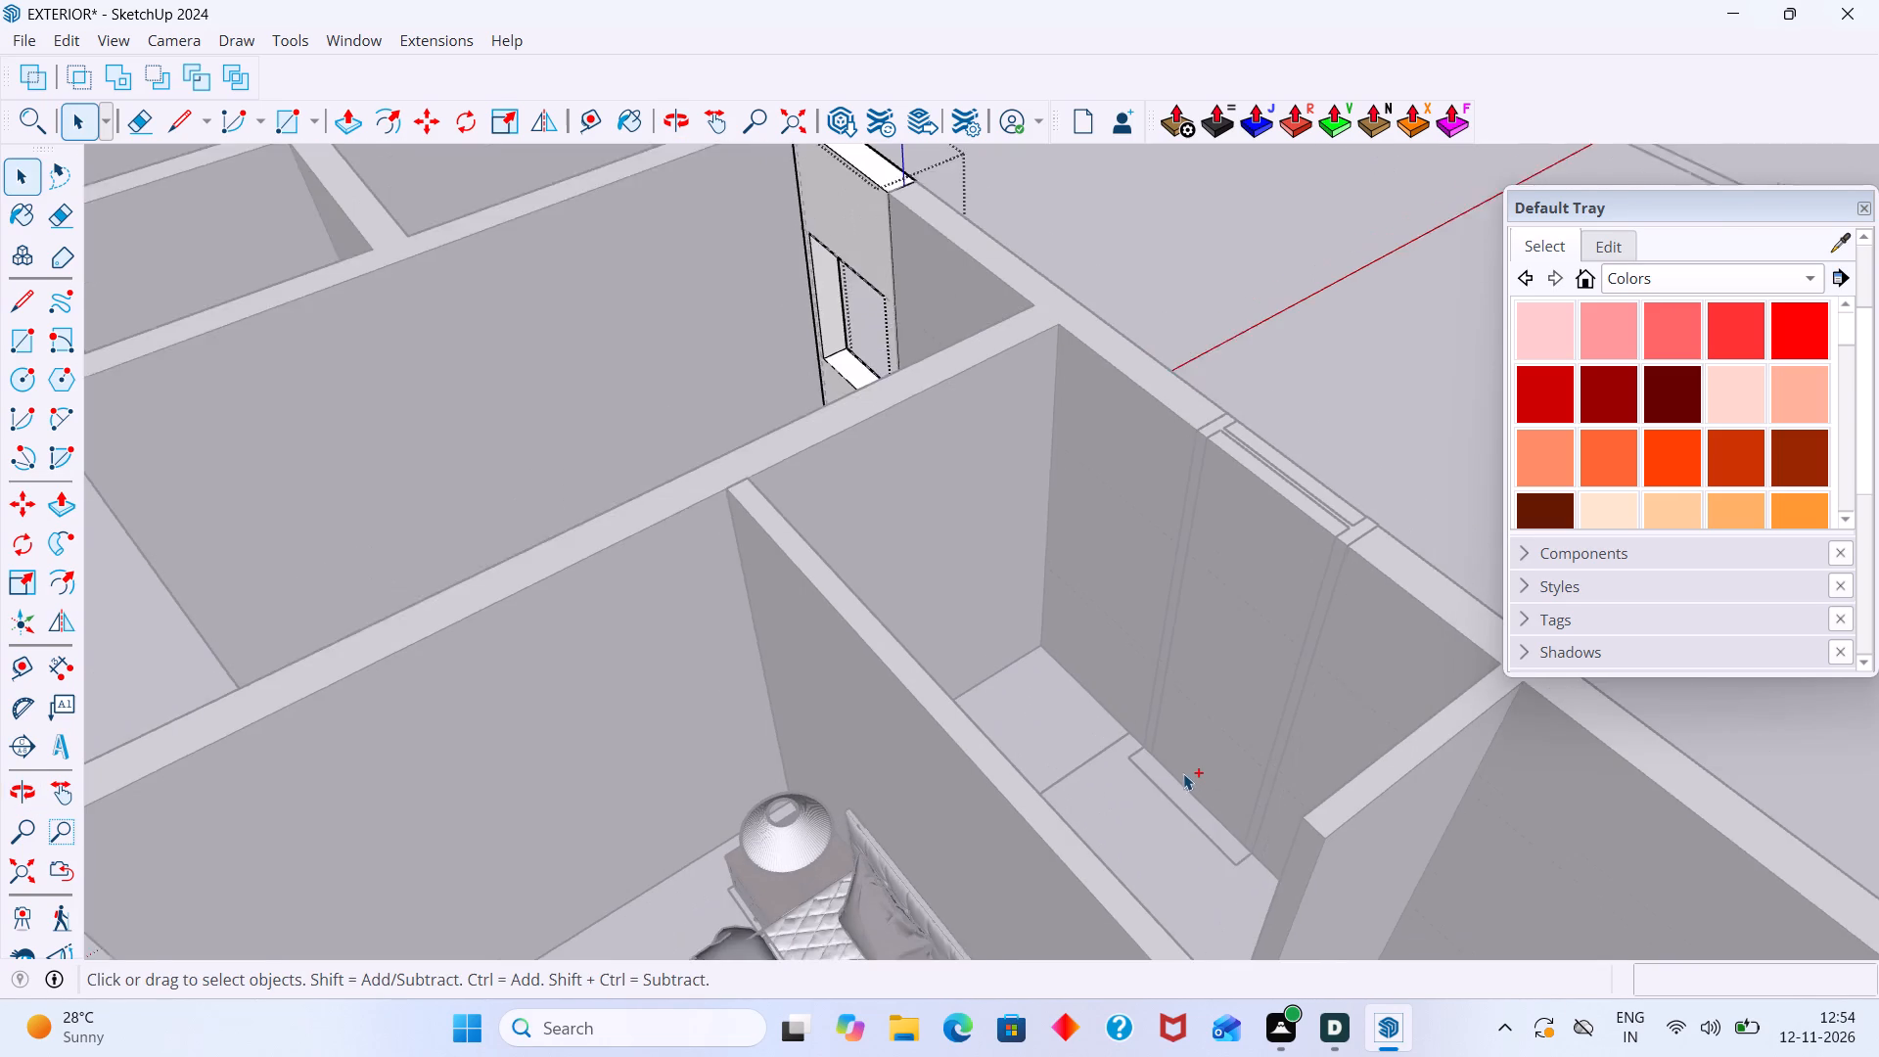
{"action": "key", "text": "ctrl+z"}
{"action": "key", "text": "ctrl+z"}
{"action": "left_click", "coordinate": [1329, 424]}
{"action": "key", "text": "ctrl+z"}
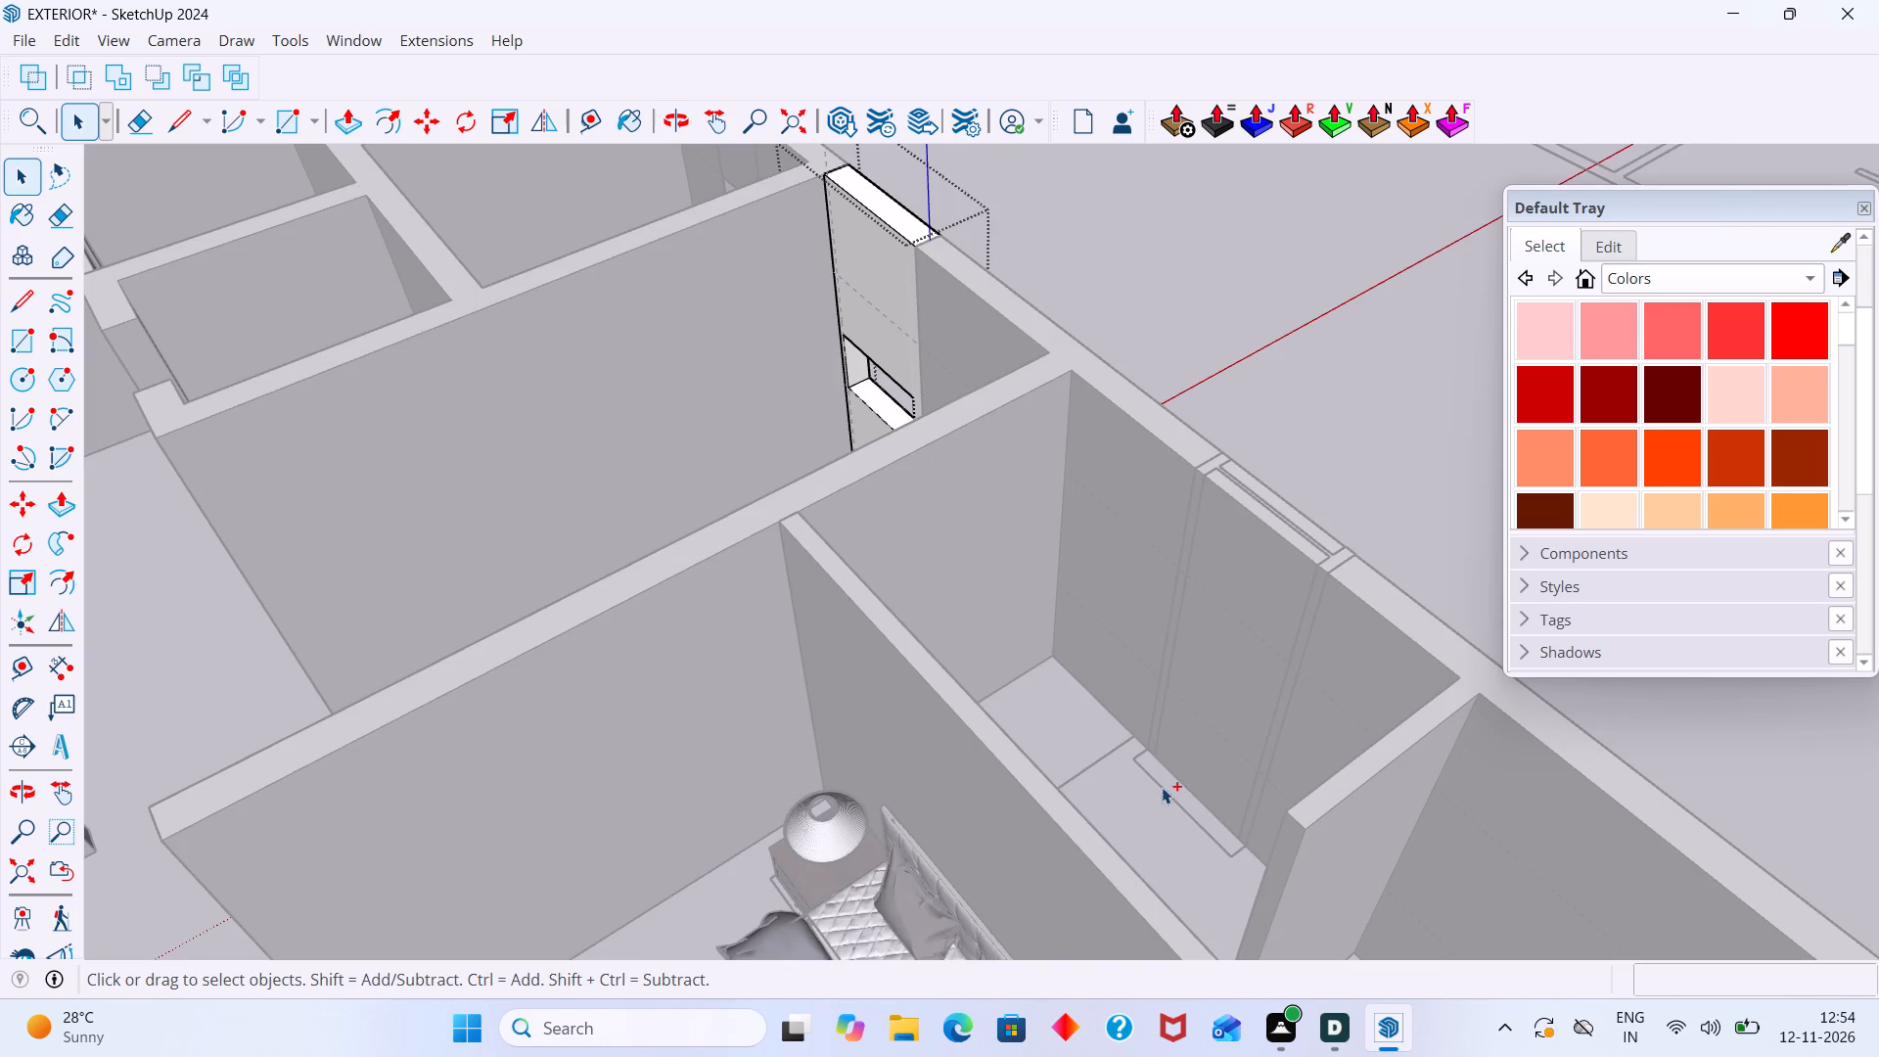
{"action": "left_click", "coordinate": [1411, 467]}
Erase the three leftover rectangle edges on the floor in front of the outer-wall gap.
{"action": "scroll", "coordinate": [1214, 689], "scroll_direction": "up", "scroll_amount": 4}
{"action": "middle_click_drag", "start_coordinate": [1205, 716], "coordinate": [1363, 712]}
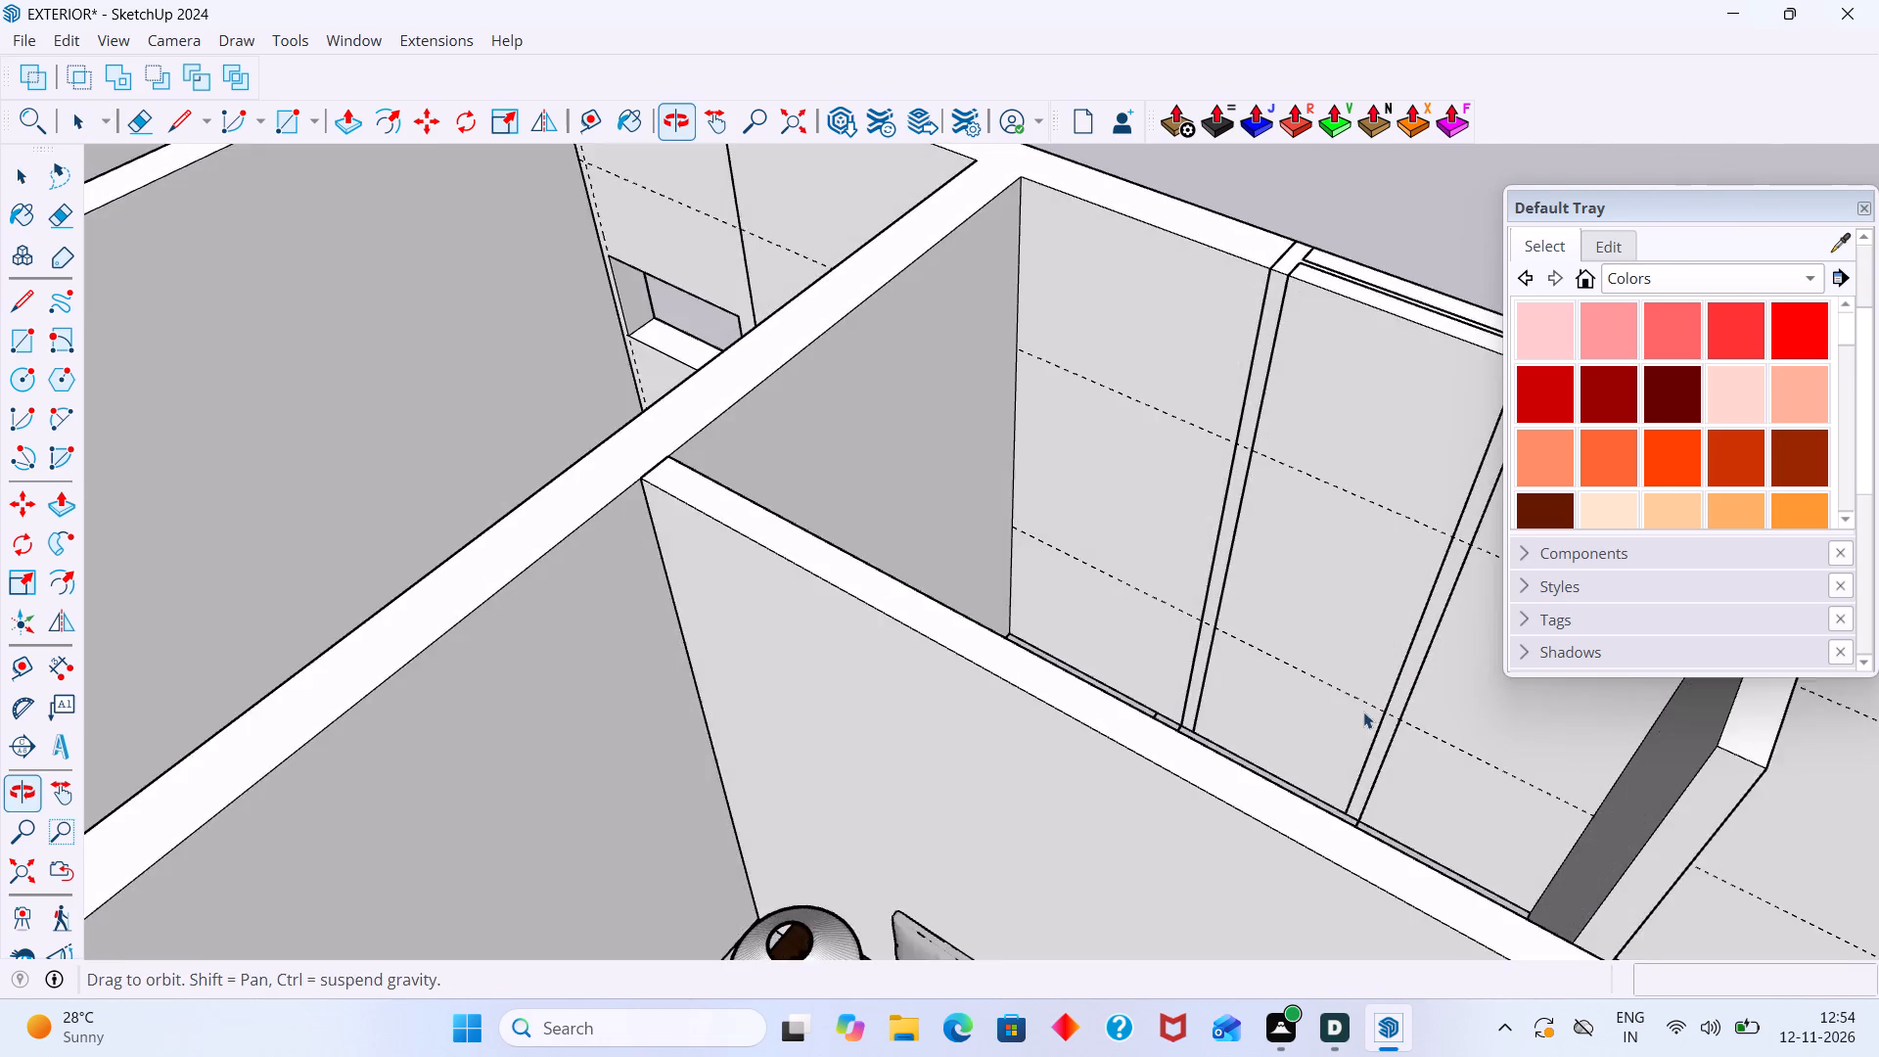
{"action": "scroll", "coordinate": [1360, 710], "scroll_direction": "down", "scroll_amount": 2}
{"action": "middle_click_drag", "start_coordinate": [1311, 683], "coordinate": [991, 668], "text": "shift"}
{"action": "middle_click_drag", "start_coordinate": [931, 689], "coordinate": [929, 878]}
{"action": "scroll", "coordinate": [935, 888], "scroll_direction": "up", "scroll_amount": 7}
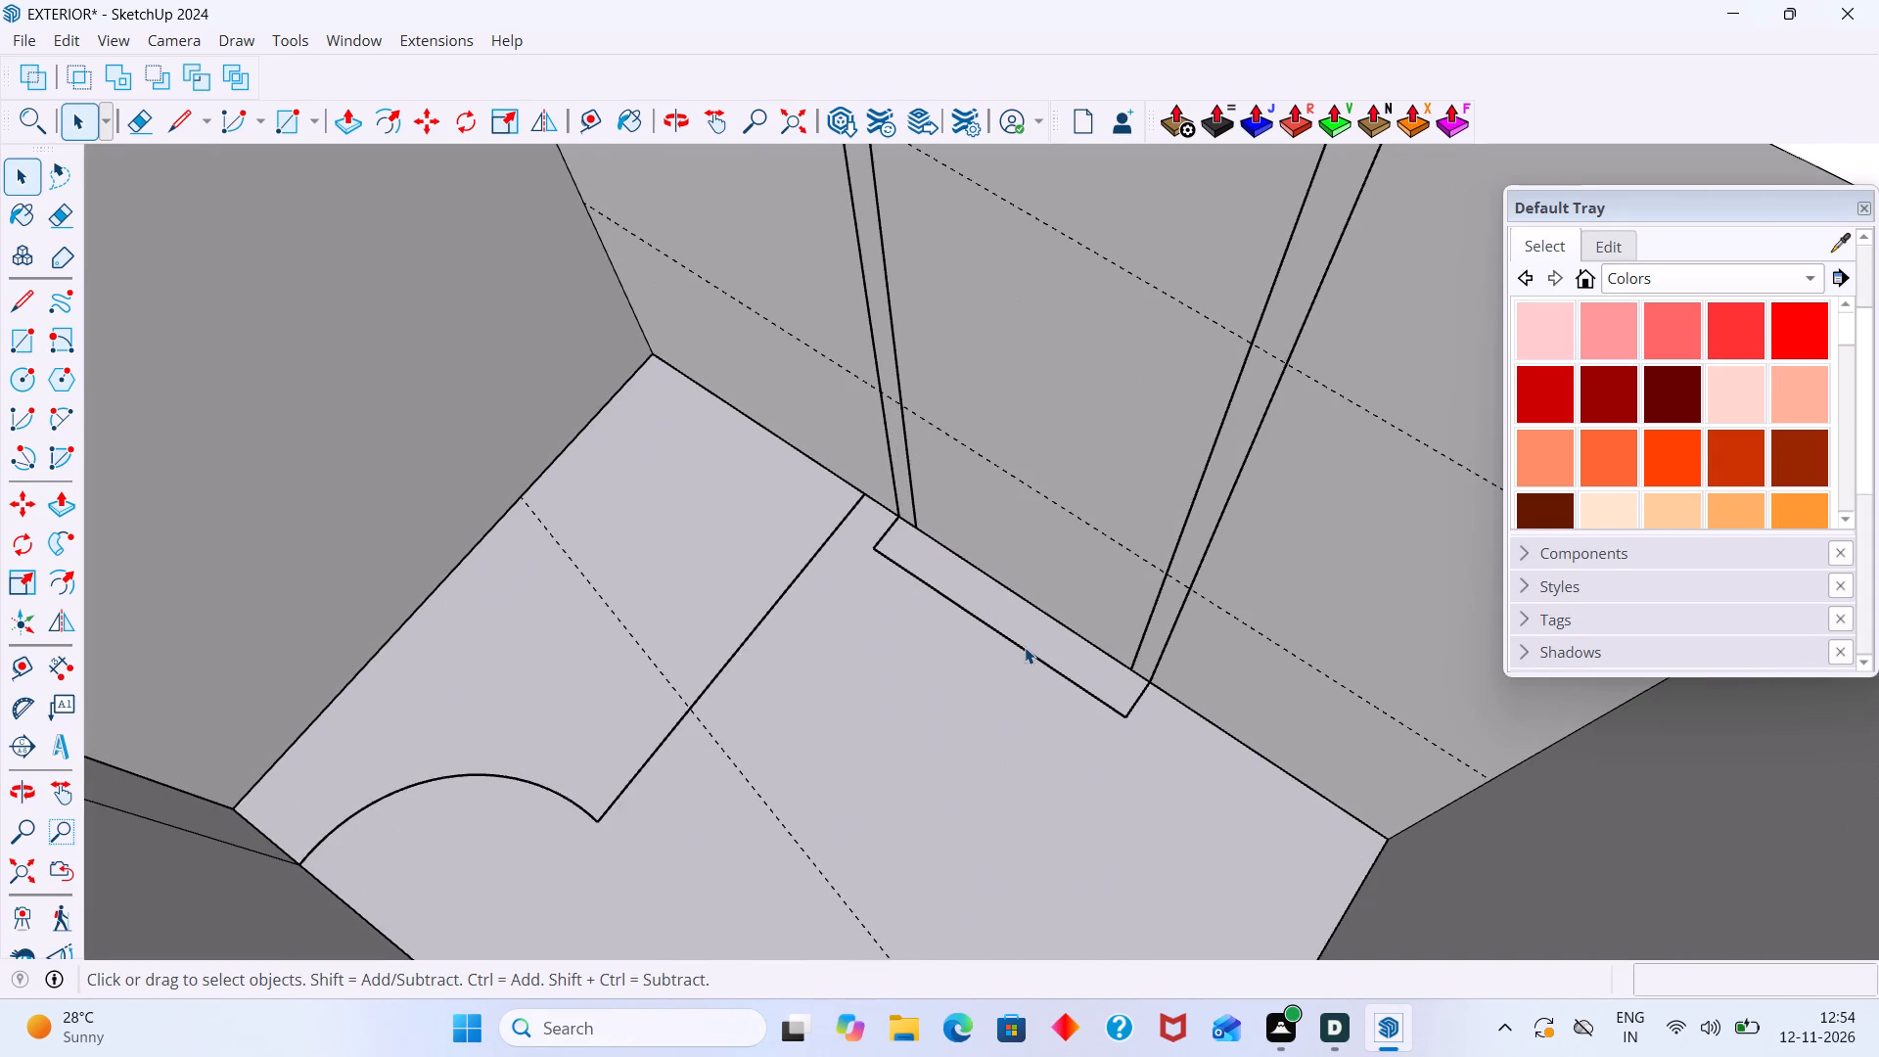
{"action": "left_click", "coordinate": [1025, 647]}
{"action": "key", "text": "Delete"}
{"action": "key", "text": "e"}
{"action": "left_click_drag", "start_coordinate": [1168, 720], "coordinate": [924, 588]}
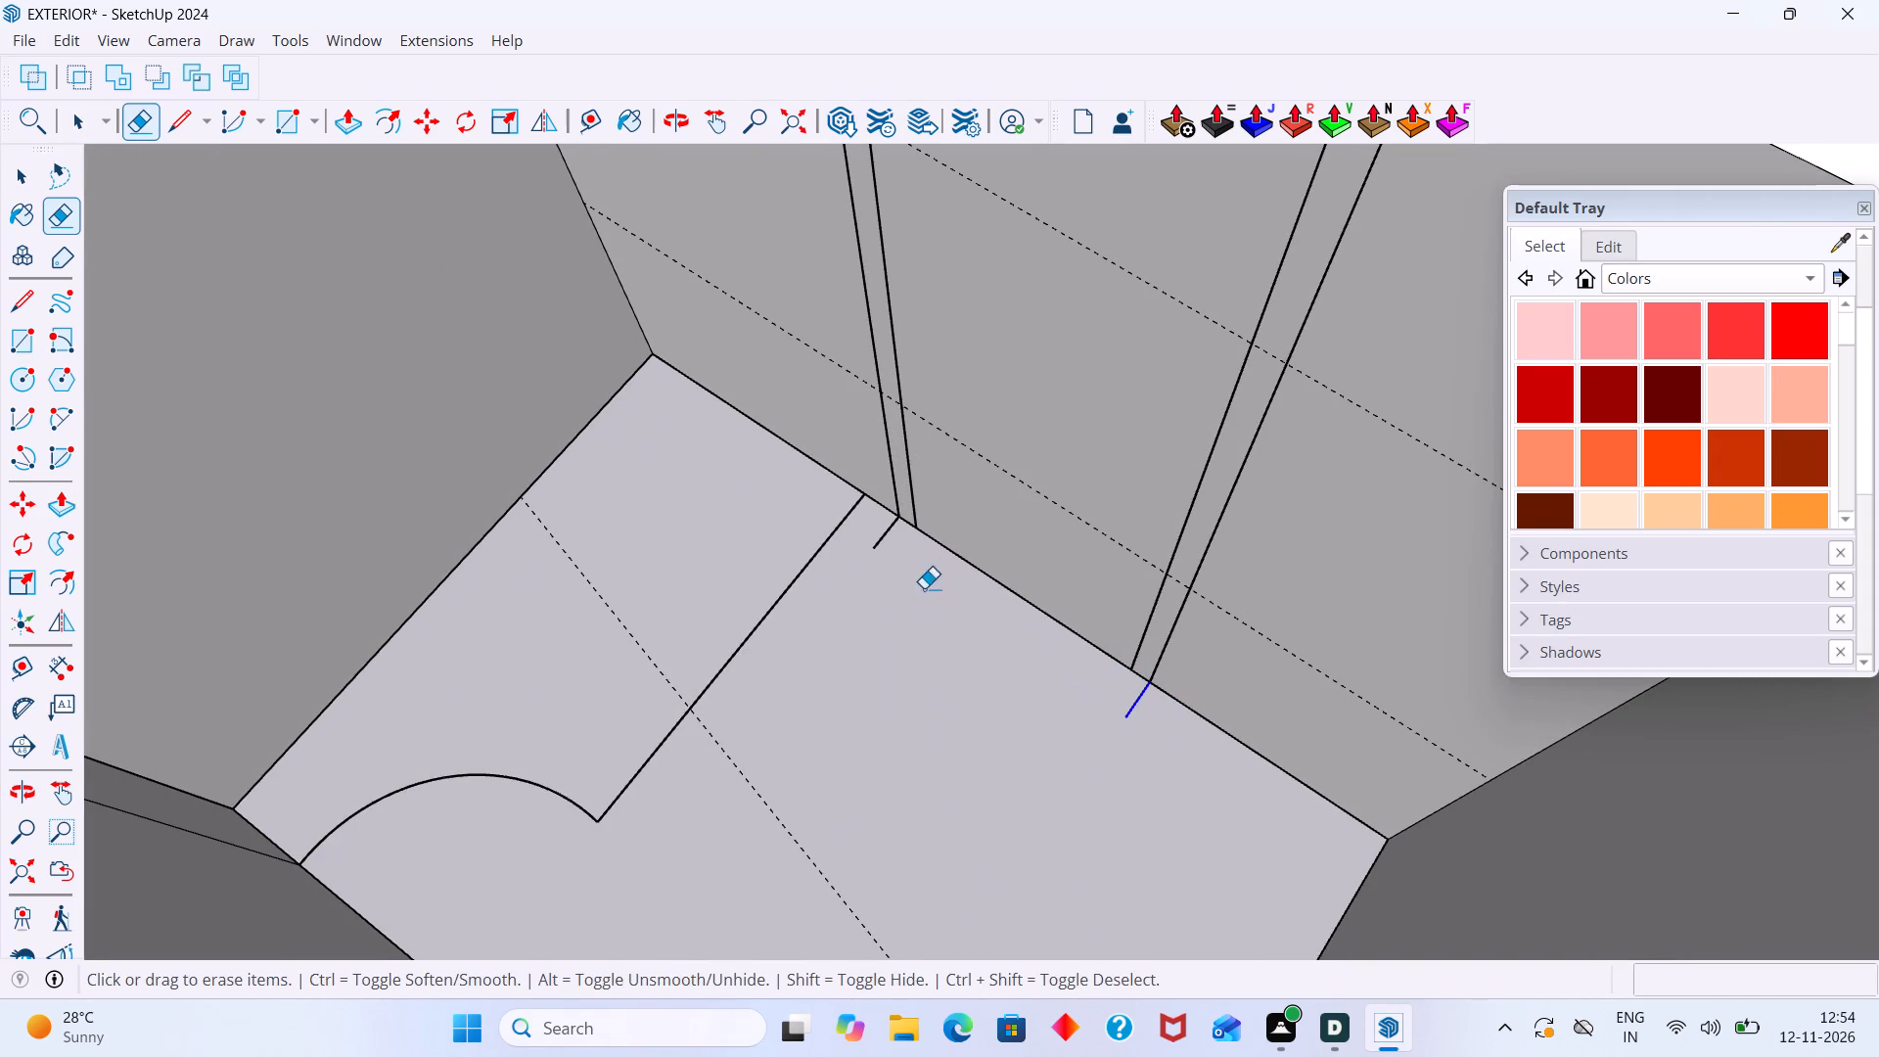
{"action": "left_click_drag", "start_coordinate": [924, 588], "coordinate": [890, 539]}
{"action": "key", "text": "ctrl+z"}
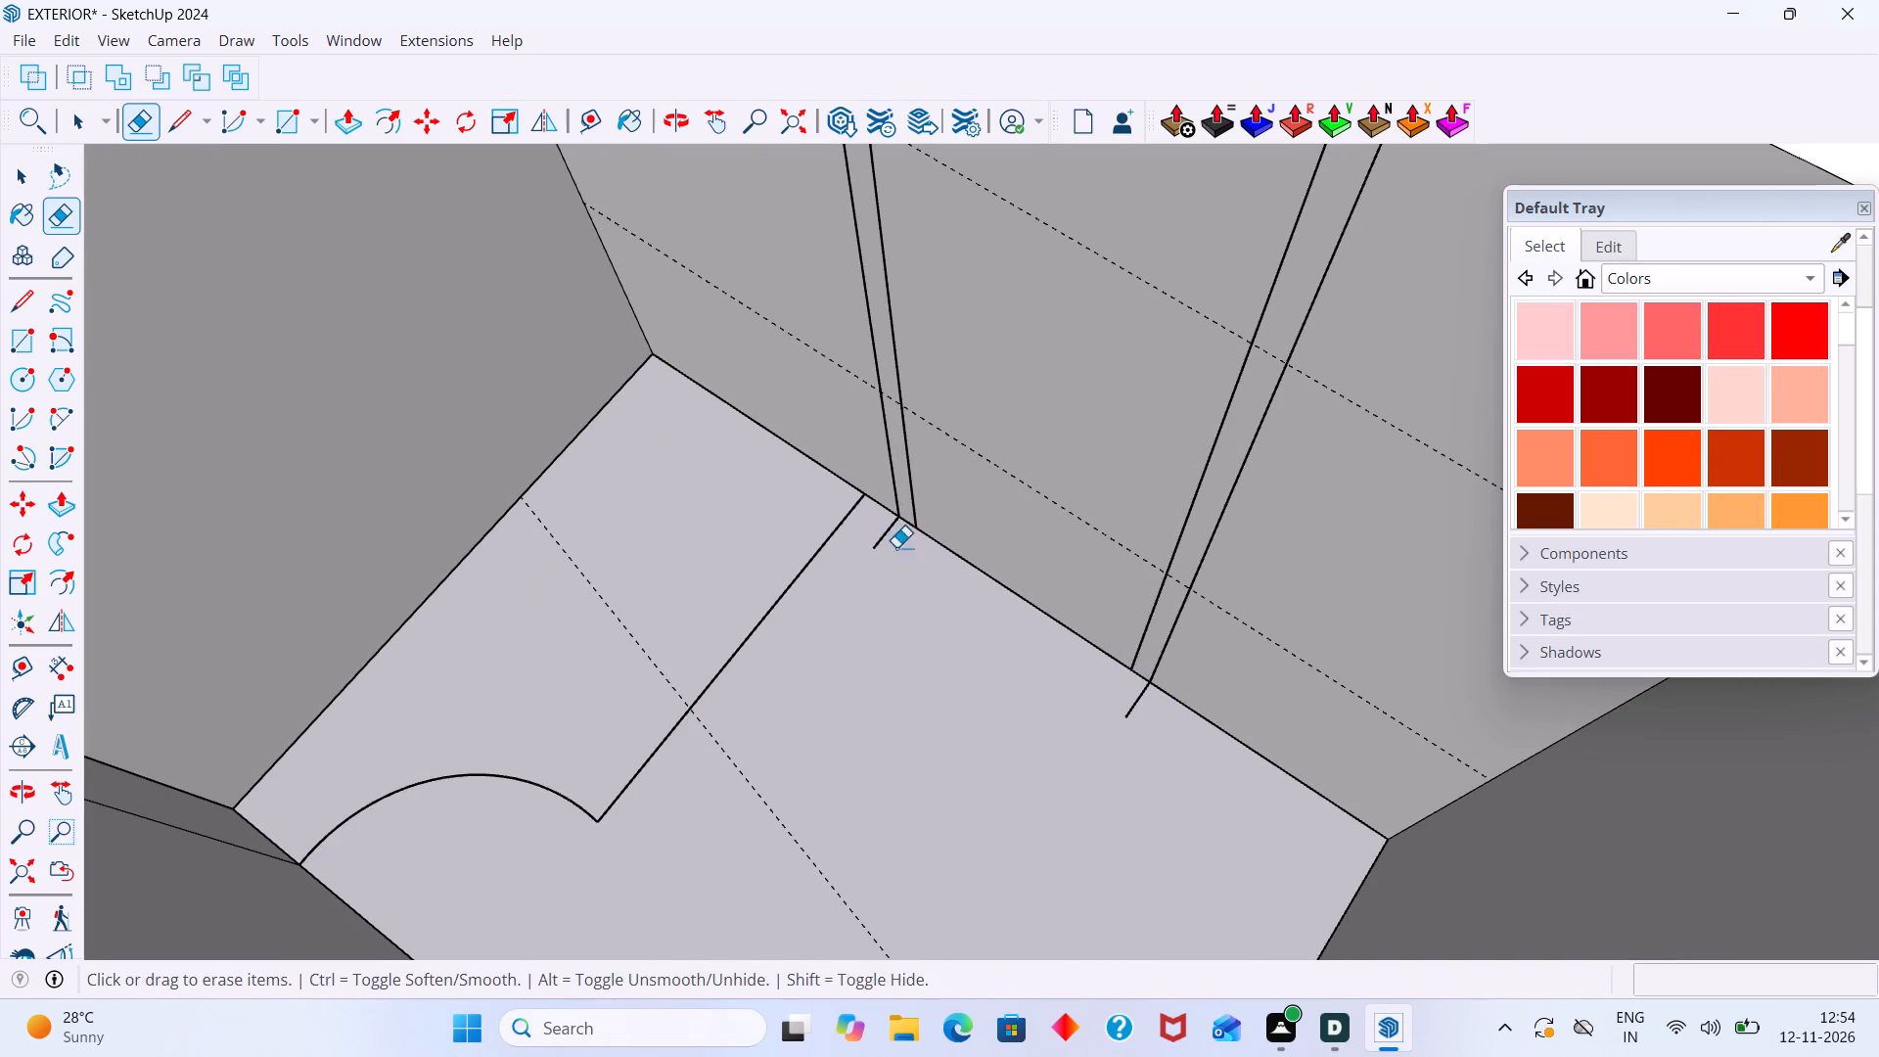
{"action": "left_click_drag", "start_coordinate": [936, 567], "coordinate": [884, 532]}
{"action": "left_click", "coordinate": [1134, 720]}
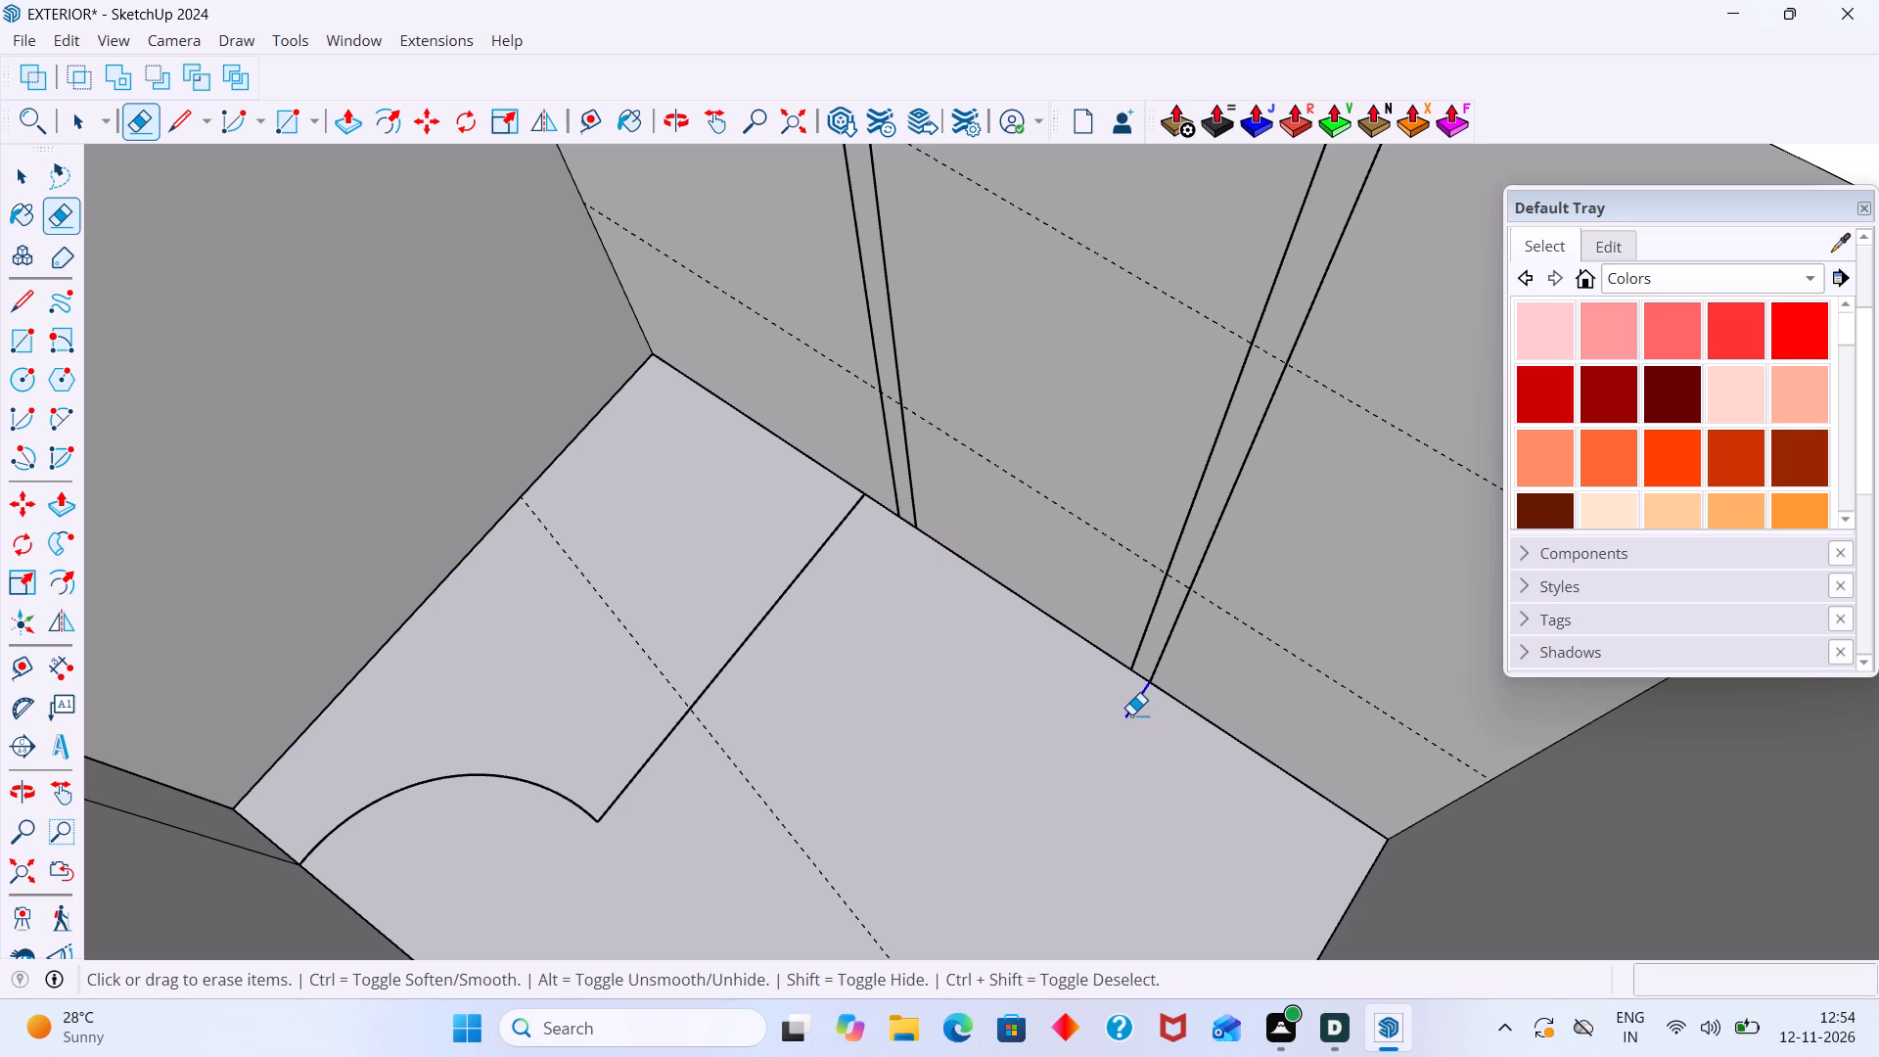
Delete the room-side infill panel and the panel directly behind it from the outer-wall gap.
{"action": "scroll", "coordinate": [1125, 714], "scroll_direction": "down", "scroll_amount": 11}
{"action": "middle_click_drag", "start_coordinate": [1046, 649], "coordinate": [1051, 616]}
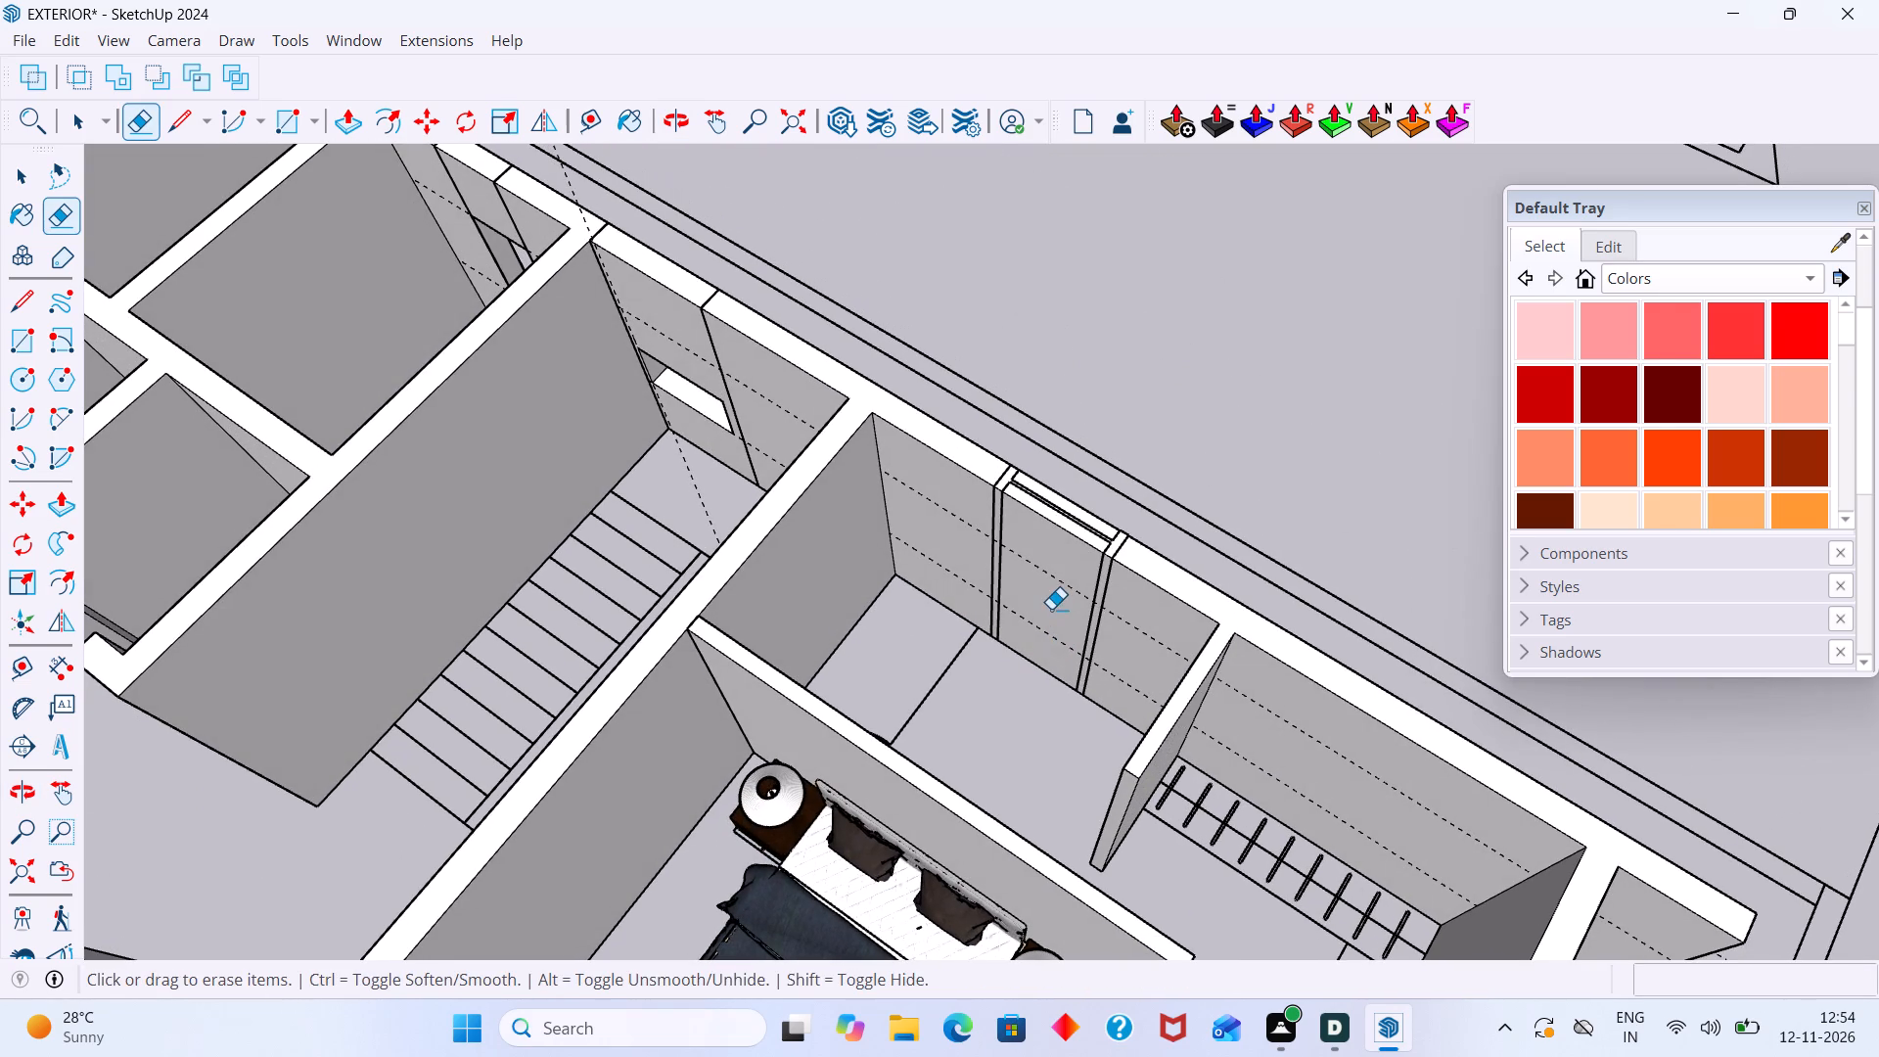
{"action": "key", "text": "space"}
{"action": "scroll", "coordinate": [1025, 547], "scroll_direction": "up", "scroll_amount": 5}
{"action": "middle_click_drag", "start_coordinate": [978, 581], "coordinate": [1131, 590]}
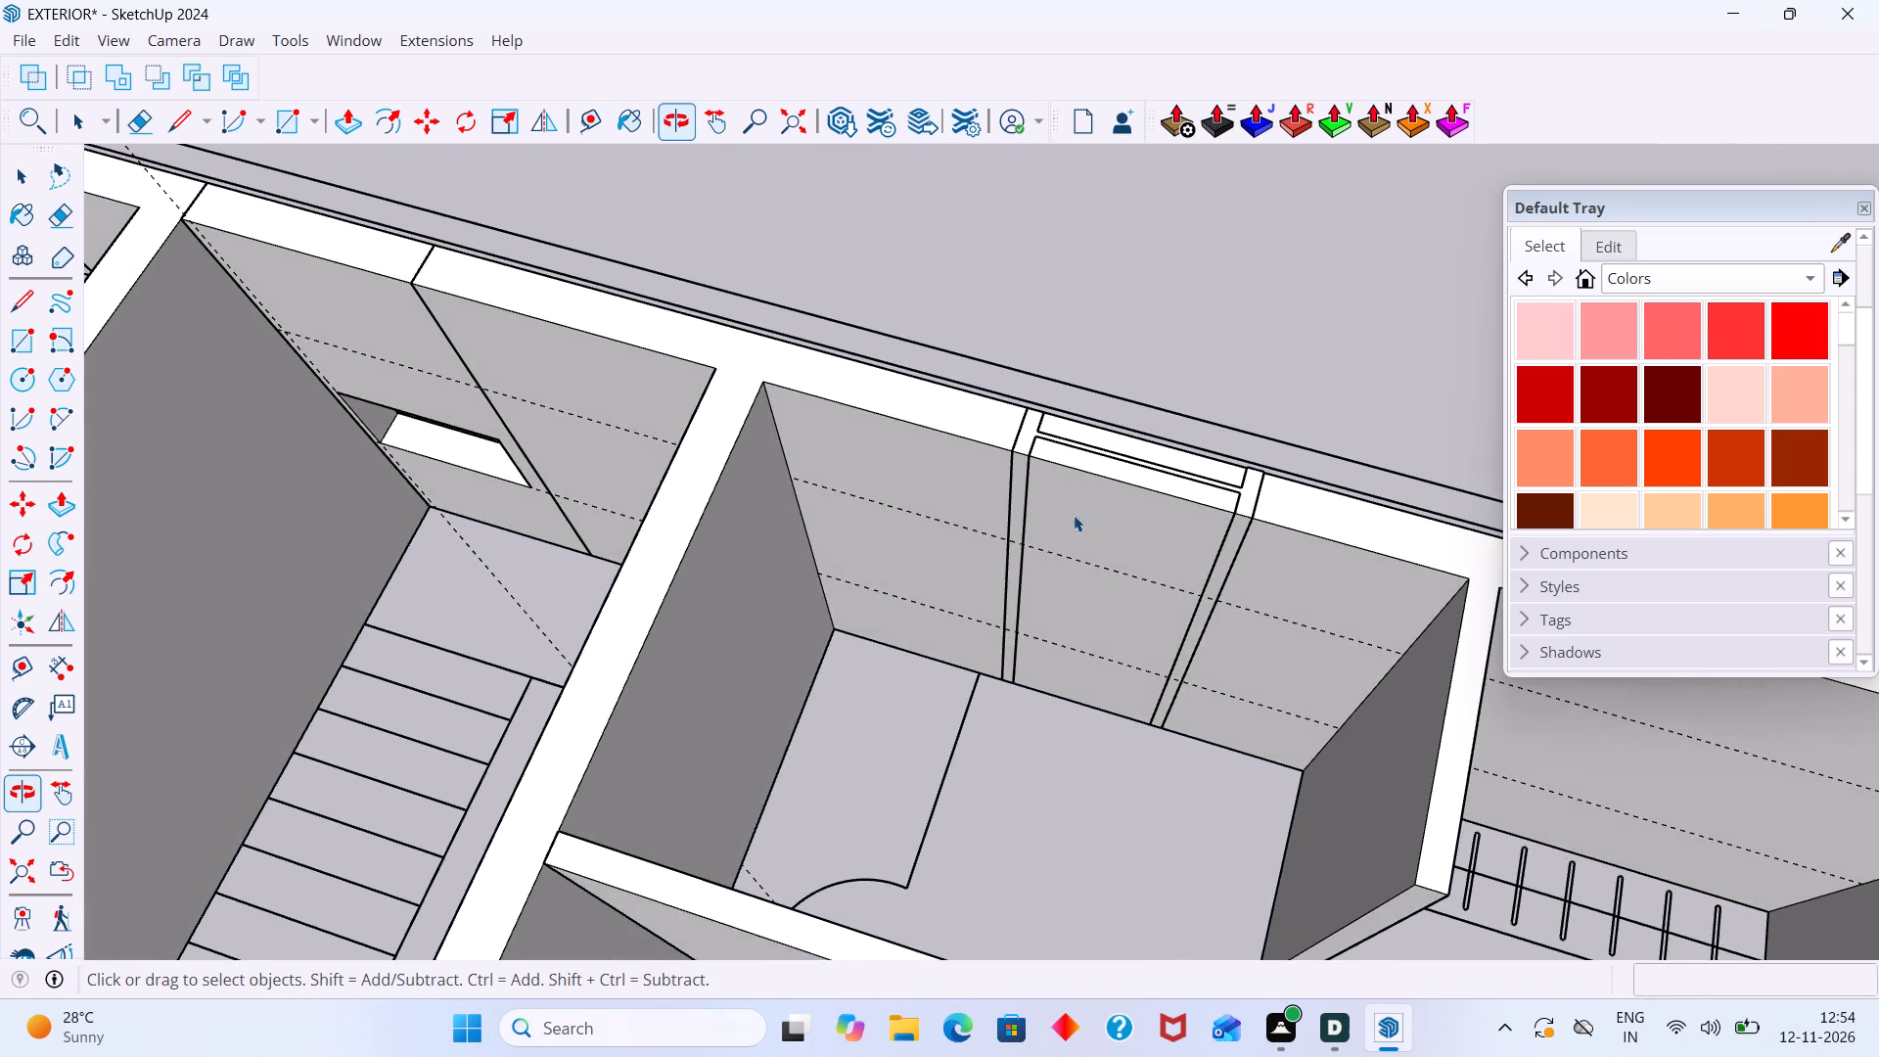
{"action": "scroll", "coordinate": [1052, 425], "scroll_direction": "up", "scroll_amount": 8}
{"action": "middle_click_drag", "start_coordinate": [1029, 482], "coordinate": [1009, 506]}
{"action": "scroll", "coordinate": [1075, 474], "scroll_direction": "up", "scroll_amount": 3}
{"action": "scroll", "coordinate": [1106, 429], "scroll_direction": "down", "scroll_amount": 3}
{"action": "left_click", "coordinate": [1189, 319]}
{"action": "scroll", "coordinate": [1179, 345], "scroll_direction": "down", "scroll_amount": 6}
{"action": "left_click", "coordinate": [1140, 434]}
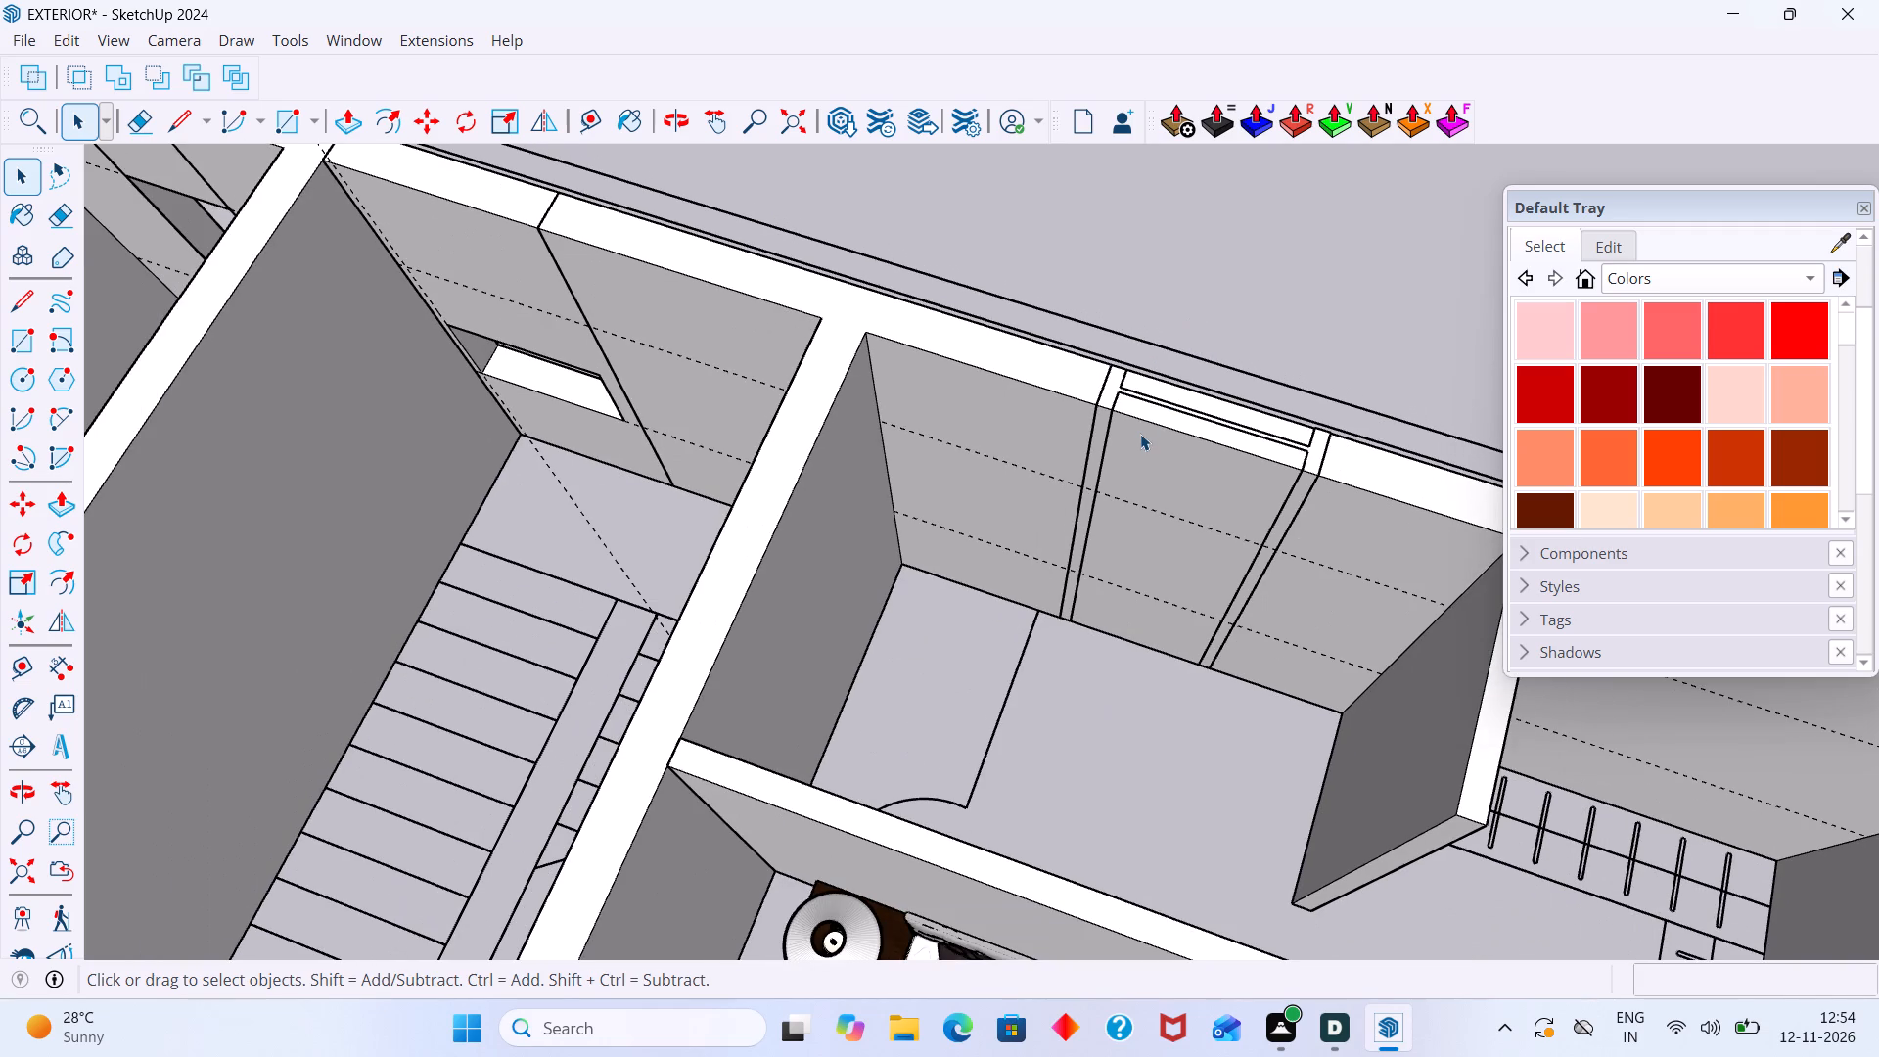
{"action": "key", "text": "Delete"}
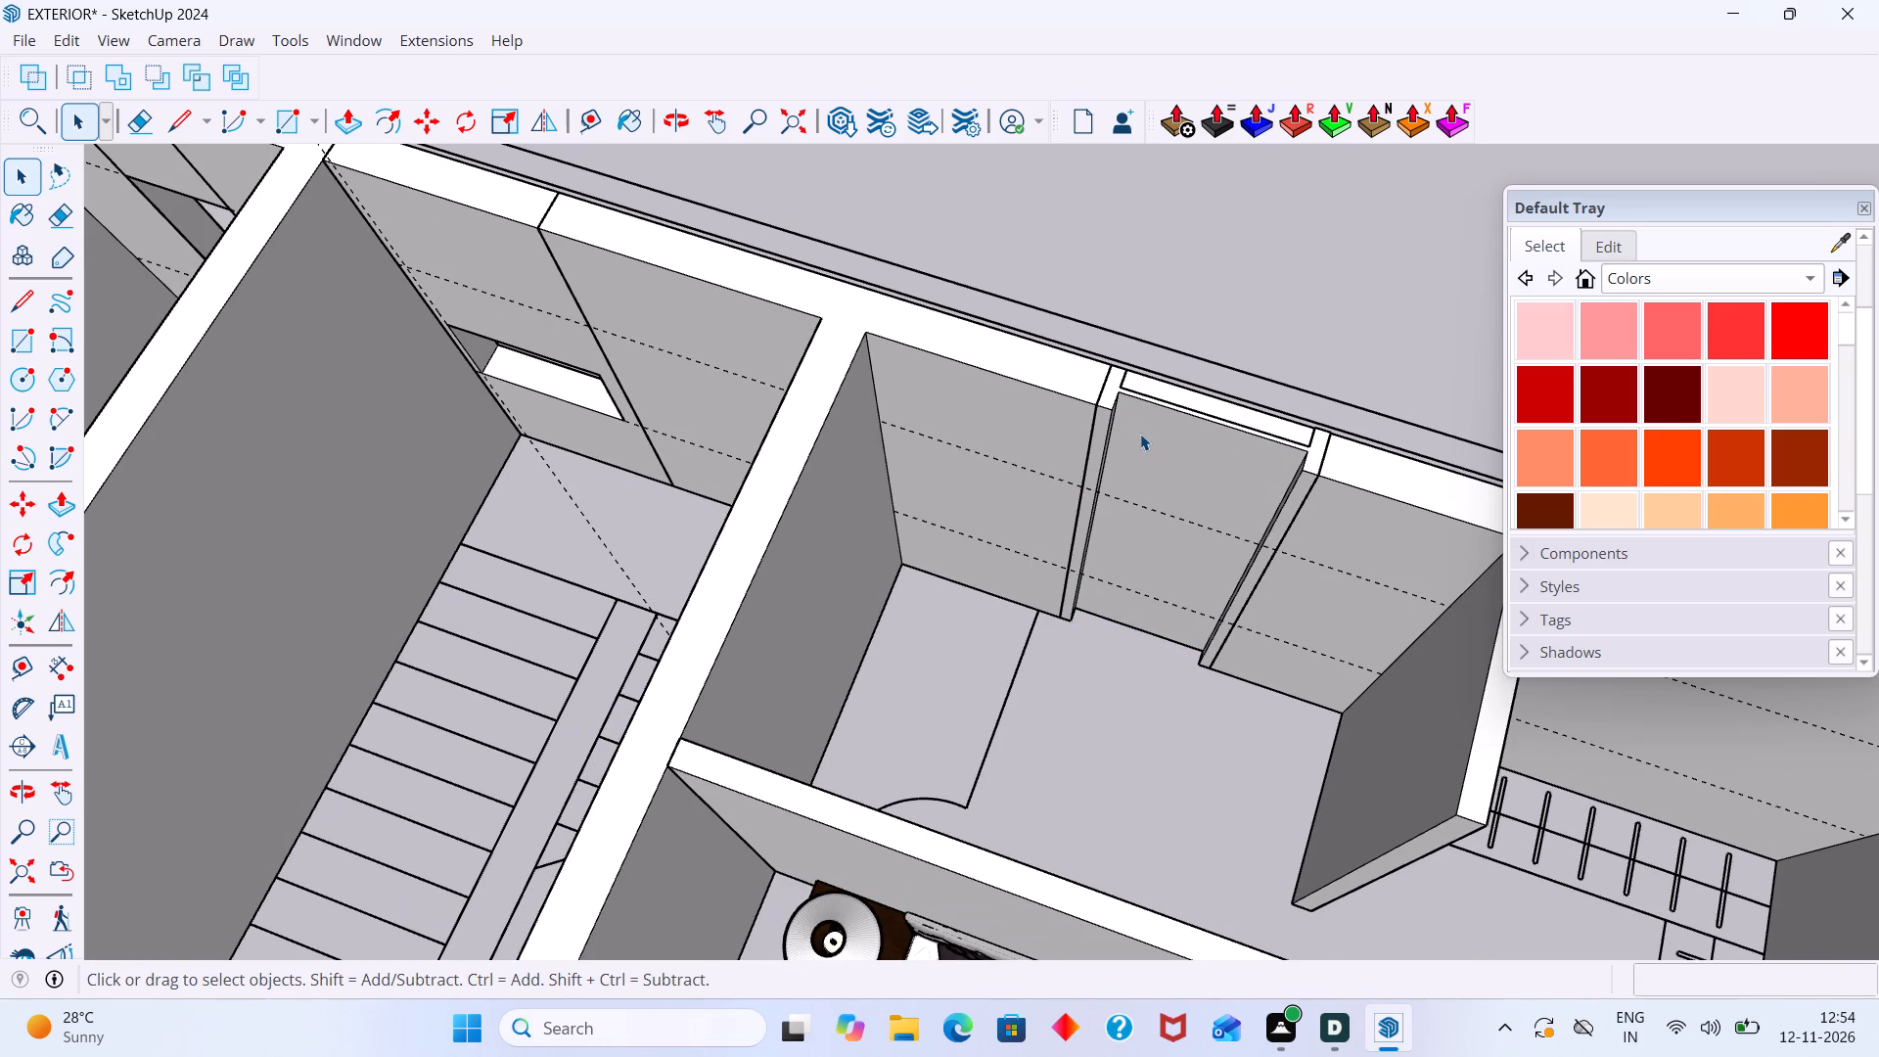
{"action": "left_click", "coordinate": [1135, 416]}
{"action": "key", "text": "Delete"}
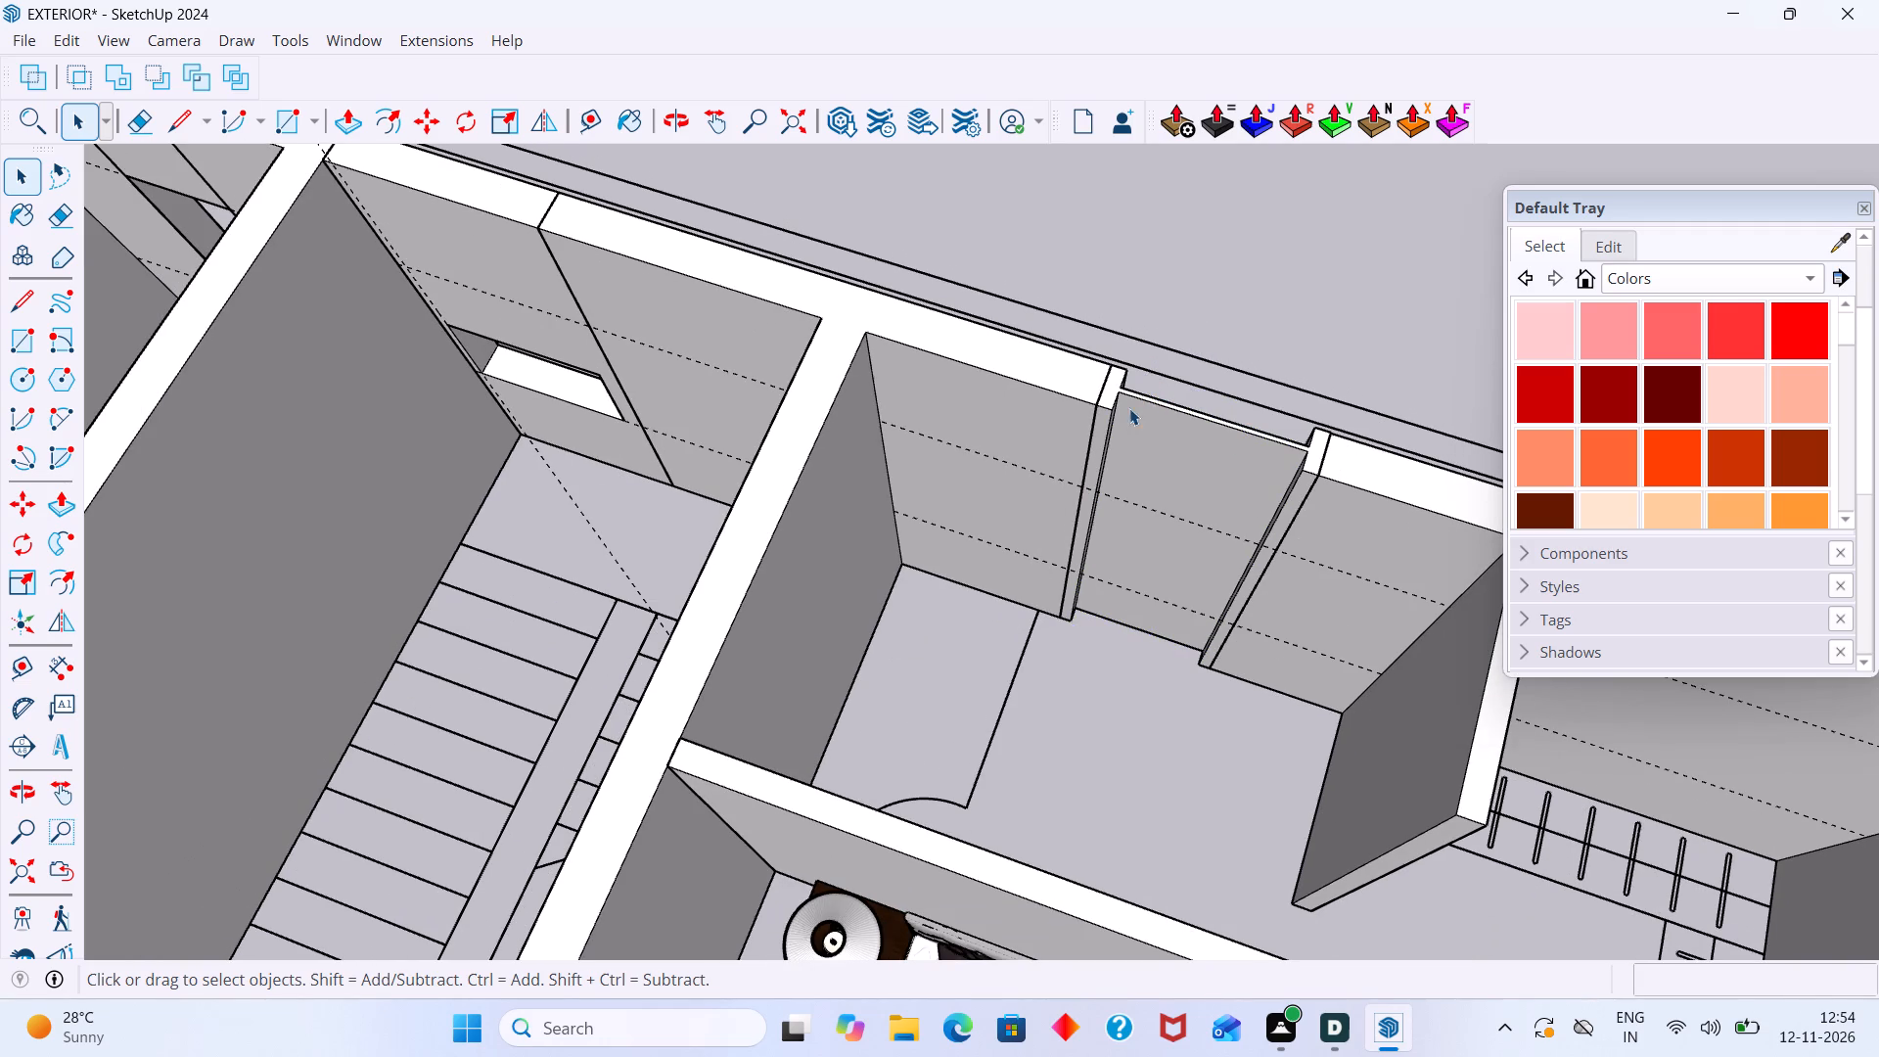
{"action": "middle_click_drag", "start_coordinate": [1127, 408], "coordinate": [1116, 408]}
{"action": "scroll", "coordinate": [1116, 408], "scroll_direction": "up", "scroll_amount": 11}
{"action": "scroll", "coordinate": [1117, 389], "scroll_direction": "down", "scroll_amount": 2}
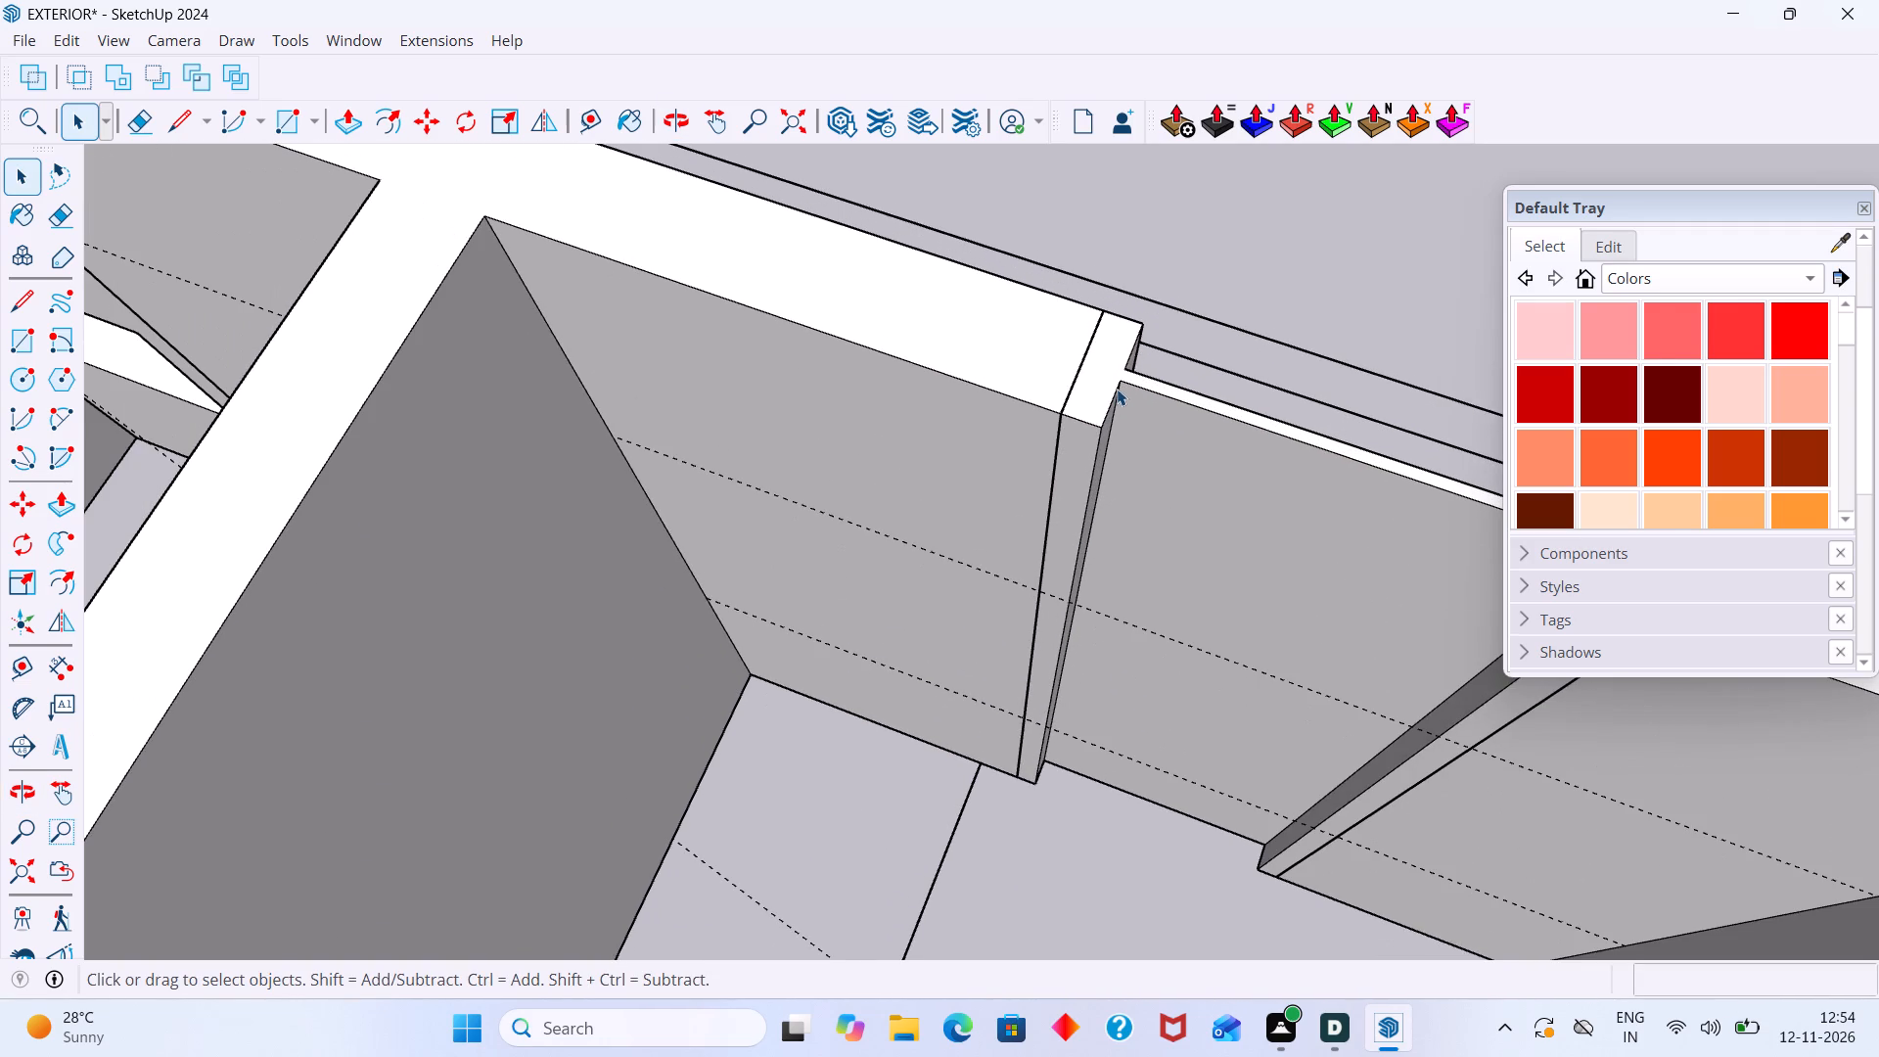
Delete the last narrow infill panel left at the end of the outer wall beside the gap.
{"action": "left_click", "coordinate": [1103, 395]}
{"action": "key", "text": "Delete"}
{"action": "scroll", "coordinate": [1102, 395], "scroll_direction": "down", "scroll_amount": 9}
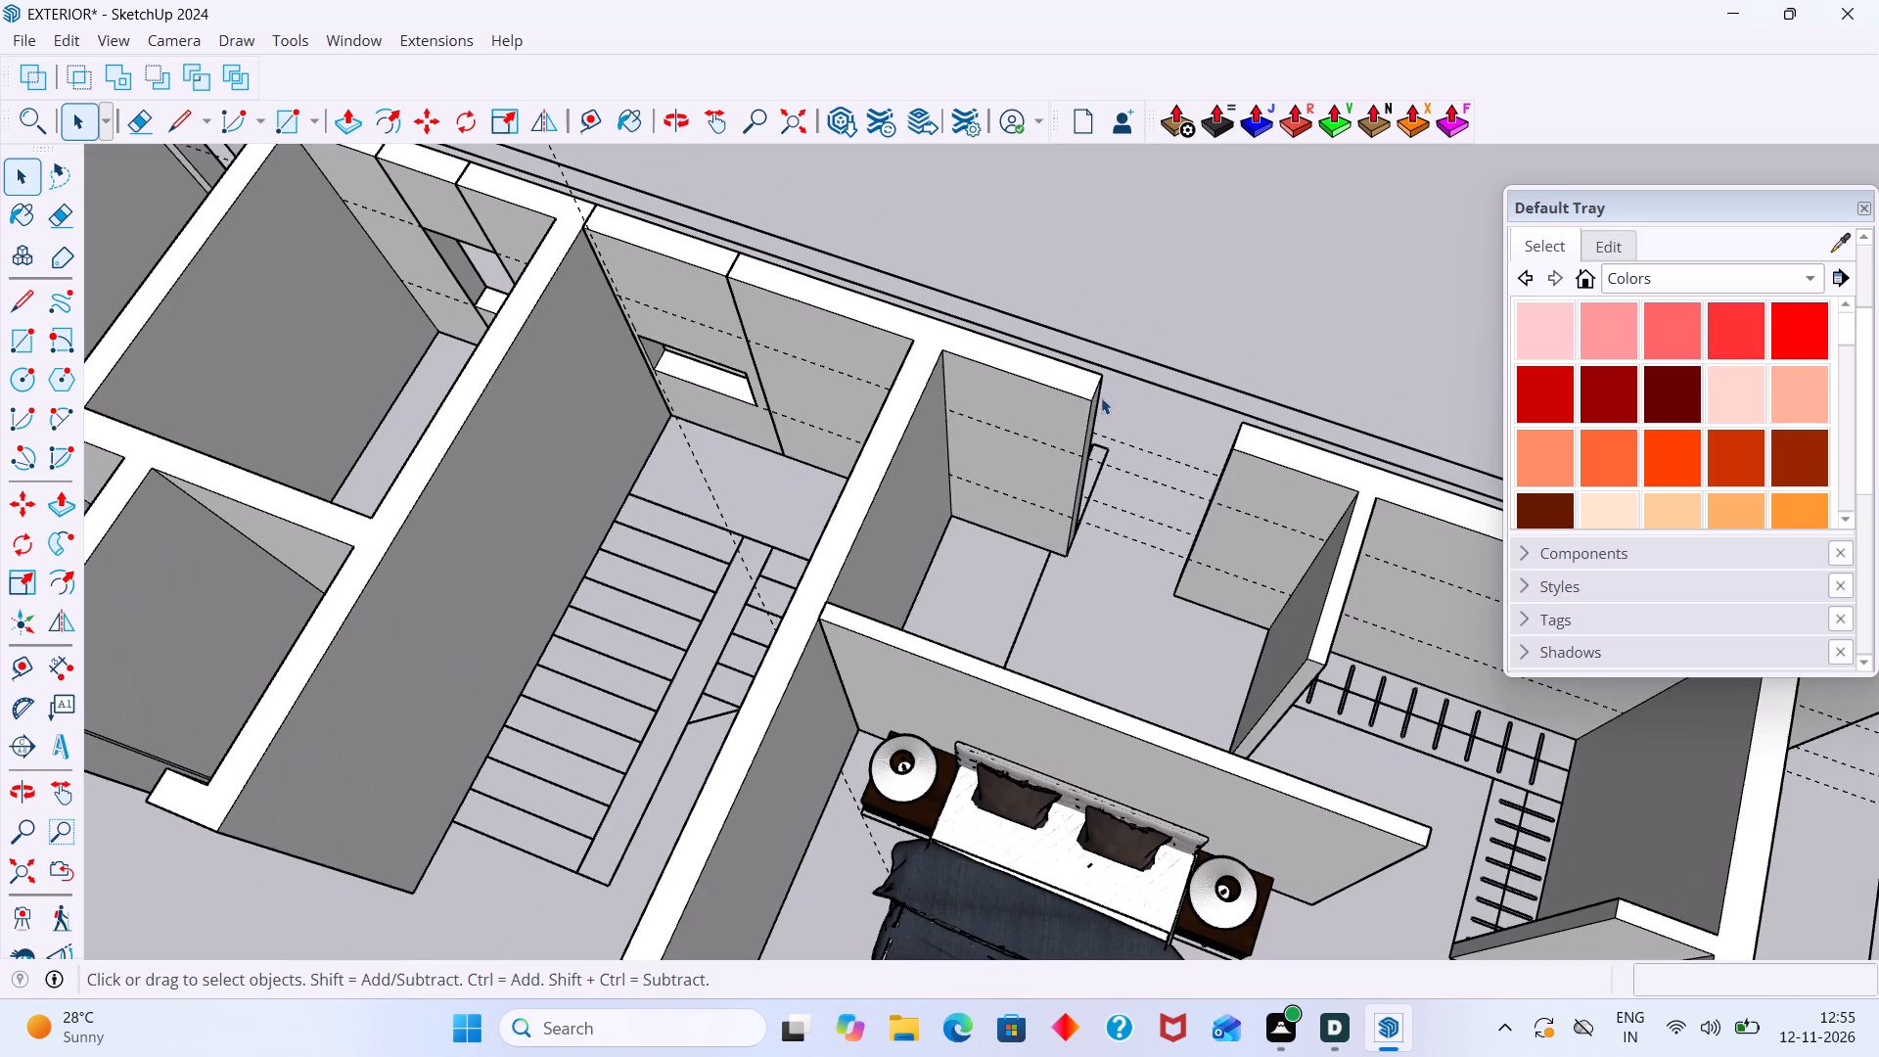
{"action": "left_click", "coordinate": [1211, 318]}
Open the outer-wall group and draw a 3' high, full-thickness rectangle from the top of its end face at the gap.
{"action": "scroll", "coordinate": [1127, 394], "scroll_direction": "down", "scroll_amount": 2}
{"action": "middle_click_drag", "start_coordinate": [1112, 443], "coordinate": [1056, 320]}
{"action": "scroll", "coordinate": [1099, 380], "scroll_direction": "up", "scroll_amount": 9}
{"action": "middle_click_drag", "start_coordinate": [1108, 369], "coordinate": [1015, 338]}
{"action": "scroll", "coordinate": [1083, 347], "scroll_direction": "up", "scroll_amount": 6}
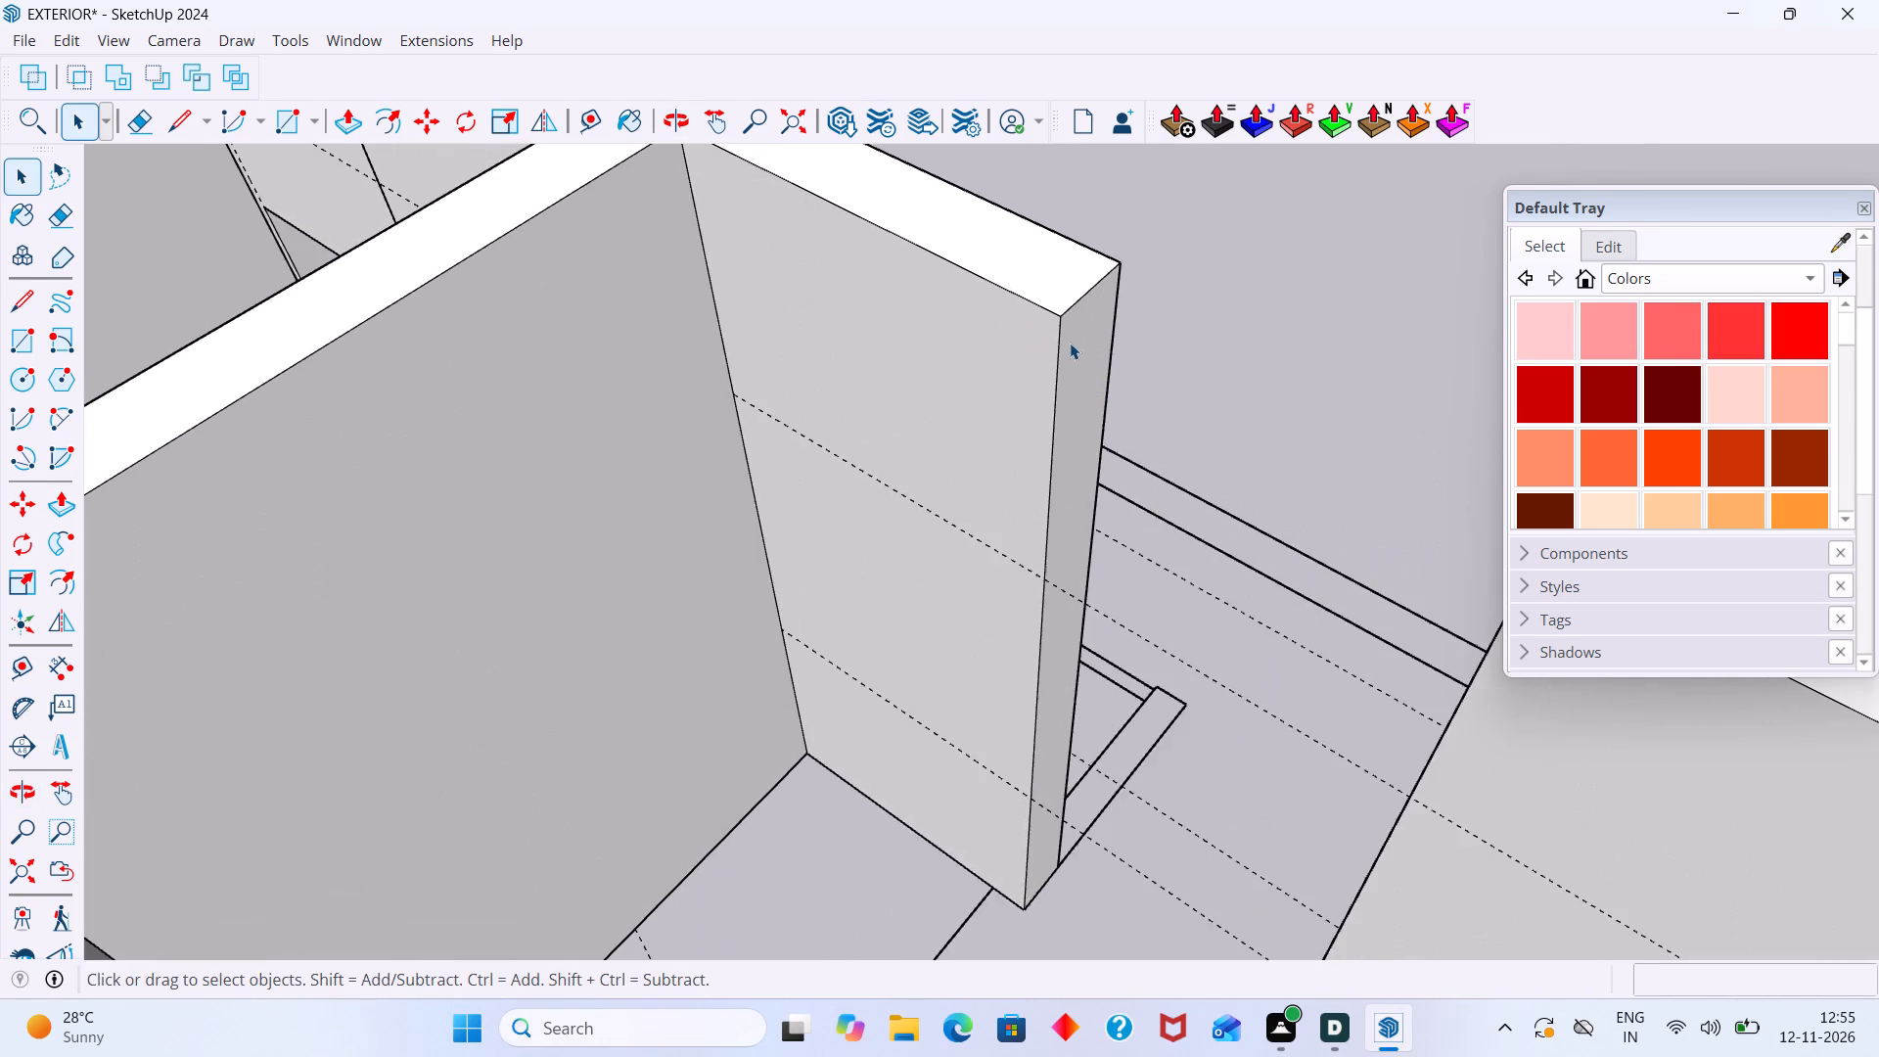
{"action": "double_click", "coordinate": [1070, 343]}
{"action": "left_click", "coordinate": [1077, 346]}
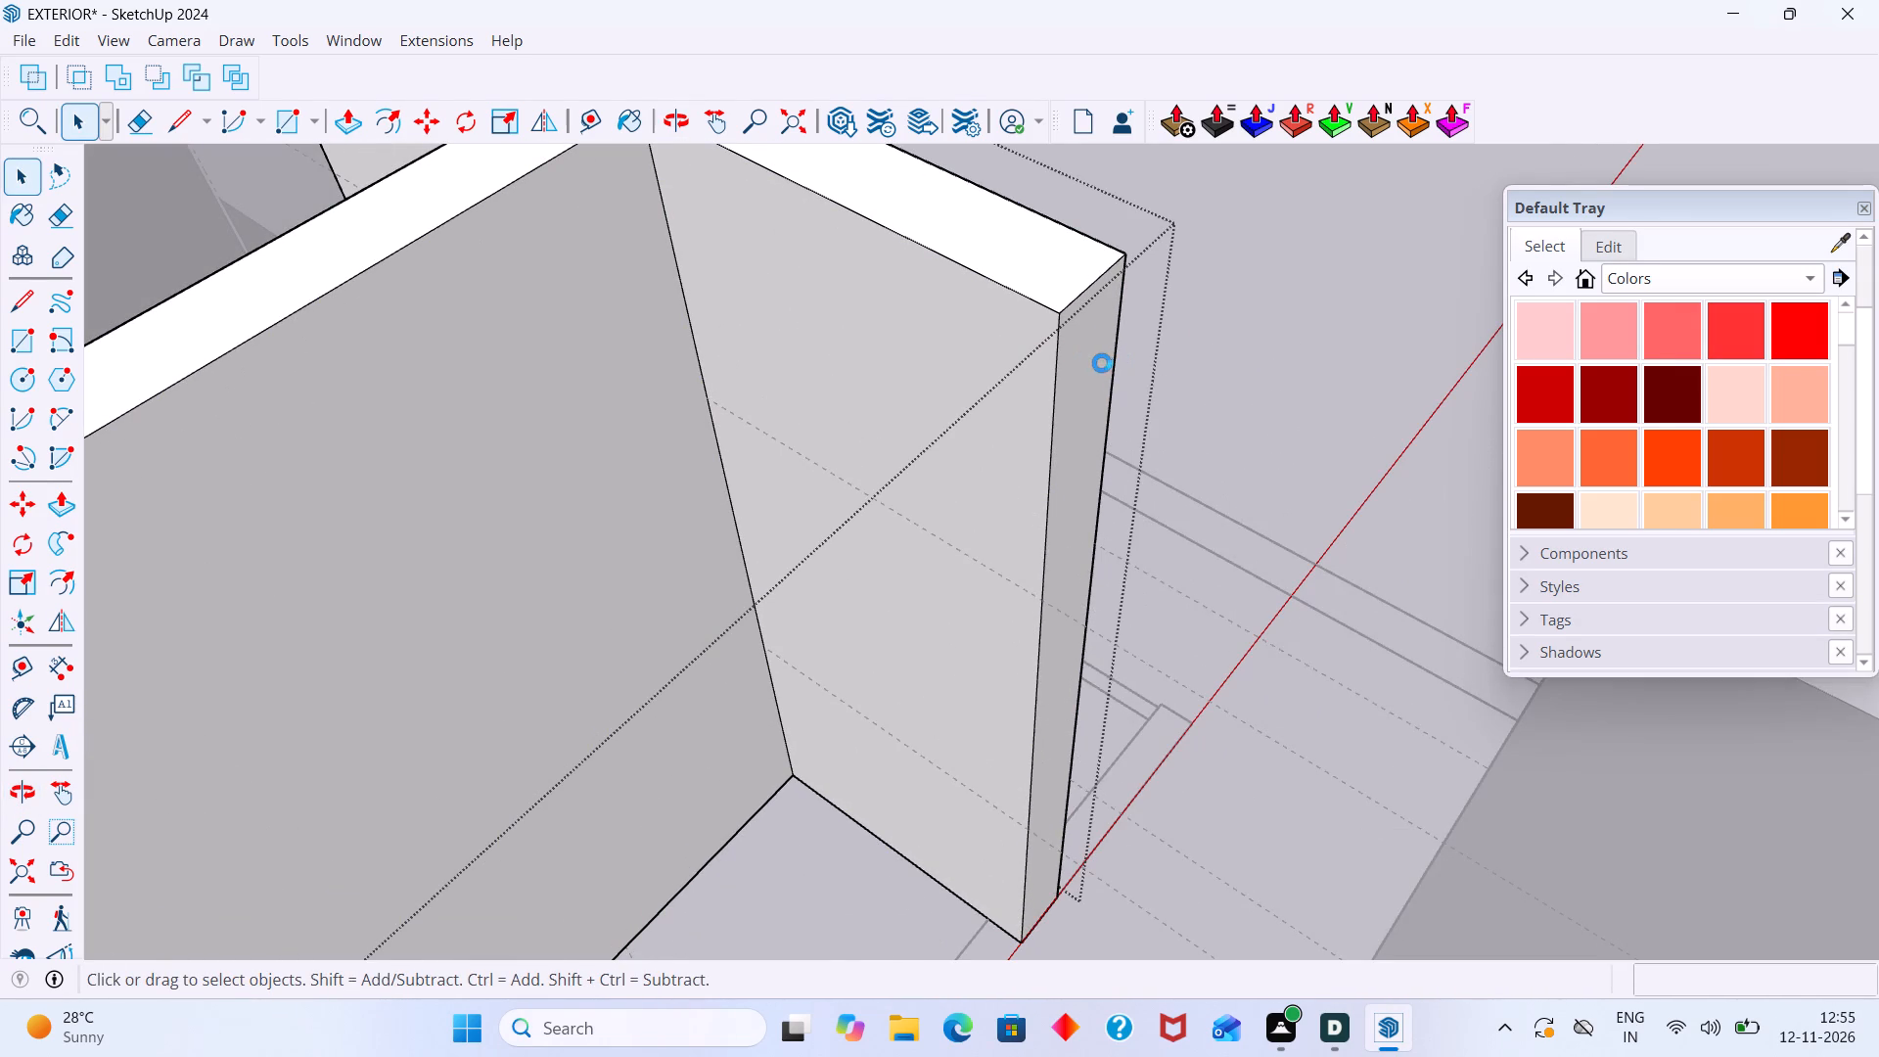
{"action": "scroll", "coordinate": [1104, 367], "scroll_direction": "down", "scroll_amount": 12}
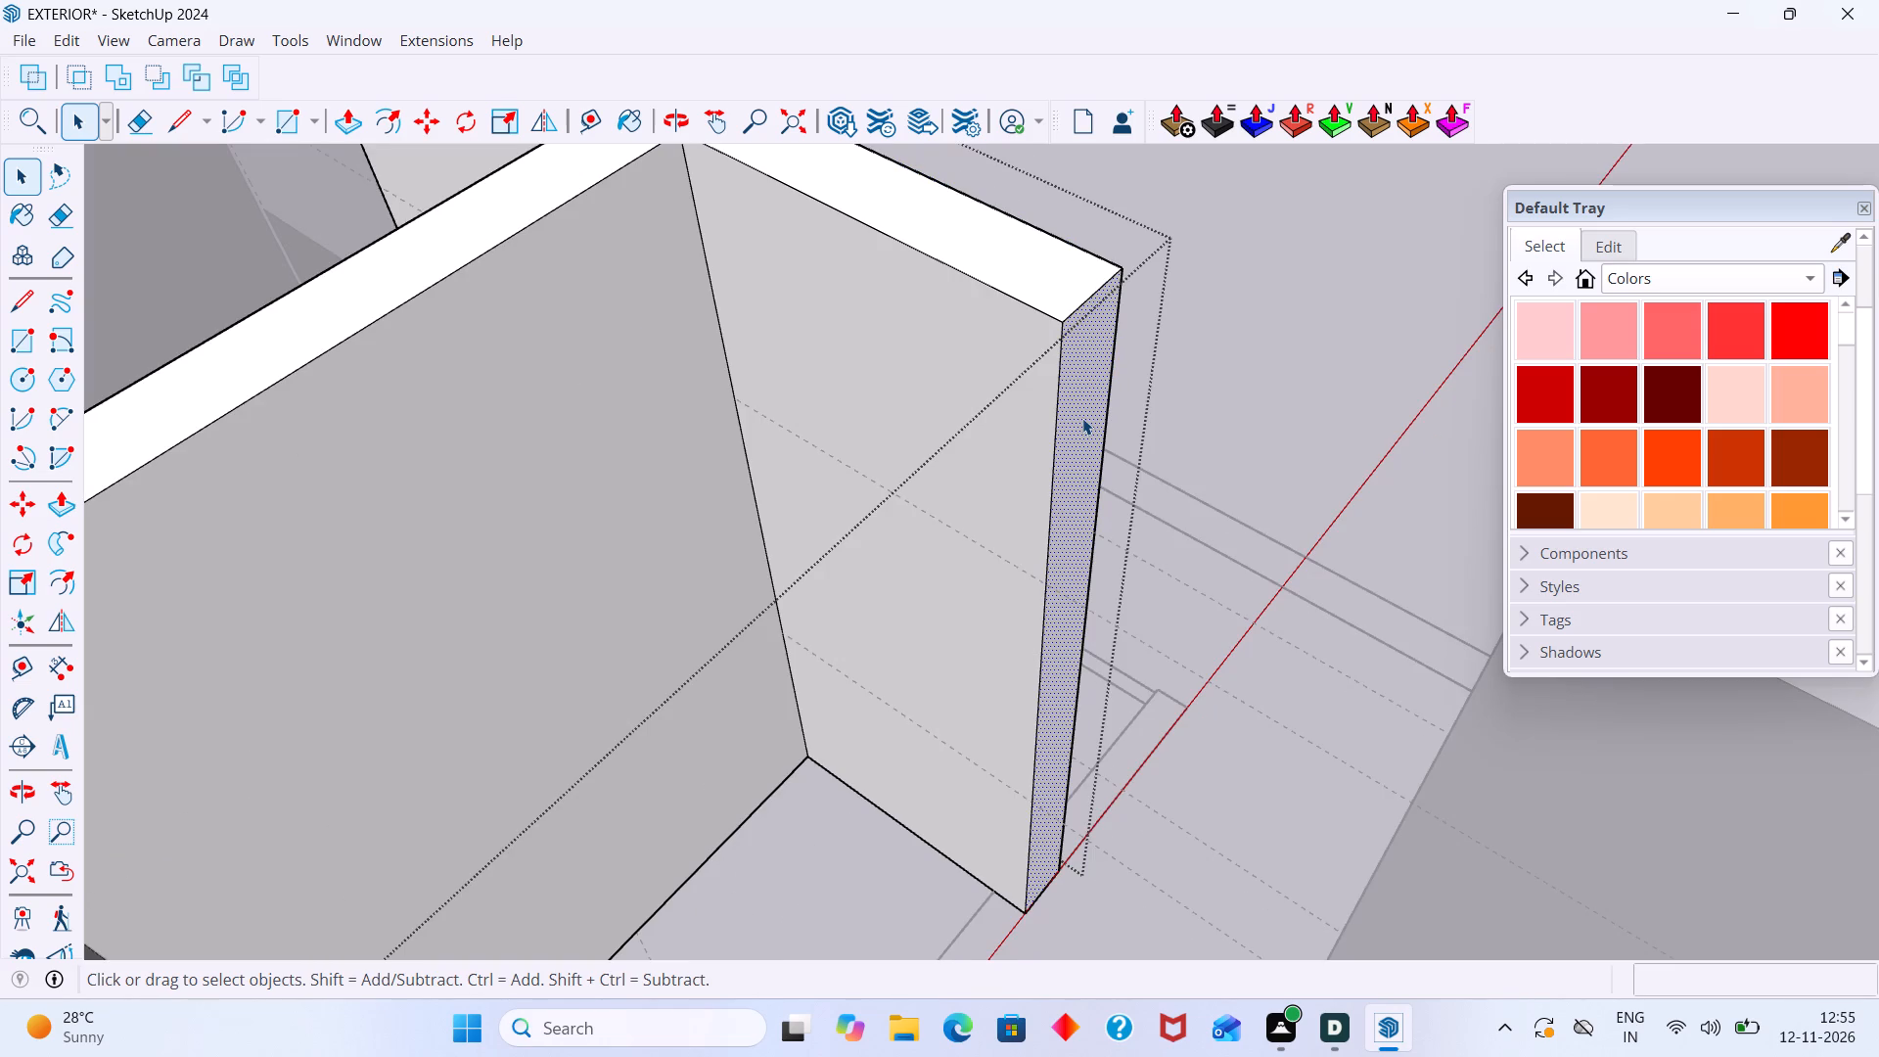
{"action": "key", "text": "r"}
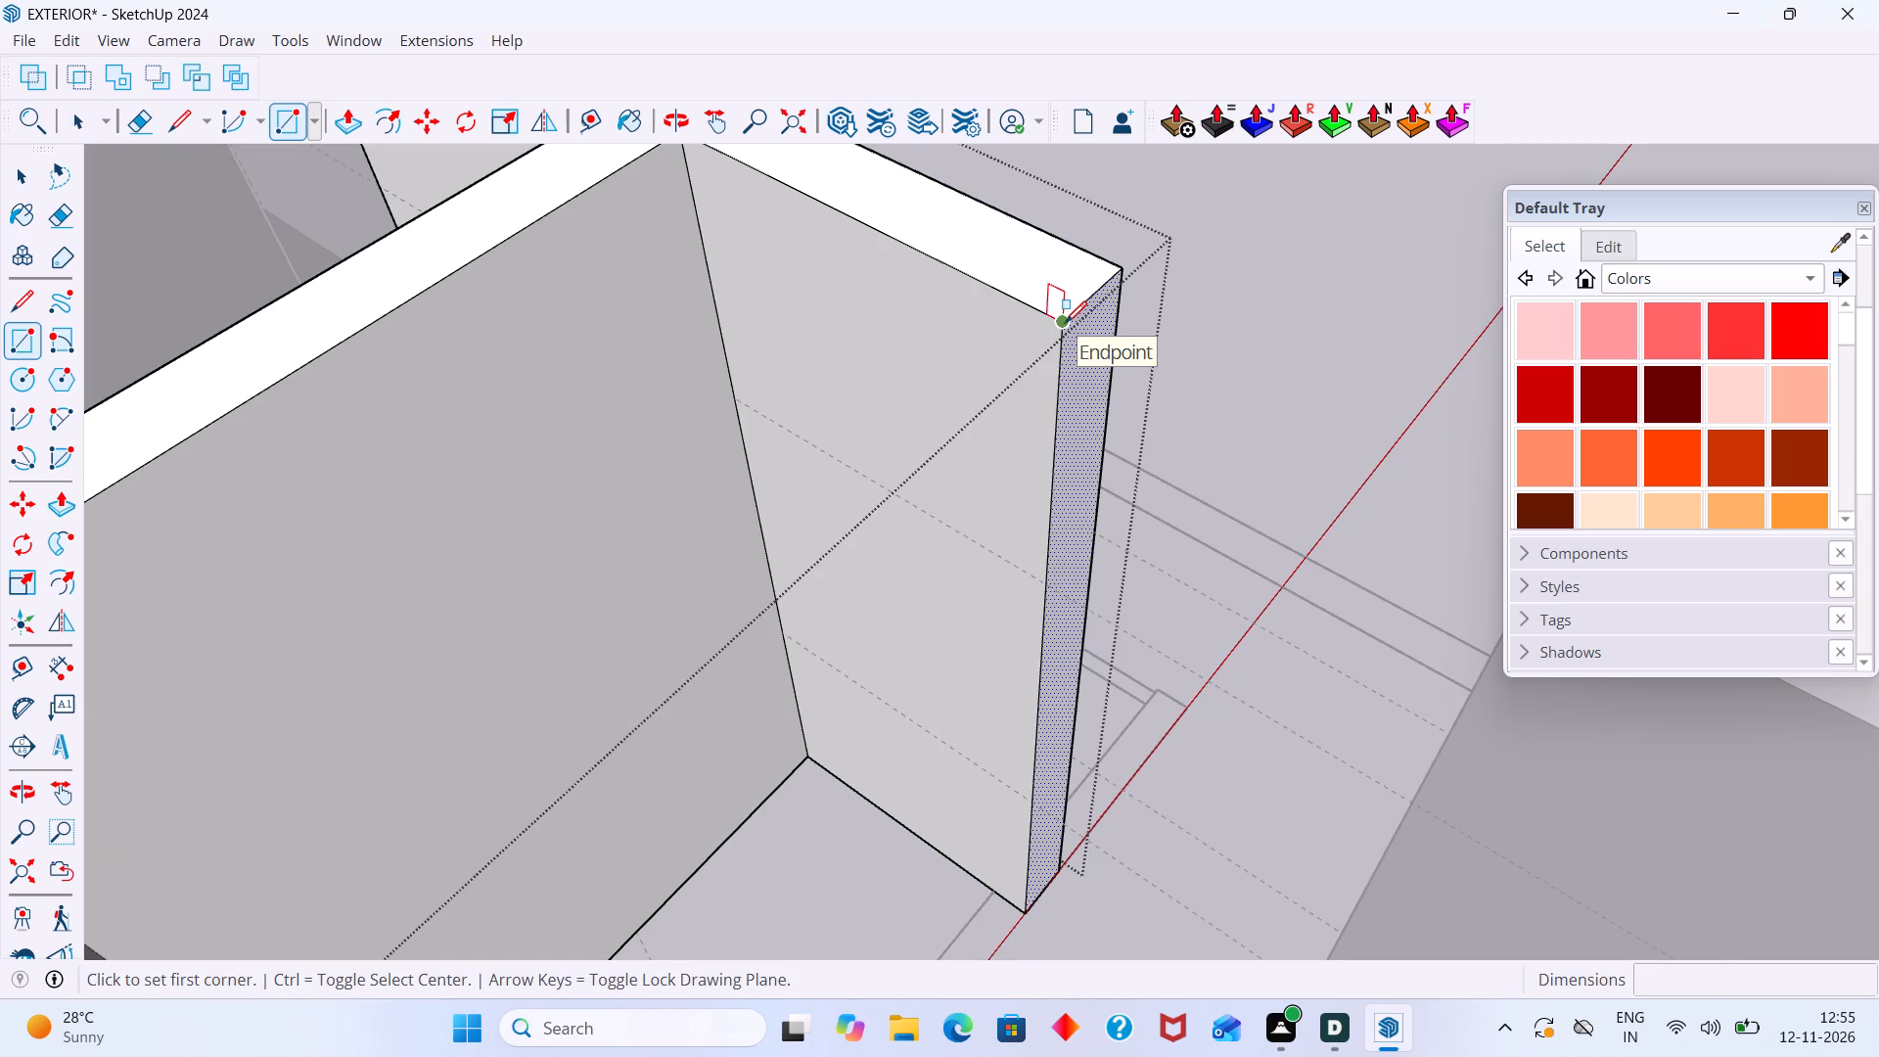
{"action": "left_click", "coordinate": [1065, 323]}
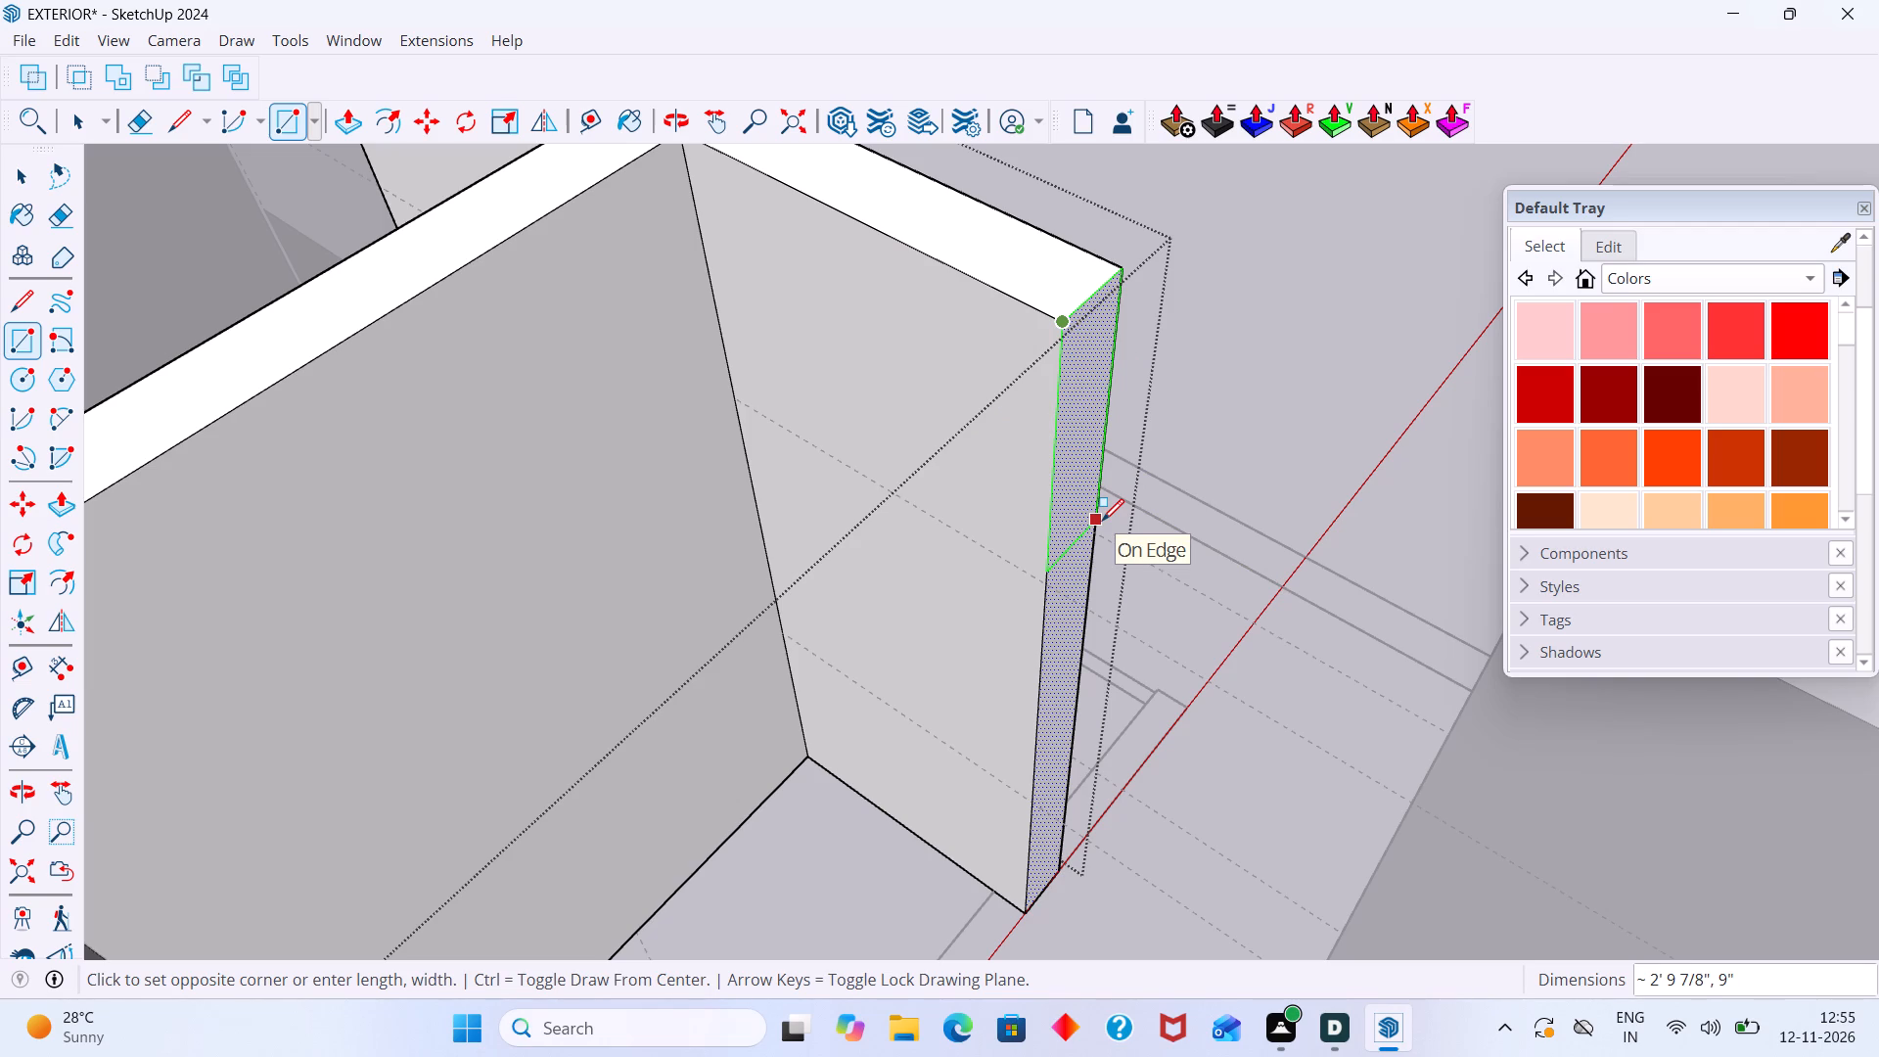
{"action": "type", "text": "3'"}
{"action": "key", "text": "Return"}
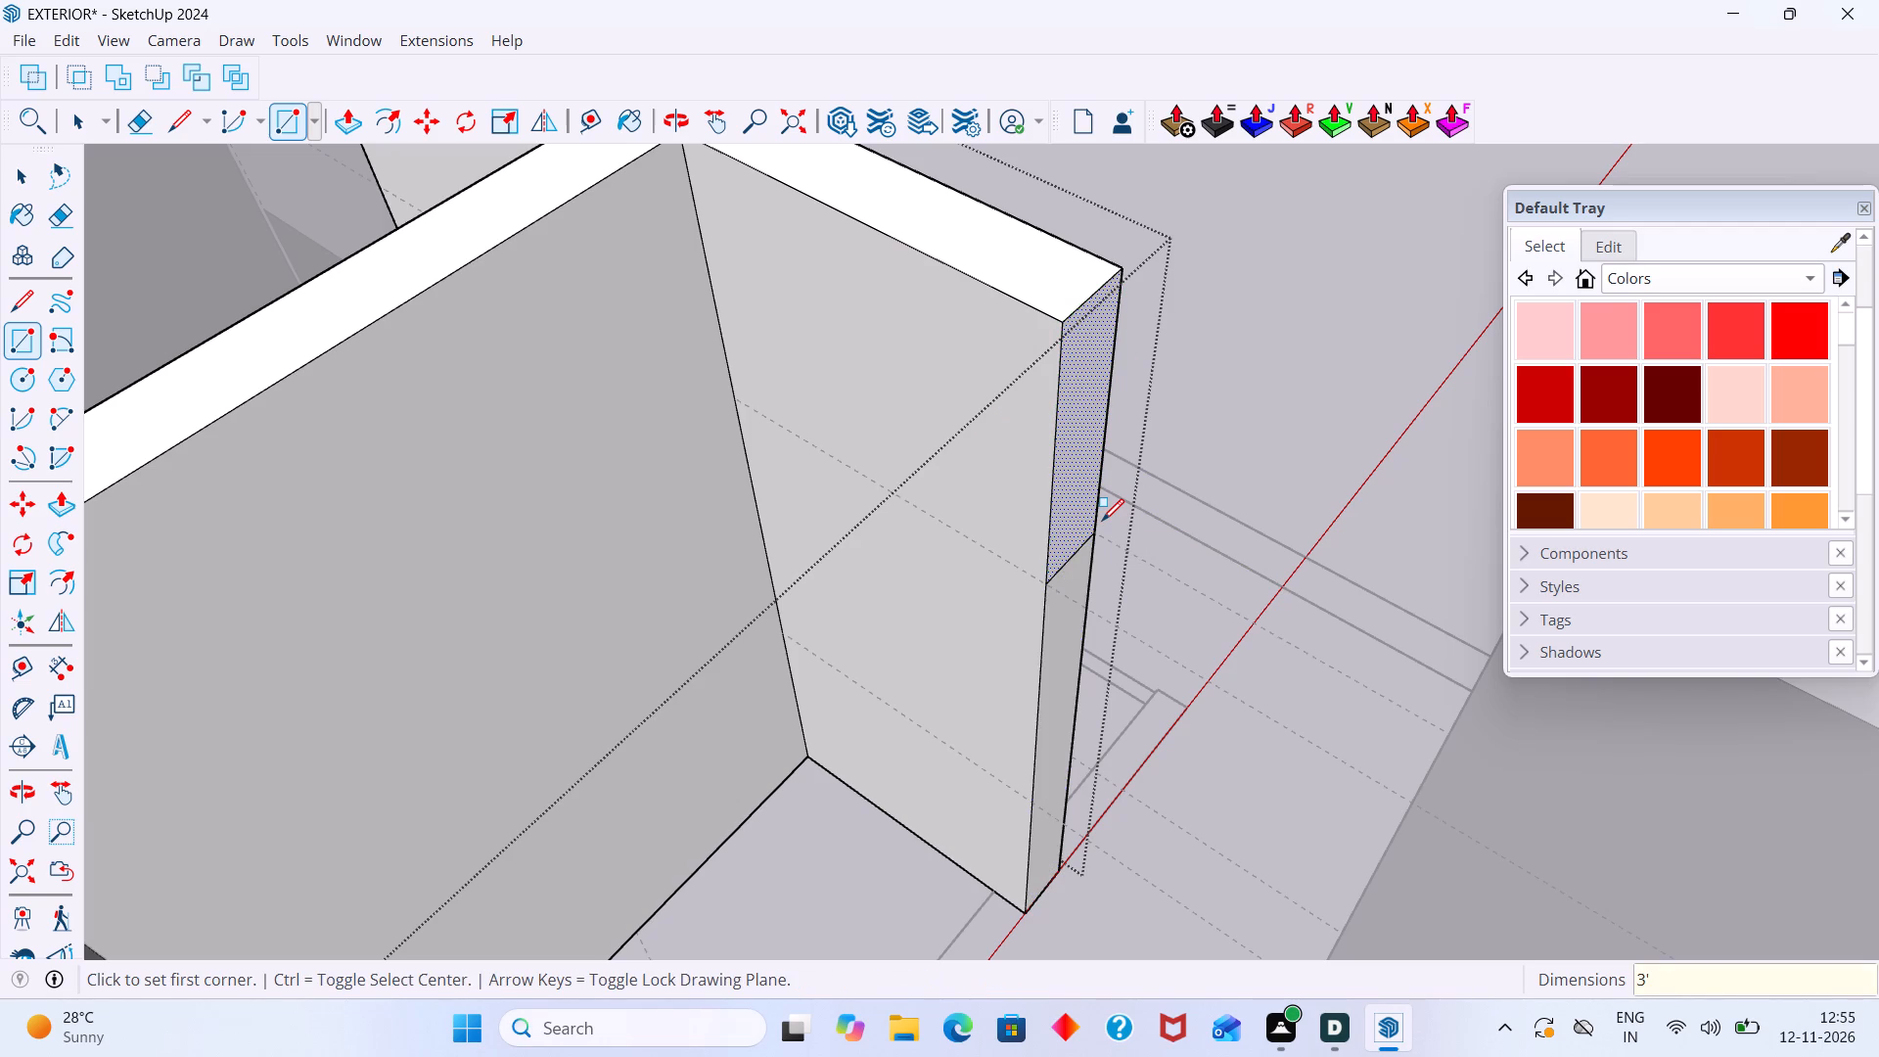
Extrude the upper end-face rectangle 3' 6" across the gap to meet the opposite wall as a lintel, and leave the group.
{"action": "key", "text": "p"}
{"action": "left_click", "coordinate": [1064, 454]}
{"action": "scroll", "coordinate": [1167, 522], "scroll_direction": "down", "scroll_amount": 2}
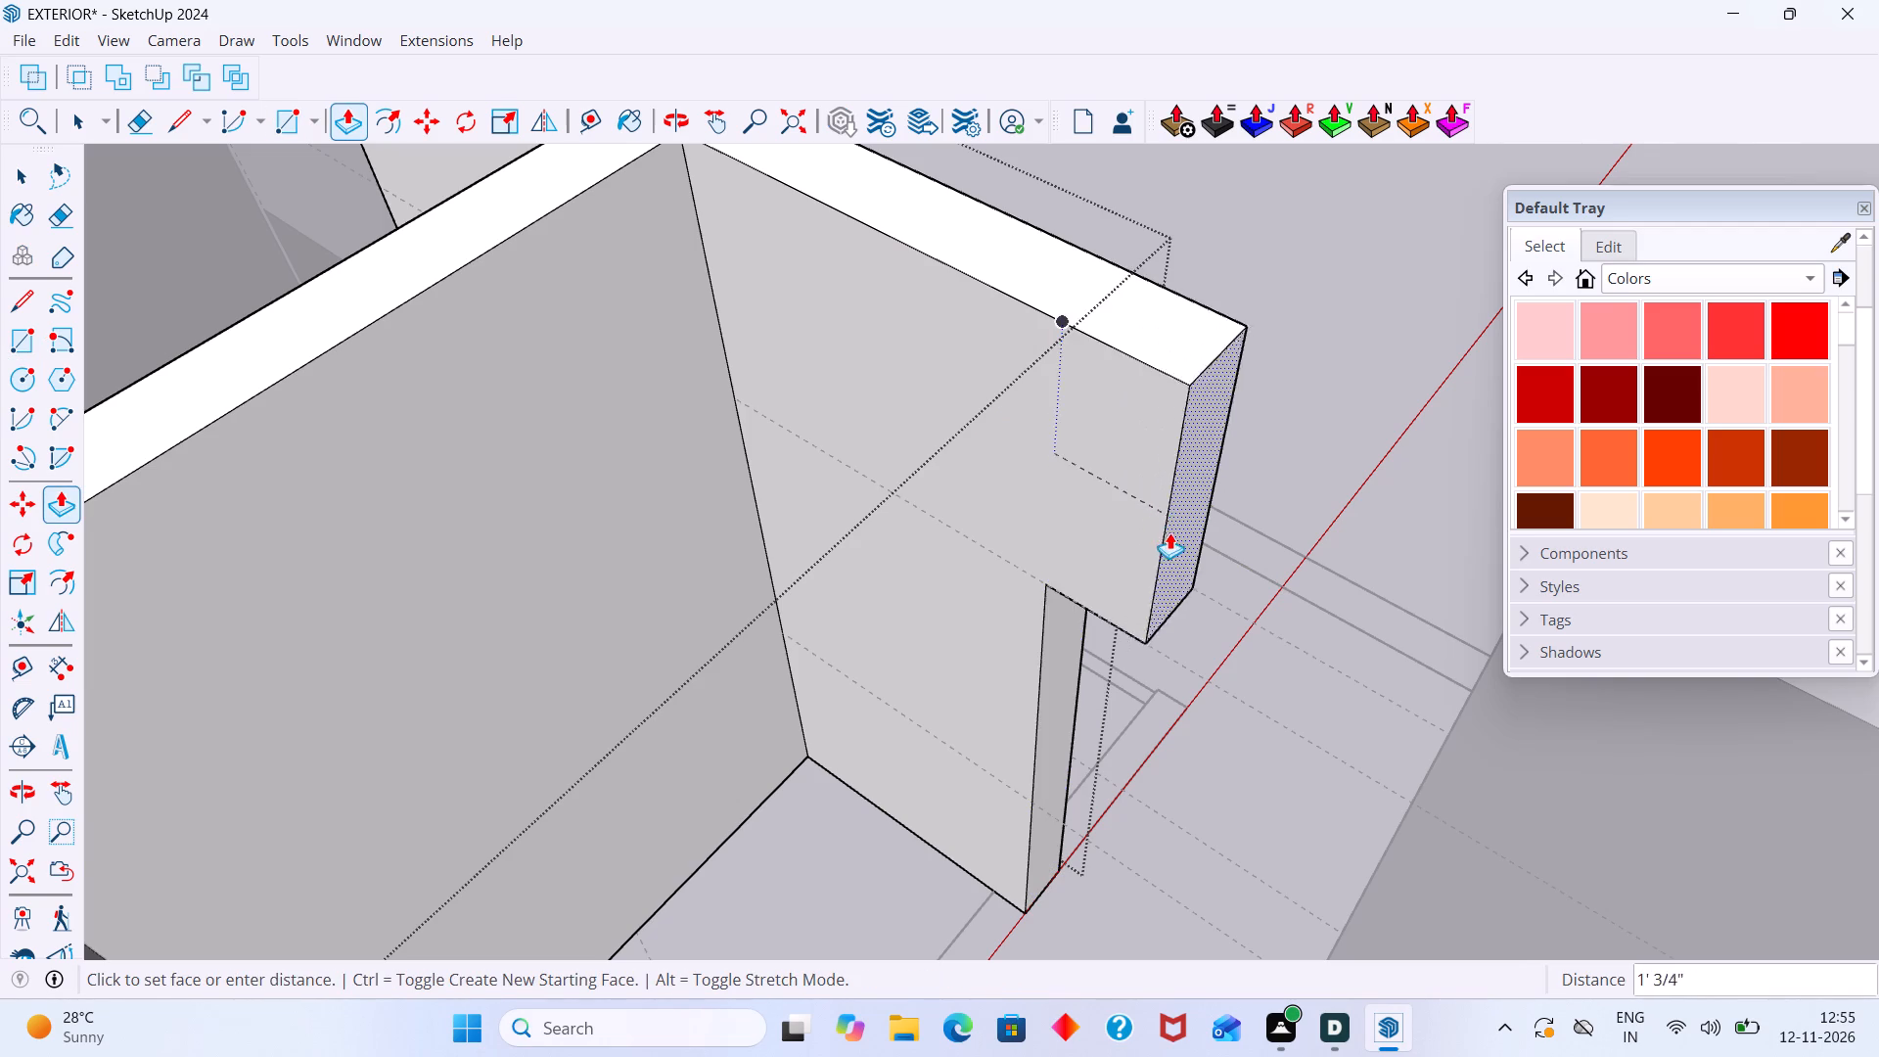
{"action": "scroll", "coordinate": [1169, 532], "scroll_direction": "down", "scroll_amount": 6}
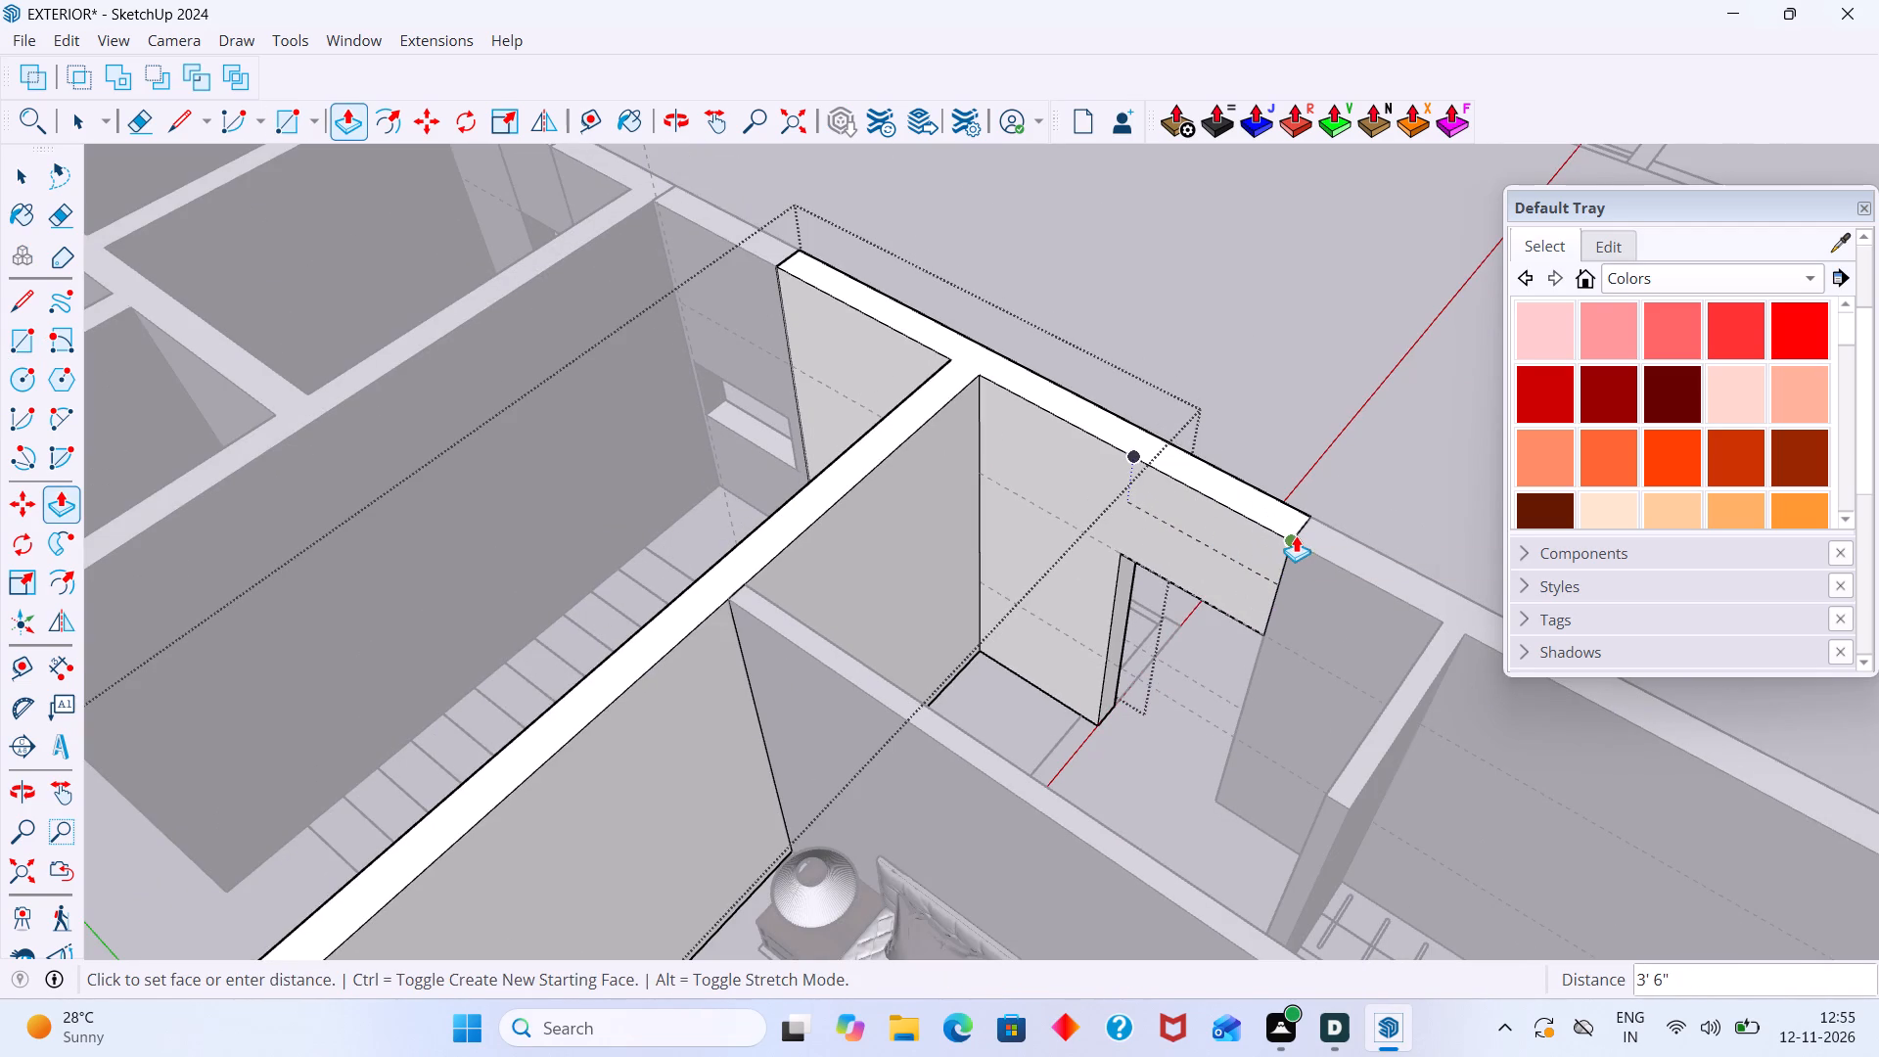
{"action": "left_click", "coordinate": [1296, 535]}
{"action": "key", "text": "space"}
{"action": "left_click", "coordinate": [1321, 330]}
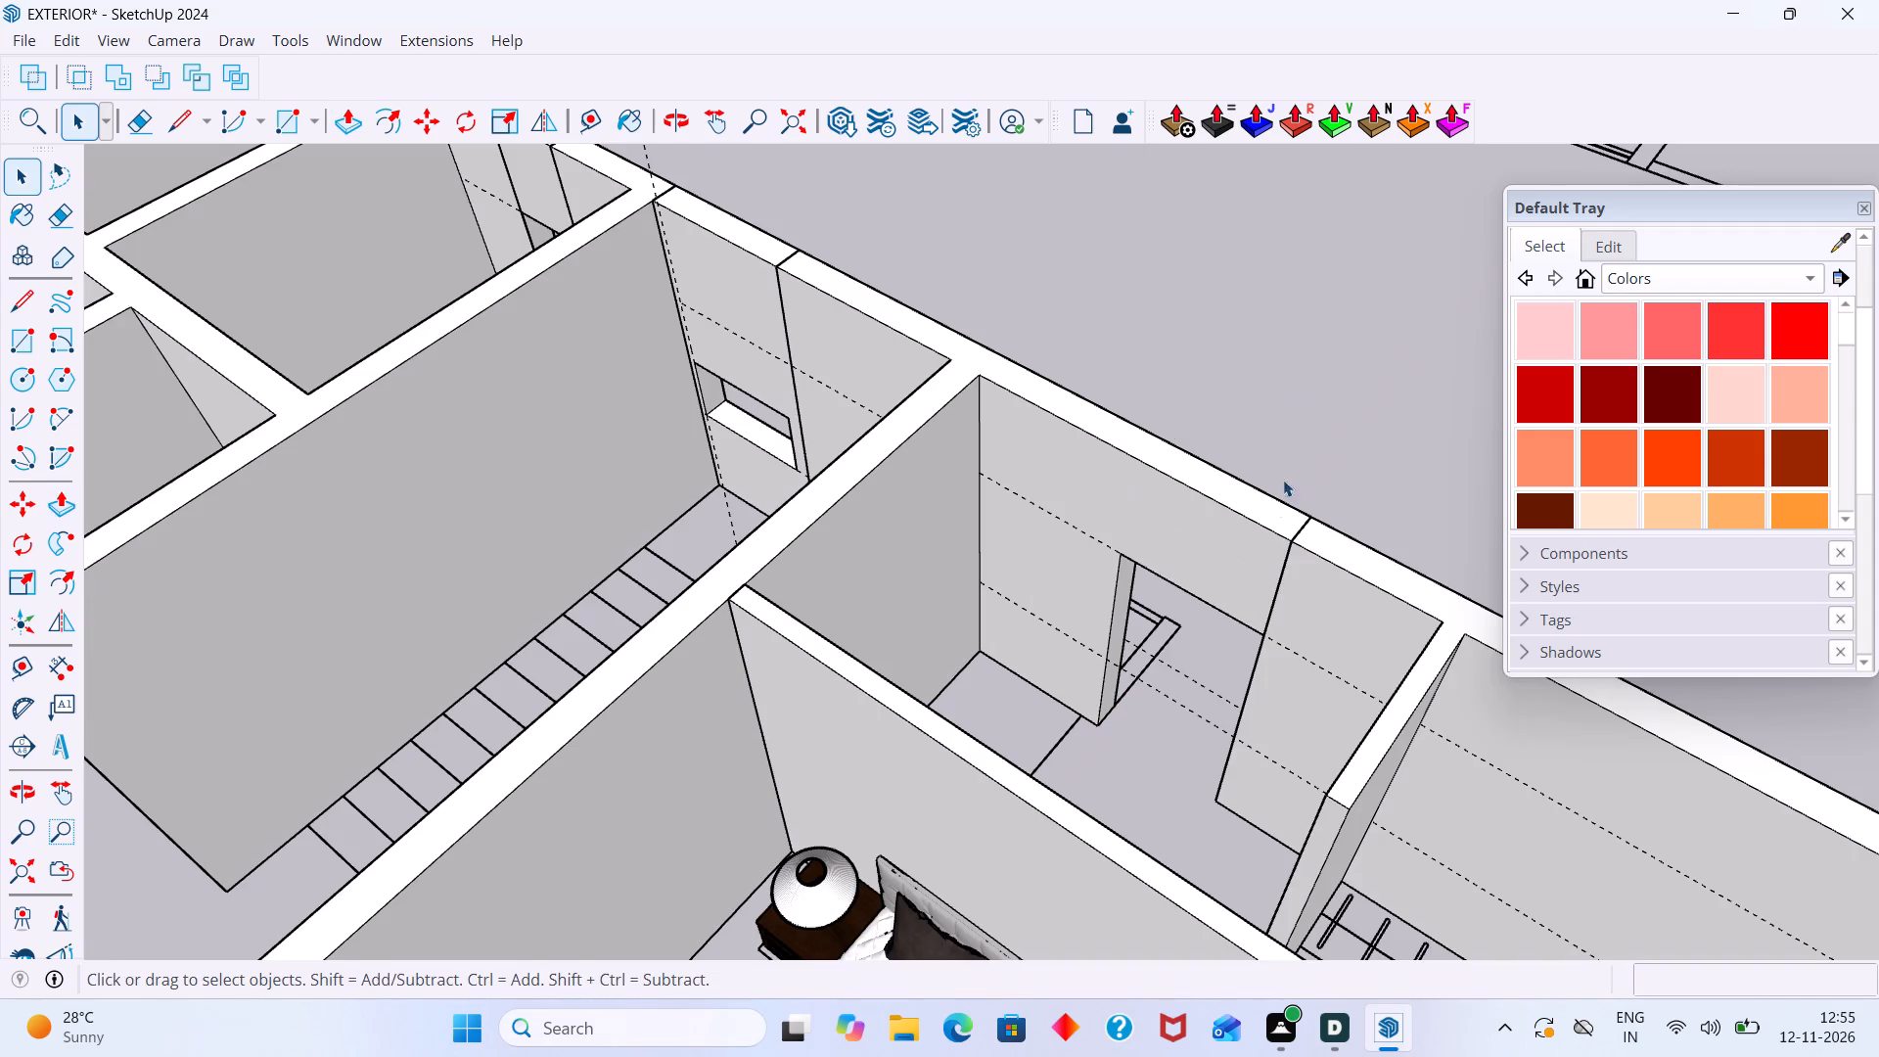
Reopen the outer-wall group and draw a 3' high, full-thickness rectangle from the bottom of the end face.
{"action": "middle_click_drag", "start_coordinate": [1223, 658], "coordinate": [1245, 577]}
{"action": "scroll", "coordinate": [1187, 631], "scroll_direction": "up", "scroll_amount": 4}
{"action": "middle_click_drag", "start_coordinate": [1111, 680], "coordinate": [1072, 718]}
{"action": "middle_click_drag", "start_coordinate": [1059, 721], "coordinate": [1020, 714]}
{"action": "scroll", "coordinate": [1035, 767], "scroll_direction": "up", "scroll_amount": 7}
{"action": "left_click", "coordinate": [1032, 711]}
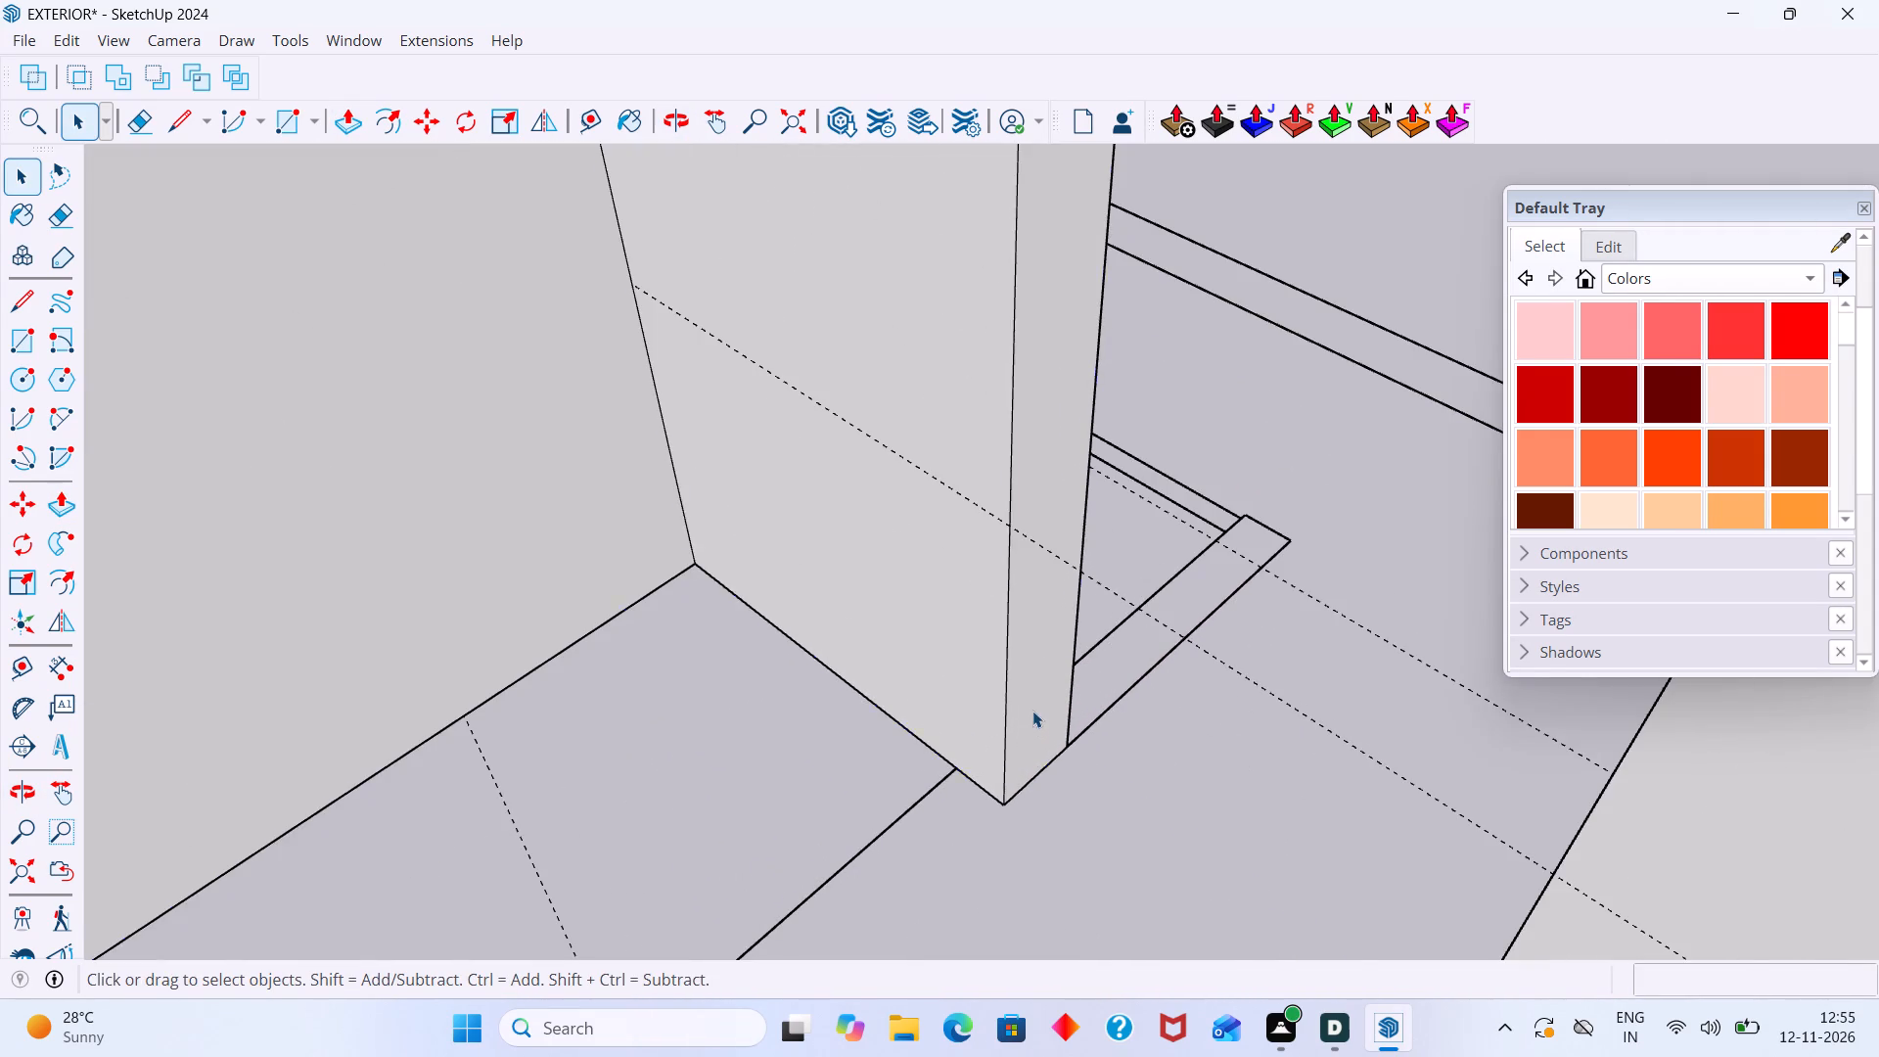
{"action": "scroll", "coordinate": [1032, 711], "scroll_direction": "up", "scroll_amount": 2}
{"action": "double_click", "coordinate": [1032, 711]}
{"action": "left_click", "coordinate": [1028, 727]}
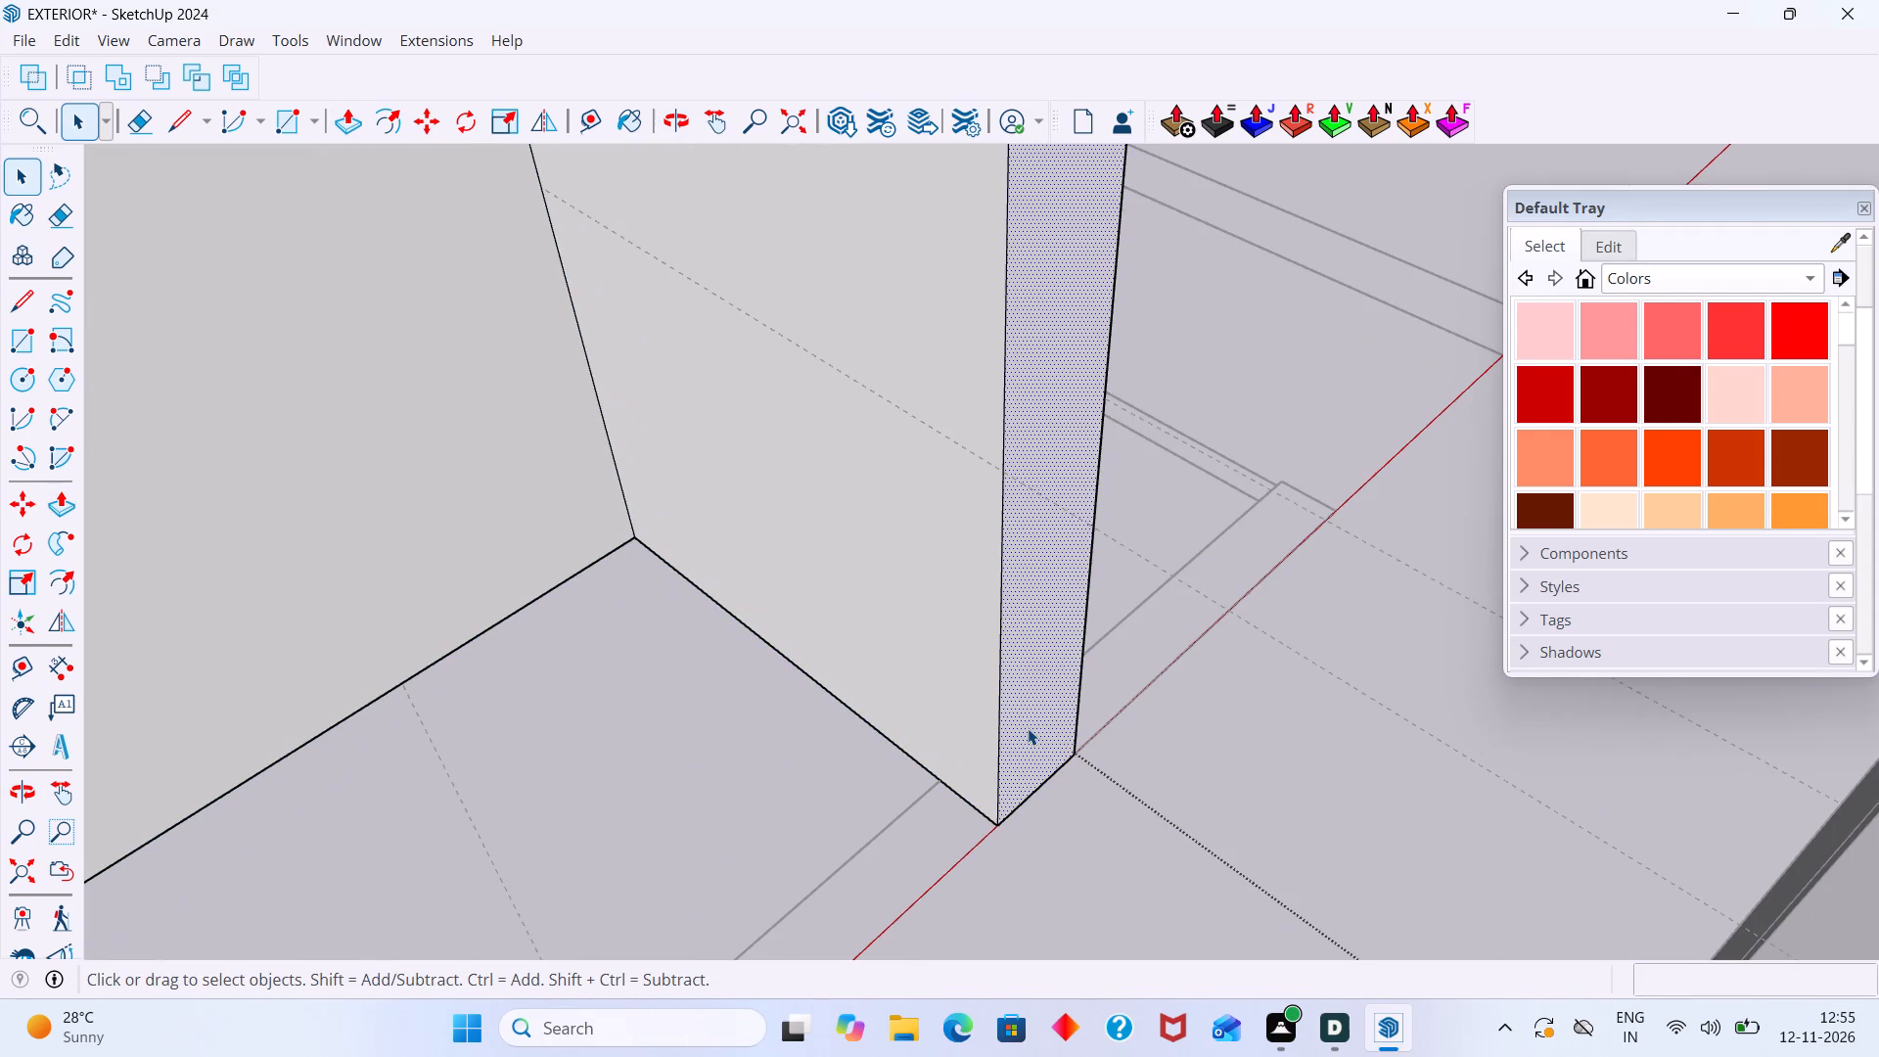
{"action": "key", "text": "r"}
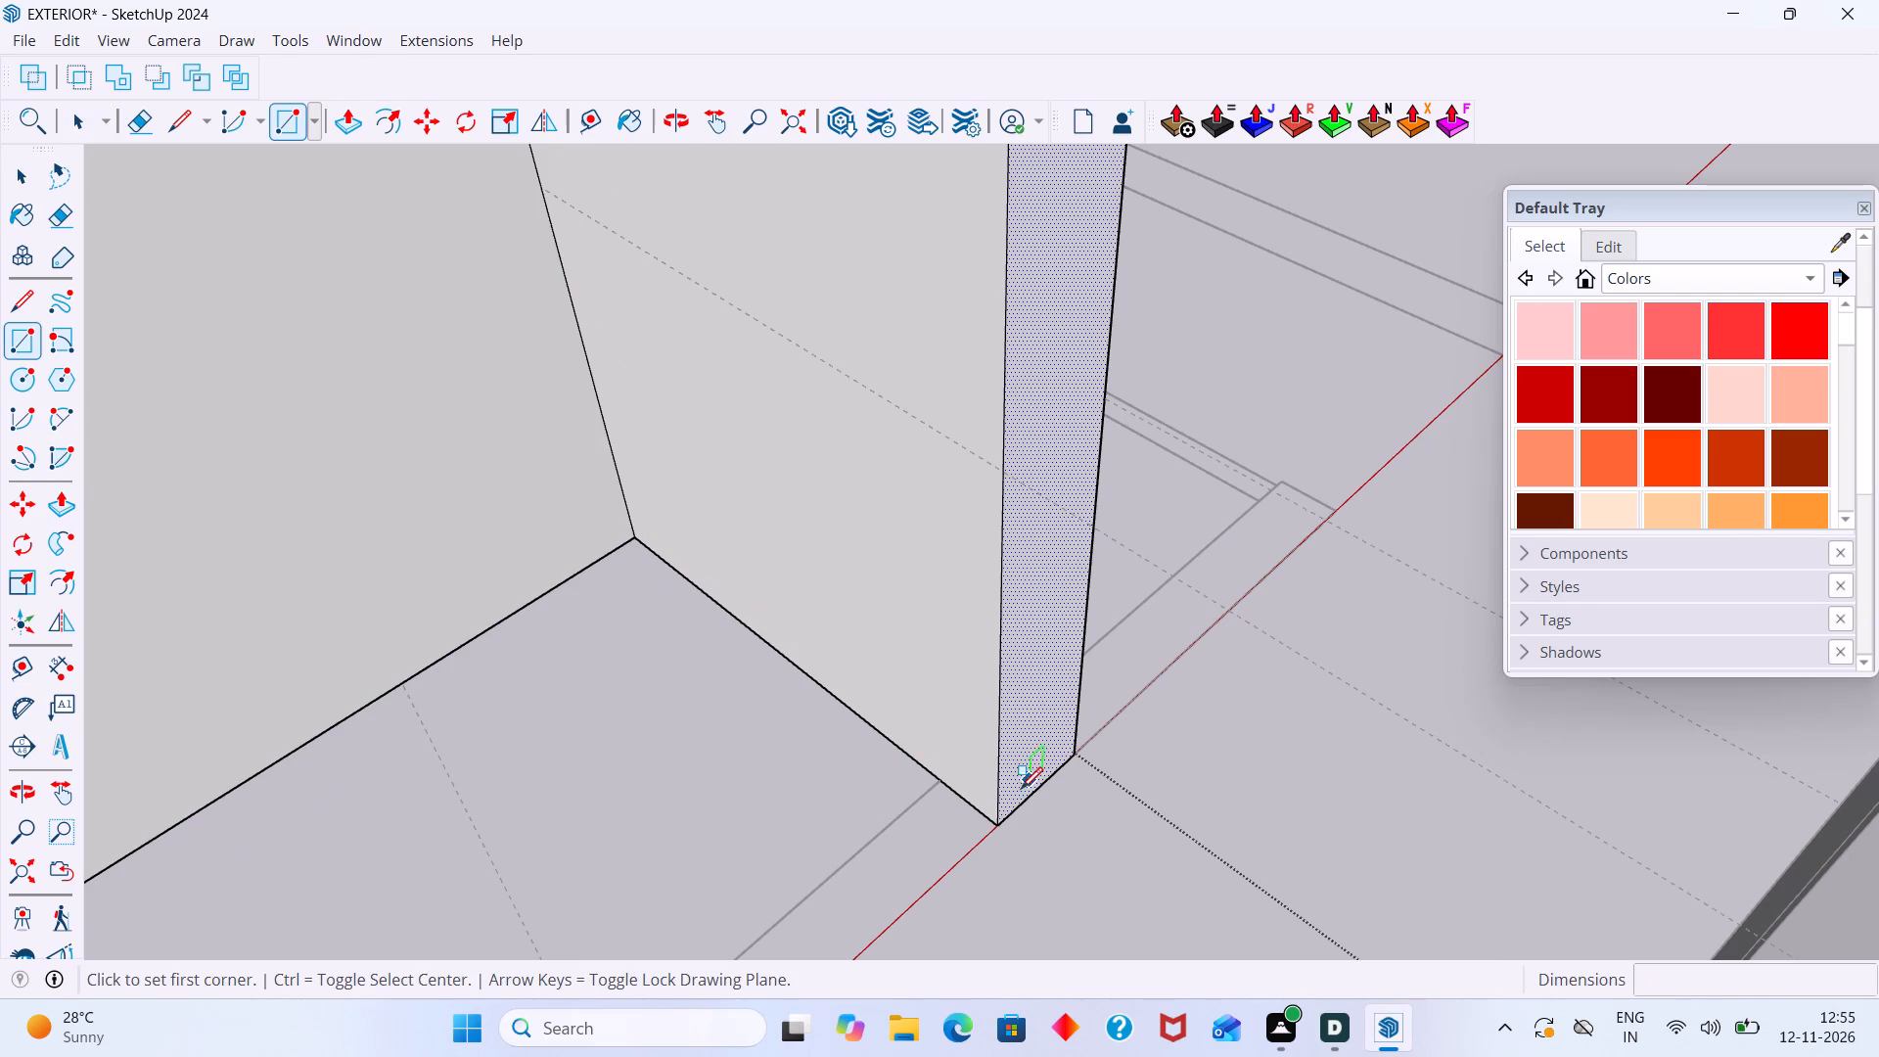
{"action": "left_click", "coordinate": [1002, 829]}
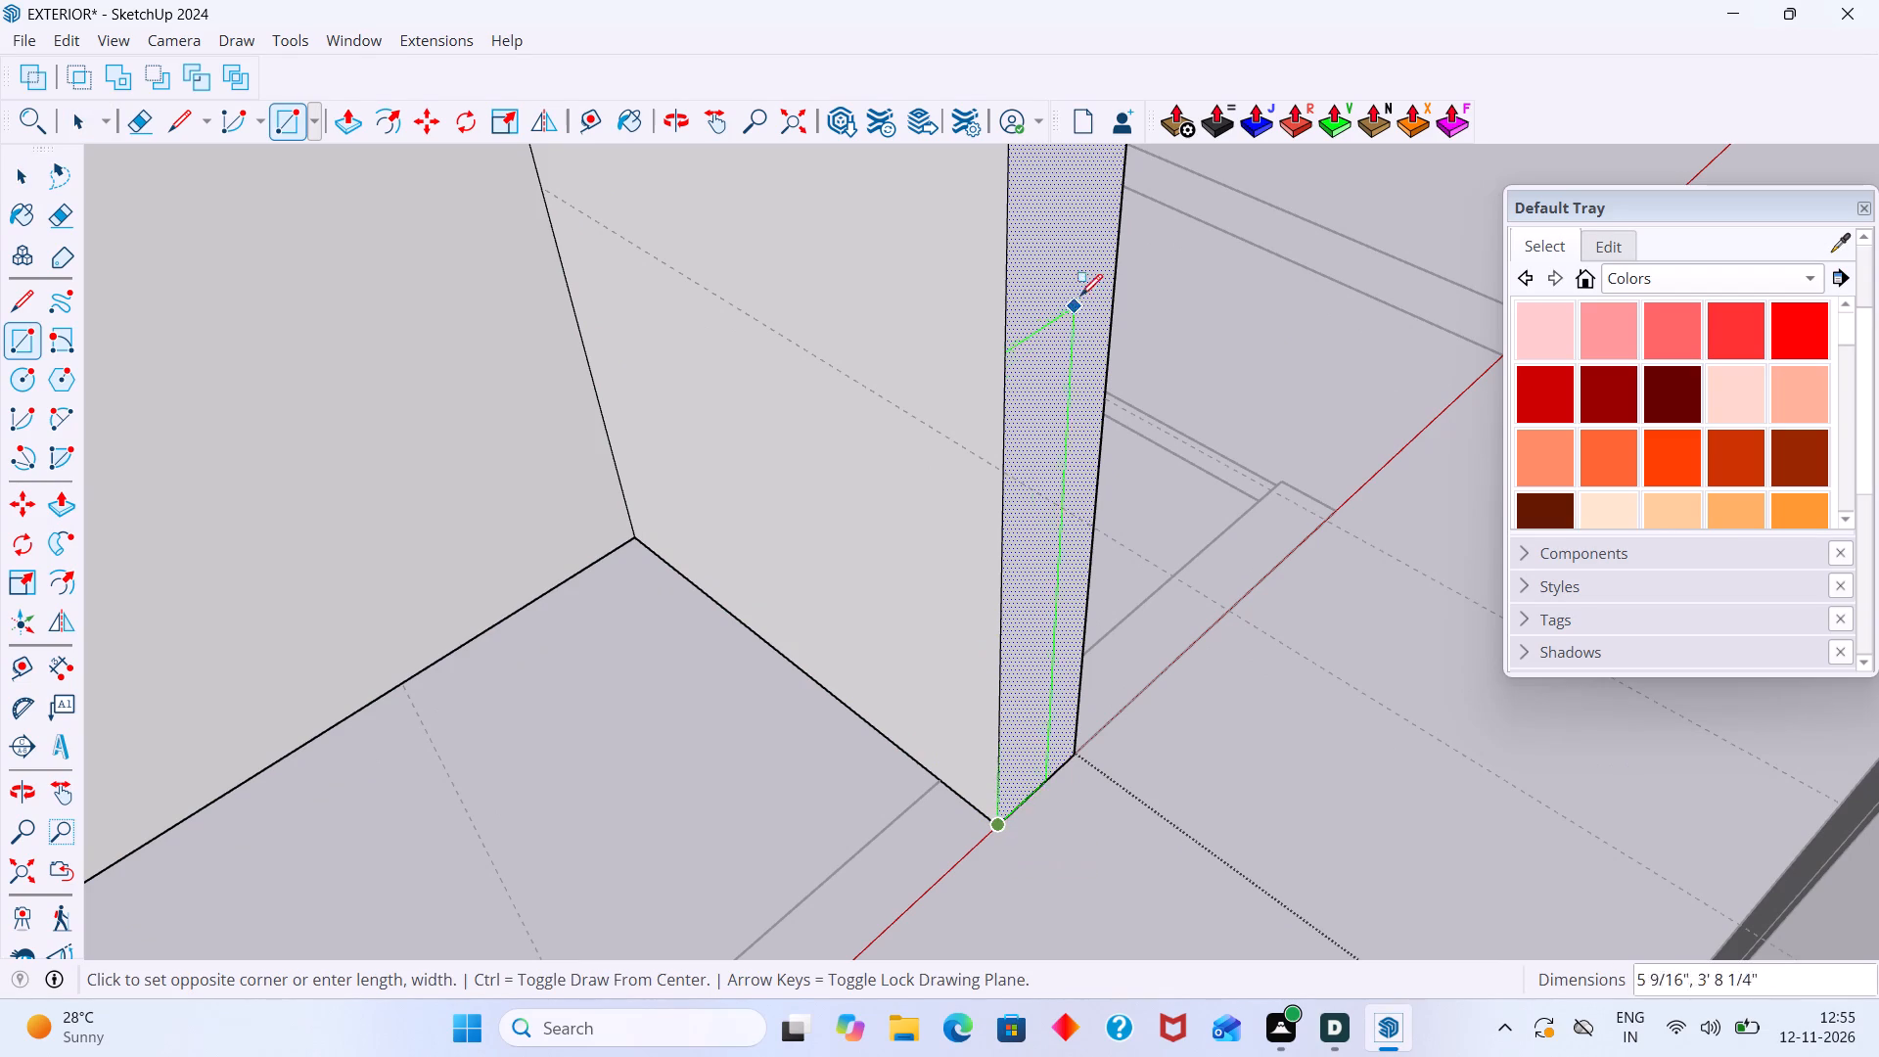
{"action": "scroll", "coordinate": [1081, 294], "scroll_direction": "down", "scroll_amount": 9}
{"action": "middle_click_drag", "start_coordinate": [1087, 284], "coordinate": [1030, 362]}
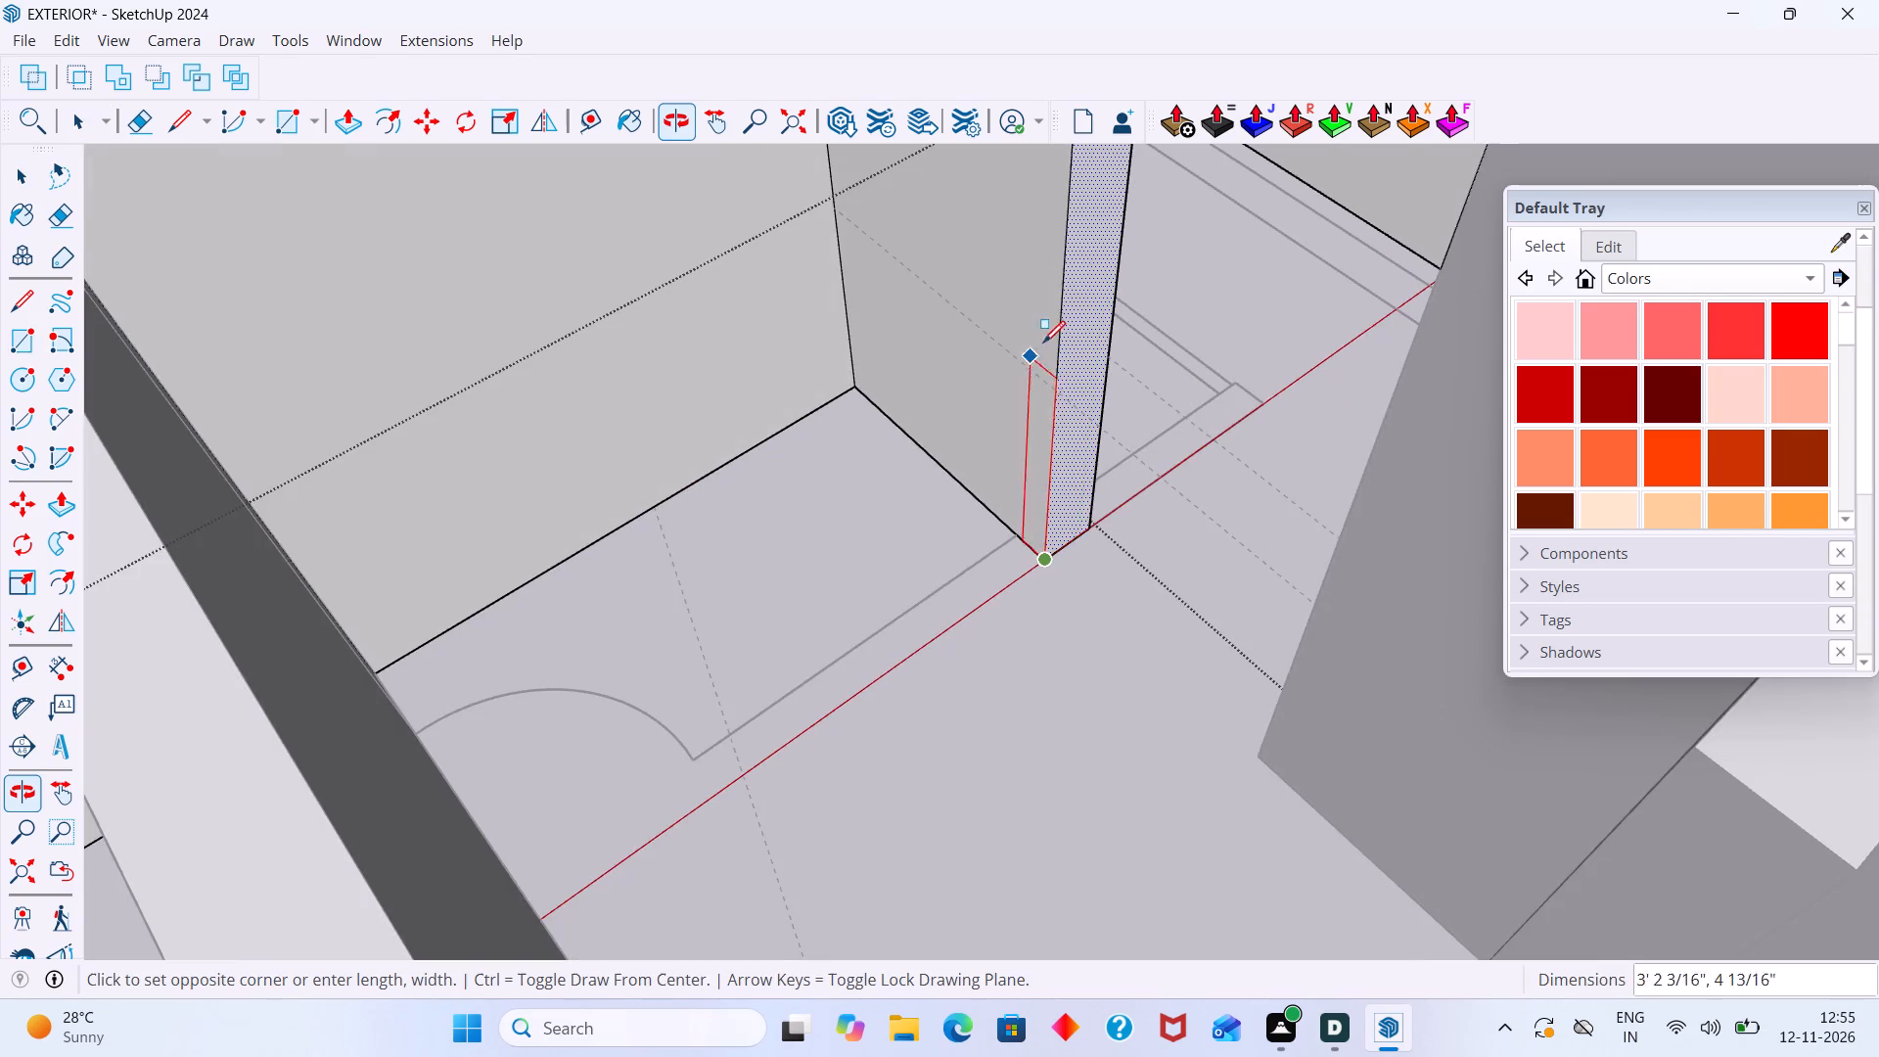
{"action": "scroll", "coordinate": [1074, 305], "scroll_direction": "up", "scroll_amount": 2}
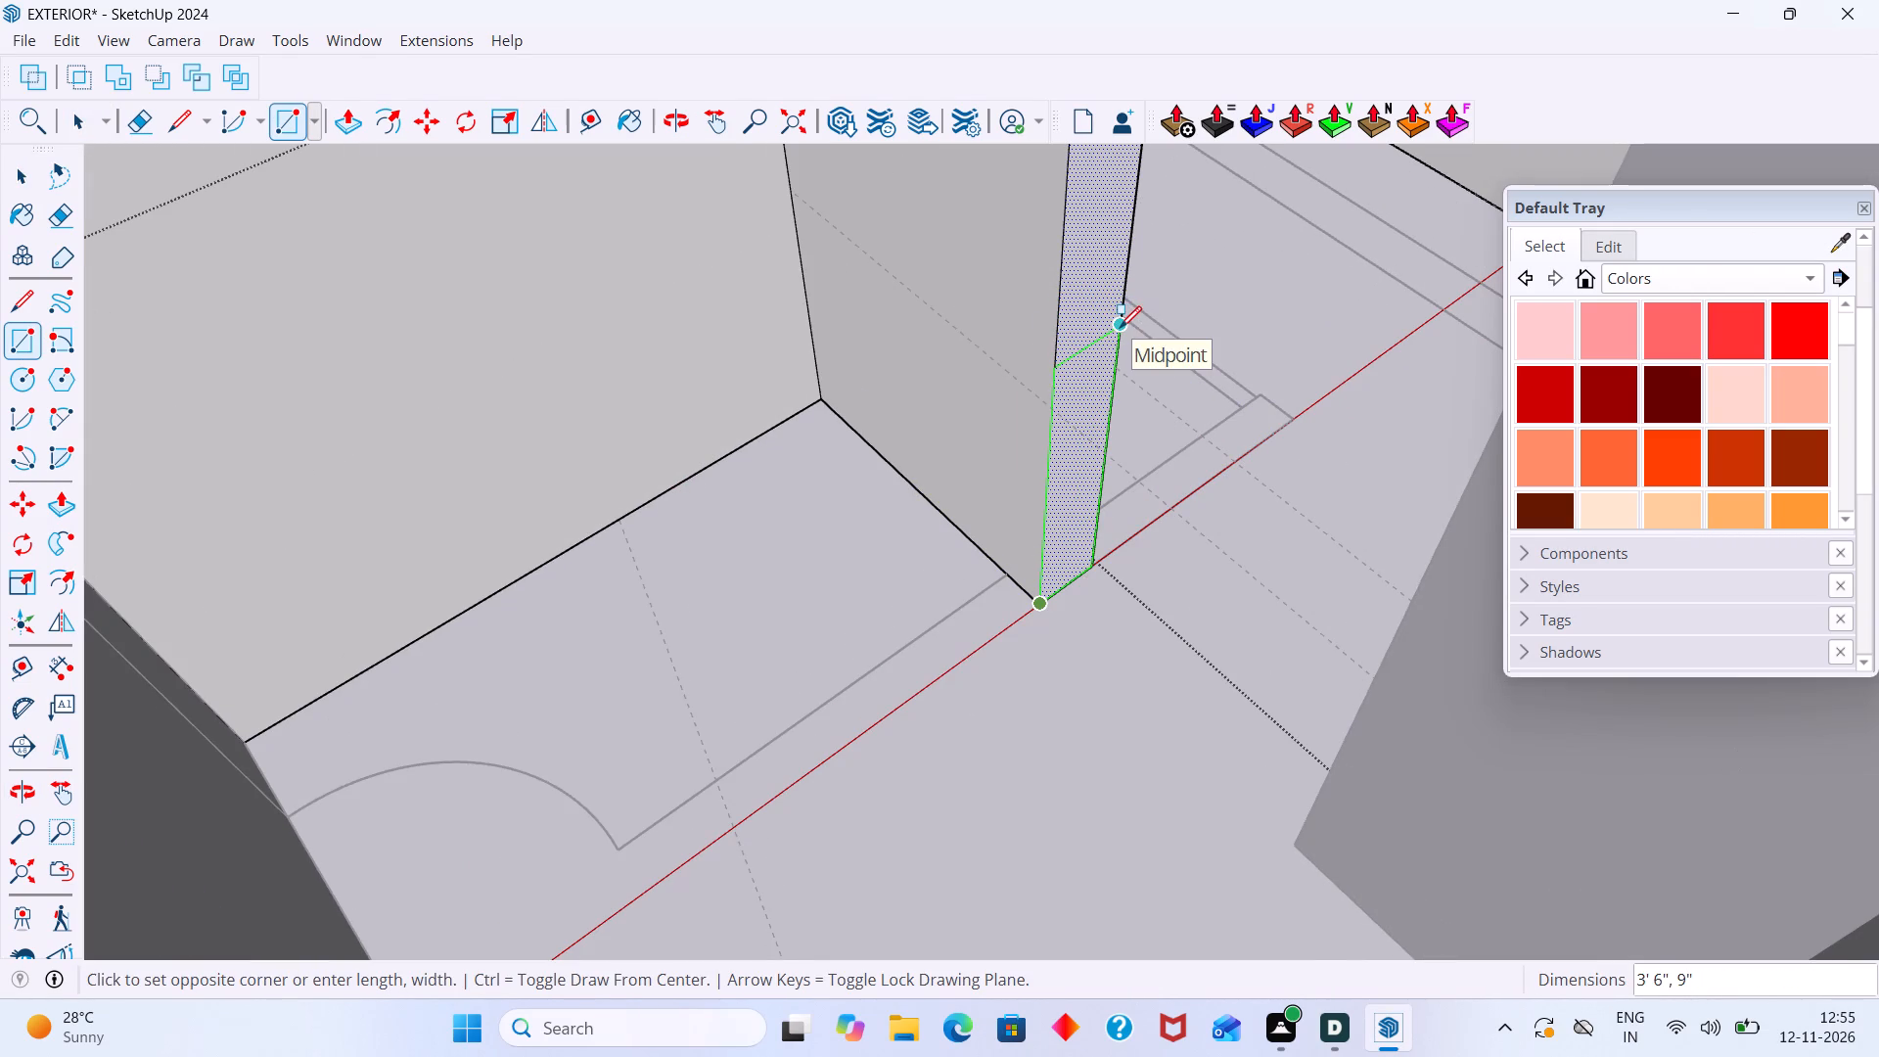
{"action": "type", "text": "3'"}
{"action": "key", "text": "Return"}
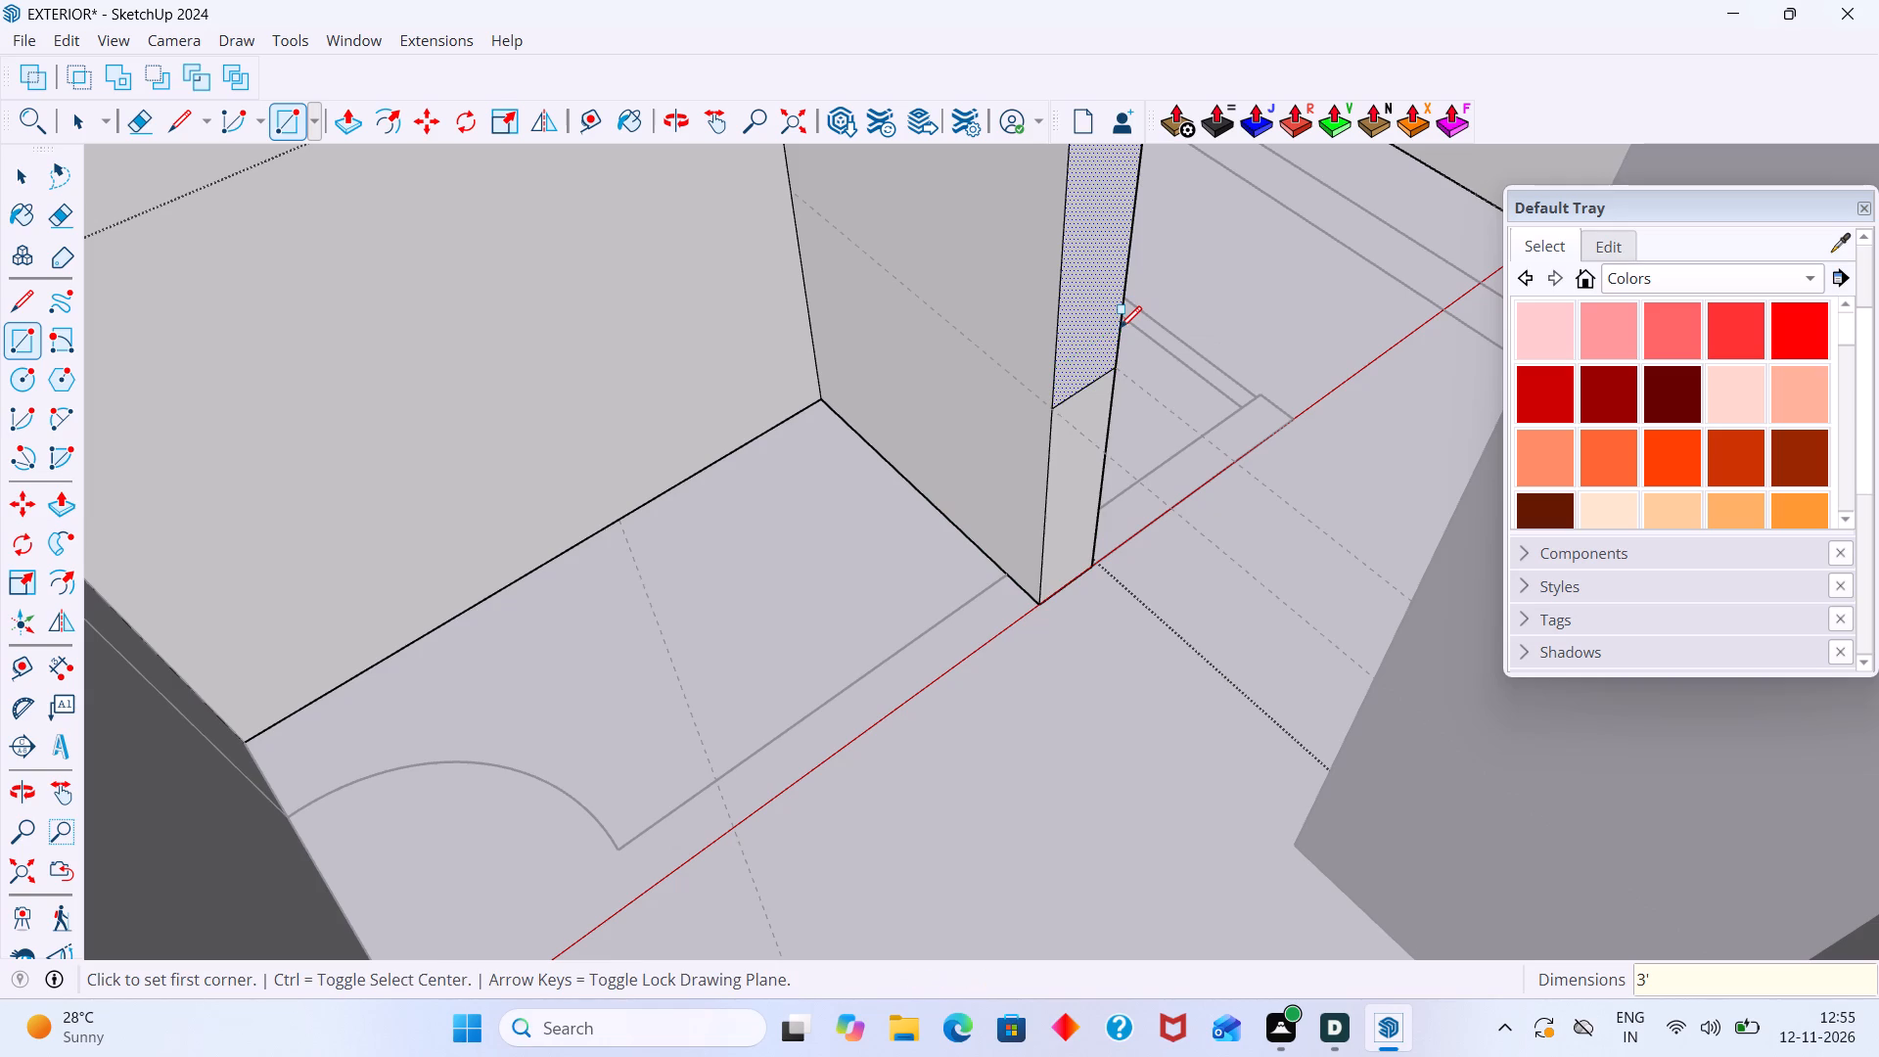
Extrude the lower end-face rectangle 3' 6" across the gap to the opposite wall as the window sill, and leave the group.
{"action": "key", "text": "p"}
{"action": "left_click", "coordinate": [1085, 412]}
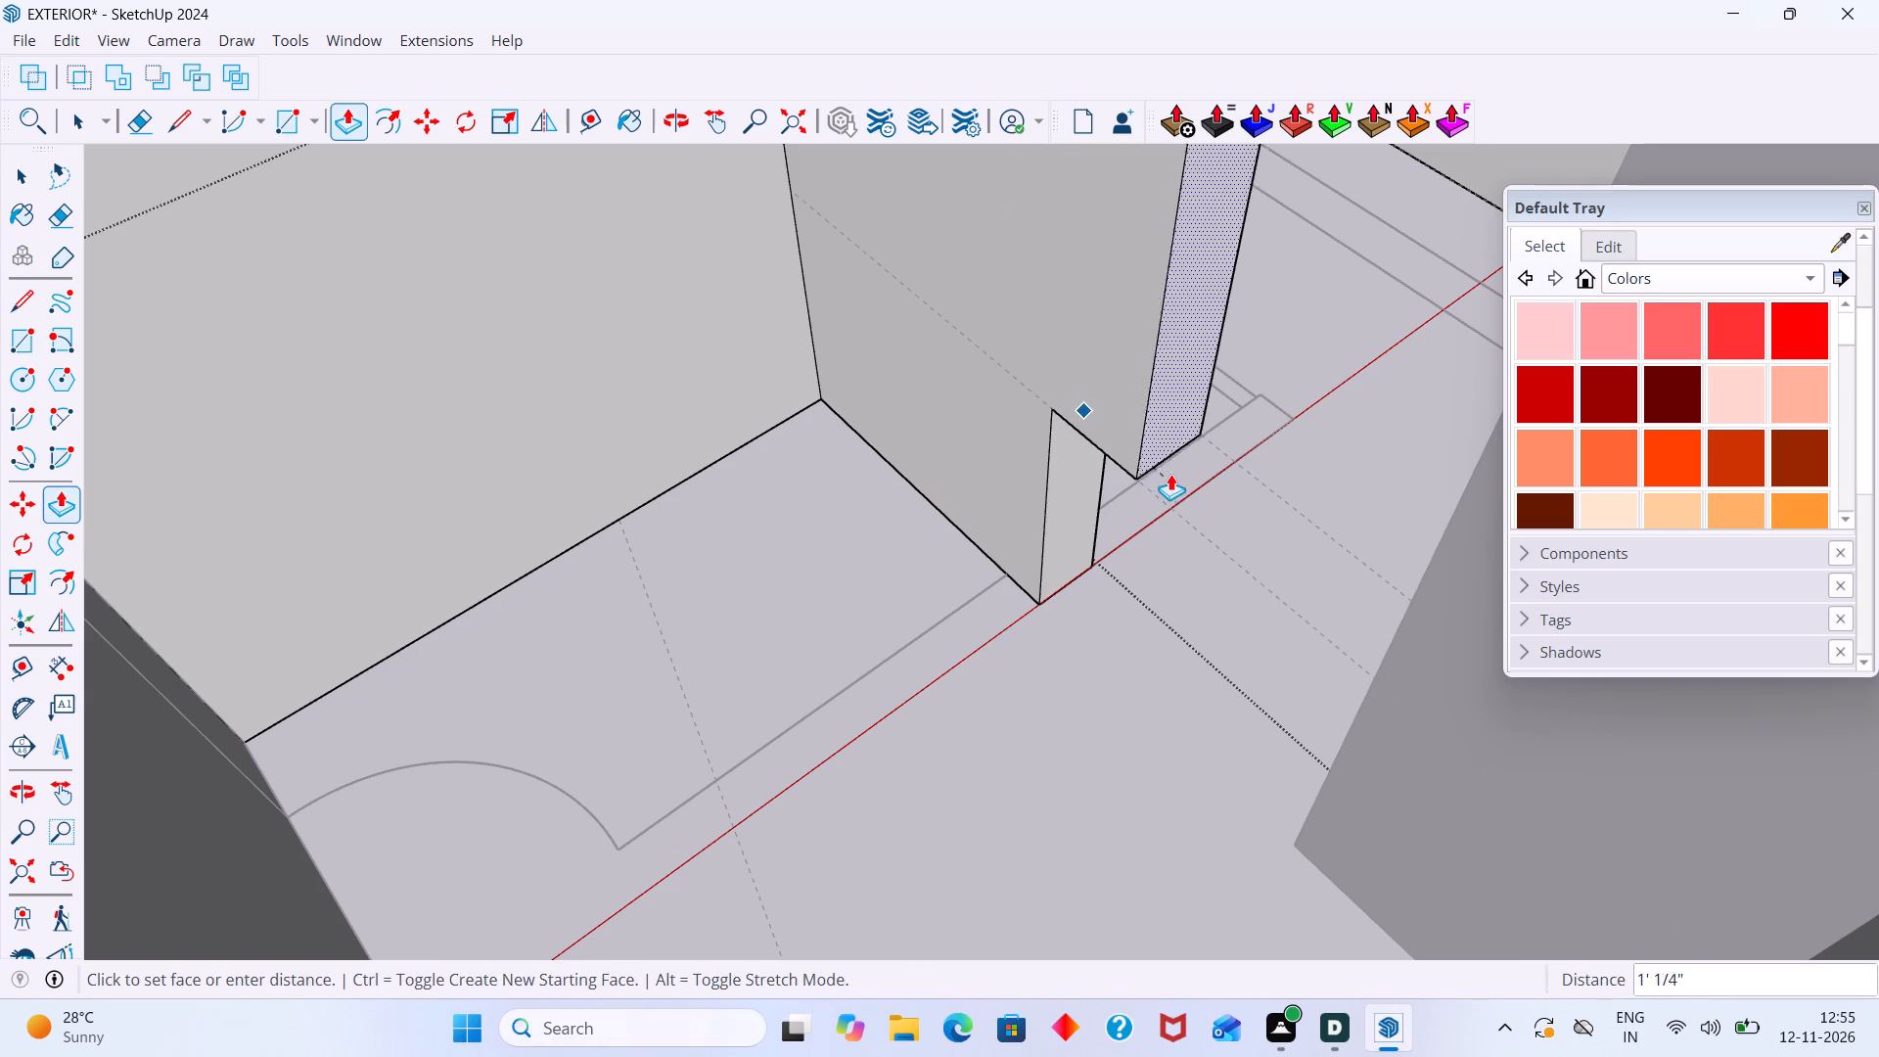
{"action": "key", "text": "Escape"}
{"action": "left_click", "coordinate": [1081, 494]}
{"action": "scroll", "coordinate": [1145, 527], "scroll_direction": "down", "scroll_amount": 6}
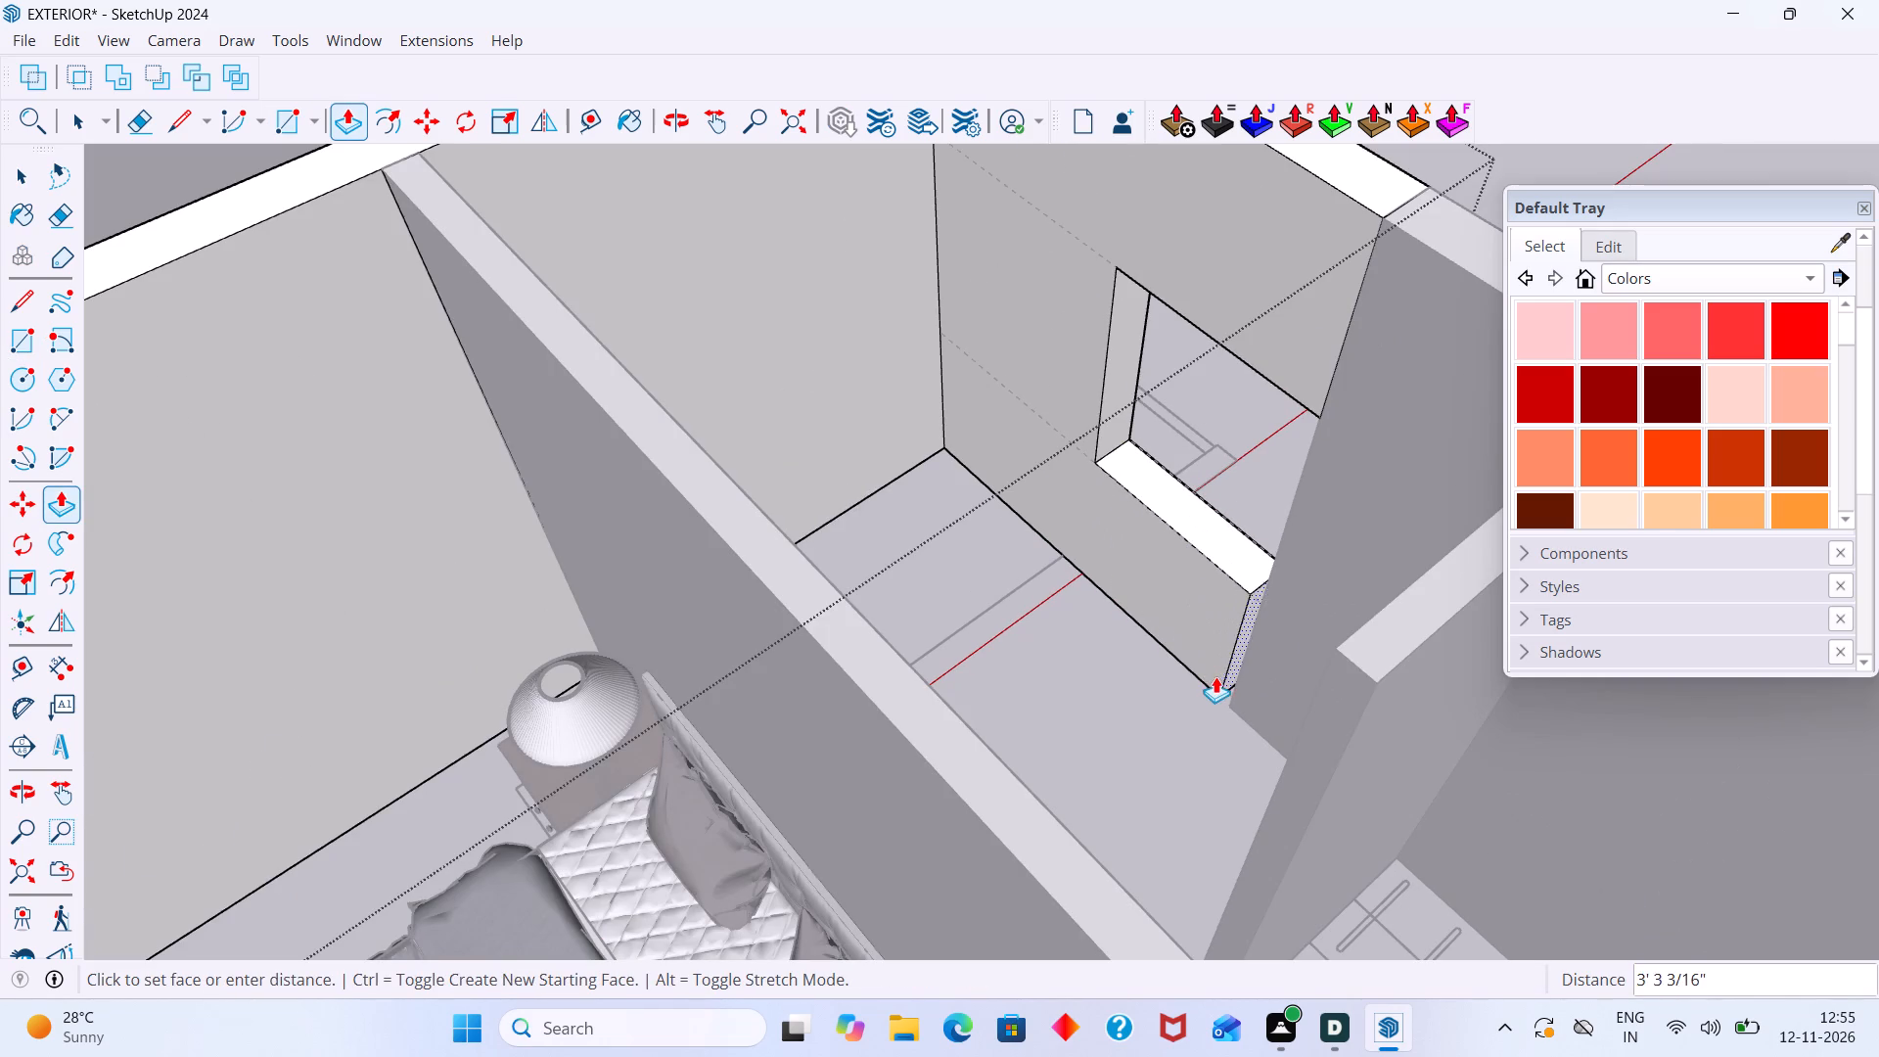
{"action": "left_click", "coordinate": [1227, 703]}
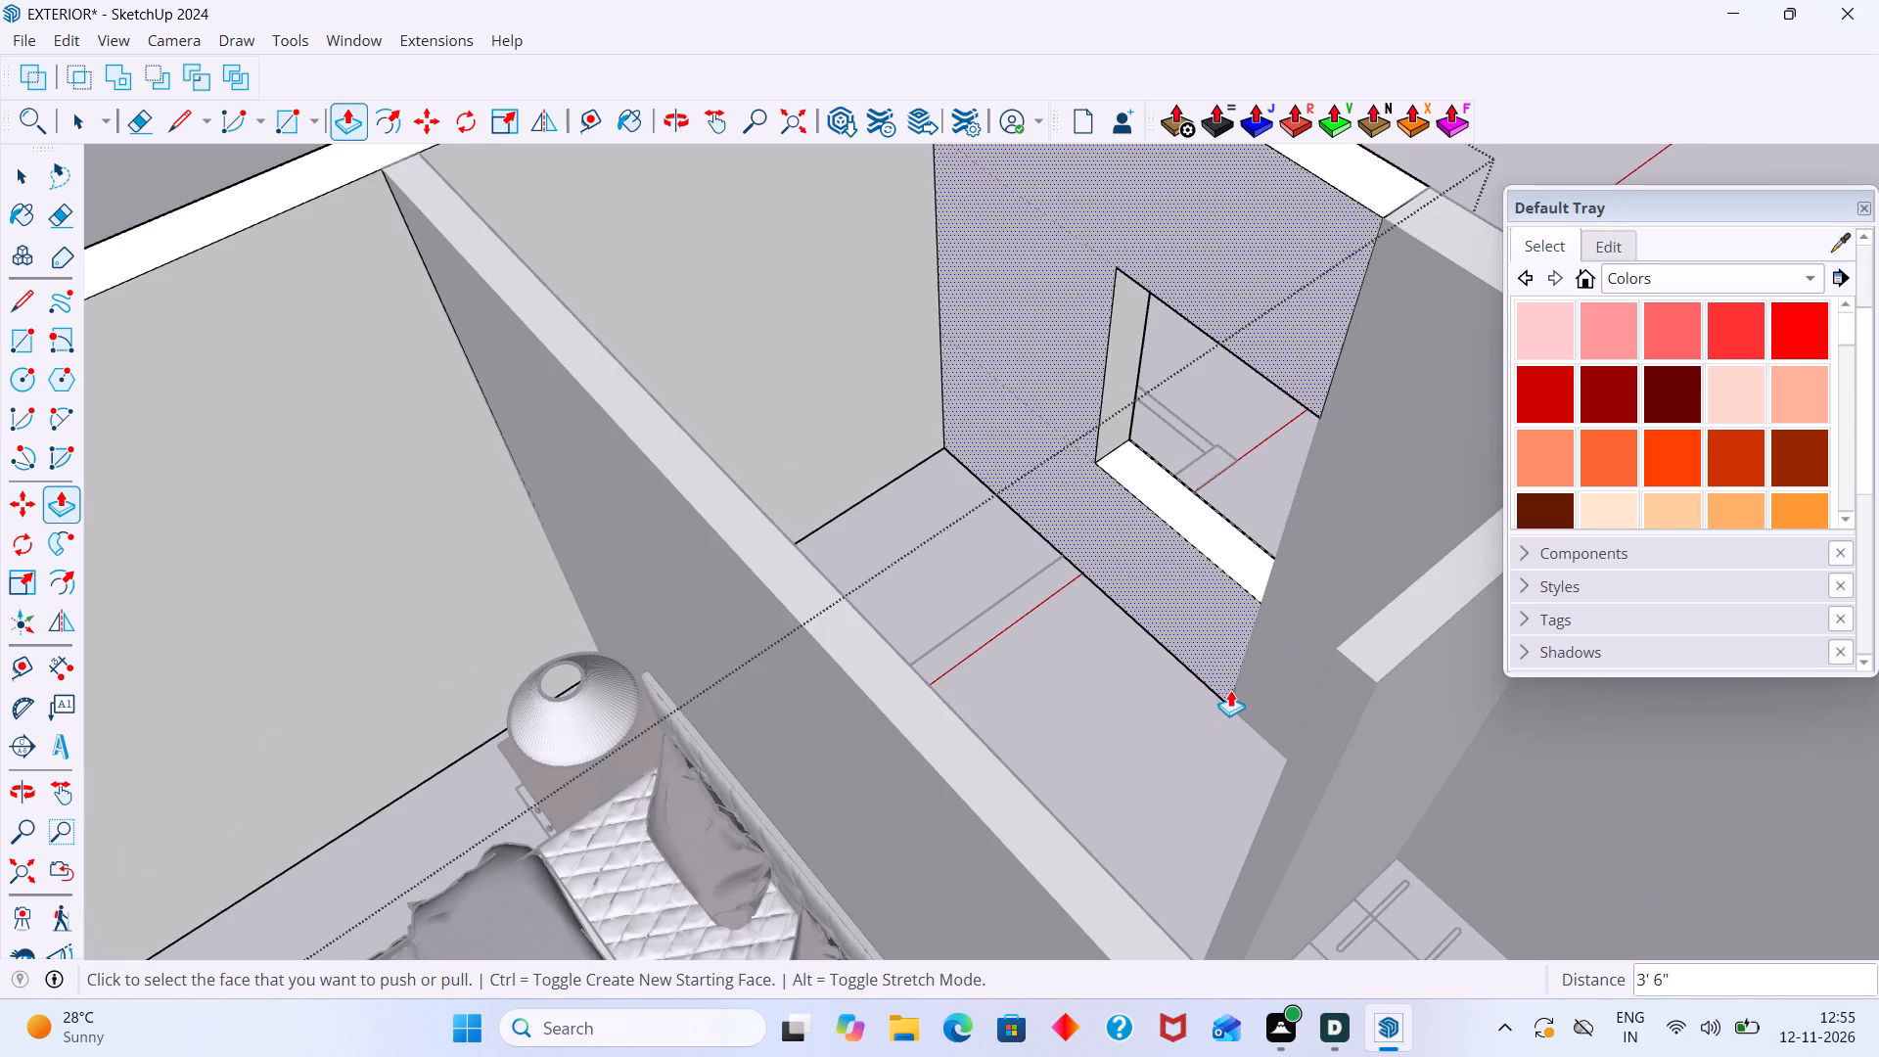
{"action": "key", "text": "space"}
{"action": "scroll", "coordinate": [1234, 616], "scroll_direction": "down", "scroll_amount": 7}
{"action": "left_click", "coordinate": [1386, 326]}
Examine the window openings along the outer wall and the surrounding bedroom walls.
{"action": "scroll", "coordinate": [1349, 339], "scroll_direction": "down", "scroll_amount": 3}
{"action": "middle_click_drag", "start_coordinate": [1305, 379], "coordinate": [1434, 400]}
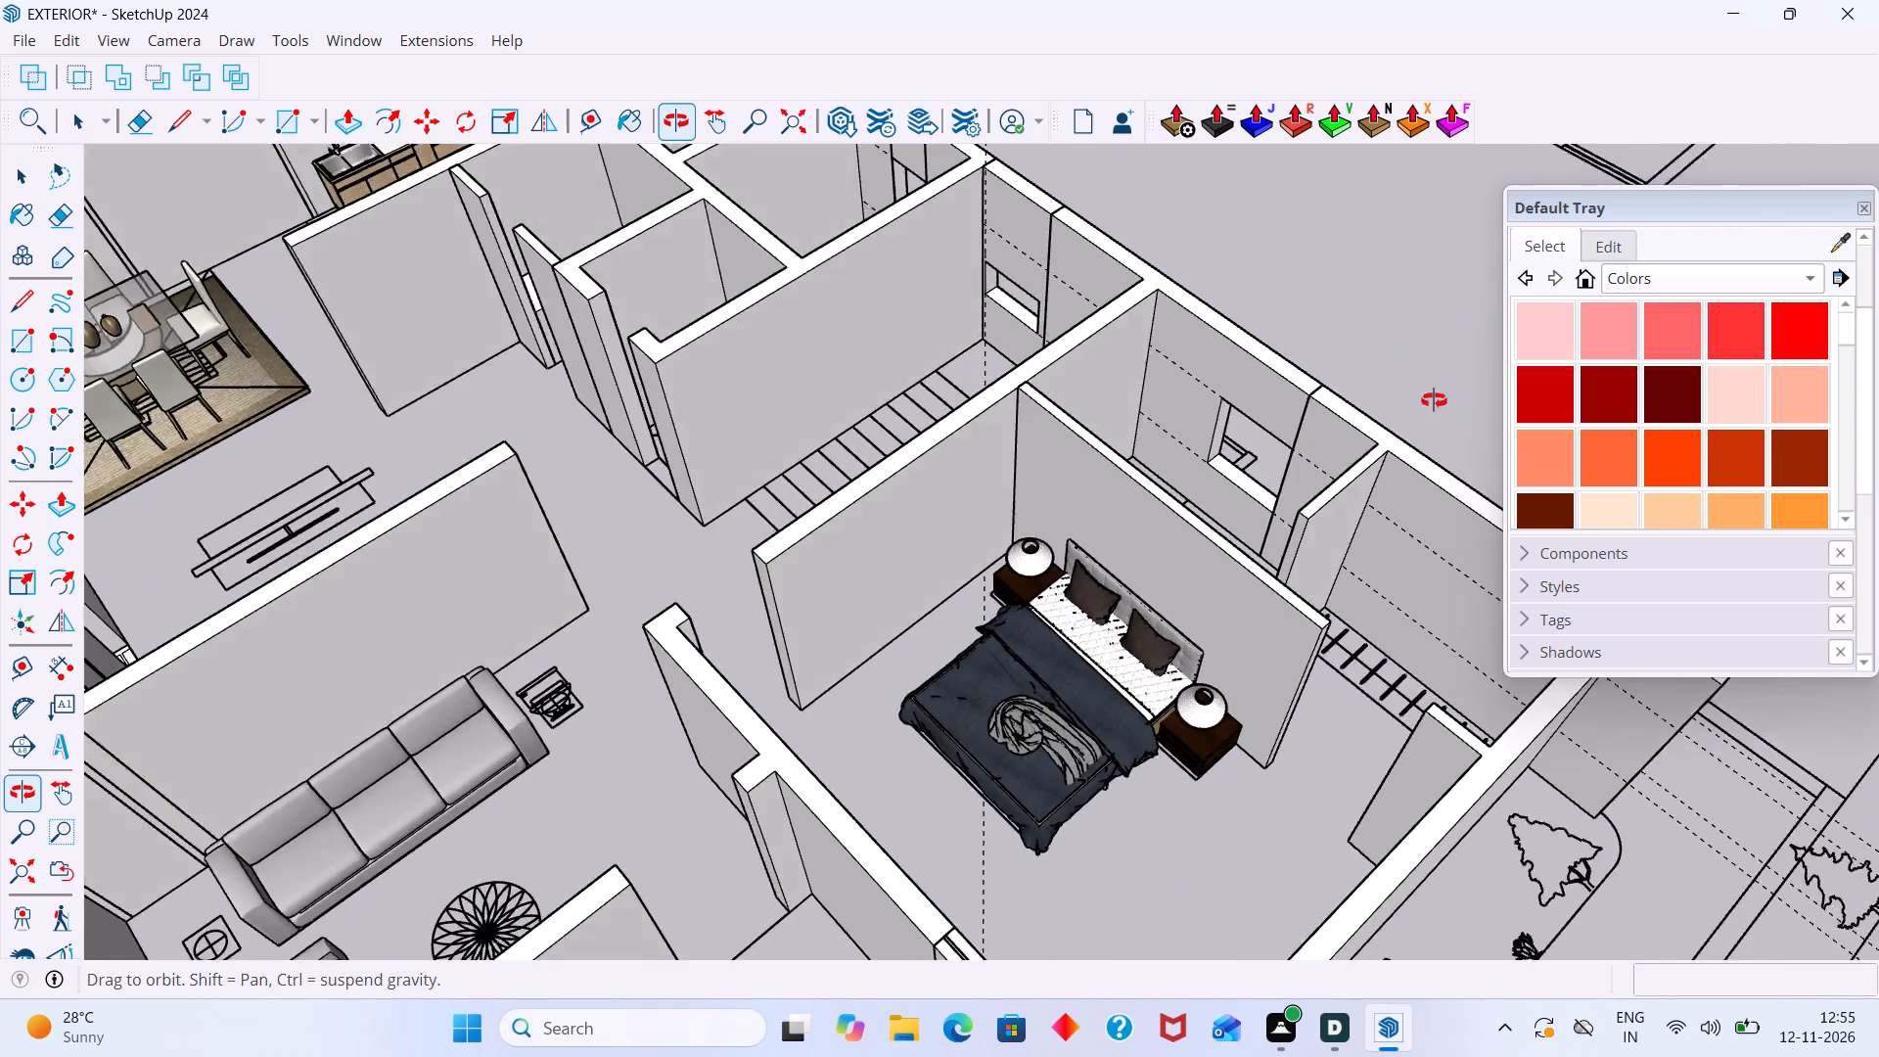
{"action": "middle_click_drag", "start_coordinate": [1434, 400], "coordinate": [1536, 399]}
{"action": "scroll", "coordinate": [1444, 384], "scroll_direction": "down", "scroll_amount": 2}
{"action": "middle_click_drag", "start_coordinate": [1369, 365], "coordinate": [1046, 448], "text": "shift"}
{"action": "middle_click_drag", "start_coordinate": [989, 466], "coordinate": [1260, 430]}
{"action": "scroll", "coordinate": [877, 461], "scroll_direction": "up", "scroll_amount": 3}
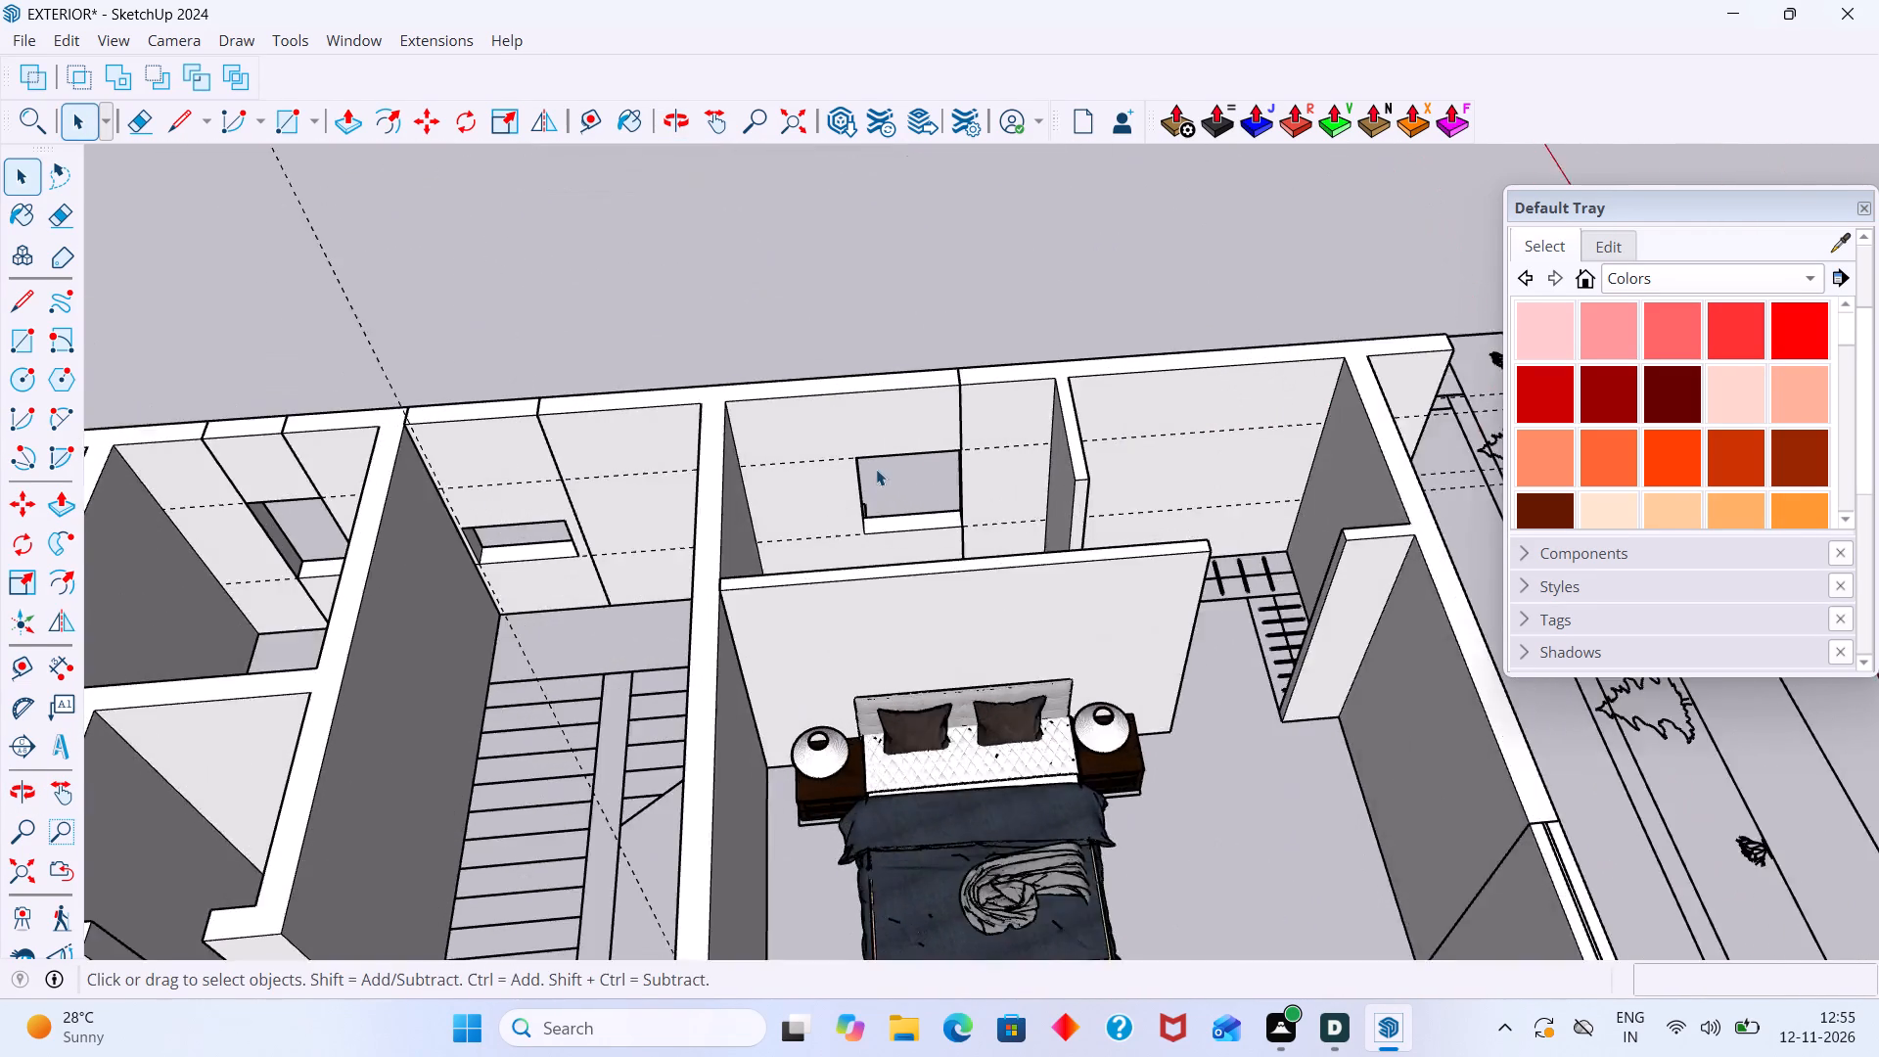
{"action": "scroll", "coordinate": [876, 469], "scroll_direction": "up", "scroll_amount": 5}
{"action": "middle_click_drag", "start_coordinate": [890, 457], "coordinate": [857, 378]}
{"action": "scroll", "coordinate": [873, 360], "scroll_direction": "down", "scroll_amount": 12}
{"action": "middle_click_drag", "start_coordinate": [972, 321], "coordinate": [955, 466]}
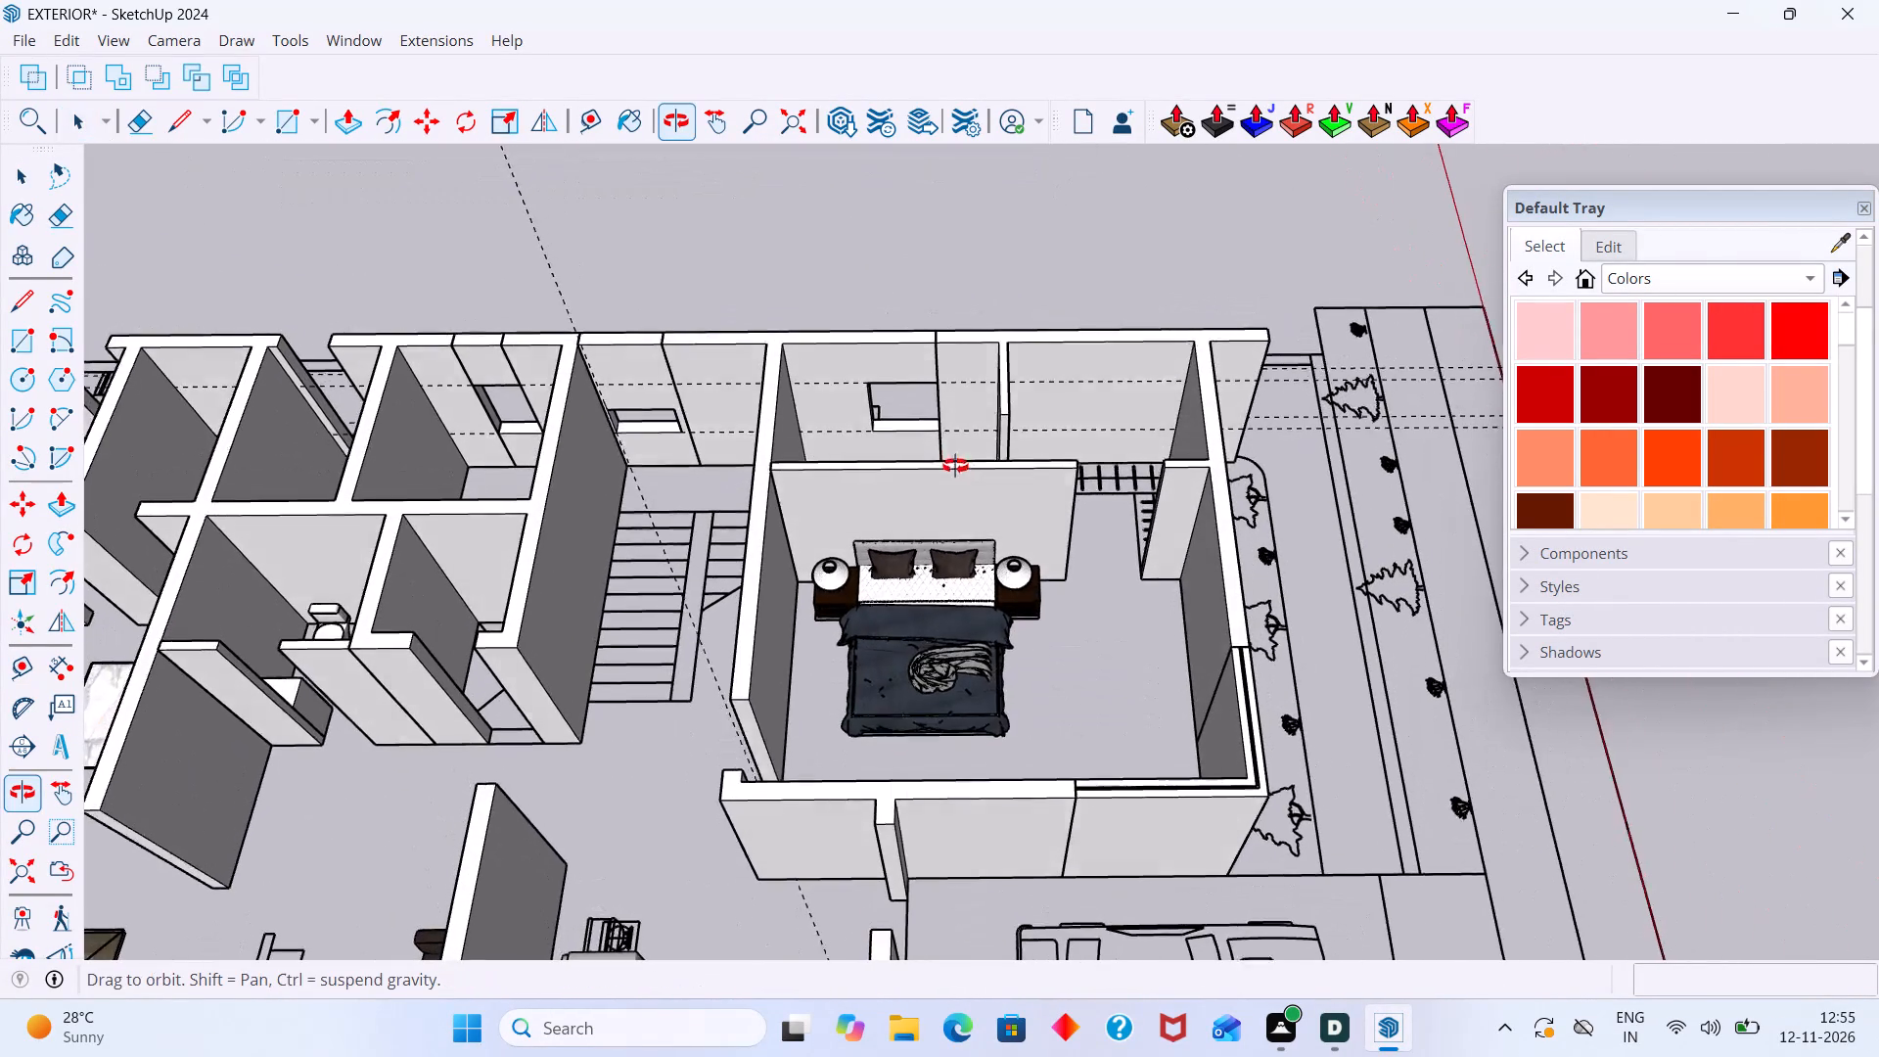
{"action": "middle_click_drag", "start_coordinate": [955, 466], "coordinate": [862, 363]}
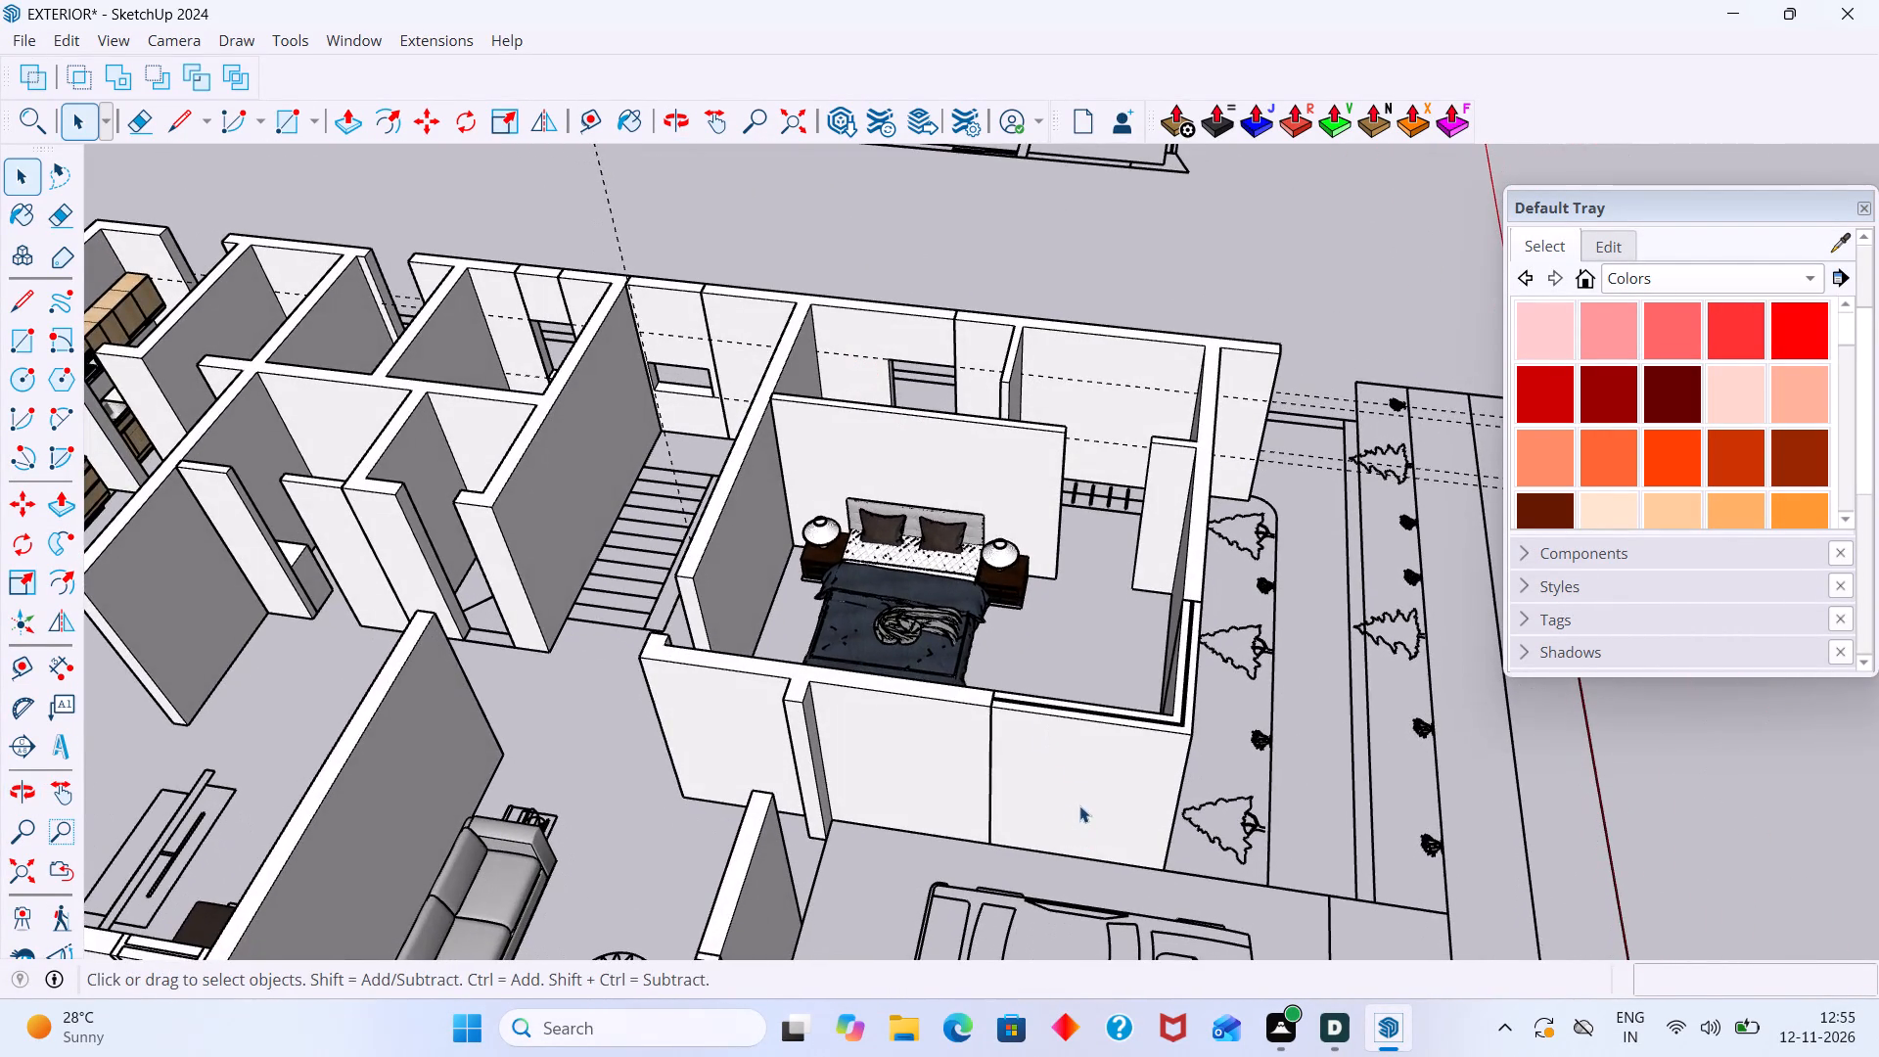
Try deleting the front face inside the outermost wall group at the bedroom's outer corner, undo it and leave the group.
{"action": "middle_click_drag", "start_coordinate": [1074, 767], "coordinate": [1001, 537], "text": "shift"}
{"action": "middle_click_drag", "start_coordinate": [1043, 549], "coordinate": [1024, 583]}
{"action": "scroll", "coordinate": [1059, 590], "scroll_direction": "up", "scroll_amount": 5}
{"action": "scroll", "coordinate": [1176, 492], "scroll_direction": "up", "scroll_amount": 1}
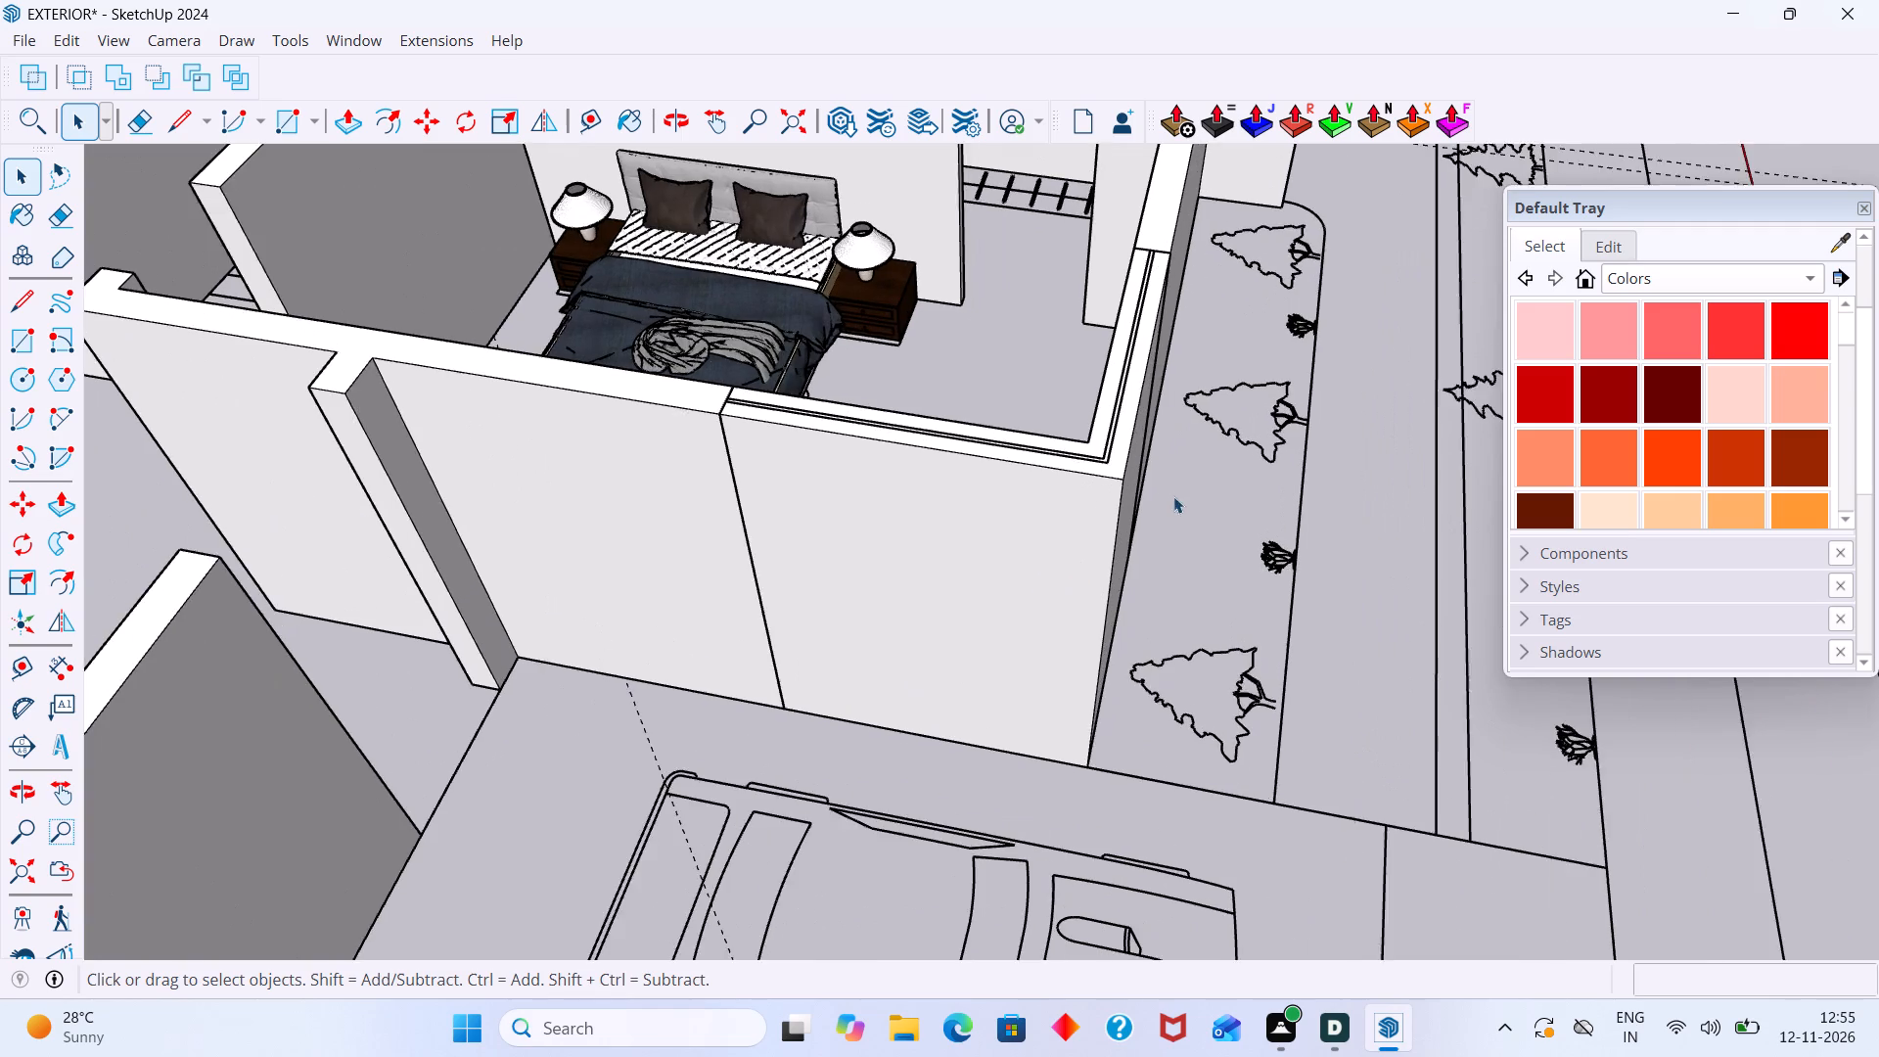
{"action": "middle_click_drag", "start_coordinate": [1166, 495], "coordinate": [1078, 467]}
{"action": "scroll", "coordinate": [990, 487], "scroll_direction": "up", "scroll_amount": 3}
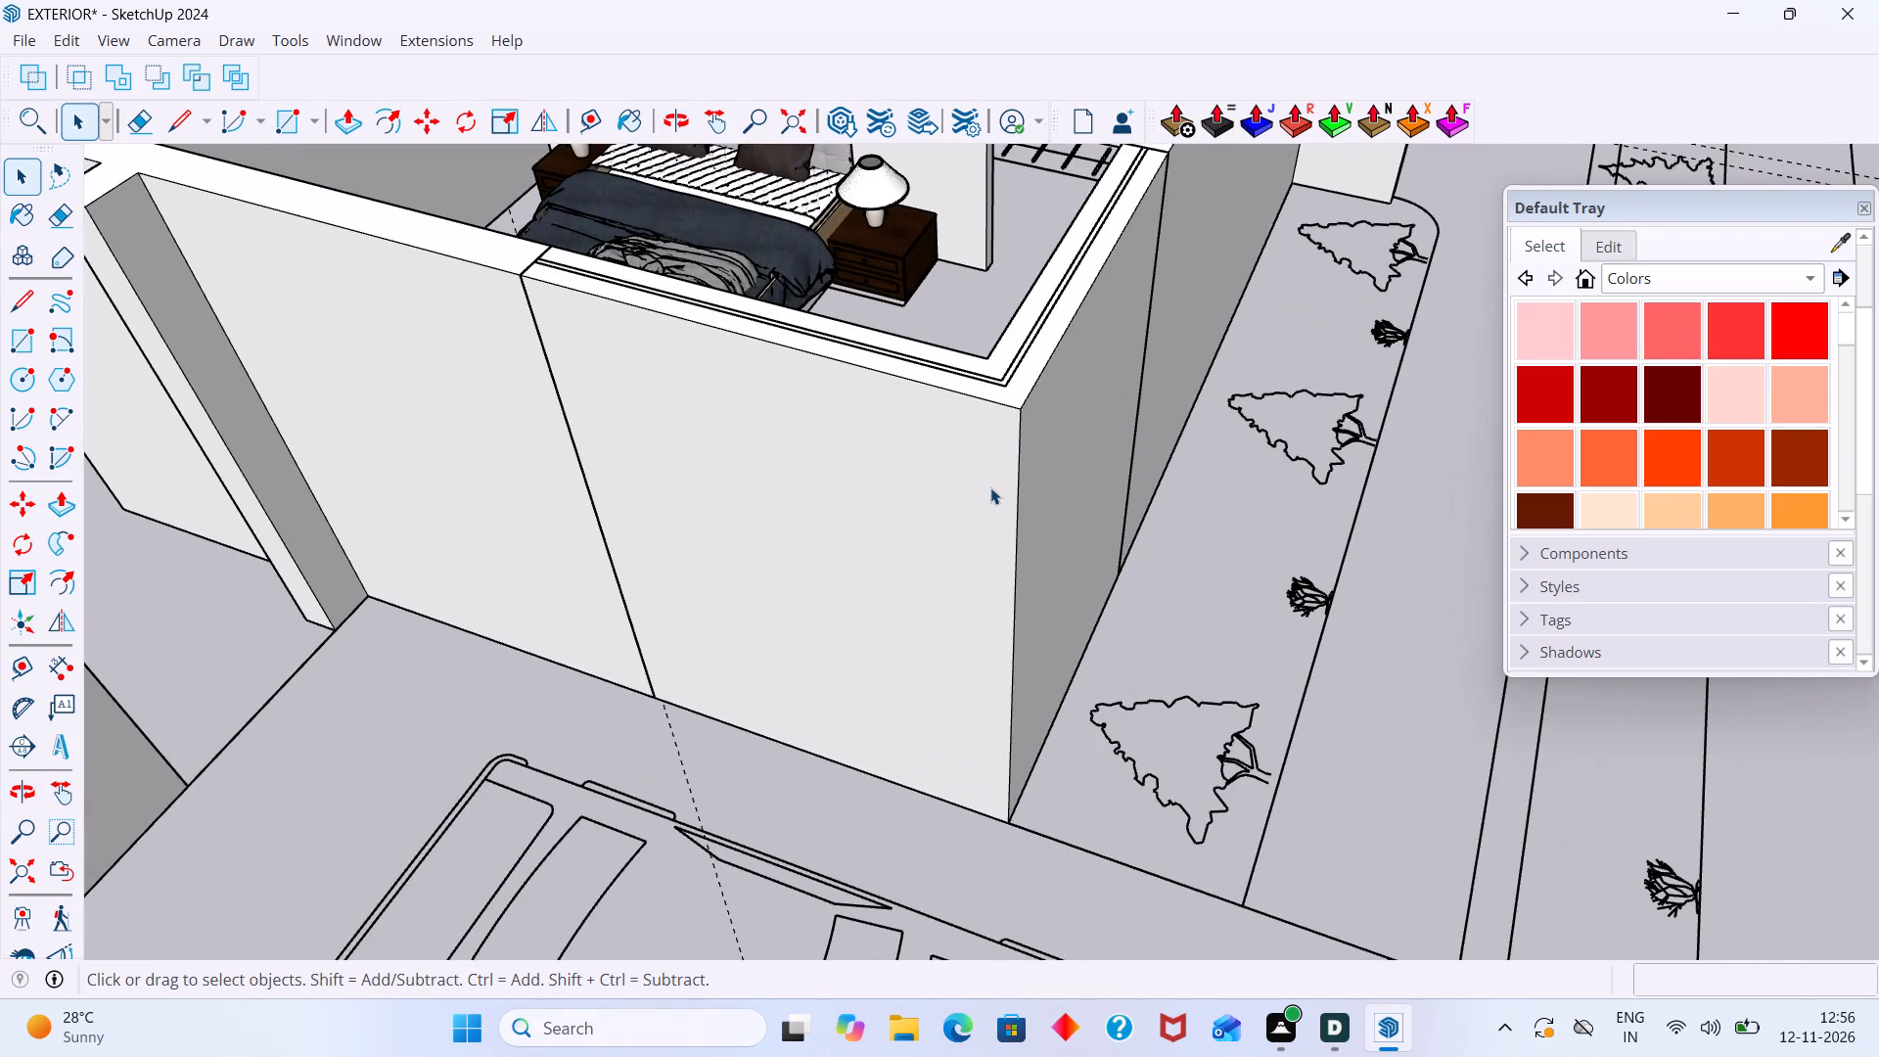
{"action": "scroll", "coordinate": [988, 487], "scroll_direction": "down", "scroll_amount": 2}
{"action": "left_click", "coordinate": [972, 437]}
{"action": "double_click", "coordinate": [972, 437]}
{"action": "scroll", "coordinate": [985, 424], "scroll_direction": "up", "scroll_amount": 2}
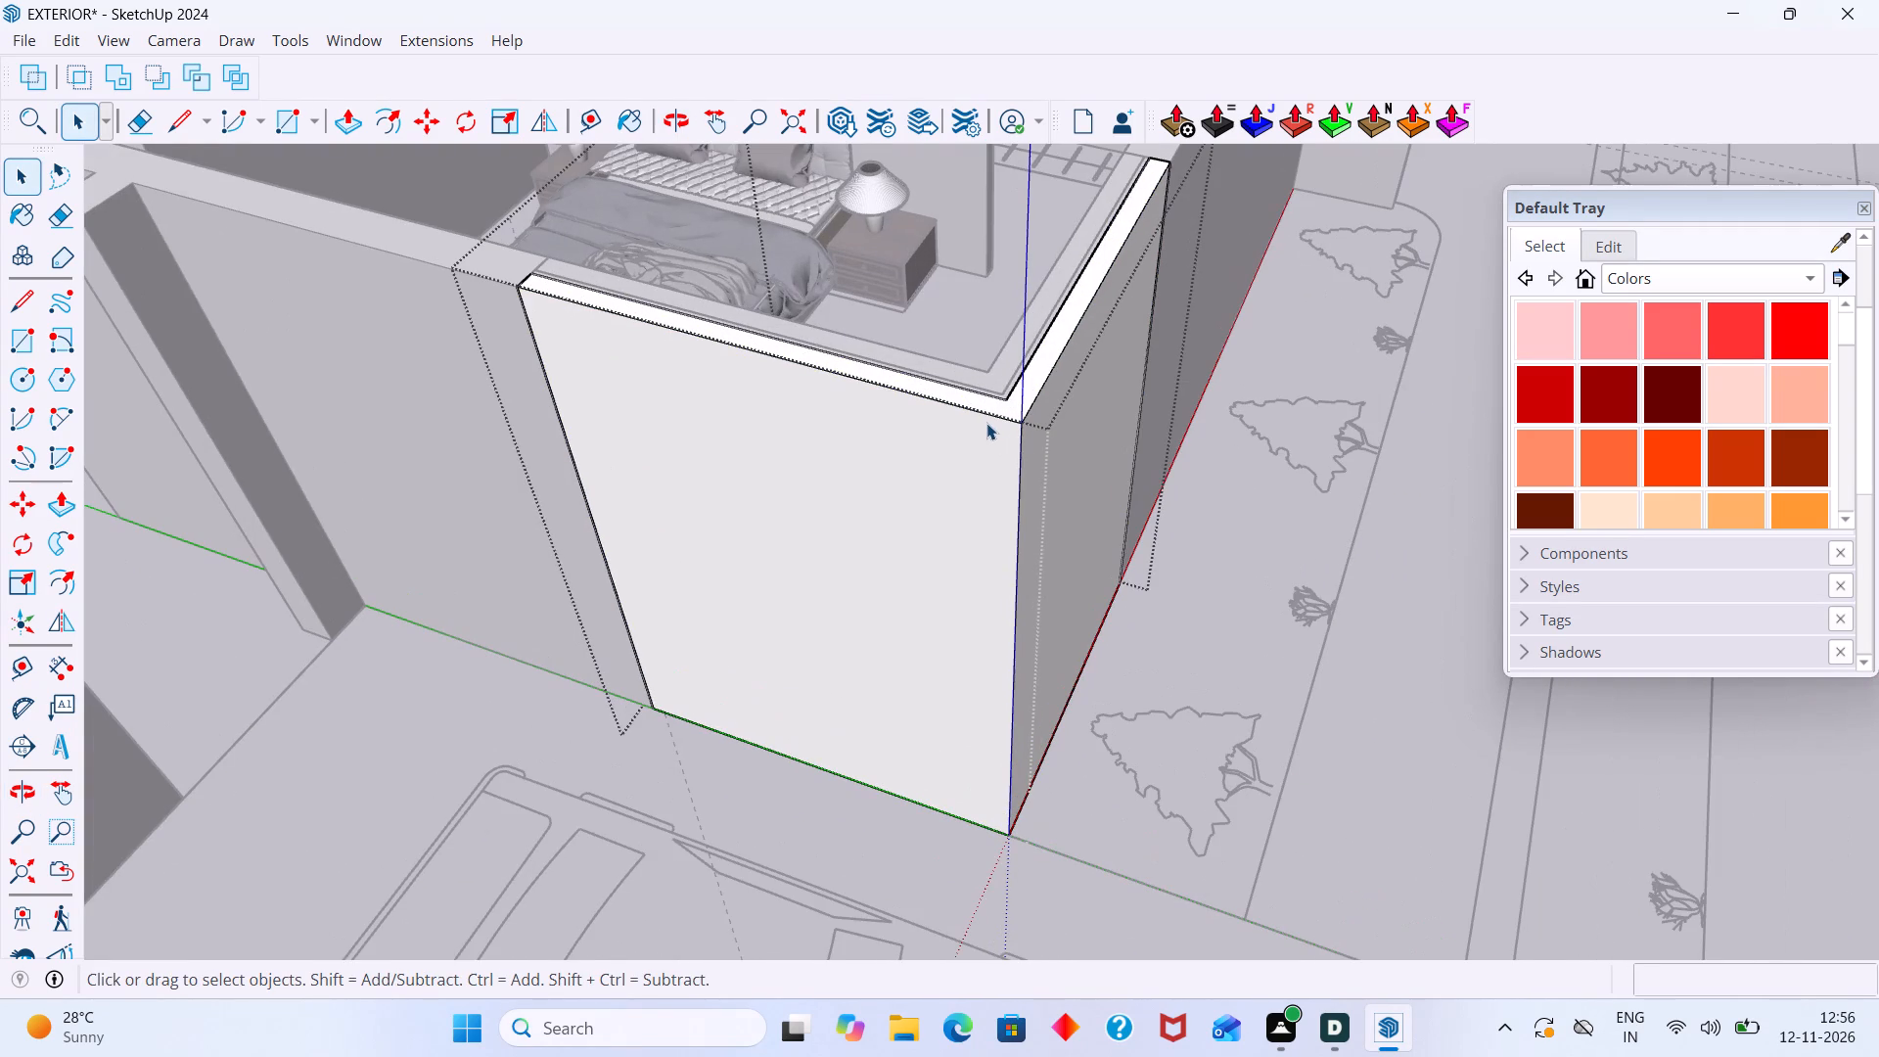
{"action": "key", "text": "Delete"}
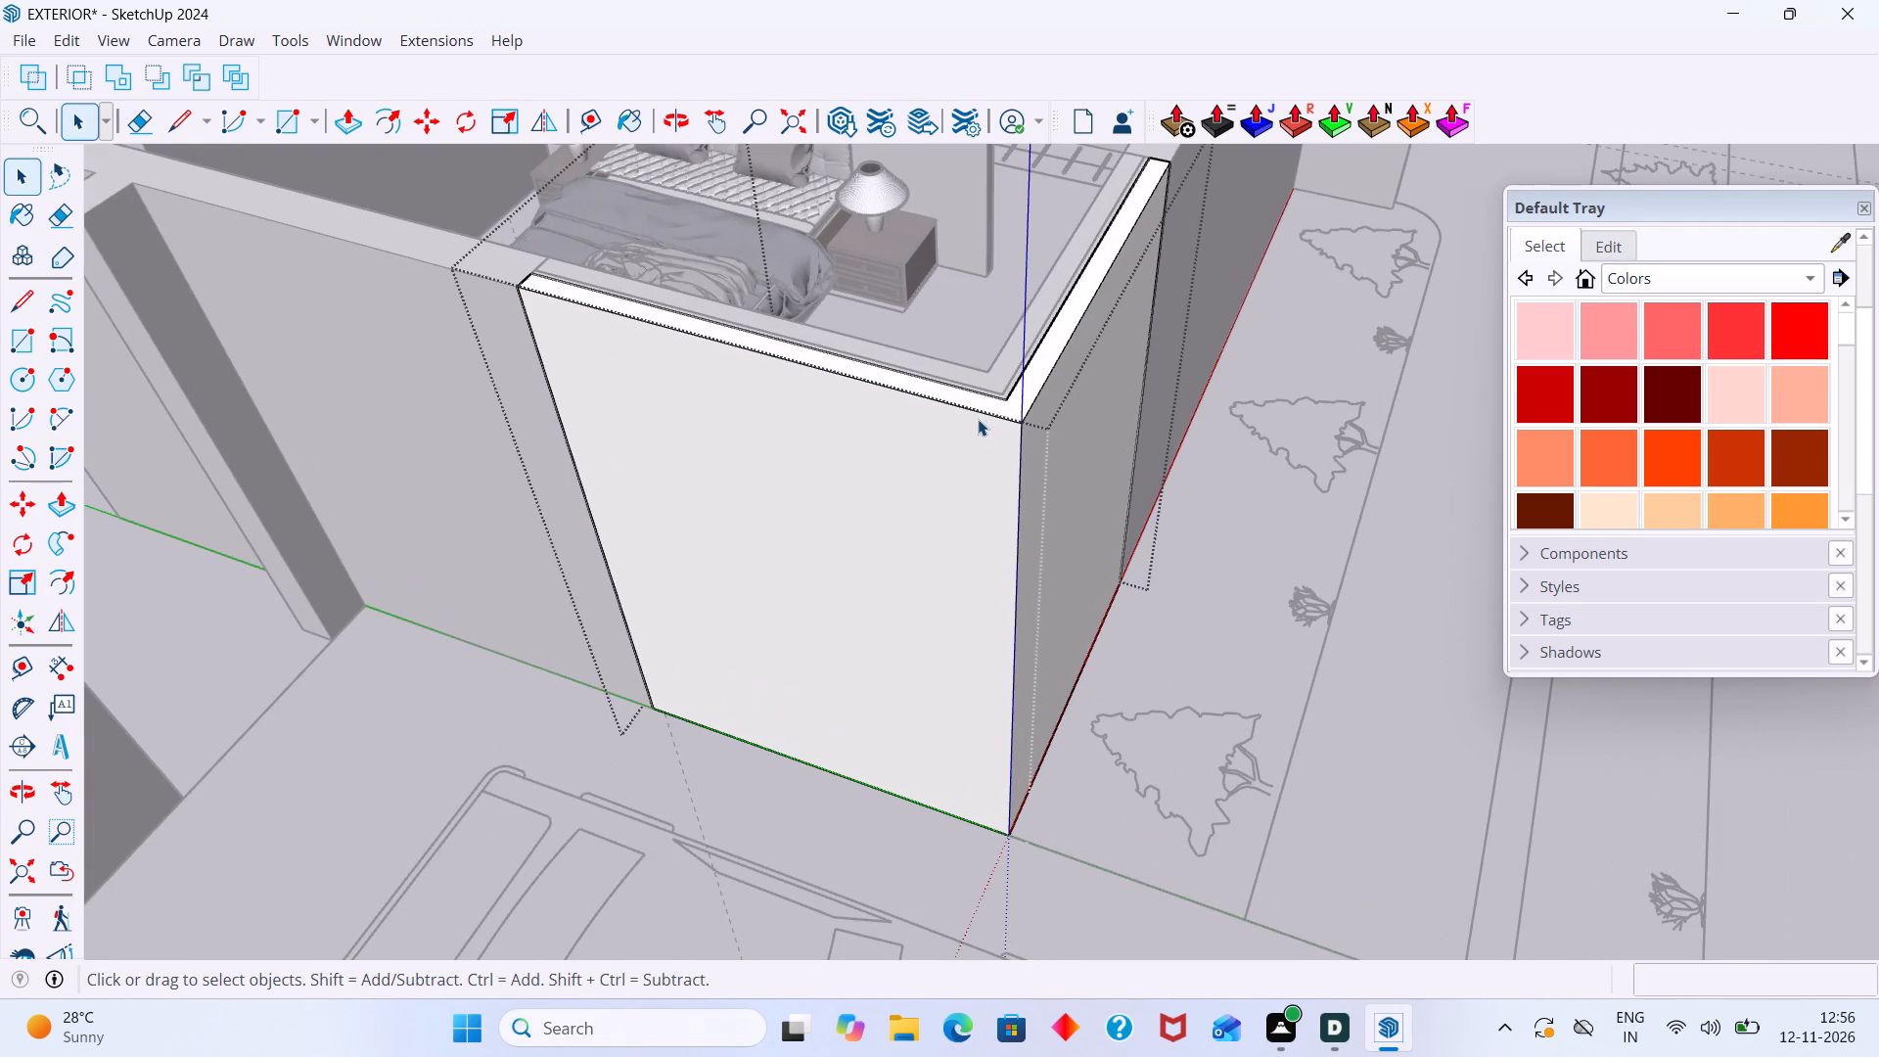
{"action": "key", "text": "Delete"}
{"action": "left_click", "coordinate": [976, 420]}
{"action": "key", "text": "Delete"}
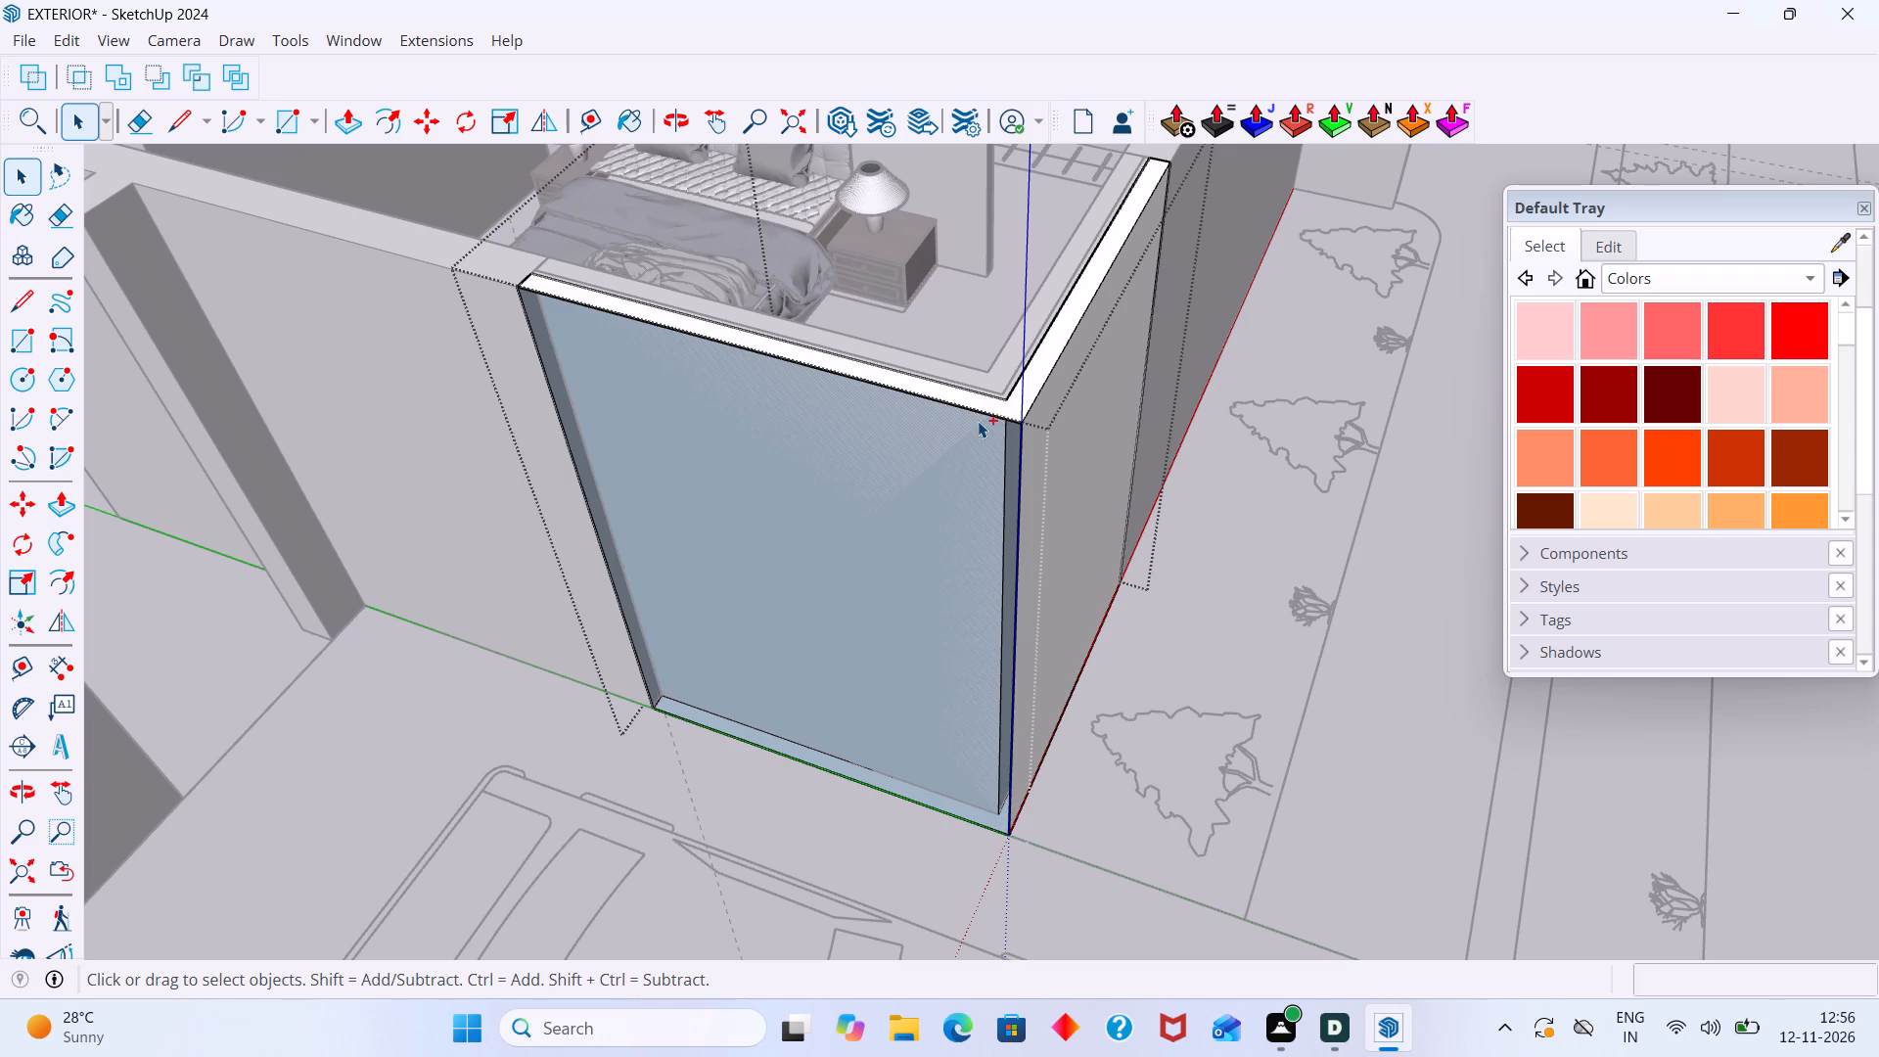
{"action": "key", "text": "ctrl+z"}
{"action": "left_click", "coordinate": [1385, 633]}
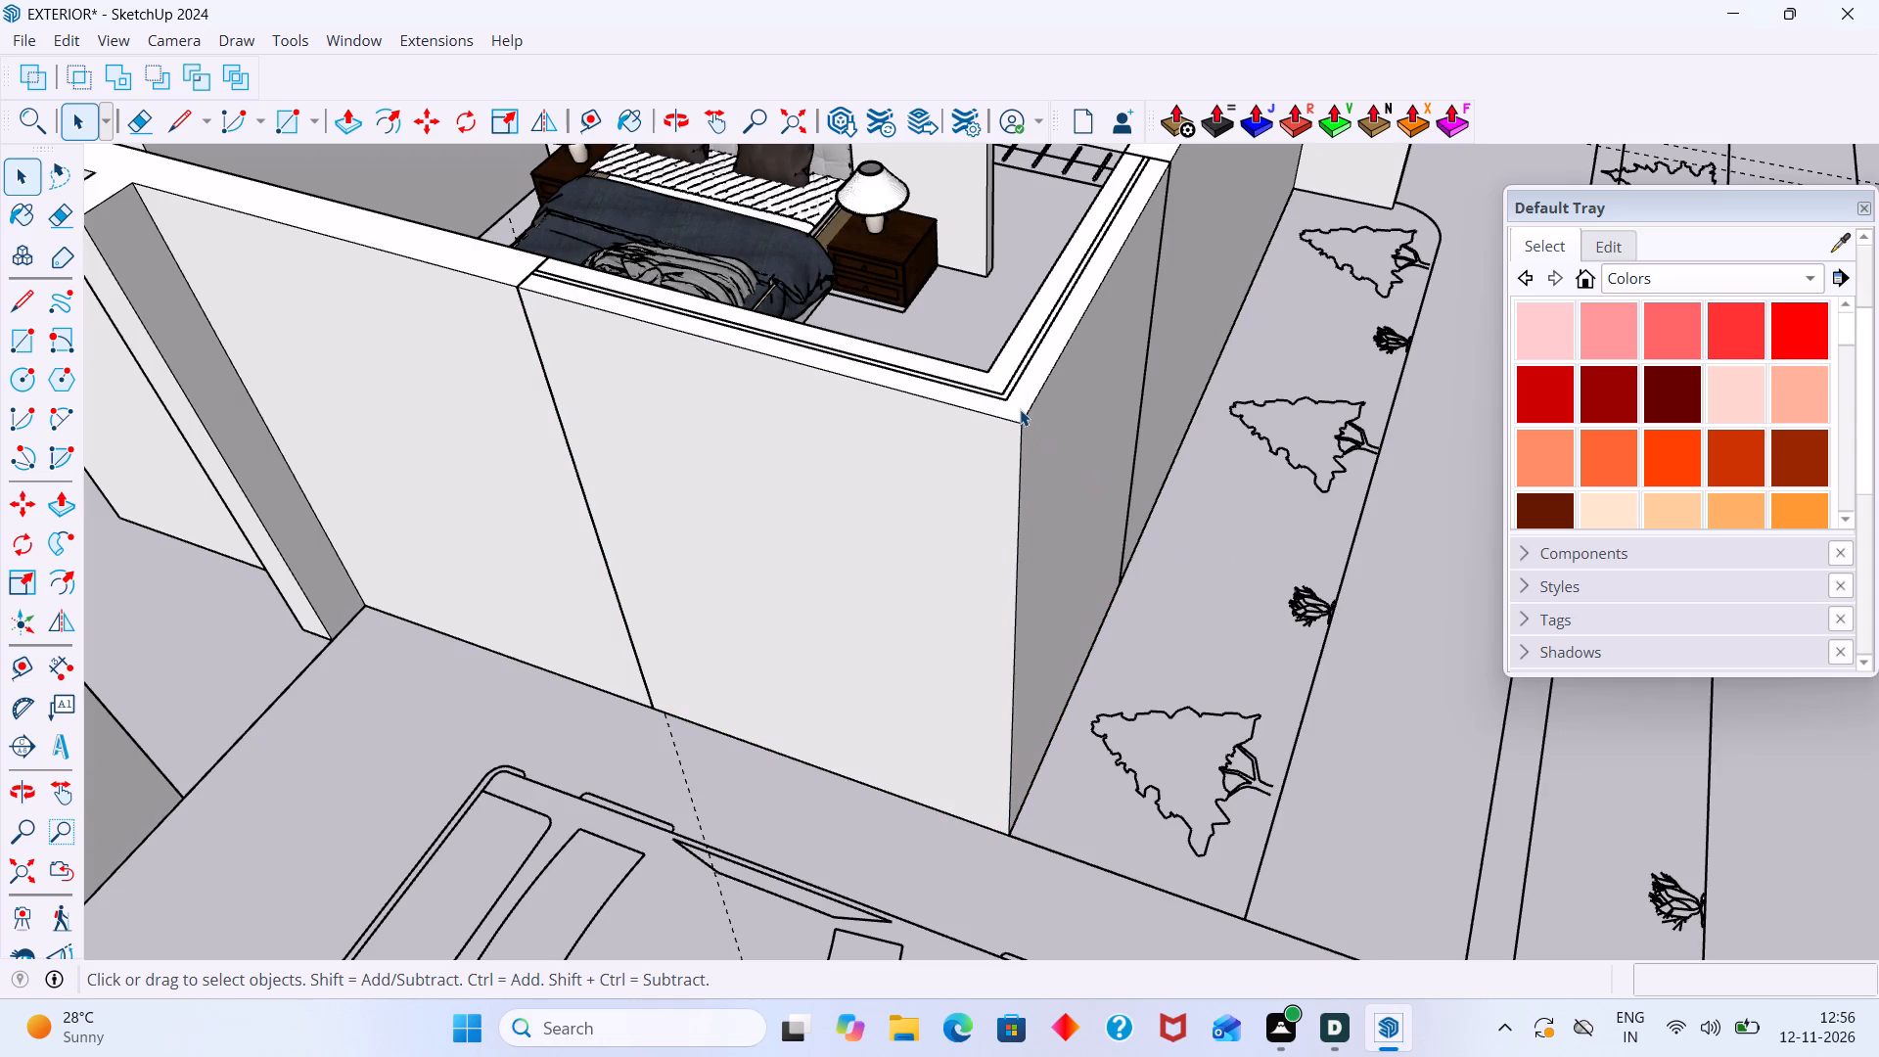
Delete the outermost L-shaped wall panel at the bedroom corner and the thin panel directly behind it.
{"action": "left_click", "coordinate": [1020, 409]}
{"action": "key", "text": "Delete"}
{"action": "scroll", "coordinate": [970, 381], "scroll_direction": "up", "scroll_amount": 5}
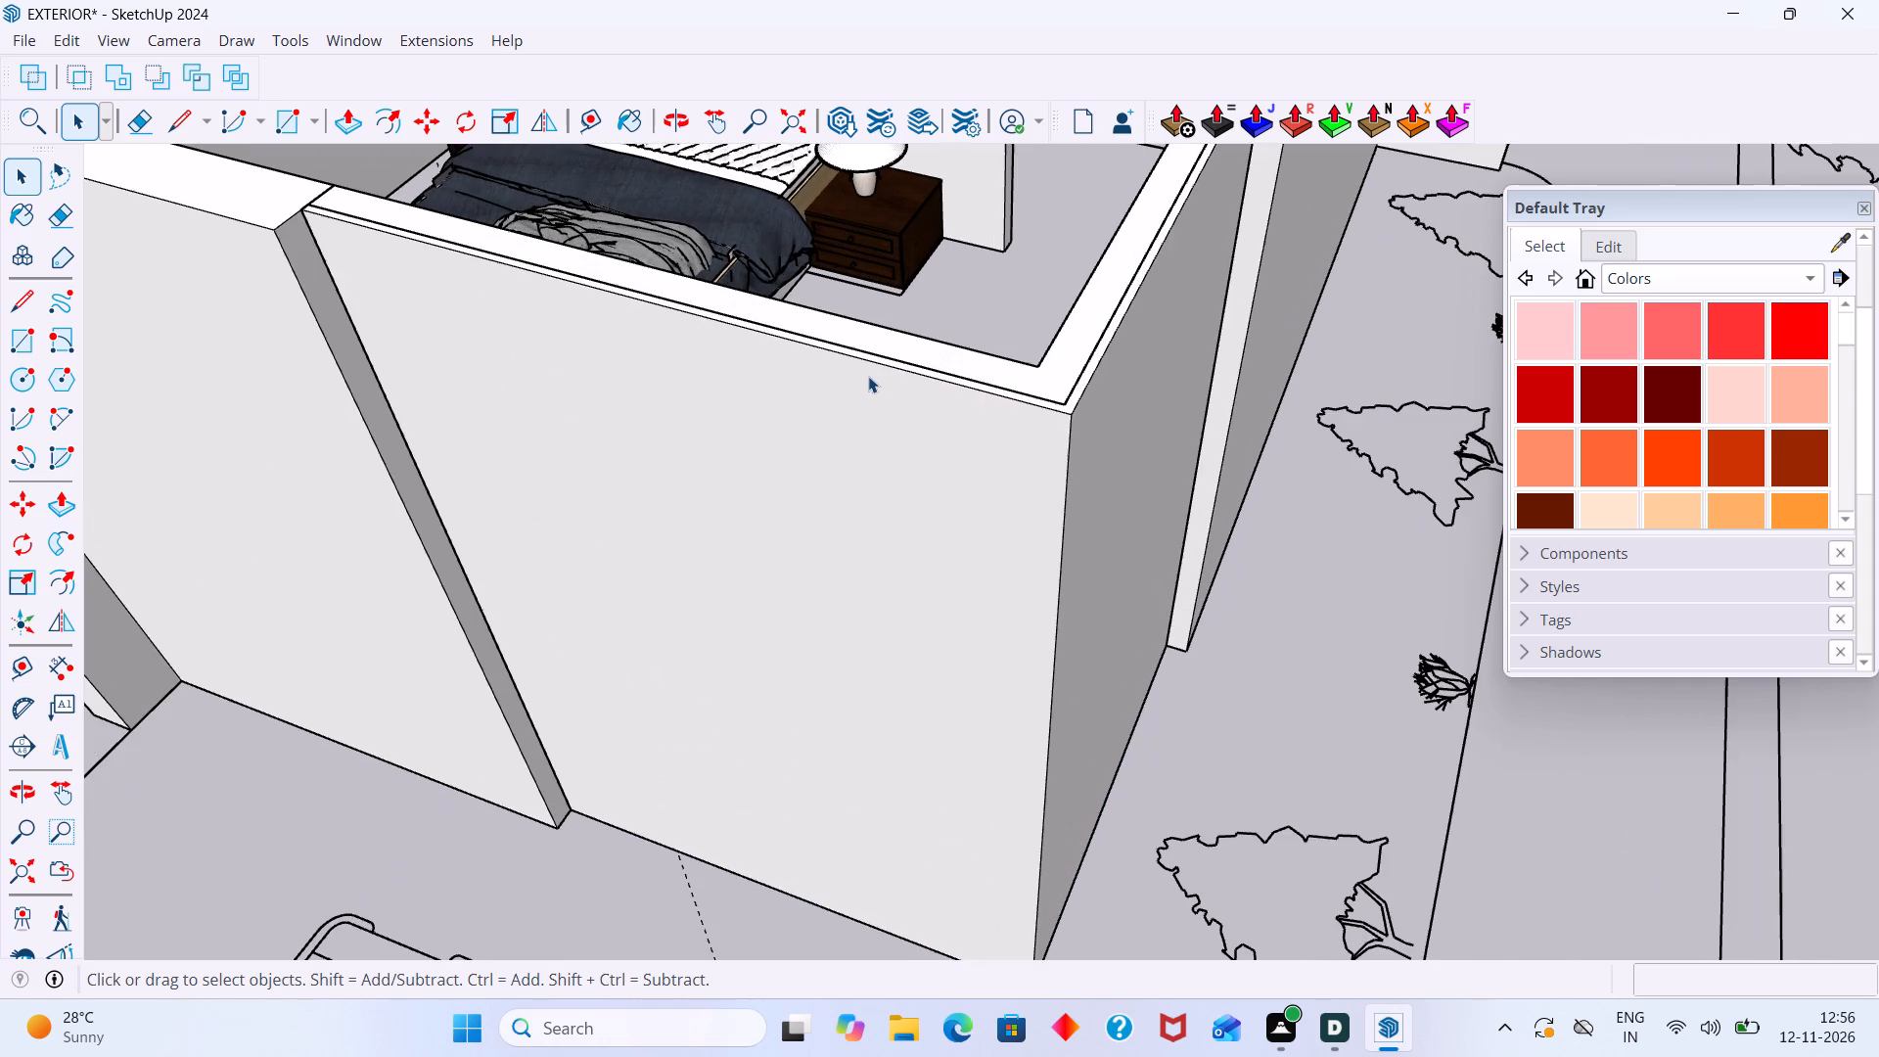
{"action": "middle_click_drag", "start_coordinate": [862, 378], "coordinate": [845, 469]}
{"action": "scroll", "coordinate": [841, 457], "scroll_direction": "up", "scroll_amount": 8}
{"action": "left_click", "coordinate": [859, 591]}
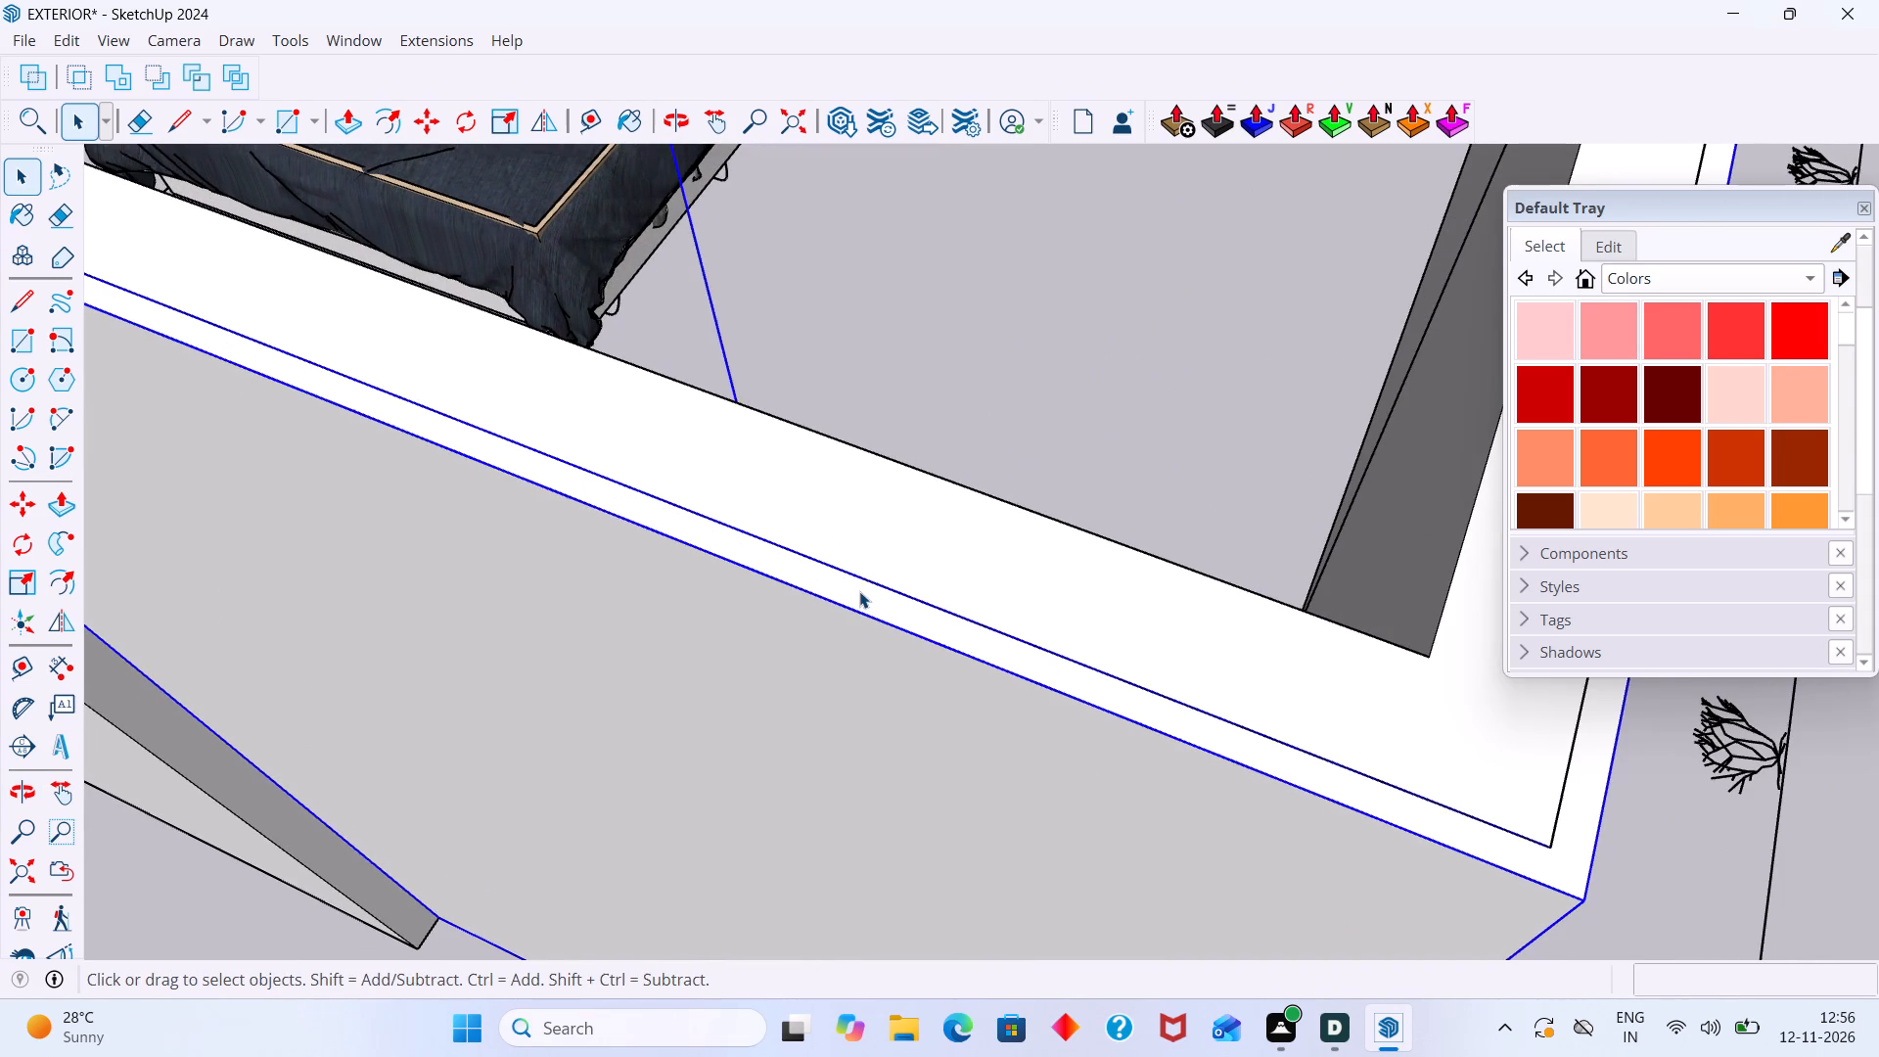
{"action": "key", "text": "Delete"}
Inside the car-side wall group next to the bedroom corner, erase the vertical line dividing the wall's end face.
{"action": "scroll", "coordinate": [861, 591], "scroll_direction": "down", "scroll_amount": 15}
{"action": "middle_click_drag", "start_coordinate": [729, 664], "coordinate": [797, 609]}
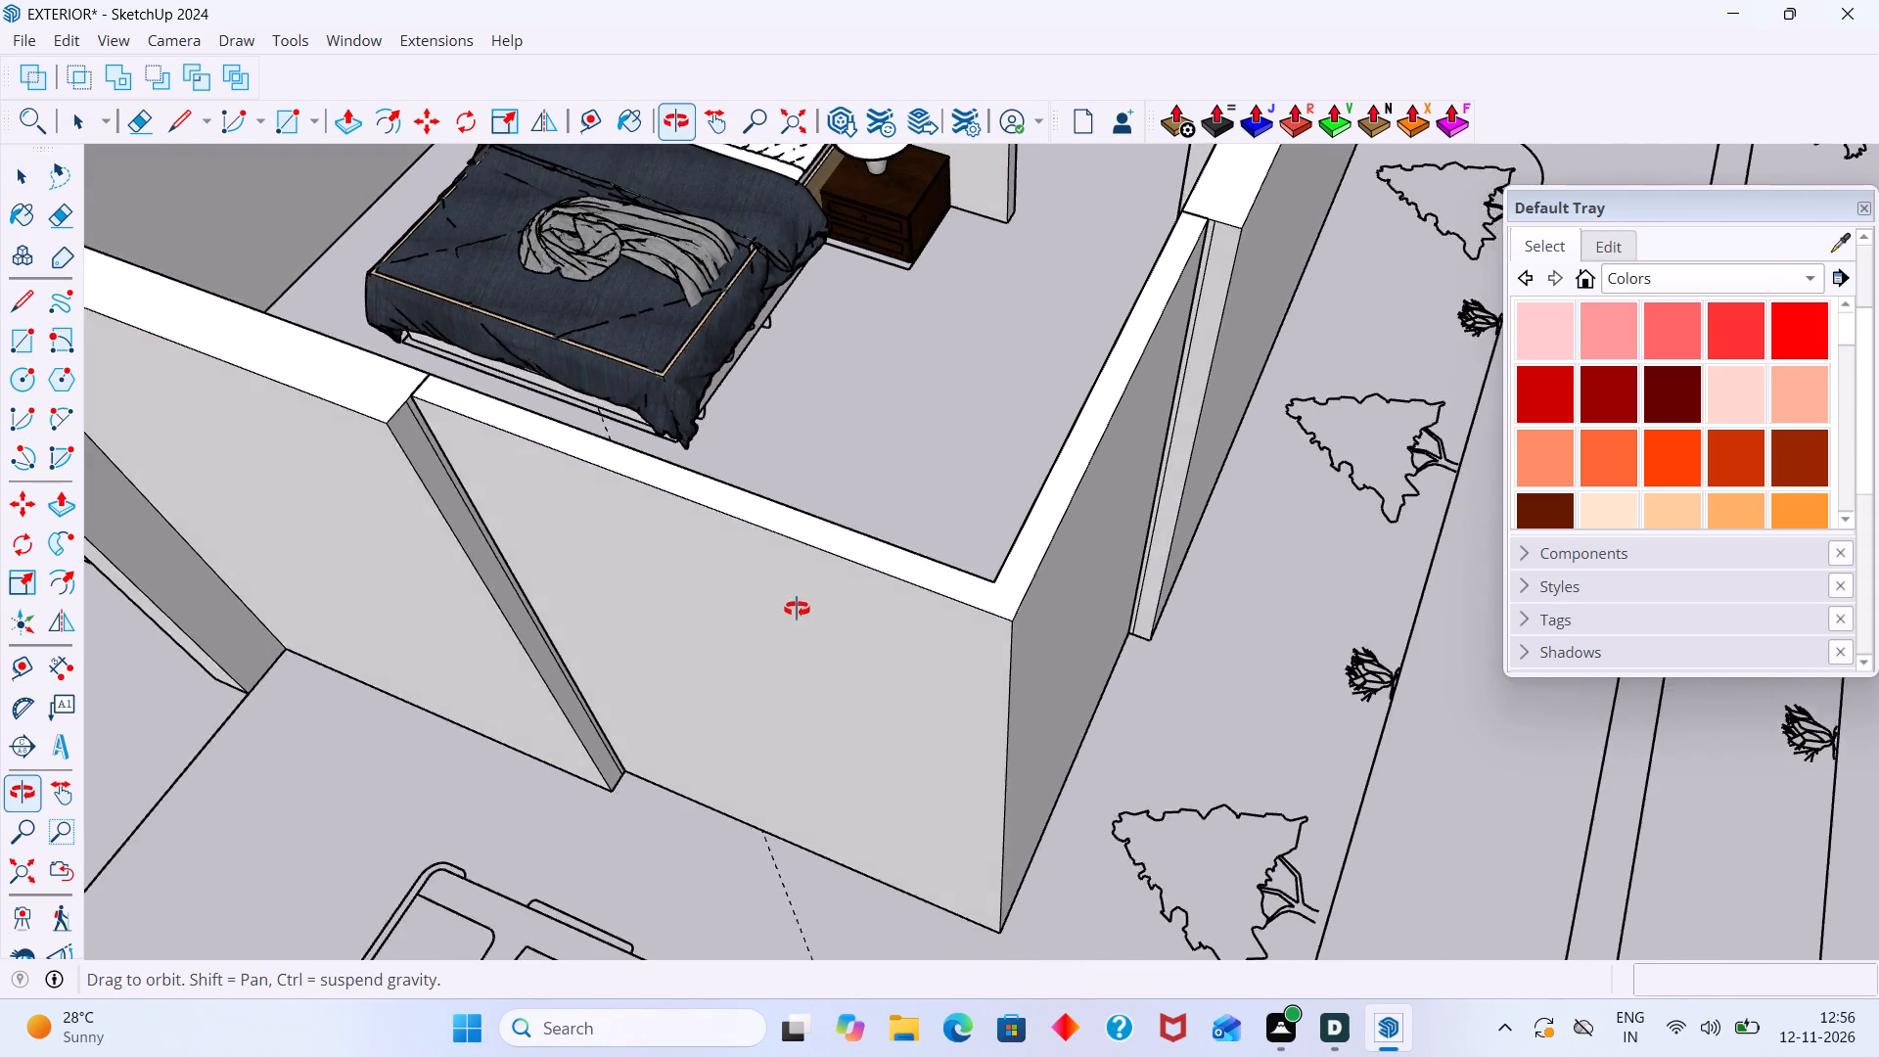
{"action": "middle_click_drag", "start_coordinate": [797, 609], "coordinate": [808, 598]}
{"action": "scroll", "coordinate": [507, 348], "scroll_direction": "up", "scroll_amount": 14}
{"action": "scroll", "coordinate": [490, 263], "scroll_direction": "up", "scroll_amount": 1}
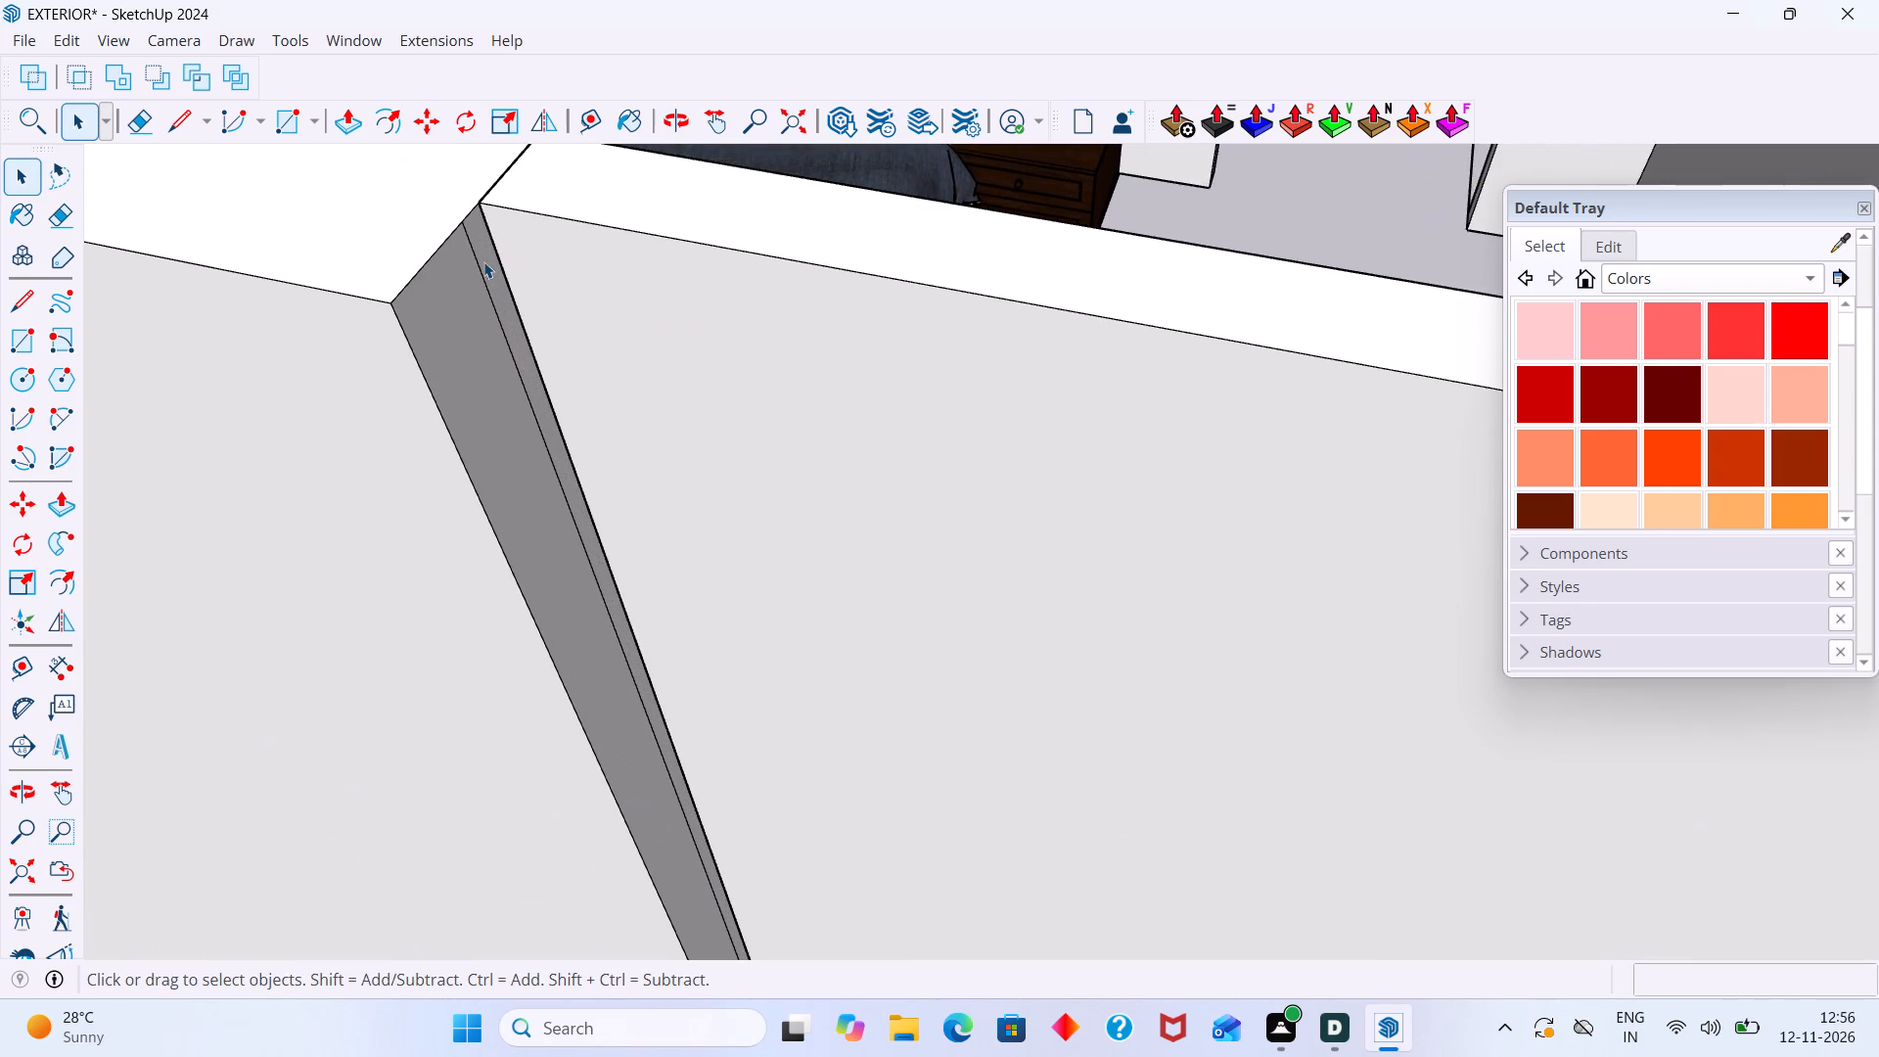
{"action": "double_click", "coordinate": [483, 261]}
{"action": "key", "text": "e"}
{"action": "left_click_drag", "start_coordinate": [485, 269], "coordinate": [472, 289]}
{"action": "scroll", "coordinate": [472, 291], "scroll_direction": "down", "scroll_amount": 20}
{"action": "scroll", "coordinate": [472, 291], "scroll_direction": "down", "scroll_amount": 5}
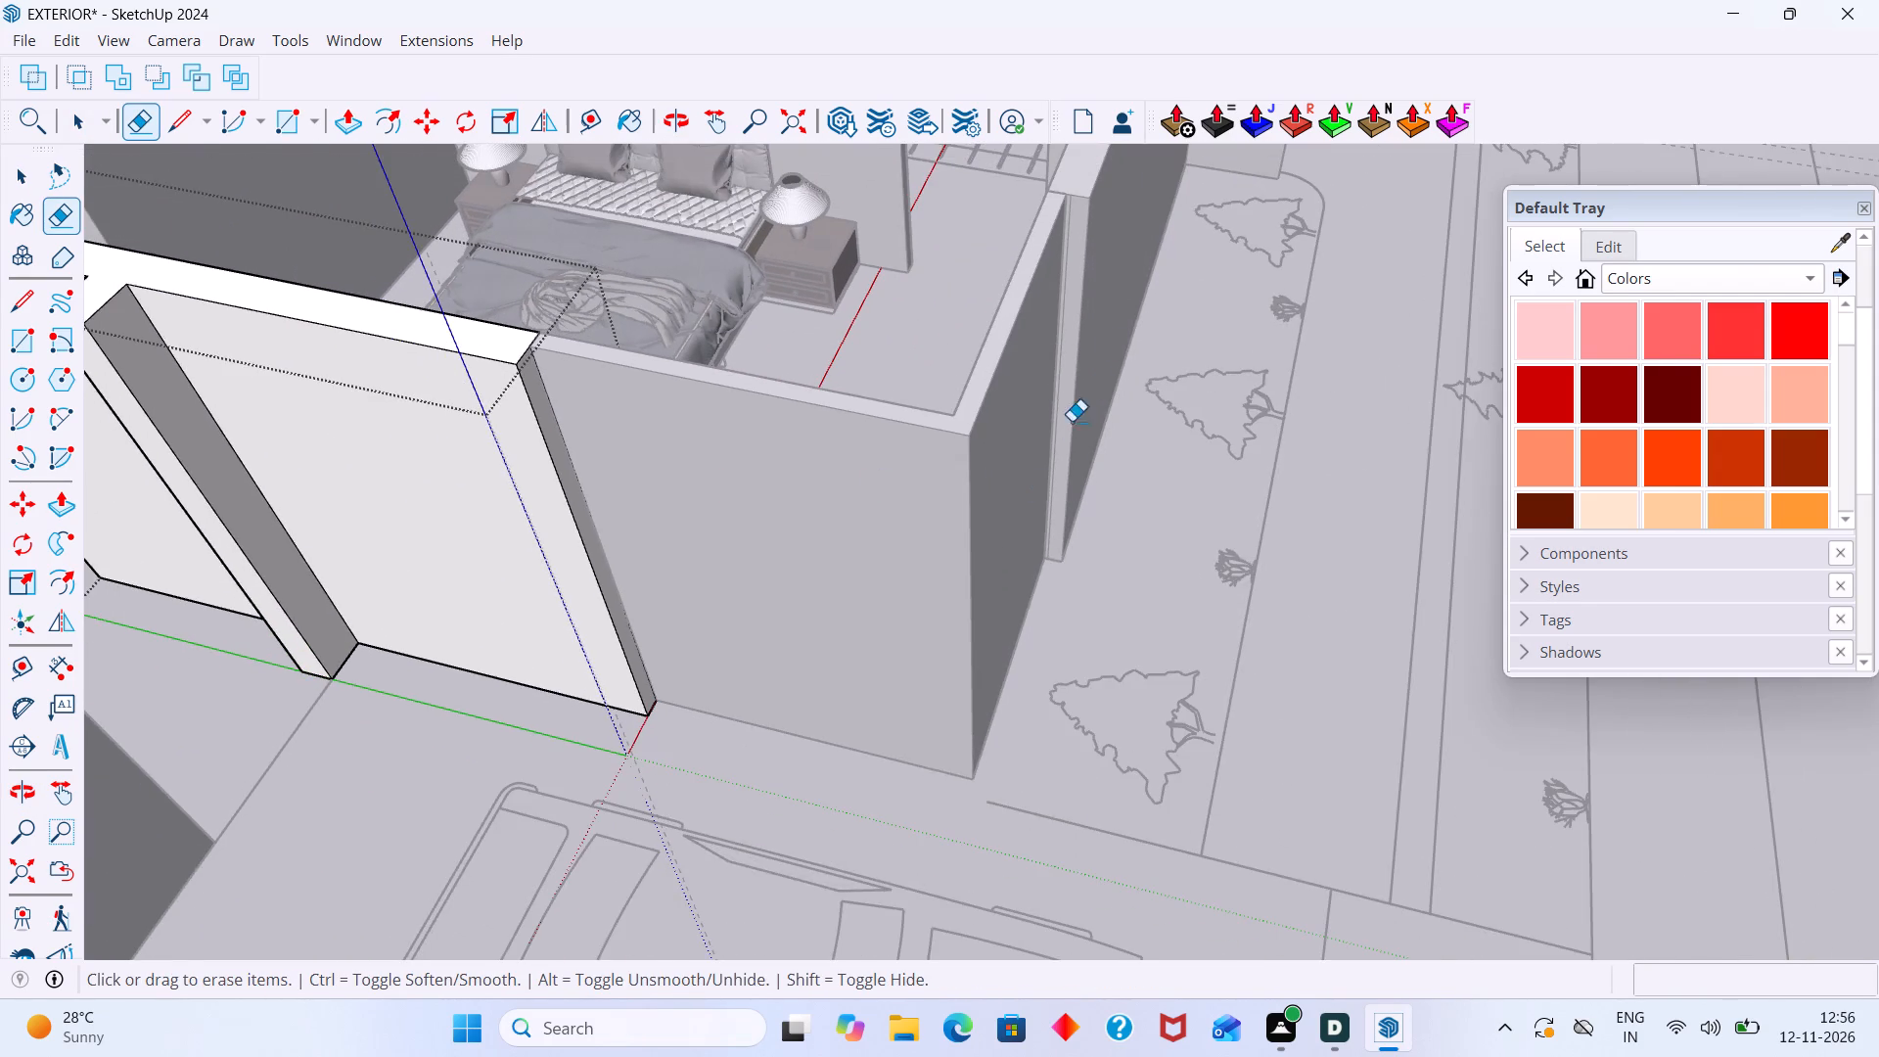
Inside the garden-side wall group, delete the vertical line dividing its end face beside the corner wall, and leave the group.
{"action": "scroll", "coordinate": [1072, 293], "scroll_direction": "up", "scroll_amount": 13}
{"action": "key", "text": "space"}
{"action": "left_click", "coordinate": [1079, 262]}
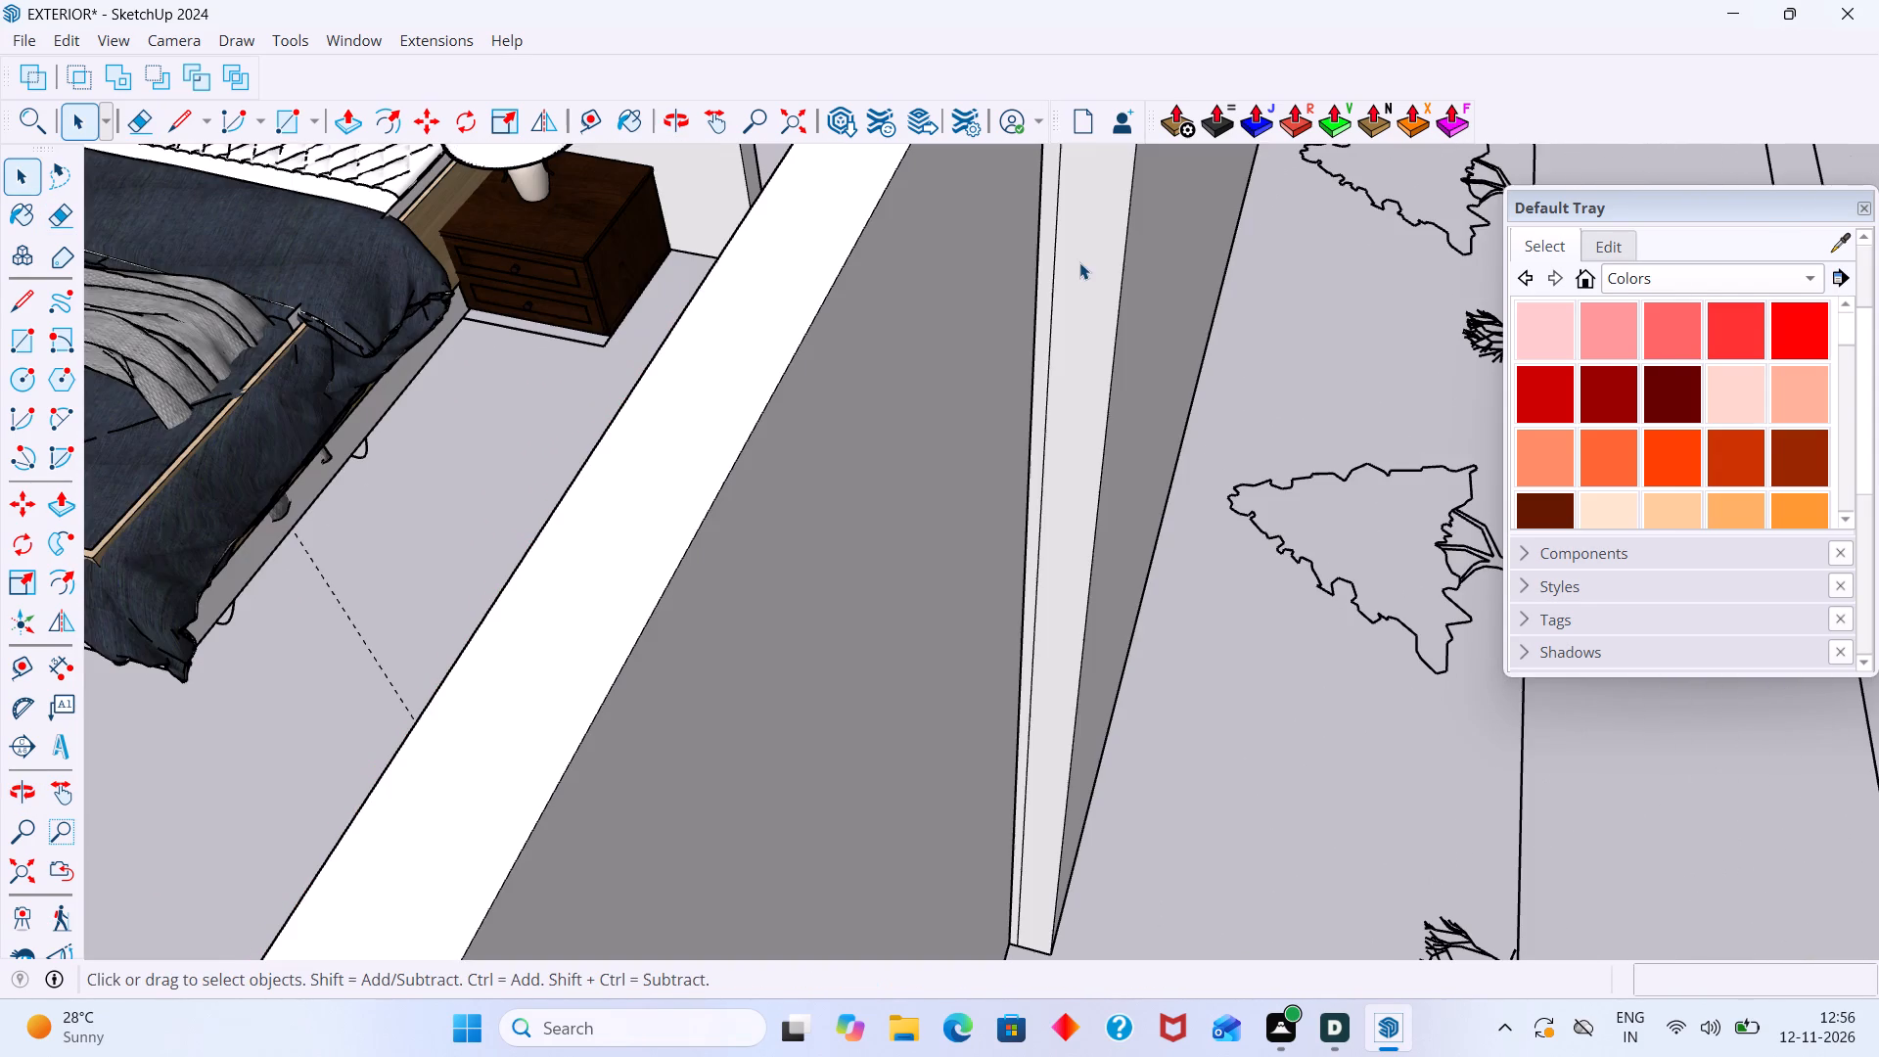
{"action": "left_click", "coordinate": [1052, 287]}
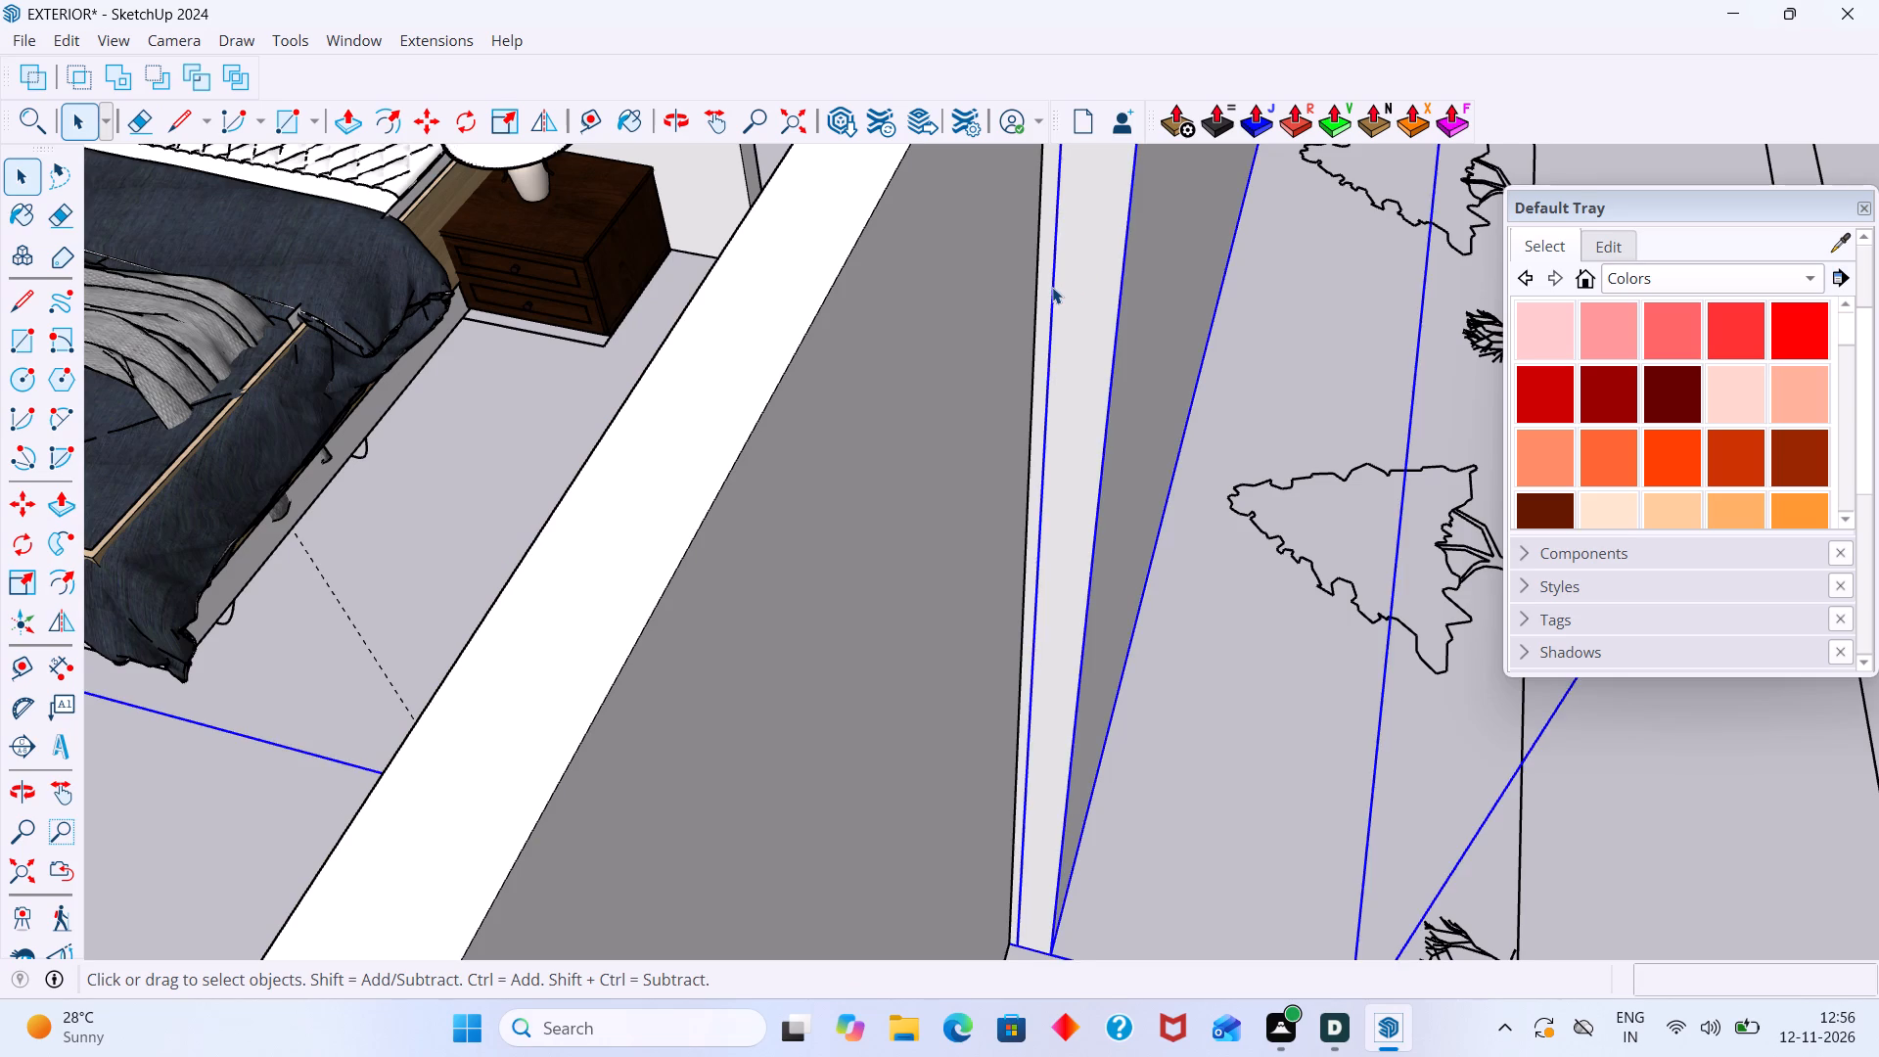
{"action": "triple_click", "coordinate": [1052, 287]}
{"action": "left_click", "coordinate": [1055, 290]}
{"action": "double_click", "coordinate": [1047, 297]}
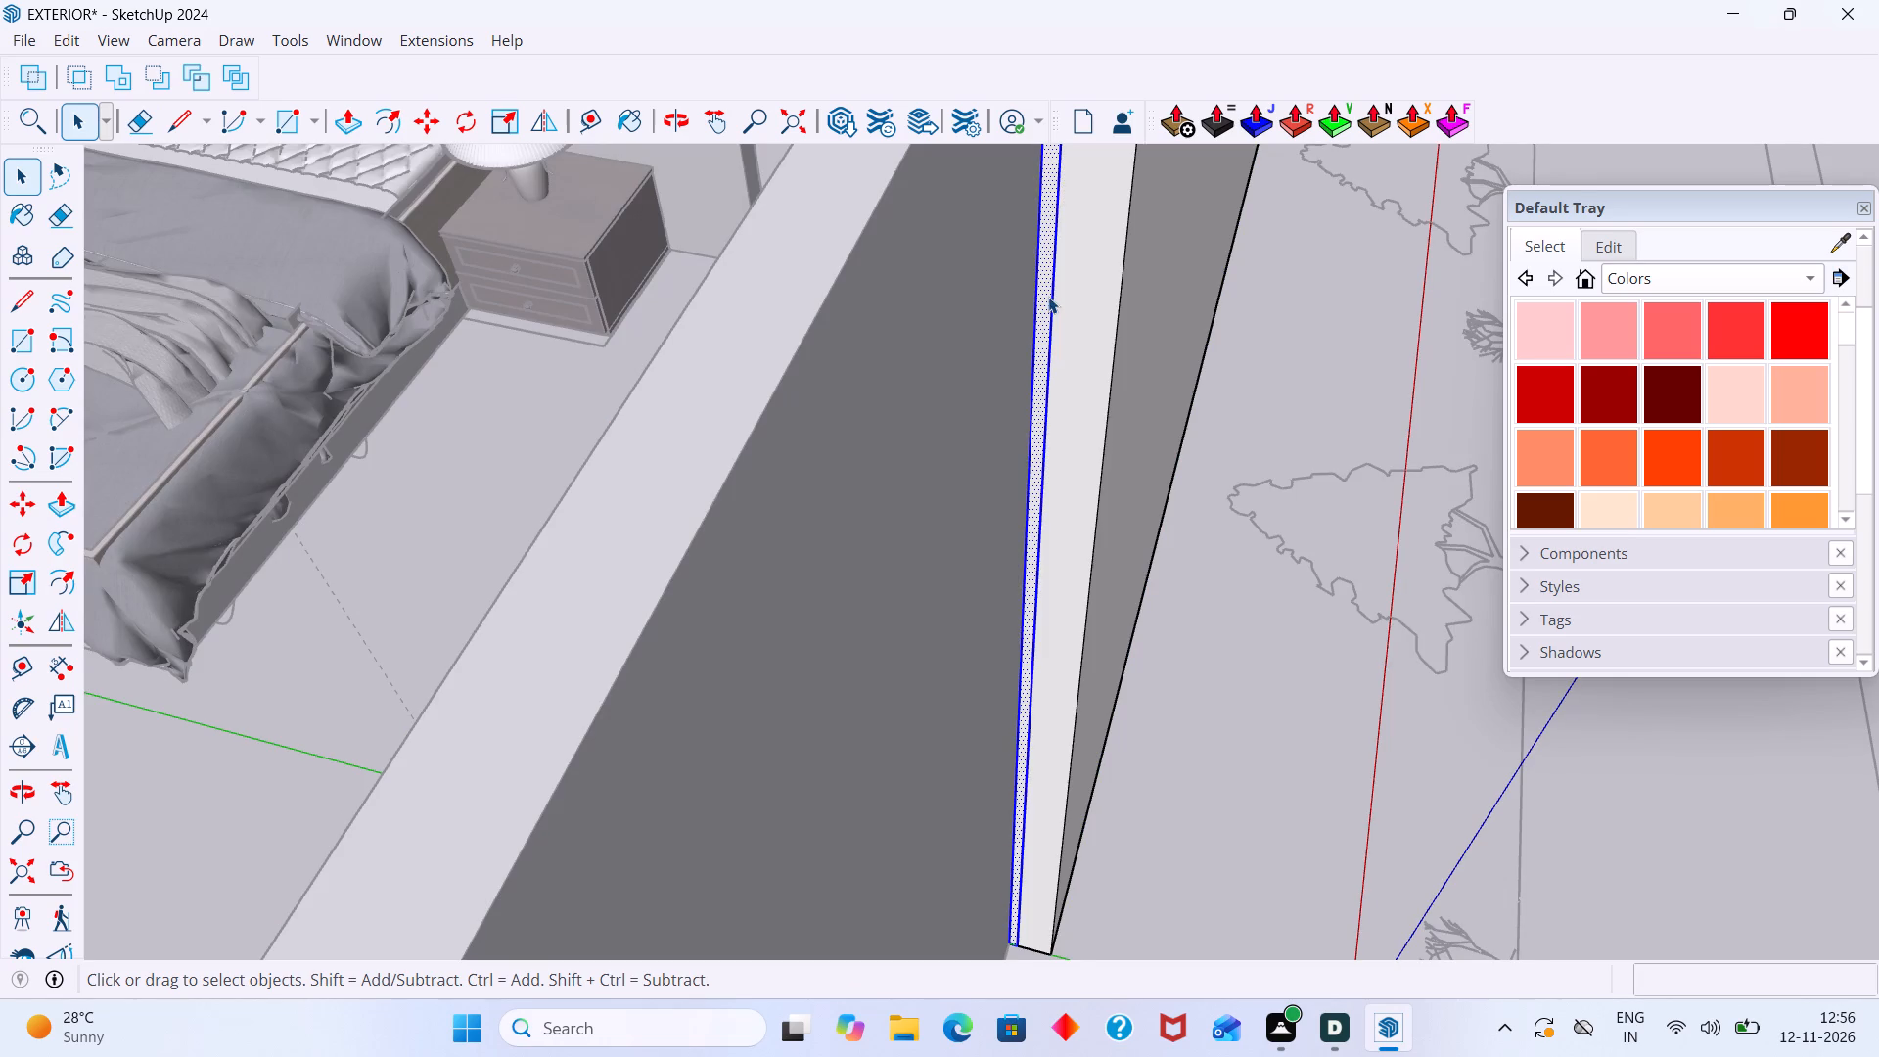
{"action": "left_click", "coordinate": [1050, 296]}
{"action": "key", "text": "Delete"}
{"action": "scroll", "coordinate": [1053, 295], "scroll_direction": "down", "scroll_amount": 2}
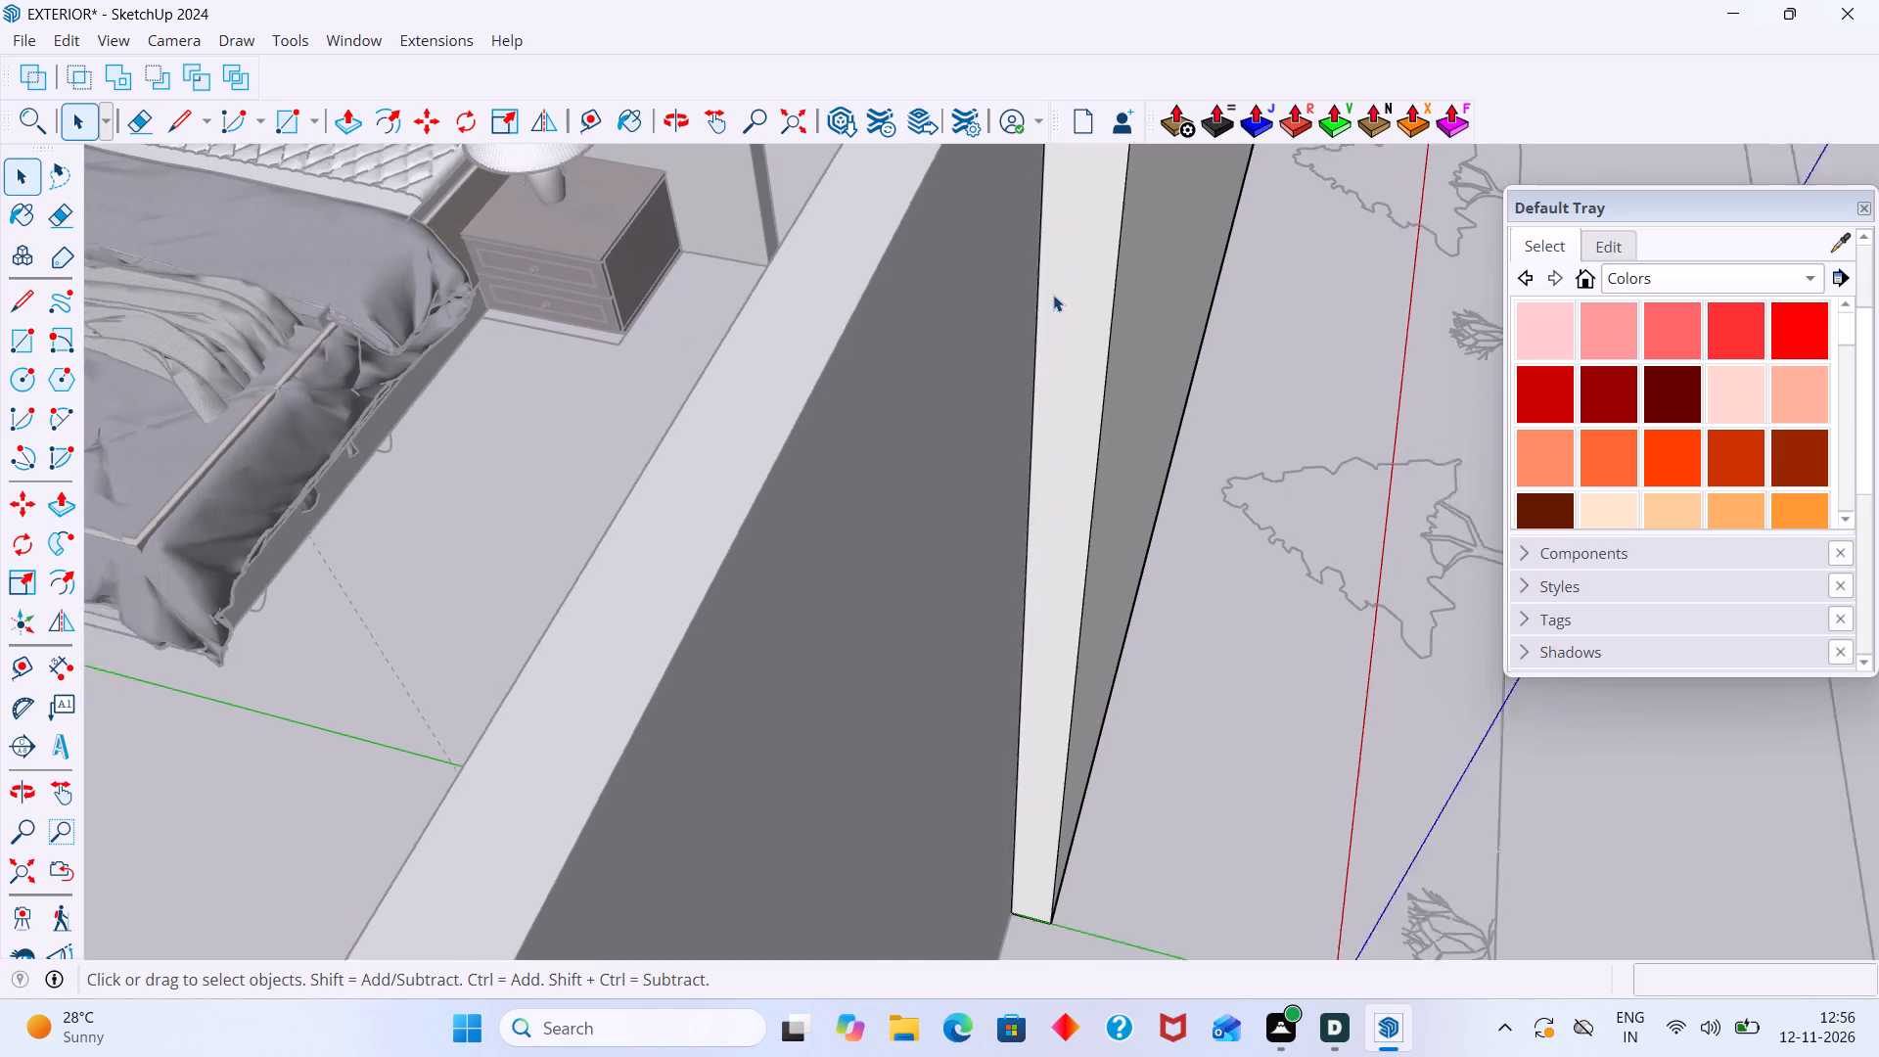
{"action": "scroll", "coordinate": [1053, 295], "scroll_direction": "down", "scroll_amount": 13}
{"action": "left_click", "coordinate": [1265, 537]}
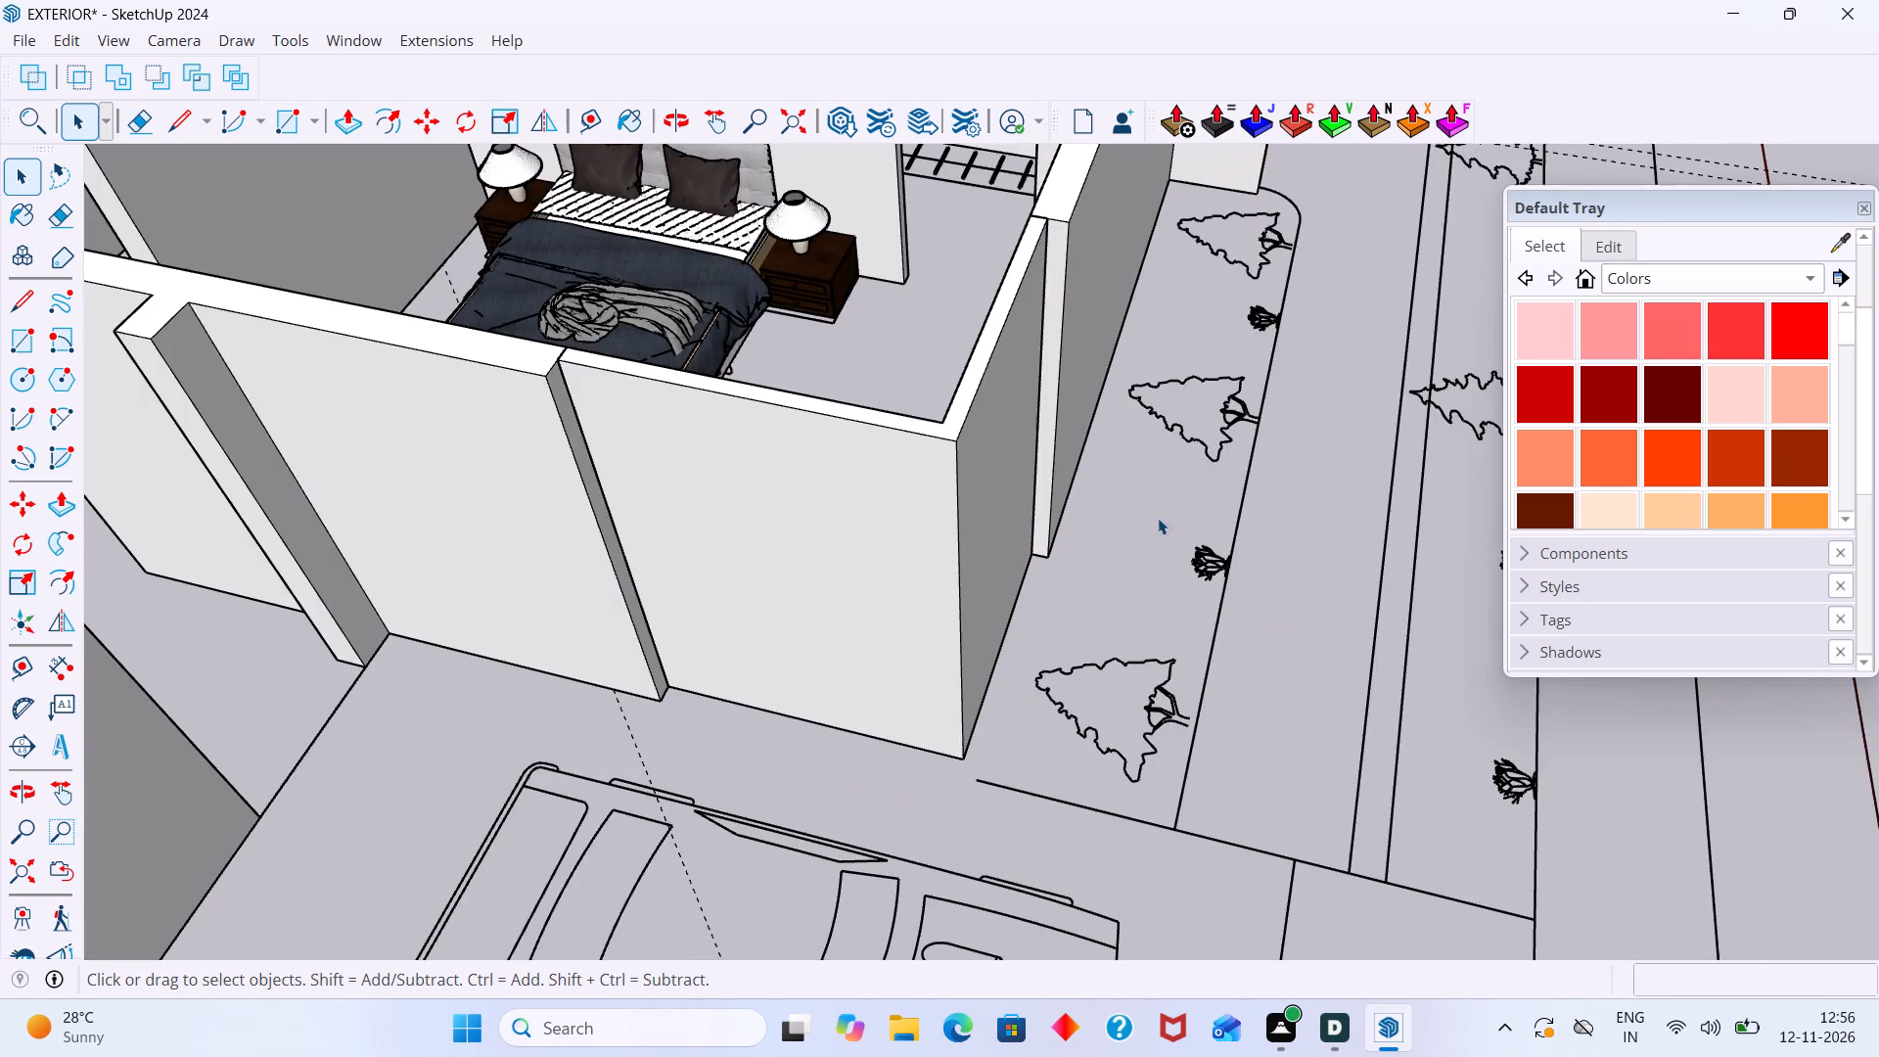
Open the corner wall group and Push/Pull its car-side face outward until flush with the adjoining wall's outer face.
{"action": "scroll", "coordinate": [1158, 518], "scroll_direction": "up", "scroll_amount": 3}
{"action": "middle_click_drag", "start_coordinate": [985, 462], "coordinate": [959, 460]}
{"action": "scroll", "coordinate": [863, 468], "scroll_direction": "down", "scroll_amount": 9}
{"action": "middle_click_drag", "start_coordinate": [738, 499], "coordinate": [803, 488]}
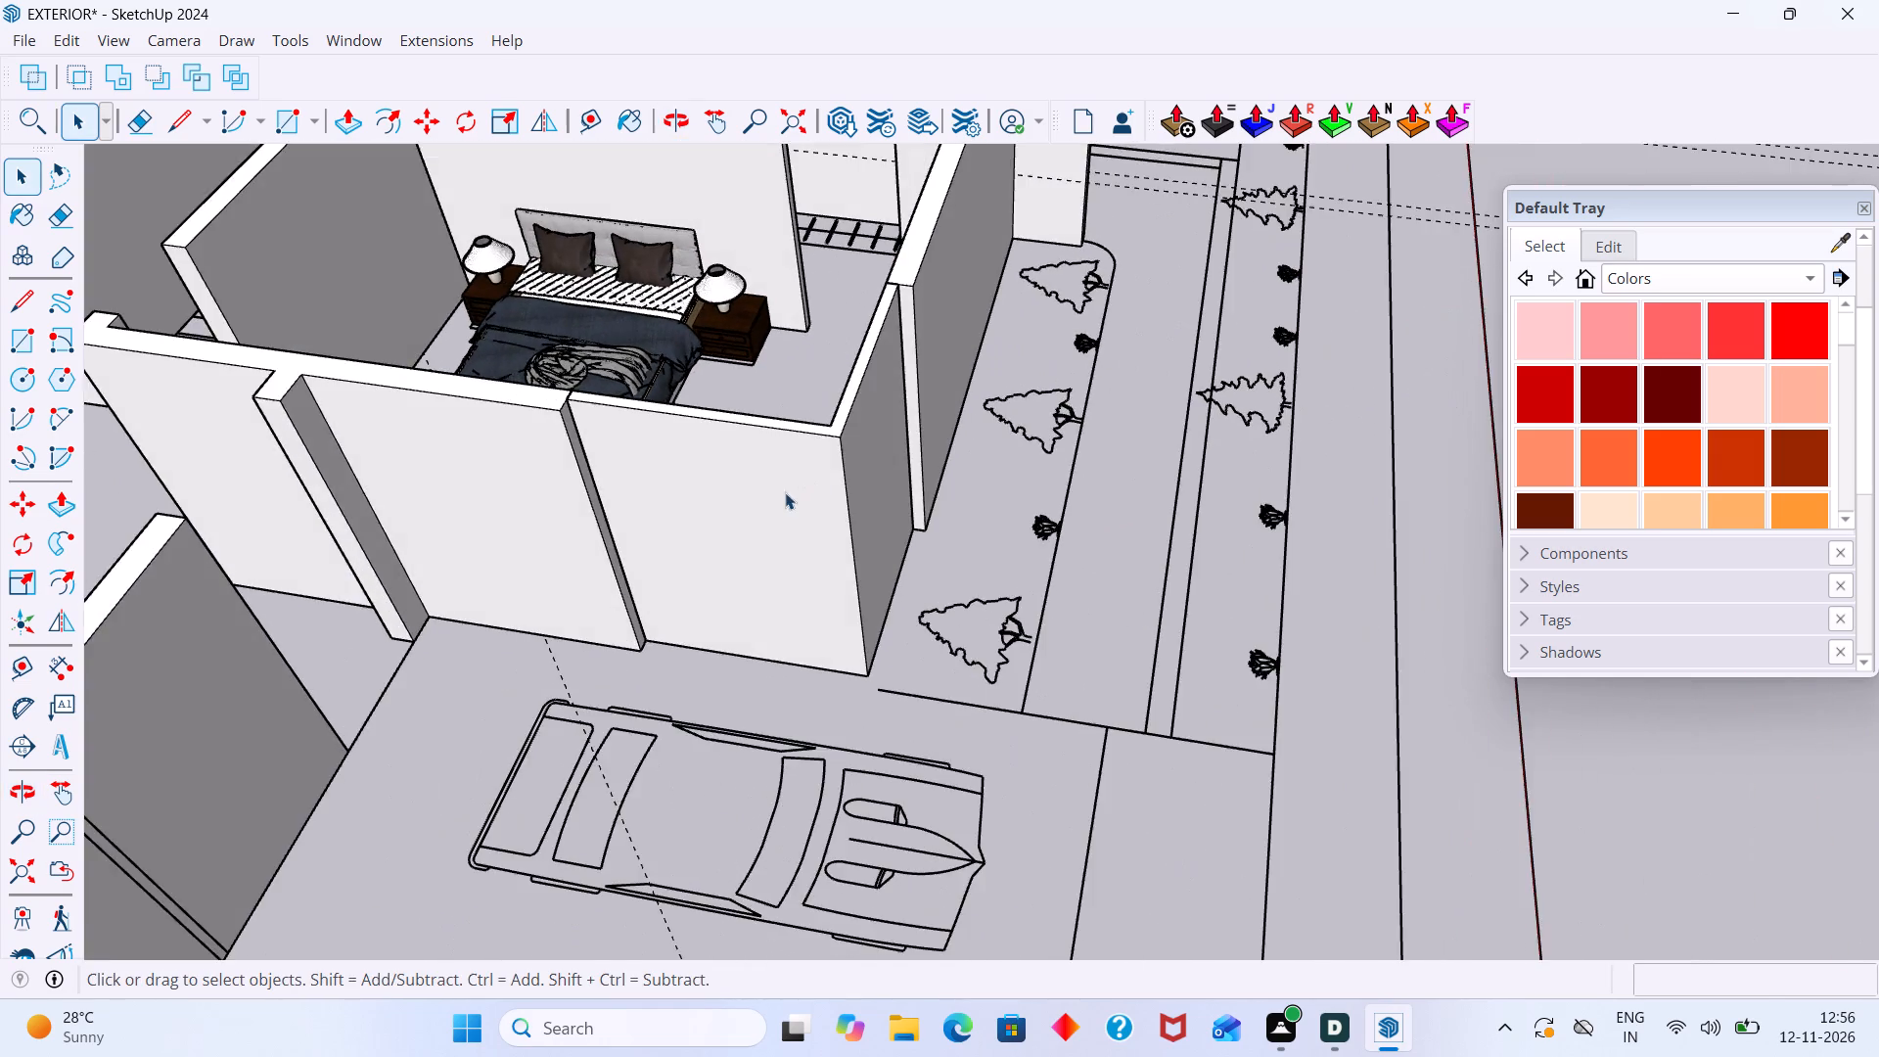
{"action": "scroll", "coordinate": [785, 492], "scroll_direction": "up", "scroll_amount": 6}
{"action": "left_click", "coordinate": [716, 471]}
{"action": "scroll", "coordinate": [716, 471], "scroll_direction": "up", "scroll_amount": 4}
{"action": "double_click", "coordinate": [716, 471]}
{"action": "left_click", "coordinate": [716, 493]}
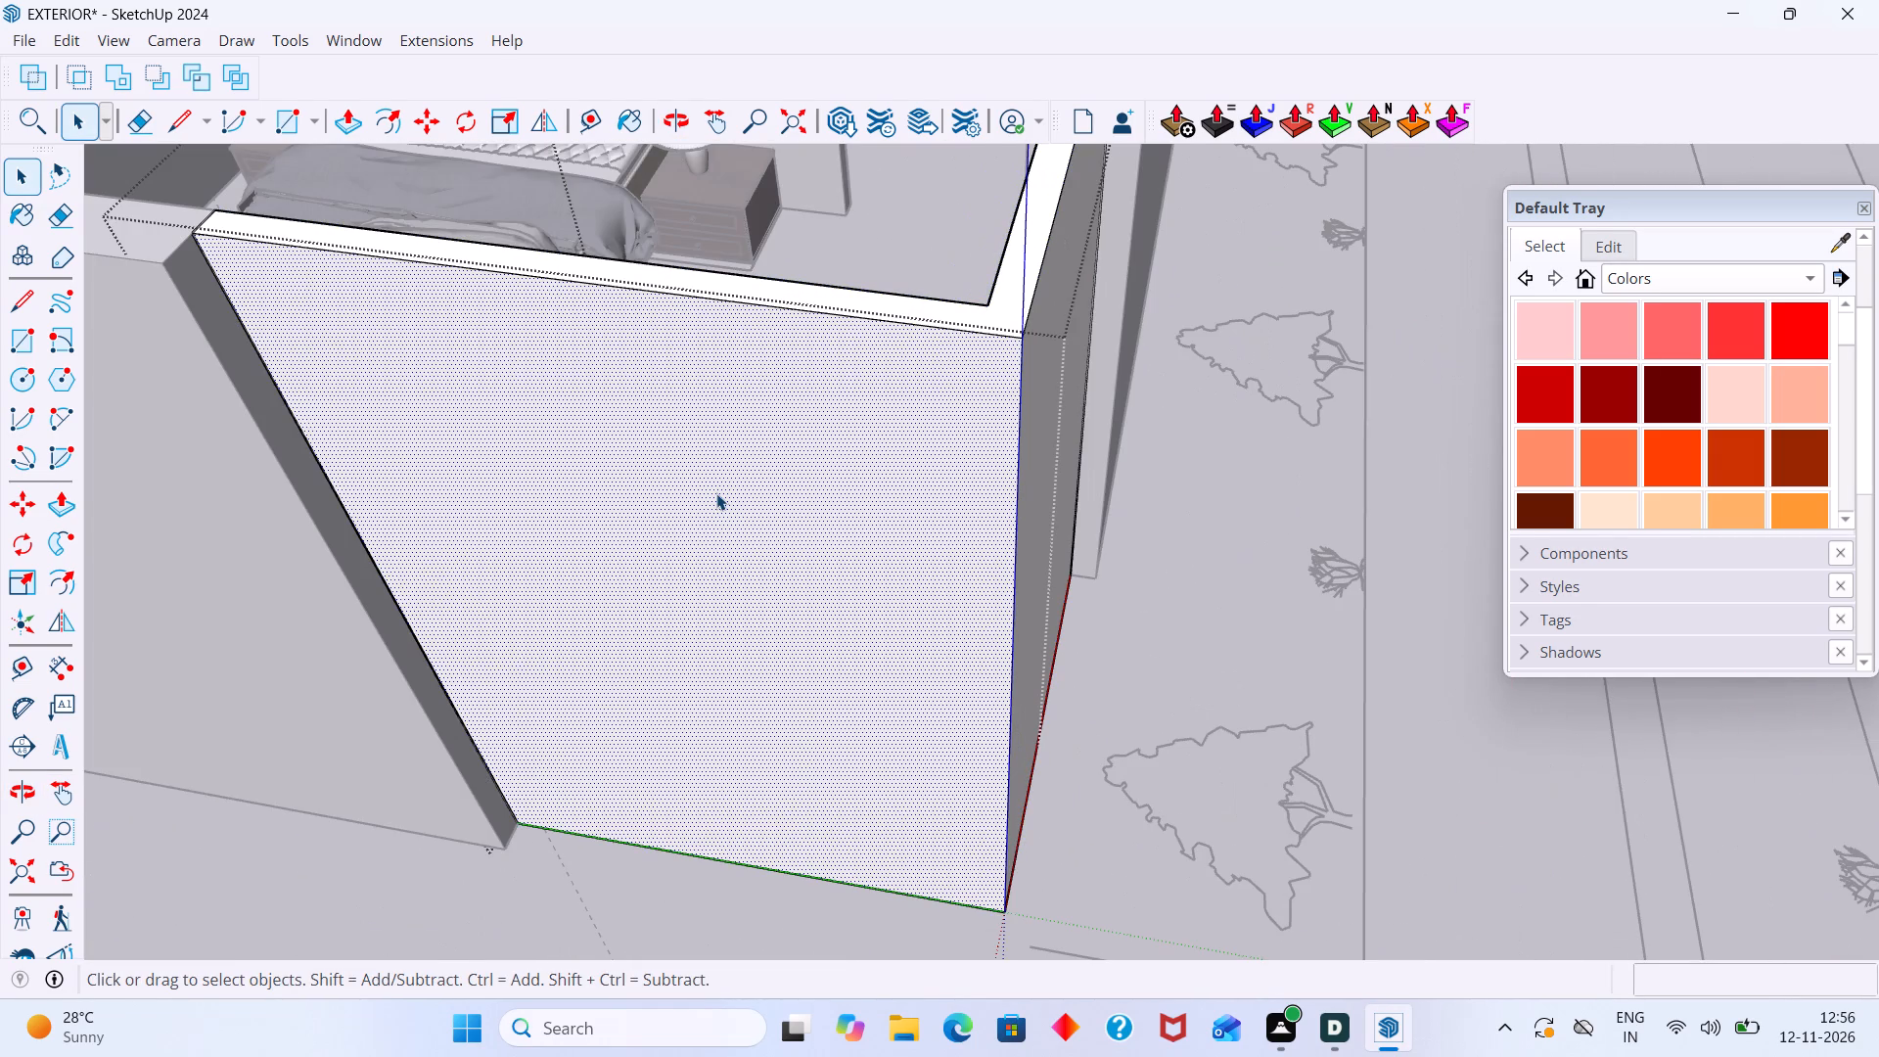
{"action": "key", "text": "p"}
{"action": "left_click", "coordinate": [716, 493]}
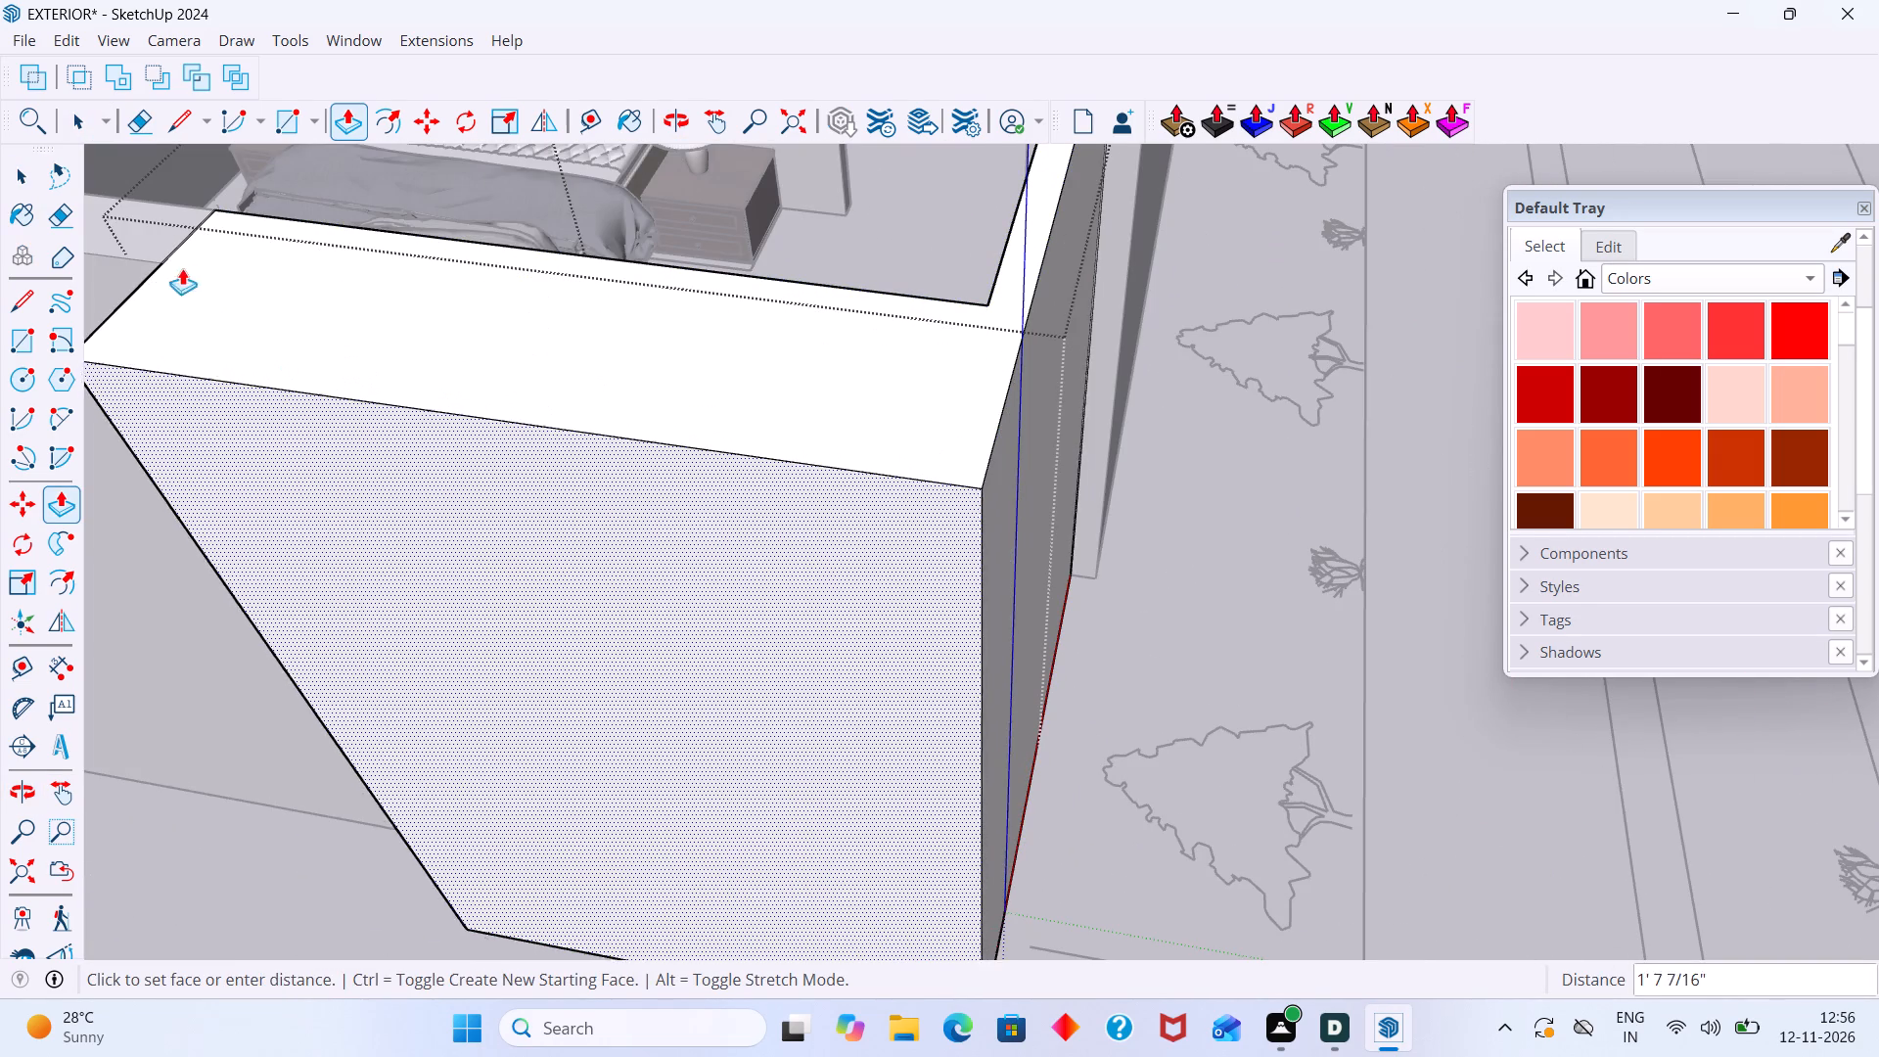
{"action": "left_click", "coordinate": [167, 262]}
{"action": "key", "text": "space"}
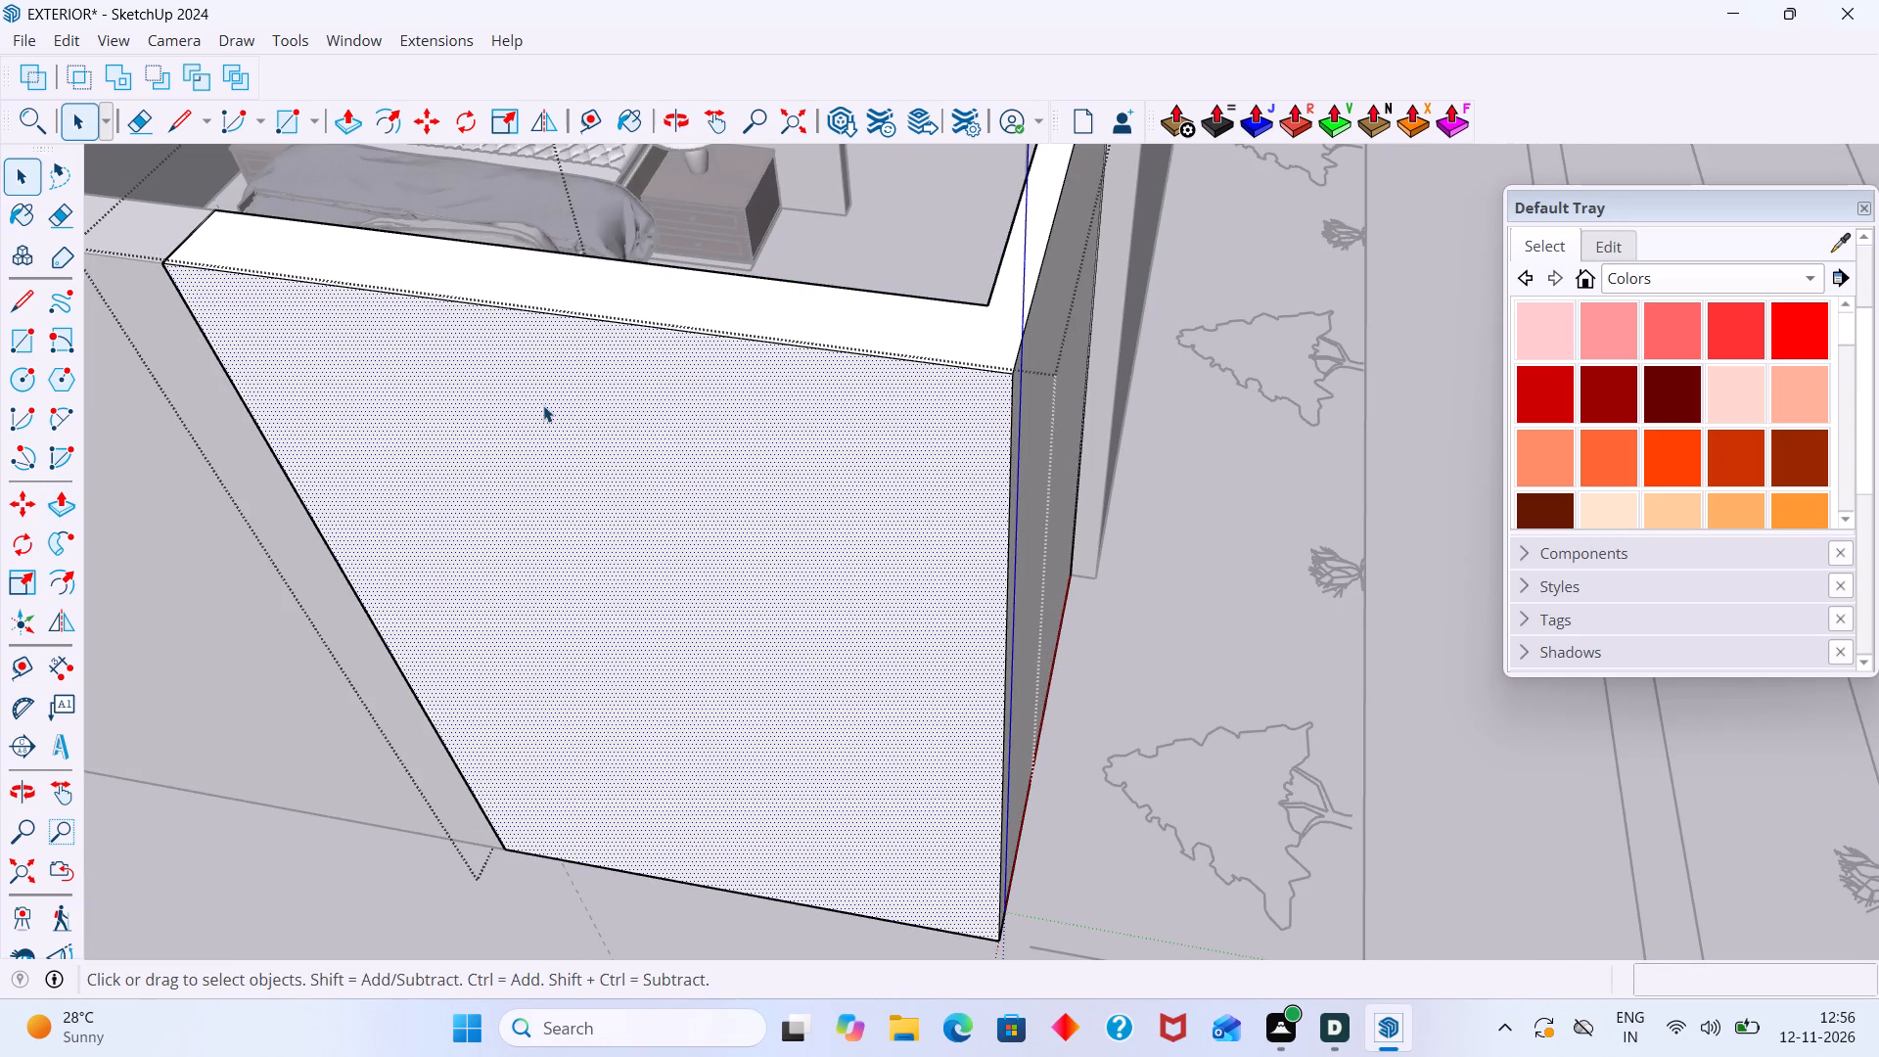
Push/Pull the corner wall's garden-side face outward by the same distance, and leave the group.
{"action": "middle_click_drag", "start_coordinate": [595, 446], "coordinate": [420, 423]}
{"action": "scroll", "coordinate": [787, 403], "scroll_direction": "up", "scroll_amount": 3}
{"action": "left_click", "coordinate": [884, 357]}
{"action": "key", "text": "p"}
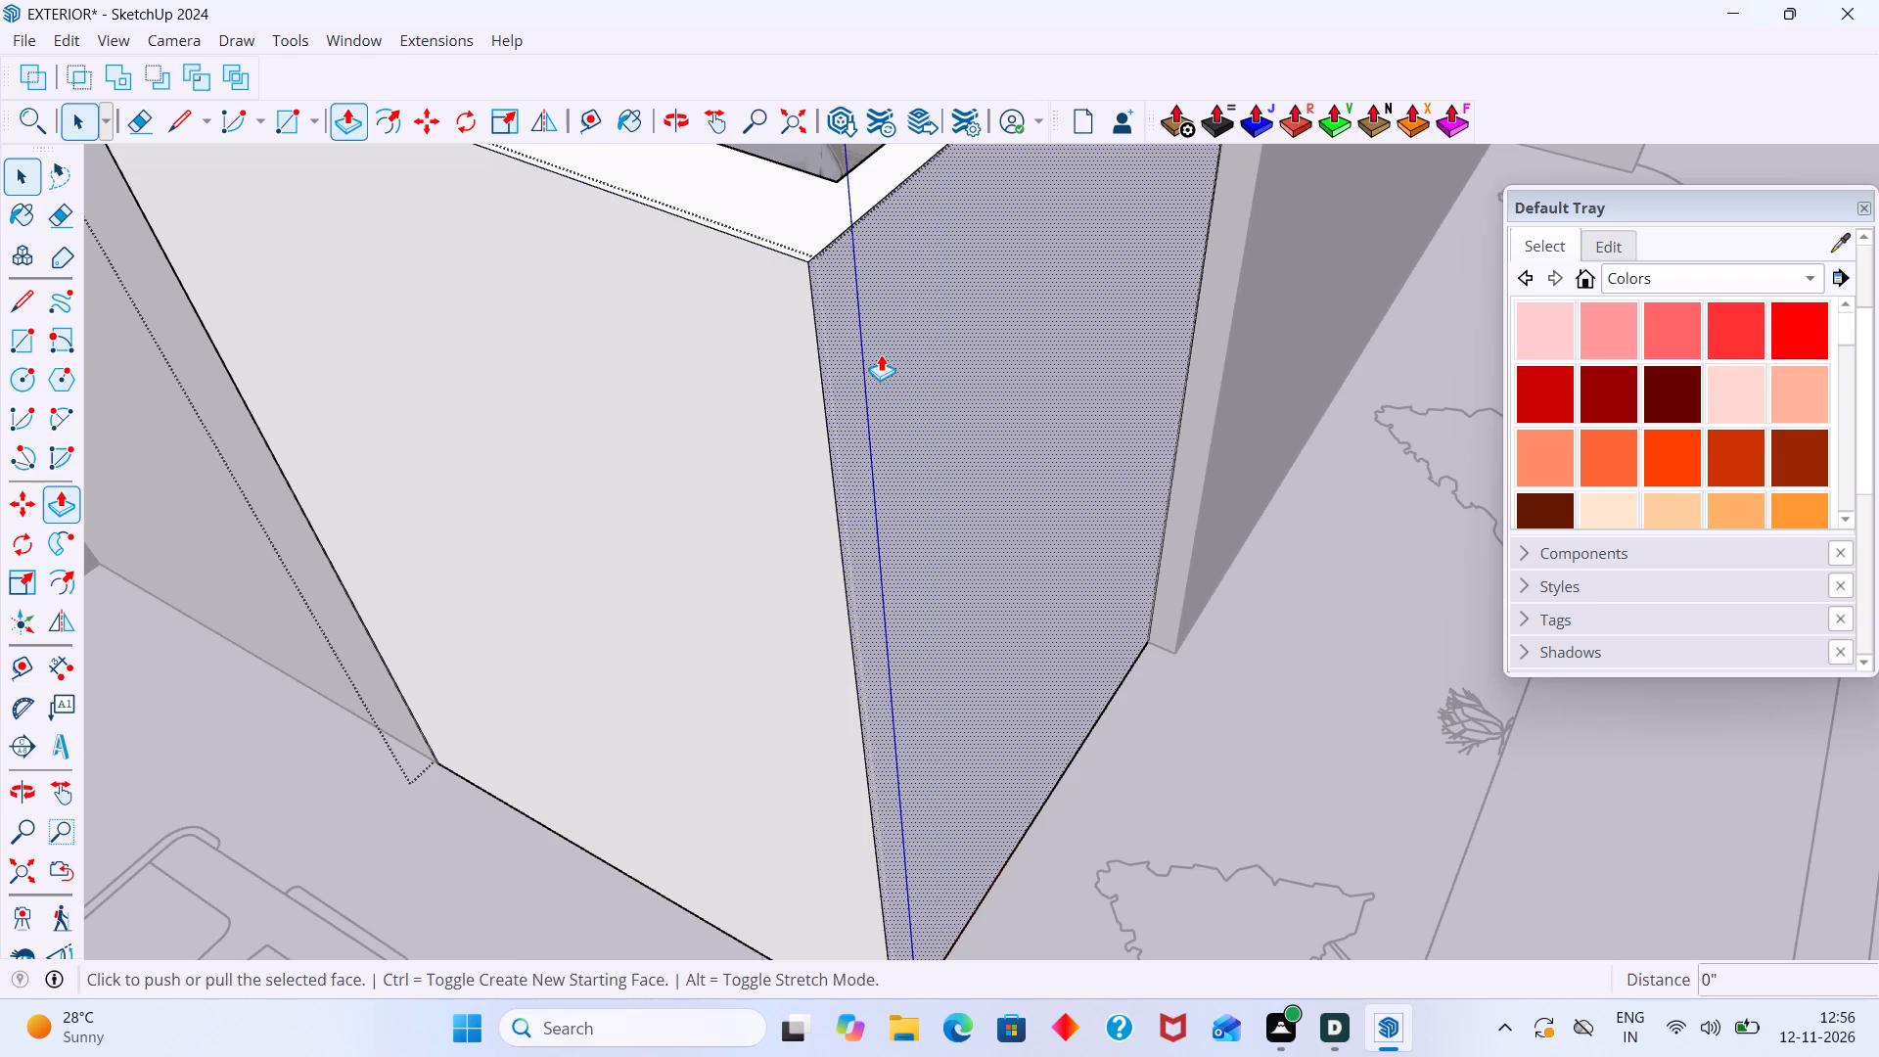
{"action": "double_click", "coordinate": [881, 354]}
{"action": "key", "text": "space"}
{"action": "scroll", "coordinate": [980, 472], "scroll_direction": "down", "scroll_amount": 8}
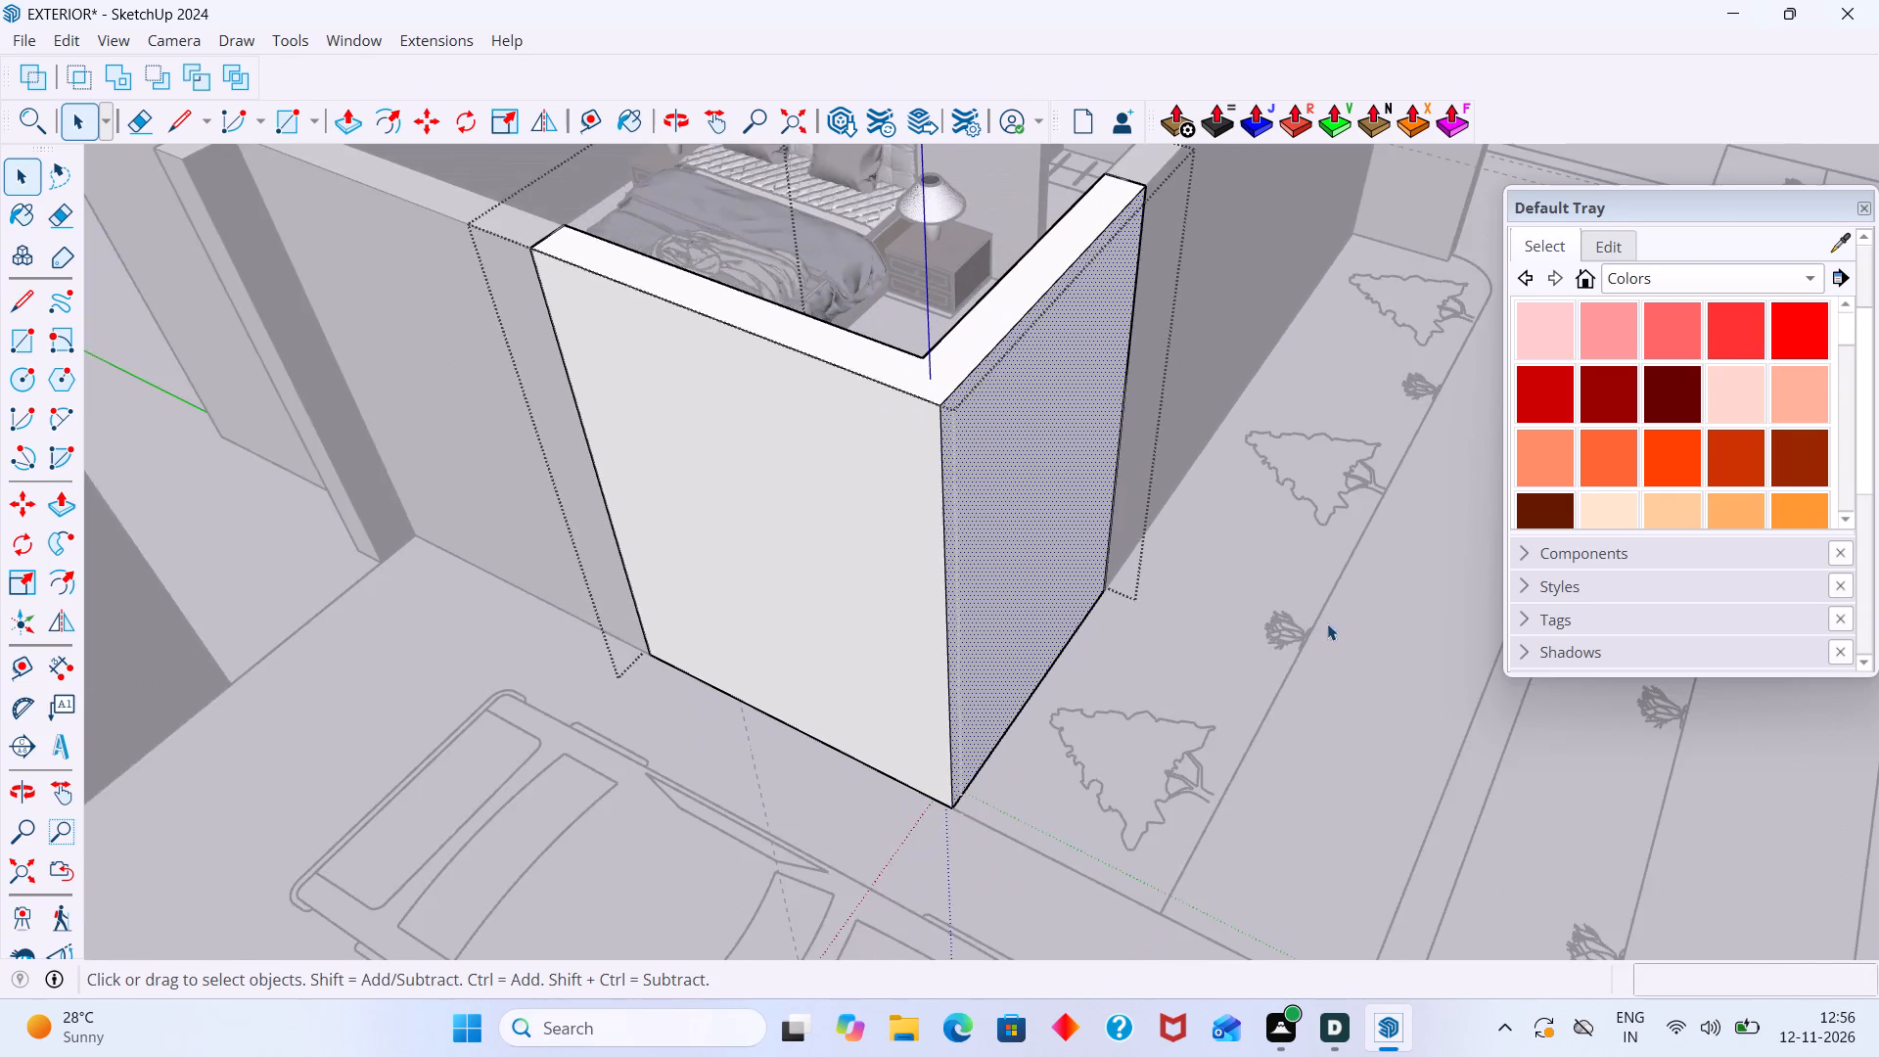
{"action": "left_click", "coordinate": [1329, 624]}
Place a horizontal guide 3' below the top edge of the corner wall's car-side face.
{"action": "scroll", "coordinate": [1110, 560], "scroll_direction": "down", "scroll_amount": 5}
{"action": "middle_click_drag", "start_coordinate": [1096, 557], "coordinate": [1087, 604]}
{"action": "scroll", "coordinate": [928, 503], "scroll_direction": "up", "scroll_amount": 5}
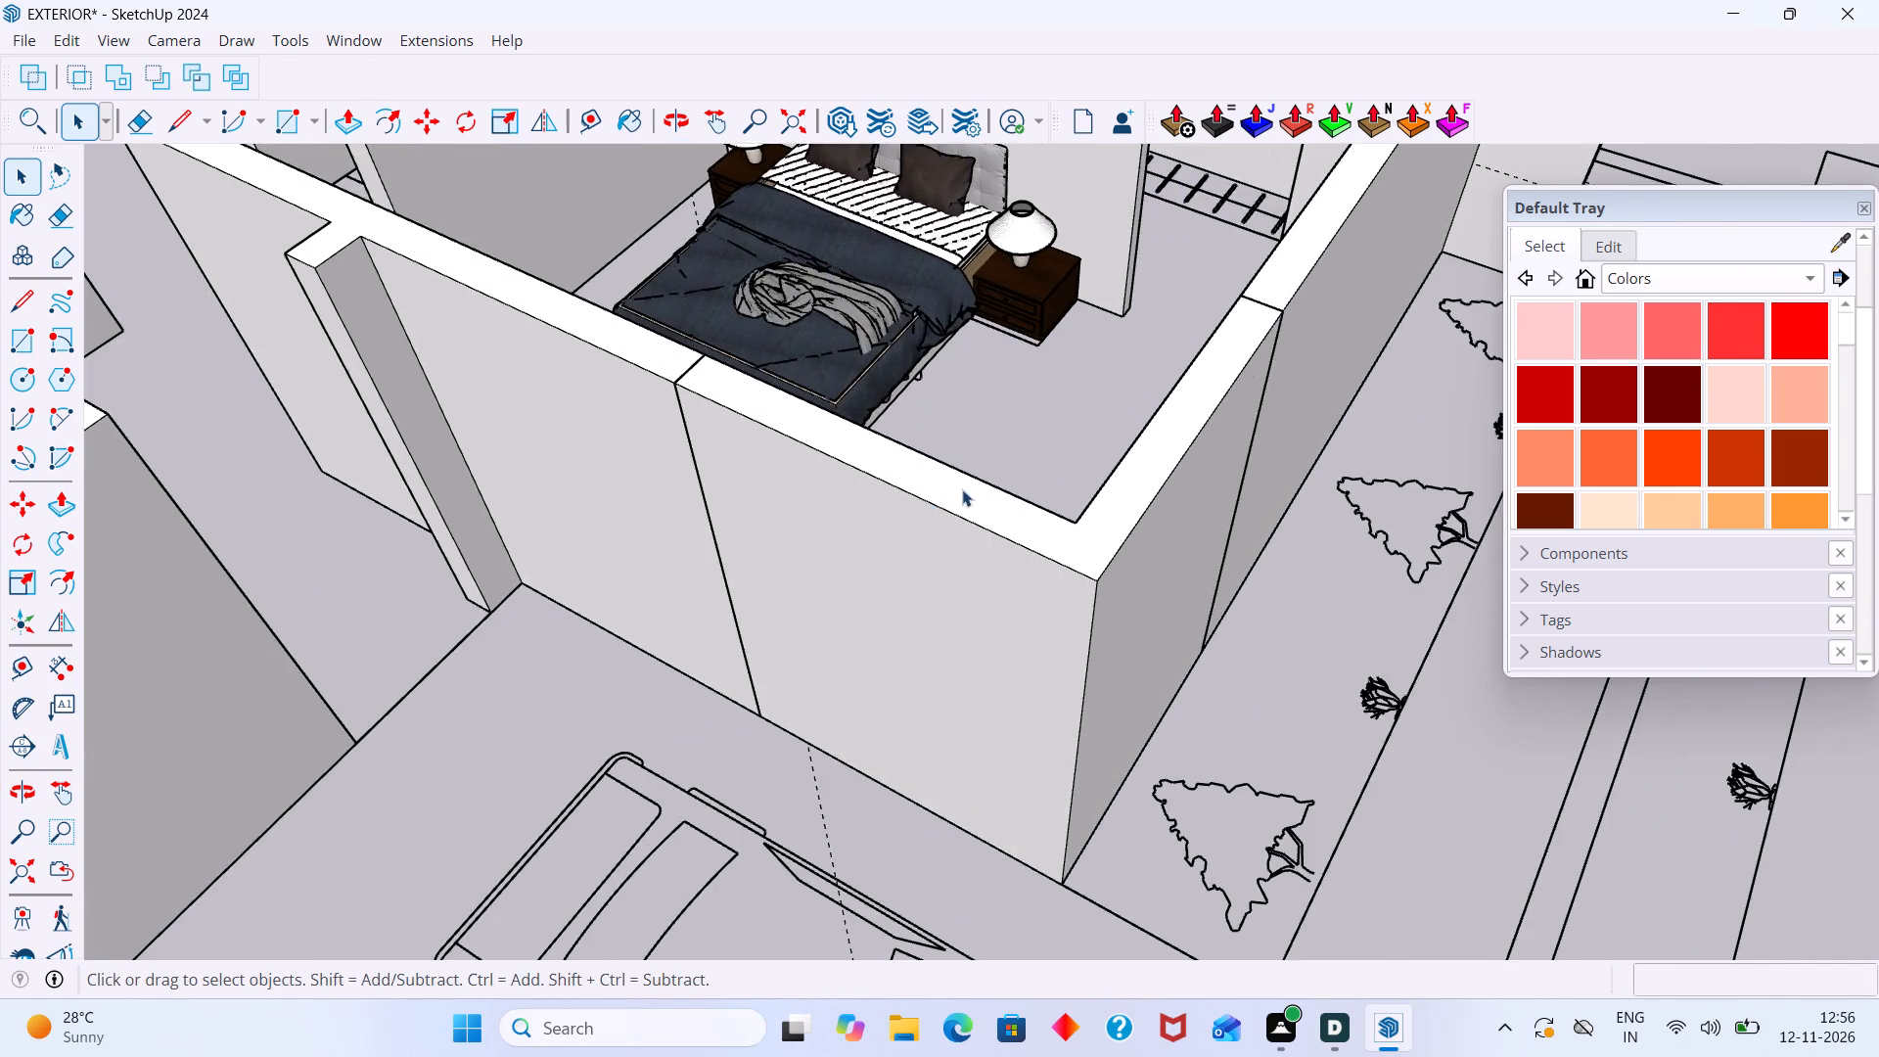
{"action": "scroll", "coordinate": [962, 489], "scroll_direction": "up", "scroll_amount": 2}
{"action": "middle_click_drag", "start_coordinate": [972, 486], "coordinate": [984, 528]}
{"action": "scroll", "coordinate": [889, 568], "scroll_direction": "up", "scroll_amount": 1}
{"action": "middle_click_drag", "start_coordinate": [901, 578], "coordinate": [950, 429]}
{"action": "scroll", "coordinate": [937, 459], "scroll_direction": "down", "scroll_amount": 2}
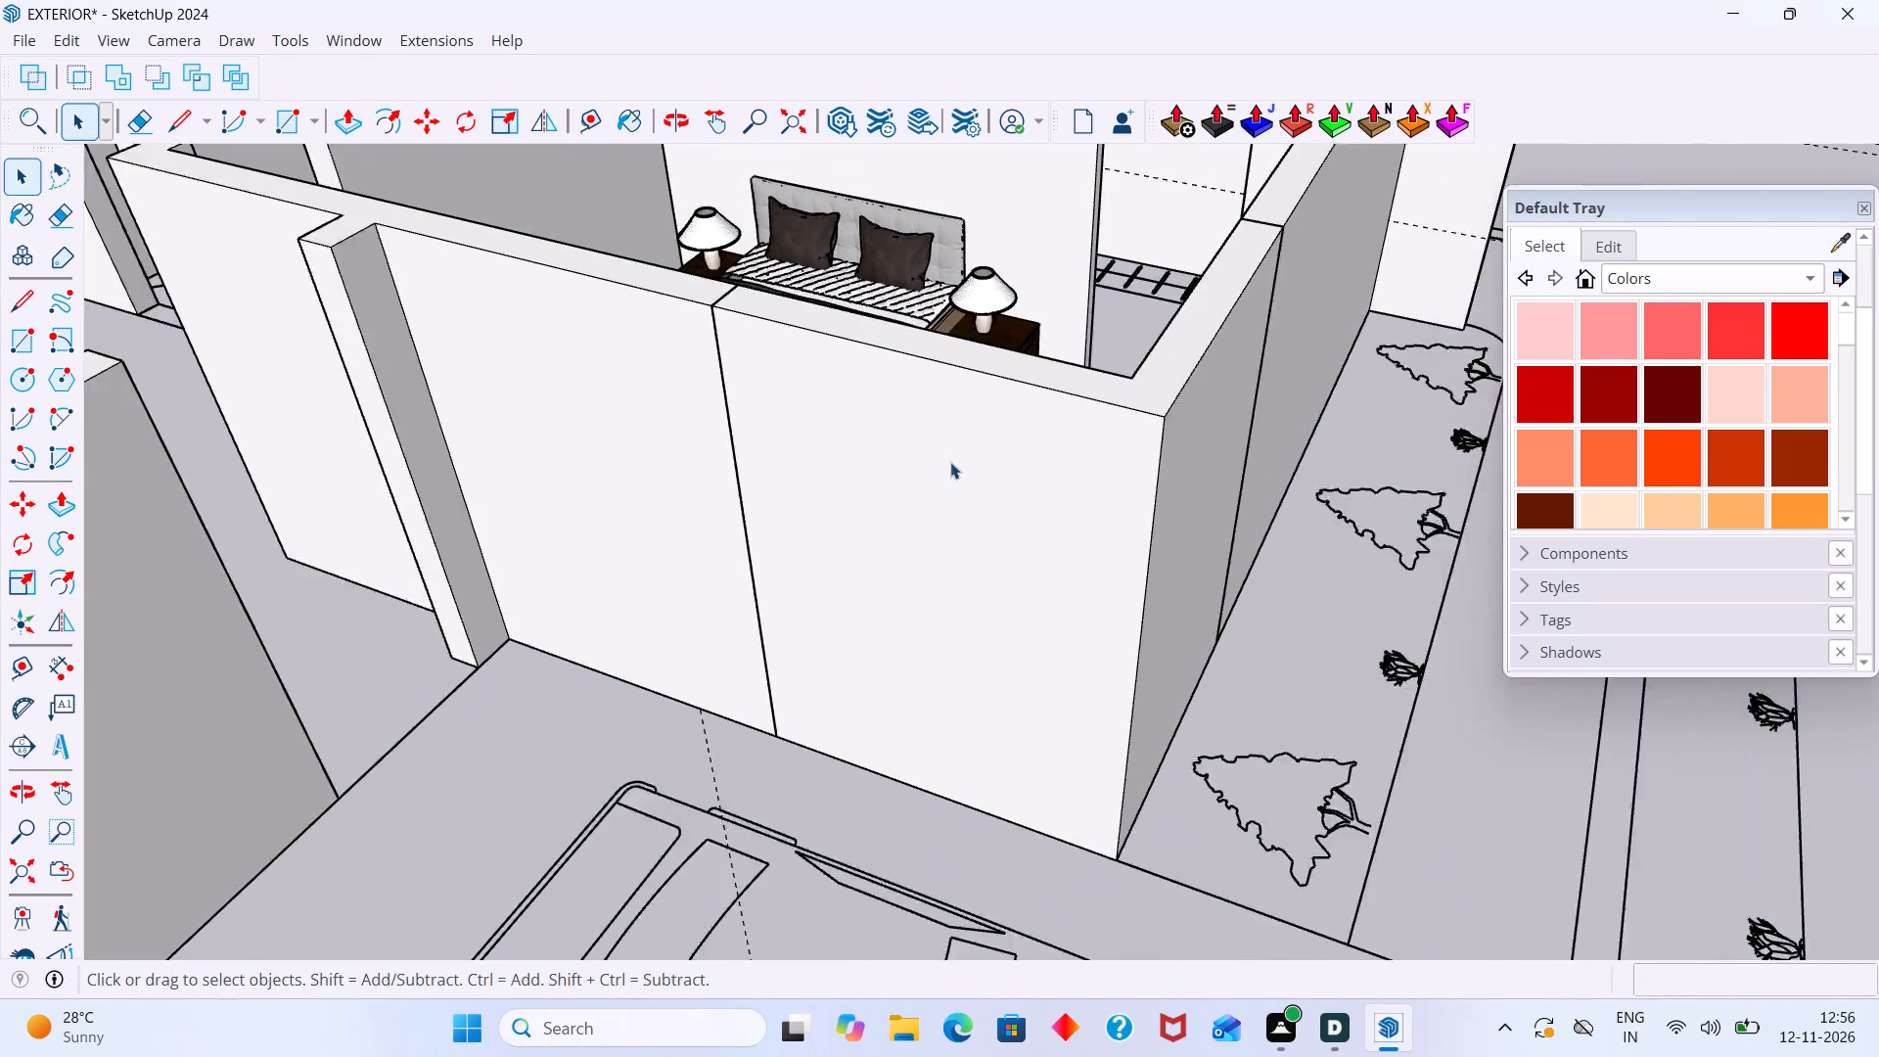
{"action": "scroll", "coordinate": [950, 462], "scroll_direction": "down", "scroll_amount": 4}
{"action": "middle_click_drag", "start_coordinate": [990, 510], "coordinate": [989, 460]}
{"action": "key", "text": "t"}
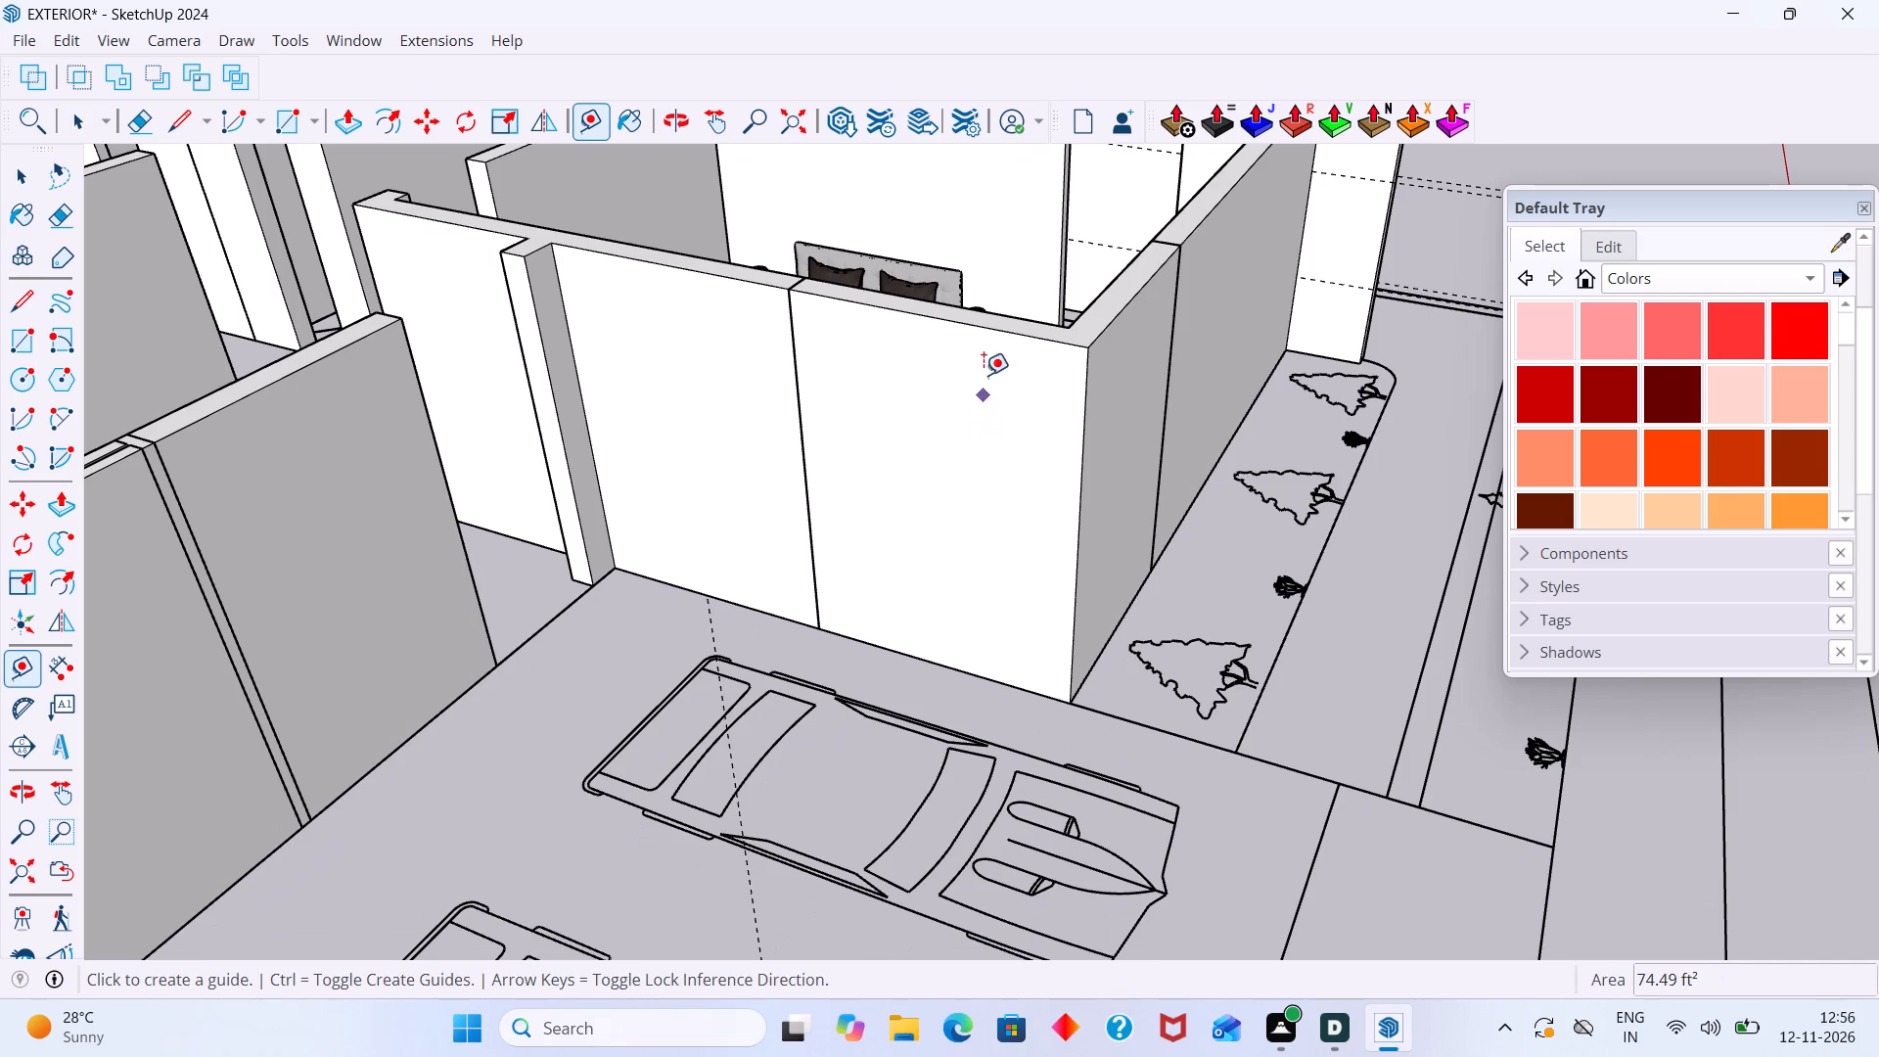
{"action": "scroll", "coordinate": [934, 325], "scroll_direction": "up", "scroll_amount": 2}
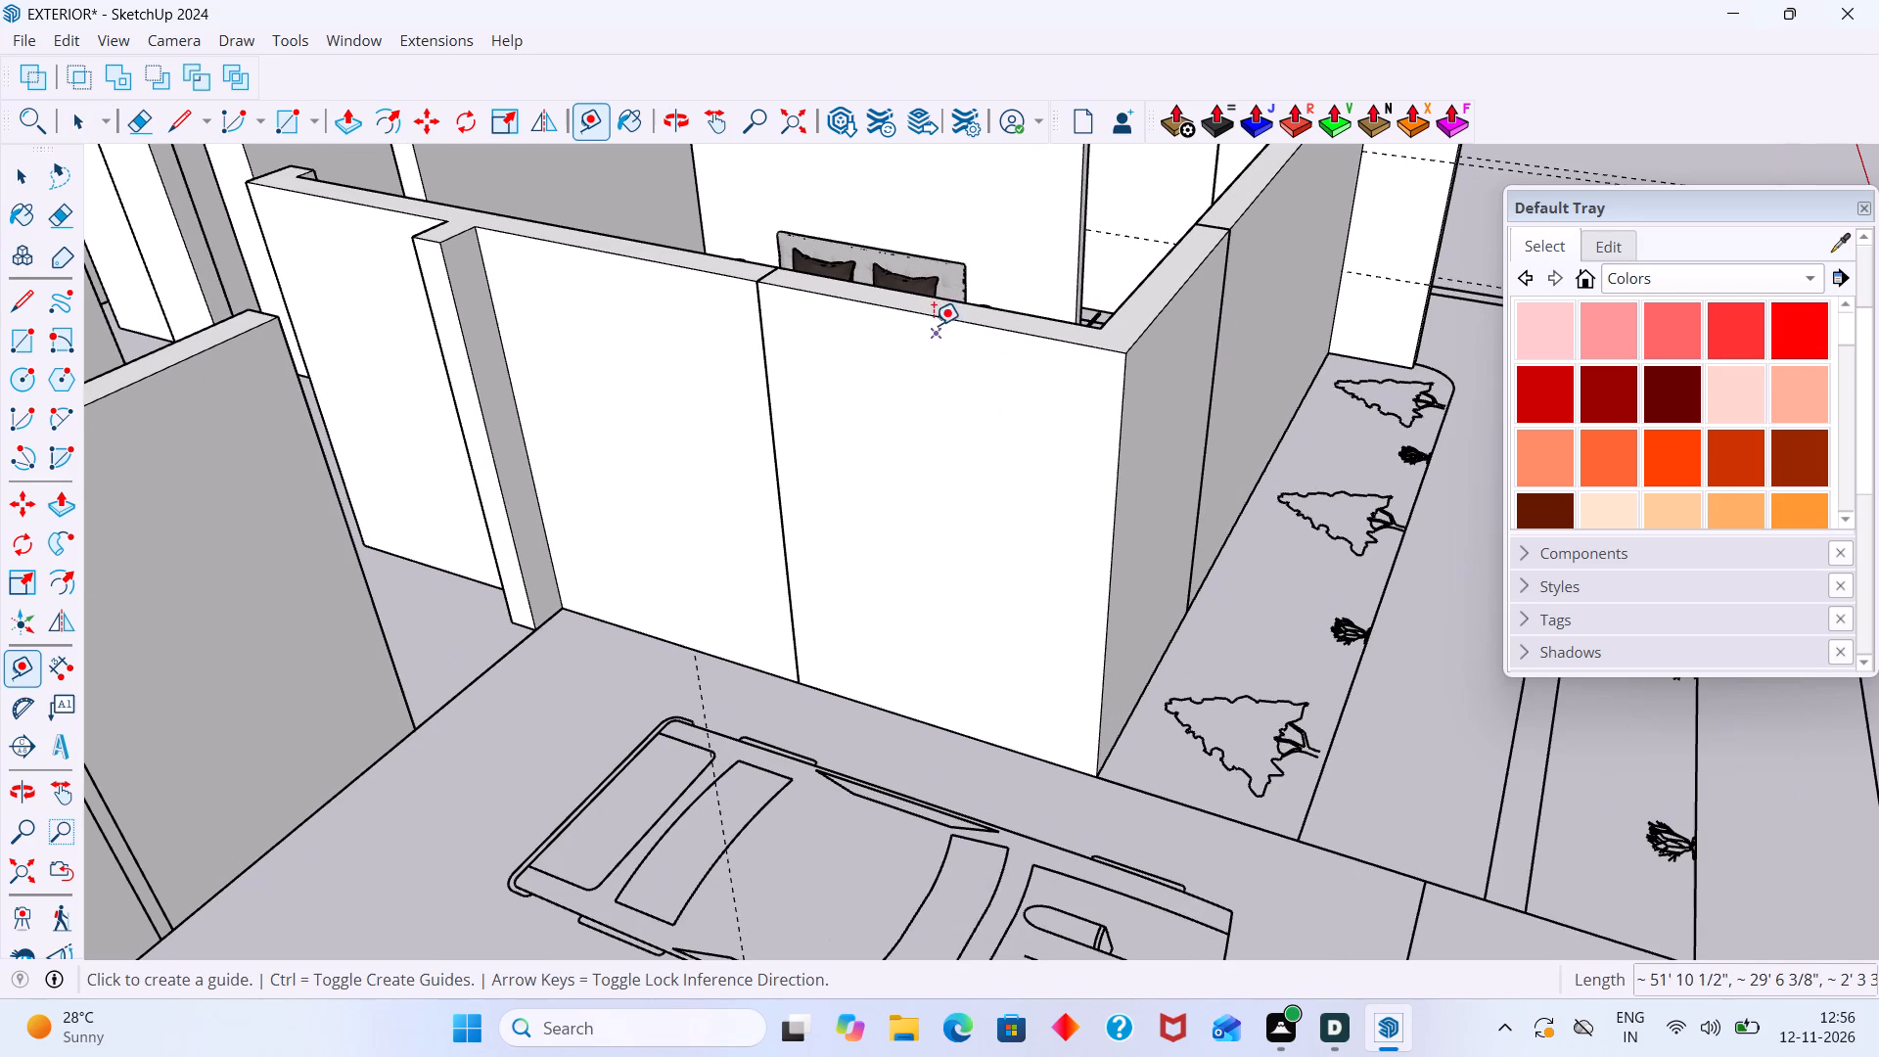
{"action": "left_click", "coordinate": [934, 316]}
{"action": "key", "text": "Escape"}
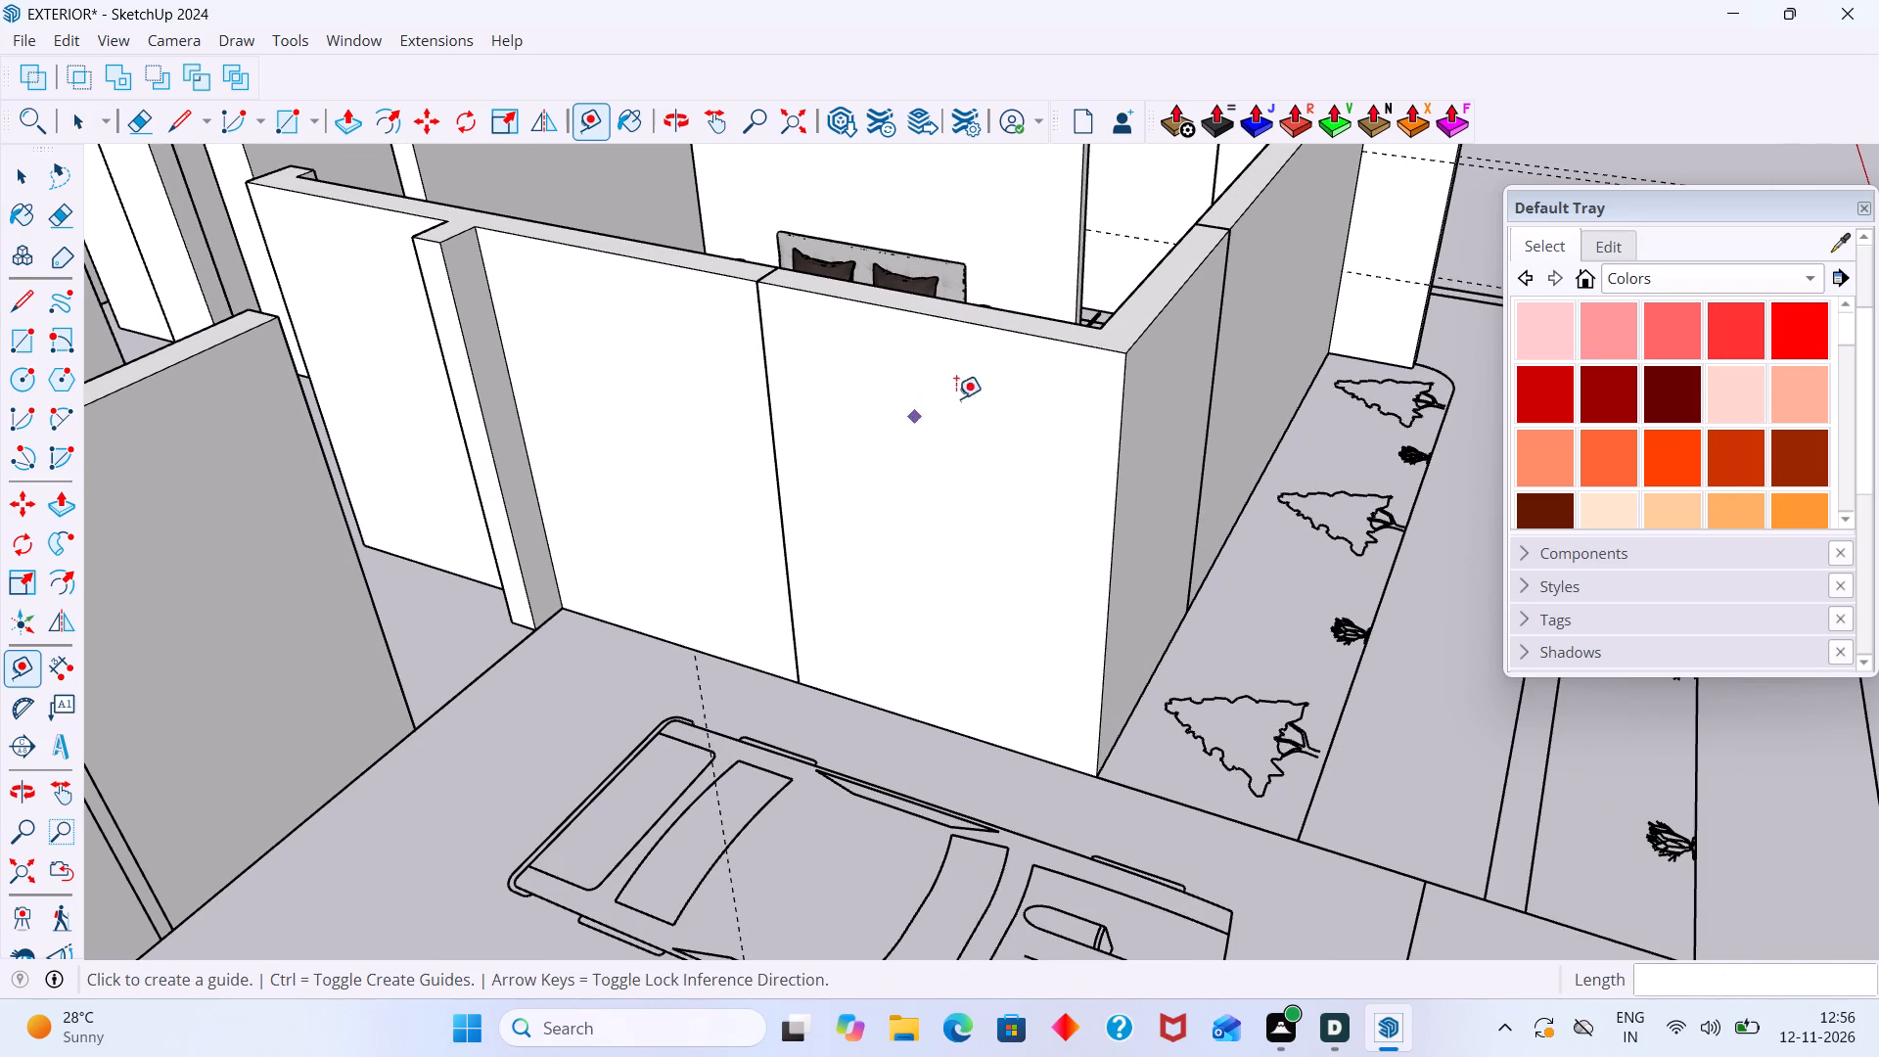
{"action": "left_click", "coordinate": [993, 327]}
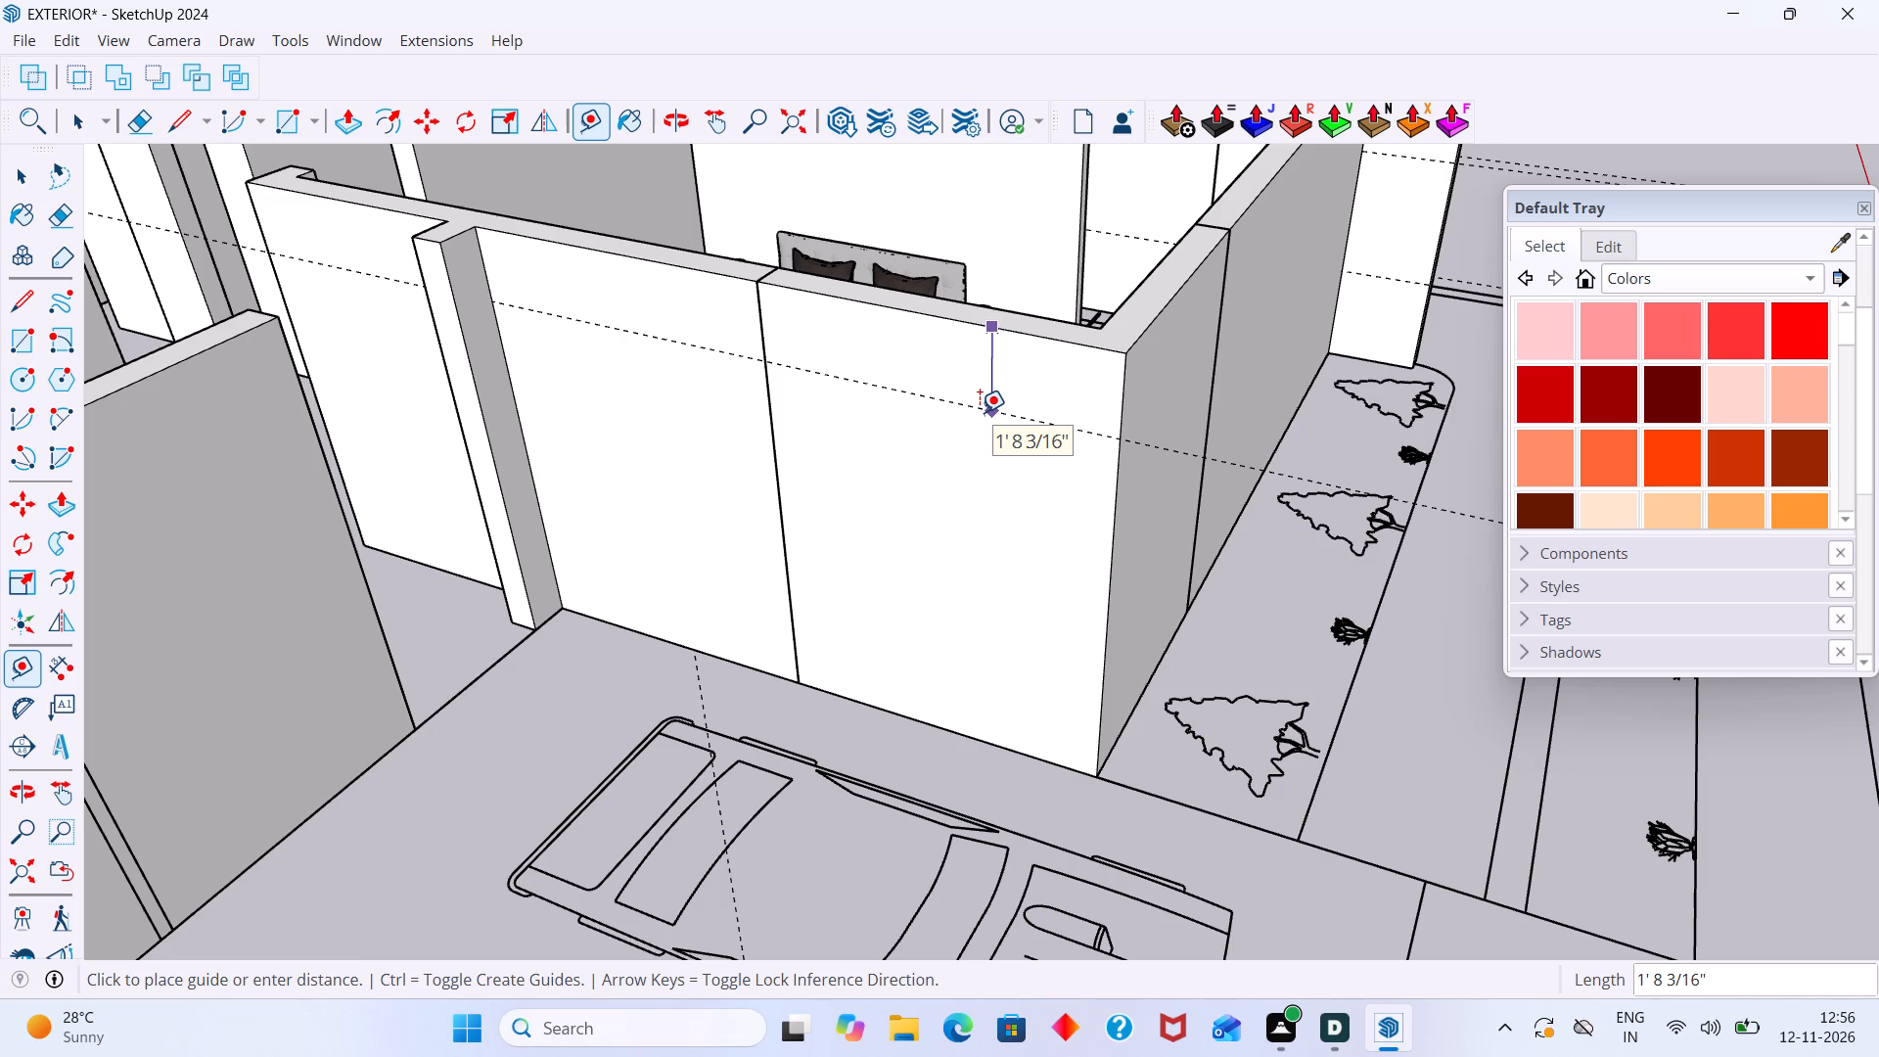
{"action": "type", "text": "3'"}
{"action": "key", "text": "Return"}
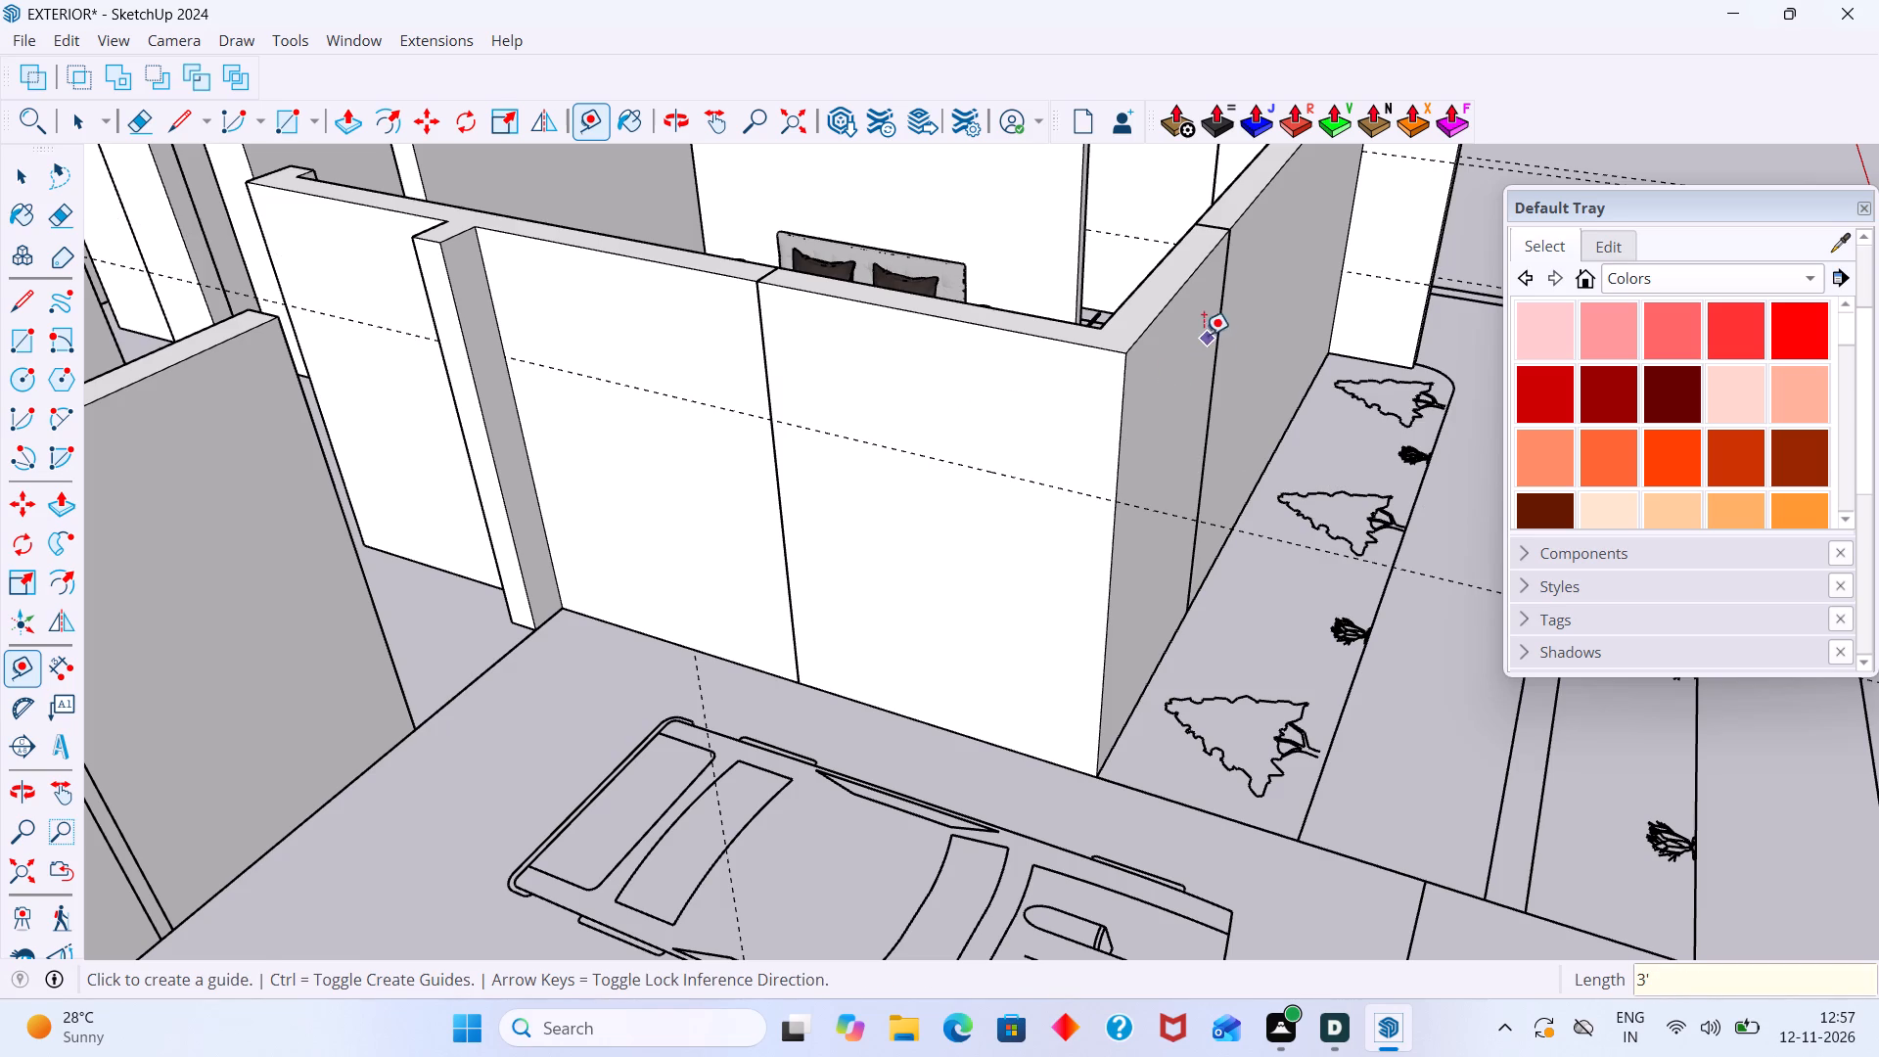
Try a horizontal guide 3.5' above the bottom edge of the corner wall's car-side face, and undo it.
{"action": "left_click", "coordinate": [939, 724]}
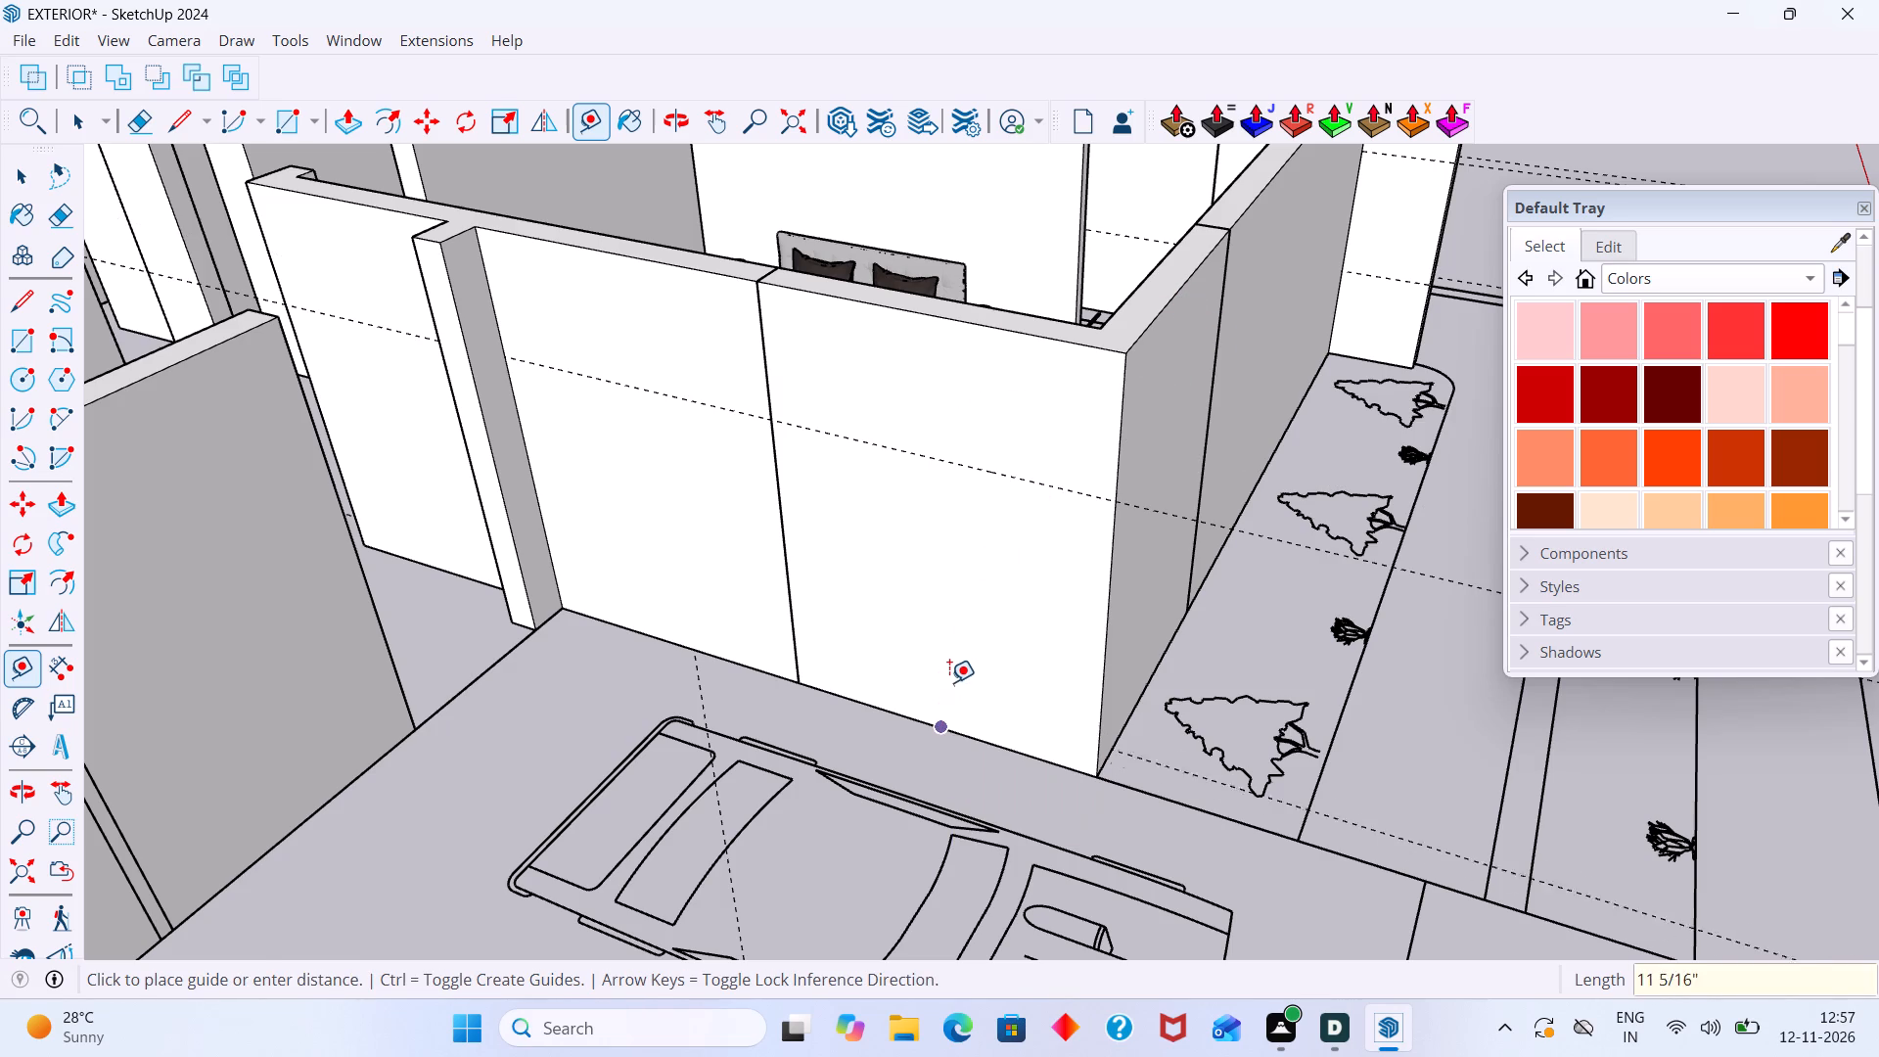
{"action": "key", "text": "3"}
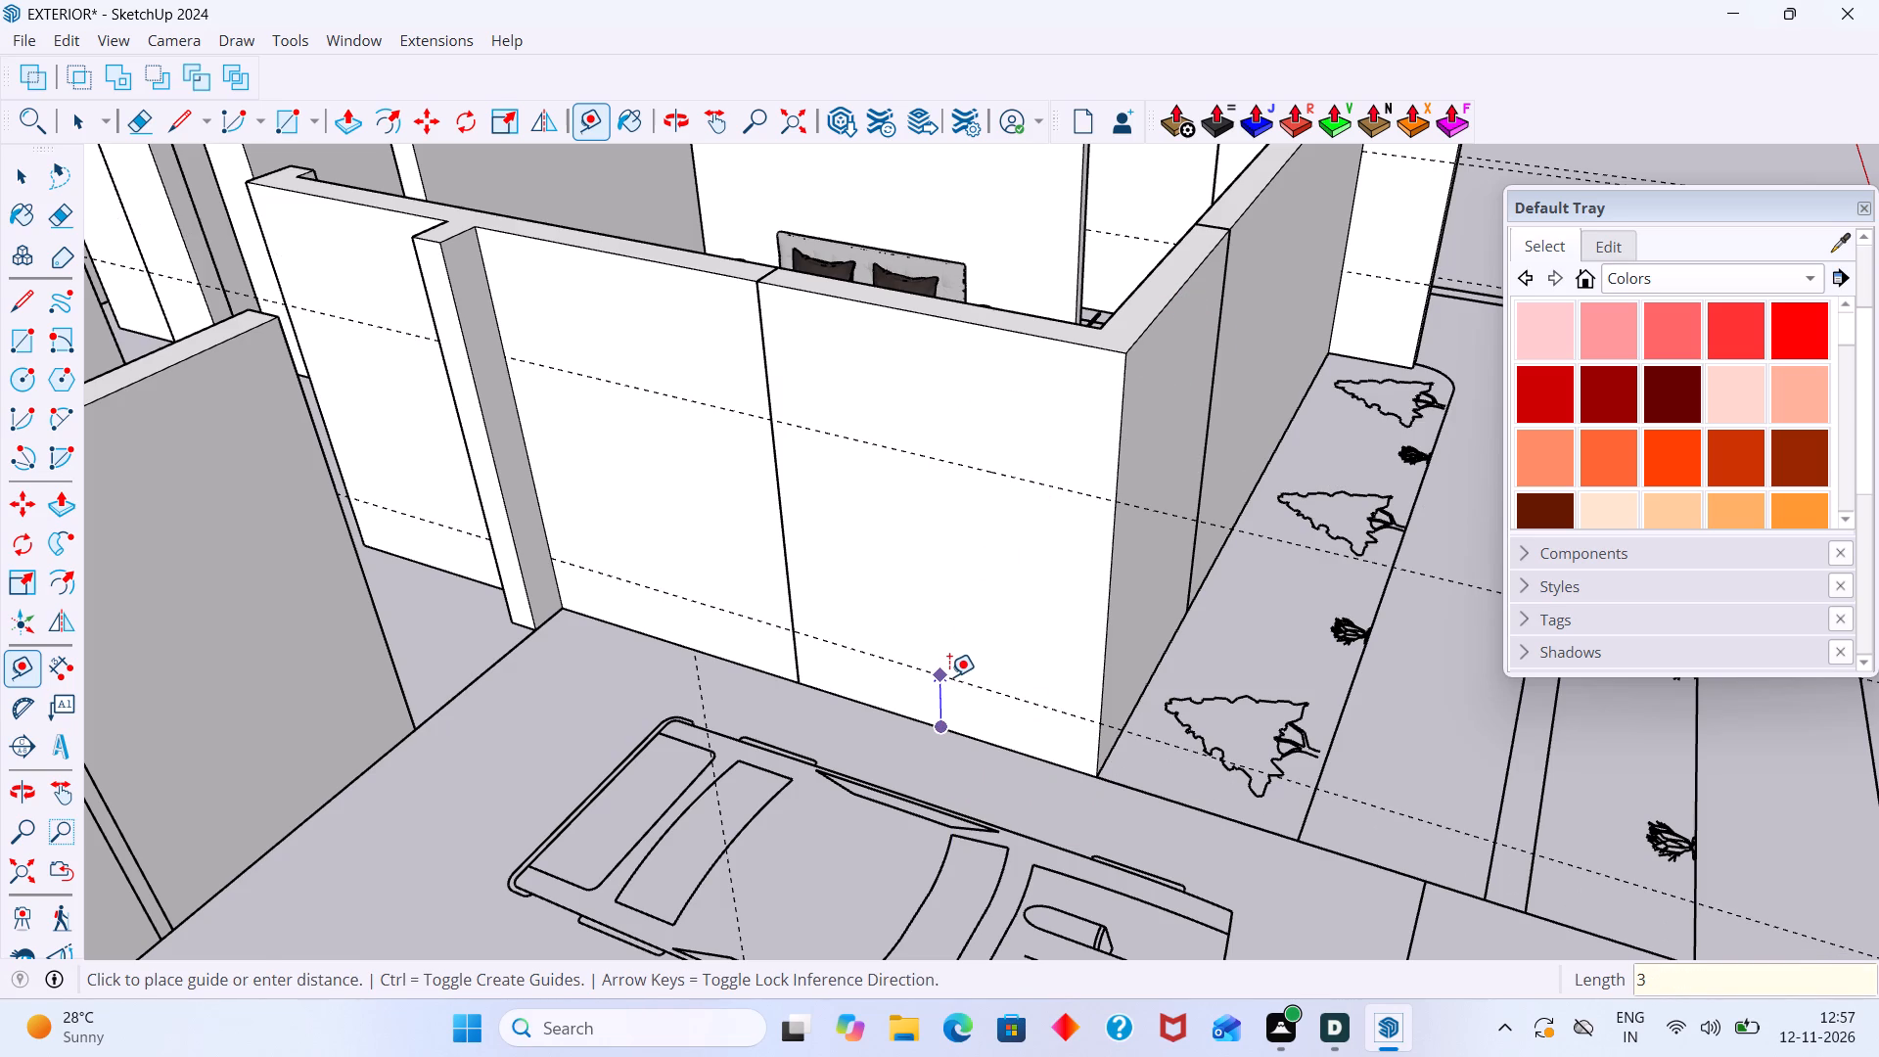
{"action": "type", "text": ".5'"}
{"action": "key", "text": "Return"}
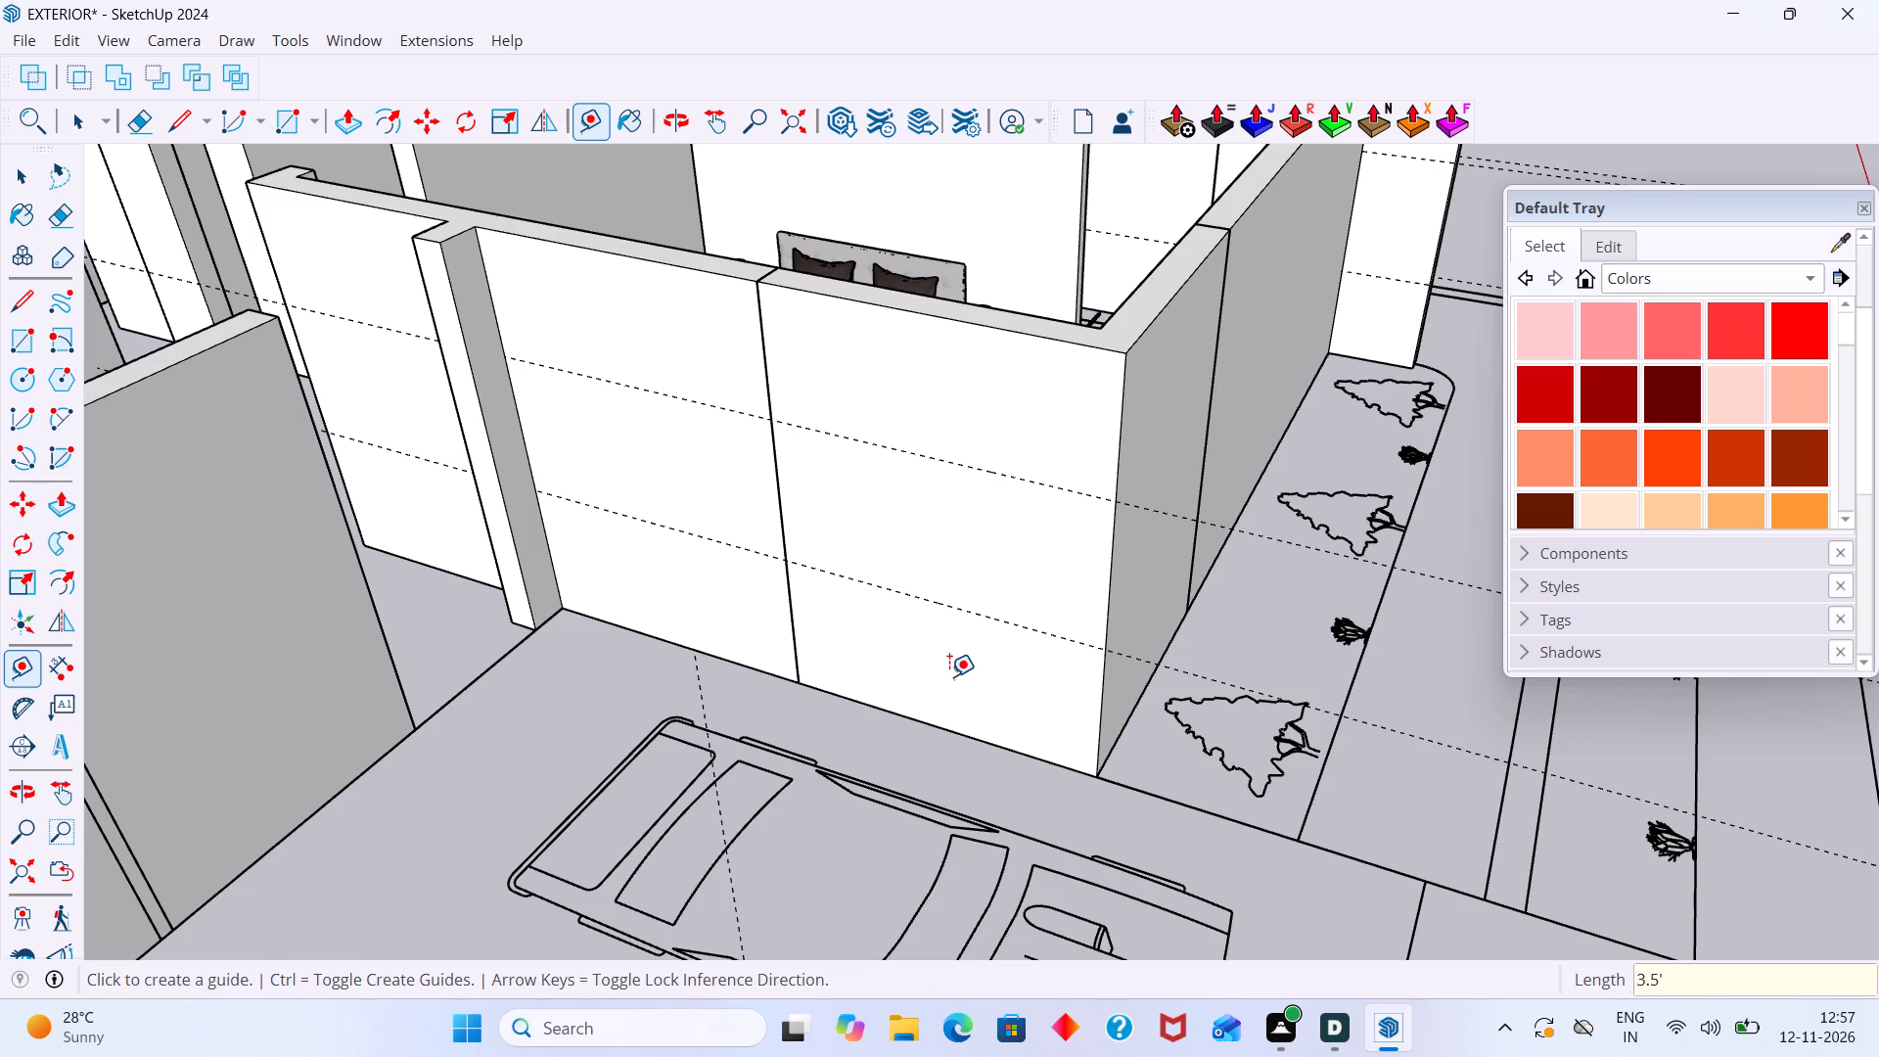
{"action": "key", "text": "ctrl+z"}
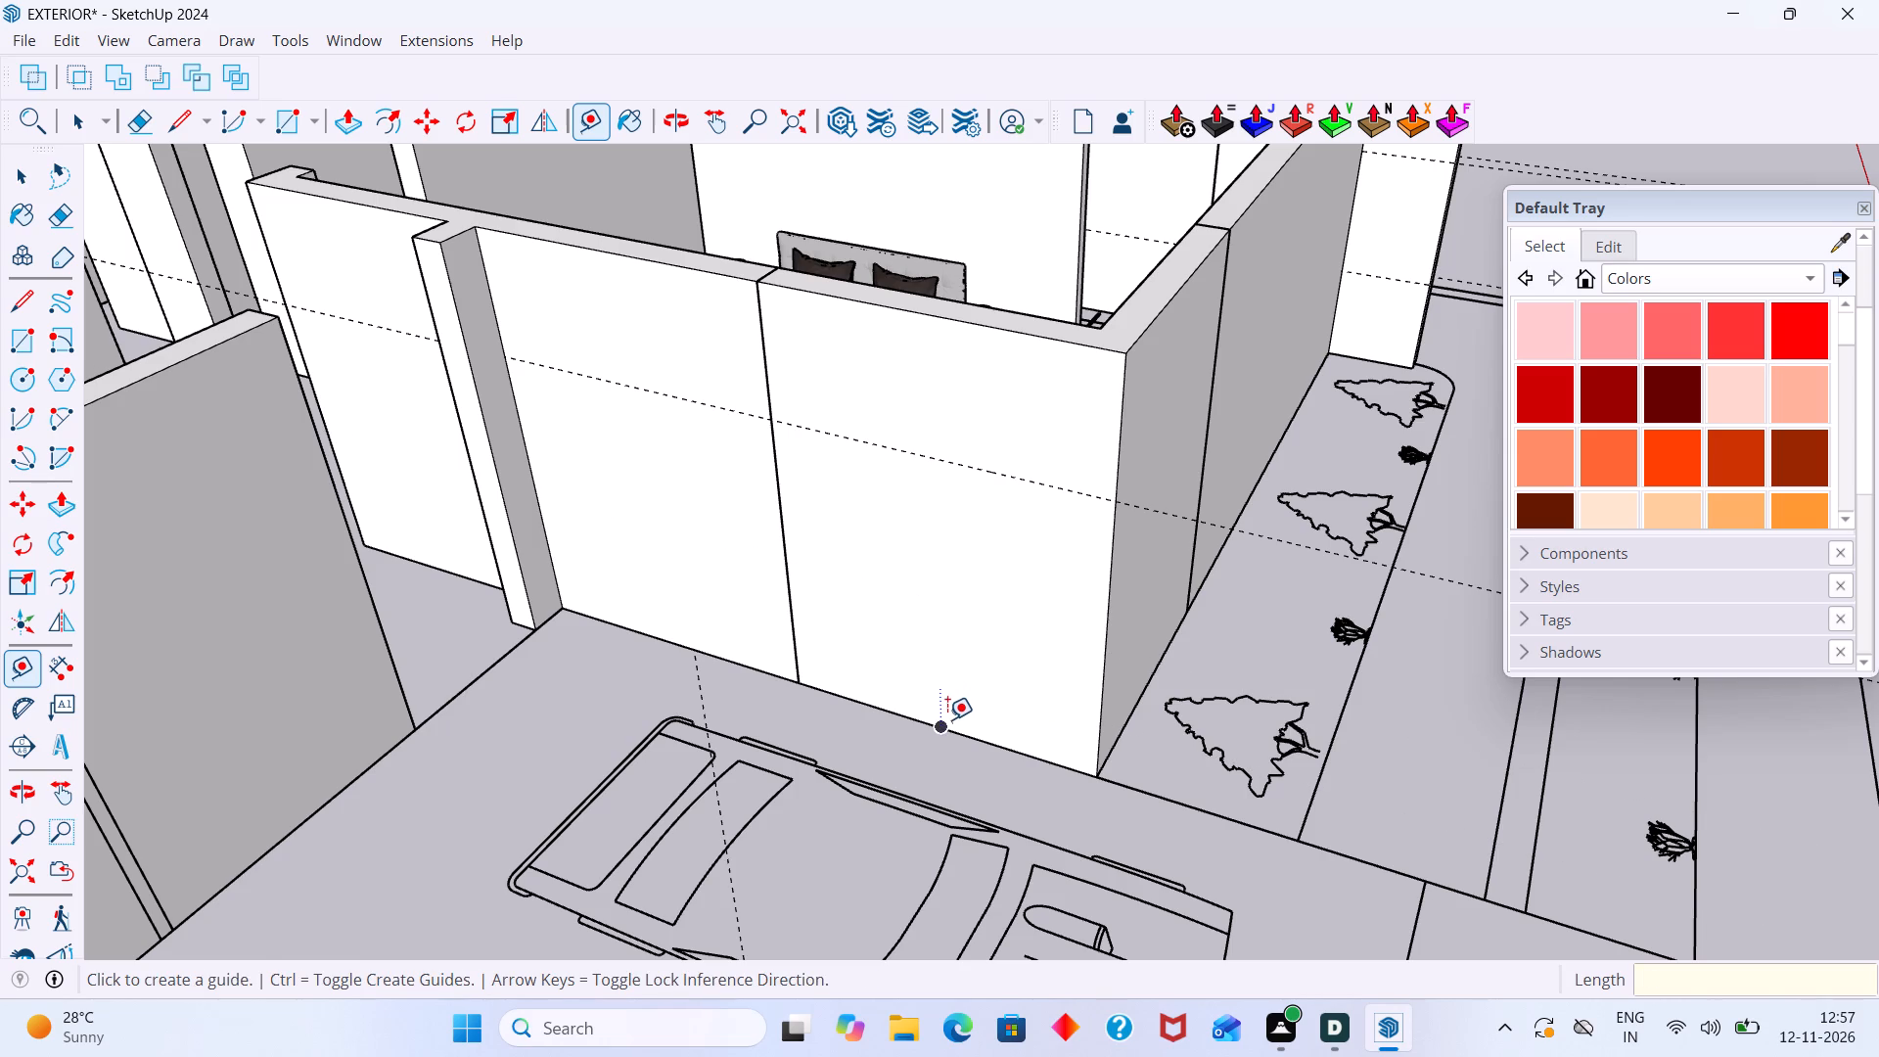
Place a horizontal guide 3' above the bottom edge of the corner wall's car-side face.
{"action": "left_click", "coordinate": [996, 748]}
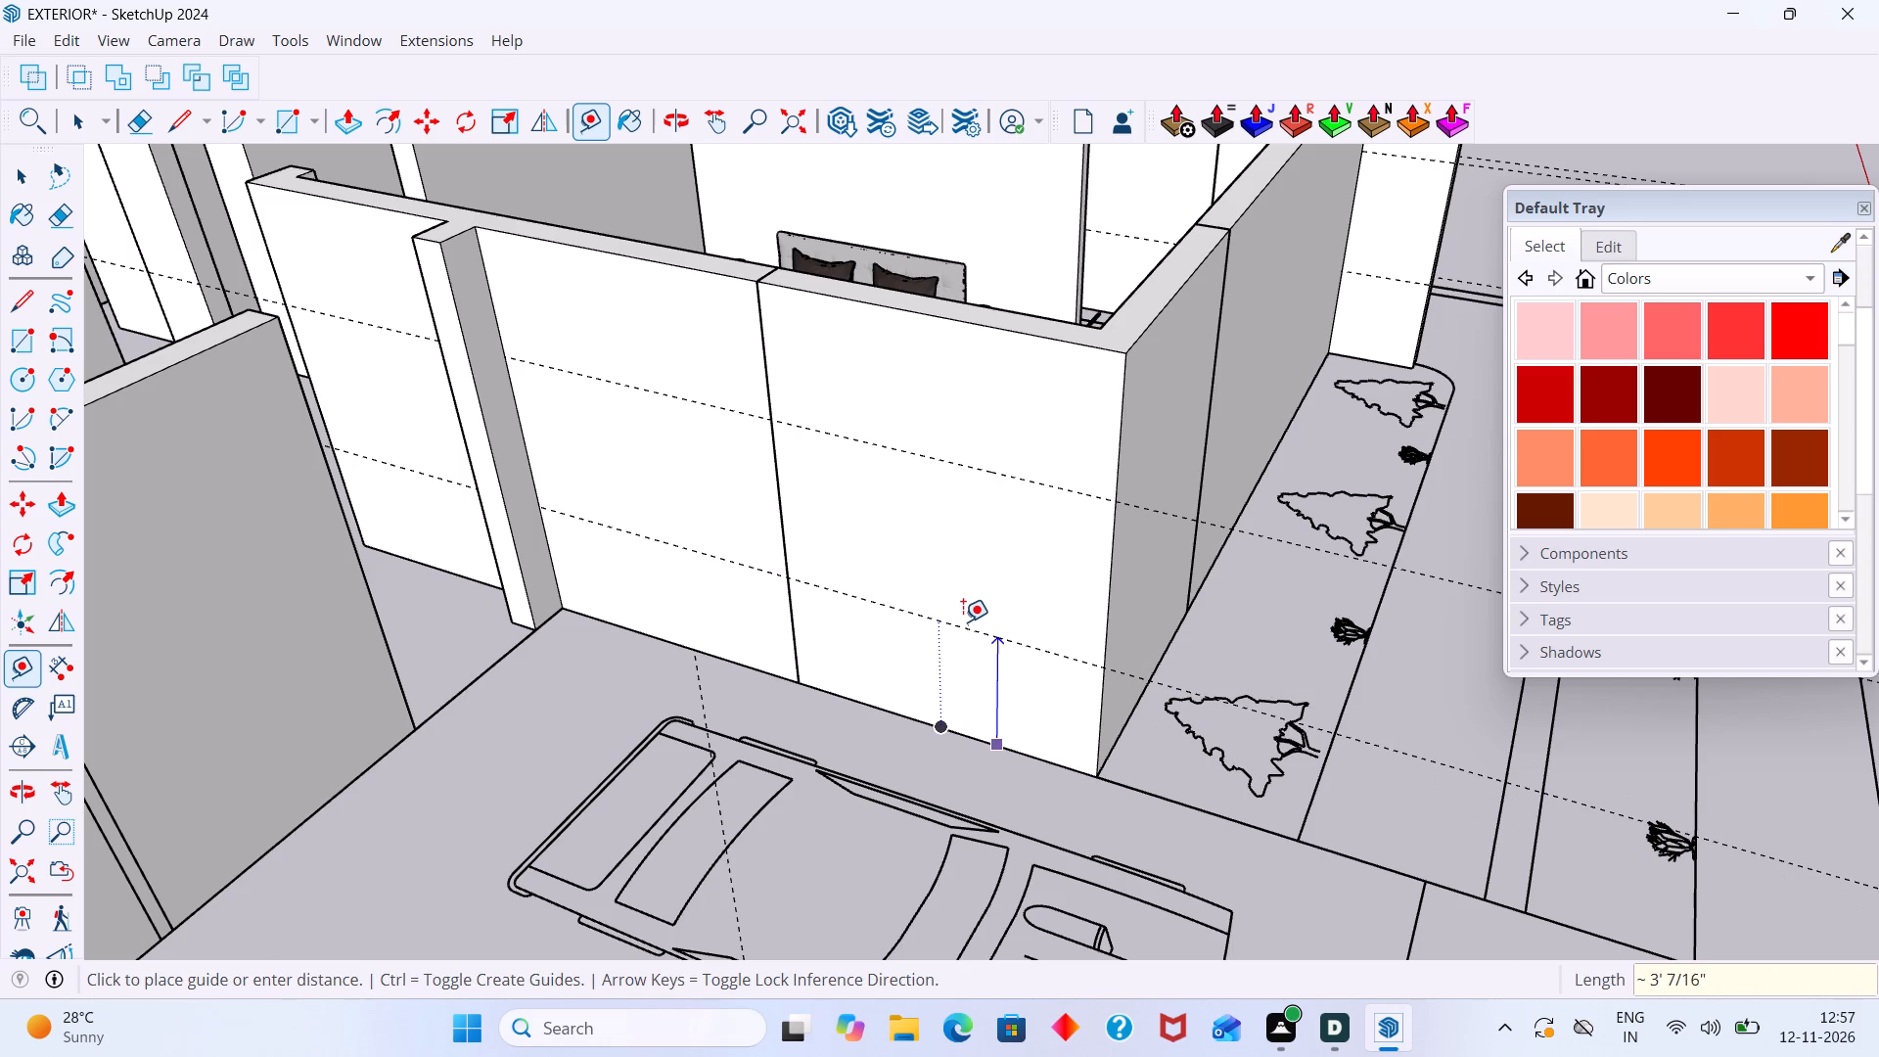
{"action": "type", "text": "3'"}
{"action": "key", "text": "Return"}
{"action": "key", "text": "space"}
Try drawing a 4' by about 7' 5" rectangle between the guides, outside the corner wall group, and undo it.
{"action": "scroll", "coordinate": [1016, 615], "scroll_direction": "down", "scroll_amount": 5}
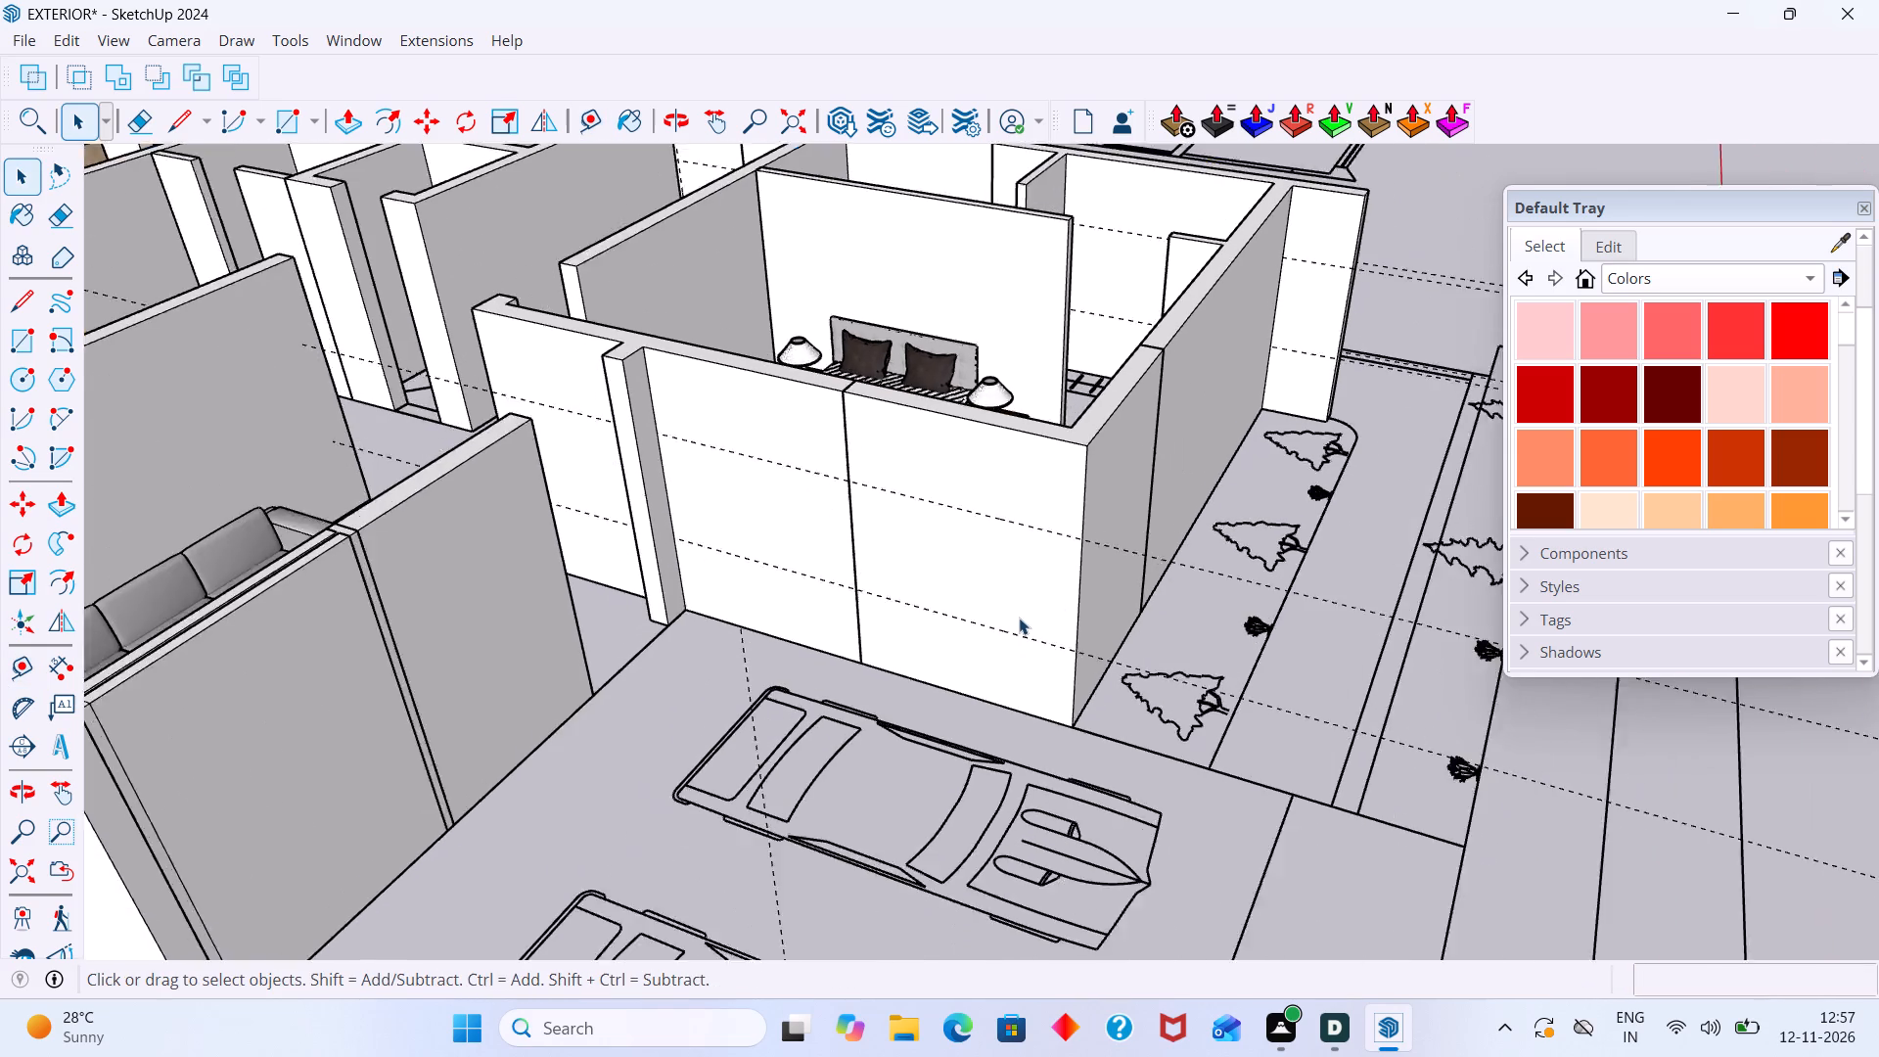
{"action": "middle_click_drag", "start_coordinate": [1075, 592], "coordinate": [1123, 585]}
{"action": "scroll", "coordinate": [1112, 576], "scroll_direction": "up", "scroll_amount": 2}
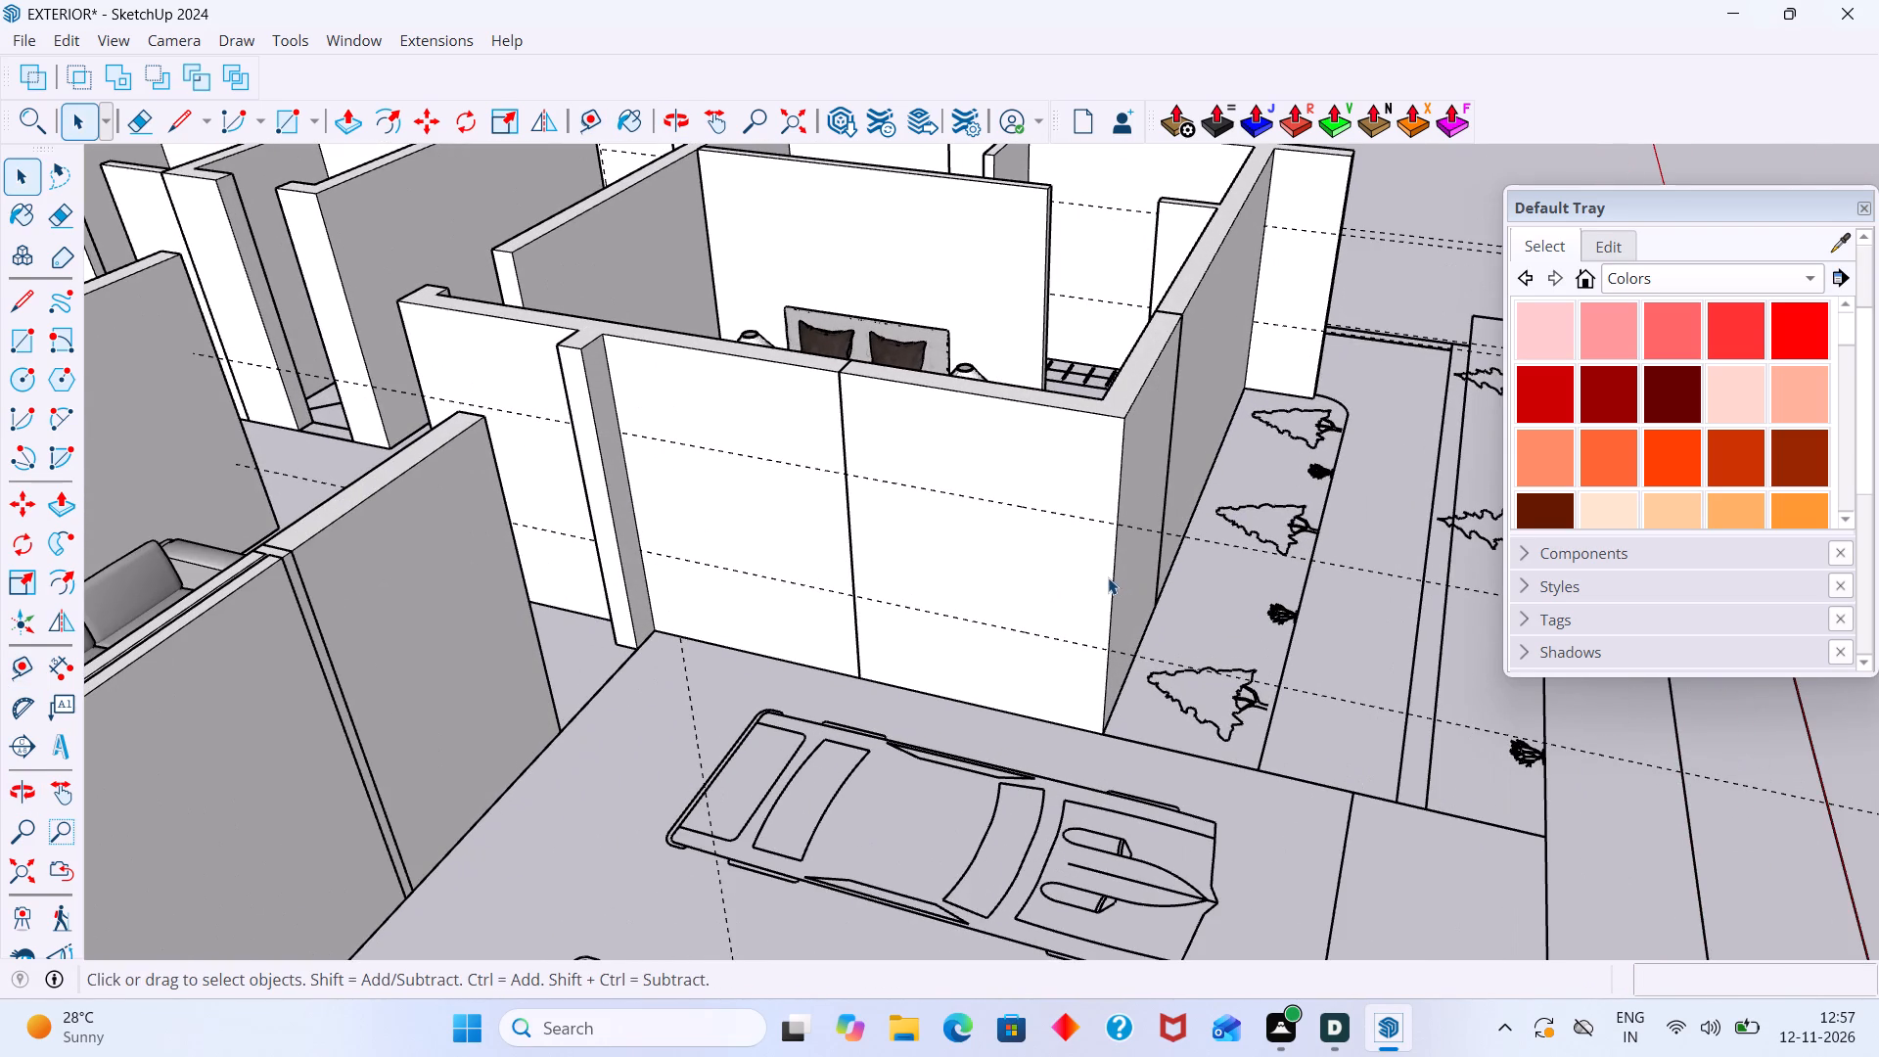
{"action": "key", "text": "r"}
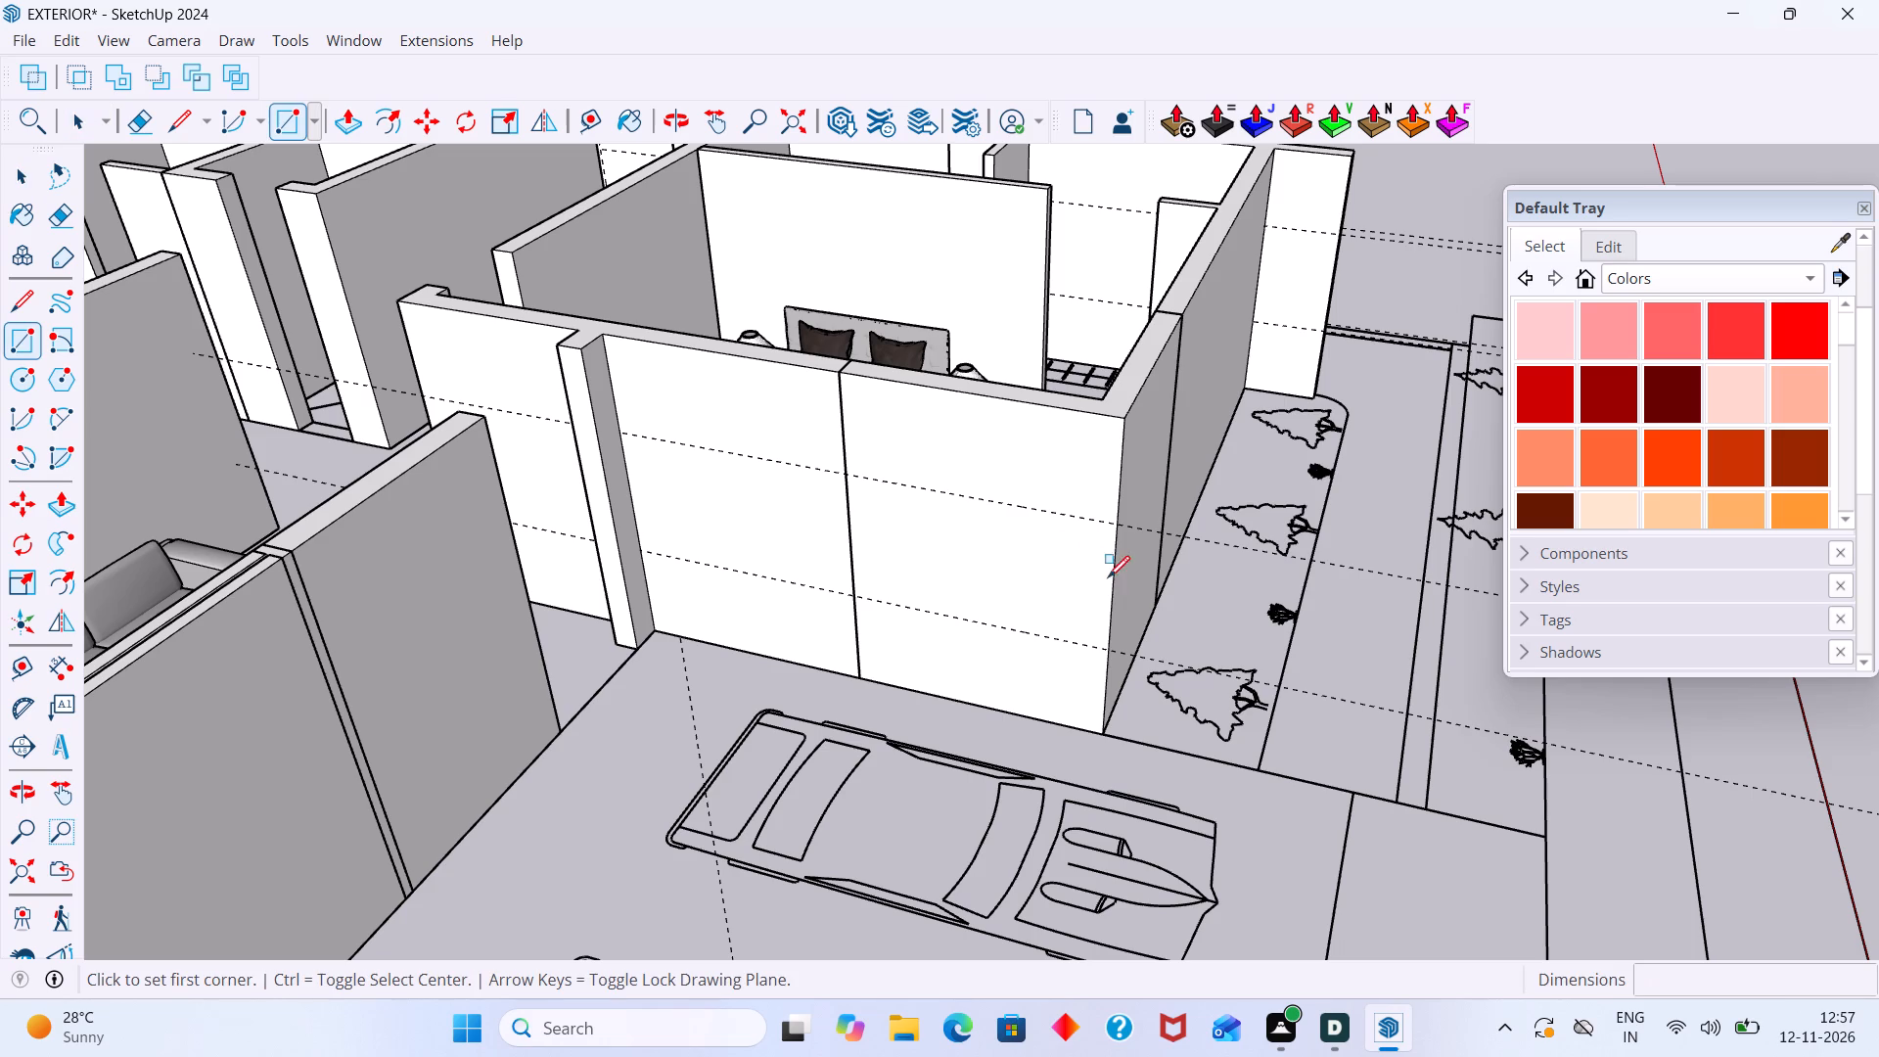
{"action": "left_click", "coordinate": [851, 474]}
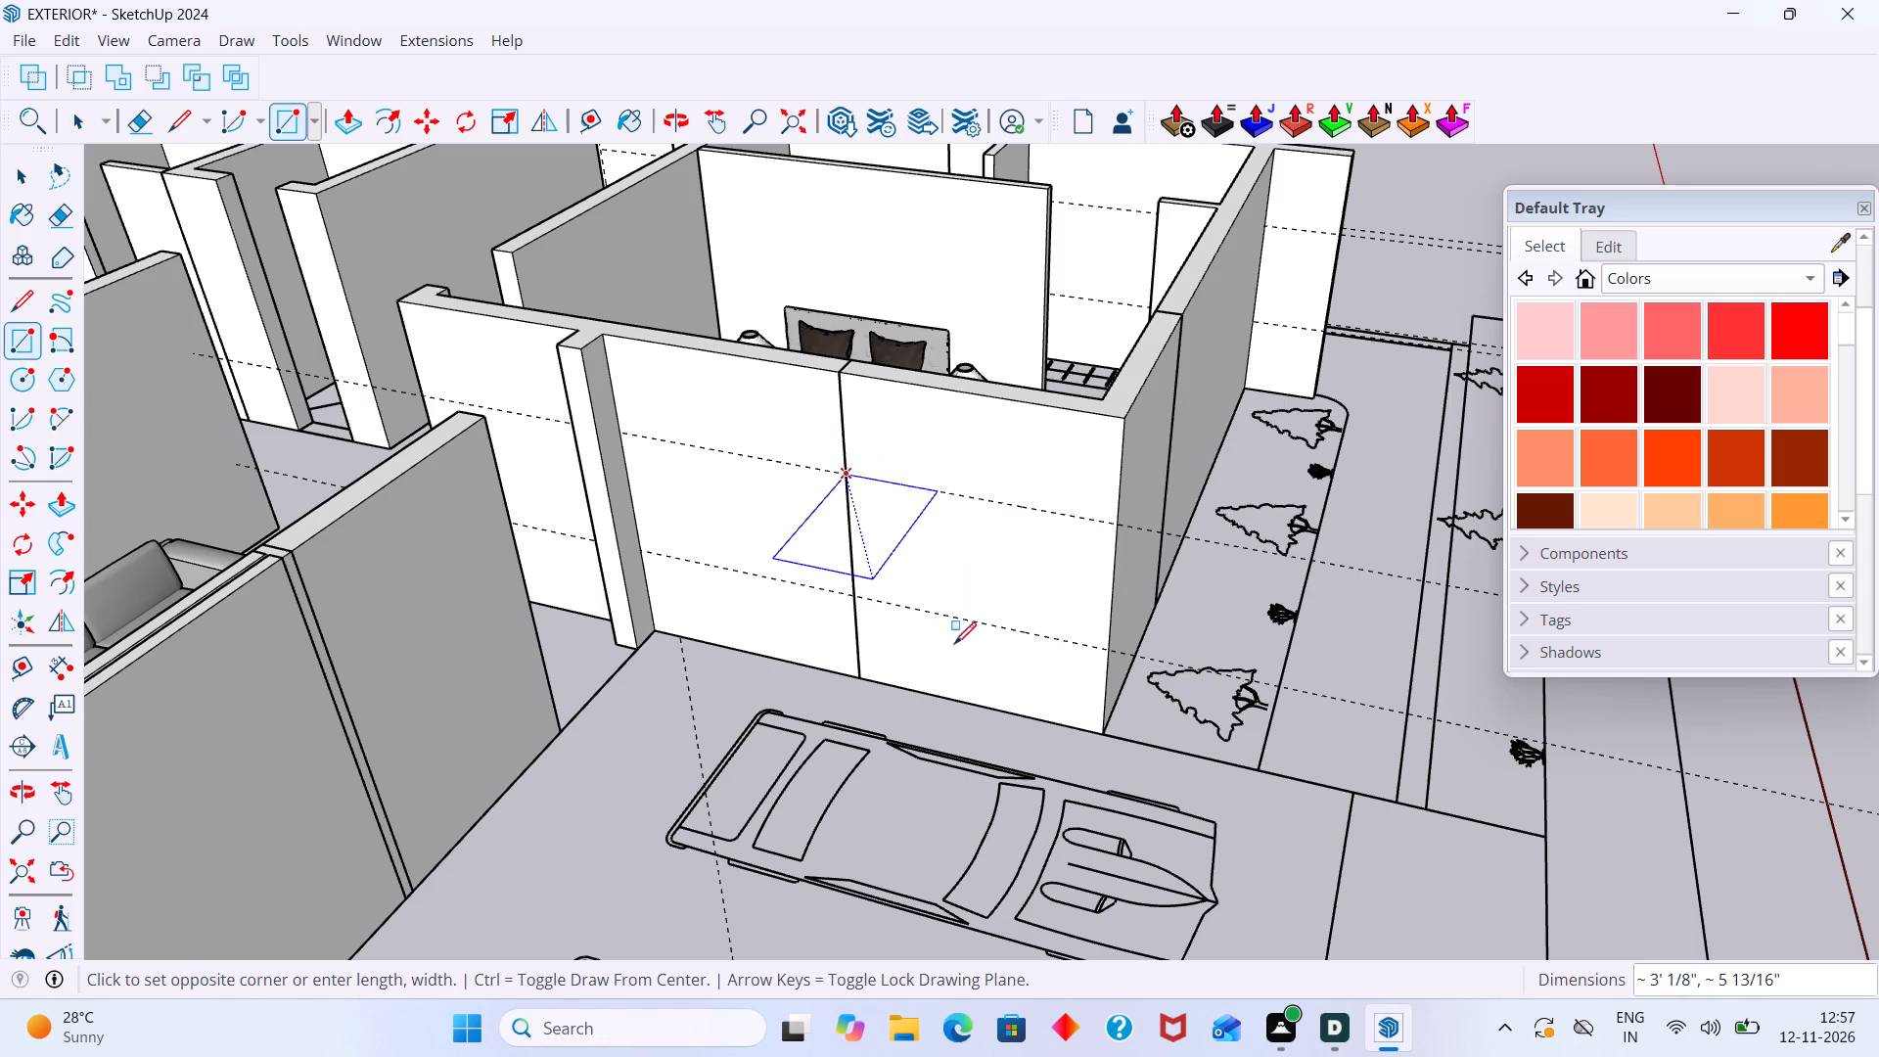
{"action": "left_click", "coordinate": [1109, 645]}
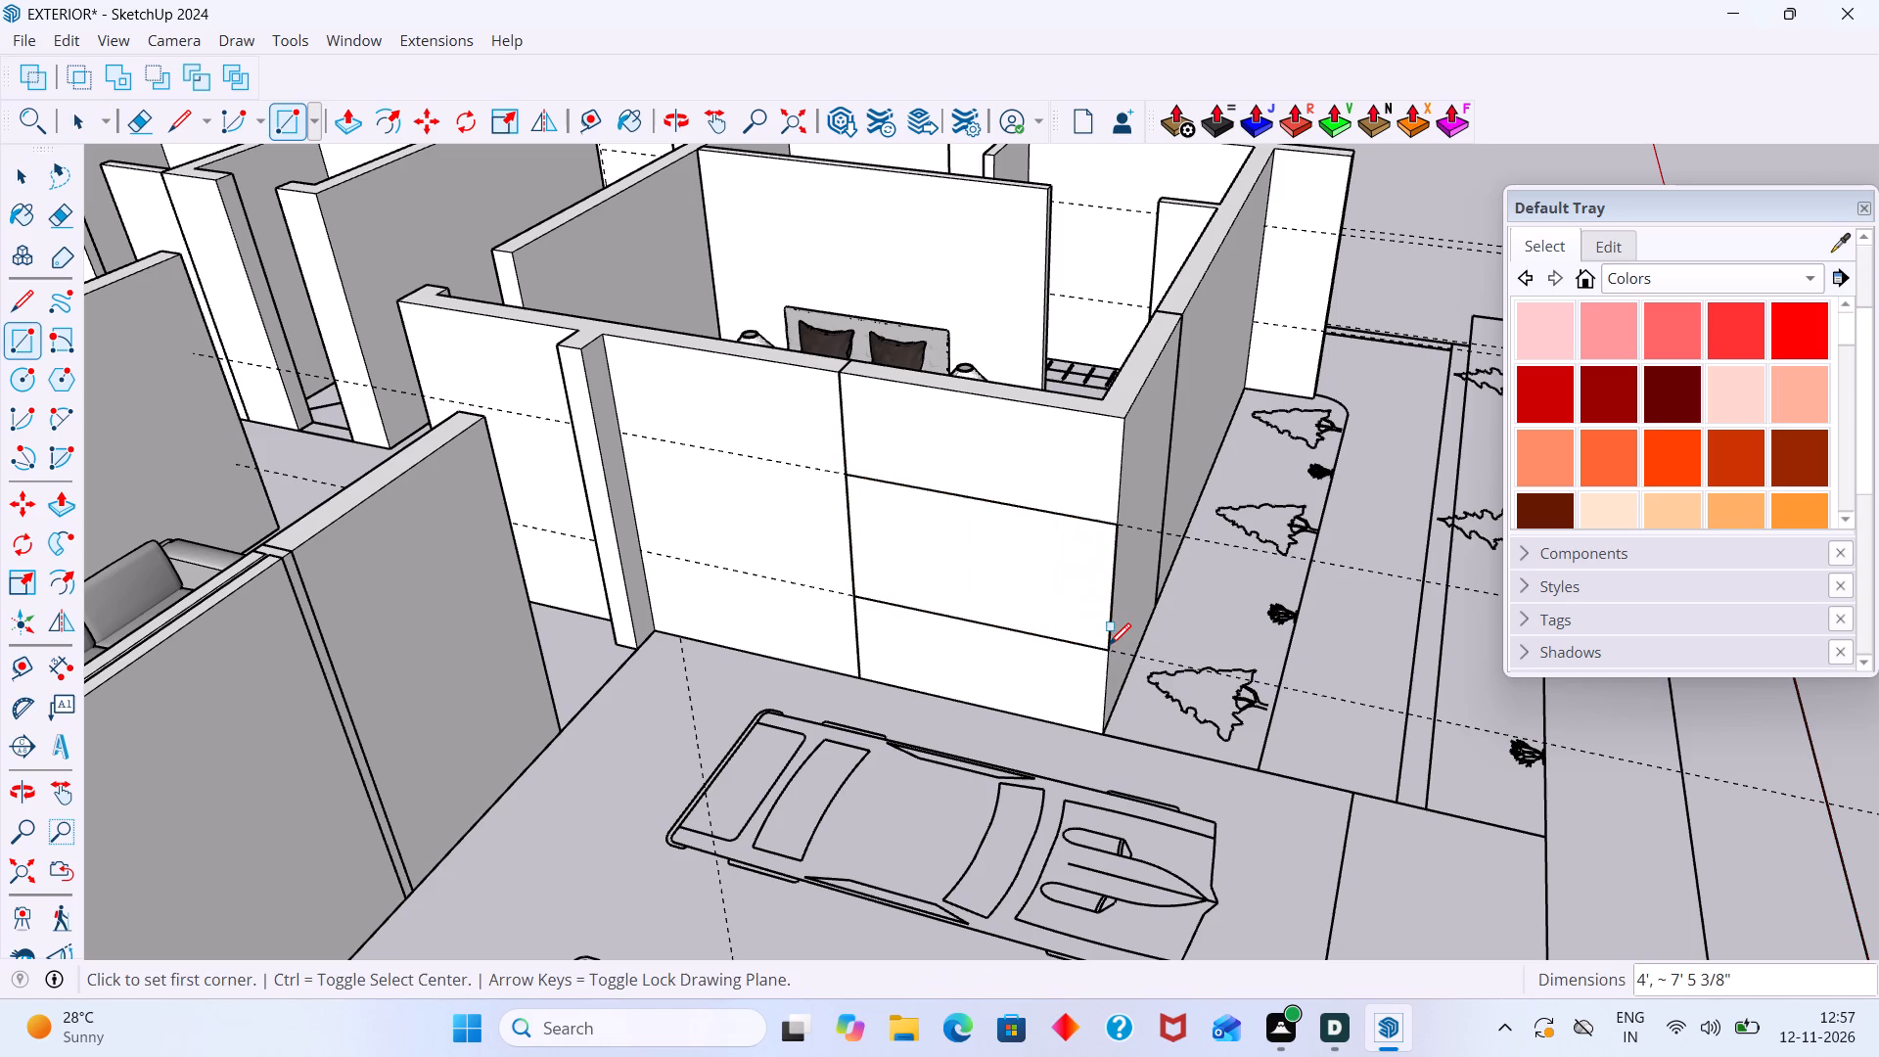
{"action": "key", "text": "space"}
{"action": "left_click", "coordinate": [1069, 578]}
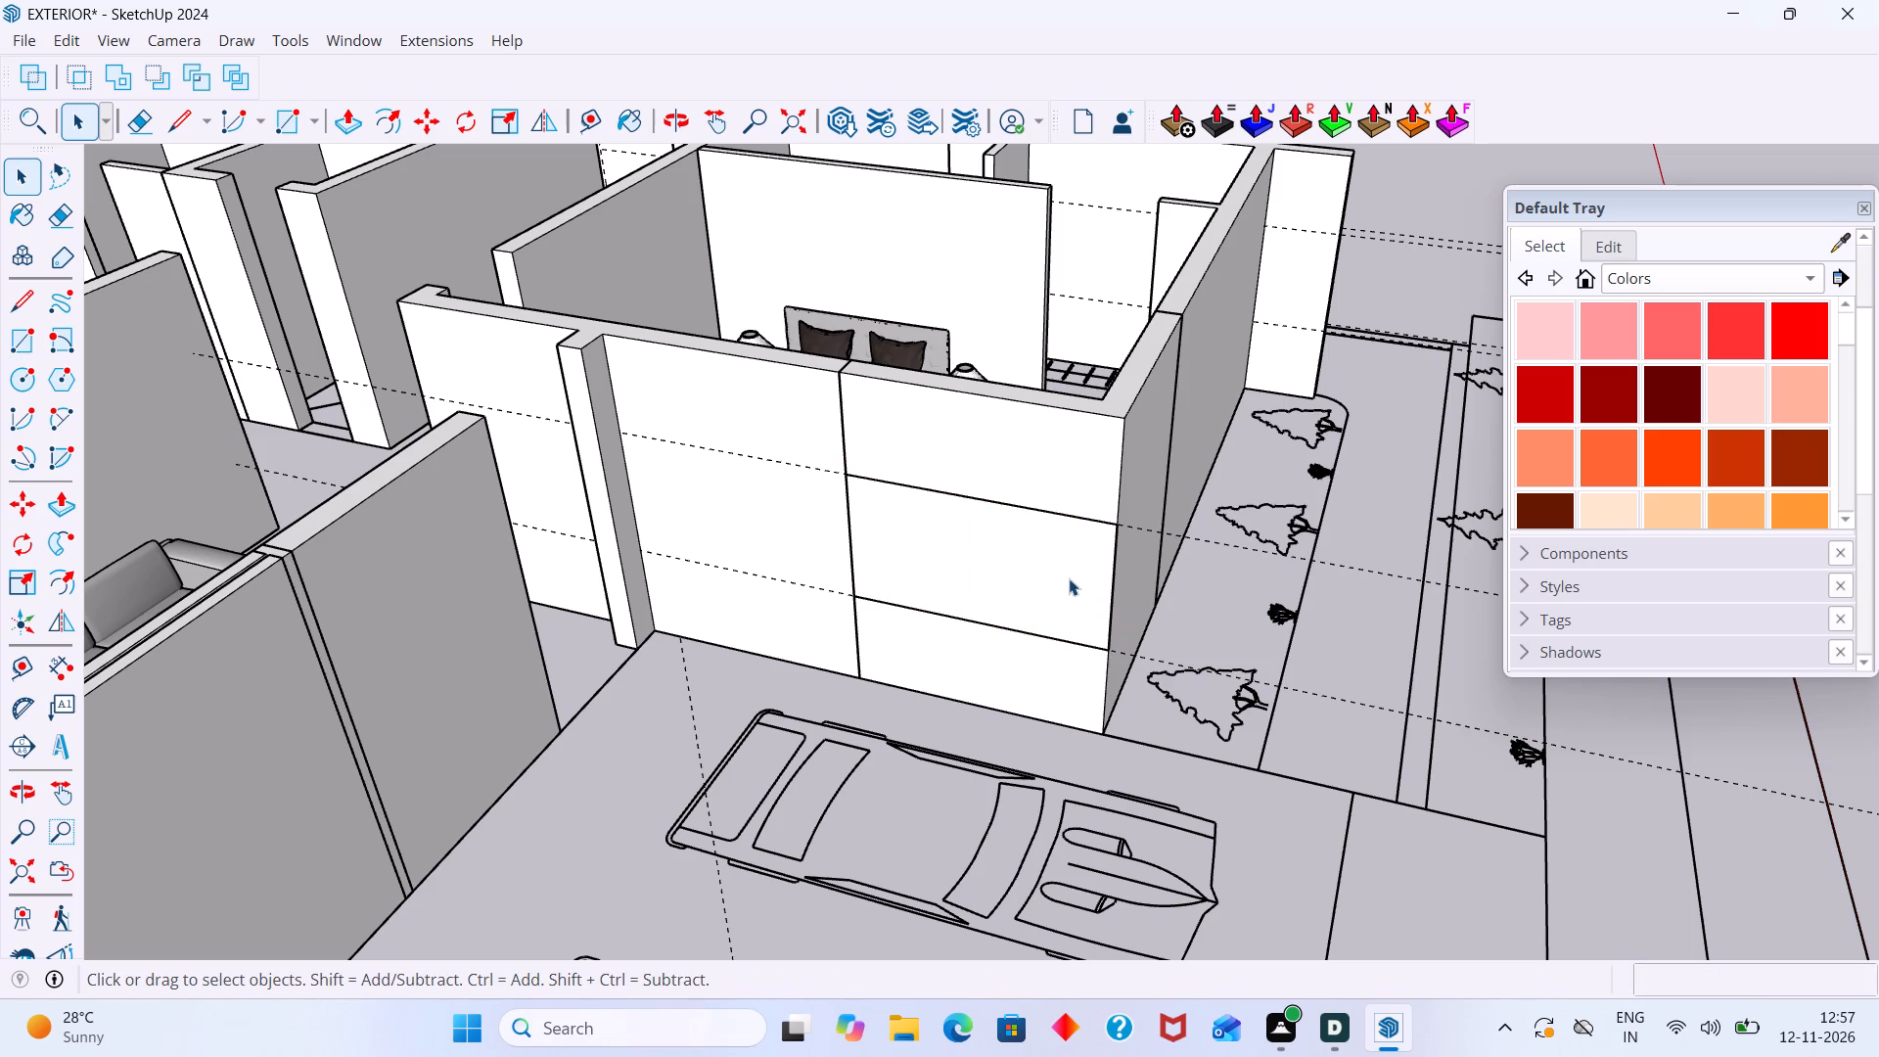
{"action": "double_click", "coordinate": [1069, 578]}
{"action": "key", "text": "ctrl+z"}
Inside the corner wall group, draw a 4' by about 7' 5" rectangle between the two horizontal guides on the car-side face.
{"action": "double_click", "coordinate": [1064, 587]}
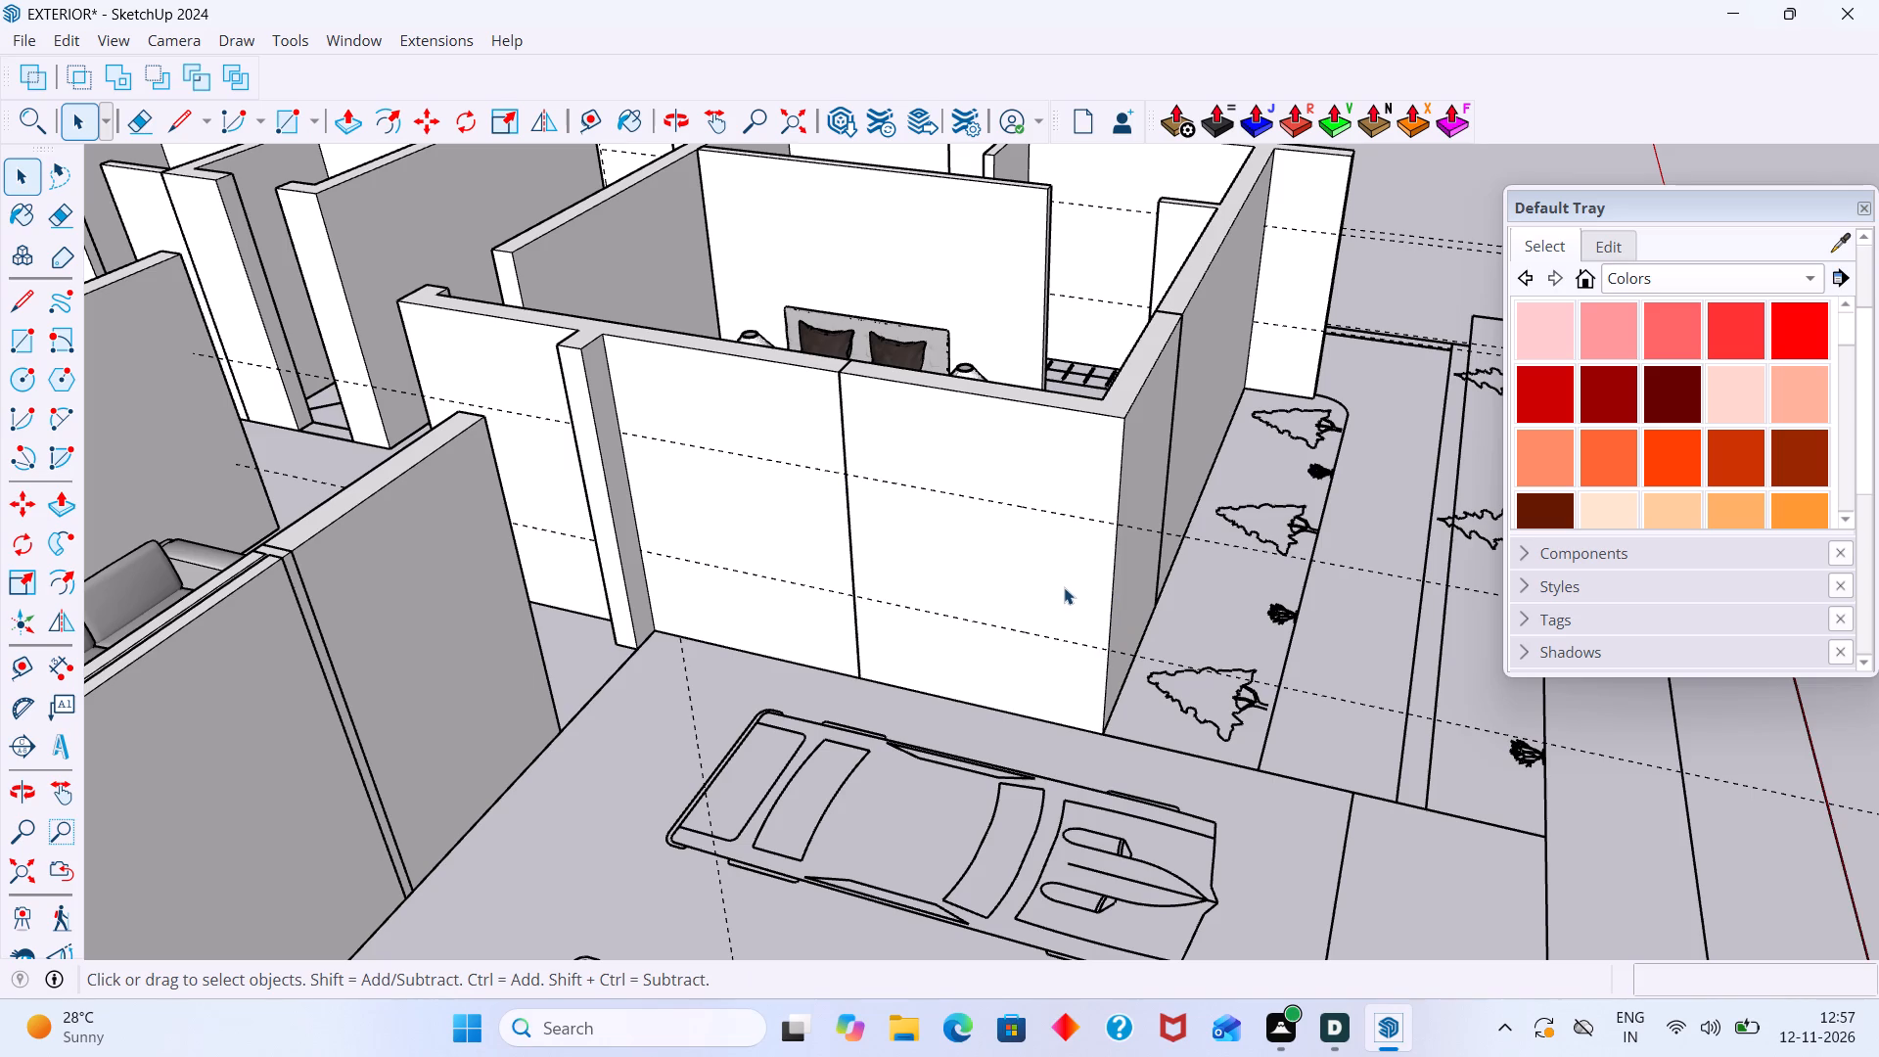
{"action": "scroll", "coordinate": [1064, 587], "scroll_direction": "up", "scroll_amount": 3}
{"action": "left_click", "coordinate": [1064, 587]}
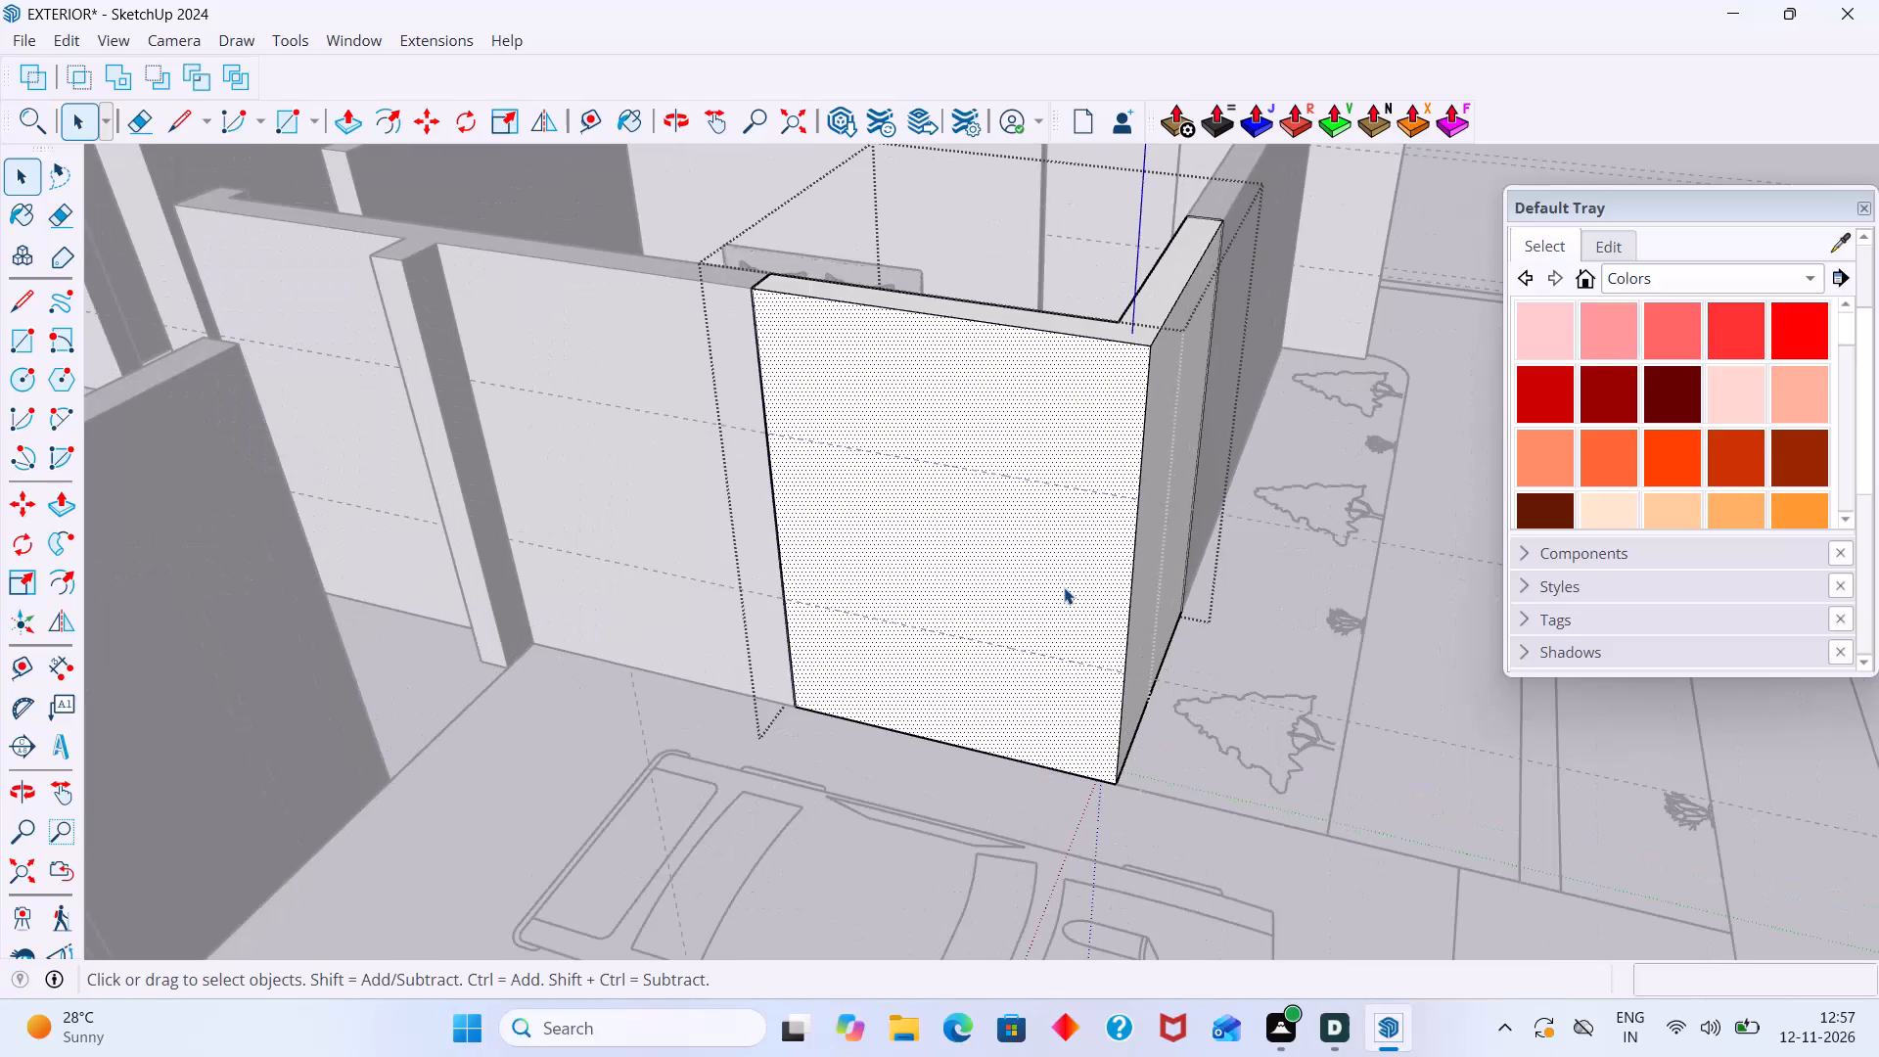
{"action": "key", "text": "r"}
{"action": "left_click", "coordinate": [766, 435]}
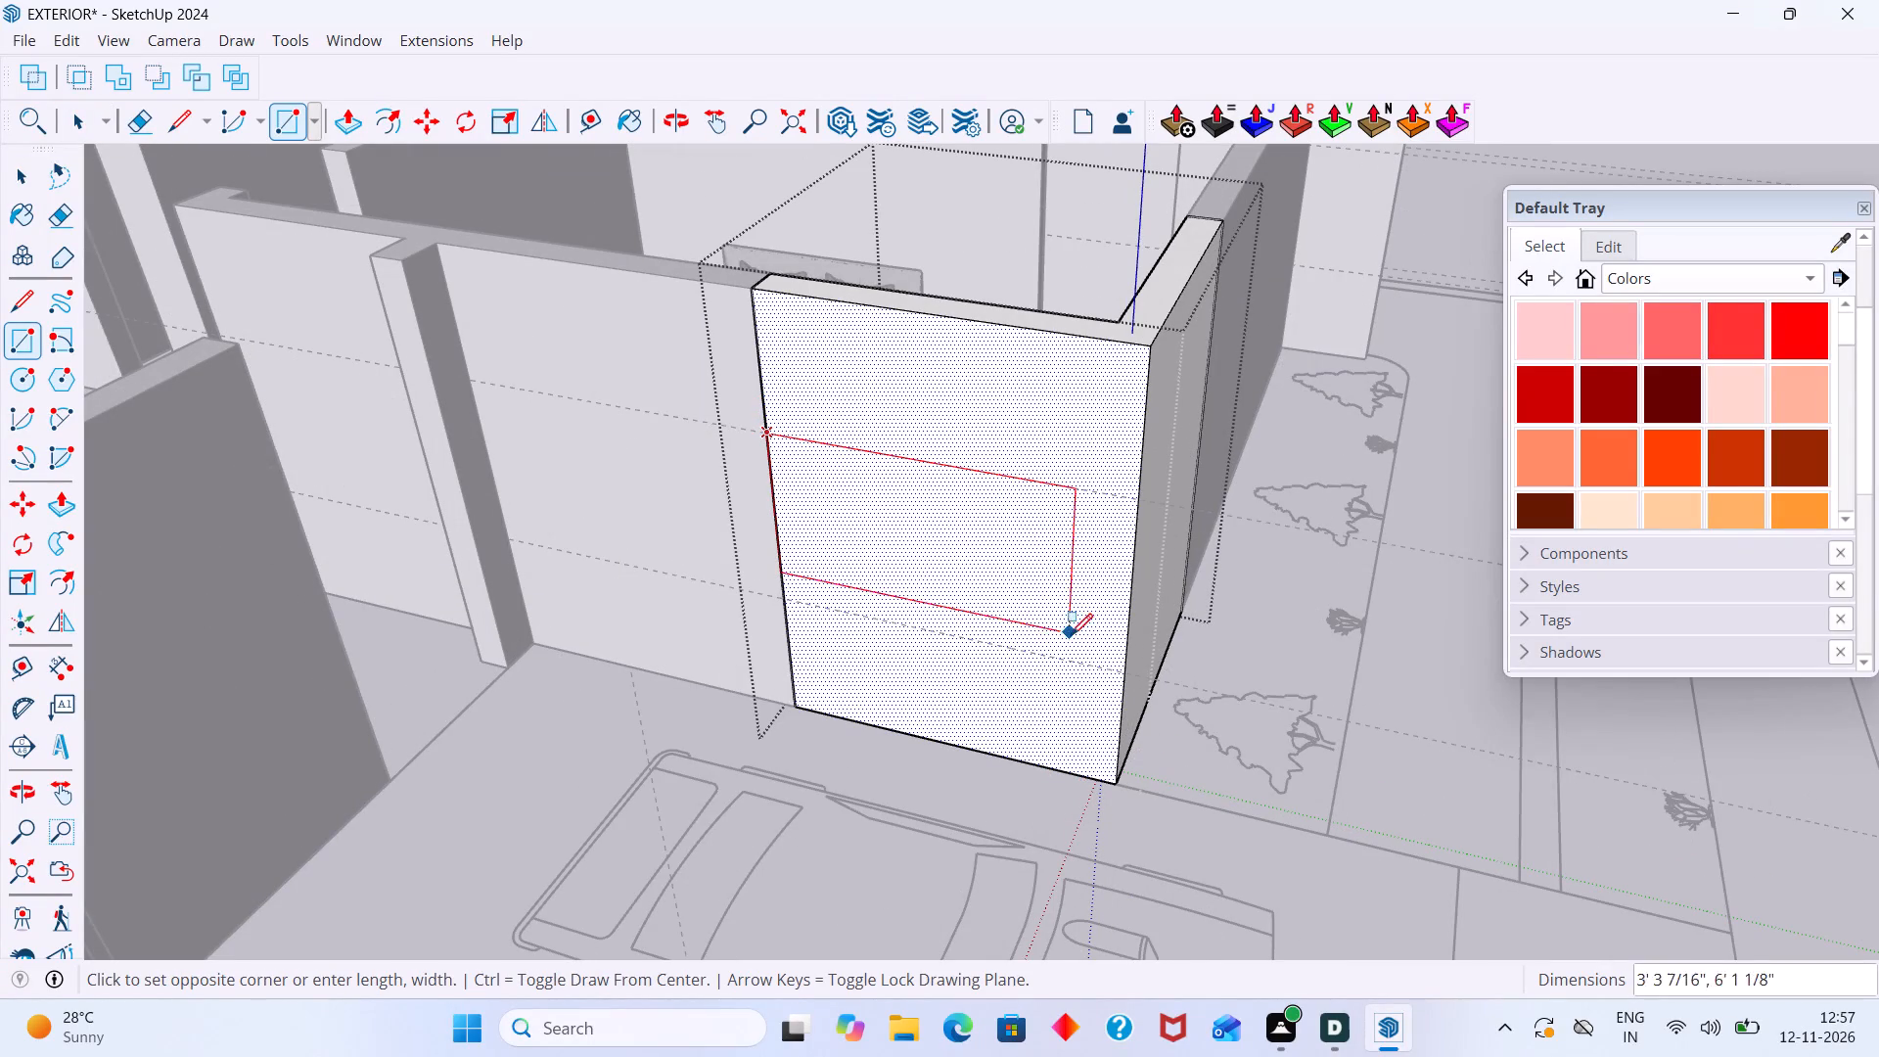
{"action": "left_click", "coordinate": [1123, 673]}
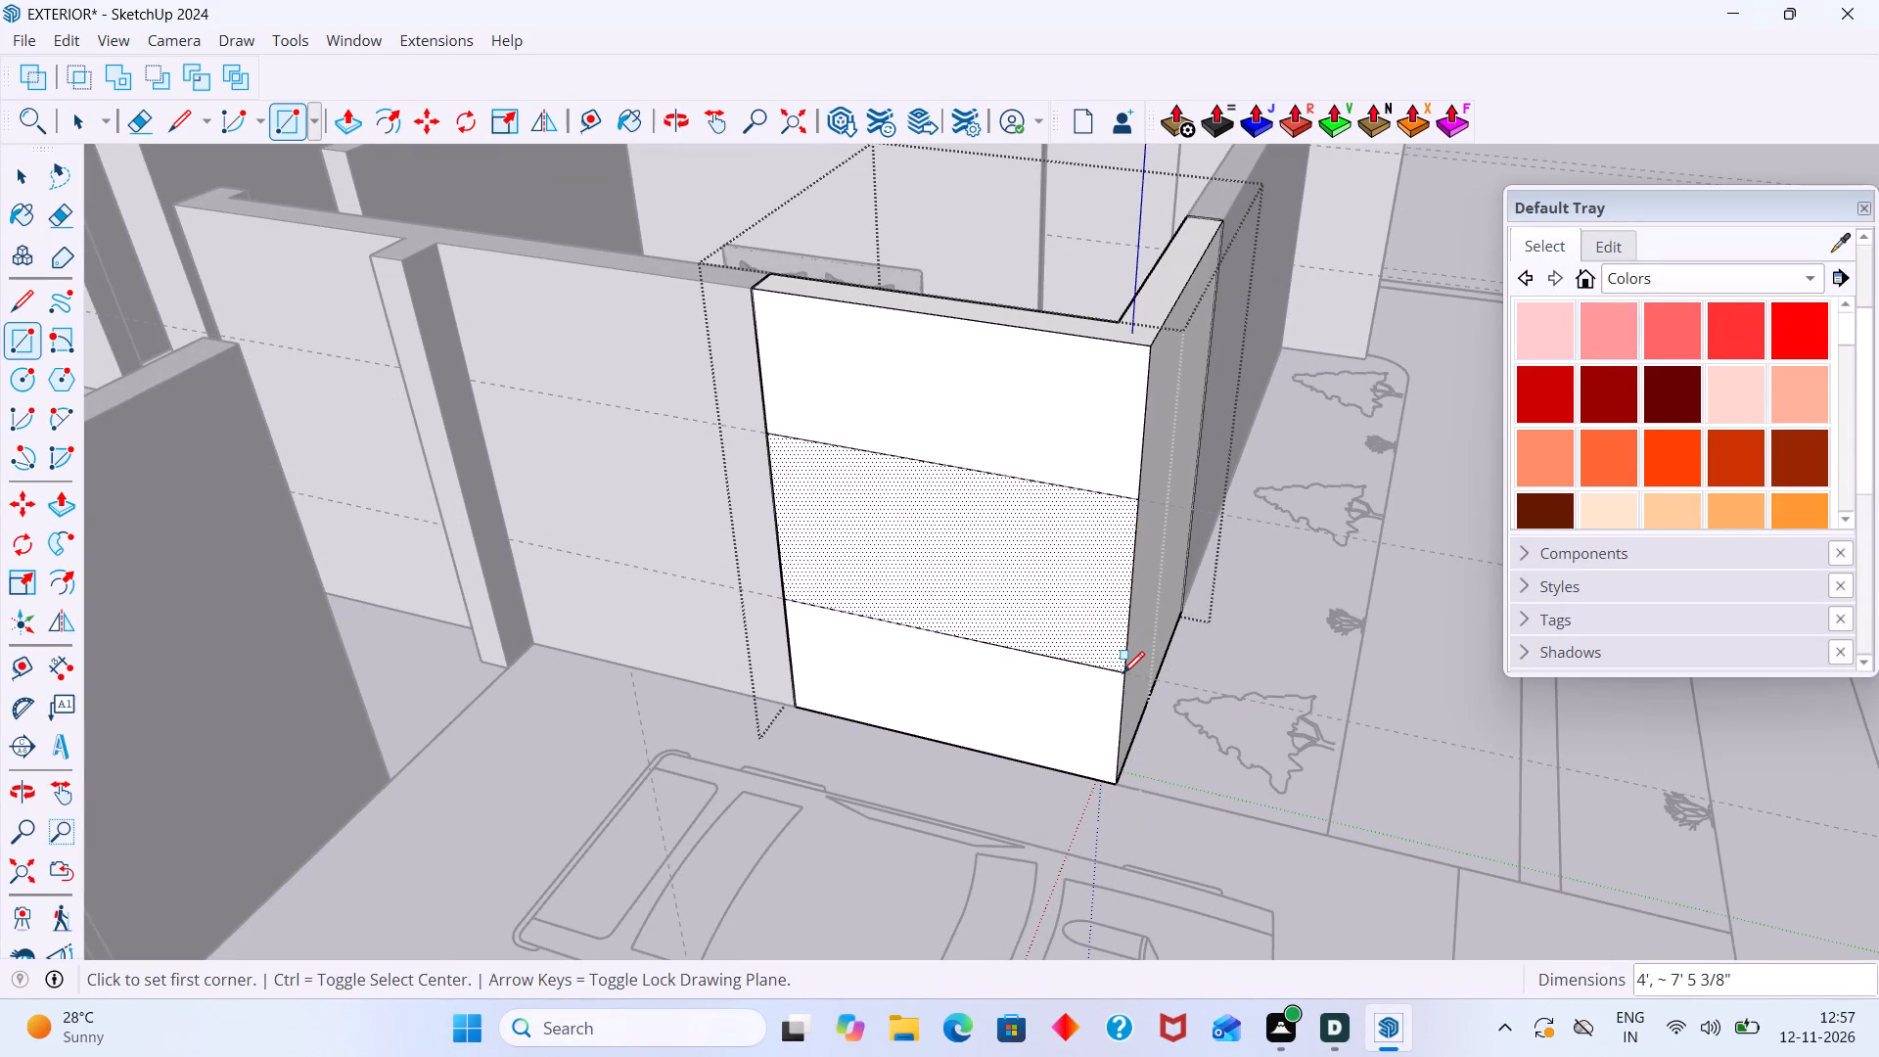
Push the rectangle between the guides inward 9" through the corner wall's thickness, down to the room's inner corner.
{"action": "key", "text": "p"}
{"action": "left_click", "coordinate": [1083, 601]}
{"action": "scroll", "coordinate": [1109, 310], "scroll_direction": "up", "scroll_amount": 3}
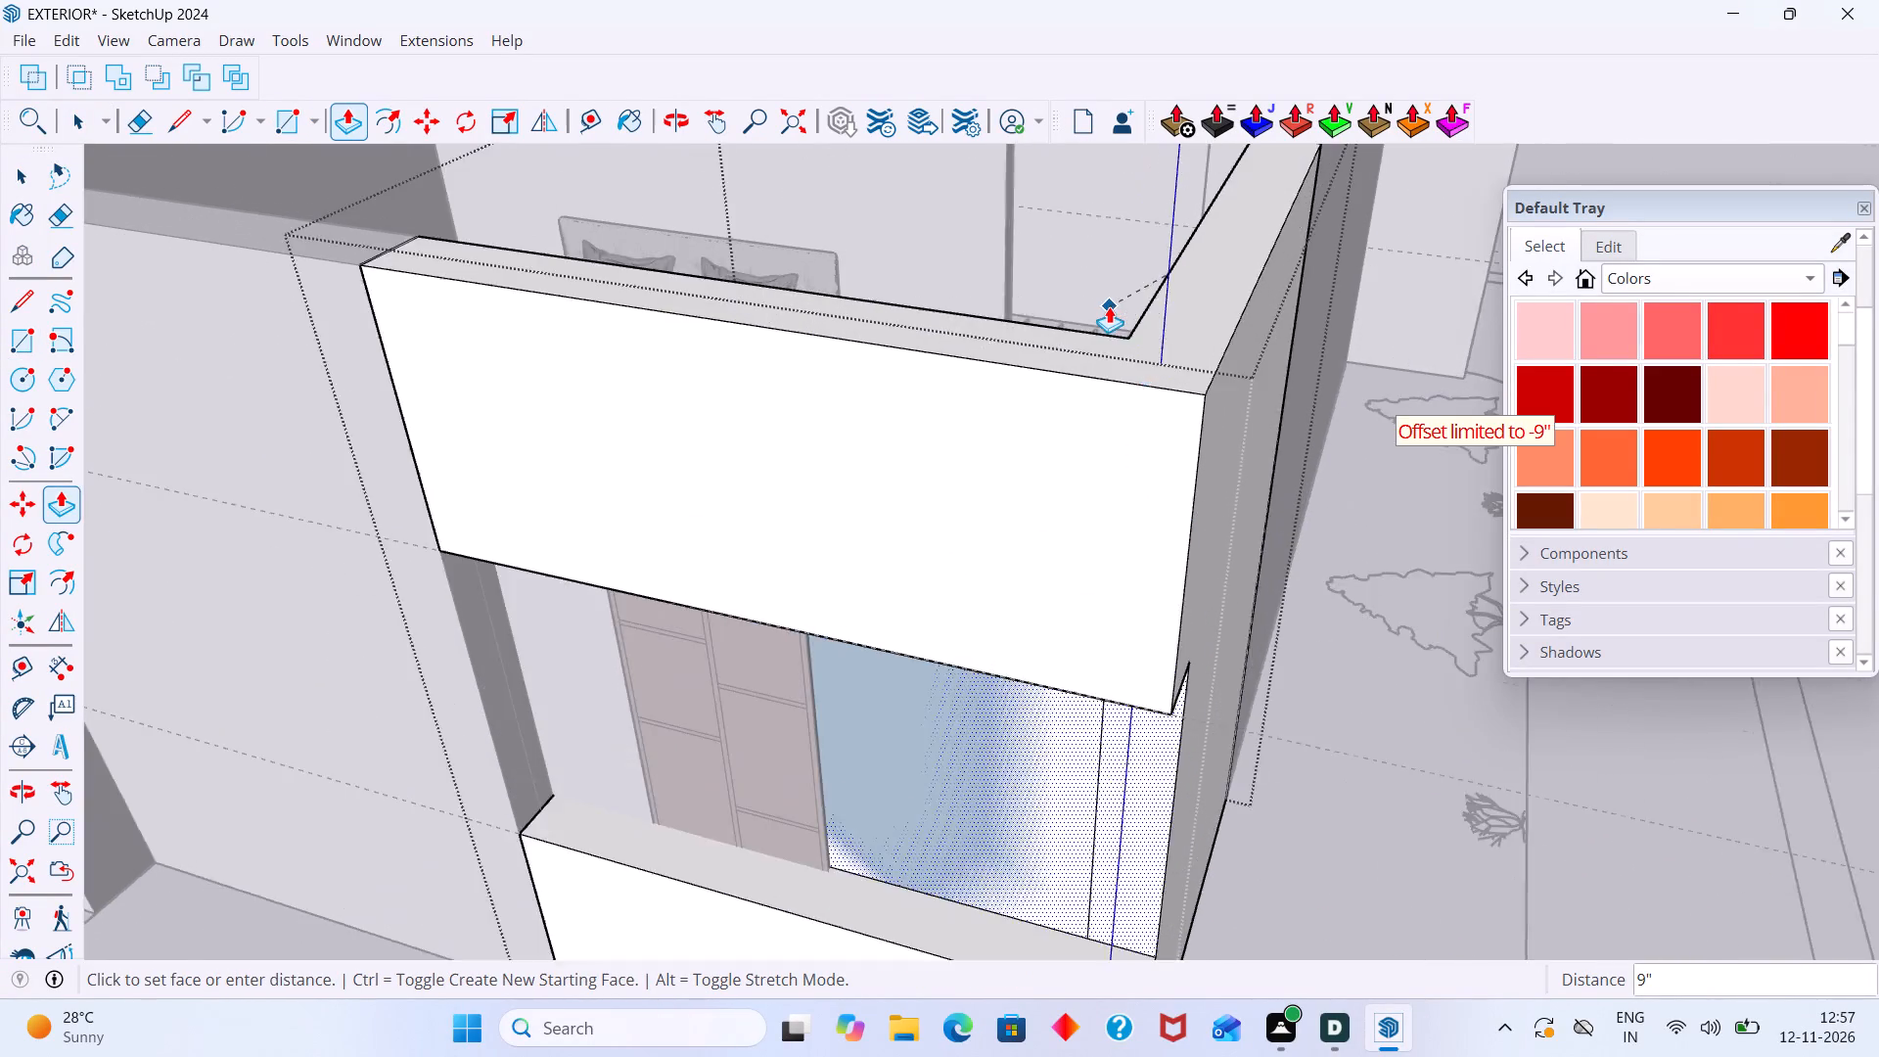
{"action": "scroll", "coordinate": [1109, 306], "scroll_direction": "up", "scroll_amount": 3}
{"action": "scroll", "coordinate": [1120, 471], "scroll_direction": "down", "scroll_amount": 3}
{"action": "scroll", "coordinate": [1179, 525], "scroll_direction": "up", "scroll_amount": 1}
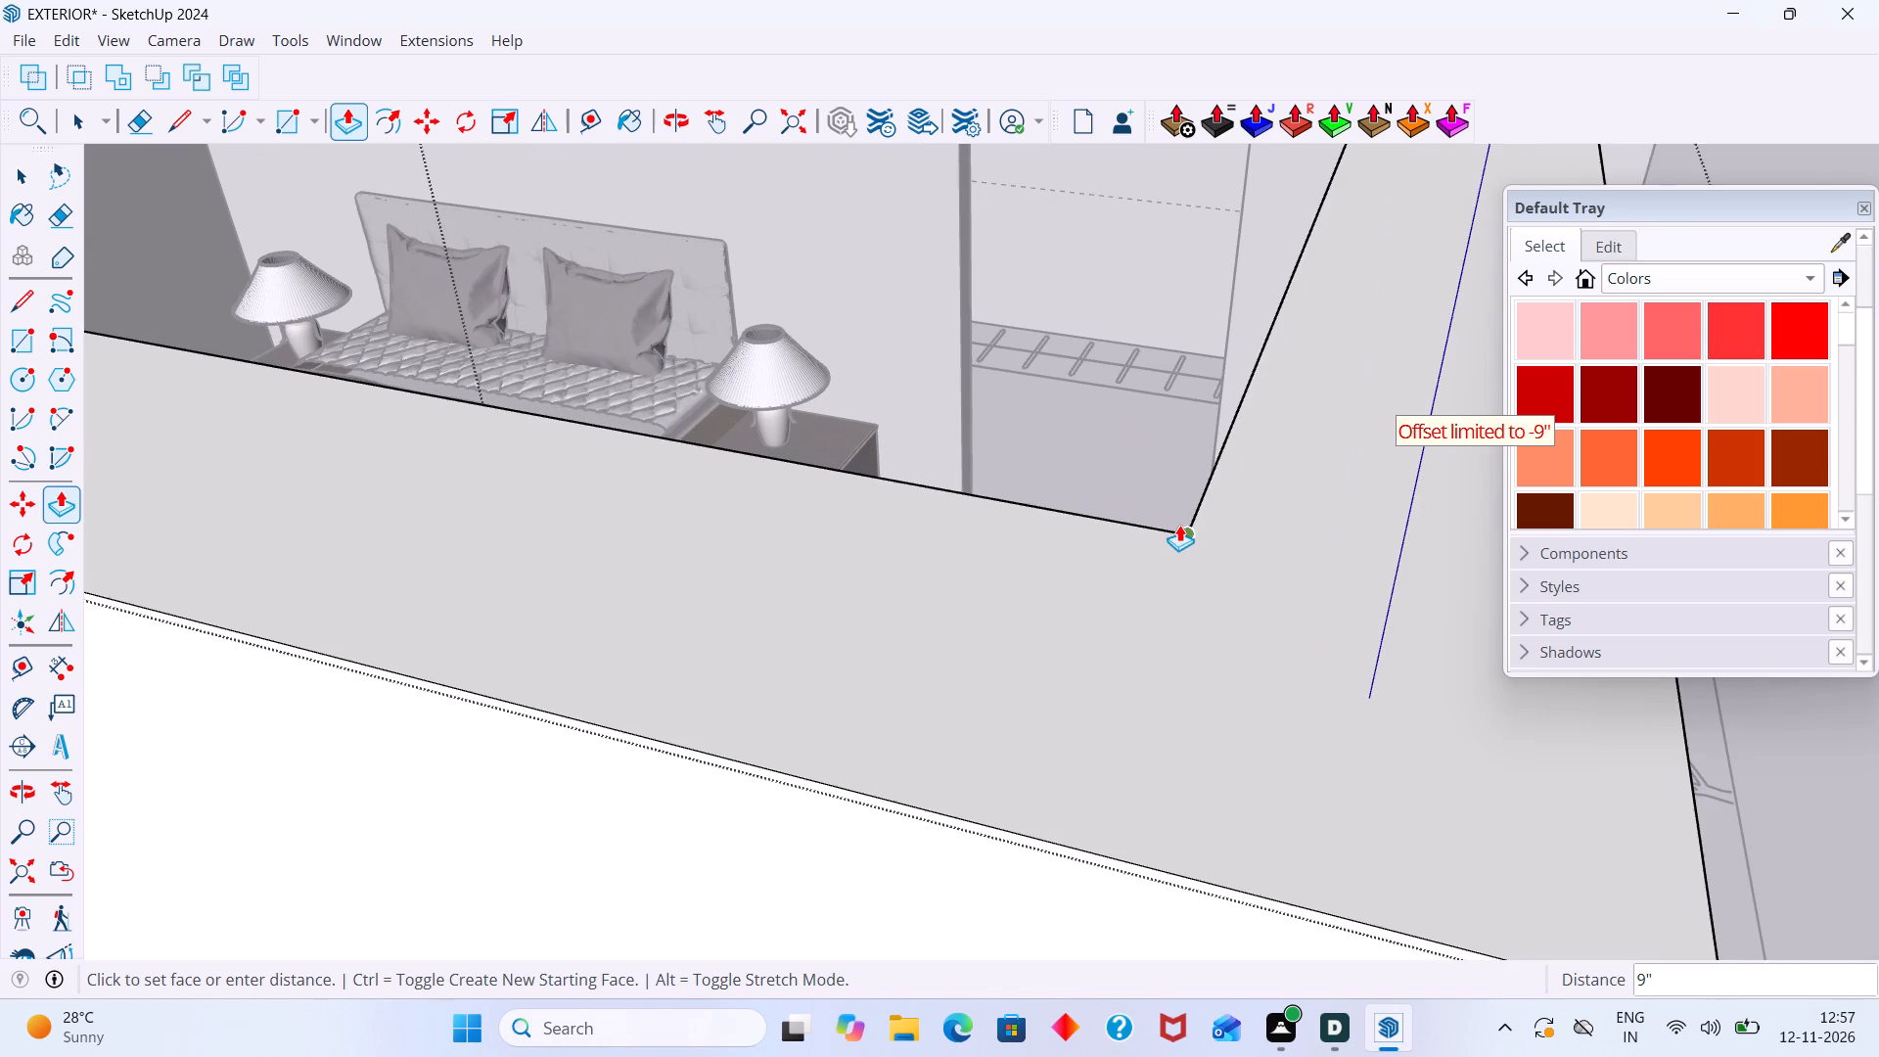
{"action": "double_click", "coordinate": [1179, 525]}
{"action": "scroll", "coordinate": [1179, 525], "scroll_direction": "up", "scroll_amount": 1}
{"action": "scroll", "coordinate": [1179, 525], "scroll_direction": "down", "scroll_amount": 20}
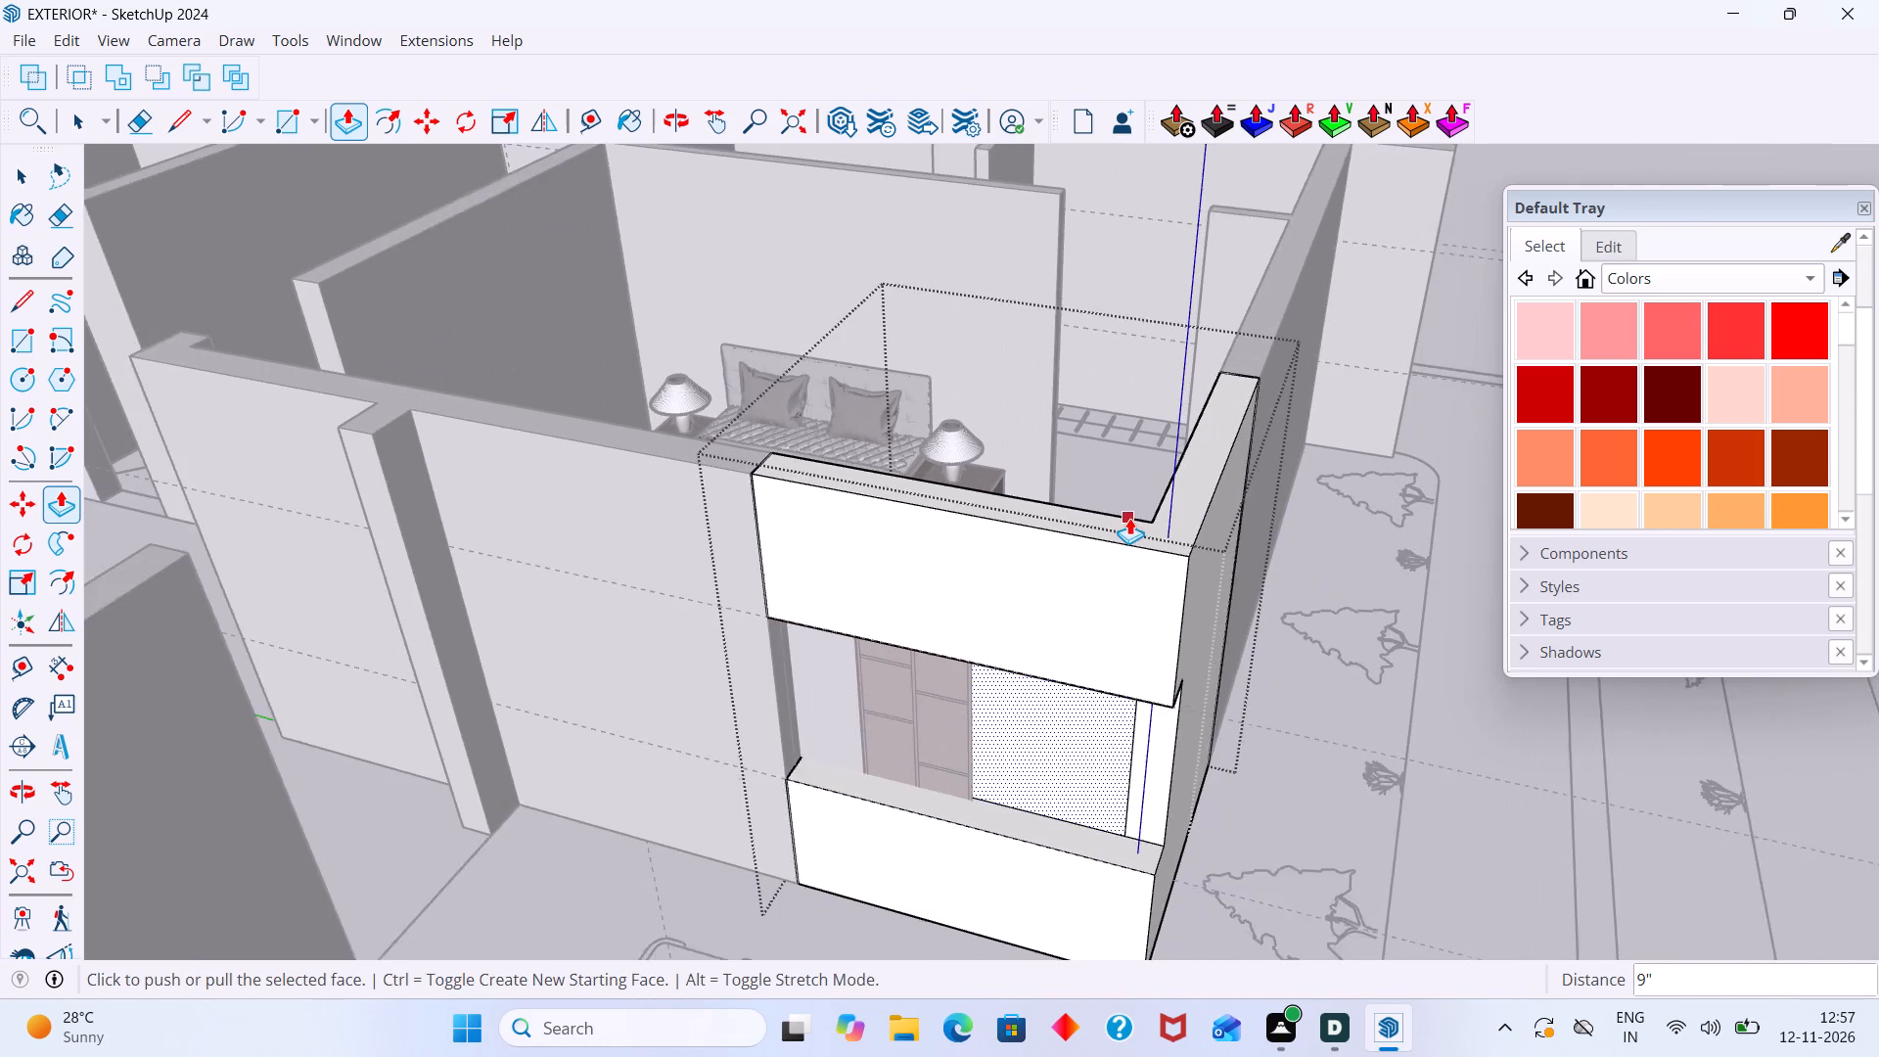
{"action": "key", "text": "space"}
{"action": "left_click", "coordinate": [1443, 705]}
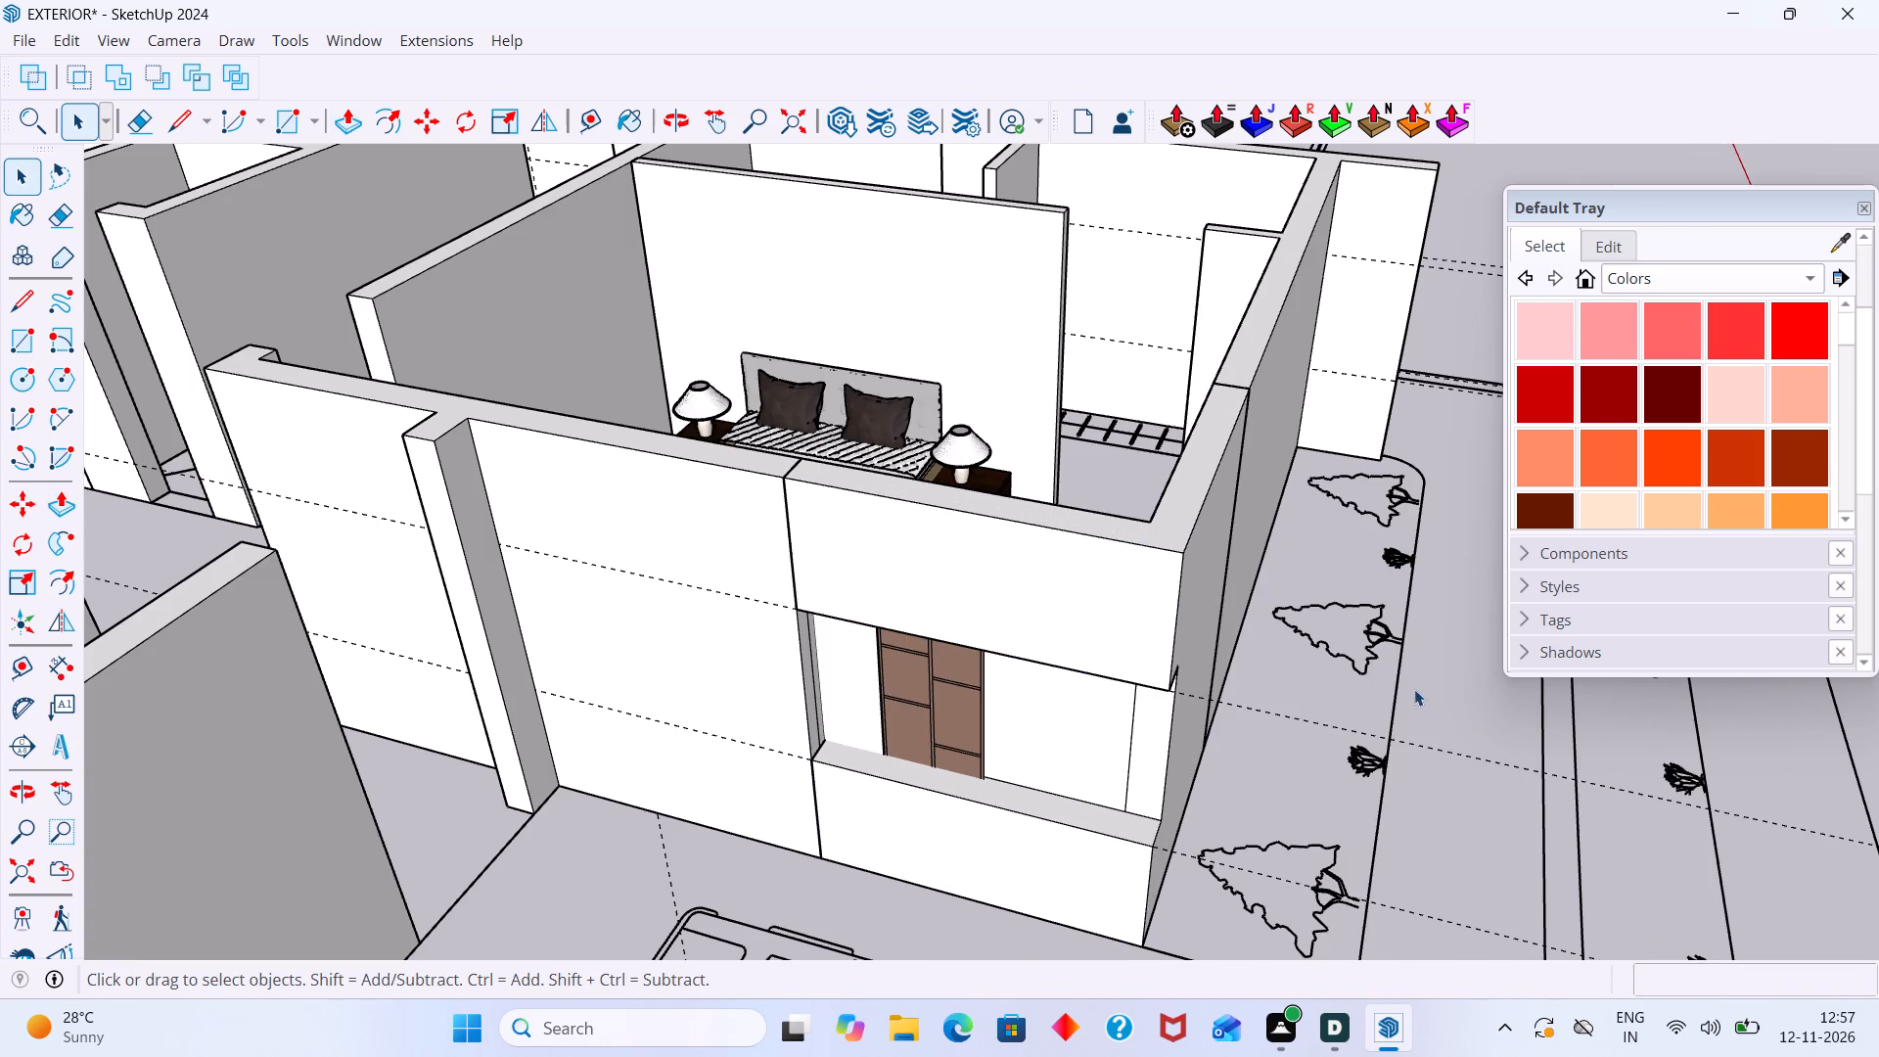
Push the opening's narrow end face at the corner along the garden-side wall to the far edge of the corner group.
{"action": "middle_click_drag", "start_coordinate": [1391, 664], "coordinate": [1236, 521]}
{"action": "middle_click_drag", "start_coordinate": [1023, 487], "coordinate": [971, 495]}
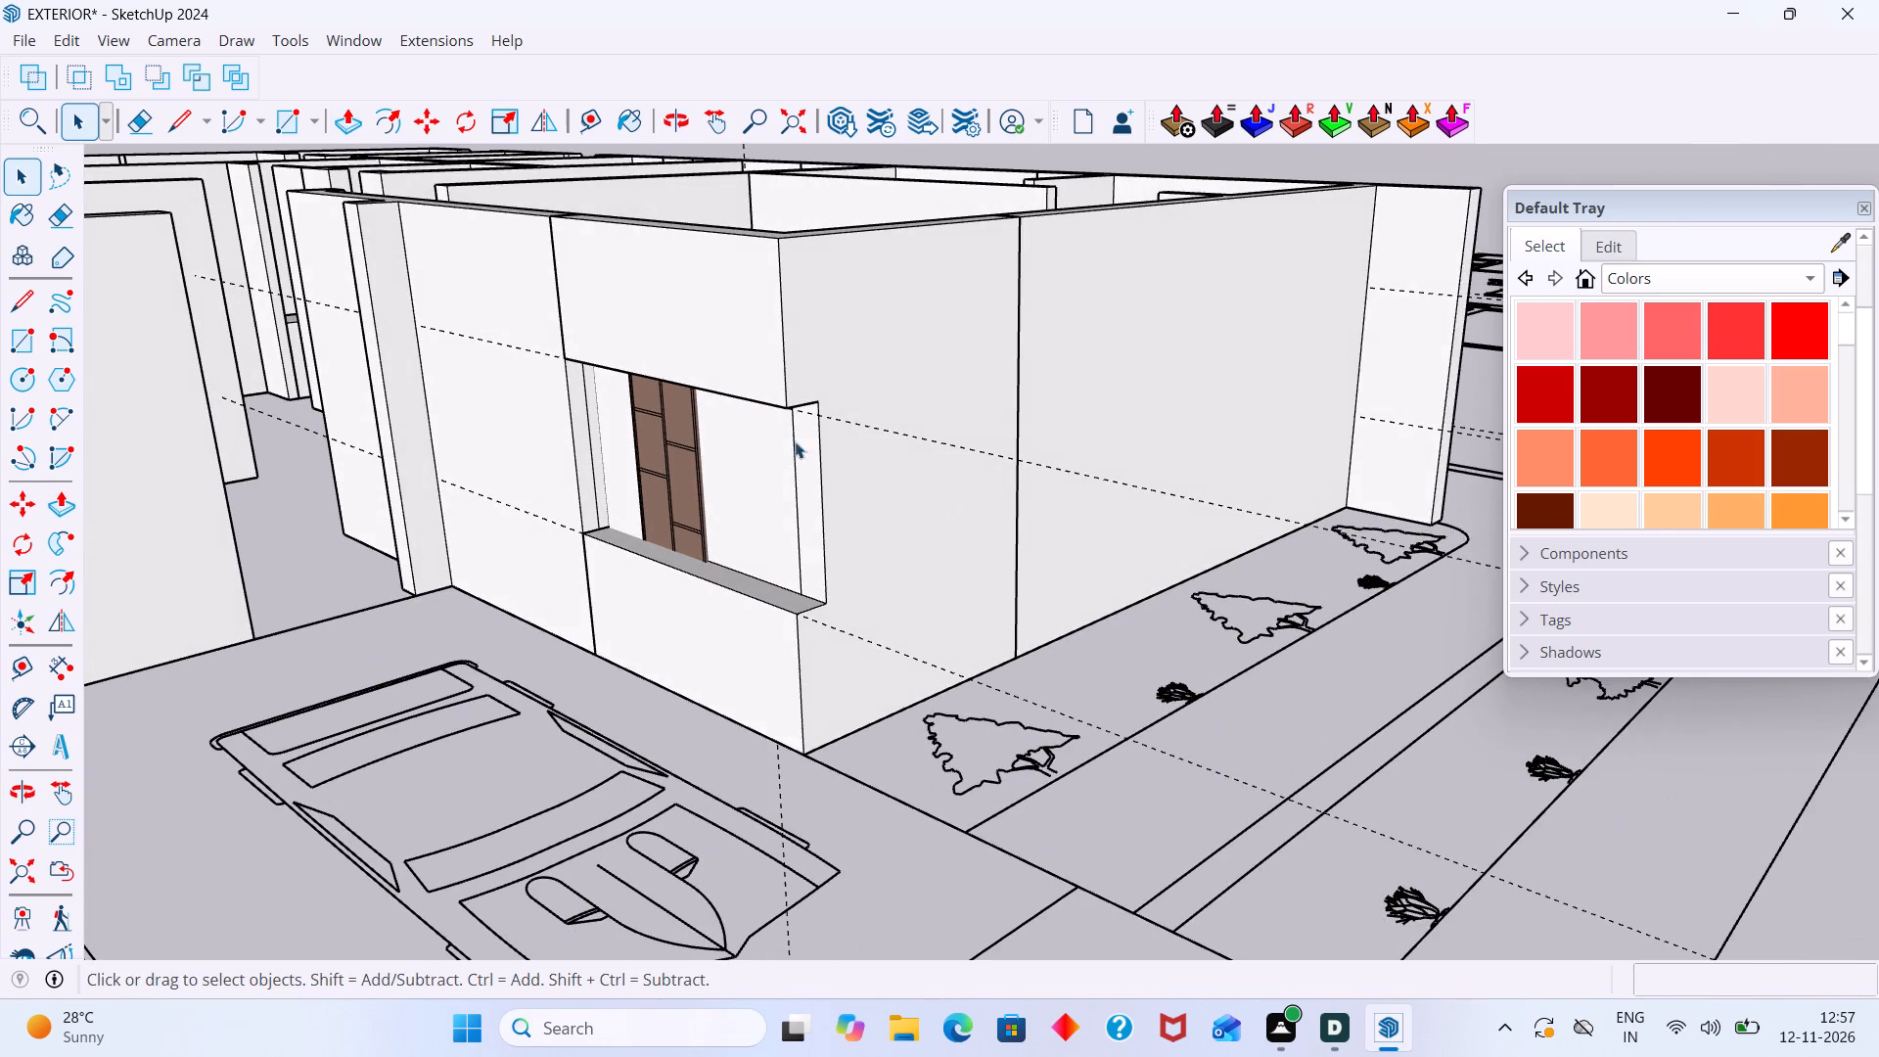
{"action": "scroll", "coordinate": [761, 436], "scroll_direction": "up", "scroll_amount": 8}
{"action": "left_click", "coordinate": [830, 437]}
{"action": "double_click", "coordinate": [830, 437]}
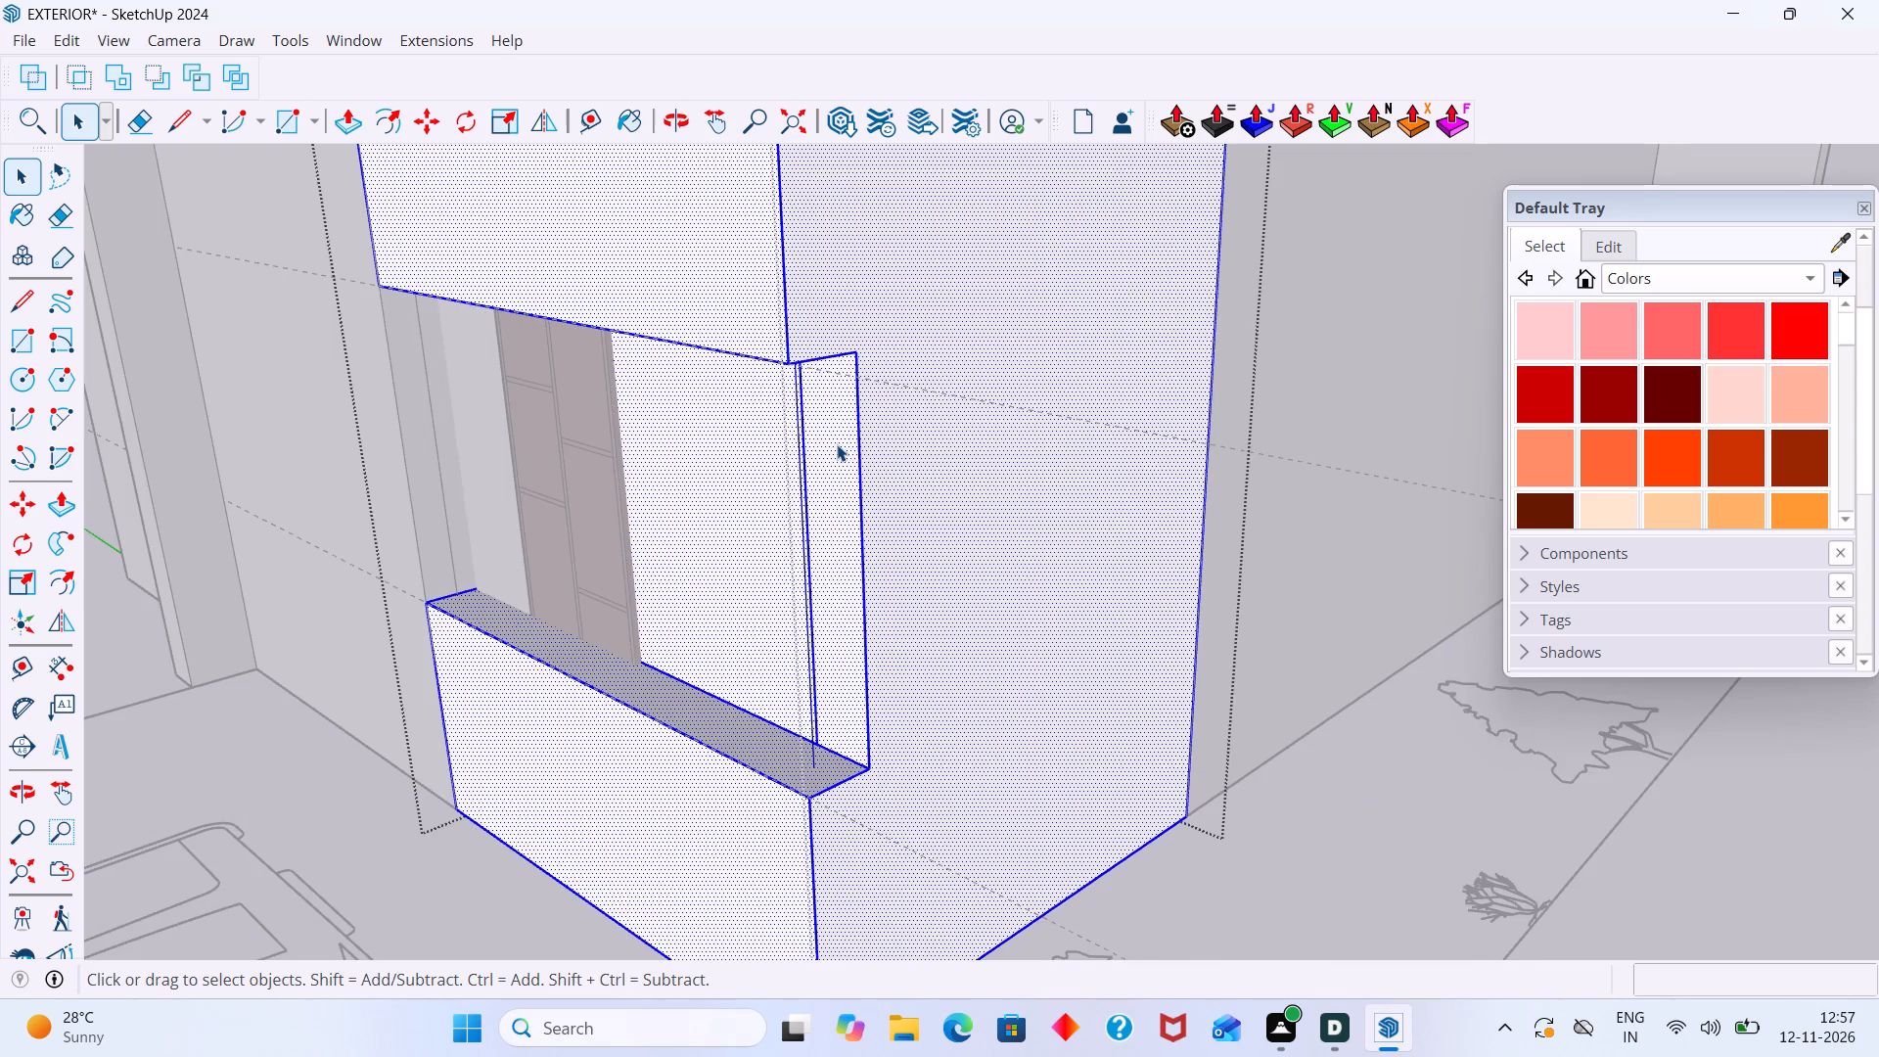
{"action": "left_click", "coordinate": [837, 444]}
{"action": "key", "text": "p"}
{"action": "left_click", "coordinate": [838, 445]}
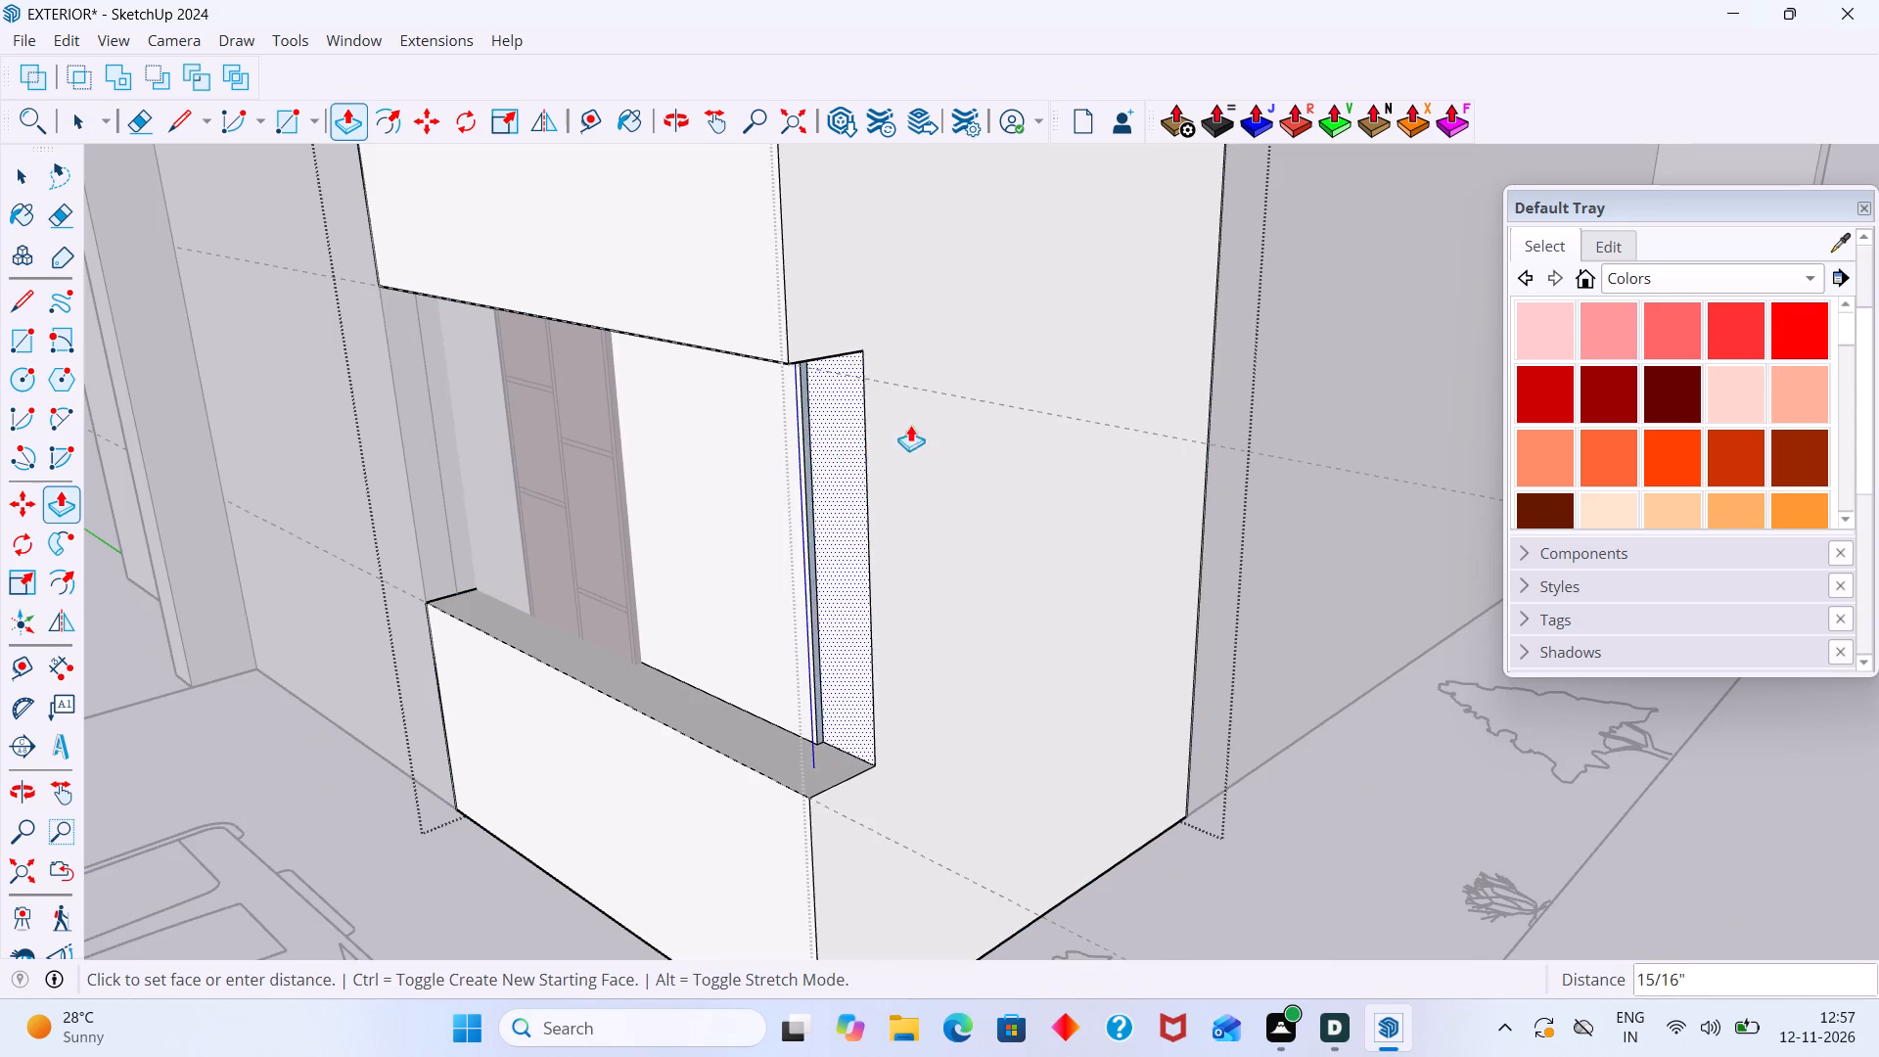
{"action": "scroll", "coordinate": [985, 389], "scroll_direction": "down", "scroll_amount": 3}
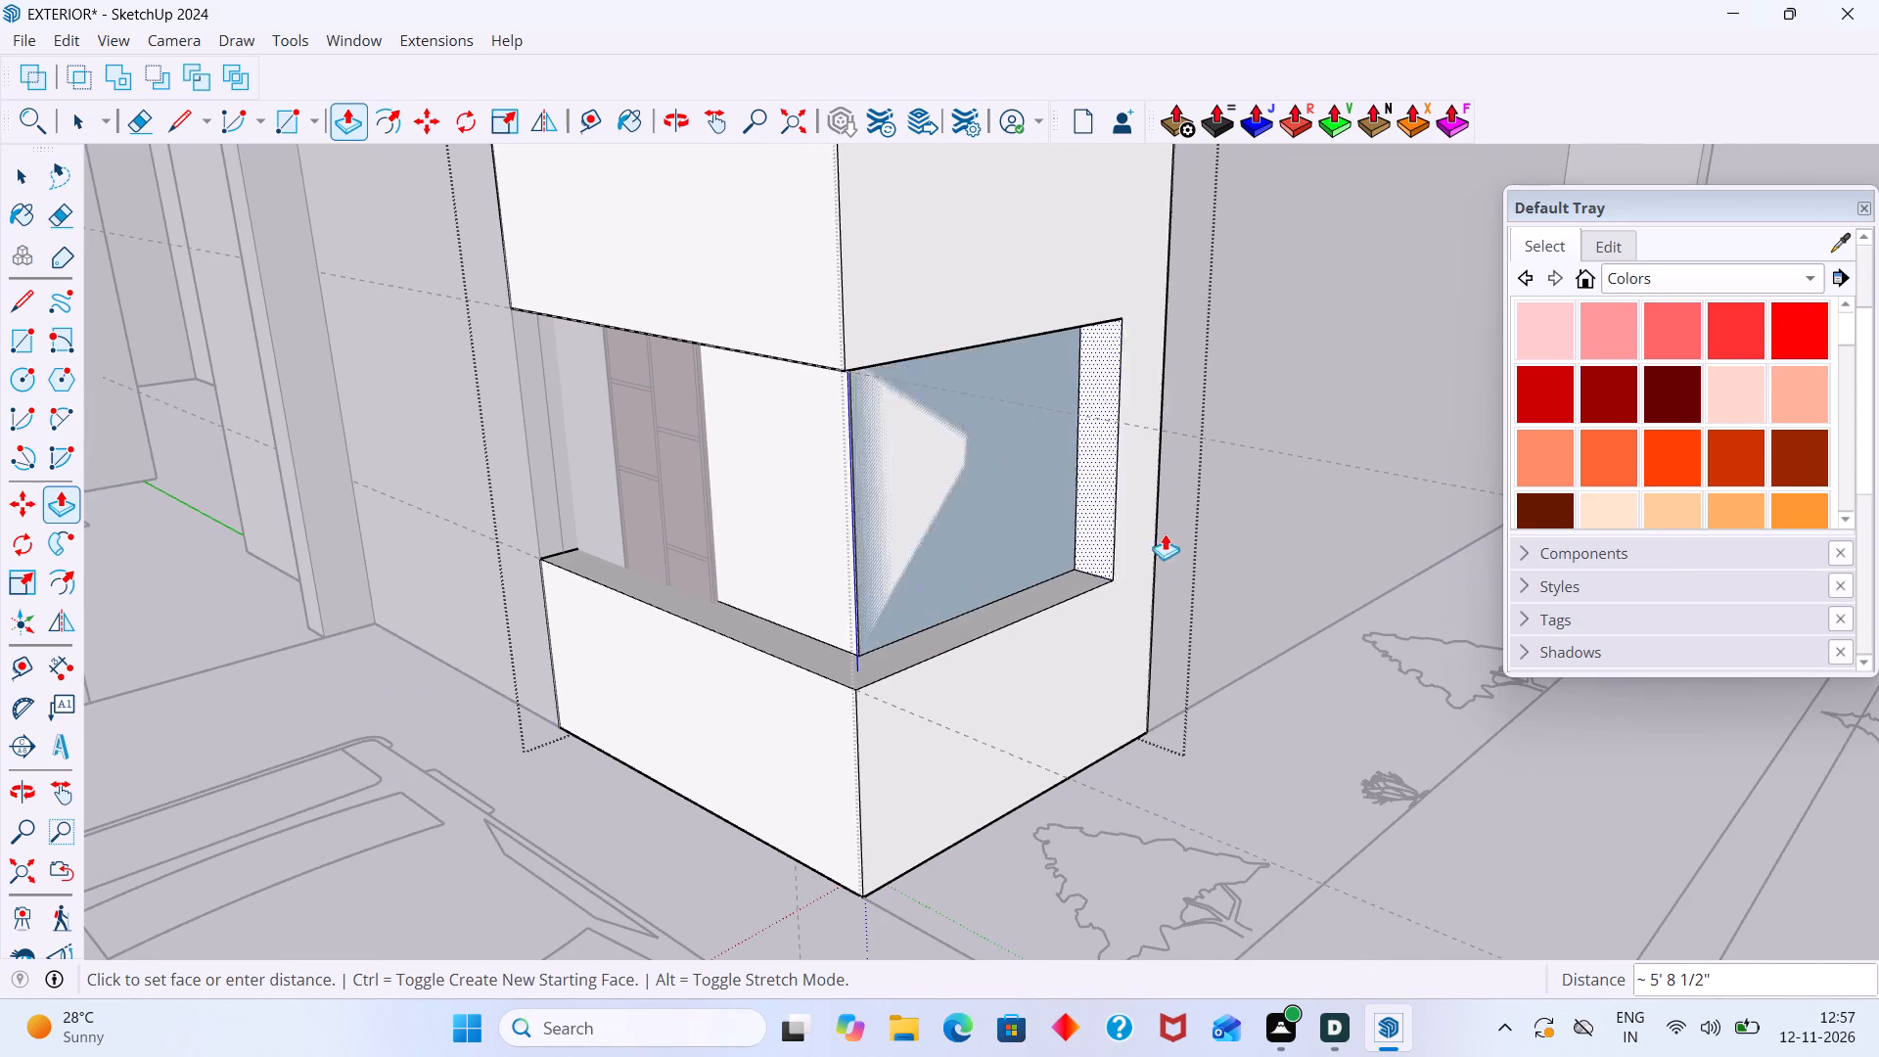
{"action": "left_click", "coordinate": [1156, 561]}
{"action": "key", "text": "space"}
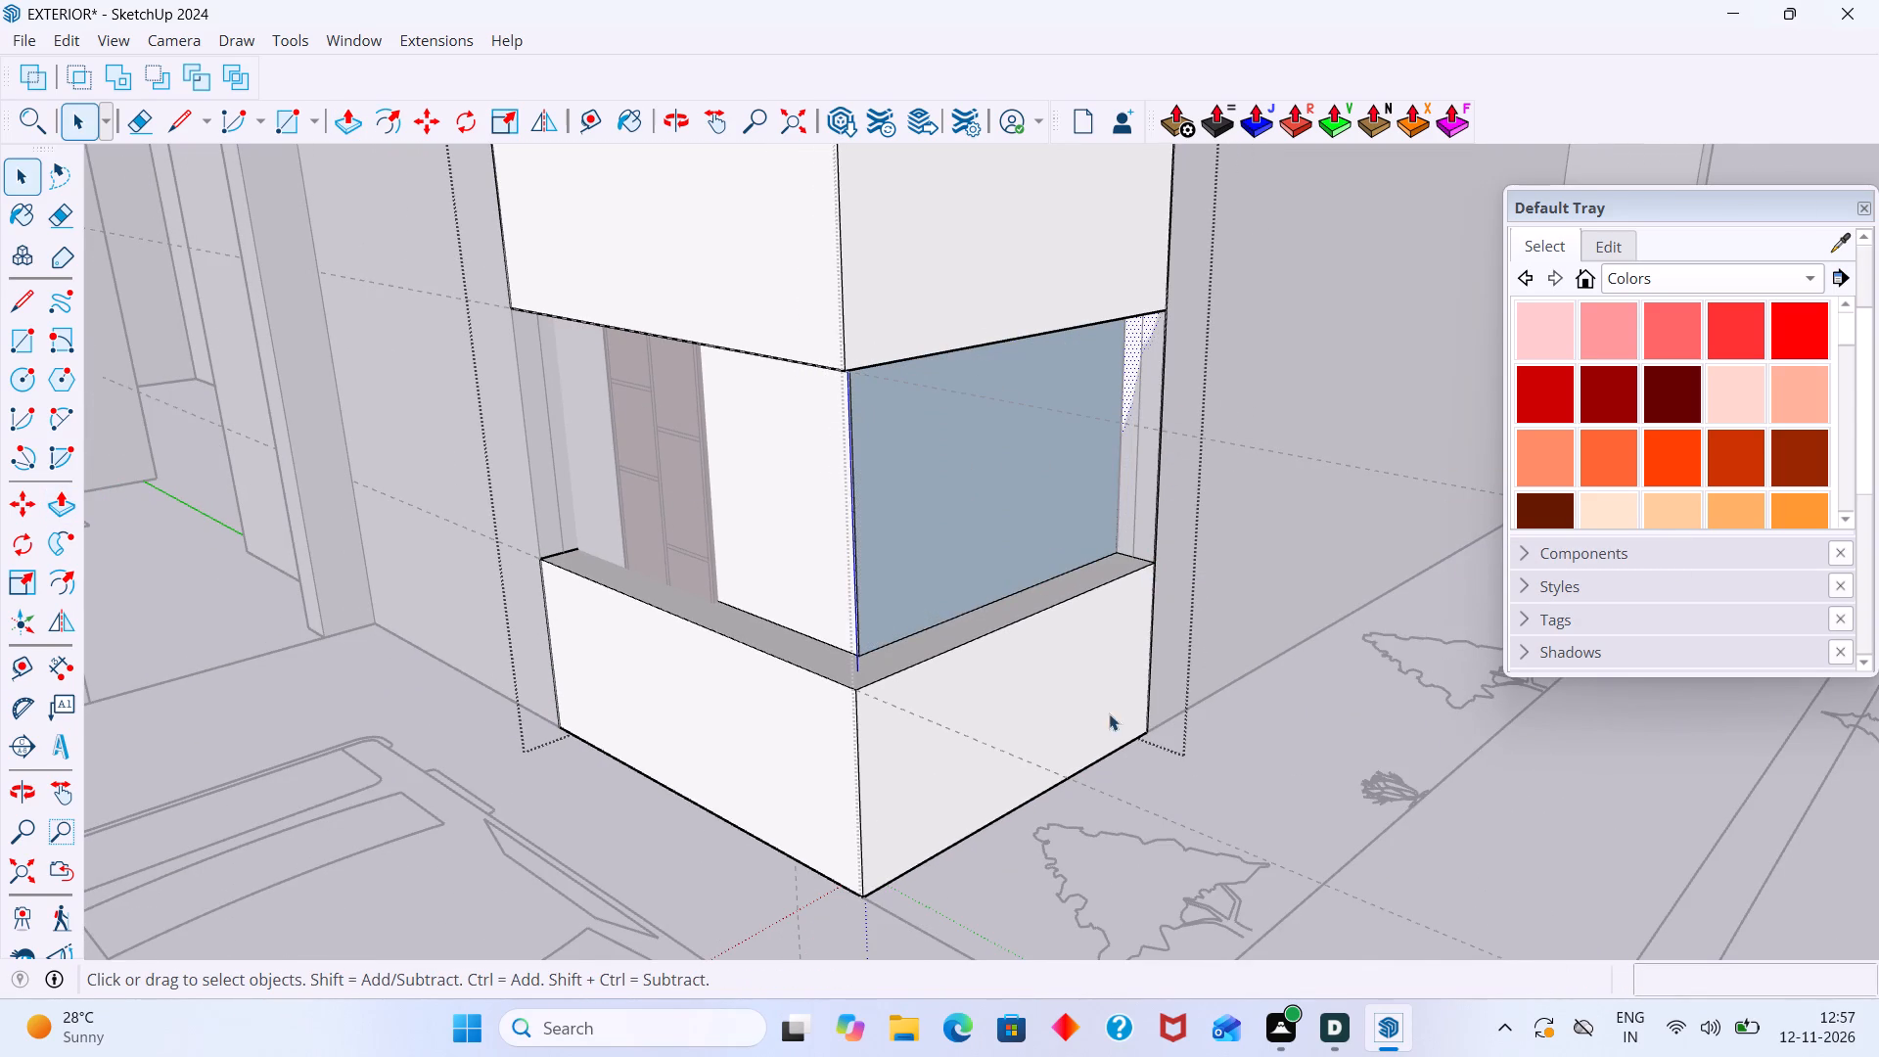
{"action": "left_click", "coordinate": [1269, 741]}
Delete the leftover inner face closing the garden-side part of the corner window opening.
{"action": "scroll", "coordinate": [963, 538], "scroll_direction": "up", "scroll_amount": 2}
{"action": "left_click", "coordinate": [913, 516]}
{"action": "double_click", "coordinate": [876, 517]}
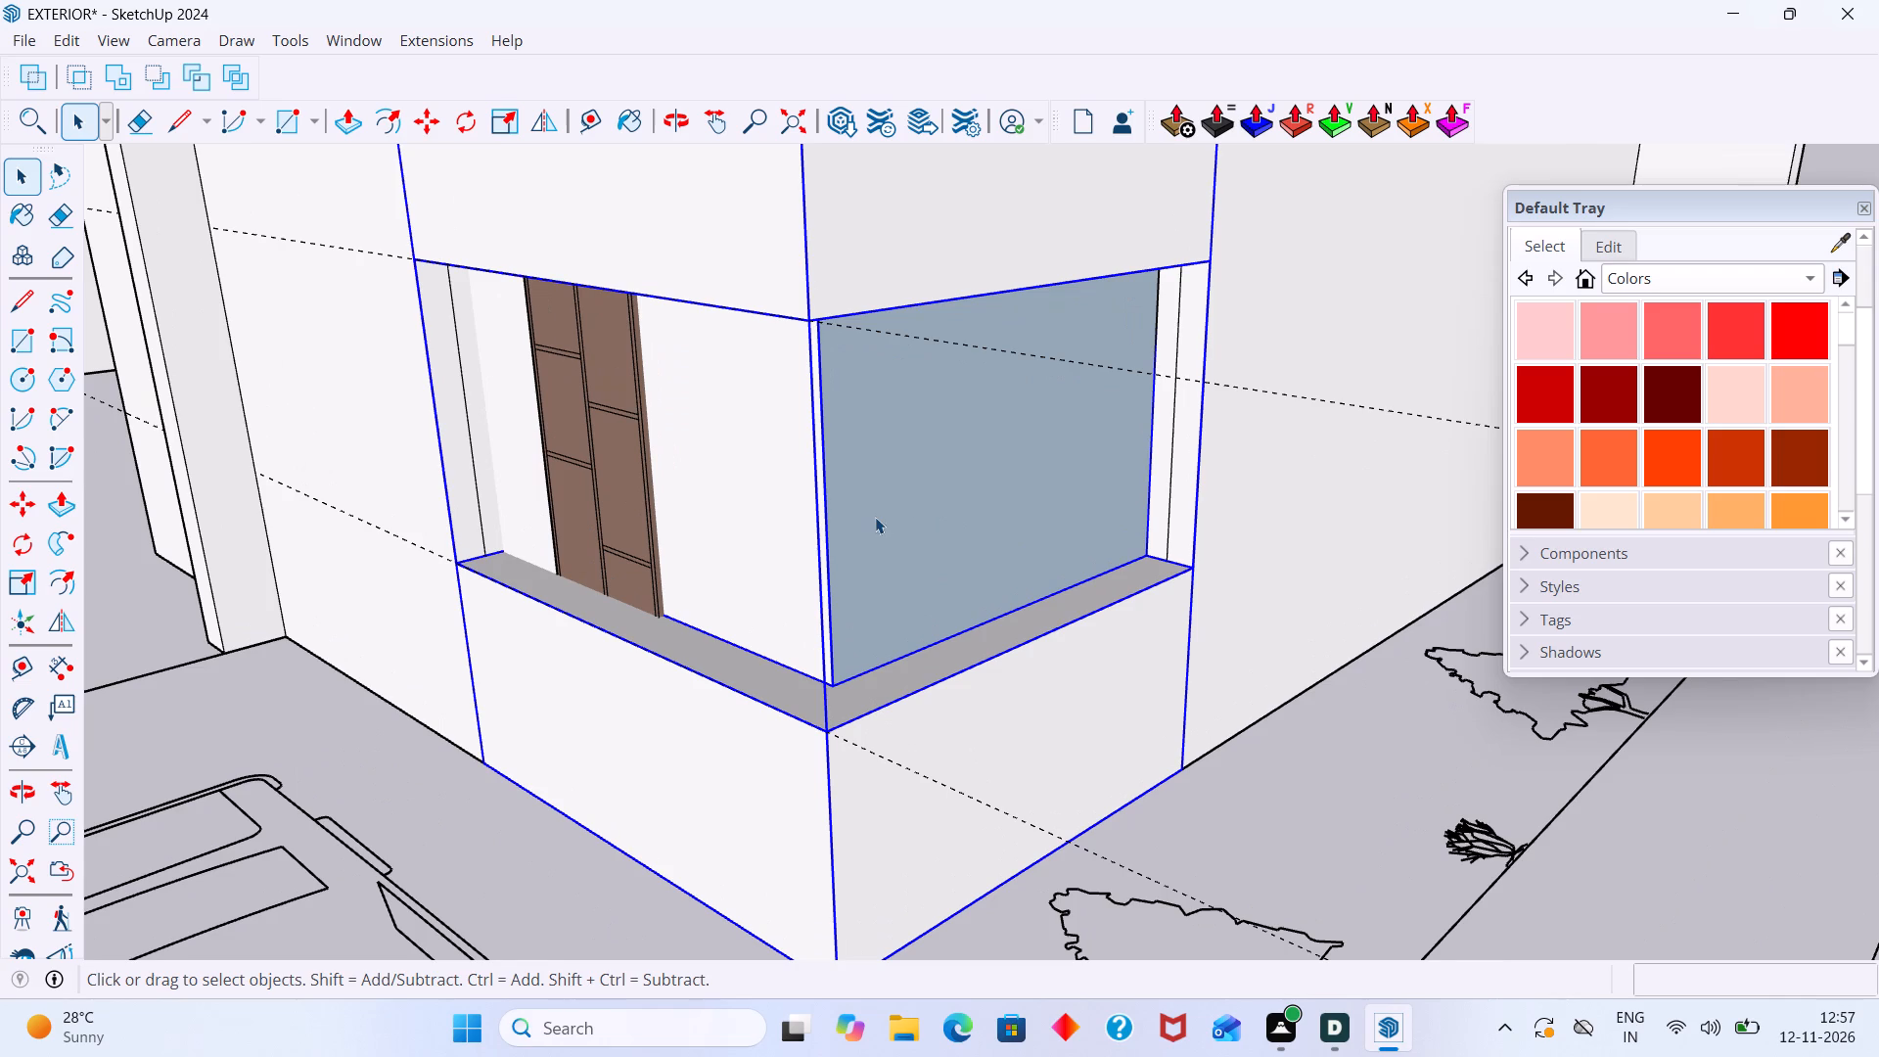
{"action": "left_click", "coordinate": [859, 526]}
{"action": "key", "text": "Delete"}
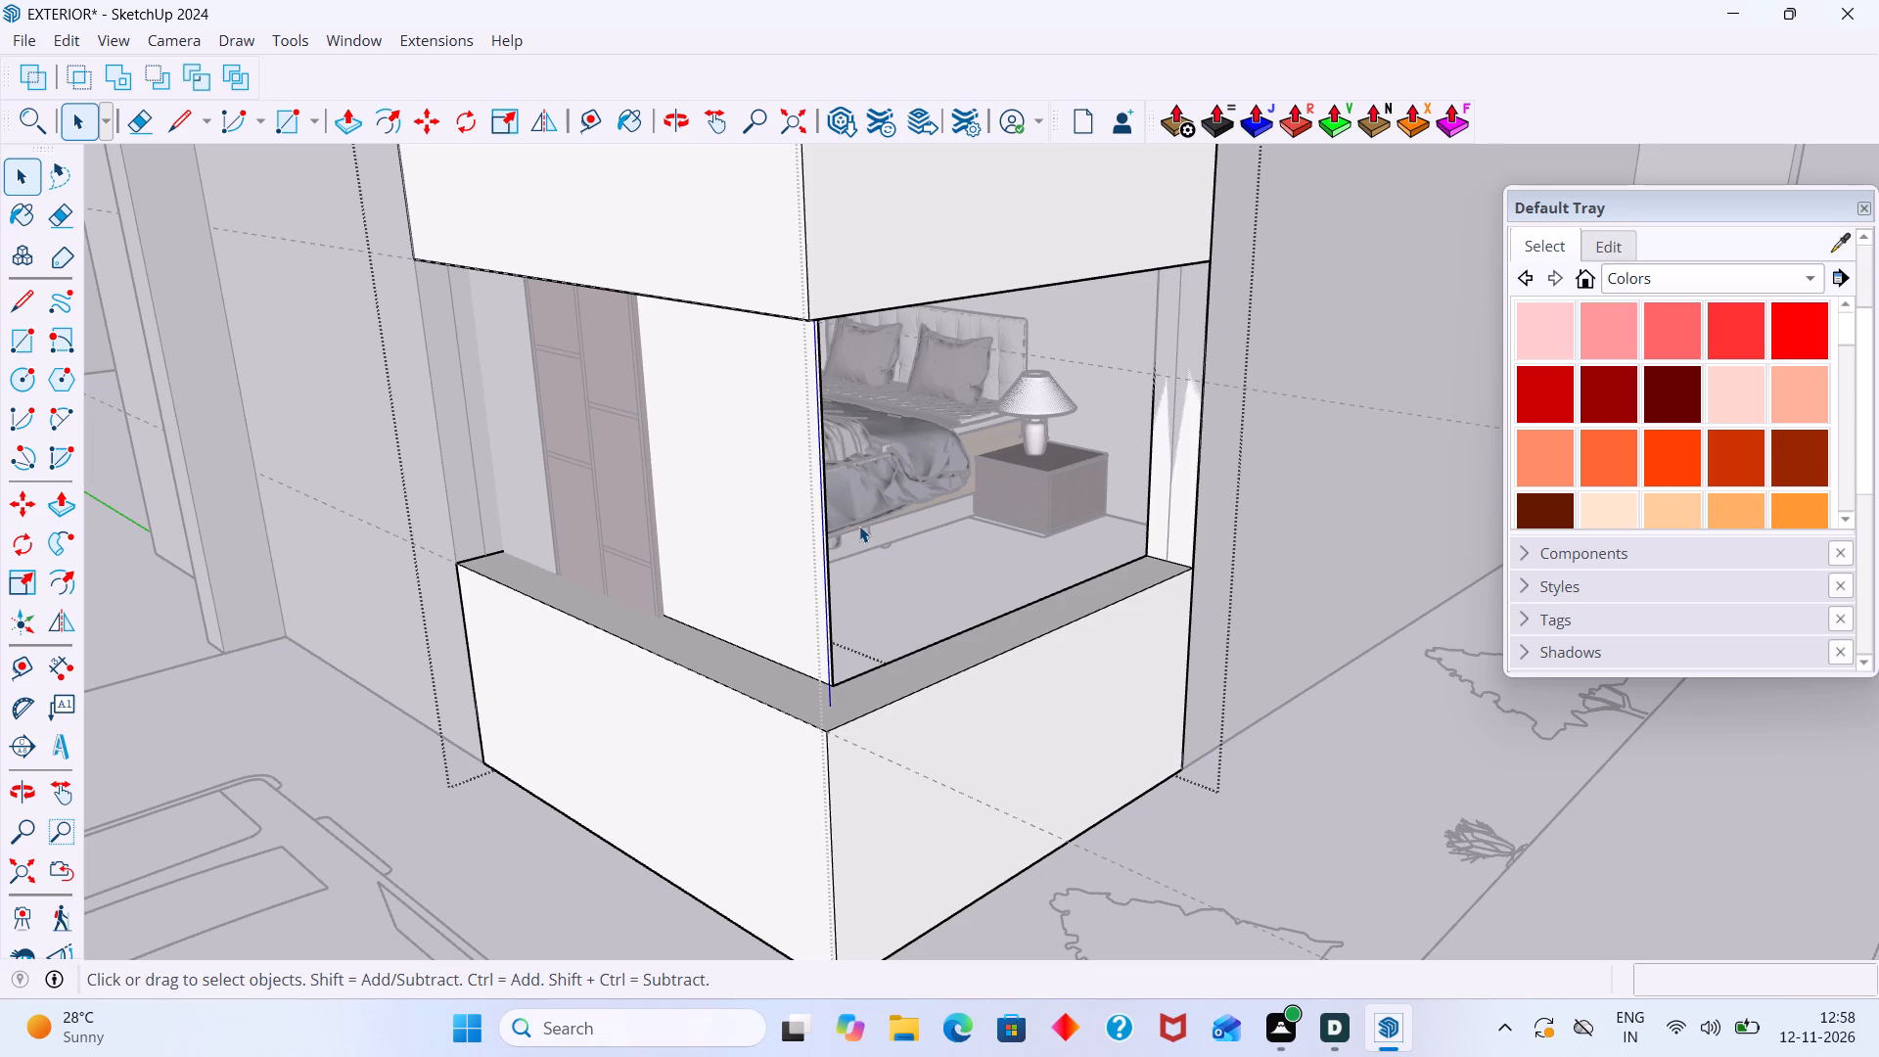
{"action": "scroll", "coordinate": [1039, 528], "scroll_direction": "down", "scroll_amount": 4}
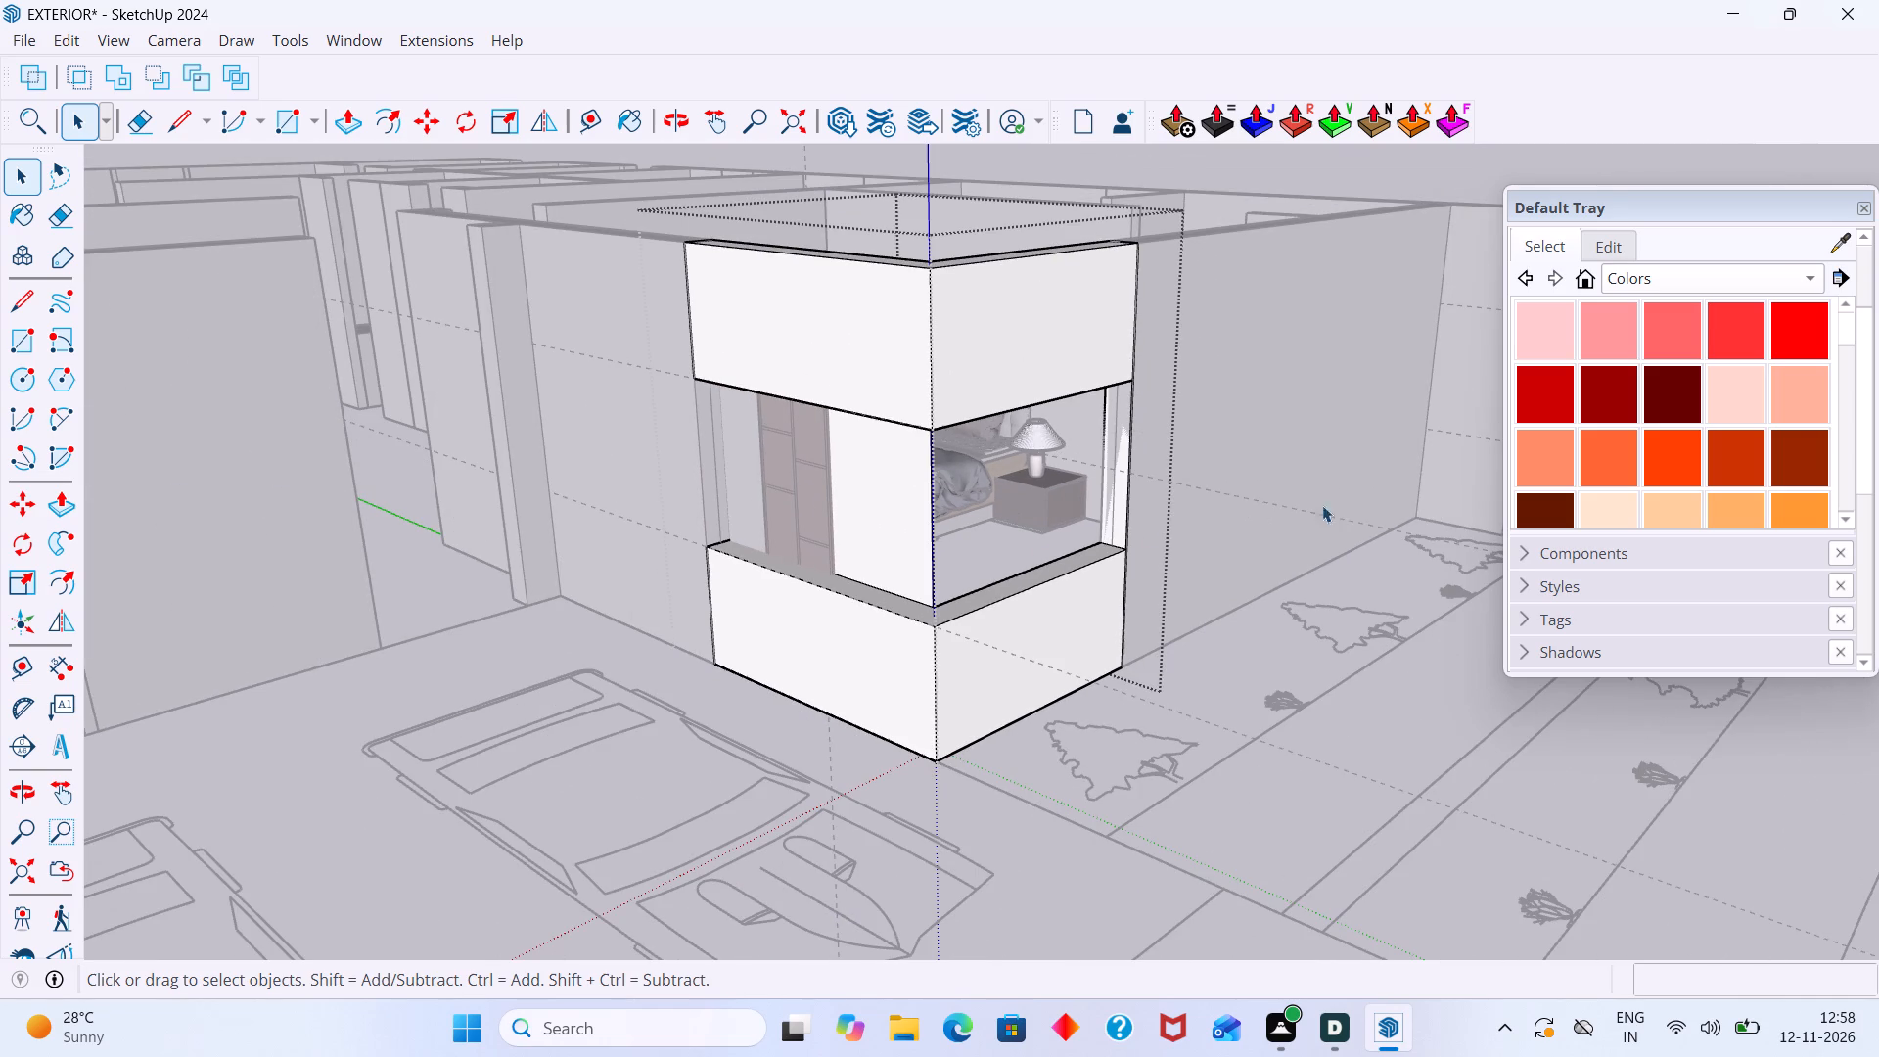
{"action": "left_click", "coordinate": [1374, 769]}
Examine the corner window opening and the view into the bedroom from both sides of the corner.
{"action": "scroll", "coordinate": [1007, 567], "scroll_direction": "up", "scroll_amount": 2}
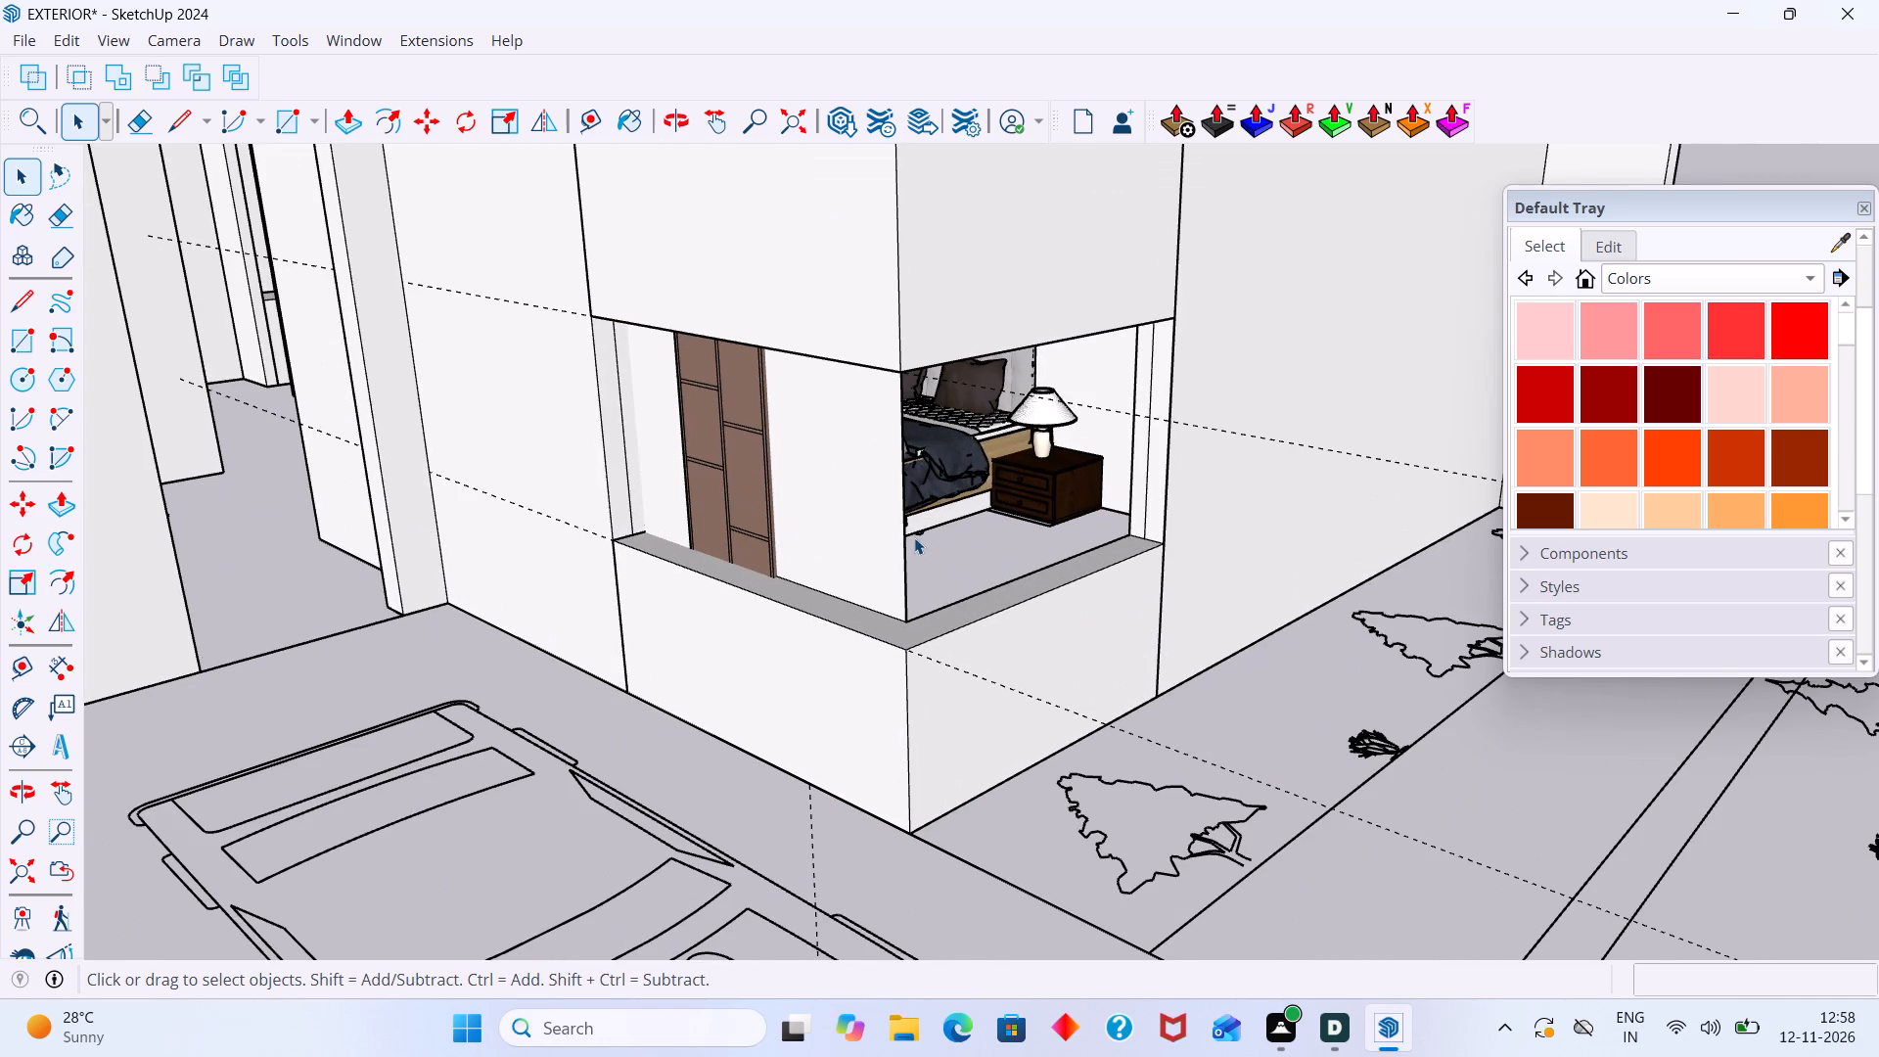
{"action": "scroll", "coordinate": [893, 529], "scroll_direction": "up", "scroll_amount": 1}
{"action": "middle_click_drag", "start_coordinate": [893, 535], "coordinate": [892, 573]}
{"action": "scroll", "coordinate": [896, 553], "scroll_direction": "up", "scroll_amount": 6}
{"action": "middle_click_drag", "start_coordinate": [894, 552], "coordinate": [906, 561]}
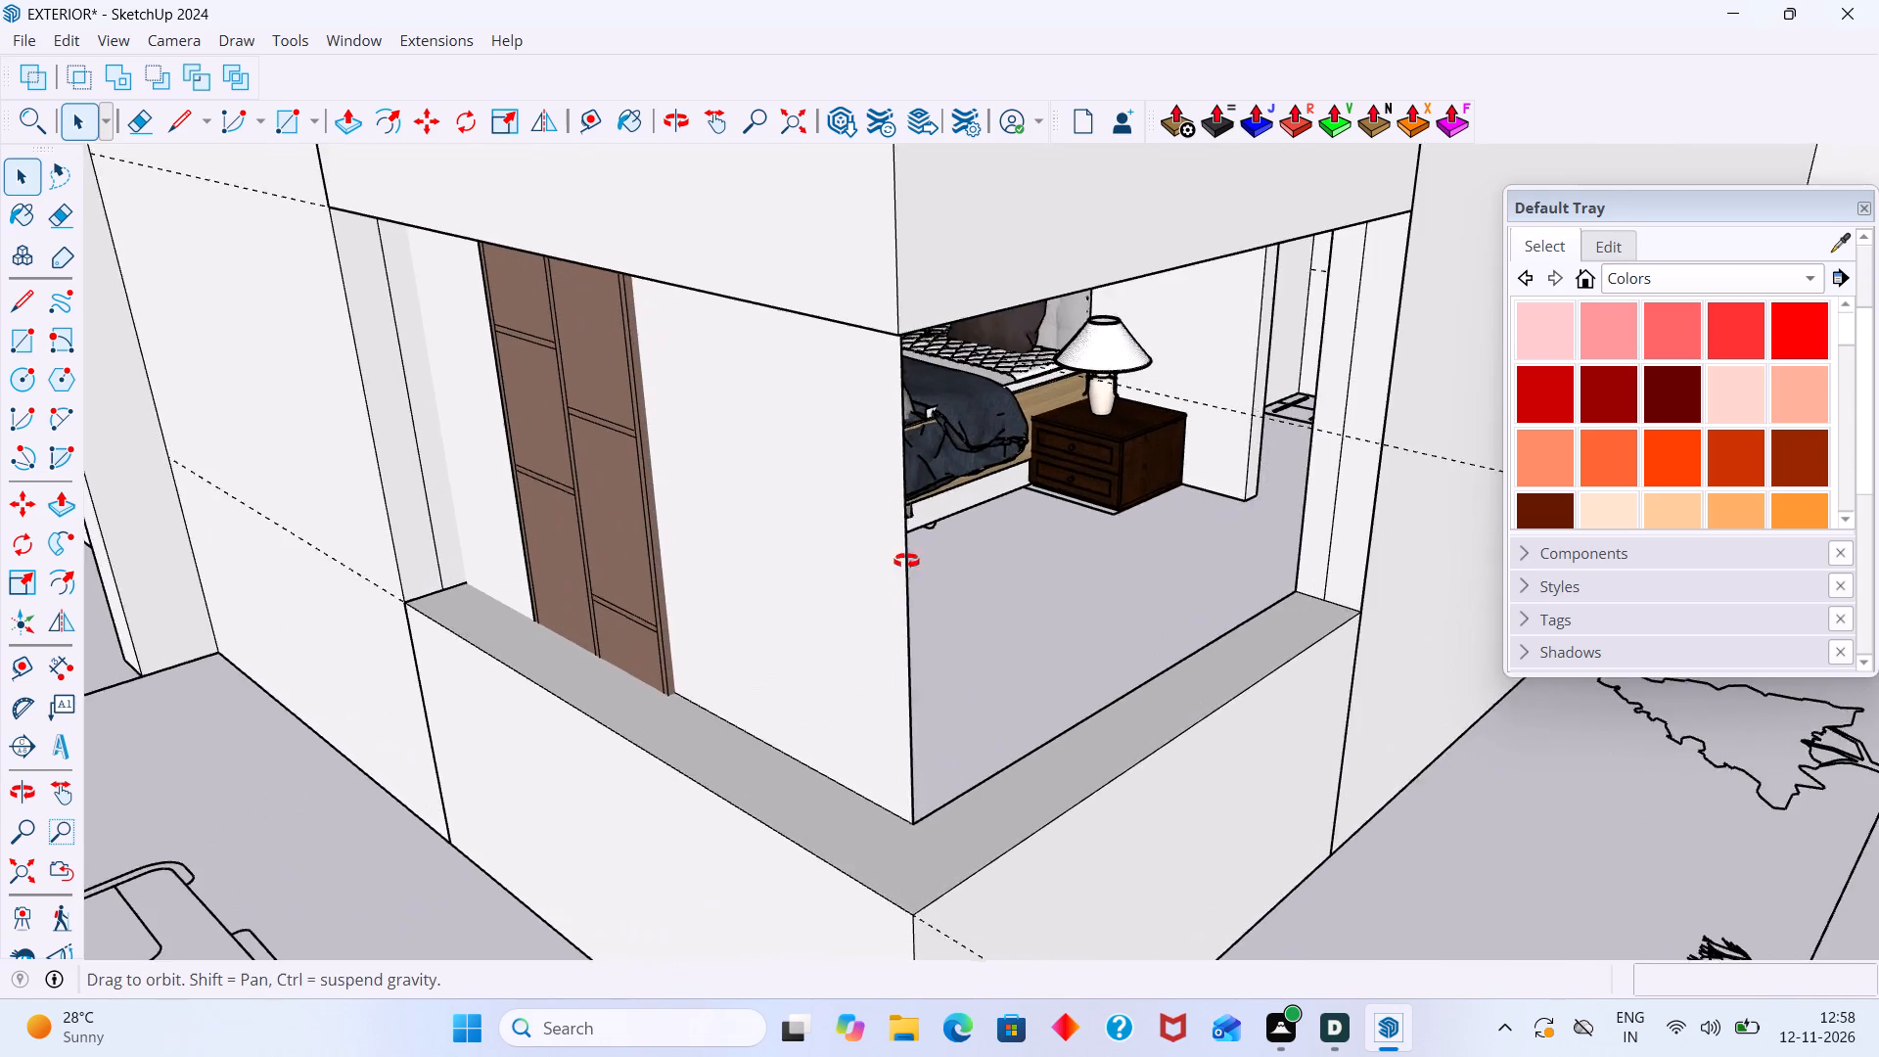
{"action": "middle_click_drag", "start_coordinate": [906, 561], "coordinate": [482, 546]}
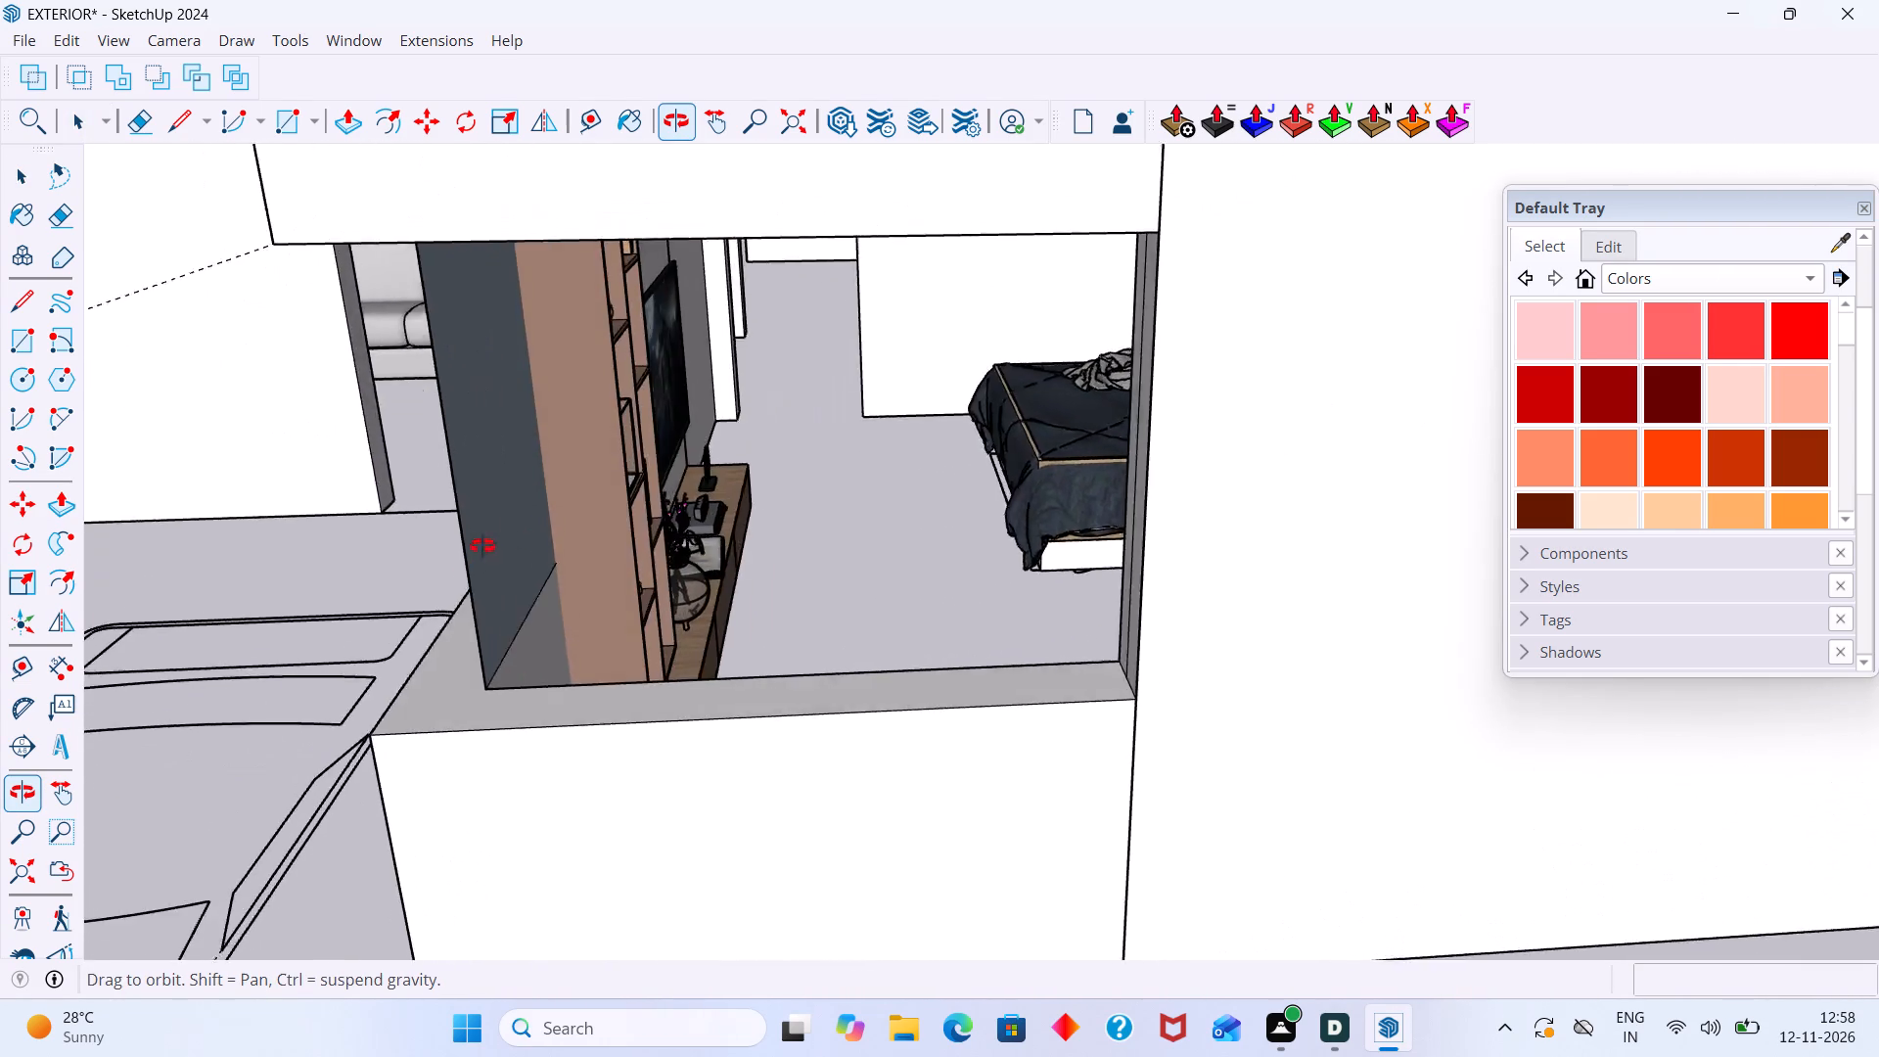
{"action": "middle_click_drag", "start_coordinate": [482, 546], "coordinate": [937, 535]}
{"action": "scroll", "coordinate": [938, 533], "scroll_direction": "down", "scroll_amount": 8}
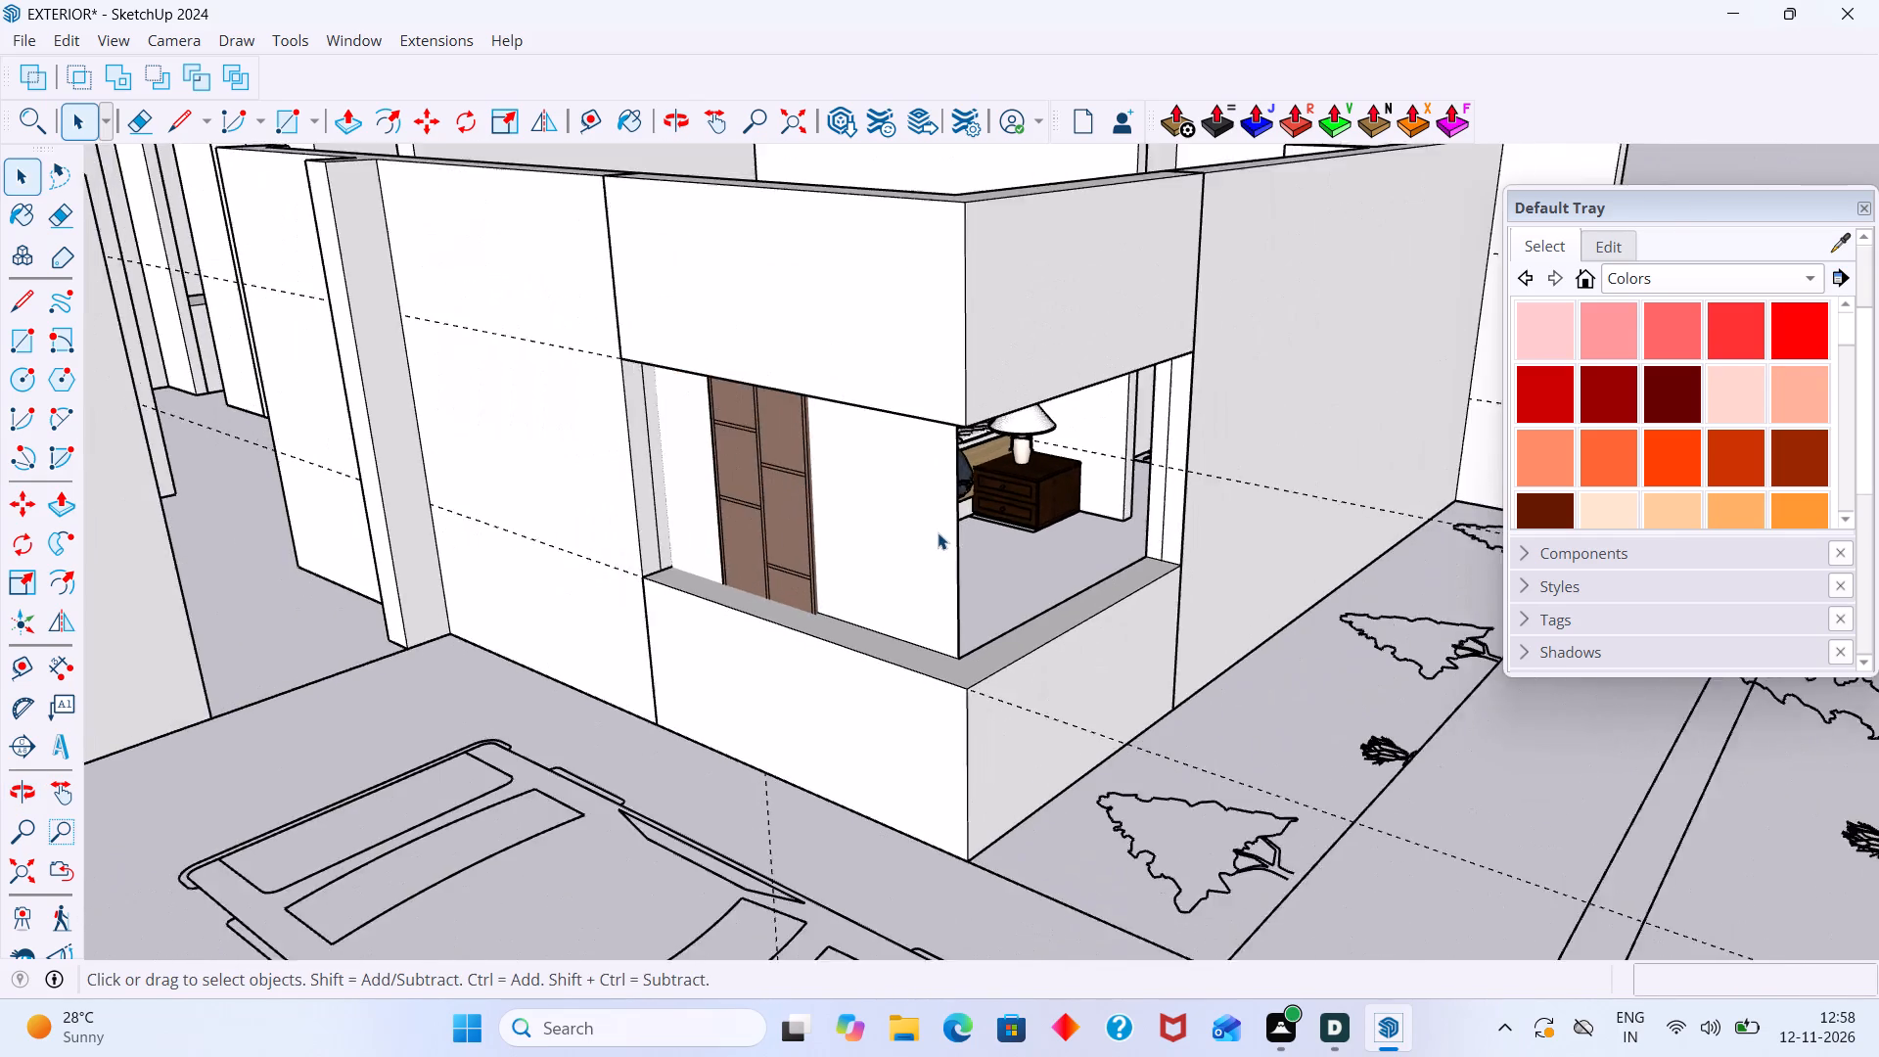
{"action": "scroll", "coordinate": [938, 532], "scroll_direction": "down", "scroll_amount": 3}
{"action": "middle_click_drag", "start_coordinate": [923, 569], "coordinate": [912, 599]}
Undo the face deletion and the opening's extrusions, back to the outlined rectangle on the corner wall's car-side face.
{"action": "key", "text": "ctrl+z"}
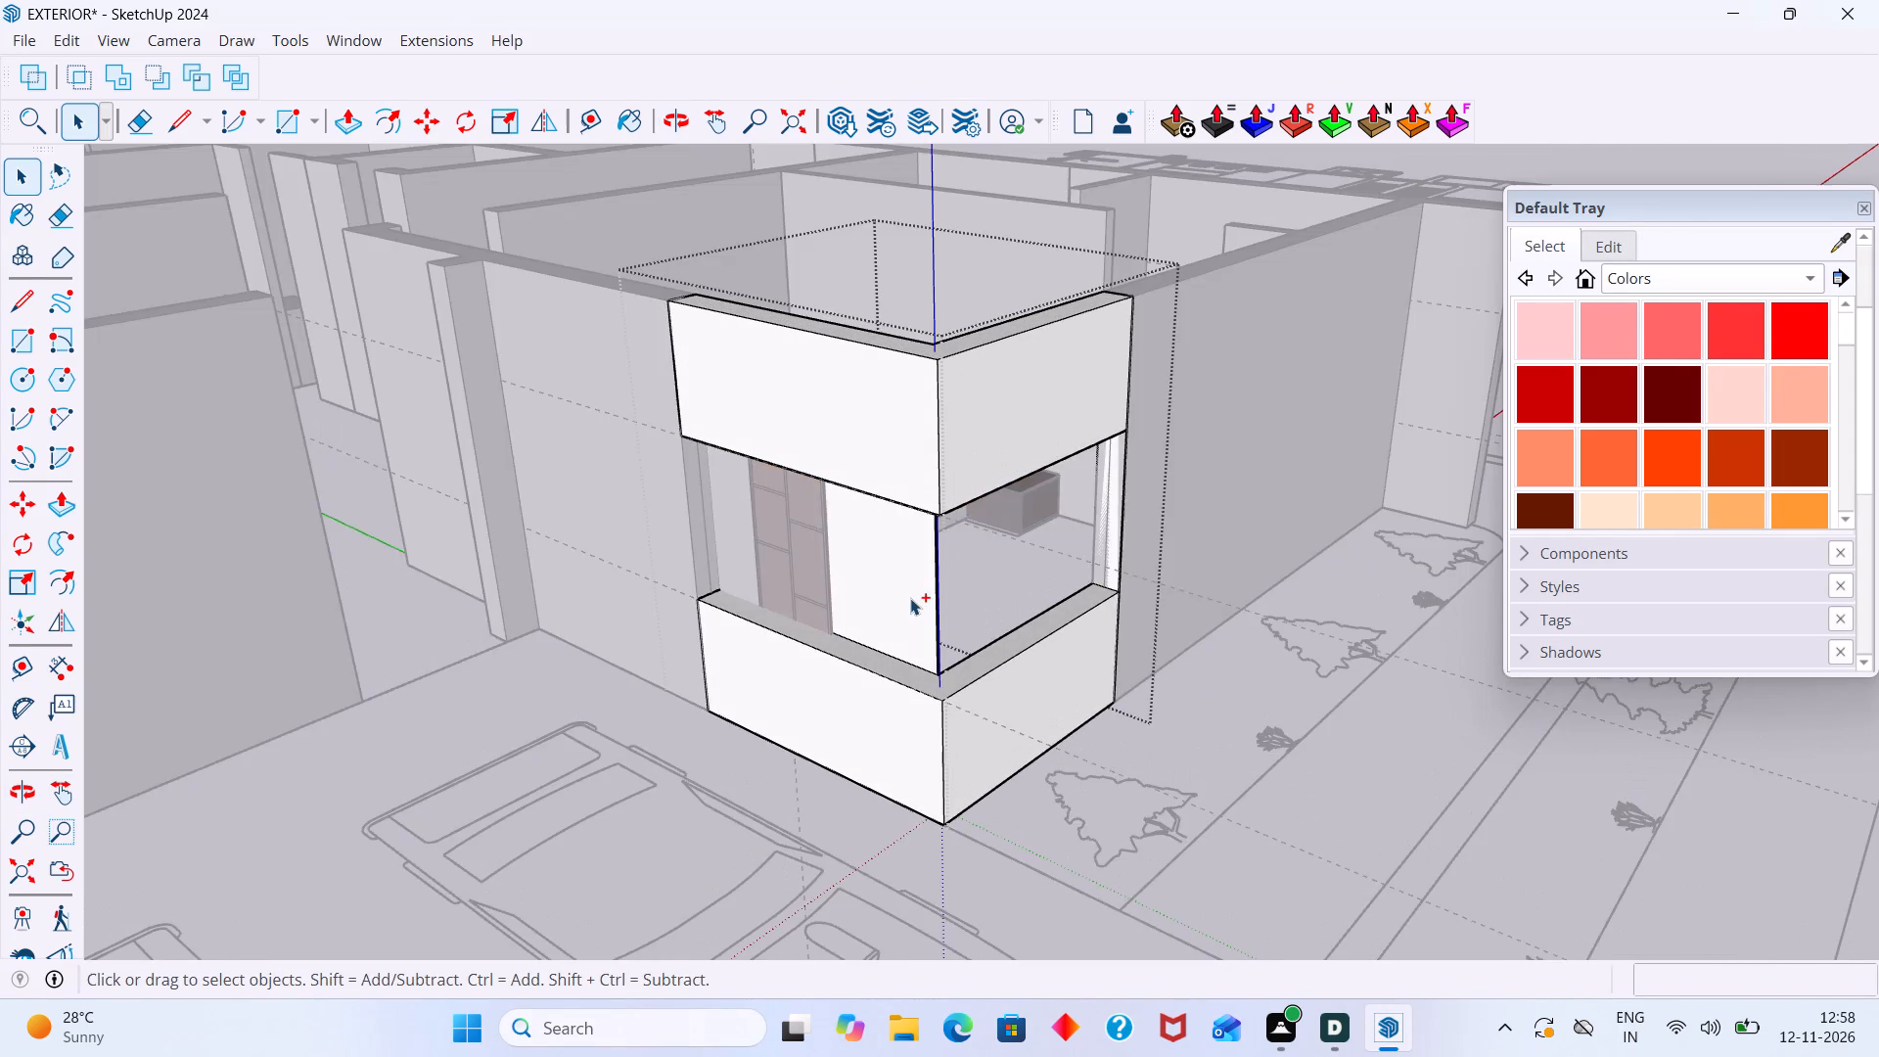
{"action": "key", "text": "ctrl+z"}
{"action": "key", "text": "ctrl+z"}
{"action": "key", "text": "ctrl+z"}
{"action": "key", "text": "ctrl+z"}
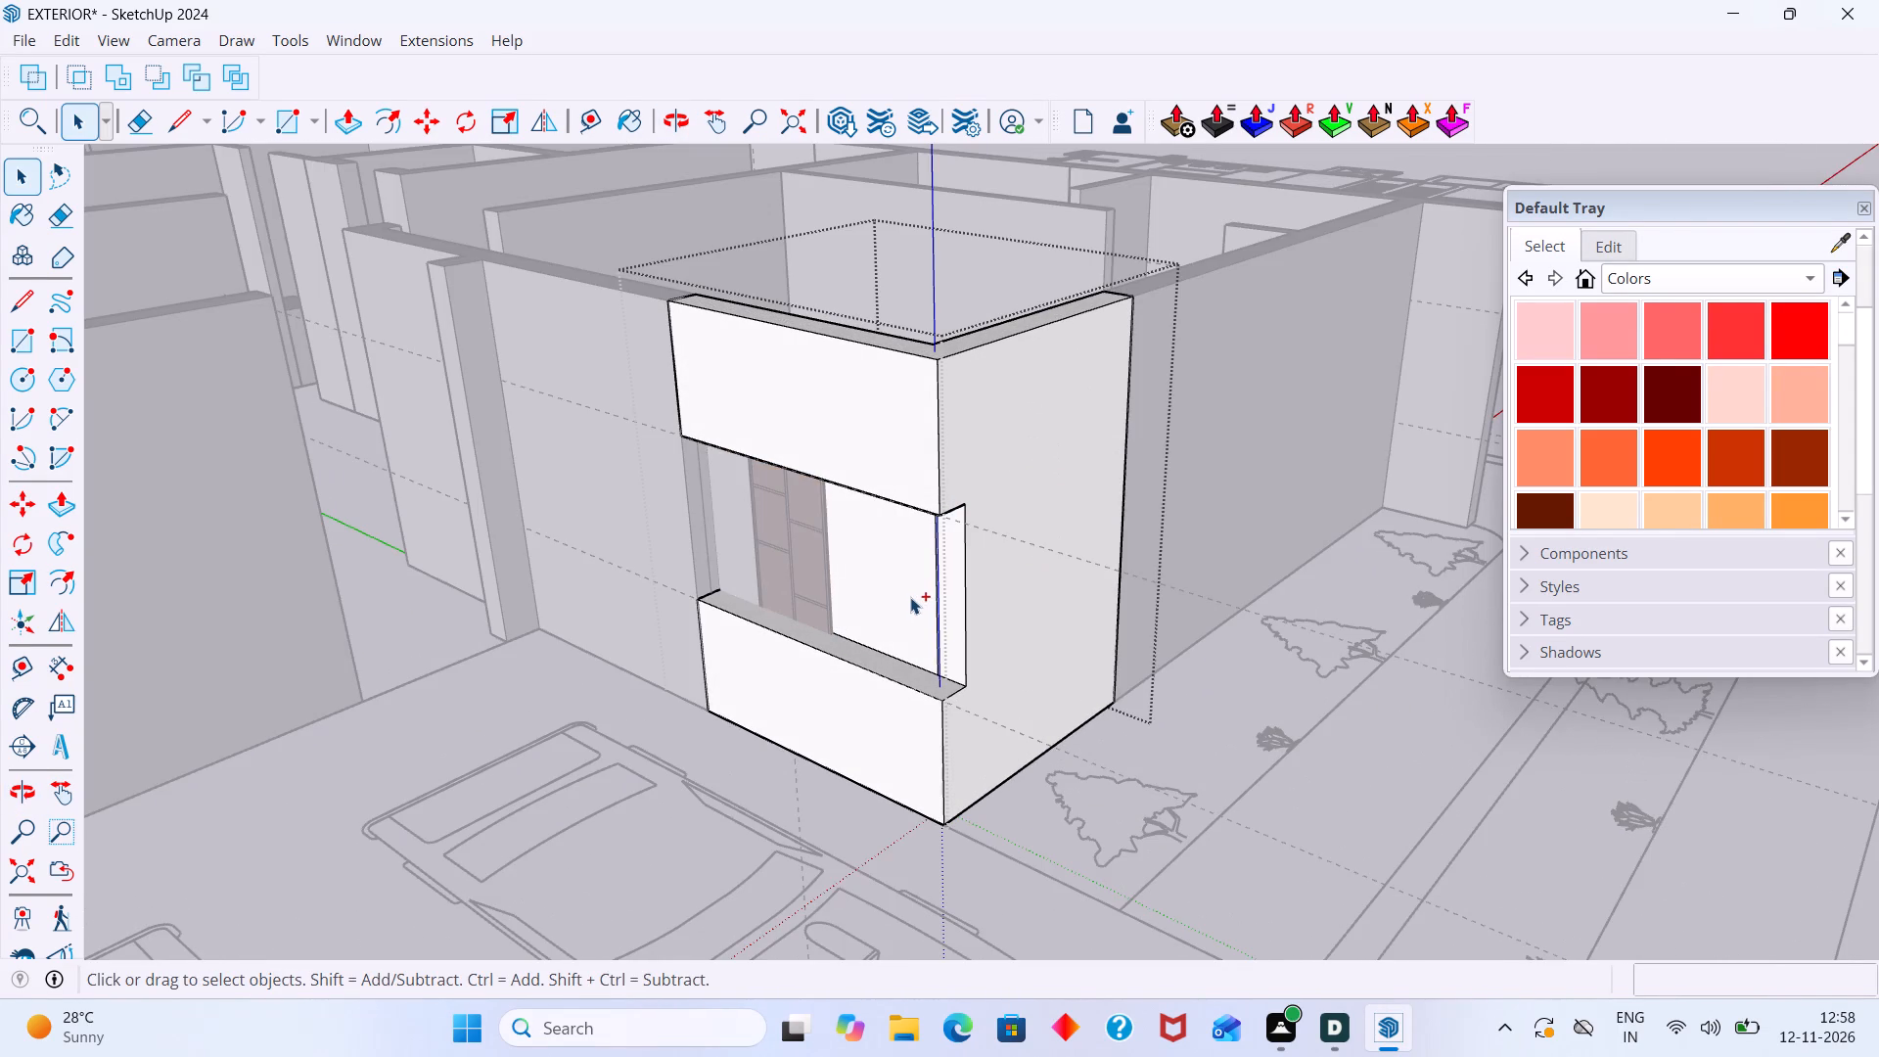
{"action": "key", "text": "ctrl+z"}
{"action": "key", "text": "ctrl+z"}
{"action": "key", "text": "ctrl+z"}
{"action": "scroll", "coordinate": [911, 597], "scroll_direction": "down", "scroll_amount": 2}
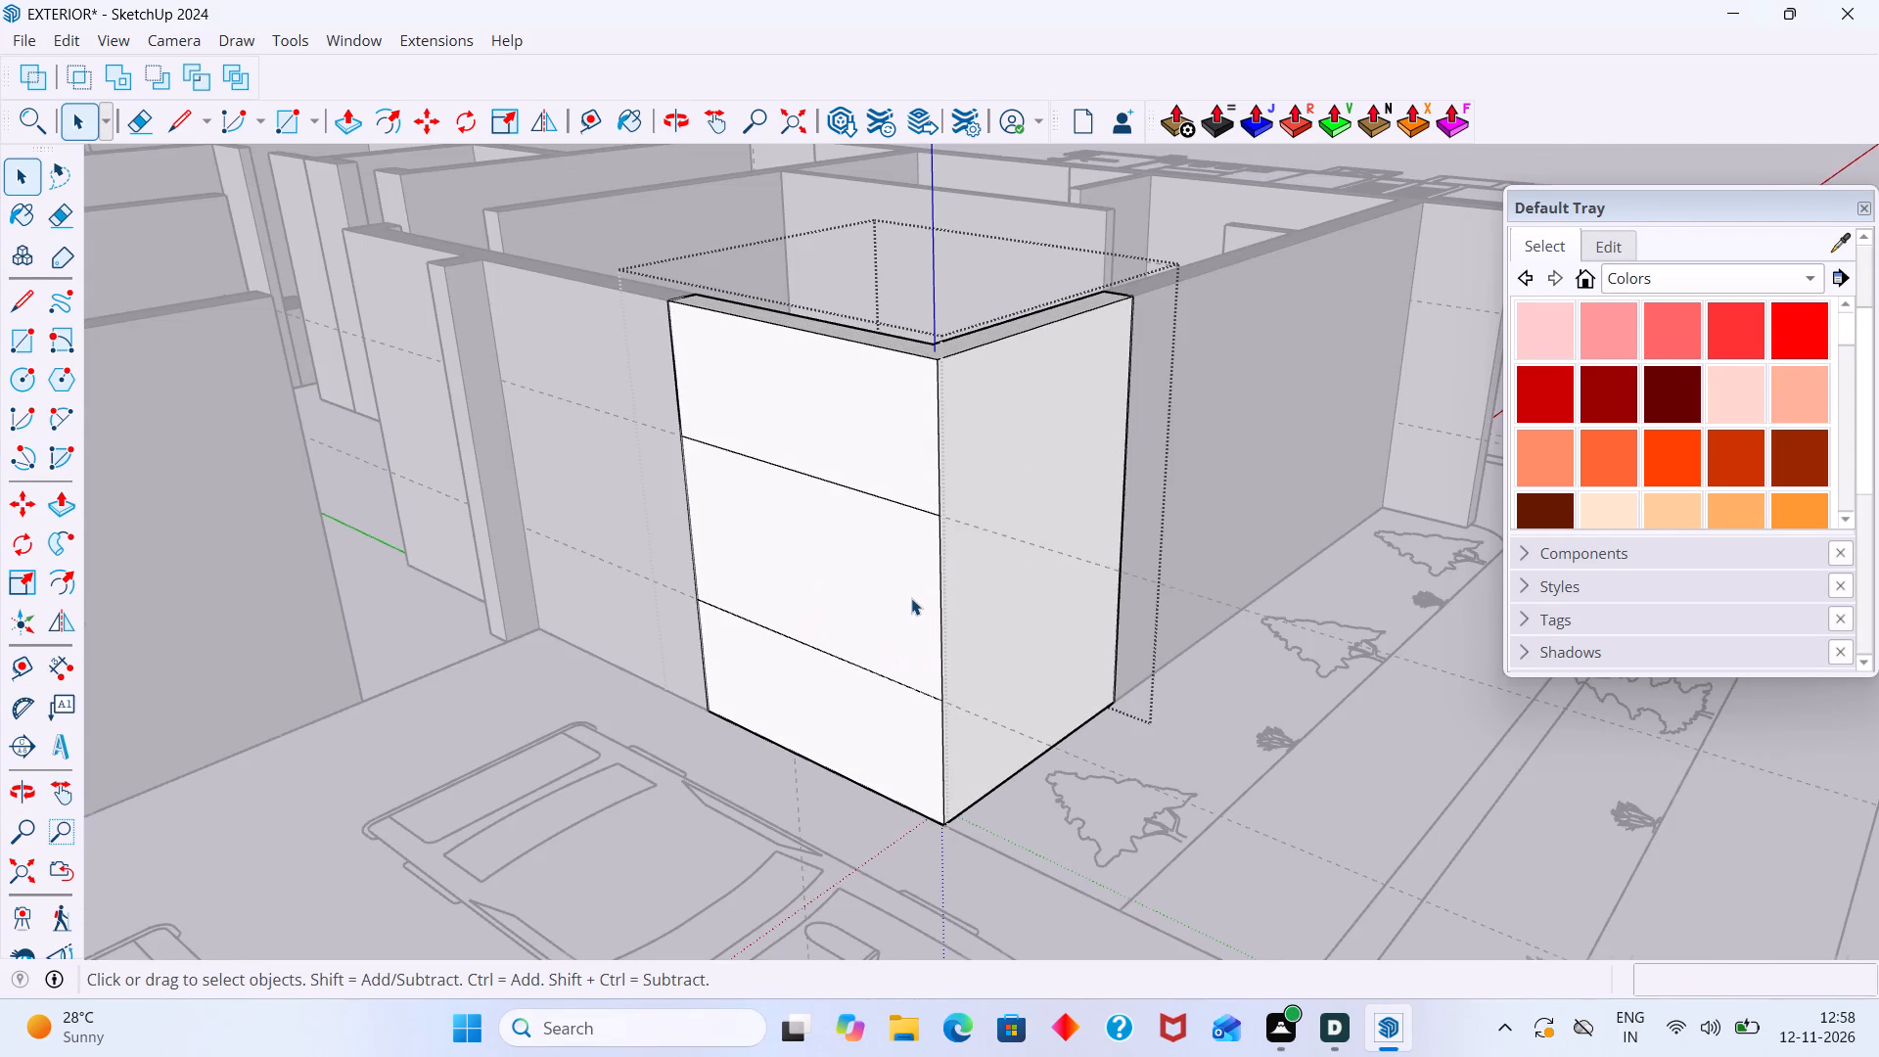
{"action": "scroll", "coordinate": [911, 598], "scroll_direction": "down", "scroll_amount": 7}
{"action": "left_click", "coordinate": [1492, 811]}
Push the rectangle between the guides on the corner wall's car-side face inward about 7 7/16".
{"action": "scroll", "coordinate": [783, 586], "scroll_direction": "up", "scroll_amount": 8}
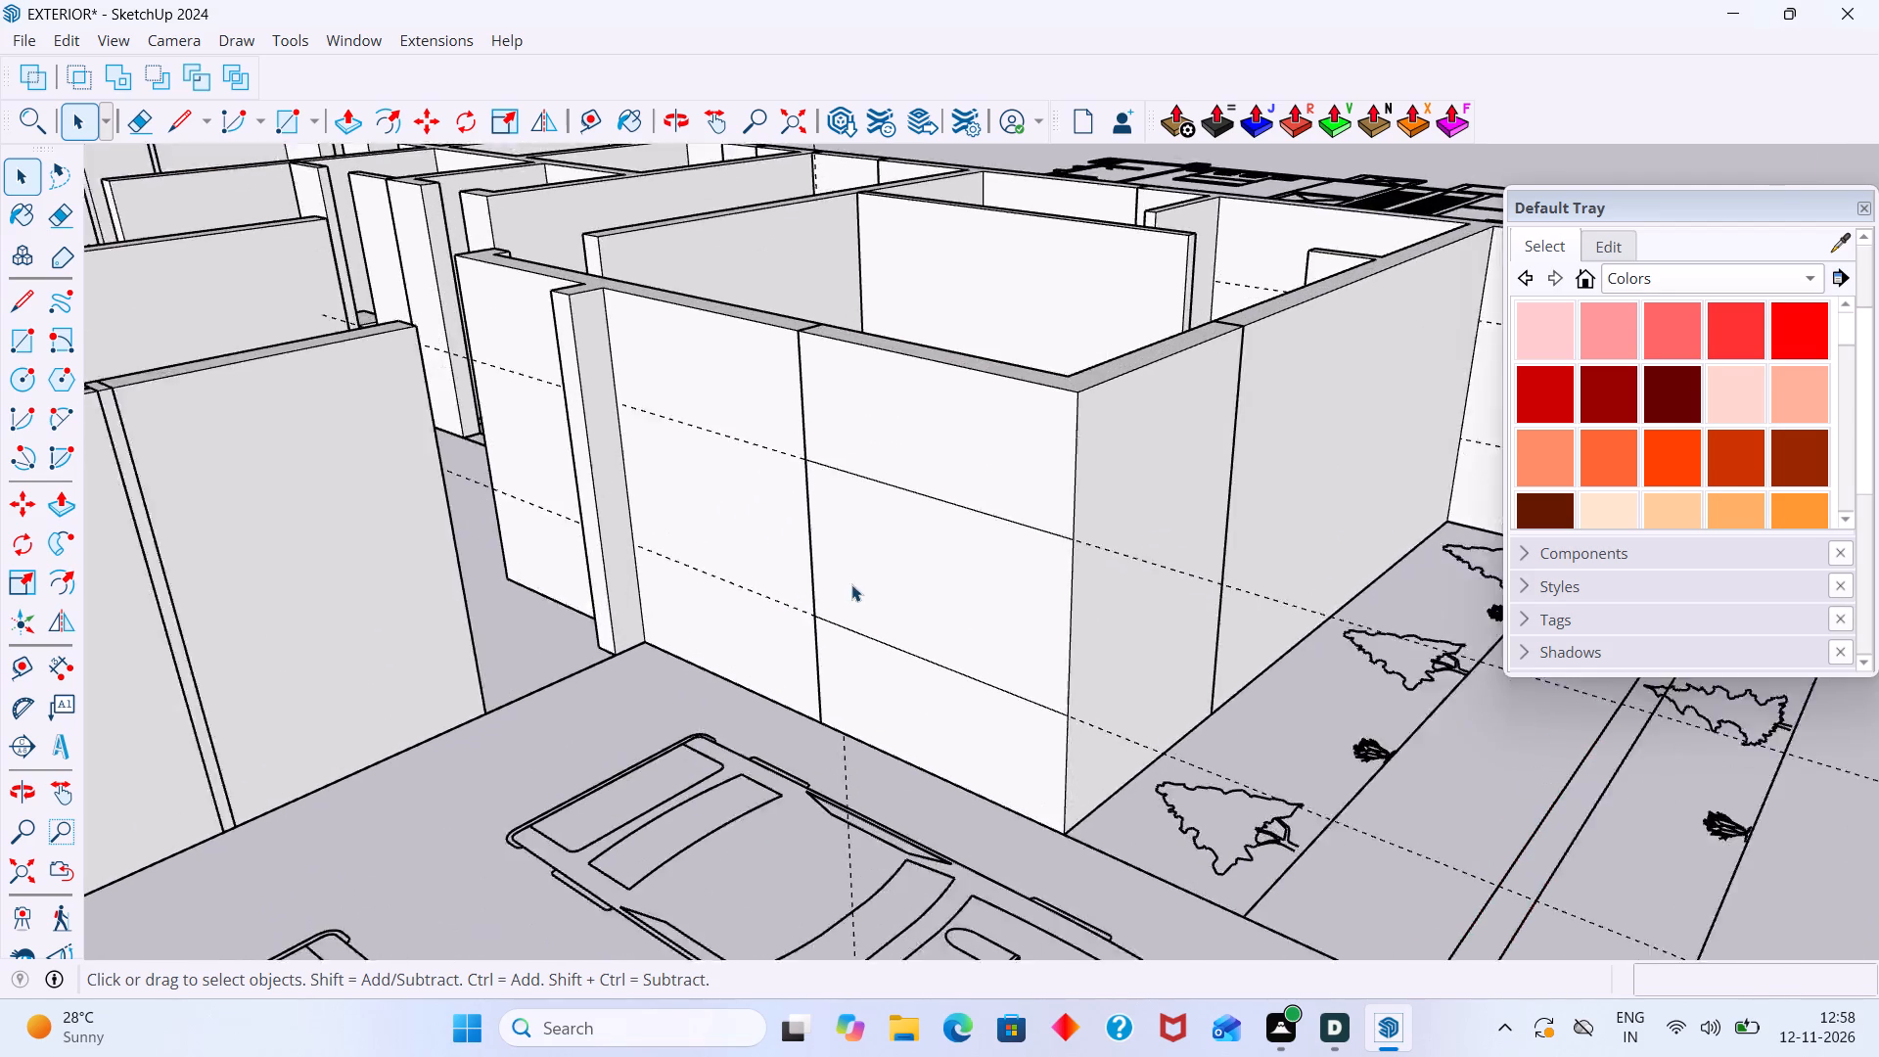
{"action": "scroll", "coordinate": [851, 584], "scroll_direction": "up", "scroll_amount": 2}
{"action": "left_click", "coordinate": [904, 582]}
{"action": "scroll", "coordinate": [904, 582], "scroll_direction": "up", "scroll_amount": 2}
{"action": "double_click", "coordinate": [904, 581]}
{"action": "left_click", "coordinate": [905, 583]}
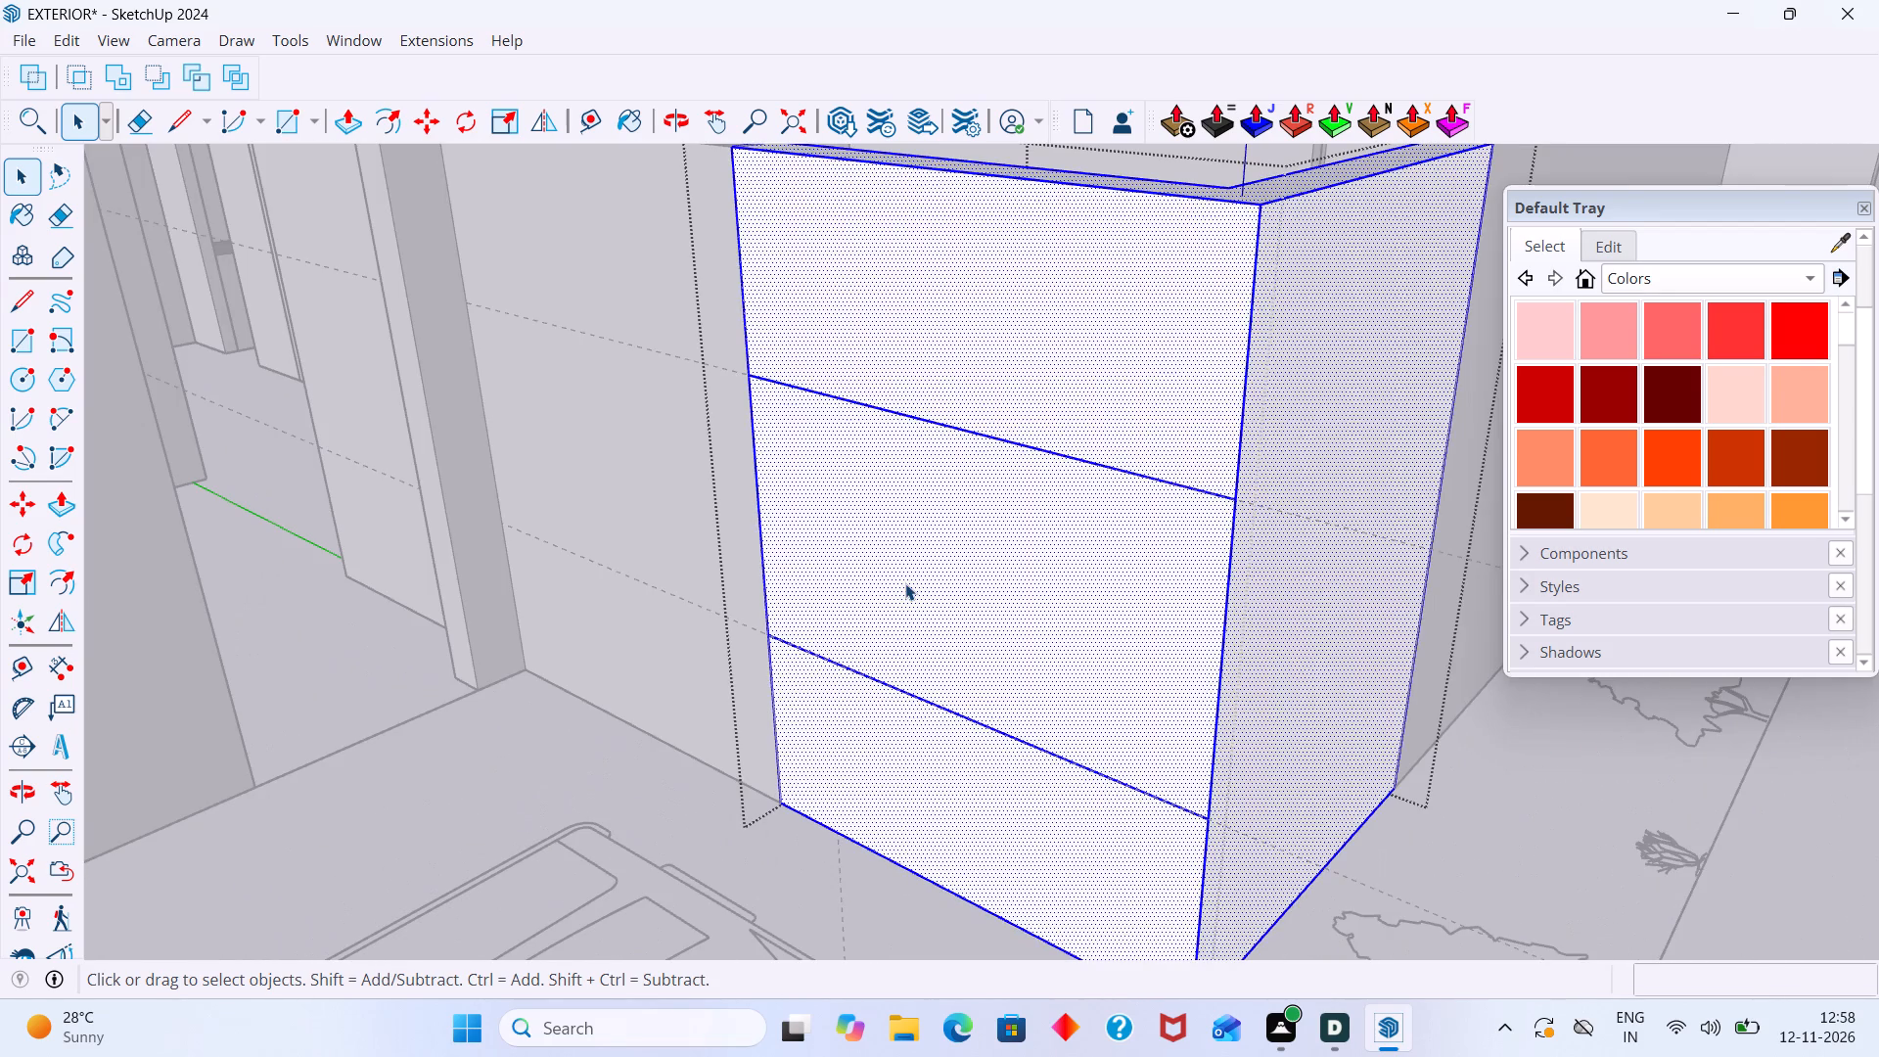
{"action": "double_click", "coordinate": [905, 583]}
{"action": "scroll", "coordinate": [908, 582], "scroll_direction": "up", "scroll_amount": 1}
{"action": "key", "text": "p"}
{"action": "left_click", "coordinate": [909, 582]}
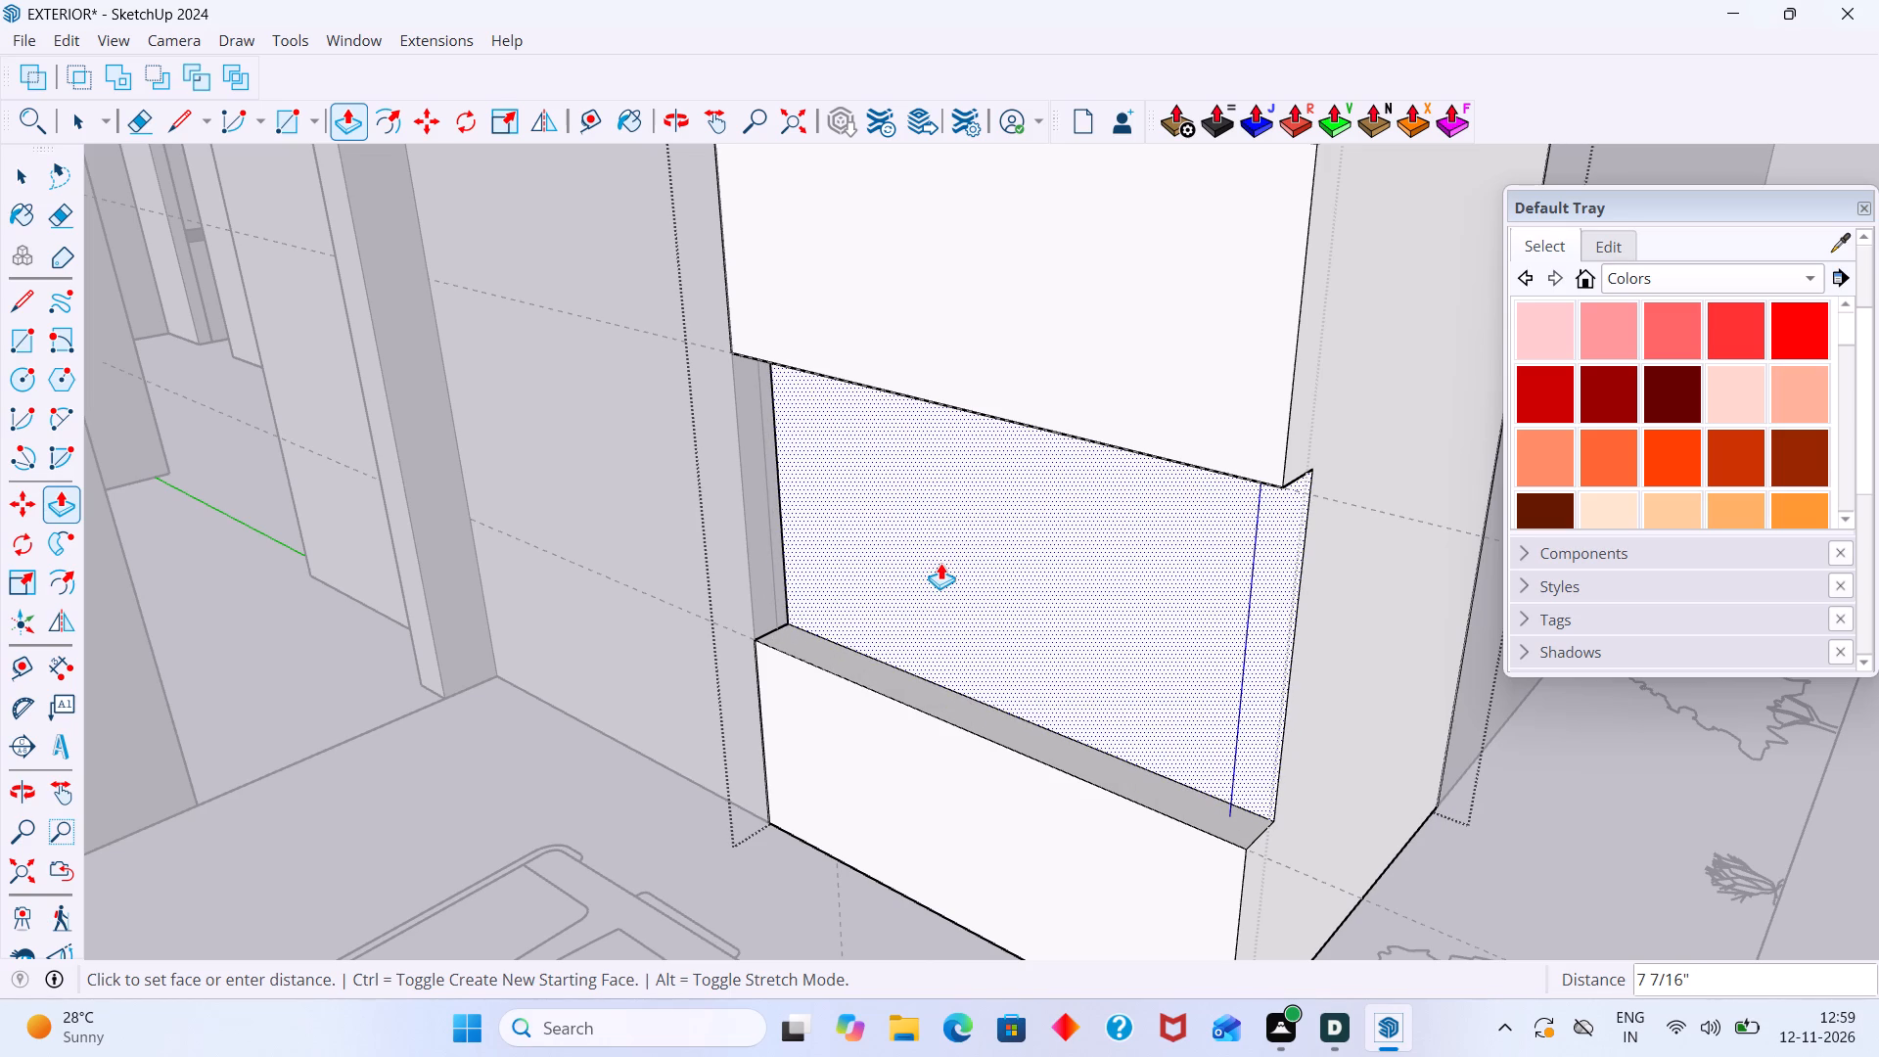
{"action": "left_click", "coordinate": [940, 563]}
{"action": "key", "text": "space"}
{"action": "left_click", "coordinate": [798, 889]}
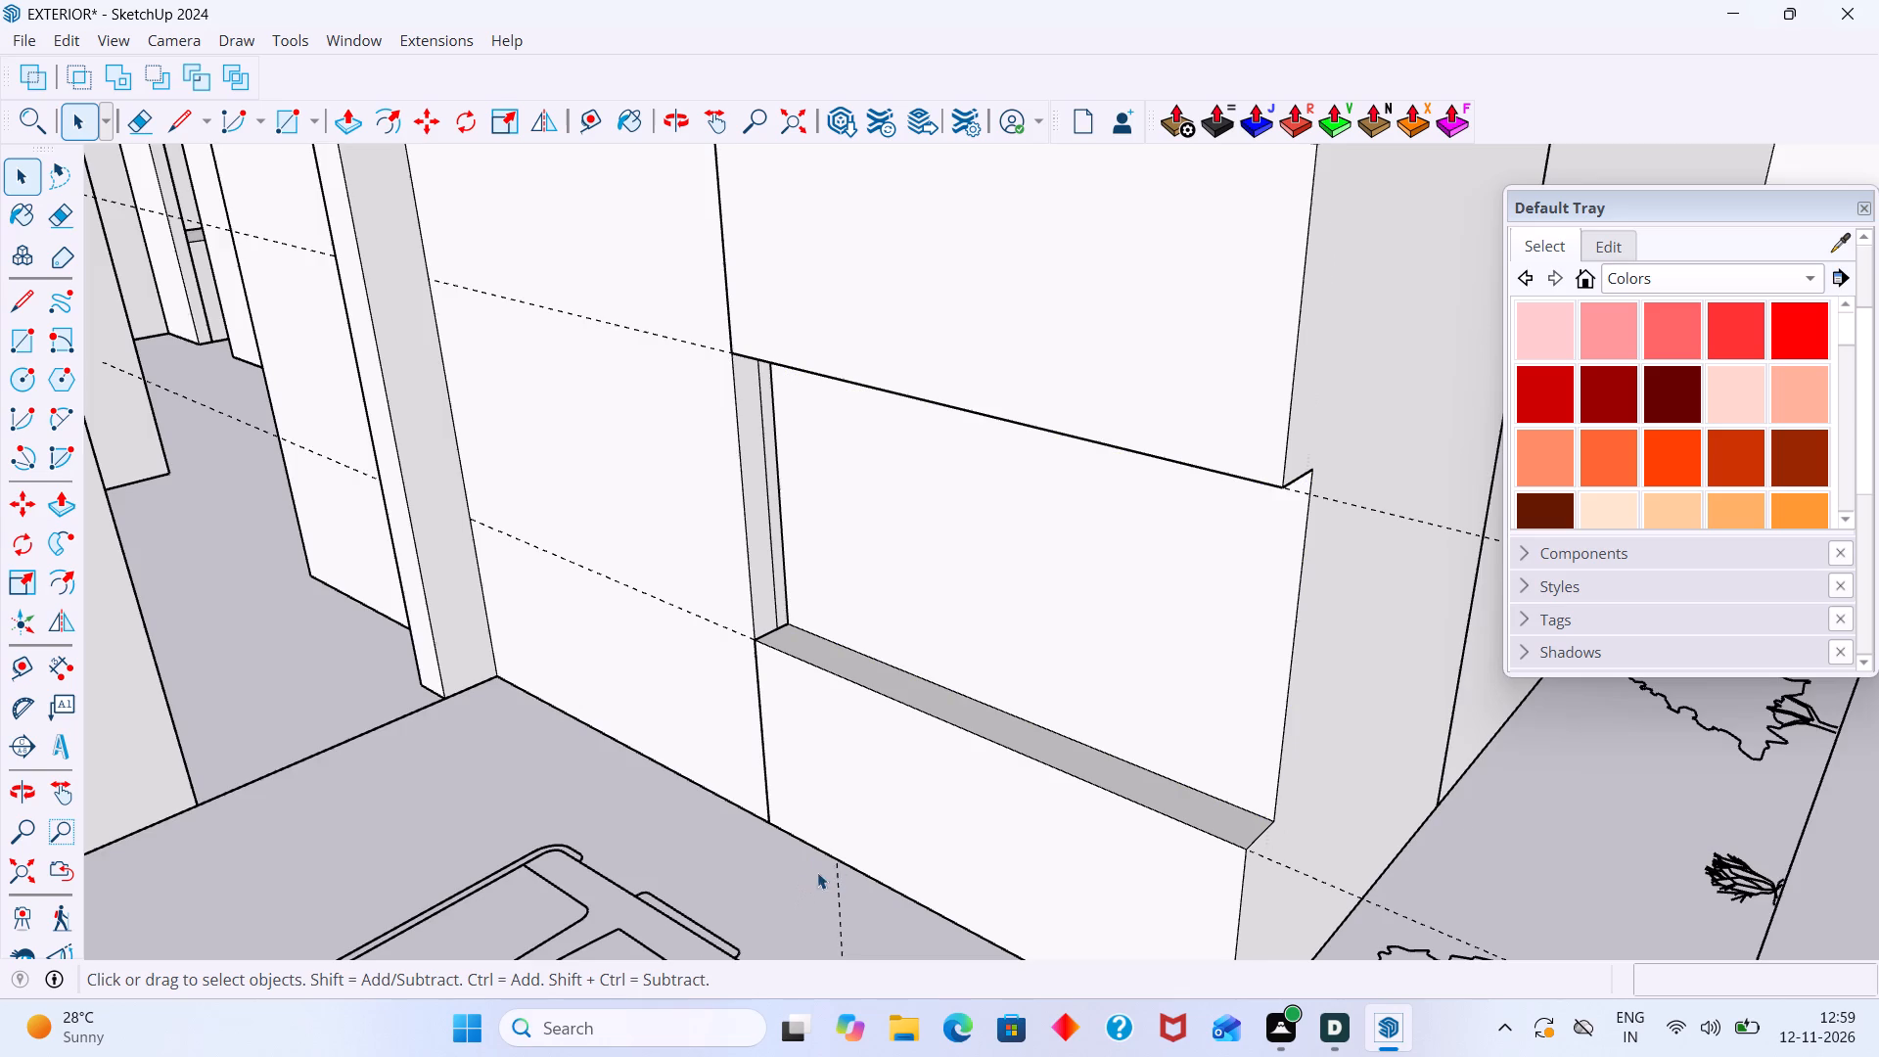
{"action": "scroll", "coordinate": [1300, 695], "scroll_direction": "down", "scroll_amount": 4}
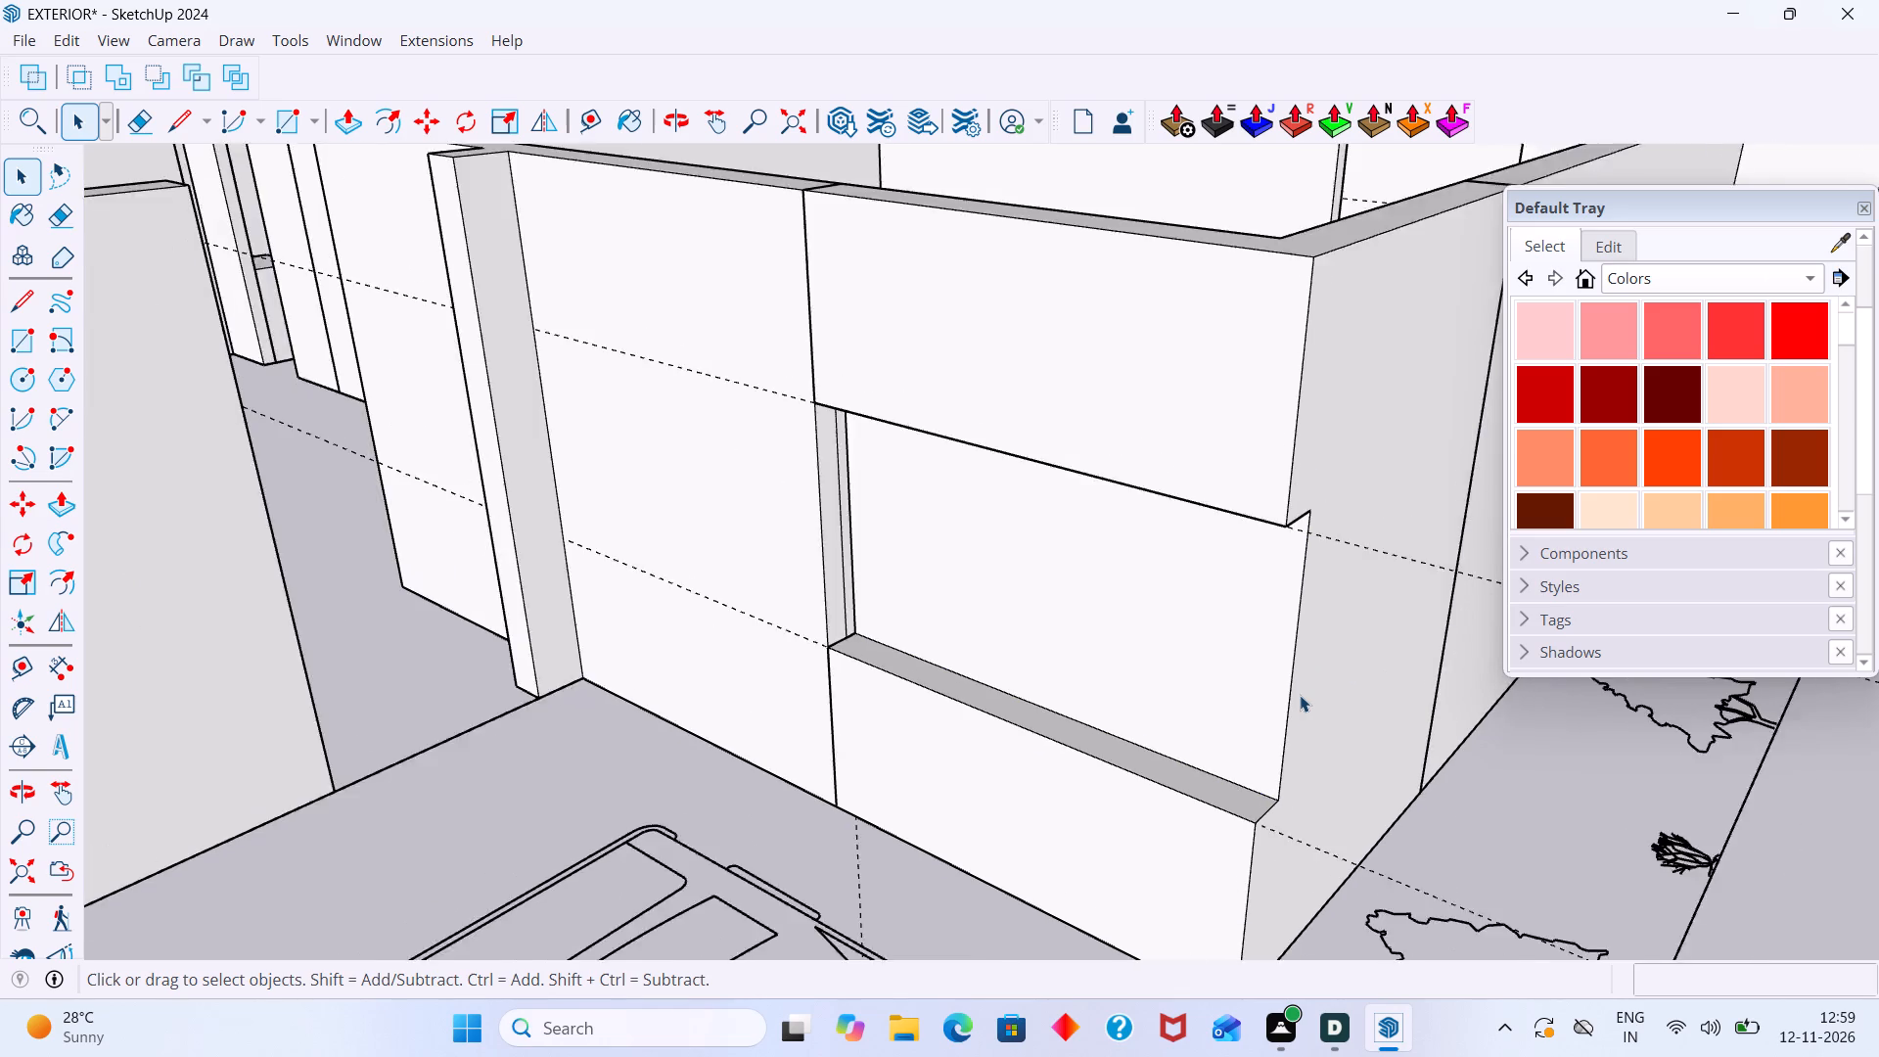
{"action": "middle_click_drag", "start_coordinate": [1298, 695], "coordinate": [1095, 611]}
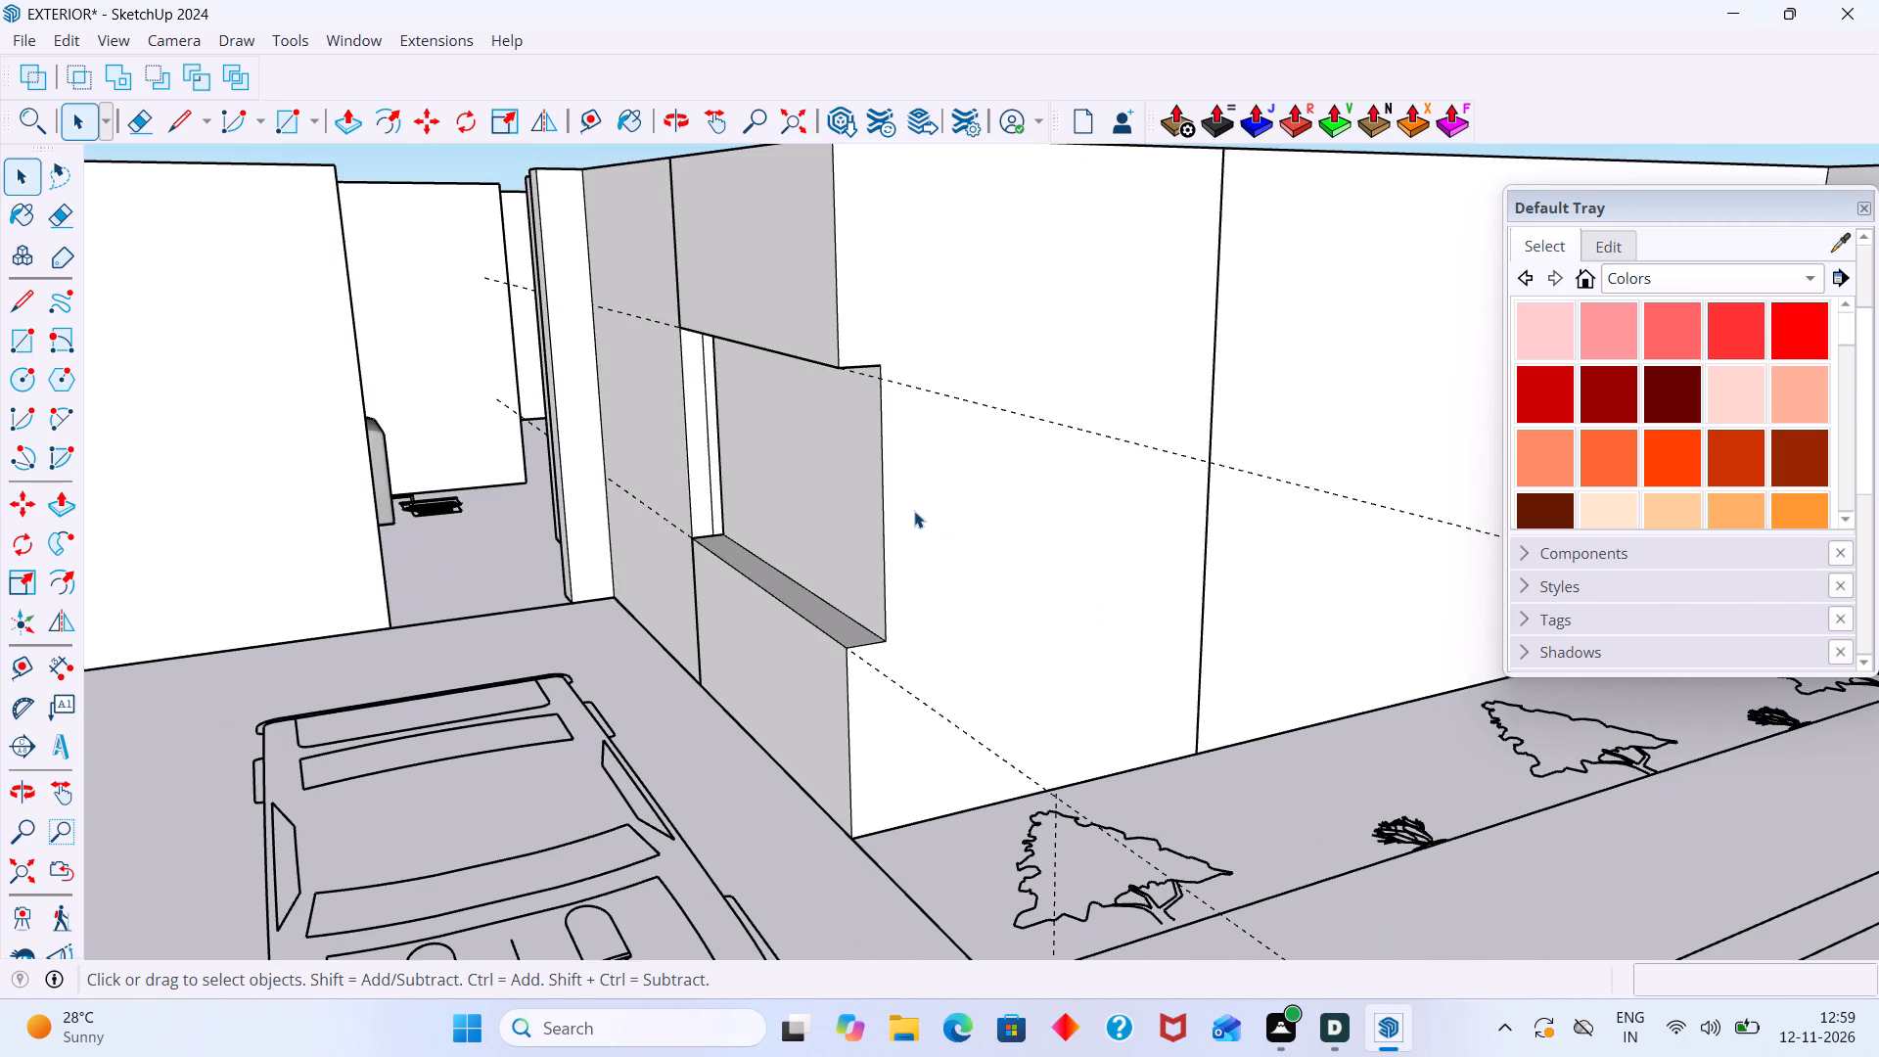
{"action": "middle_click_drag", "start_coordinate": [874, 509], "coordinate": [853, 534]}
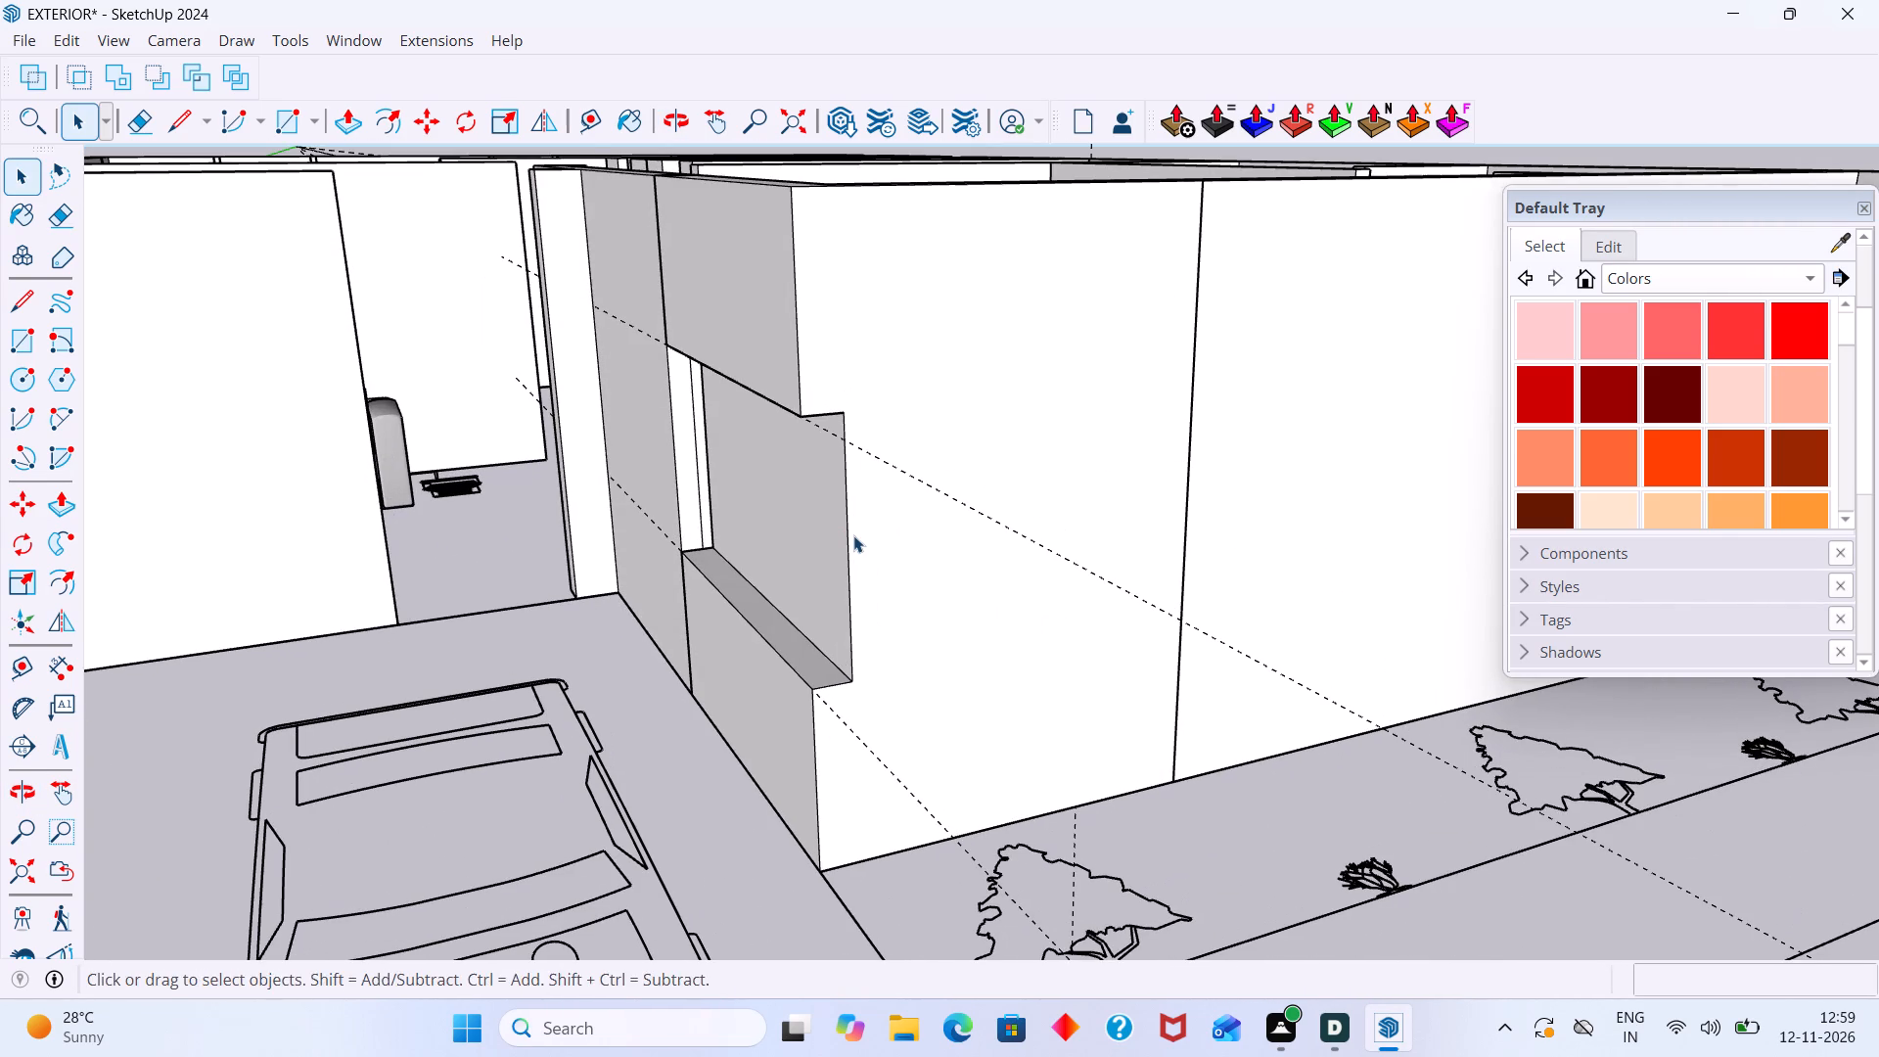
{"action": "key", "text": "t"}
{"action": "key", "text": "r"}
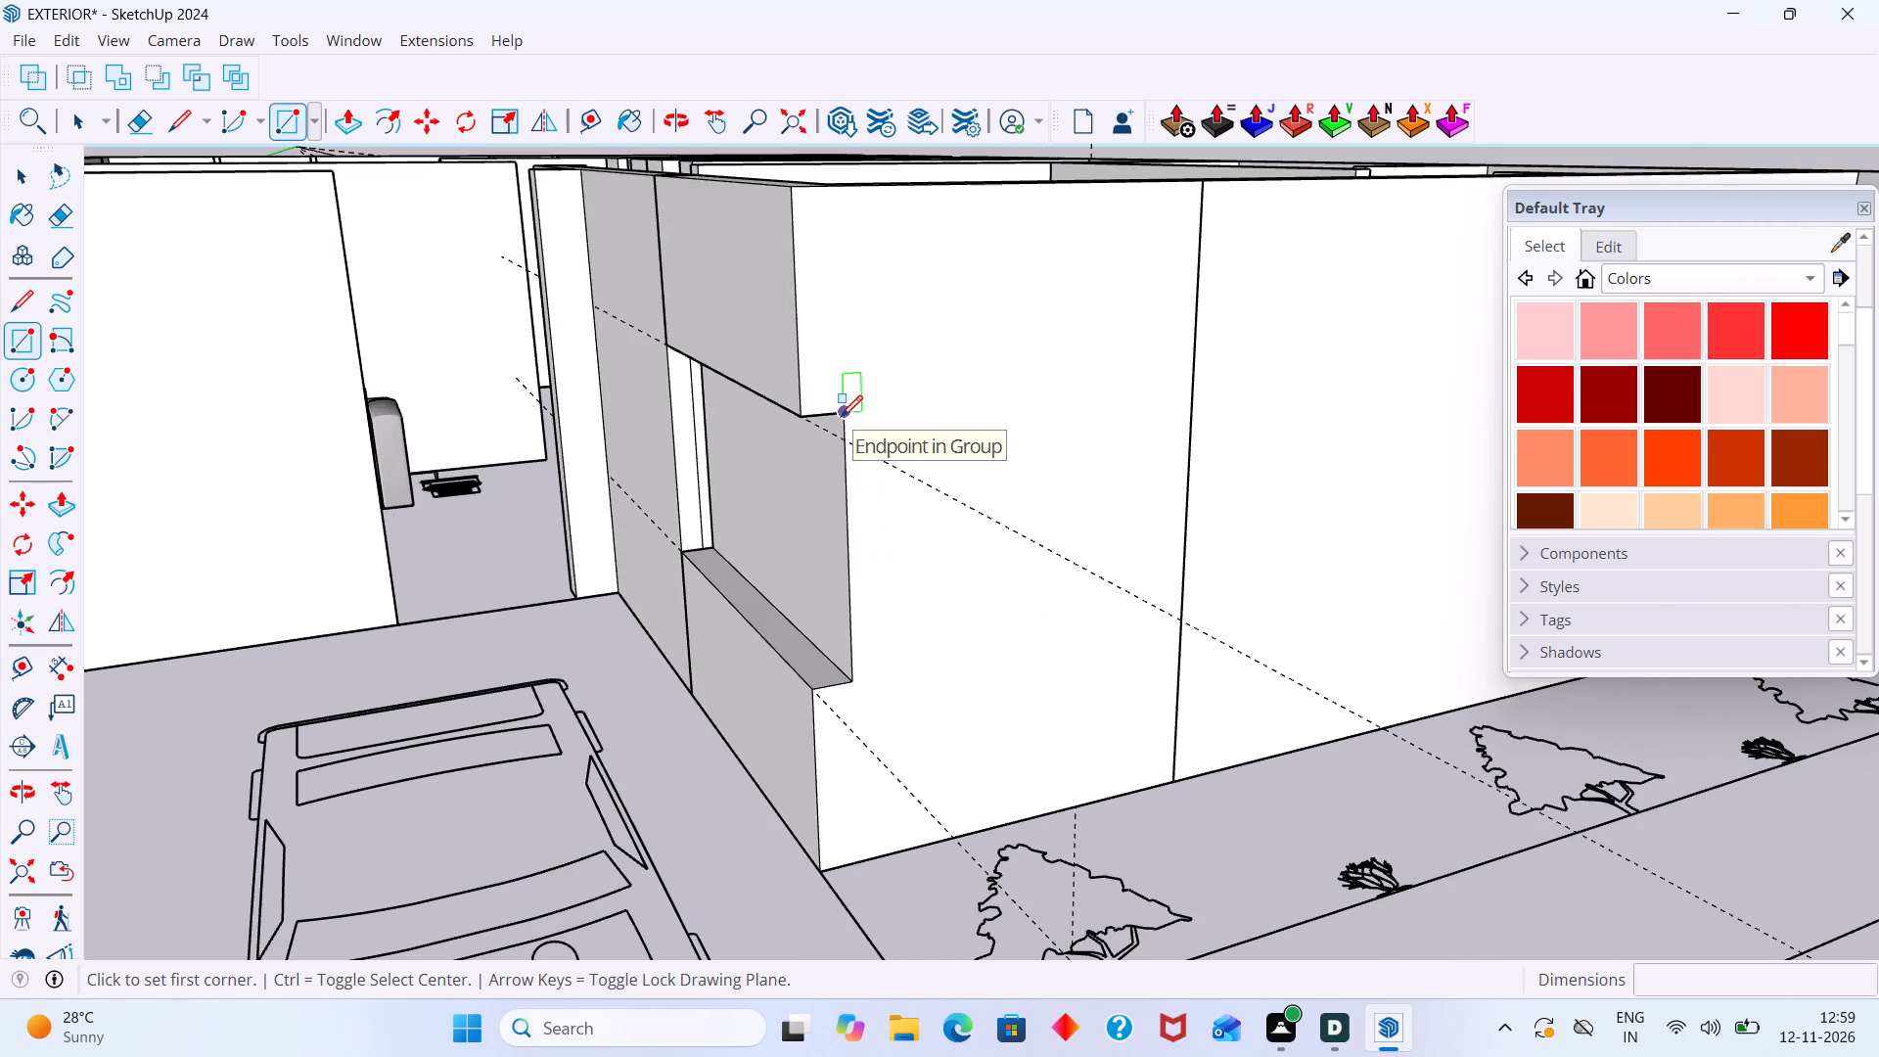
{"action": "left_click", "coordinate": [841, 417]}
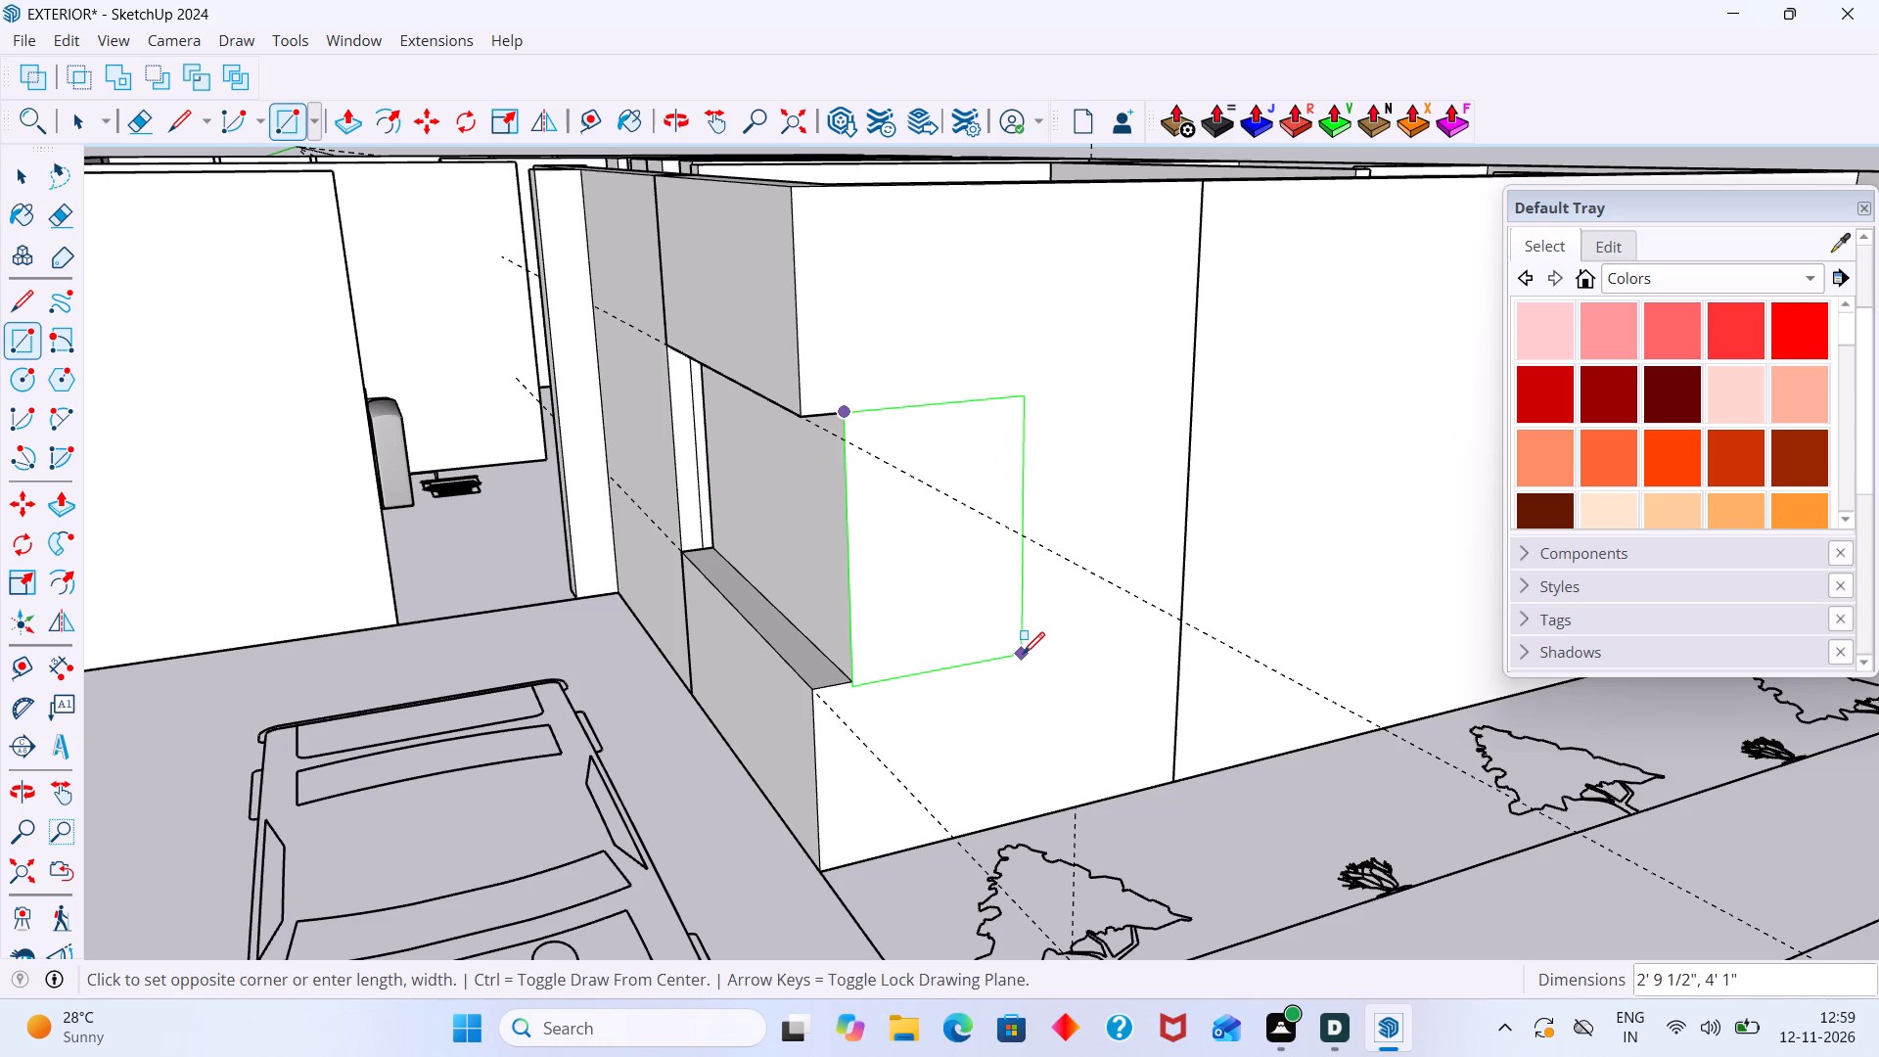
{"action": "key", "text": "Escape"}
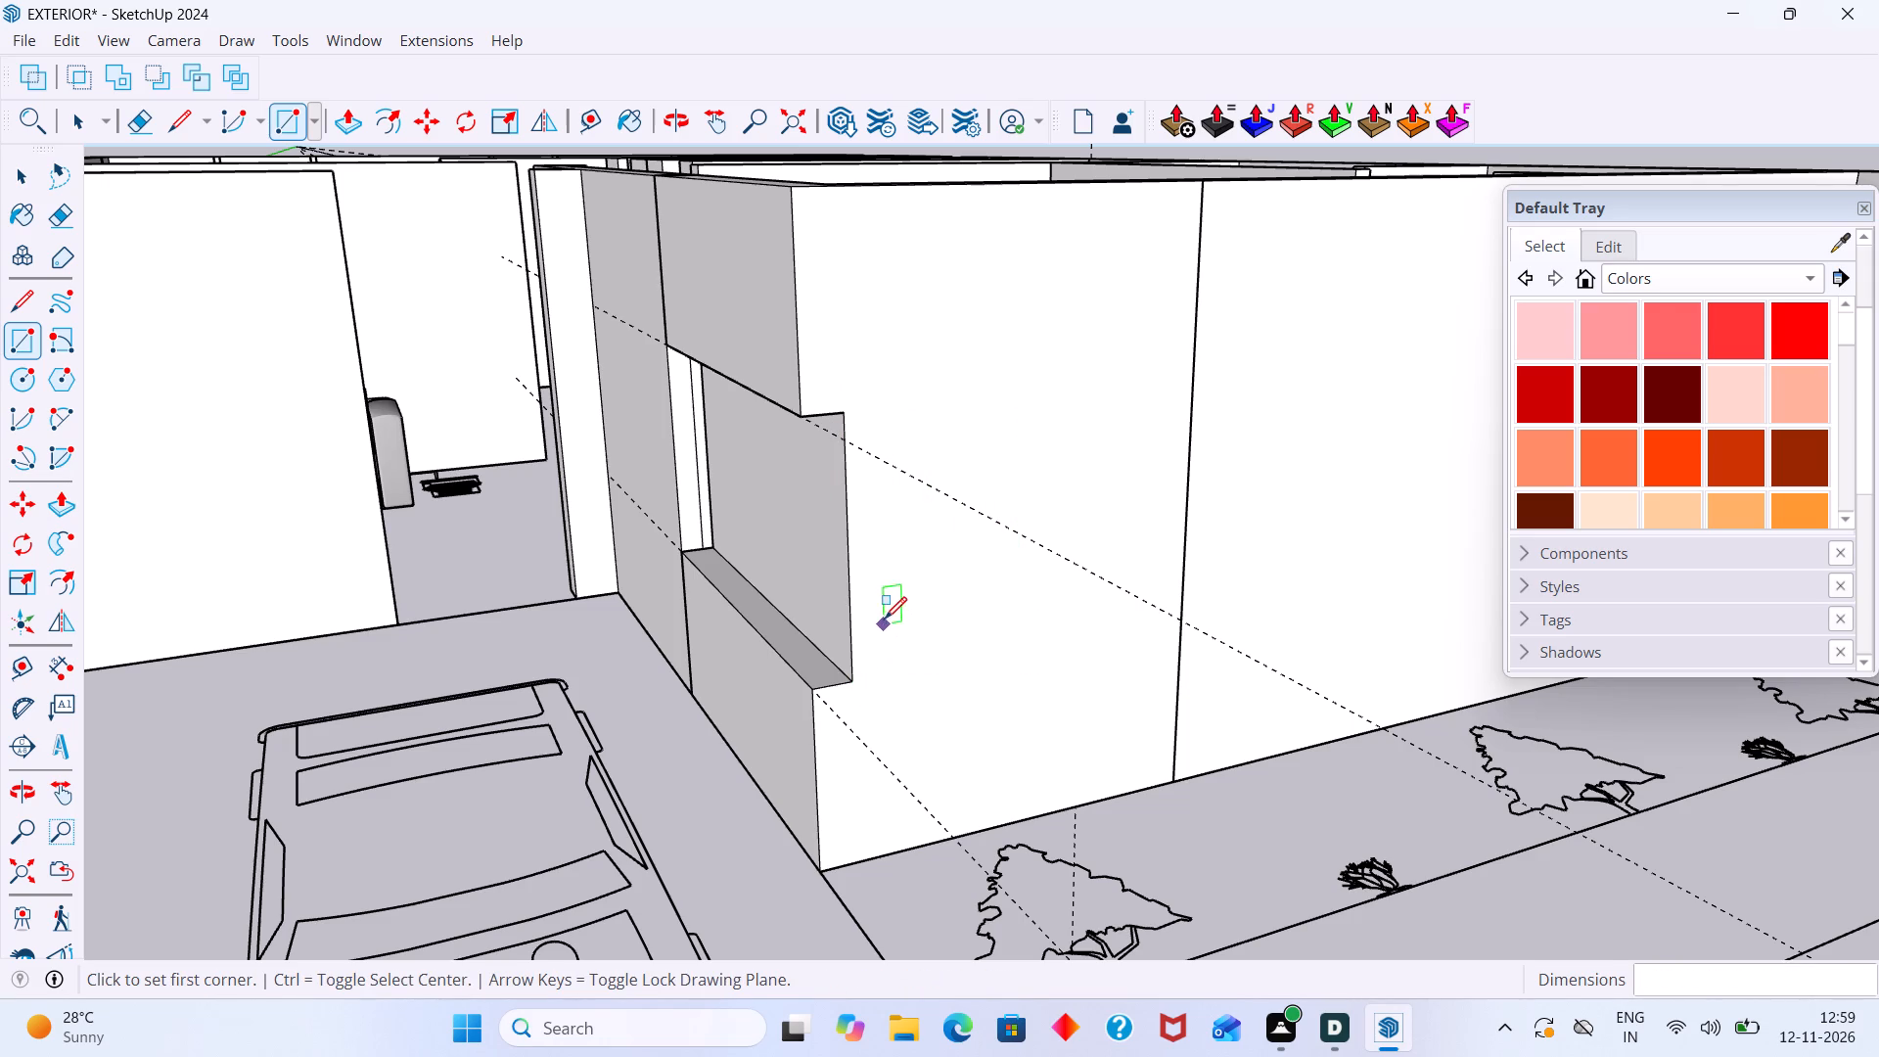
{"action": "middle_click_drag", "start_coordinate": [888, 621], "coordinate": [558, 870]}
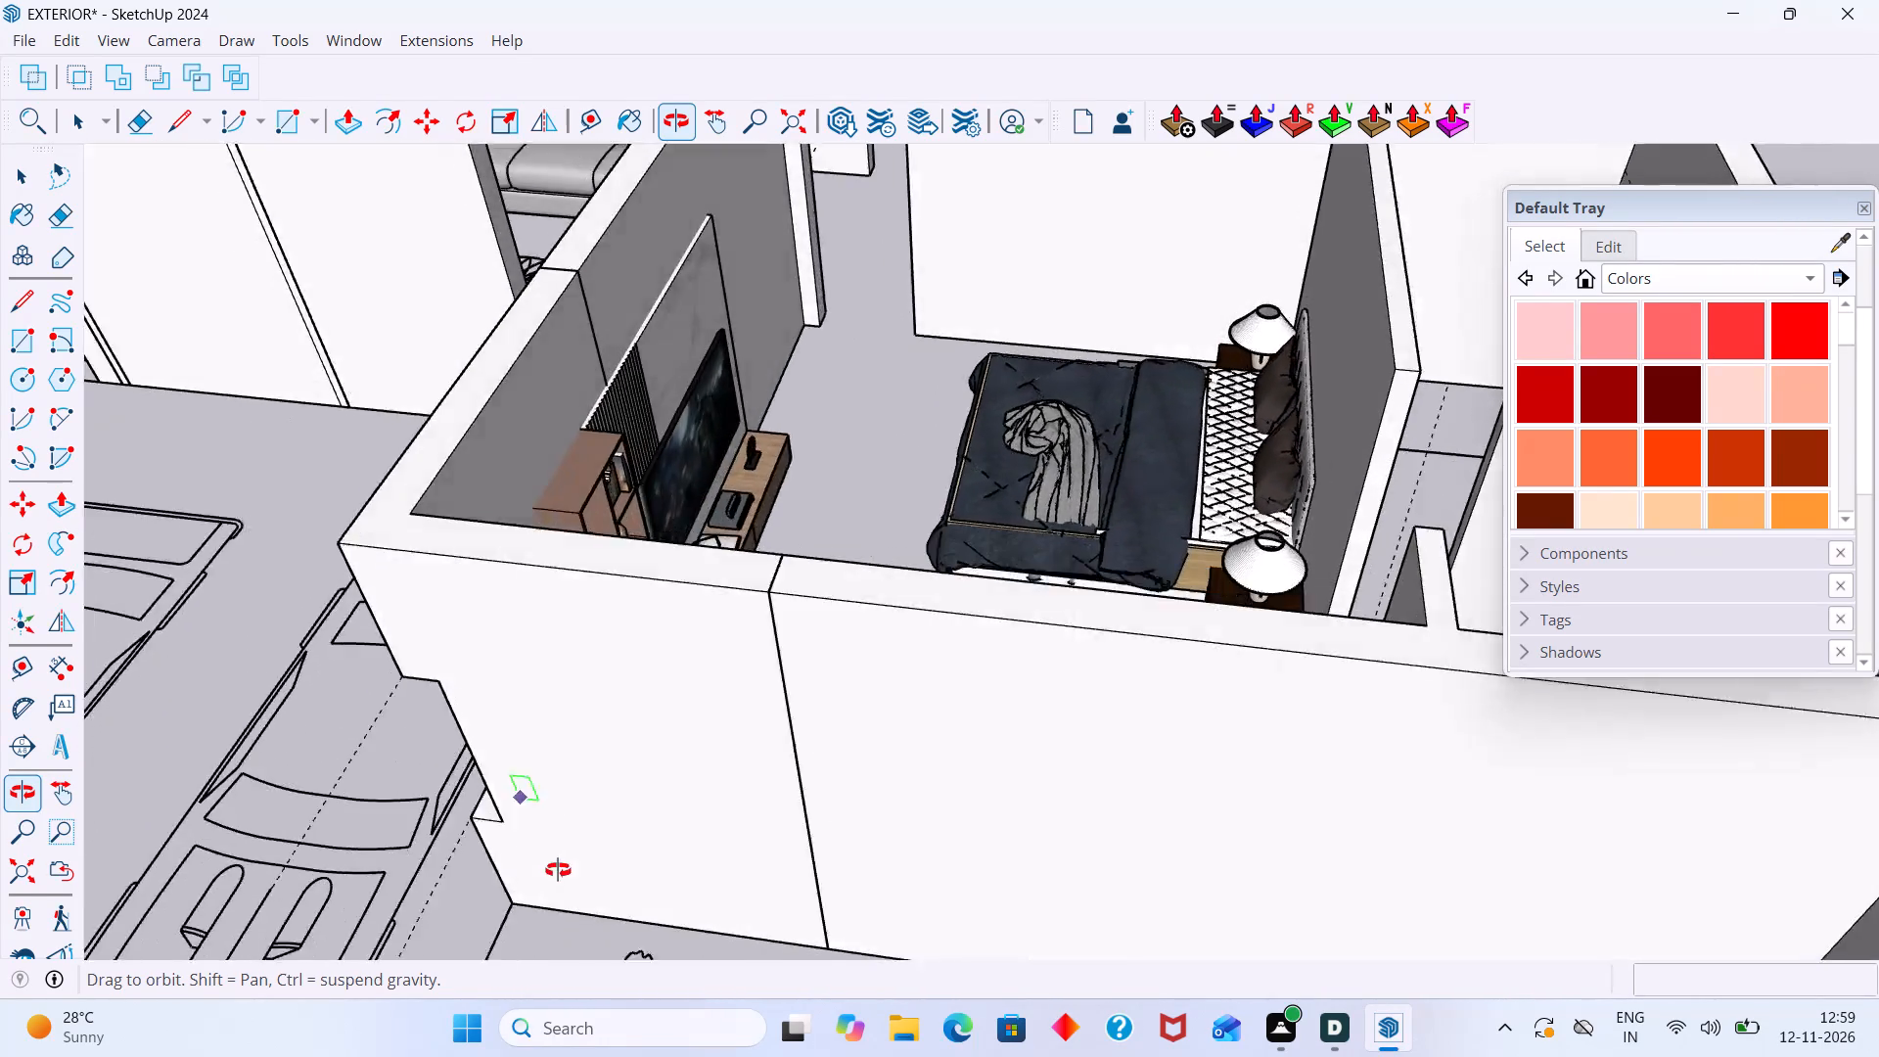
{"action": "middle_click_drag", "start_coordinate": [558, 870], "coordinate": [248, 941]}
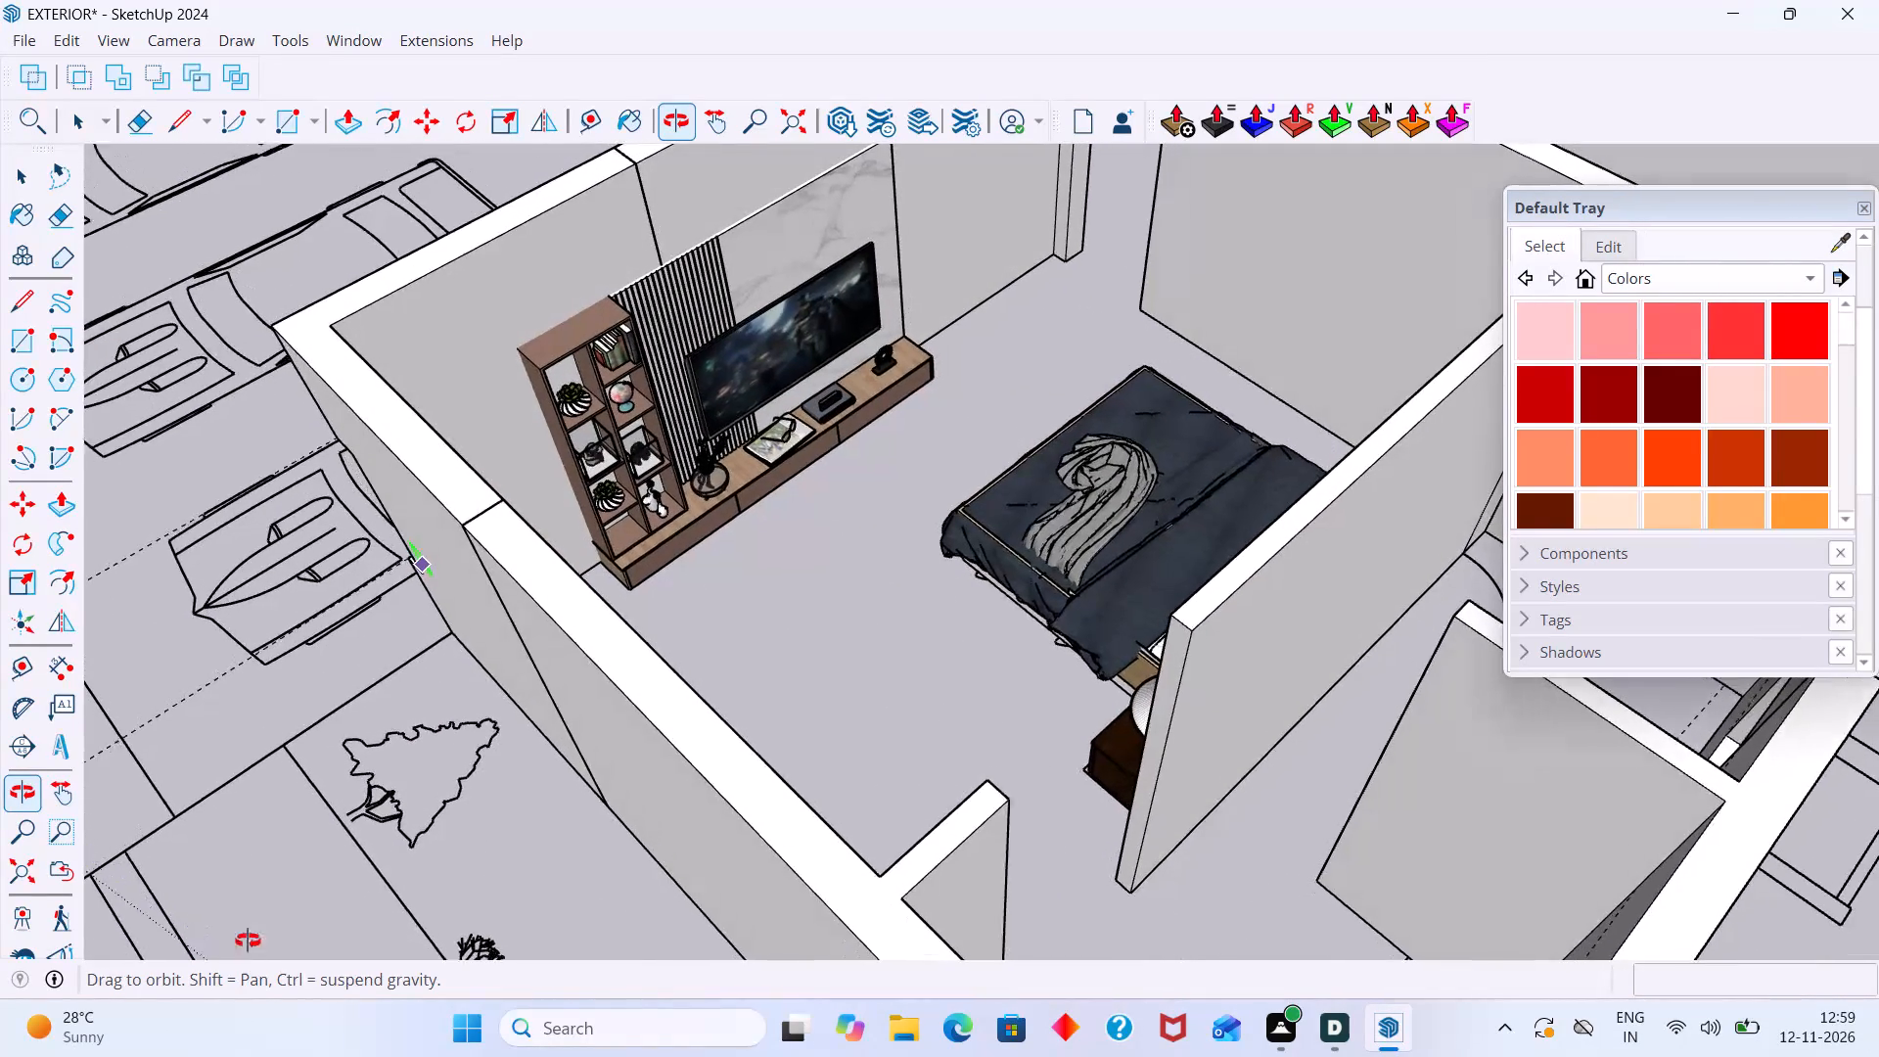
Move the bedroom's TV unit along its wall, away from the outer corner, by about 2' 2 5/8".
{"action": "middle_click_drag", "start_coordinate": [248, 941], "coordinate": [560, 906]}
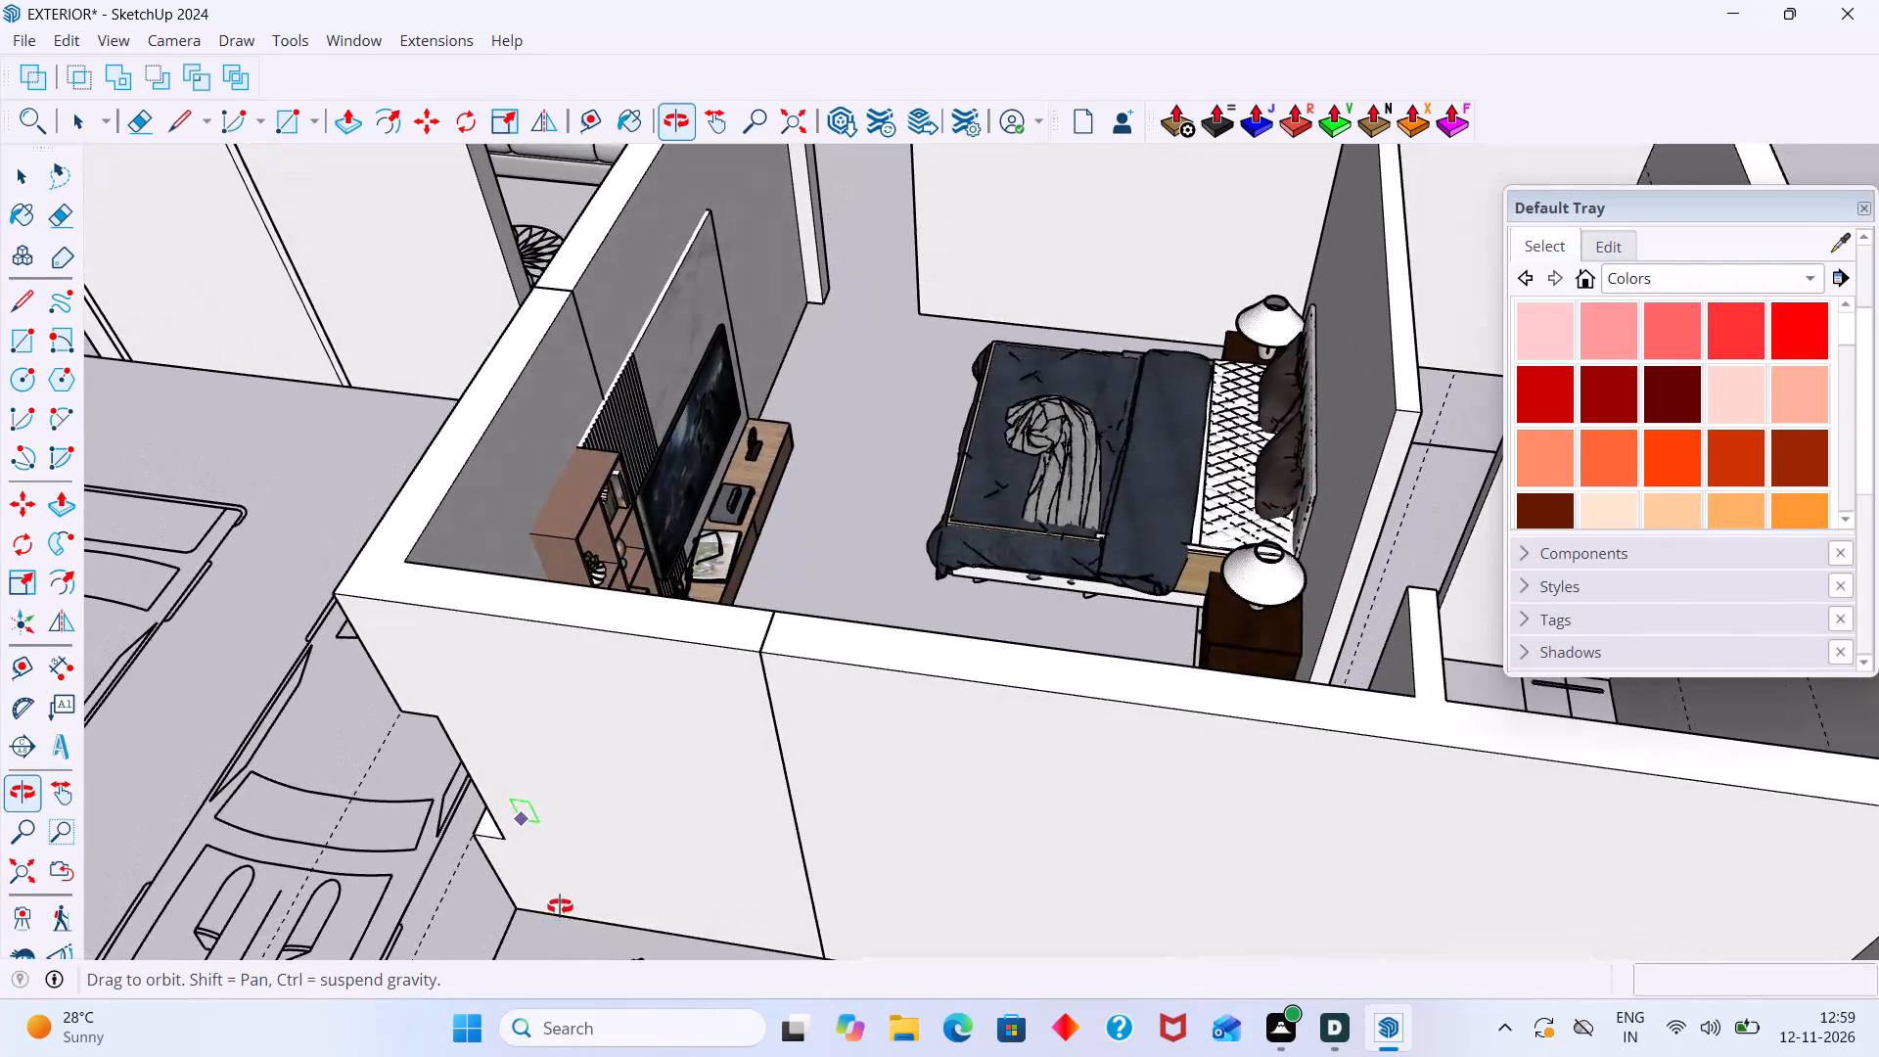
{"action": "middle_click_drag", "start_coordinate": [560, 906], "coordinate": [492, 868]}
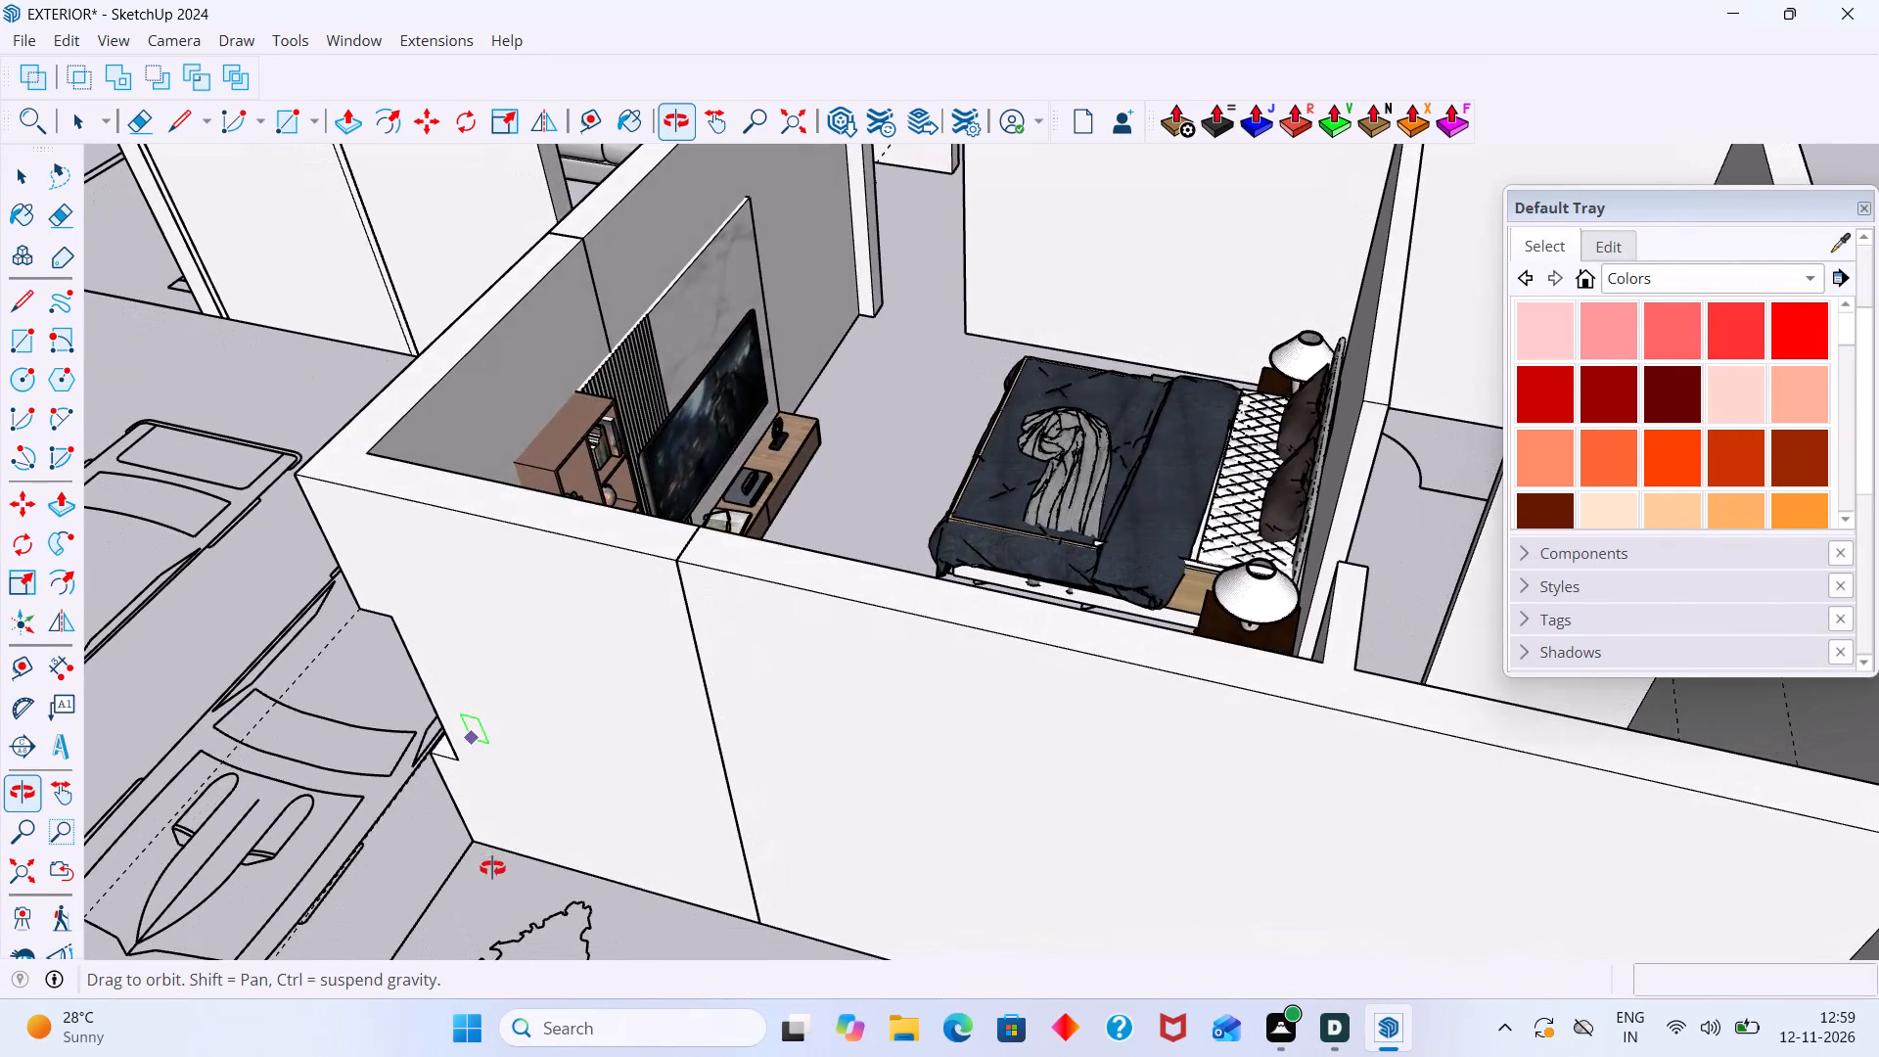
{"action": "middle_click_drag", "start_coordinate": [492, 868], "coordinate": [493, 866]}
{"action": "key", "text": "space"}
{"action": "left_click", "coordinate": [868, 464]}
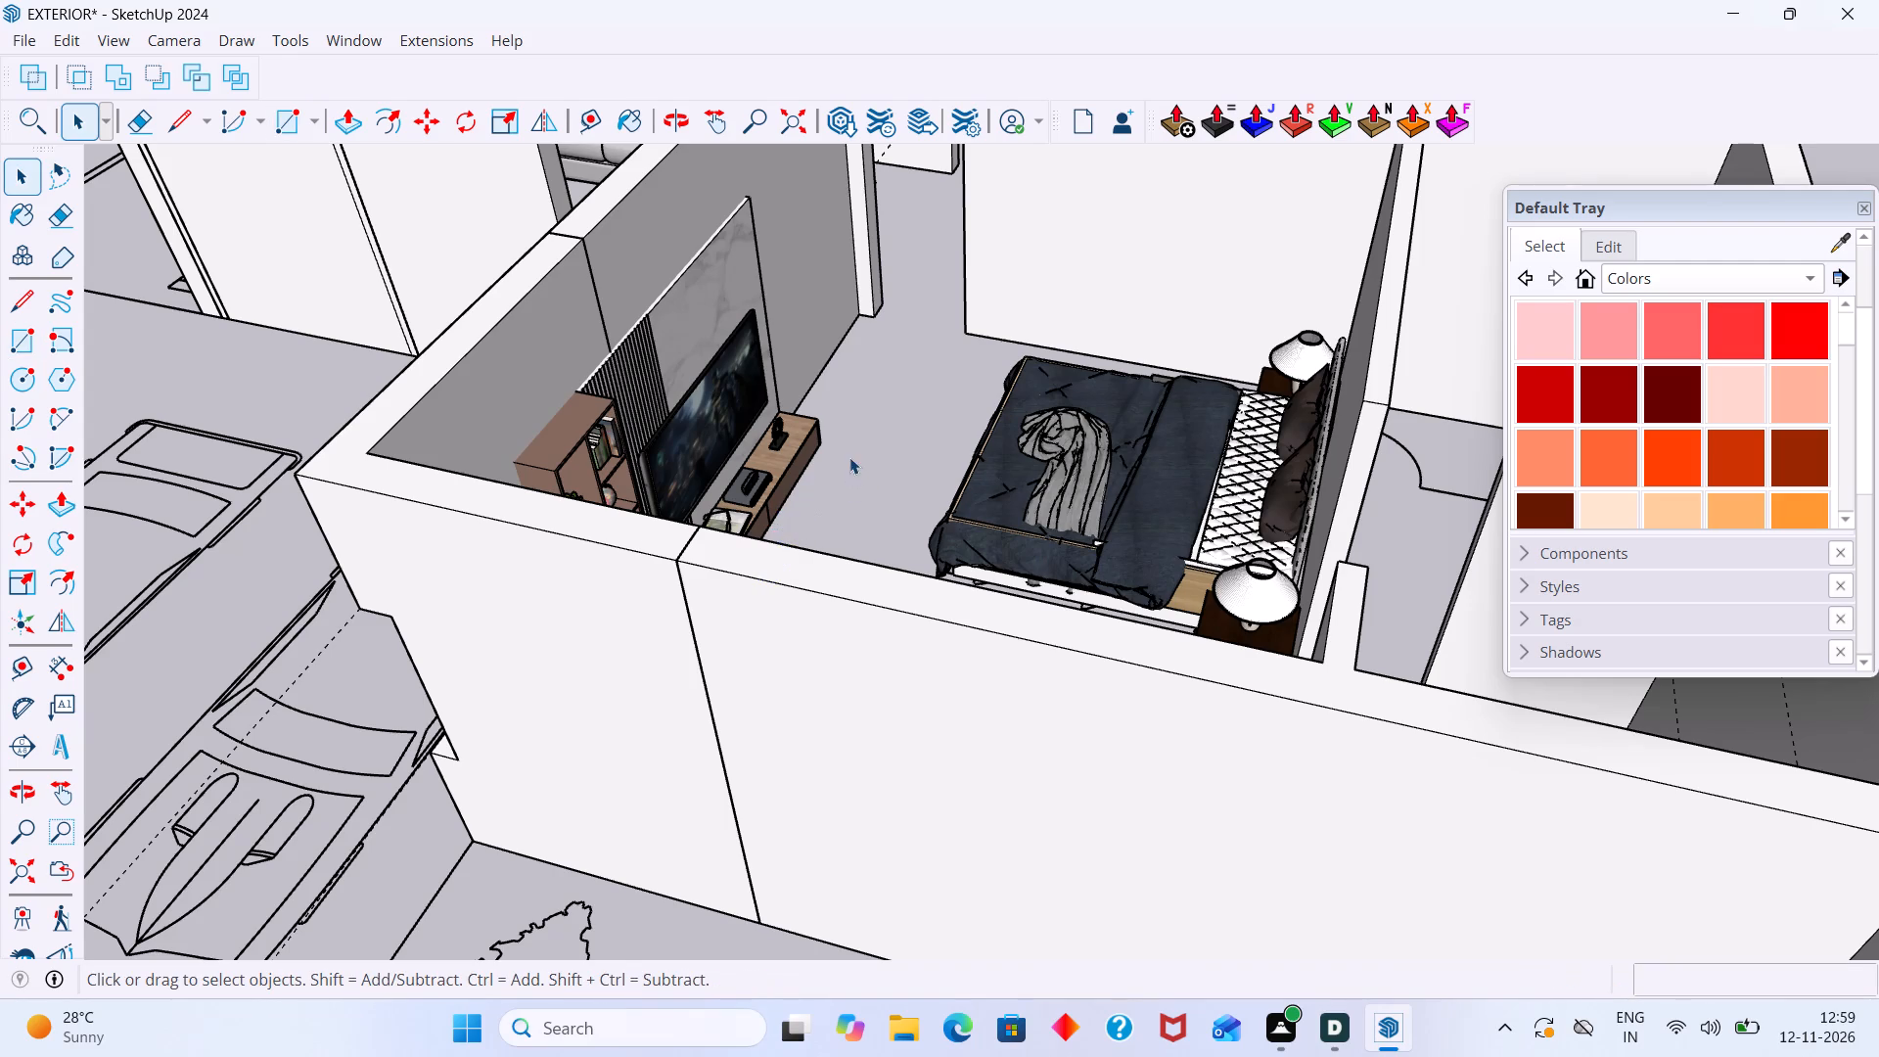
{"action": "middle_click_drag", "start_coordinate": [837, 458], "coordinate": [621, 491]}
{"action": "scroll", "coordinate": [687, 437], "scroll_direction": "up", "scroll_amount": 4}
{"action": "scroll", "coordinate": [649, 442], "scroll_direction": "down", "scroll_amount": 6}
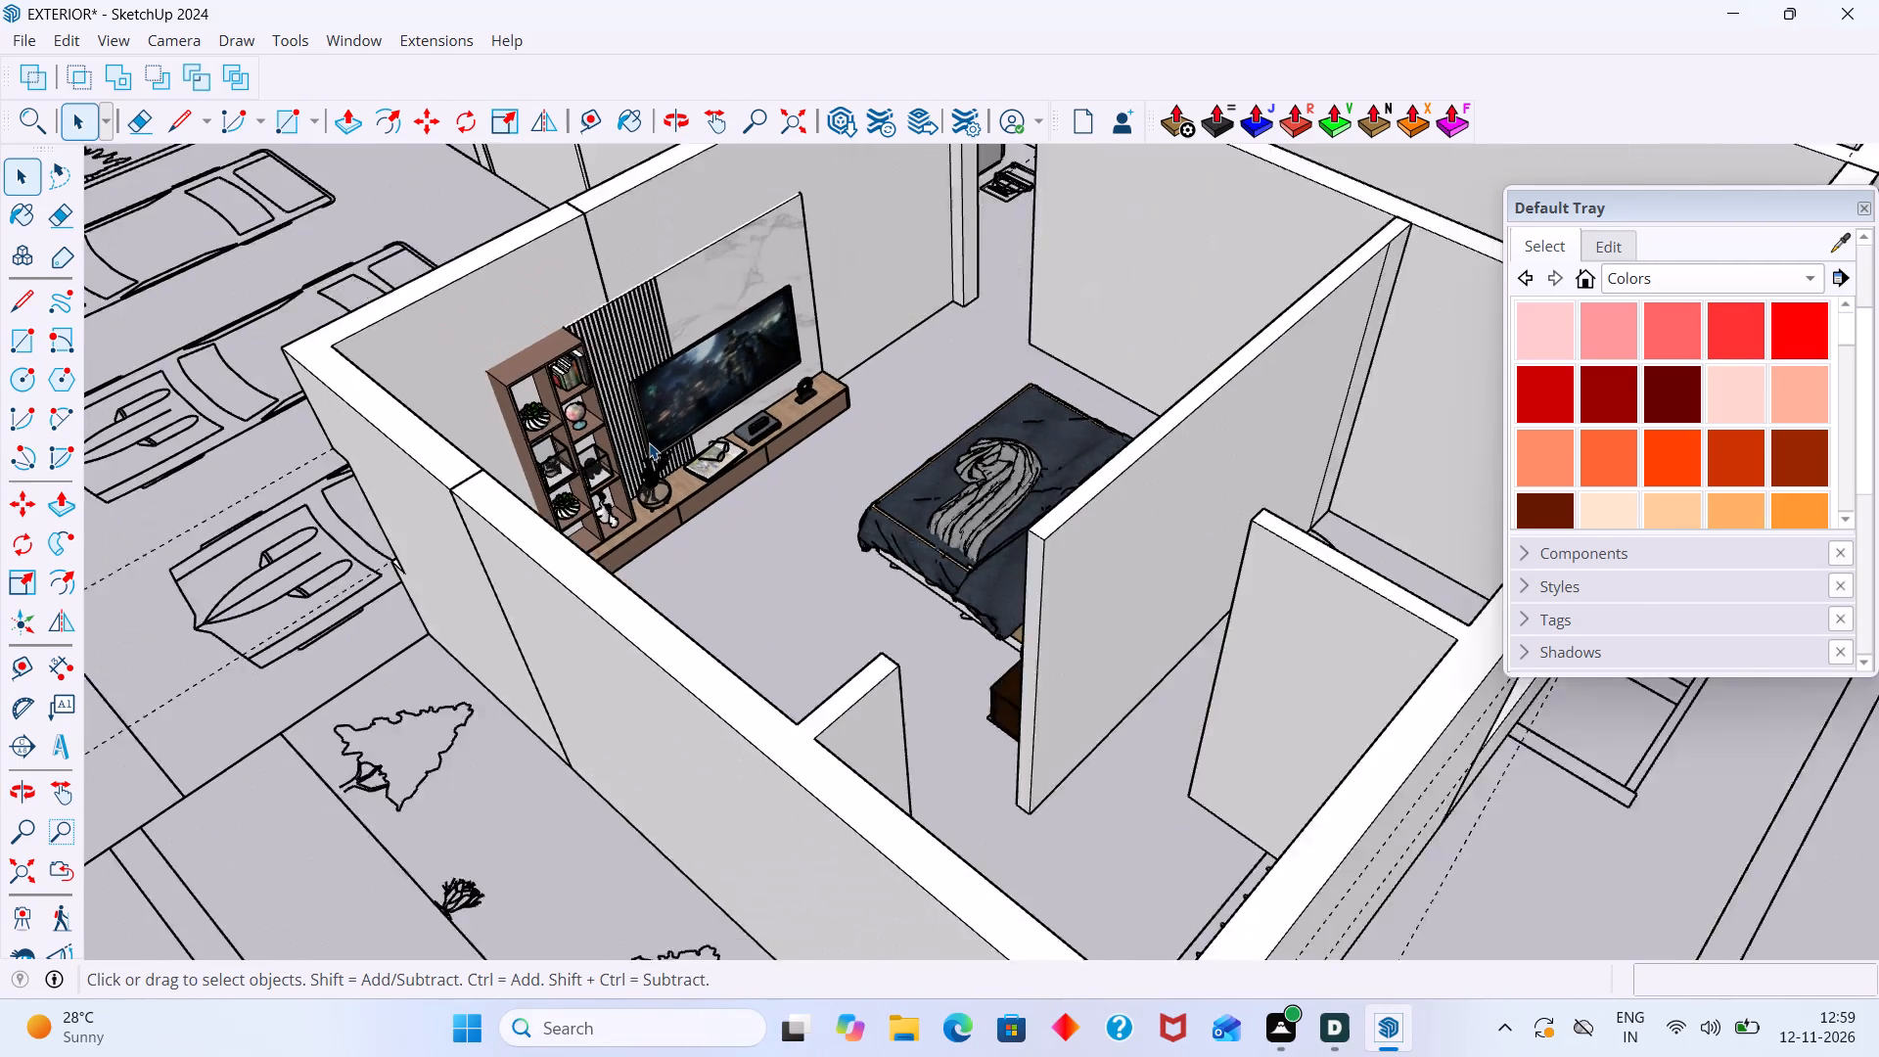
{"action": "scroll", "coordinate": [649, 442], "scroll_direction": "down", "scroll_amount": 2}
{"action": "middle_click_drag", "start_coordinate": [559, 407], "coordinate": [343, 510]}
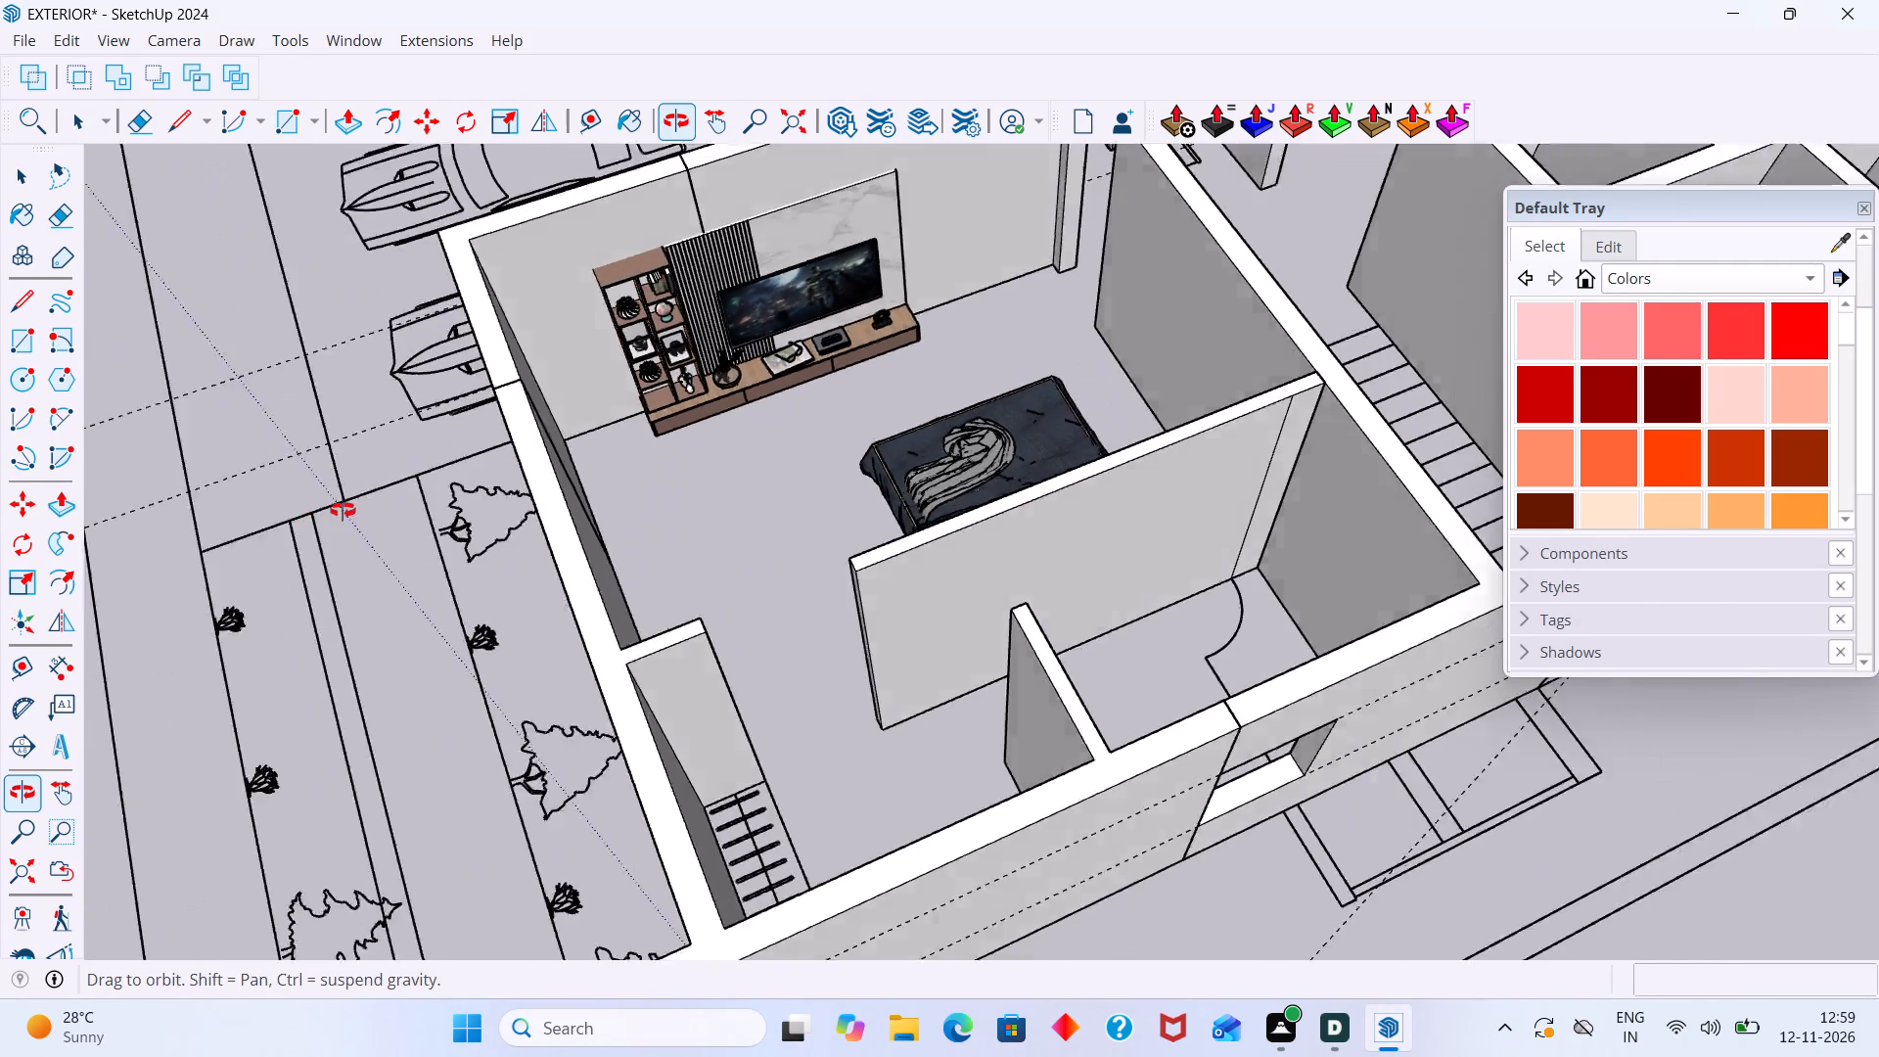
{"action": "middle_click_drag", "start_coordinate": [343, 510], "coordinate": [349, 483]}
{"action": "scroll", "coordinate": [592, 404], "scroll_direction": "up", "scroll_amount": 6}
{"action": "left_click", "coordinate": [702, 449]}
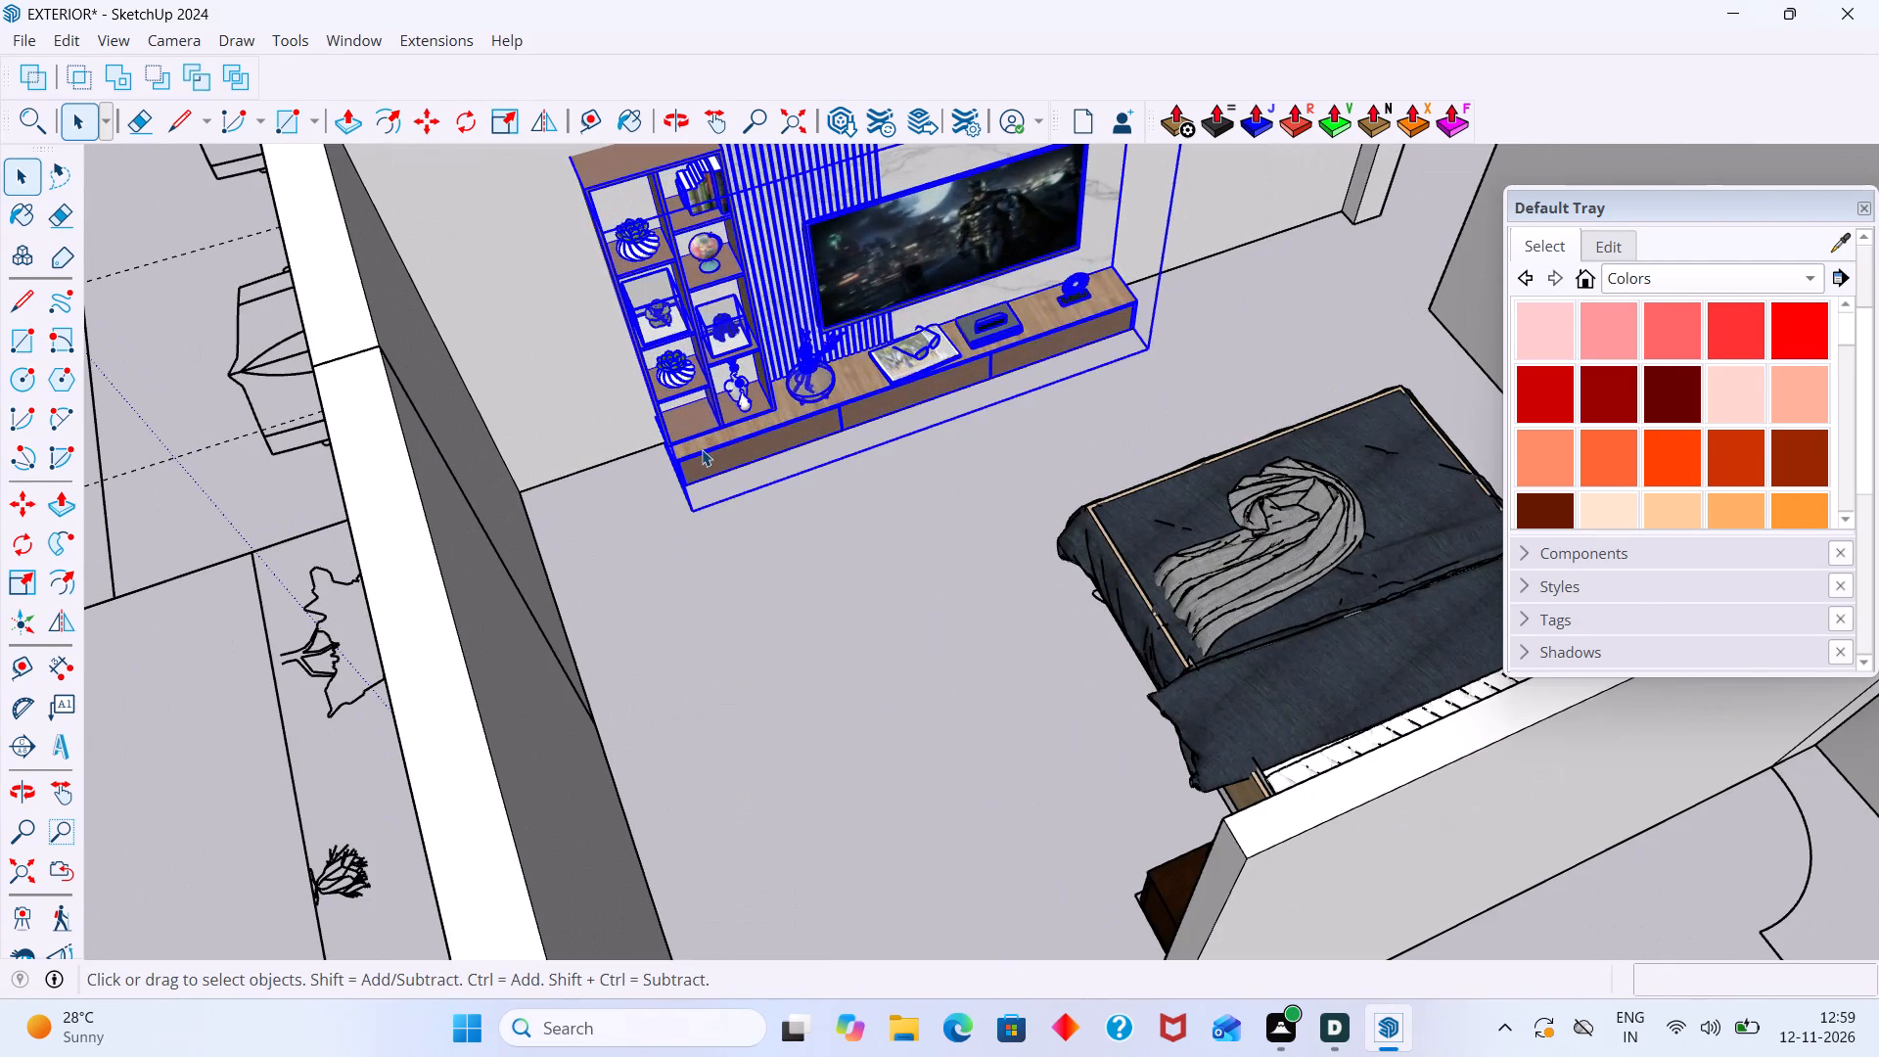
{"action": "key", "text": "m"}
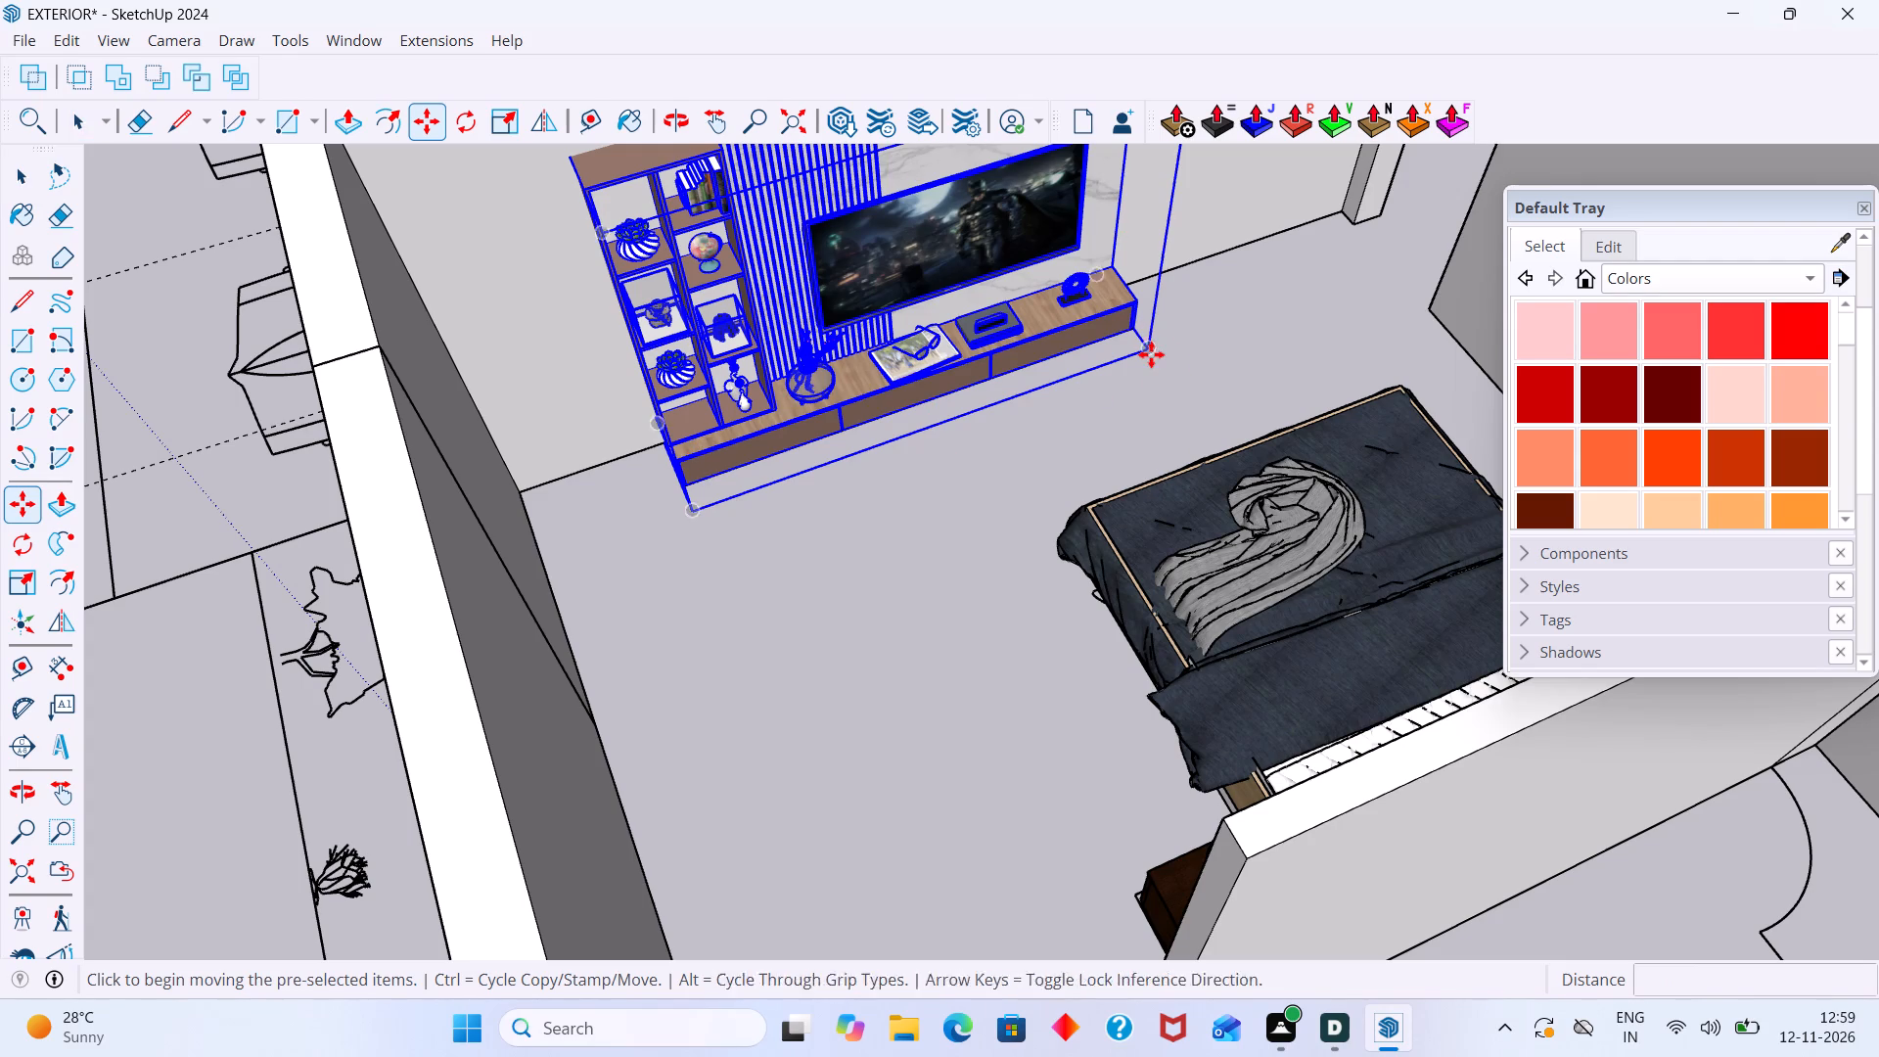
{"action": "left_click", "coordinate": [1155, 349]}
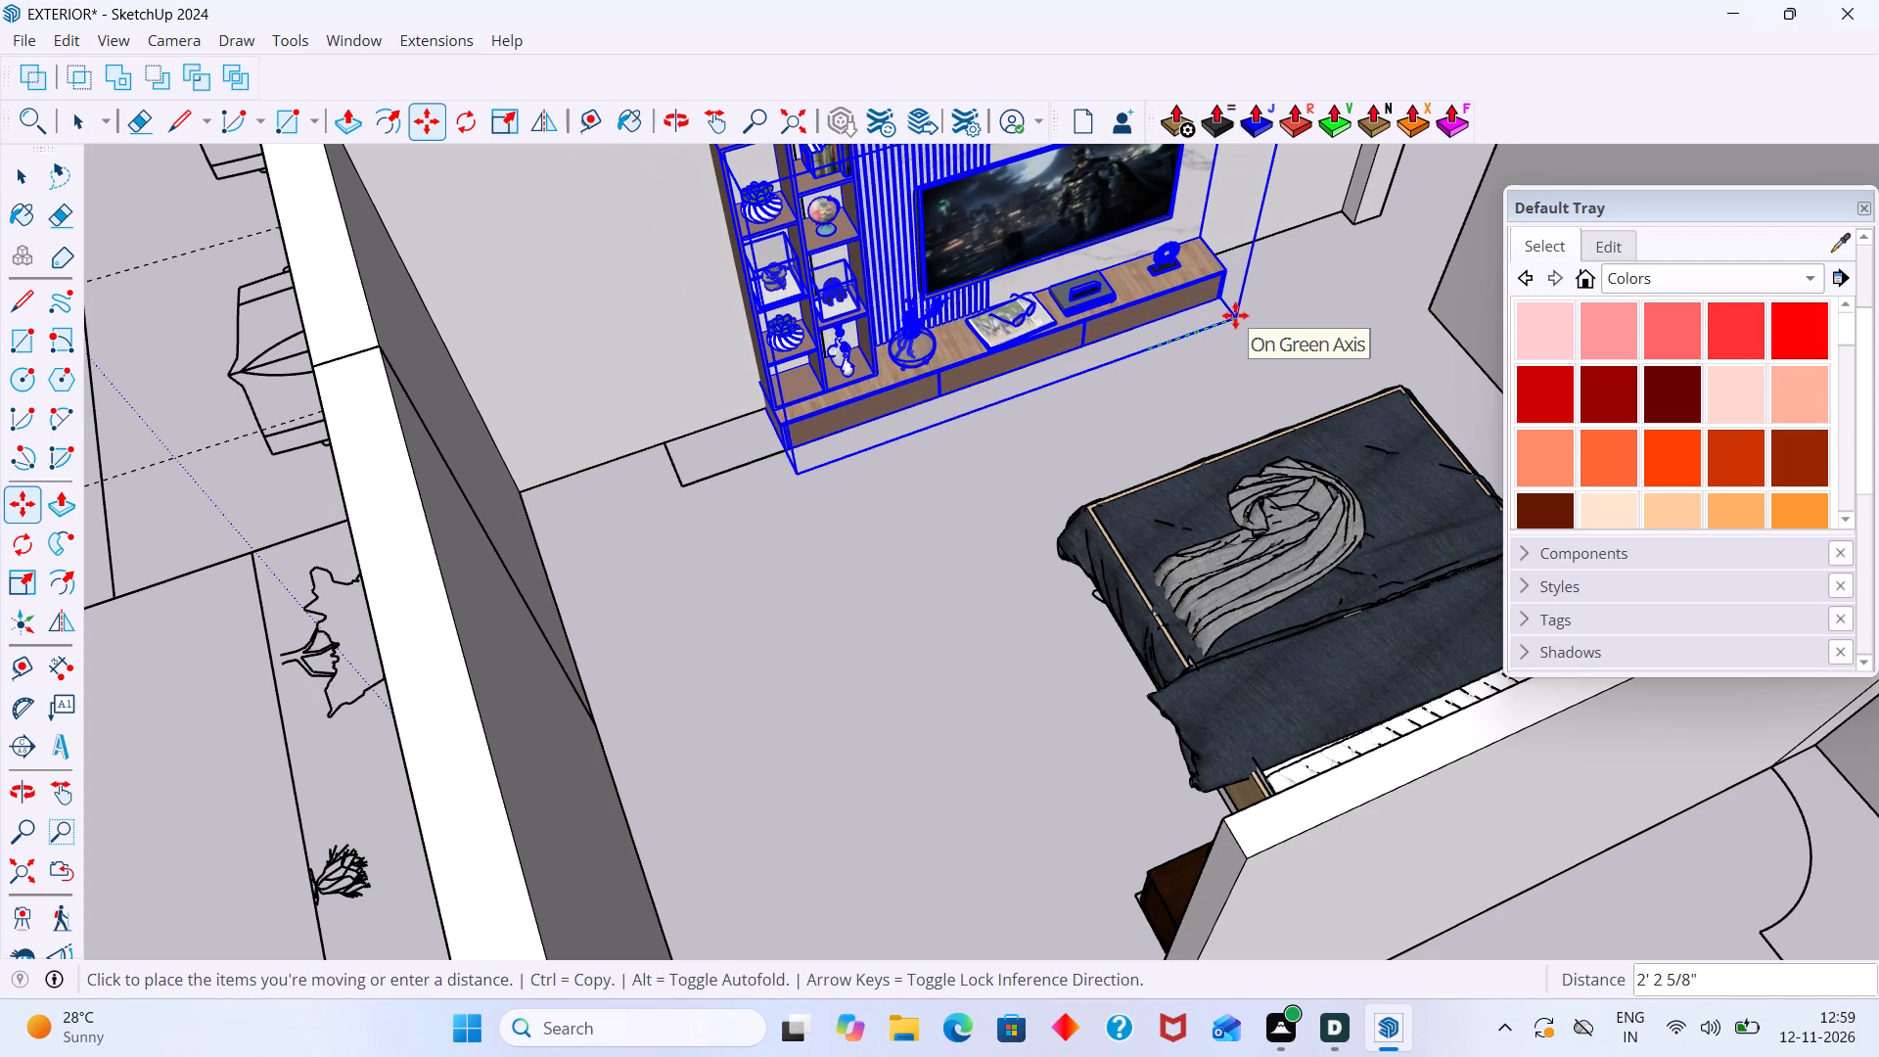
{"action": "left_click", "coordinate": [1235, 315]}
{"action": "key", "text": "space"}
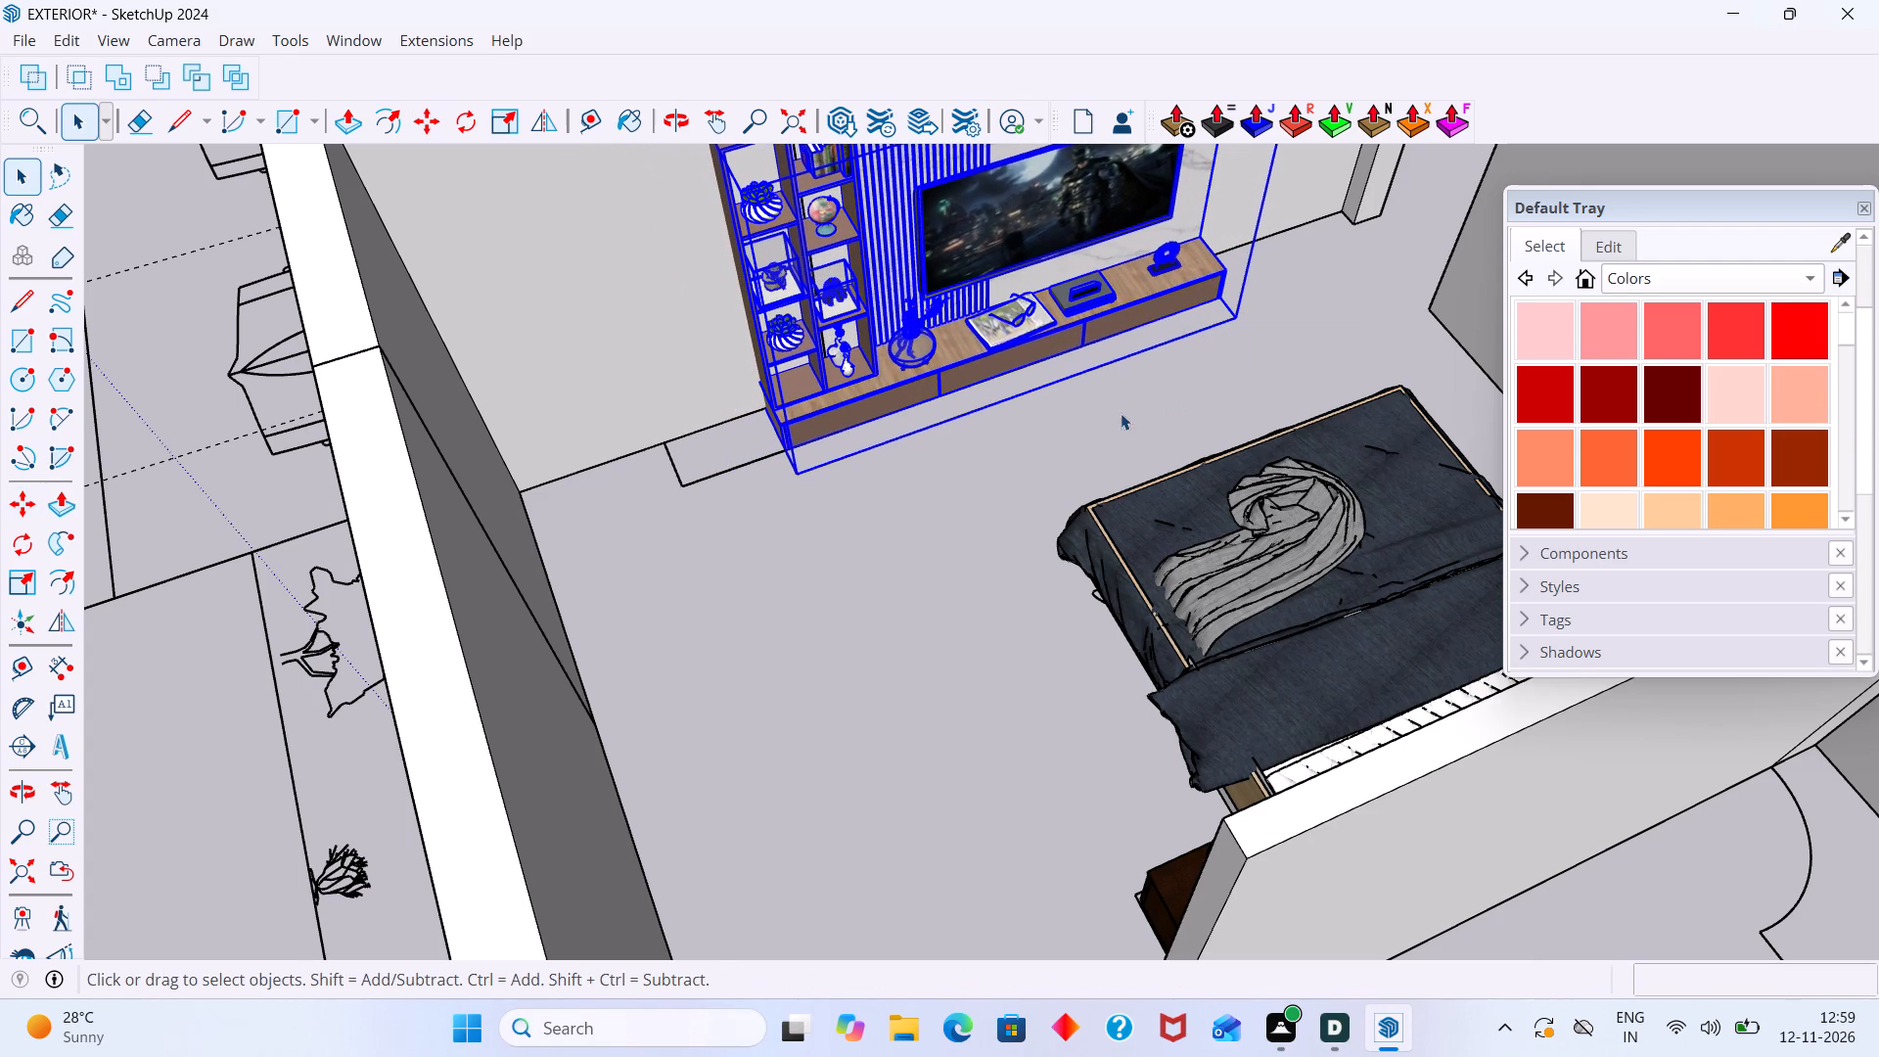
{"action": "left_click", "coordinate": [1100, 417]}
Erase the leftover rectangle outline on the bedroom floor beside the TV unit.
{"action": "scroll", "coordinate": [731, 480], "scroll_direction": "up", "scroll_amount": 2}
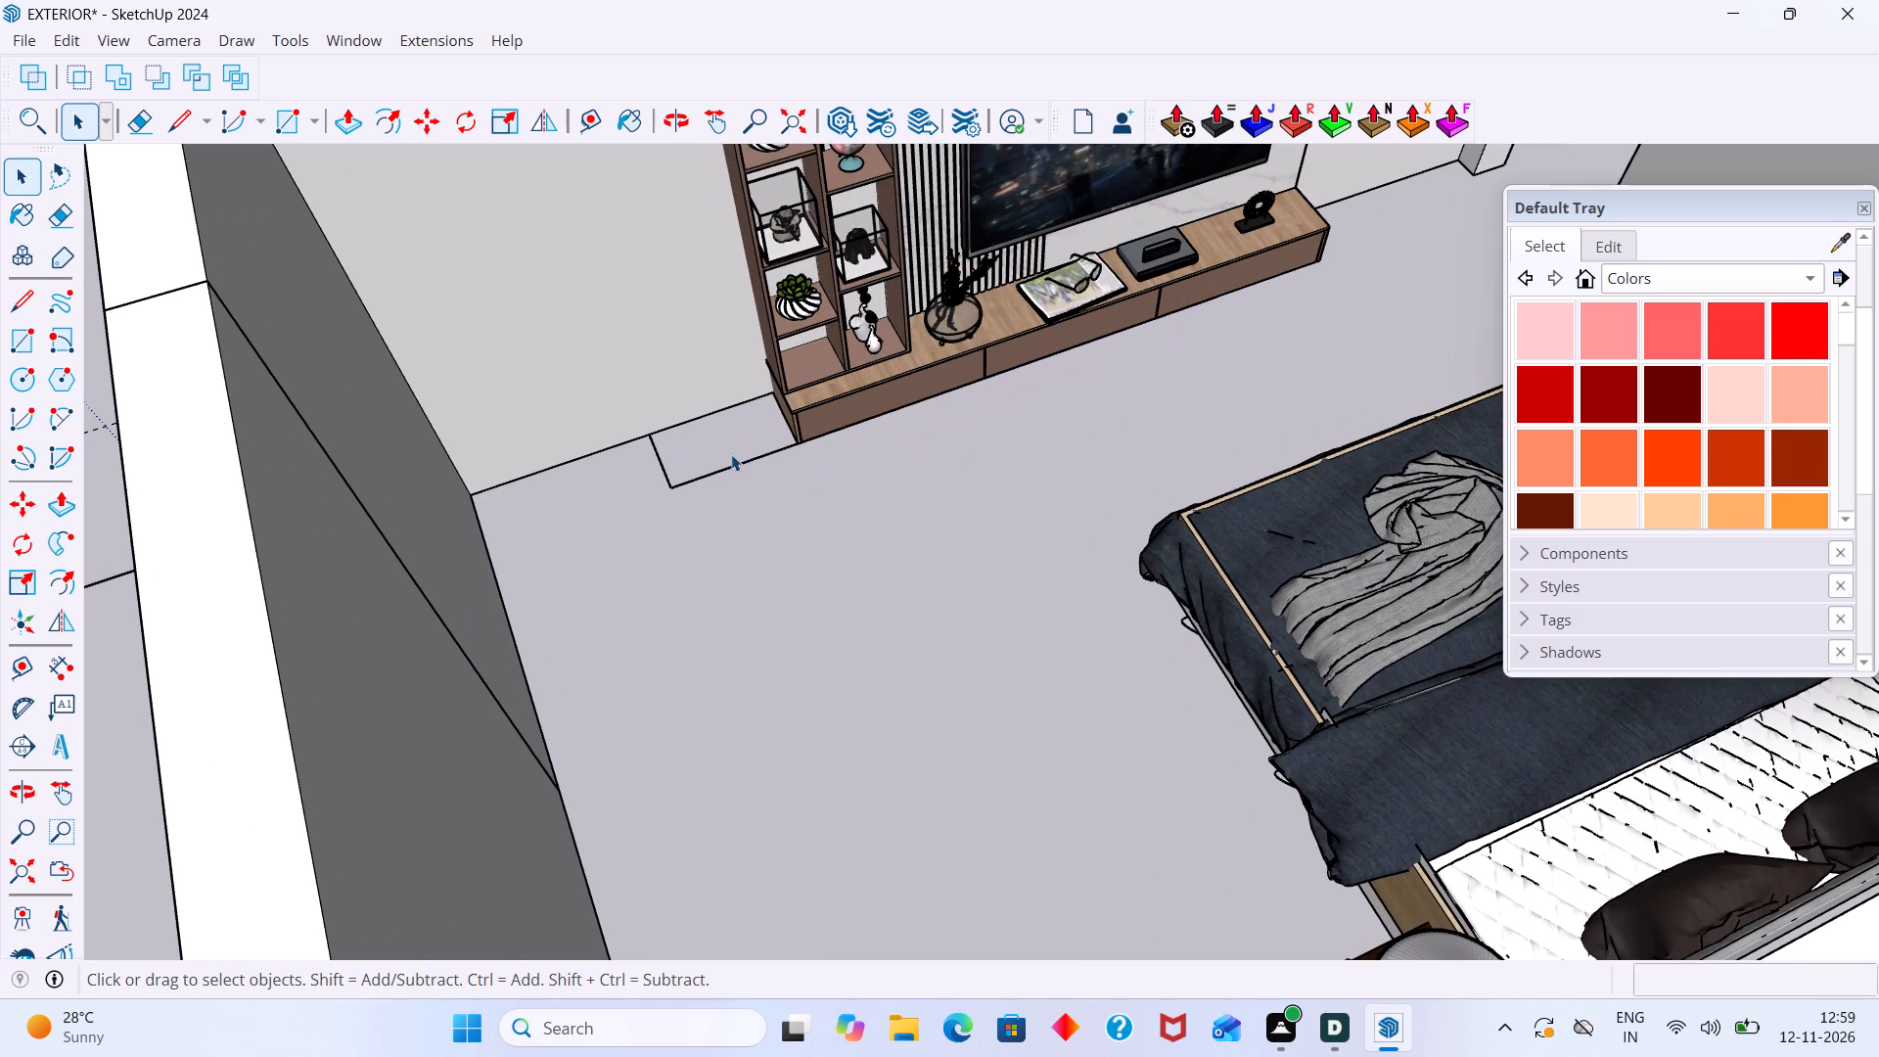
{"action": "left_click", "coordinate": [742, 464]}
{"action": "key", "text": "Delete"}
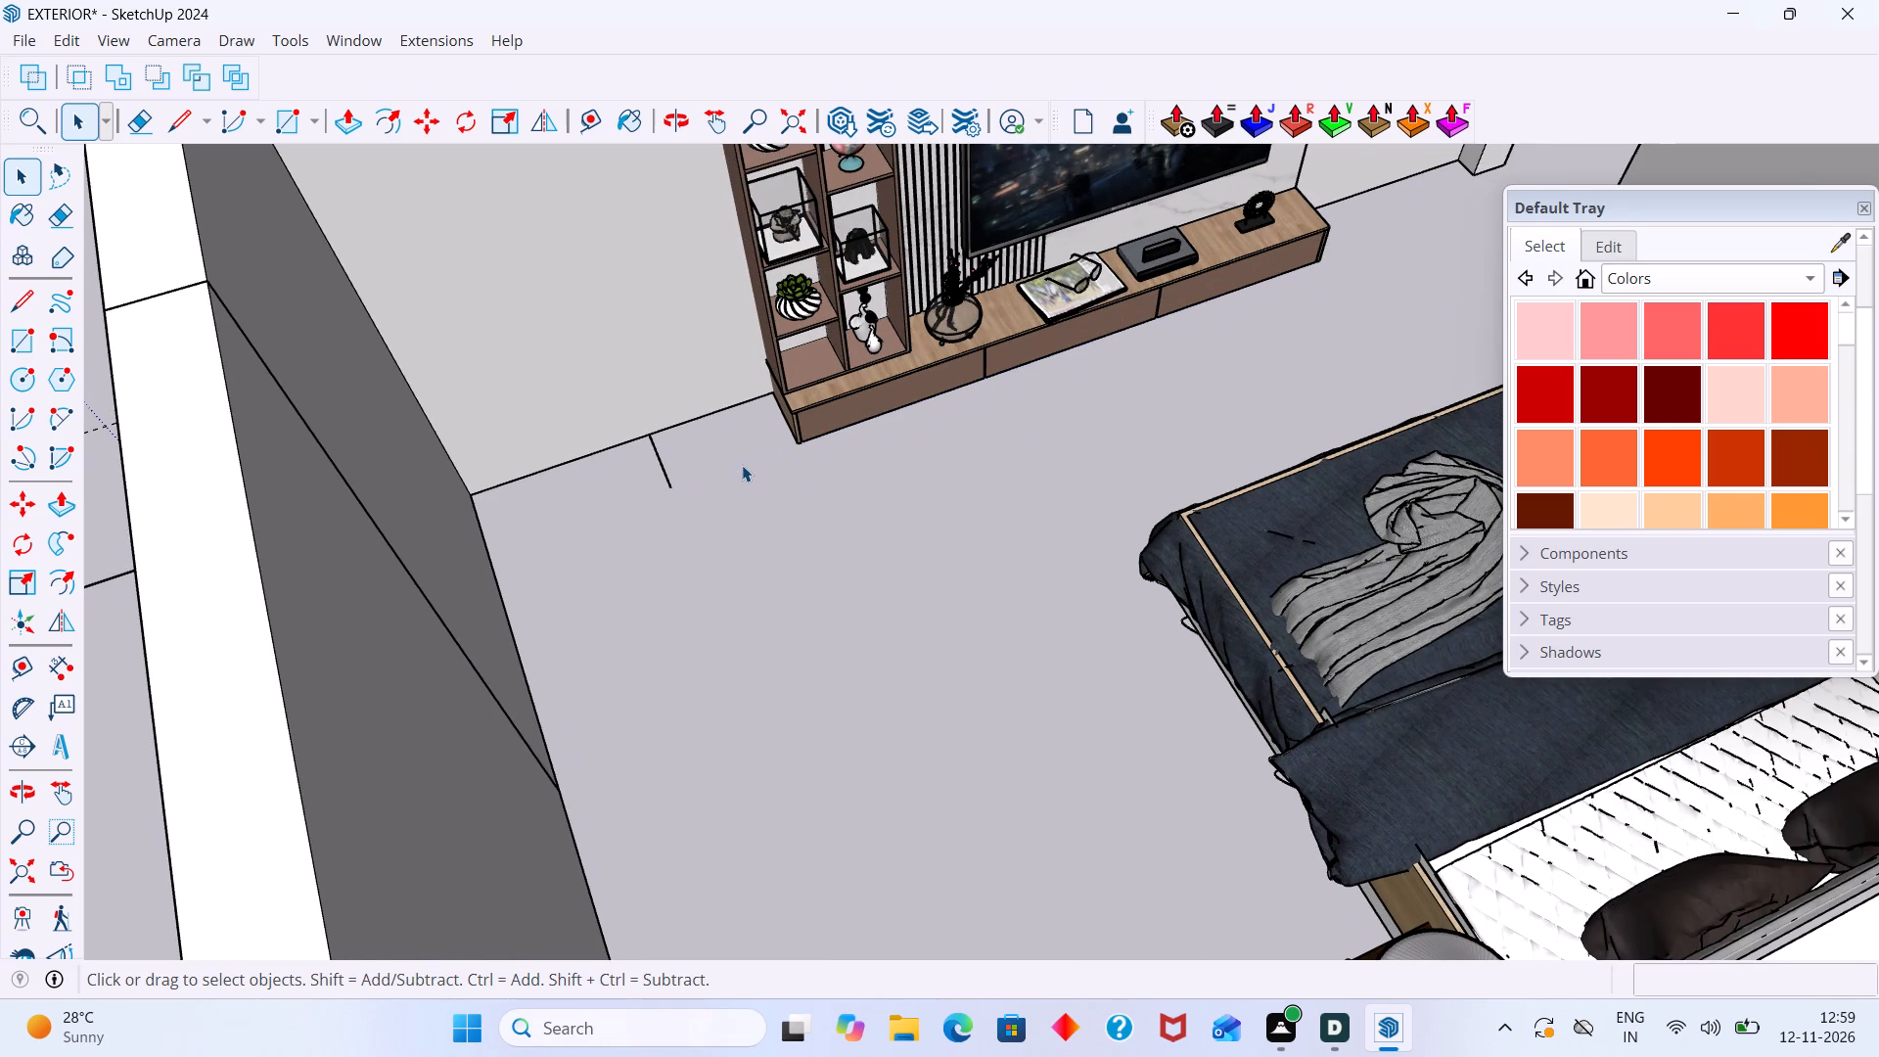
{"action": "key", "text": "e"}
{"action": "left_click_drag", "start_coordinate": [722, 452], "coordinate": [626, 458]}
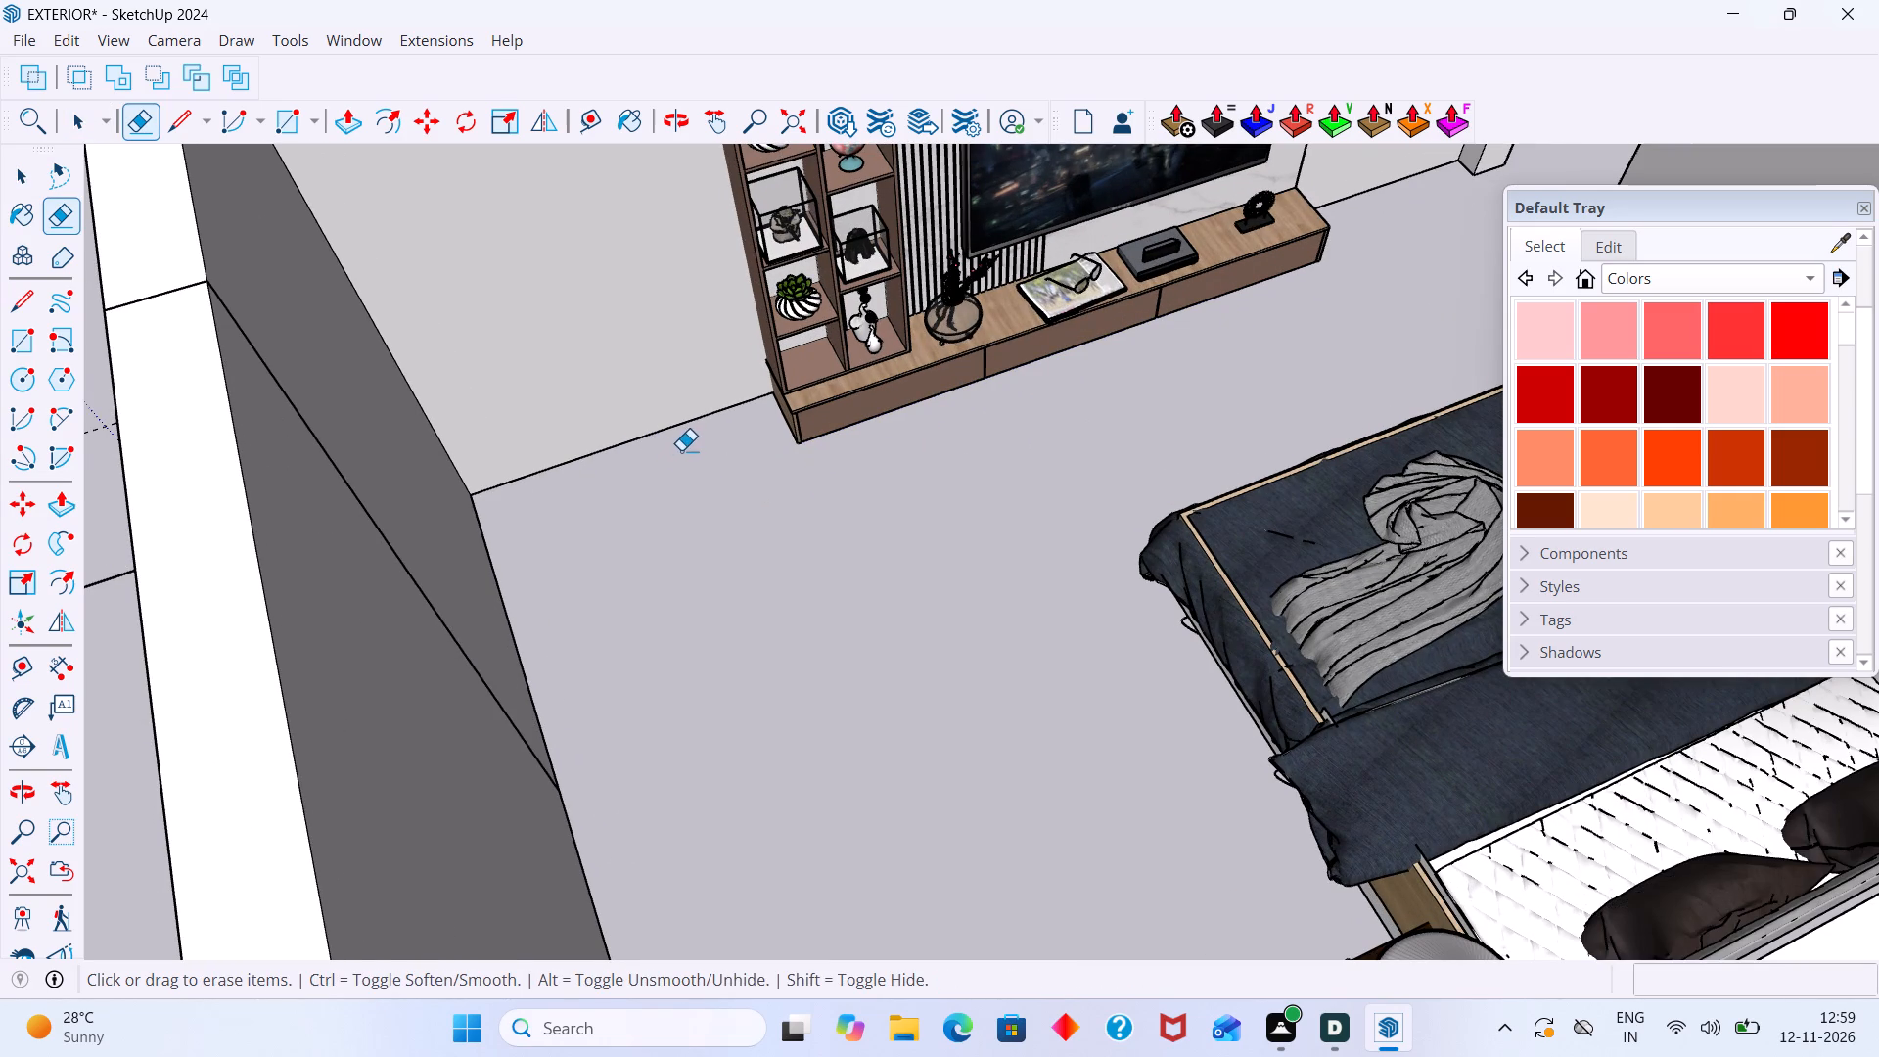
Undo the floor outline cleanup, the TV unit move and the corner wall's window cut, back to the plain wall with its guides.
{"action": "scroll", "coordinate": [696, 450], "scroll_direction": "down", "scroll_amount": 8}
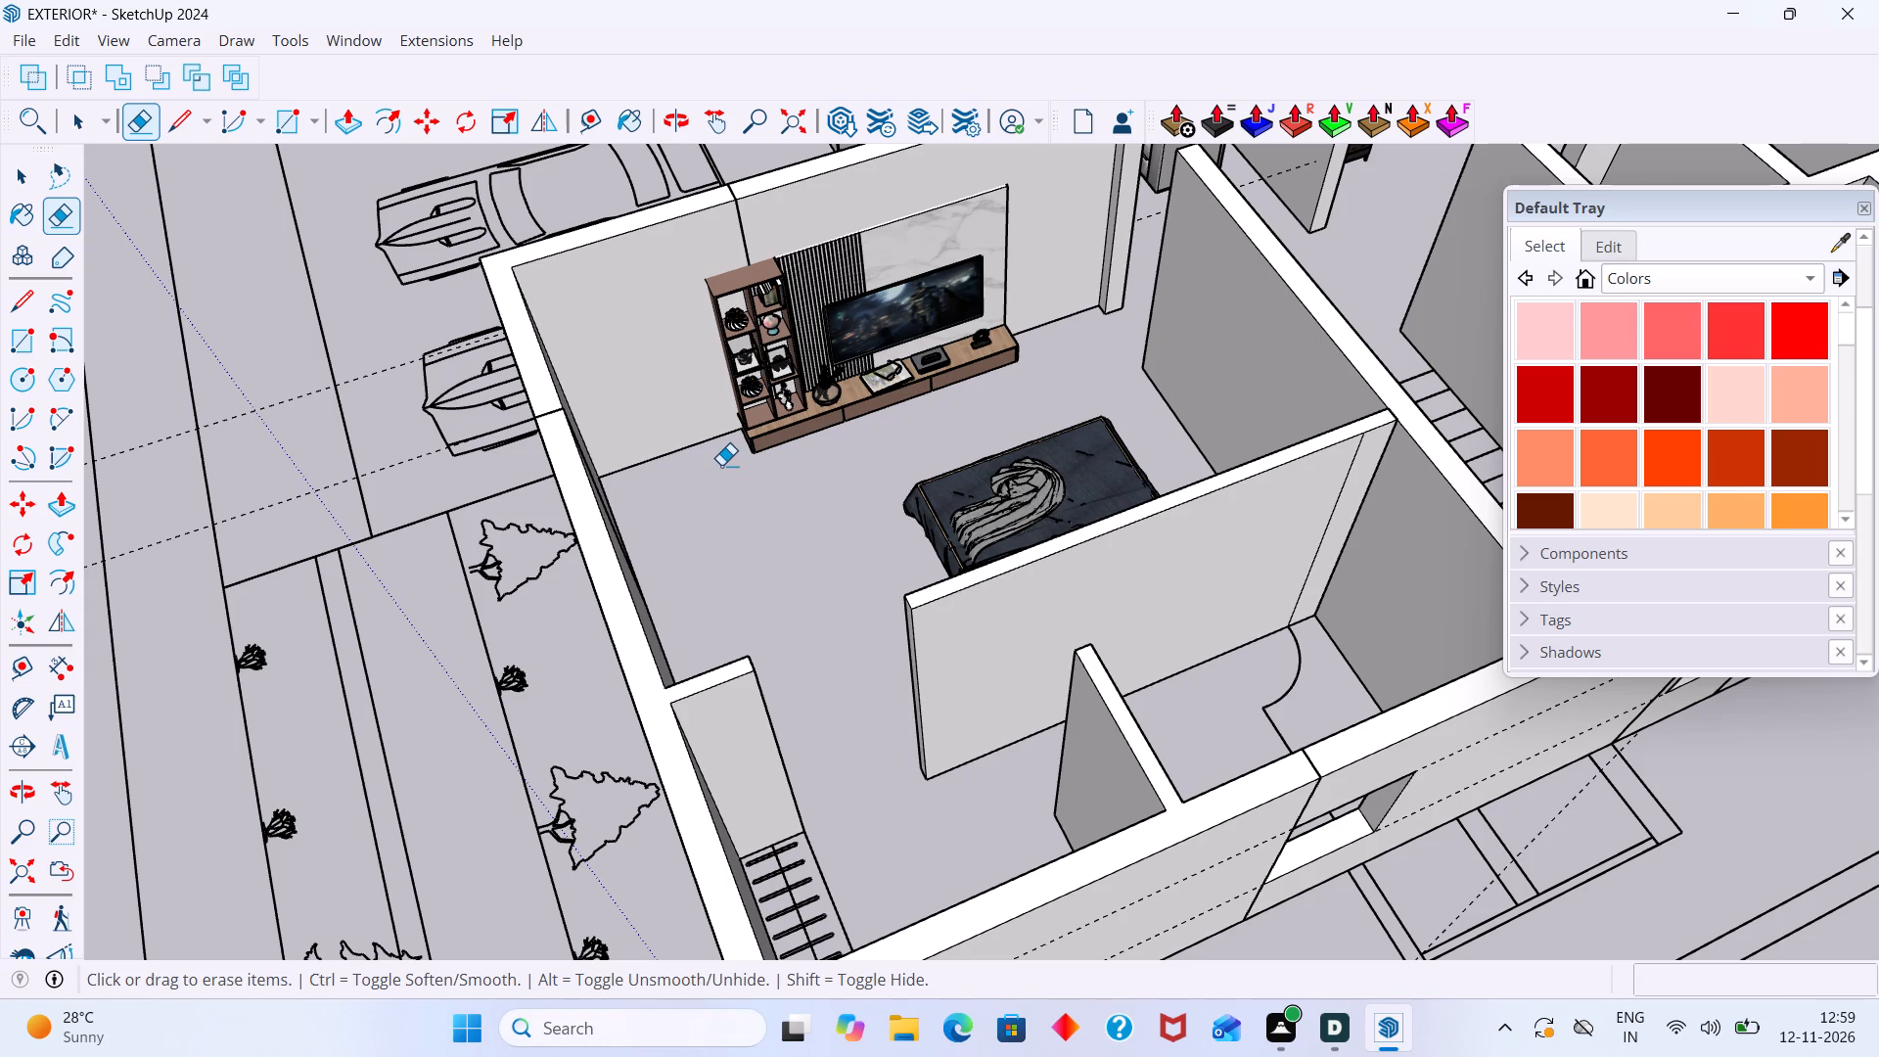
{"action": "scroll", "coordinate": [724, 464], "scroll_direction": "down", "scroll_amount": 9}
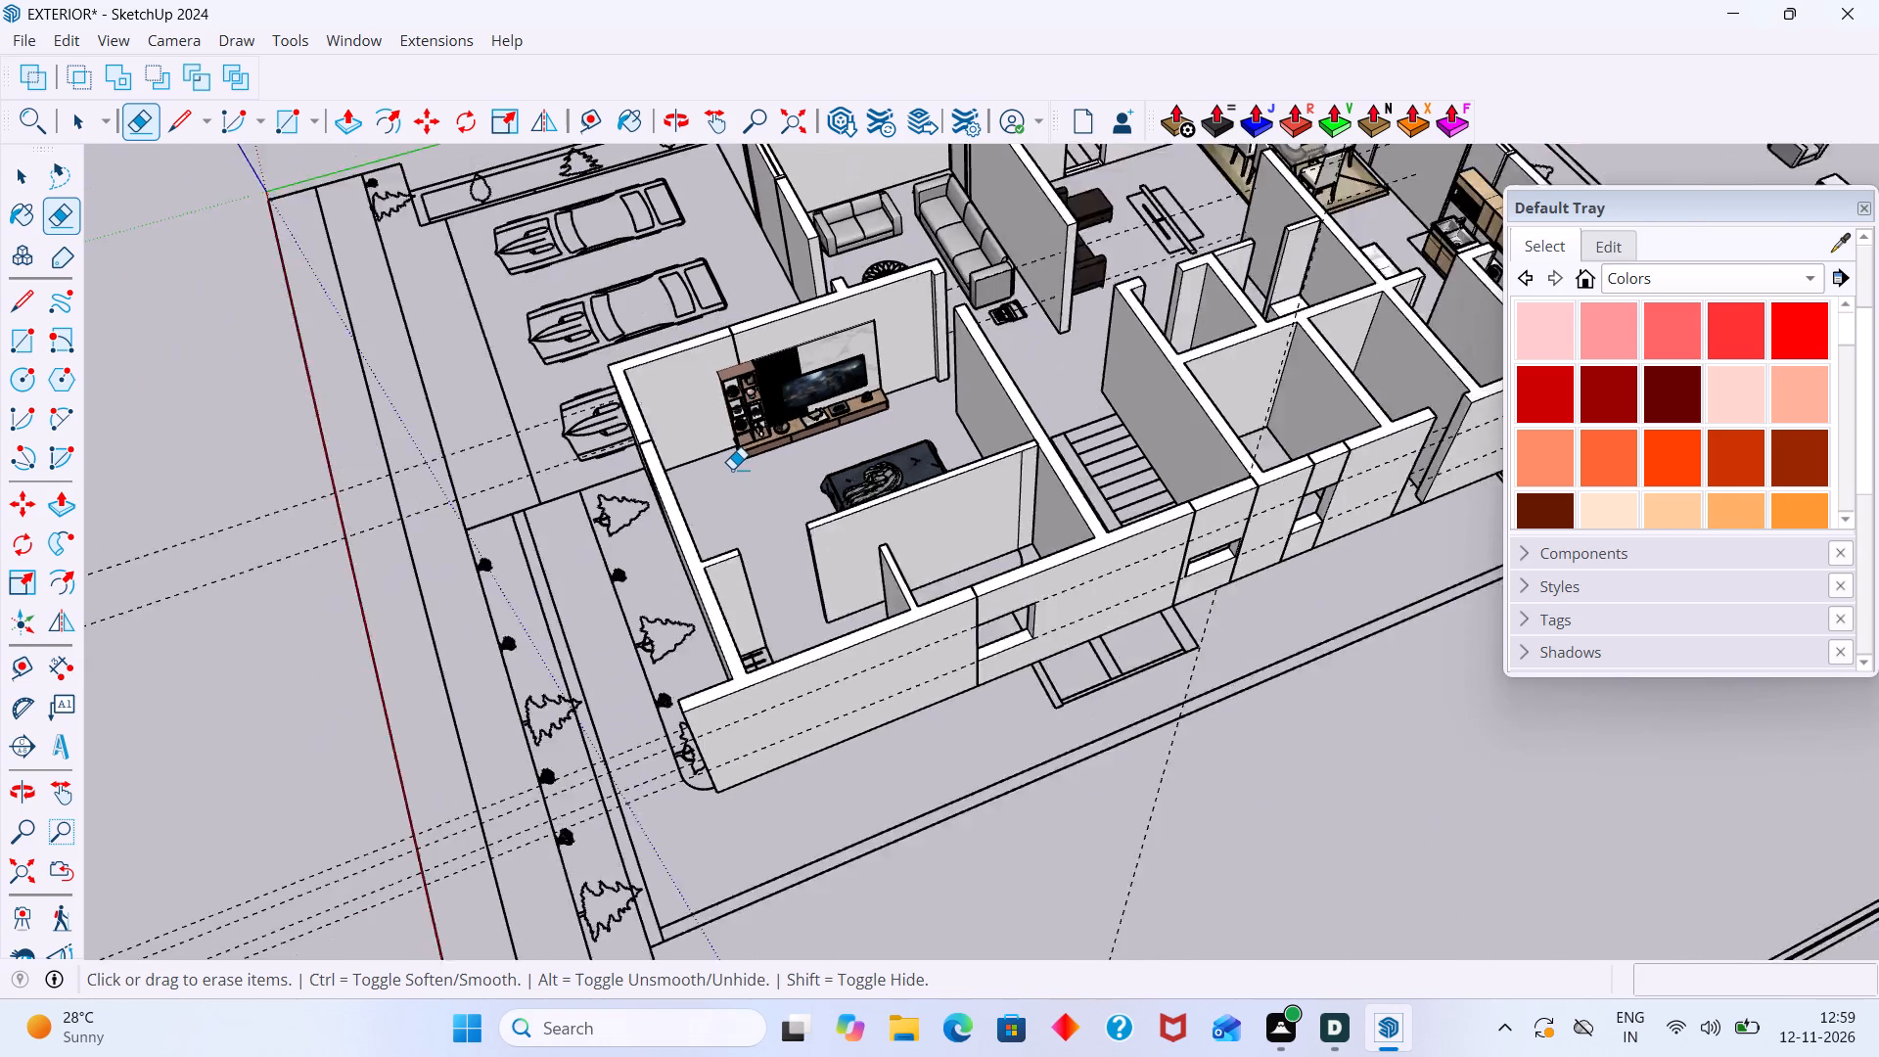
{"action": "scroll", "coordinate": [732, 469], "scroll_direction": "down", "scroll_amount": 1}
{"action": "middle_click_drag", "start_coordinate": [685, 509], "coordinate": [1237, 373]}
{"action": "middle_click_drag", "start_coordinate": [818, 524], "coordinate": [1204, 475]}
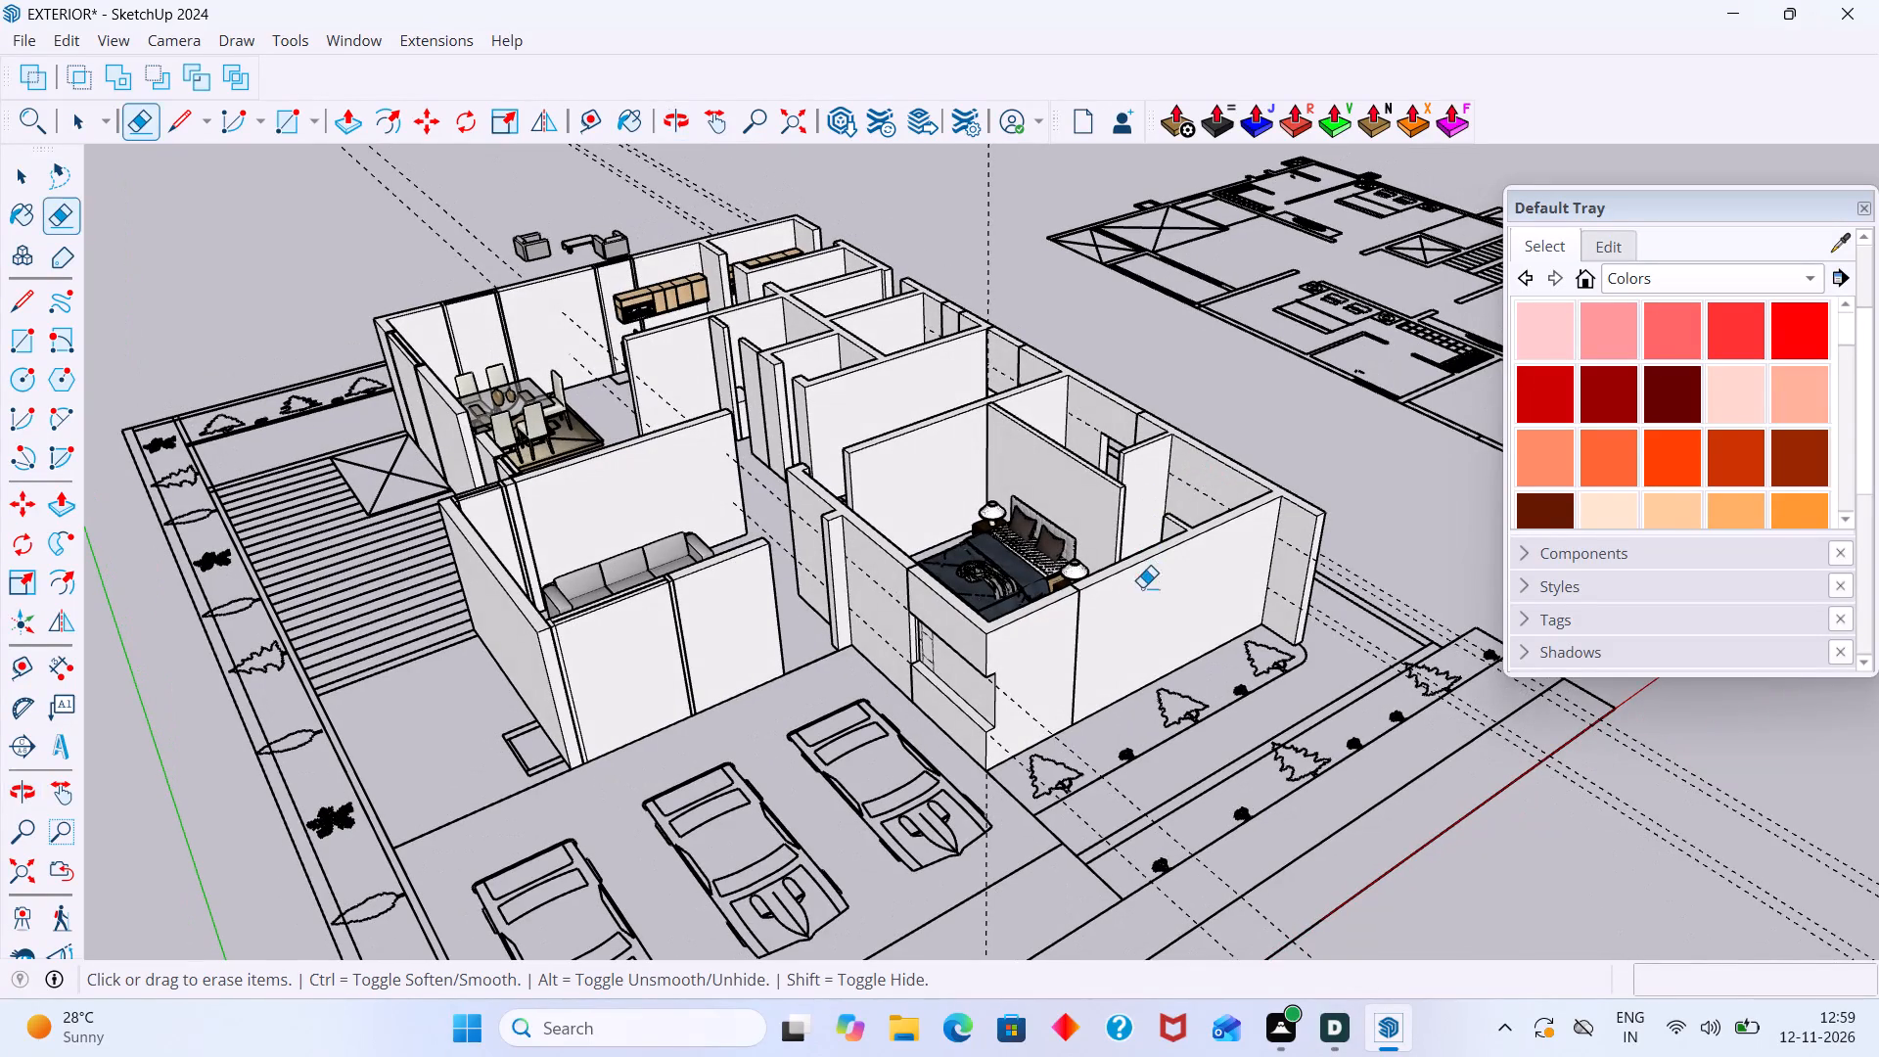
{"action": "scroll", "coordinate": [1093, 593], "scroll_direction": "down", "scroll_amount": 3}
{"action": "key", "text": "space"}
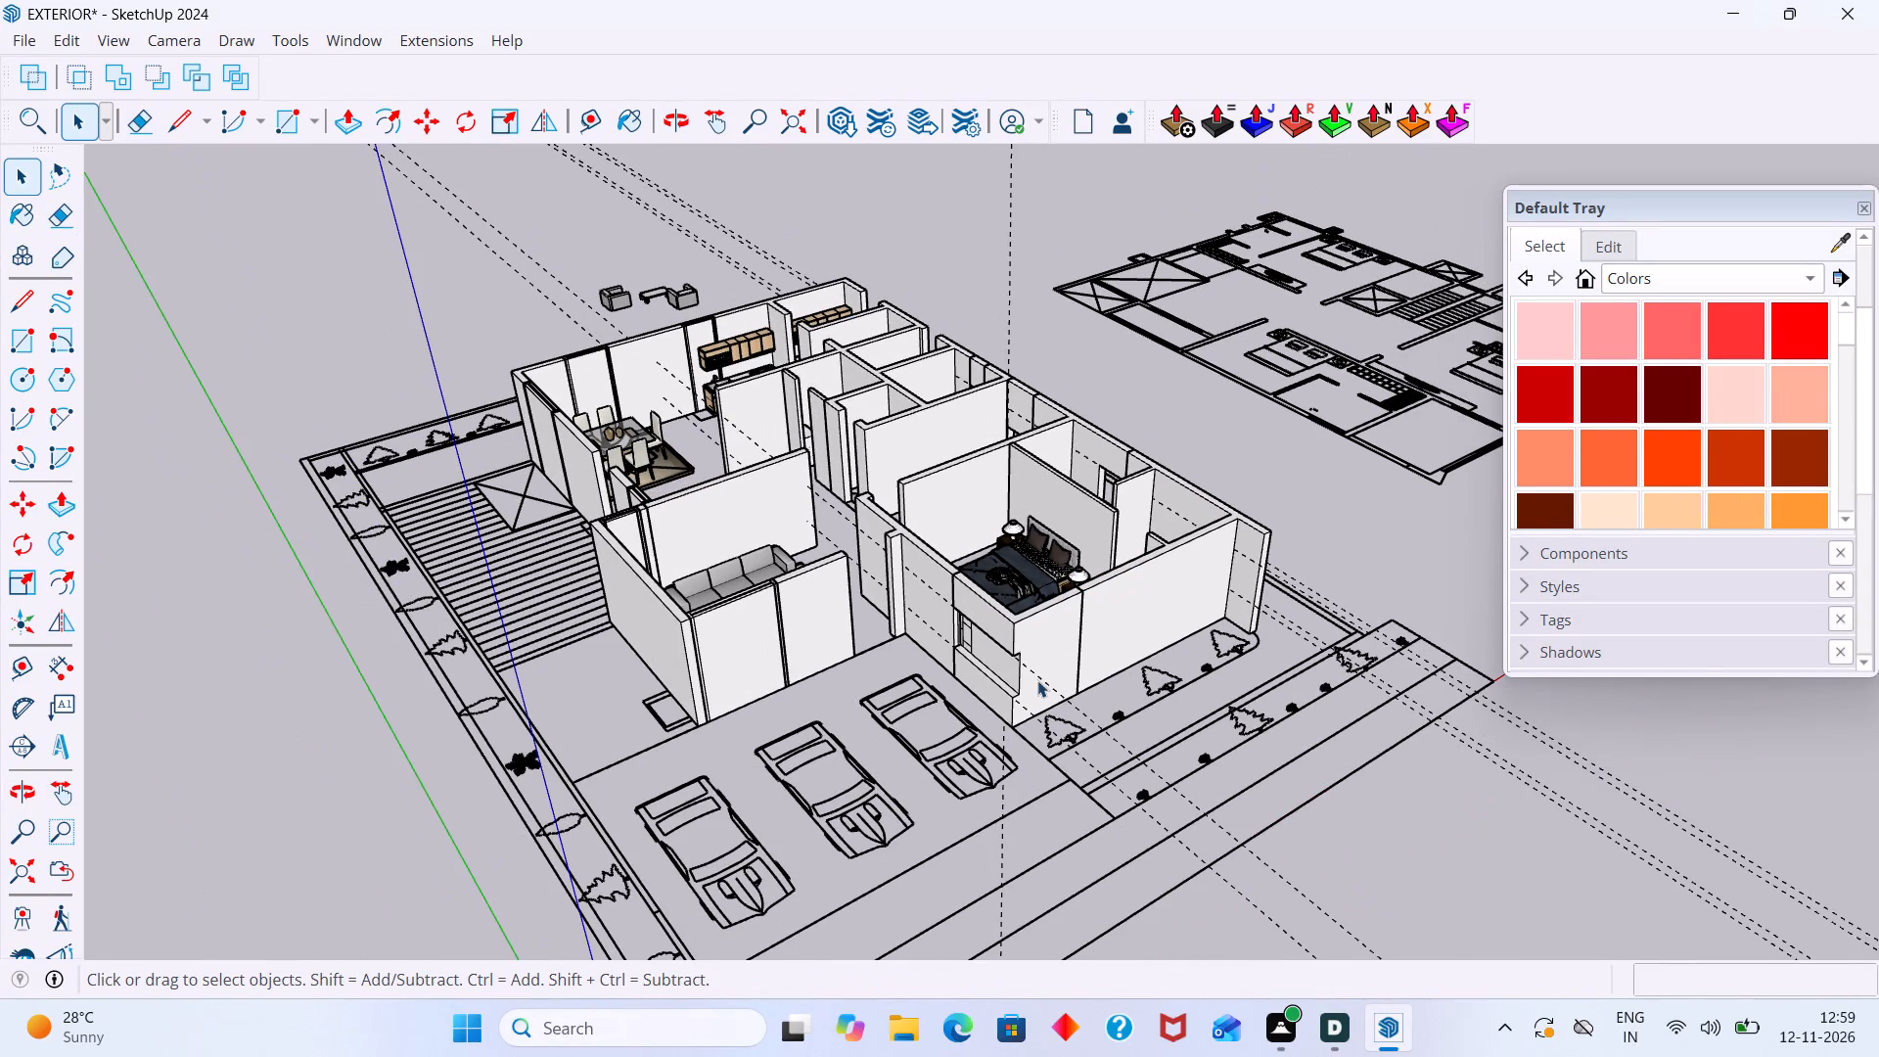
{"action": "key", "text": "ctrl+z"}
{"action": "key", "text": "ctrl+z"}
{"action": "key", "text": "ctrl+z"}
{"action": "key", "text": "ctrl+z"}
{"action": "key", "text": "ctrl+z"}
{"action": "key", "text": "ctrl+z"}
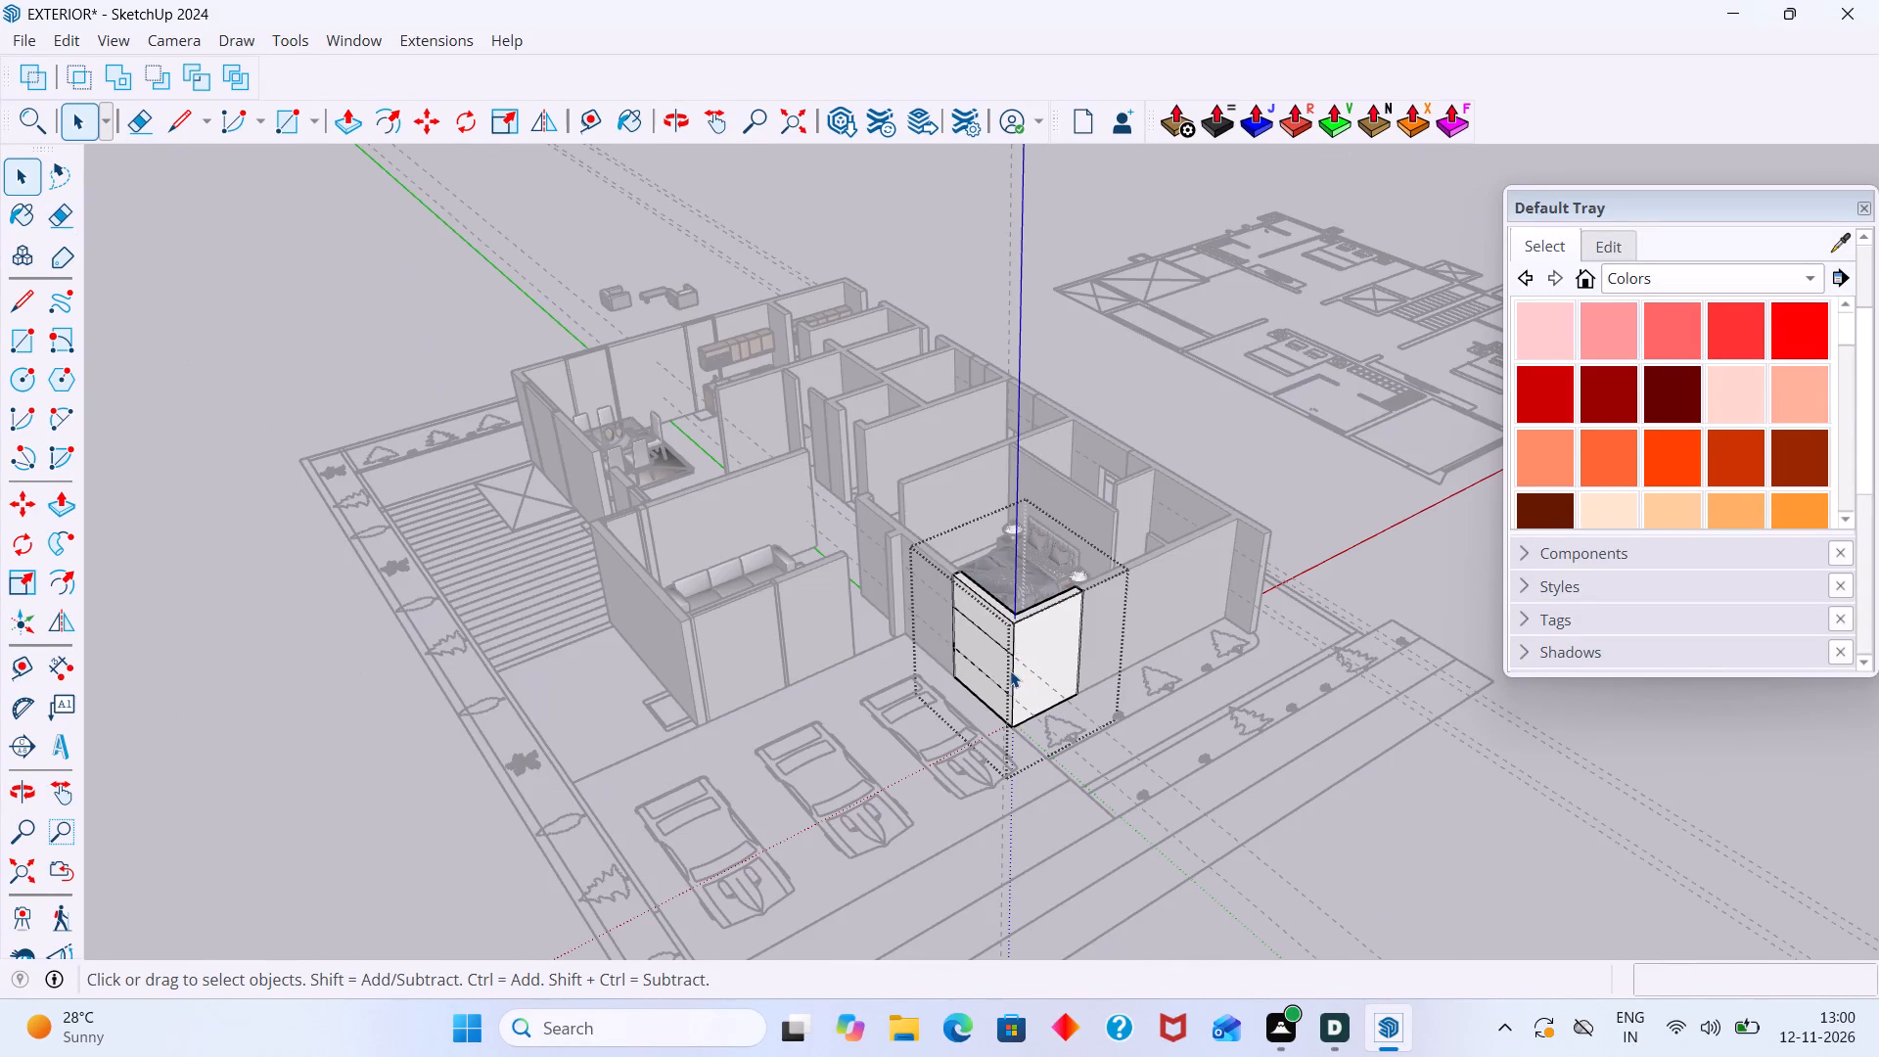
Move the bedroom's TV unit about 2' along its wall, away from the outer corner.
{"action": "scroll", "coordinate": [1016, 658], "scroll_direction": "down", "scroll_amount": 2}
{"action": "middle_click_drag", "start_coordinate": [1011, 643], "coordinate": [871, 677]}
{"action": "middle_click_drag", "start_coordinate": [1042, 566], "coordinate": [532, 554]}
{"action": "scroll", "coordinate": [564, 510], "scroll_direction": "up", "scroll_amount": 9}
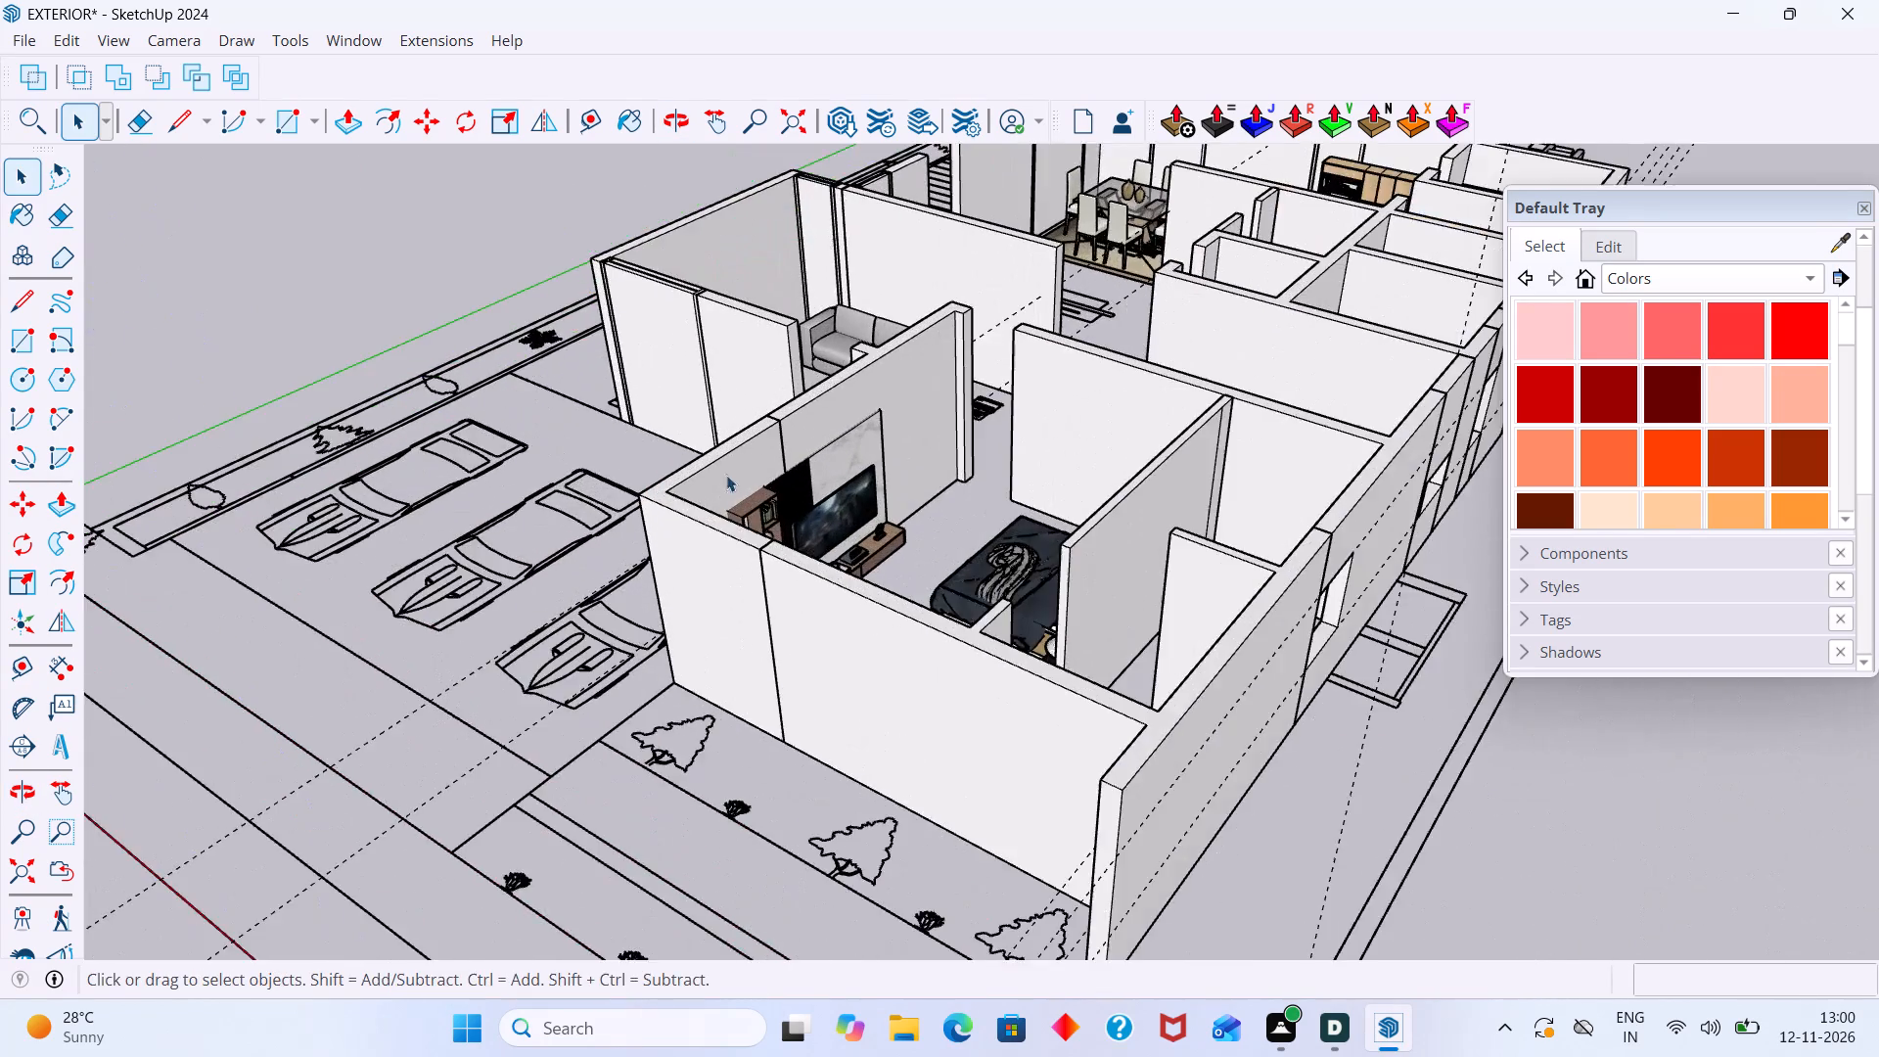
{"action": "middle_click_drag", "start_coordinate": [838, 497], "coordinate": [705, 544]}
{"action": "scroll", "coordinate": [729, 490], "scroll_direction": "up", "scroll_amount": 8}
{"action": "left_click", "coordinate": [734, 479]}
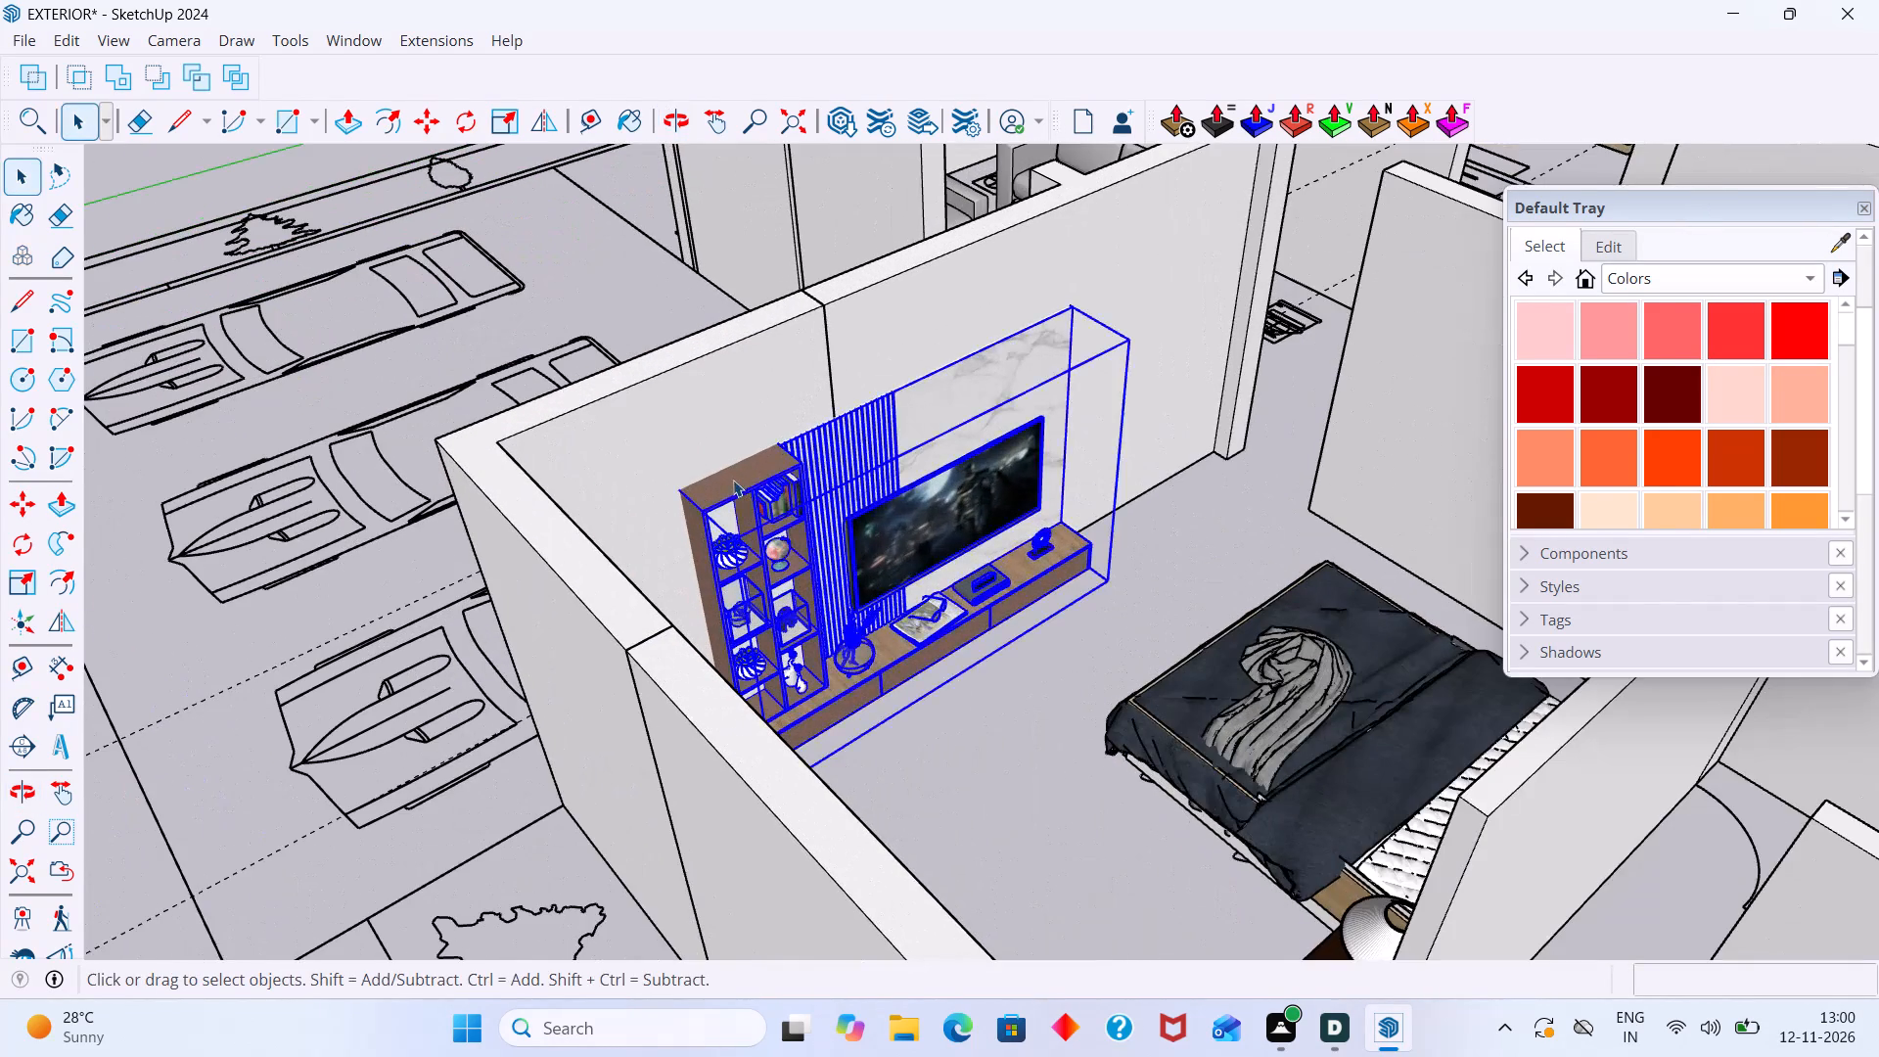
{"action": "key", "text": "m"}
{"action": "middle_click_drag", "start_coordinate": [777, 671], "coordinate": [621, 705]}
{"action": "scroll", "coordinate": [621, 705], "scroll_direction": "up", "scroll_amount": 1}
{"action": "middle_click_drag", "start_coordinate": [831, 701], "coordinate": [664, 726]}
{"action": "scroll", "coordinate": [951, 643], "scroll_direction": "down", "scroll_amount": 2}
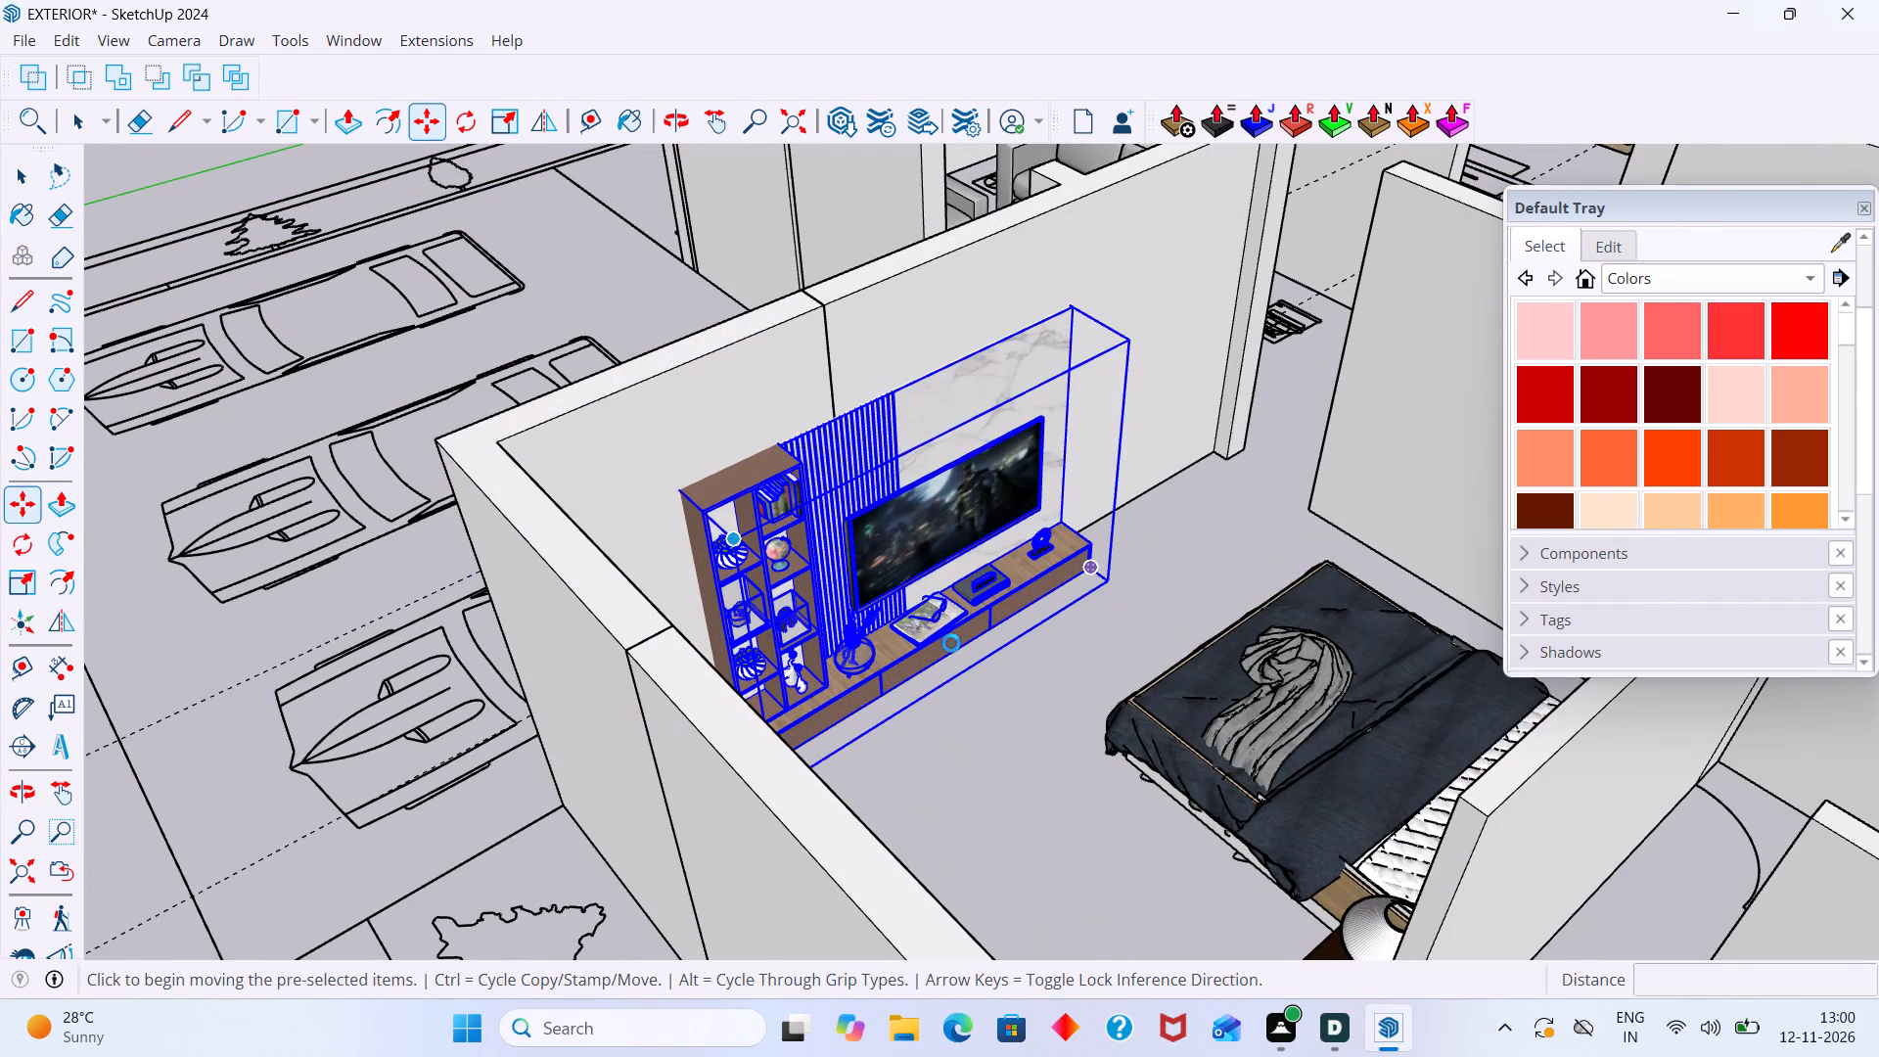
{"action": "scroll", "coordinate": [951, 643], "scroll_direction": "down", "scroll_amount": 20}
{"action": "scroll", "coordinate": [951, 643], "scroll_direction": "down", "scroll_amount": 3}
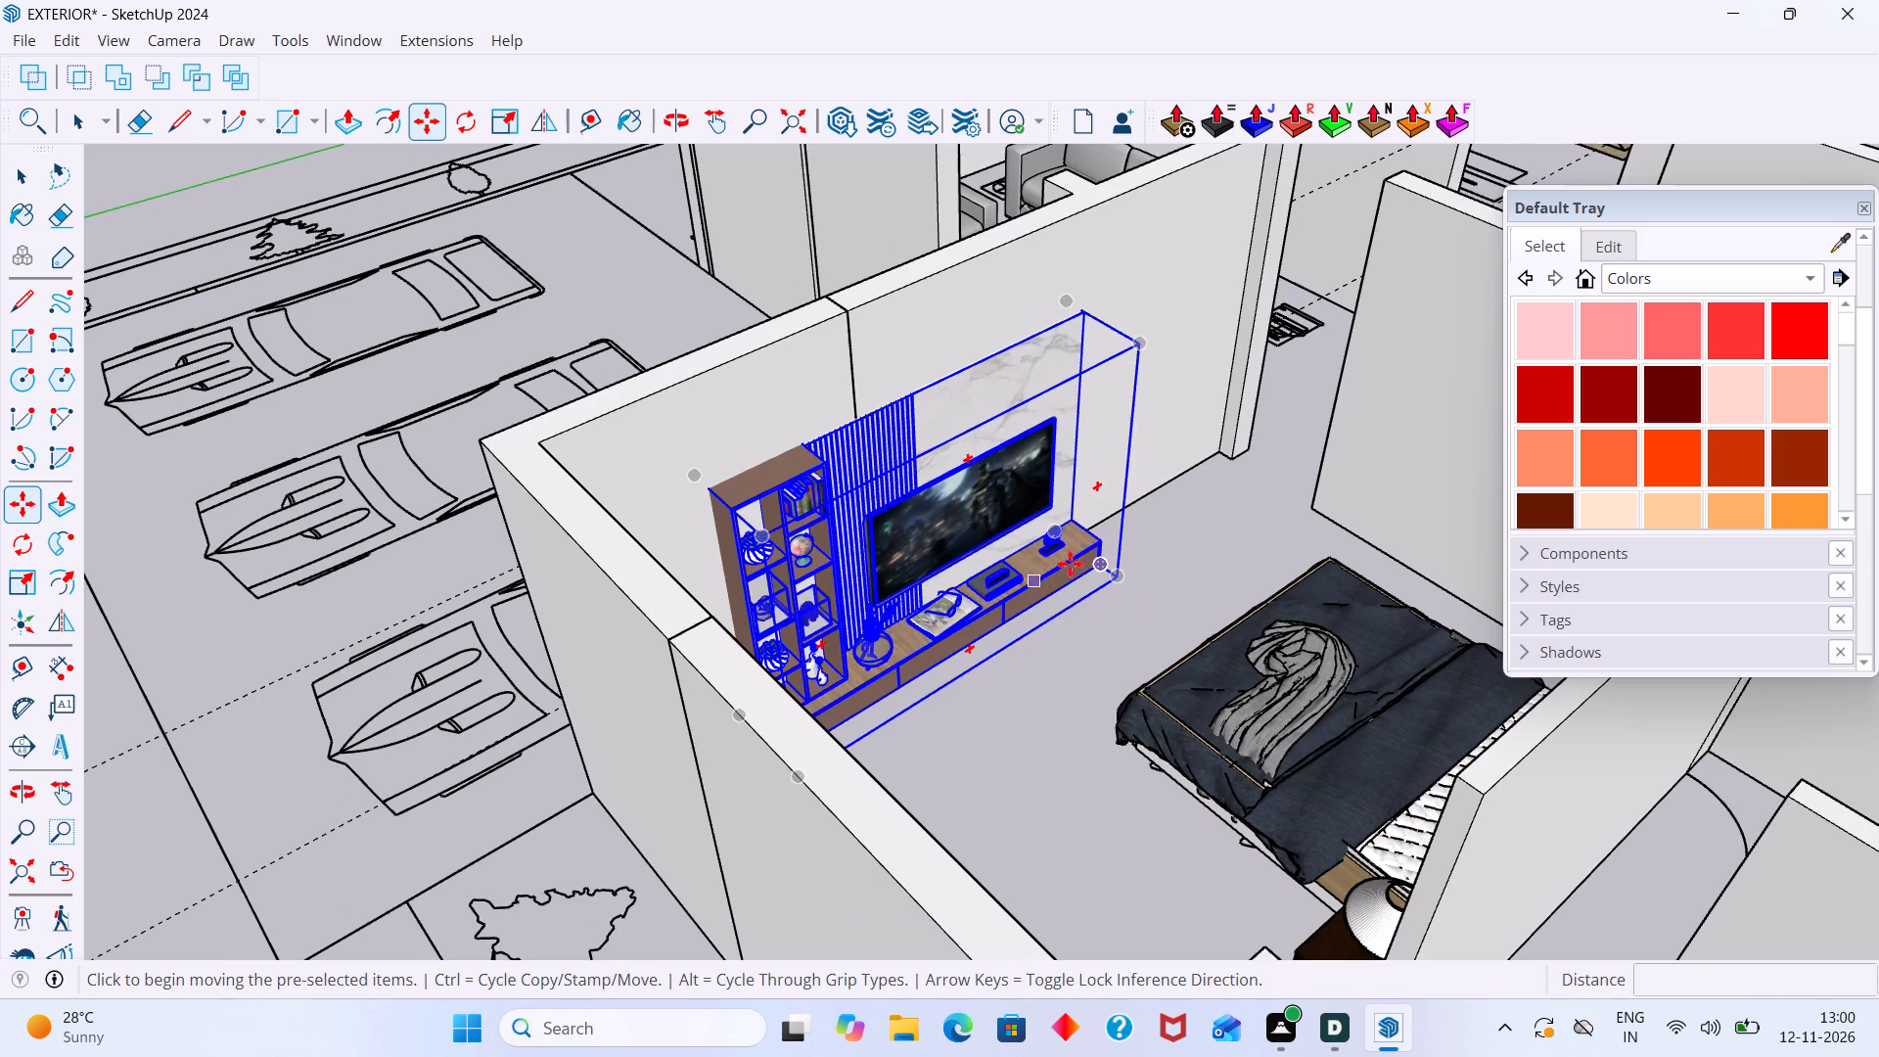
{"action": "middle_click_drag", "start_coordinate": [1025, 602], "coordinate": [879, 630]}
{"action": "scroll", "coordinate": [634, 745], "scroll_direction": "up", "scroll_amount": 5}
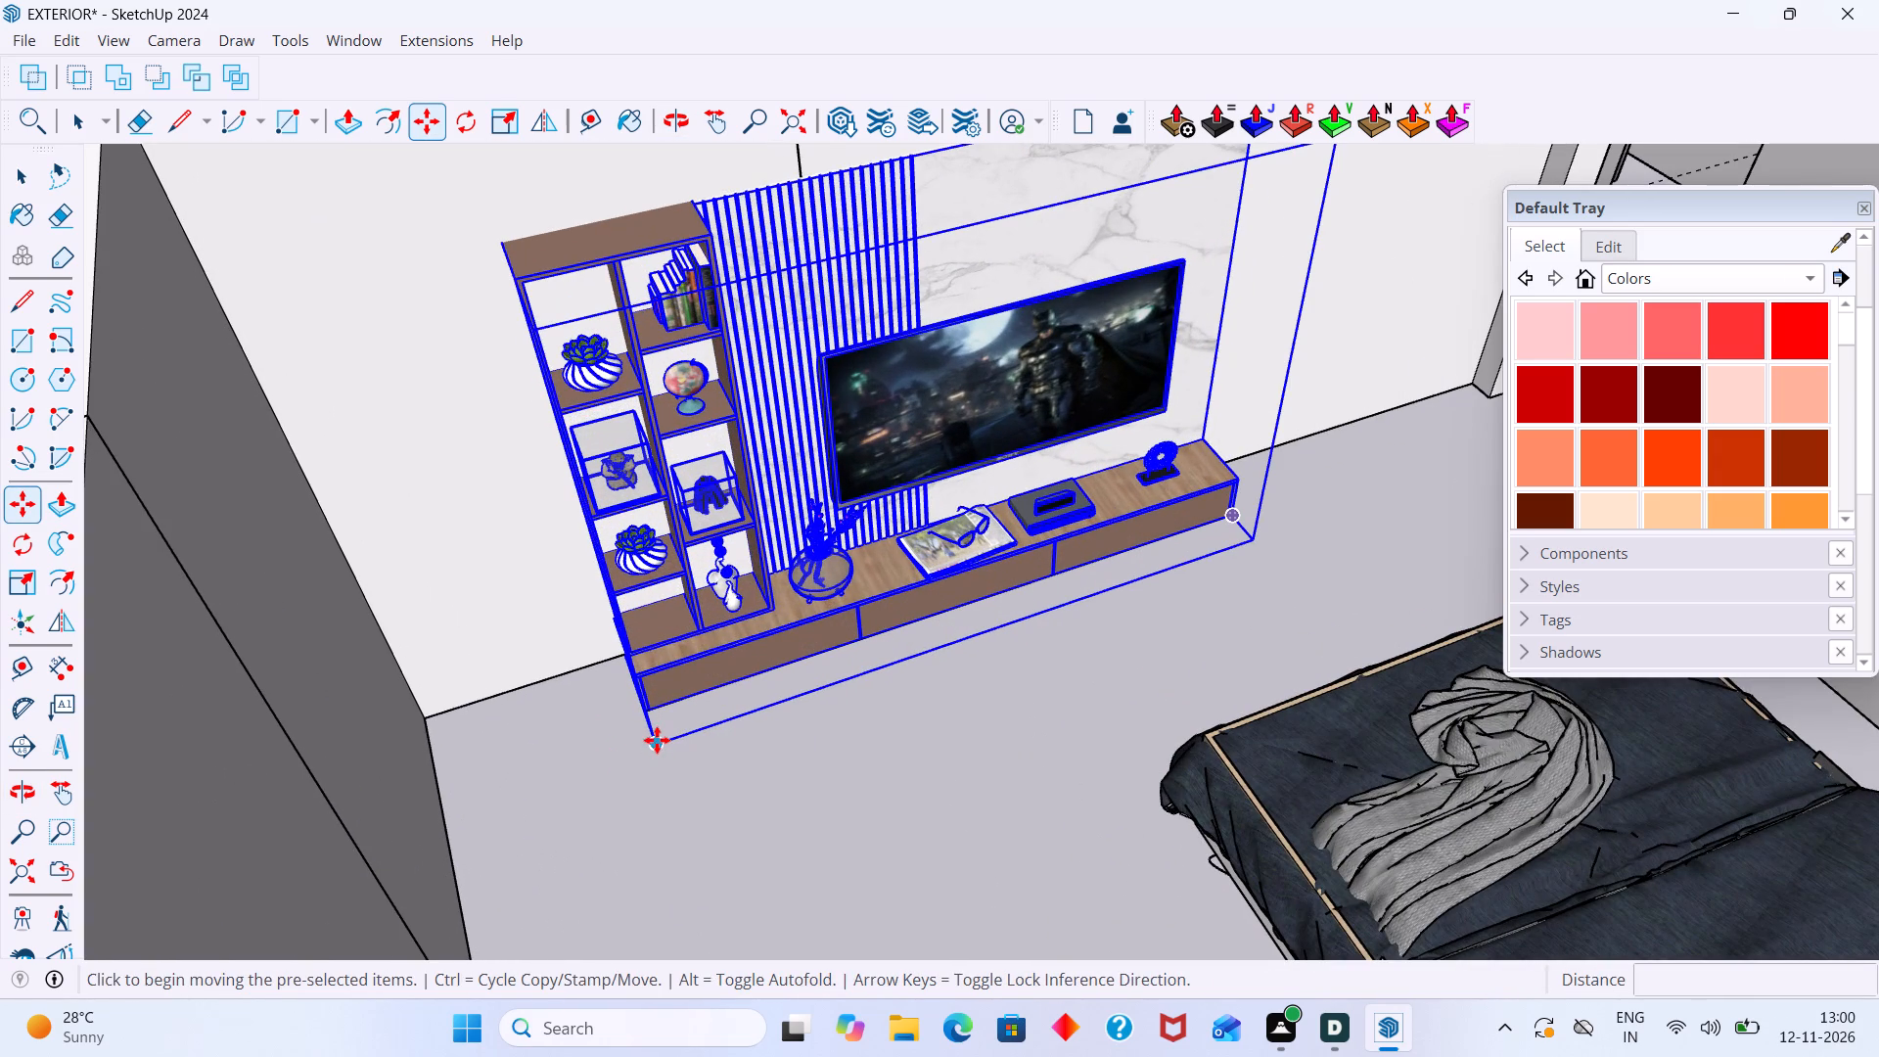
{"action": "left_click", "coordinate": [657, 740]}
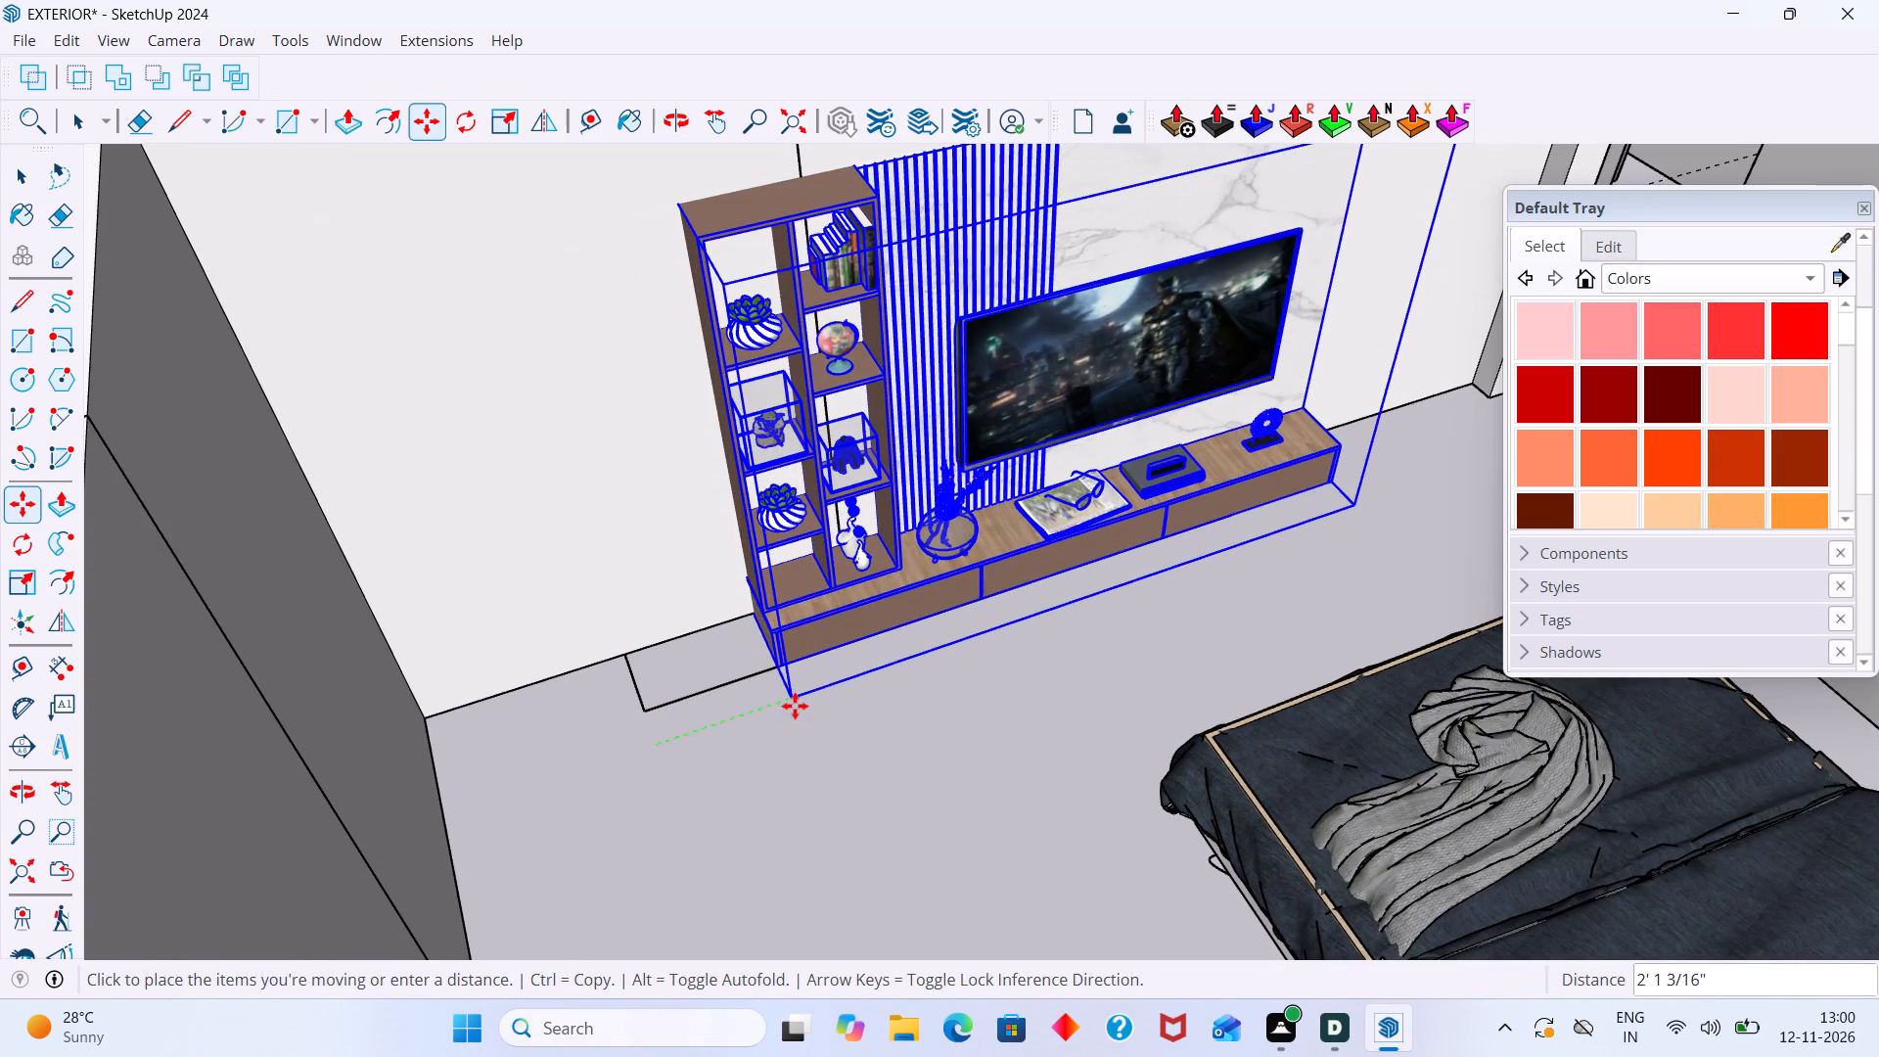
{"action": "left_click", "coordinate": [802, 700]}
{"action": "key", "text": "space"}
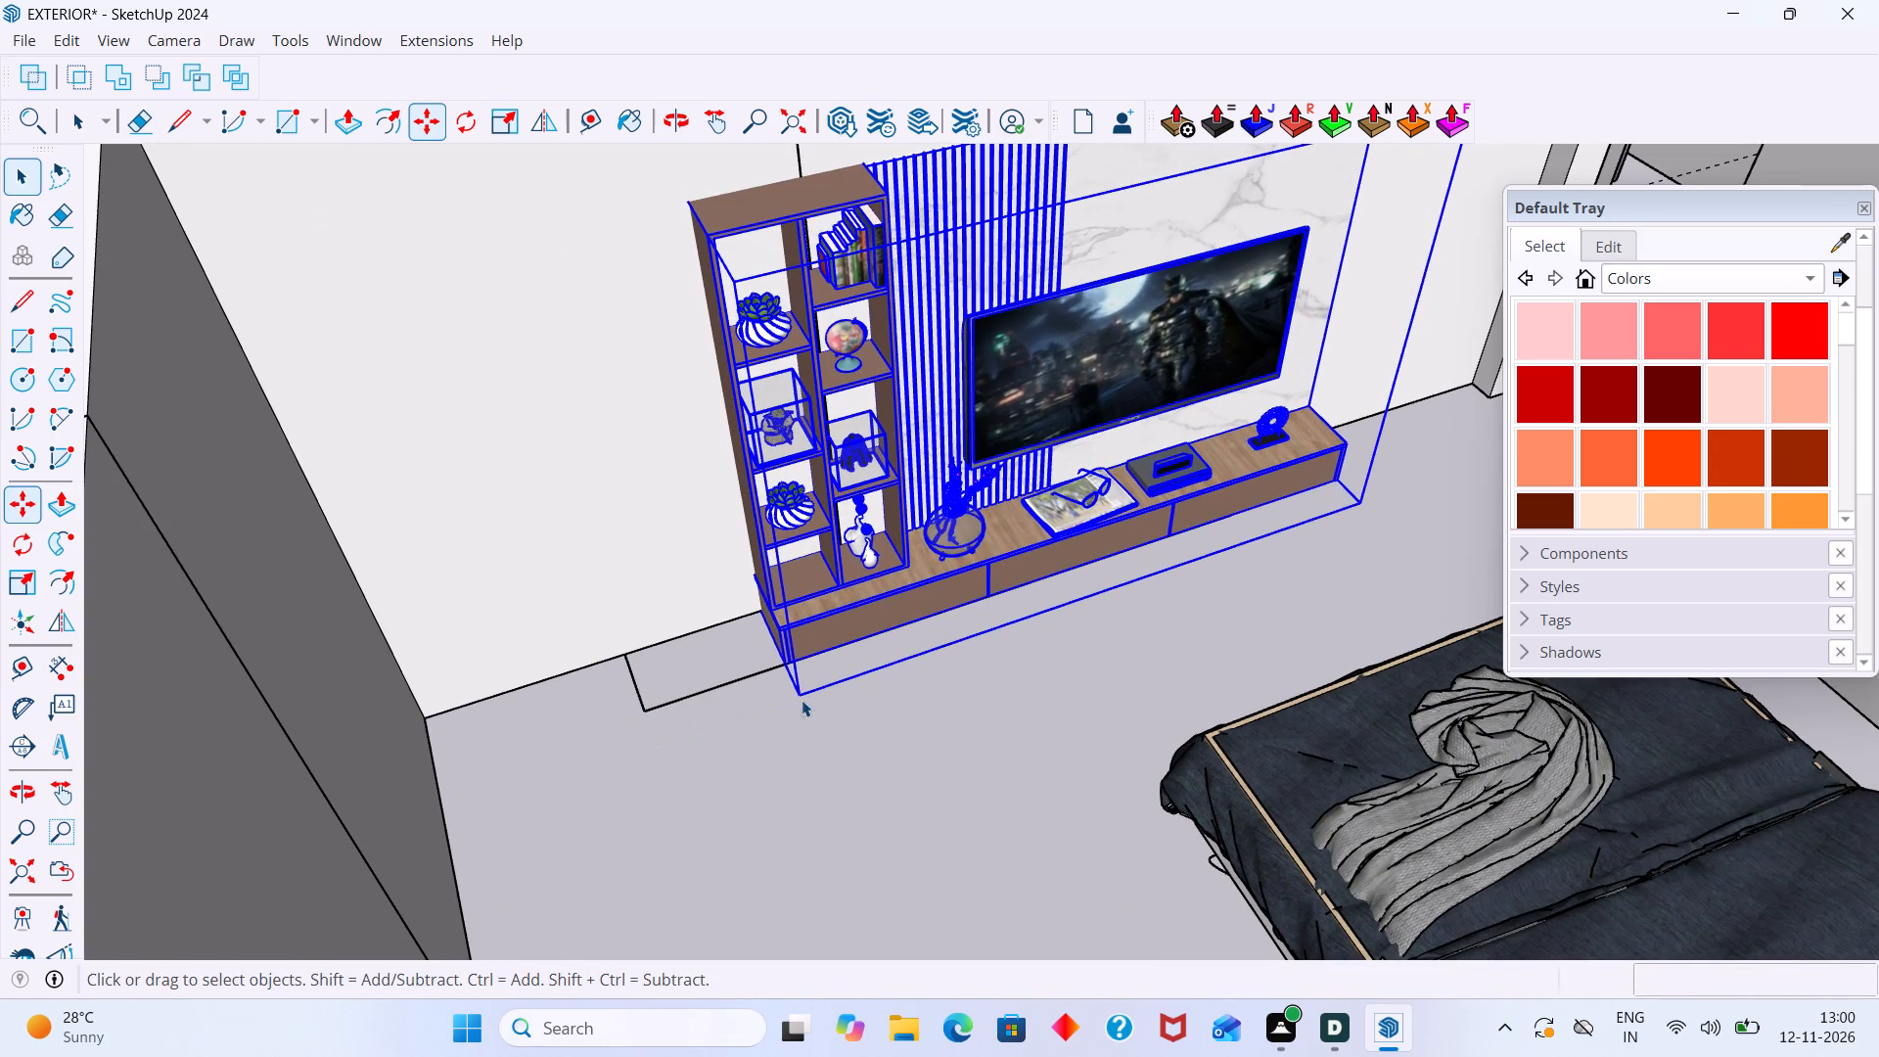
{"action": "left_click", "coordinate": [829, 759]}
Erase the leftover rectangle outline on the bedroom floor beside the TV unit.
{"action": "scroll", "coordinate": [829, 750], "scroll_direction": "down", "scroll_amount": 10}
{"action": "middle_click_drag", "start_coordinate": [833, 751], "coordinate": [848, 747]}
{"action": "scroll", "coordinate": [825, 753], "scroll_direction": "up", "scroll_amount": 6}
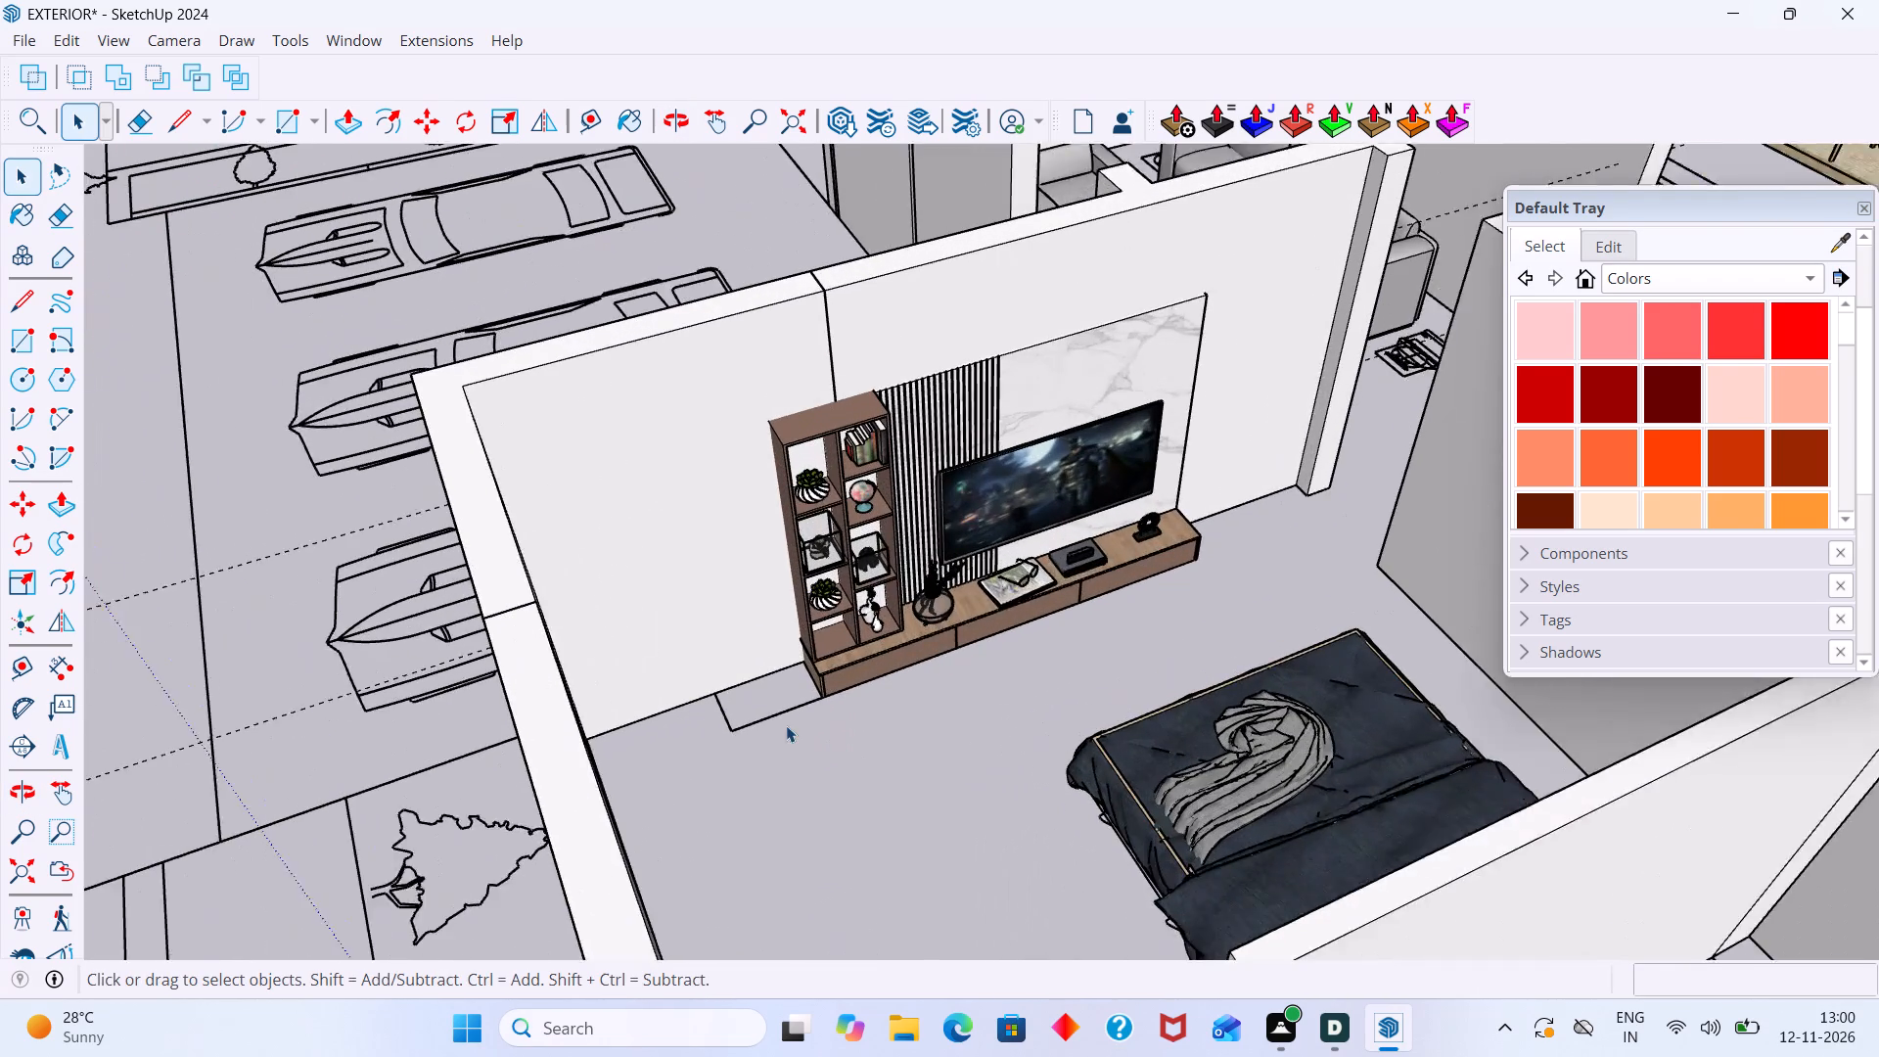
{"action": "left_click", "coordinate": [782, 709]}
{"action": "key", "text": "Delete"}
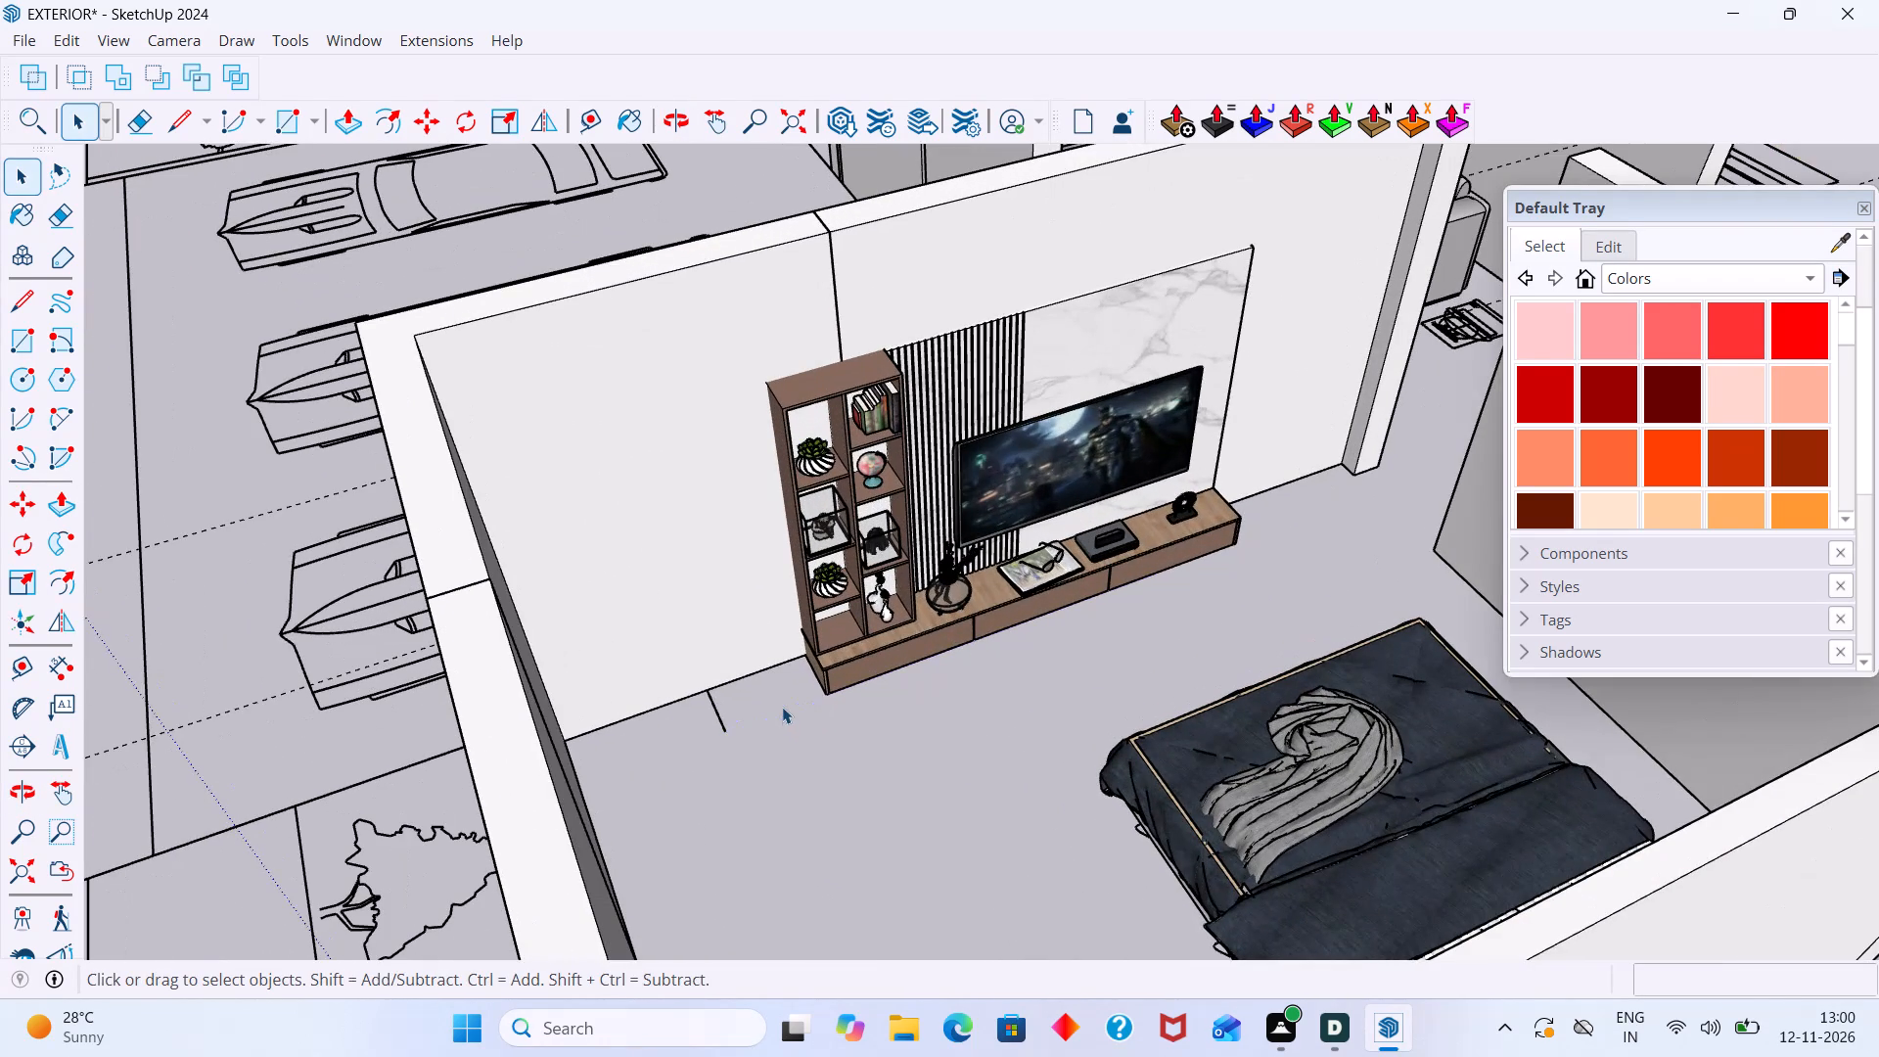
{"action": "key", "text": "e"}
{"action": "left_click_drag", "start_coordinate": [782, 706], "coordinate": [682, 726]}
Place a vertical guide on the corner wall's car-side face about 6 5/16" in from the outer corner edge.
{"action": "scroll", "coordinate": [737, 720], "scroll_direction": "down", "scroll_amount": 6}
{"action": "middle_click_drag", "start_coordinate": [788, 742], "coordinate": [1550, 755]}
{"action": "scroll", "coordinate": [1529, 747], "scroll_direction": "down", "scroll_amount": 1}
{"action": "middle_click_drag", "start_coordinate": [1501, 732], "coordinate": [1226, 681], "text": "shift"}
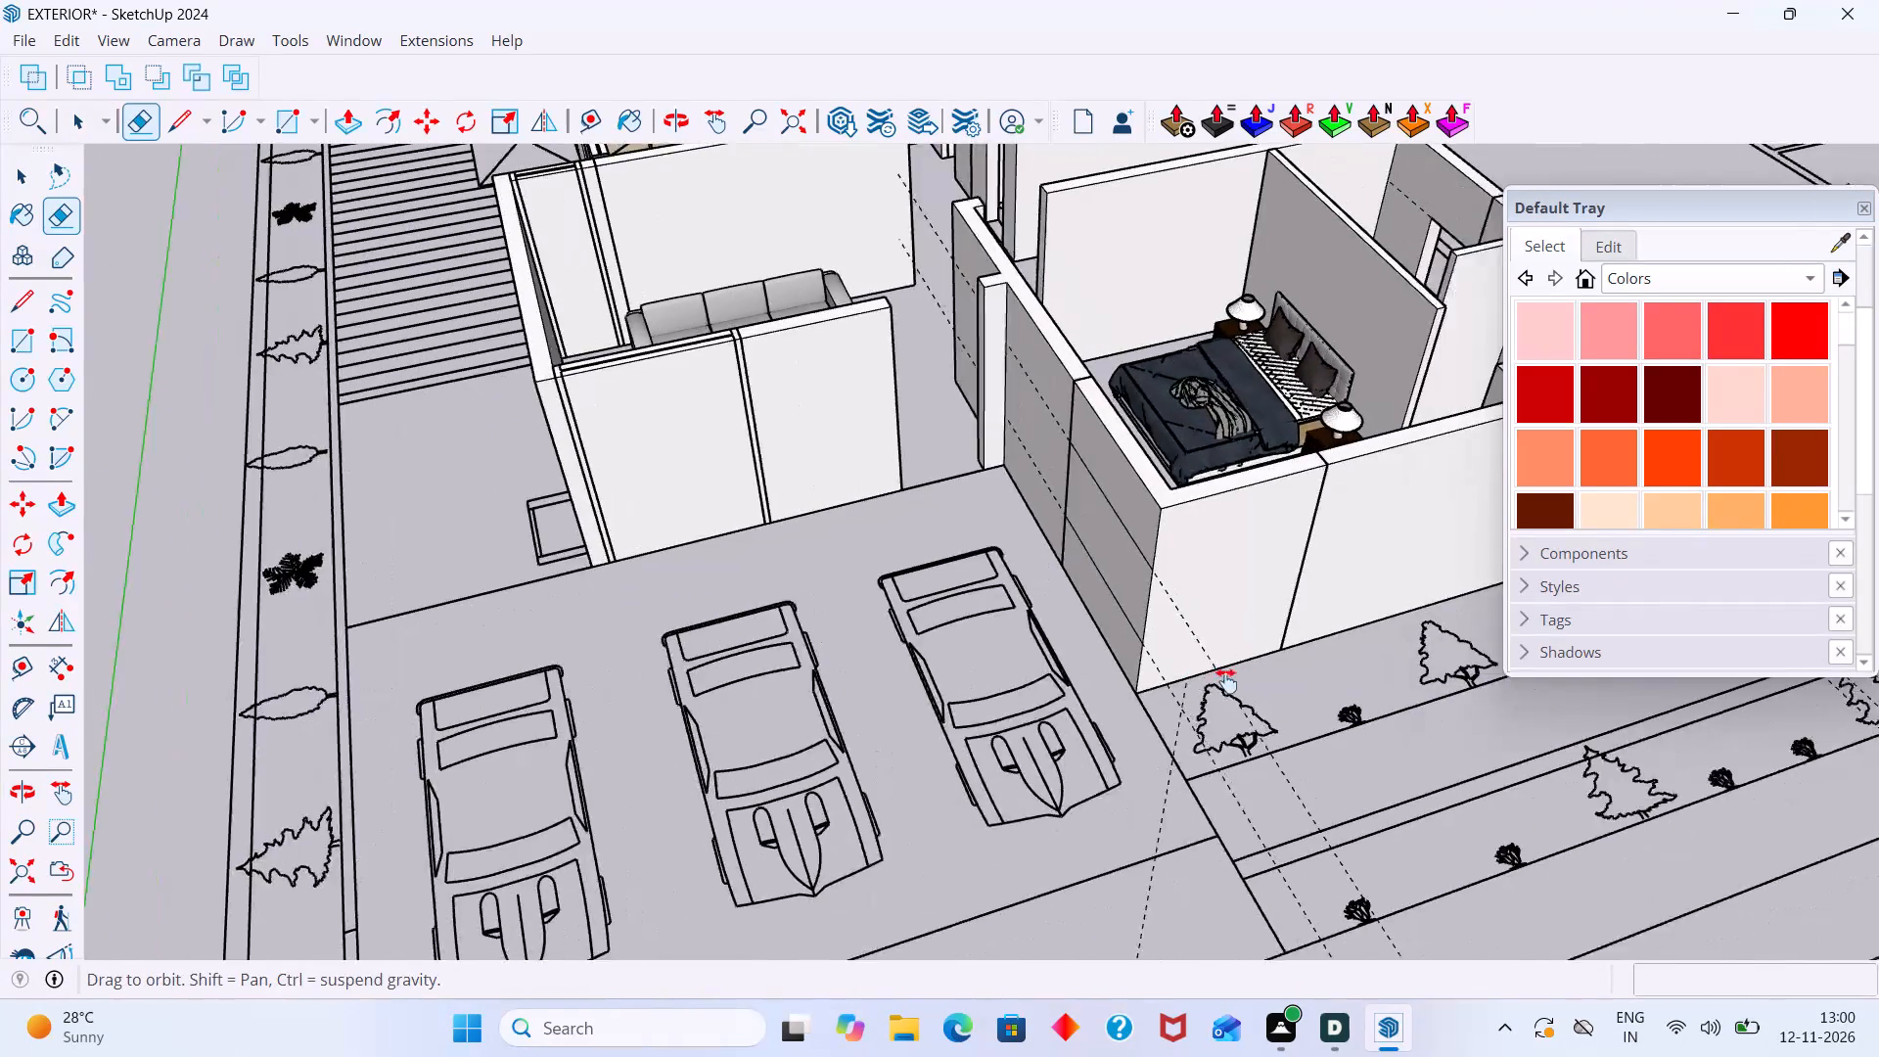
{"action": "middle_click_drag", "start_coordinate": [1226, 681], "coordinate": [1189, 681], "text": "shift"}
{"action": "middle_click_drag", "start_coordinate": [1184, 678], "coordinate": [862, 726]}
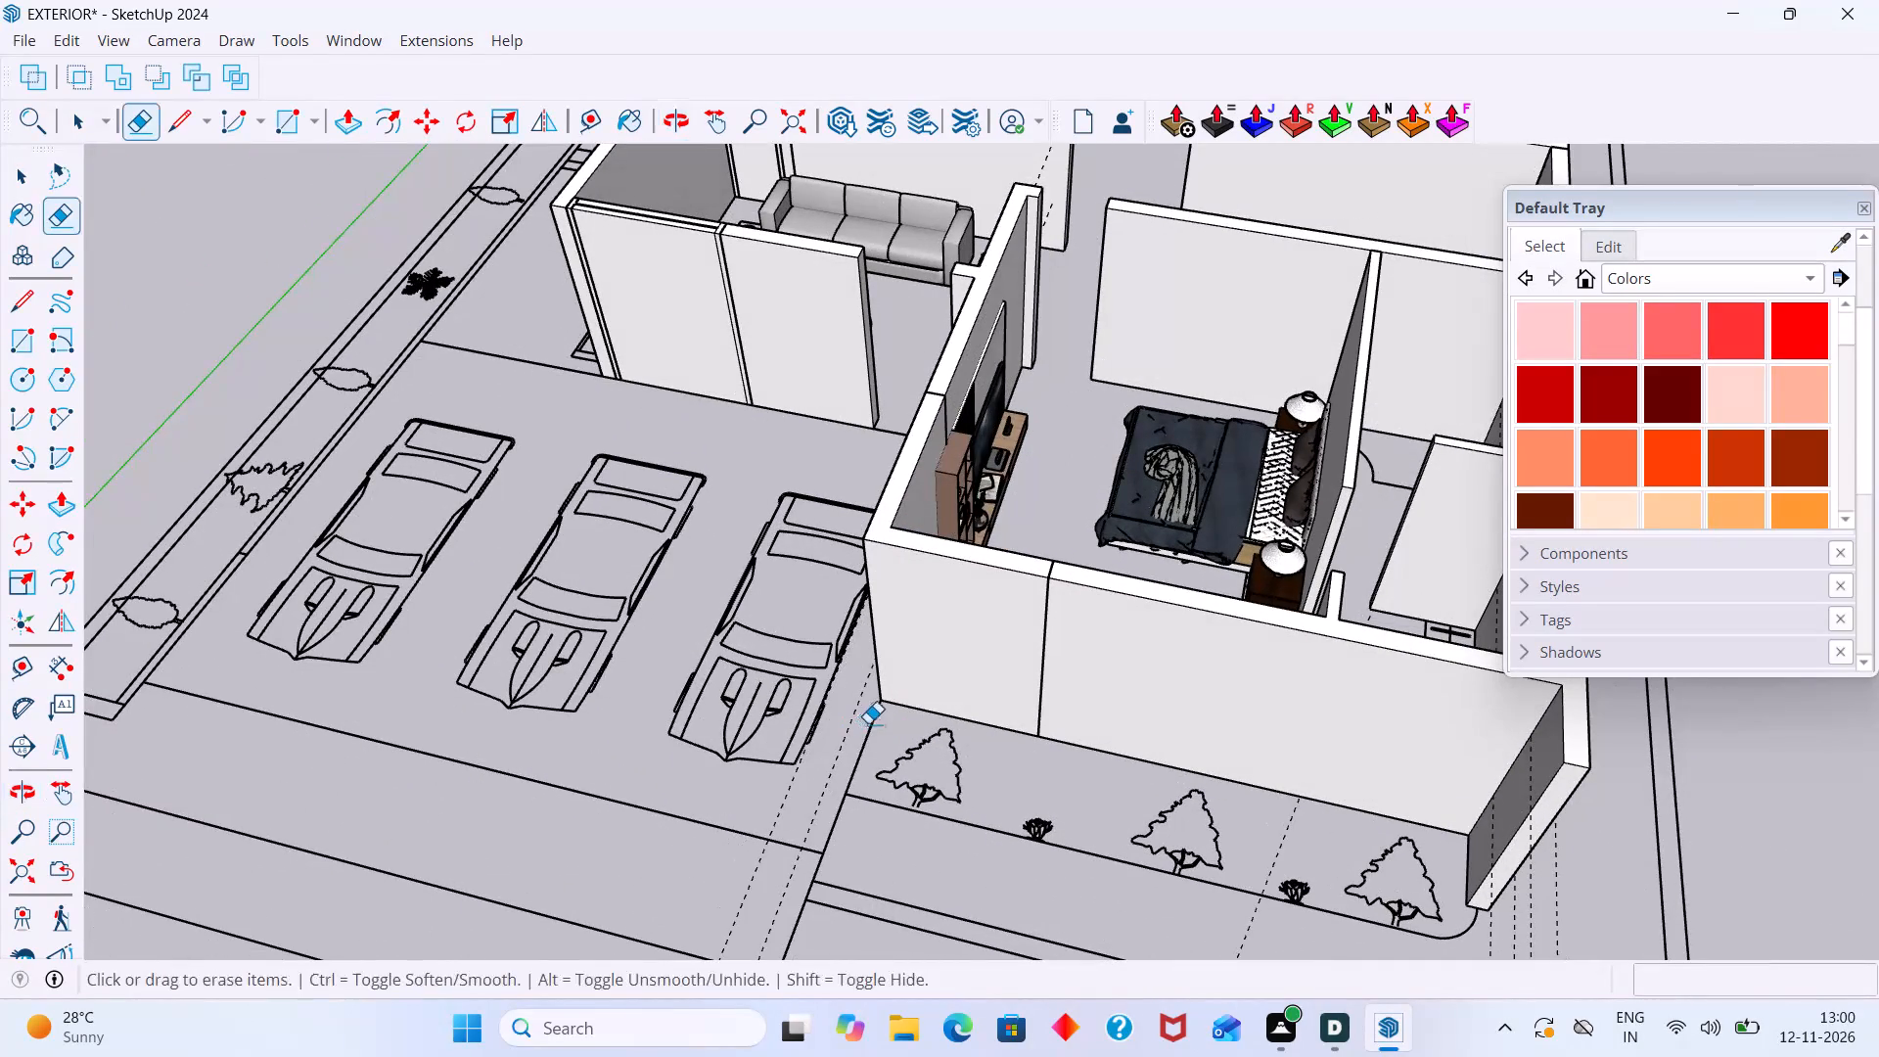
{"action": "key", "text": "space"}
{"action": "key", "text": "t"}
{"action": "middle_click_drag", "start_coordinate": [860, 732], "coordinate": [1378, 706]}
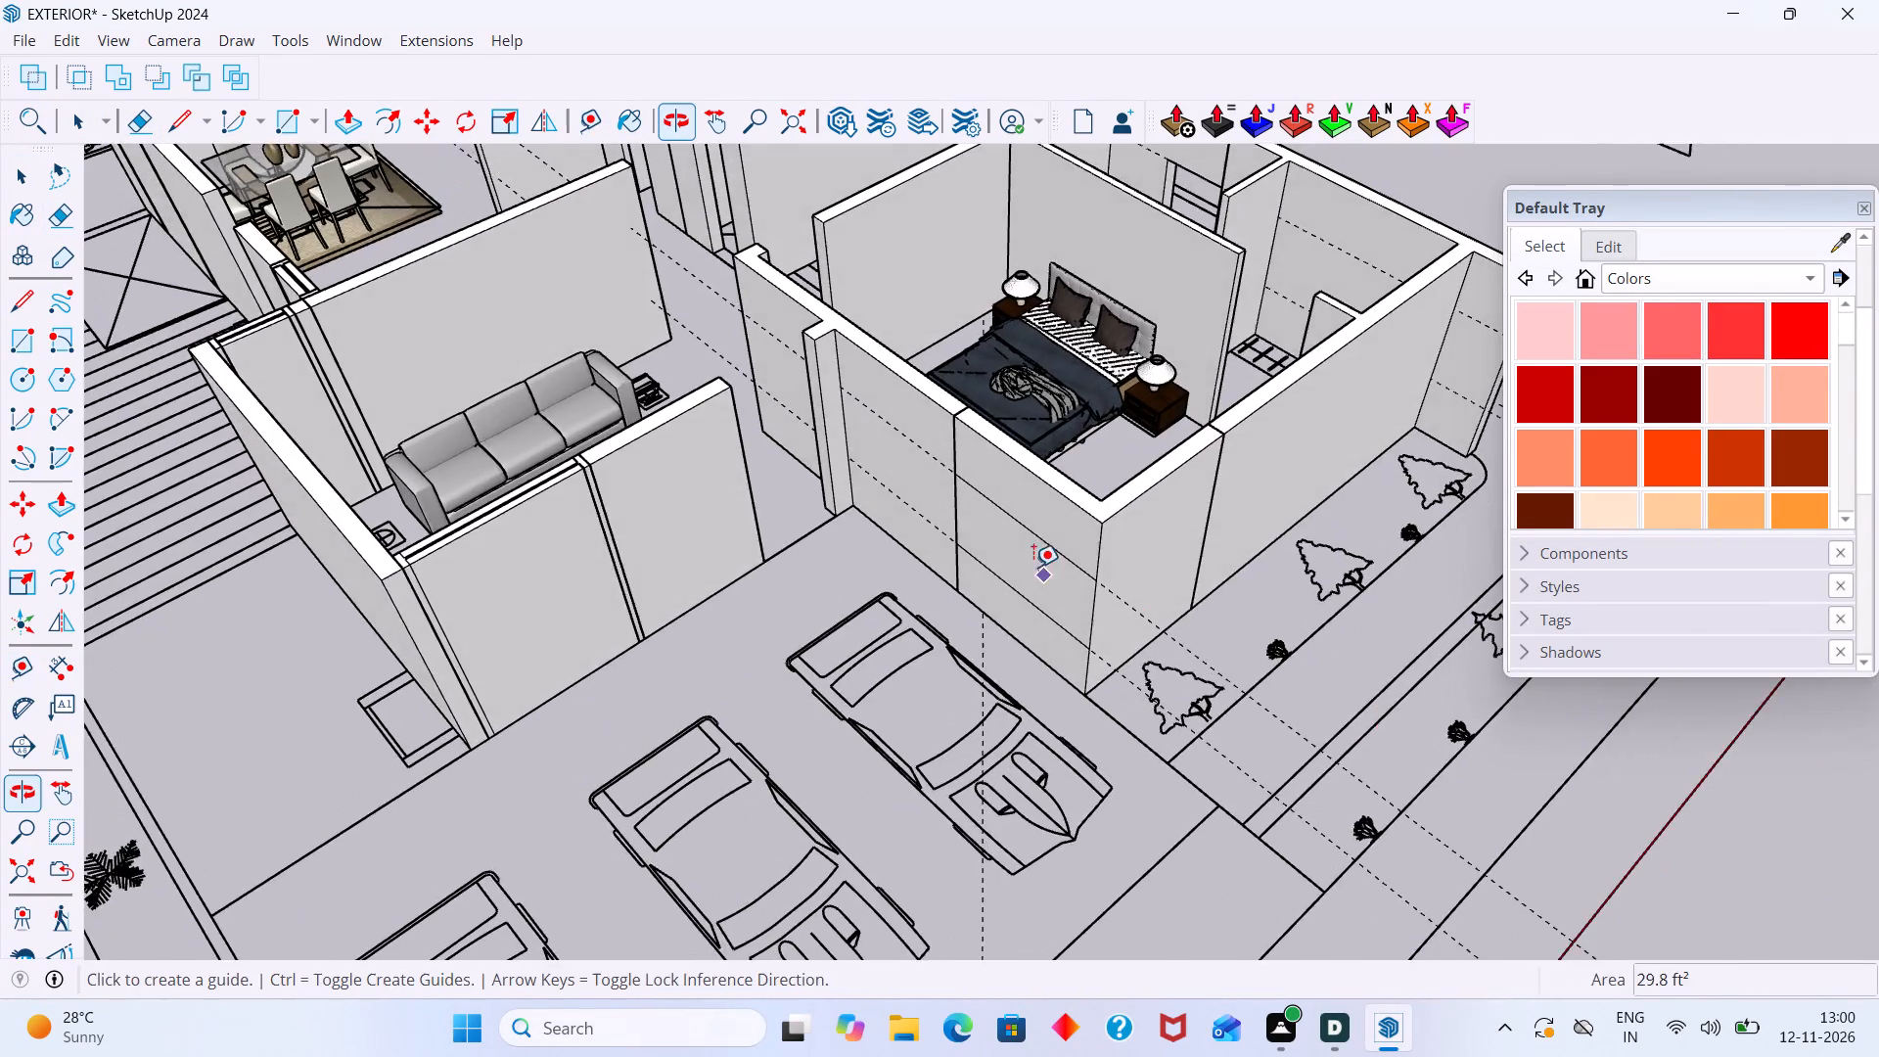
{"action": "scroll", "coordinate": [1031, 560], "scroll_direction": "up", "scroll_amount": 3}
{"action": "middle_click_drag", "start_coordinate": [1095, 564], "coordinate": [1198, 566]}
{"action": "scroll", "coordinate": [1212, 570], "scroll_direction": "up", "scroll_amount": 6}
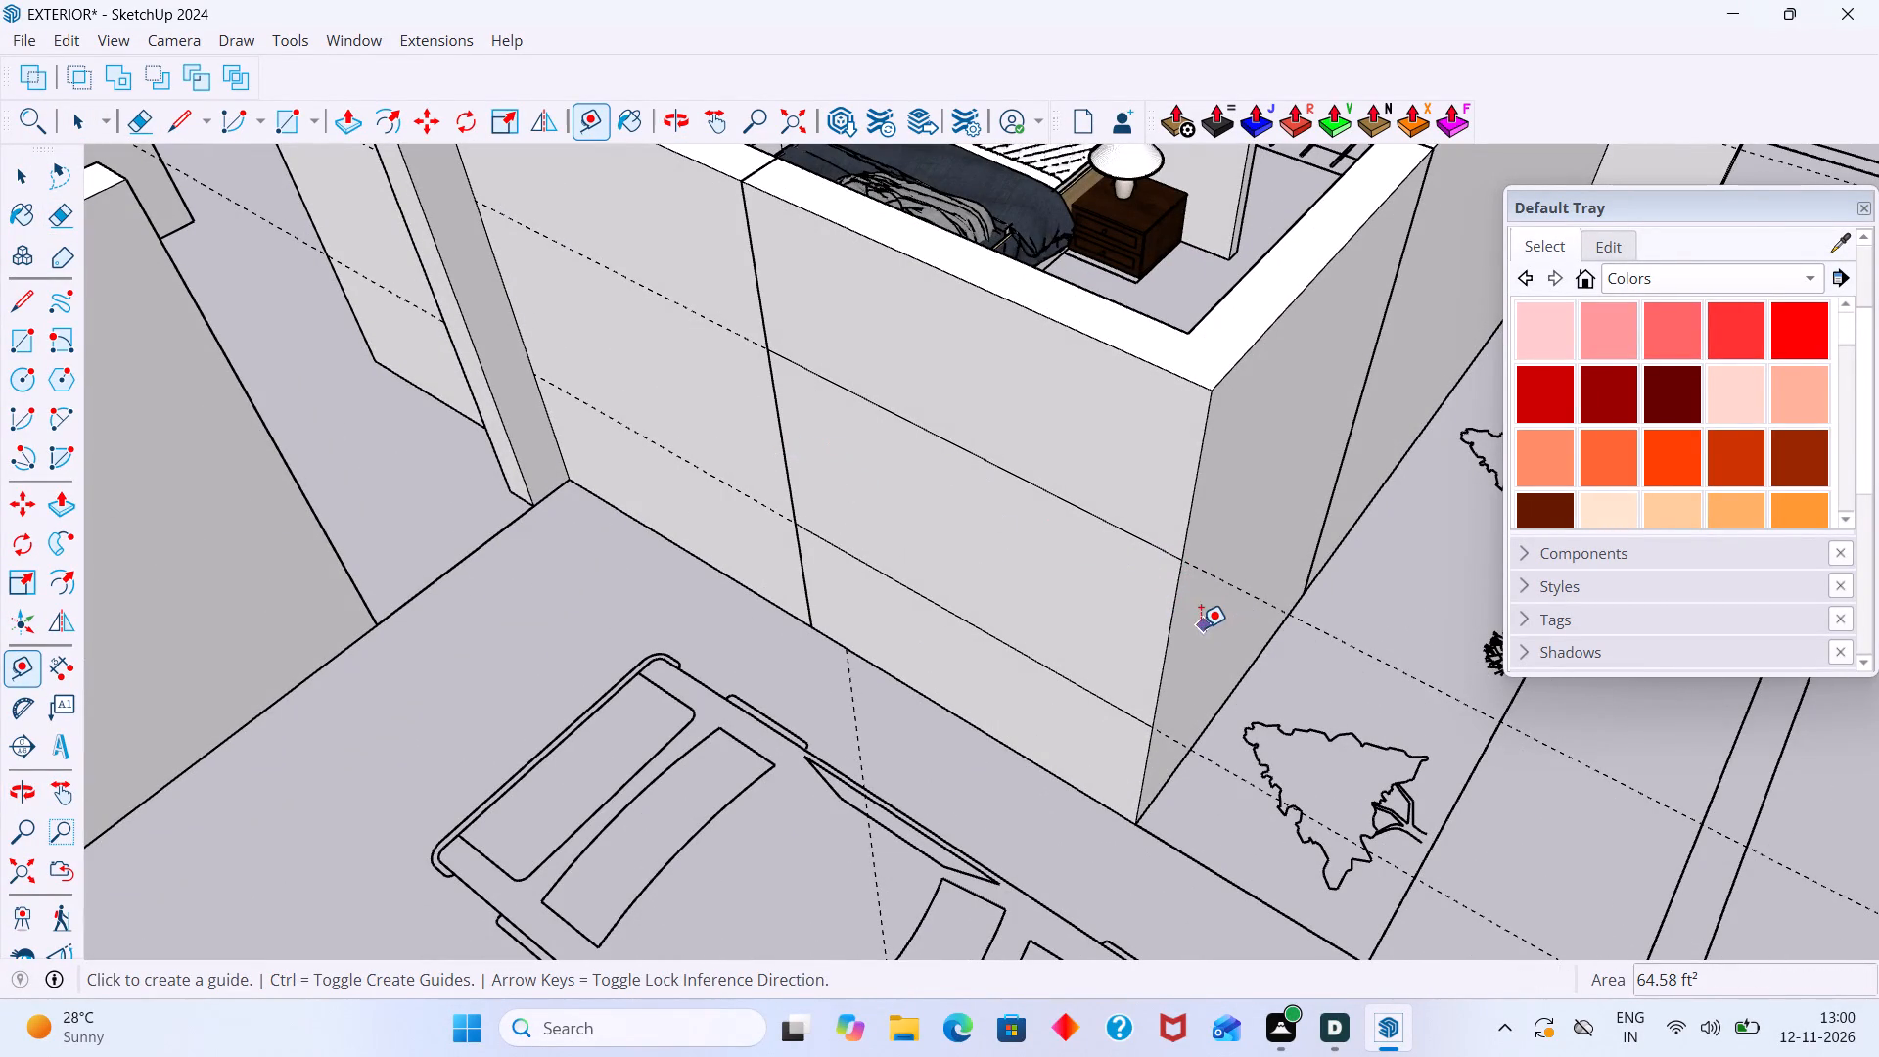
{"action": "left_click", "coordinate": [1168, 641]}
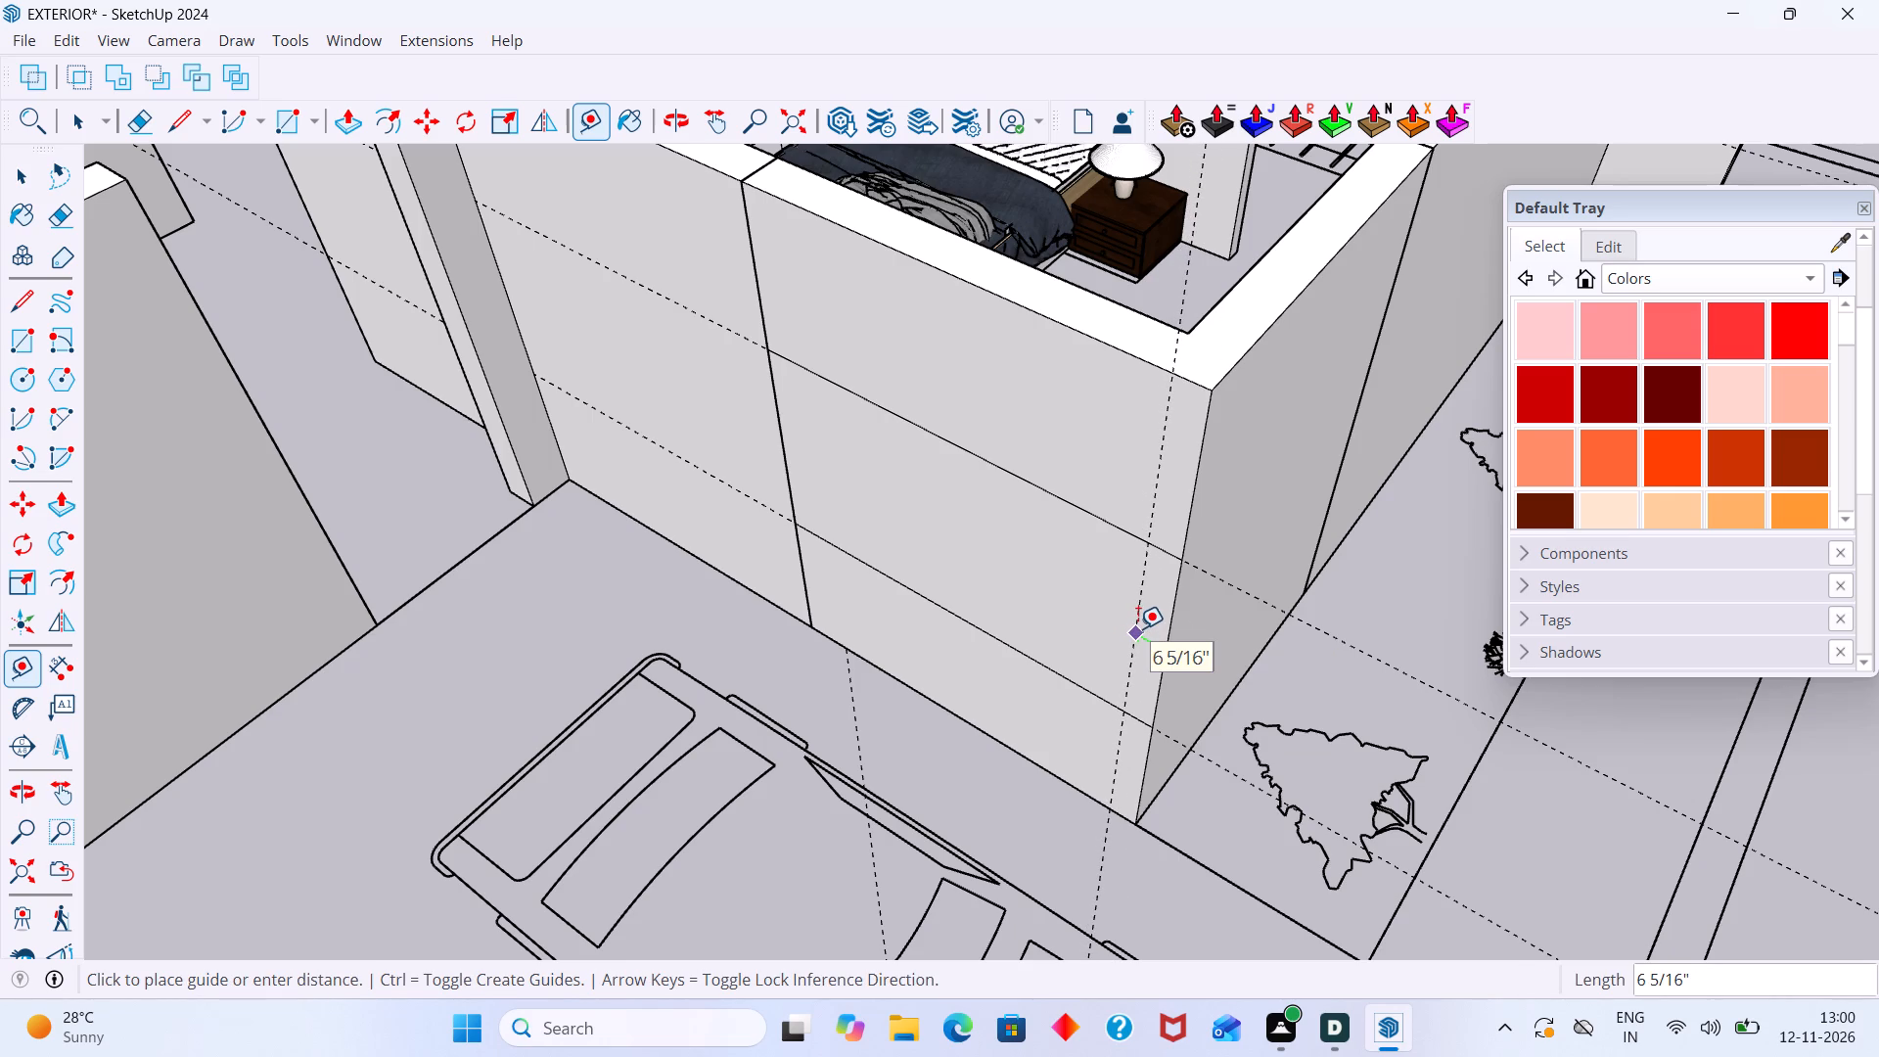
{"action": "left_click", "coordinate": [1138, 628]}
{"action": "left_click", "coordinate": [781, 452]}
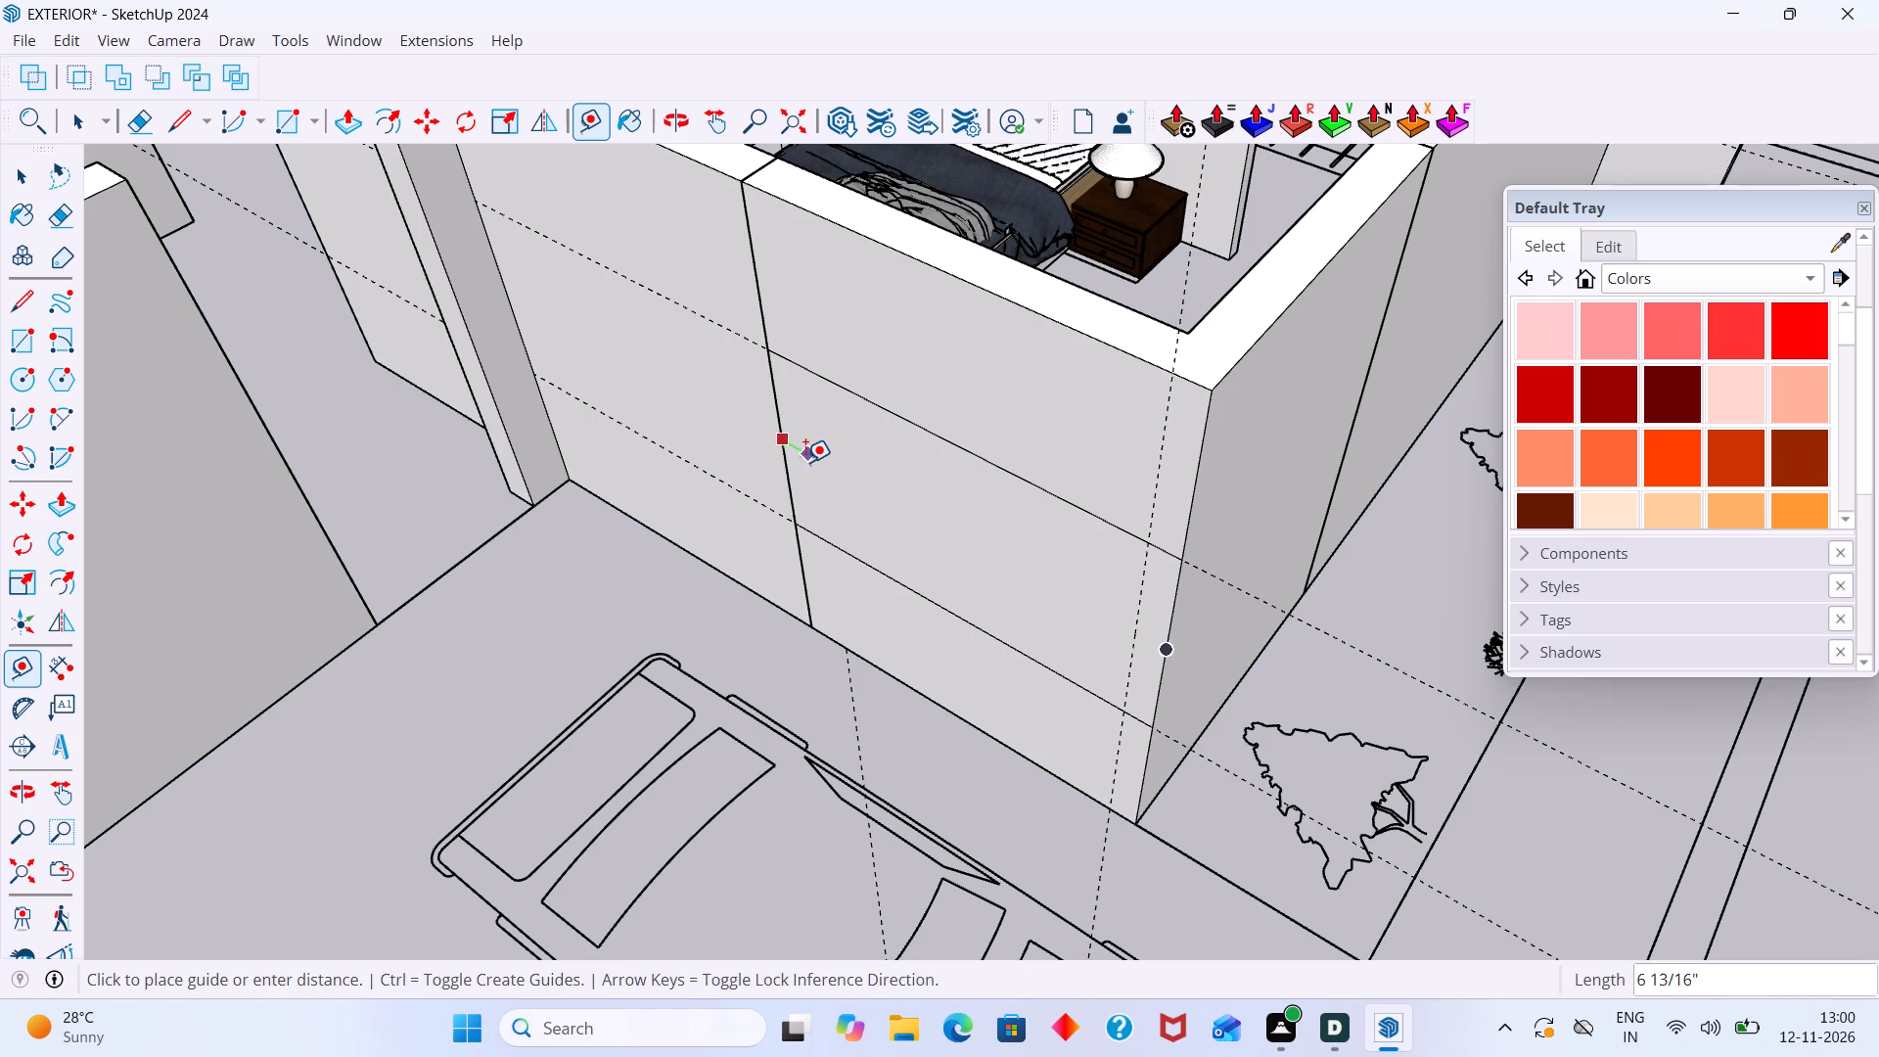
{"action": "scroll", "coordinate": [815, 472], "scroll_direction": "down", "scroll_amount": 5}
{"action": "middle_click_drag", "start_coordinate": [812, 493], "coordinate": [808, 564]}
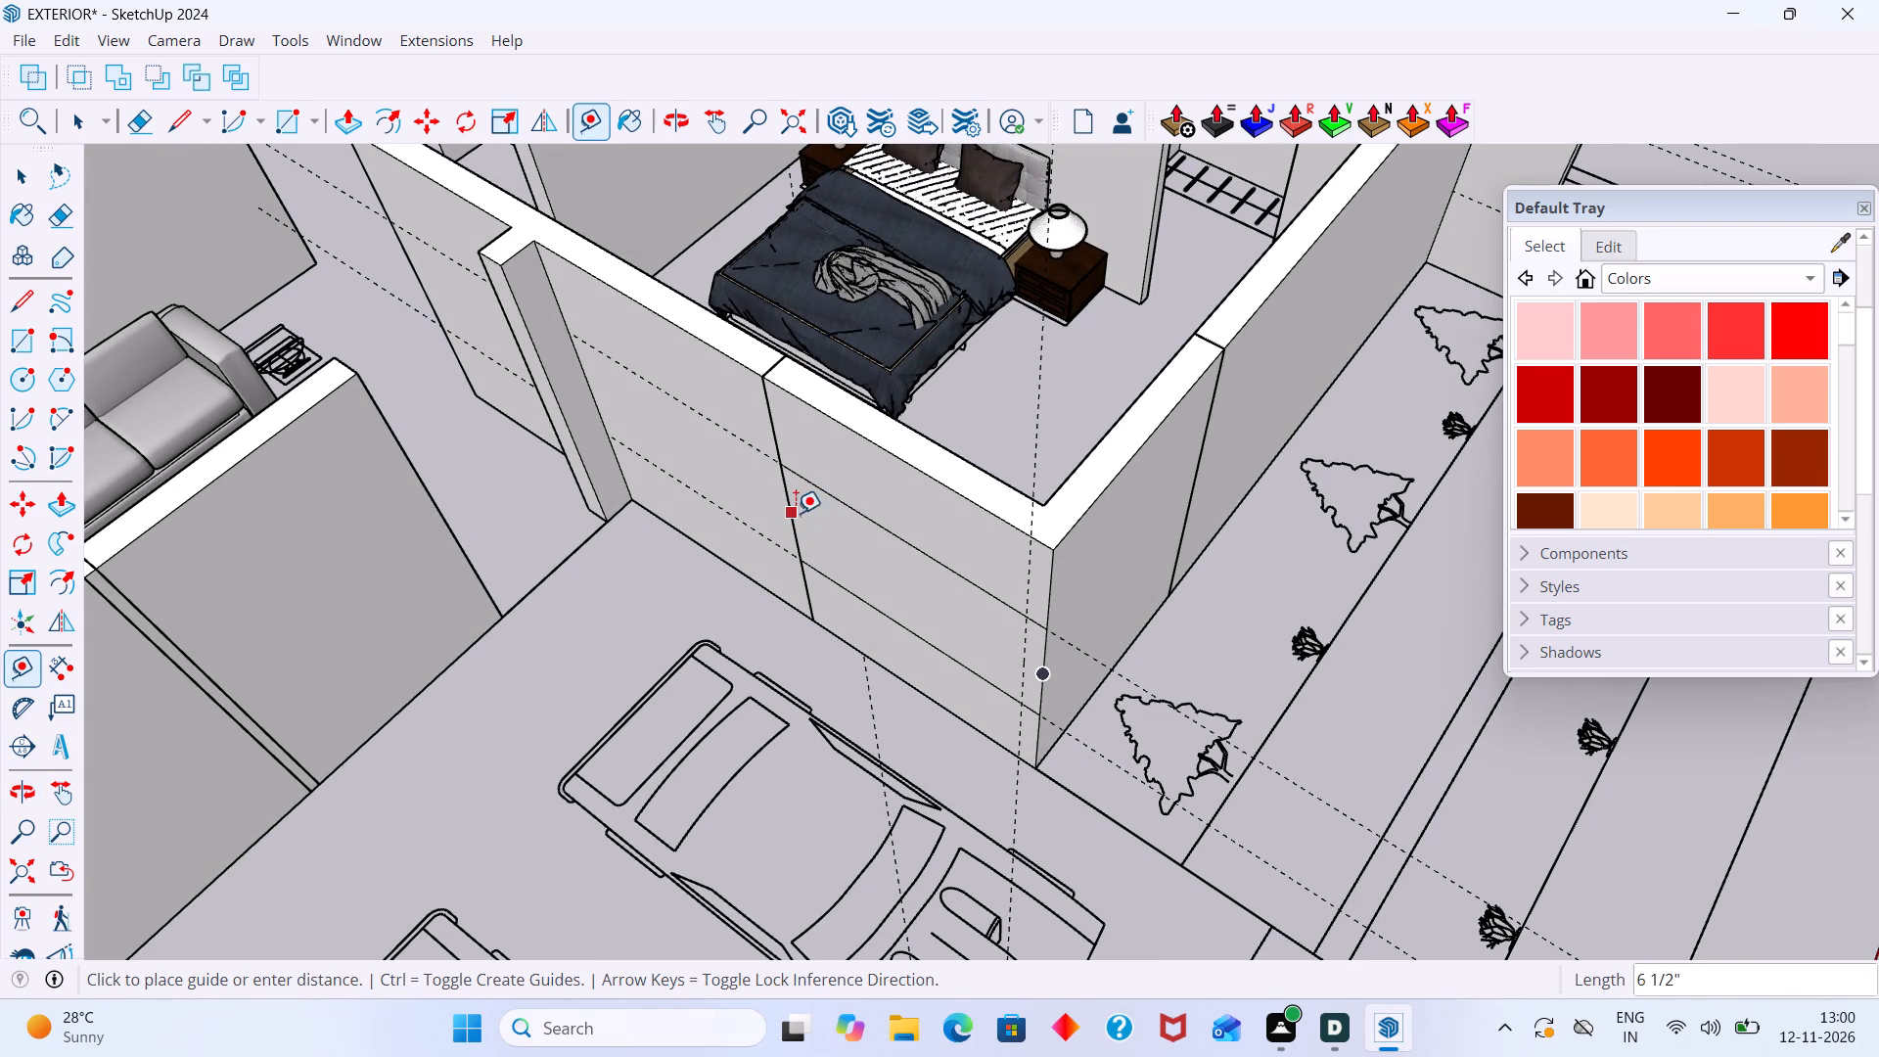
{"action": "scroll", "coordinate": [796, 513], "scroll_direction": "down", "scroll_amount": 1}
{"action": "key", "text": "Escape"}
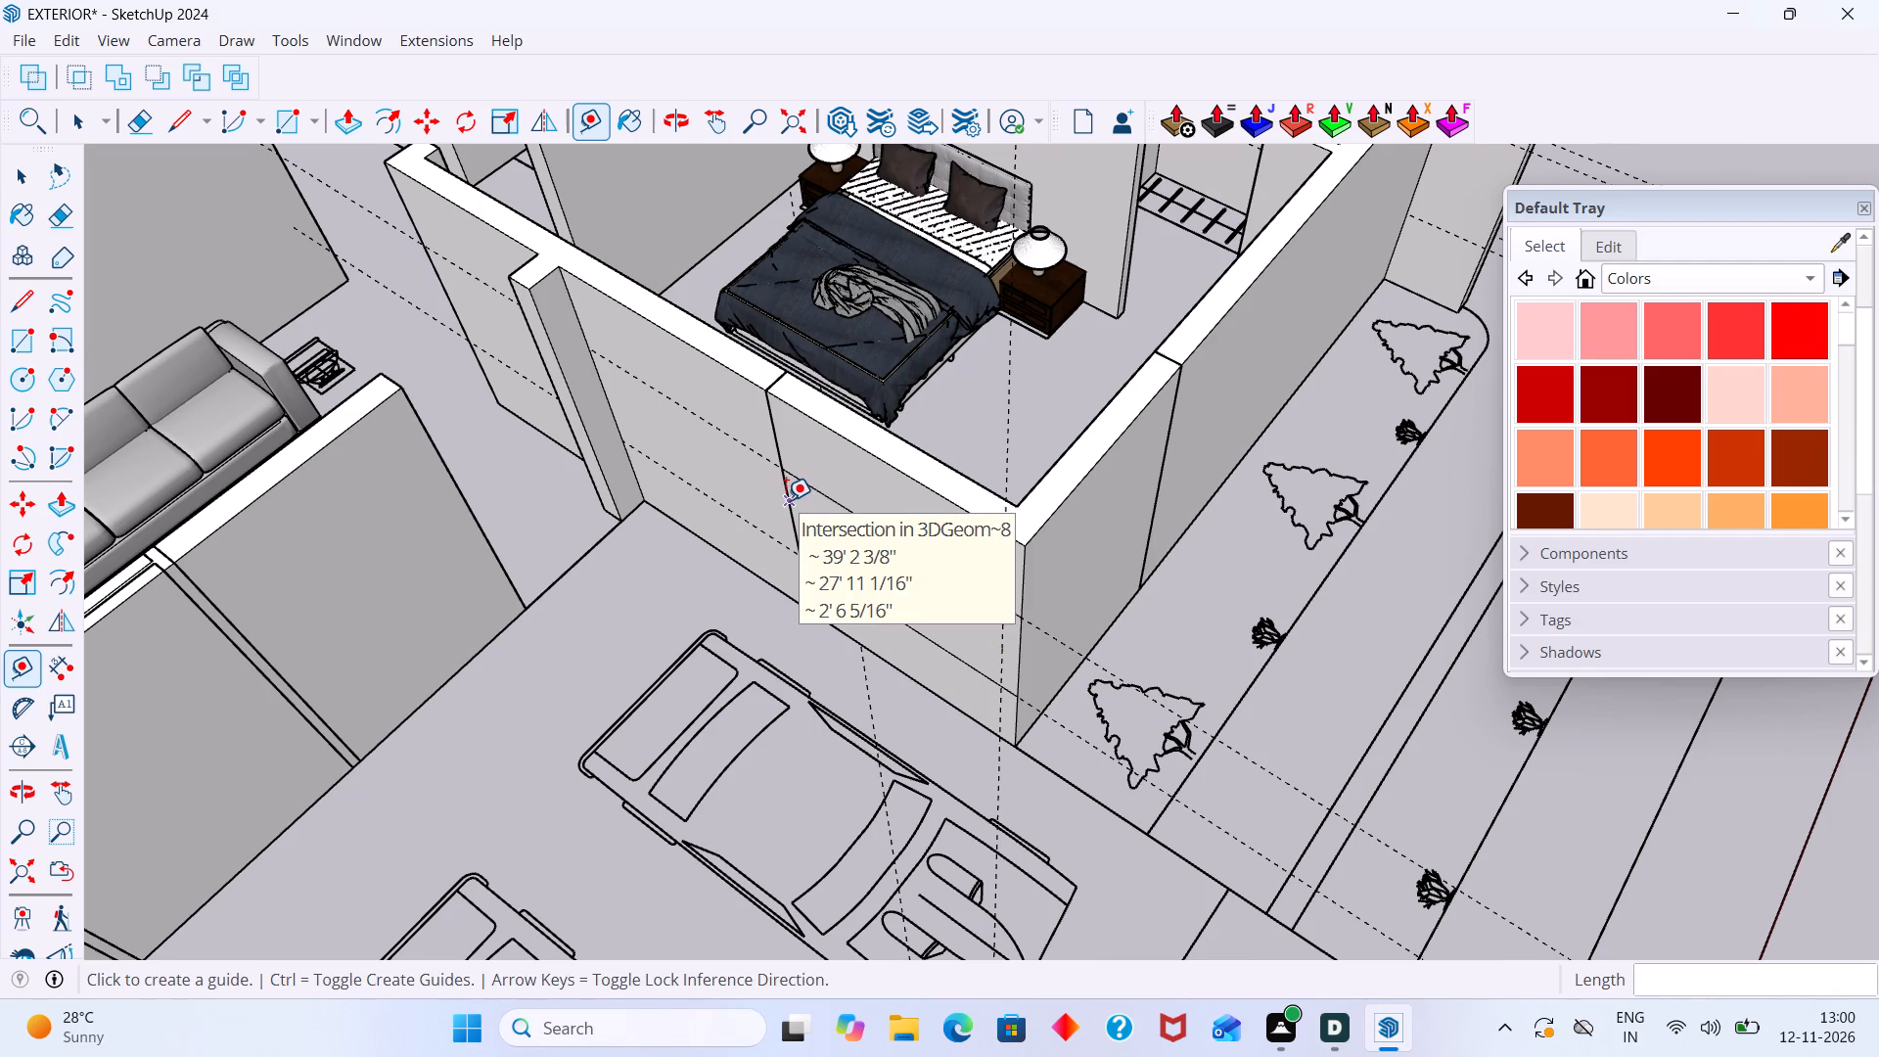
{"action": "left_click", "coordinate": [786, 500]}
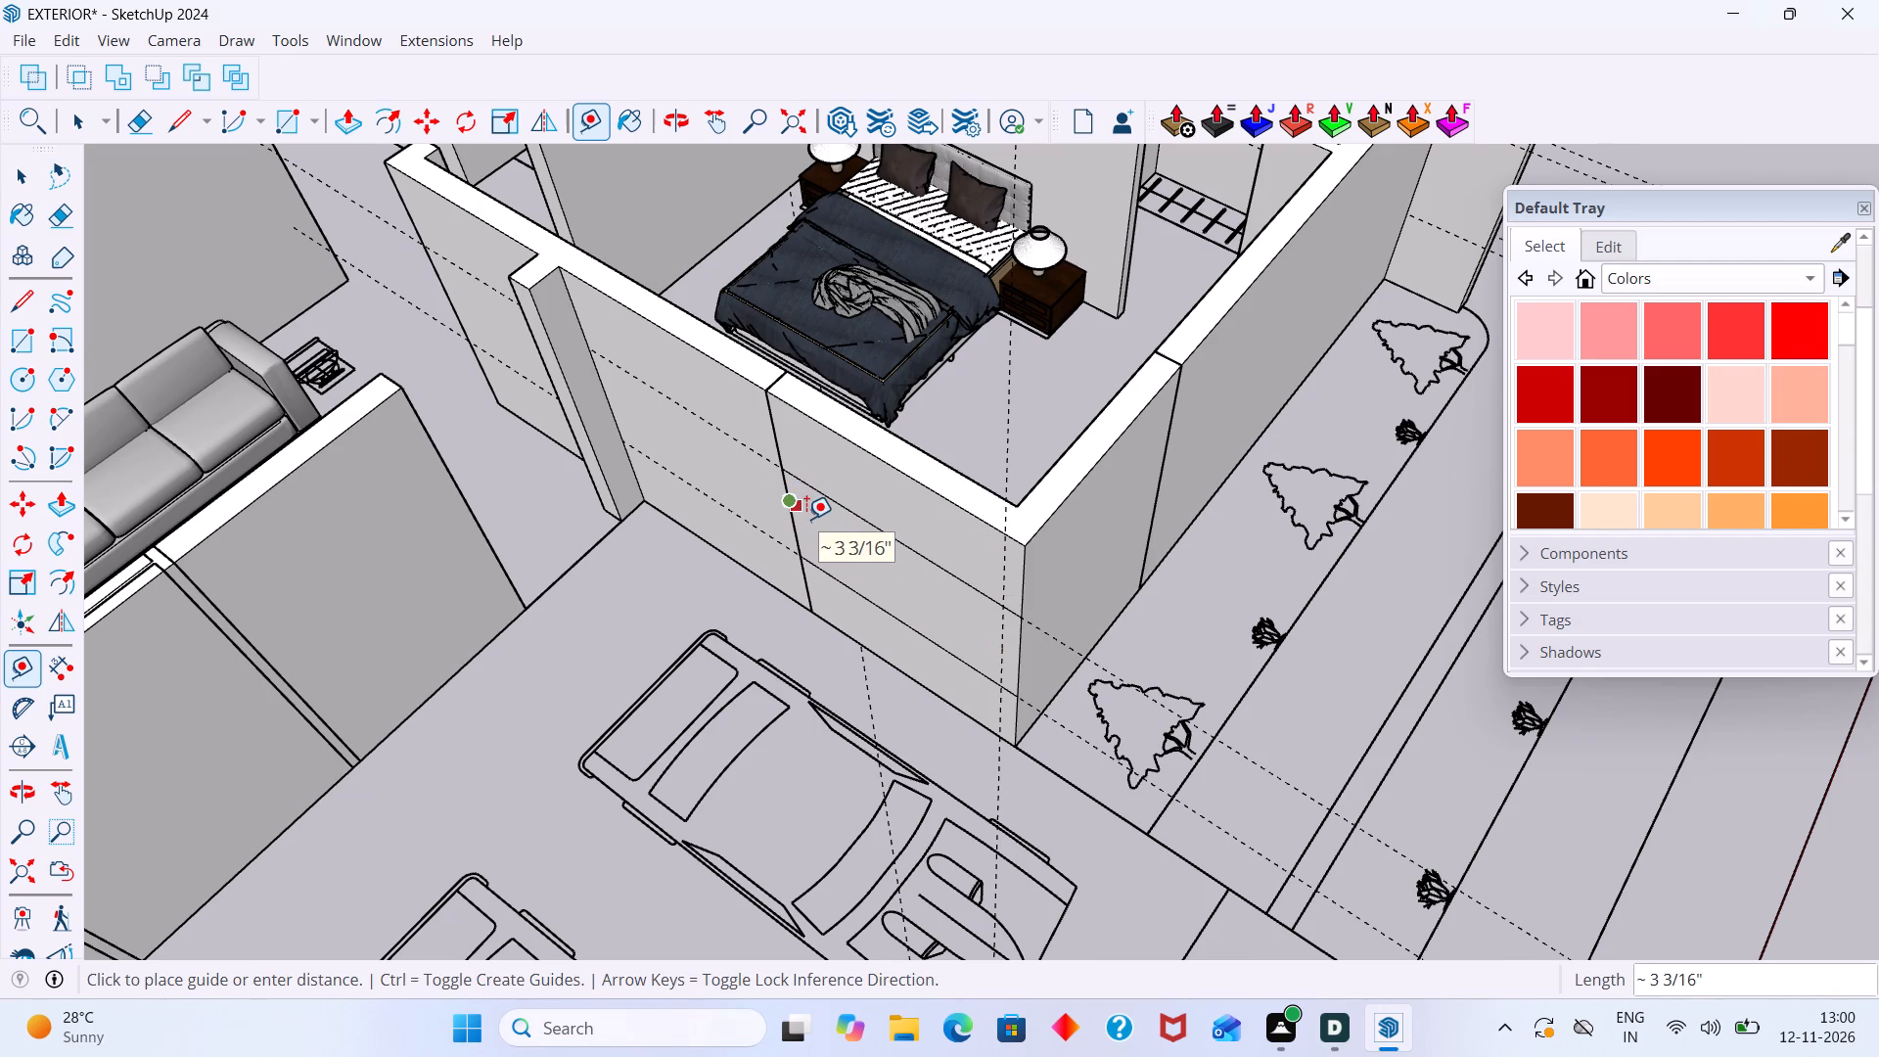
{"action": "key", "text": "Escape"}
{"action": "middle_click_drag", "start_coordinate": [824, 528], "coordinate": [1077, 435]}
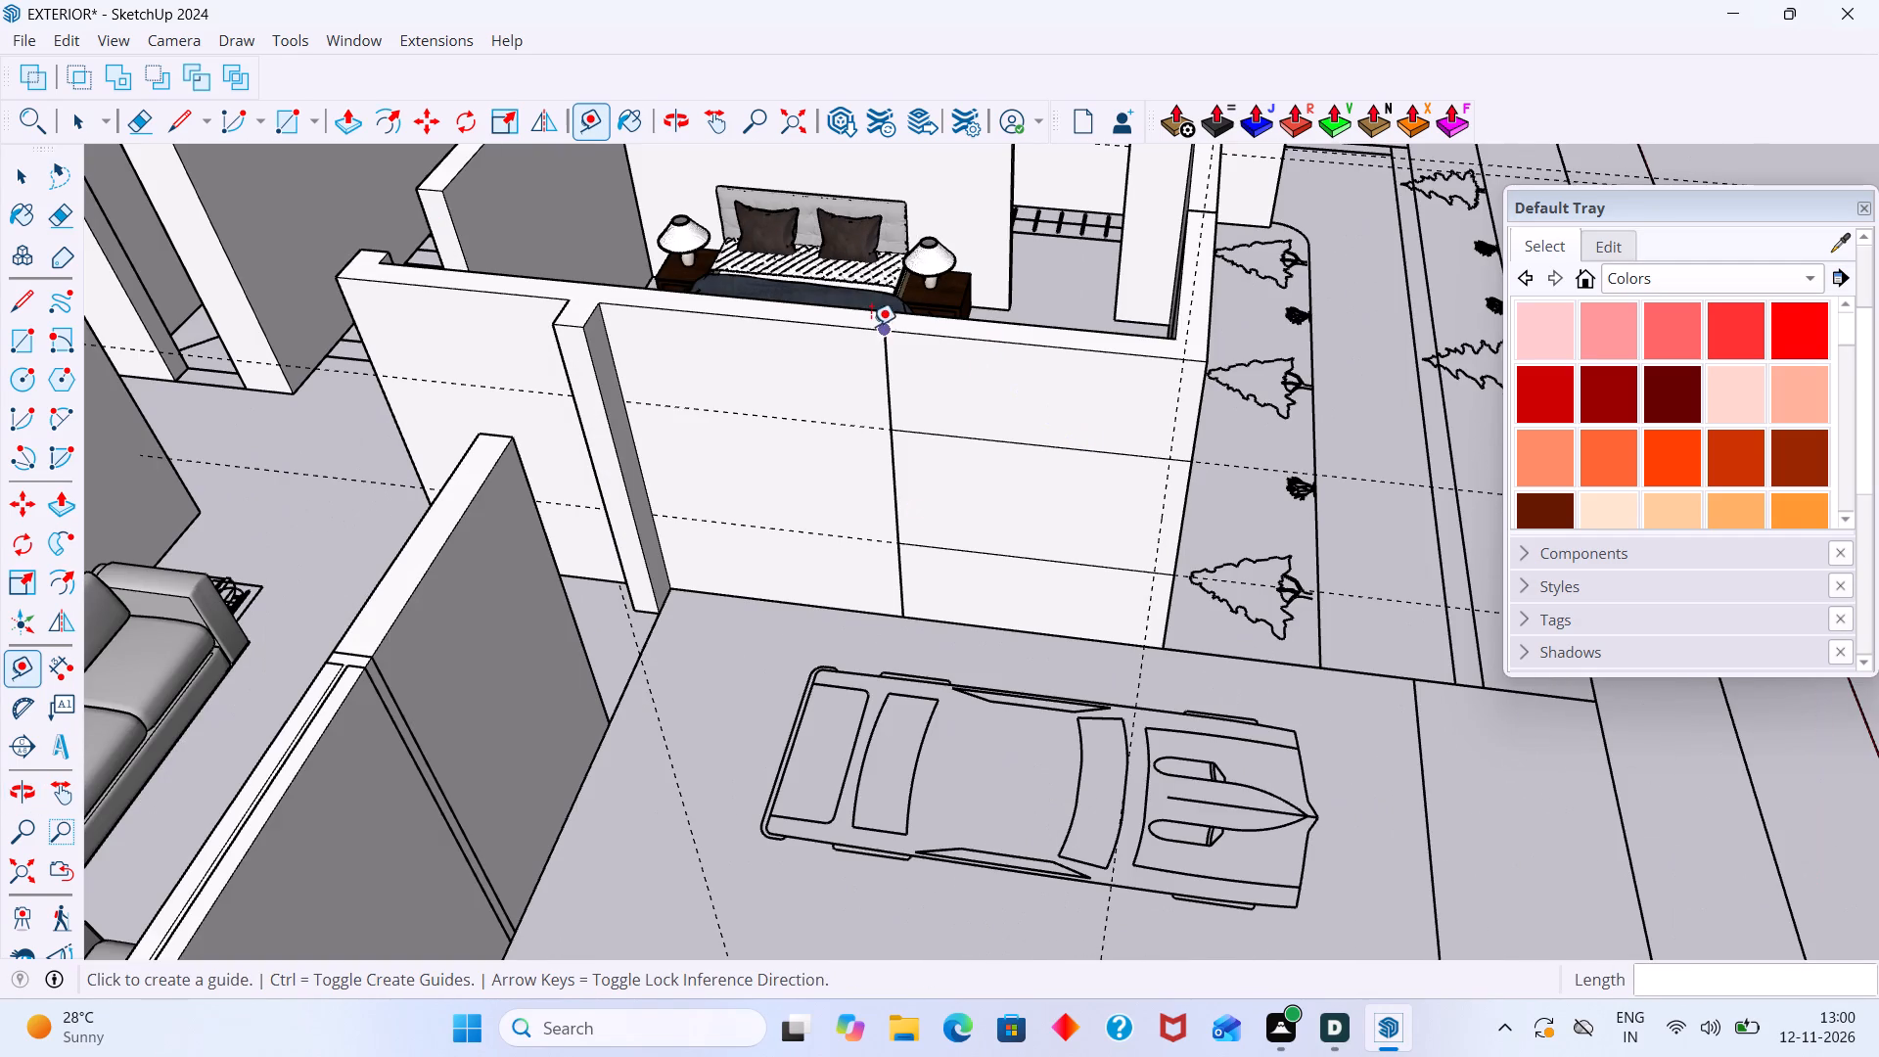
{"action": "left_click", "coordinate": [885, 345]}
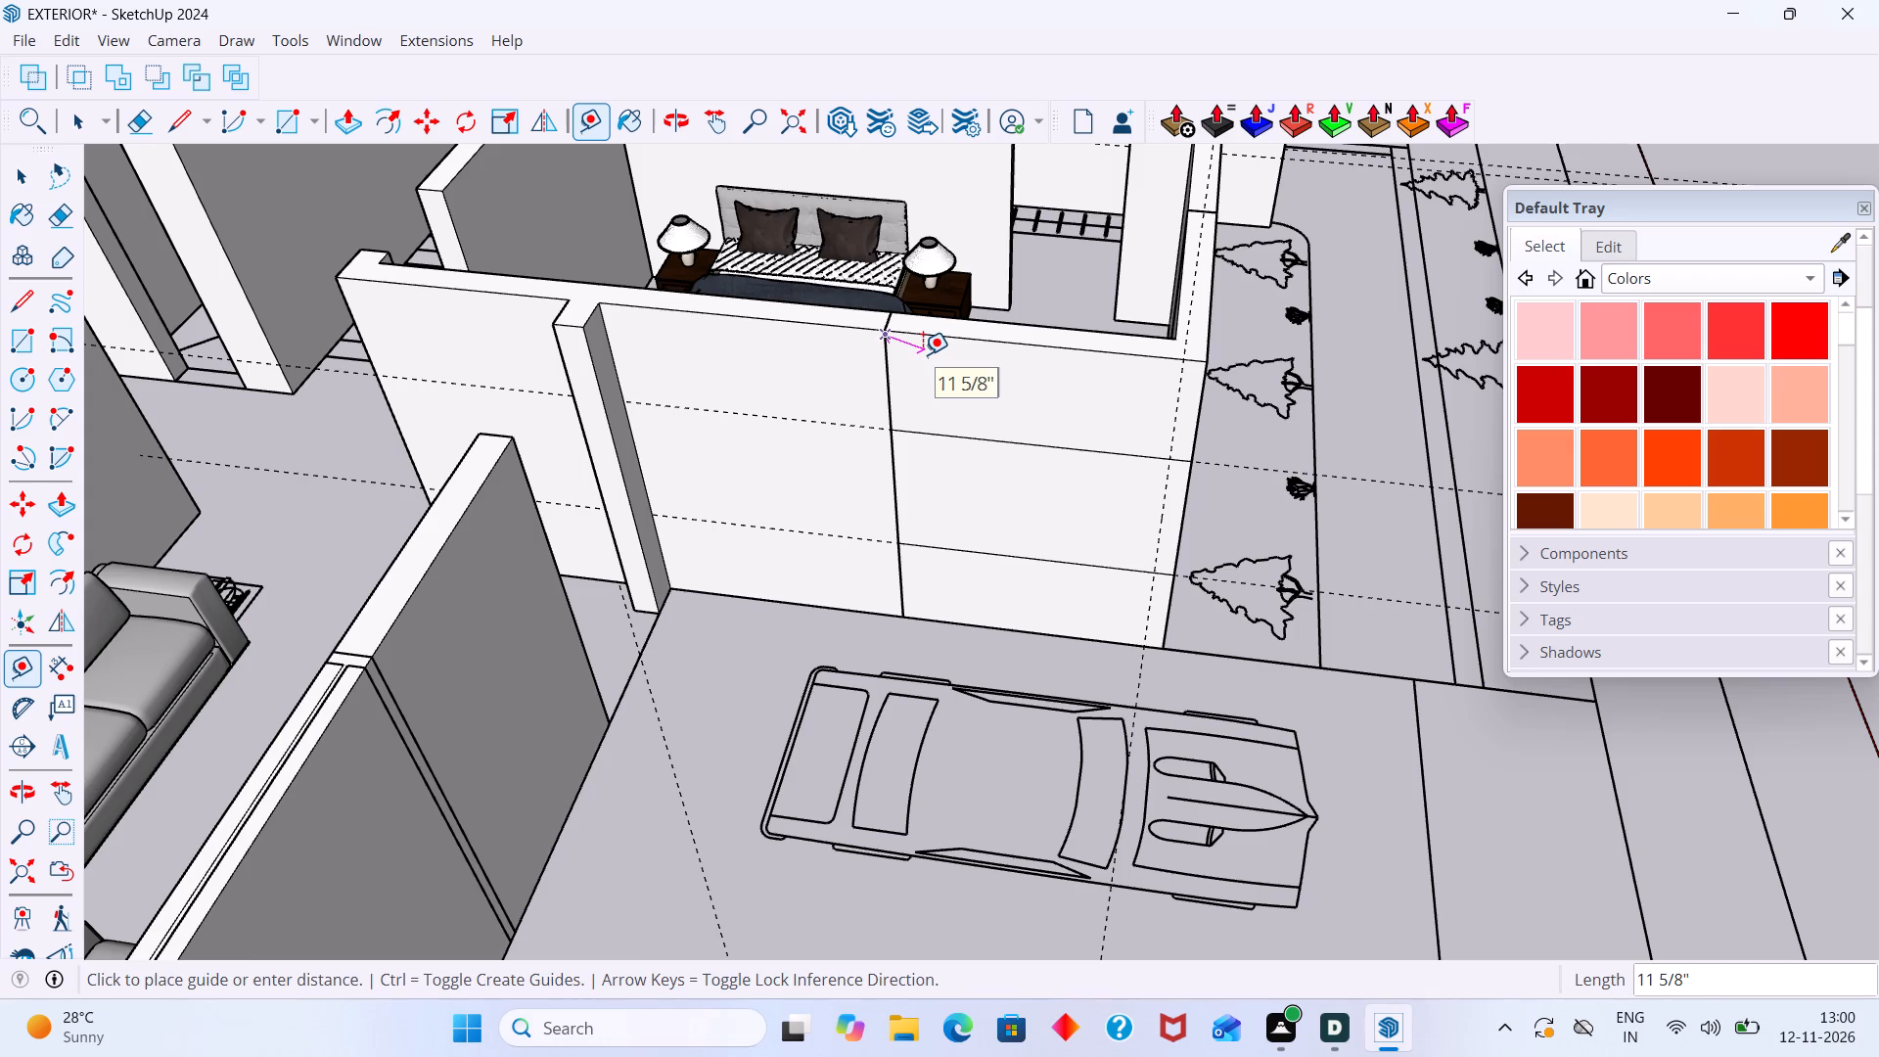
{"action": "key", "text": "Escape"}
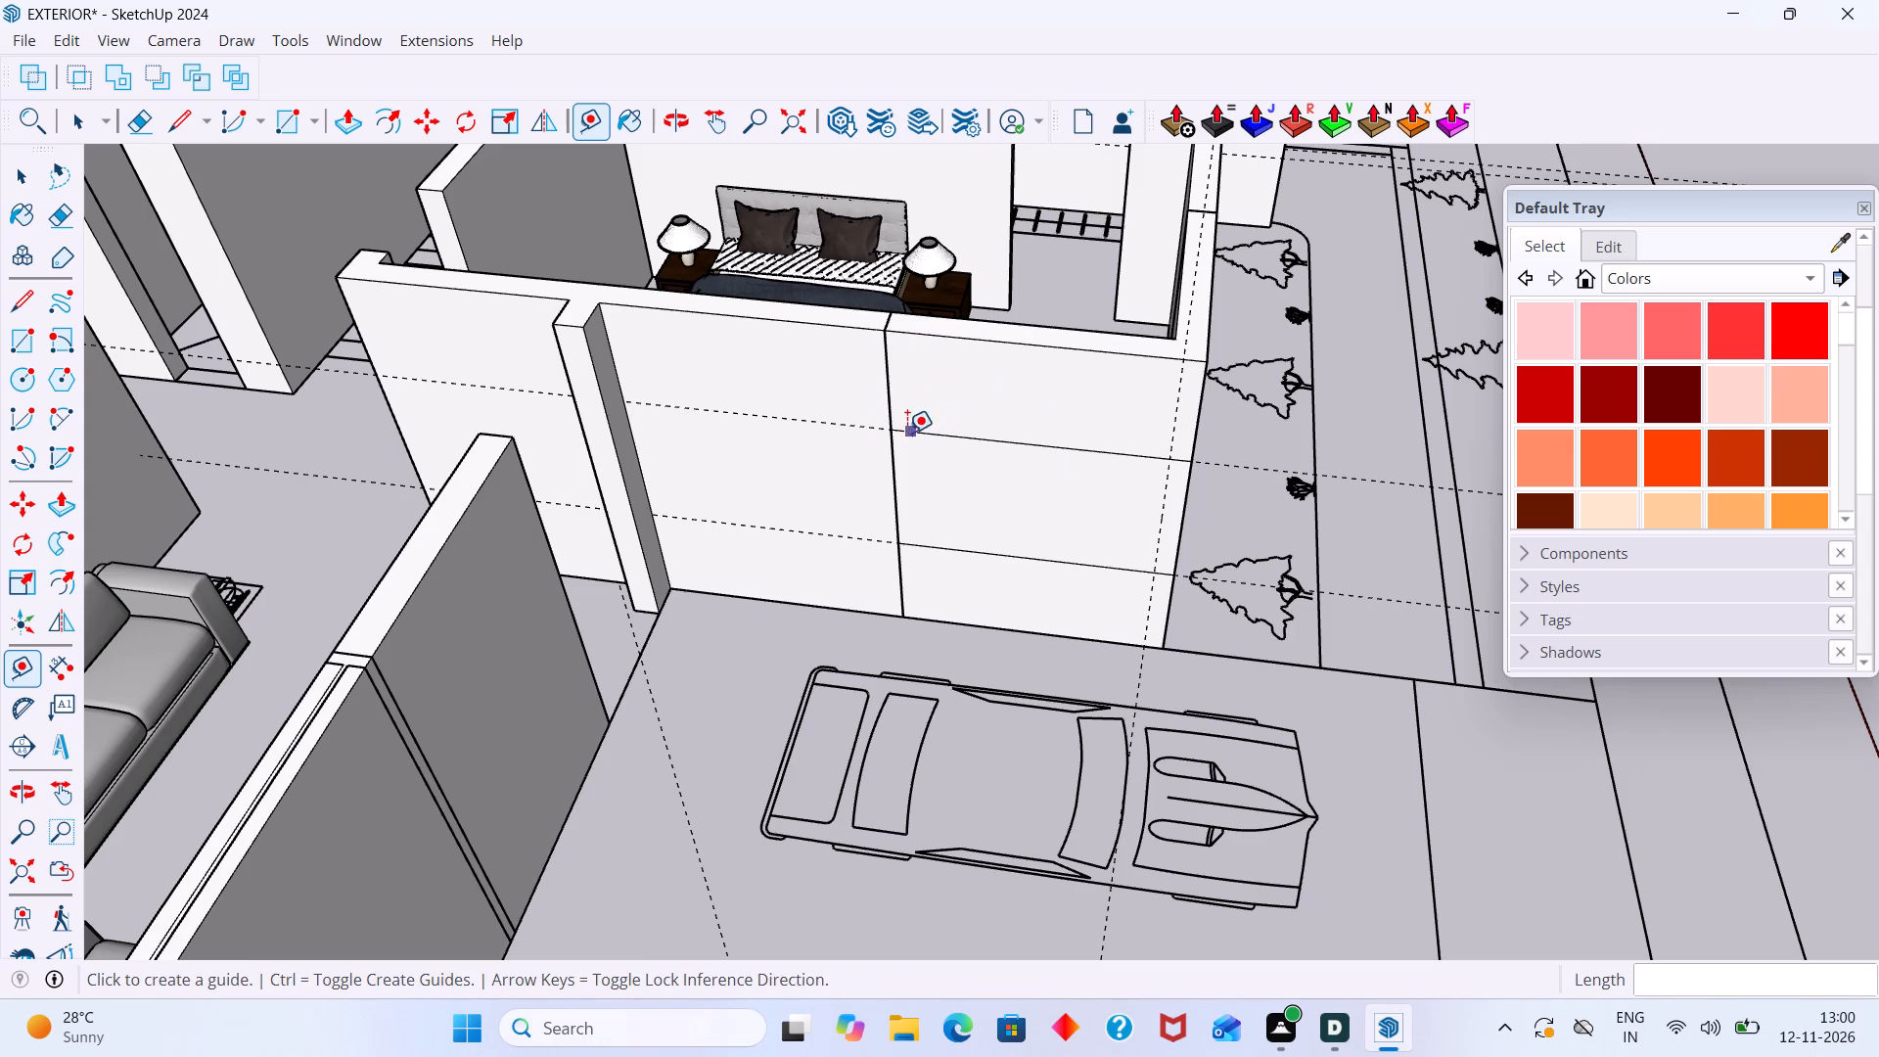
Place a vertical guide on the corner wall's car-side face about 2' from its joint with the long wall.
{"action": "left_click", "coordinate": [894, 401]}
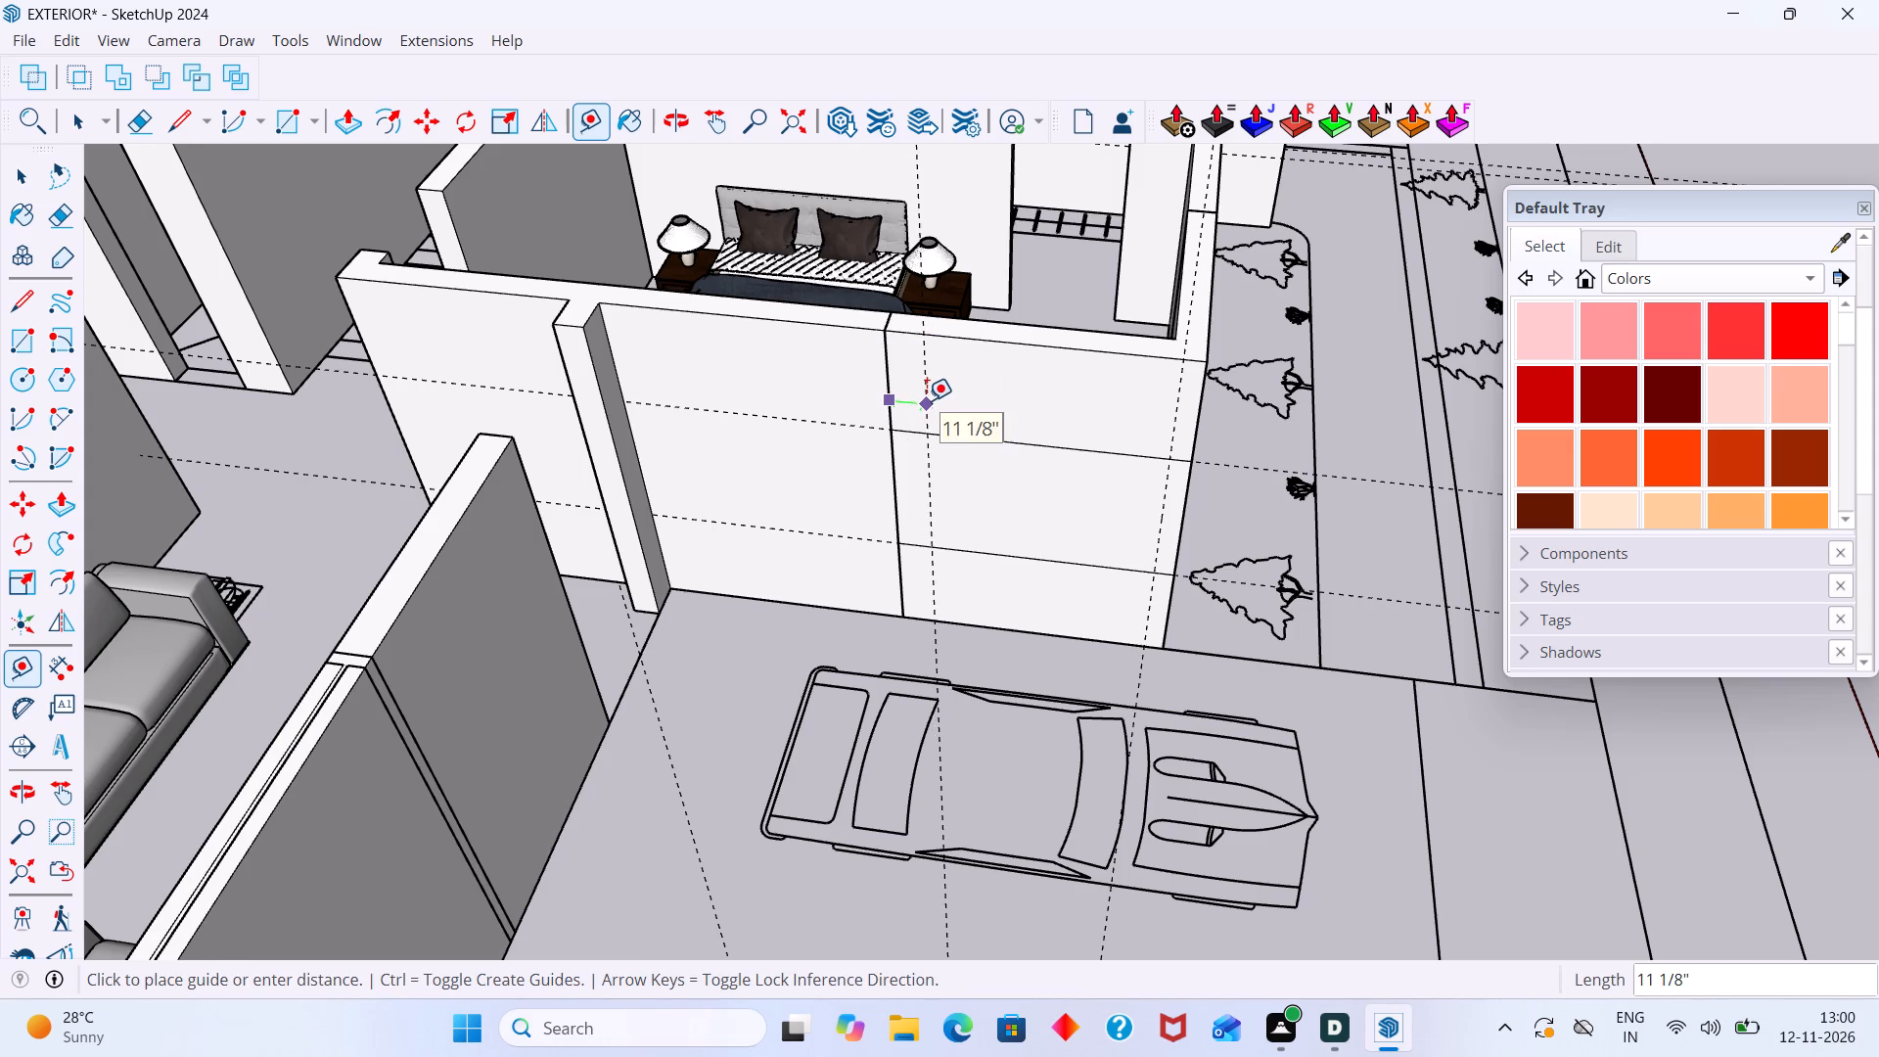
{"action": "middle_click_drag", "start_coordinate": [927, 405], "coordinate": [956, 560]}
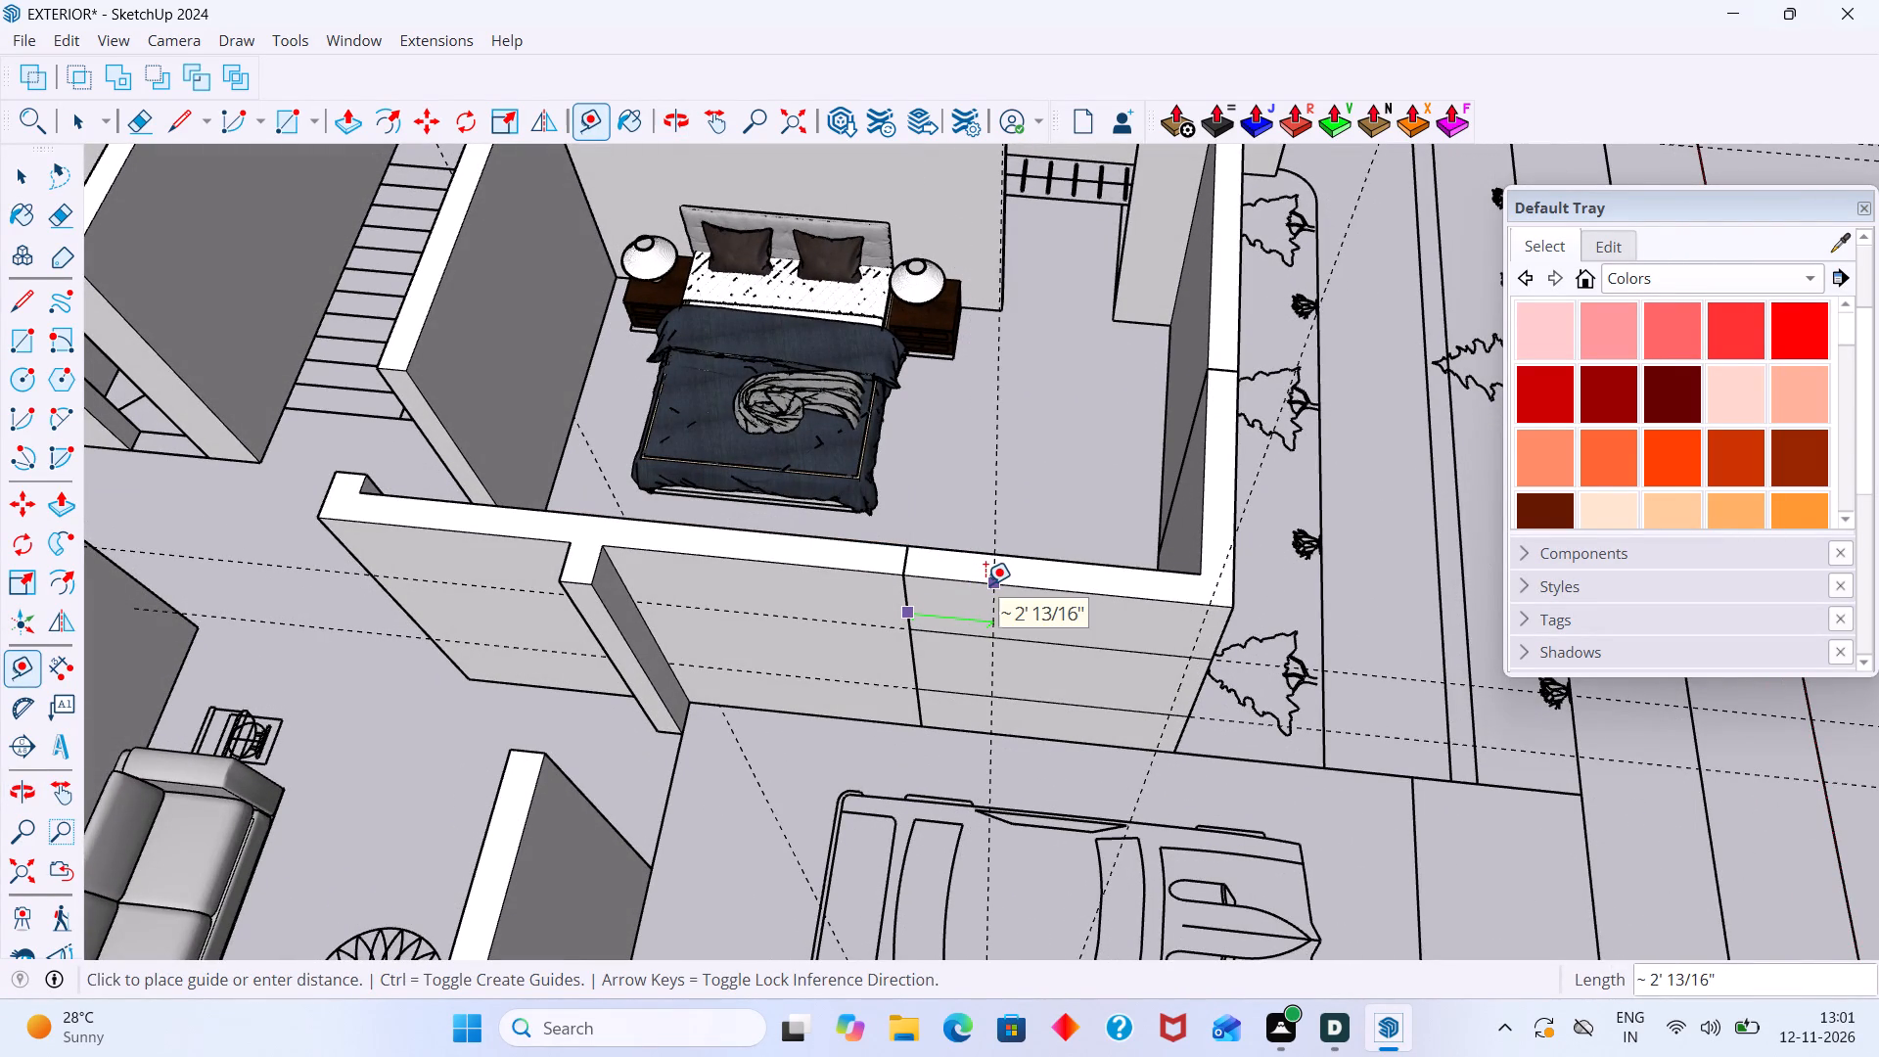
{"action": "left_click", "coordinate": [985, 584]}
{"action": "key", "text": "space"}
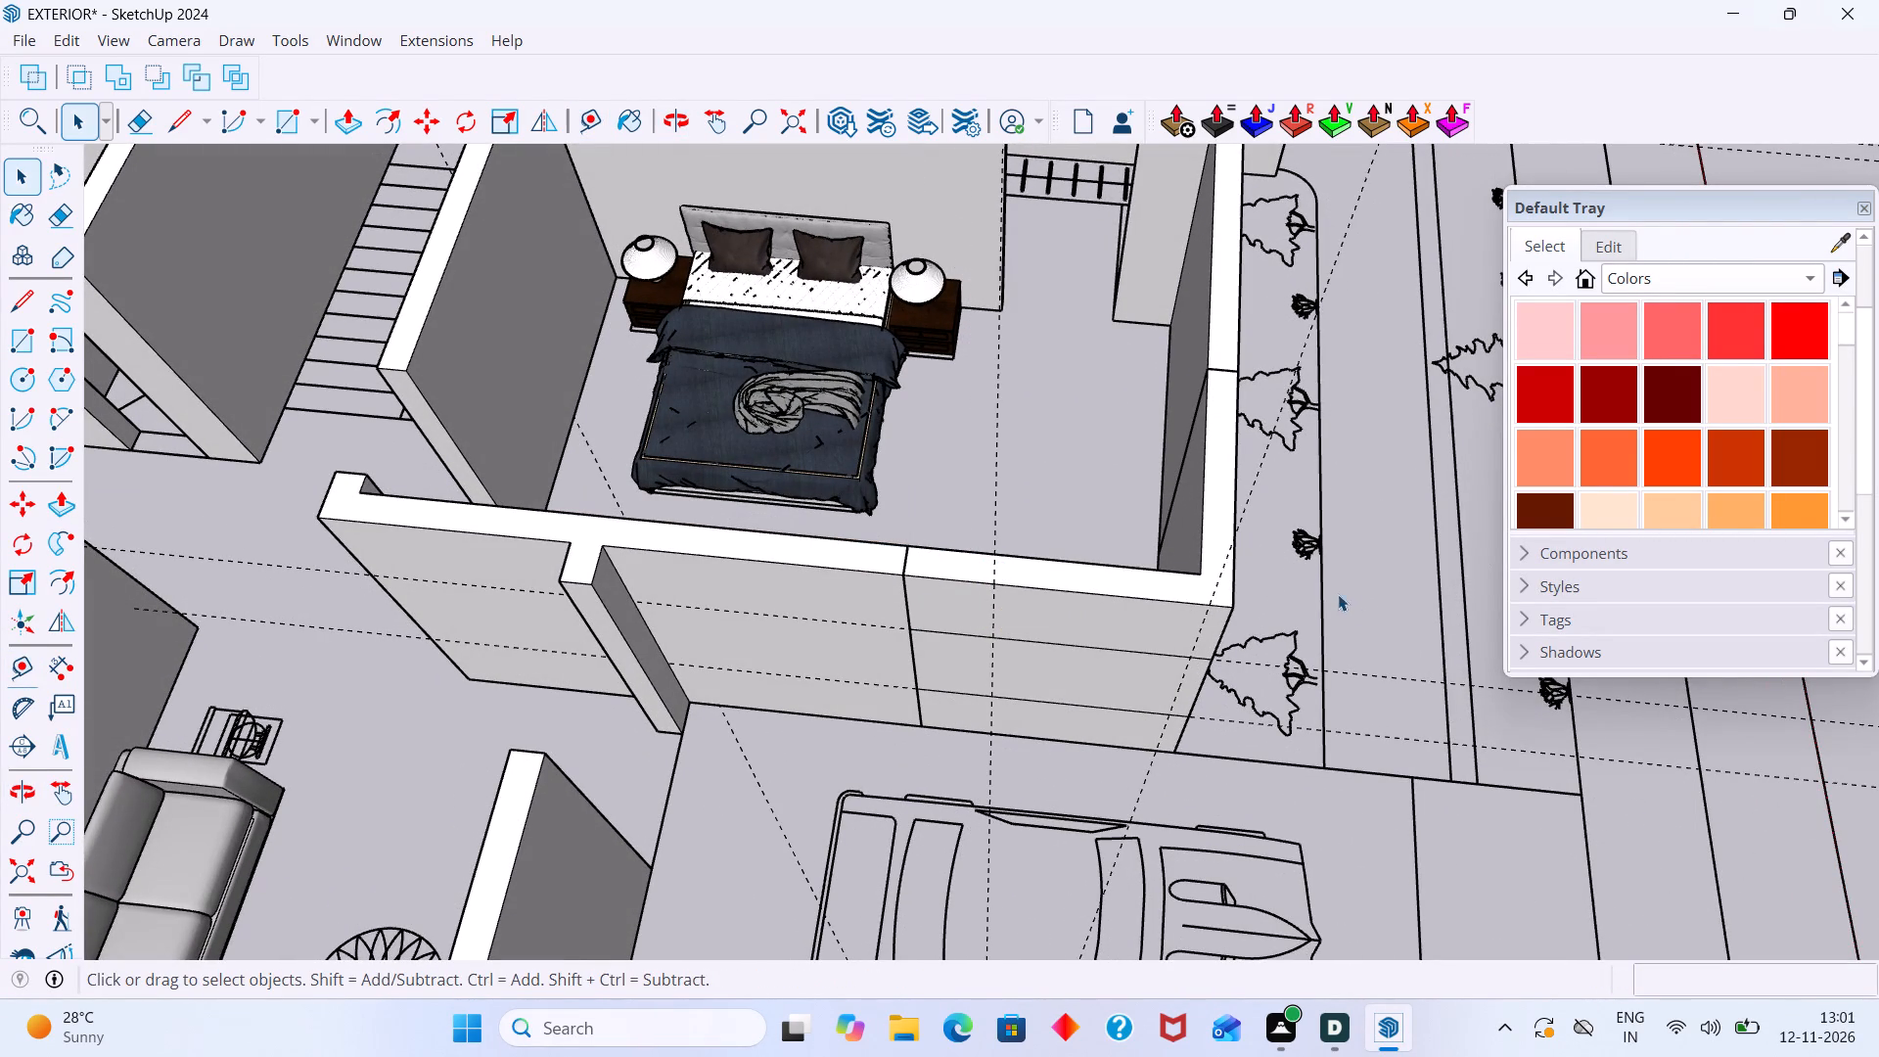
{"action": "left_click", "coordinate": [1345, 589]}
Open the corner wall group and draw a rectangle of about 4' 10 1/4" by 4' between the guides on its car-side face.
{"action": "middle_click_drag", "start_coordinate": [1247, 623], "coordinate": [1212, 480]}
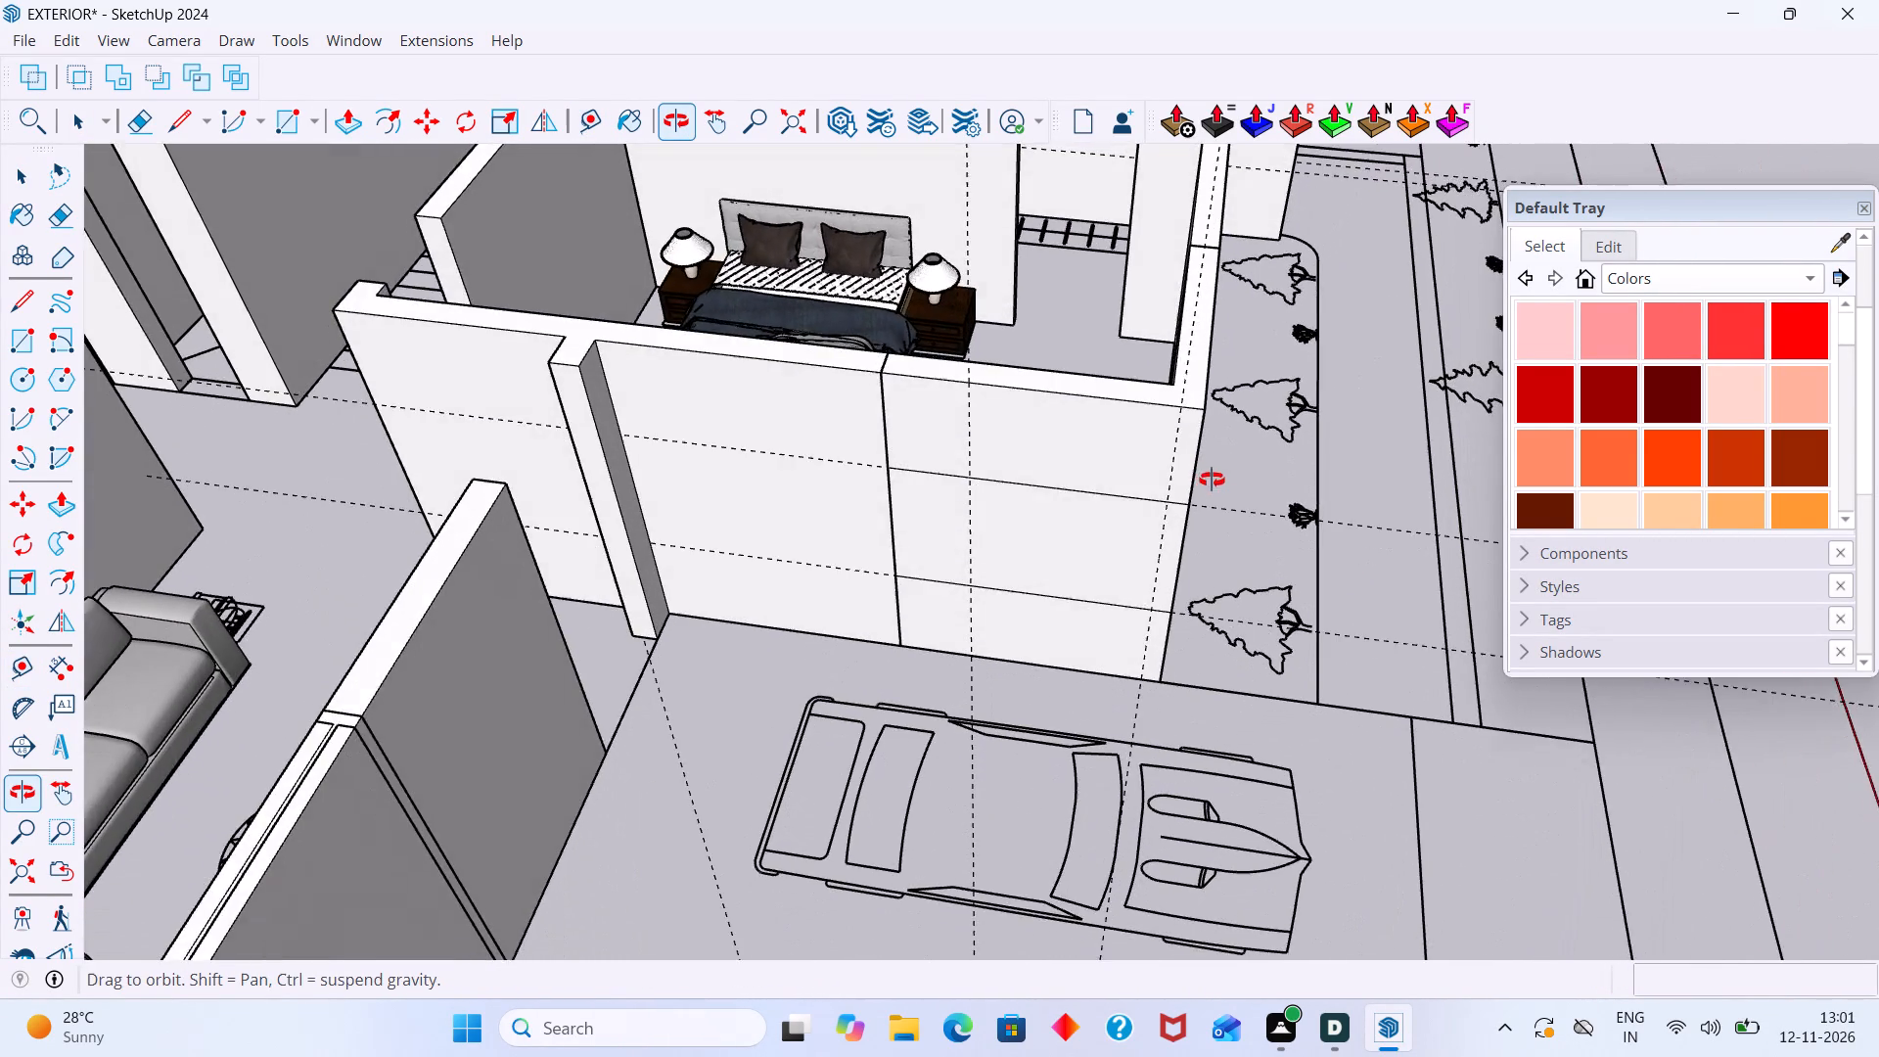
{"action": "middle_click_drag", "start_coordinate": [1212, 480], "coordinate": [1212, 479]}
{"action": "scroll", "coordinate": [1112, 558], "scroll_direction": "down", "scroll_amount": 4}
{"action": "middle_click_drag", "start_coordinate": [1086, 567], "coordinate": [1083, 533]}
{"action": "scroll", "coordinate": [1067, 561], "scroll_direction": "up", "scroll_amount": 4}
{"action": "double_click", "coordinate": [1077, 528]}
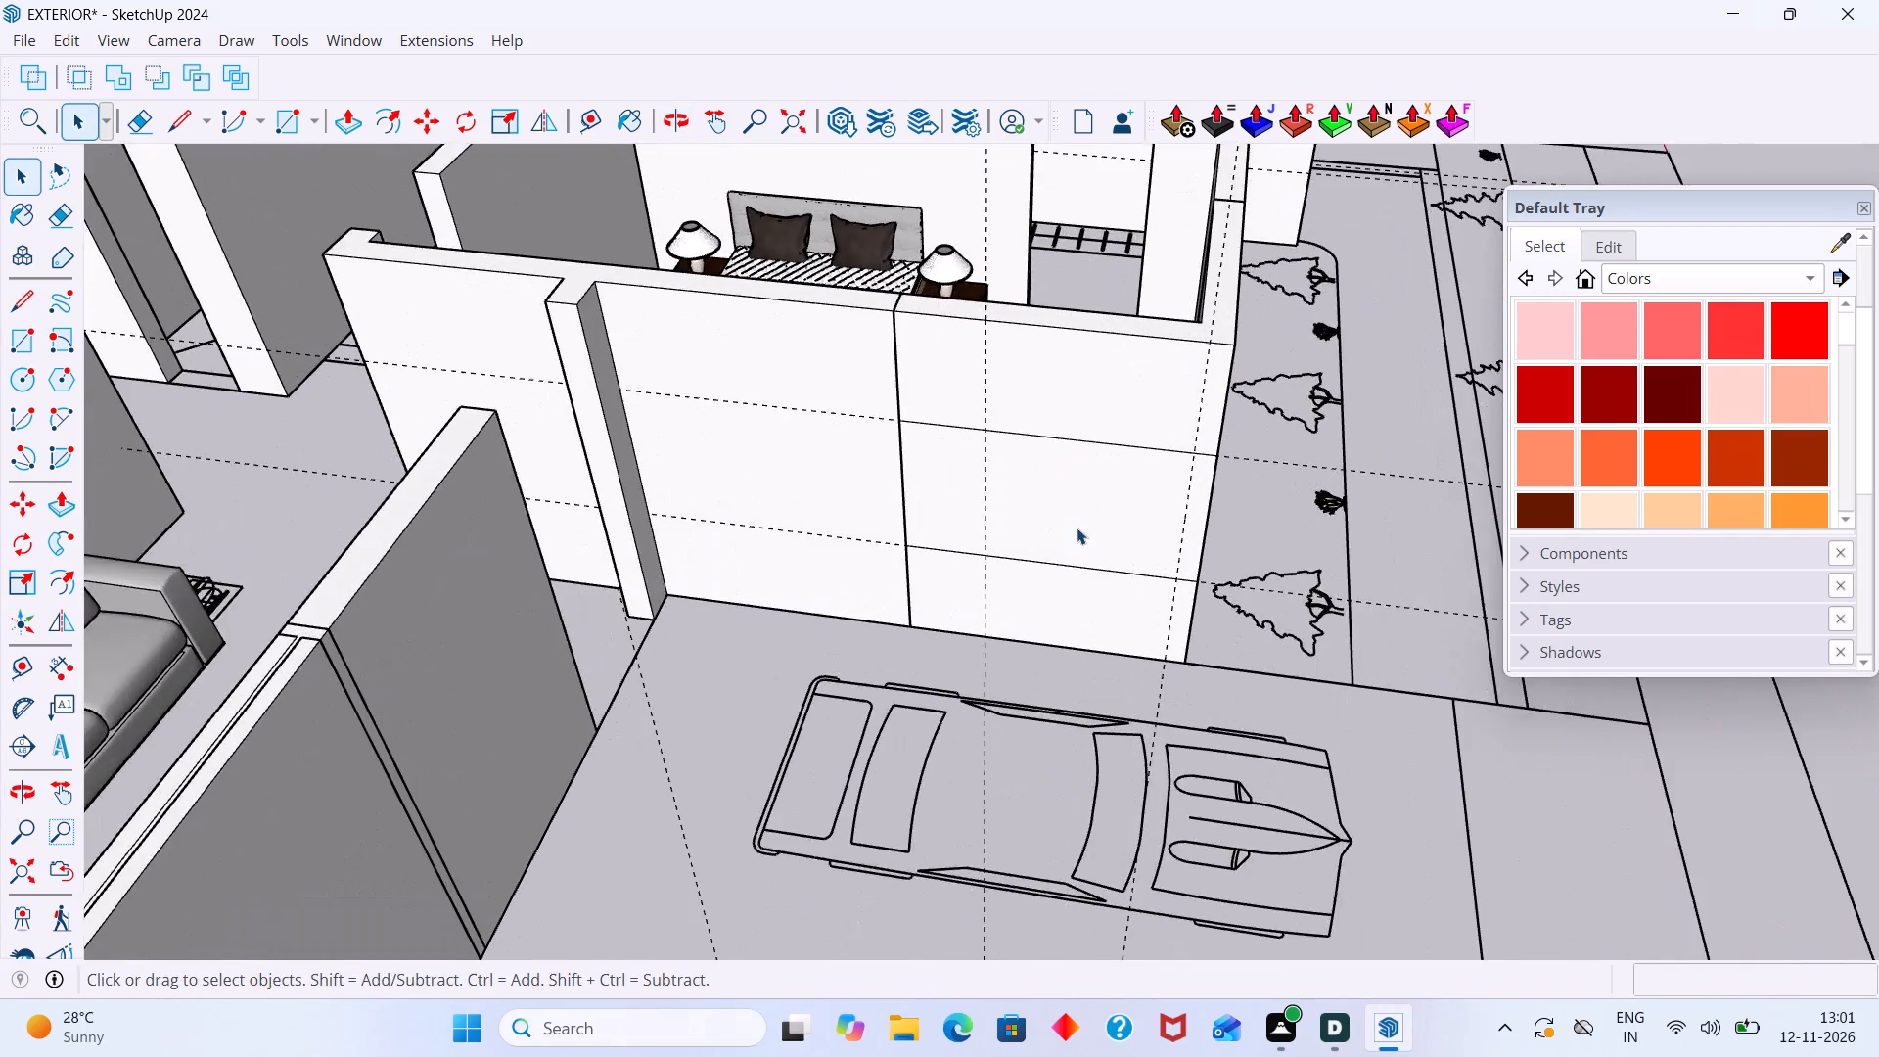
{"action": "left_click", "coordinate": [1077, 528]}
{"action": "left_click", "coordinate": [1076, 528]}
{"action": "scroll", "coordinate": [1076, 528], "scroll_direction": "up", "scroll_amount": 3}
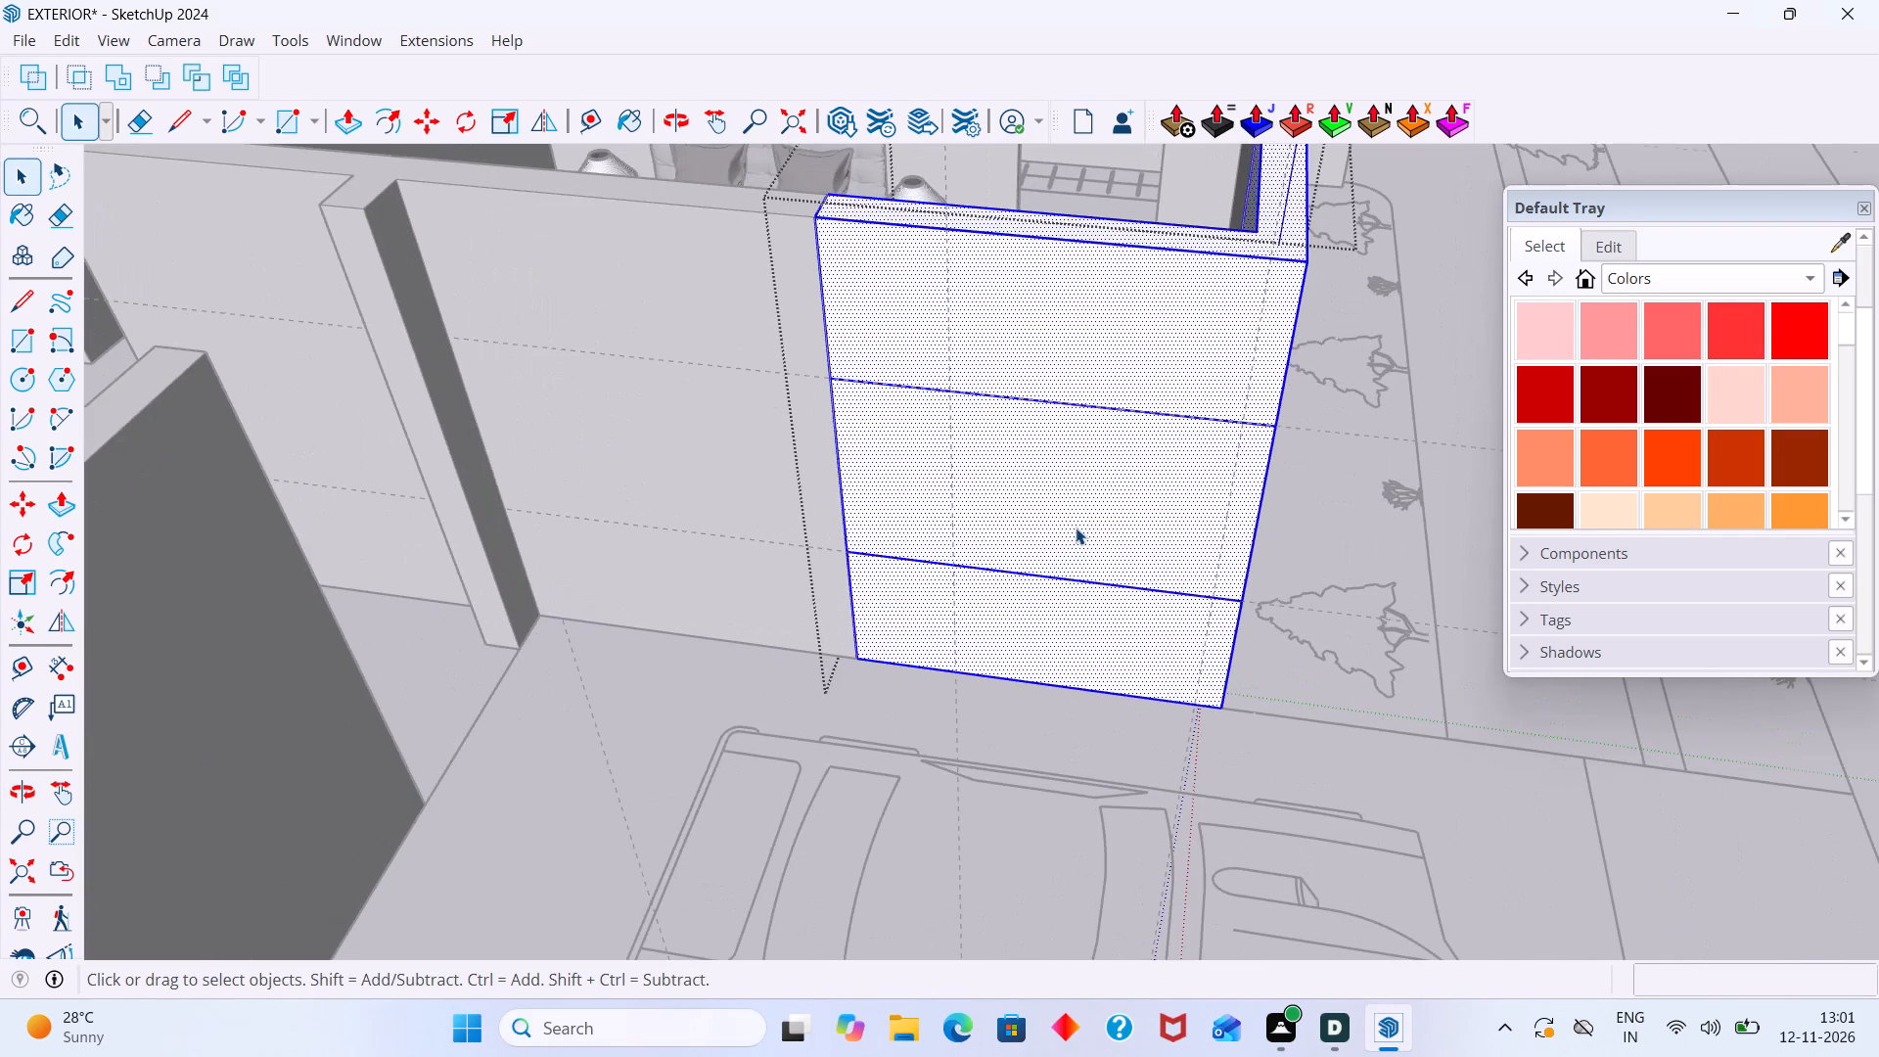
{"action": "key", "text": "r"}
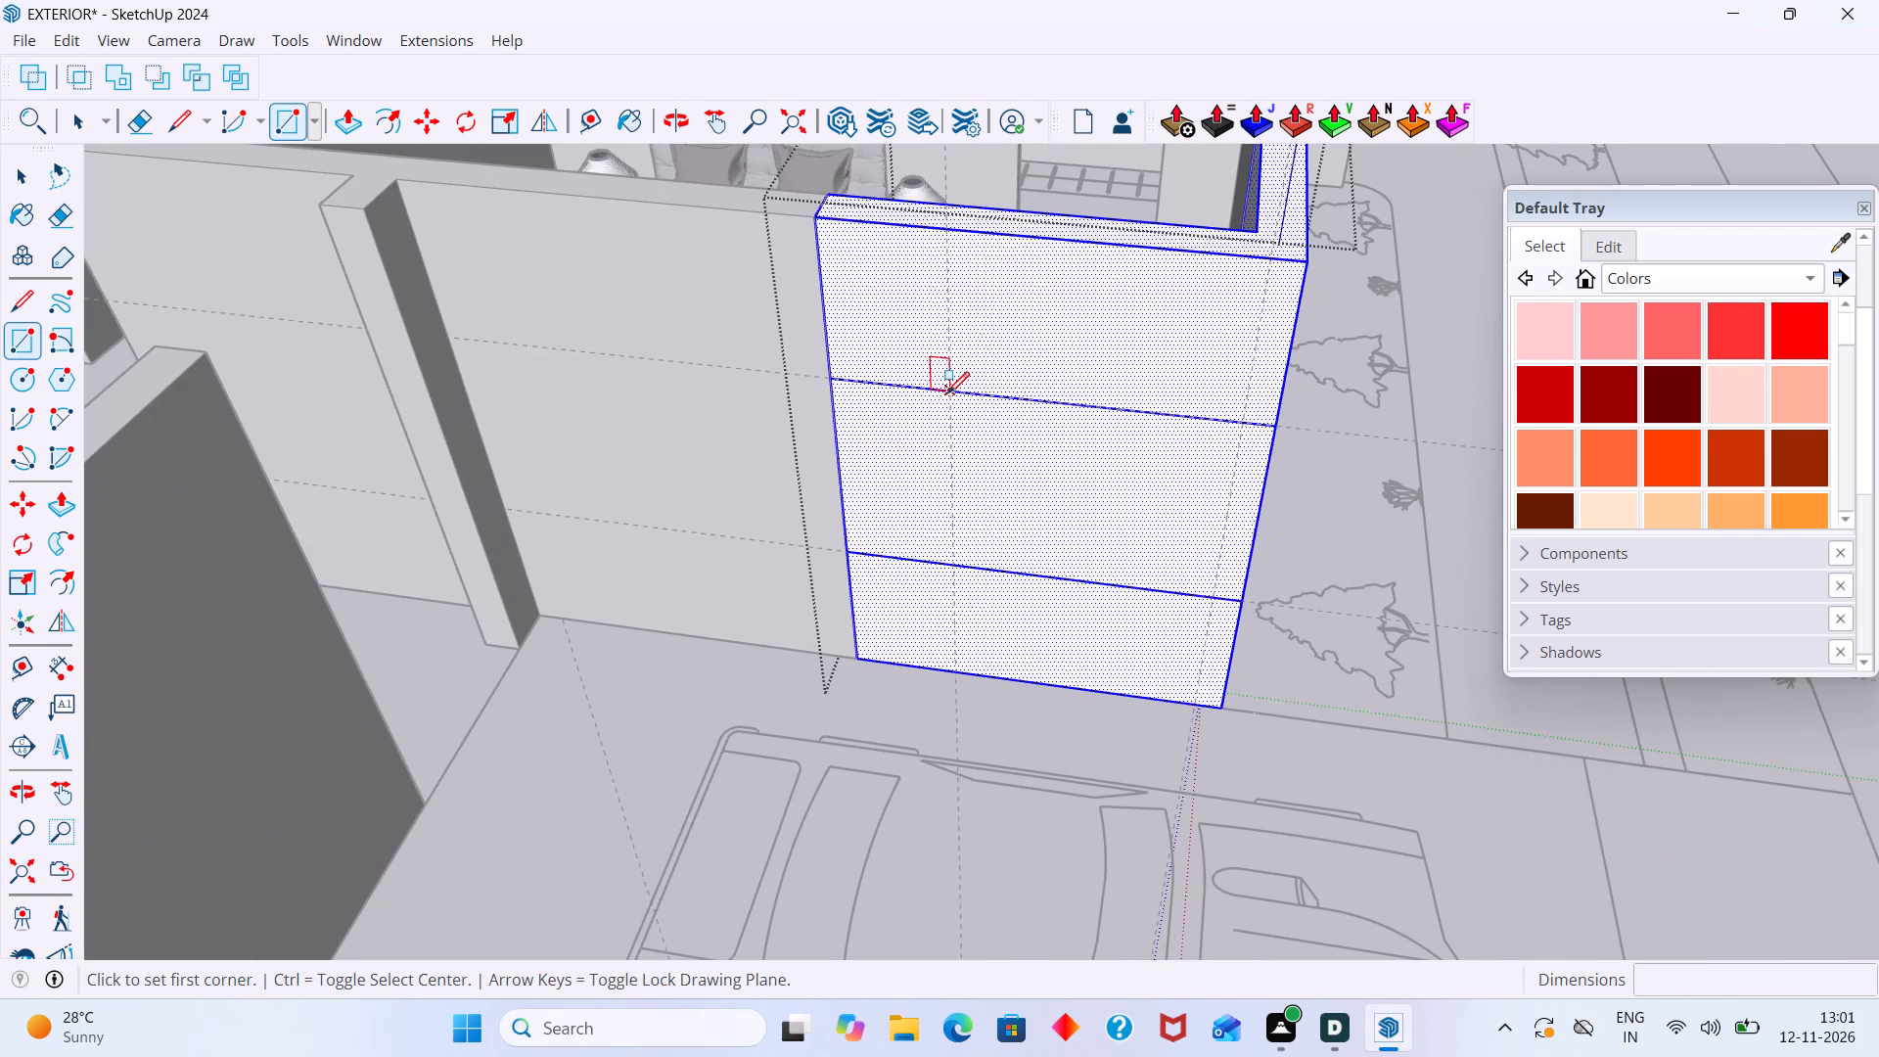
{"action": "left_click", "coordinate": [947, 393]}
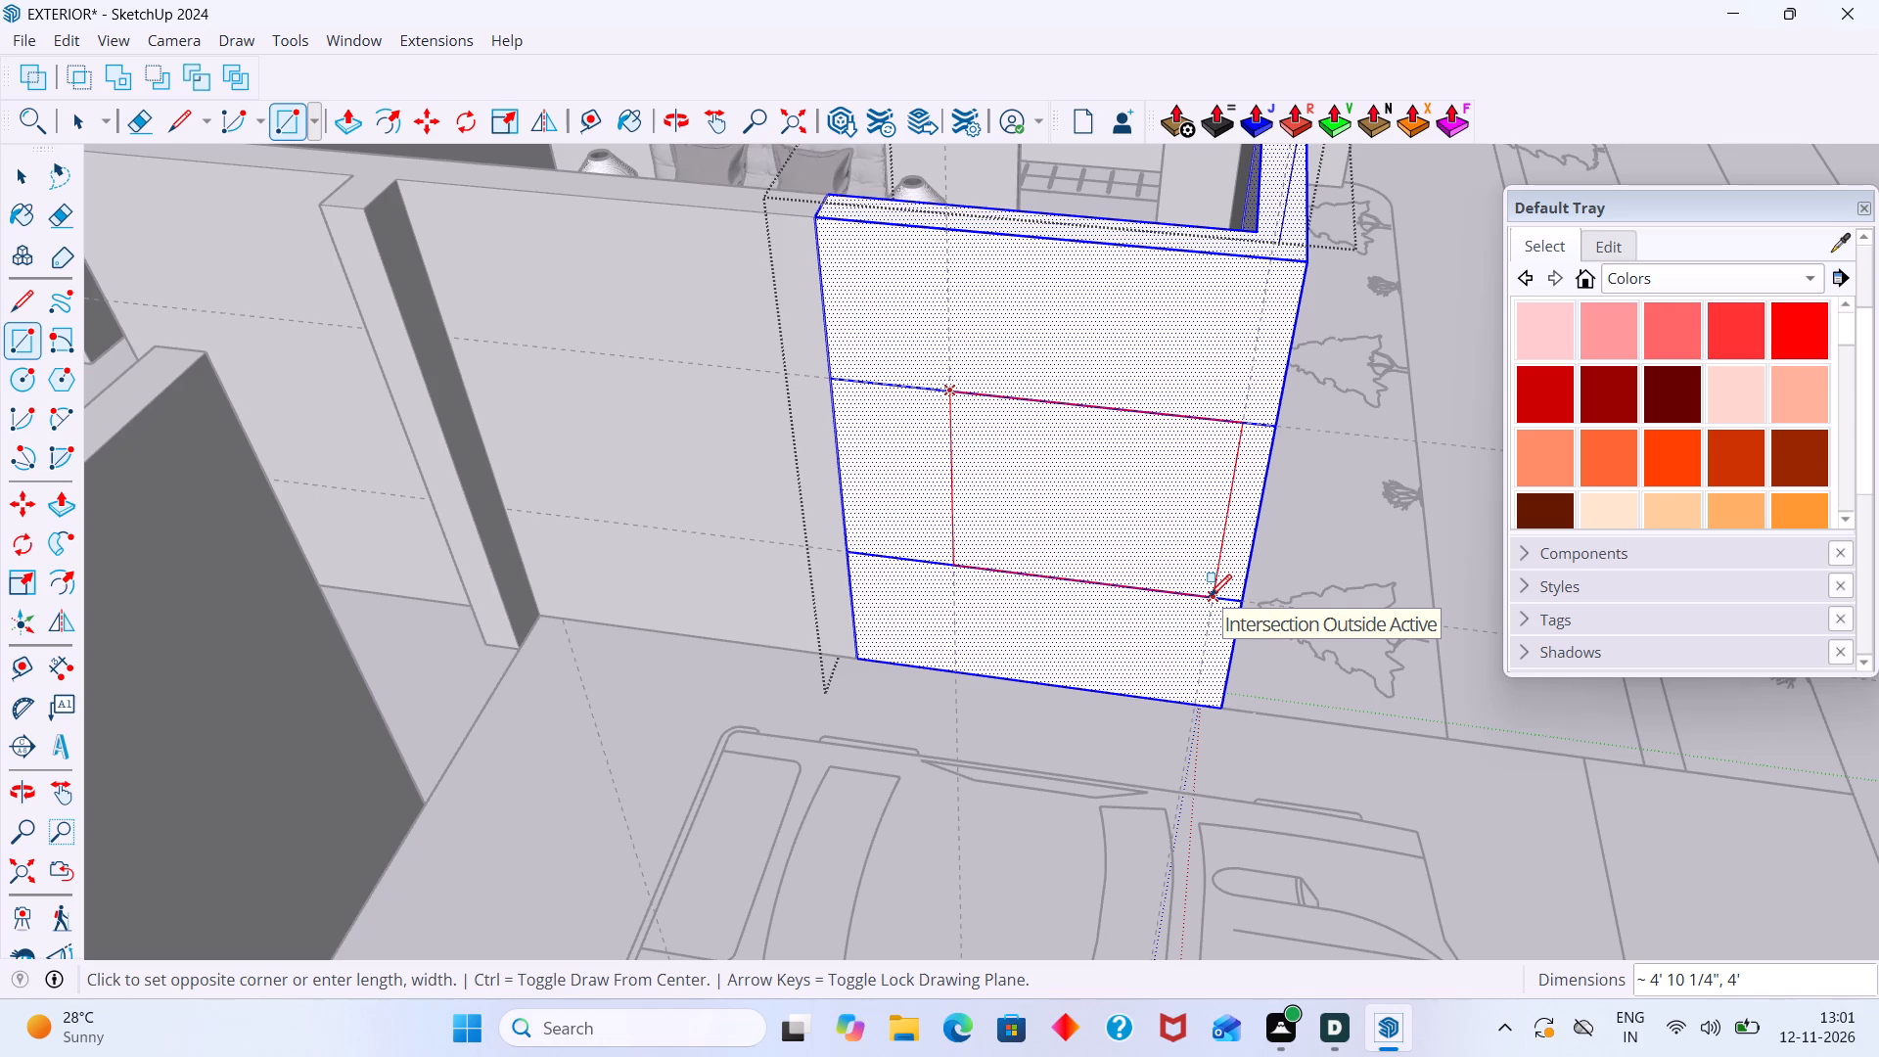
{"action": "left_click", "coordinate": [1210, 596]}
{"action": "key", "text": "space"}
Push the window rectangle inward through the corner wall to its bedroom-side face, and leave the group.
{"action": "left_click", "coordinate": [1187, 537]}
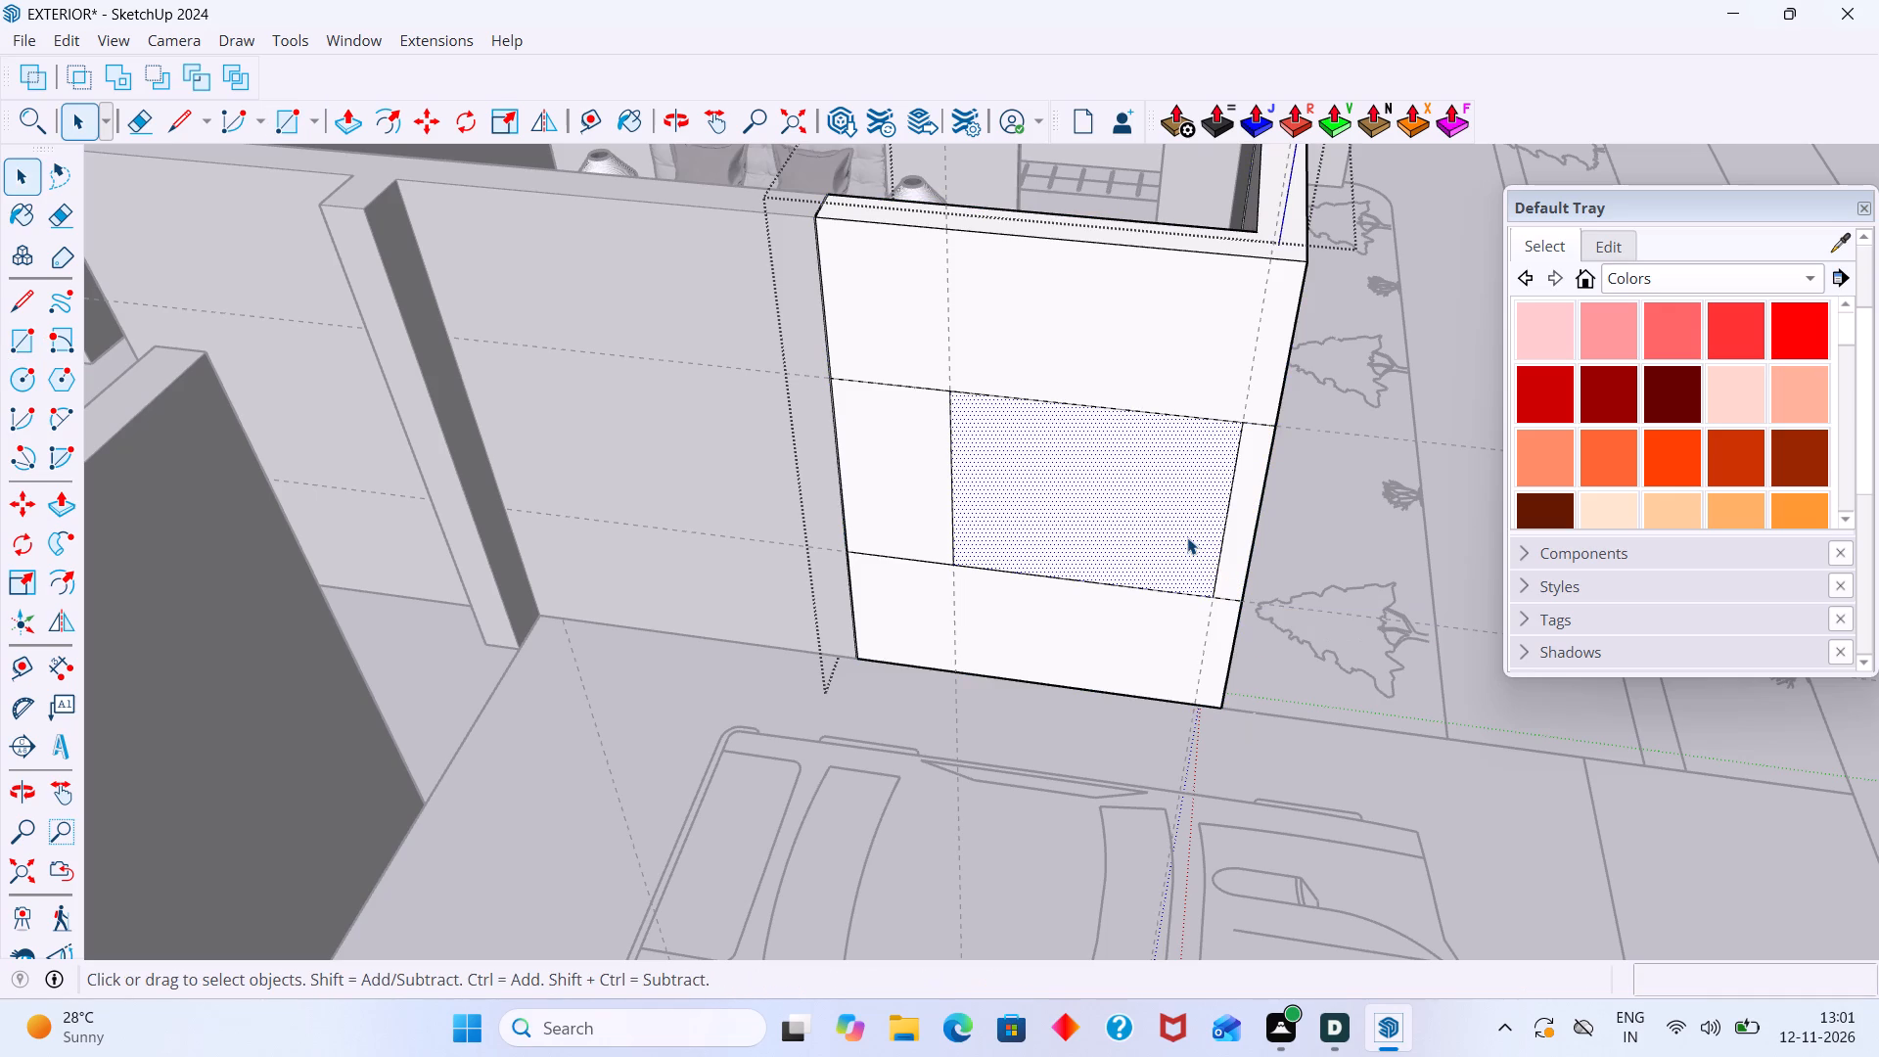
{"action": "key", "text": "p"}
{"action": "left_click", "coordinate": [1187, 537]}
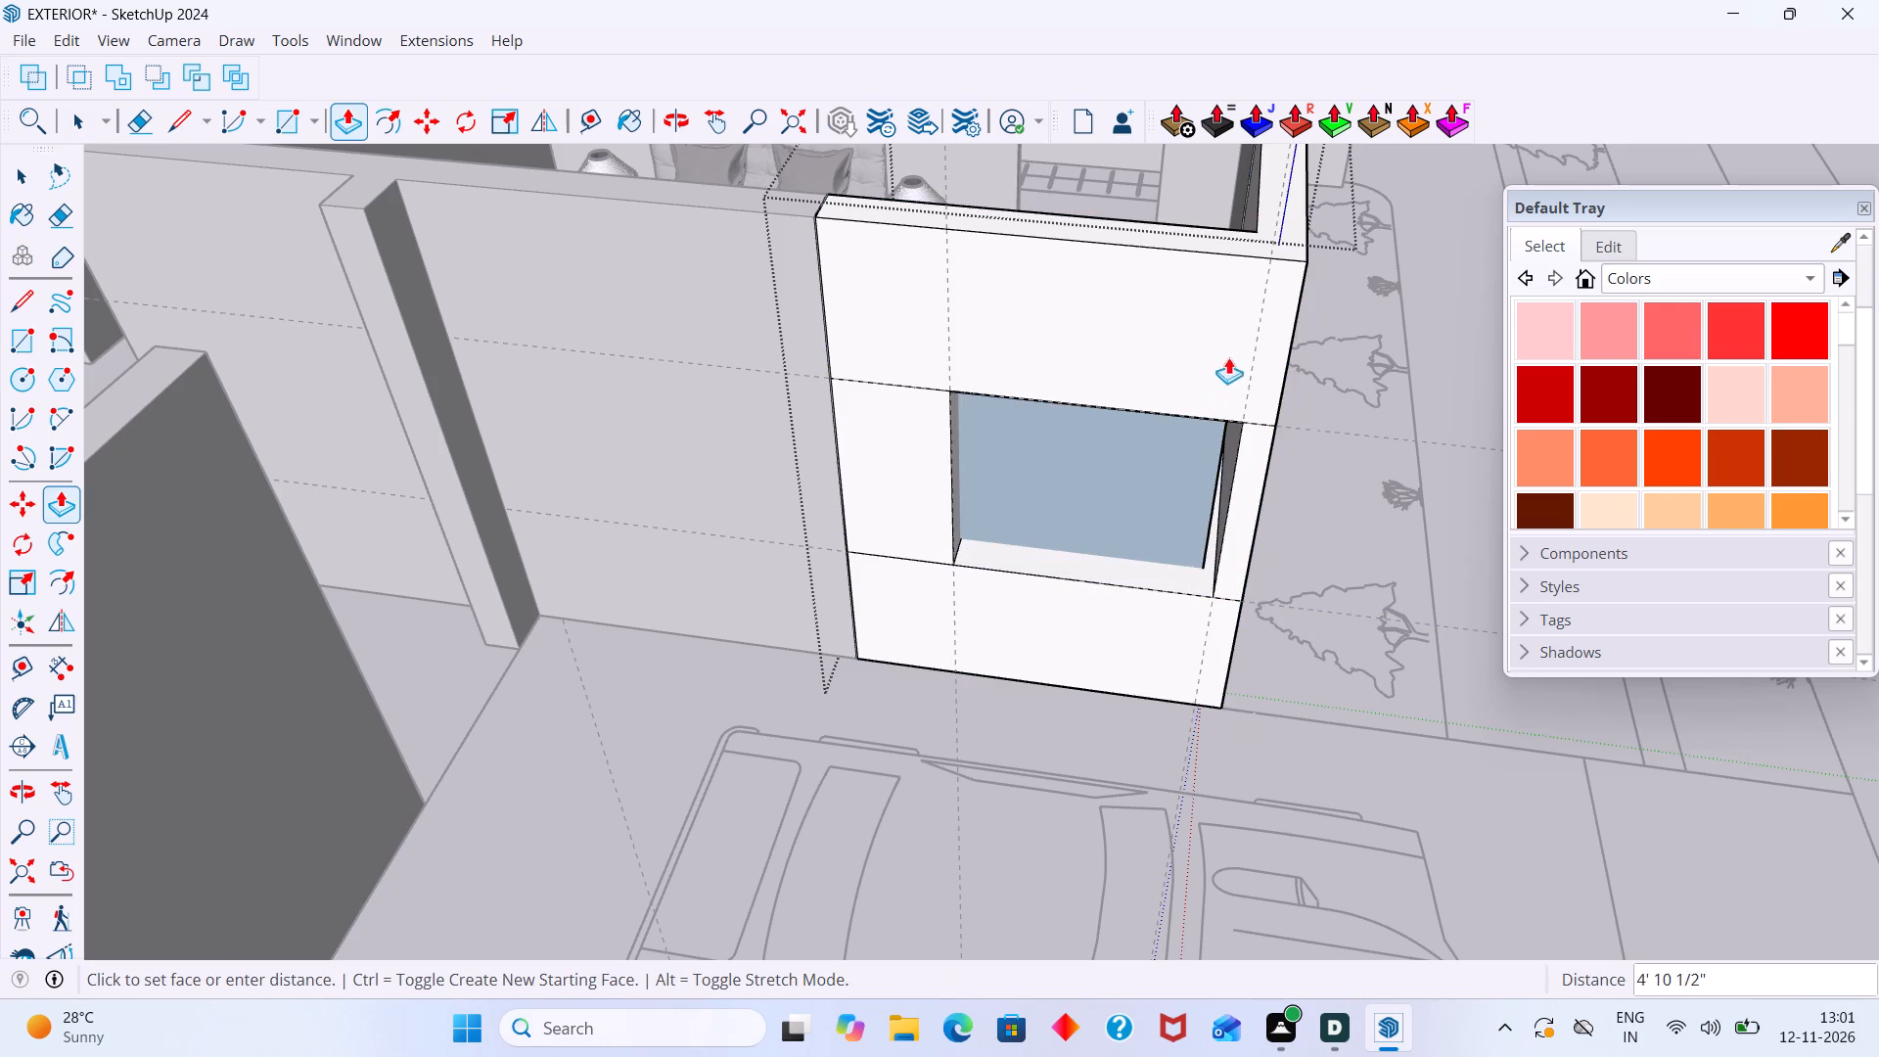
{"action": "middle_click_drag", "start_coordinate": [1243, 277], "coordinate": [1214, 425]}
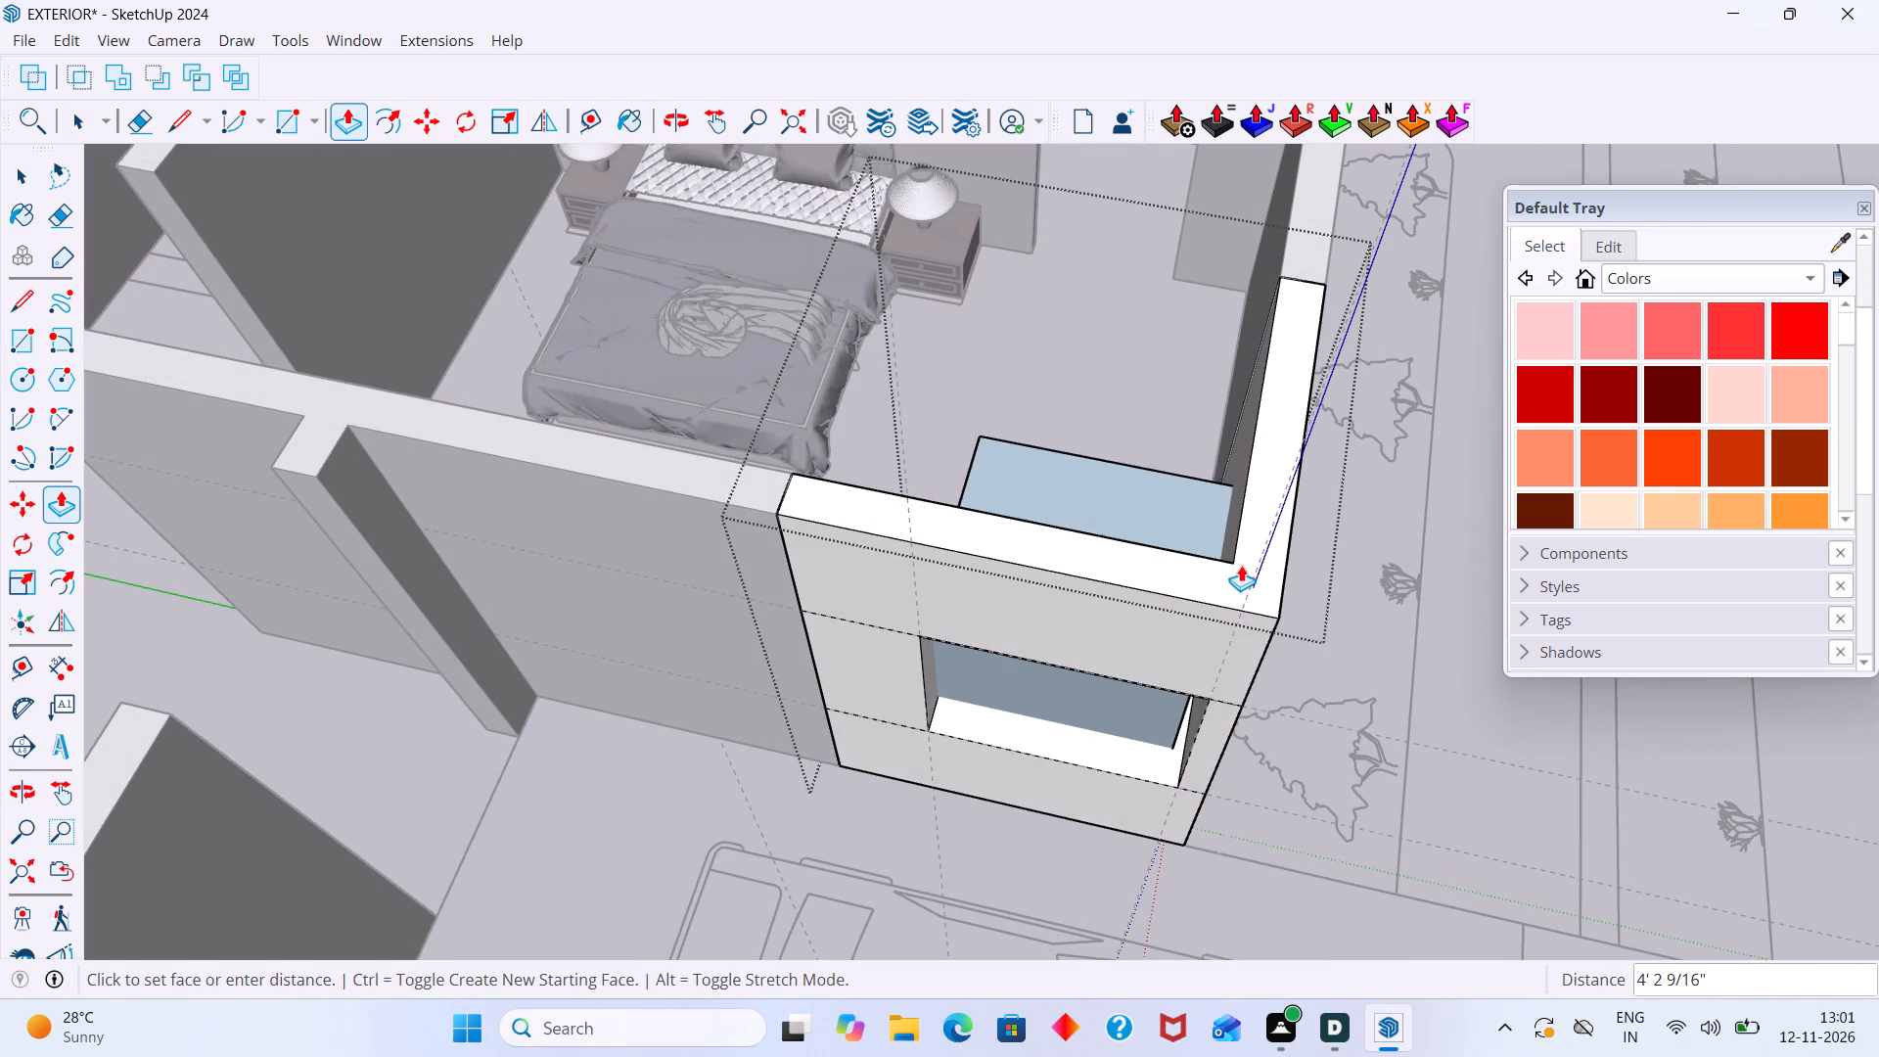
{"action": "left_click", "coordinate": [1239, 563]}
{"action": "key", "text": "space"}
{"action": "scroll", "coordinate": [1225, 567], "scroll_direction": "down", "scroll_amount": 7}
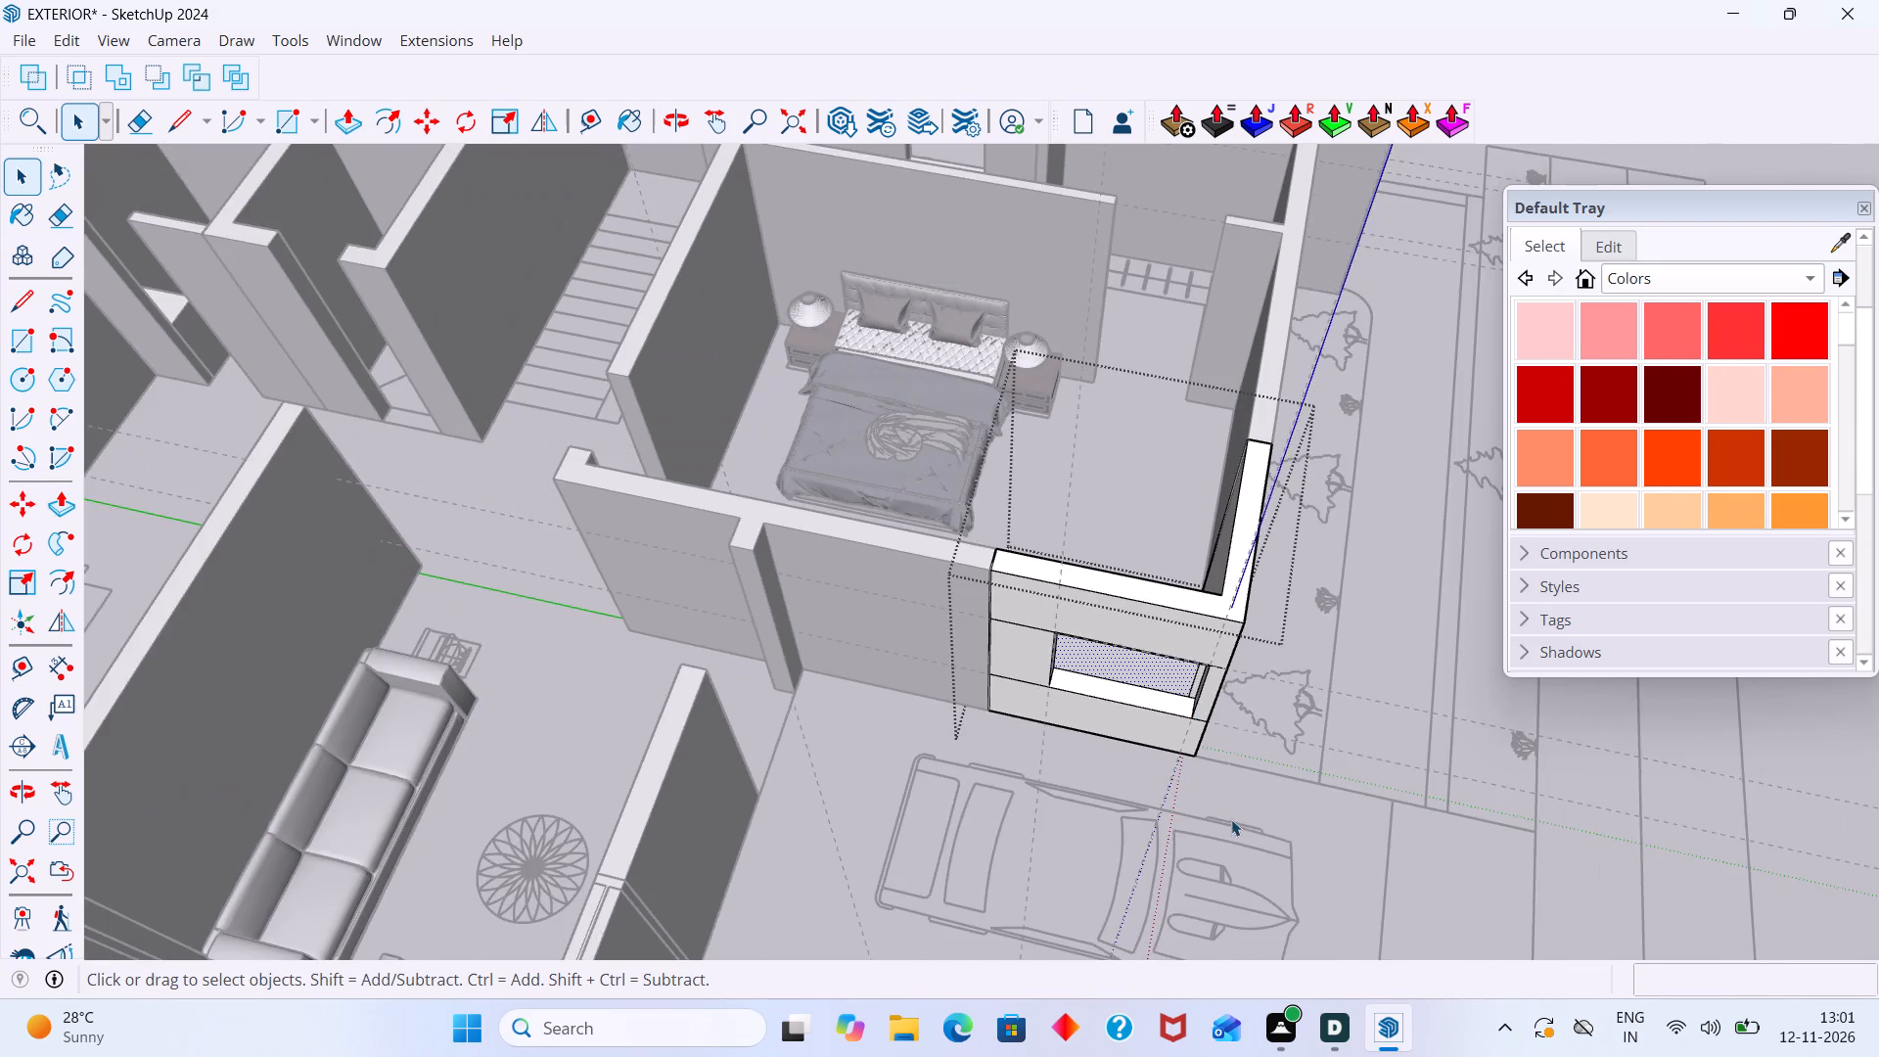
{"action": "middle_click_drag", "start_coordinate": [1232, 819], "coordinate": [1204, 519]}
{"action": "scroll", "coordinate": [1253, 409], "scroll_direction": "up", "scroll_amount": 3}
{"action": "left_click", "coordinate": [1392, 813]}
Delete the leftover face closing the corner wall's window opening, and leave the group.
{"action": "scroll", "coordinate": [1084, 459], "scroll_direction": "up", "scroll_amount": 3}
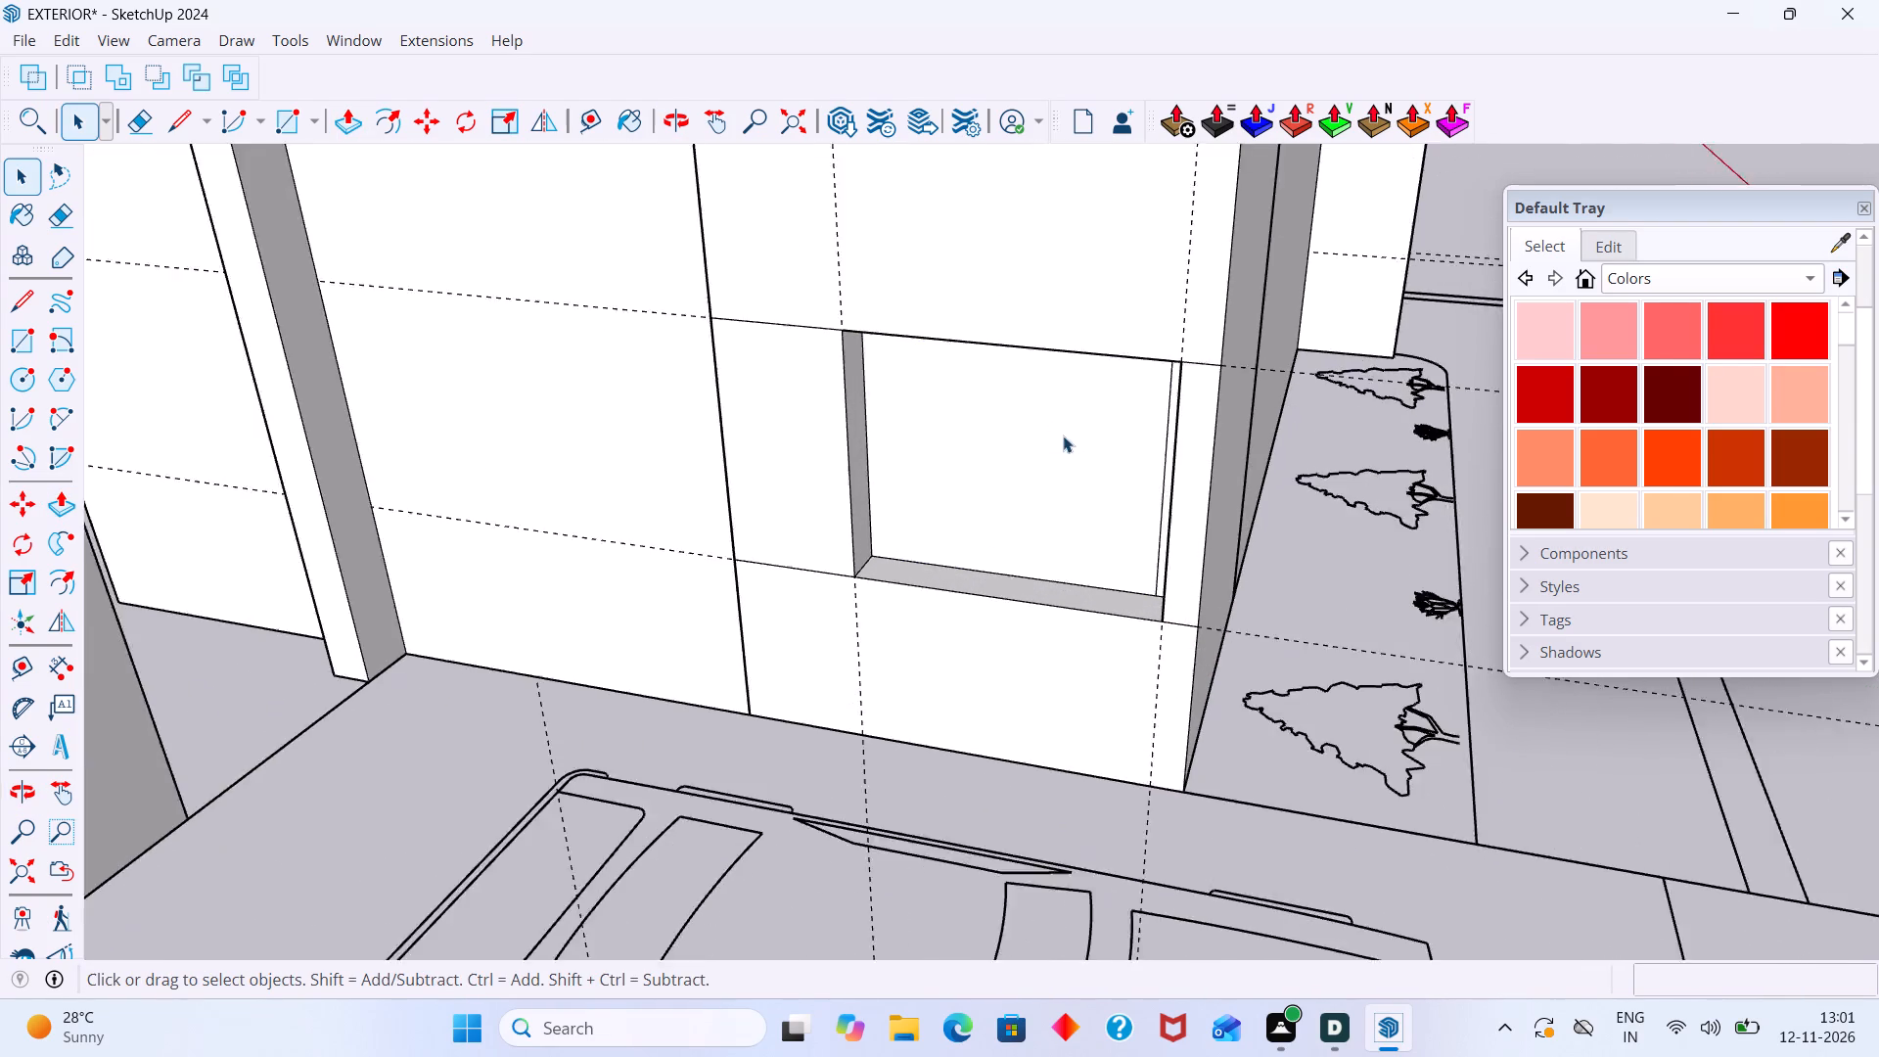
{"action": "middle_click_drag", "start_coordinate": [1063, 436], "coordinate": [1062, 565]}
{"action": "middle_click_drag", "start_coordinate": [1170, 717], "coordinate": [1664, 1056]}
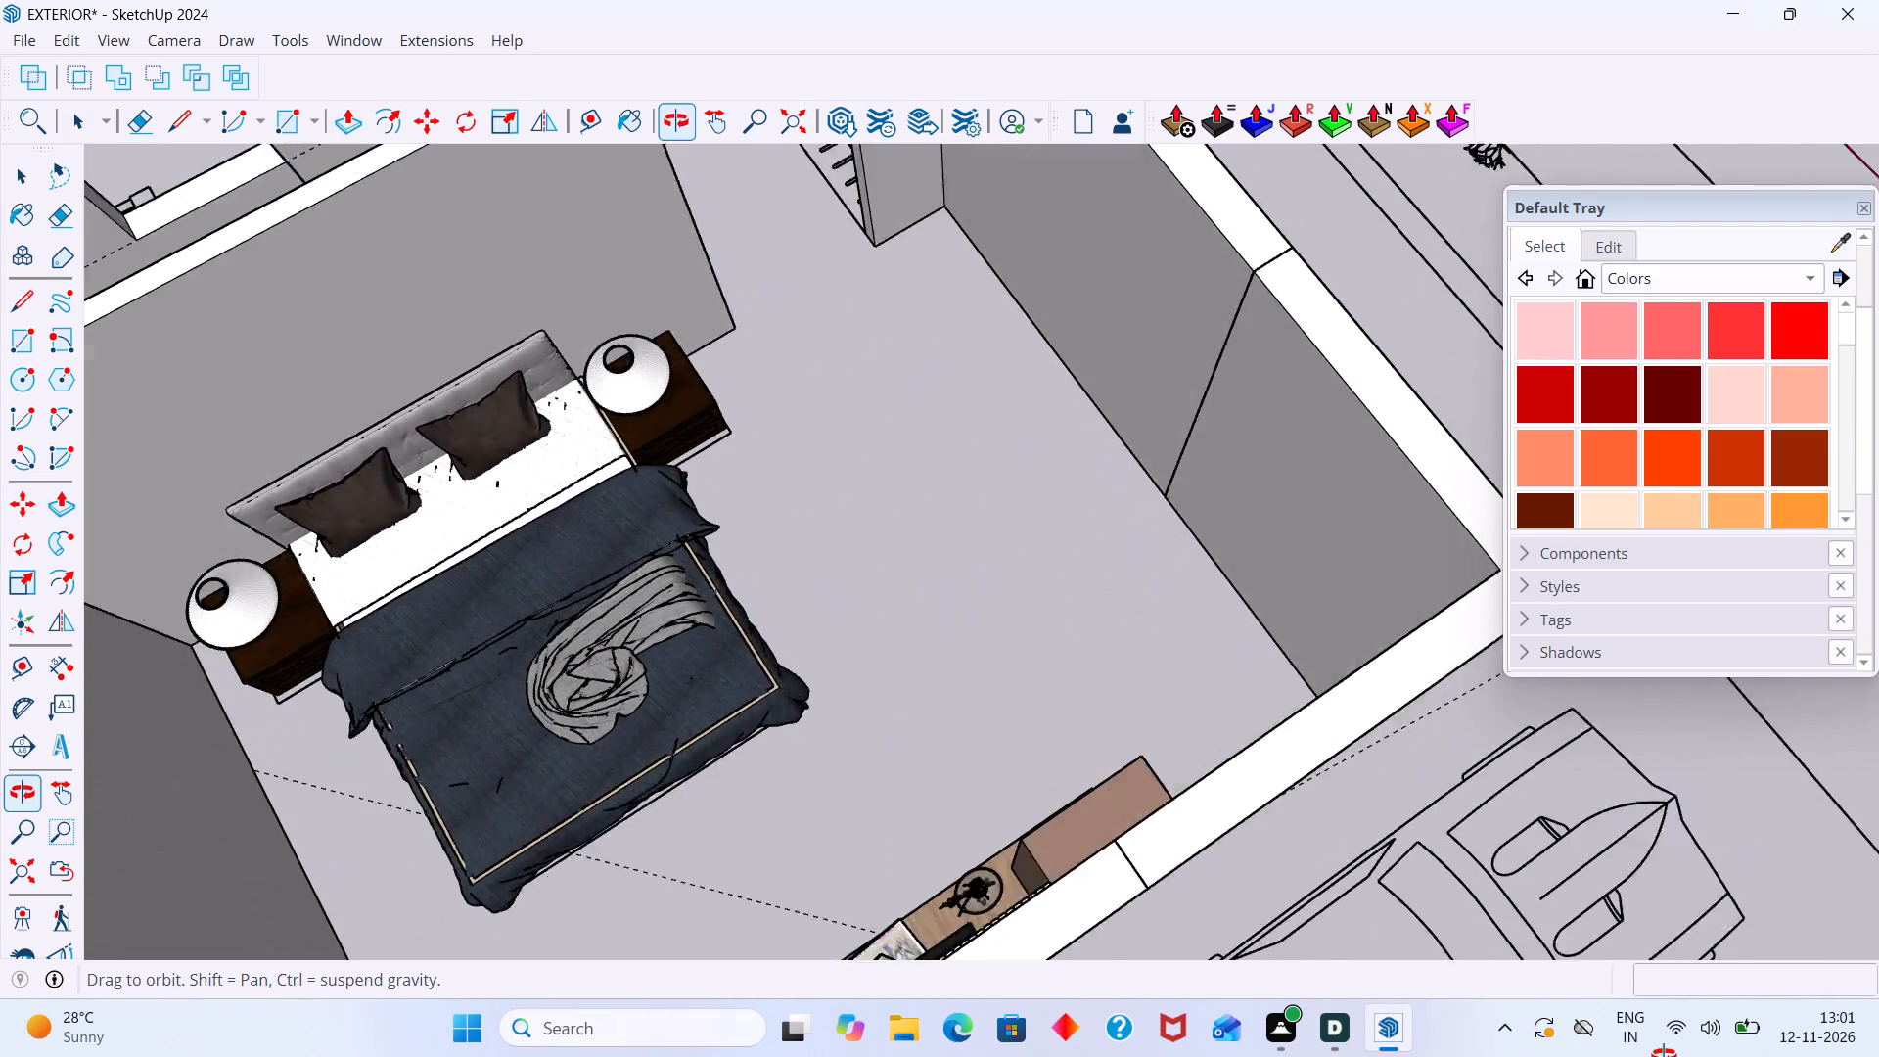
{"action": "middle_click_drag", "start_coordinate": [1664, 1056], "coordinate": [1292, 491]}
{"action": "left_click", "coordinate": [1213, 520]}
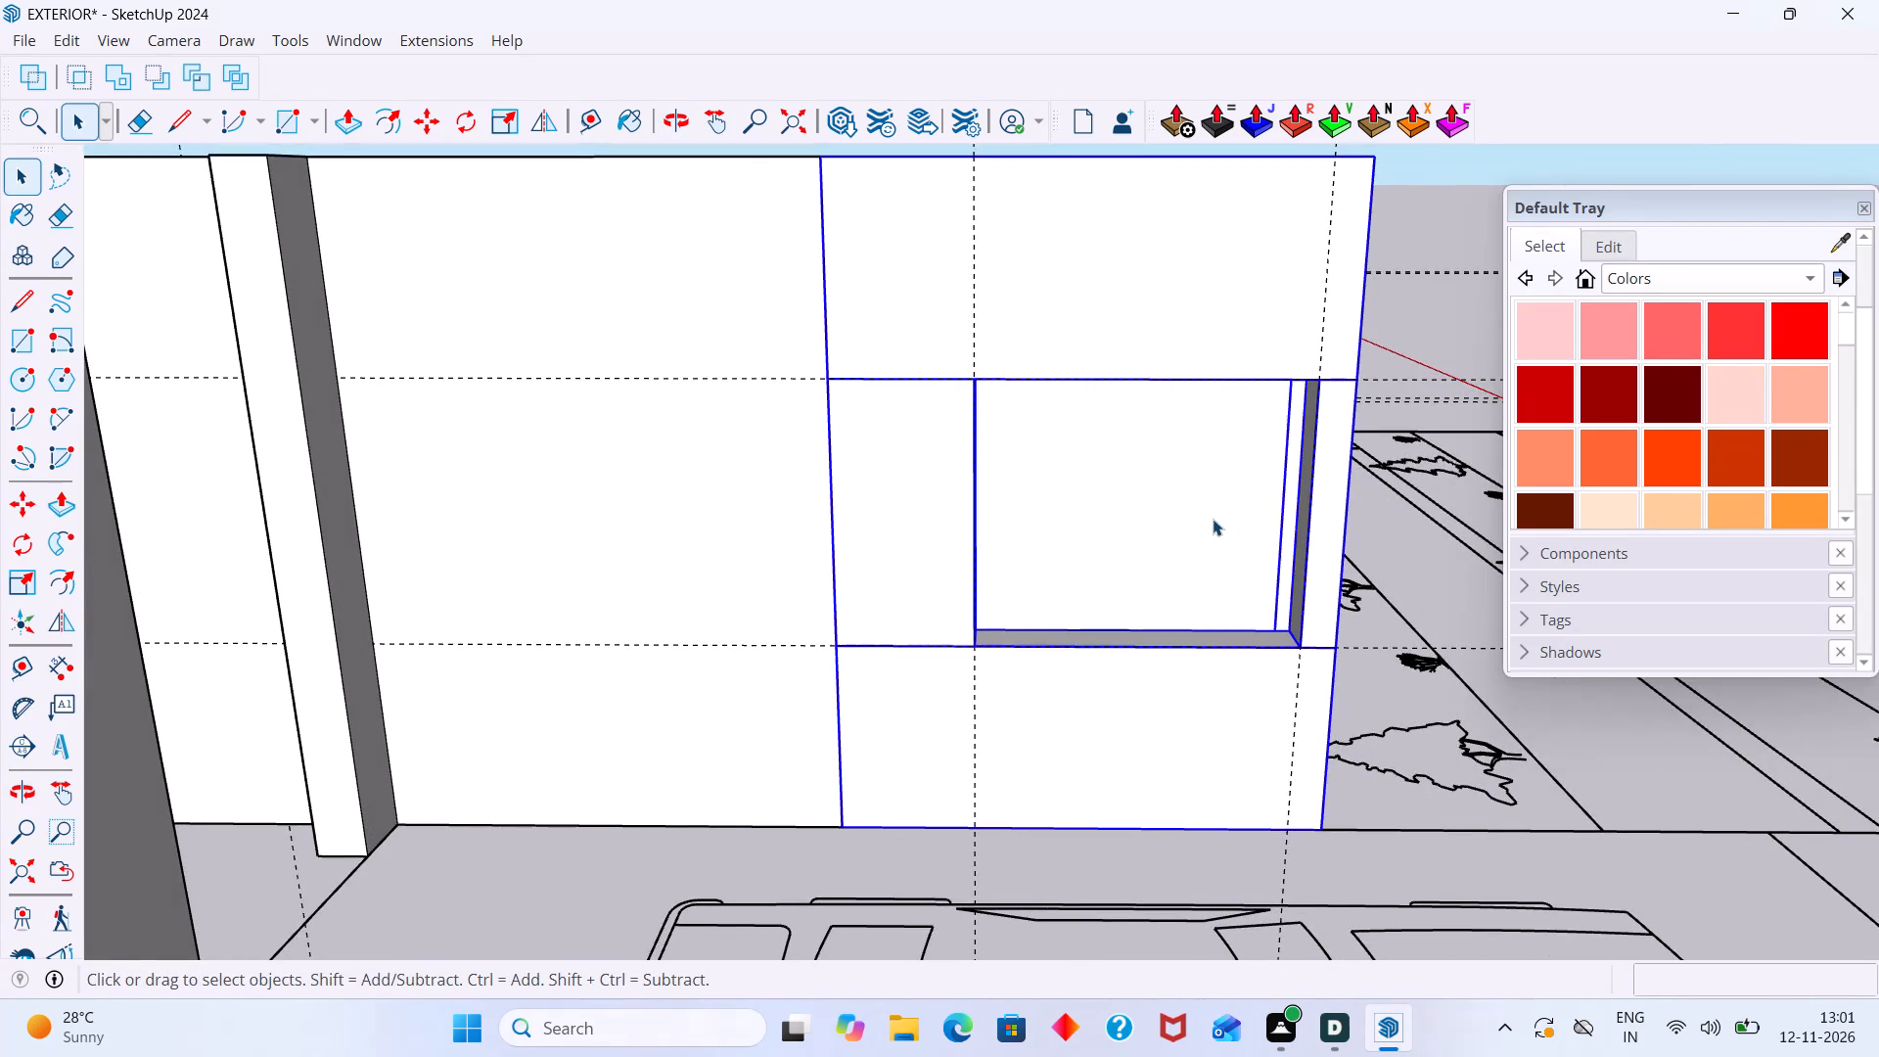
{"action": "double_click", "coordinate": [1213, 519]}
{"action": "left_click", "coordinate": [1194, 528]}
{"action": "key", "text": "Delete"}
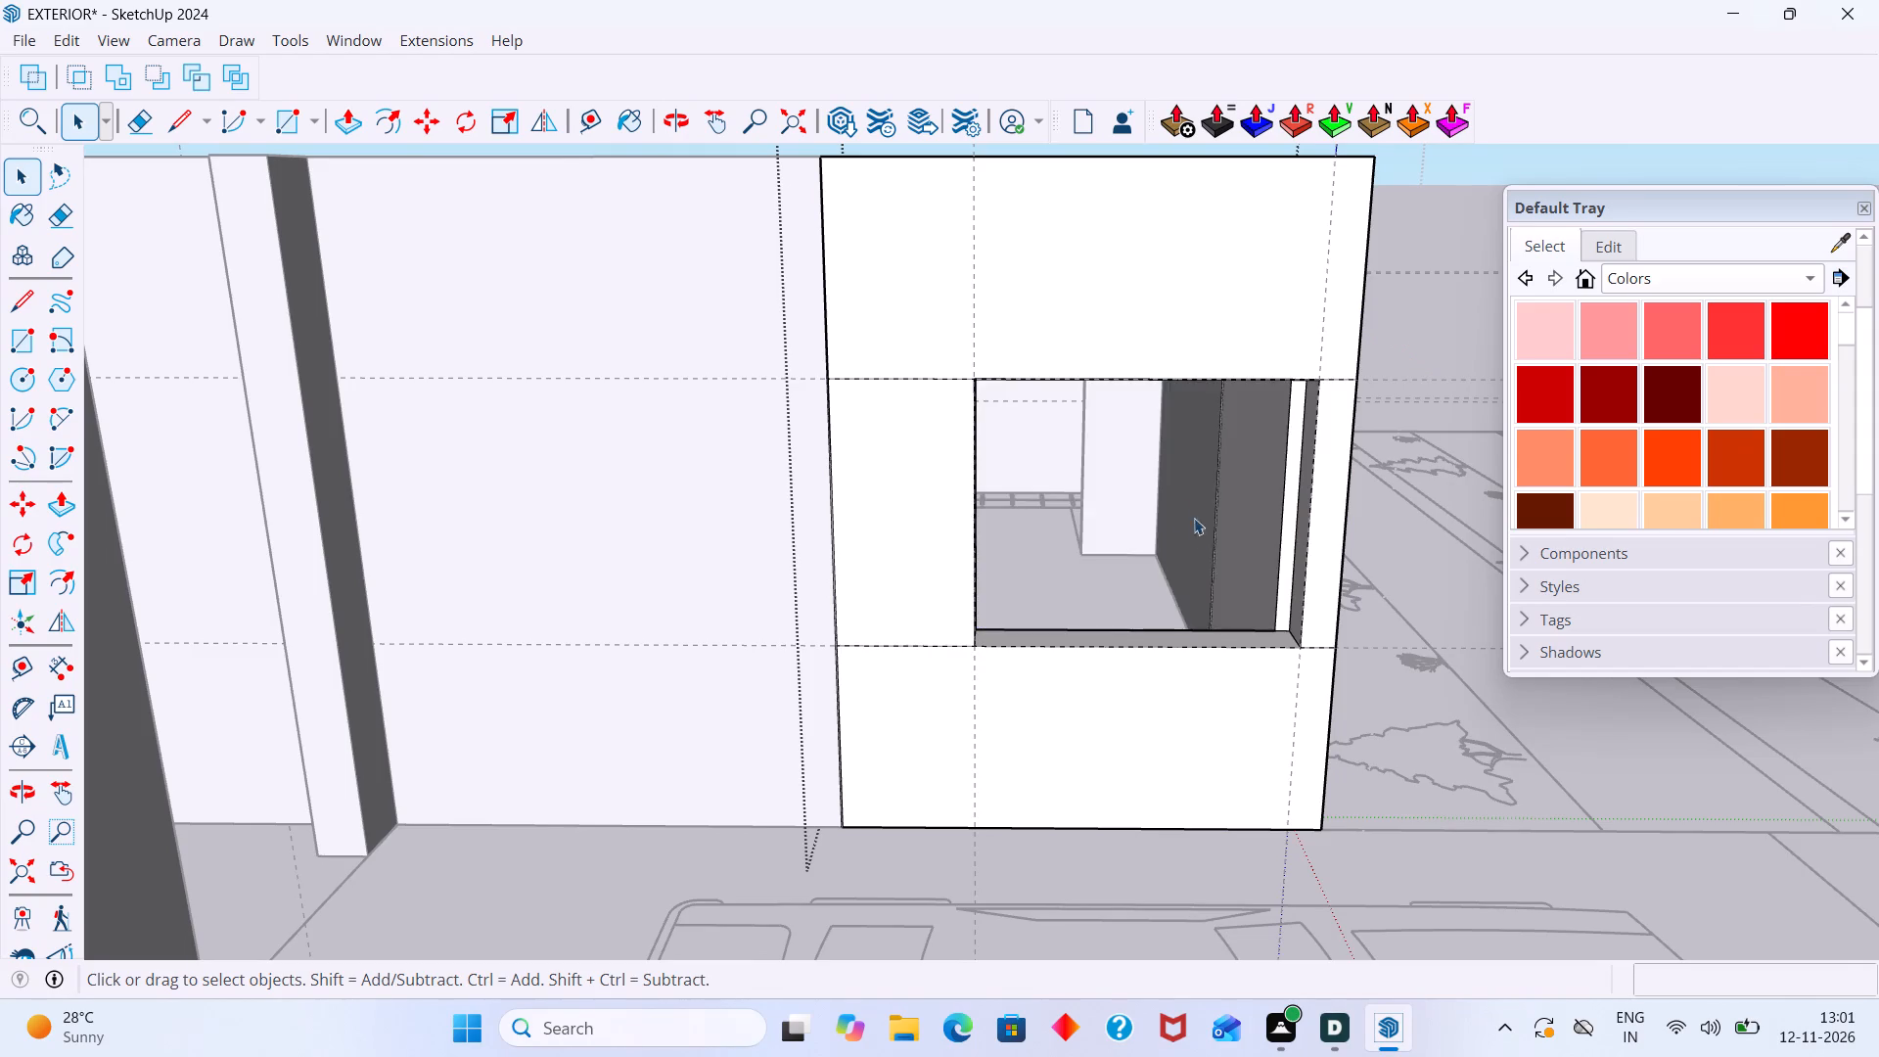
{"action": "scroll", "coordinate": [1177, 510], "scroll_direction": "down", "scroll_amount": 3}
{"action": "left_click", "coordinate": [1421, 262]}
Examine the new window opening and the bedroom's outer corner from outside and inside.
{"action": "middle_click_drag", "start_coordinate": [1273, 430], "coordinate": [1436, 662]}
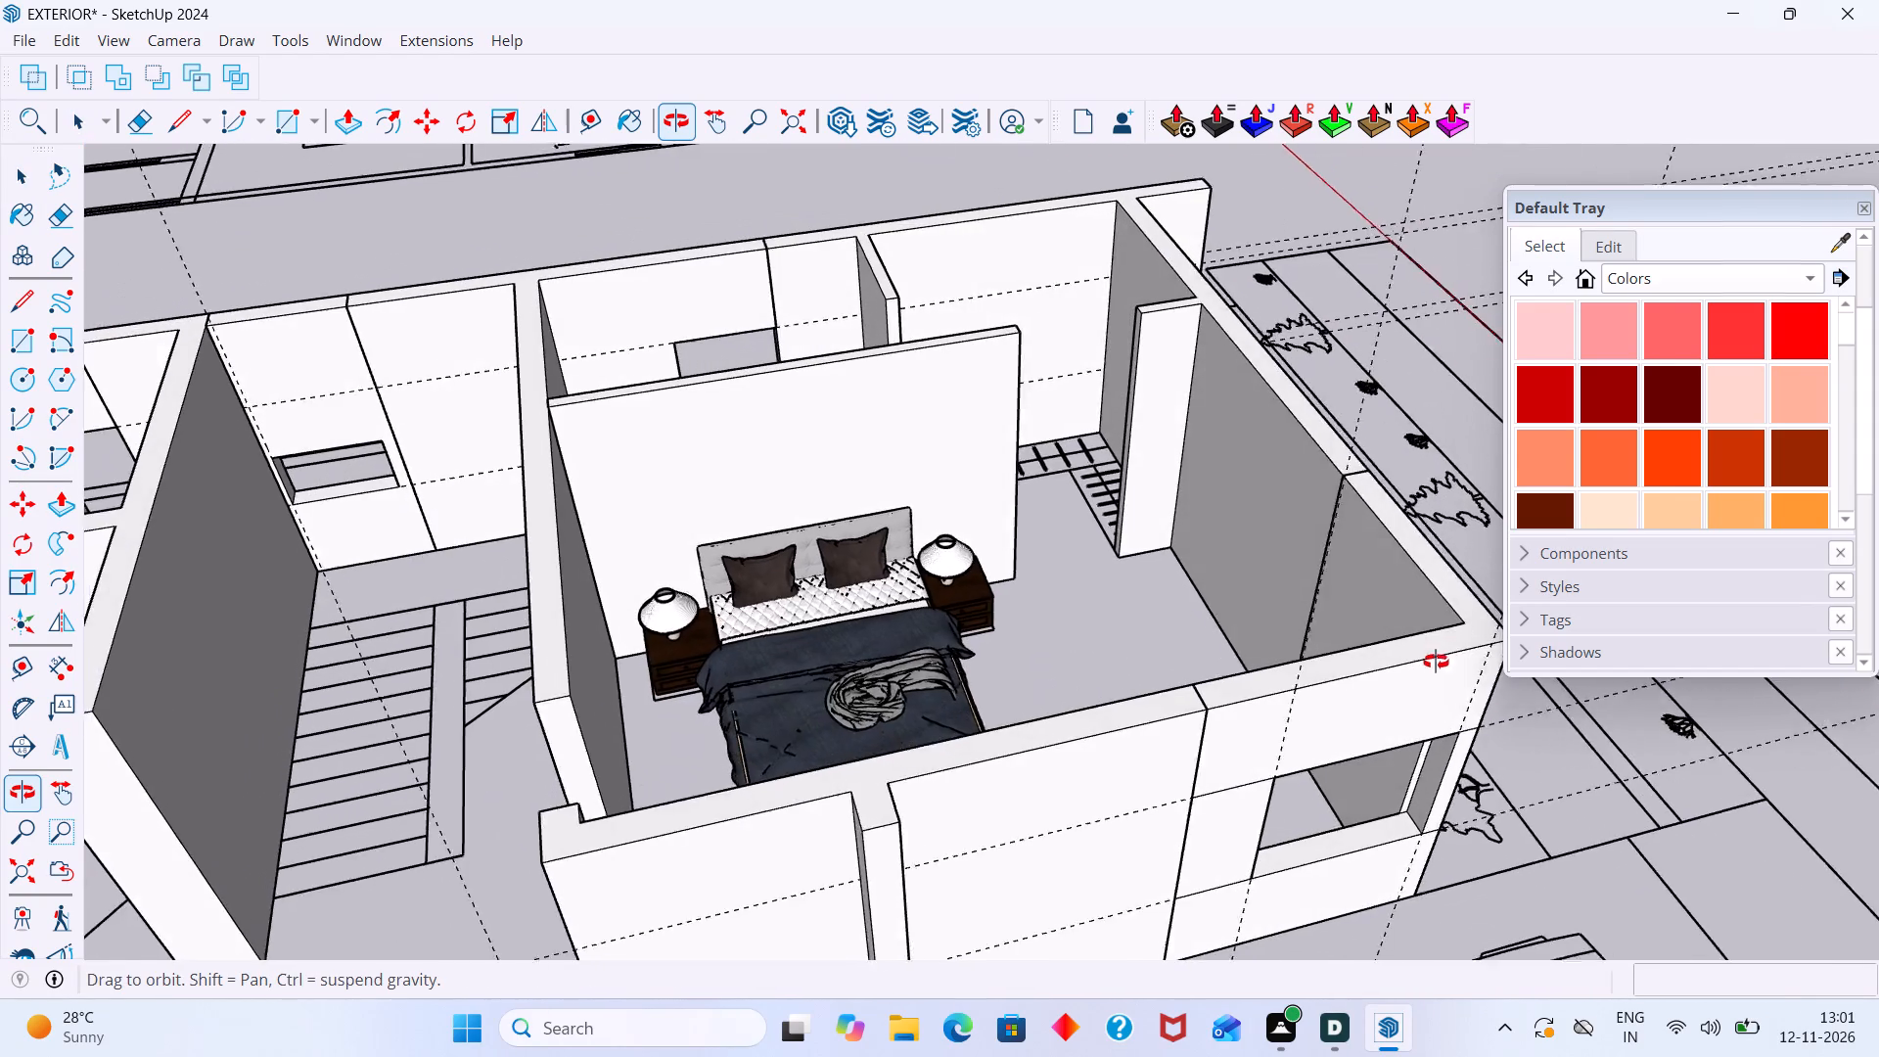
{"action": "middle_click_drag", "start_coordinate": [1436, 662], "coordinate": [1625, 719]}
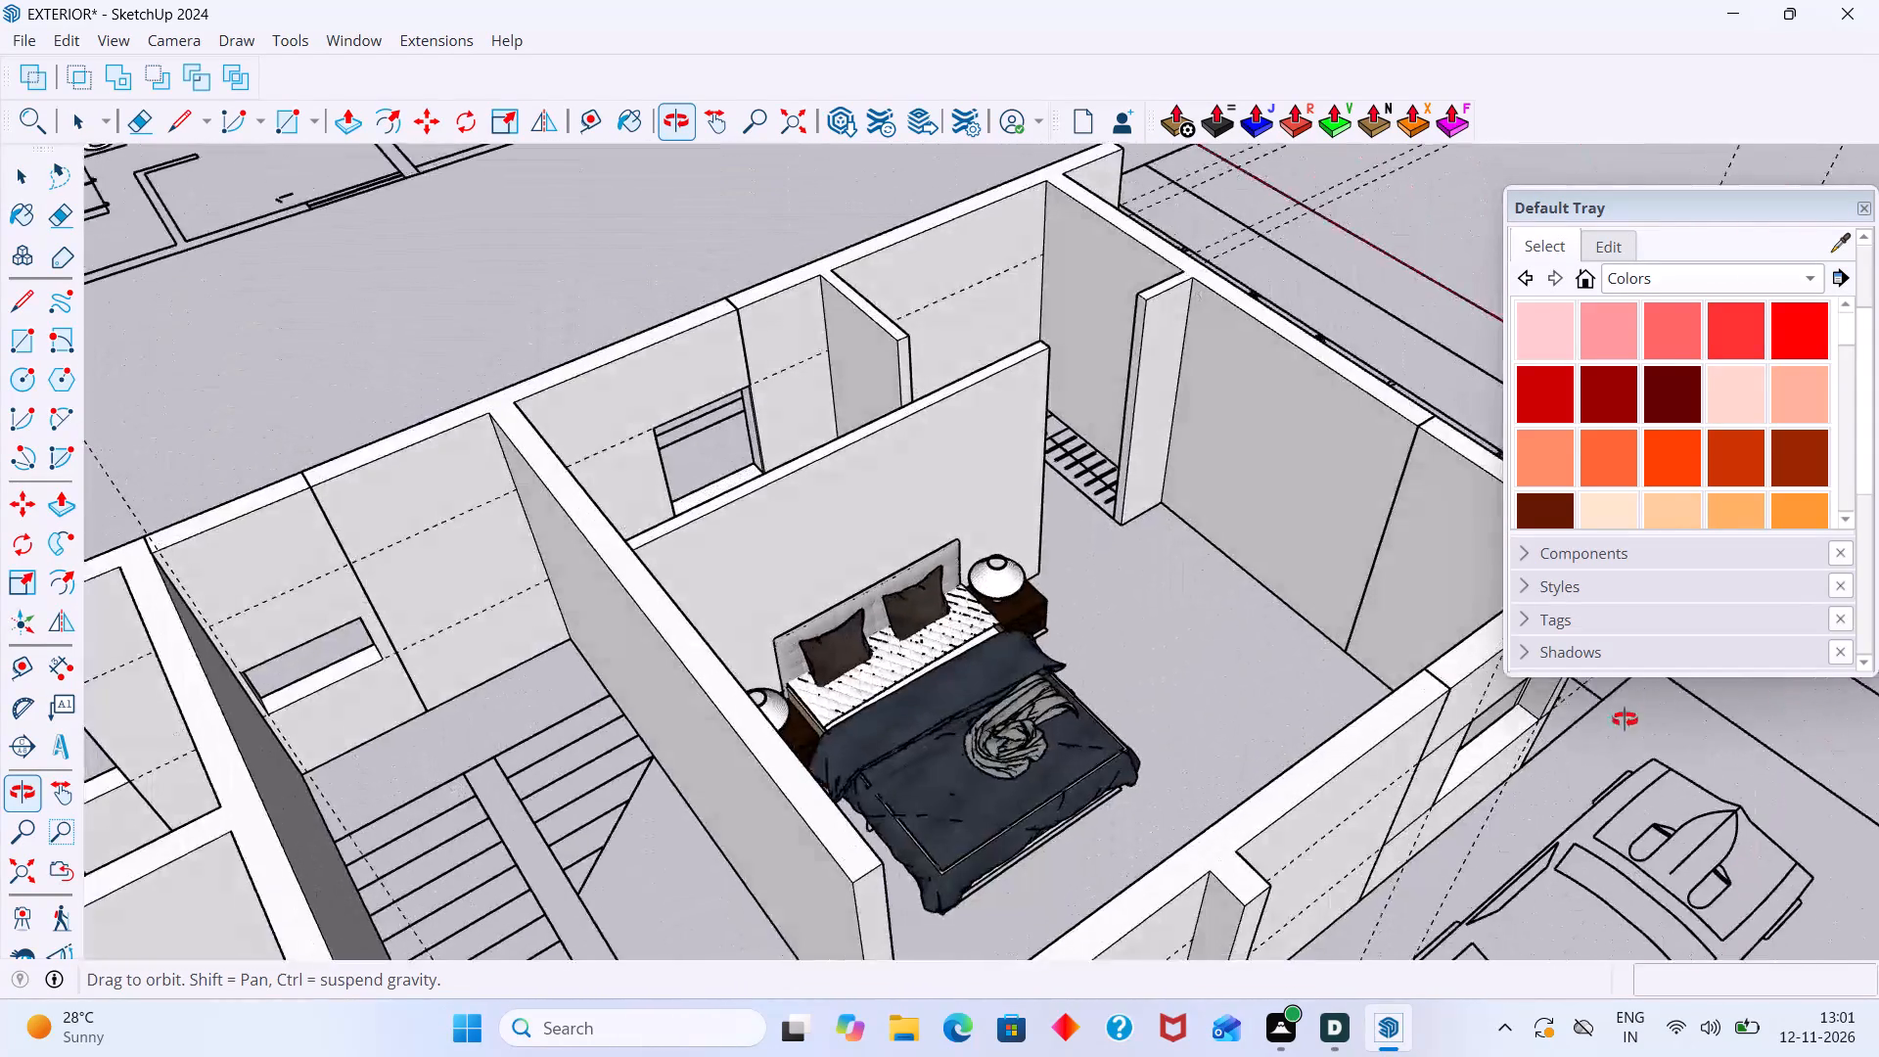
{"action": "middle_click_drag", "start_coordinate": [1625, 719], "coordinate": [1295, 615]}
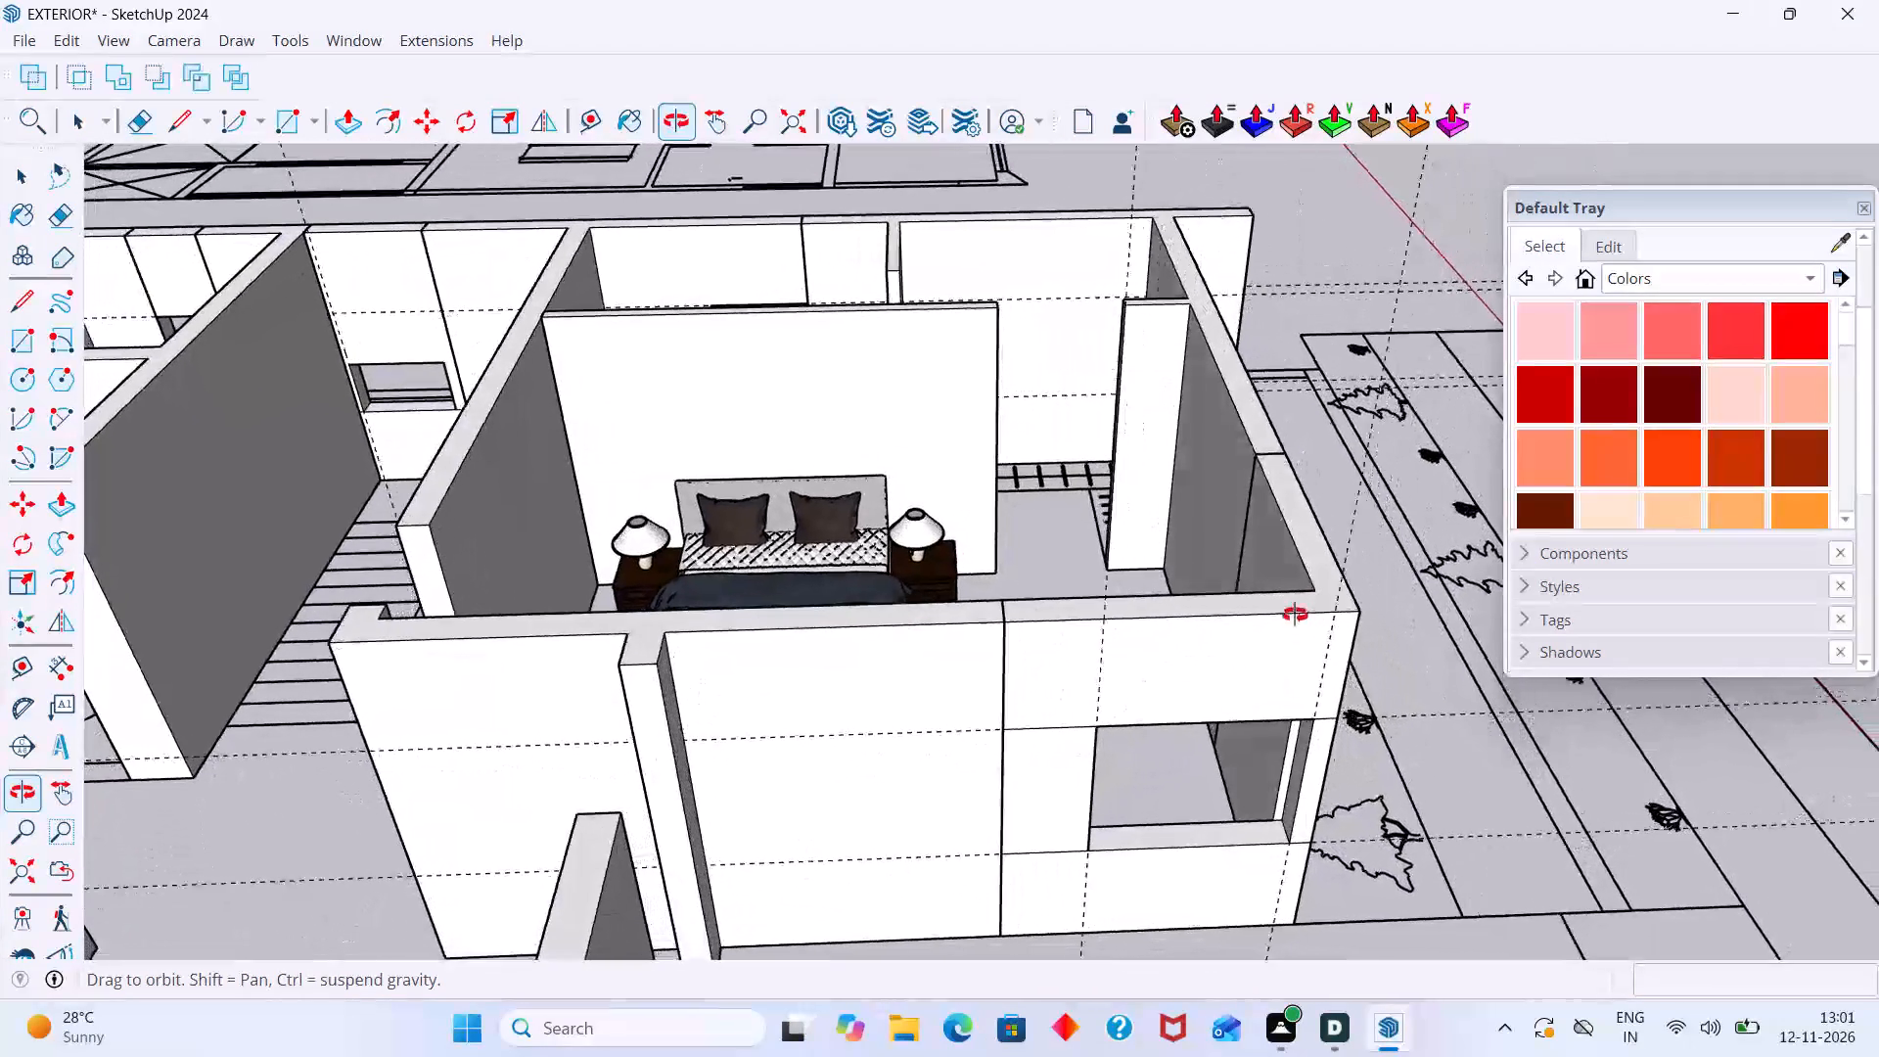
{"action": "middle_click_drag", "start_coordinate": [1295, 615], "coordinate": [1264, 608]}
{"action": "scroll", "coordinate": [1256, 769], "scroll_direction": "up", "scroll_amount": 14}
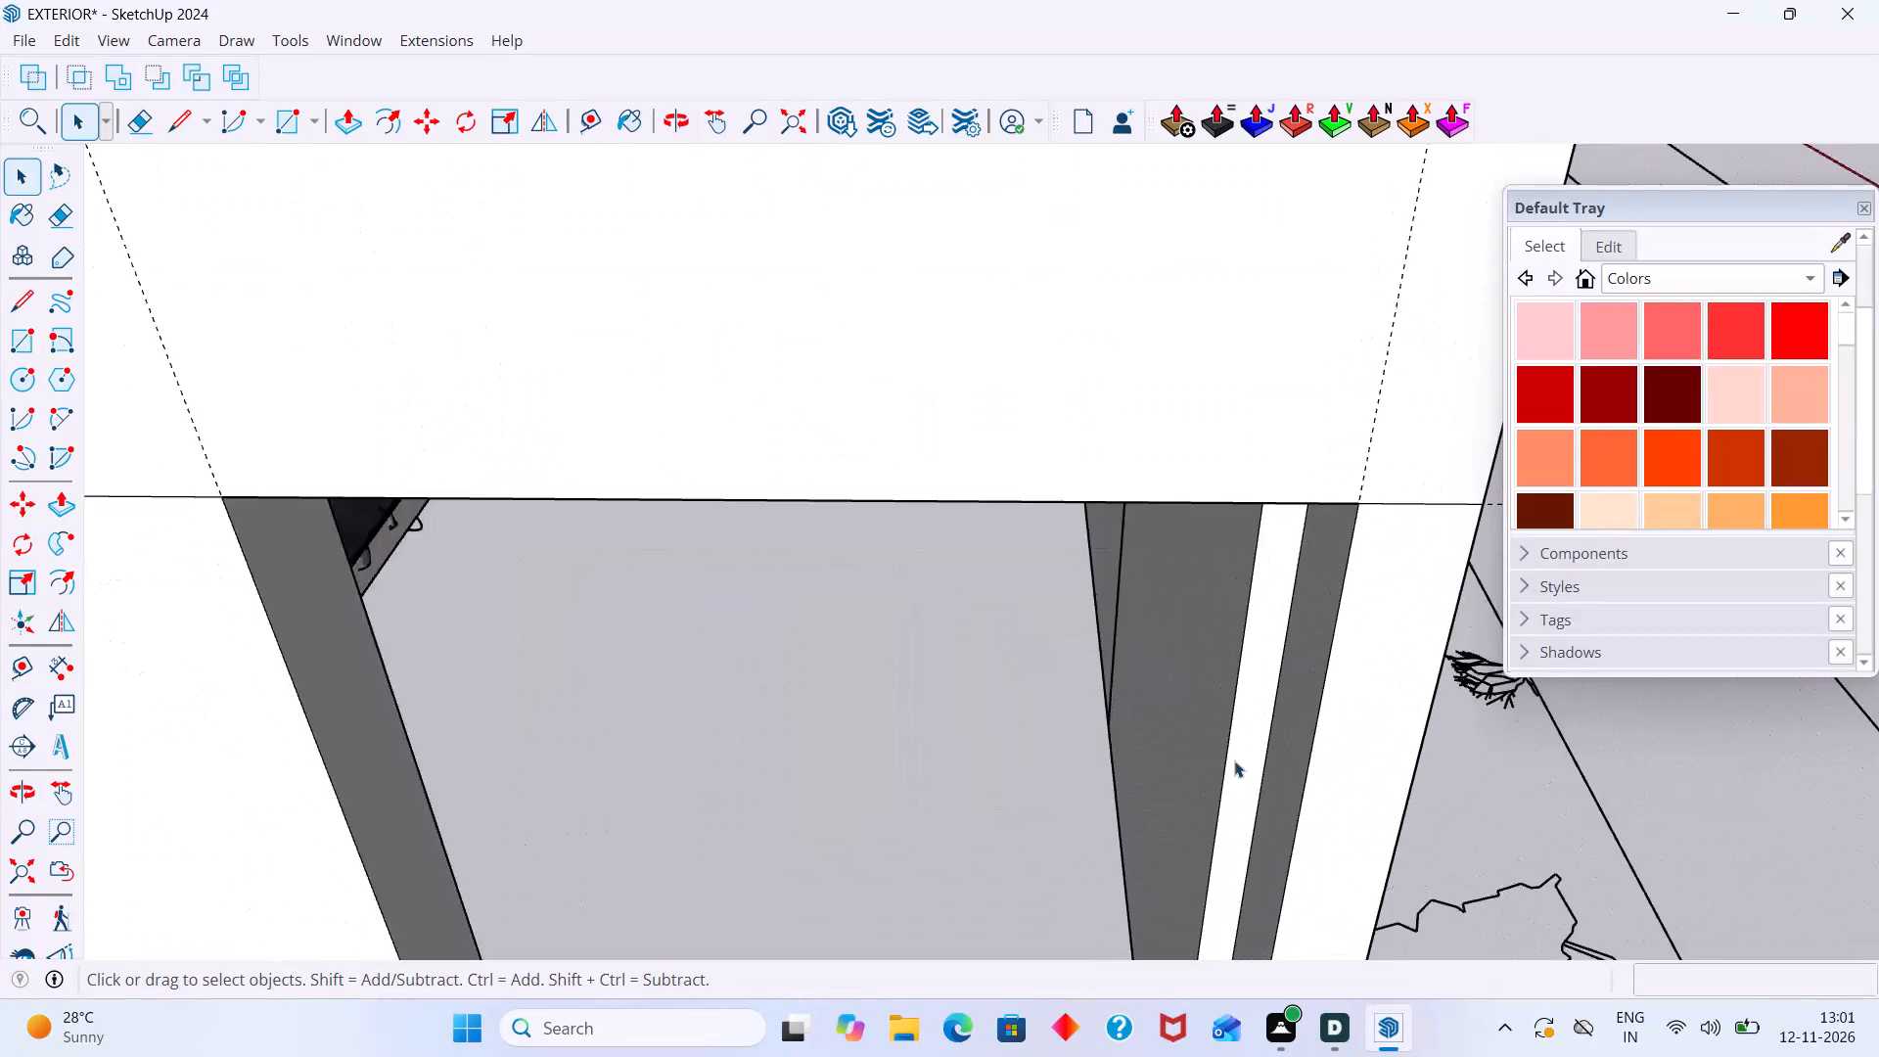
{"action": "scroll", "coordinate": [1234, 760], "scroll_direction": "up", "scroll_amount": 3}
{"action": "scroll", "coordinate": [1236, 754], "scroll_direction": "down", "scroll_amount": 3}
{"action": "middle_click_drag", "start_coordinate": [1239, 752], "coordinate": [1276, 720]}
{"action": "scroll", "coordinate": [1306, 706], "scroll_direction": "down", "scroll_amount": 11}
{"action": "middle_click_drag", "start_coordinate": [1315, 653], "coordinate": [1315, 728]}
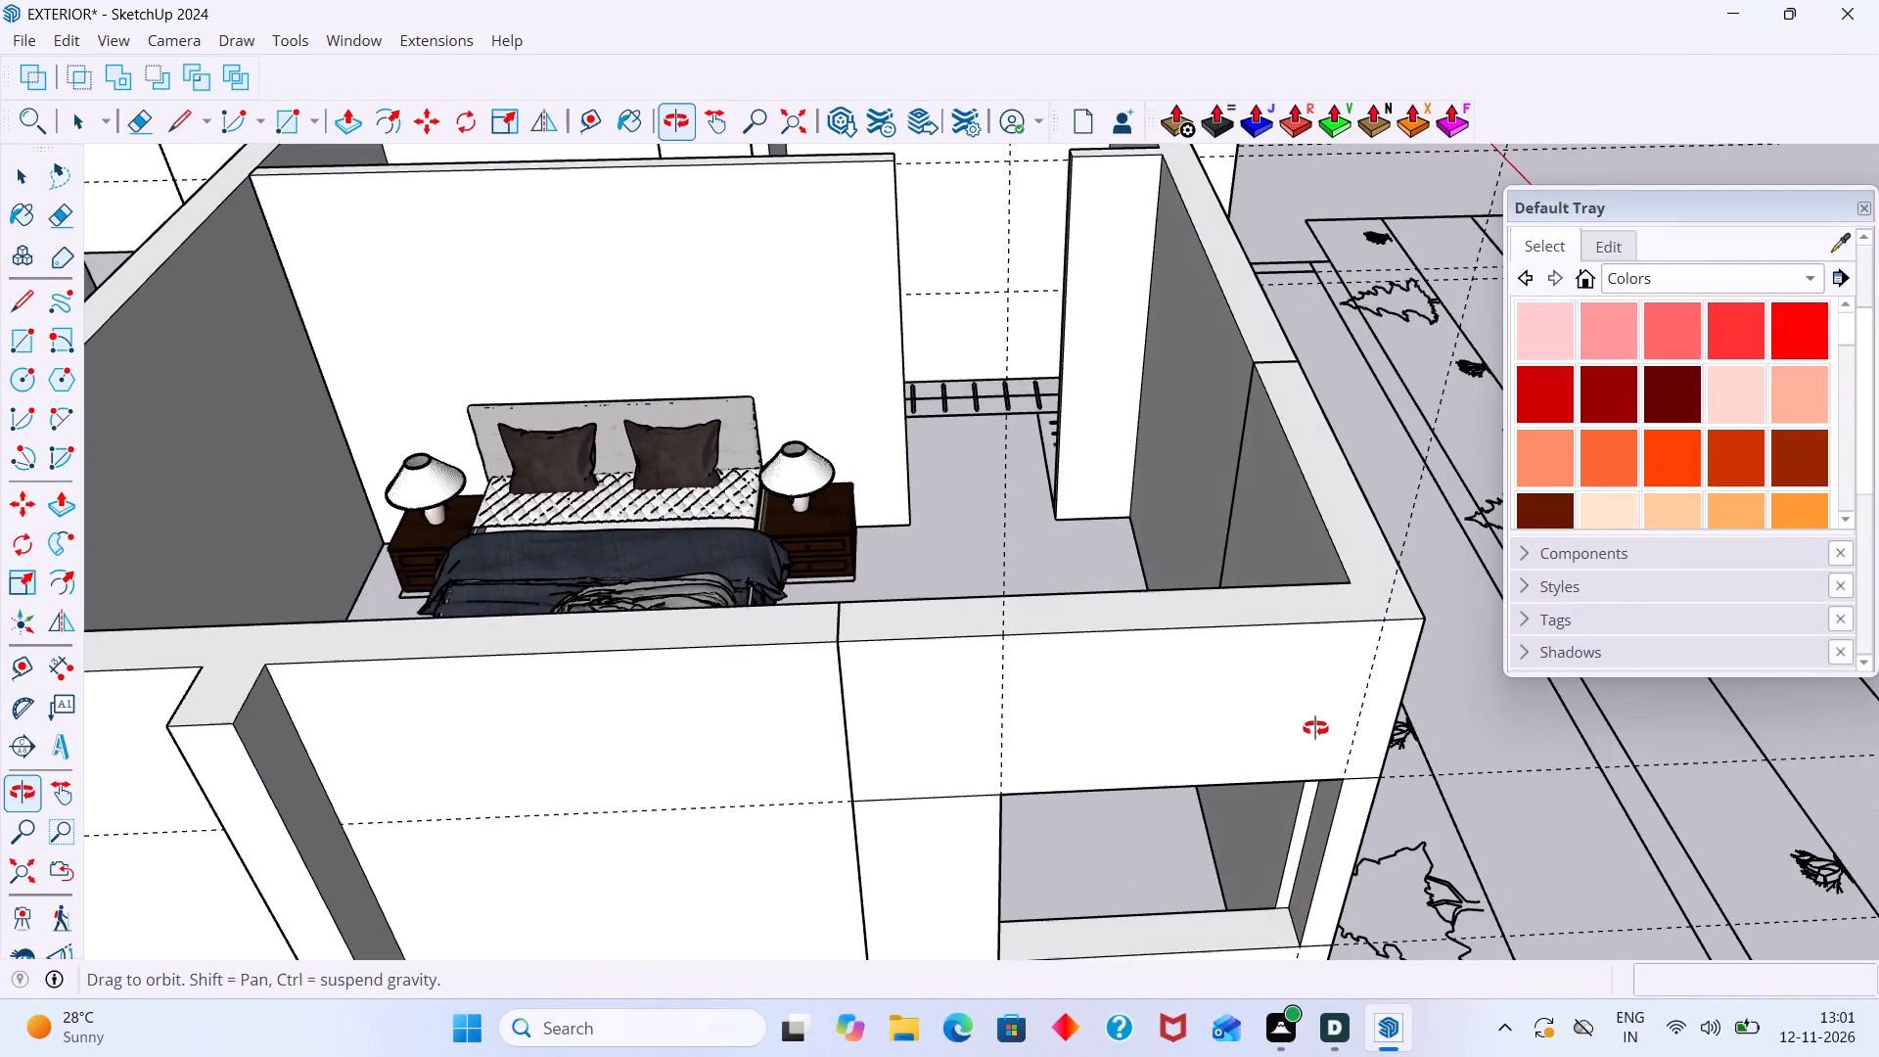
{"action": "middle_click_drag", "start_coordinate": [1315, 728], "coordinate": [1003, 652]}
{"action": "middle_click_drag", "start_coordinate": [742, 503], "coordinate": [729, 583]}
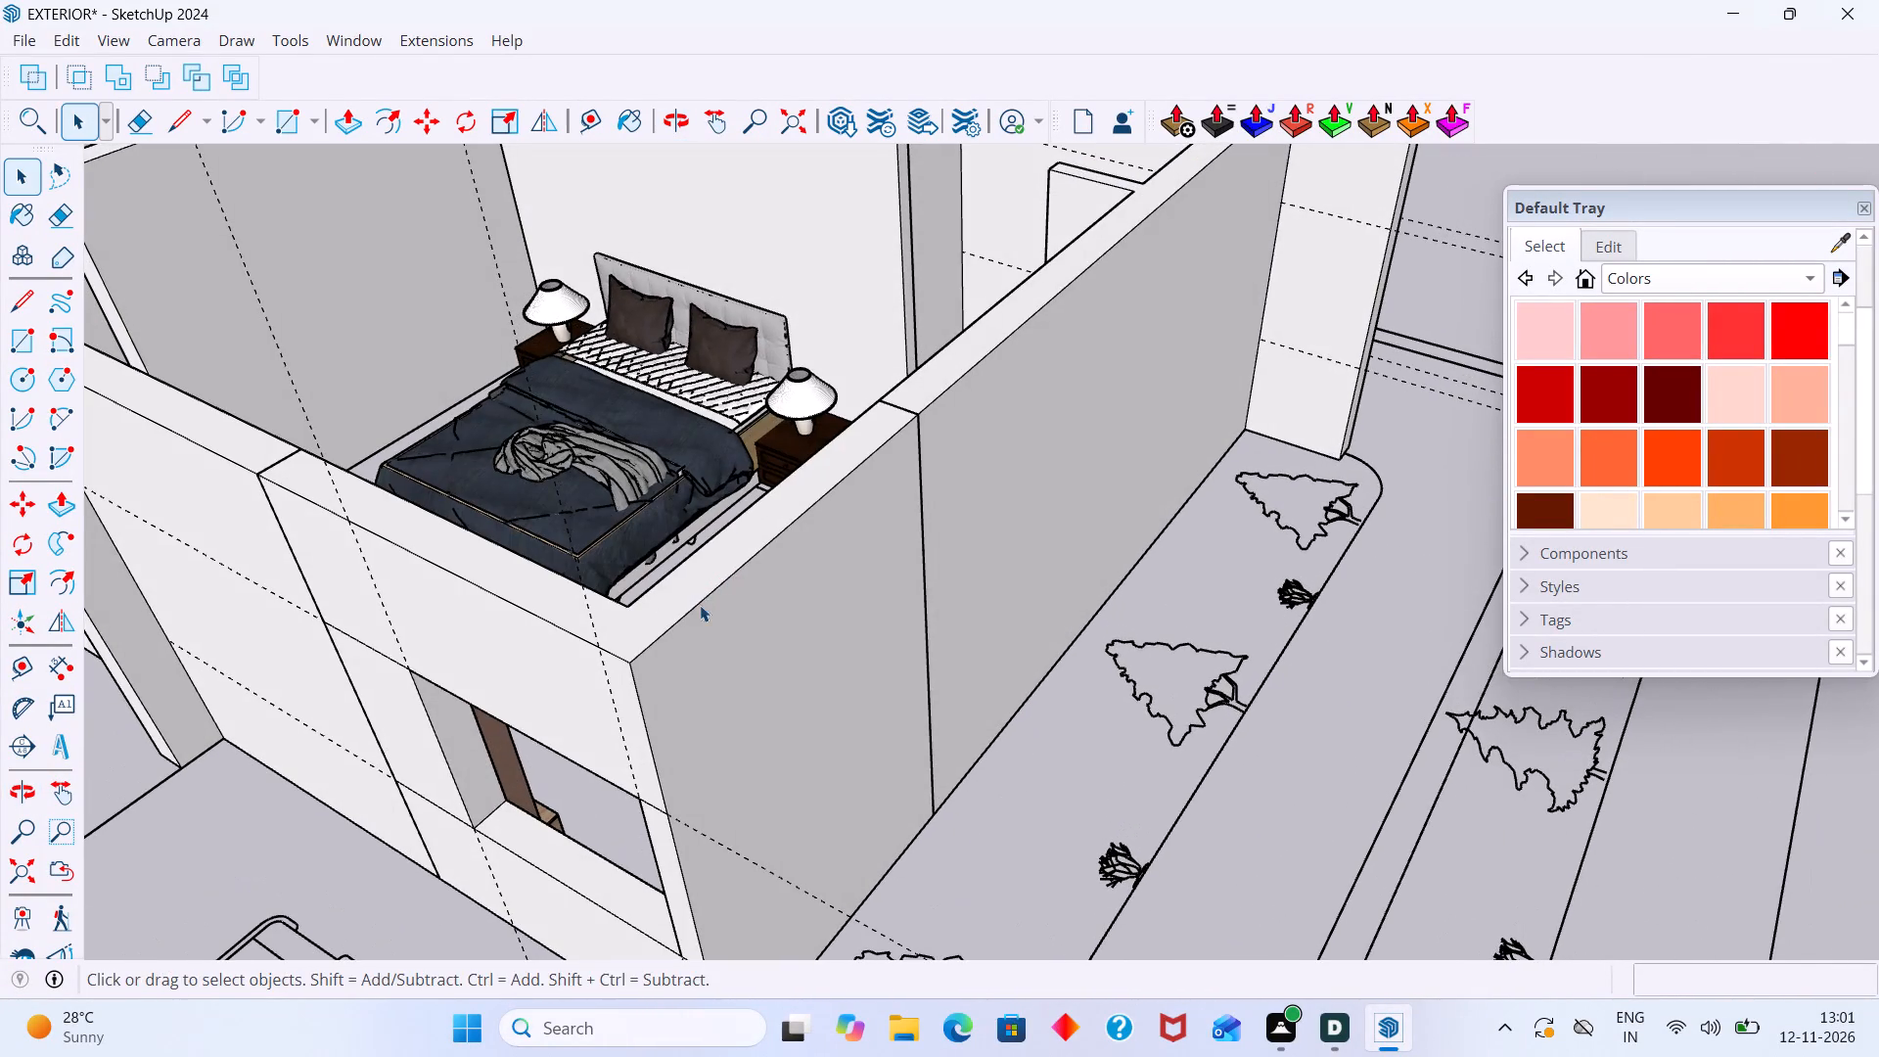
{"action": "middle_click_drag", "start_coordinate": [705, 635], "coordinate": [1269, 733]}
{"action": "scroll", "coordinate": [1284, 733], "scroll_direction": "down", "scroll_amount": 1}
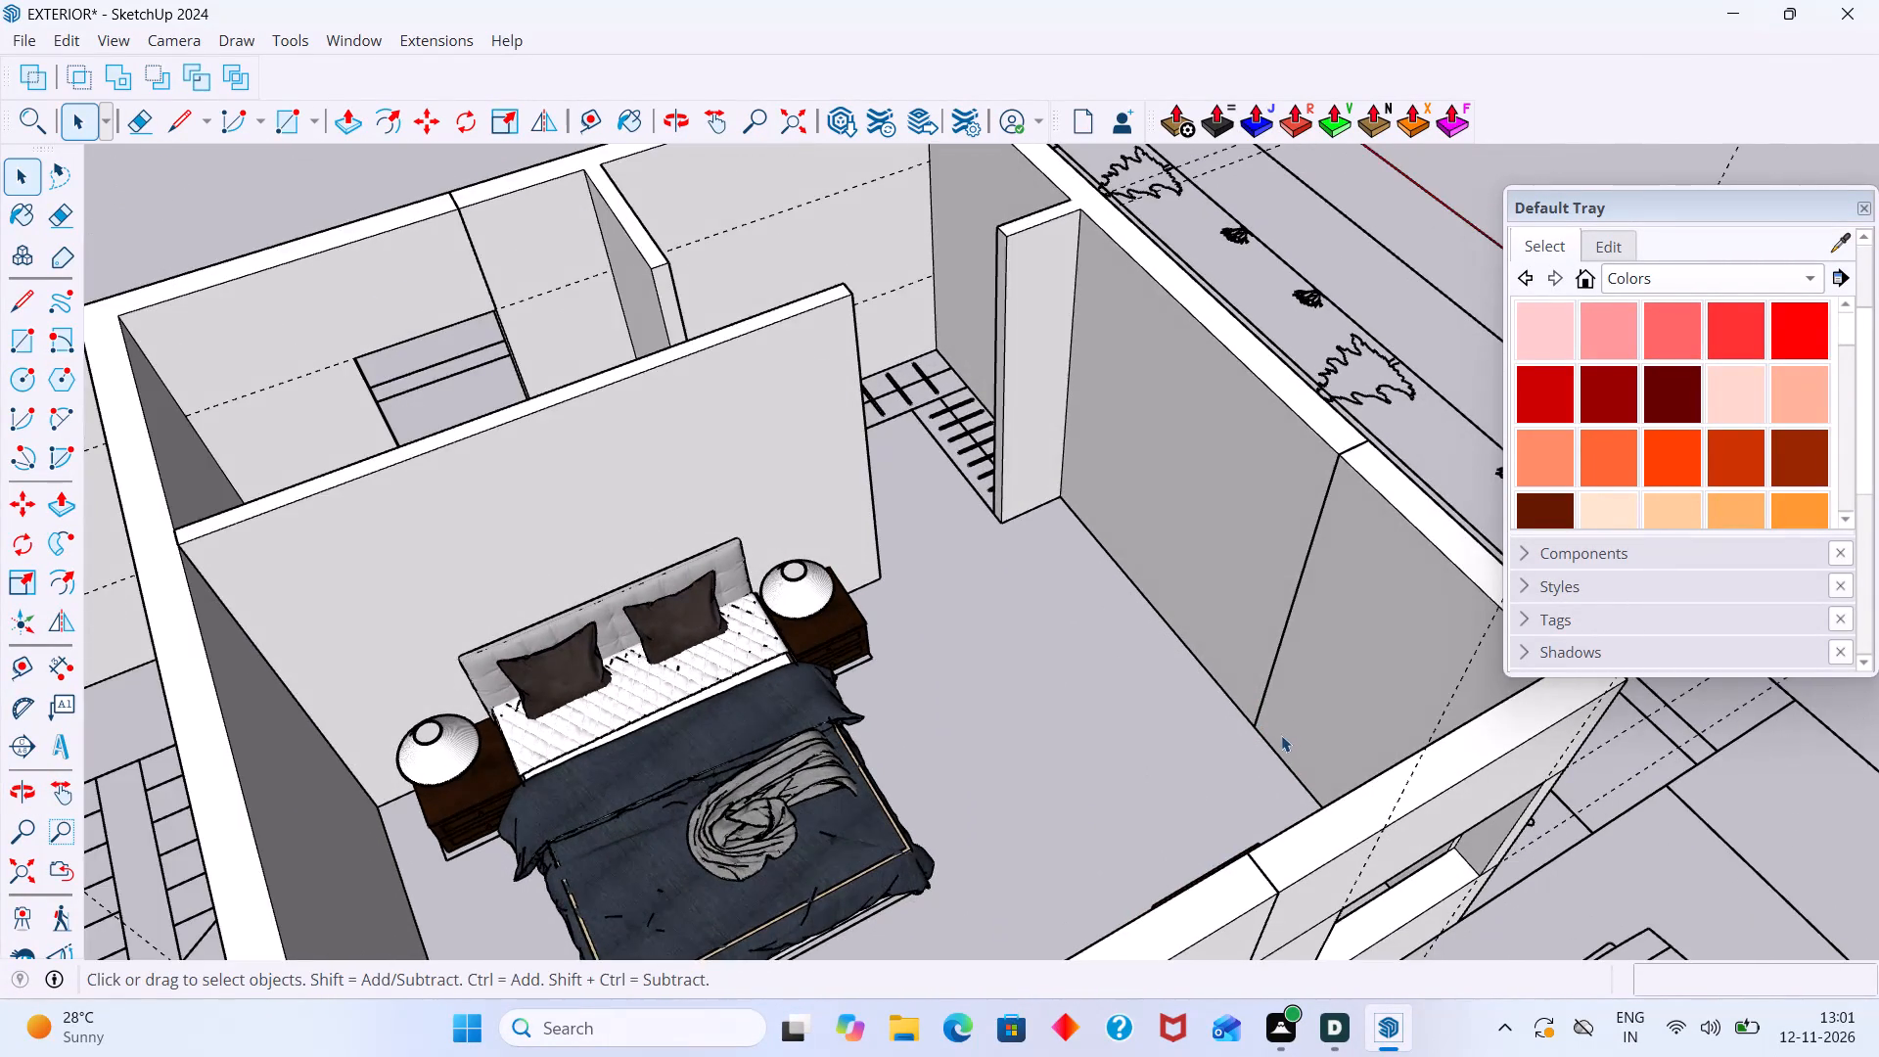
{"action": "middle_click_drag", "start_coordinate": [1278, 728], "coordinate": [958, 576], "text": "shift"}
{"action": "middle_click_drag", "start_coordinate": [947, 578], "coordinate": [1034, 714]}
Push the corner wall's bedroom-side face on the garden side outward 2 11/16", flush with the window opening's edge.
{"action": "scroll", "coordinate": [1103, 686], "scroll_direction": "up", "scroll_amount": 3}
{"action": "middle_click_drag", "start_coordinate": [1116, 673], "coordinate": [1304, 577]}
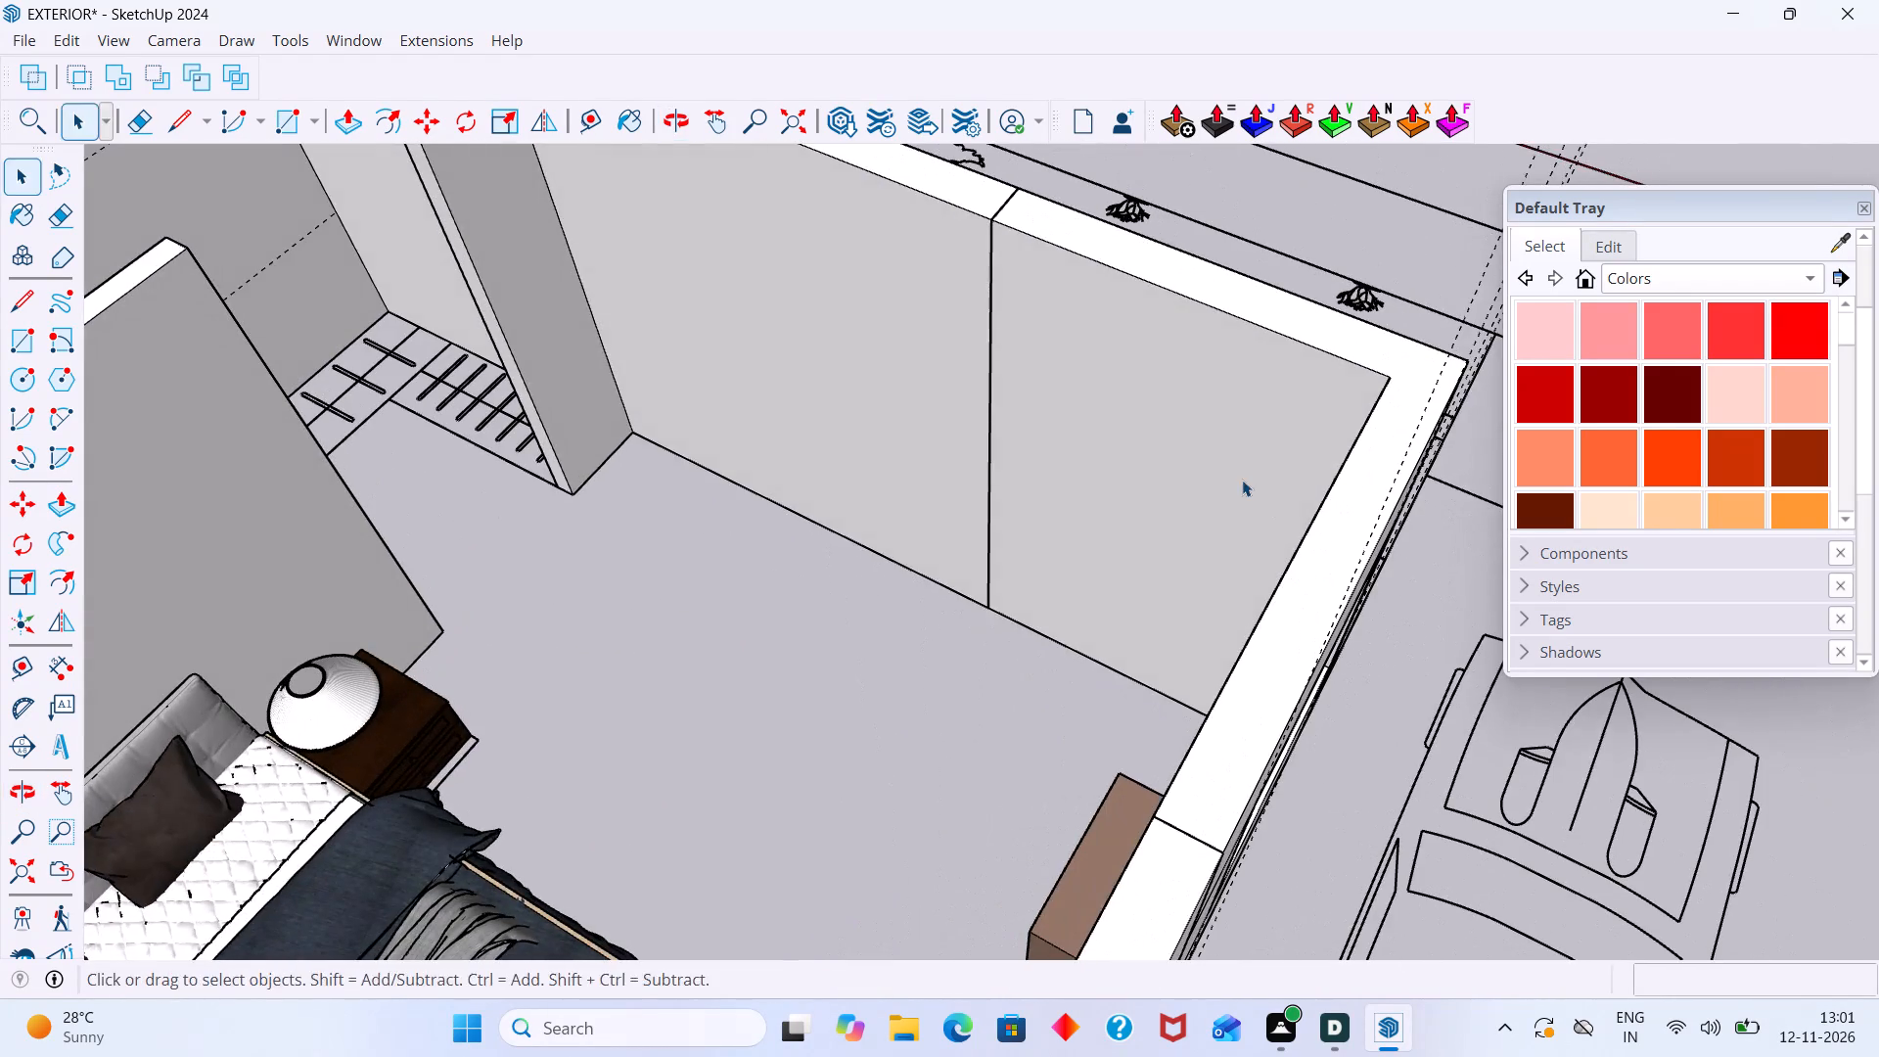
{"action": "middle_click_drag", "start_coordinate": [1242, 480], "coordinate": [999, 481]}
{"action": "middle_click_drag", "start_coordinate": [1006, 480], "coordinate": [1238, 430]}
{"action": "scroll", "coordinate": [1151, 419], "scroll_direction": "up", "scroll_amount": 3}
{"action": "left_click", "coordinate": [1150, 414]}
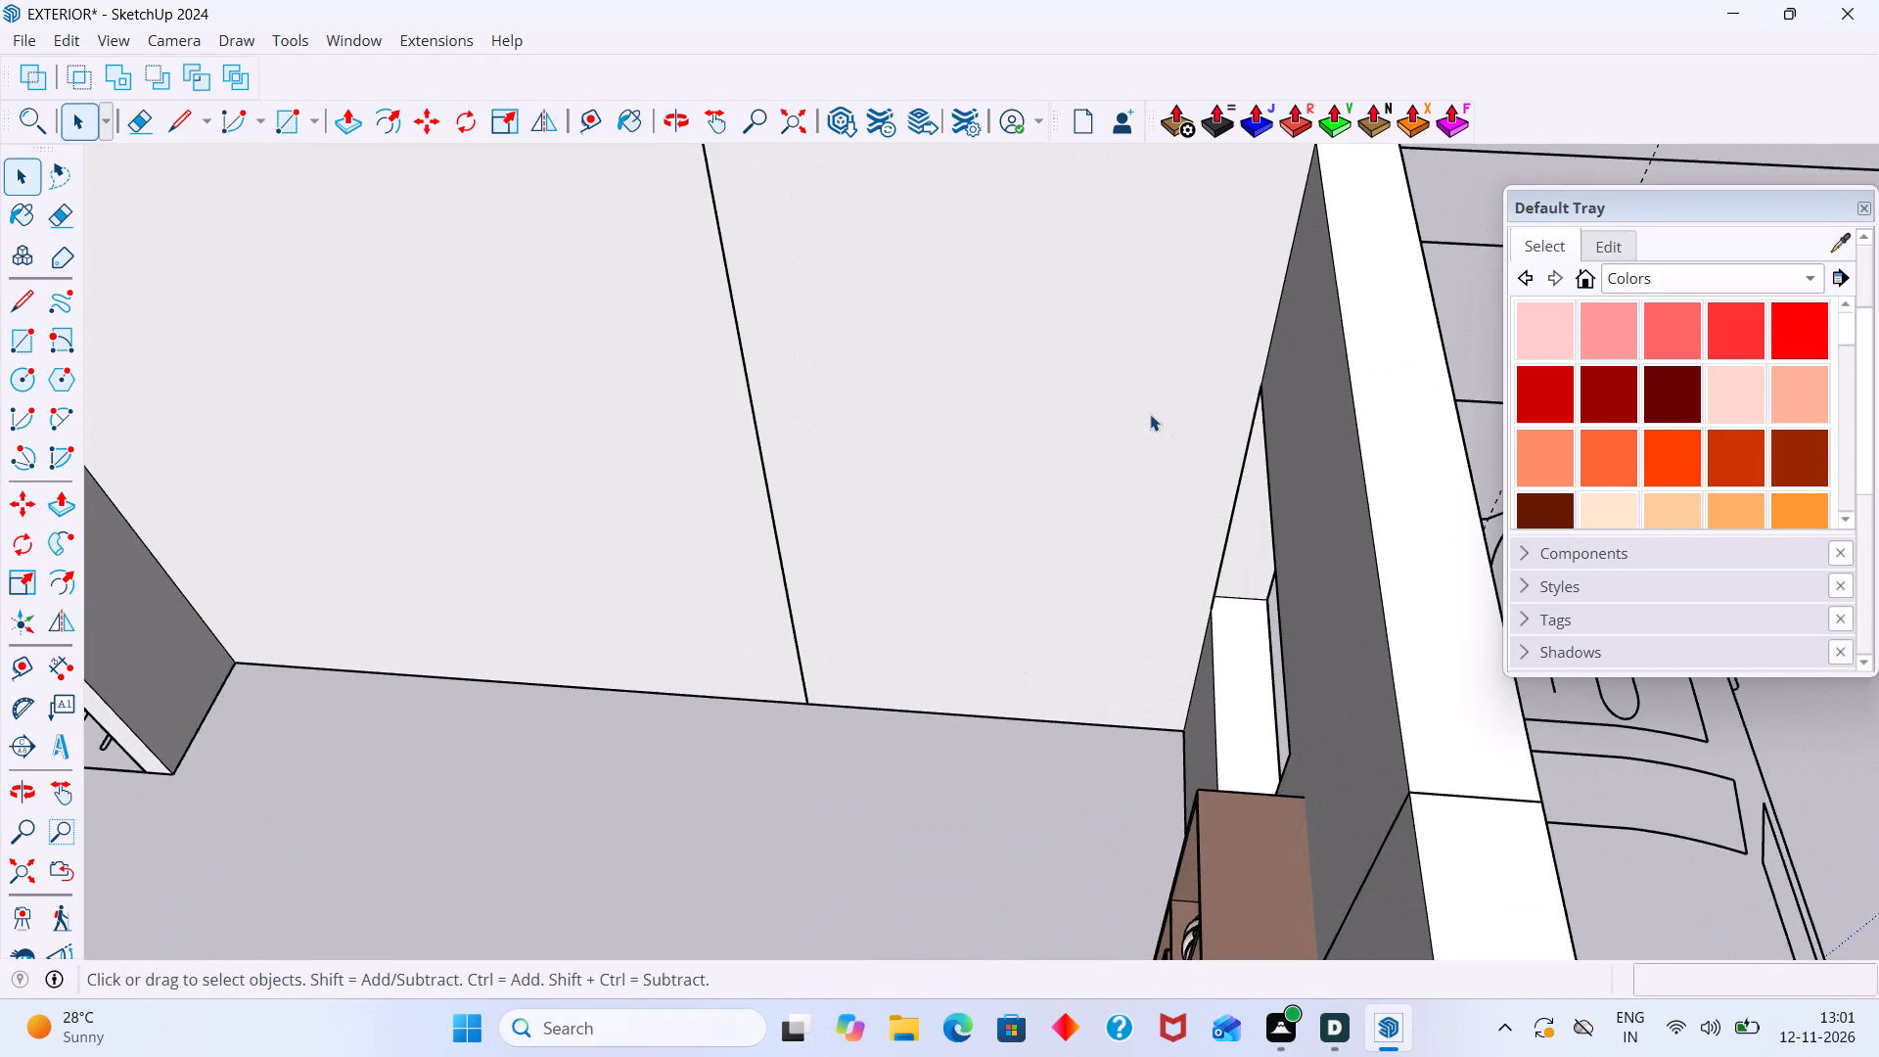
{"action": "left_click", "coordinate": [1150, 414]}
{"action": "left_click", "coordinate": [1170, 425]}
{"action": "key", "text": "p"}
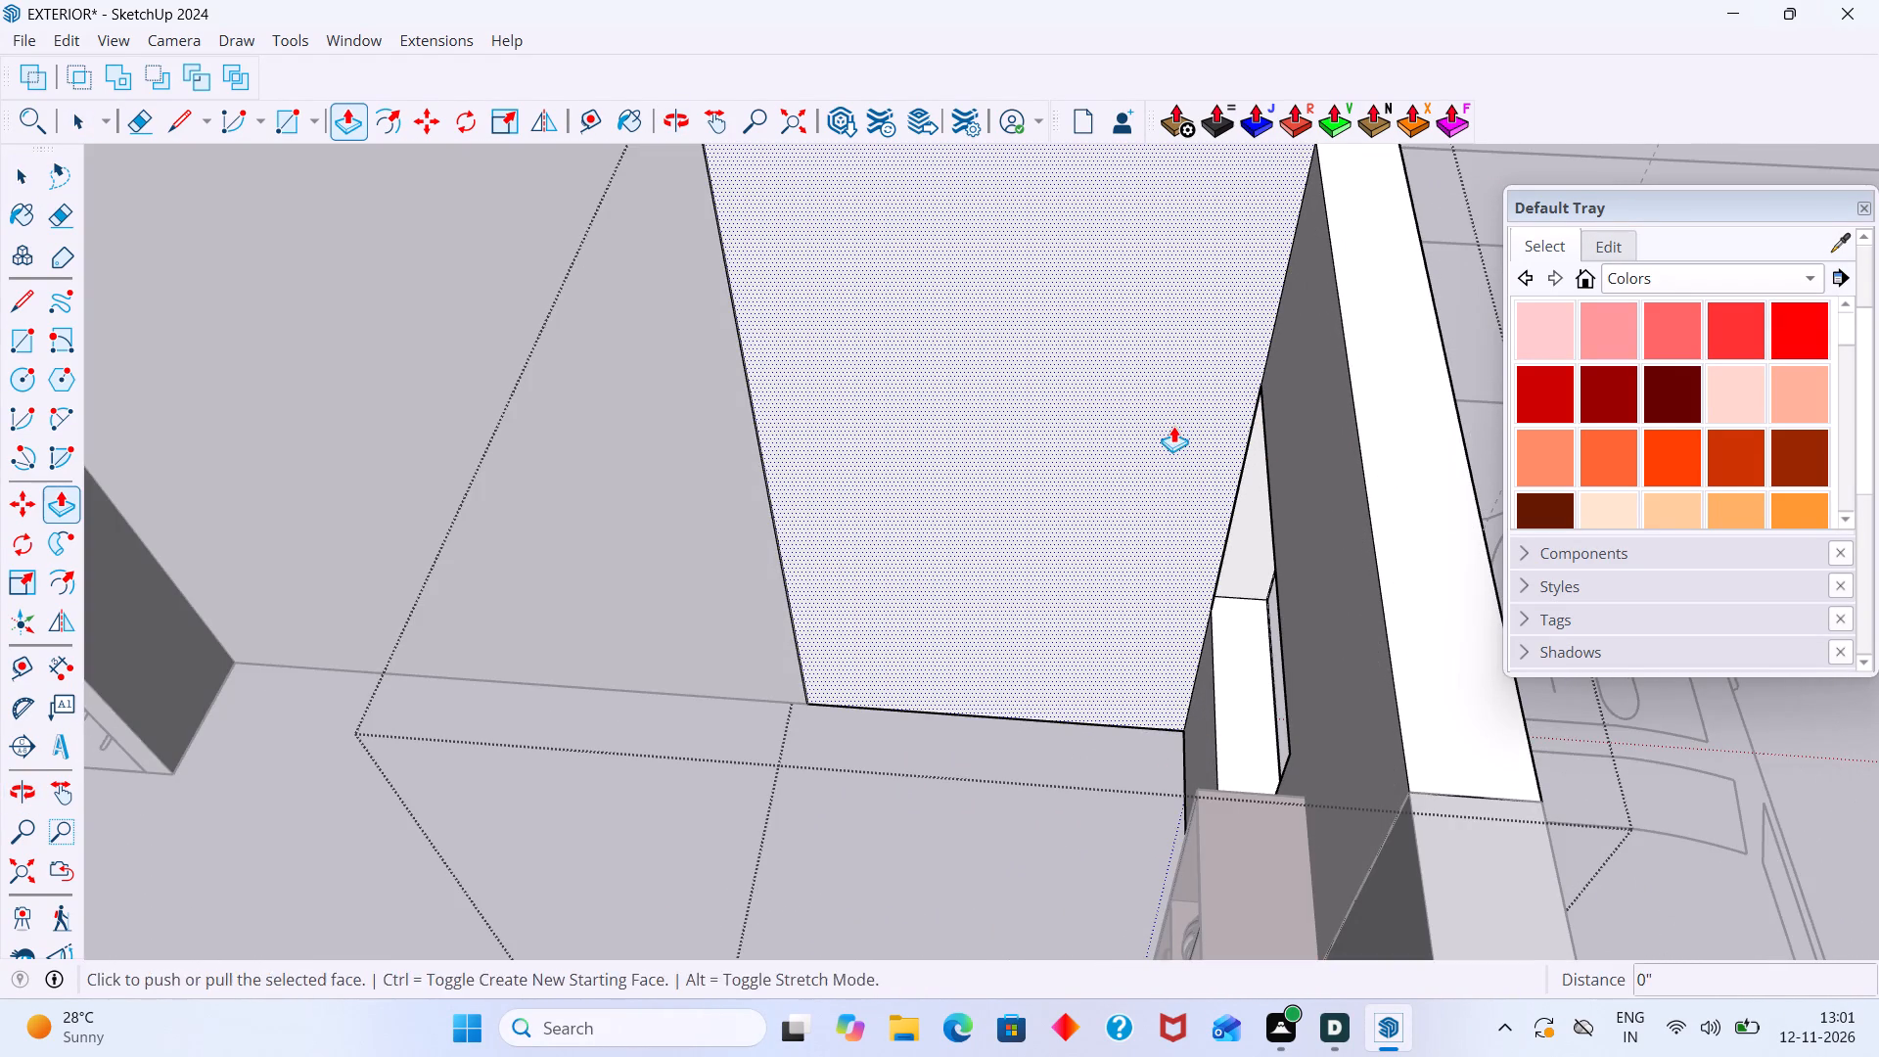
{"action": "left_click", "coordinate": [1173, 426]}
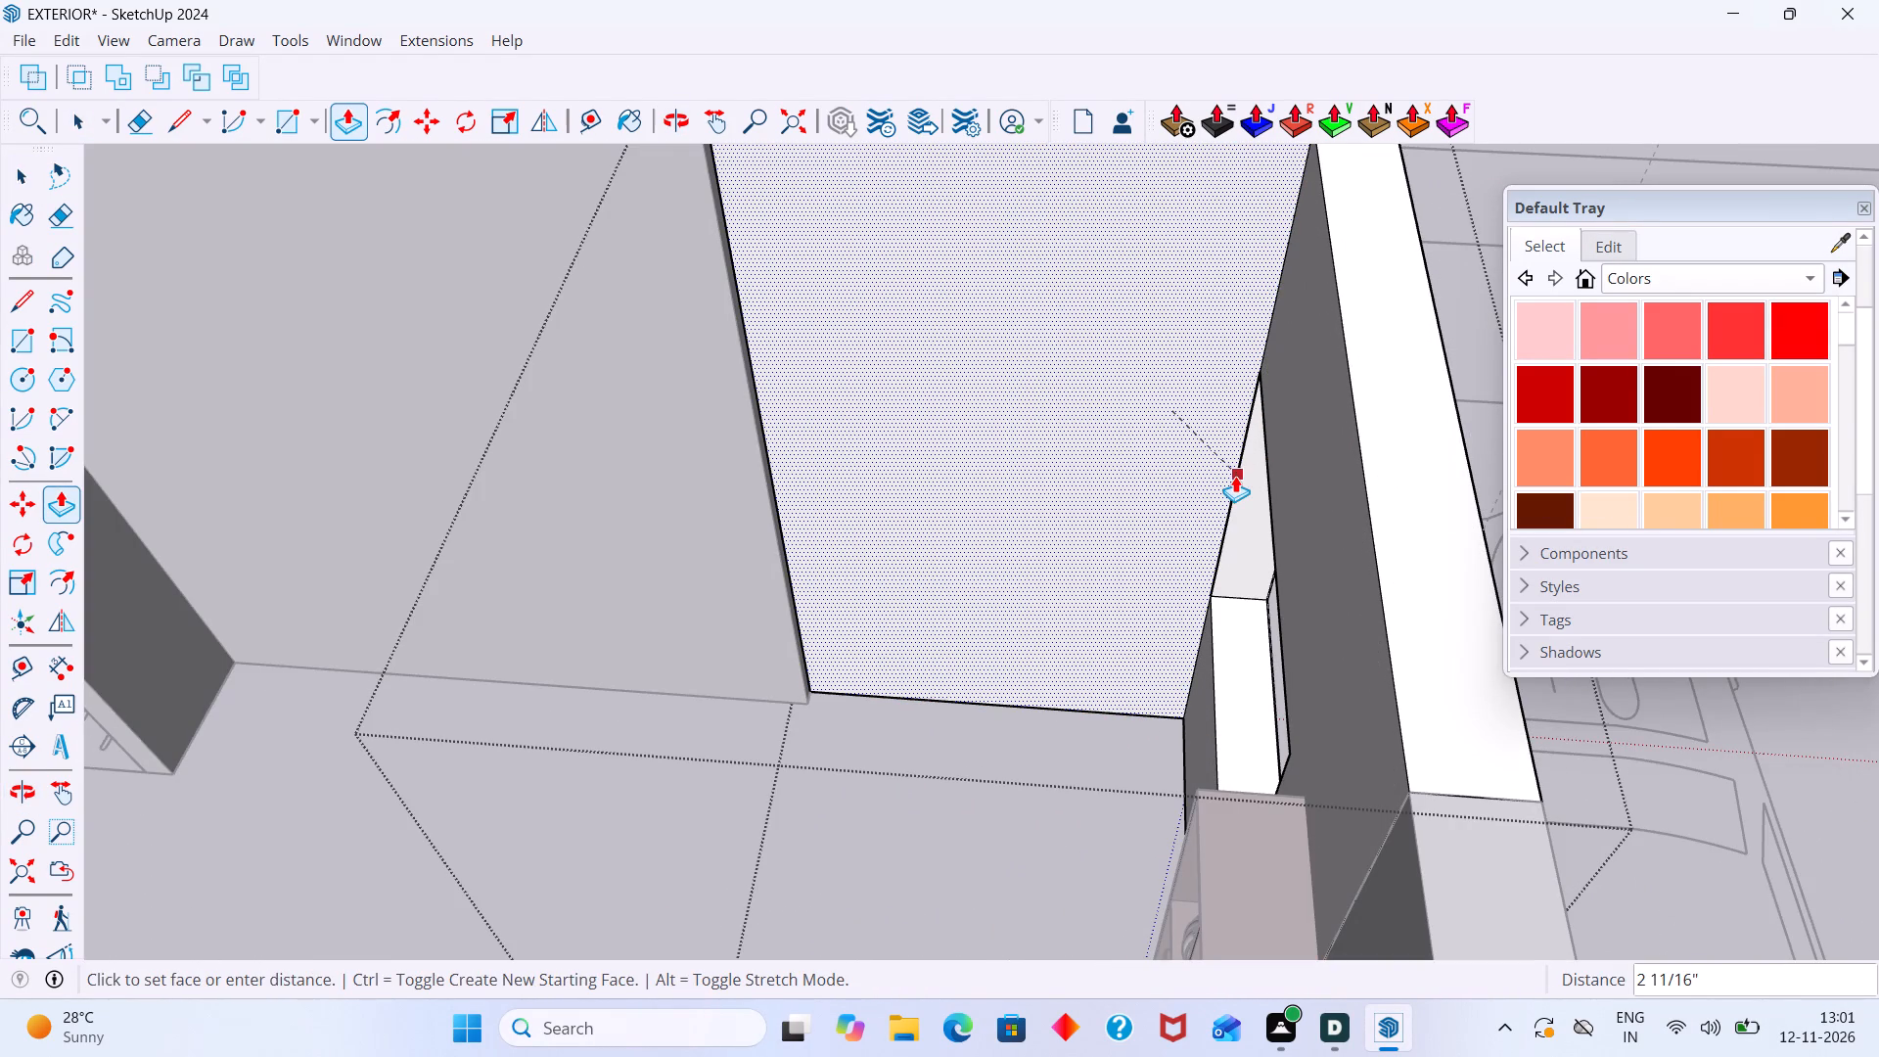
{"action": "left_click", "coordinate": [1235, 476]}
{"action": "key", "text": "space"}
{"action": "middle_click_drag", "start_coordinate": [1266, 493], "coordinate": [1318, 403]}
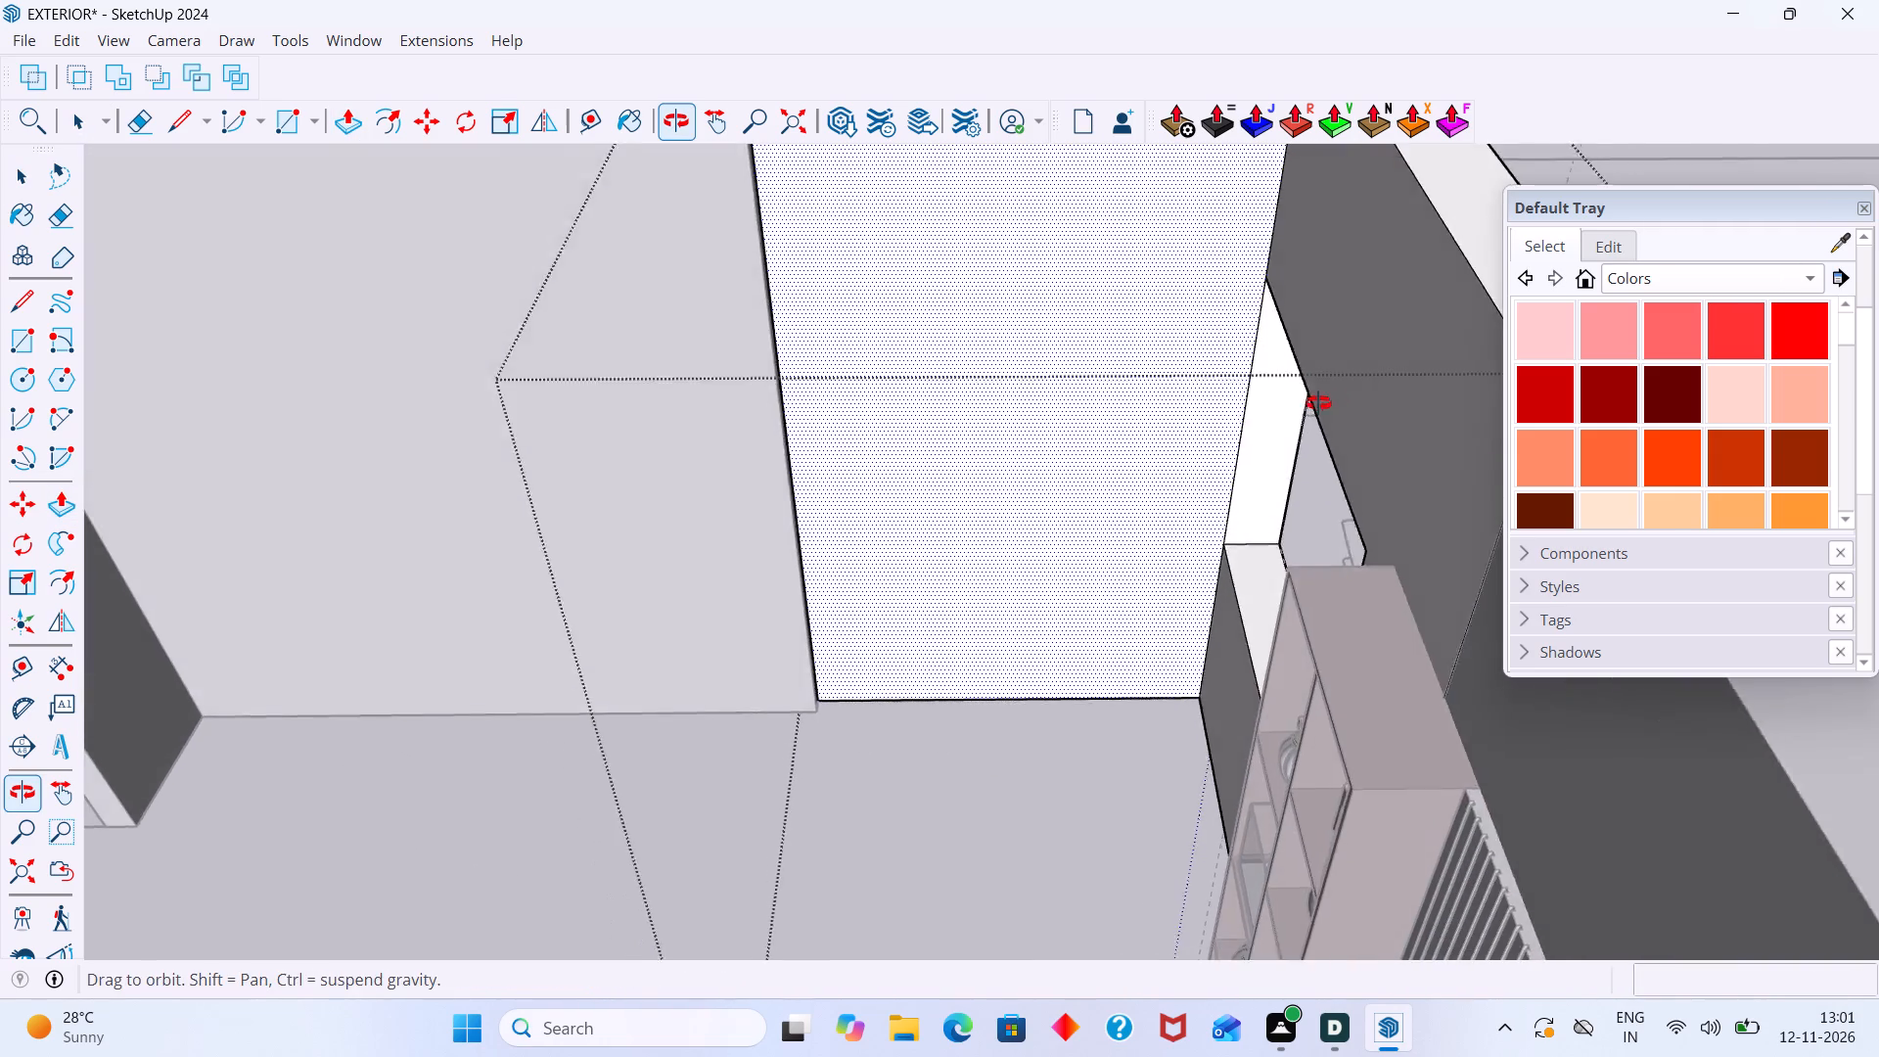
{"action": "middle_click_drag", "start_coordinate": [1318, 403], "coordinate": [1333, 395]}
{"action": "scroll", "coordinate": [1229, 428], "scroll_direction": "up", "scroll_amount": 6}
{"action": "scroll", "coordinate": [1258, 416], "scroll_direction": "down", "scroll_amount": 13}
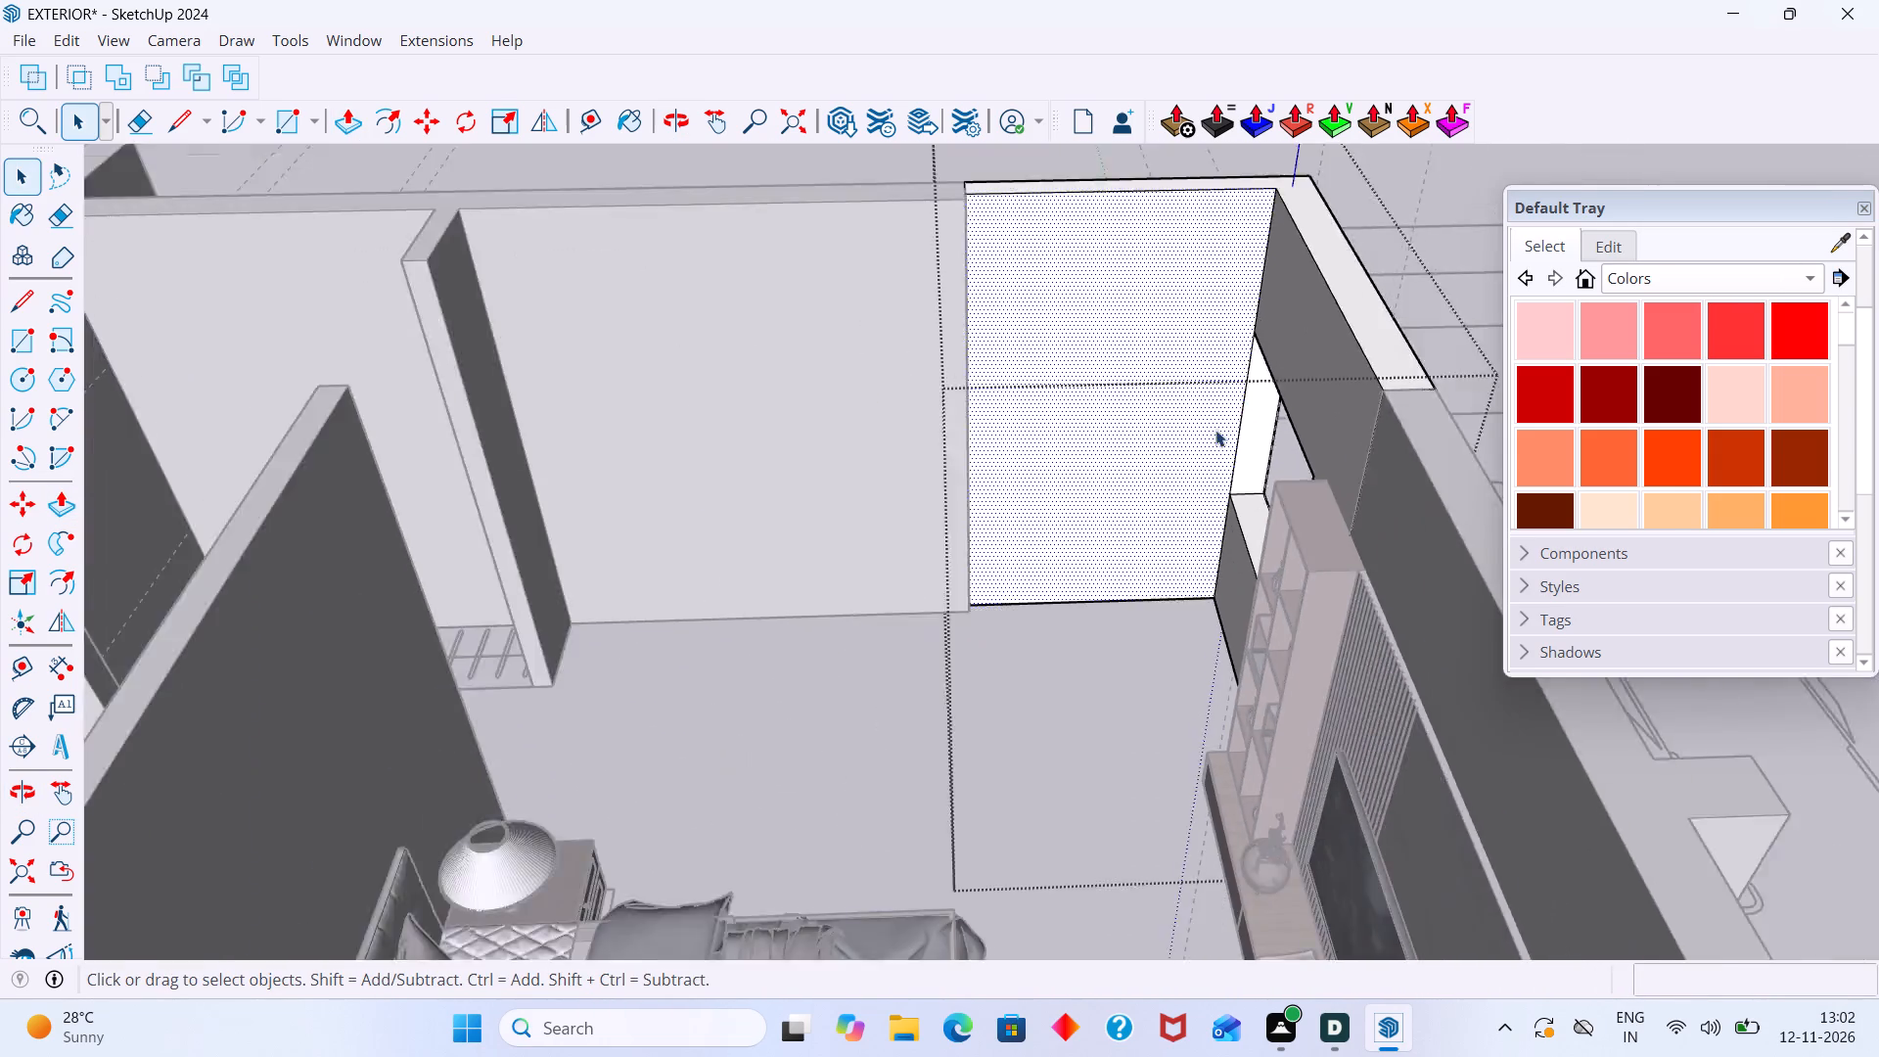
{"action": "scroll", "coordinate": [1215, 430], "scroll_direction": "down", "scroll_amount": 1}
{"action": "middle_click_drag", "start_coordinate": [1205, 435], "coordinate": [574, 434]}
{"action": "middle_click_drag", "start_coordinate": [1334, 384], "coordinate": [1104, 469]}
{"action": "left_click", "coordinate": [1158, 457]}
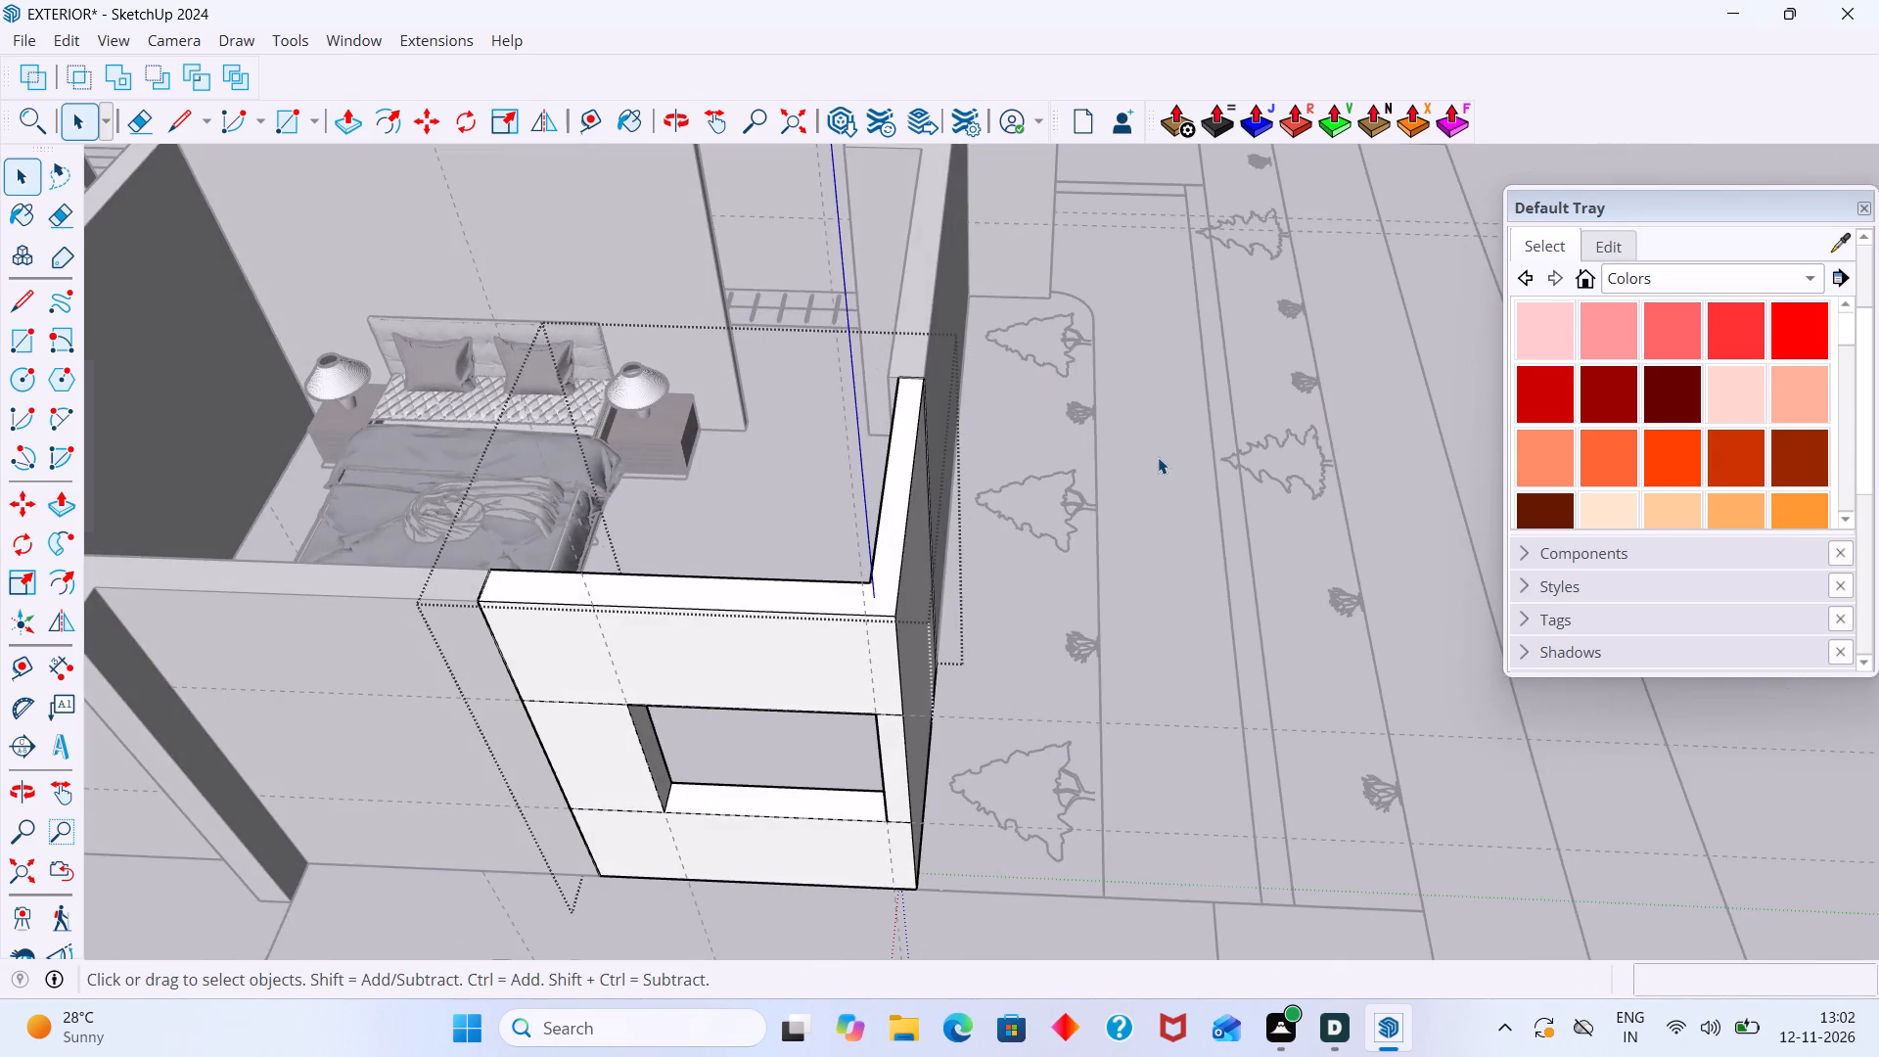
{"action": "middle_click_drag", "start_coordinate": [956, 493], "coordinate": [1189, 511]}
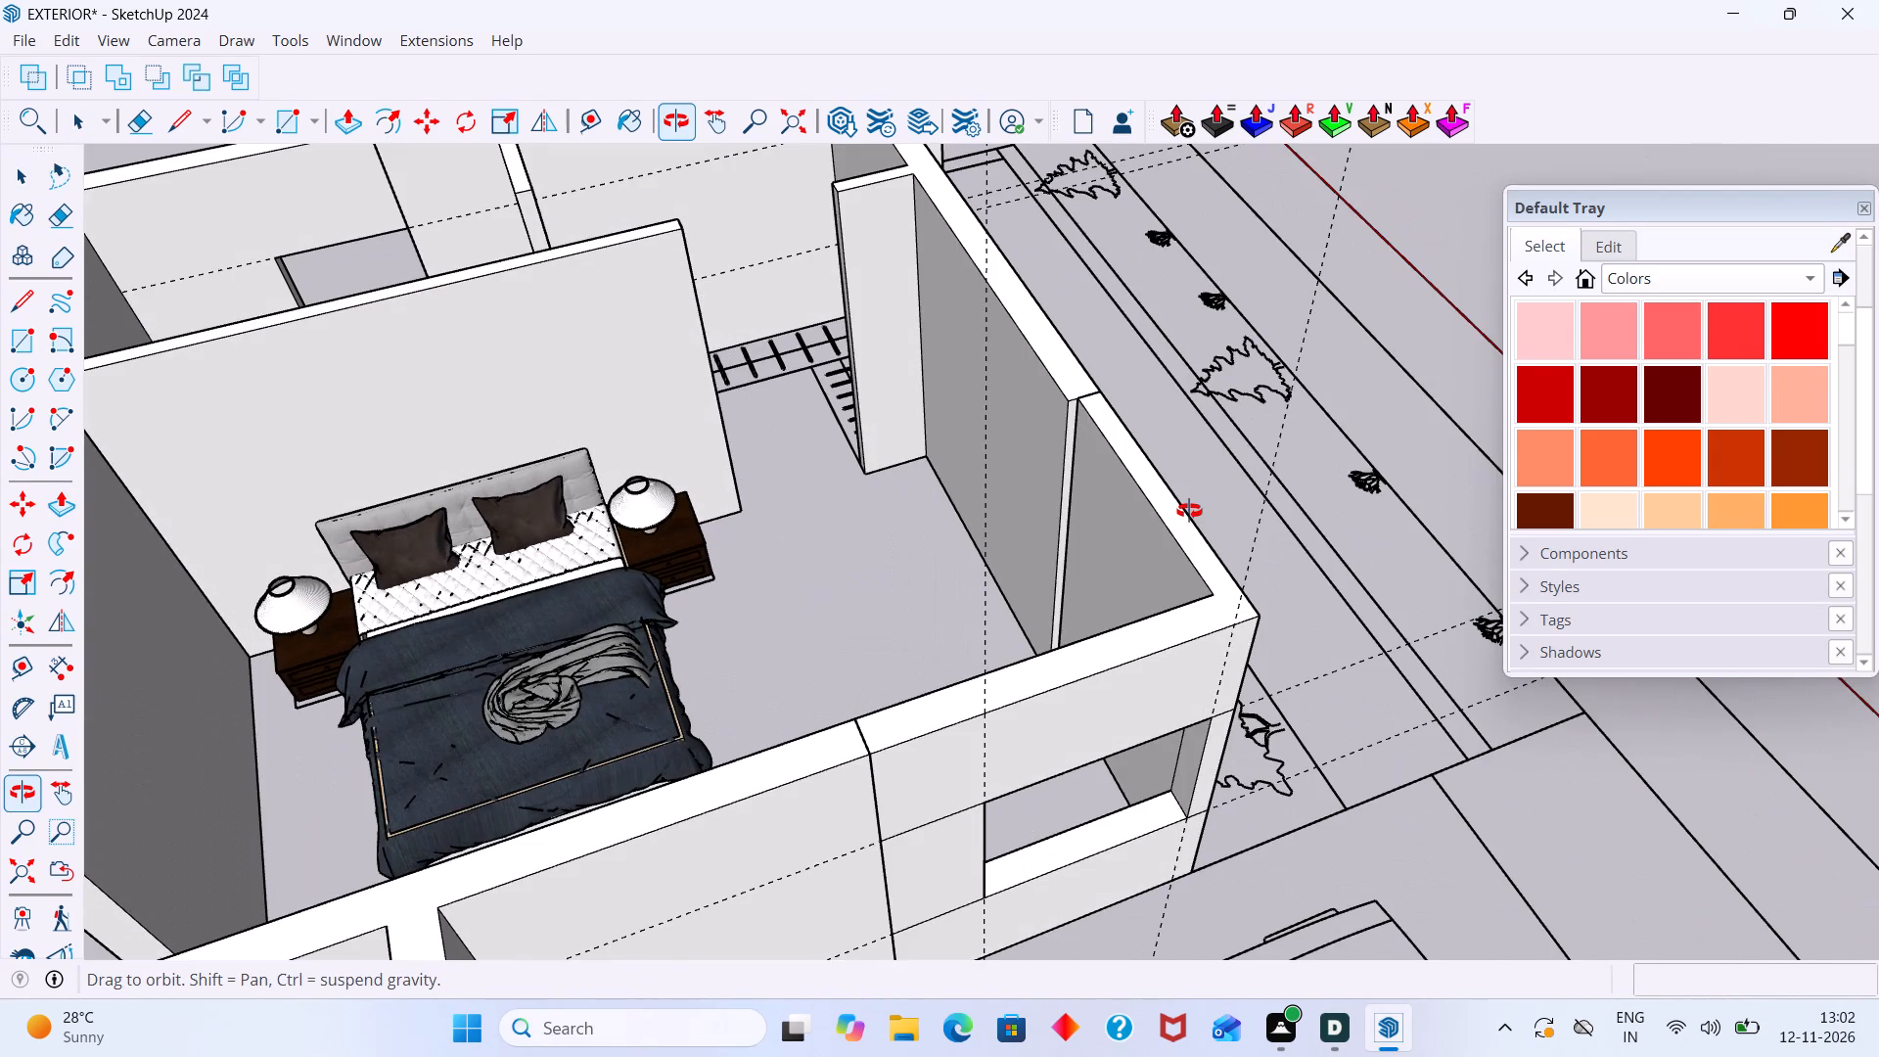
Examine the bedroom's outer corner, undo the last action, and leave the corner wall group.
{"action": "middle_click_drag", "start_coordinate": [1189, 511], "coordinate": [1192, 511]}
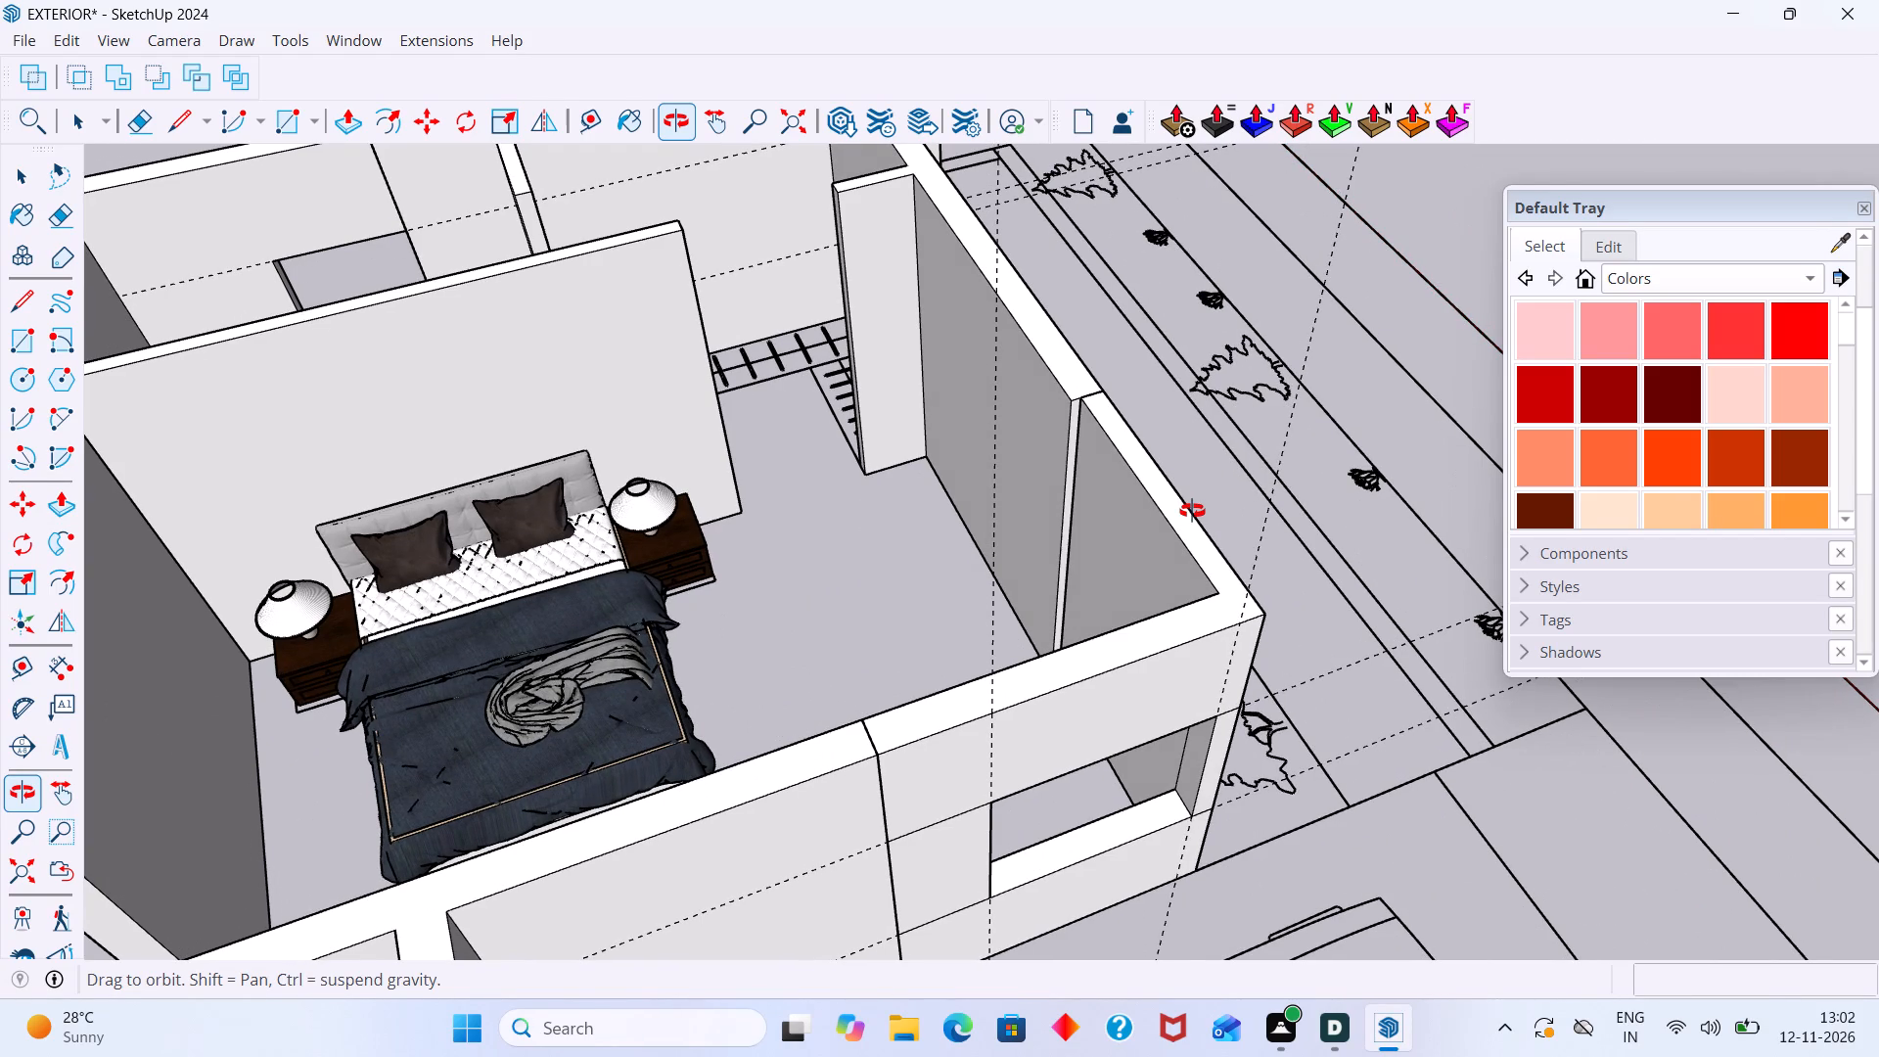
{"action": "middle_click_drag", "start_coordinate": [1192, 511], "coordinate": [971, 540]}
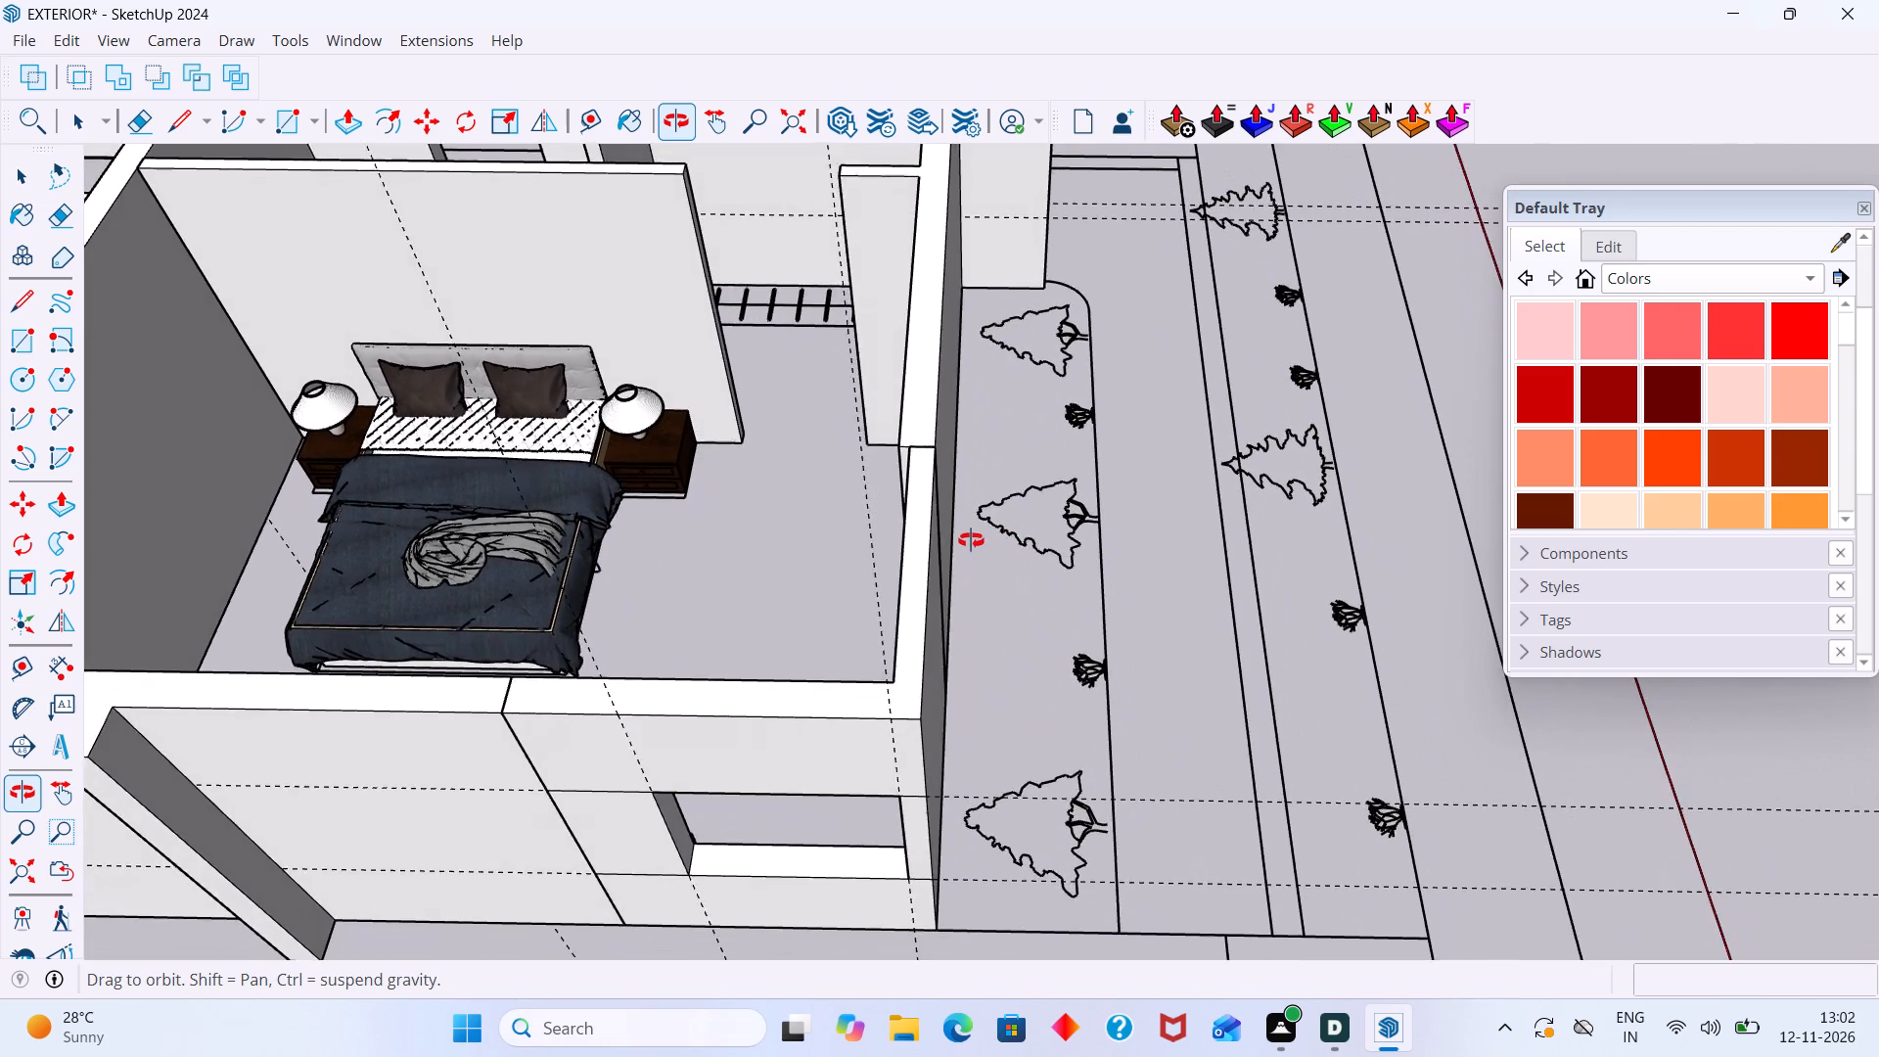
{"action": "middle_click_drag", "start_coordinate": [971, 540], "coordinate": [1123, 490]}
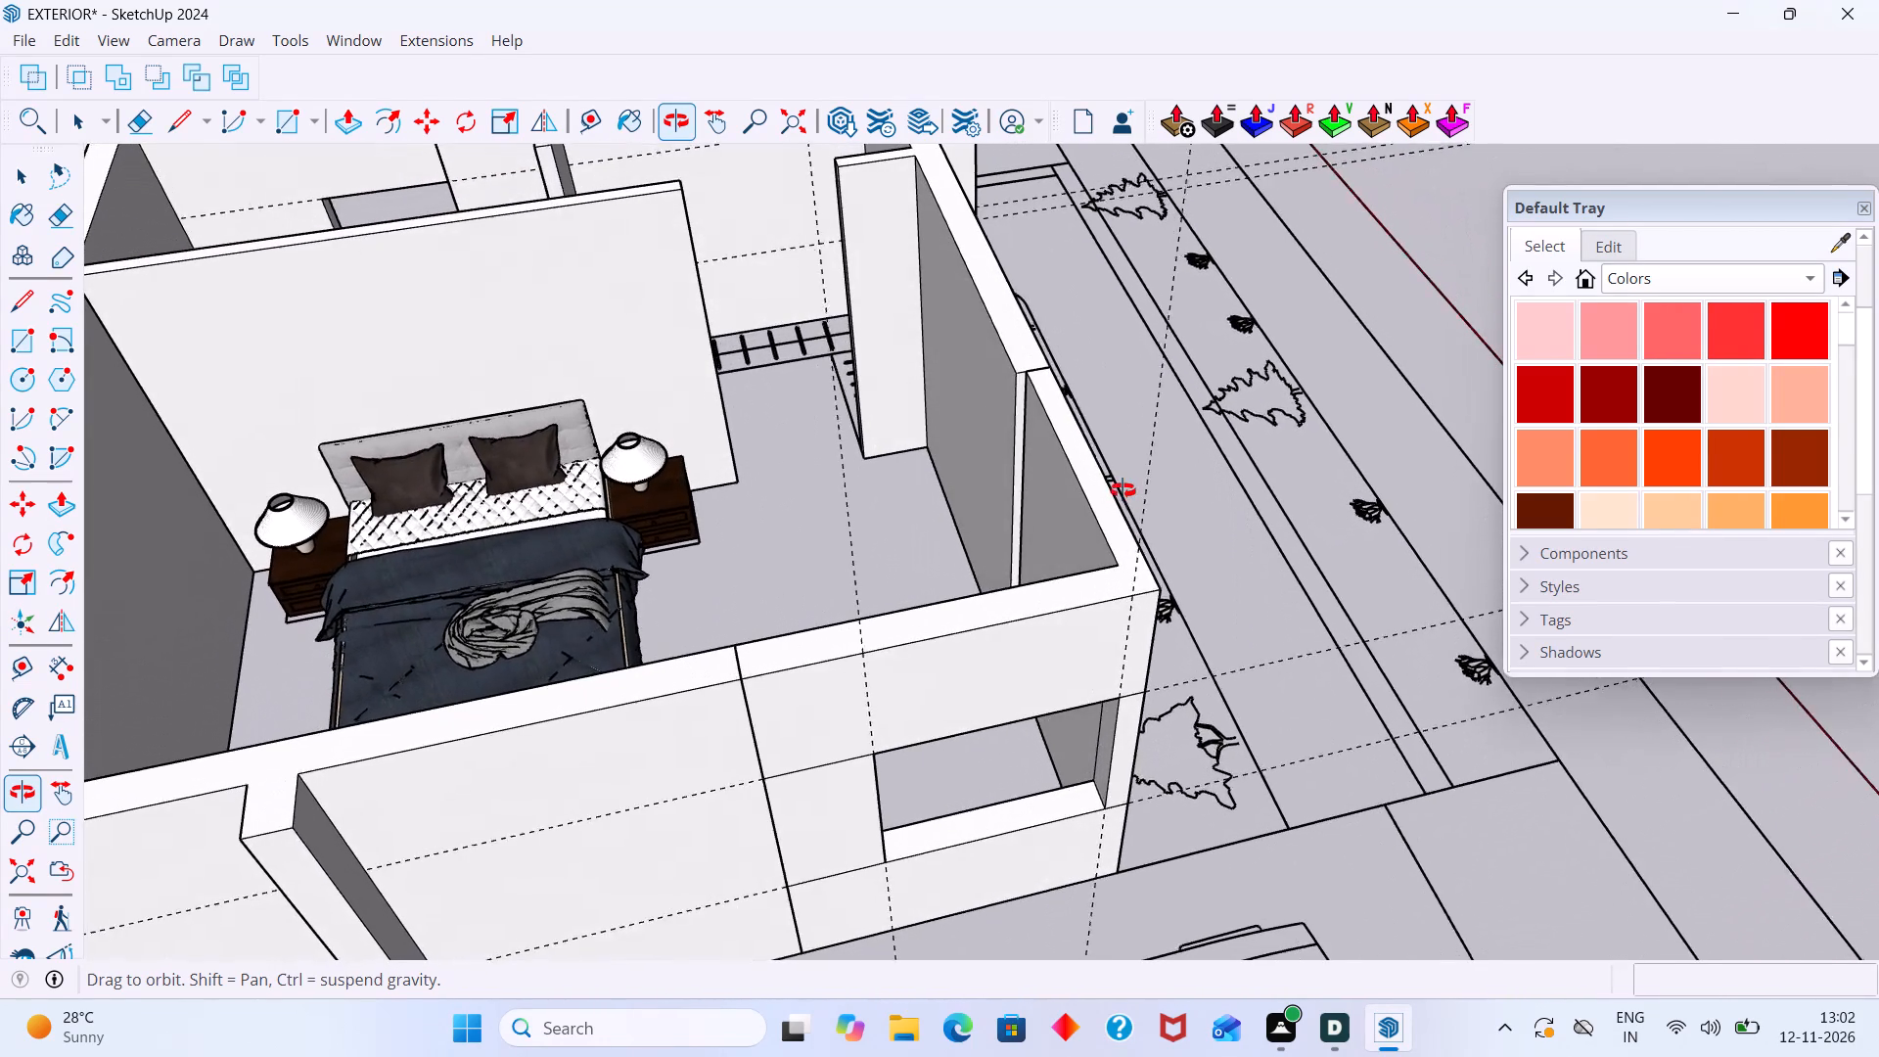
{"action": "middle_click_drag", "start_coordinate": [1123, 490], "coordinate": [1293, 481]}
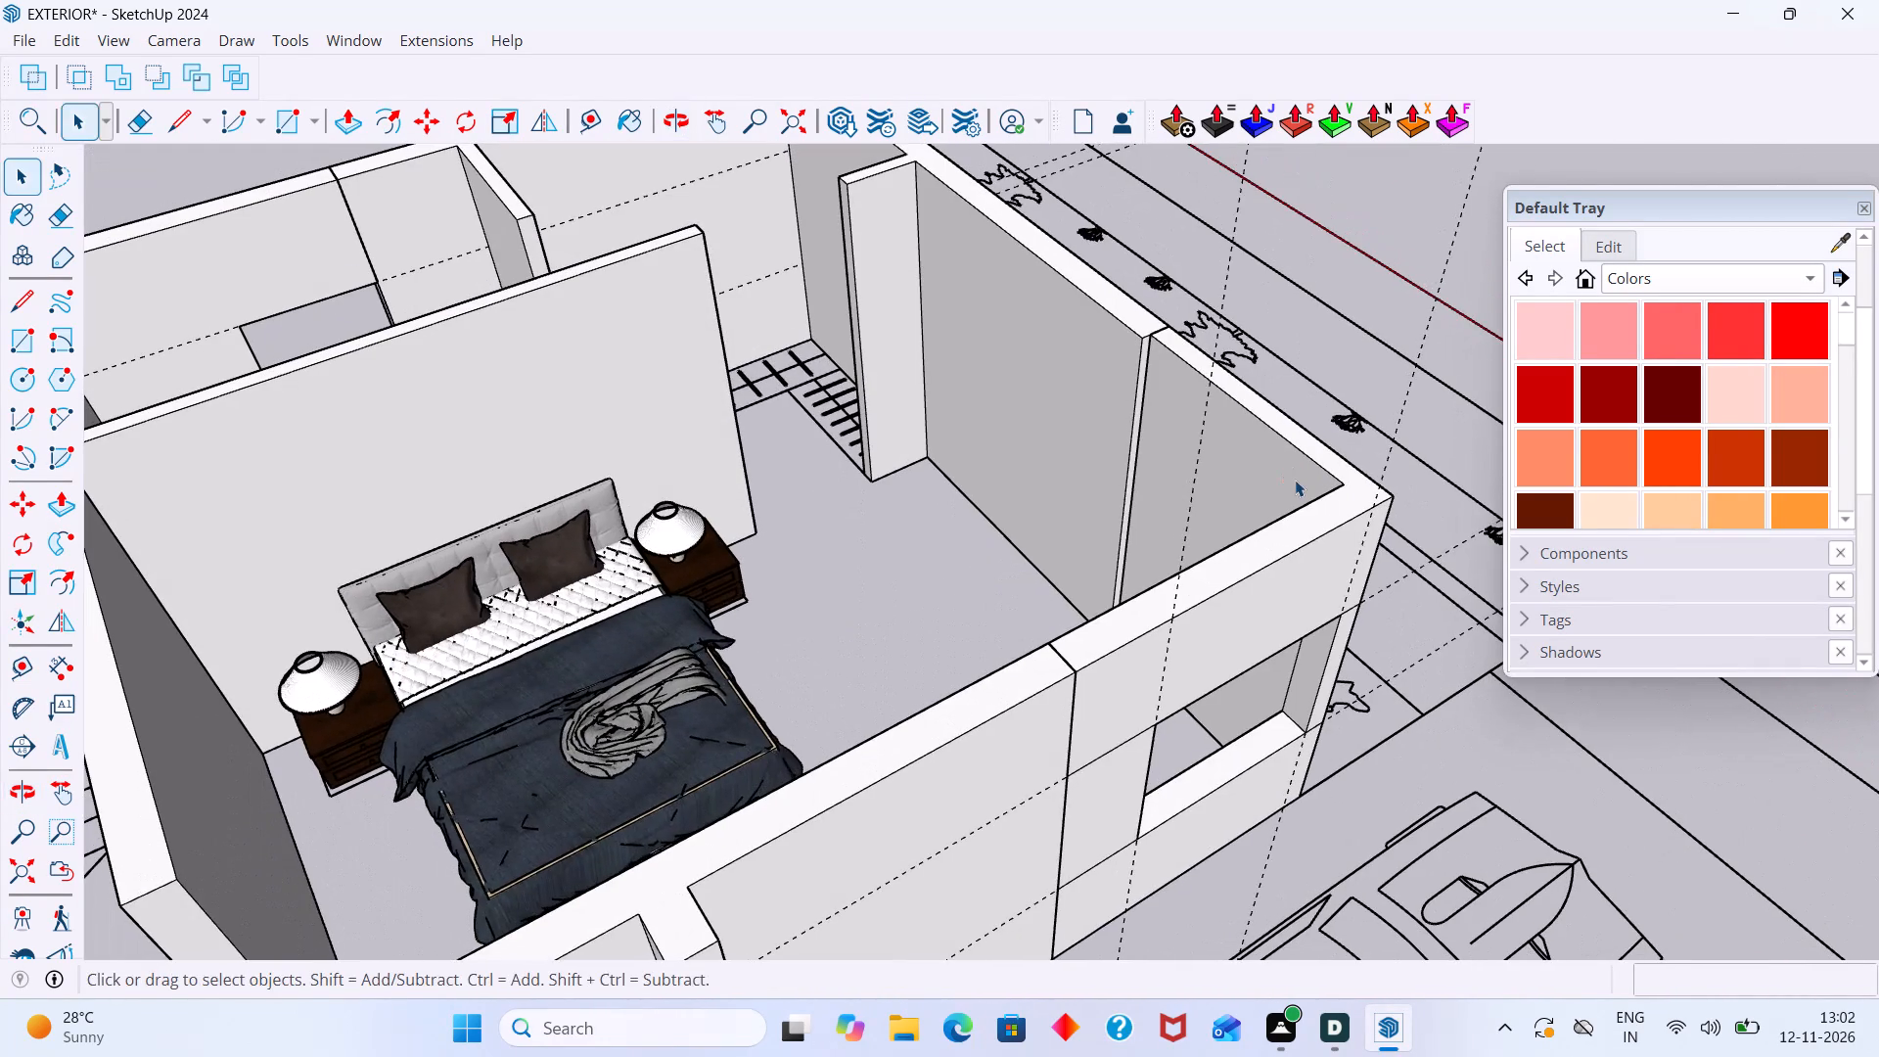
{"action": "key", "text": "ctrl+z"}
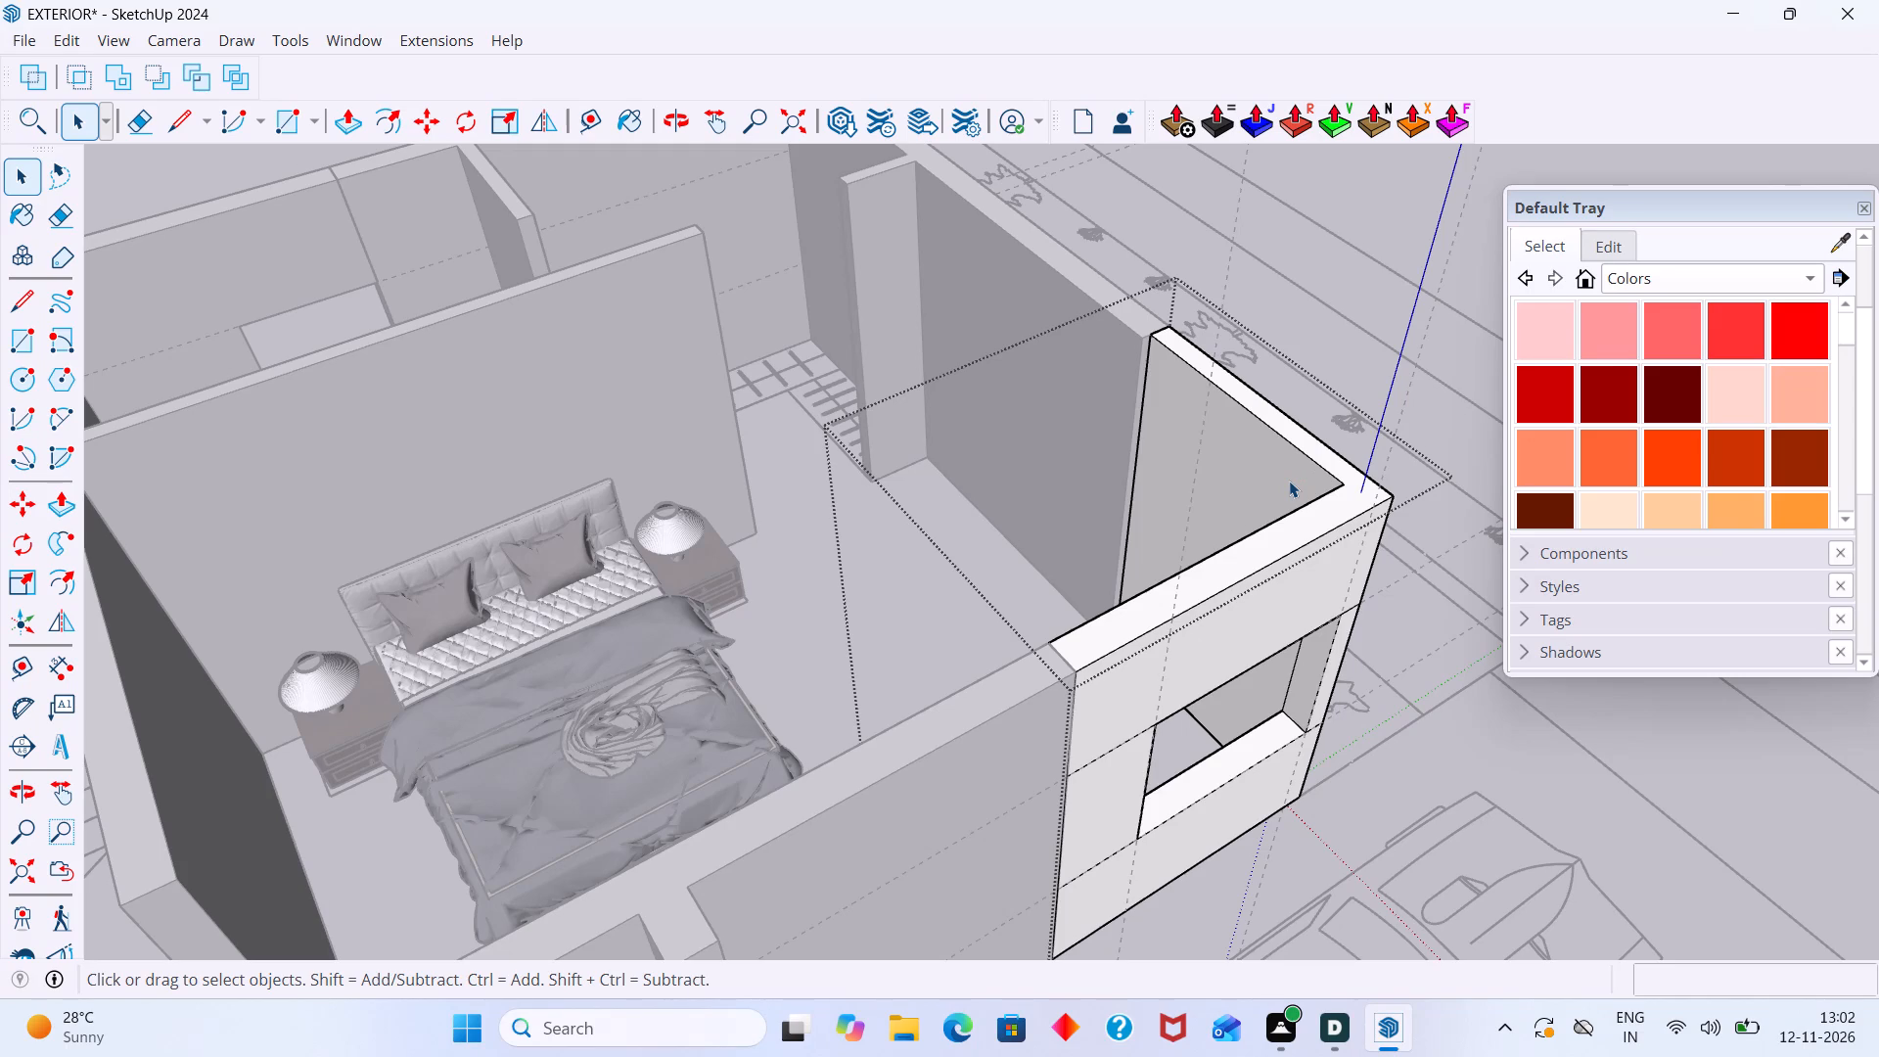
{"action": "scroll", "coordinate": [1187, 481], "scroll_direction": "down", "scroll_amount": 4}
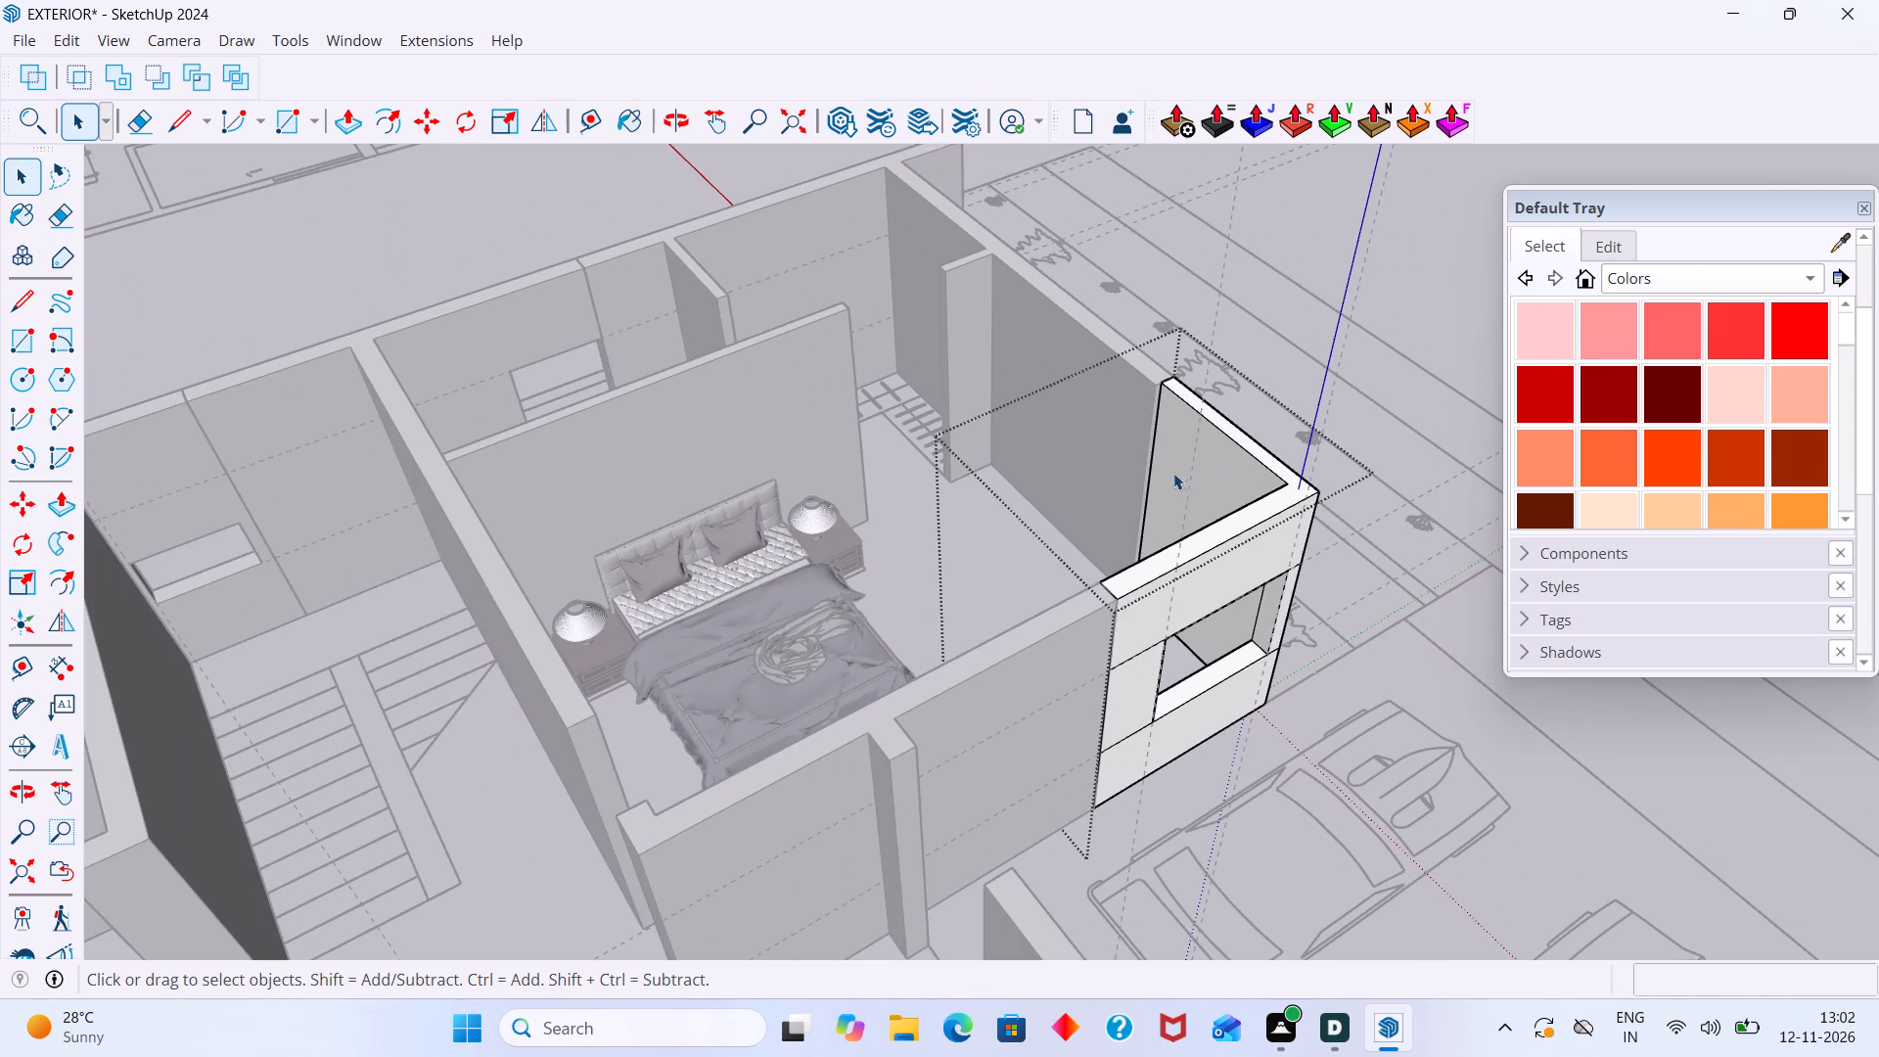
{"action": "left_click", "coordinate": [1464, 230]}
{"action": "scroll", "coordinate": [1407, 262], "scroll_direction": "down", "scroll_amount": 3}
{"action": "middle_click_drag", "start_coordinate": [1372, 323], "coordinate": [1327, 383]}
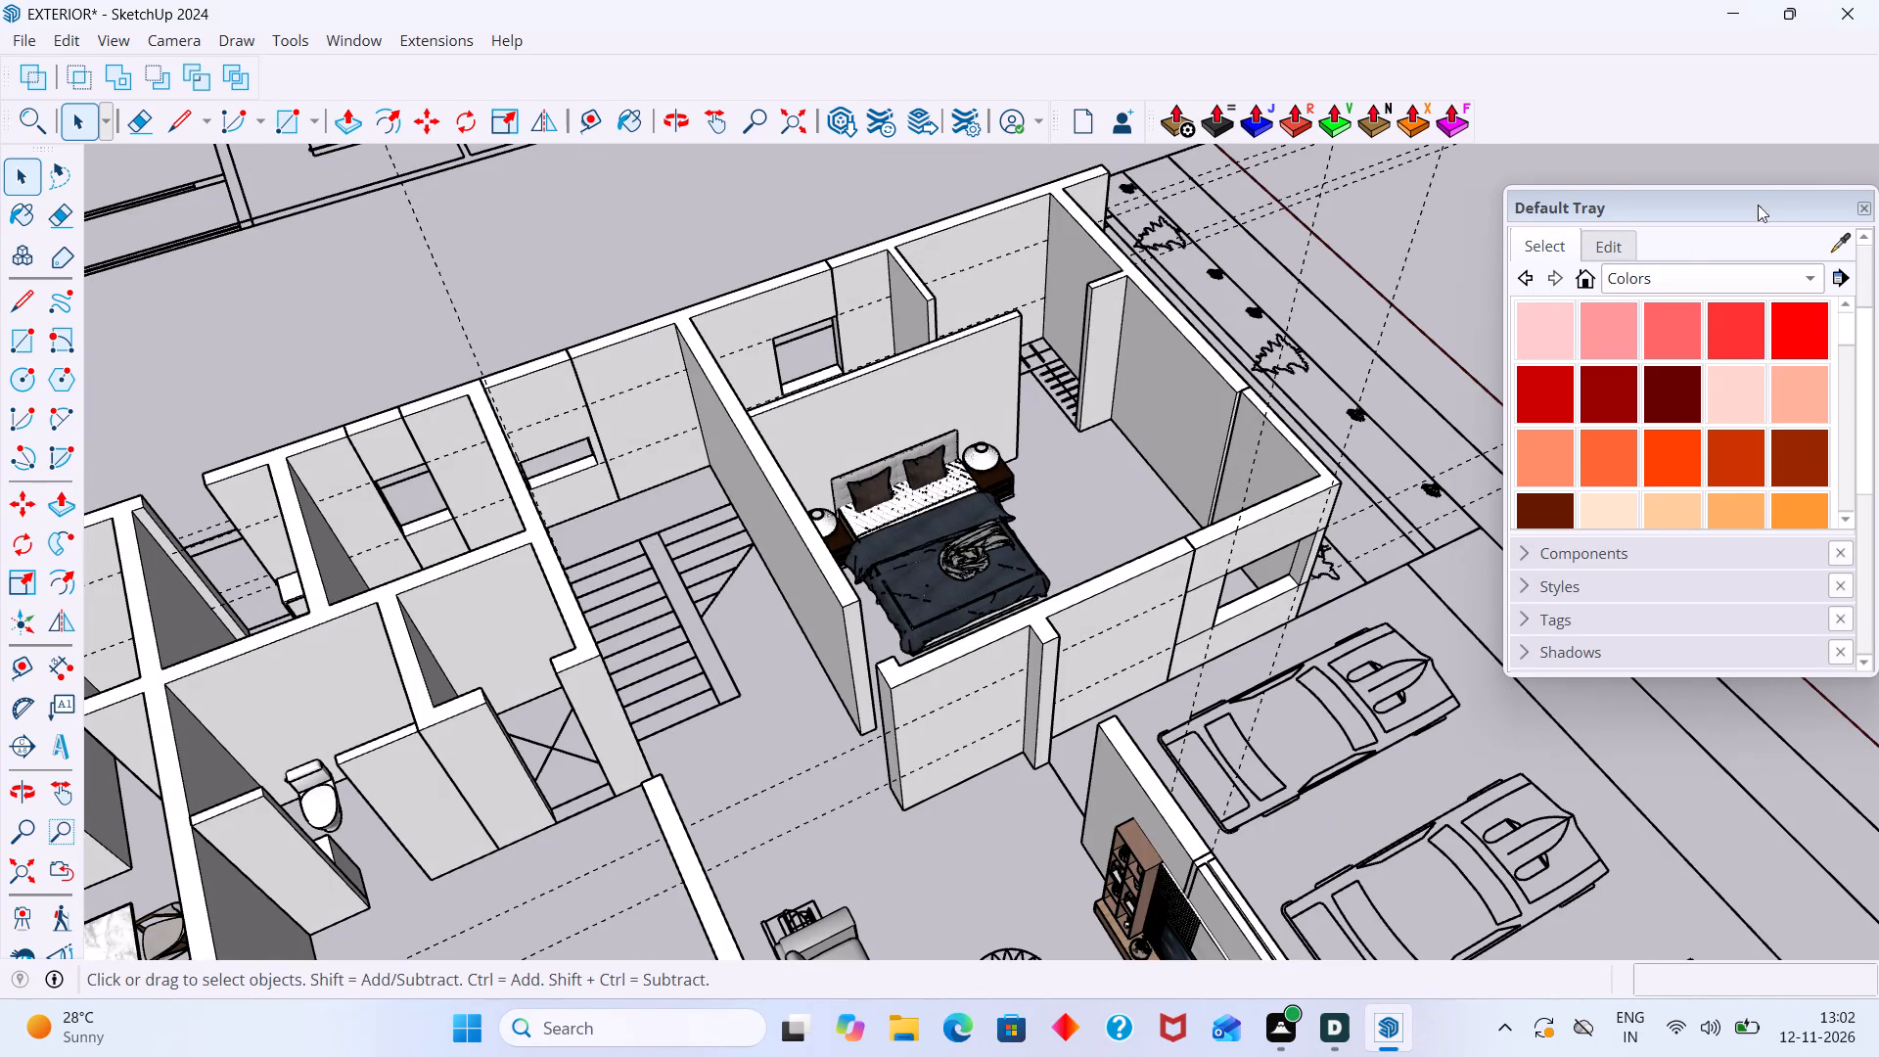
Close the Default Tray.
{"action": "left_click", "coordinate": [1862, 207]}
Pull the corner wall's bedroom-side face on the garden side back inward, flush with the adjoining wall, and leave the group.
{"action": "scroll", "coordinate": [1286, 365], "scroll_direction": "up", "scroll_amount": 11}
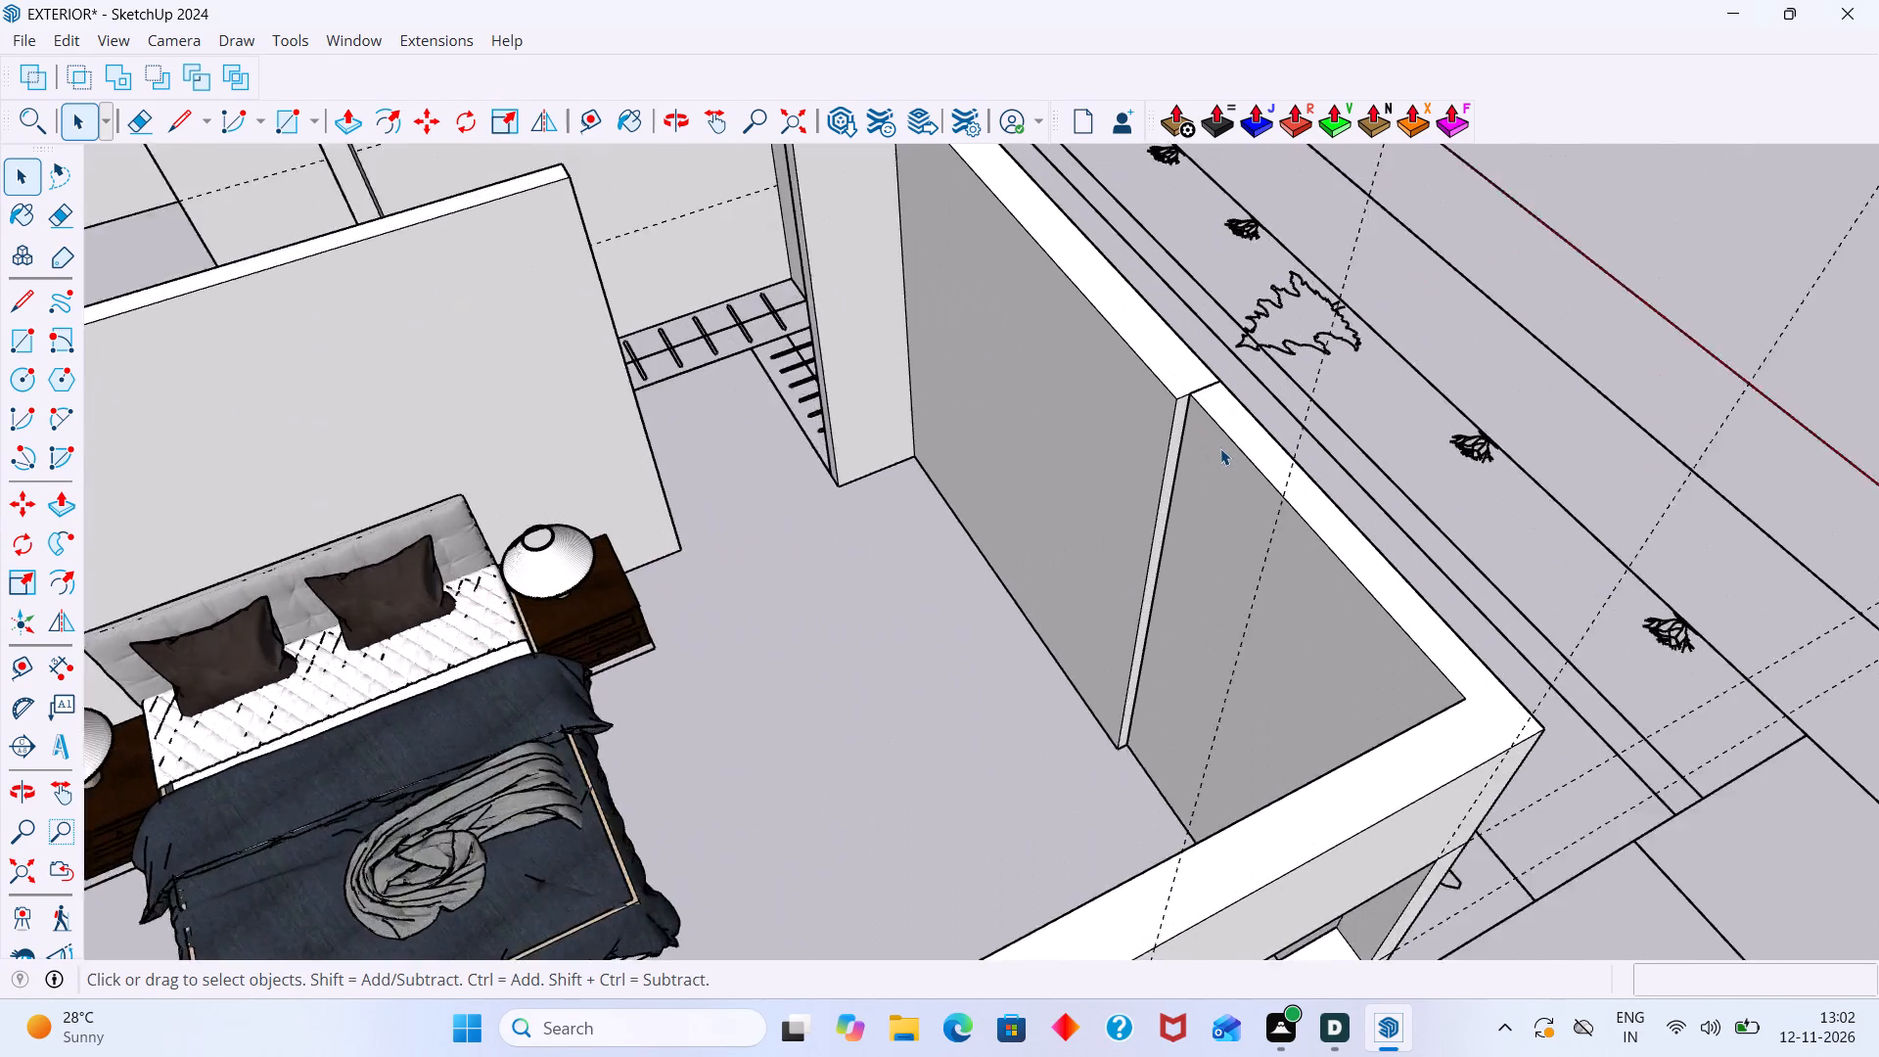
{"action": "scroll", "coordinate": [1220, 448], "scroll_direction": "up", "scroll_amount": 1}
{"action": "left_click", "coordinate": [1221, 449]}
{"action": "scroll", "coordinate": [1224, 455], "scroll_direction": "up", "scroll_amount": 3}
{"action": "double_click", "coordinate": [1219, 462]}
{"action": "left_click", "coordinate": [1232, 504]}
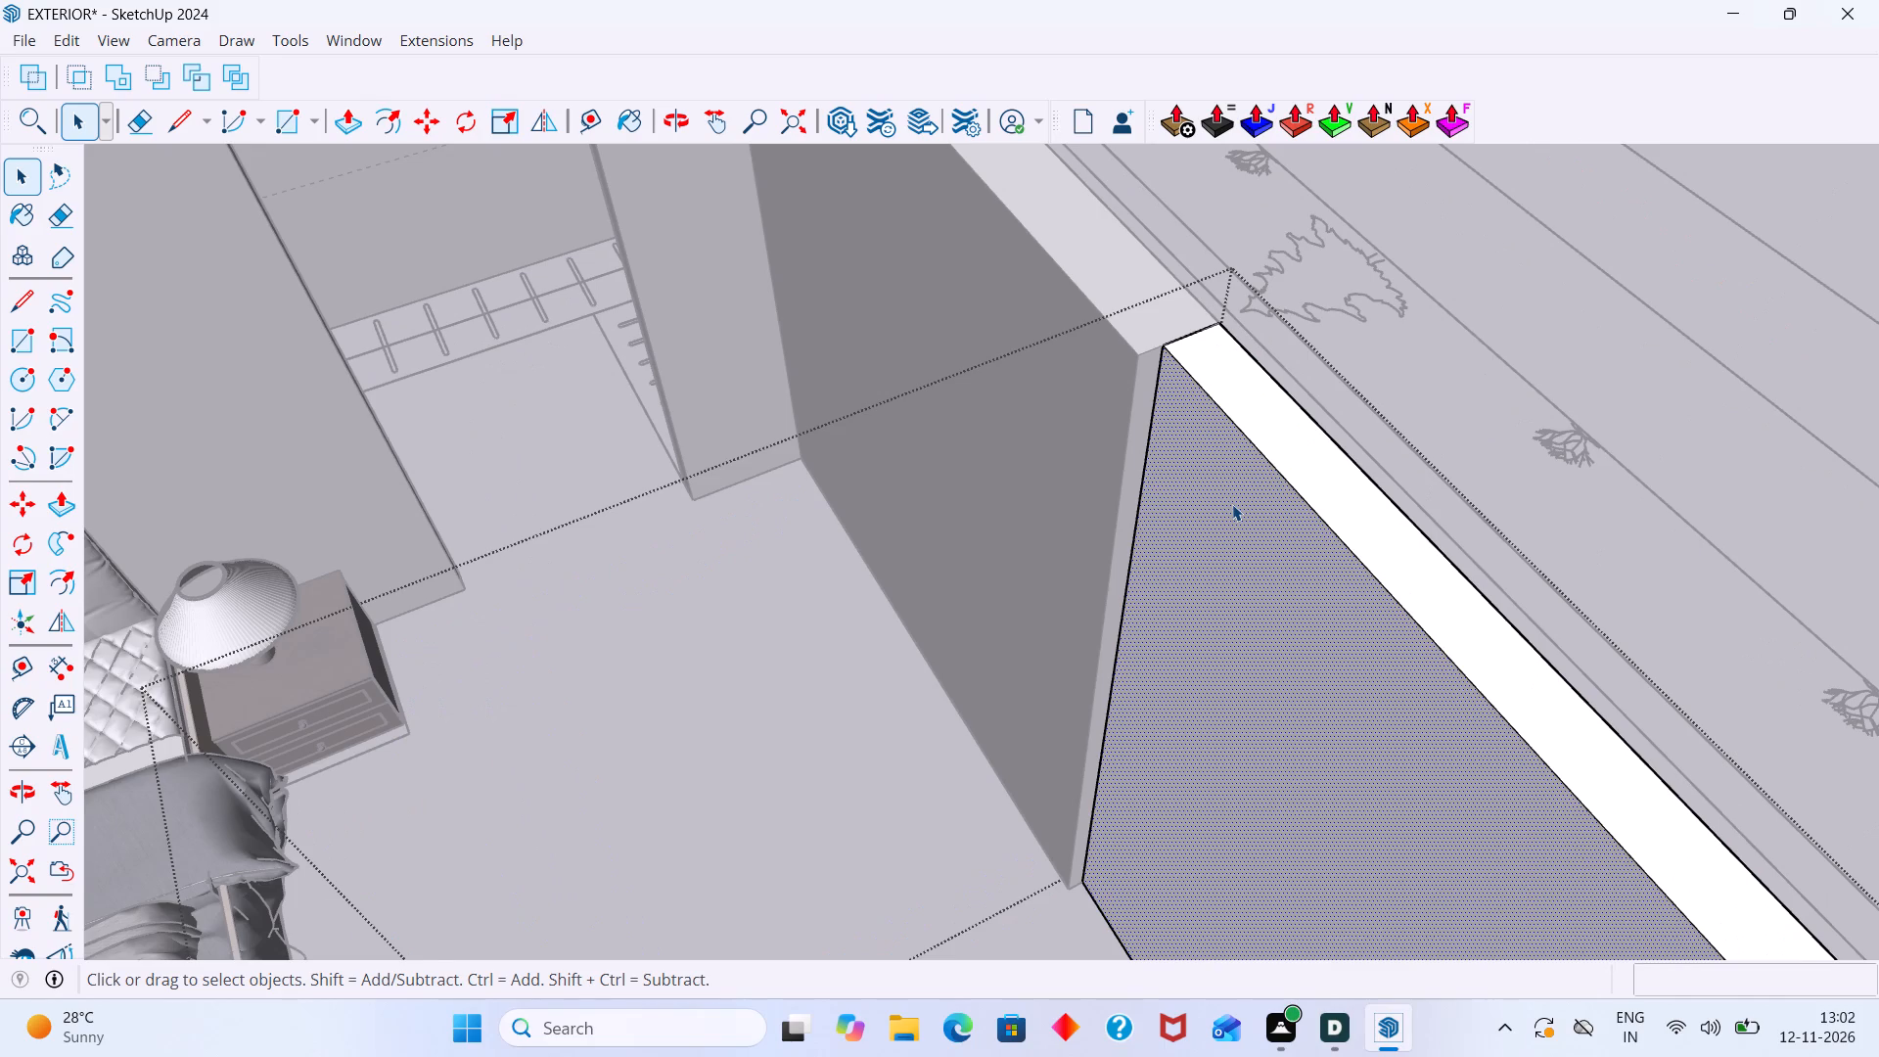
{"action": "key", "text": "p"}
{"action": "left_click", "coordinate": [1232, 504]}
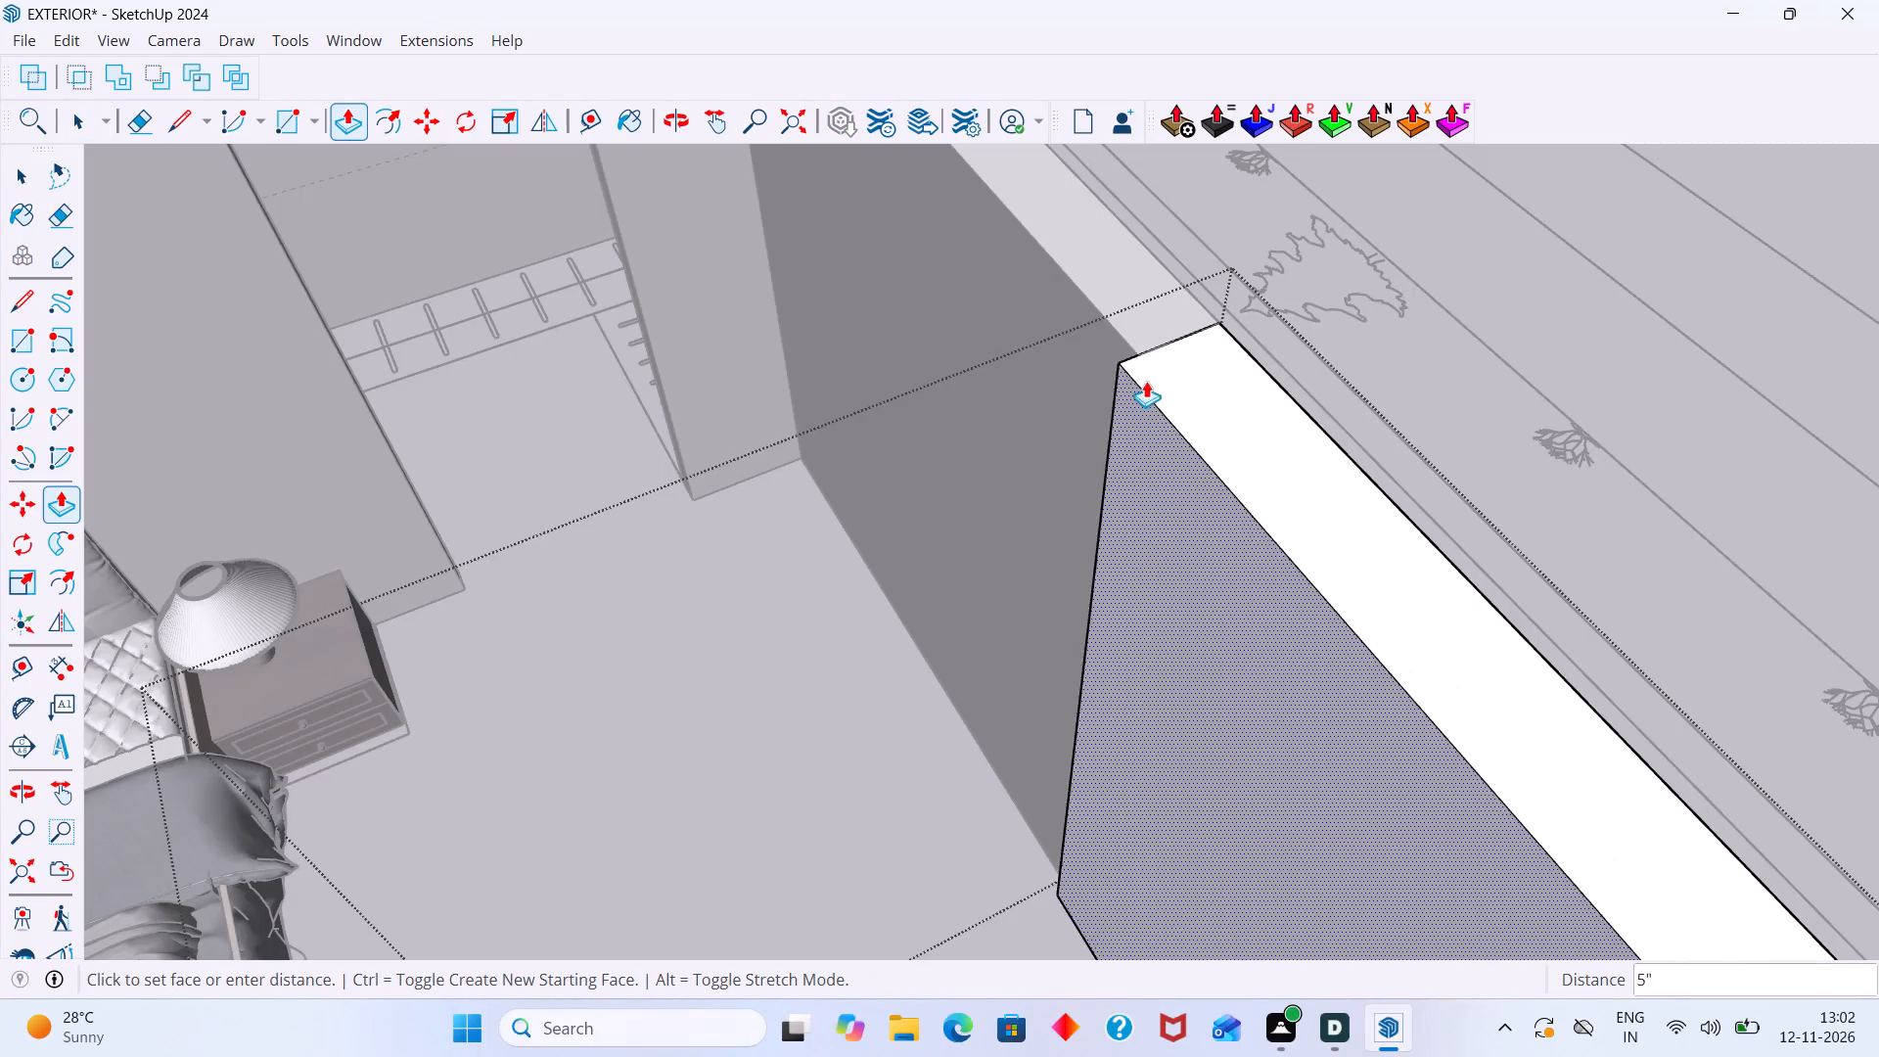
{"action": "left_click", "coordinate": [1143, 351]}
{"action": "key", "text": "space"}
{"action": "left_click", "coordinate": [1527, 193]}
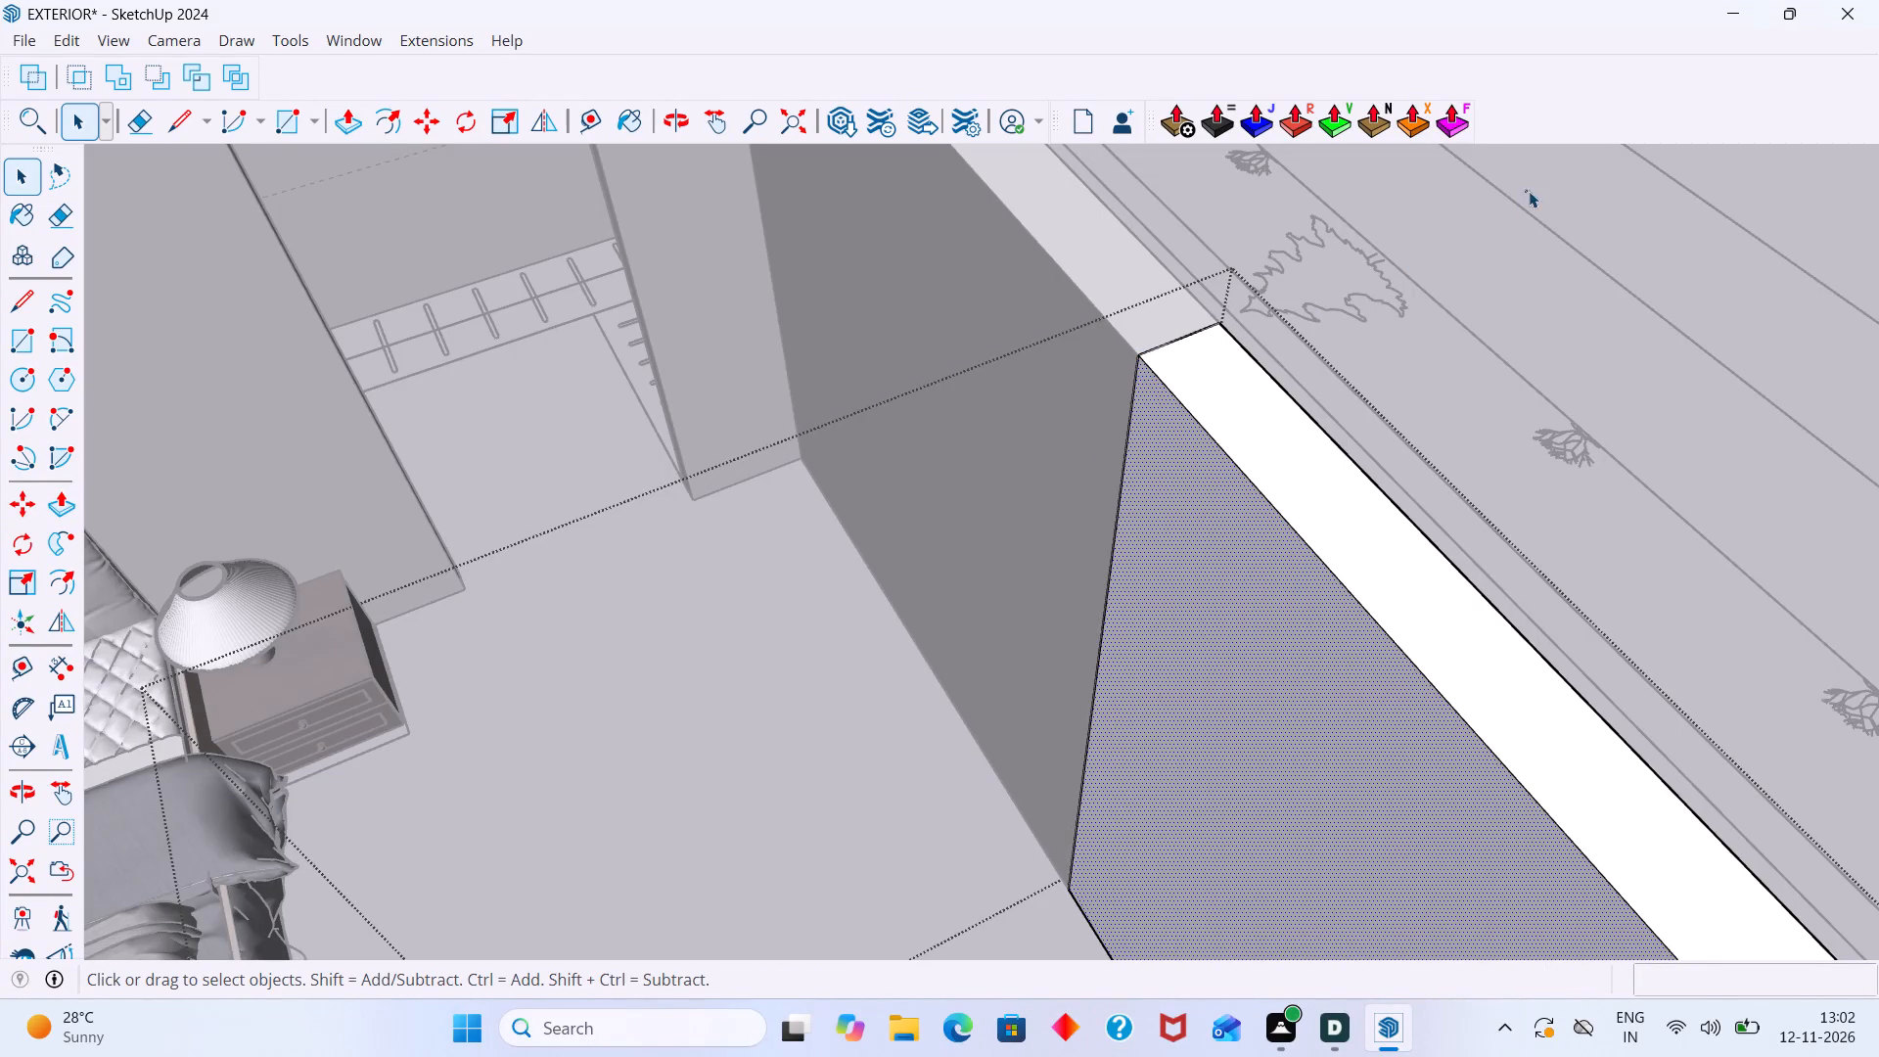
Open the corner wall group from outside and select its garden-side outer face.
{"action": "scroll", "coordinate": [1539, 191], "scroll_direction": "up", "scroll_amount": 1}
{"action": "scroll", "coordinate": [1539, 191], "scroll_direction": "down", "scroll_amount": 5}
{"action": "middle_click_drag", "start_coordinate": [1521, 274], "coordinate": [981, 137]}
{"action": "scroll", "coordinate": [774, 323], "scroll_direction": "up", "scroll_amount": 4}
{"action": "scroll", "coordinate": [725, 415], "scroll_direction": "down", "scroll_amount": 13}
{"action": "scroll", "coordinate": [807, 468], "scroll_direction": "down", "scroll_amount": 4}
{"action": "middle_click_drag", "start_coordinate": [733, 548], "coordinate": [875, 510]}
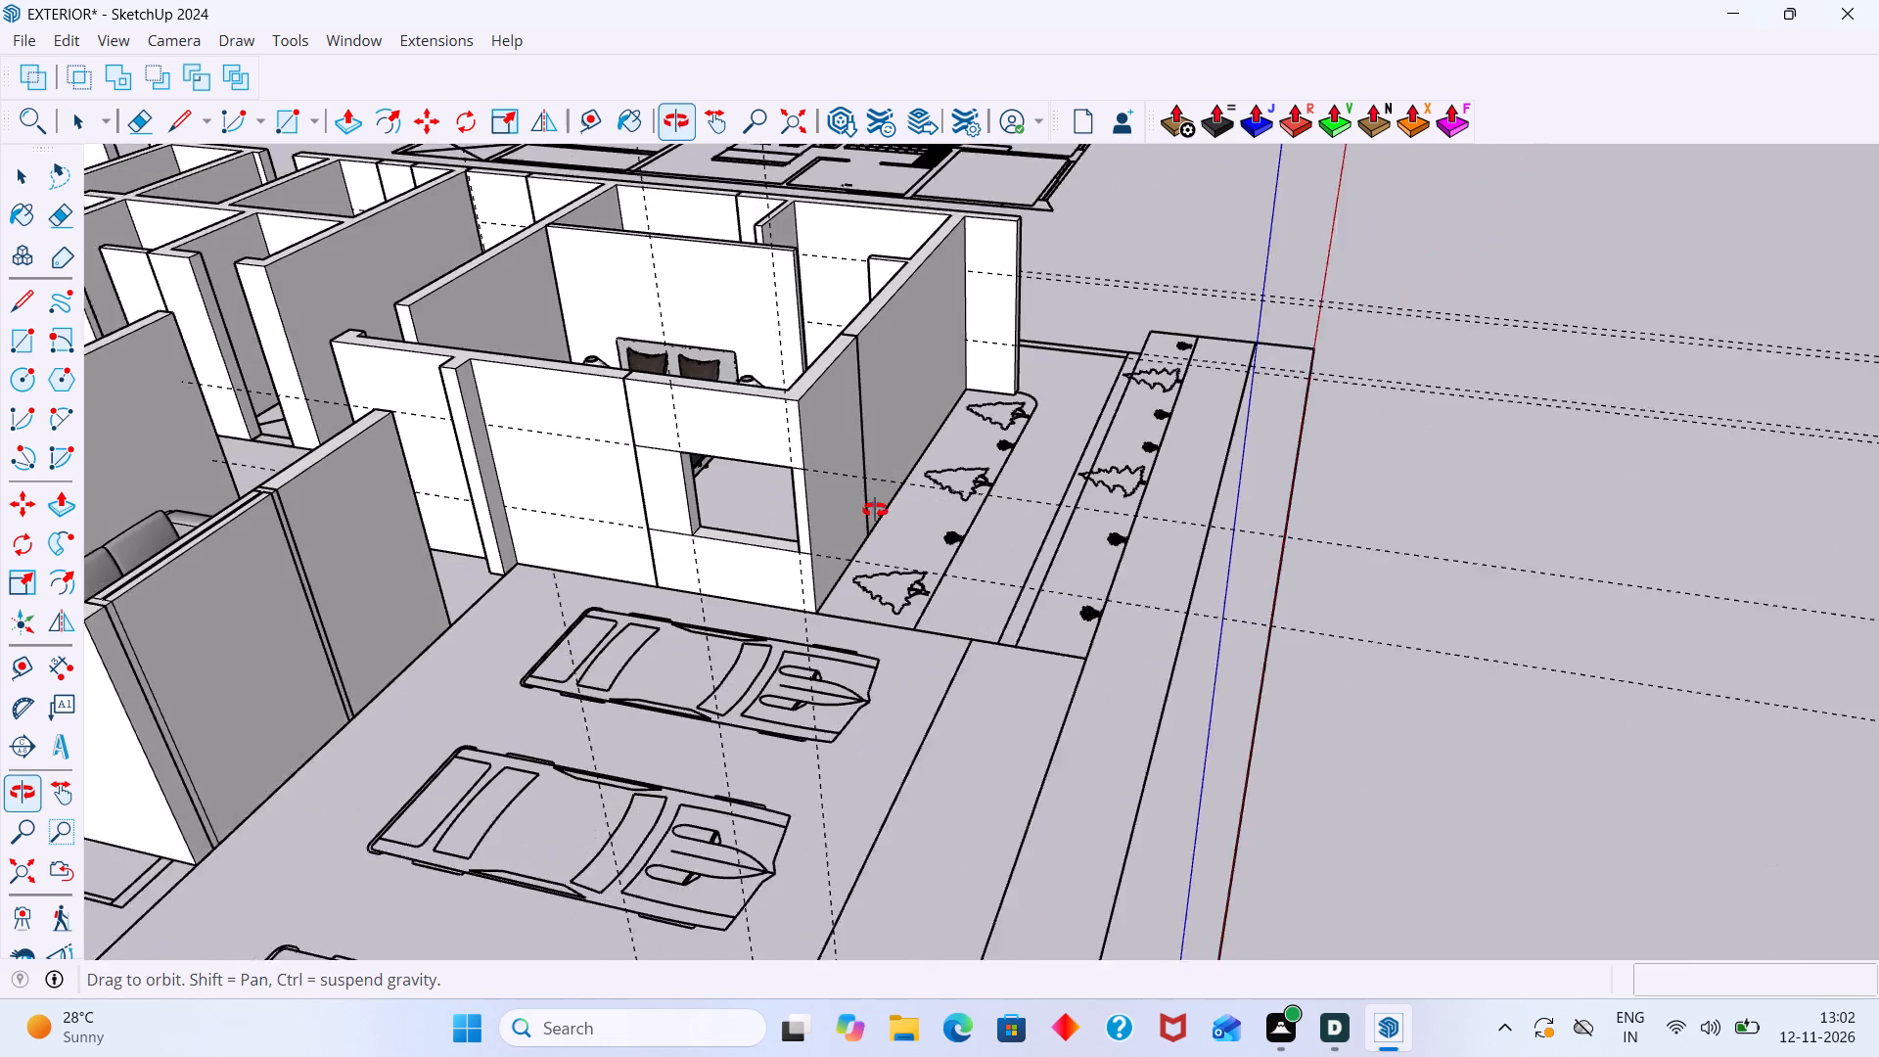
{"action": "middle_click_drag", "start_coordinate": [875, 510], "coordinate": [888, 507]}
{"action": "scroll", "coordinate": [800, 531], "scroll_direction": "up", "scroll_amount": 2}
{"action": "middle_click_drag", "start_coordinate": [890, 440], "coordinate": [678, 445]}
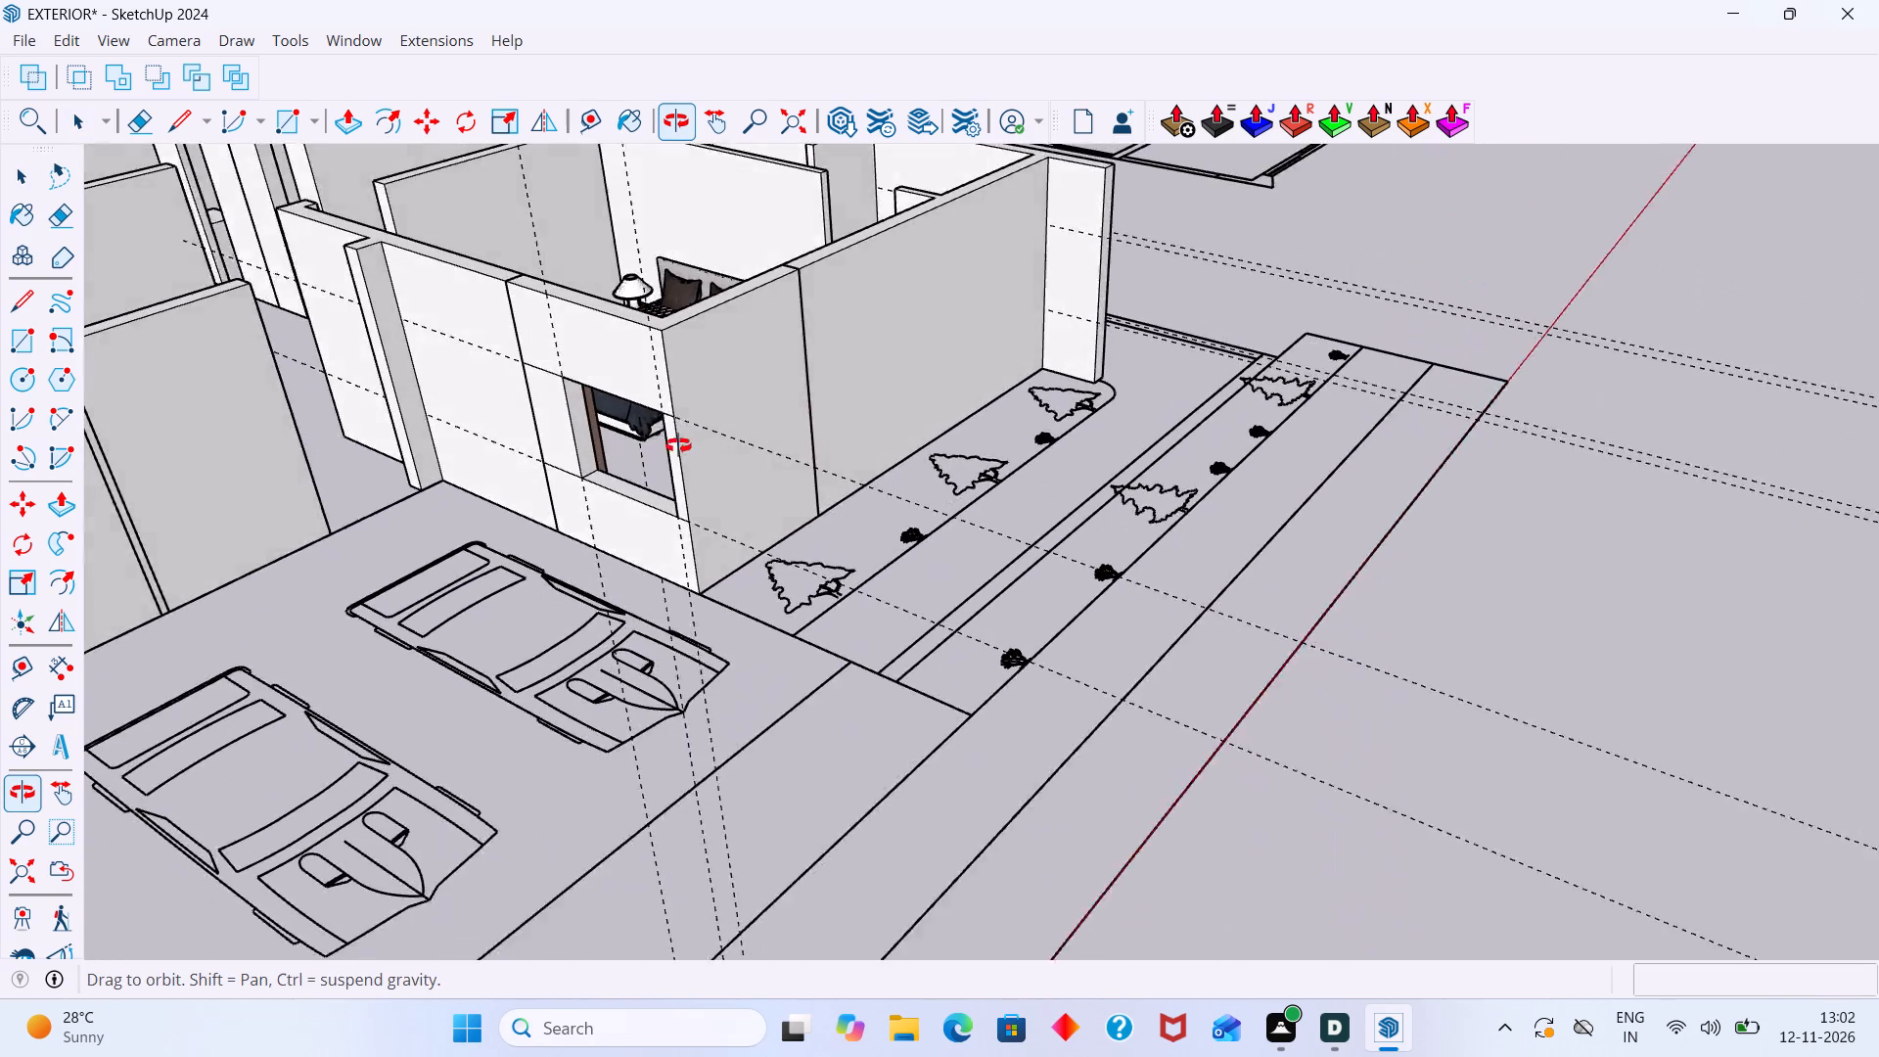
{"action": "middle_click_drag", "start_coordinate": [678, 445], "coordinate": [653, 434]}
{"action": "scroll", "coordinate": [660, 375], "scroll_direction": "up", "scroll_amount": 6}
{"action": "double_click", "coordinate": [684, 348]}
{"action": "left_click", "coordinate": [685, 412]}
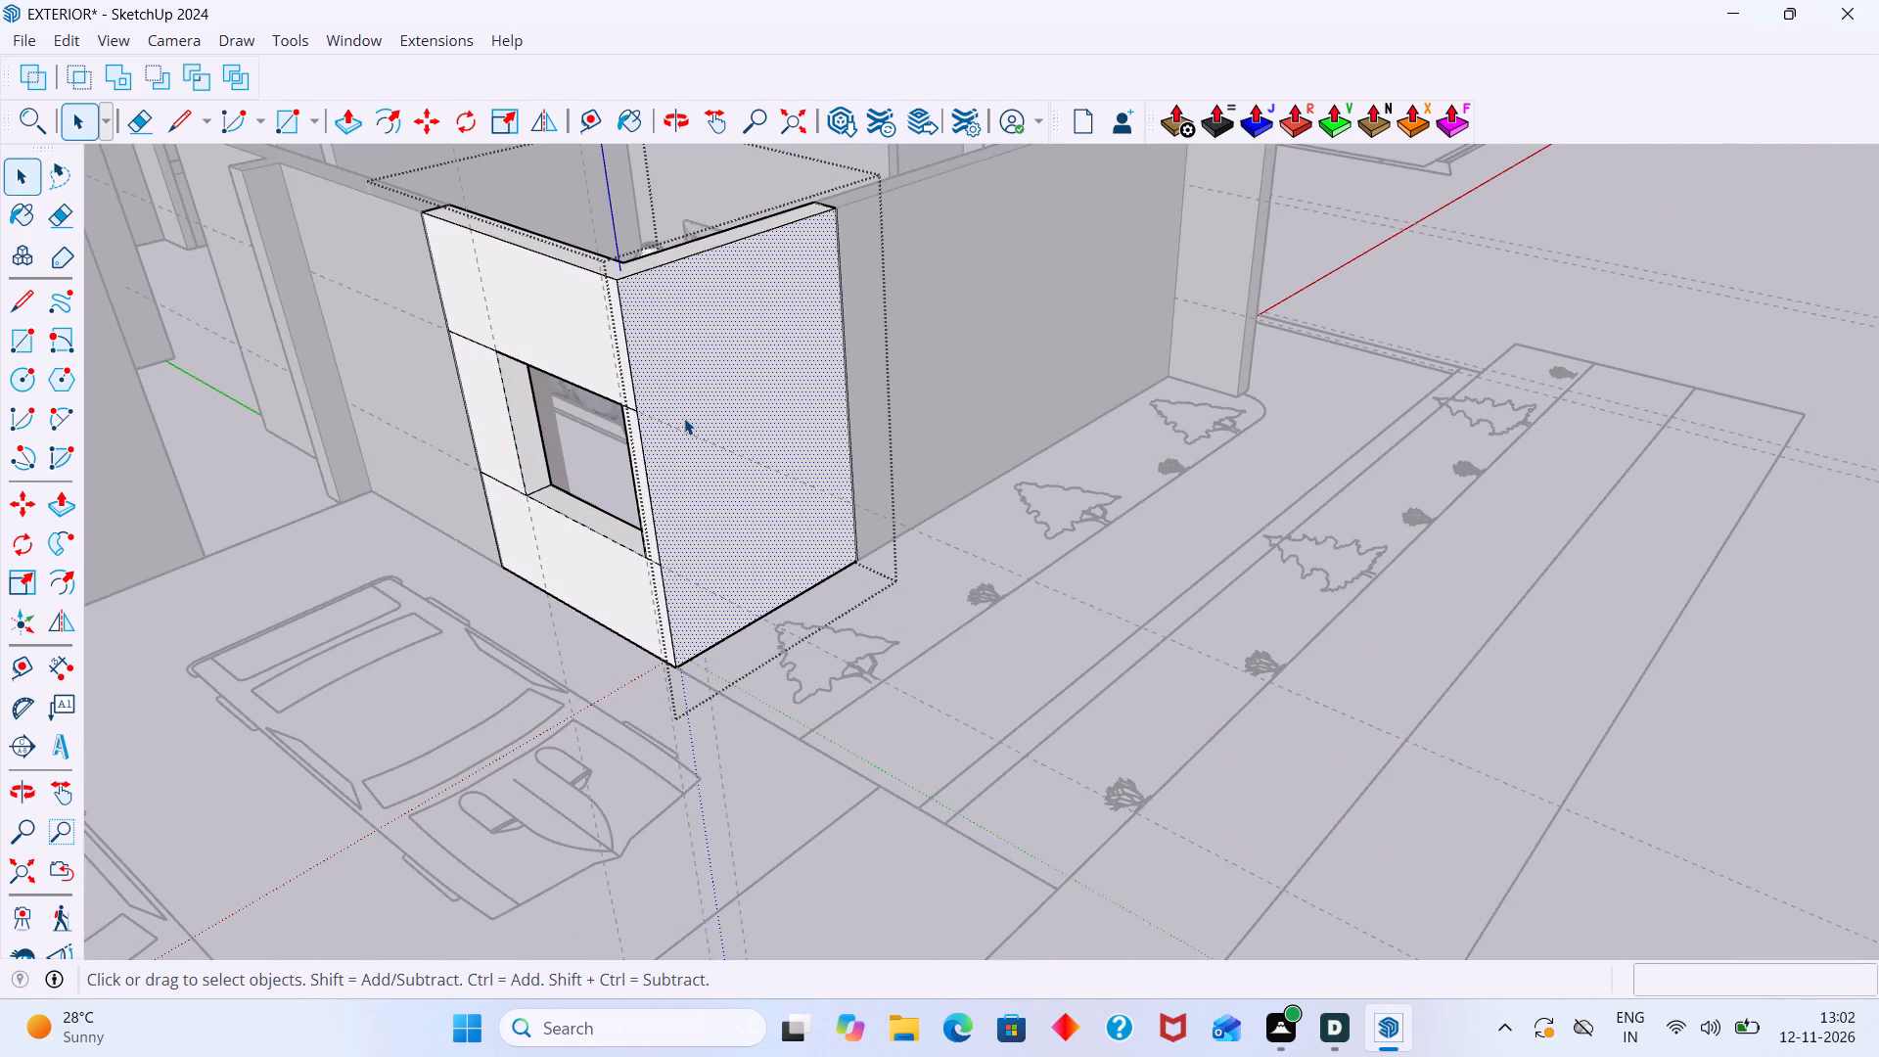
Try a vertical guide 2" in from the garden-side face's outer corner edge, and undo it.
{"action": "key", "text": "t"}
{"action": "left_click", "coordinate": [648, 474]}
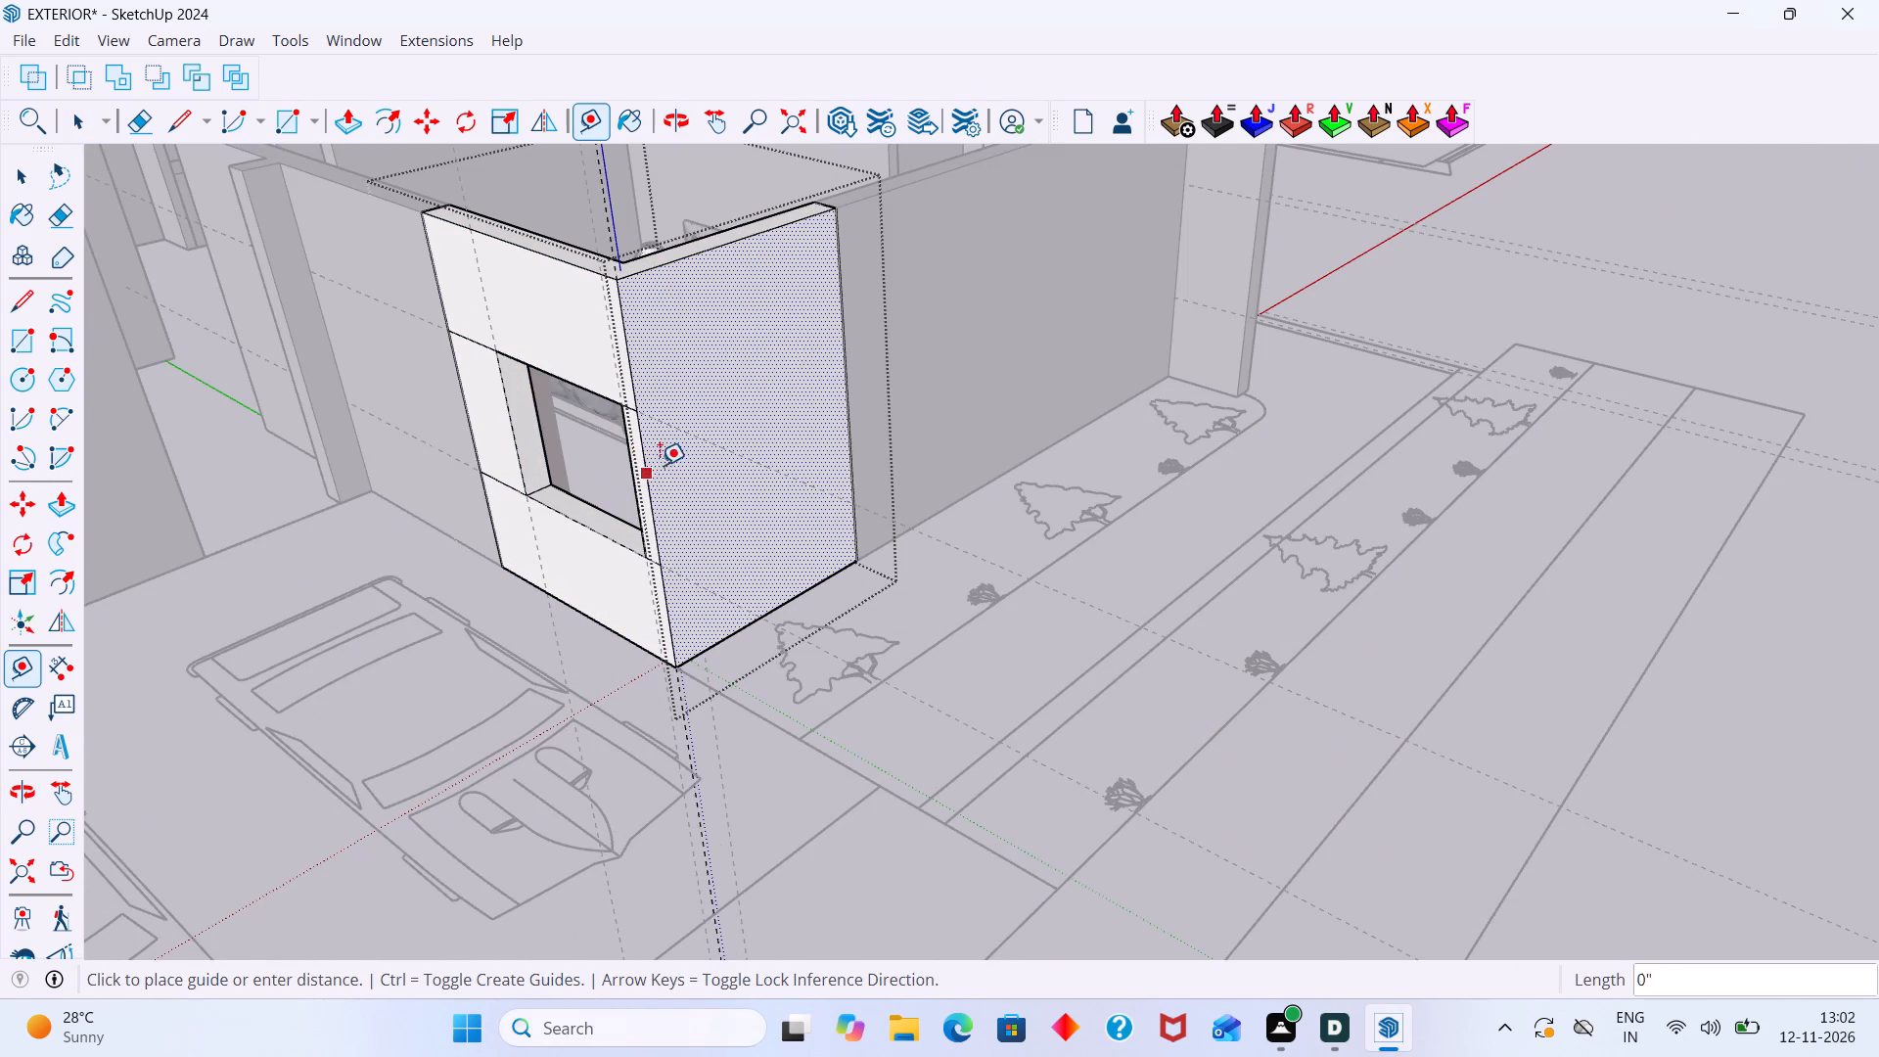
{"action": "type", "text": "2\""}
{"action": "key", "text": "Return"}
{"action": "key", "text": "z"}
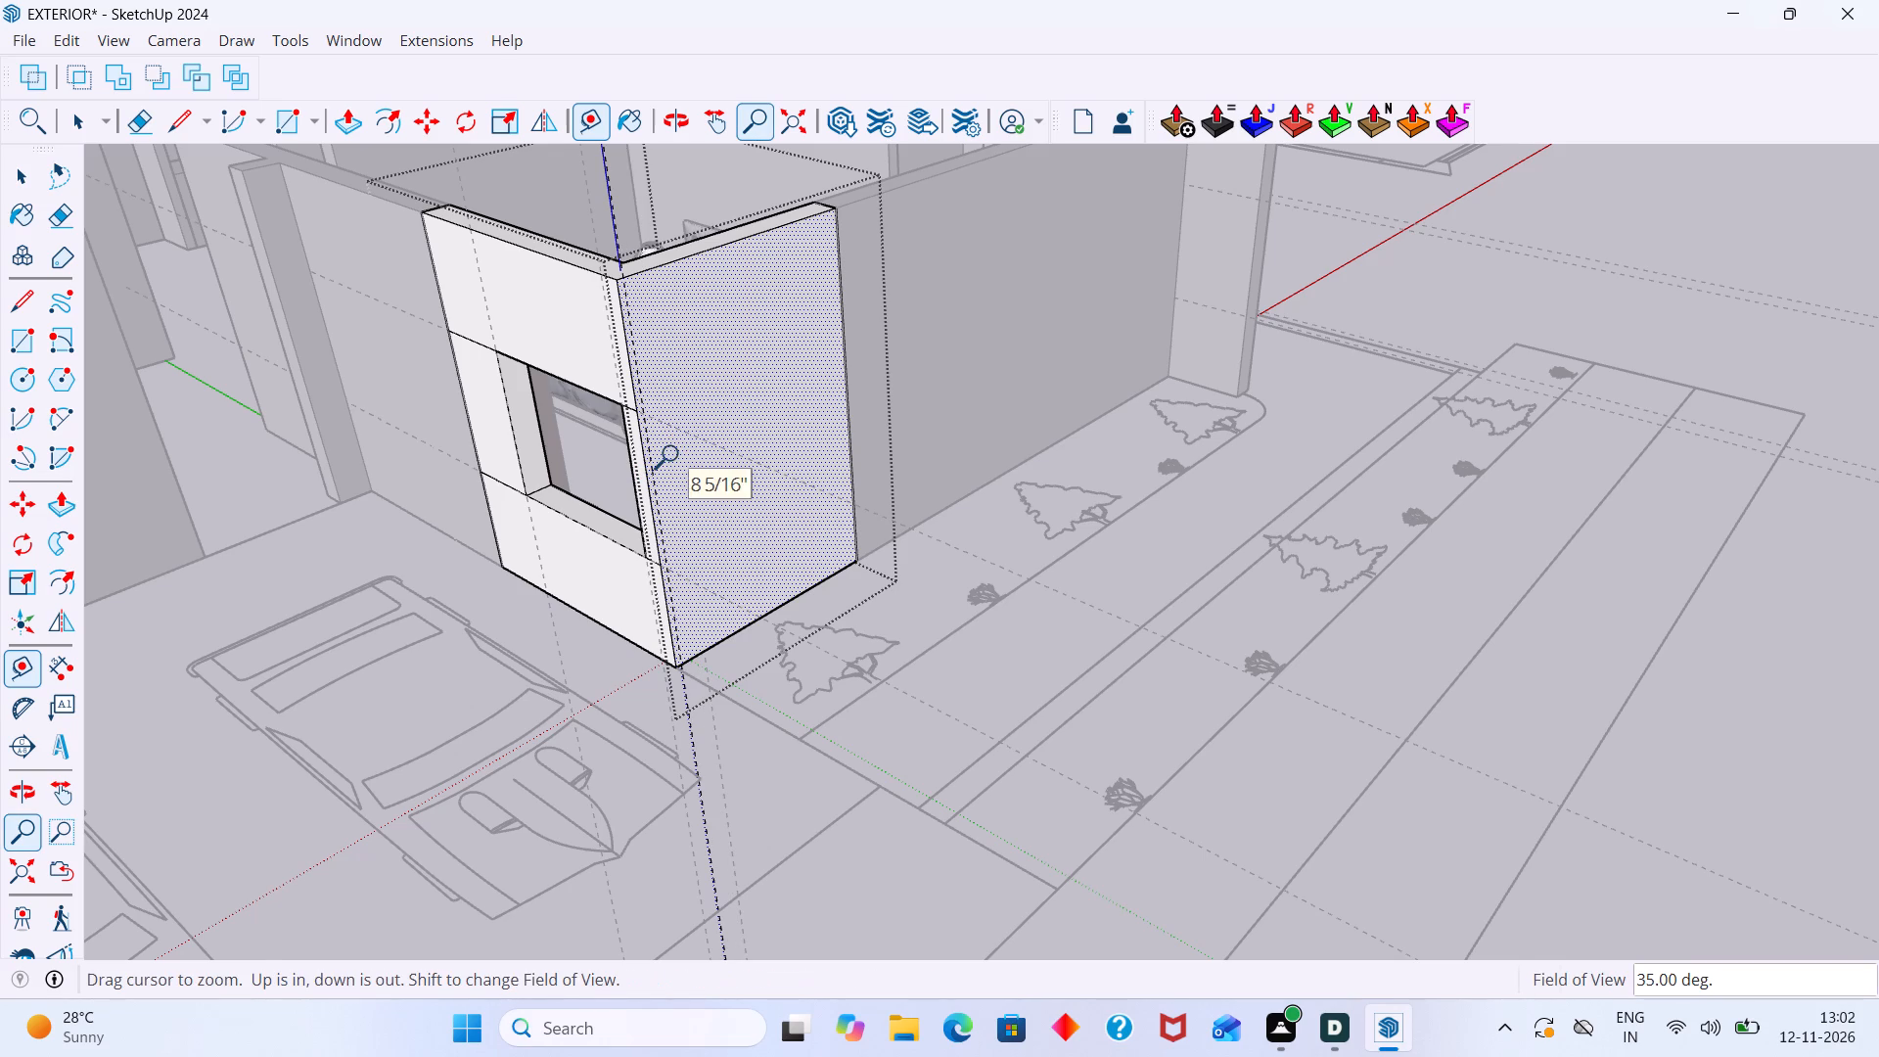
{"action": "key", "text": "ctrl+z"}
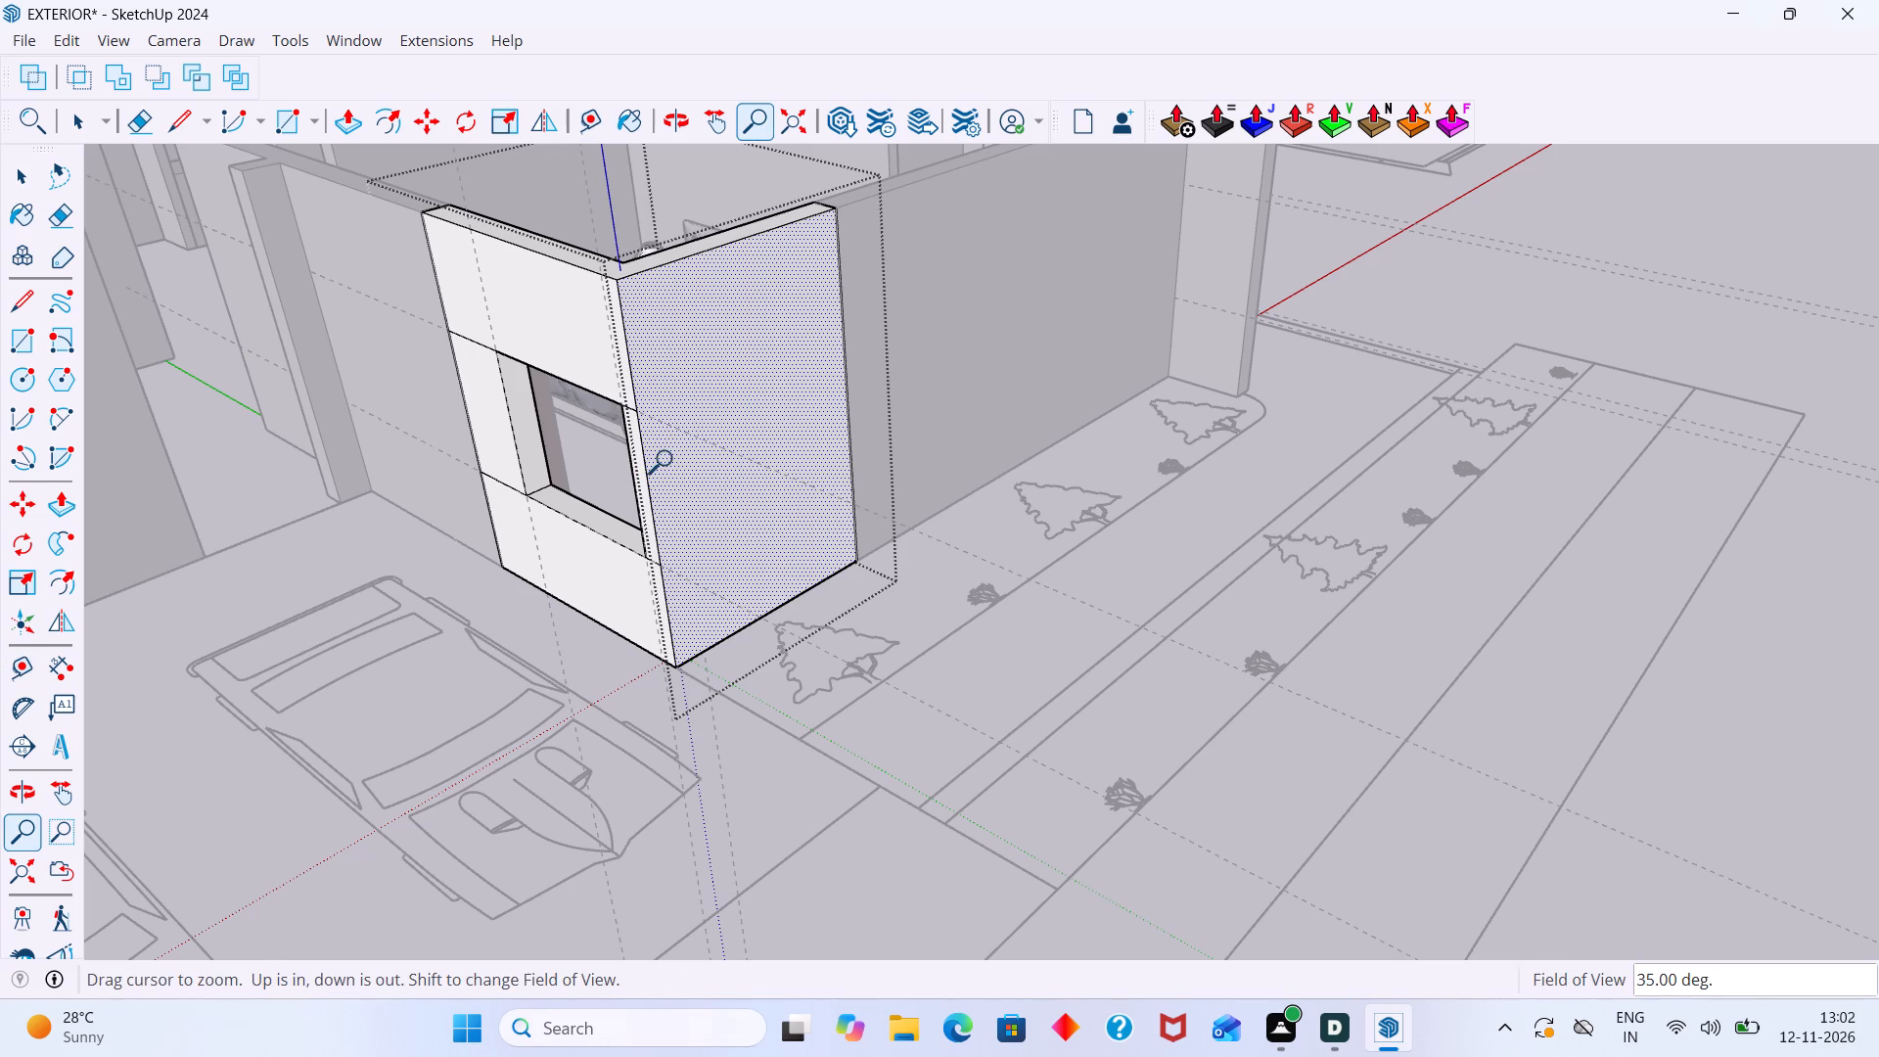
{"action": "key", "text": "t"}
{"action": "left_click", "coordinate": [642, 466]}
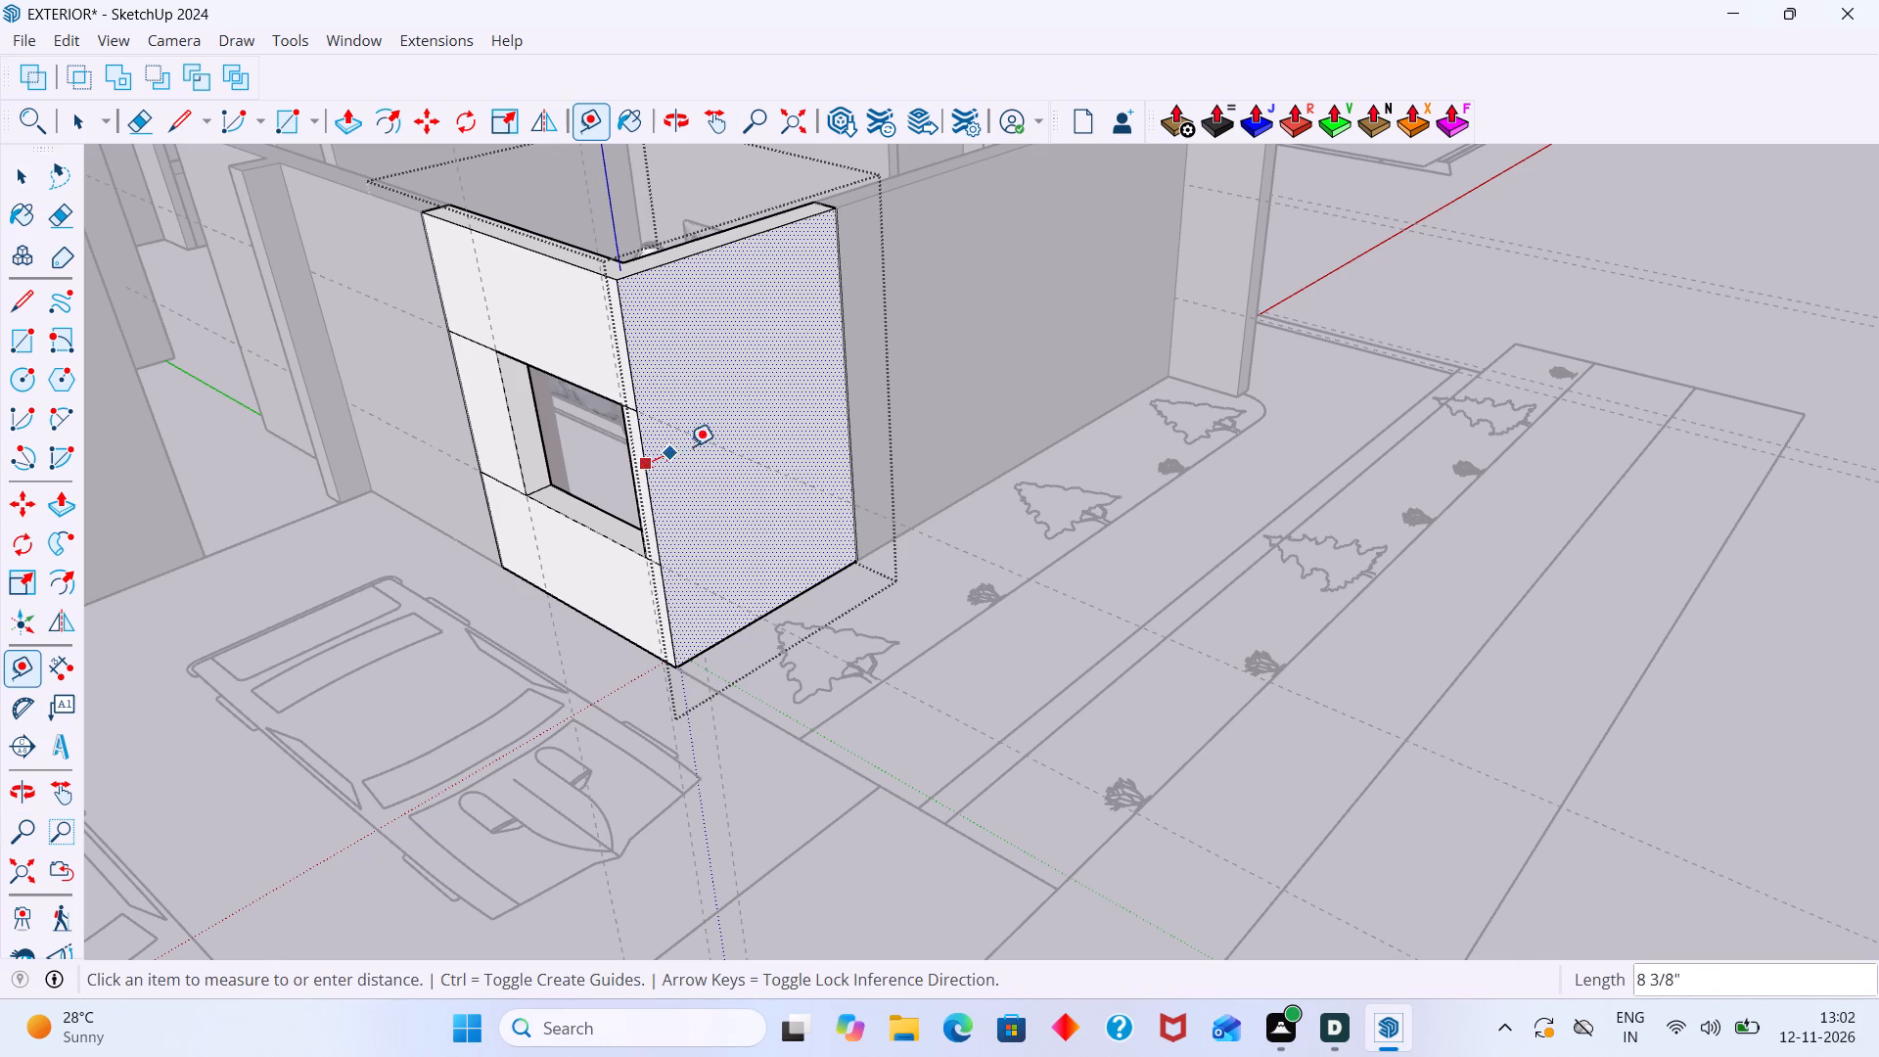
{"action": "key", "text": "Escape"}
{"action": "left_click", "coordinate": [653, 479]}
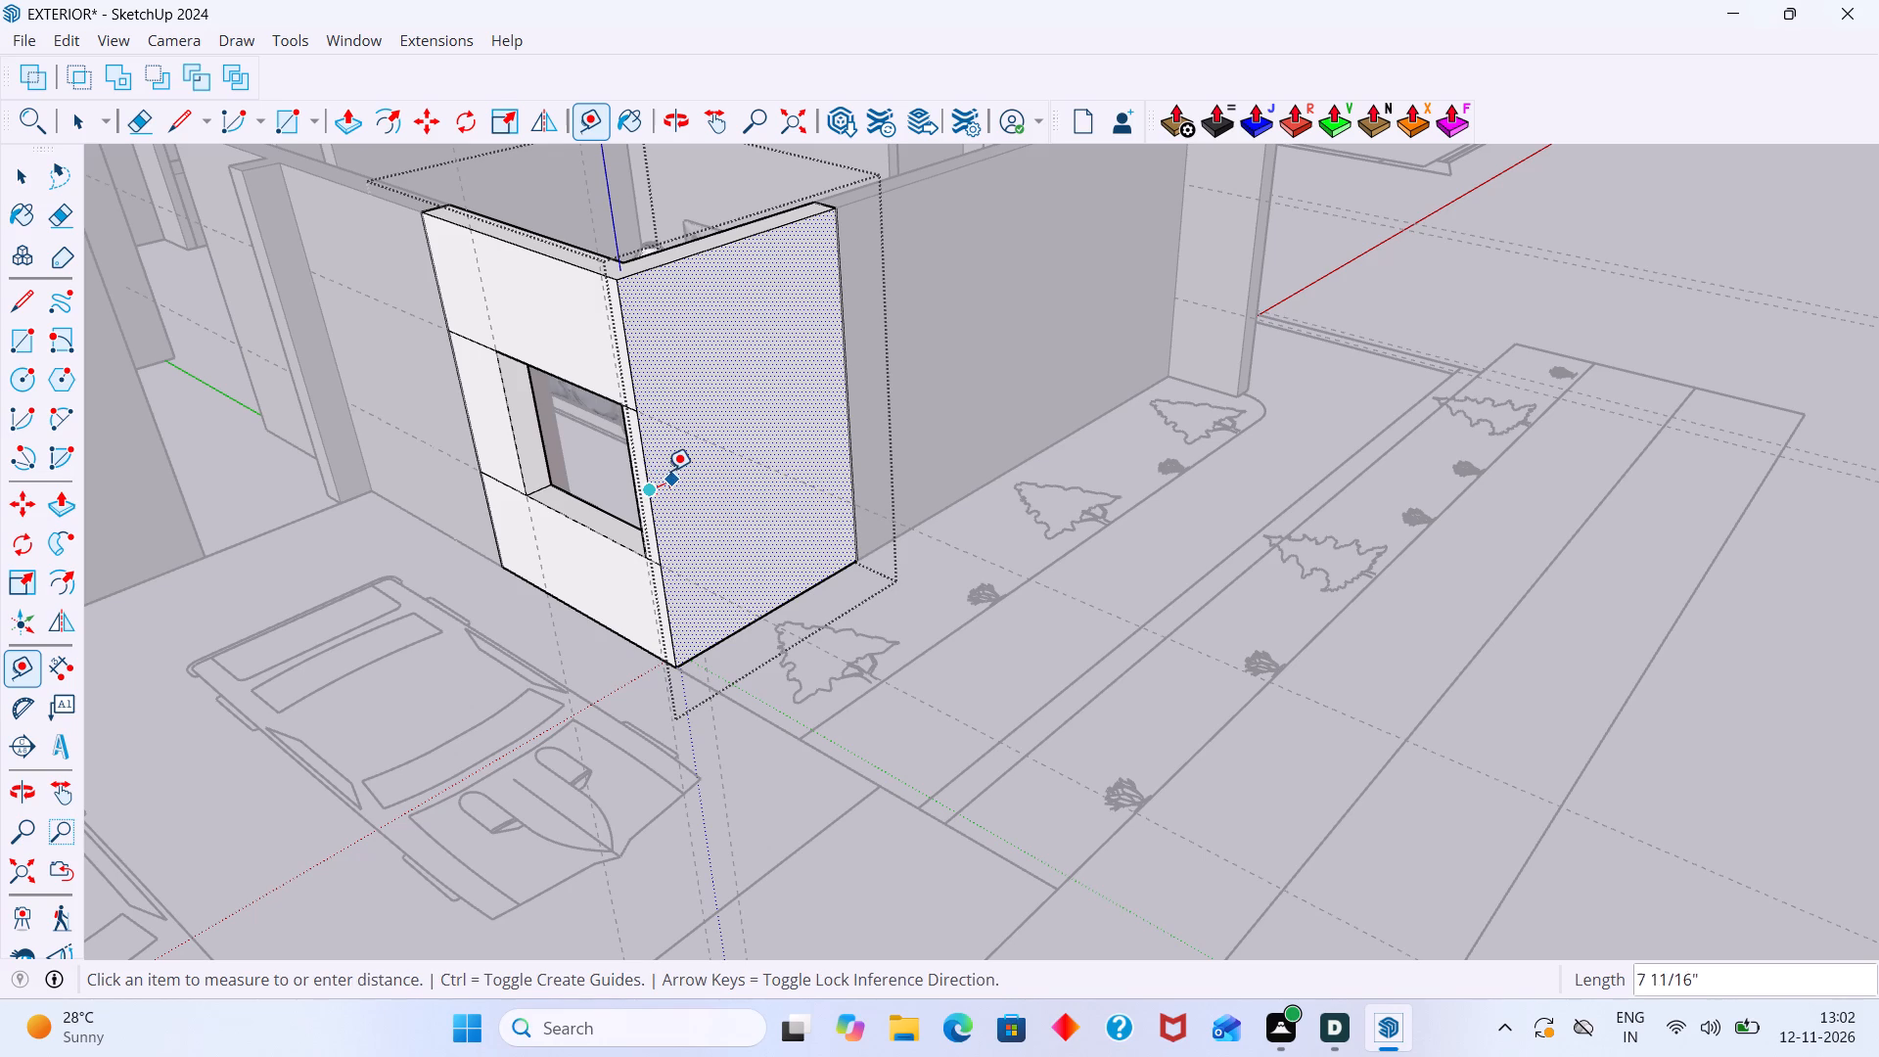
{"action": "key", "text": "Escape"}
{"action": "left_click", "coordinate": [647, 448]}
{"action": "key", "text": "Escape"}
Place a vertical guide on the corner wall's garden-side face, 3" in from its outer corner edge.
{"action": "scroll", "coordinate": [661, 457], "scroll_direction": "down", "scroll_amount": 1}
{"action": "middle_click_drag", "start_coordinate": [647, 459], "coordinate": [494, 474]}
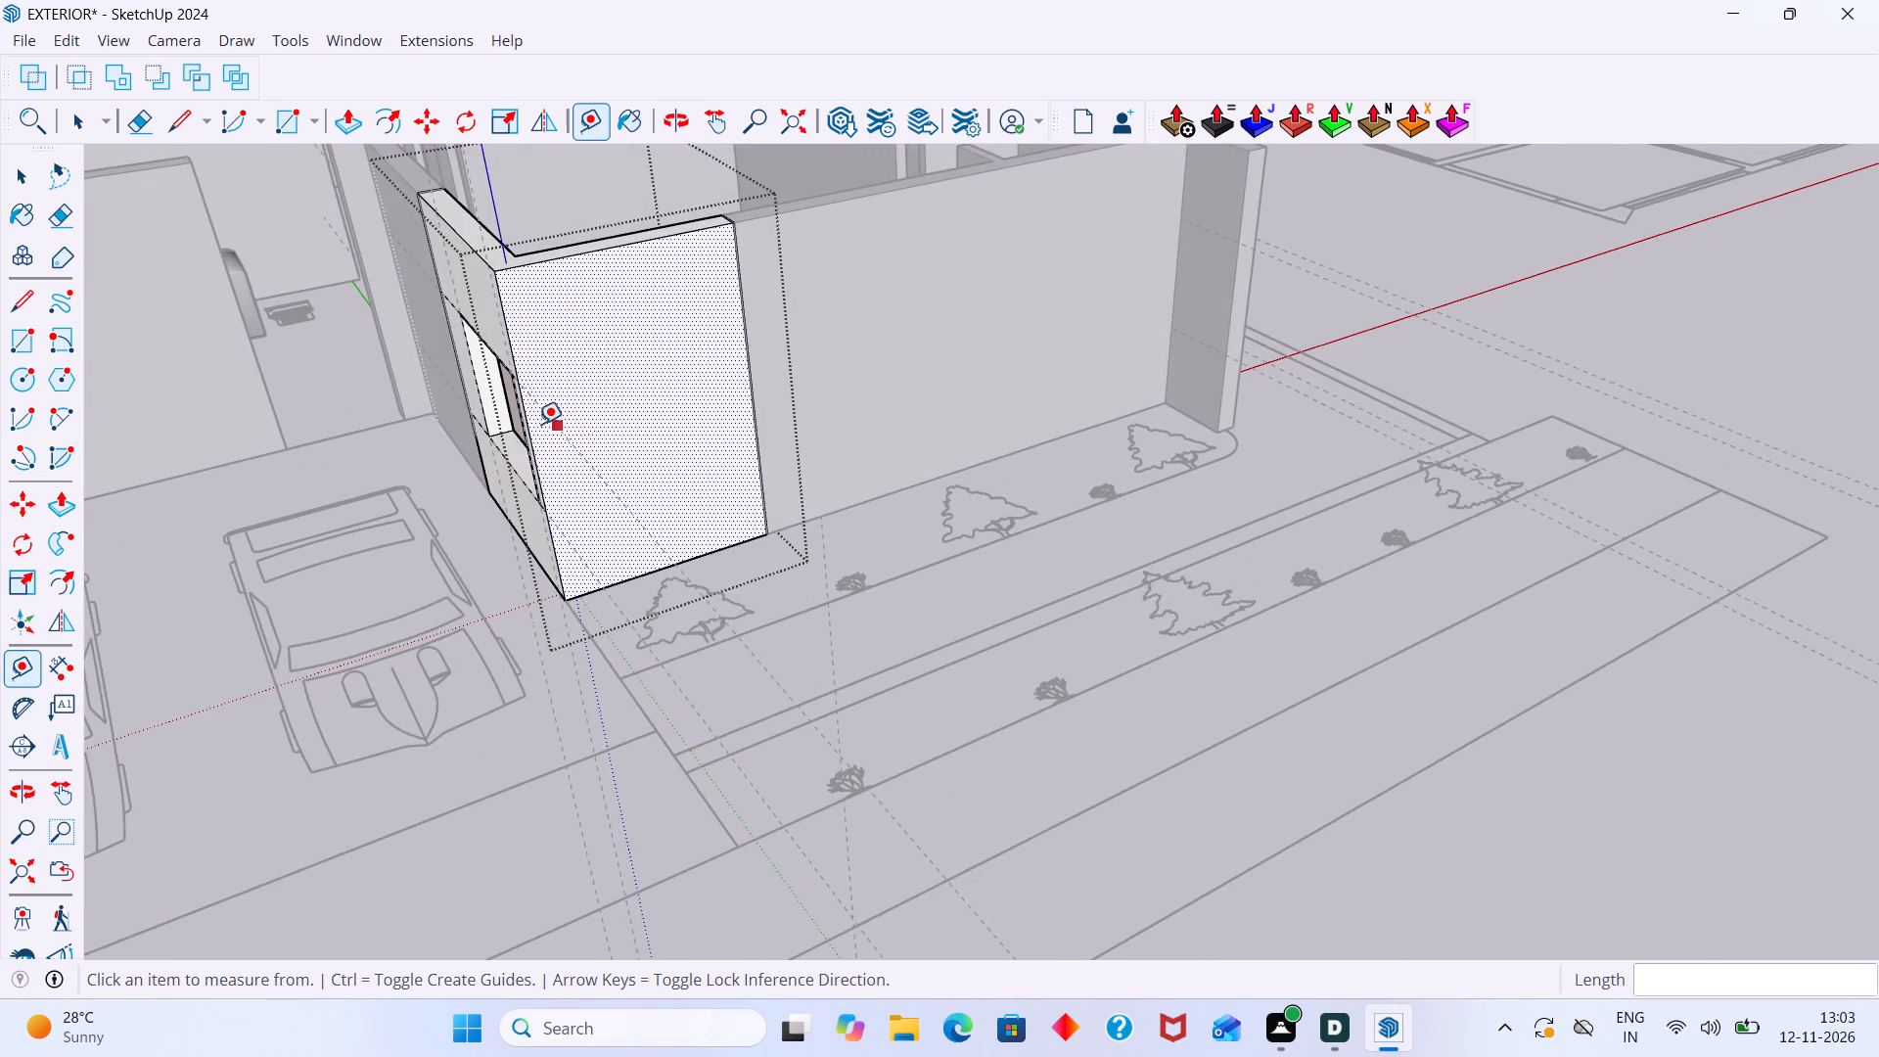
{"action": "scroll", "coordinate": [539, 424], "scroll_direction": "up", "scroll_amount": 3}
{"action": "key", "text": "space"}
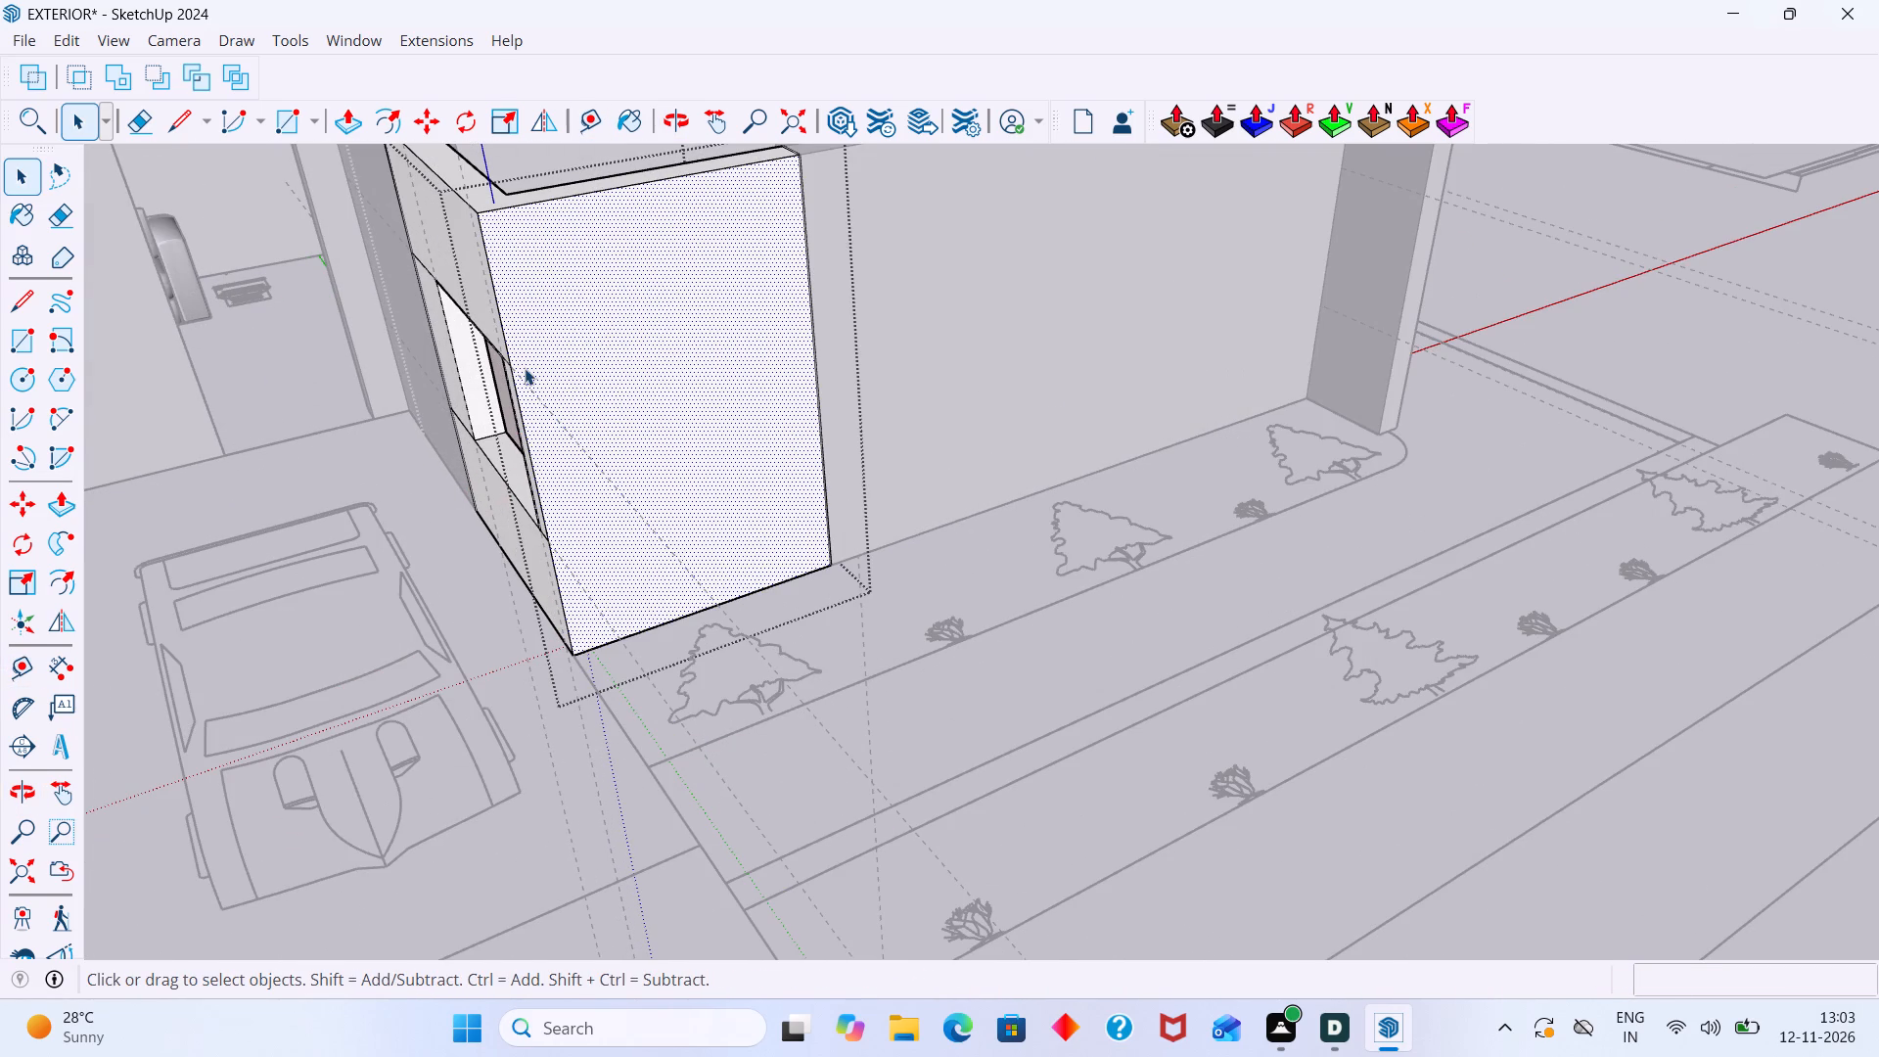
{"action": "key", "text": "t"}
{"action": "left_click", "coordinate": [504, 326]}
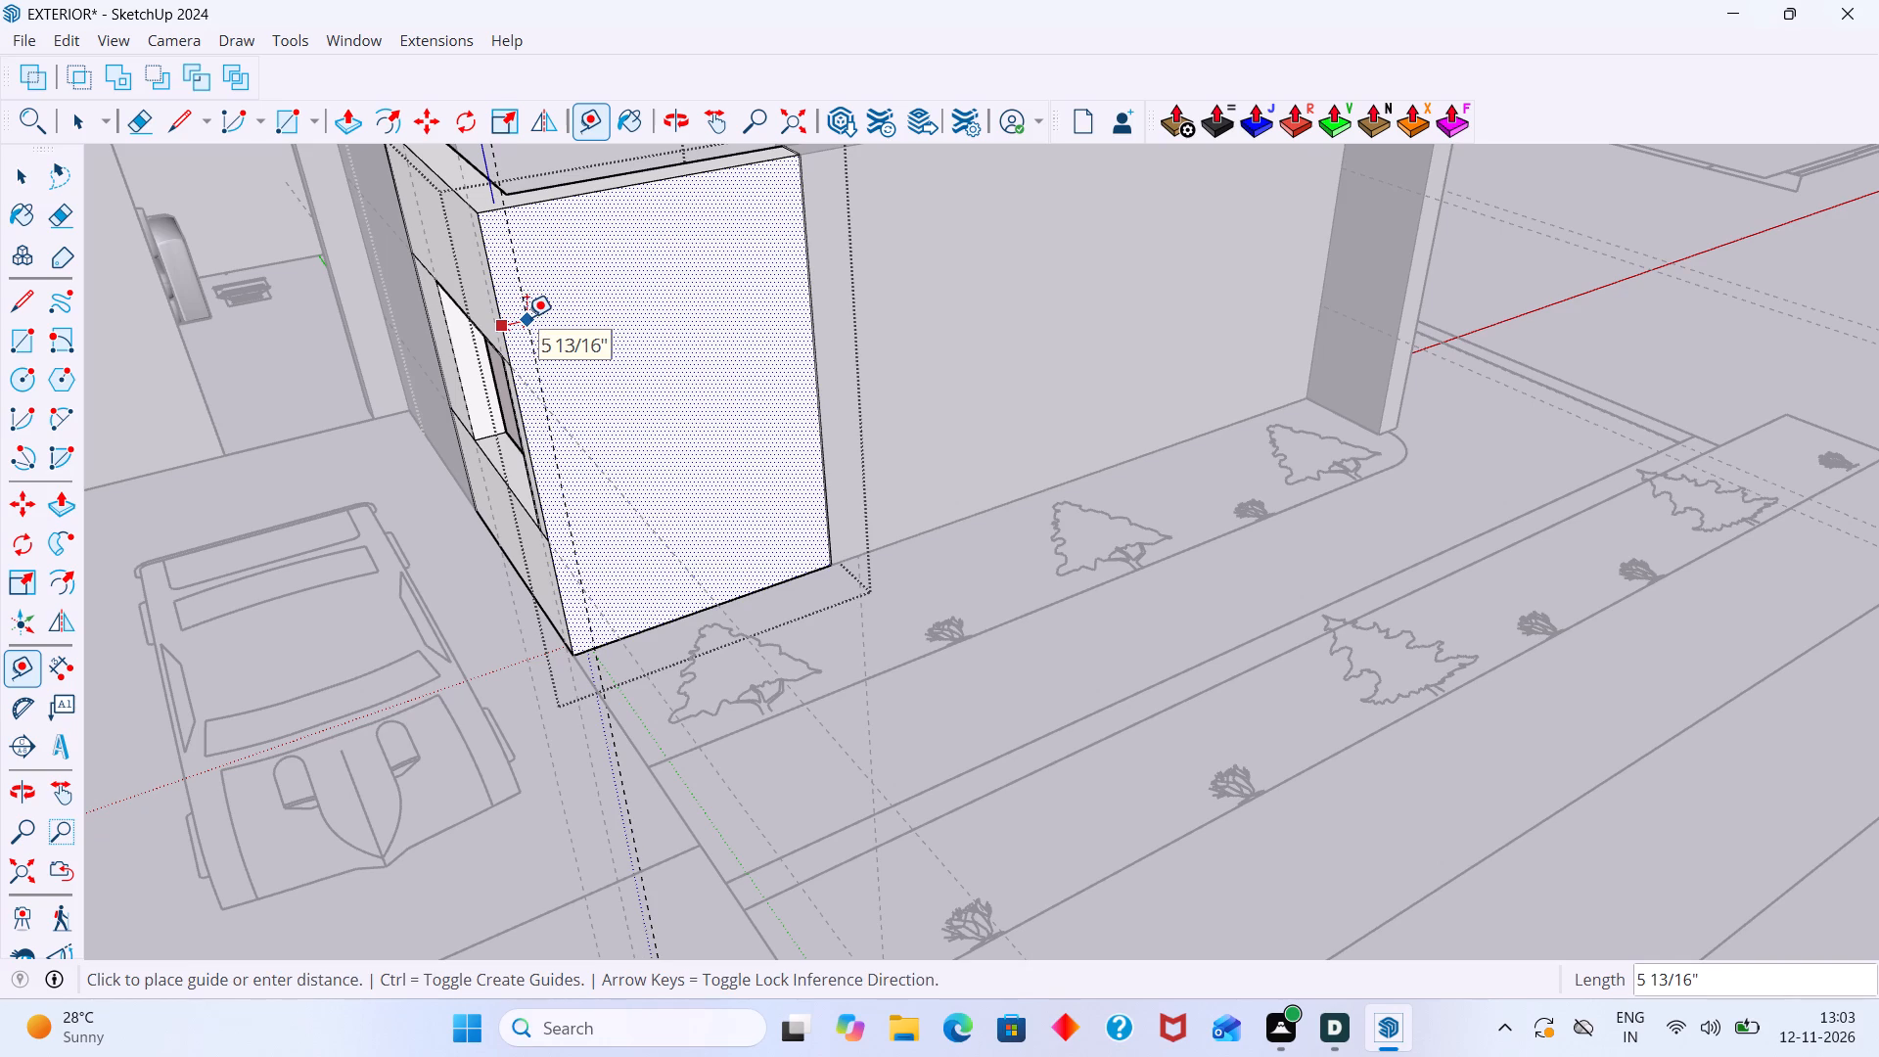
{"action": "type", "text": "3\""}
{"action": "key", "text": "Return"}
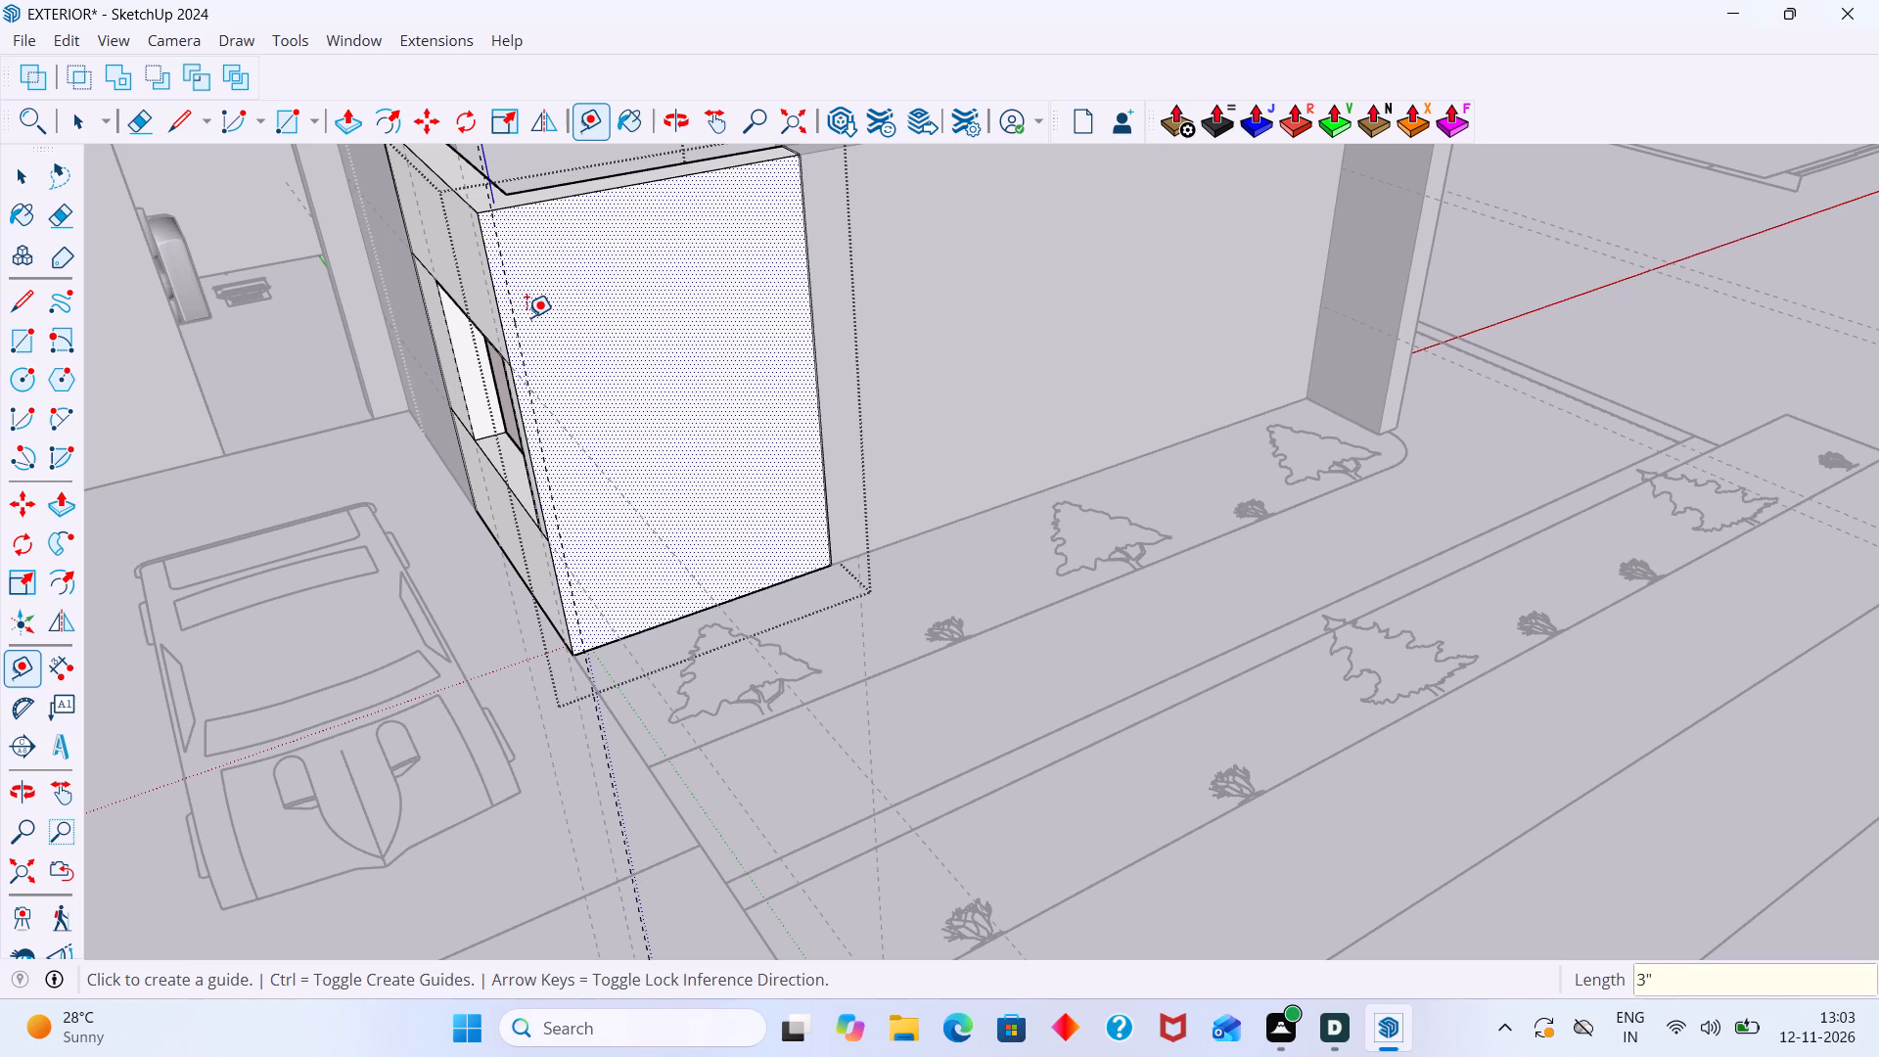
Place a vertical guide along the garden-side face's far edge, where it meets the adjoining wall.
{"action": "left_click", "coordinate": [811, 321]}
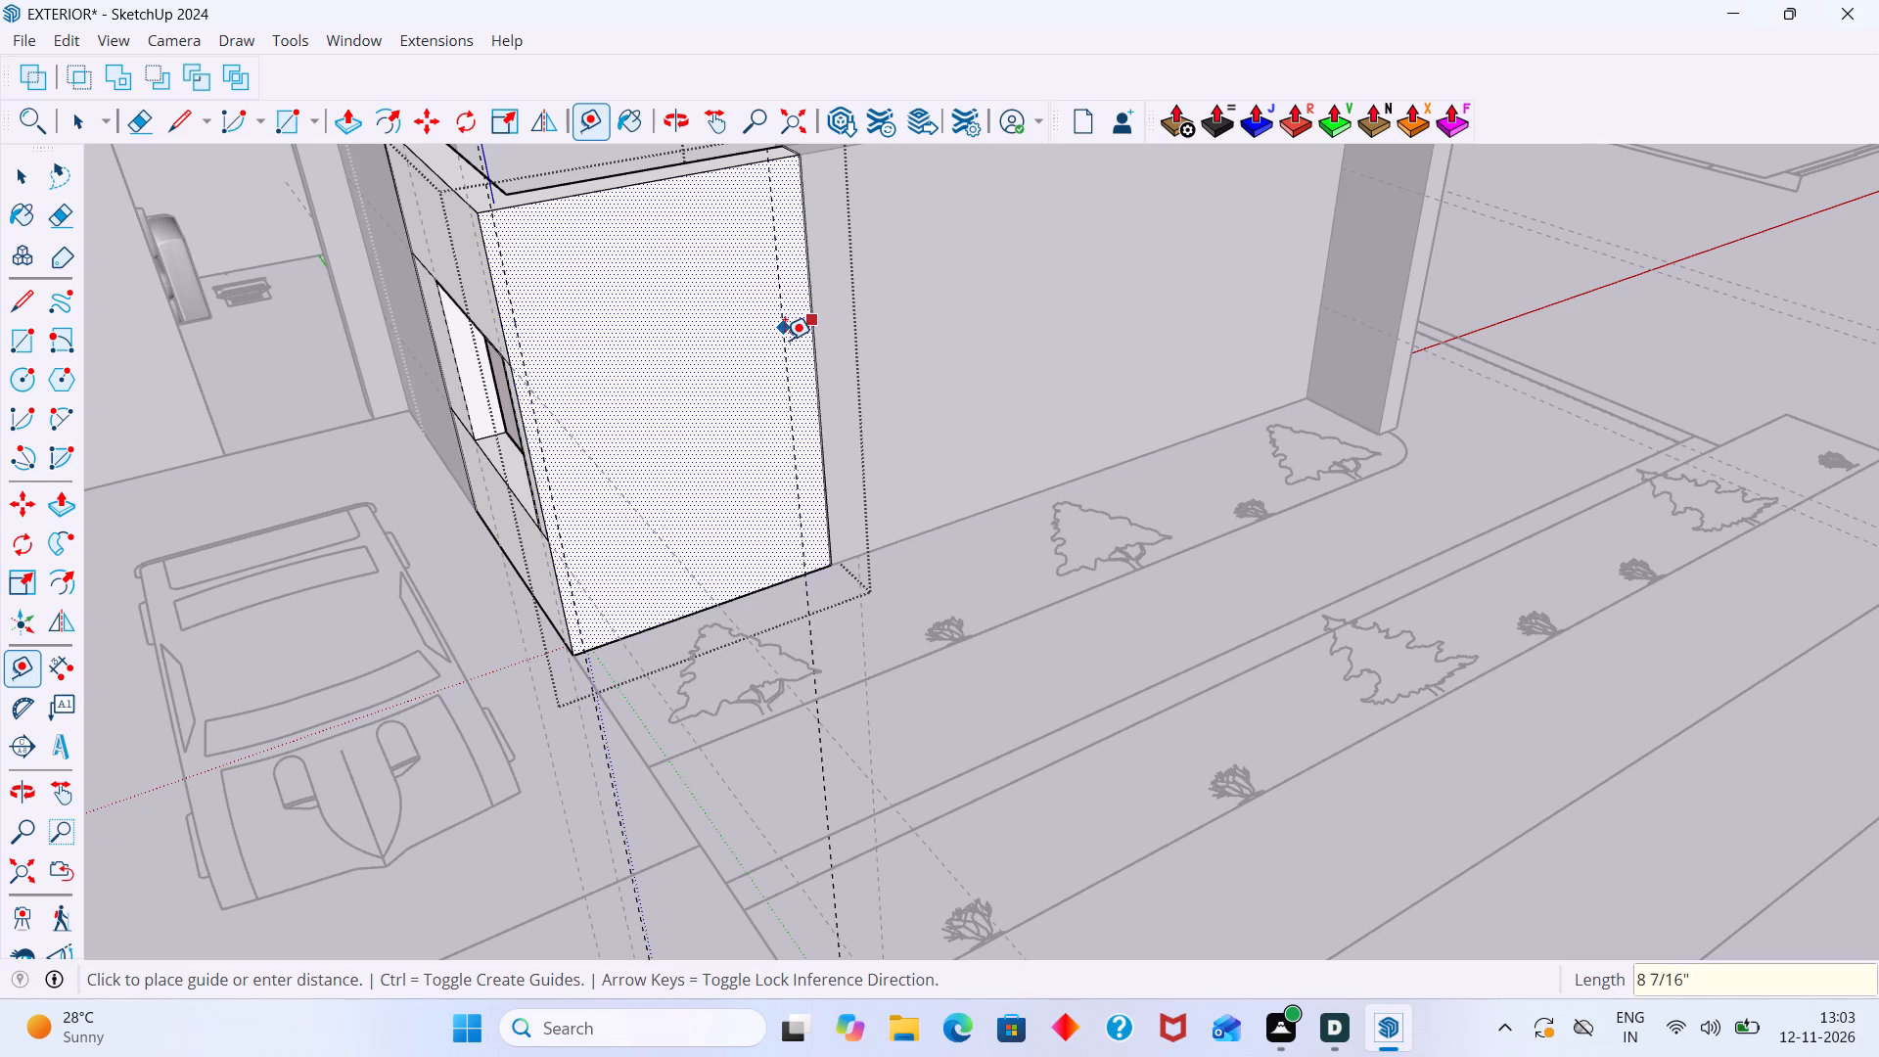
{"action": "scroll", "coordinate": [787, 341], "scroll_direction": "down", "scroll_amount": 3}
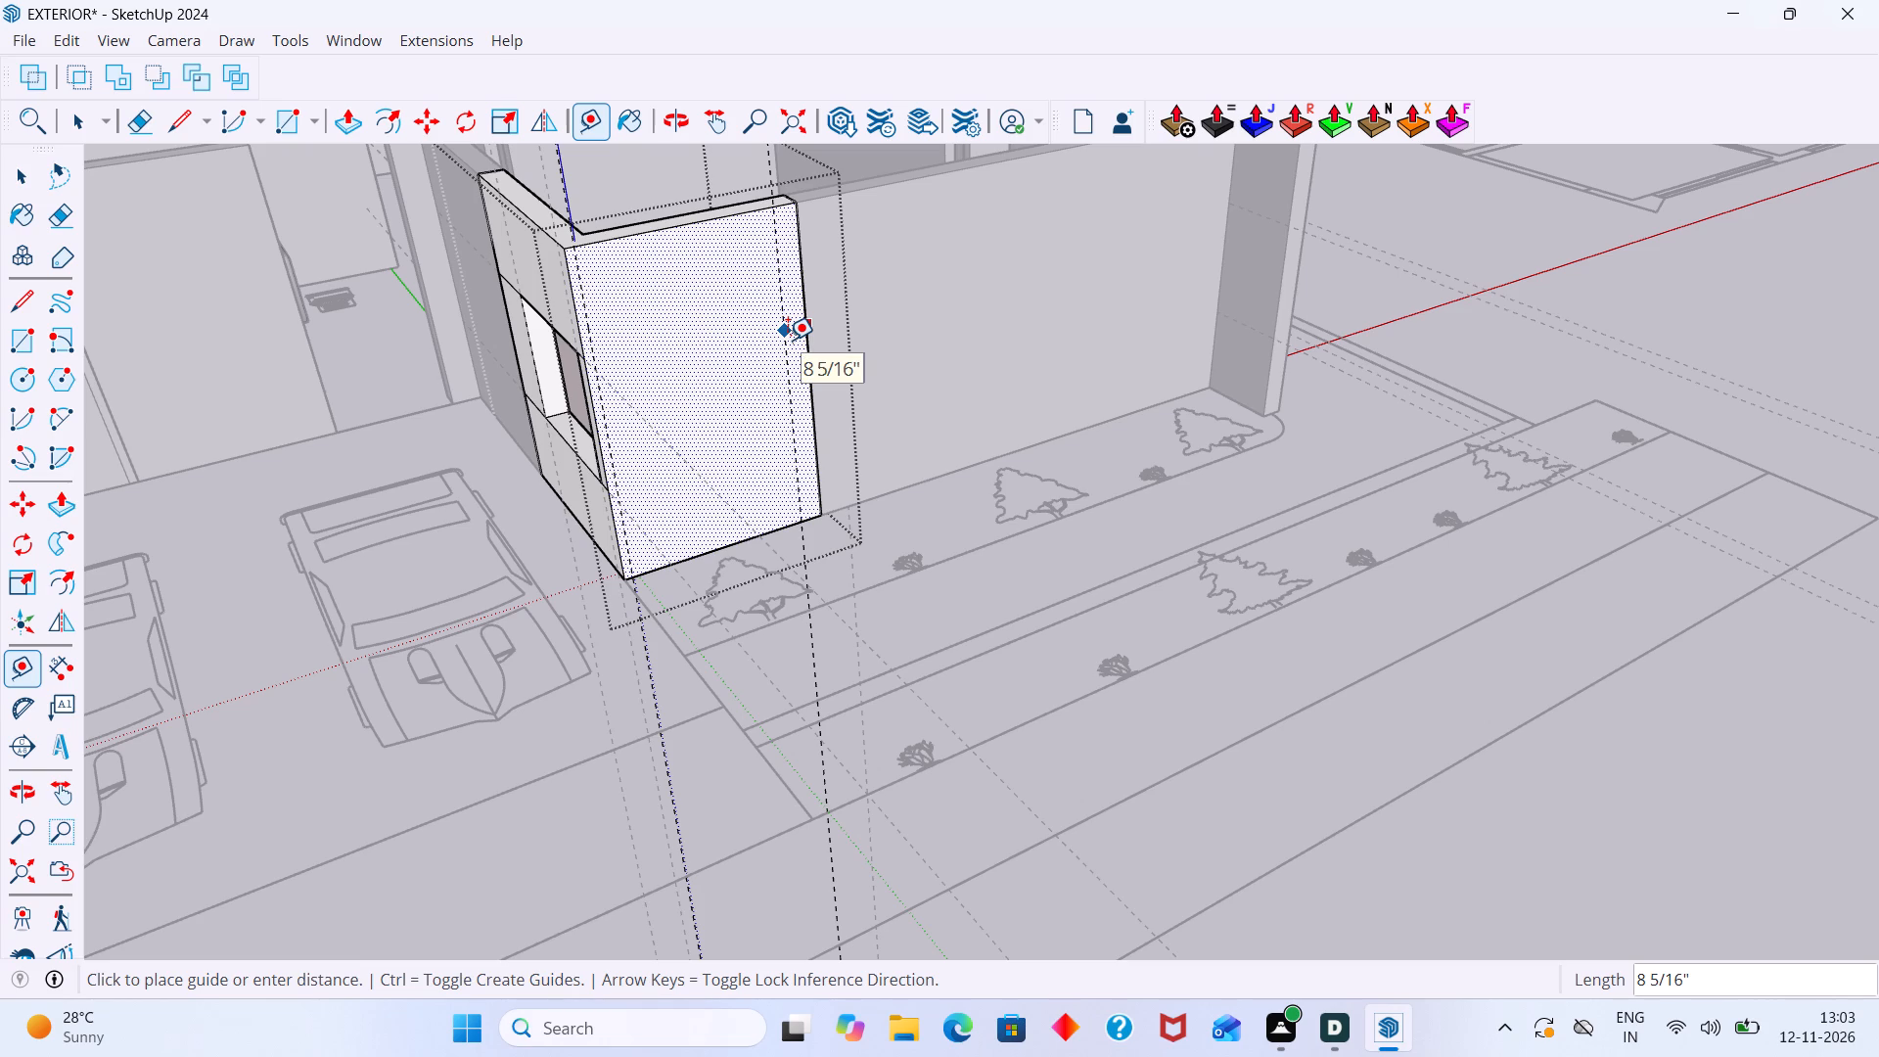
{"action": "left_click", "coordinate": [813, 335]}
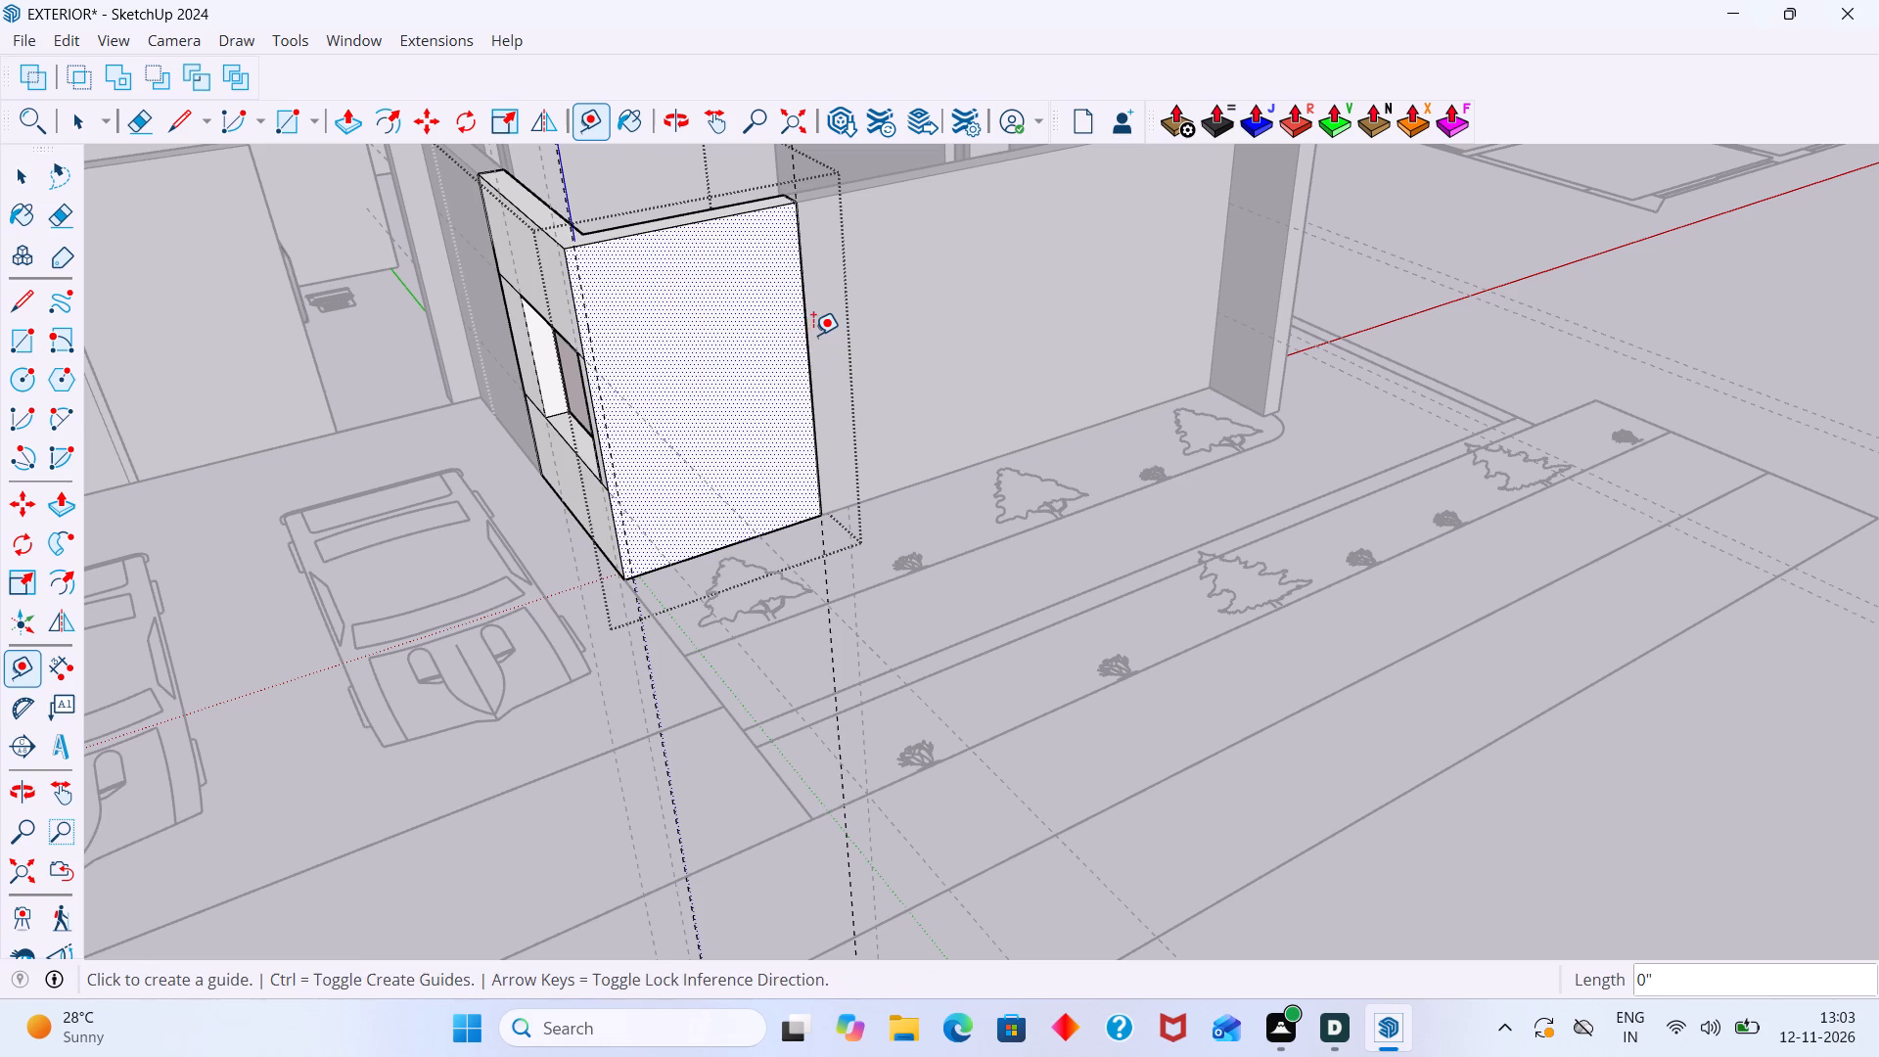
{"action": "key", "text": "space"}
Place horizontal guides 3' below the top and 3' above the bottom edge of the garden-side face, level with the existing window opening.
{"action": "key", "text": "t"}
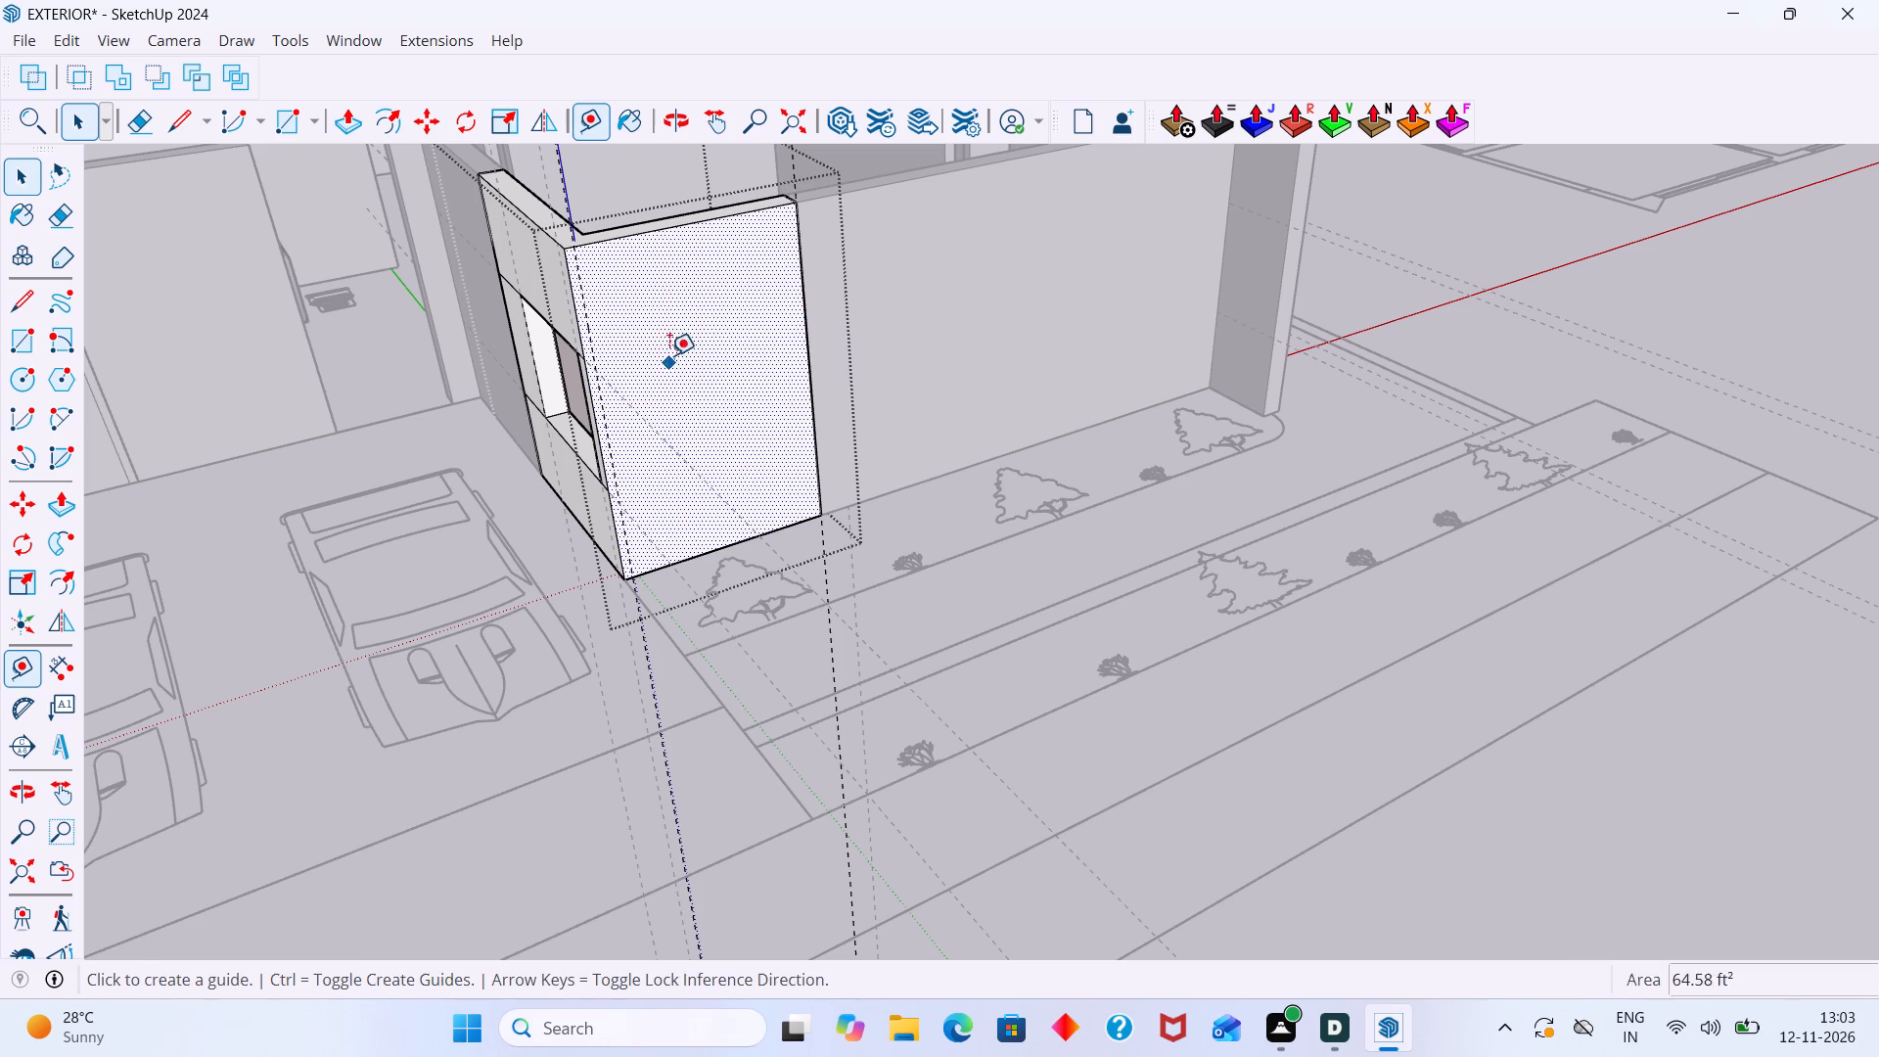
{"action": "left_click", "coordinate": [678, 226]}
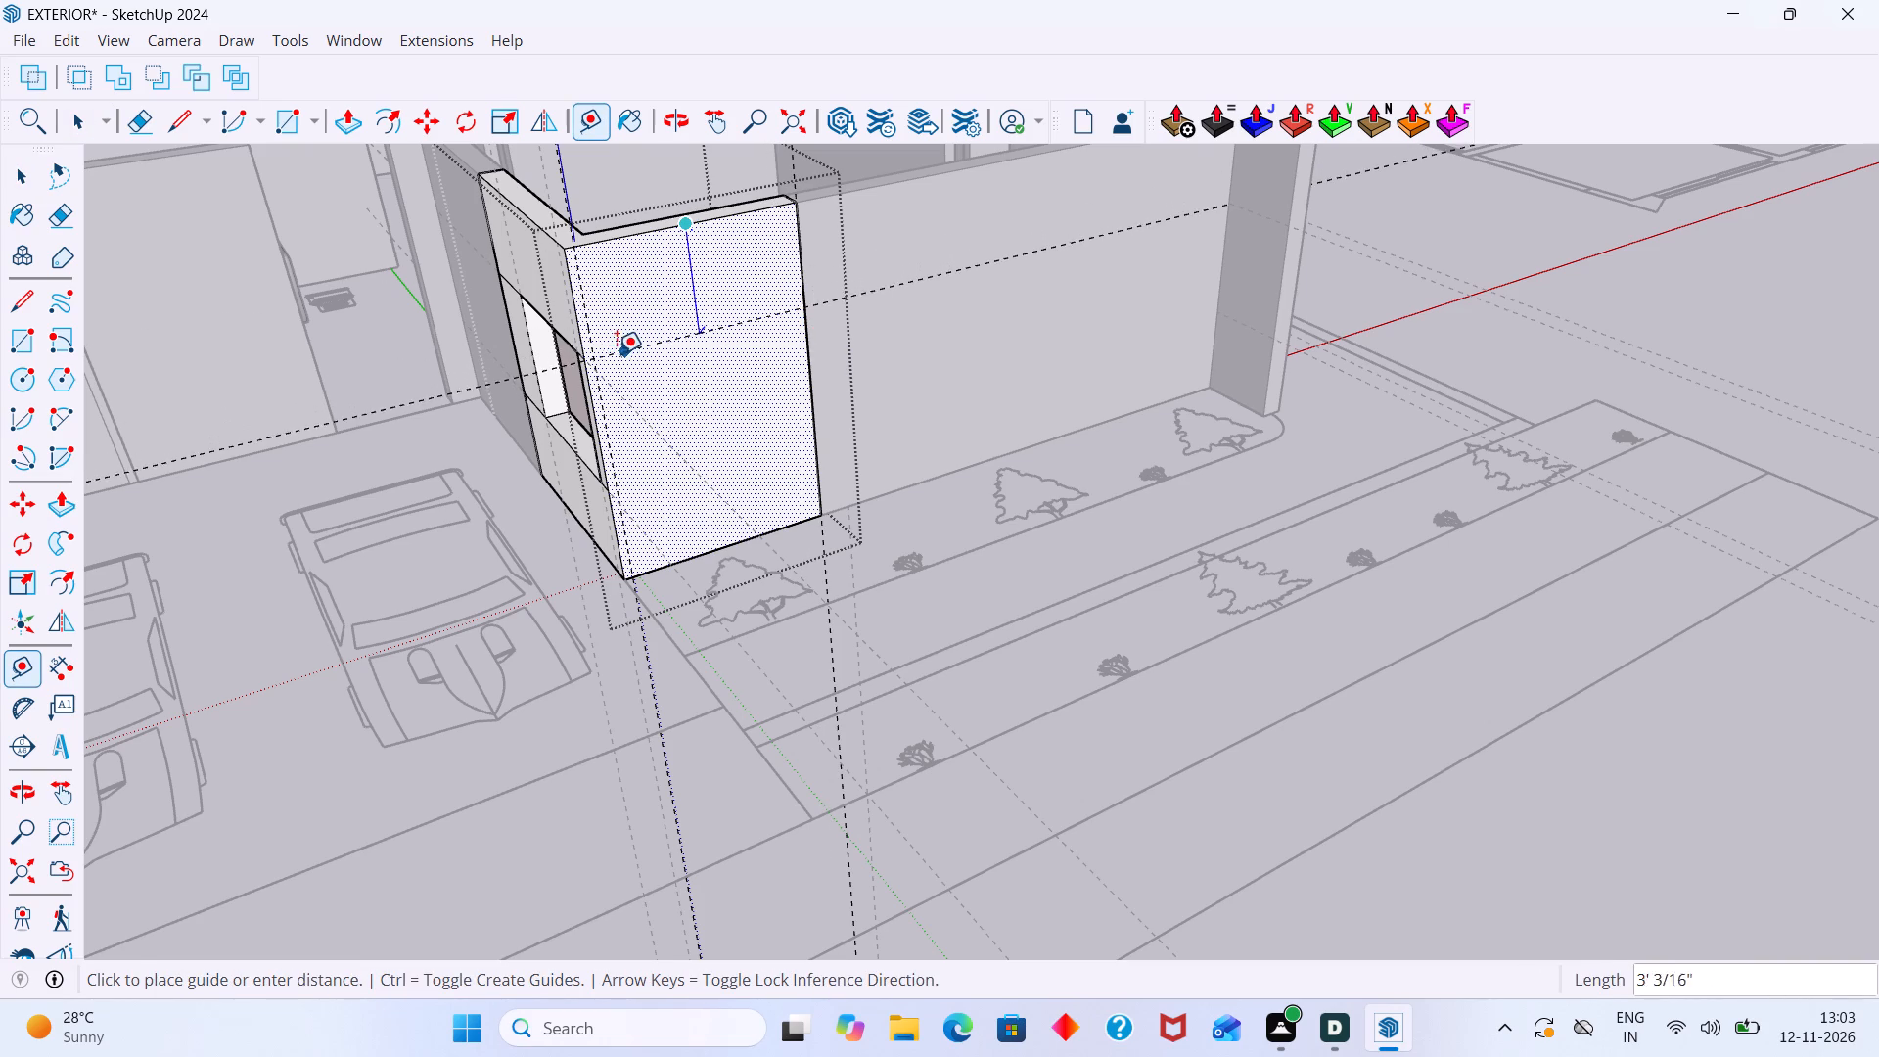
{"action": "left_click", "coordinate": [585, 358]}
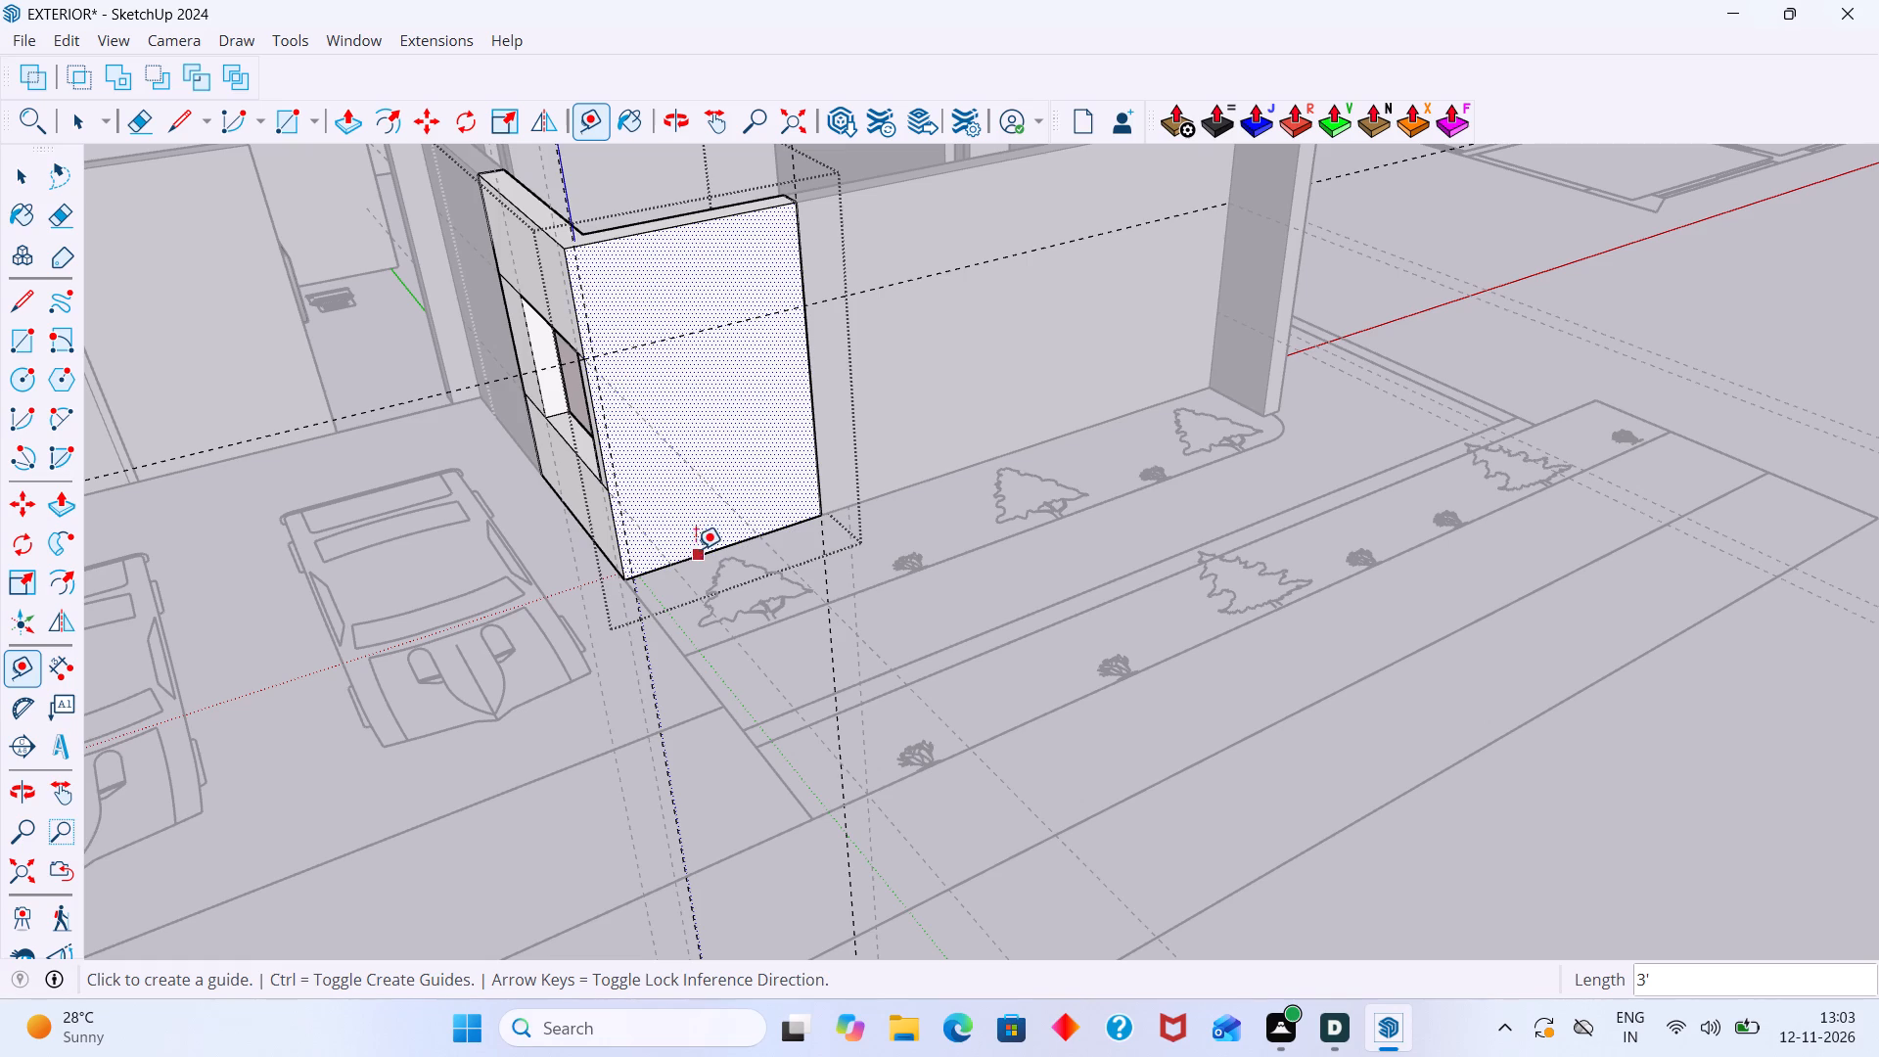
{"action": "left_click_drag", "start_coordinate": [689, 552], "coordinate": [680, 545]}
{"action": "left_click", "coordinate": [612, 486]}
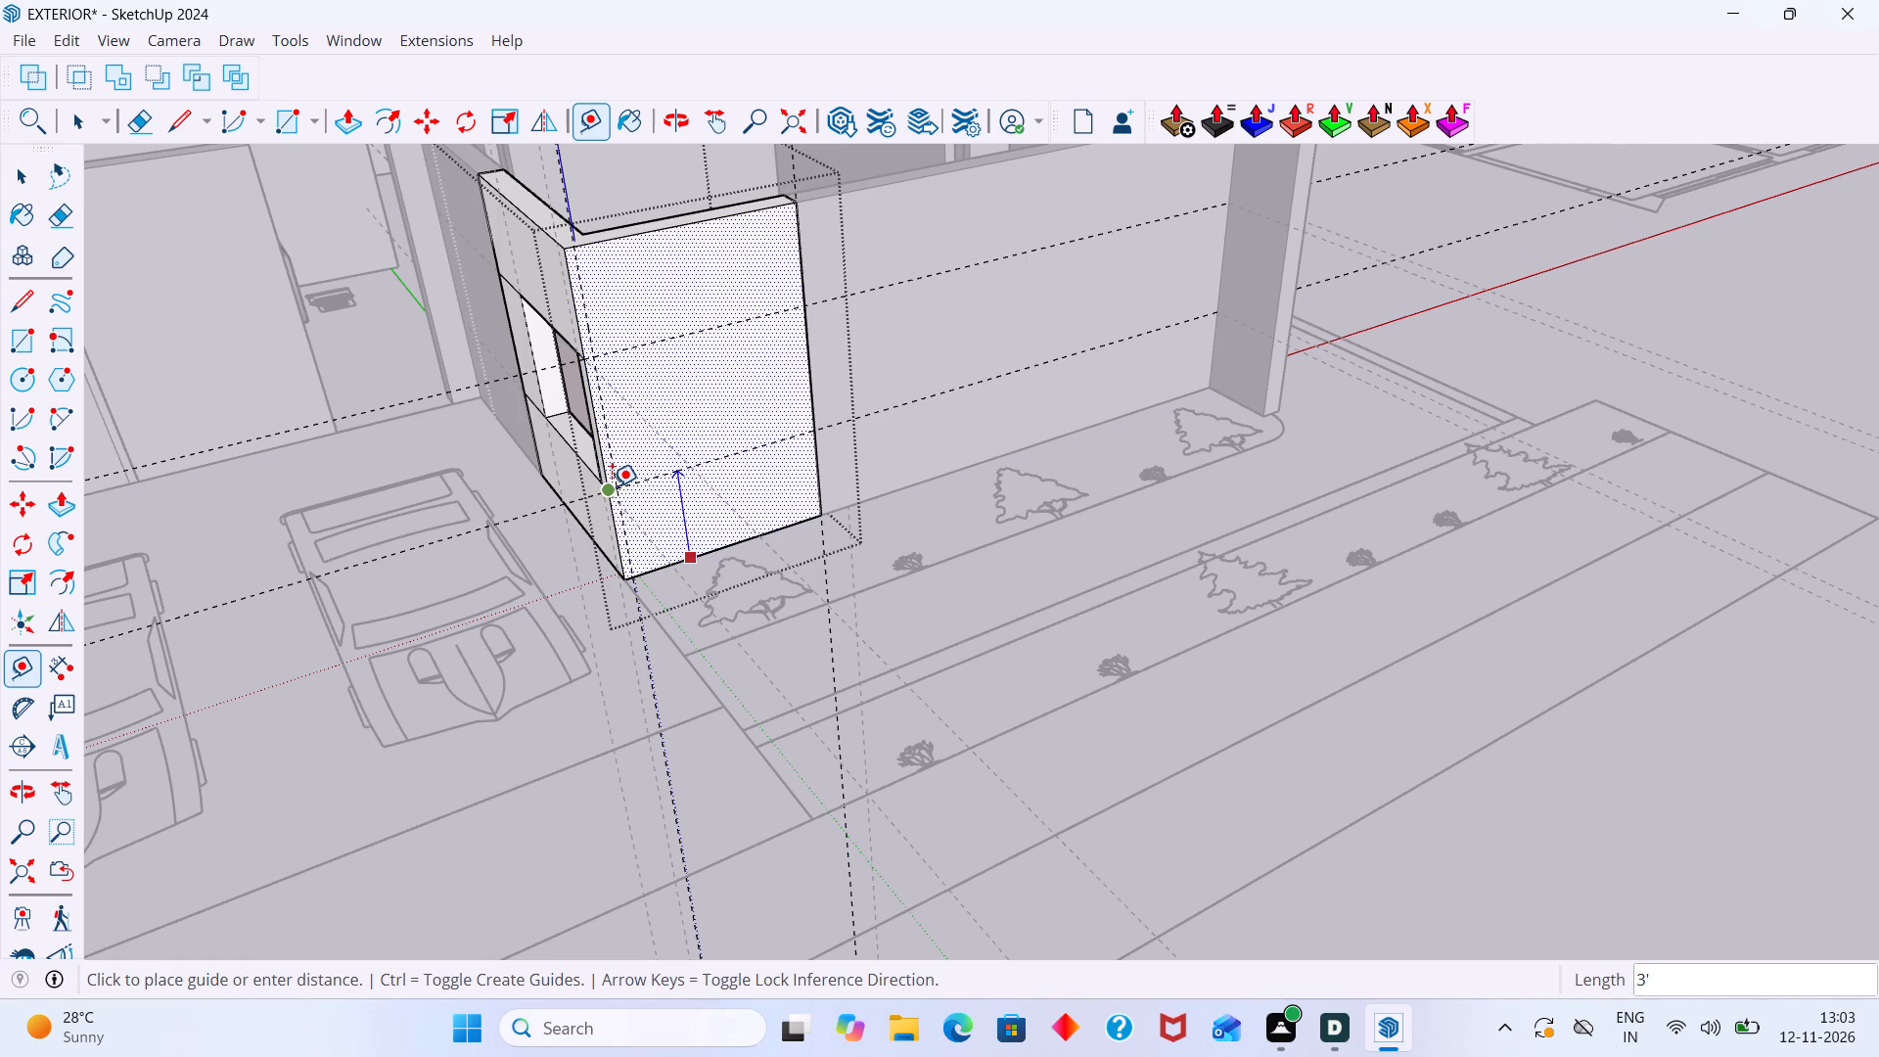
Draw a window rectangle about 4' by 6' 2 1/2" between the guides on the corner wall's garden-side face.
{"action": "key", "text": "space"}
{"action": "double_click", "coordinate": [670, 411]}
{"action": "scroll", "coordinate": [670, 411], "scroll_direction": "up", "scroll_amount": 2}
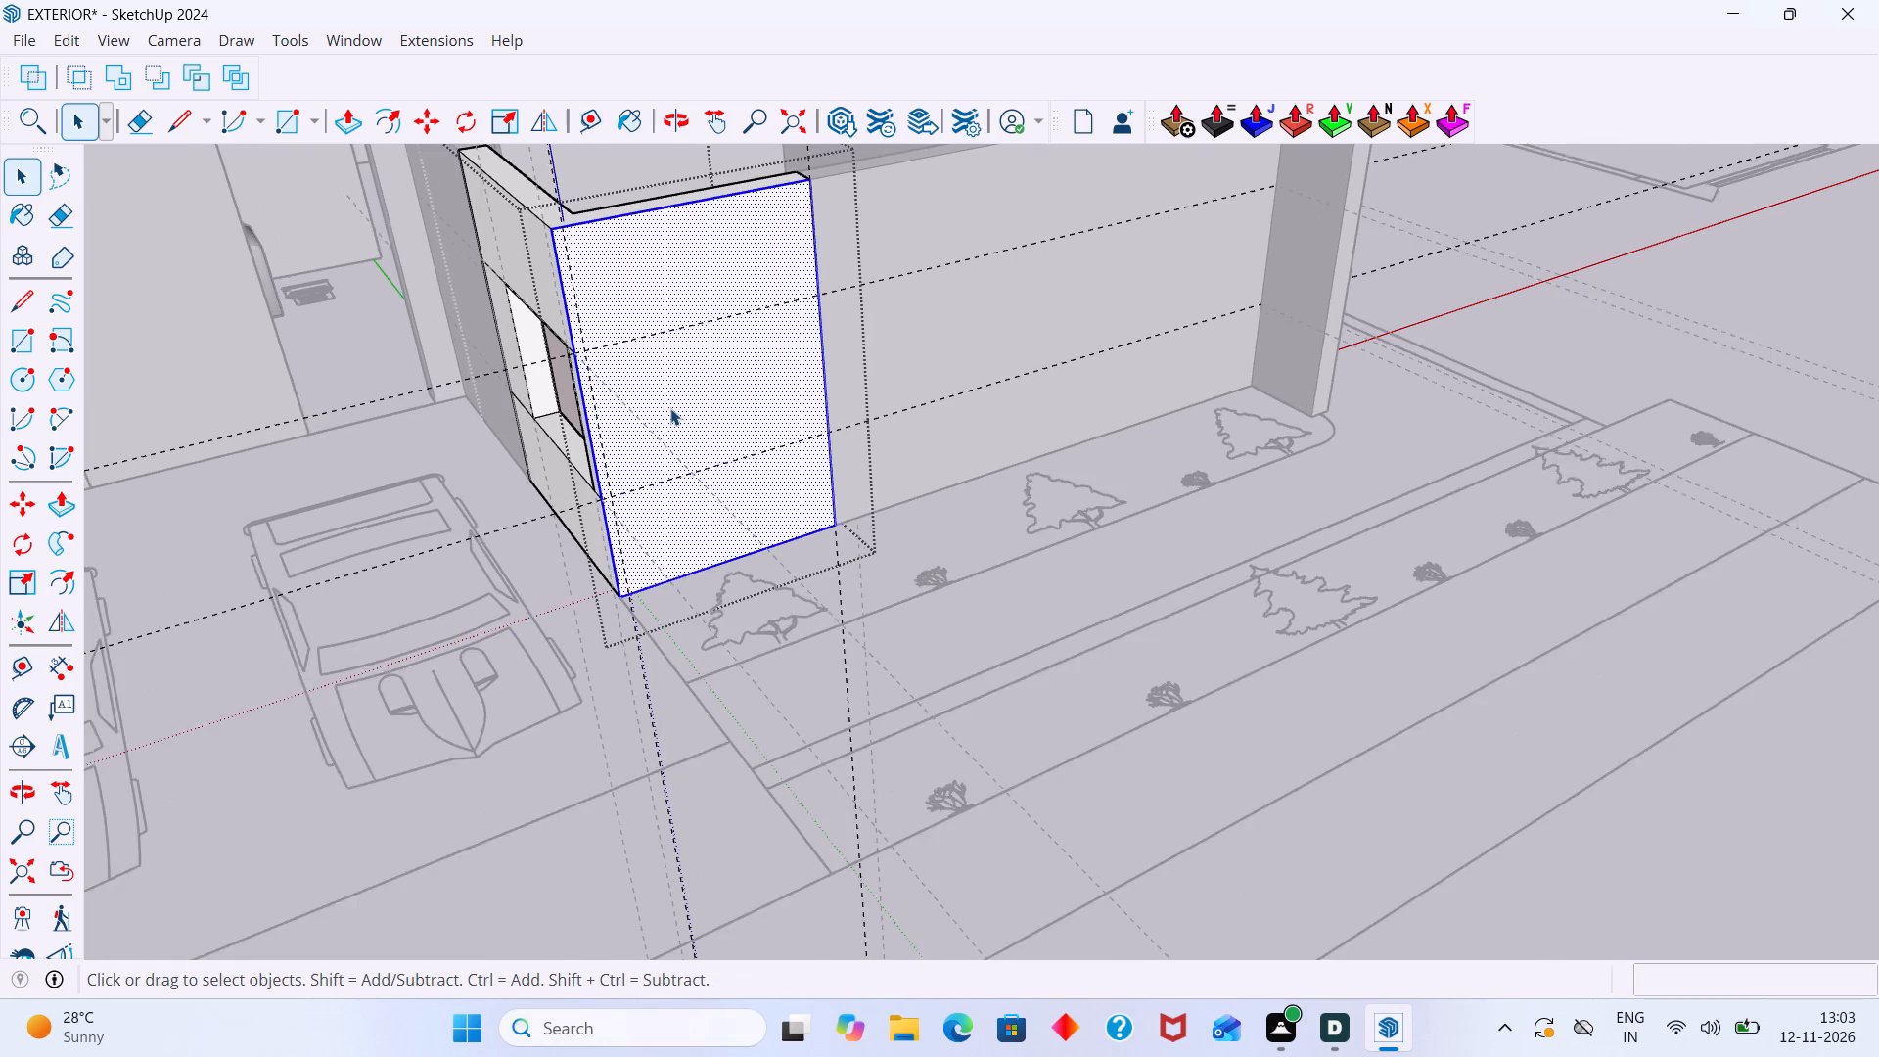
{"action": "double_click", "coordinate": [670, 408]}
{"action": "scroll", "coordinate": [670, 406], "scroll_direction": "up", "scroll_amount": 4}
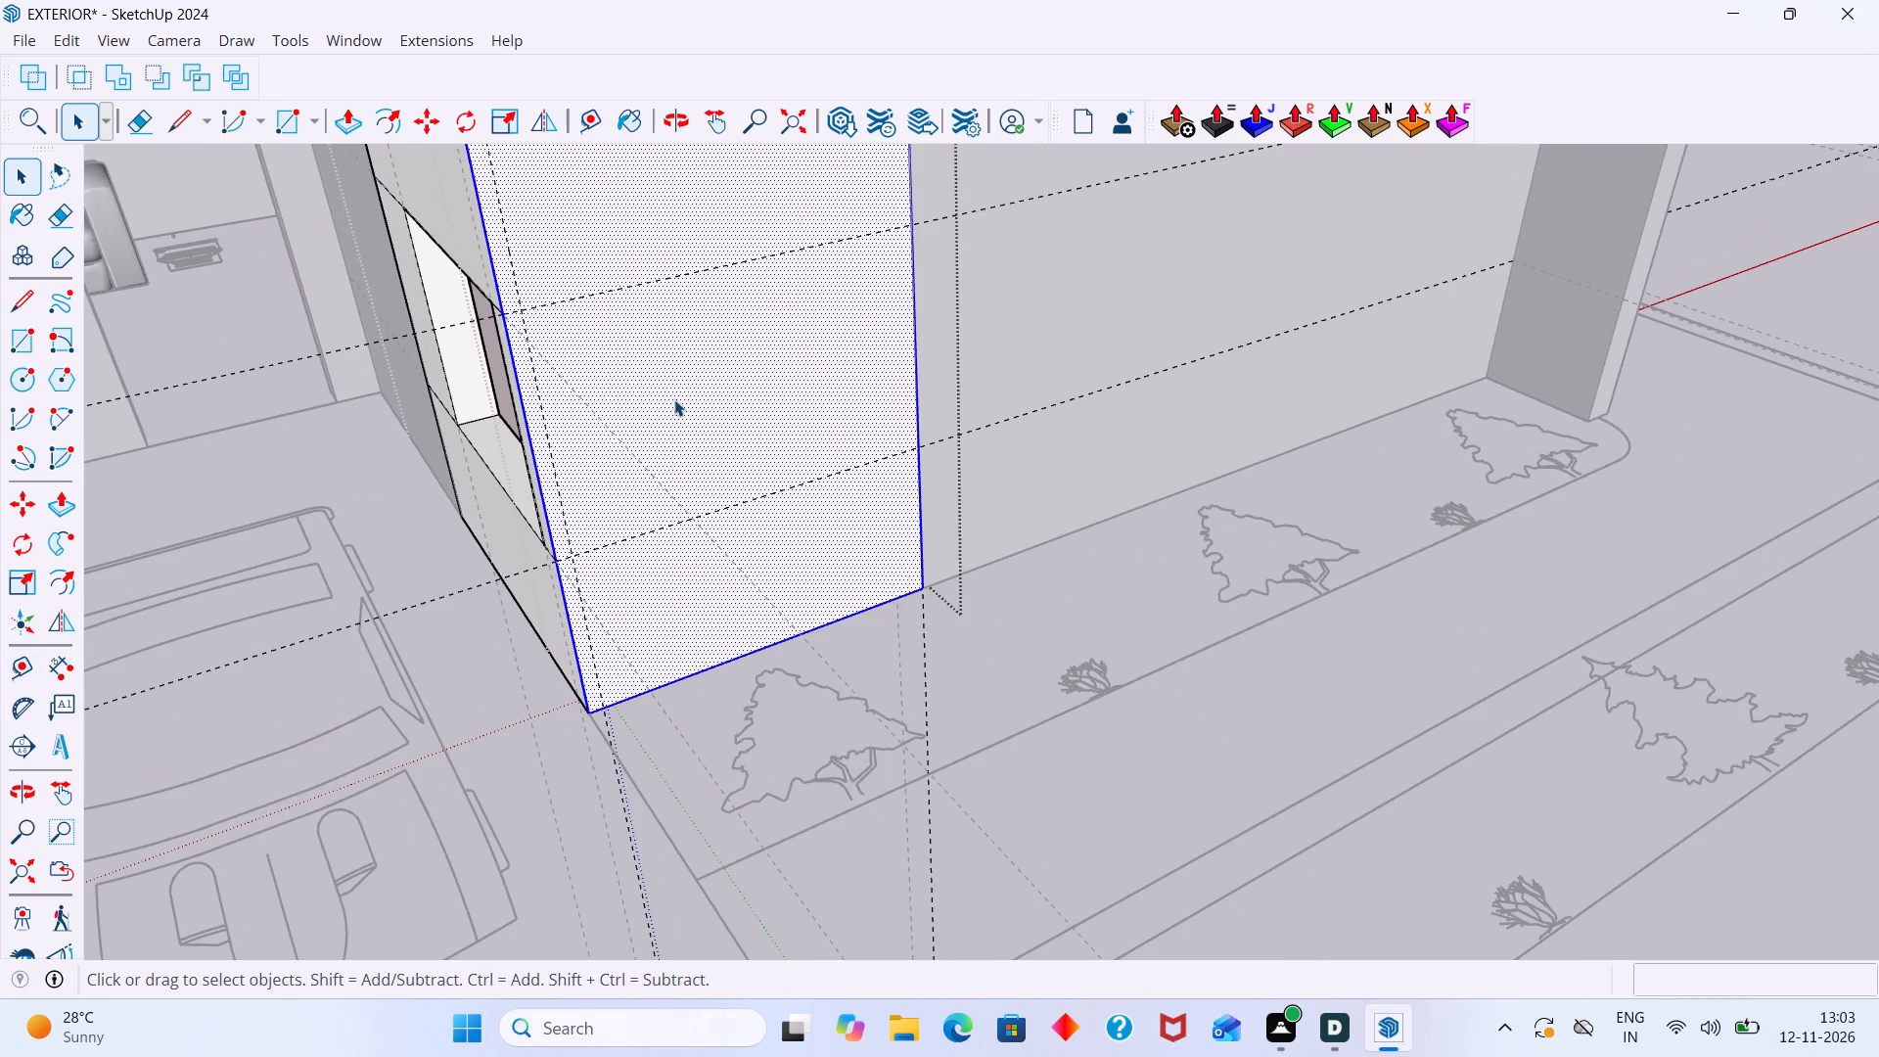
{"action": "key", "text": "r"}
{"action": "left_click", "coordinate": [524, 310]}
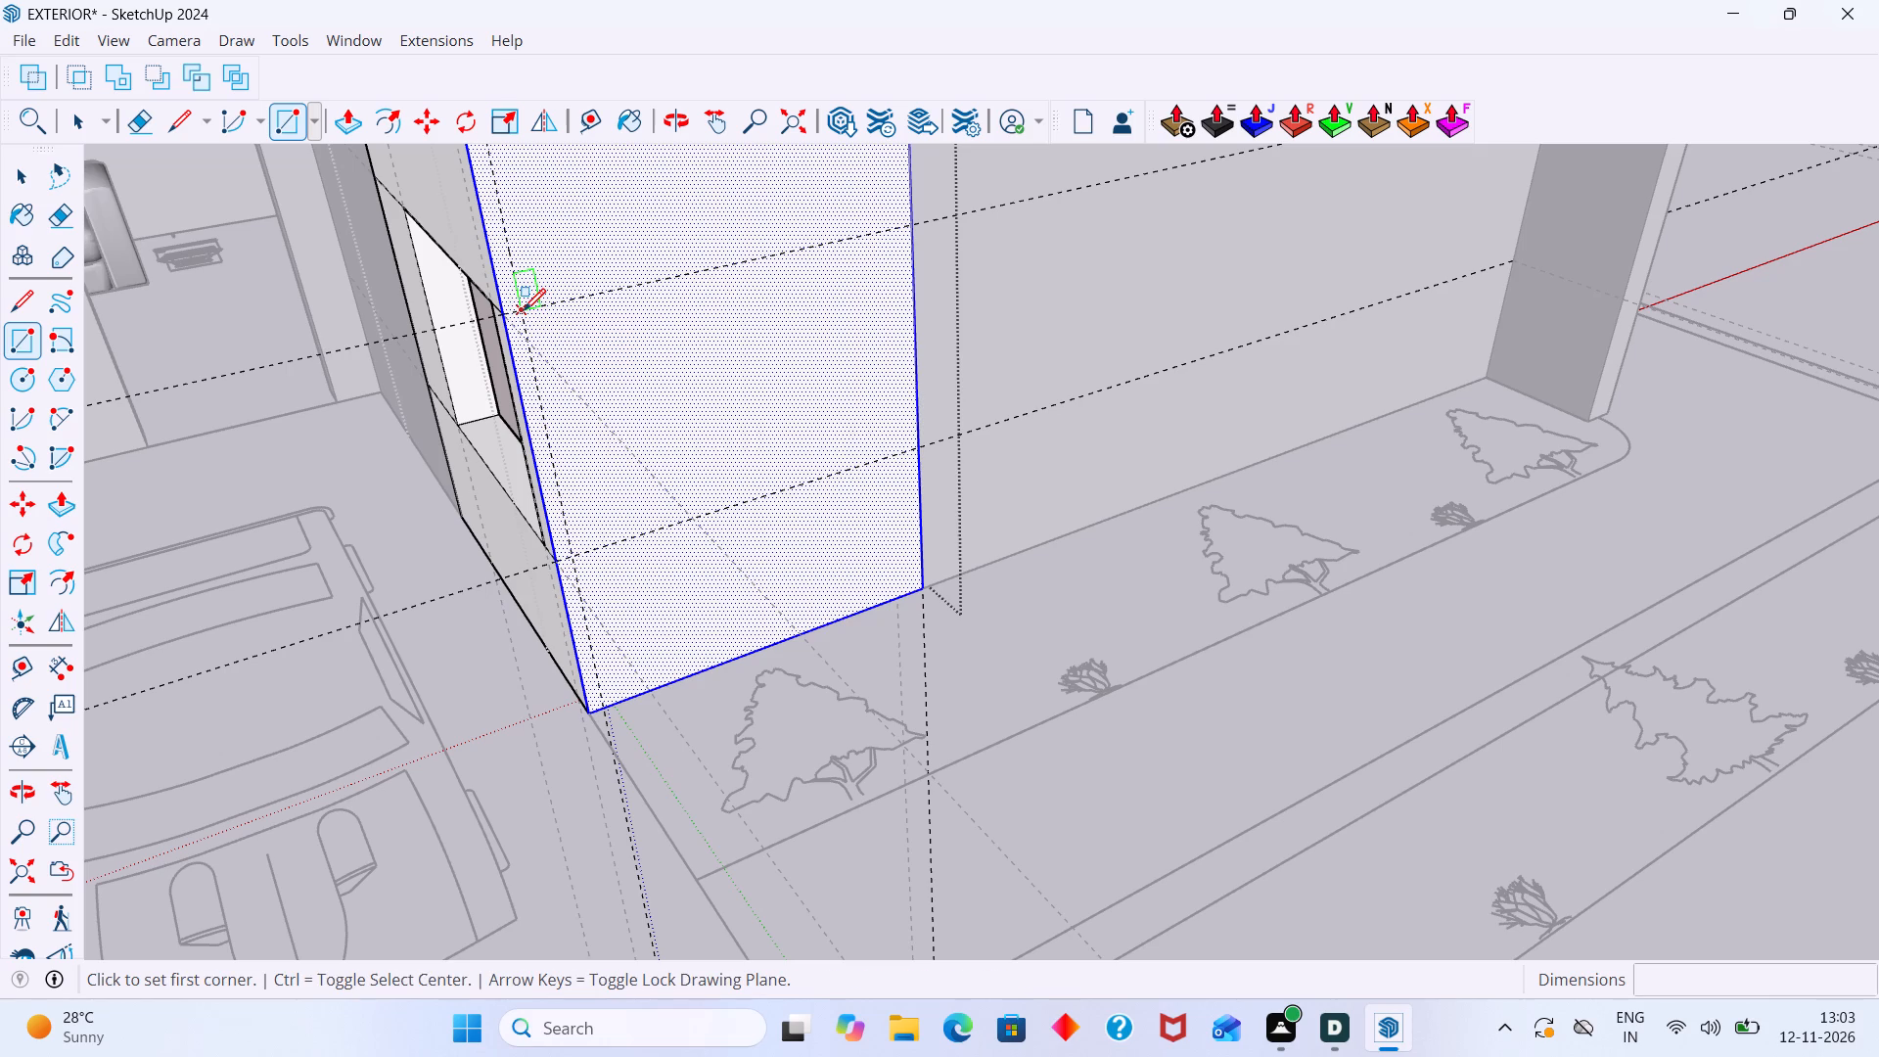
{"action": "left_click", "coordinate": [919, 449]}
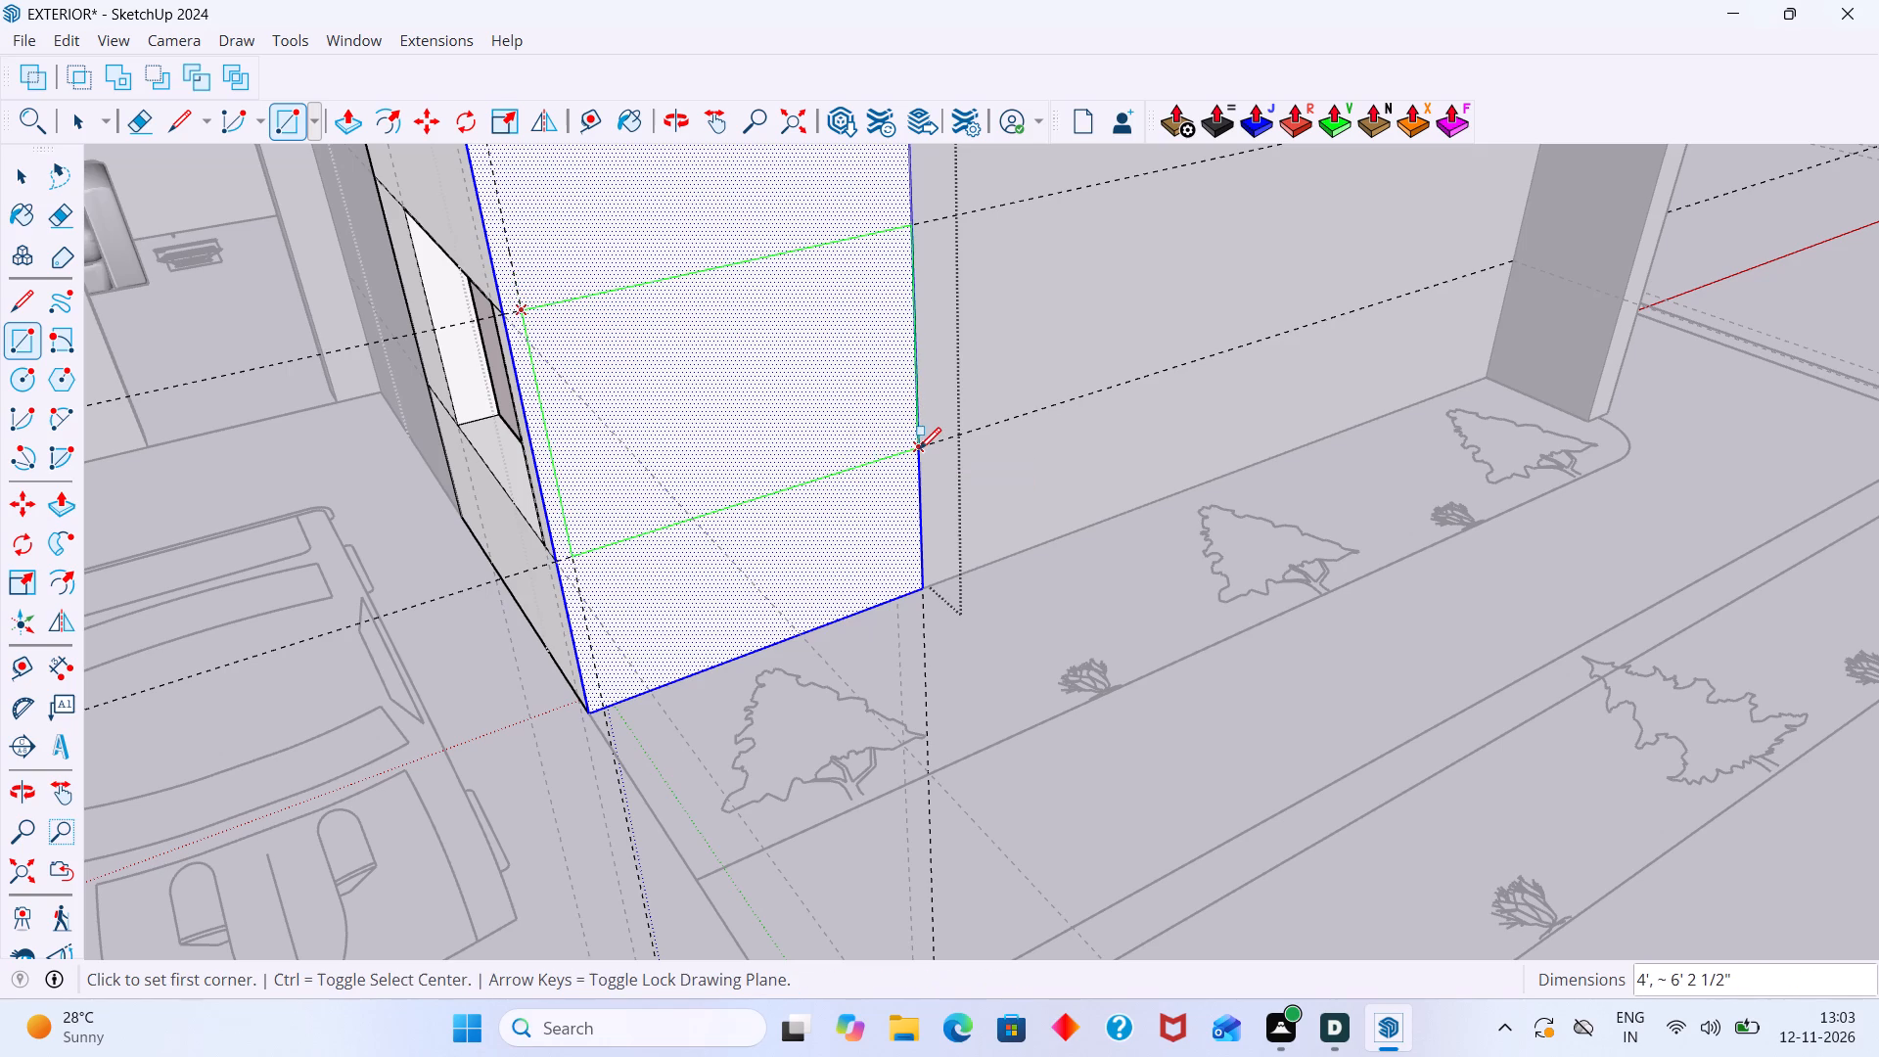
Push the garden-side window rectangle in through the corner wall's thickness and delete the leftover face to open the window.
{"action": "key", "text": "space"}
{"action": "left_click", "coordinate": [794, 420]}
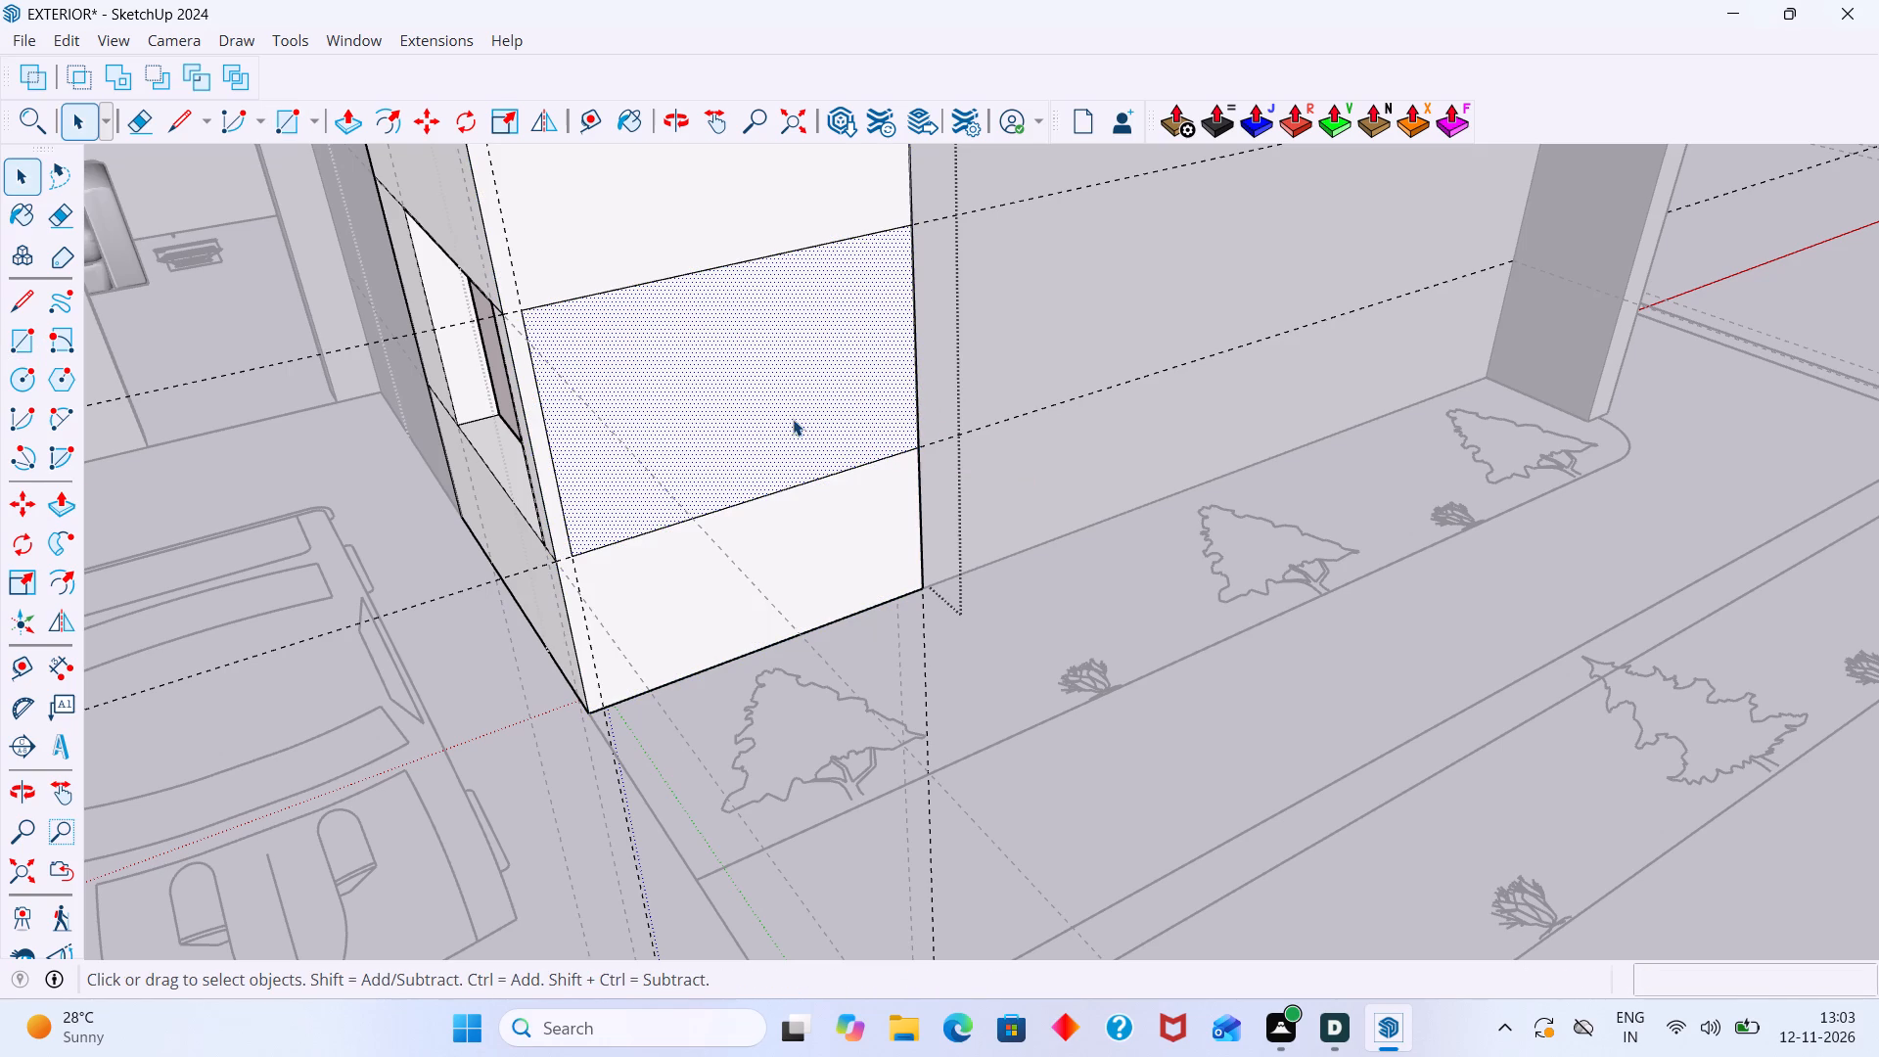
{"action": "key", "text": "p"}
{"action": "left_click", "coordinate": [793, 419]}
{"action": "middle_click_drag", "start_coordinate": [609, 405], "coordinate": [753, 591]}
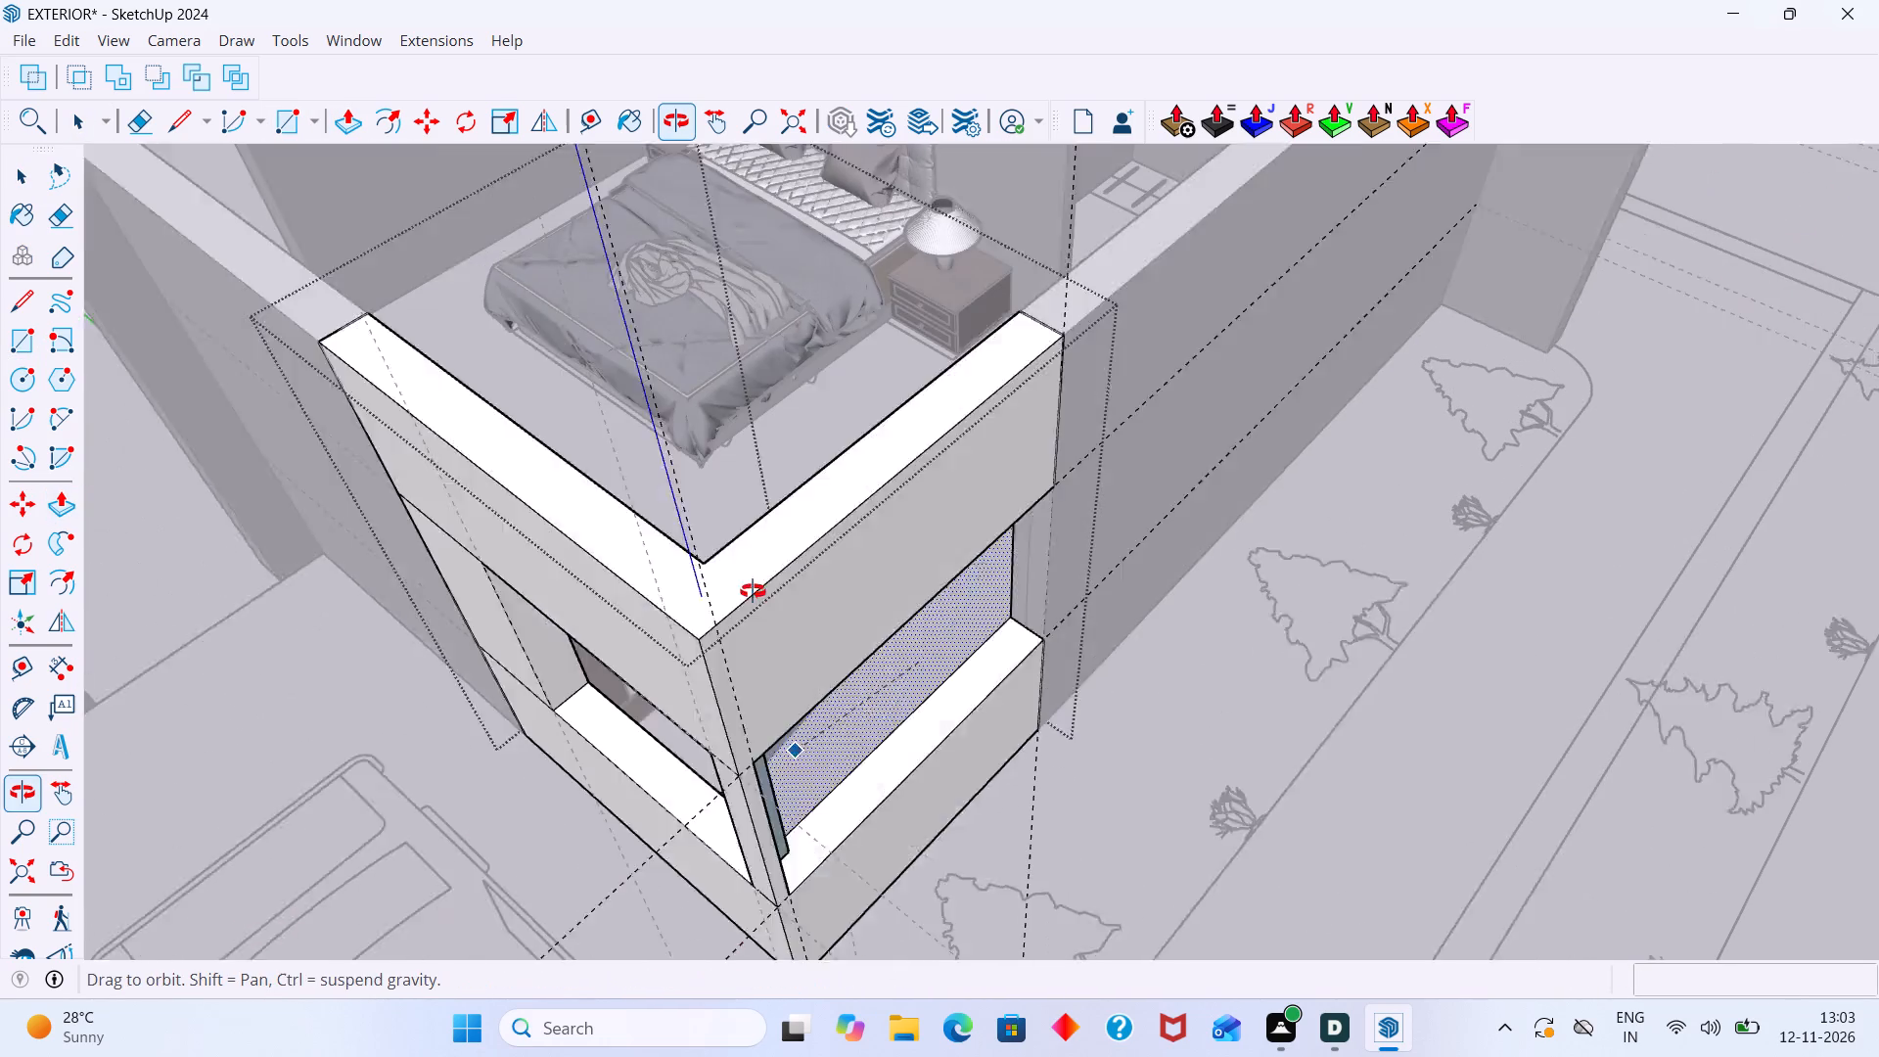
{"action": "middle_click_drag", "start_coordinate": [753, 591], "coordinate": [753, 620]}
{"action": "left_click", "coordinate": [765, 661]}
{"action": "middle_click_drag", "start_coordinate": [747, 638], "coordinate": [690, 556]}
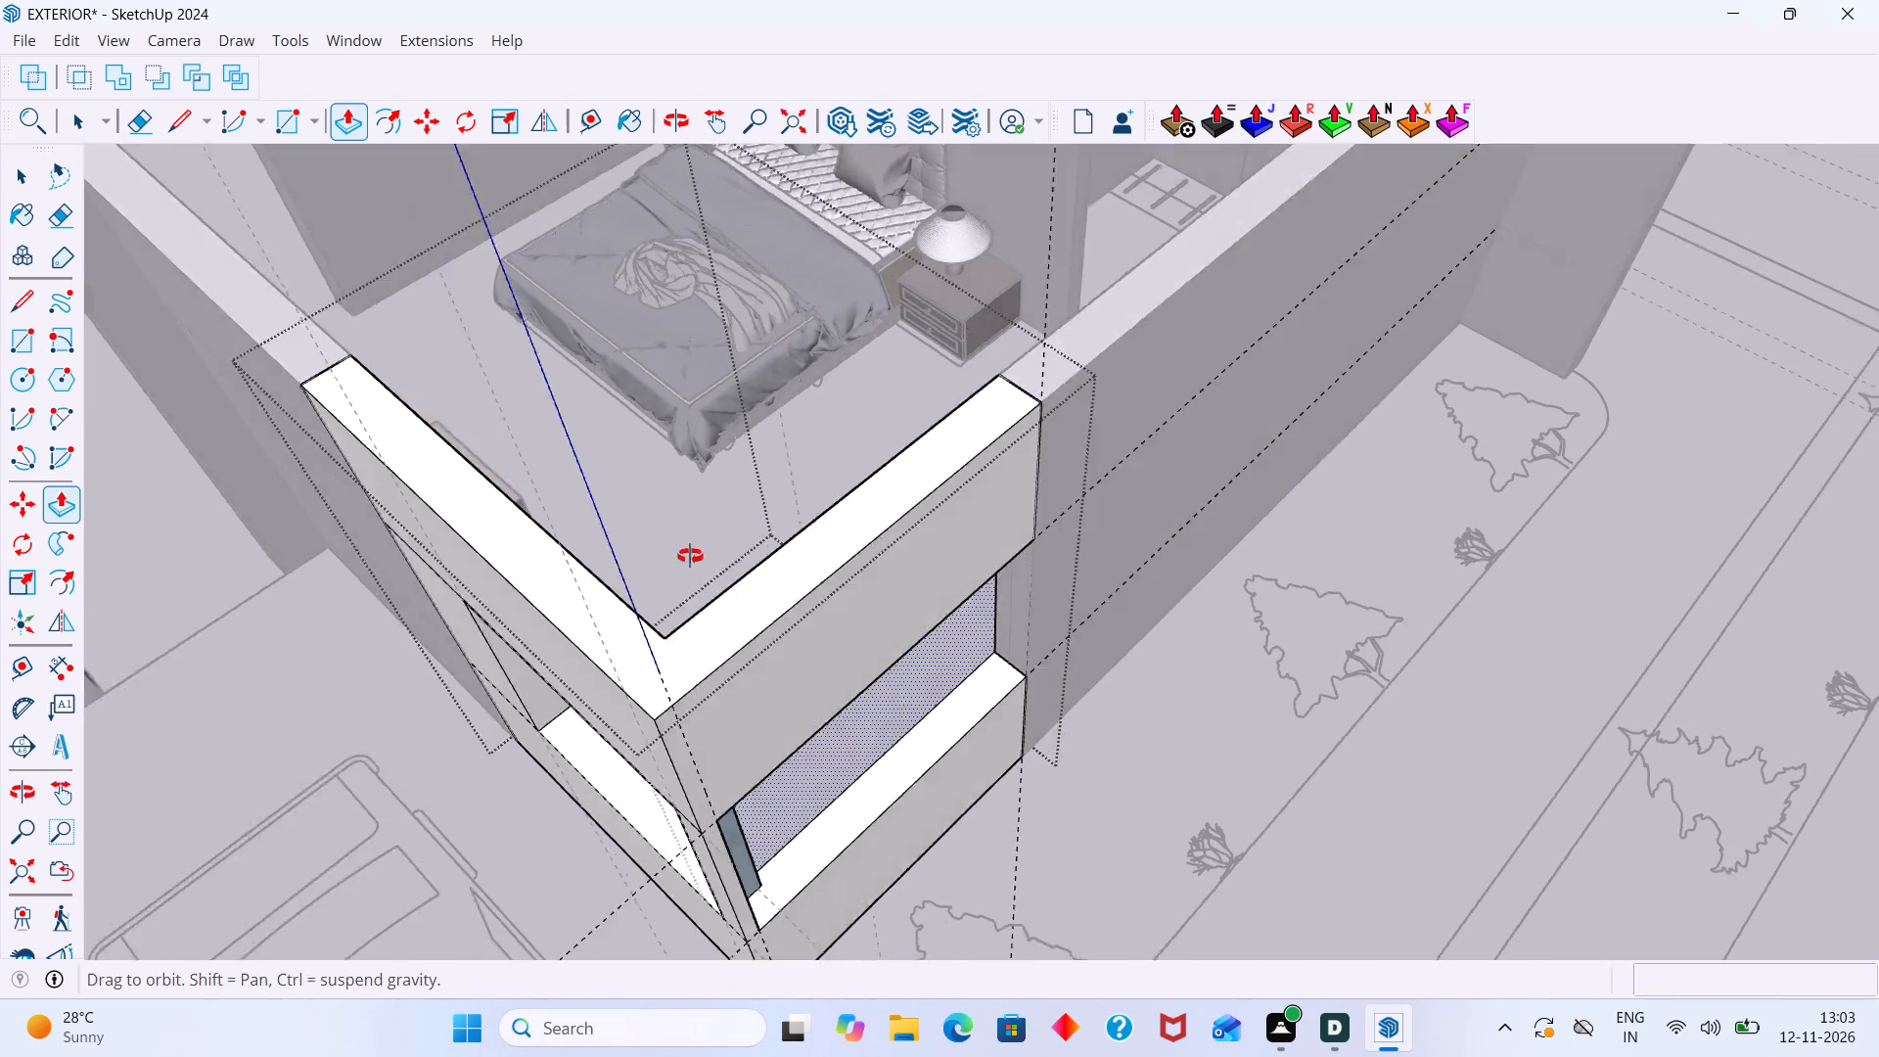
{"action": "middle_click_drag", "start_coordinate": [690, 556], "coordinate": [651, 440]}
{"action": "key", "text": "space"}
{"action": "left_click", "coordinate": [743, 513]}
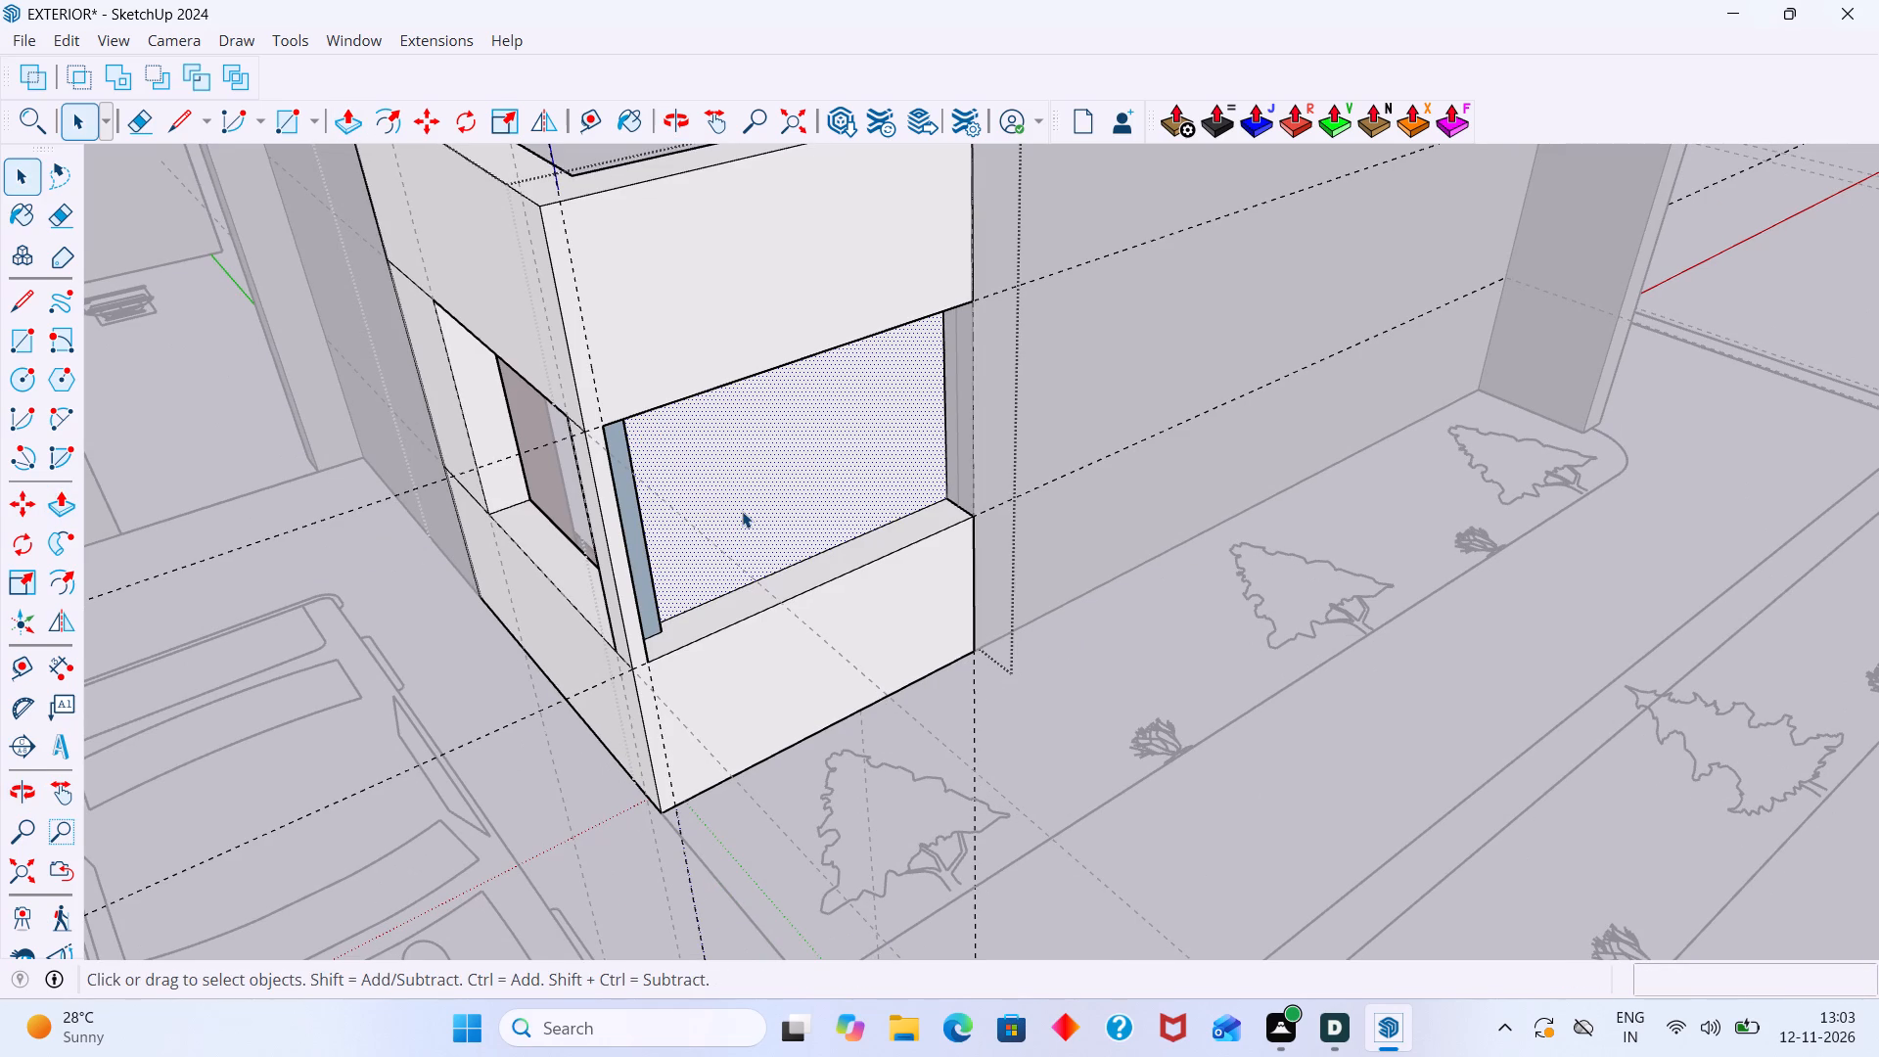
{"action": "key", "text": "Delete"}
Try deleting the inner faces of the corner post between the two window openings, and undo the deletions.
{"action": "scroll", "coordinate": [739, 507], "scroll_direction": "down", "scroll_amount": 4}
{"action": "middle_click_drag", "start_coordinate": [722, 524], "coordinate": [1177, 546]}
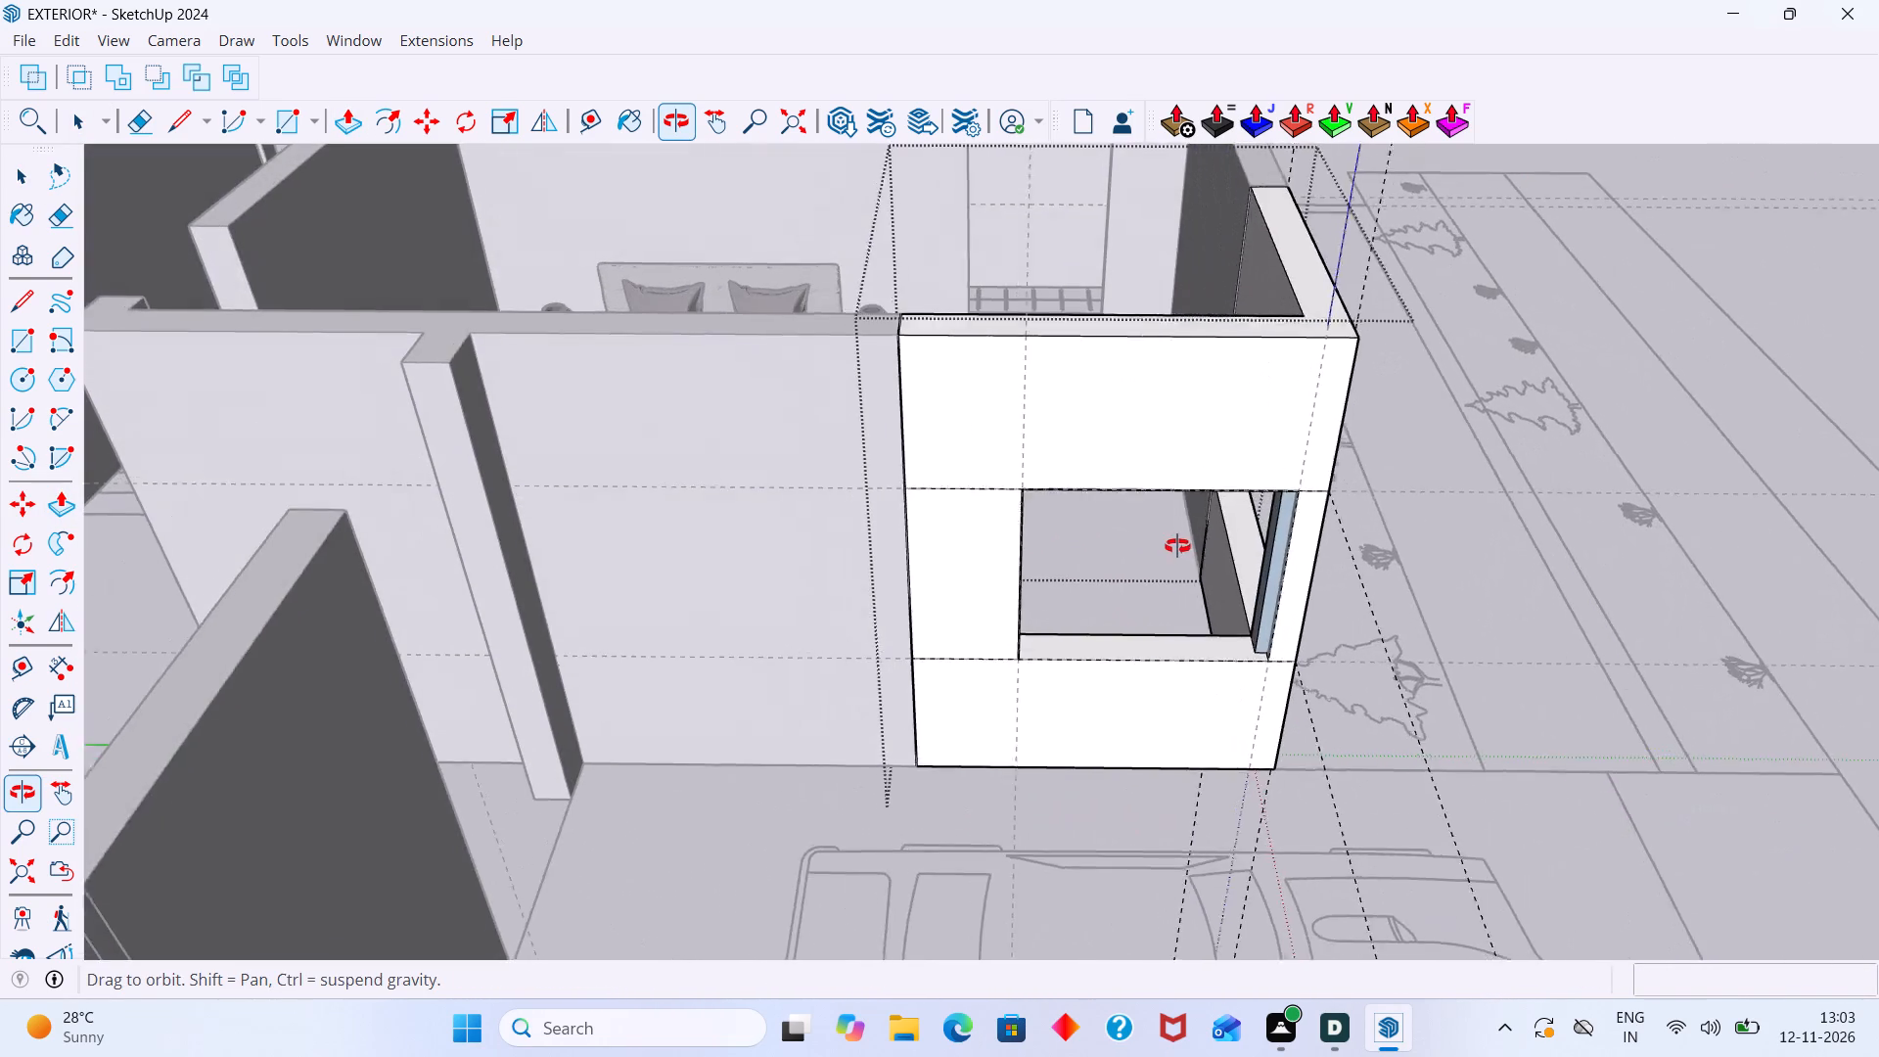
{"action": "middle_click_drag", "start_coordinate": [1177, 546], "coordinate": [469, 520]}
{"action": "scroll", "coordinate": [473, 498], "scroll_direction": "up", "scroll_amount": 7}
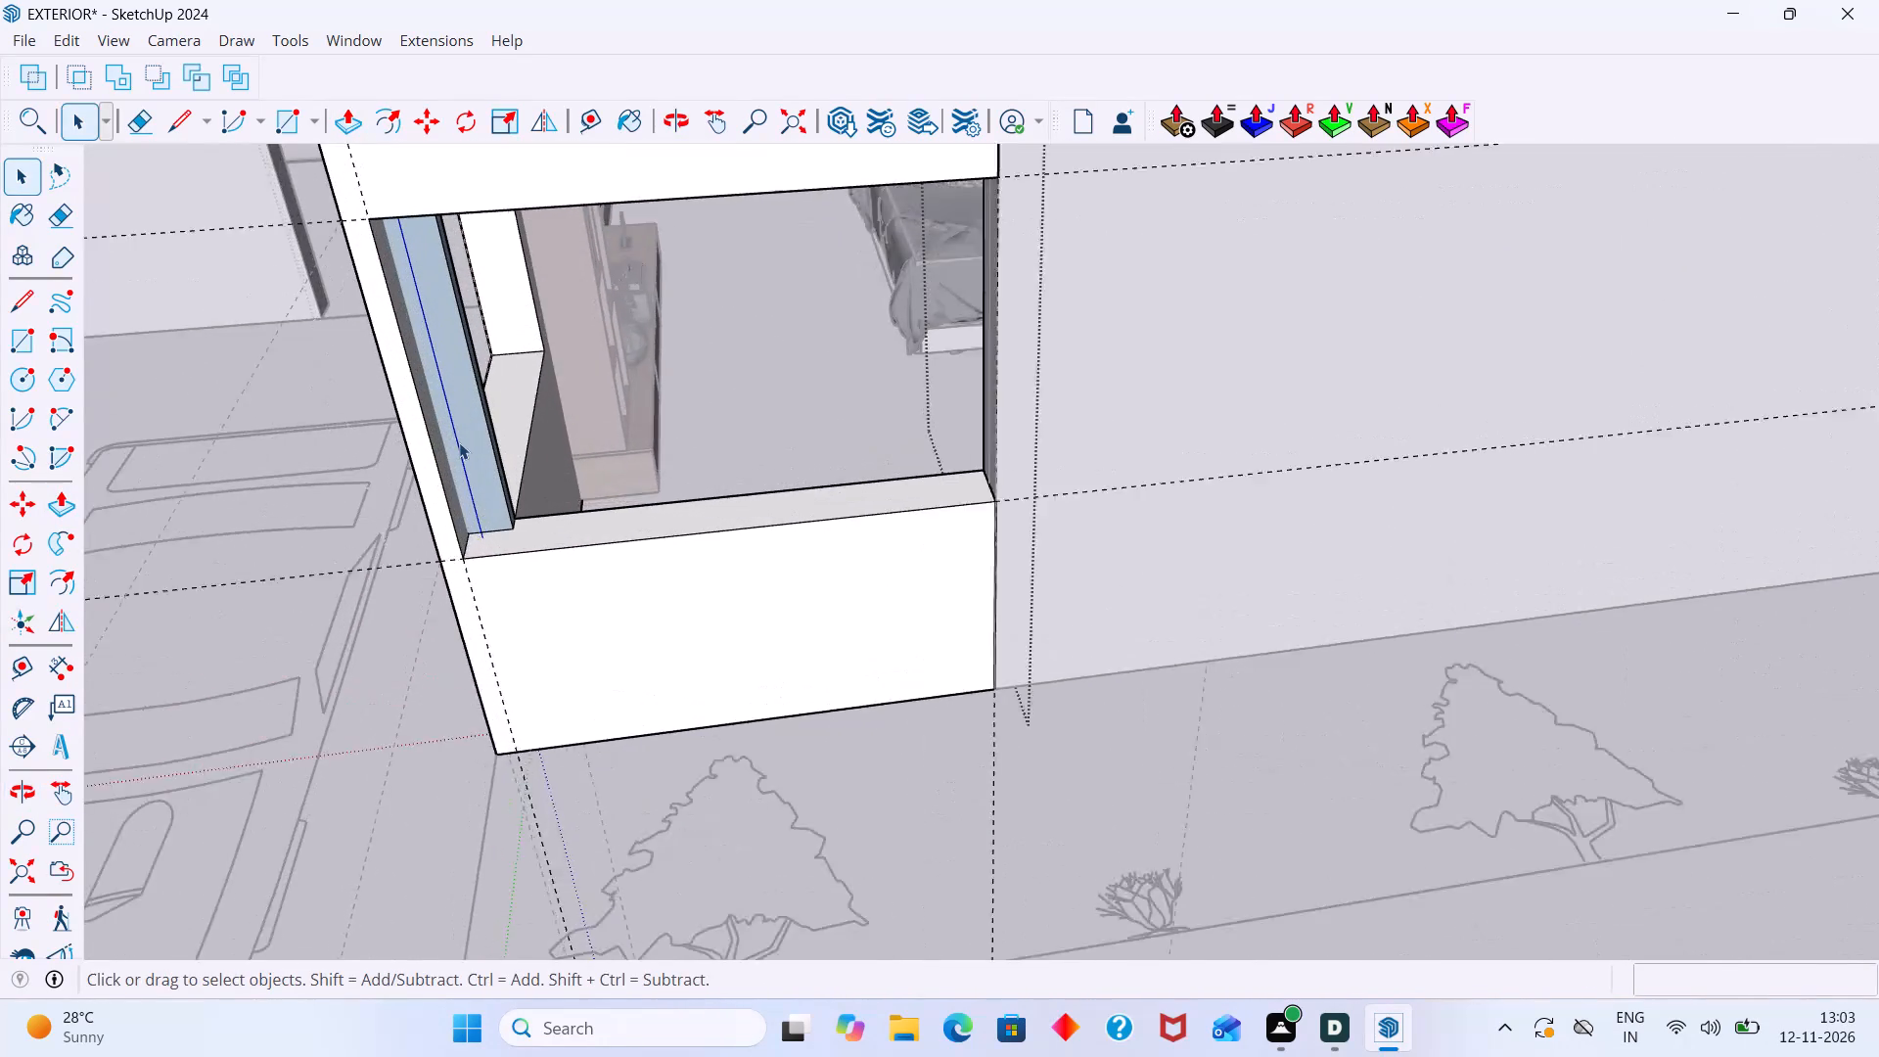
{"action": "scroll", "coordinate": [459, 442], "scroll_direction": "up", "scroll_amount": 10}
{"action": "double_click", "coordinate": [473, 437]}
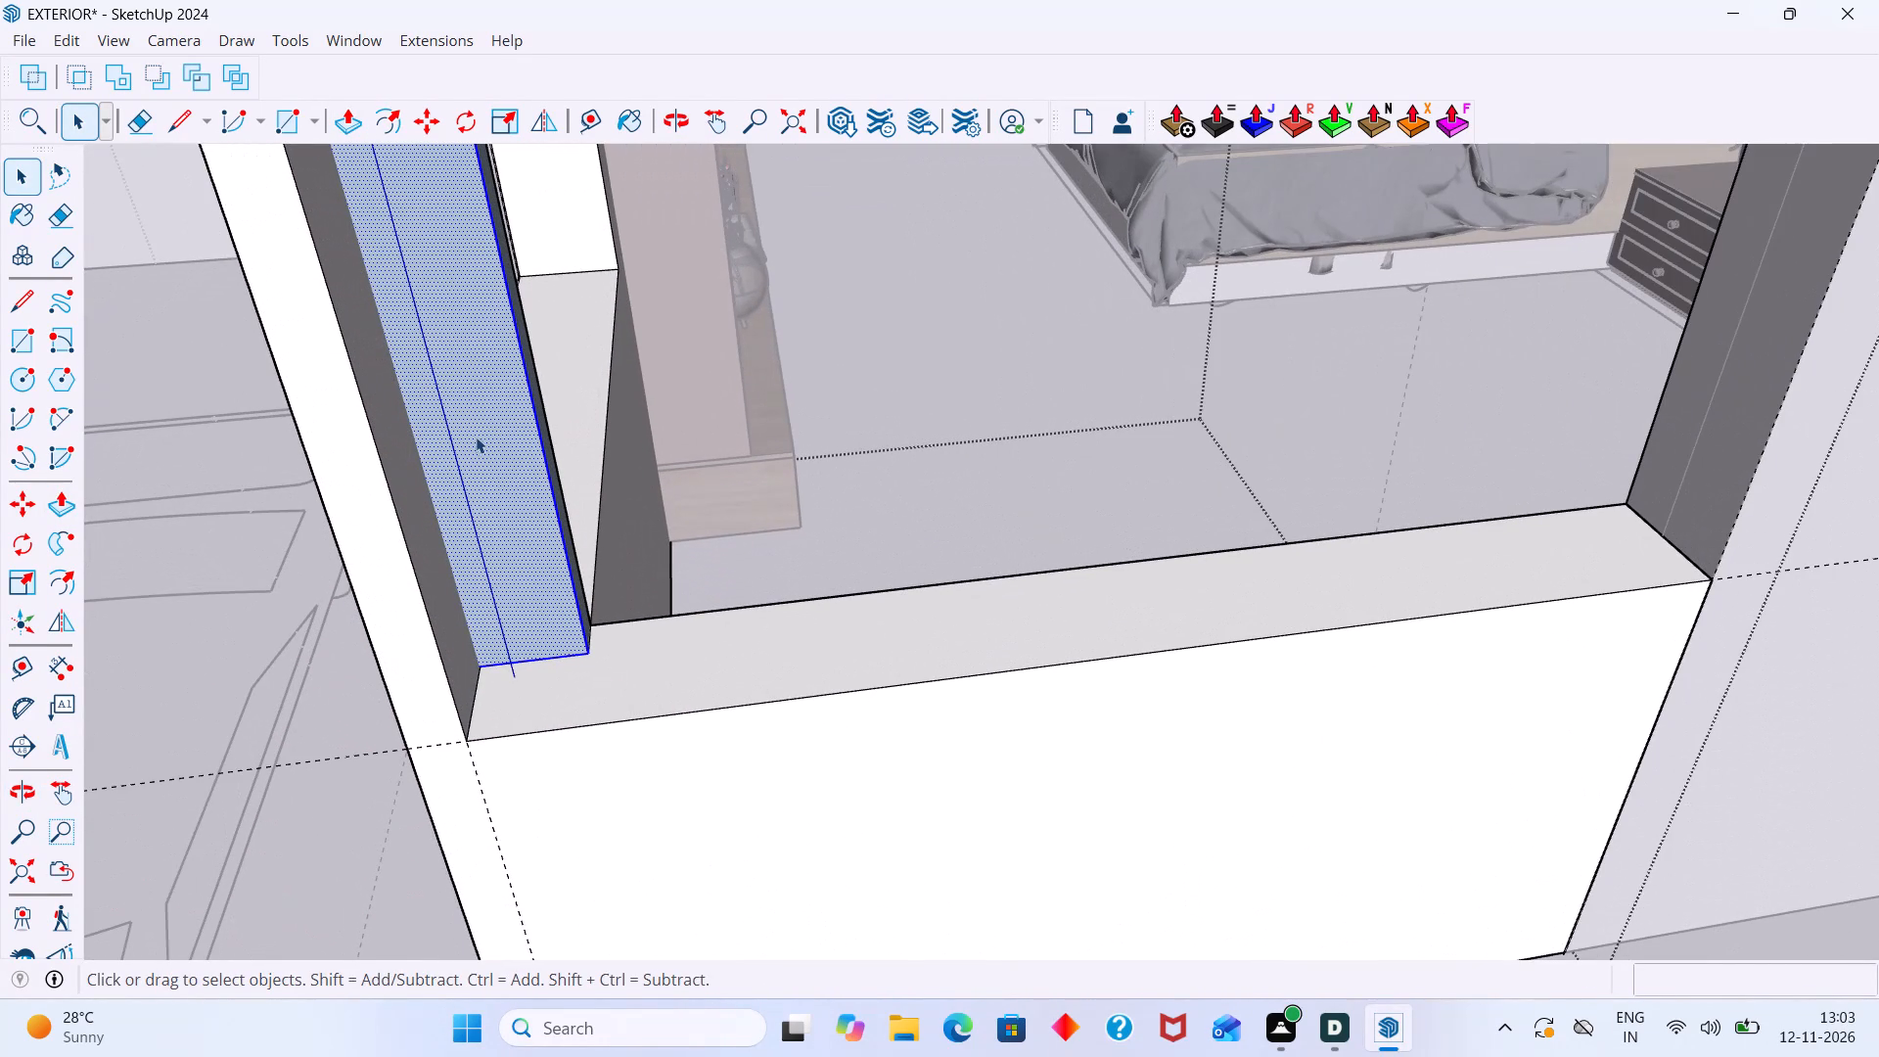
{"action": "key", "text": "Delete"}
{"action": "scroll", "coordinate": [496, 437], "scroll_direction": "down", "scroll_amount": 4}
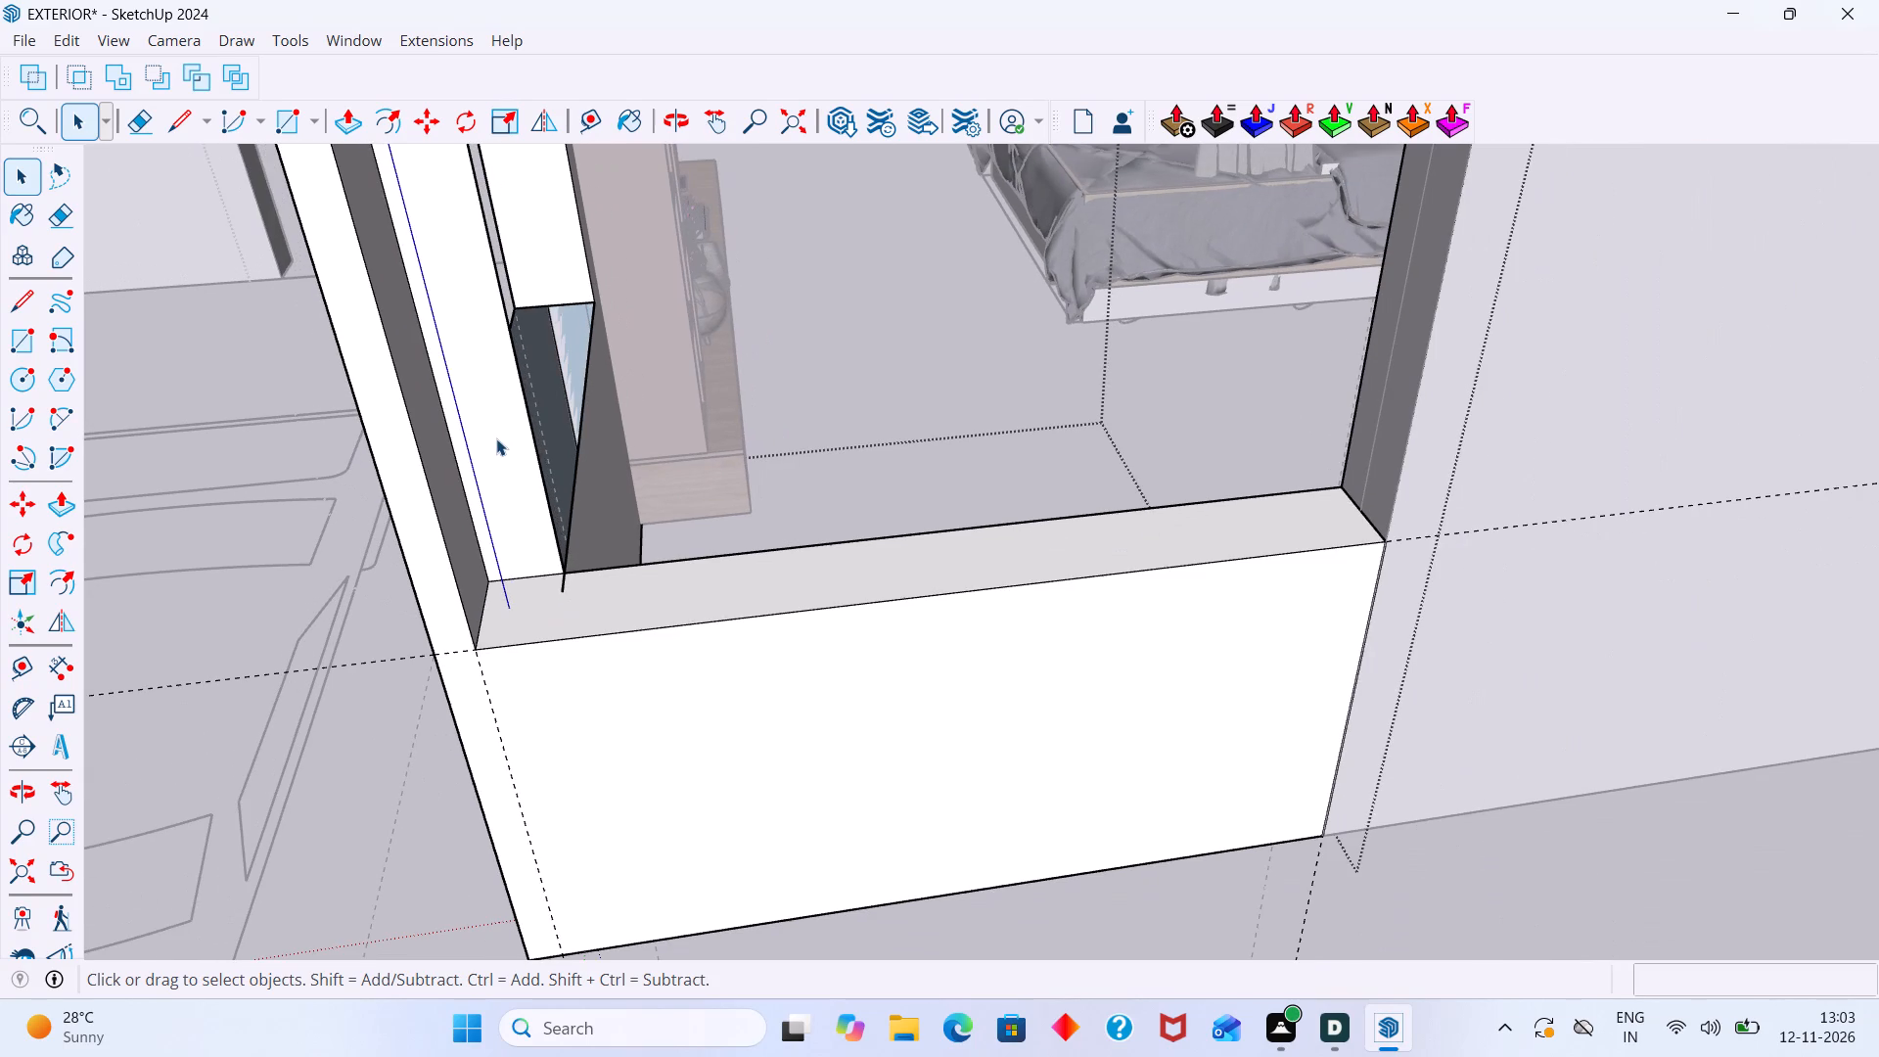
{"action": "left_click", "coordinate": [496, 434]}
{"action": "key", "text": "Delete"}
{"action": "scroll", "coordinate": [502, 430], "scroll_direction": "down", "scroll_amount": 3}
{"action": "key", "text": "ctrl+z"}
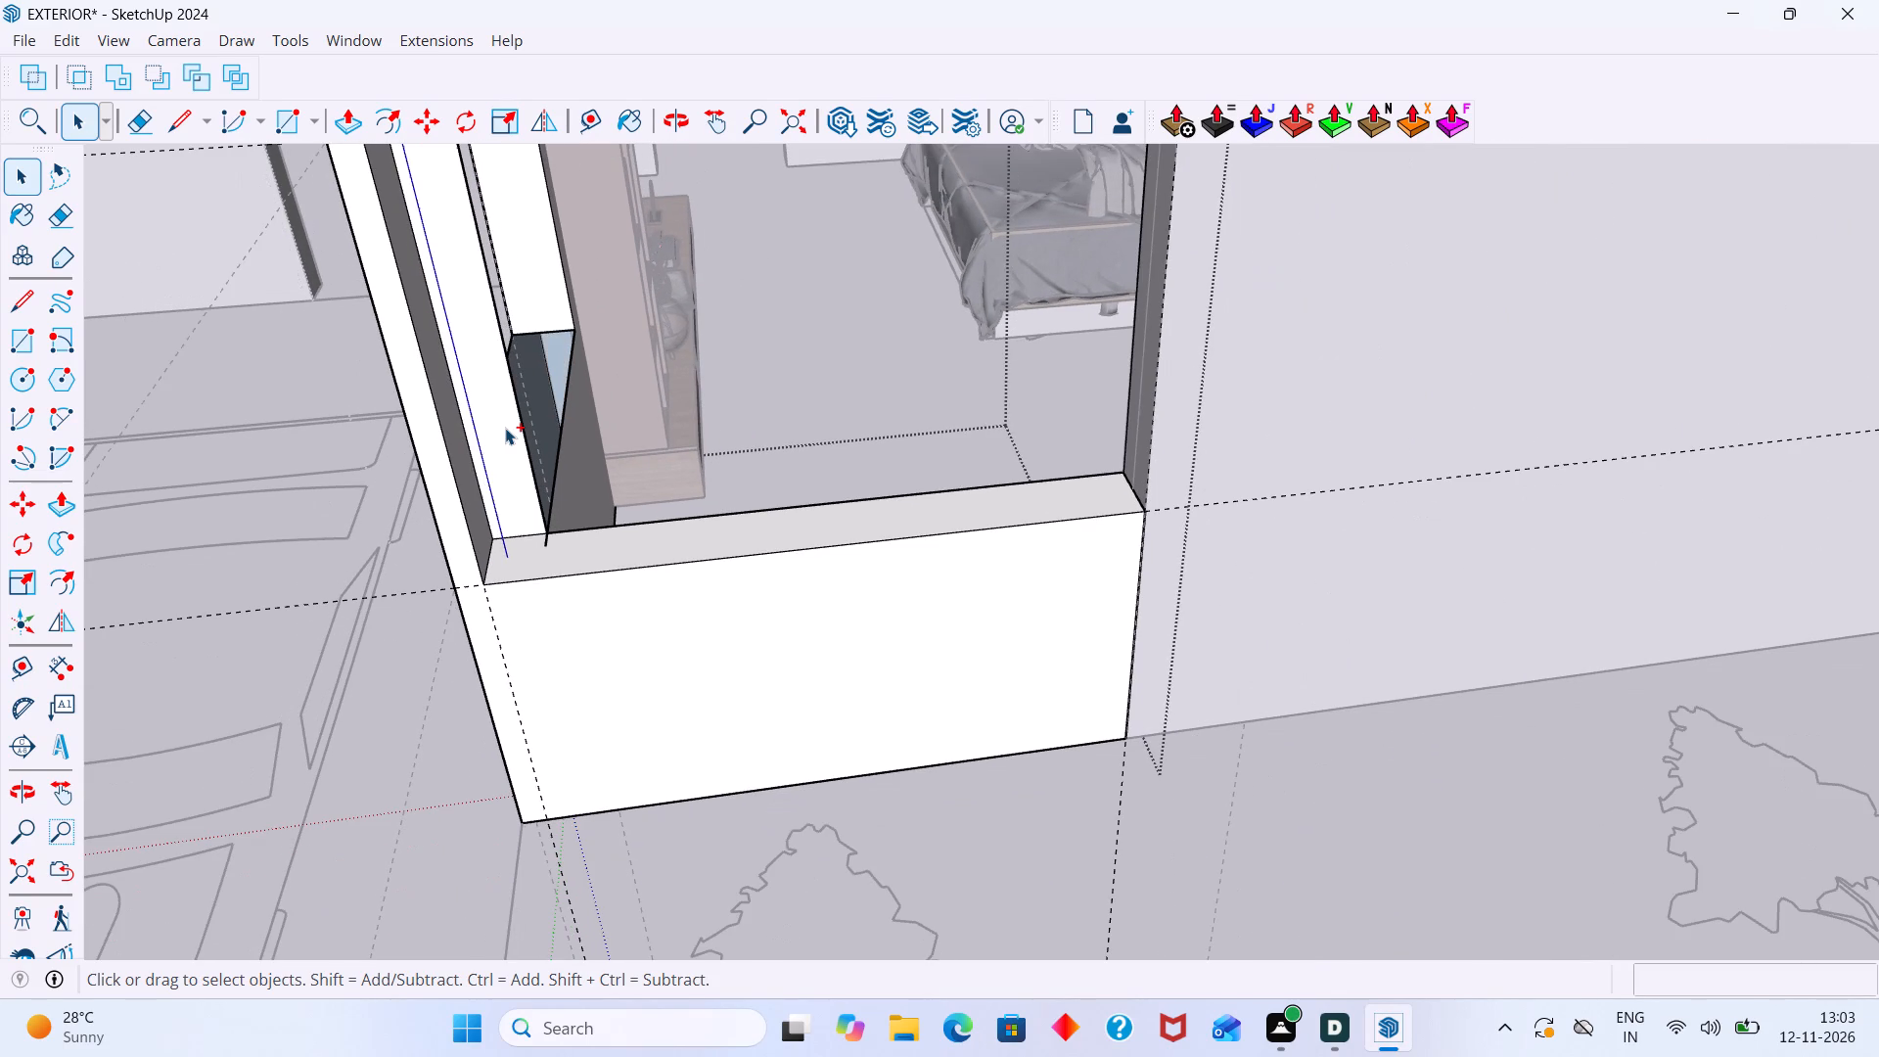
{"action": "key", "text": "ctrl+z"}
Delete the two inner vertical edges of the corner post between the two window openings.
{"action": "scroll", "coordinate": [504, 428], "scroll_direction": "down", "scroll_amount": 4}
{"action": "middle_click_drag", "start_coordinate": [492, 451], "coordinate": [850, 516]}
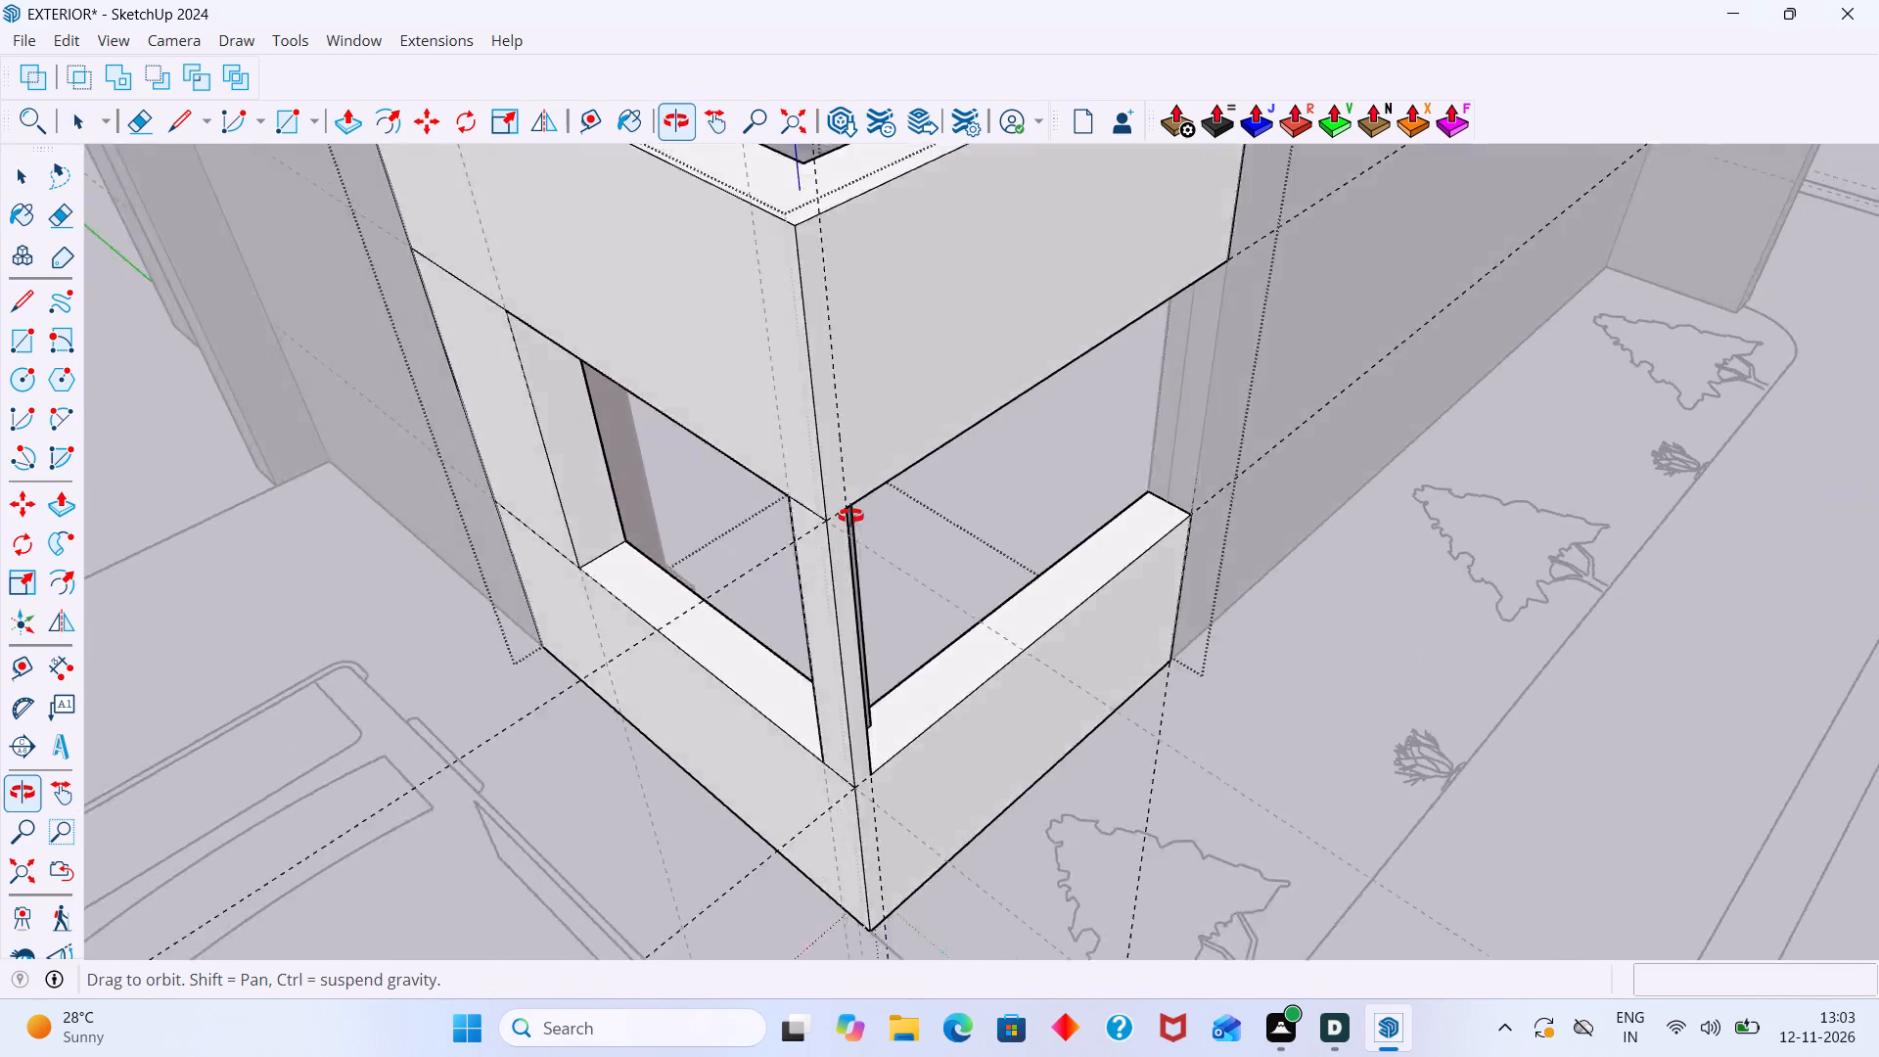
{"action": "middle_click_drag", "start_coordinate": [850, 516], "coordinate": [1260, 496]}
{"action": "scroll", "coordinate": [1348, 502], "scroll_direction": "up", "scroll_amount": 4}
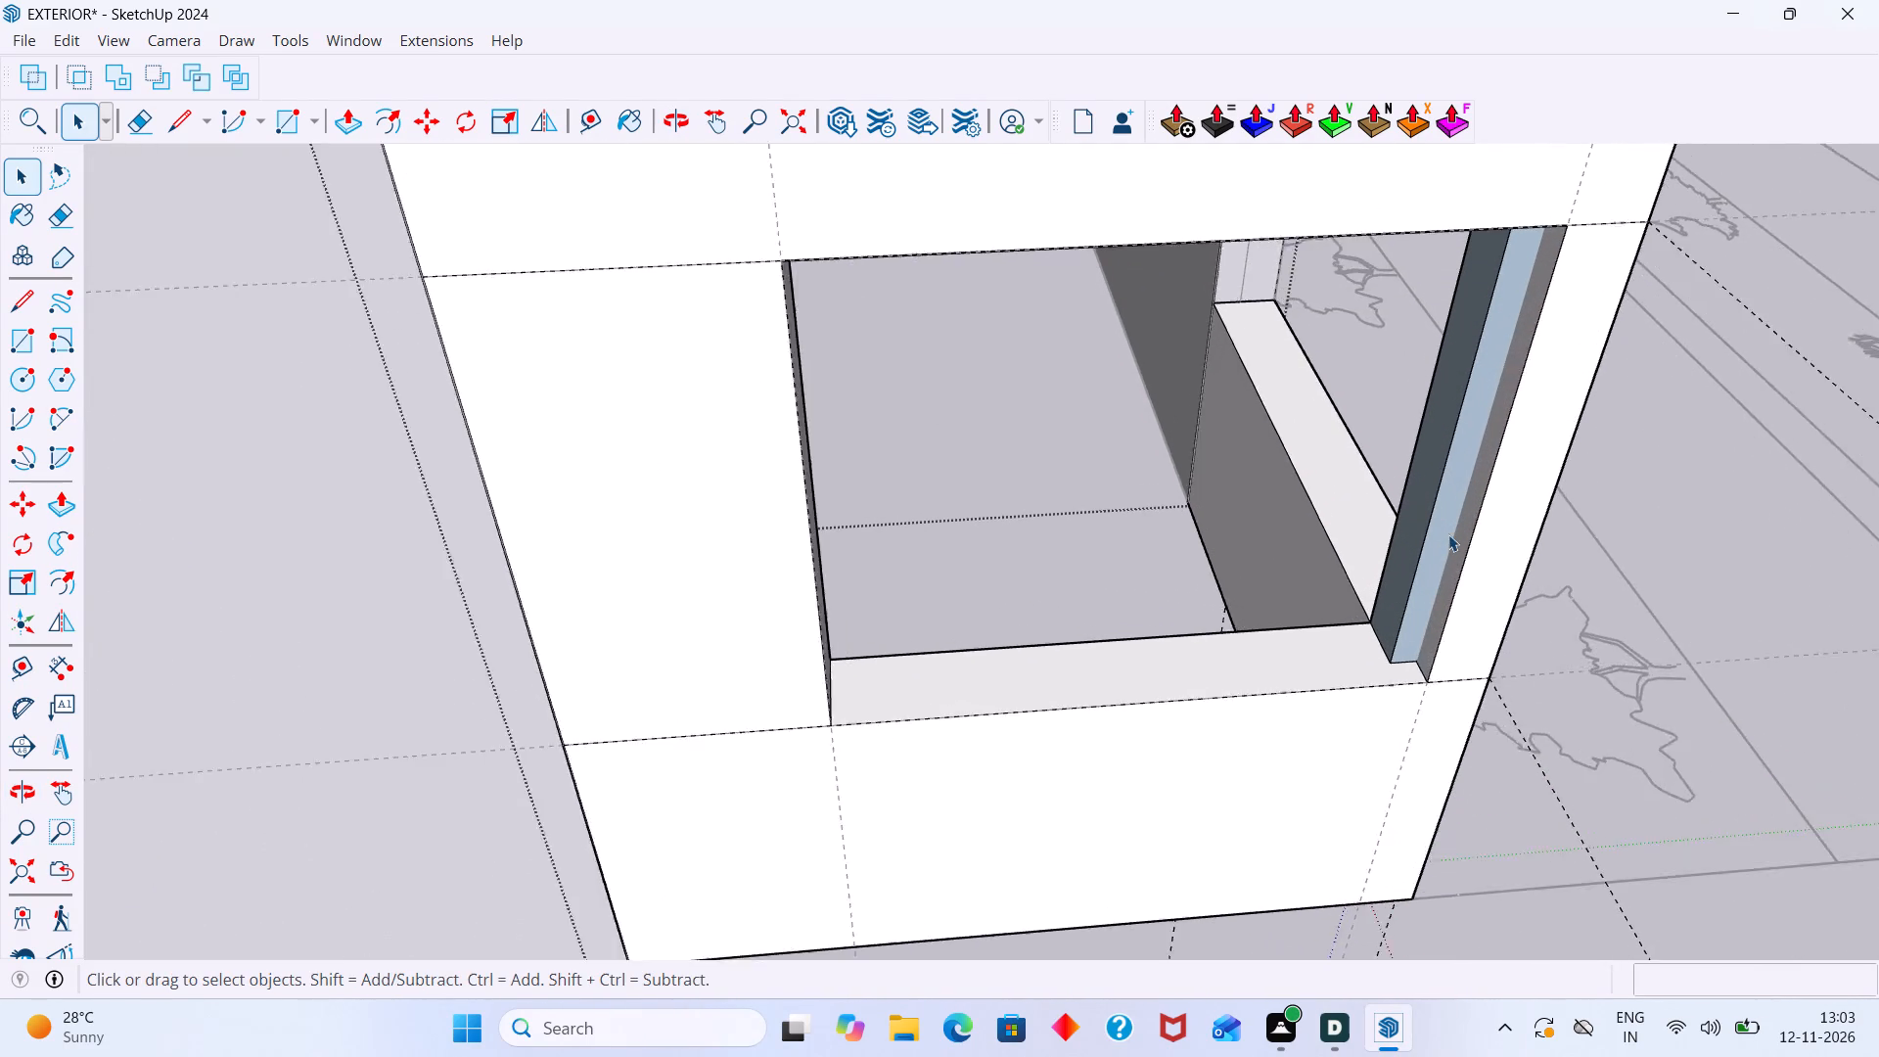
{"action": "scroll", "coordinate": [1448, 534], "scroll_direction": "up", "scroll_amount": 6}
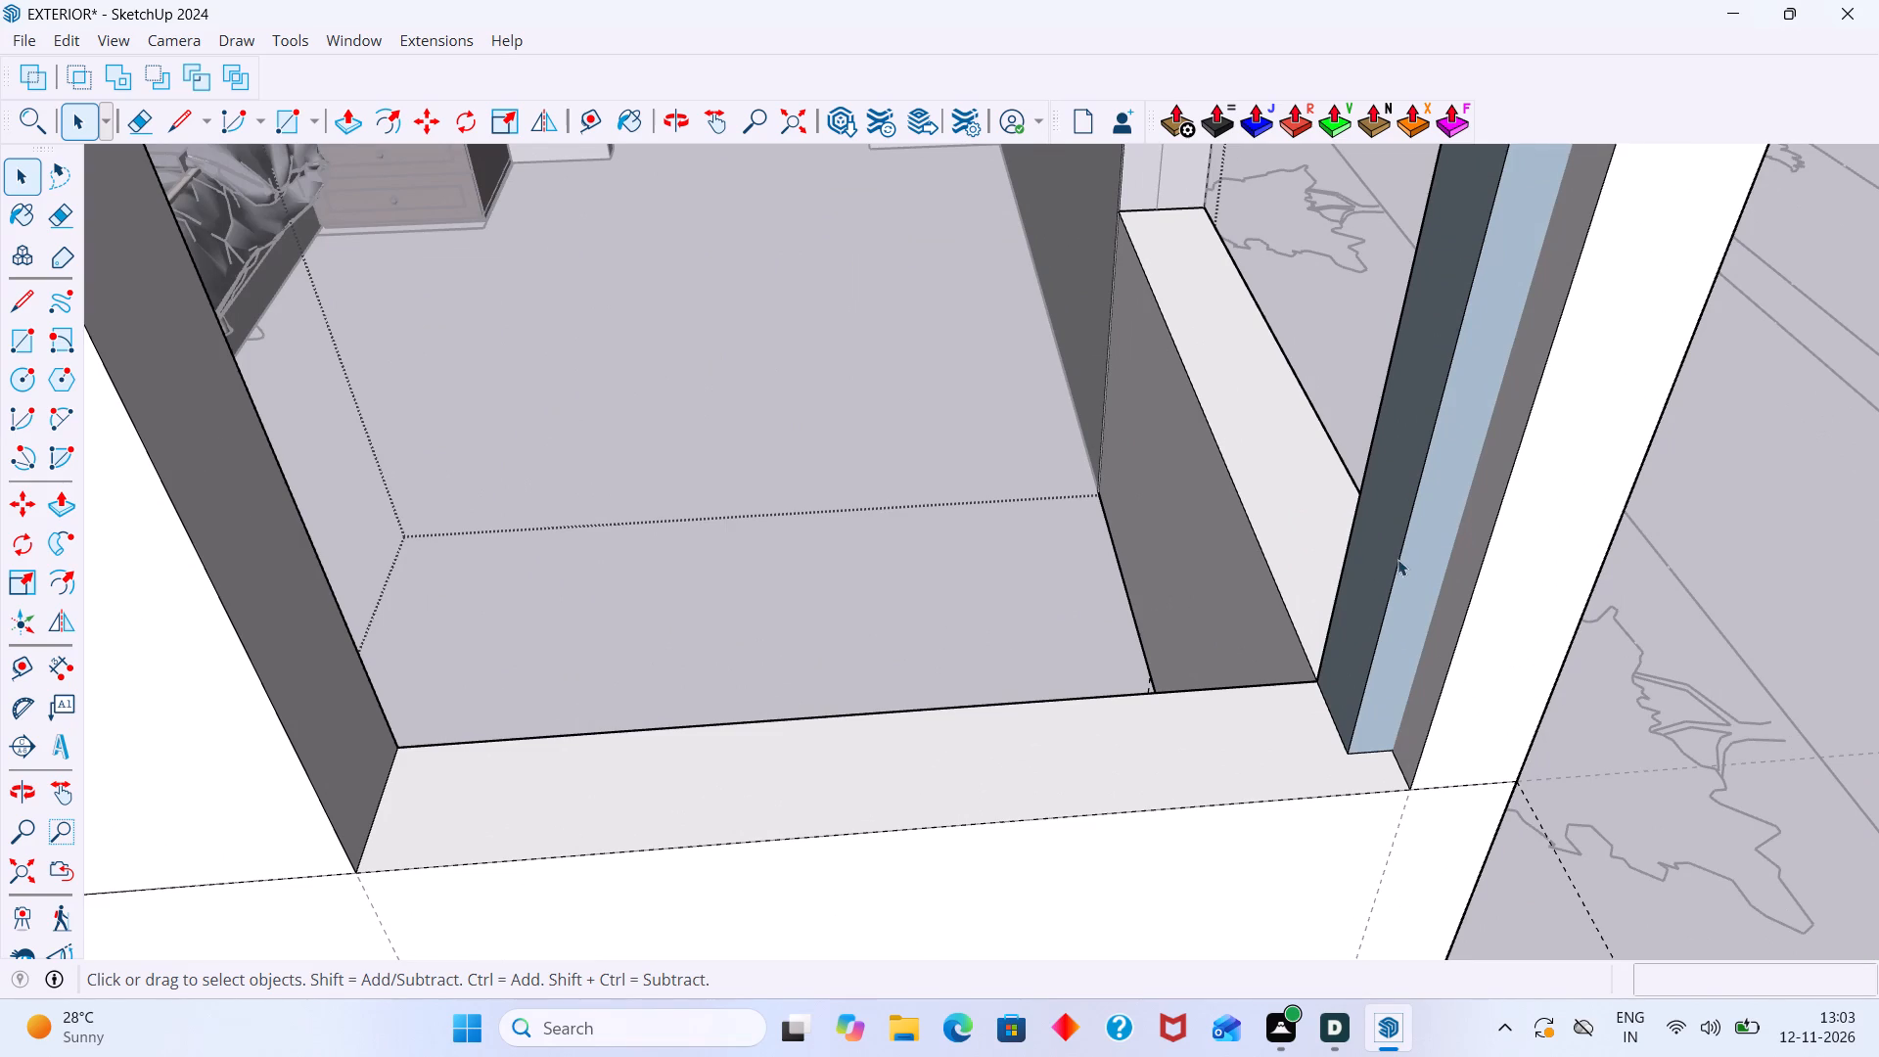
{"action": "scroll", "coordinate": [1443, 547], "scroll_direction": "down", "scroll_amount": 4}
{"action": "middle_click_drag", "start_coordinate": [1438, 563], "coordinate": [1255, 477]}
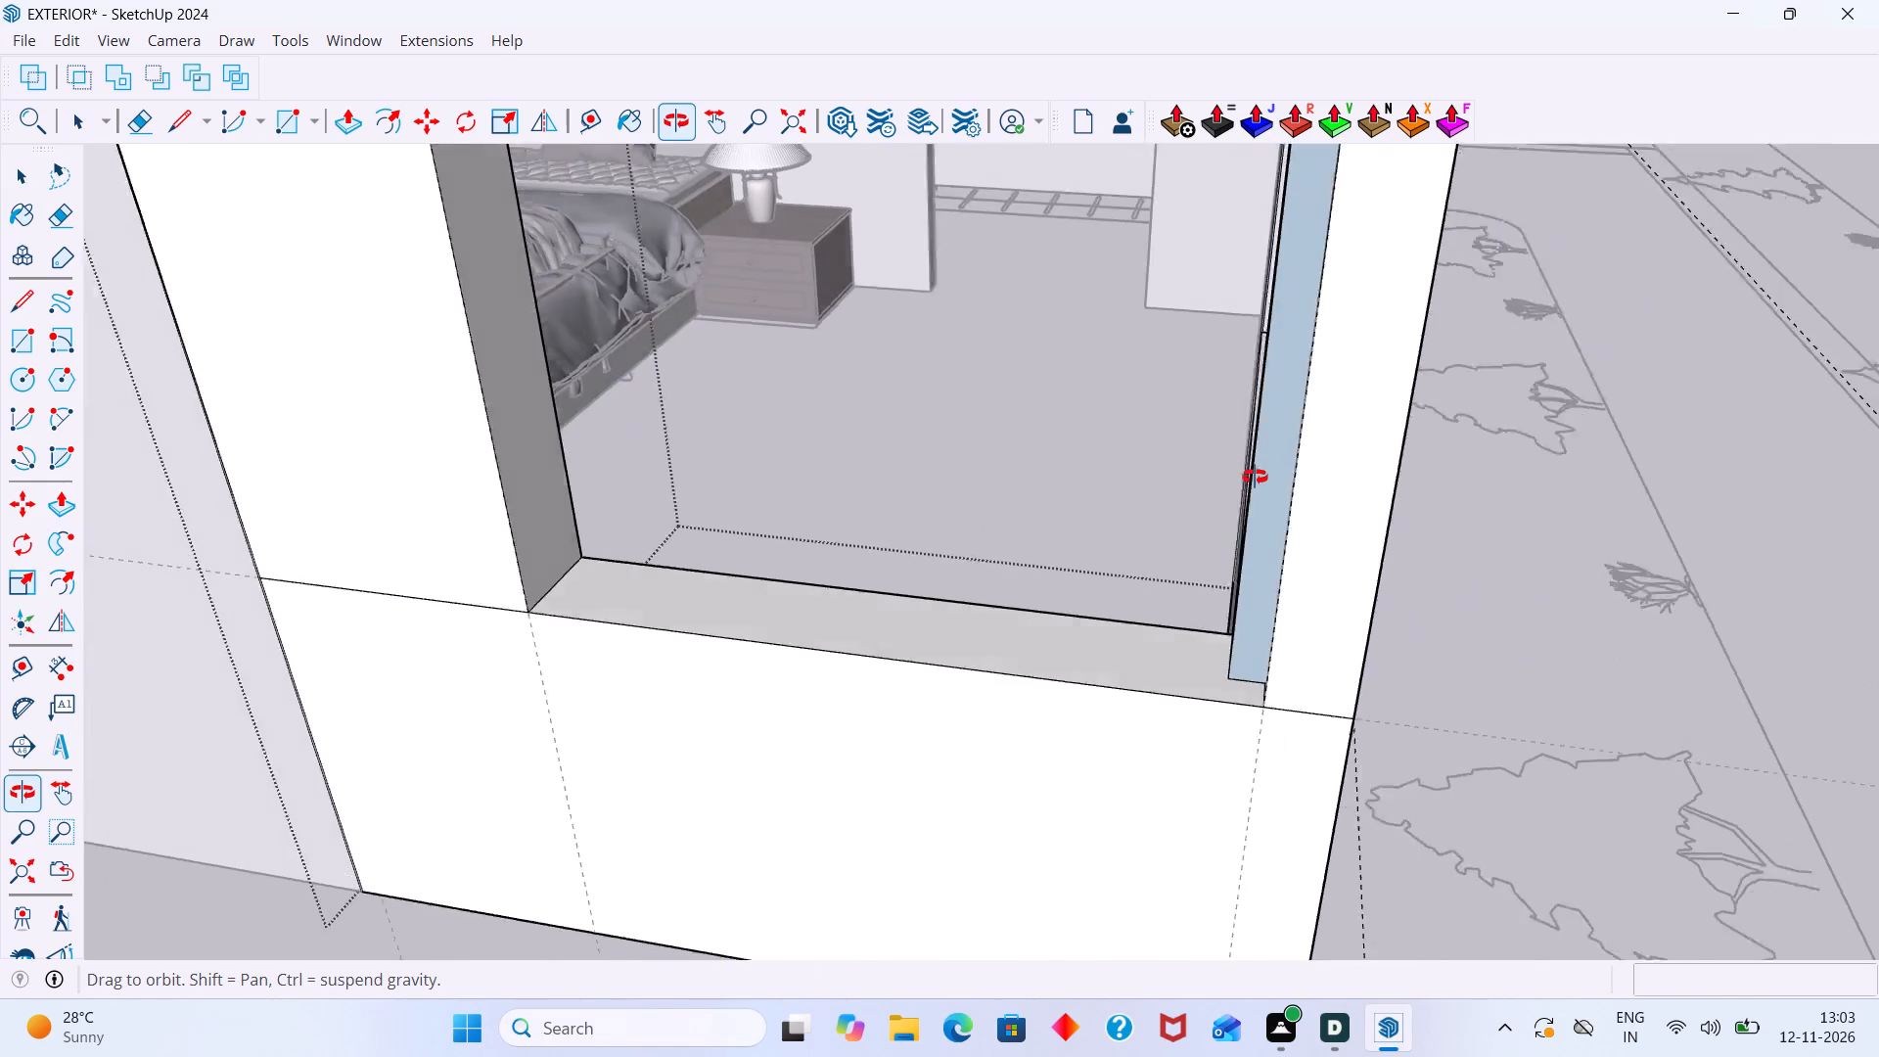
{"action": "middle_click_drag", "start_coordinate": [1255, 477], "coordinate": [1126, 456]}
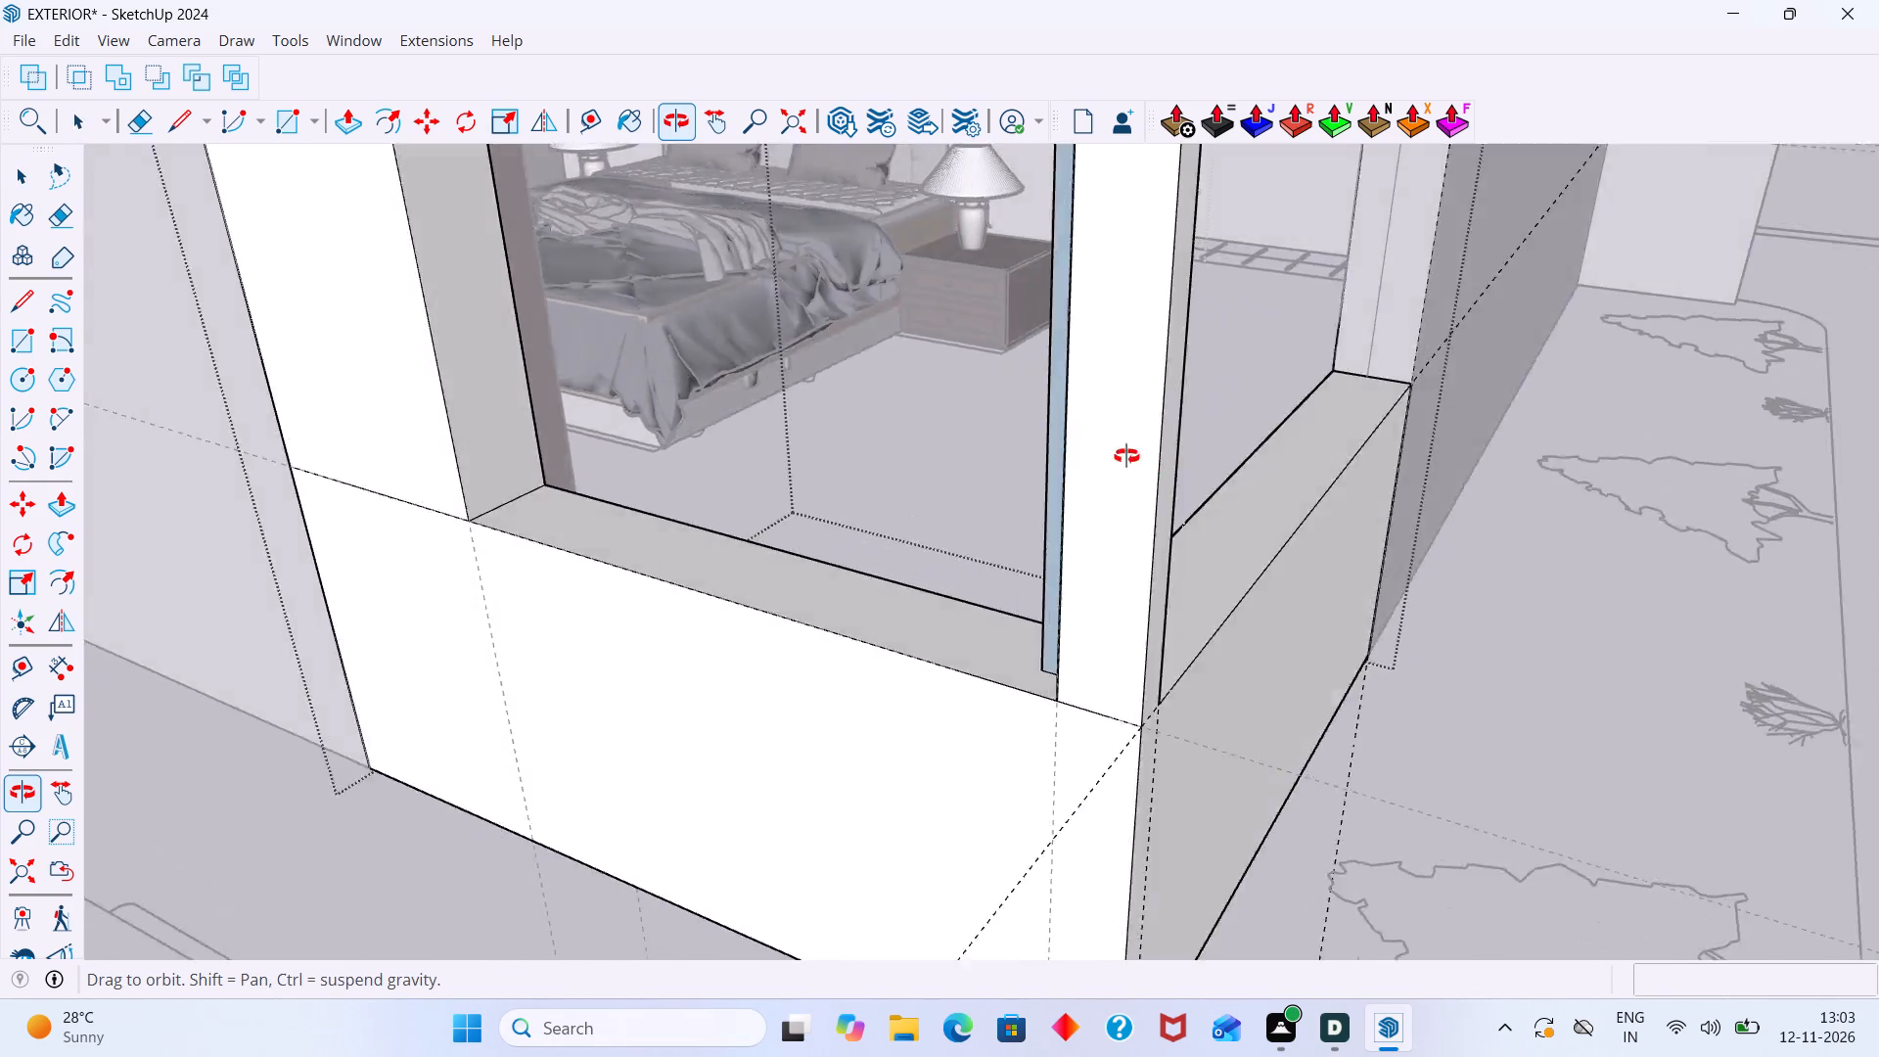
{"action": "middle_click_drag", "start_coordinate": [1126, 456], "coordinate": [1356, 507]}
{"action": "scroll", "coordinate": [1345, 516], "scroll_direction": "up", "scroll_amount": 5}
{"action": "left_click", "coordinate": [1341, 514]}
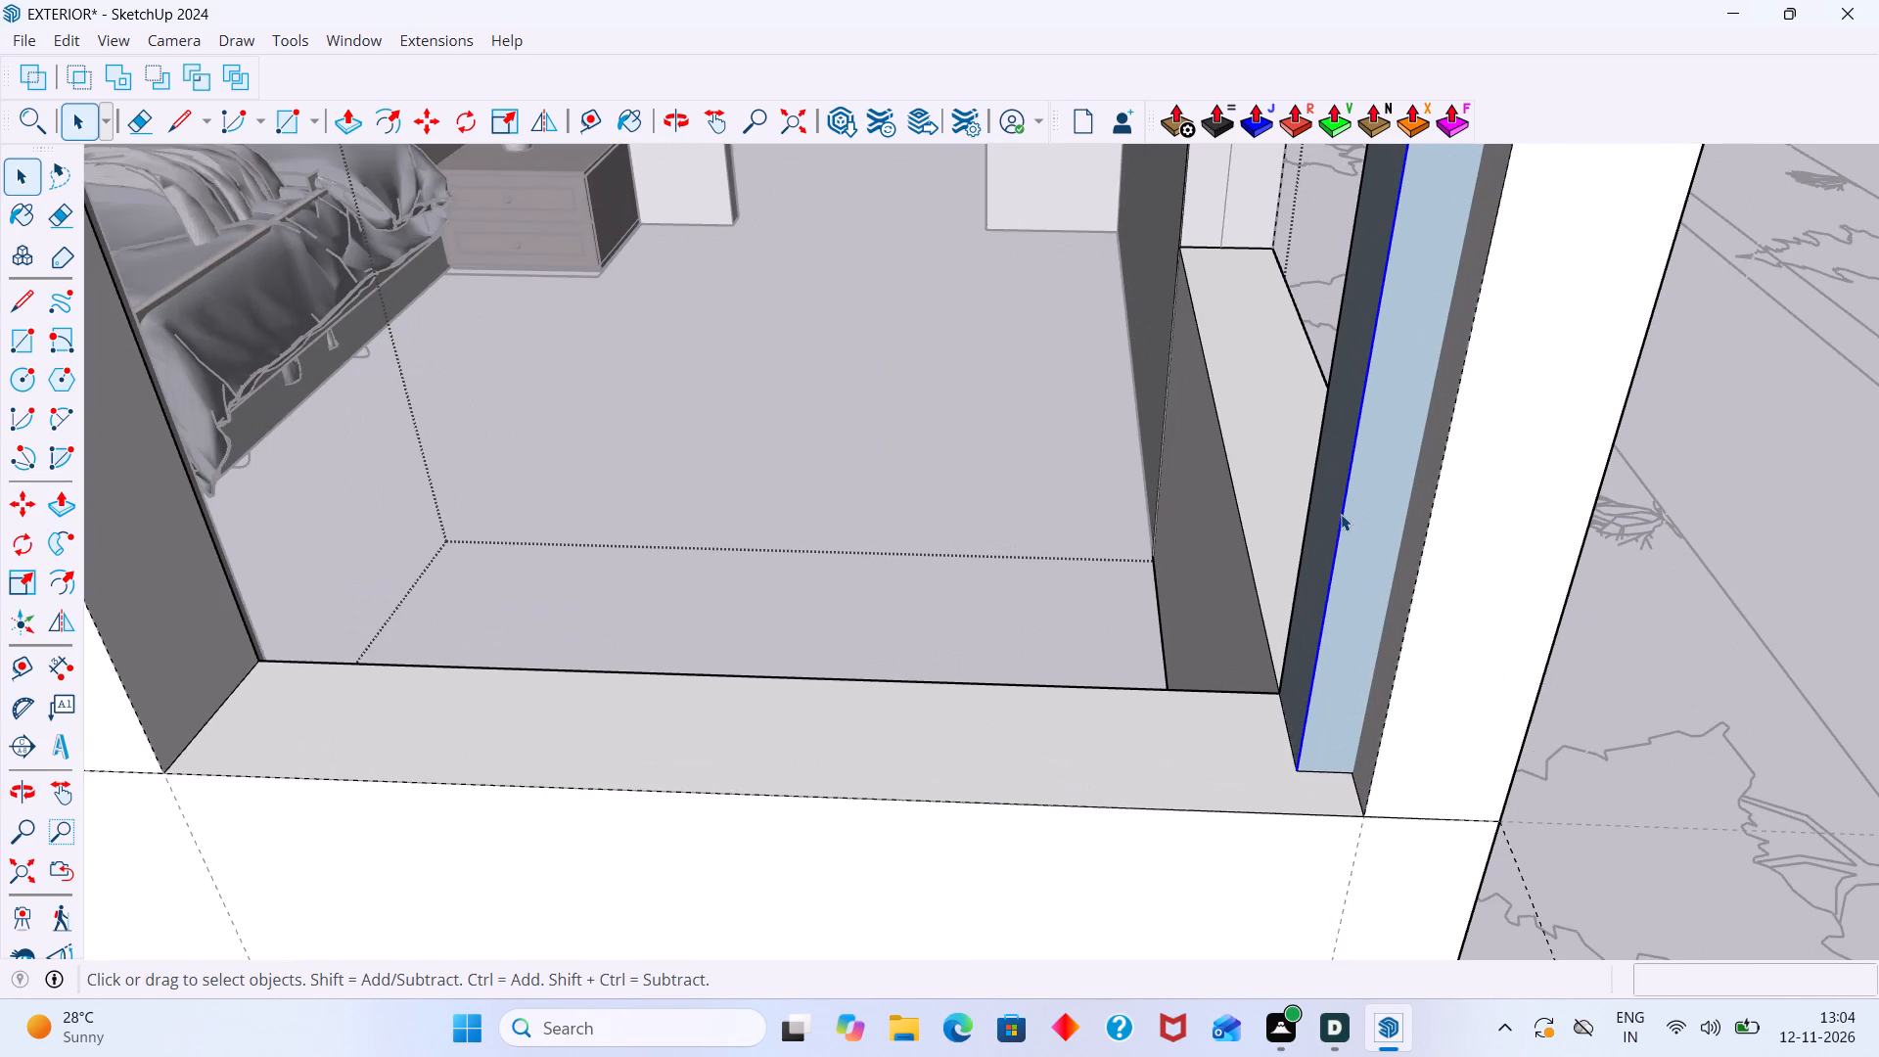
{"action": "key", "text": "Delete"}
{"action": "left_click", "coordinate": [1309, 507]}
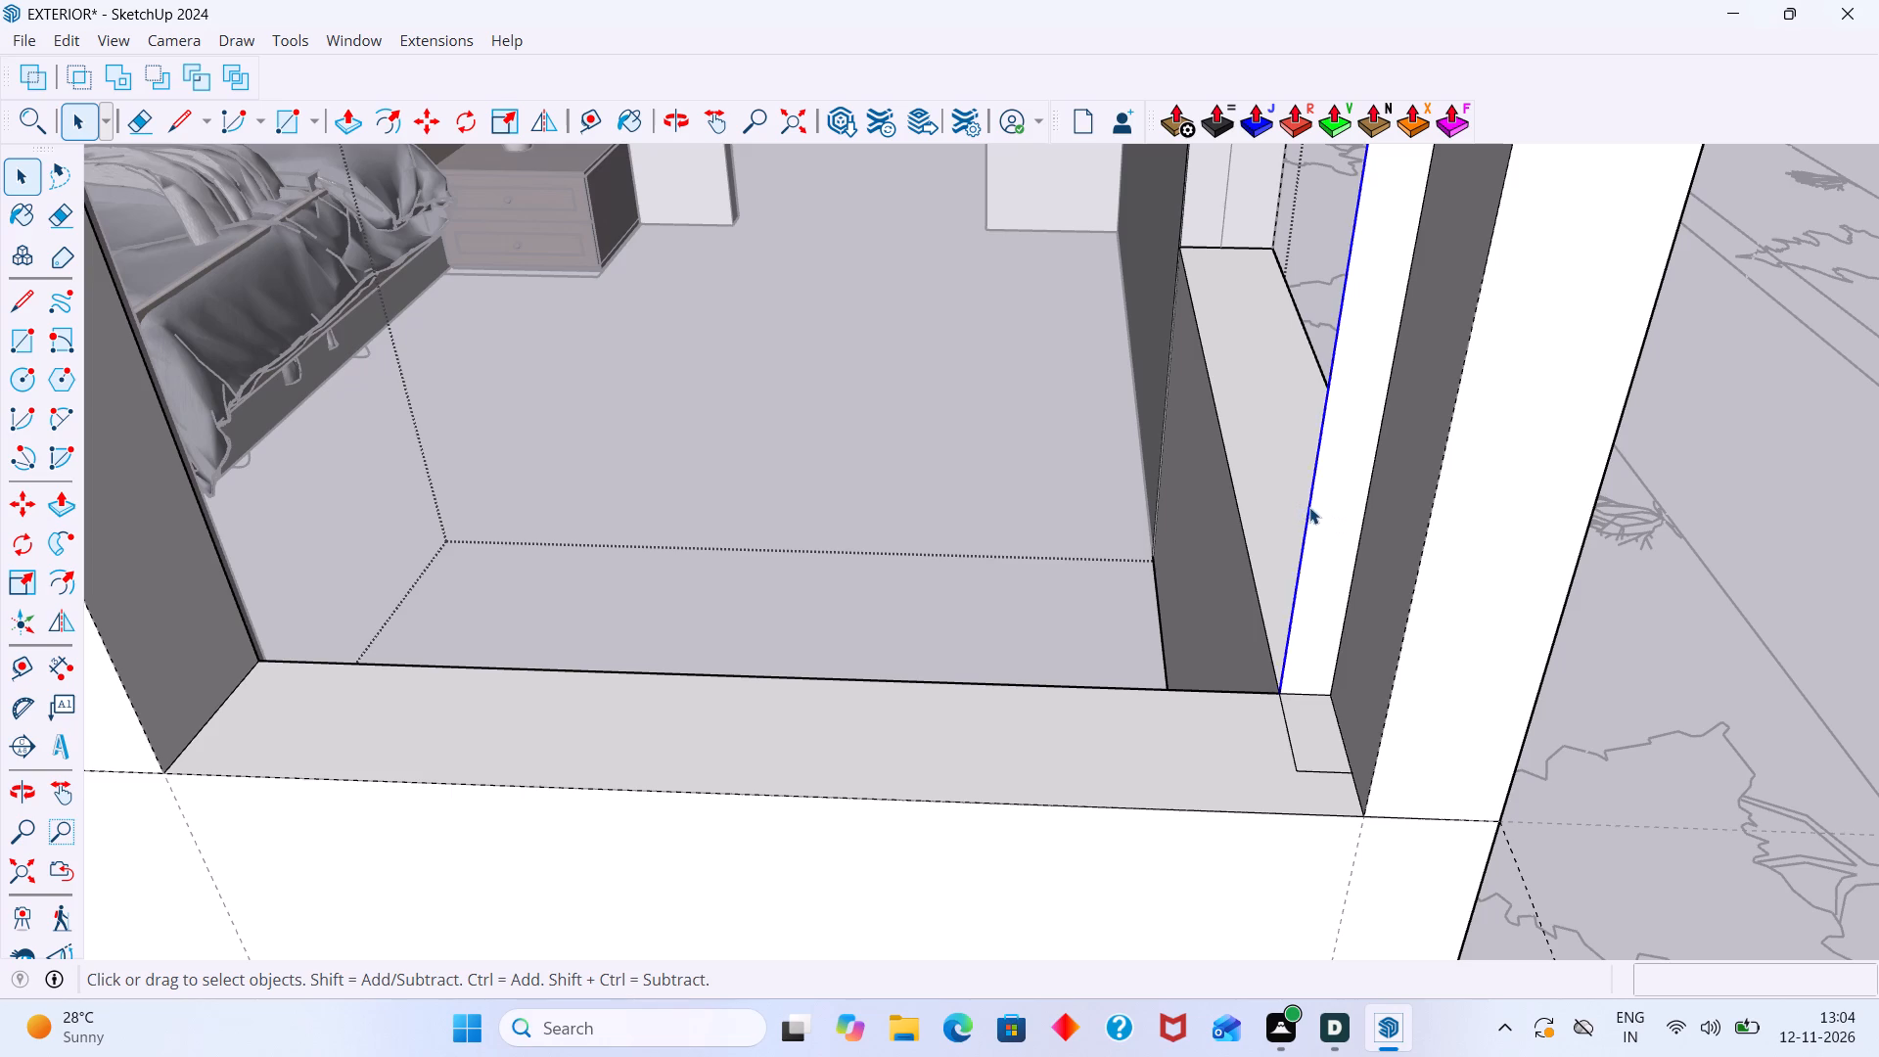
{"action": "key", "text": "Delete"}
Delete the corner post's remaining vertical edges beside the parking-side opening, leaving only the garden-side strip.
{"action": "scroll", "coordinate": [1334, 522], "scroll_direction": "down", "scroll_amount": 1}
{"action": "left_click", "coordinate": [1389, 670]}
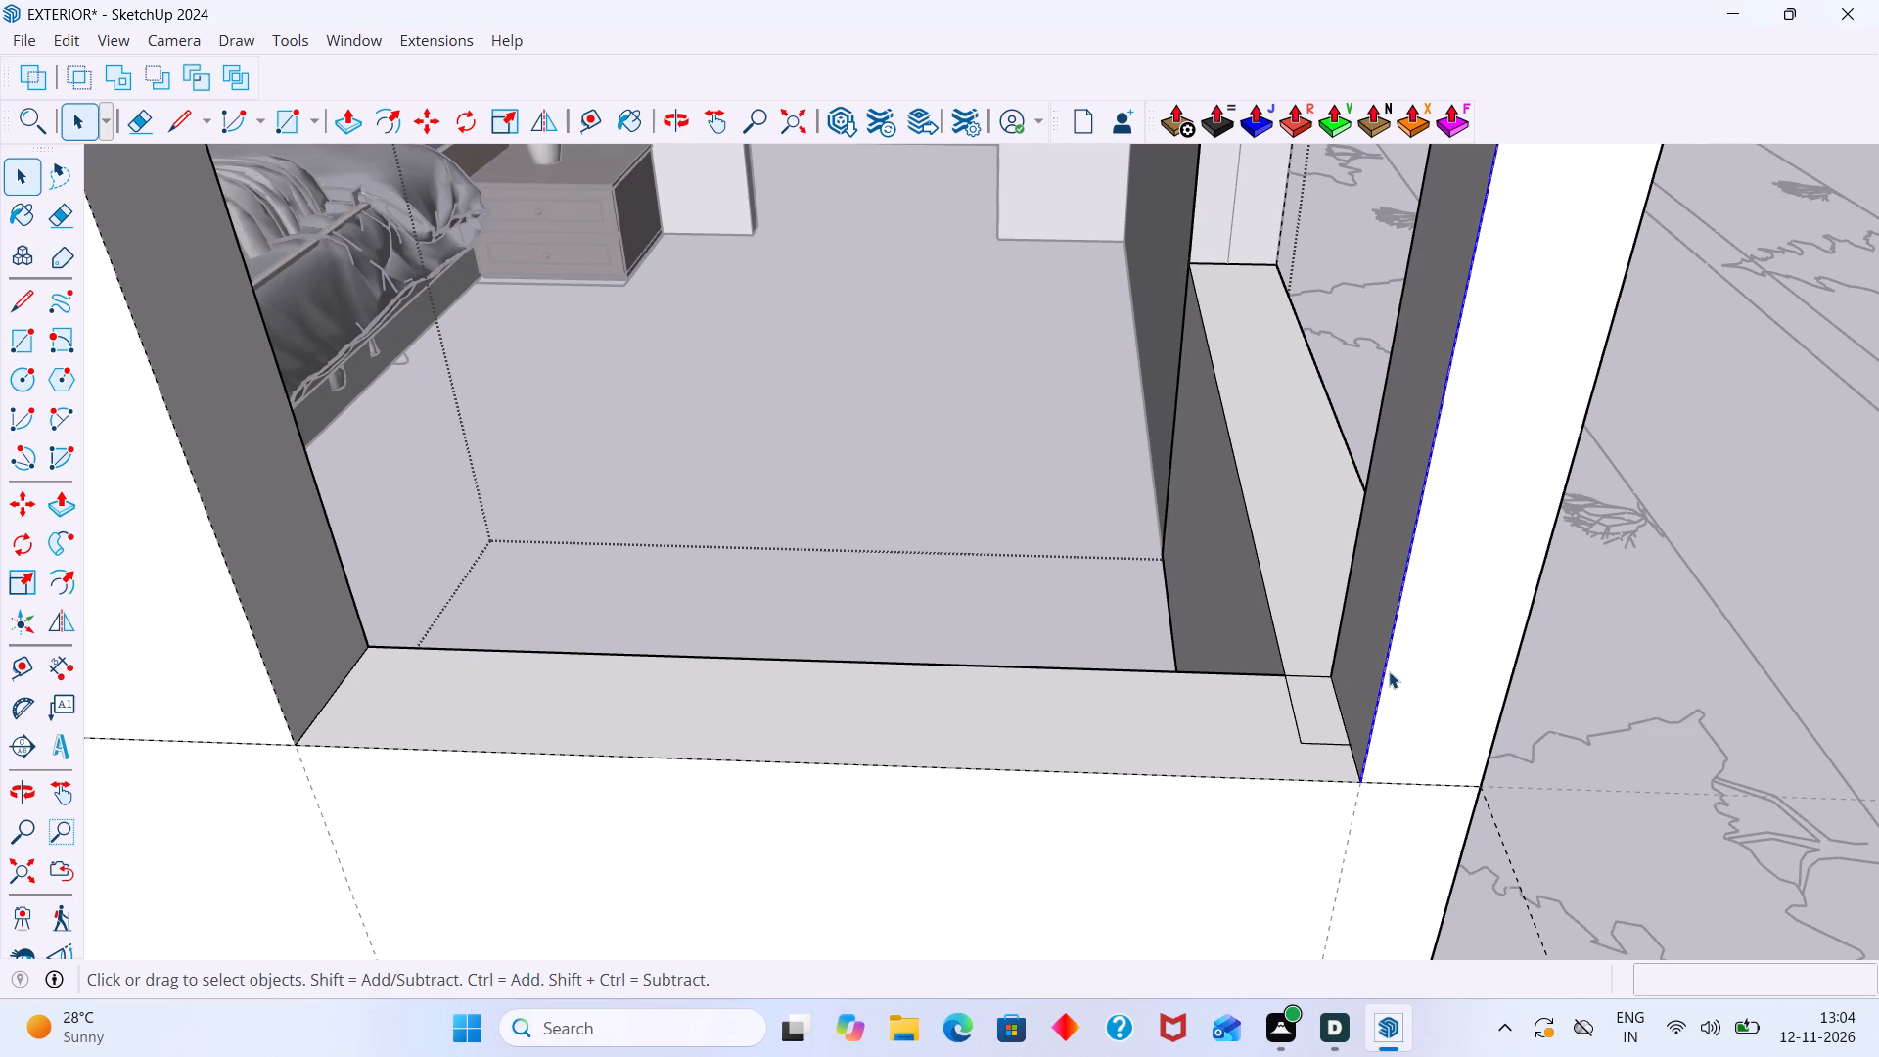
{"action": "key", "text": "Delete"}
{"action": "left_click", "coordinate": [1346, 616]}
{"action": "key", "text": "Delete"}
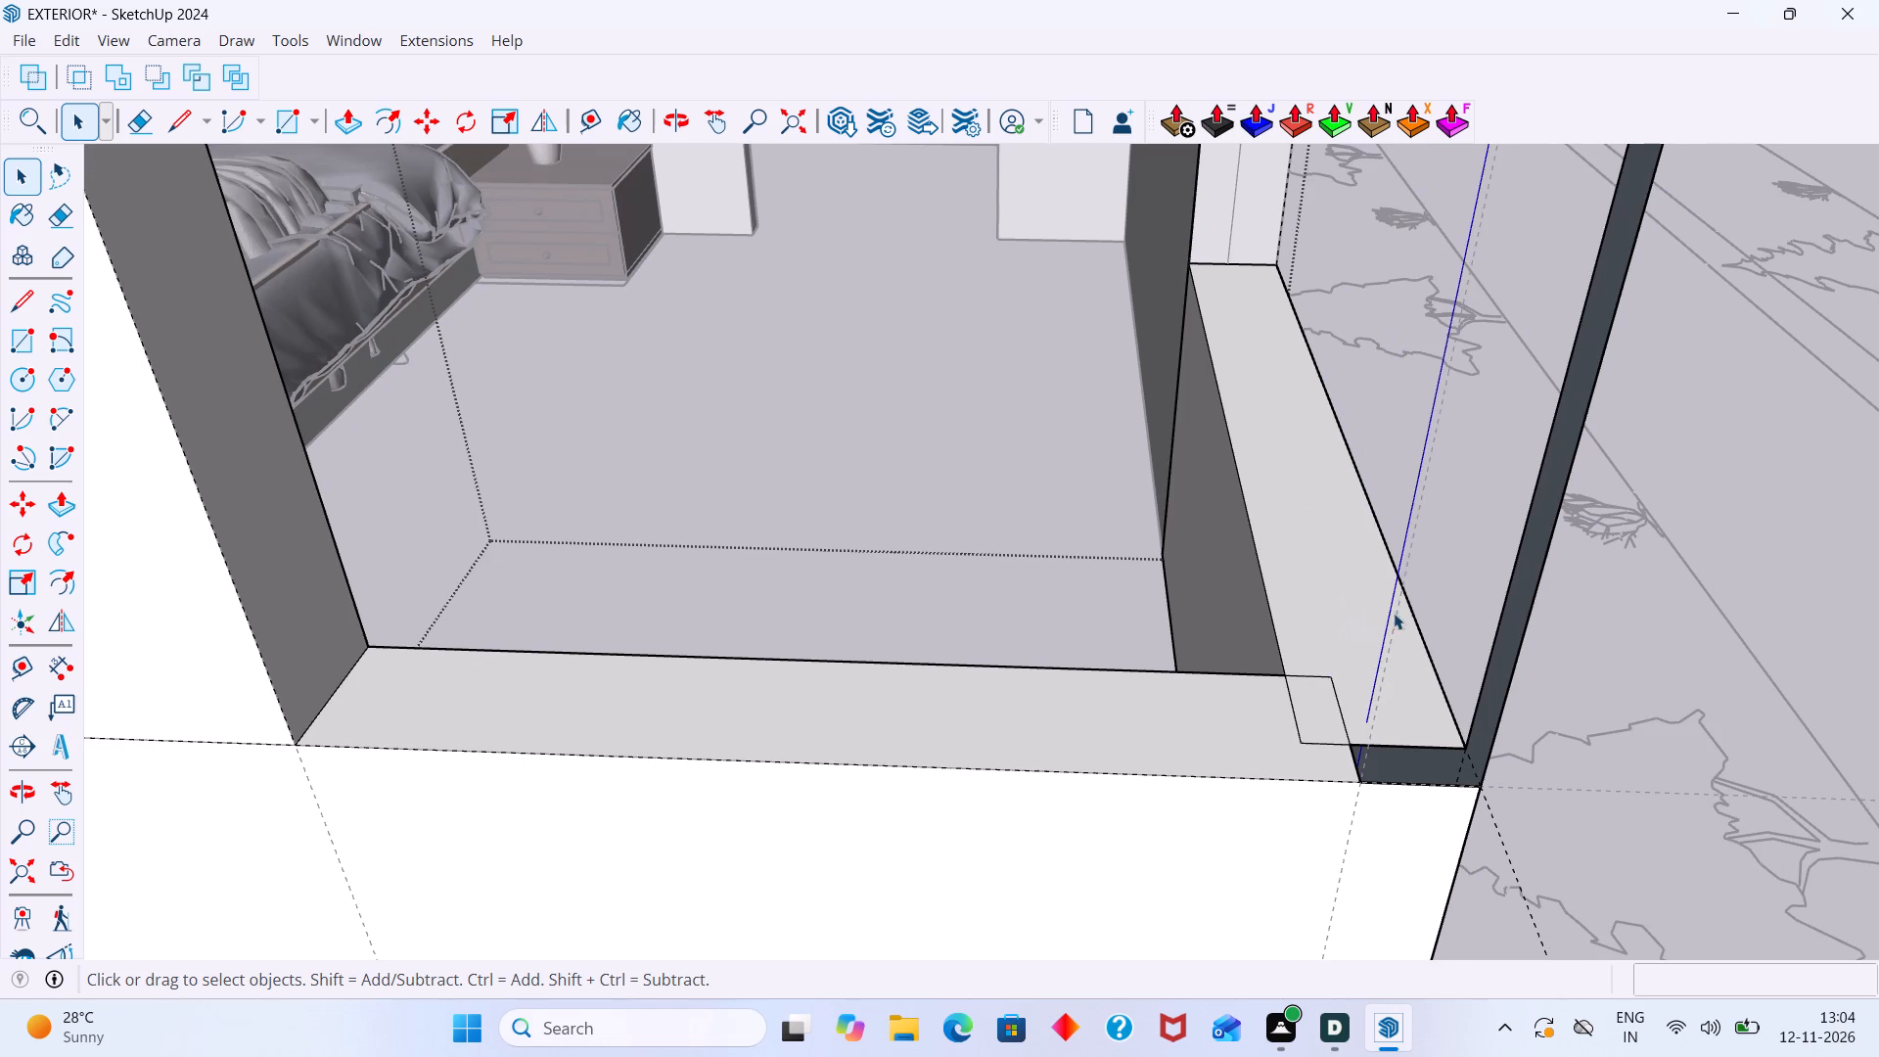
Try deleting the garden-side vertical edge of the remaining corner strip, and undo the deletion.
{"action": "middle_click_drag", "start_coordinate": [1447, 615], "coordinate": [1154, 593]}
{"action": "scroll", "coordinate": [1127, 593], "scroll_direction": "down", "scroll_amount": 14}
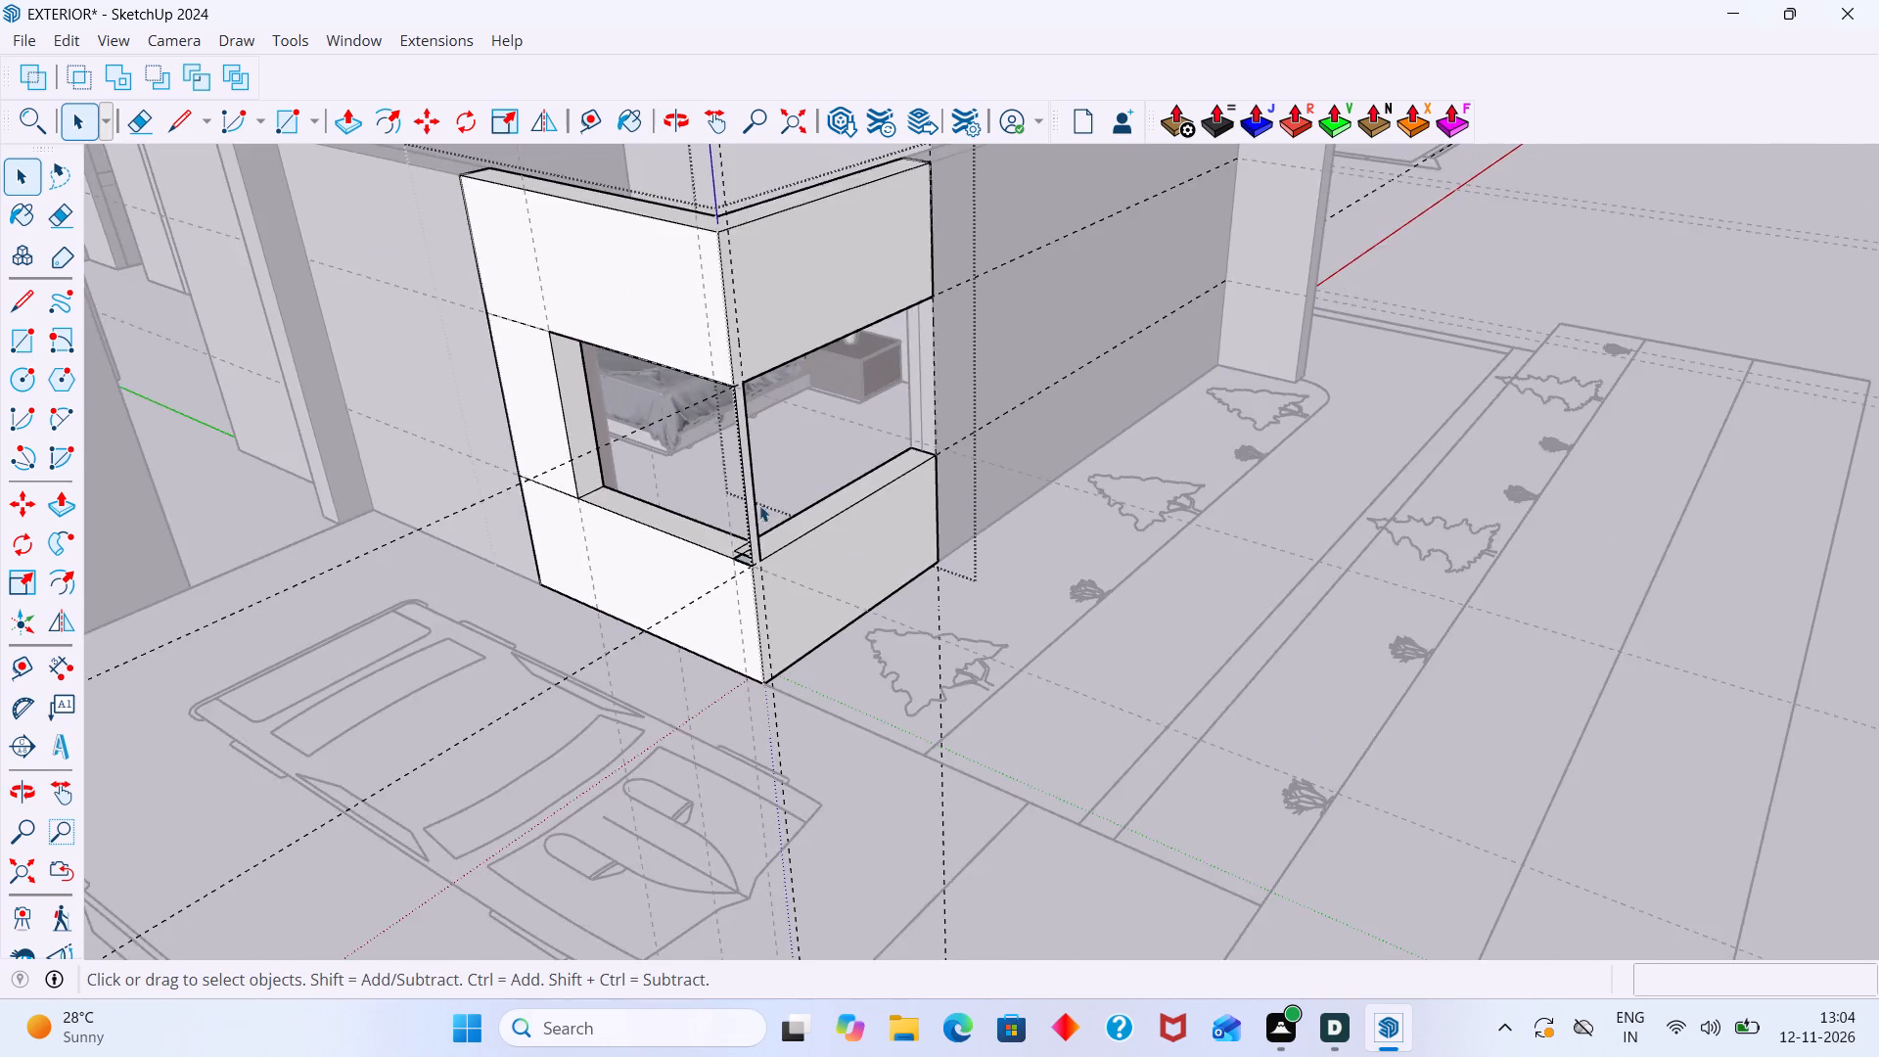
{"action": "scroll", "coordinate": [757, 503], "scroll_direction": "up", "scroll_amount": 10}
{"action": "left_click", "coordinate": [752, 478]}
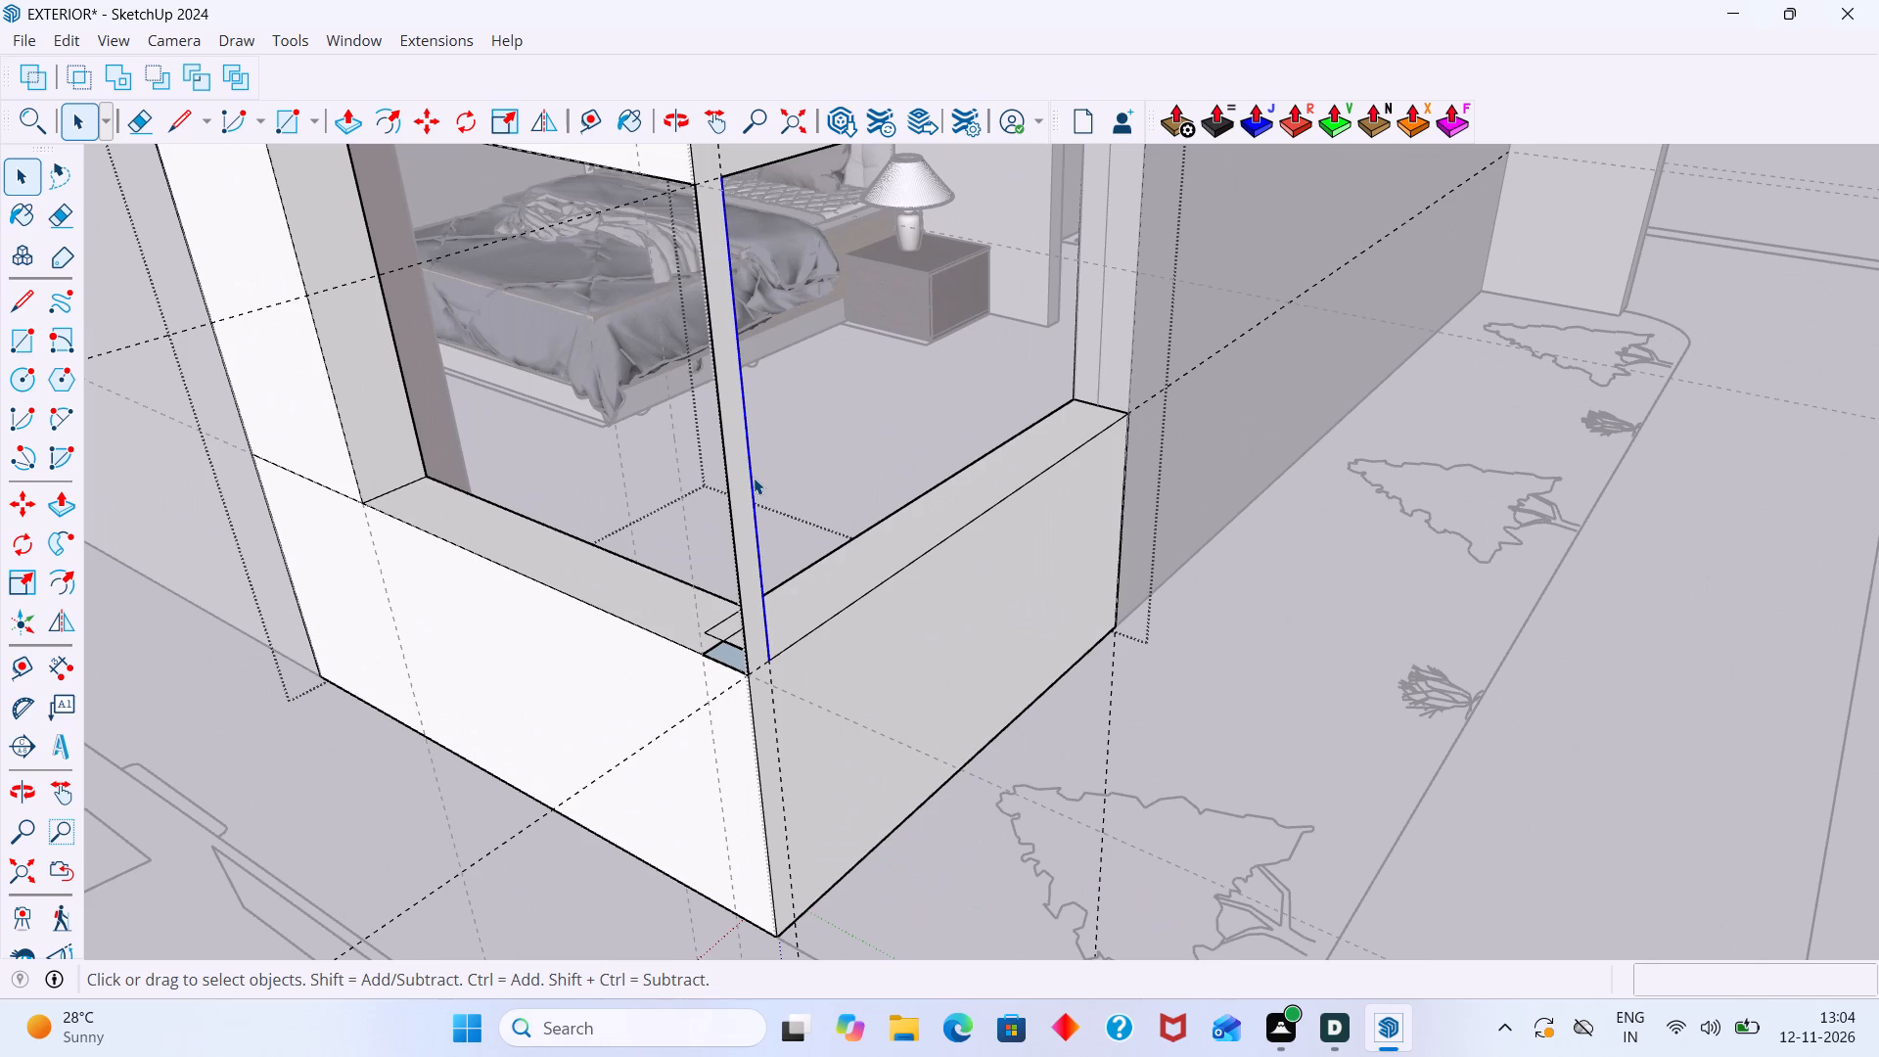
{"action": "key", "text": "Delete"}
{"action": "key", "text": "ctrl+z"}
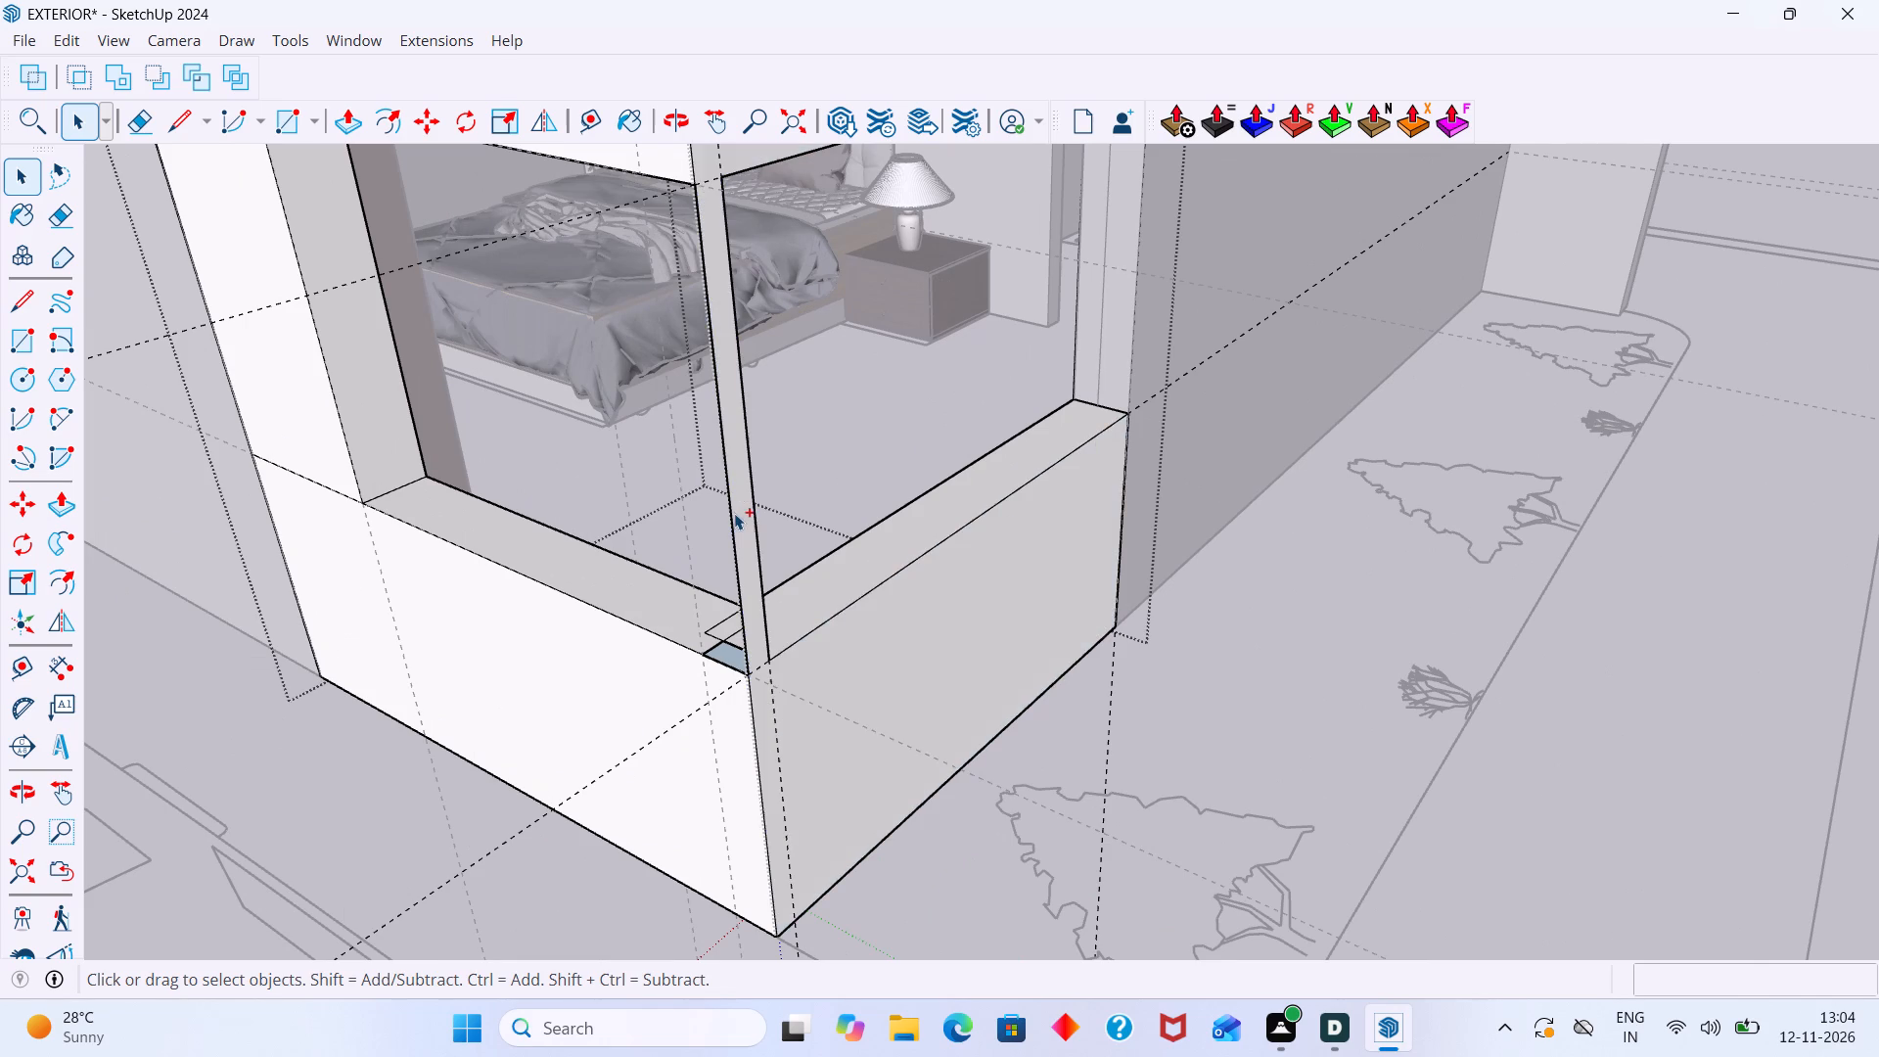
Draw a 3" line across the base of the remaining corner strip, from the sill edge to the wall's outer corner.
{"action": "scroll", "coordinate": [782, 498], "scroll_direction": "down", "scroll_amount": 5}
{"action": "middle_click_drag", "start_coordinate": [806, 471], "coordinate": [806, 483]}
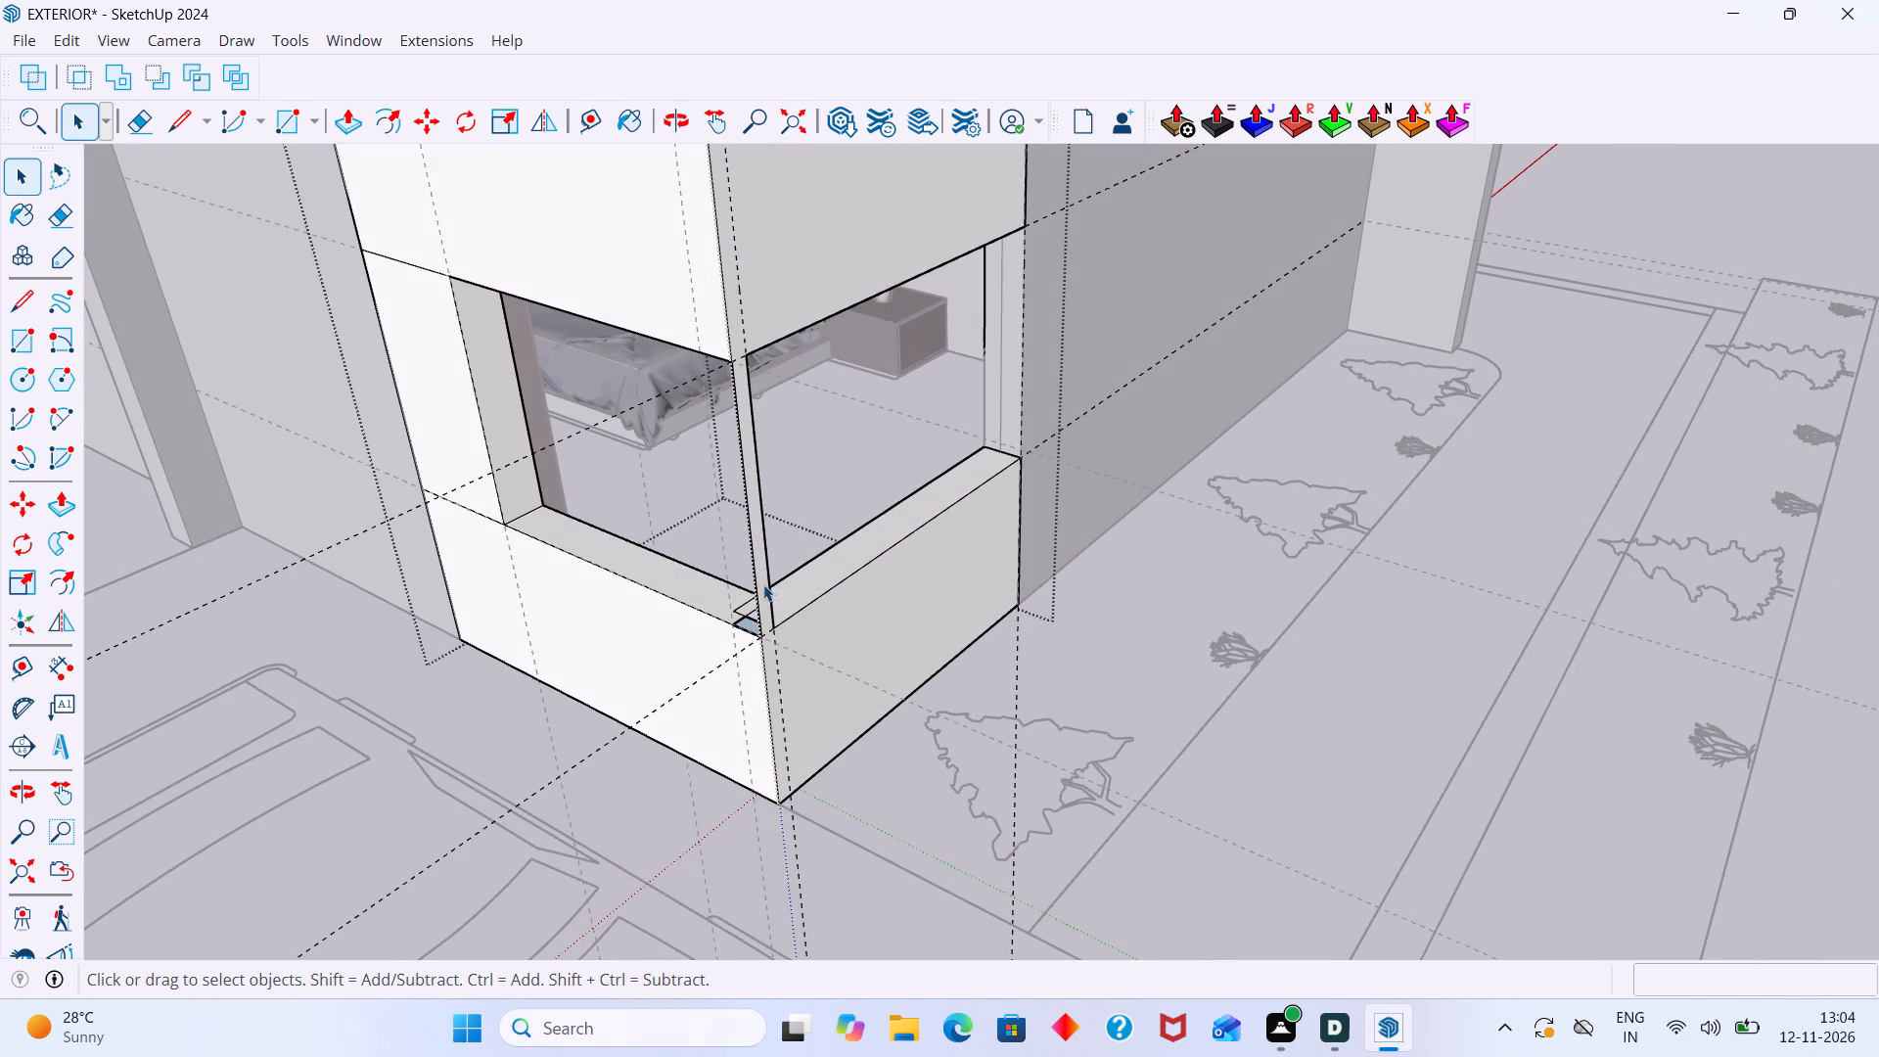
{"action": "middle_click_drag", "start_coordinate": [763, 591], "coordinate": [772, 592]}
{"action": "scroll", "coordinate": [805, 665], "scroll_direction": "up", "scroll_amount": 6}
{"action": "middle_click_drag", "start_coordinate": [757, 636], "coordinate": [705, 620]}
{"action": "key", "text": "l"}
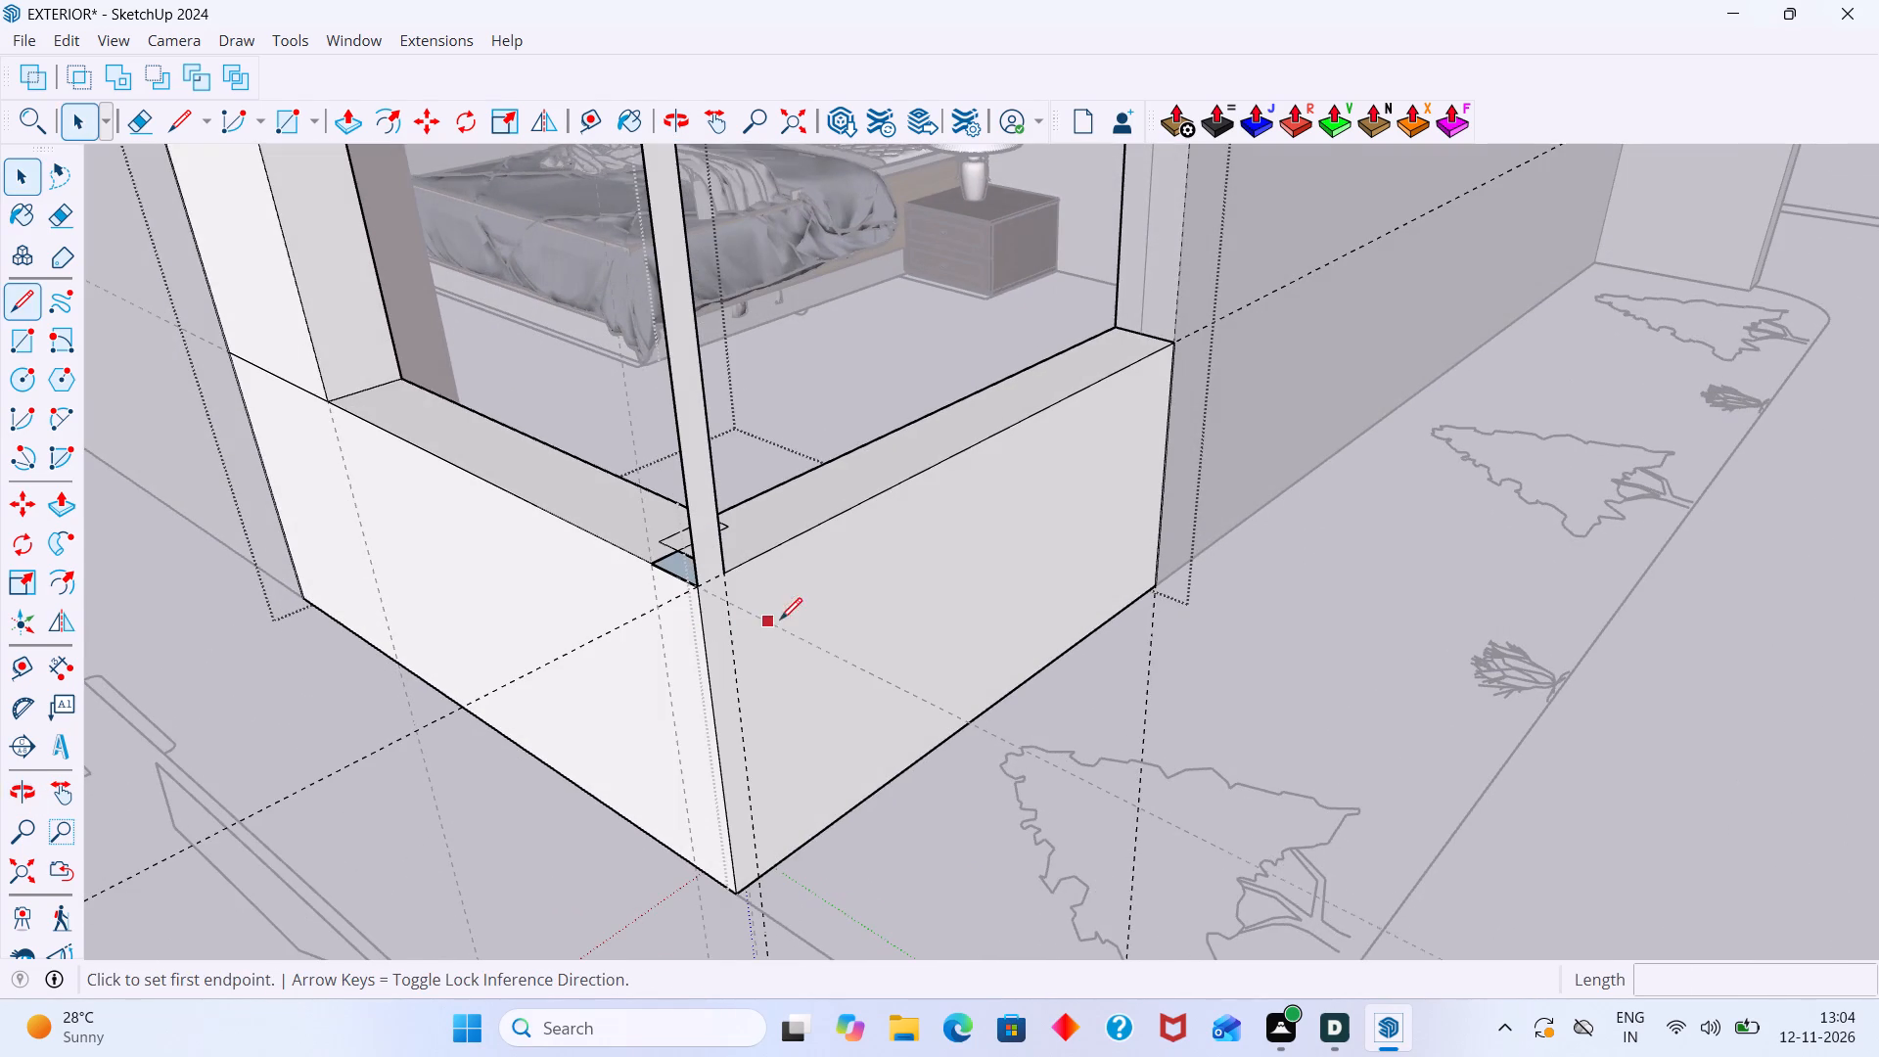
{"action": "scroll", "coordinate": [722, 606], "scroll_direction": "up", "scroll_amount": 10}
{"action": "left_click_drag", "start_coordinate": [752, 544], "coordinate": [678, 578]}
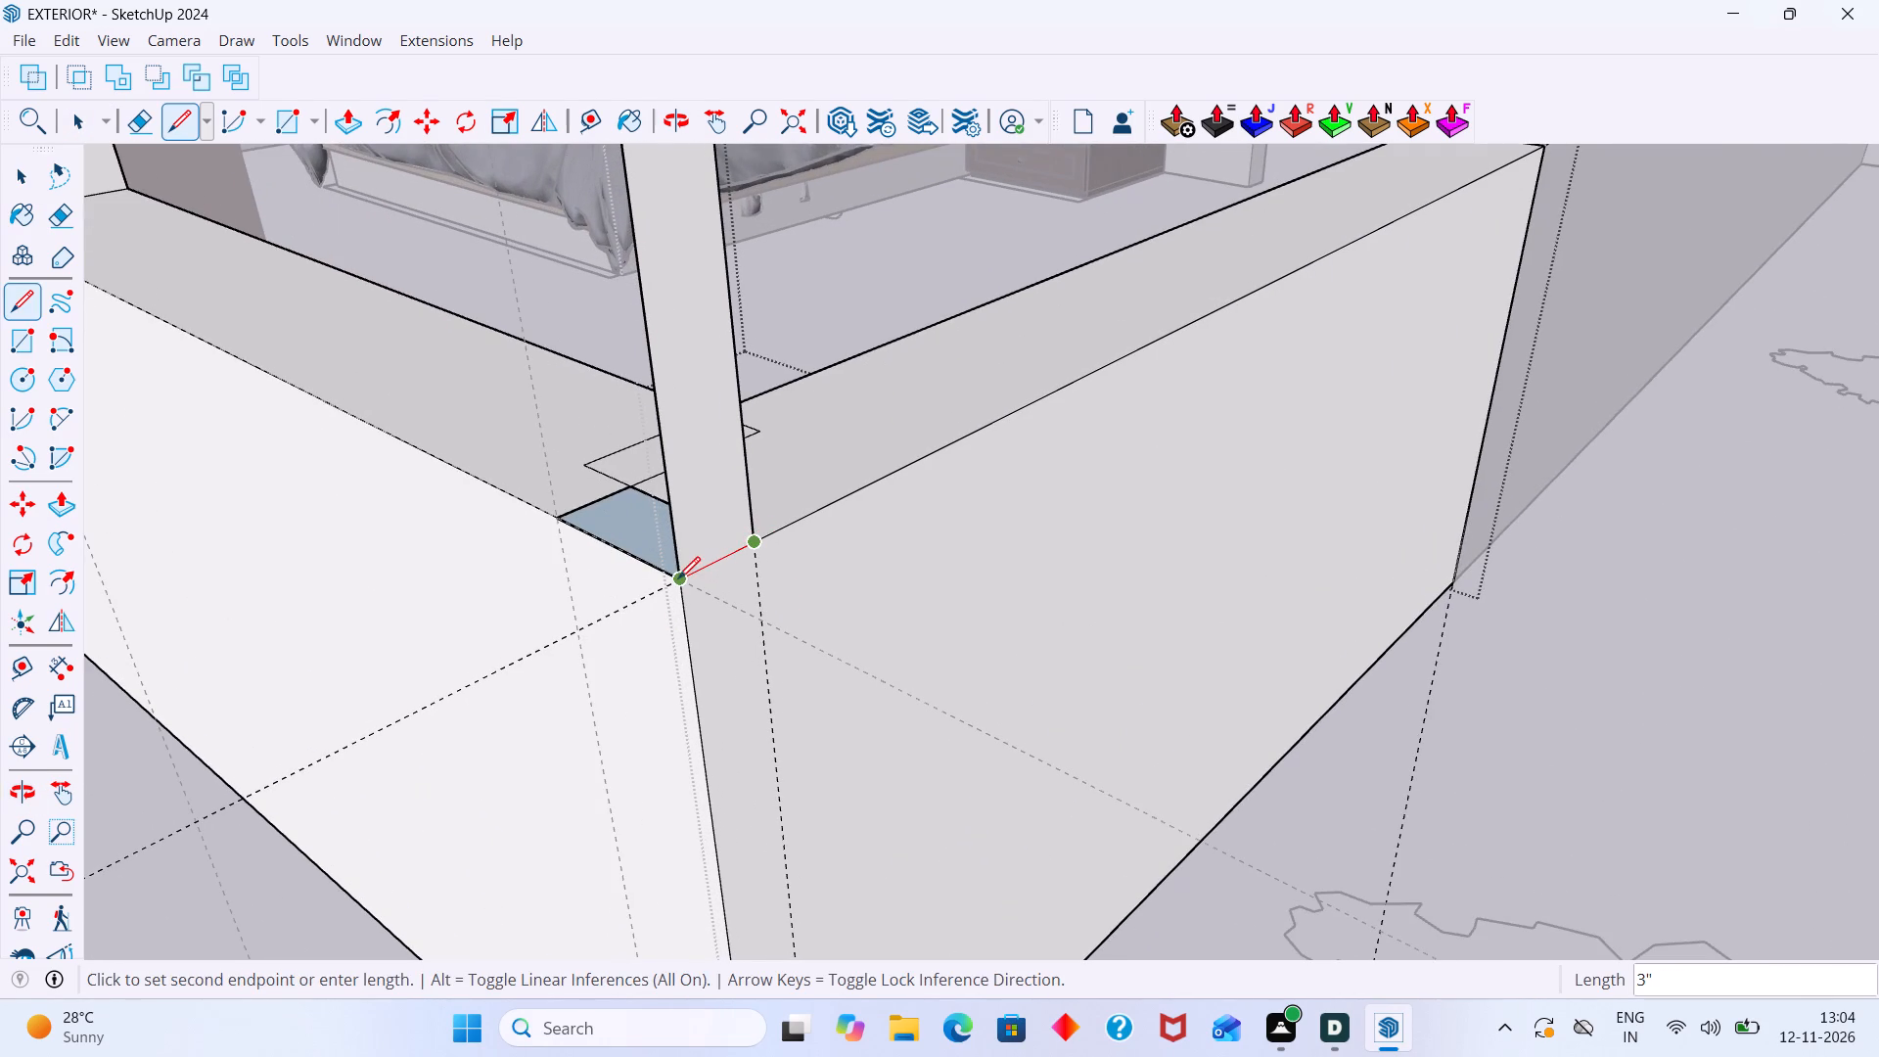
{"action": "left_click_drag", "start_coordinate": [678, 578], "coordinate": [670, 585]}
{"action": "key", "text": "space"}
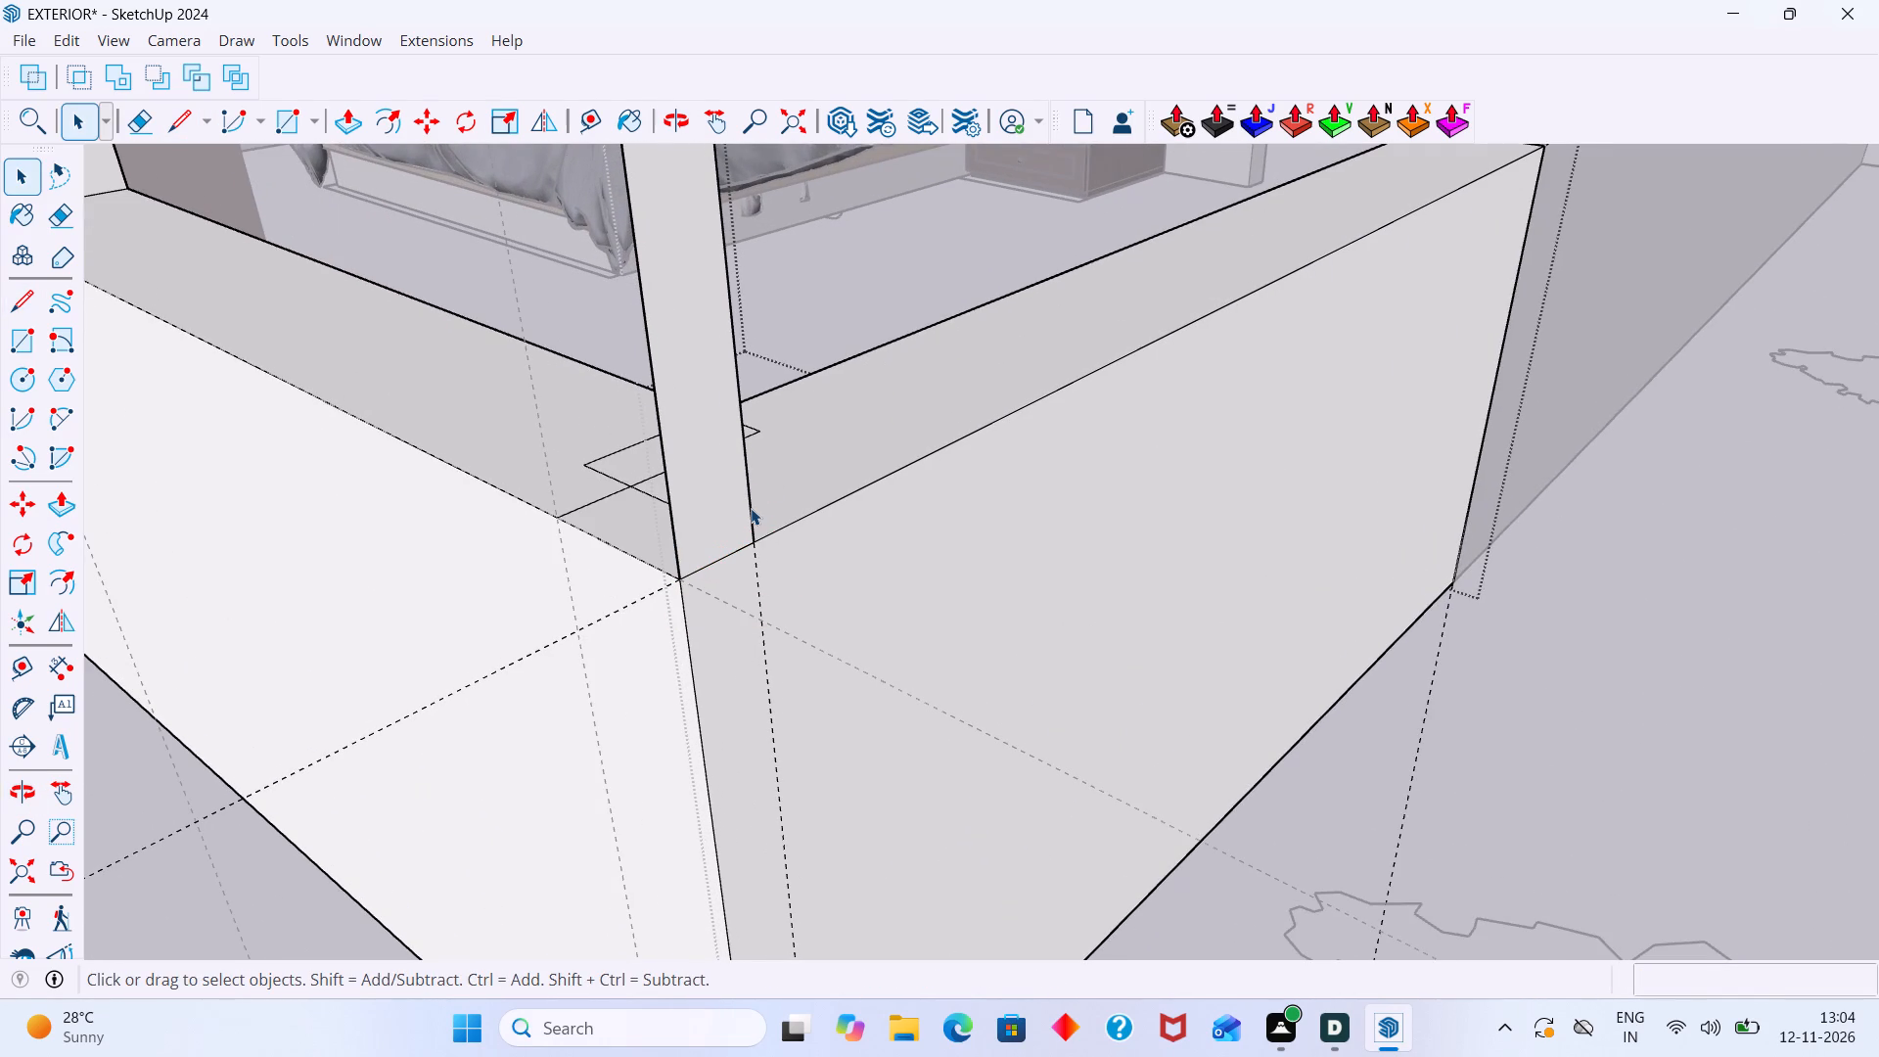
Delete the two vertical edges of the remaining corner strip to clear the window corner.
{"action": "left_click", "coordinate": [751, 508]}
{"action": "key", "text": "Delete"}
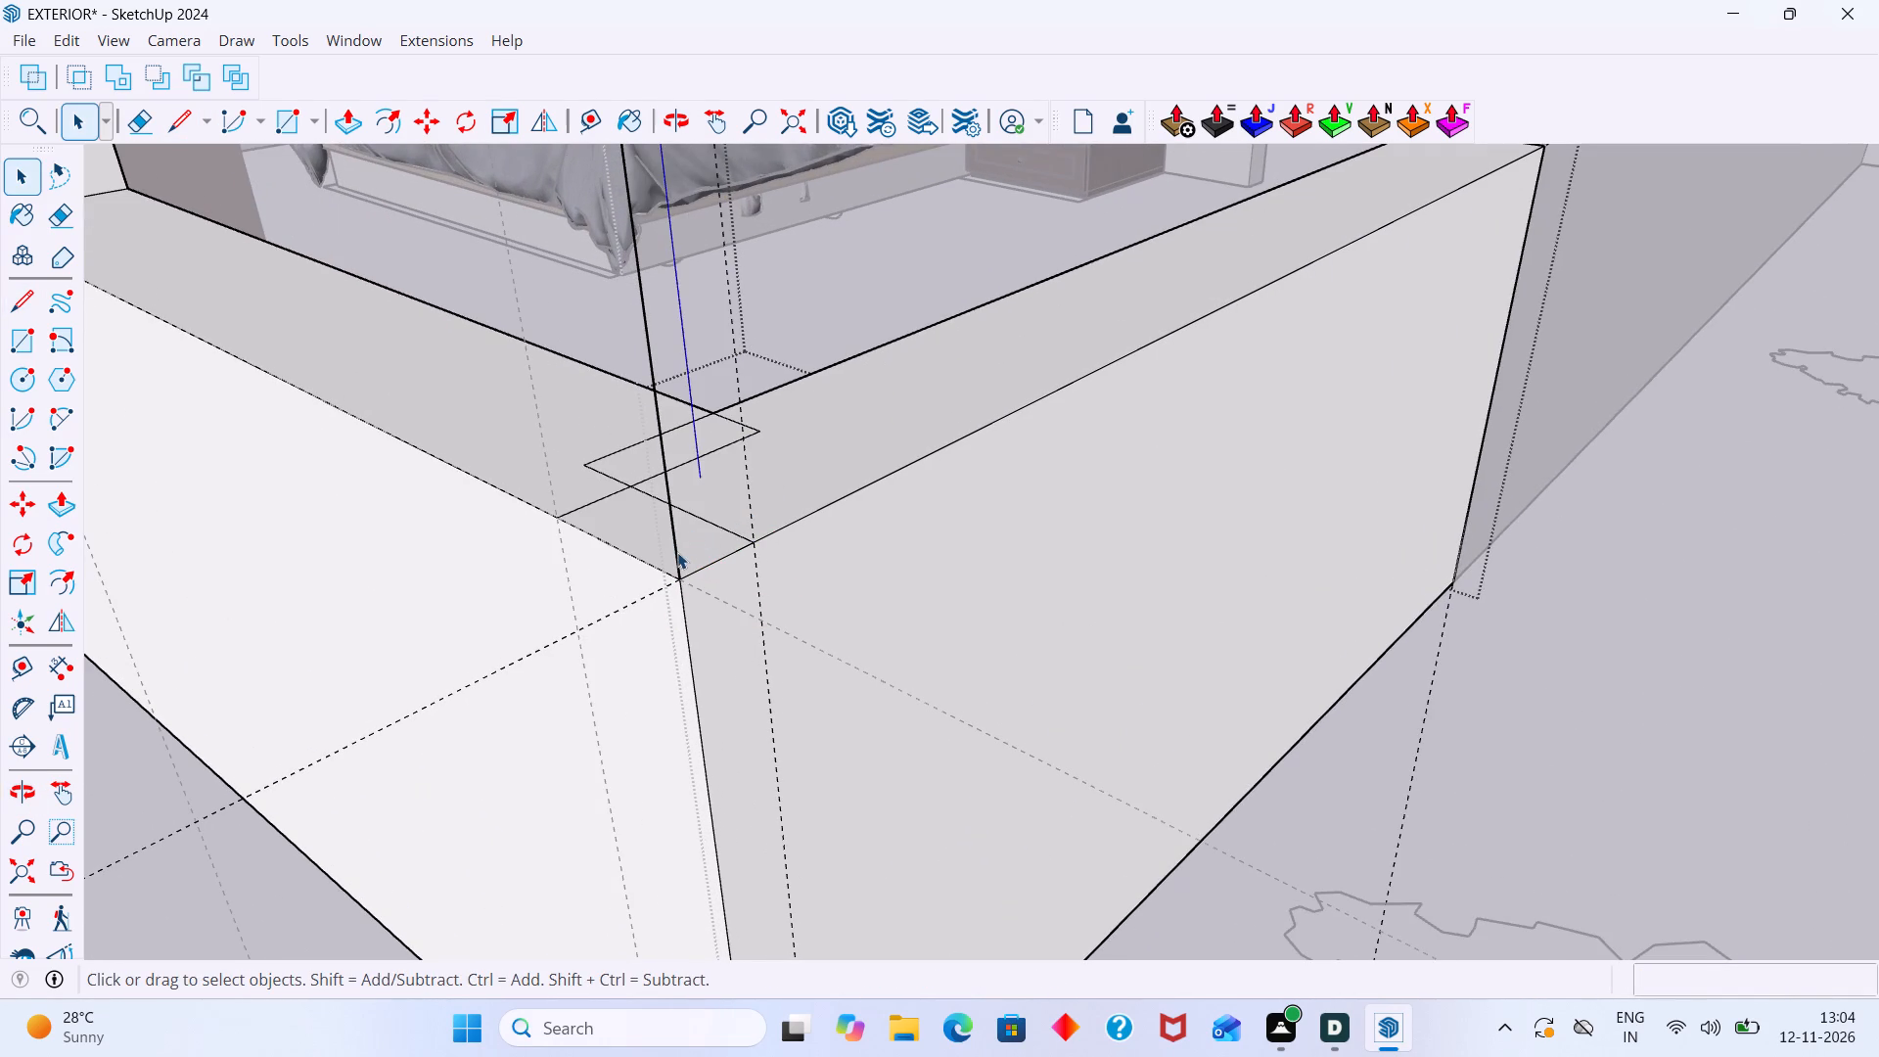
{"action": "left_click", "coordinate": [677, 552]}
{"action": "key", "text": "Delete"}
Erase the stray post outline edges from the window sill's top surface at the corner.
{"action": "scroll", "coordinate": [725, 534], "scroll_direction": "down", "scroll_amount": 2}
{"action": "middle_click_drag", "start_coordinate": [734, 537], "coordinate": [768, 577]}
{"action": "scroll", "coordinate": [779, 553], "scroll_direction": "down", "scroll_amount": 9}
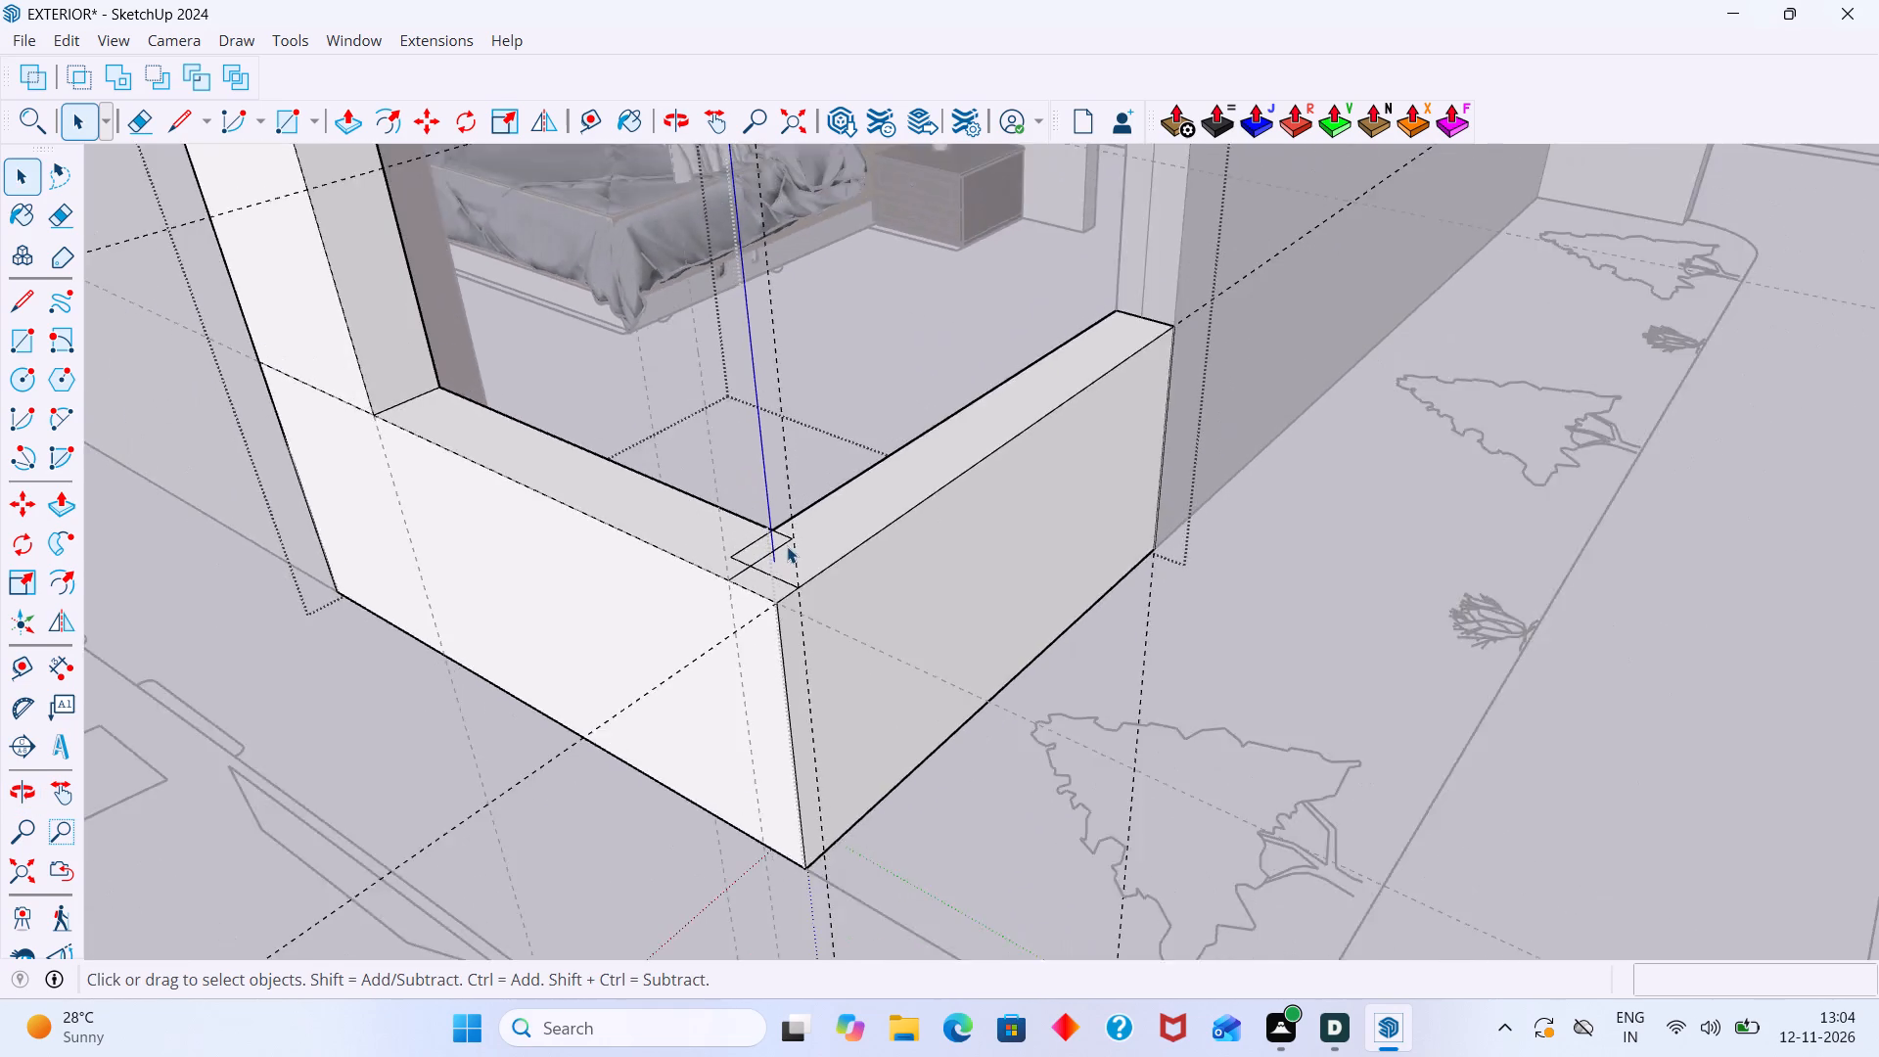
{"action": "scroll", "coordinate": [787, 546], "scroll_direction": "down", "scroll_amount": 6}
{"action": "scroll", "coordinate": [796, 365], "scroll_direction": "down", "scroll_amount": 11}
{"action": "middle_click_drag", "start_coordinate": [893, 382], "coordinate": [862, 382]}
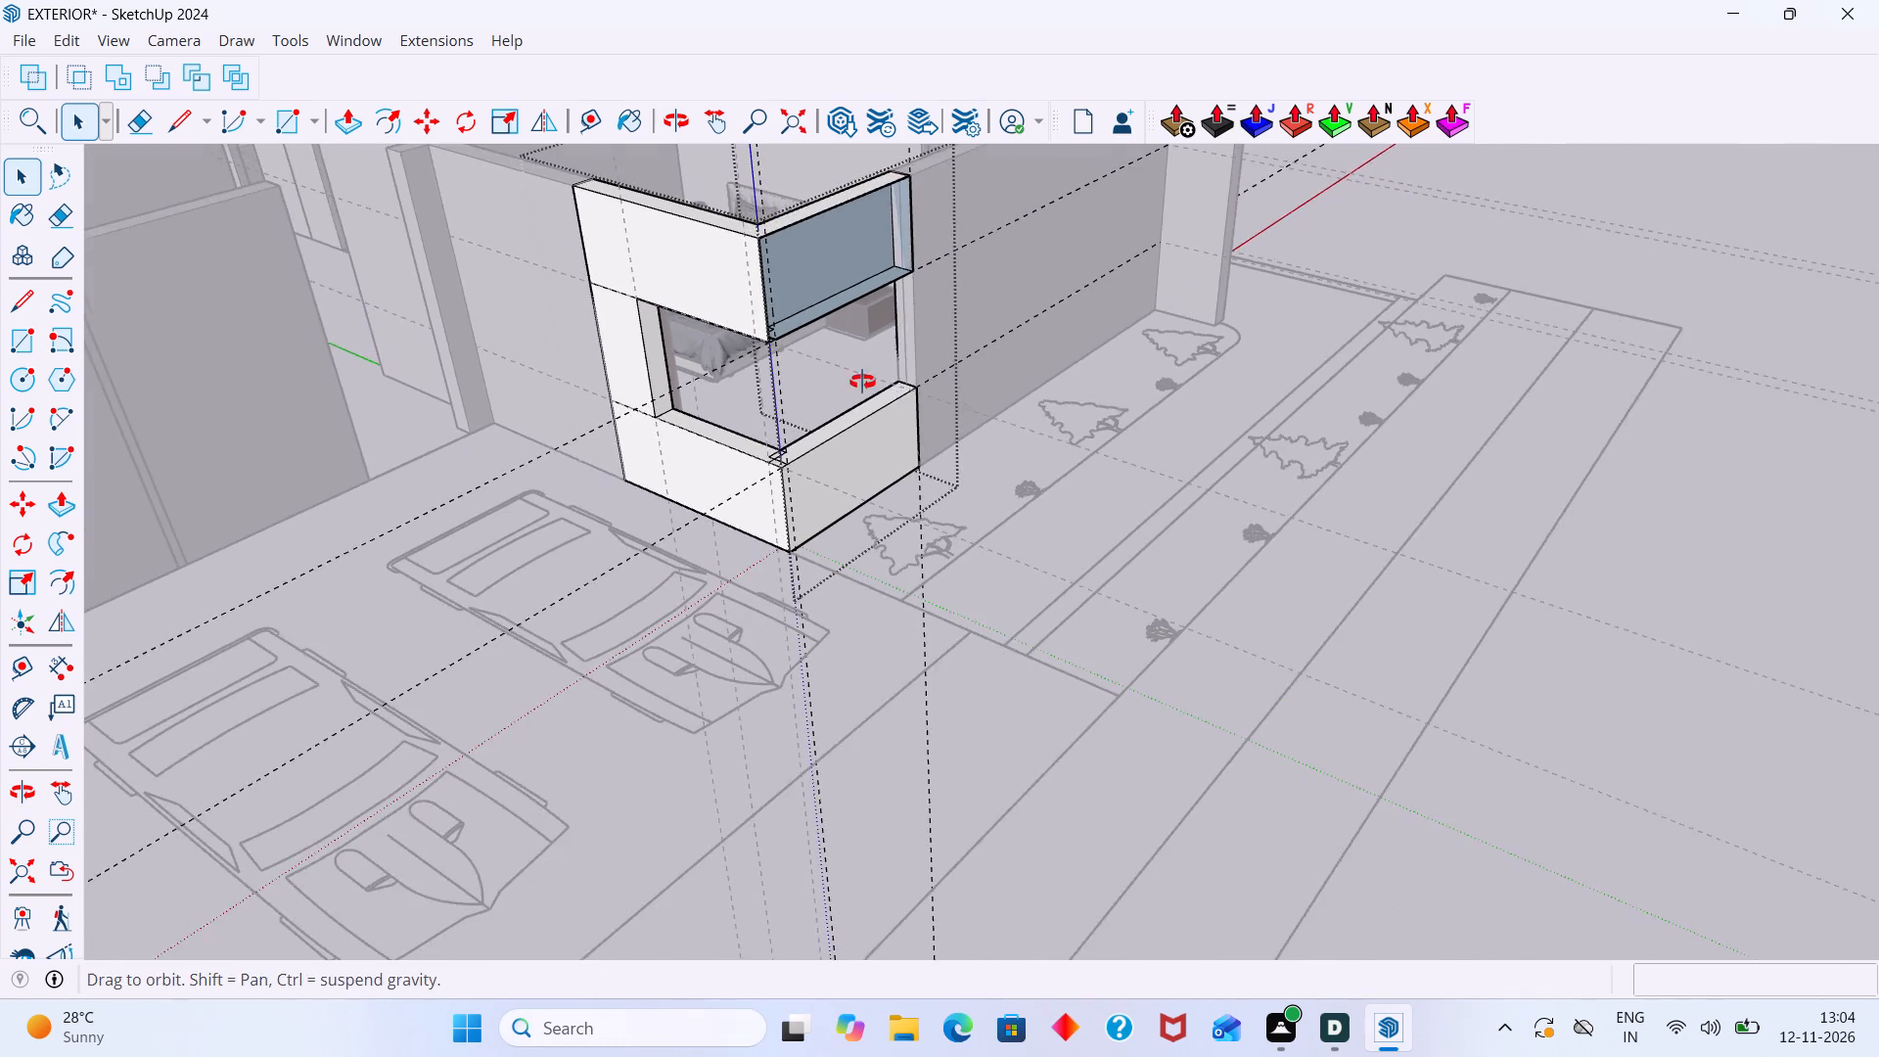
{"action": "middle_click_drag", "start_coordinate": [862, 382], "coordinate": [785, 391]}
{"action": "scroll", "coordinate": [678, 470], "scroll_direction": "up", "scroll_amount": 17}
{"action": "scroll", "coordinate": [755, 393], "scroll_direction": "up", "scroll_amount": 3}
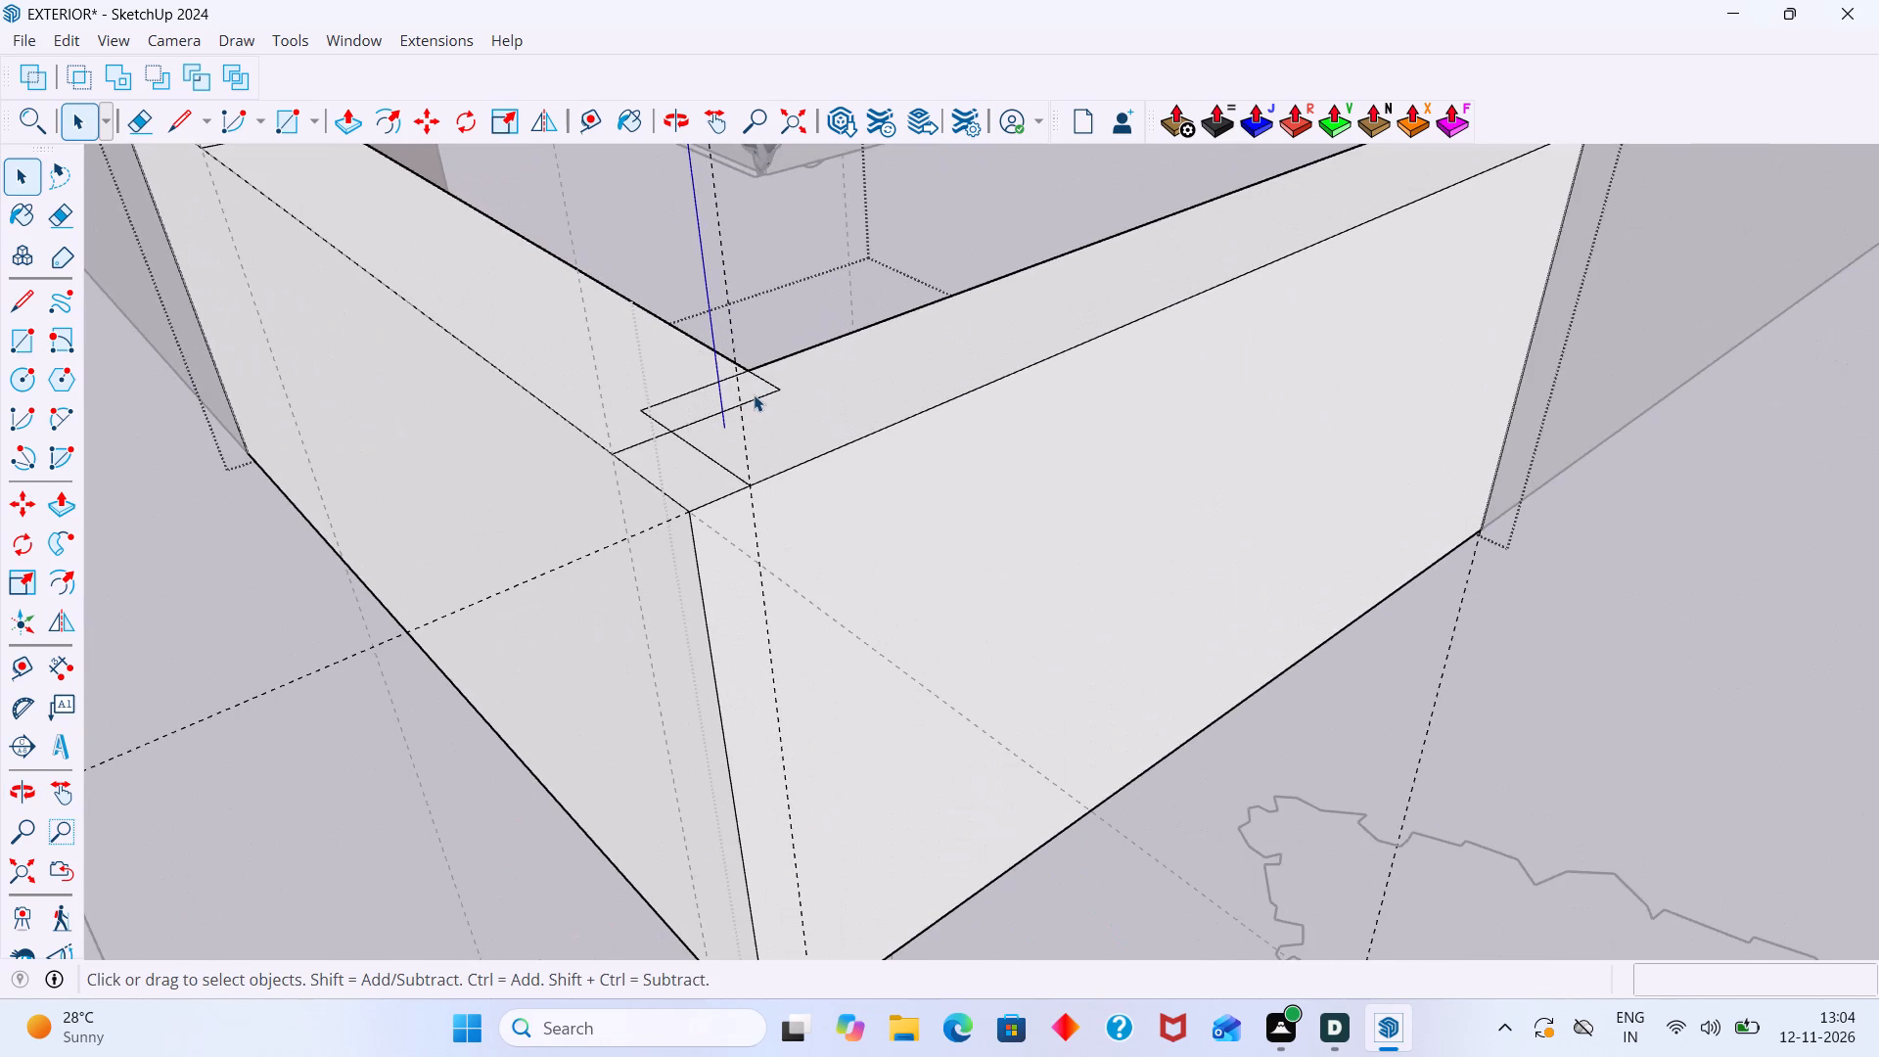
{"action": "key", "text": "e"}
{"action": "left_click_drag", "start_coordinate": [752, 418], "coordinate": [676, 379]}
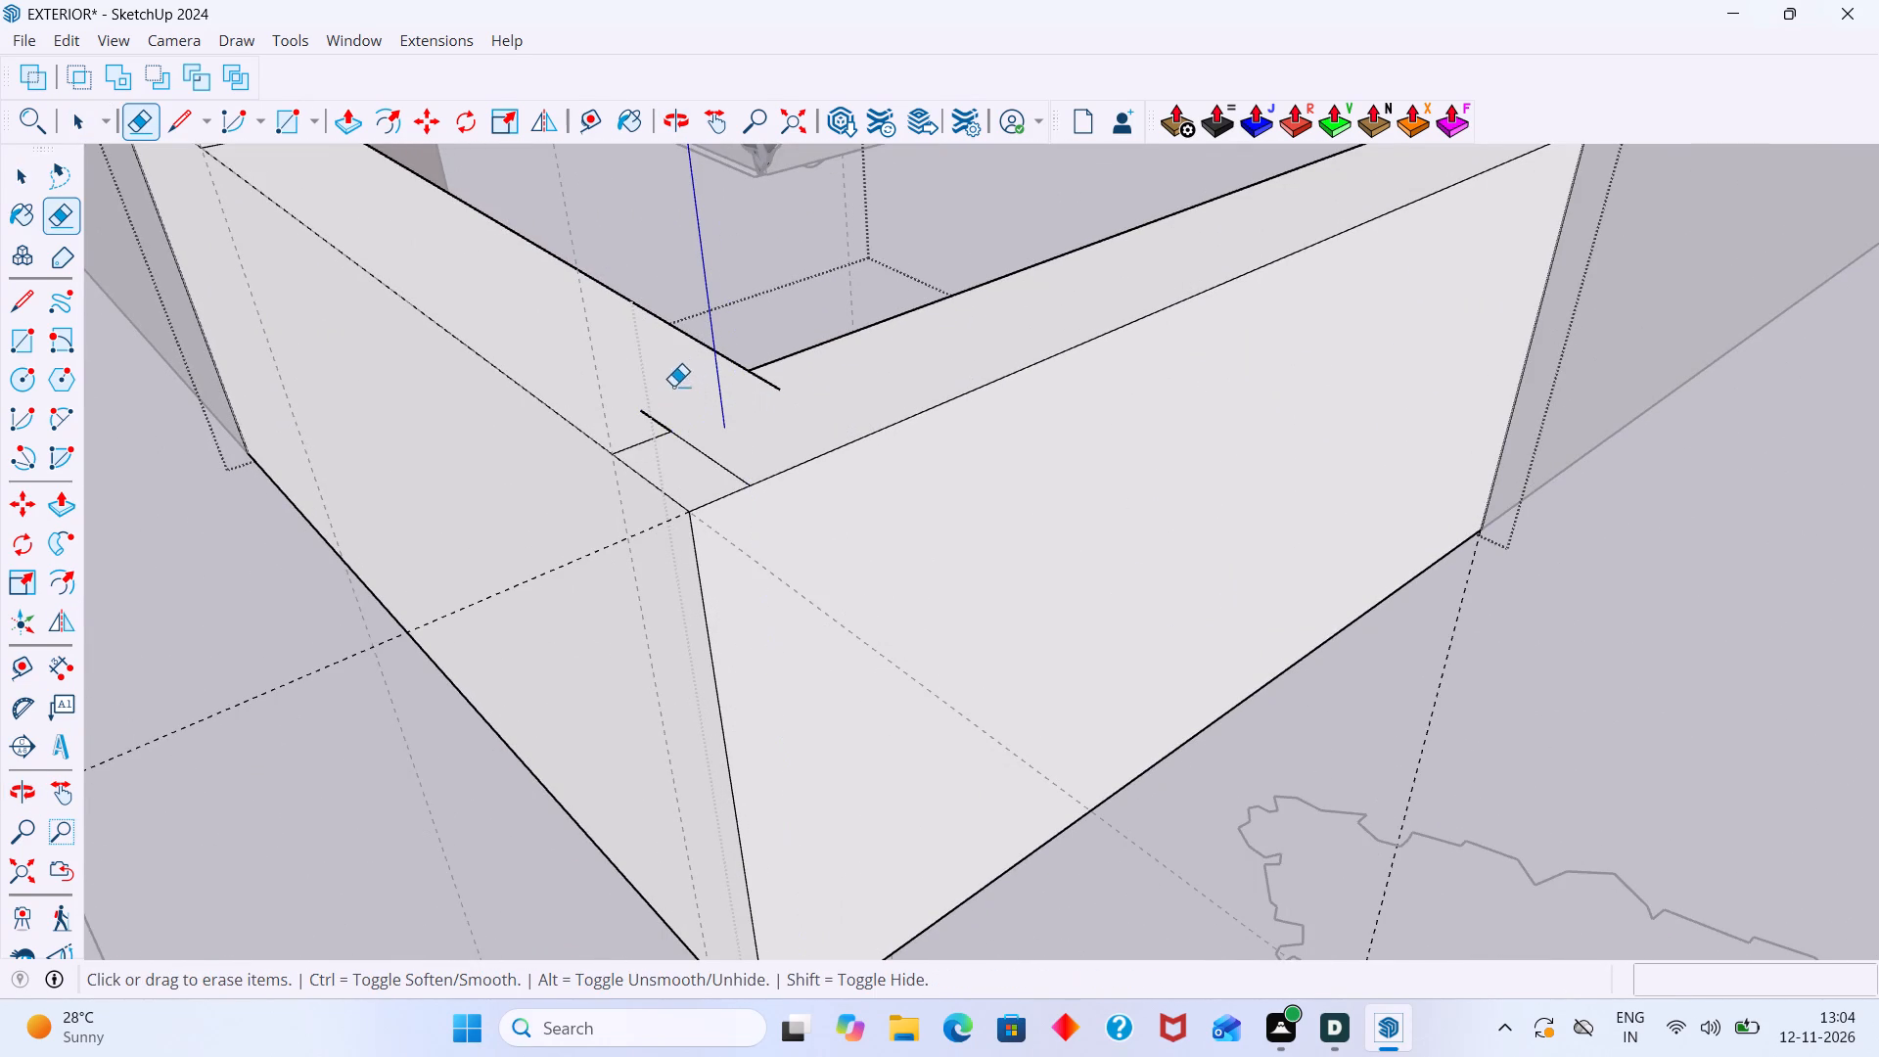
{"action": "left_click_drag", "start_coordinate": [673, 397], "coordinate": [659, 426]}
{"action": "left_click_drag", "start_coordinate": [788, 383], "coordinate": [765, 388]}
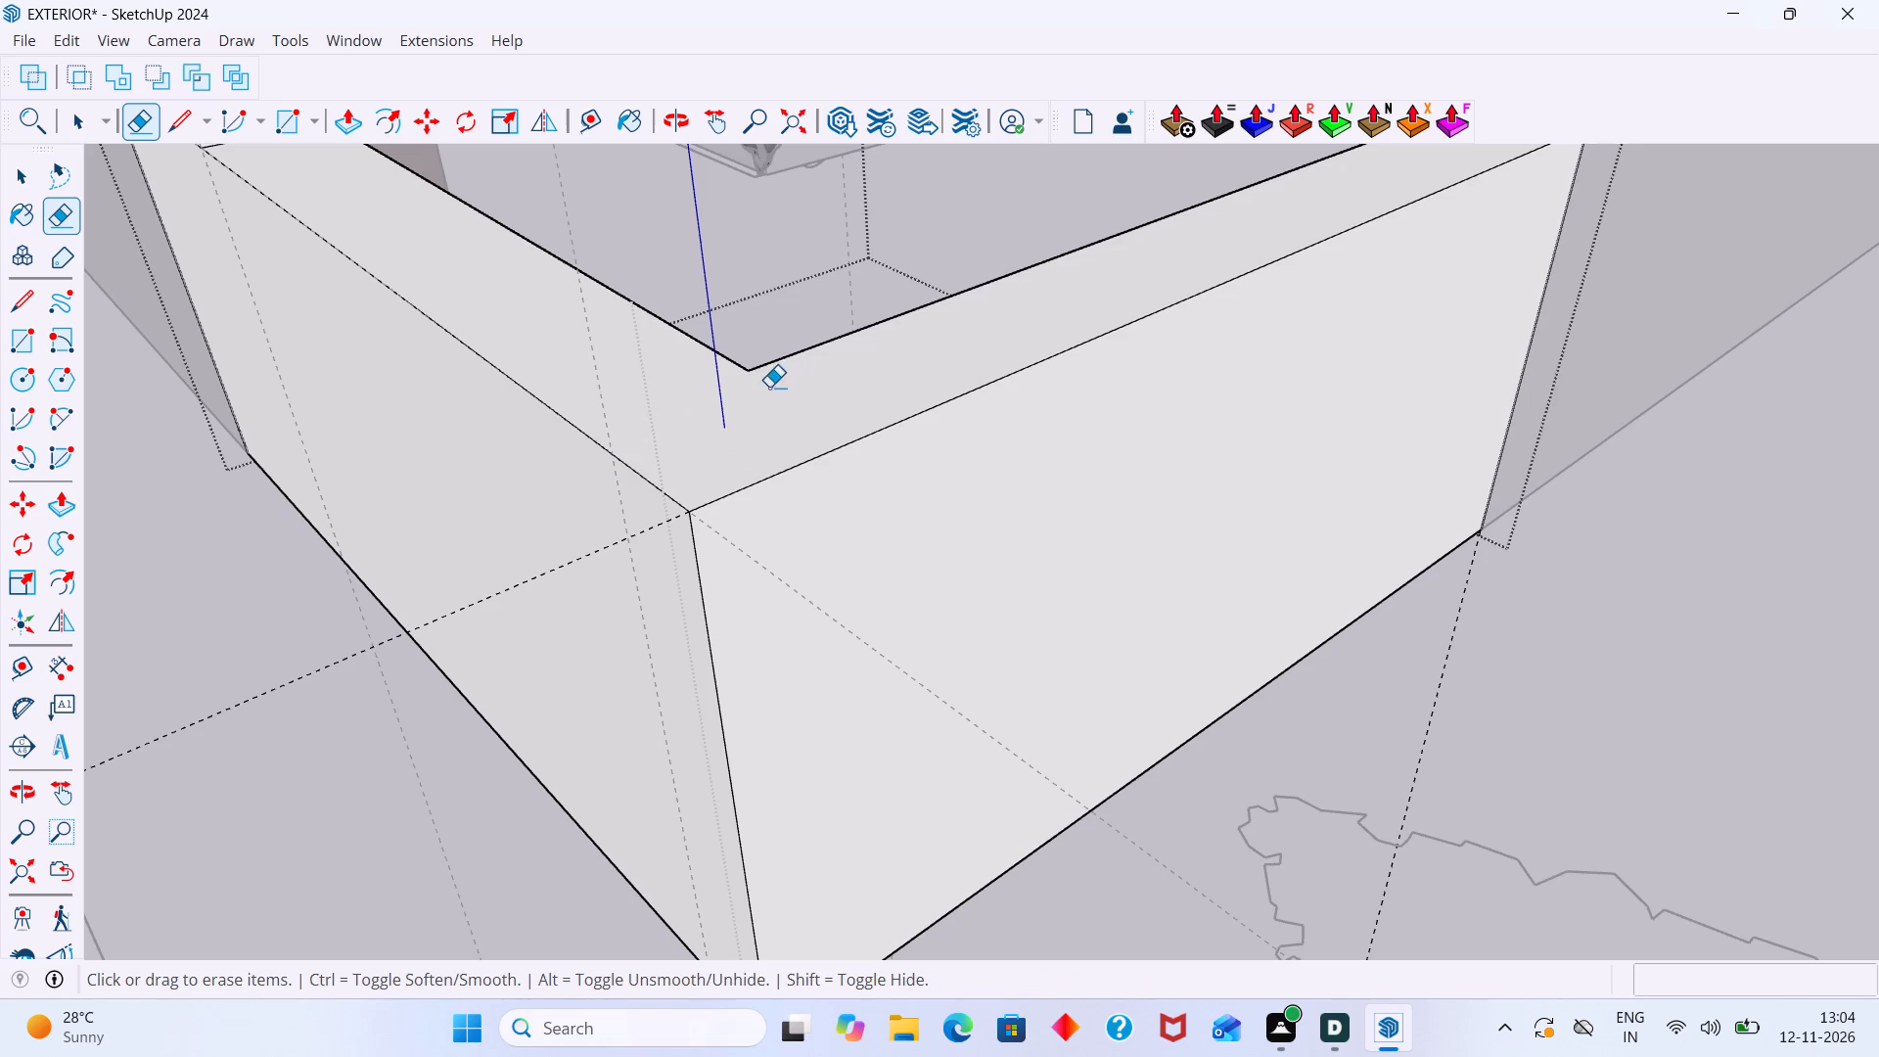
Close the corner wall group to leave its editing mode.
{"action": "scroll", "coordinate": [790, 381], "scroll_direction": "down", "scroll_amount": 20}
{"action": "scroll", "coordinate": [790, 381], "scroll_direction": "down", "scroll_amount": 2}
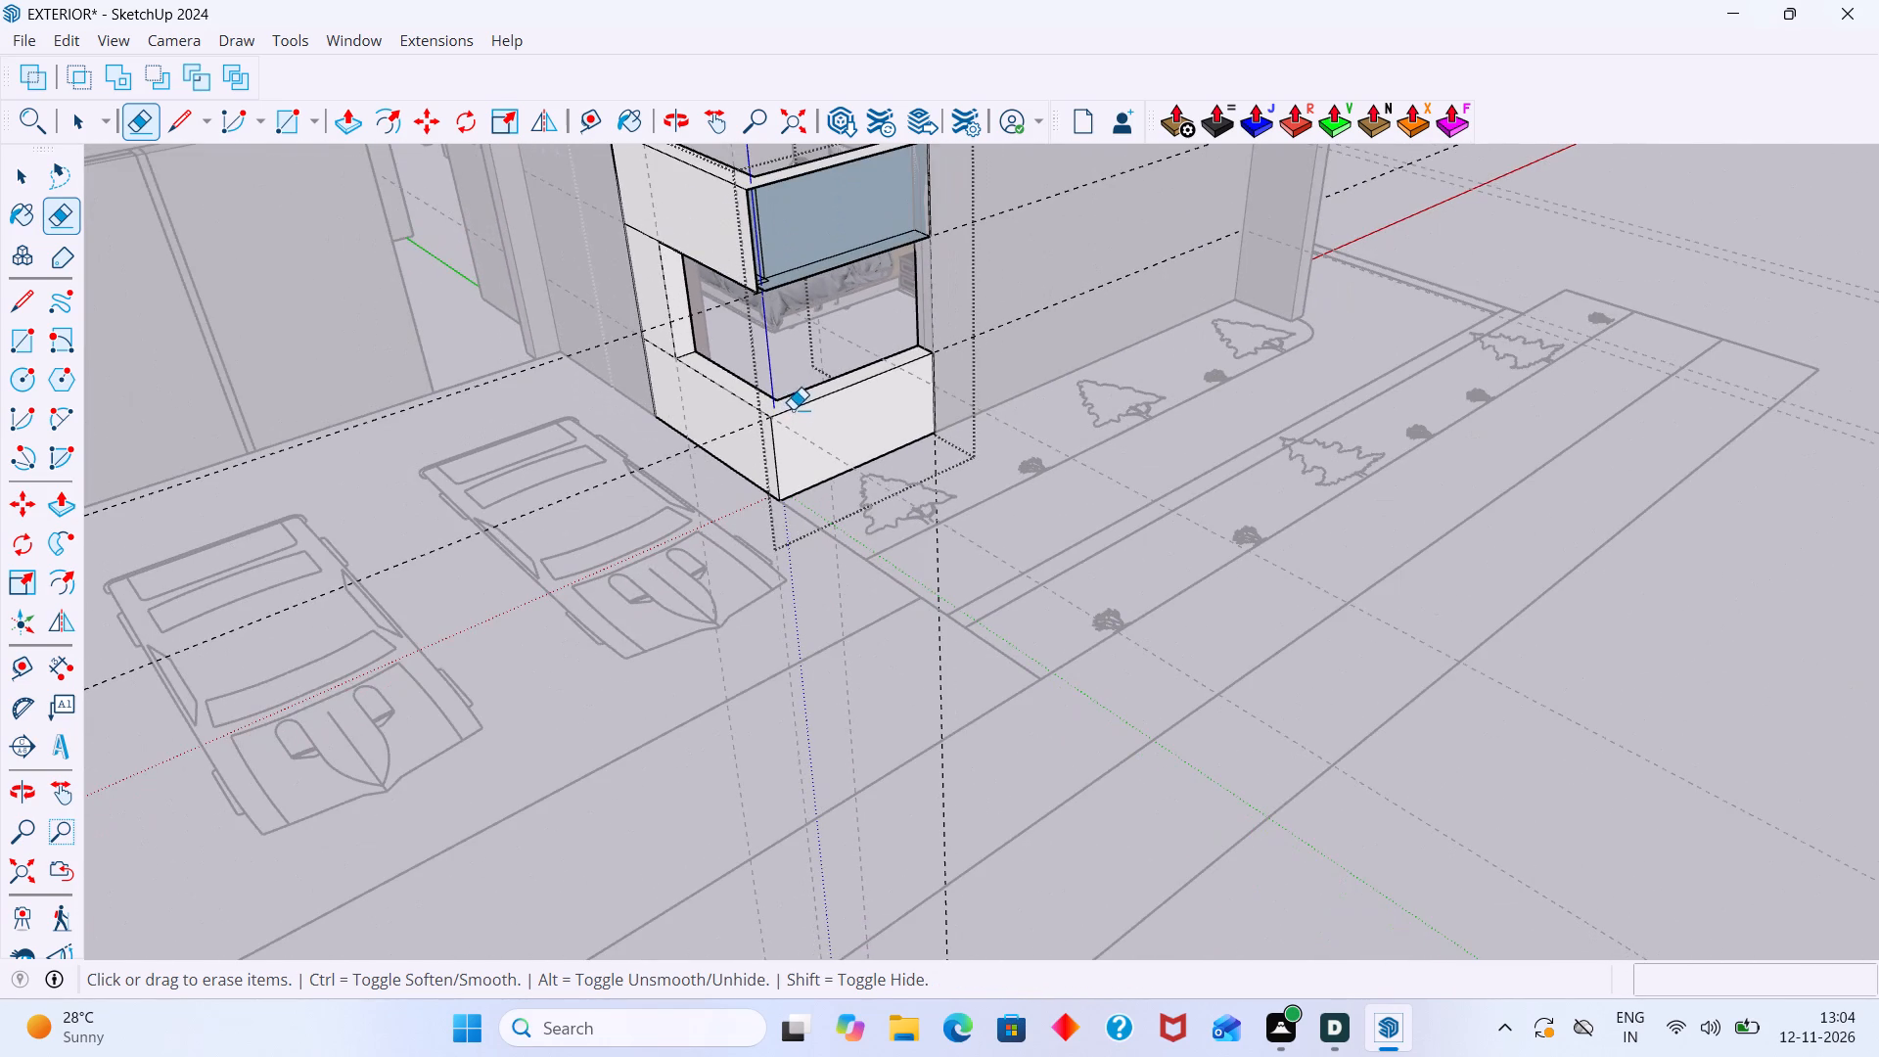
{"action": "key", "text": "space"}
{"action": "left_click", "coordinate": [715, 667]}
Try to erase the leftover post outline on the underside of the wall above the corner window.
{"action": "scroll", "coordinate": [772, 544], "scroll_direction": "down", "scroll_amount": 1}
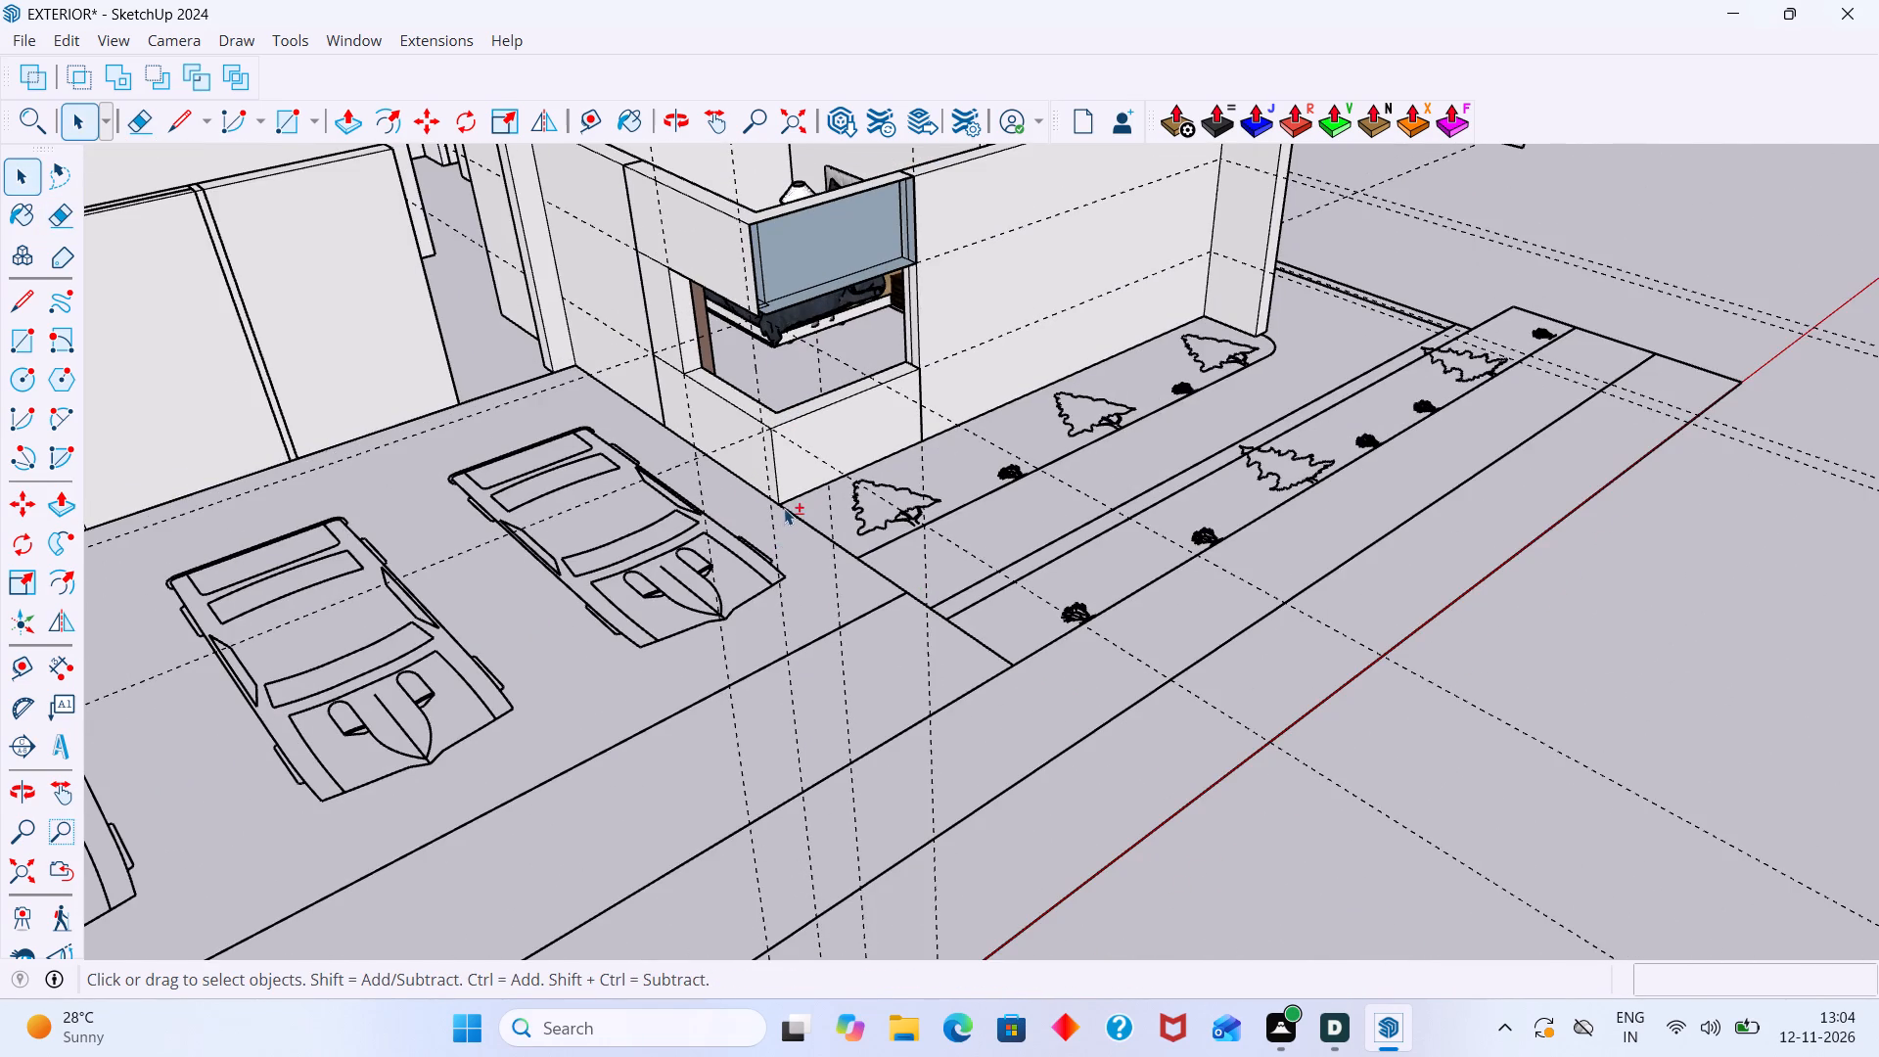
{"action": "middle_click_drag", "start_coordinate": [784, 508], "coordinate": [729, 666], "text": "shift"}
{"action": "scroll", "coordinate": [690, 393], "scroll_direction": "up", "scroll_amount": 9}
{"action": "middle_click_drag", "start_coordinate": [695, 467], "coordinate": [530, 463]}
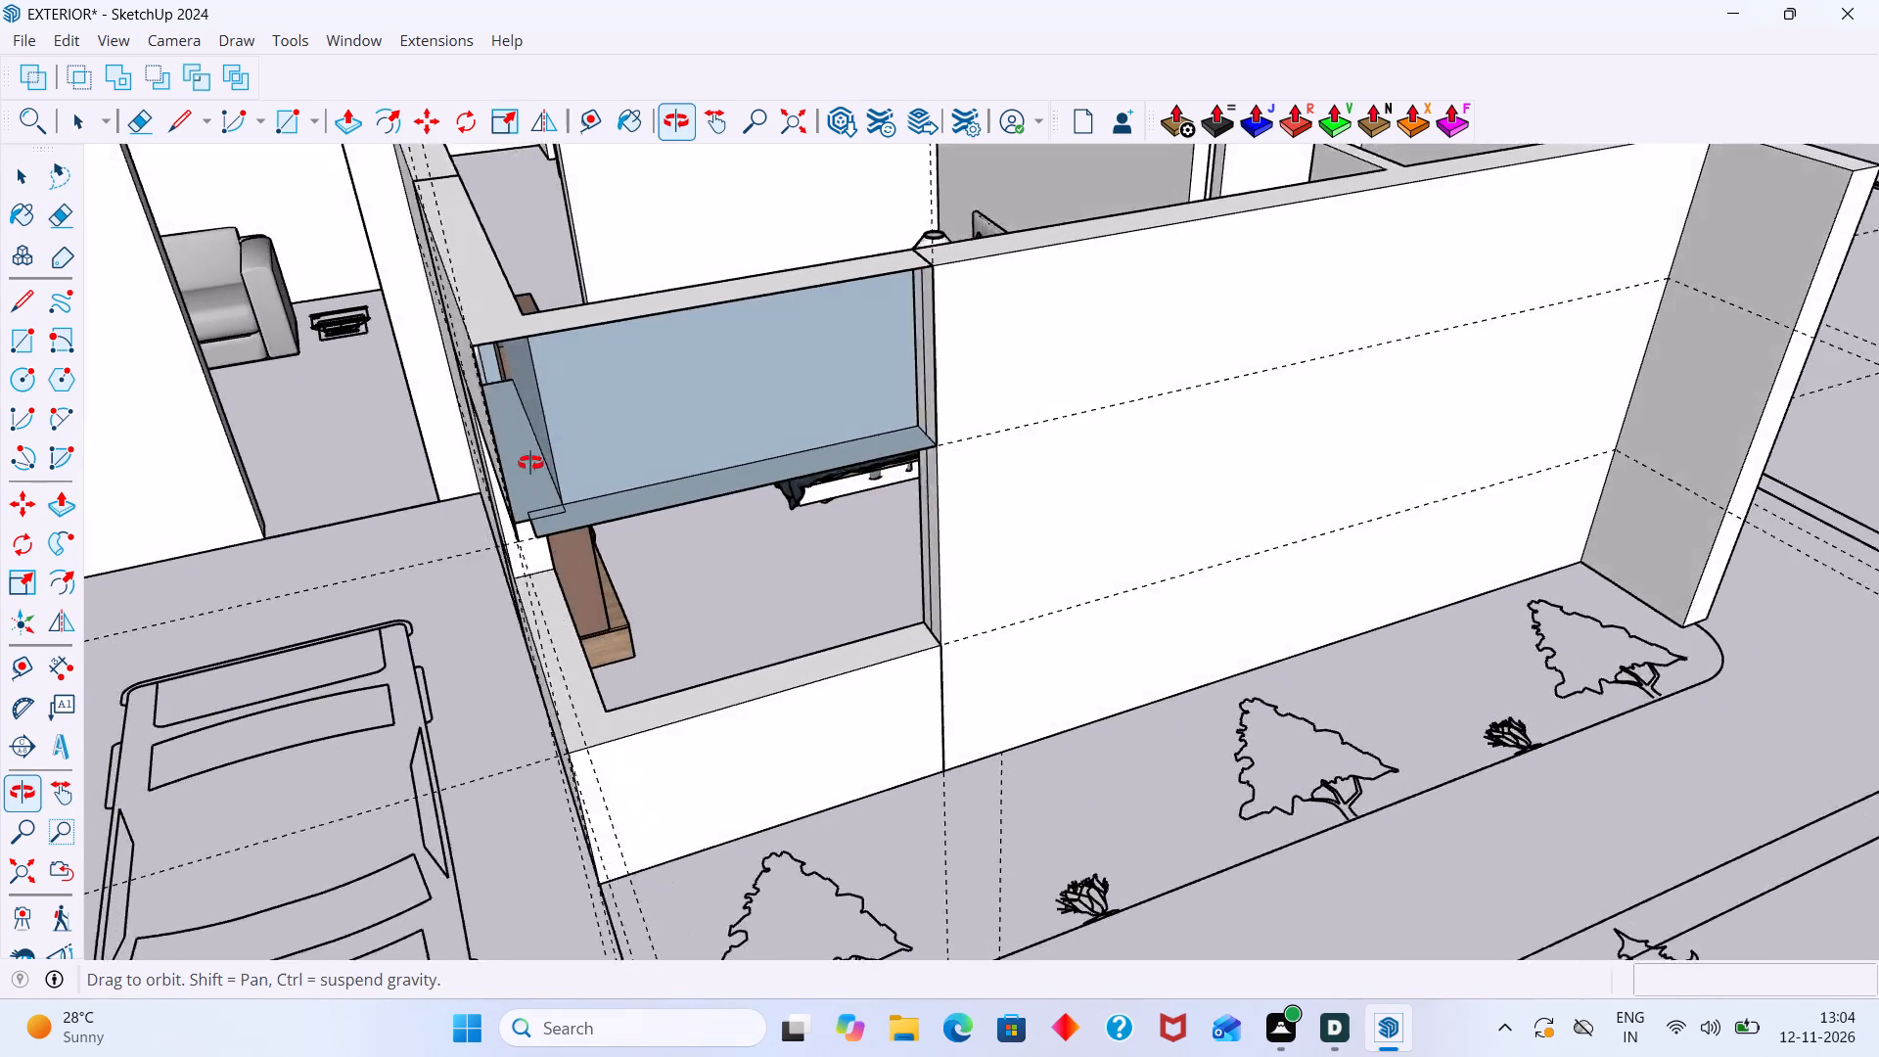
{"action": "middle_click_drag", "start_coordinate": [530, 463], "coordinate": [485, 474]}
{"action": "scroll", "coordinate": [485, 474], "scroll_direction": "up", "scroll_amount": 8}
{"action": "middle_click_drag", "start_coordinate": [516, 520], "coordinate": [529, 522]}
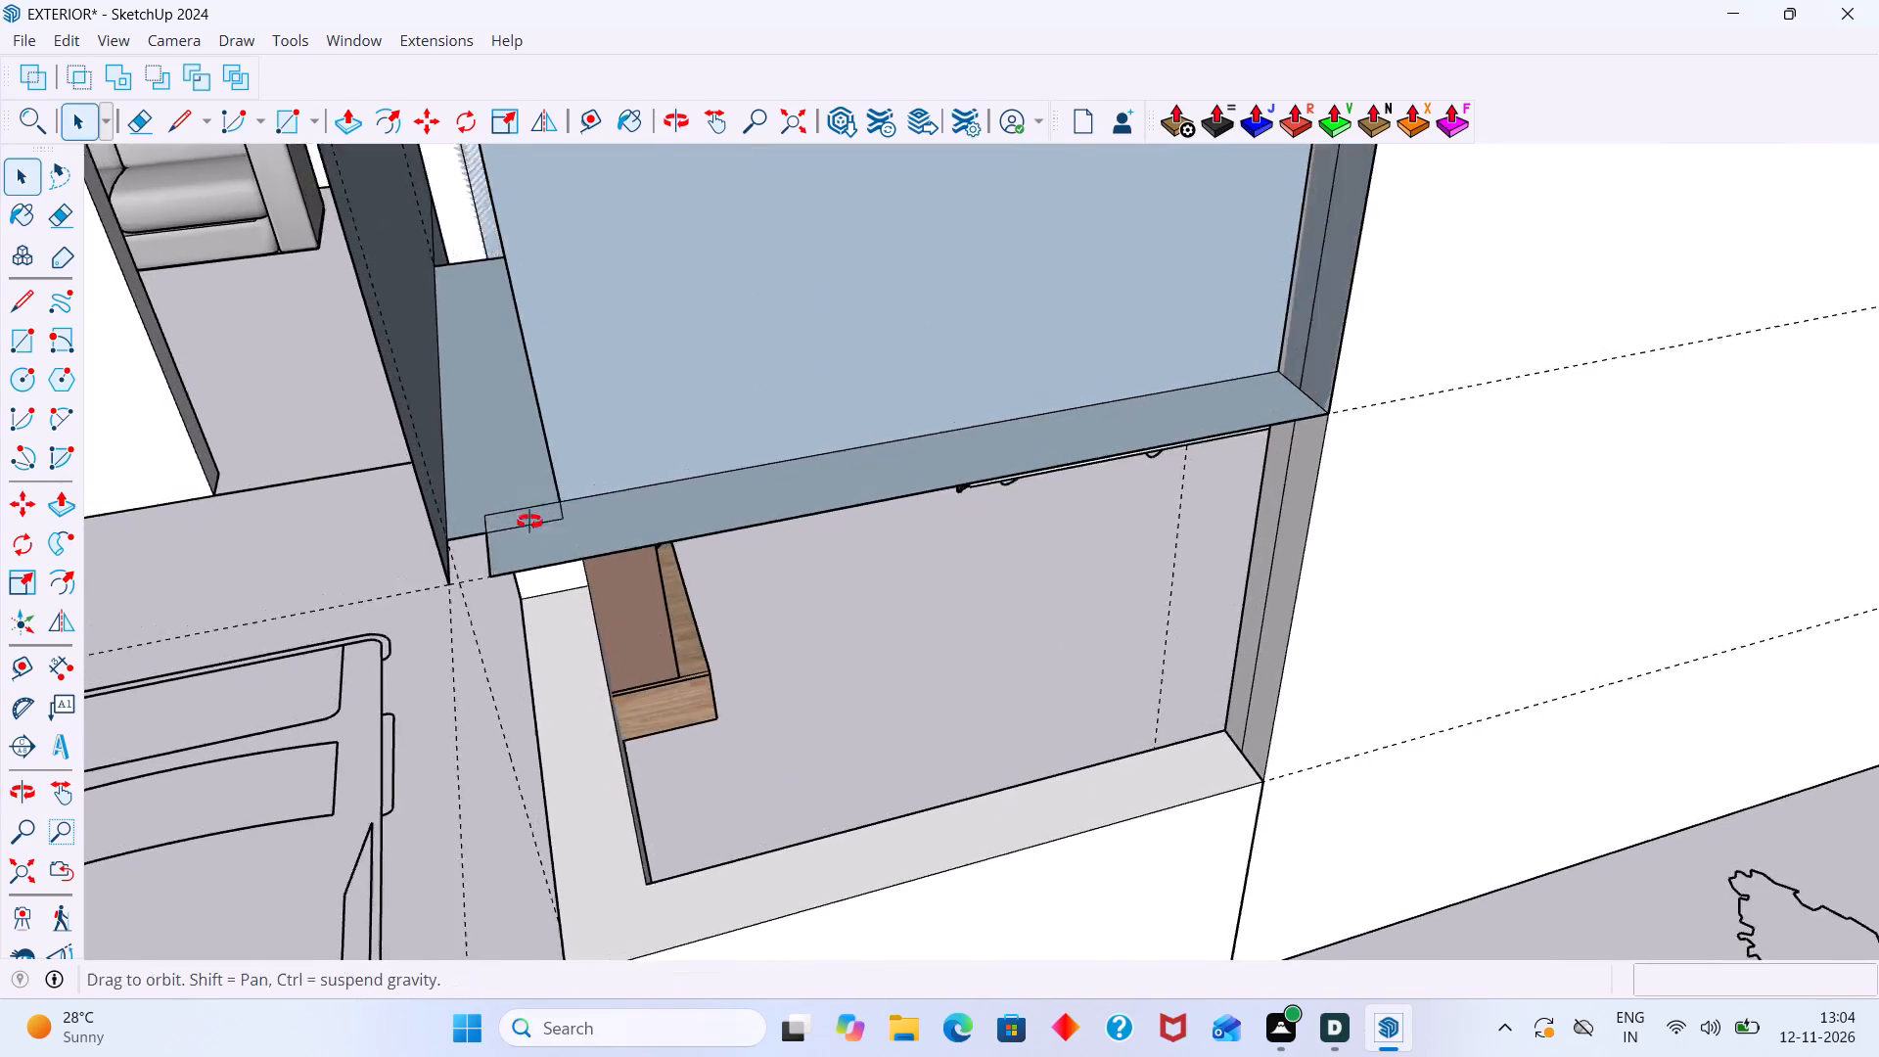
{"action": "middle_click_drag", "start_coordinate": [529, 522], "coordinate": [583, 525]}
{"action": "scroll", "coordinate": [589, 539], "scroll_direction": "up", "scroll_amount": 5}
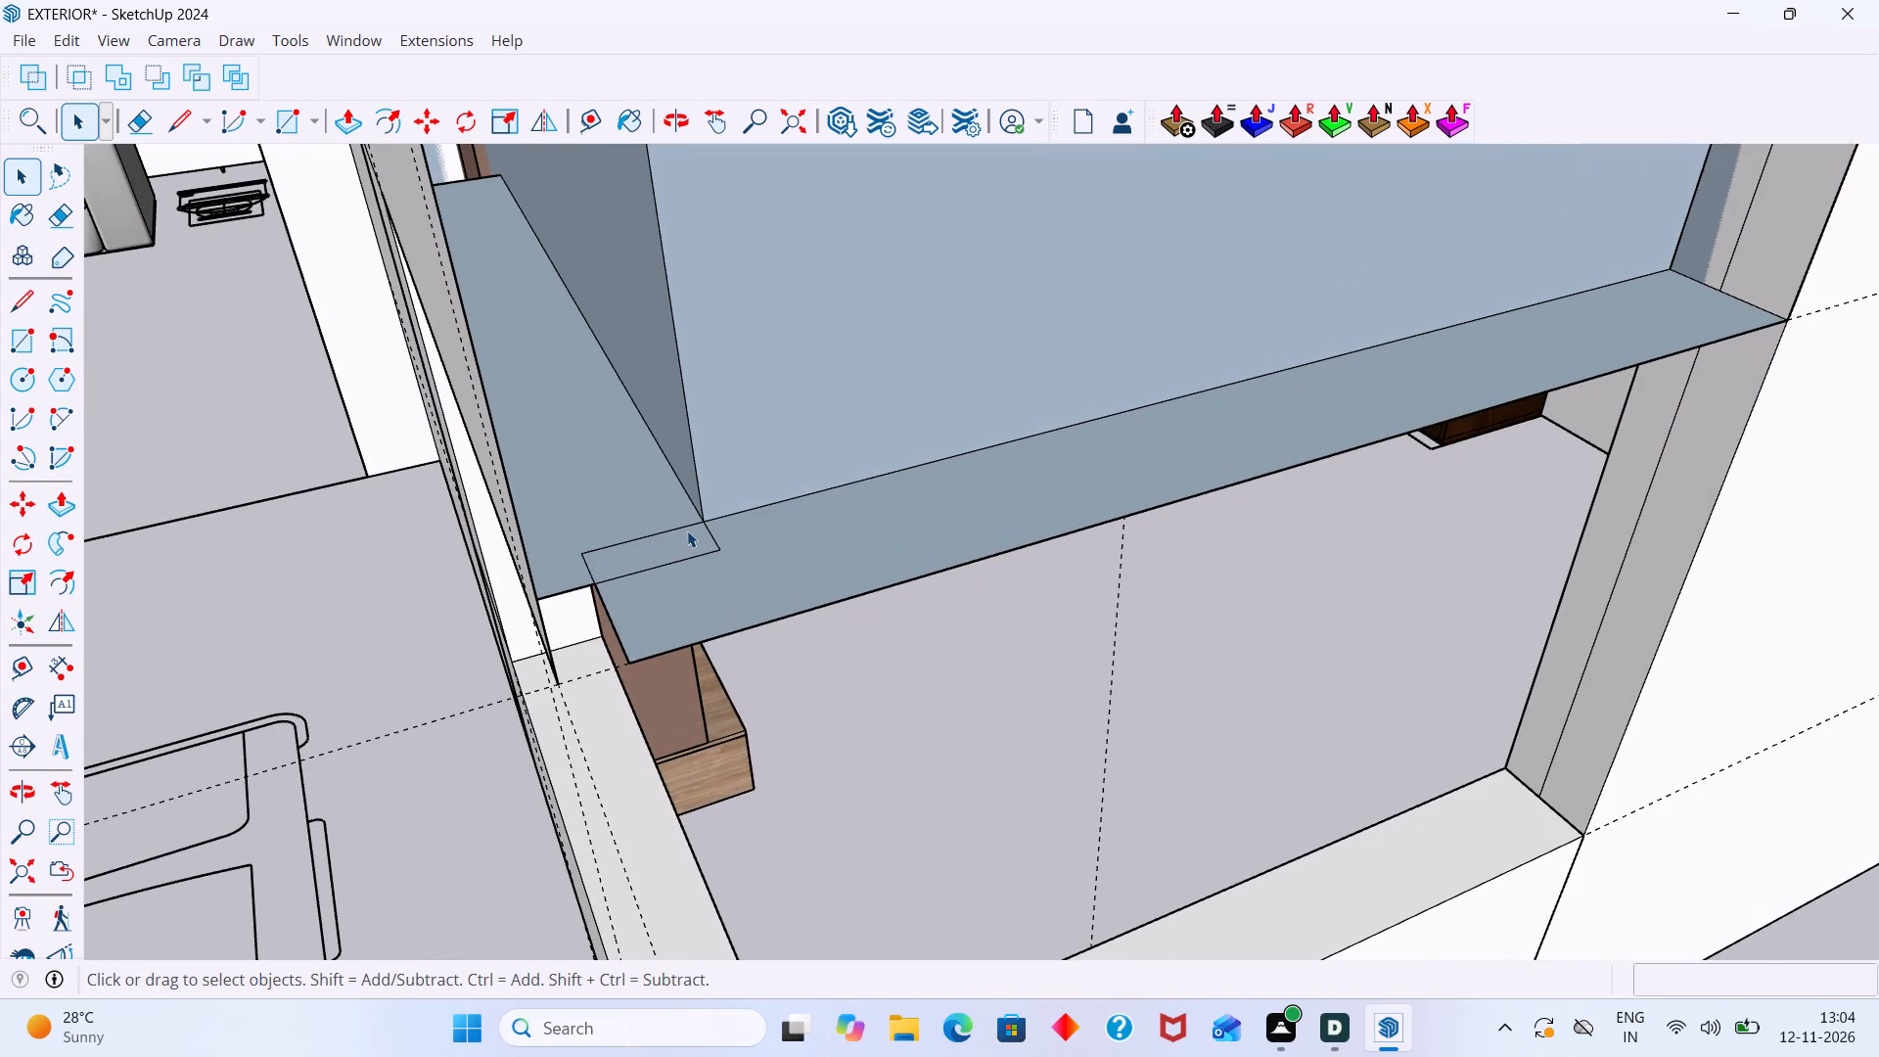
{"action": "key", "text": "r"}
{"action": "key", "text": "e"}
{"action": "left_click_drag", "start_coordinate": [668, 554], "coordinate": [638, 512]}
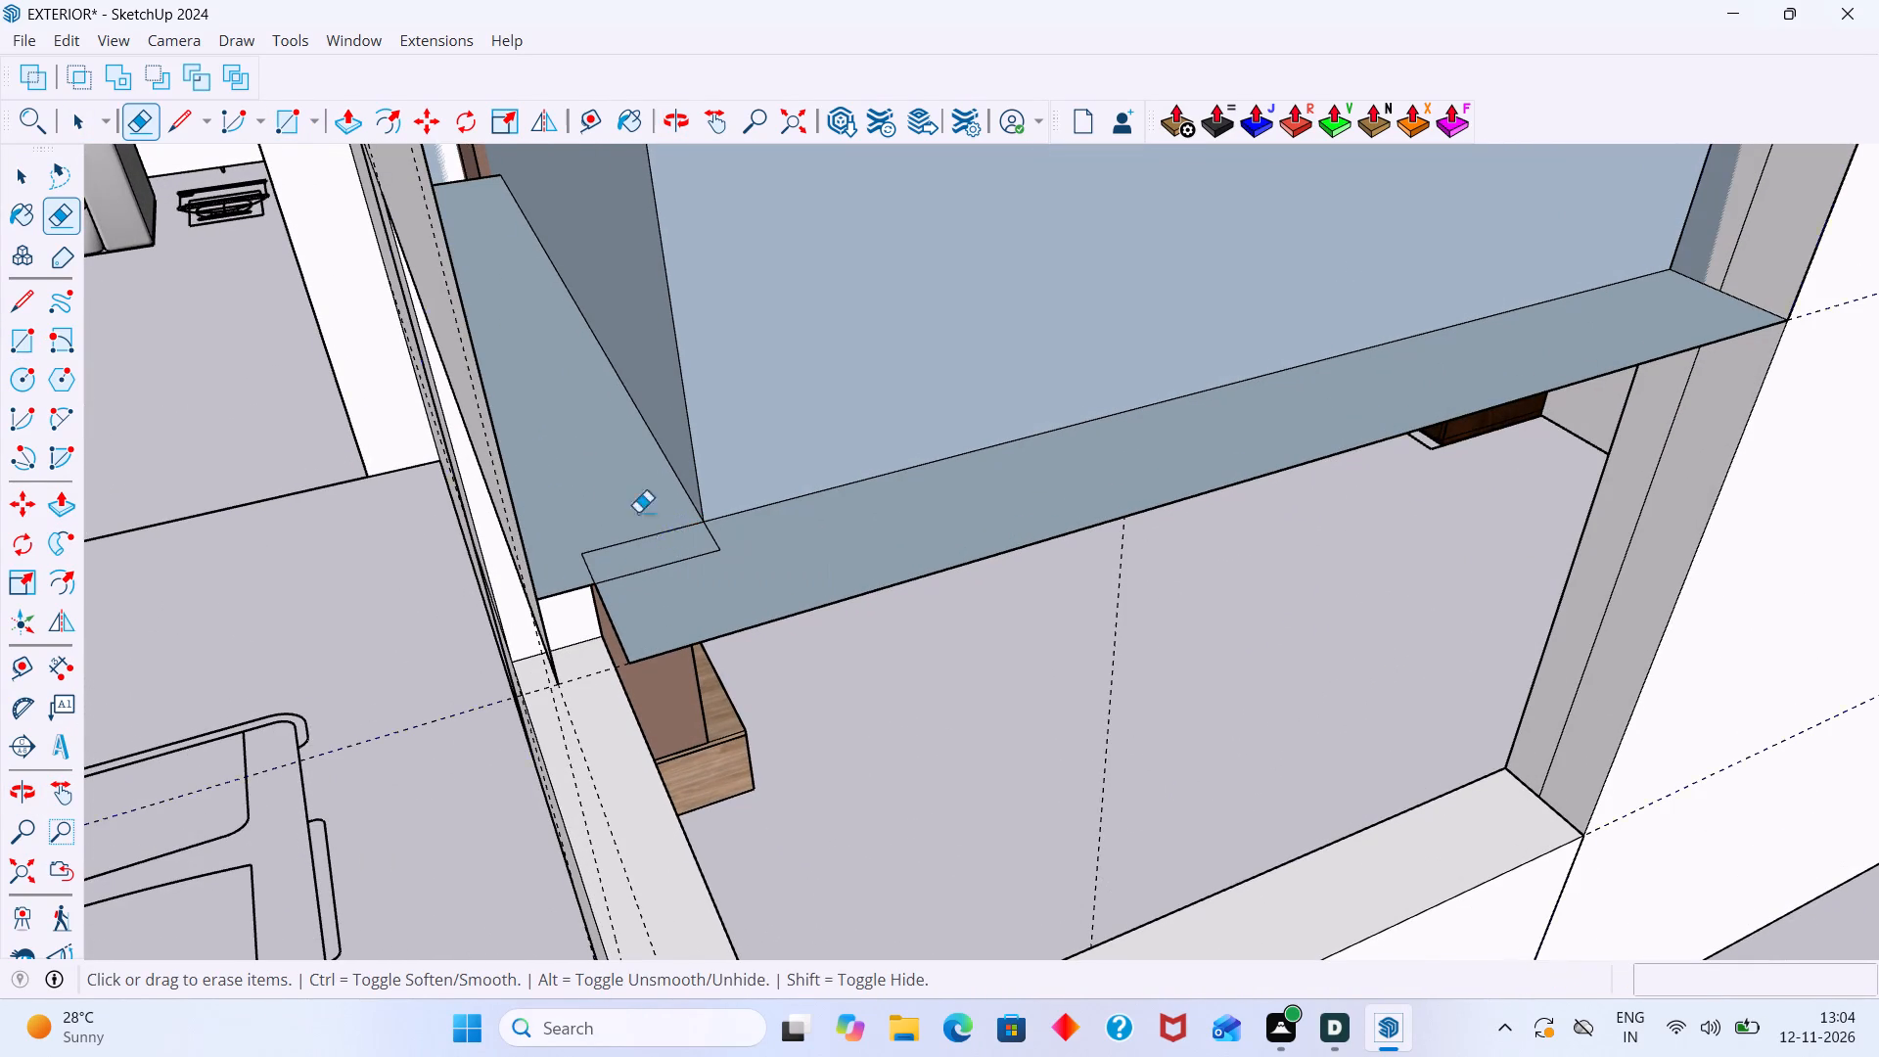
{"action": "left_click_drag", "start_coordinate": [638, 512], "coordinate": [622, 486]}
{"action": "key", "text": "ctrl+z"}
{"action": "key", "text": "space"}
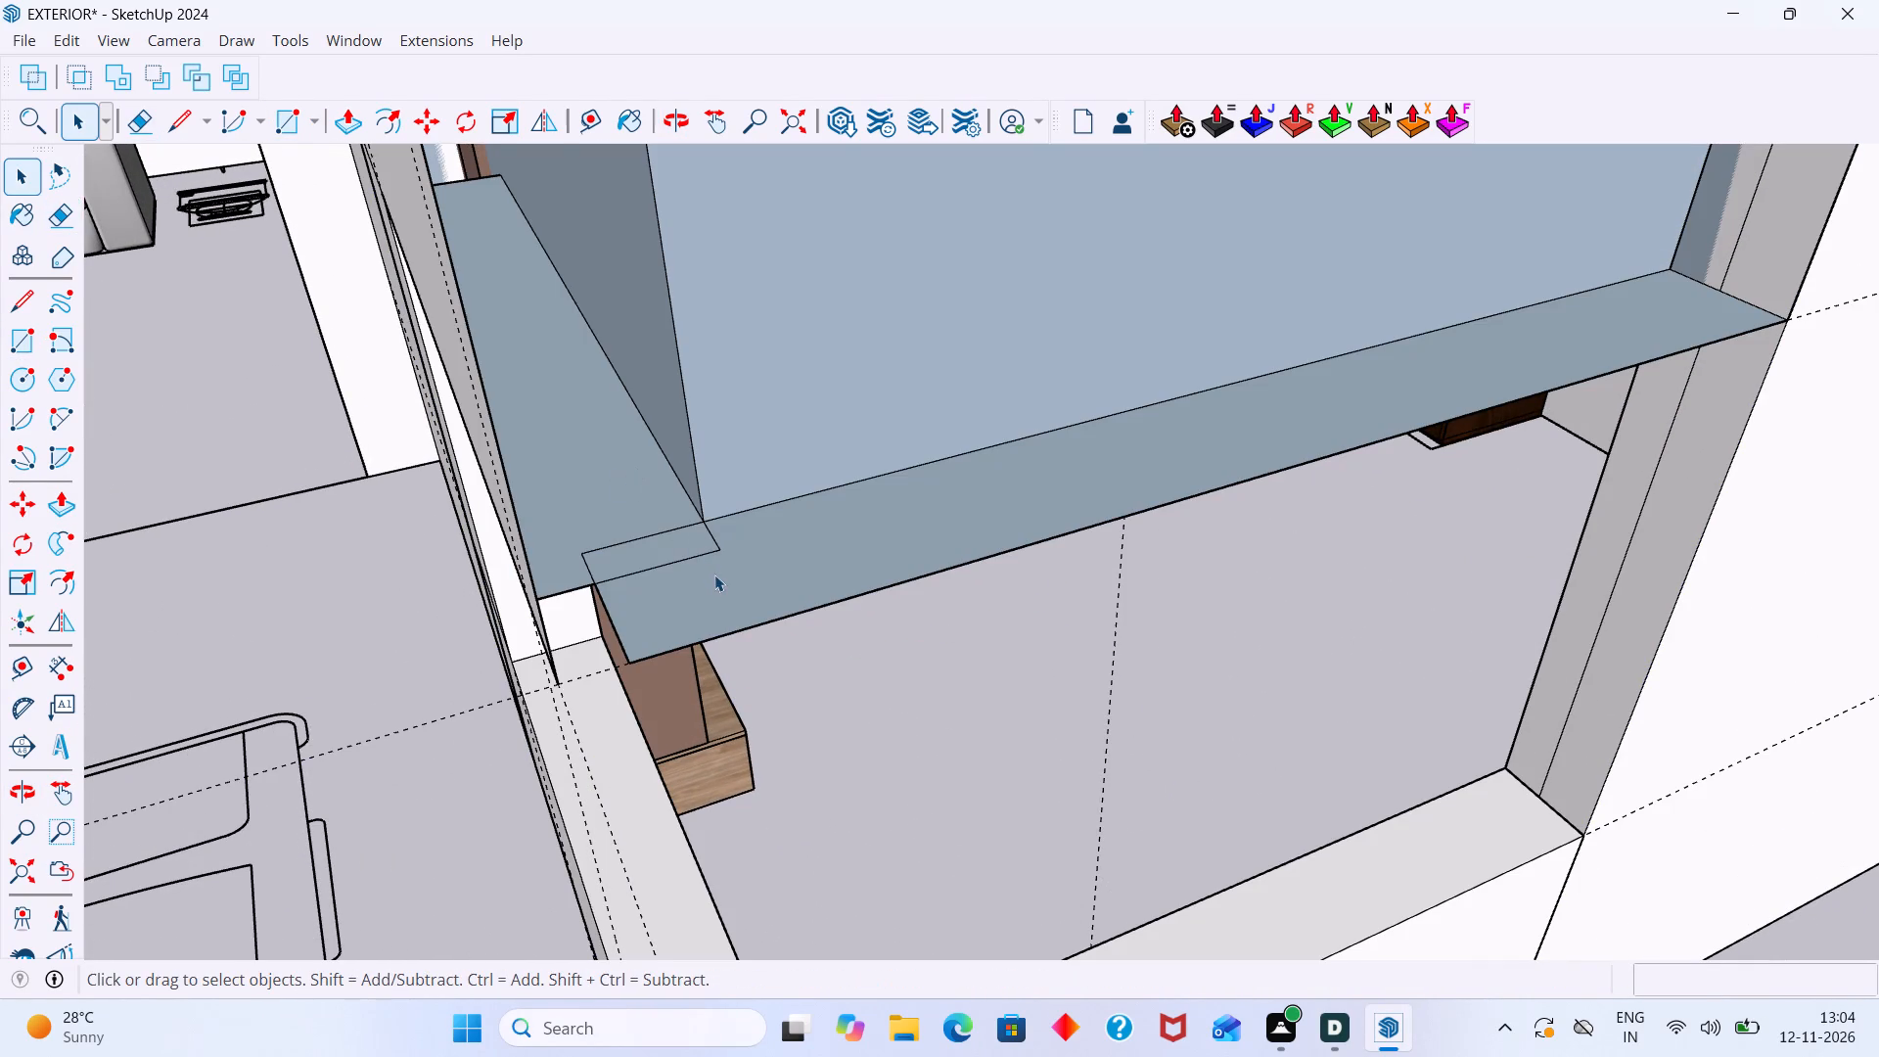
Open the corner wall group and erase the leftover post outline edges from the lintel's underside at the window corner.
{"action": "triple_click", "coordinate": [714, 574]}
{"action": "left_click", "coordinate": [714, 581]}
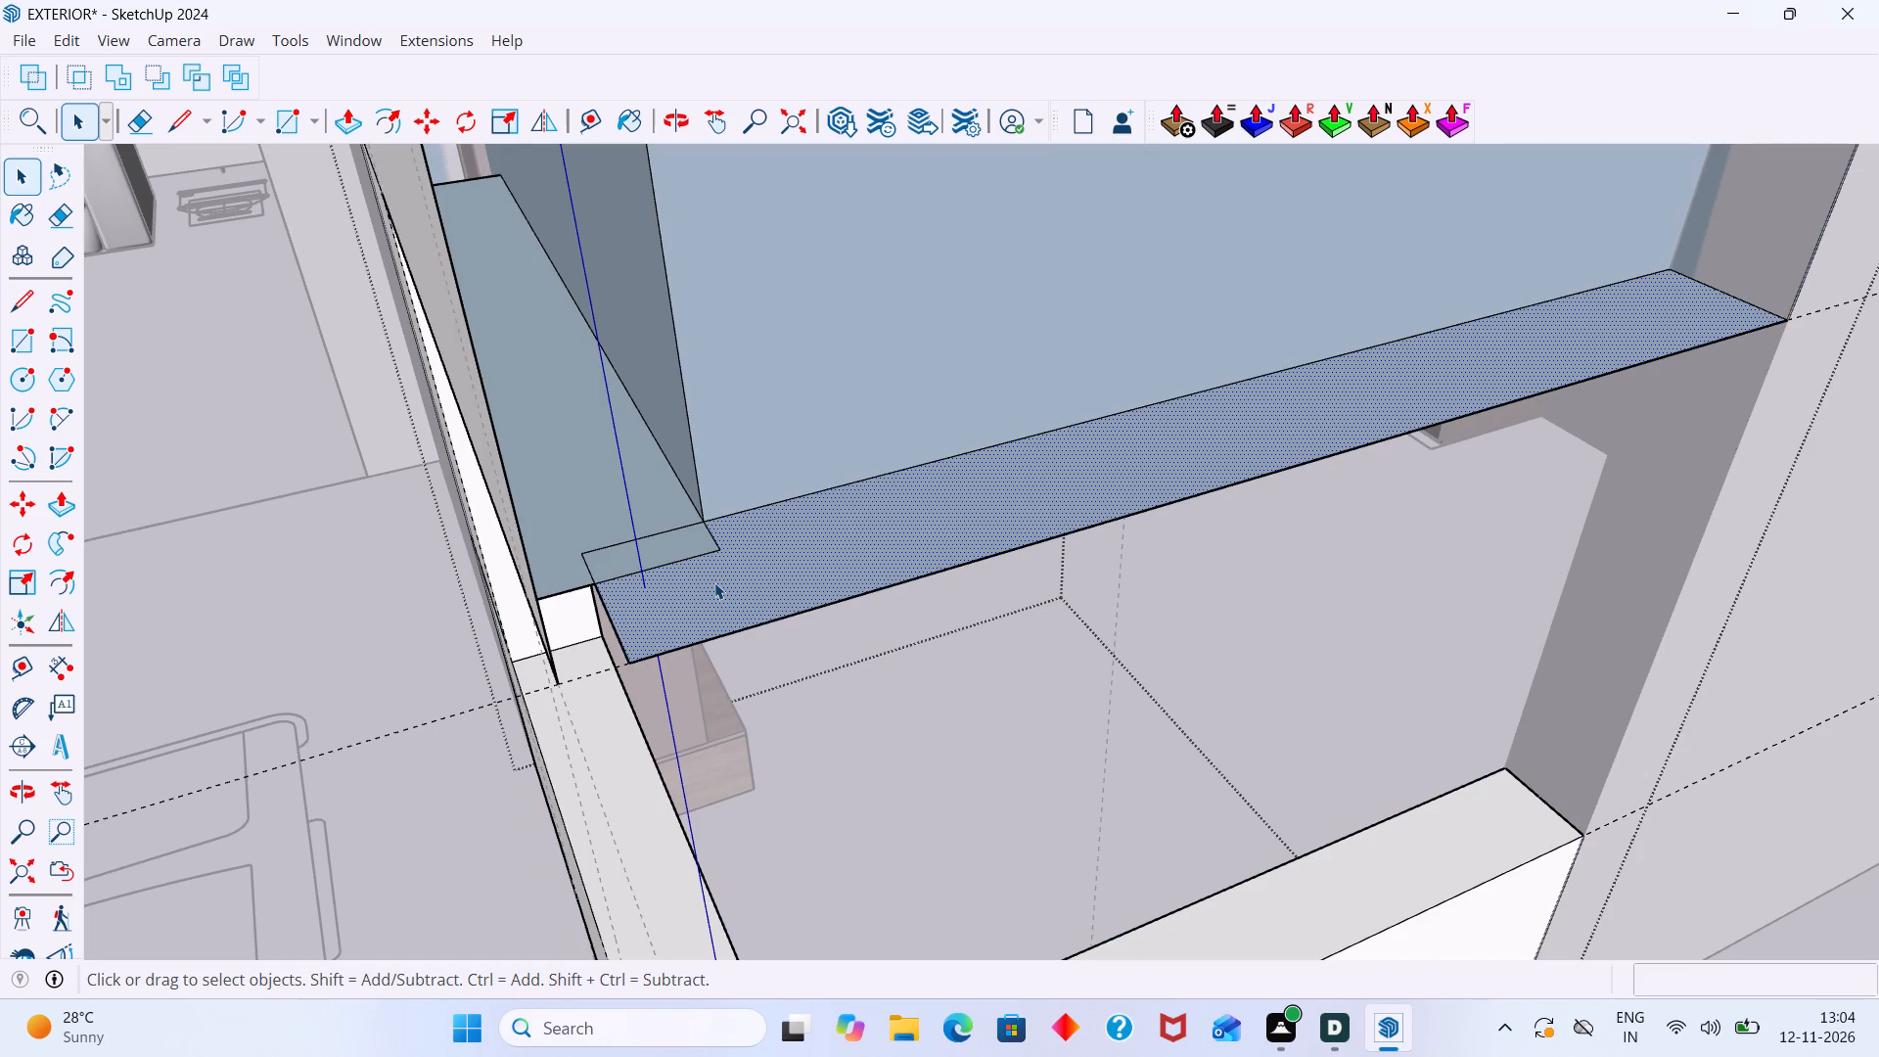
{"action": "key", "text": "e"}
{"action": "left_click_drag", "start_coordinate": [708, 582], "coordinate": [685, 547]}
{"action": "left_click_drag", "start_coordinate": [660, 503], "coordinate": [660, 544]}
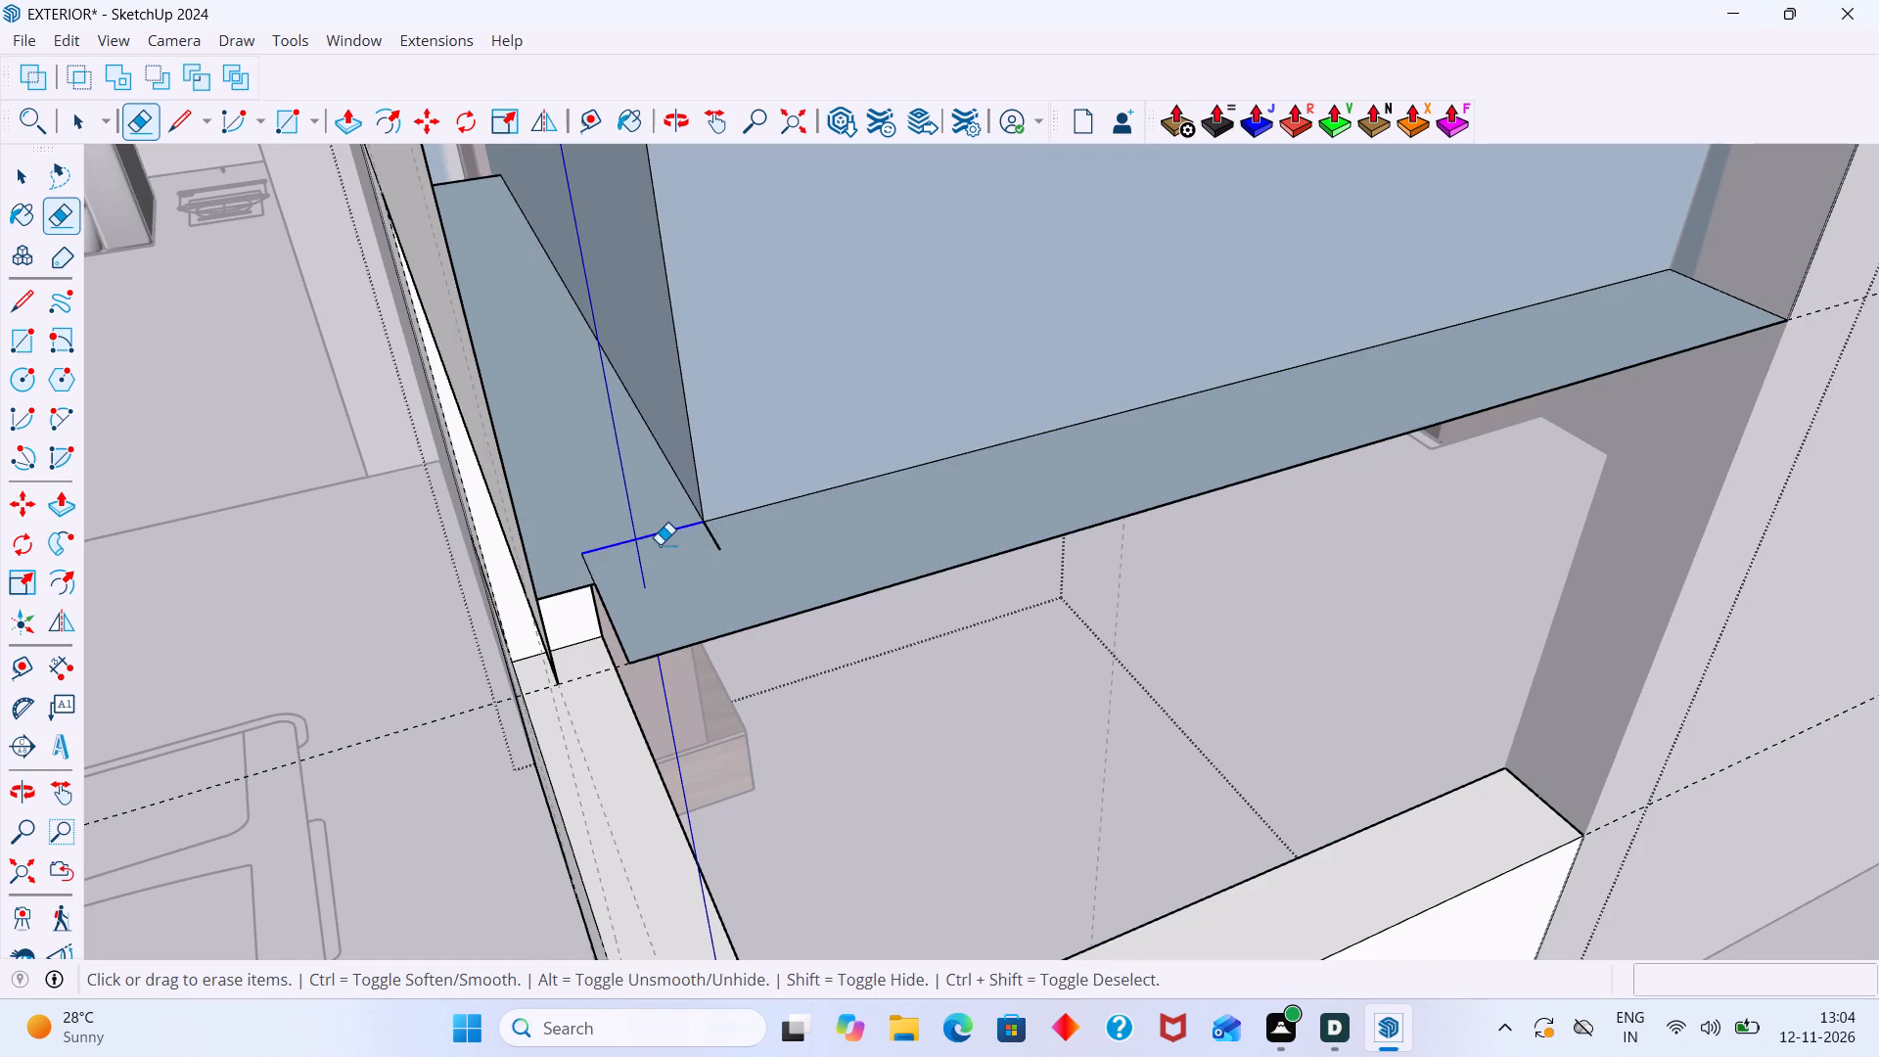
{"action": "left_click_drag", "start_coordinate": [660, 544], "coordinate": [660, 545]}
{"action": "left_click", "coordinate": [723, 537]}
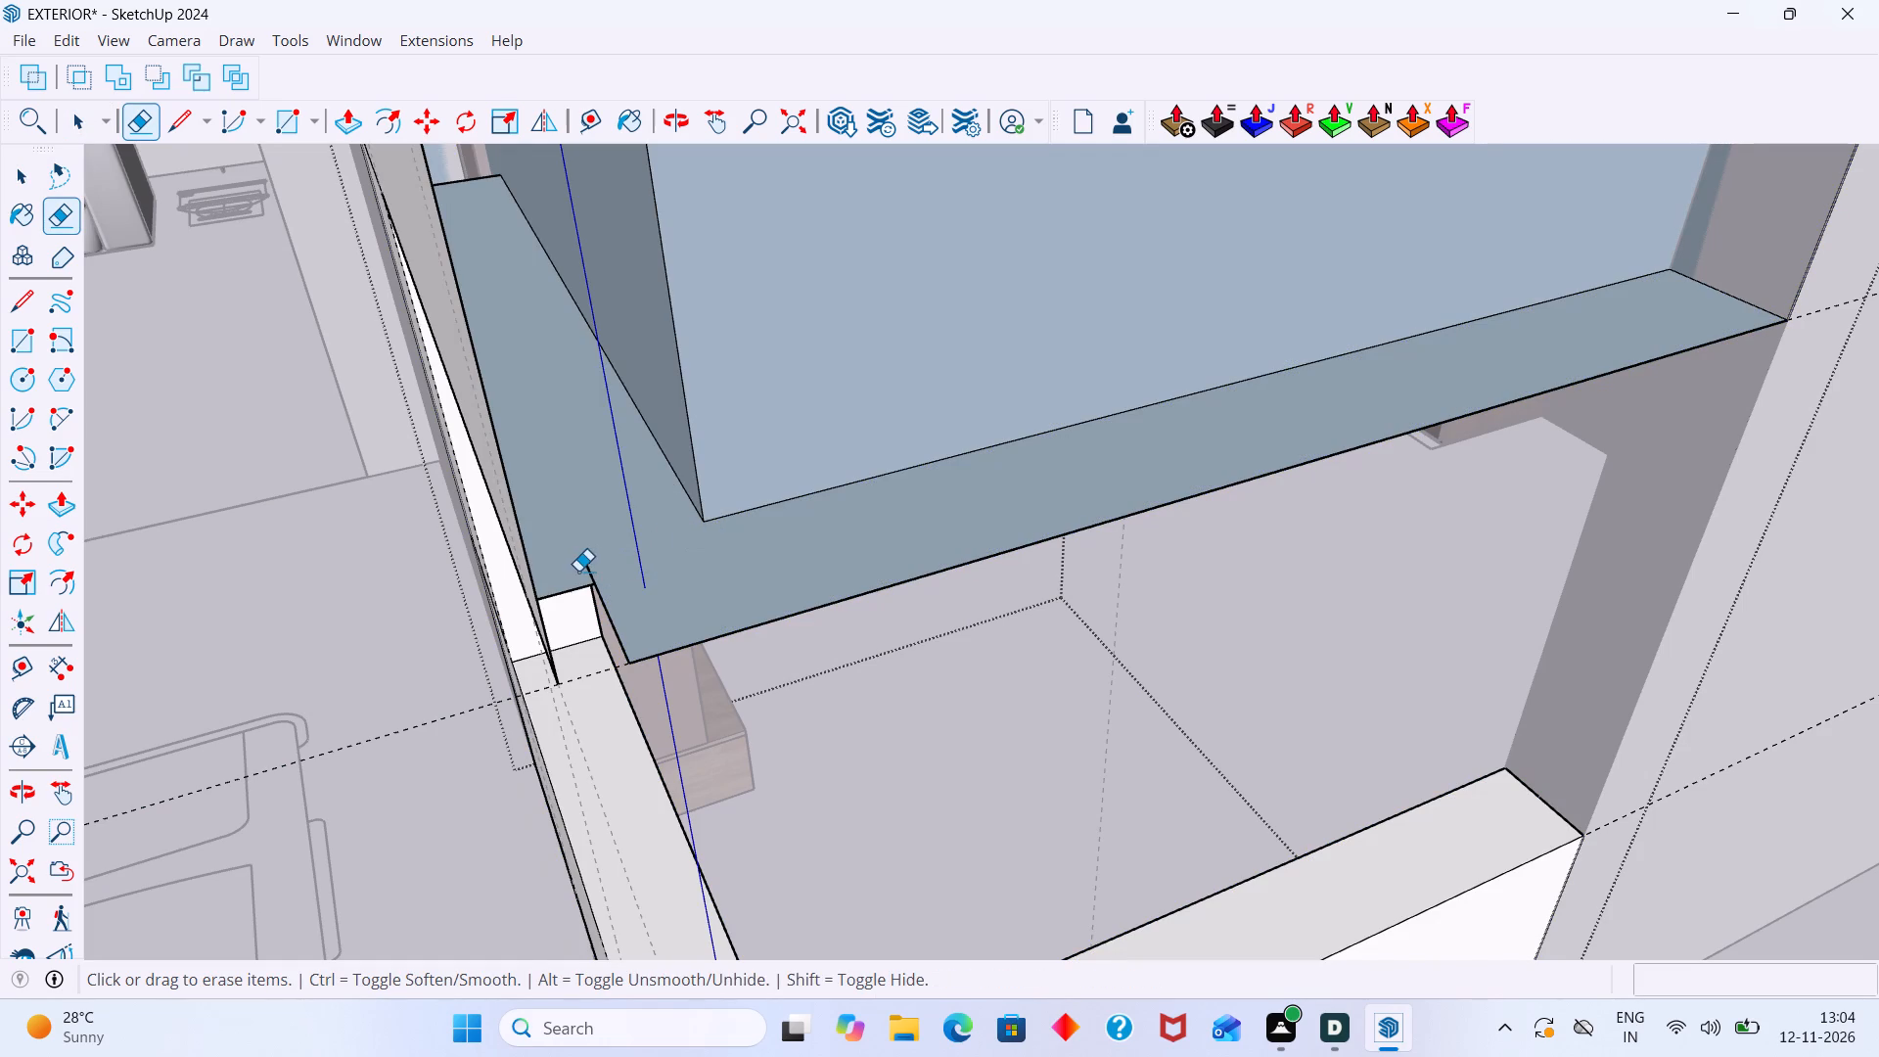
{"action": "left_click", "coordinate": [587, 566]}
Draw a 6 5/16" by 3" rectangle to fill the notch in the lintel's underside at the outer corner.
{"action": "scroll", "coordinate": [591, 556], "scroll_direction": "down", "scroll_amount": 14}
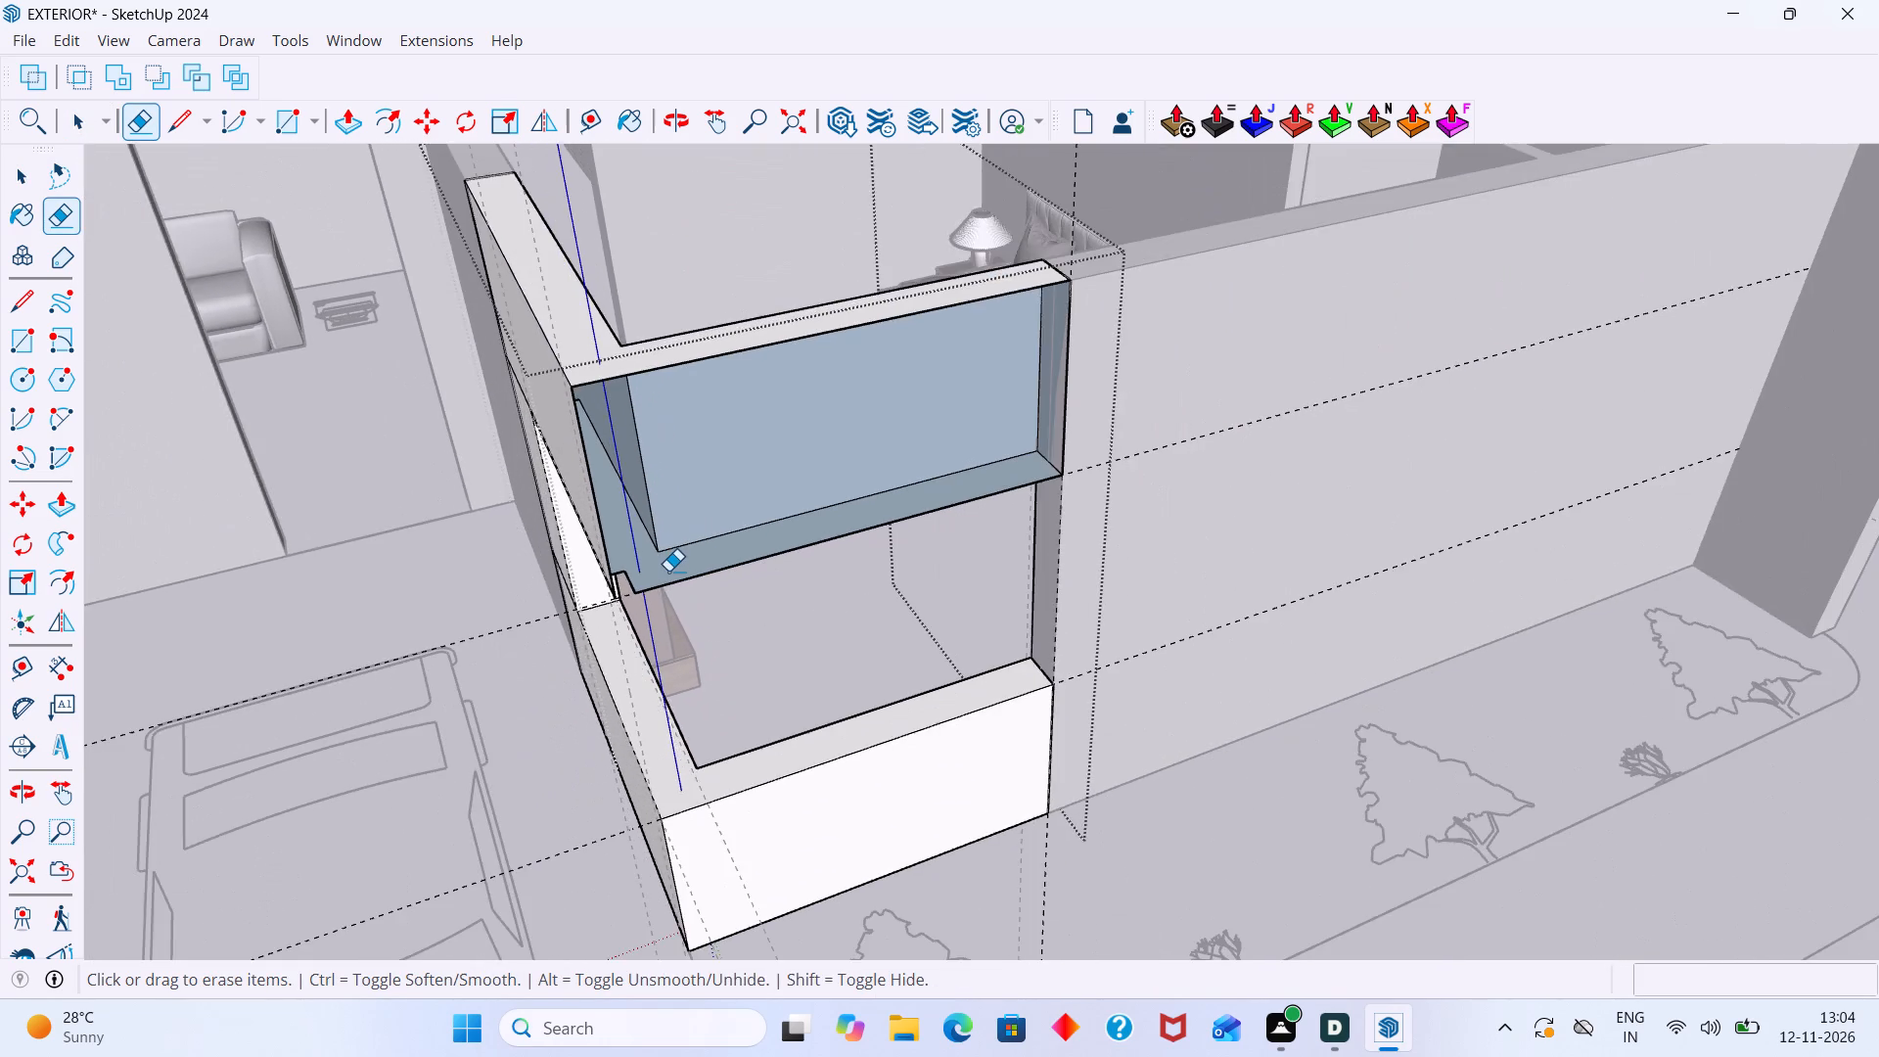
{"action": "middle_click_drag", "start_coordinate": [668, 571], "coordinate": [707, 543]}
{"action": "key", "text": "r"}
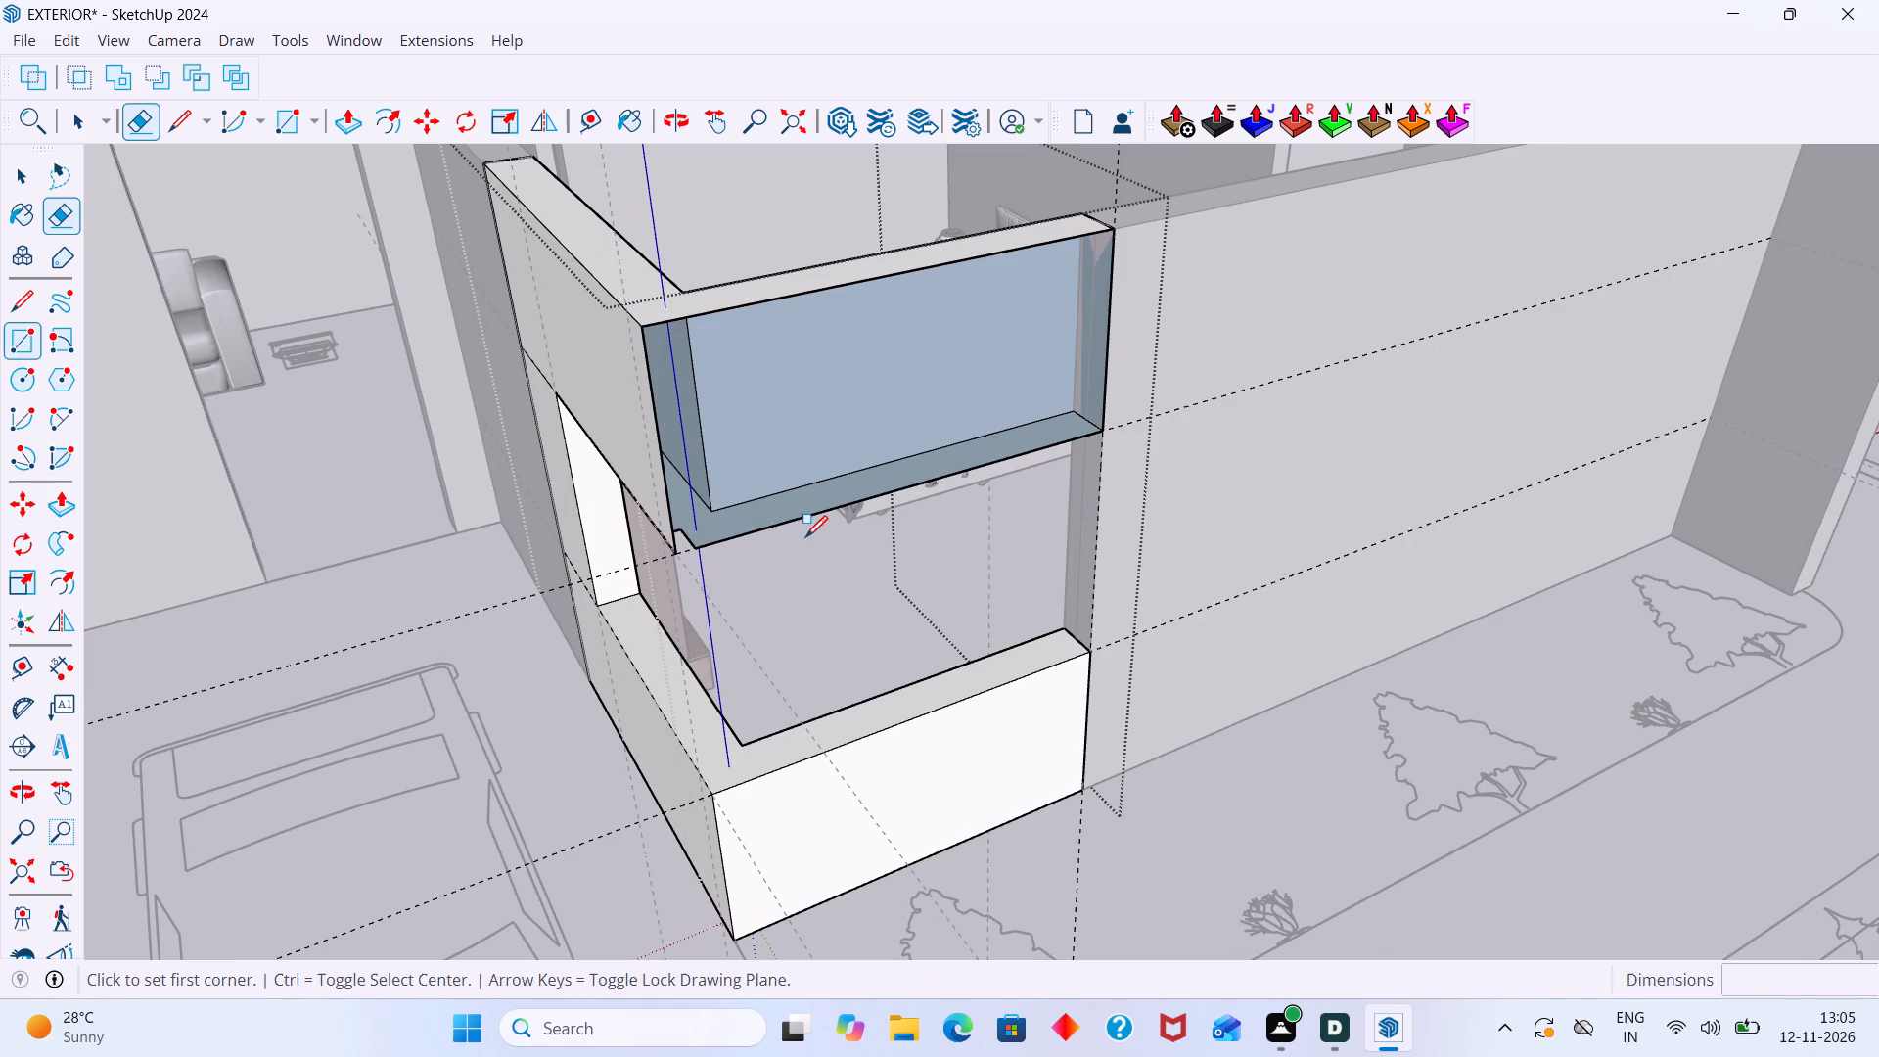
{"action": "middle_click_drag", "start_coordinate": [784, 545], "coordinate": [654, 615]}
{"action": "scroll", "coordinate": [463, 612], "scroll_direction": "up", "scroll_amount": 12}
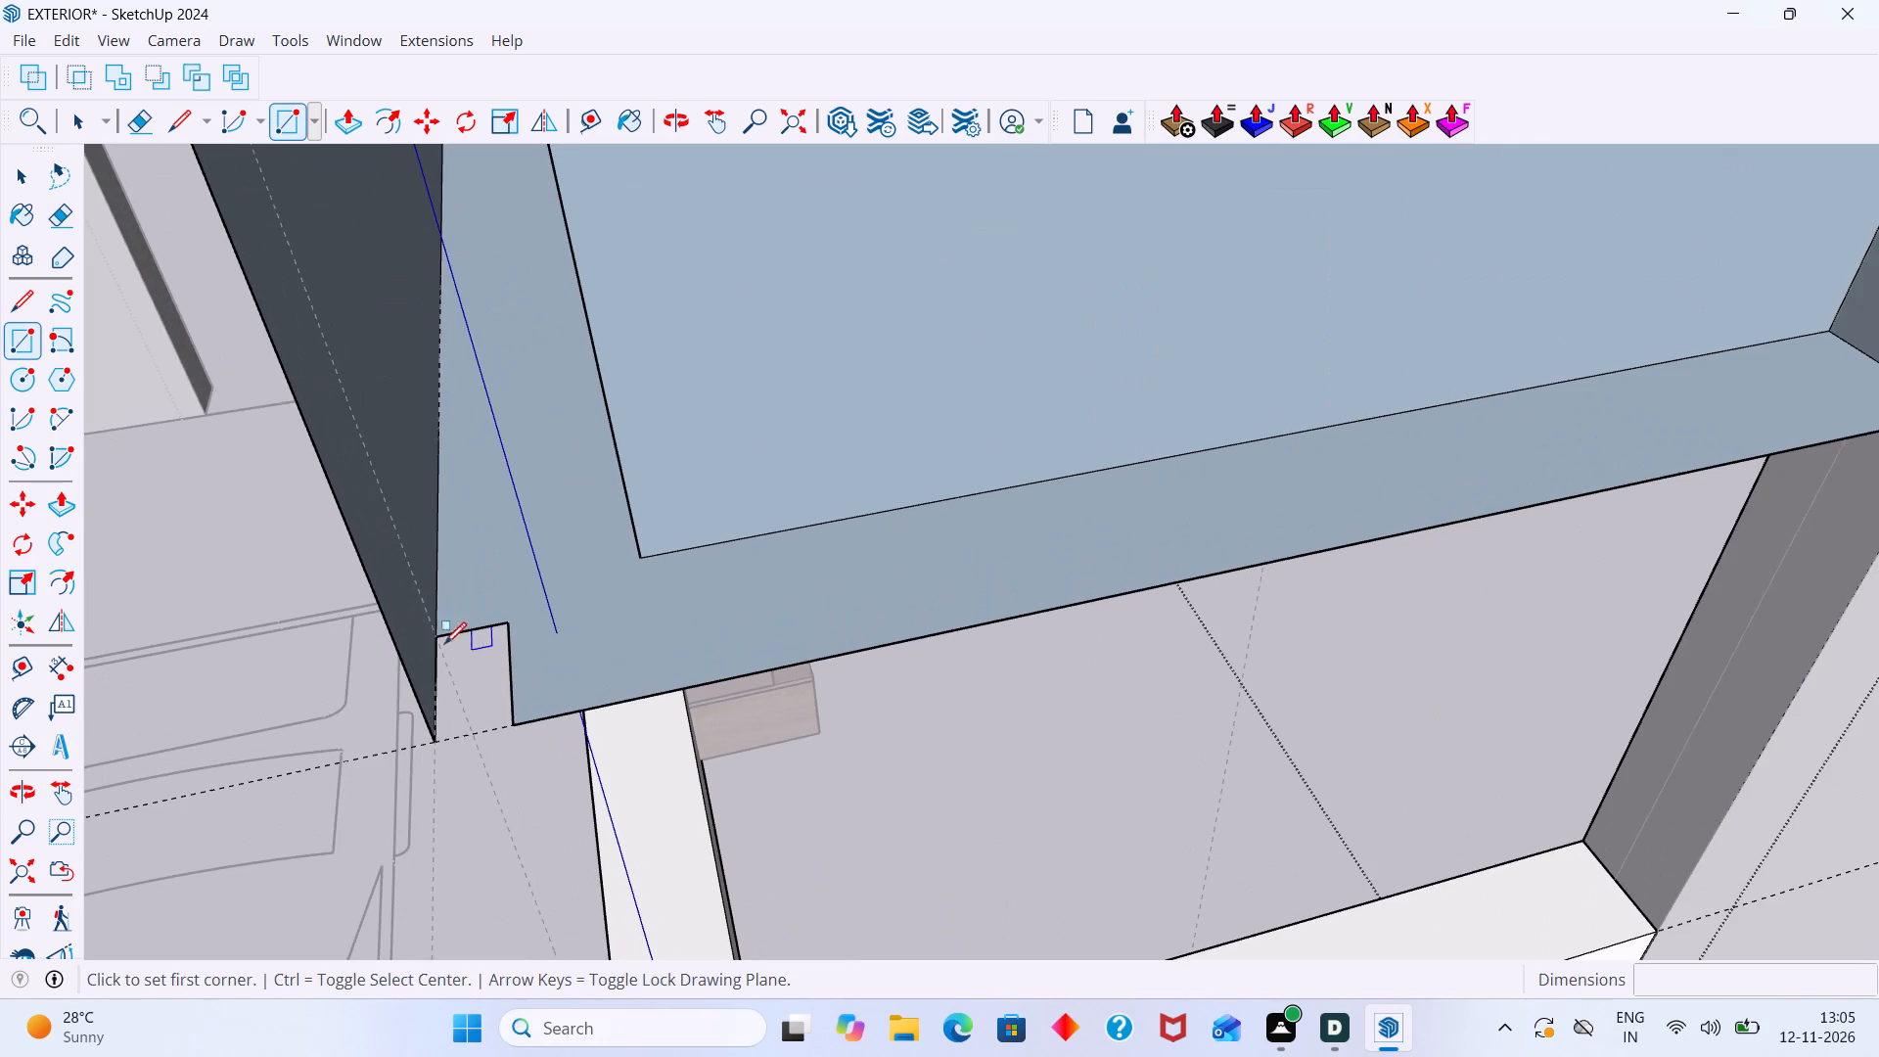
{"action": "left_click", "coordinate": [441, 633]}
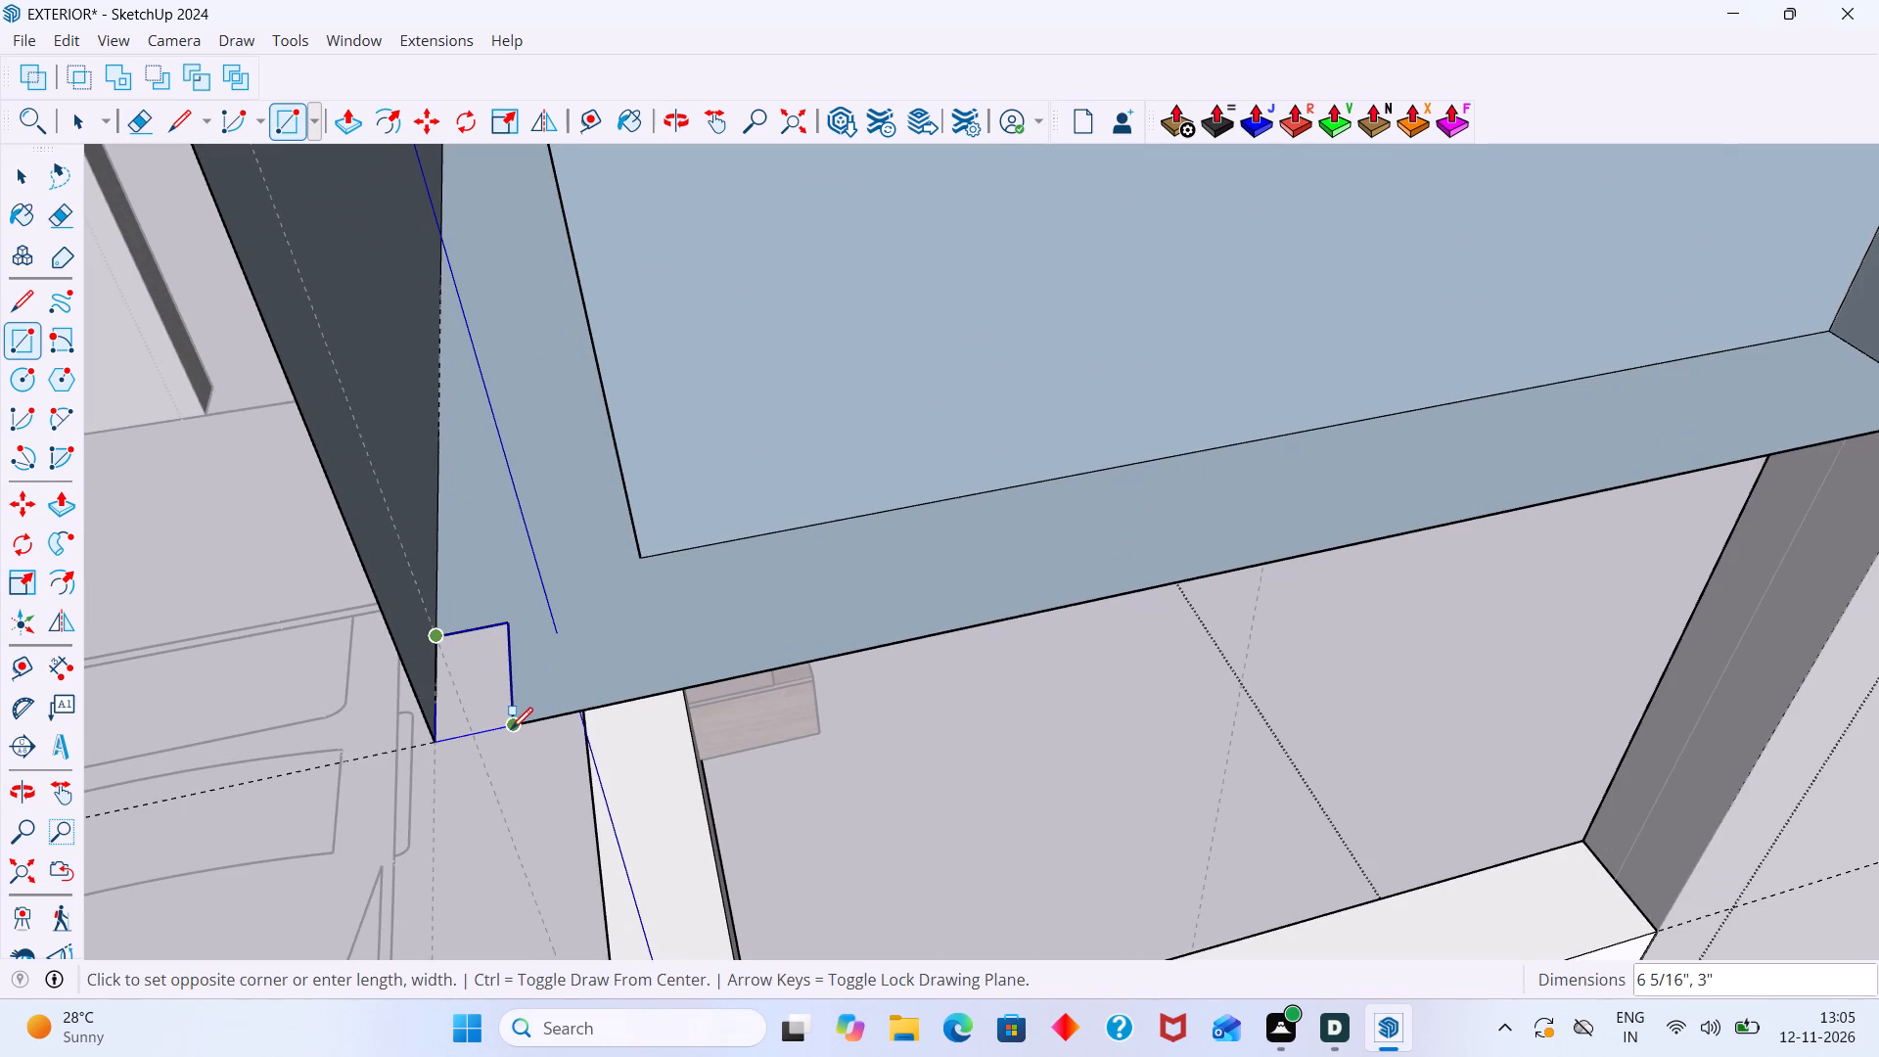
{"action": "left_click", "coordinate": [511, 729]}
{"action": "key", "text": "space"}
Erase the inner edges of the small corner rectangle so the lintel's underside is one clean face.
{"action": "scroll", "coordinate": [570, 688], "scroll_direction": "down", "scroll_amount": 11}
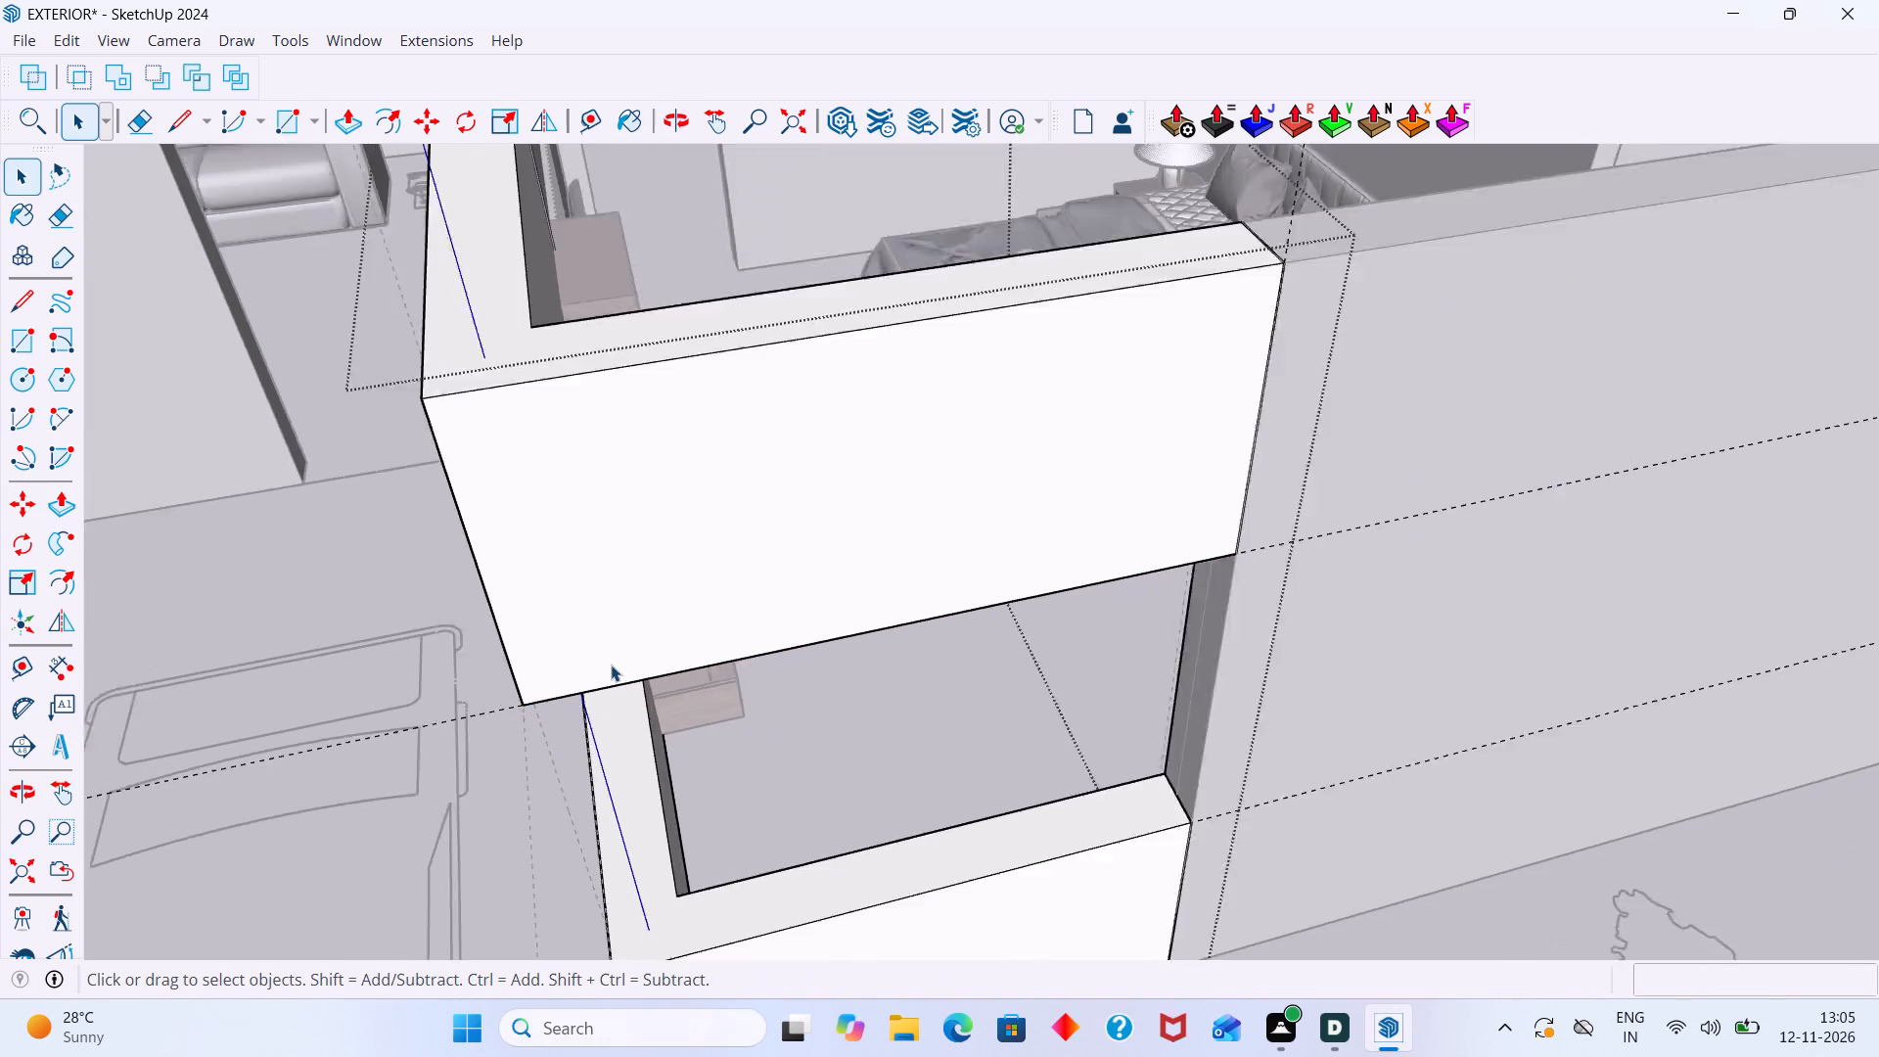
{"action": "scroll", "coordinate": [611, 665], "scroll_direction": "down", "scroll_amount": 6}
{"action": "middle_click_drag", "start_coordinate": [861, 645], "coordinate": [1178, 528]}
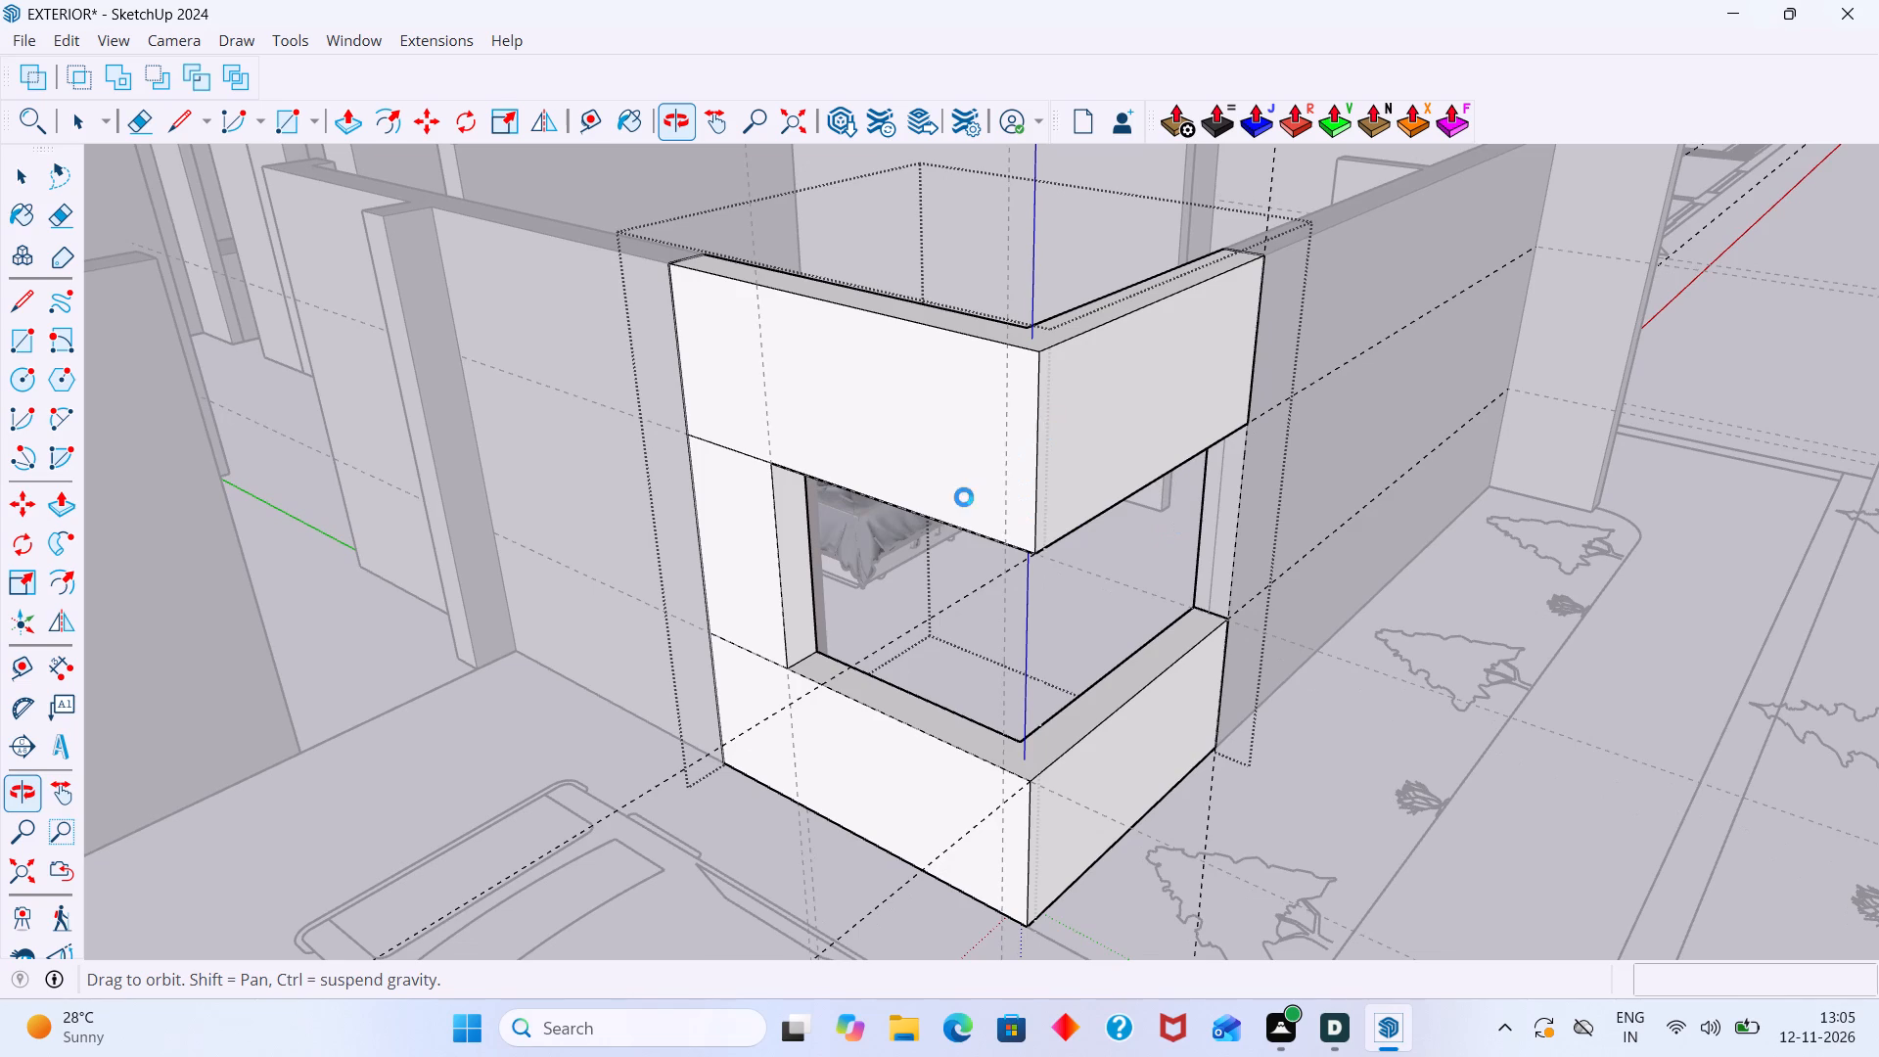
{"action": "key", "text": "space"}
{"action": "middle_click_drag", "start_coordinate": [1128, 526], "coordinate": [1108, 343]}
{"action": "scroll", "coordinate": [1104, 511], "scroll_direction": "down", "scroll_amount": 9}
{"action": "middle_click_drag", "start_coordinate": [1044, 546], "coordinate": [999, 327]}
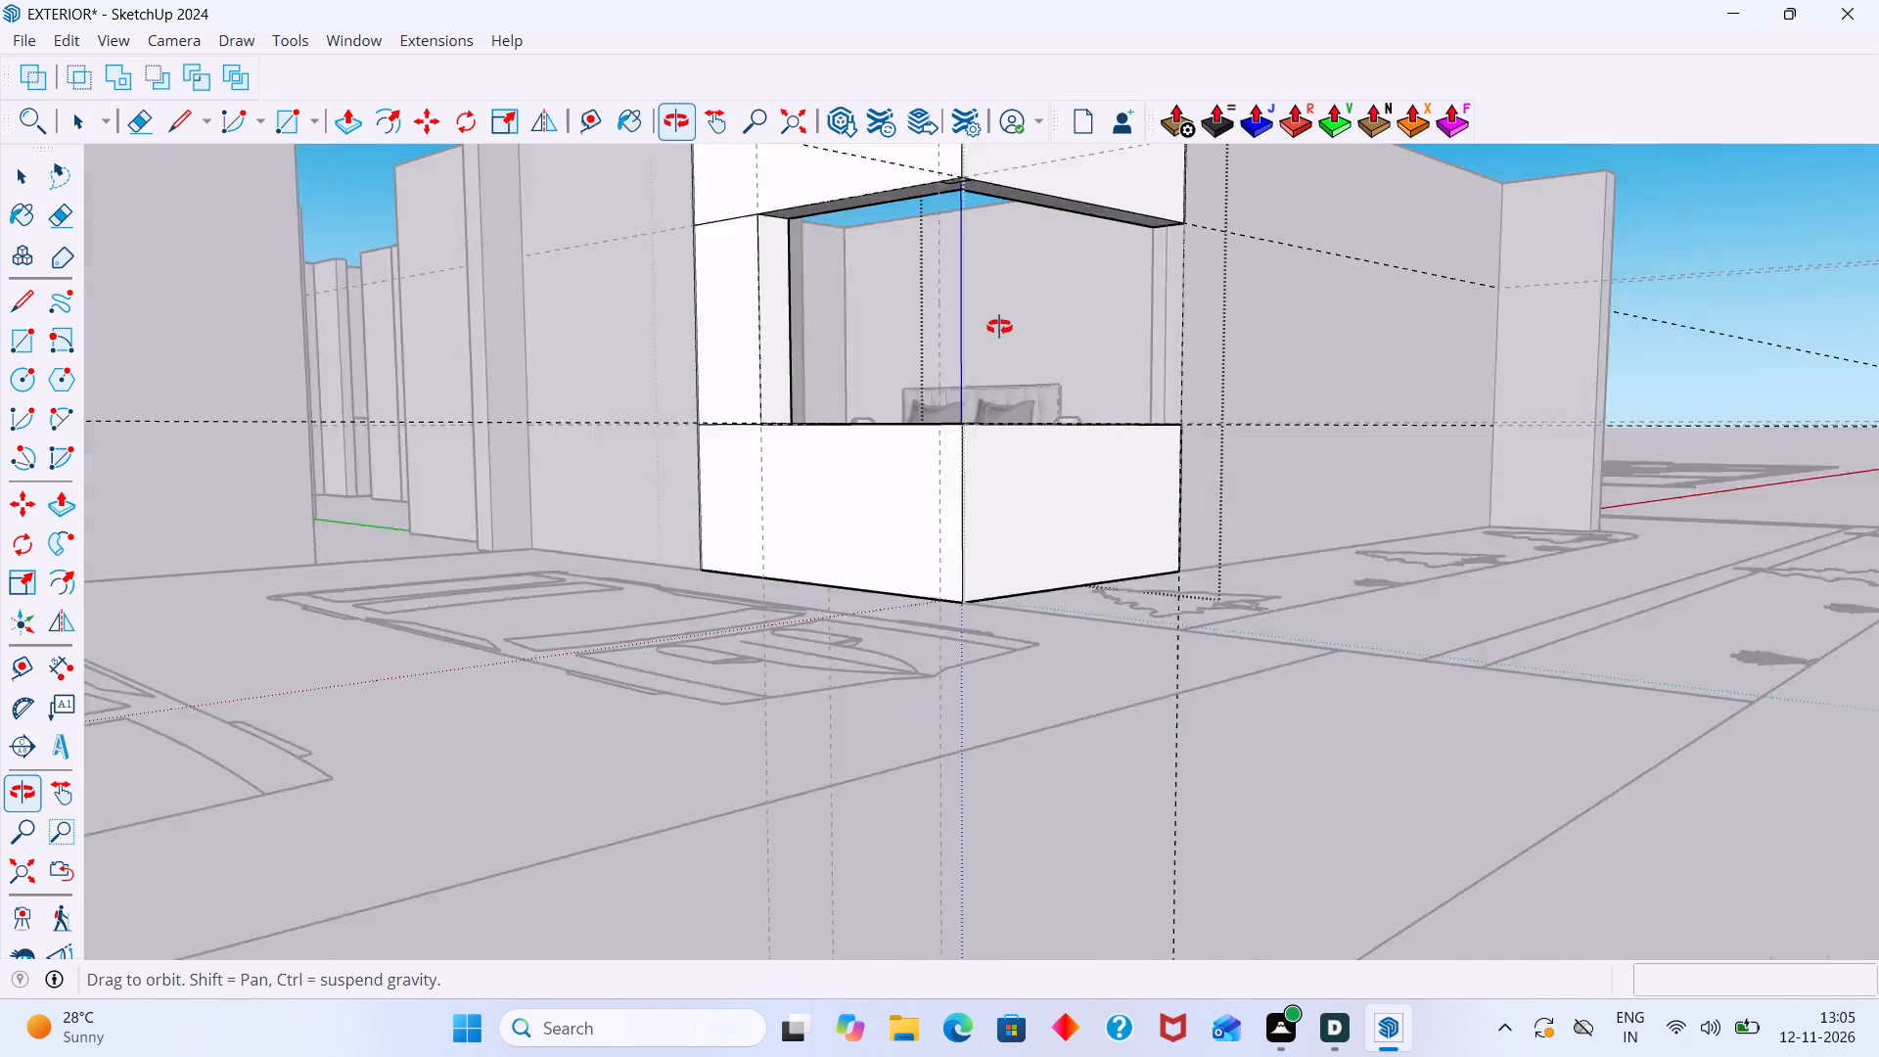
{"action": "middle_click_drag", "start_coordinate": [999, 327], "coordinate": [961, 554]}
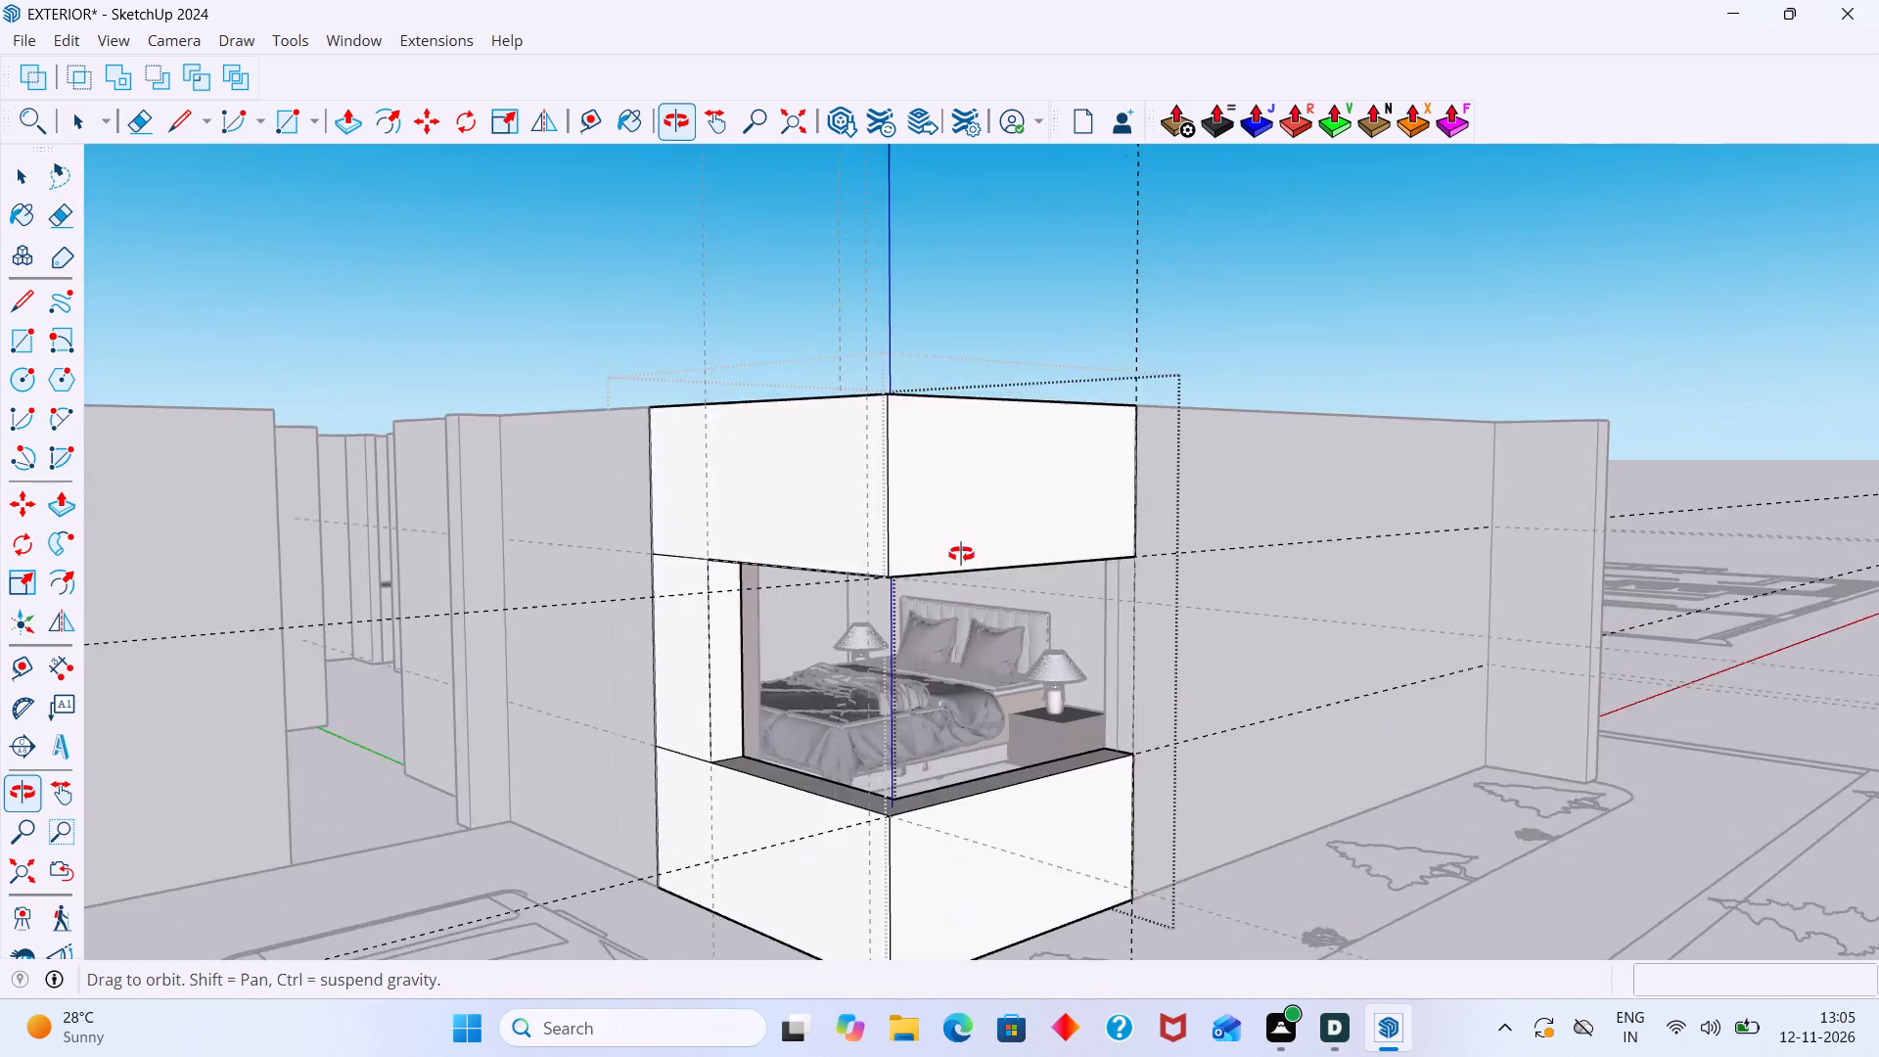
{"action": "middle_click_drag", "start_coordinate": [961, 554], "coordinate": [979, 341]}
{"action": "scroll", "coordinate": [956, 298], "scroll_direction": "up", "scroll_amount": 6}
{"action": "middle_click_drag", "start_coordinate": [932, 236], "coordinate": [919, 454], "text": "shift"}
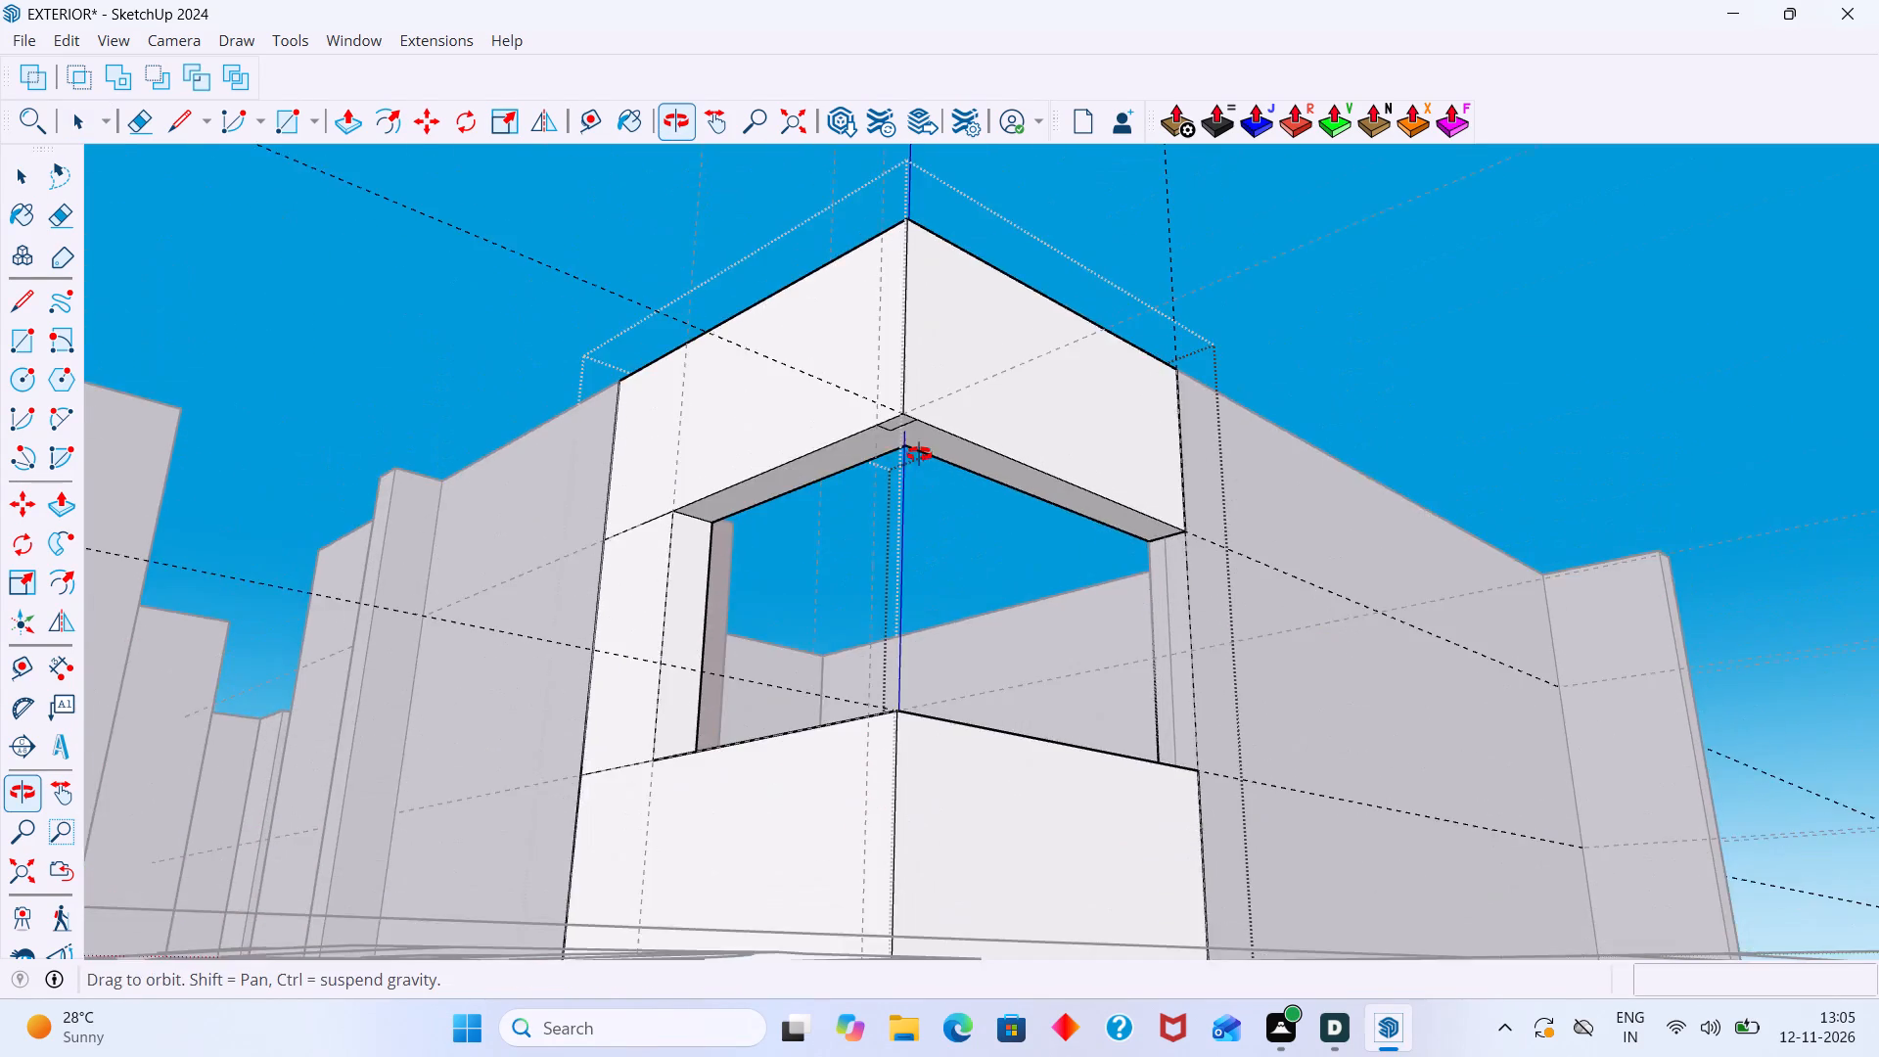
{"action": "middle_click_drag", "start_coordinate": [919, 454], "coordinate": [919, 353], "text": "shift"}
{"action": "scroll", "coordinate": [914, 340], "scroll_direction": "up", "scroll_amount": 9}
{"action": "left_click", "coordinate": [882, 354]}
{"action": "left_click", "coordinate": [881, 357]}
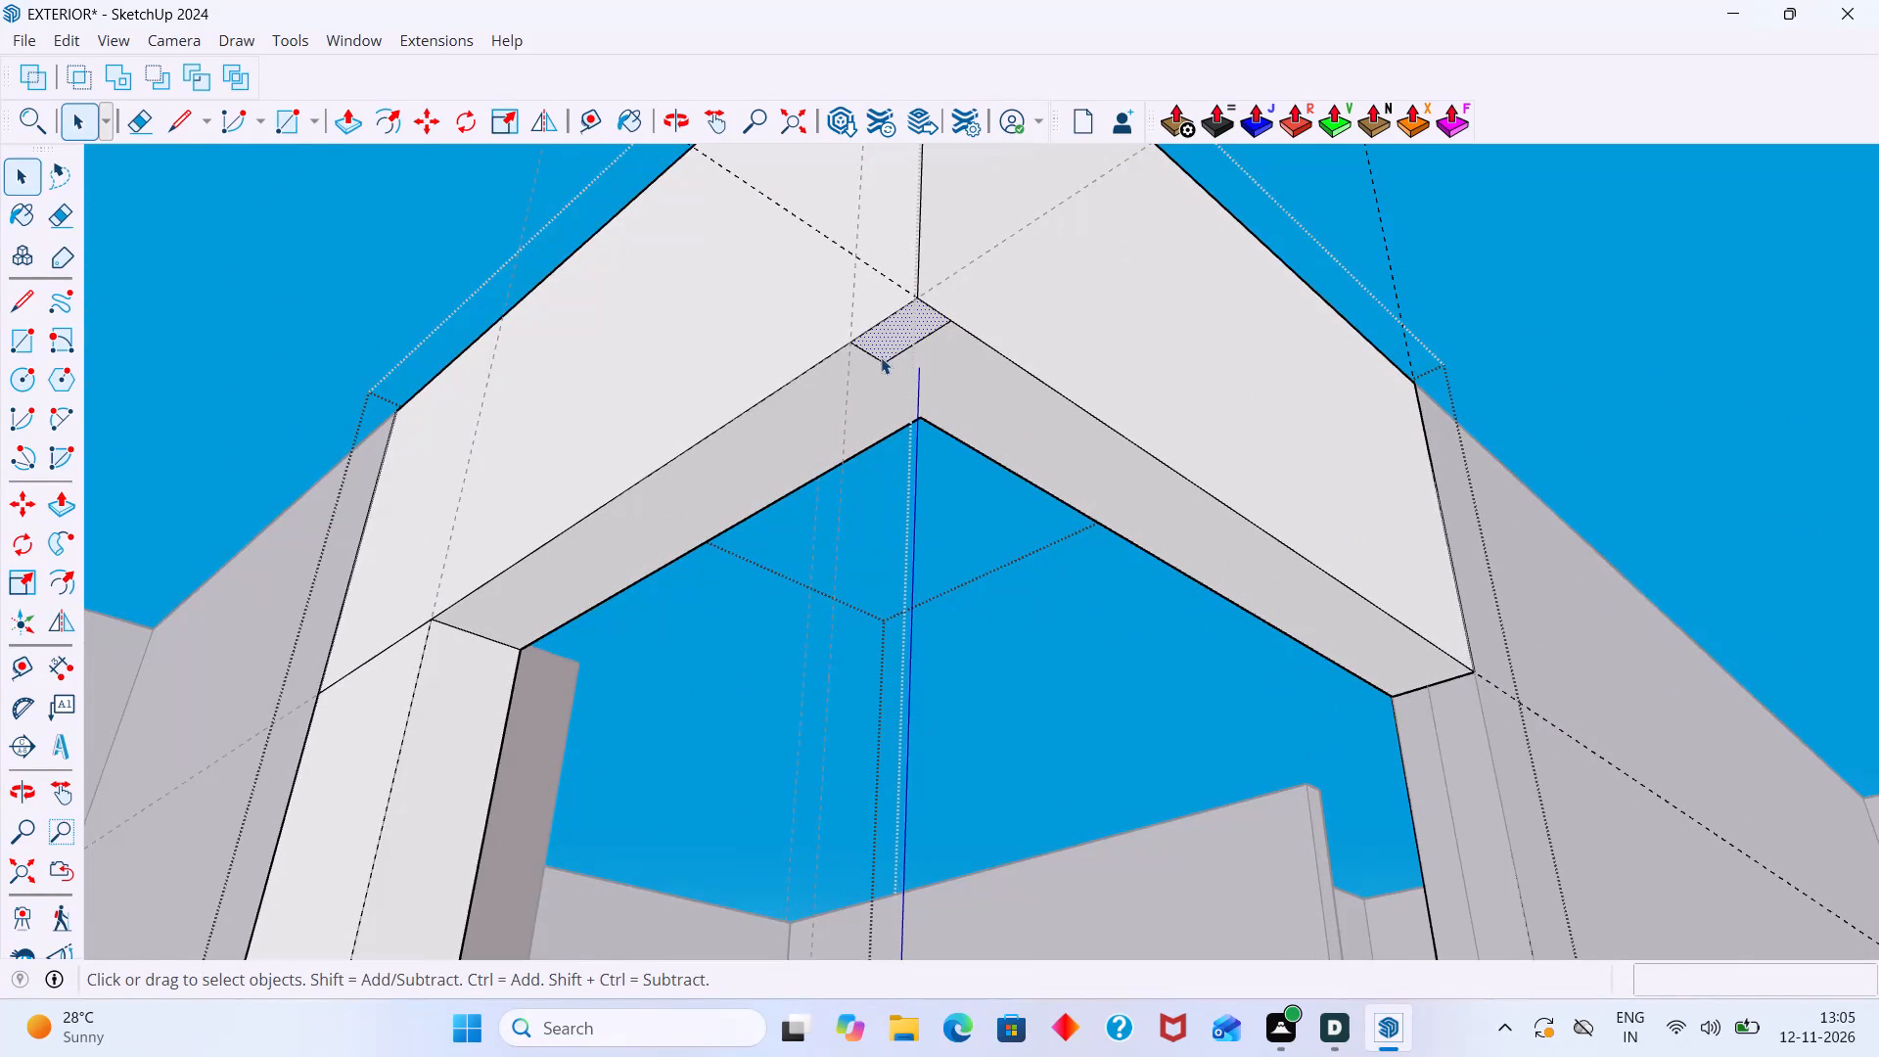
{"action": "key", "text": "e"}
{"action": "left_click_drag", "start_coordinate": [893, 332], "coordinate": [886, 348]}
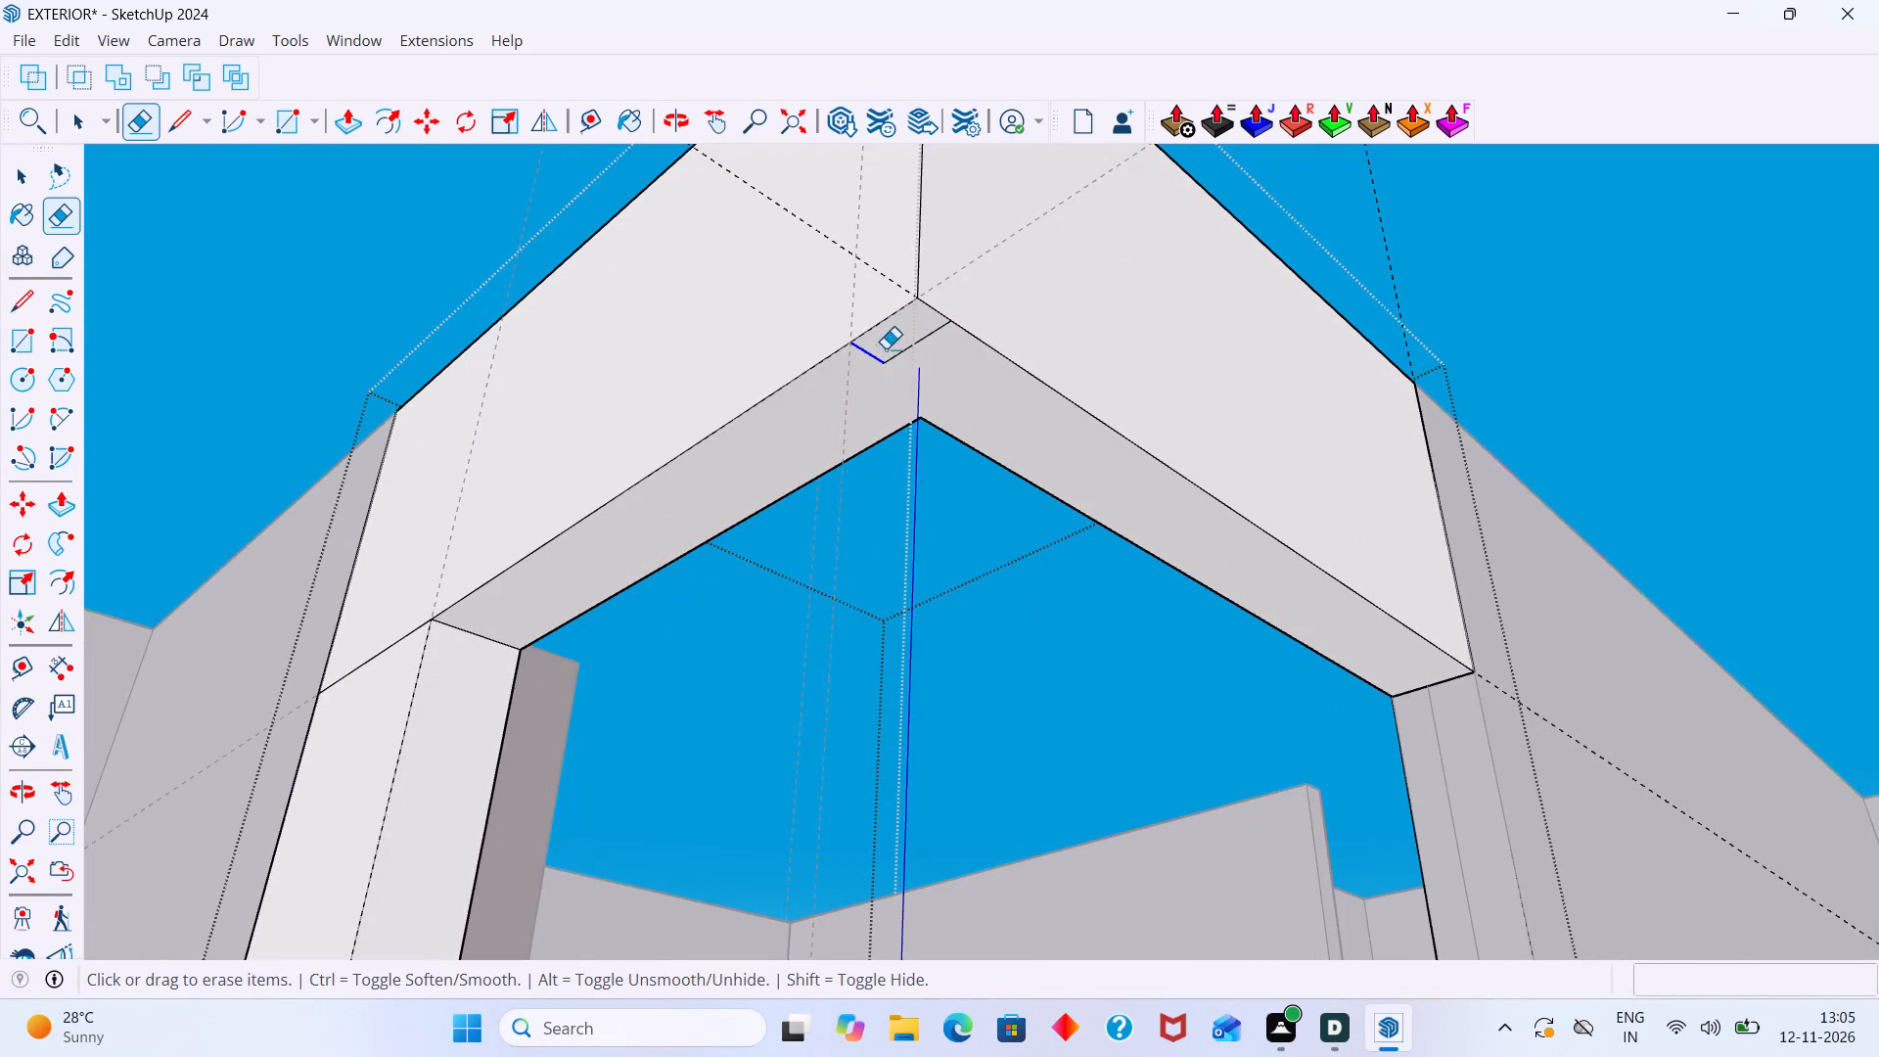
{"action": "left_click_drag", "start_coordinate": [886, 348], "coordinate": [872, 369]}
{"action": "left_click_drag", "start_coordinate": [894, 348], "coordinate": [945, 348]}
Close the corner wall group to leave its editing mode.
{"action": "scroll", "coordinate": [928, 356], "scroll_direction": "down", "scroll_amount": 11}
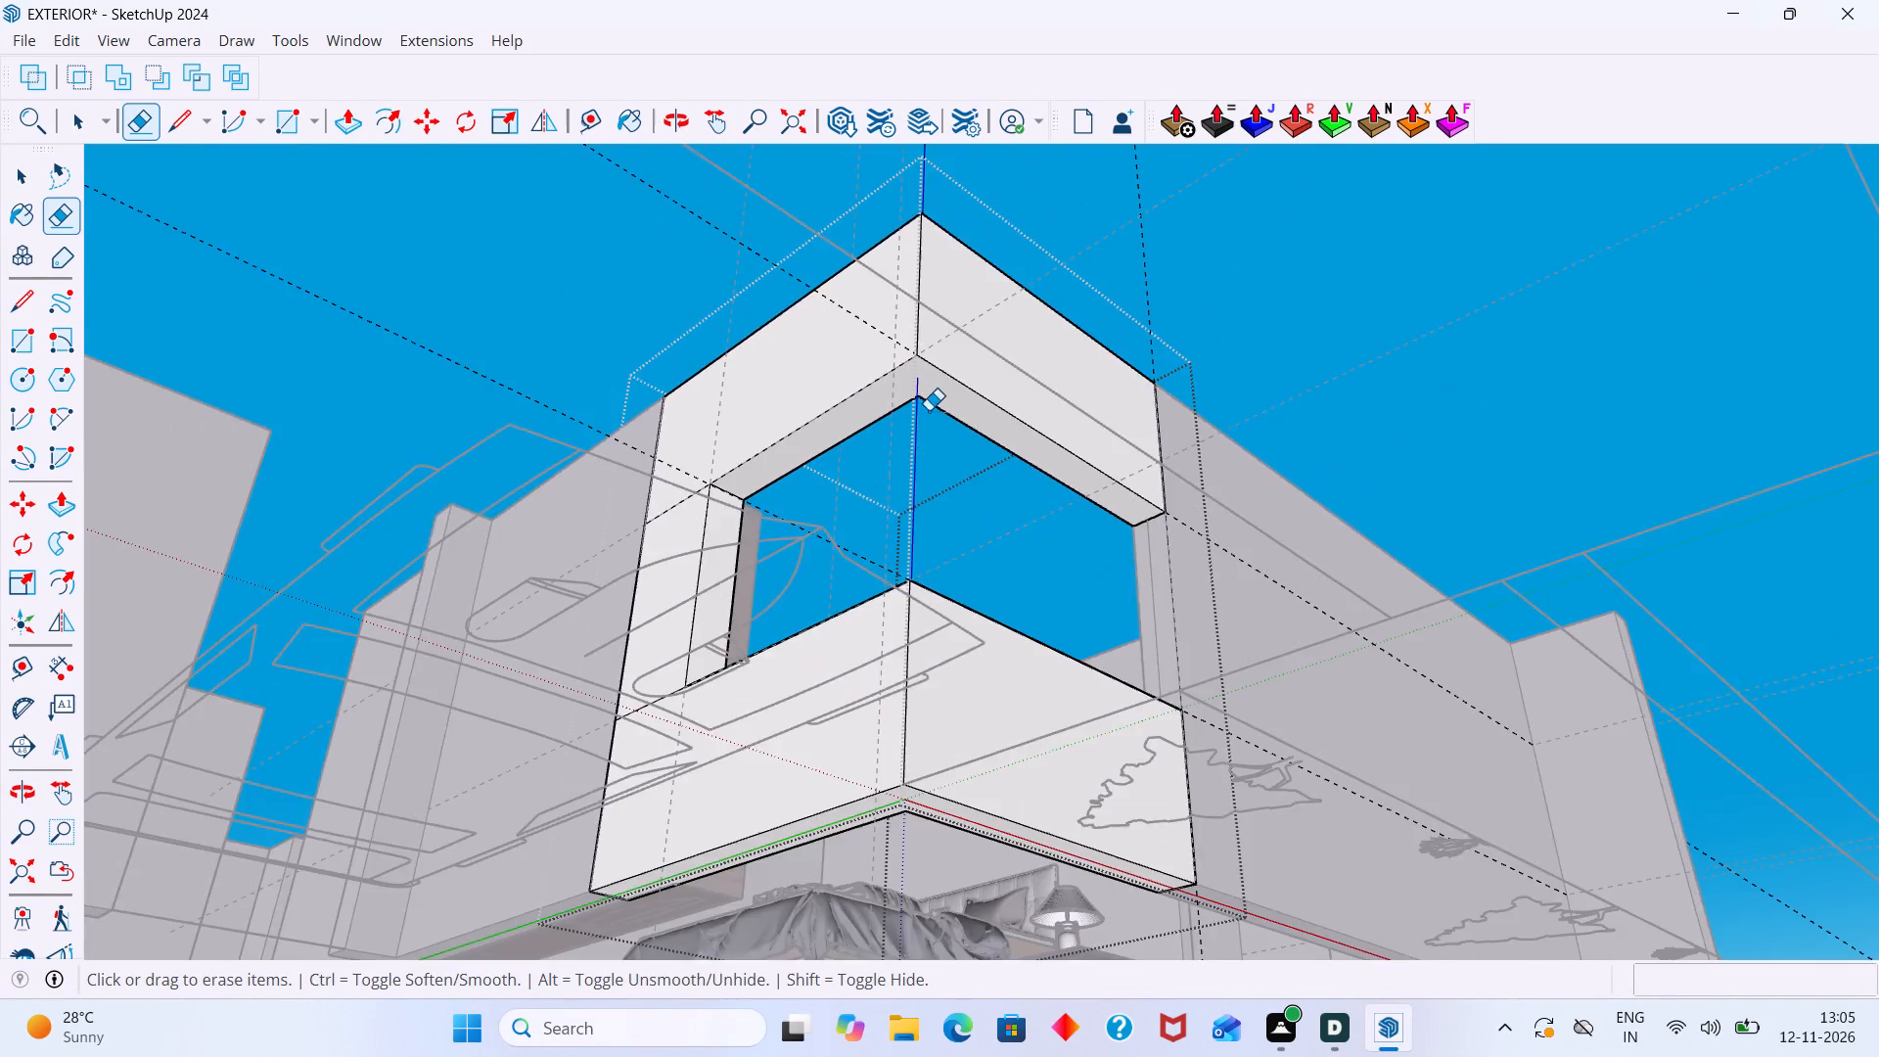
{"action": "middle_click_drag", "start_coordinate": [922, 437], "coordinate": [866, 688]}
{"action": "key", "text": "space"}
{"action": "left_click", "coordinate": [1277, 365]}
Open the garden-side wall group beside the corner window and erase the stray vertical line from its jamb face.
{"action": "scroll", "coordinate": [1126, 473], "scroll_direction": "down", "scroll_amount": 3}
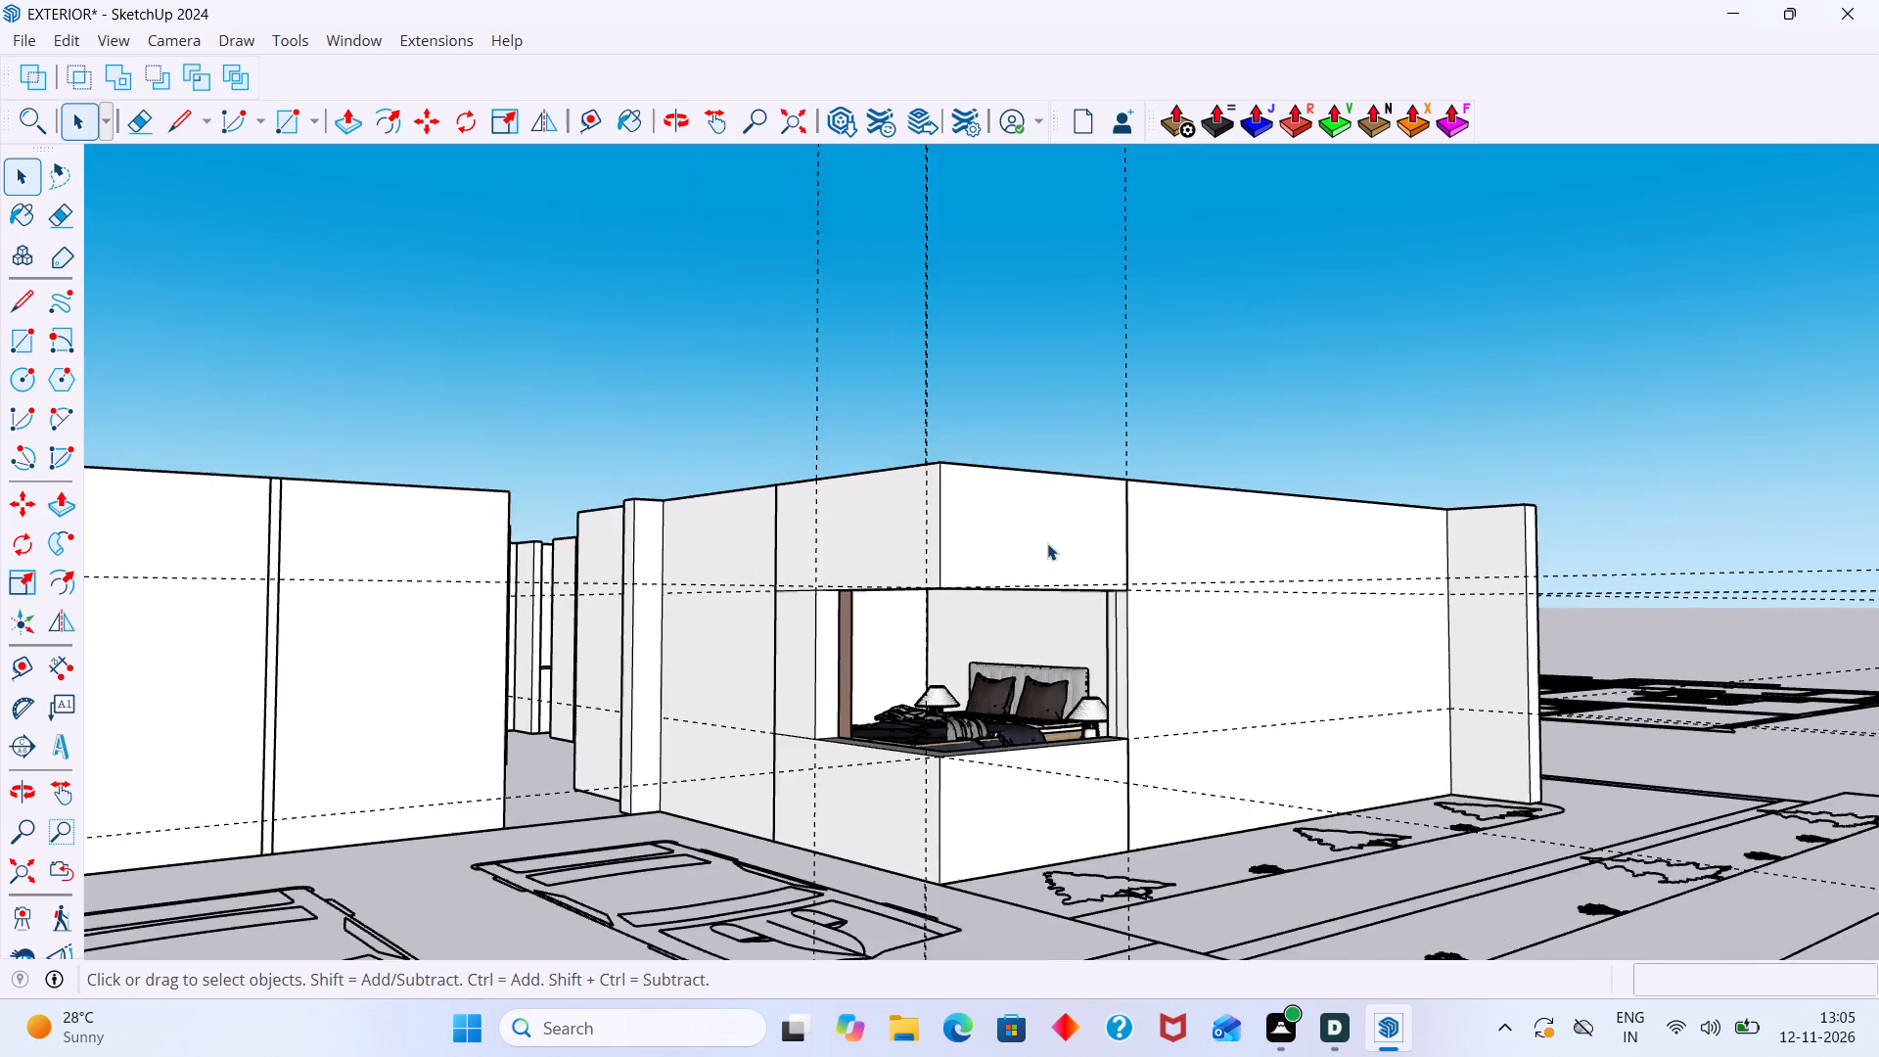
{"action": "scroll", "coordinate": [1047, 543], "scroll_direction": "down", "scroll_amount": 3}
{"action": "middle_click_drag", "start_coordinate": [1046, 638], "coordinate": [1159, 392]}
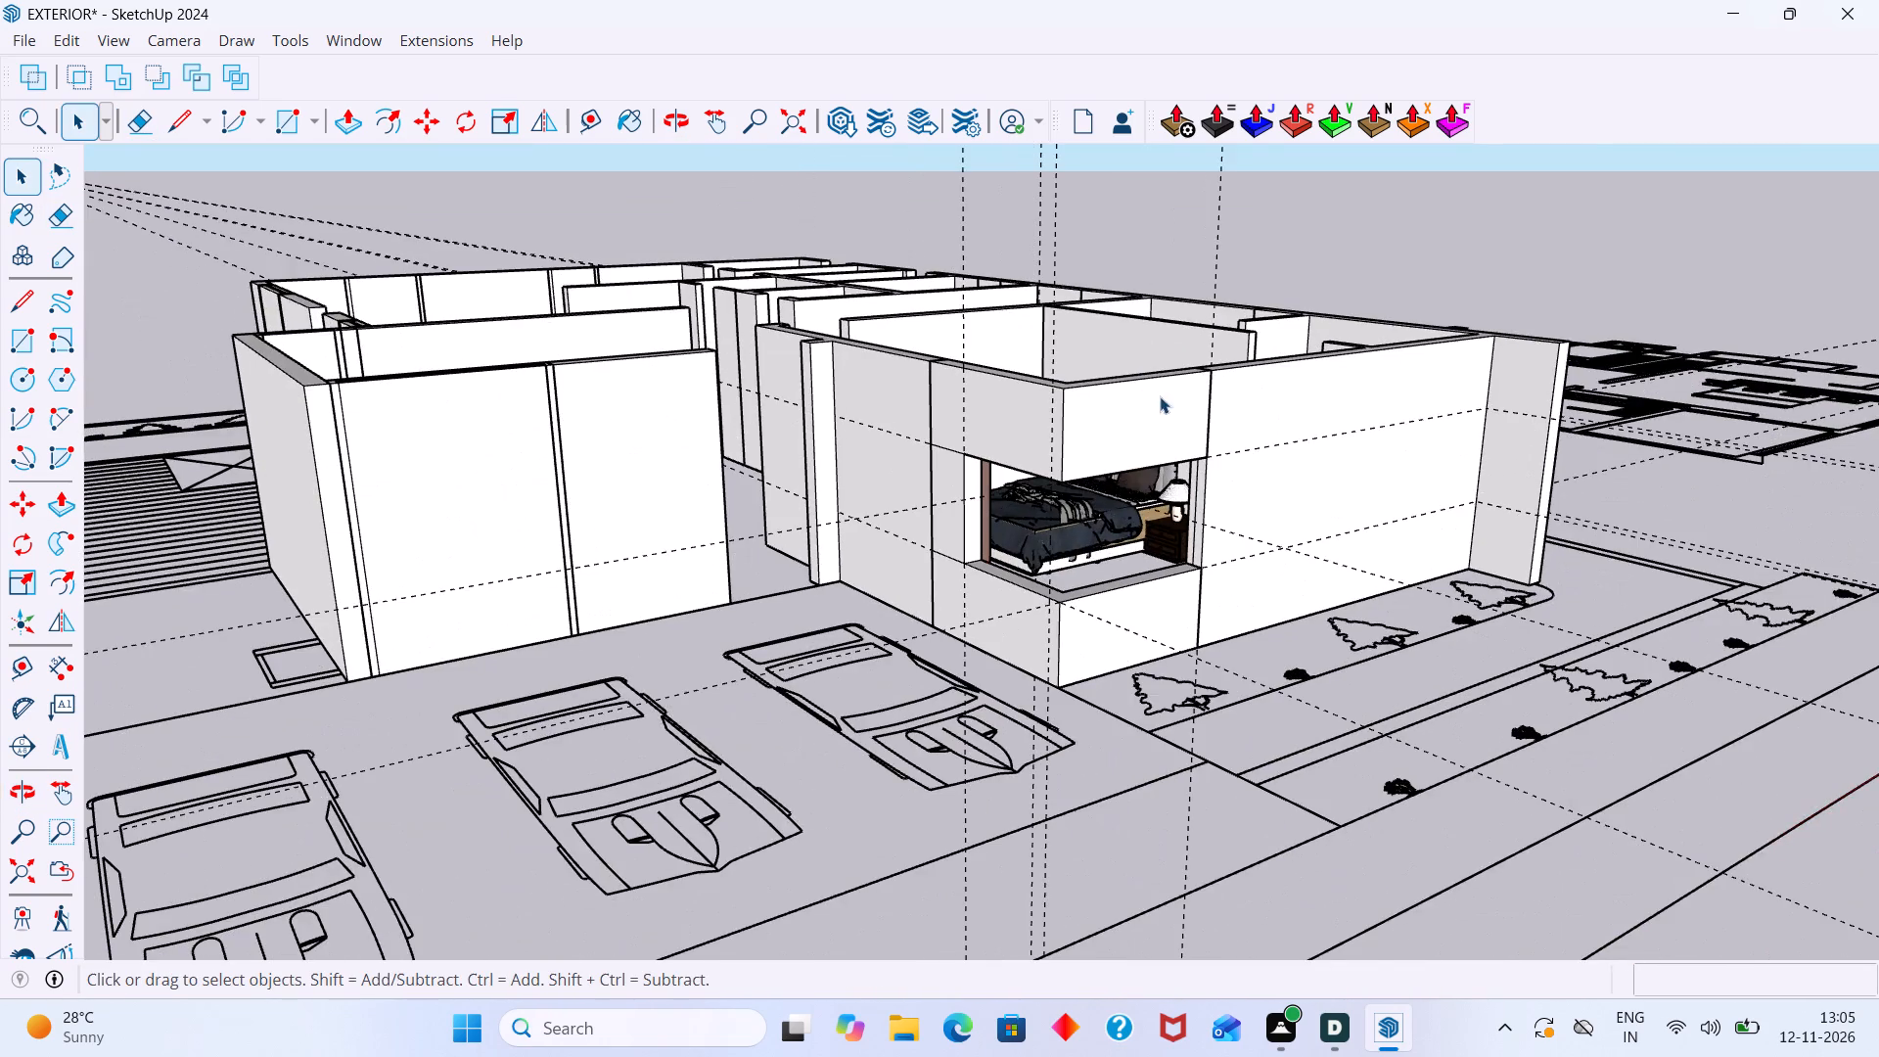
{"action": "scroll", "coordinate": [1262, 447], "scroll_direction": "up", "scroll_amount": 2}
{"action": "scroll", "coordinate": [1290, 462], "scroll_direction": "down", "scroll_amount": 4}
{"action": "middle_click_drag", "start_coordinate": [1247, 507], "coordinate": [1240, 557]}
{"action": "scroll", "coordinate": [1213, 569], "scroll_direction": "up", "scroll_amount": 1}
{"action": "middle_click_drag", "start_coordinate": [1213, 569], "coordinate": [1329, 551]}
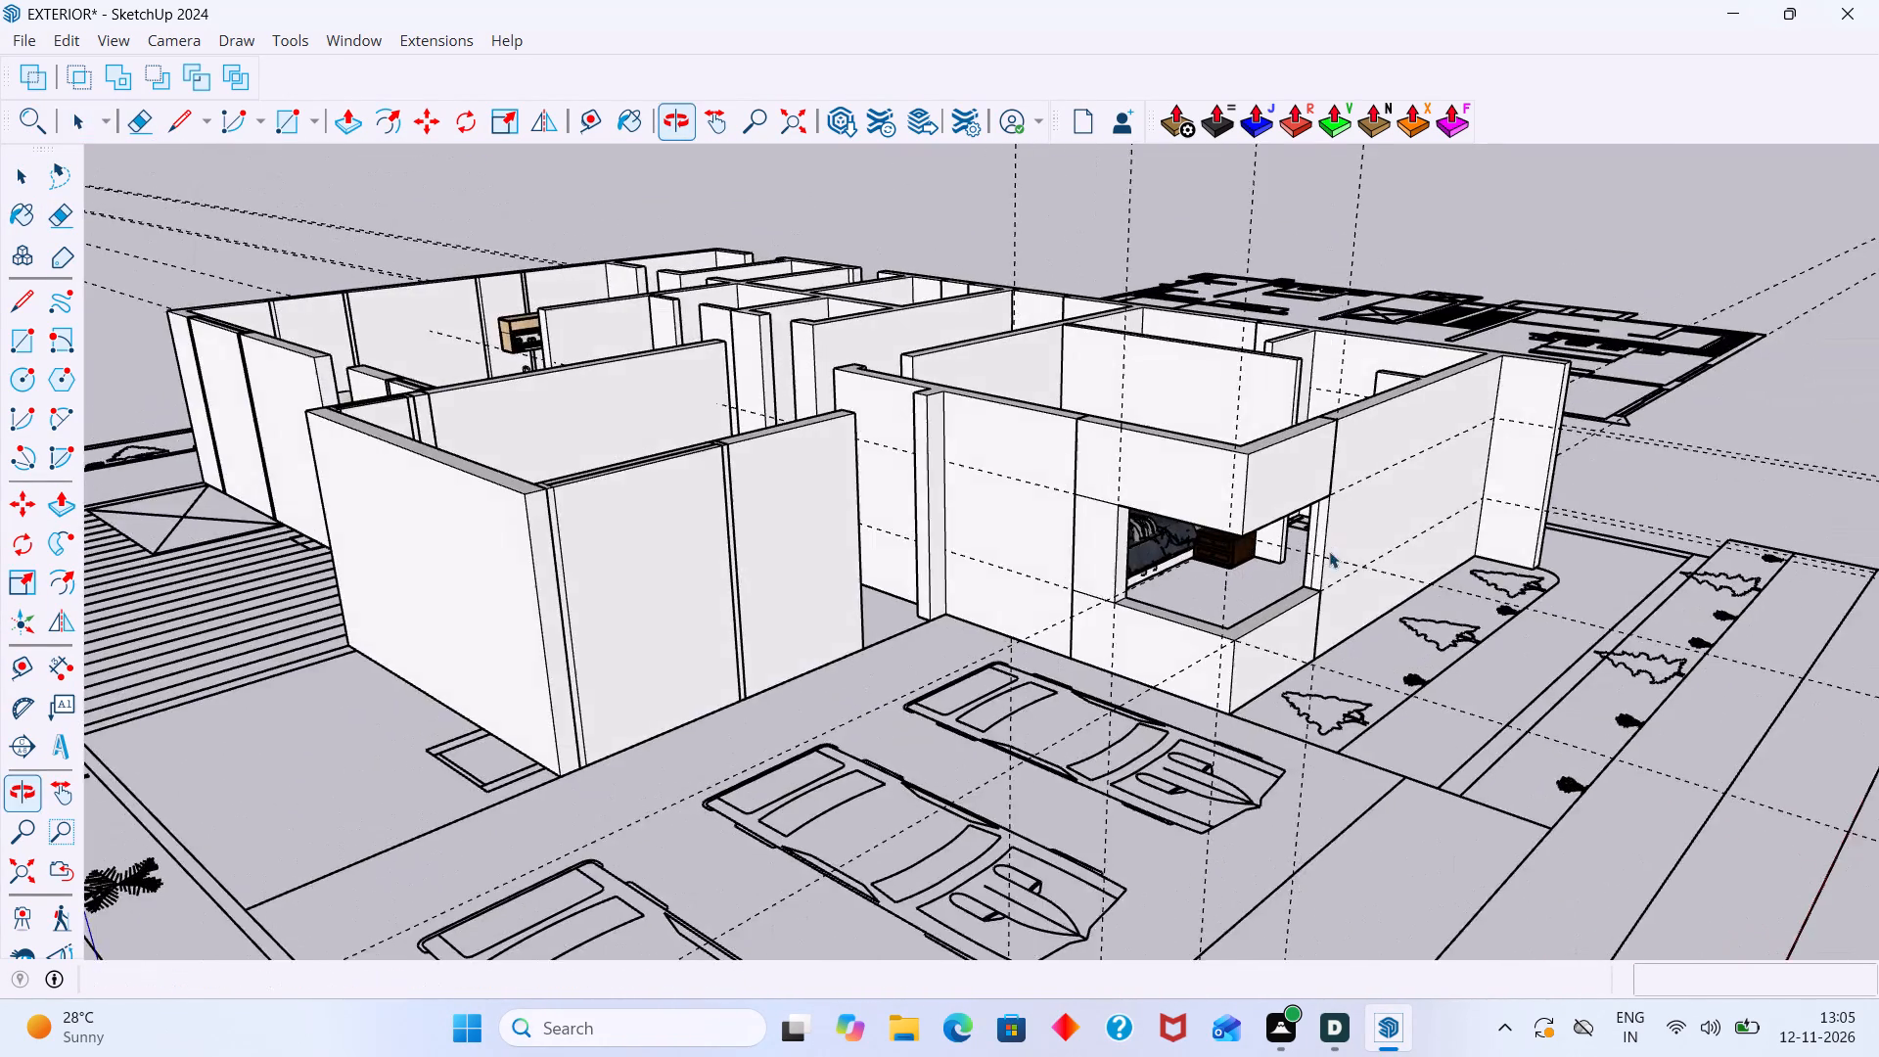
{"action": "scroll", "coordinate": [1304, 557], "scroll_direction": "up", "scroll_amount": 10}
{"action": "left_click", "coordinate": [1324, 502]}
{"action": "double_click", "coordinate": [1325, 501]}
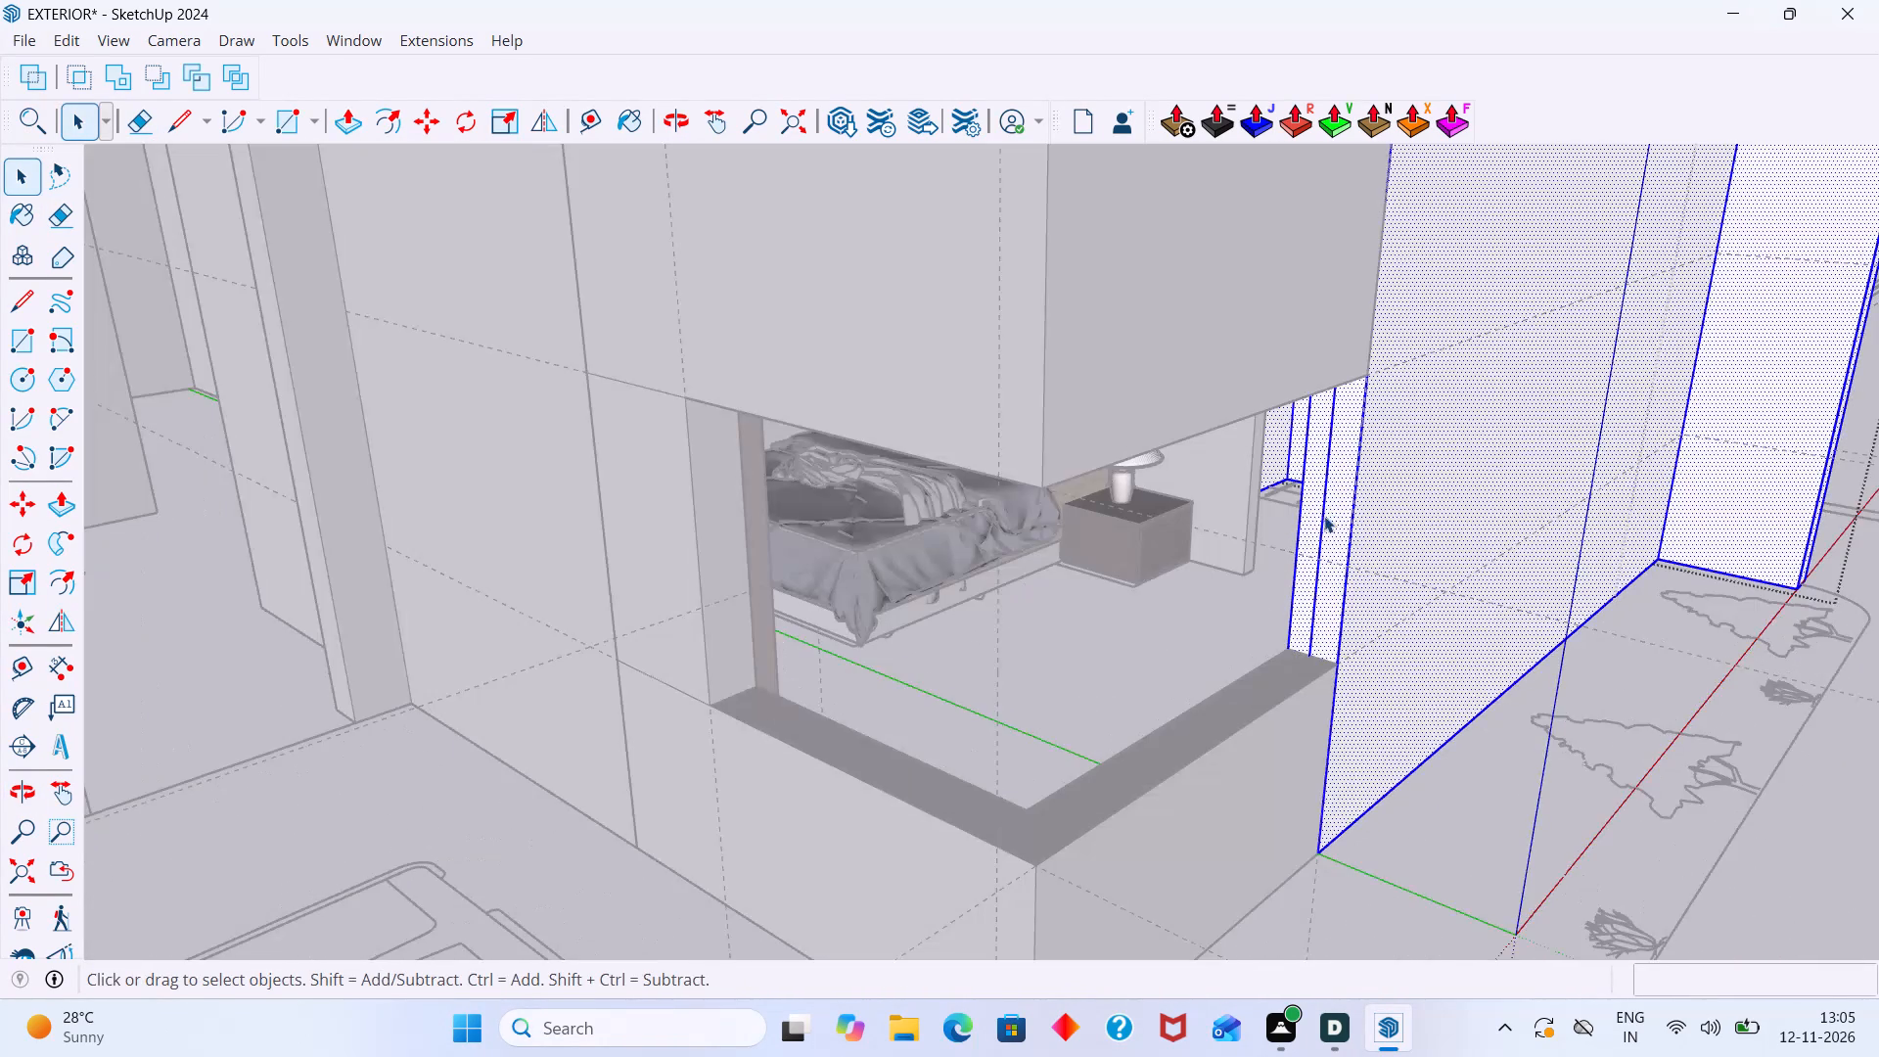
{"action": "left_click", "coordinate": [1324, 516]}
{"action": "key", "text": "e"}
{"action": "left_click_drag", "start_coordinate": [1349, 519], "coordinate": [1294, 514]}
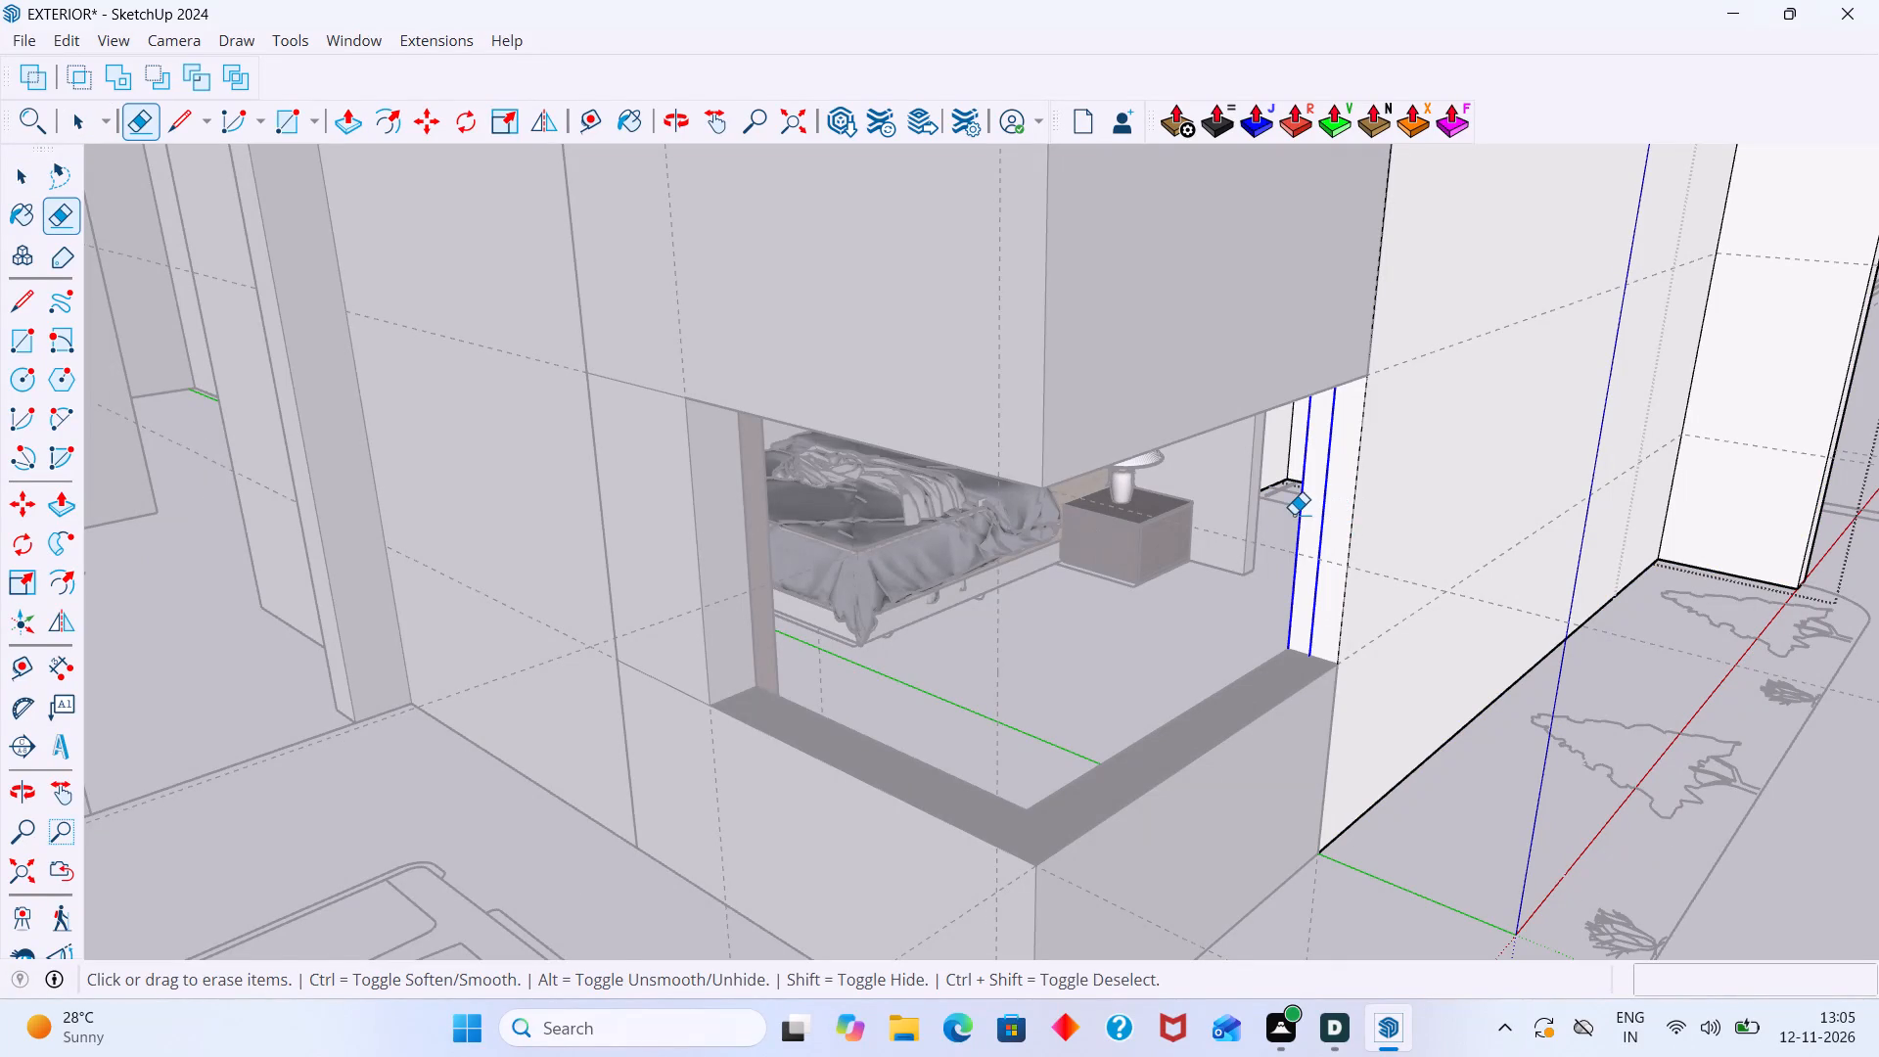
{"action": "left_click_drag", "start_coordinate": [1294, 514], "coordinate": [1320, 511]}
{"action": "key", "text": "ctrl+z"}
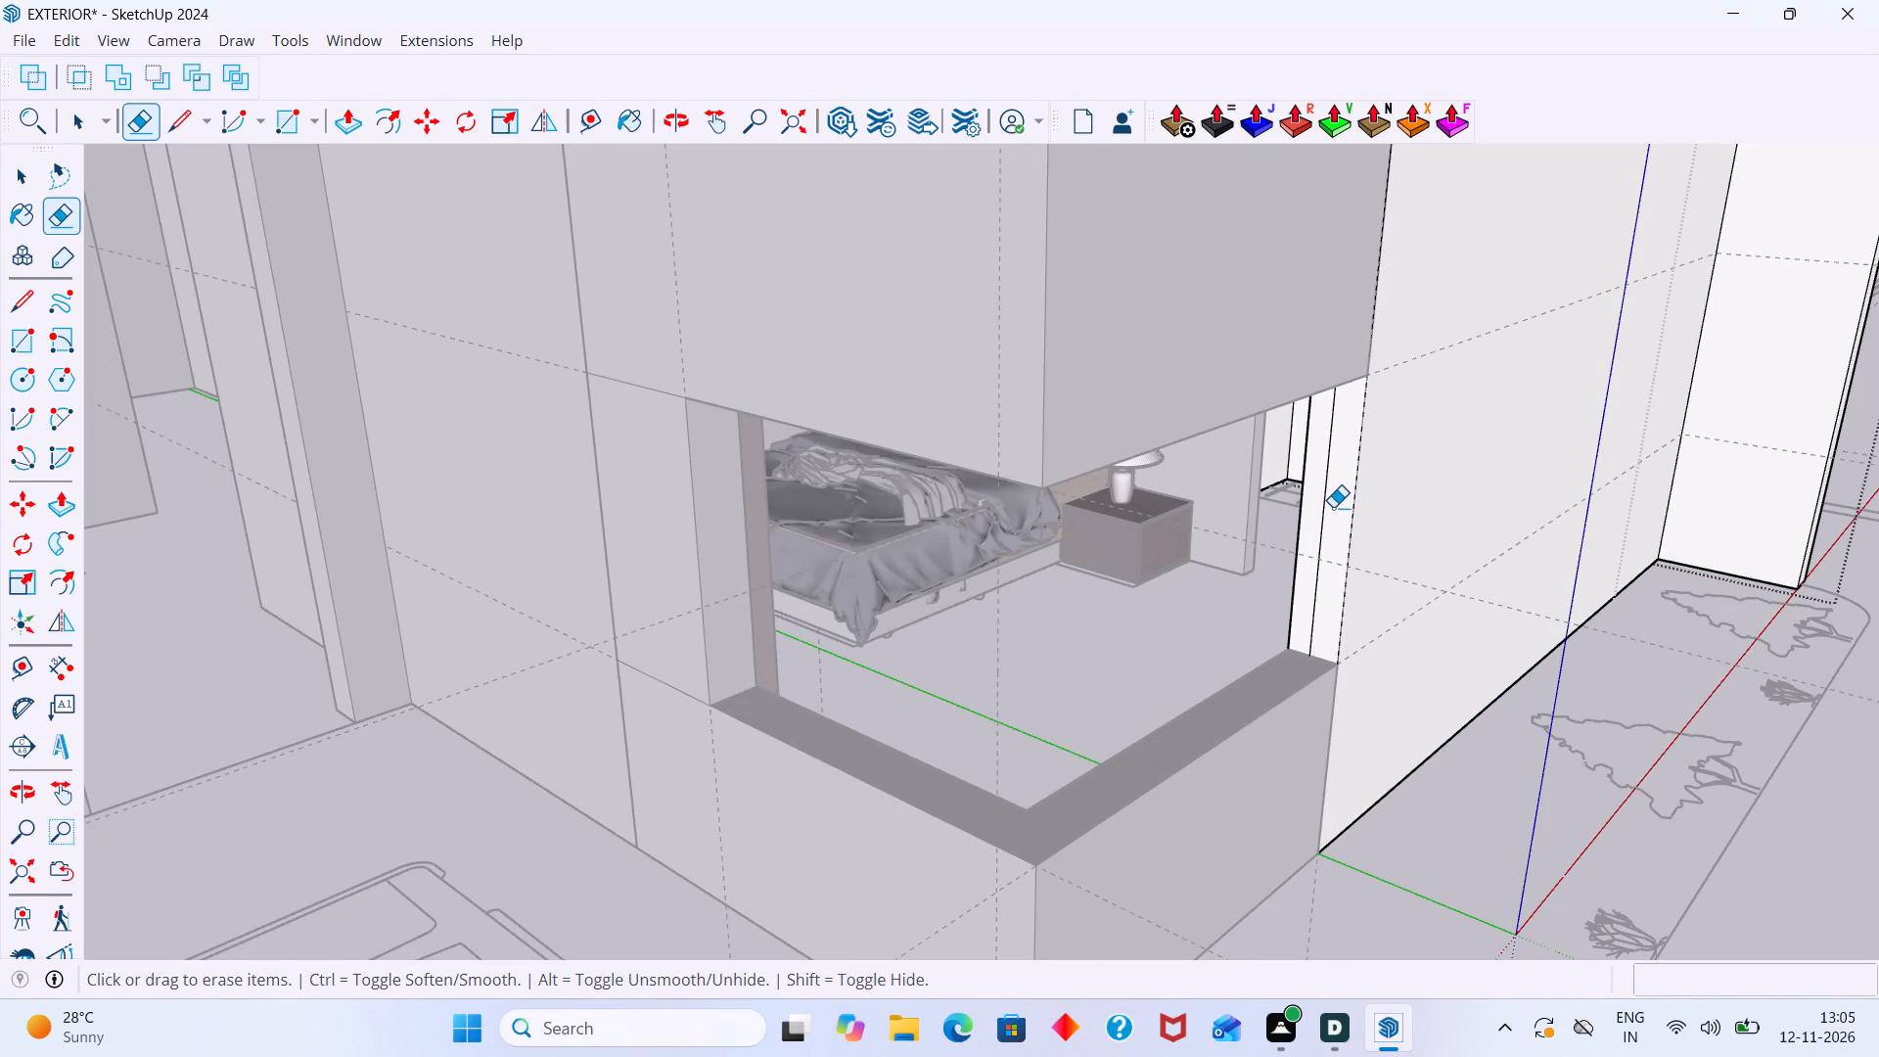
{"action": "left_click_drag", "start_coordinate": [1333, 507], "coordinate": [1320, 503]}
Check the cleaned window jamb and close the garden-side wall group.
{"action": "scroll", "coordinate": [1323, 498], "scroll_direction": "down", "scroll_amount": 3}
{"action": "middle_click_drag", "start_coordinate": [1317, 494], "coordinate": [1305, 294]}
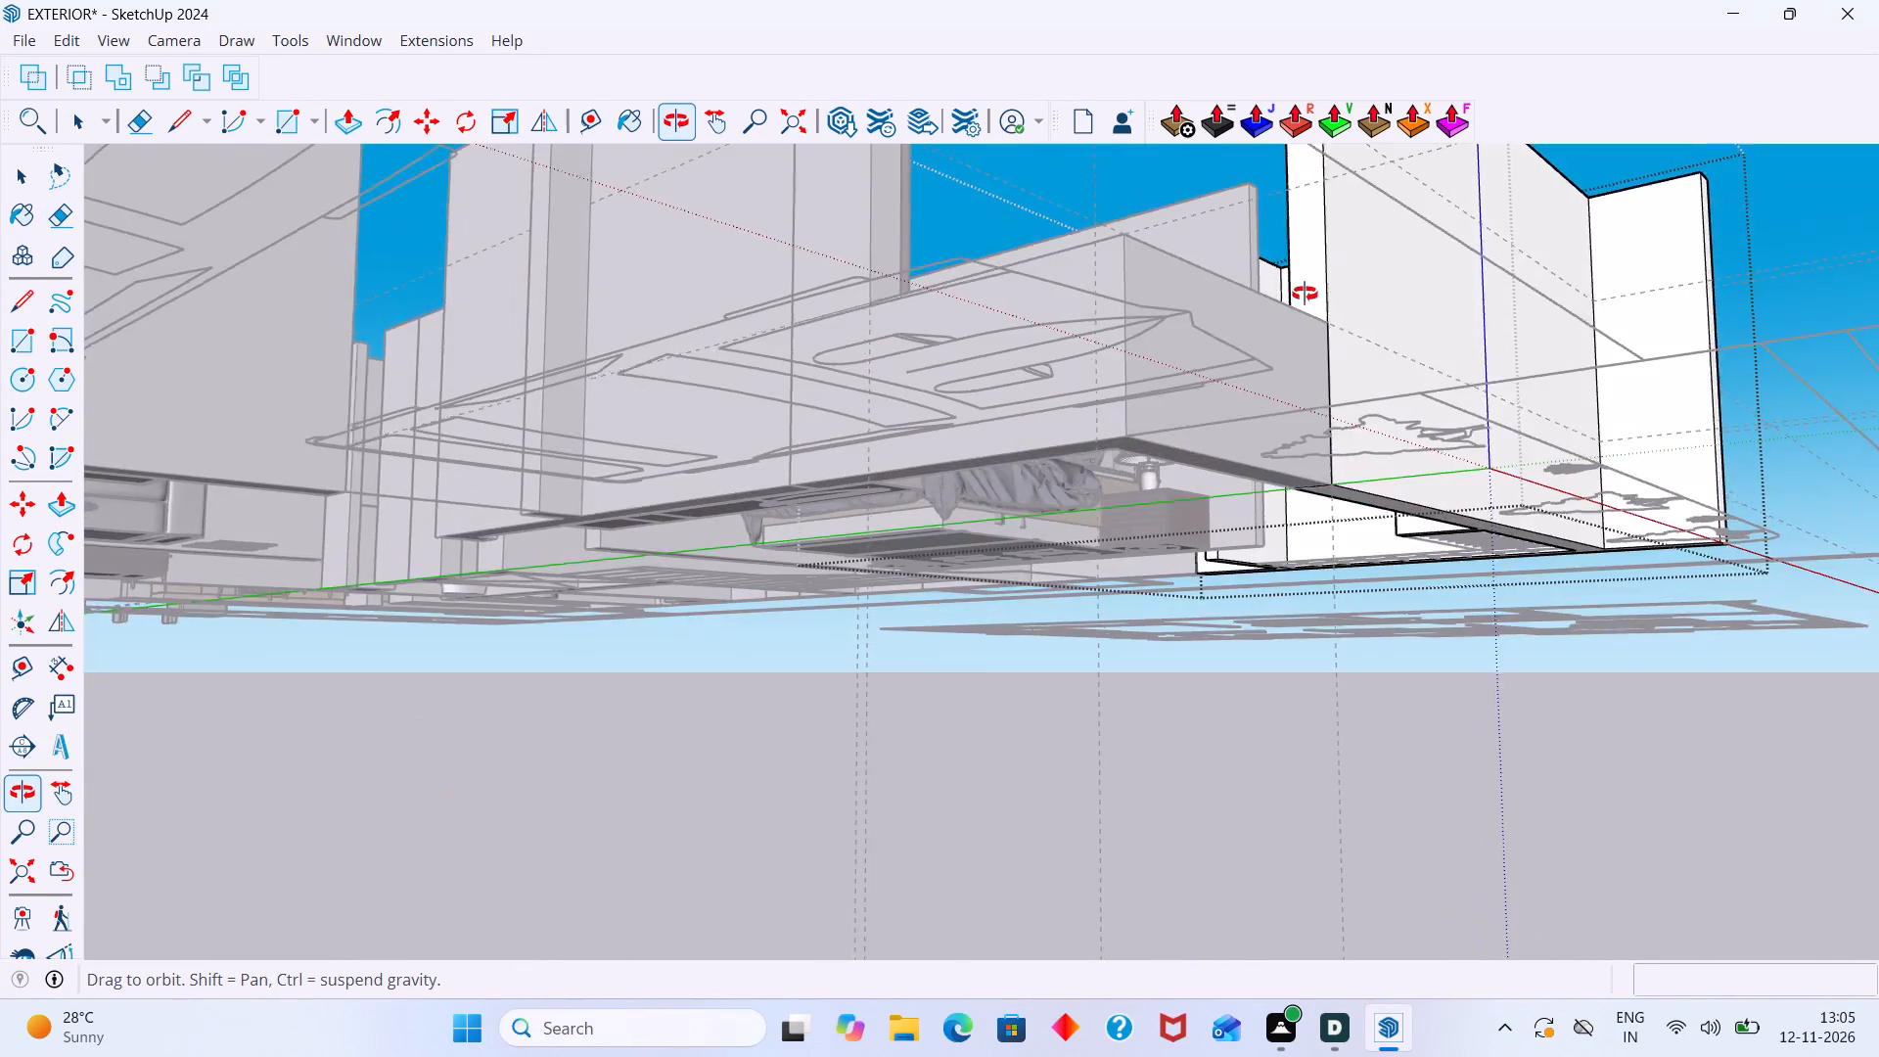
{"action": "middle_click_drag", "start_coordinate": [1305, 294], "coordinate": [1273, 451]}
{"action": "key", "text": "space"}
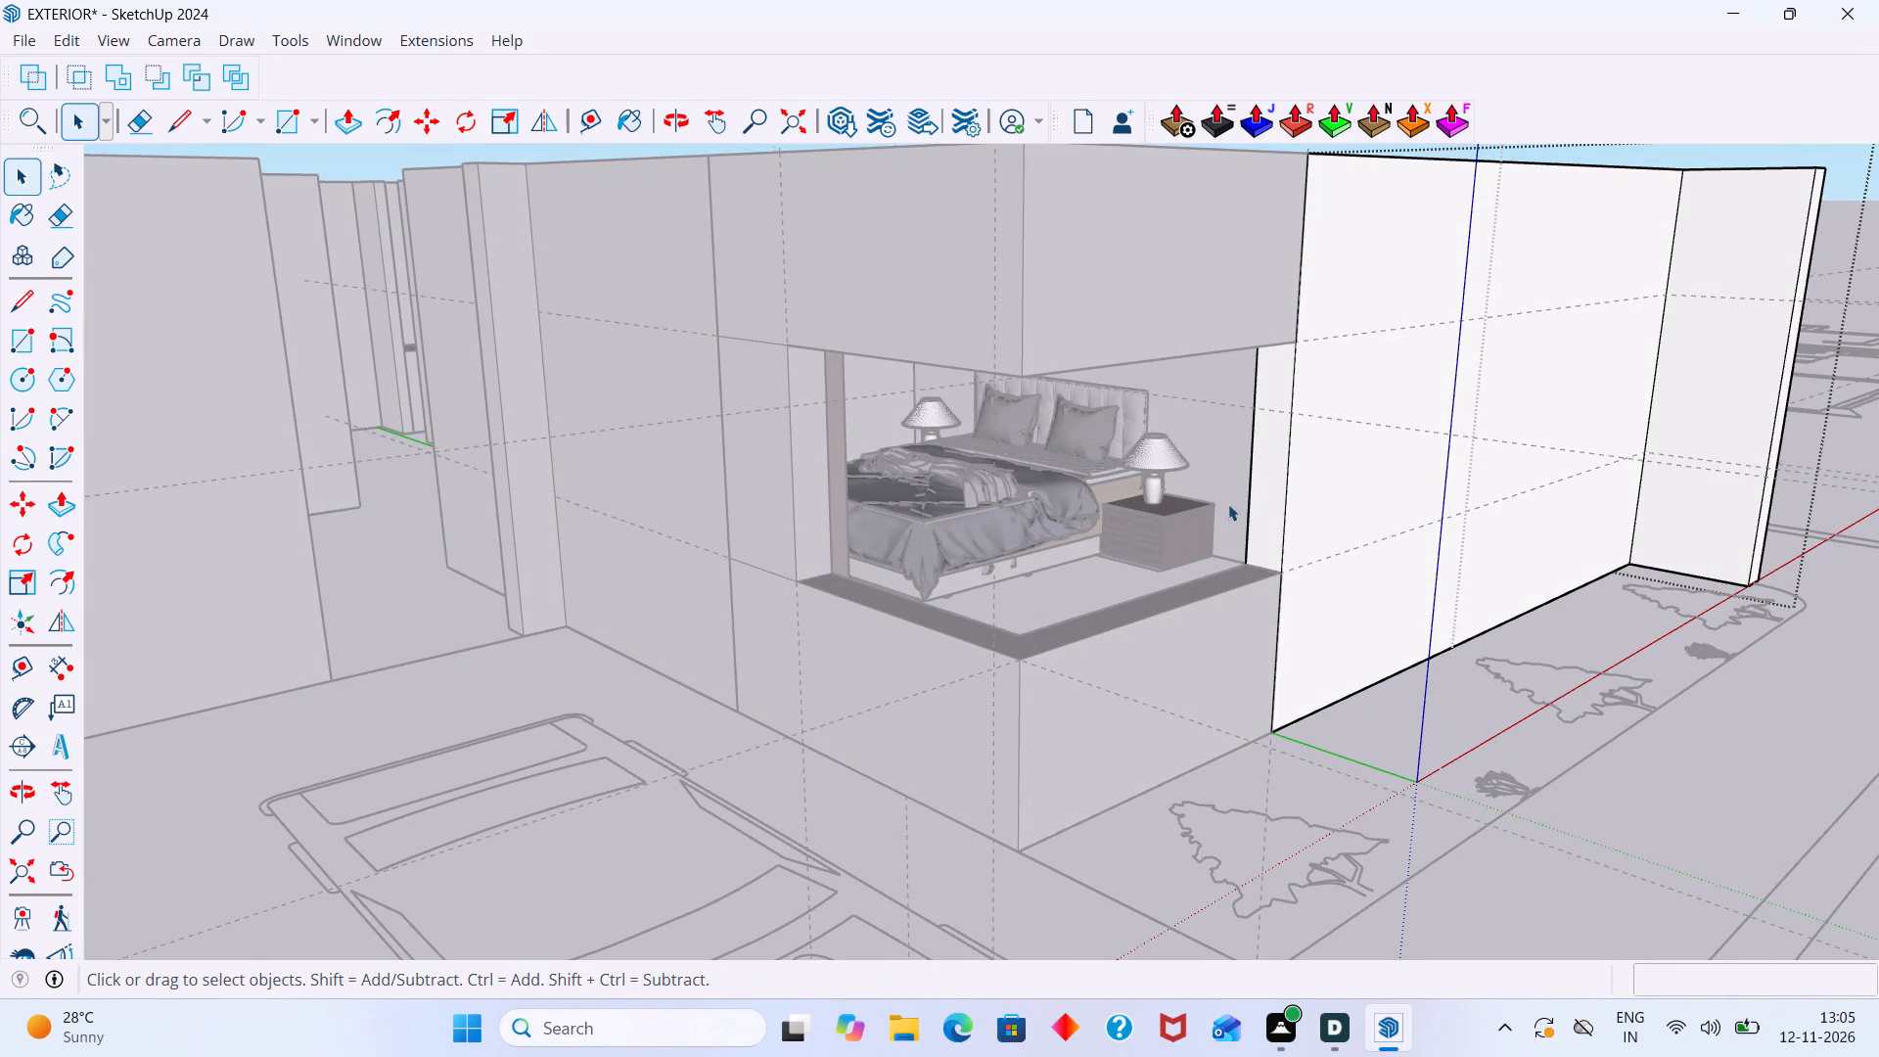
{"action": "scroll", "coordinate": [1307, 464], "scroll_direction": "down", "scroll_amount": 8}
{"action": "left_click", "coordinate": [1566, 617]}
Examine the house from outside, from the bedroom's corner window across to the living room's front wall.
{"action": "scroll", "coordinate": [1514, 594], "scroll_direction": "down", "scroll_amount": 3}
{"action": "middle_click_drag", "start_coordinate": [1447, 579], "coordinate": [1381, 687]}
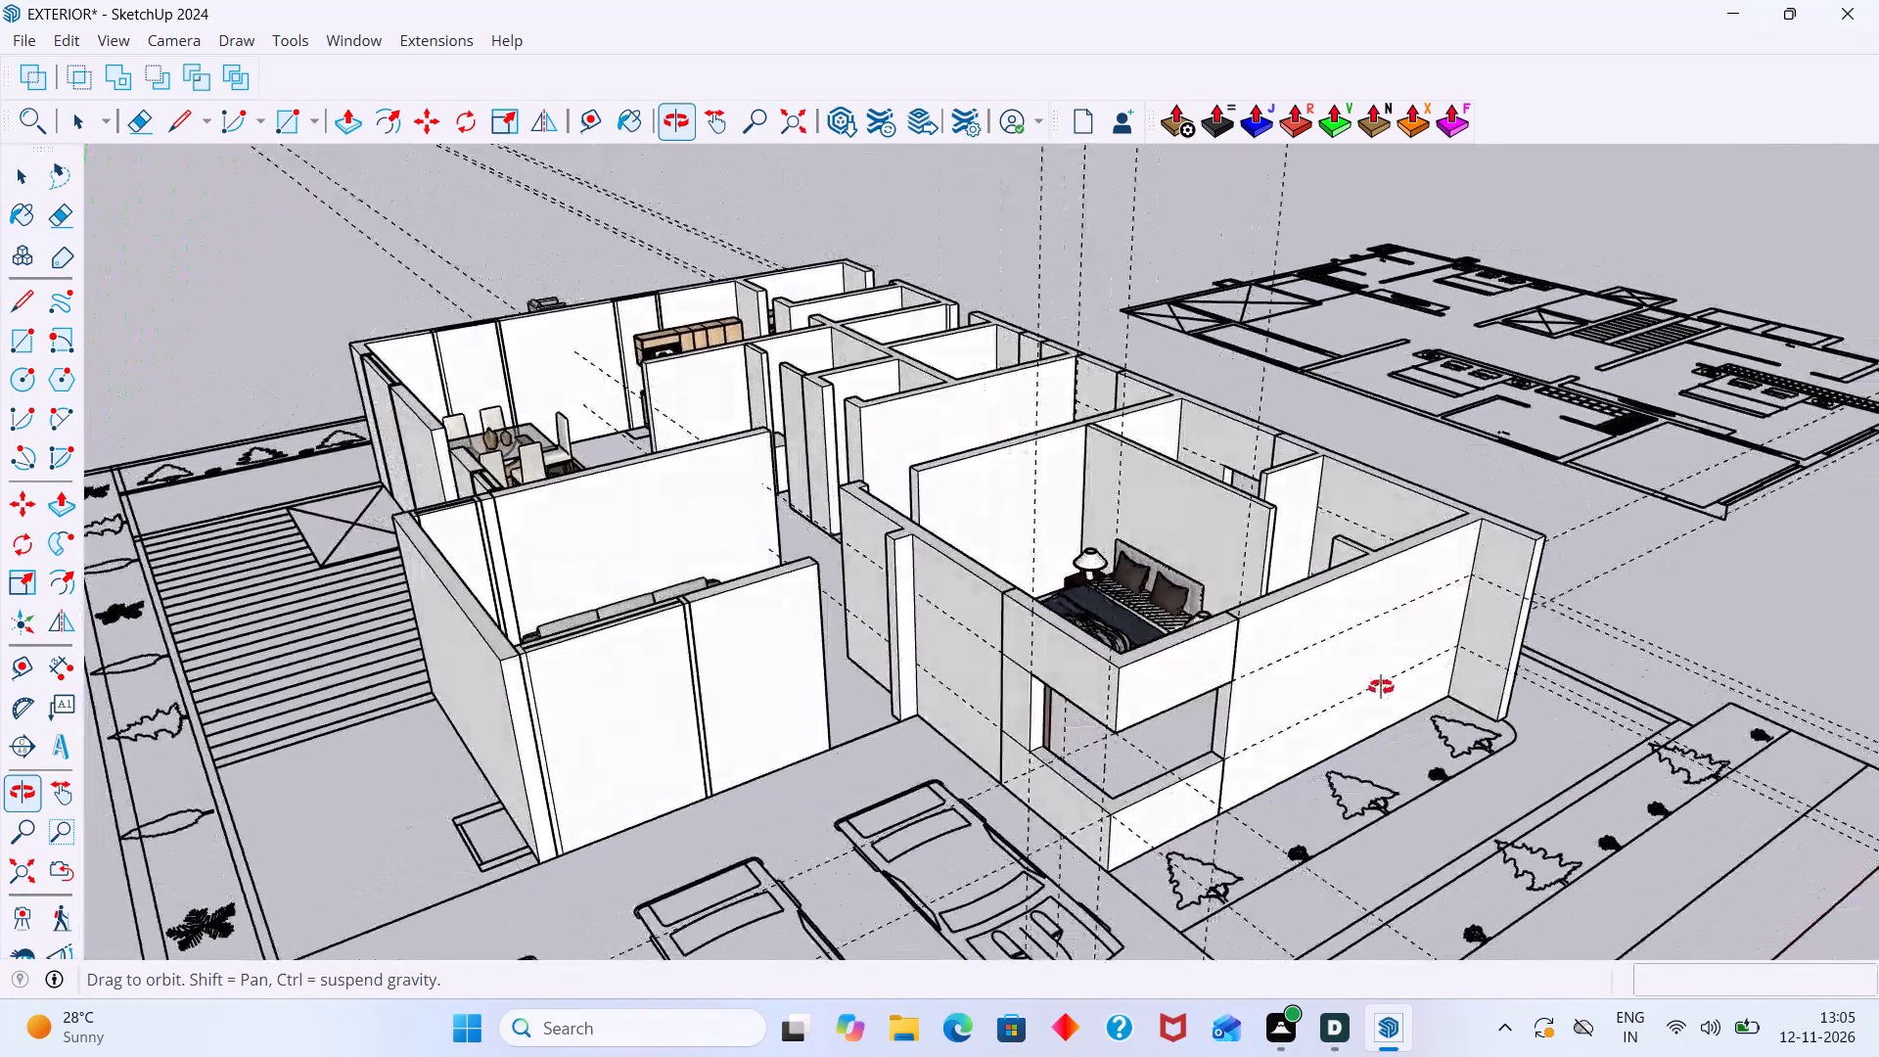
{"action": "middle_click_drag", "start_coordinate": [1381, 687], "coordinate": [1405, 697]}
{"action": "middle_click_drag", "start_coordinate": [1001, 726], "coordinate": [1189, 529]}
{"action": "middle_click_drag", "start_coordinate": [1046, 534], "coordinate": [1028, 604]}
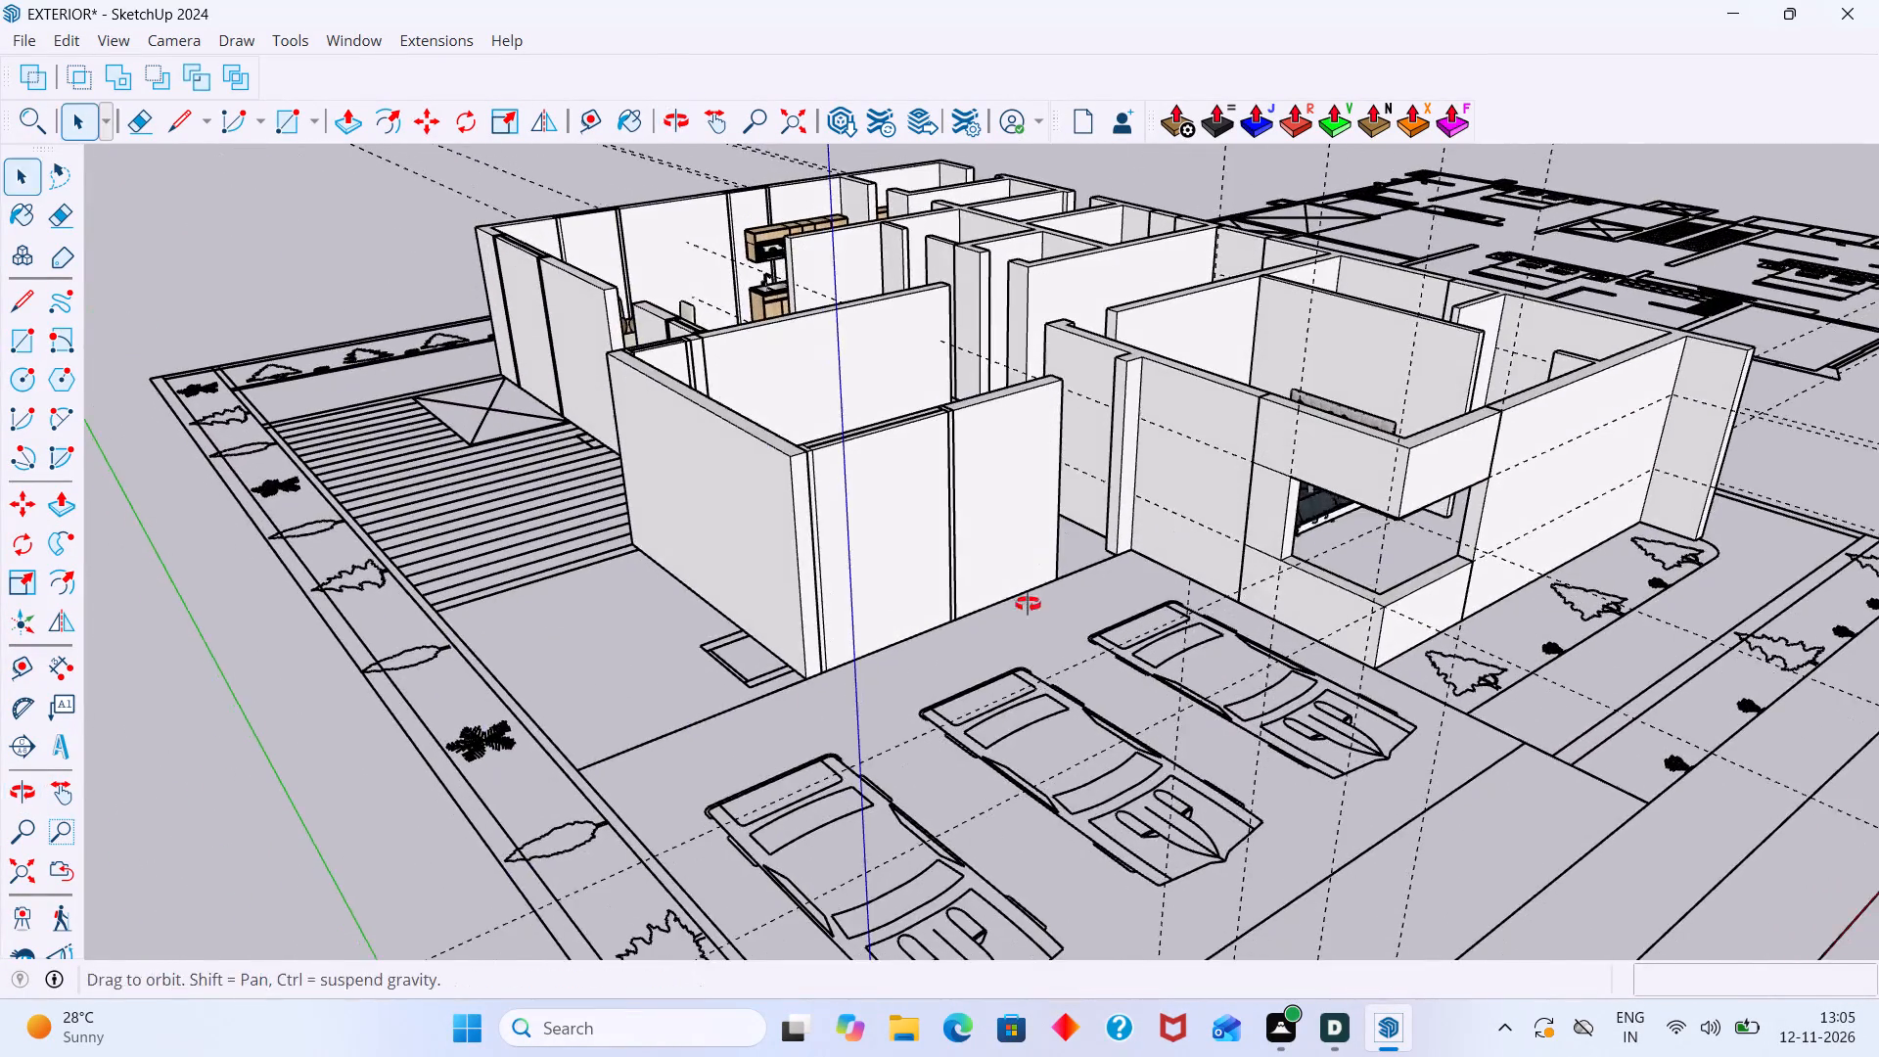
{"action": "middle_click_drag", "start_coordinate": [1028, 604], "coordinate": [1023, 638]}
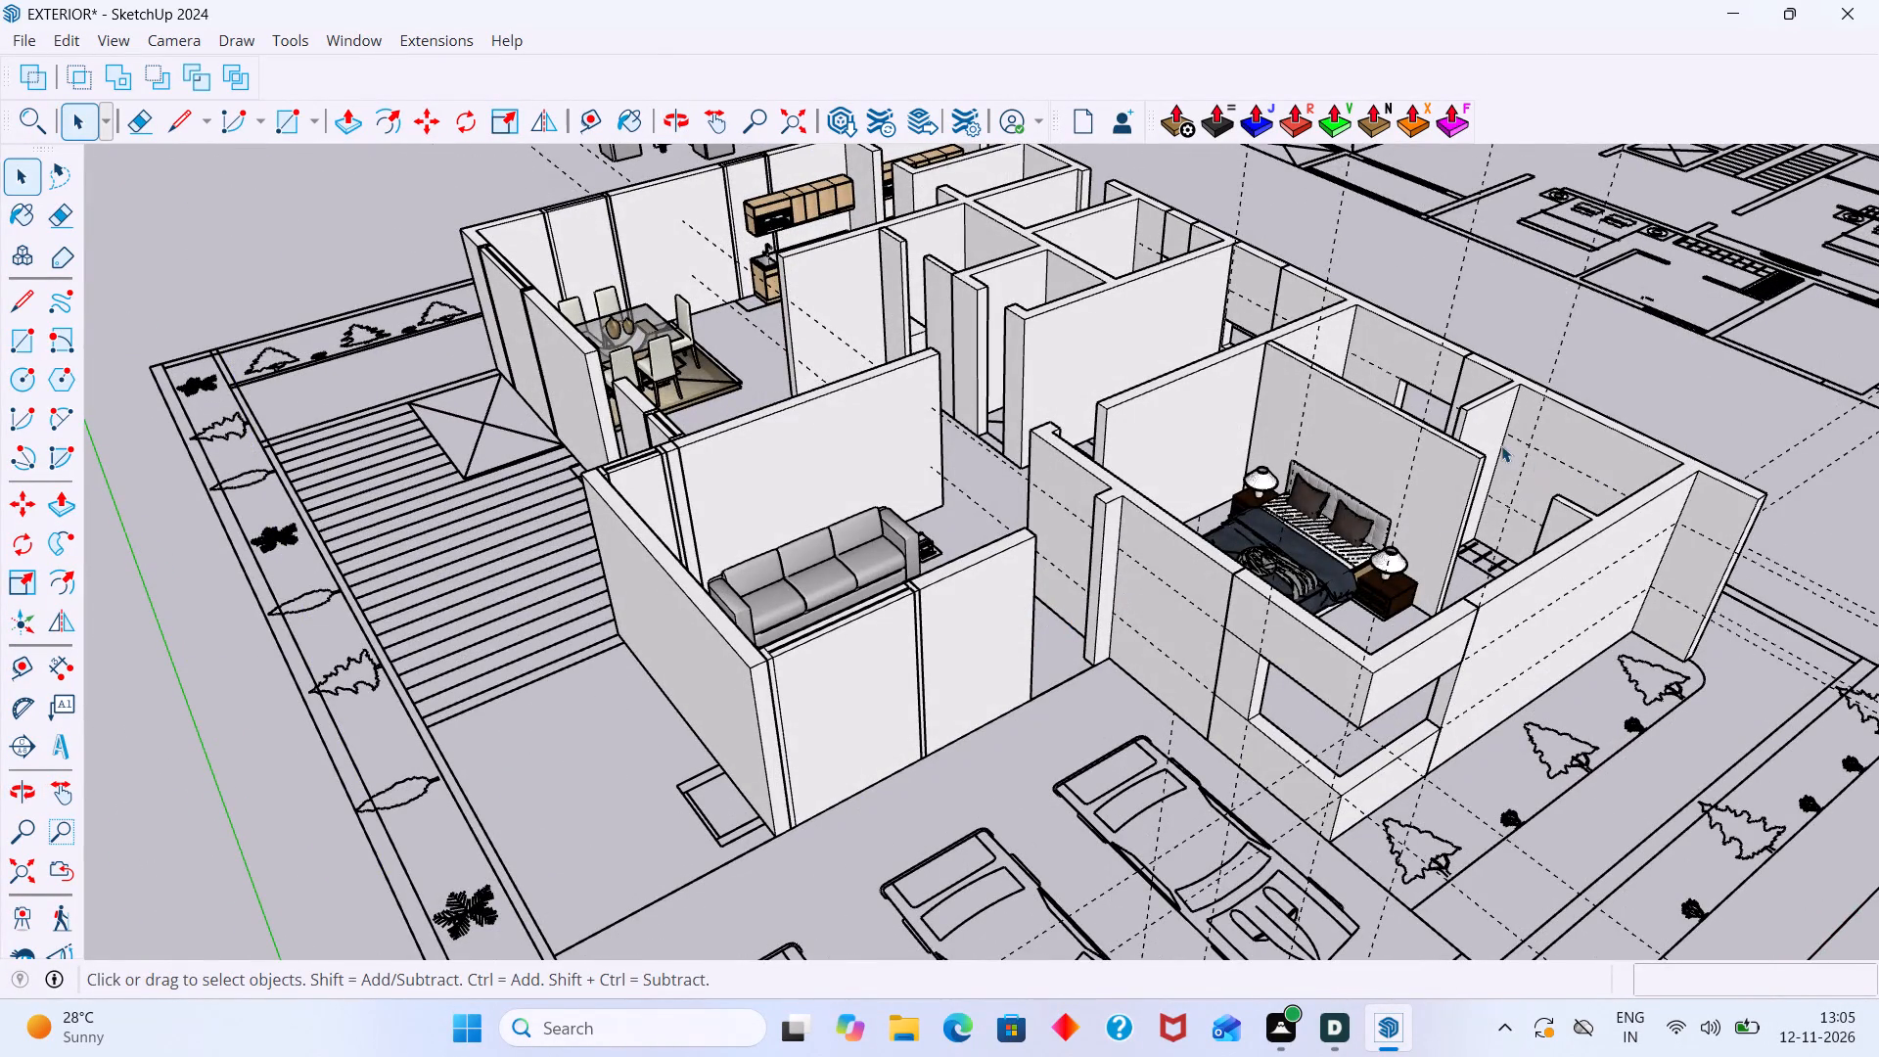
{"action": "middle_click_drag", "start_coordinate": [1500, 445], "coordinate": [1471, 450]}
{"action": "scroll", "coordinate": [858, 614], "scroll_direction": "up", "scroll_amount": 6}
{"action": "middle_click_drag", "start_coordinate": [808, 665], "coordinate": [791, 626]}
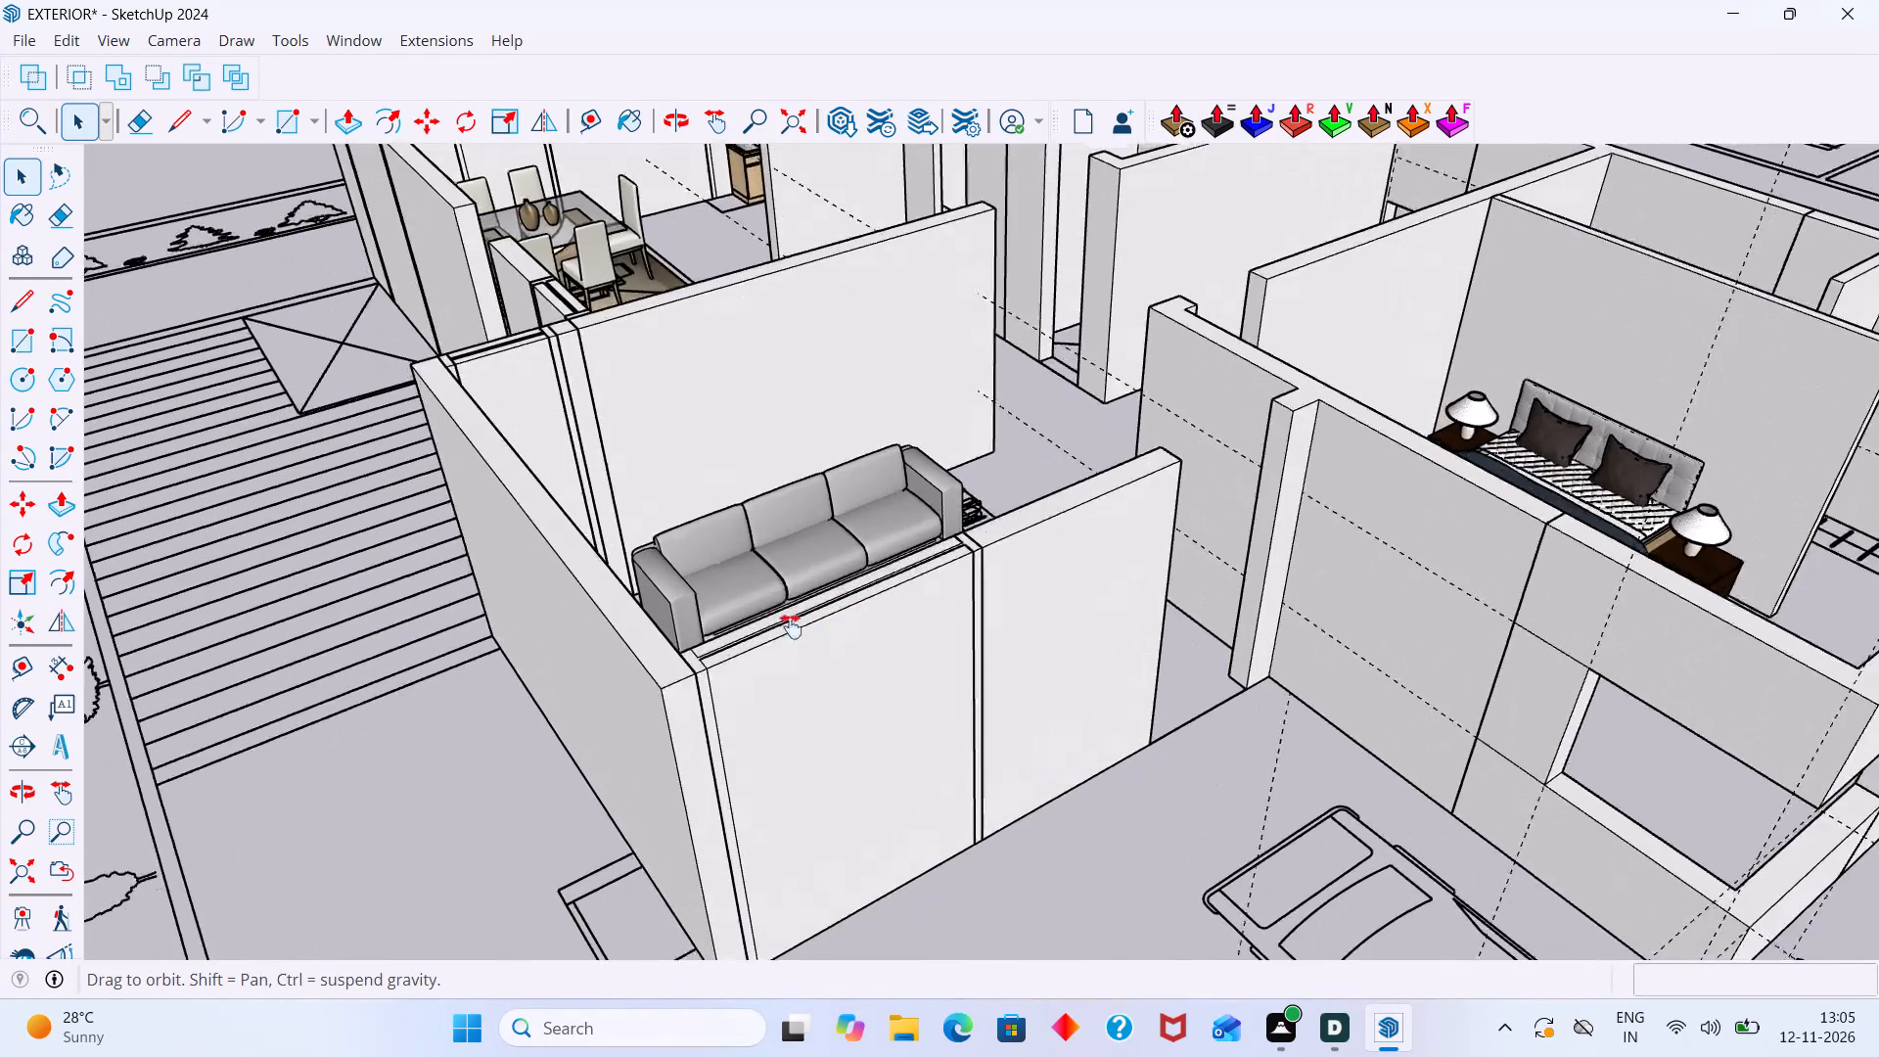
Delete the thin recessed infill panel from the outer side of the living room's front wall.
{"action": "middle_click_drag", "start_coordinate": [791, 626], "coordinate": [767, 579]}
{"action": "scroll", "coordinate": [747, 618], "scroll_direction": "up", "scroll_amount": 6}
{"action": "left_click", "coordinate": [730, 594]}
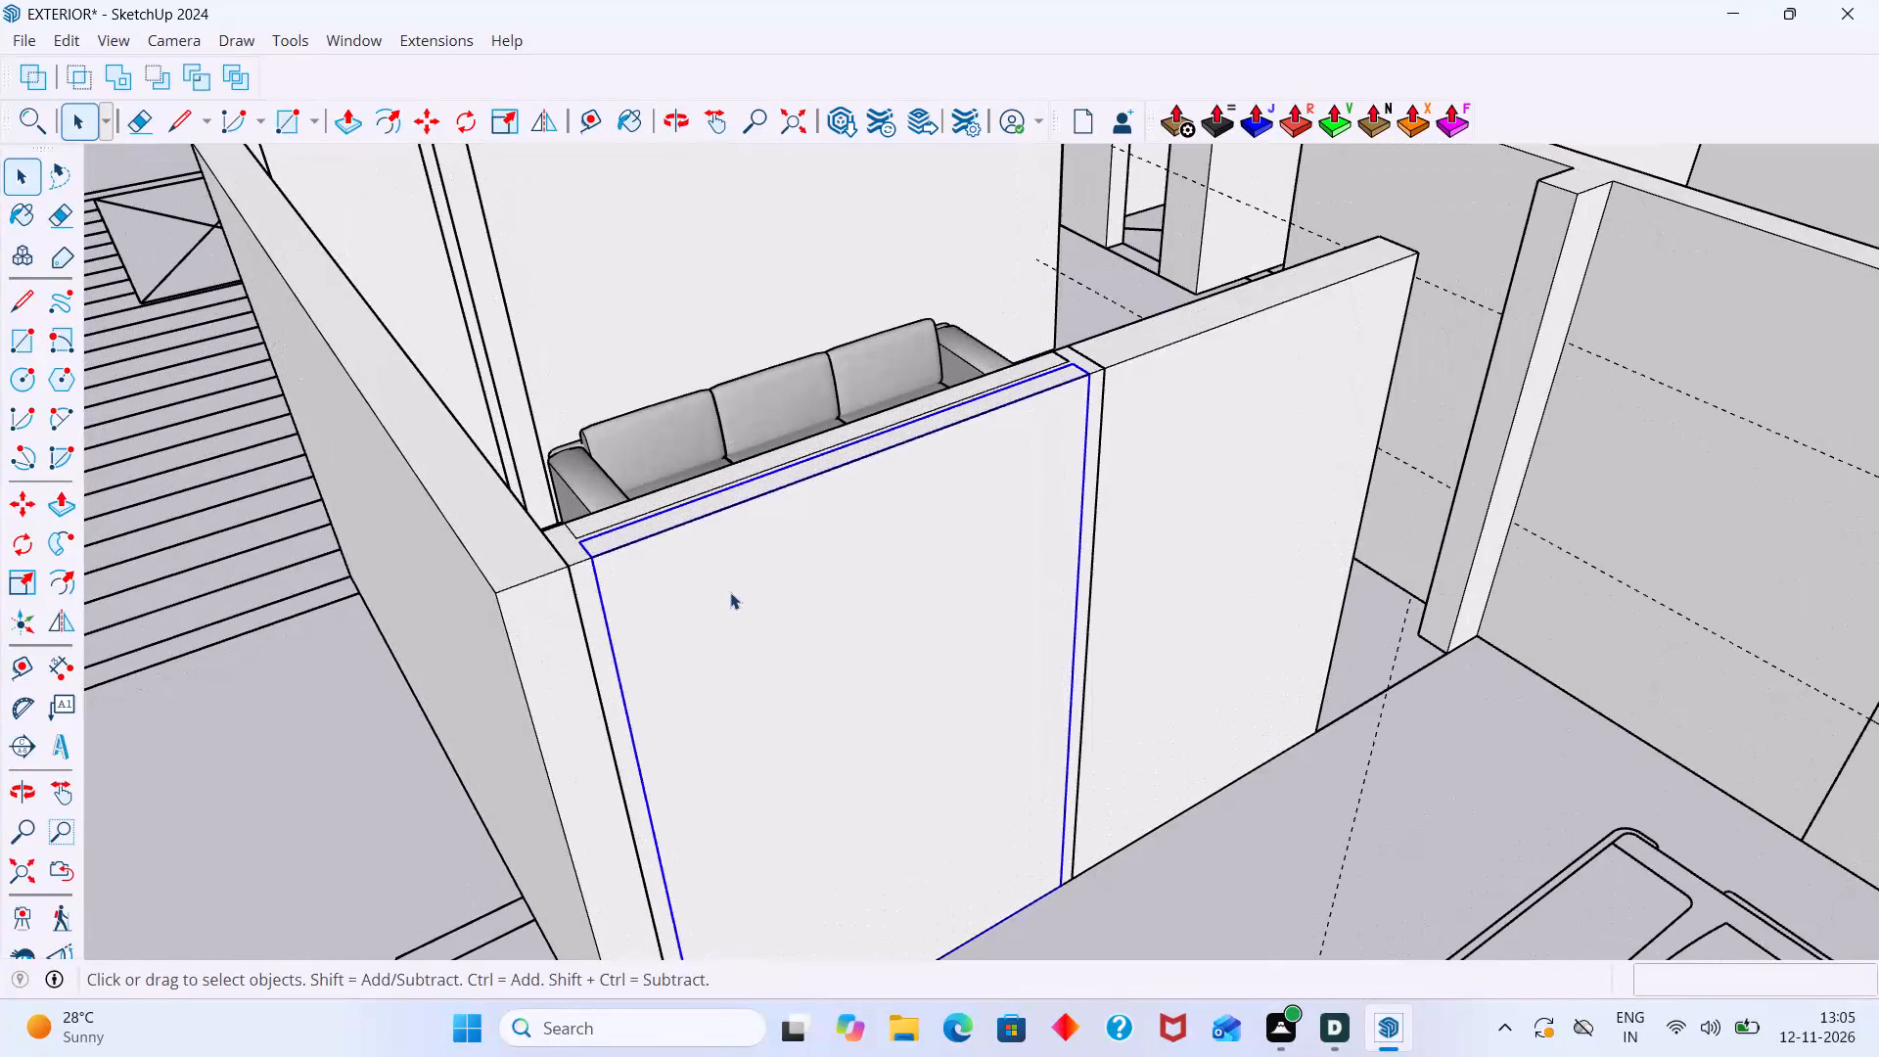
{"action": "key", "text": "Delete"}
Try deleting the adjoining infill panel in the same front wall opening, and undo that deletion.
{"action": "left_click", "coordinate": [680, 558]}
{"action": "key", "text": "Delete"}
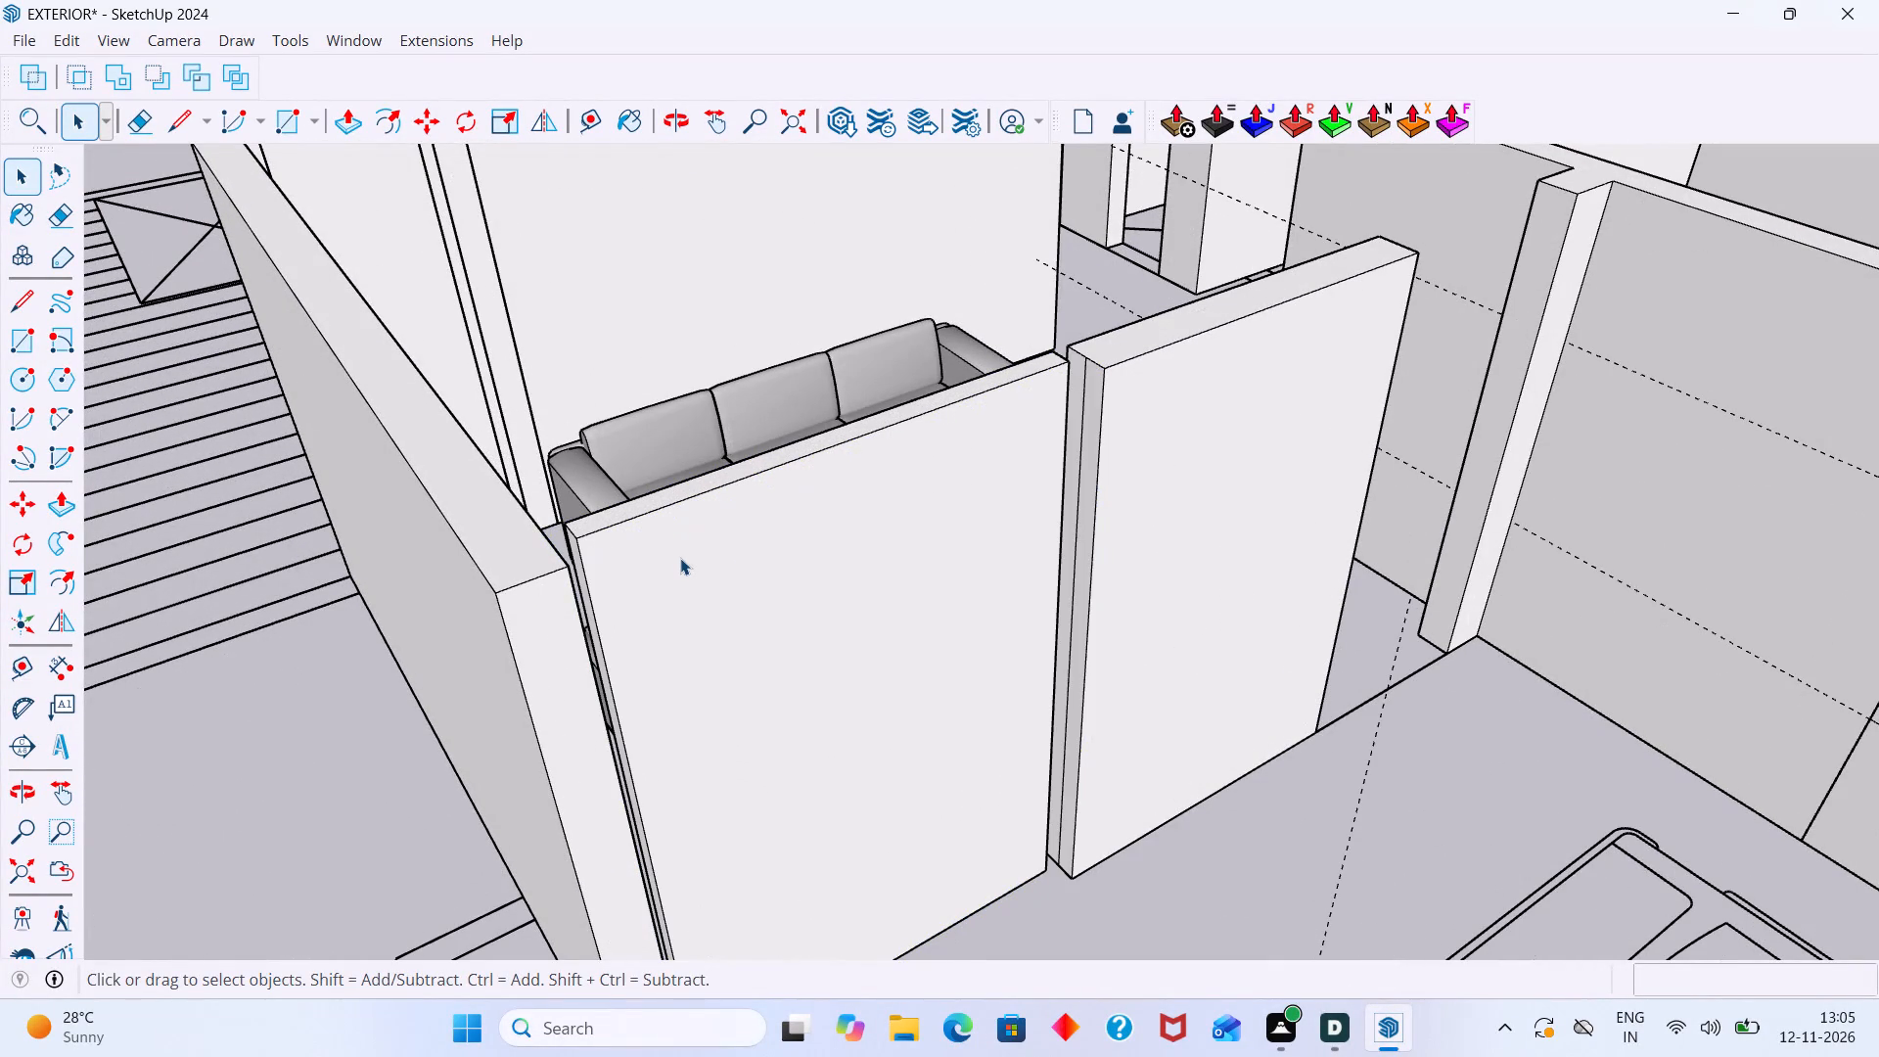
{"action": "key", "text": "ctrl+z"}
Examine the living room's front wall from outside and from the TV unit side, checking its layered panels.
{"action": "middle_click_drag", "start_coordinate": [623, 566], "coordinate": [728, 582]}
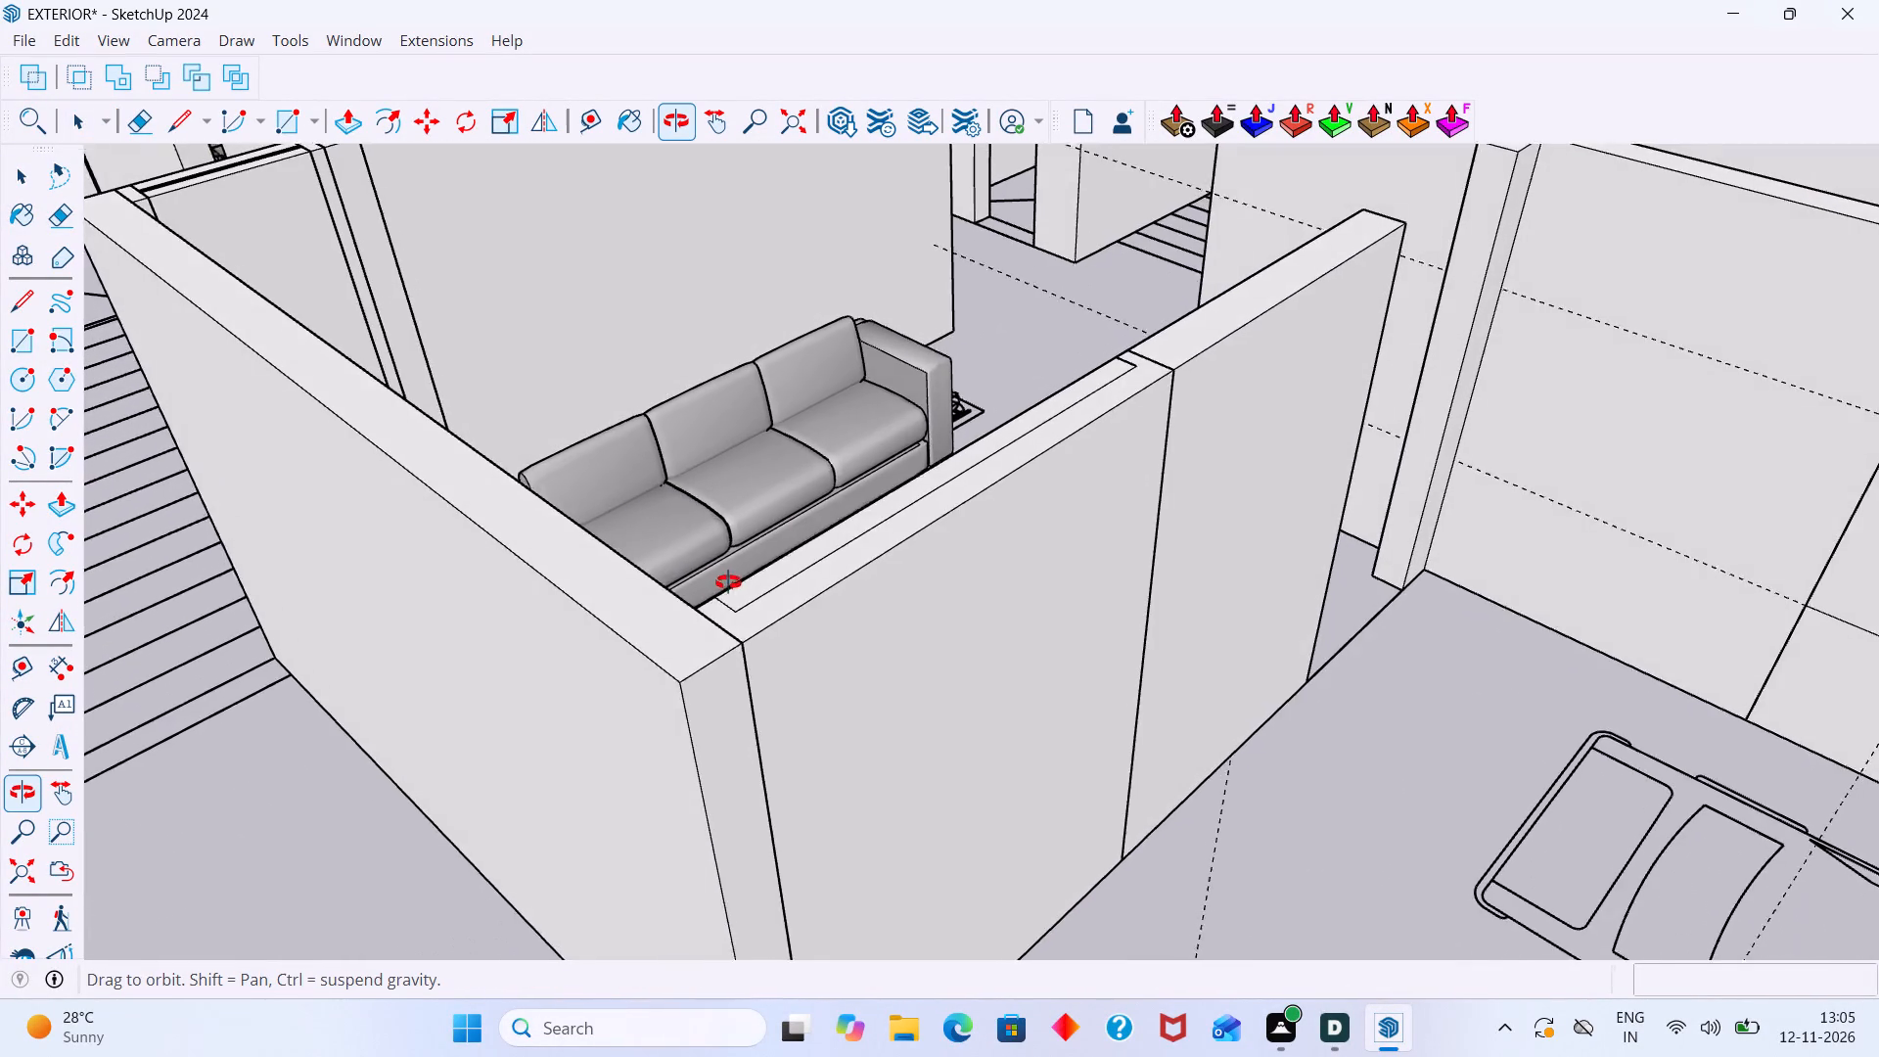
{"action": "middle_click_drag", "start_coordinate": [728, 582], "coordinate": [755, 578]}
{"action": "middle_click_drag", "start_coordinate": [1080, 418], "coordinate": [1516, 487]}
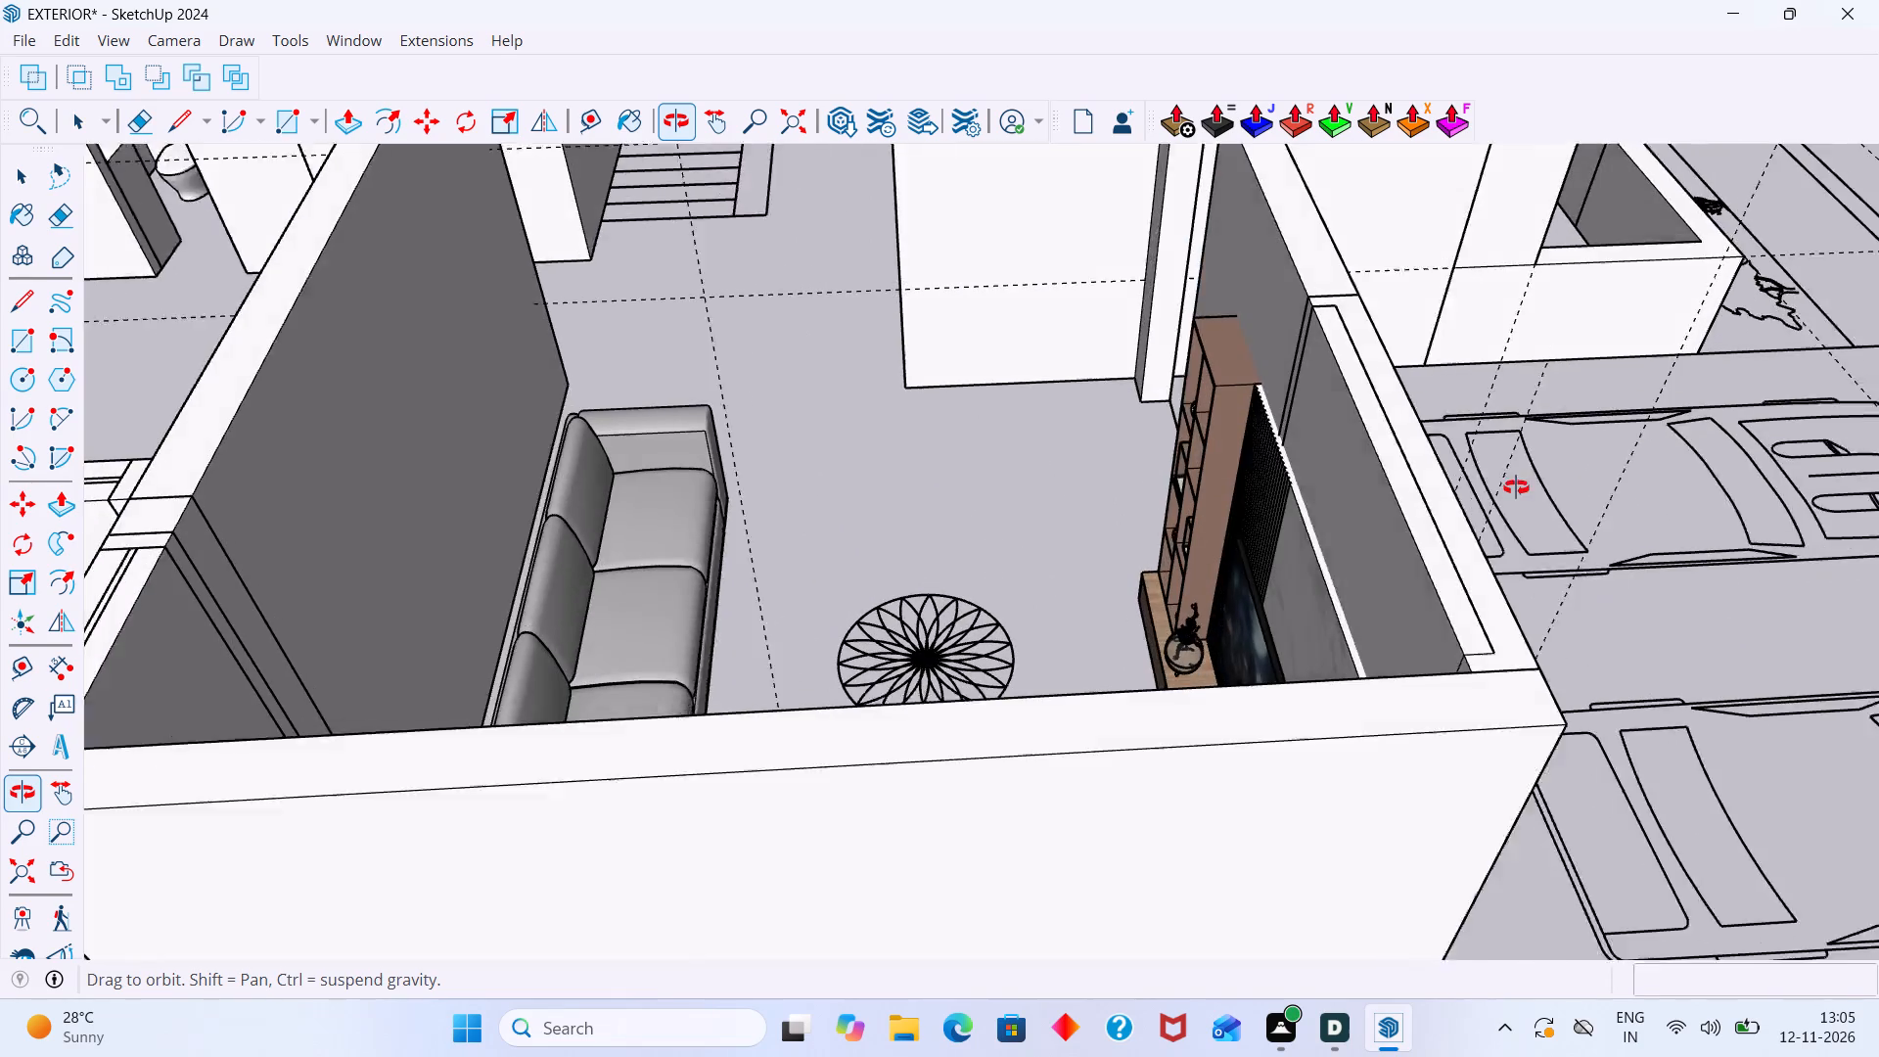
{"action": "middle_click_drag", "start_coordinate": [1516, 487], "coordinate": [1356, 474]}
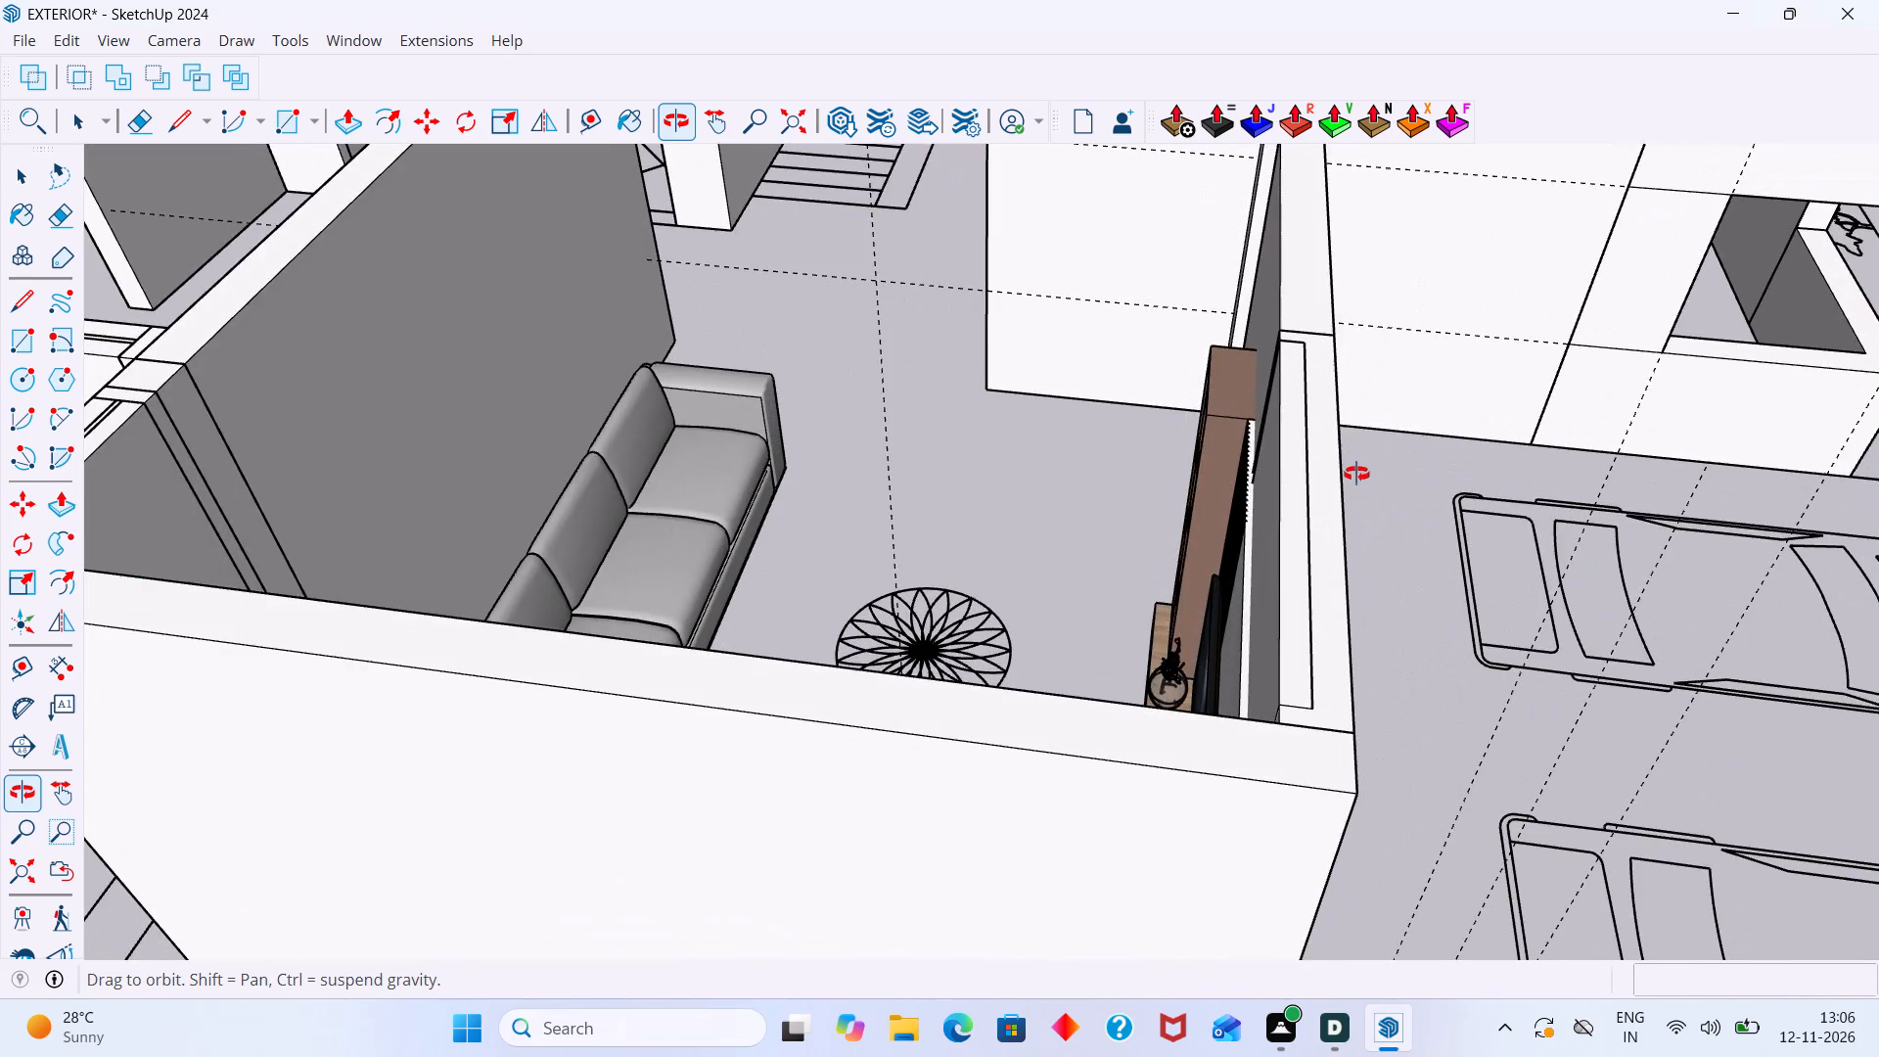
{"action": "middle_click_drag", "start_coordinate": [1356, 474], "coordinate": [1662, 526]}
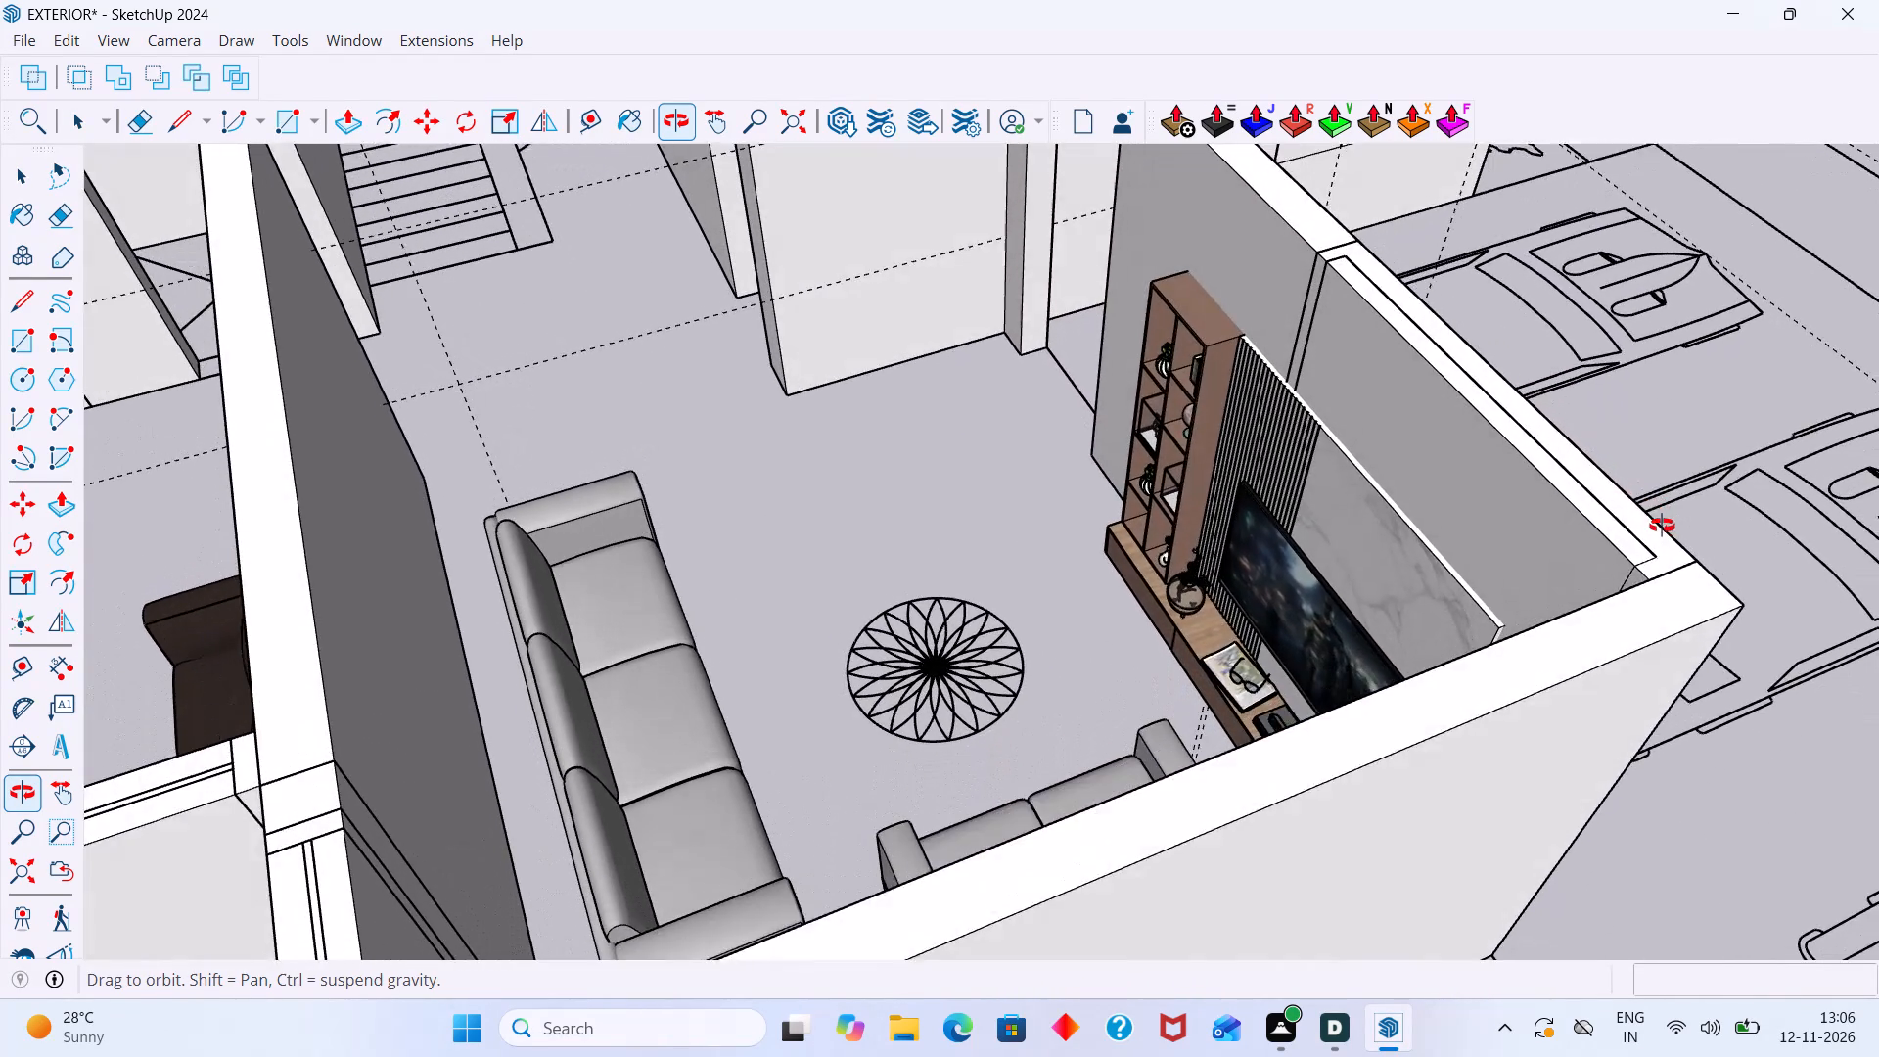
{"action": "middle_click_drag", "start_coordinate": [1662, 526], "coordinate": [1004, 467]}
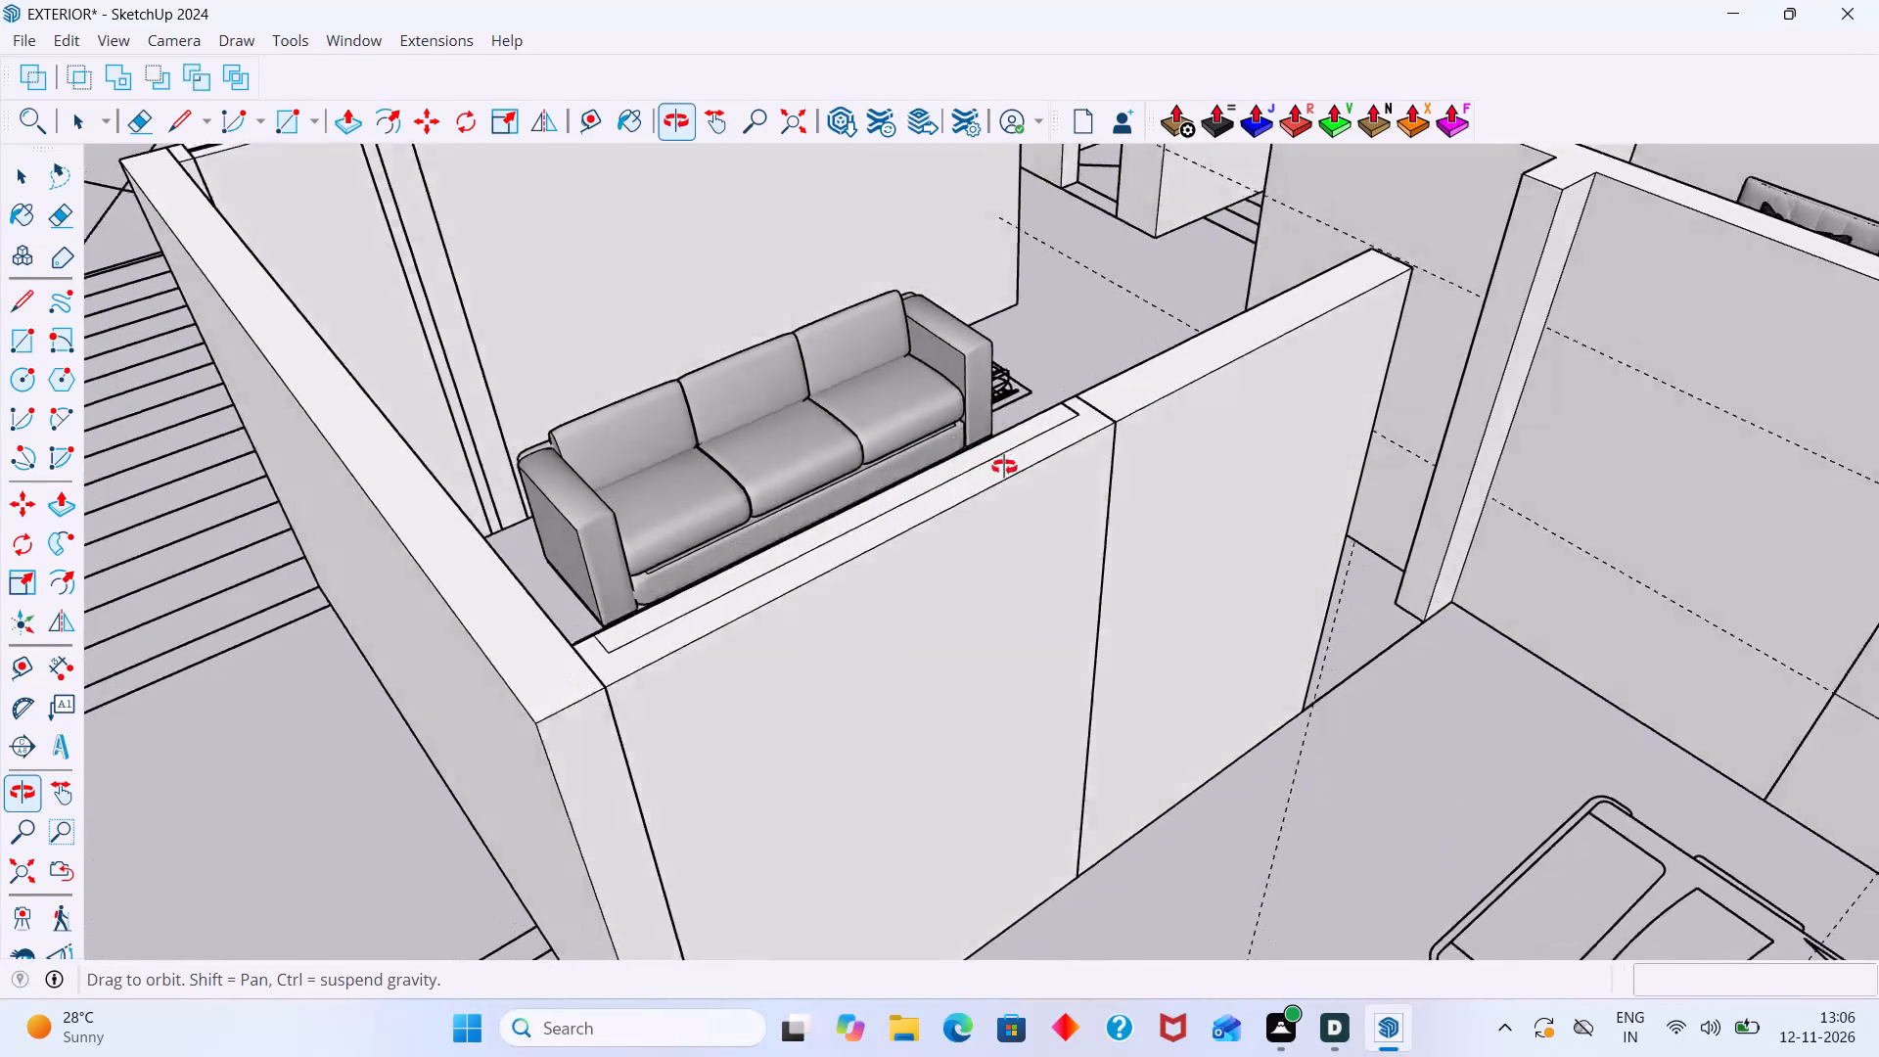
{"action": "middle_click_drag", "start_coordinate": [1004, 467], "coordinate": [1398, 586]}
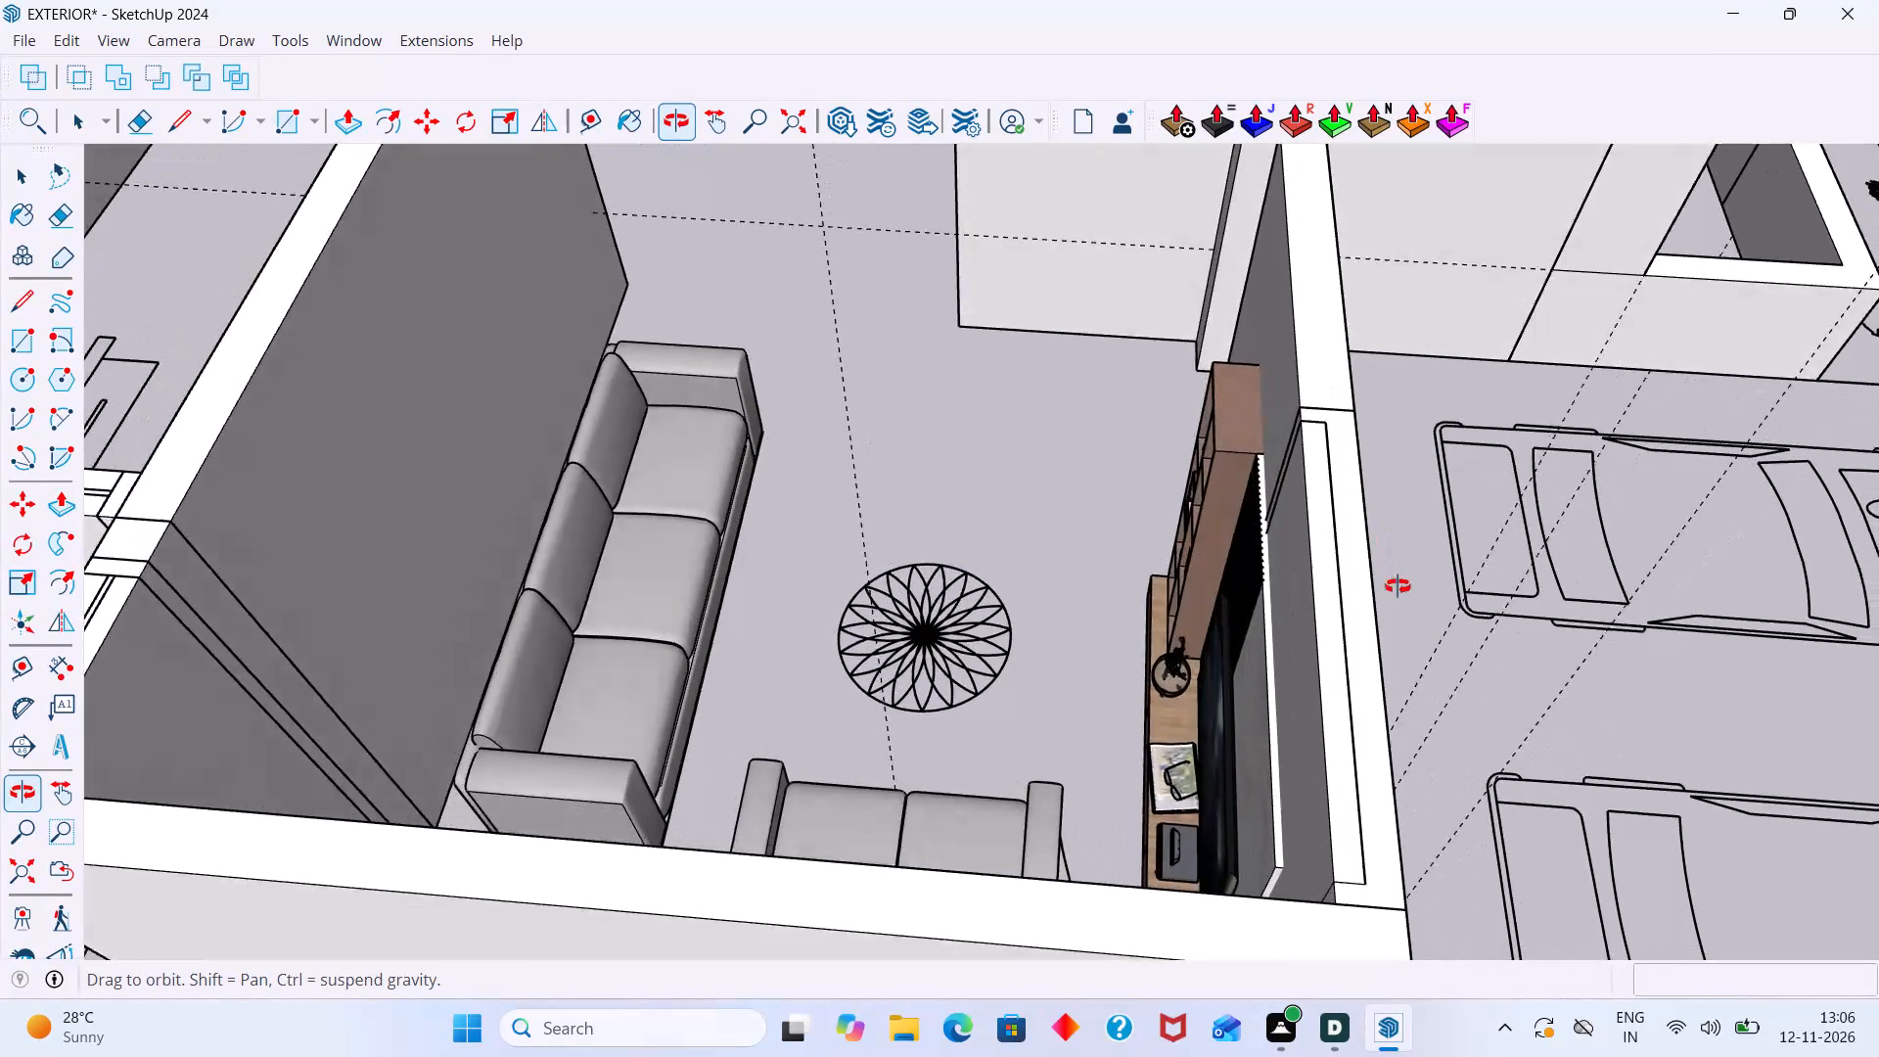
{"action": "middle_click_drag", "start_coordinate": [1398, 586], "coordinate": [1565, 589]}
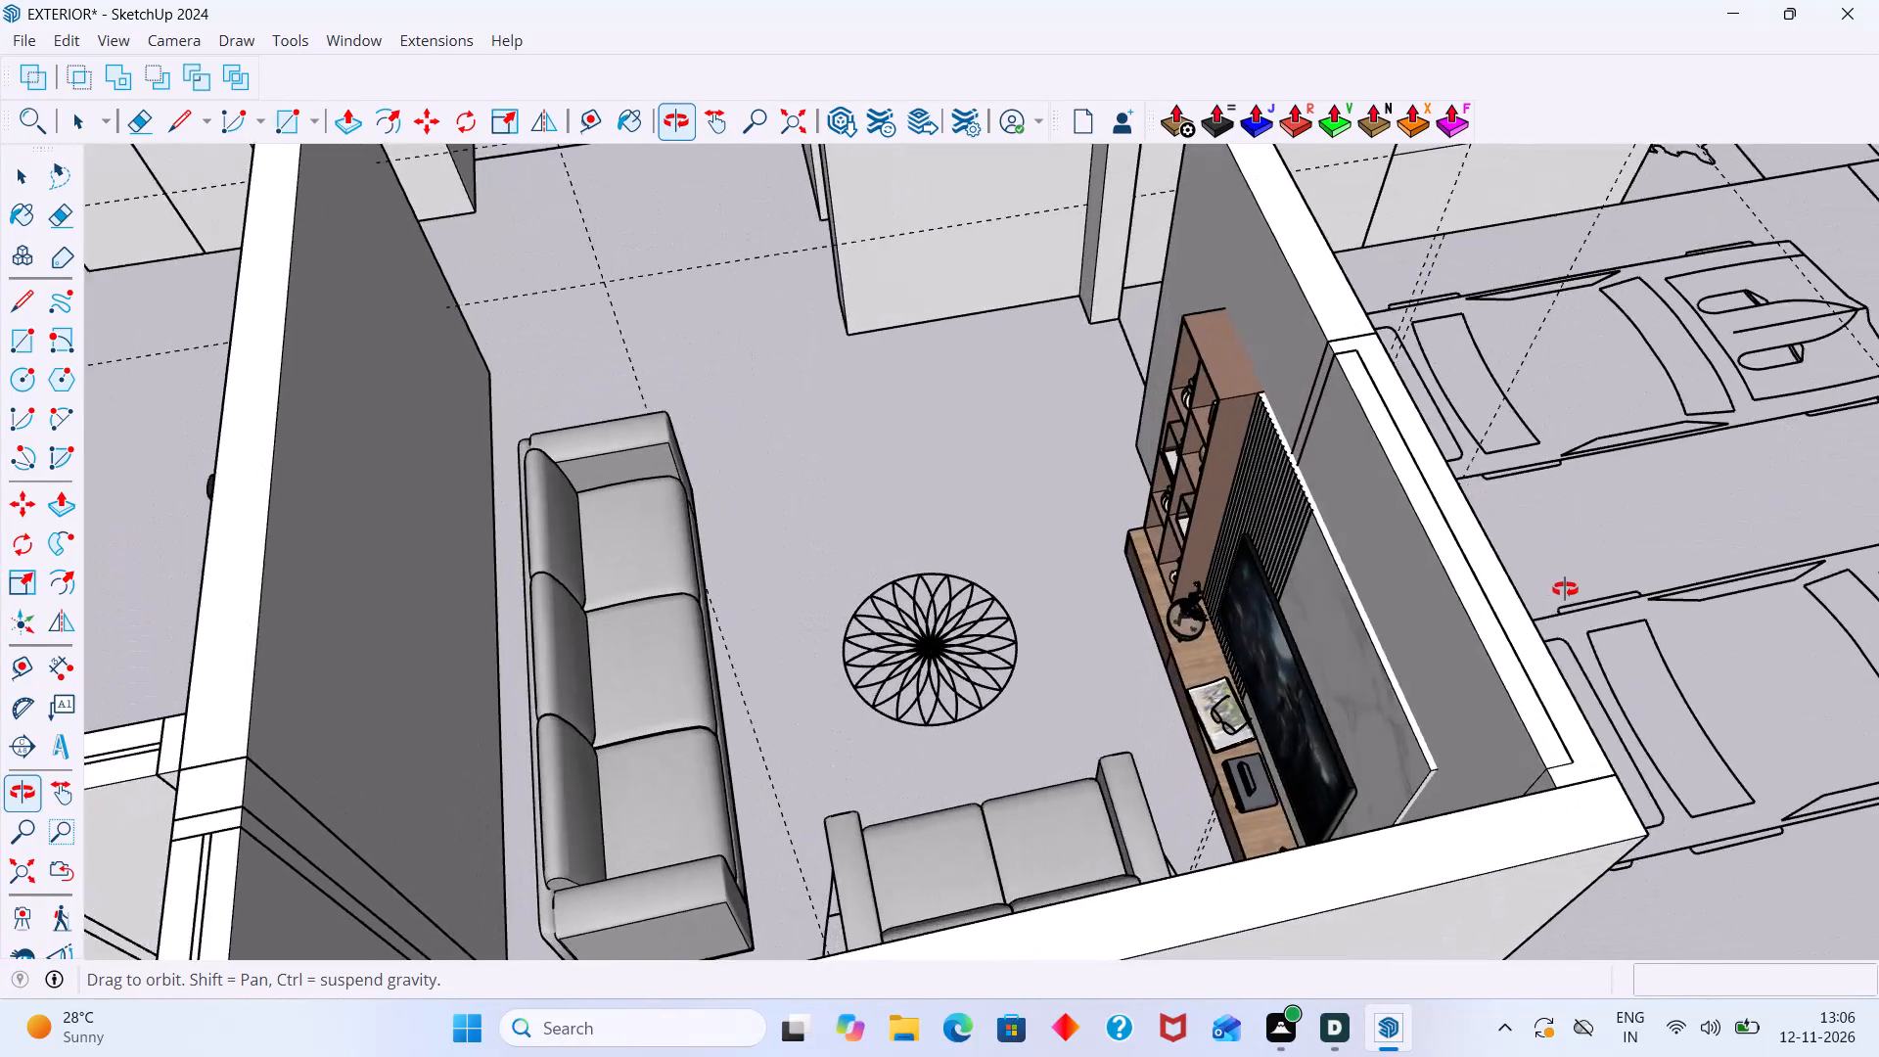
{"action": "middle_click_drag", "start_coordinate": [1565, 589], "coordinate": [1071, 359]}
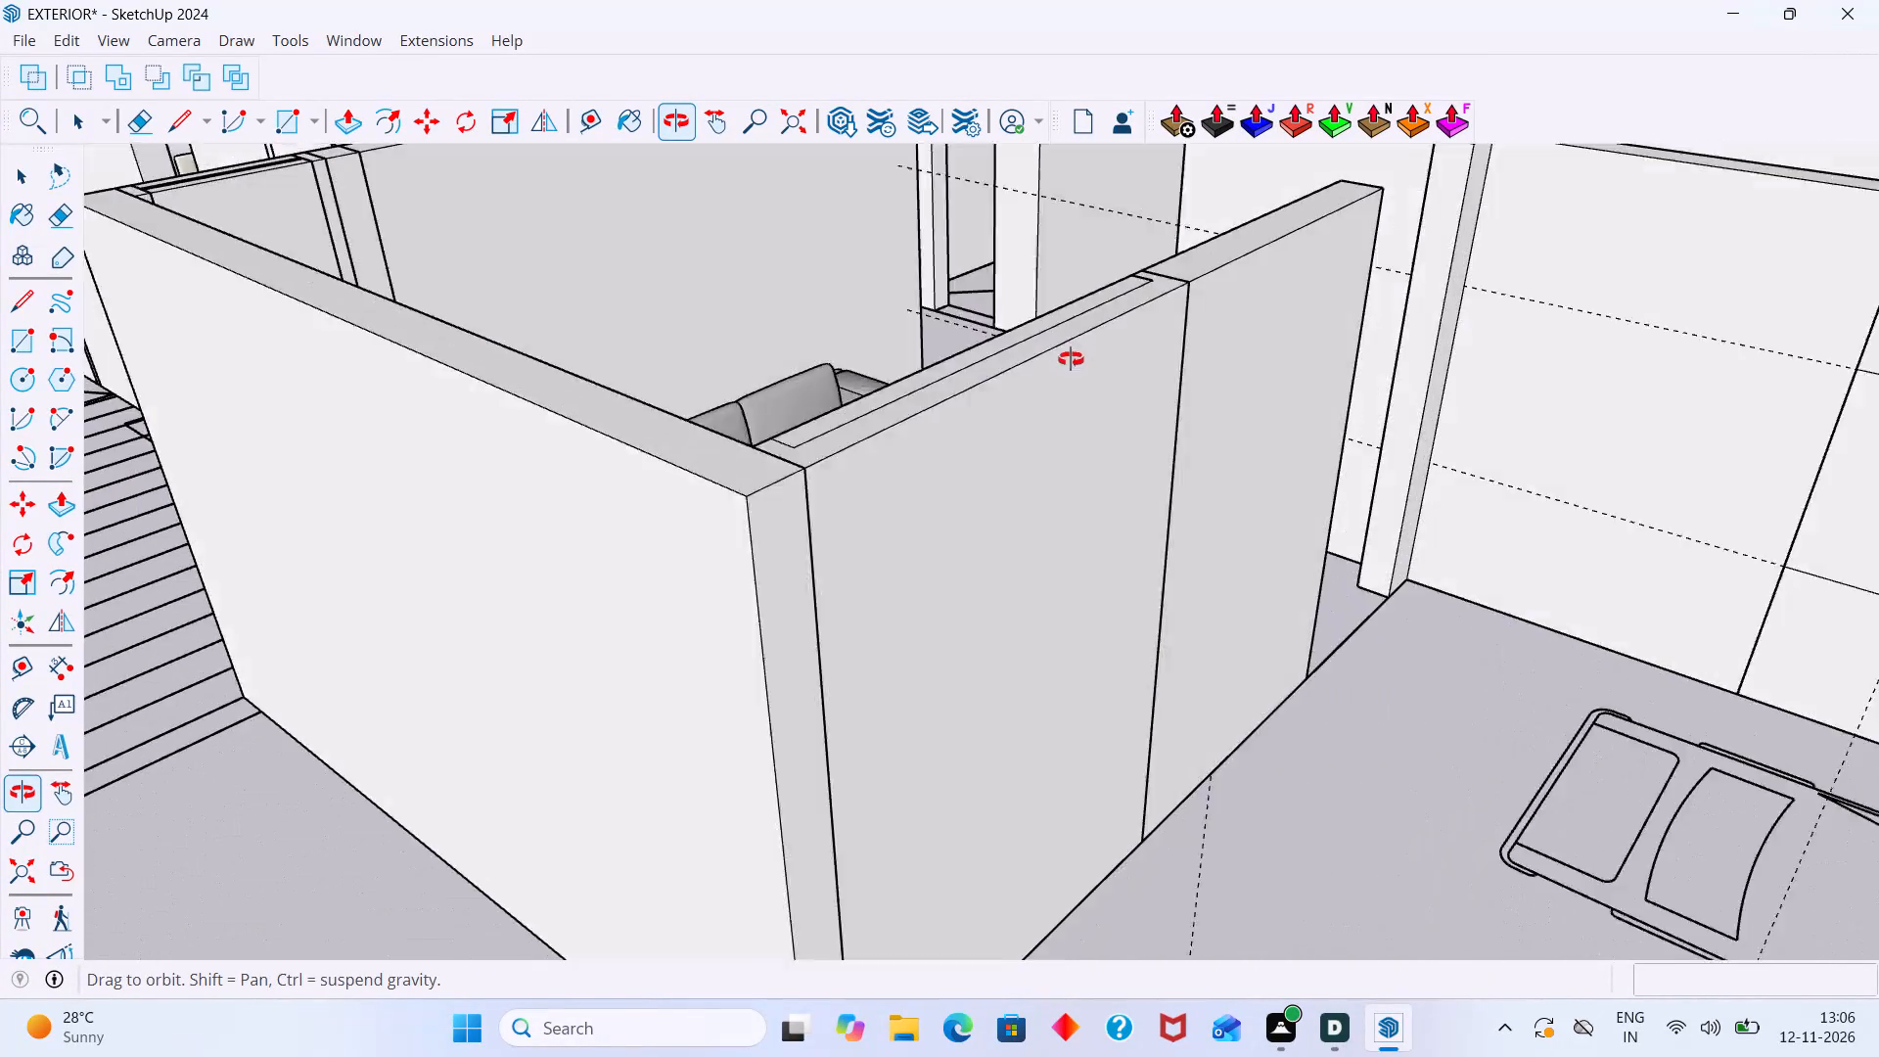
Open the narrow inner panel group in the living room's front wall, delete its top face, and close the group.
{"action": "middle_click_drag", "start_coordinate": [1071, 359], "coordinate": [981, 363]}
{"action": "scroll", "coordinate": [795, 383], "scroll_direction": "up", "scroll_amount": 7}
{"action": "left_click", "coordinate": [767, 382]}
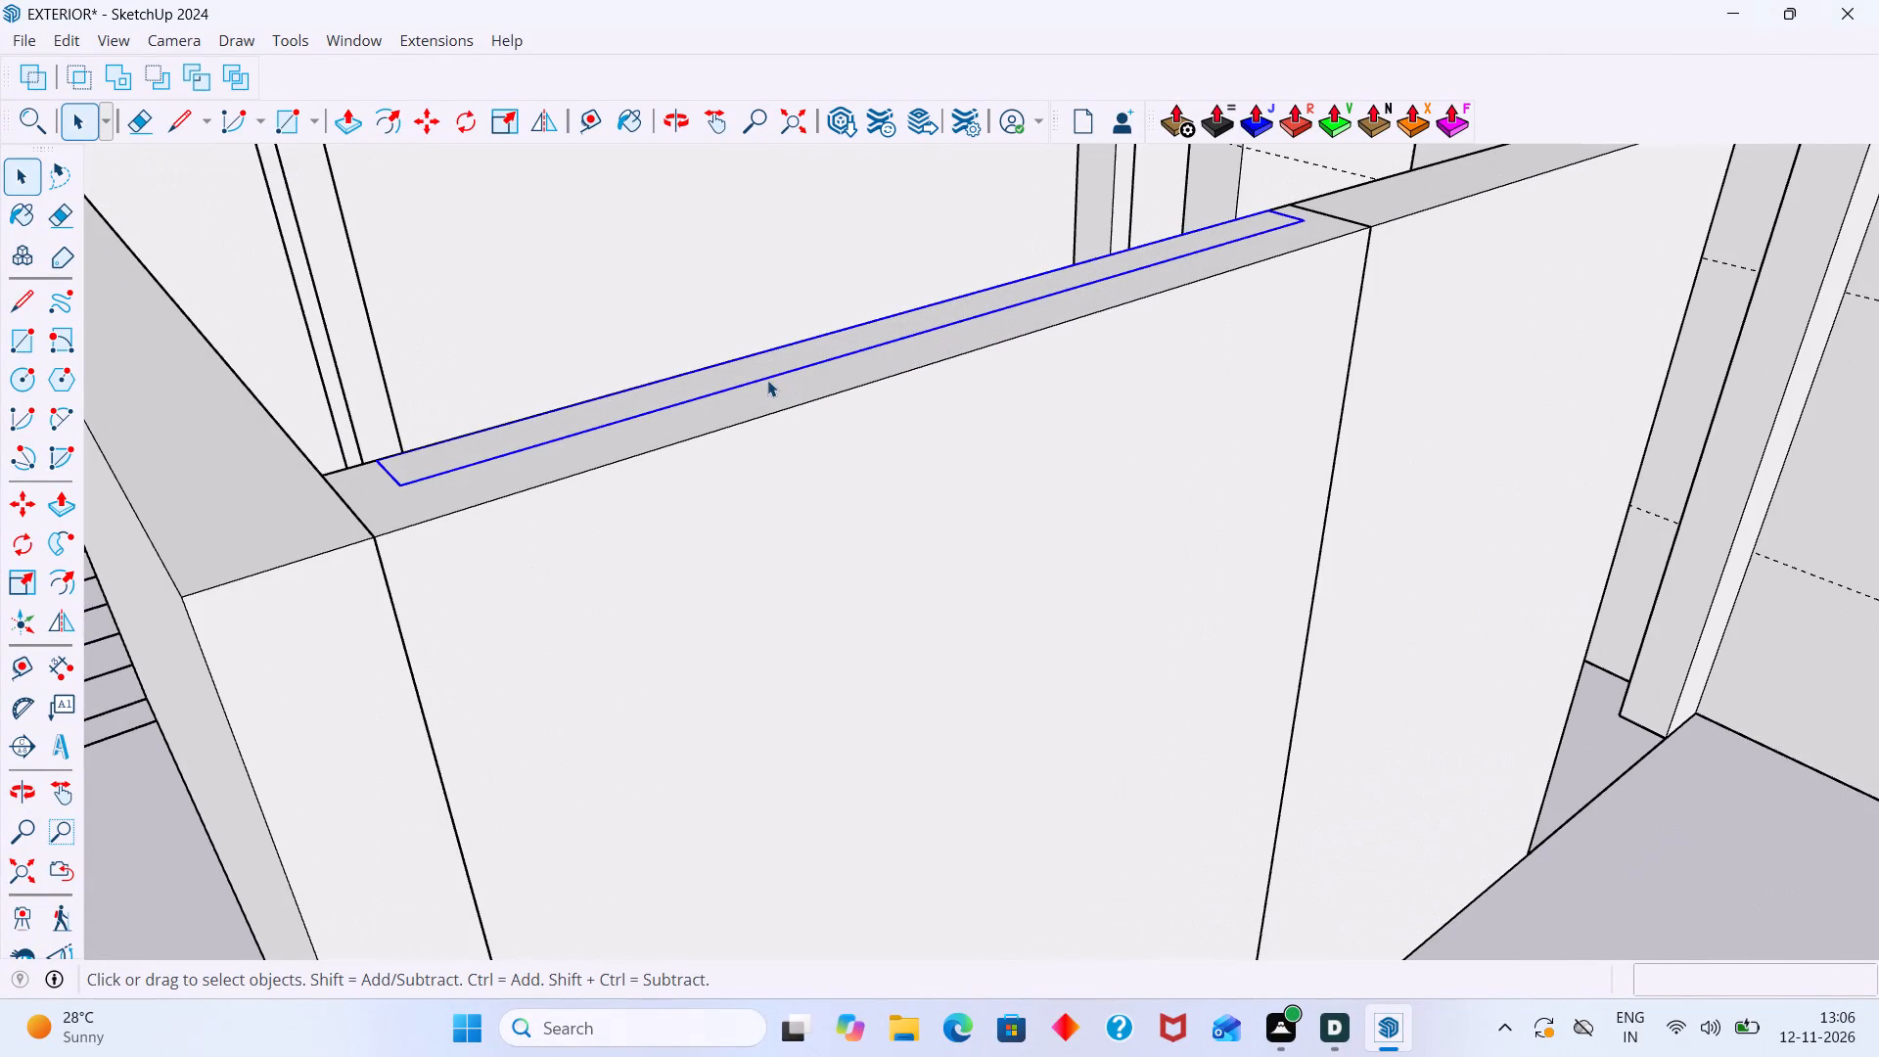
{"action": "double_click", "coordinate": [768, 377]}
{"action": "left_click", "coordinate": [790, 377]}
{"action": "scroll", "coordinate": [791, 373], "scroll_direction": "up", "scroll_amount": 3}
{"action": "double_click", "coordinate": [792, 373]}
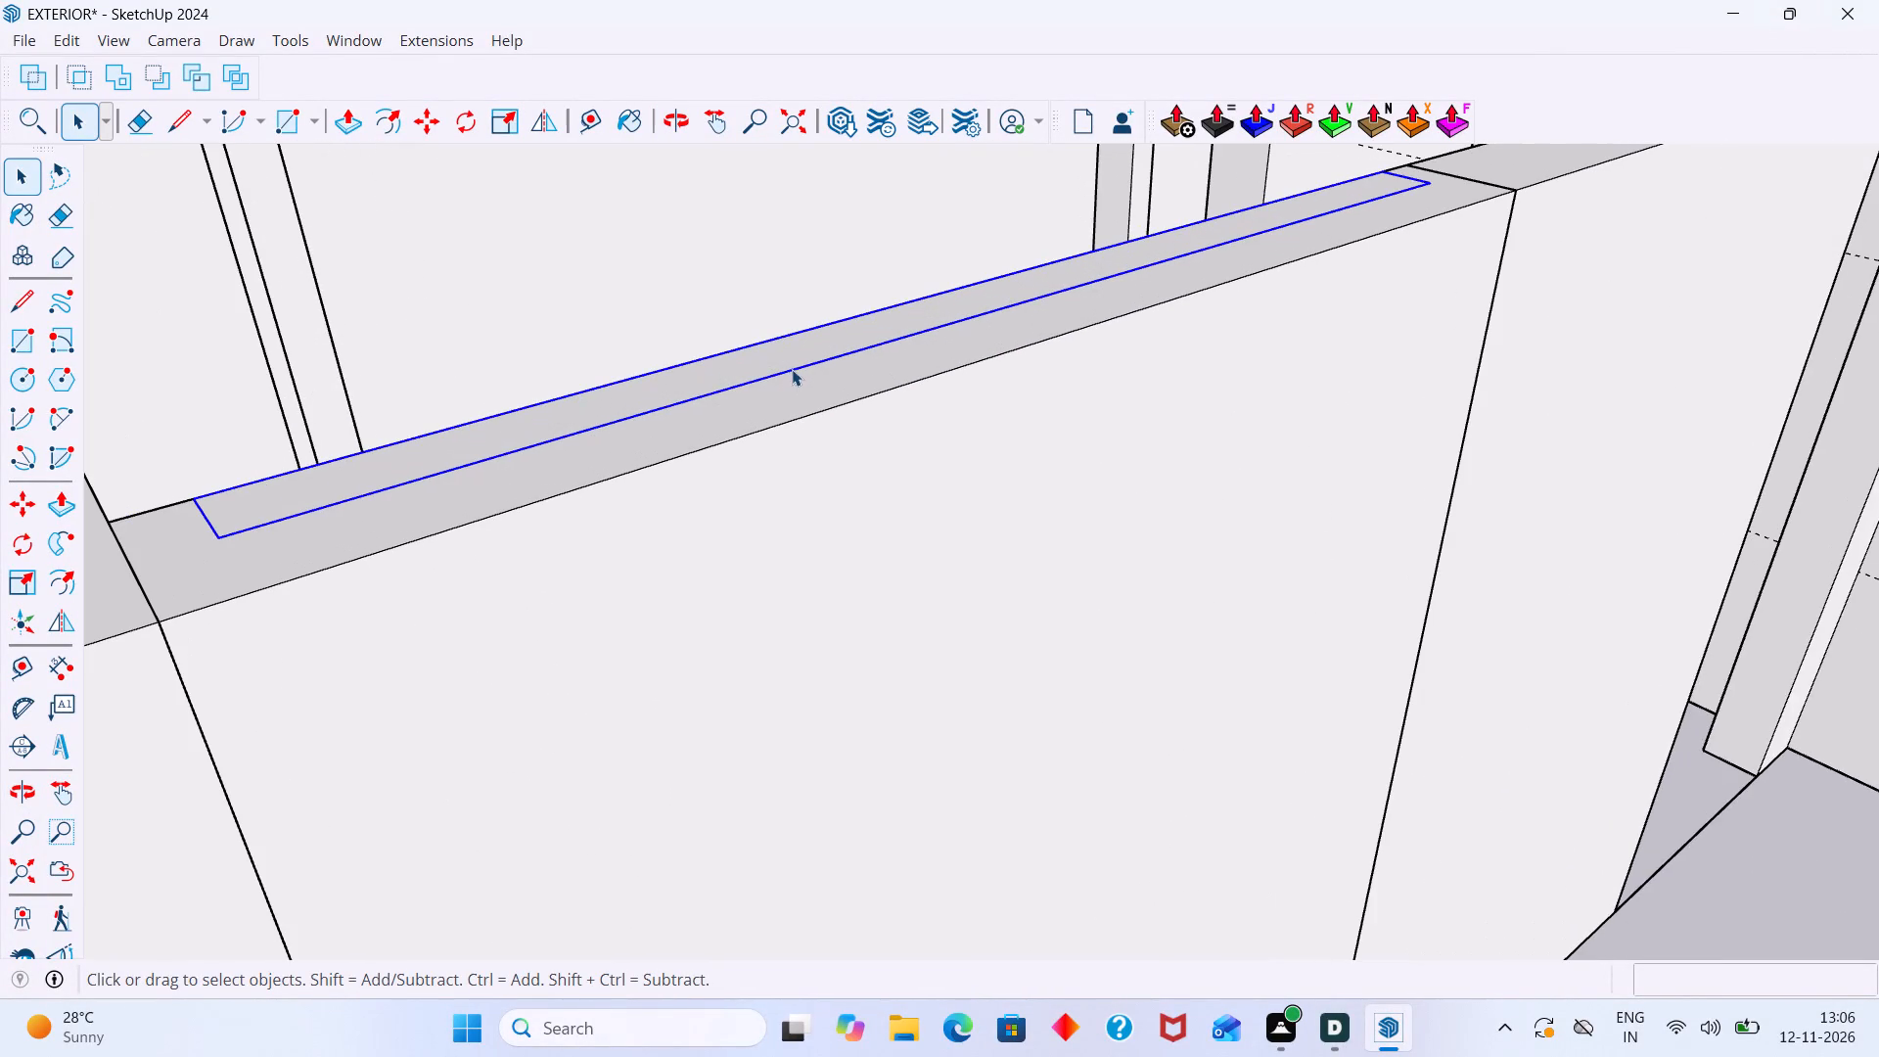
{"action": "left_click", "coordinate": [792, 362]}
{"action": "left_click", "coordinate": [792, 362]}
{"action": "left_click", "coordinate": [805, 368]}
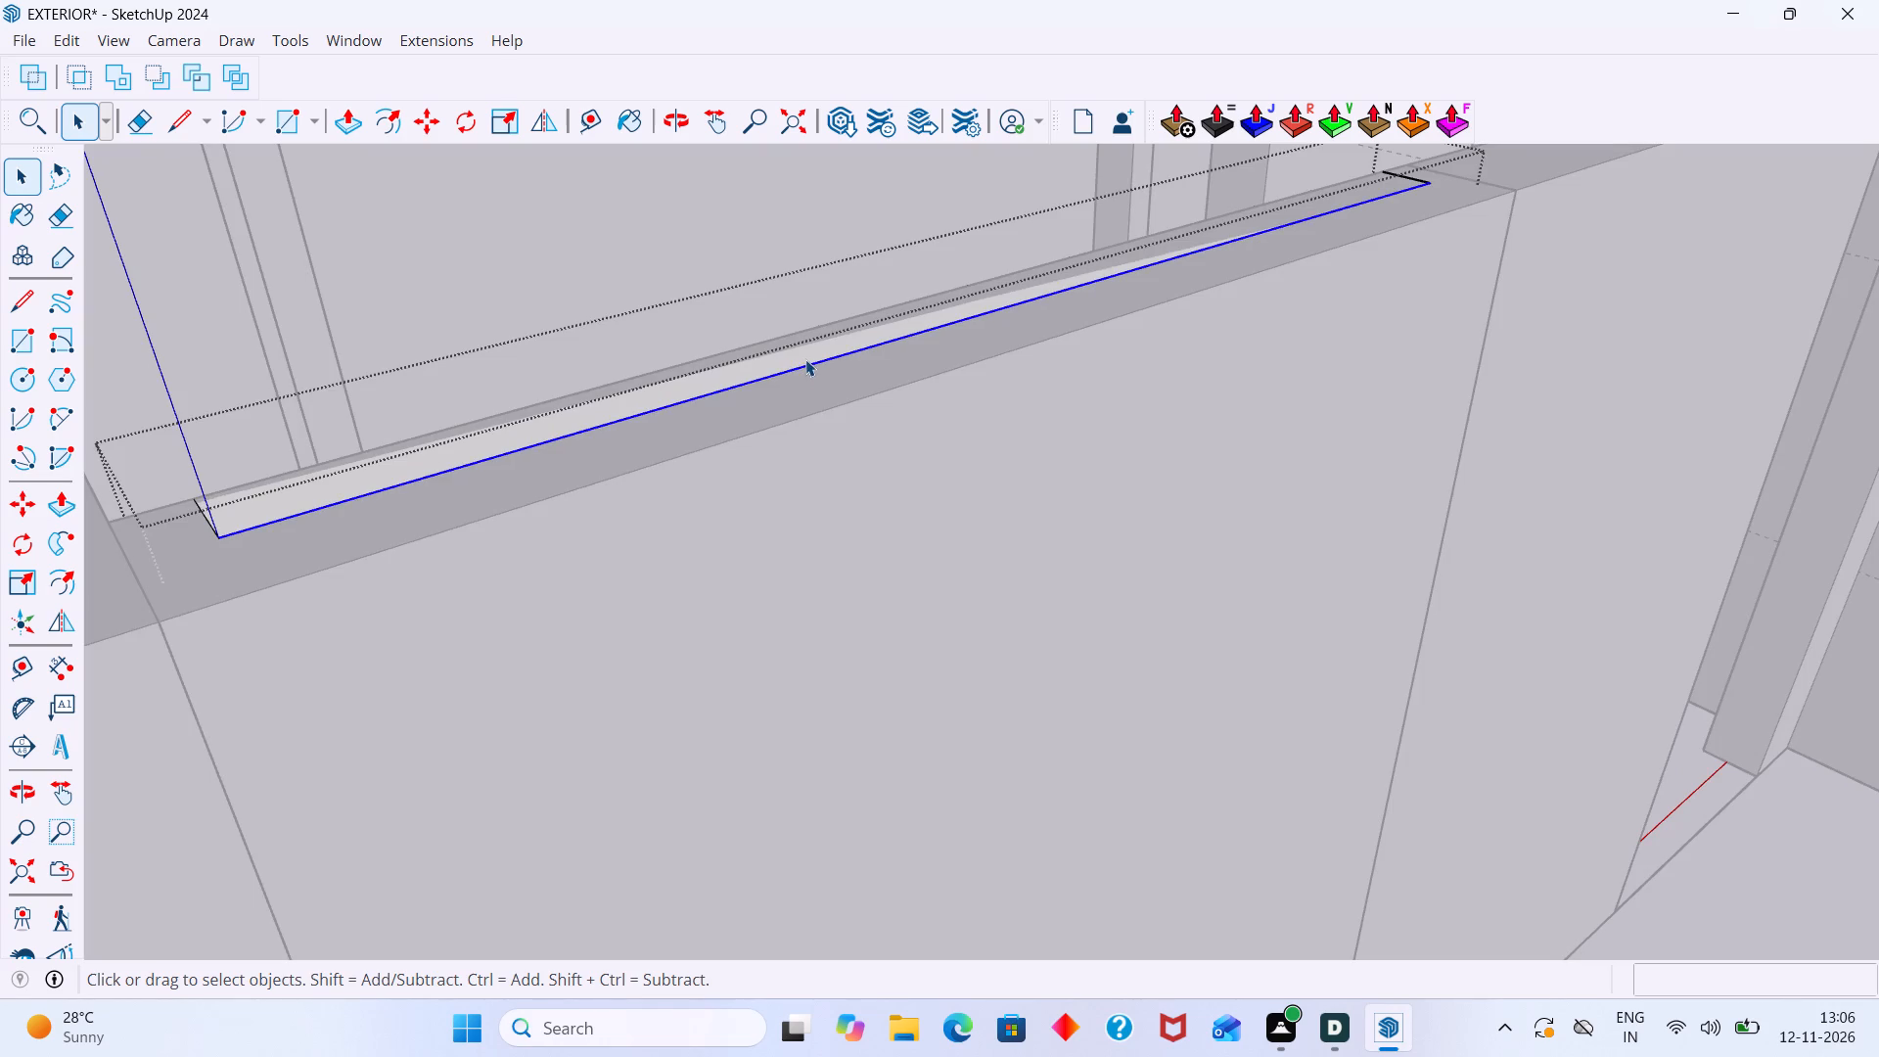
{"action": "left_click", "coordinate": [805, 358]}
{"action": "key", "text": "Delete"}
{"action": "scroll", "coordinate": [804, 361], "scroll_direction": "down", "scroll_amount": 4}
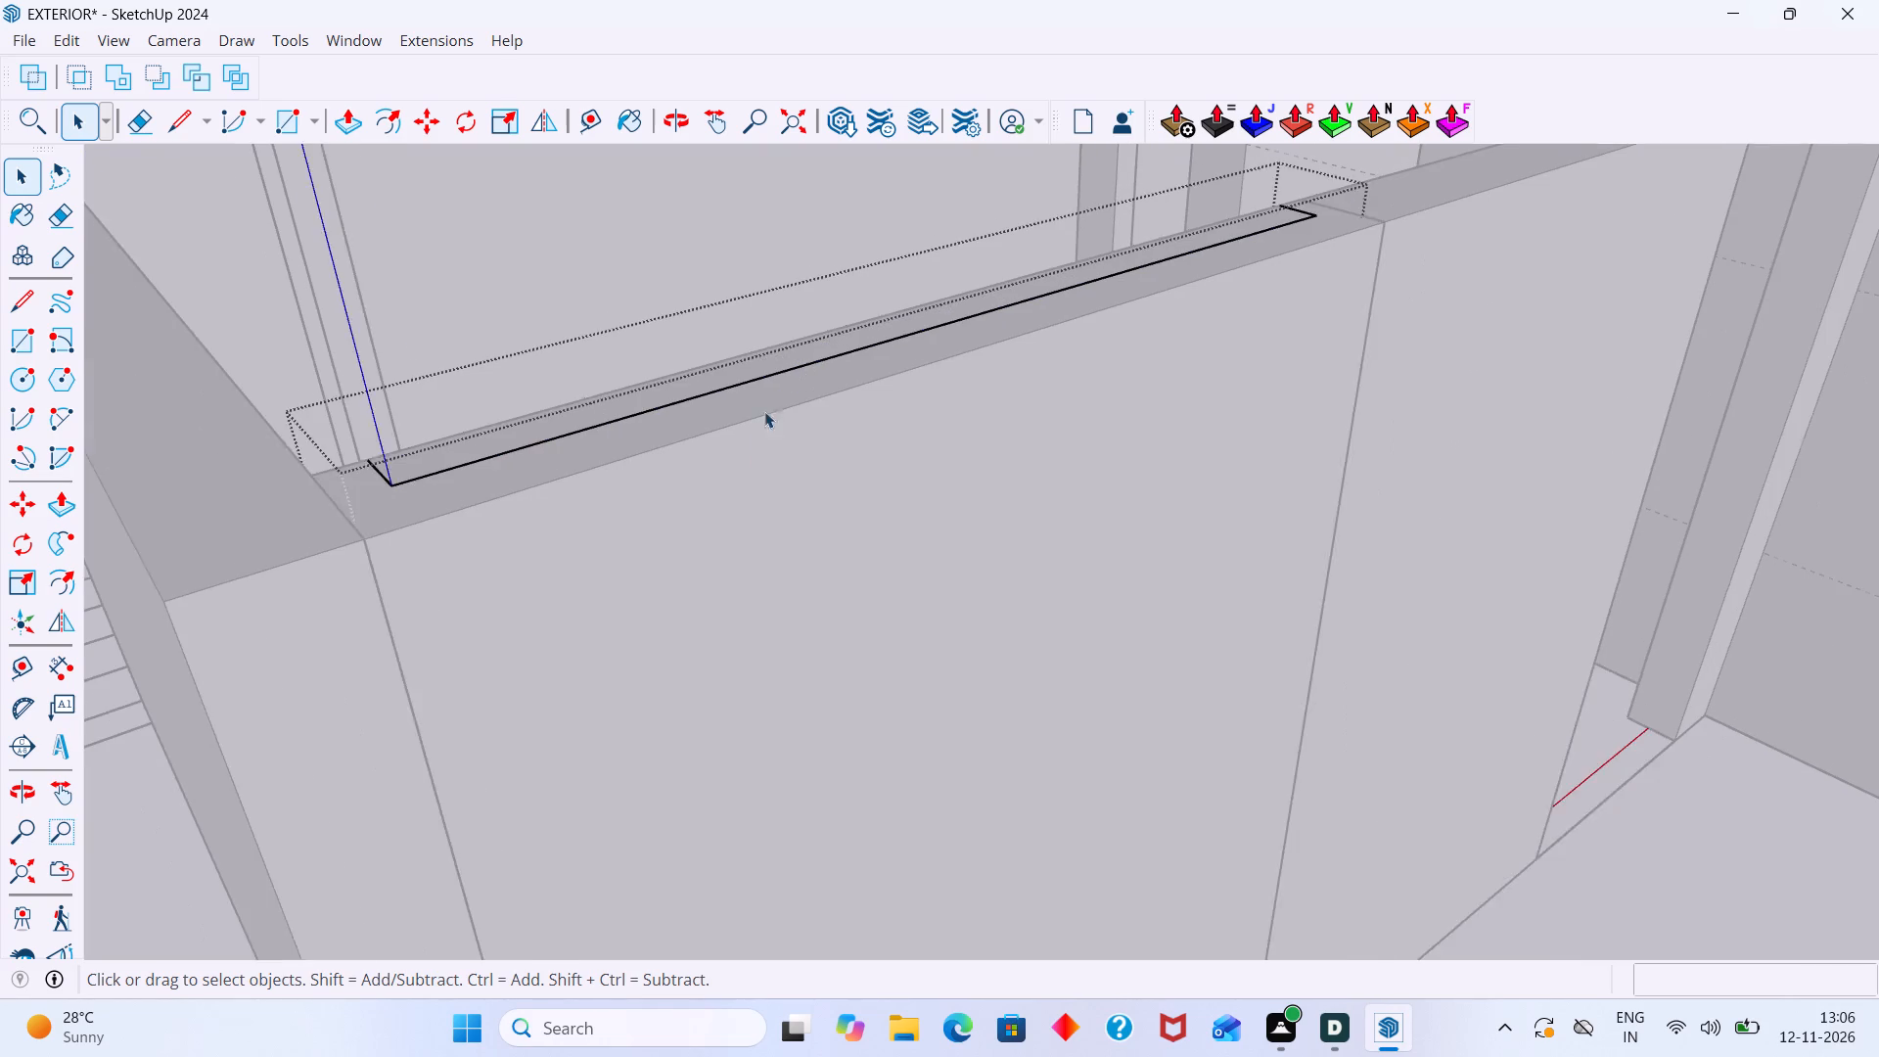
{"action": "key", "text": "Escape"}
Reopen the inner panel group behind the TV unit, delete its remaining face and edges, and close the group.
{"action": "scroll", "coordinate": [590, 554], "scroll_direction": "down", "scroll_amount": 6}
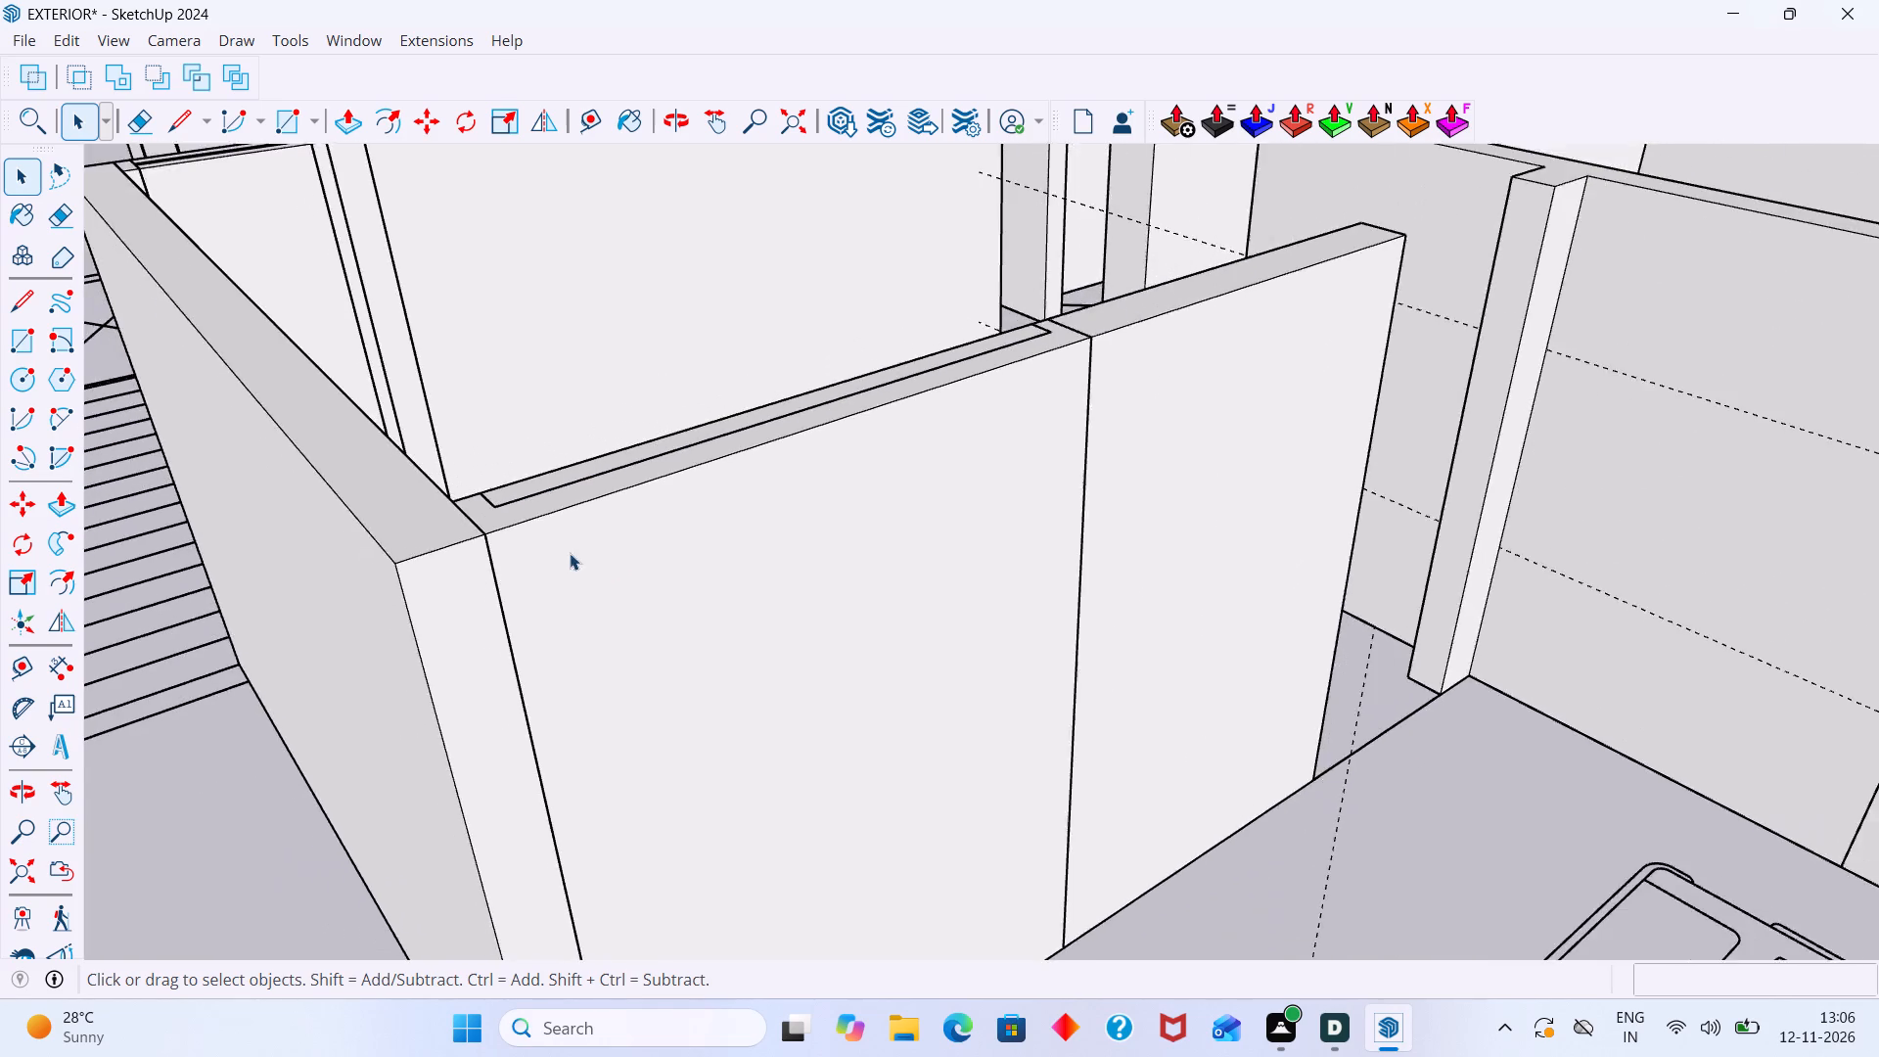
{"action": "middle_click_drag", "start_coordinate": [573, 551], "coordinate": [1266, 655]}
{"action": "scroll", "coordinate": [1303, 391], "scroll_direction": "up", "scroll_amount": 5}
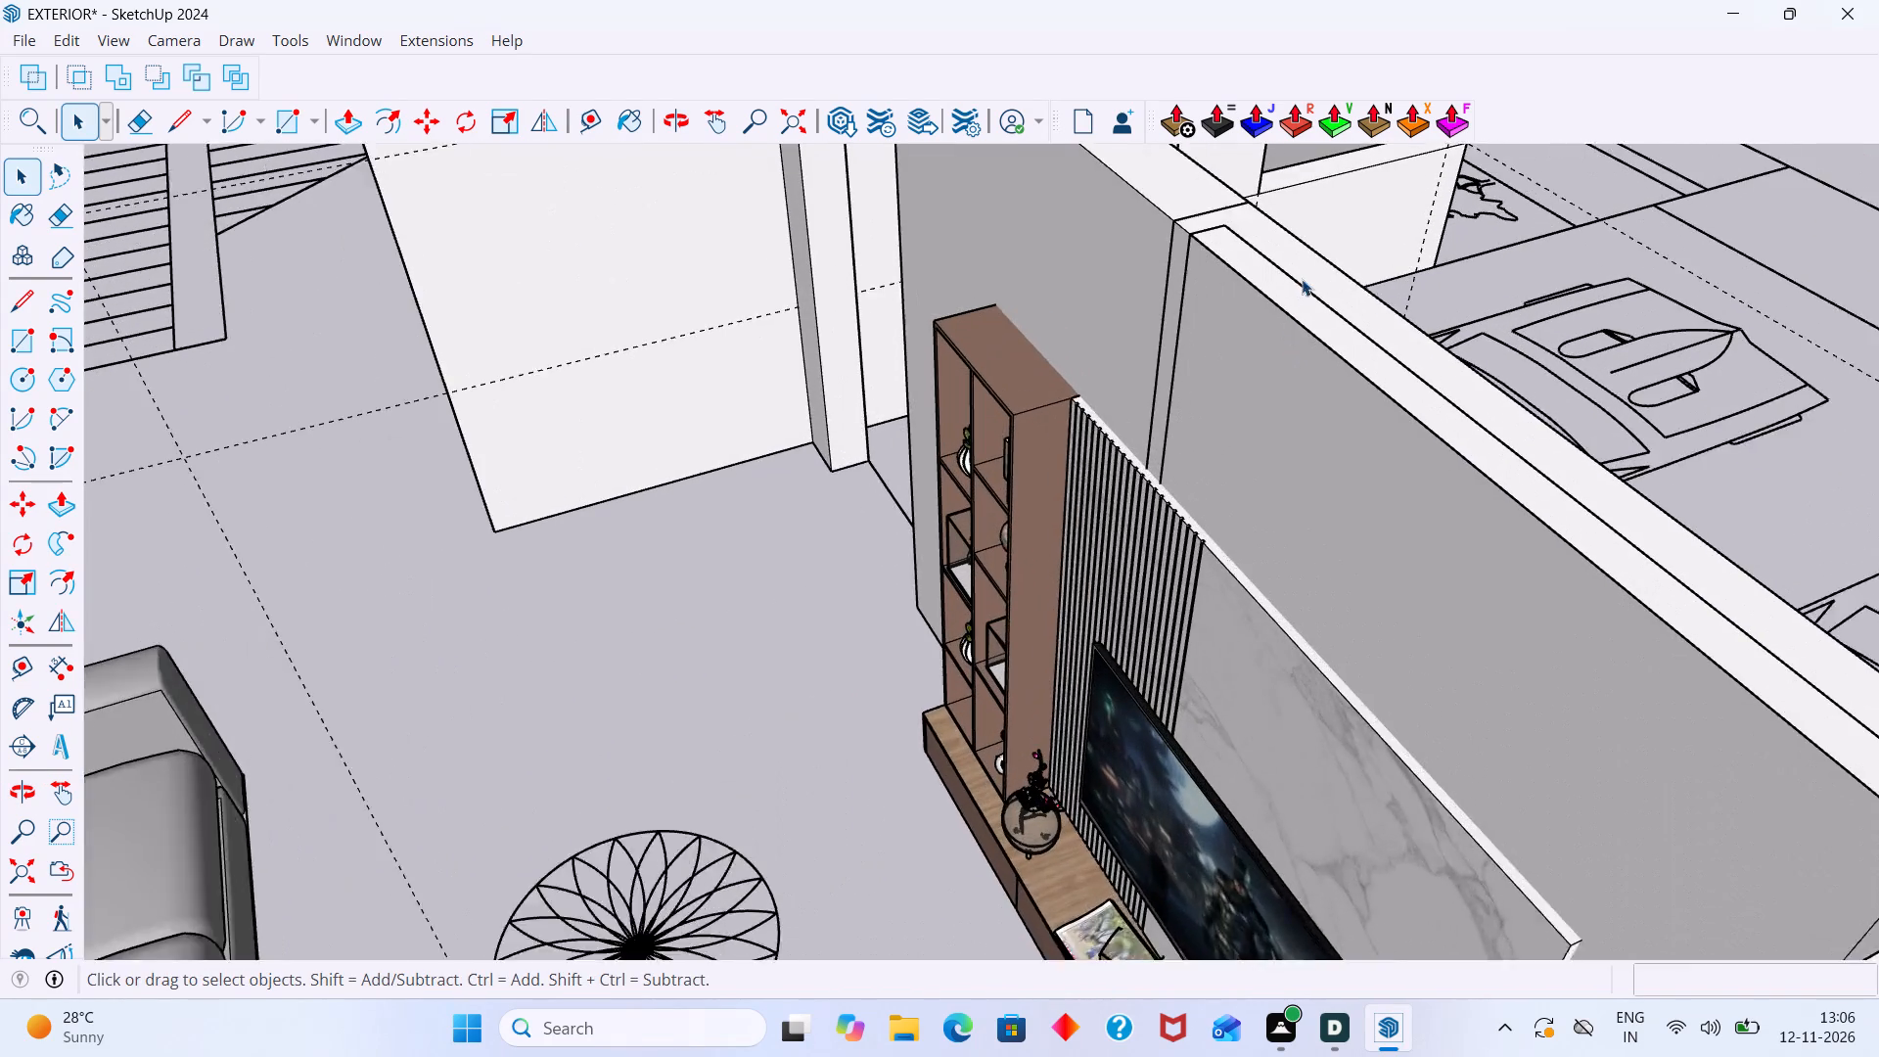
{"action": "scroll", "coordinate": [1302, 279], "scroll_direction": "up", "scroll_amount": 3}
{"action": "left_click", "coordinate": [1303, 277]}
{"action": "double_click", "coordinate": [1300, 286]}
{"action": "left_click", "coordinate": [1304, 287]}
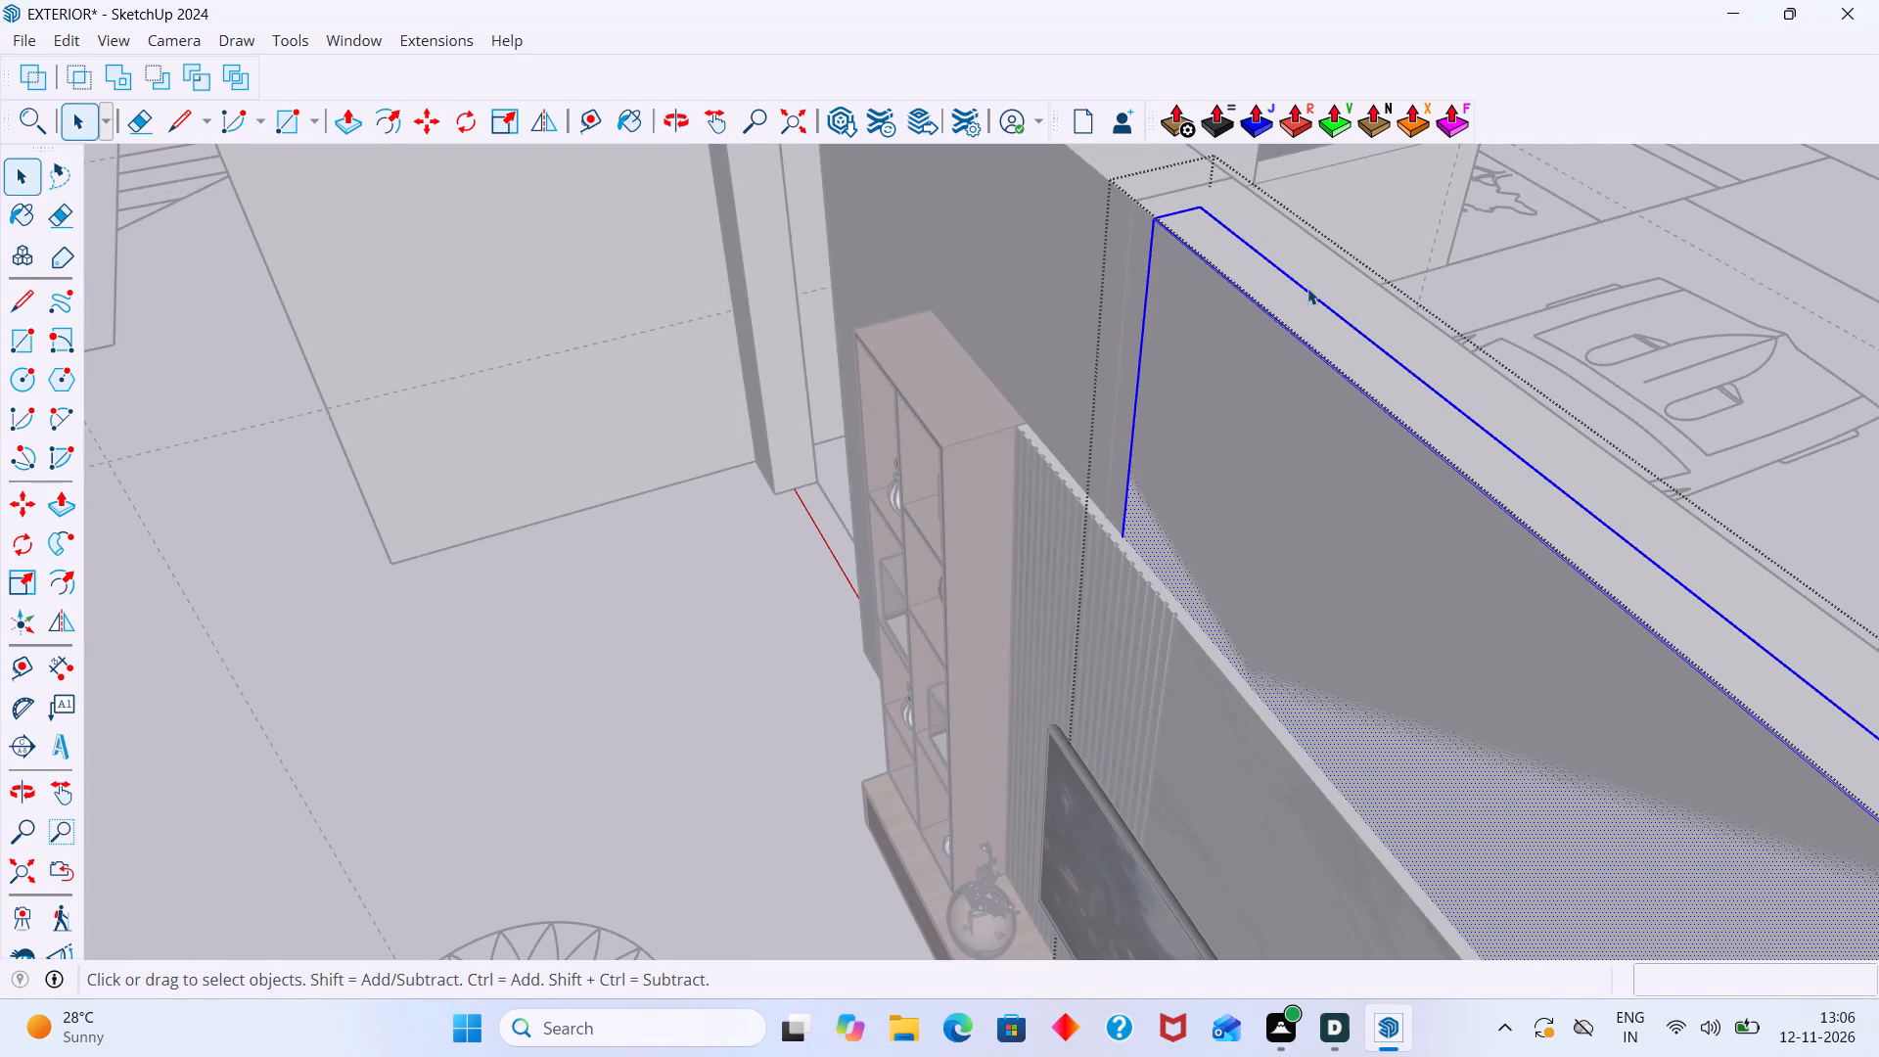
{"action": "left_click", "coordinate": [1307, 288]}
{"action": "key", "text": "Delete"}
{"action": "scroll", "coordinate": [1303, 299], "scroll_direction": "down", "scroll_amount": 5}
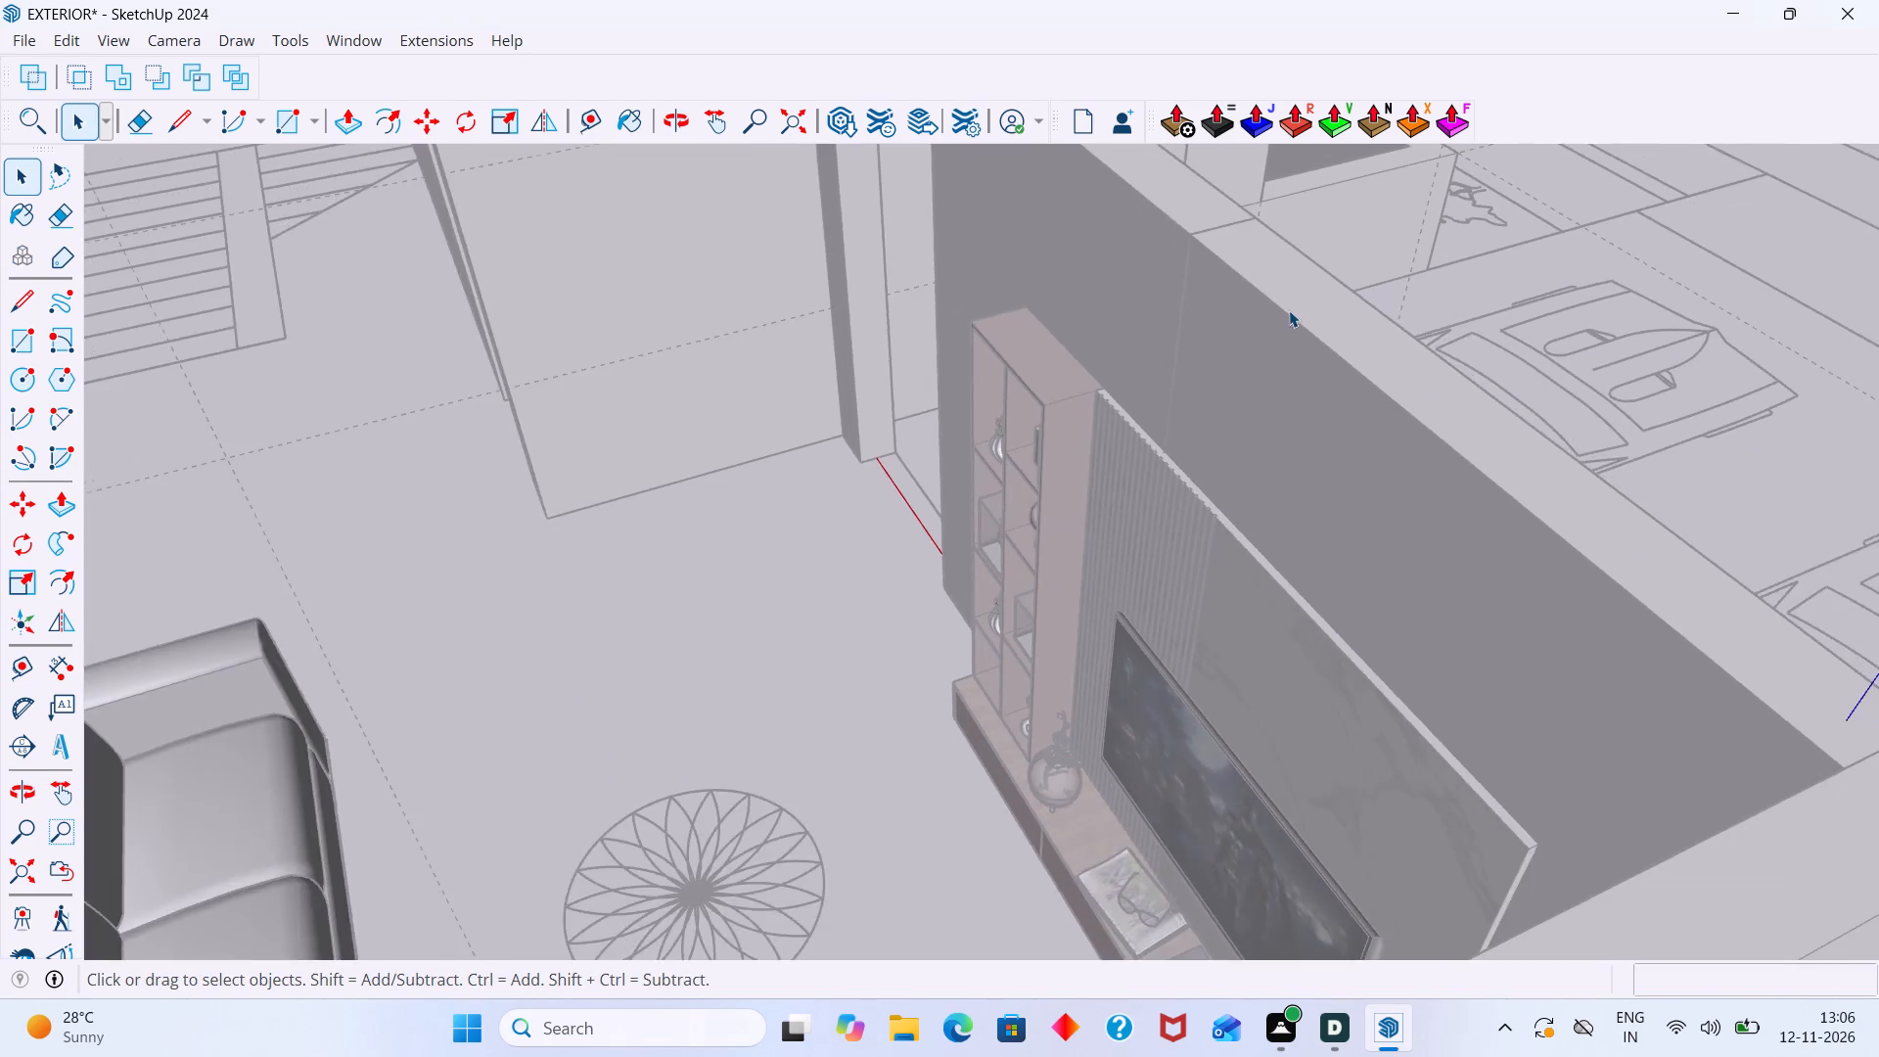
{"action": "scroll", "coordinate": [1289, 310], "scroll_direction": "down", "scroll_amount": 9}
{"action": "middle_click_drag", "start_coordinate": [1226, 383], "coordinate": [968, 396]}
{"action": "scroll", "coordinate": [1358, 452], "scroll_direction": "down", "scroll_amount": 8}
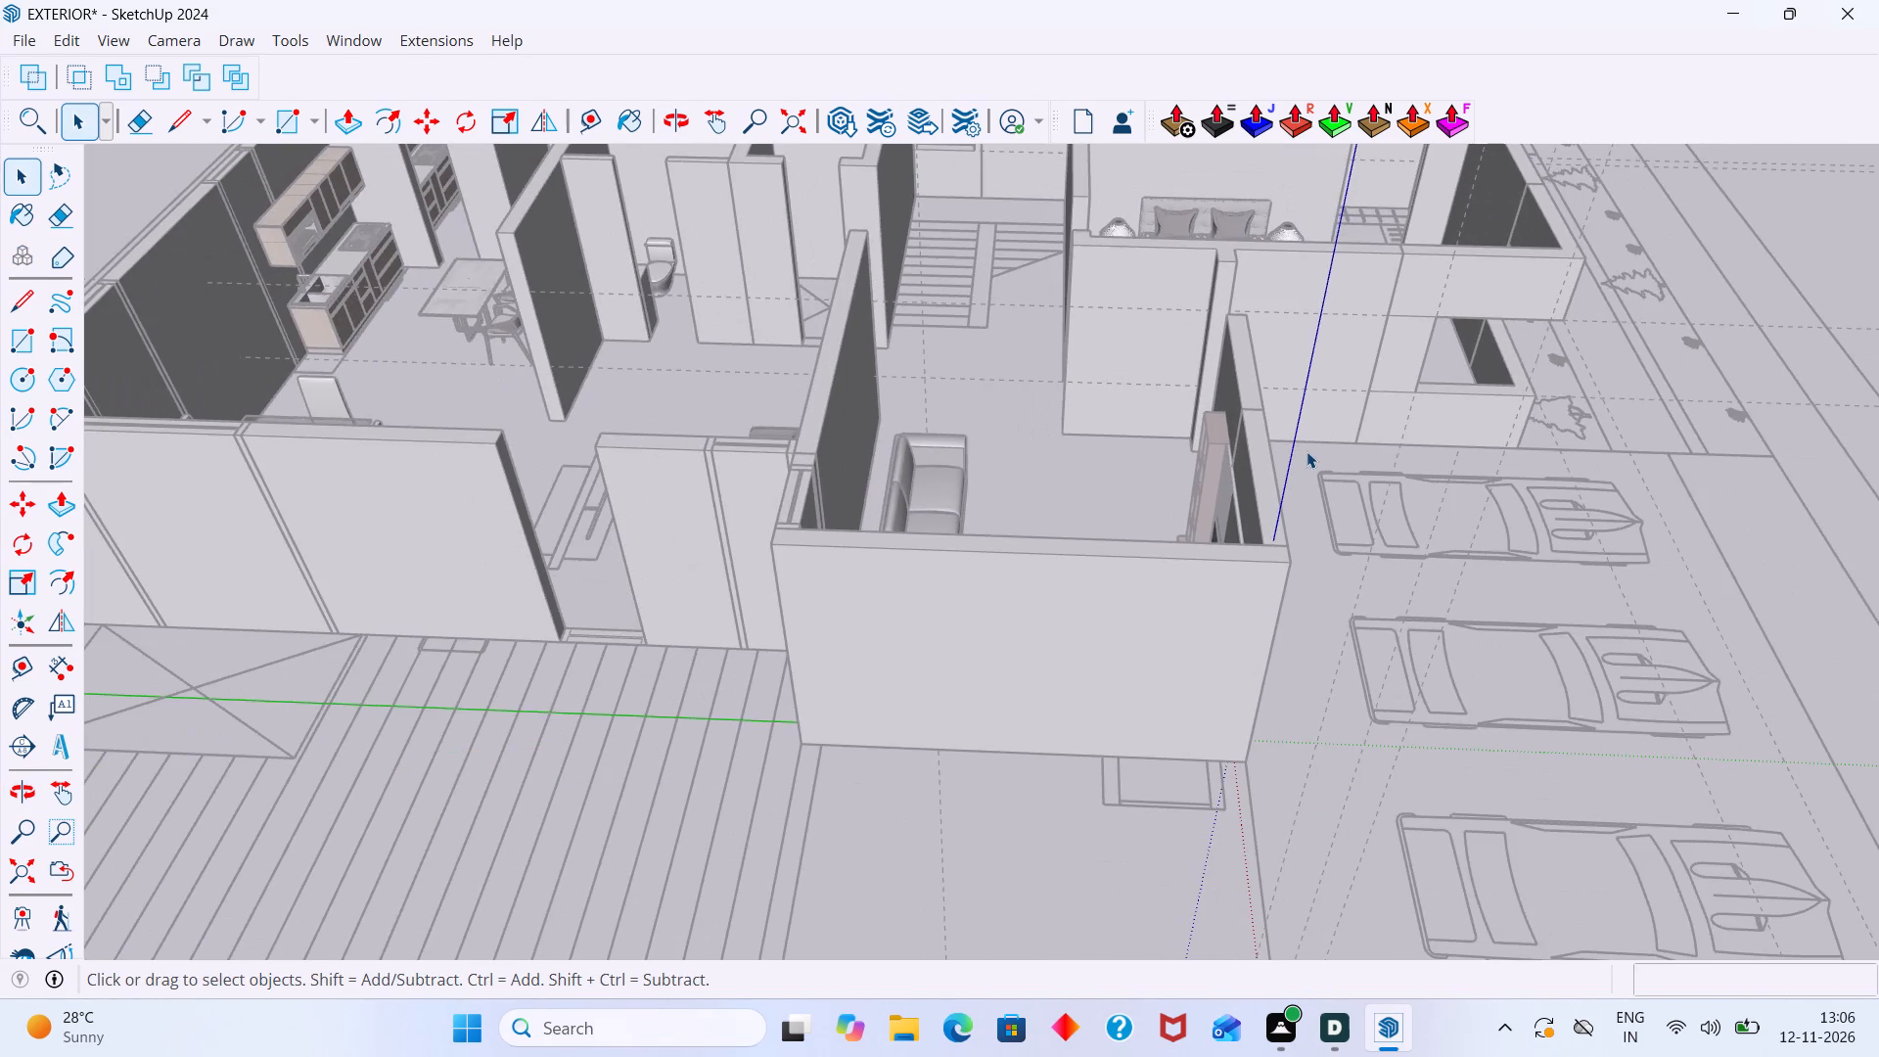
{"action": "key", "text": "Escape"}
Delete the two inner infill panels from the short wall section between the living room corner and the sofa wall.
{"action": "scroll", "coordinate": [1027, 537], "scroll_direction": "down", "scroll_amount": 7}
{"action": "middle_click_drag", "start_coordinate": [1172, 506], "coordinate": [1176, 552]}
{"action": "scroll", "coordinate": [1182, 521], "scroll_direction": "up", "scroll_amount": 8}
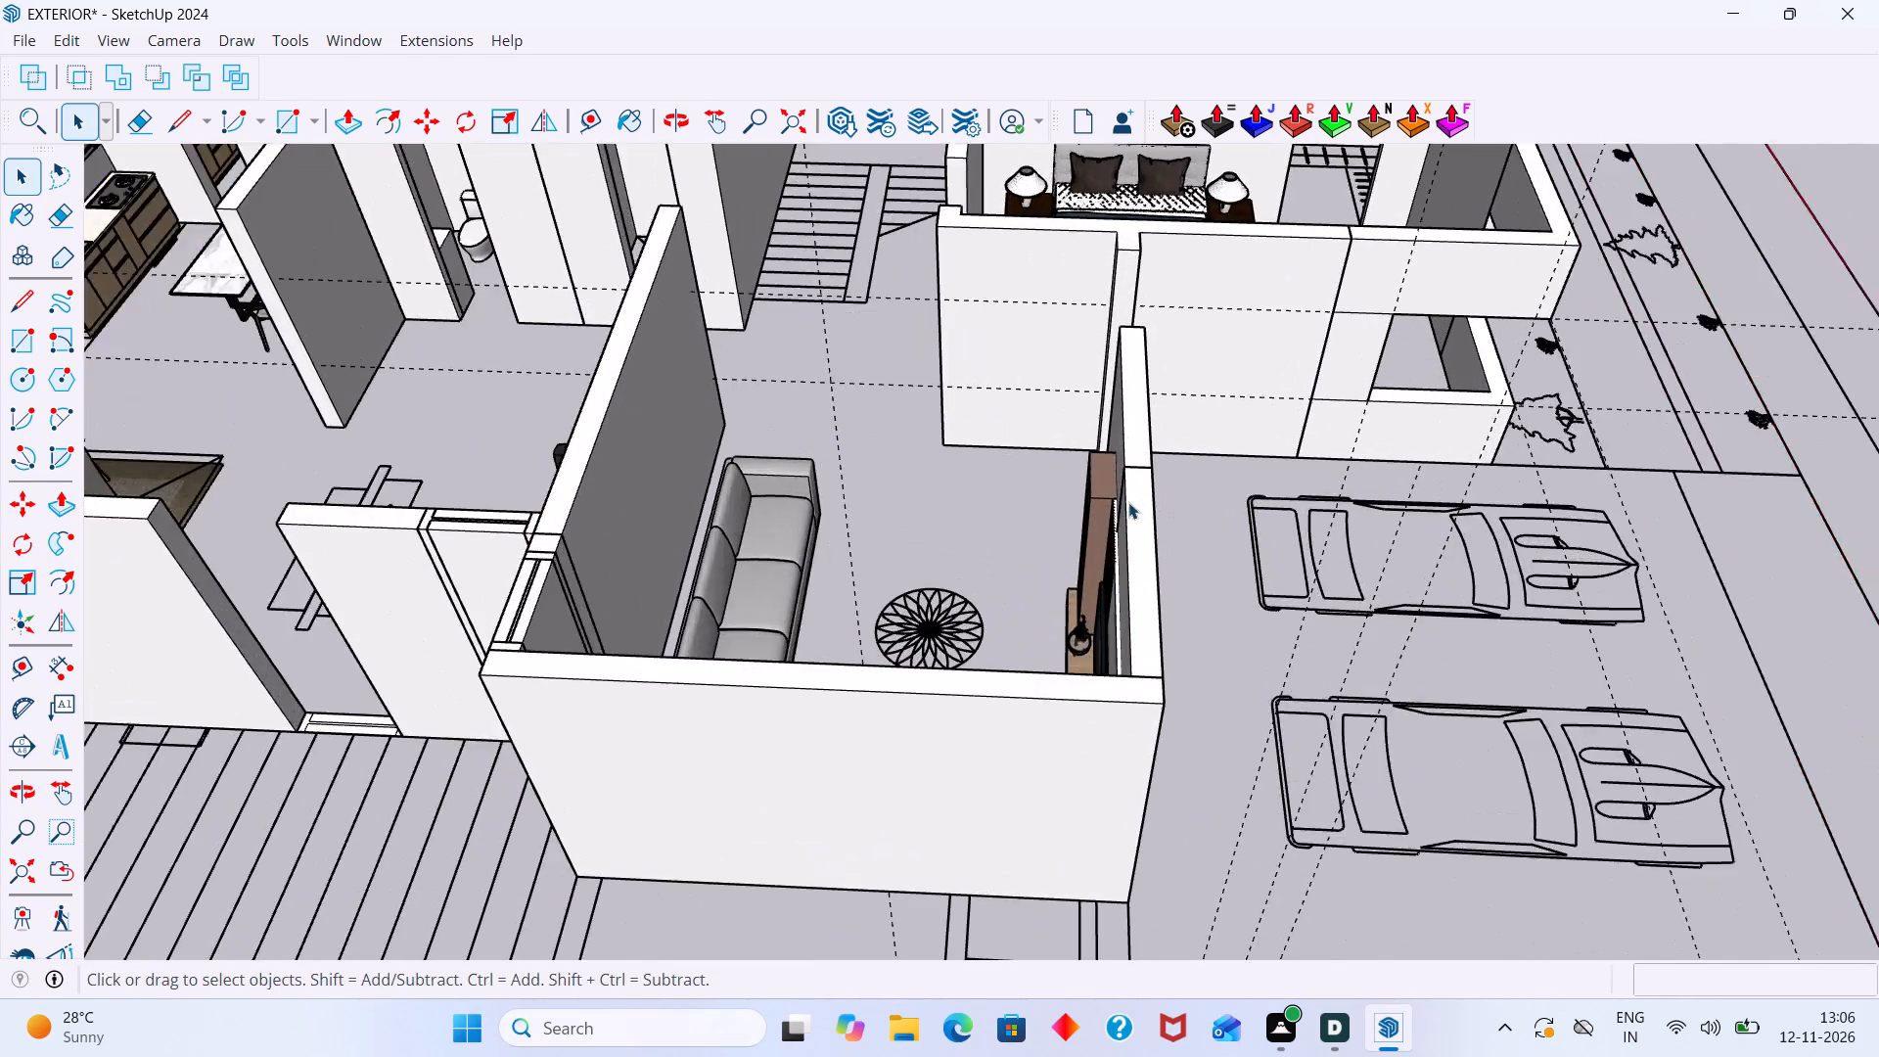
{"action": "scroll", "coordinate": [1128, 502], "scroll_direction": "up", "scroll_amount": 2}
{"action": "middle_click_drag", "start_coordinate": [1133, 505], "coordinate": [1362, 486]}
{"action": "scroll", "coordinate": [1250, 451], "scroll_direction": "down", "scroll_amount": 7}
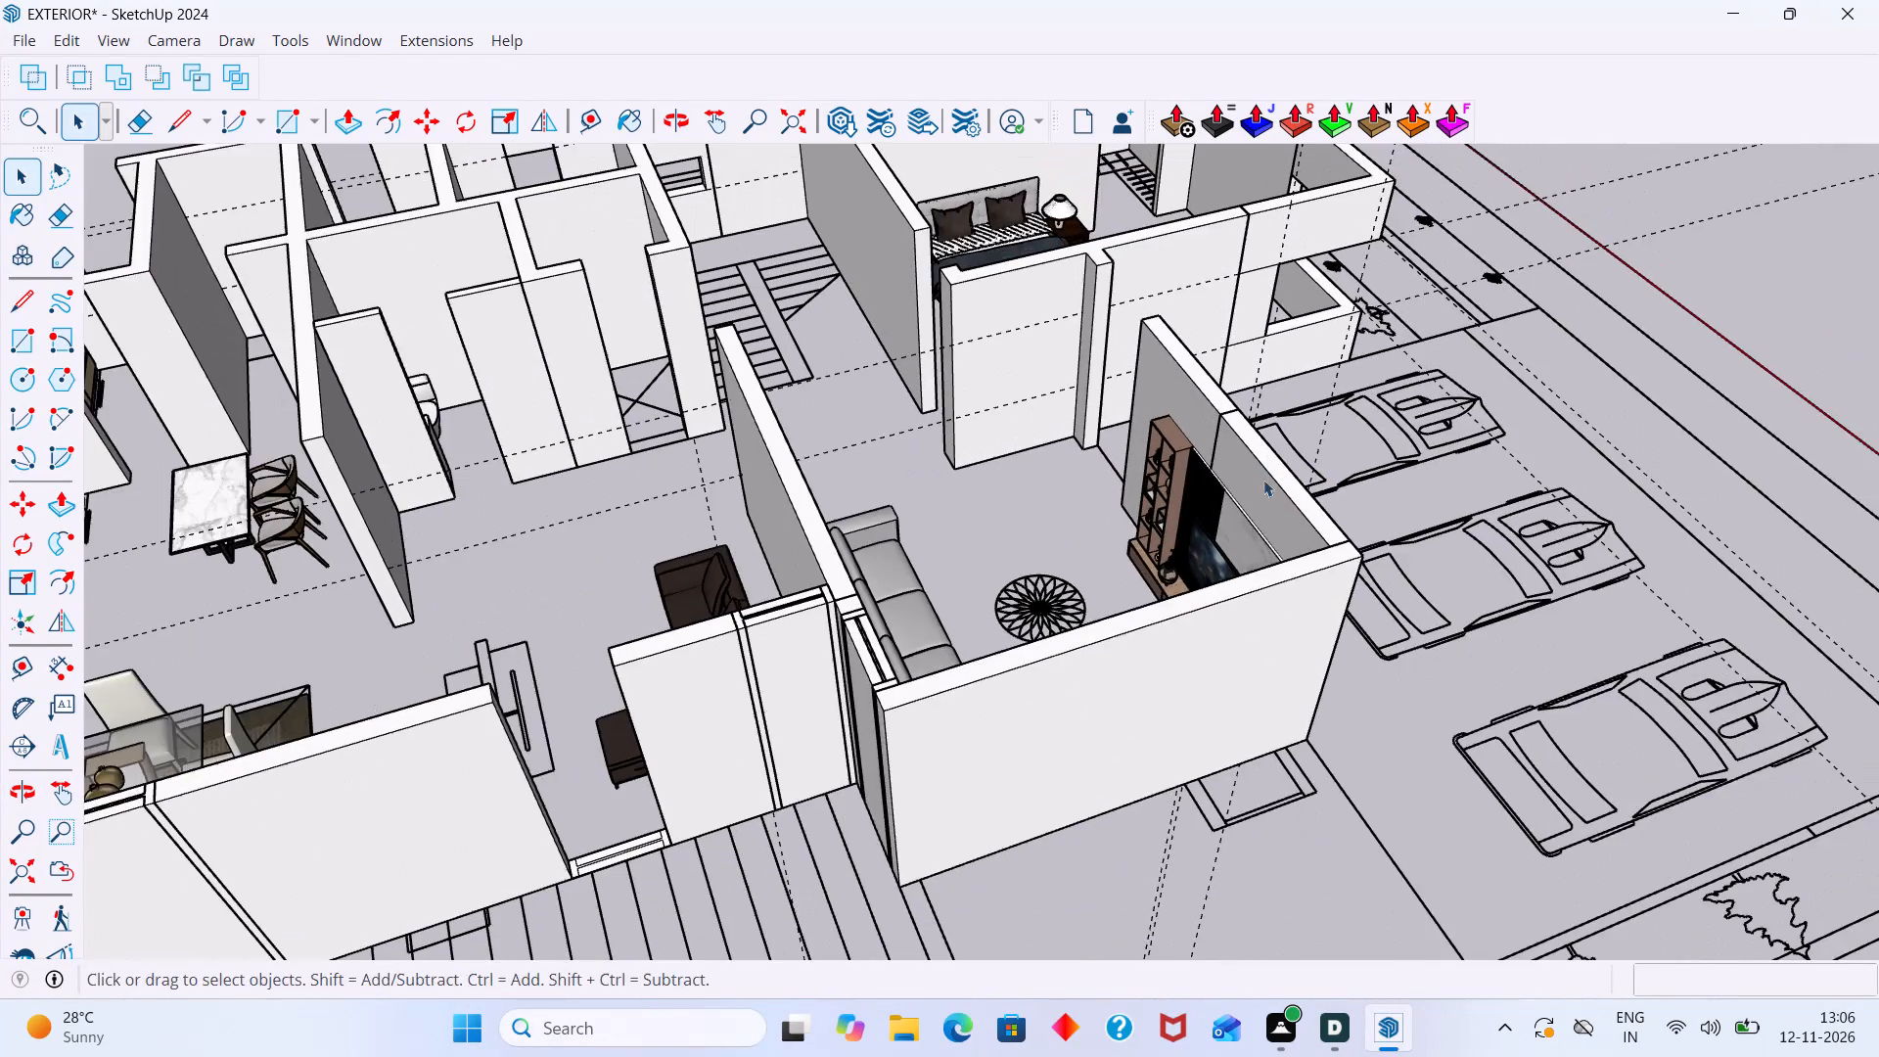
{"action": "middle_click_drag", "start_coordinate": [1264, 483], "coordinate": [761, 440]}
{"action": "scroll", "coordinate": [478, 297], "scroll_direction": "up", "scroll_amount": 9}
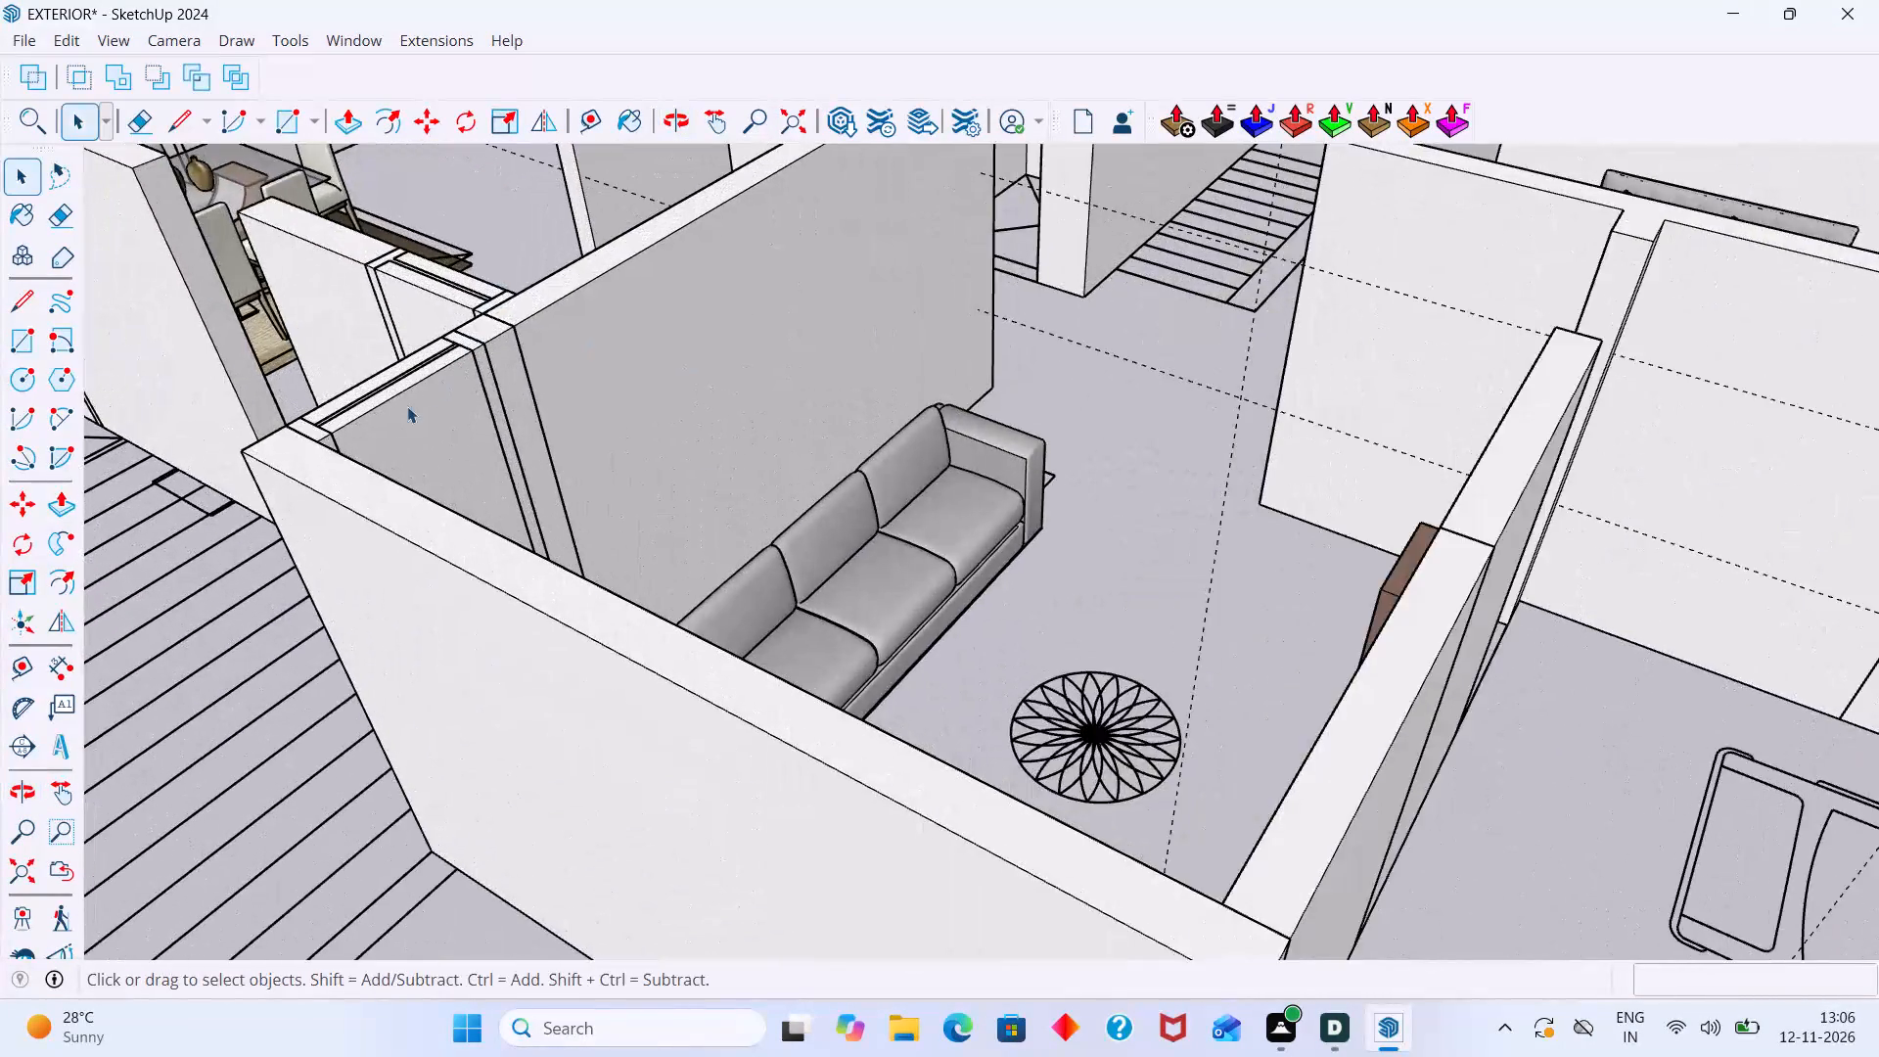
{"action": "middle_click_drag", "start_coordinate": [414, 414], "coordinate": [396, 523]}
{"action": "middle_click_drag", "start_coordinate": [463, 555], "coordinate": [358, 576]}
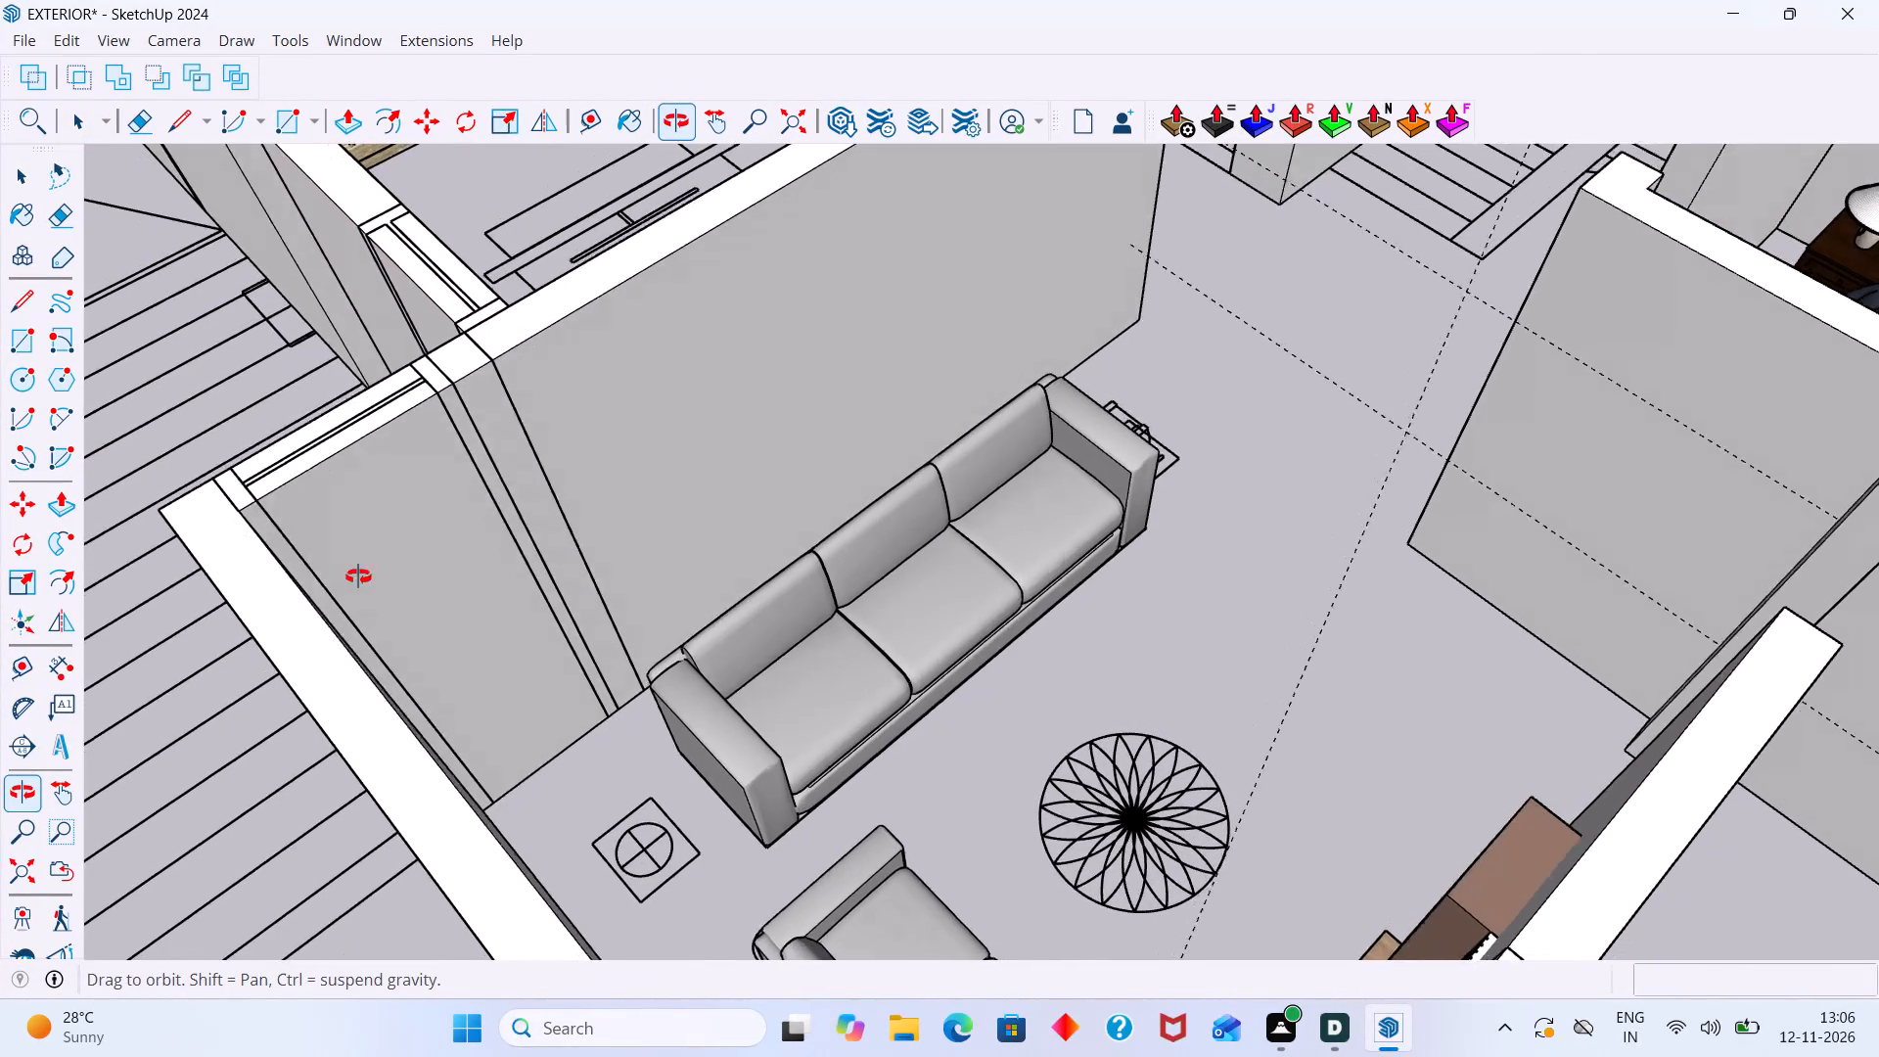
{"action": "middle_click_drag", "start_coordinate": [358, 576], "coordinate": [354, 572]}
{"action": "scroll", "coordinate": [333, 449], "scroll_direction": "up", "scroll_amount": 8}
{"action": "middle_click", "coordinate": [326, 448]}
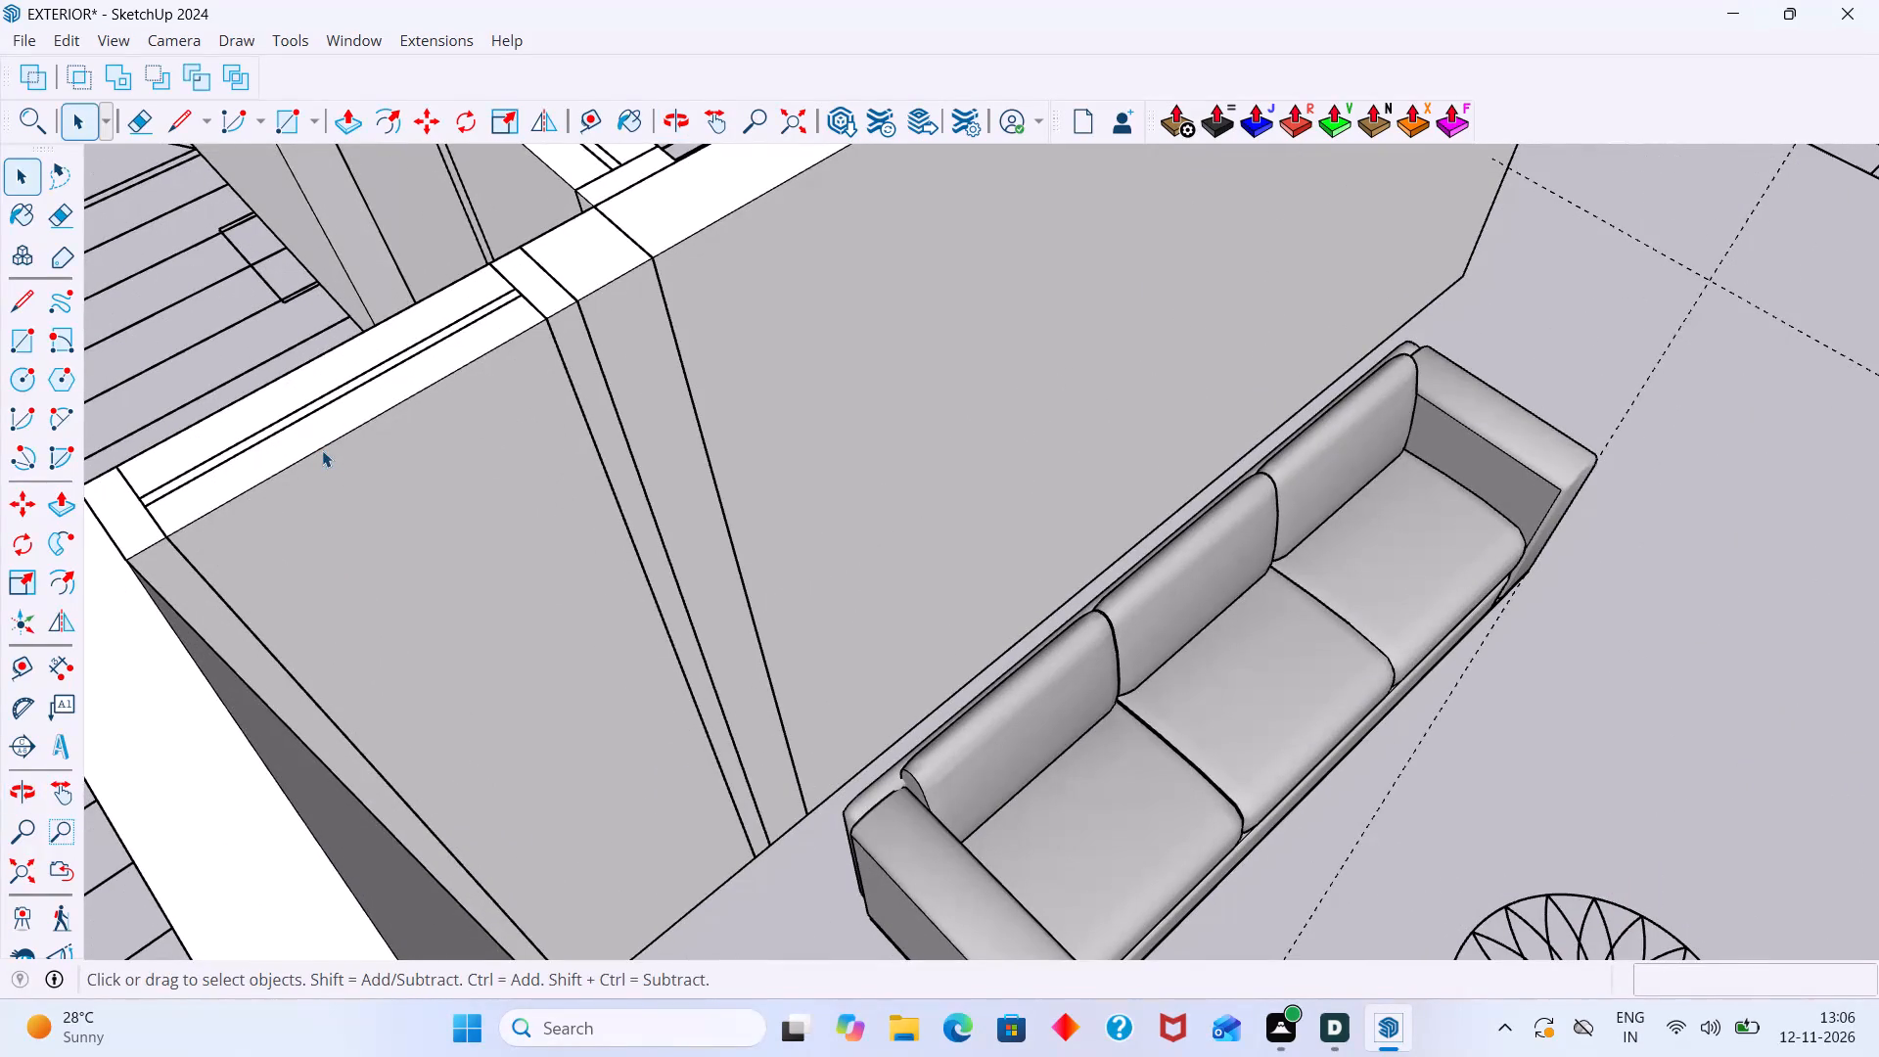
{"action": "left_click", "coordinate": [322, 450]}
{"action": "key", "text": "Delete"}
{"action": "left_click", "coordinate": [297, 439]}
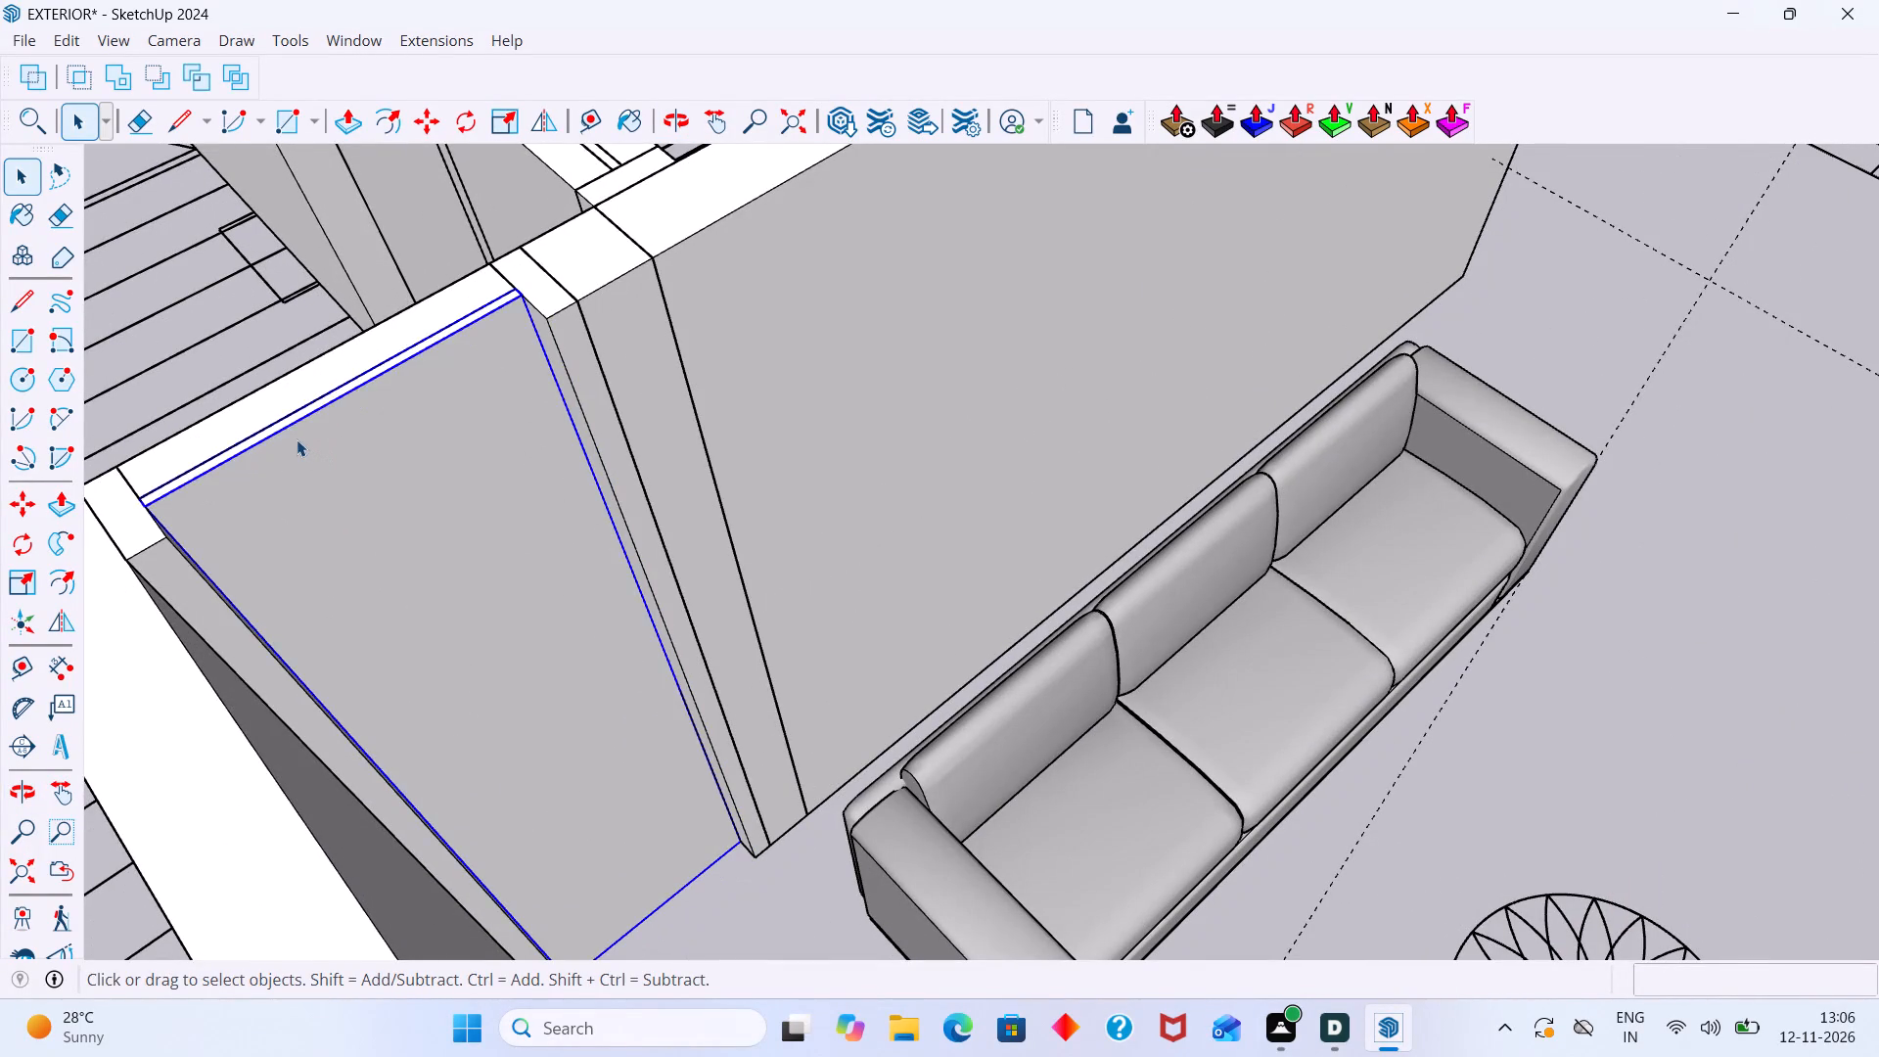
{"action": "key", "text": "Delete"}
Open the jamb group at the sofa end of the opening, erase the stray vertical line, and close the group.
{"action": "scroll", "coordinate": [296, 436], "scroll_direction": "down", "scroll_amount": 2}
{"action": "middle_click_drag", "start_coordinate": [266, 475], "coordinate": [263, 438]}
{"action": "middle_click_drag", "start_coordinate": [468, 391], "coordinate": [648, 354]}
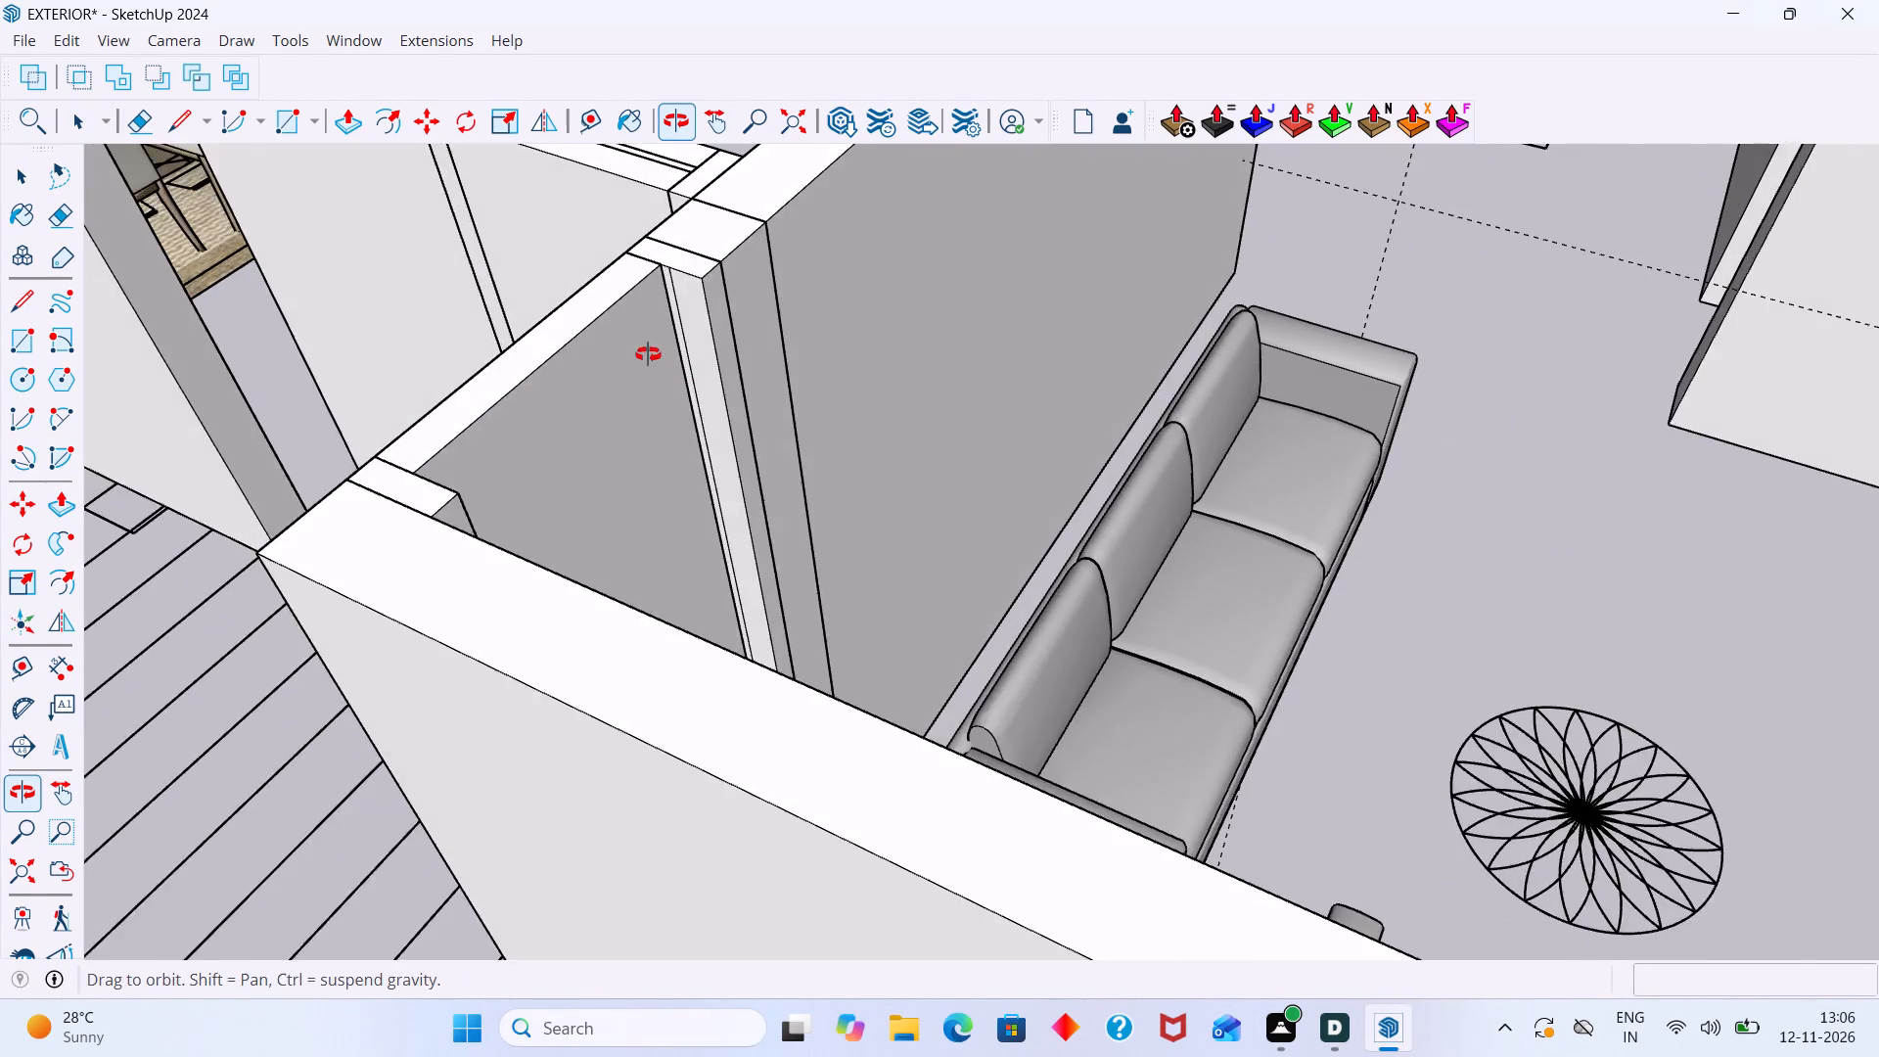
{"action": "middle_click_drag", "start_coordinate": [648, 354], "coordinate": [669, 347]}
{"action": "scroll", "coordinate": [760, 333], "scroll_direction": "up", "scroll_amount": 6}
{"action": "double_click", "coordinate": [670, 318]}
{"action": "left_click", "coordinate": [650, 339]}
{"action": "left_click", "coordinate": [677, 341]}
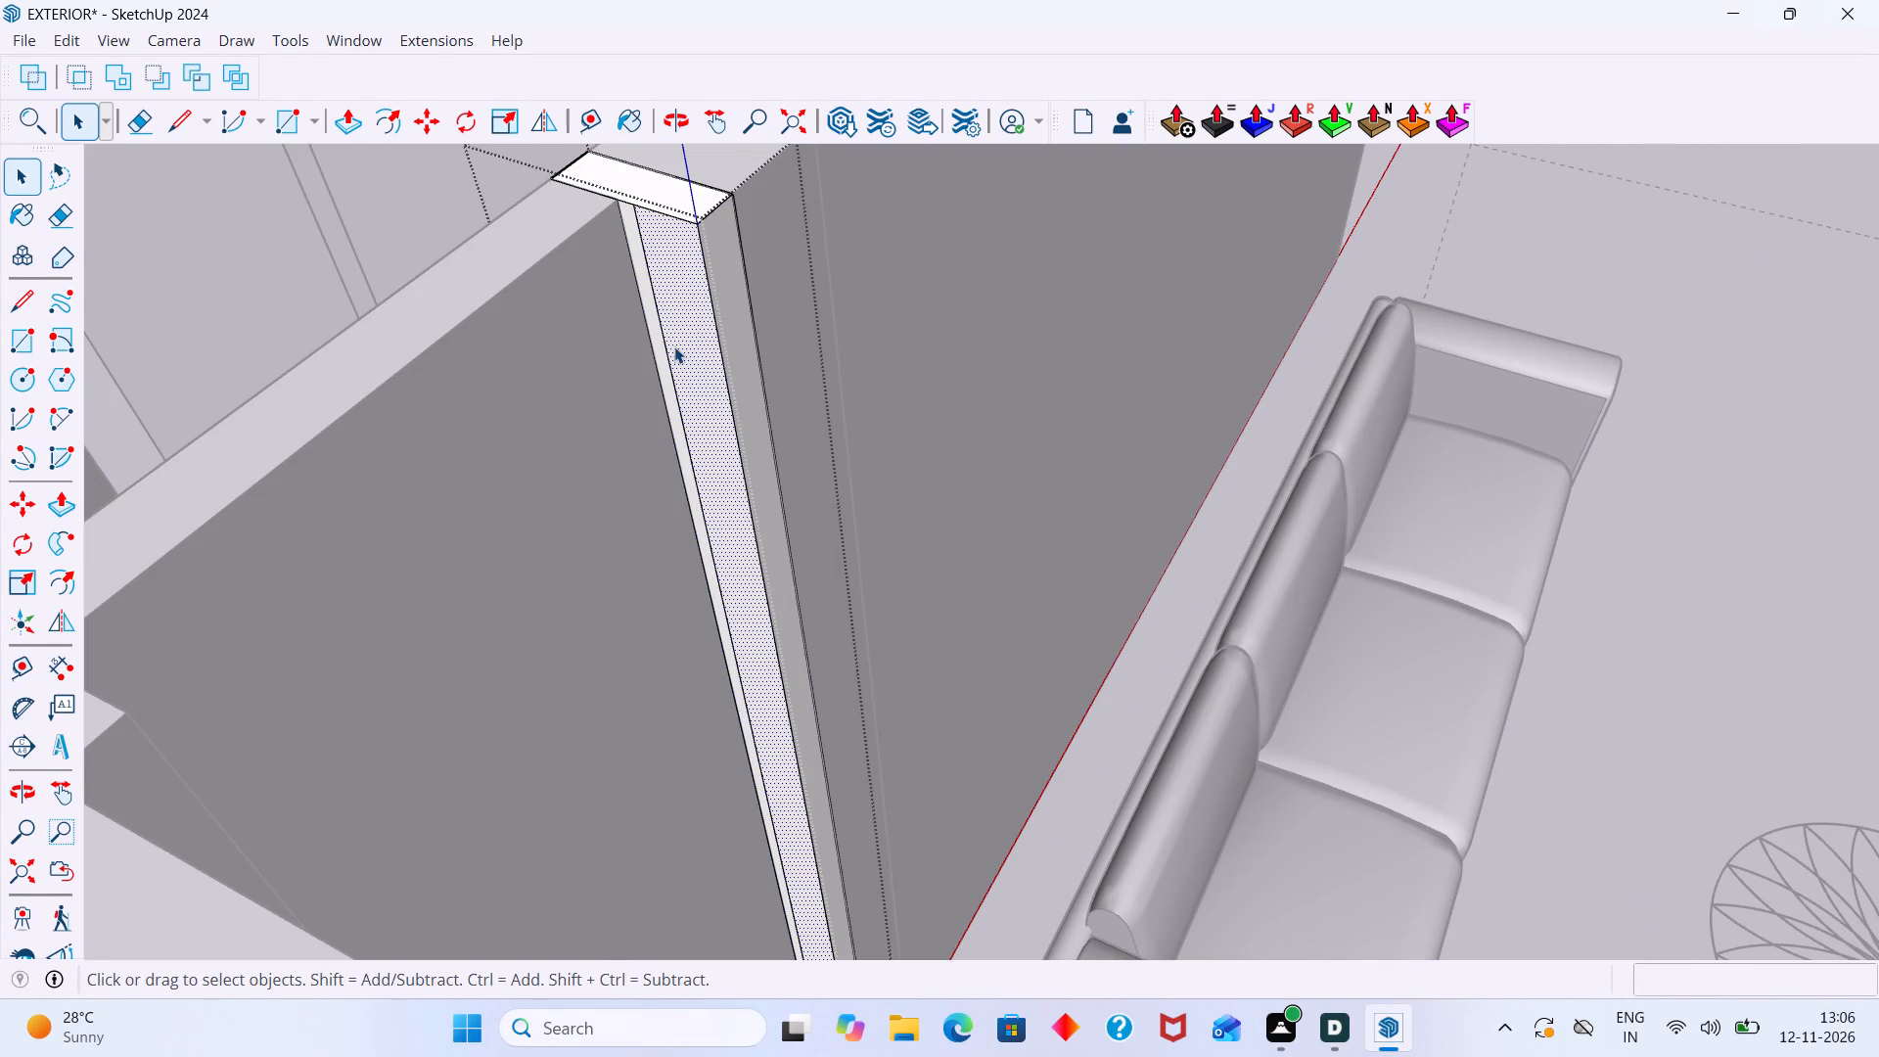
{"action": "left_click", "coordinate": [671, 357]}
{"action": "left_click", "coordinate": [668, 362]}
{"action": "key", "text": "Delete"}
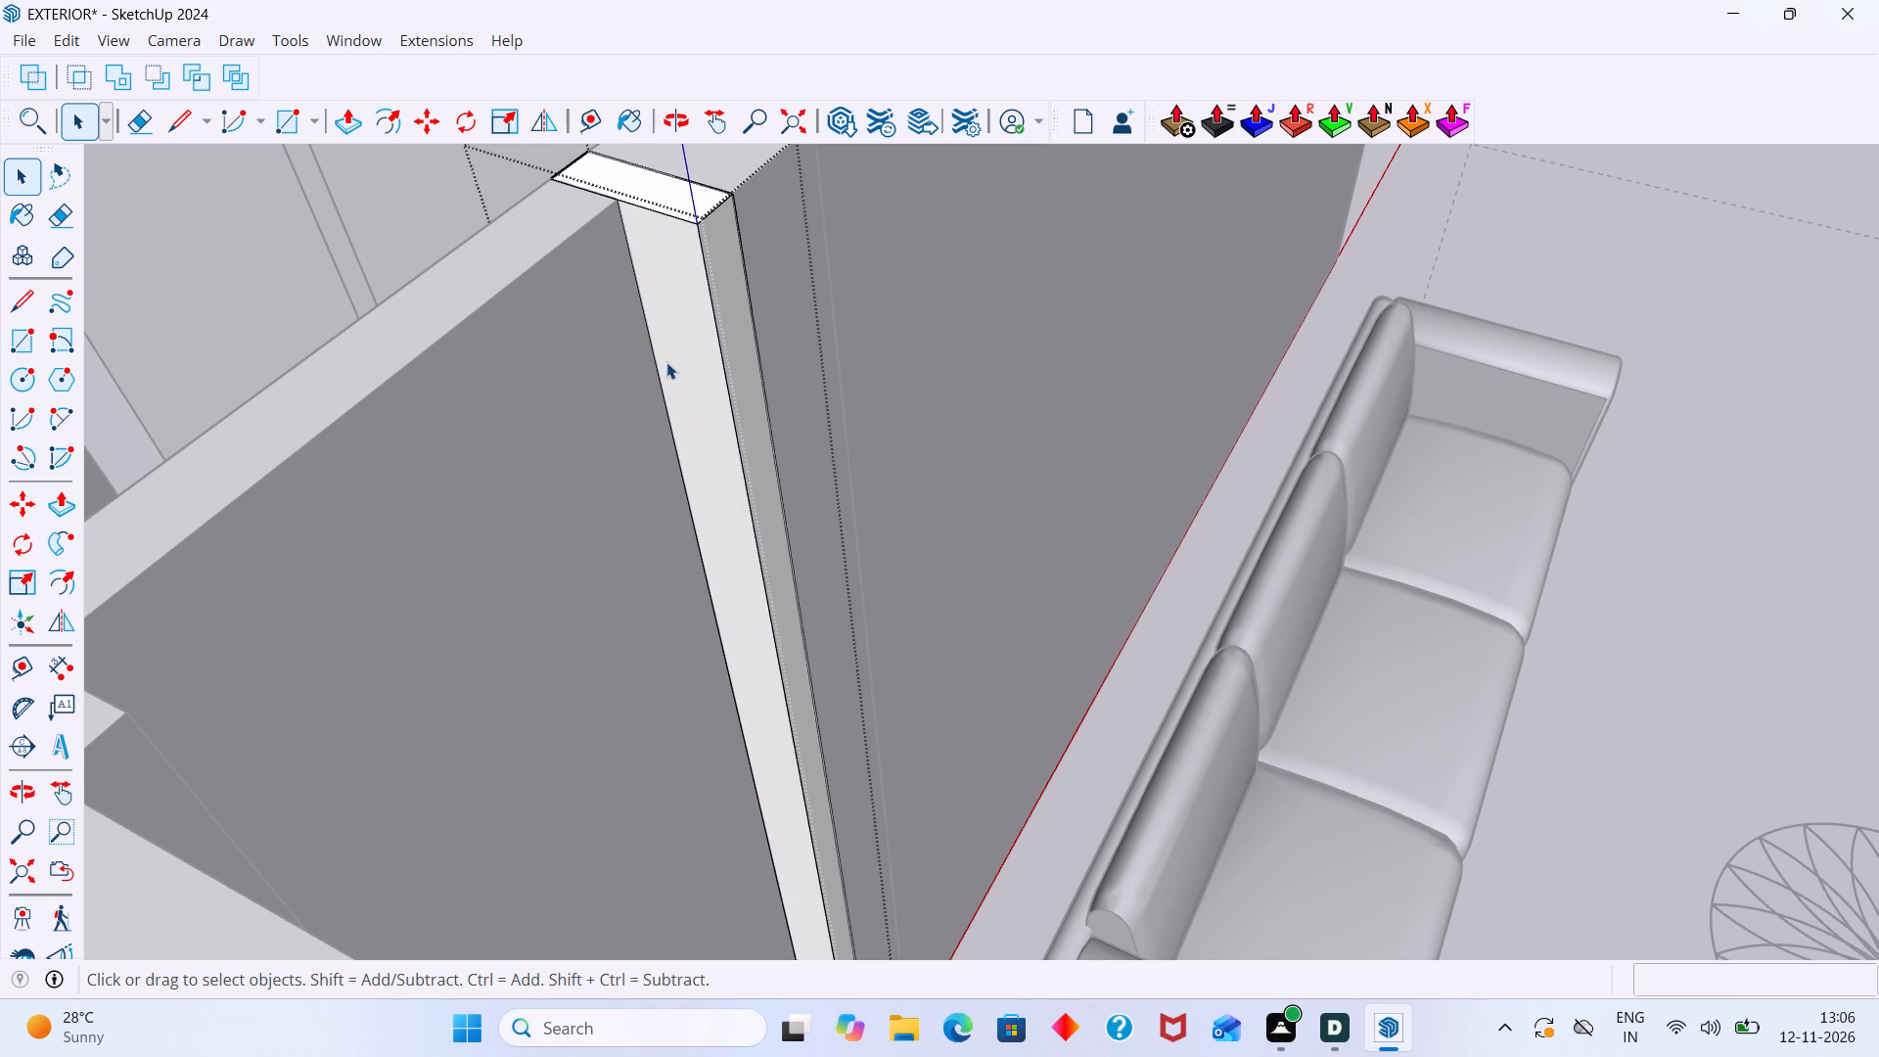
{"action": "scroll", "coordinate": [666, 362], "scroll_direction": "down", "scroll_amount": 2}
{"action": "middle_click_drag", "start_coordinate": [648, 399], "coordinate": [262, 461]}
{"action": "scroll", "coordinate": [404, 298], "scroll_direction": "up", "scroll_amount": 2}
{"action": "middle_click_drag", "start_coordinate": [412, 282], "coordinate": [332, 282]}
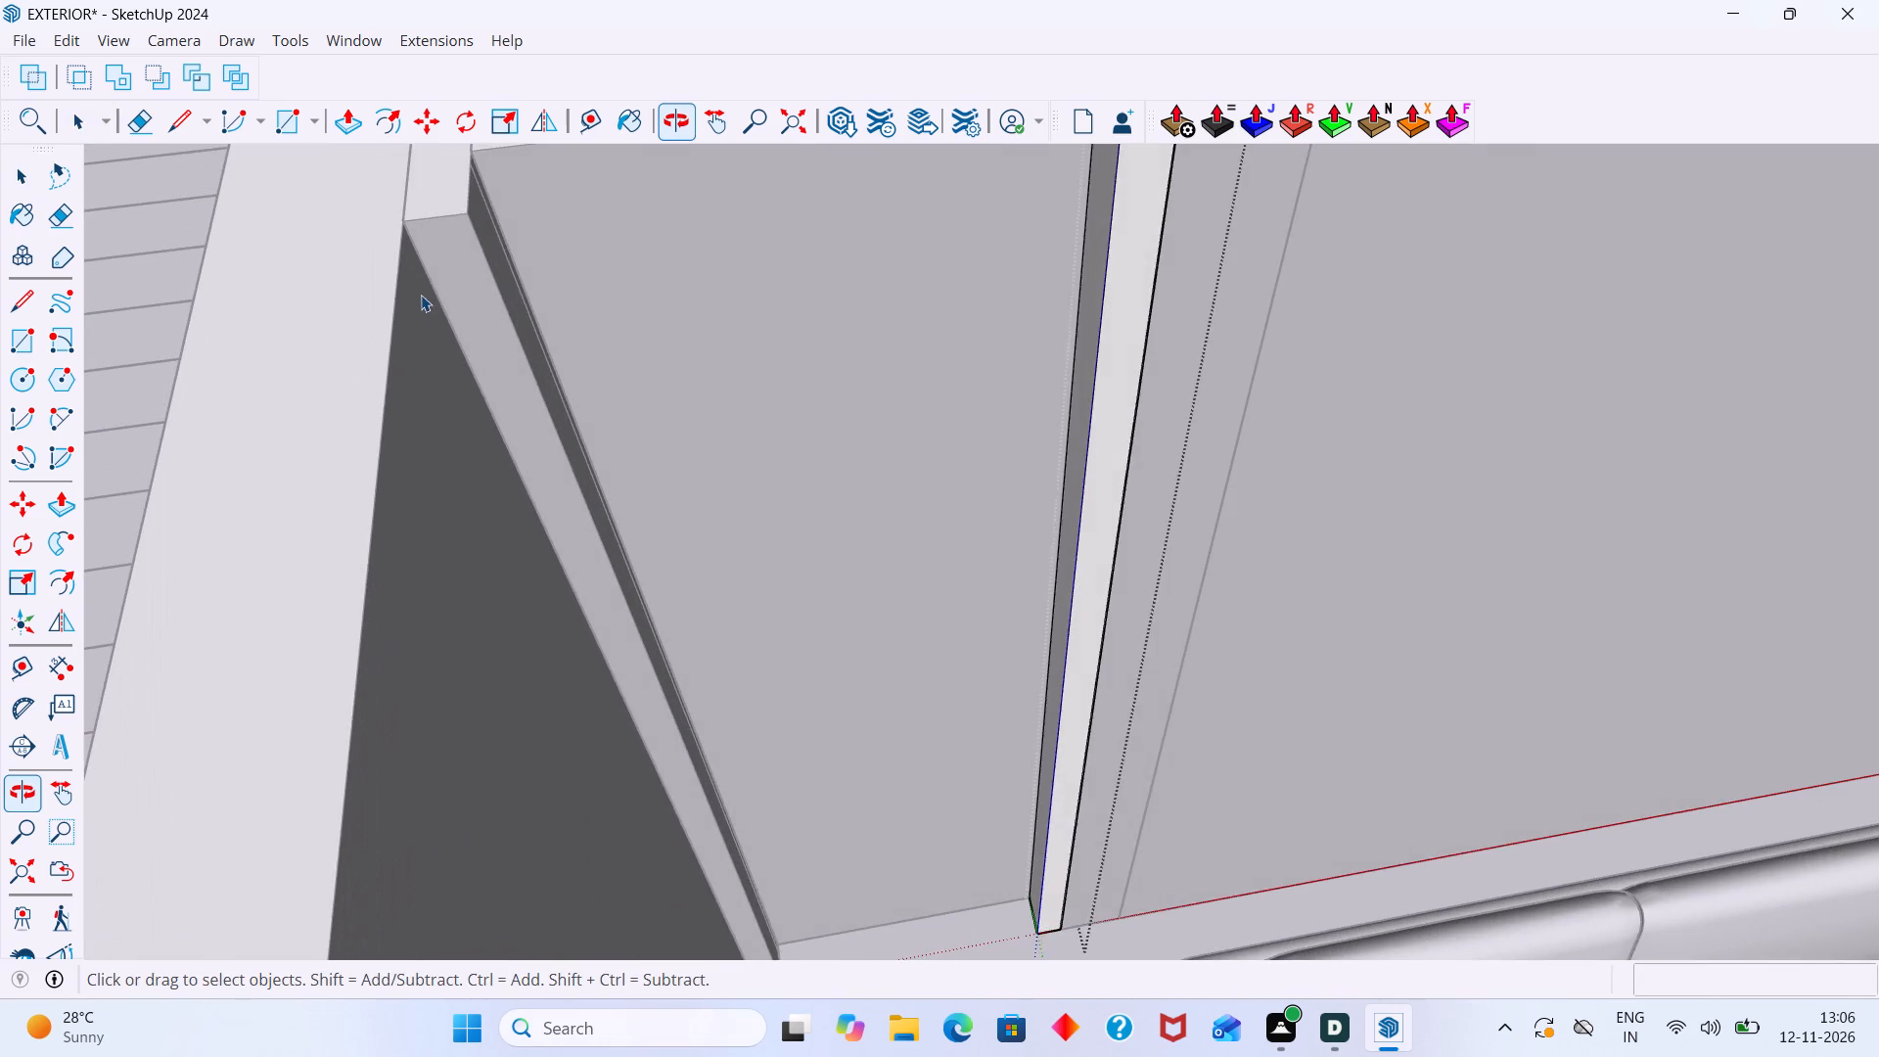
{"action": "scroll", "coordinate": [421, 295], "scroll_direction": "down", "scroll_amount": 6}
{"action": "scroll", "coordinate": [536, 368], "scroll_direction": "down", "scroll_amount": 6}
{"action": "left_click", "coordinate": [587, 461]}
Open the opposite jamb group at the living room corner, erase its stray vertical line, and close the group.
{"action": "middle_click_drag", "start_coordinate": [551, 394], "coordinate": [482, 374]}
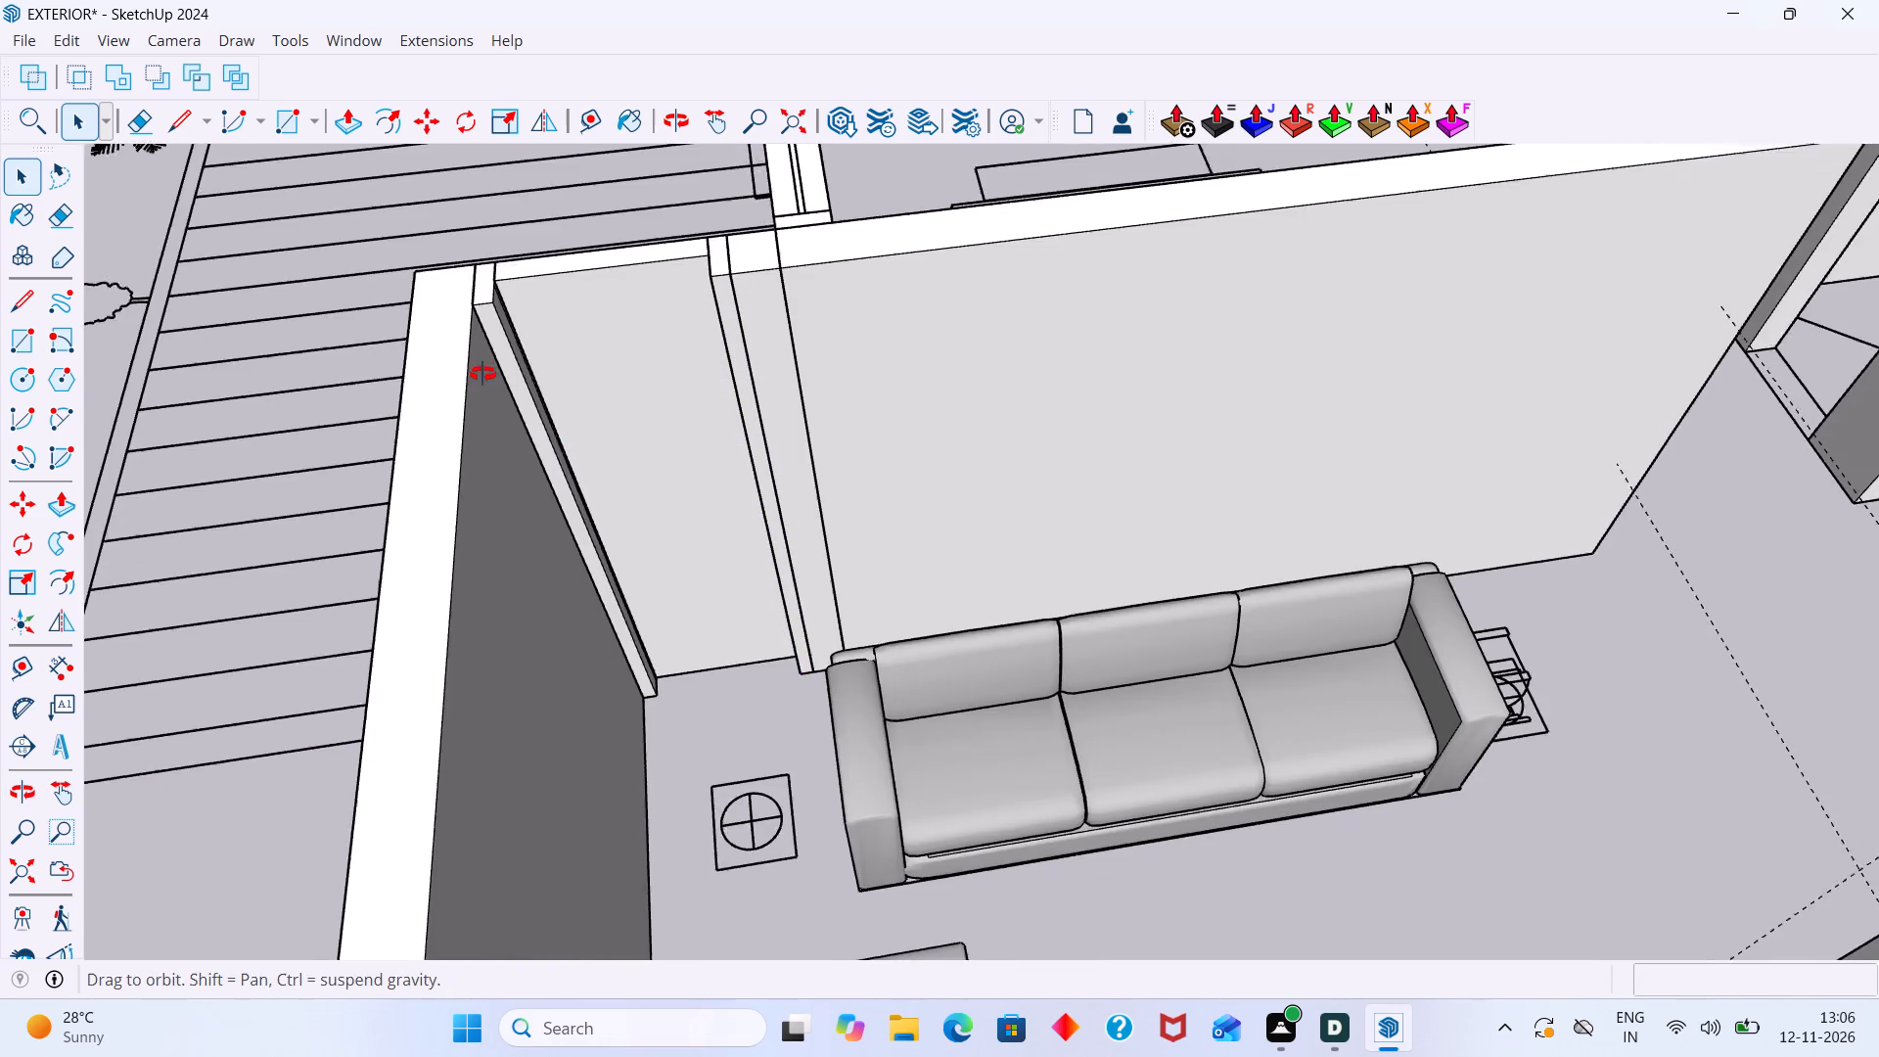
{"action": "middle_click_drag", "start_coordinate": [482, 374], "coordinate": [437, 337]}
{"action": "scroll", "coordinate": [527, 286], "scroll_direction": "up", "scroll_amount": 6}
{"action": "middle_click_drag", "start_coordinate": [565, 231], "coordinate": [467, 245]}
{"action": "scroll", "coordinate": [473, 253], "scroll_direction": "up", "scroll_amount": 7}
{"action": "left_click", "coordinate": [528, 234]}
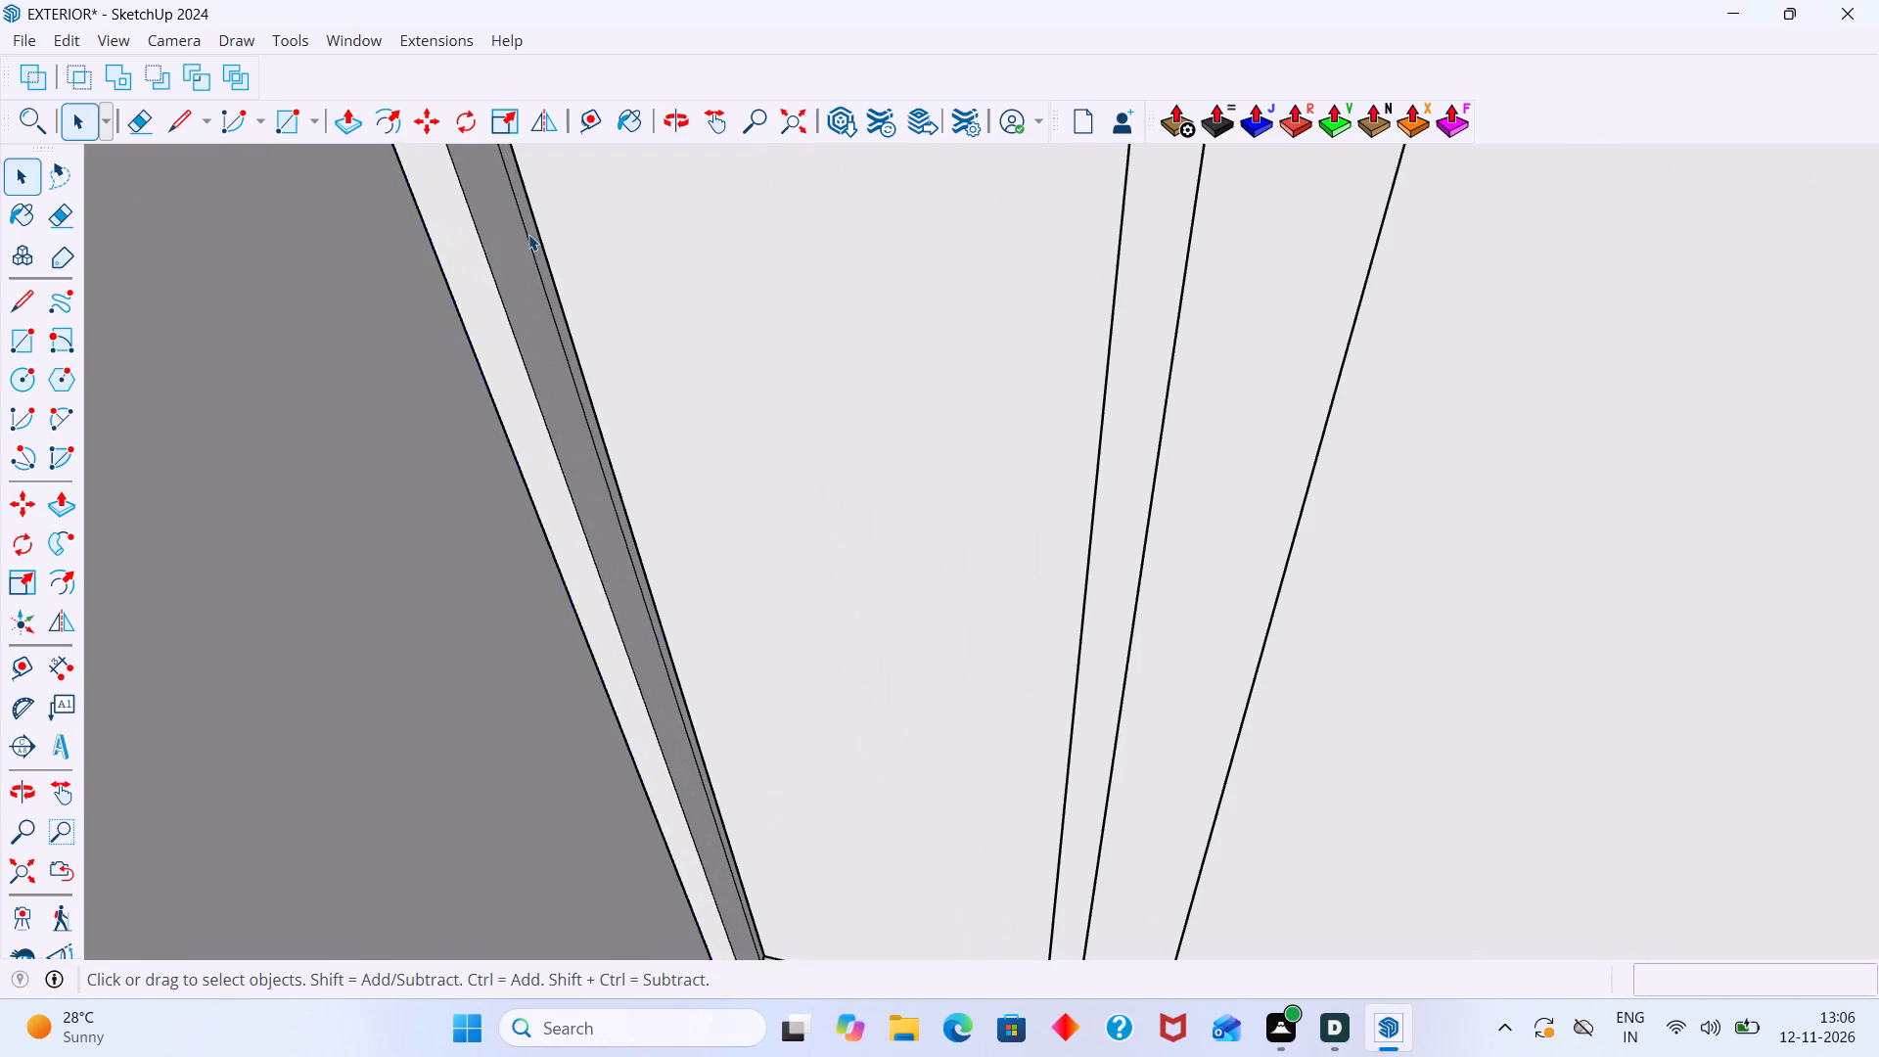
{"action": "double_click", "coordinate": [528, 234]}
{"action": "left_click", "coordinate": [533, 243]}
{"action": "key", "text": "Delete"}
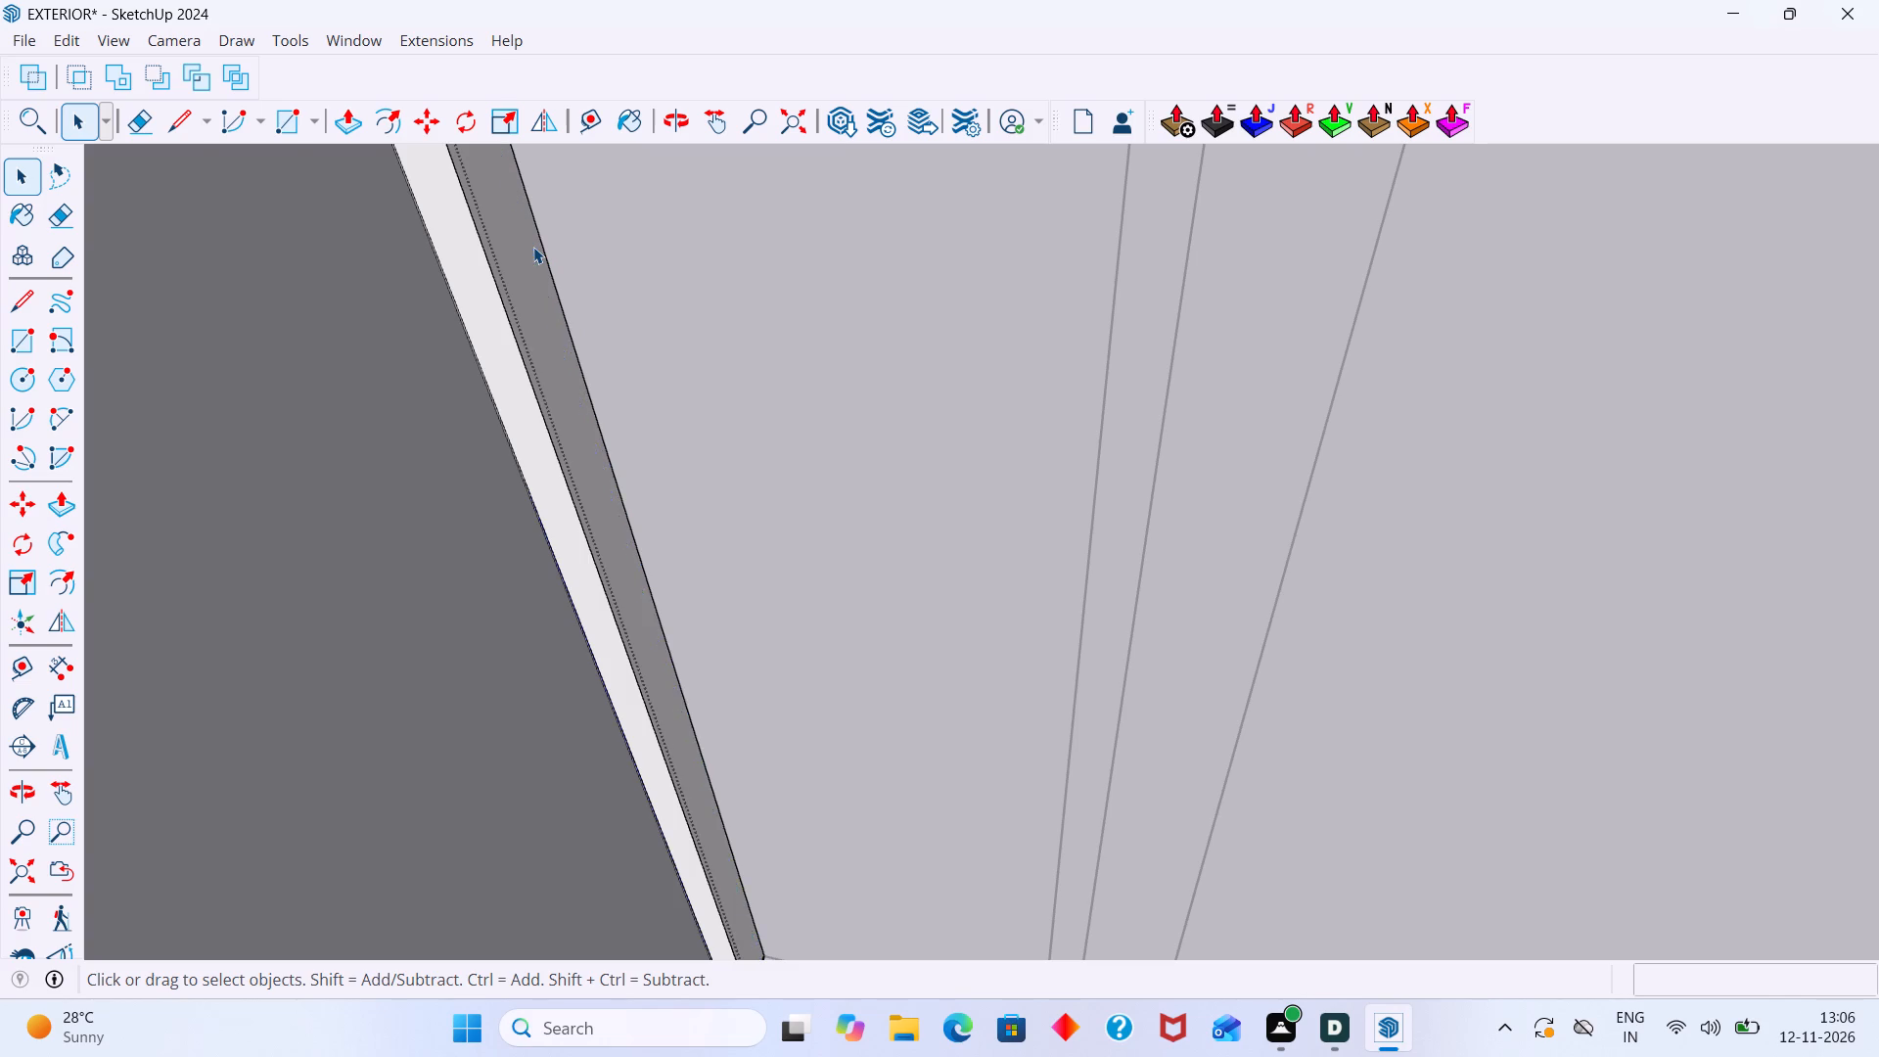
{"action": "scroll", "coordinate": [533, 247], "scroll_direction": "down", "scroll_amount": 20}
{"action": "scroll", "coordinate": [533, 247], "scroll_direction": "down", "scroll_amount": 1}
{"action": "left_click", "coordinate": [558, 397]}
{"action": "scroll", "coordinate": [562, 398], "scroll_direction": "down", "scroll_amount": 6}
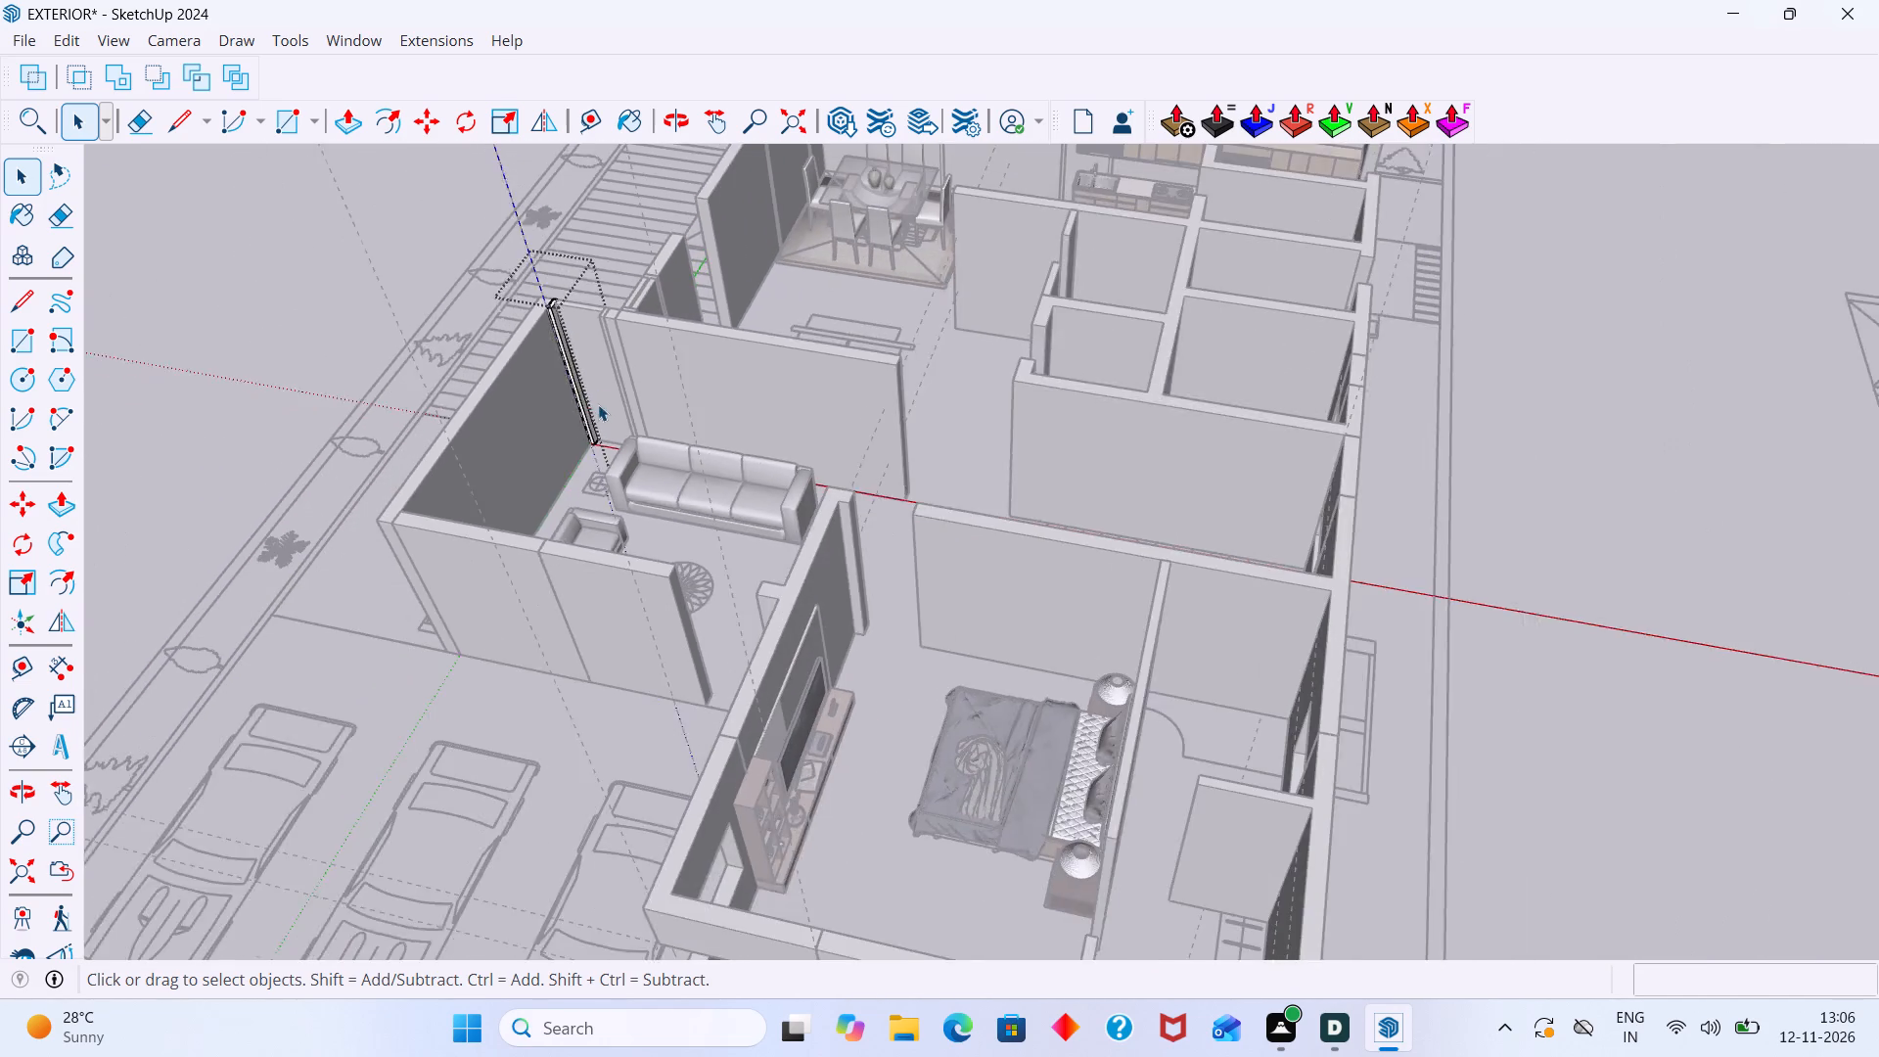
{"action": "middle_click_drag", "start_coordinate": [598, 404], "coordinate": [625, 399]}
{"action": "scroll", "coordinate": [478, 418], "scroll_direction": "down", "scroll_amount": 3}
{"action": "left_click", "coordinate": [359, 338]}
Open the panel group between the two living room jambs, pull its inner face about 4 13/16" flush with the jambs, and close the group.
{"action": "scroll", "coordinate": [565, 366], "scroll_direction": "up", "scroll_amount": 12}
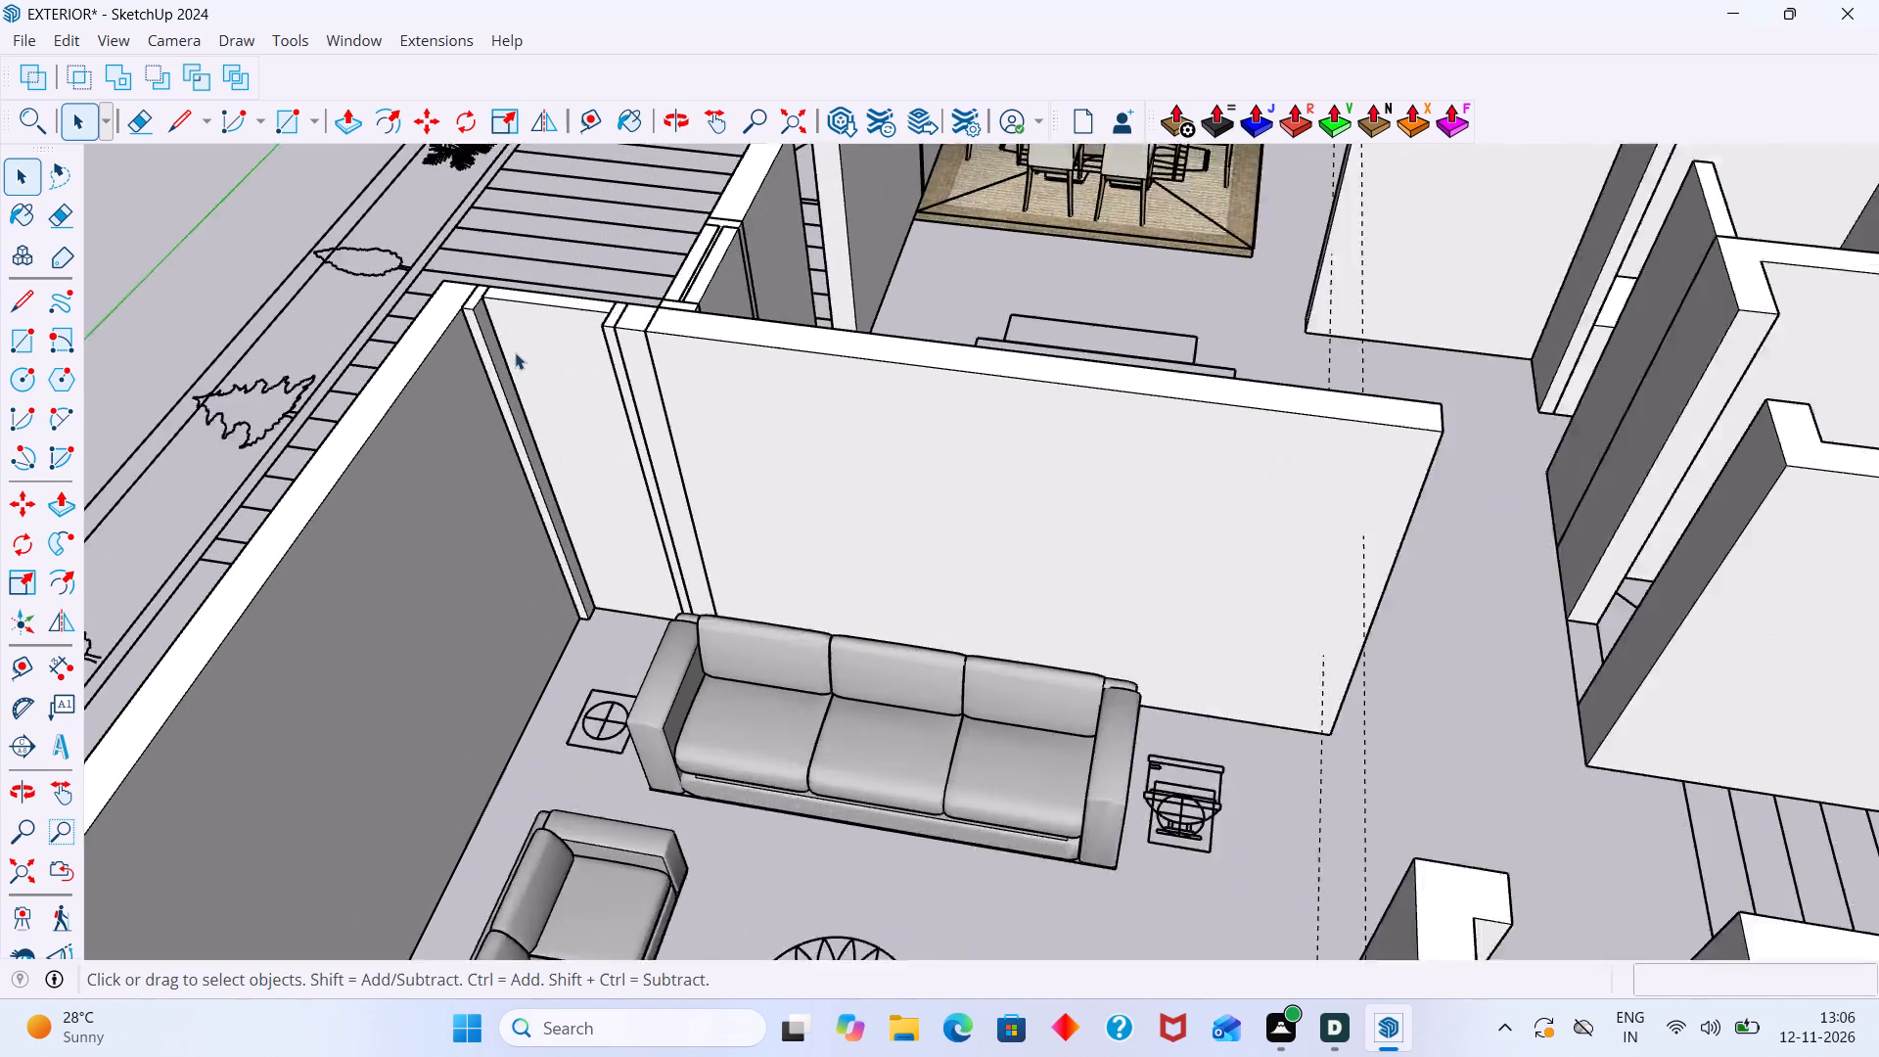
{"action": "scroll", "coordinate": [515, 352], "scroll_direction": "up", "scroll_amount": 12}
{"action": "left_click", "coordinate": [486, 287]}
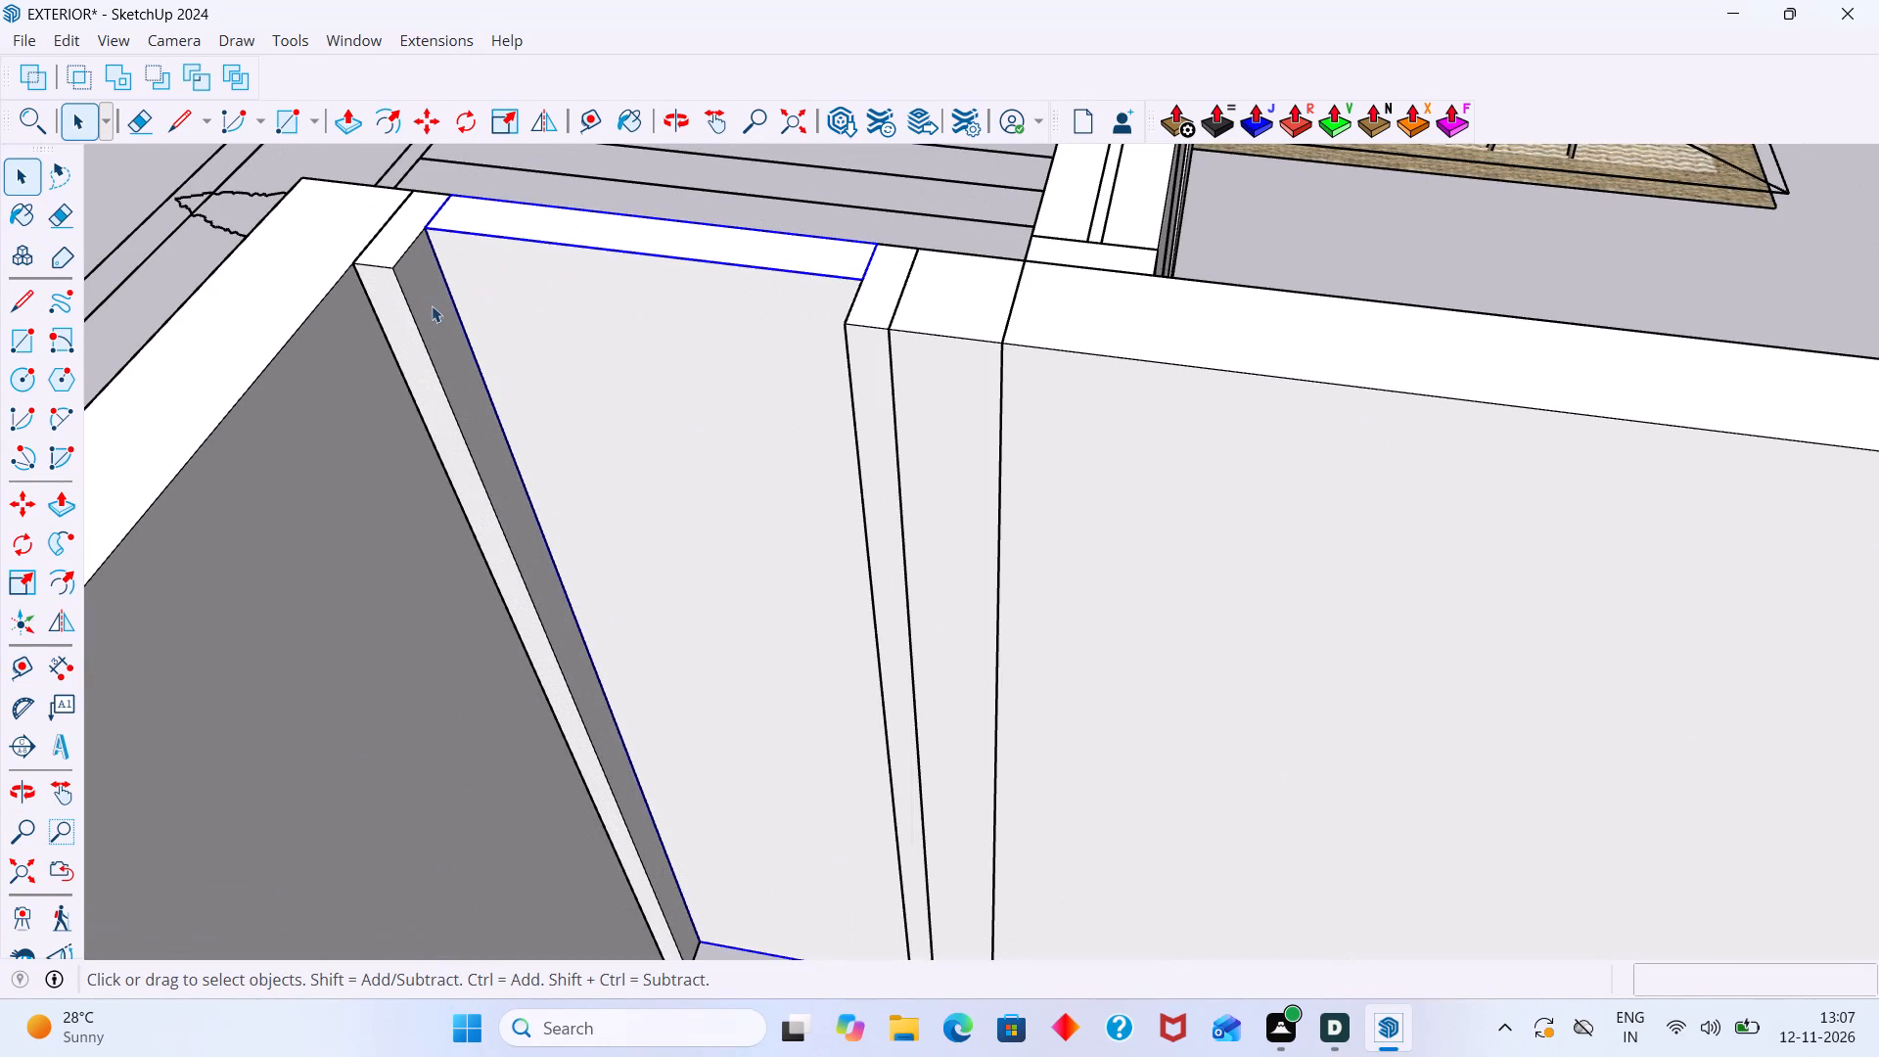
{"action": "left_click", "coordinate": [410, 313]}
{"action": "left_click", "coordinate": [531, 299]}
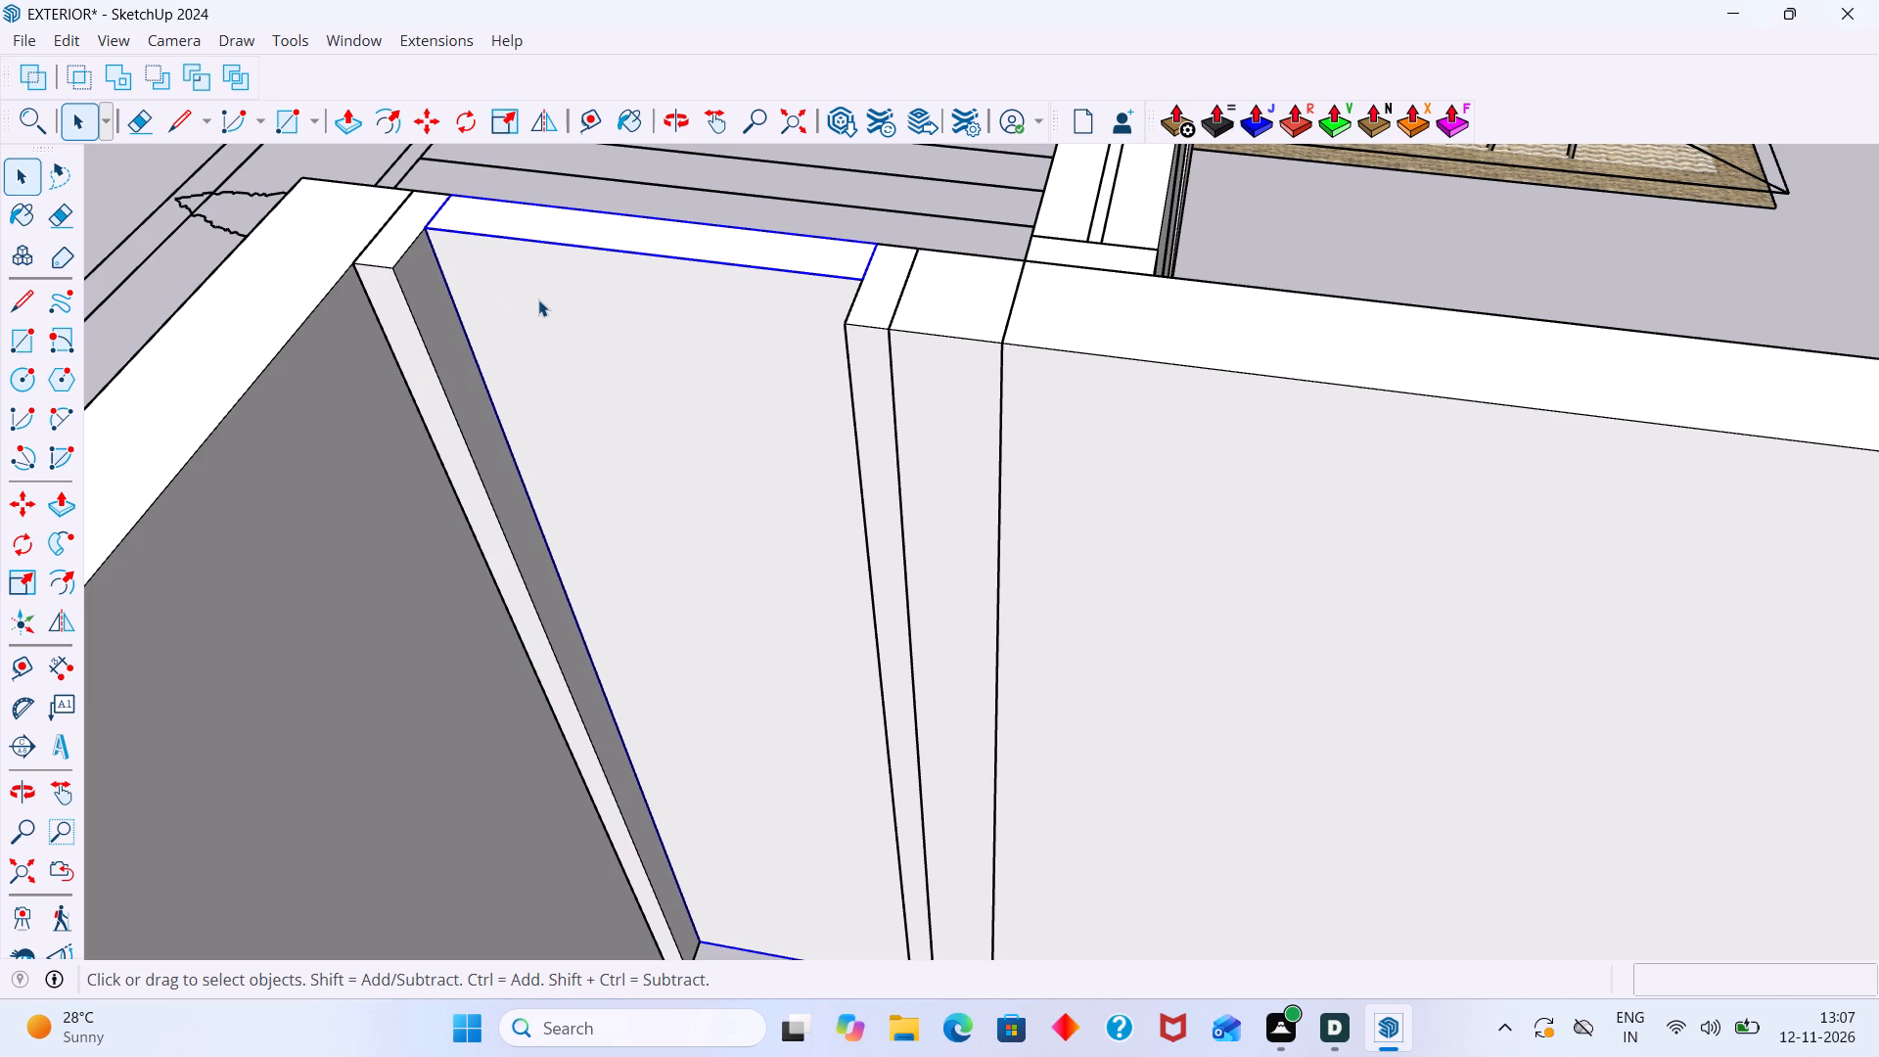
{"action": "left_click", "coordinate": [537, 299]}
{"action": "double_click", "coordinate": [537, 317]}
{"action": "left_click", "coordinate": [528, 339]}
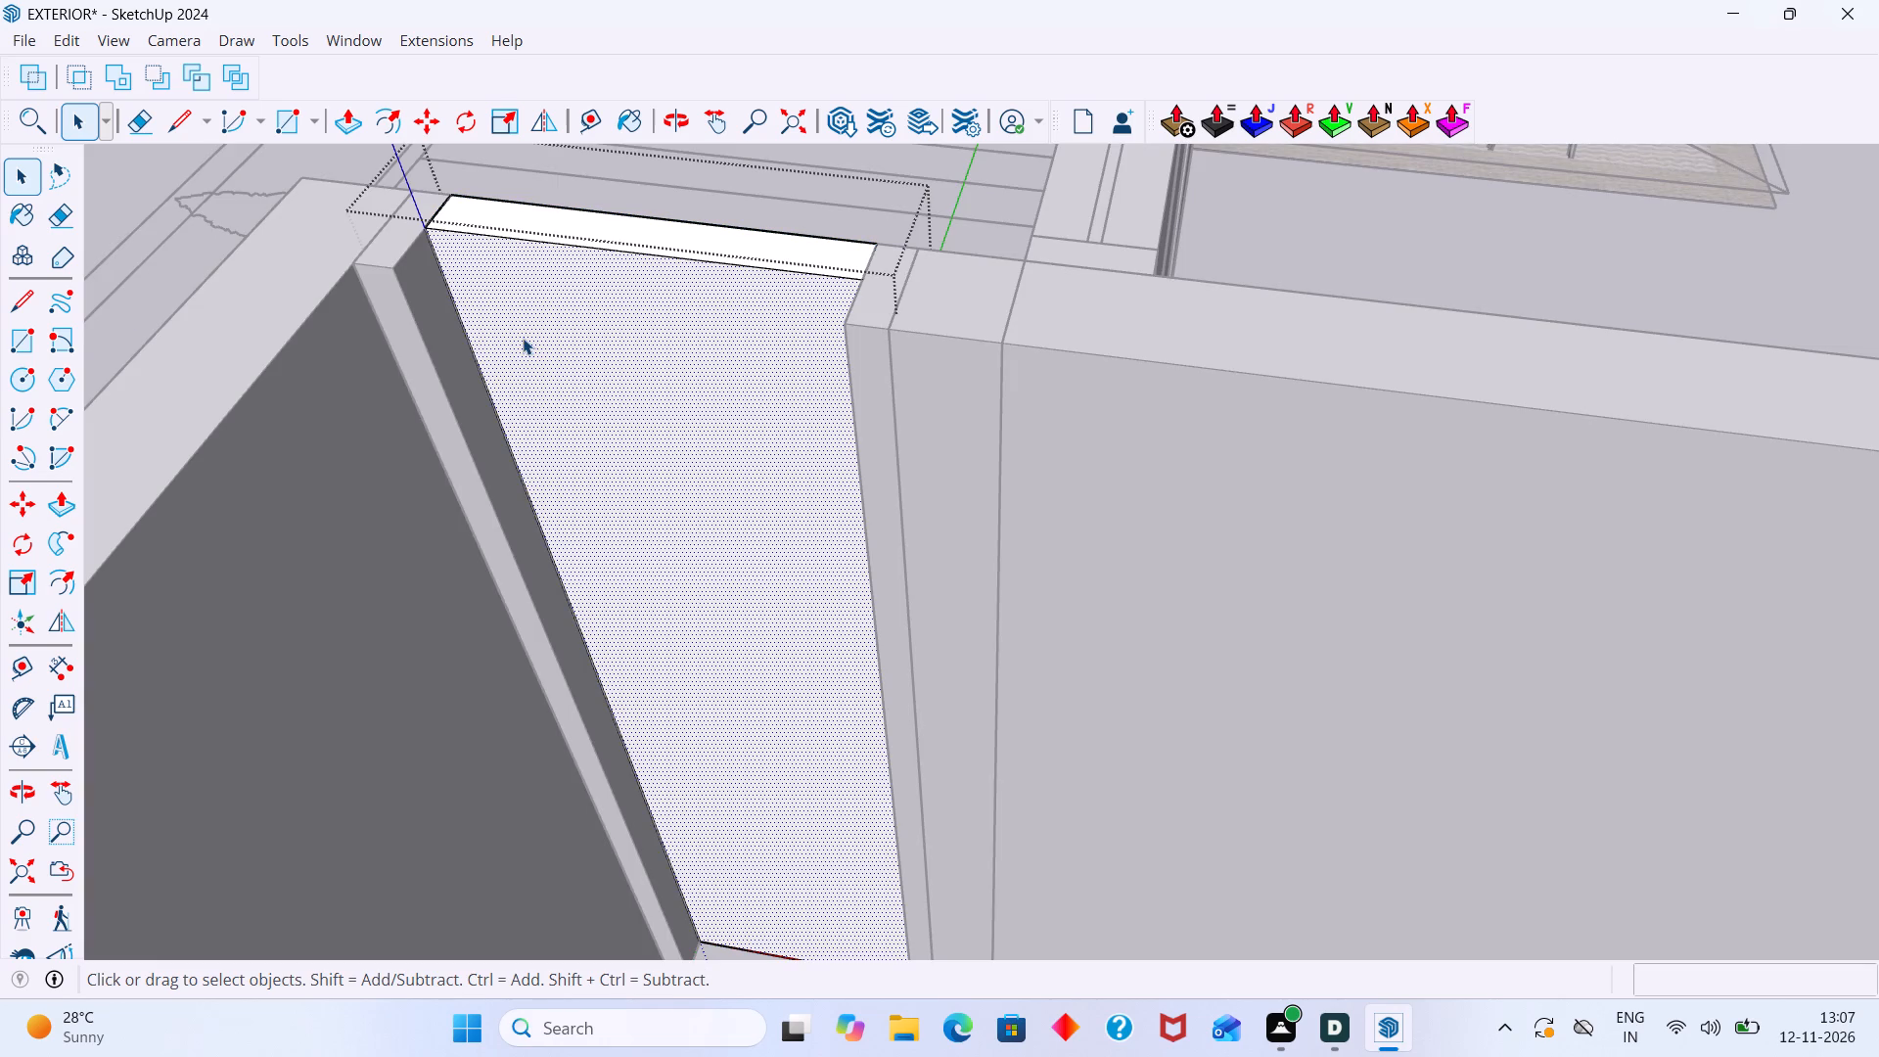
{"action": "key", "text": "p"}
{"action": "left_click", "coordinate": [523, 339]}
{"action": "left_click", "coordinate": [395, 269]}
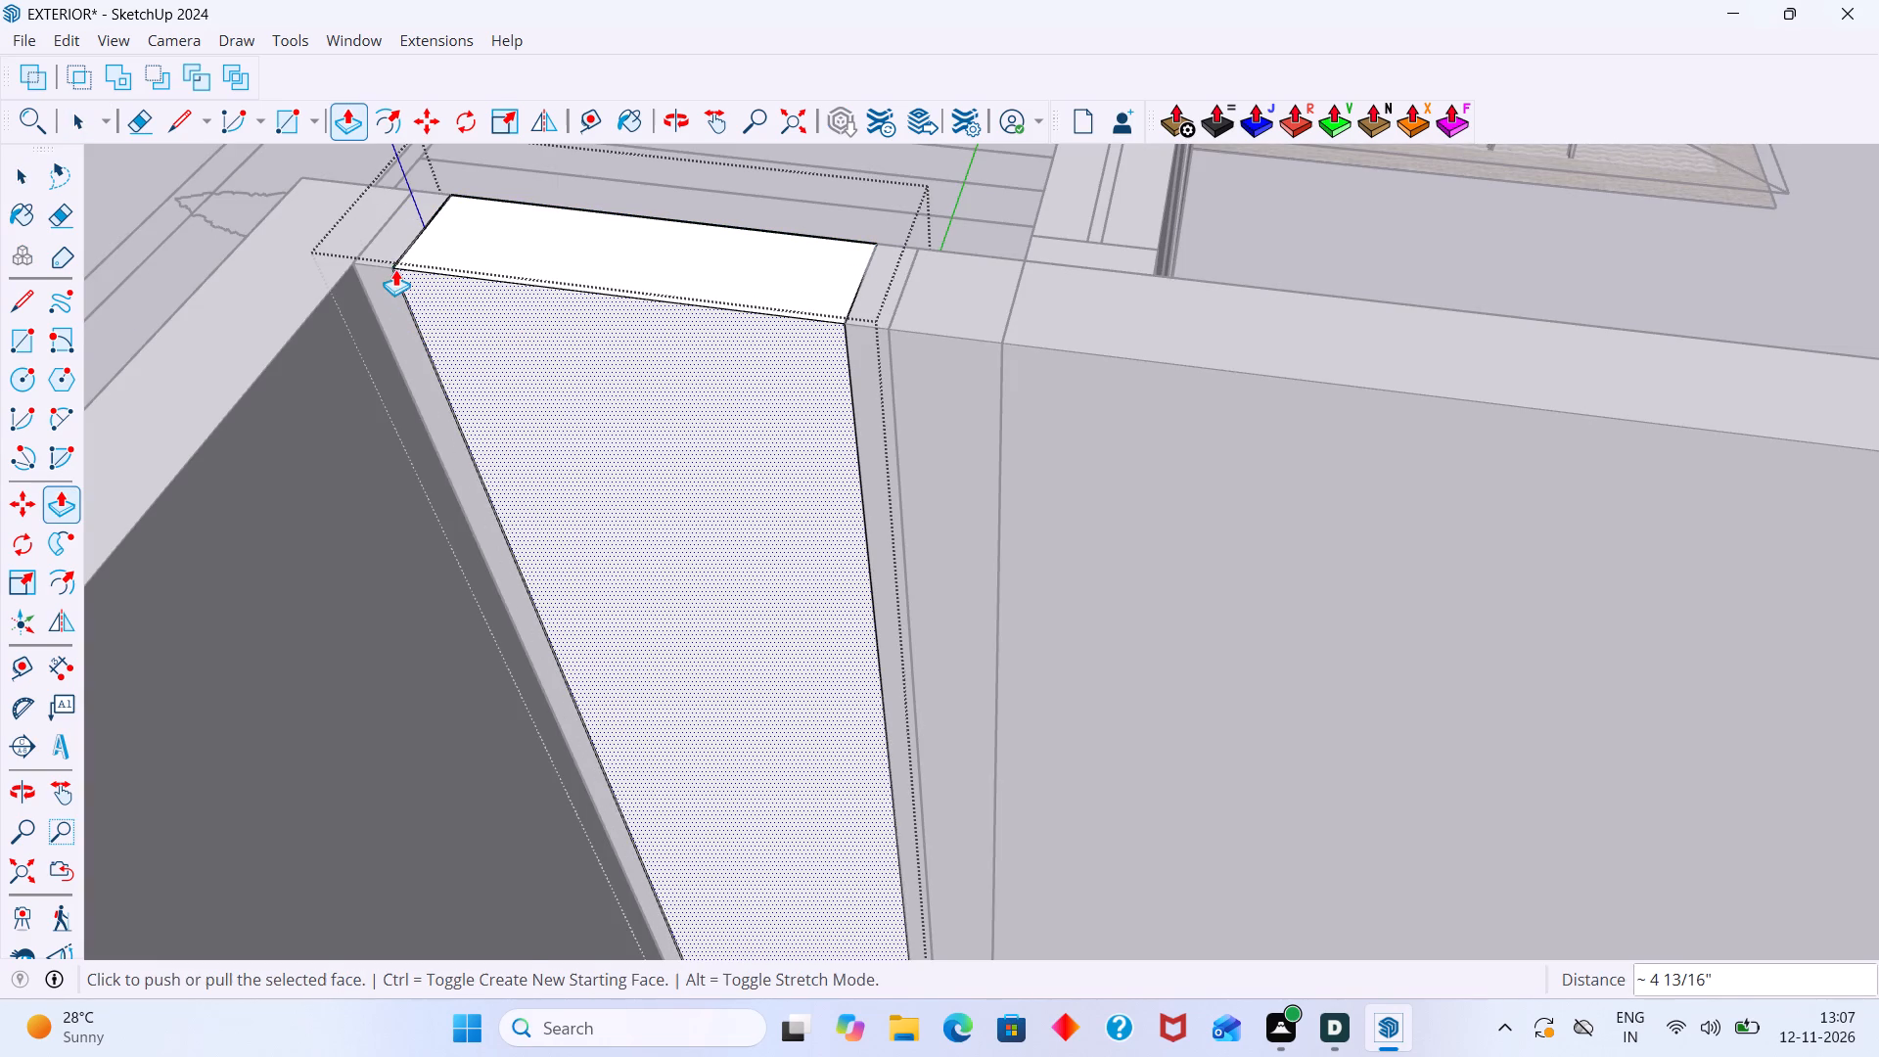
{"action": "key", "text": "space"}
{"action": "scroll", "coordinate": [400, 326], "scroll_direction": "down", "scroll_amount": 9}
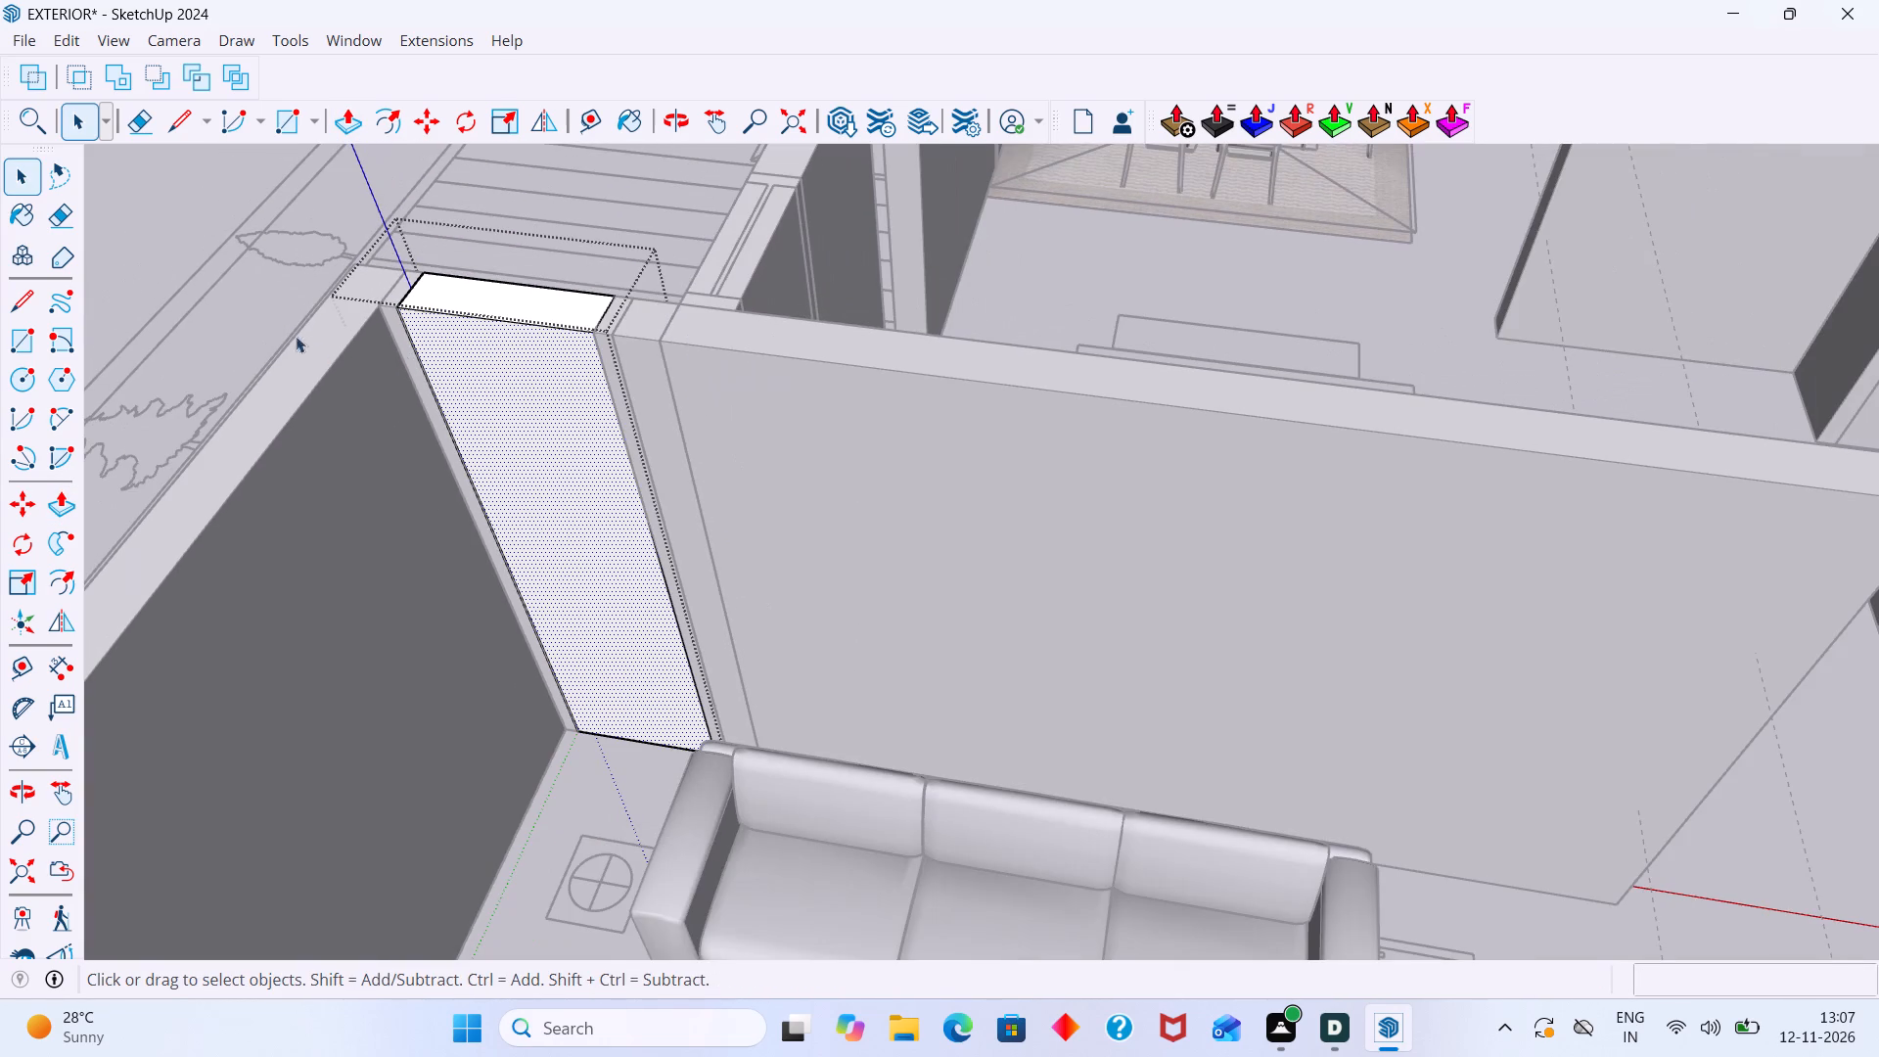
{"action": "left_click", "coordinate": [167, 244]}
Reopen the panel group beside the sofa wall and place a horizontal guide 3' below the top edge of its inner face.
{"action": "middle_click_drag", "start_coordinate": [413, 327], "coordinate": [658, 342]}
{"action": "scroll", "coordinate": [573, 481], "scroll_direction": "up", "scroll_amount": 3}
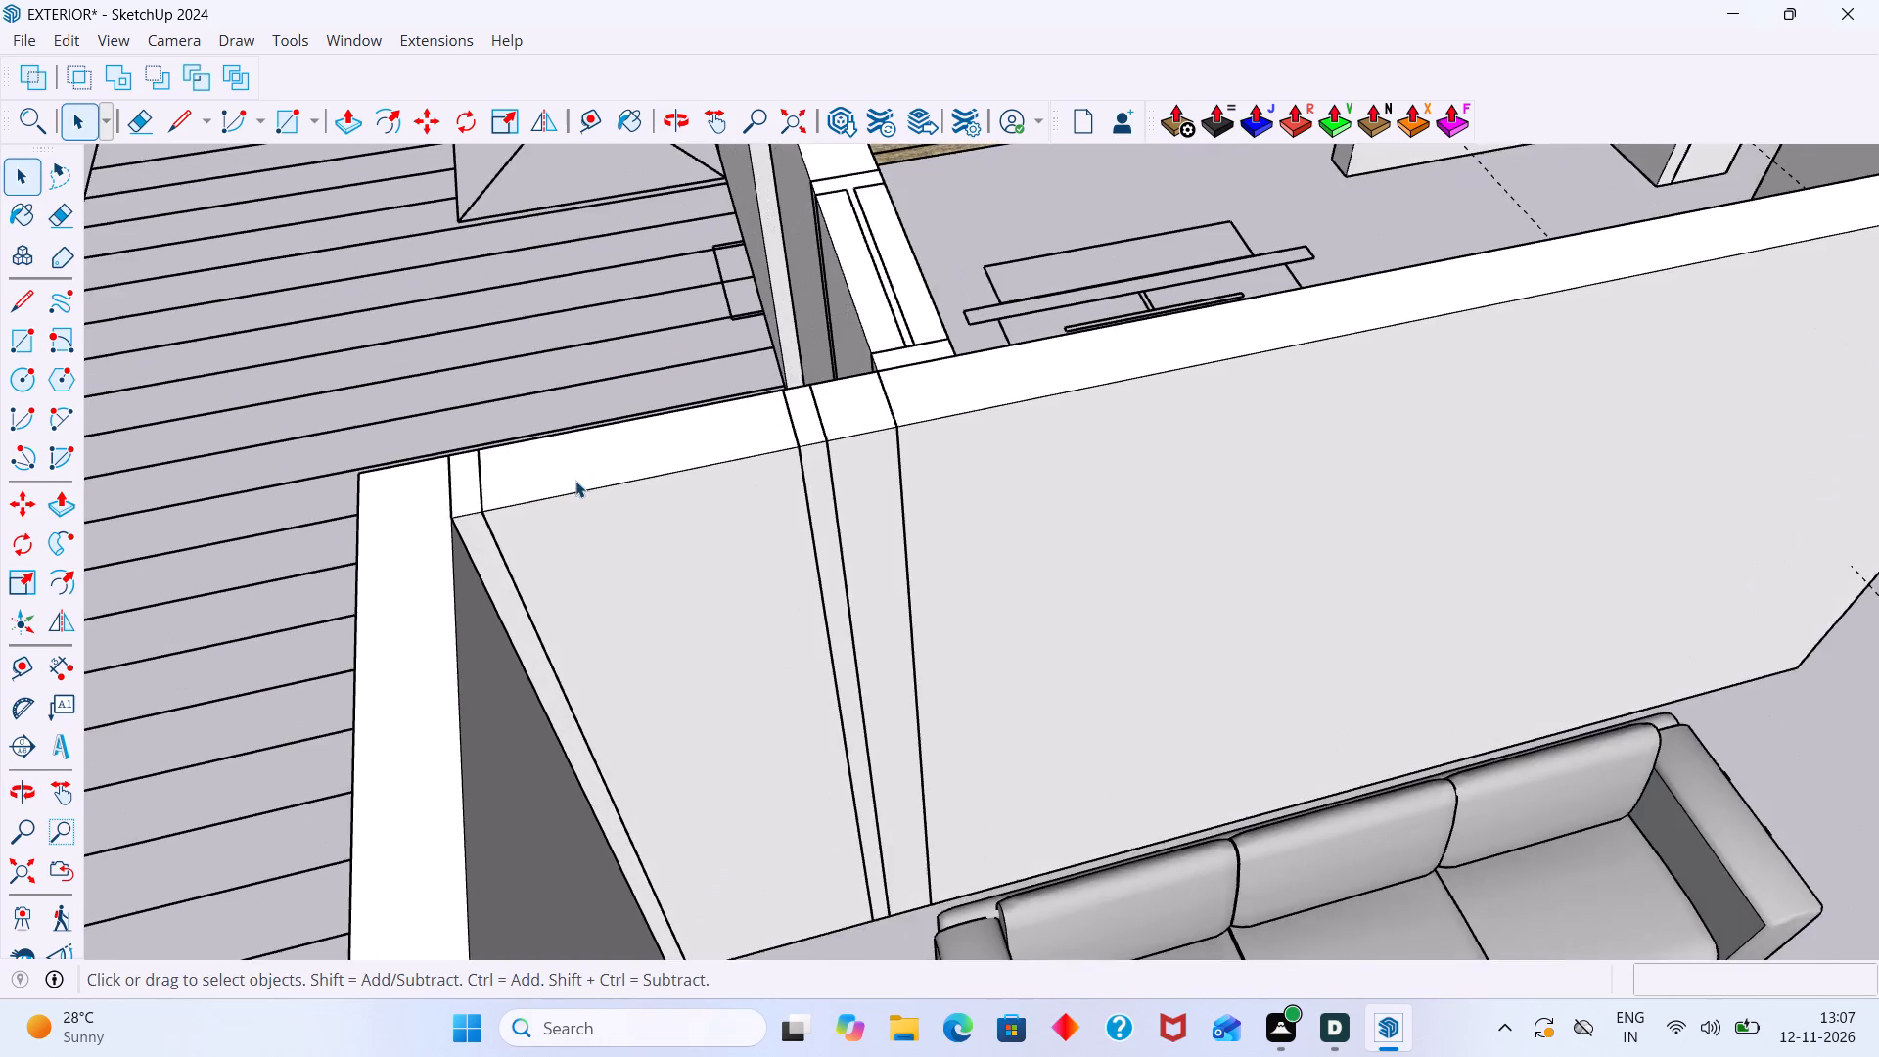
{"action": "scroll", "coordinate": [575, 481], "scroll_direction": "up", "scroll_amount": 5}
{"action": "middle_click_drag", "start_coordinate": [554, 588], "coordinate": [540, 523]}
{"action": "left_click", "coordinate": [569, 555]}
{"action": "scroll", "coordinate": [574, 557], "scroll_direction": "down", "scroll_amount": 9}
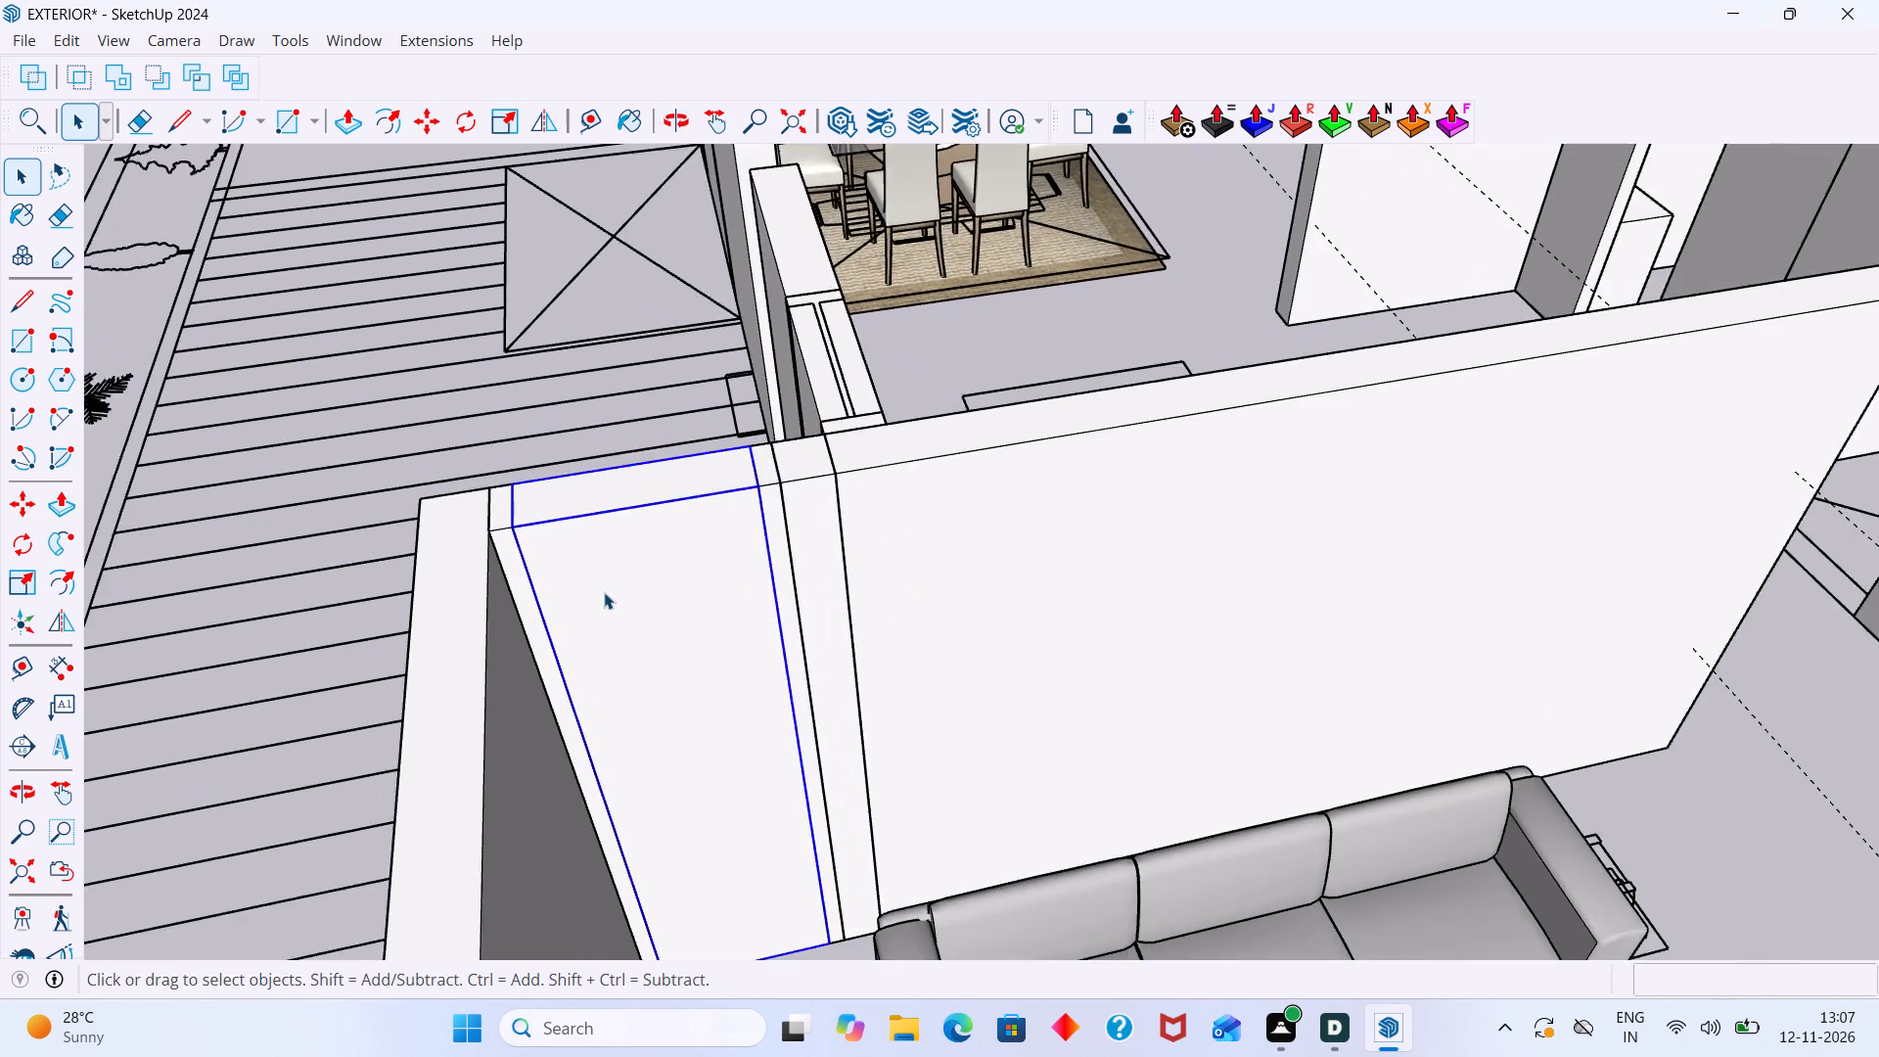
{"action": "scroll", "coordinate": [604, 592], "scroll_direction": "down", "scroll_amount": 3}
{"action": "middle_click_drag", "start_coordinate": [631, 567], "coordinate": [615, 431]}
{"action": "scroll", "coordinate": [627, 462], "scroll_direction": "up", "scroll_amount": 3}
{"action": "double_click", "coordinate": [593, 463]}
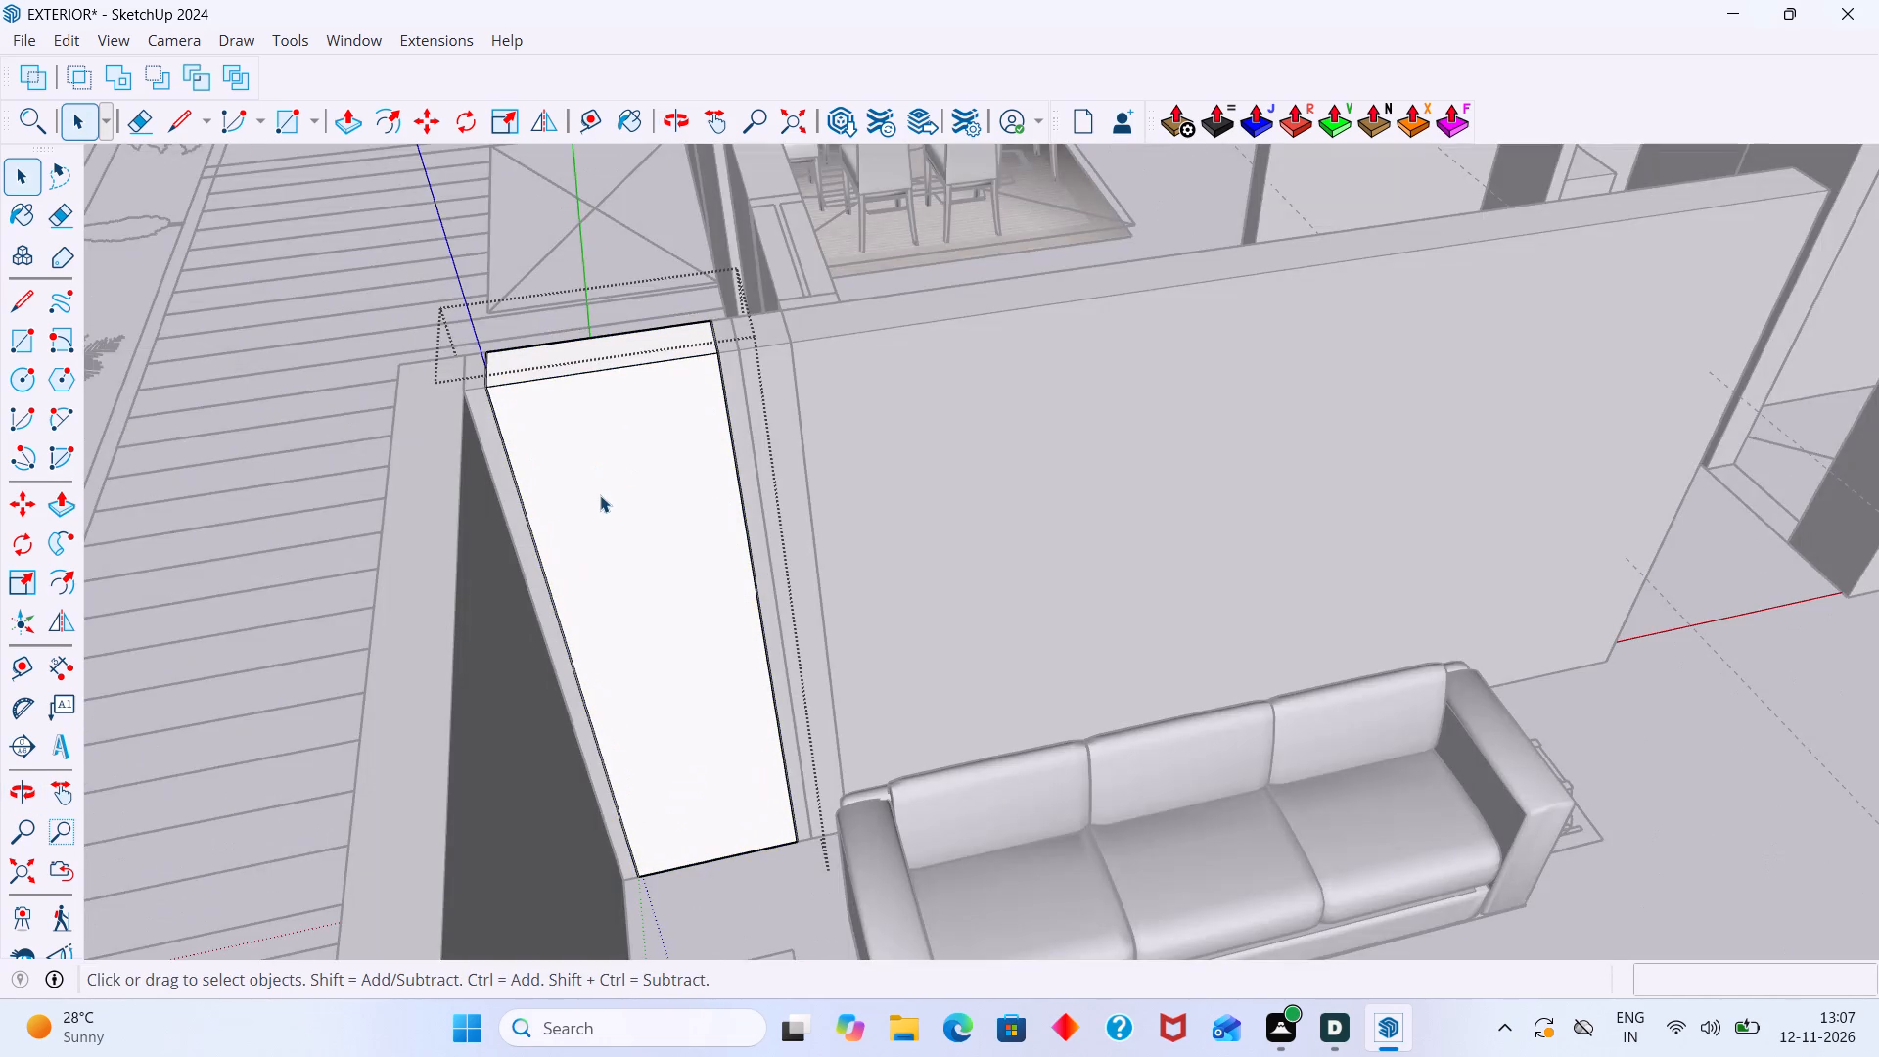
{"action": "left_click", "coordinate": [600, 495]}
{"action": "key", "text": "t"}
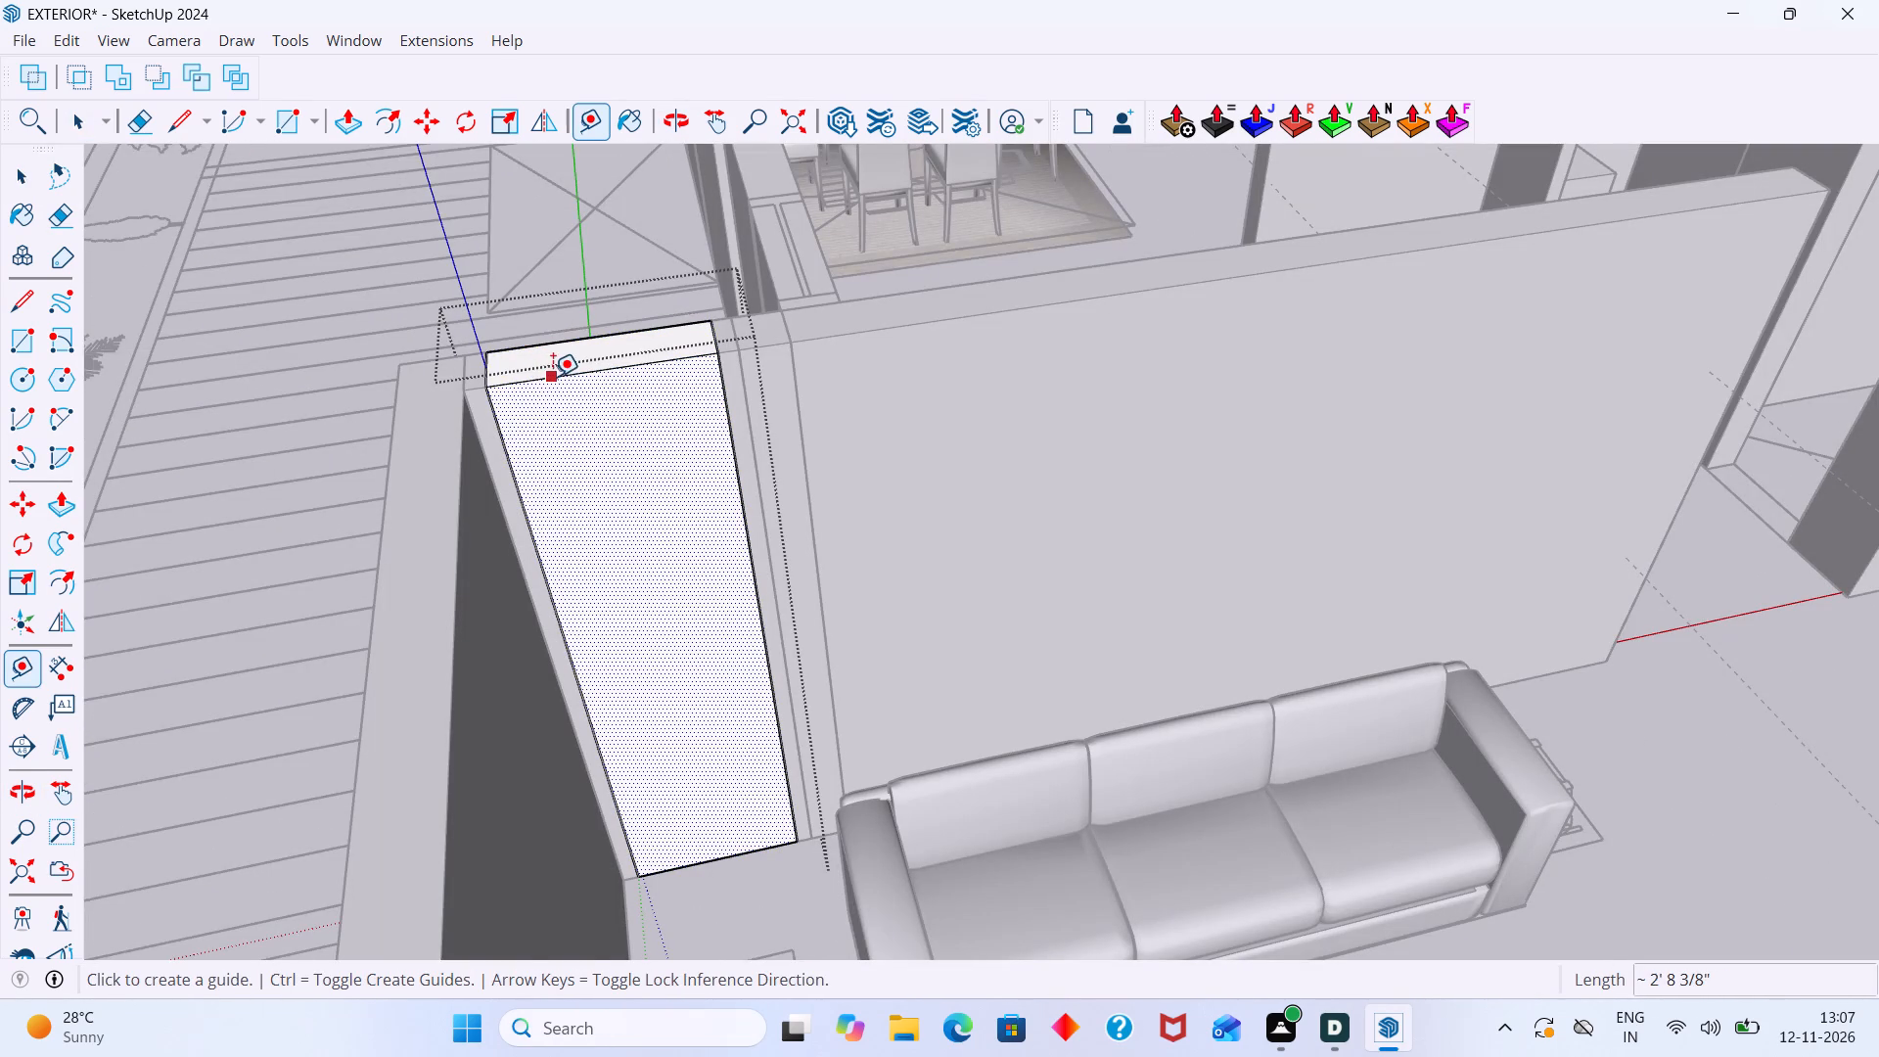
{"action": "left_click", "coordinate": [555, 378]}
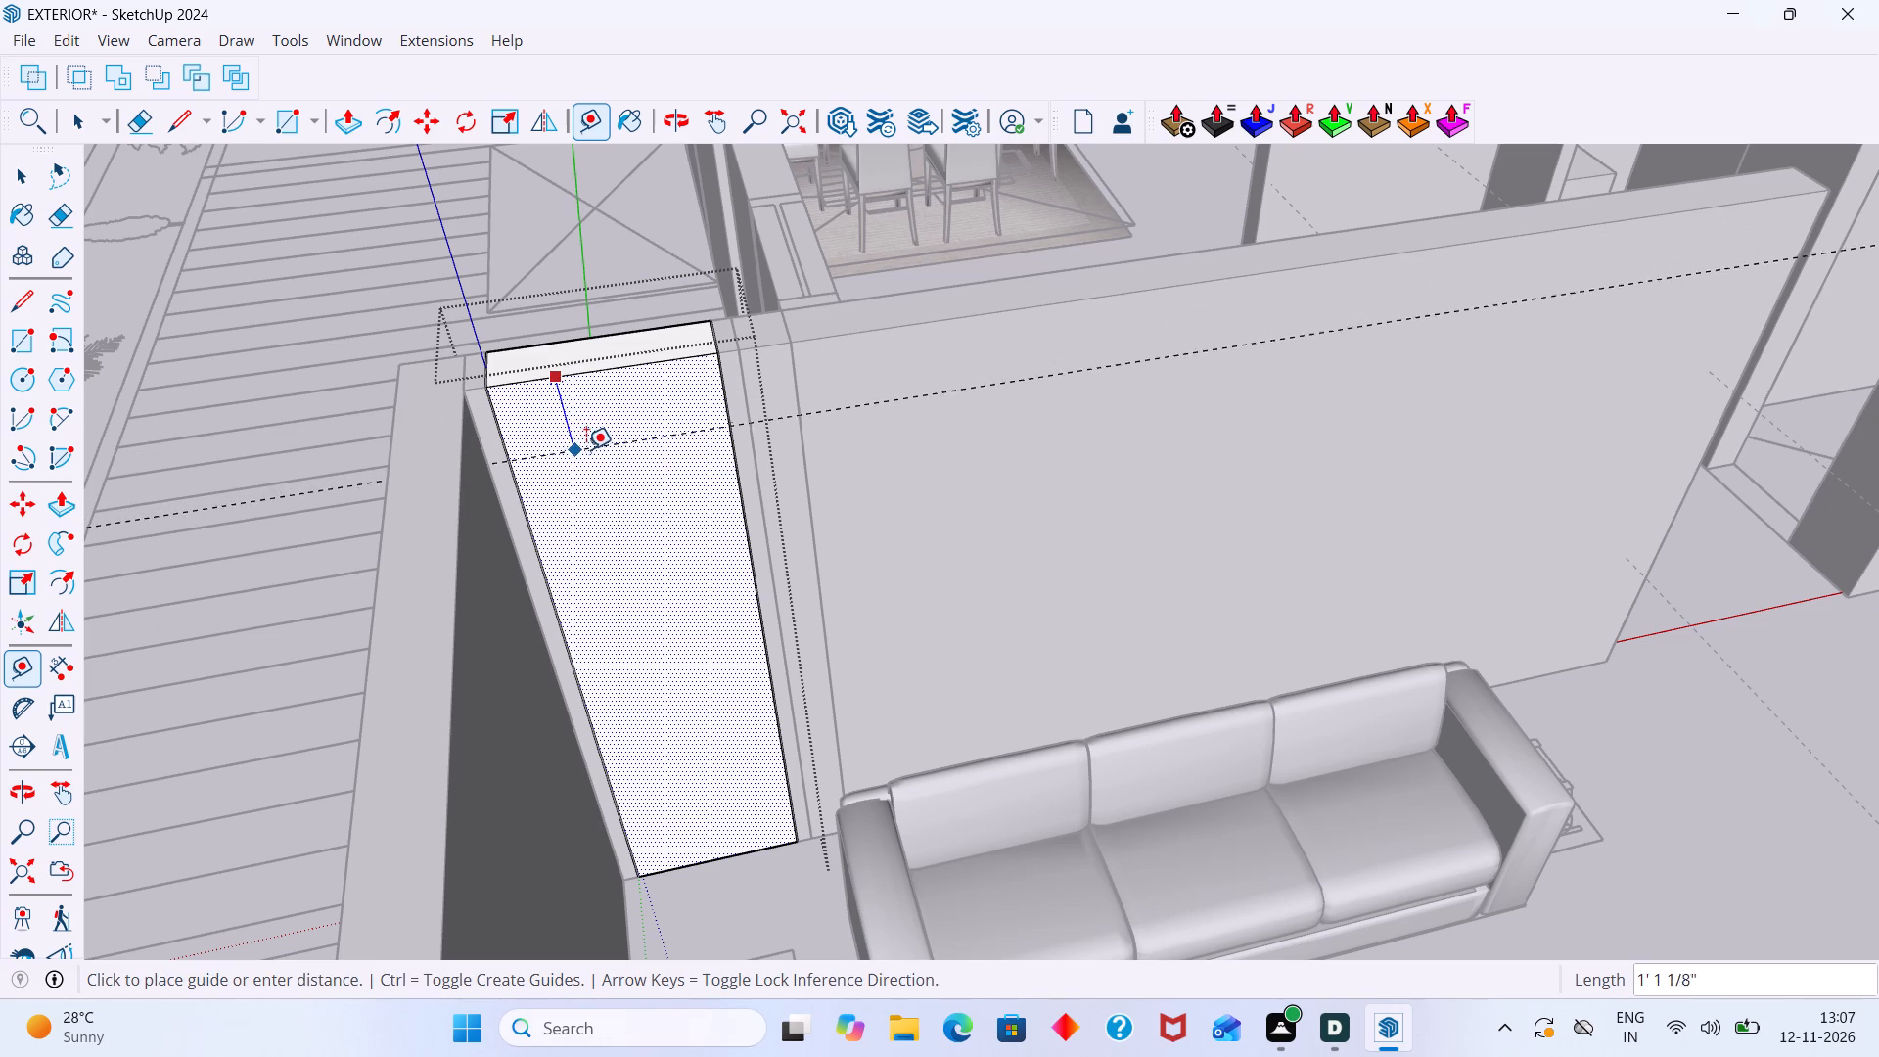
{"action": "key", "text": "Up"}
{"action": "key", "text": "3"}
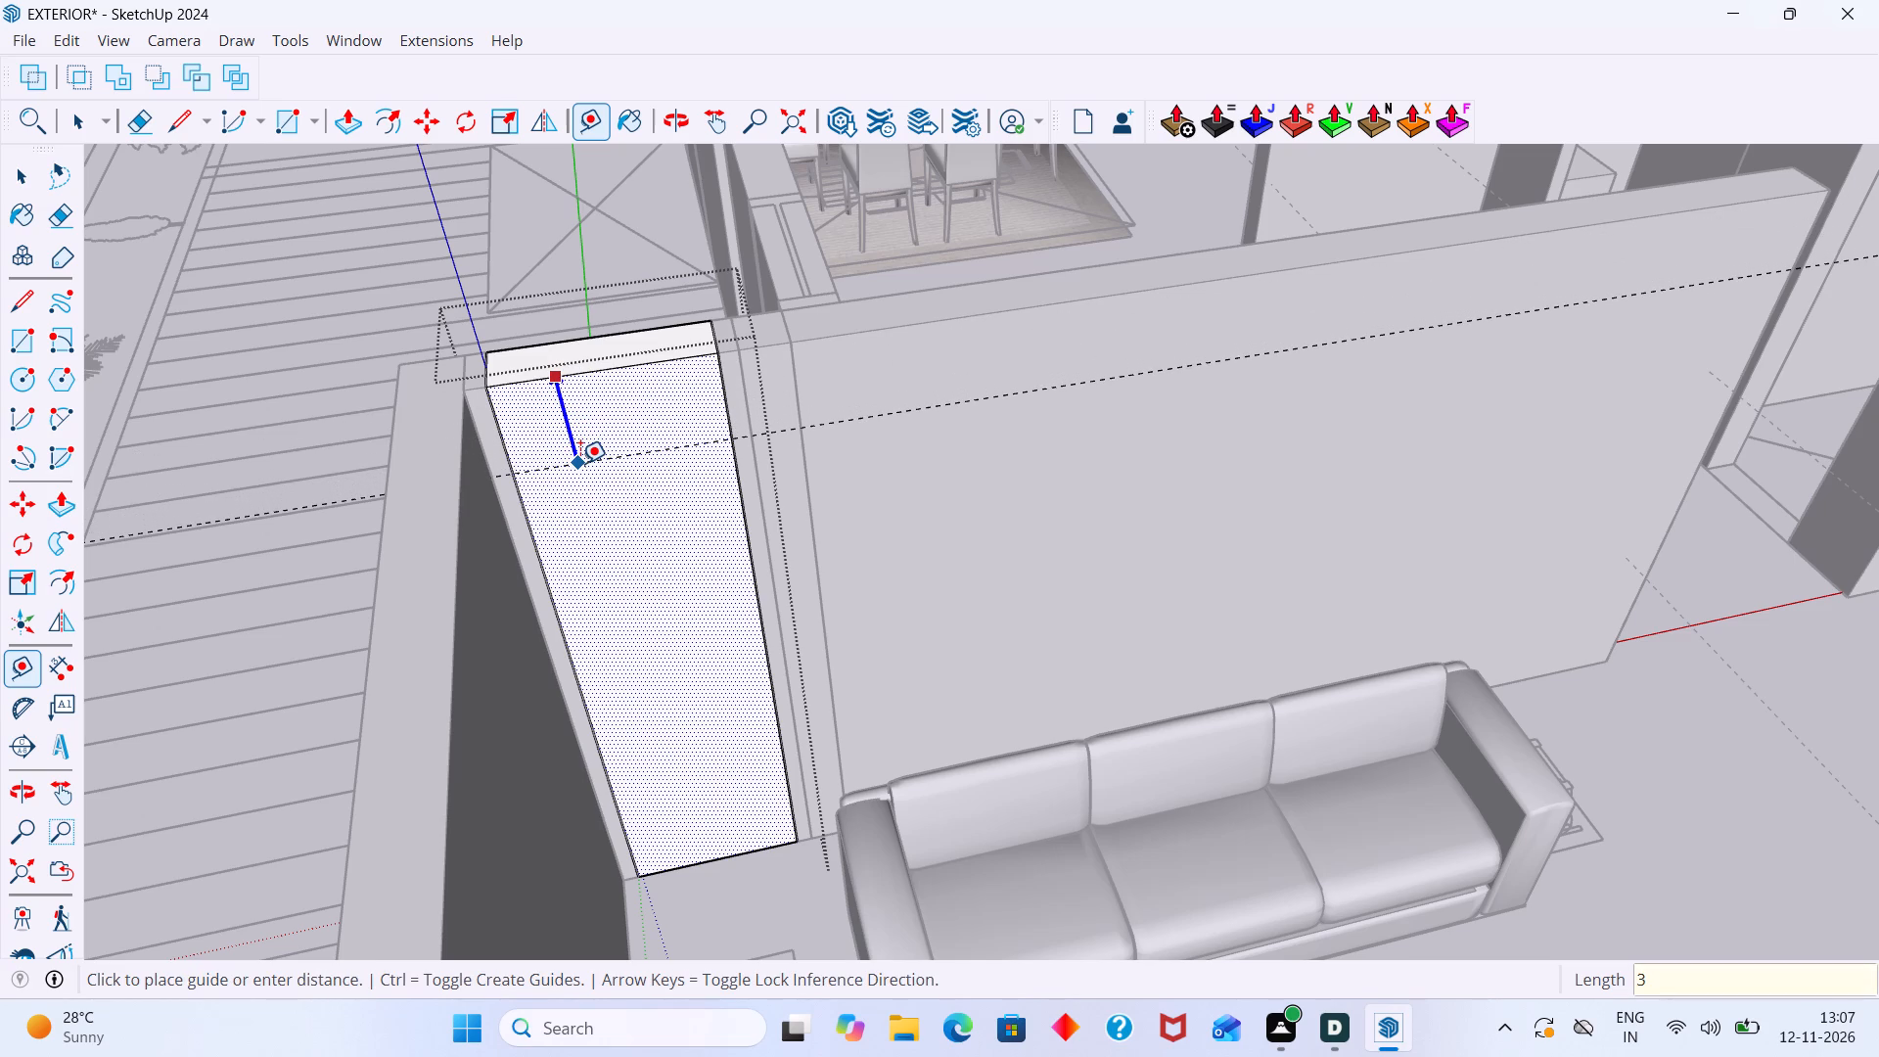
{"action": "key", "text": "apostrophe"}
{"action": "key", "text": "Return"}
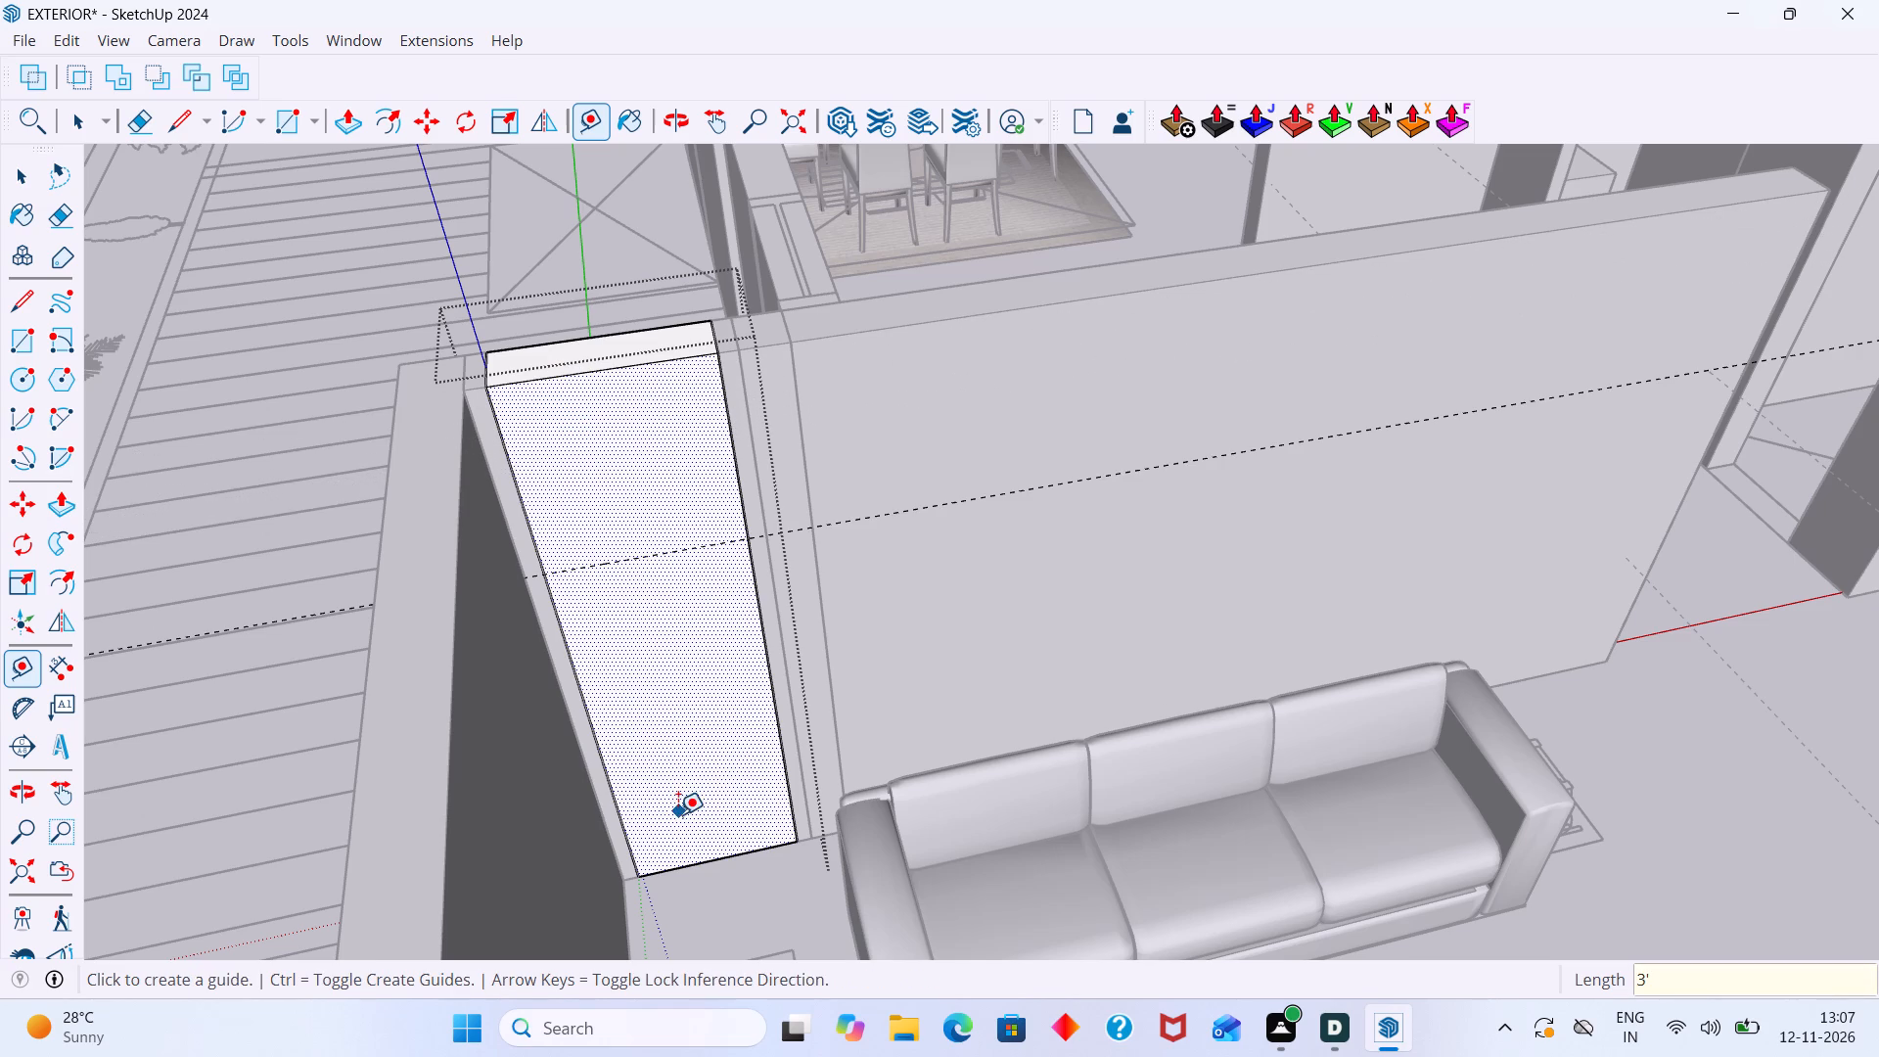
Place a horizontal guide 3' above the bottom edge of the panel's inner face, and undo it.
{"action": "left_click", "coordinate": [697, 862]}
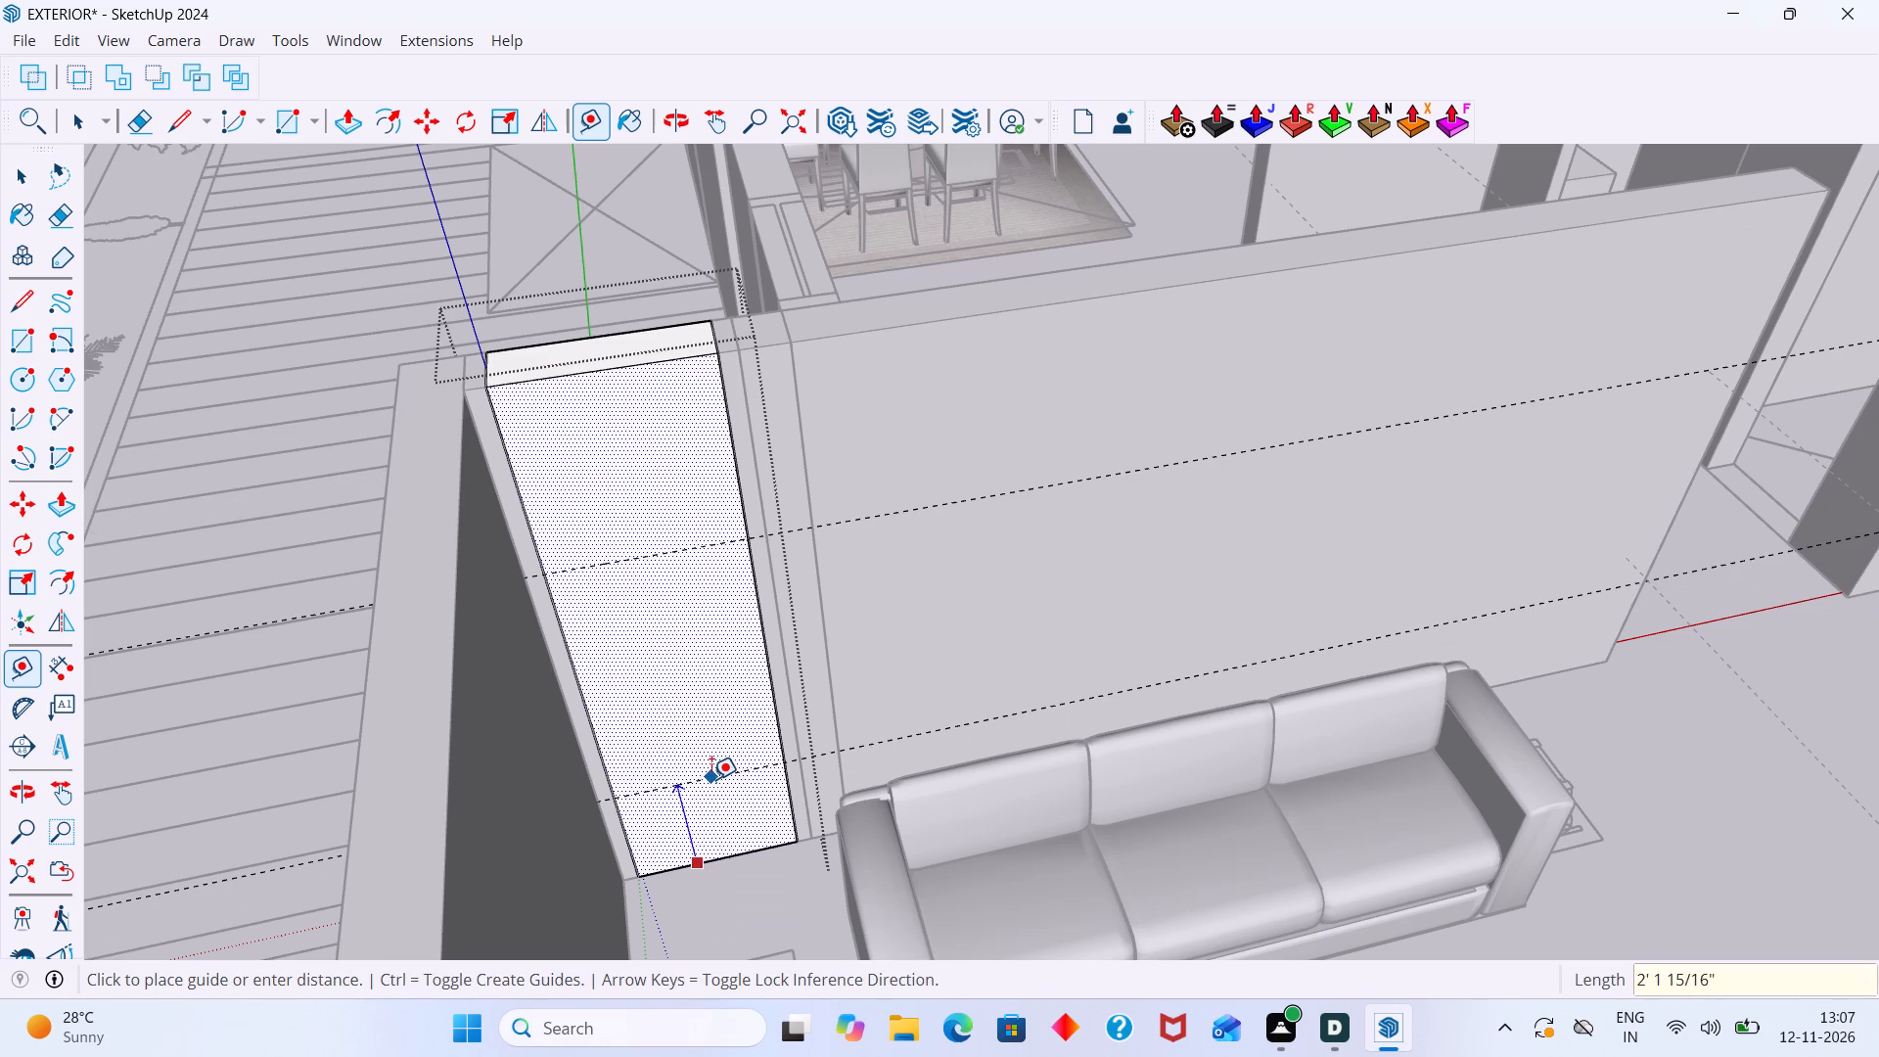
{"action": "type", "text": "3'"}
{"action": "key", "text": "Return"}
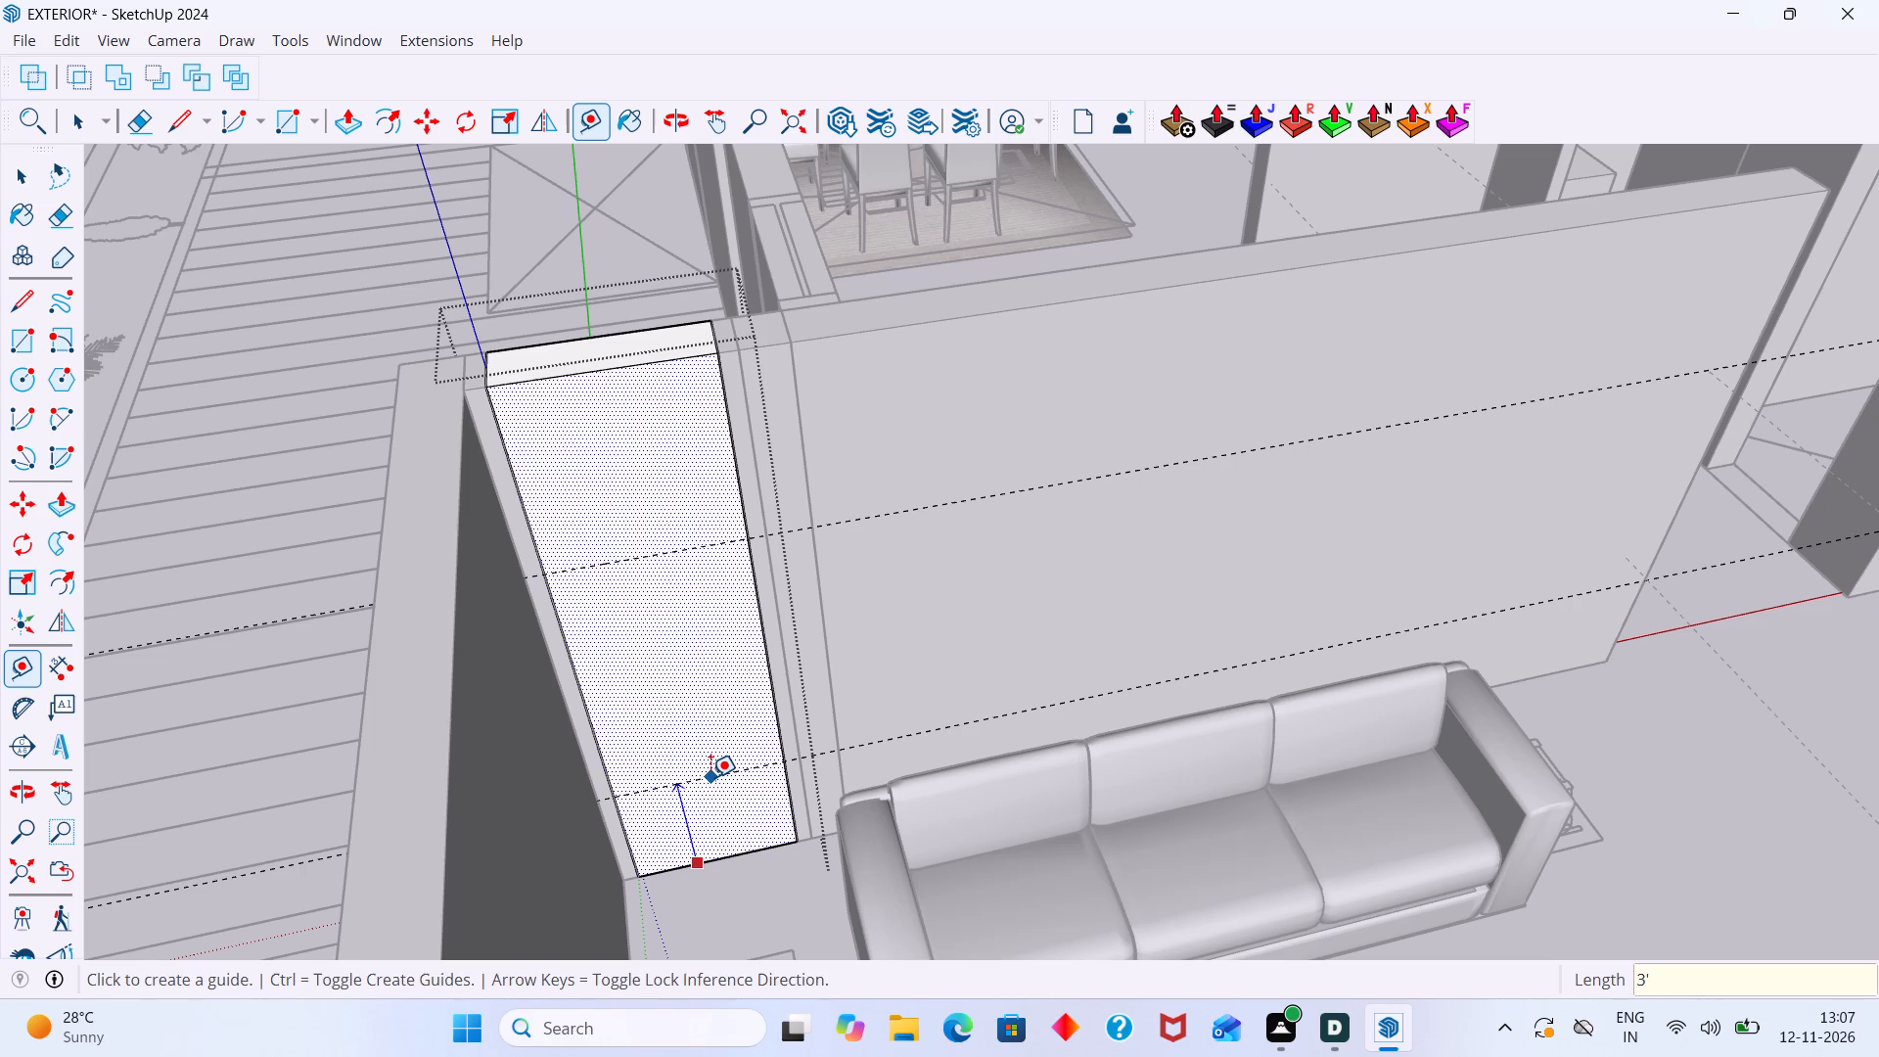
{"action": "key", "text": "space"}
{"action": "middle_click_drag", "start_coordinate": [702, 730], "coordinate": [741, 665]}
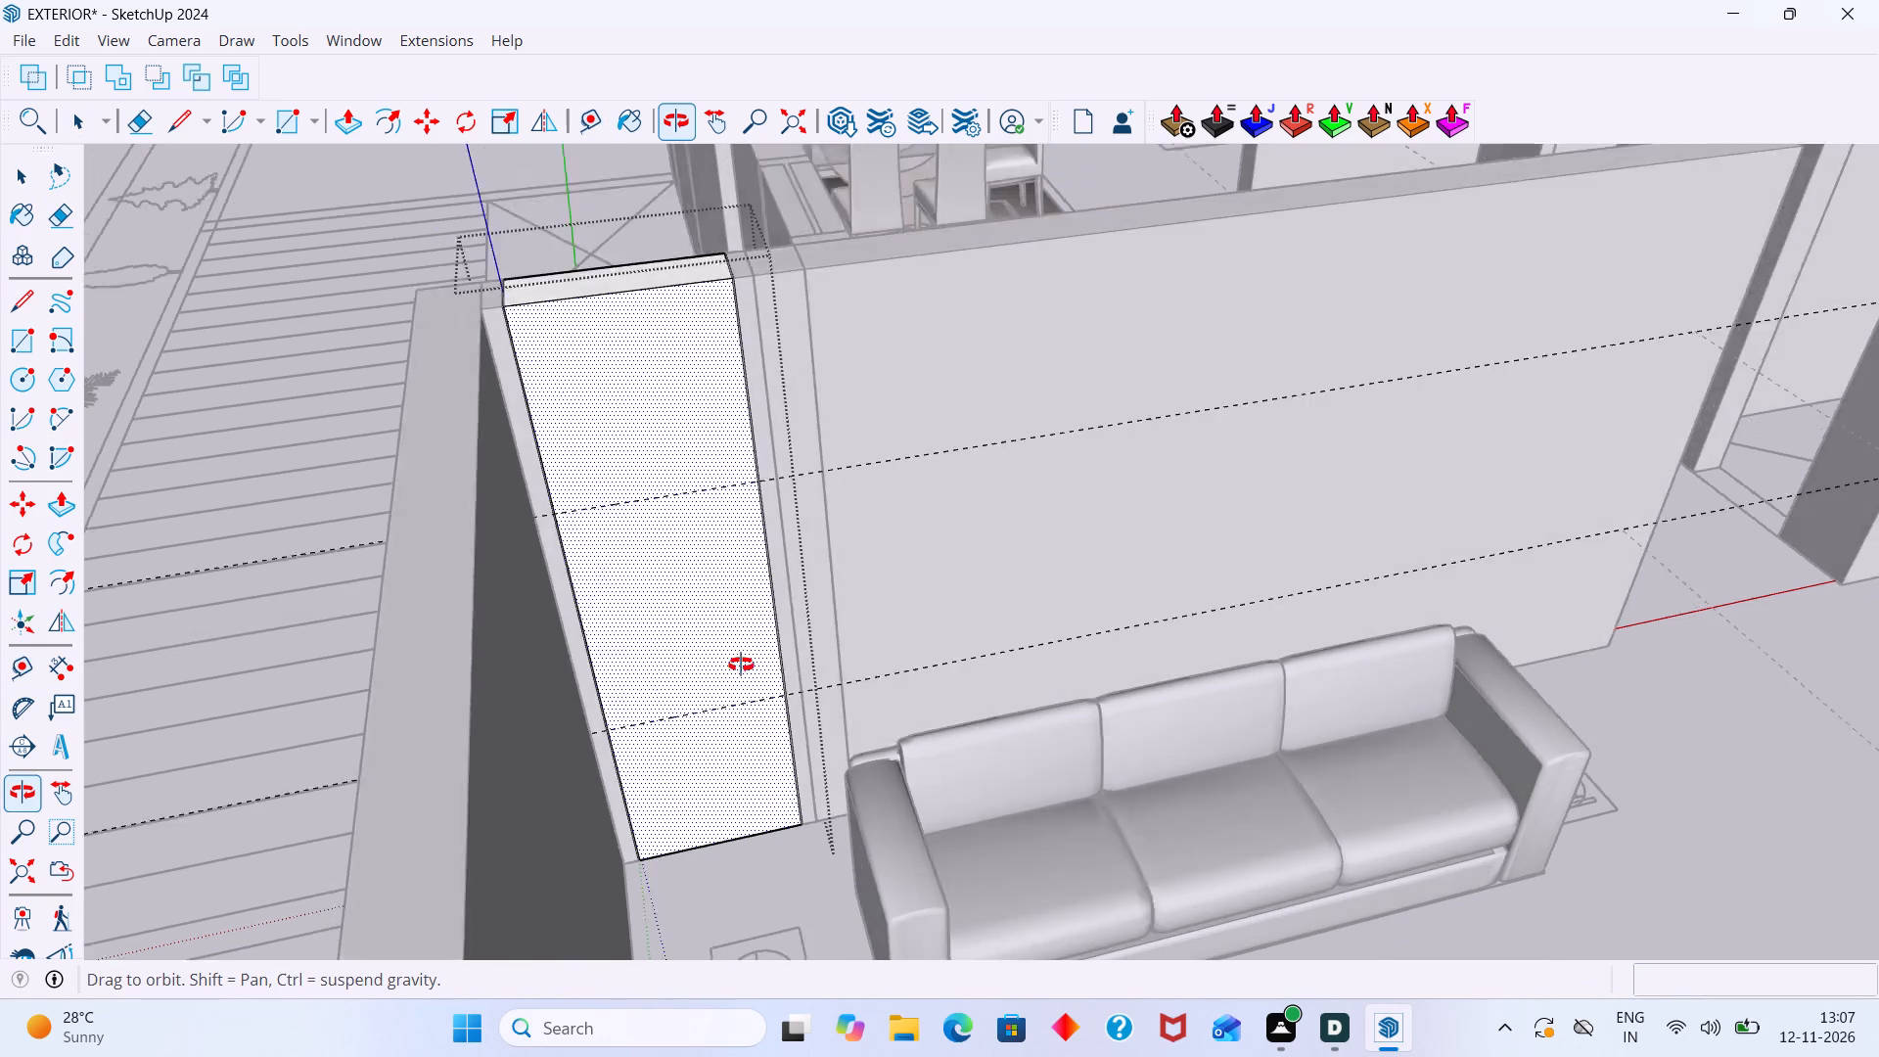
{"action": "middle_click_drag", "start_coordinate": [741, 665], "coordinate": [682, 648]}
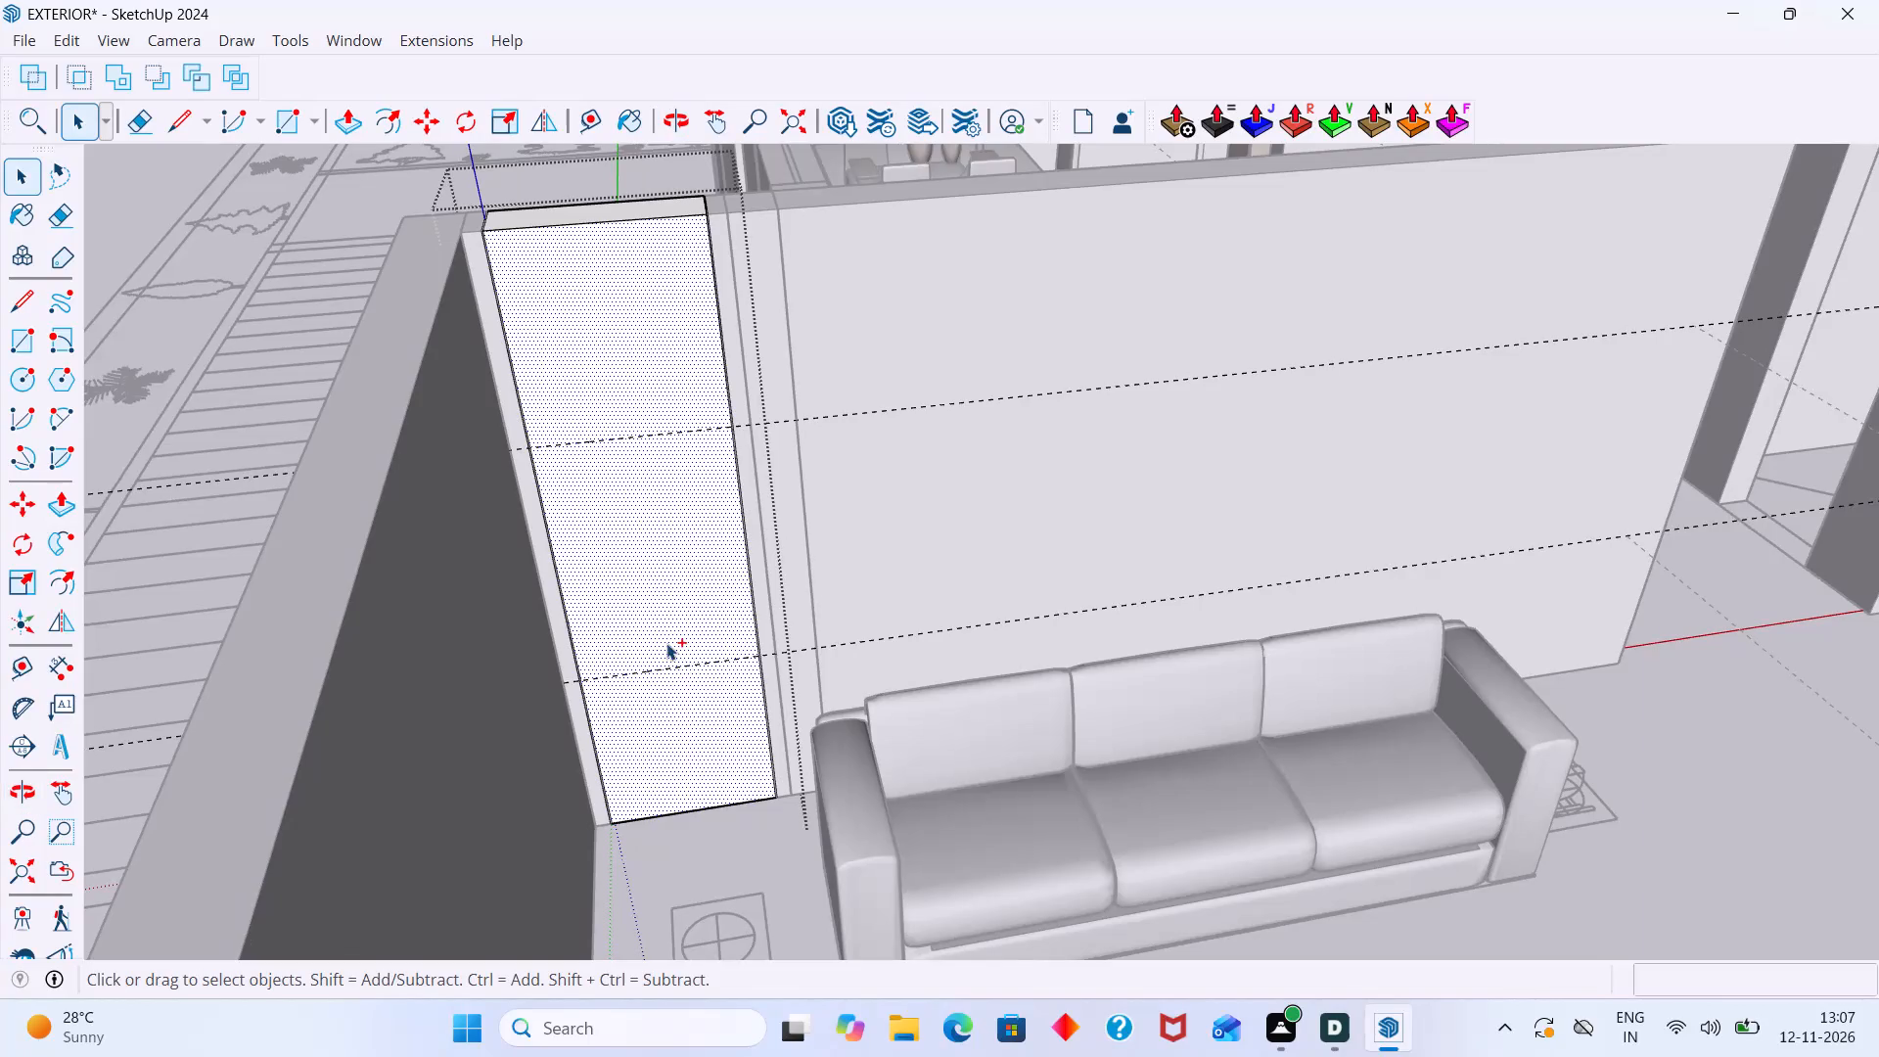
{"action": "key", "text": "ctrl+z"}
Place a horizontal guide 3.5' above the bottom edge of the panel's inner face.
{"action": "key", "text": "t"}
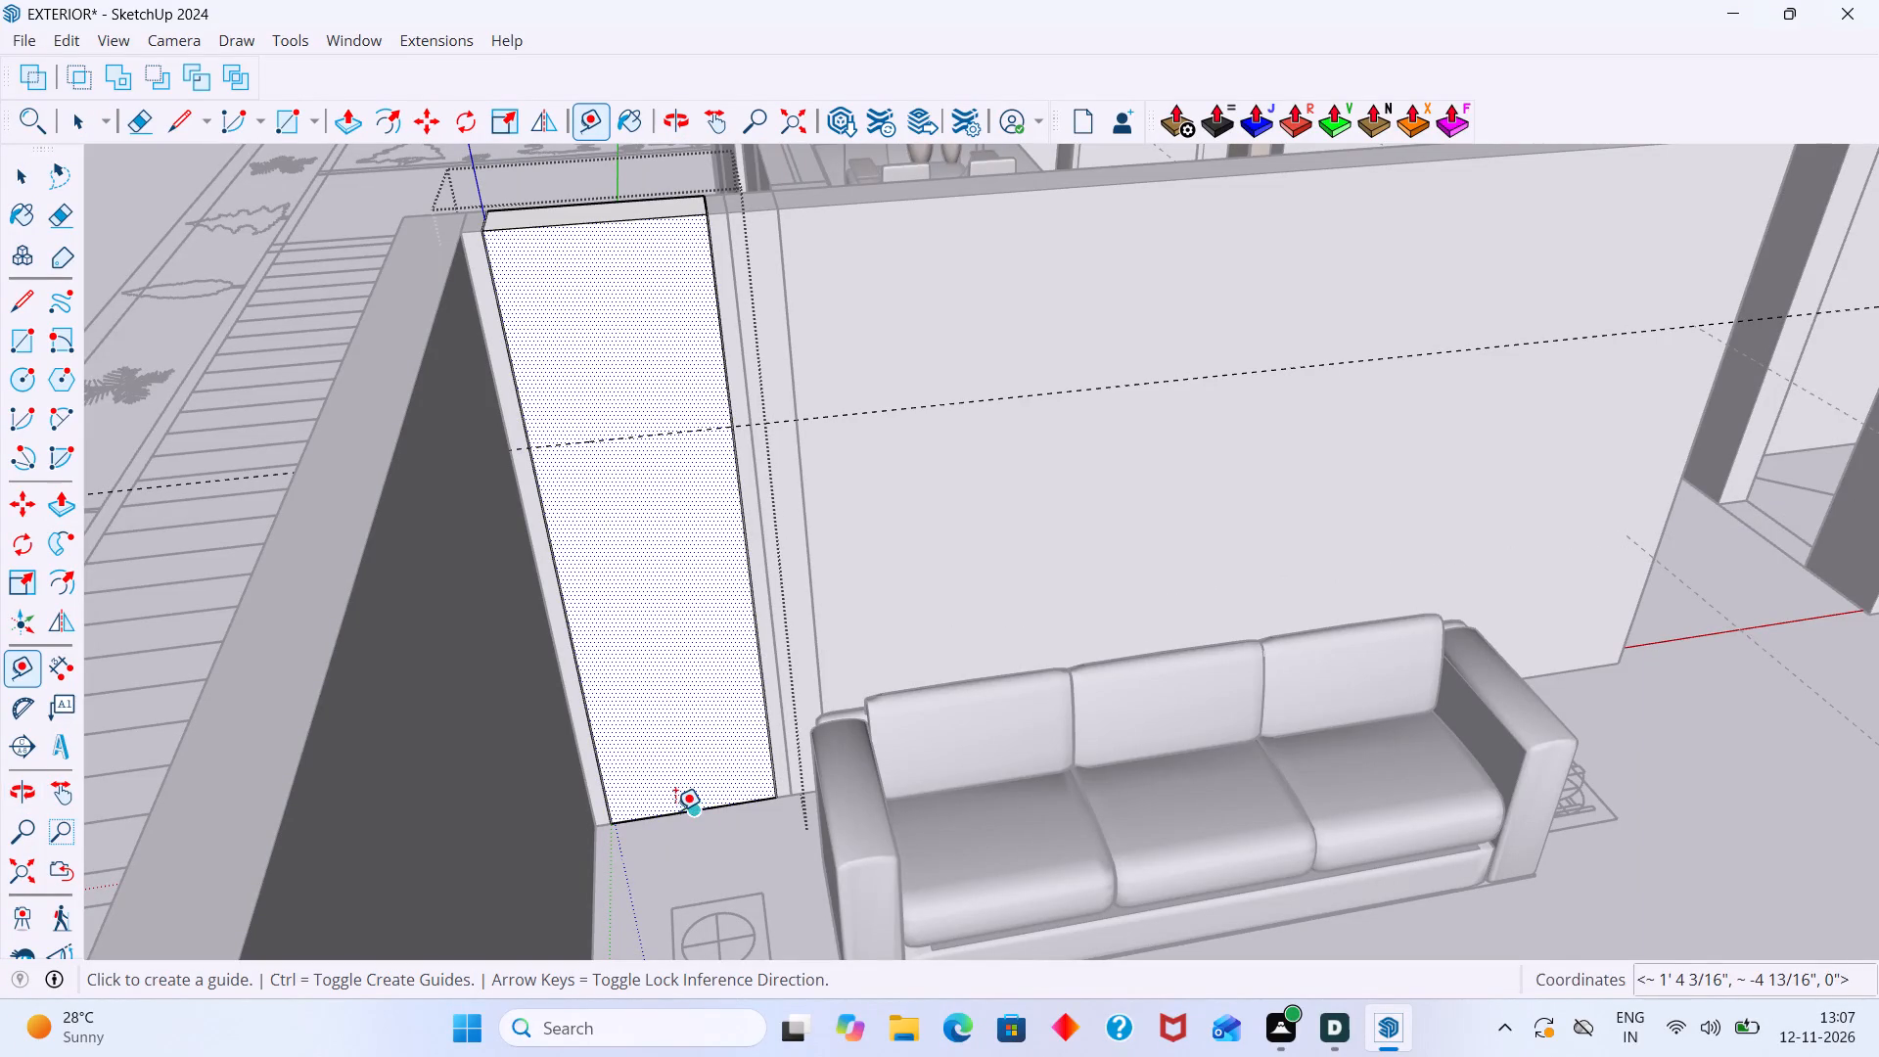
{"action": "left_click", "coordinate": [675, 810]}
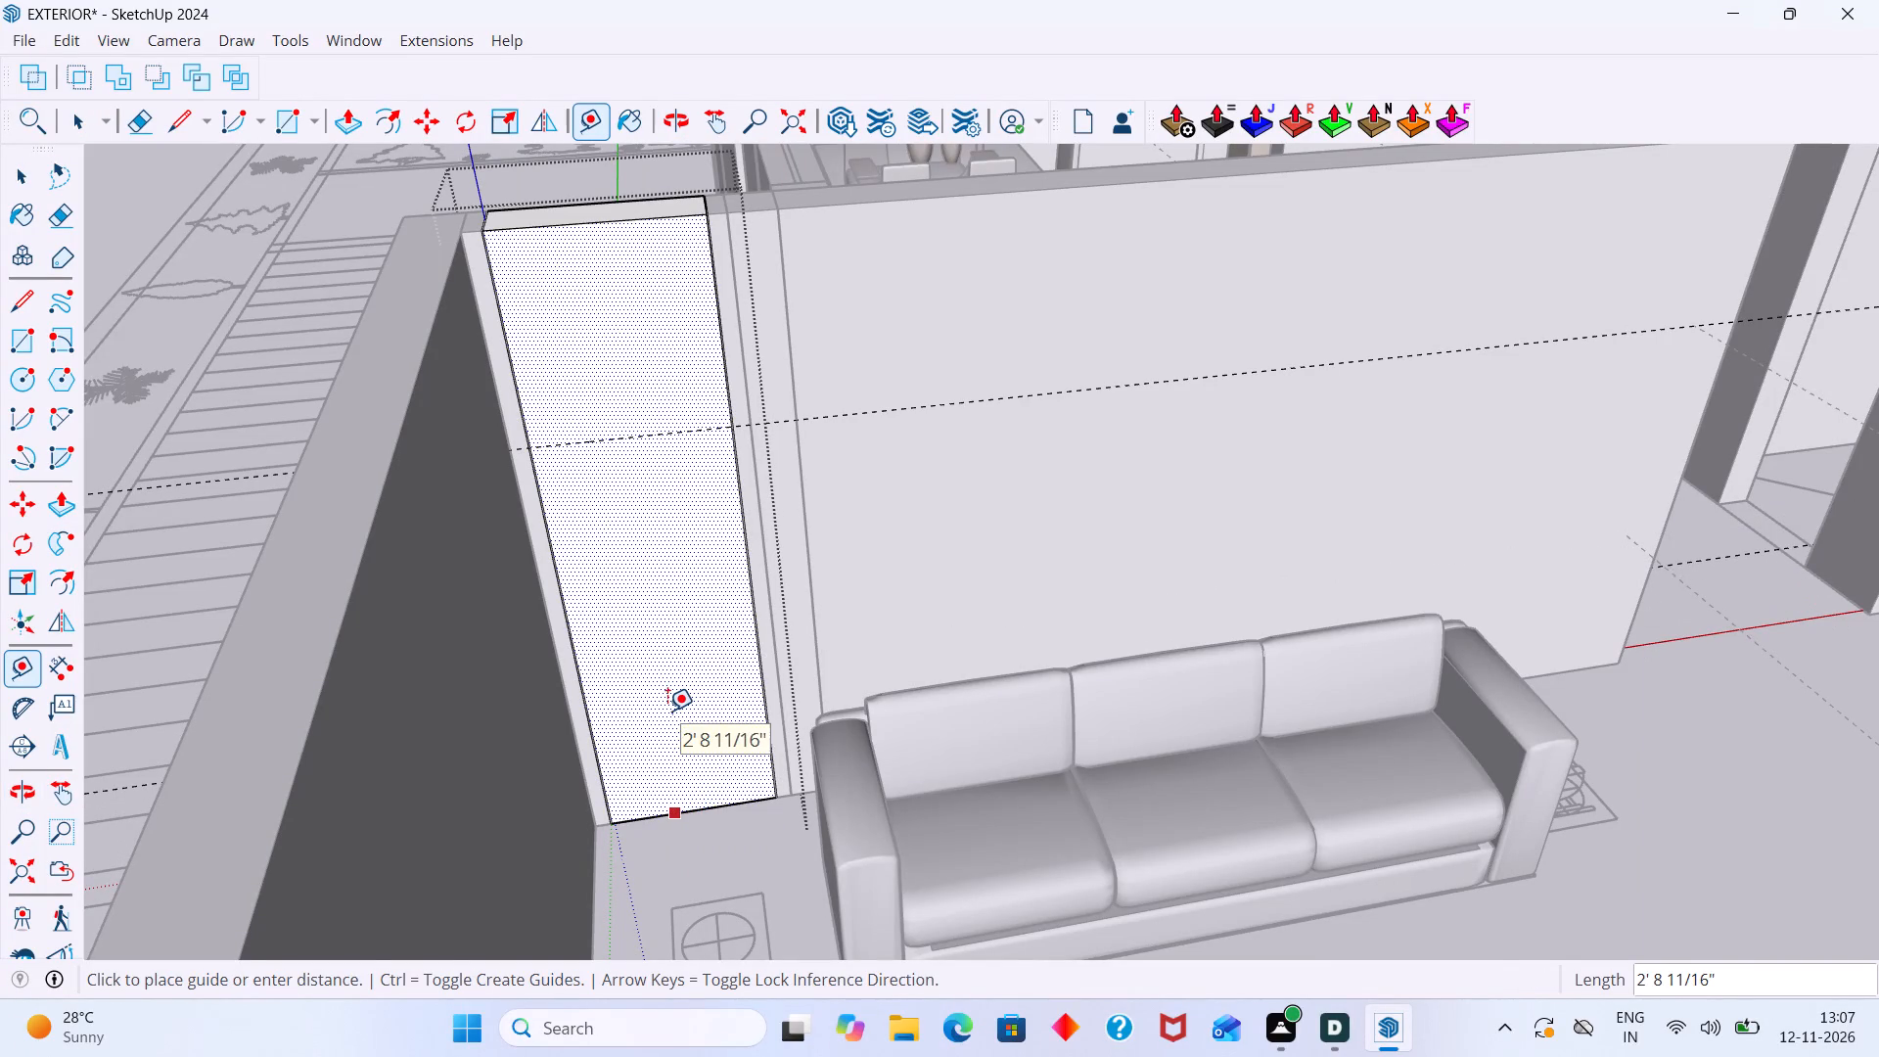
{"action": "key", "text": "Up"}
{"action": "type", "text": "3.5"}
{"action": "key", "text": "apostrophe"}
{"action": "key", "text": "Return"}
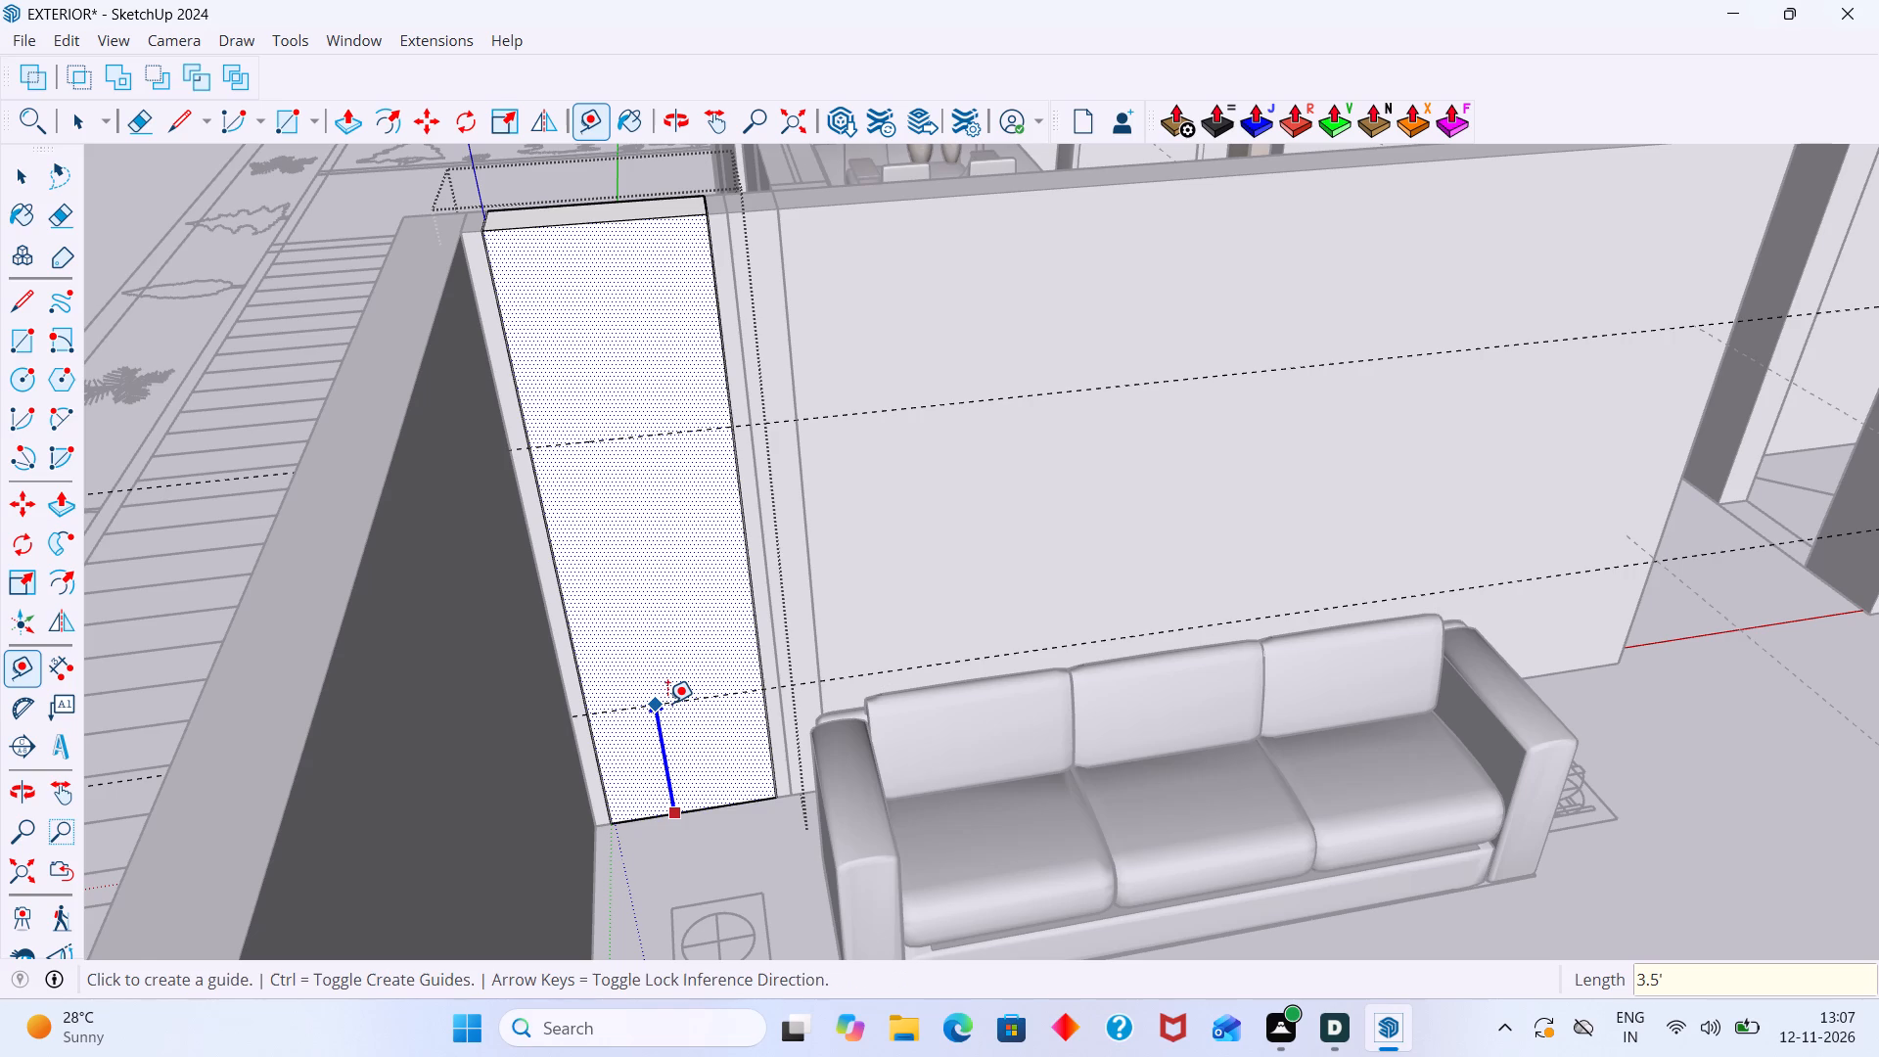
{"action": "key", "text": "space"}
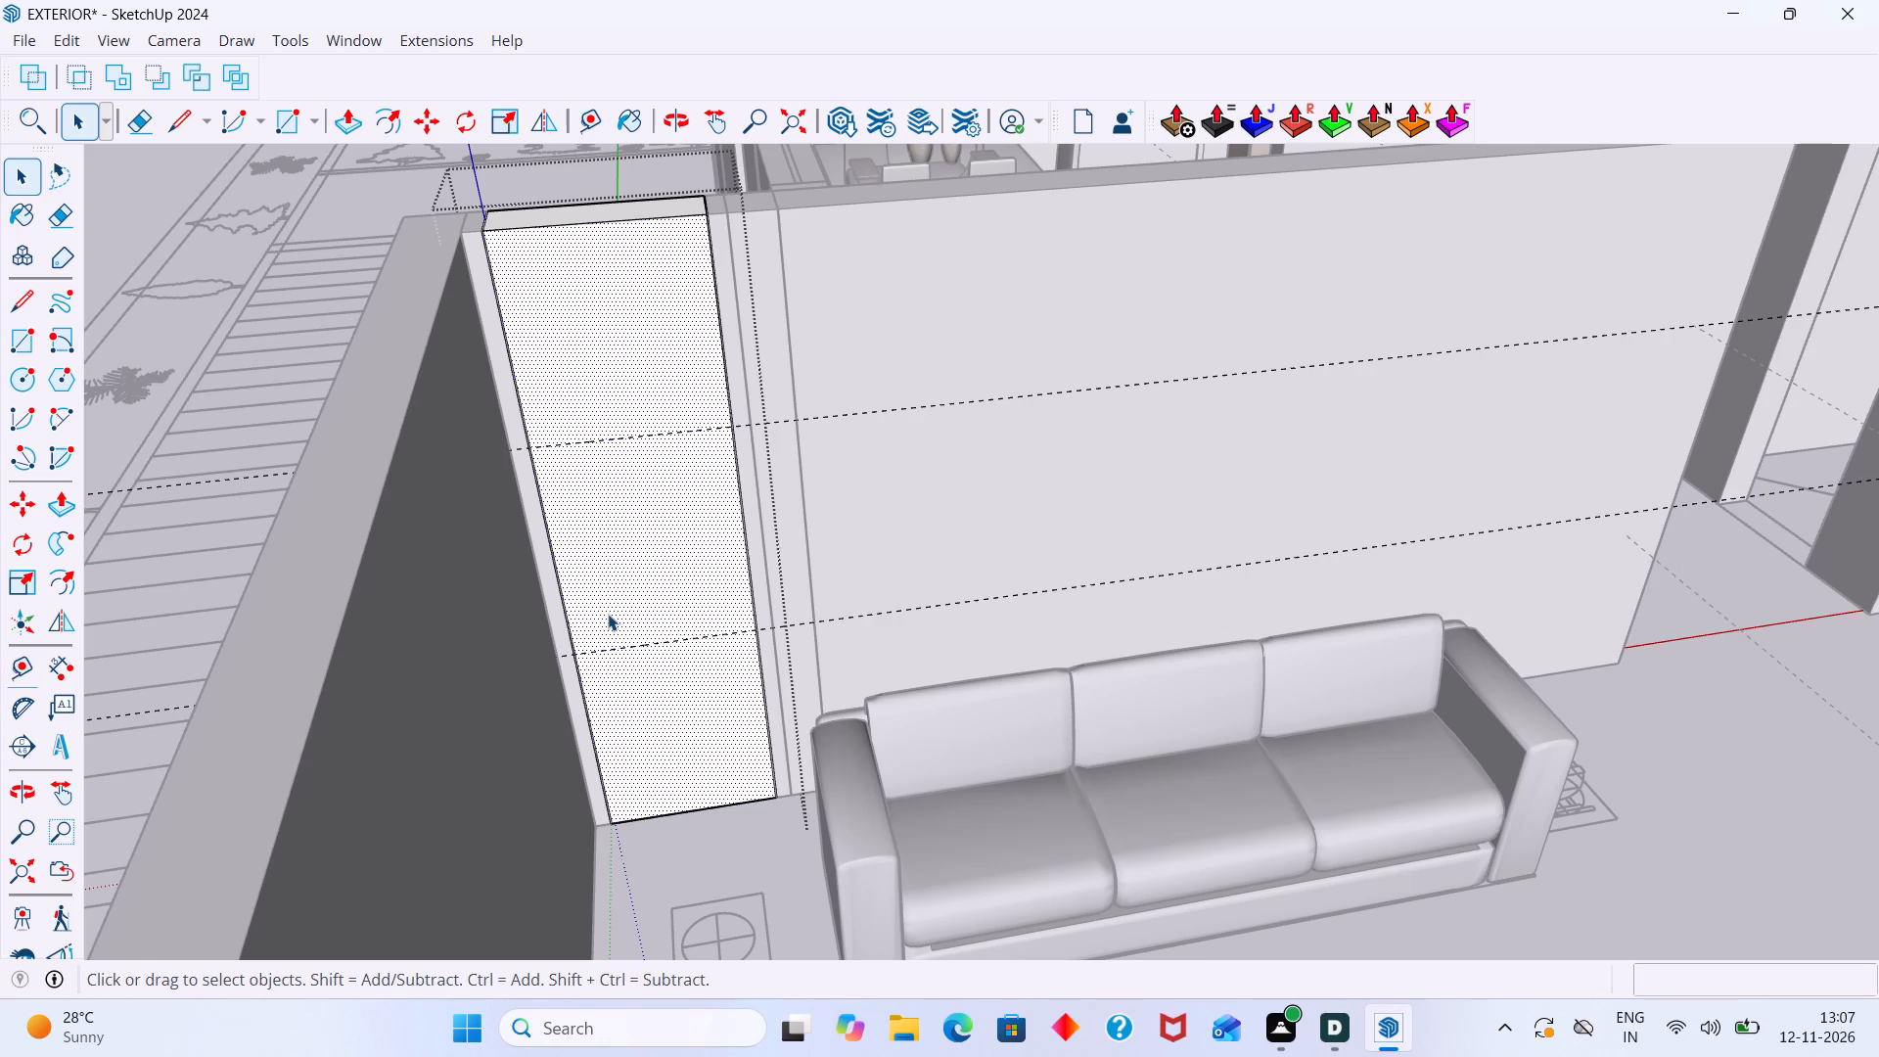
Draw a window rectangle about 3' 6" by 2' 8 3/8" across the panel's full width between the two horizontal guides.
{"action": "left_click", "coordinate": [617, 594]}
{"action": "key", "text": "r"}
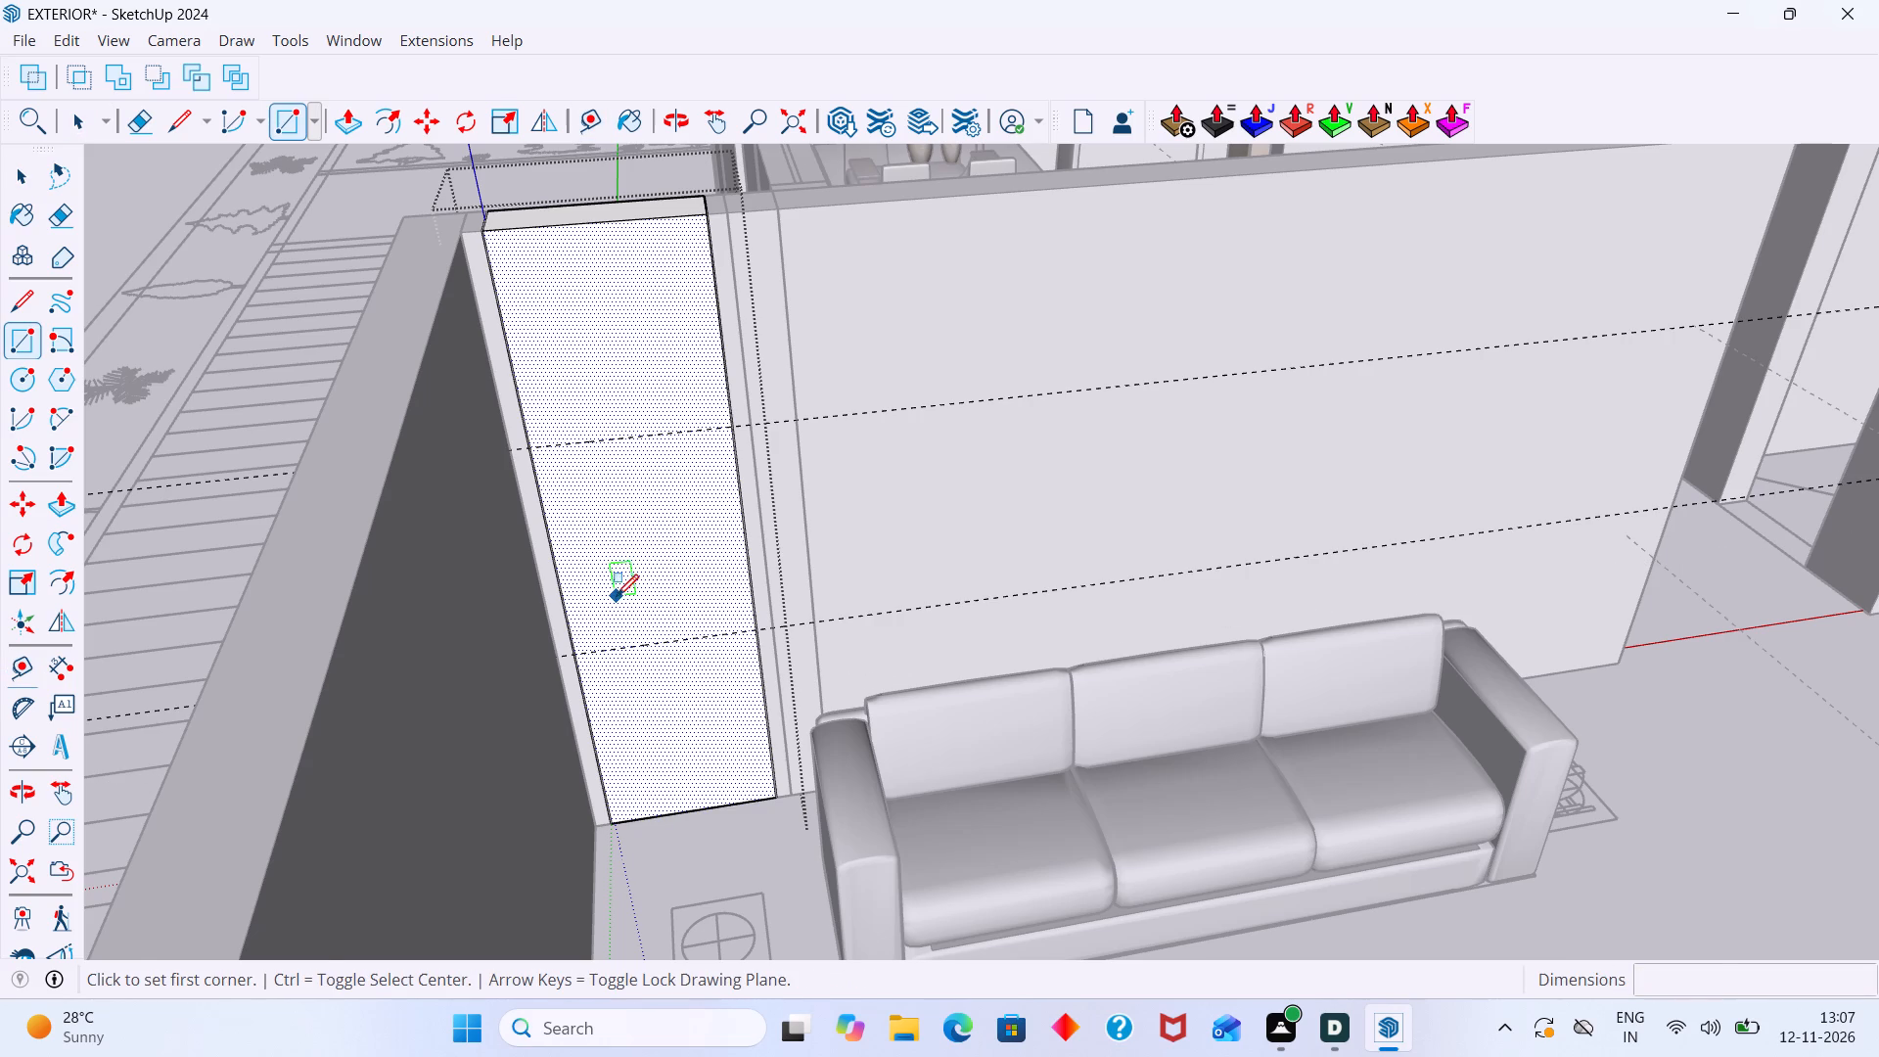
{"action": "left_click", "coordinate": [527, 448]}
{"action": "left_click", "coordinate": [756, 630]}
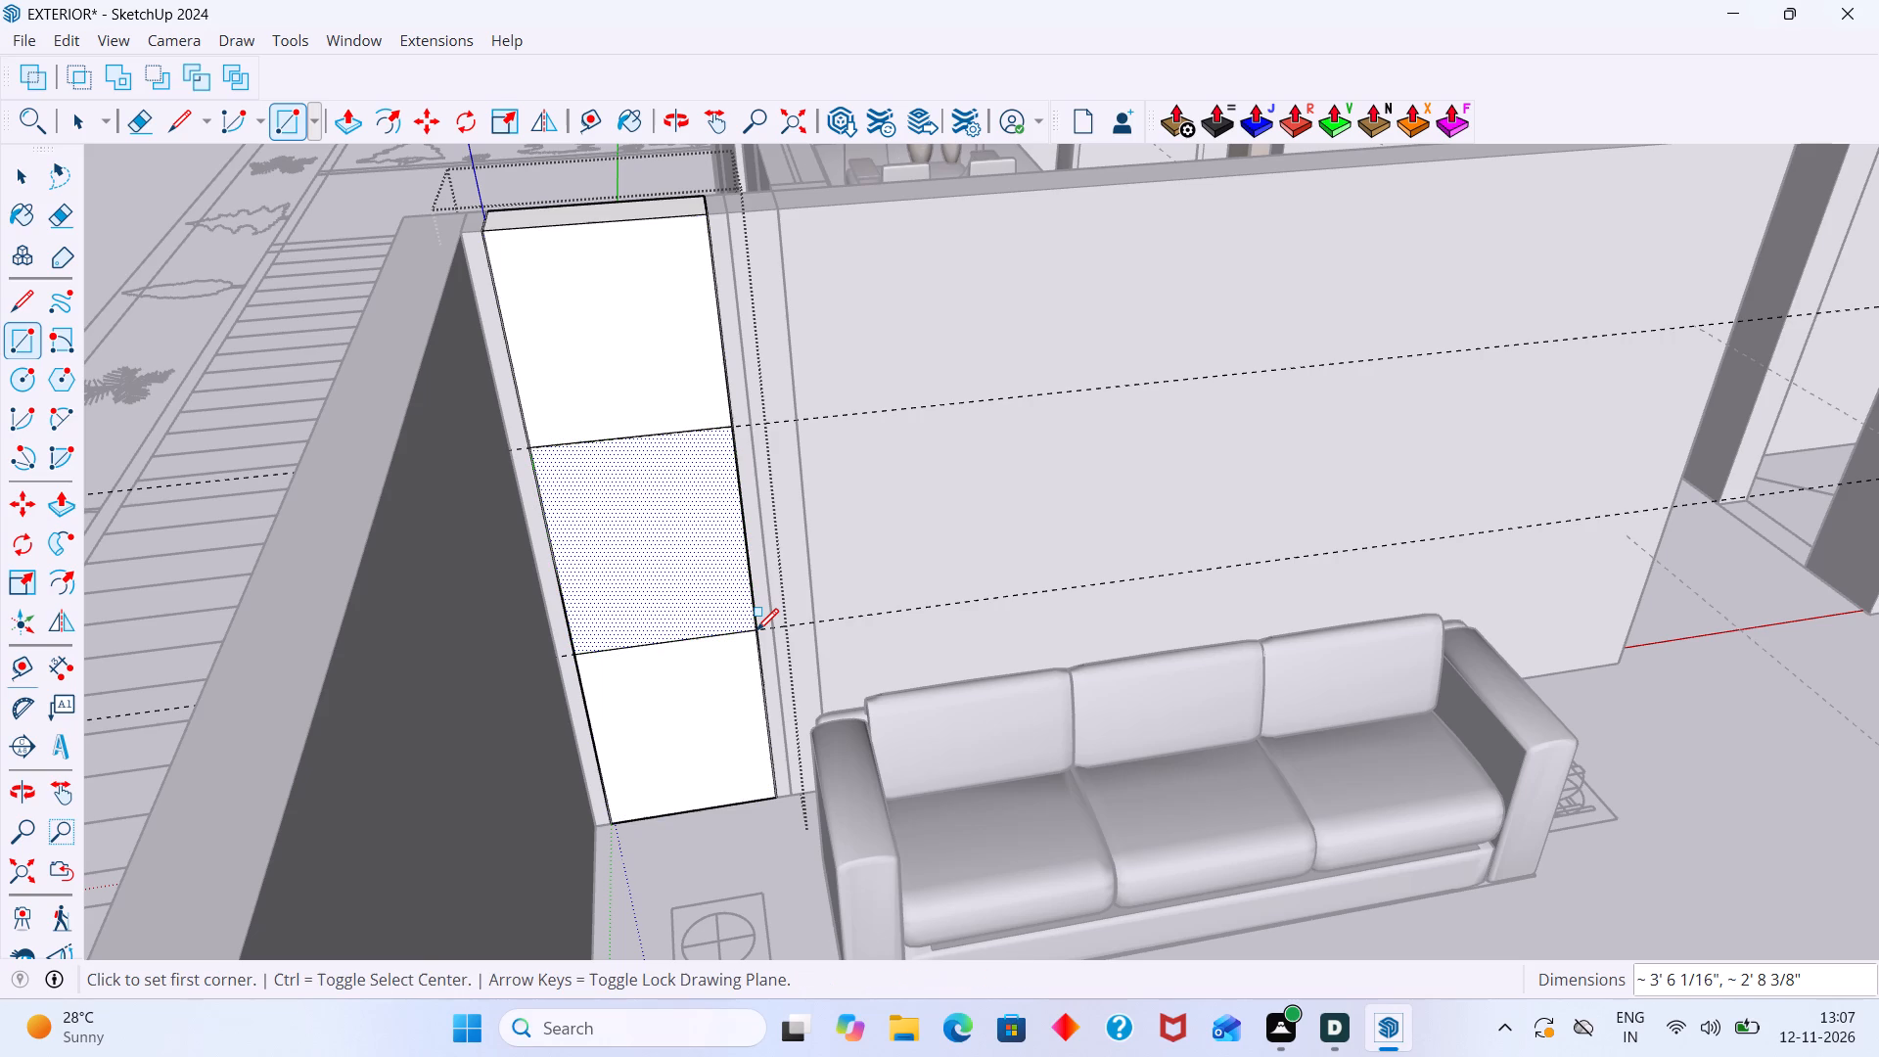
{"action": "key", "text": "space"}
{"action": "scroll", "coordinate": [729, 599], "scroll_direction": "down", "scroll_amount": 3}
{"action": "middle_click_drag", "start_coordinate": [721, 595], "coordinate": [710, 639]}
{"action": "scroll", "coordinate": [710, 639], "scroll_direction": "up", "scroll_amount": 1}
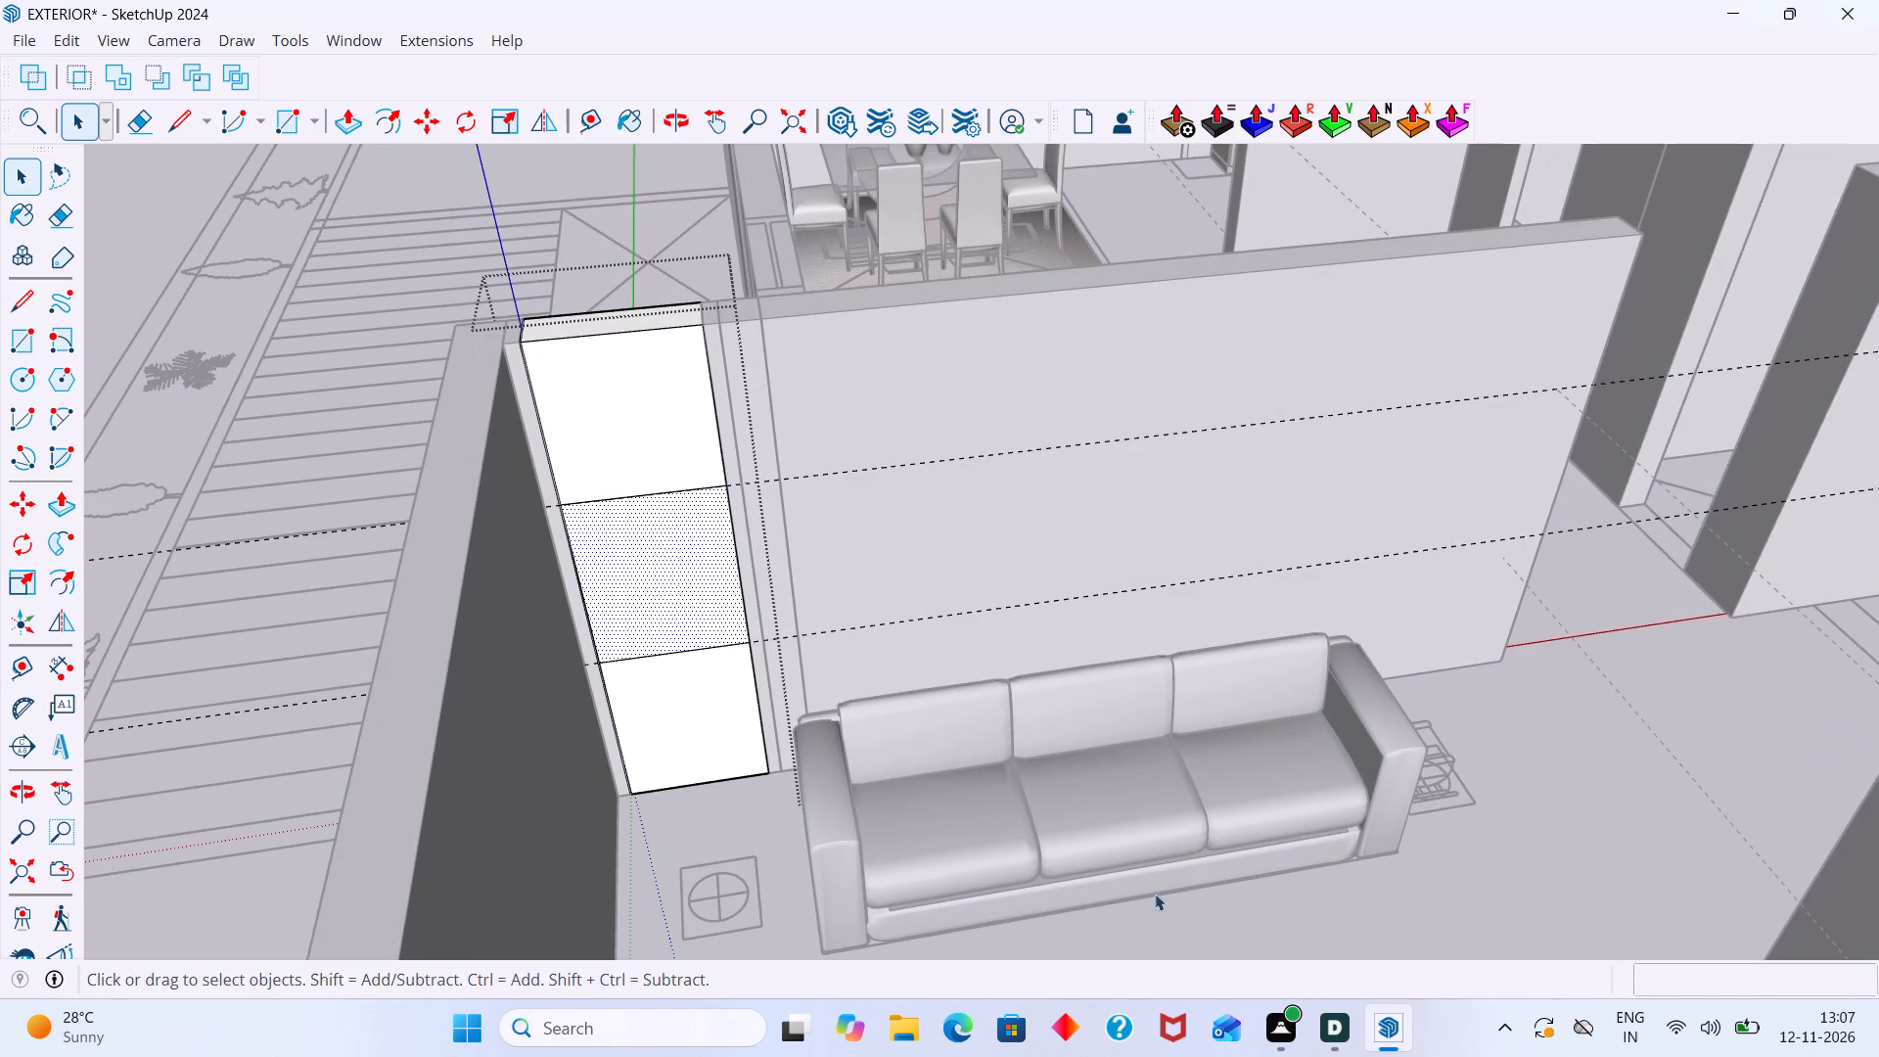